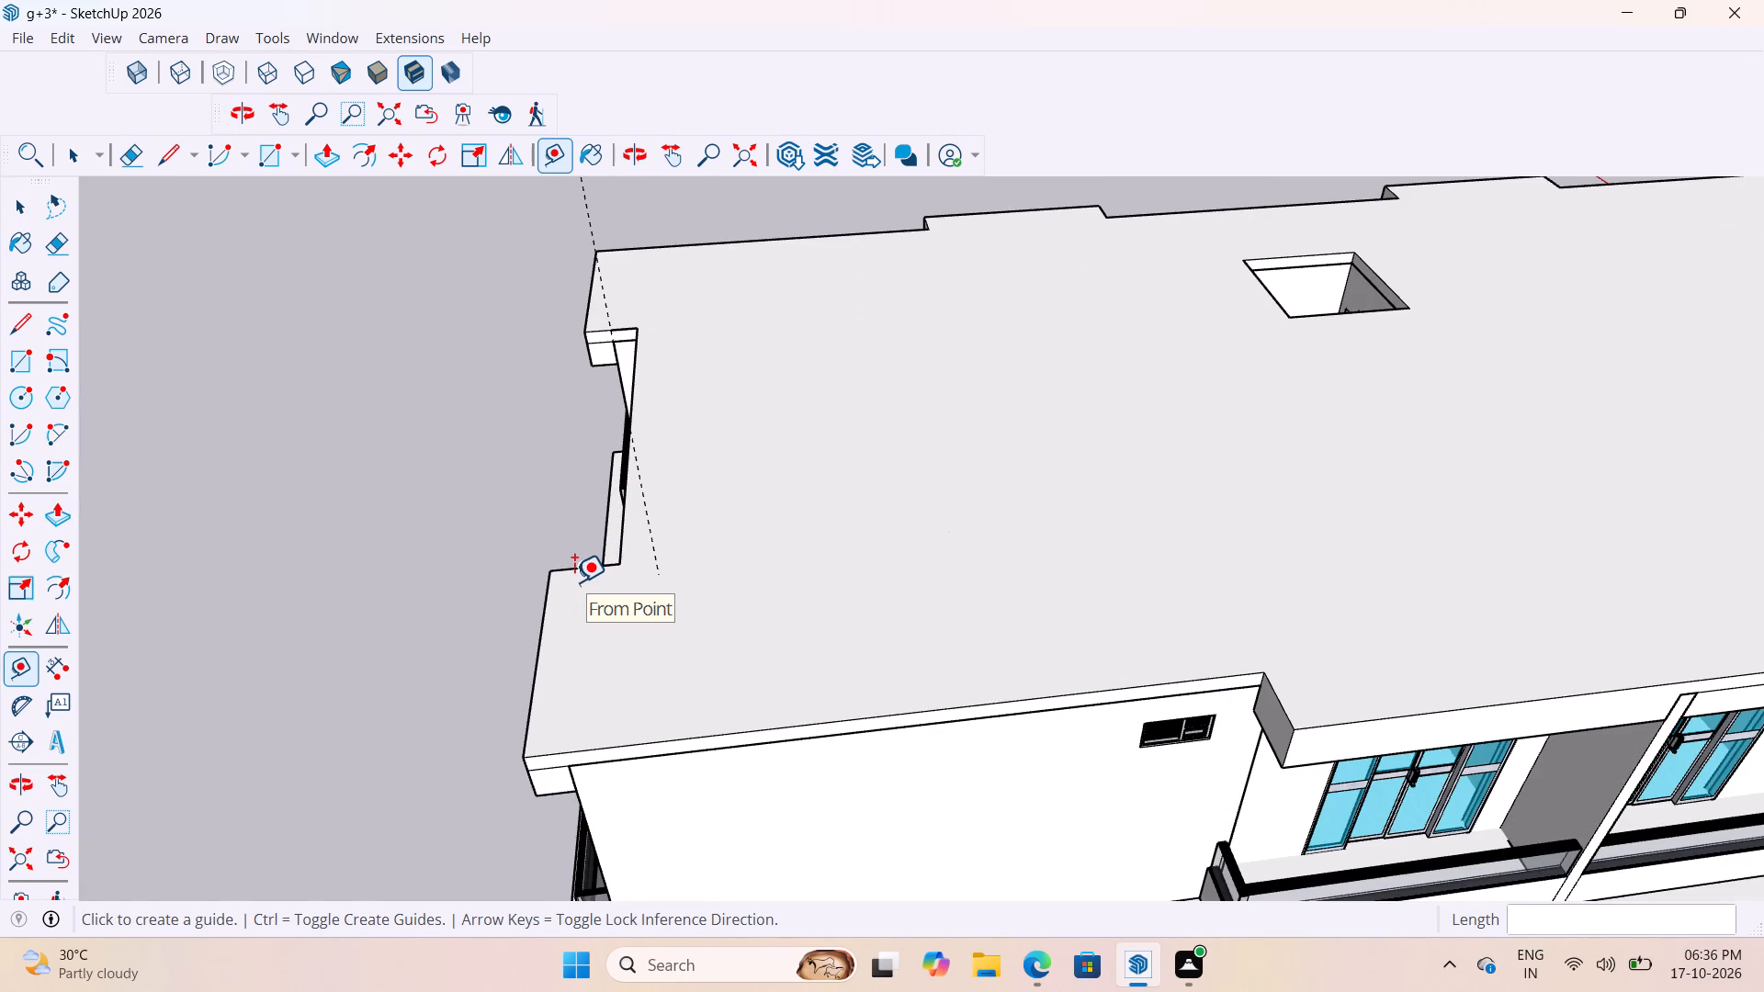
Examine the upper-floor building's roof, balconies and shaft opening, and compare it with the open ground-floor plan and its staircase.
scroll(594, 586, "up", 3)
scroll(796, 531, "down", 5)
middle_click_drag(673, 520, 994, 339)
scroll(970, 447, "up", 11)
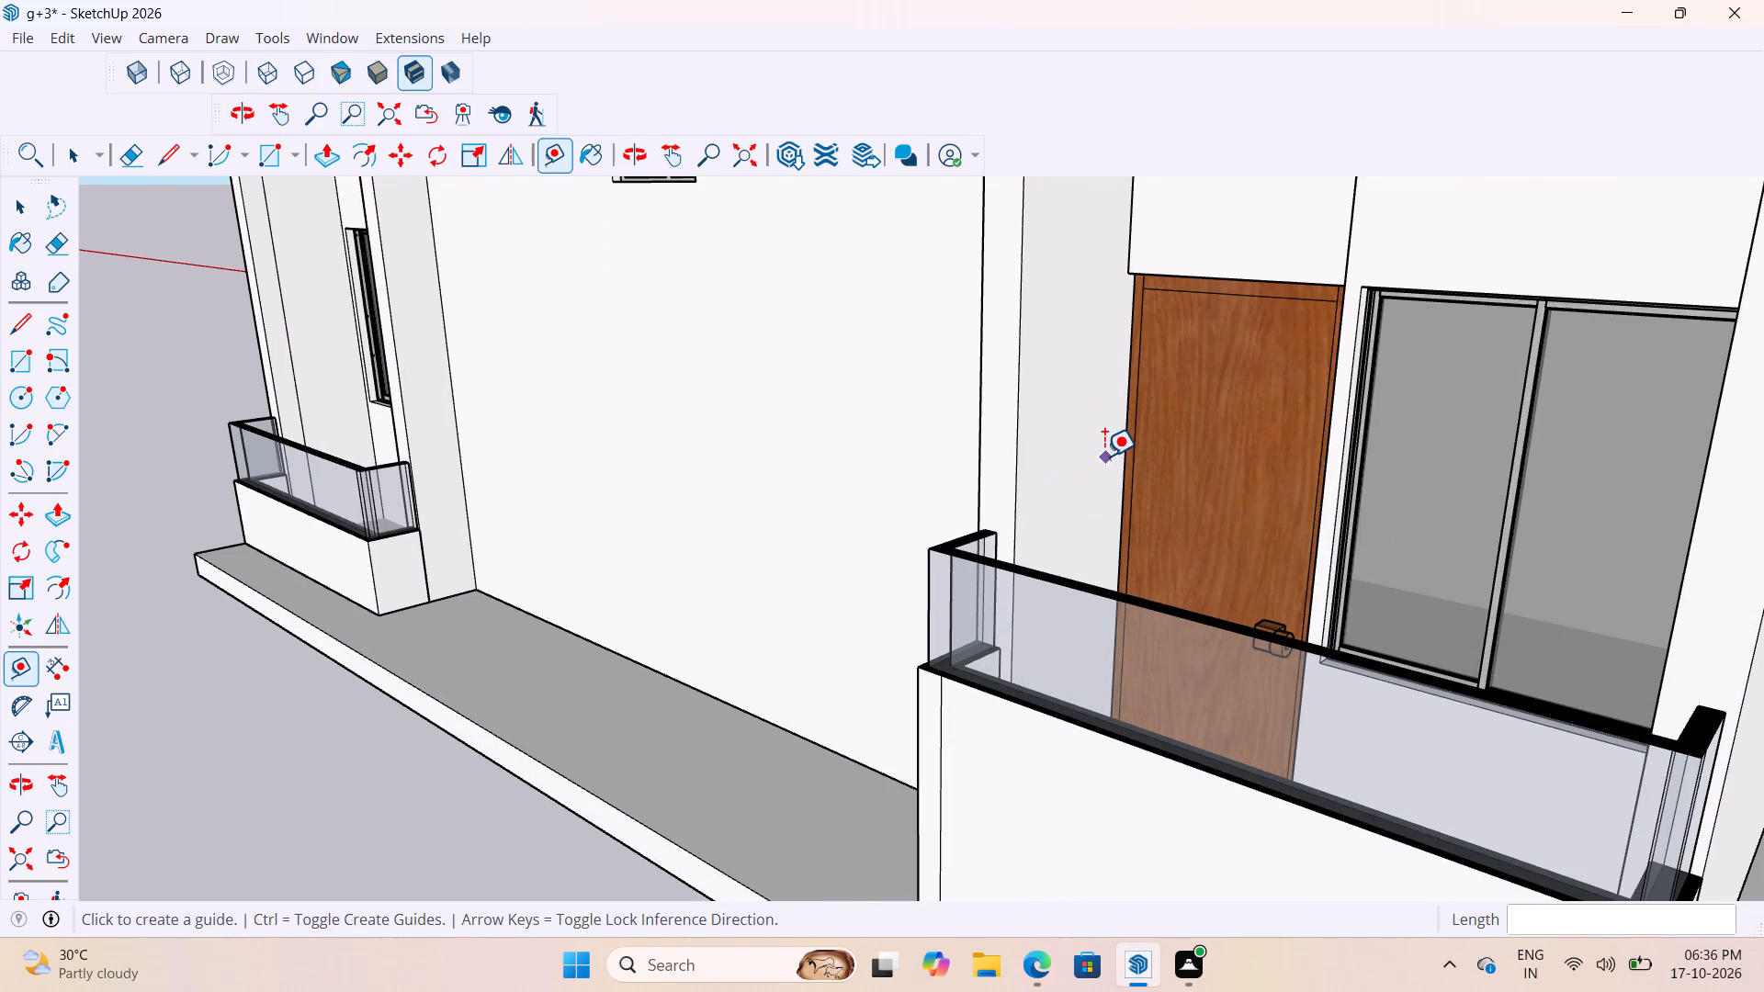
scroll(1101, 457, "down", 10)
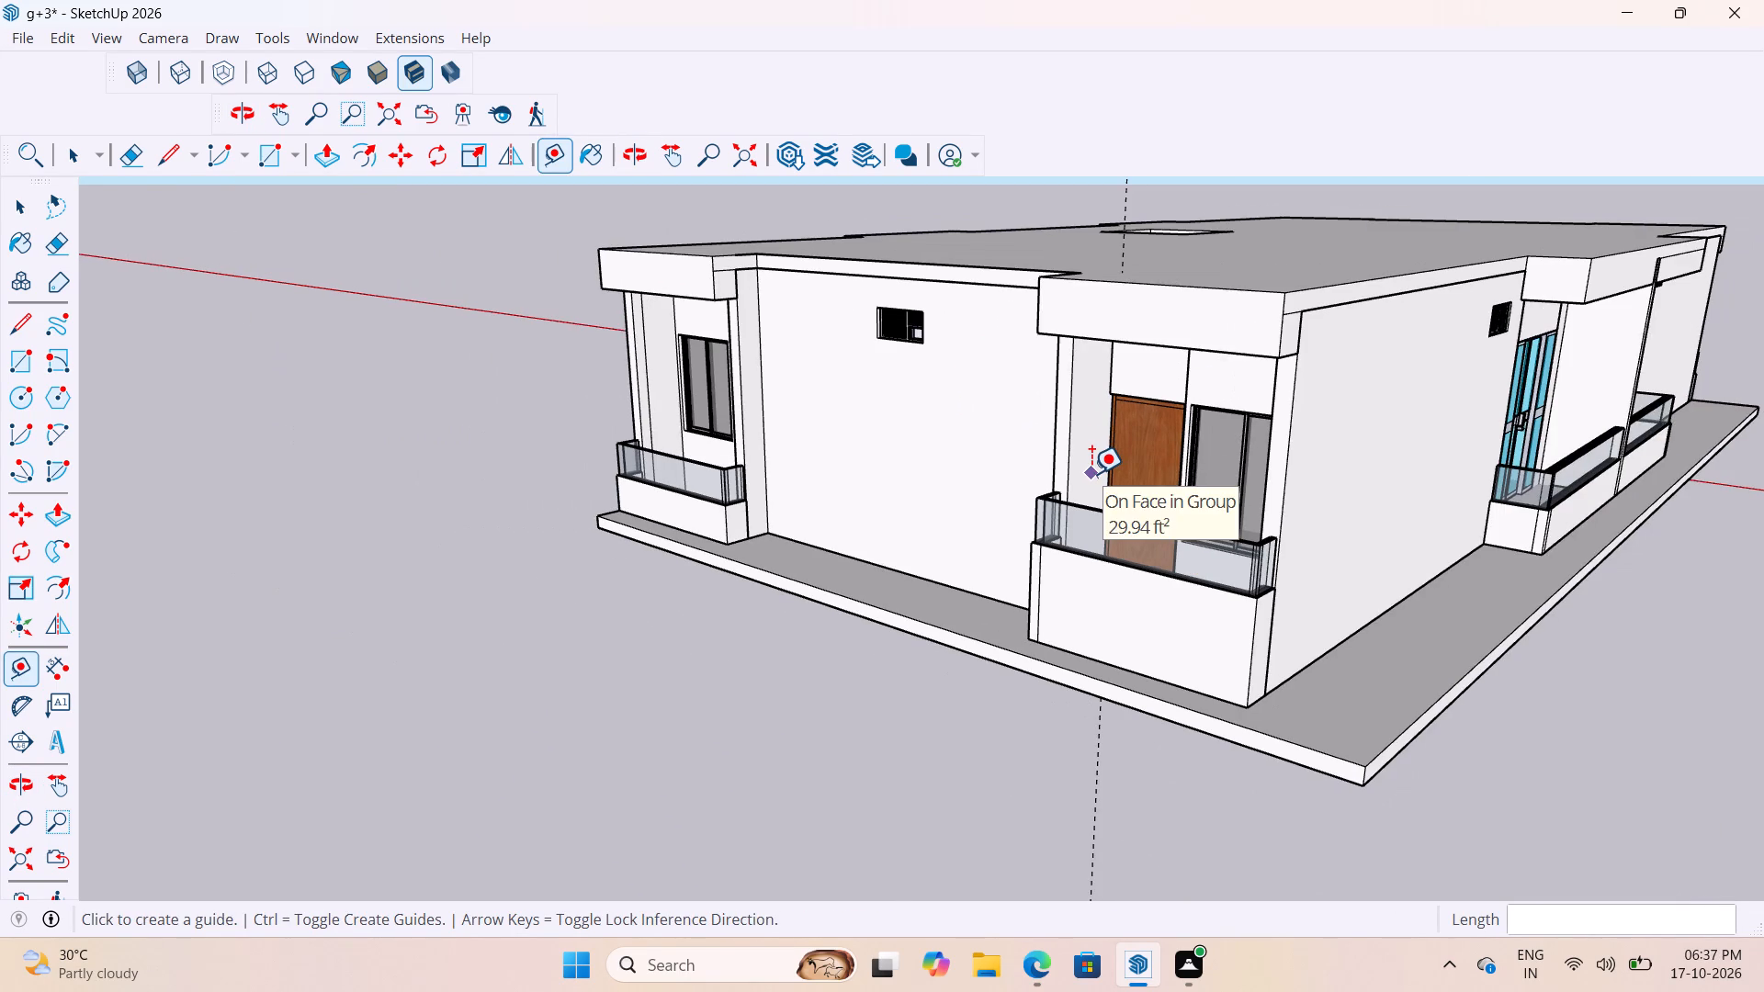
scroll(1091, 514, "down", 4)
middle_click_drag(1271, 620, 870, 695)
scroll(920, 506, "up", 3)
middle_click_drag(917, 496, 1311, 548)
scroll(815, 548, "up", 4)
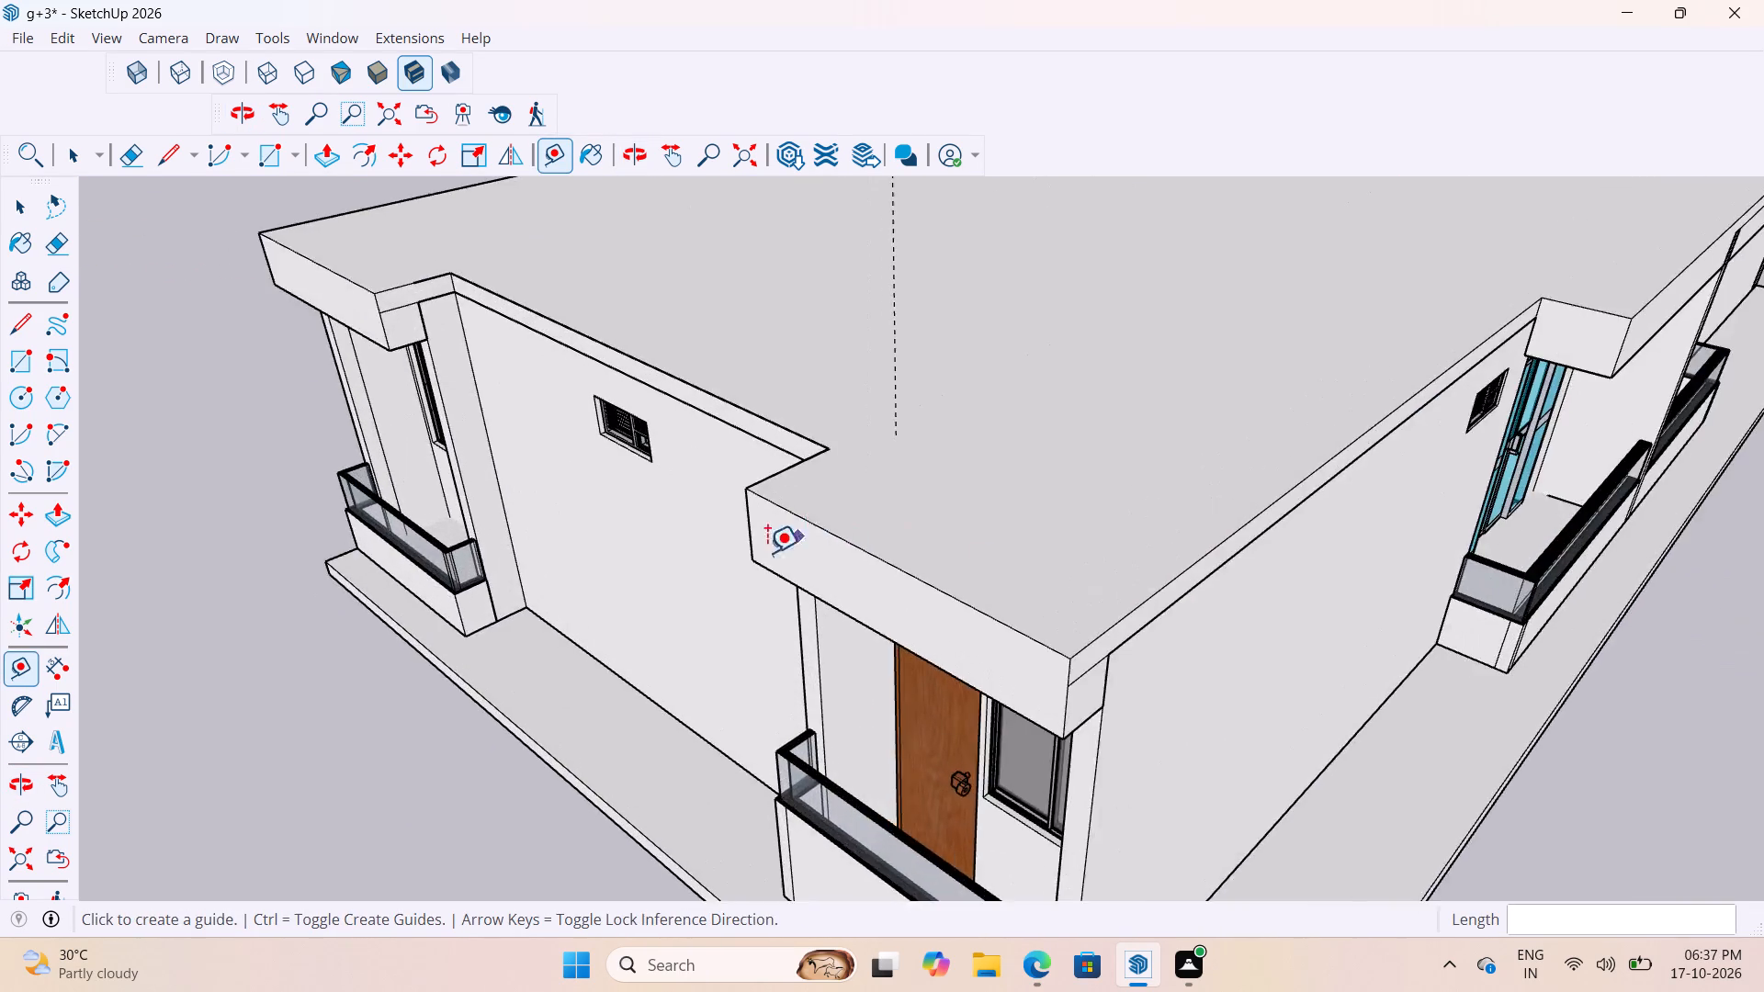
scroll(767, 553, "up", 4)
middle_click_drag(1068, 551, 643, 752)
scroll(564, 651, "down", 20)
scroll(564, 651, "down", 4)
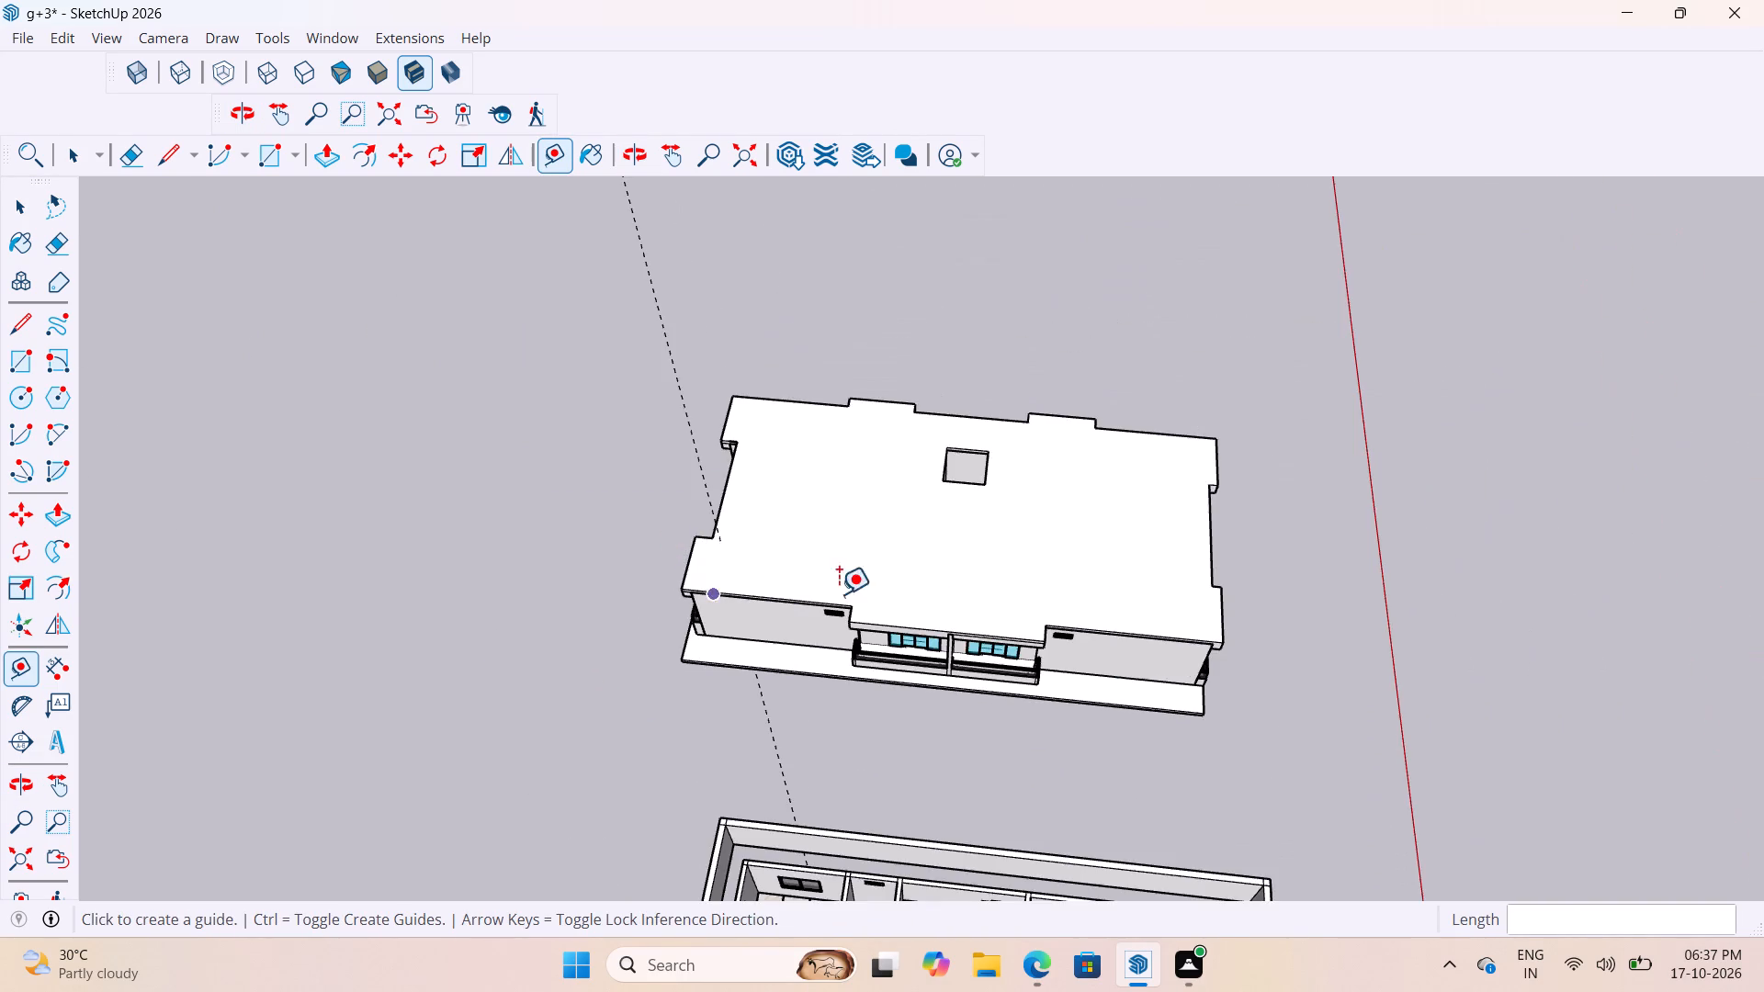
scroll(1190, 602, "up", 2)
scroll(757, 487, "down", 11)
middle_click_drag(1093, 674, 459, 611)
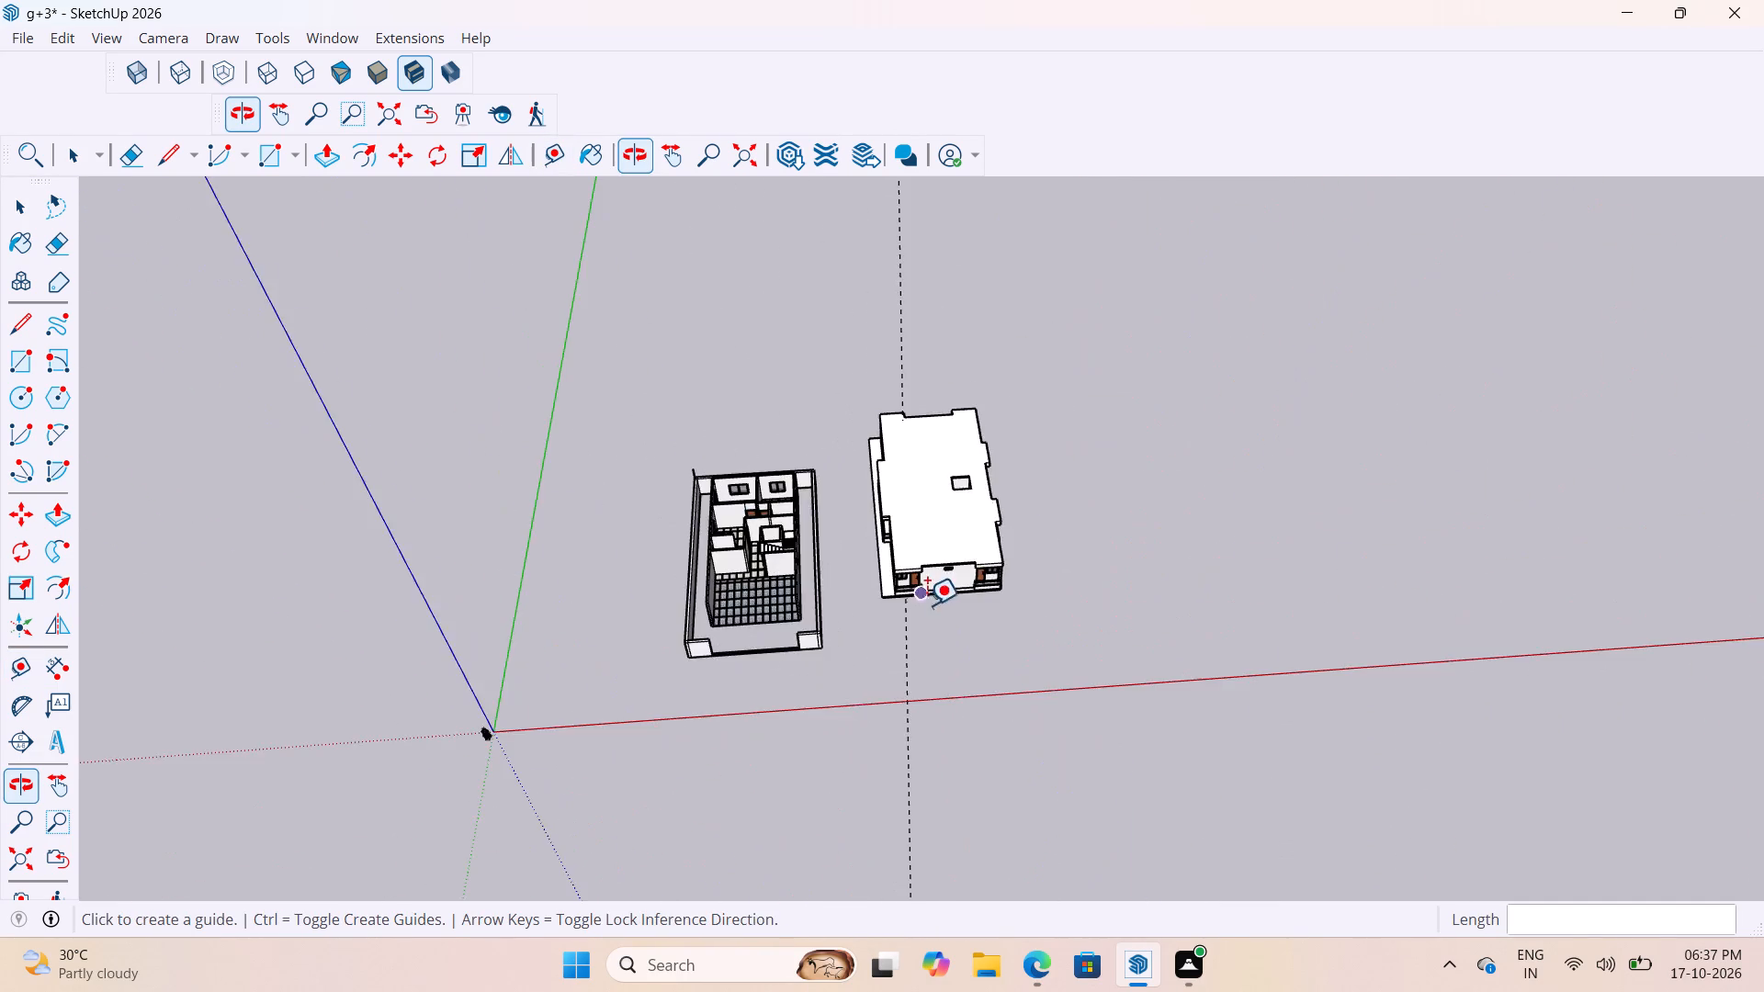
scroll(927, 605, "up", 12)
scroll(1123, 508, "down", 10)
scroll(1102, 543, "up", 6)
middle_click_drag(1114, 579, 1045, 482)
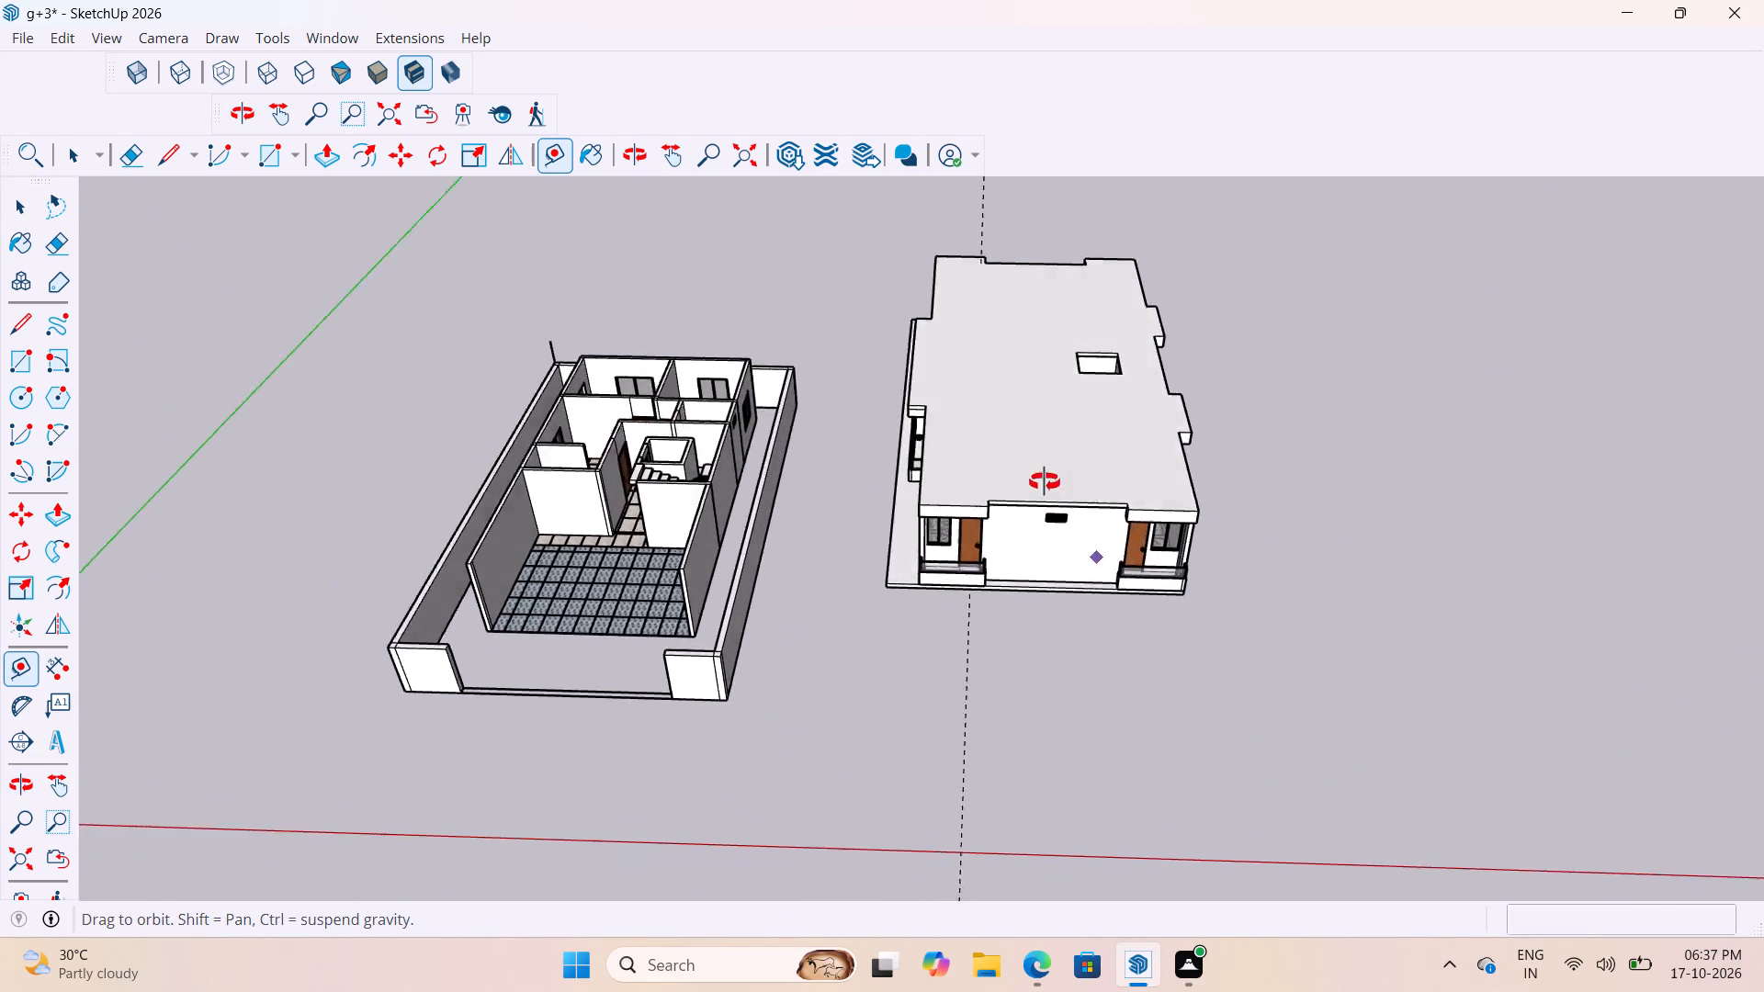
middle_click_drag(1045, 482, 1017, 300)
scroll(1062, 379, "up", 7)
middle_click_drag(1075, 442, 1032, 713)
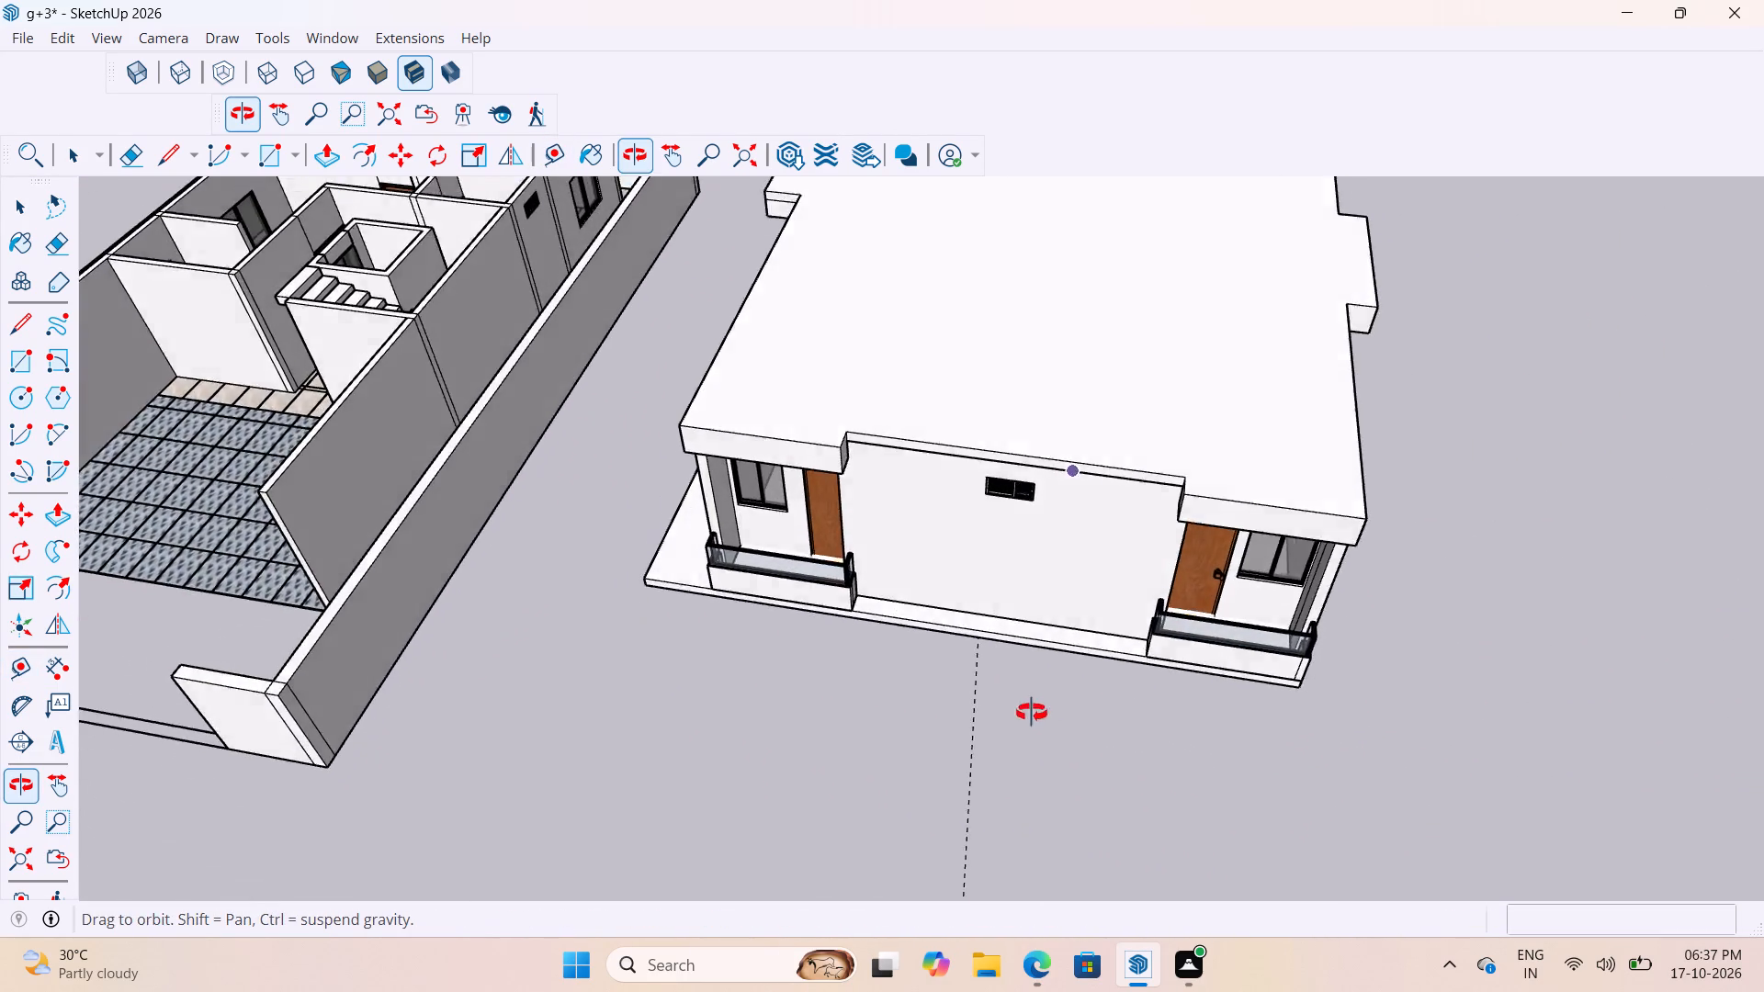
middle_click_drag(1032, 713, 1032, 714)
scroll(1000, 693, "down", 10)
scroll(1165, 483, "up", 12)
scroll(1368, 536, "down", 11)
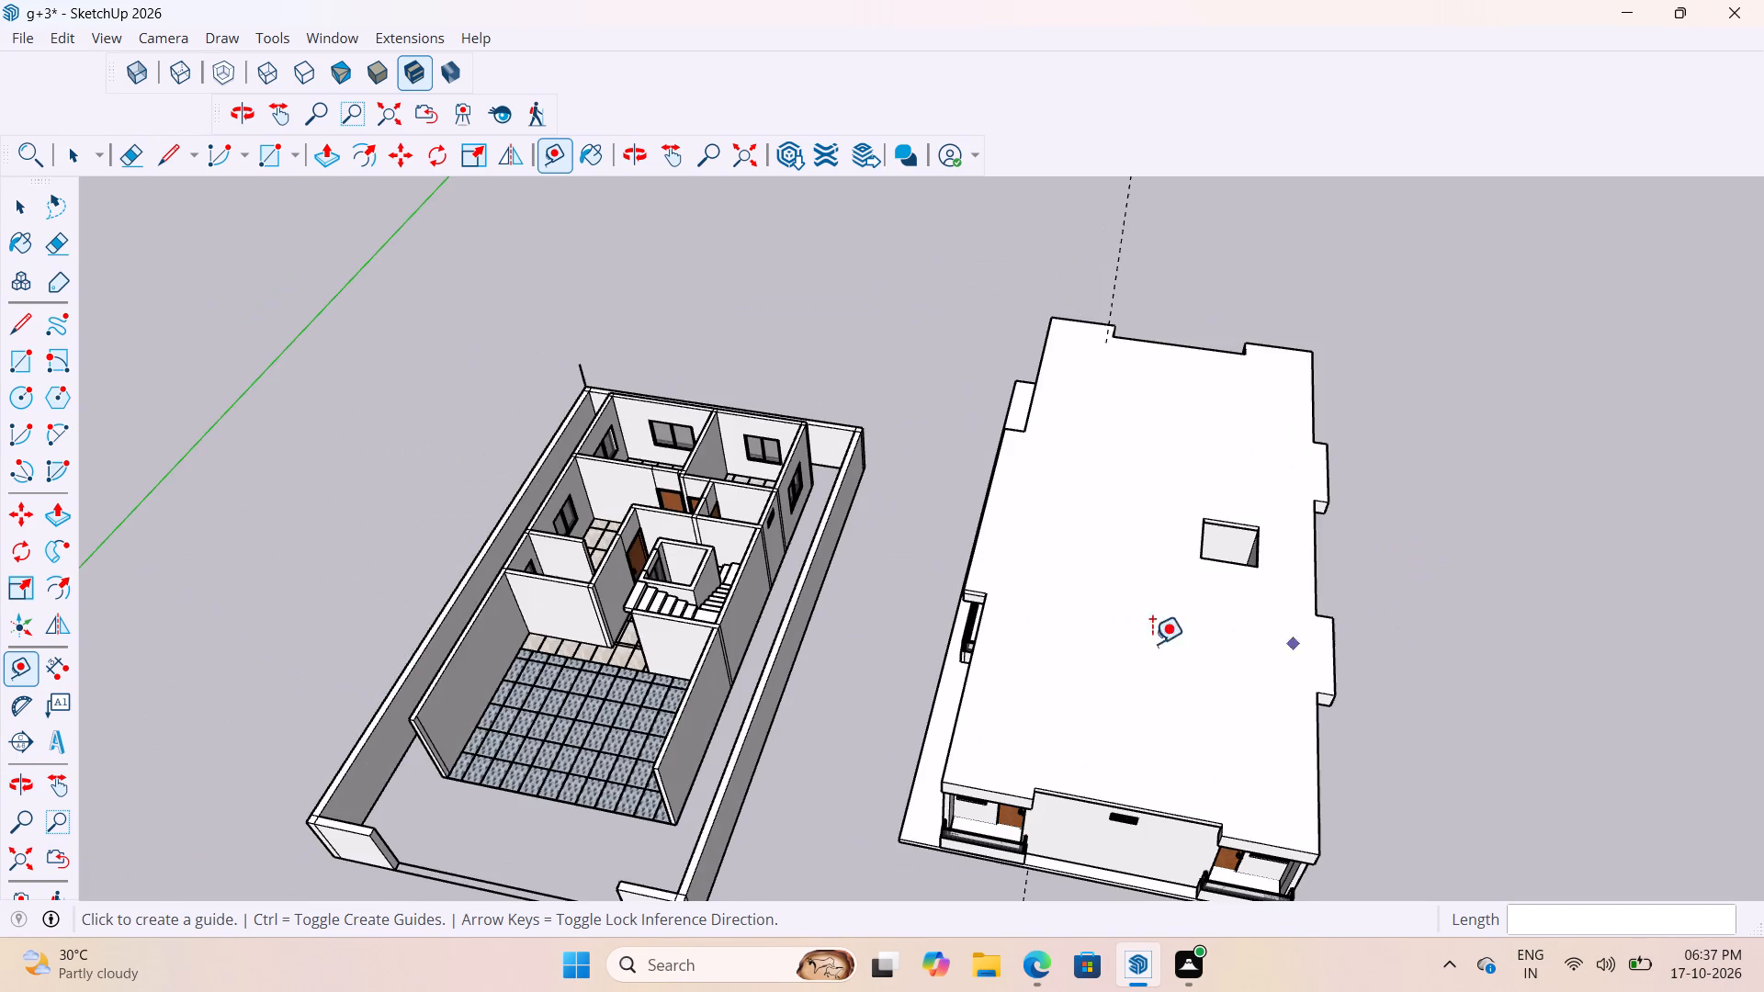
middle_click_drag(881, 673, 847, 803)
scroll(628, 648, "up", 11)
middle_click_drag(924, 495, 1022, 530)
scroll(1022, 530, "down", 1)
scroll(827, 490, "down", 3)
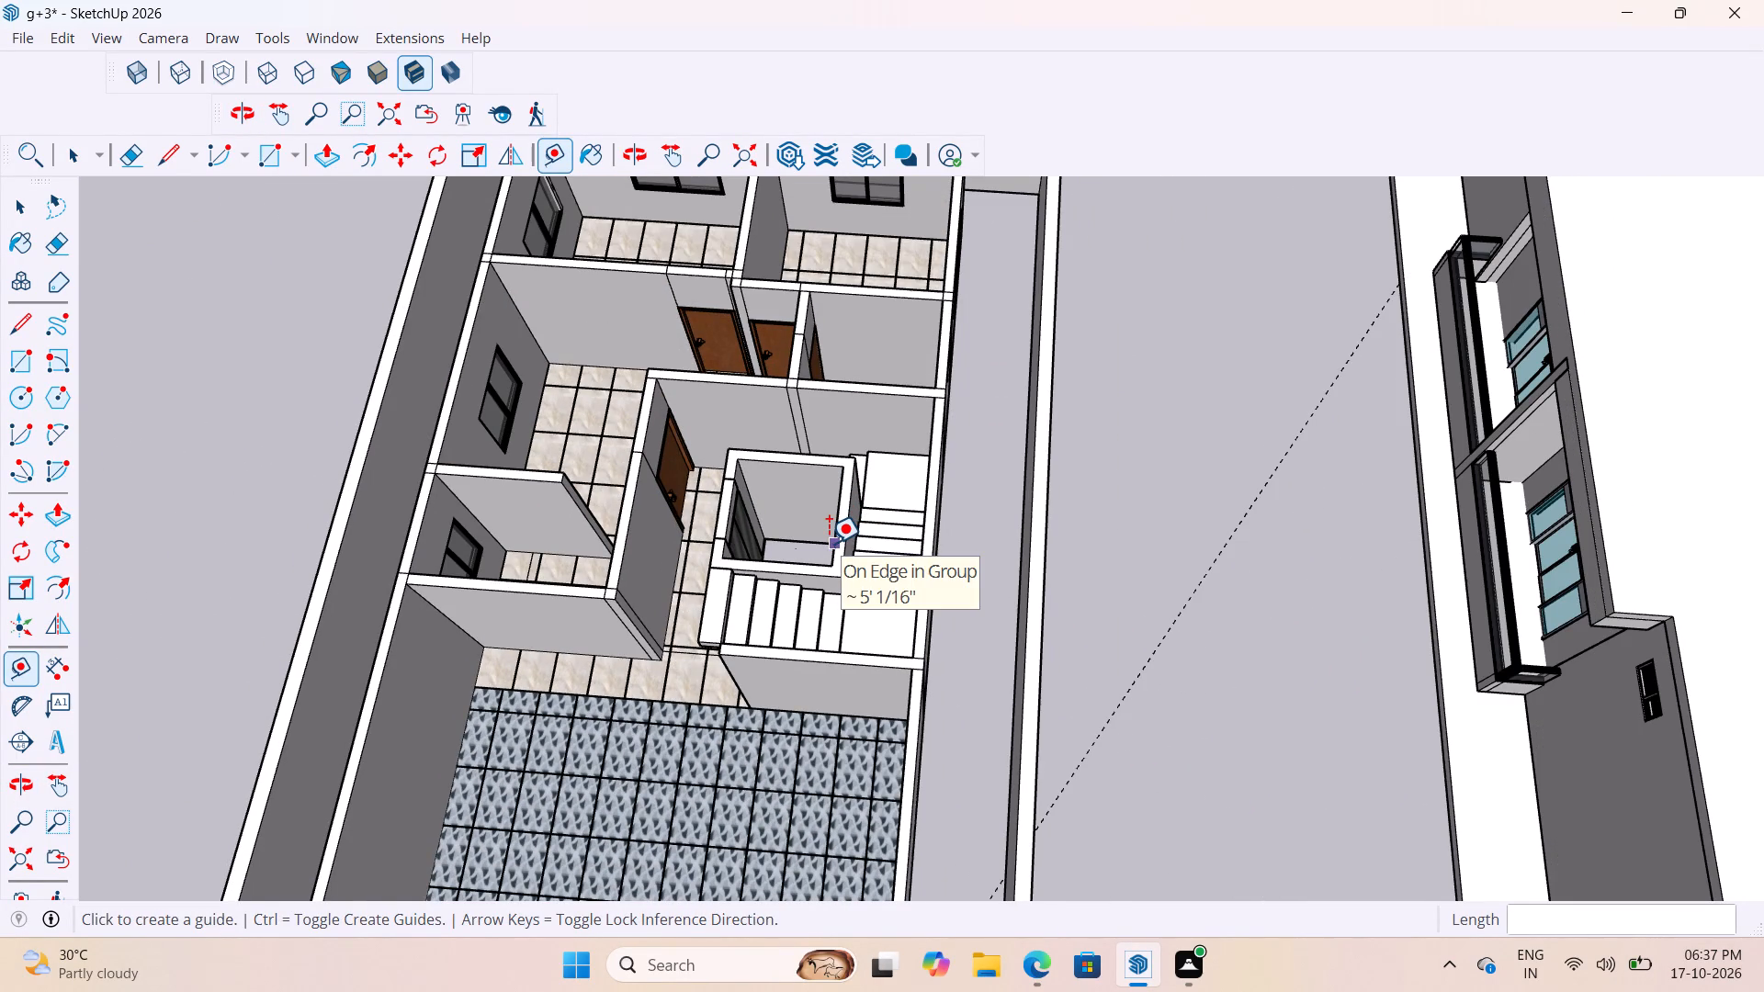
scroll(846, 570, "down", 5)
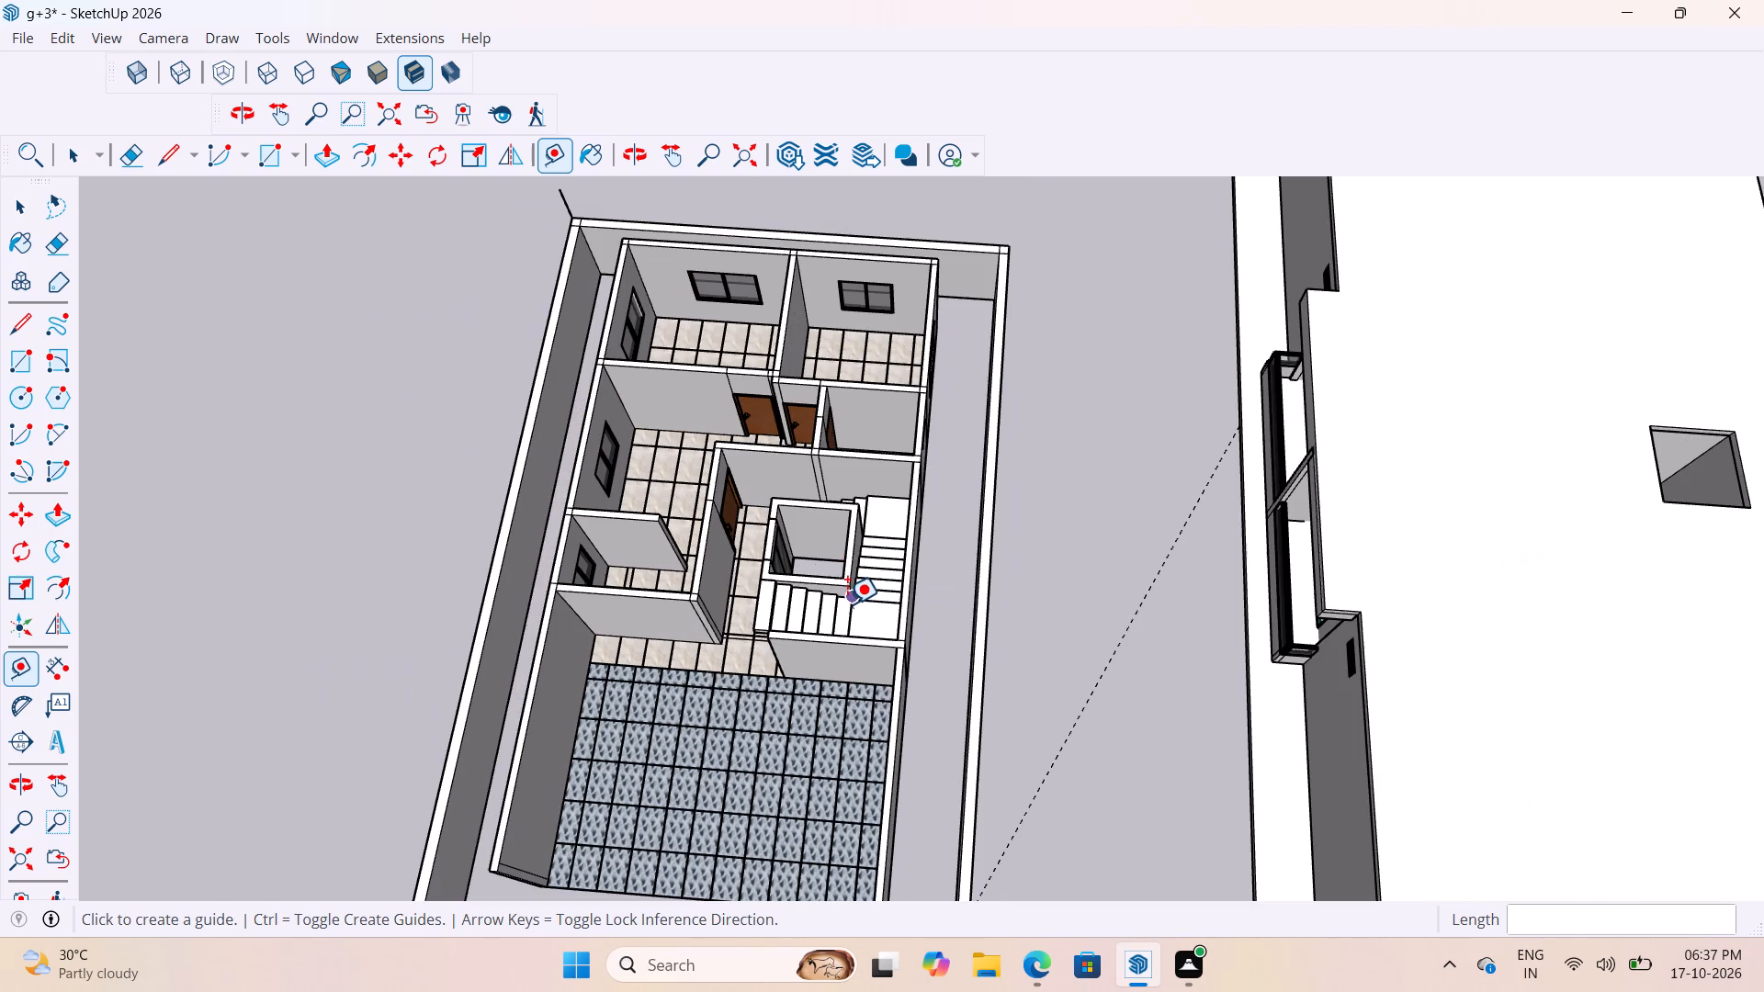
scroll(854, 609, "down", 6)
scroll(1068, 590, "down", 4)
scroll(1170, 656, "up", 4)
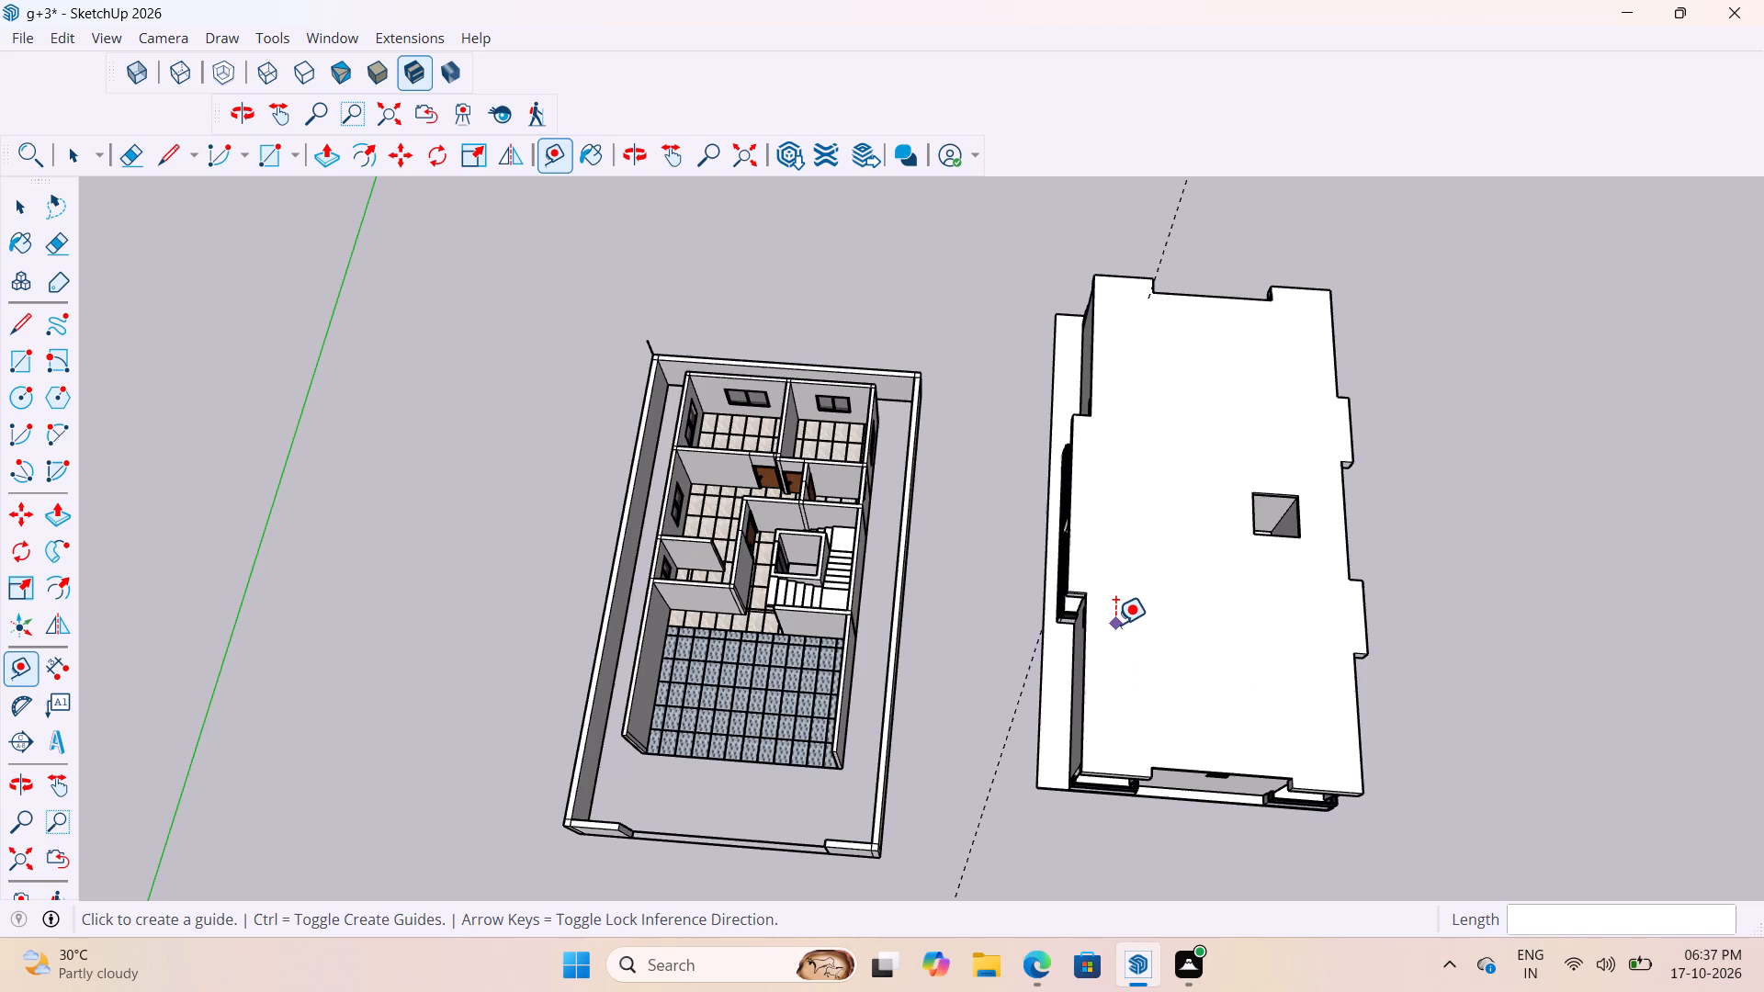
scroll(1149, 633, "down", 8)
scroll(1162, 666, "up", 6)
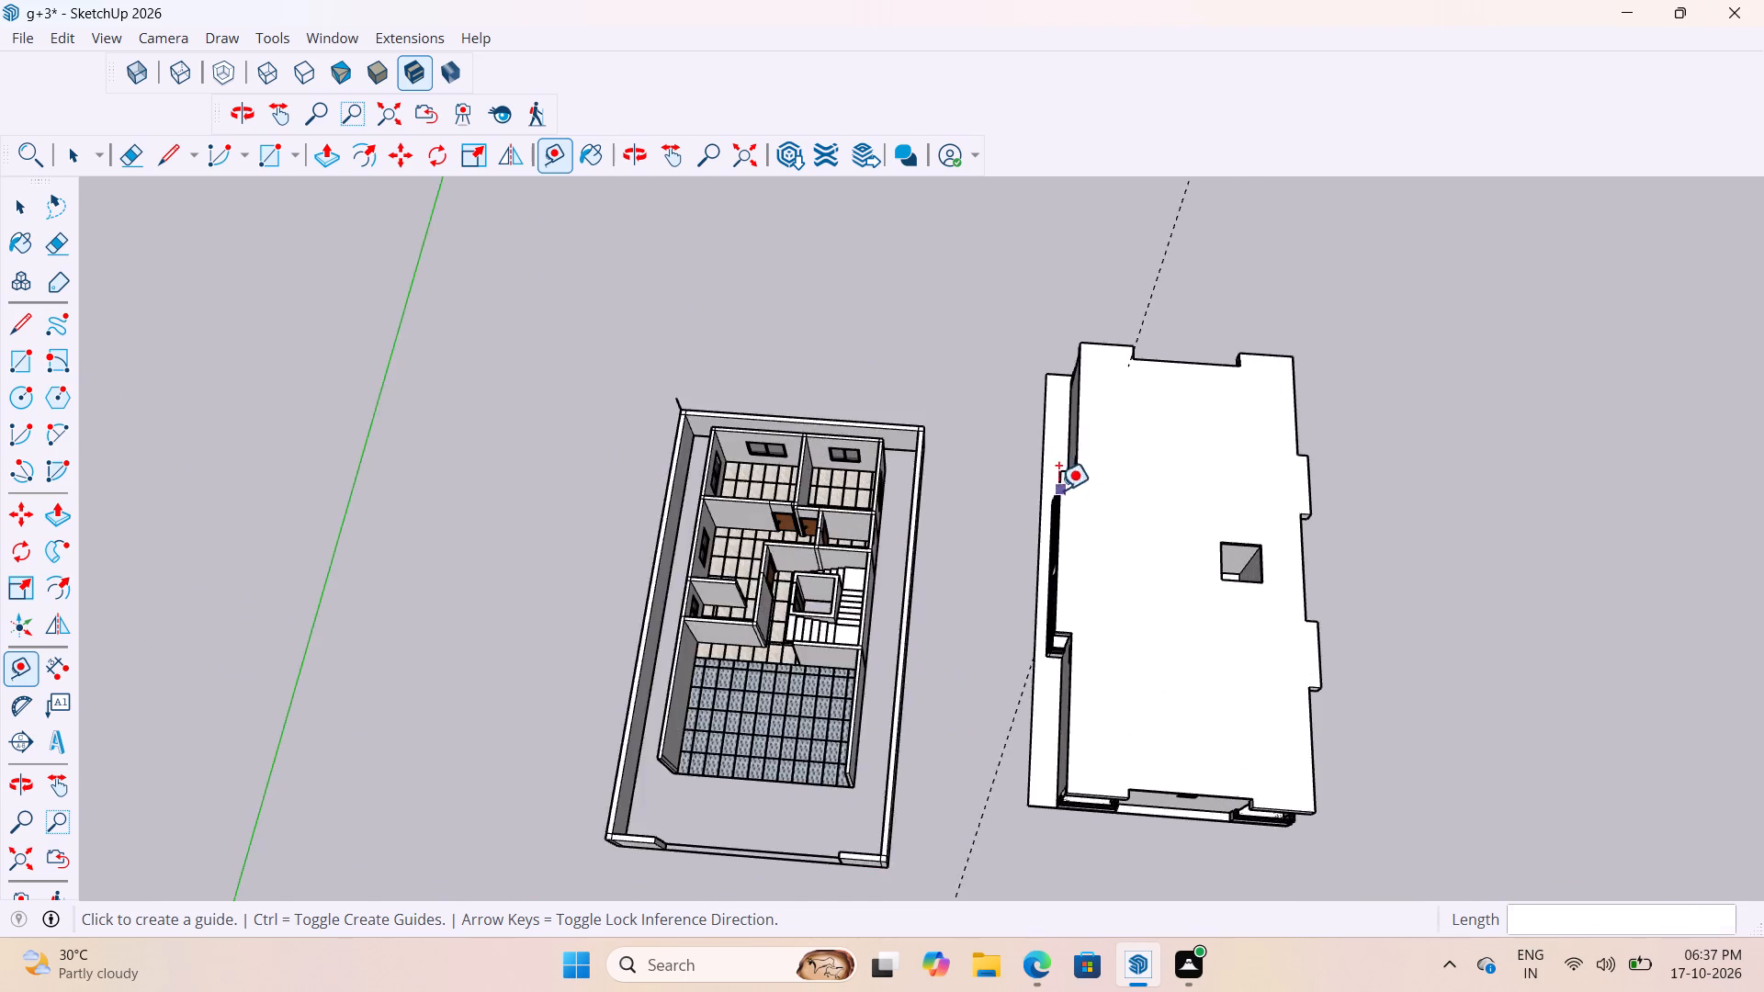
middle_click_drag(1060, 490, 1211, 477)
scroll(1122, 558, "down", 3)
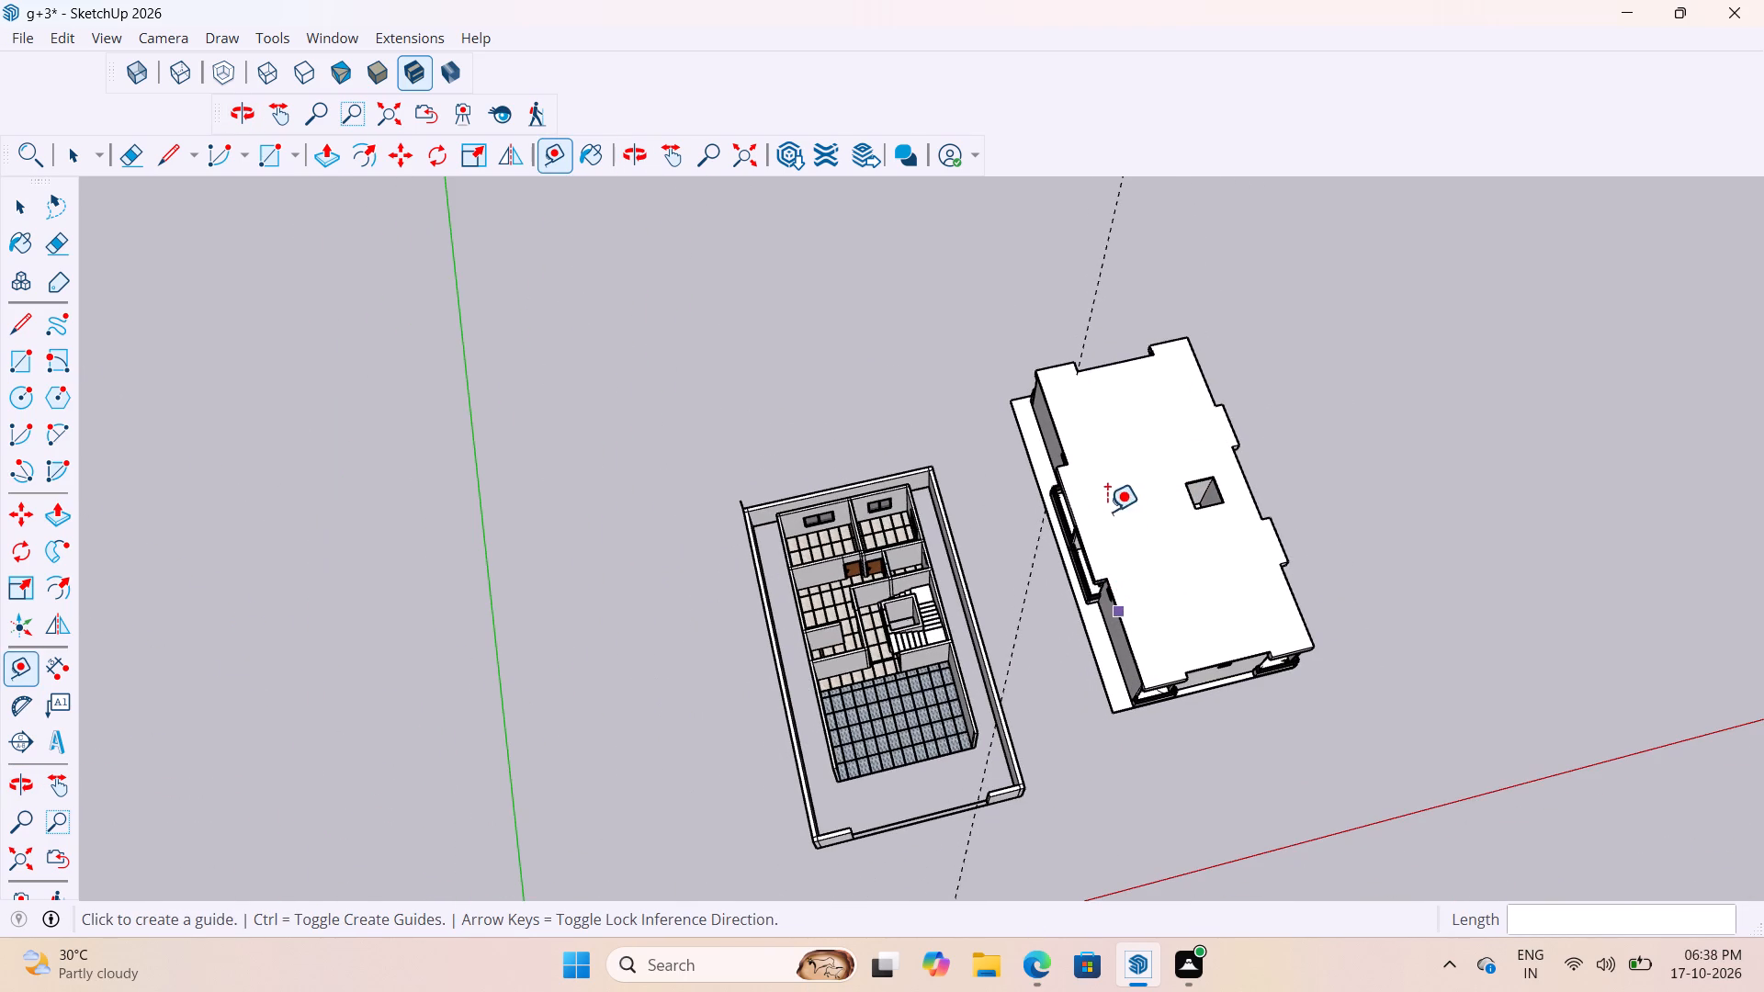
Examine the upper-floor building's front elevation and the underside of its floor slab.
key("space")
left_click(1222, 725)
scroll(1119, 692, "up", 4)
middle_click_drag(1136, 703, 1063, 485)
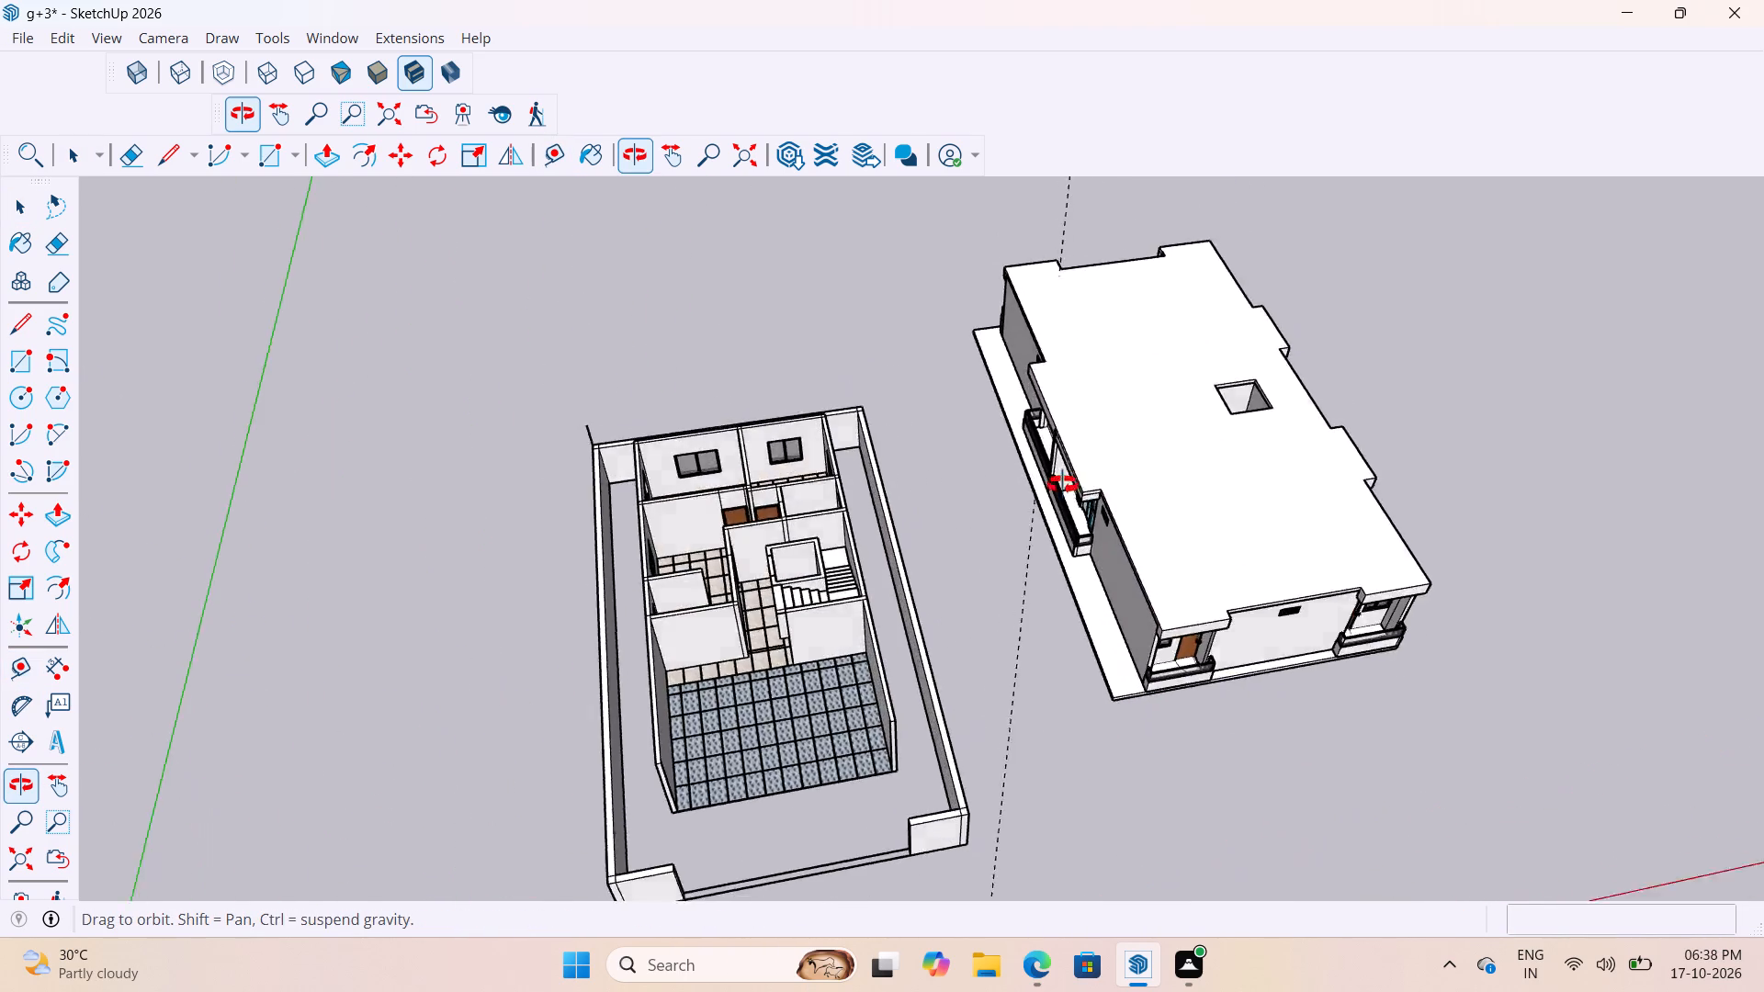
middle_click_drag(1063, 485, 1004, 297)
scroll(1194, 542, "up", 3)
middle_click_drag(1333, 630, 1208, 621)
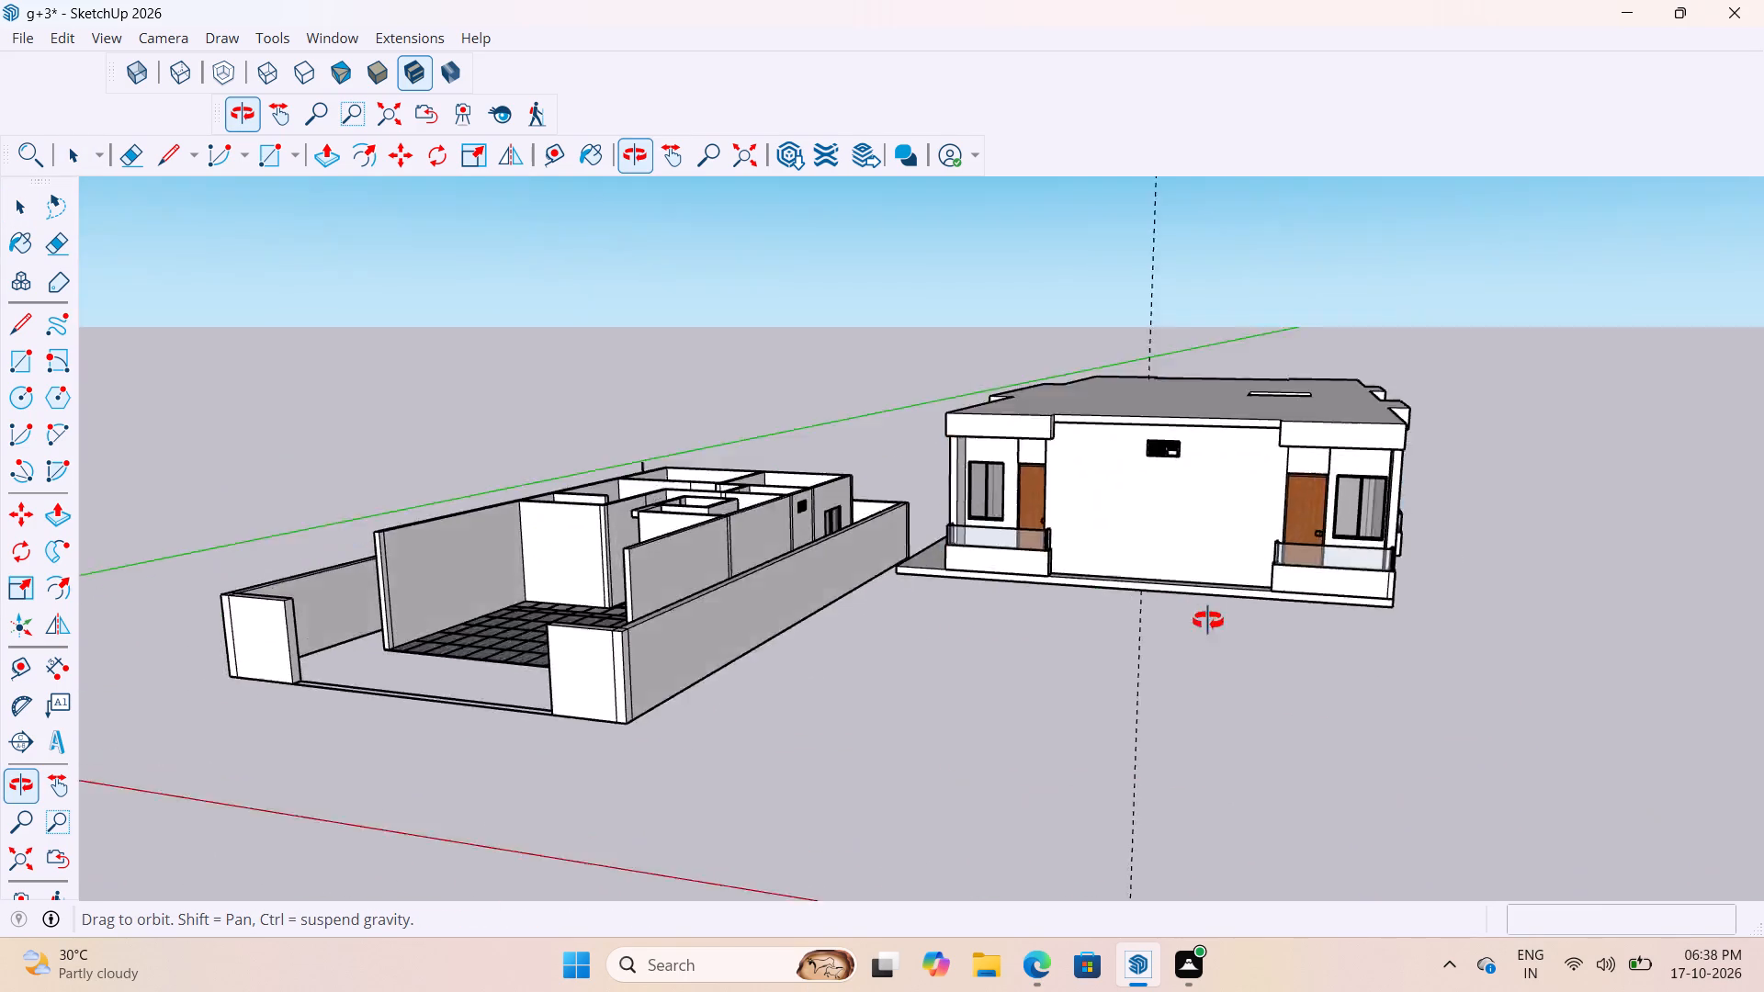
middle_click_drag(1208, 621, 1305, 893)
scroll(1240, 635, "down", 5)
scroll(1164, 736, "down", 5)
middle_click_drag(1349, 655, 1243, 458)
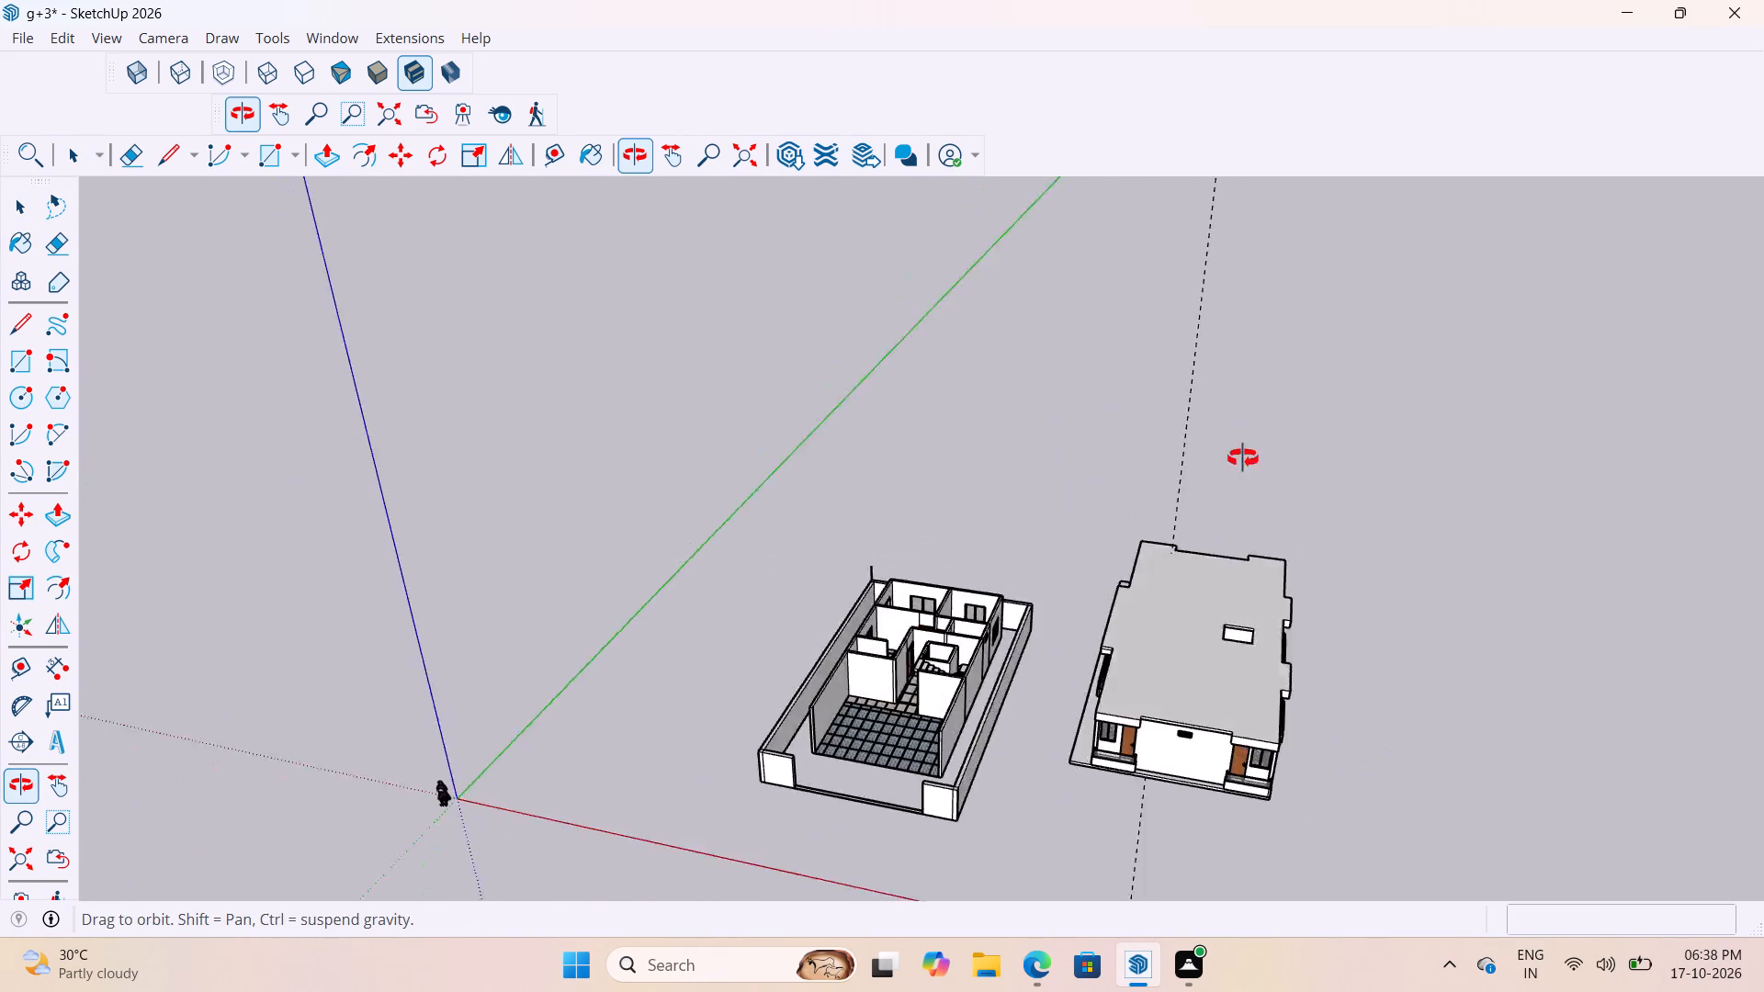
middle_click_drag(1243, 458, 1188, 302)
scroll(1150, 668, "up", 8)
middle_click_drag(1210, 724, 1284, 558)
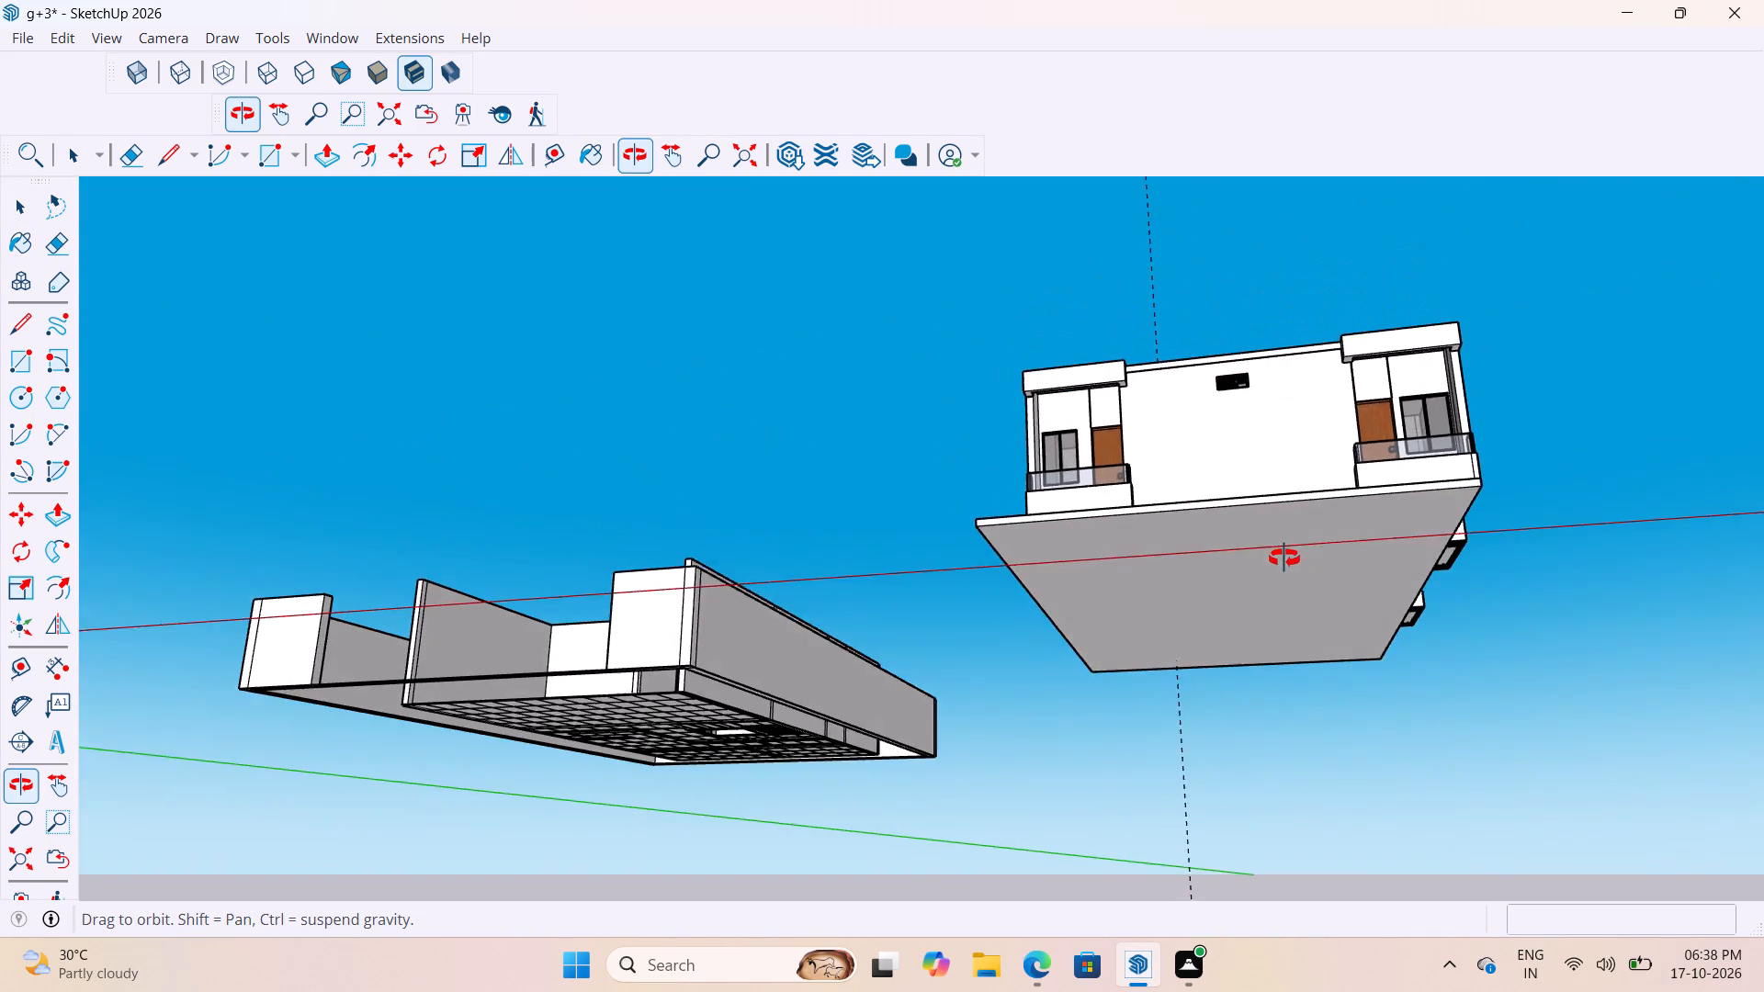
middle_click_drag(1284, 558, 1281, 561)
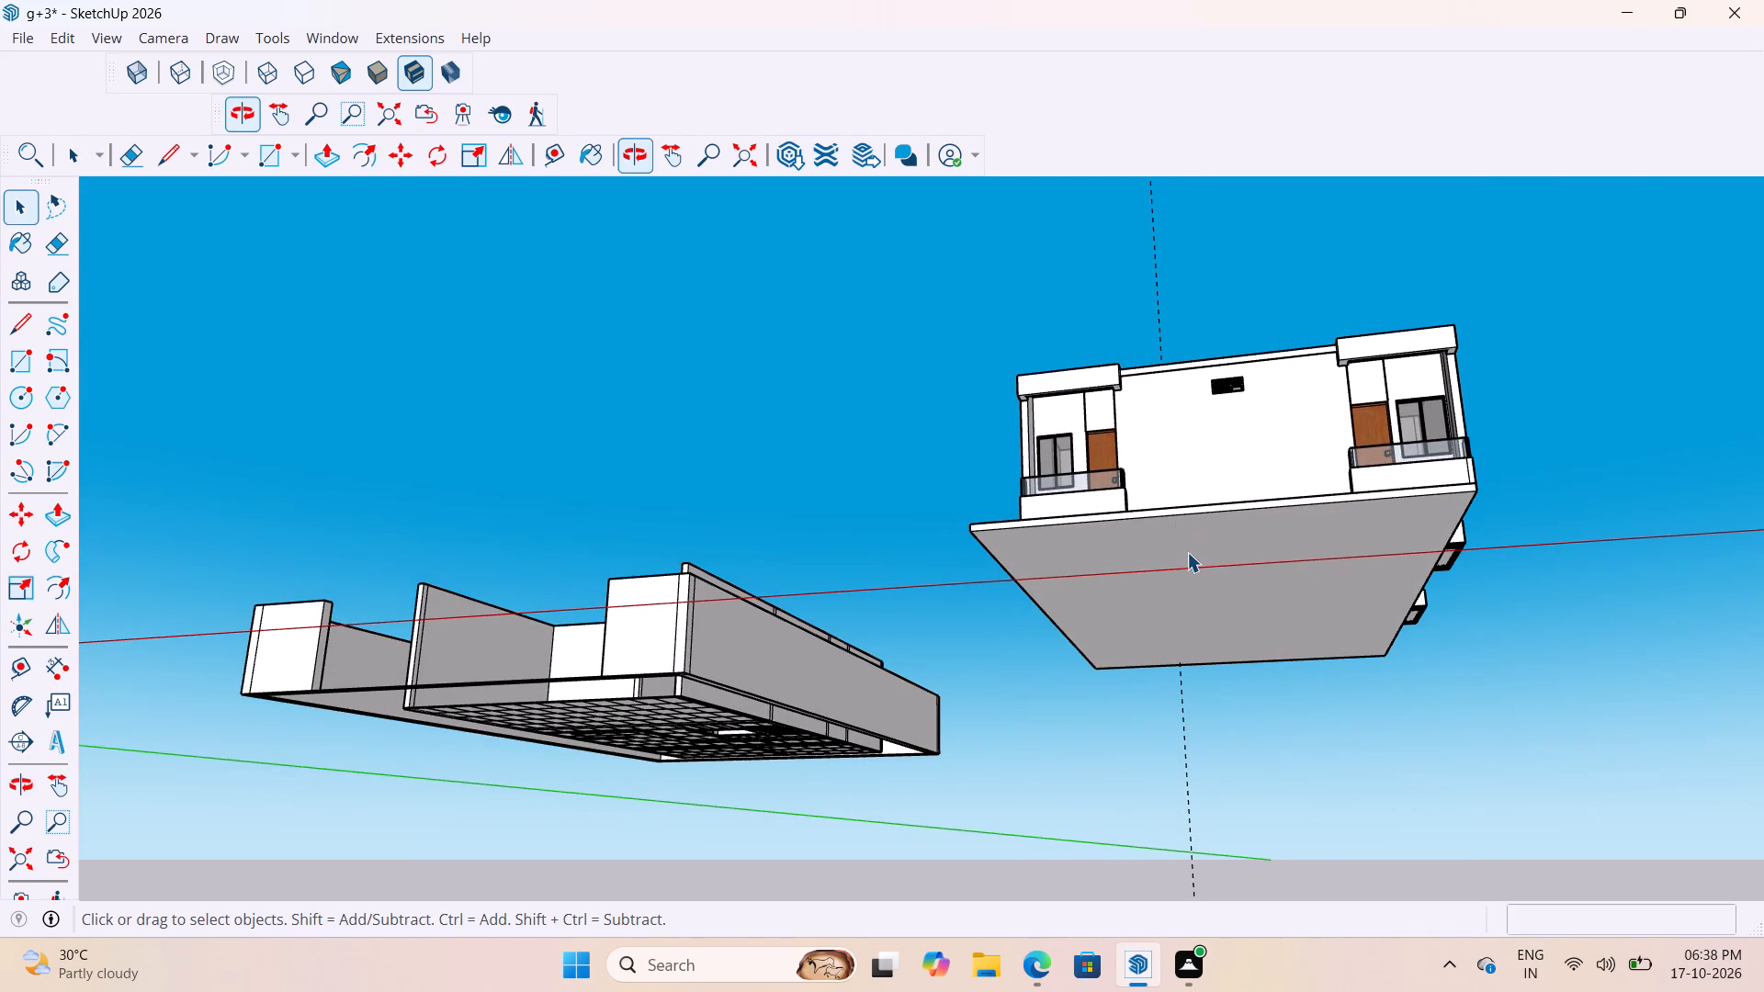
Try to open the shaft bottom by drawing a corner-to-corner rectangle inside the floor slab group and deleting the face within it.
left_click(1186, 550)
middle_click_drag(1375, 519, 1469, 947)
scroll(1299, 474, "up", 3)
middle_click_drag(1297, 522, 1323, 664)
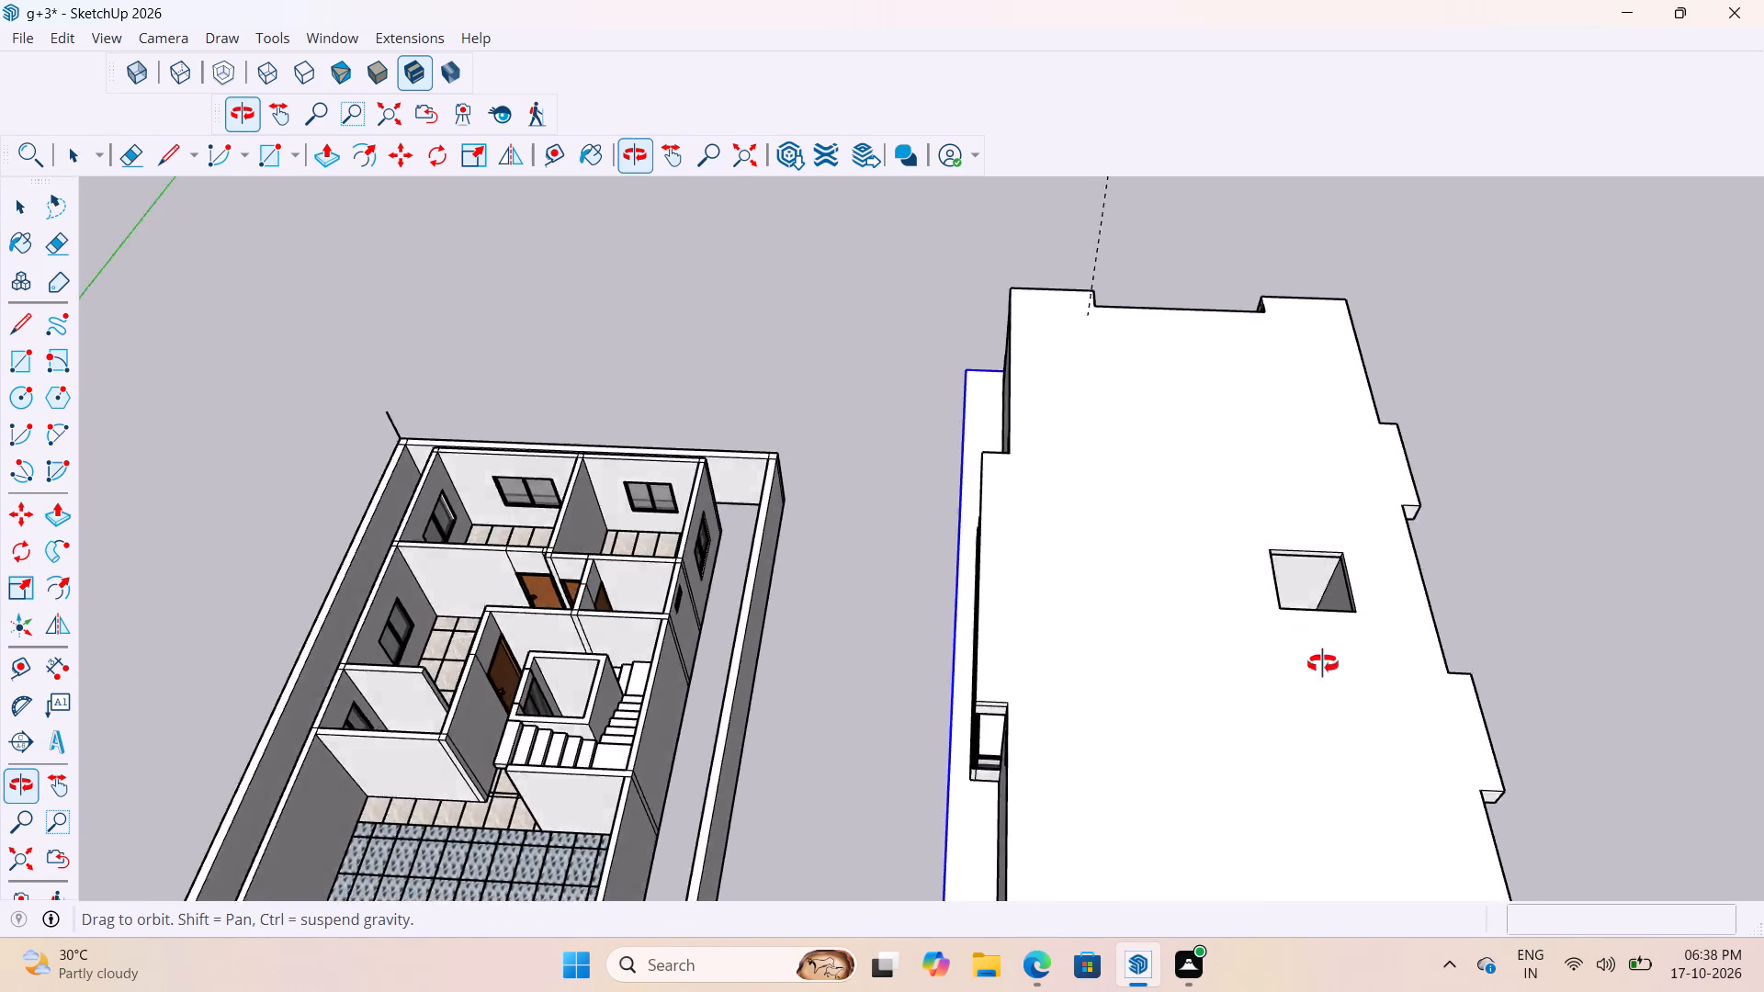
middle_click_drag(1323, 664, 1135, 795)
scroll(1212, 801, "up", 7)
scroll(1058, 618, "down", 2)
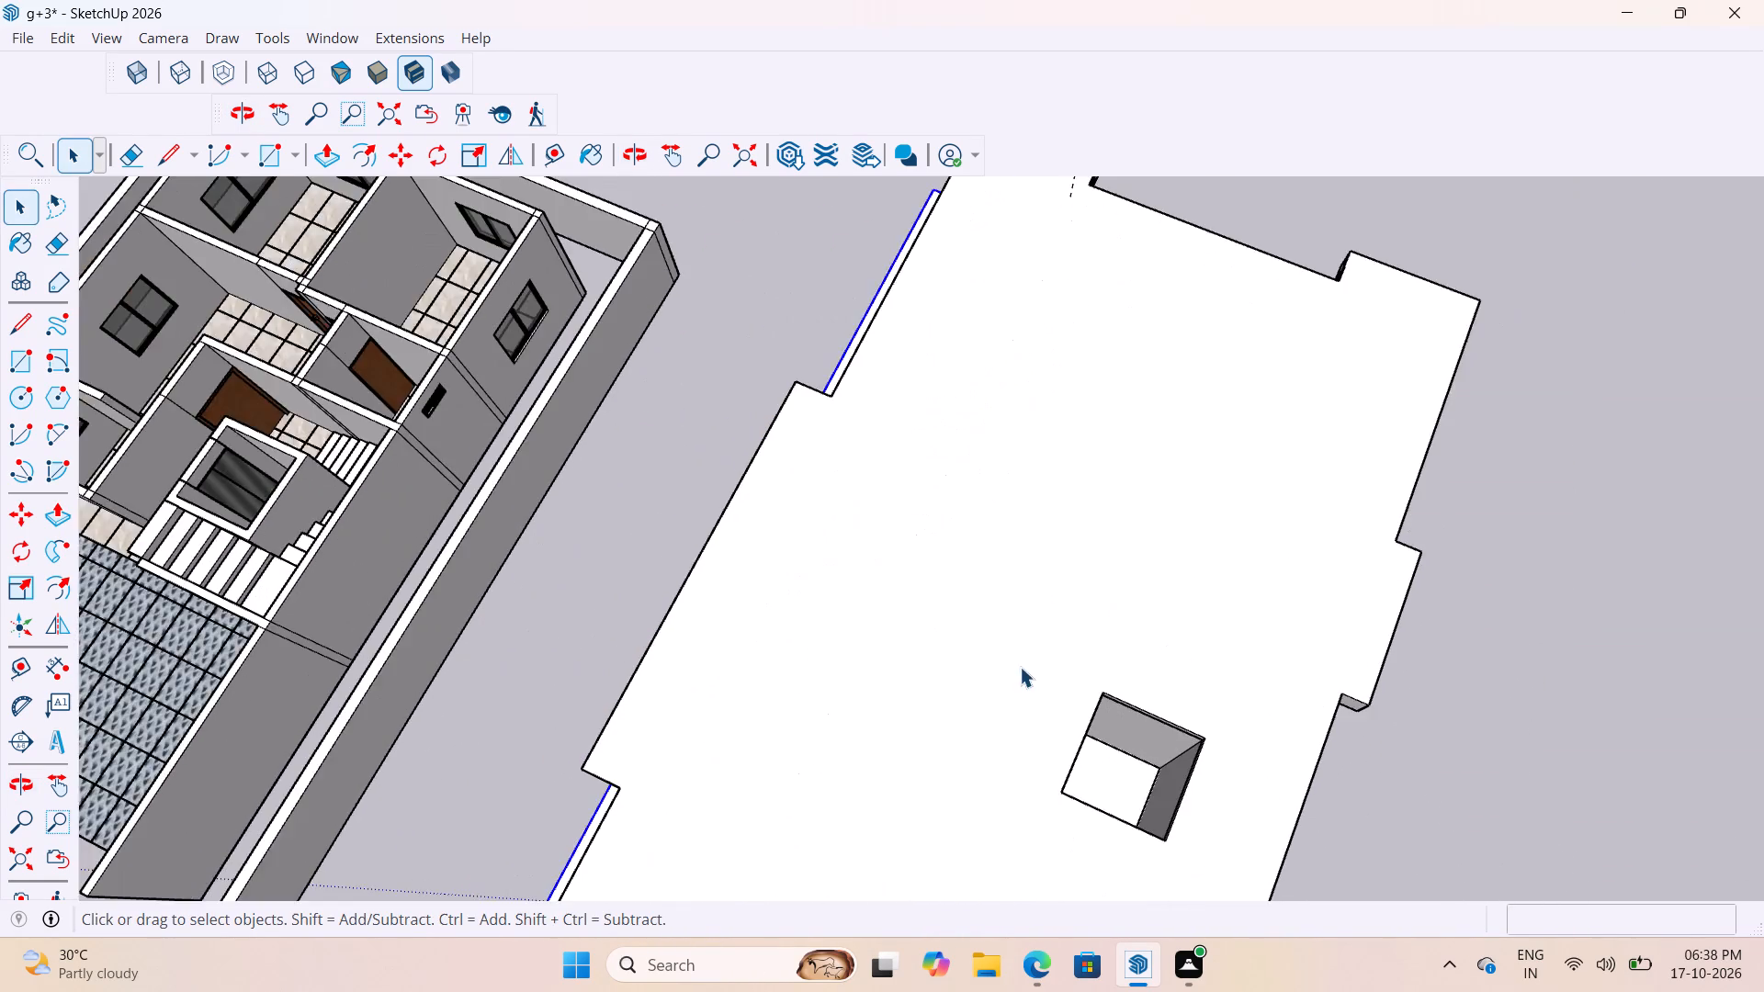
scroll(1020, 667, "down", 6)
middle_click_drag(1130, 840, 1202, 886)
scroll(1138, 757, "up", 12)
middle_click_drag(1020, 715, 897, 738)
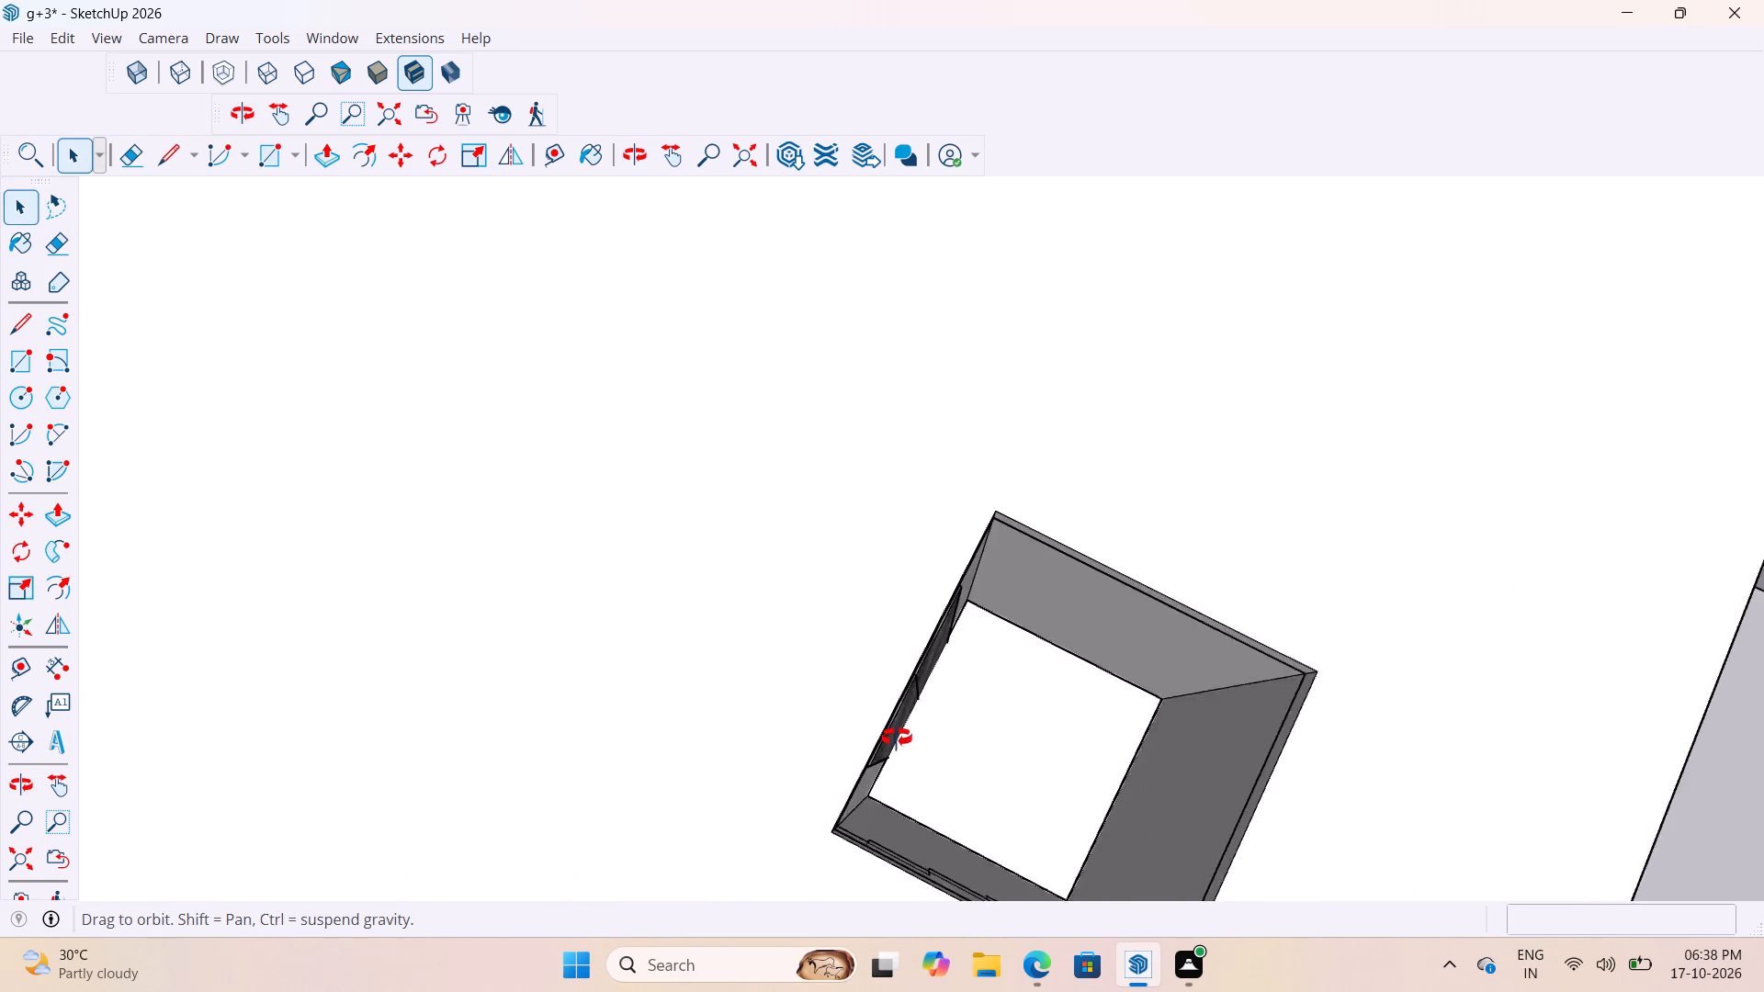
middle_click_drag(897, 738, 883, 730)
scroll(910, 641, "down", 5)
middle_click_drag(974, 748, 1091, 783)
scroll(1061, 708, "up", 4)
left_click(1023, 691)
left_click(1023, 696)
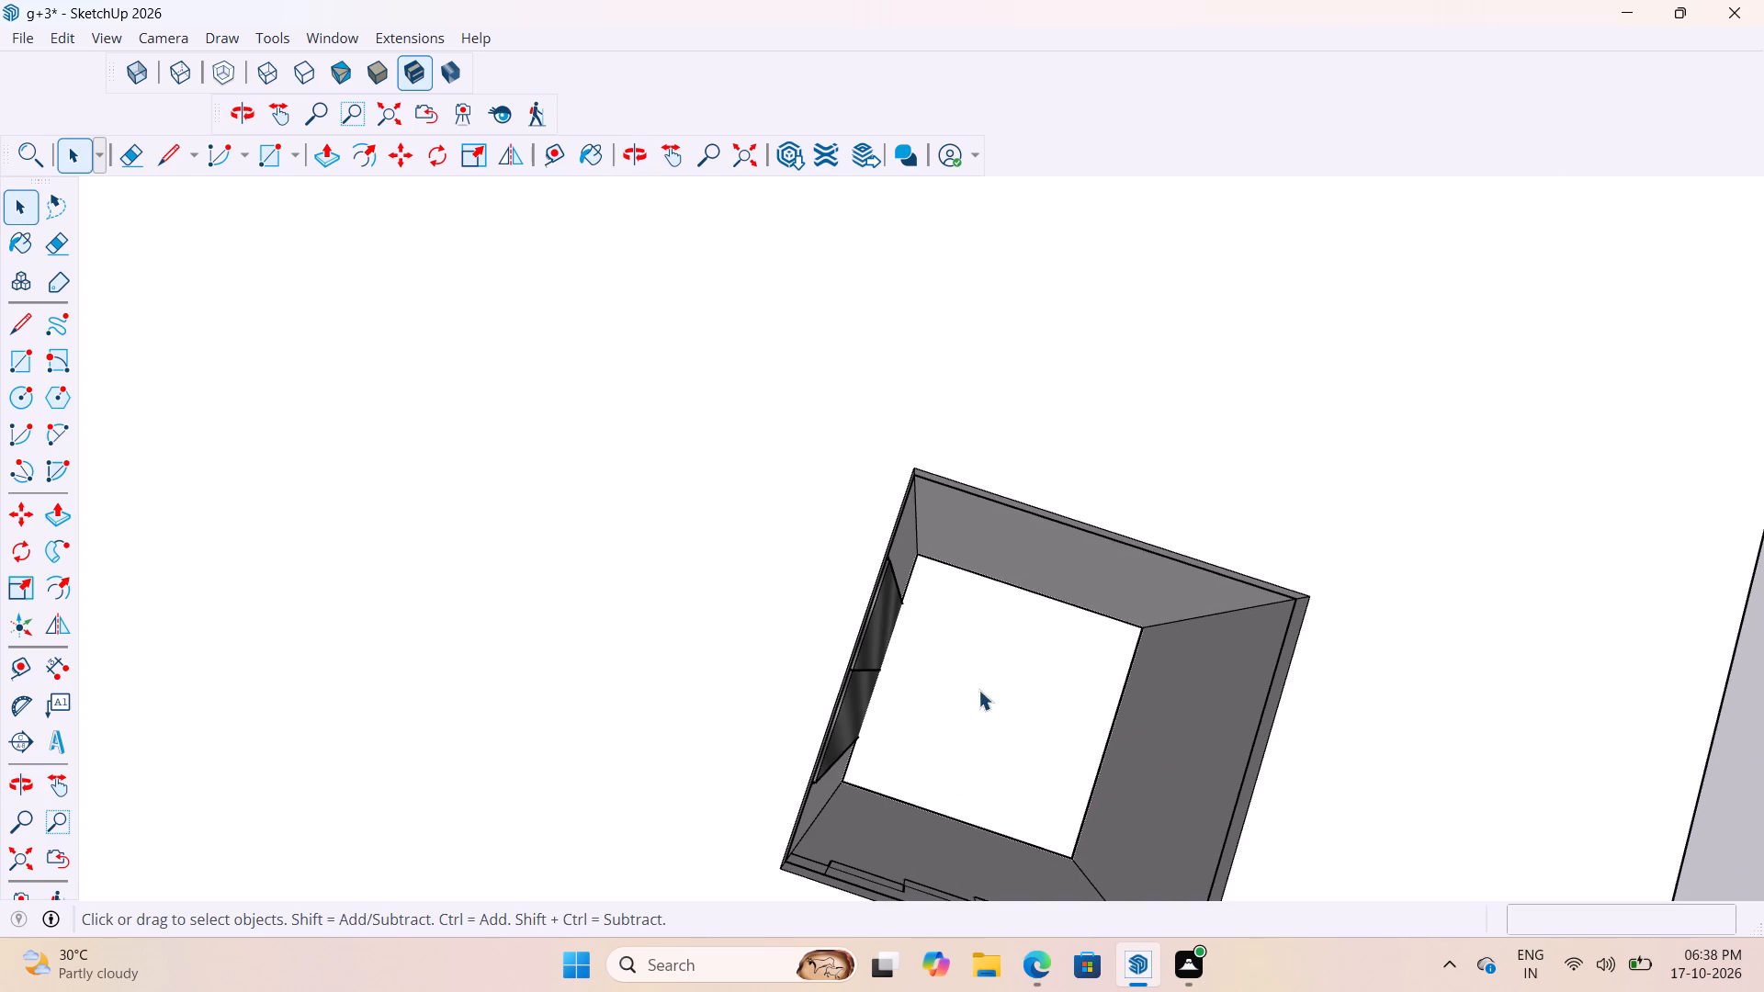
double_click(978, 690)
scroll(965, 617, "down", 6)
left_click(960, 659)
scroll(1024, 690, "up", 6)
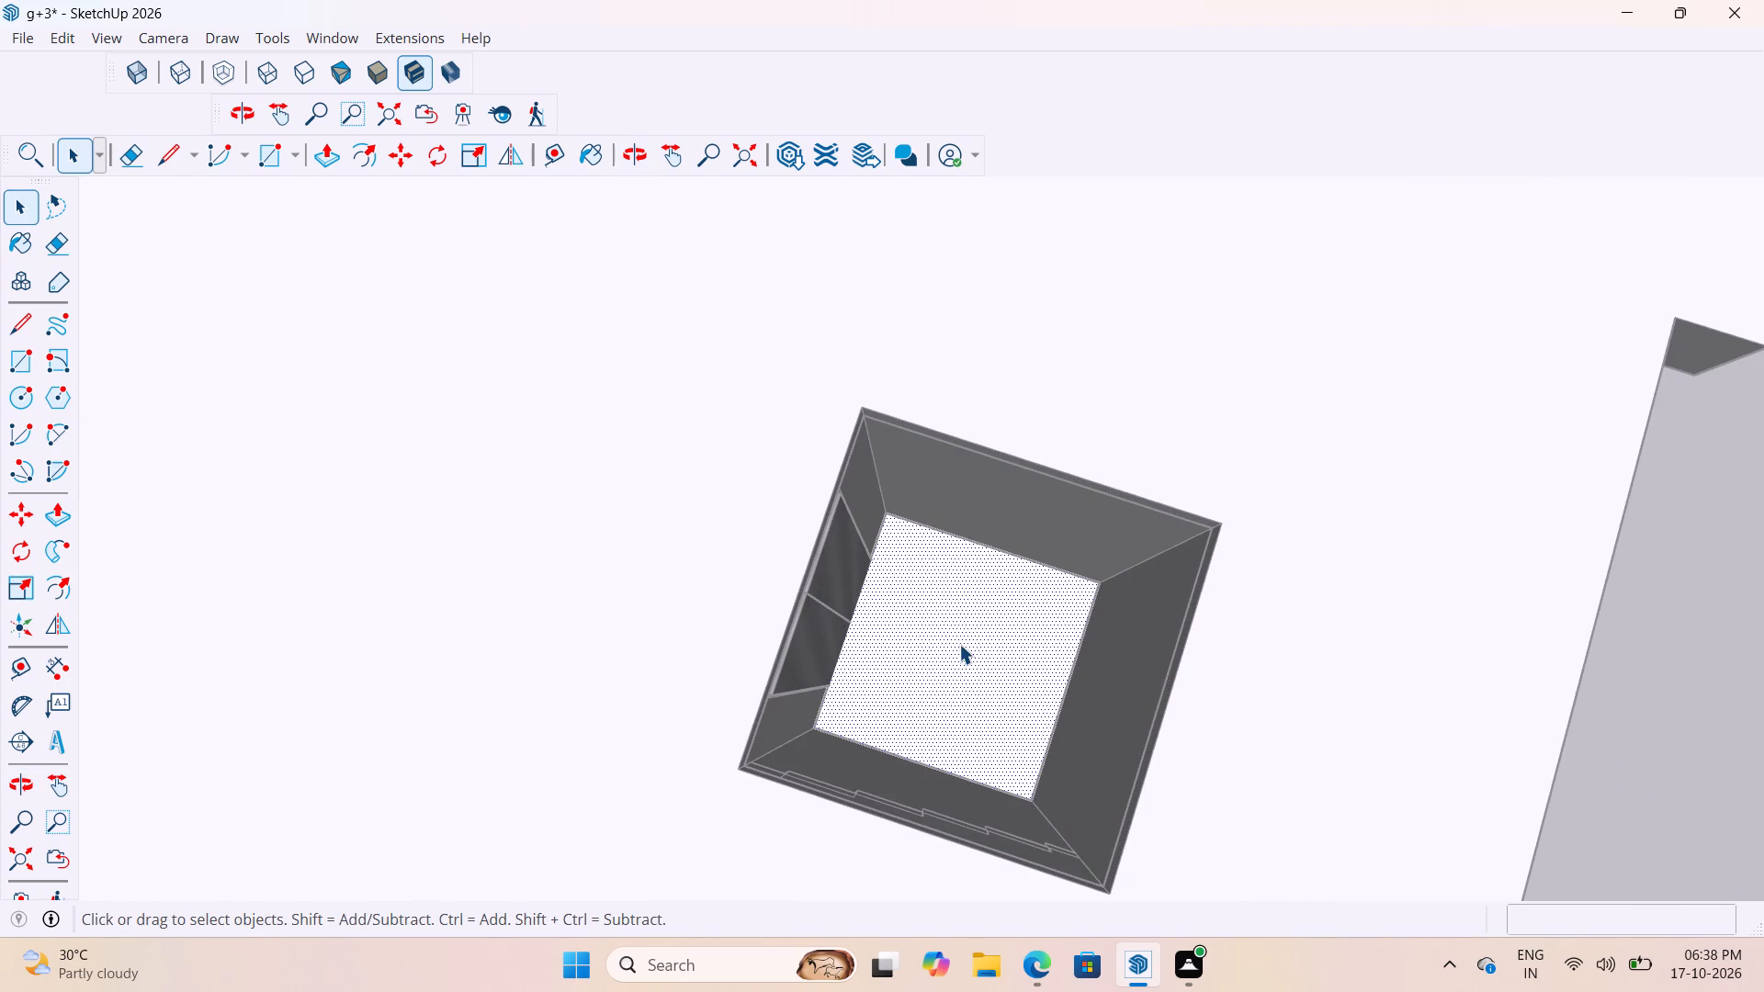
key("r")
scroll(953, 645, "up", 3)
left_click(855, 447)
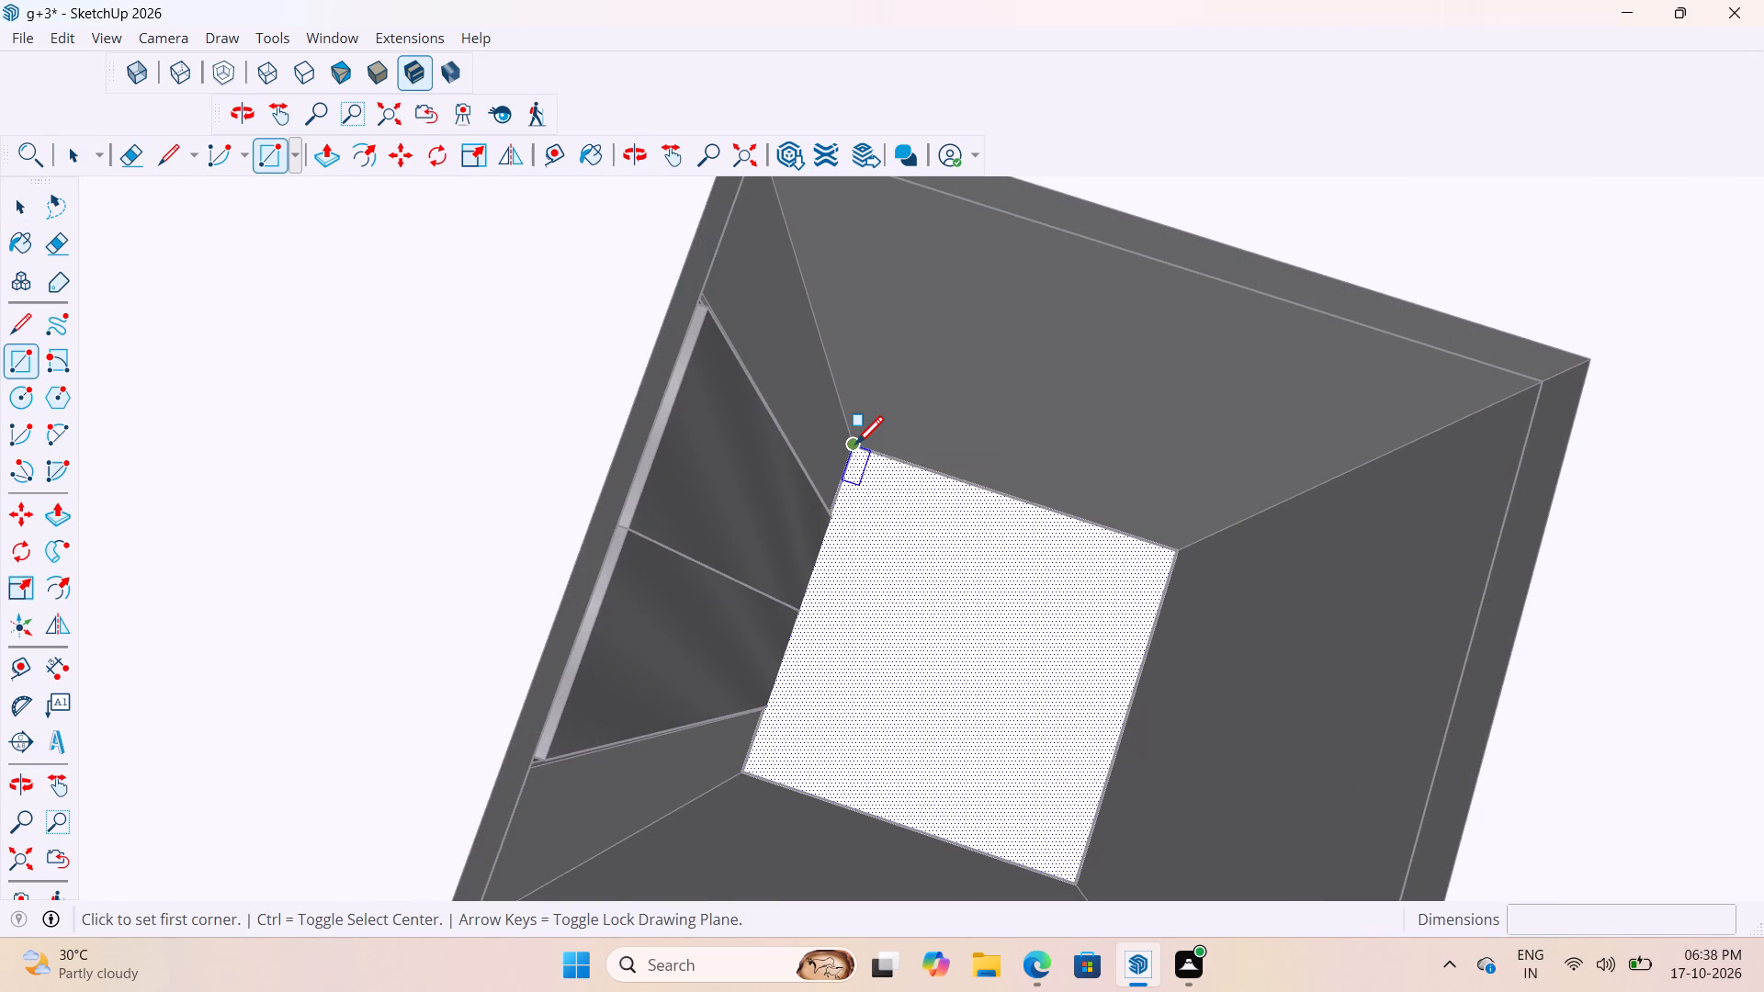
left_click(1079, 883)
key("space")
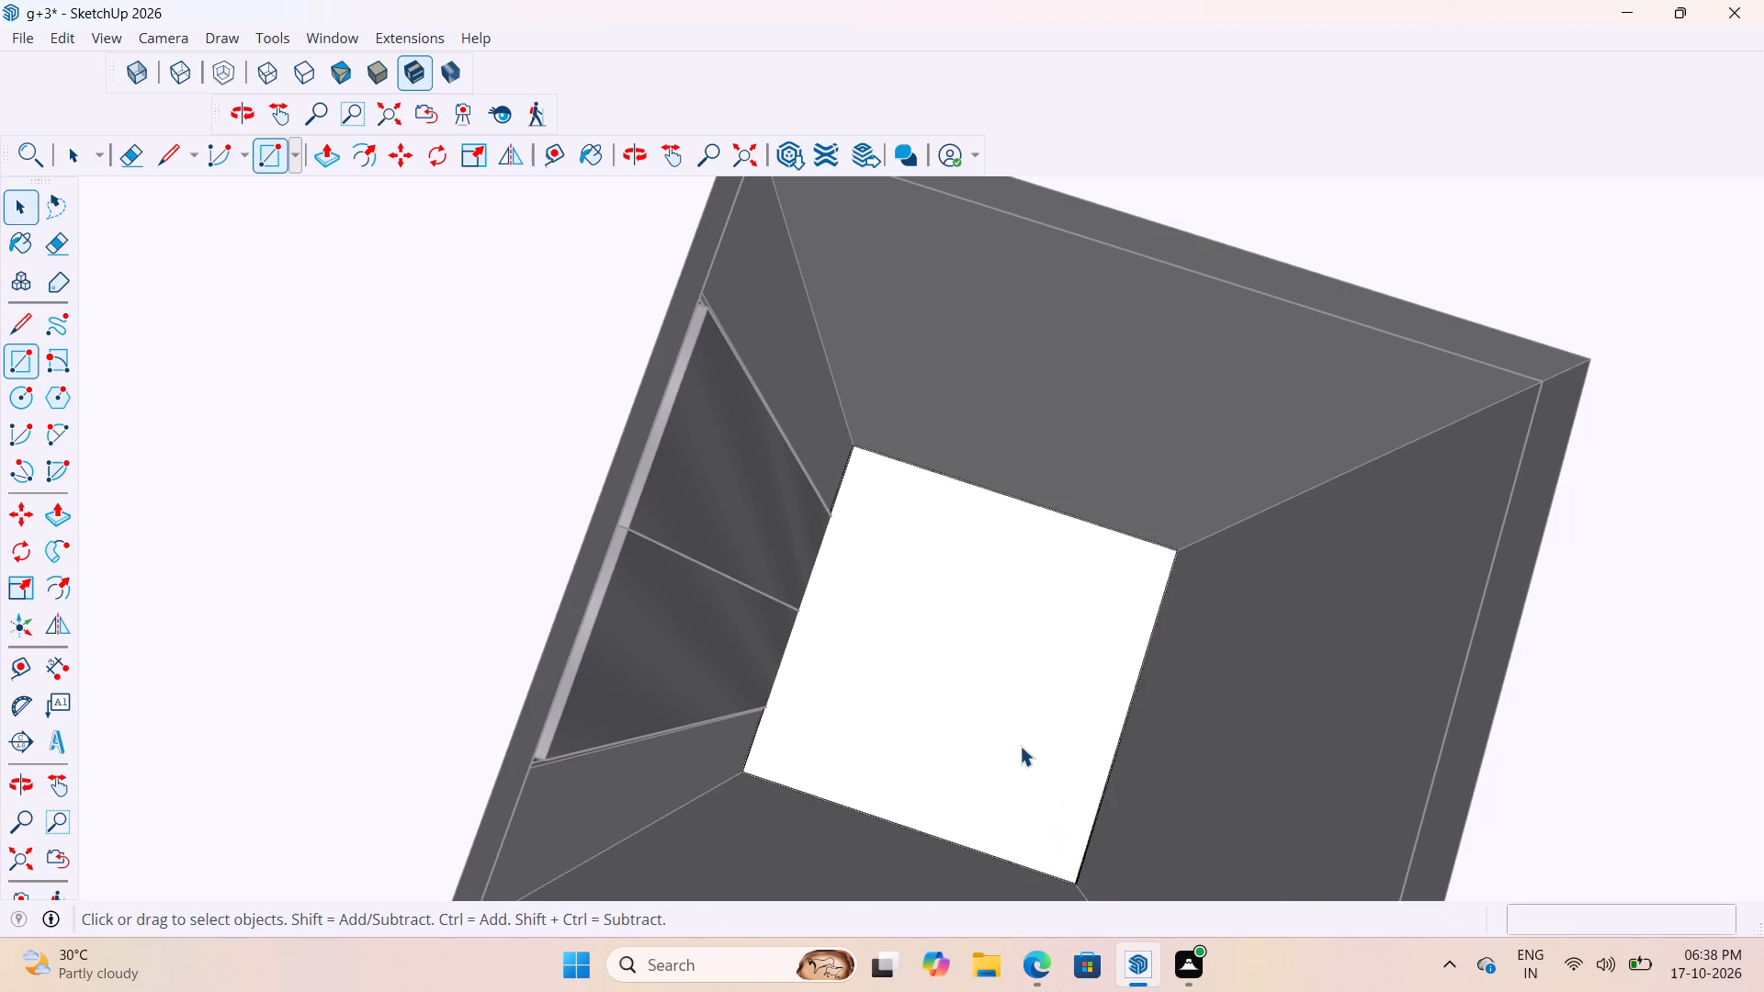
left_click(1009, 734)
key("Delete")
Draw a horizontal rectangle, 5' along one side, between opposite inner corners of the shaft on the floor slab's top face.
scroll(1009, 732, "down", 5)
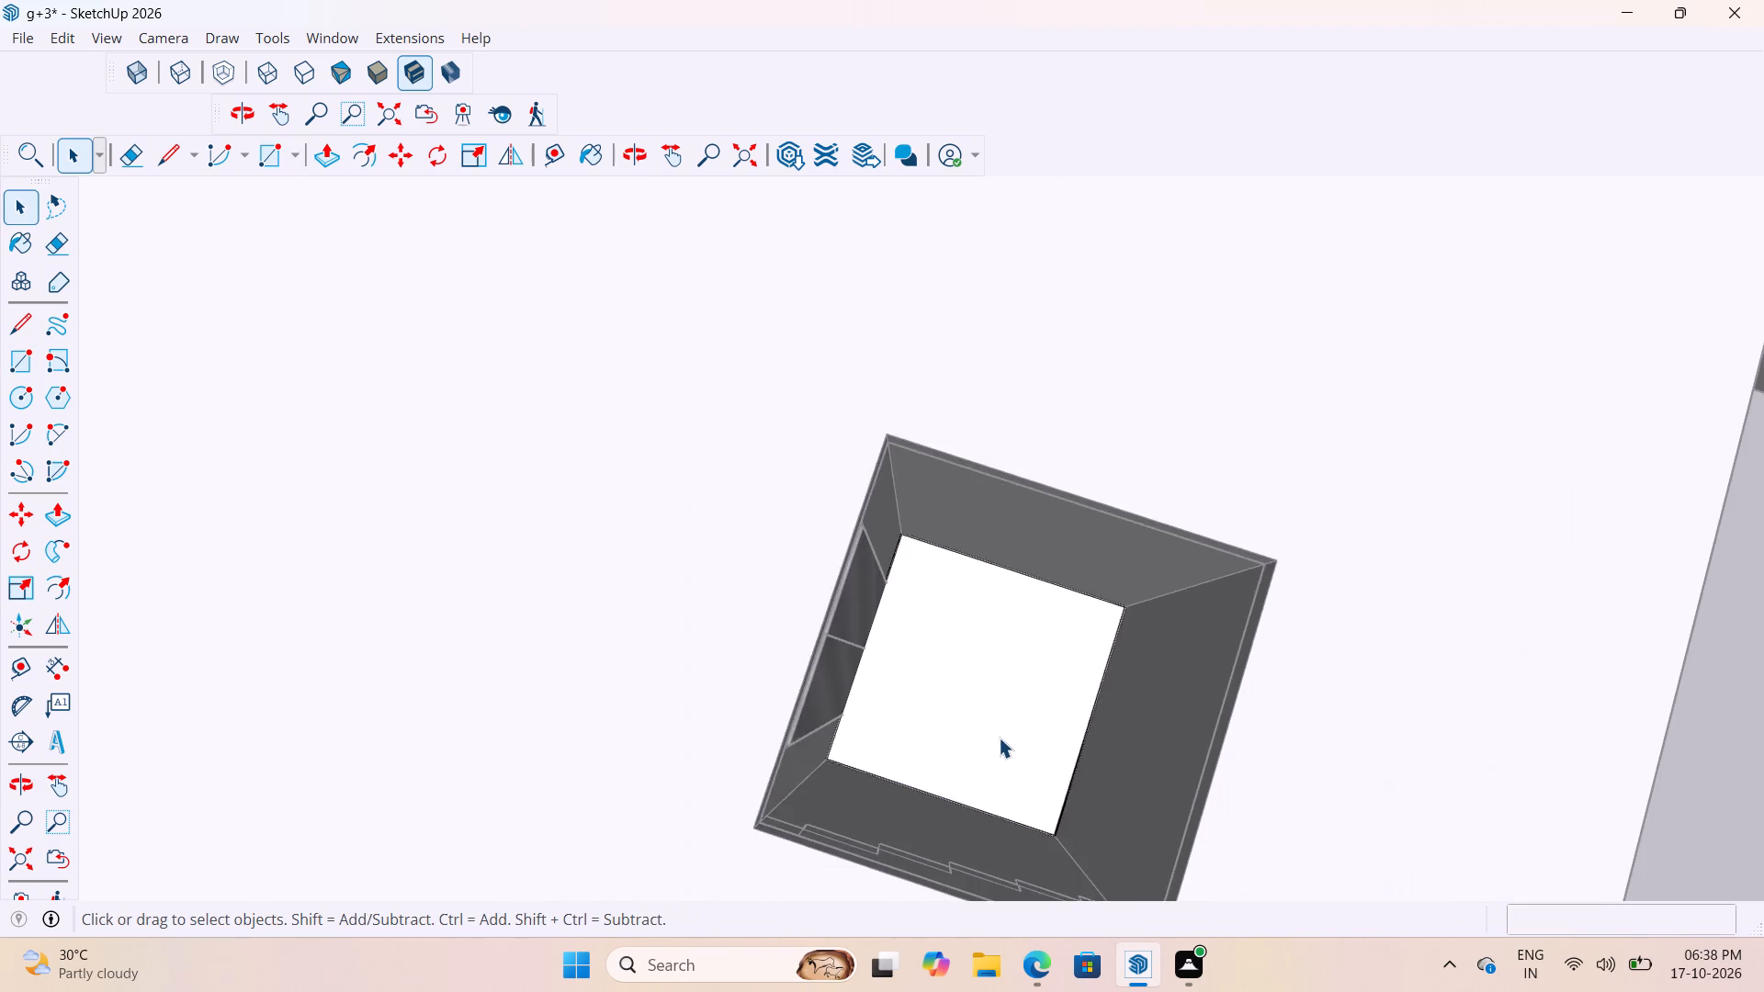
left_click(999, 737)
double_click(999, 737)
double_click(997, 736)
triple_click(974, 736)
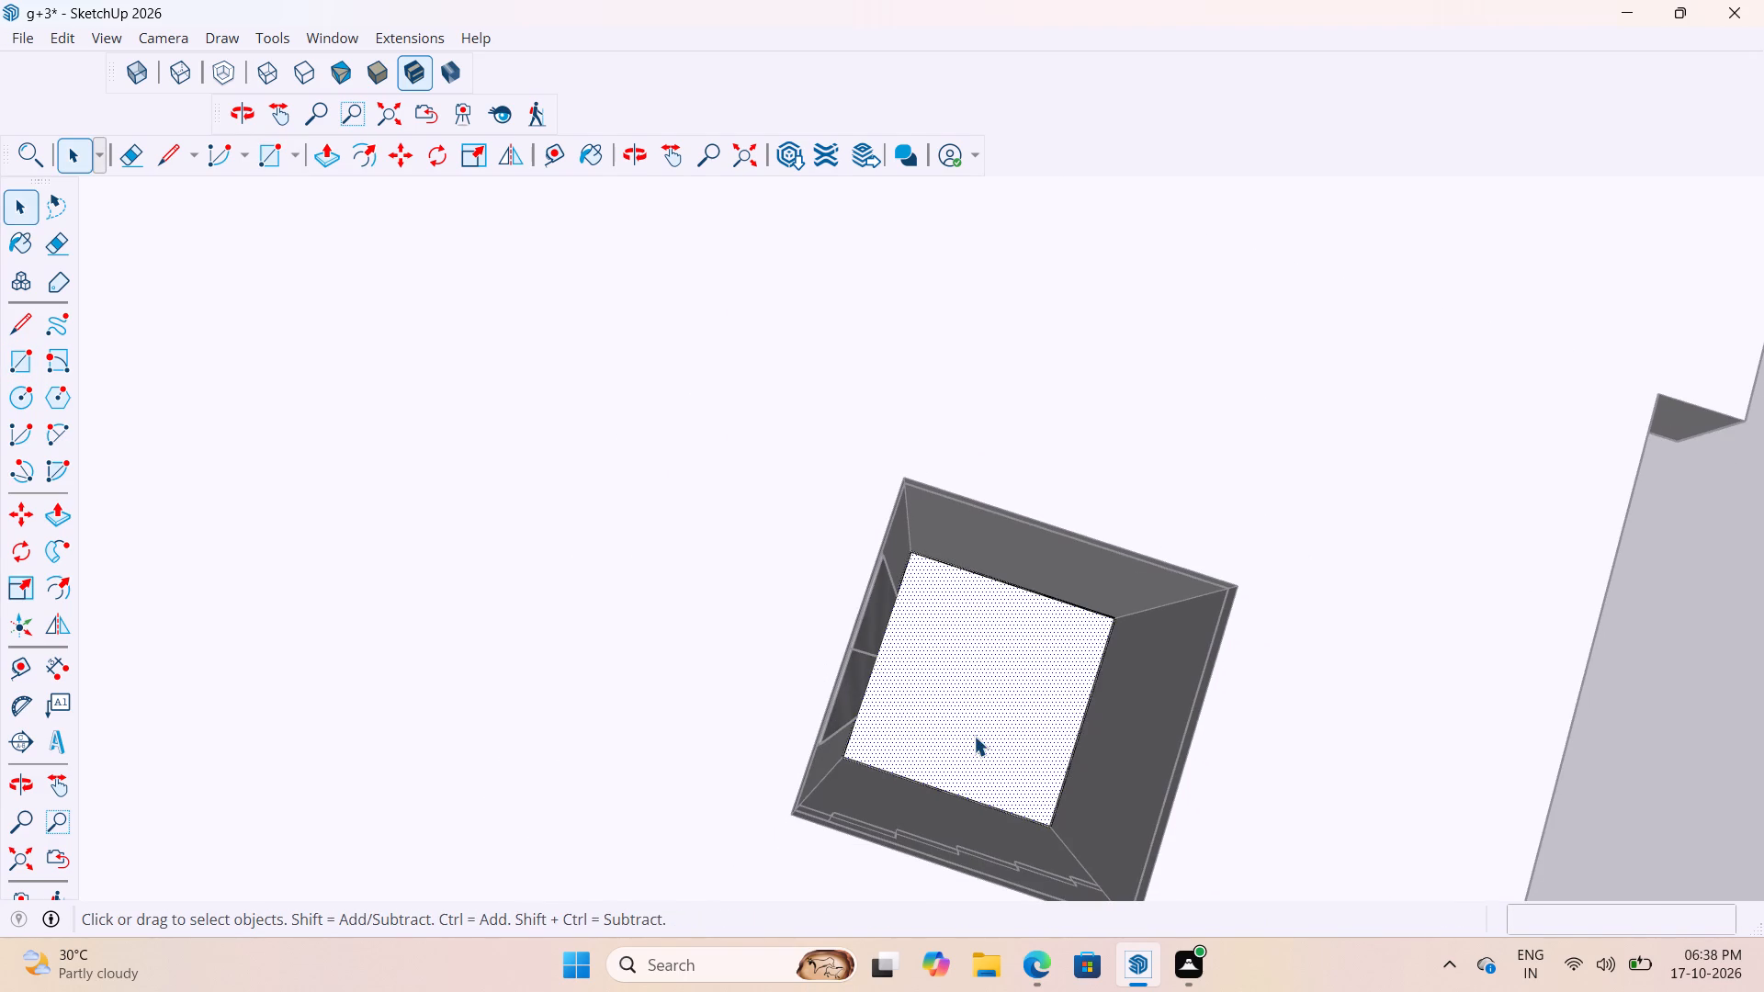
key("r")
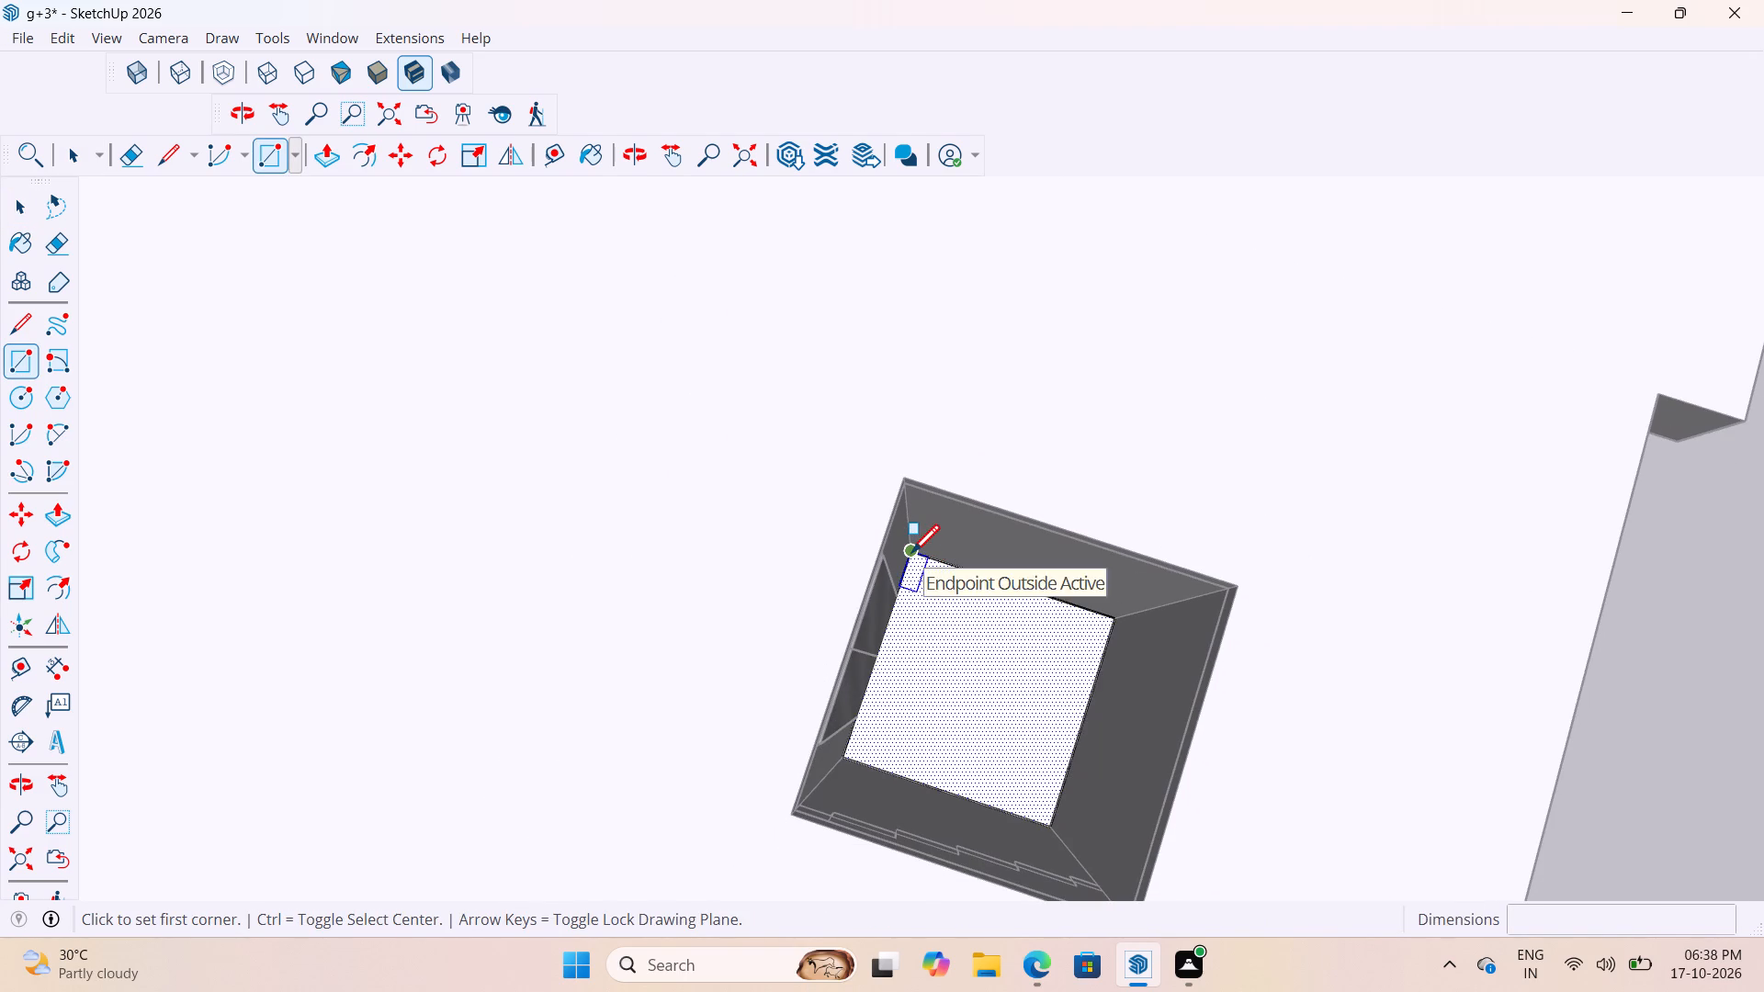
left_click(911, 556)
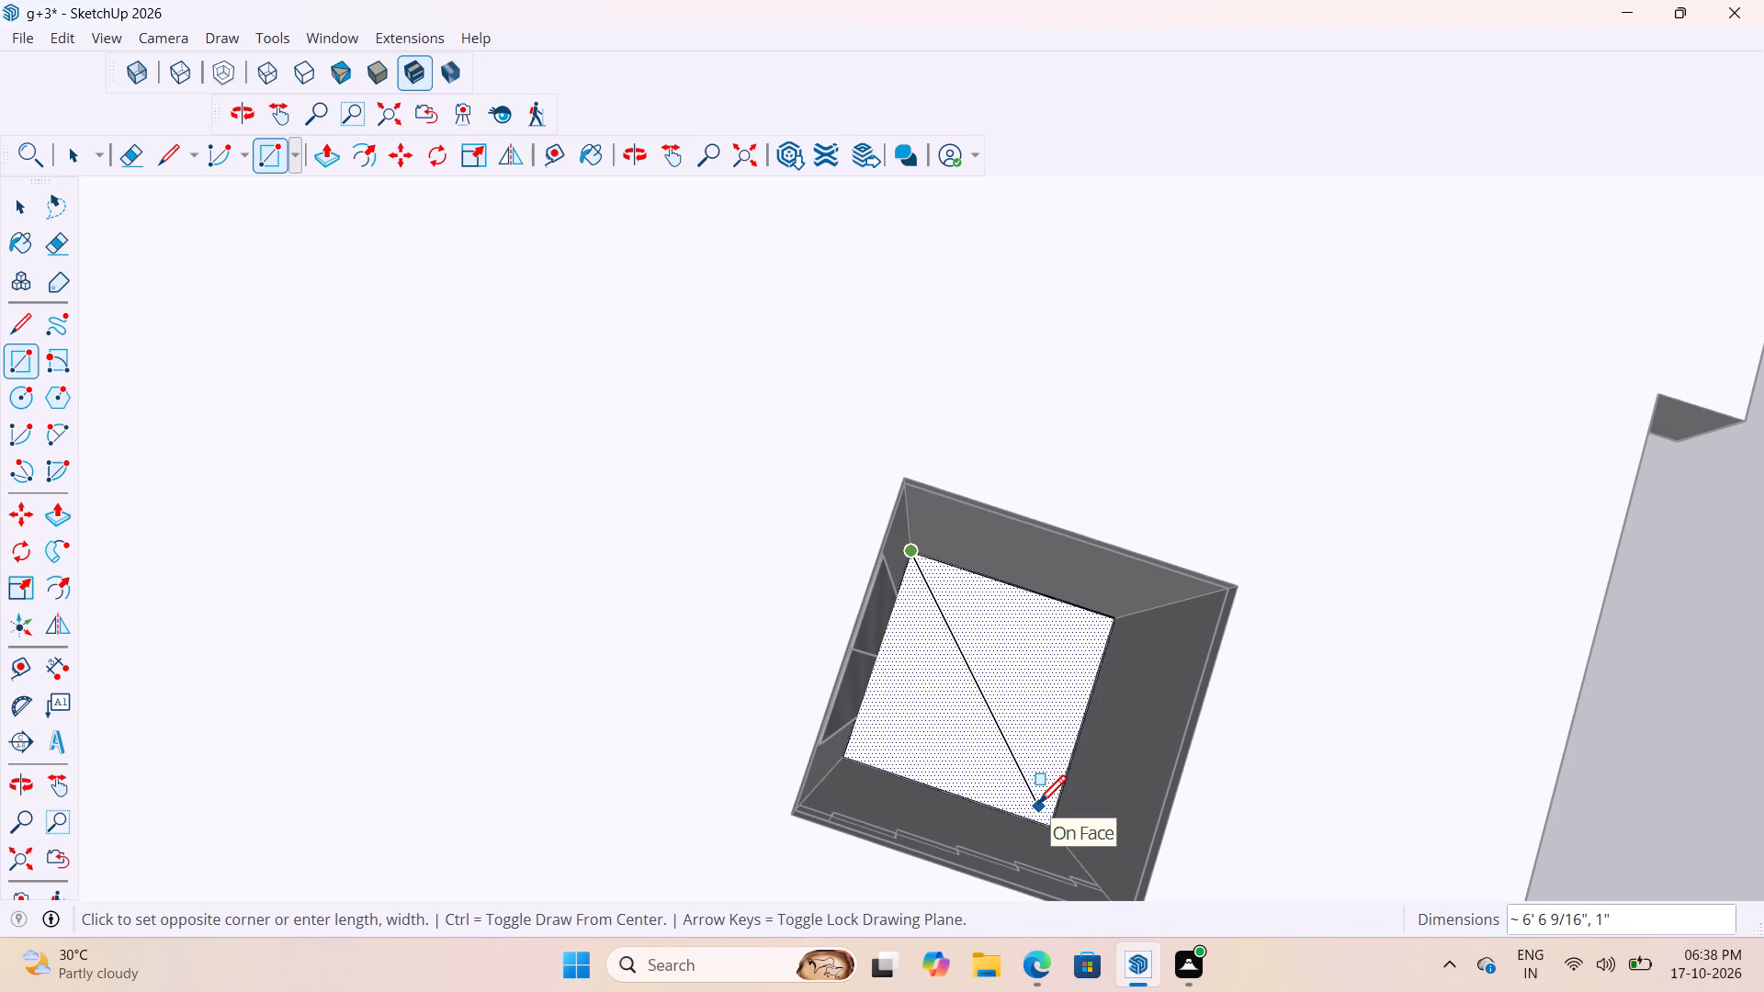
key("Right")
key("Up")
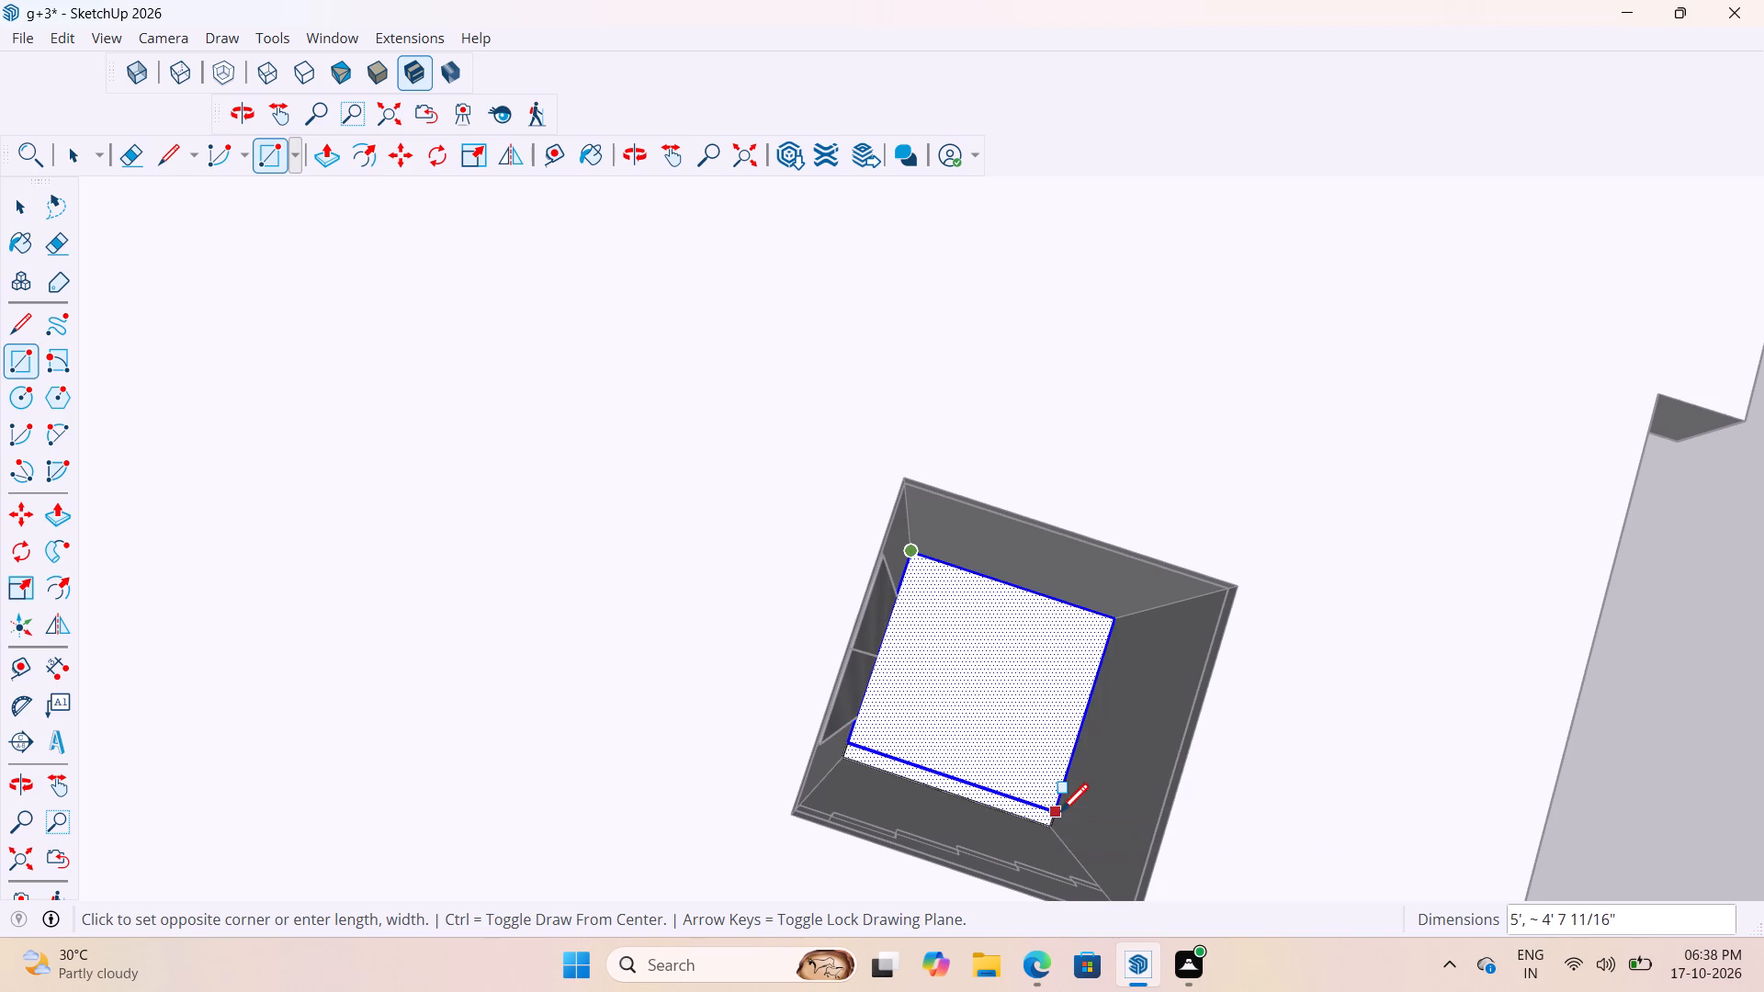
left_click(1050, 832)
key("space")
Push the shaft rectangle down 7" through the floor slab to its underside to cut the opening.
left_click(1009, 762)
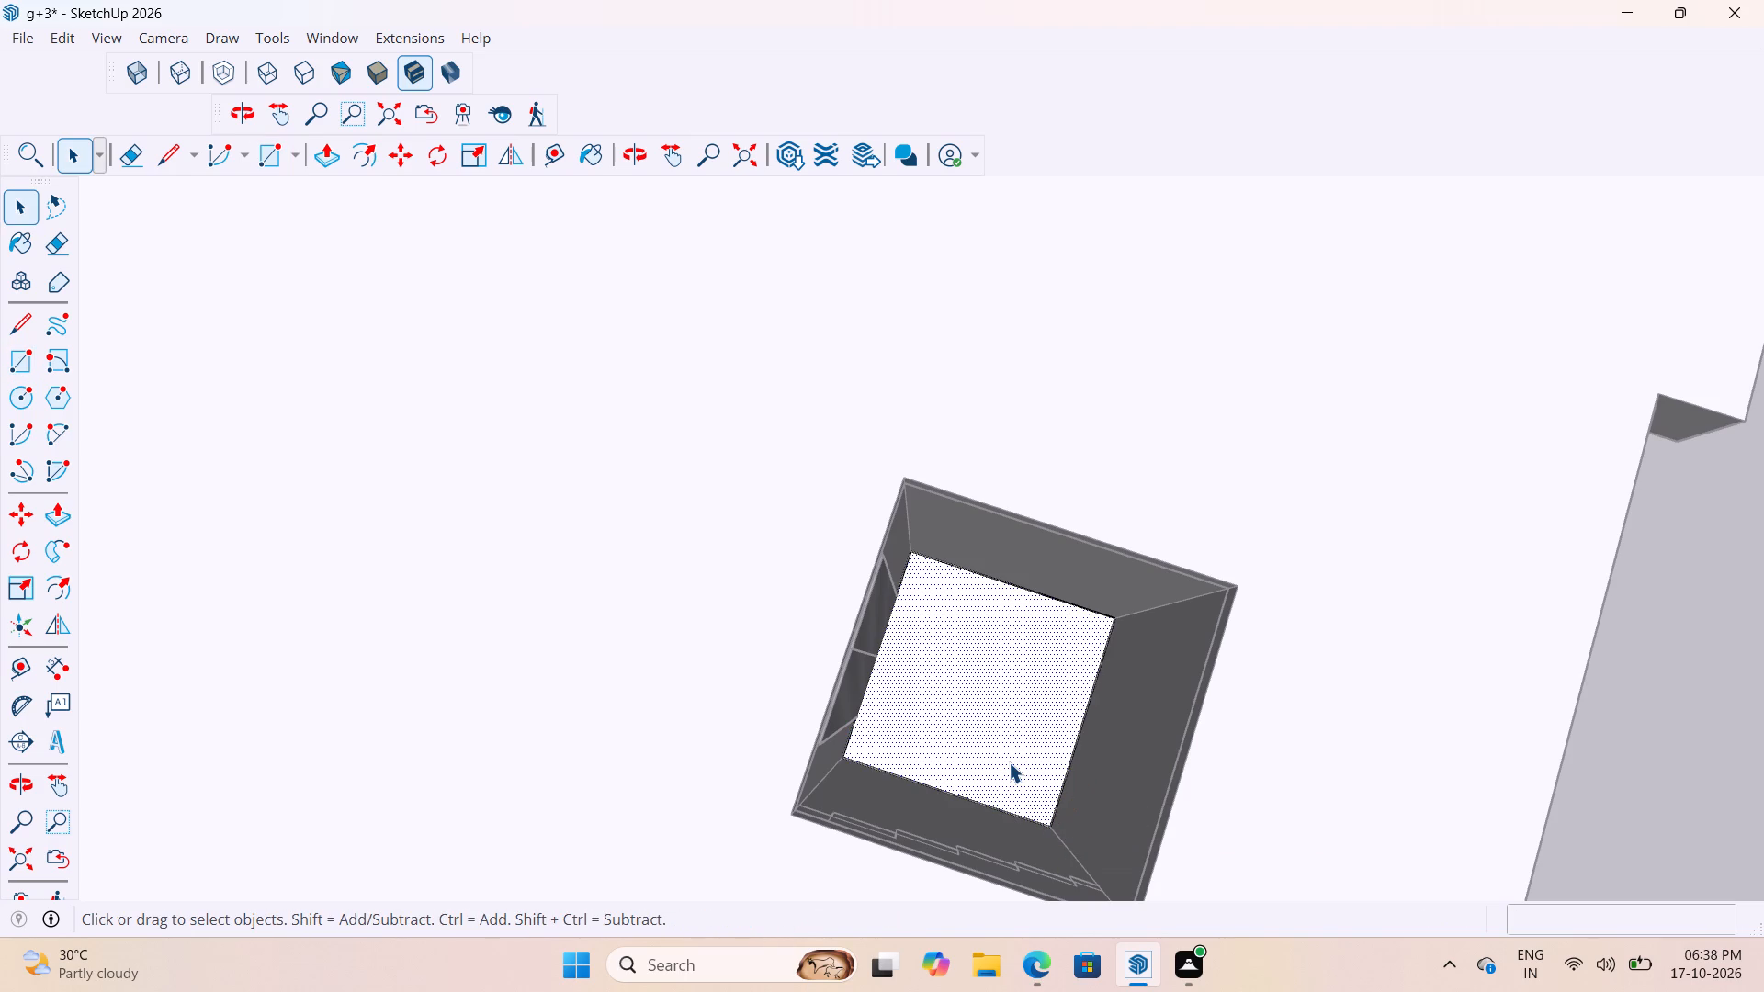
key("p")
left_click(1009, 732)
scroll(1039, 695, "down", 5)
middle_click_drag(1051, 694, 1141, 492)
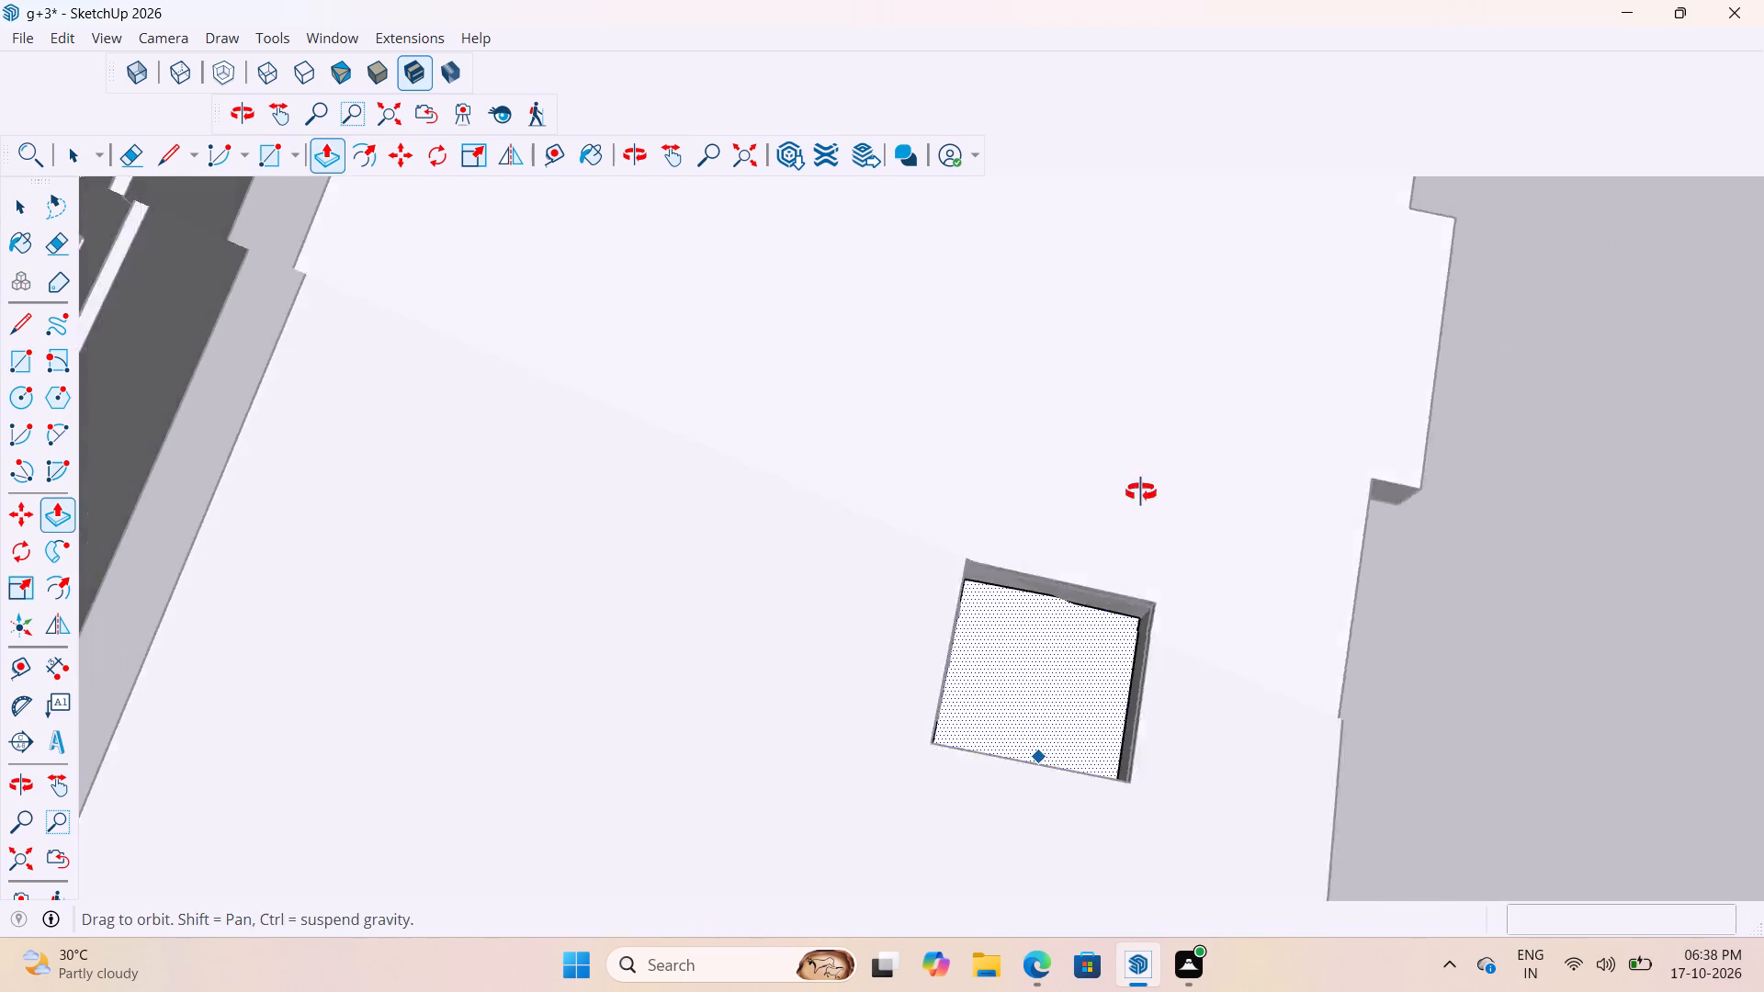
middle_click_drag(1141, 492, 1132, 295)
scroll(1051, 386, "down", 15)
scroll(1017, 854, "up", 1)
middle_click_drag(1017, 854, 1130, 401)
scroll(1041, 535, "up", 5)
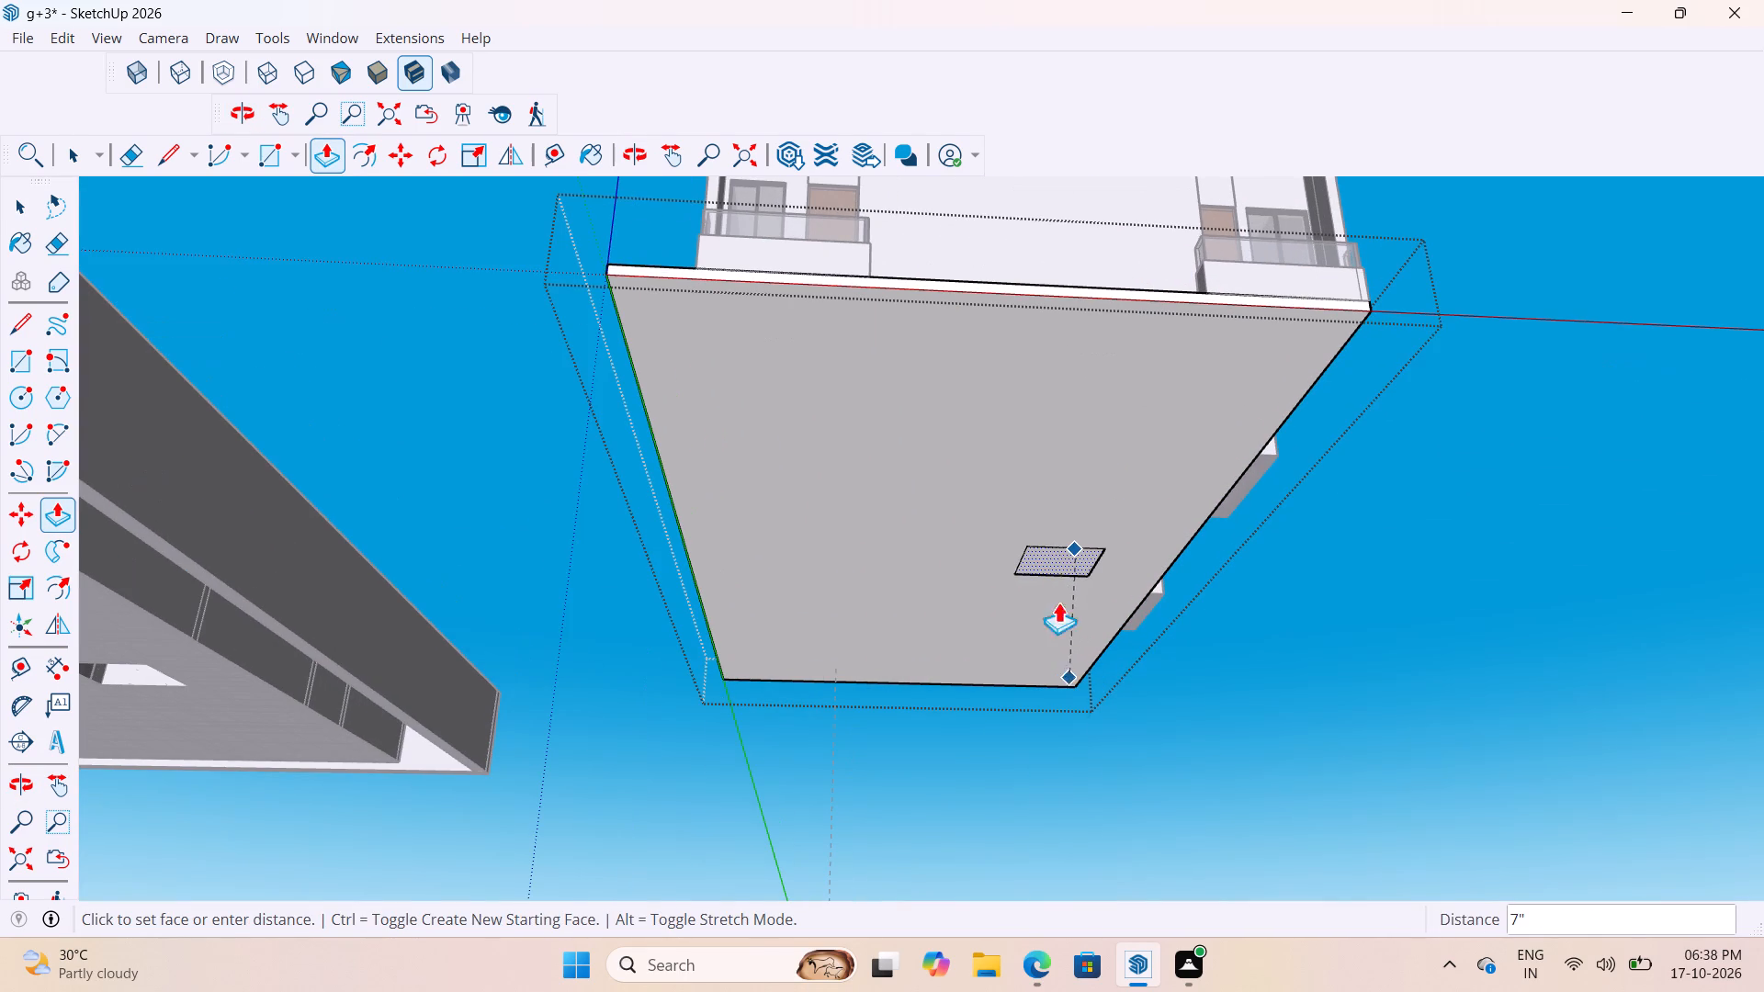
left_click(1047, 566)
Delete the remaining faces that cover the shaft opening cut through the floor slab.
key("b")
left_click(1176, 773)
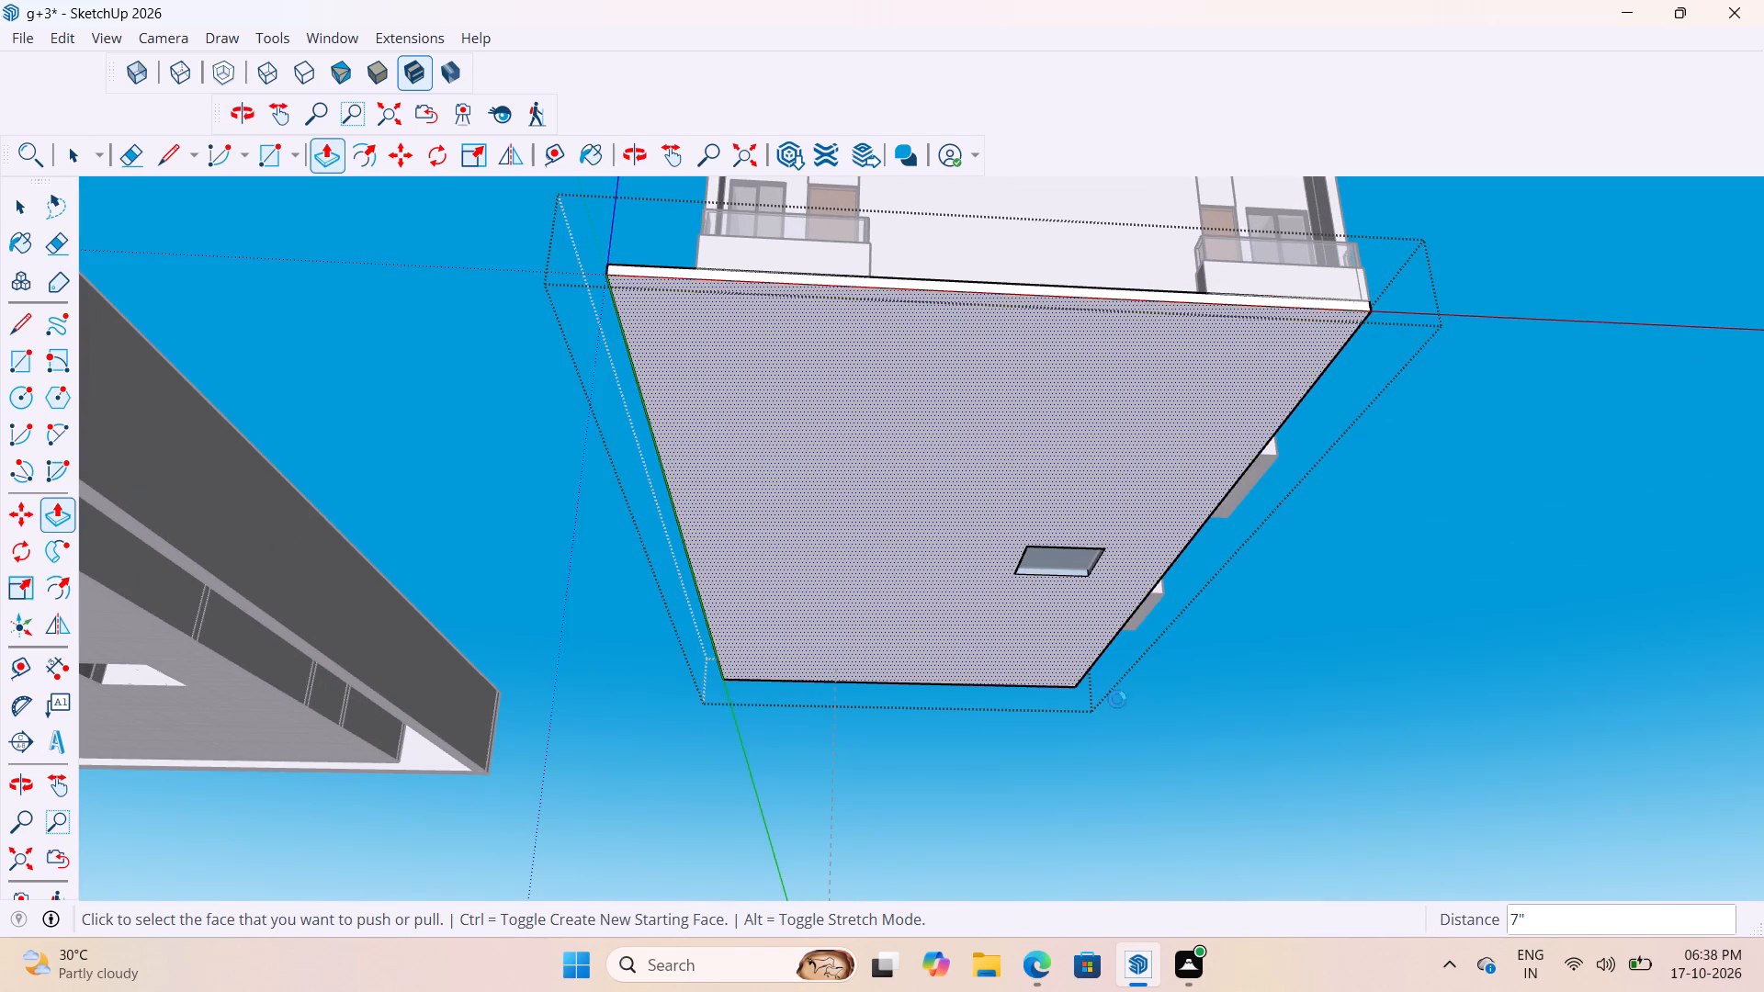
scroll(1063, 591, "up", 6)
scroll(955, 537, "up", 5)
scroll(840, 595, "up", 2)
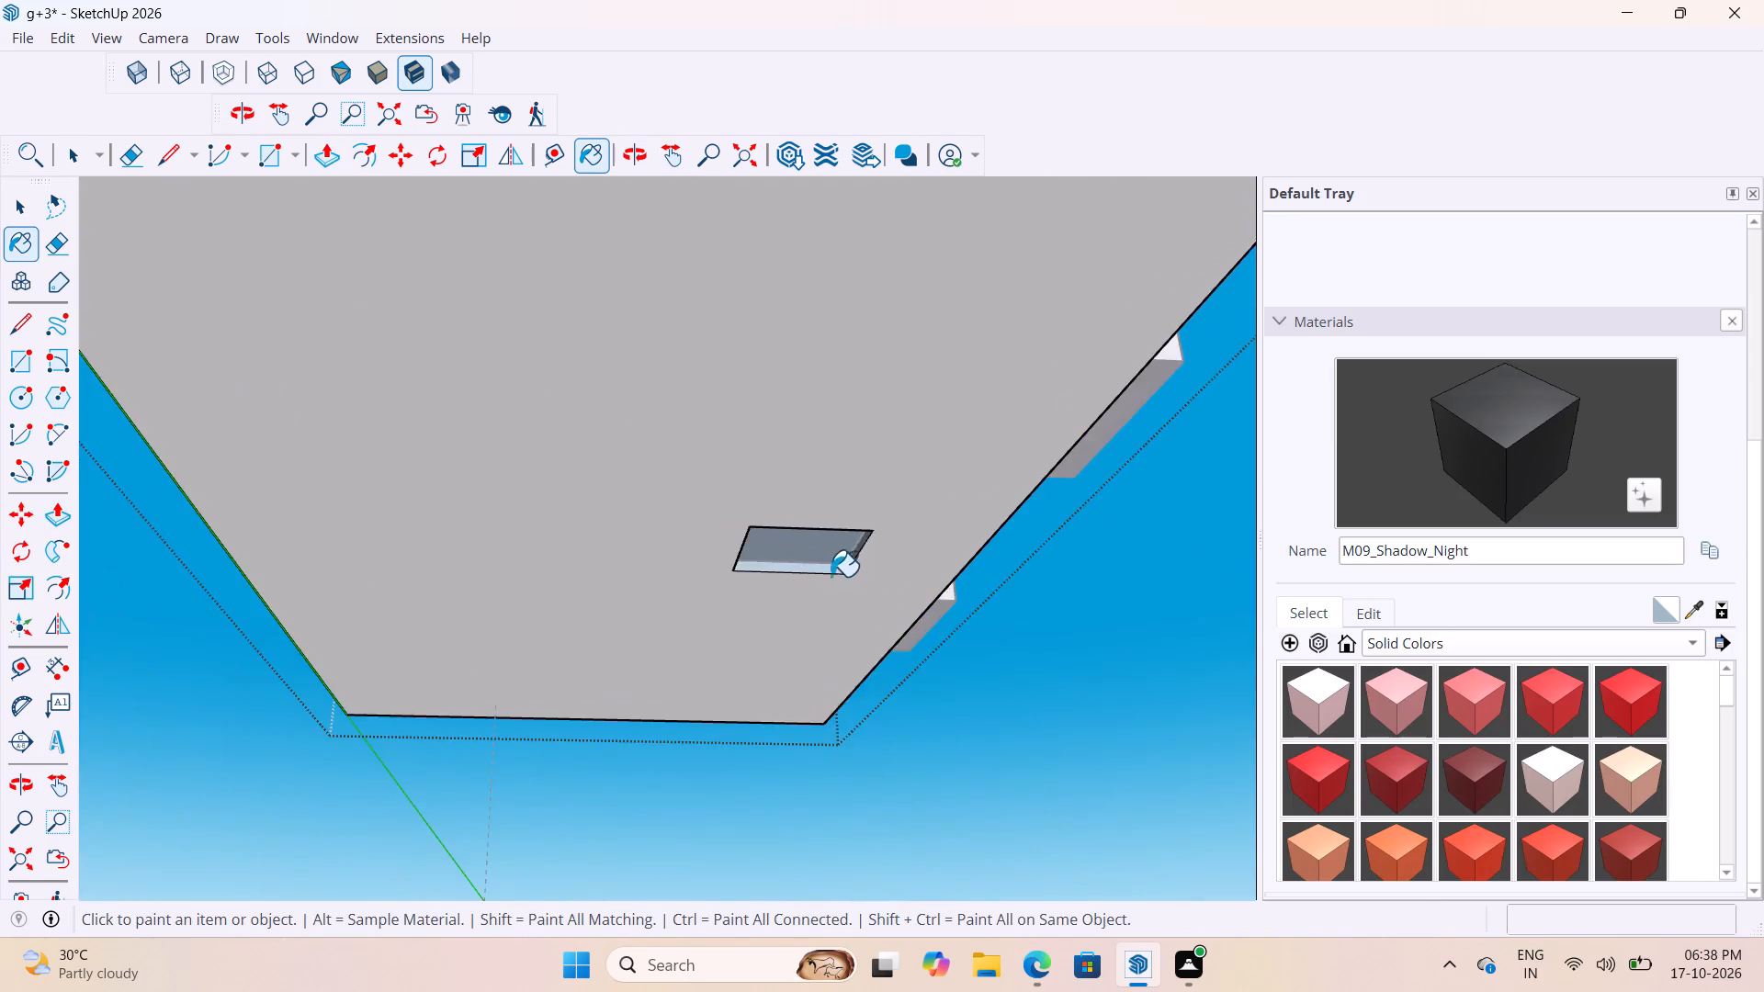
scroll(831, 576, "up", 2)
middle_click_drag(853, 526, 846, 448)
key("space")
key("space")
left_click(791, 414)
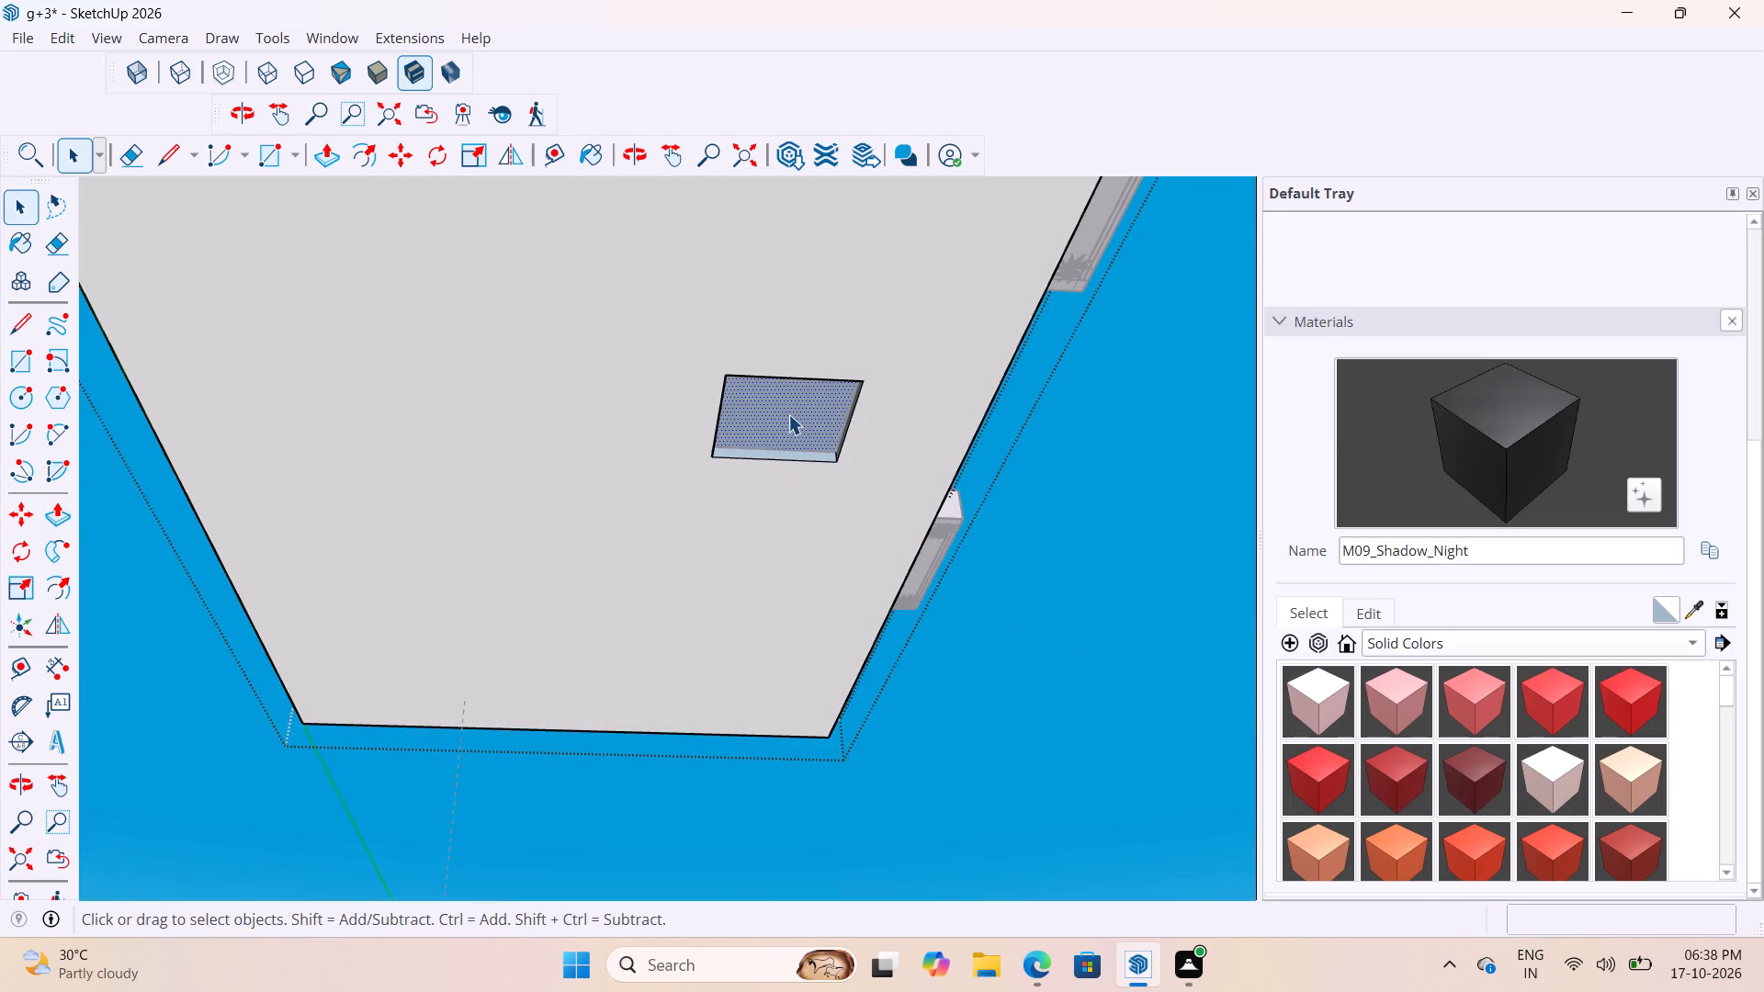
key("Delete")
scroll(783, 409, "up", 3)
left_click(809, 439)
key("Delete")
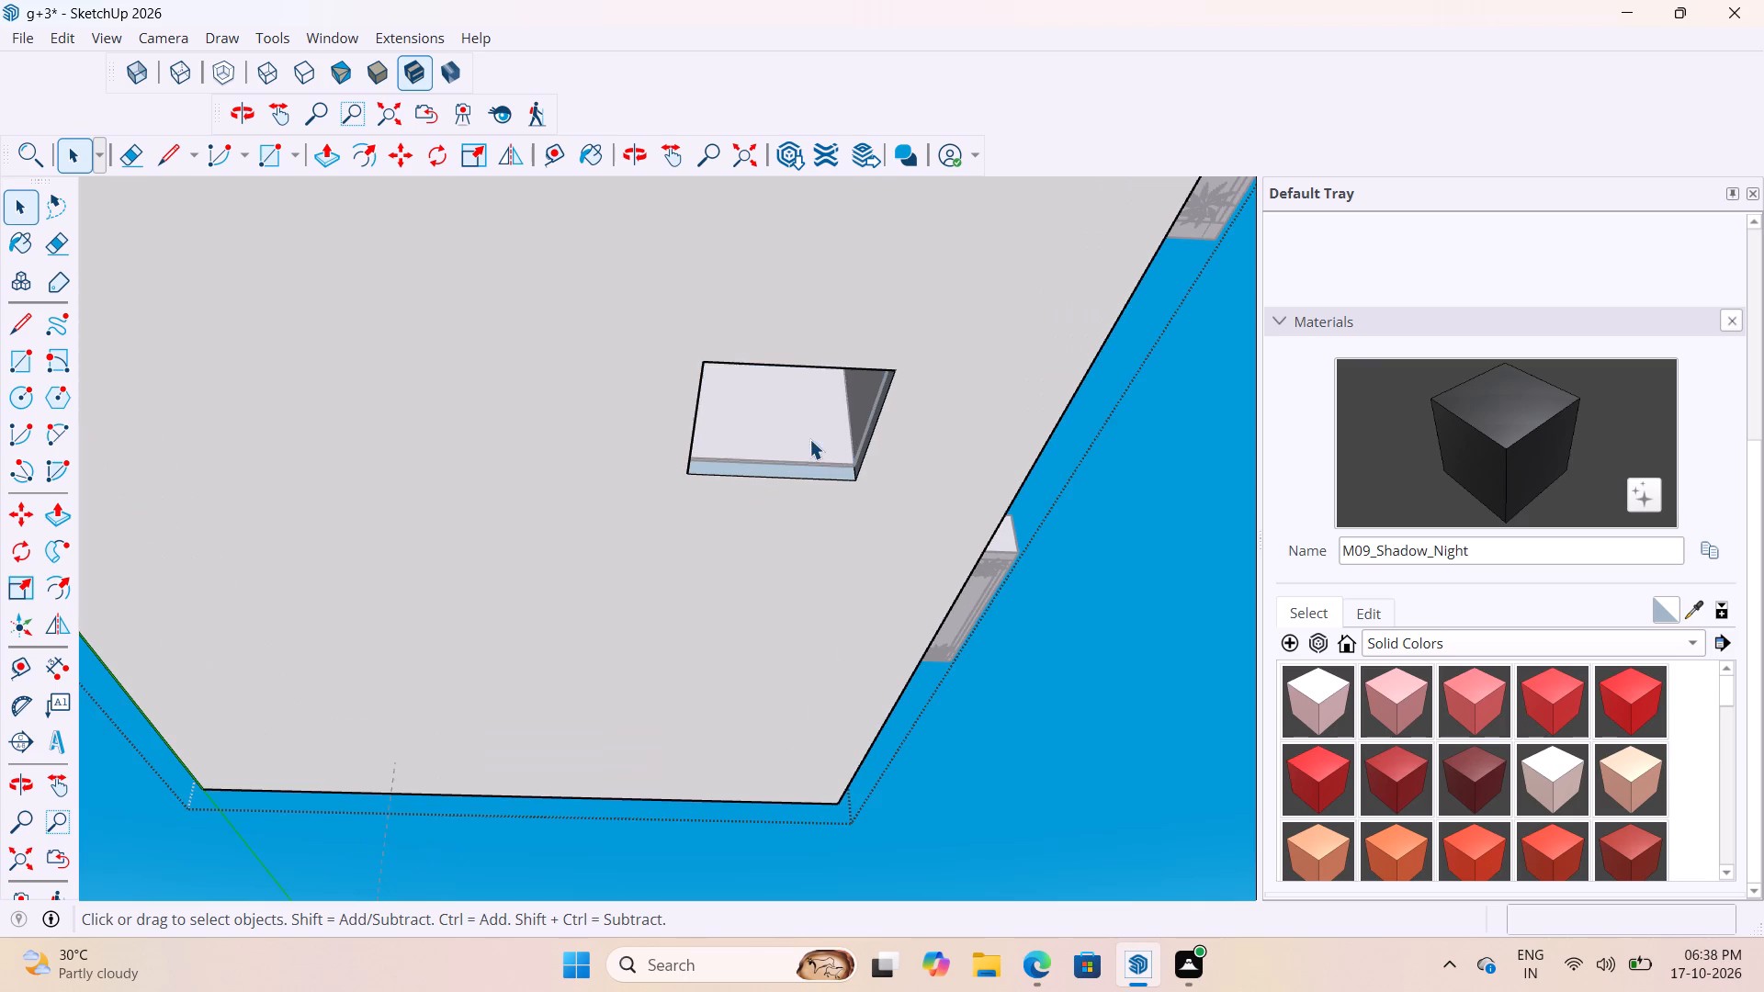
Examine the shaft opening through the floor slab from below, close the slab group, and inspect the module from above and beneath.
middle_click_drag(811, 447, 786, 556)
scroll(741, 587, "down", 5)
scroll(751, 647, "up", 8)
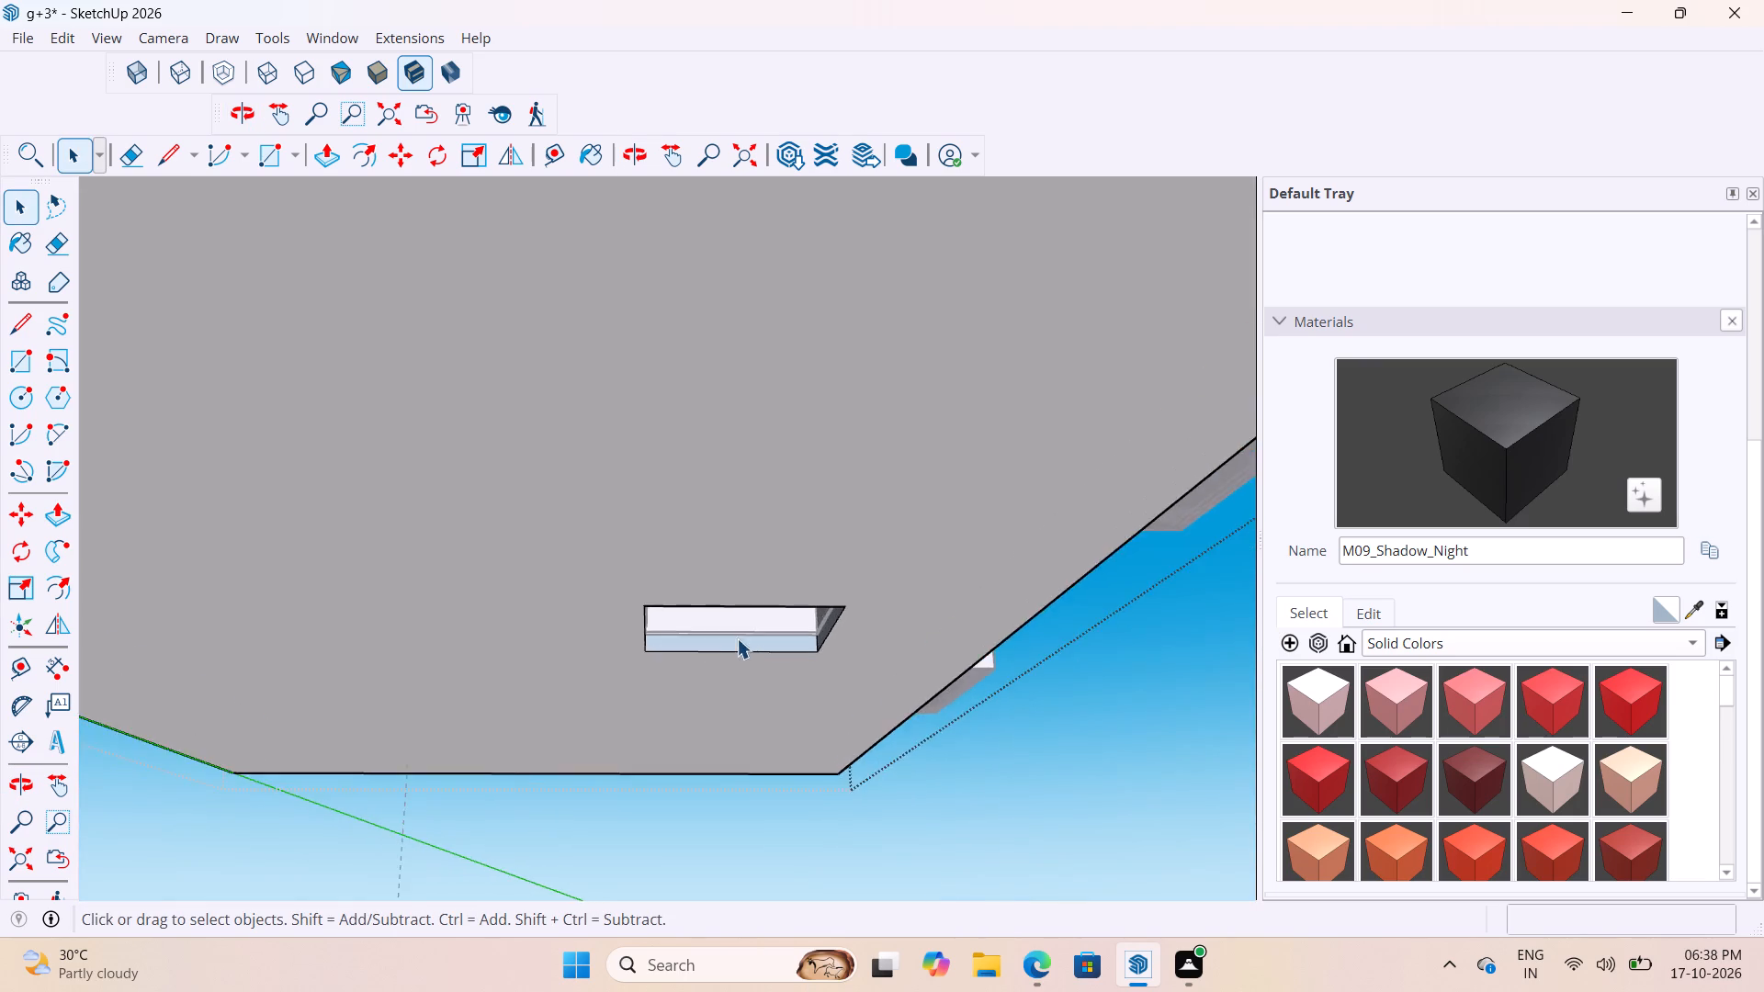
scroll(737, 638, "up", 2)
middle_click_drag(797, 608, 888, 611)
scroll(822, 651, "up", 2)
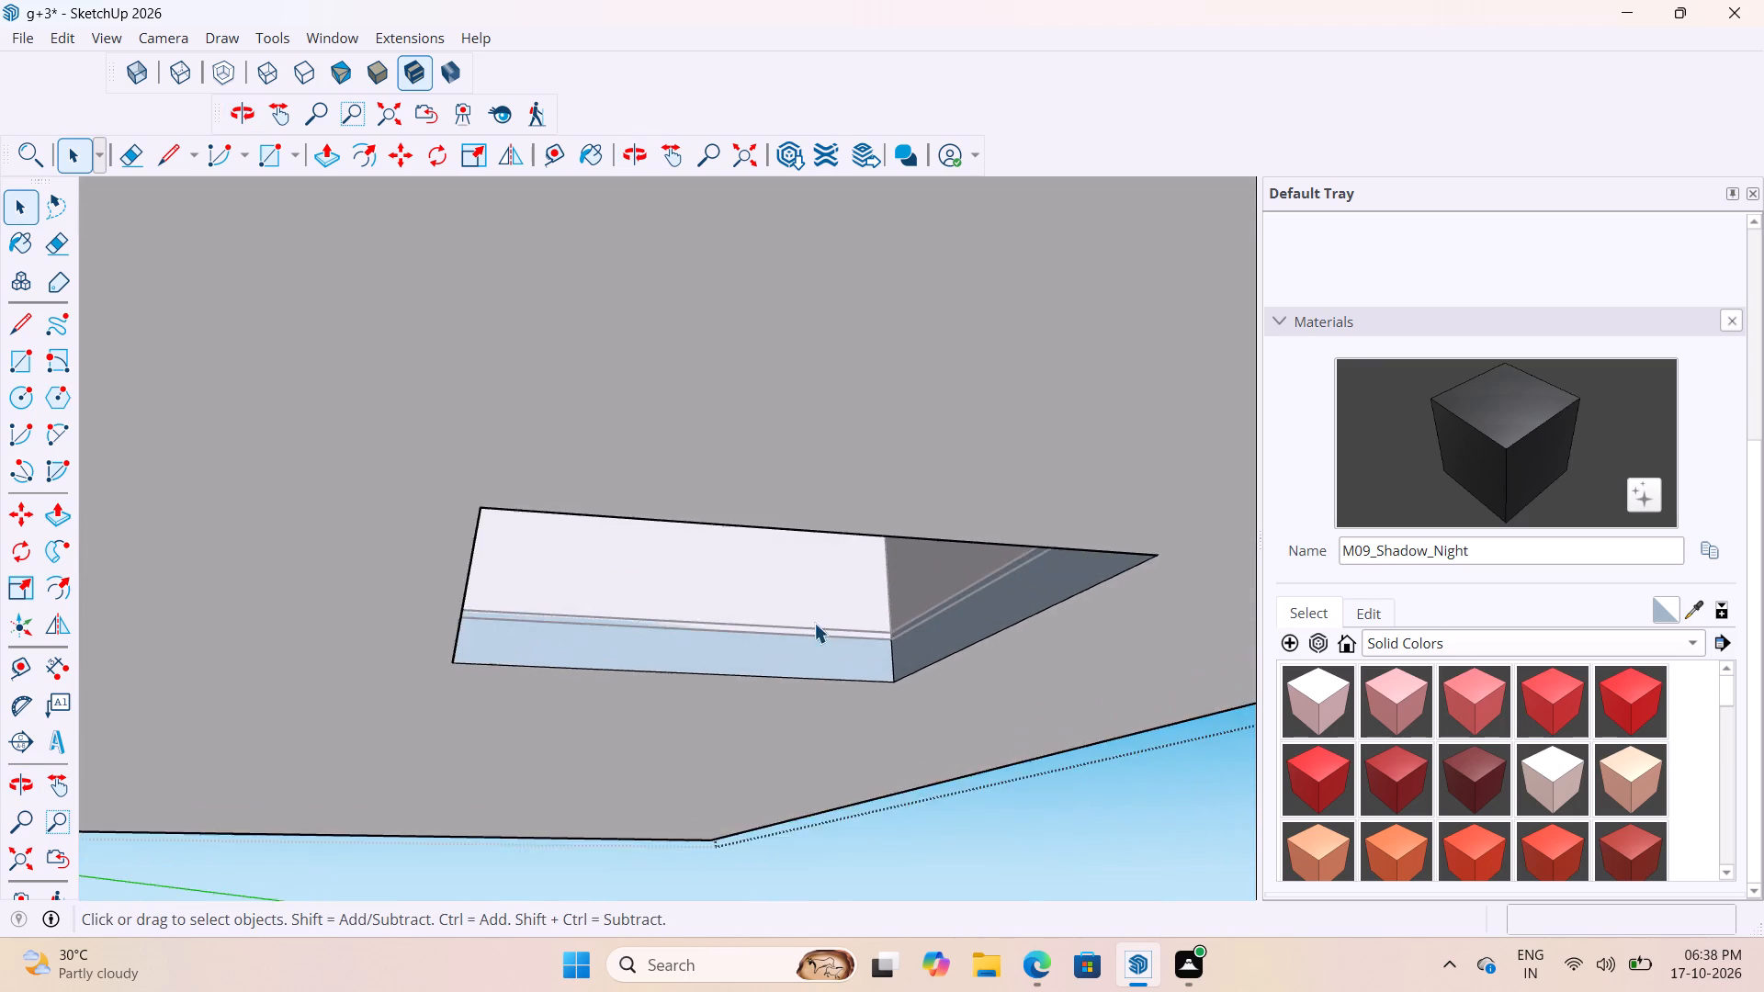
scroll(814, 623, "up", 8)
middle_click_drag(831, 614, 905, 668)
scroll(781, 665, "down", 13)
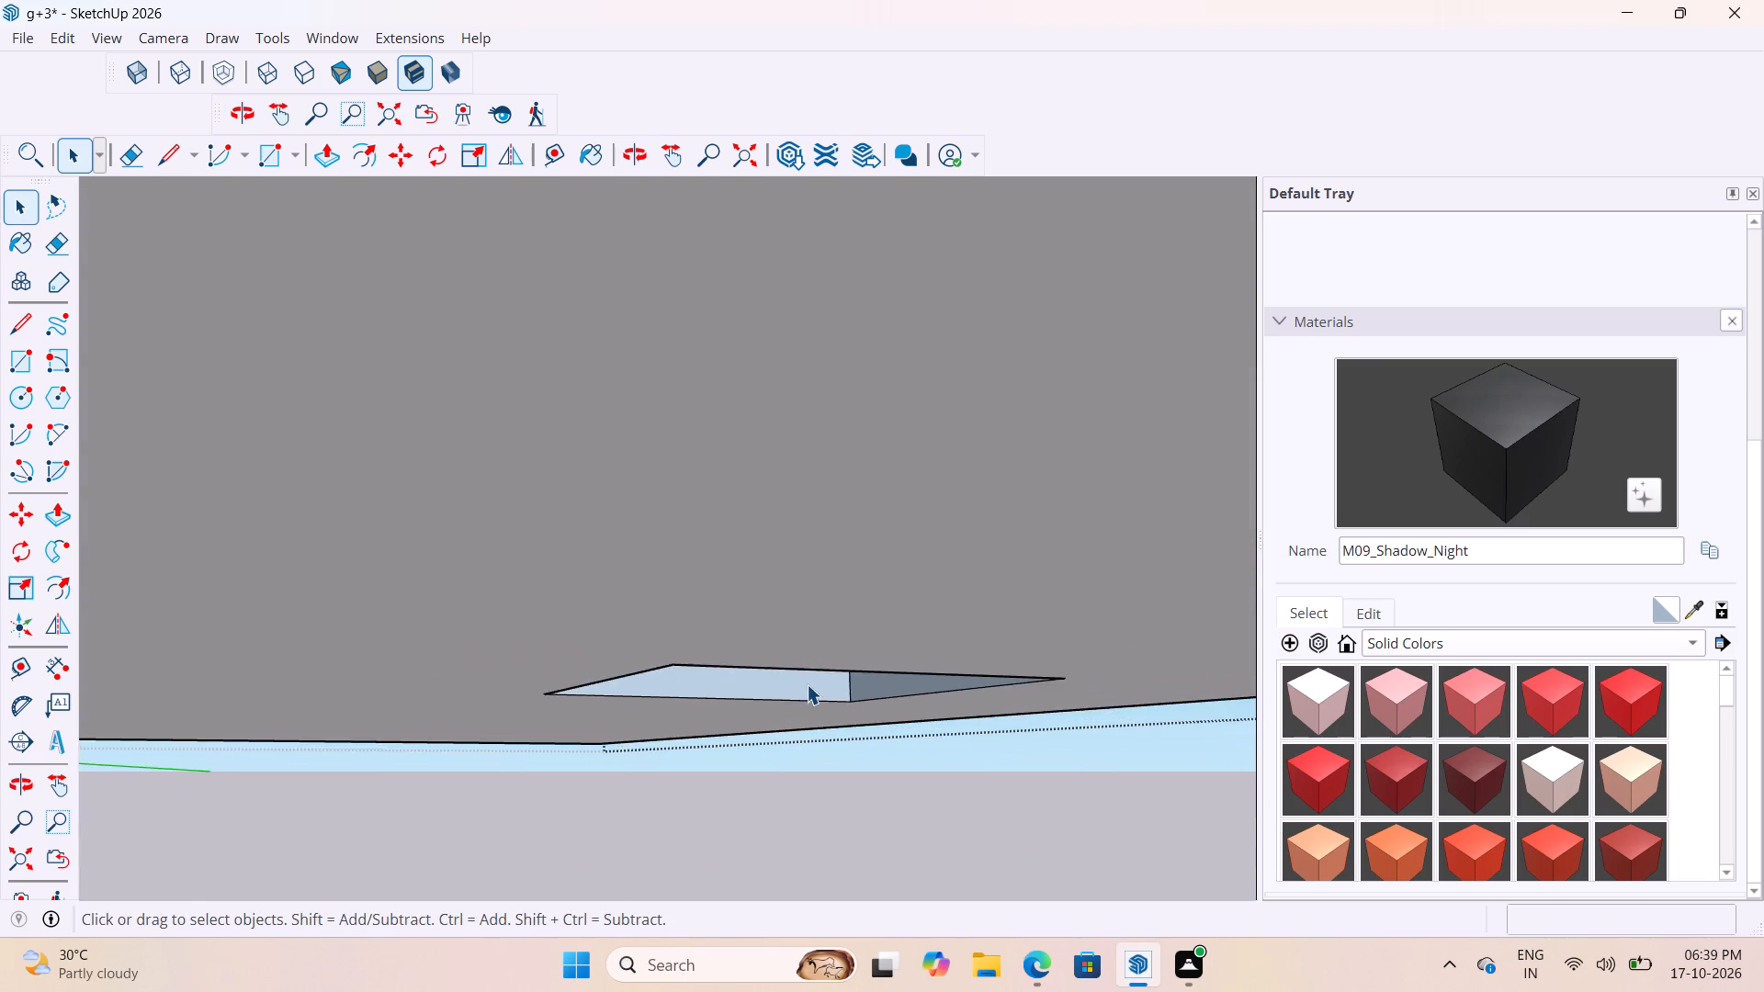
scroll(807, 684, "down", 18)
middle_click_drag(915, 692, 785, 883)
left_click(1020, 501)
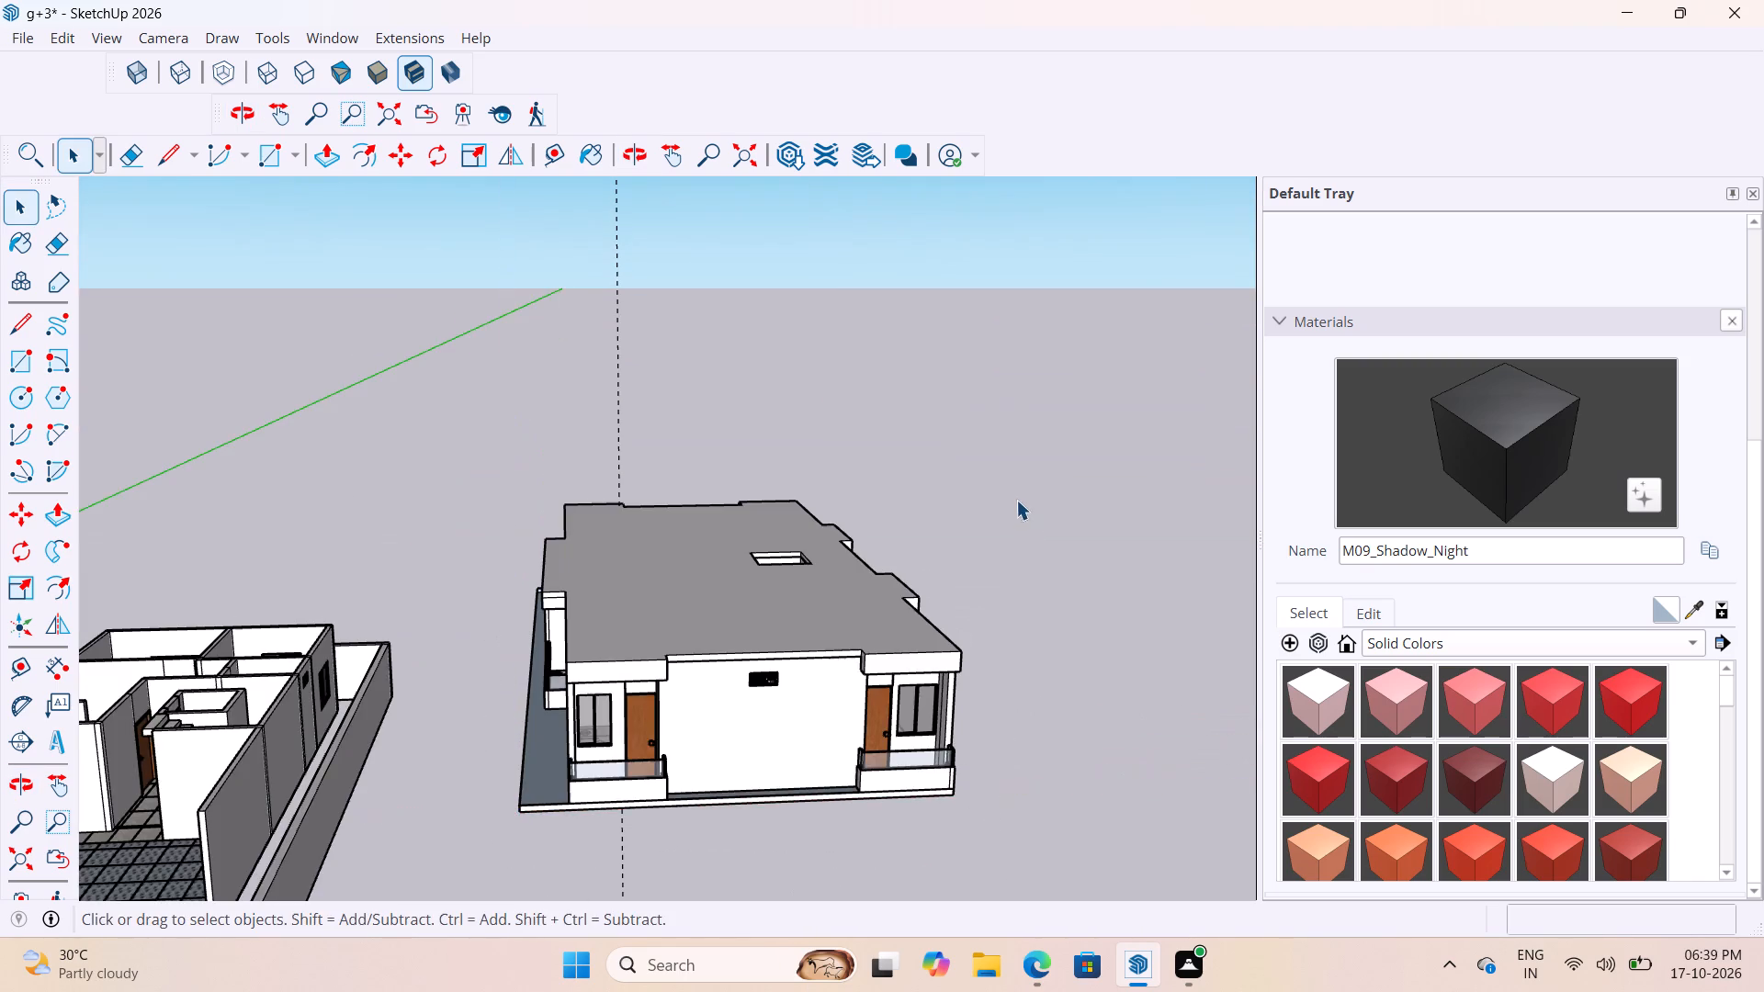
middle_click_drag(947, 576, 470, 840)
scroll(823, 667, "down", 4)
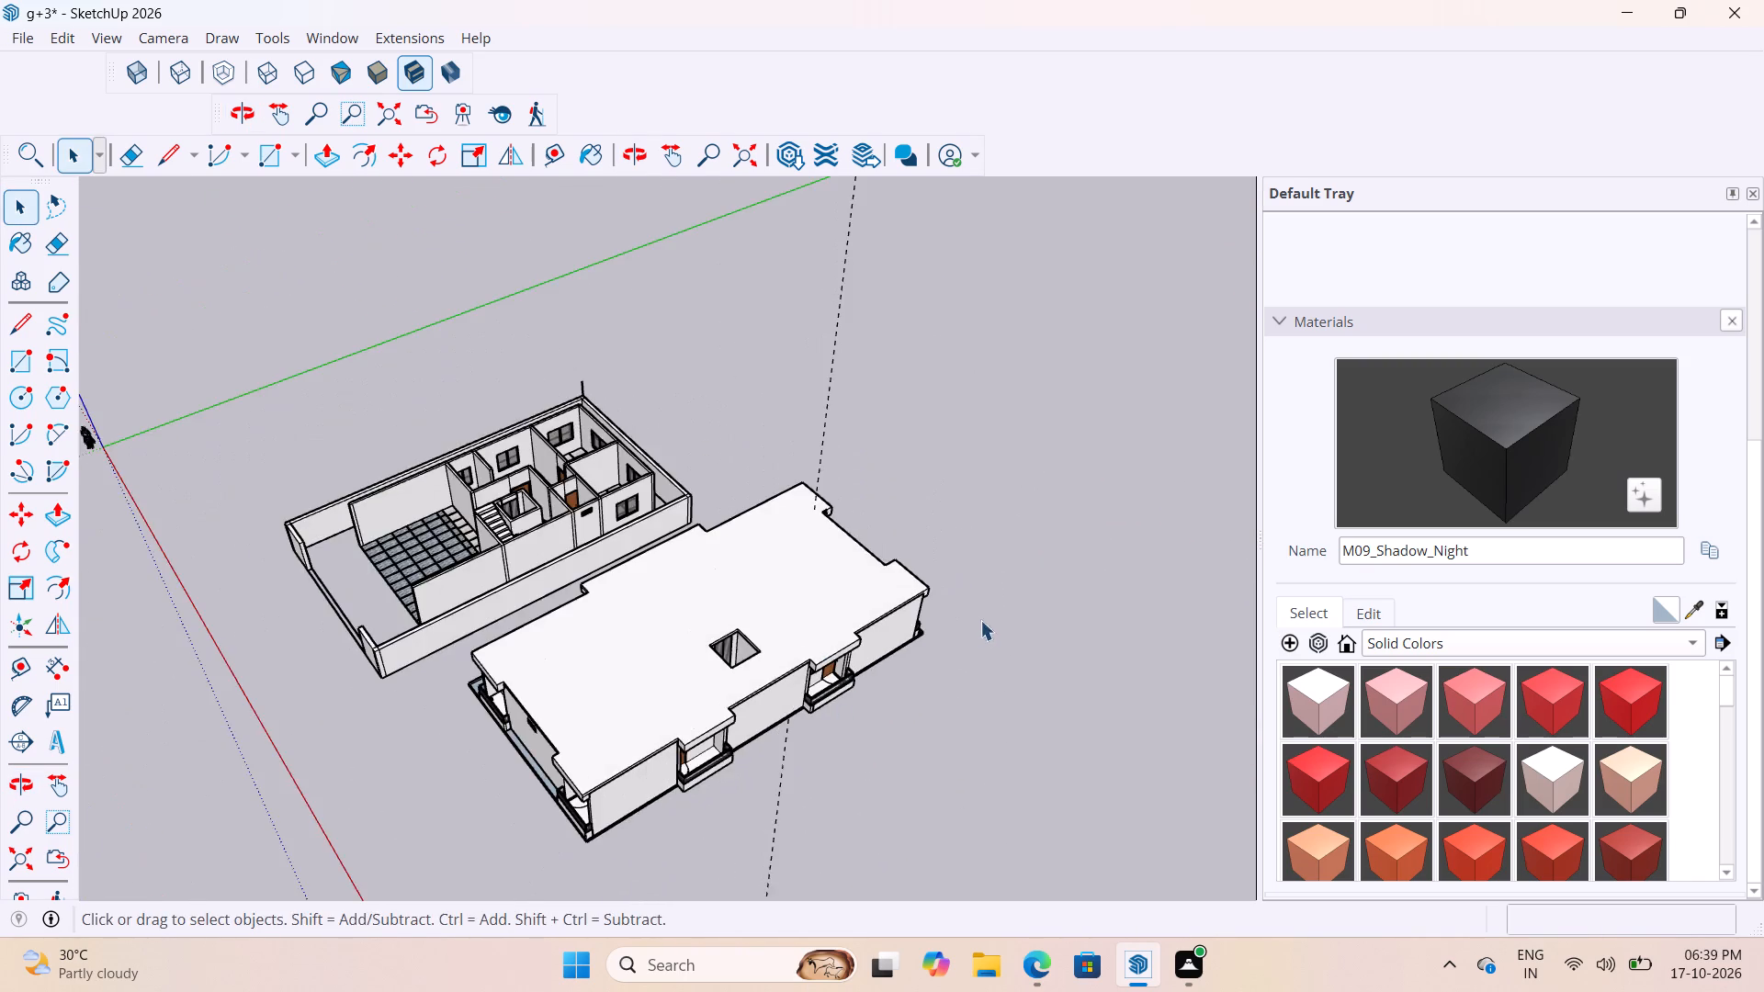
middle_click_drag(1040, 582, 1543, 432)
scroll(1543, 432, "down", 1)
scroll(865, 657, "up", 14)
scroll(697, 586, "down", 10)
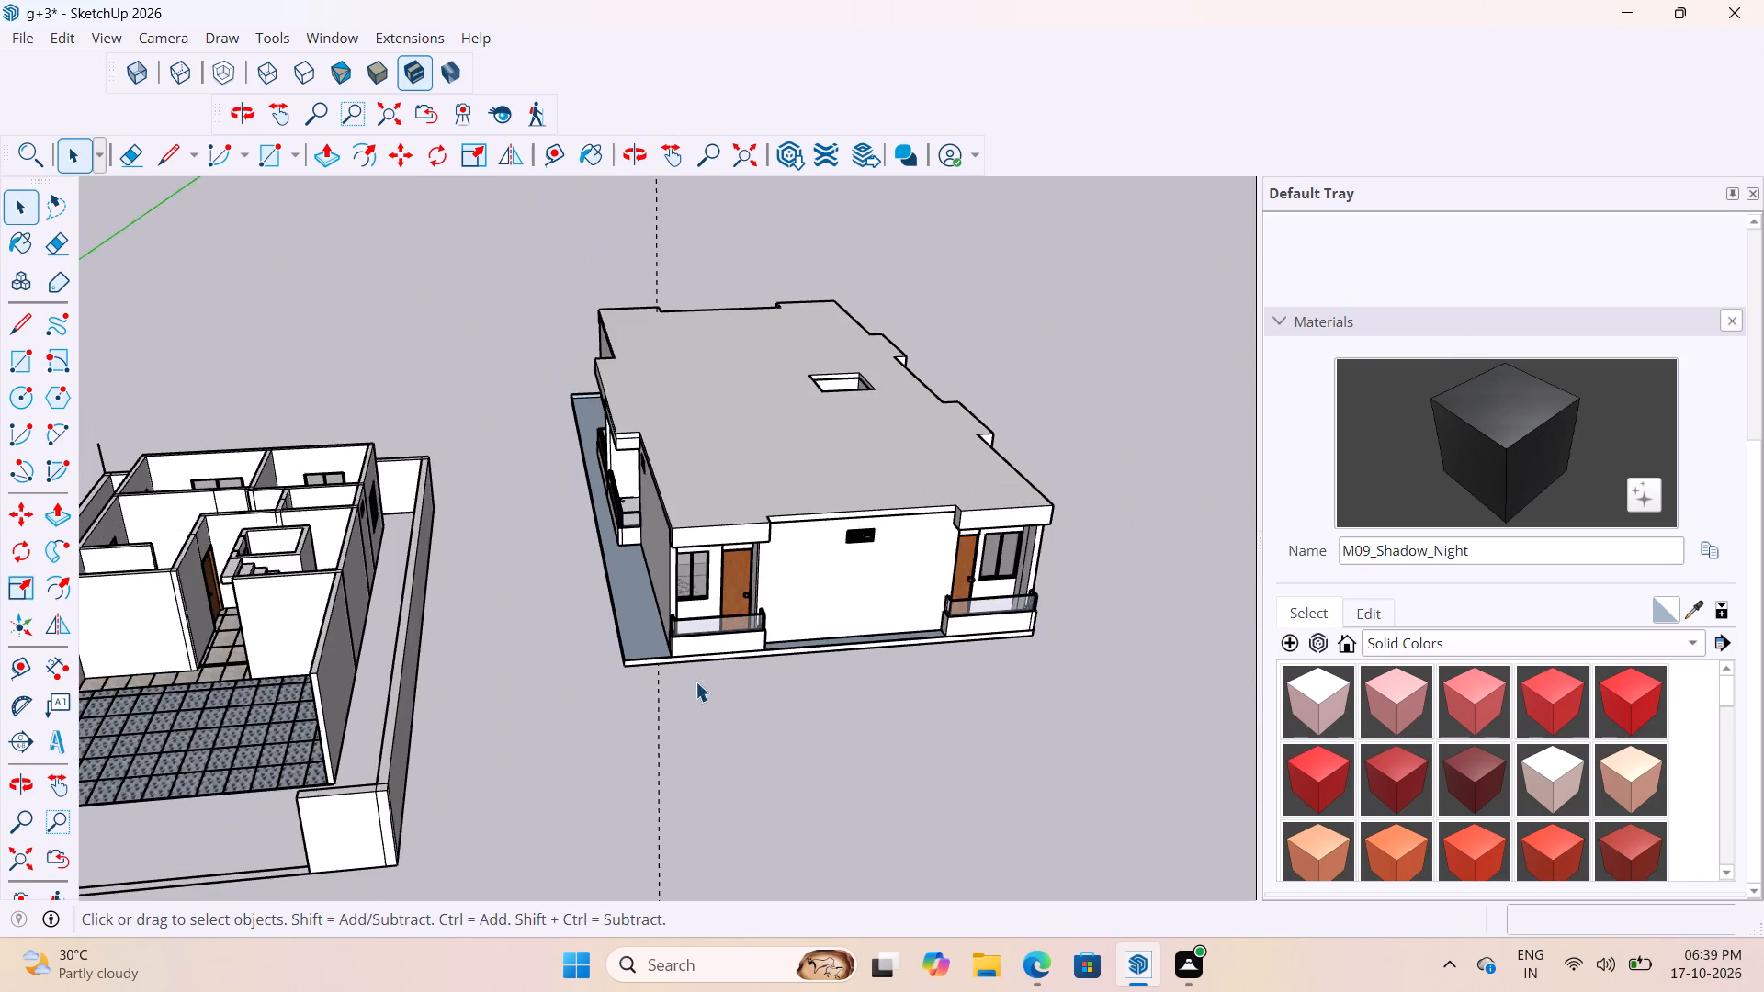
middle_click_drag(786, 691, 646, 363)
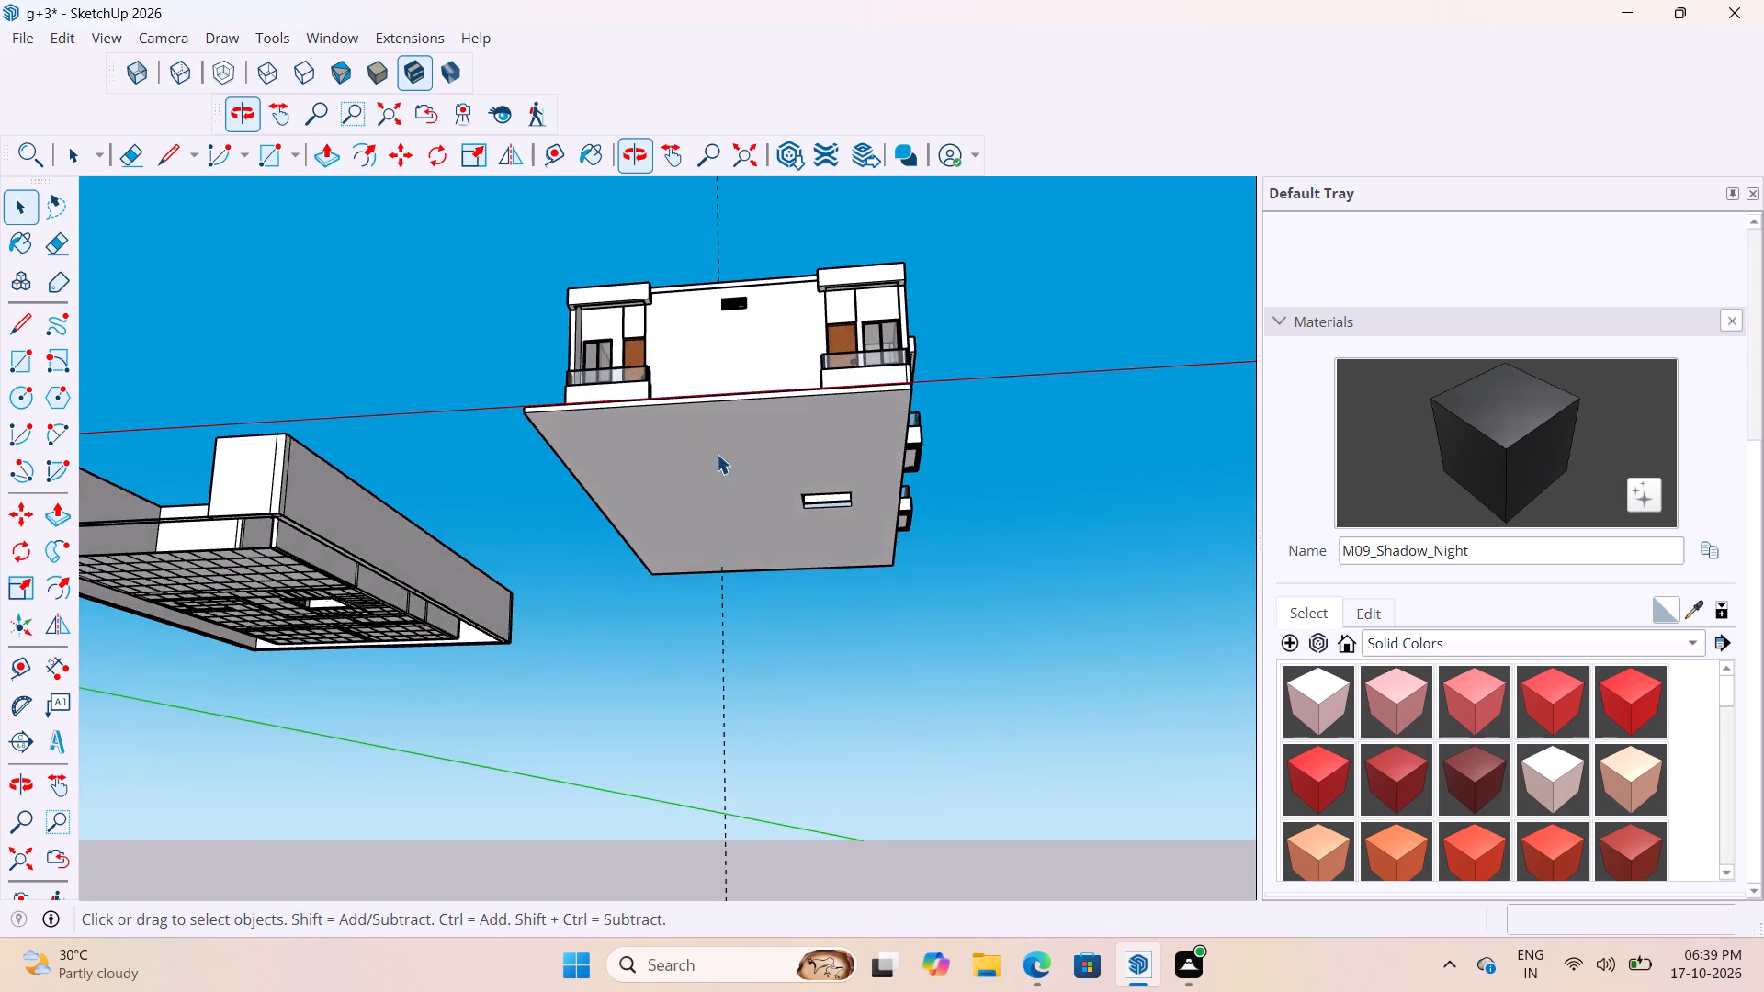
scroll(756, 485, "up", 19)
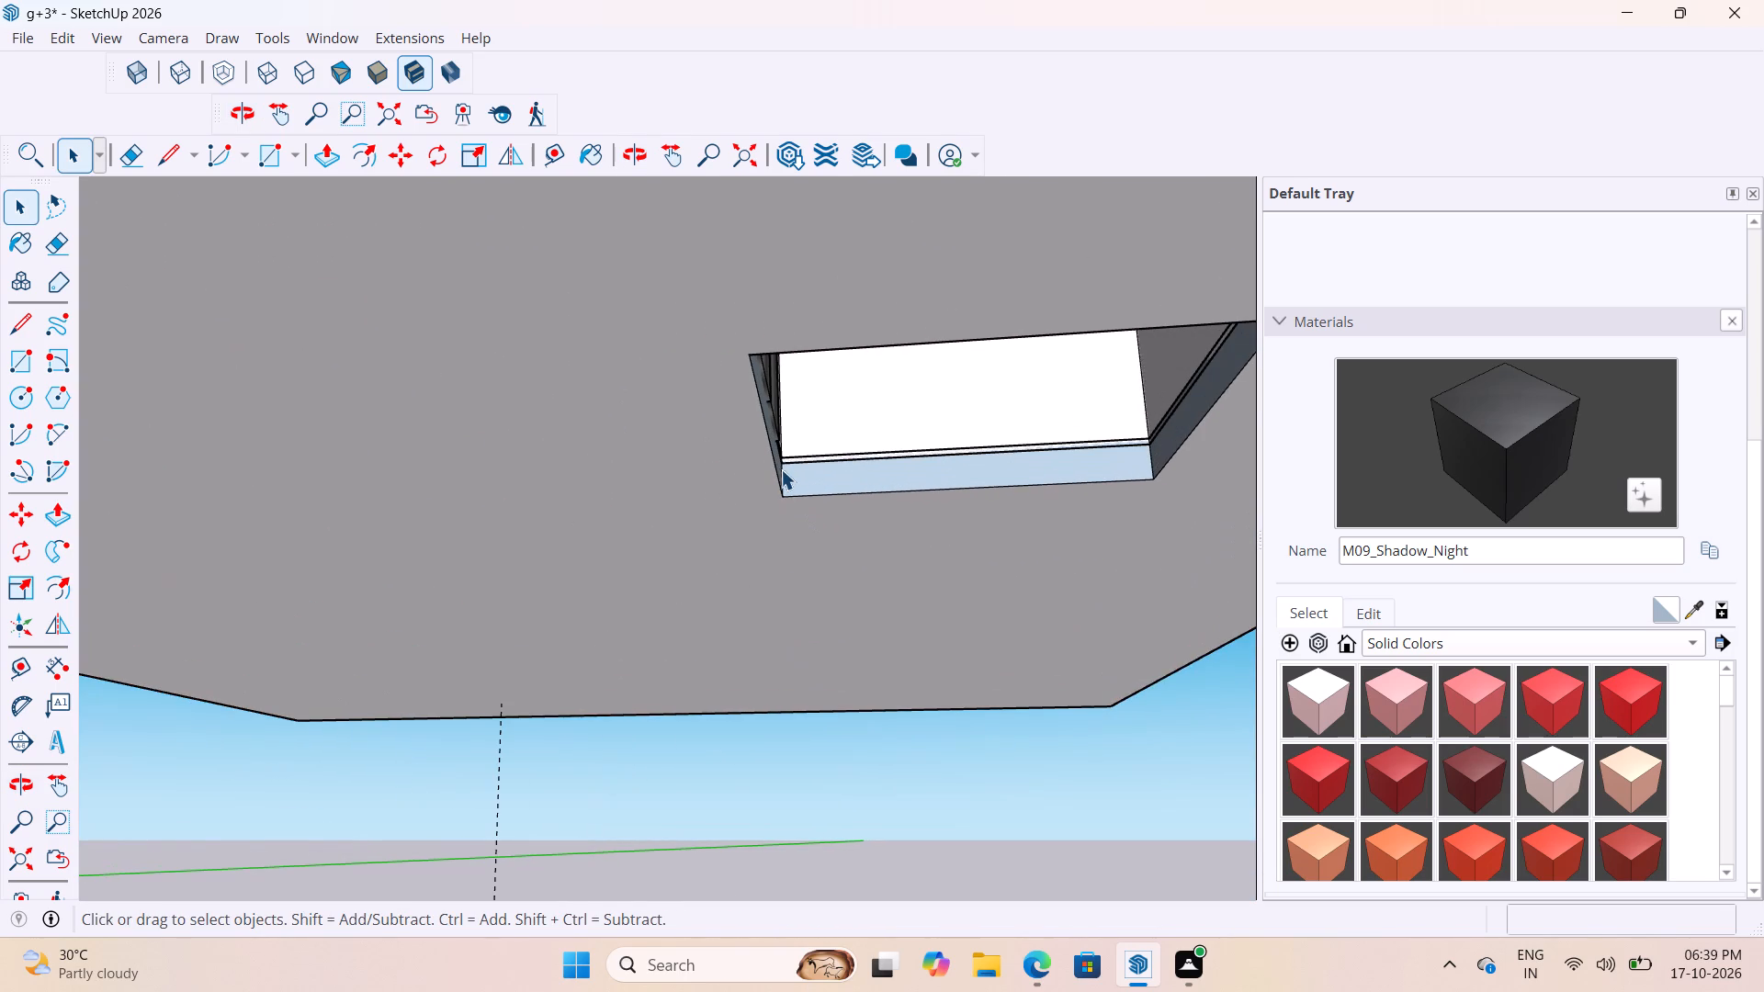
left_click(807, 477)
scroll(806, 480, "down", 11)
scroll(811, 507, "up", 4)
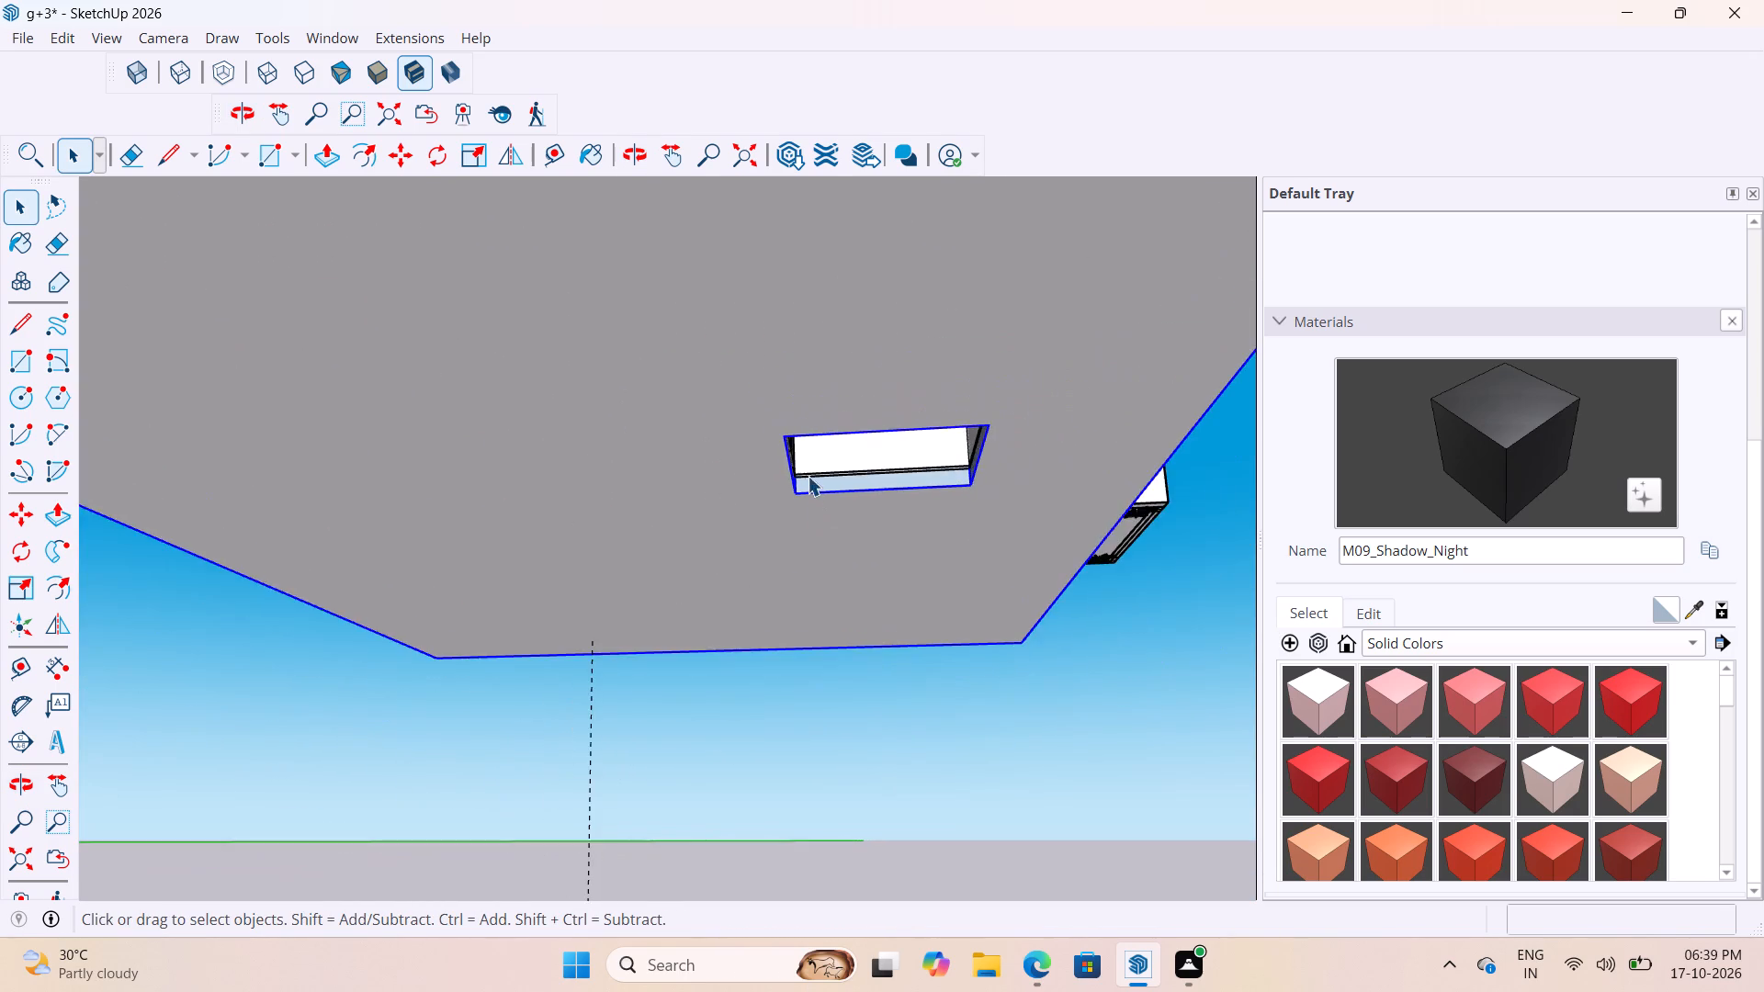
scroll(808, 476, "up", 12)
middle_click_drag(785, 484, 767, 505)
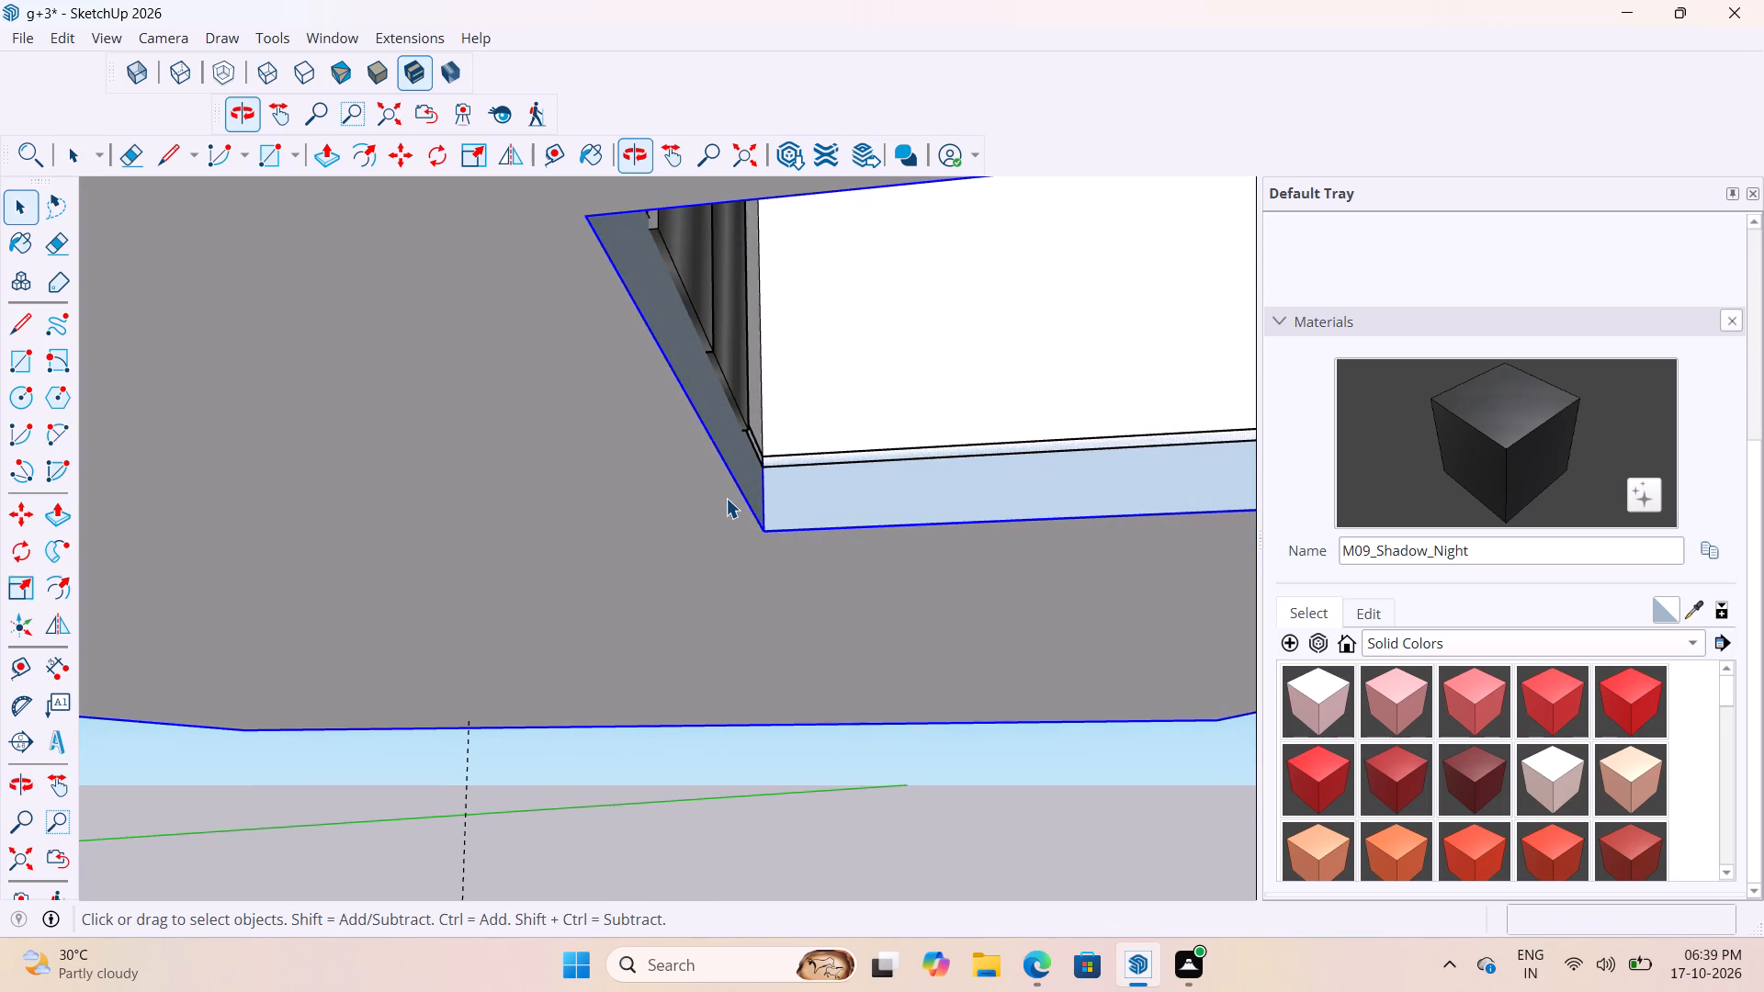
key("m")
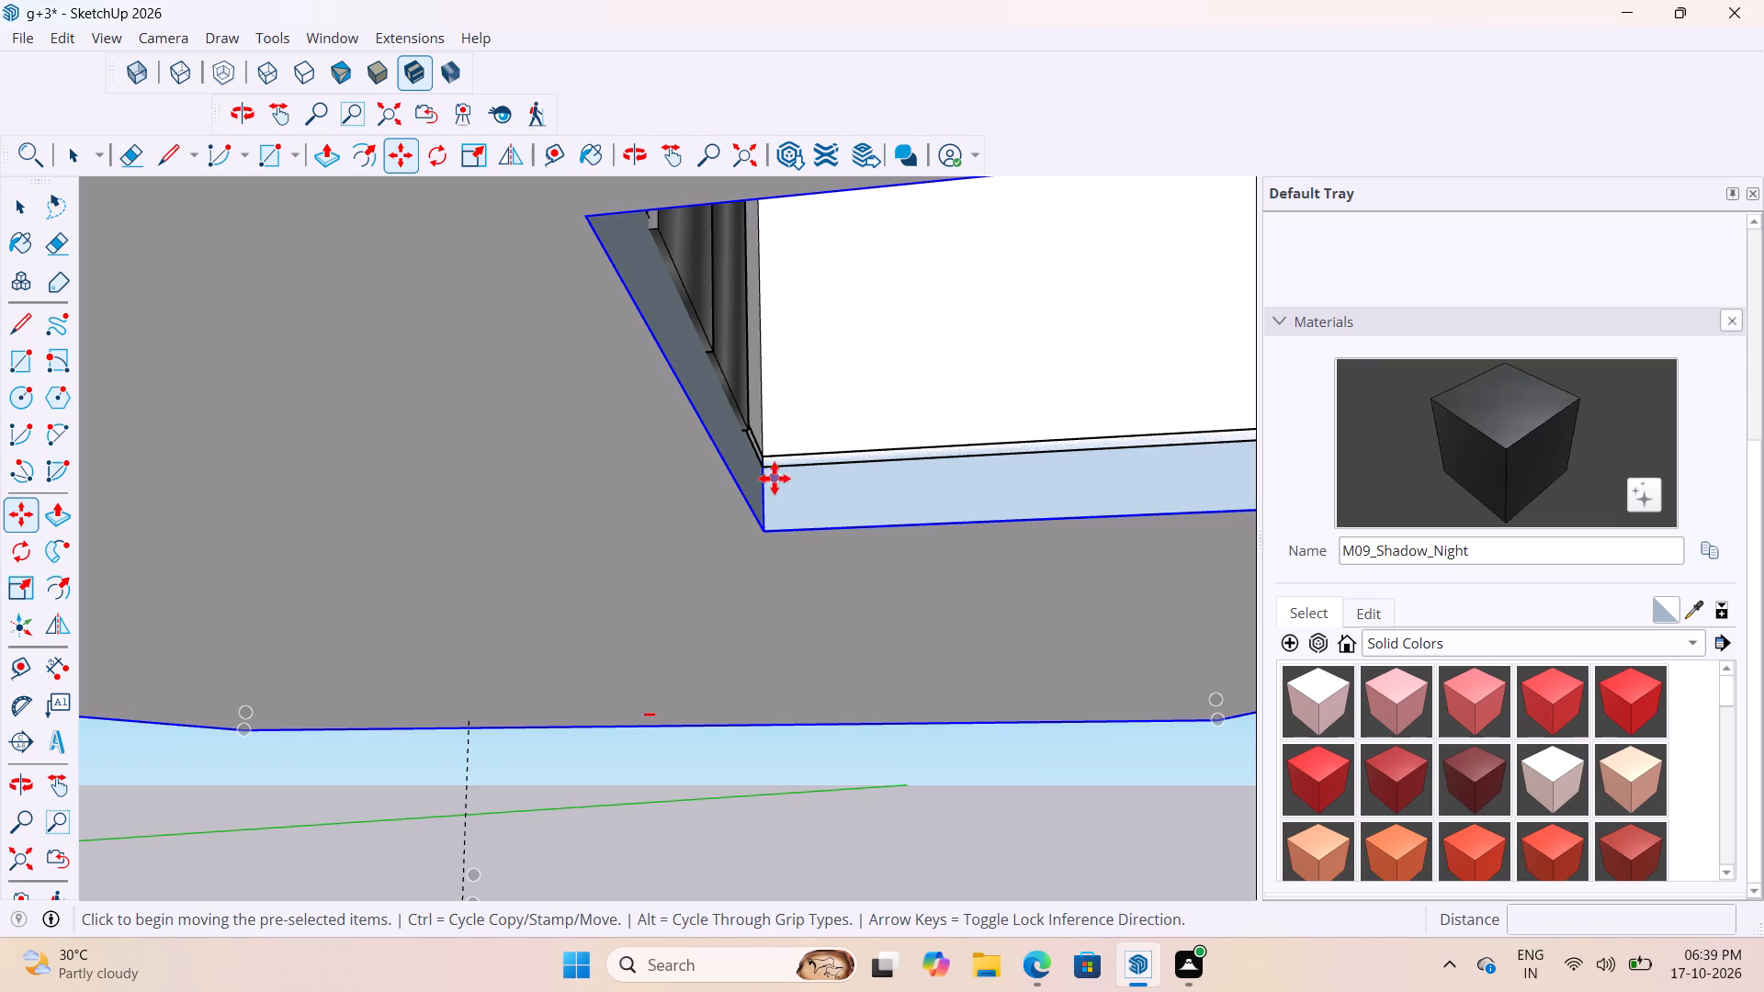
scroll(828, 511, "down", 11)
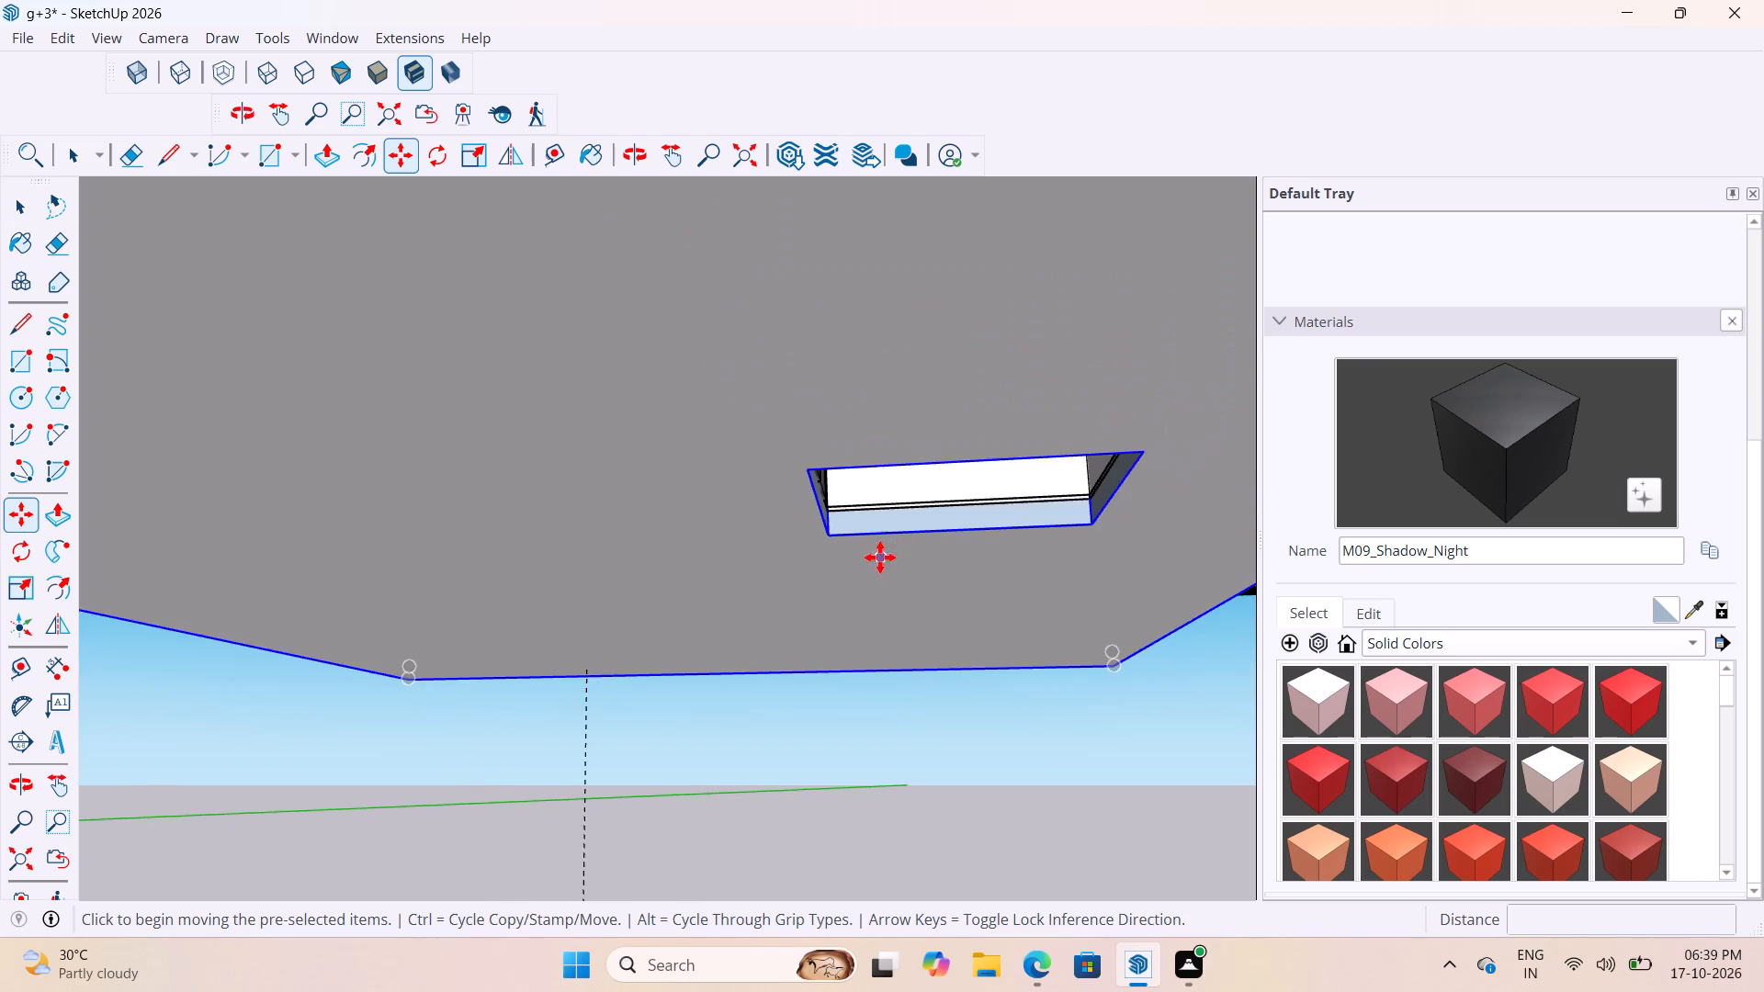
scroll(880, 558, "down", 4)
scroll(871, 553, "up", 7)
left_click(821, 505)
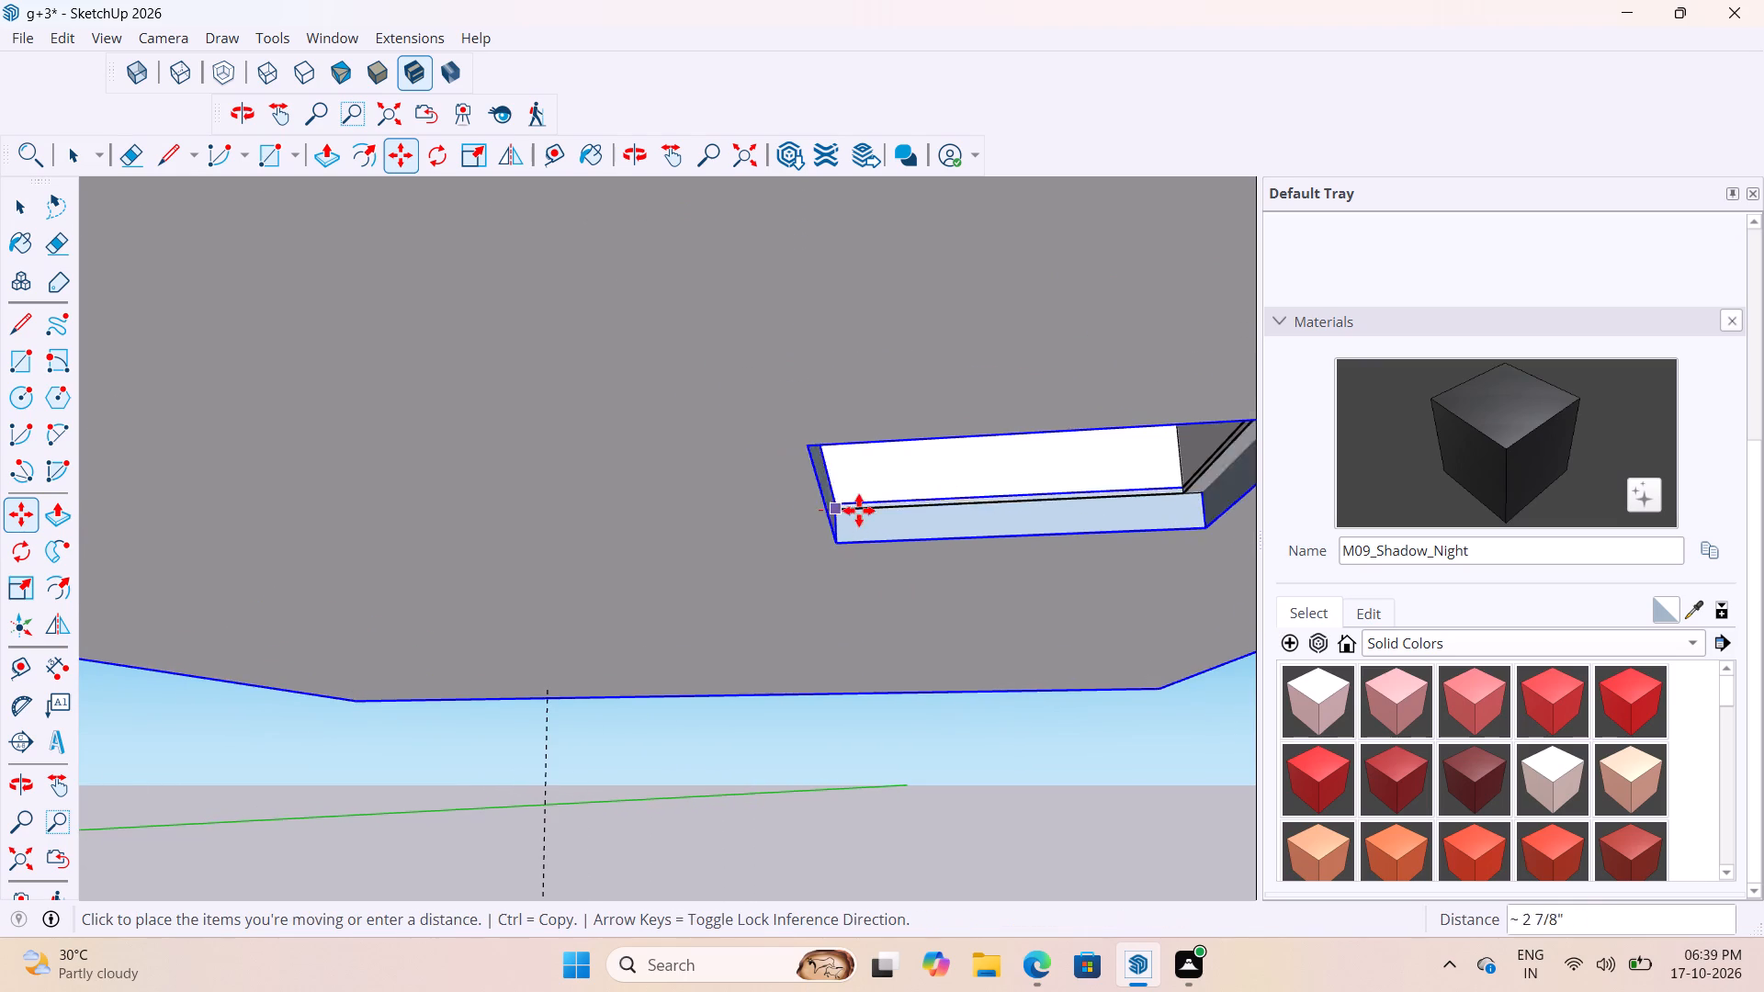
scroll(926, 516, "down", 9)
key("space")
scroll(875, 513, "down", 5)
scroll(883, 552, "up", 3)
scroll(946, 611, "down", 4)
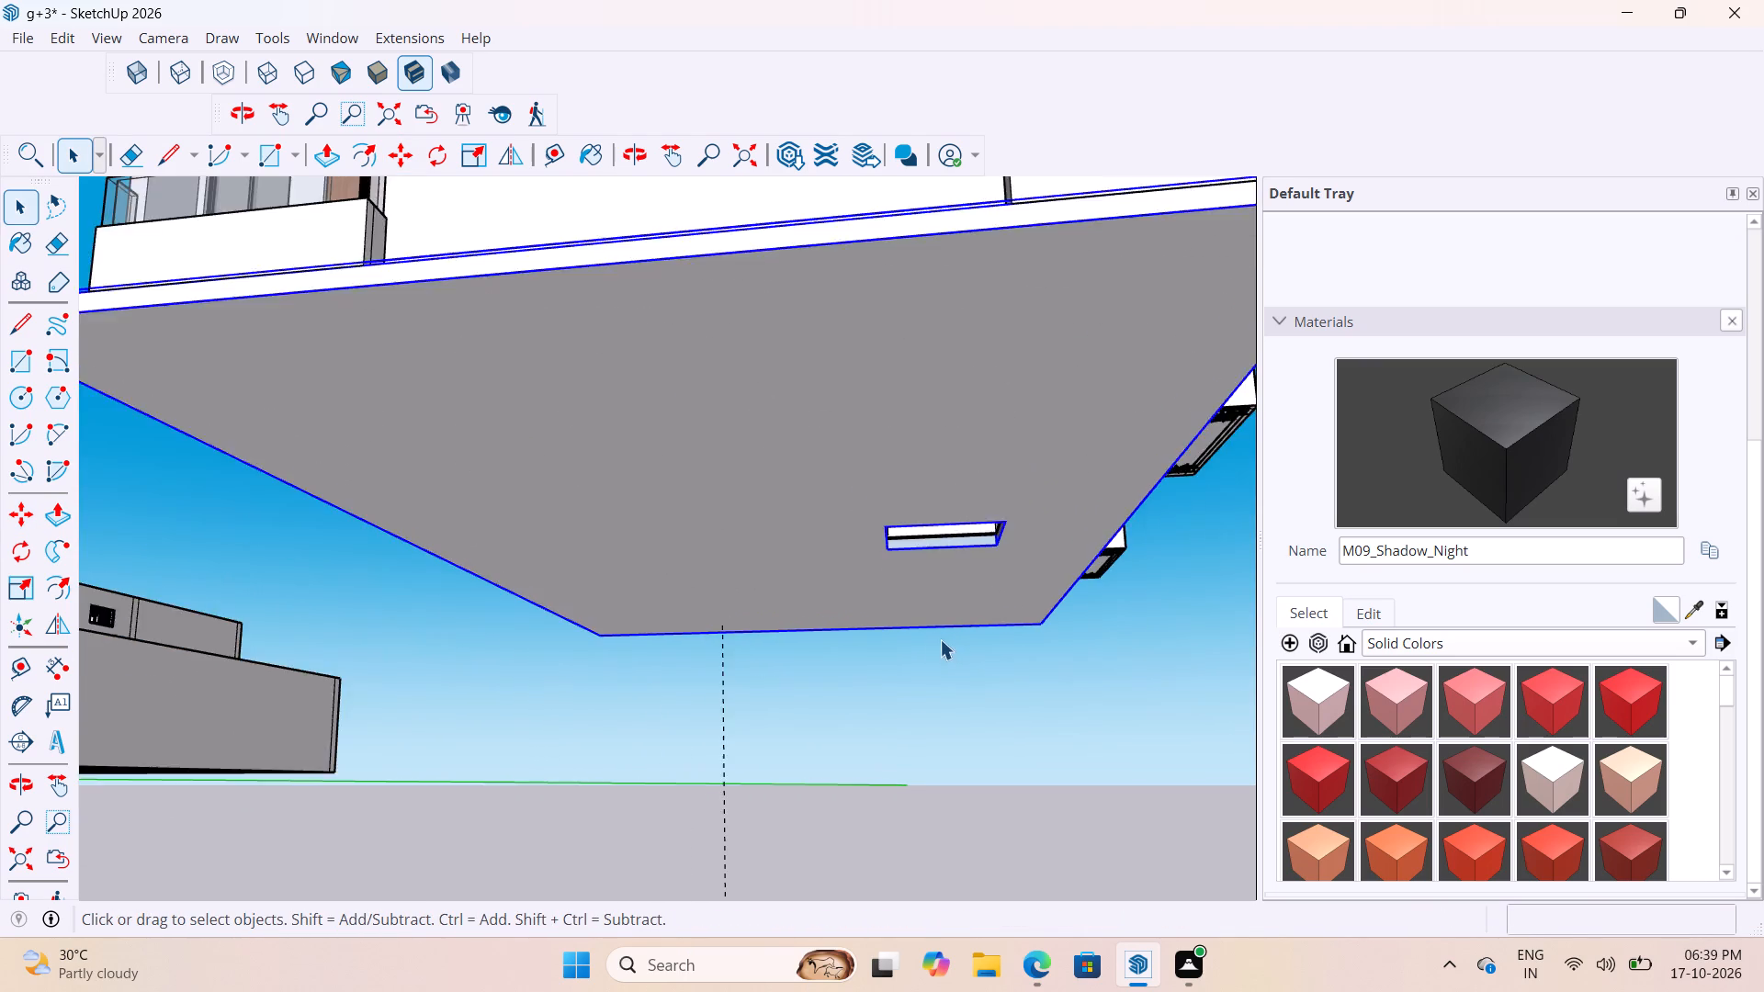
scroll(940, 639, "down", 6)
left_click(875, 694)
Move the upper-floor module with its slab by the shaft opening's lower corner onto the matching corner of the ground-floor shaft.
scroll(978, 672, "down", 5)
middle_click_drag(997, 689, 1028, 823)
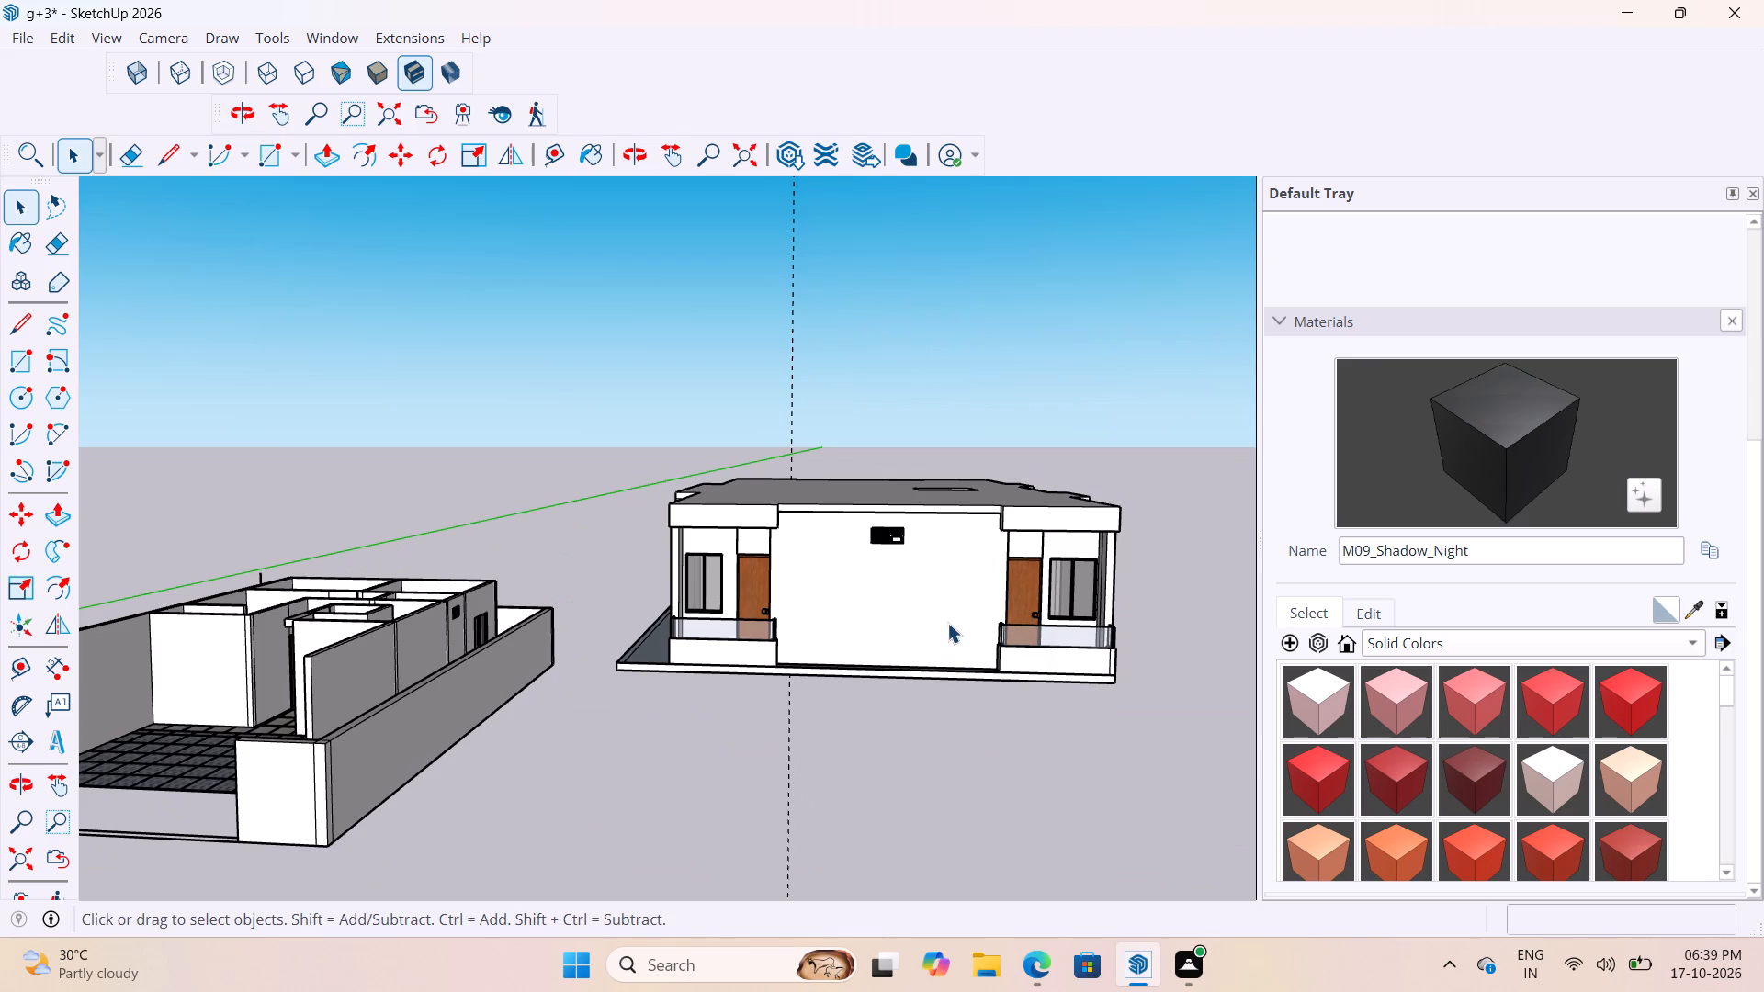
left_click(944, 613)
scroll(940, 675, "up", 7)
middle_click_drag(986, 612, 1041, 378)
scroll(1042, 376, "up", 1)
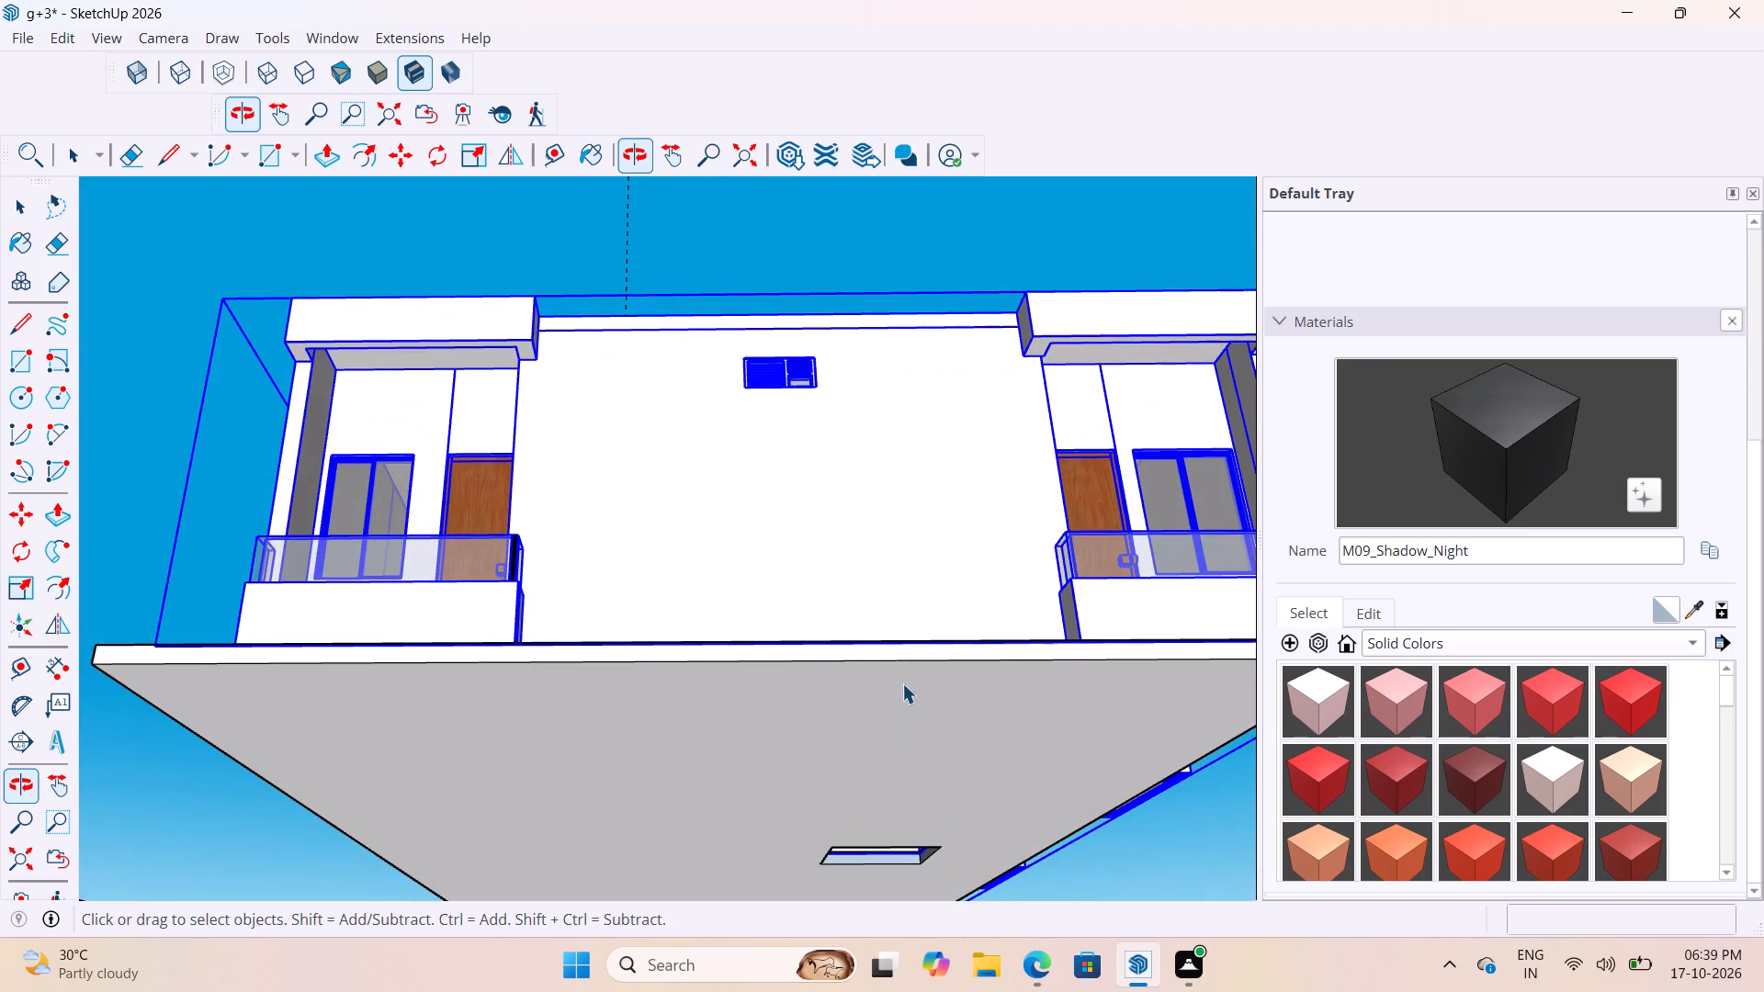
scroll(886, 639, "down", 5)
left_click(886, 730)
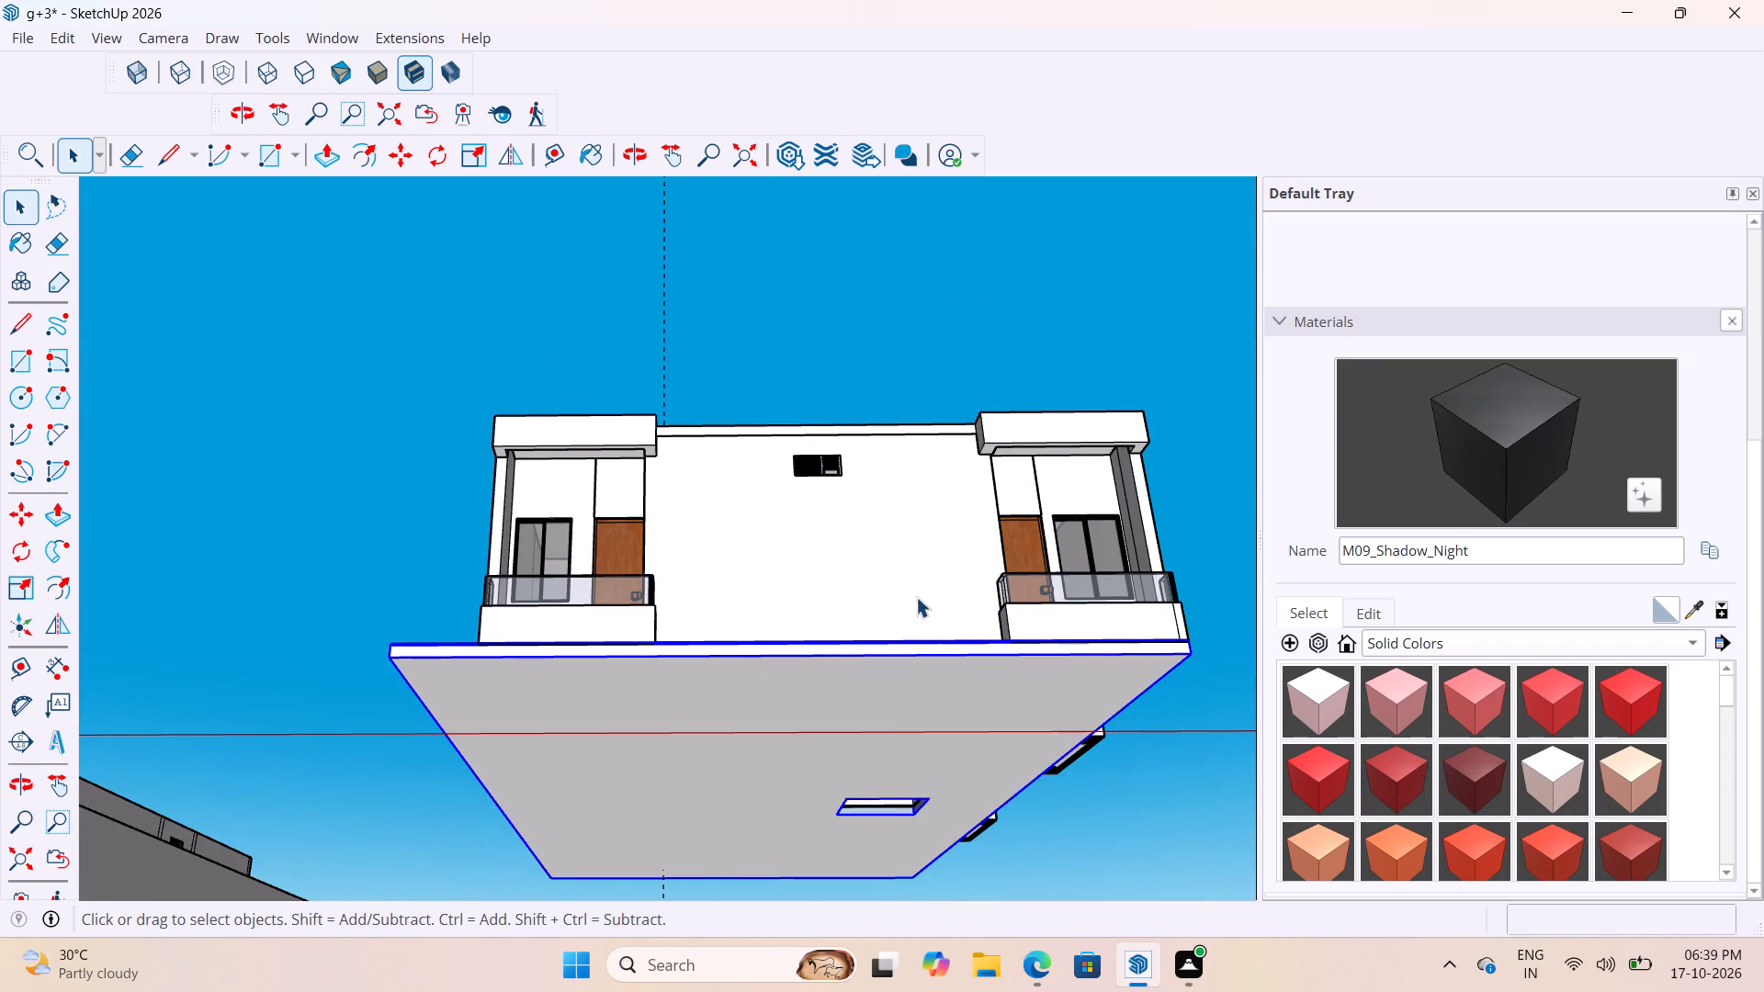
left_click(888, 569, "ctrl")
scroll(895, 851, "up", 17)
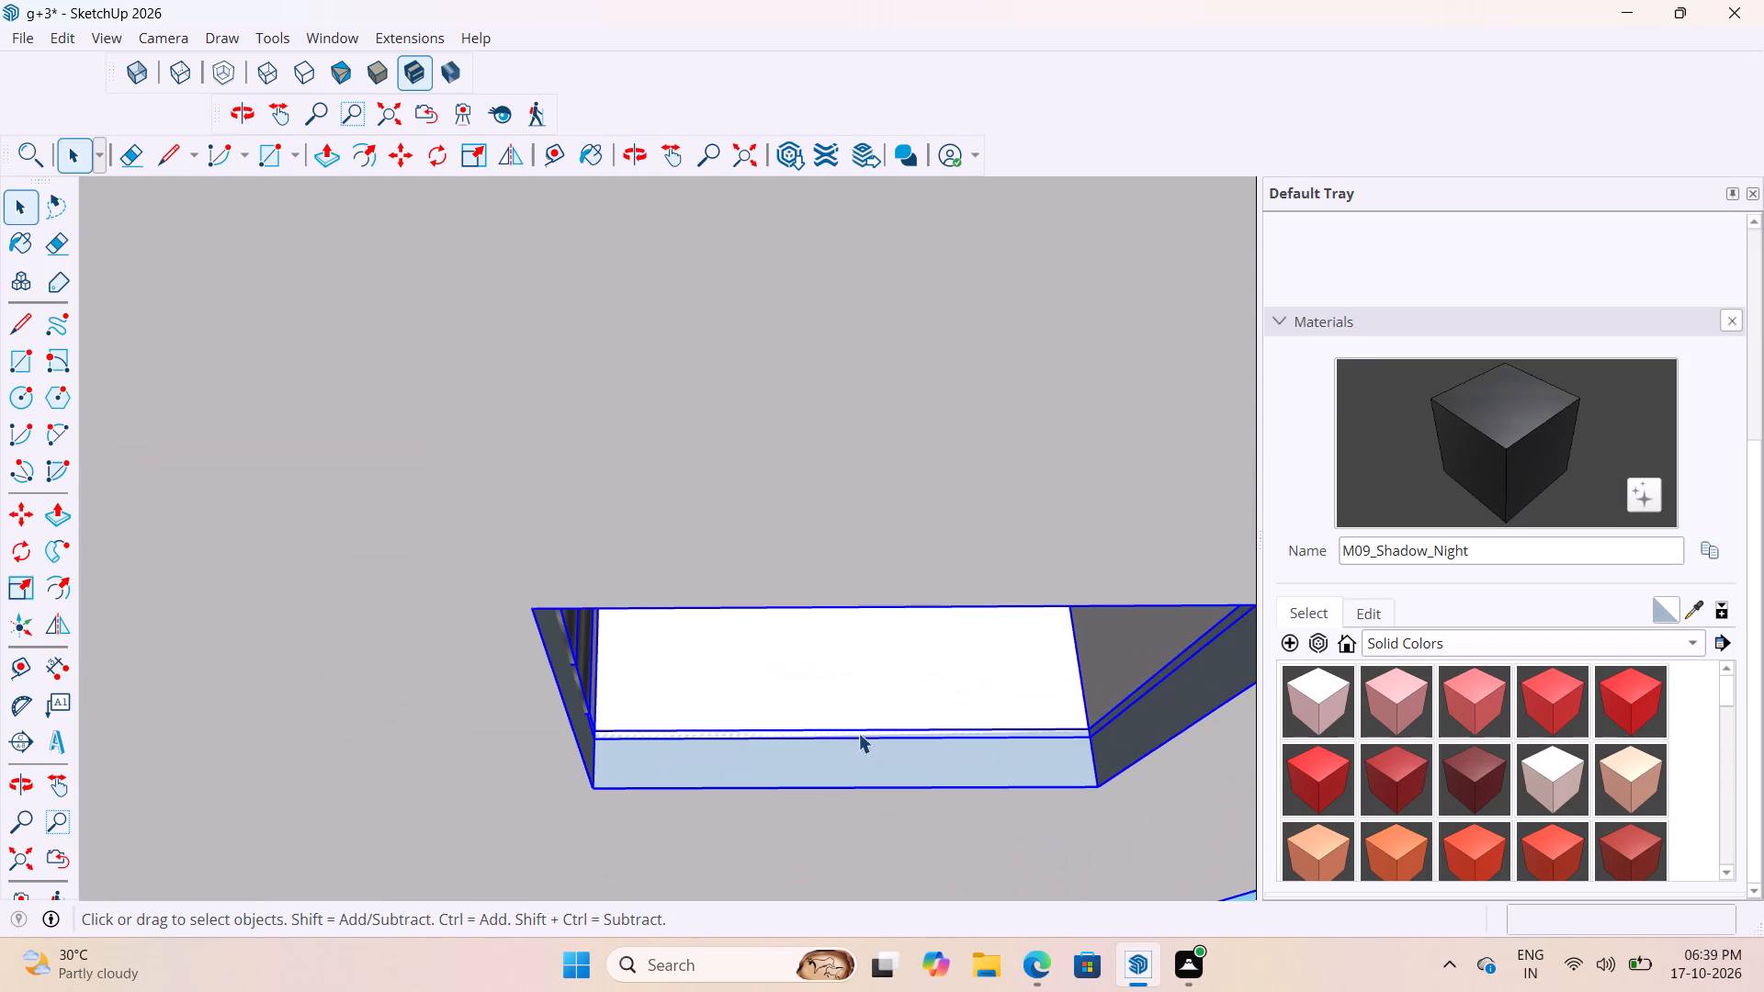
key("m")
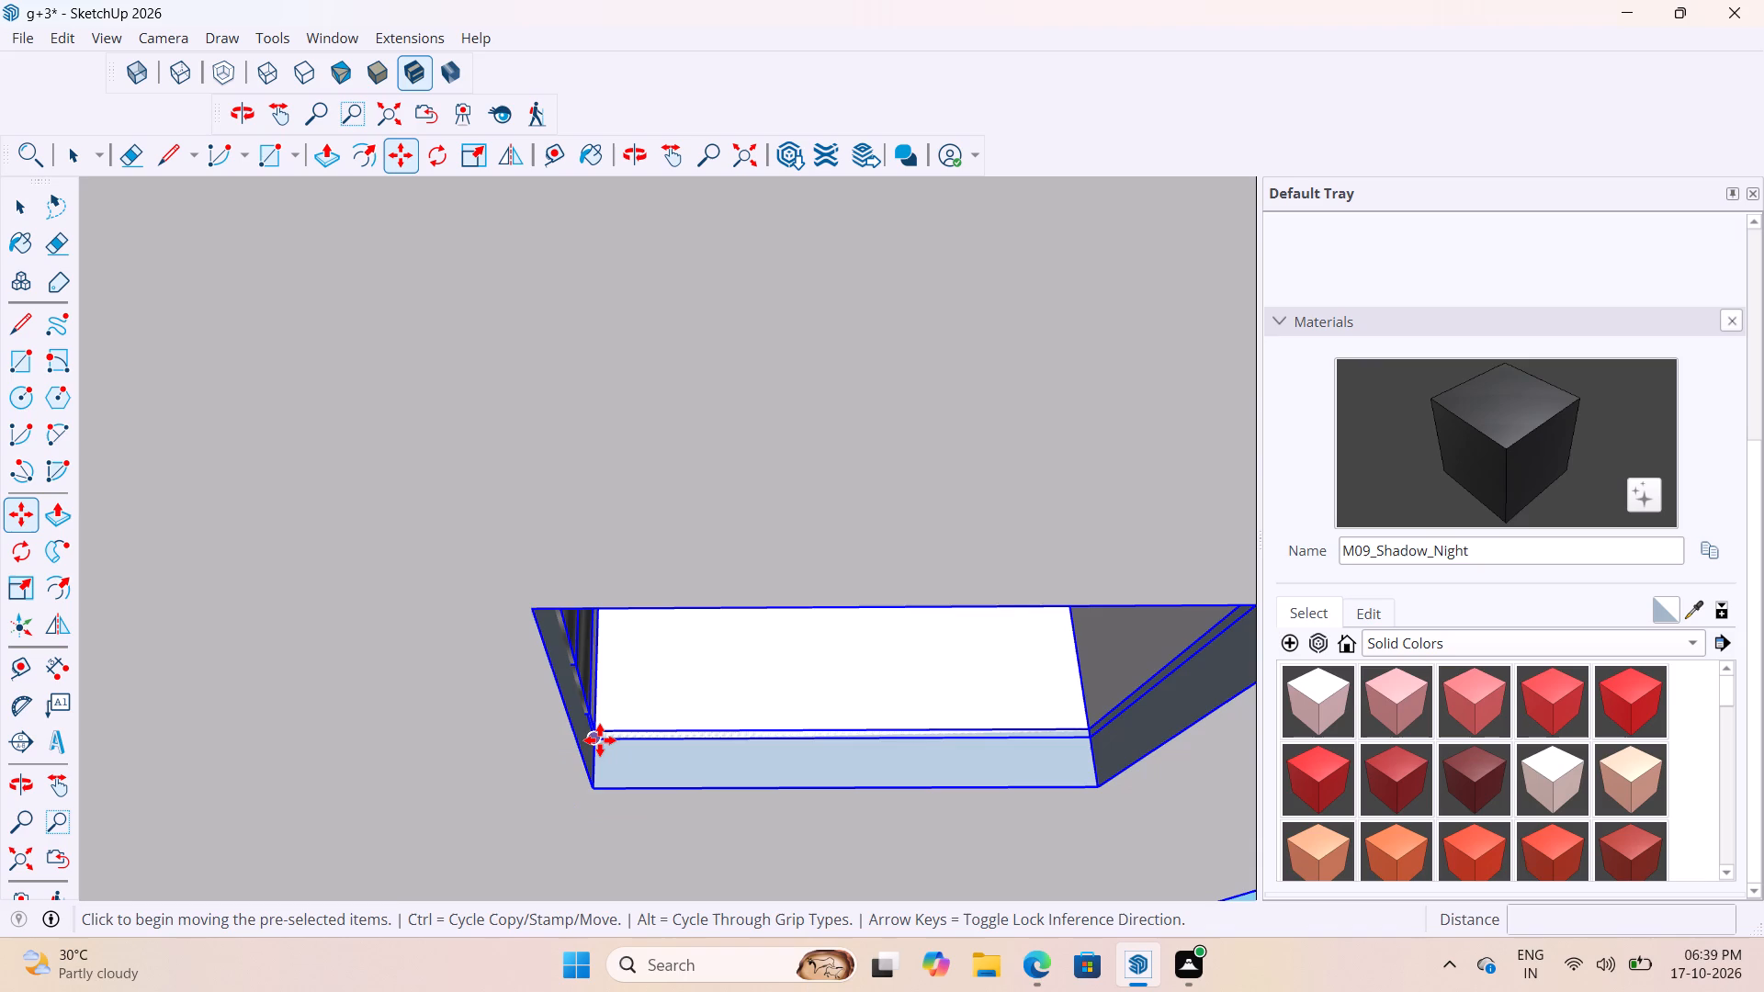
left_click(598, 740)
scroll(815, 657, "down", 20)
scroll(815, 657, "down", 7)
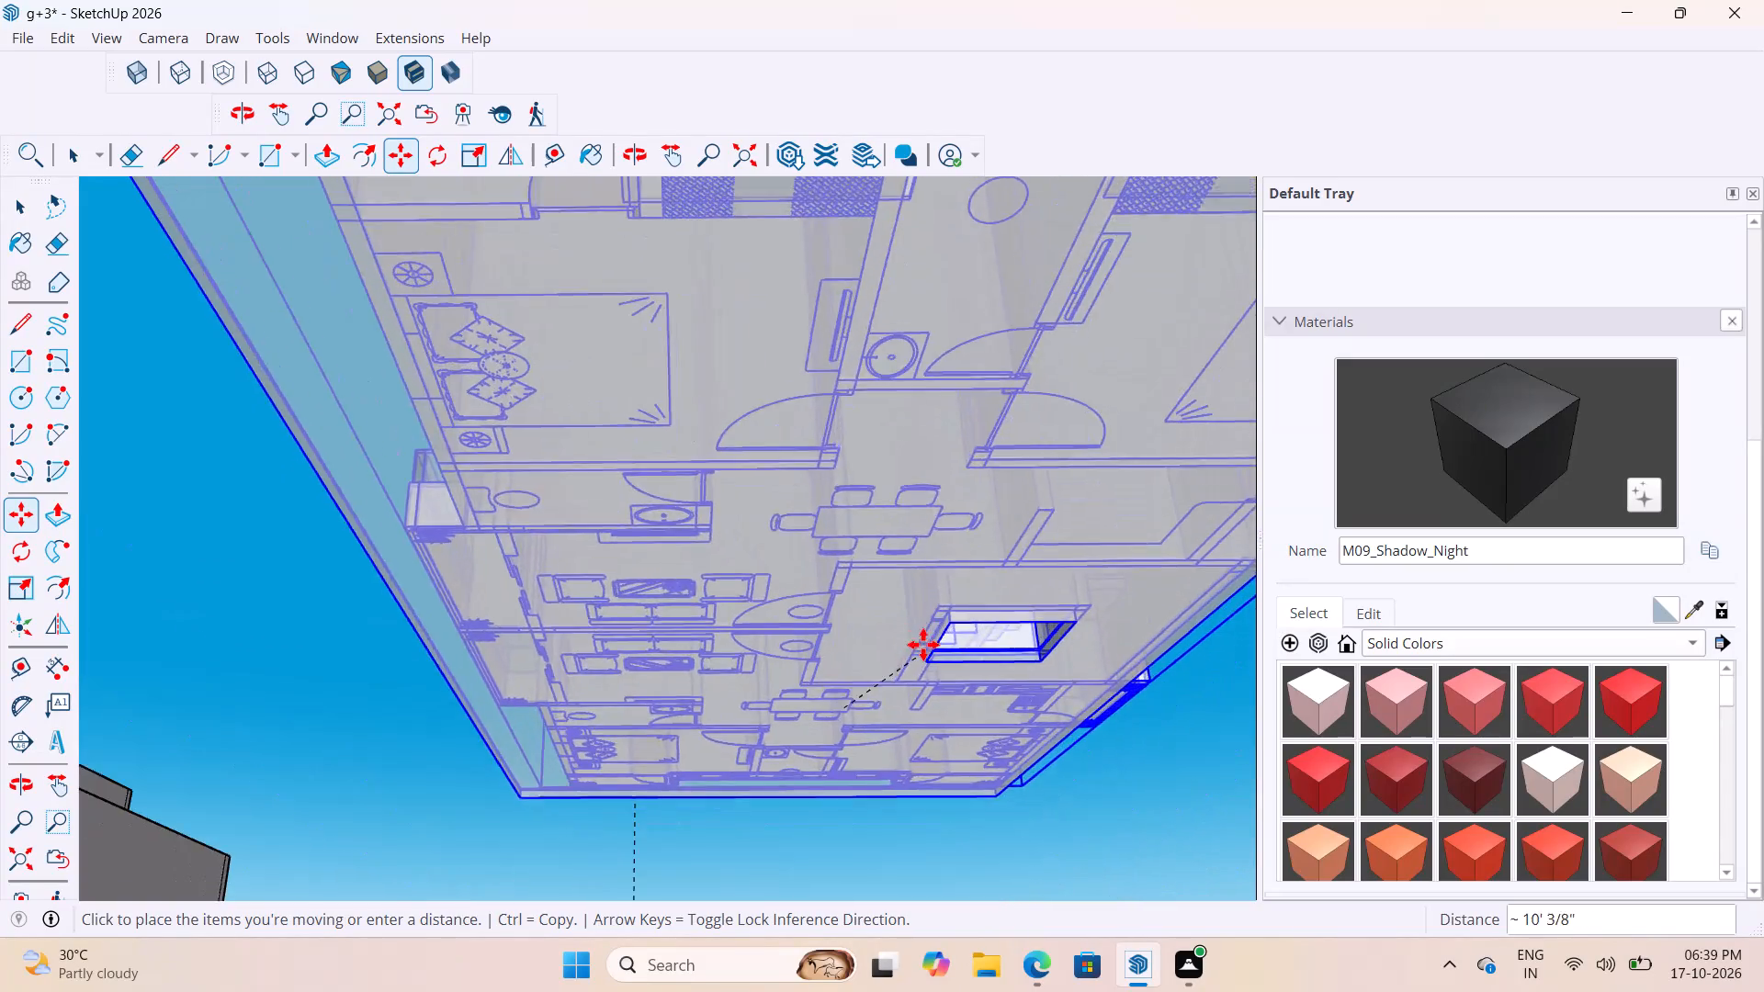
scroll(923, 645, "down", 19)
middle_click_drag(842, 614, 833, 922)
scroll(738, 567, "up", 17)
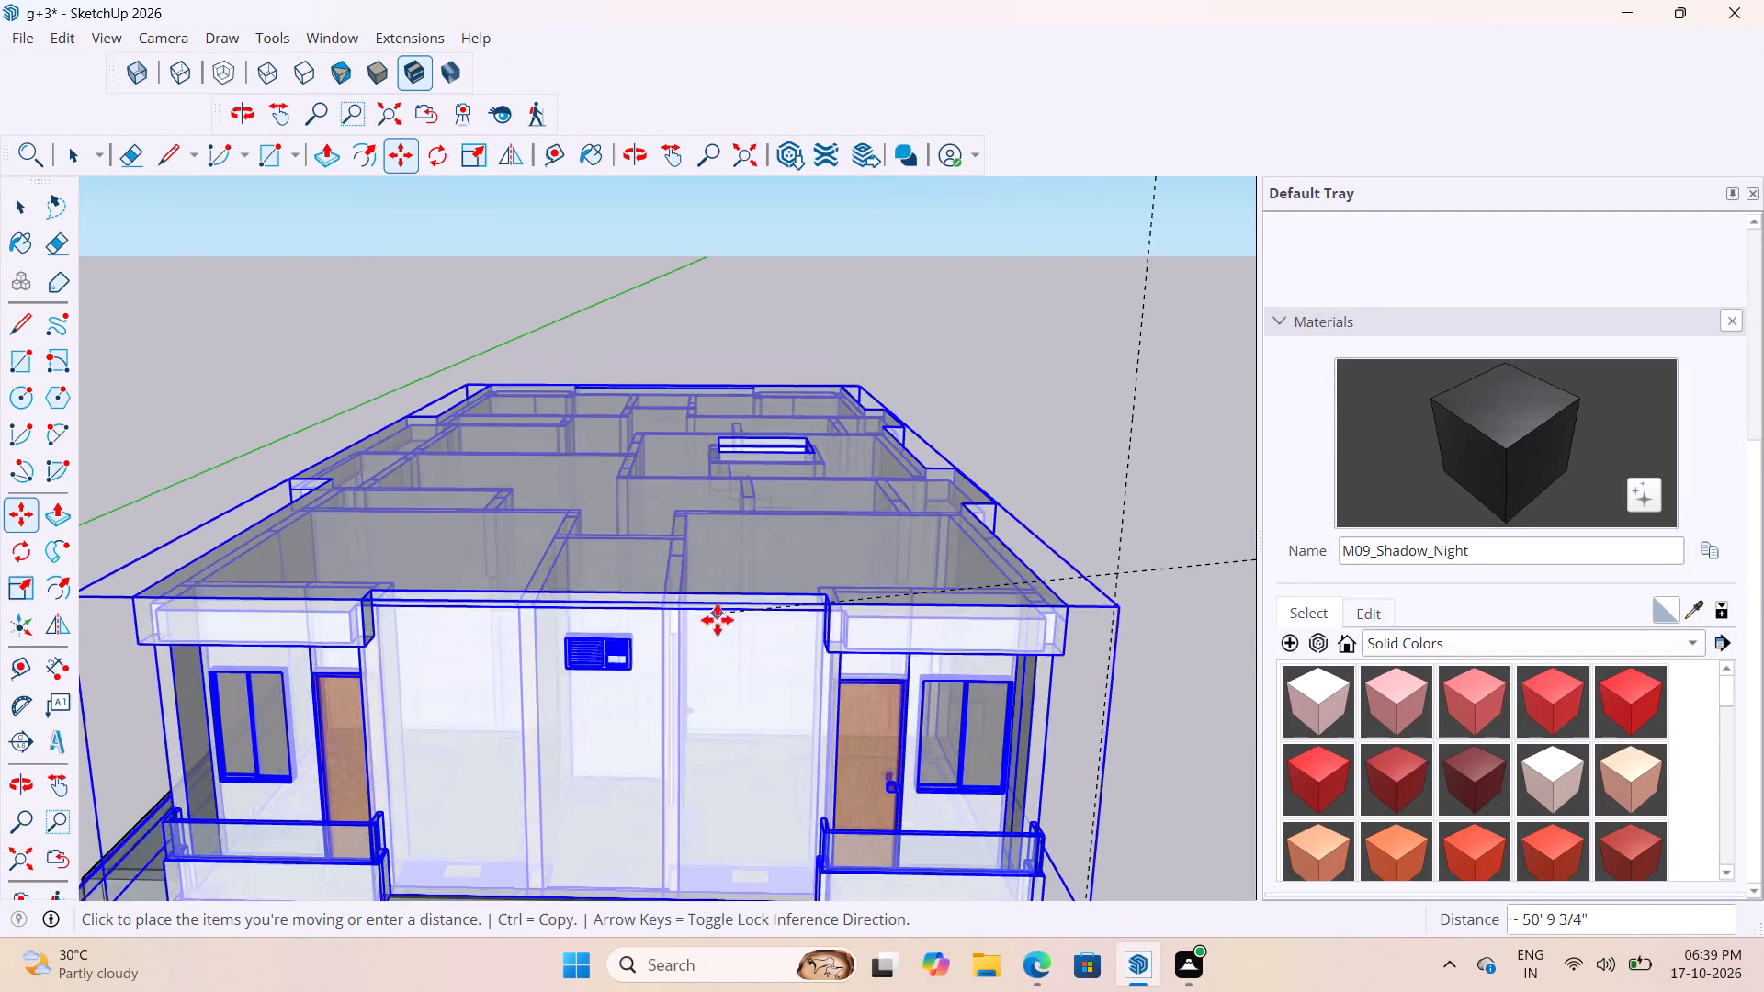
middle_click_drag(738, 621, 1050, 325)
scroll(1016, 344, "down", 13)
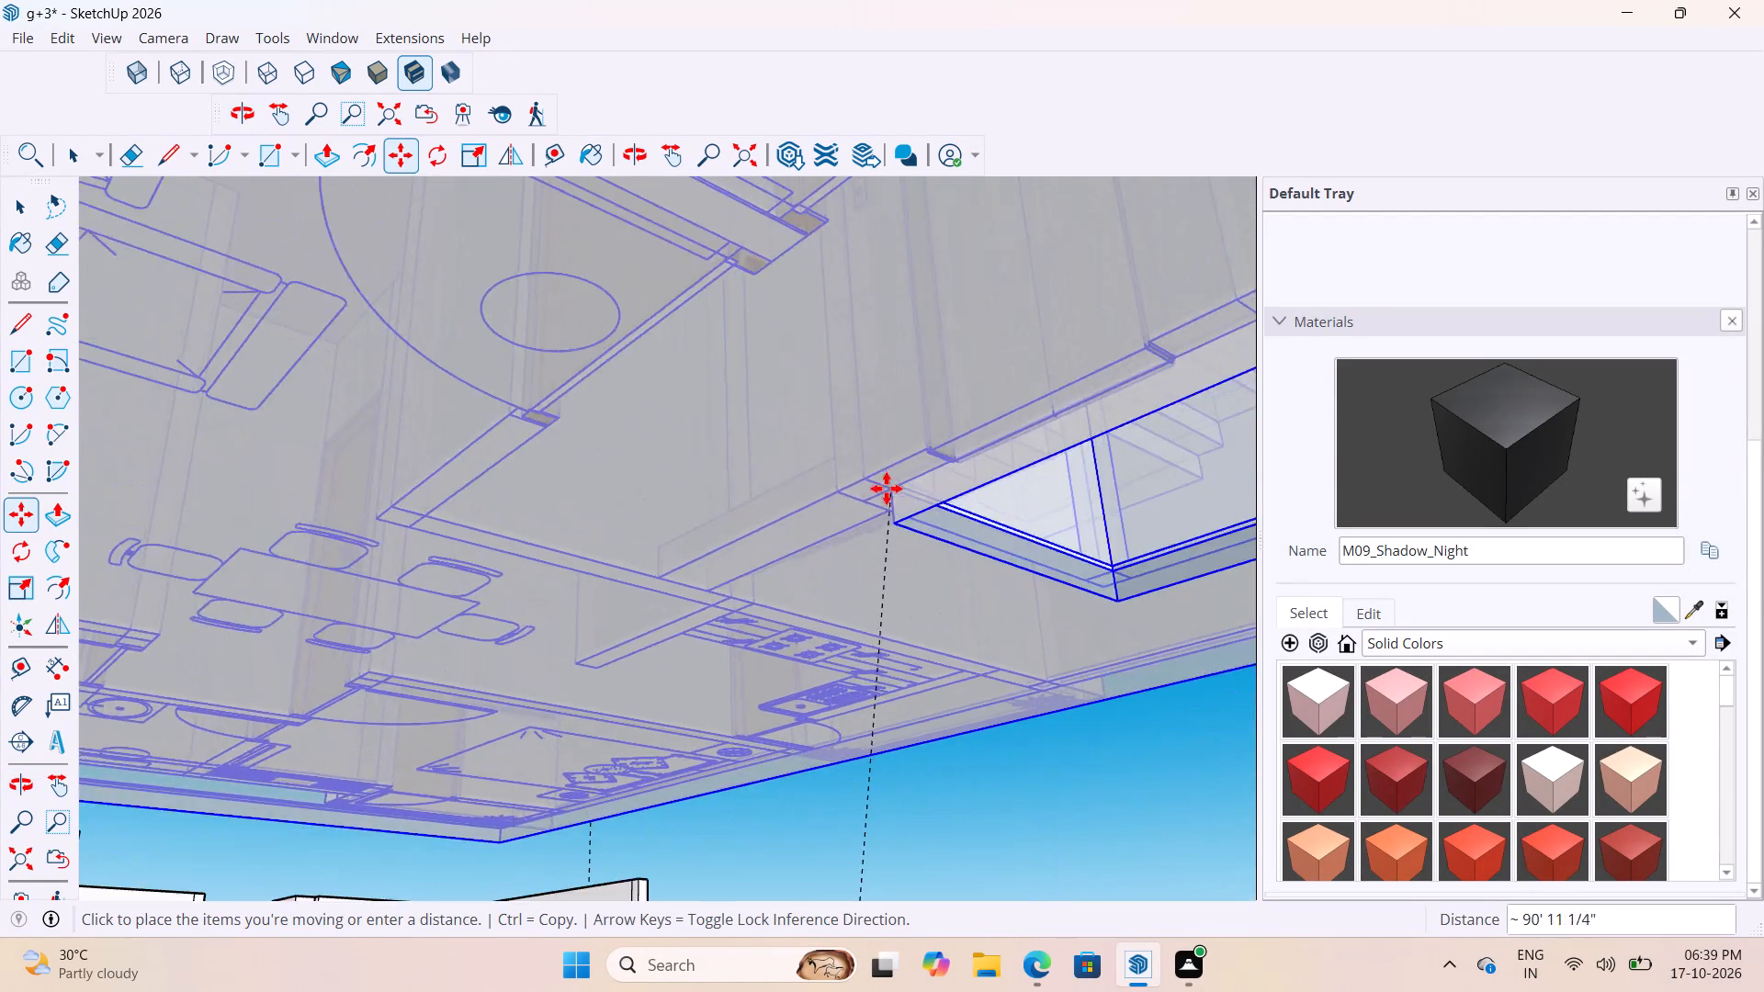
scroll(887, 489, "down", 9)
middle_click_drag(946, 526, 1151, 558)
scroll(906, 522, "down", 15)
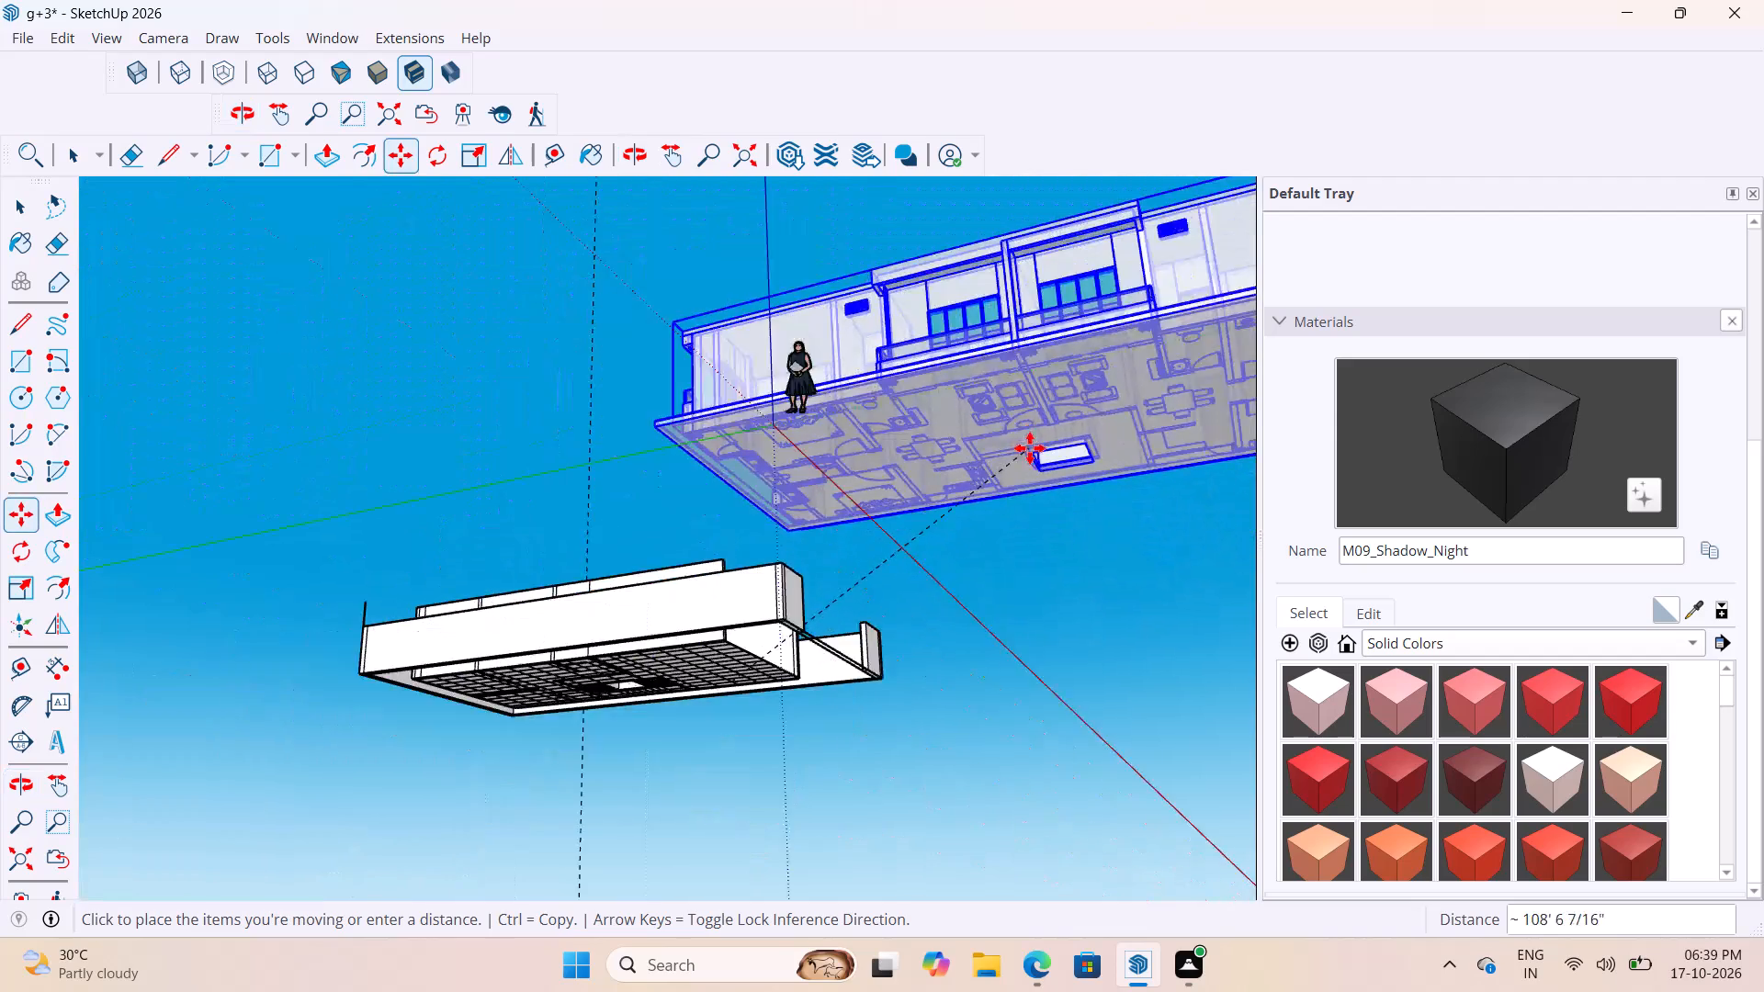
scroll(1030, 448, "down", 2)
middle_click_drag(989, 467, 1197, 716)
scroll(706, 373, "up", 9)
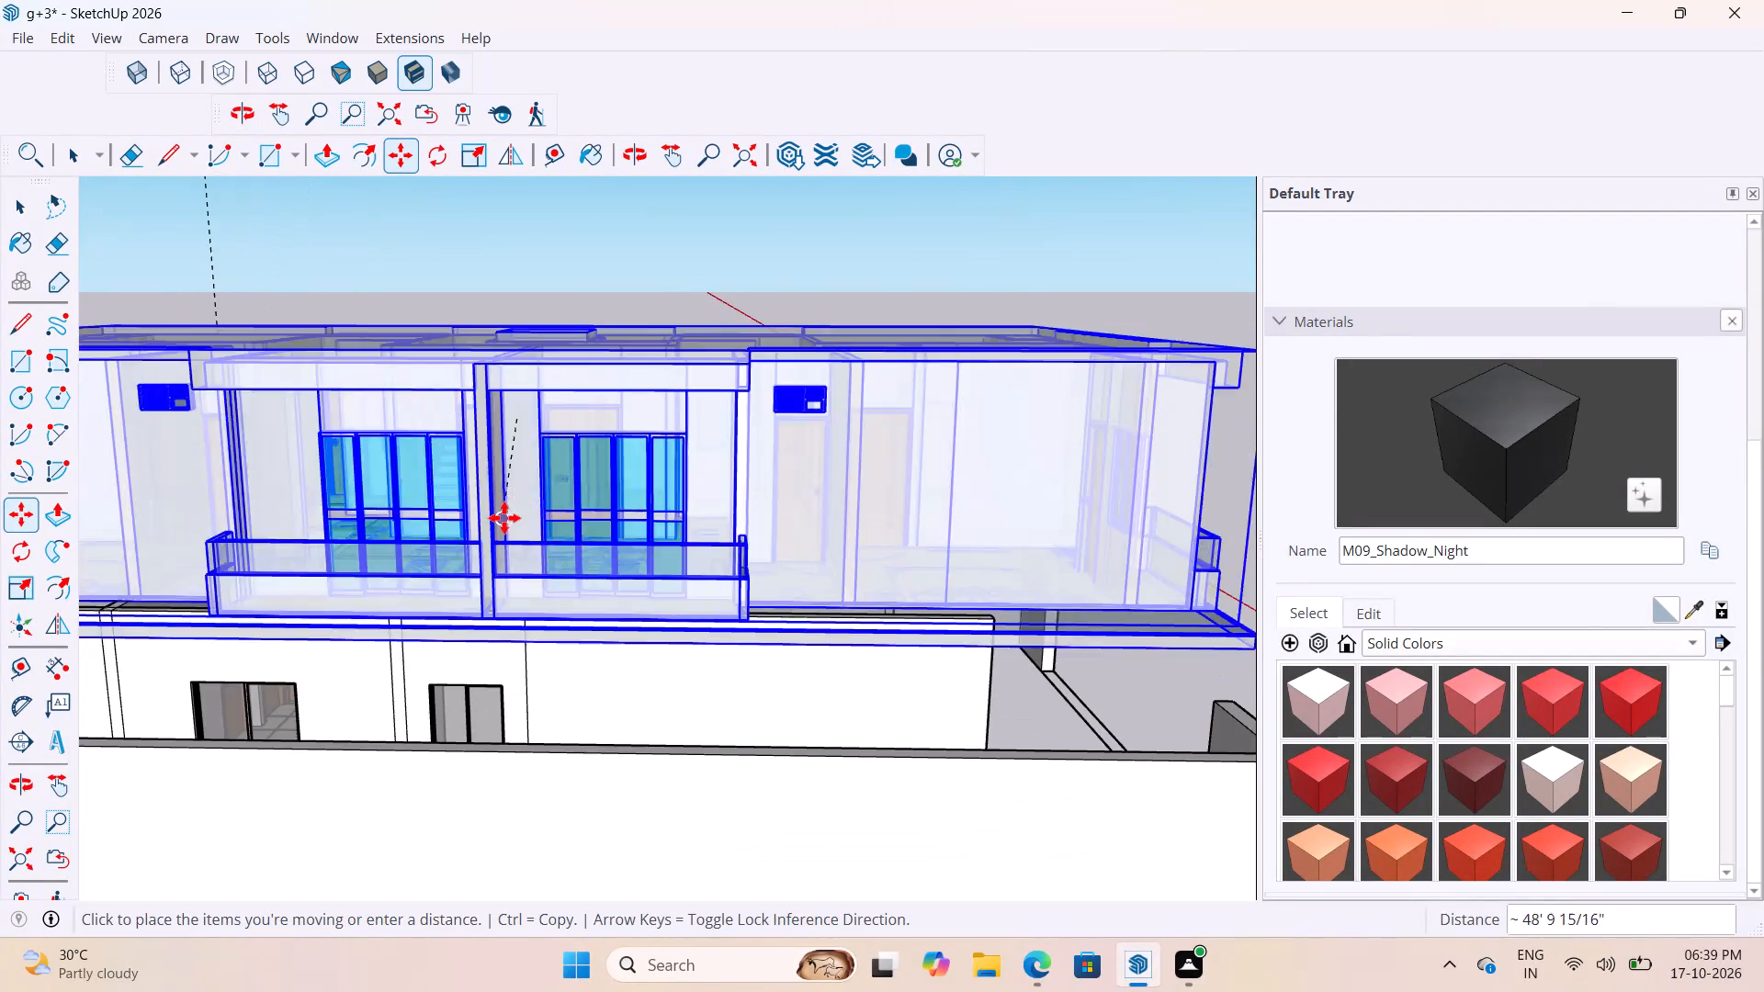
middle_click_drag(516, 508, 438, 750)
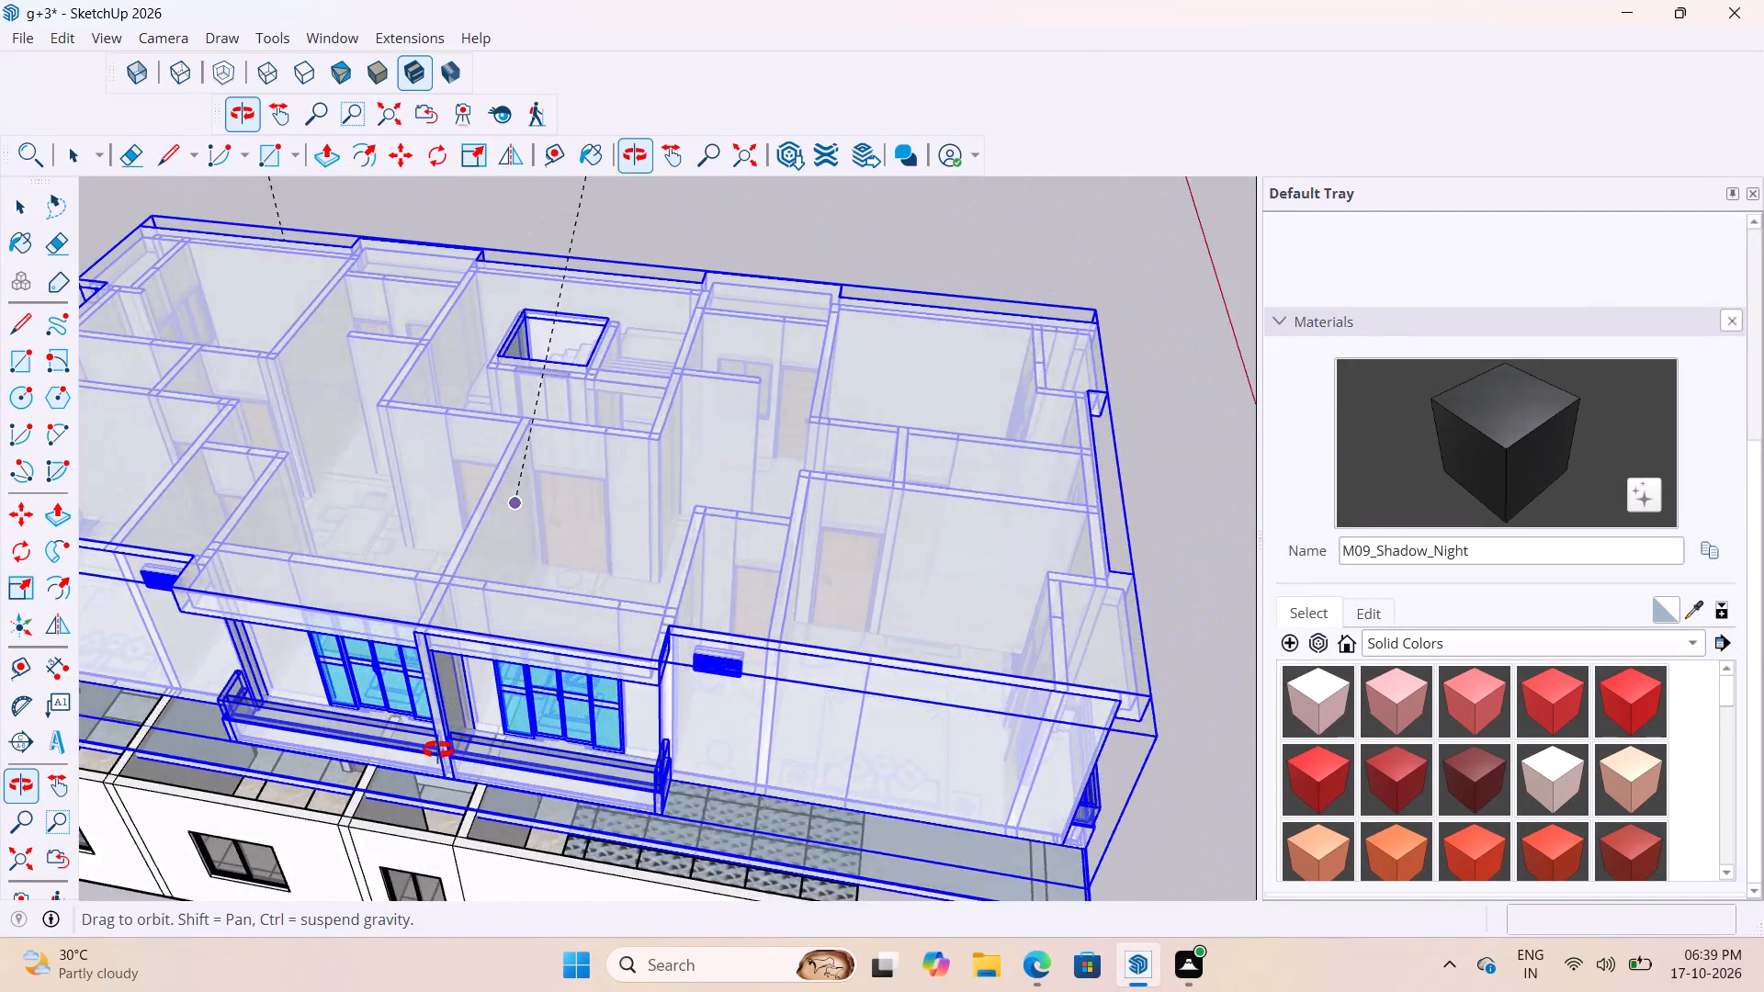
middle_click_drag(438, 750, 389, 593)
scroll(526, 482, "down", 3)
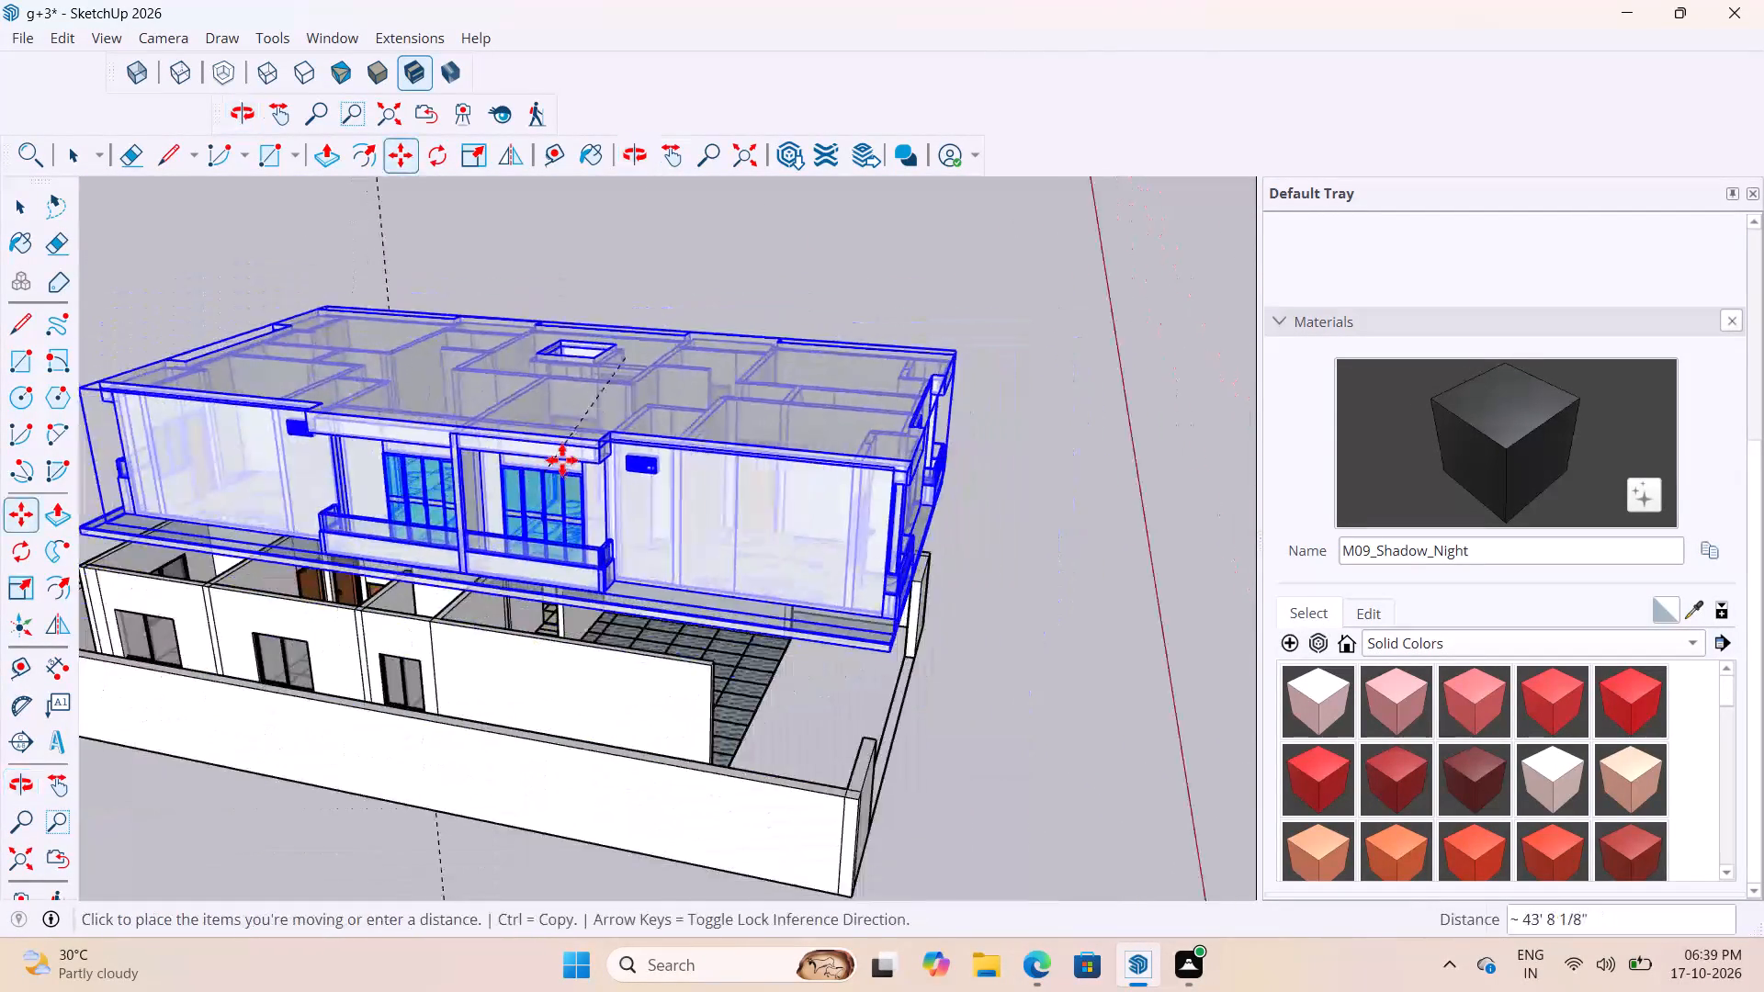
scroll(562, 460, "down", 6)
middle_click_drag(713, 383, 433, 500)
scroll(481, 421, "up", 2)
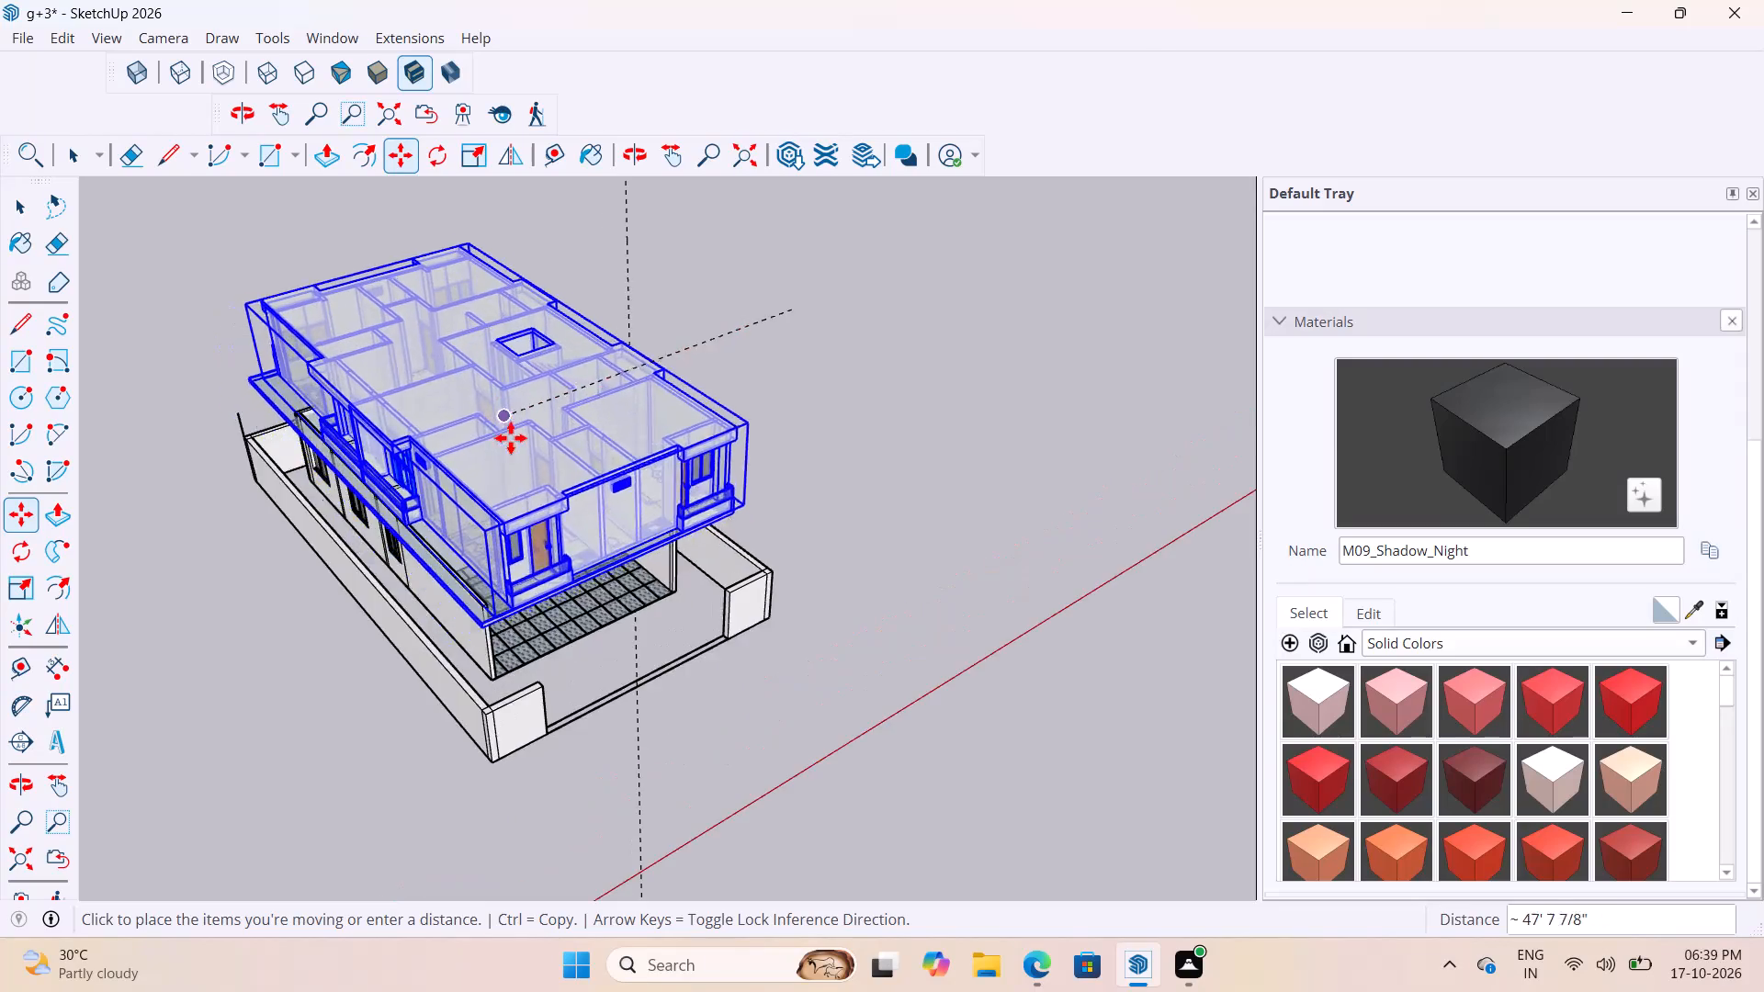
scroll(511, 438, "up", 2)
middle_click_drag(510, 503, 408, 634)
scroll(556, 434, "up", 2)
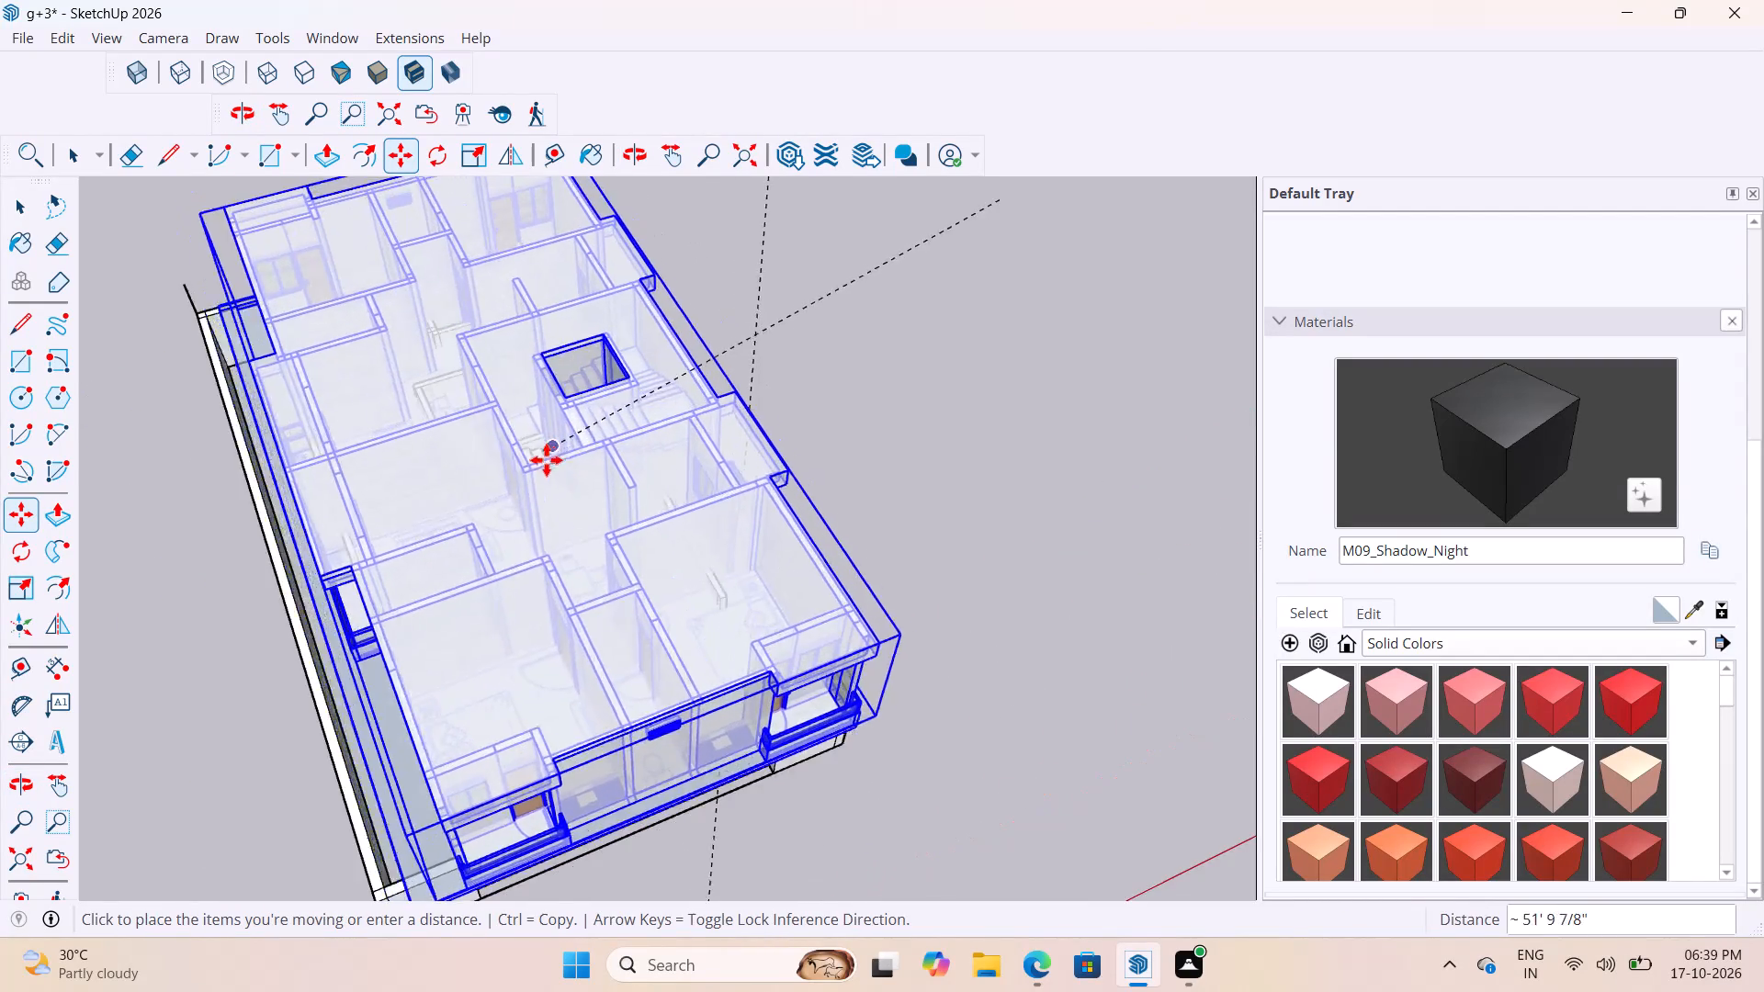
middle_click_drag(545, 465, 409, 584)
scroll(686, 399, "up", 1)
middle_click_drag(686, 396, 495, 477)
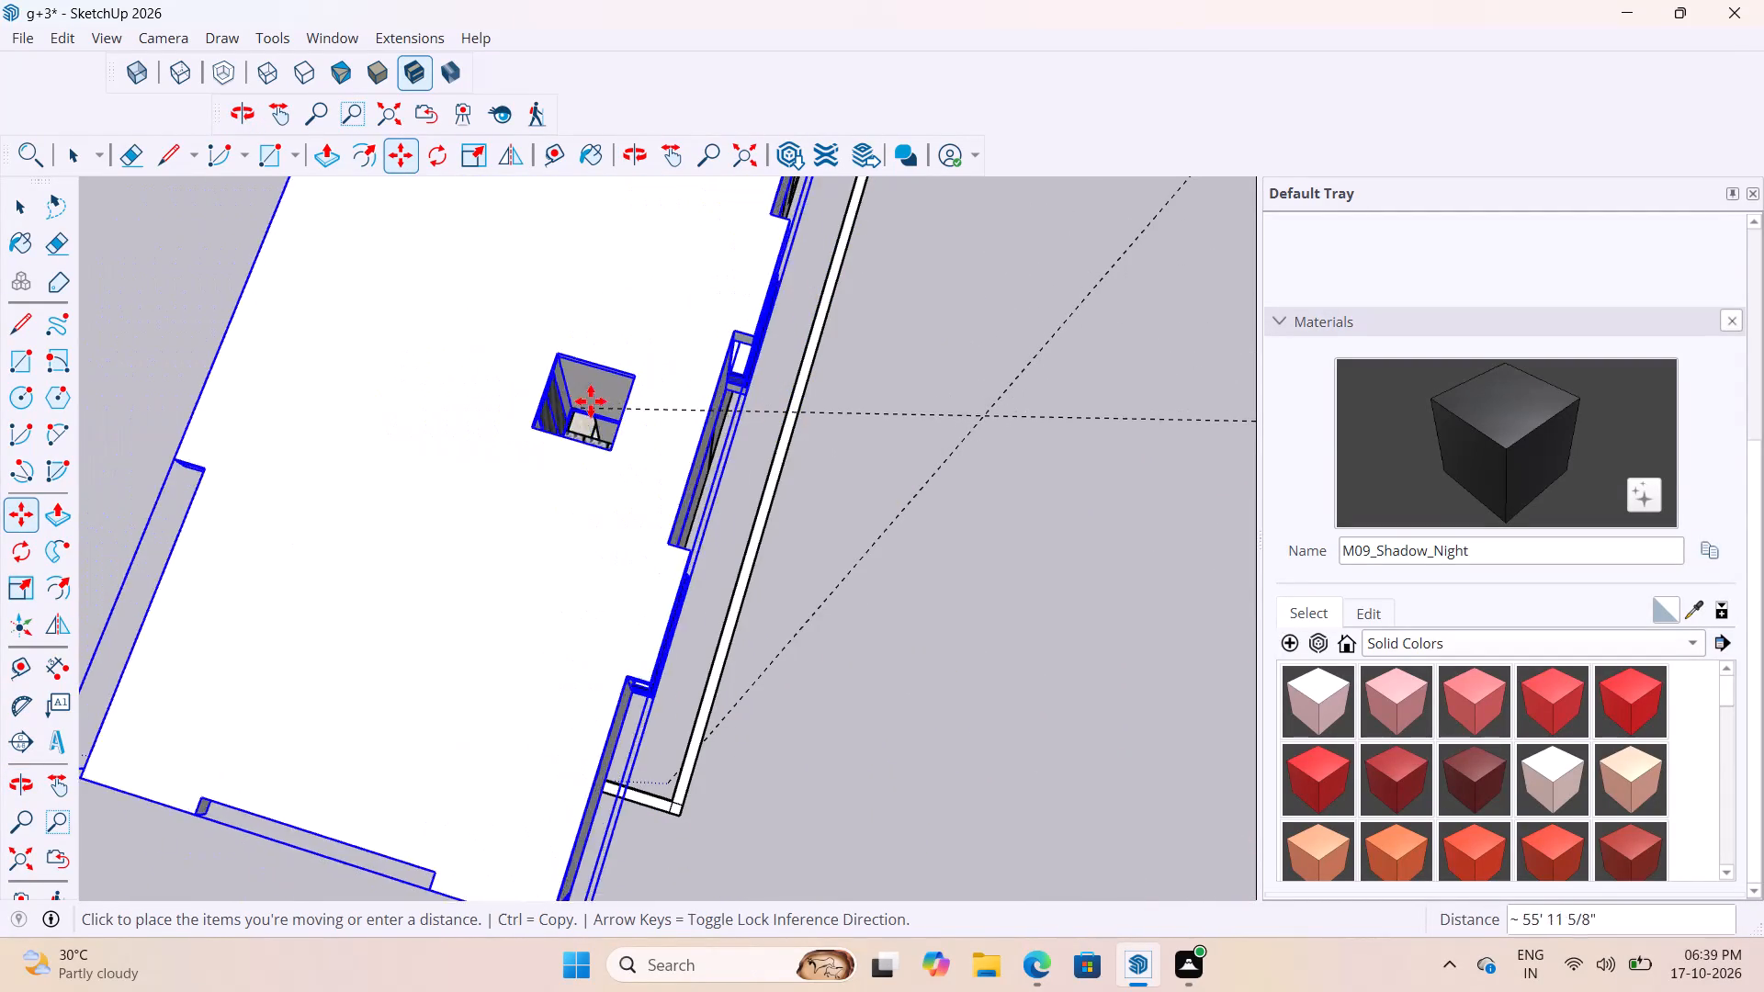
scroll(619, 393, "up", 3)
scroll(603, 411, "down", 3)
scroll(580, 412, "up", 3)
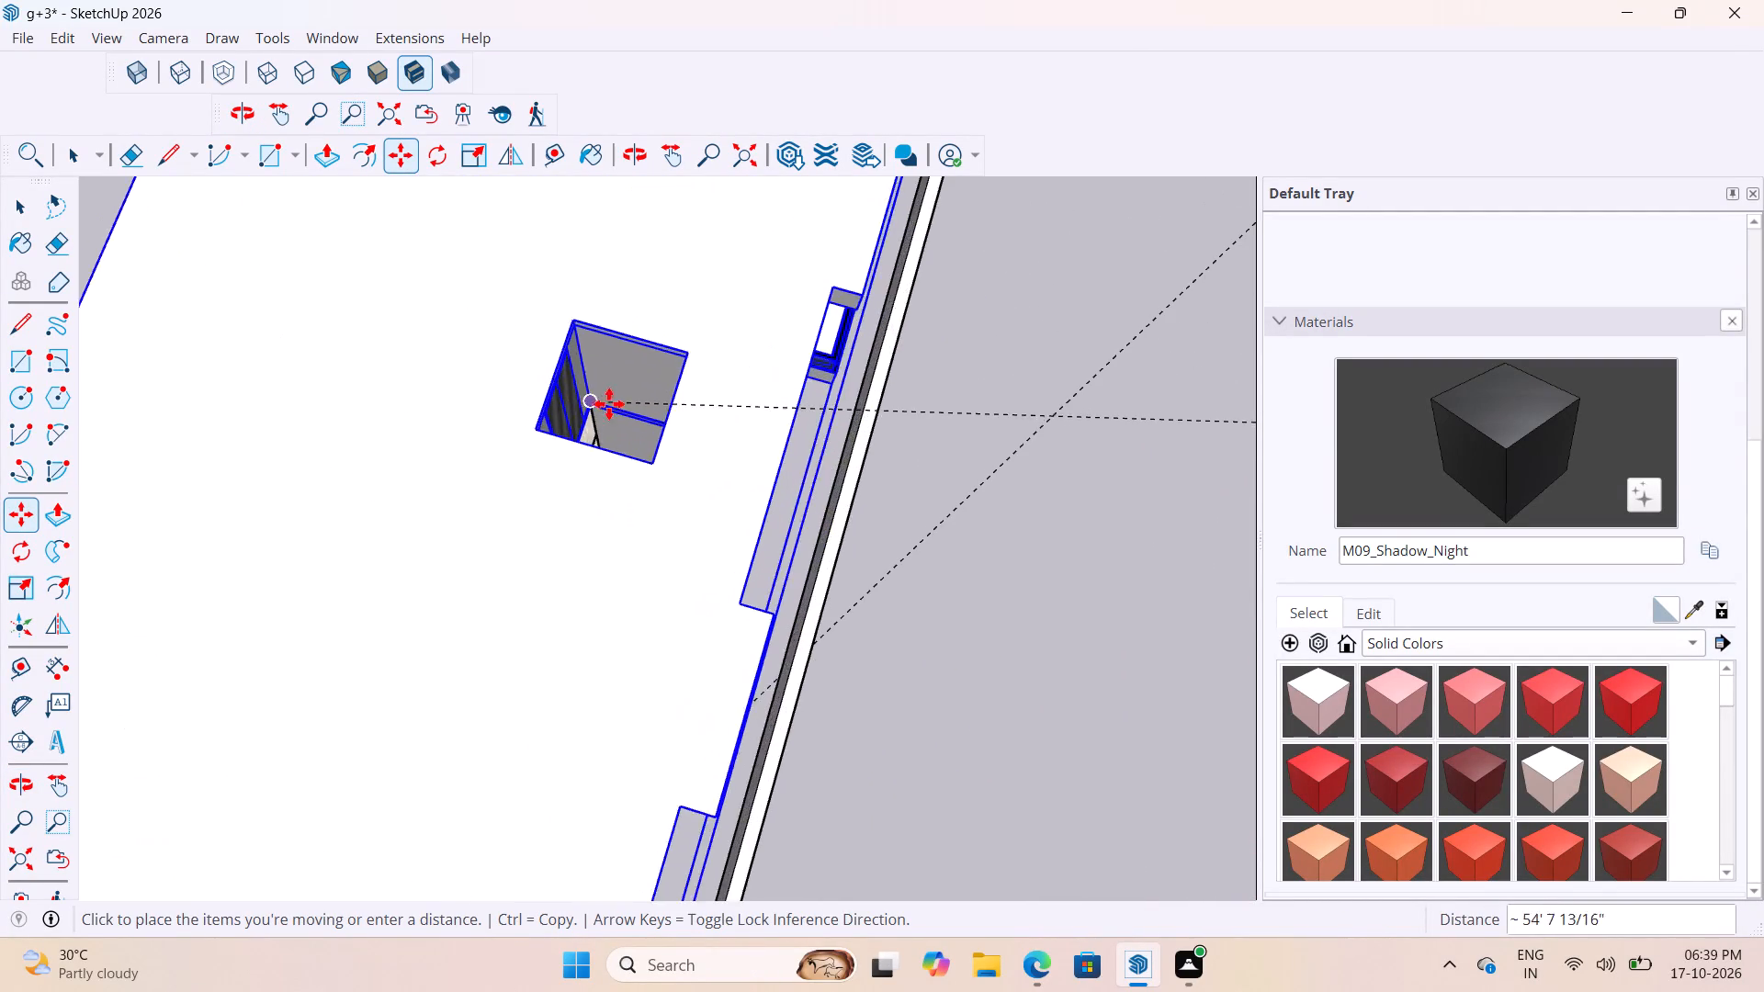
middle_click_drag(599, 435, 565, 496)
middle_click_drag(563, 468, 563, 455)
middle_click_drag(588, 418, 639, 391)
scroll(663, 349, "down", 2)
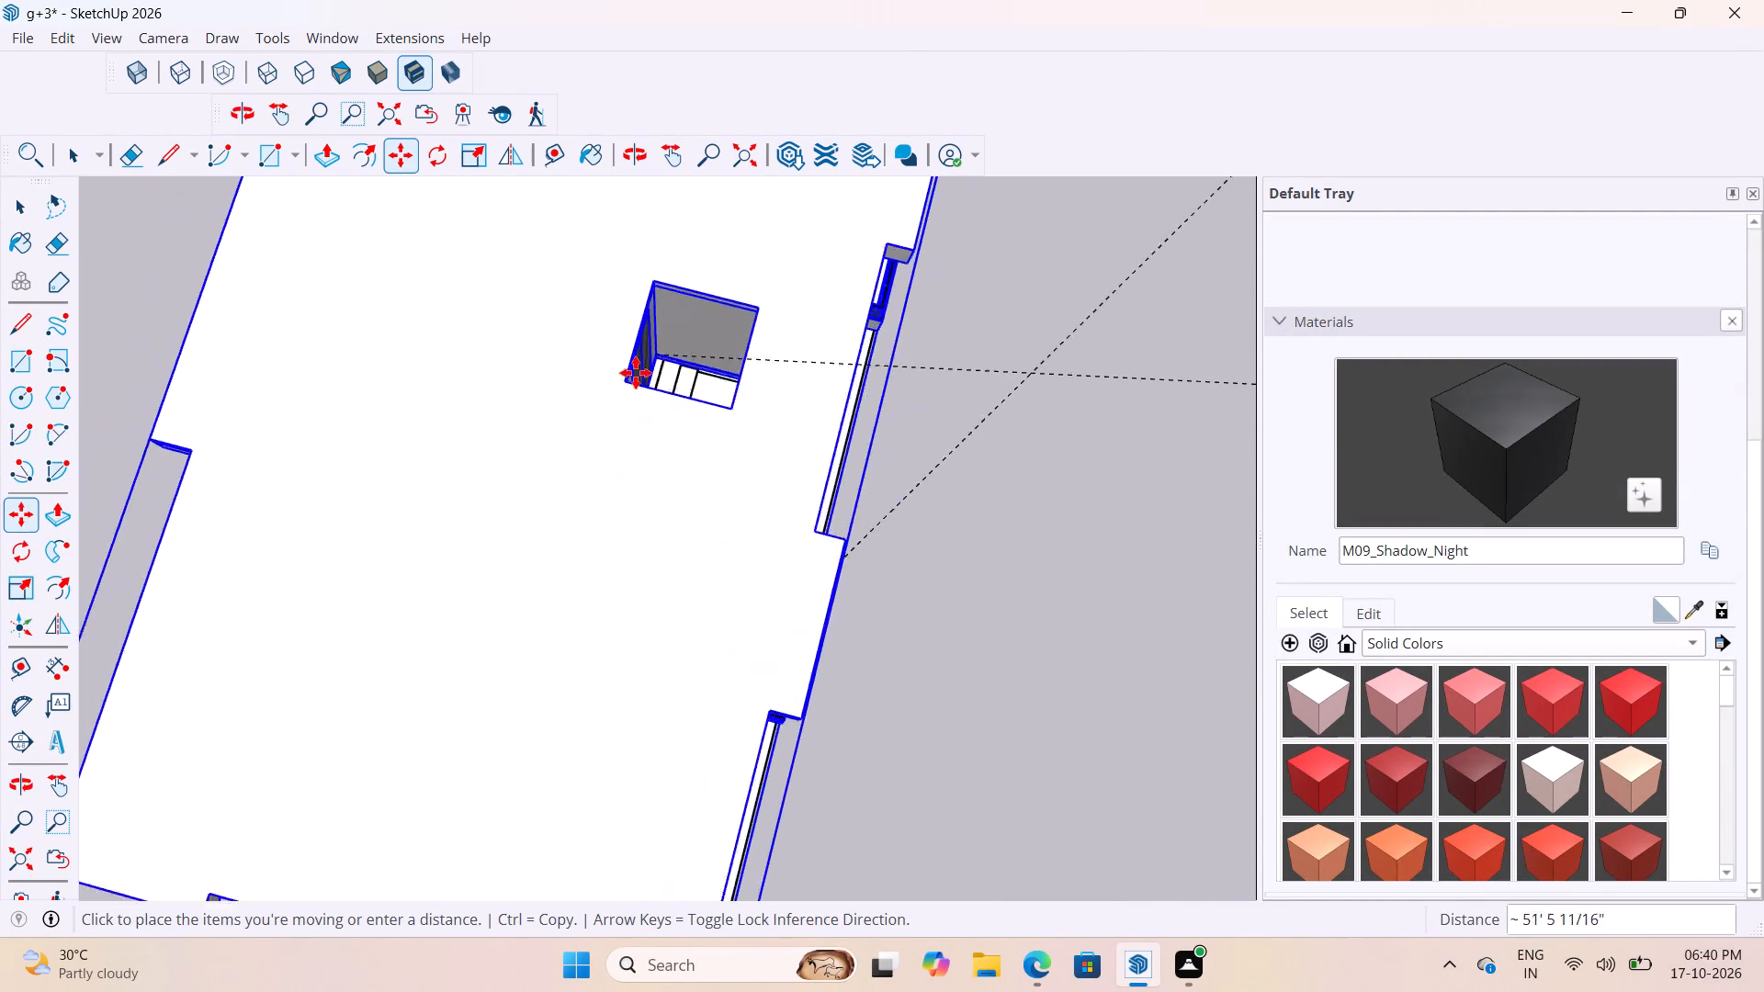
scroll(636, 373, "down", 2)
scroll(659, 351, "up", 4)
middle_click_drag(675, 326, 597, 281)
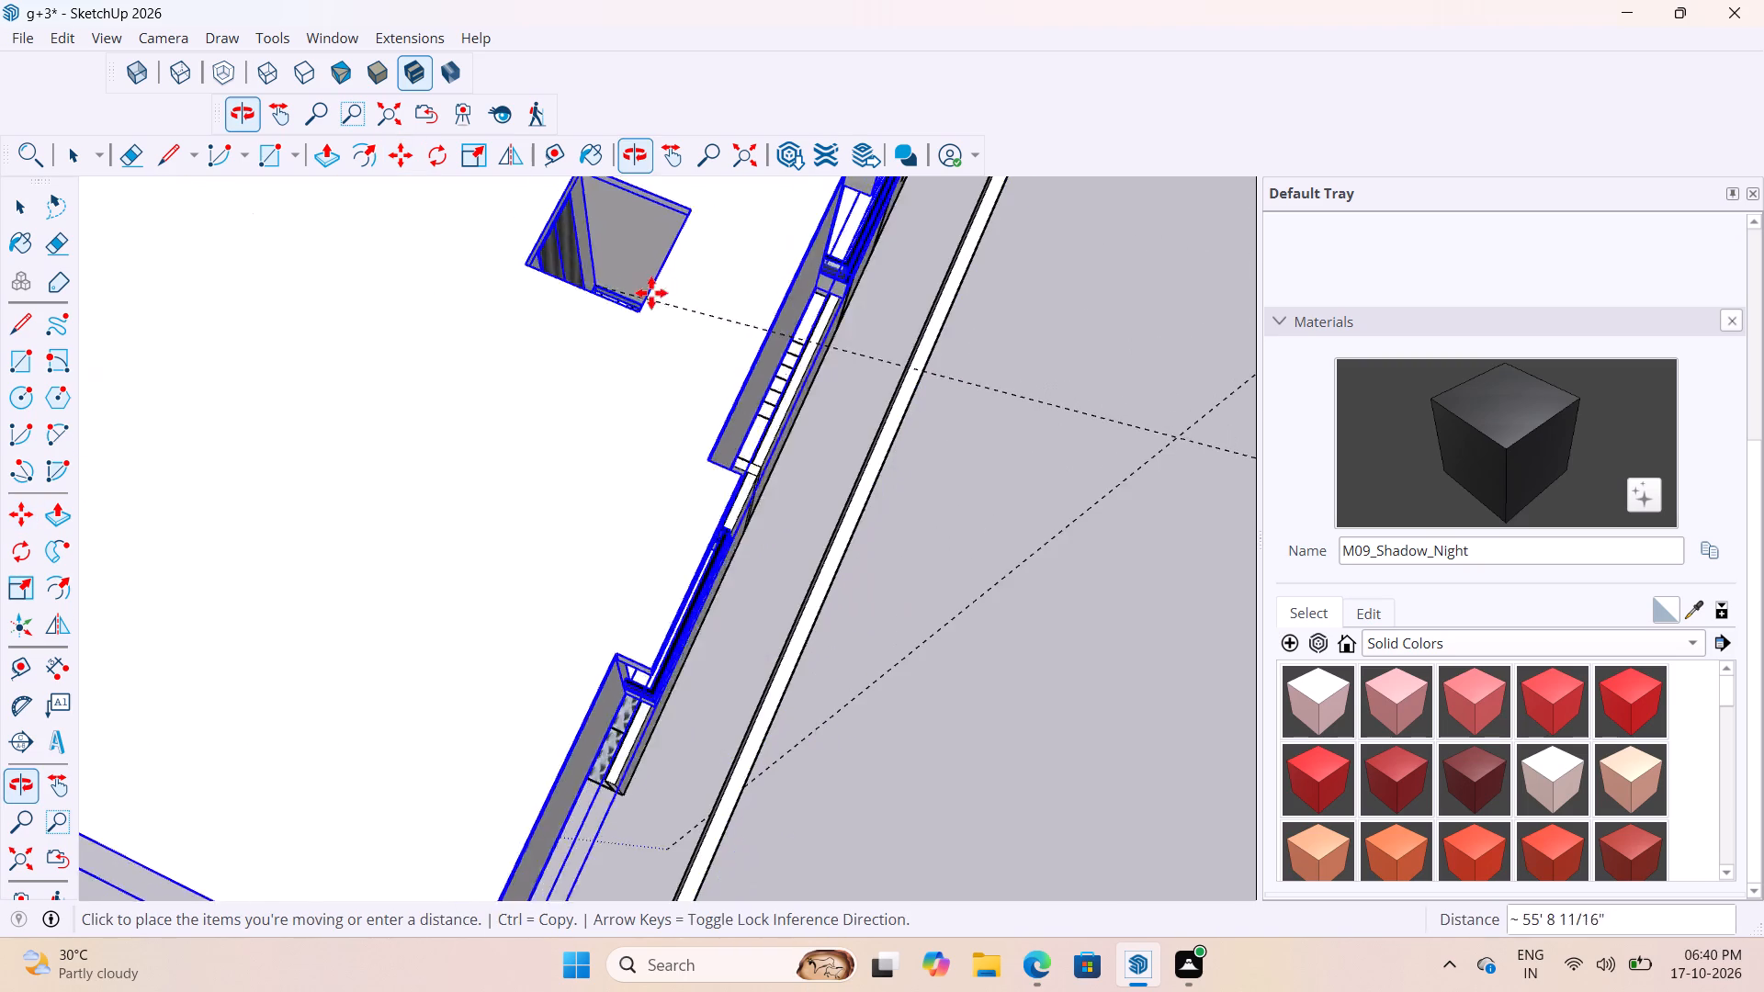
scroll(653, 299, "down", 4)
middle_click_drag(673, 321, 617, 421)
scroll(668, 287, "up", 3)
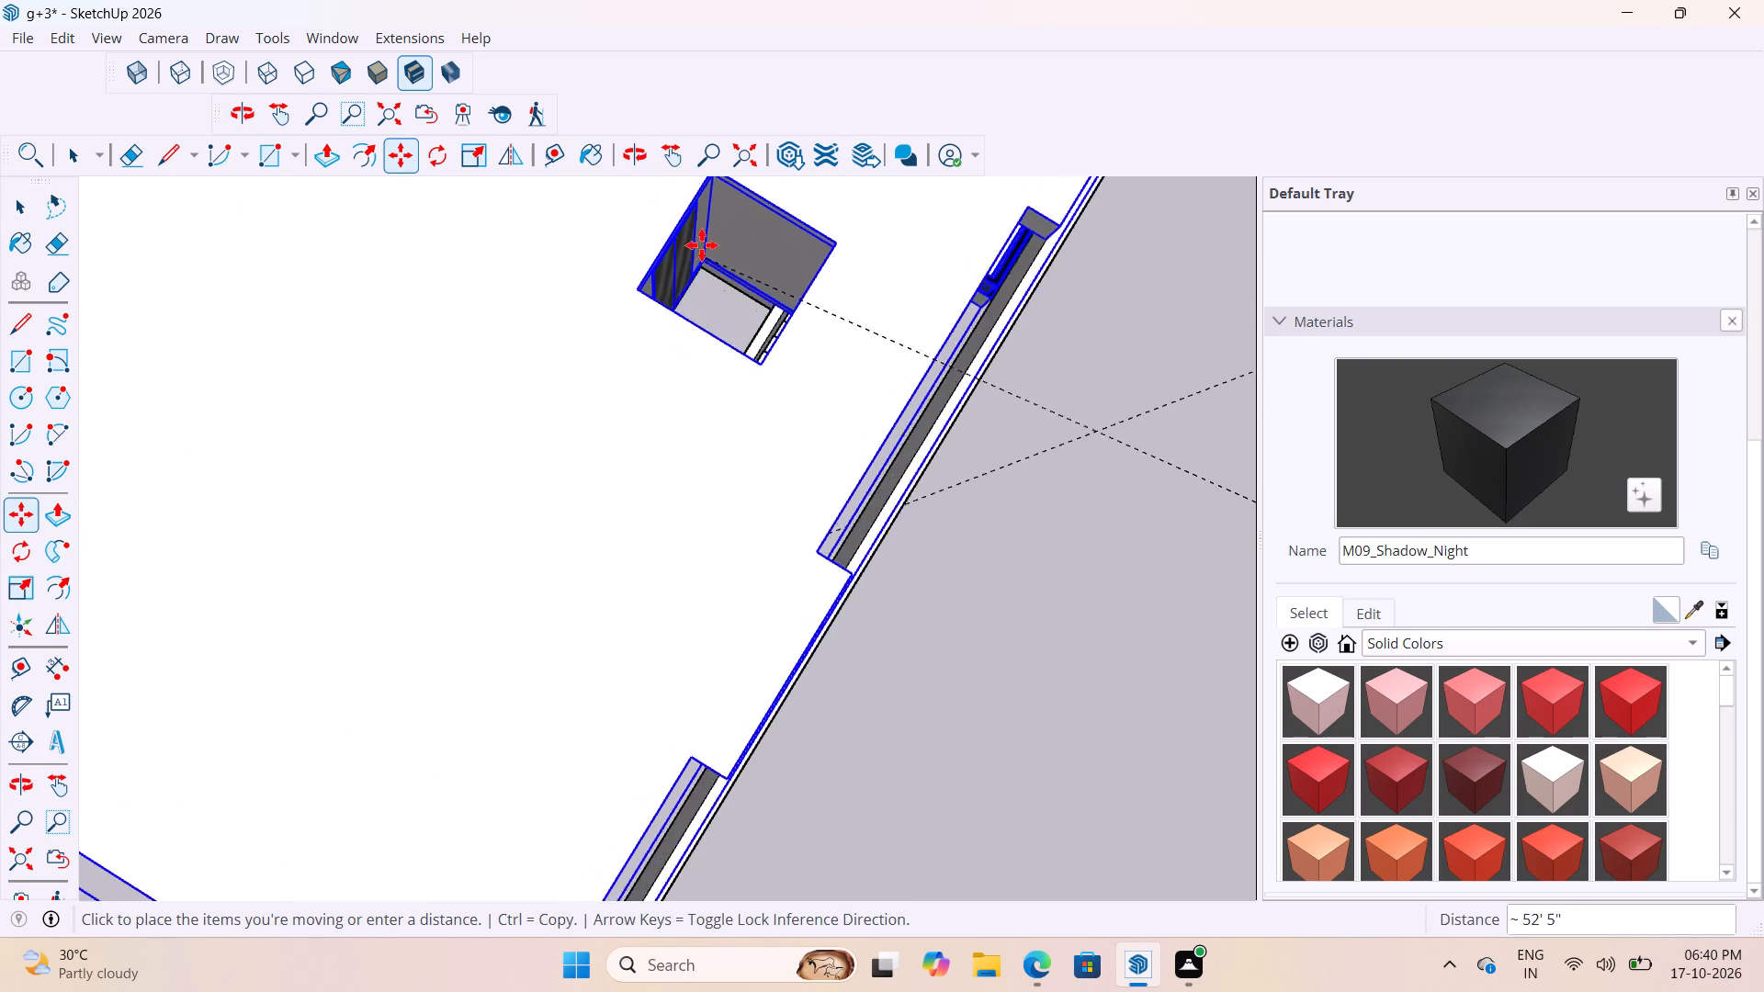
scroll(664, 273, "down", 9)
scroll(673, 273, "up", 3)
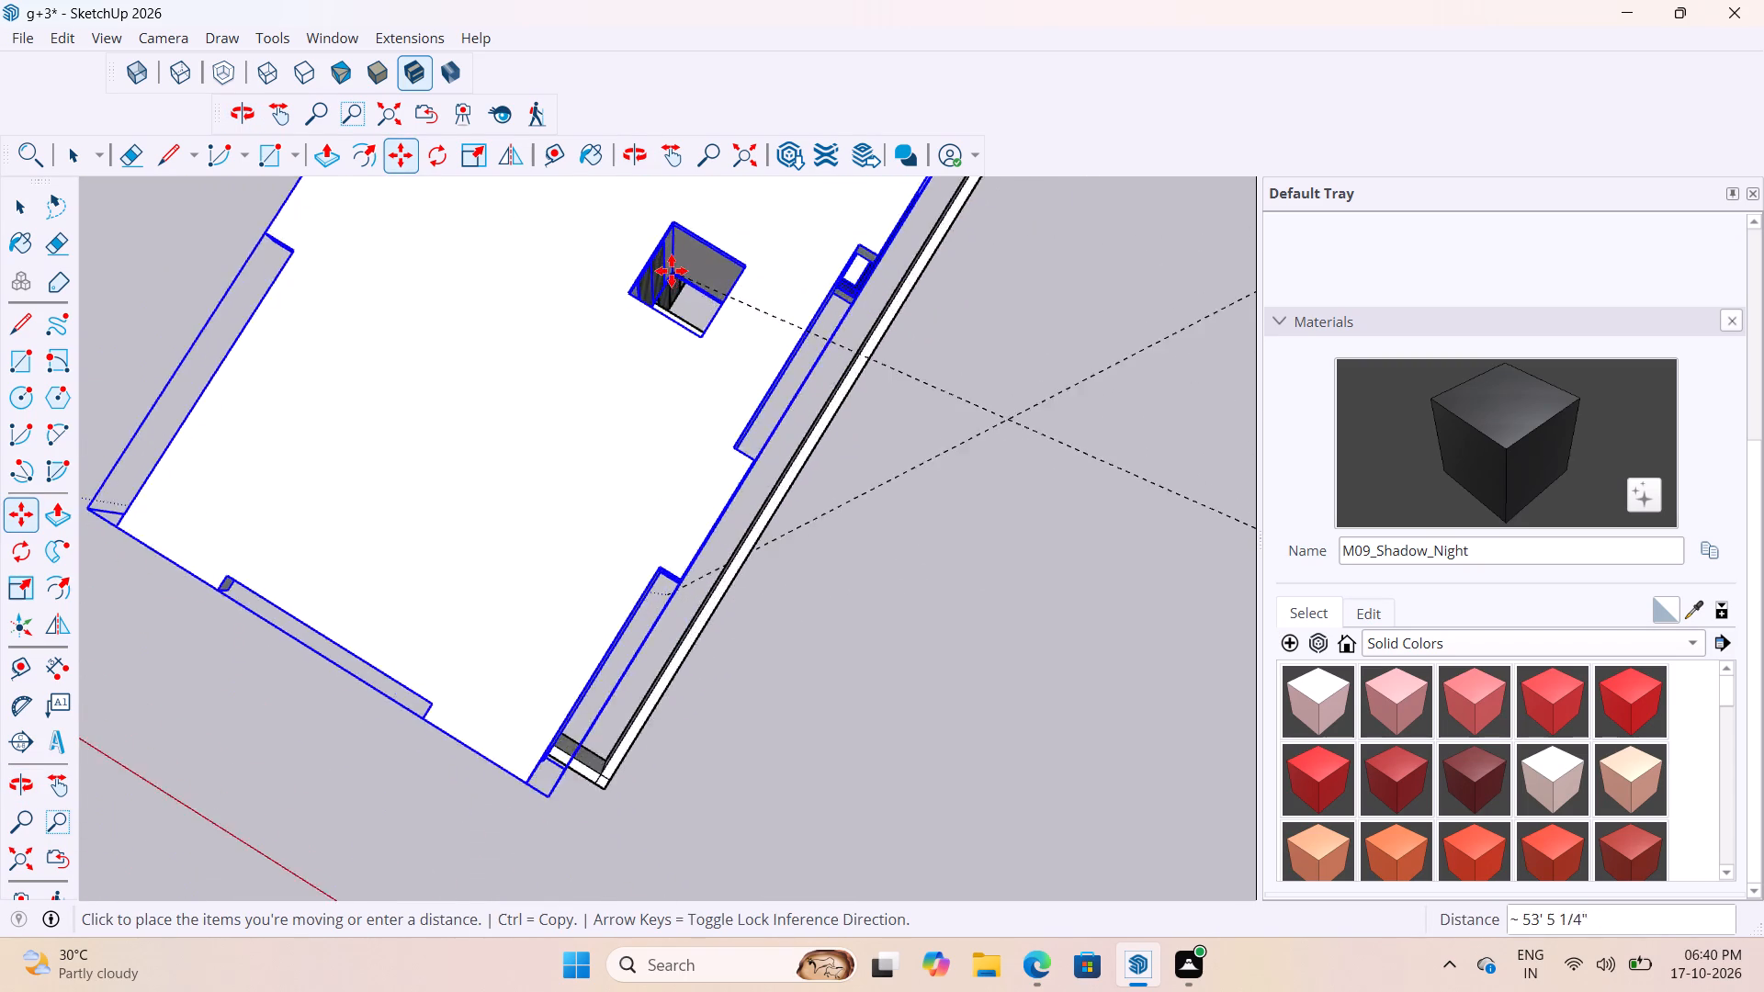
scroll(672, 271, "up", 6)
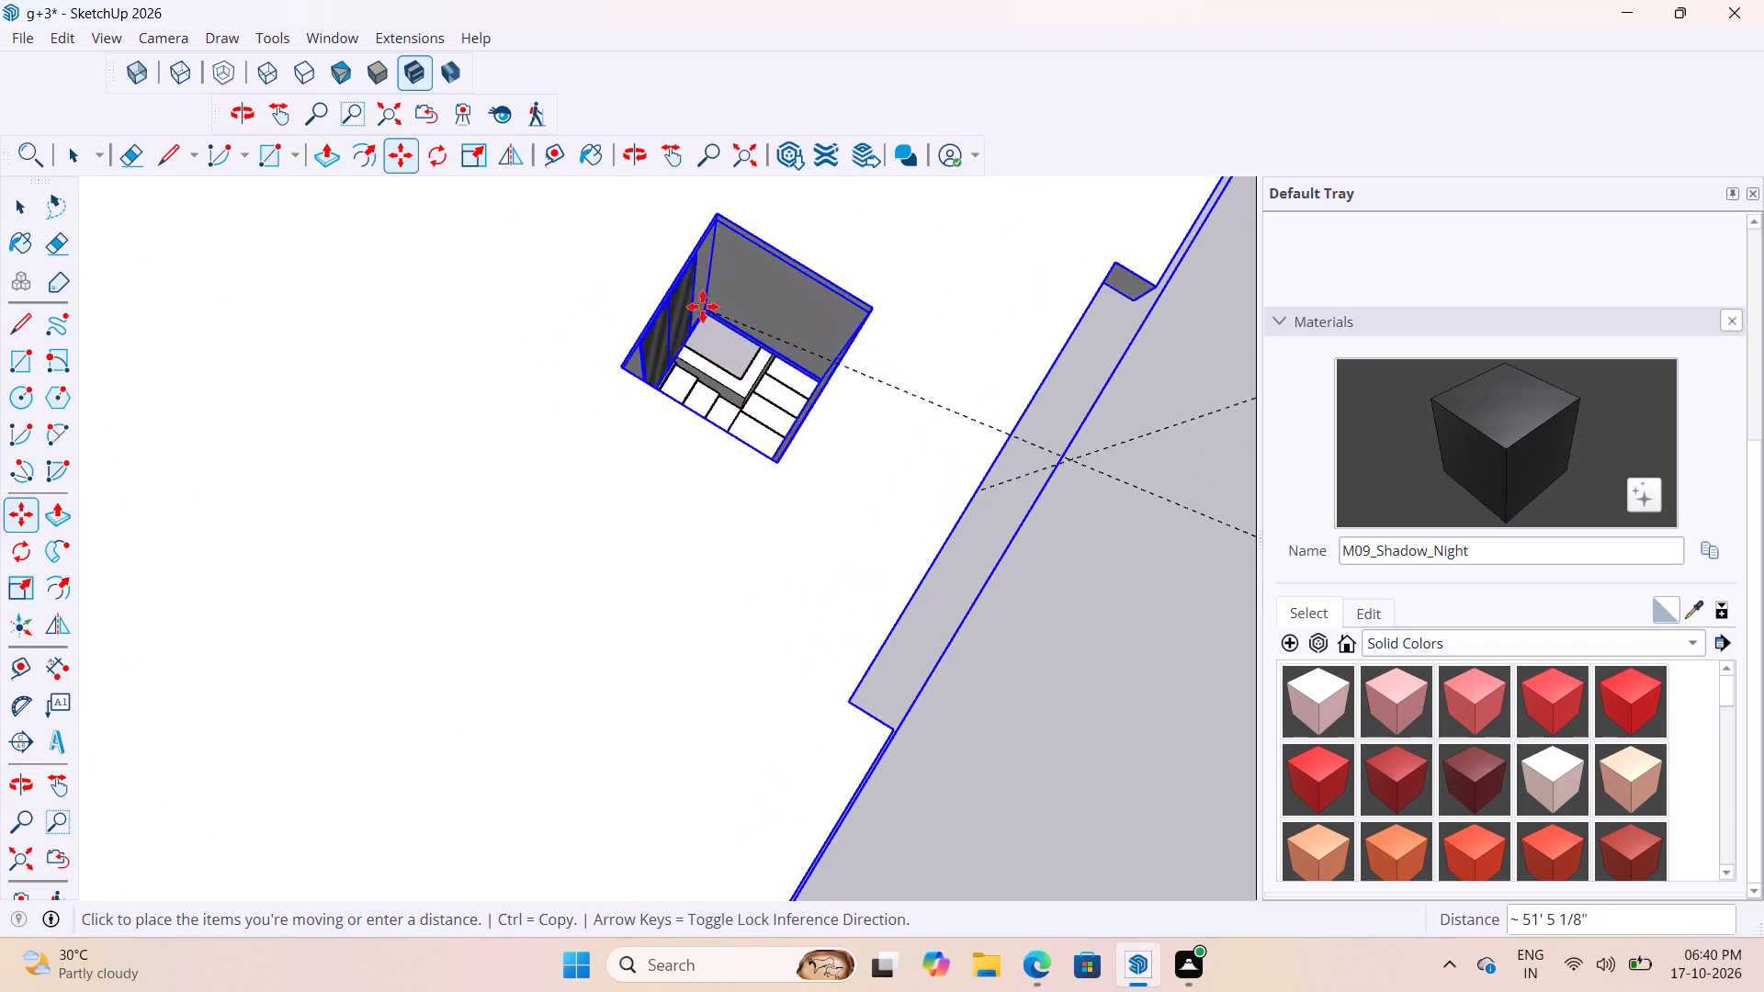
scroll(703, 306, "down", 5)
scroll(706, 260, "up", 2)
middle_click_drag(721, 271, 565, 282)
scroll(712, 270, "down", 7)
scroll(763, 273, "up", 5)
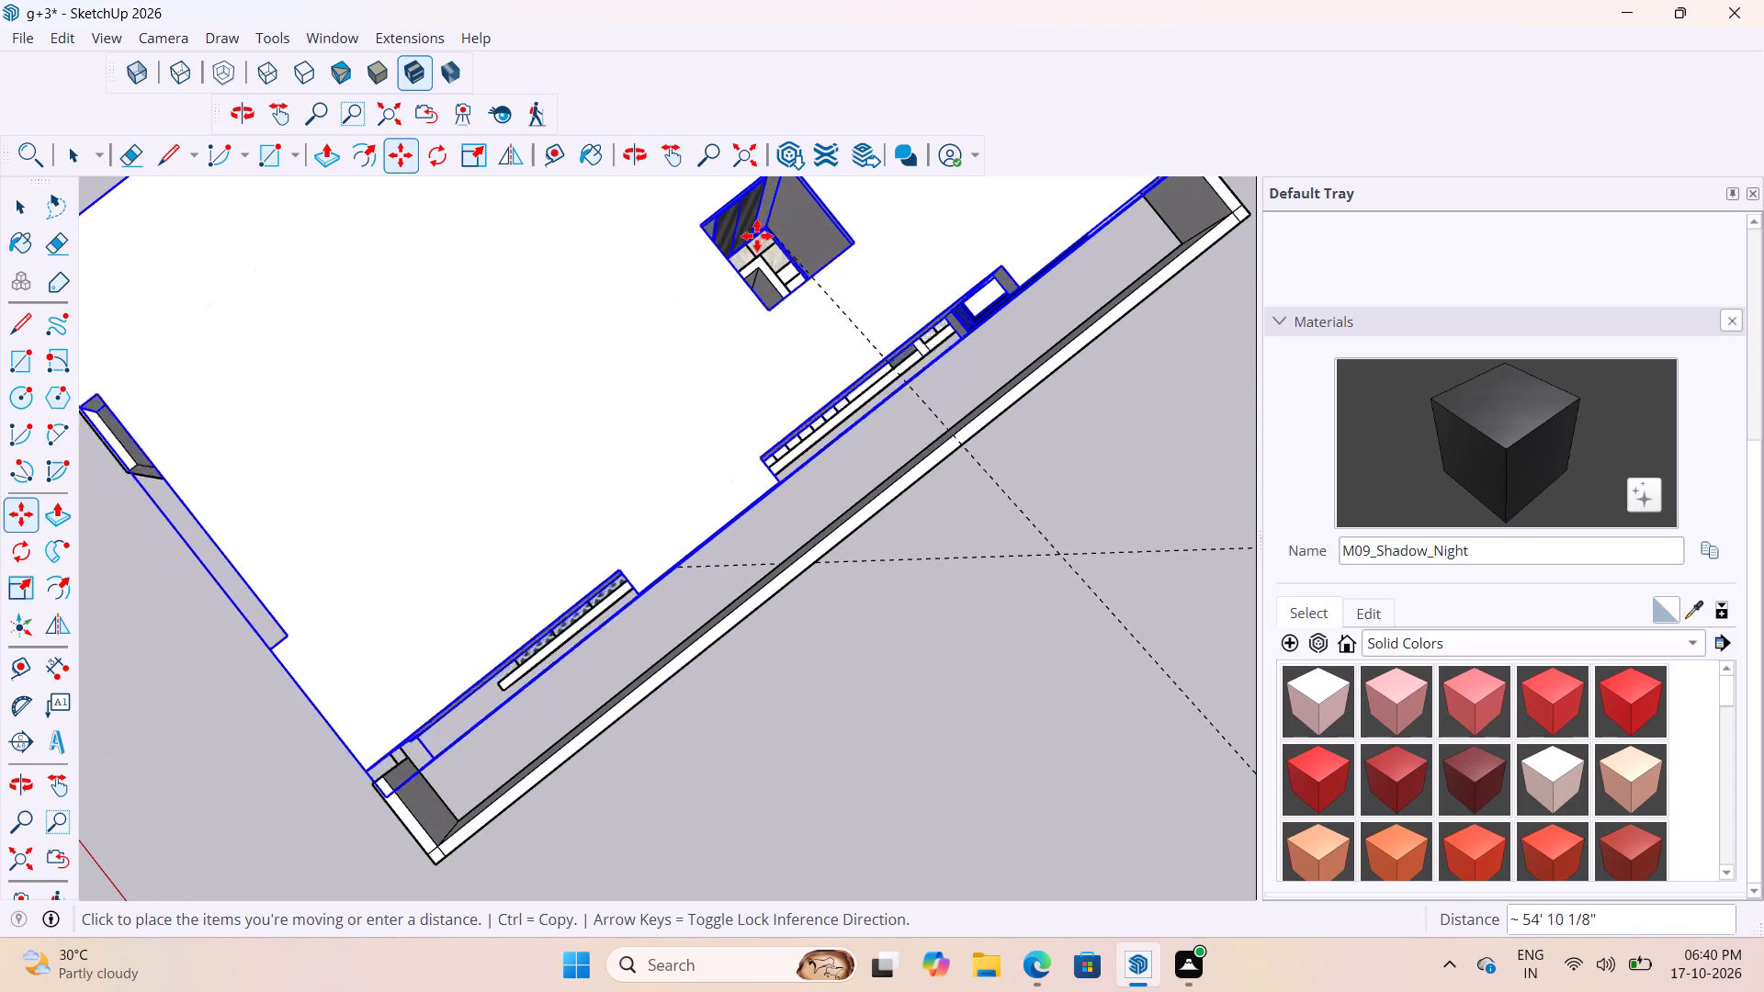
scroll(762, 258, "up", 11)
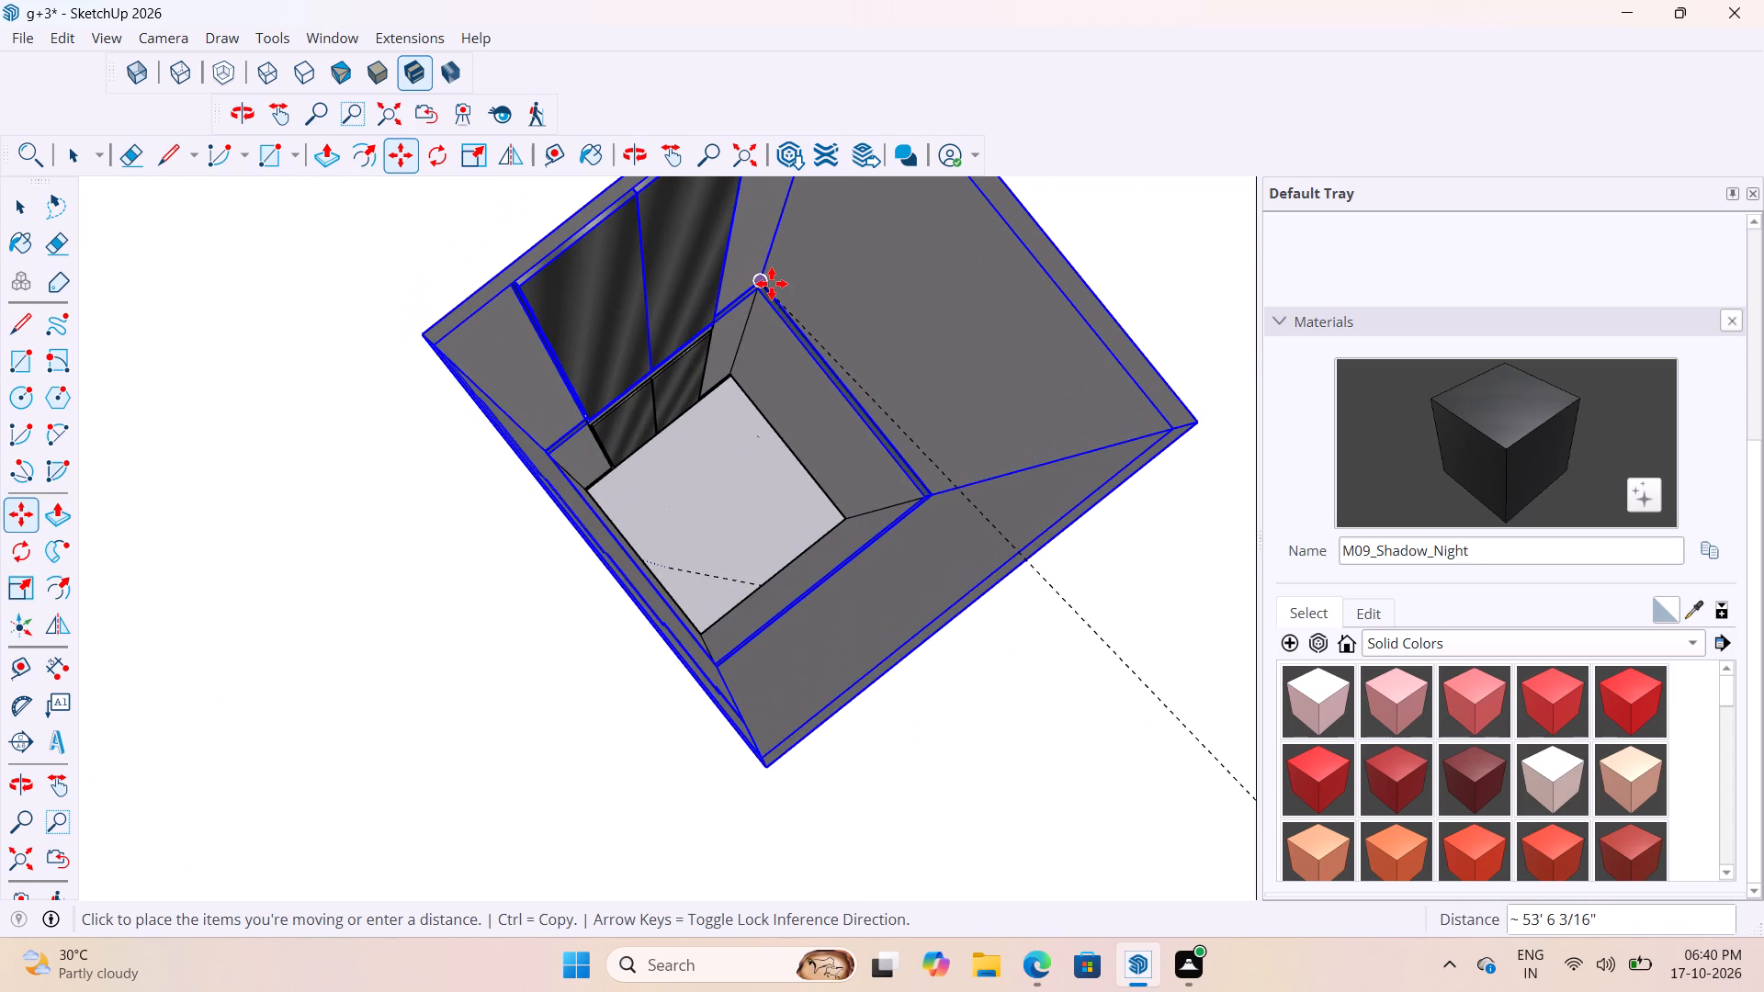
left_click(769, 281)
scroll(781, 288, "down", 18)
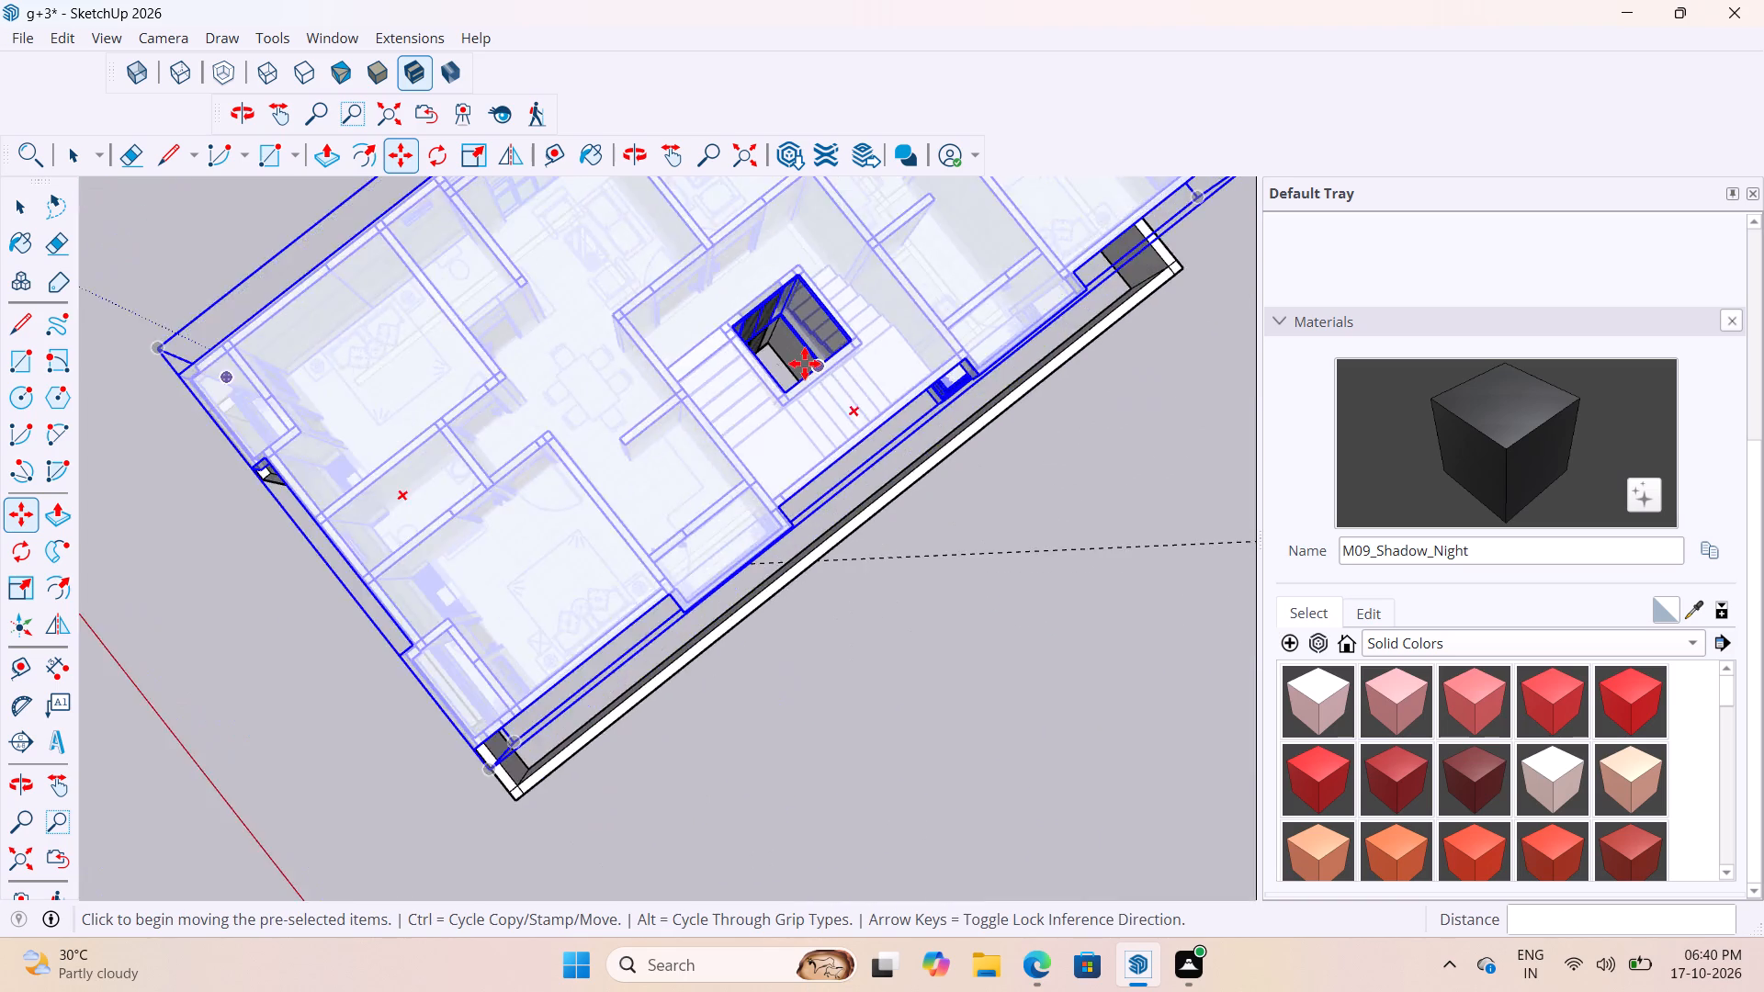
scroll(805, 364, "down", 8)
key("space")
left_click(900, 561)
Examine the stacked module from several sides and look down the shaft to check its alignment with the ground floor.
middle_click_drag(901, 581, 1276, 218)
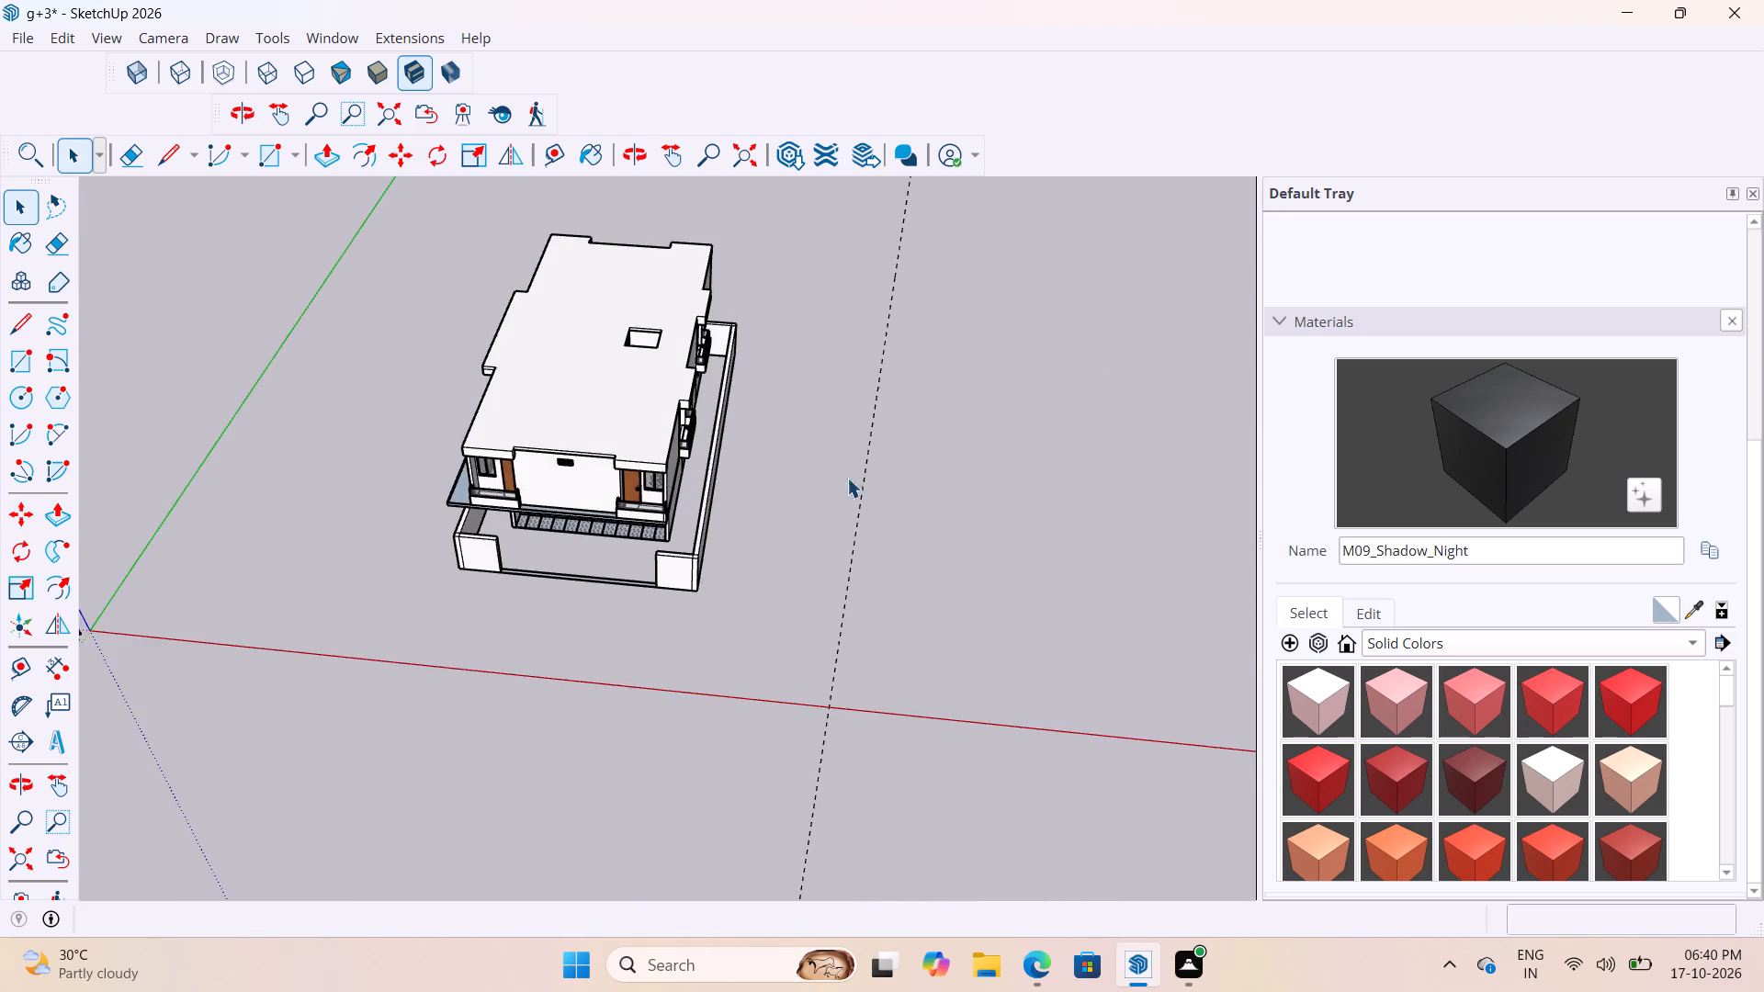
scroll(829, 487, "up", 10)
scroll(1003, 490, "down", 5)
middle_click_drag(518, 516, 725, 340)
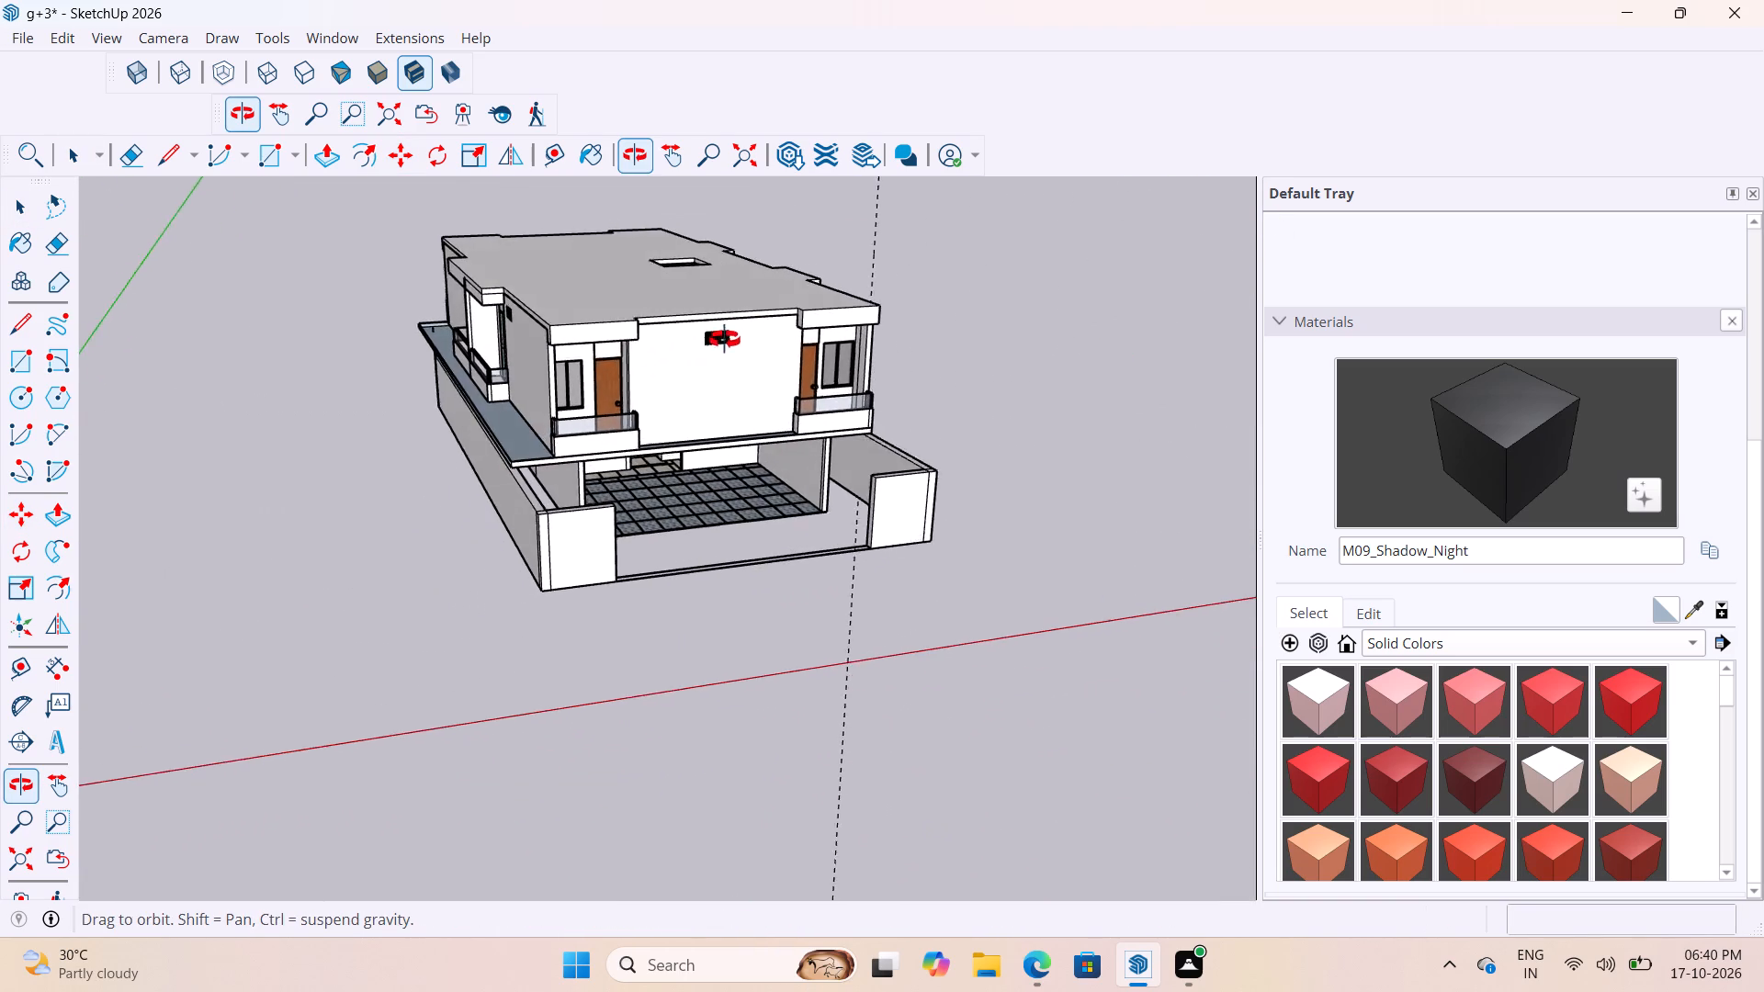
middle_click_drag(725, 340, 718, 338)
scroll(628, 550, "up", 10)
scroll(560, 444, "down", 11)
middle_click_drag(671, 491, 627, 503)
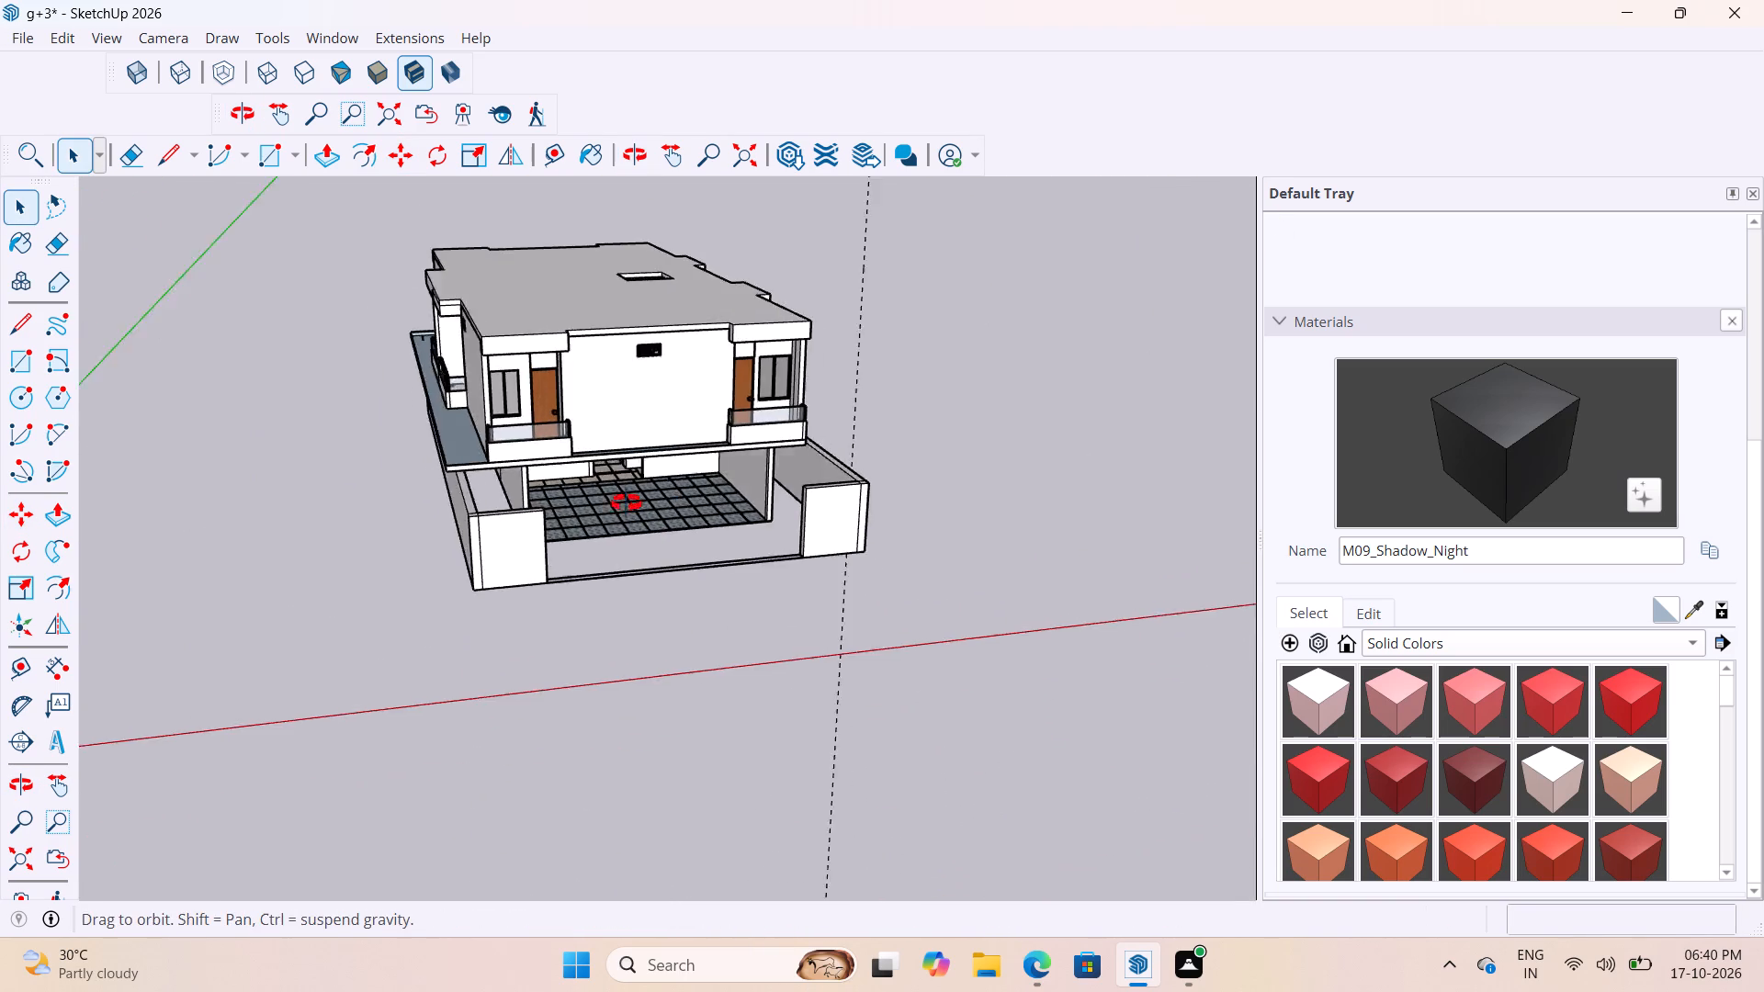
middle_click_drag(627, 503, 521, 590)
scroll(783, 425, "up", 3)
scroll(813, 481, "down", 5)
middle_click_drag(745, 486, 491, 436)
scroll(770, 373, "up", 3)
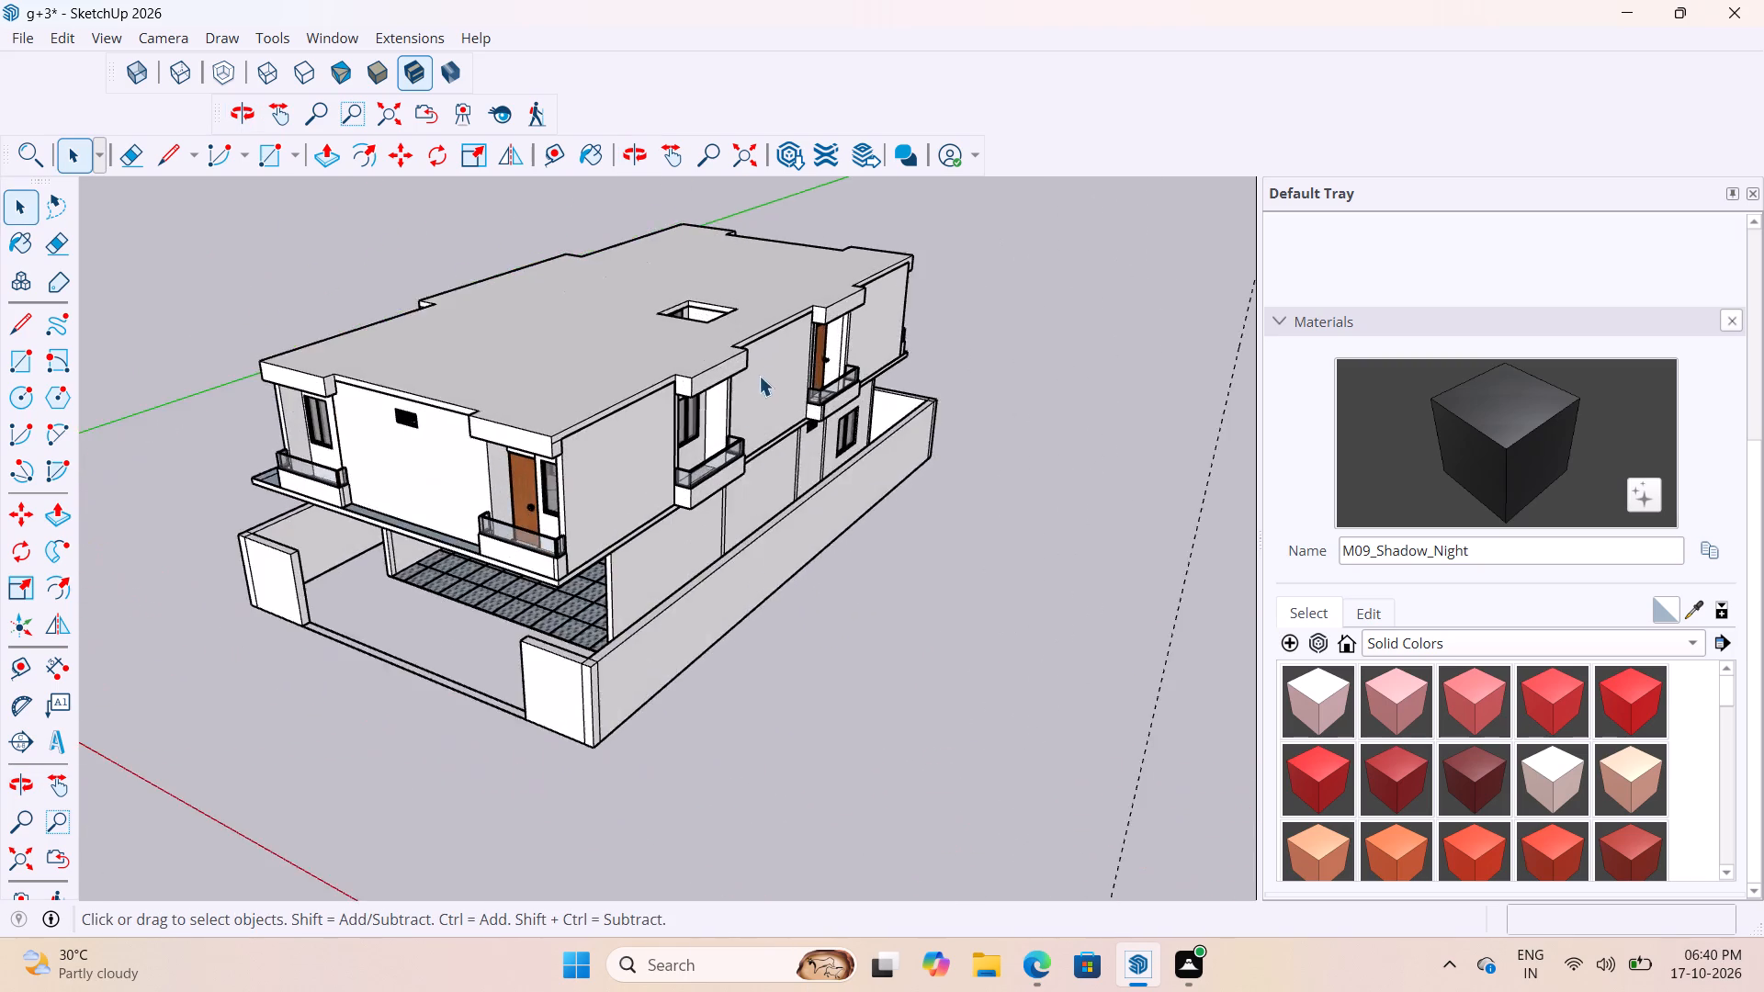
scroll(759, 376, "up", 9)
middle_click_drag(684, 366, 804, 403)
scroll(803, 394, "down", 1)
scroll(674, 514, "down", 3)
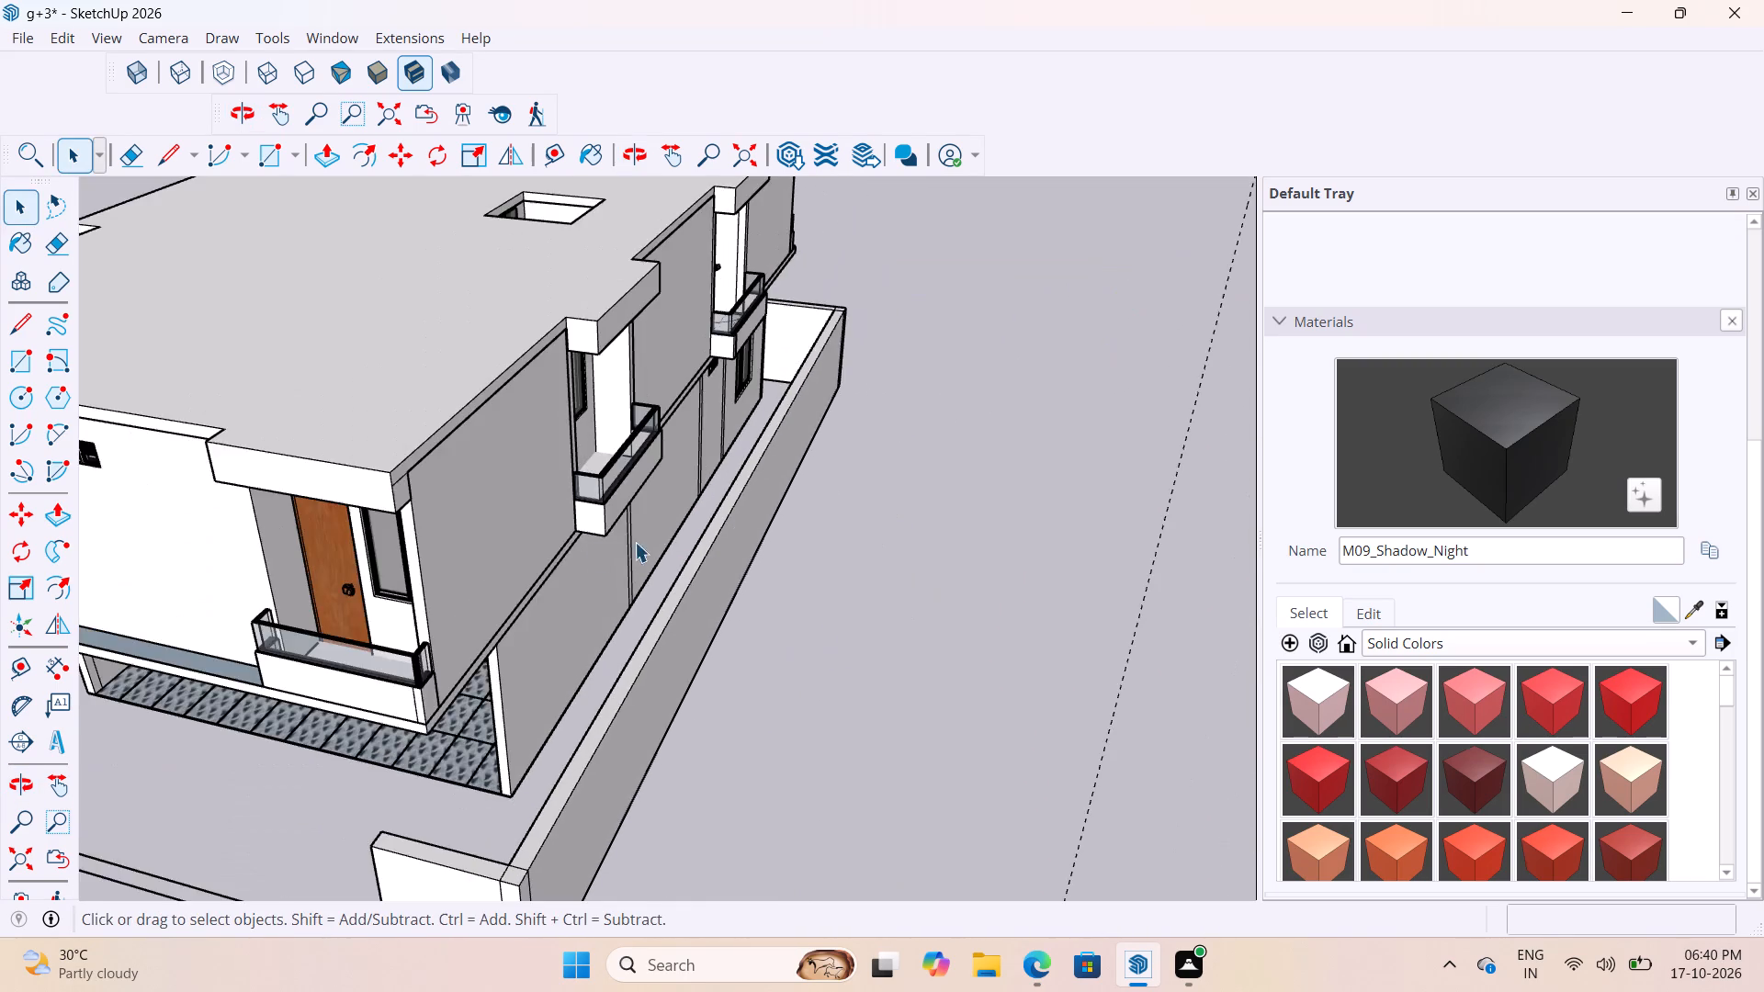
middle_click_drag(597, 479, 776, 434)
scroll(1054, 593, "down", 11)
middle_click_drag(906, 577, 992, 550)
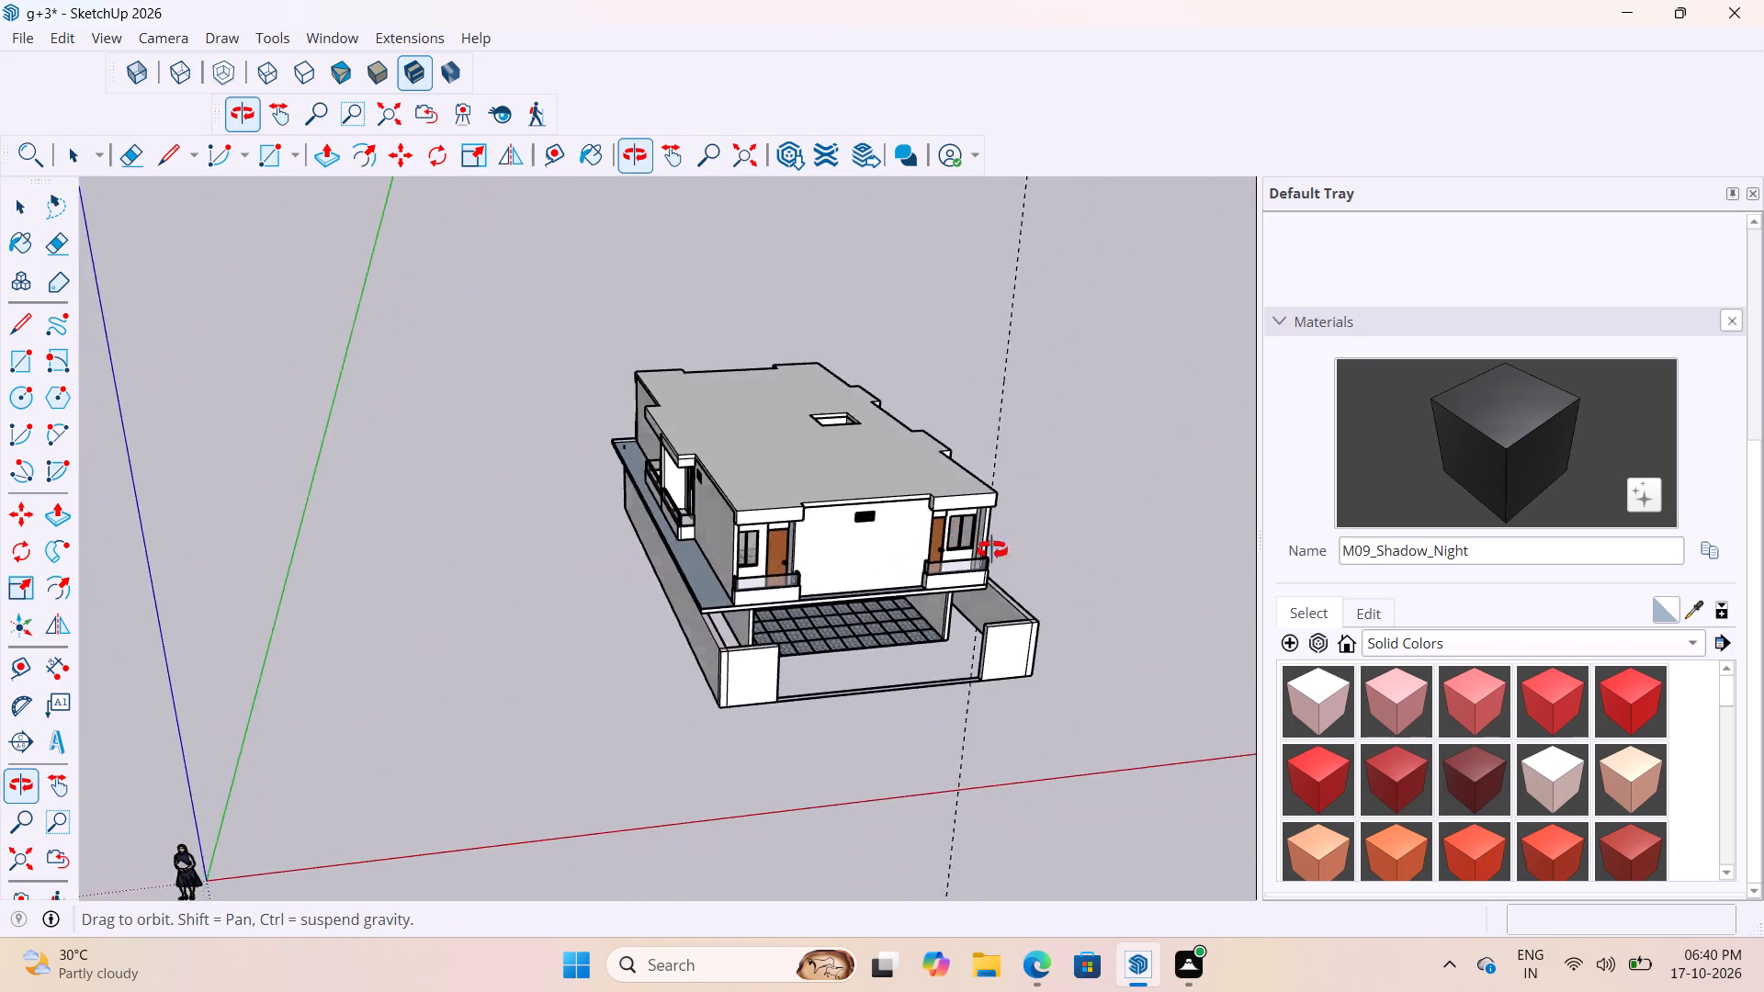
middle_click_drag(992, 550, 1024, 574)
scroll(865, 391, "up", 10)
middle_click_drag(843, 387, 644, 576)
scroll(541, 617, "up", 3)
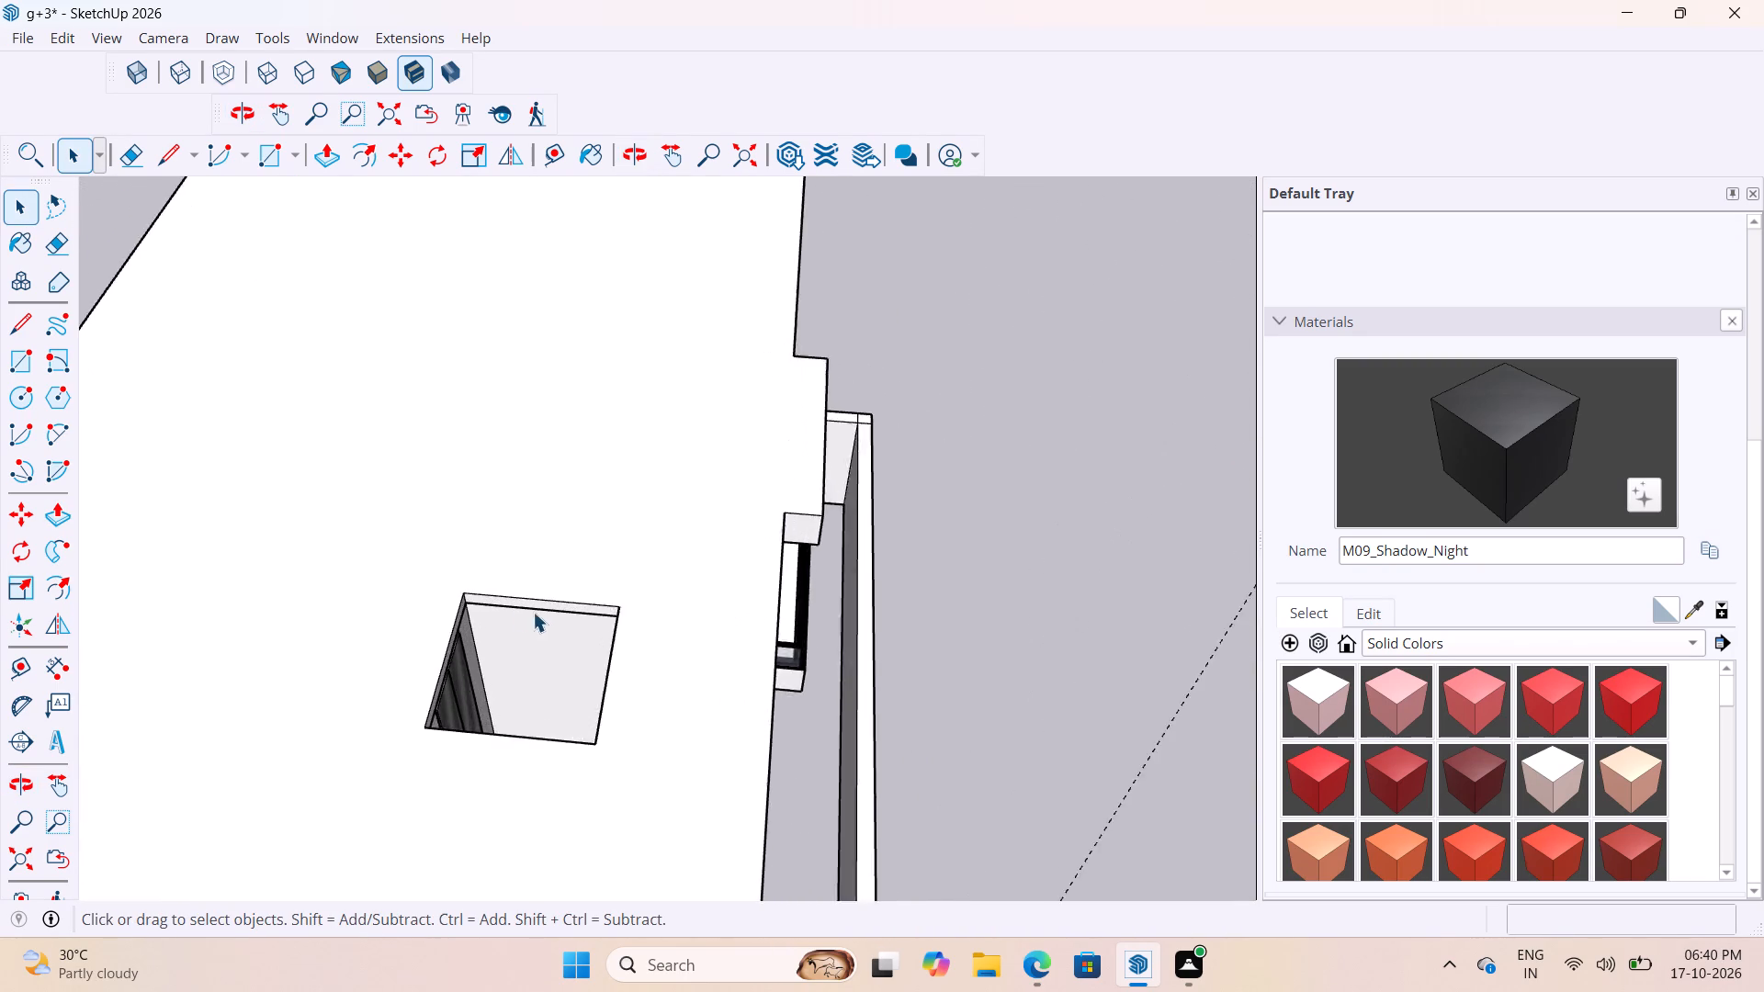
scroll(533, 612, "up", 13)
scroll(890, 549, "down", 10)
middle_click_drag(752, 749, 727, 860)
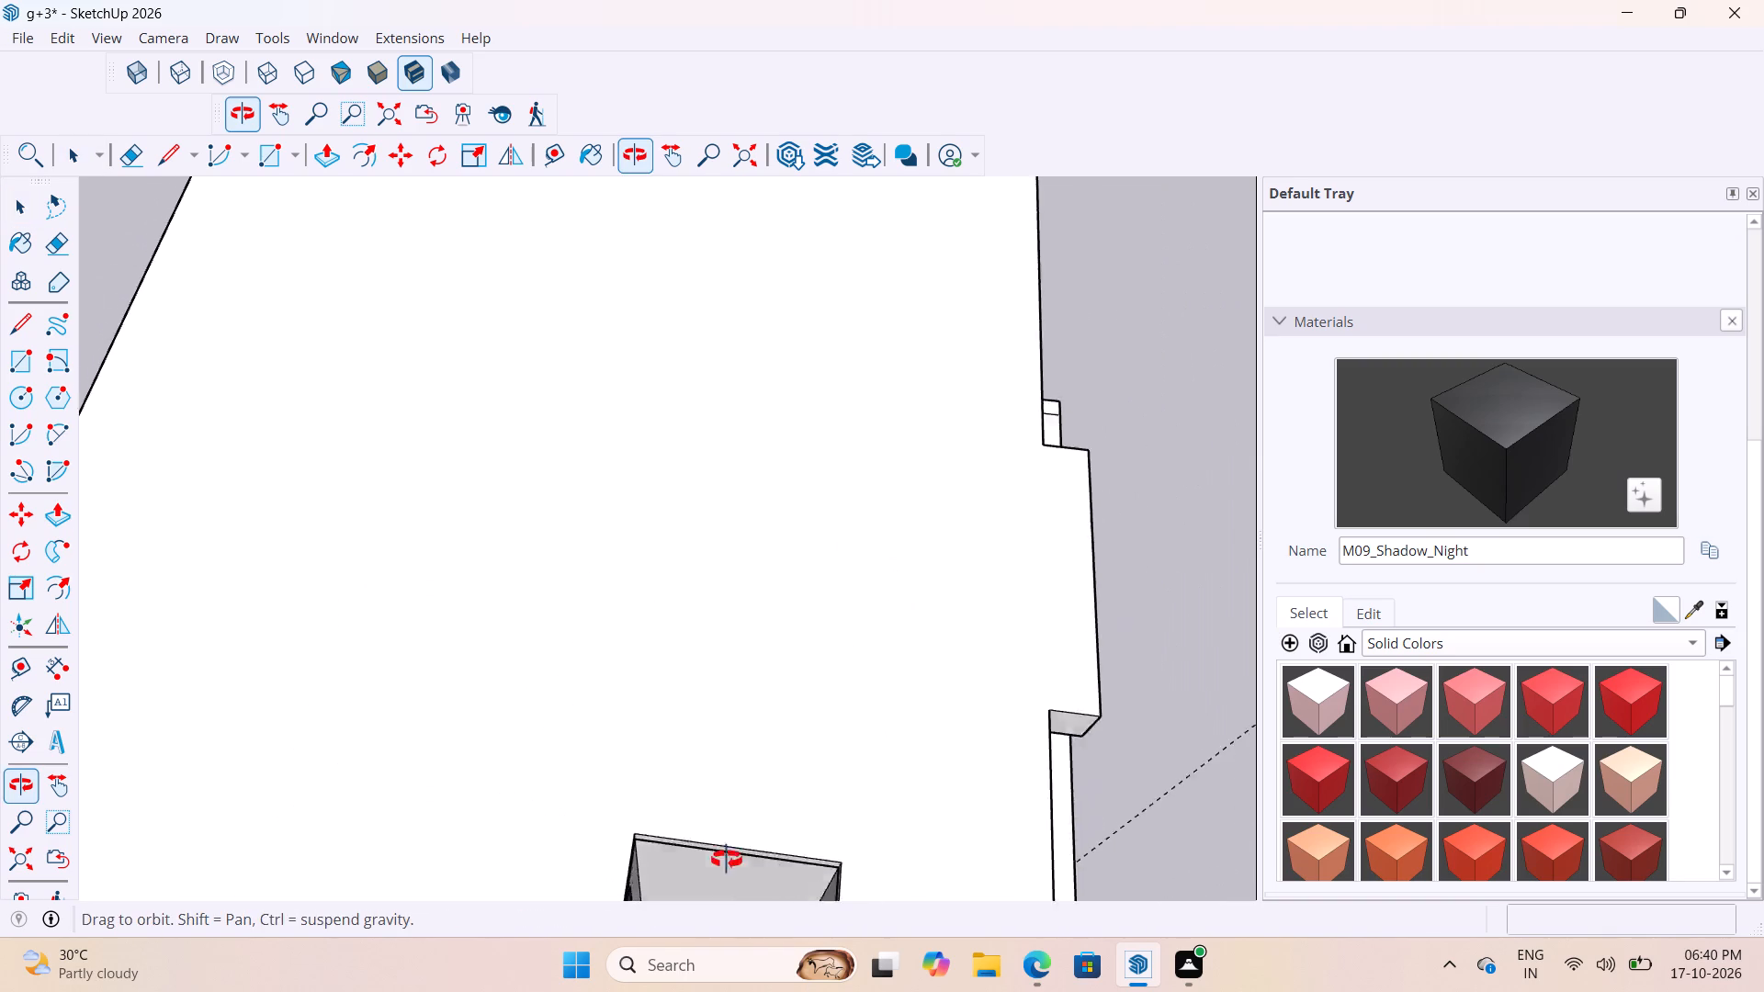
middle_click_drag(727, 860, 725, 862)
scroll(817, 538, "down", 9)
middle_click_drag(810, 677, 712, 776)
scroll(677, 820, "up", 4)
scroll(991, 581, "down", 5)
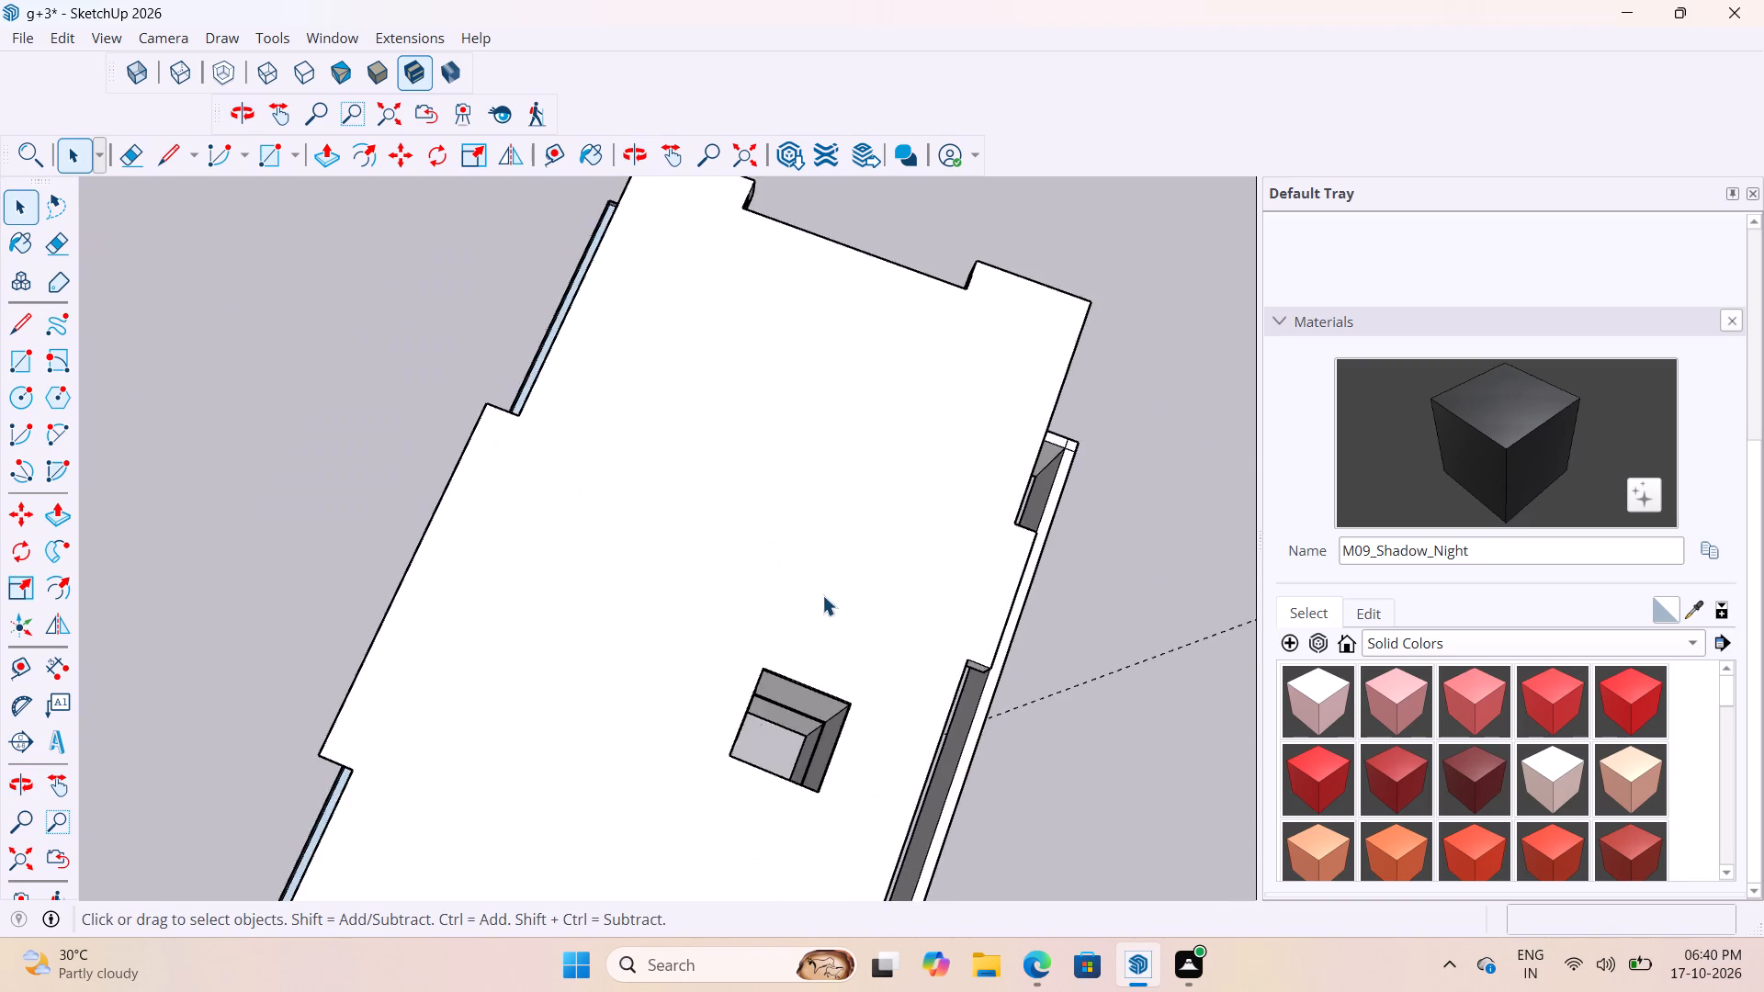
scroll(822, 595, "down", 5)
middle_click_drag(845, 656, 1010, 446)
scroll(947, 456, "down", 10)
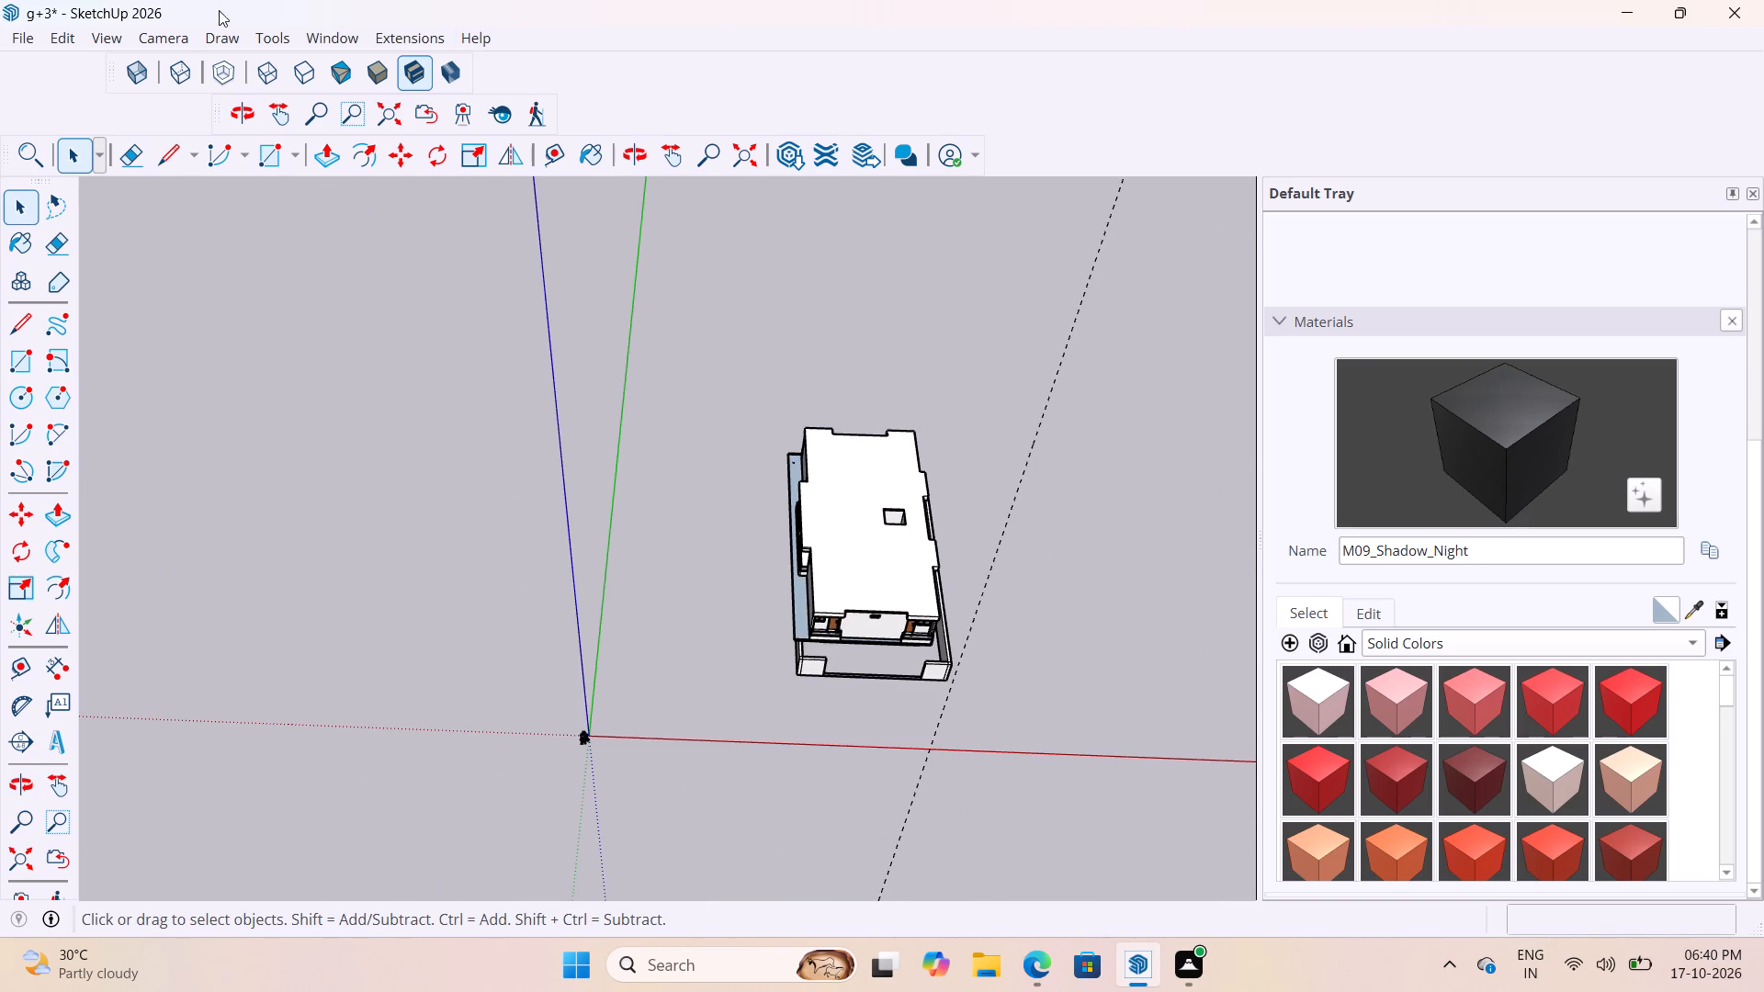
Delete all the dashed guide lines in the model.
left_click(62, 33)
left_click(144, 267)
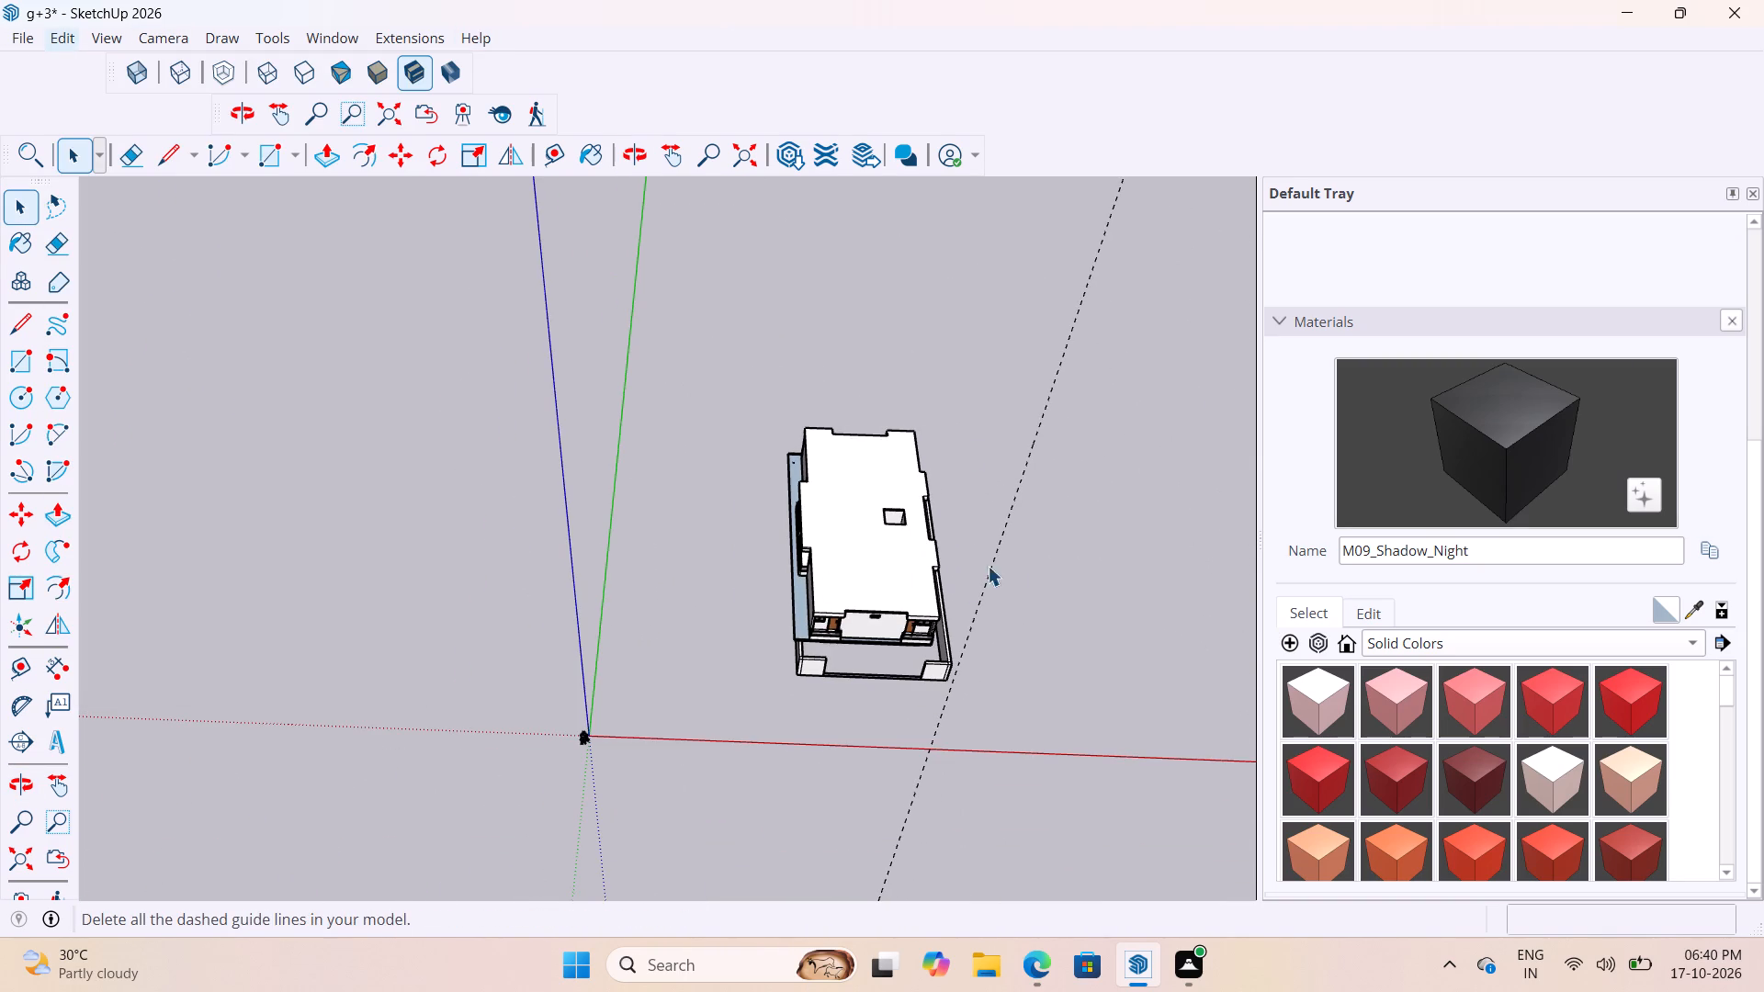
Examine the stacked module and the slab overhang around the balconies from the side and front.
left_click(1010, 567)
scroll(792, 602, "up", 12)
middle_click_drag(796, 513, 1020, 311)
scroll(935, 566, "up", 2)
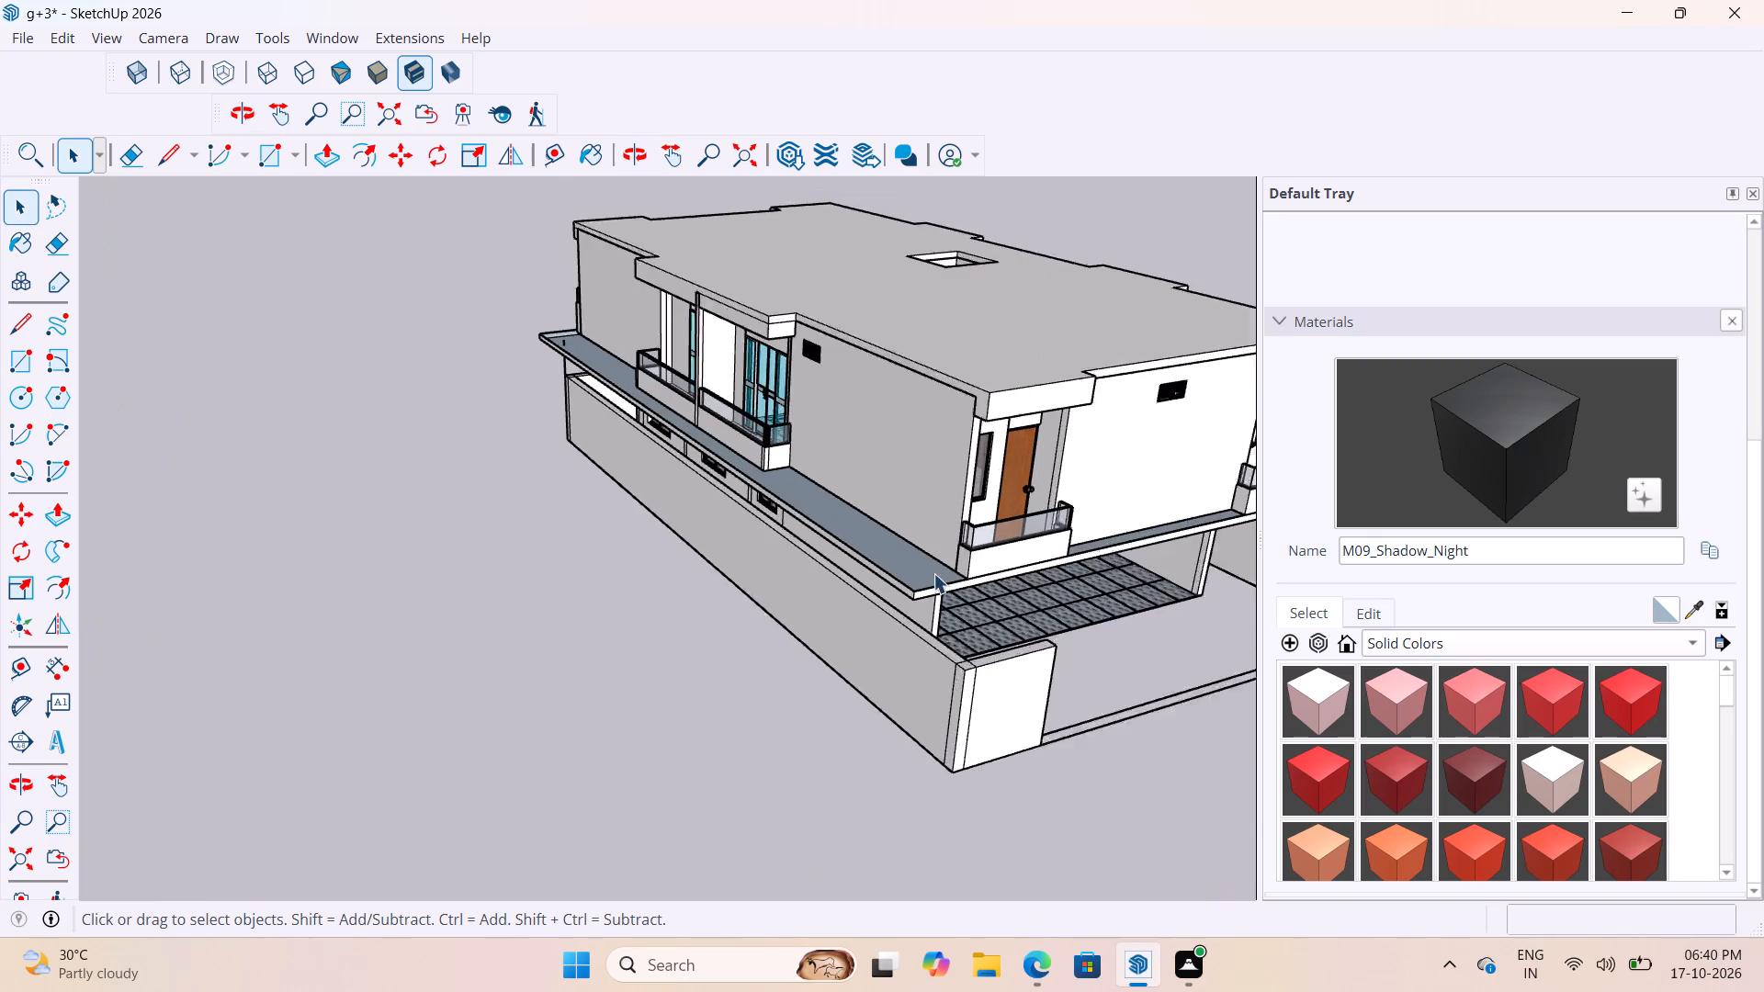
scroll(933, 573, "up", 9)
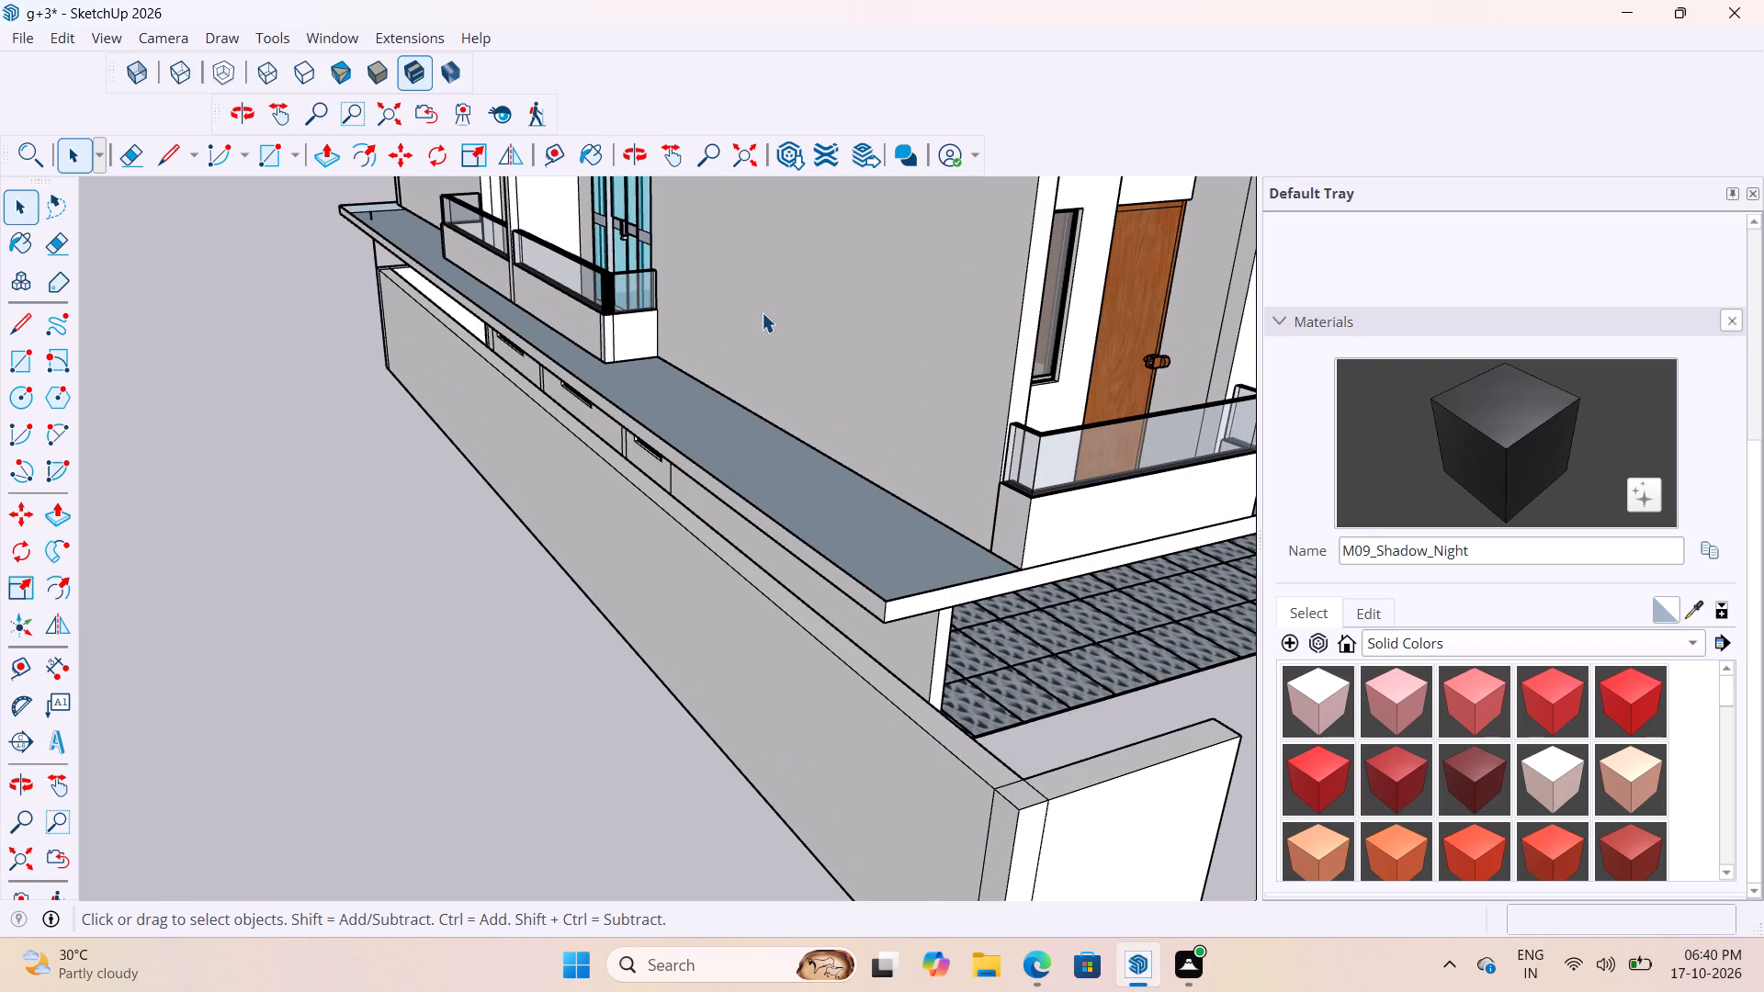
scroll(762, 311, "down", 4)
scroll(770, 411, "up", 8)
scroll(842, 418, "down", 9)
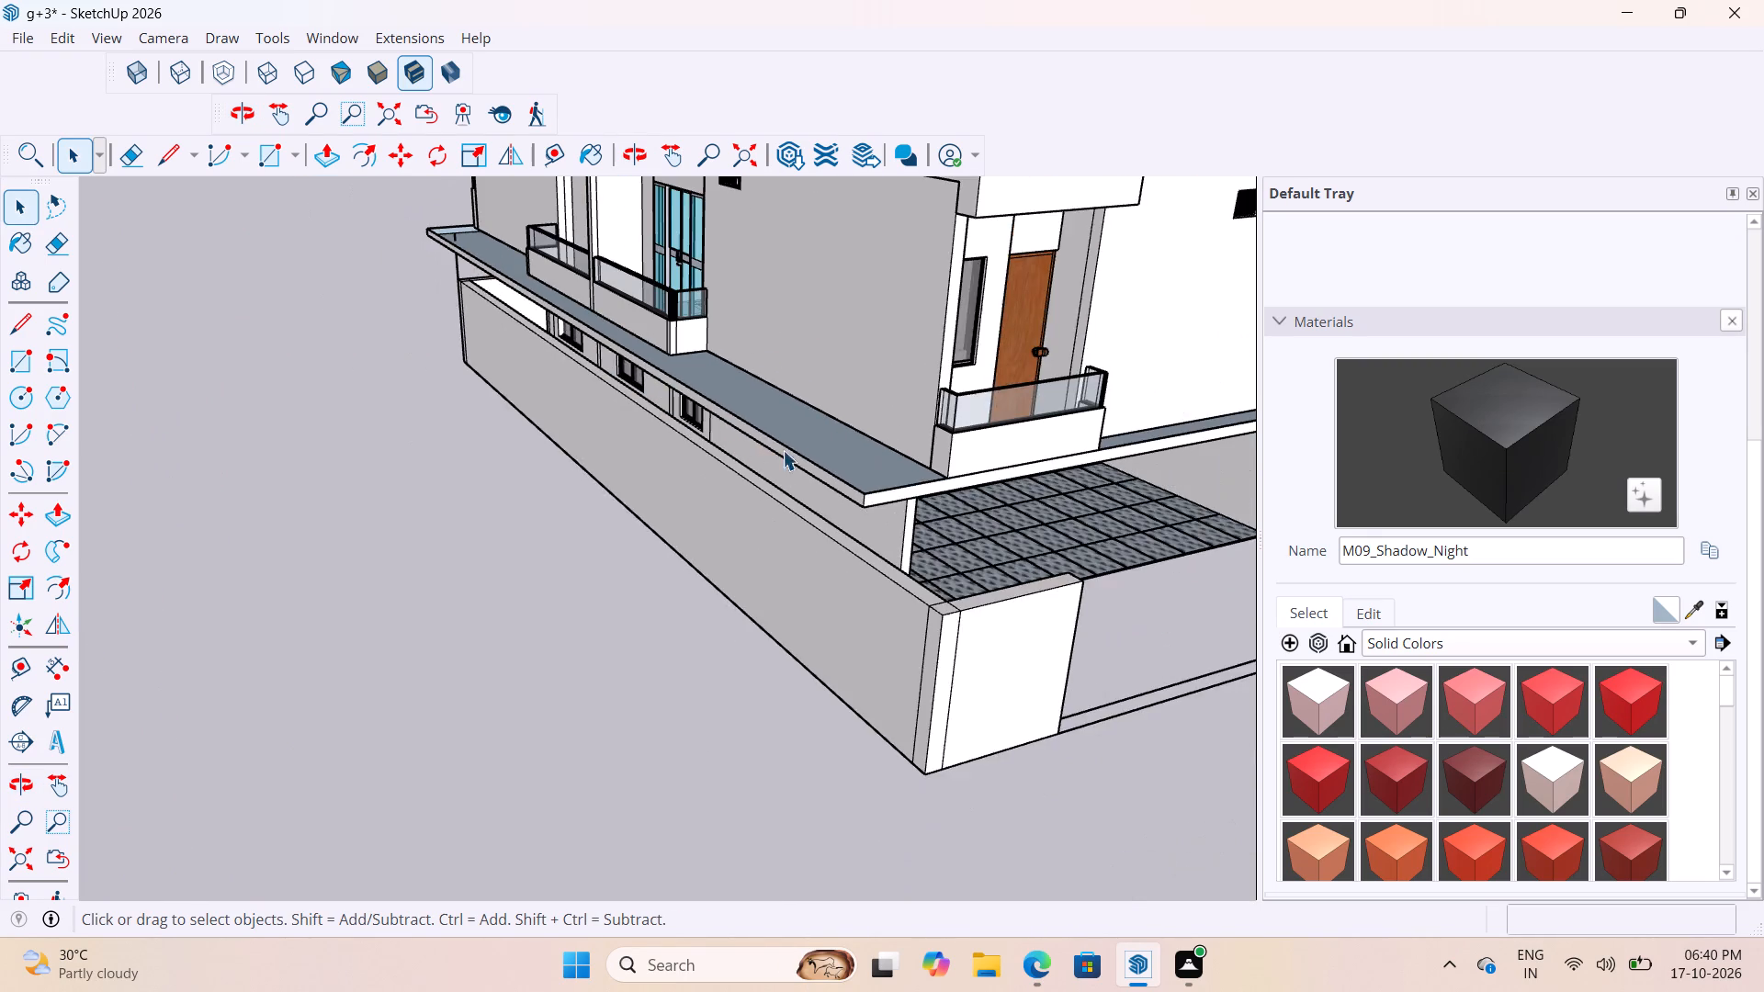
scroll(600, 336, "up", 9)
scroll(669, 322, "down", 9)
scroll(729, 401, "up", 4)
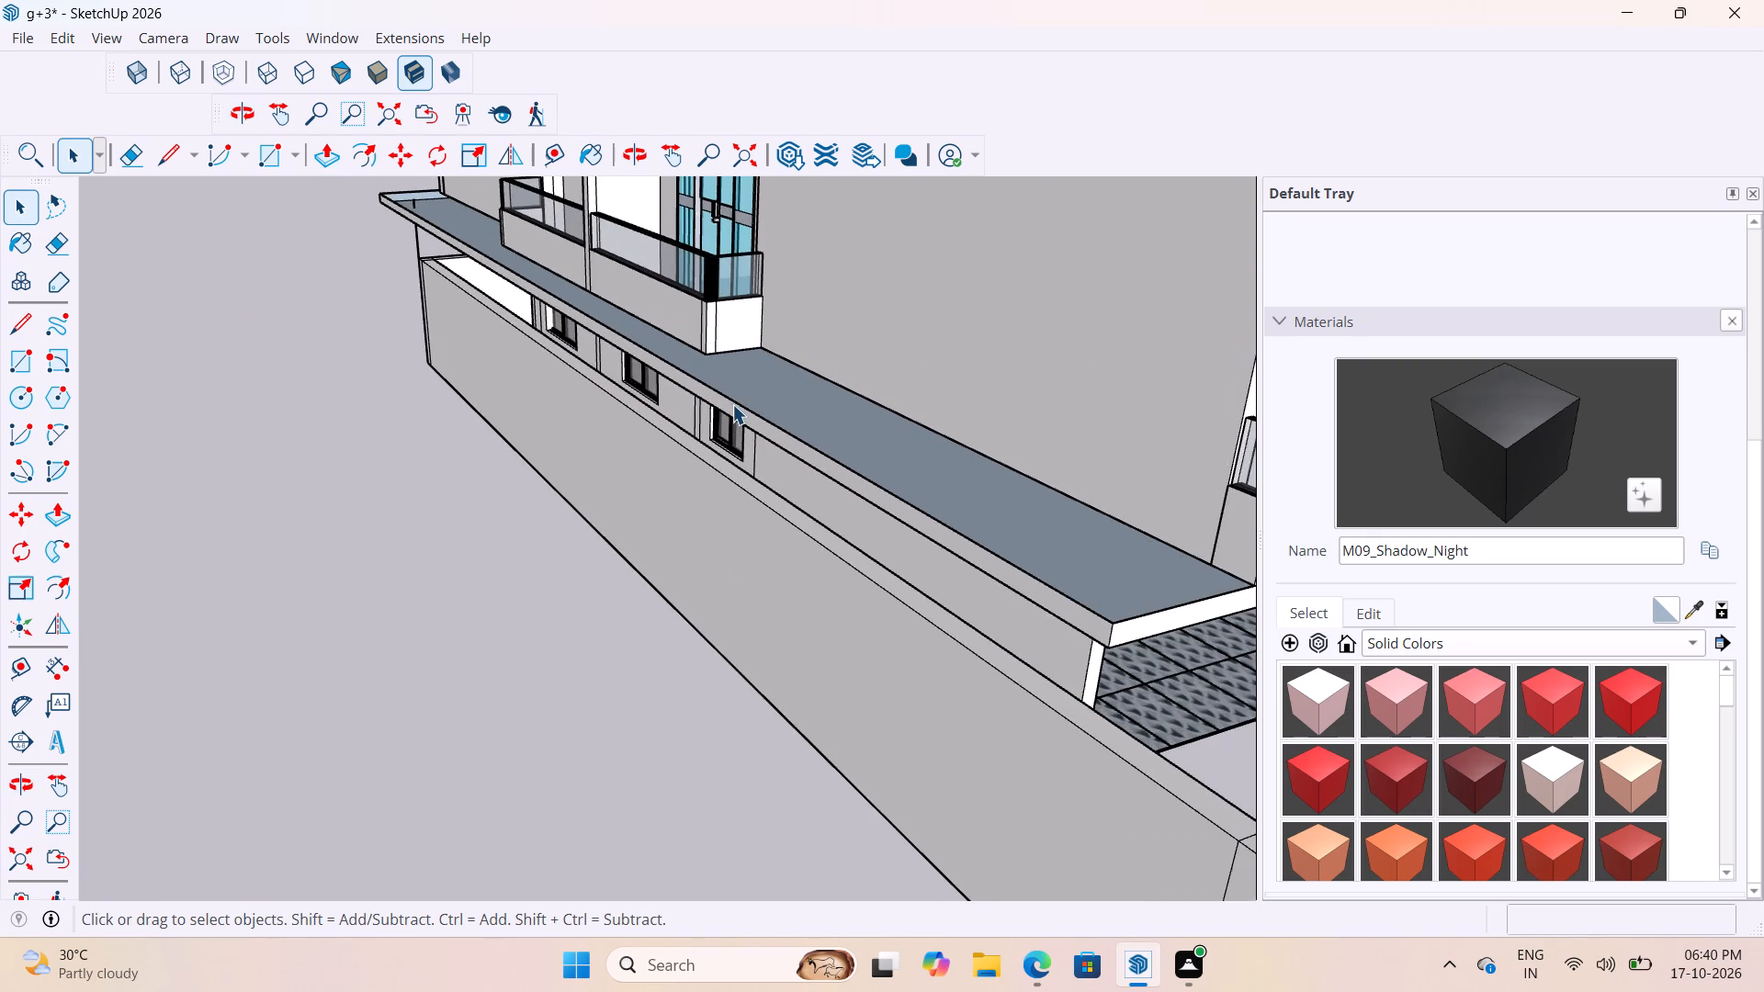
scroll(727, 400, "down", 4)
scroll(1057, 487, "down", 11)
middle_click_drag(1083, 569, 843, 558)
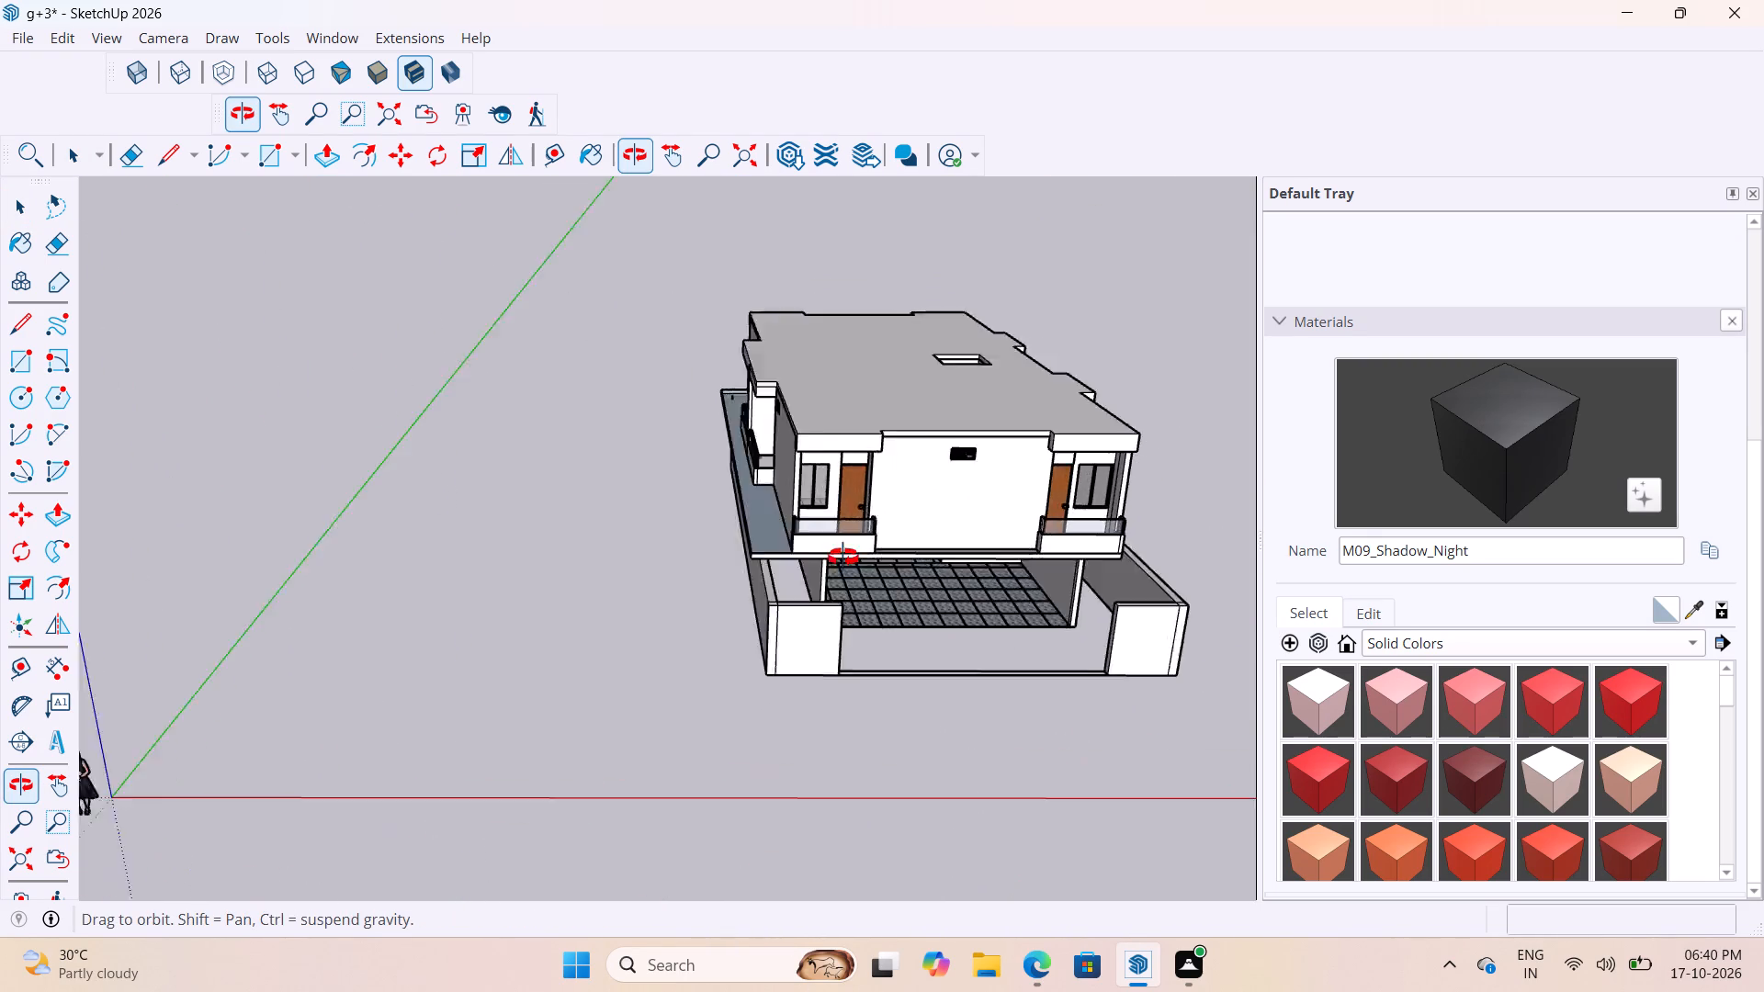
middle_click_drag(843, 558, 775, 592)
scroll(775, 650, "up", 16)
scroll(786, 572, "up", 3)
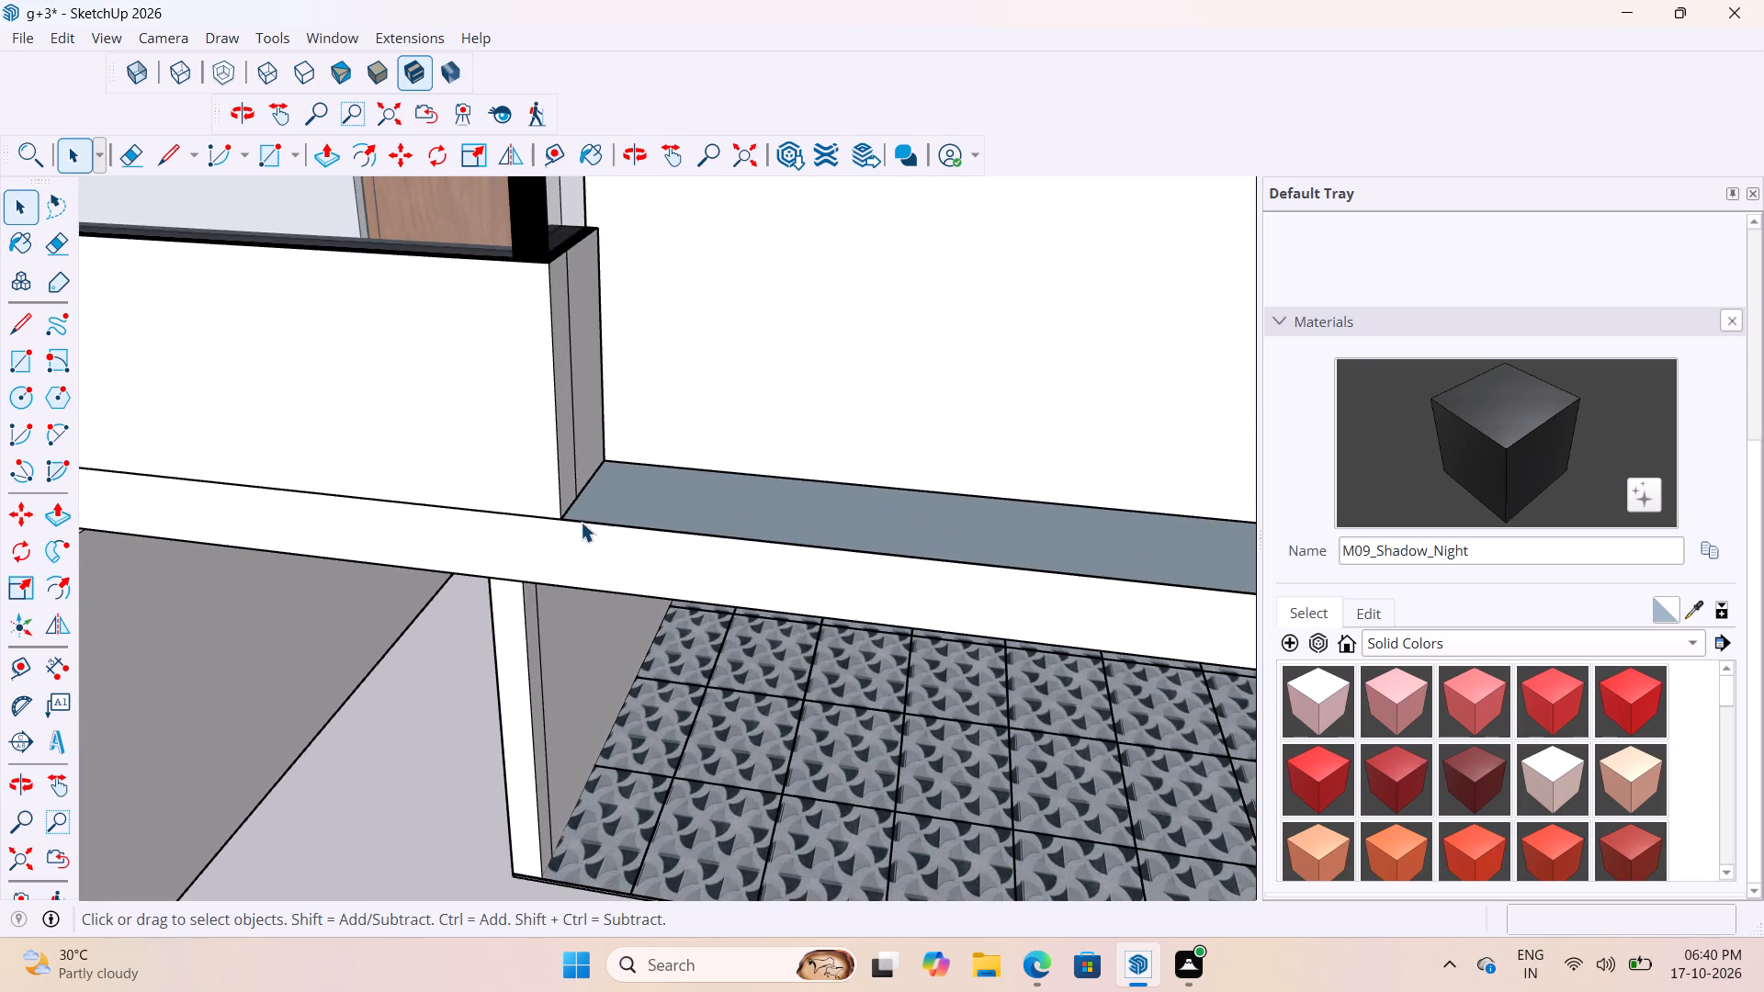
scroll(579, 524, "down", 5)
middle_click_drag(682, 587, 720, 640)
scroll(530, 563, "down", 18)
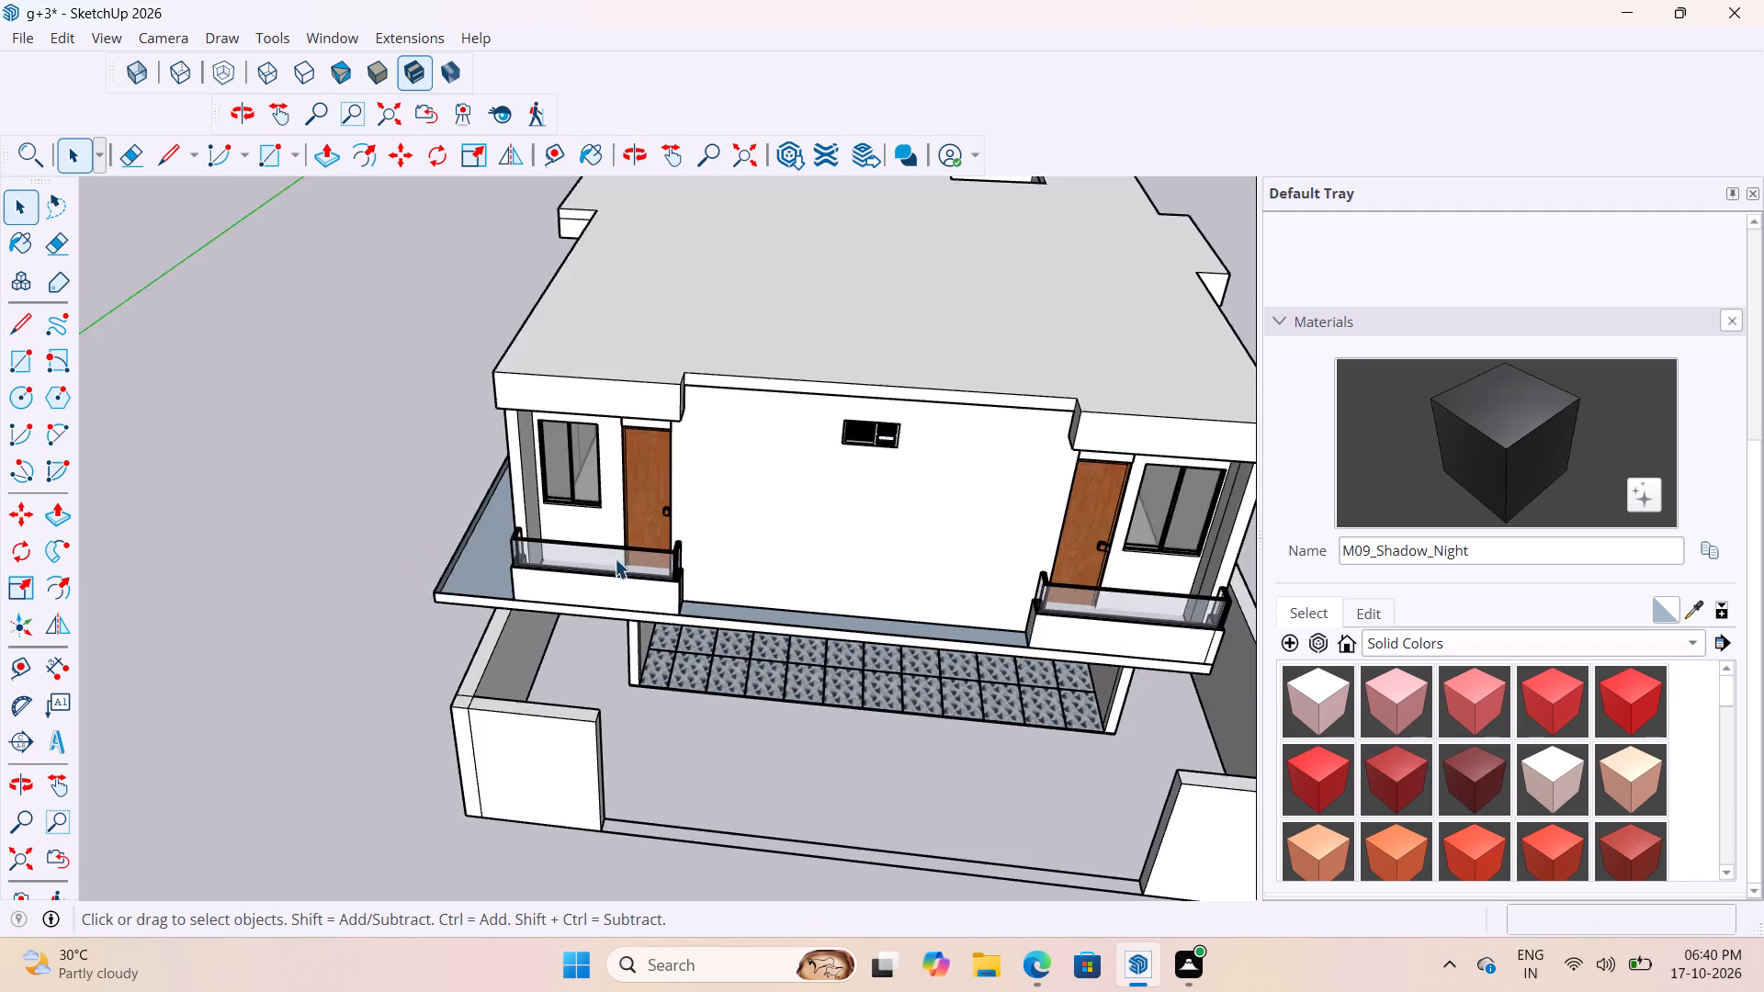
scroll(615, 558, "down", 3)
middle_click_drag(1002, 585, 777, 493)
scroll(703, 600, "up", 3)
middle_click_drag(733, 546, 878, 400)
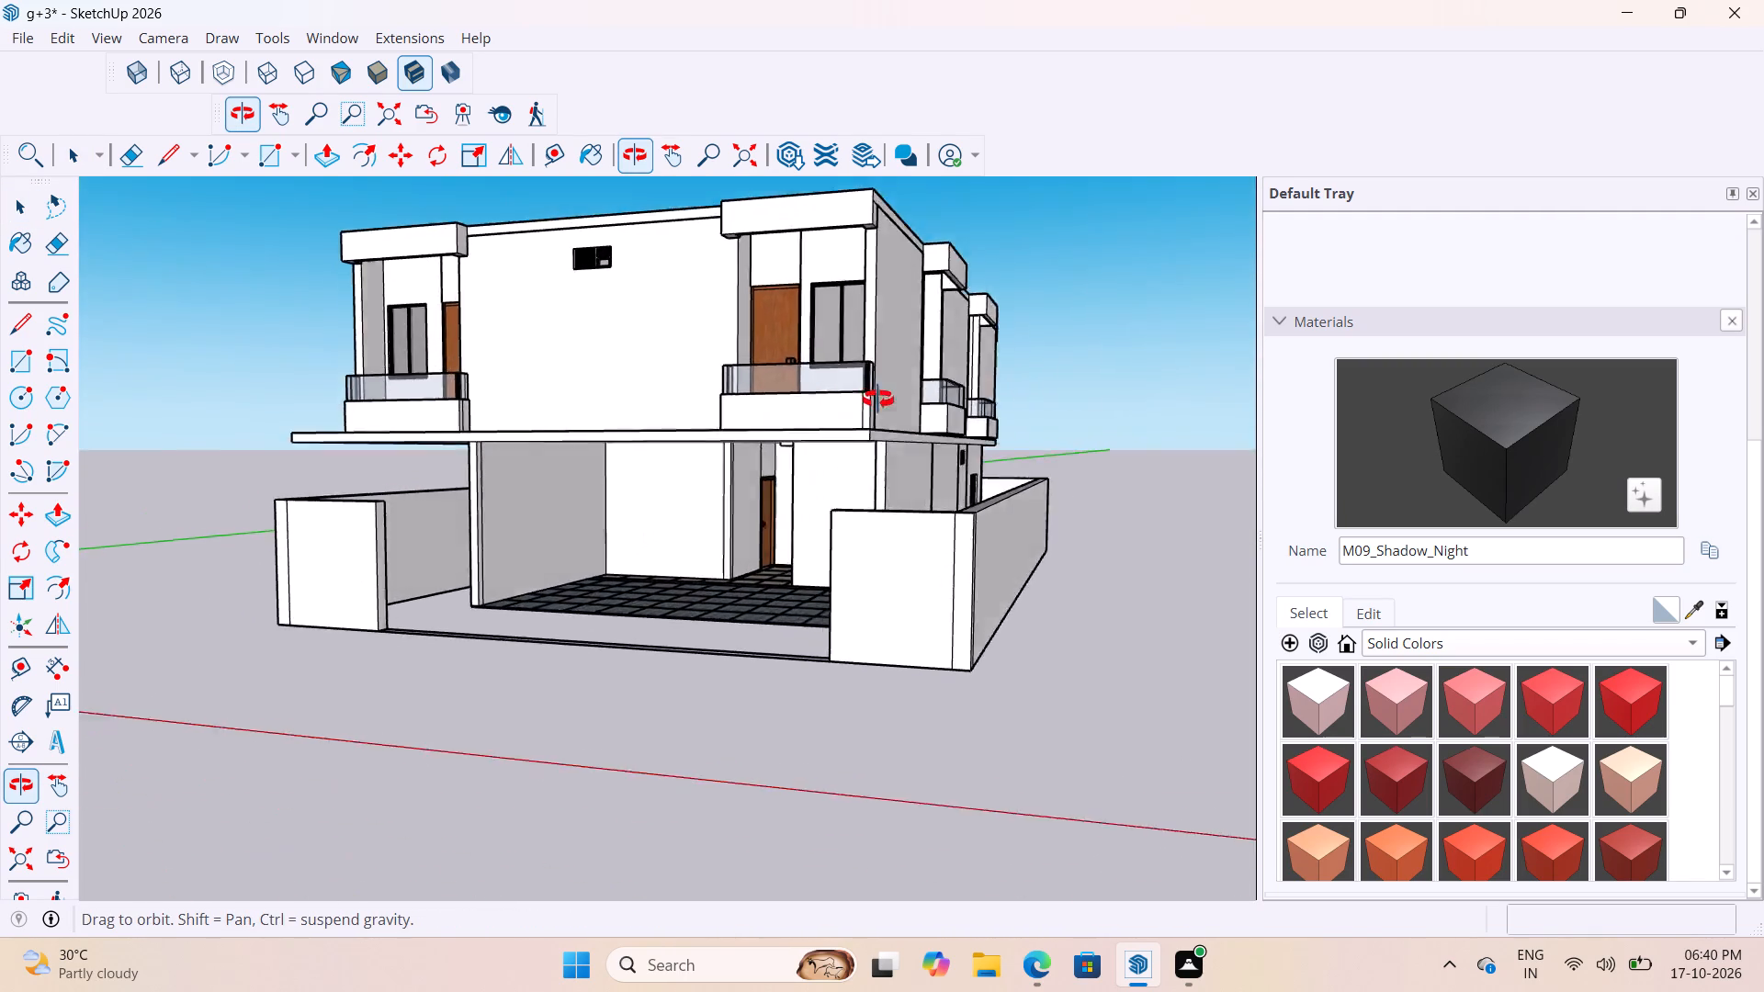
middle_click_drag(878, 400, 1348, 557)
Open the floor slab group, push its long side face inward 1' 6" to the side balcony's outer corner, and close the group.
scroll(462, 552, "up", 5)
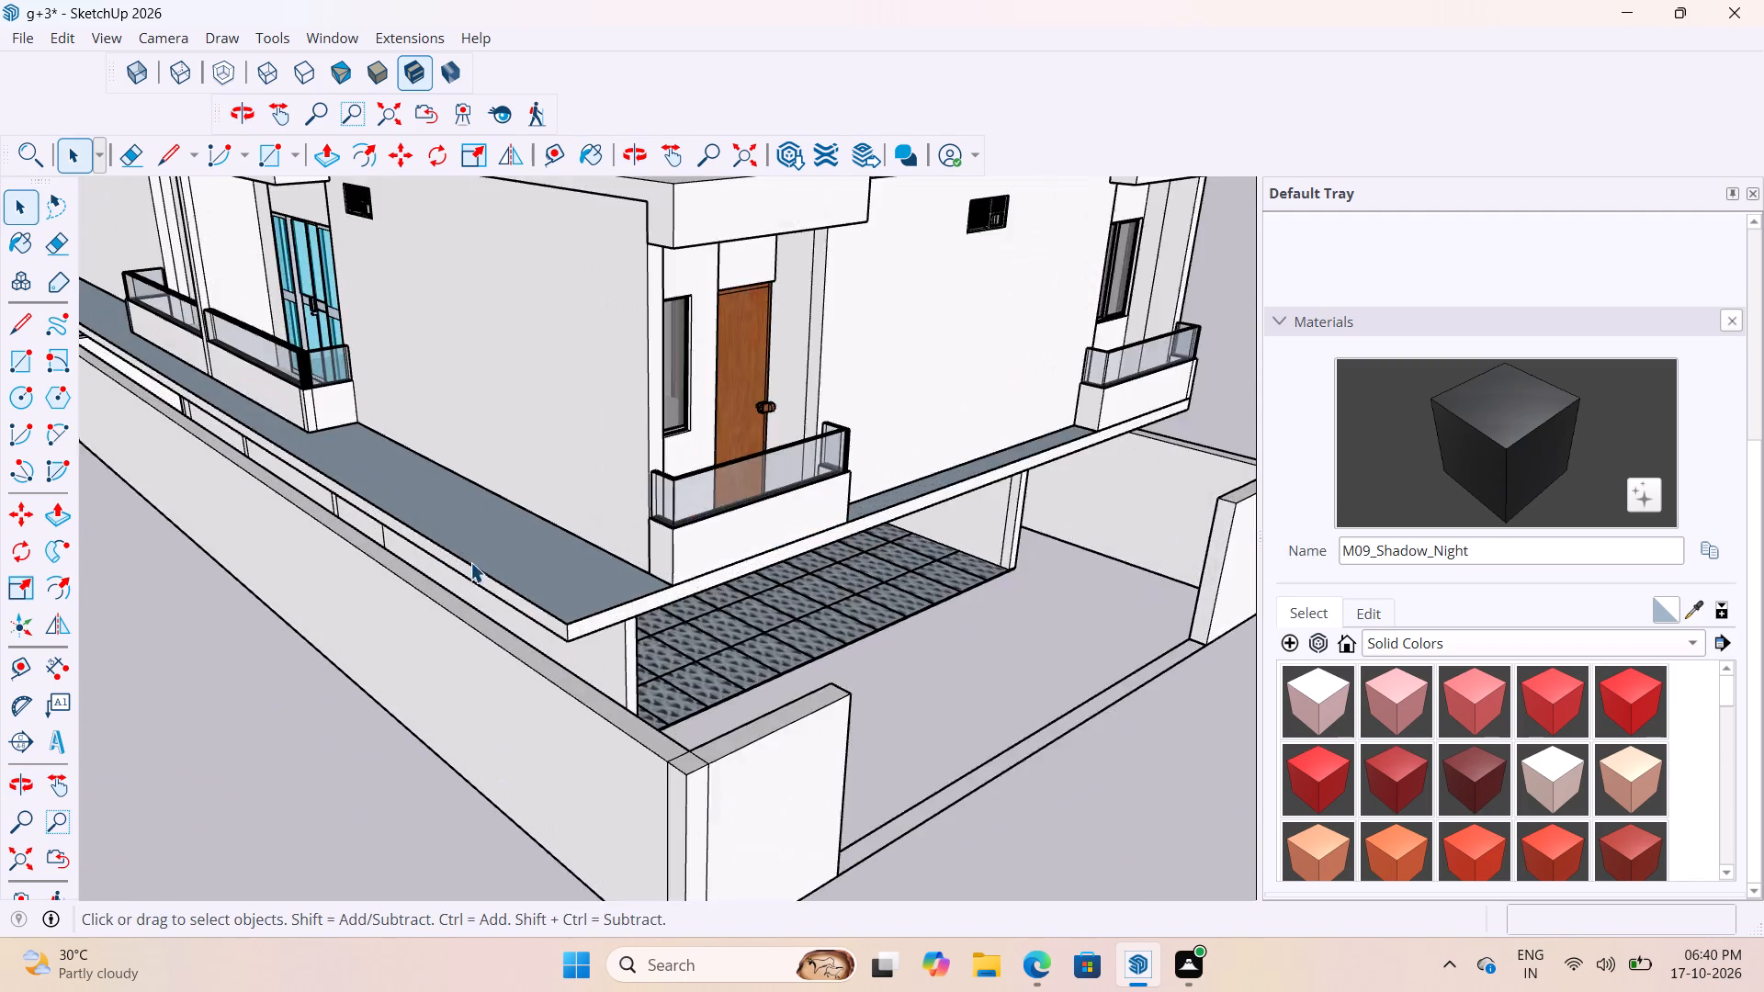
scroll(470, 562, "up", 3)
key("p")
key("space")
double_click(584, 648)
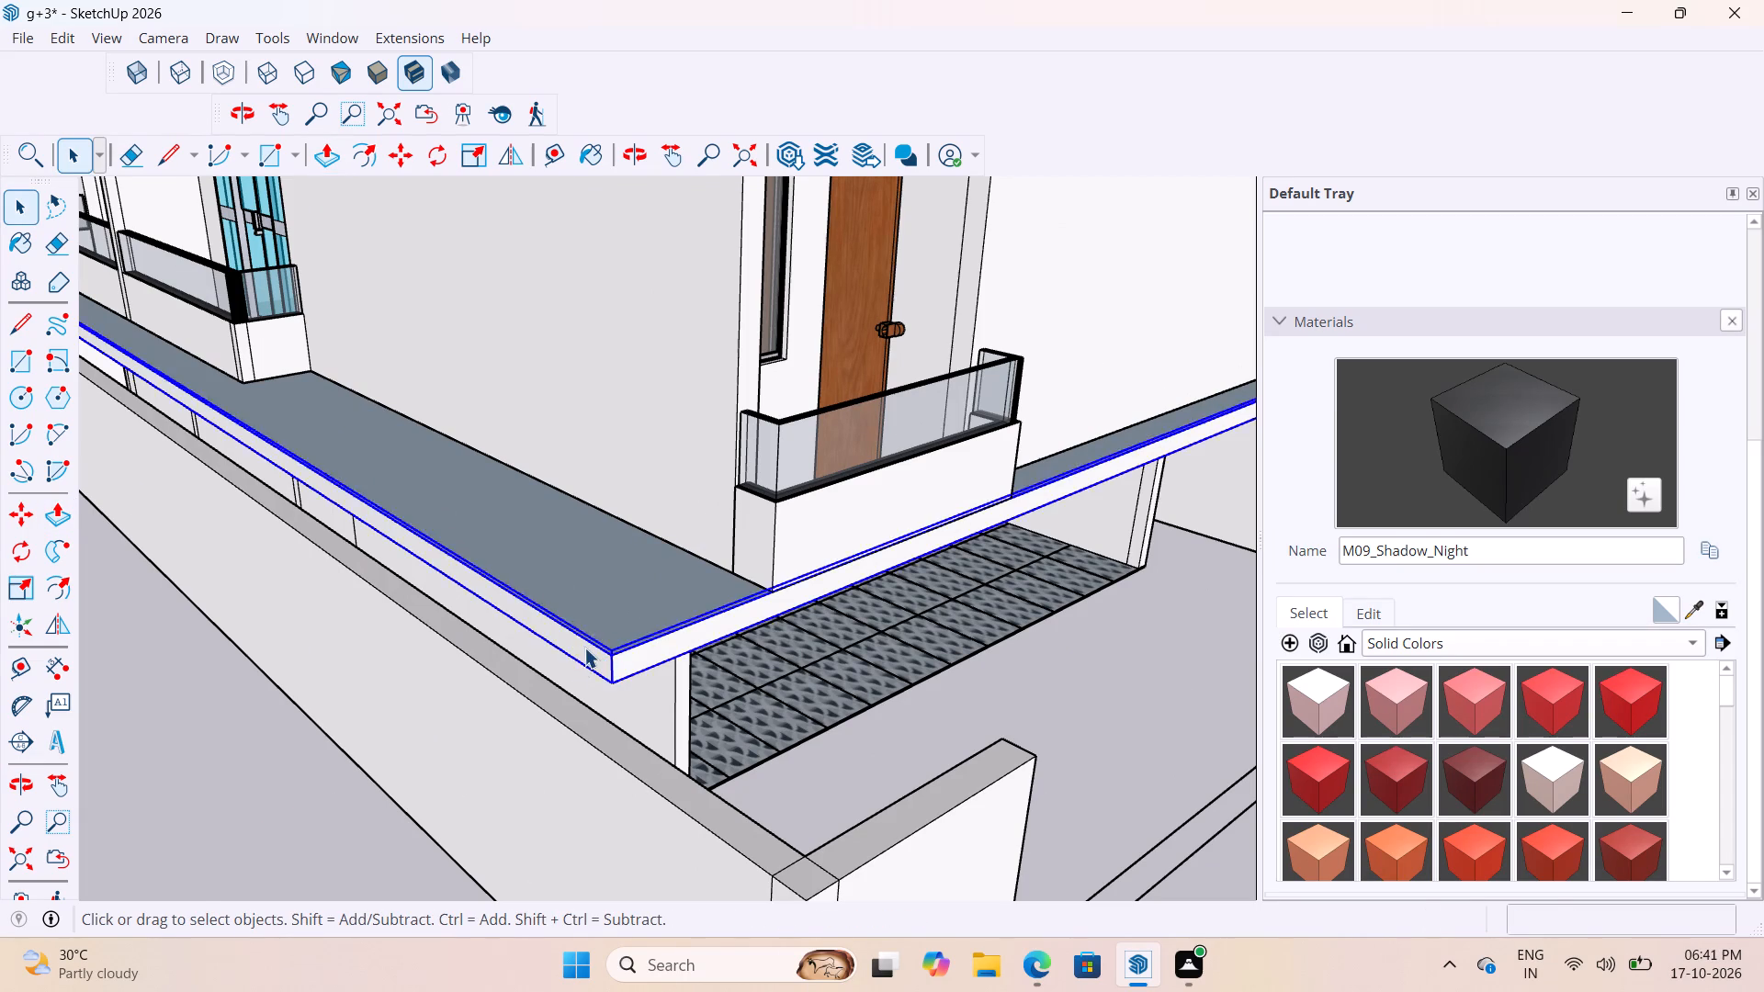
key("p")
left_click(587, 652)
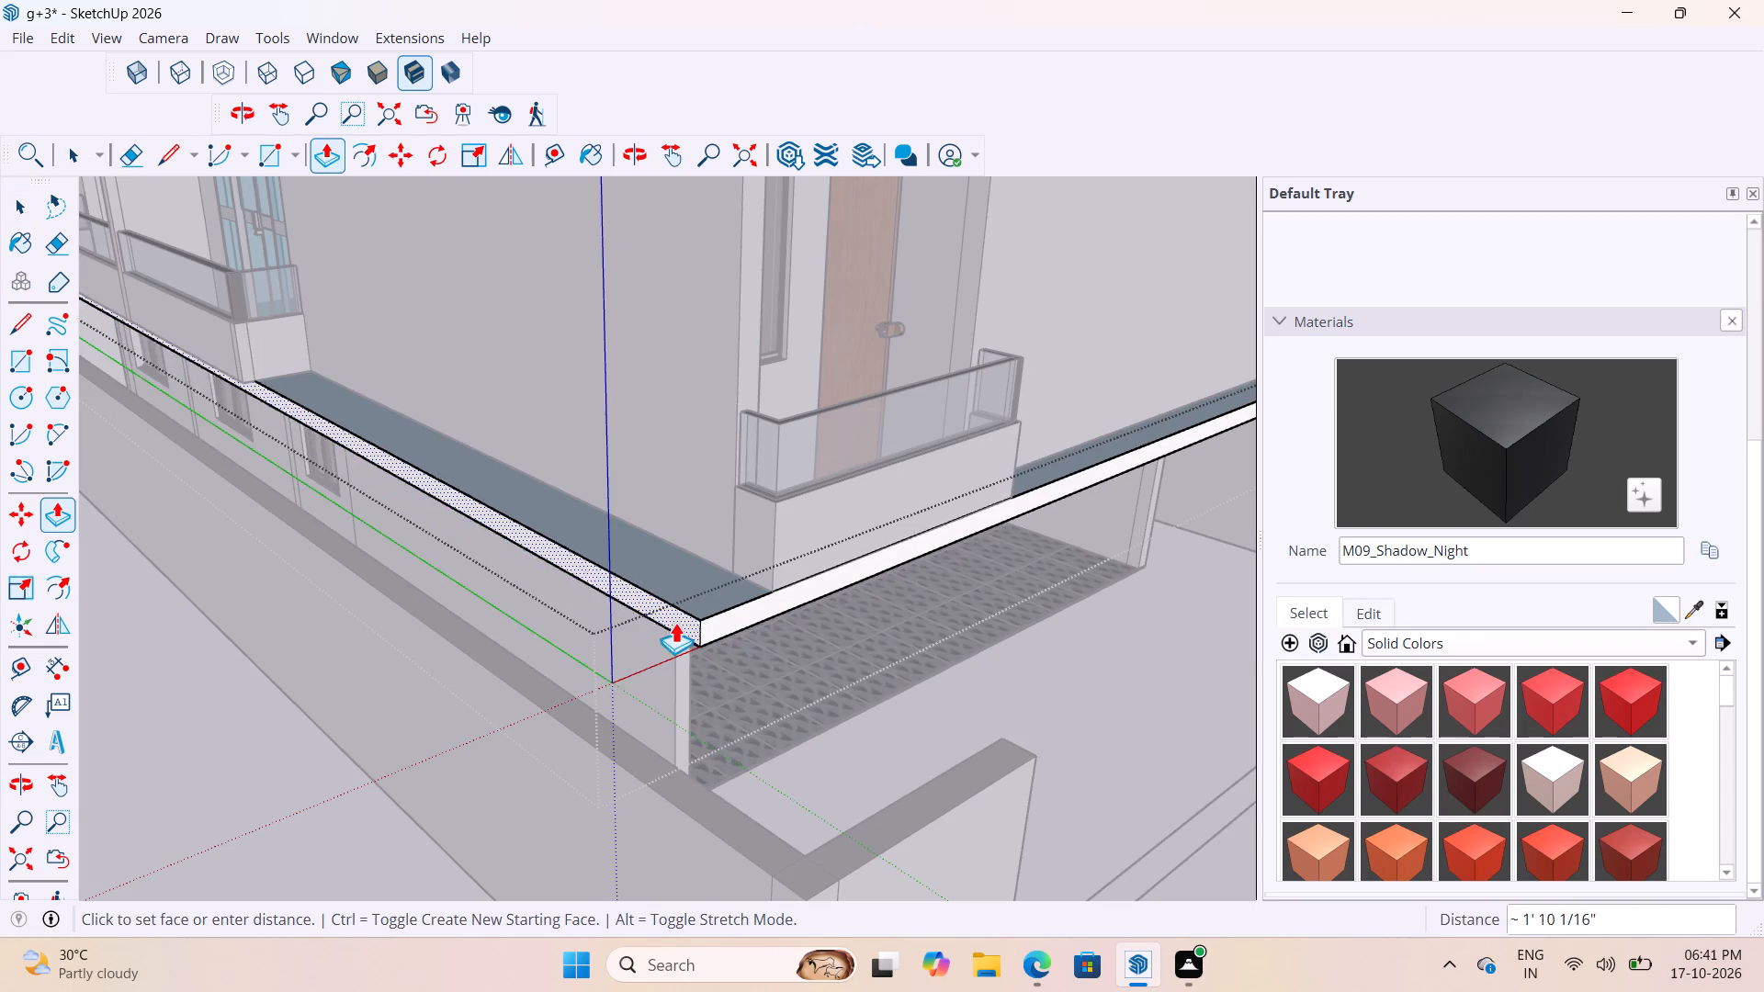
scroll(233, 378, "up", 11)
left_click(249, 383)
scroll(312, 379, "down", 3)
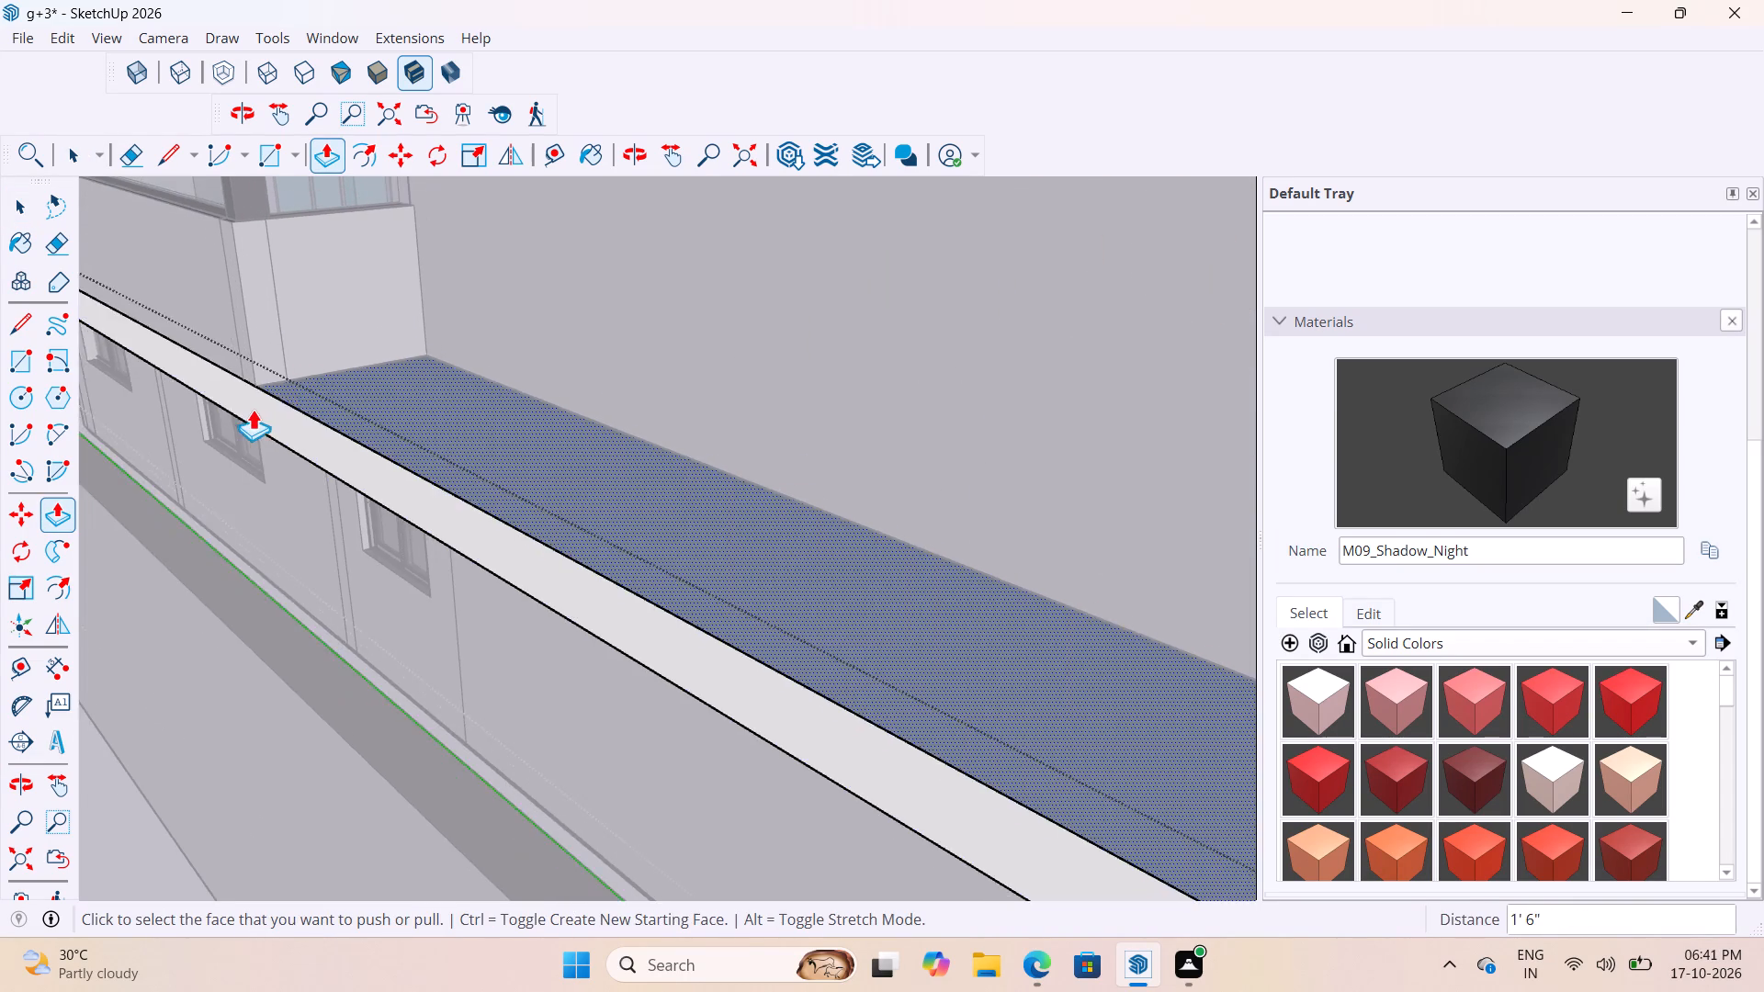
scroll(253, 409, "down", 12)
scroll(576, 590, "up", 3)
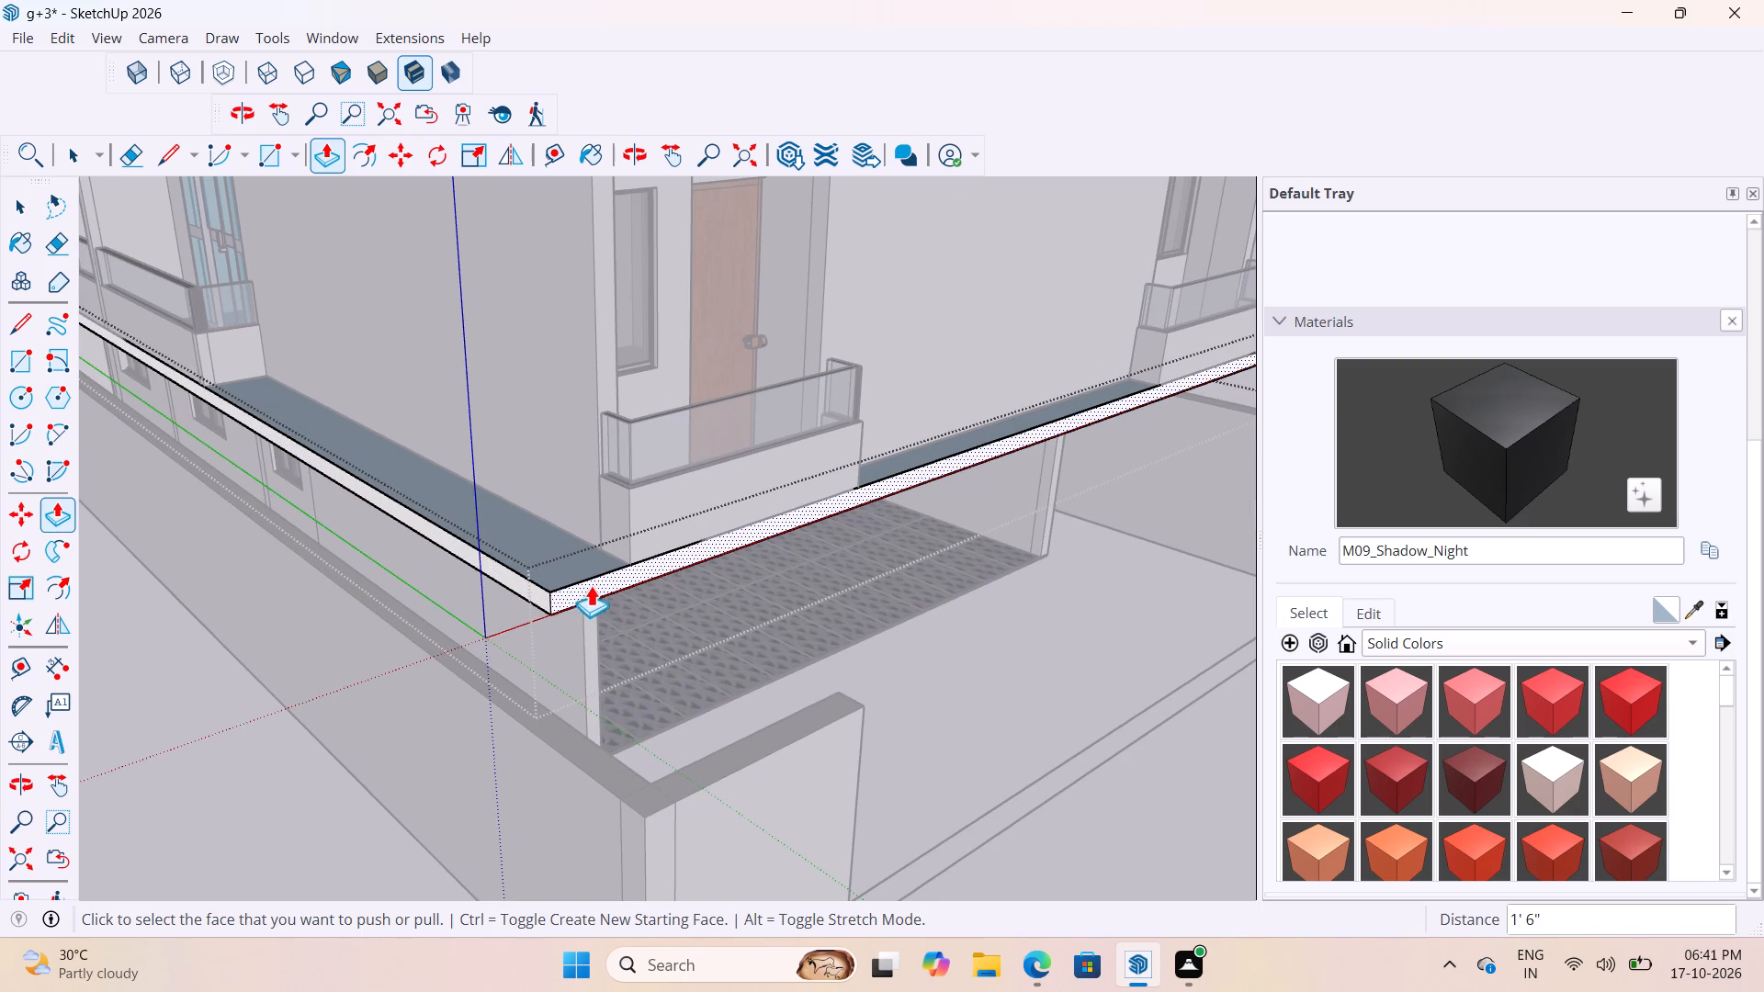
key("space")
left_click(218, 806)
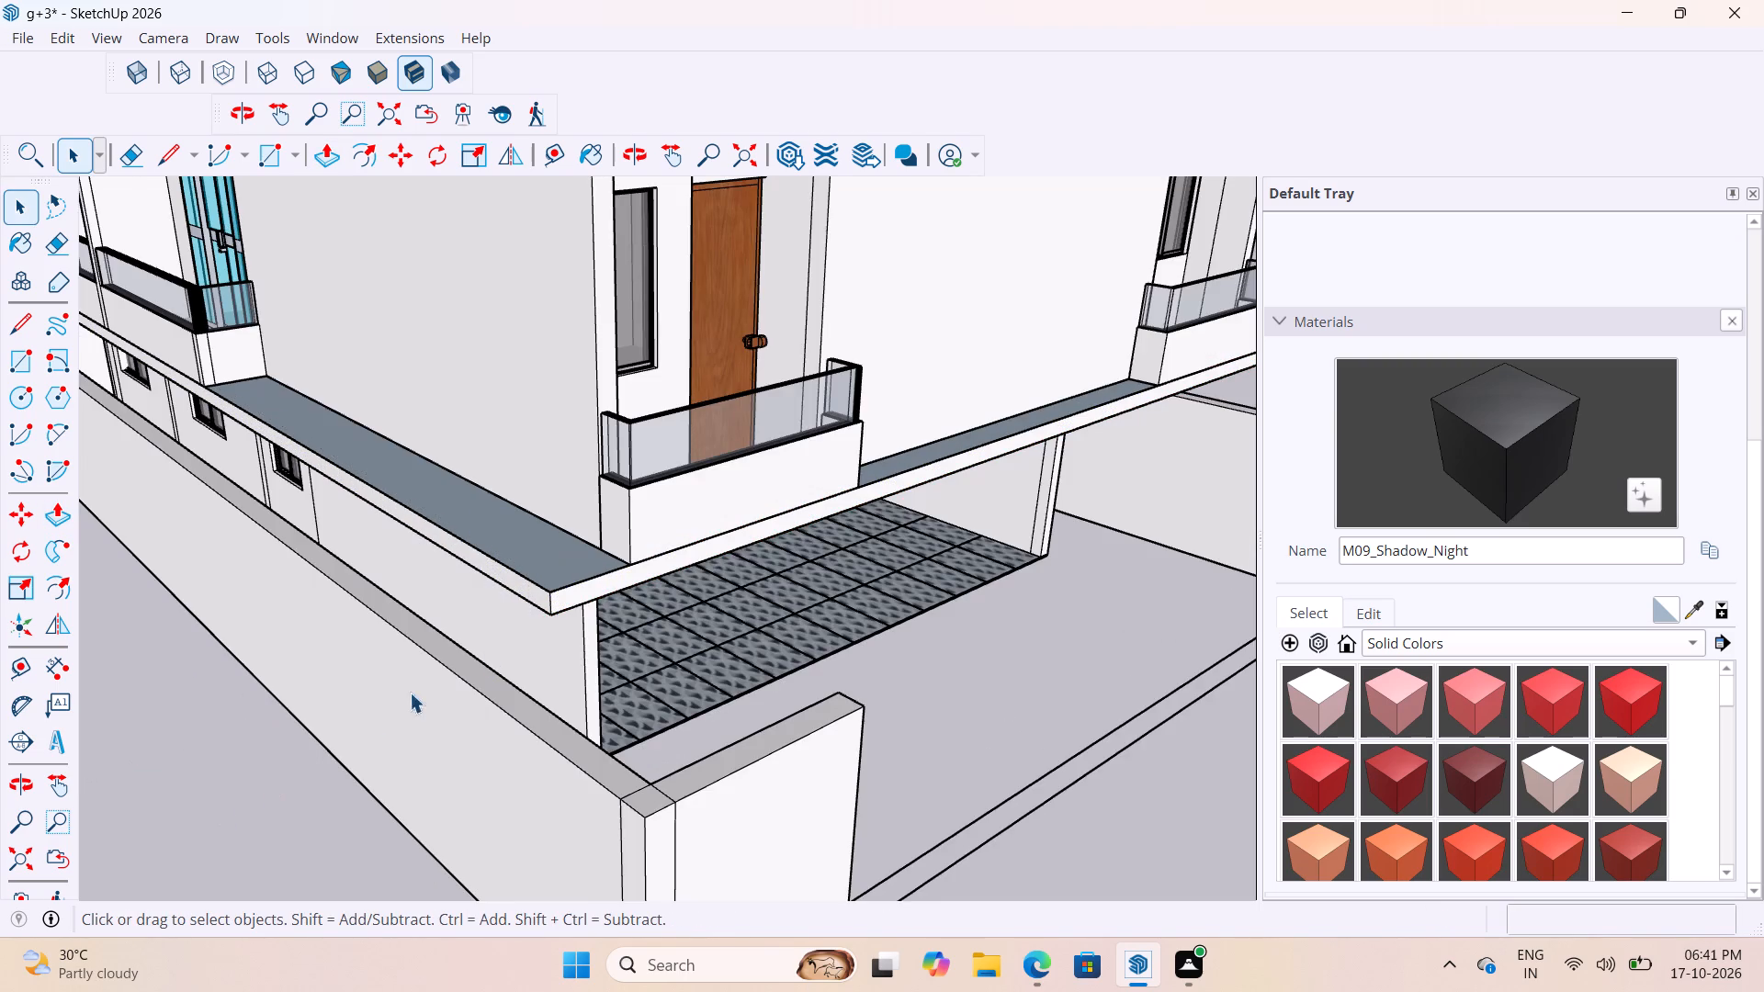
Reopen the slab group and split its front edge face with a 6" vertical line down from the front balcony's corner.
scroll(605, 564, "down", 5)
middle_click_drag(660, 587, 546, 645)
scroll(382, 648, "up", 6)
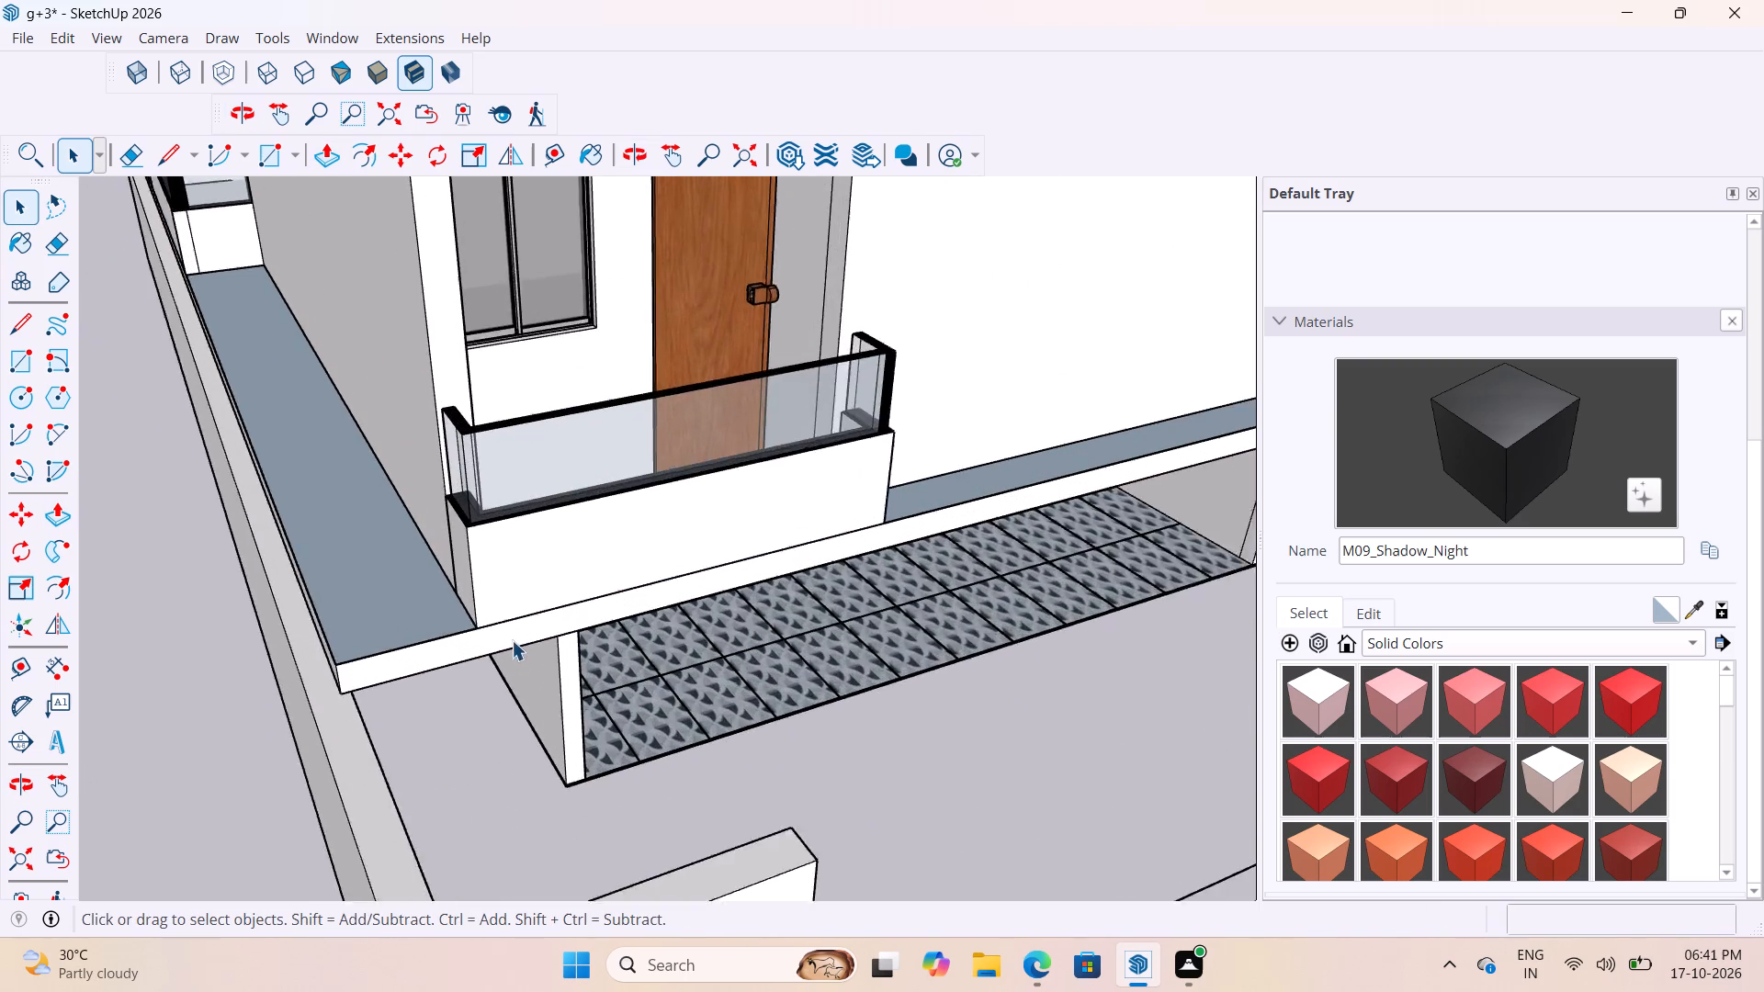
scroll(512, 640, "up", 5)
middle_click_drag(474, 637, 528, 521)
double_click(416, 664)
scroll(420, 692, "up", 3)
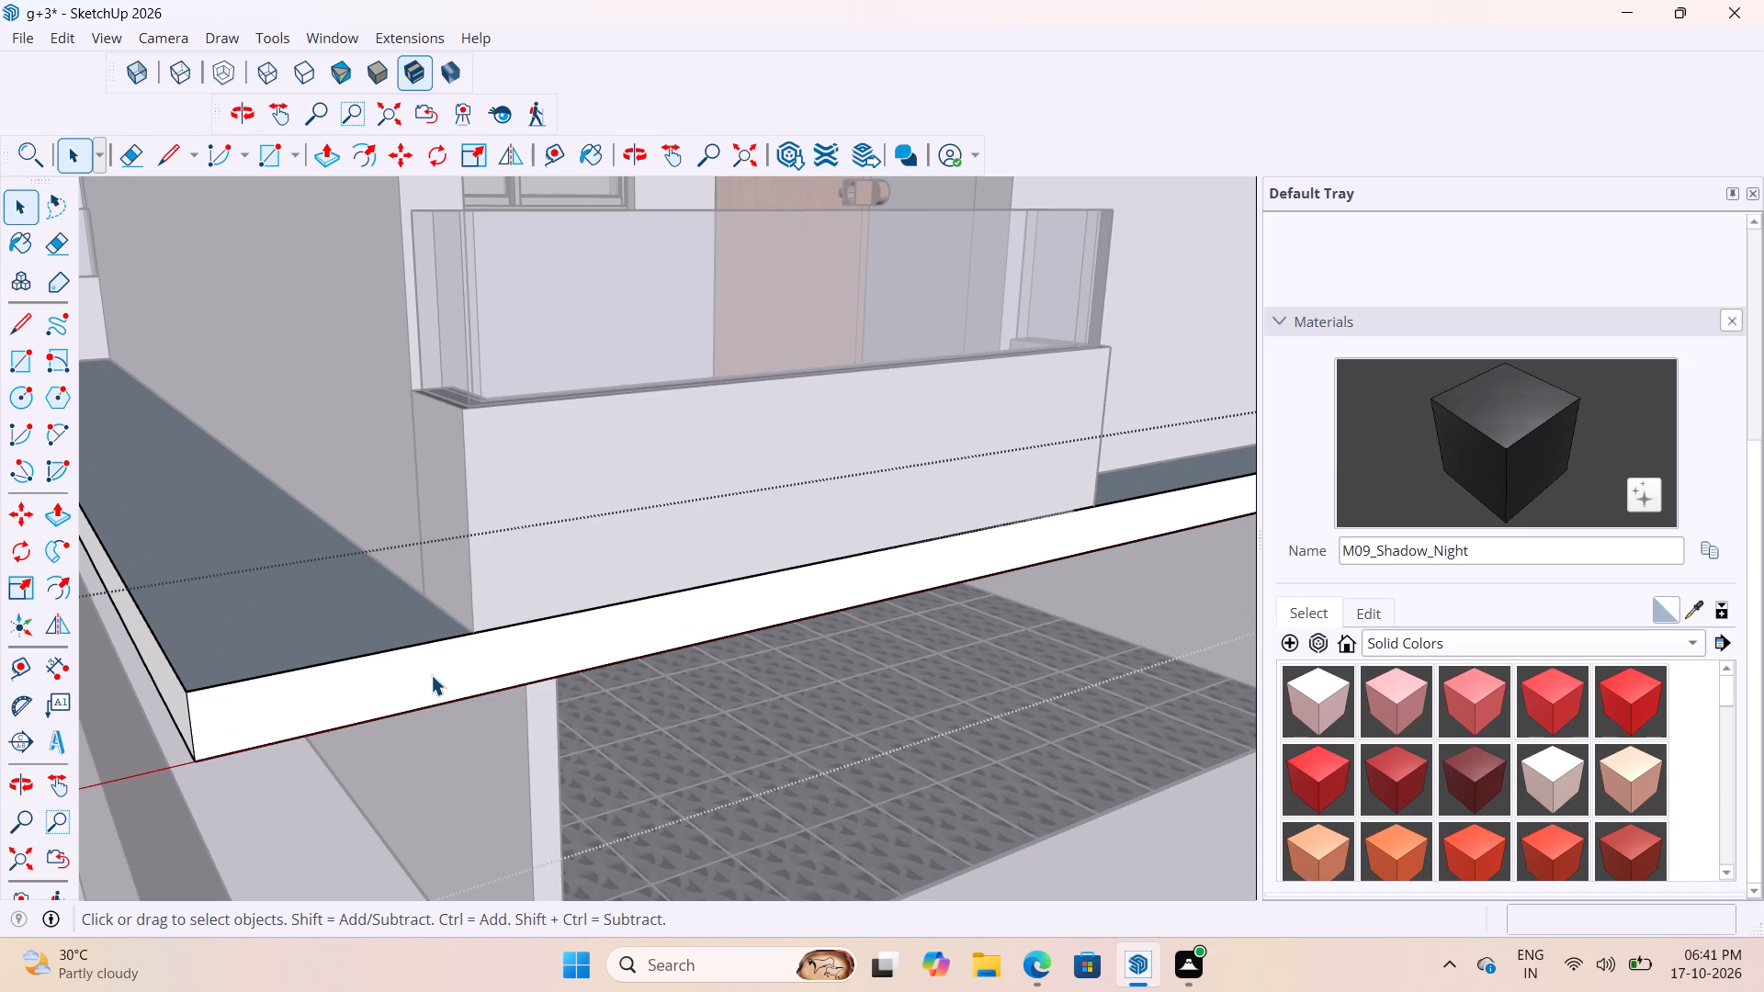
key("l")
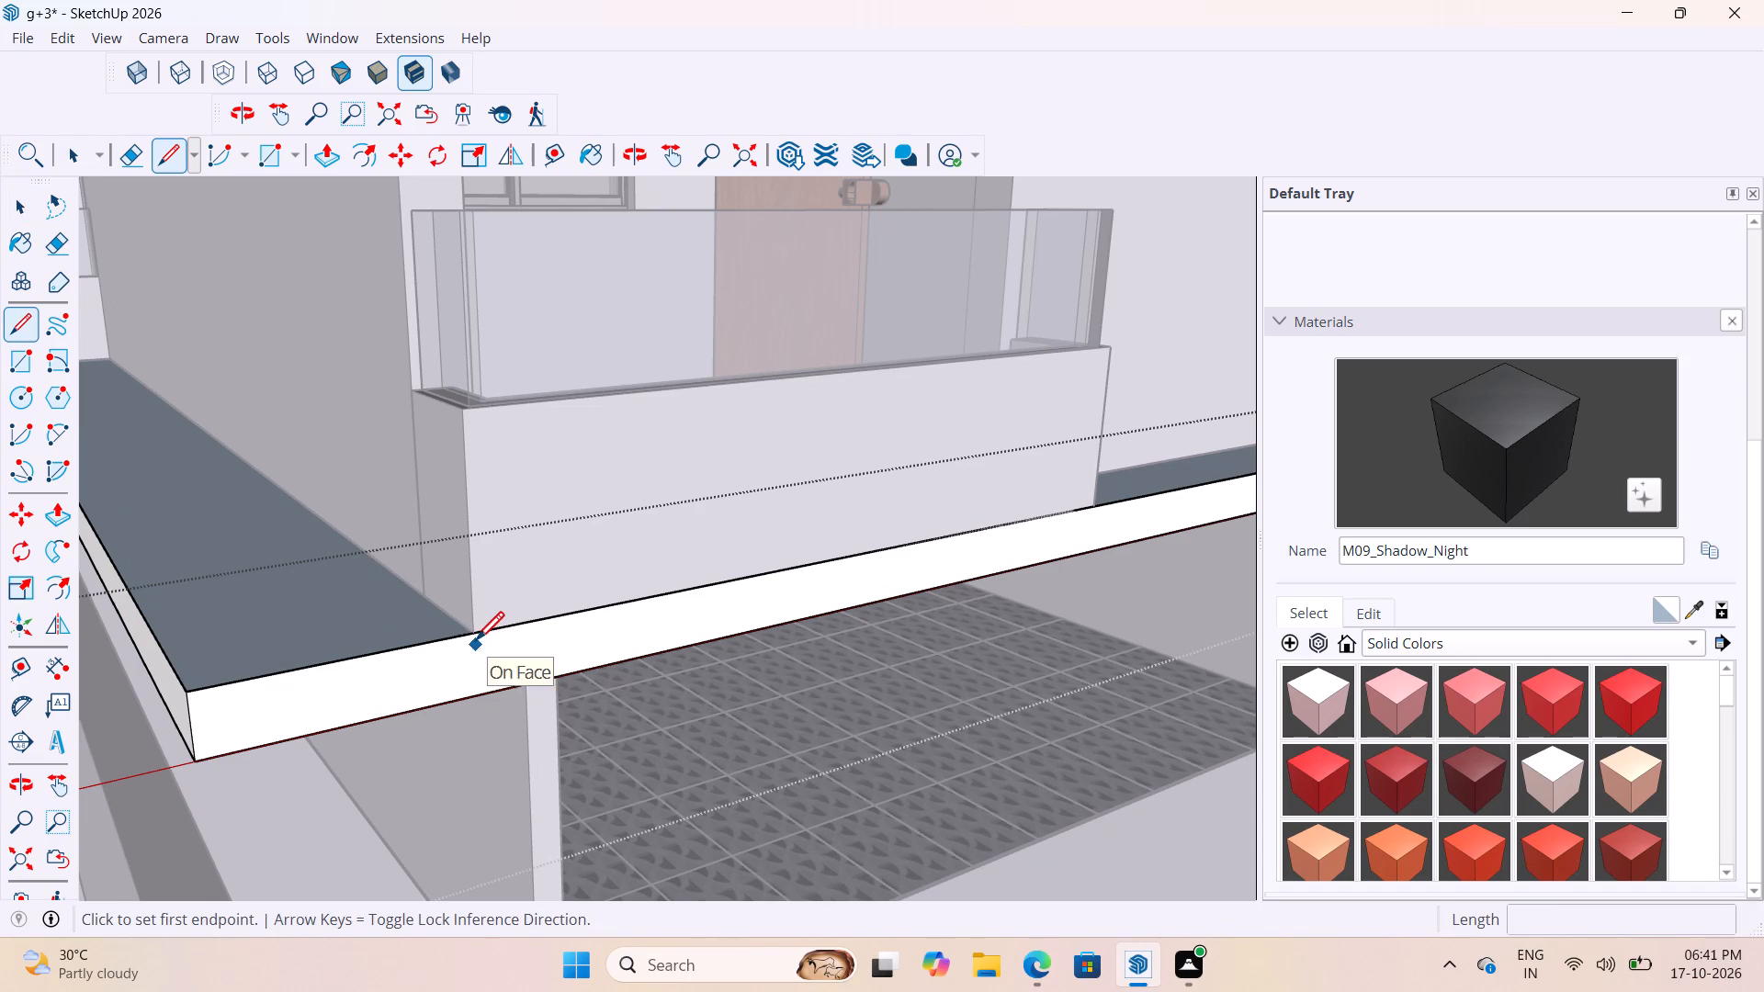
left_click(476, 636)
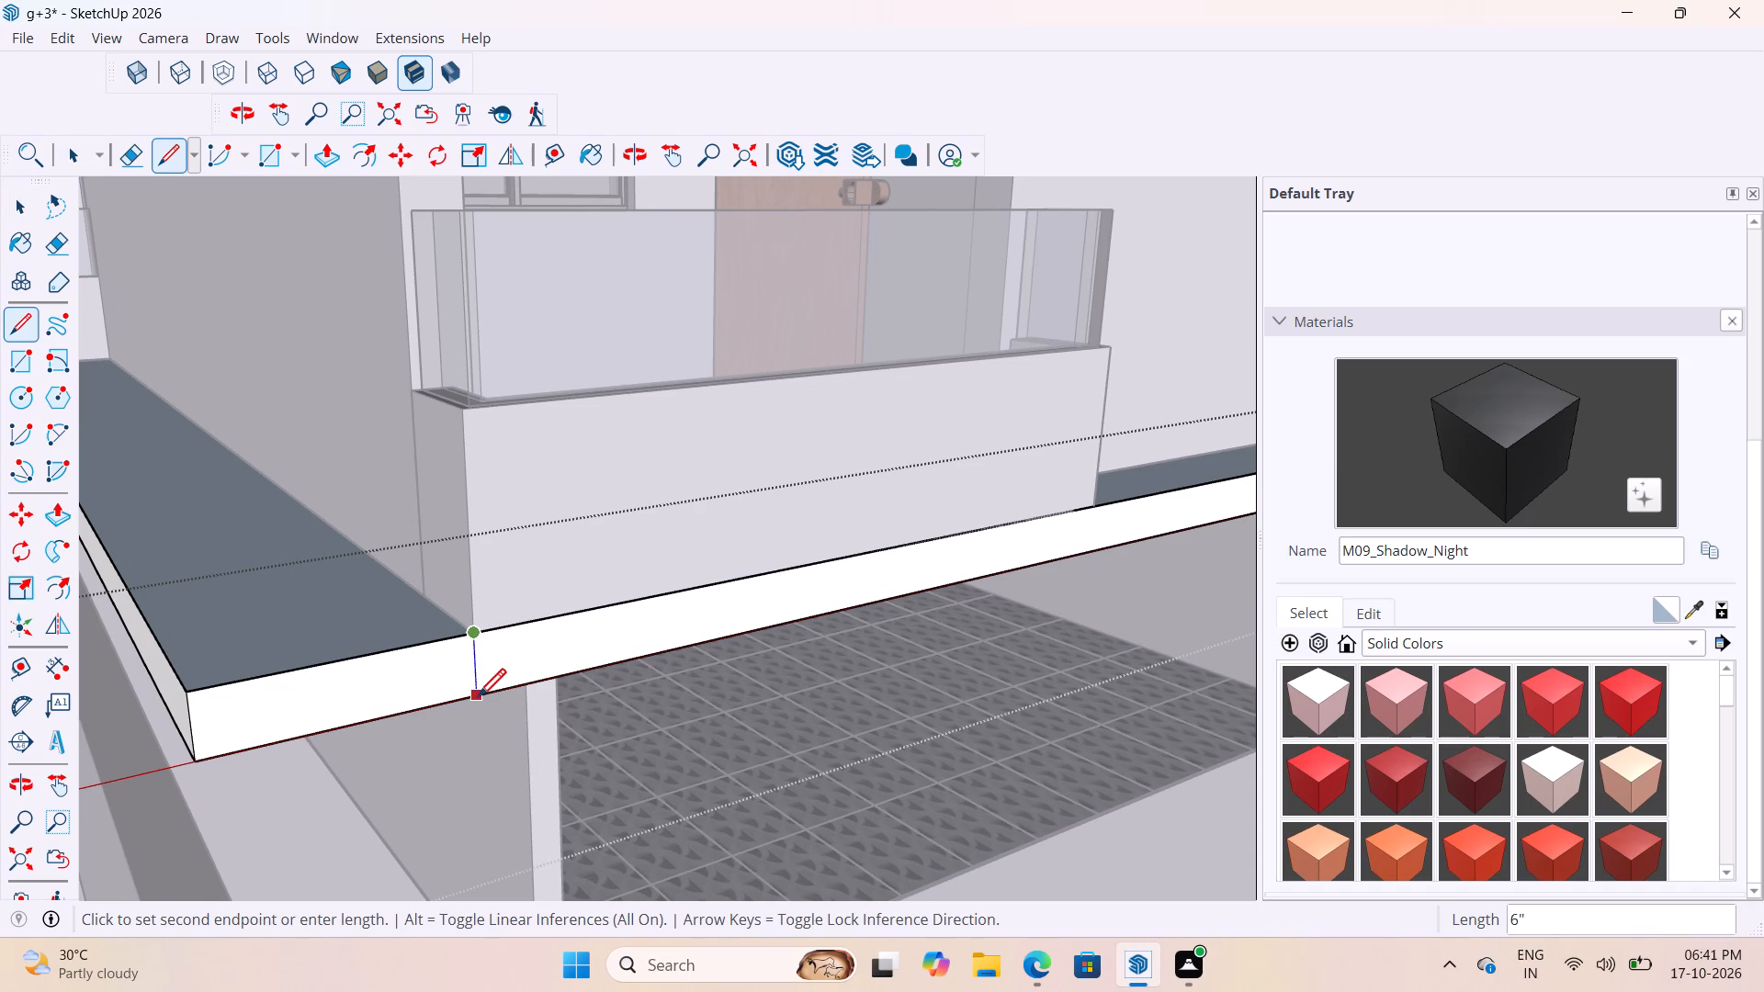
left_click(478, 700)
key("space")
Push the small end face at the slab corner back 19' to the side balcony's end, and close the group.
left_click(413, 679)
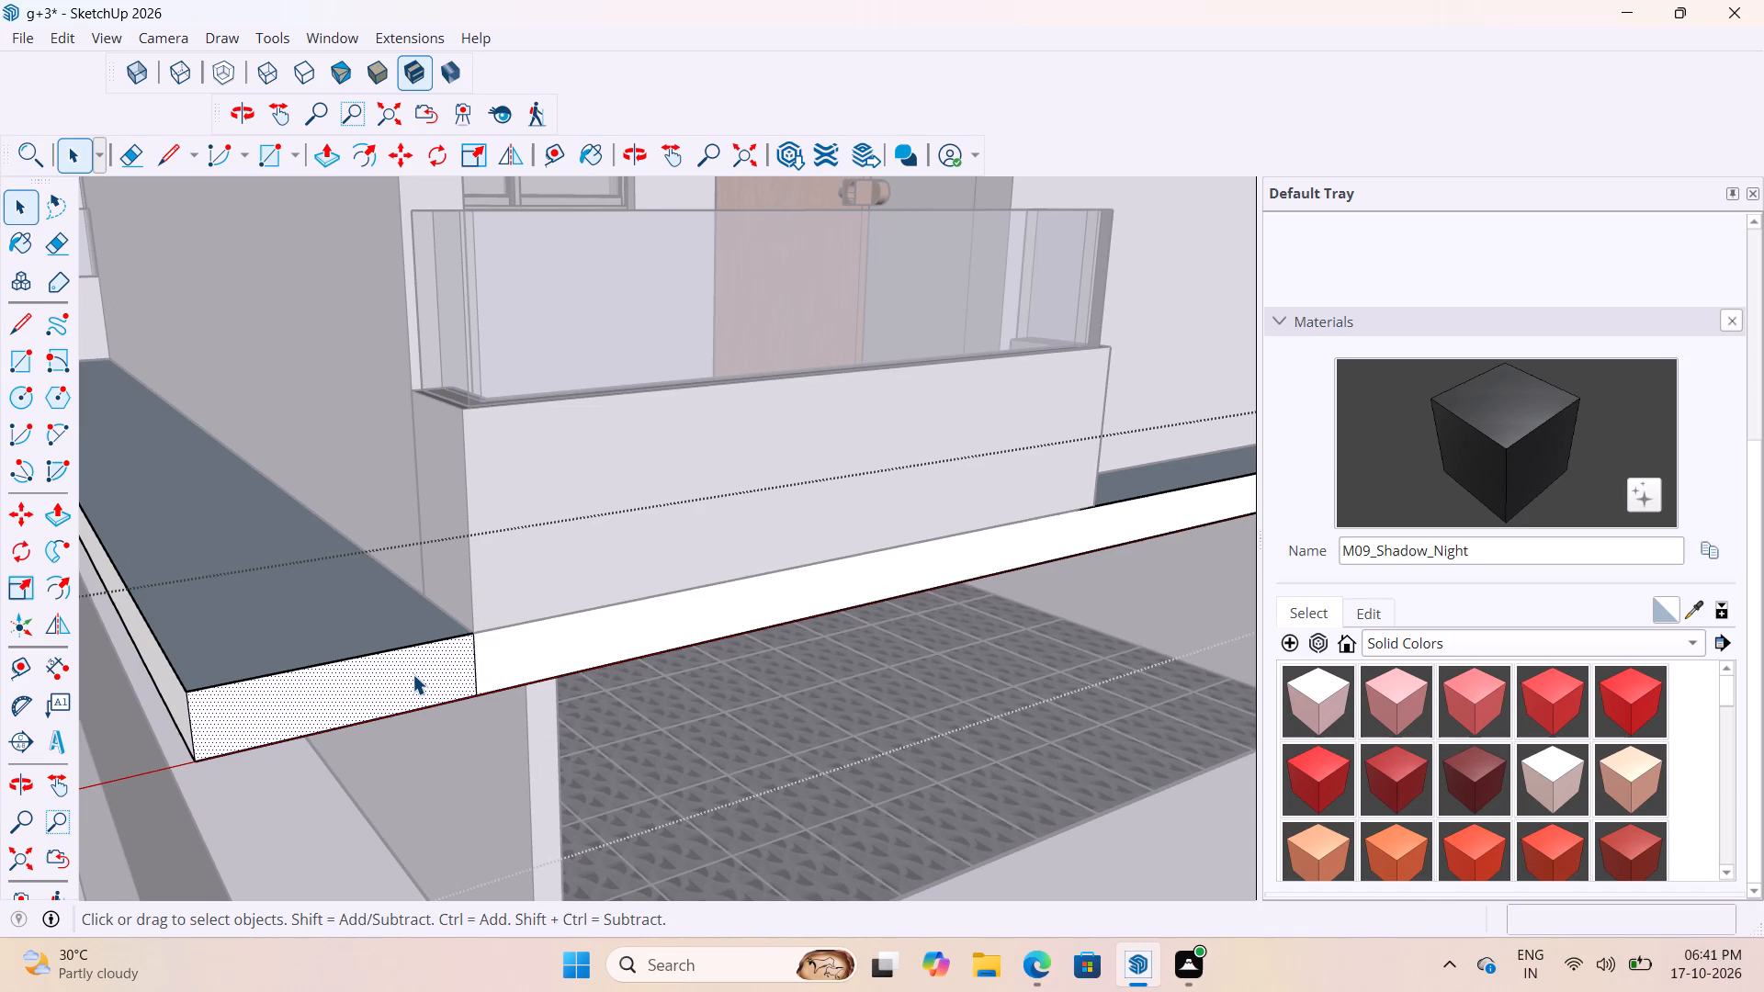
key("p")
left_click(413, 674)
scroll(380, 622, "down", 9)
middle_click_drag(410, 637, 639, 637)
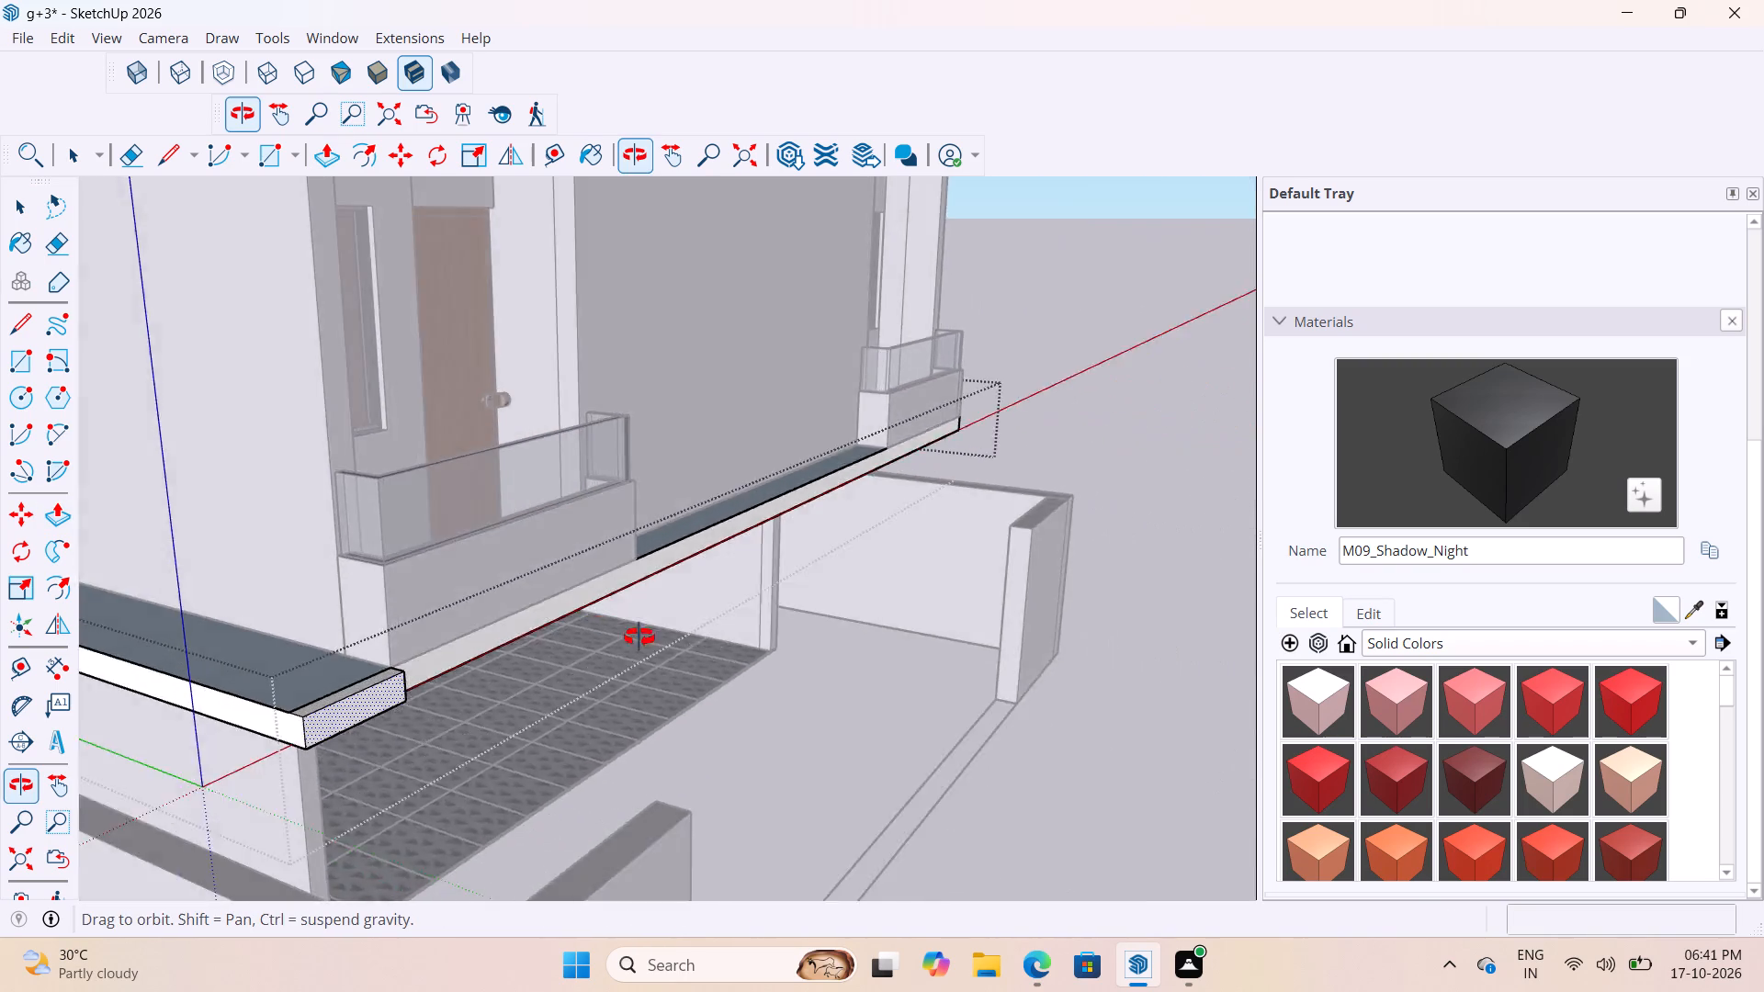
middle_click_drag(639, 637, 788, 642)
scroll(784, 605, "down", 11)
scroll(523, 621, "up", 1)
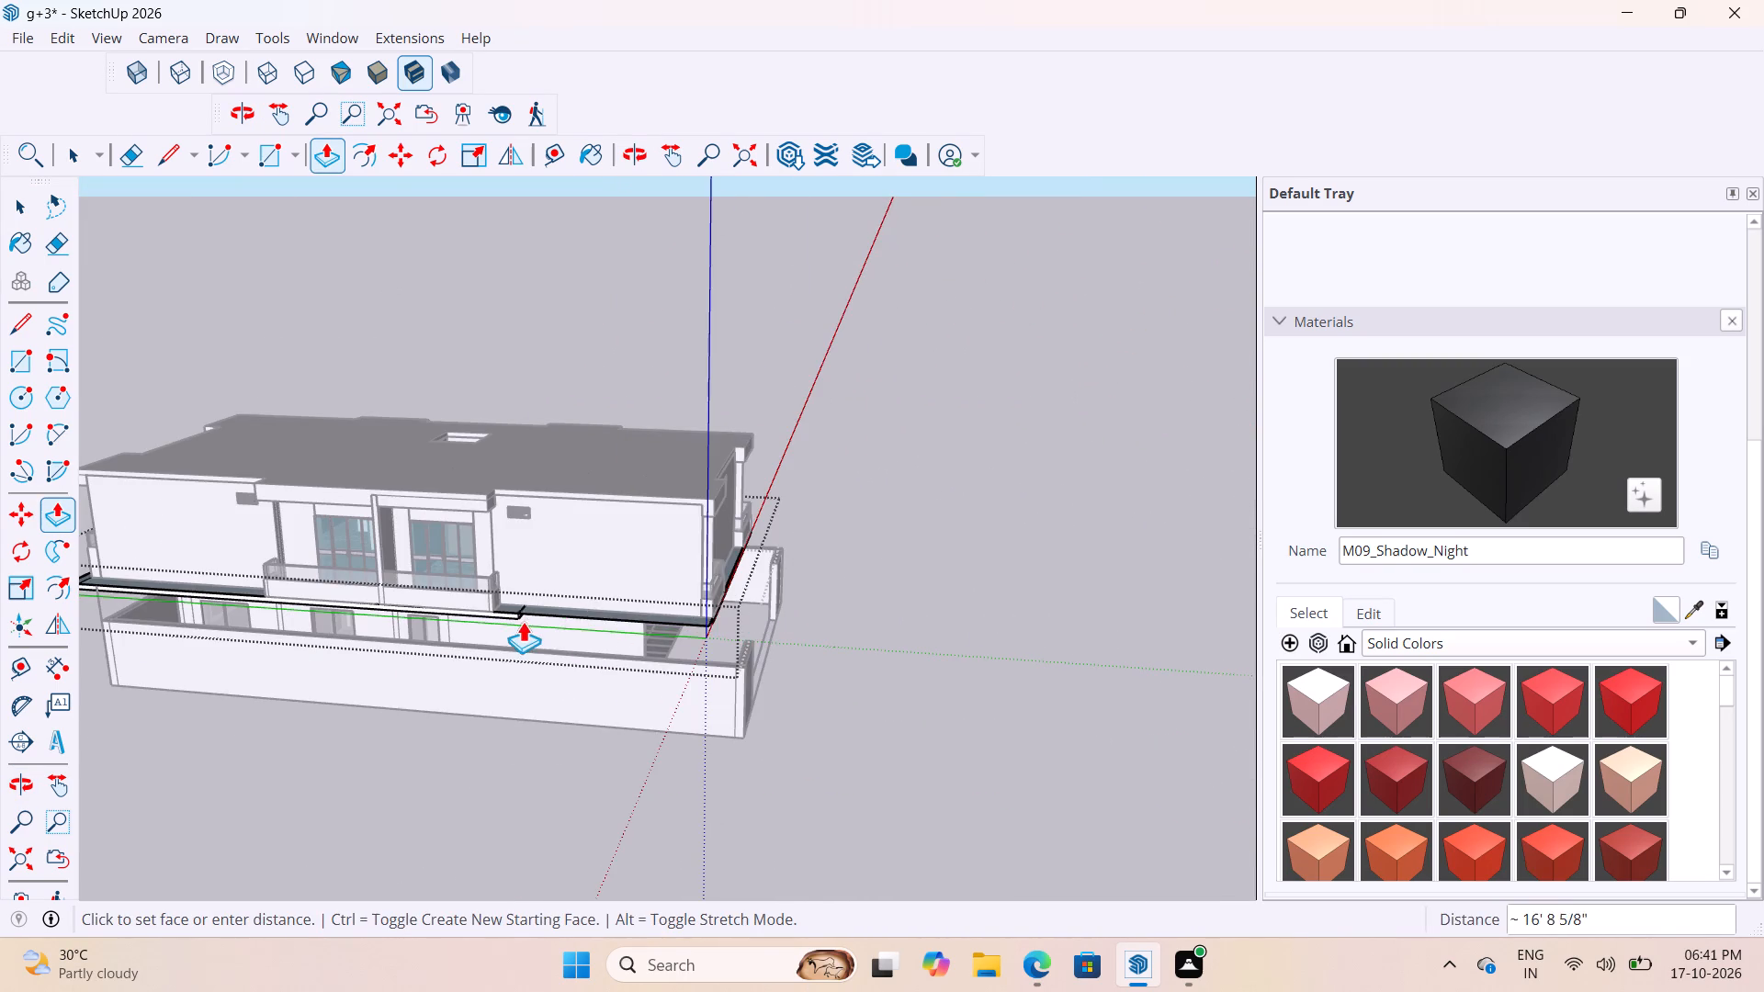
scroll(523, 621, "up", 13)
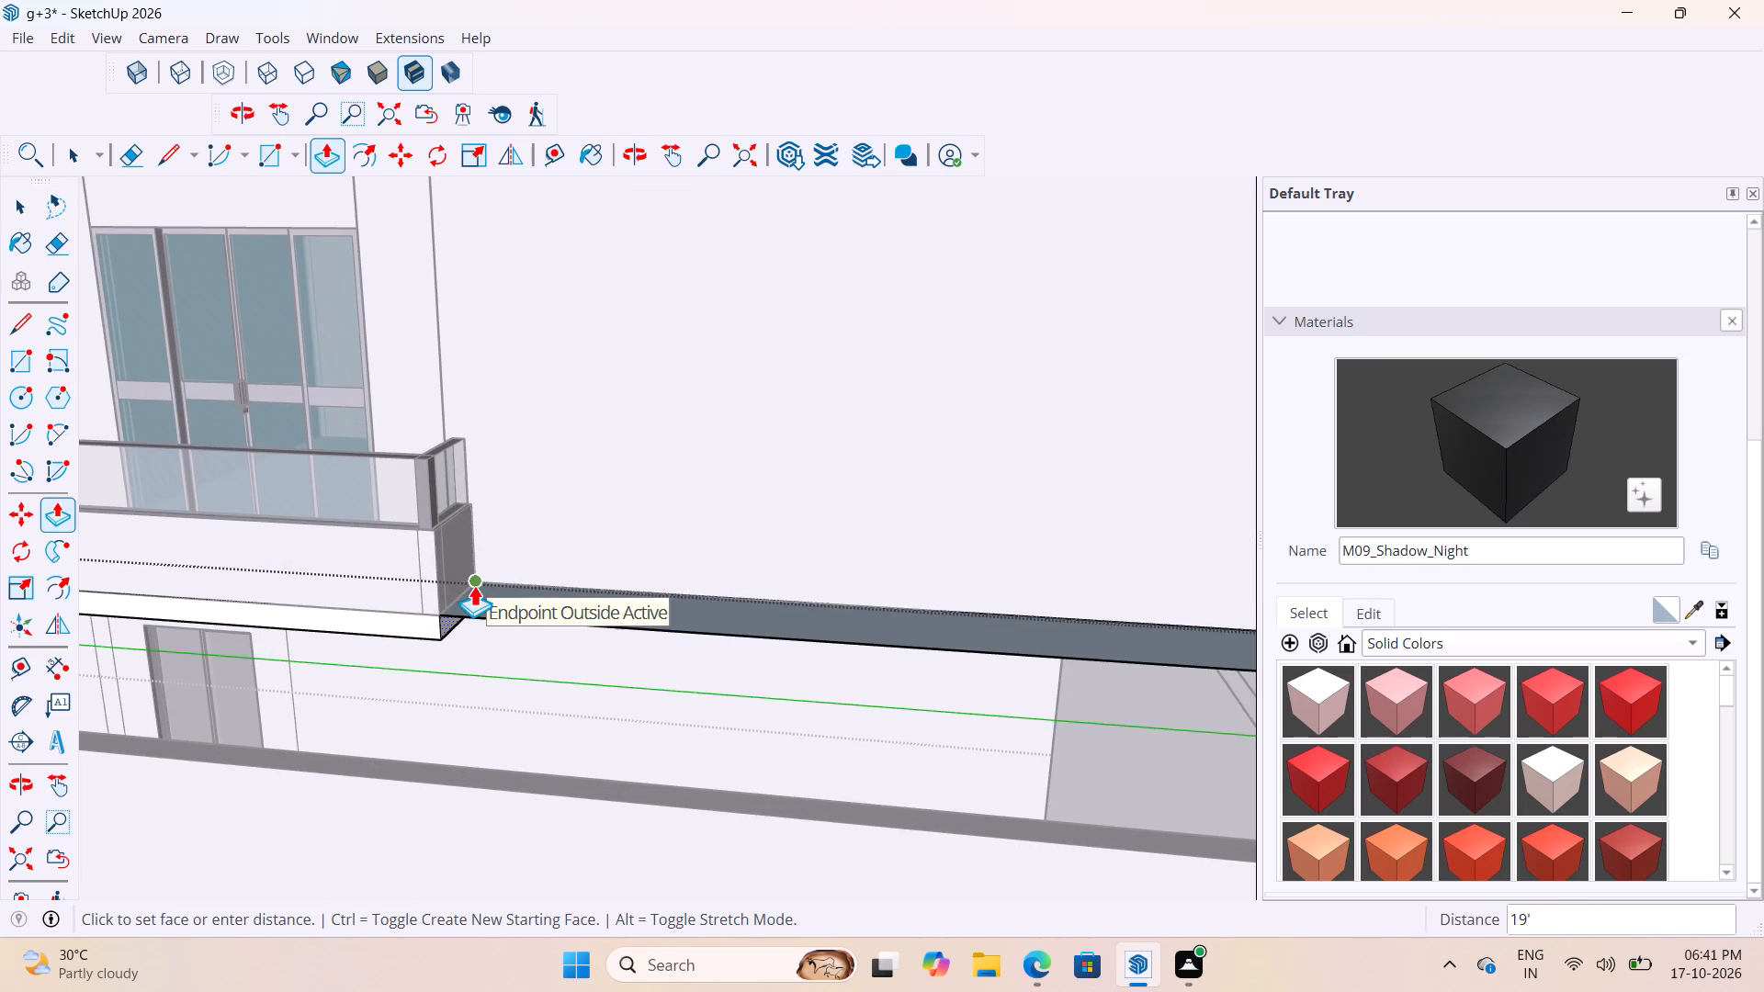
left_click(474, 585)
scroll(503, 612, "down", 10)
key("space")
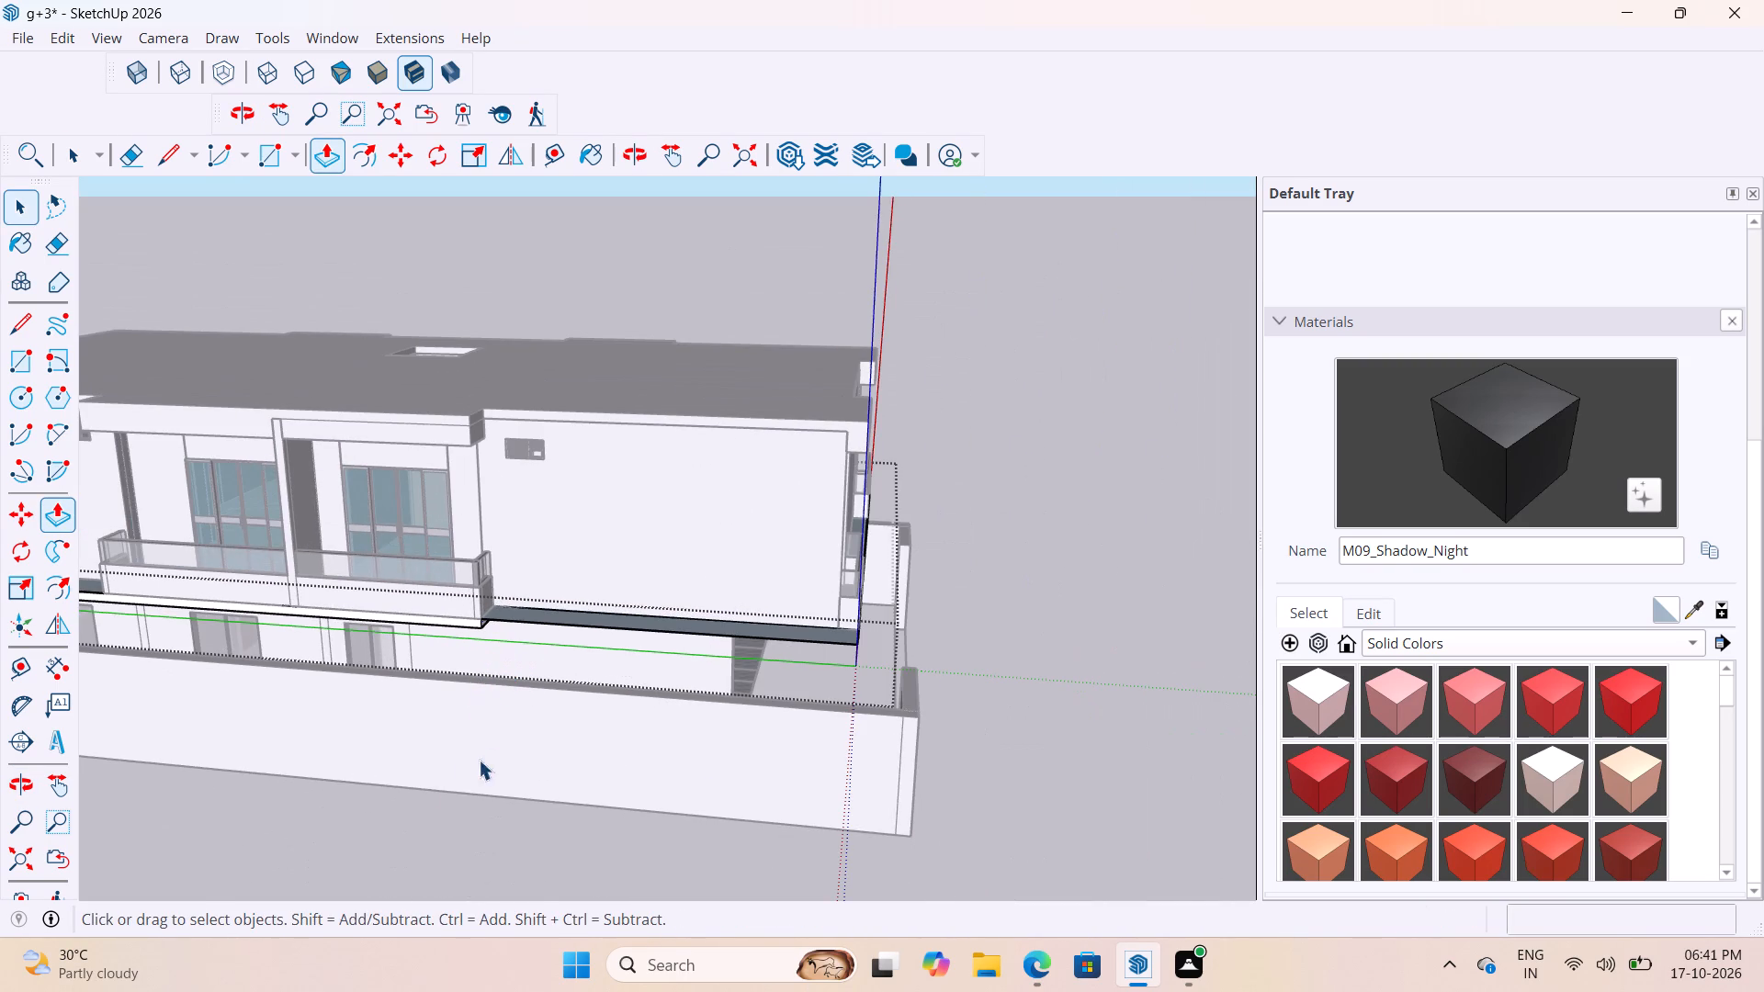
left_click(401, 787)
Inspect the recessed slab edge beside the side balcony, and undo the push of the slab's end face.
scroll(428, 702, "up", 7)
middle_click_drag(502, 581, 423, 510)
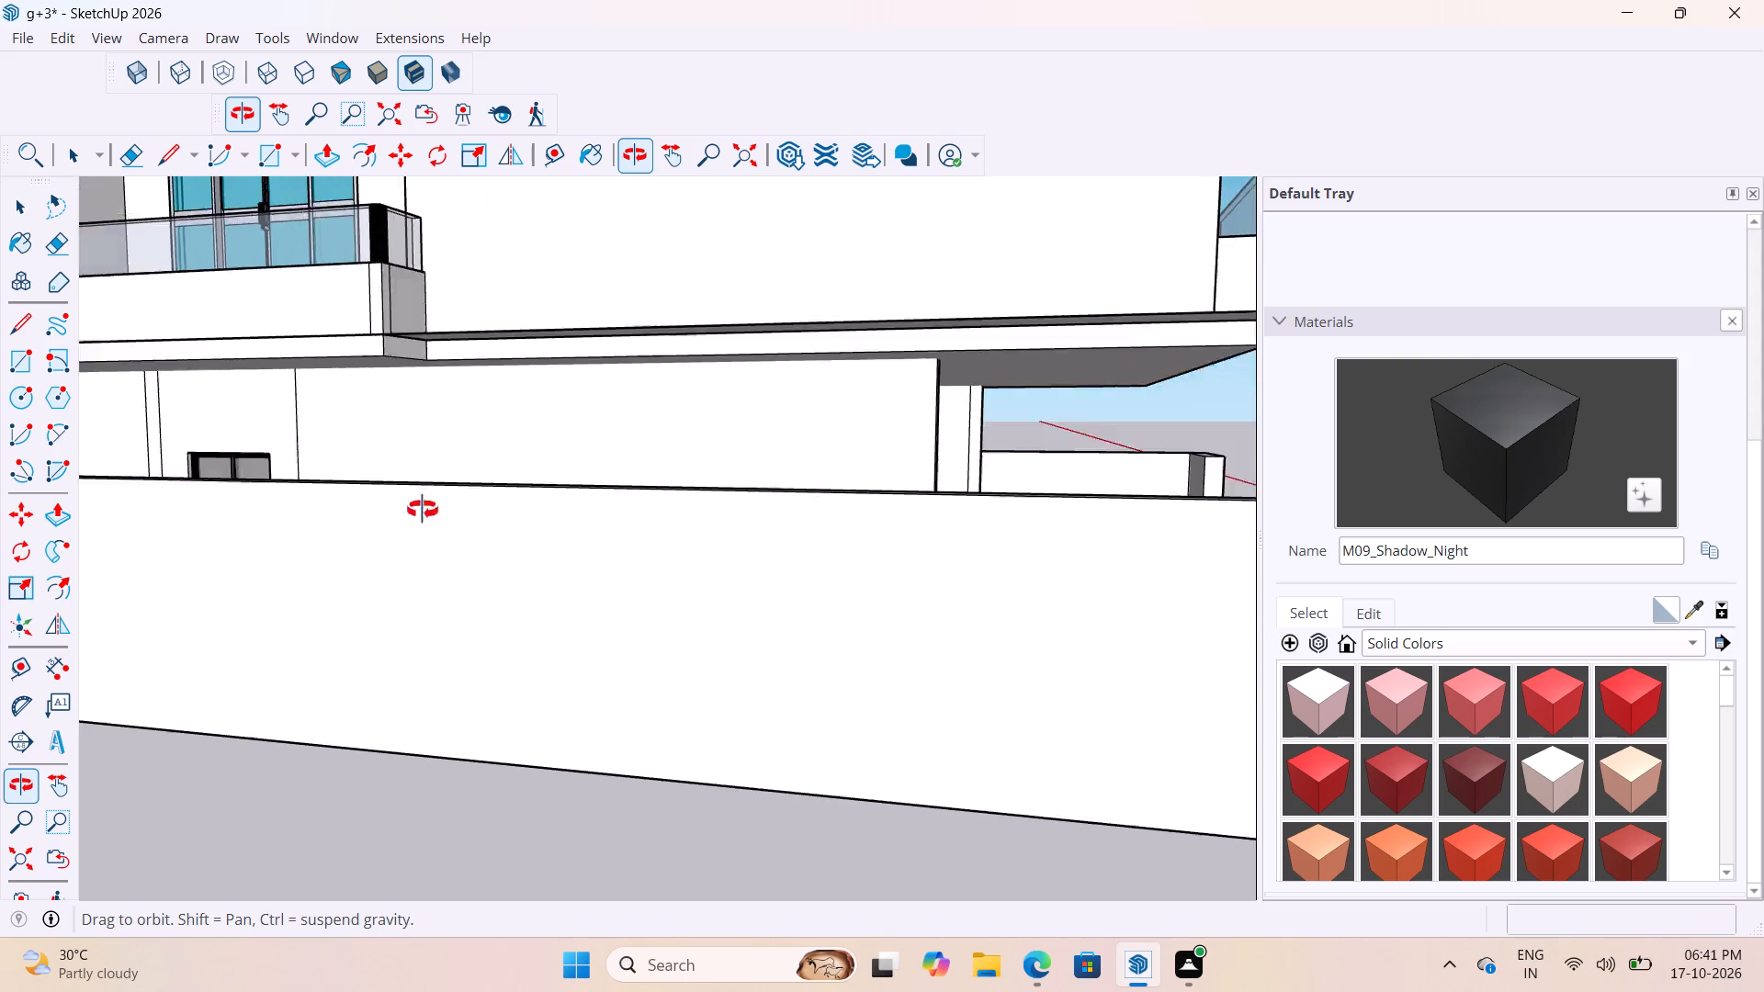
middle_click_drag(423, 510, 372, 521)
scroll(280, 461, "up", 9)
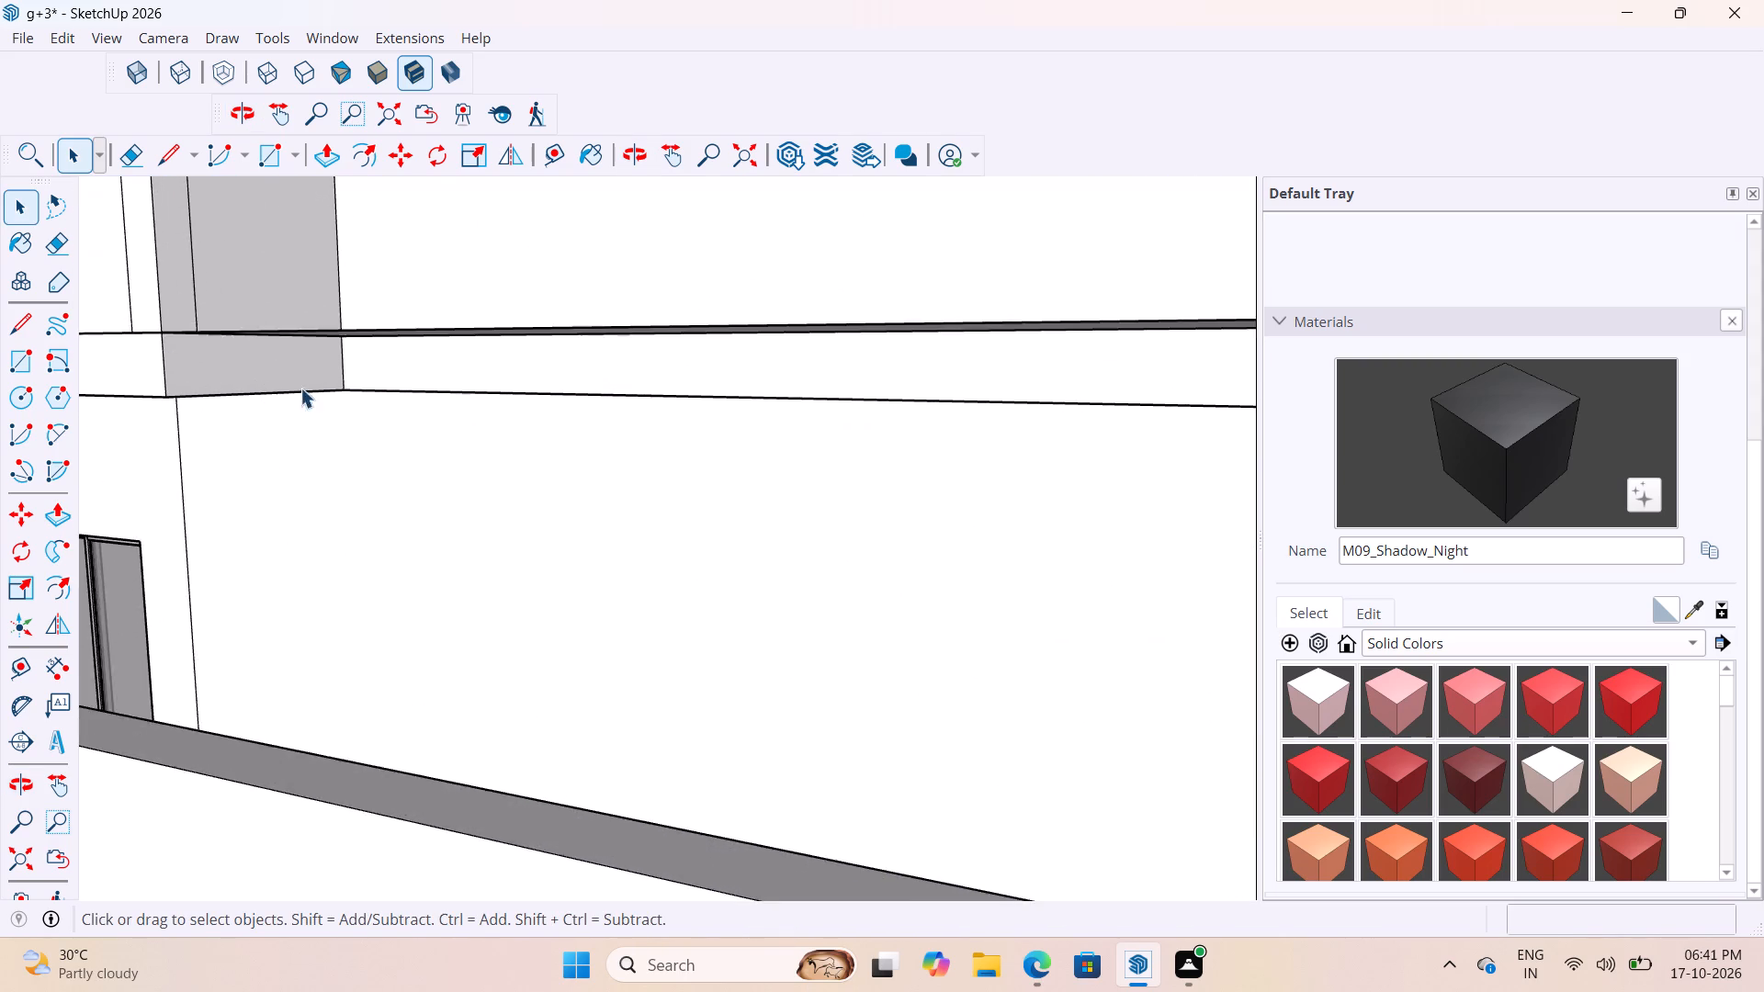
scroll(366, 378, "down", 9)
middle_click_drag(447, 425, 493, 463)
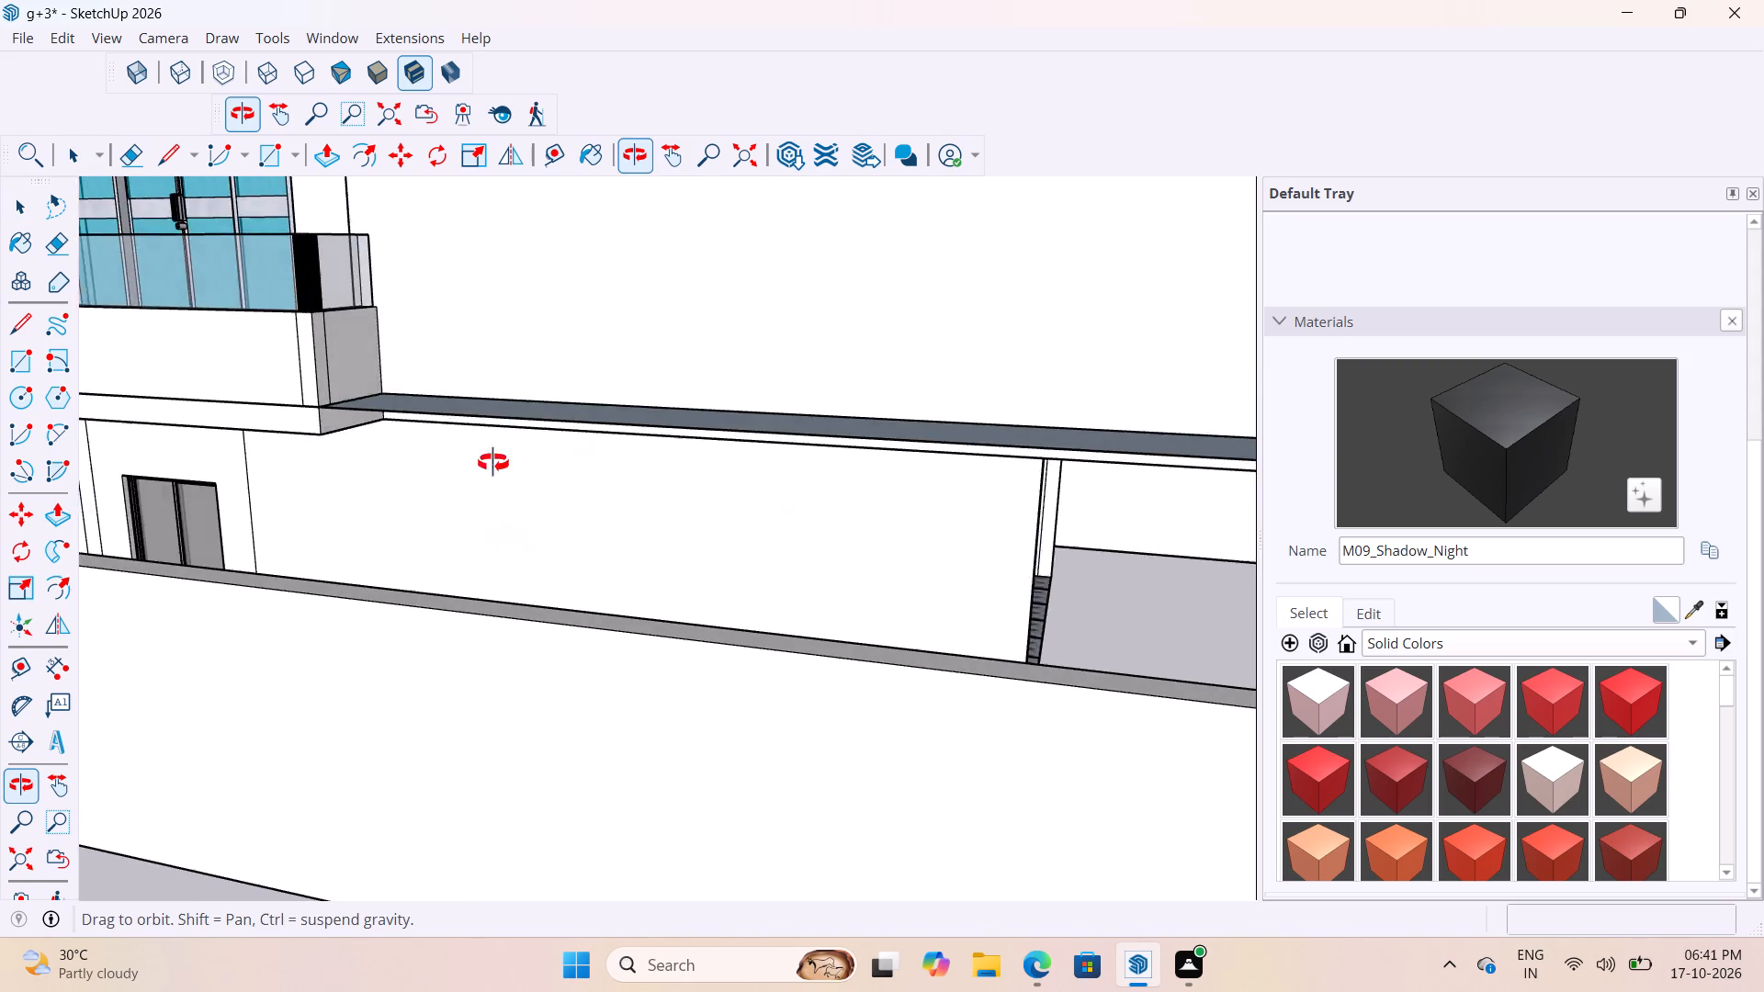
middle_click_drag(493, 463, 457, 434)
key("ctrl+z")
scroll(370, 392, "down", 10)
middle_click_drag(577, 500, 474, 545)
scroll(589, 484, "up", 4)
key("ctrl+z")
Push the small end face at the slab corner back 19' to the side balcony's inner corner, and close the group.
scroll(545, 458, "up", 3)
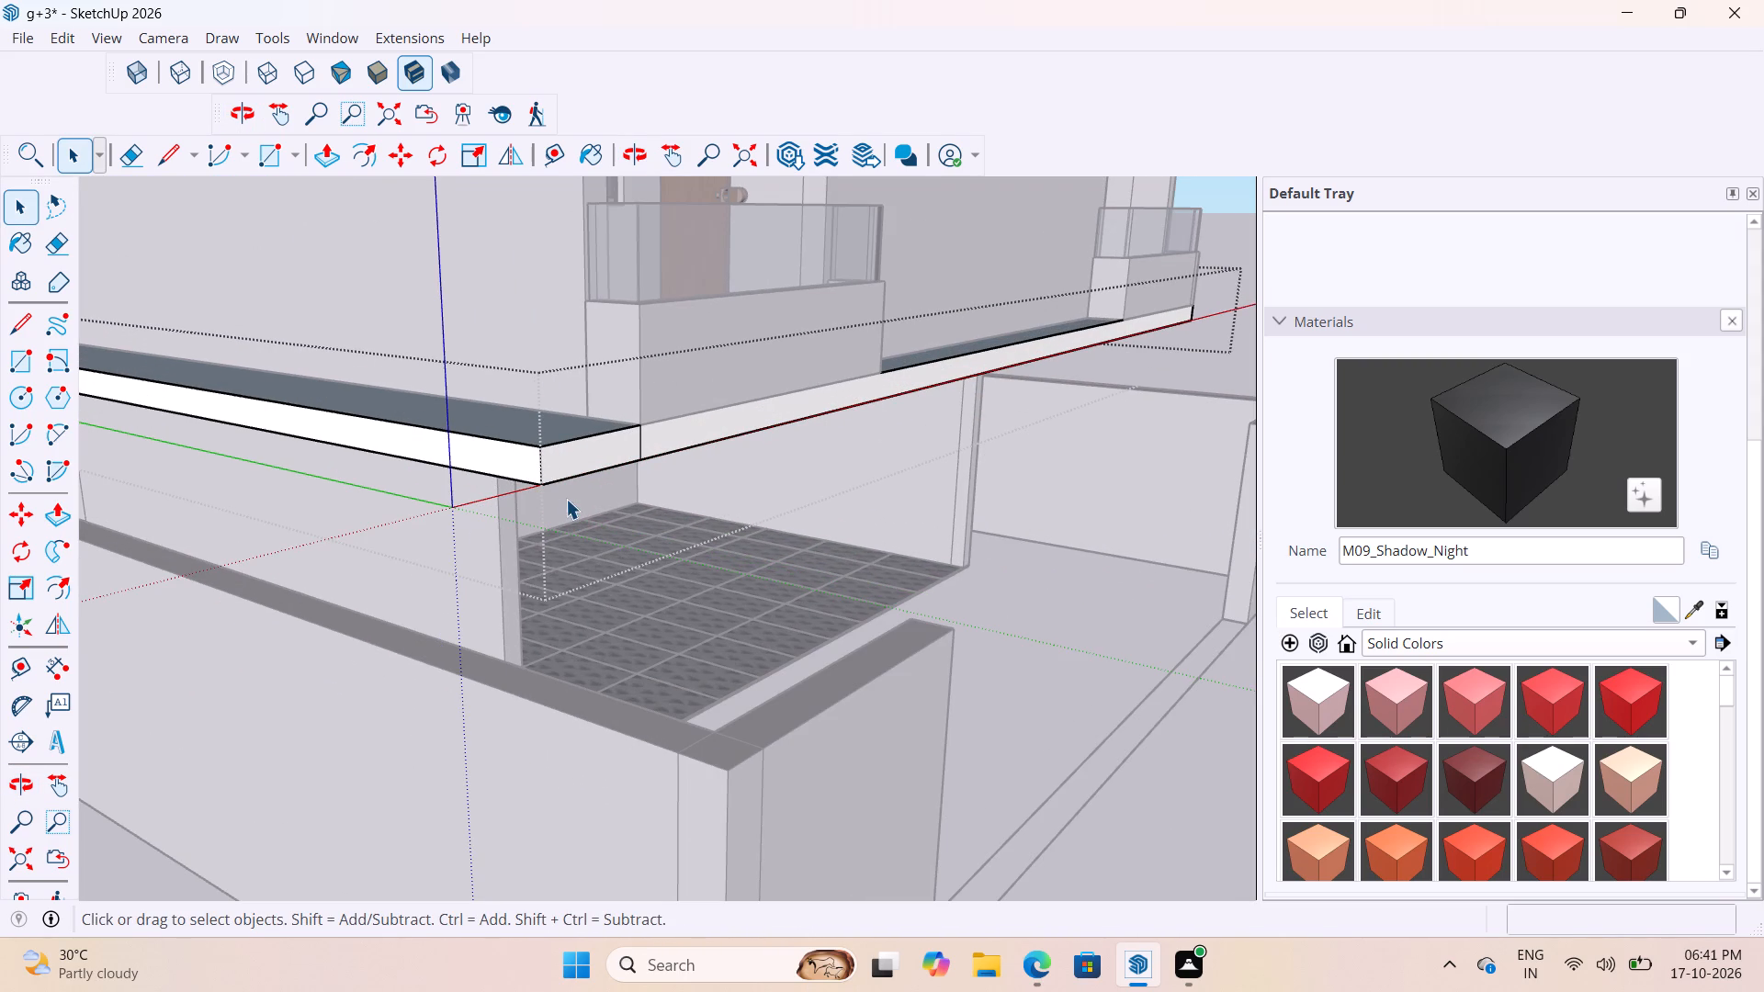
key("p")
left_click(587, 461)
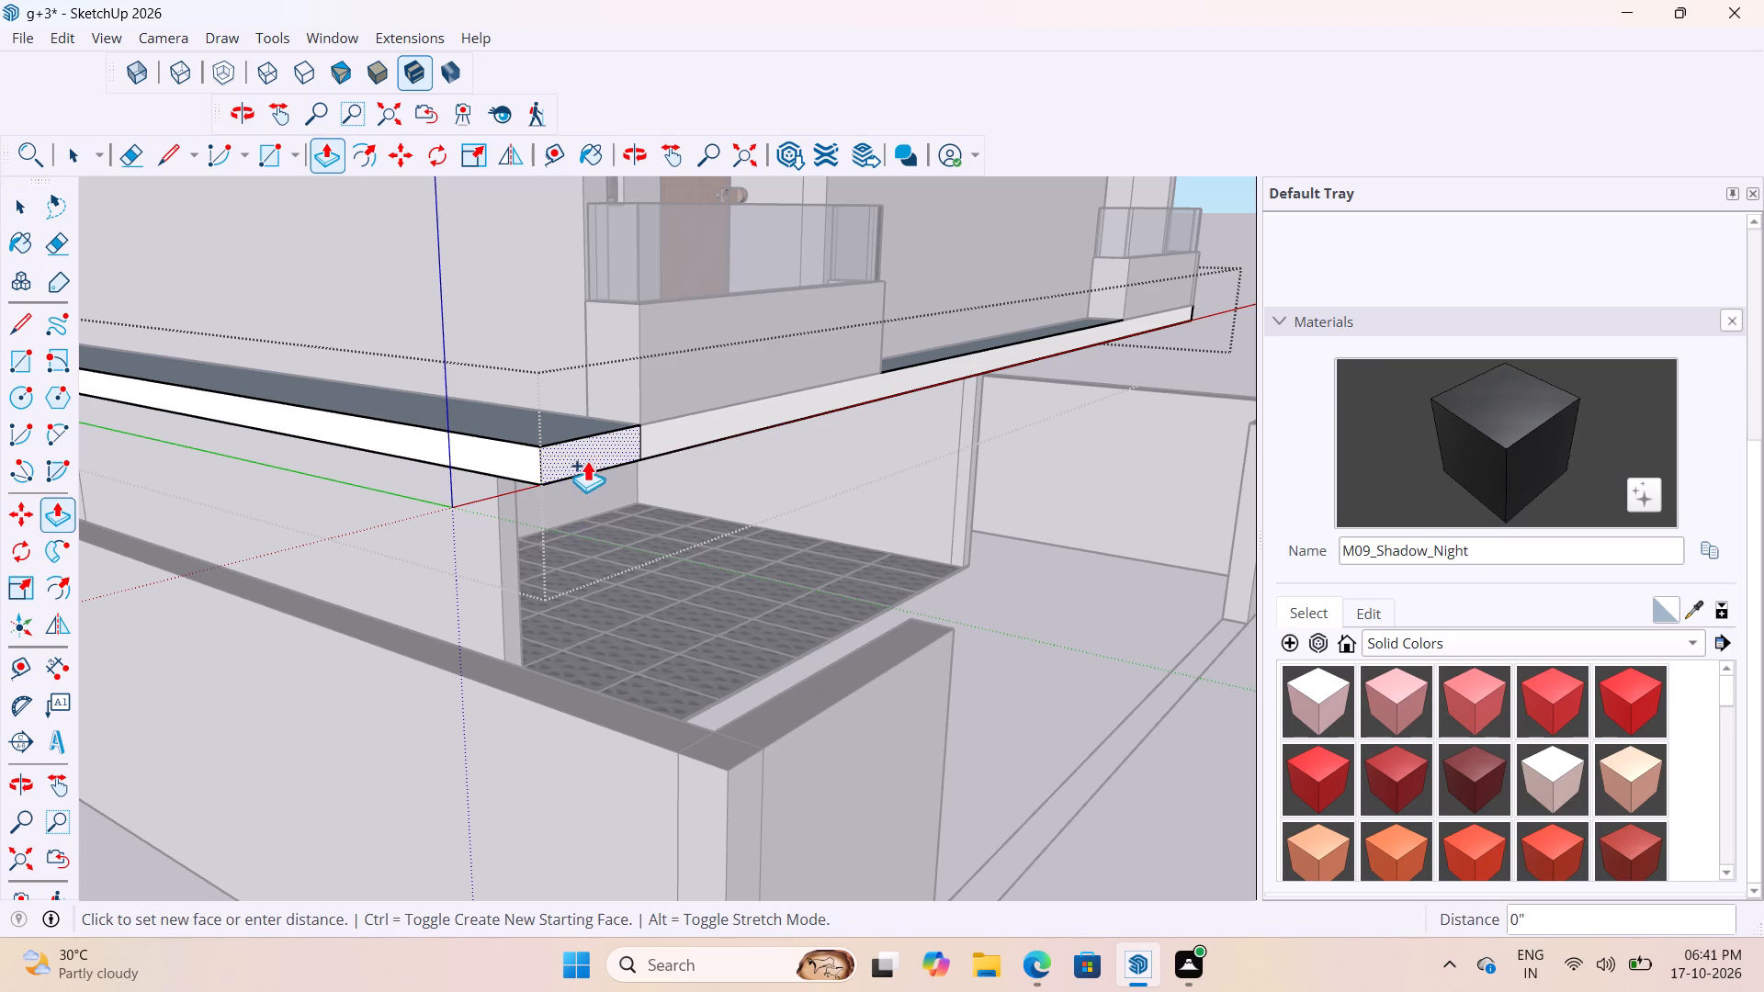
key("space")
scroll(567, 463, "up", 3)
left_click(564, 457)
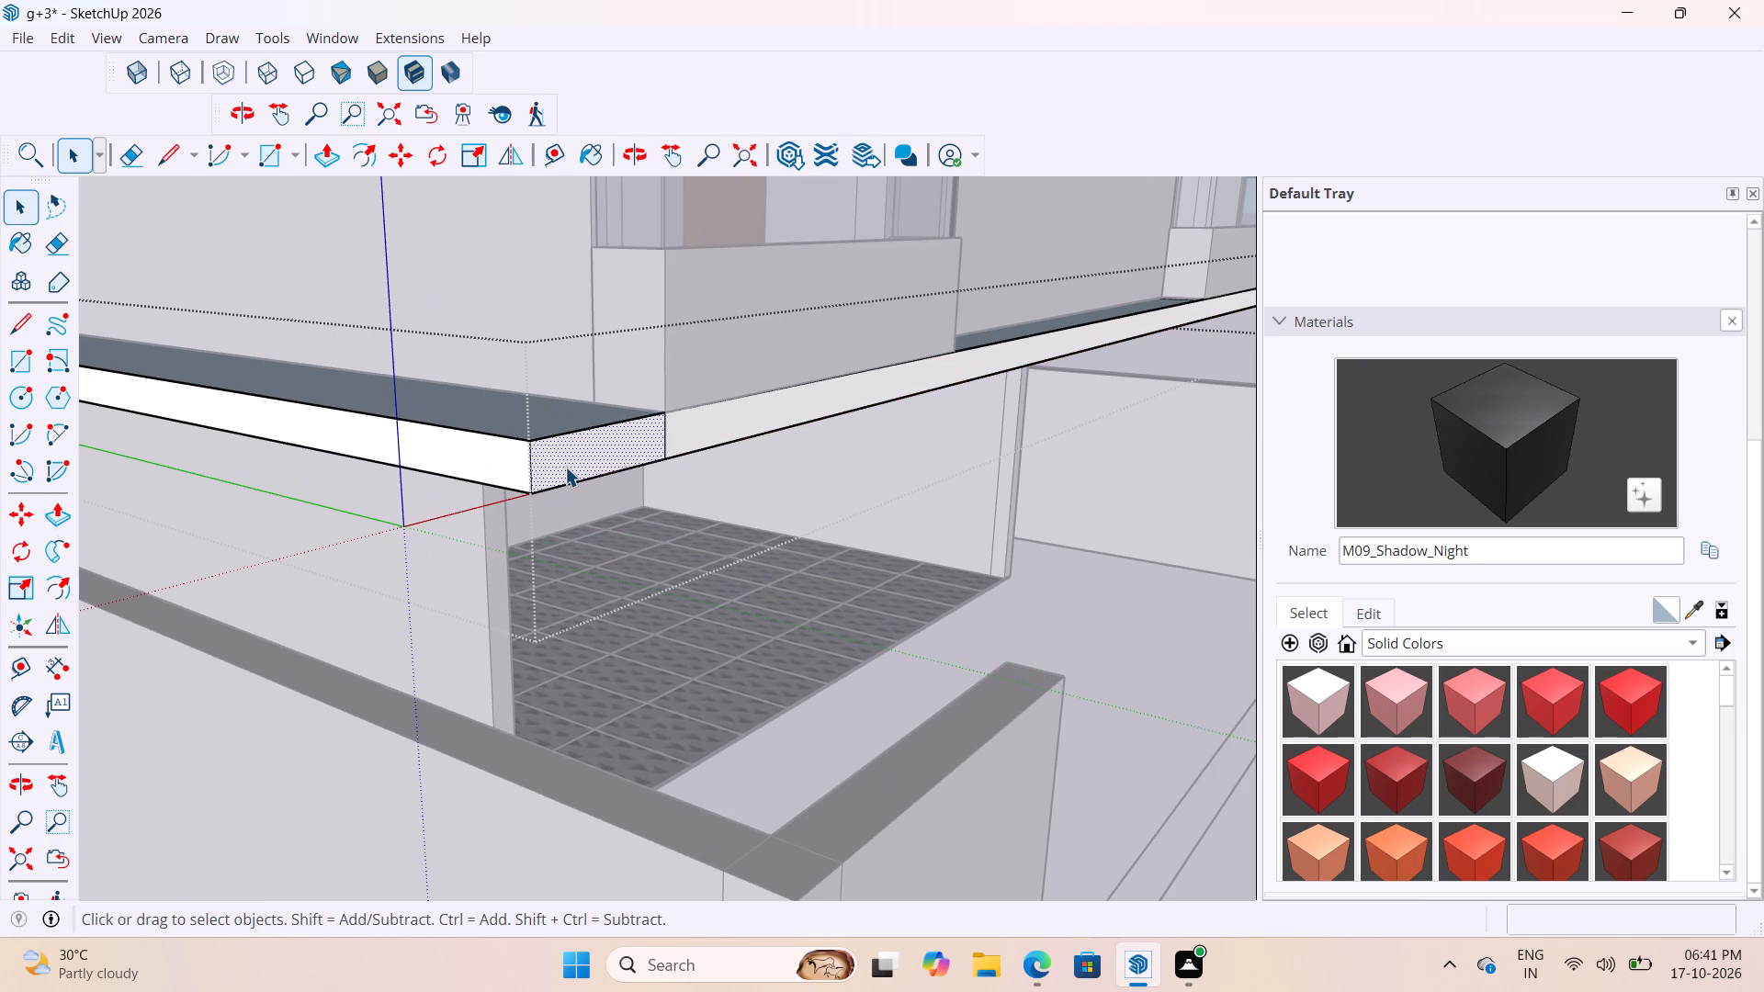
key("p")
left_click(566, 468)
scroll(476, 444, "down", 16)
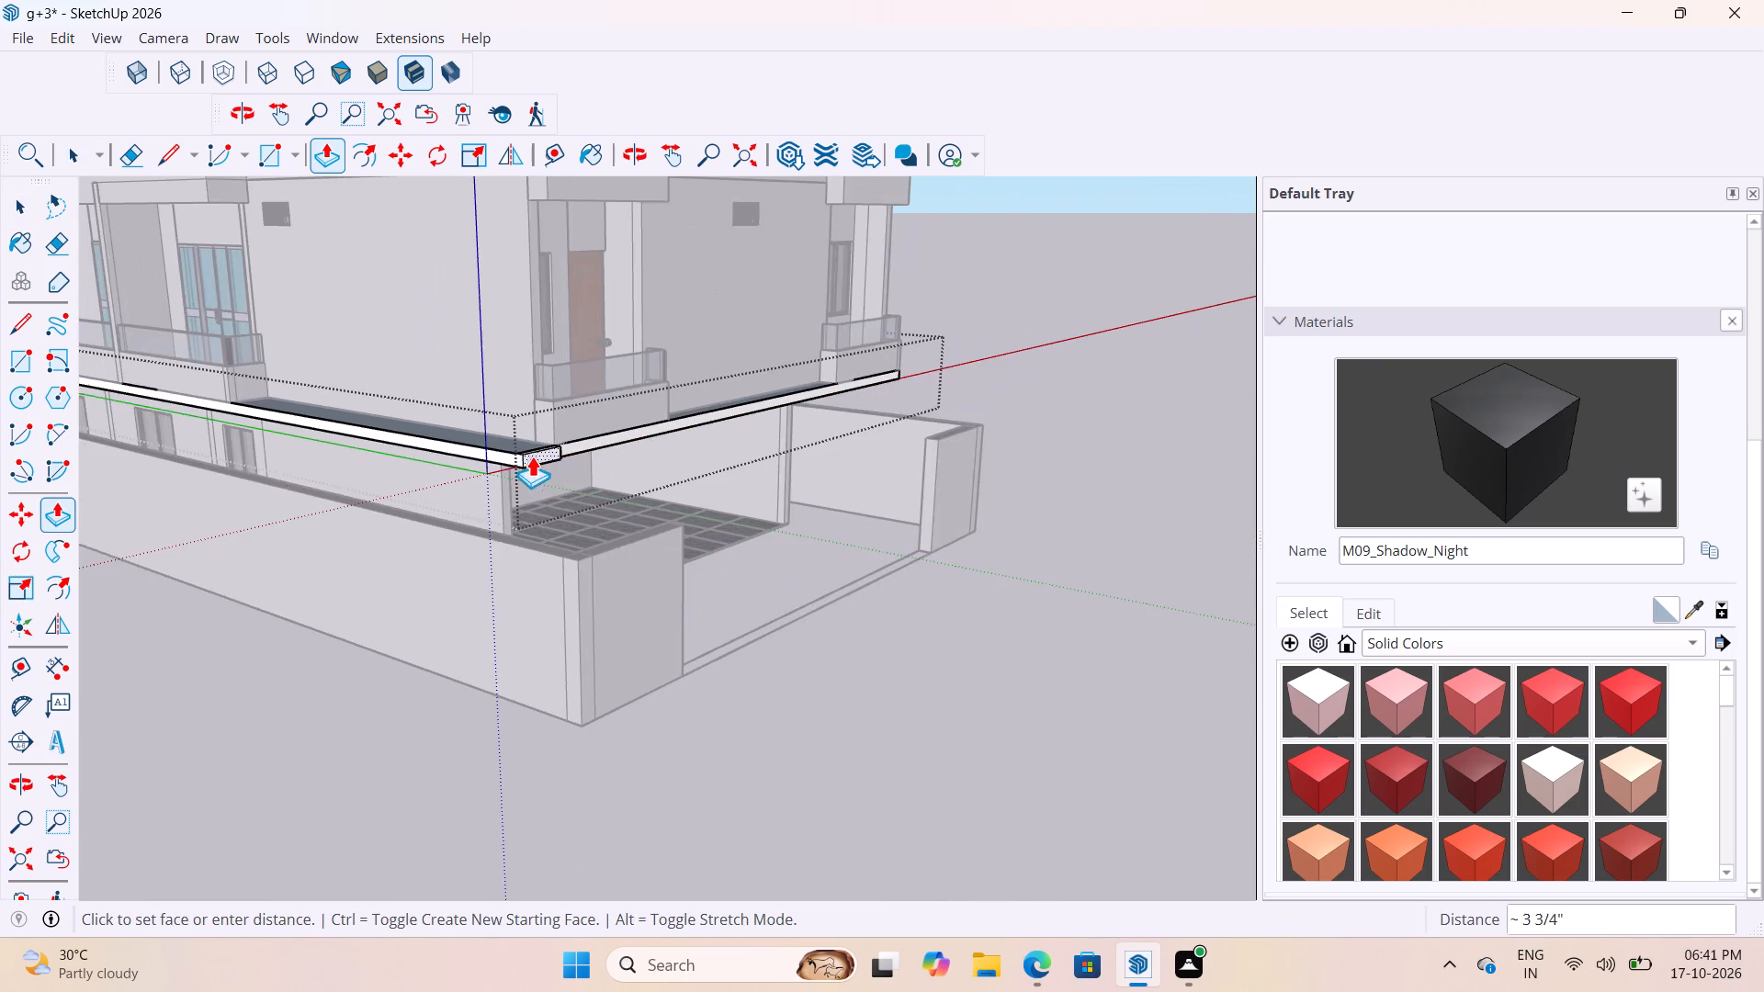
scroll(532, 456, "down", 3)
scroll(312, 429, "up", 12)
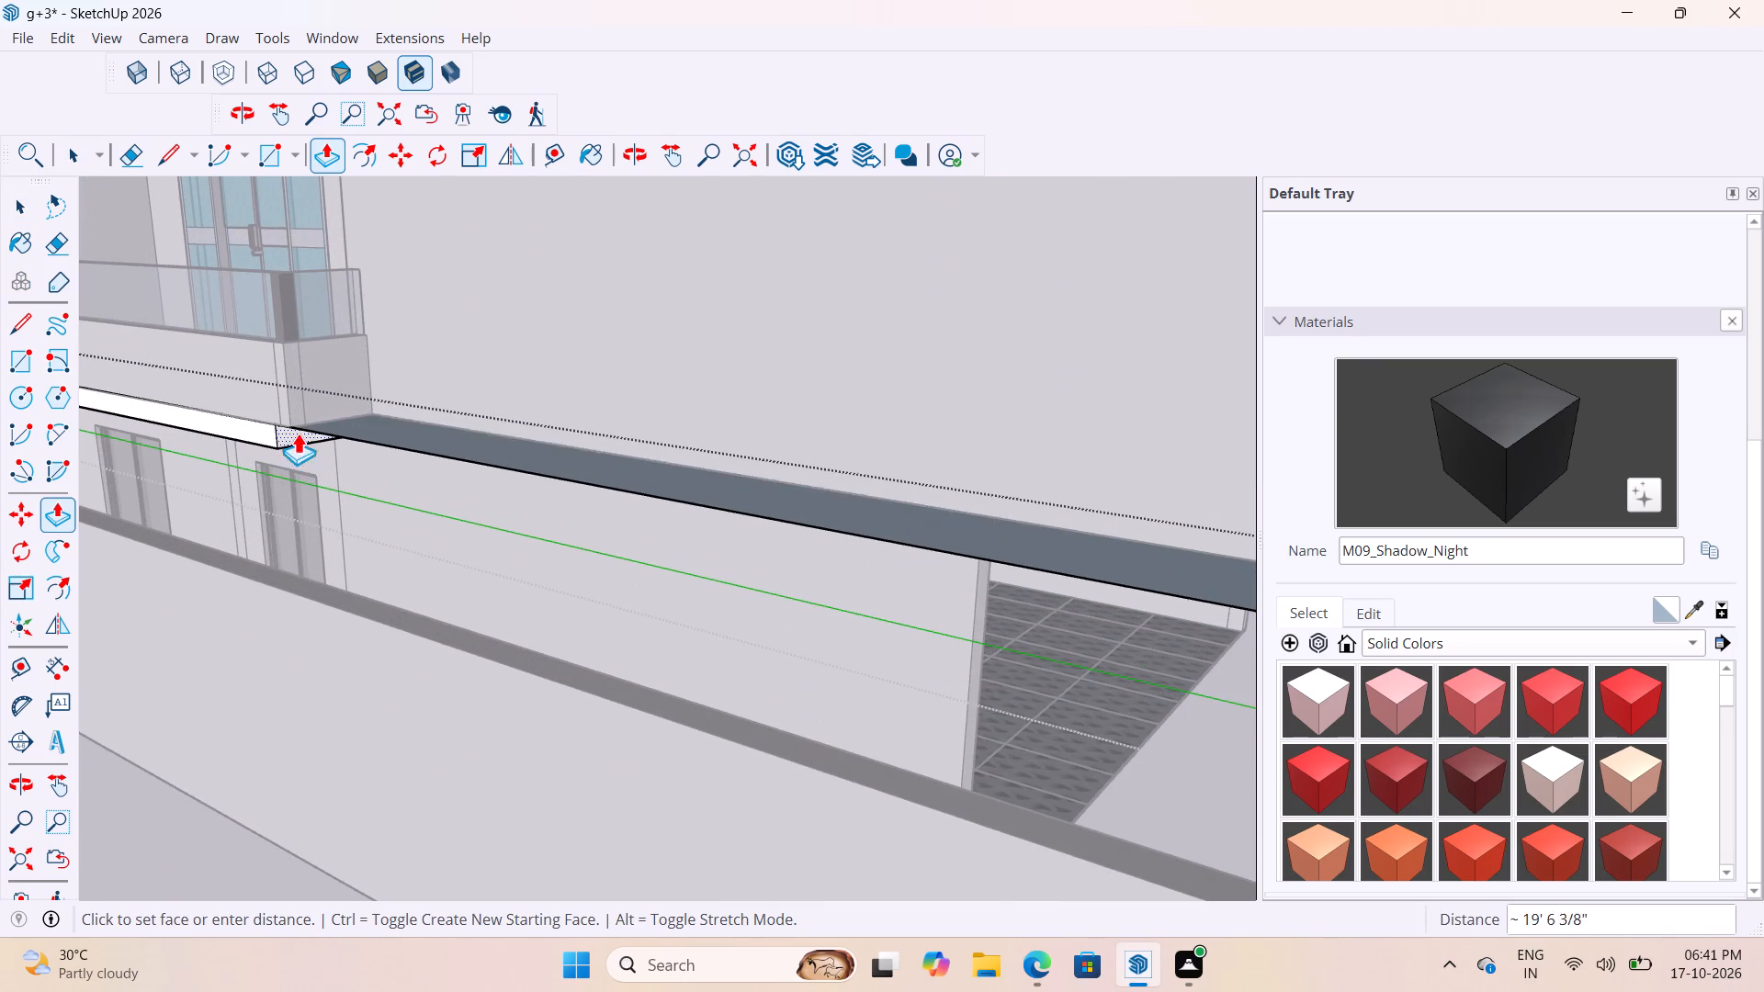
scroll(301, 442, "up", 11)
left_click(279, 408)
scroll(501, 409, "down", 4)
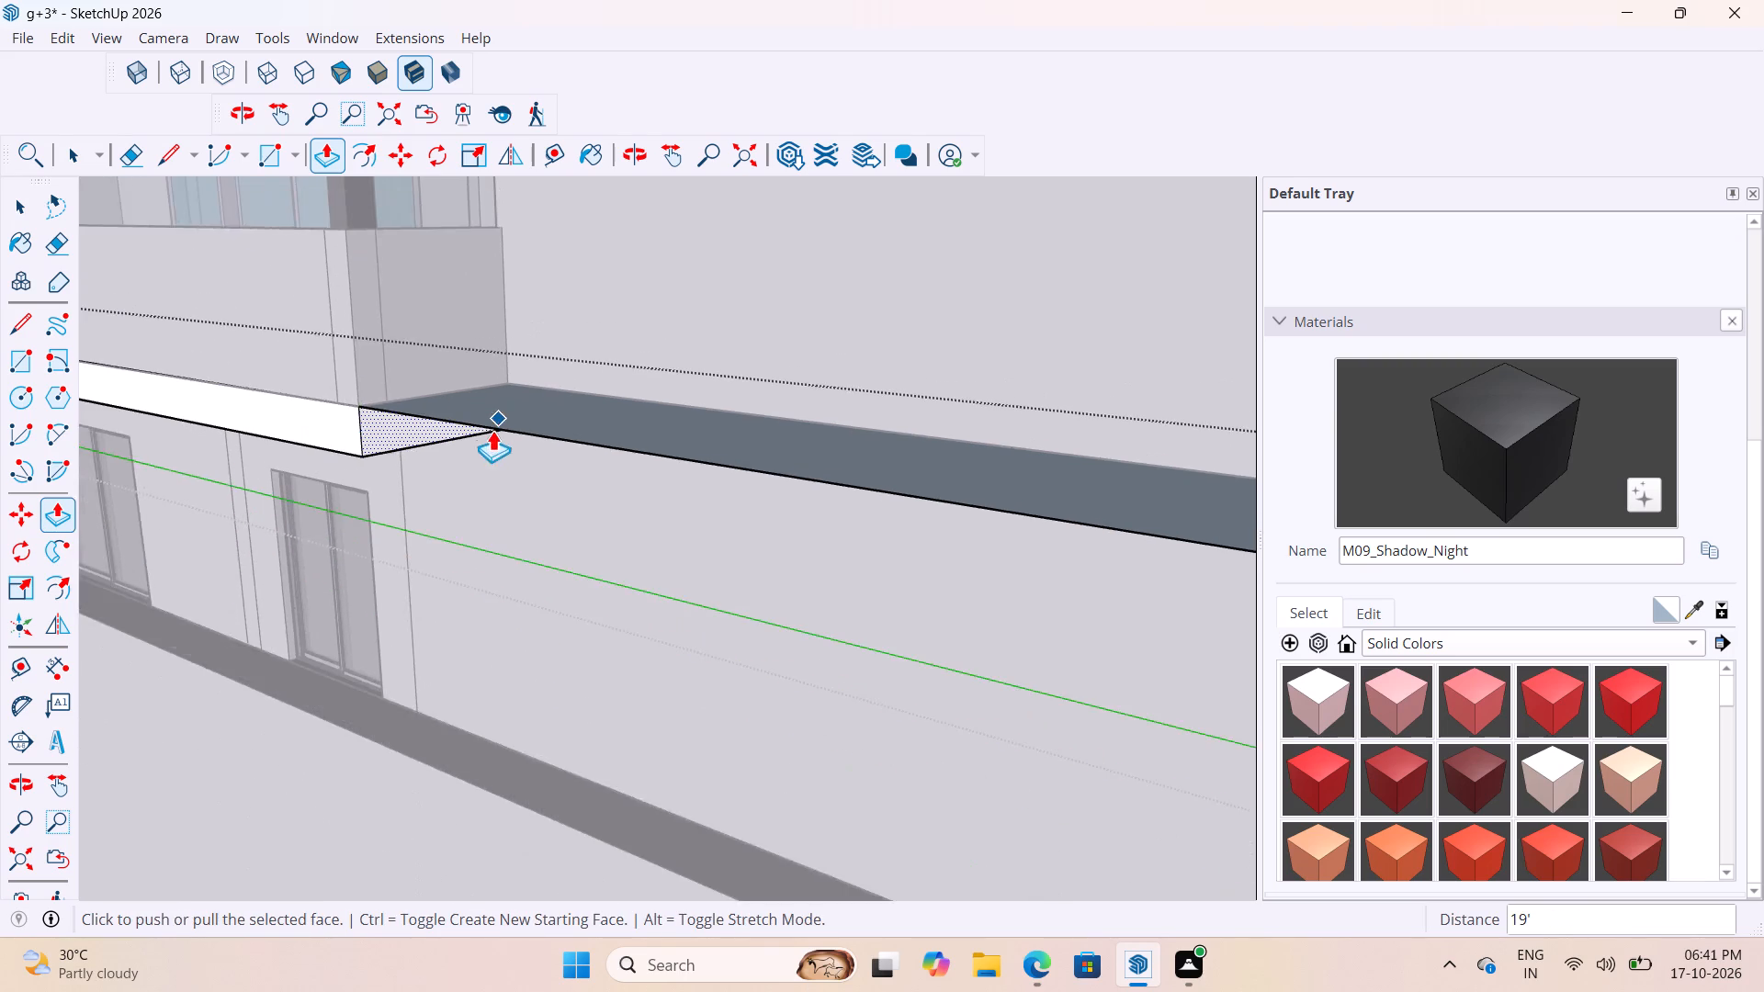
scroll(492, 430, "down", 5)
key("space")
scroll(452, 553, "down", 5)
left_click(290, 807)
Inspect the slab's recessed edge beside the side balcony, opening and closing the slab group.
scroll(752, 650, "up", 3)
middle_click_drag(603, 505, 620, 437)
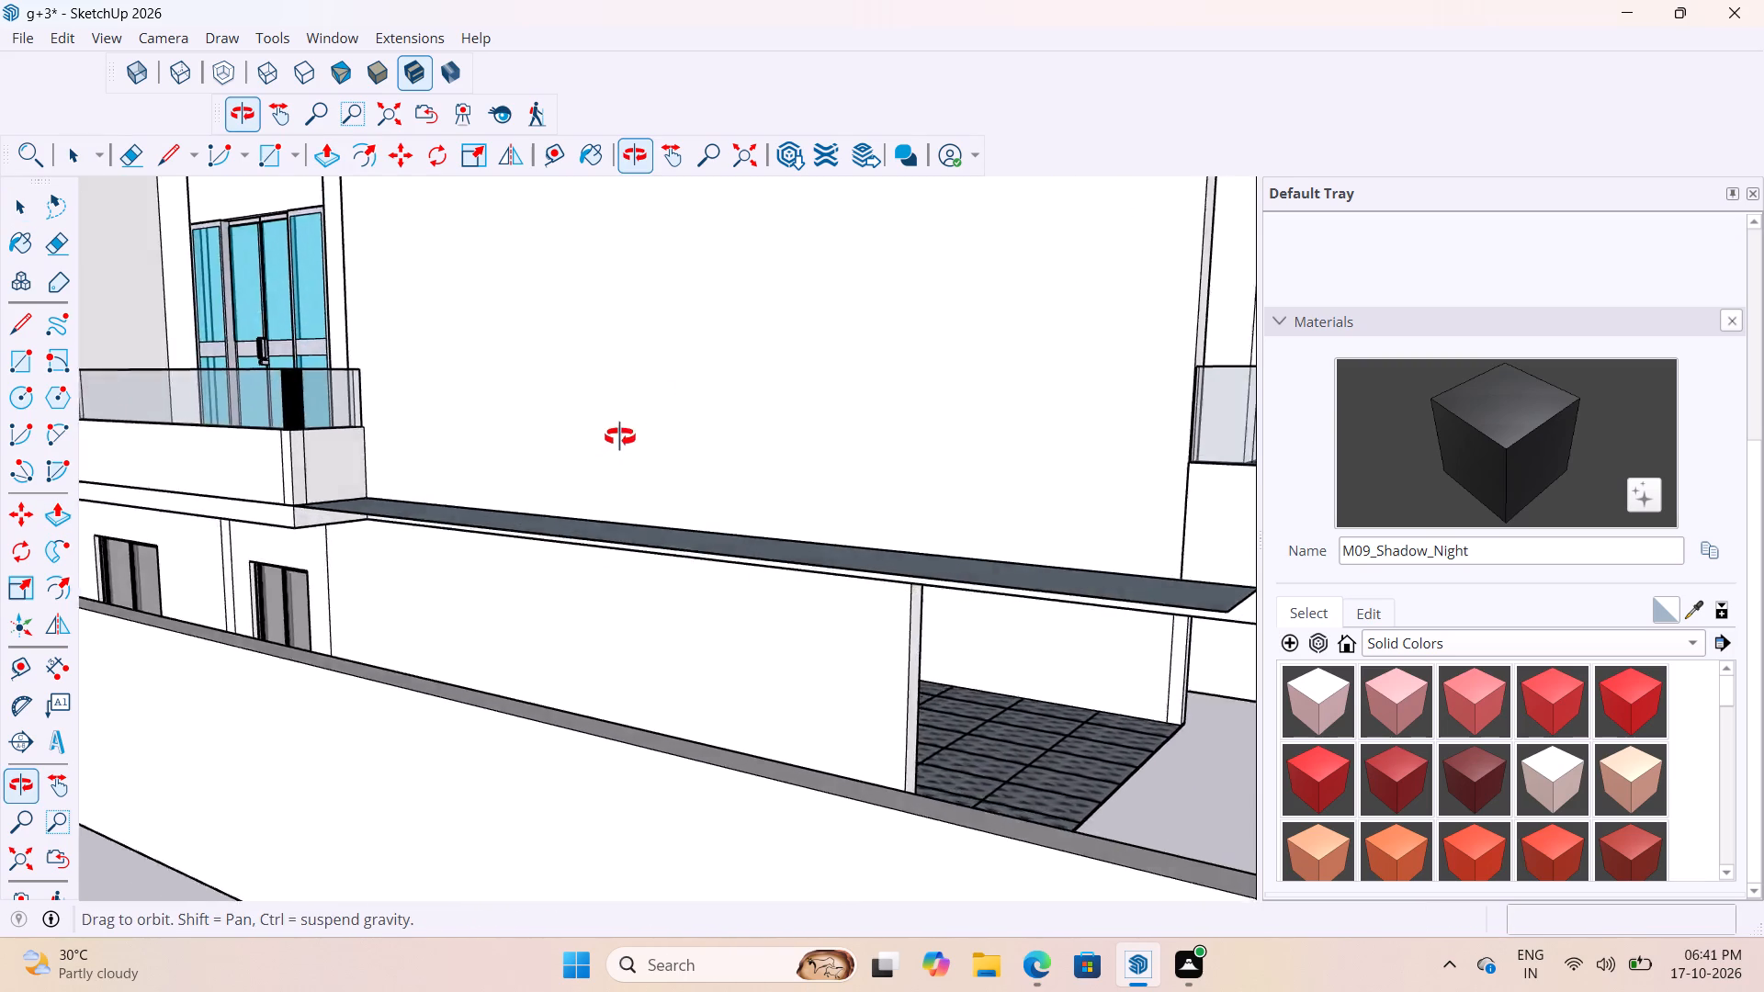
middle_click_drag(620, 437, 663, 400)
scroll(212, 595, "up", 10)
left_click(259, 535)
scroll(274, 524, "down", 3)
triple_click(274, 524)
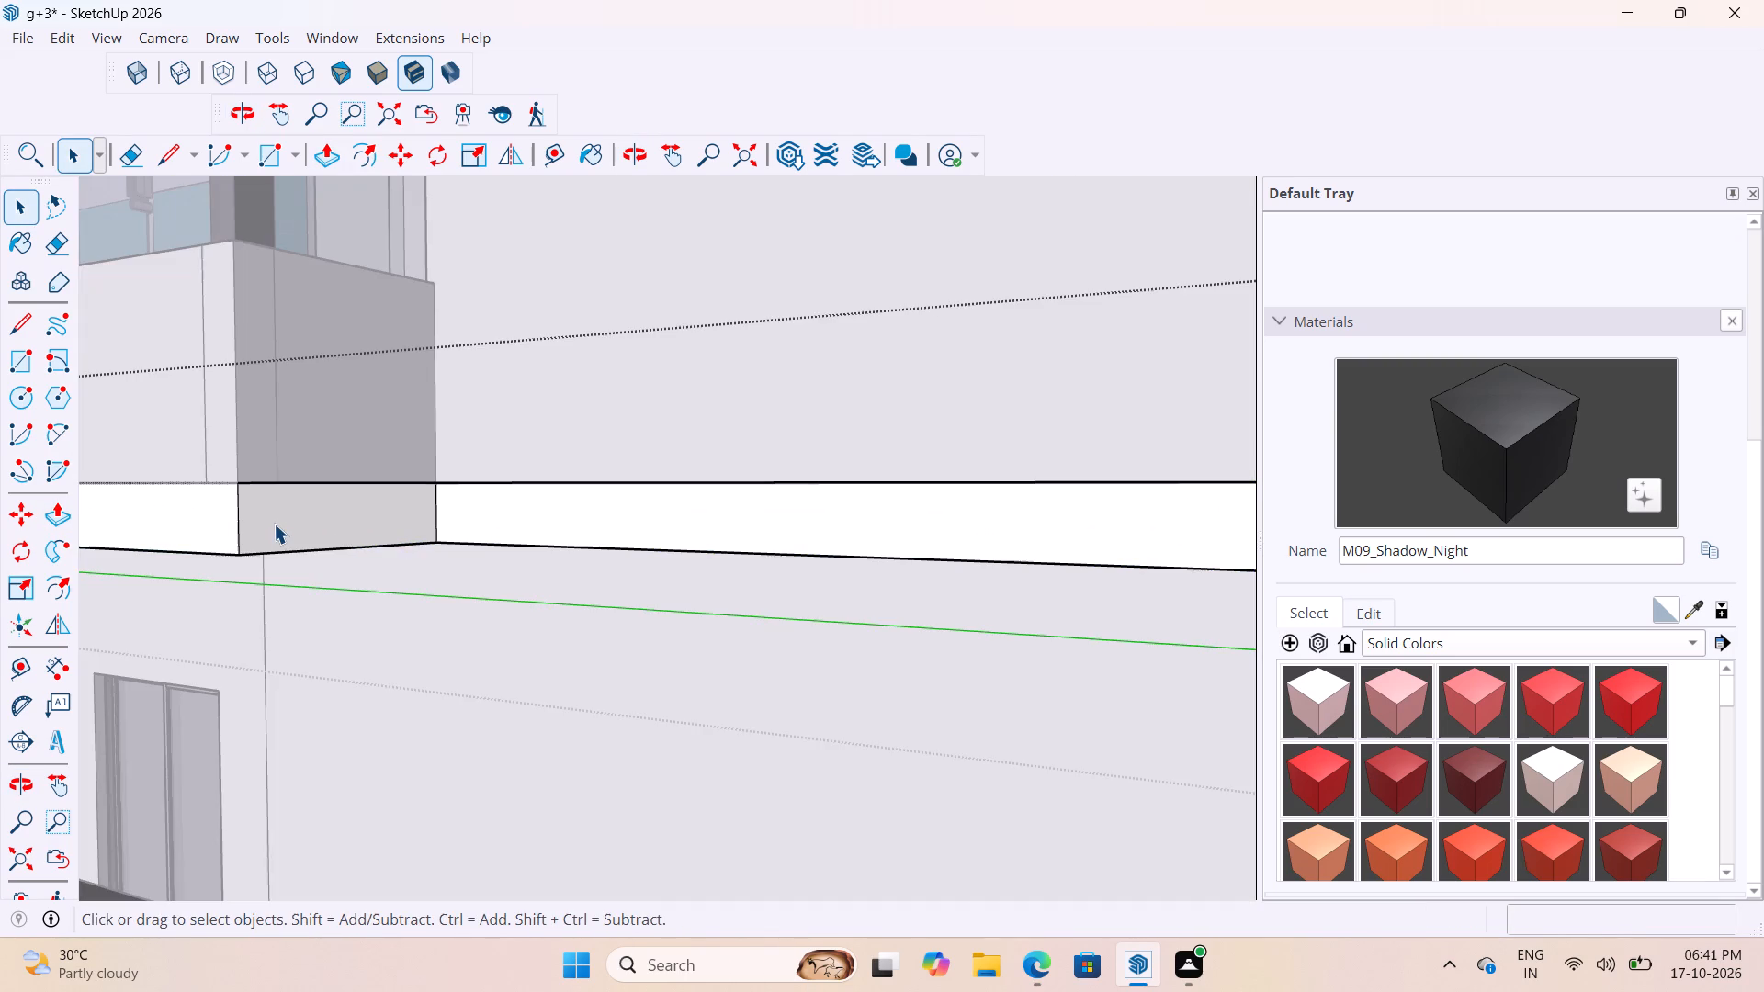
scroll(275, 528, "down", 13)
scroll(295, 652, "down", 5)
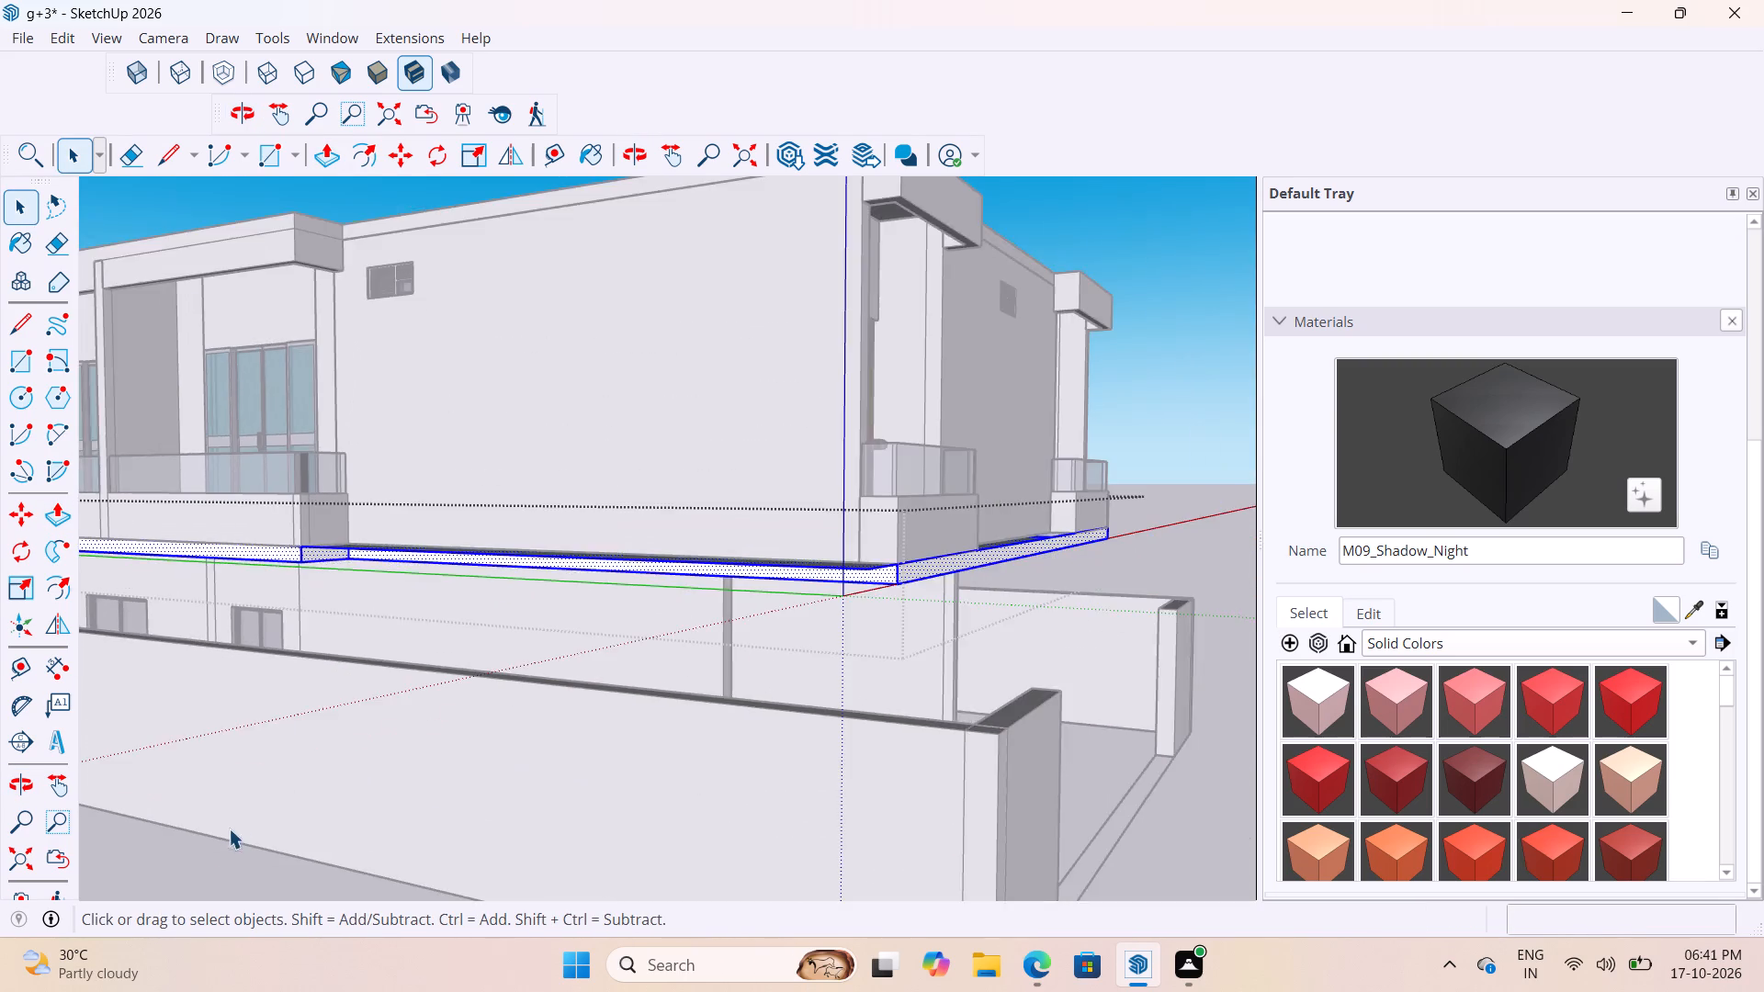
left_click(215, 855)
Open the slab group and delete the outer edge of the leftover thin top strip along the side wall.
scroll(644, 693, "up", 5)
middle_click_drag(792, 569, 849, 681)
scroll(769, 534, "down", 2)
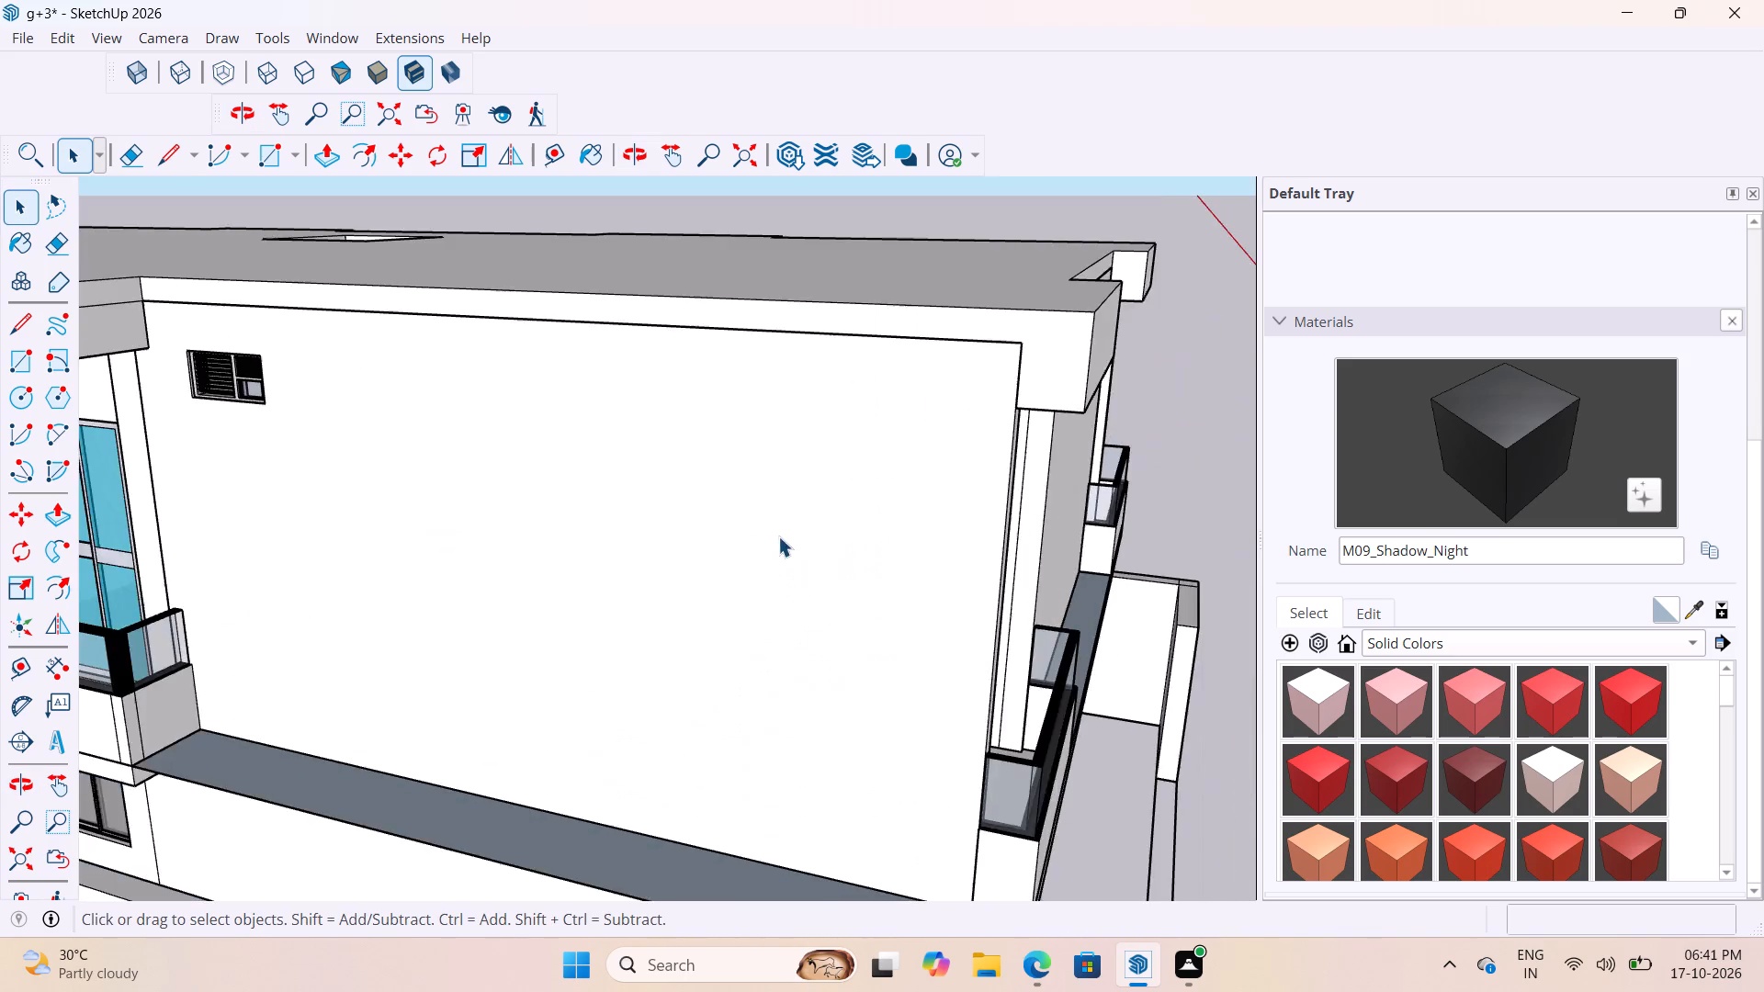
scroll(778, 536, "down", 12)
middle_click_drag(831, 681, 858, 762)
scroll(869, 823, "up", 2)
left_click(865, 746)
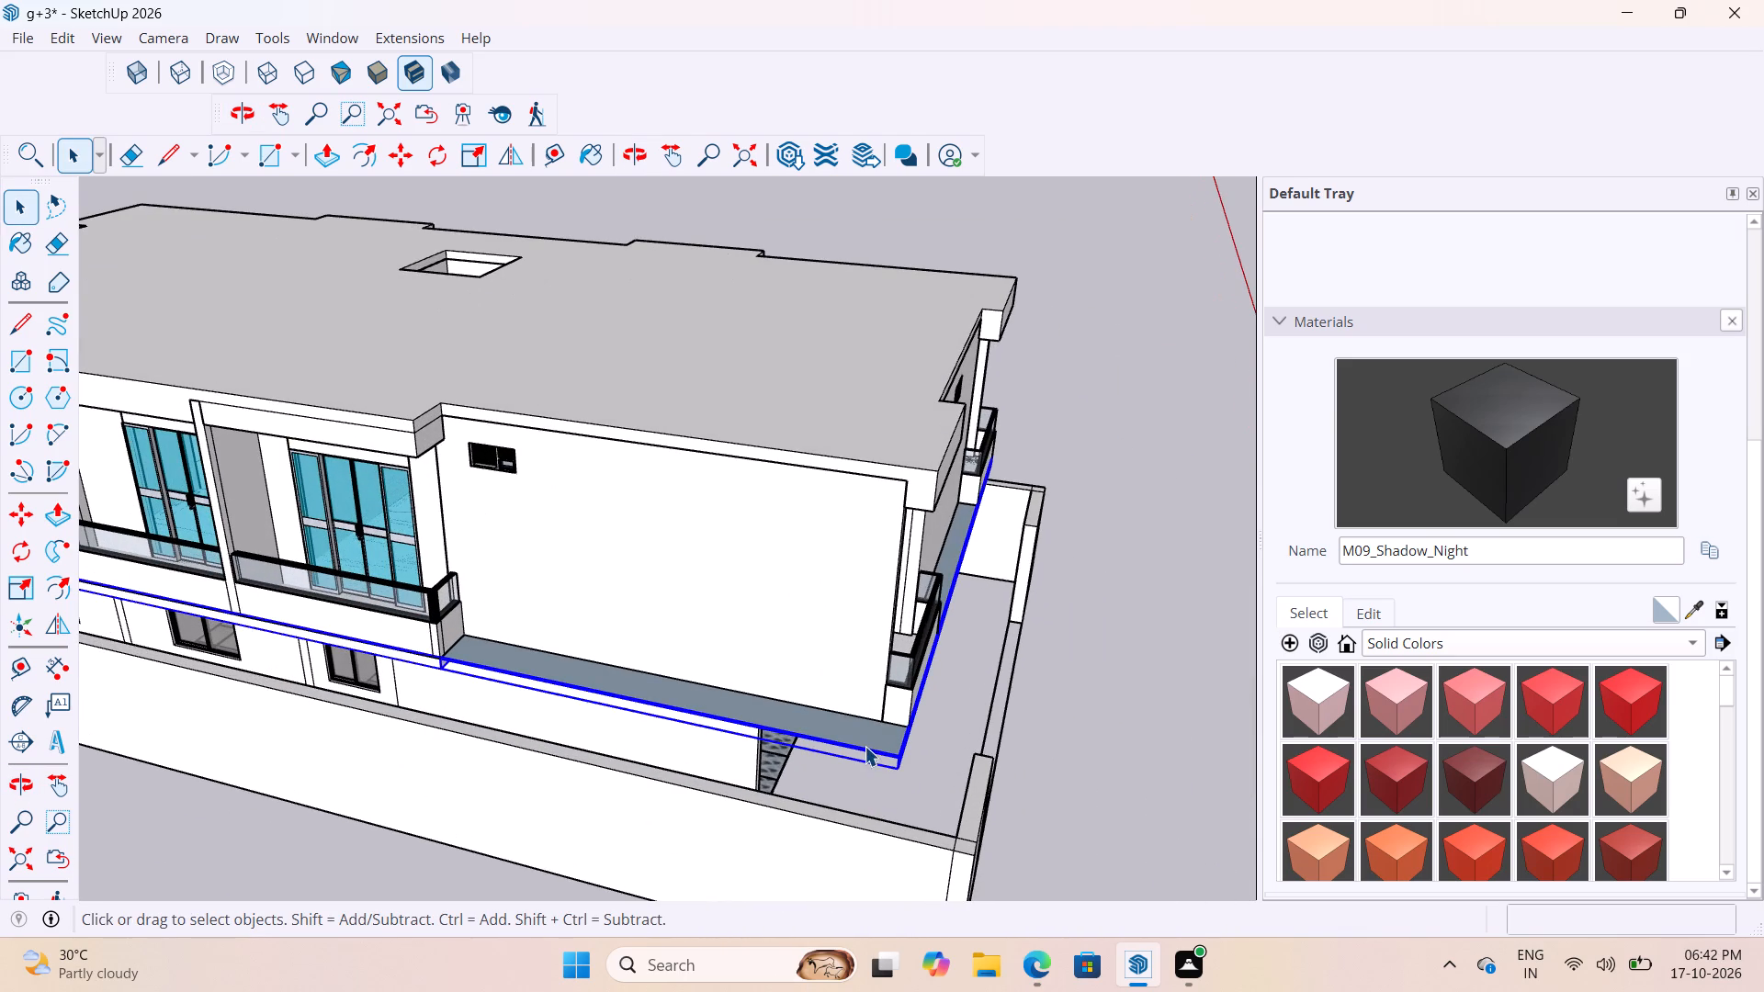
double_click(865, 745)
scroll(858, 763, "up", 7)
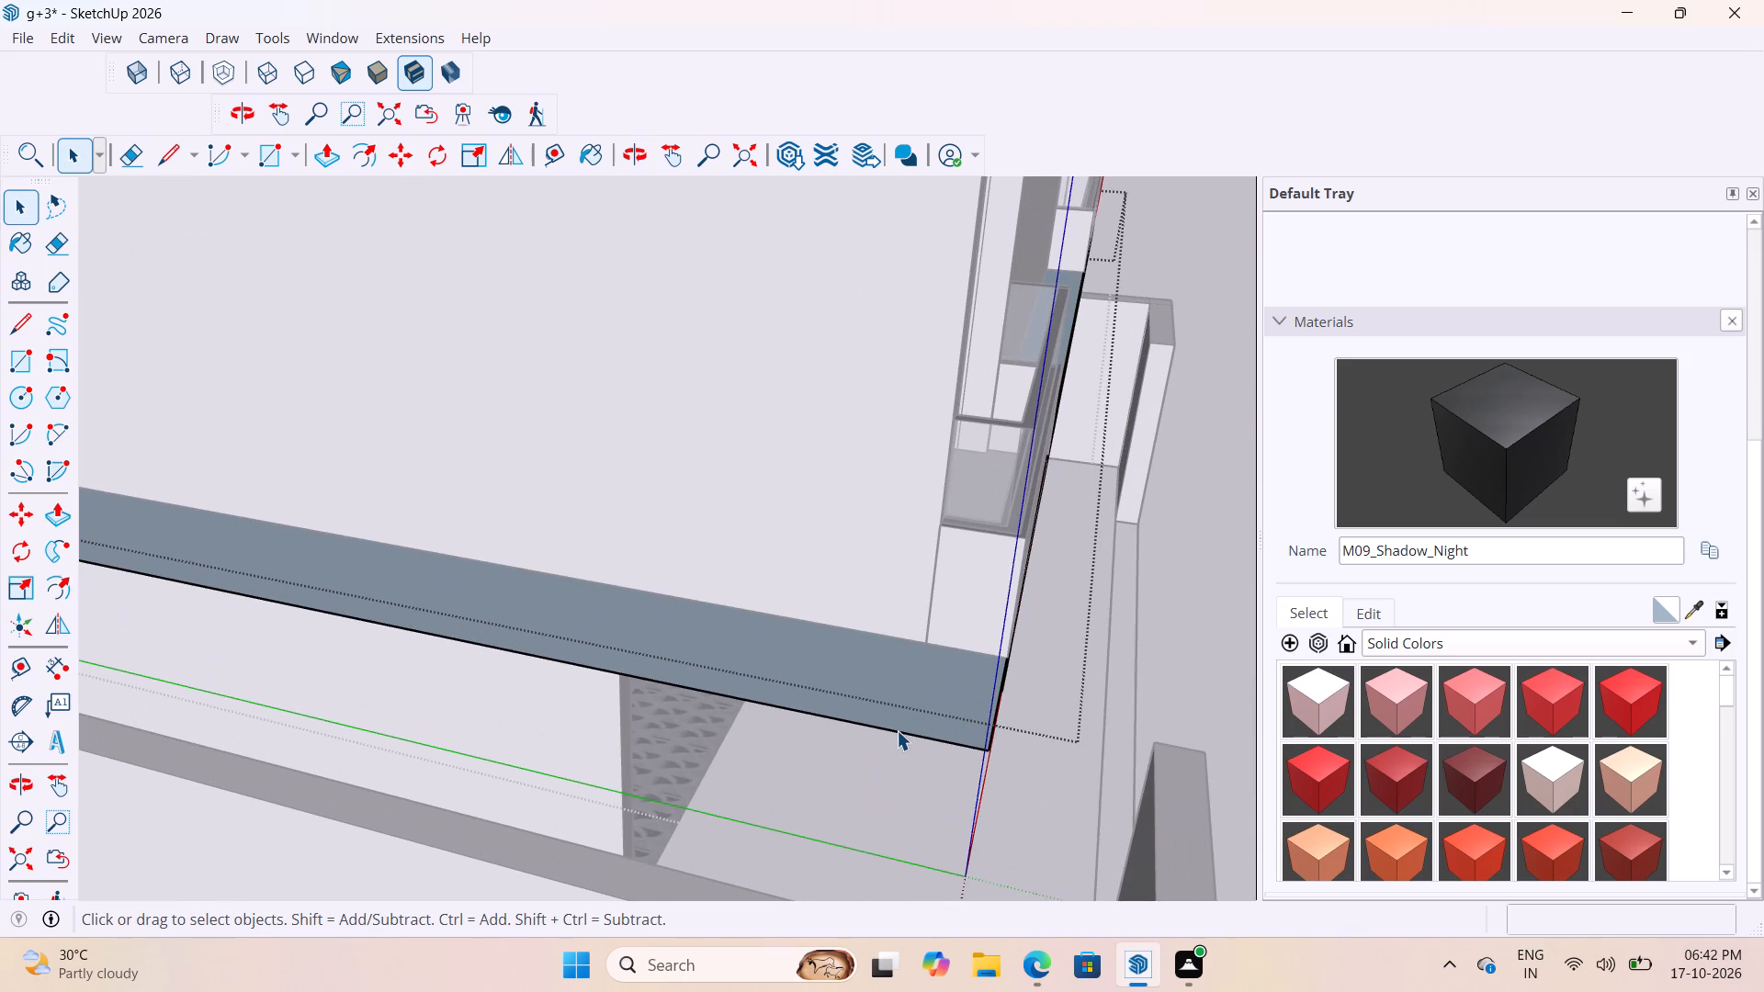
left_click(897, 730)
key("Delete")
Delete the short stray line left at the slab's front corner, and close the group.
scroll(942, 666, "down", 4)
middle_click_drag(975, 727, 947, 671)
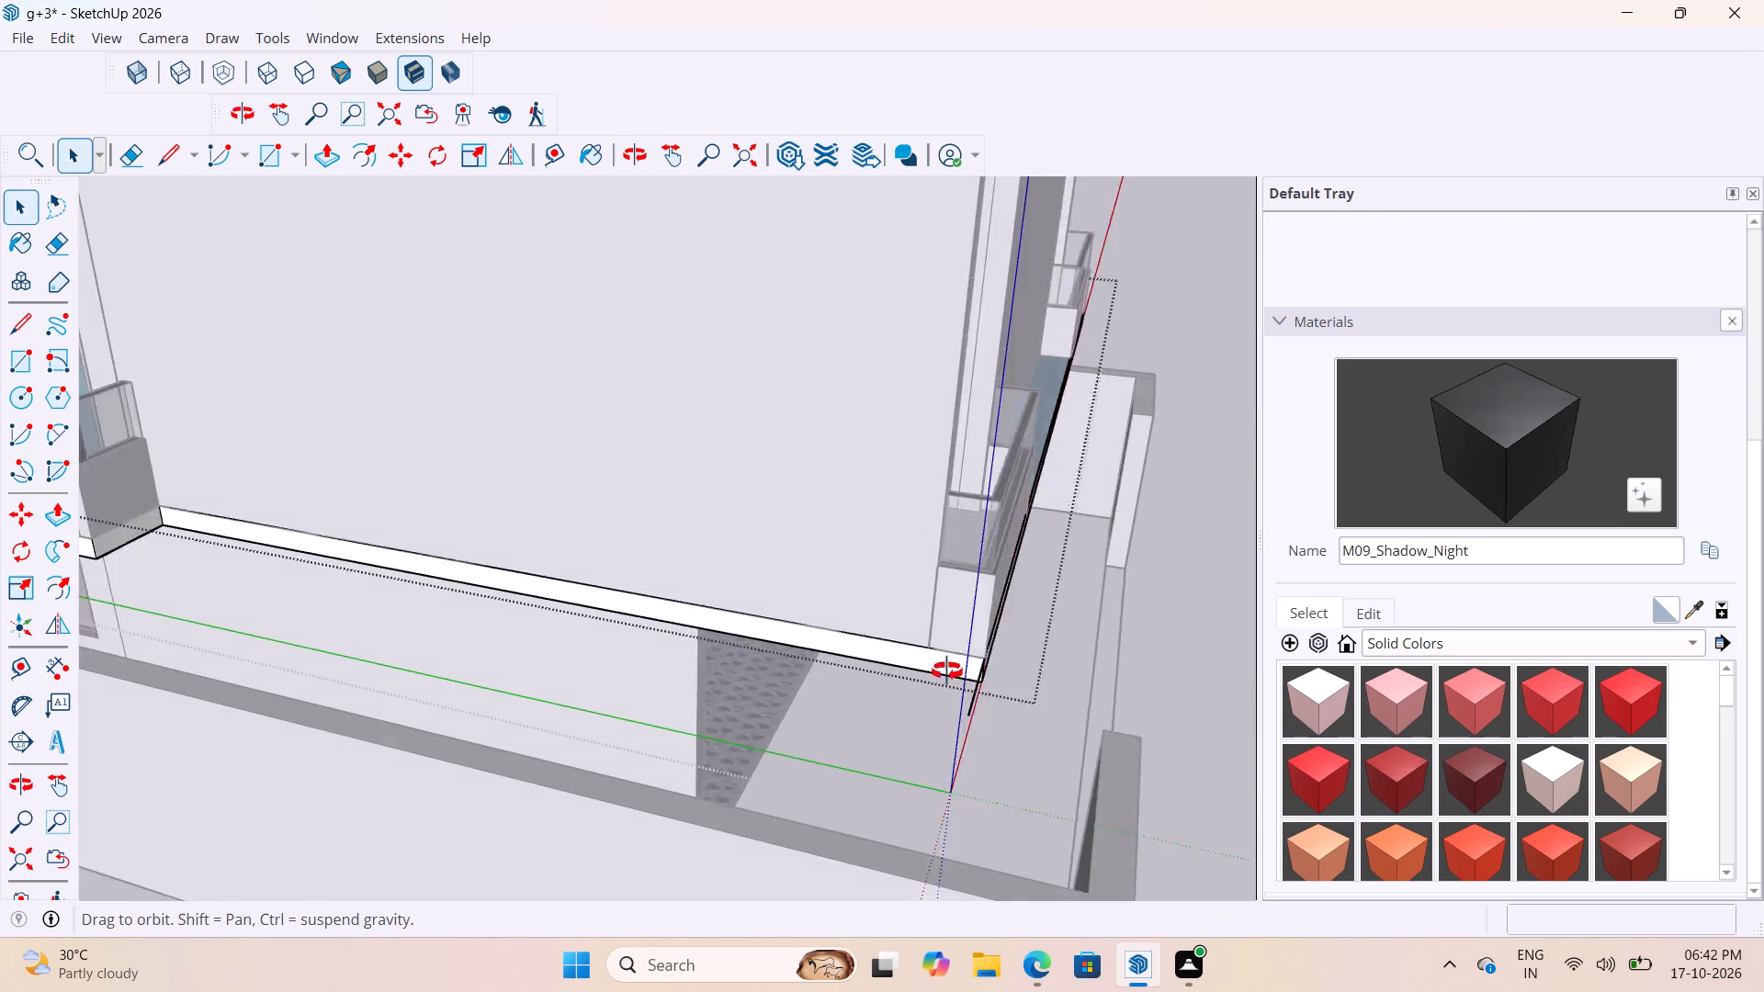
middle_click_drag(947, 671, 829, 524)
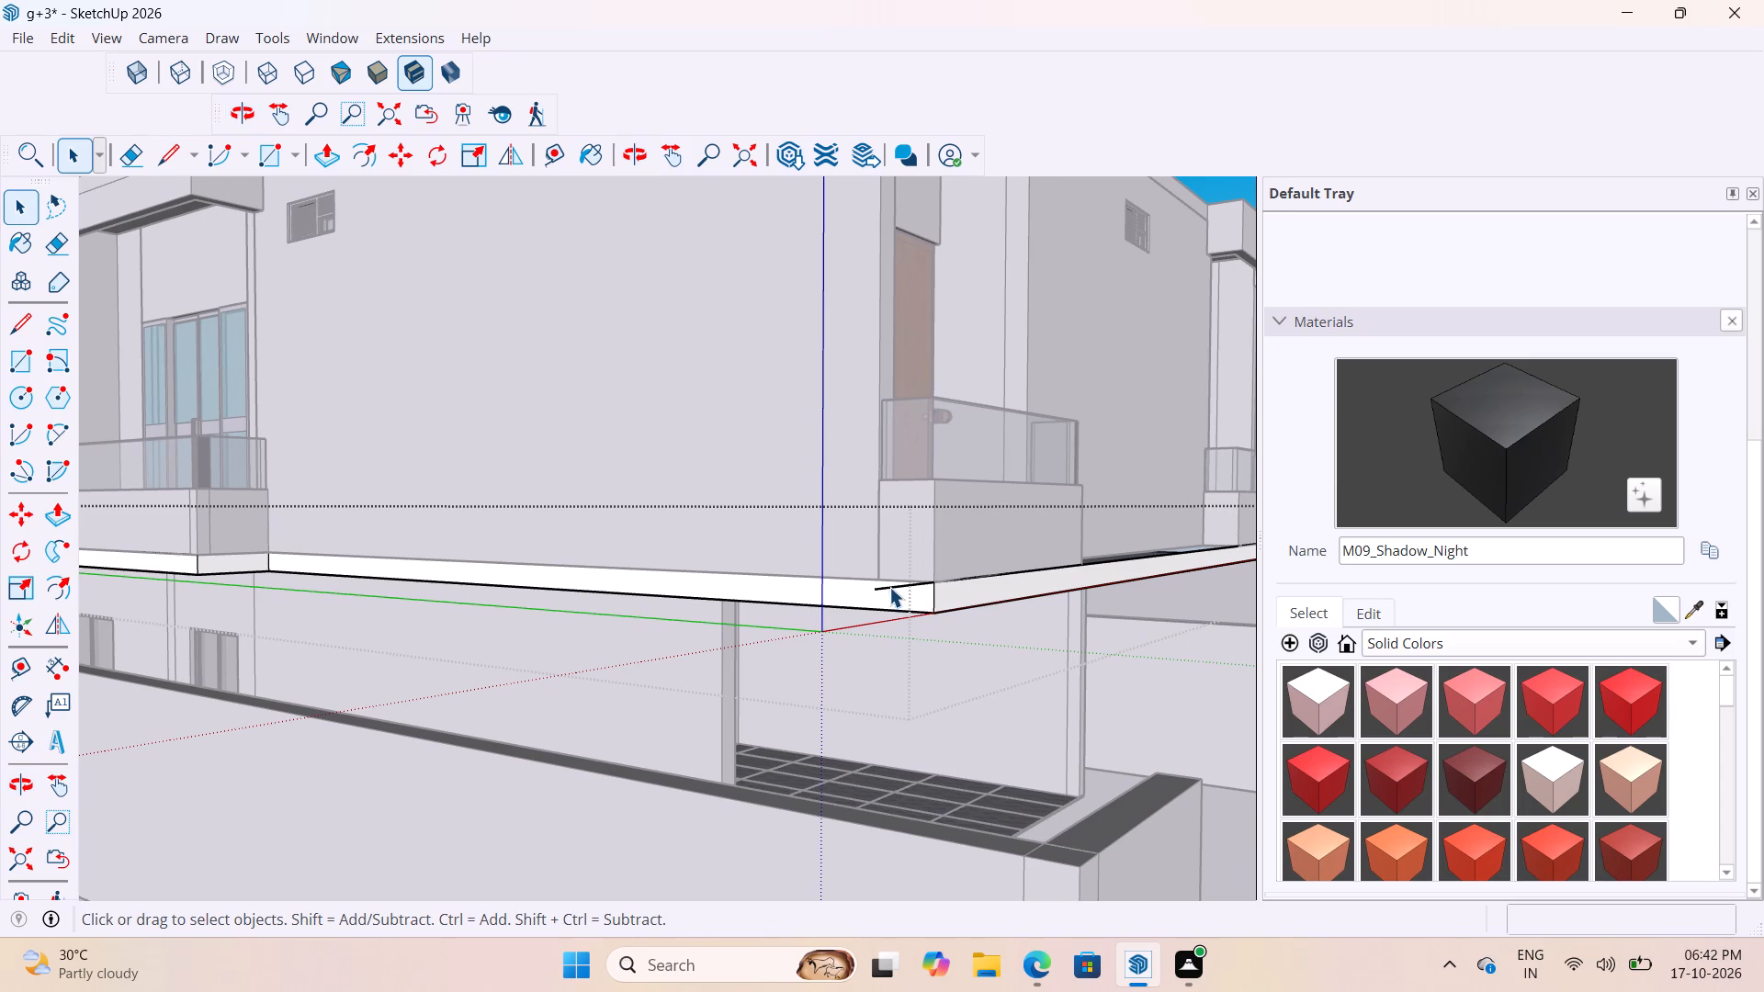
left_click(889, 587)
key("Delete")
scroll(895, 591, "down", 10)
left_click(413, 874)
Inspect the trimmed slab edge along the side wall and beneath the side balcony.
scroll(481, 622, "up", 7)
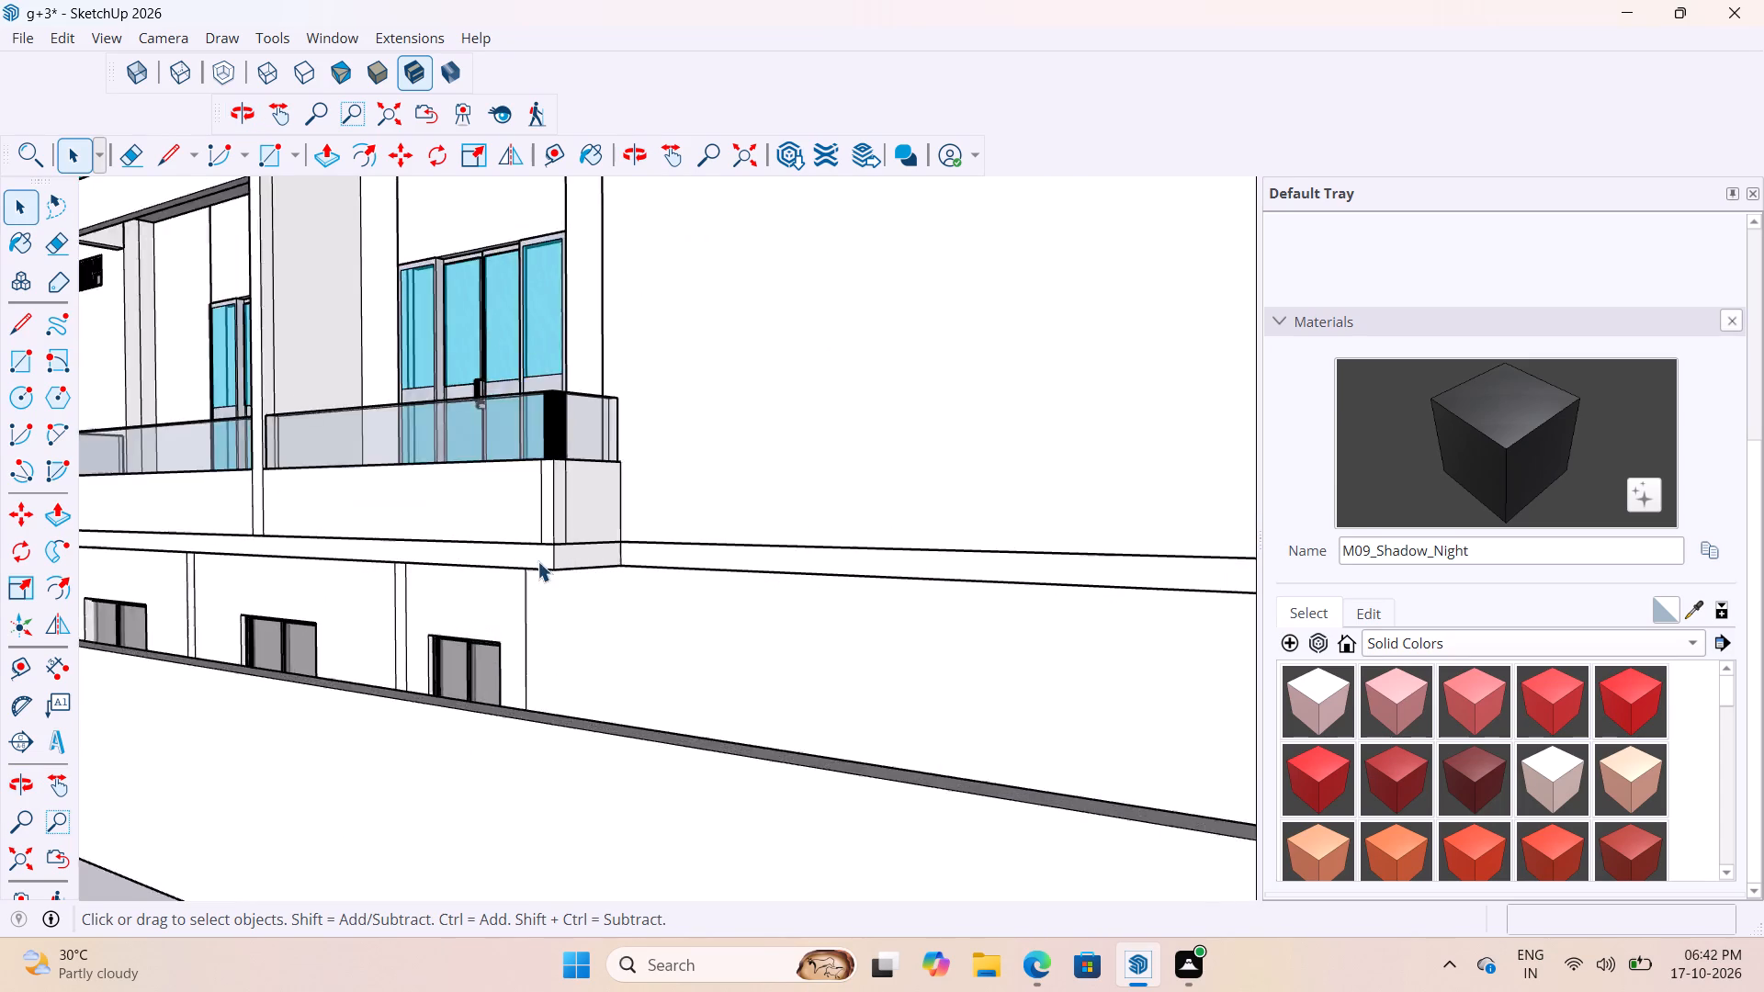
scroll(537, 561, "up", 6)
left_click(639, 546)
scroll(706, 534, "down", 19)
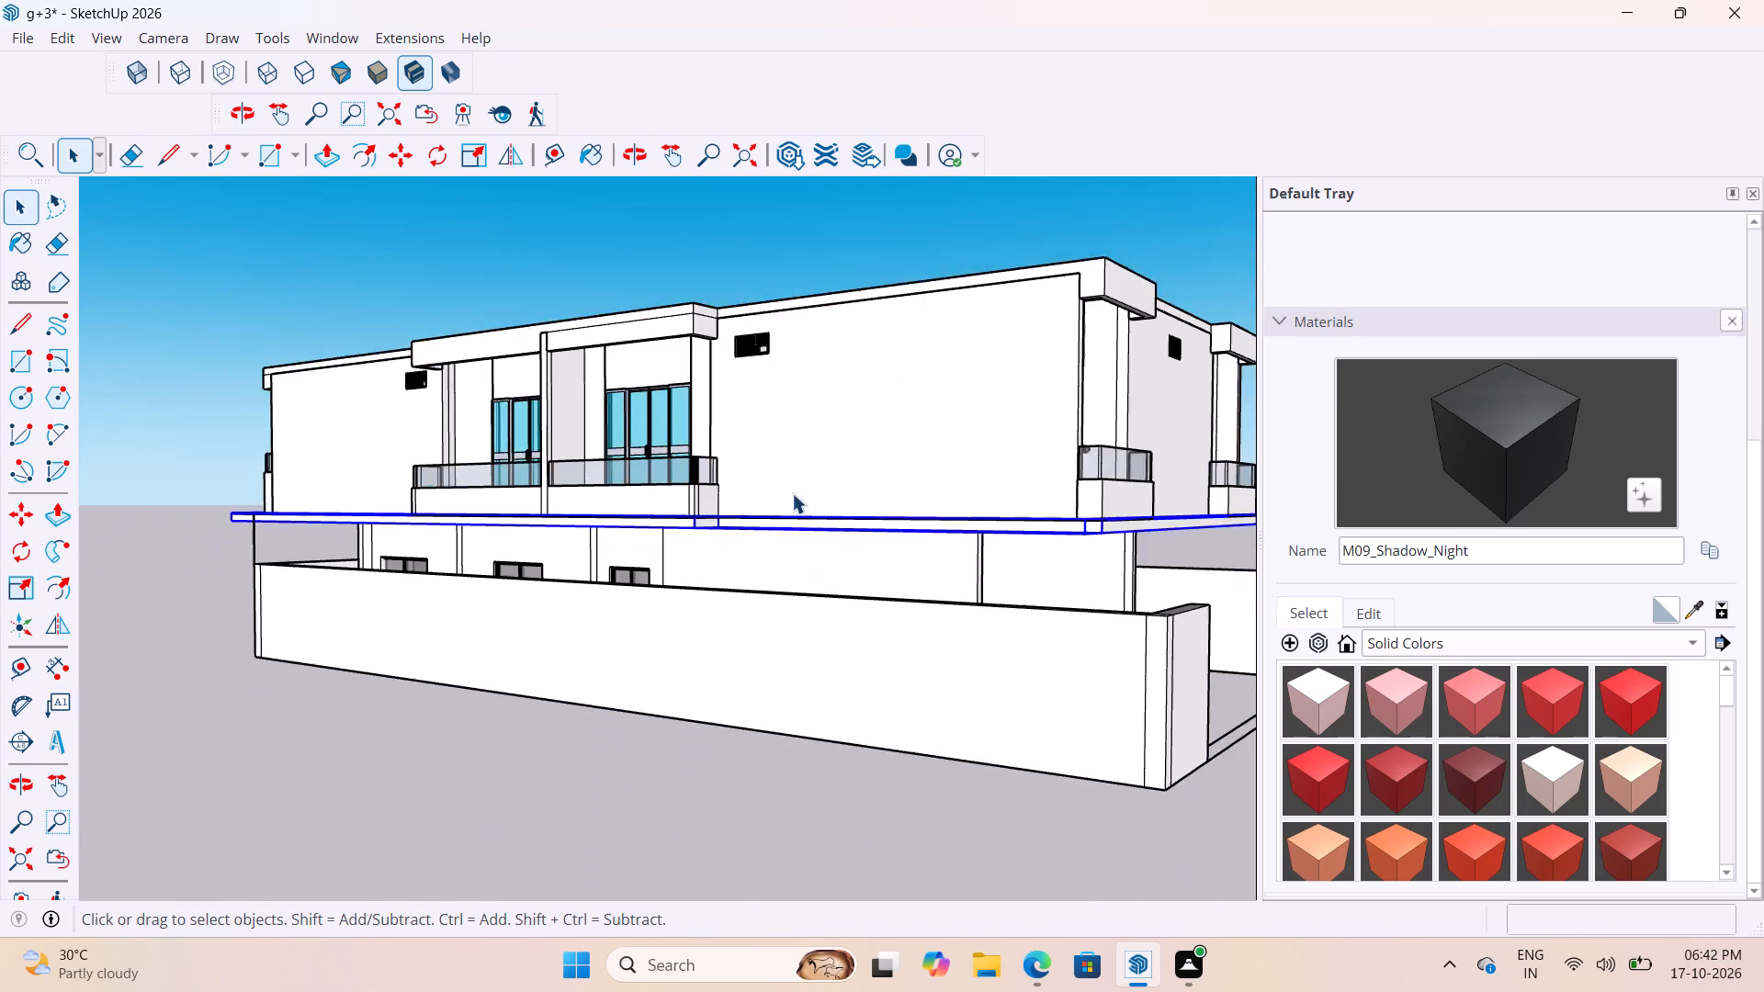
scroll(792, 493, "down", 3)
middle_click_drag(778, 533, 634, 682)
left_click(518, 745)
Open the slab group and split its front edge face with a vertical line down from one front balcony's inner corner.
scroll(962, 602, "up", 8)
middle_click_drag(888, 496, 774, 502)
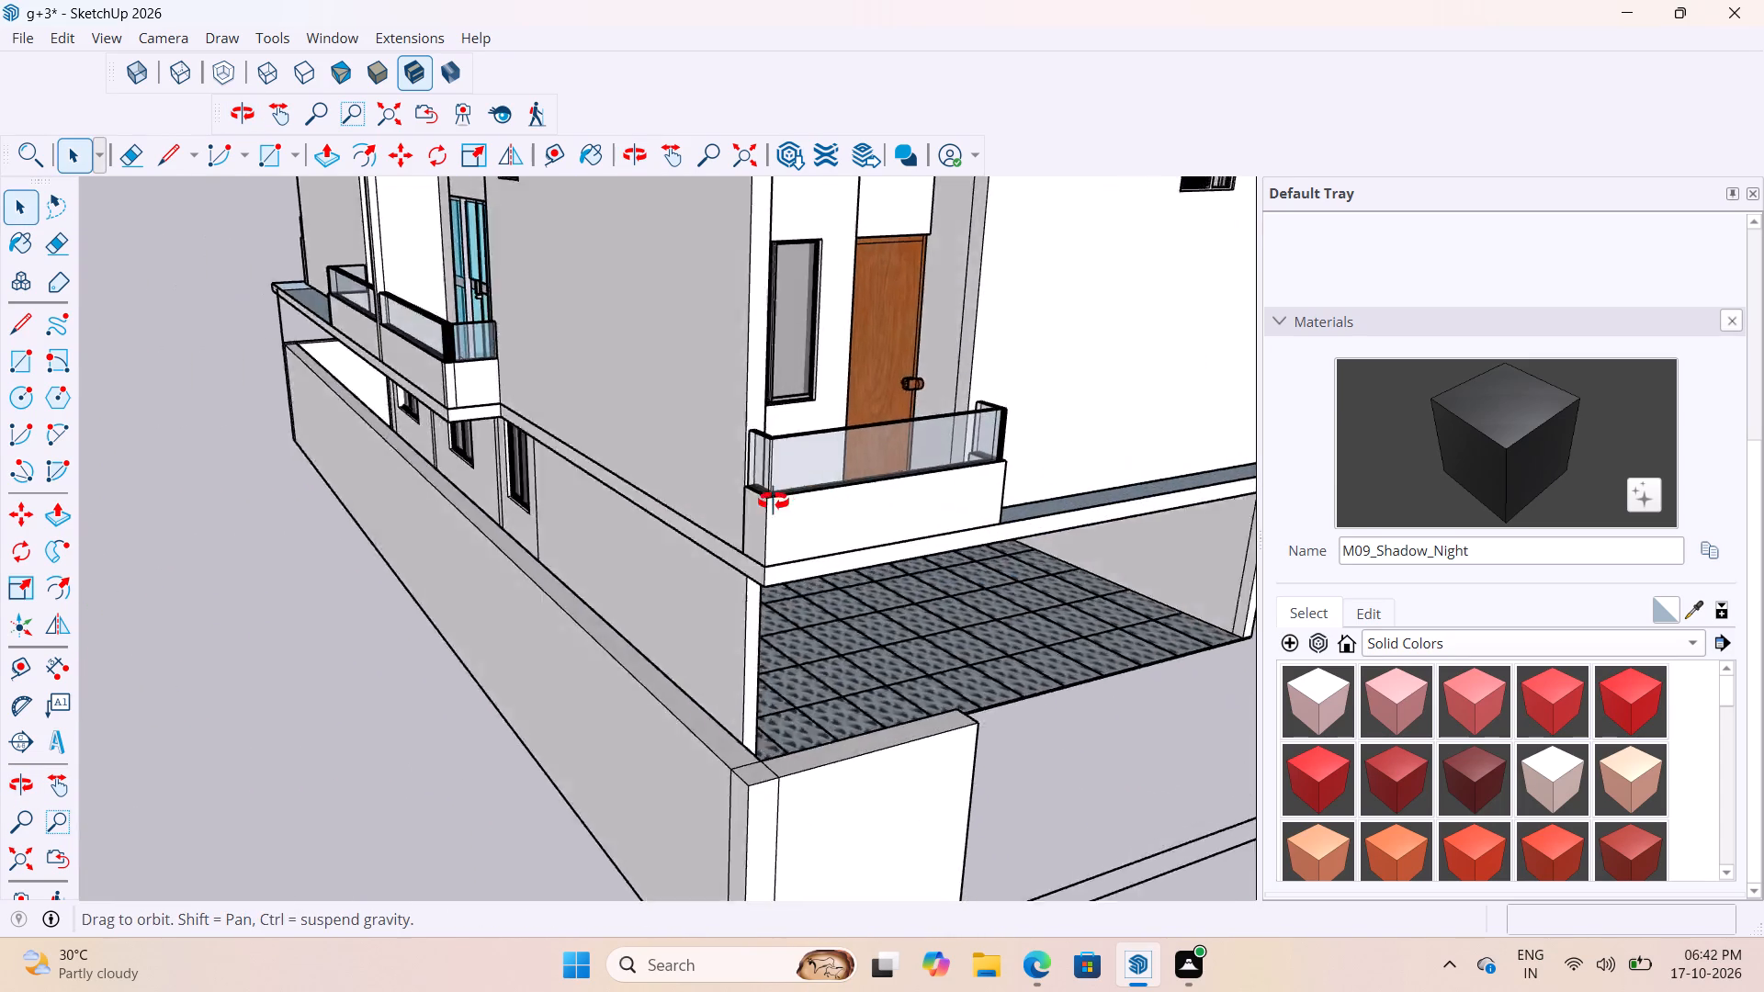
middle_click_drag(774, 502, 596, 604)
scroll(563, 644, "up", 1)
scroll(604, 614, "down", 12)
scroll(780, 668, "up", 13)
middle_click_drag(654, 482, 557, 501)
scroll(481, 492, "up", 12)
scroll(521, 464, "down", 11)
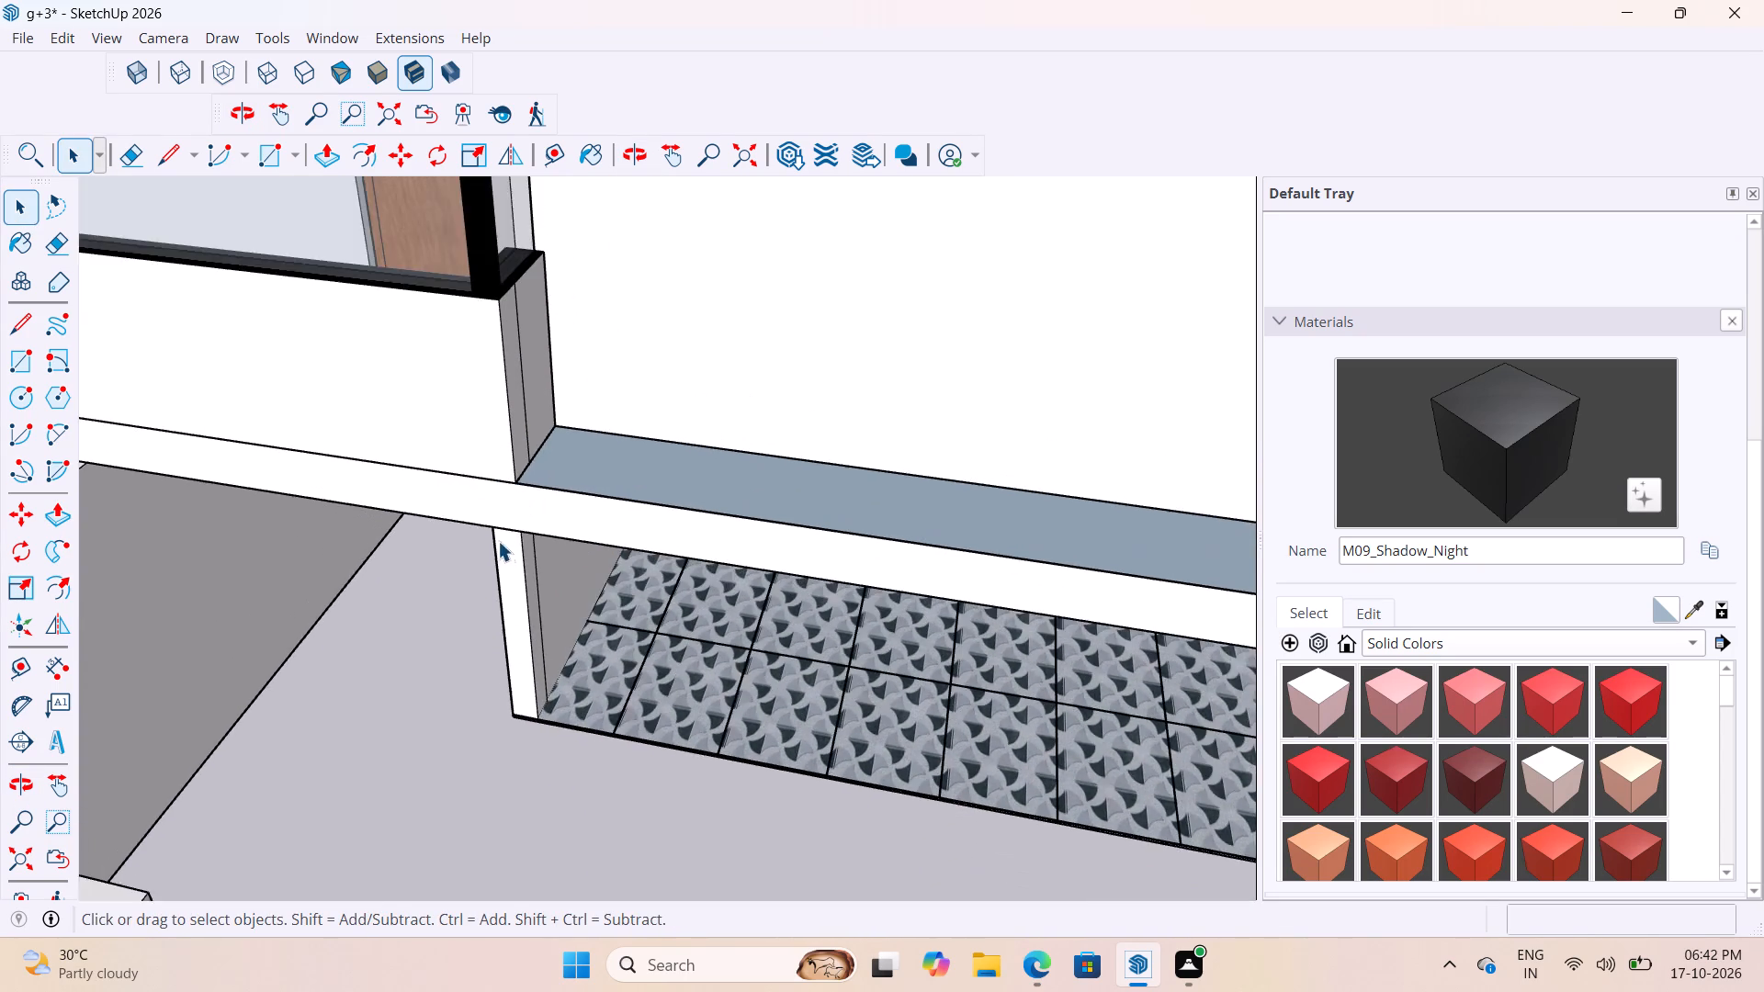
scroll(498, 541, "down", 11)
scroll(885, 569, "up", 6)
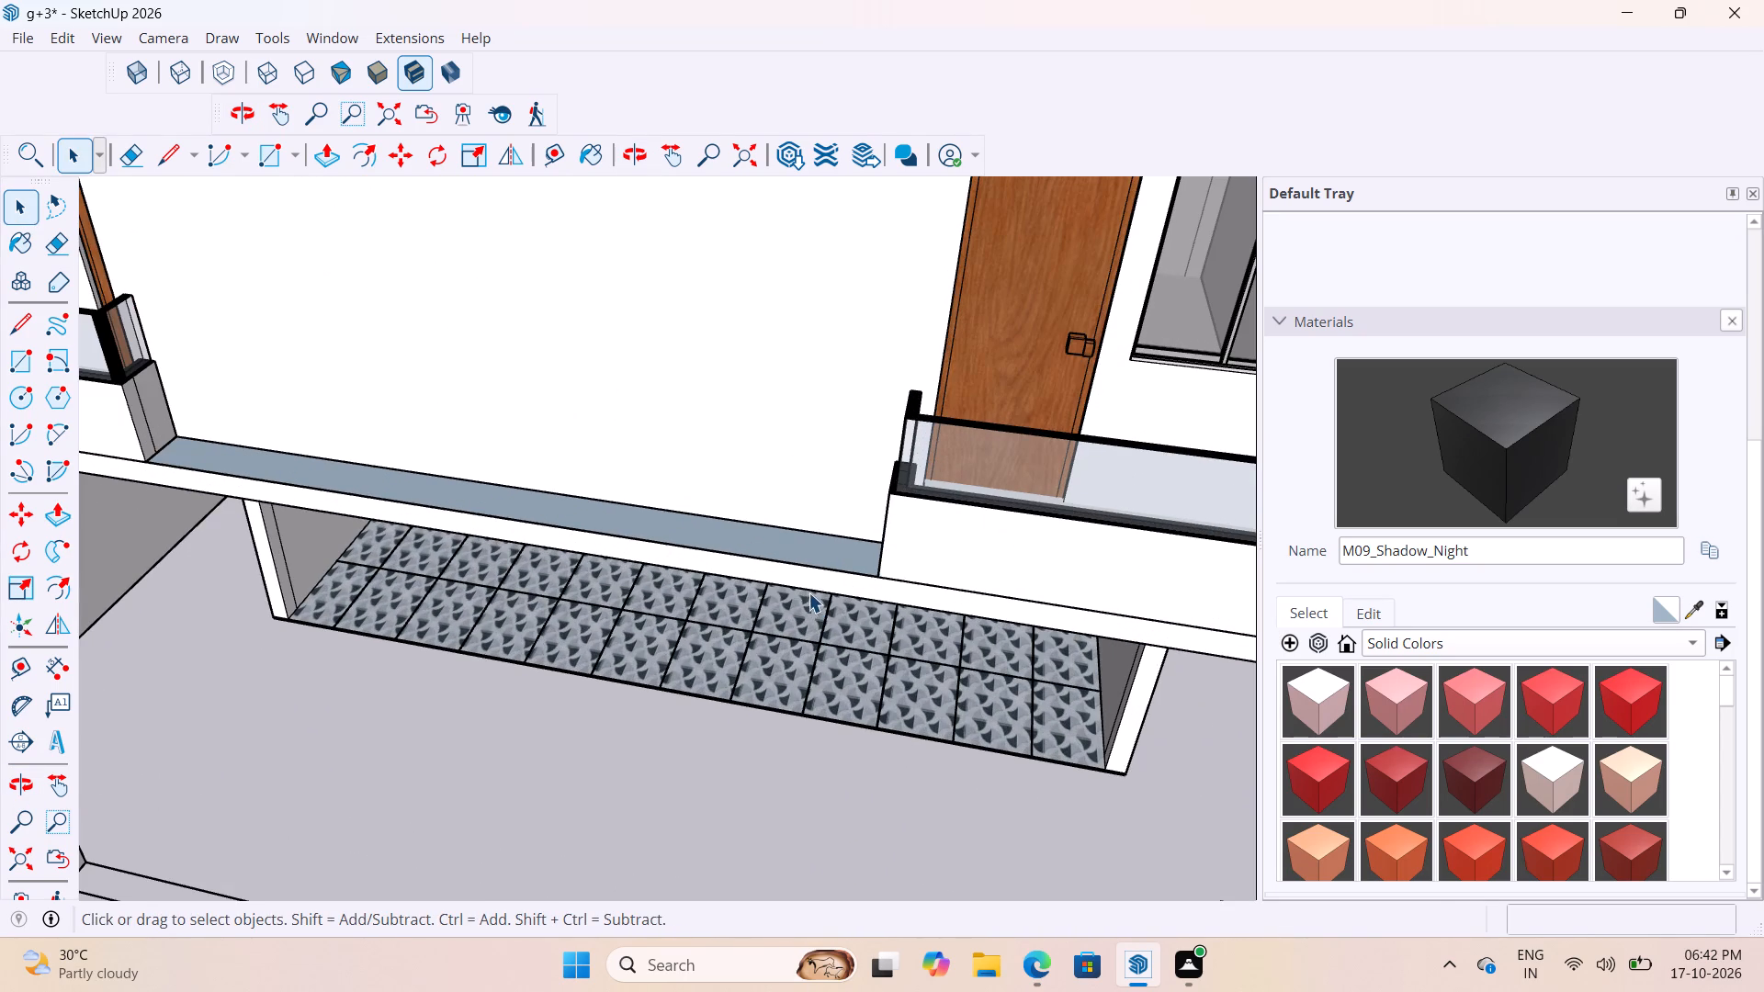
key("l")
key("n")
key("space")
double_click(837, 585)
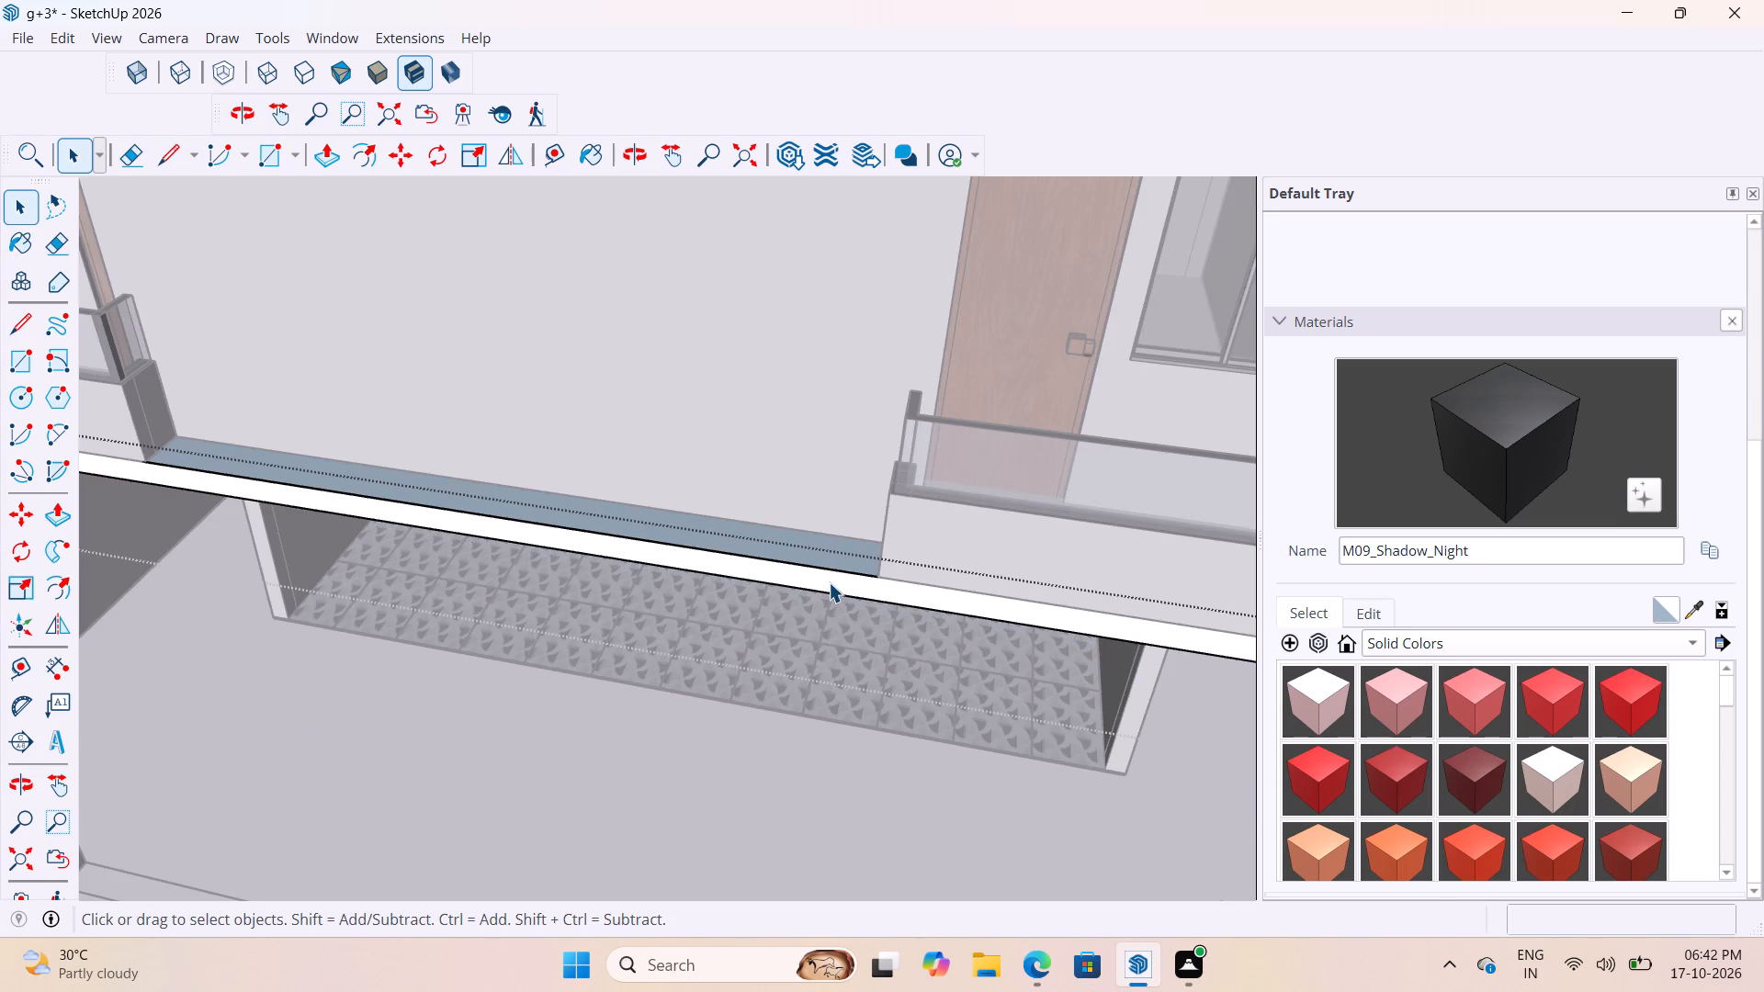
key("l")
scroll(854, 579, "up", 7)
left_click(908, 578)
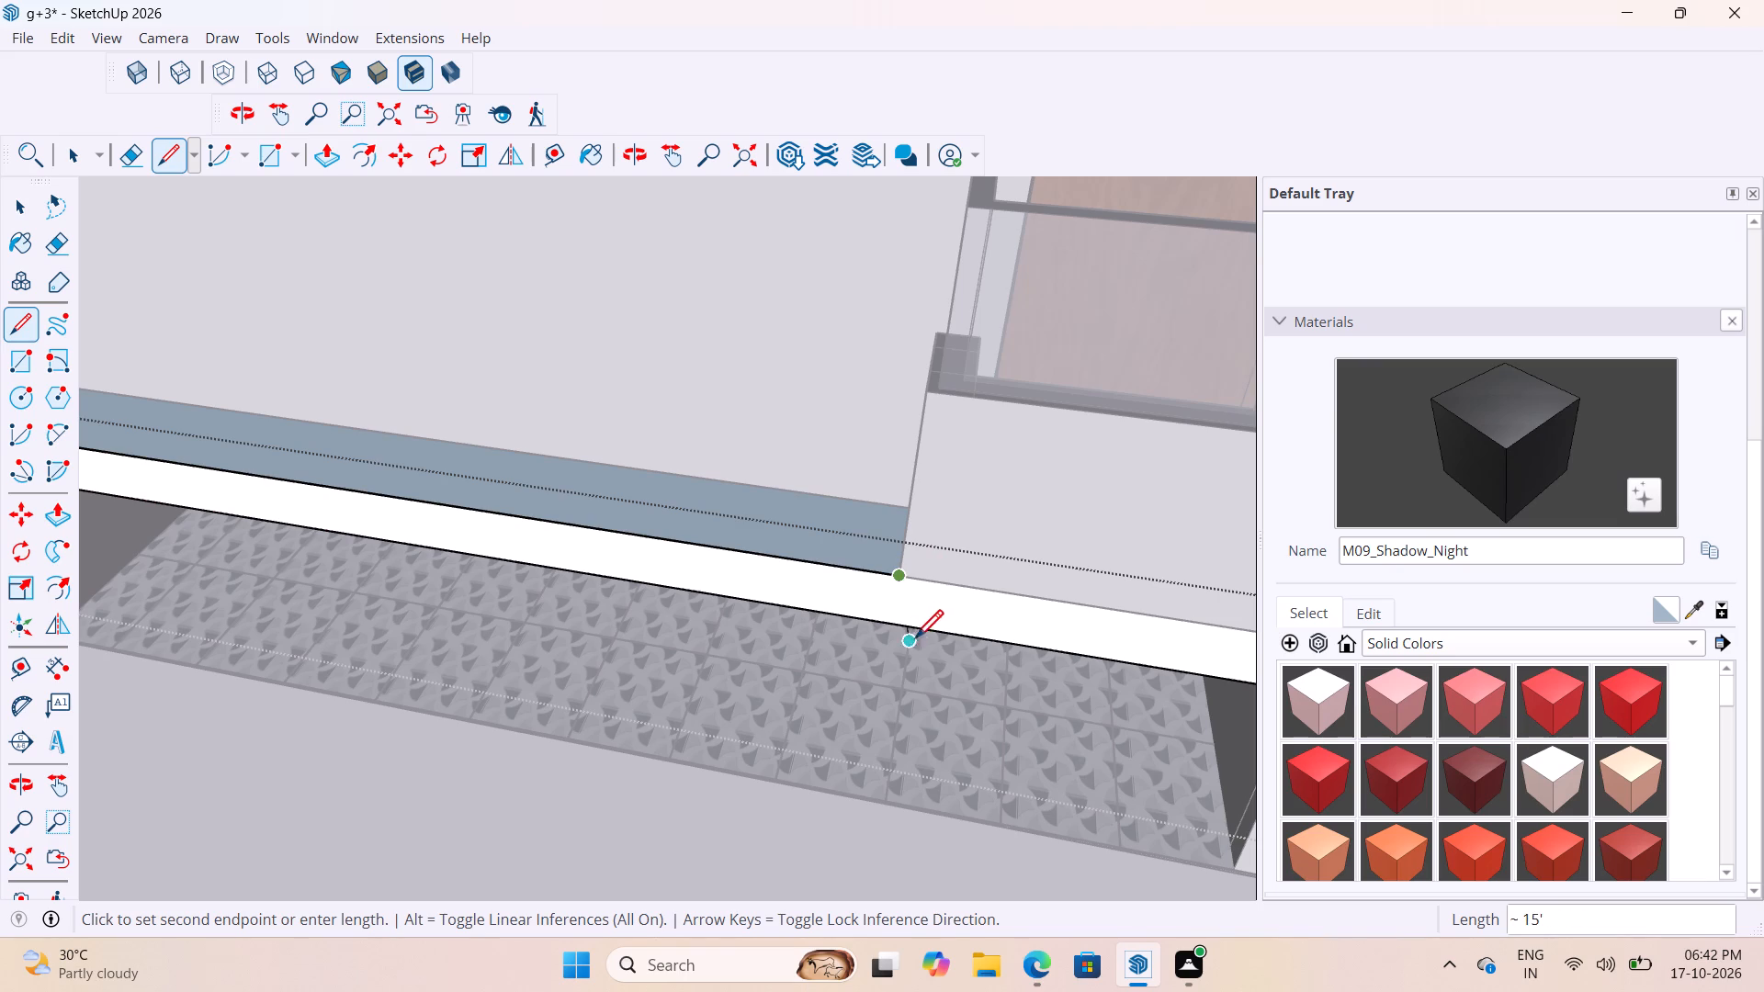
left_click(896, 623)
scroll(906, 623, "down", 5)
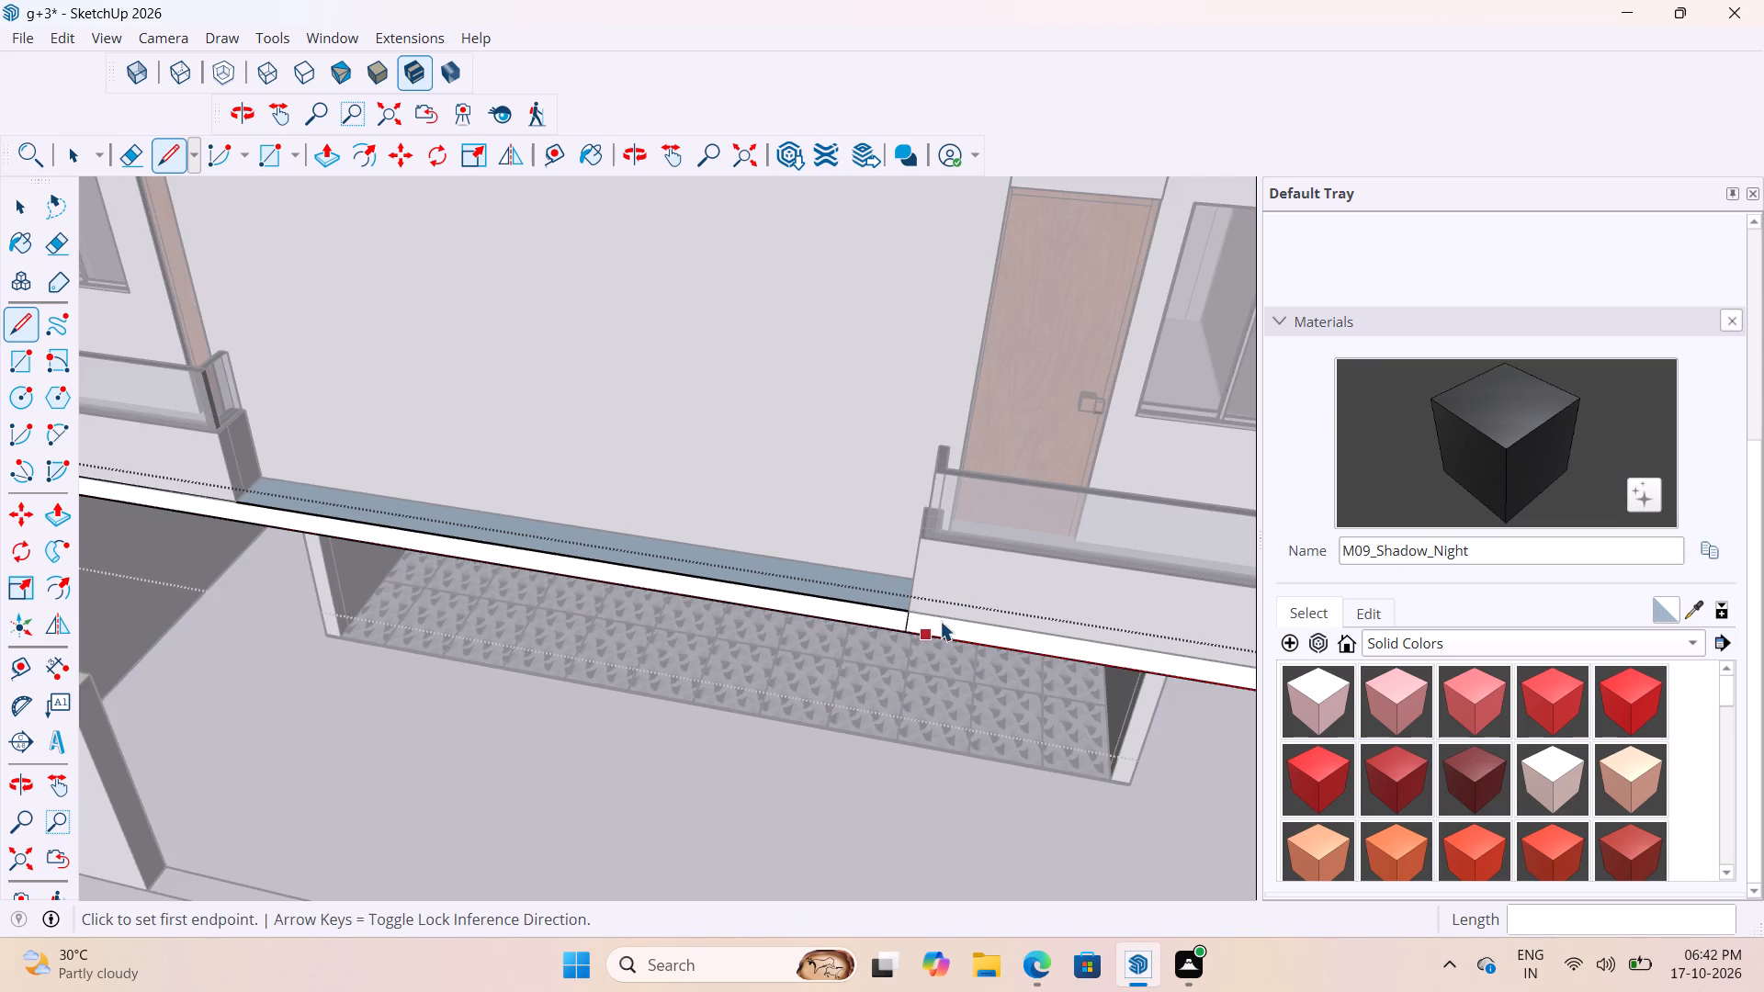
key("space")
key("space")
Draw a second vertical line across the slab's front edge face, down from the other front balcony's inner corner.
scroll(922, 601, "down", 10)
scroll(607, 637, "up", 11)
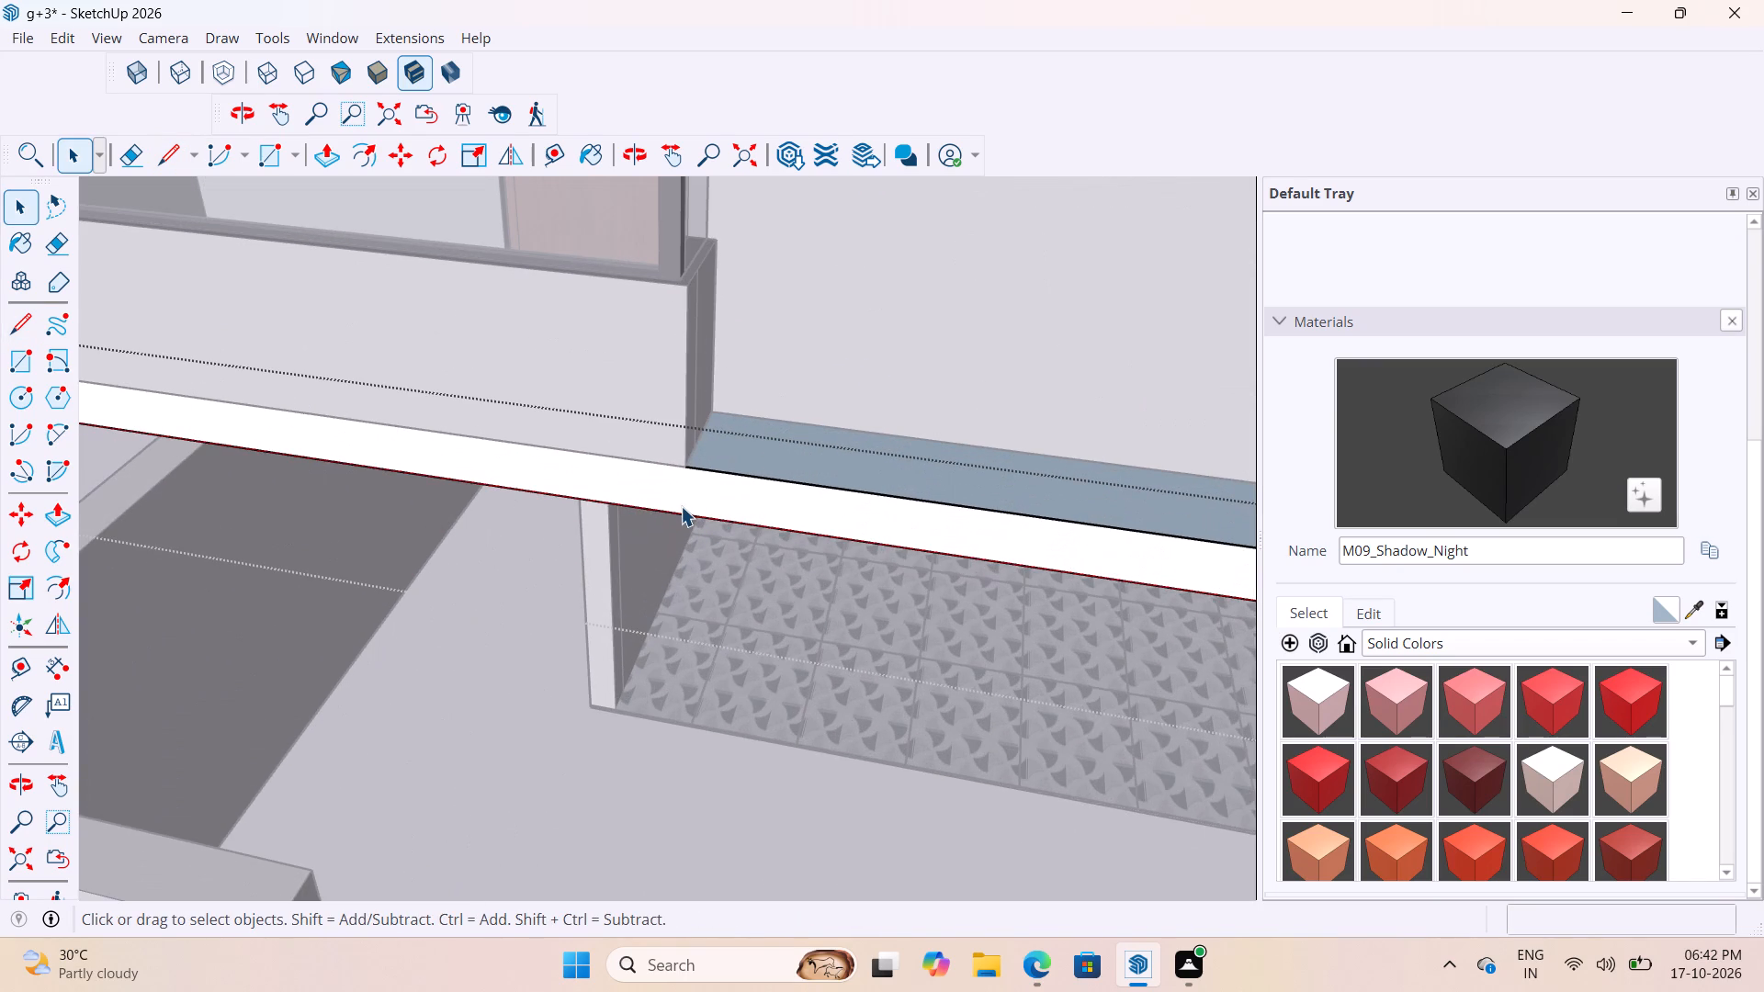
key("l")
scroll(676, 467, "up", 3)
left_click(676, 429)
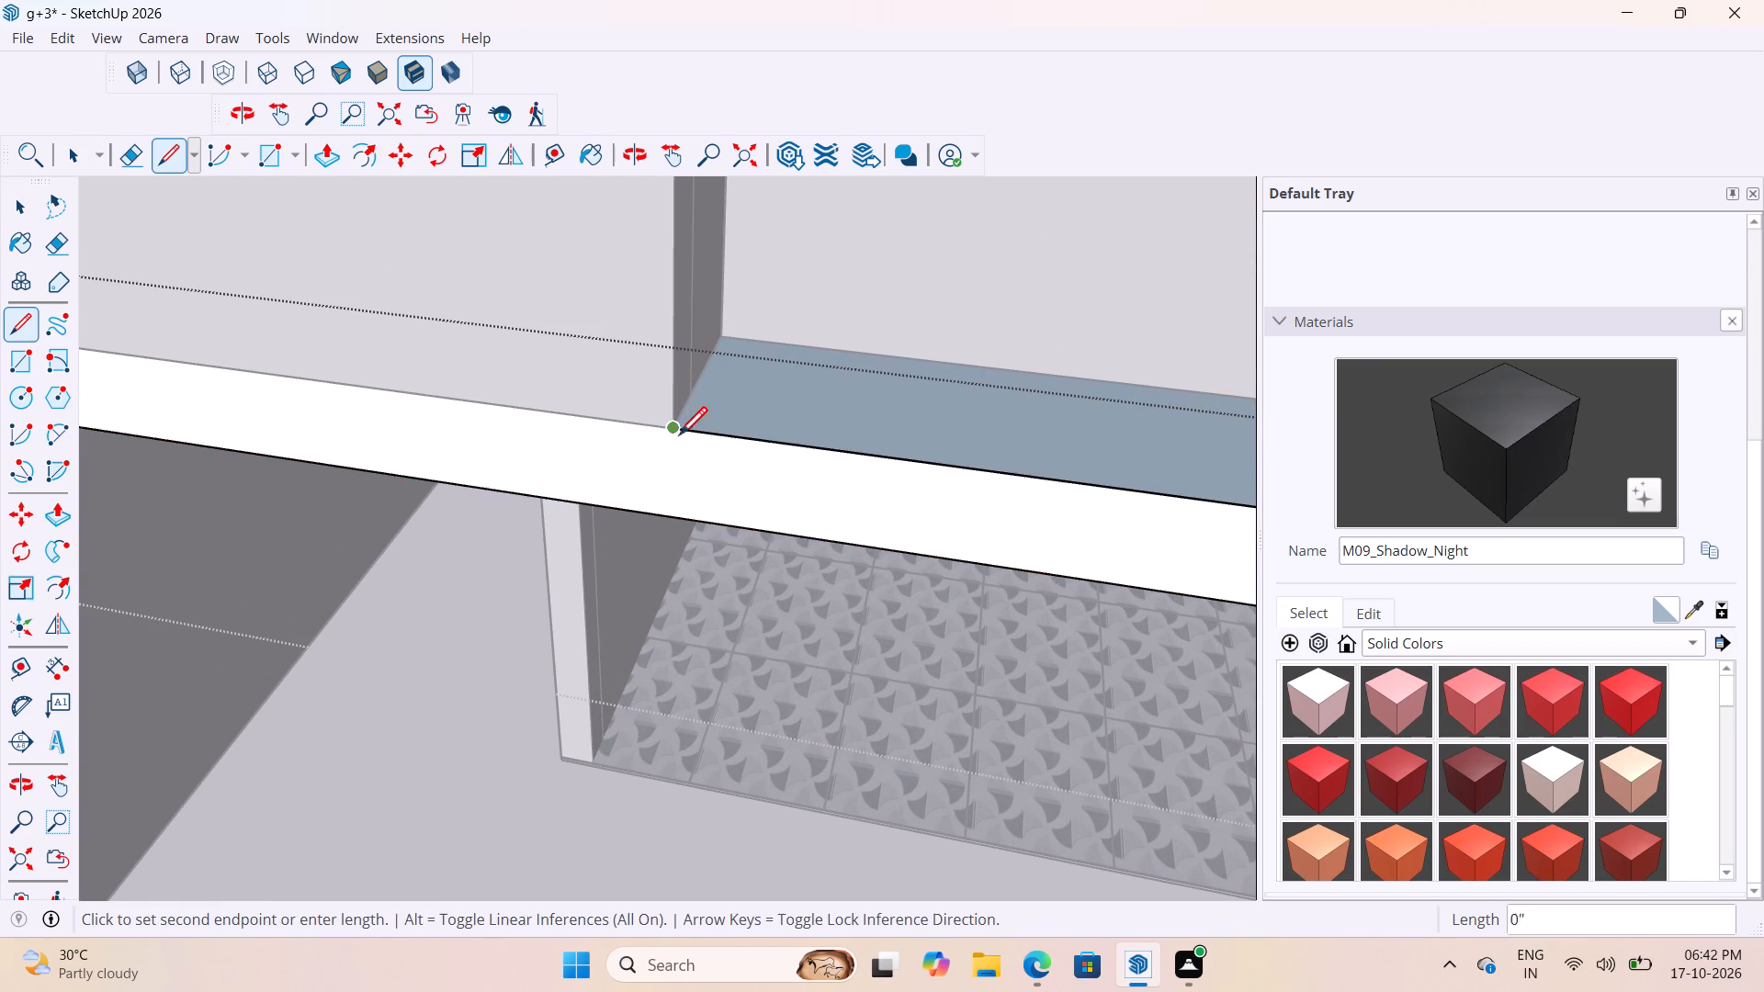
left_click(672, 523)
scroll(668, 514, "down", 4)
key("space")
key("space")
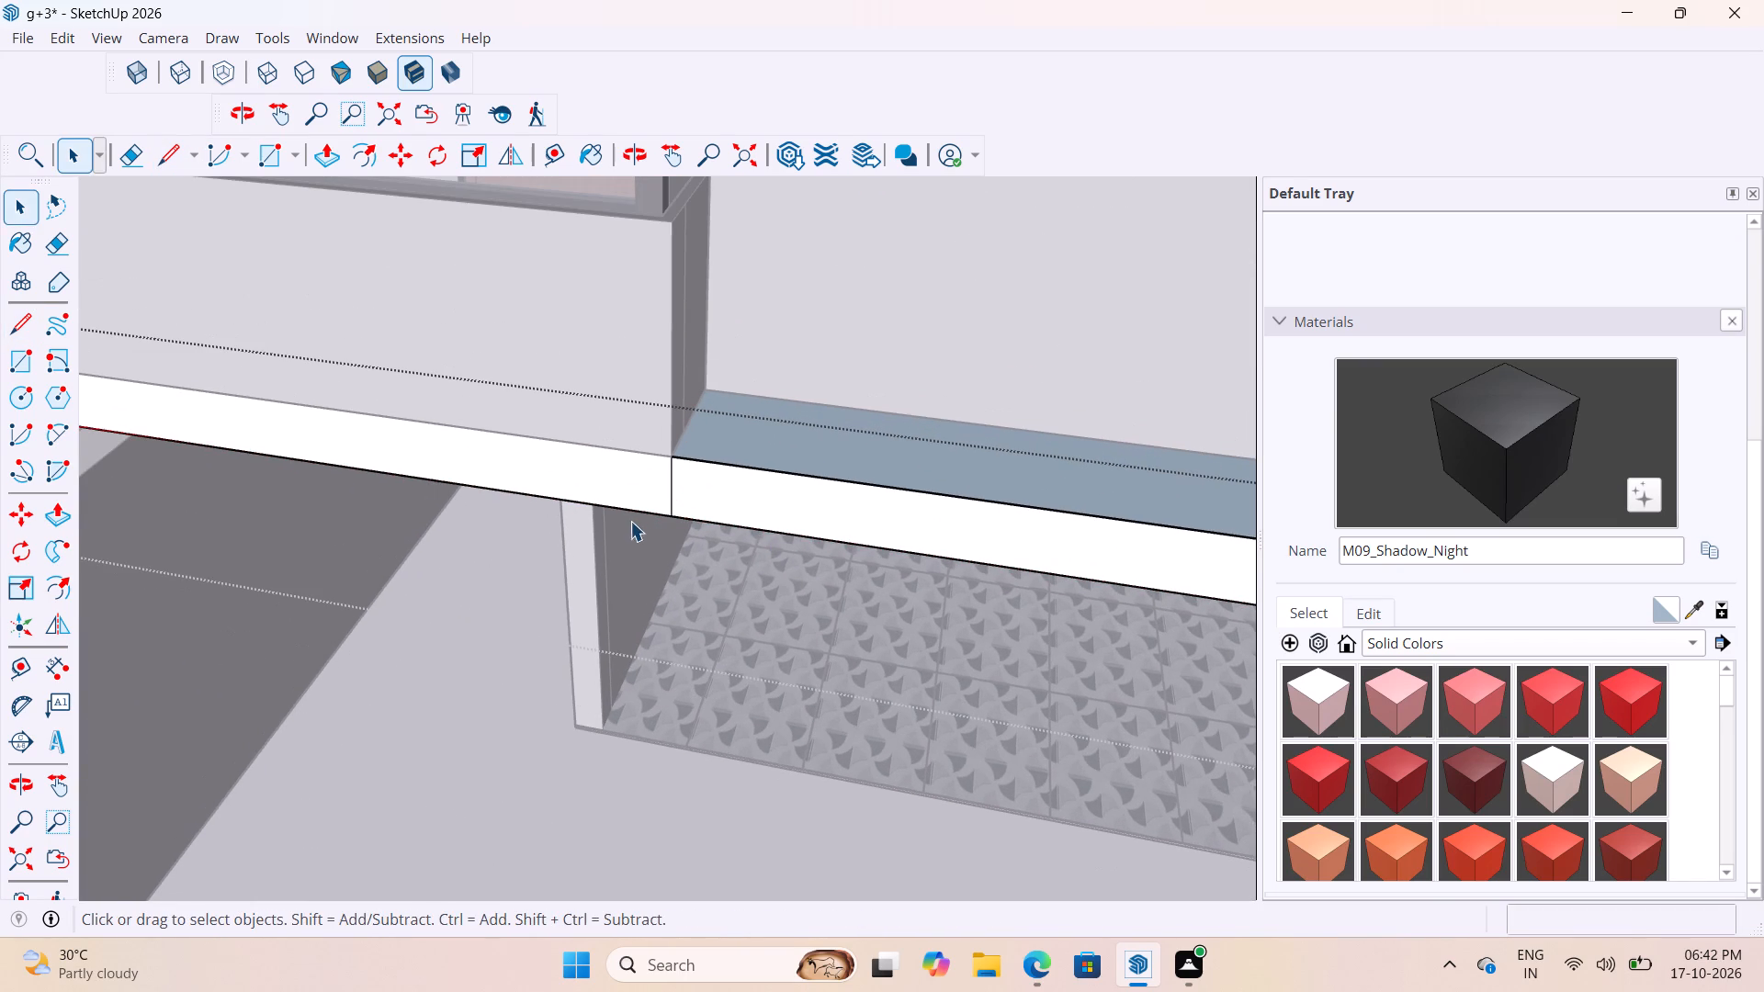
Push the front edge face between the two balconies back about 1' to the wall, and close the group.
key("p")
left_click(767, 496)
left_click(780, 490)
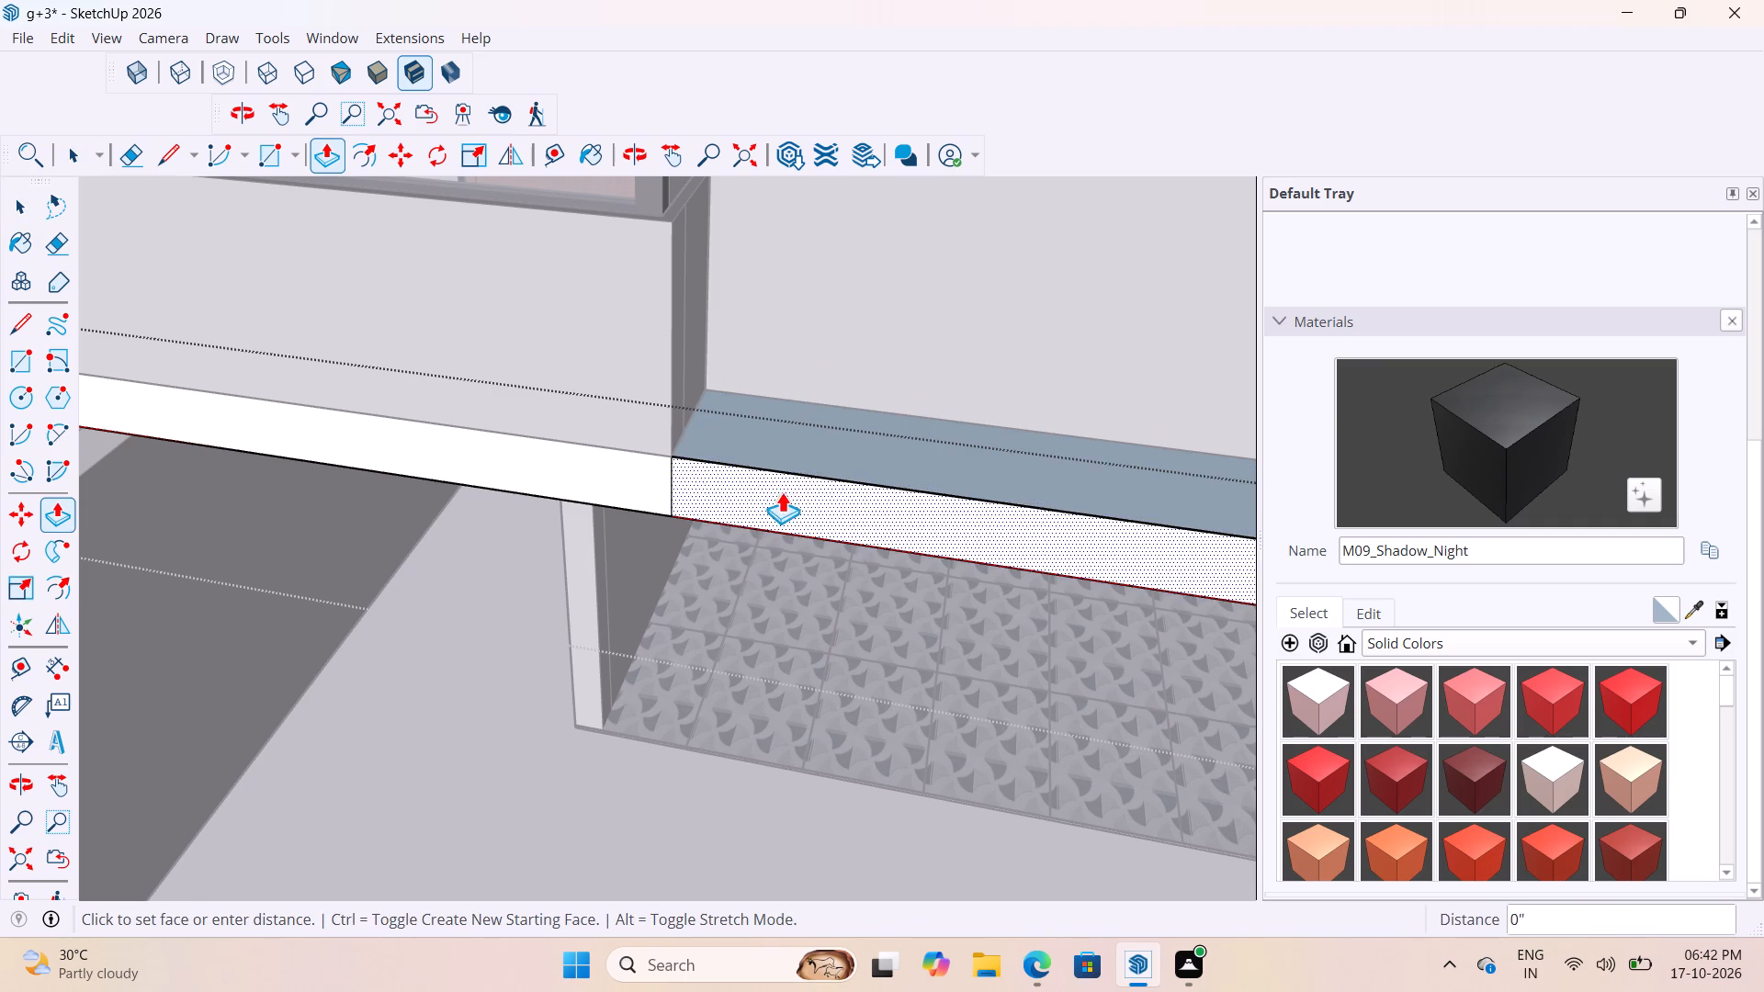
left_click(708, 383)
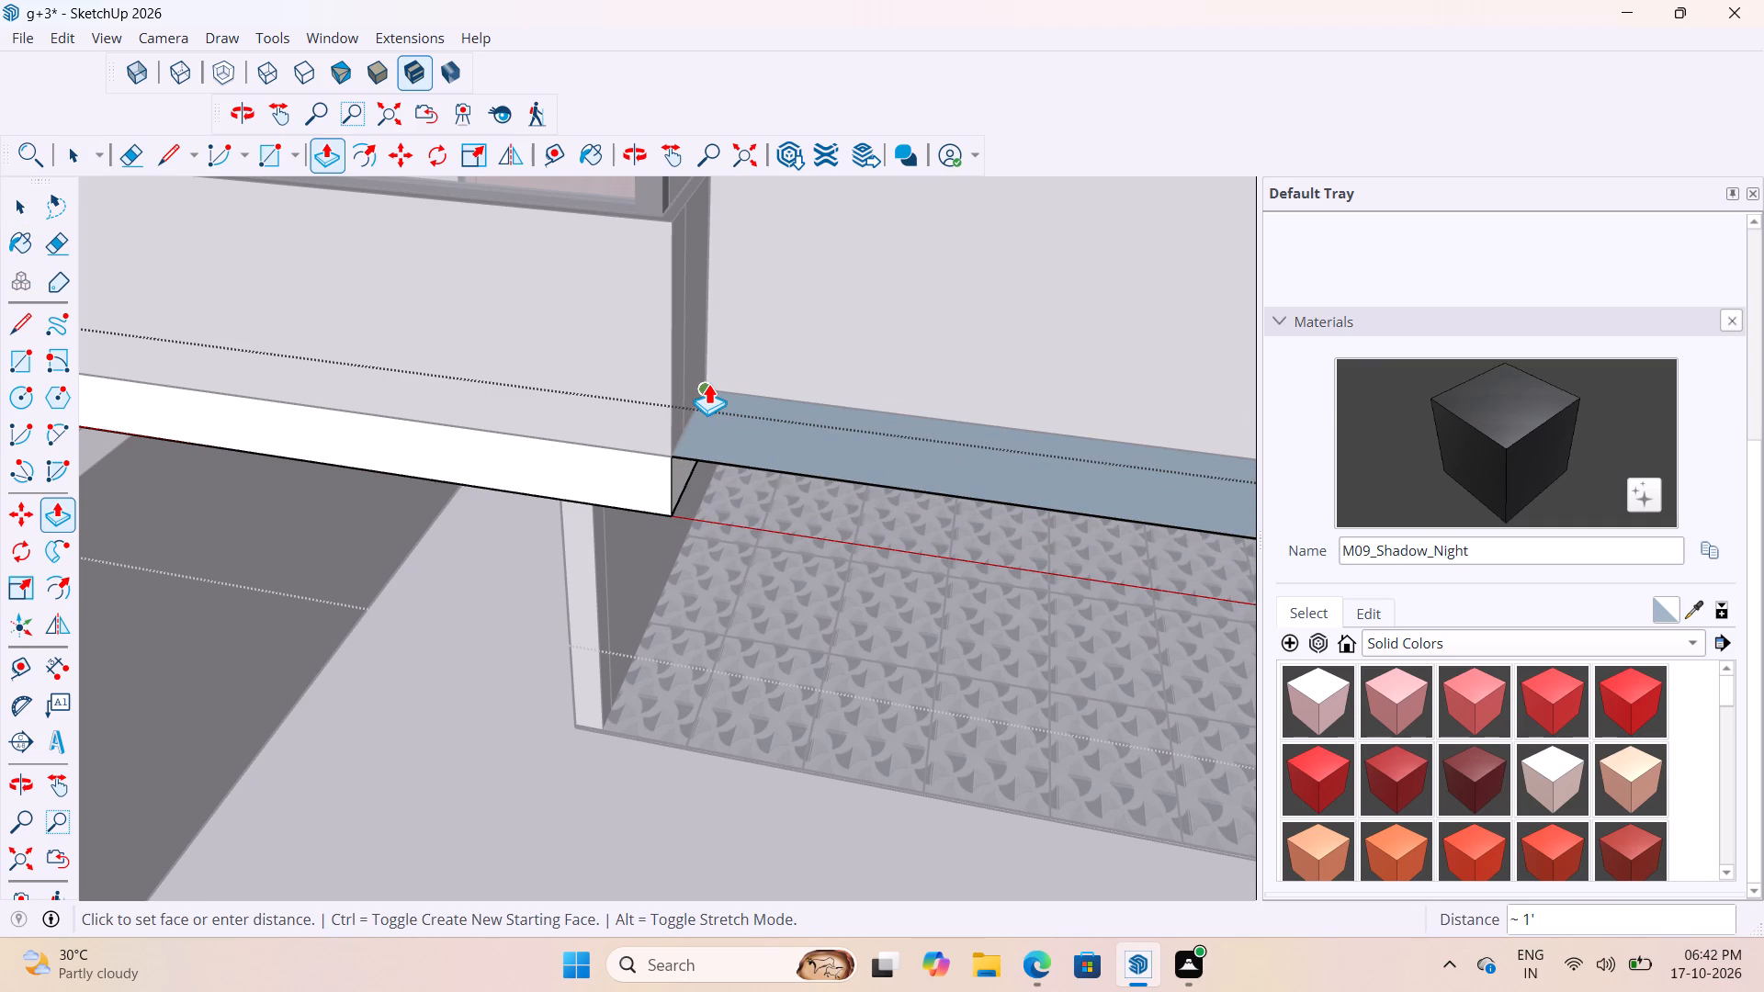
scroll(692, 490, "down", 4)
key("space")
key("space")
scroll(668, 474, "down", 9)
left_click(284, 652)
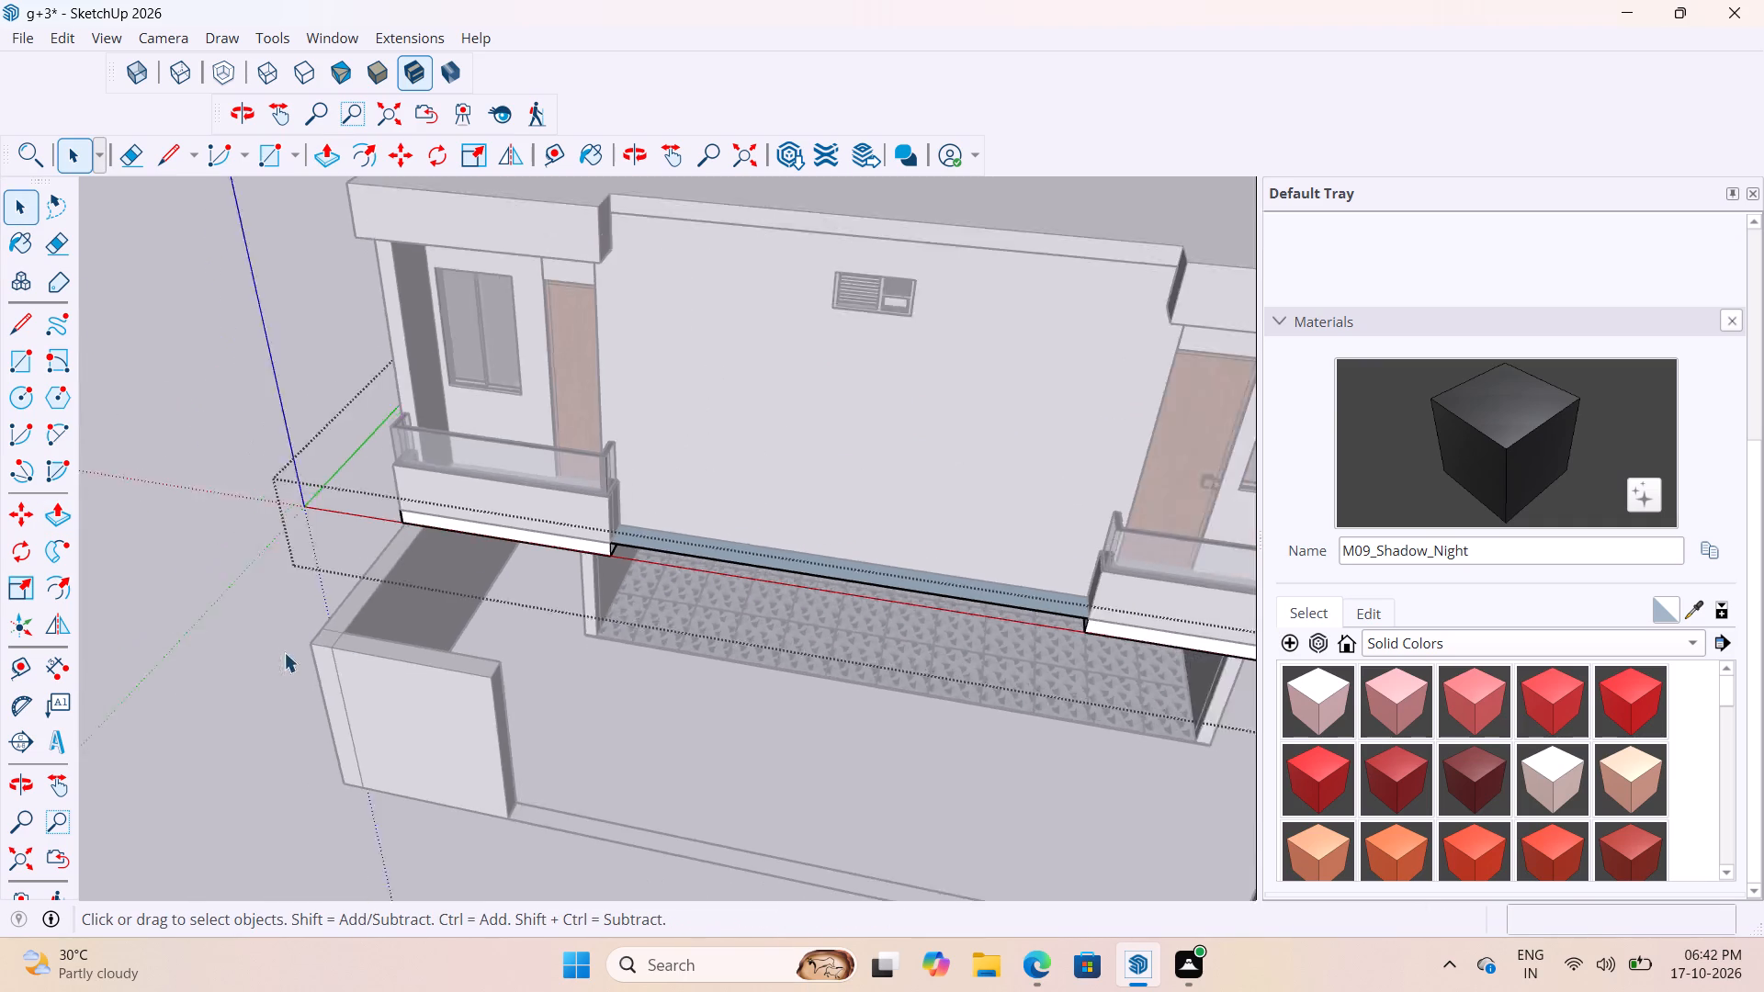
Reopen the slab group, delete the outer edge of the leftover top strip between the front balconies, and close the group.
scroll(721, 555, "up", 6)
middle_click_drag(718, 562, 778, 432)
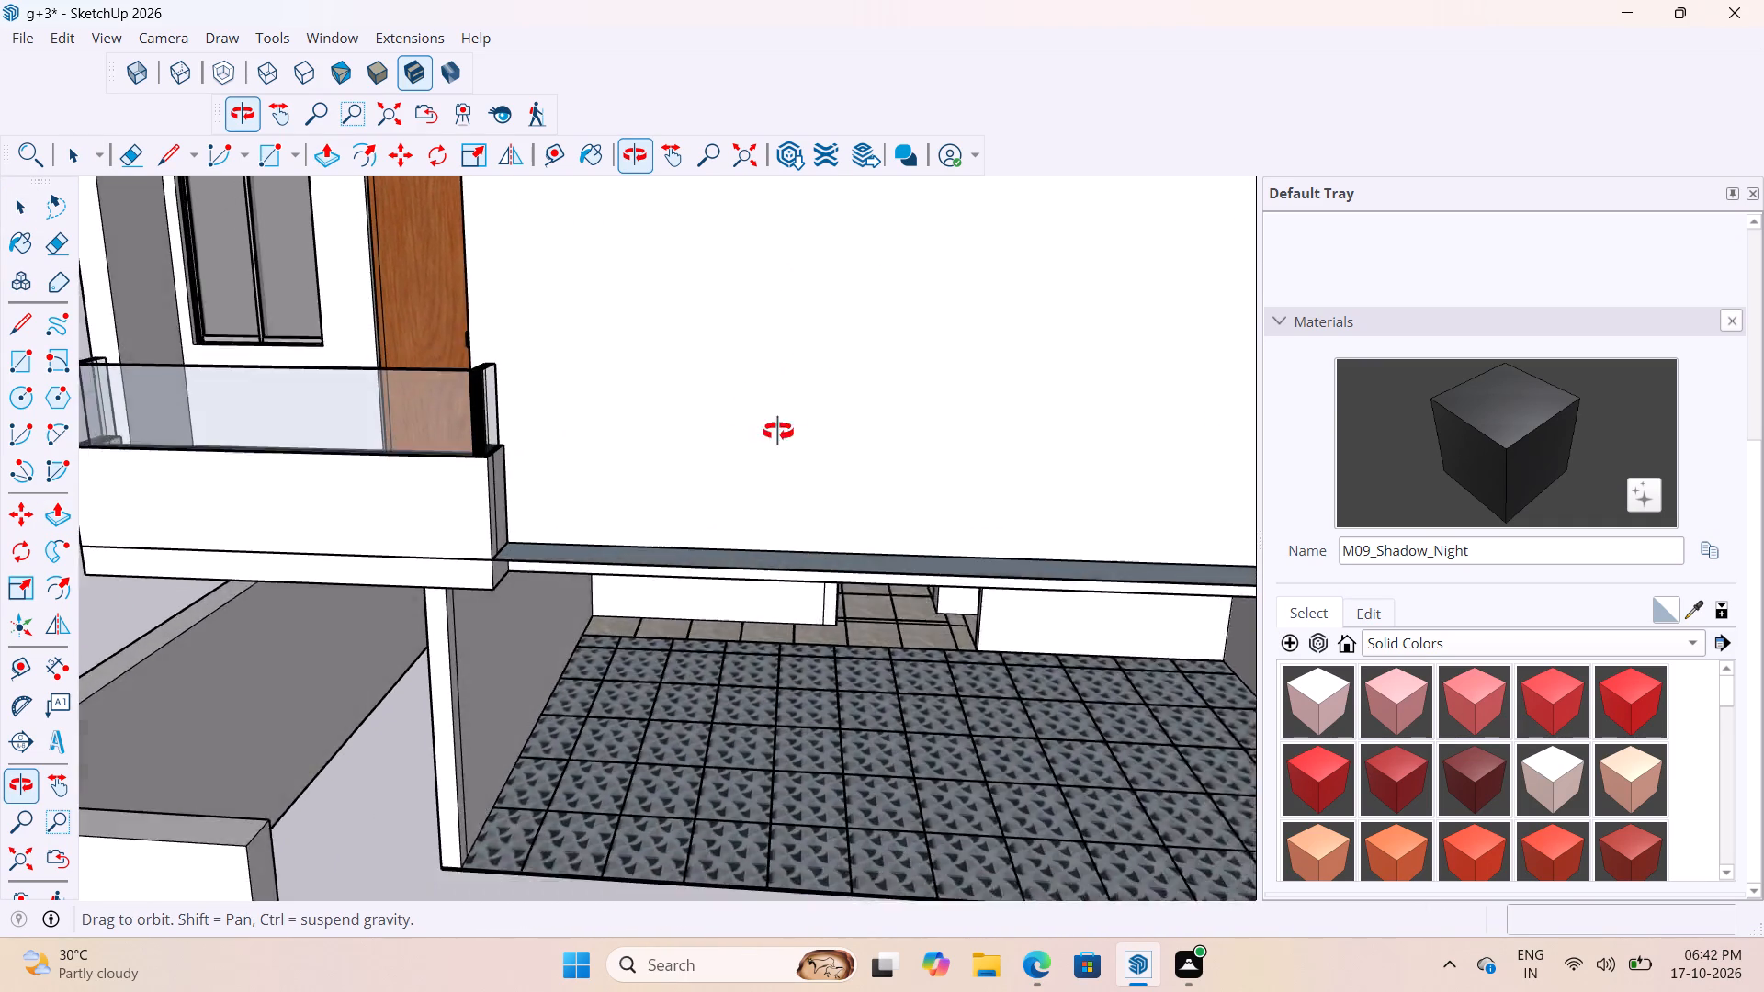
middle_click_drag(778, 432, 733, 492)
scroll(661, 574, "up", 4)
double_click(691, 527)
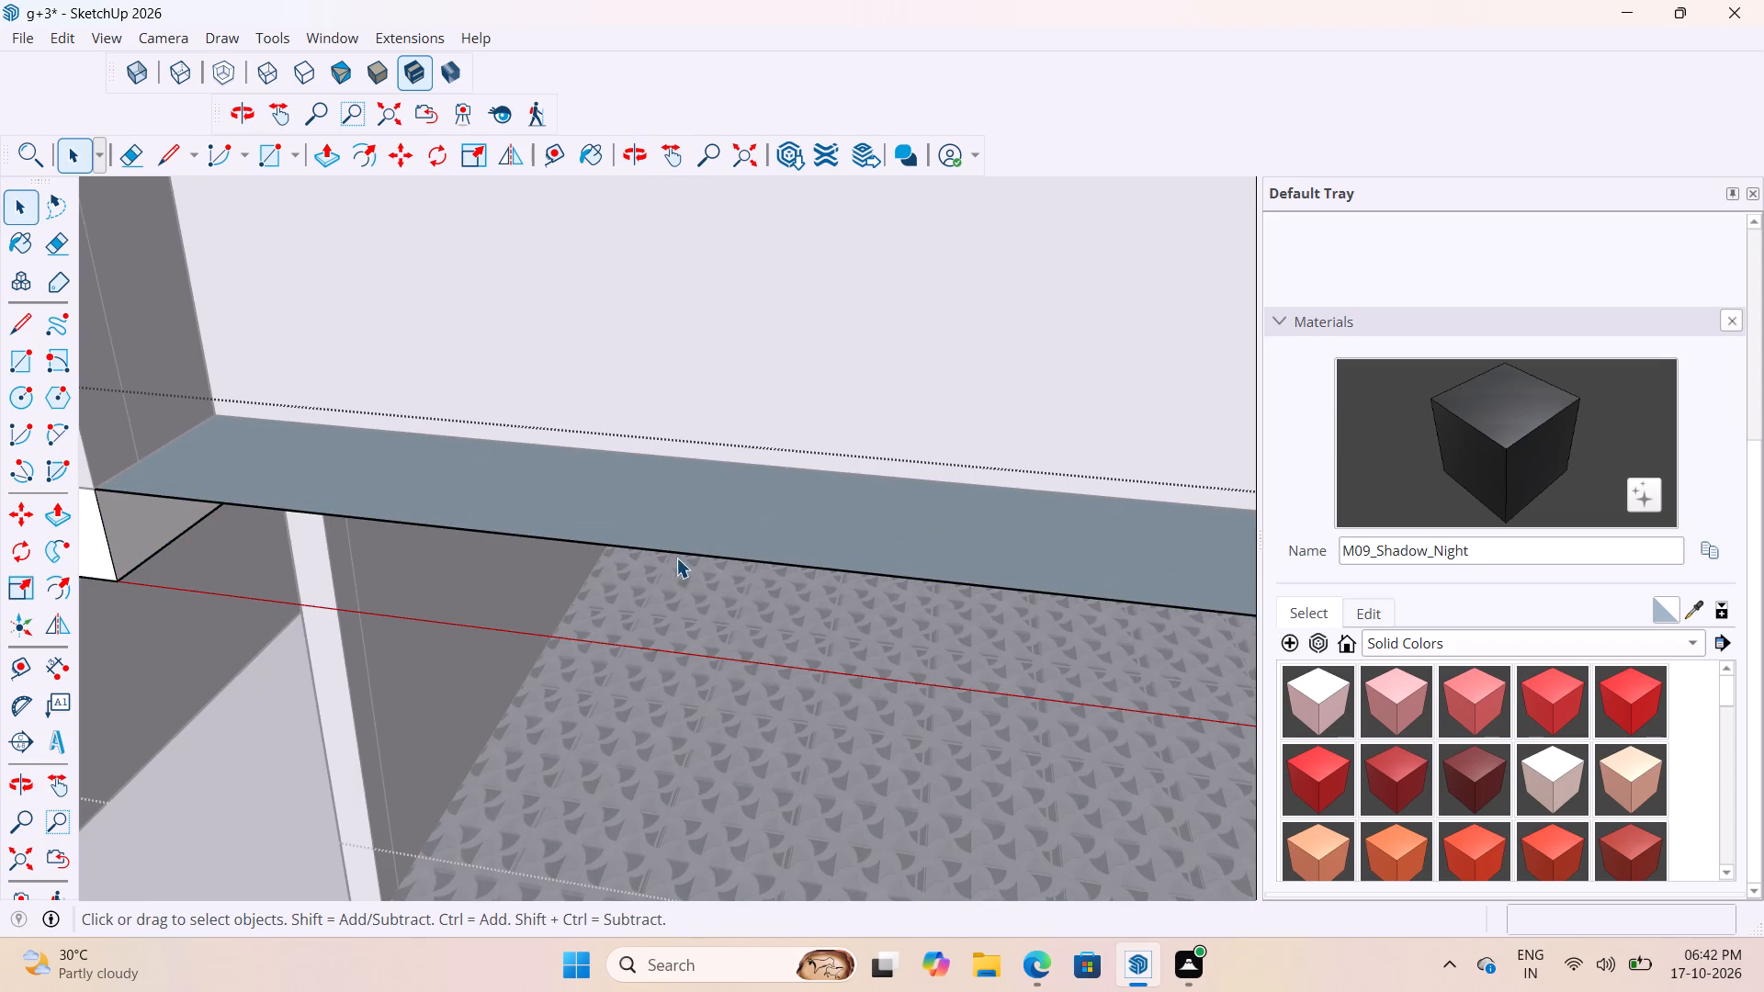
left_click(683, 554)
key("Delete")
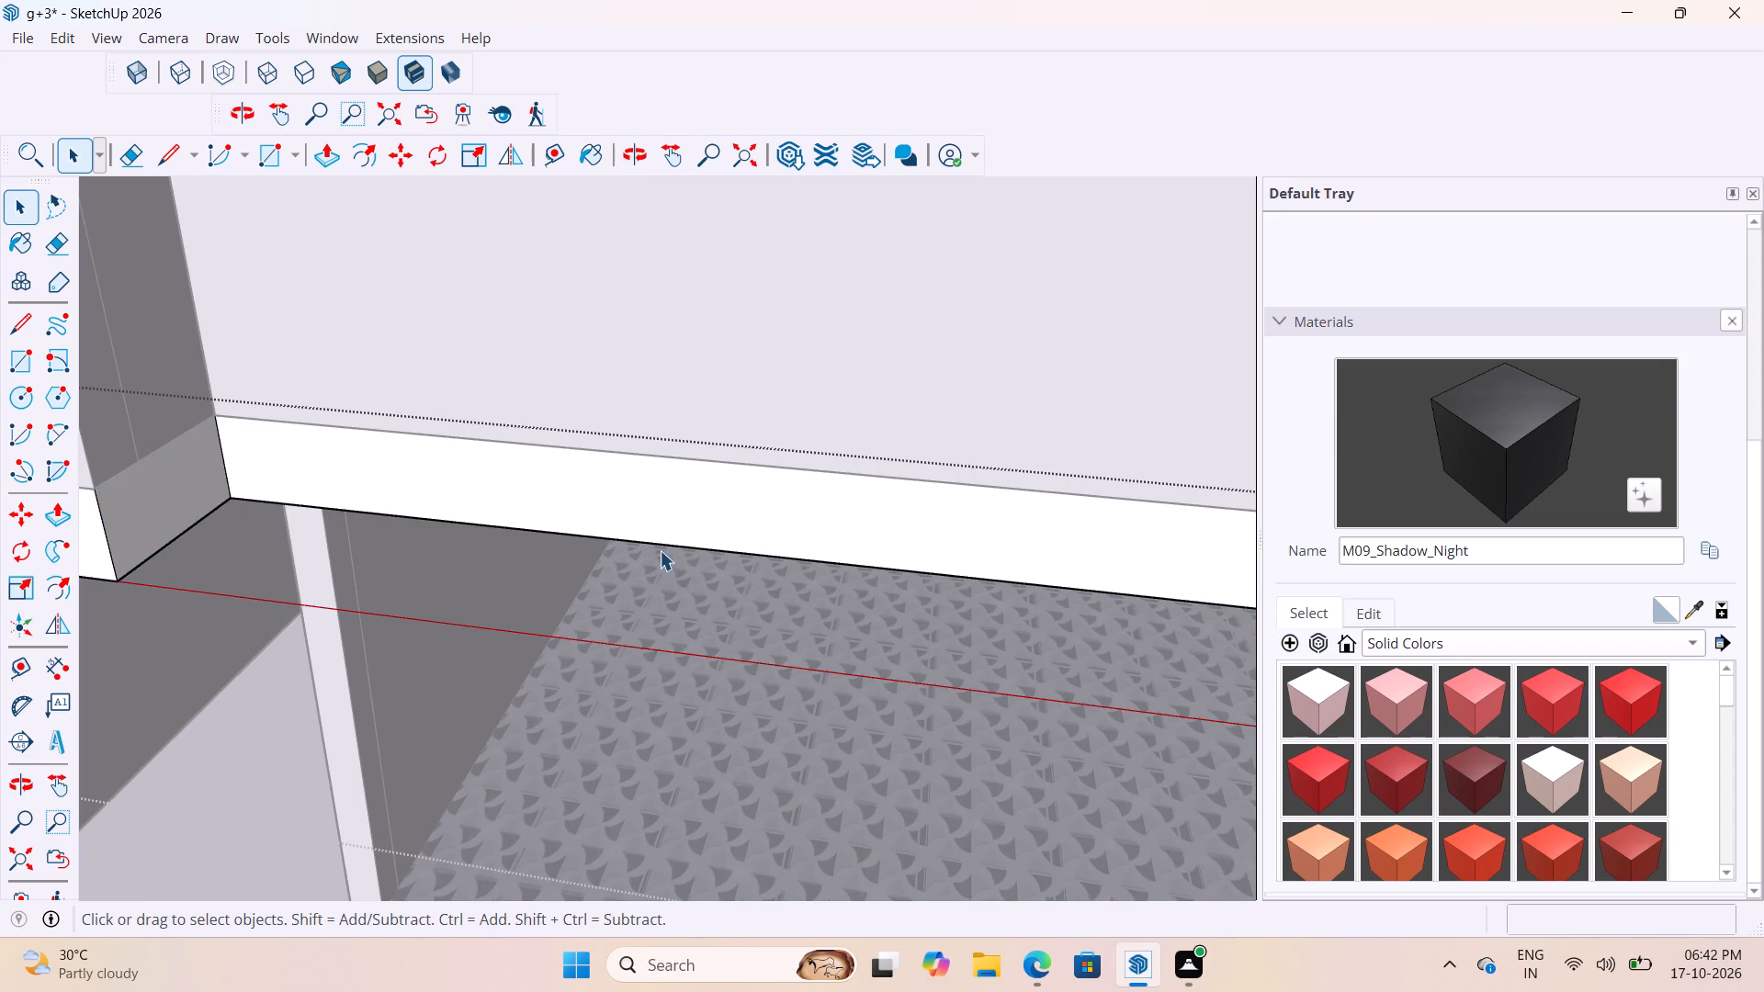
scroll(653, 509, "down", 20)
scroll(653, 509, "down", 3)
left_click(401, 817)
Inspect the slab's edges beneath the front balconies and along the building's opposite side wall.
scroll(782, 647, "up", 5)
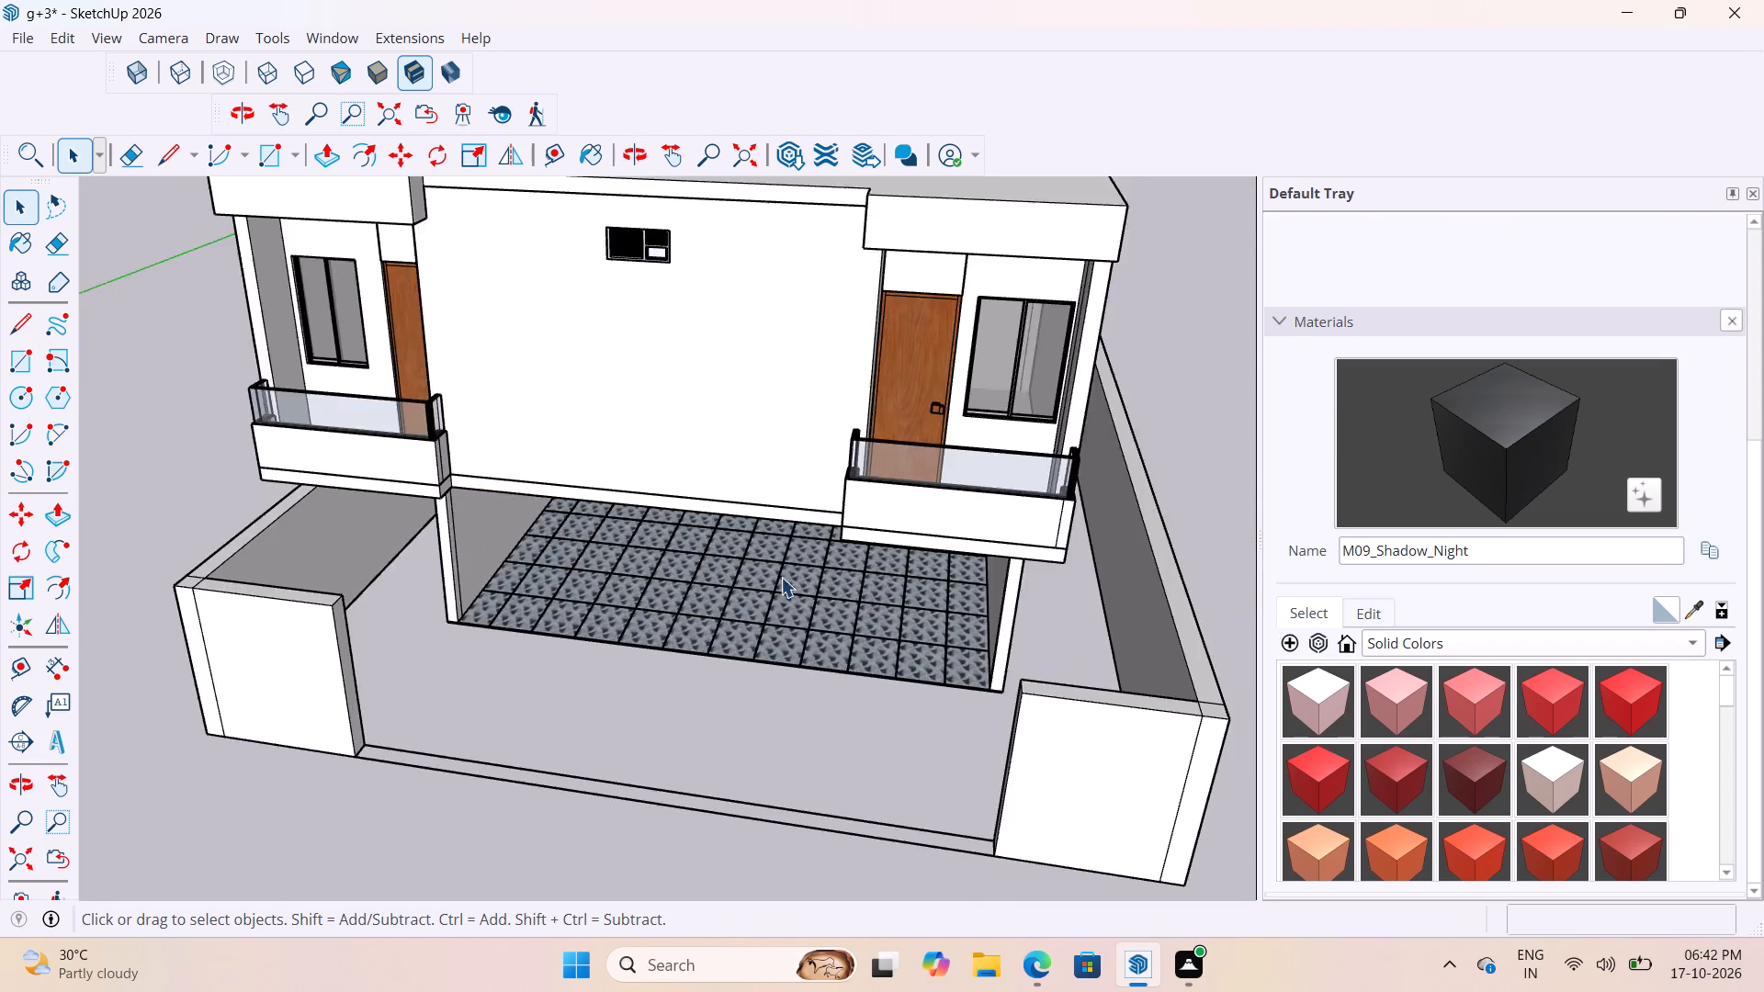
scroll(781, 577, "up", 4)
middle_click_drag(855, 448, 782, 376)
scroll(718, 421, "down", 8)
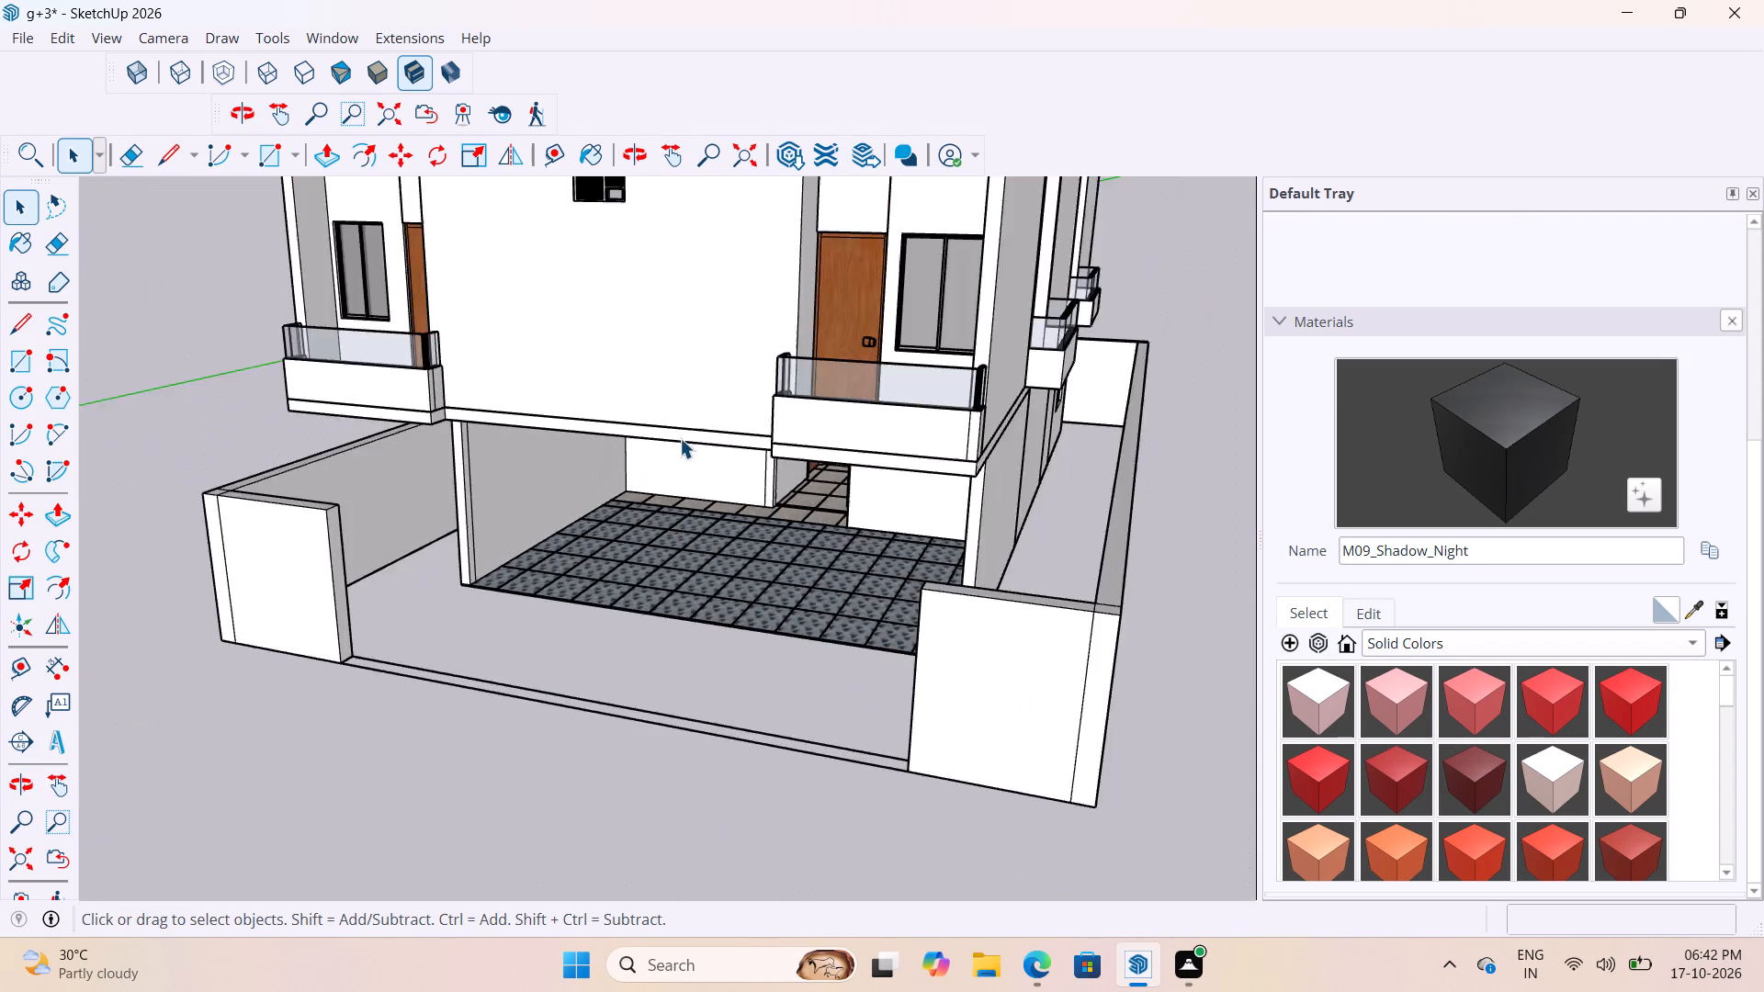
scroll(680, 438, "down", 15)
middle_click_drag(894, 408, 526, 510)
scroll(851, 466, "up", 7)
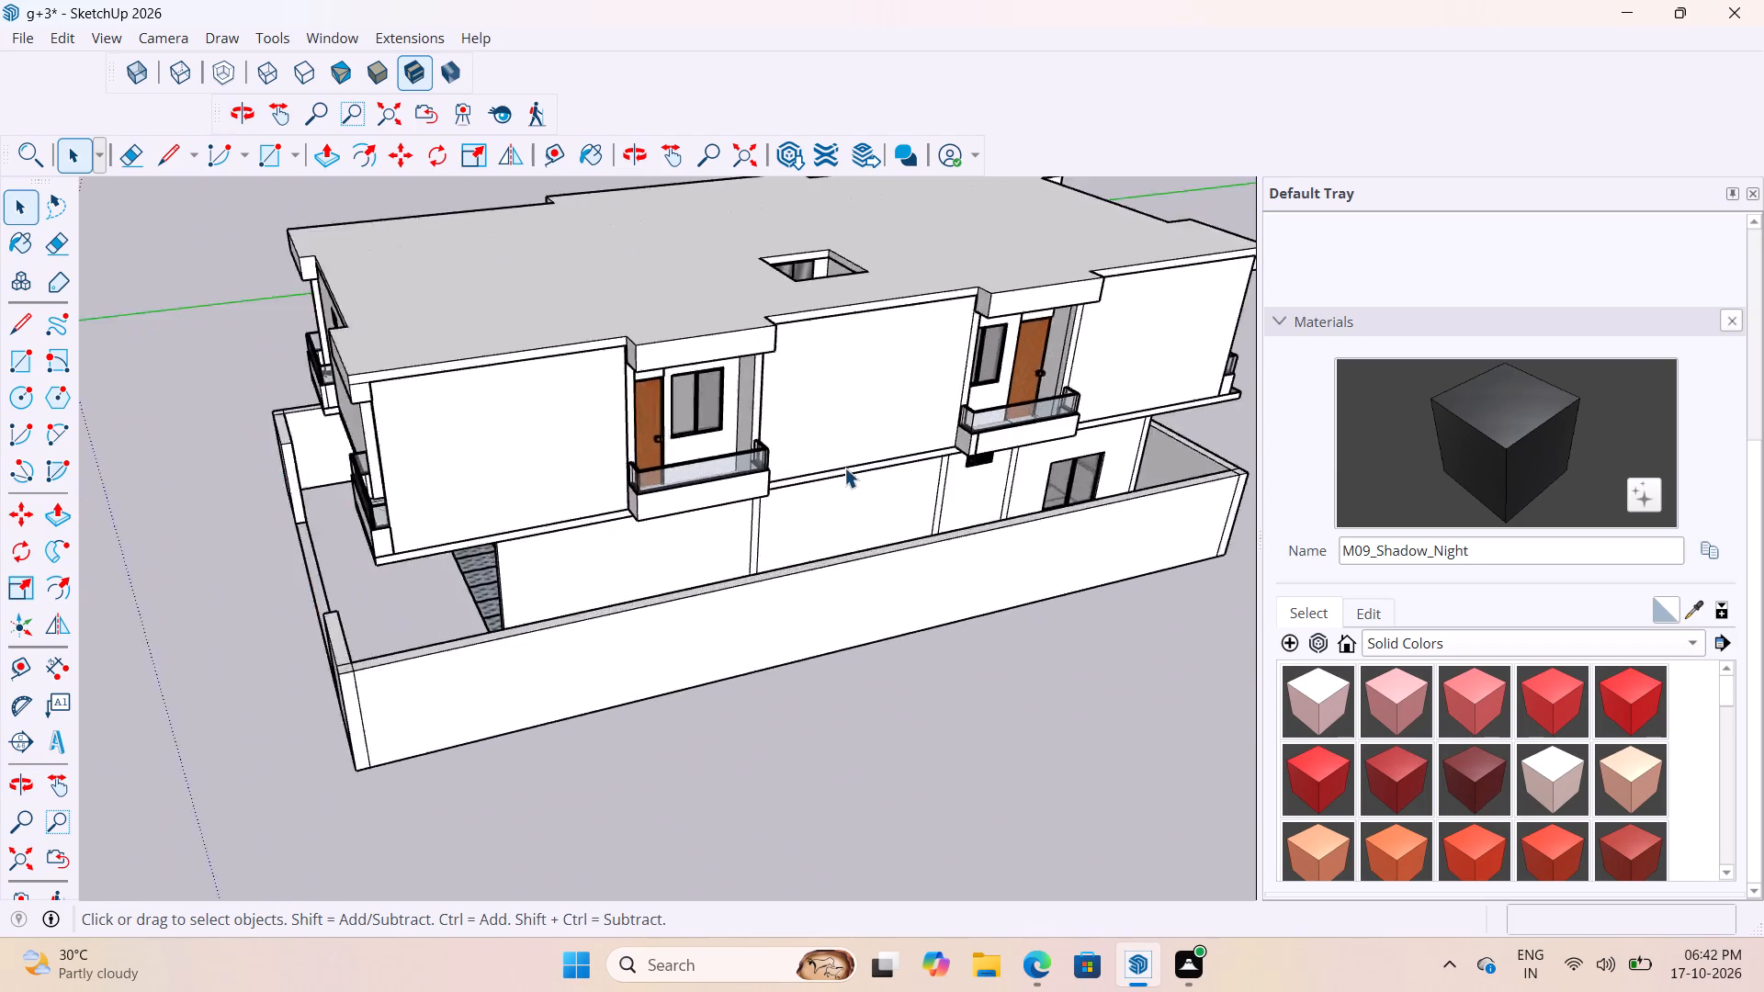
scroll(844, 468, "up", 6)
scroll(639, 465, "down", 12)
scroll(805, 464, "up", 14)
middle_click_drag(821, 454, 435, 476)
scroll(595, 628, "down", 9)
Examine the slab's overhang around the rear balconies above the boundary wall.
middle_click_drag(802, 666, 665, 600)
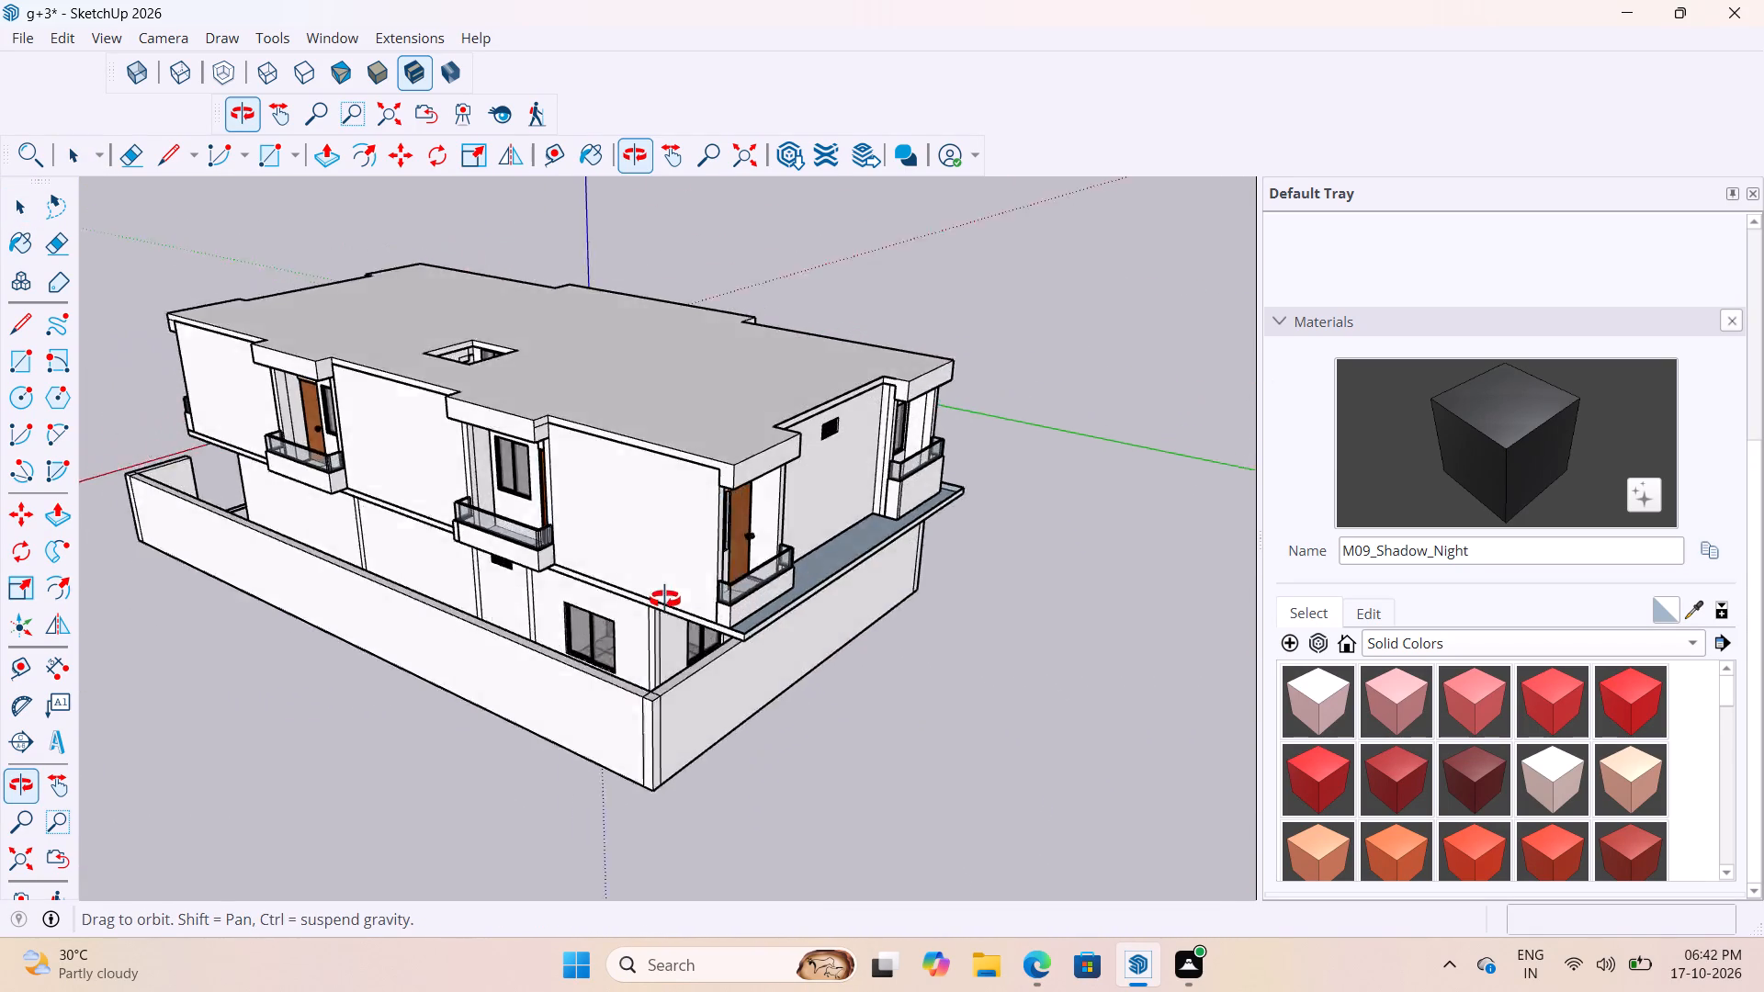
middle_click_drag(665, 600, 584, 610)
scroll(673, 648, "up", 16)
scroll(624, 579, "down", 11)
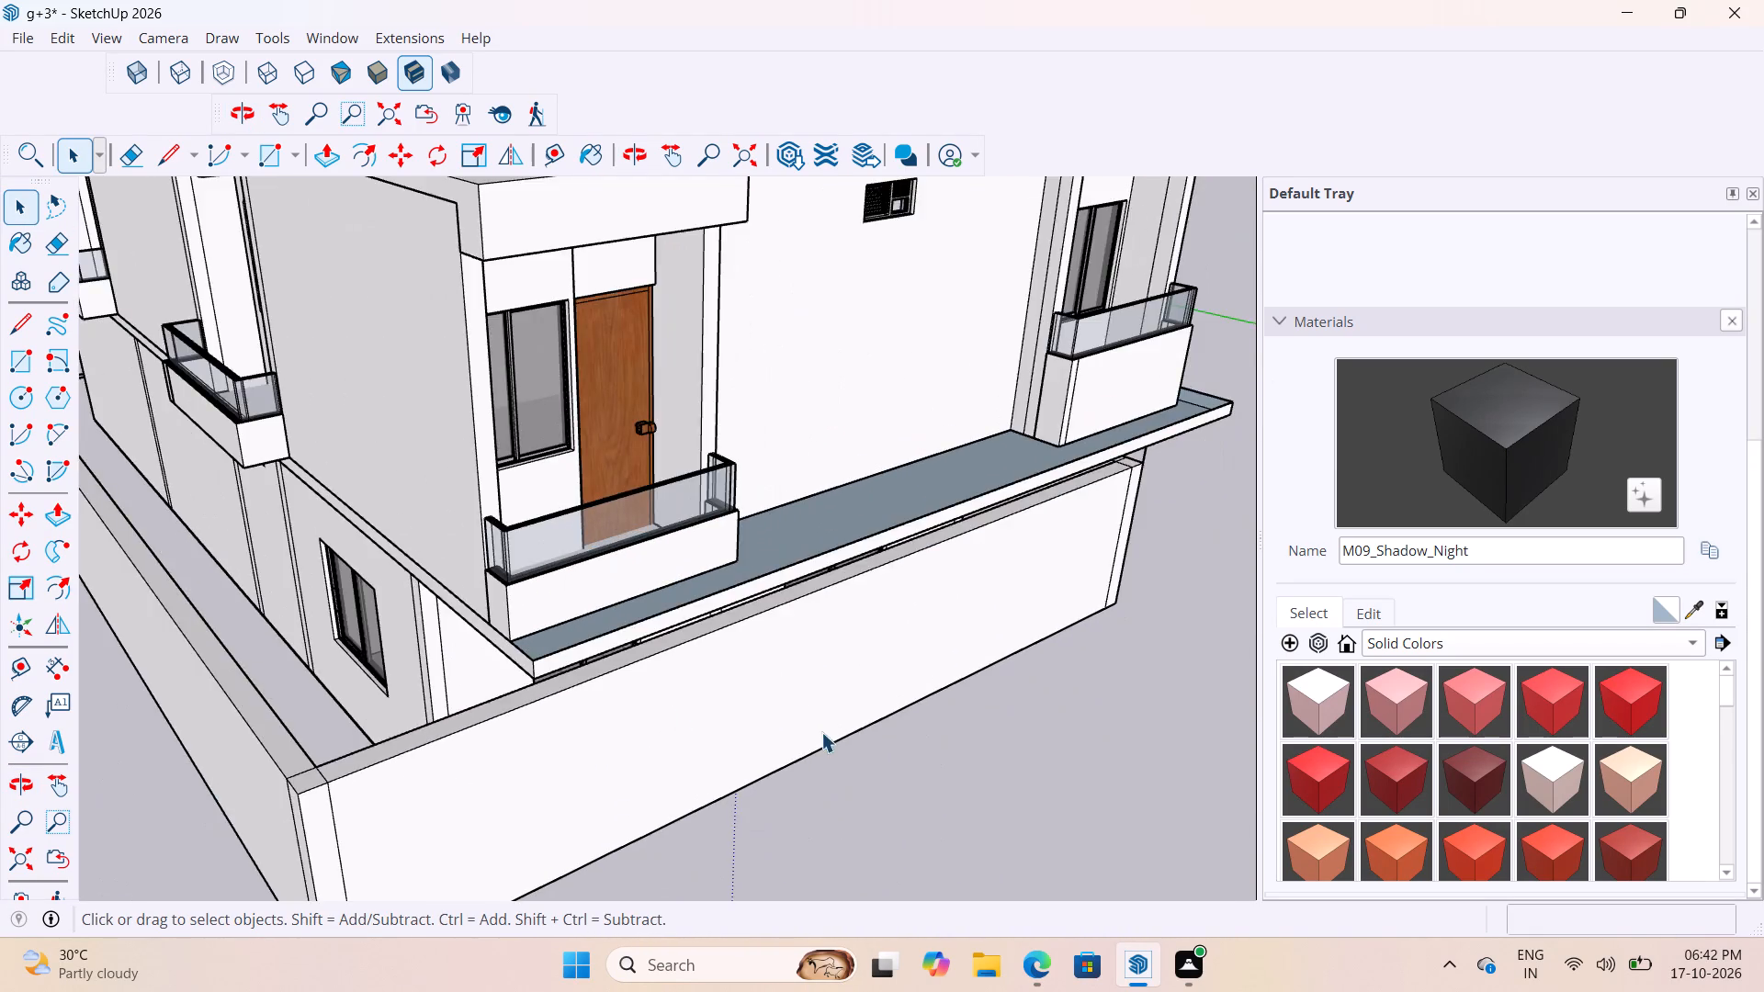
middle_click_drag(801, 708, 686, 648)
scroll(784, 568, "up", 2)
scroll(944, 558, "up", 3)
middle_click_drag(862, 525, 834, 566)
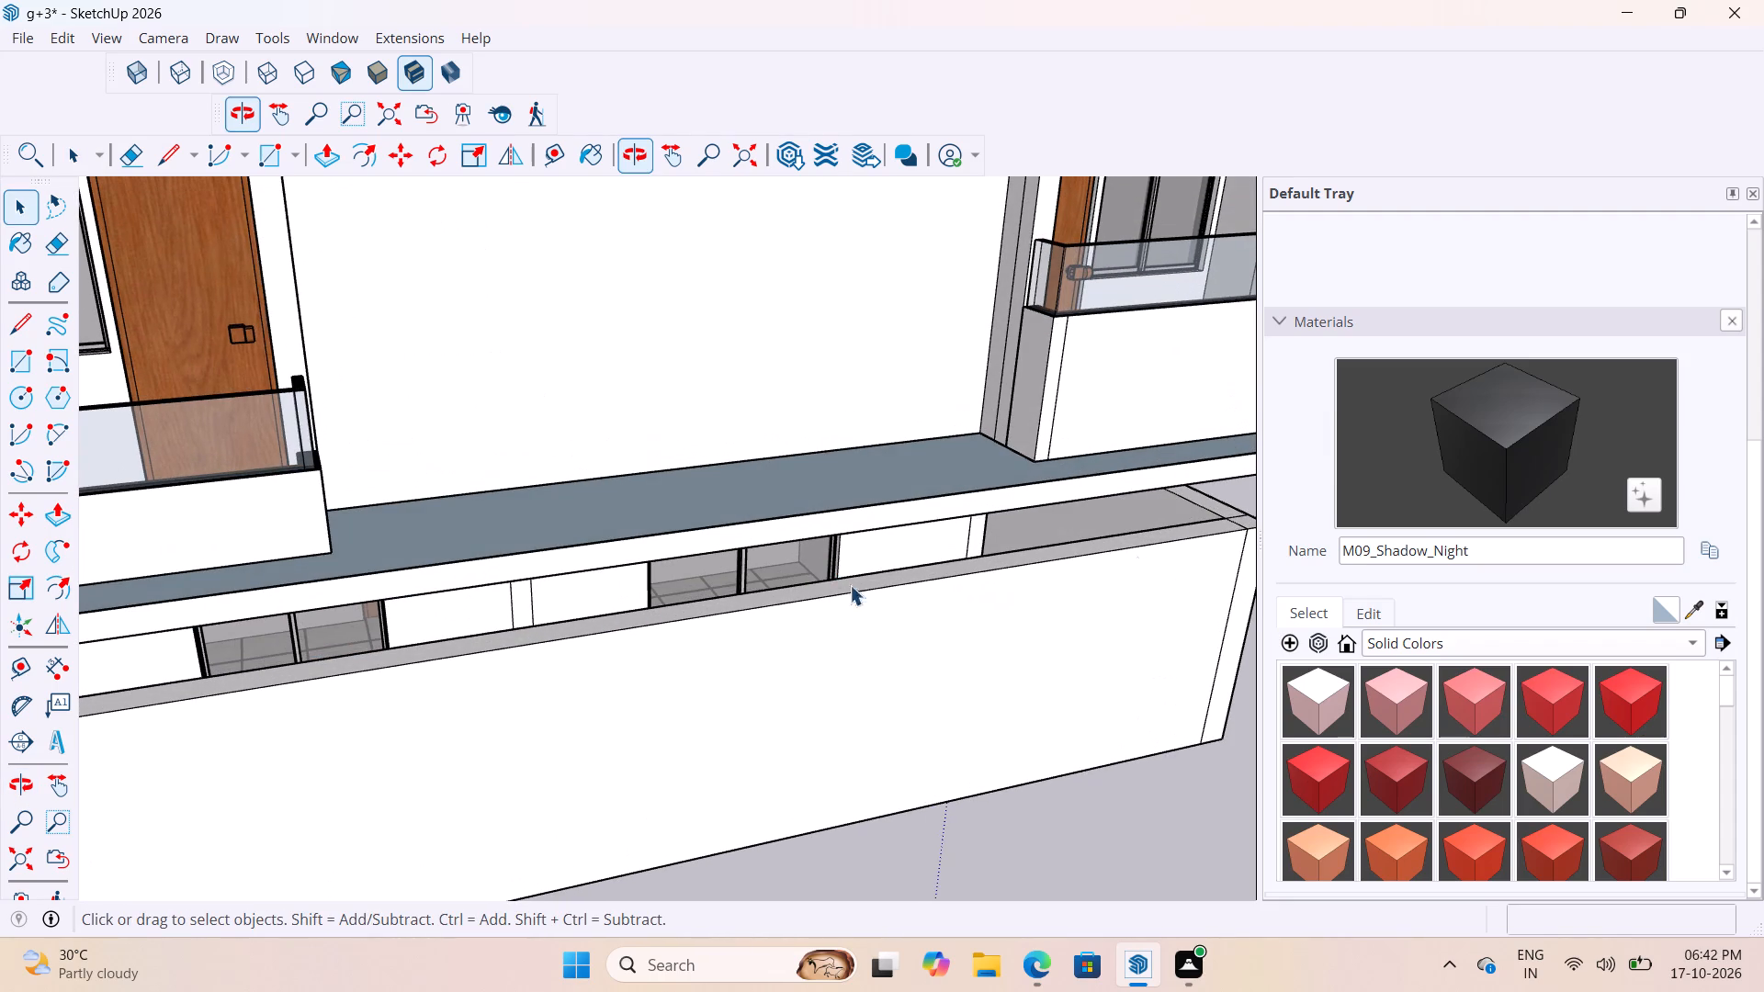
scroll(1317, 553, "down", 4)
scroll(1244, 500, "down", 4)
scroll(614, 559, "up", 3)
scroll(664, 525, "down", 4)
scroll(1331, 411, "down", 5)
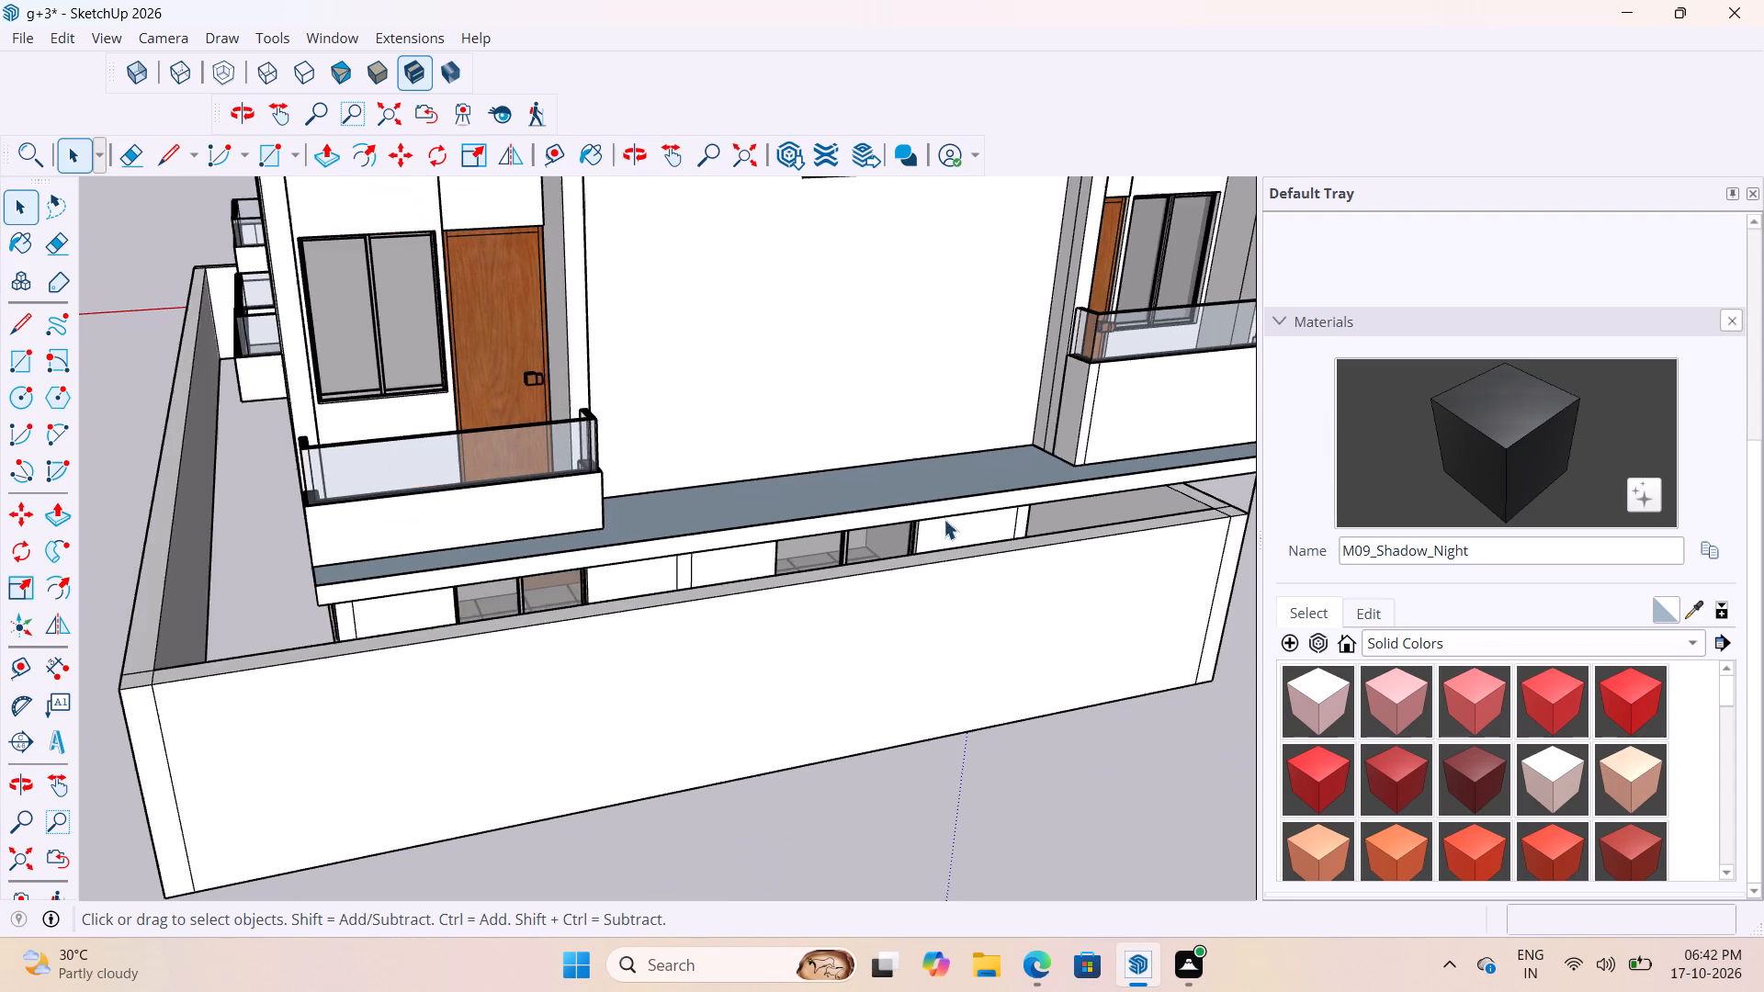
scroll(810, 541, "up", 3)
scroll(1046, 463, "down", 10)
middle_click_drag(1194, 496, 1072, 517)
scroll(1046, 531, "up", 6)
middle_click_drag(1047, 537, 939, 546)
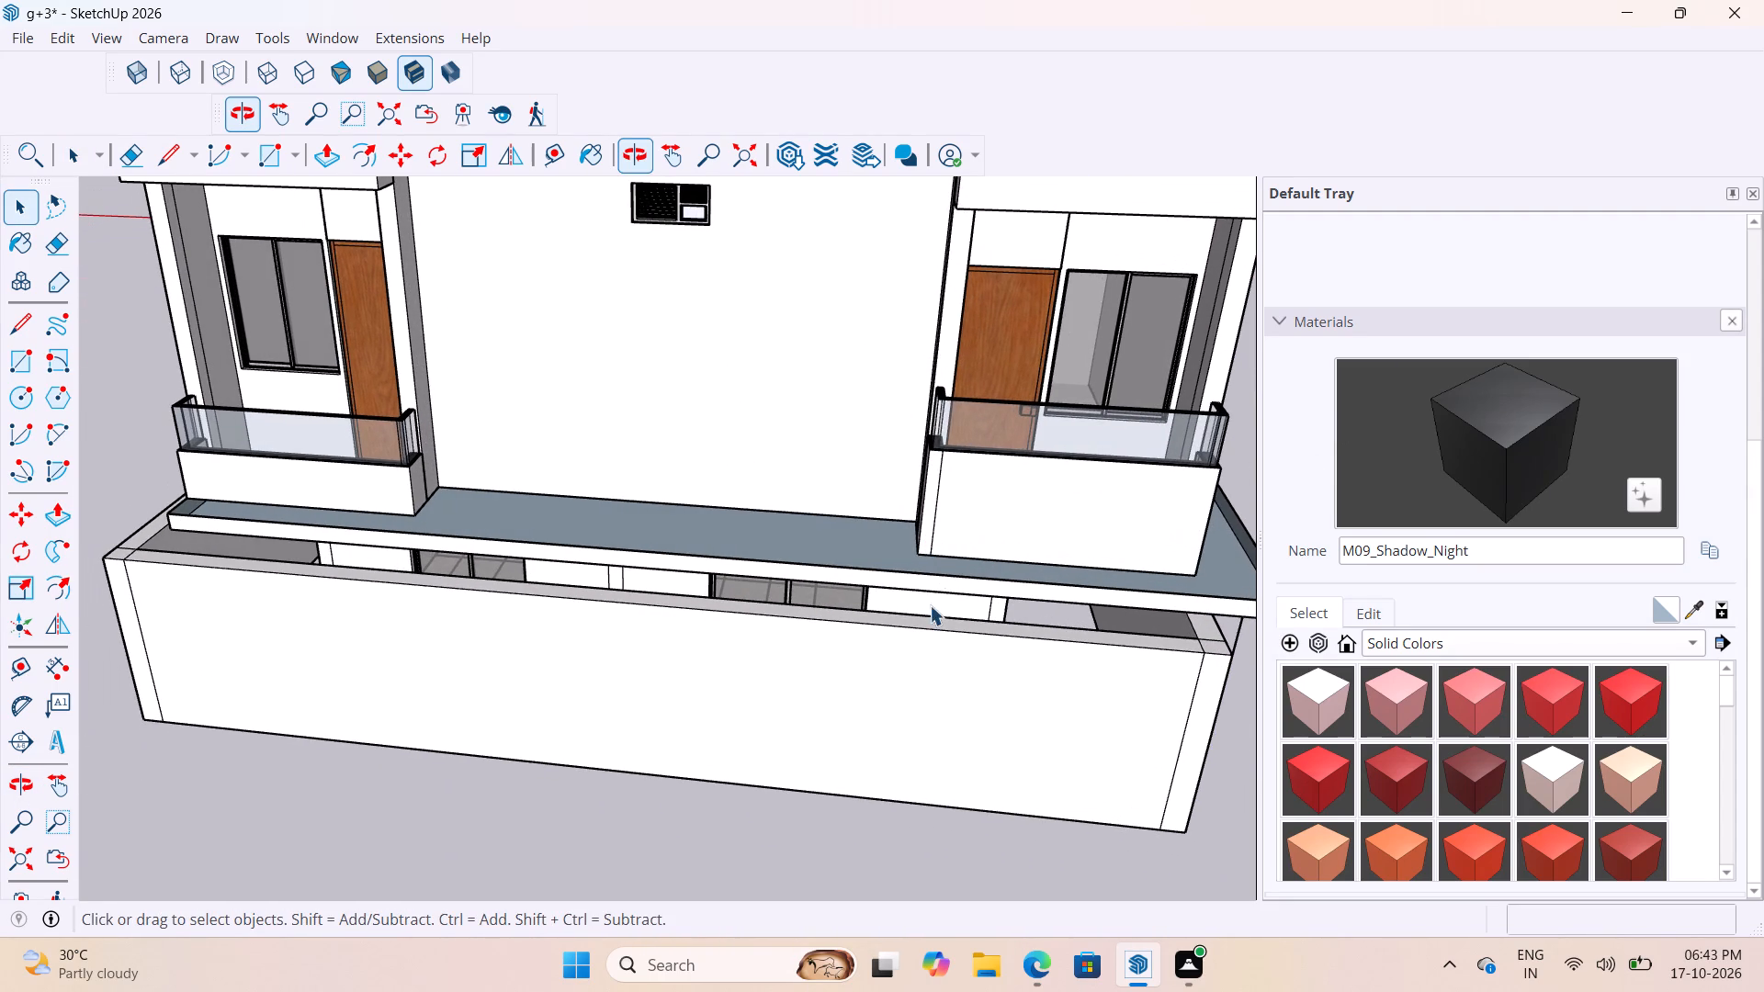
Close the Default Tray.
left_click(1758, 198)
Open the slab group, push its rear edge face in about 1' 11/16" to the balcony fronts, and close the group.
scroll(1172, 559, "up", 5)
double_click(1182, 562)
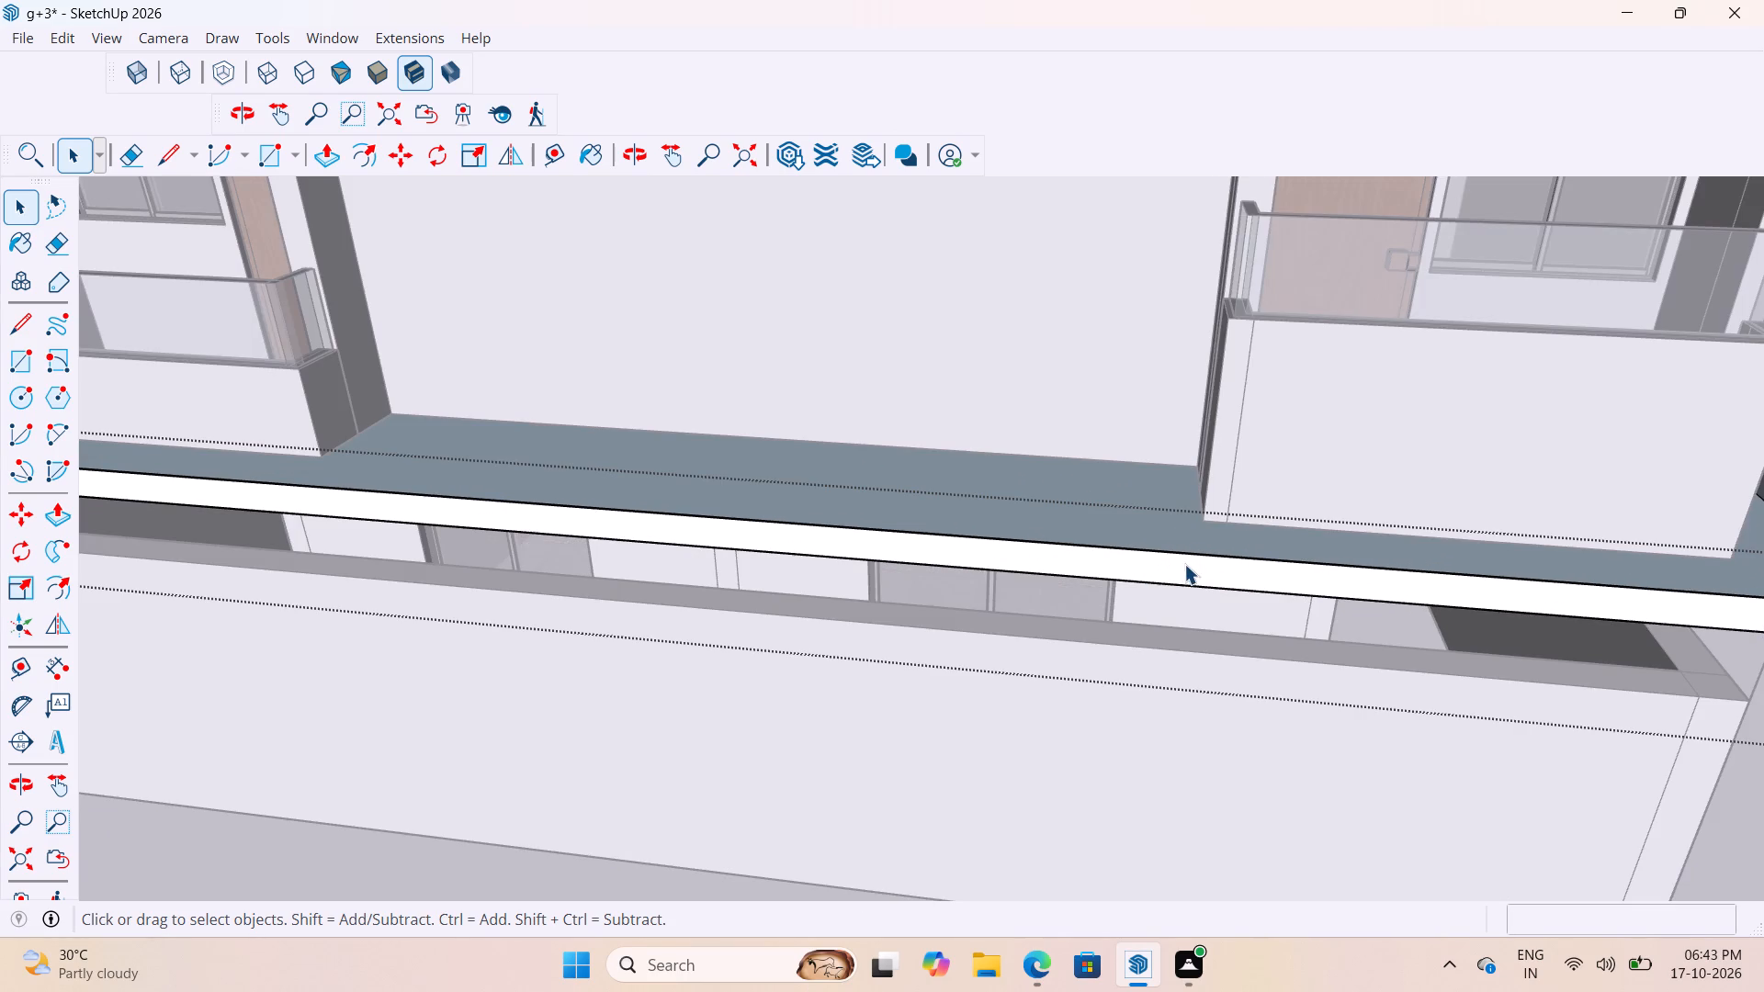
key("p")
scroll(1248, 602, "up", 3)
left_click(1245, 566)
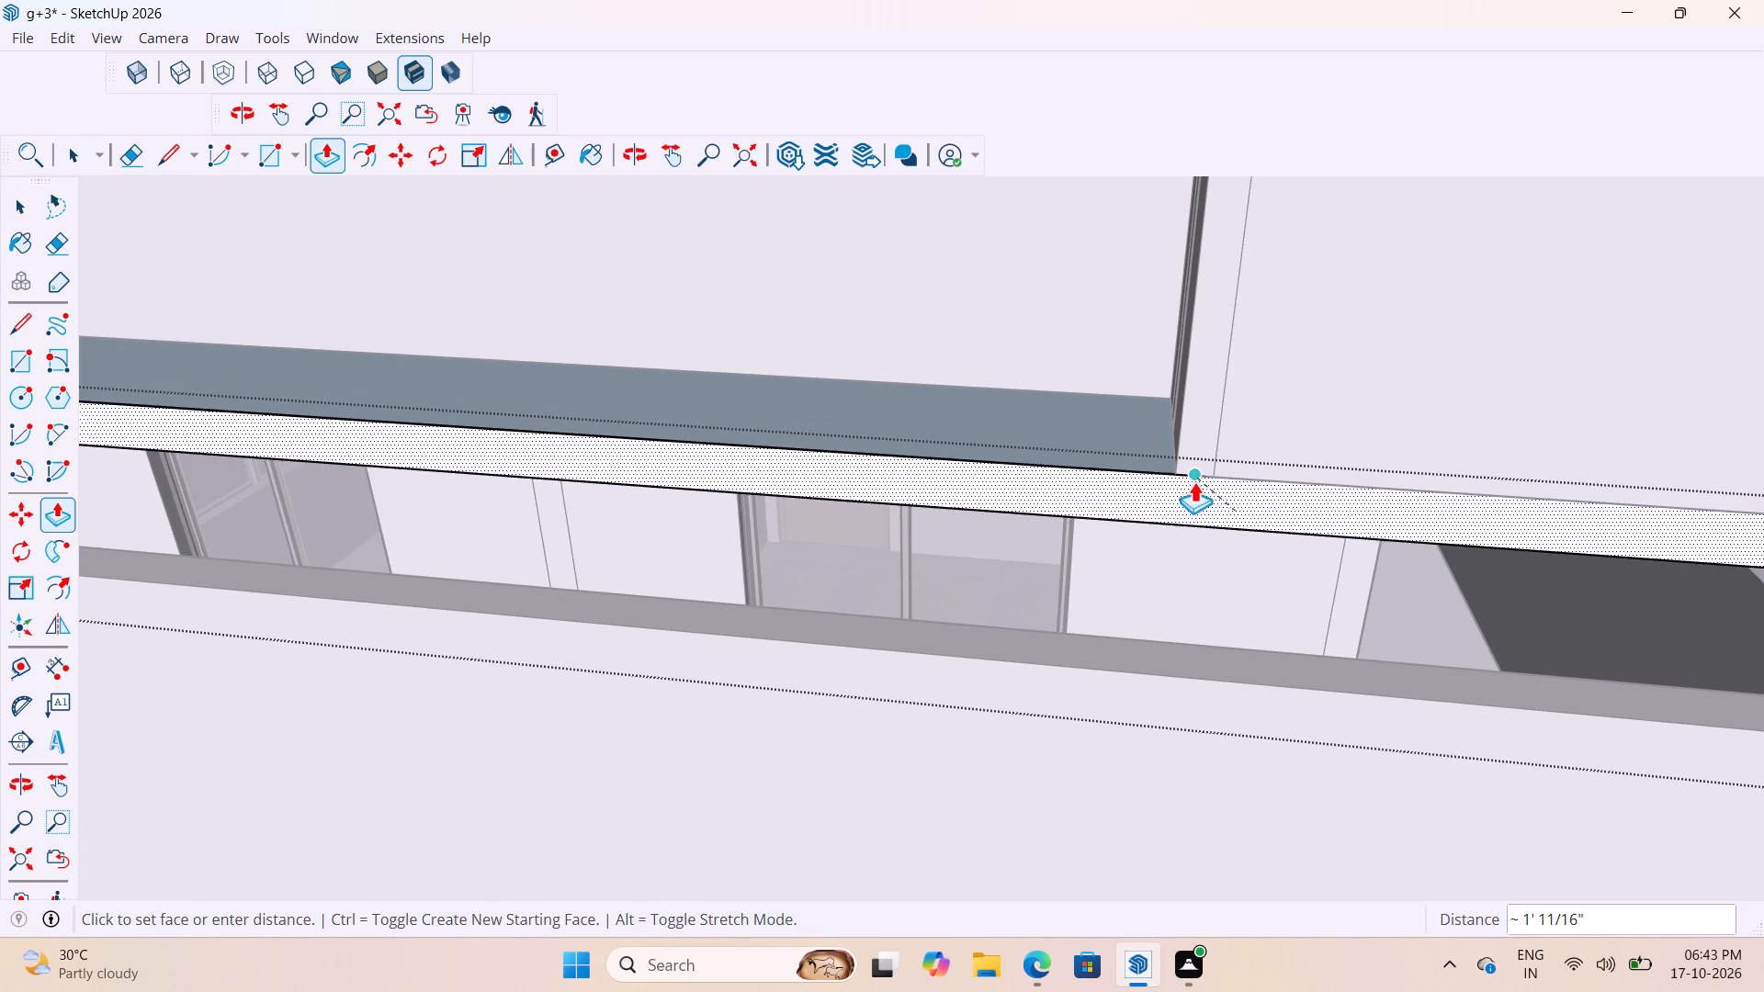
left_click(1178, 479)
scroll(1018, 574, "down", 15)
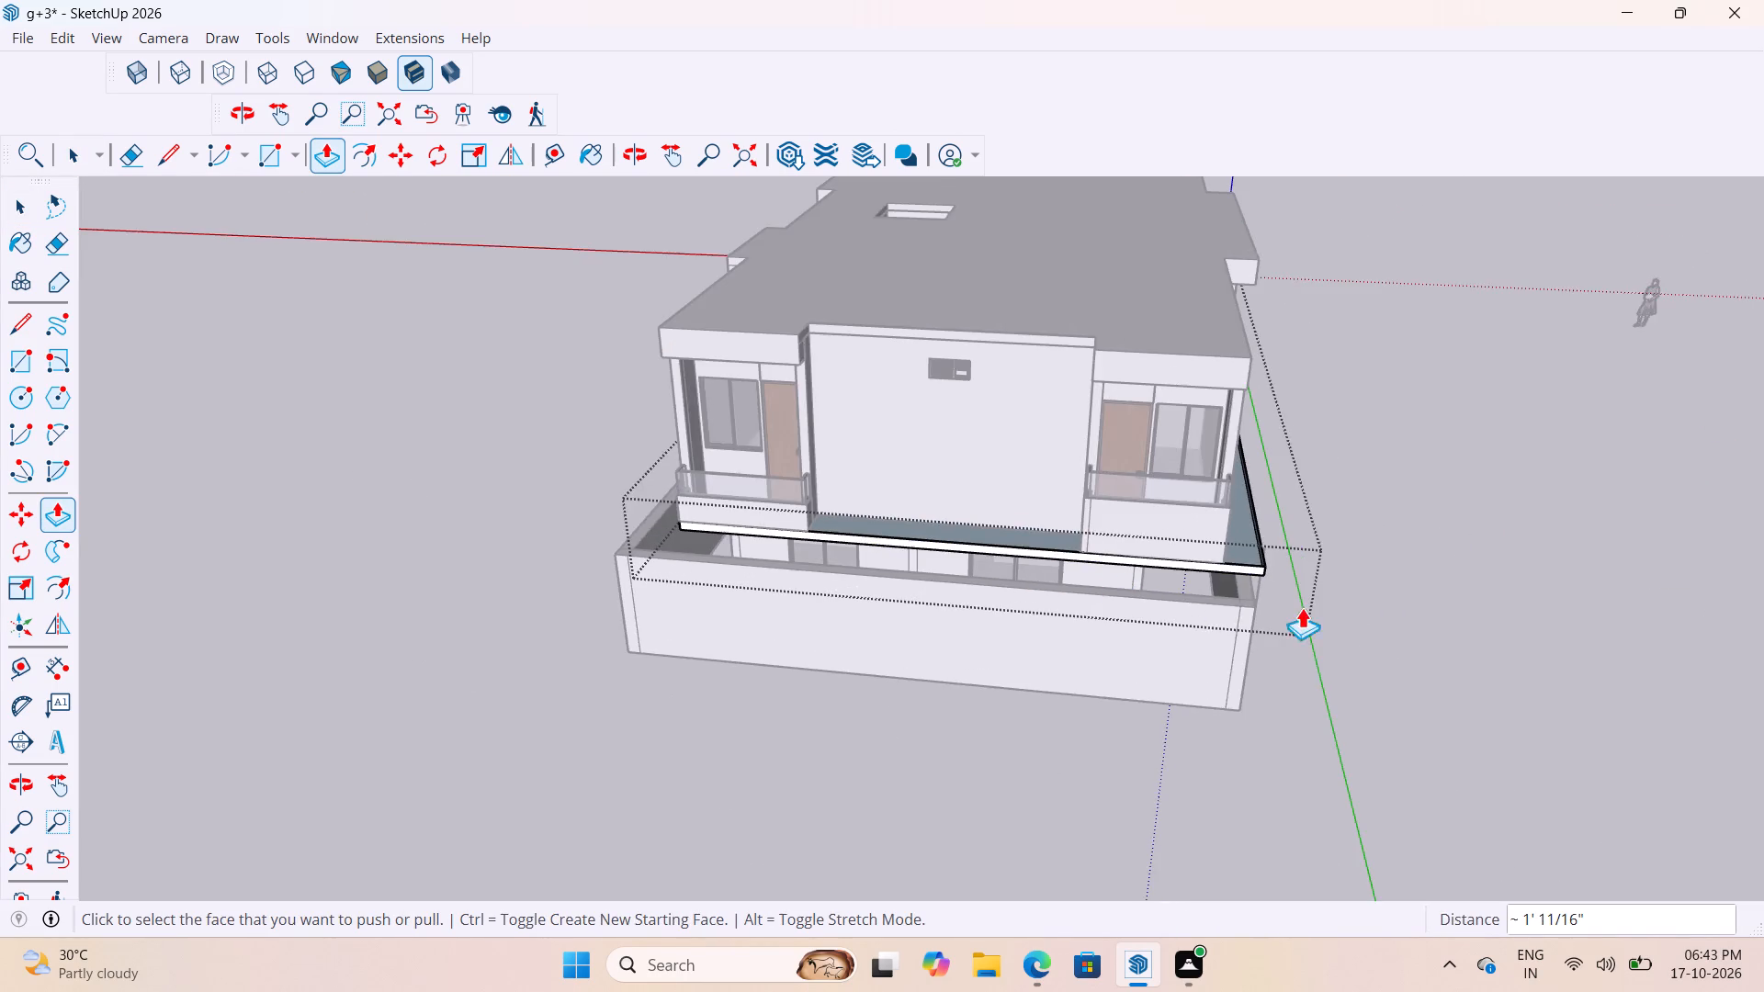
middle_click_drag(1293, 602, 1029, 602)
scroll(1016, 604, "up", 7)
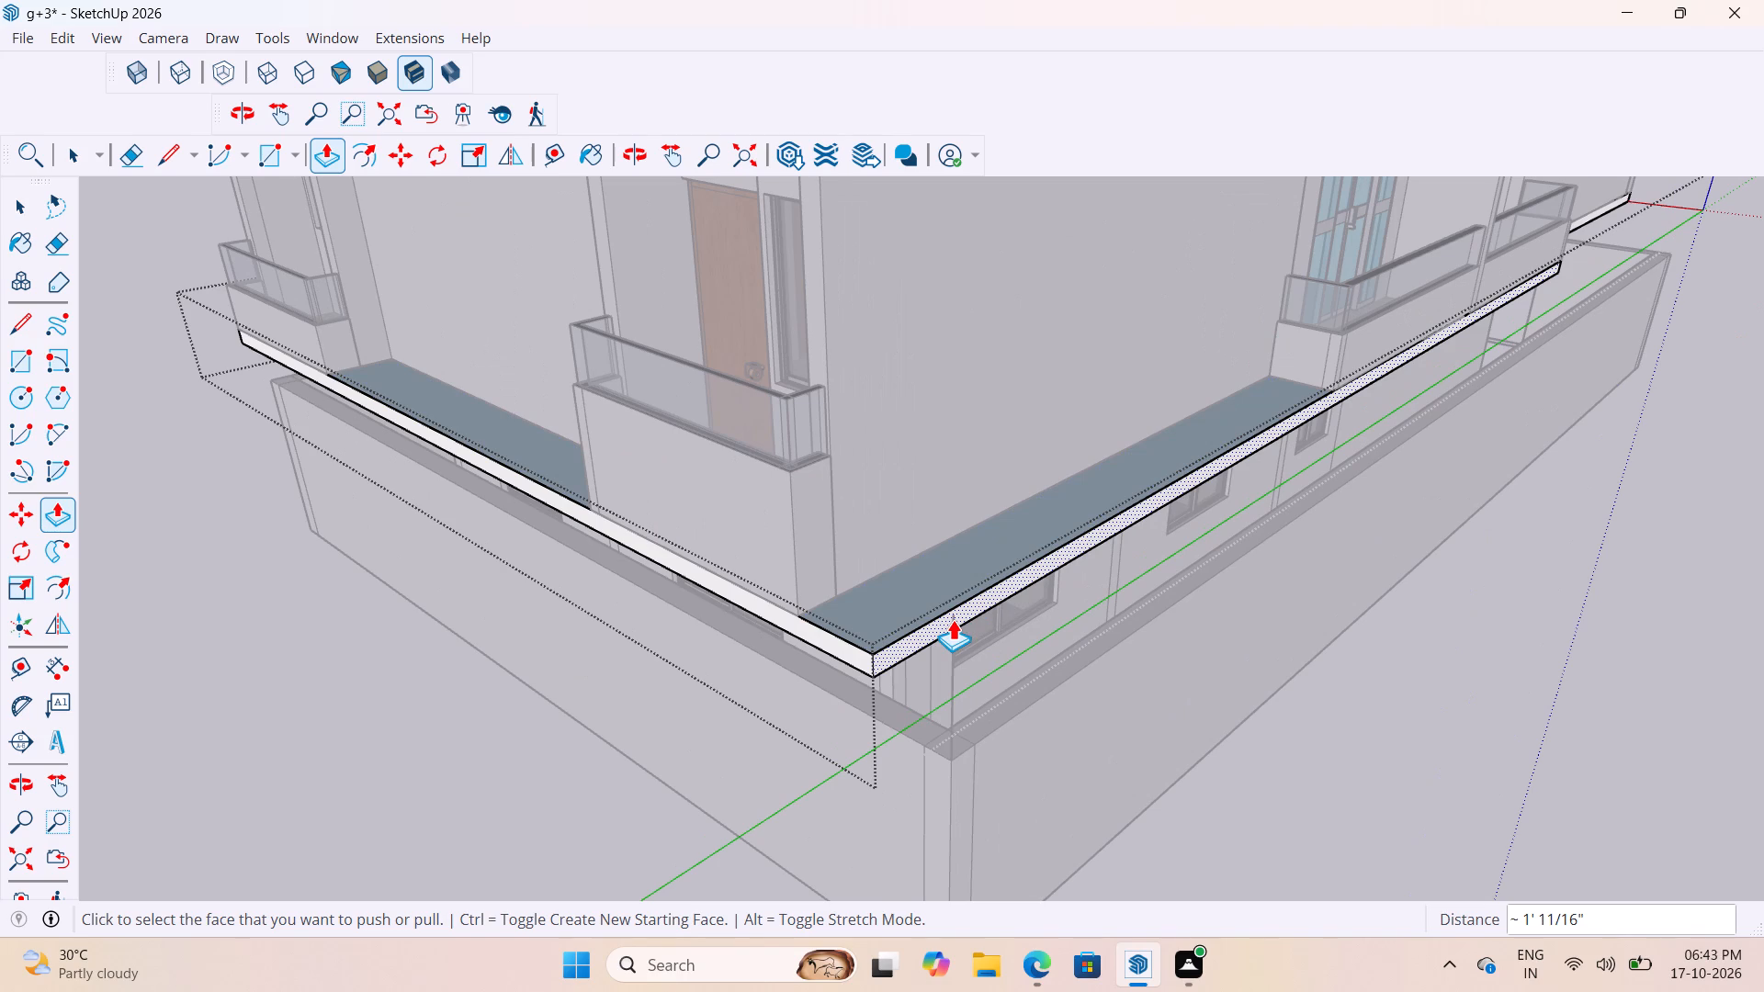
scroll(1373, 461, "down", 4)
key("space")
left_click(954, 807)
Reopen the slab group and draw two 6" vertical lines across its rear edge face at the balconies' inner corners.
scroll(875, 544, "up", 2)
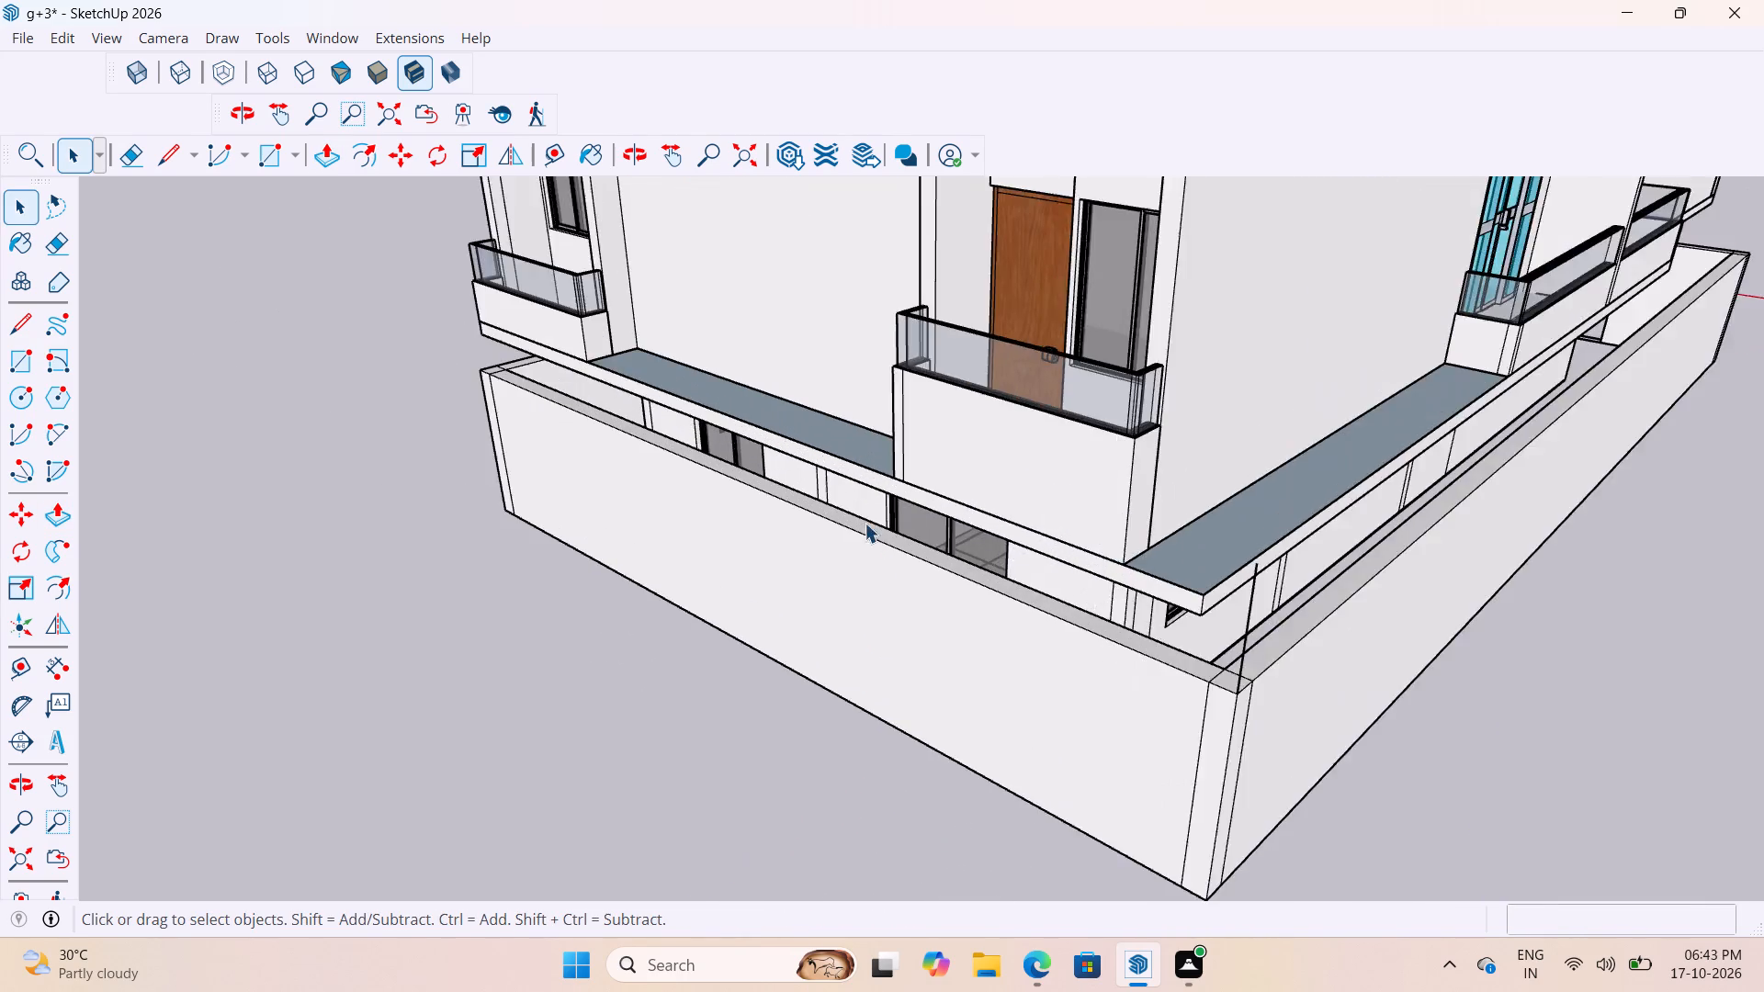
scroll(865, 523, "up", 4)
middle_click_drag(910, 484, 1228, 465)
scroll(1017, 444, "up", 2)
key("l")
scroll(993, 490, "up", 3)
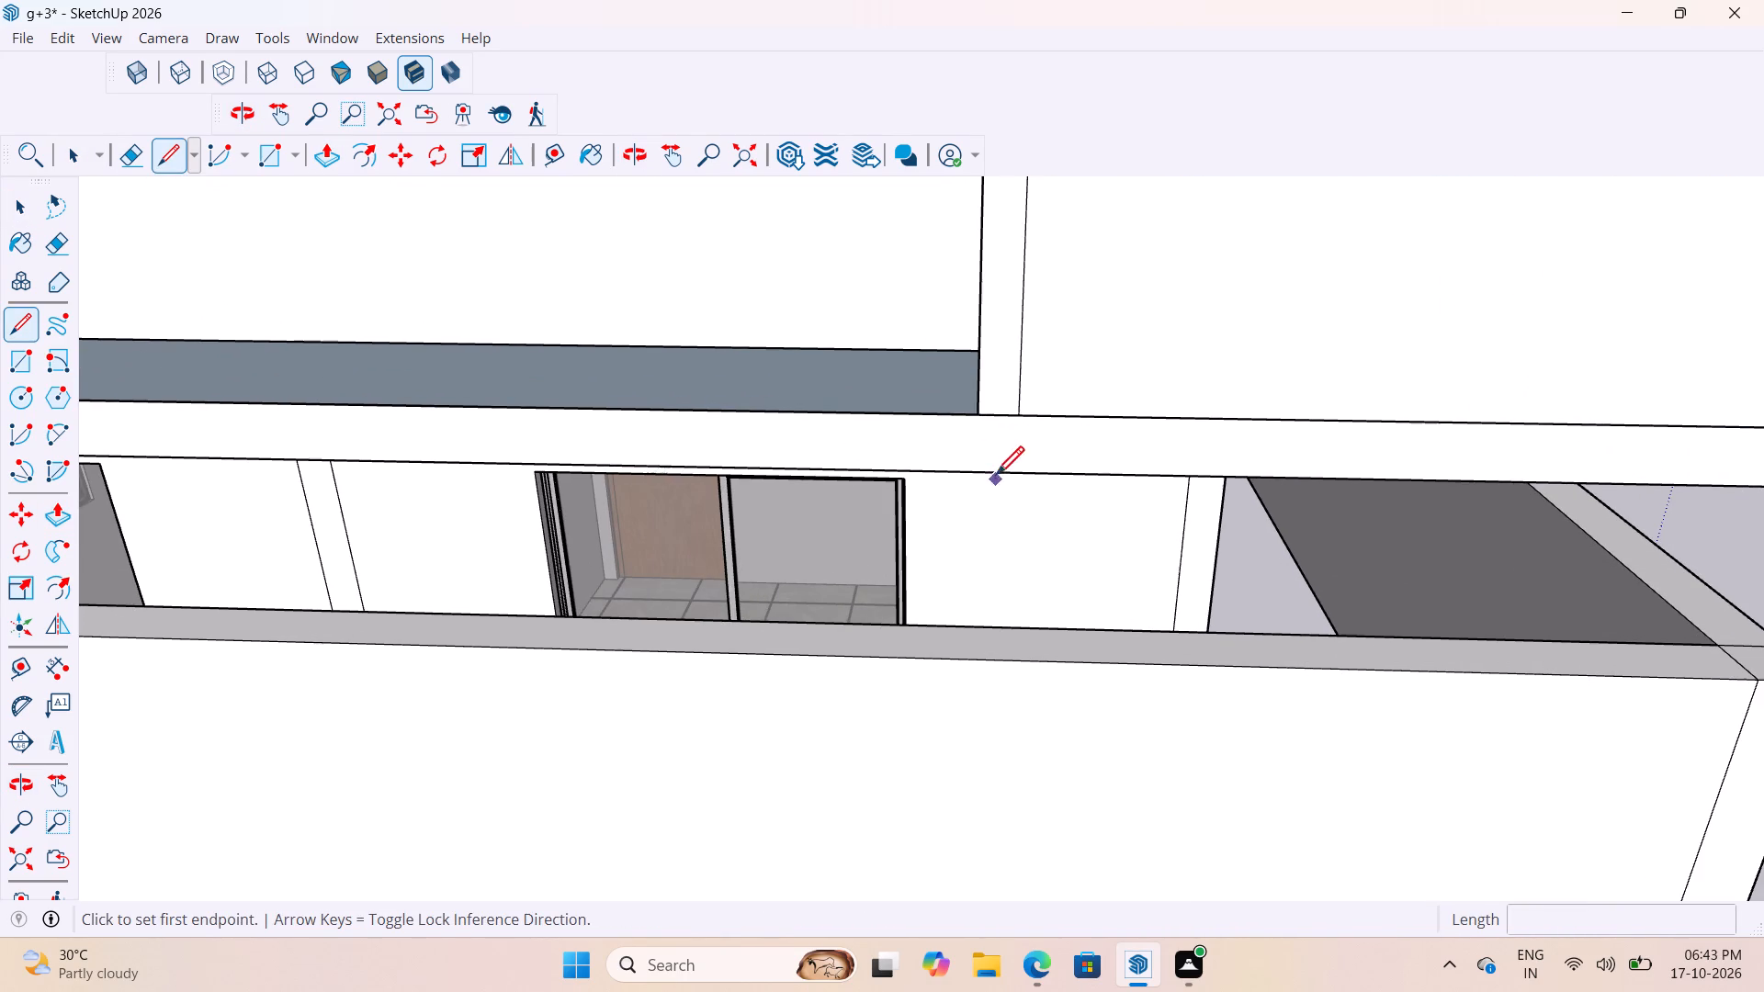
key("space")
double_click(942, 445)
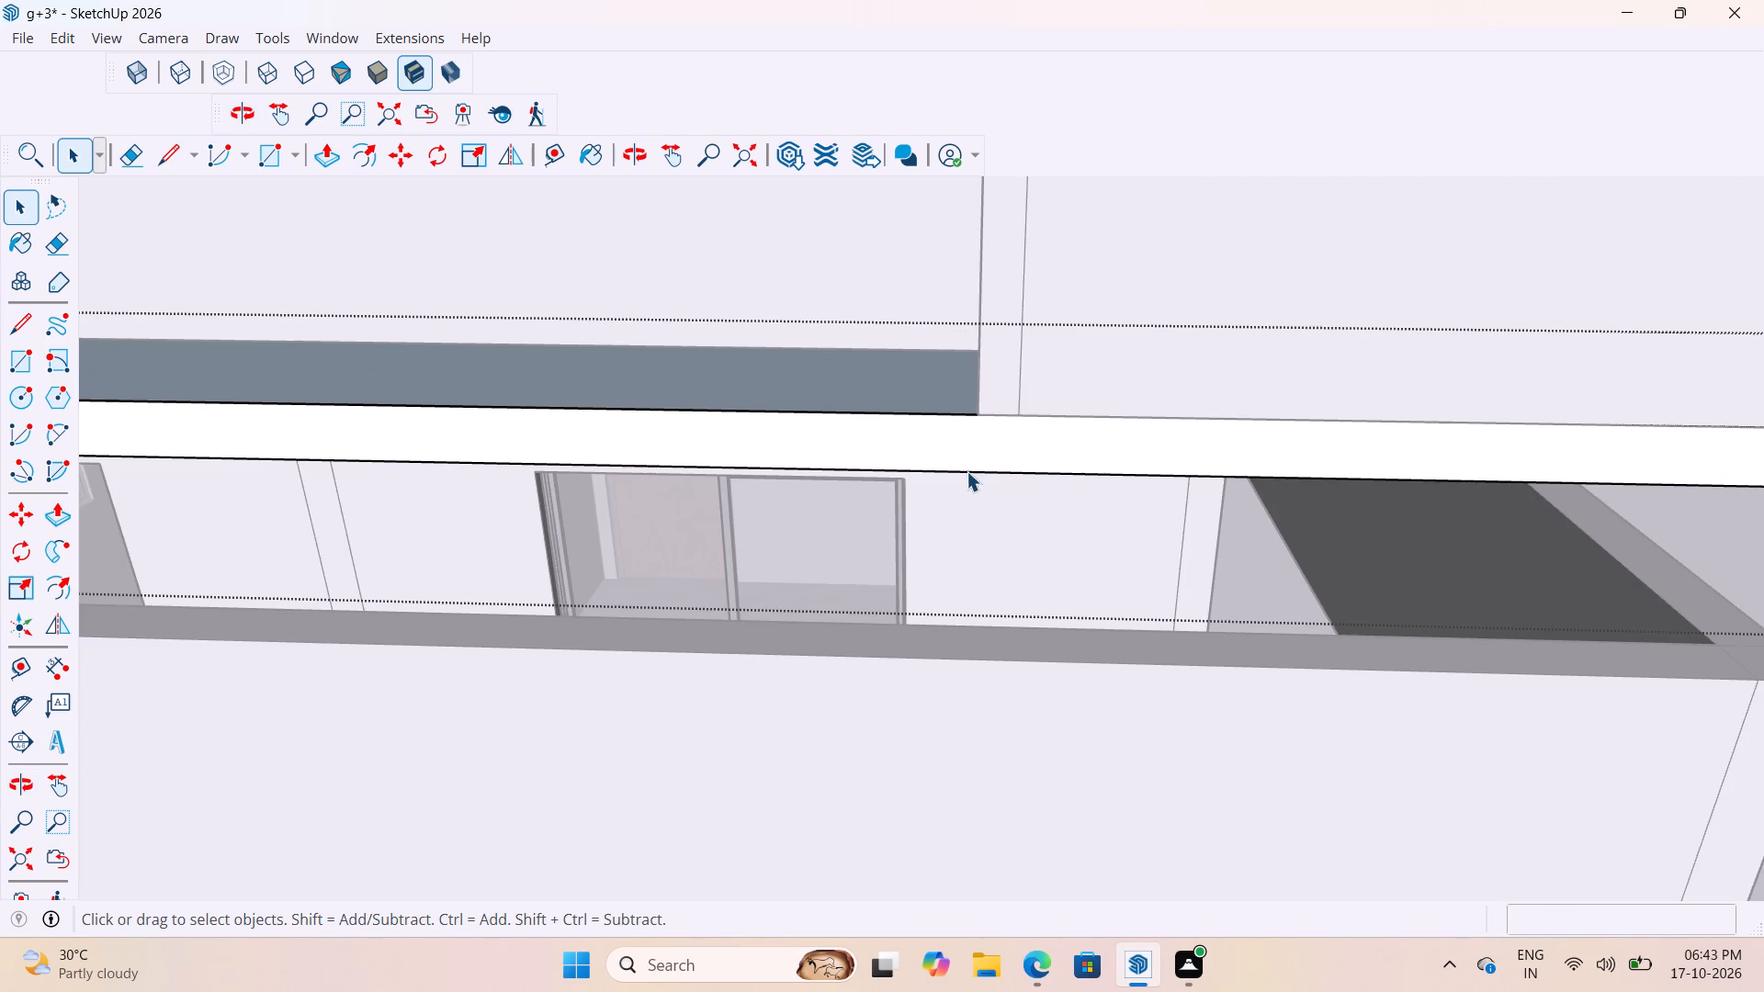
key("l")
left_click(984, 418)
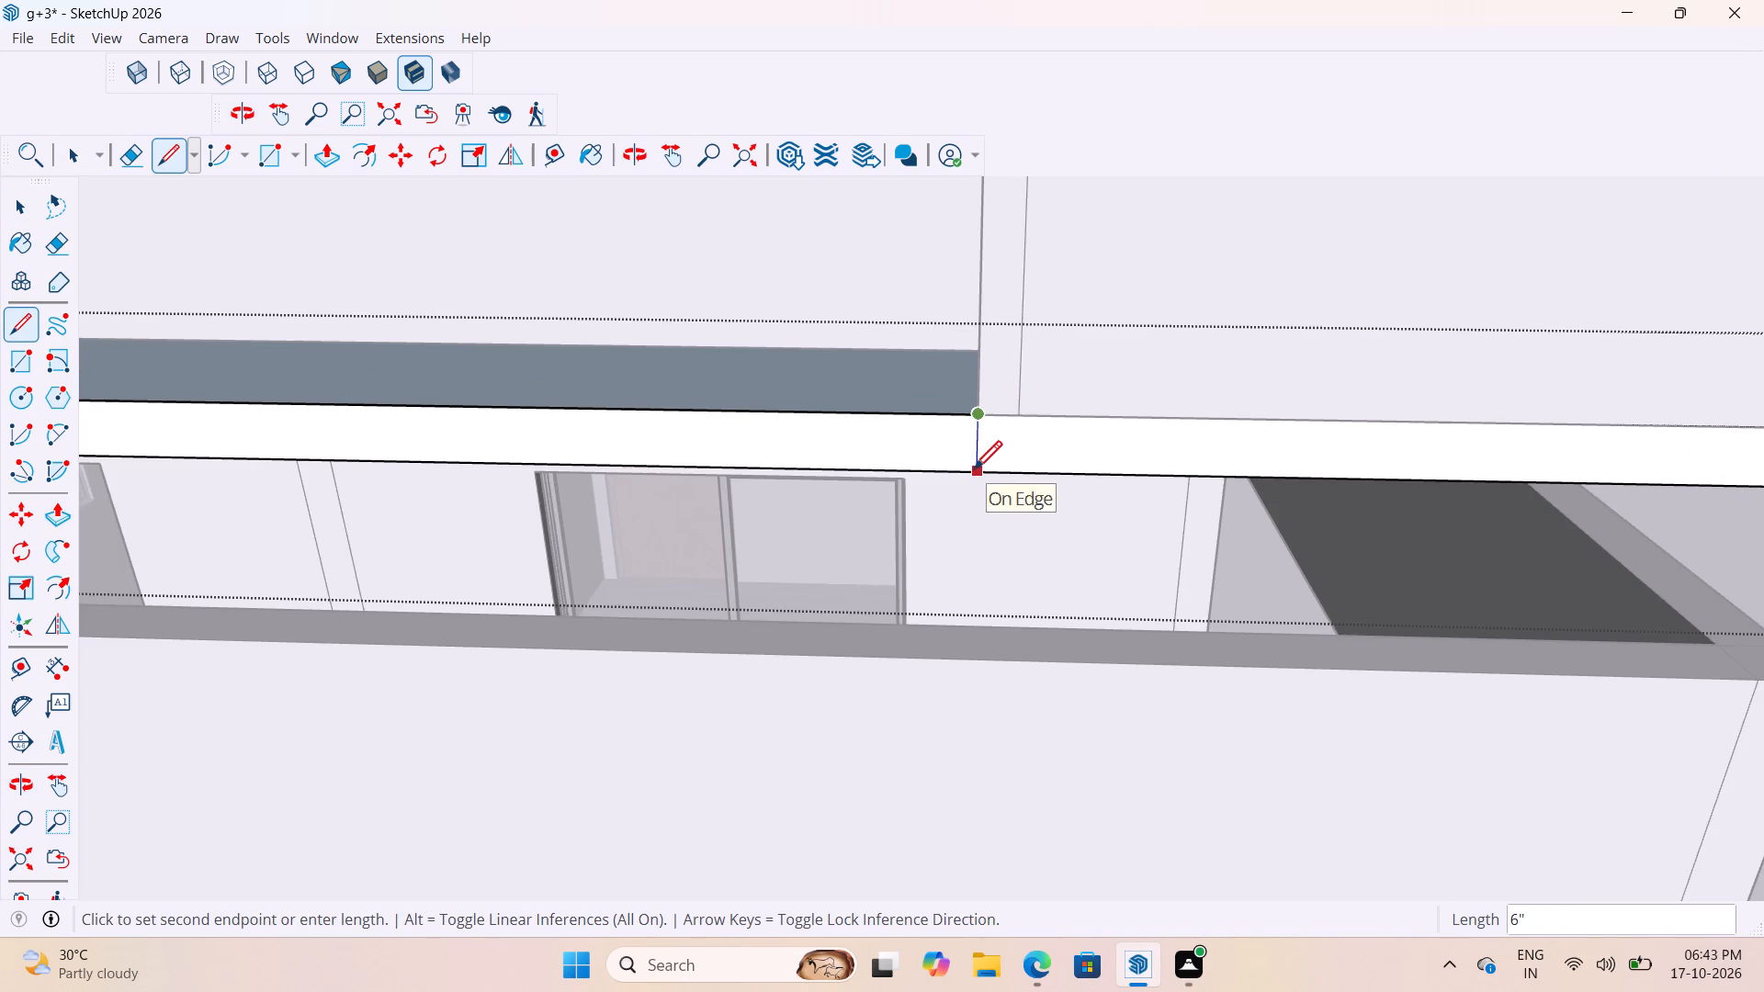
left_click(974, 472)
scroll(1279, 455, "down", 14)
scroll(756, 457, "up", 7)
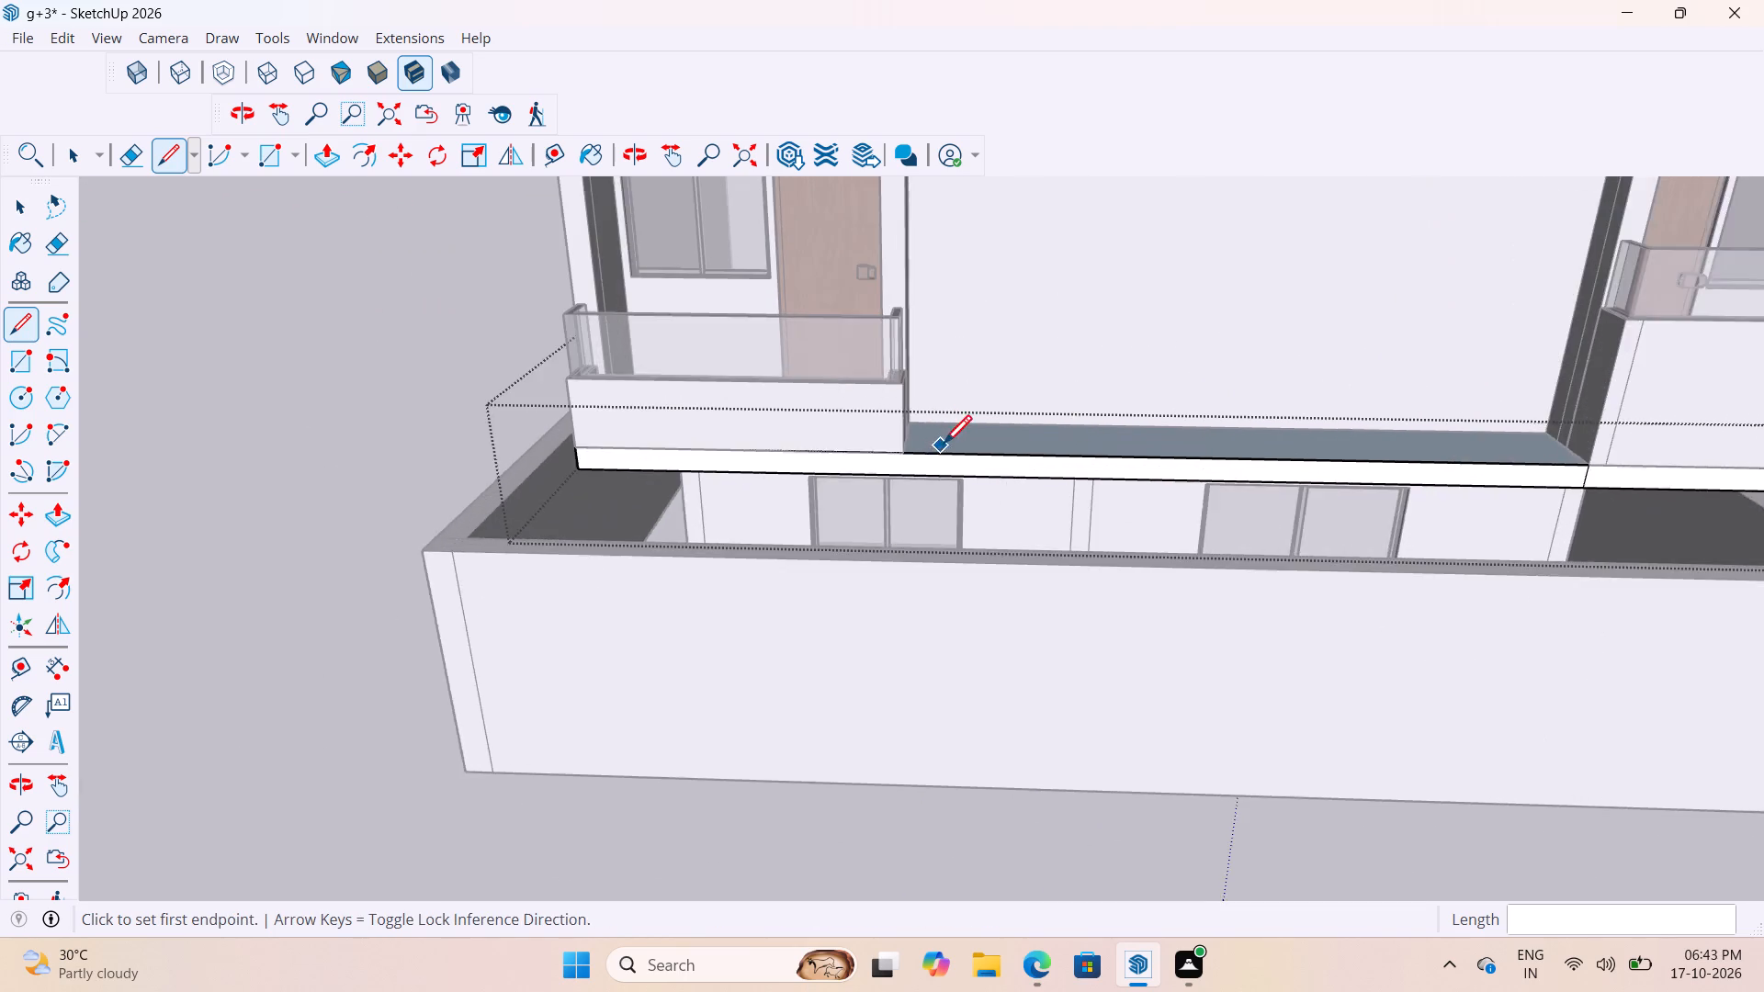
scroll(944, 446, "up", 5)
left_click(864, 468)
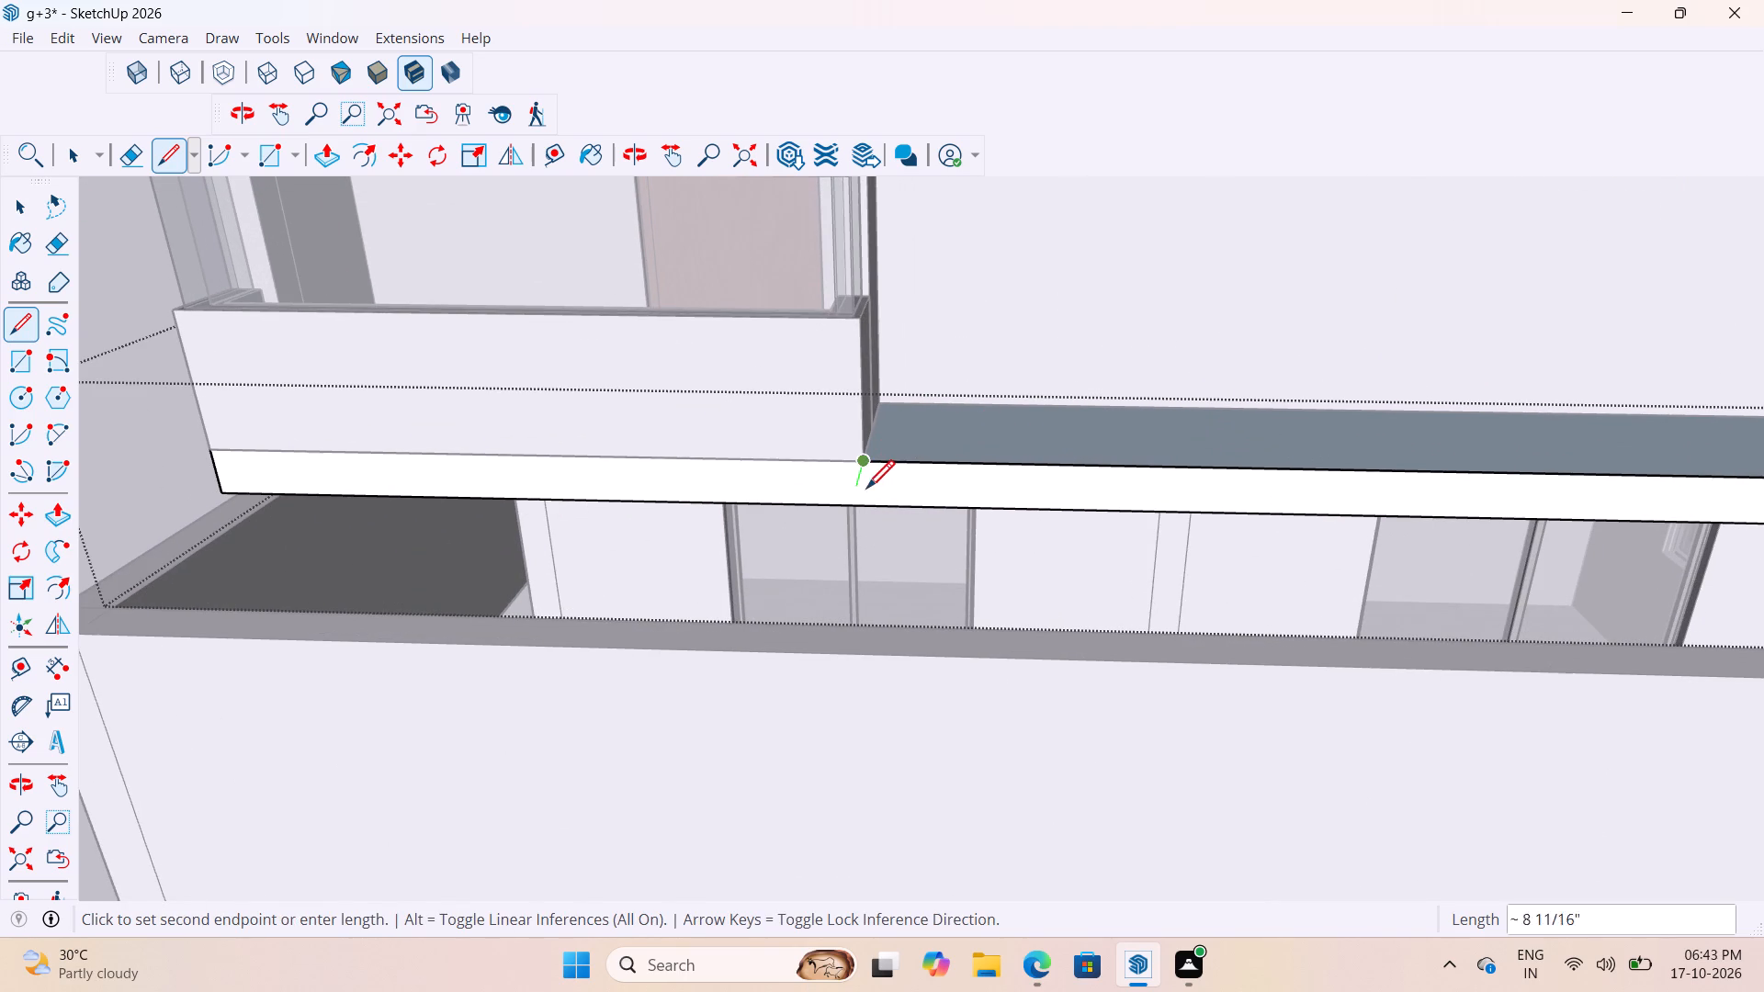
left_click(865, 510)
scroll(865, 513, "down", 9)
key("space")
Push the edge face between the two rear balconies back about 1' 11 15/16" to the wall, and close the group.
scroll(1126, 517, "up", 3)
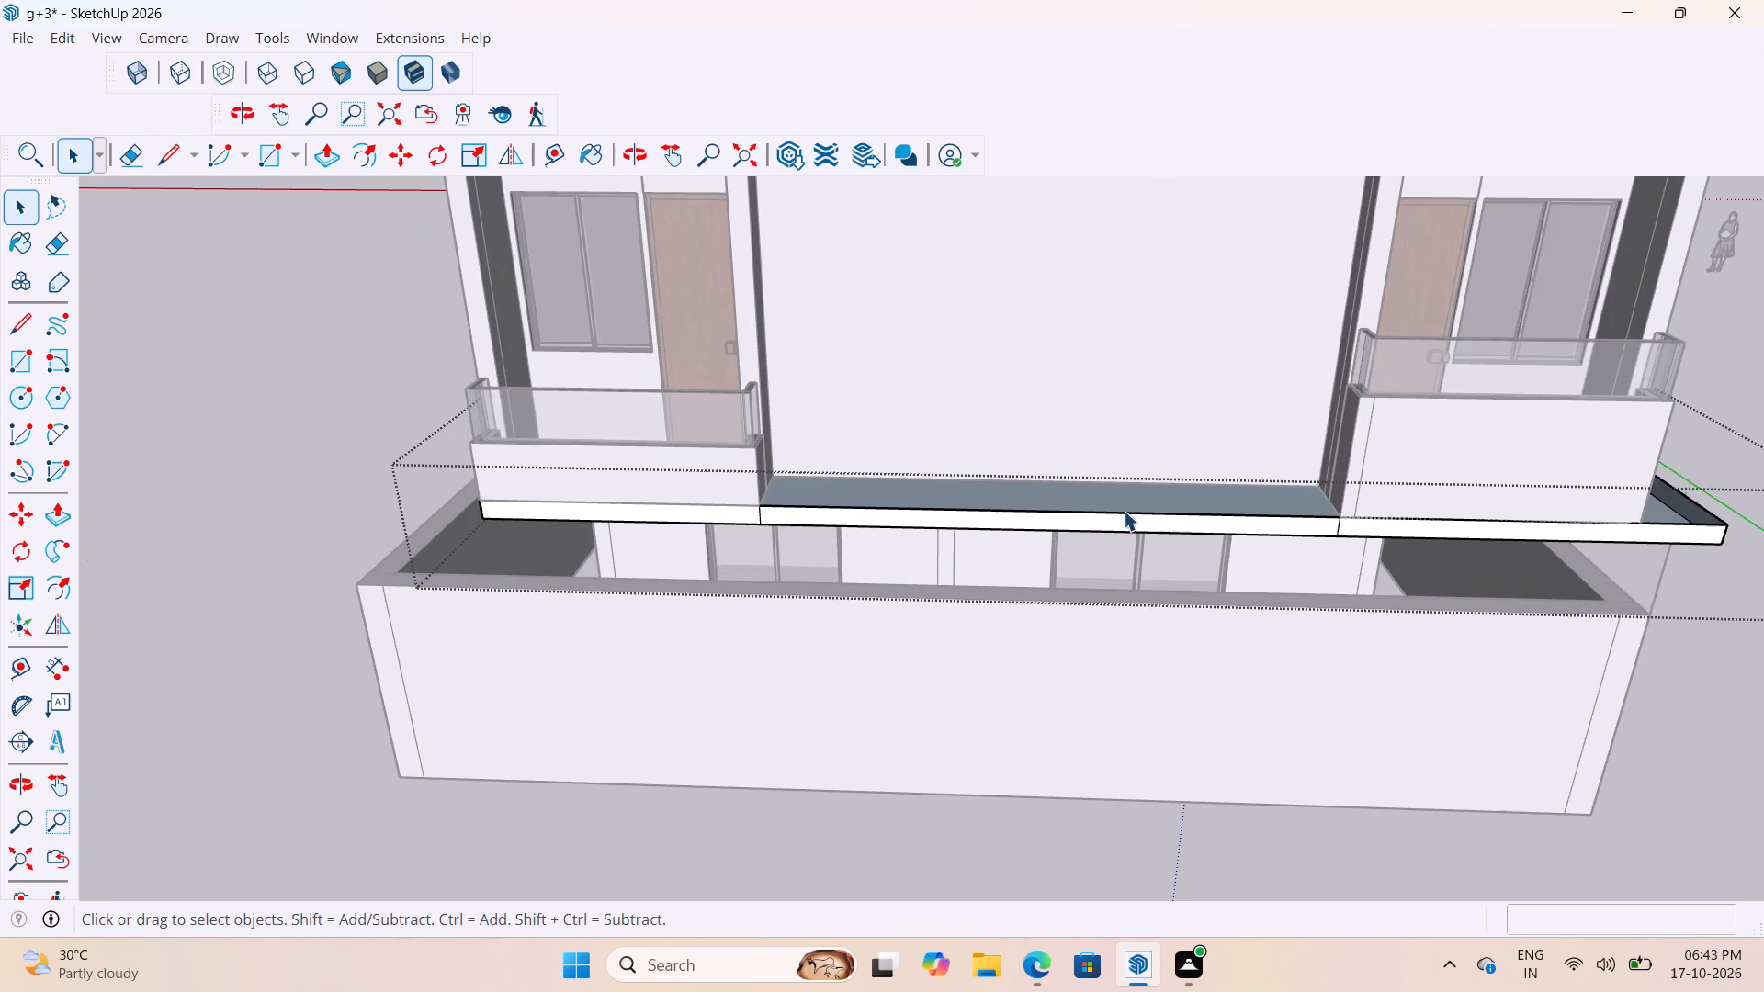
key("p")
scroll(1063, 500, "up", 3)
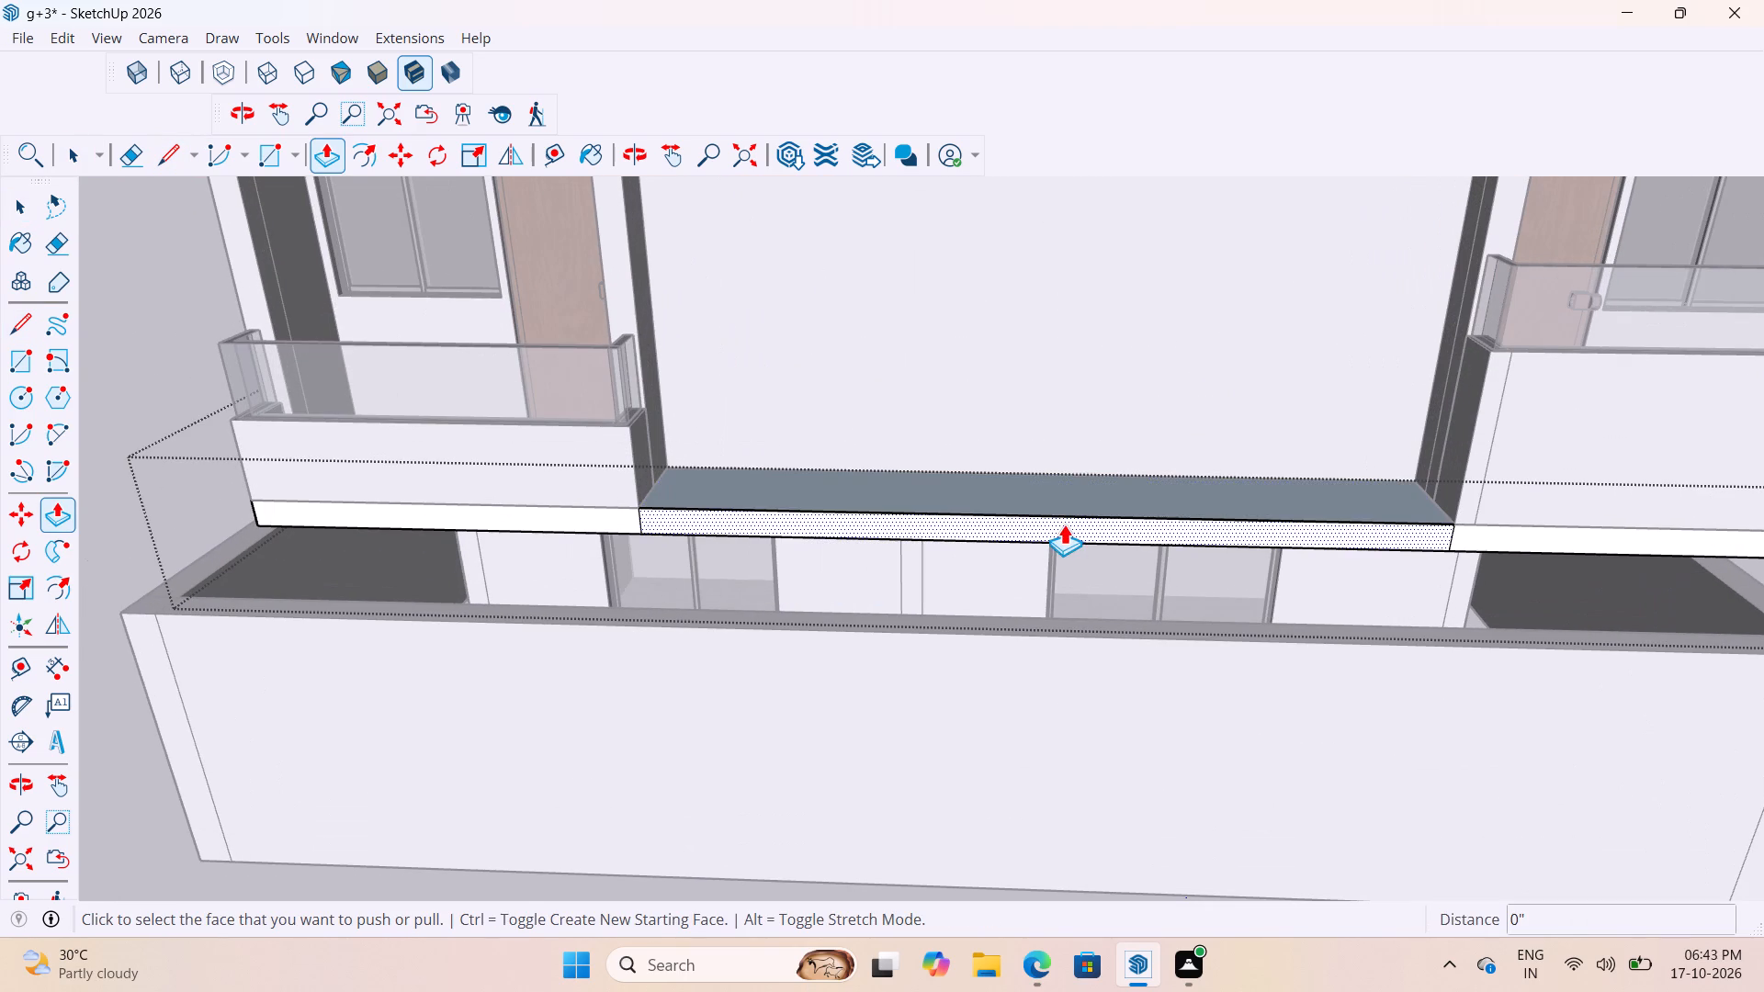
left_click(1064, 524)
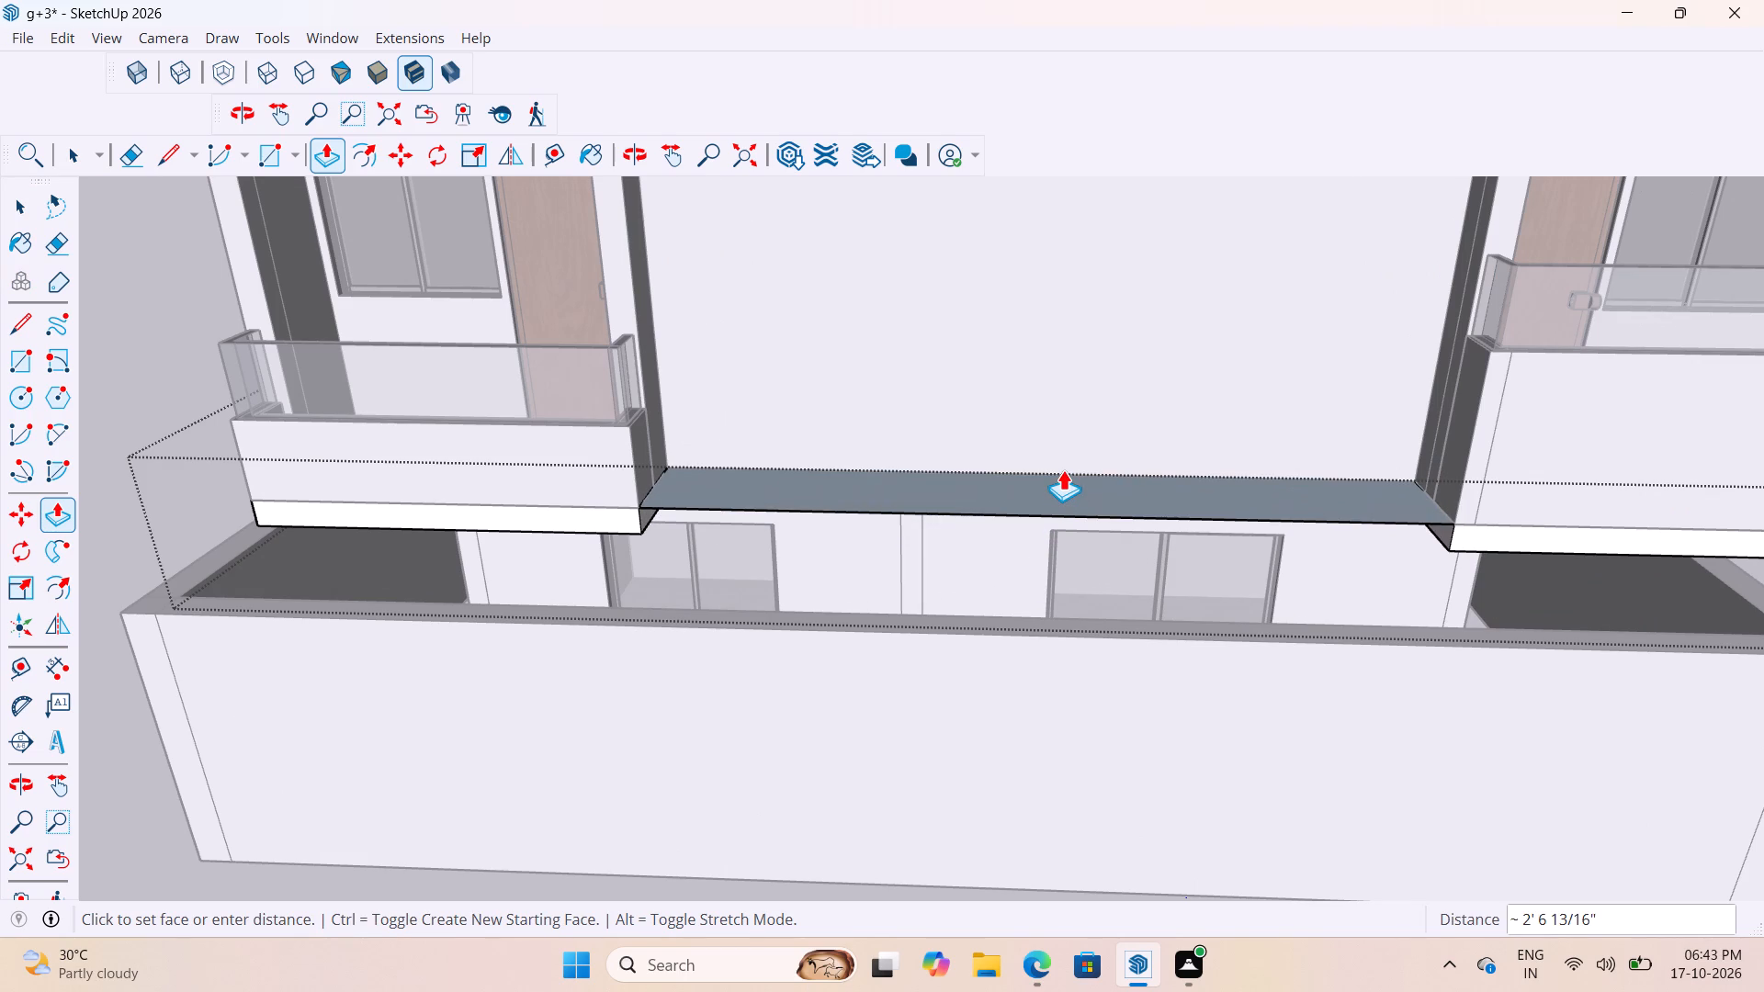
scroll(1061, 472, "up", 4)
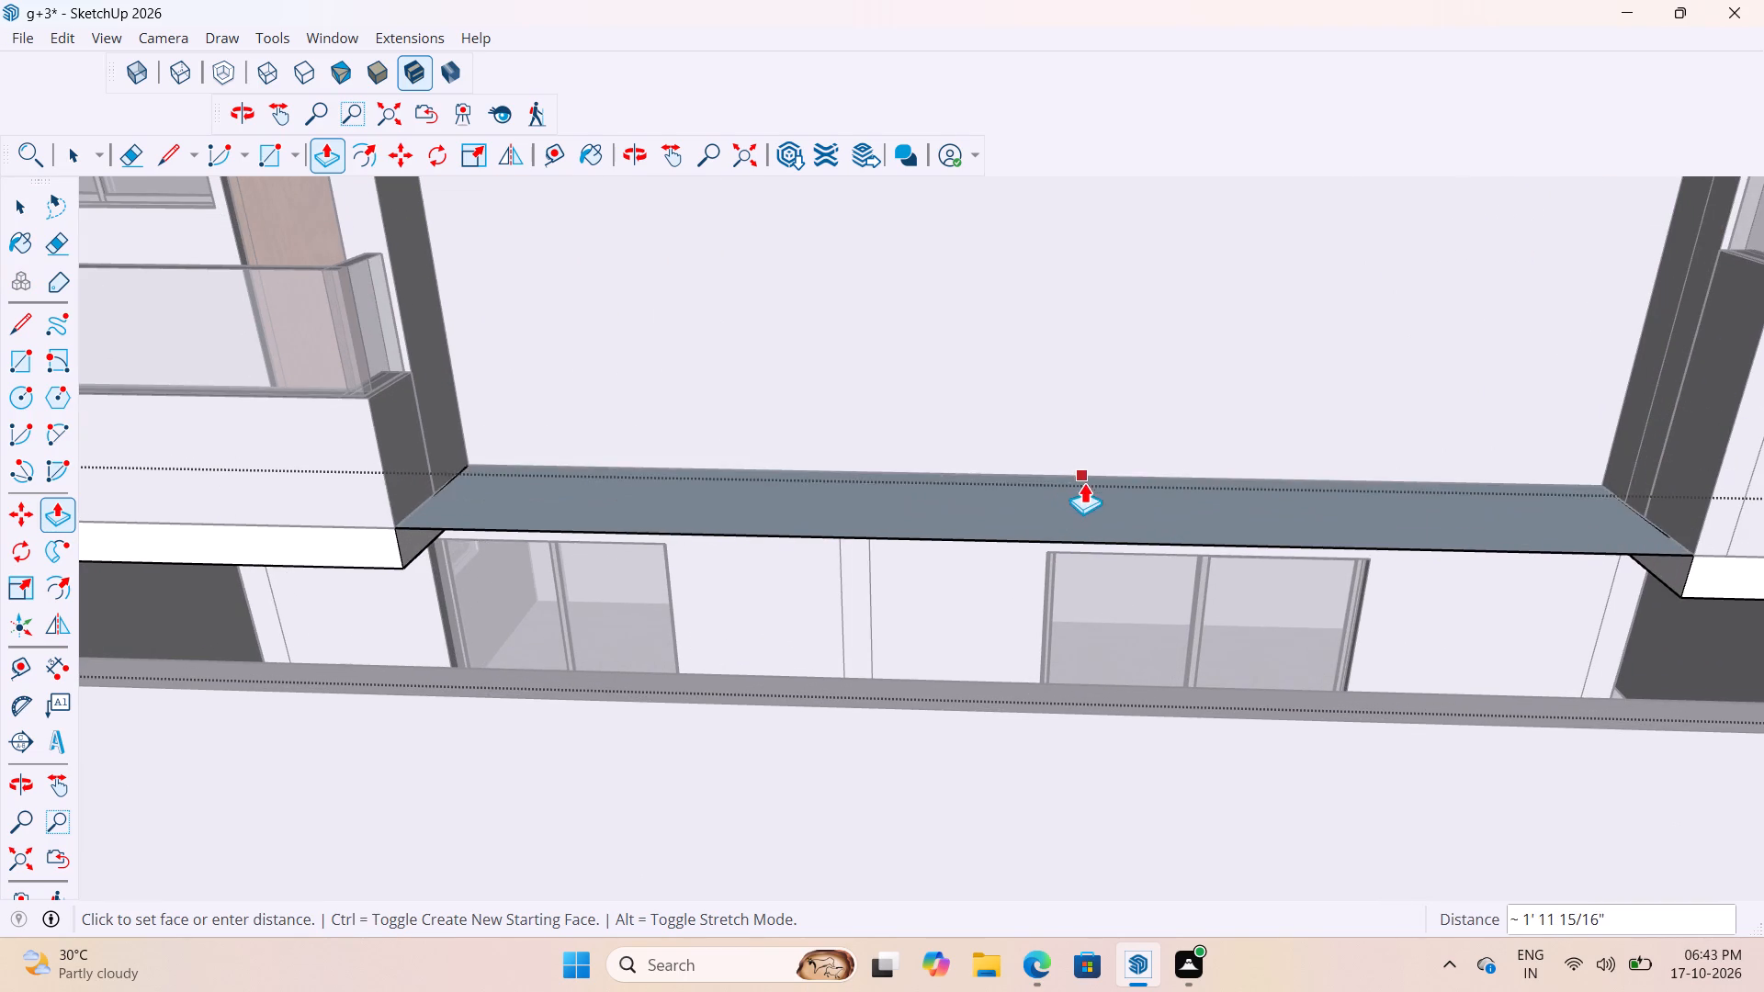
middle_click_drag(1083, 474, 1068, 377)
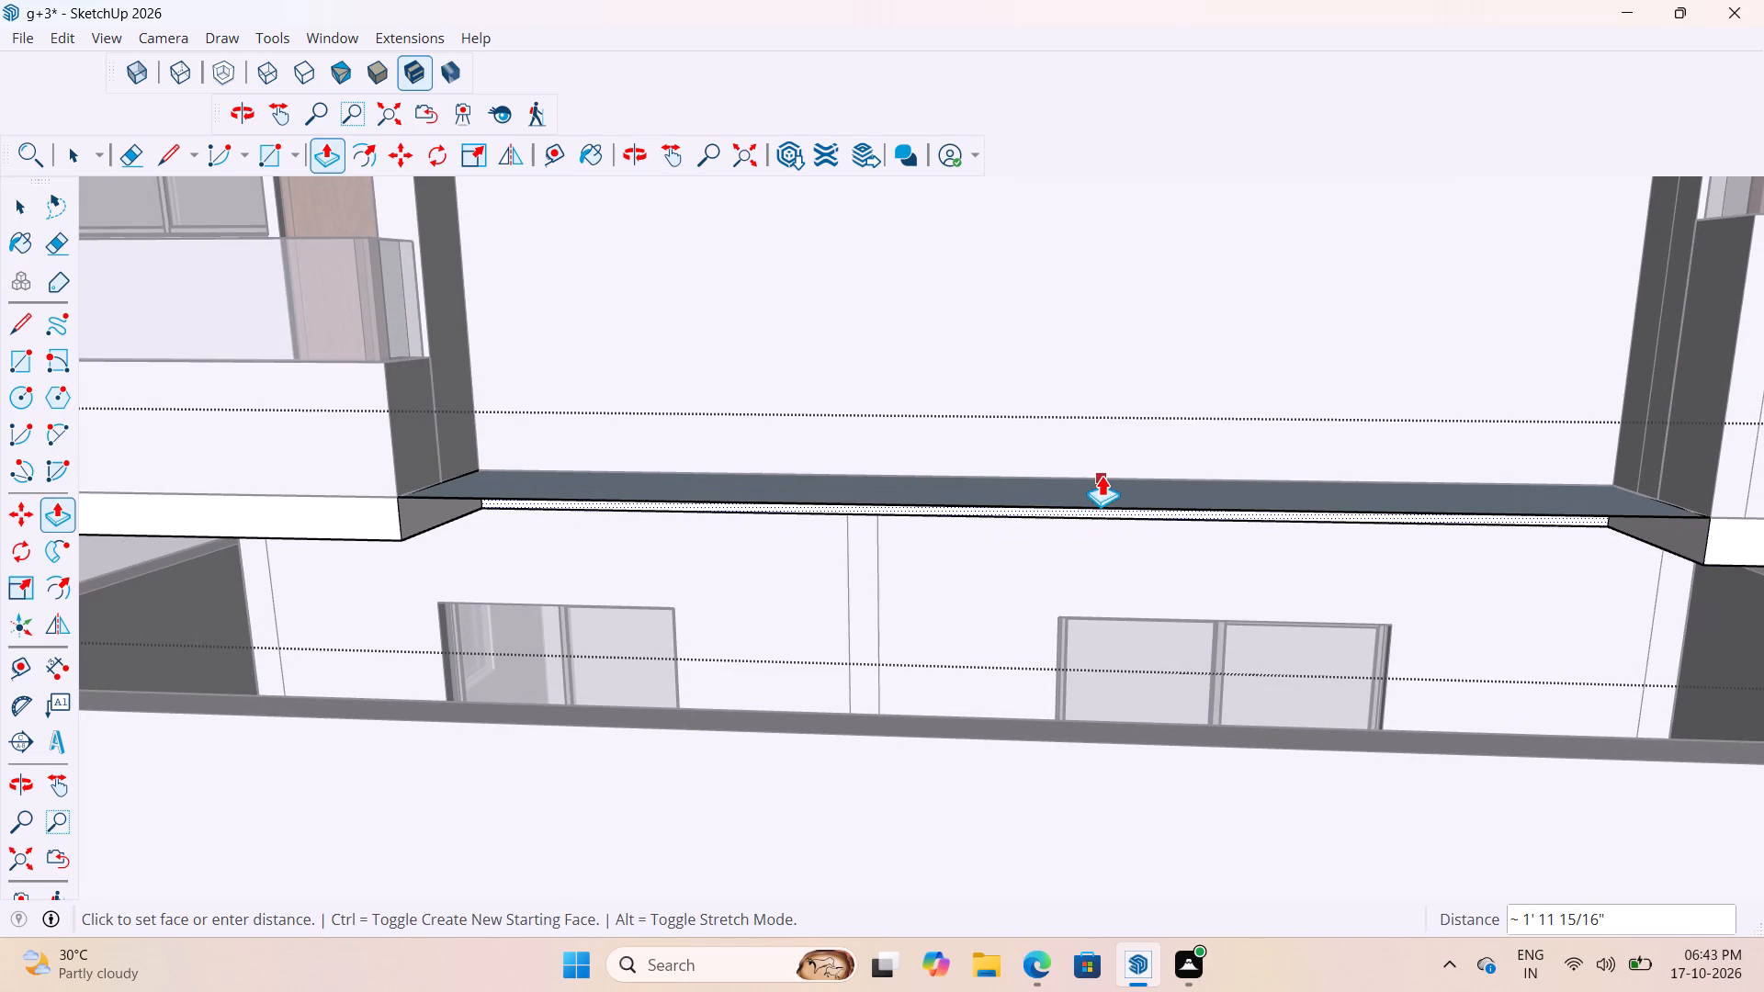
left_click(1102, 475)
scroll(1064, 513, "down", 4)
key("space")
scroll(1028, 475, "down", 10)
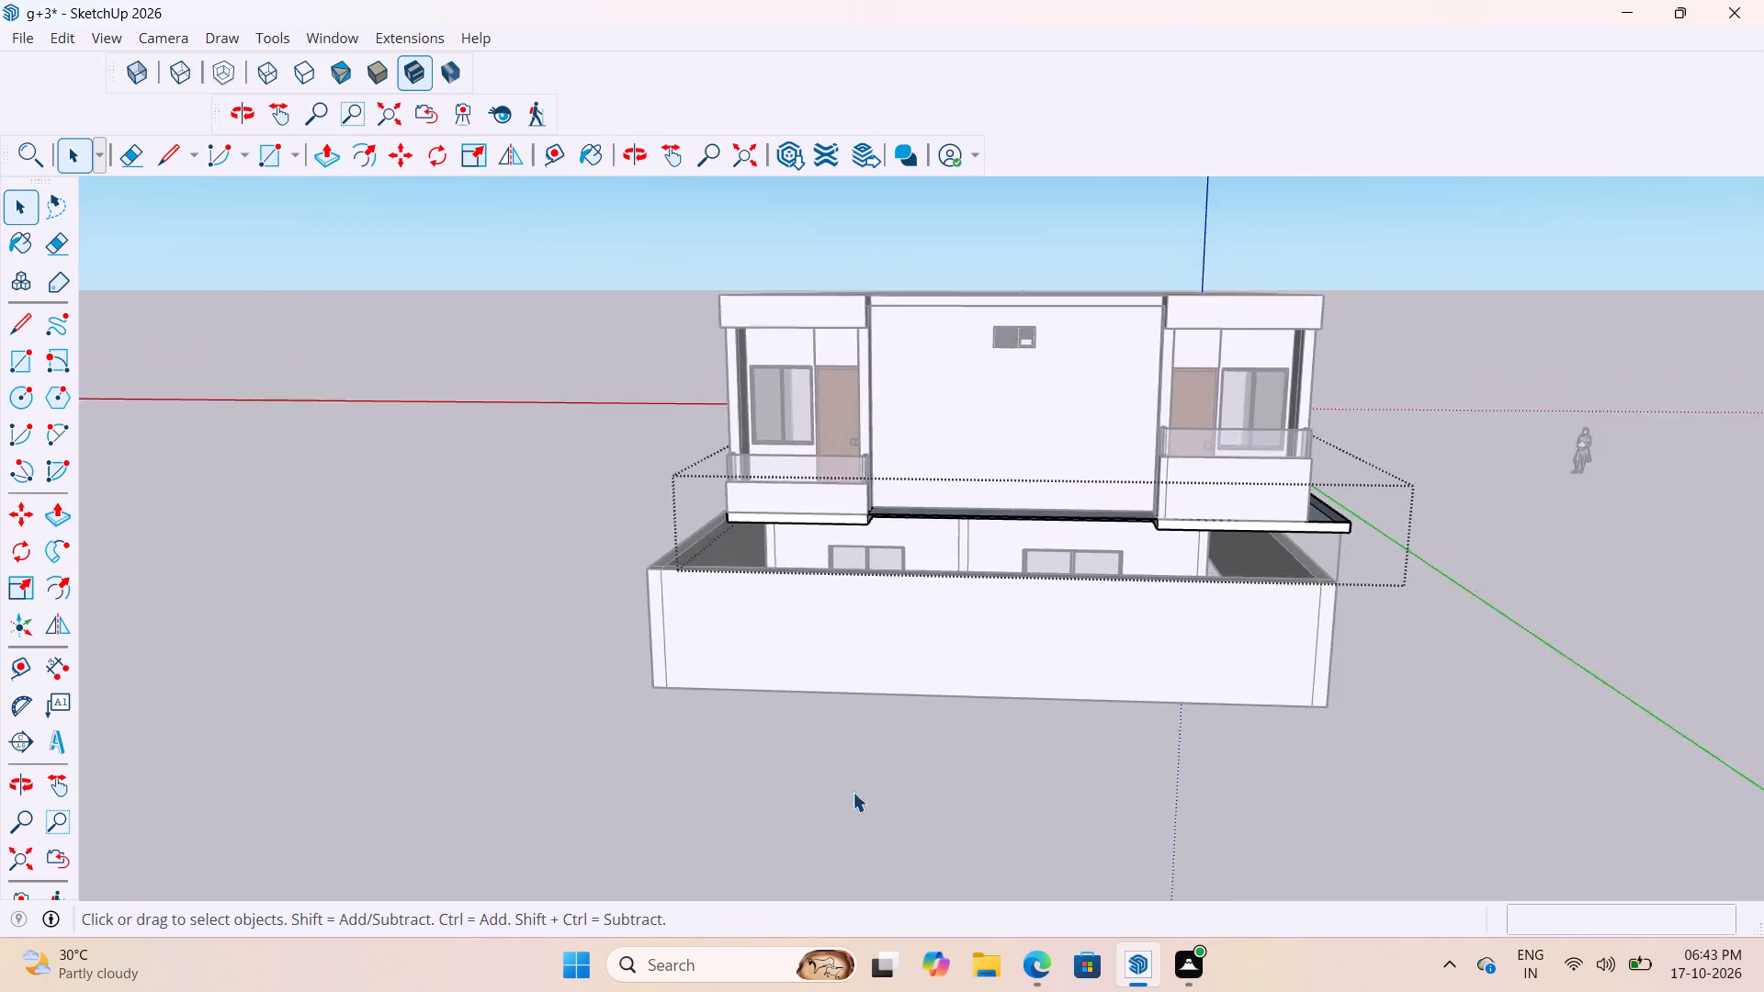
left_click(852, 792)
Reopen the slab group, delete the outer edge of the leftover top strip between the rear balconies, and close the group.
middle_click_drag(1041, 566, 981, 727)
scroll(860, 711, "up", 6)
double_click(903, 694)
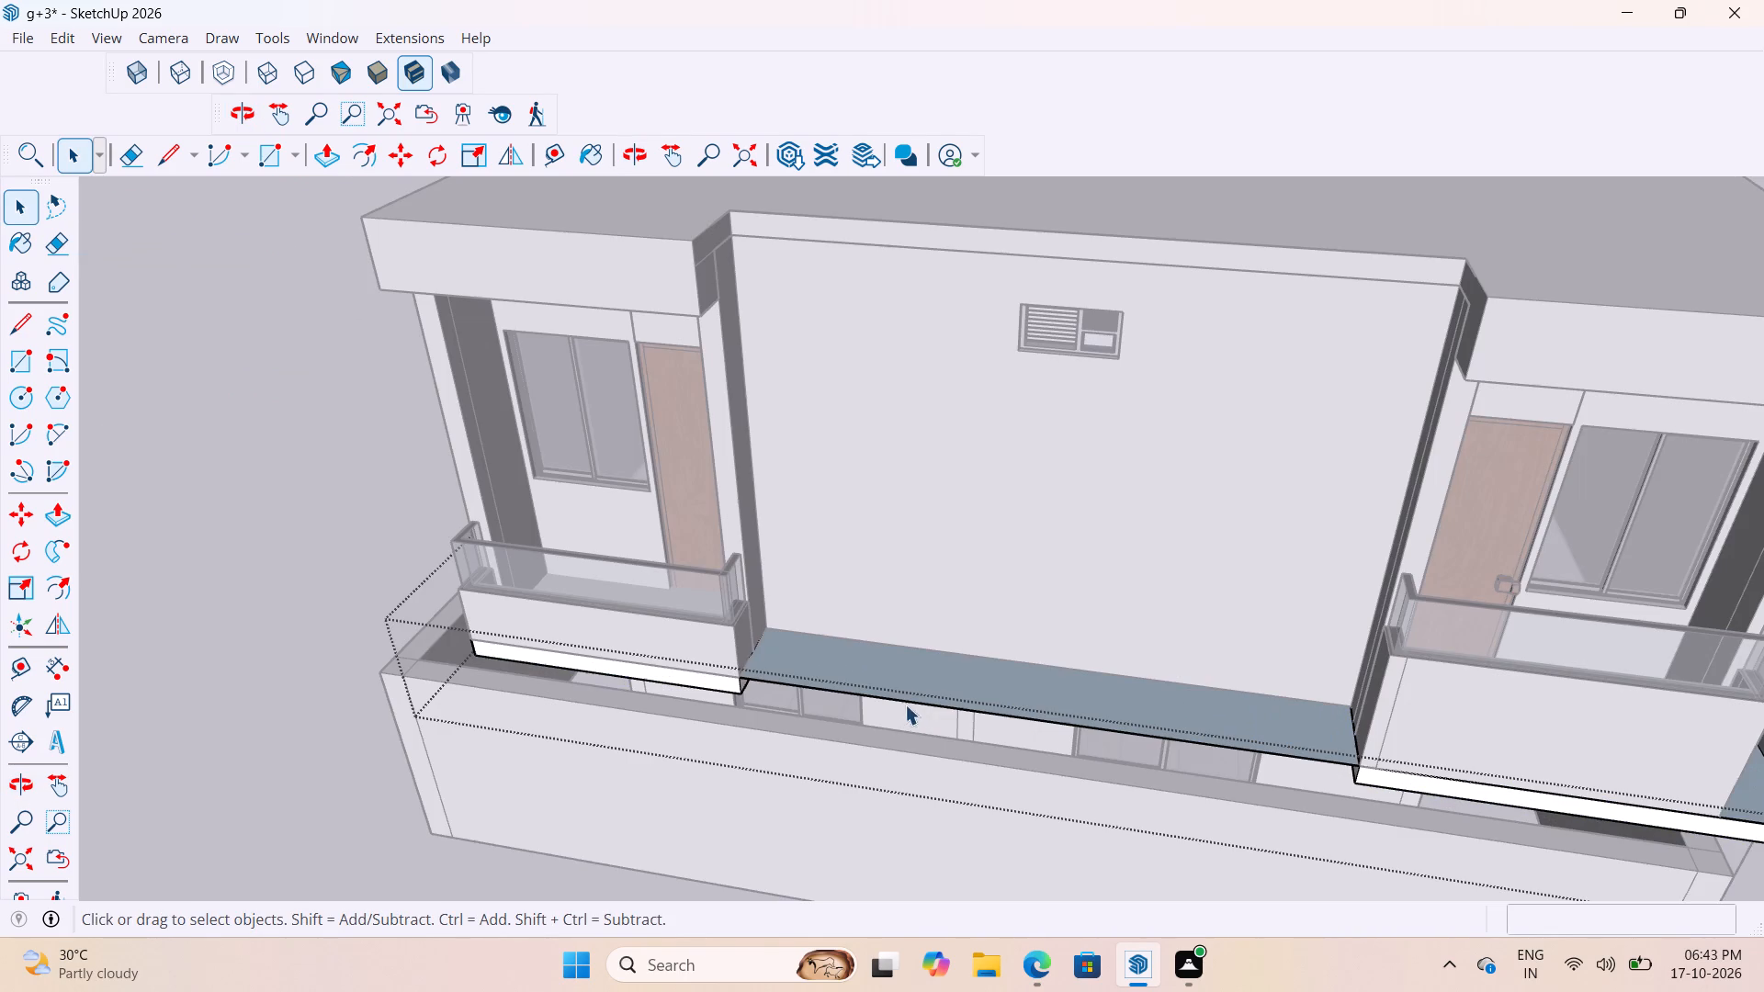
left_click(942, 705)
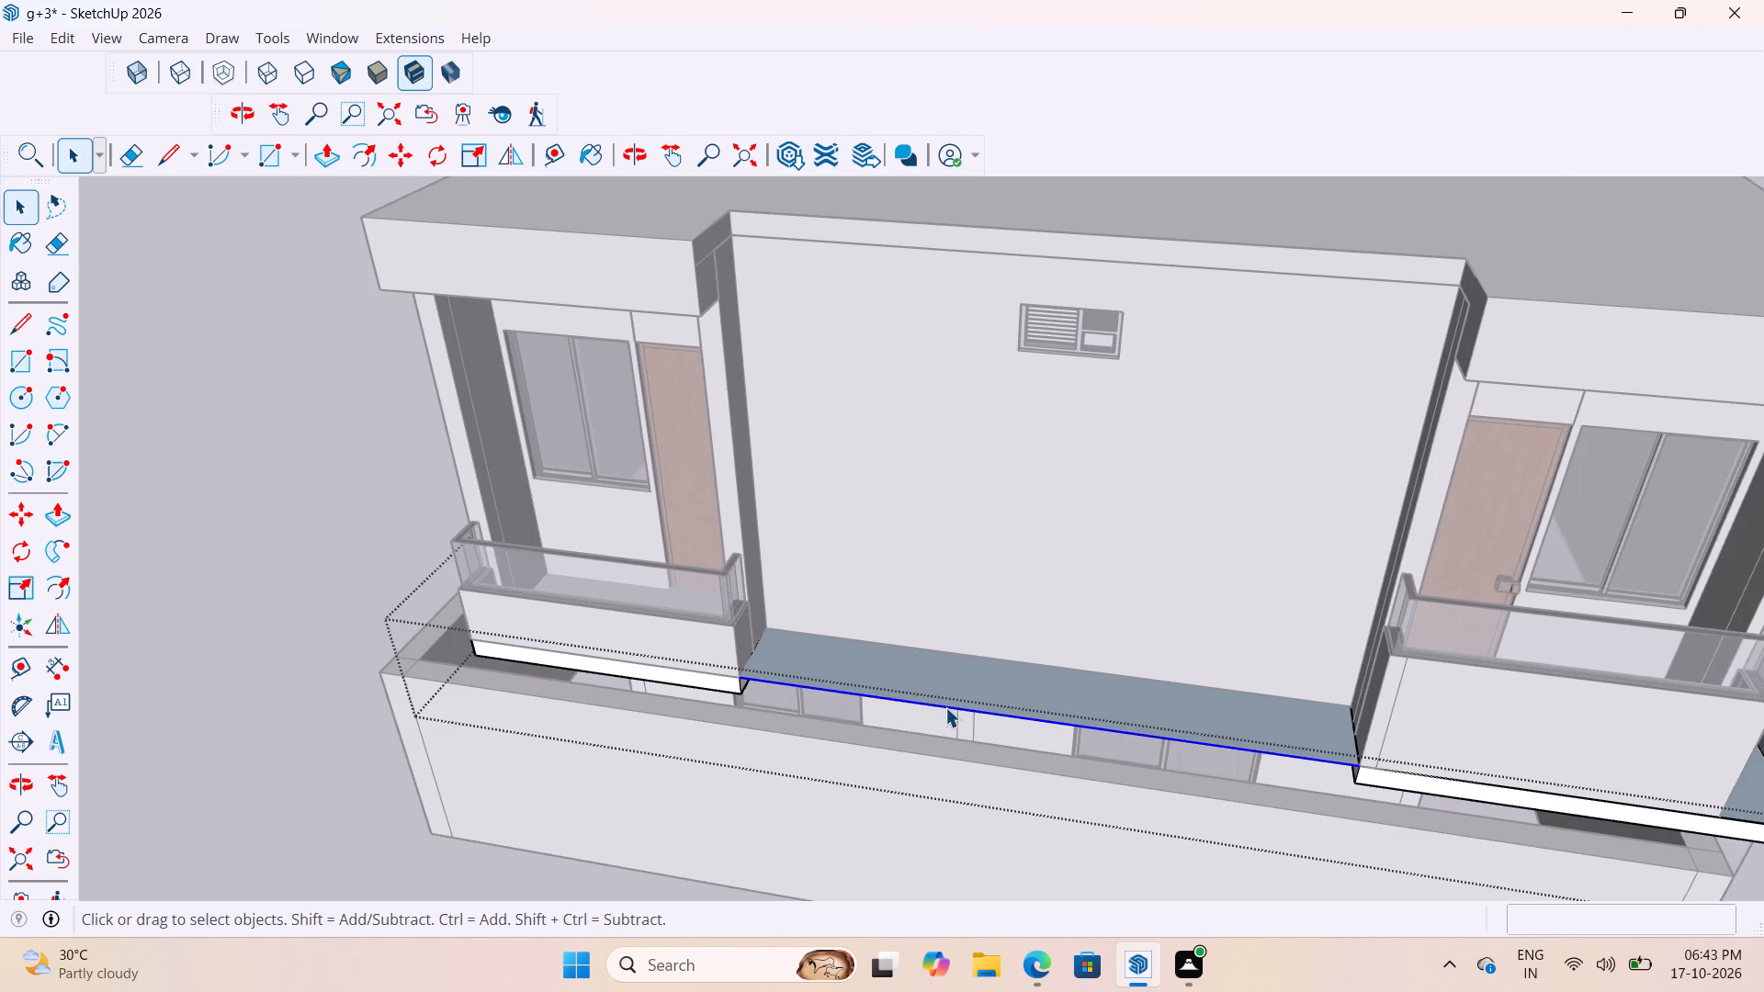
key("Delete")
scroll(945, 703, "down", 5)
left_click(715, 819)
Examine the slab's rear corner and side overhang from above and below, including the loose vertical line above the boundary wall's corner.
scroll(1121, 730, "up", 3)
scroll(1066, 675, "down", 5)
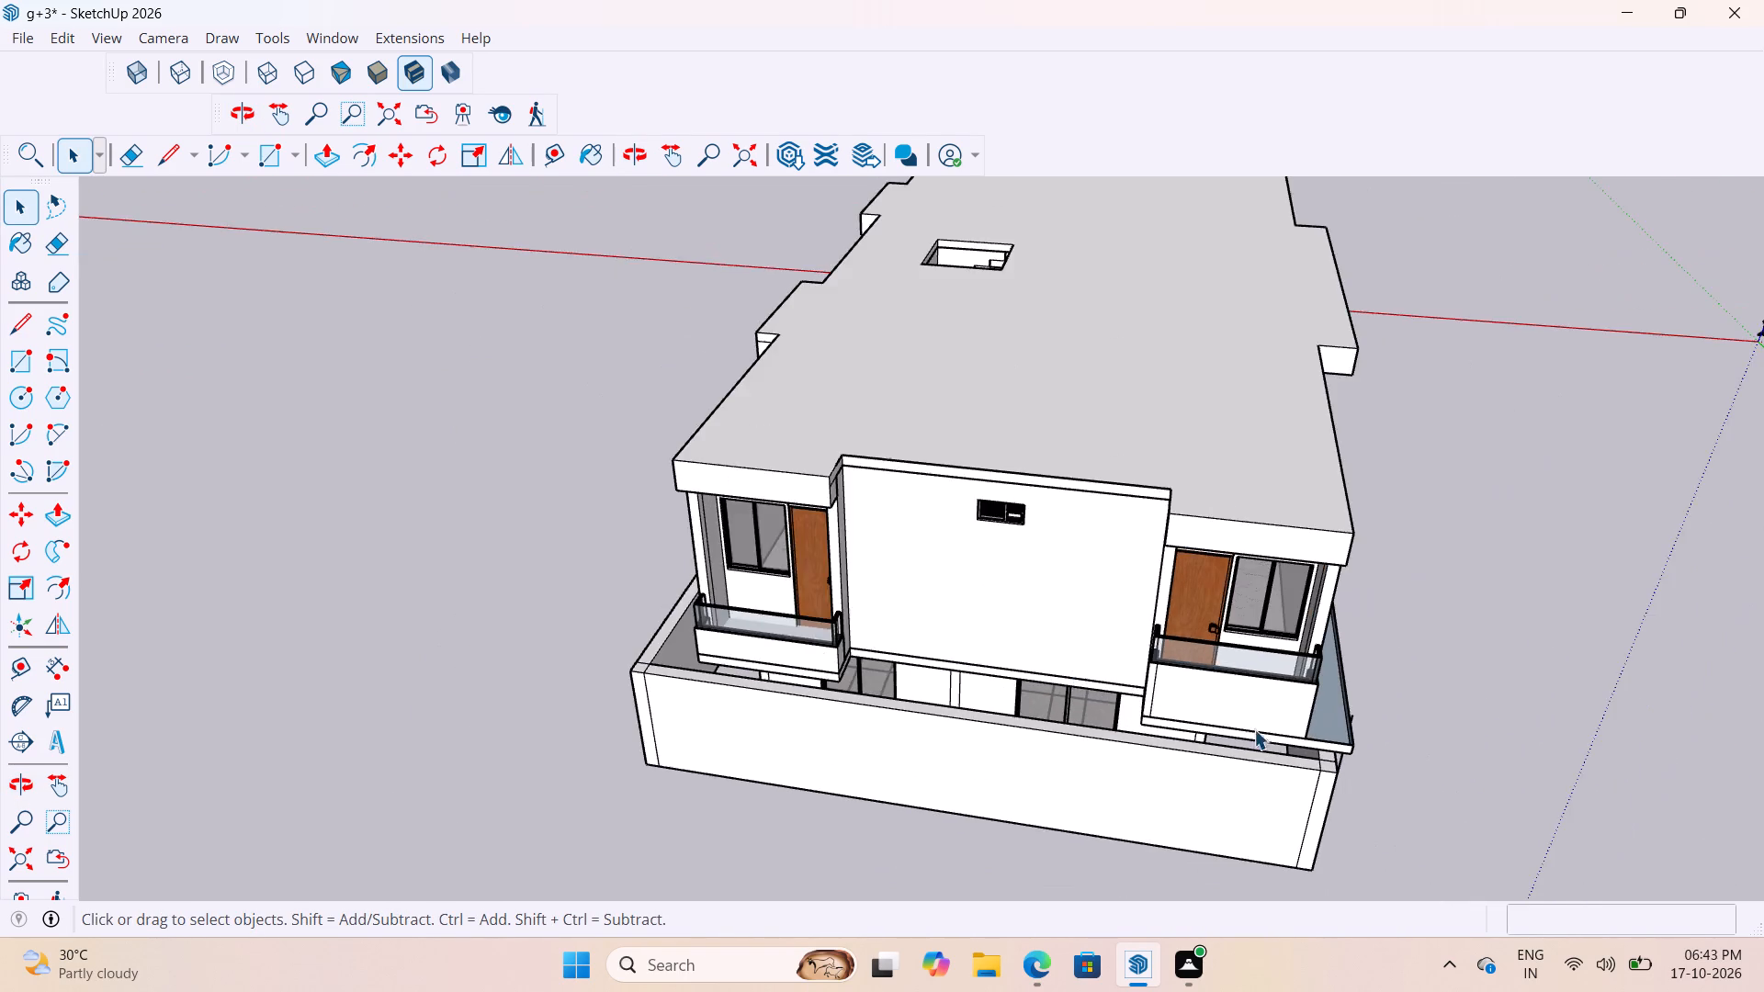
scroll(1304, 763, "up", 7)
middle_click_drag(1370, 752, 1079, 594)
scroll(957, 621, "down", 9)
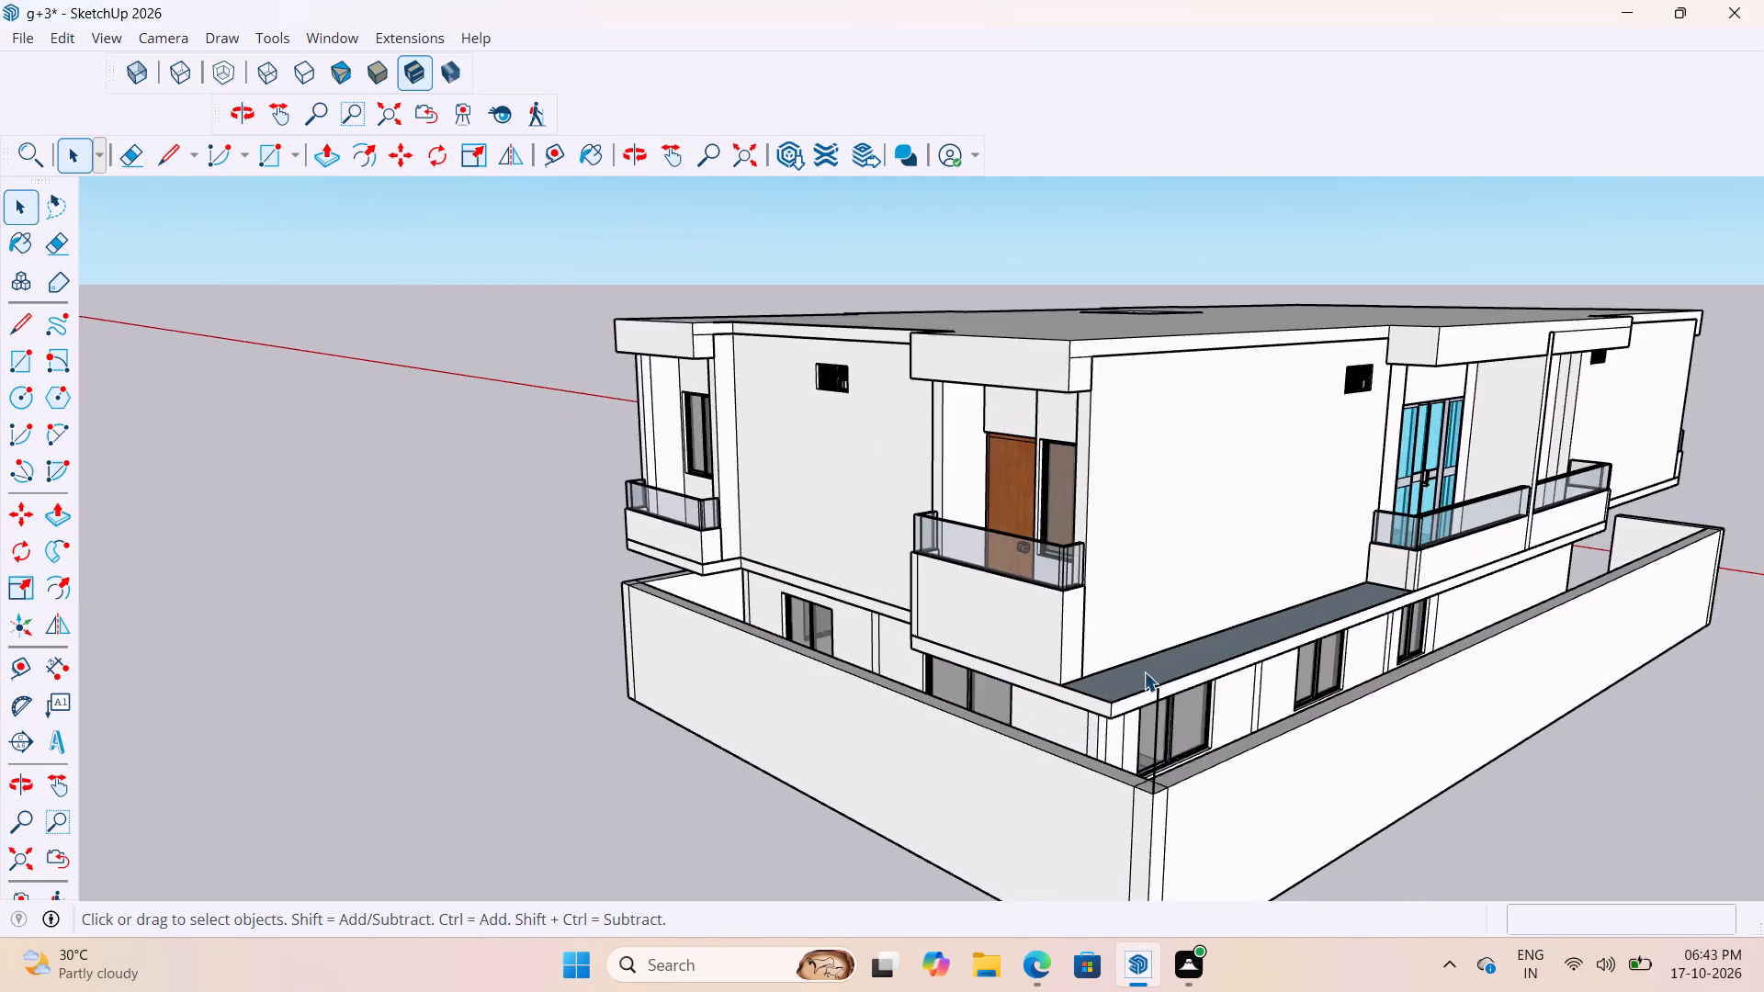
scroll(1172, 666, "up", 4)
middle_click_drag(1190, 700, 1025, 664)
scroll(854, 698, "up", 3)
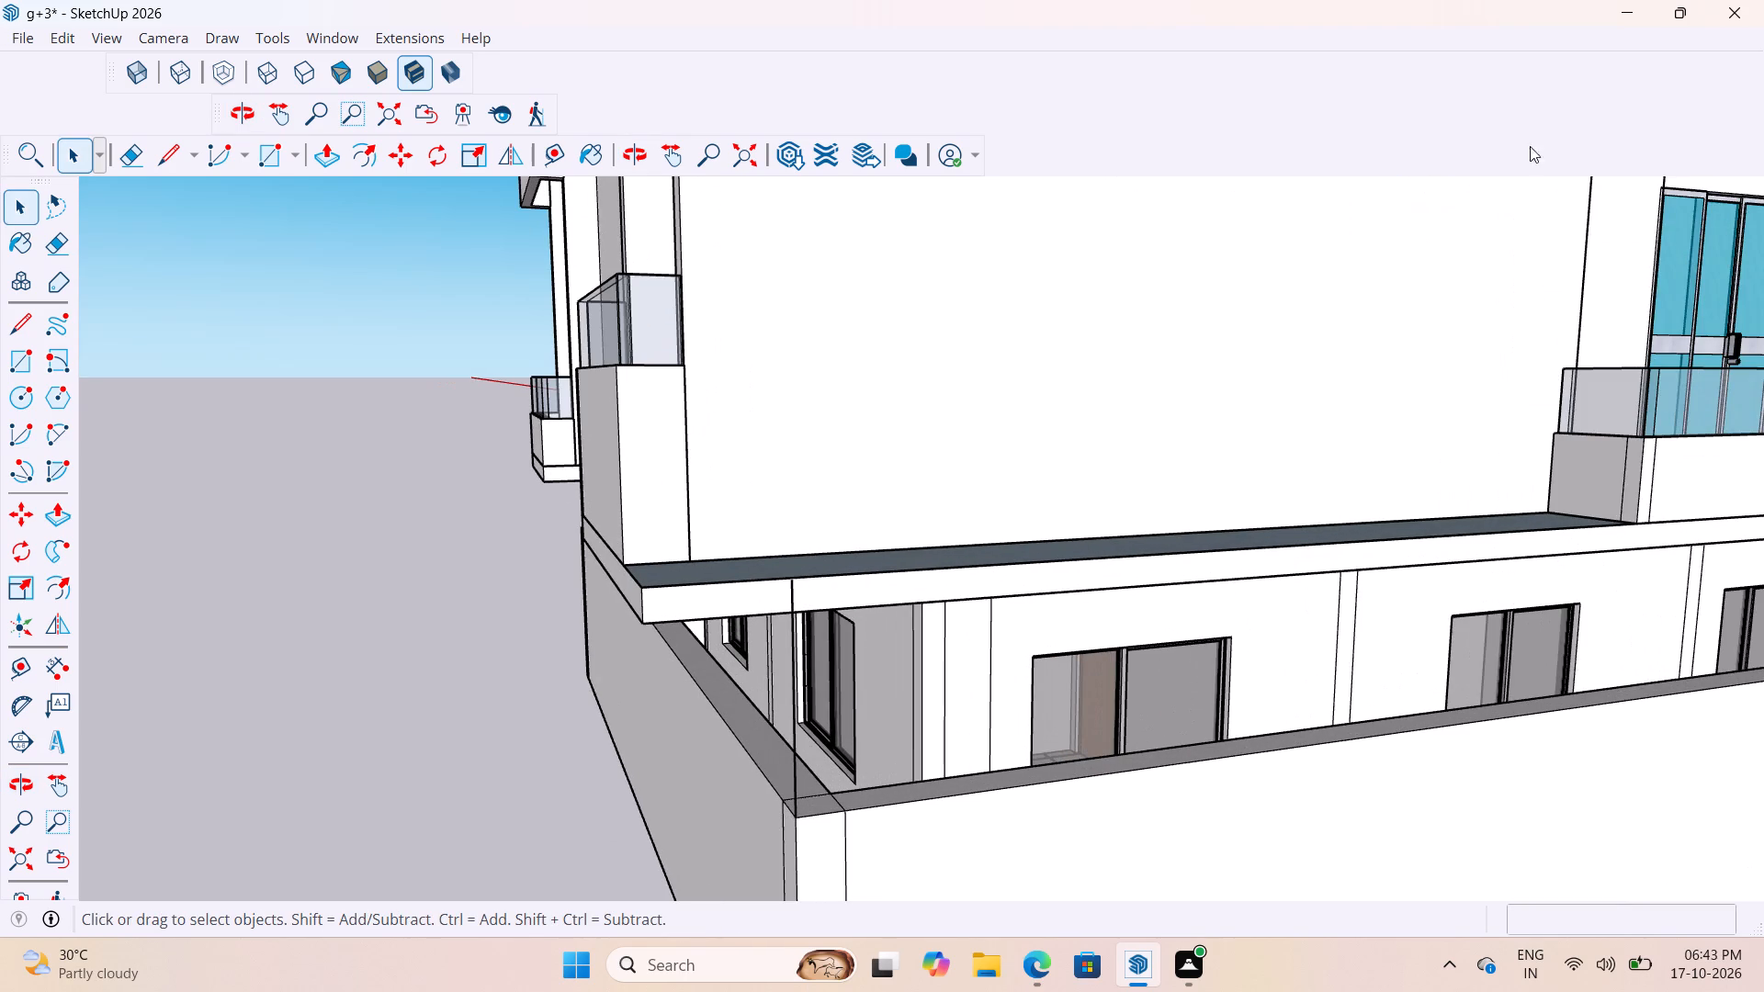
middle_click_drag(871, 600, 1133, 454)
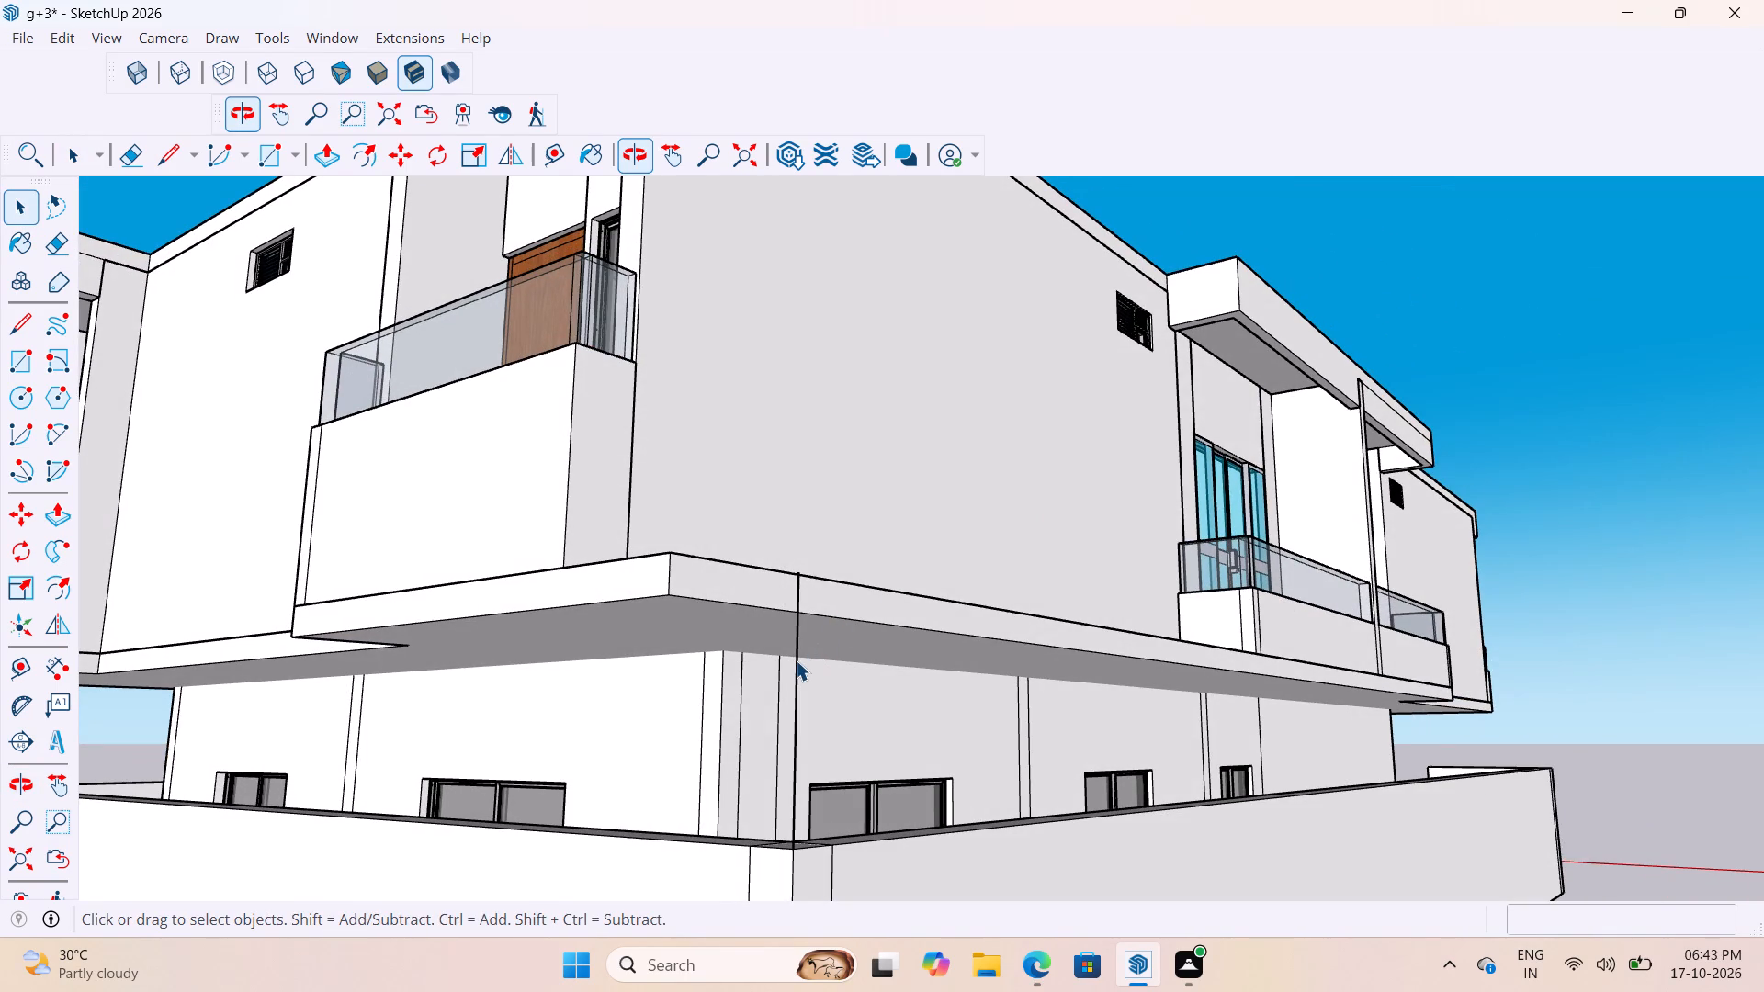
left_click(796, 660)
scroll(820, 637, "up", 4)
middle_click_drag(819, 622, 947, 731)
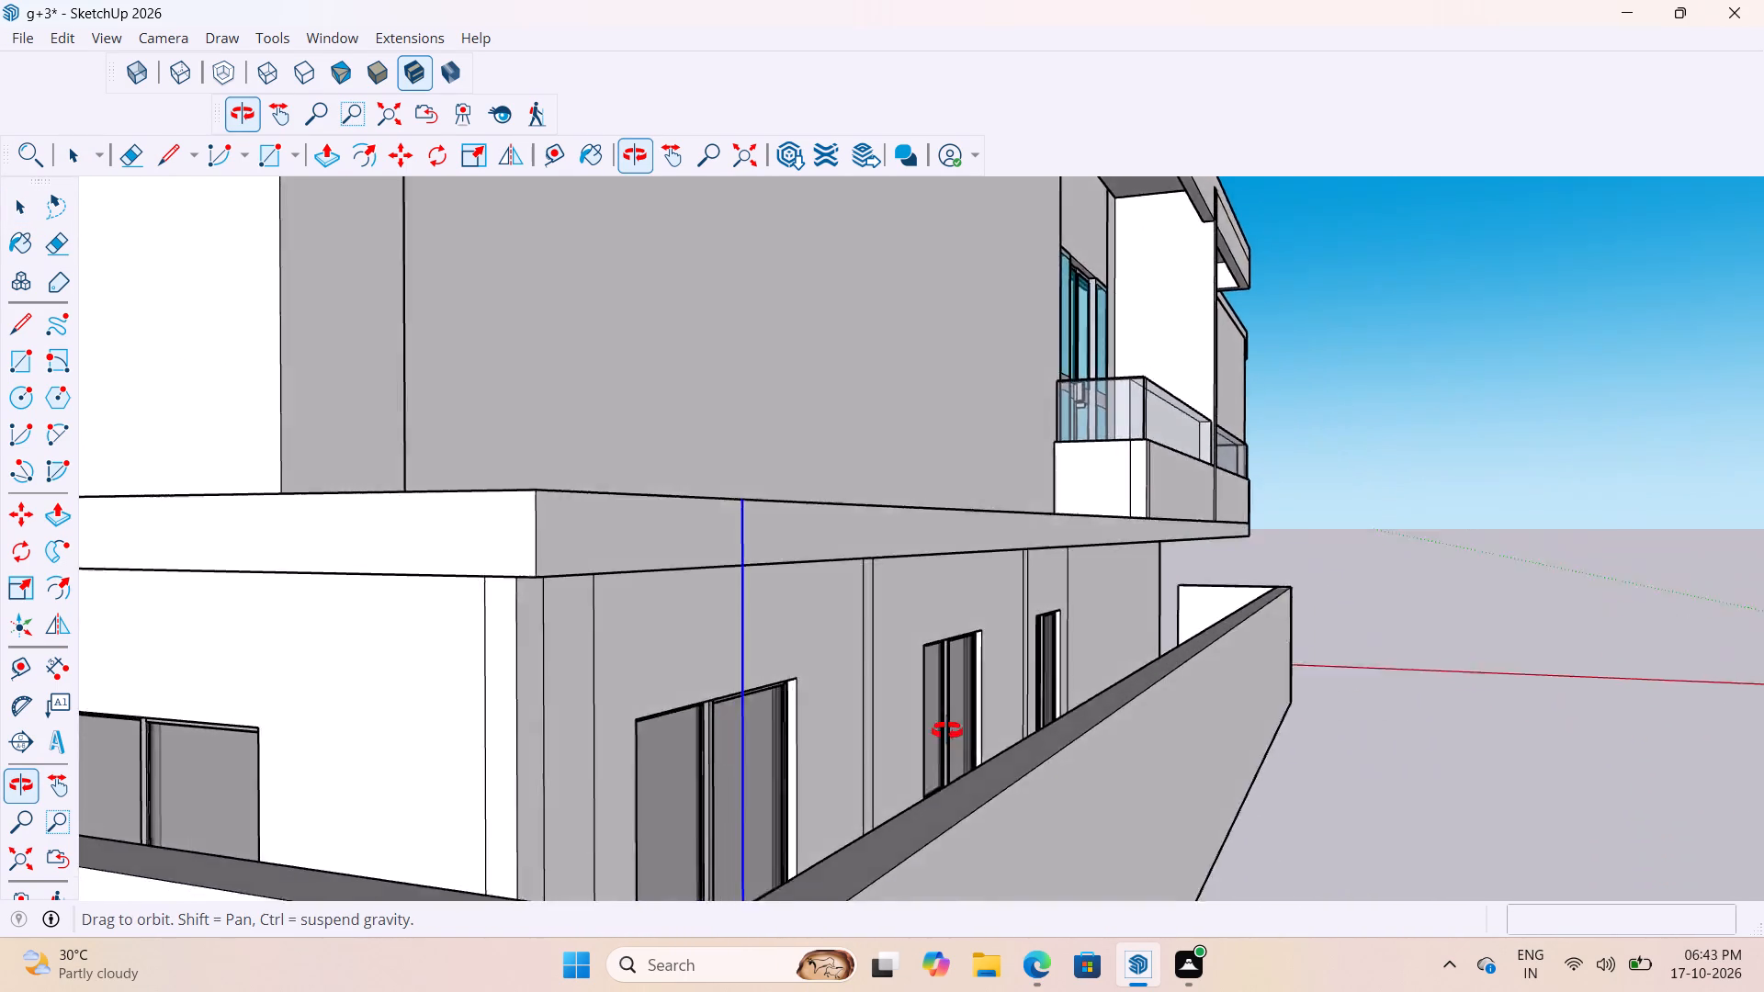
middle_click_drag(947, 731, 989, 880)
scroll(678, 569, "up", 2)
middle_click_drag(675, 566, 667, 505)
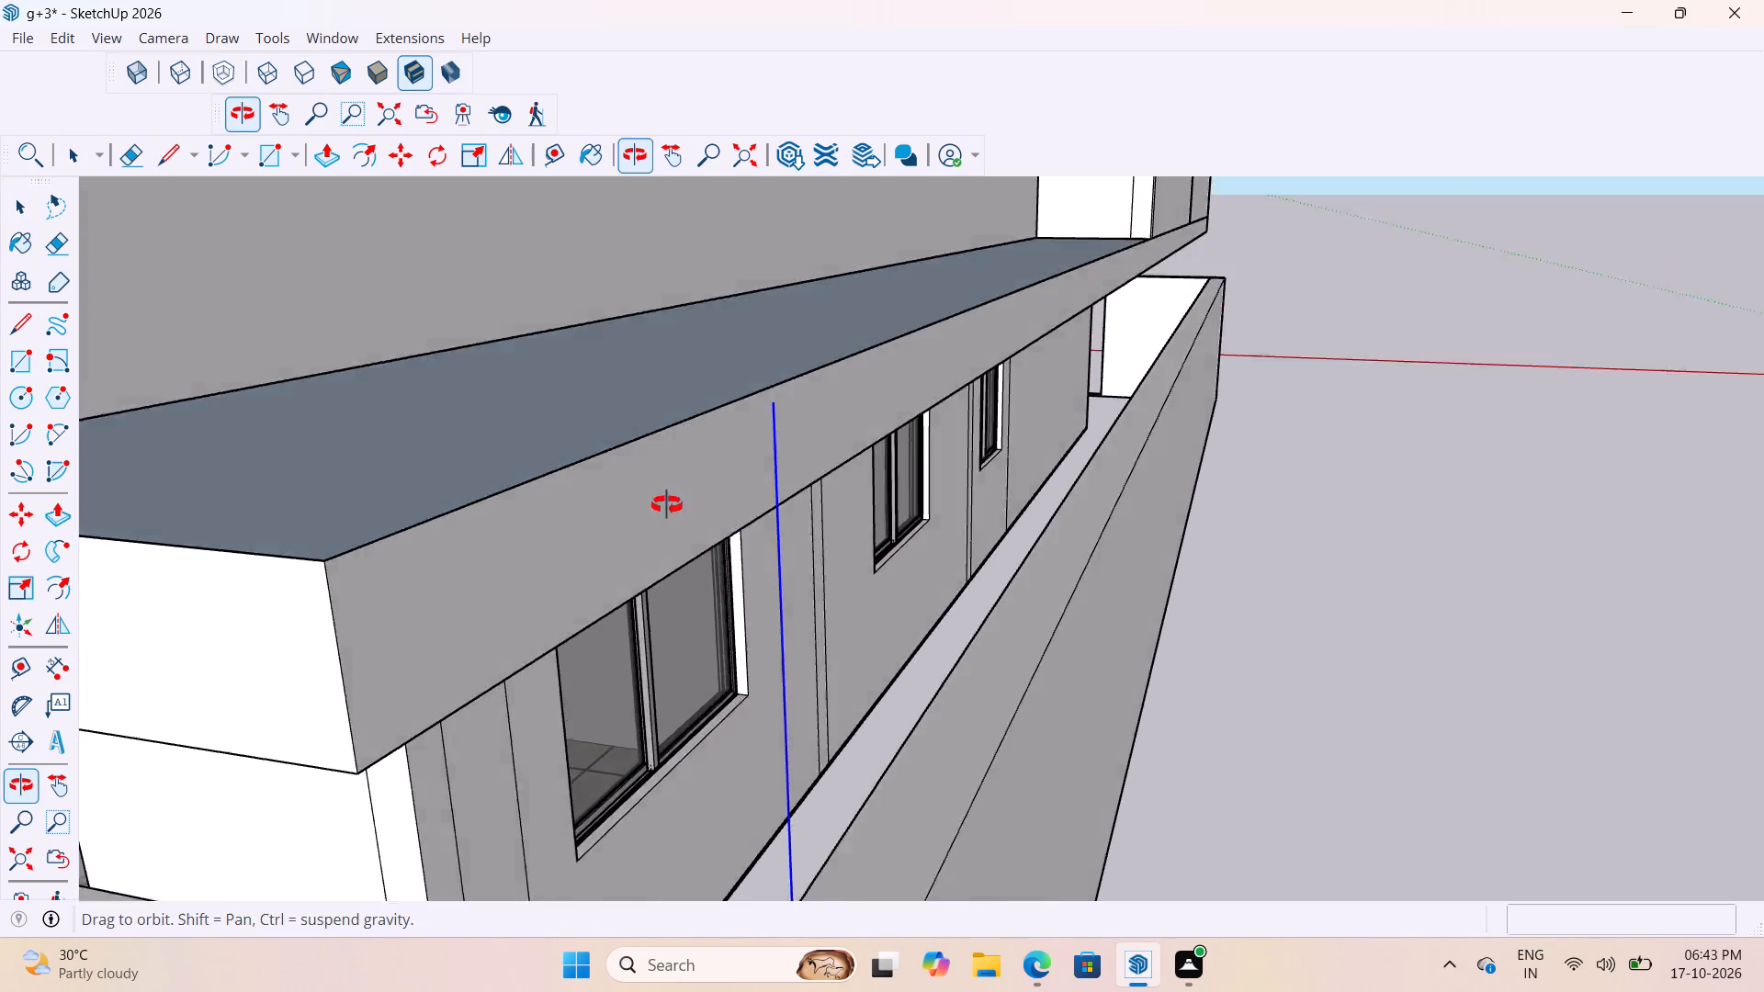
middle_click_drag(667, 505, 706, 274)
scroll(729, 417, "down", 10)
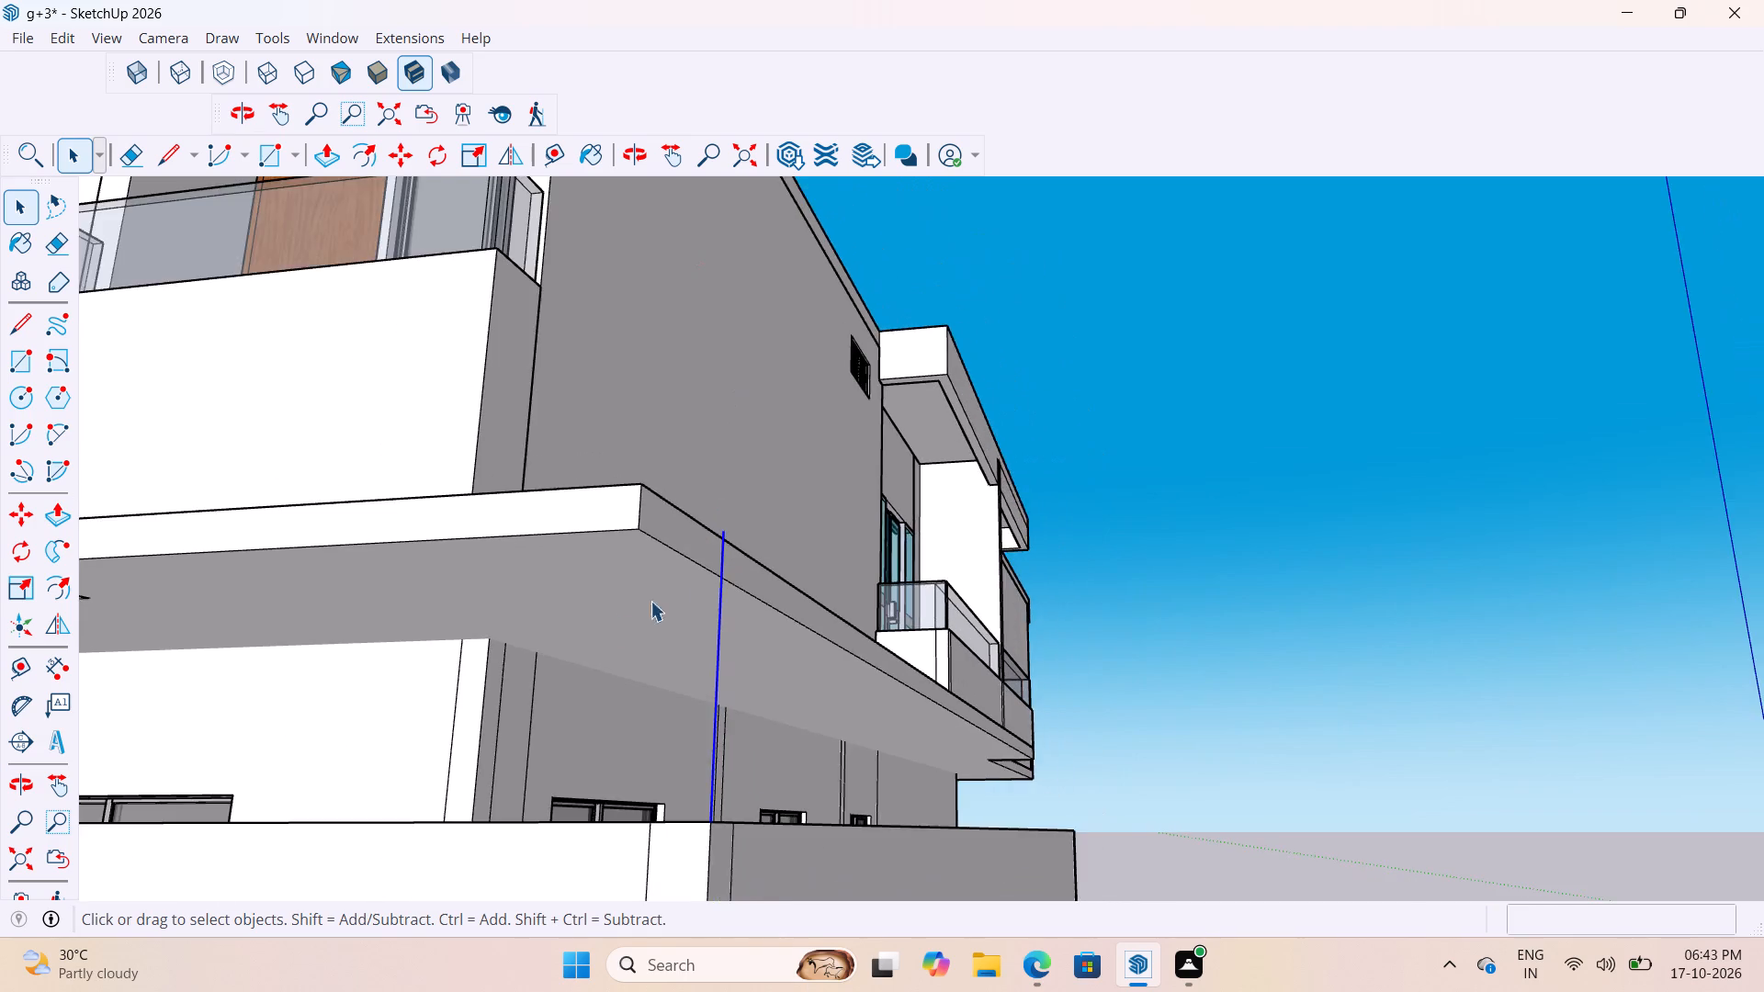
scroll(592, 624, "up", 7)
scroll(807, 546, "down", 9)
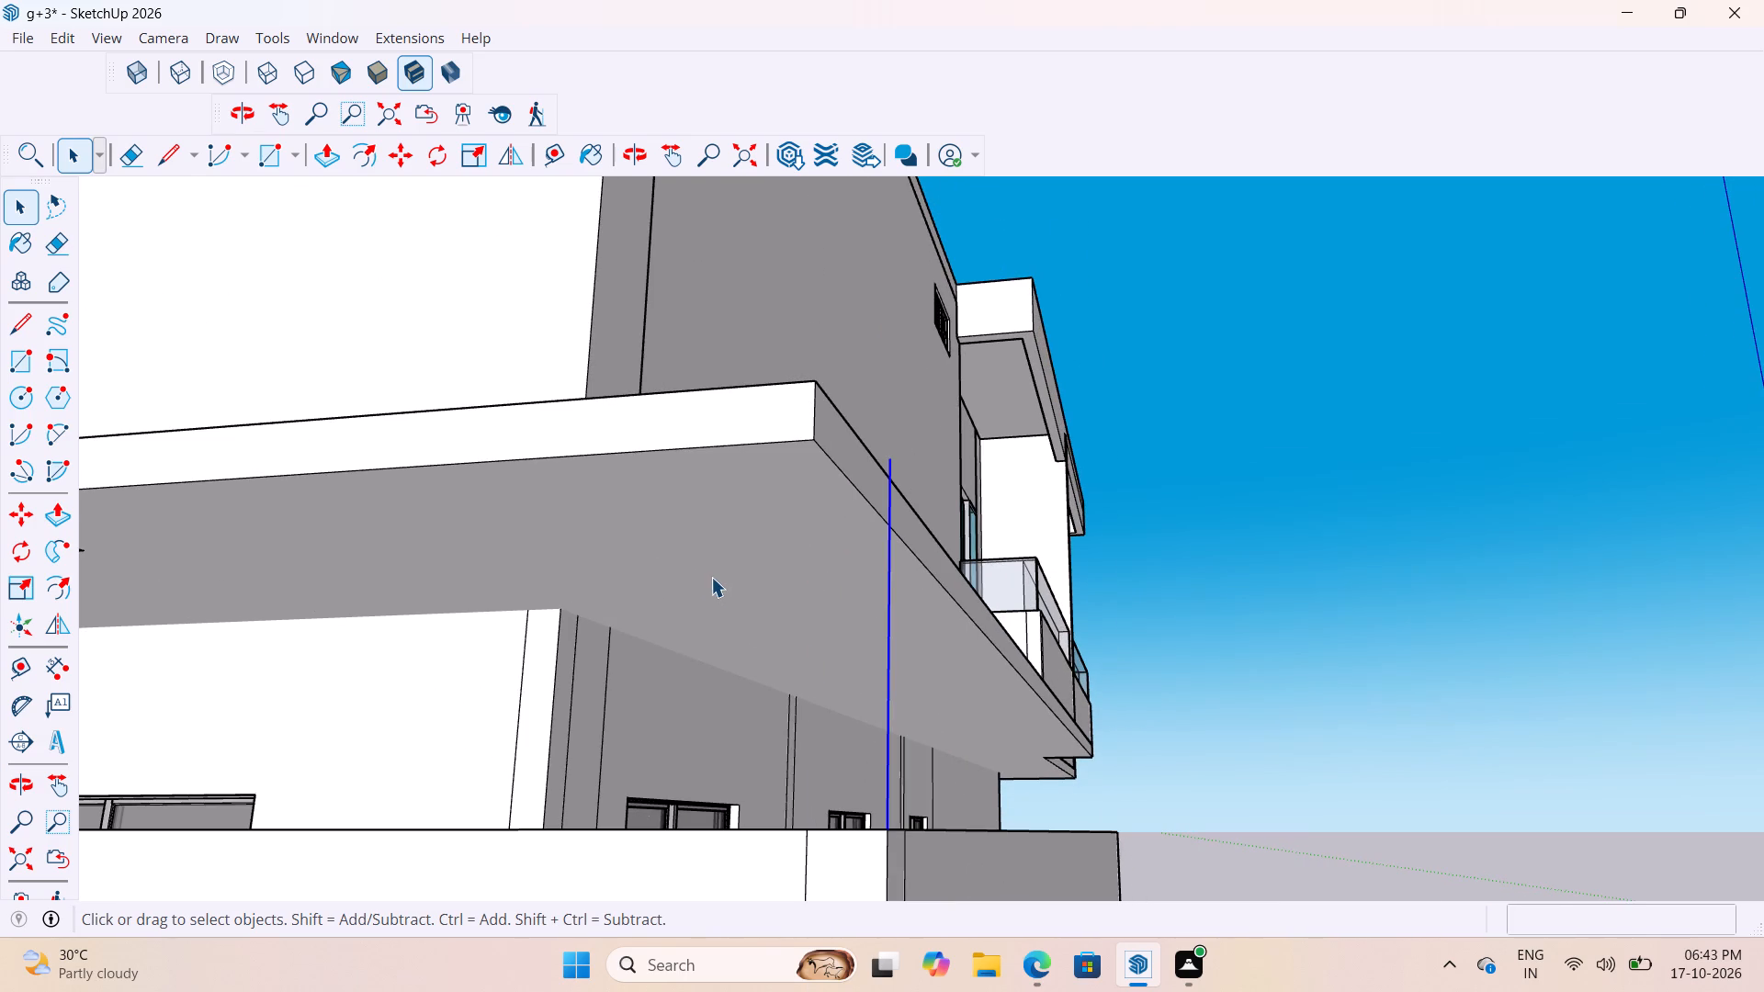
left_click(1266, 580)
scroll(1038, 479, "down", 7)
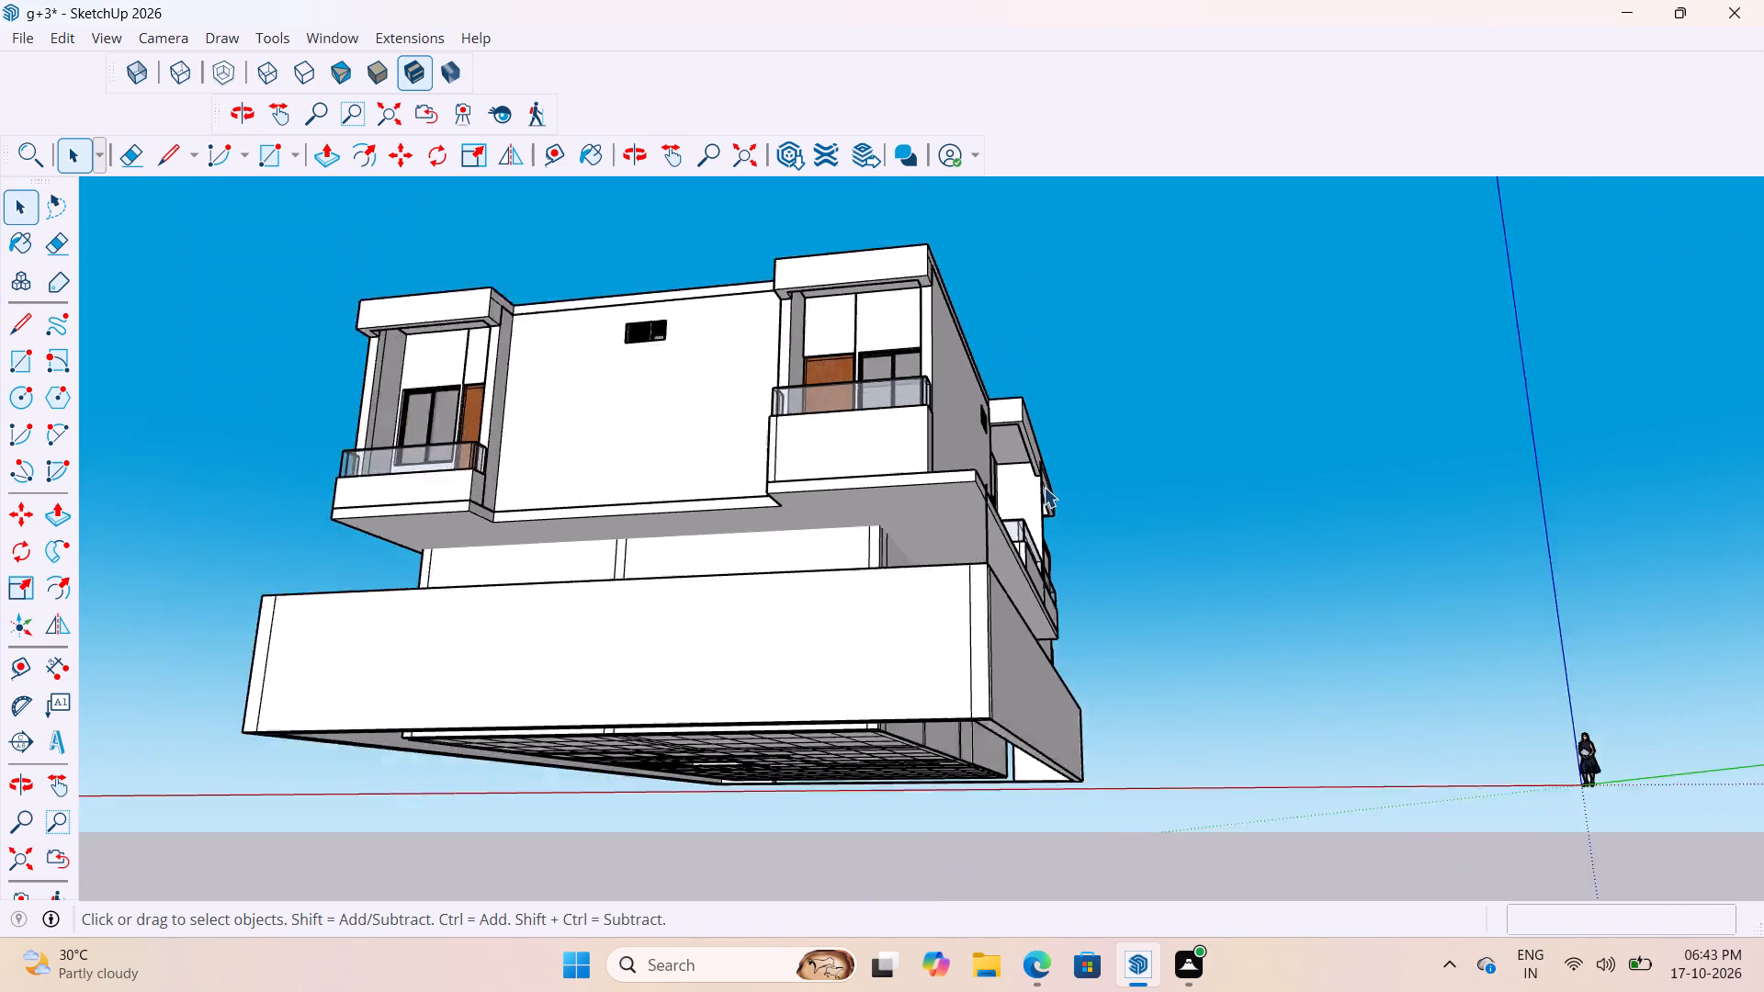
scroll(1044, 487, "down", 1)
scroll(1020, 520, "up", 10)
left_click(827, 492)
scroll(822, 510, "up", 3)
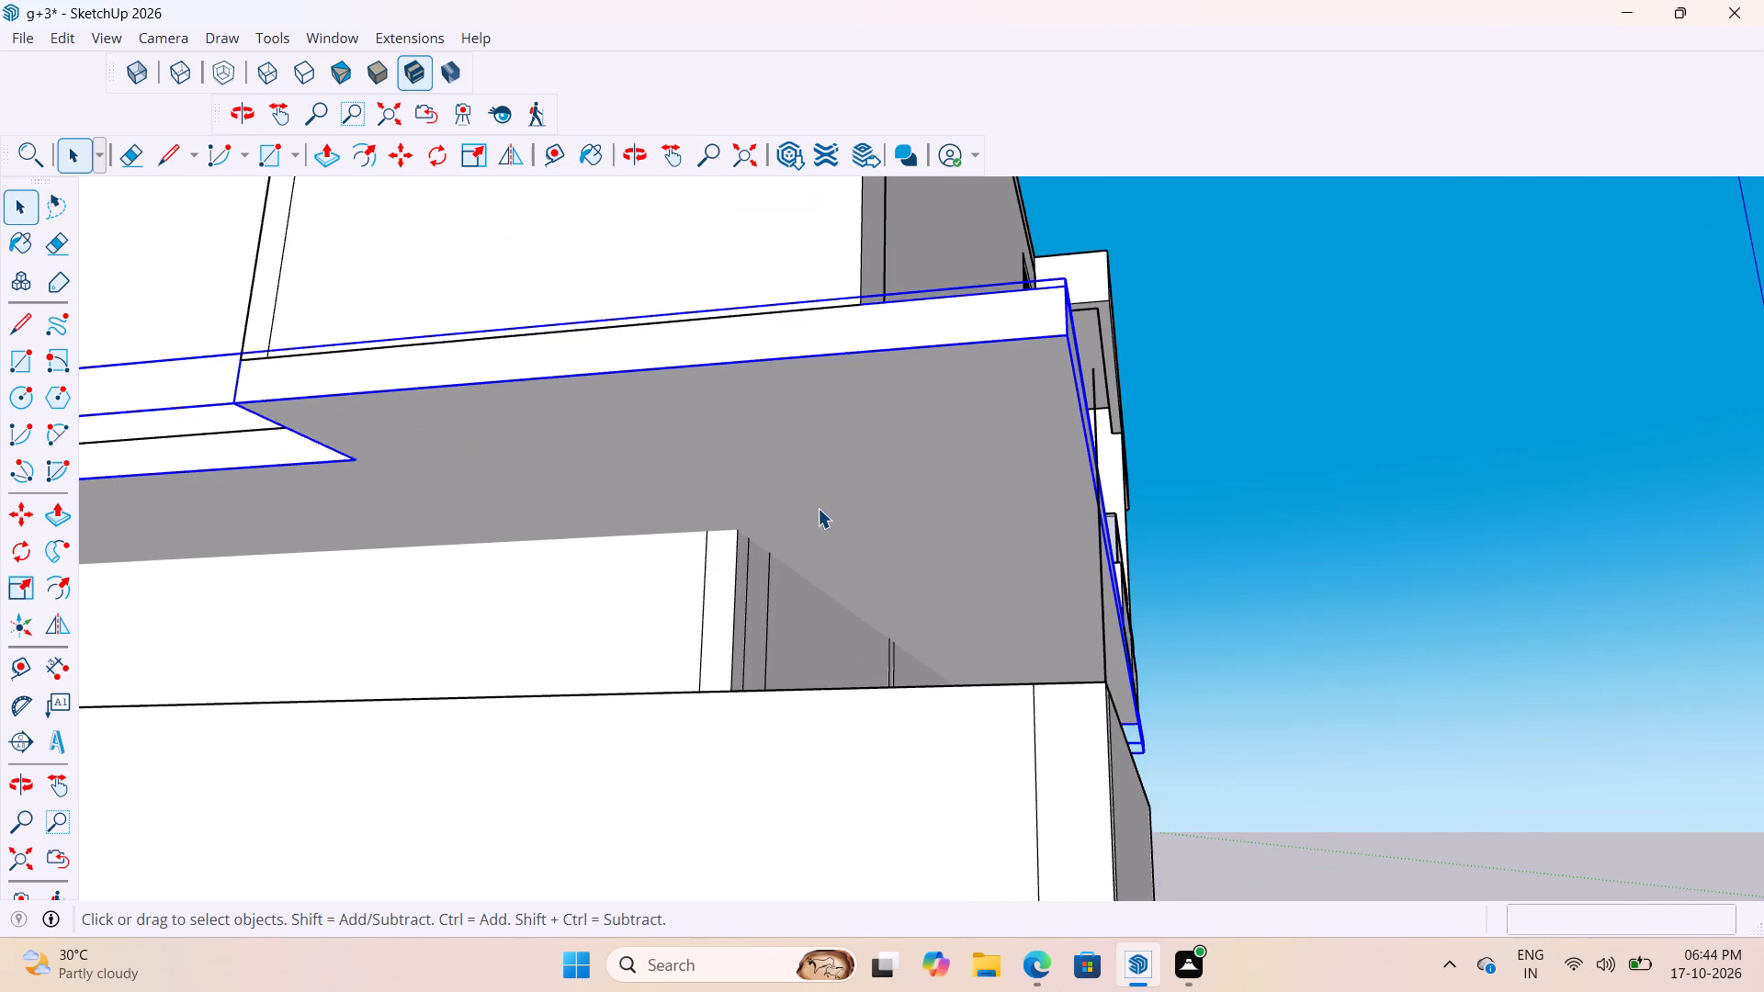
left_click(819, 238)
left_click(1352, 686)
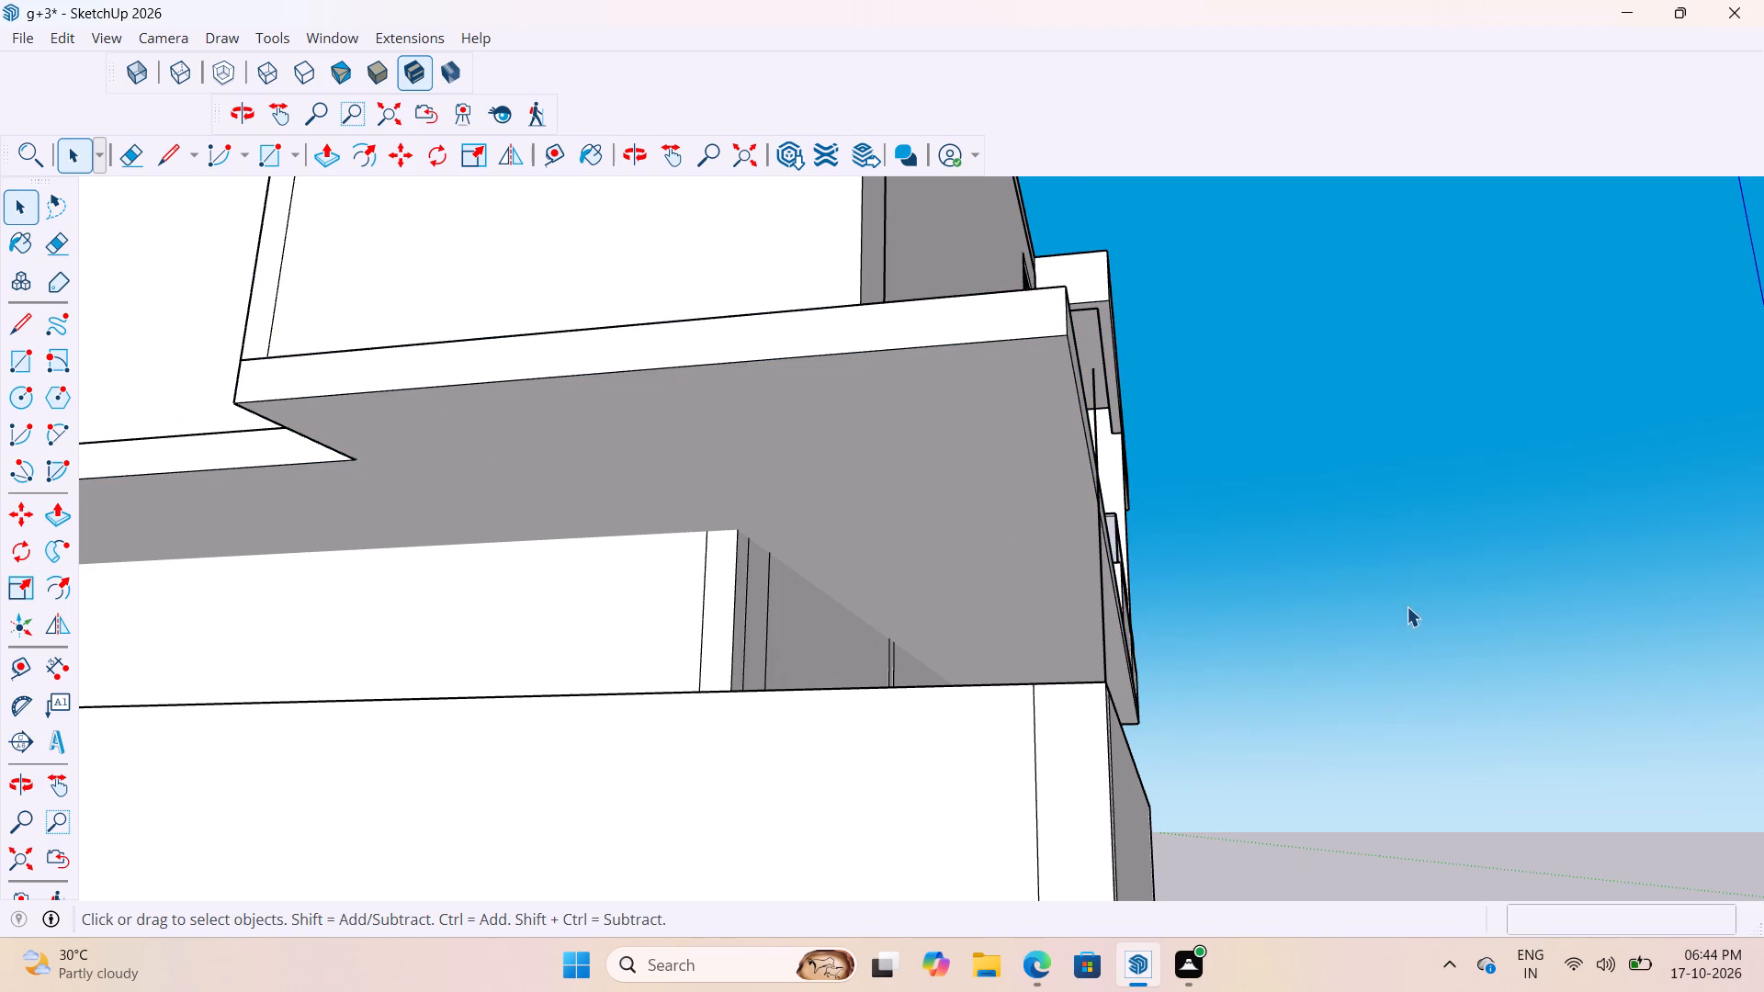
middle_click_drag(1370, 633, 1259, 859)
scroll(1096, 627, "down", 5)
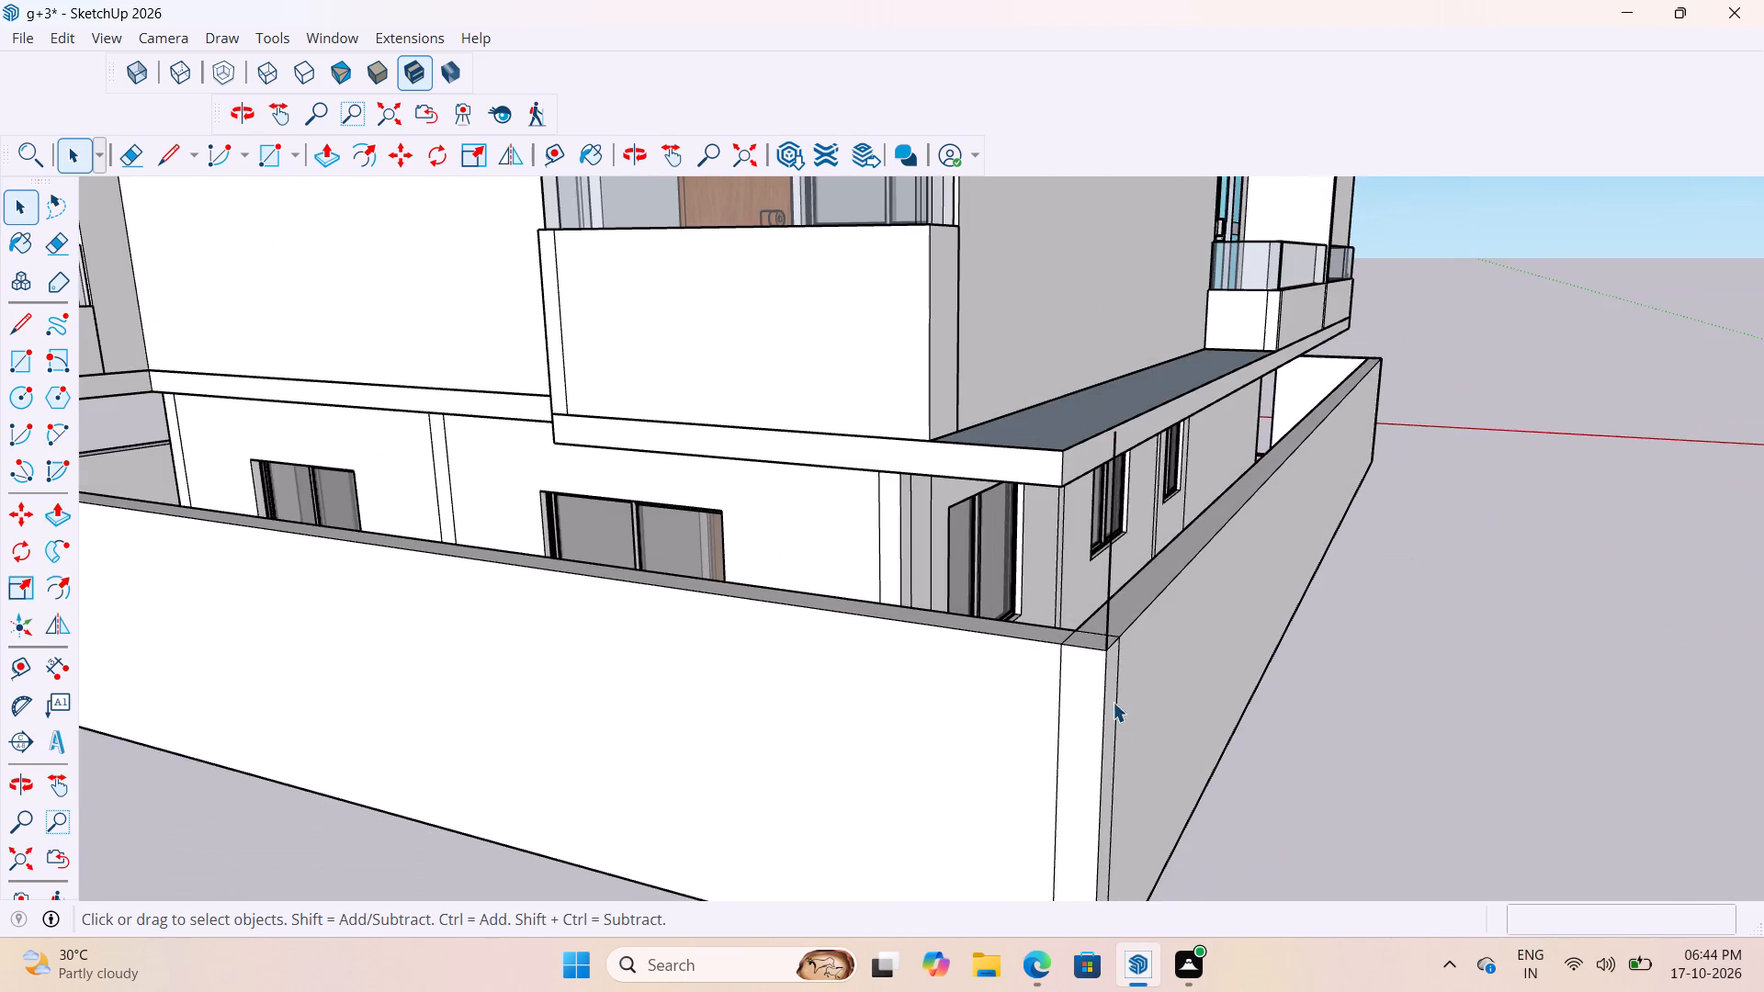
scroll(1111, 699, "down", 6)
Measure the height from the boundary wall's bottom edge up to the slab's rear corner.
key("t")
left_click(1036, 850)
scroll(1042, 732, "up", 4)
middle_click_drag(1048, 660, 1061, 569)
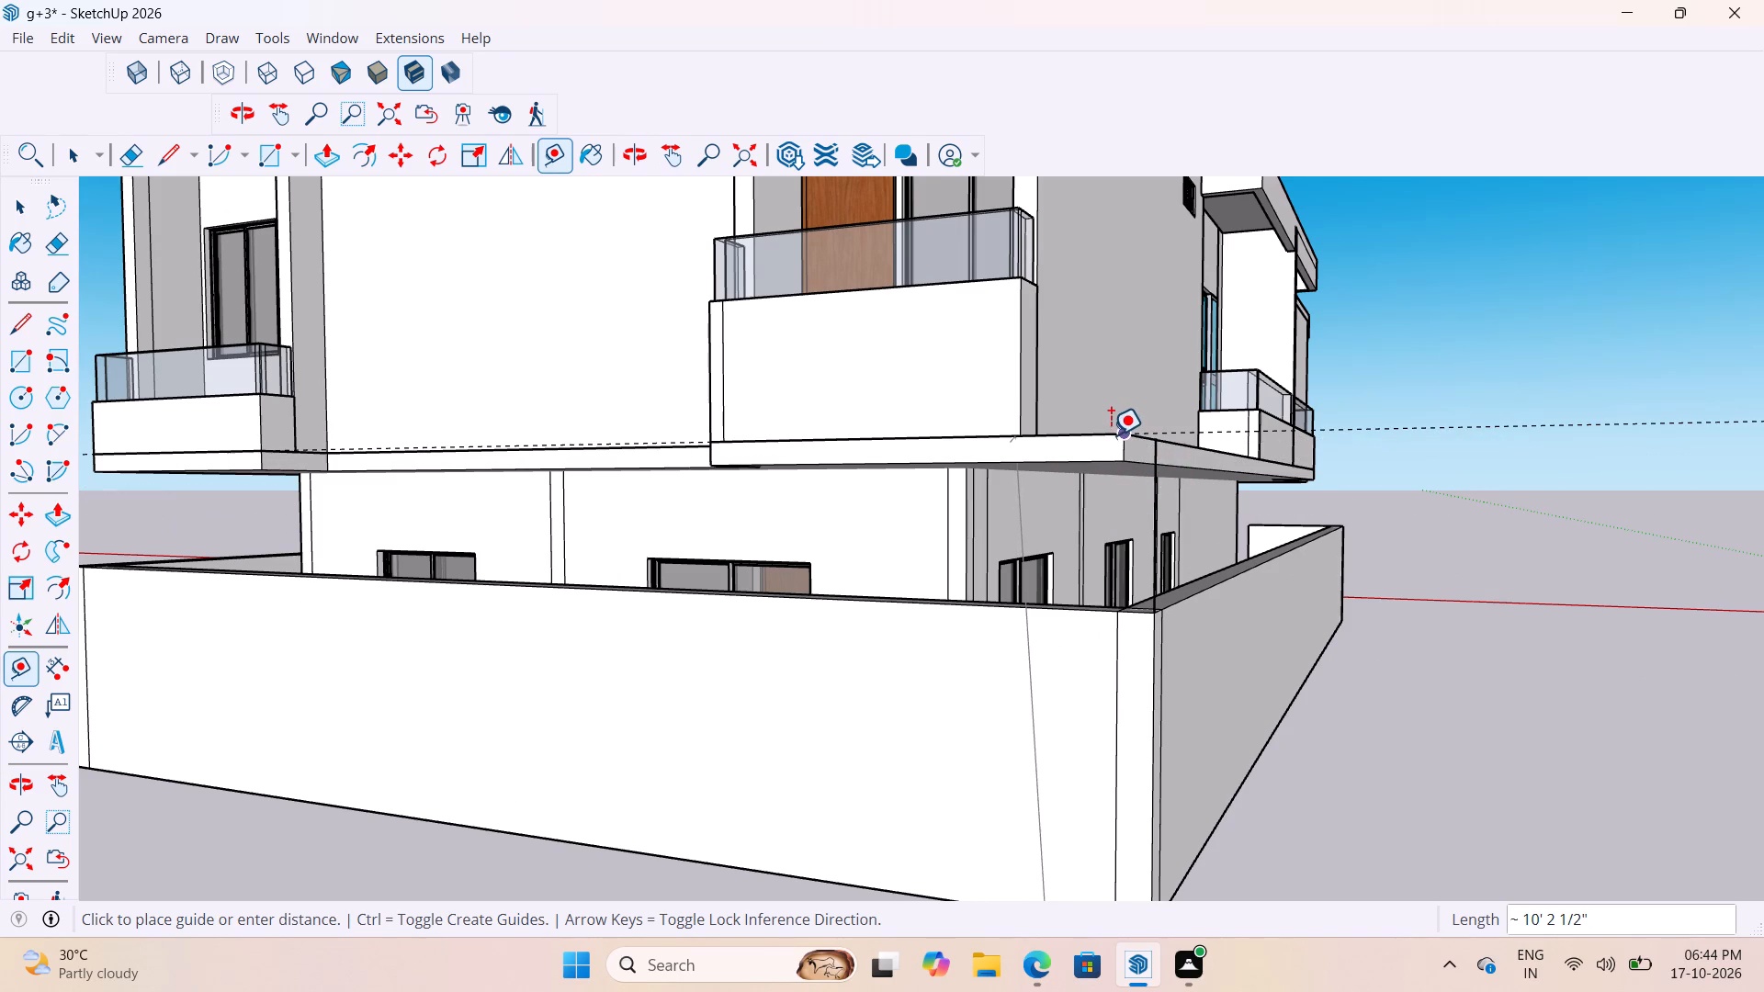
key("space")
Delete the loose vertical line standing on the boundary wall's corner beside the slab.
scroll(1111, 435, "down", 5)
middle_click_drag(1098, 497, 1028, 469)
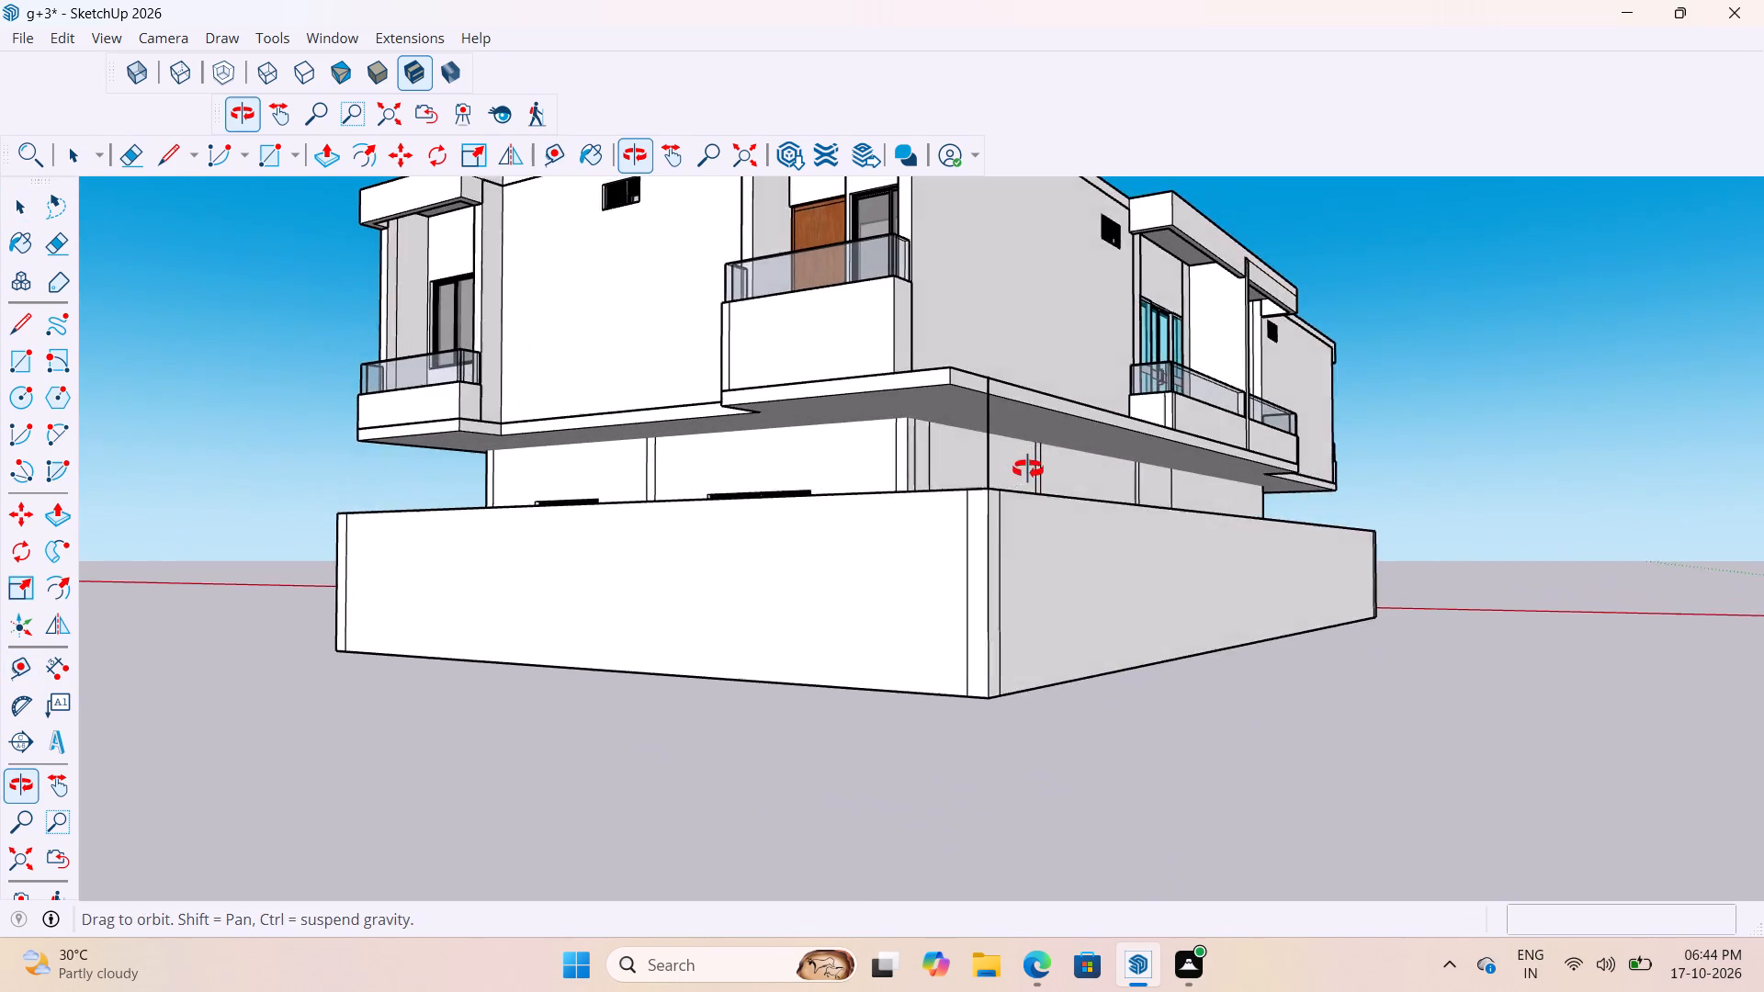
middle_click_drag(1028, 469, 1033, 473)
scroll(1023, 468, "up", 3)
middle_click_drag(1013, 462, 1074, 518)
left_click(1096, 532)
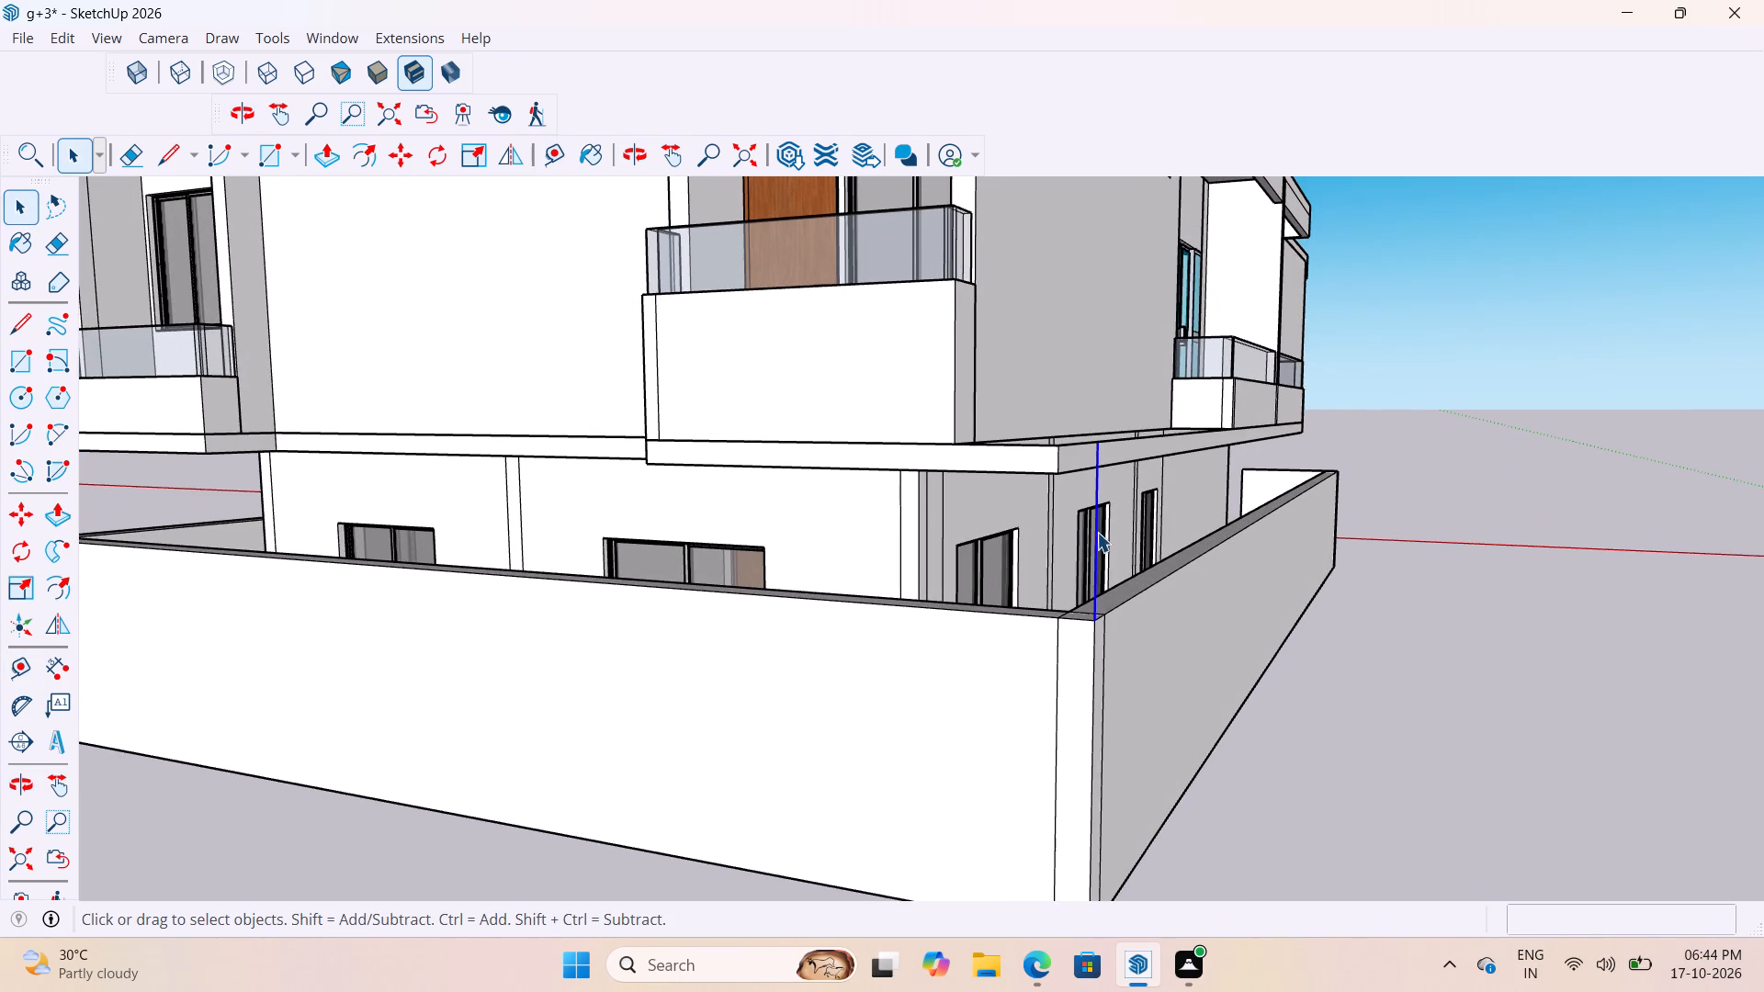
key("Delete")
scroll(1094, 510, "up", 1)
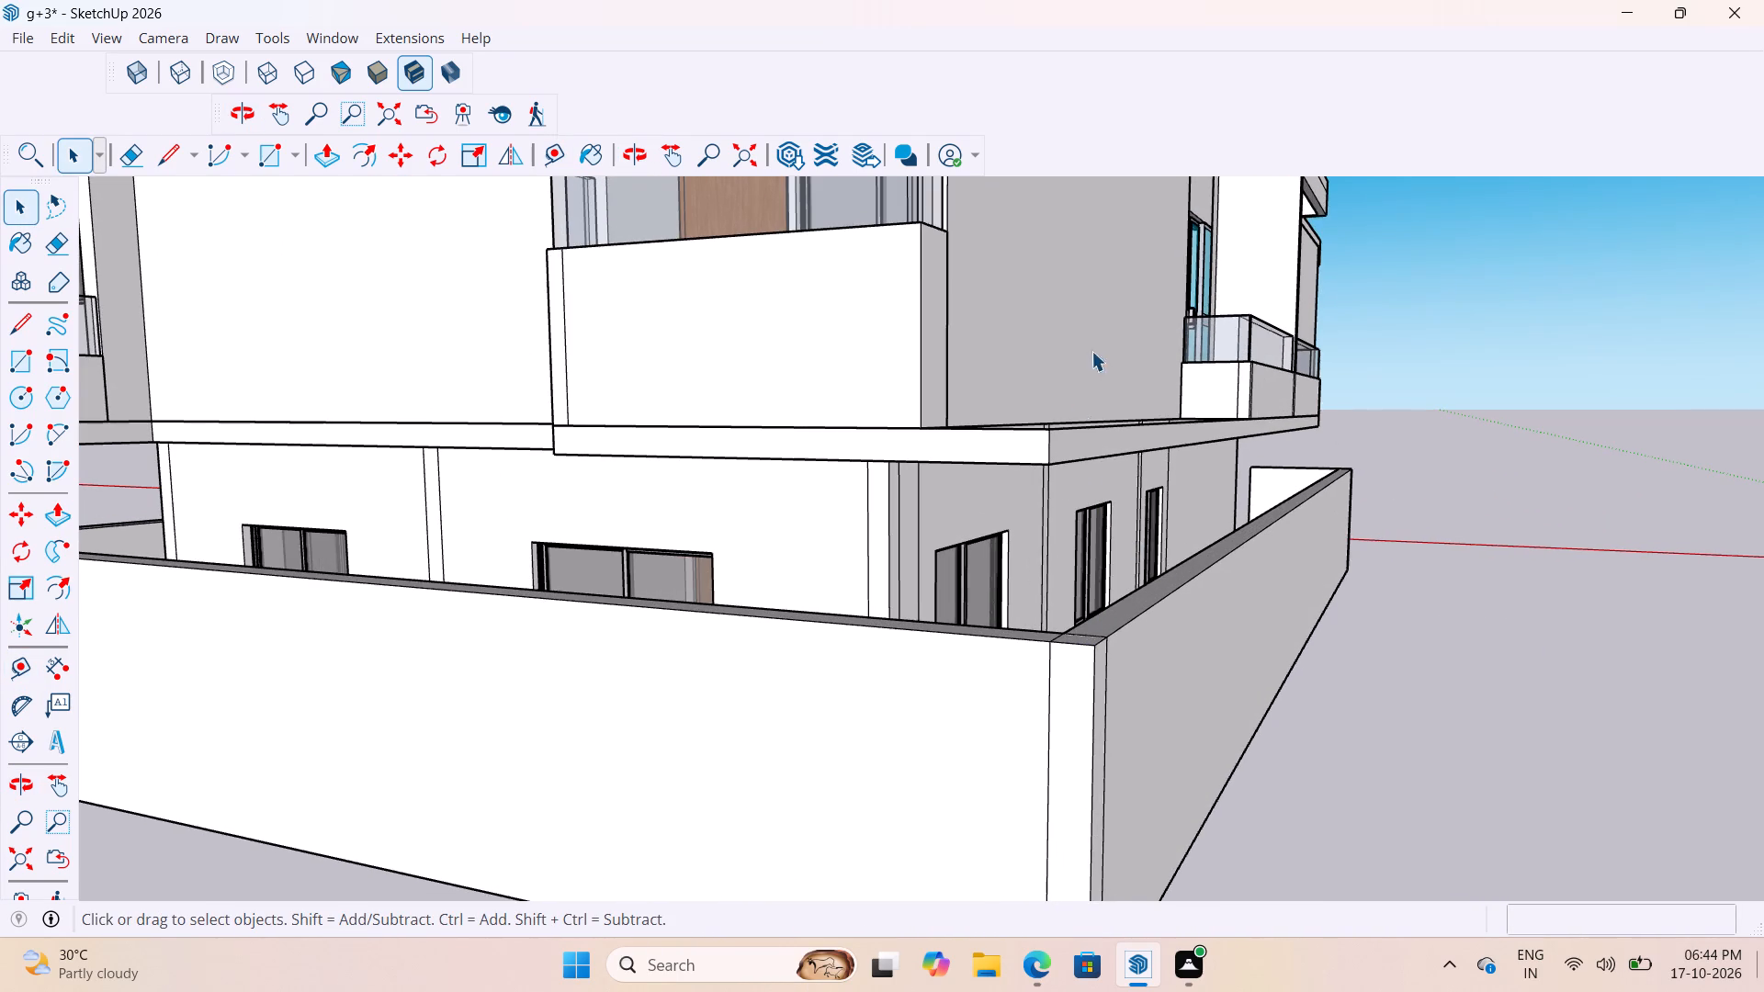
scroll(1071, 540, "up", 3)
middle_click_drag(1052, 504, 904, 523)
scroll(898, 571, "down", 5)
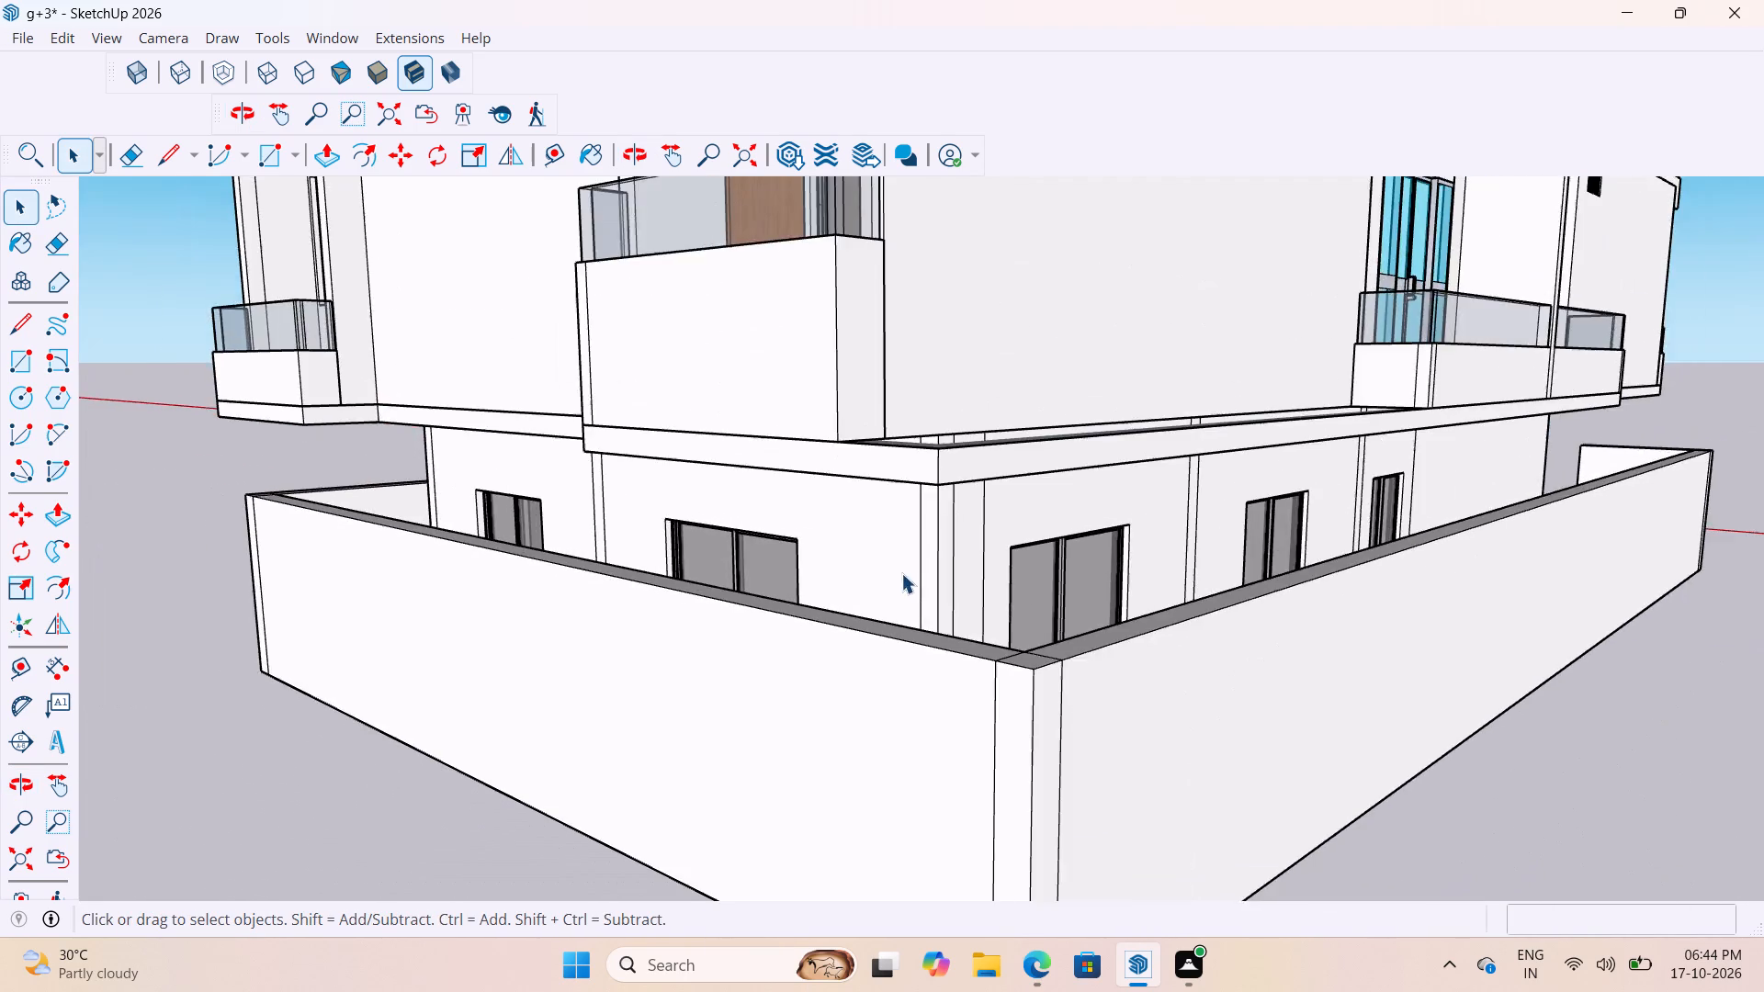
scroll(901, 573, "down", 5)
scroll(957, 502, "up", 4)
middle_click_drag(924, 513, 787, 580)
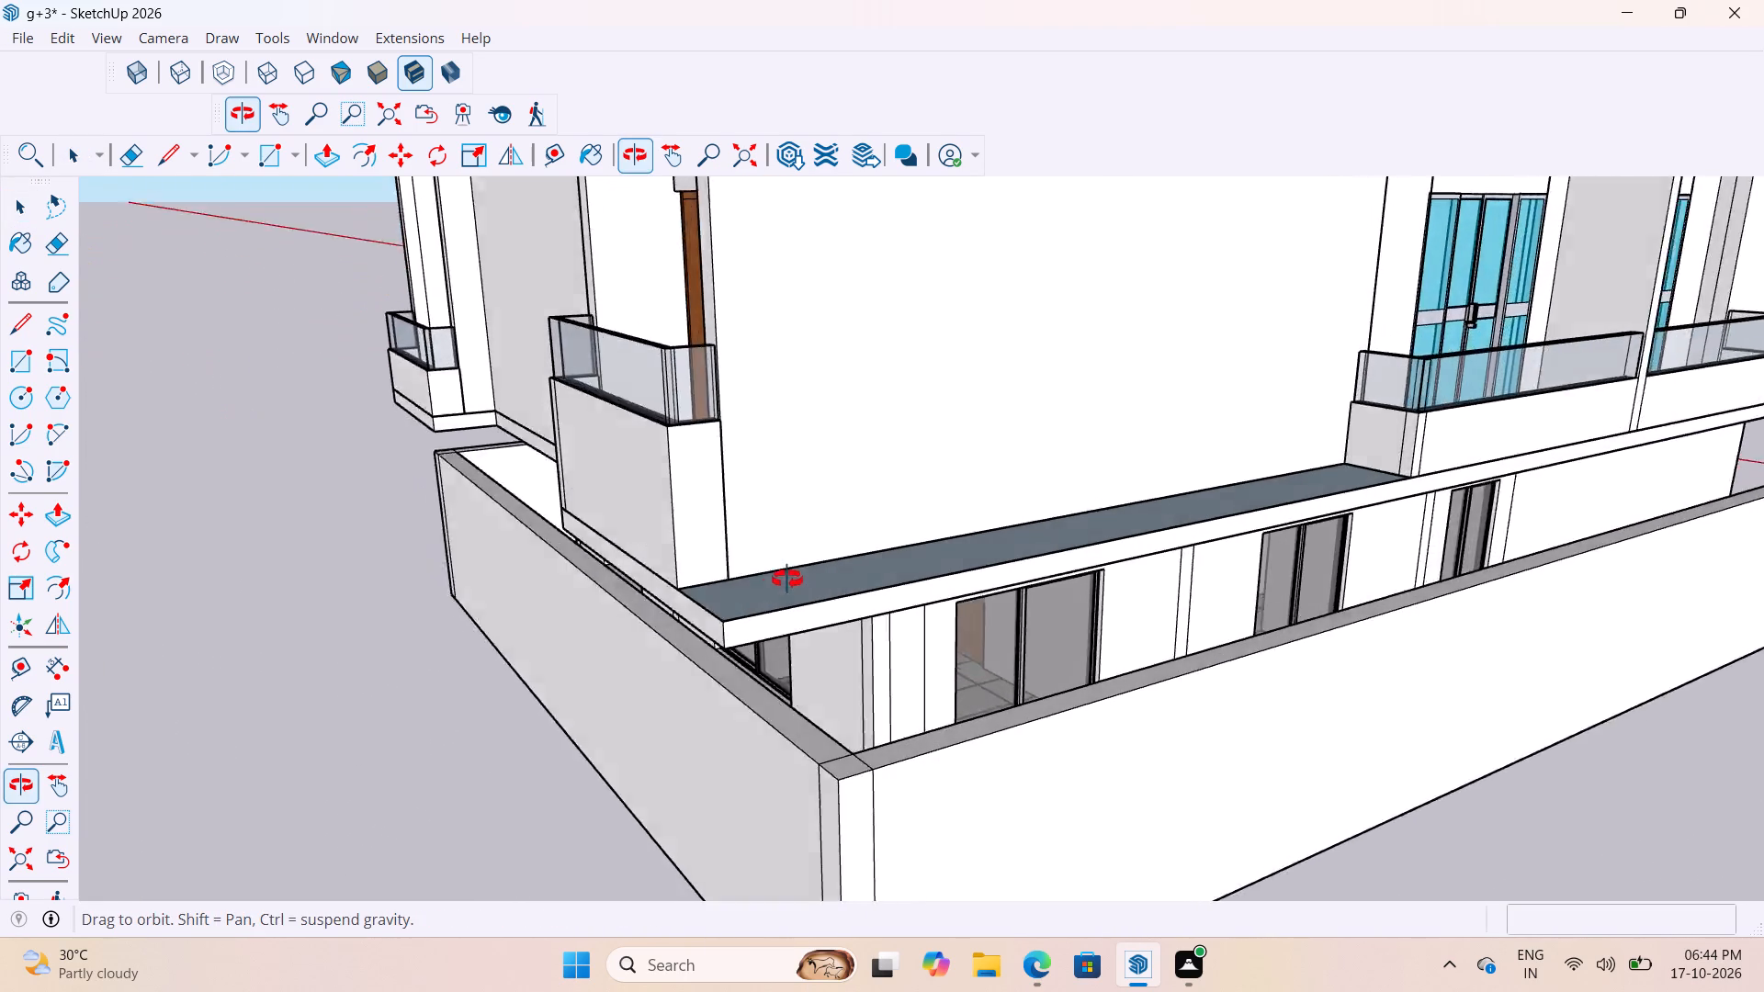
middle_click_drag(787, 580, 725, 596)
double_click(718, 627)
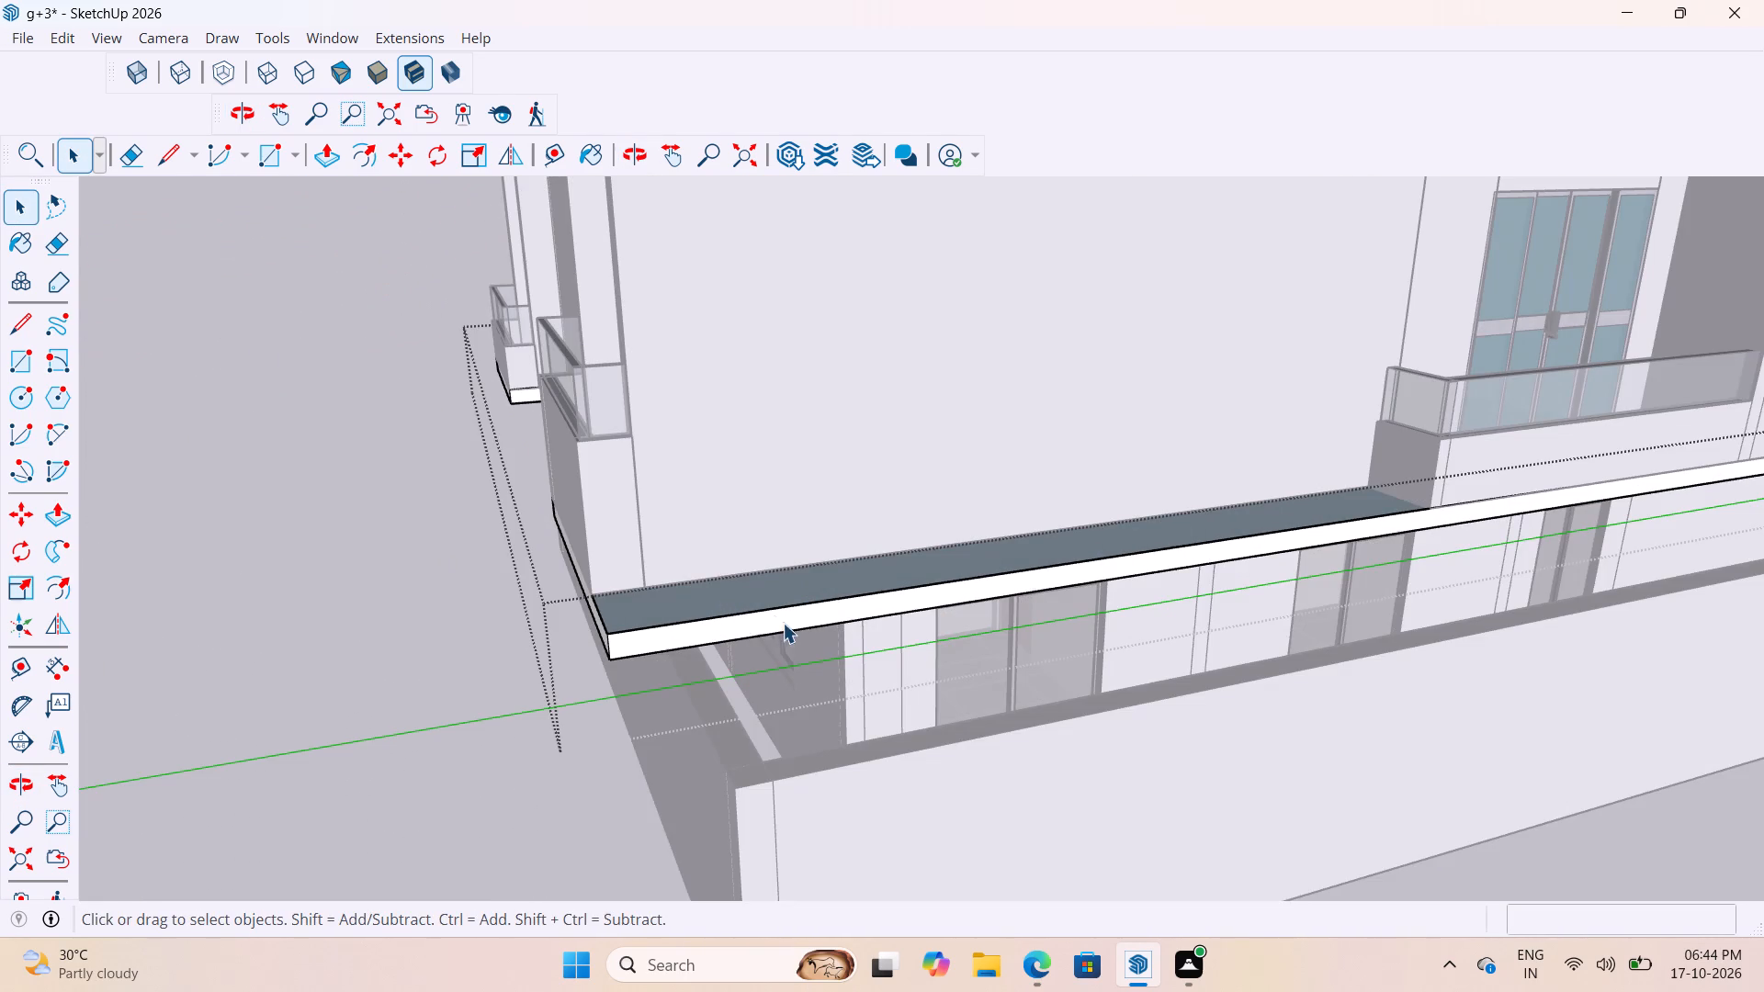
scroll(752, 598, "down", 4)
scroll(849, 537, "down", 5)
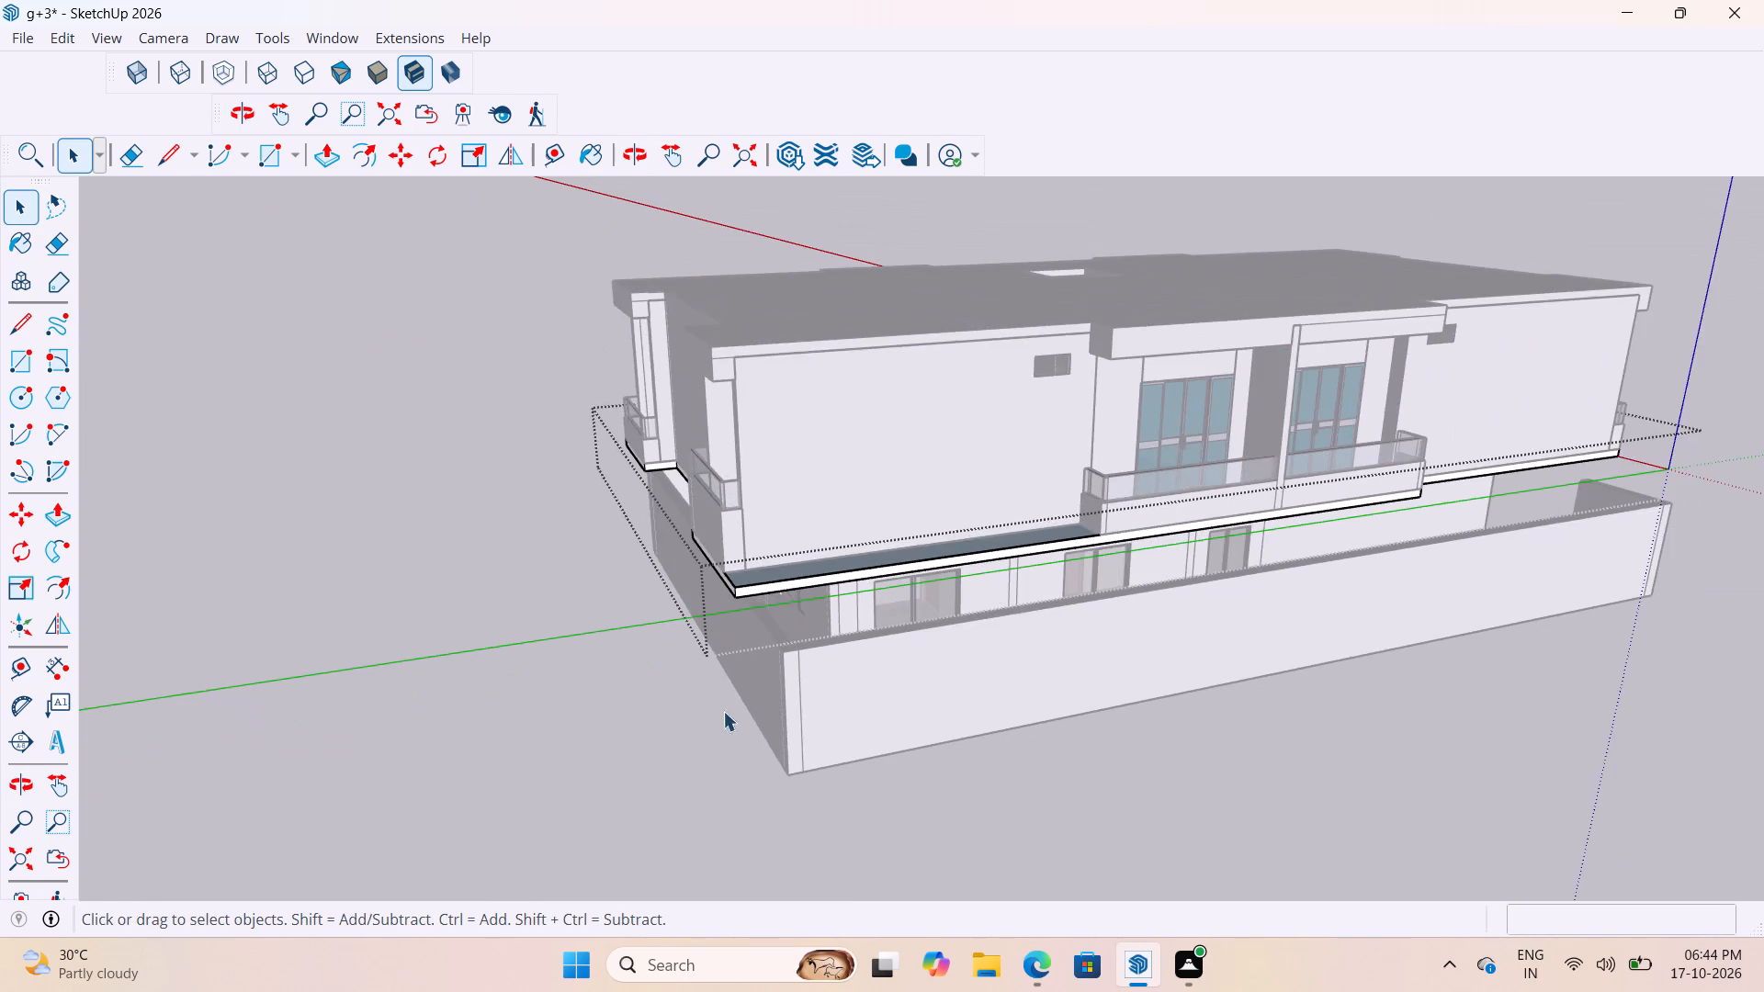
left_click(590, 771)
Reopen the slab group and draw a vertical line across its side face at the side balcony's corner, splitting off the rear stretch.
scroll(1127, 580, "up", 6)
middle_click_drag(1097, 510, 956, 516)
scroll(977, 535, "up", 2)
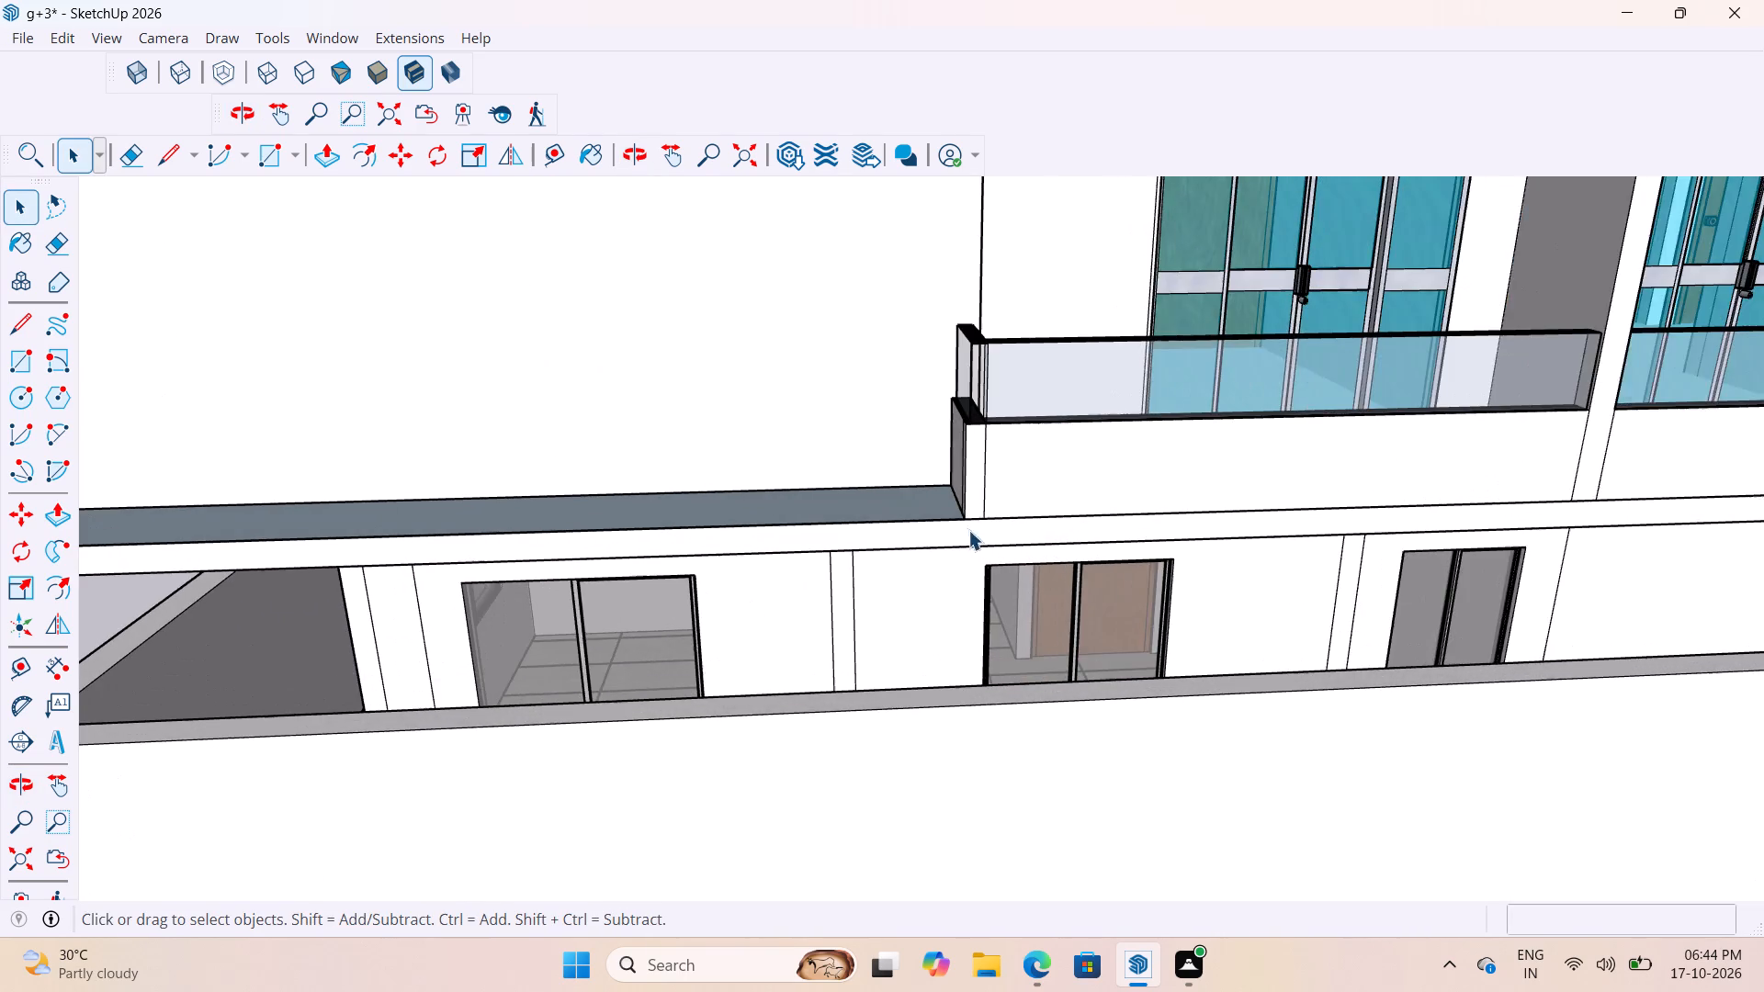
scroll(968, 530, "up", 2)
left_click(945, 523)
triple_click(933, 536)
scroll(934, 547, "up", 3)
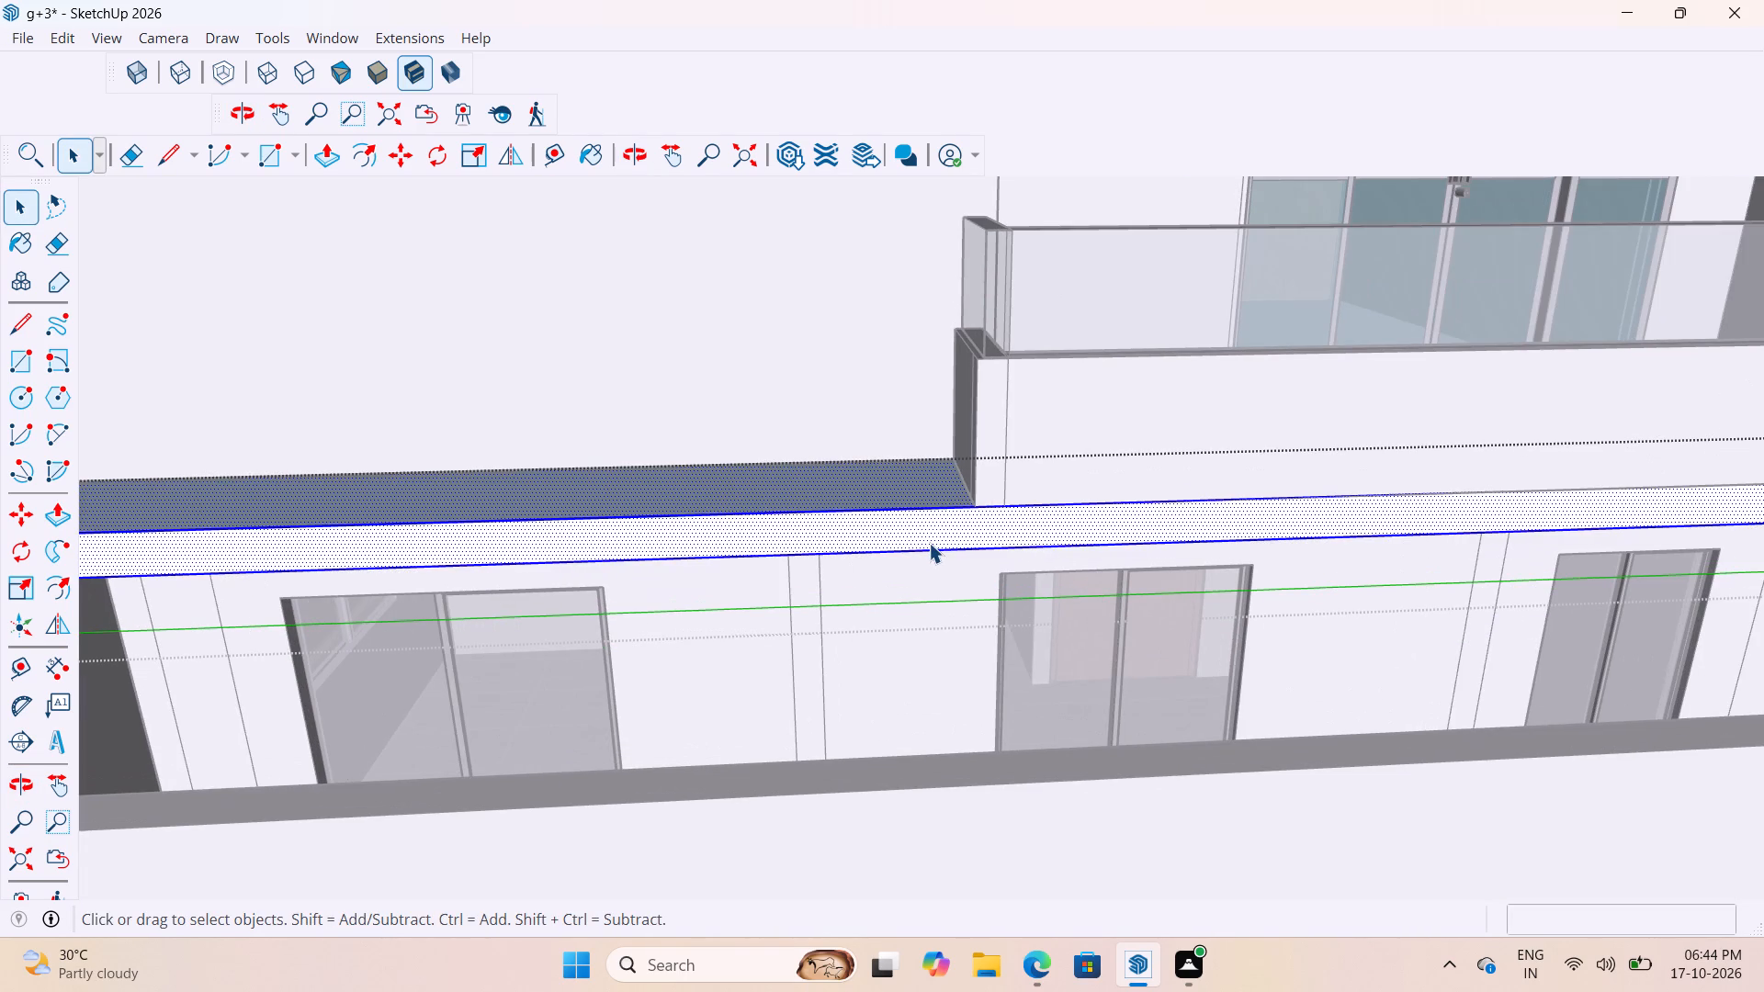
key("l")
scroll(959, 569, "up", 4)
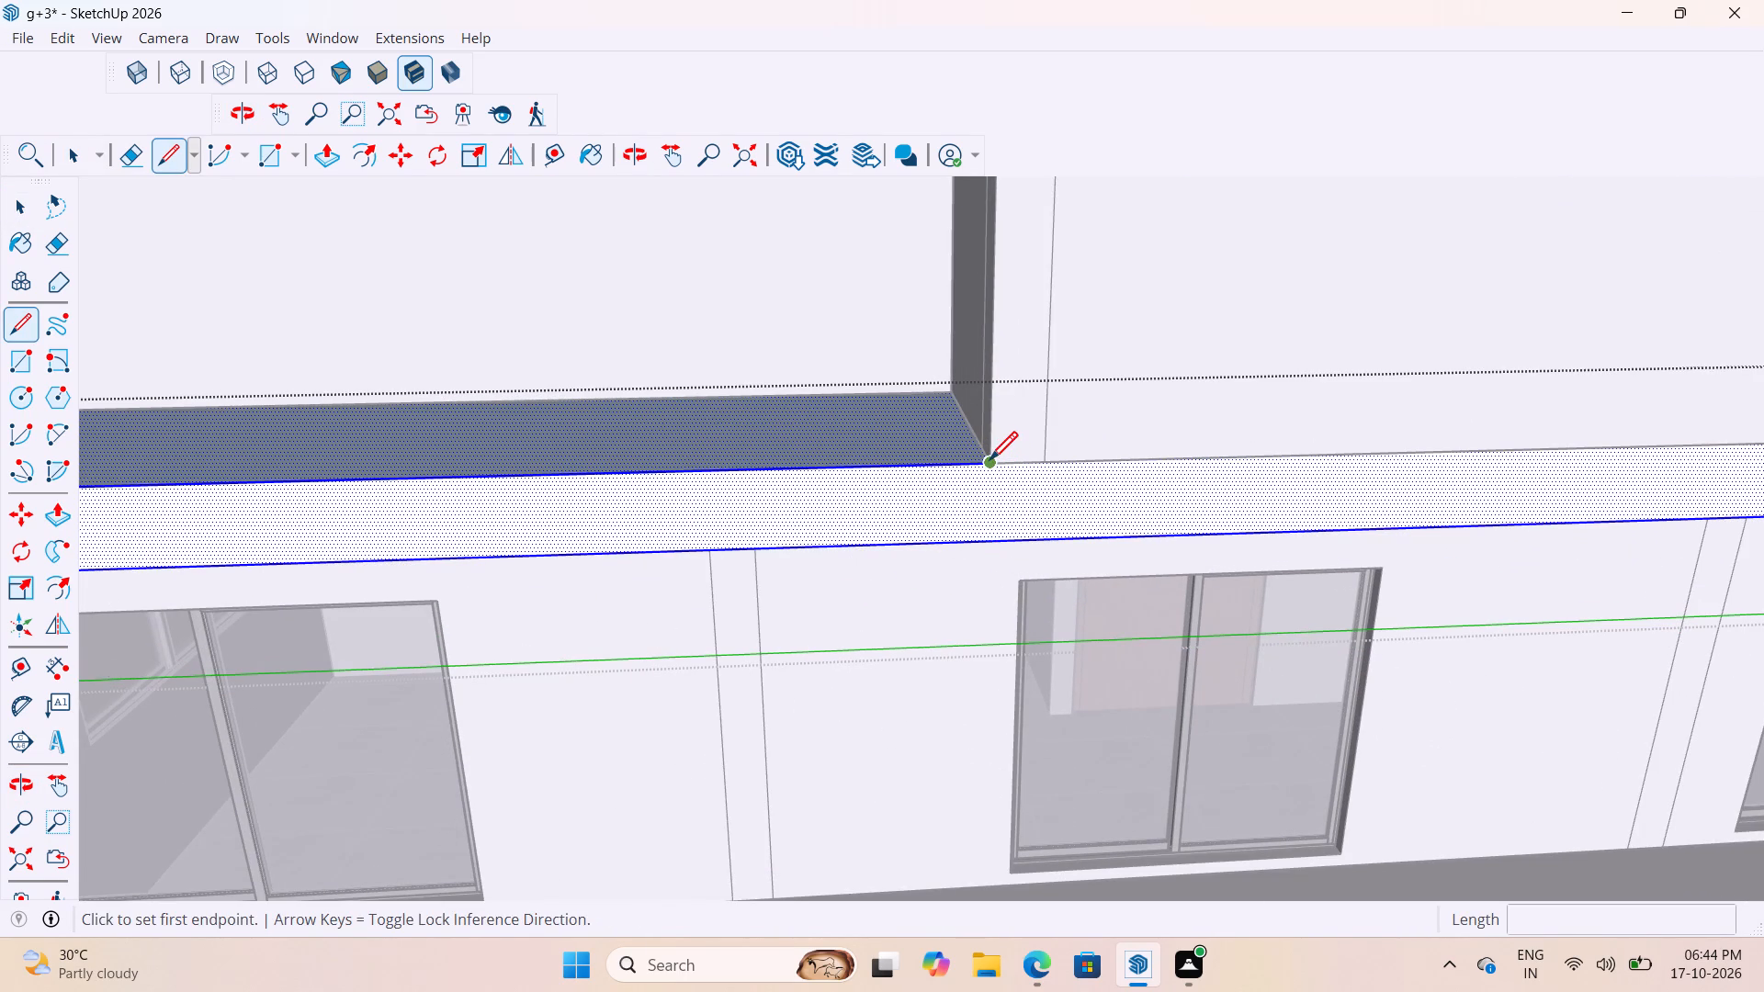
left_click(989, 463)
left_click(985, 546)
key("space")
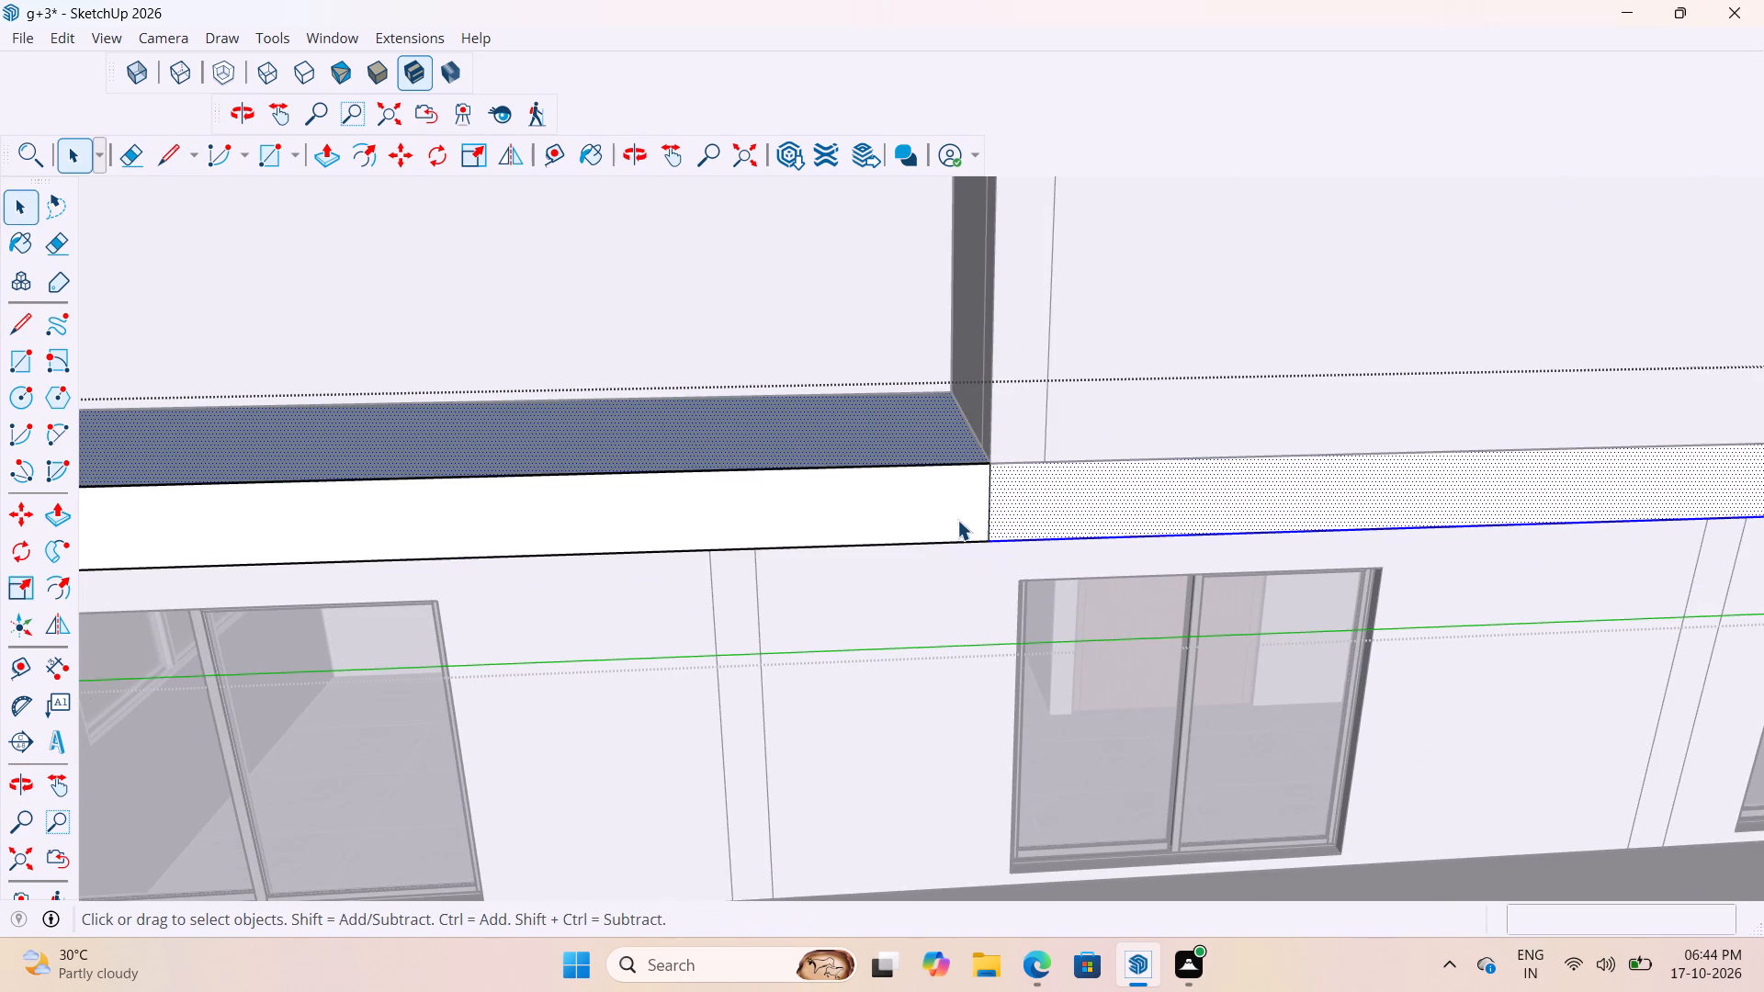
Push the rear stretch of the slab's side face in about 2' to the upper-floor wall.
key("p")
left_click(950, 513)
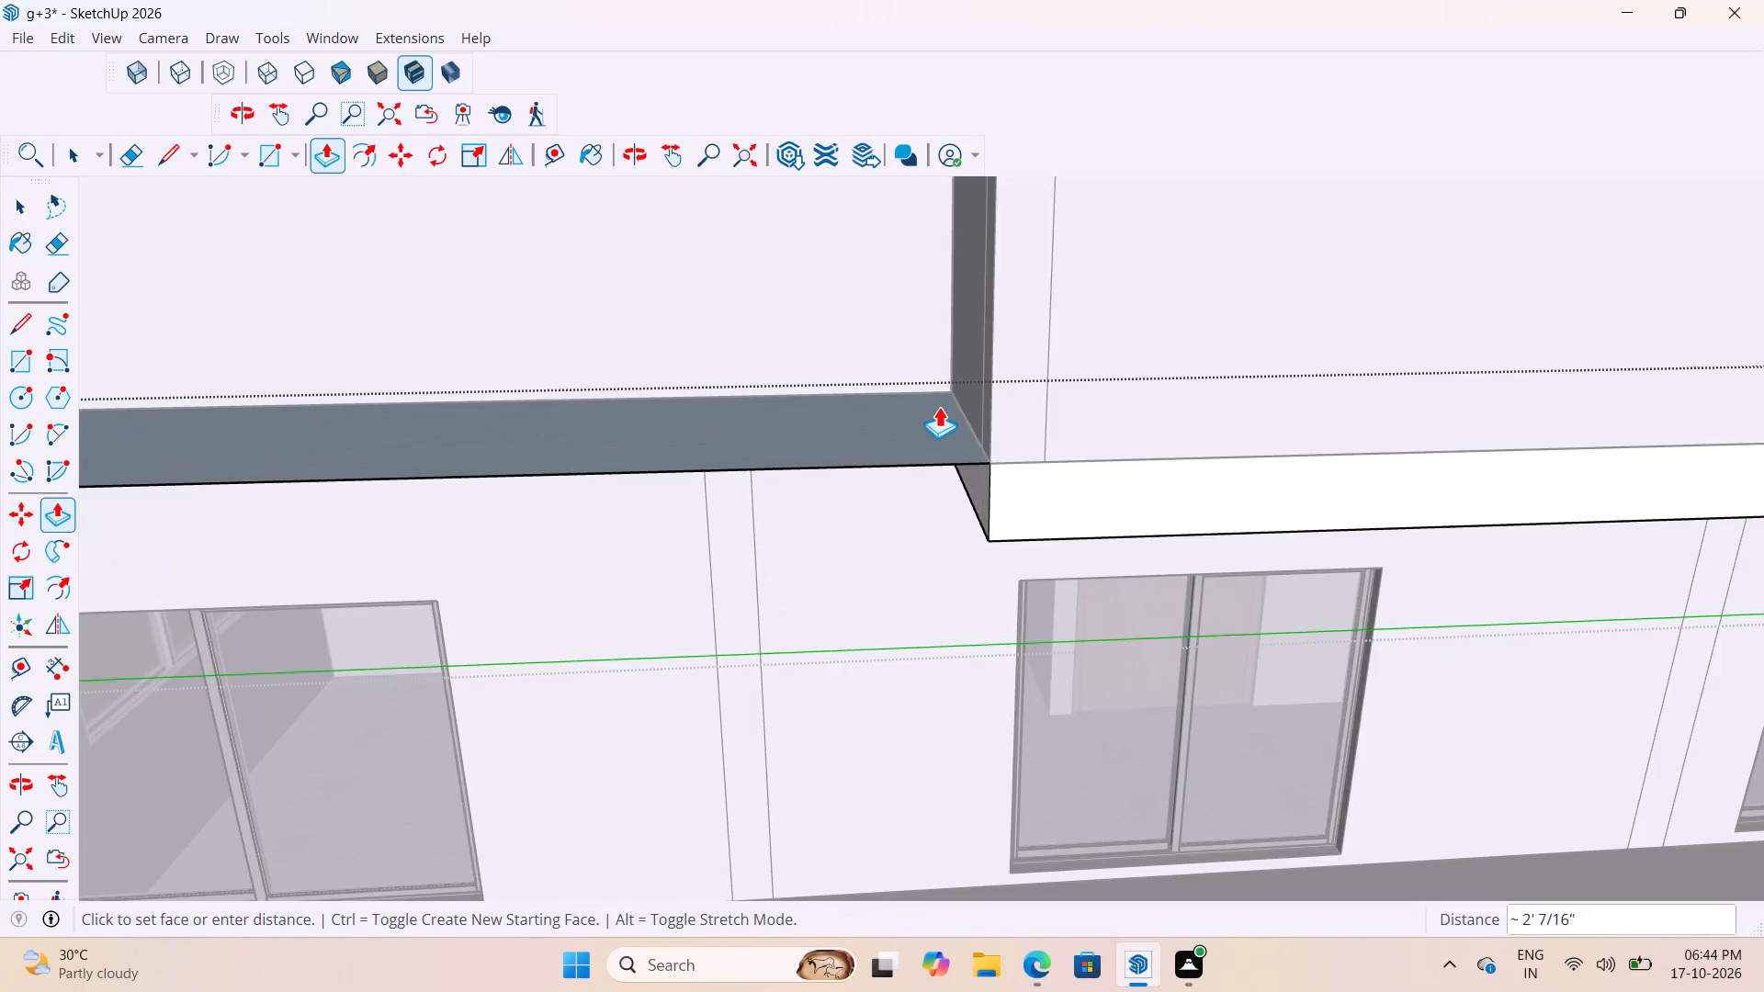
left_click(941, 392)
scroll(982, 513, "down", 1)
key("space")
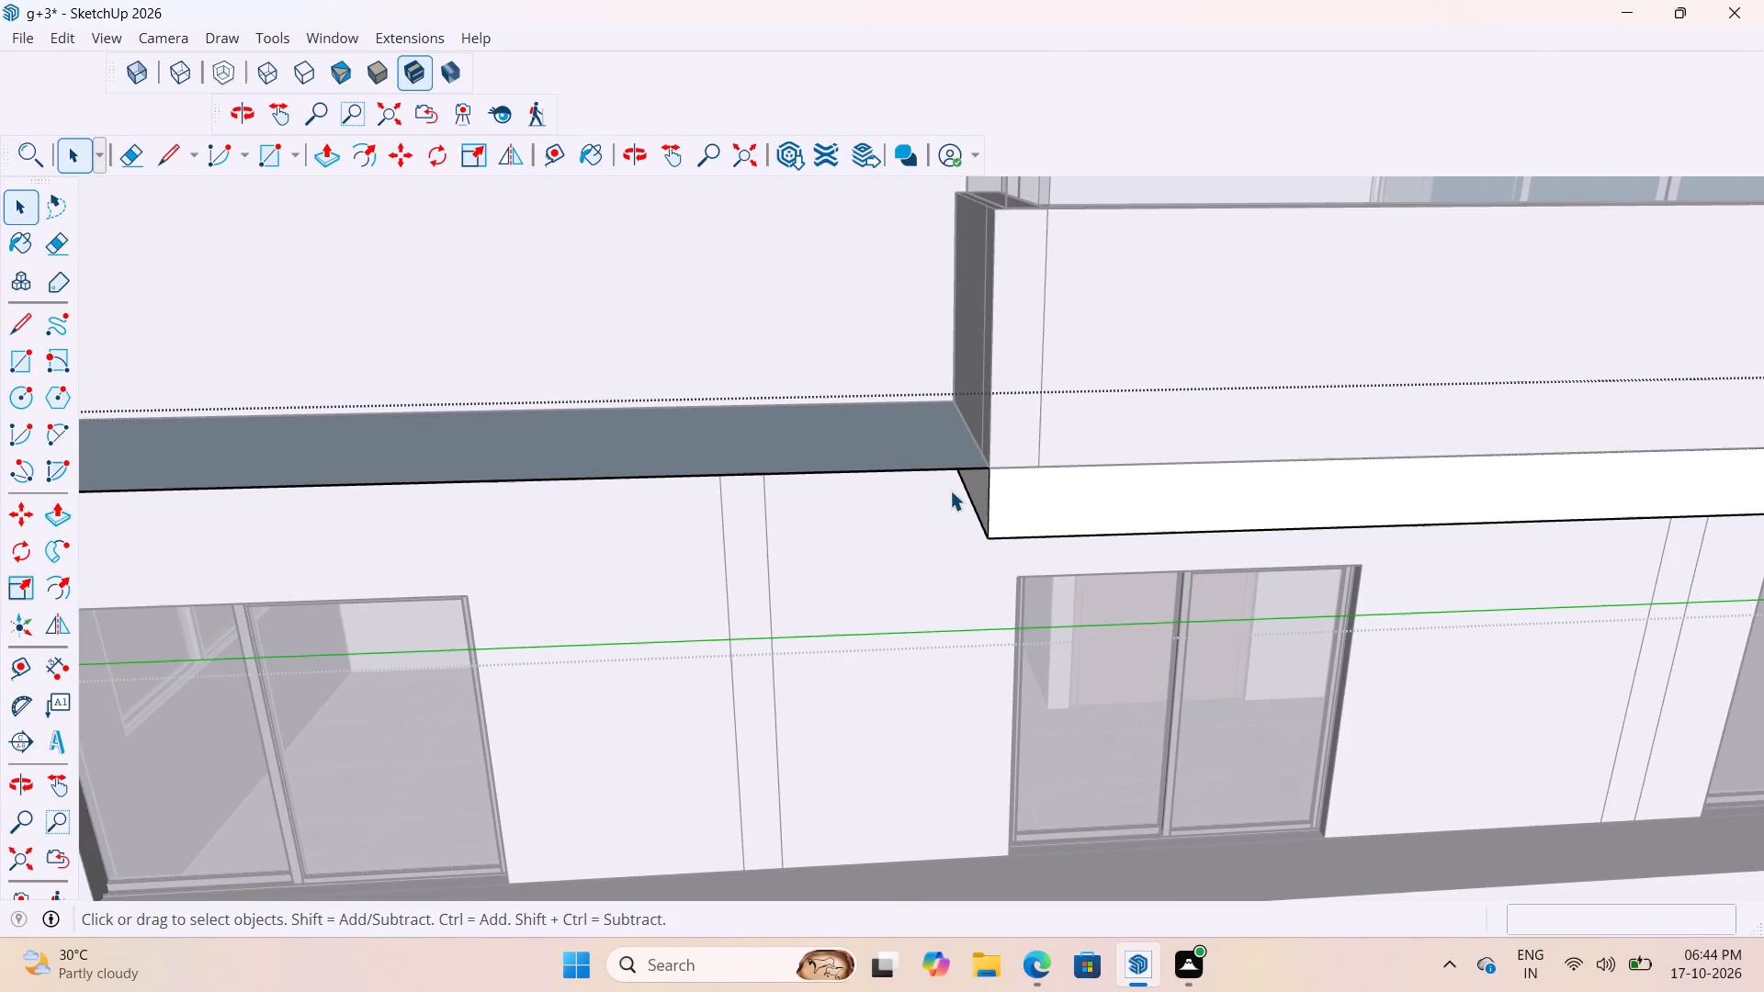
Delete the leftover top strip beside the upper-floor wall and close the slab group.
left_click(937, 466)
key("Delete")
scroll(945, 472, "down", 2)
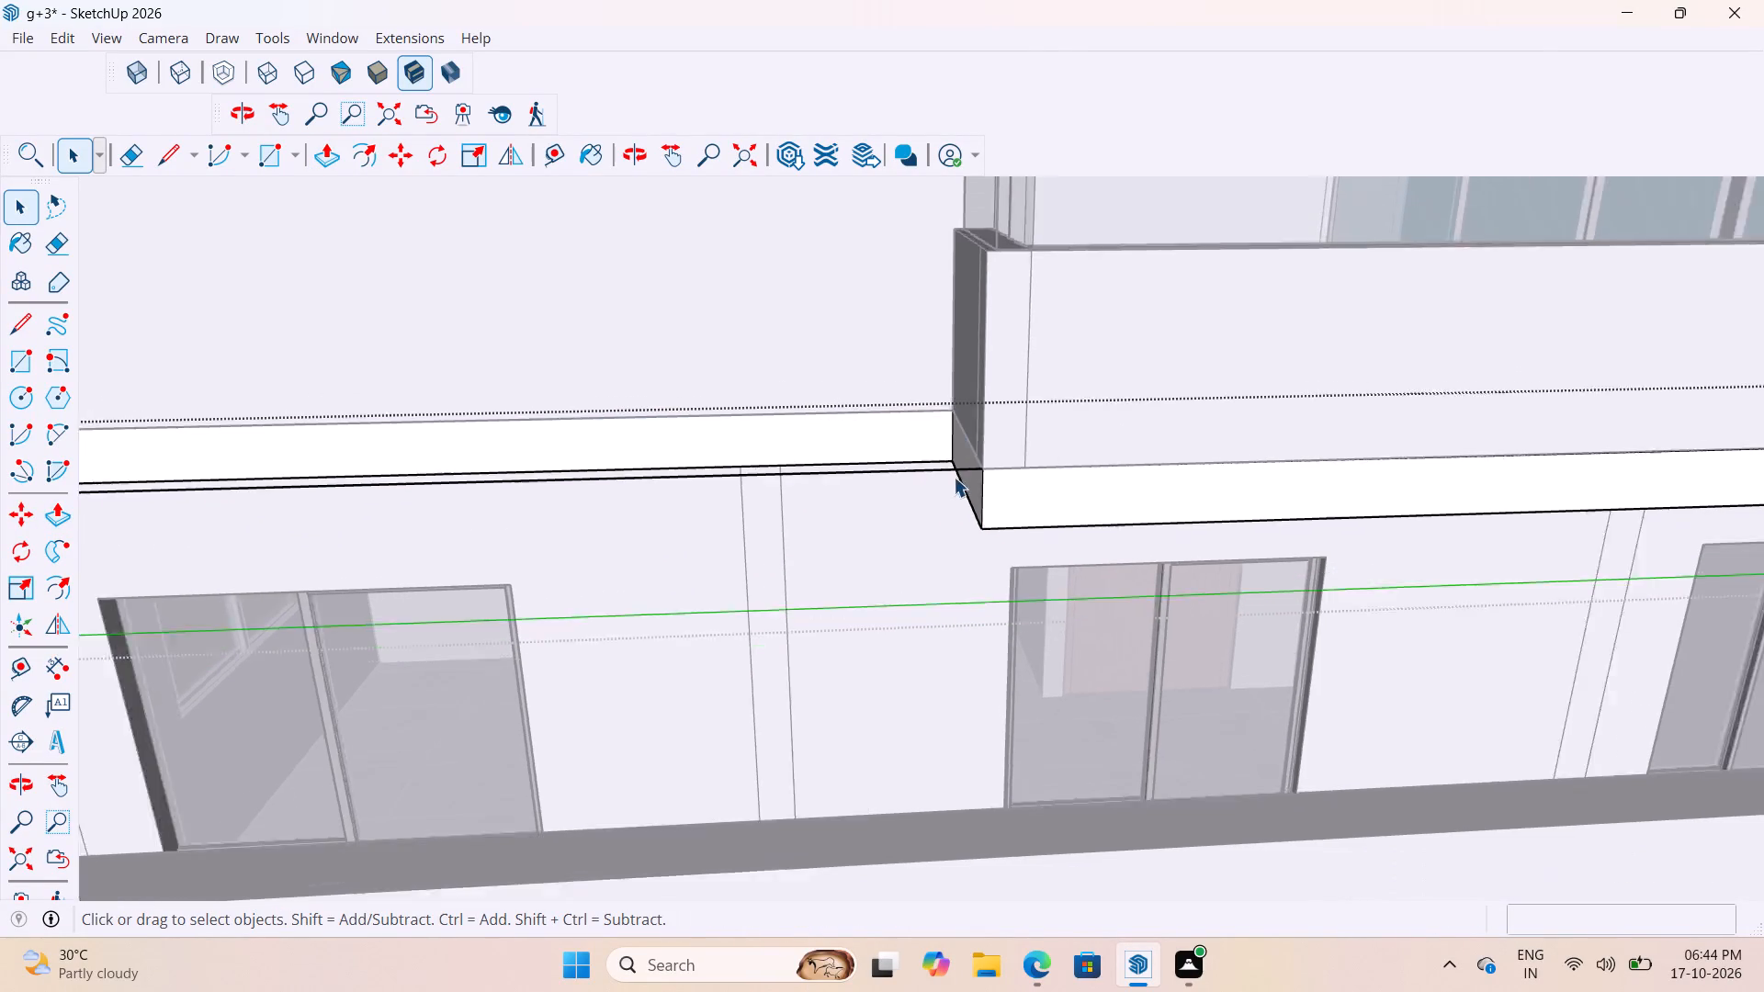
scroll(954, 477, "down", 16)
left_click(896, 752)
Reopen the slab group, delete the two stray edges sticking out past its rear corner and along the side, and close the group.
scroll(582, 502, "up", 4)
middle_click_drag(582, 498, 645, 431)
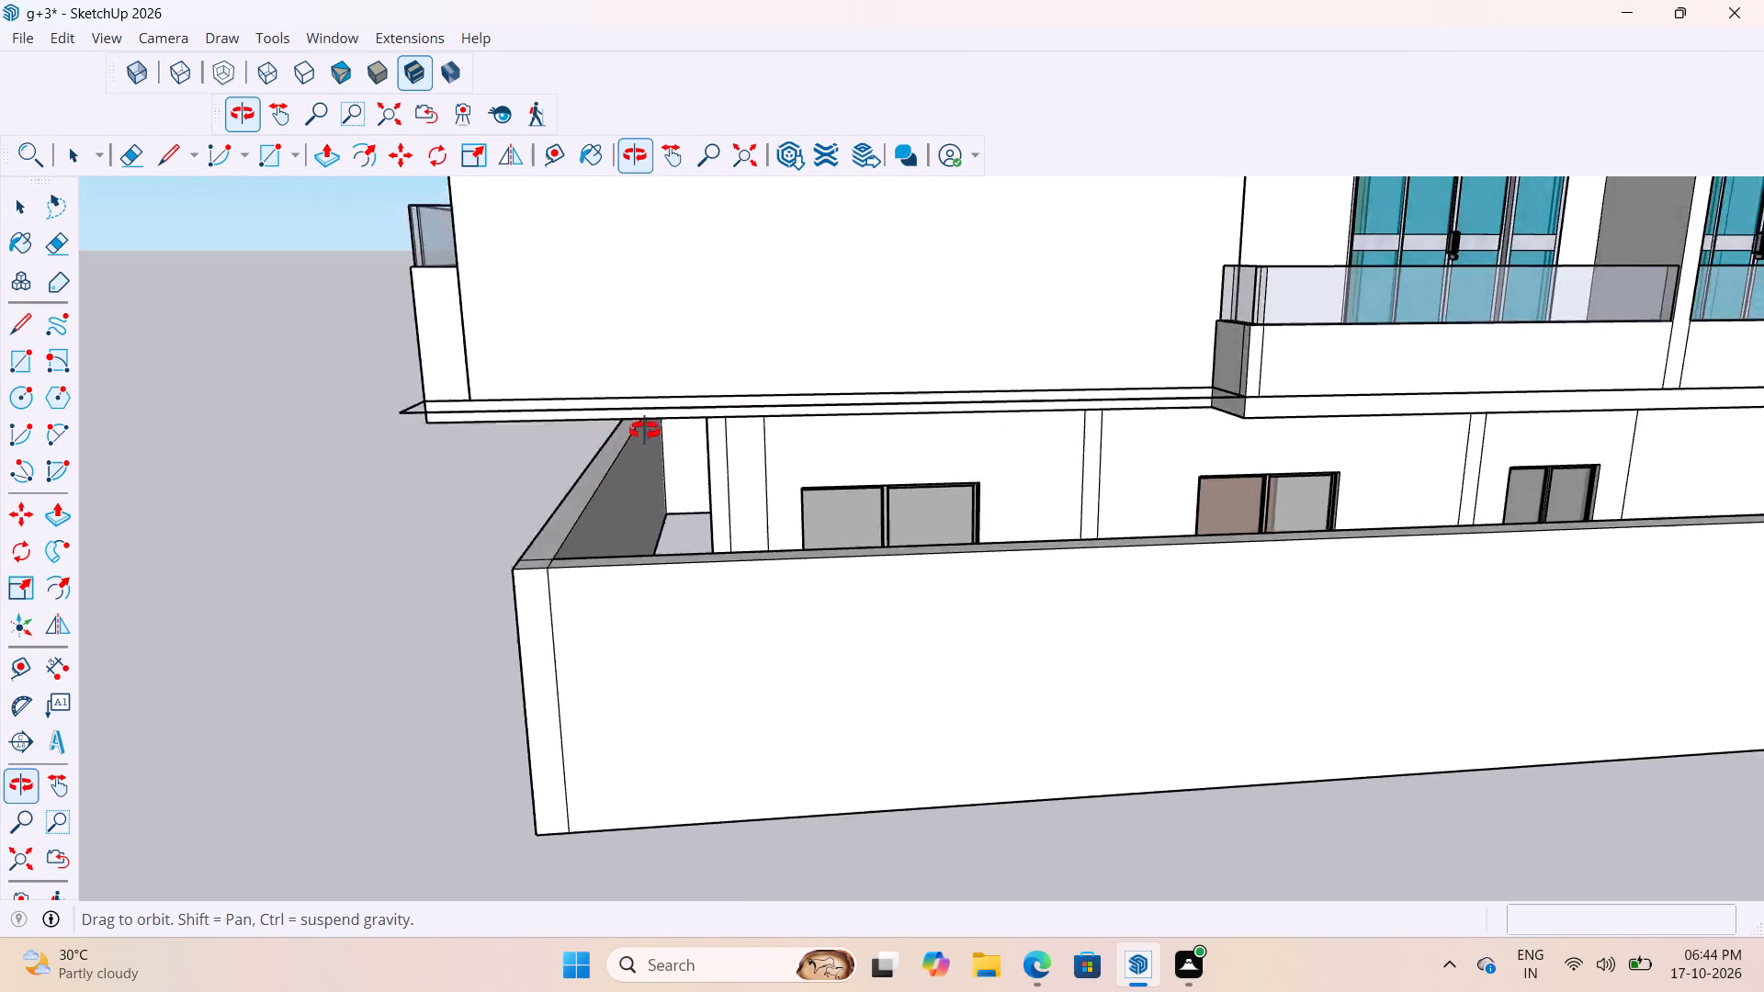
middle_click_drag(645, 431, 921, 528)
scroll(1004, 625, "up", 3)
middle_click_drag(1000, 609, 1034, 591)
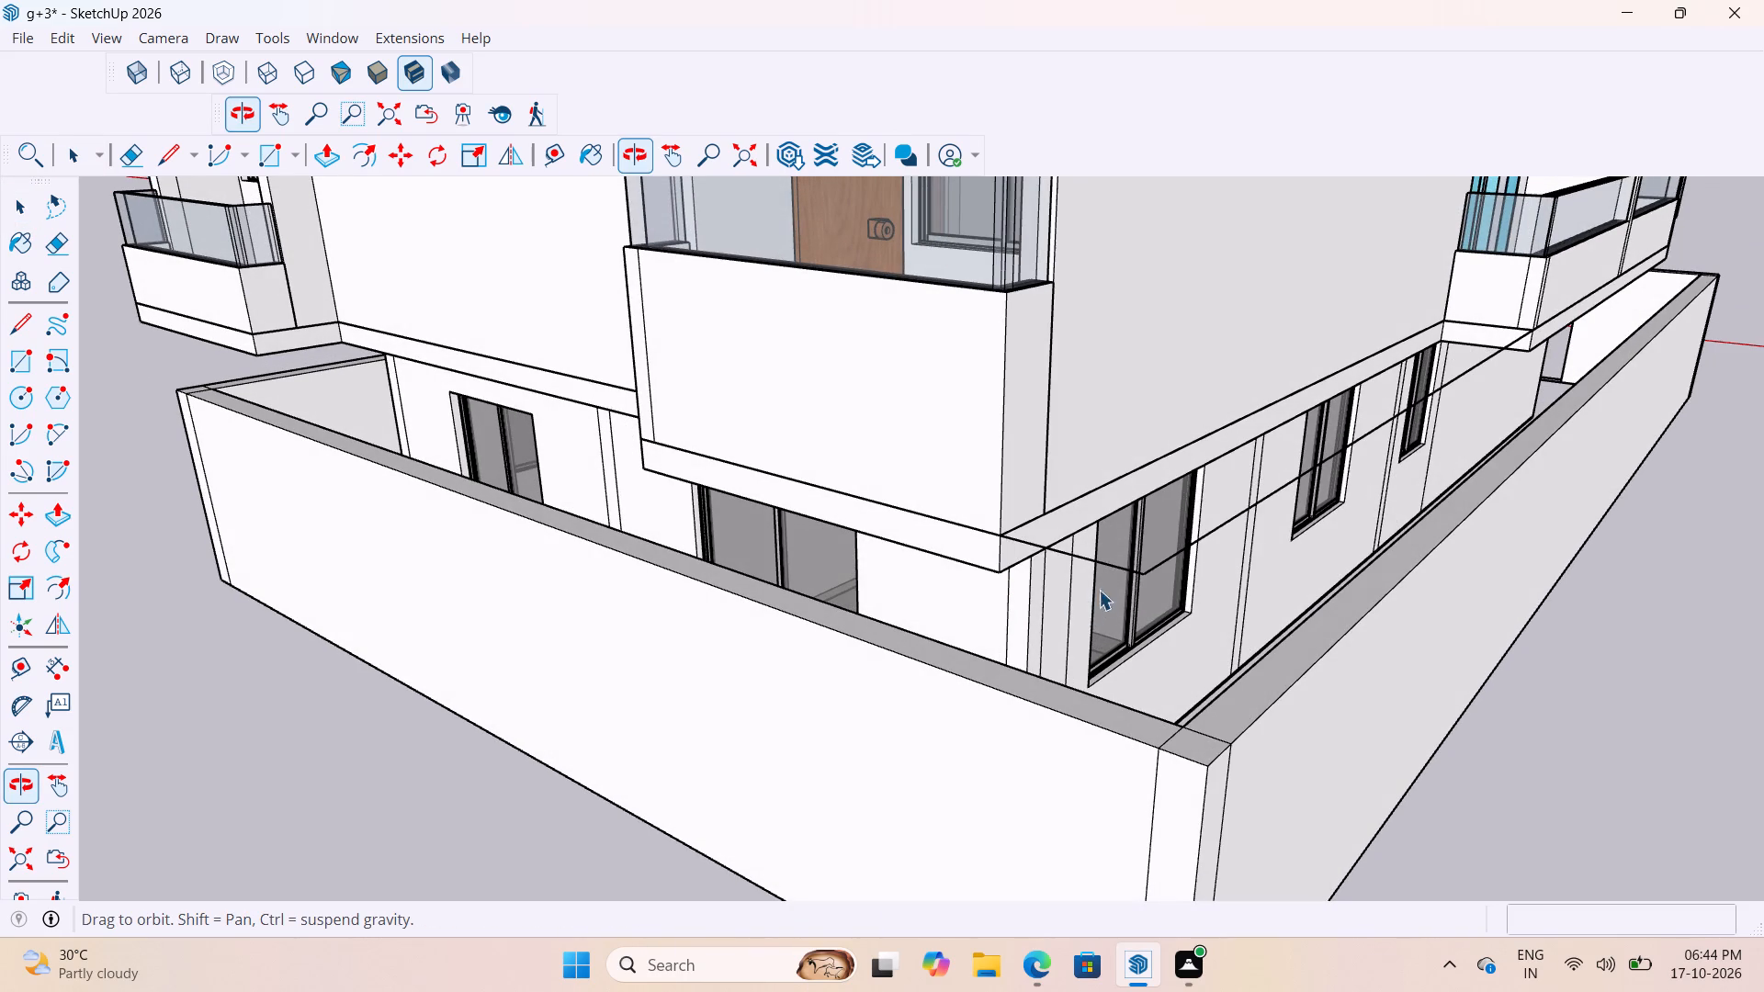
left_click(1114, 570)
double_click(1133, 569)
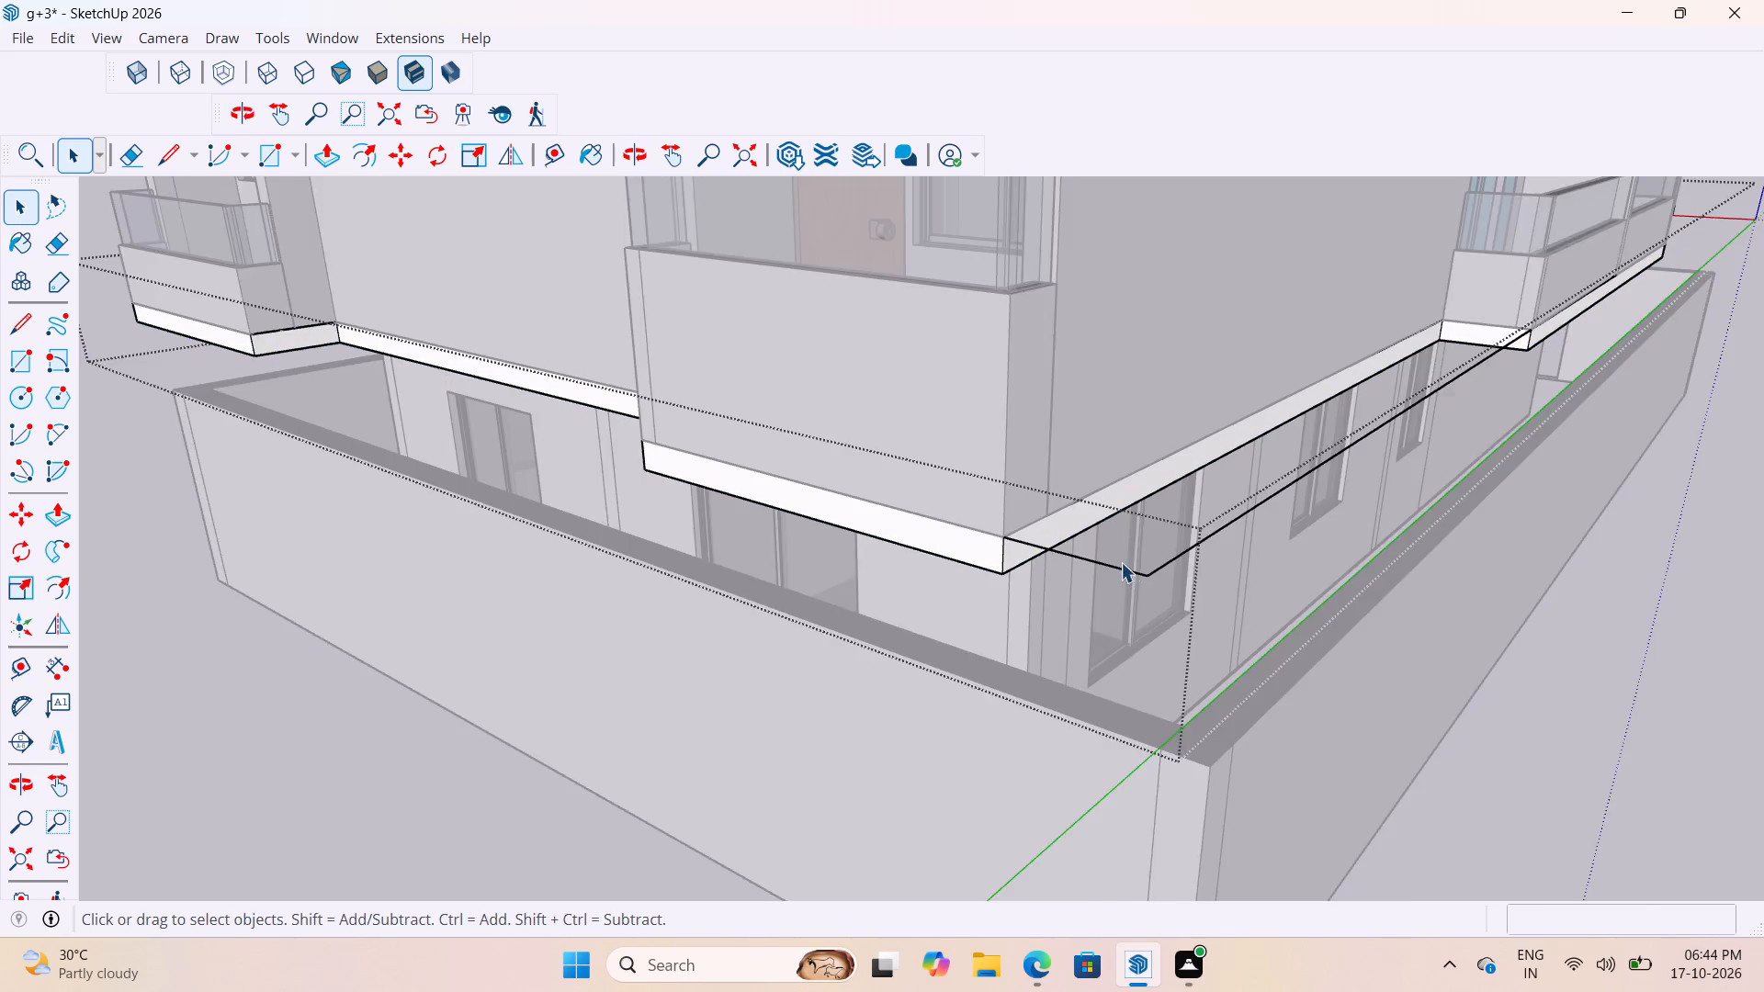
scroll(1121, 562, "up", 3)
left_click(1125, 581)
left_click(1136, 583)
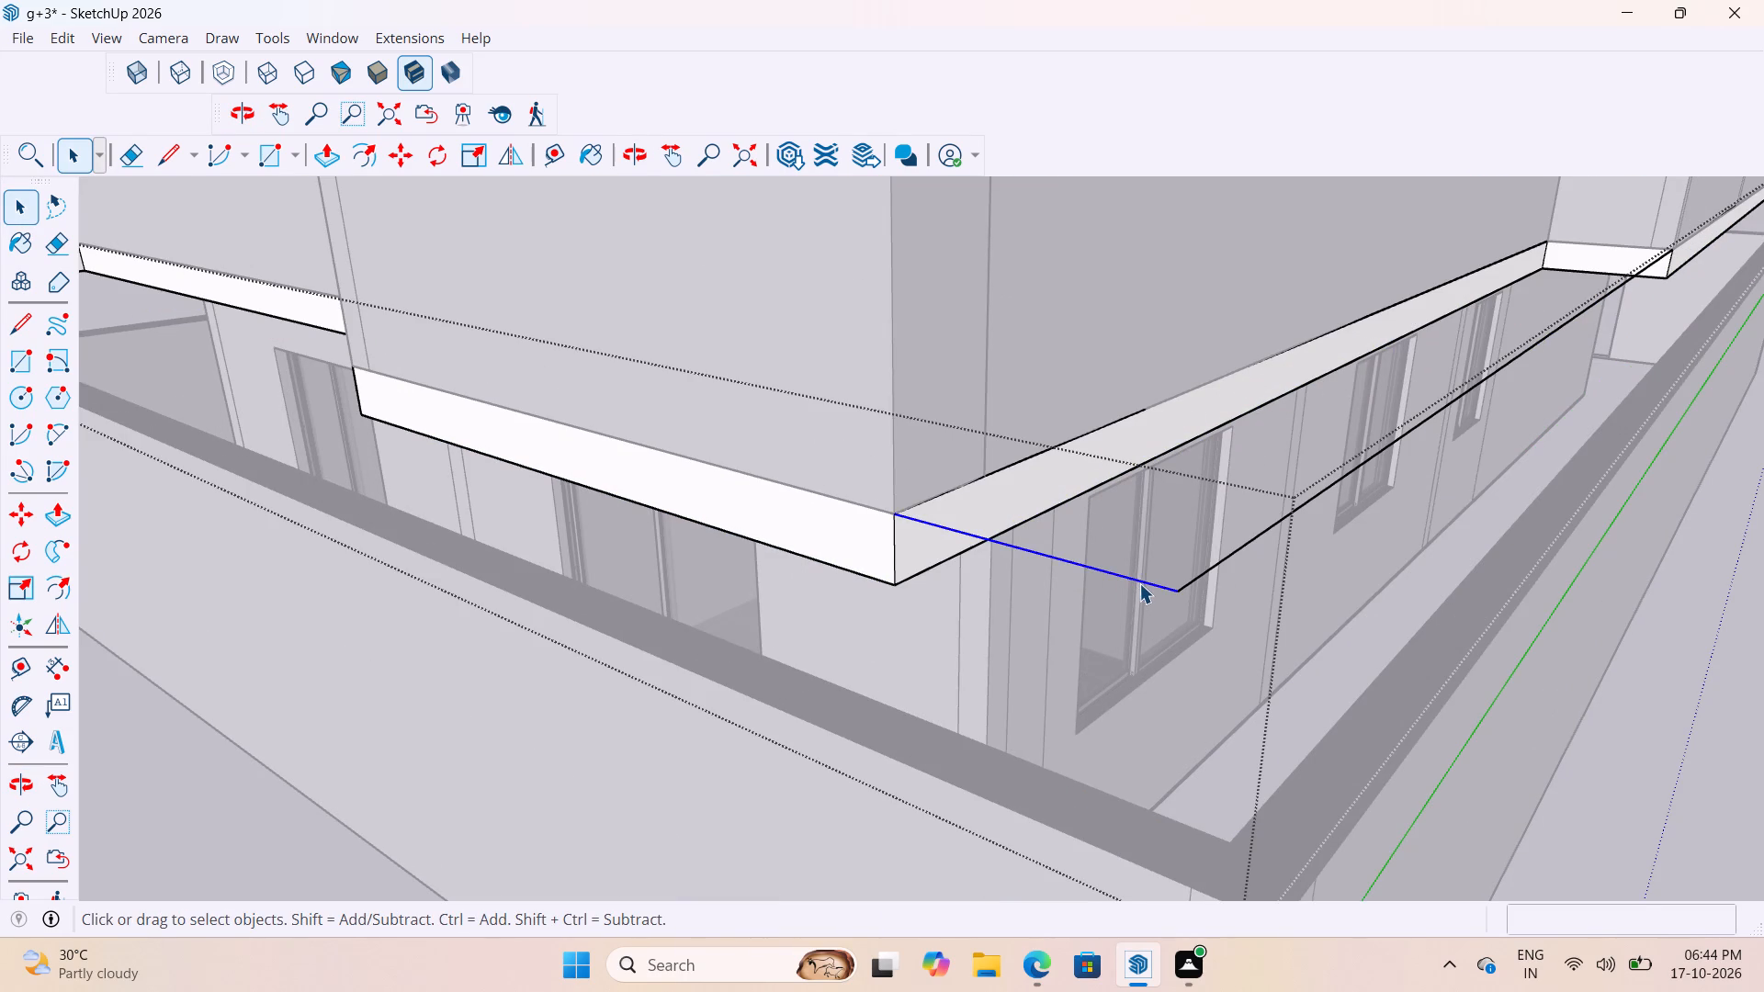
key("Delete")
left_click(1189, 585)
key("Delete")
scroll(1109, 517, "down", 3)
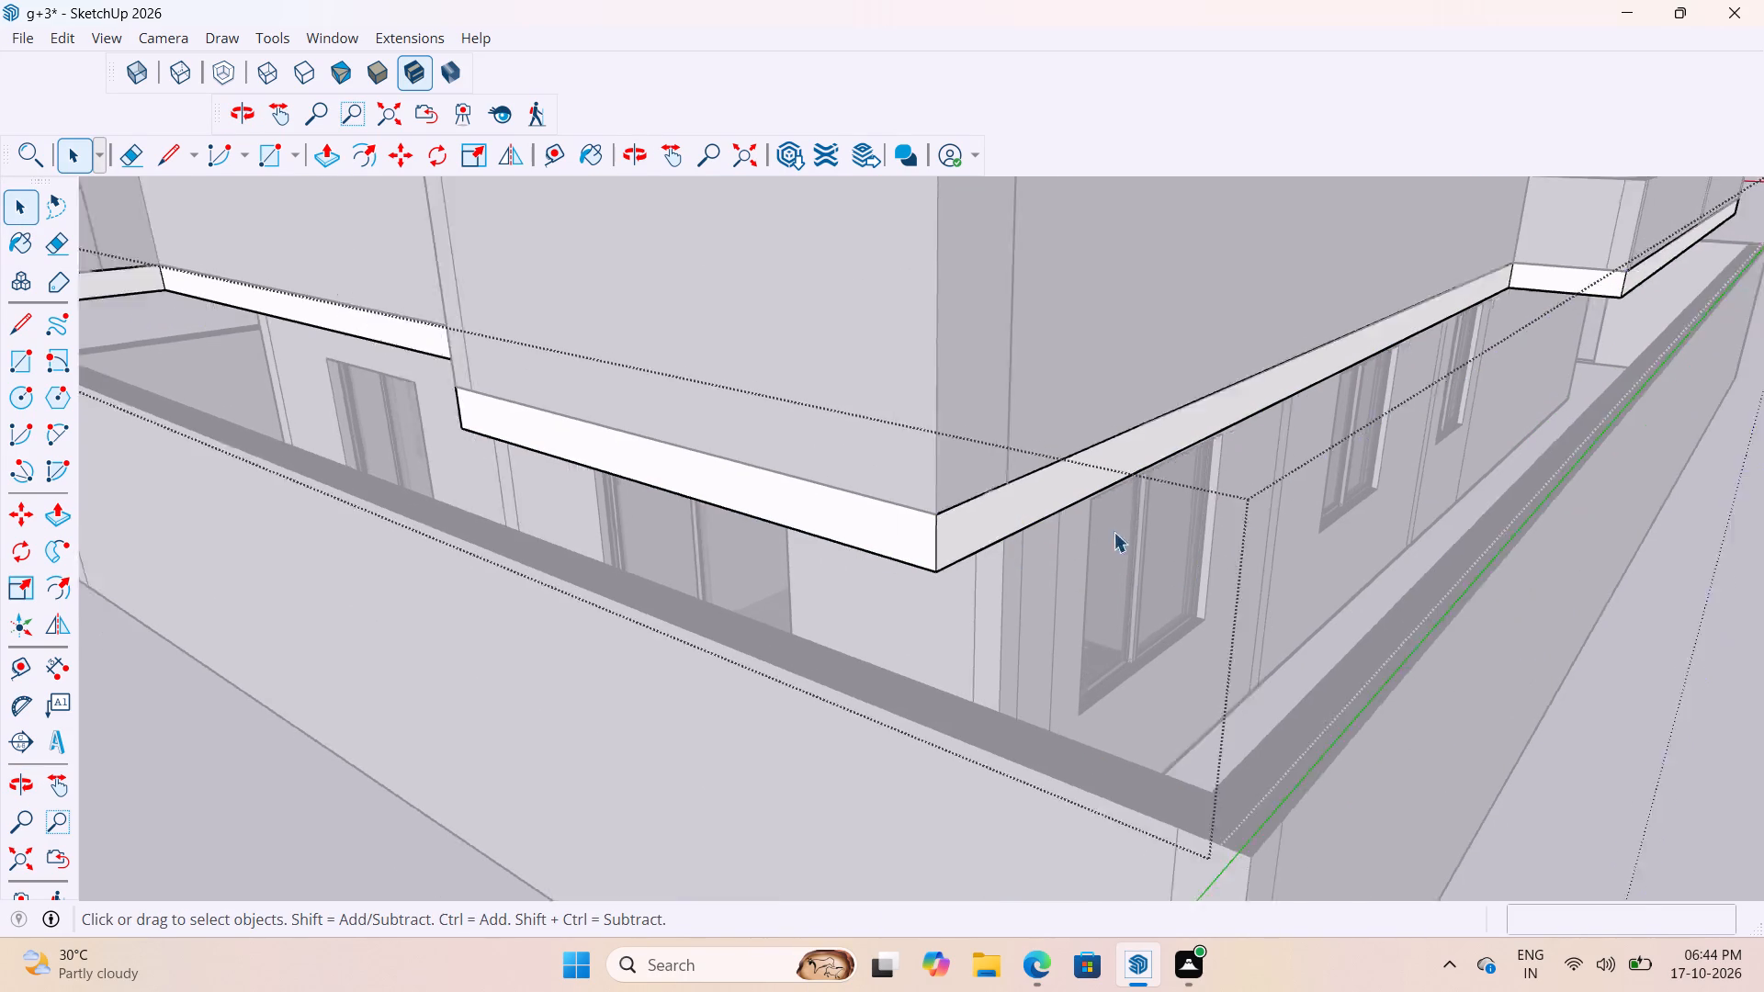
scroll(1114, 532, "down", 16)
left_click(1292, 698)
Examine the trimmed slab and stacked upper floor along the side wall and from the front, selecting the upper-floor module briefly.
scroll(1276, 607, "up", 3)
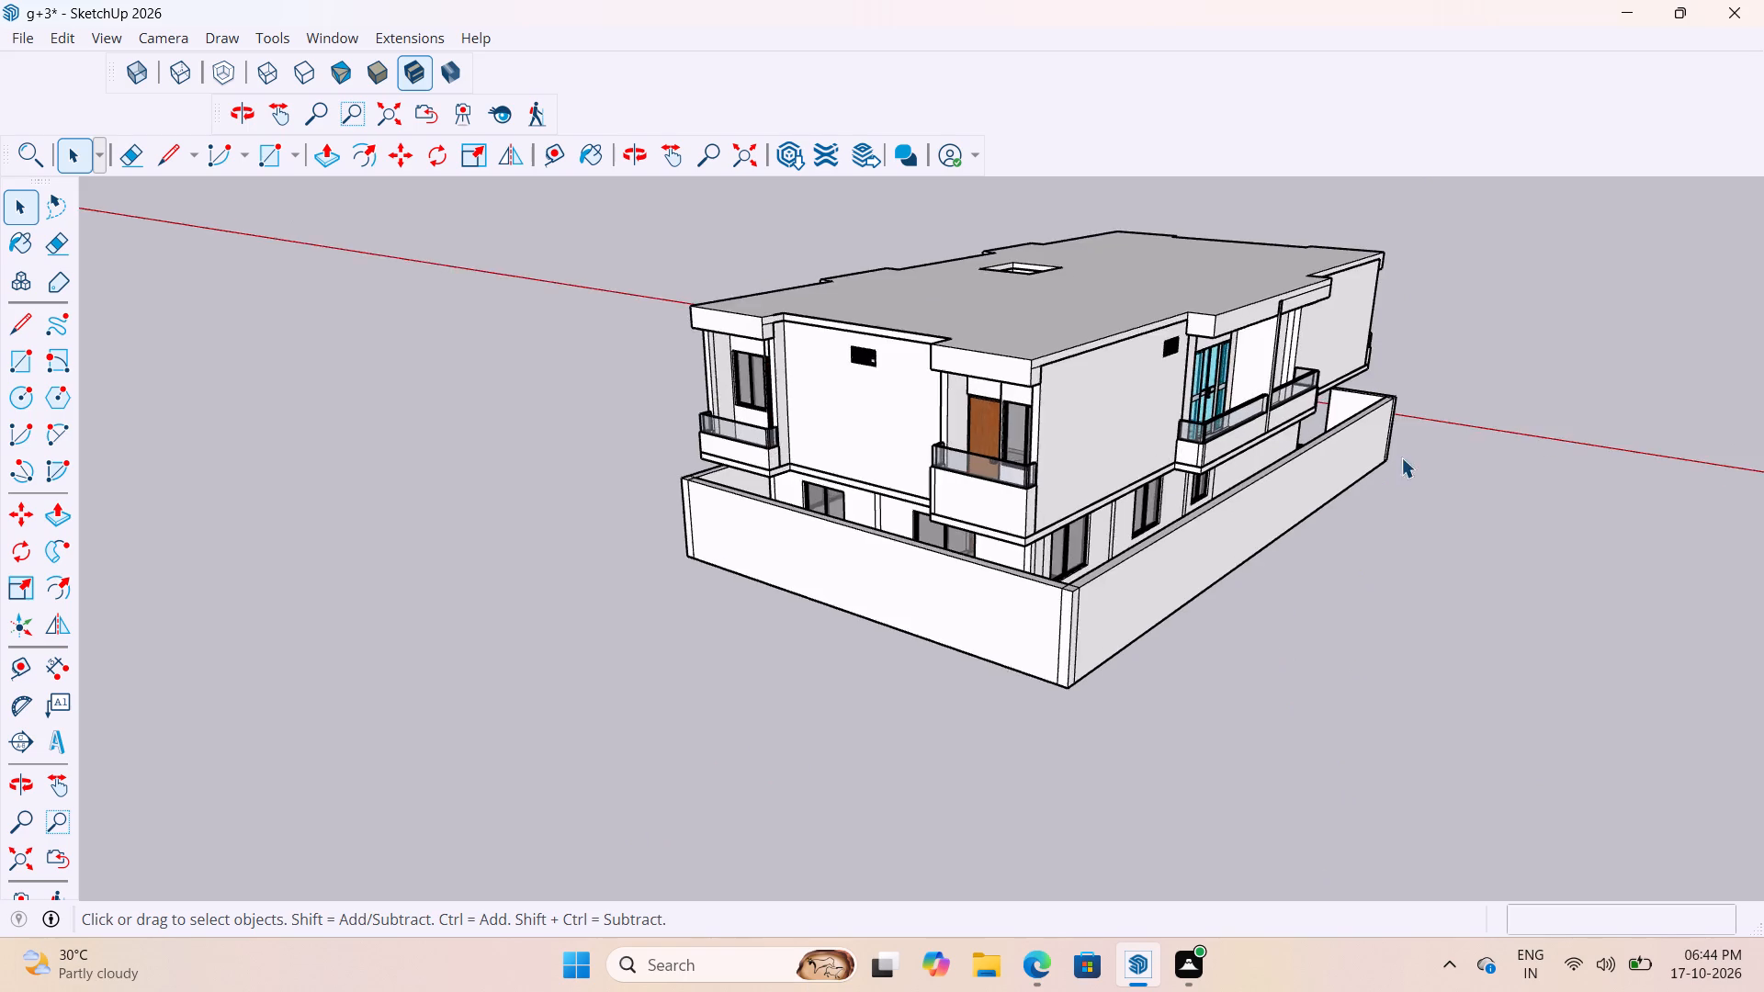
scroll(1401, 457, "up", 5)
middle_click_drag(1397, 411, 525, 524)
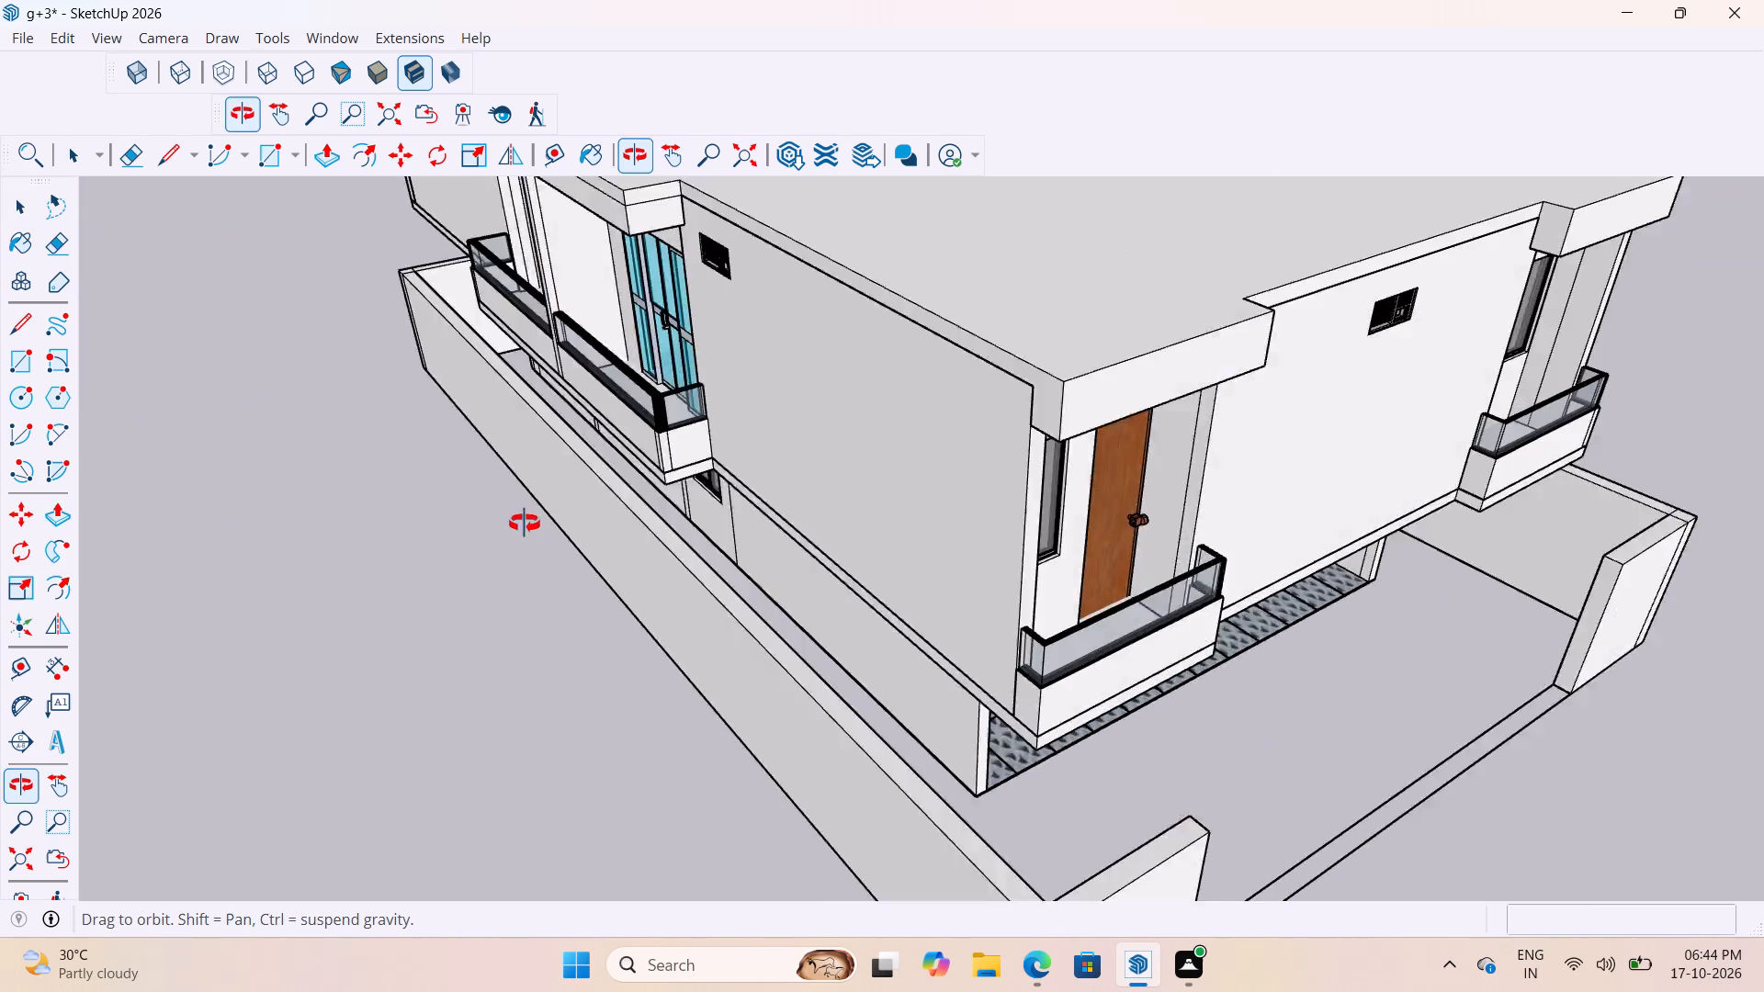
middle_click_drag(525, 524, 462, 555)
scroll(432, 552, "down", 12)
scroll(537, 564, "up", 7)
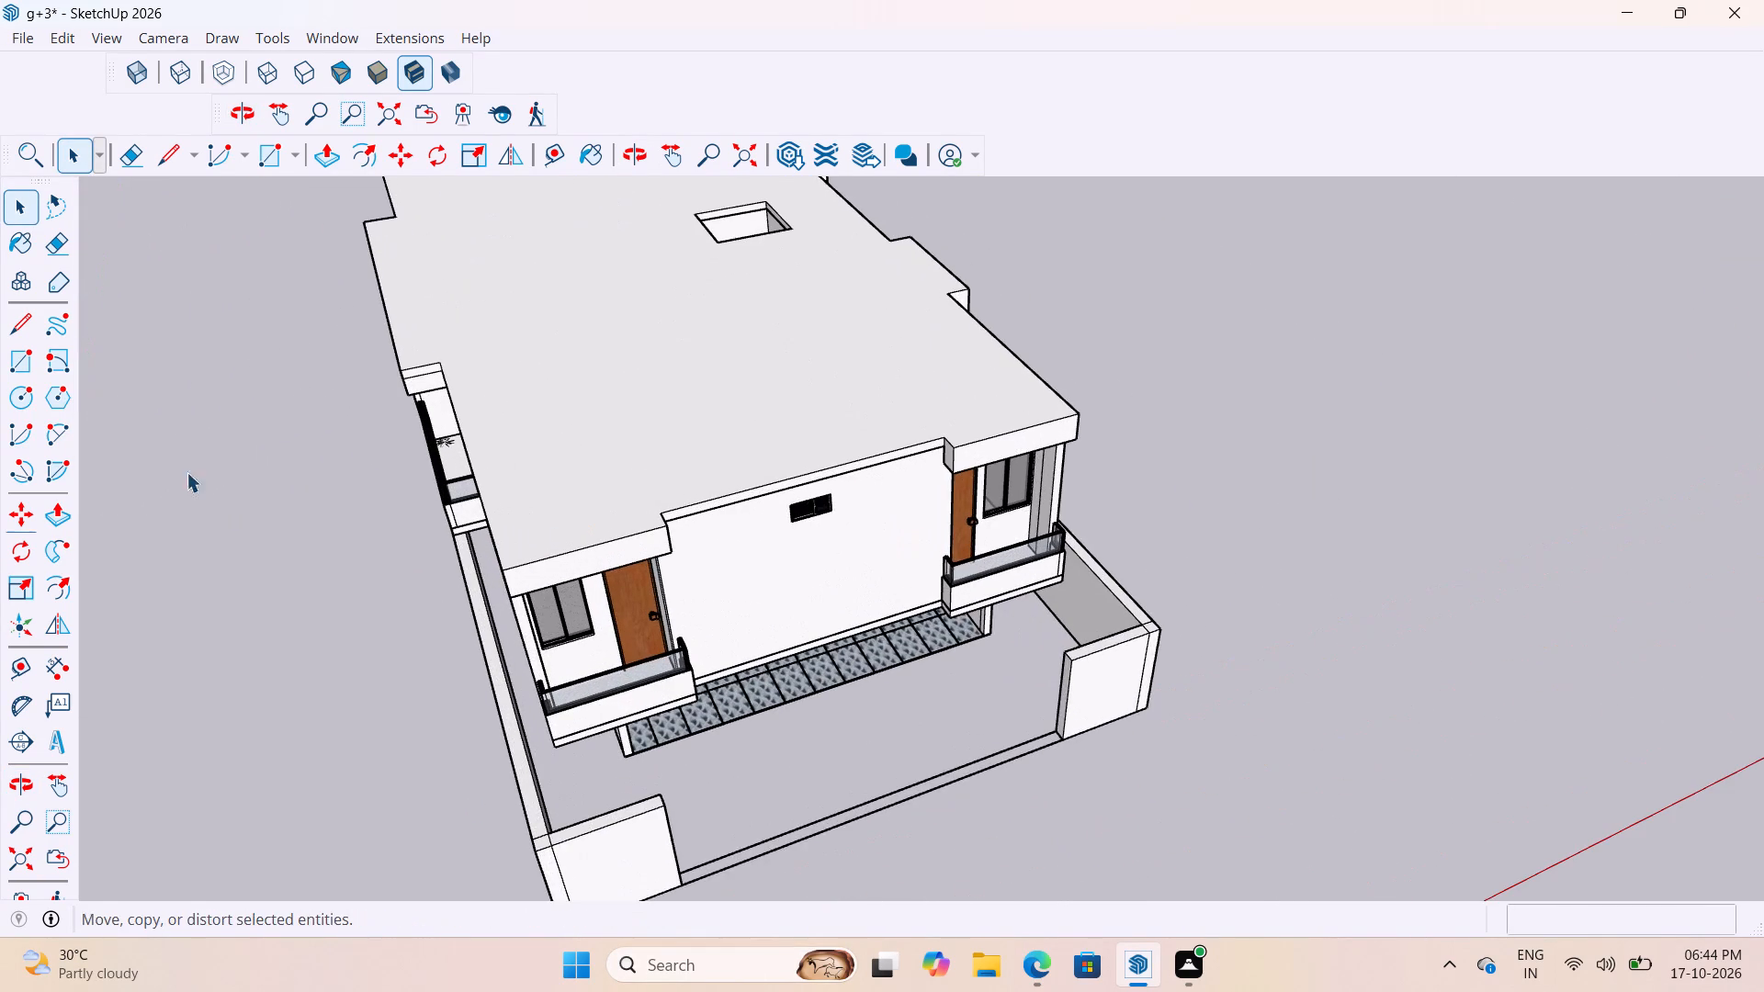
scroll(1205, 388, "down", 10)
scroll(1001, 513, "up", 8)
middle_click_drag(1310, 443, 967, 380)
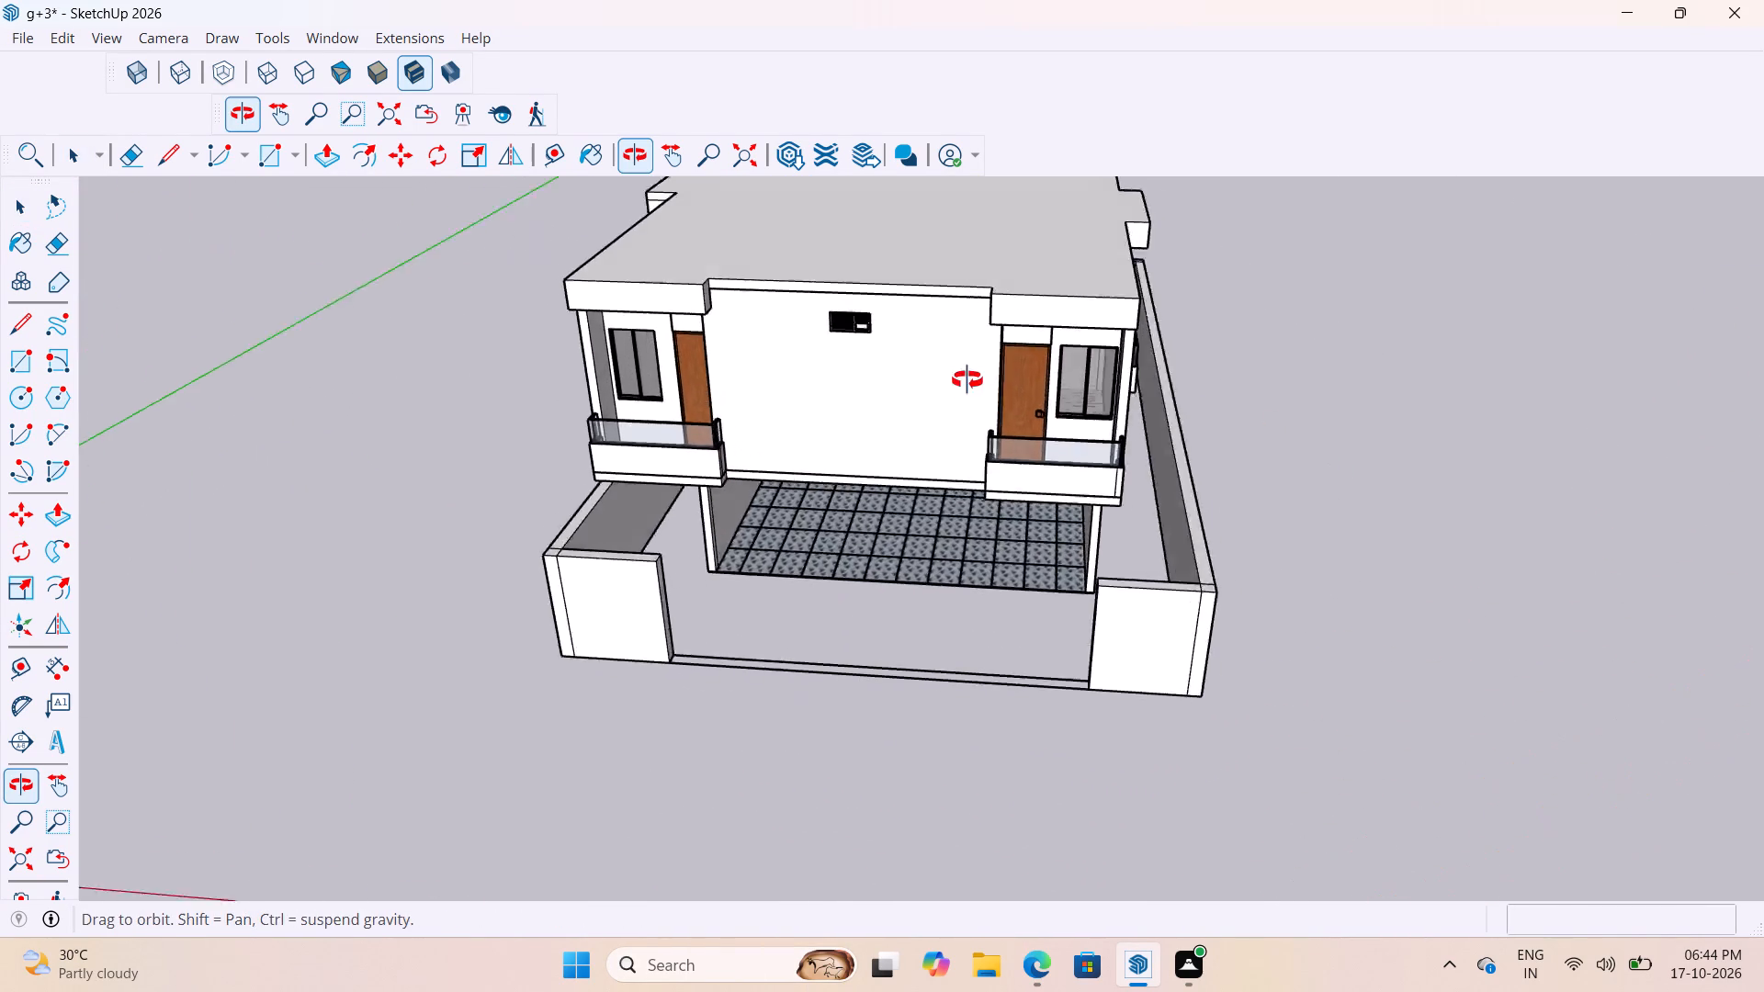
middle_click_drag(967, 380, 936, 388)
scroll(980, 450, "up", 4)
scroll(990, 457, "down", 20)
scroll(990, 457, "down", 5)
scroll(1001, 468, "up", 4)
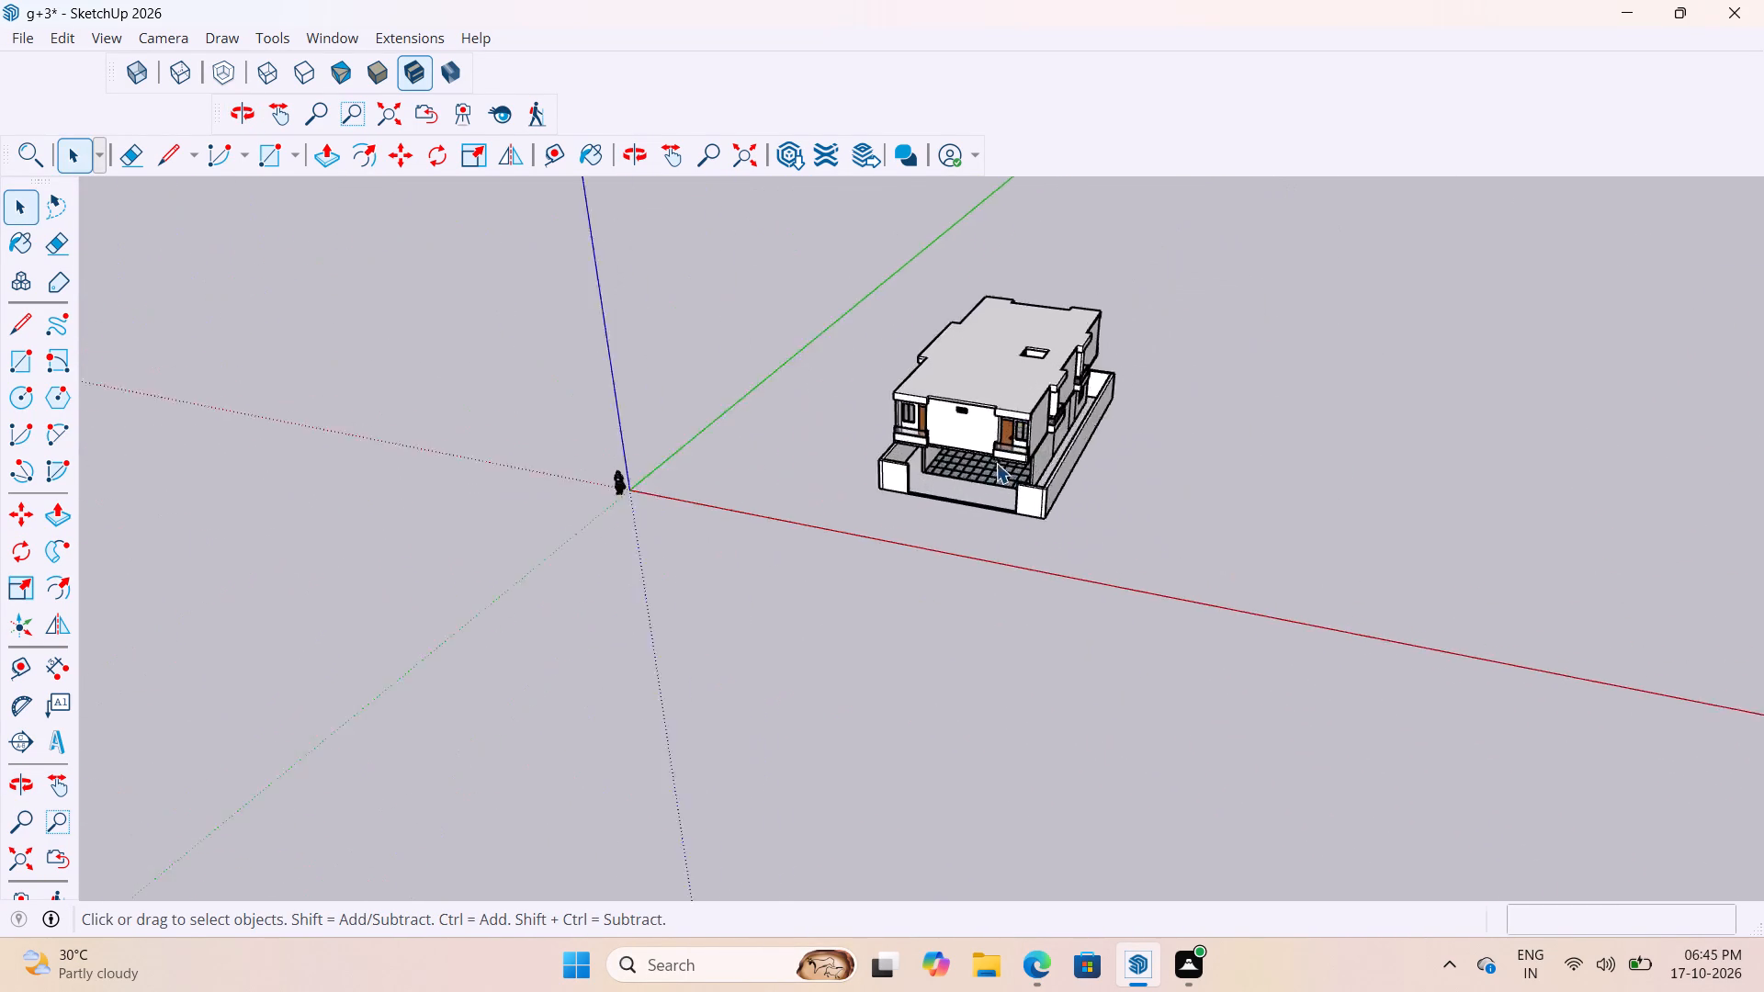
scroll(996, 463, "up", 14)
left_click(1105, 387)
scroll(1105, 402, "up", 4)
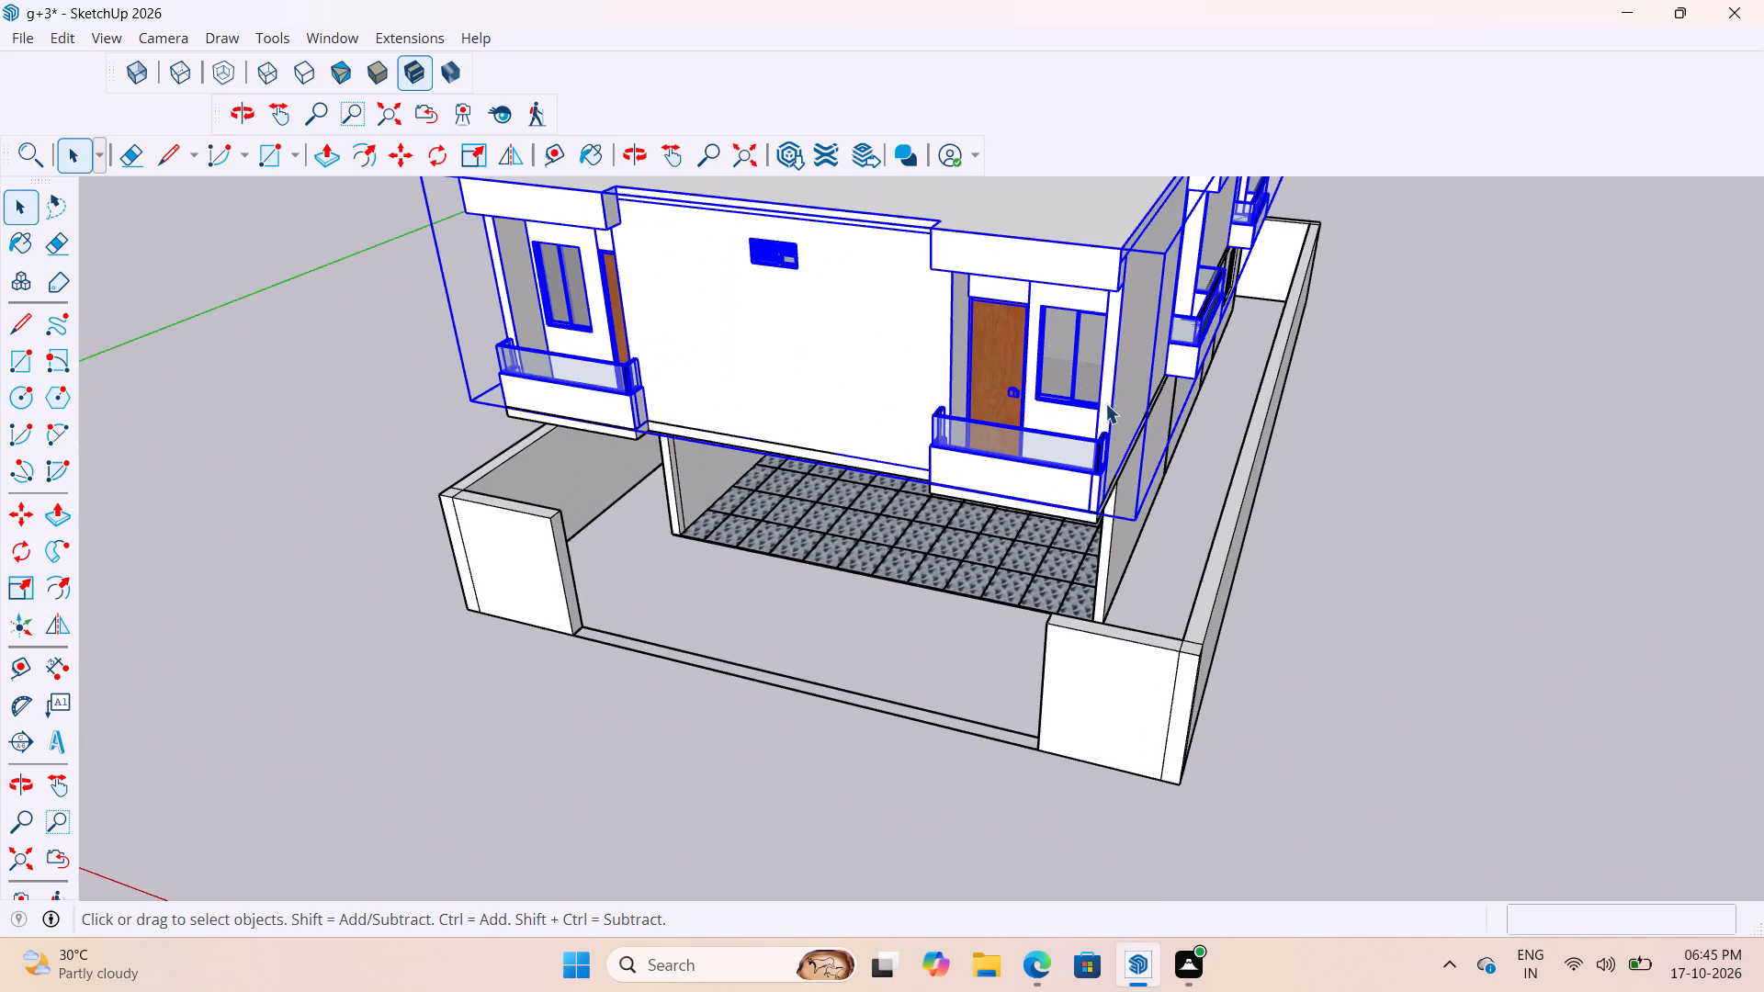
scroll(1143, 607, "down", 7)
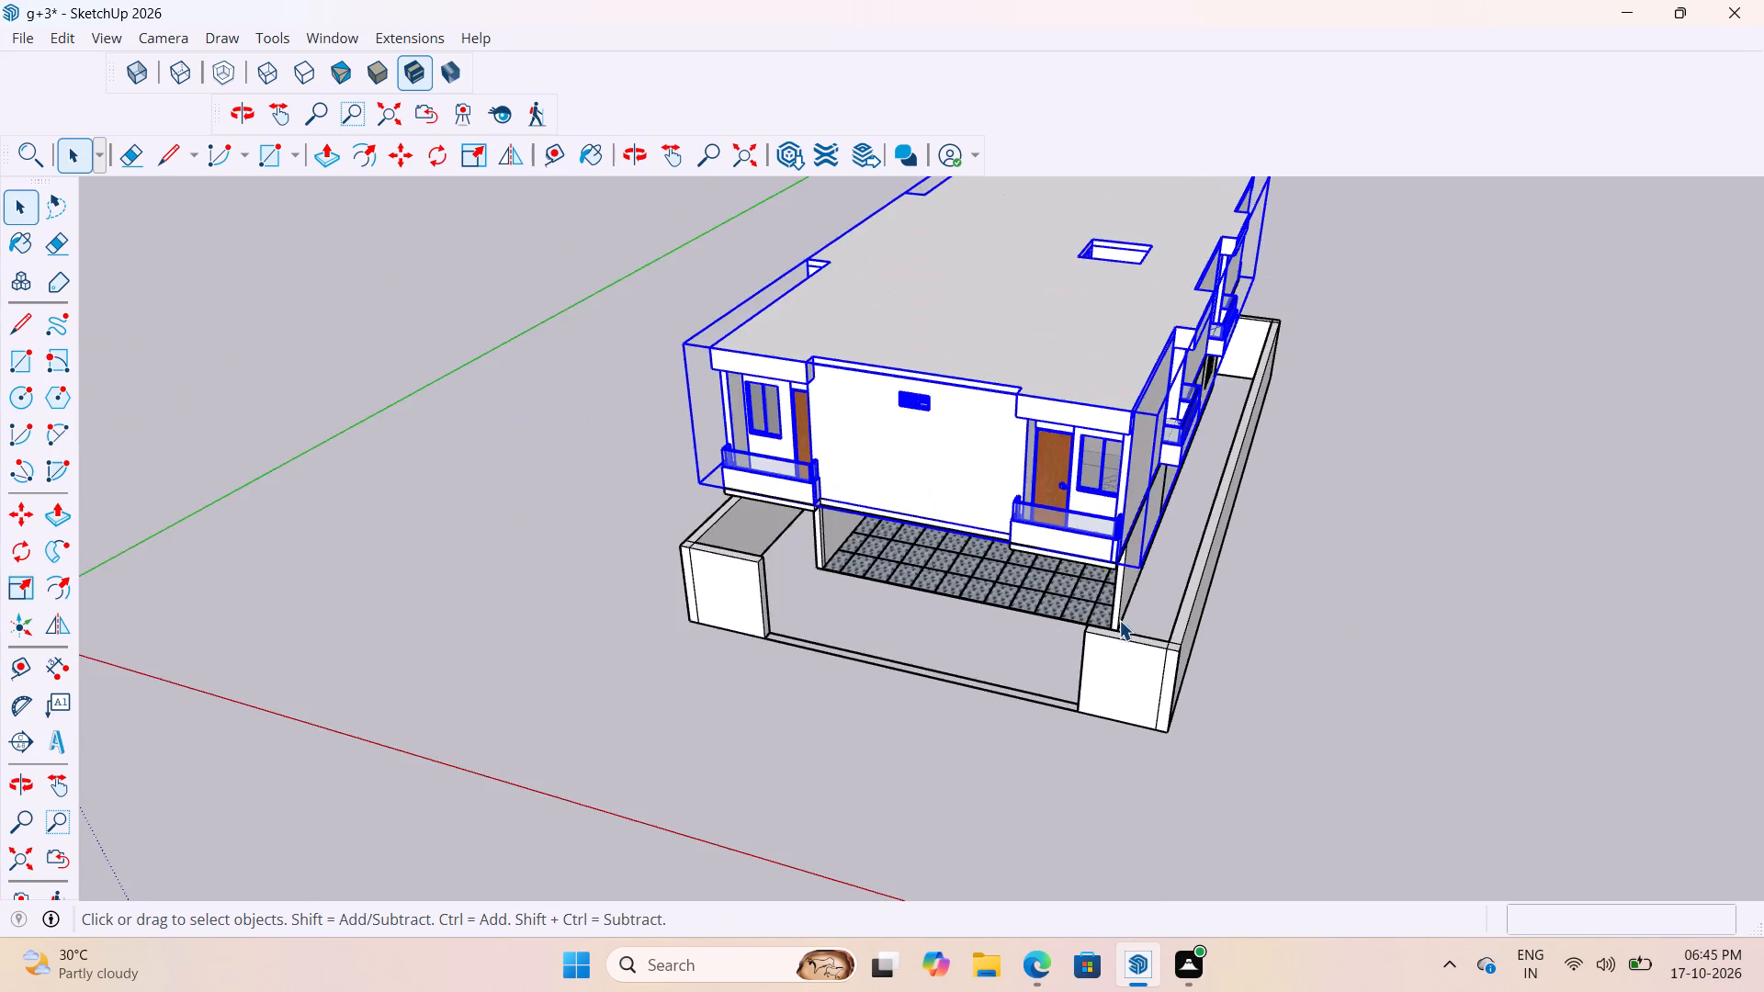
scroll(1119, 620, "down", 4)
left_click(1151, 750)
Examine the roof from above, including the rectangular shaft opening and the front roof edge.
scroll(1093, 582, "up", 5)
middle_click_drag(1080, 571, 1157, 854)
scroll(1272, 298, "up", 2)
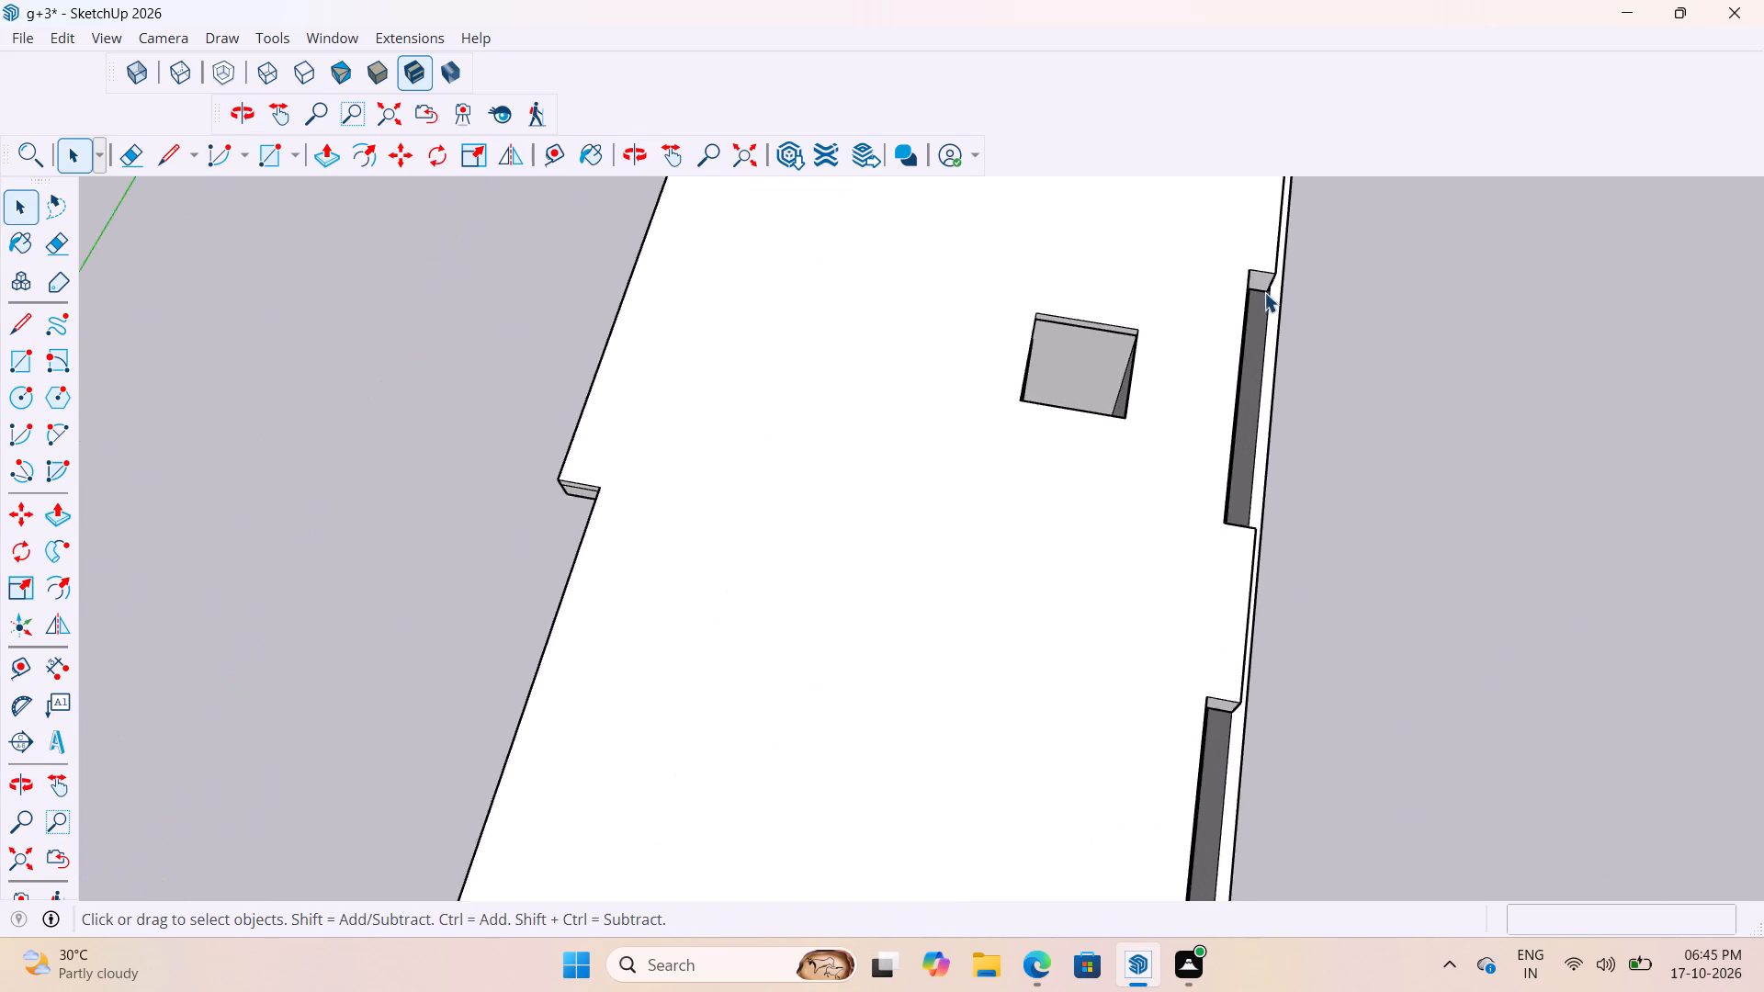
scroll(1264, 292, "up", 6)
middle_click_drag(1111, 405, 1045, 551)
scroll(973, 699, "up", 5)
middle_click_drag(964, 704, 911, 641)
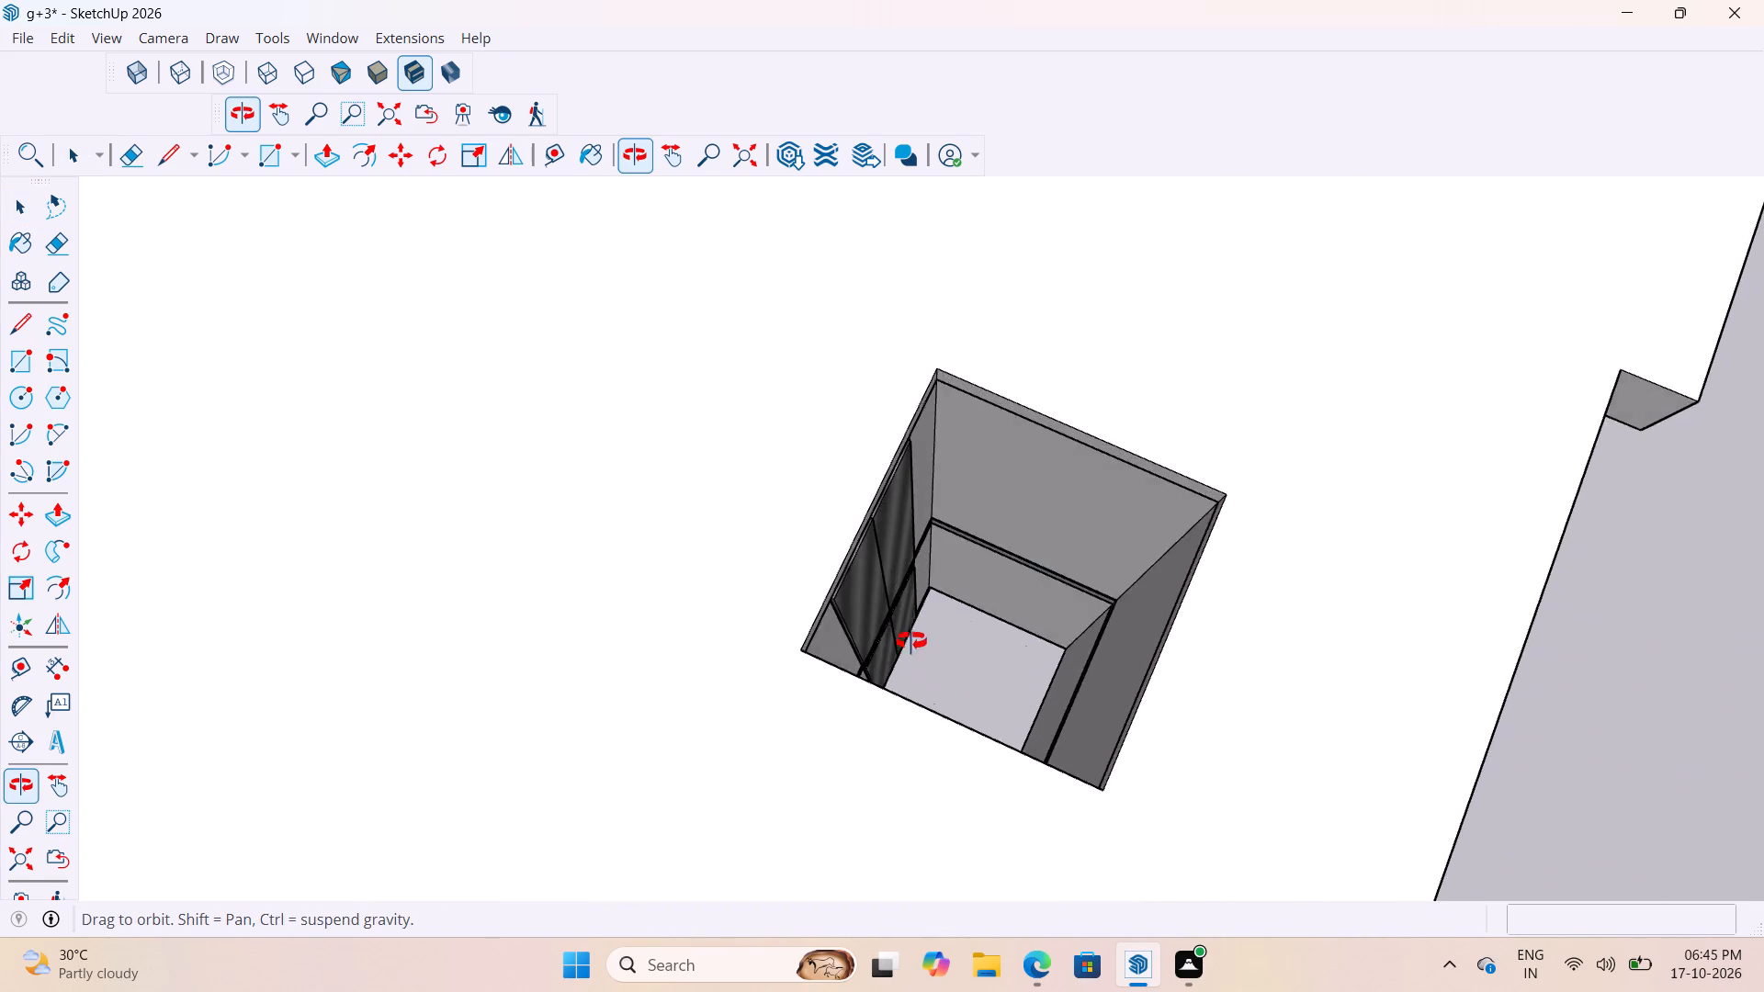
middle_click_drag(911, 641, 738, 608)
scroll(988, 474, "down", 6)
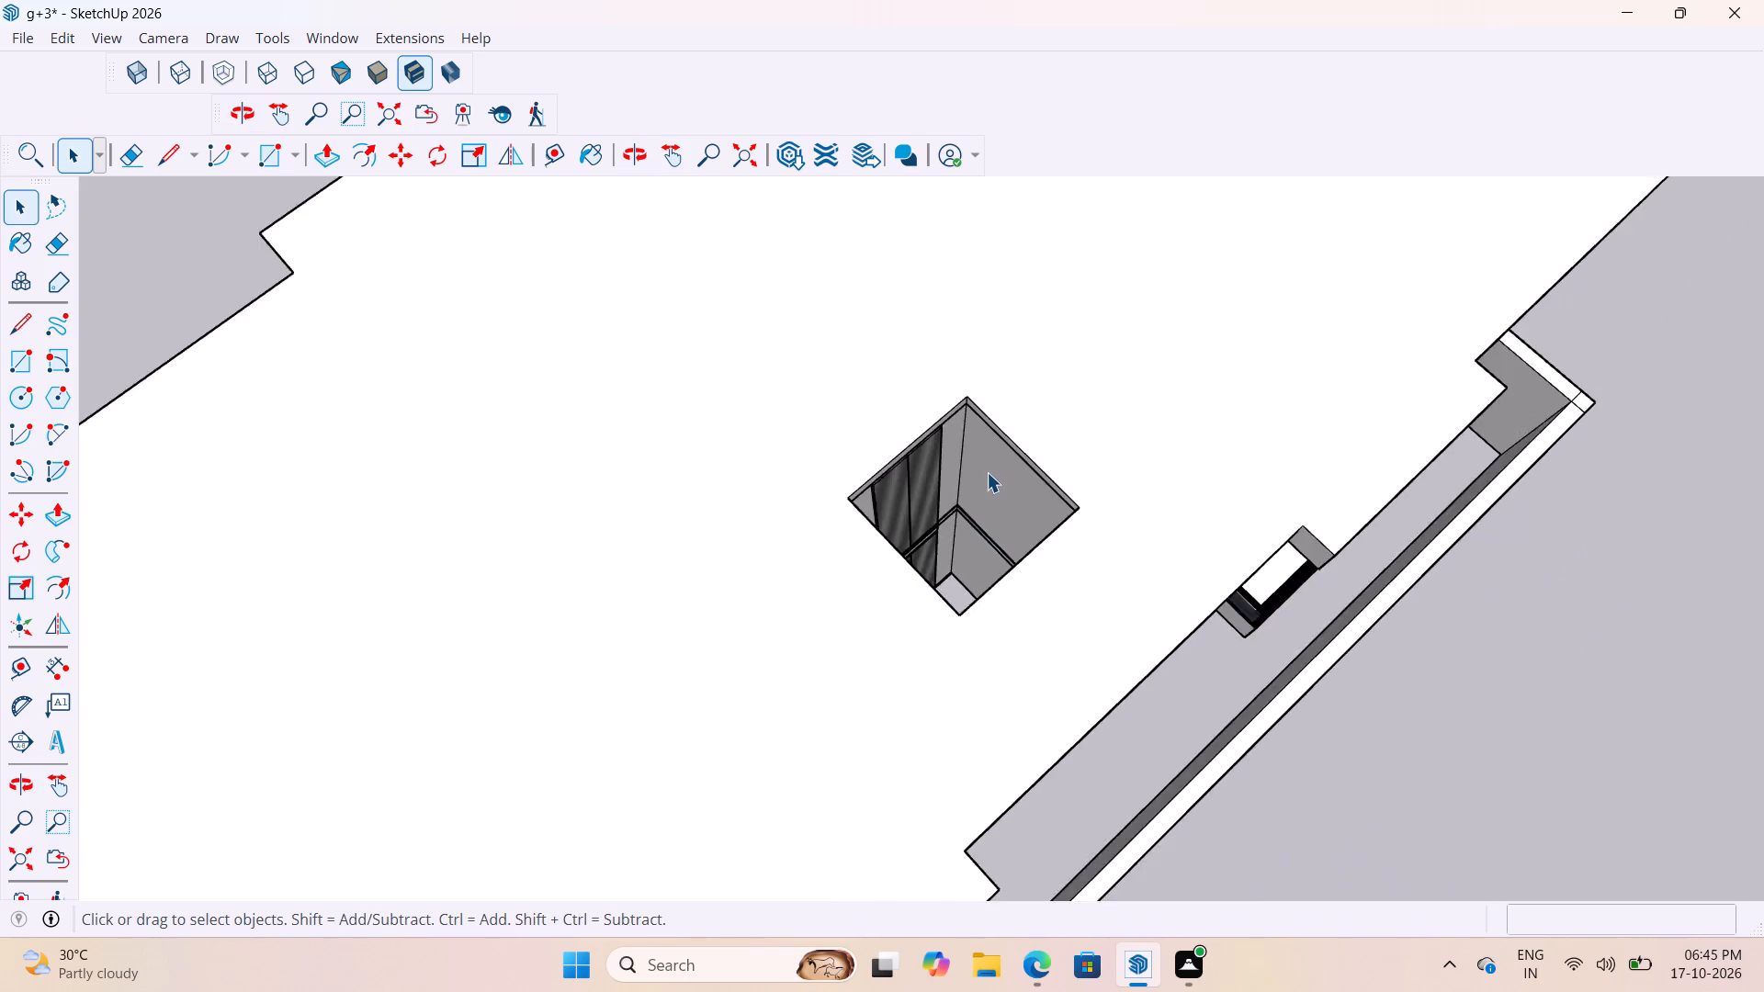
scroll(987, 472, "down", 10)
middle_click_drag(954, 664, 1204, 535)
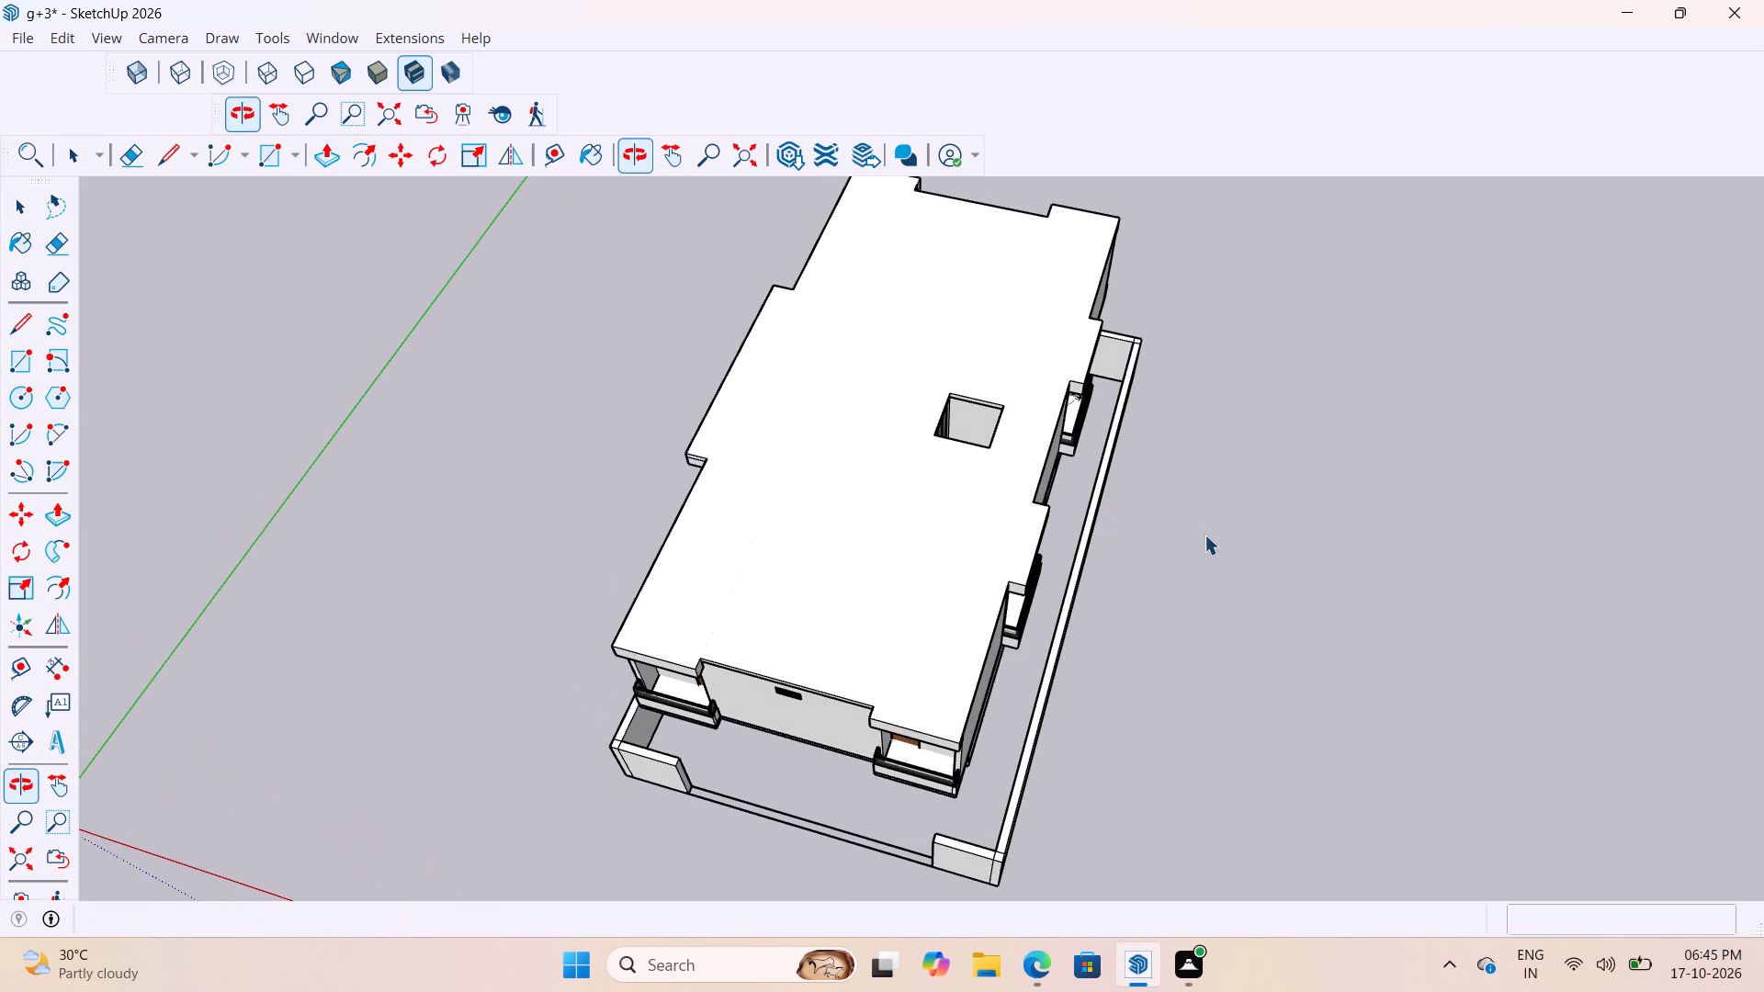
scroll(1204, 546, "down", 3)
scroll(1012, 729, "up", 7)
middle_click_drag(1014, 714, 1030, 445)
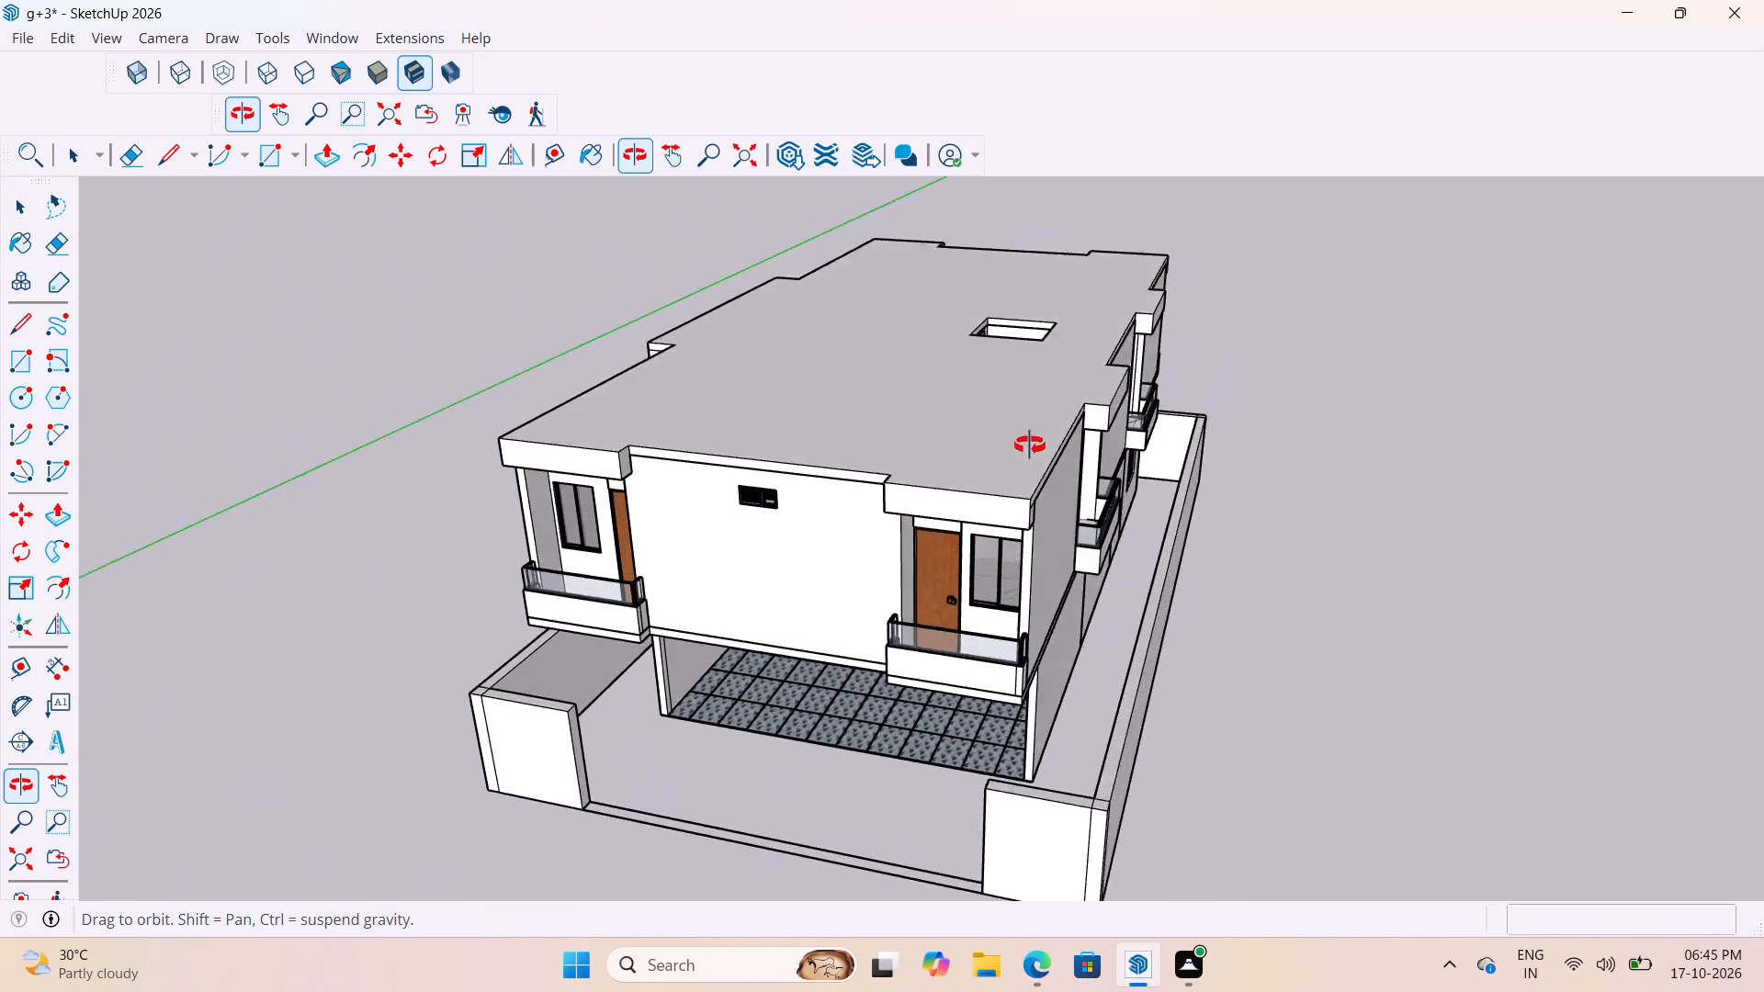
middle_click_drag(1030, 445, 1162, 337)
scroll(983, 386, "up", 7)
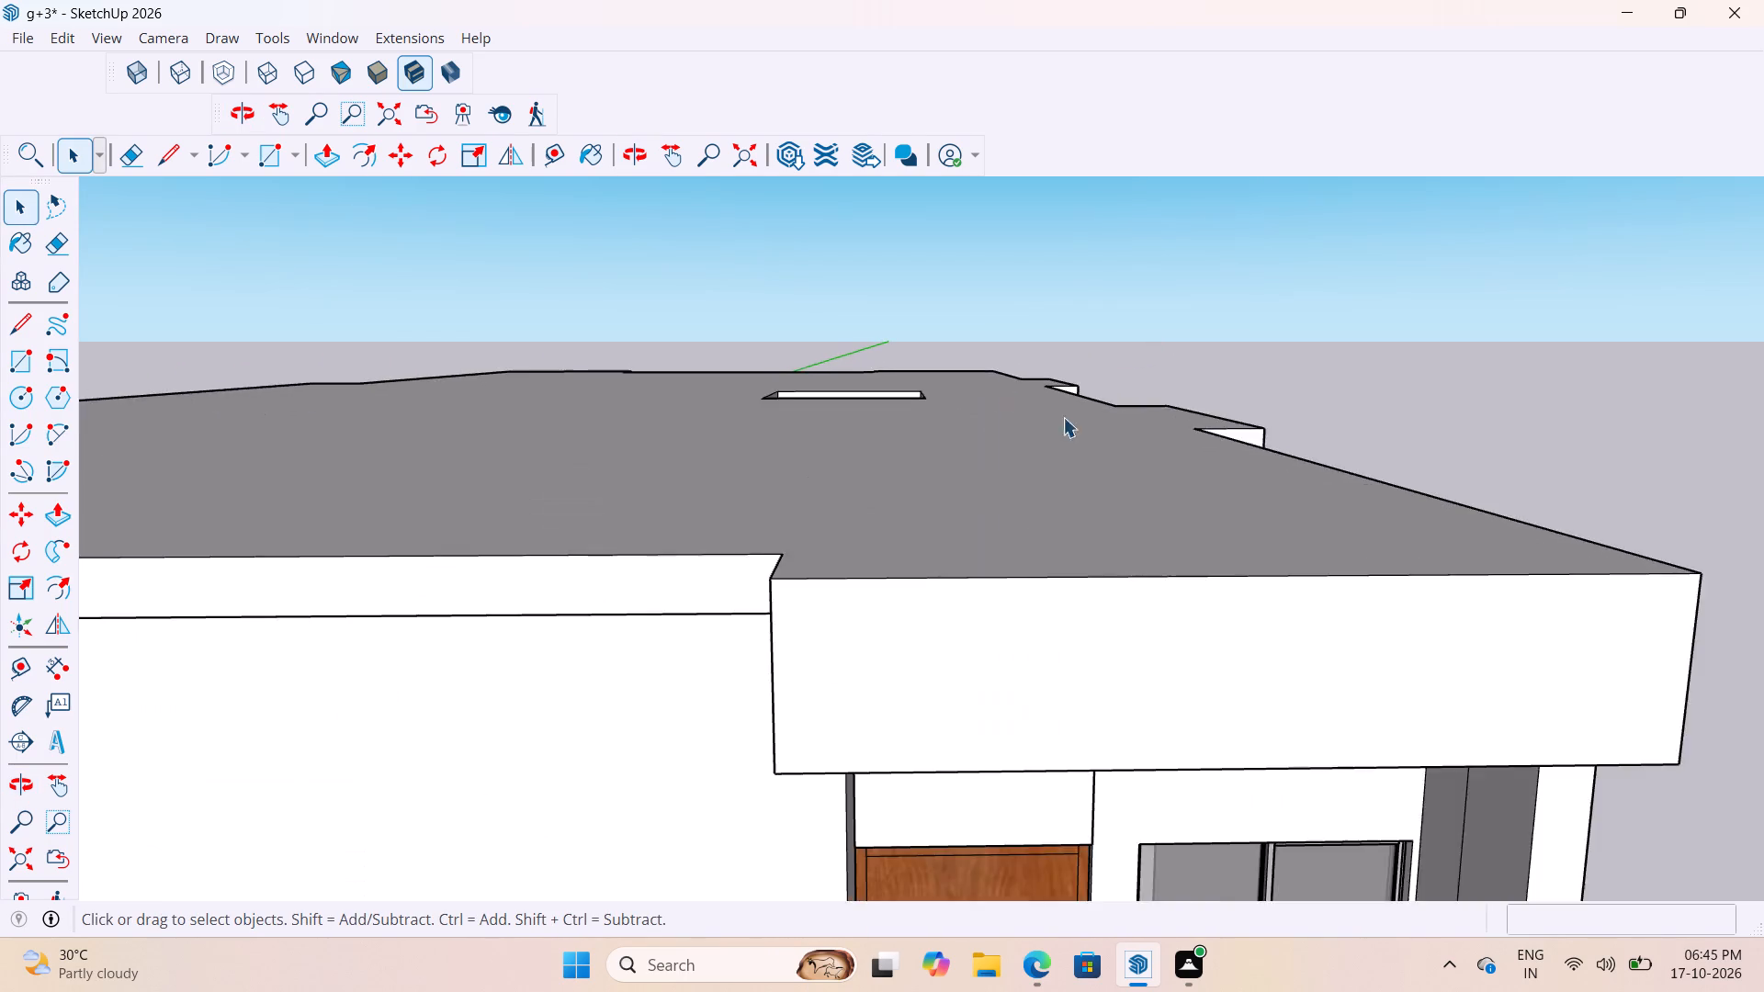
Copy the upper-floor module by its lower front balcony corner to open space beside the building, about 65' away.
scroll(1080, 414, "down", 4)
scroll(1164, 614, "down", 11)
left_click(1109, 689)
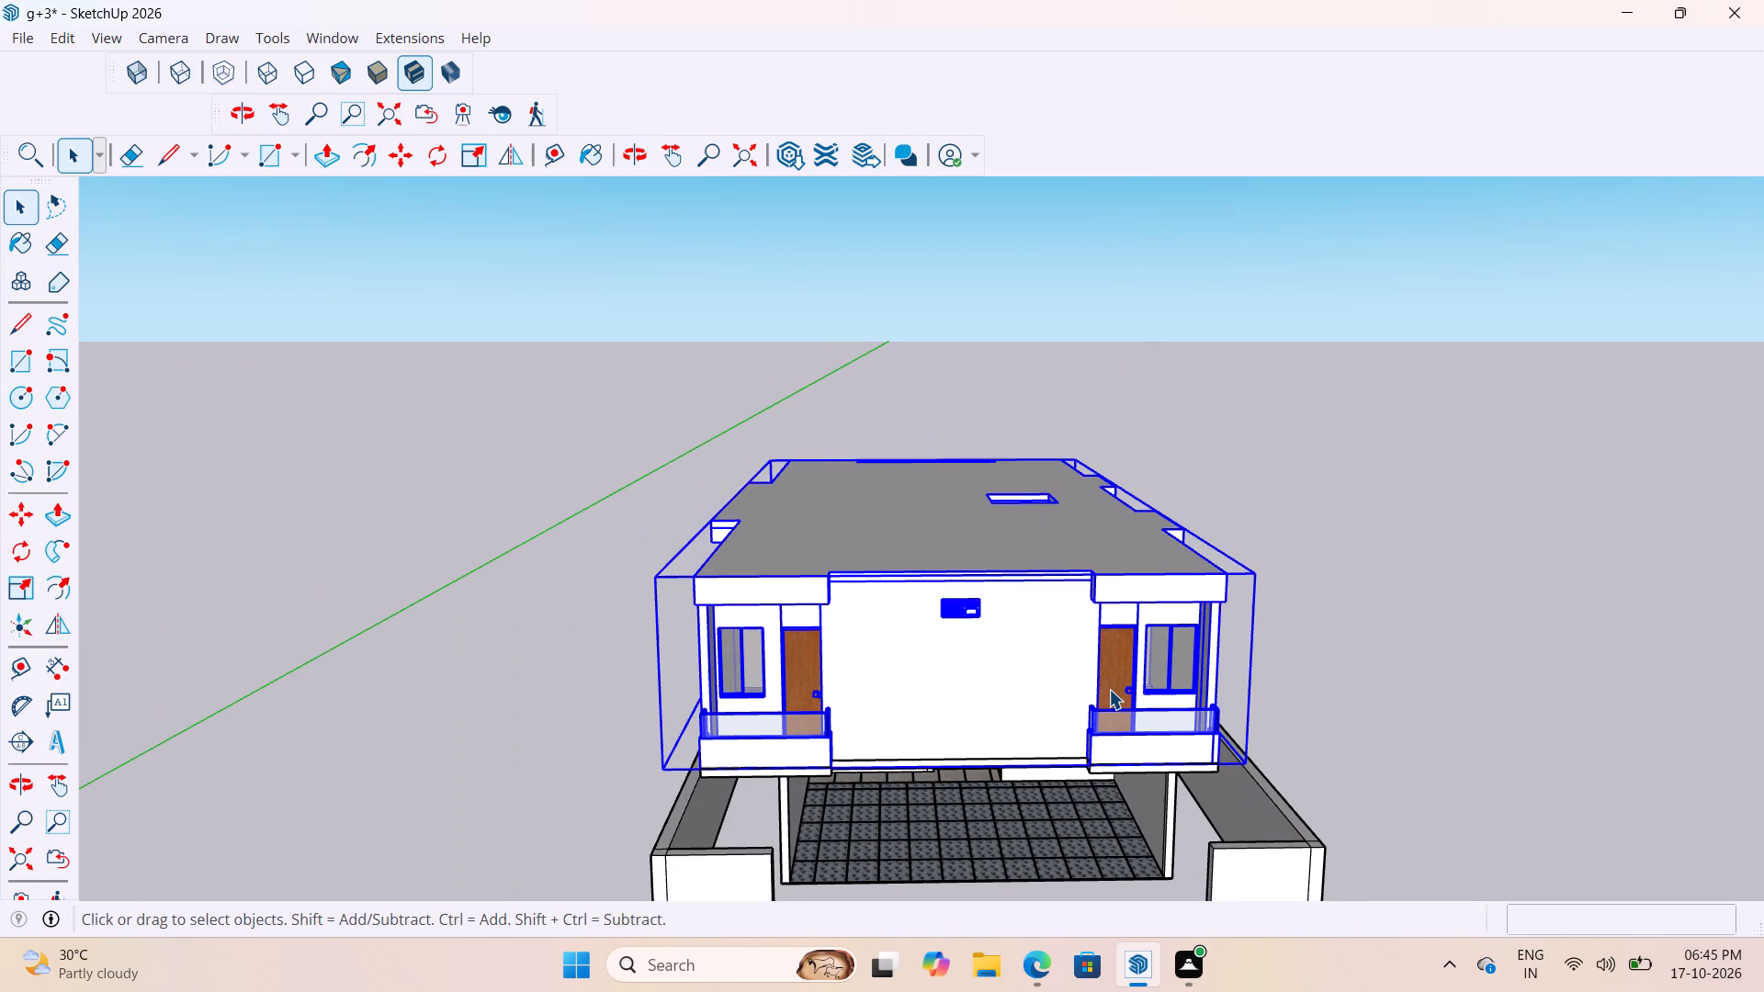
key("m")
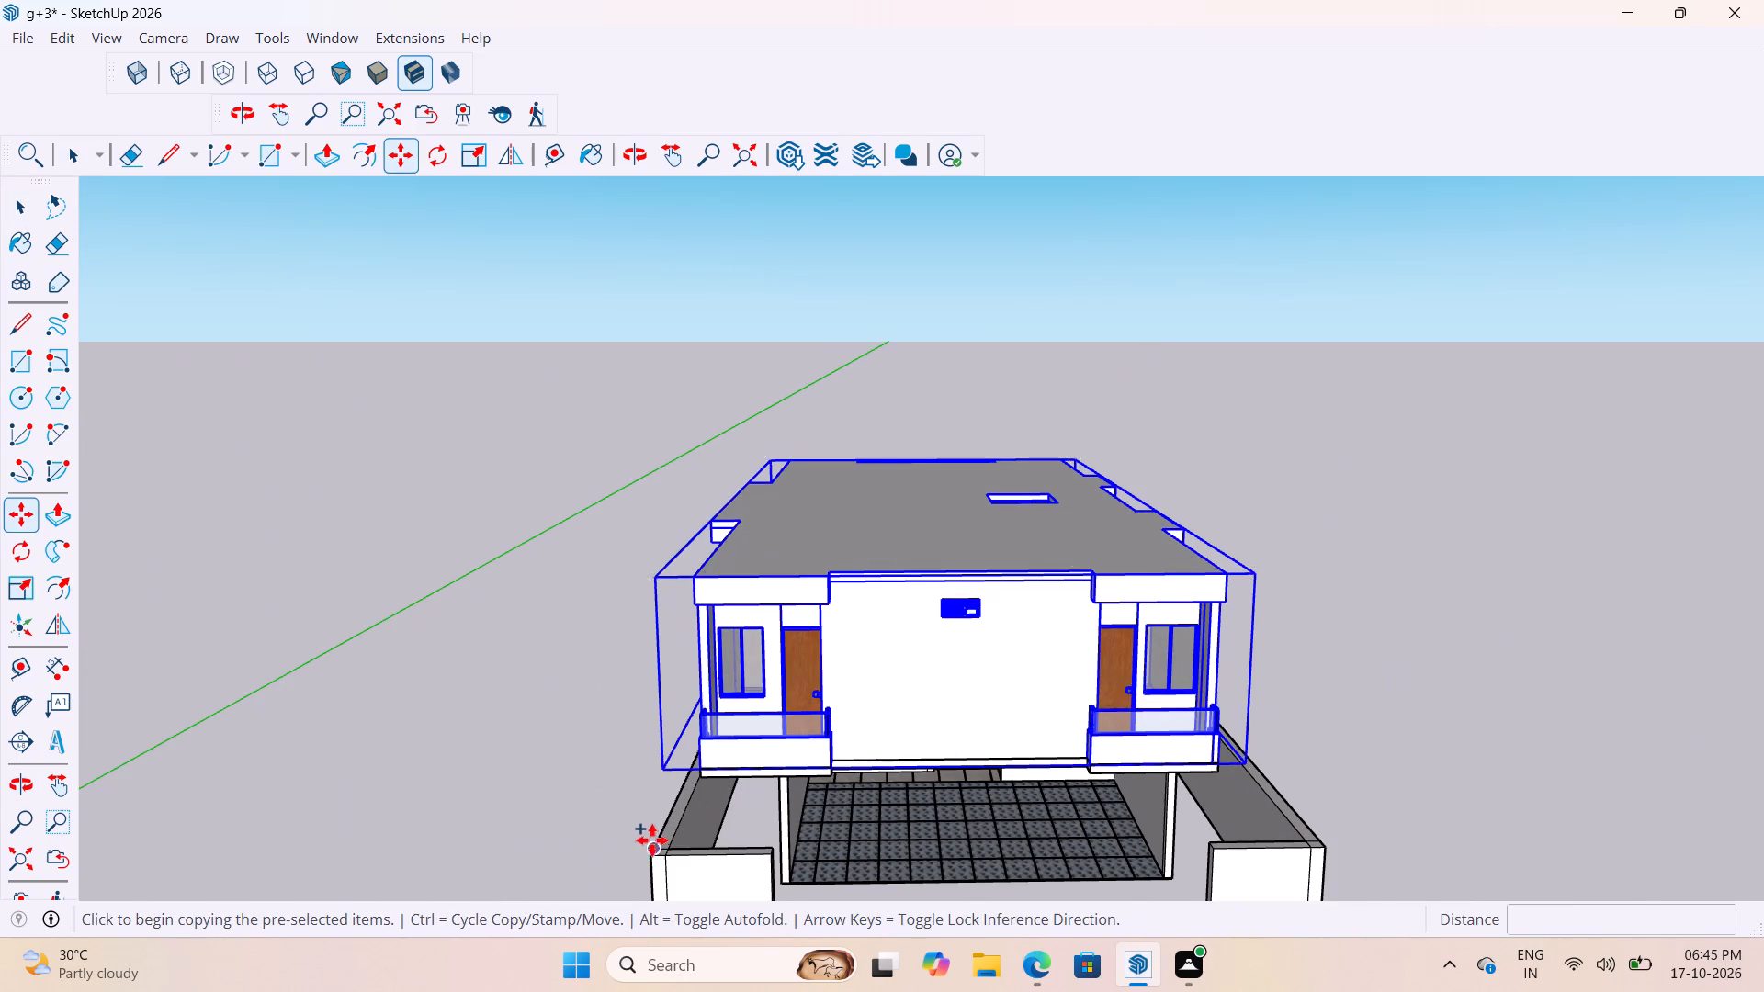
scroll(646, 837, "up", 10)
scroll(739, 769, "up", 6)
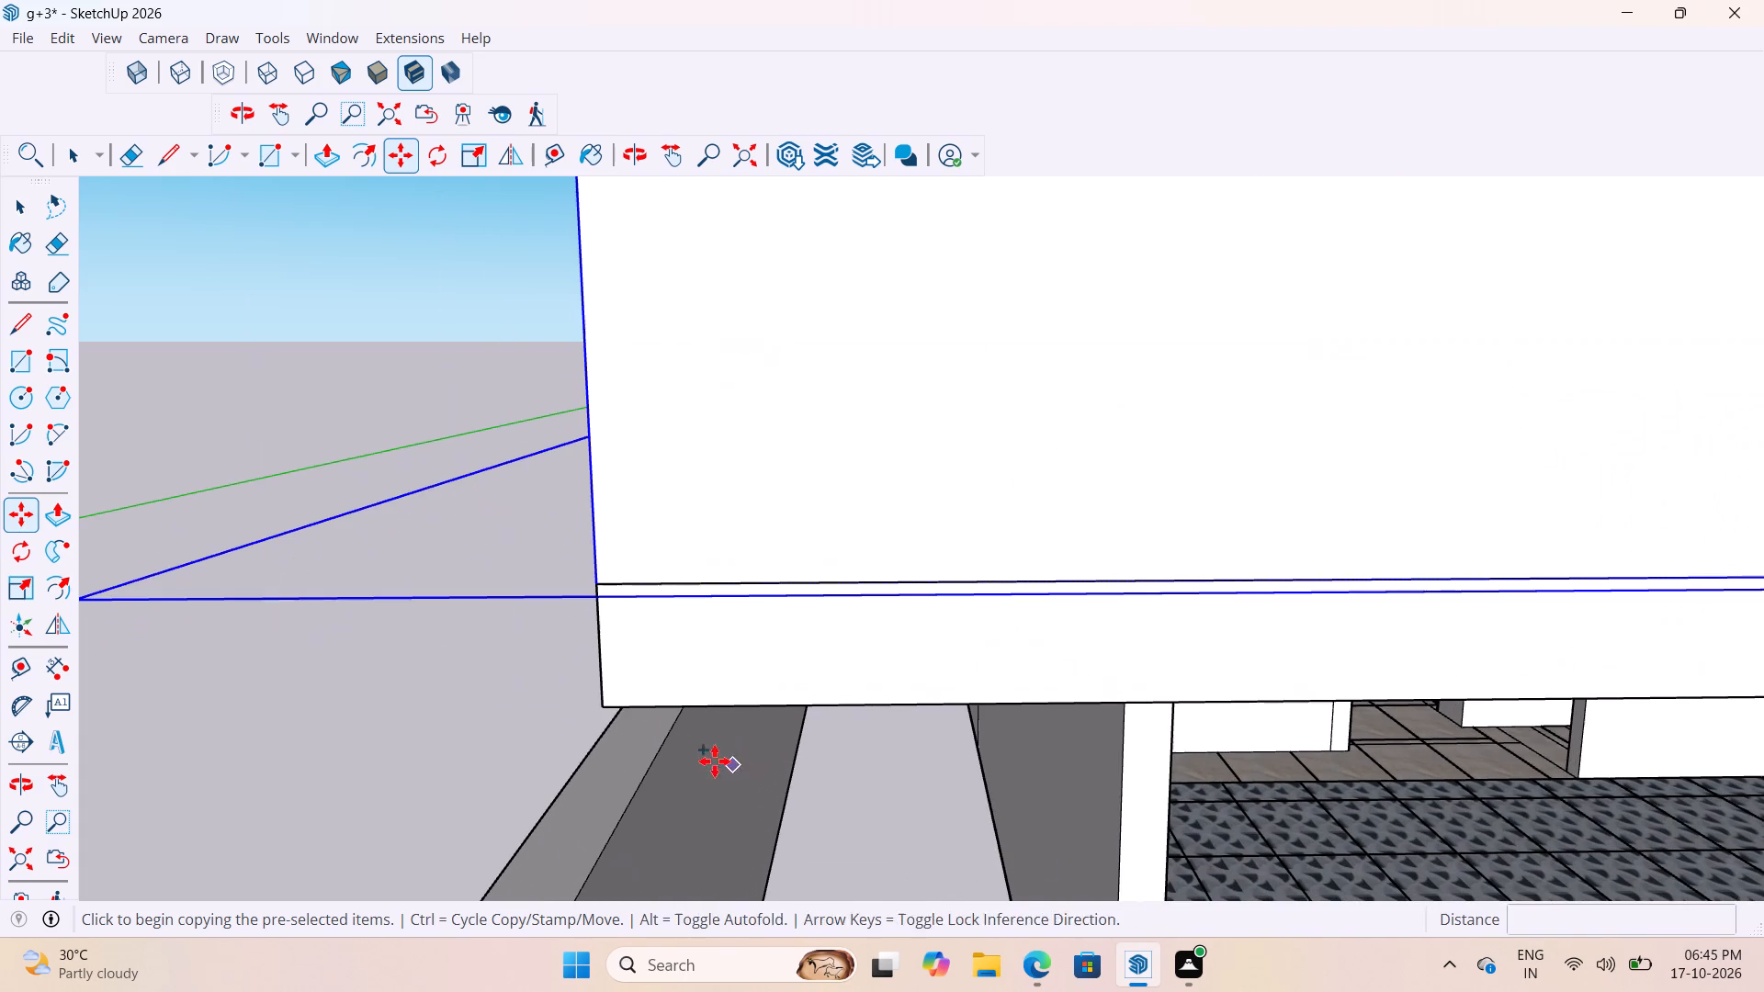
scroll(733, 652, "down", 4)
middle_click_drag(763, 670, 967, 750)
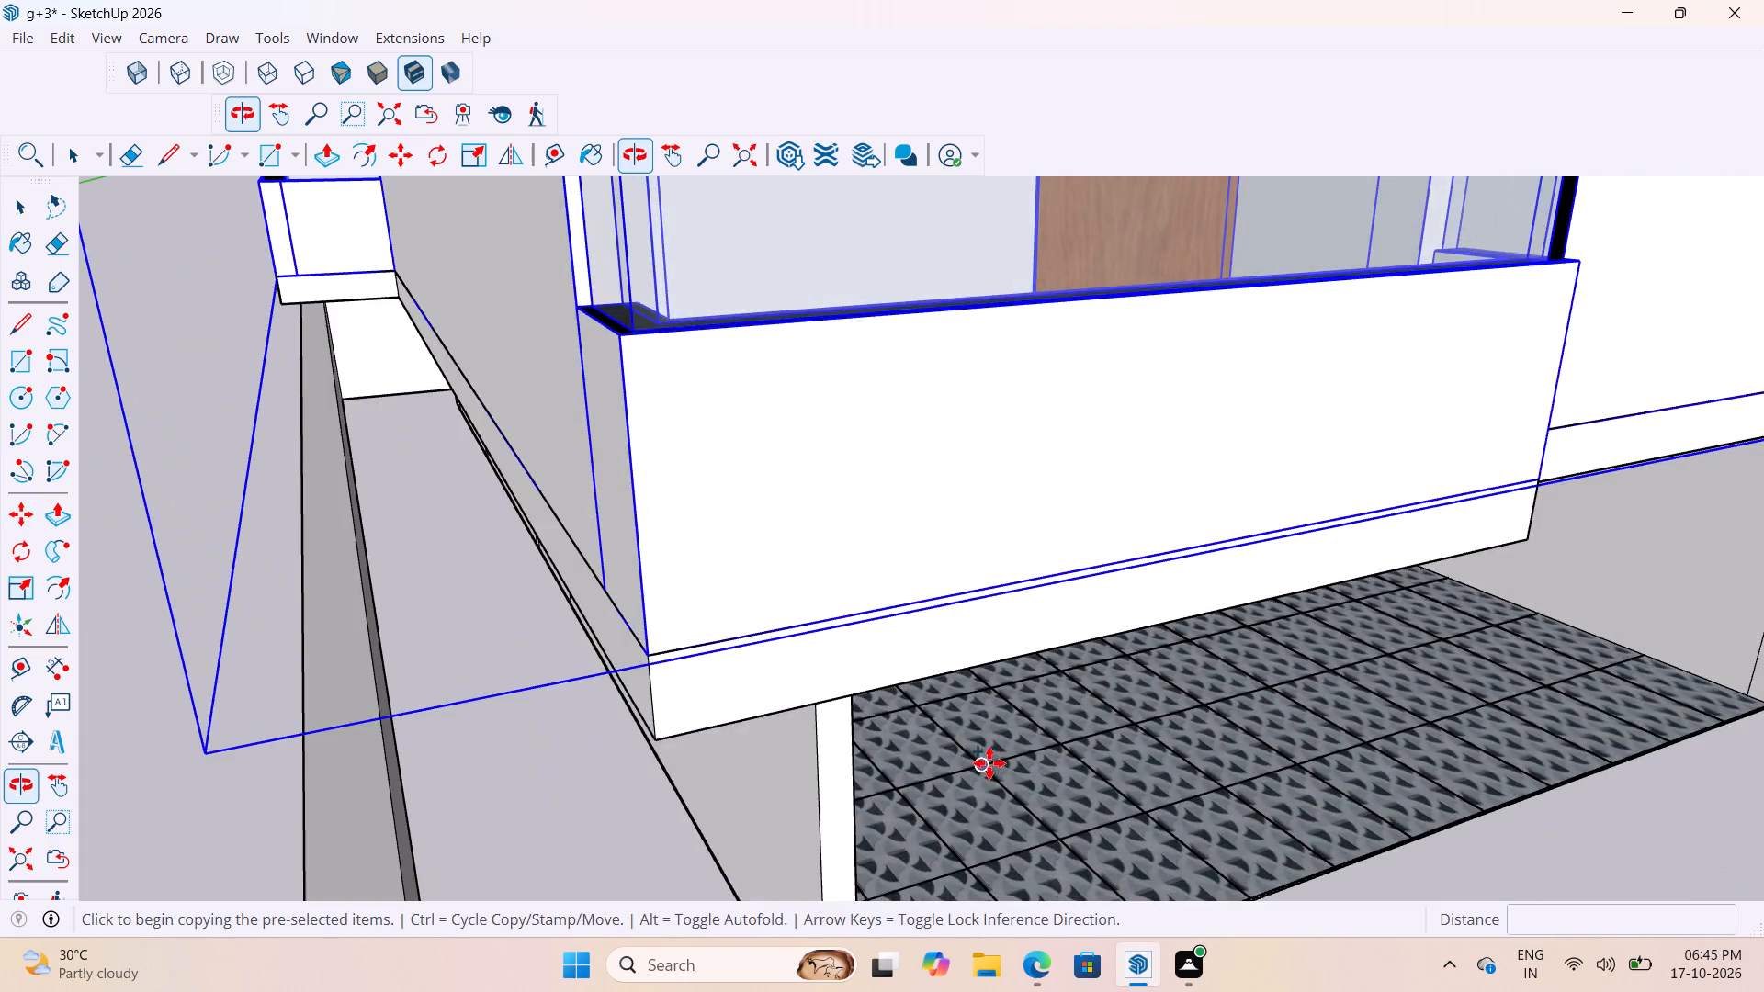
scroll(989, 763, "down", 10)
scroll(969, 738, "up", 10)
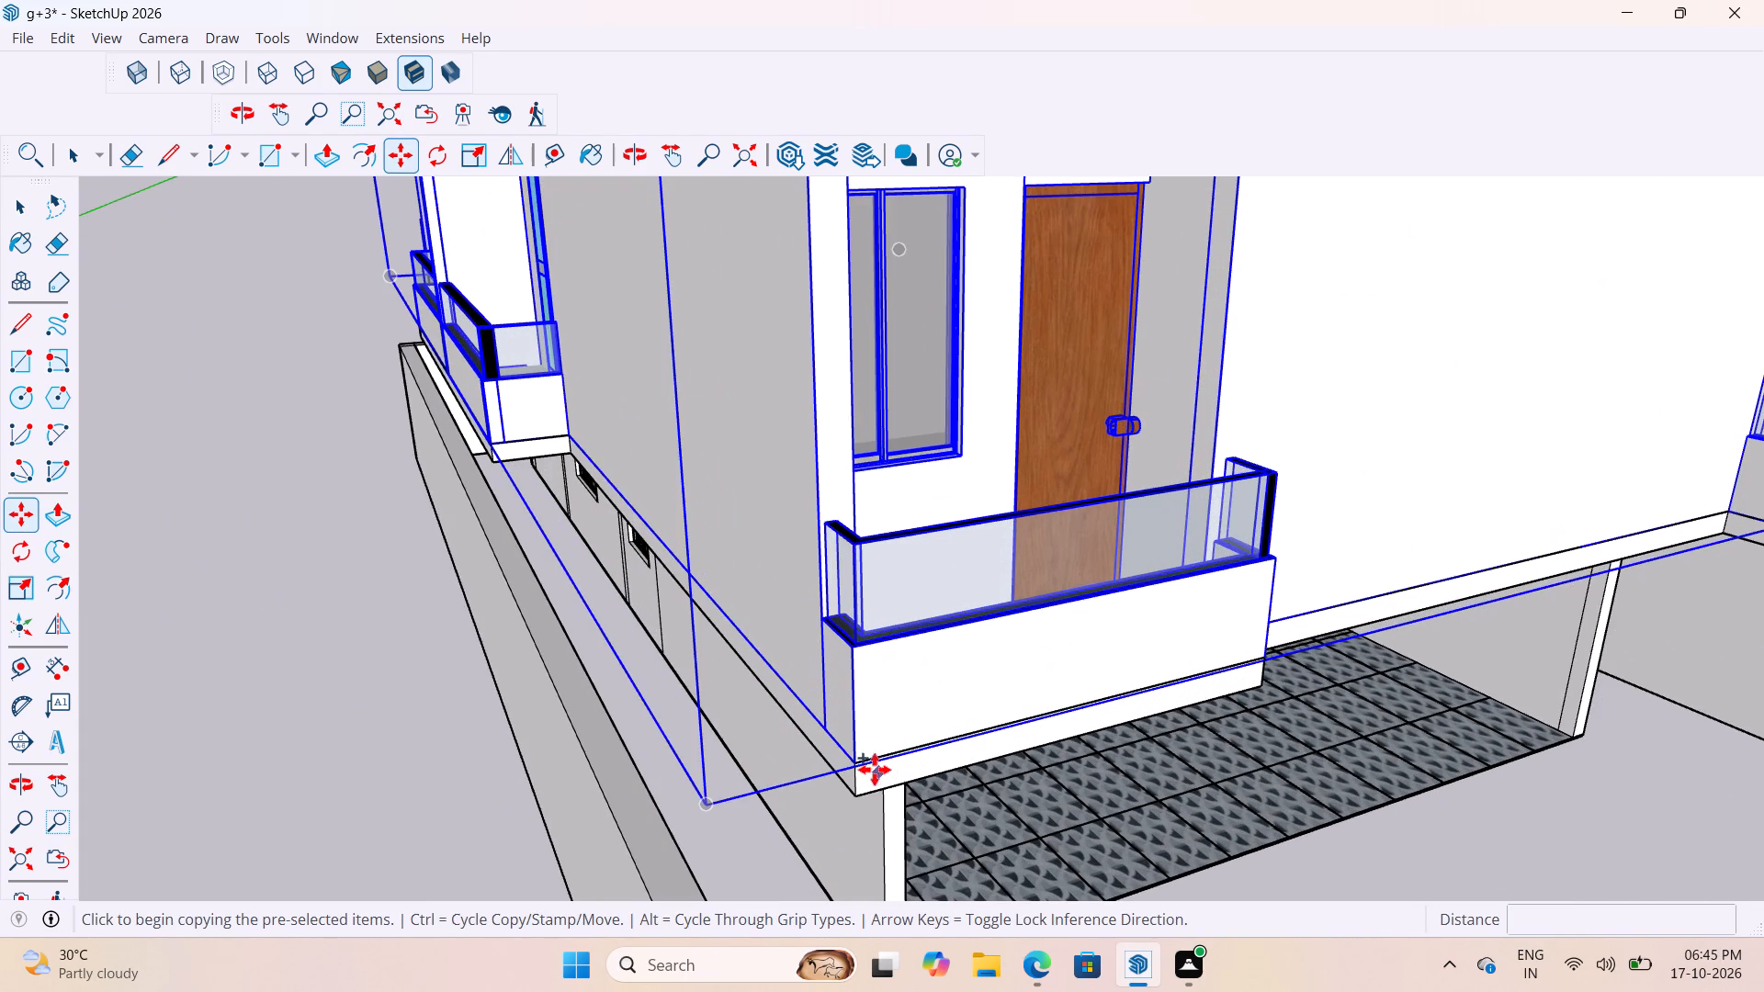
left_click(864, 759)
scroll(782, 767, "down", 18)
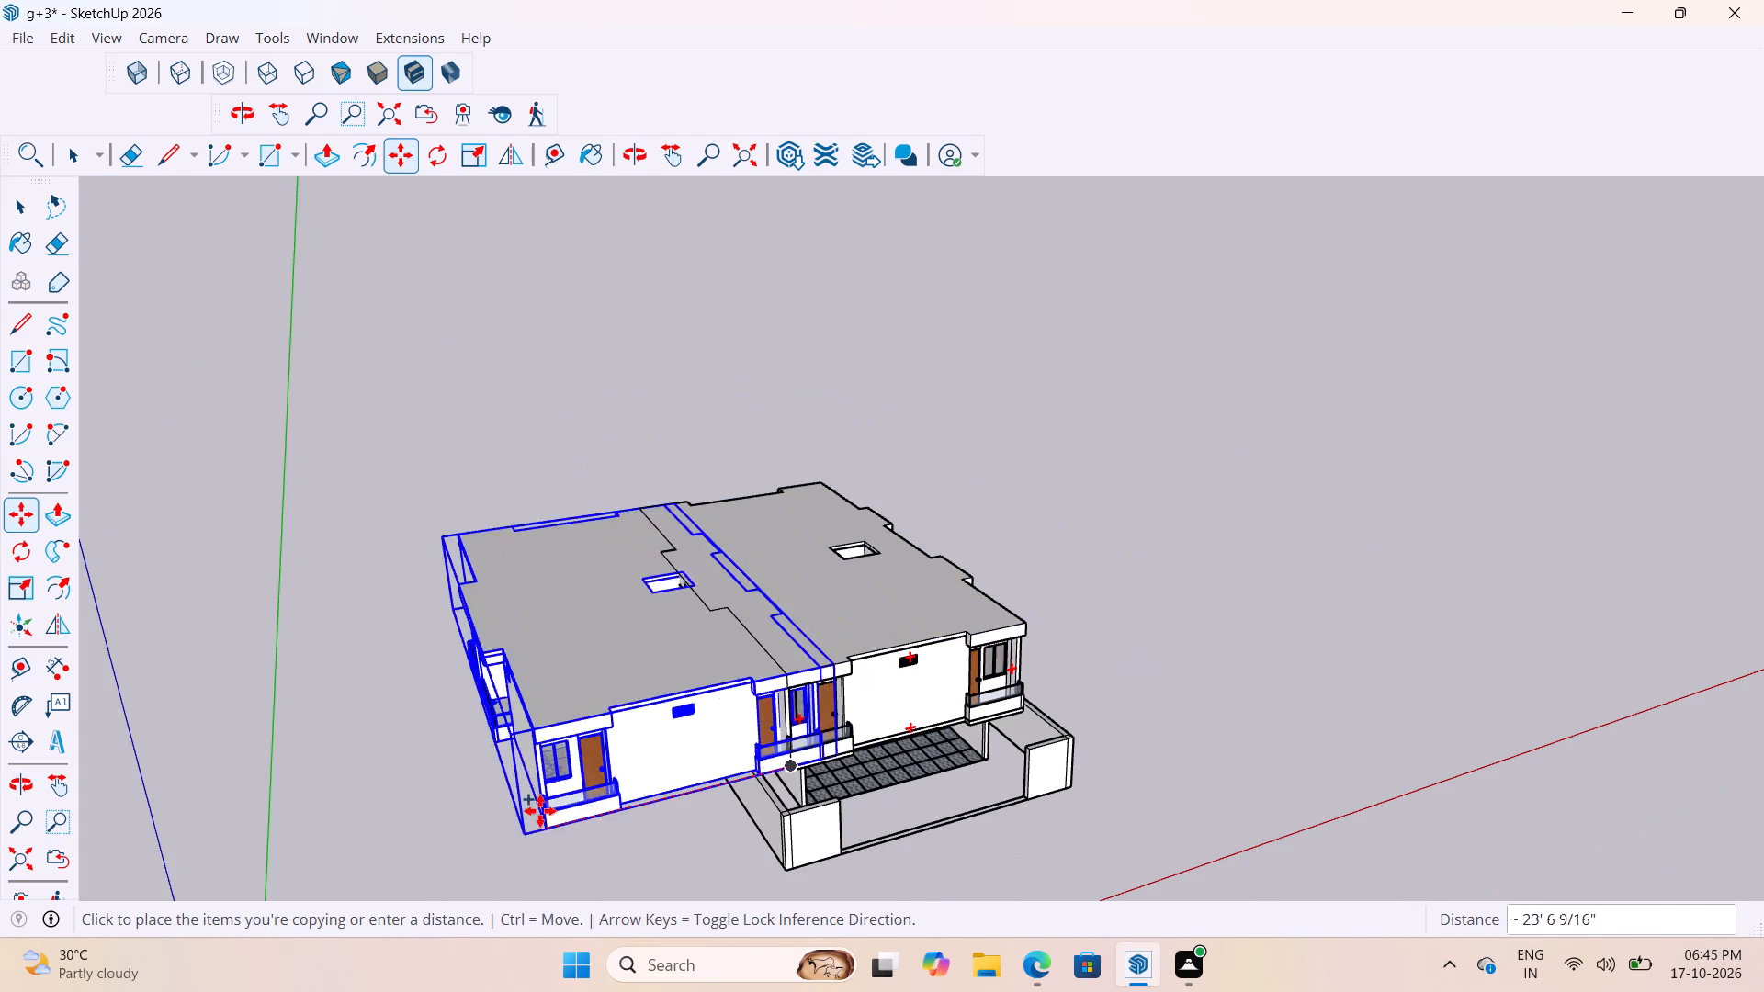
left_click(1234, 626)
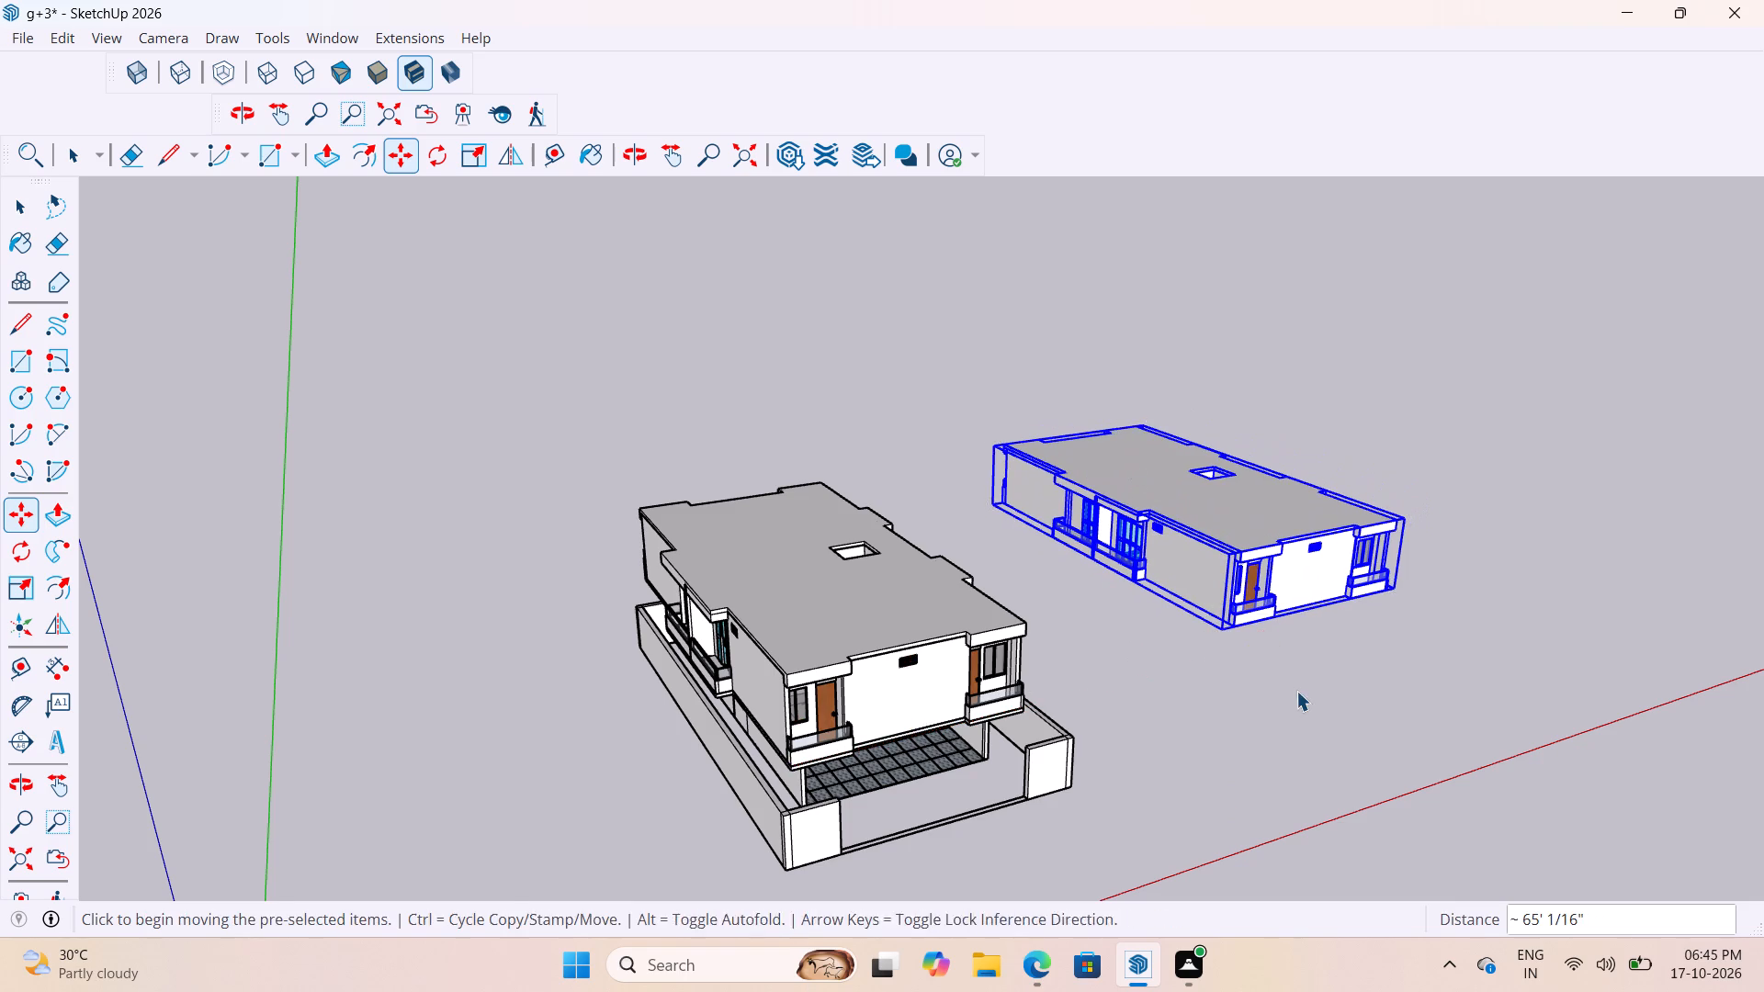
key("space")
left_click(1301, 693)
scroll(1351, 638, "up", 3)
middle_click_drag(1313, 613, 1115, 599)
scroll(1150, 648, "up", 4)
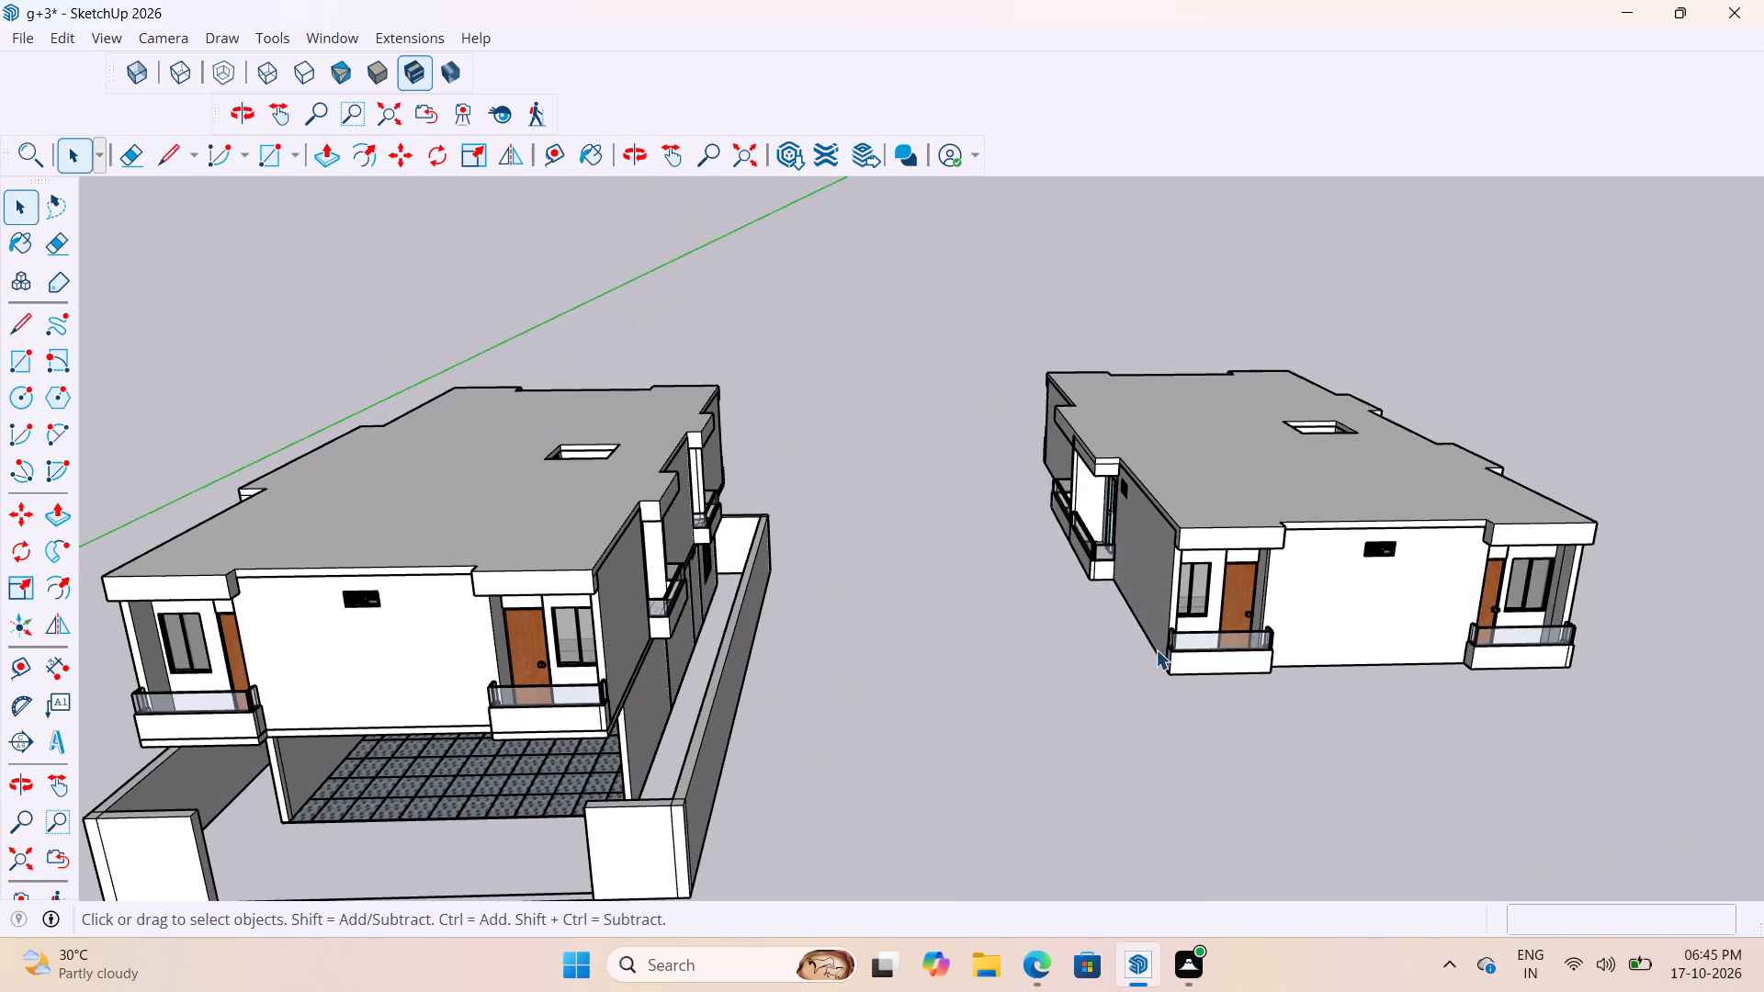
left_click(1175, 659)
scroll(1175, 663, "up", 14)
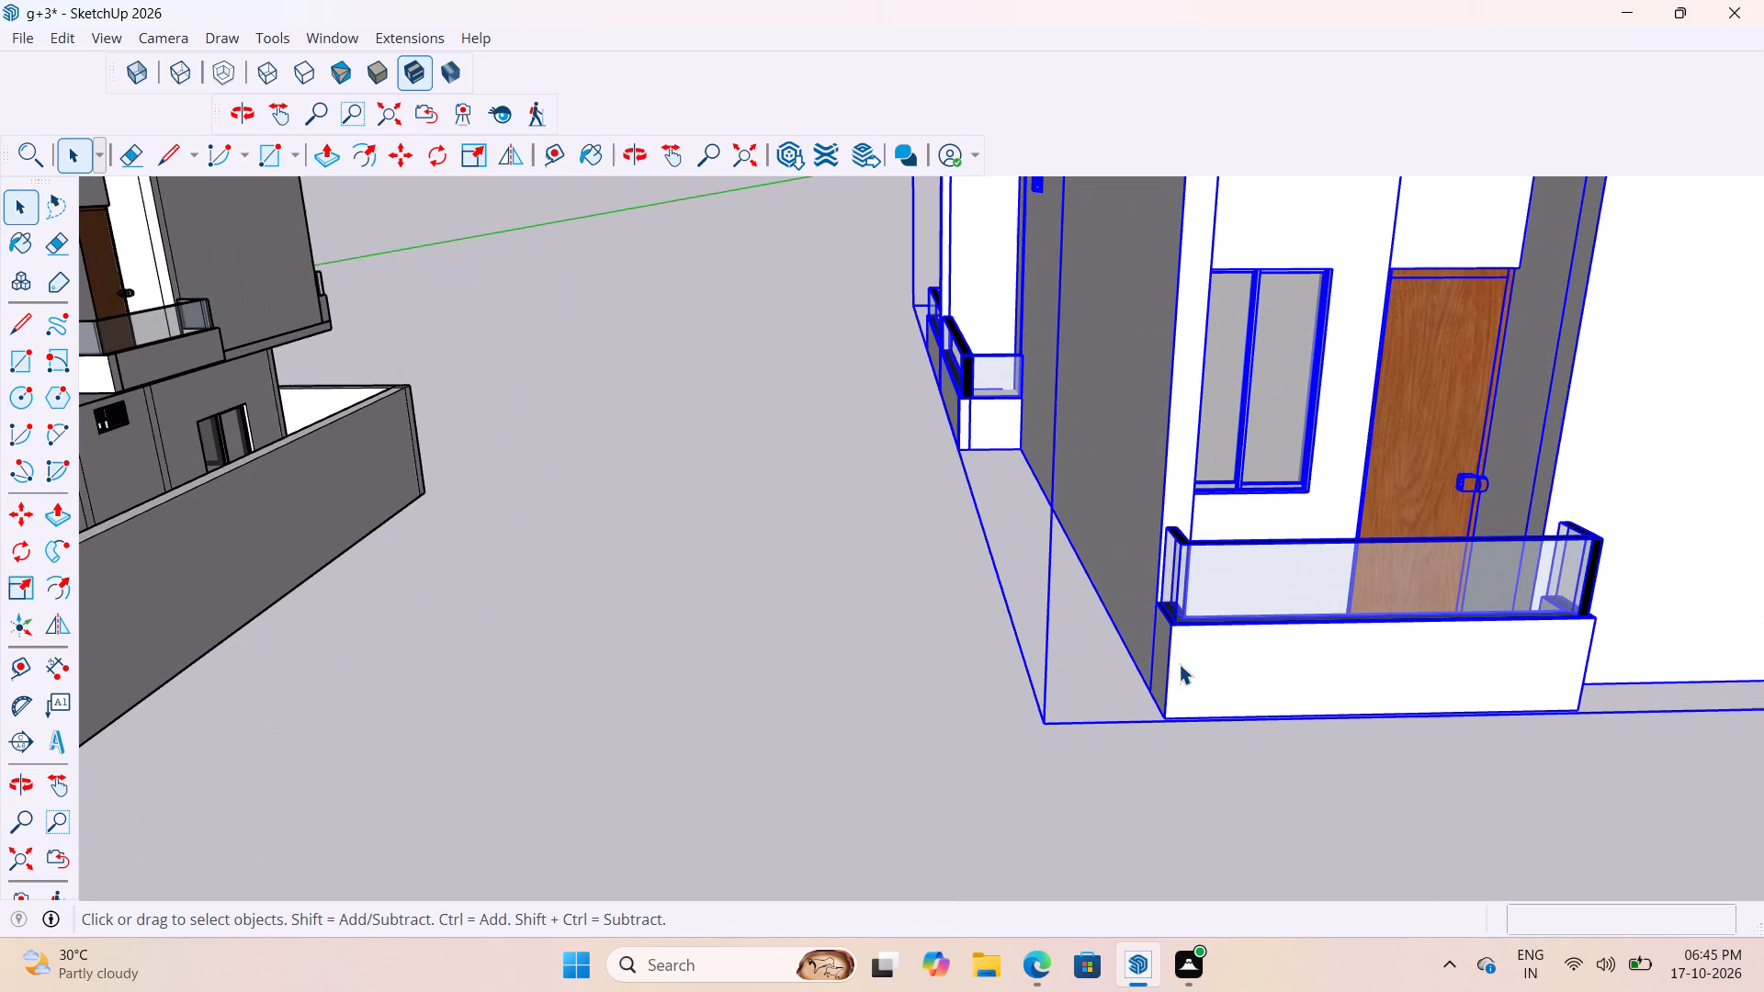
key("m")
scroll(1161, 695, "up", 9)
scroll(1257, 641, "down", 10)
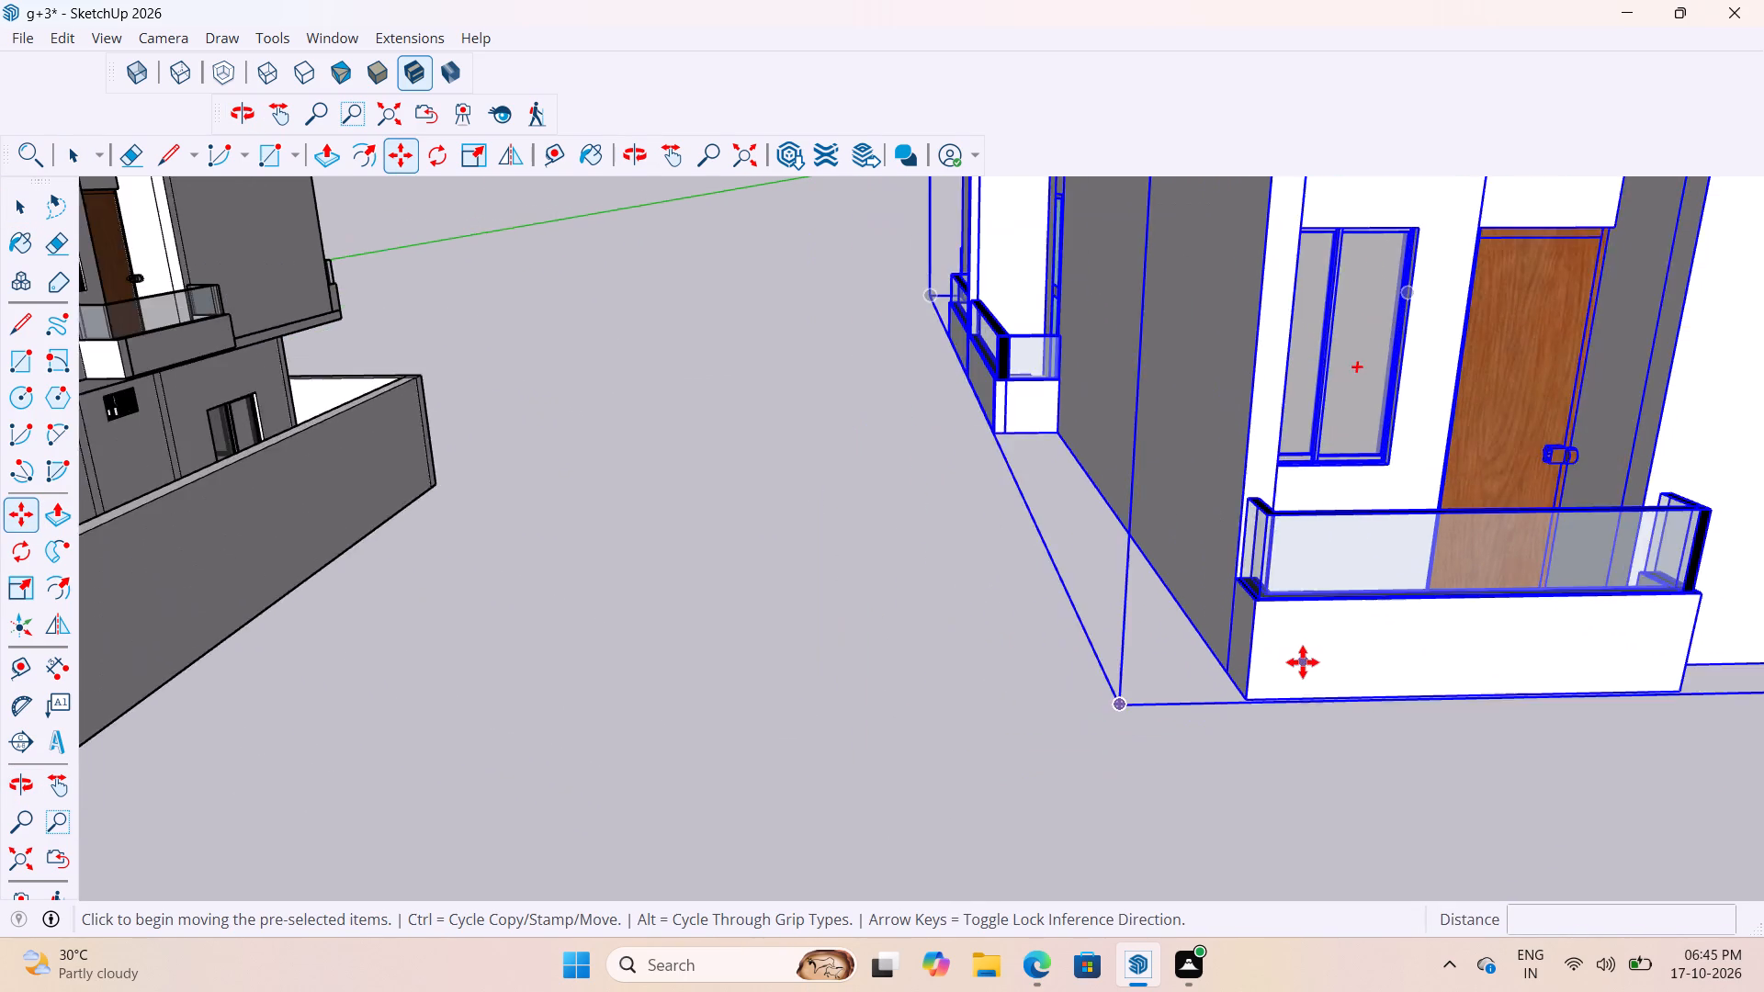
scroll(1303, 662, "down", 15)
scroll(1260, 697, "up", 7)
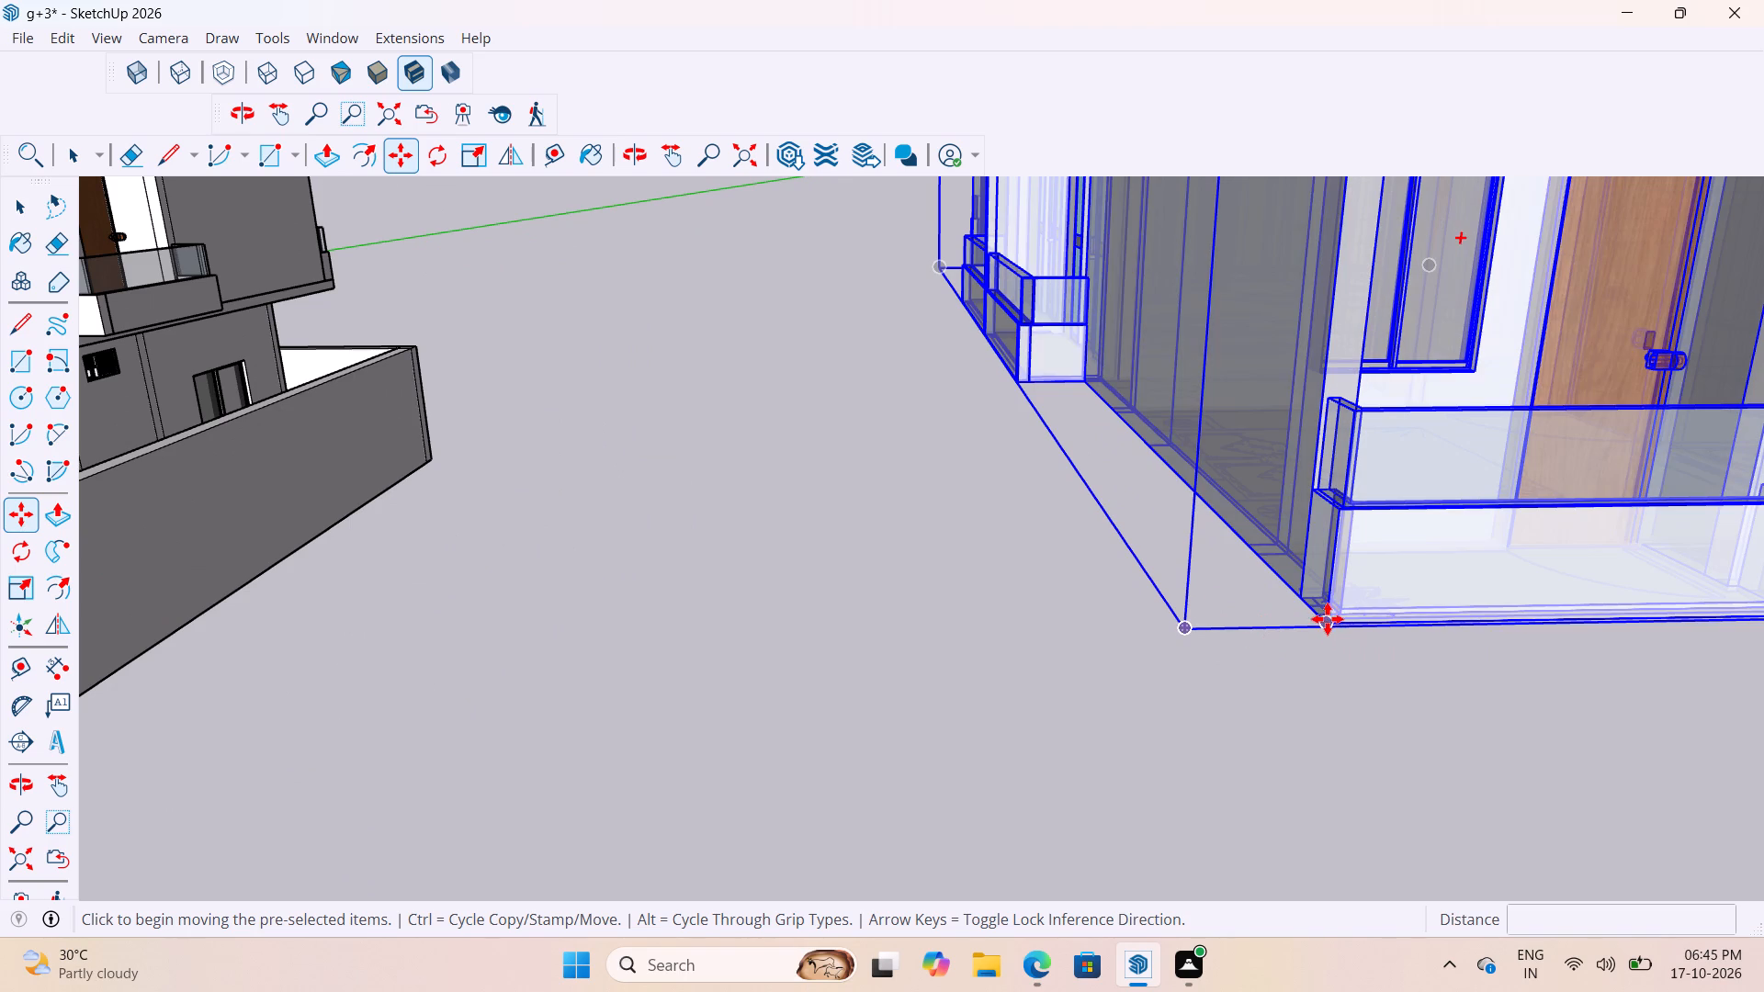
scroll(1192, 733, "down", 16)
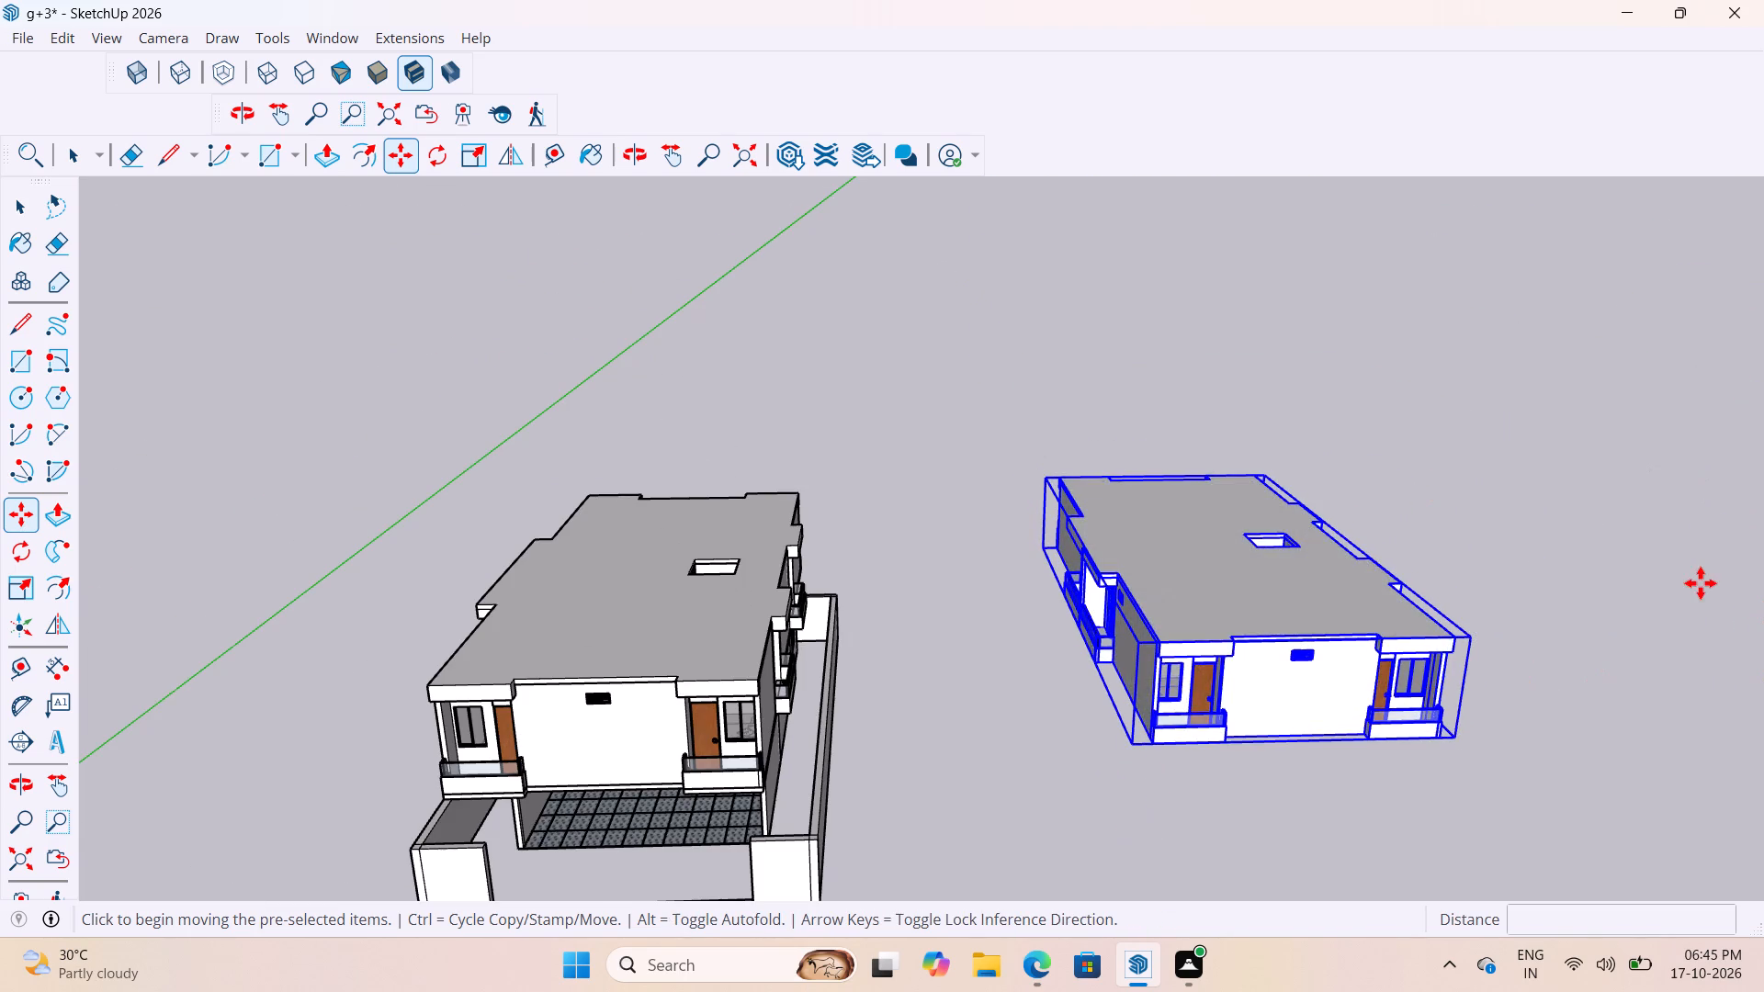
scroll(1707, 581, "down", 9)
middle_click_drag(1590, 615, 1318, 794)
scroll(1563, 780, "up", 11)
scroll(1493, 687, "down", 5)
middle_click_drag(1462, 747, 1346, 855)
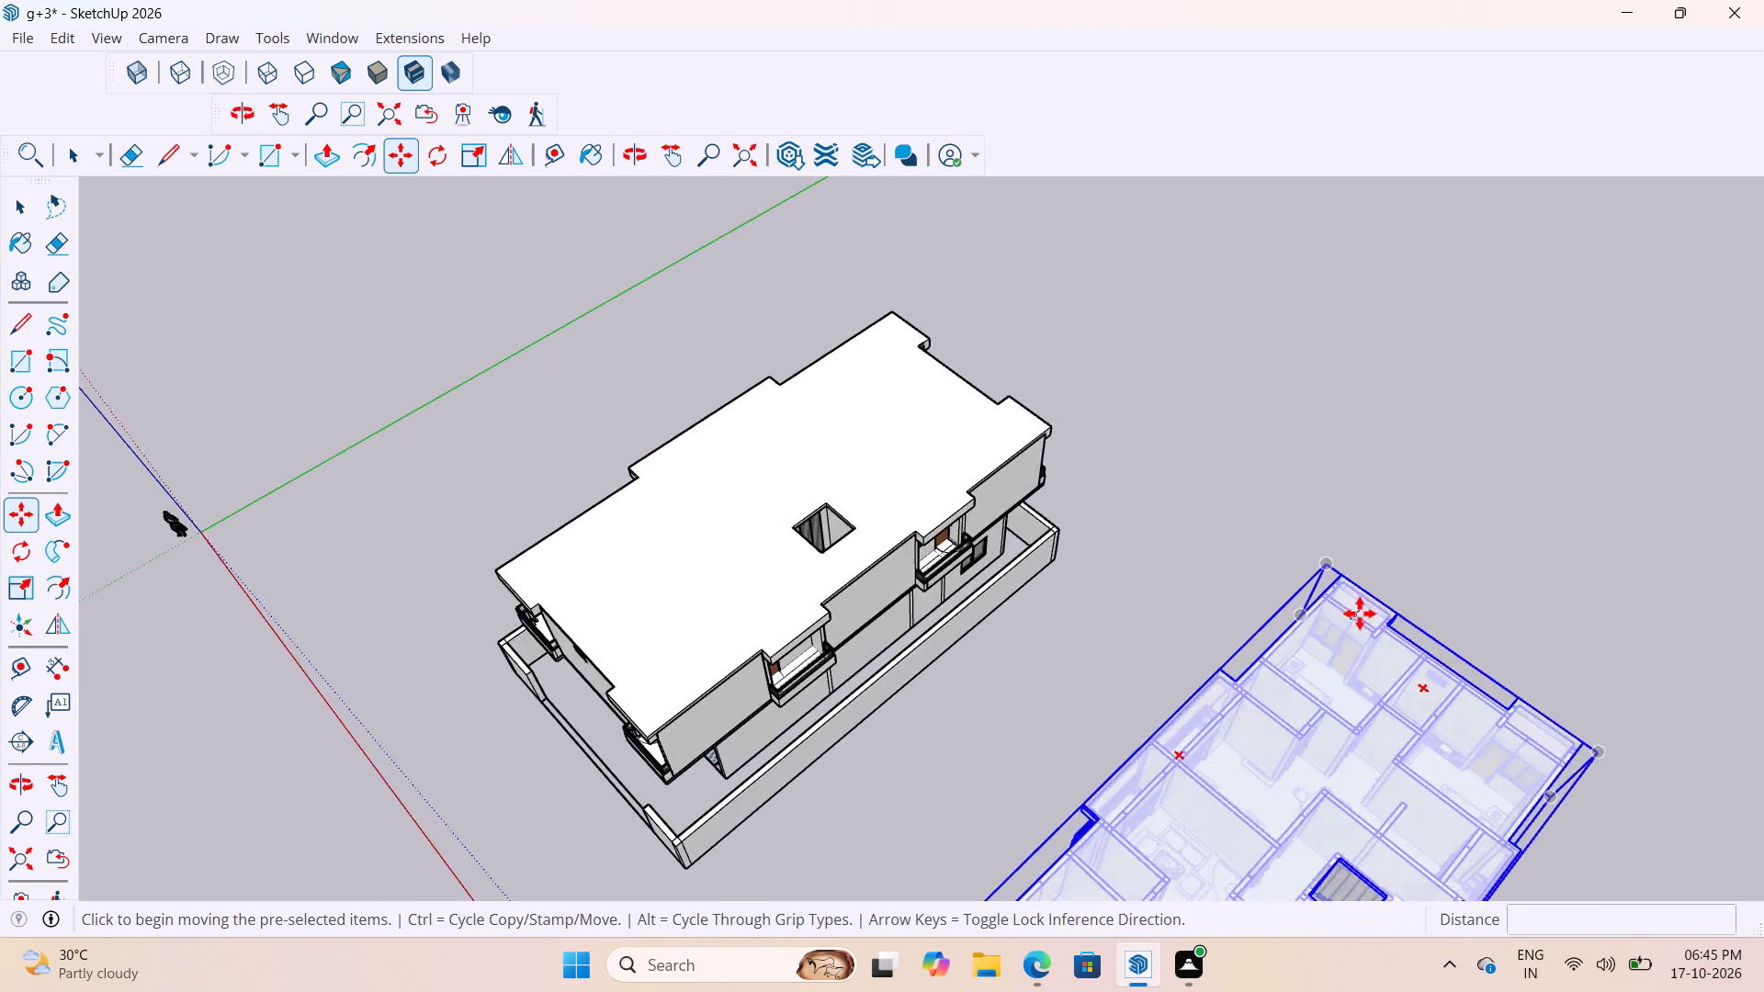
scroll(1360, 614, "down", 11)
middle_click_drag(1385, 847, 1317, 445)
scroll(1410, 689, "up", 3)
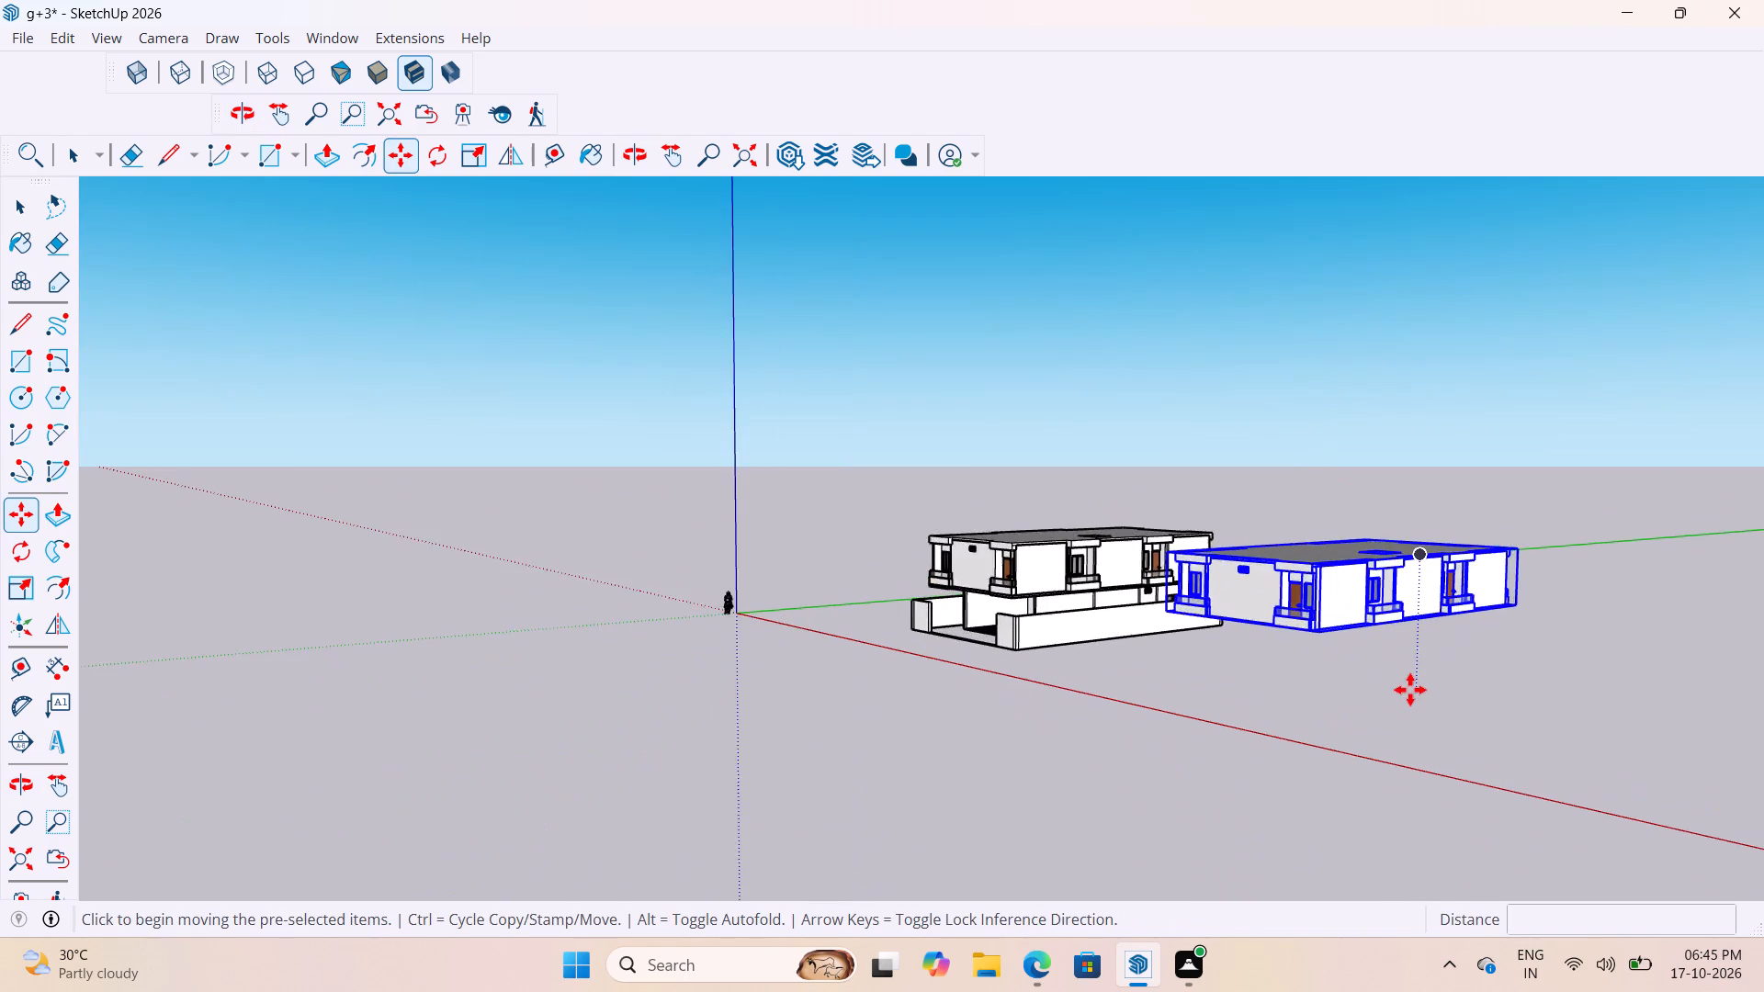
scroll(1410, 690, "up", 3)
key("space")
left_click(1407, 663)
Examine the main building and the copied upper-floor module beside it from below, from above and from the front.
scroll(1383, 606, "up", 3)
middle_click_drag(1383, 594, 1366, 566)
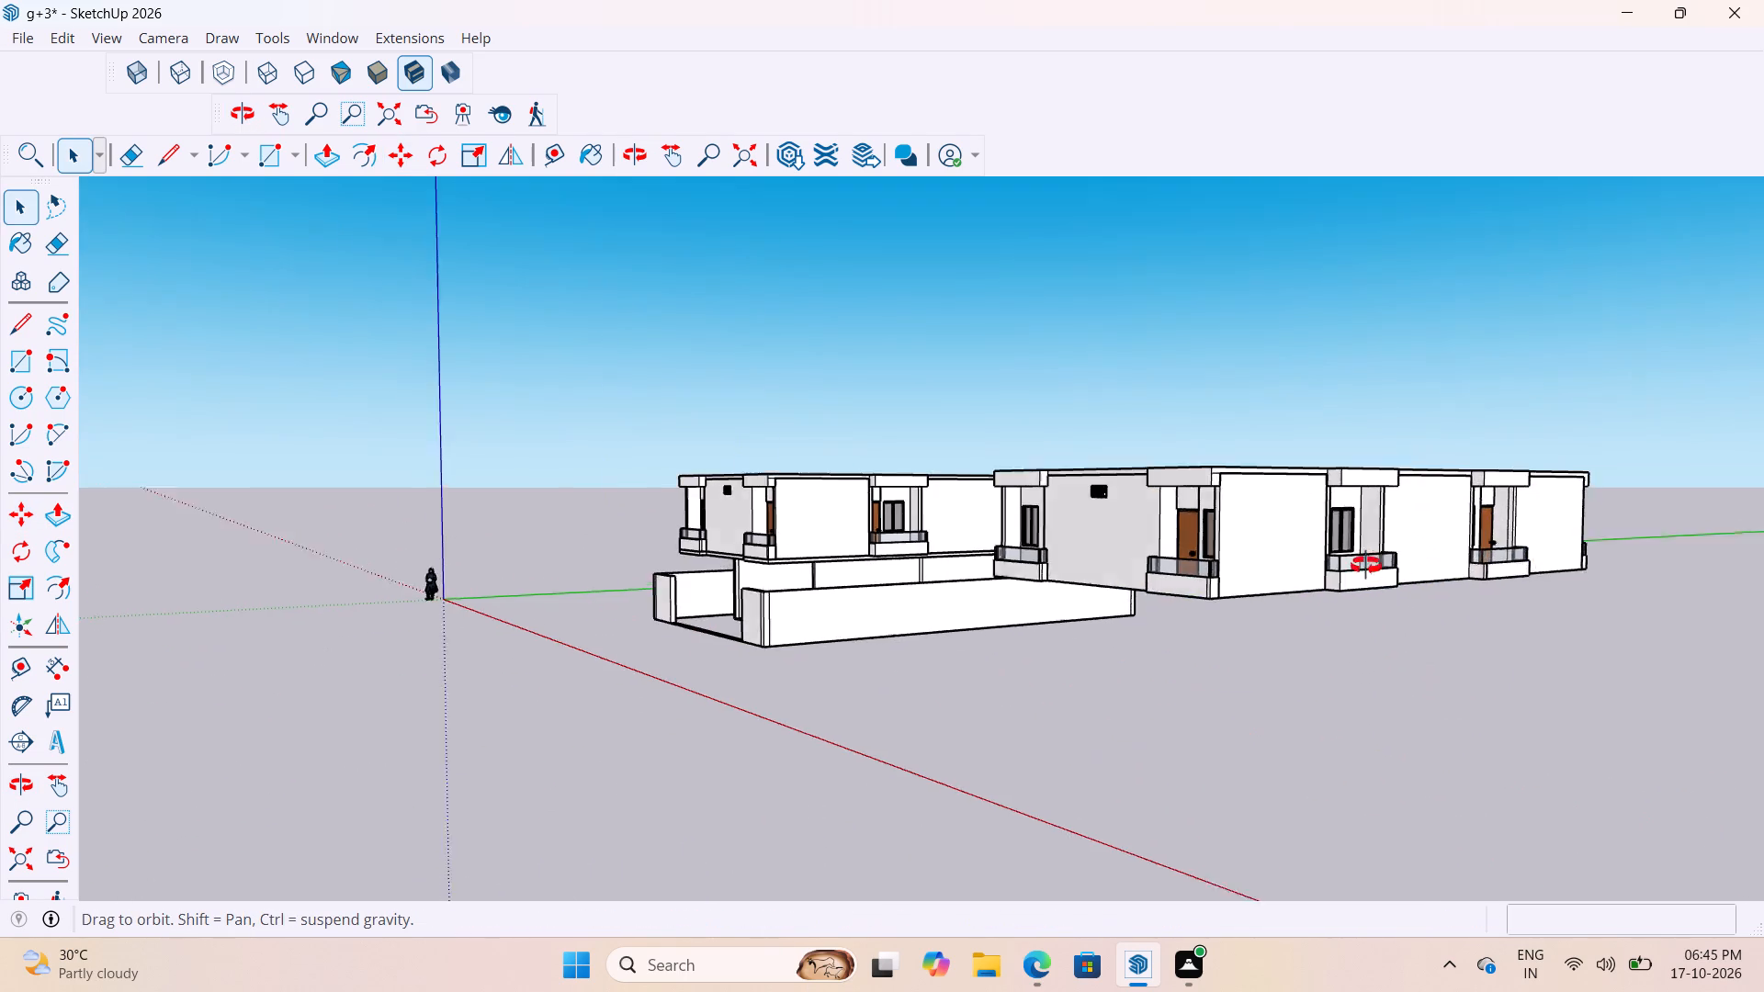
middle_click_drag(1366, 566, 1434, 461)
scroll(1442, 462, "up", 7)
scroll(1238, 533, "down", 9)
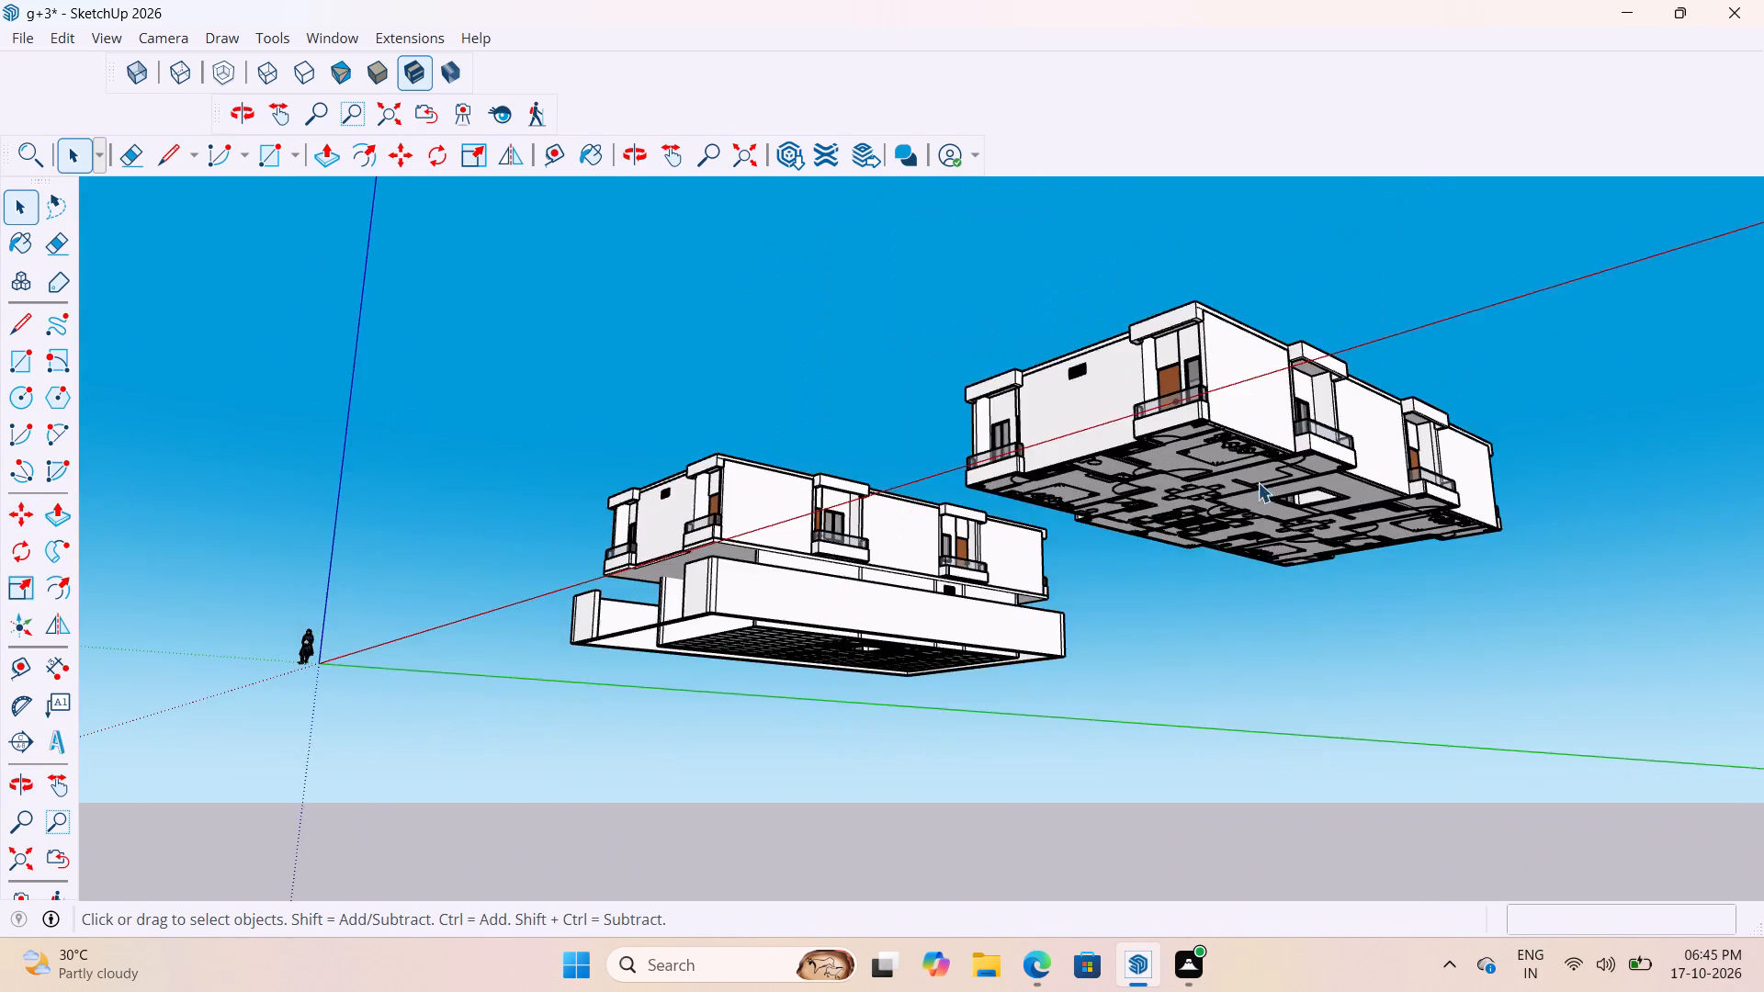
scroll(1258, 482, "down", 3)
middle_click_drag(1283, 463, 1602, 947)
scroll(1603, 953, "down", 1)
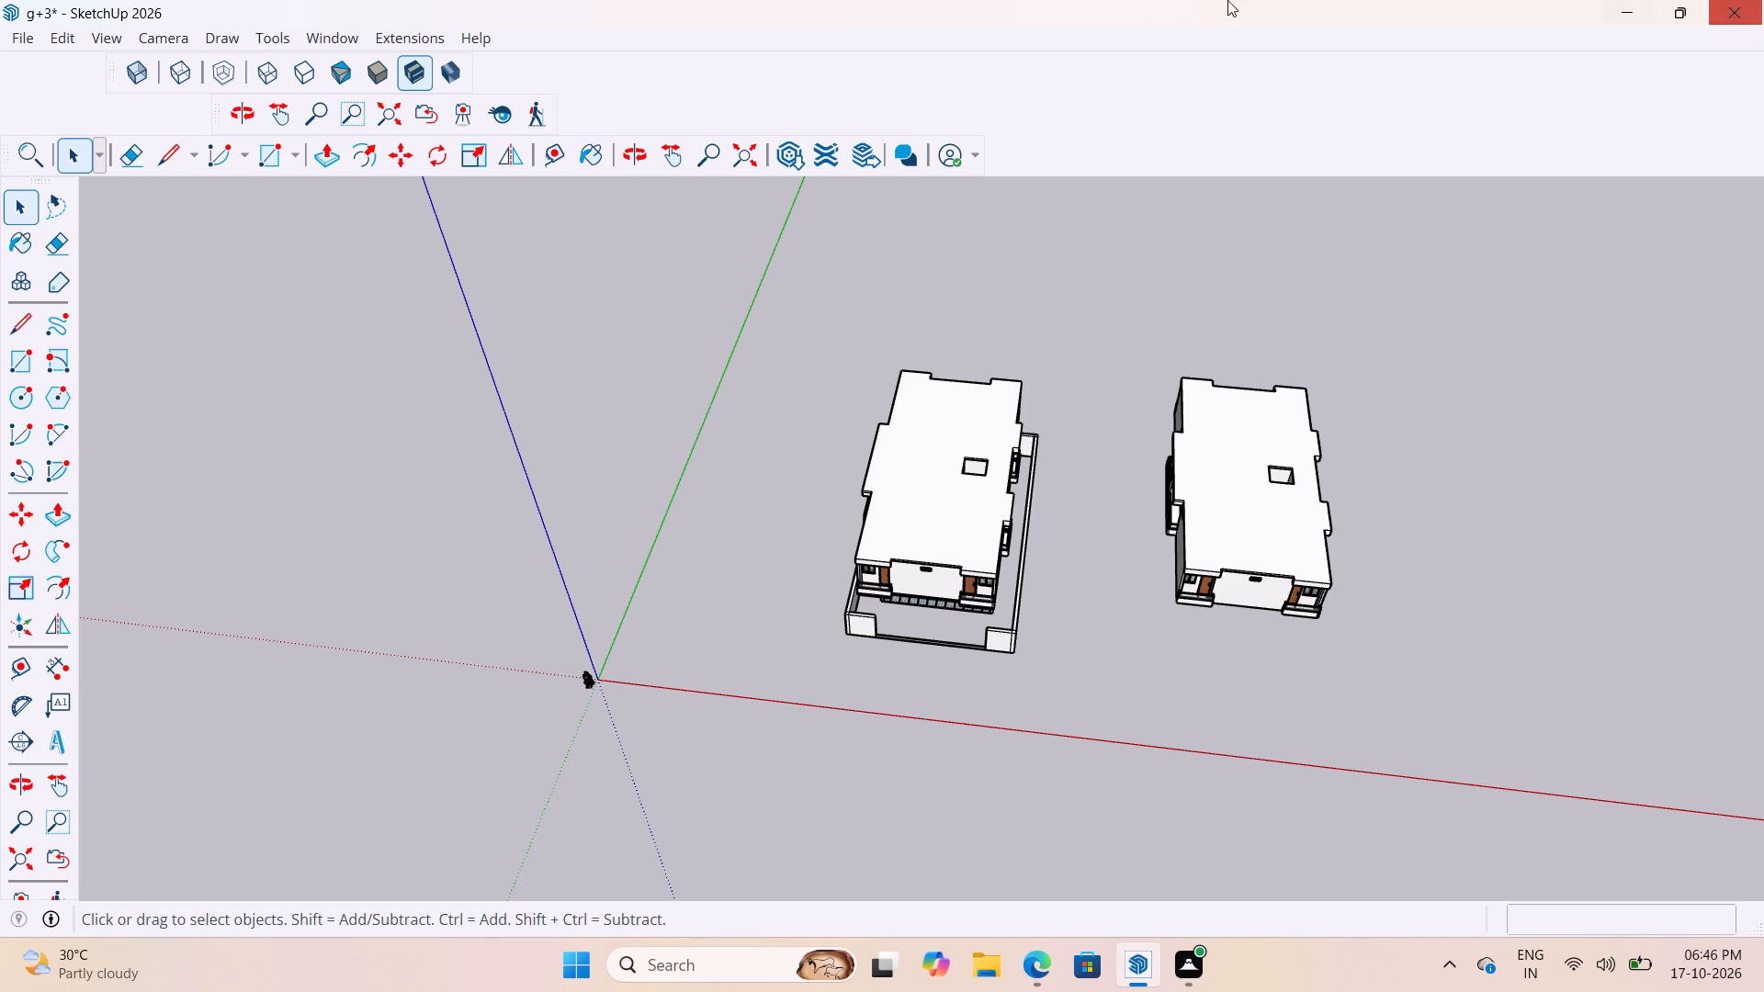
scroll(1252, 493, "up", 6)
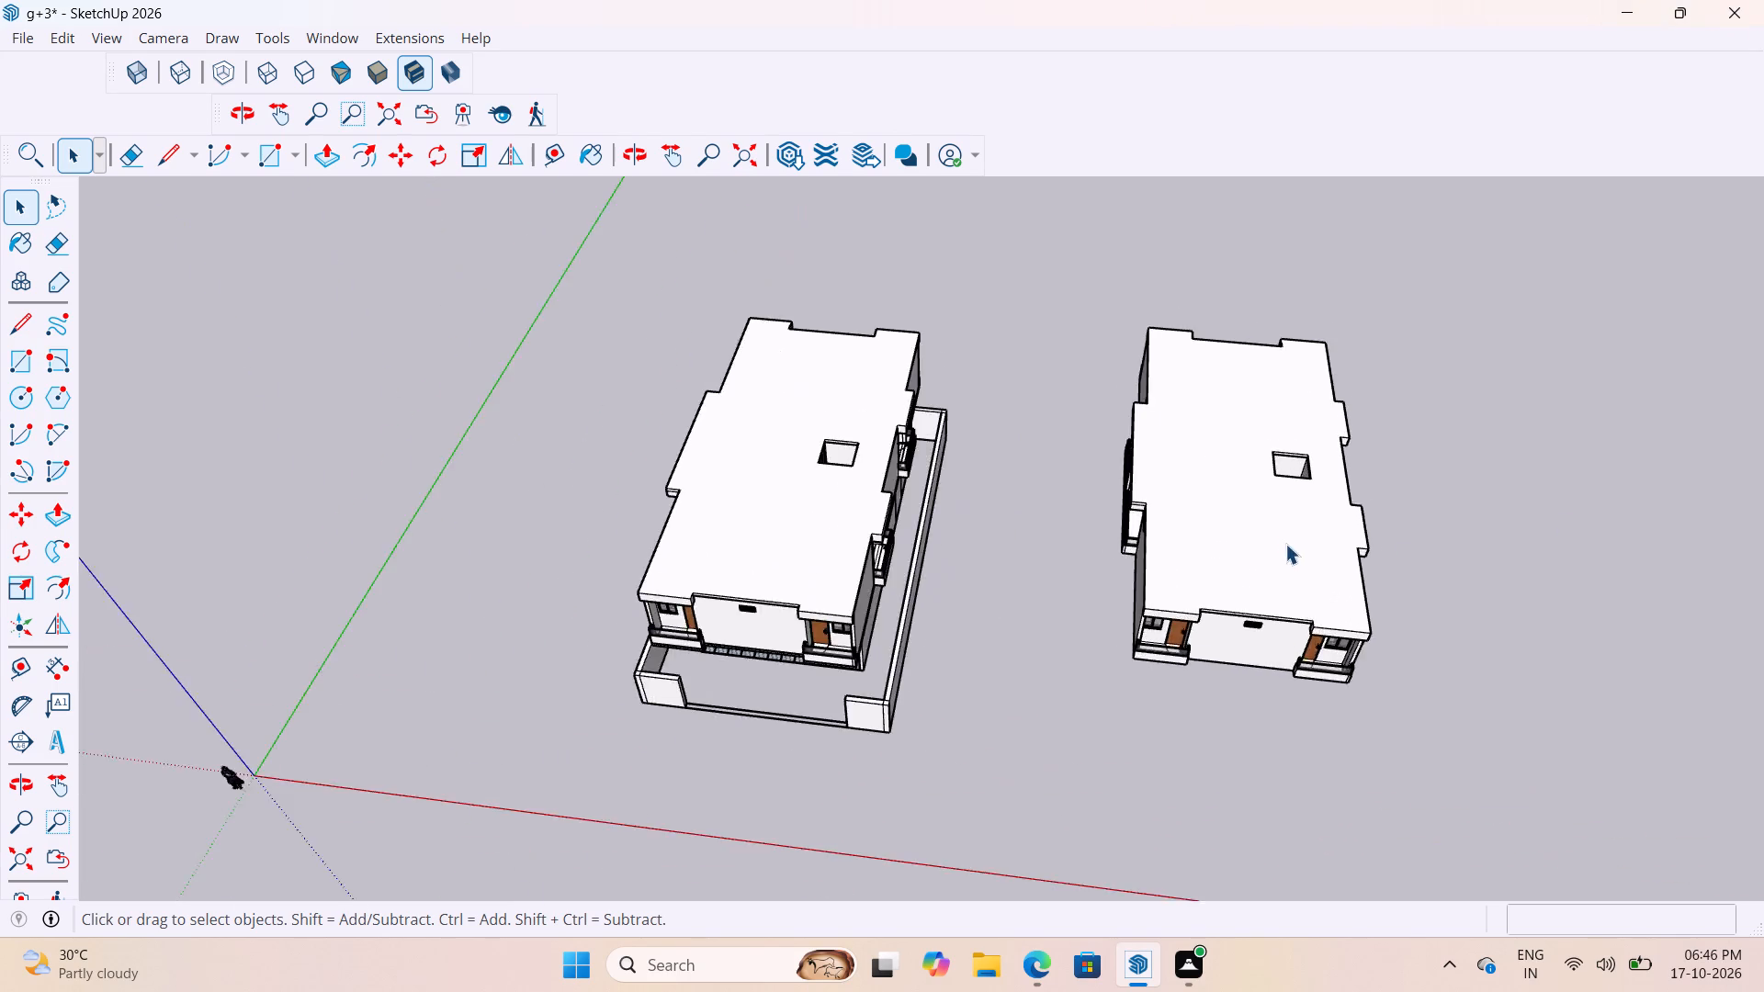
scroll(1285, 544, "up", 5)
scroll(1242, 487, "down", 3)
scroll(1153, 497, "down", 6)
middle_click_drag(1182, 532, 1196, 580)
scroll(1205, 626, "up", 8)
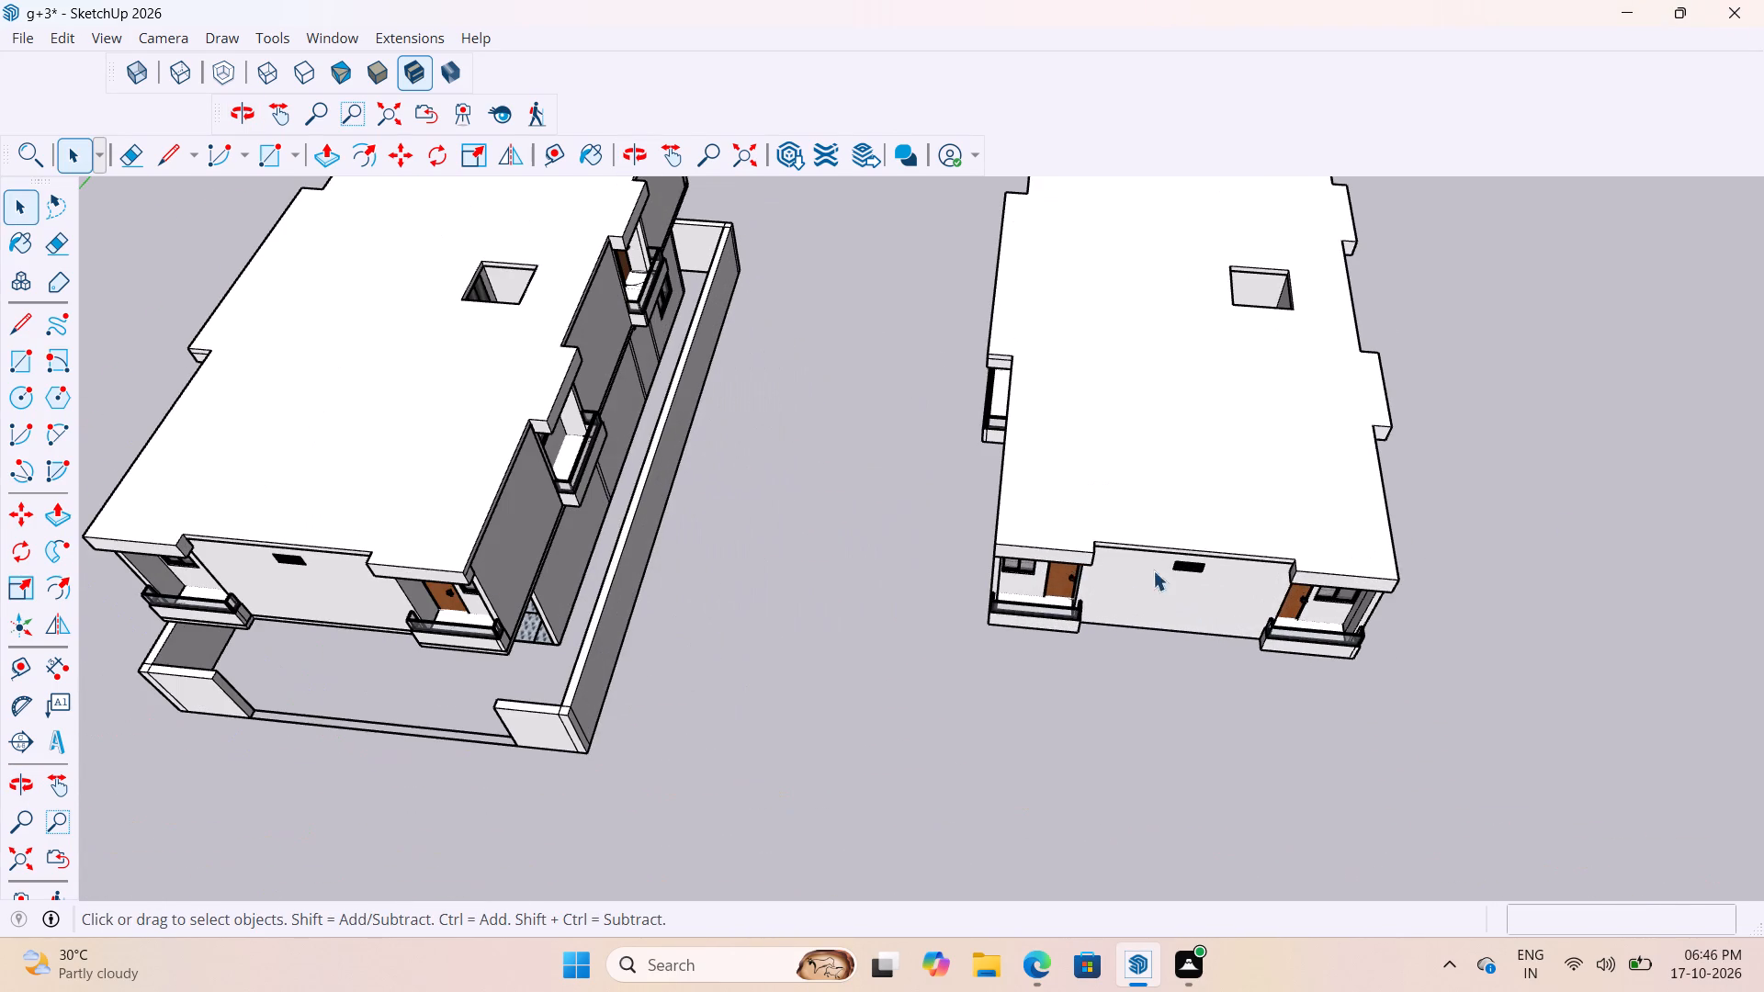
scroll(1008, 612, "up", 4)
scroll(989, 603, "down", 12)
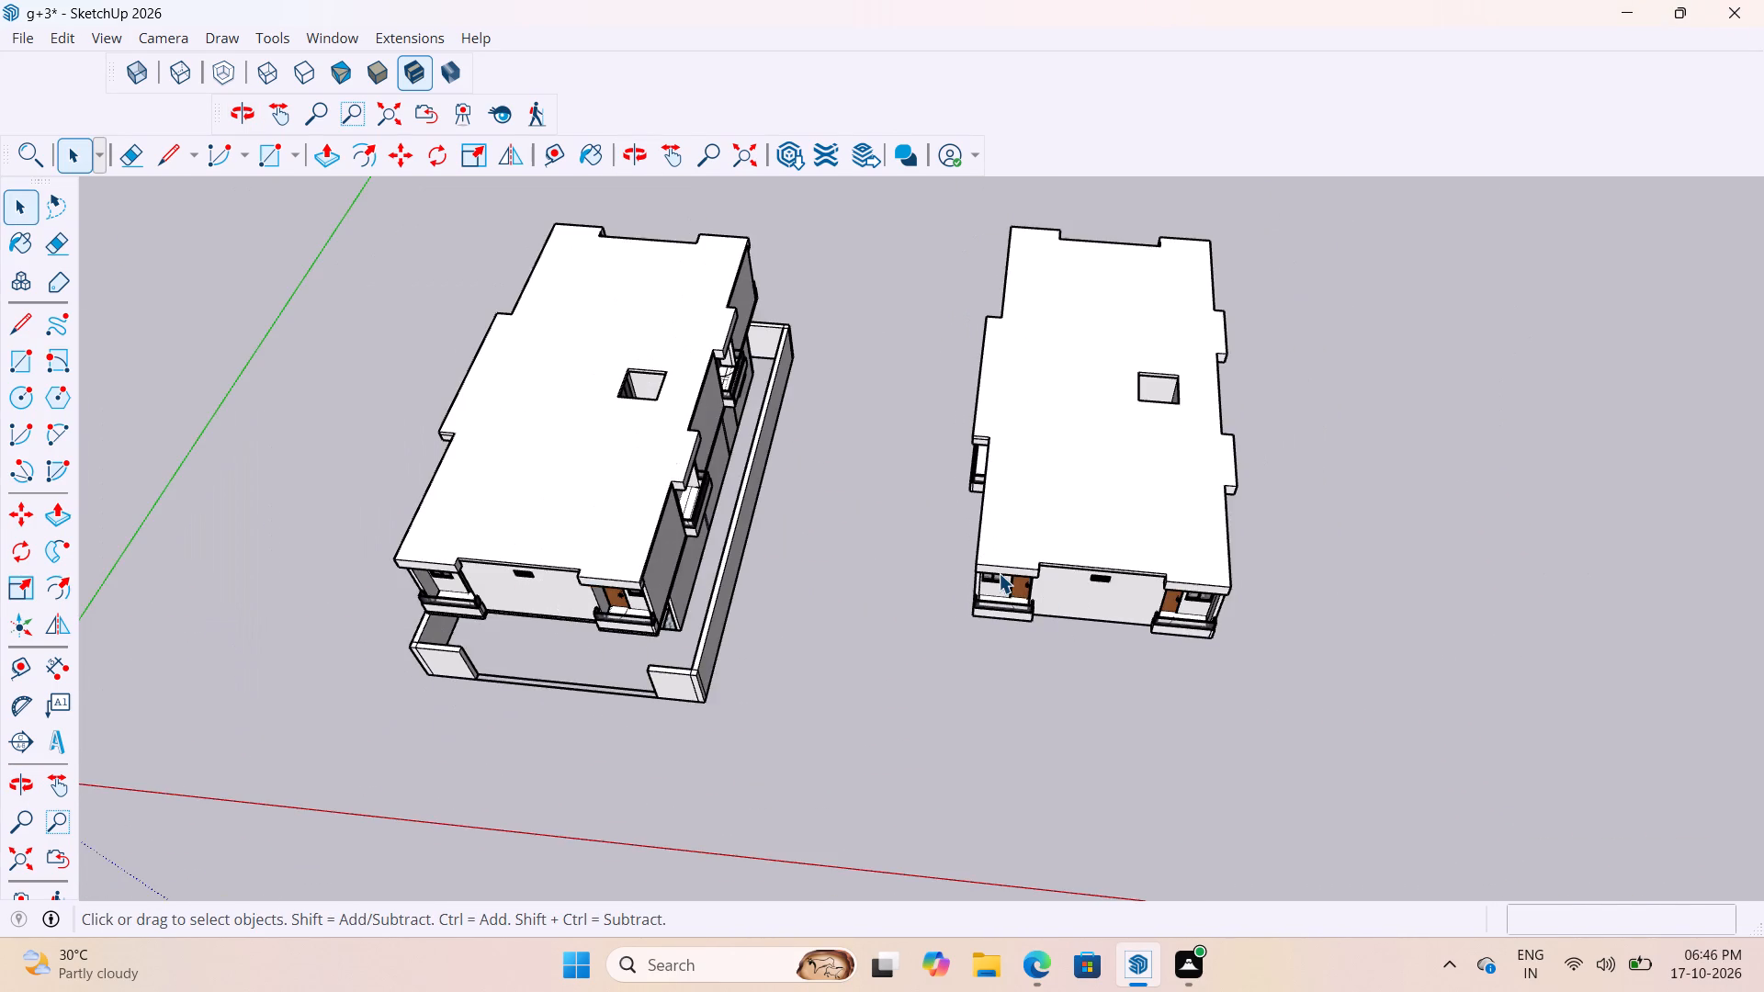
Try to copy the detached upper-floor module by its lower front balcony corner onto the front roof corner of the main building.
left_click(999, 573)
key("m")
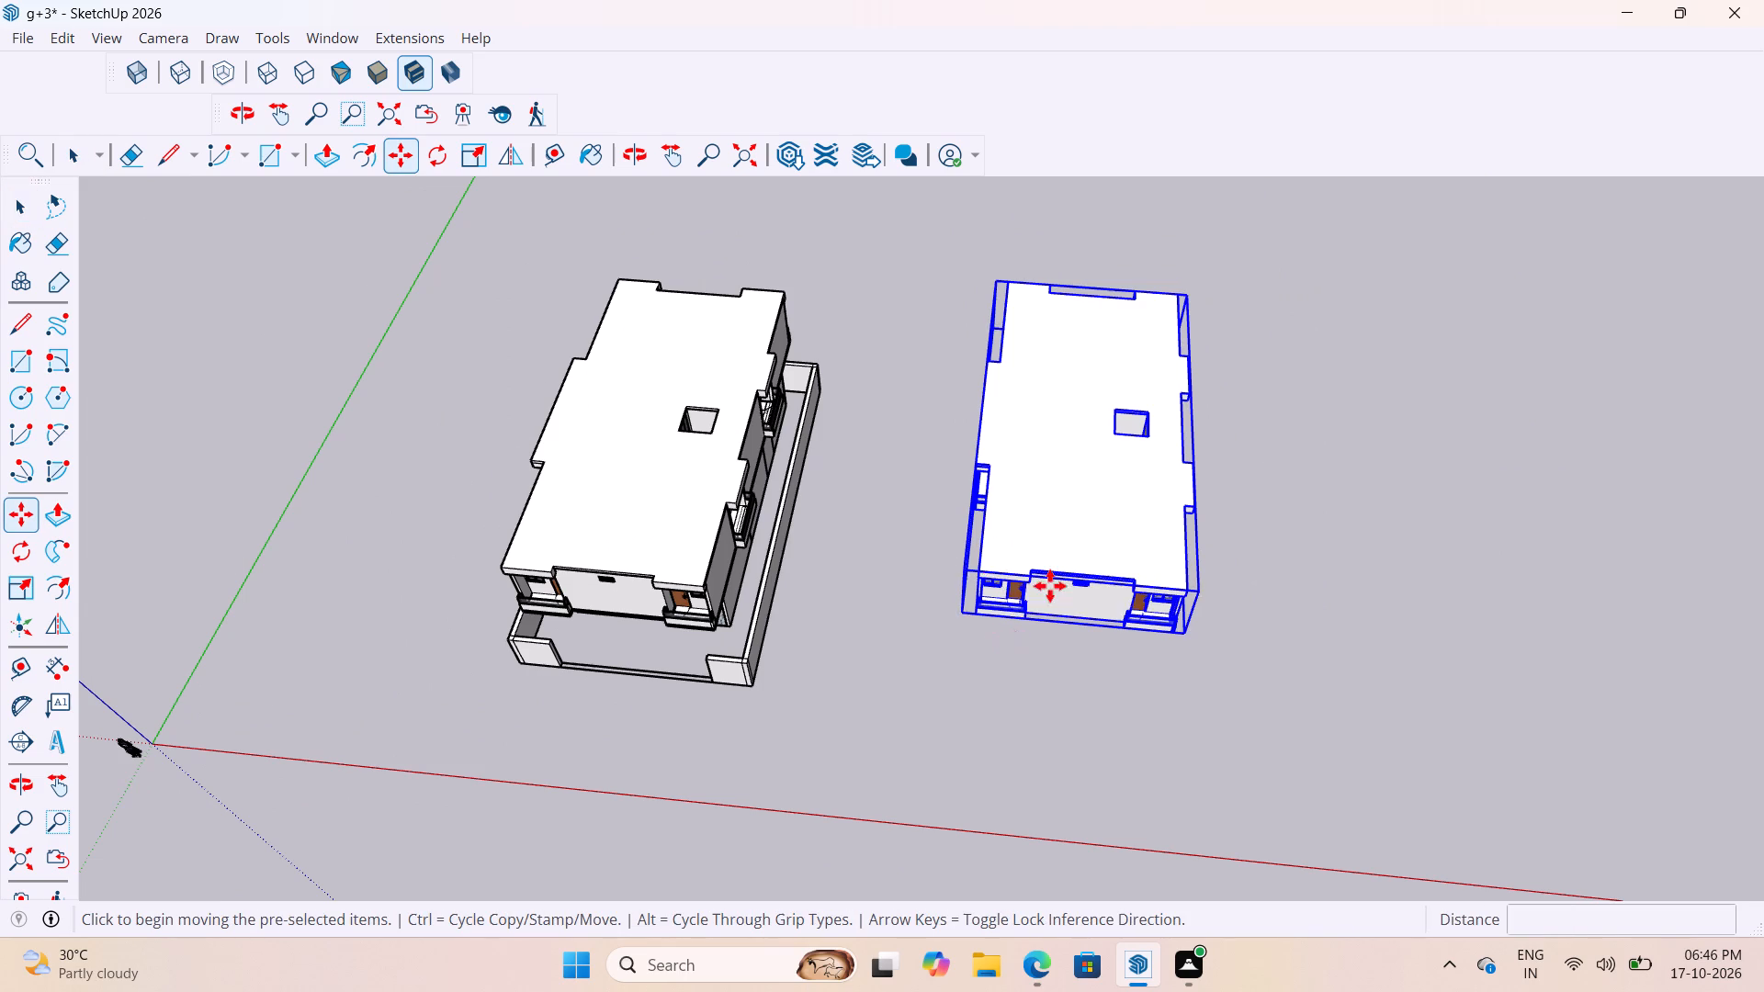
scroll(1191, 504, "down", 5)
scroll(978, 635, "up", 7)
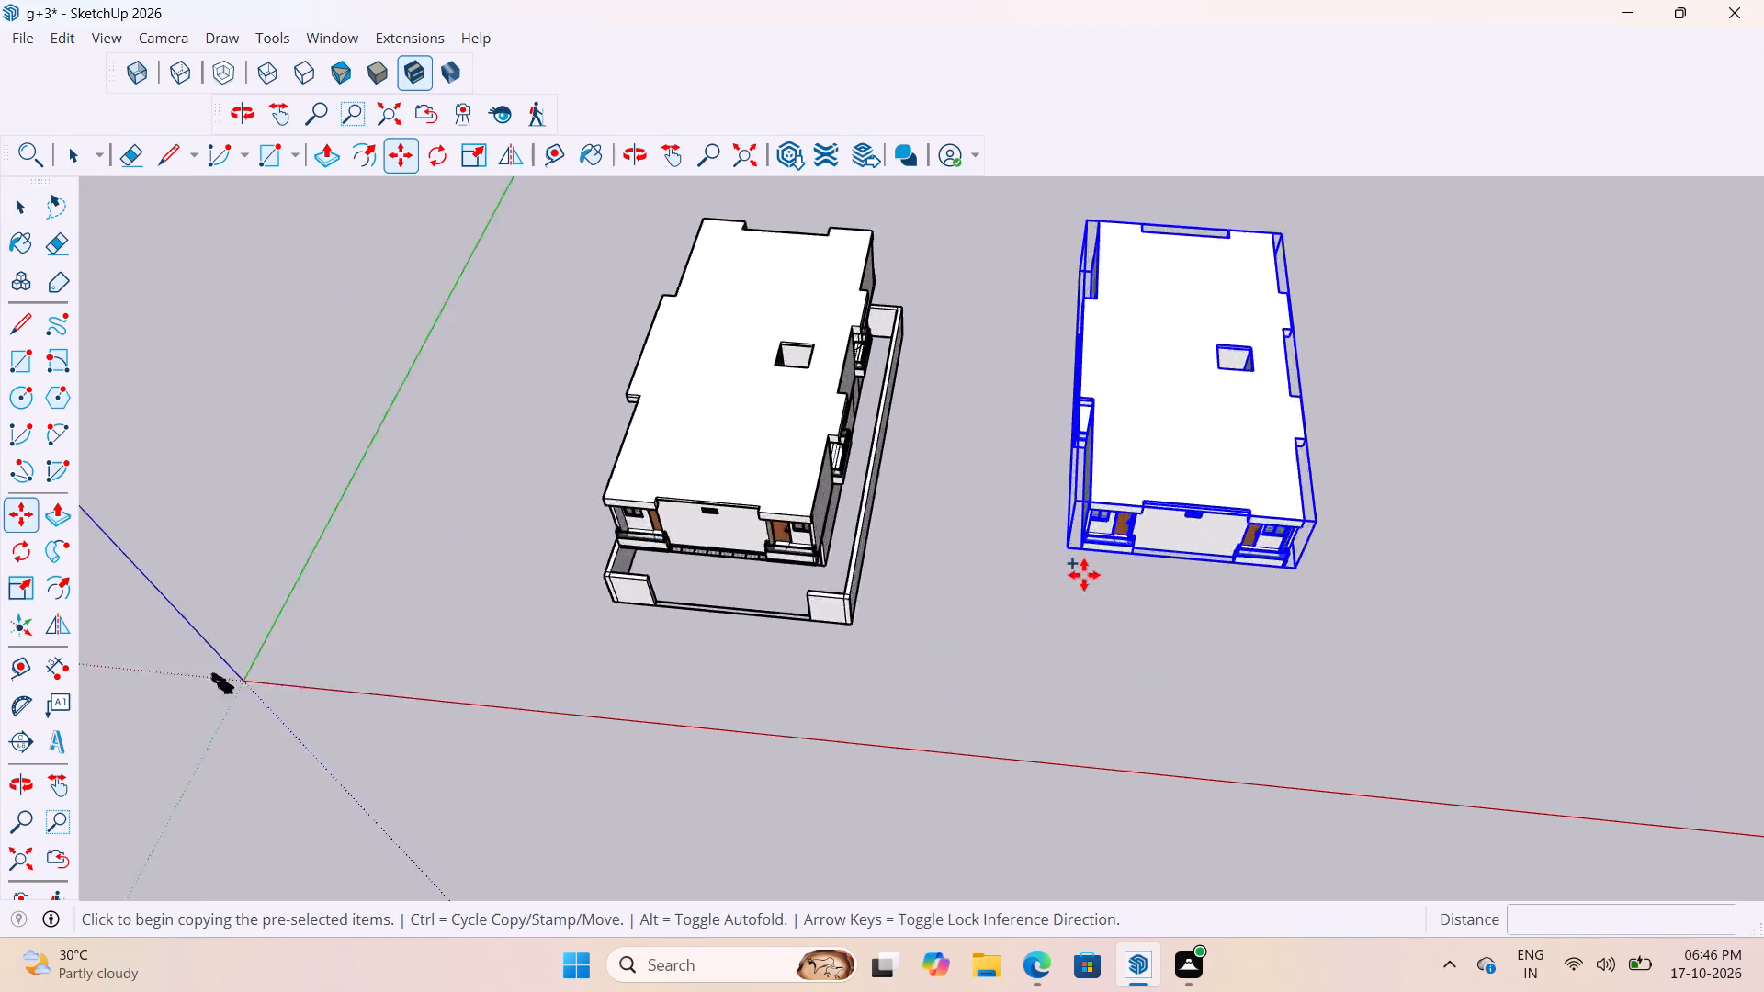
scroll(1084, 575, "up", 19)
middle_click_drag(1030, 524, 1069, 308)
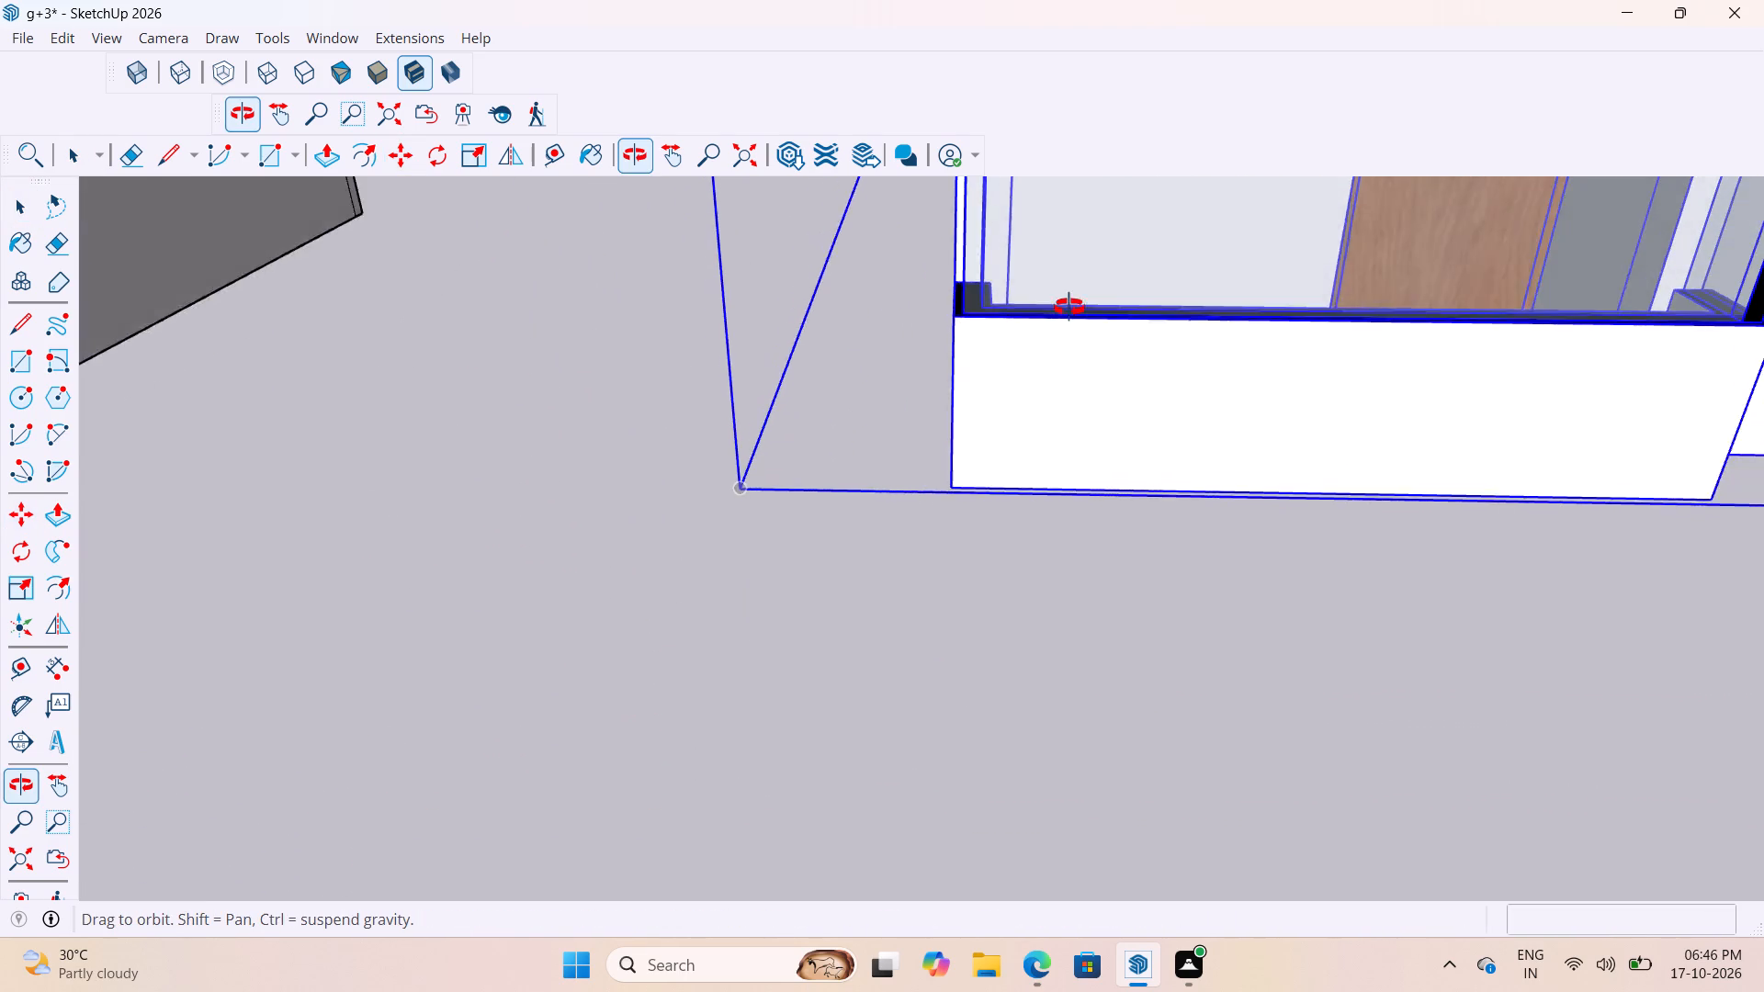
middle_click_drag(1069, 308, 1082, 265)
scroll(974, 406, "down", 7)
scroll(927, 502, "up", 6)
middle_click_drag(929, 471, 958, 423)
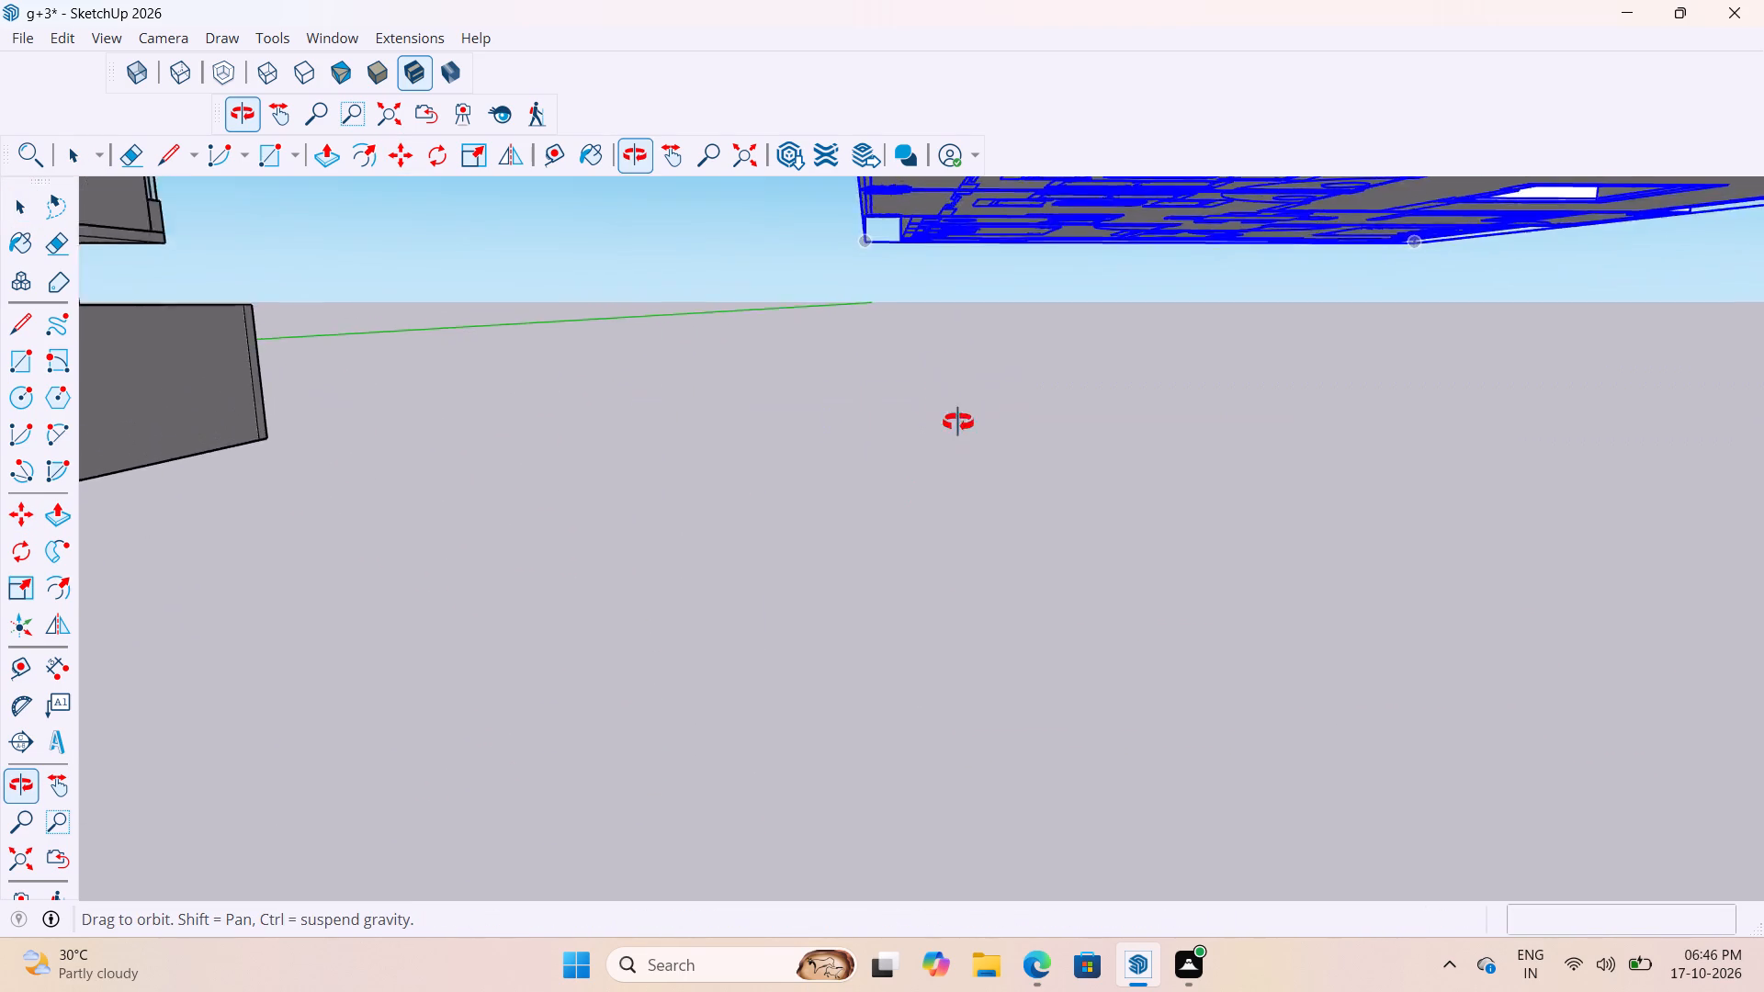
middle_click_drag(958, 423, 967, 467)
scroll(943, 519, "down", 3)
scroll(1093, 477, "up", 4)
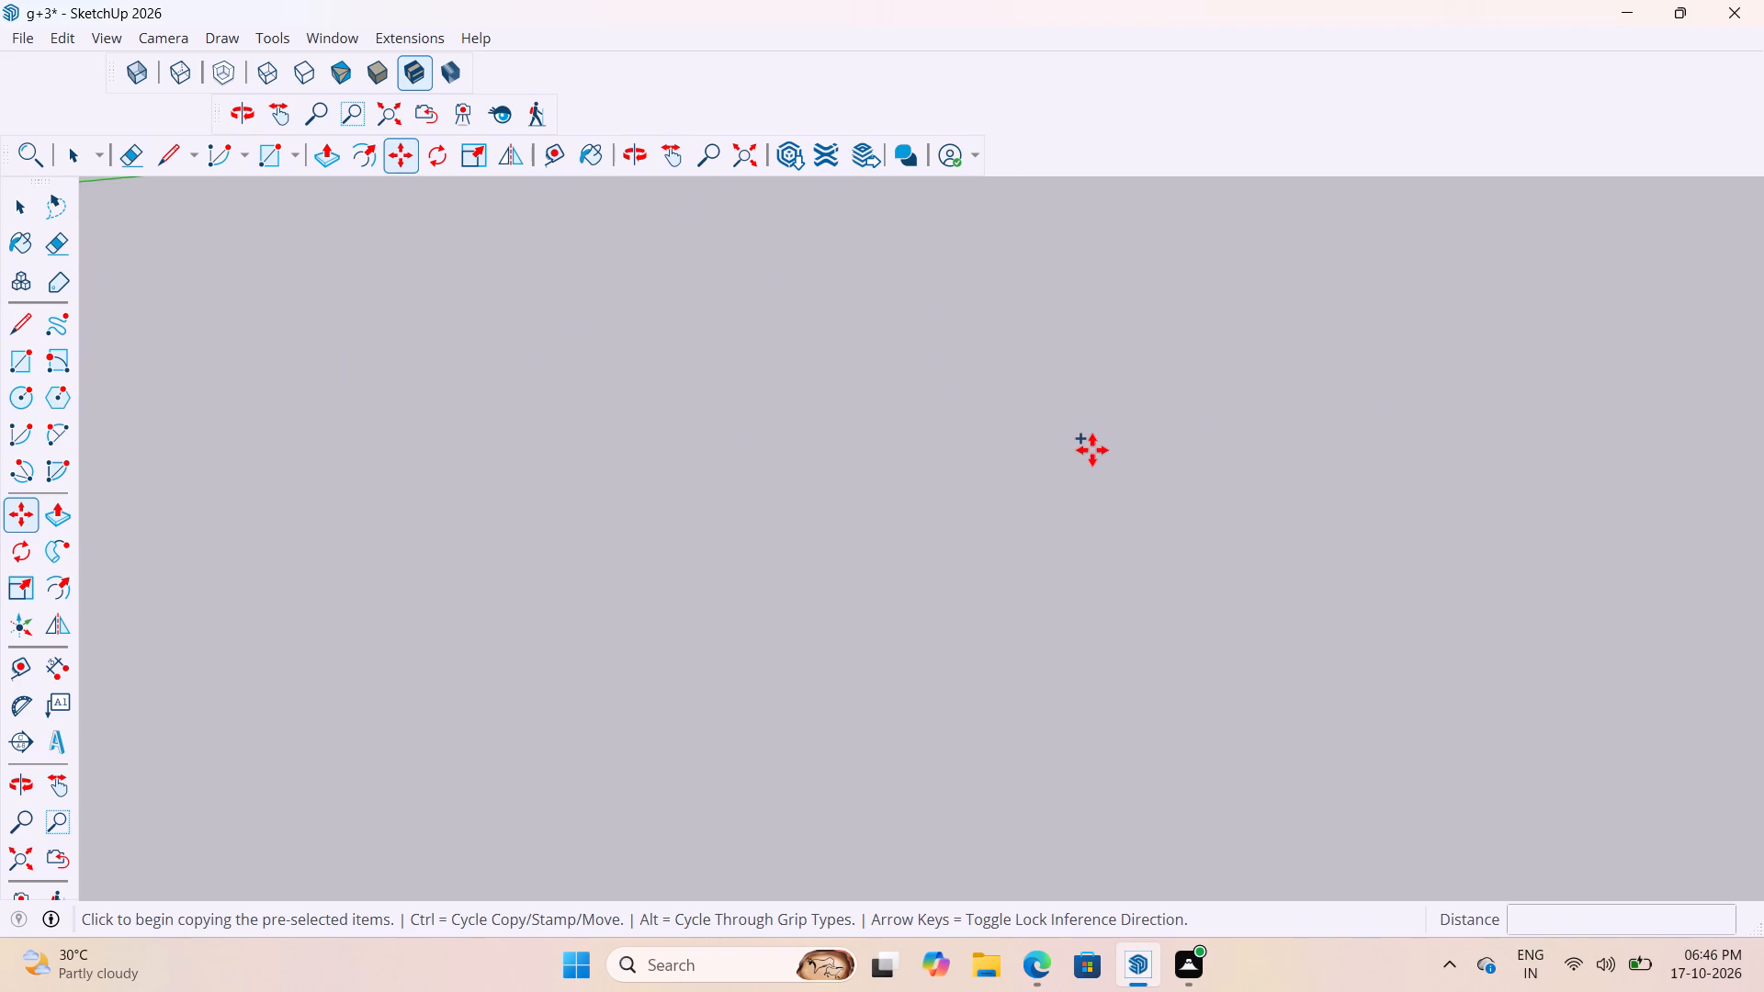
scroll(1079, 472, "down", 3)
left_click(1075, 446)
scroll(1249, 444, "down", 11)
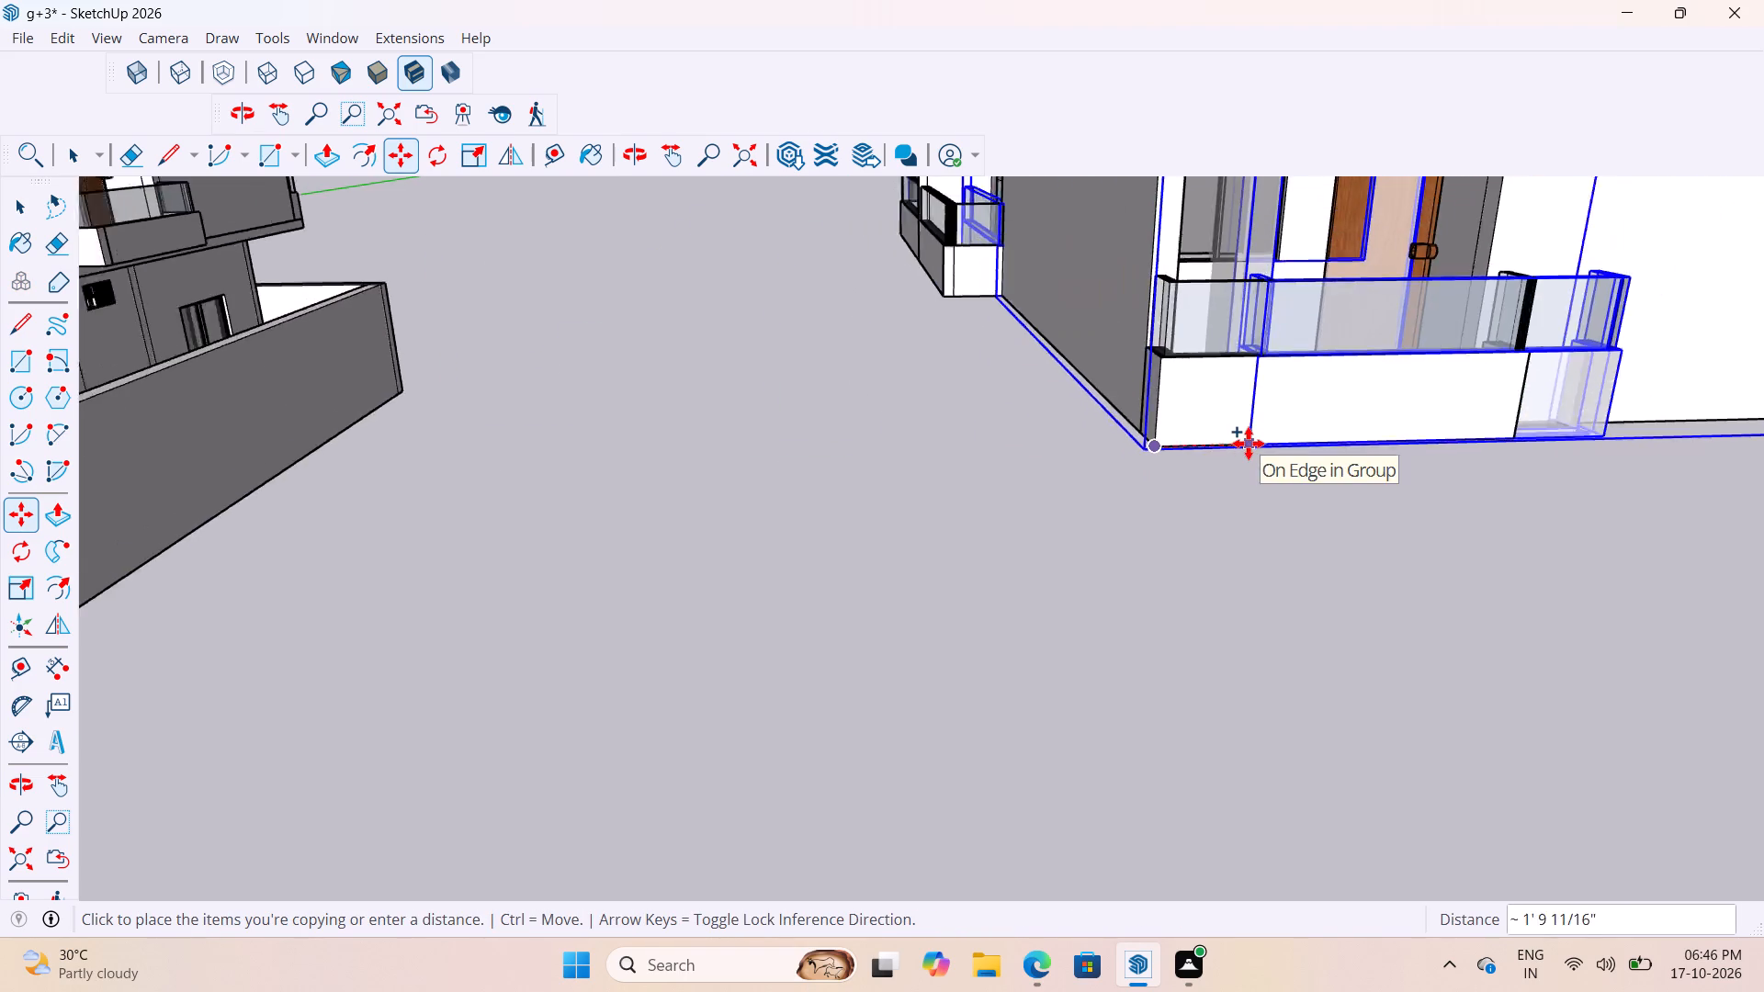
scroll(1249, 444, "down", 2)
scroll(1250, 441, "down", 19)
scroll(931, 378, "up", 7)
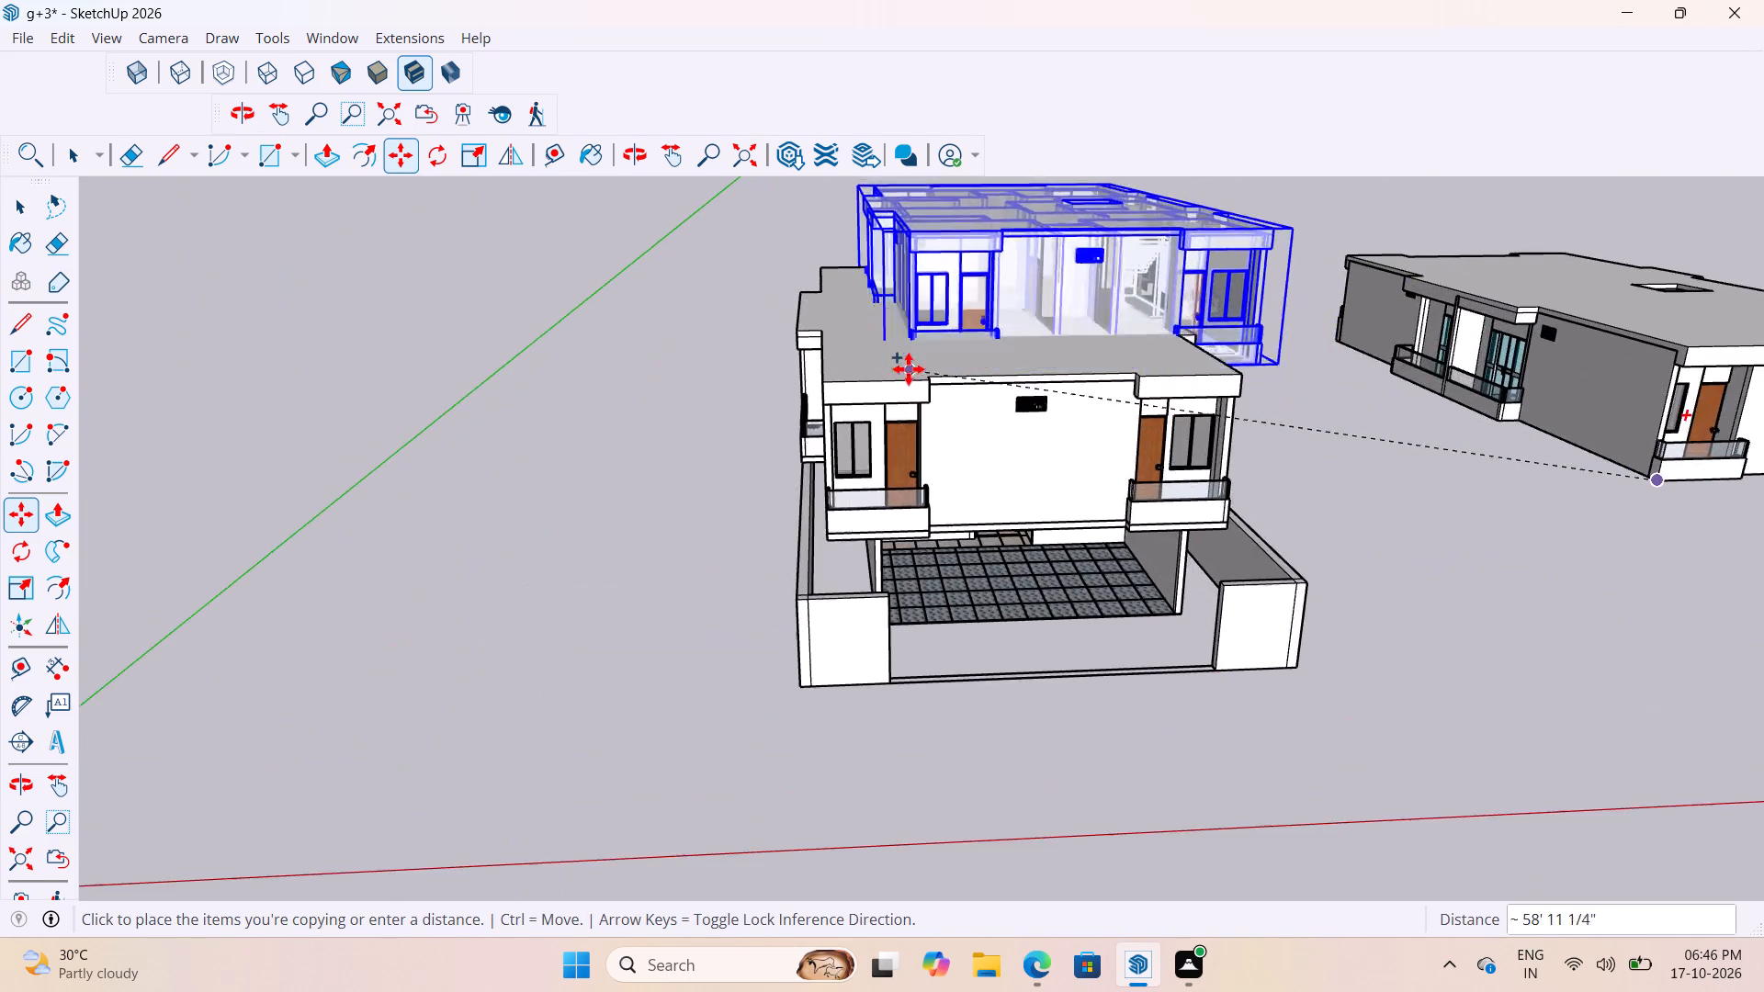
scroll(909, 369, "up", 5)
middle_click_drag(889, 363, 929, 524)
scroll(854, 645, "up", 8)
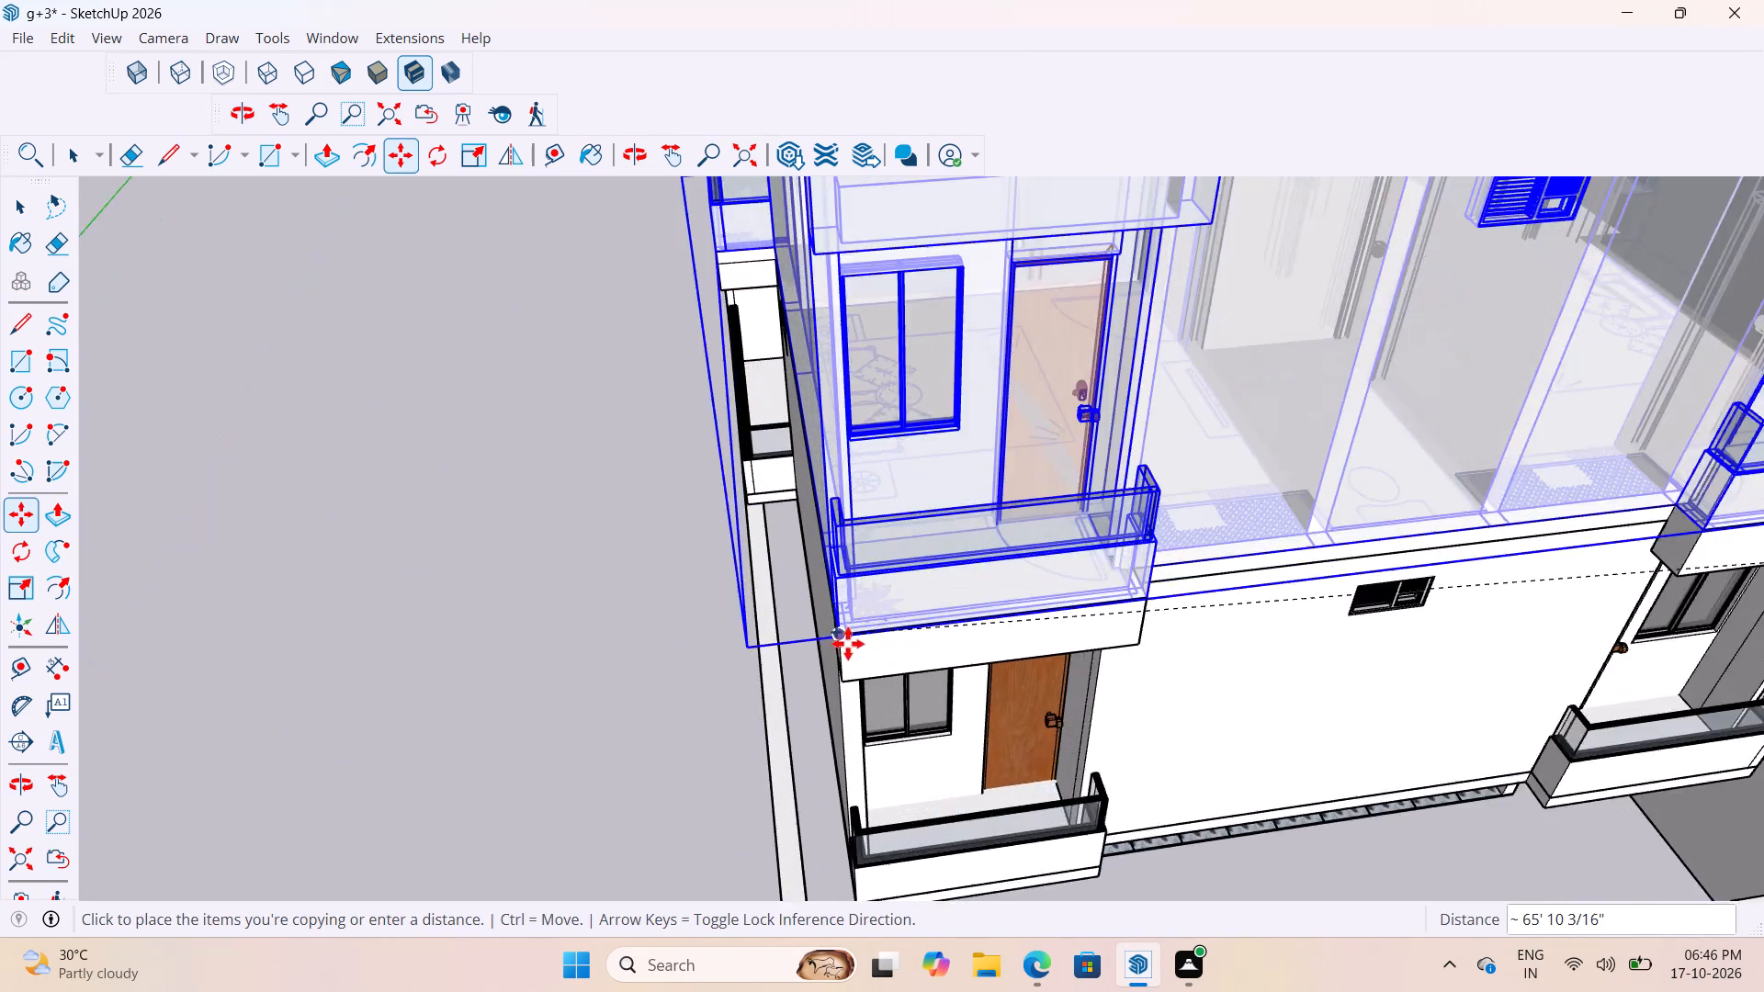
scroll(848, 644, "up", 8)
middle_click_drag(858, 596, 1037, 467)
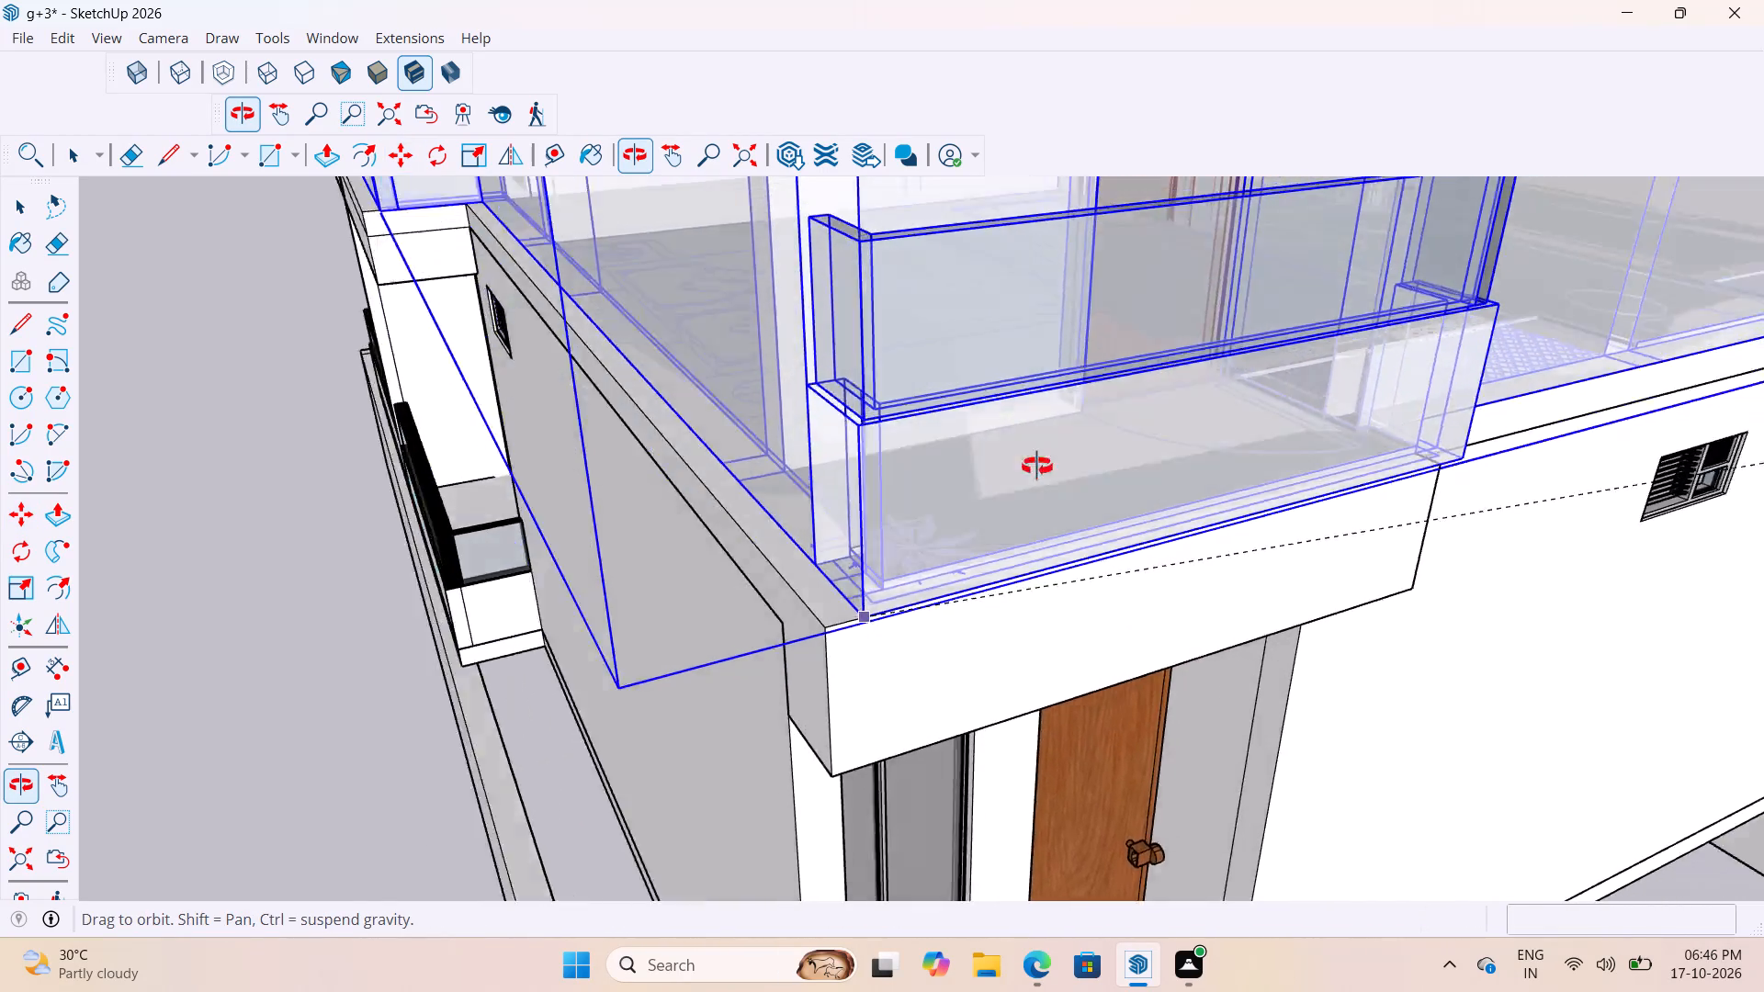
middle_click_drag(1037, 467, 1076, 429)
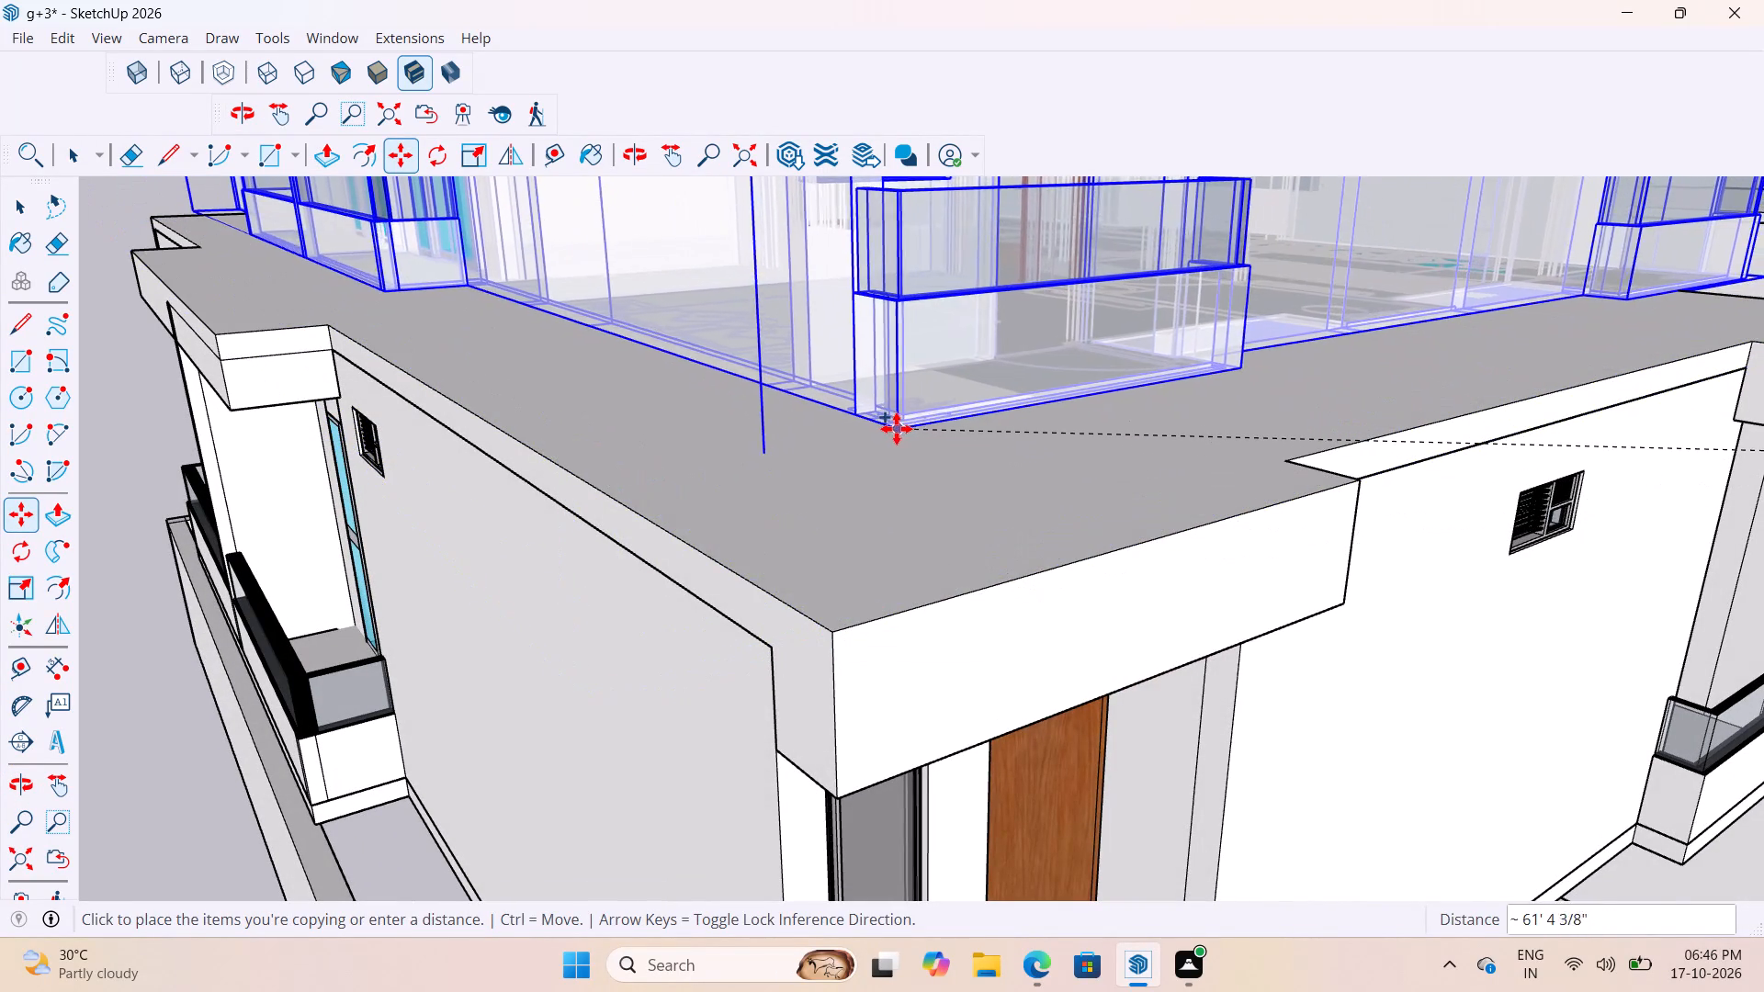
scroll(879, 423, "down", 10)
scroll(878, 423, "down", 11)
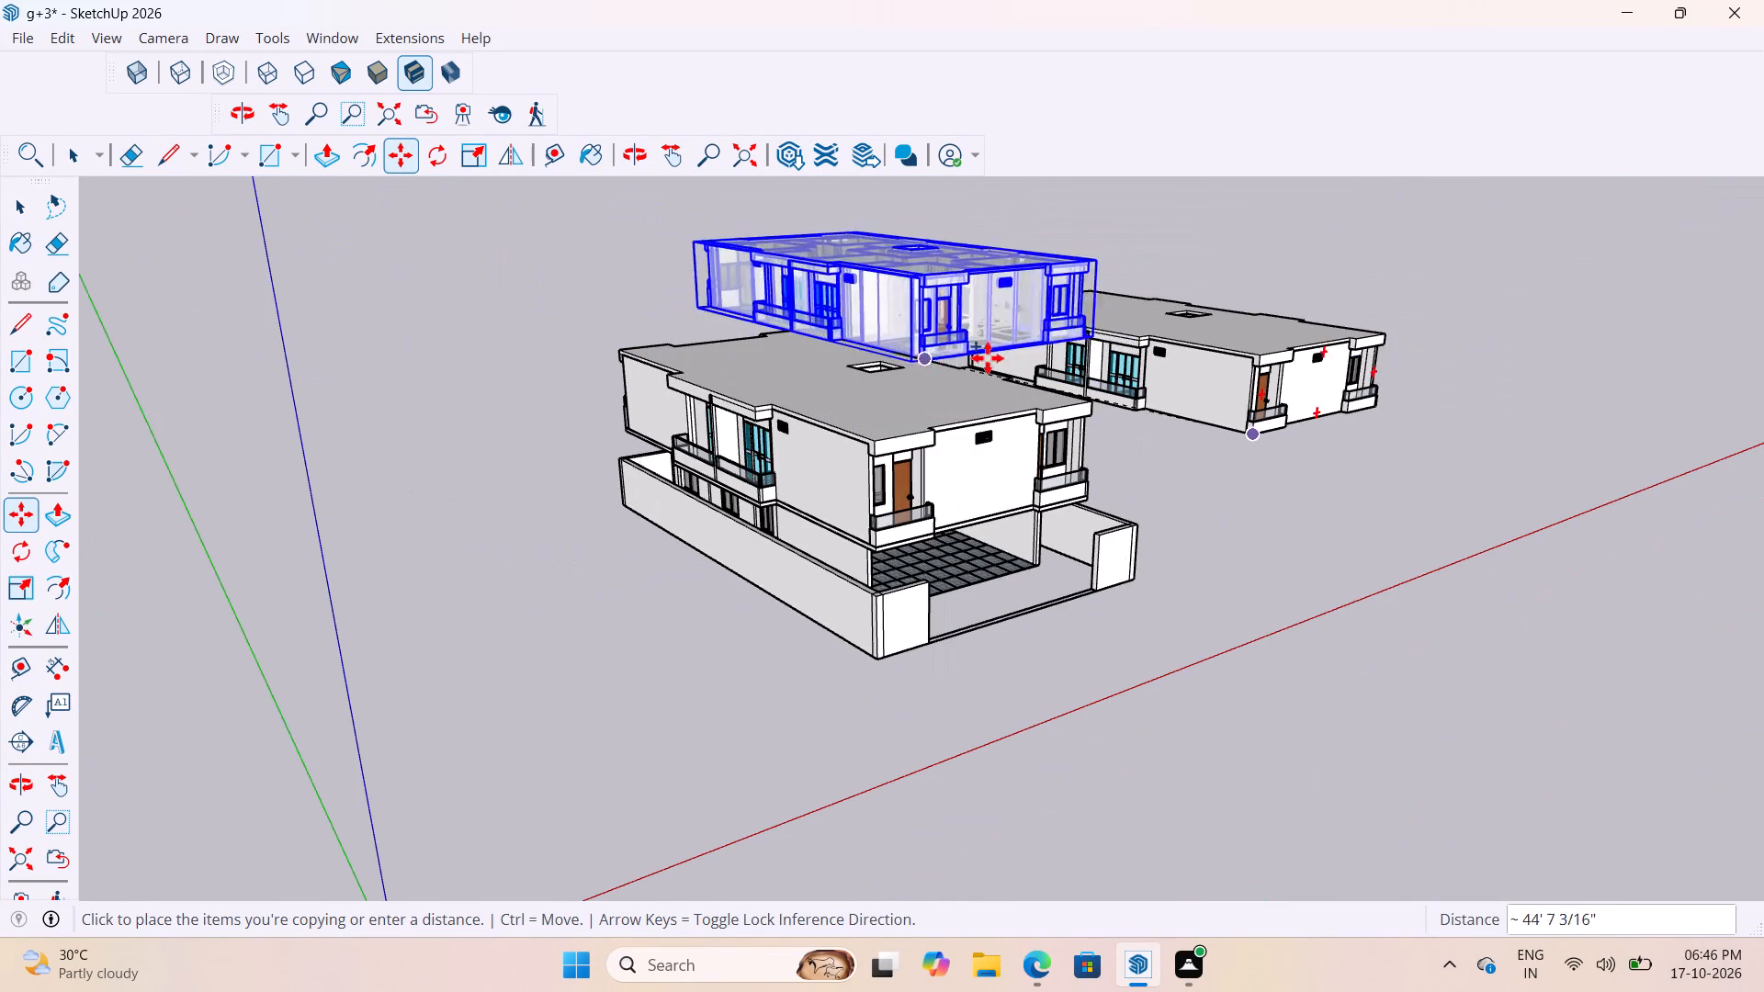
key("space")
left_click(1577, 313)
Inside the stacked upper-floor group, copy the roof slab by its lower front corner to open space beyond the detached module, and close the group.
scroll(1031, 514, "up", 6)
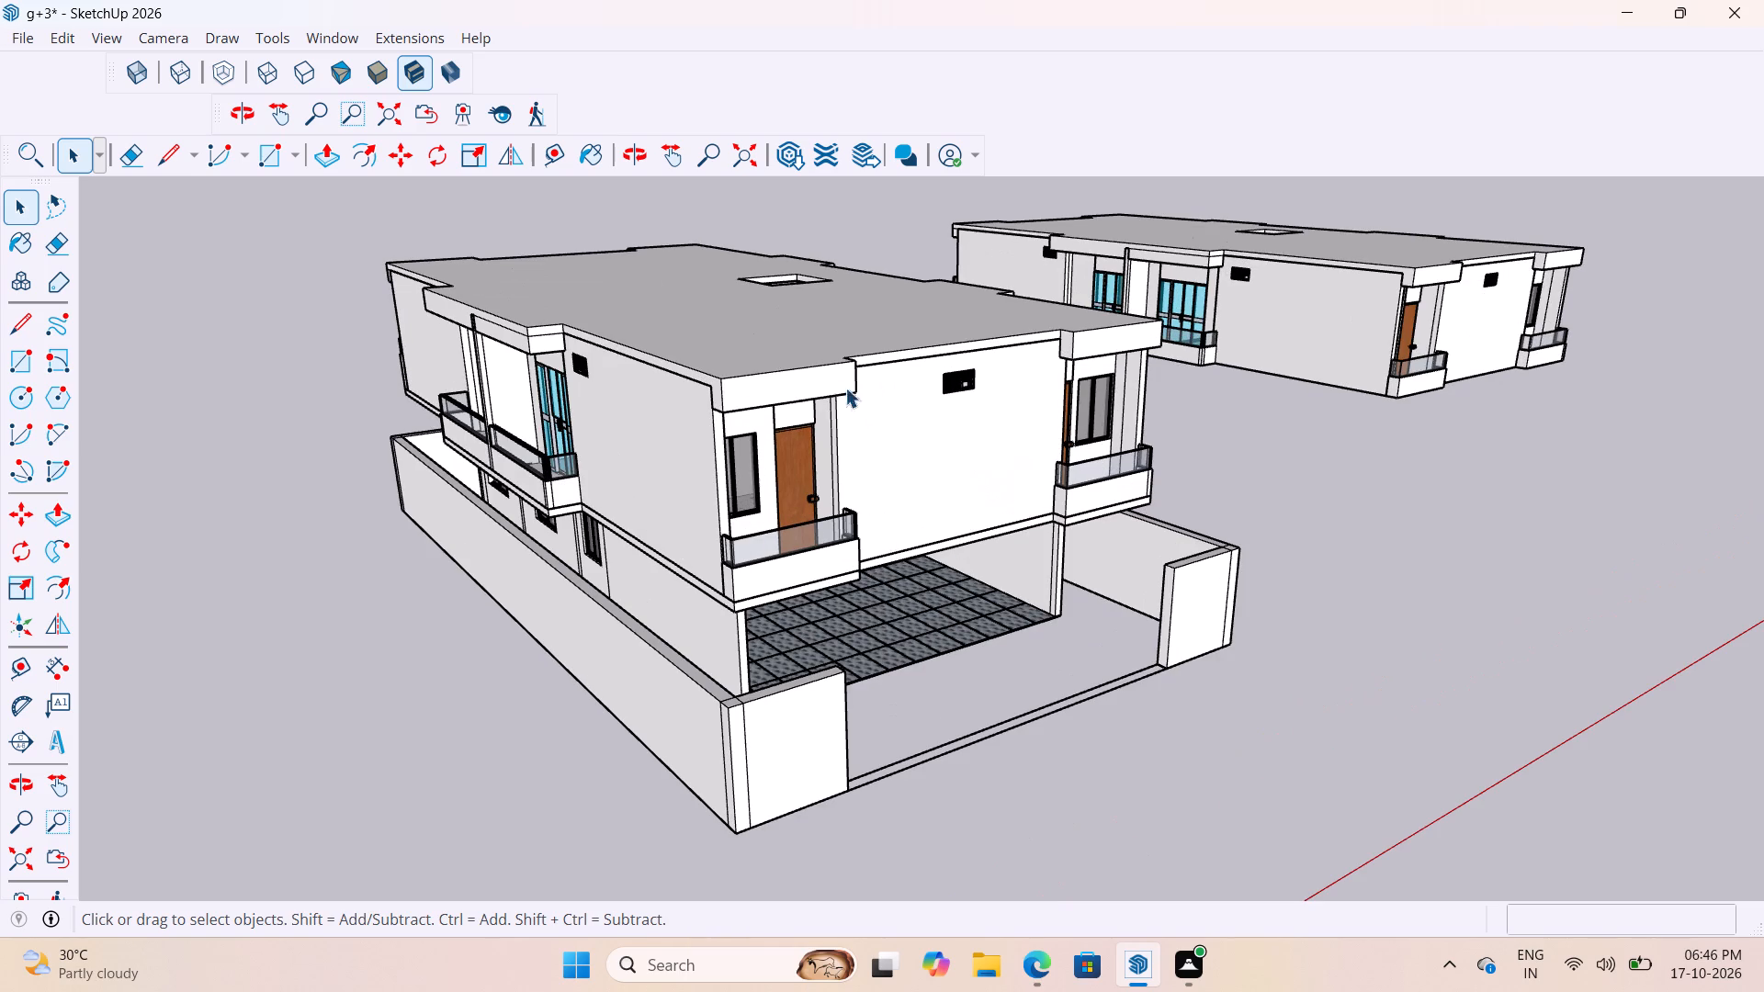
left_click(809, 376)
scroll(806, 374, "up", 4)
double_click(806, 374)
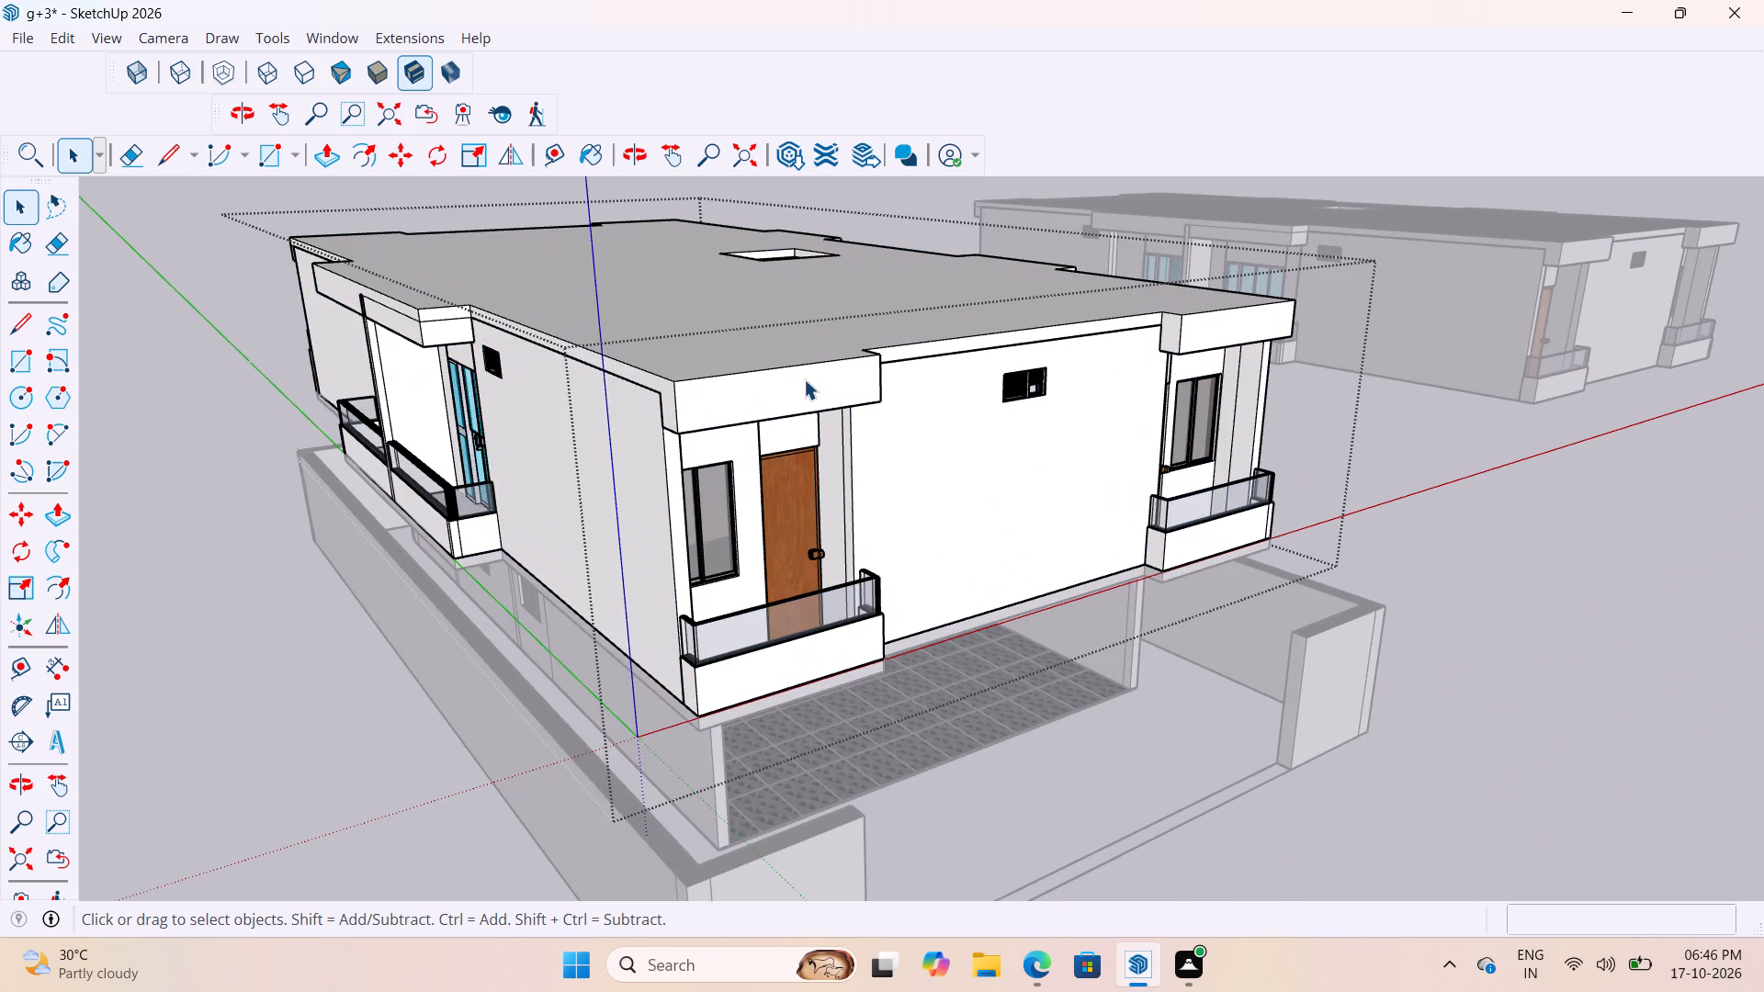
left_click(804, 379)
scroll(804, 381, "up", 2)
key("m")
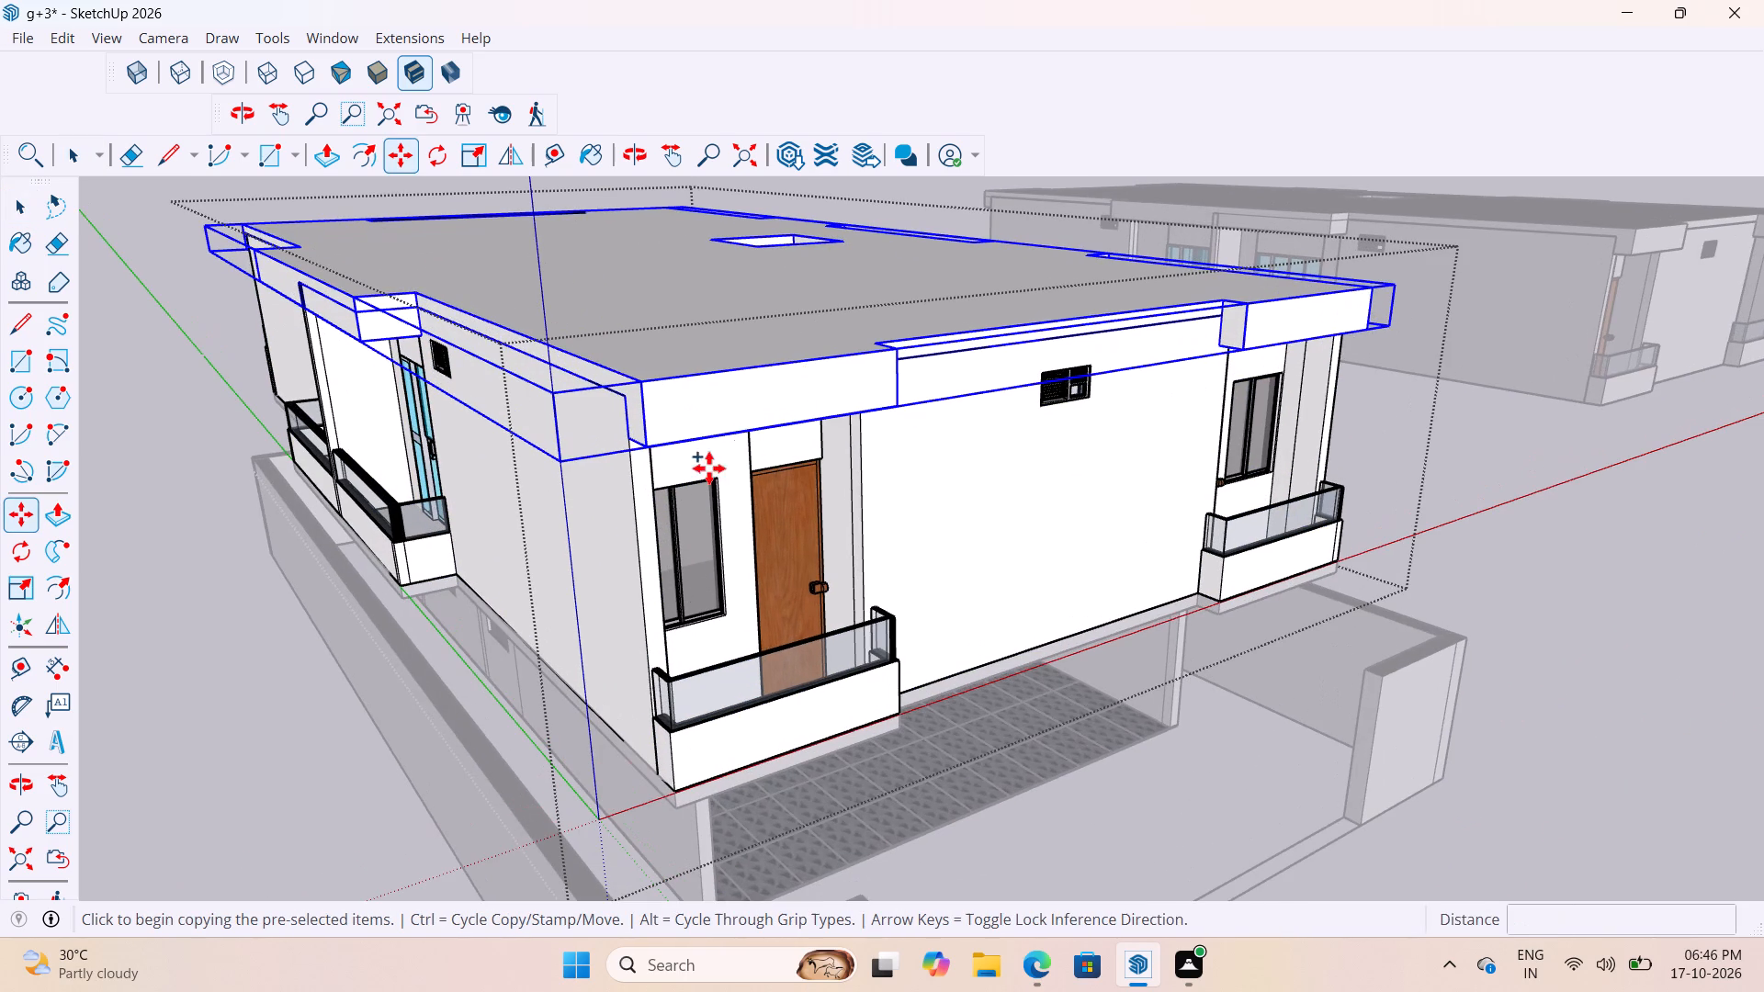
left_click(654, 447)
scroll(934, 358, "down", 12)
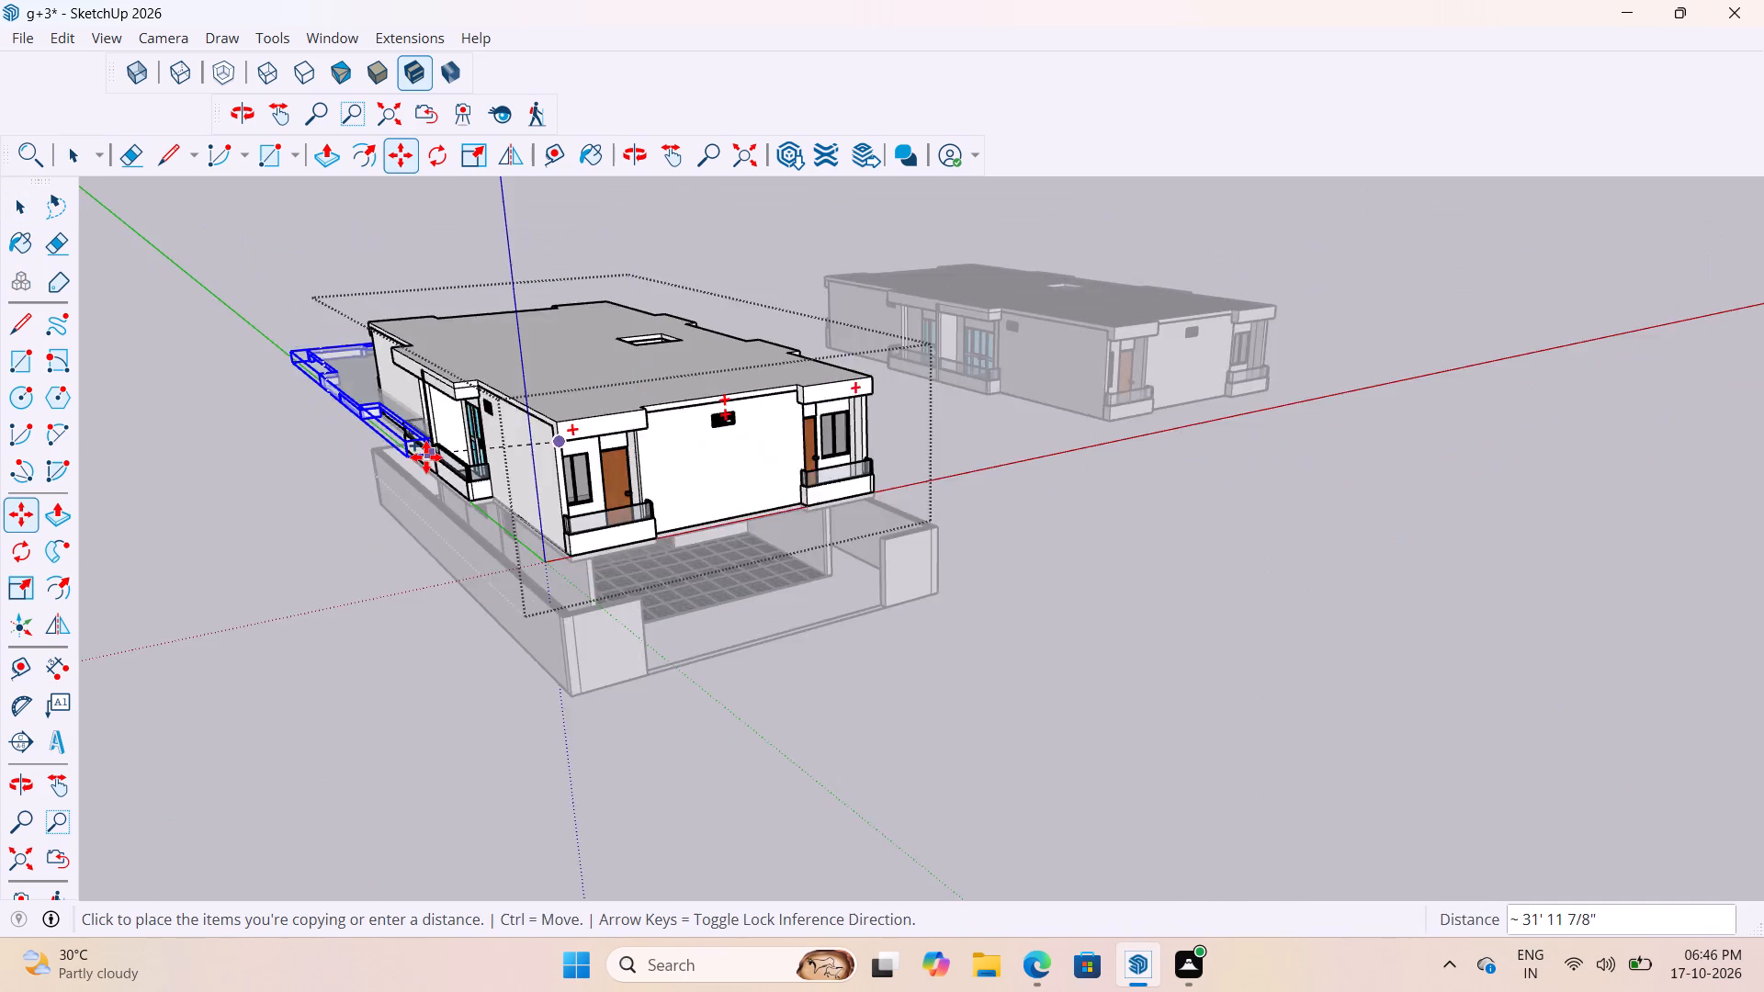
scroll(426, 457, "down", 7)
left_click(1079, 311)
key("space")
key("b")
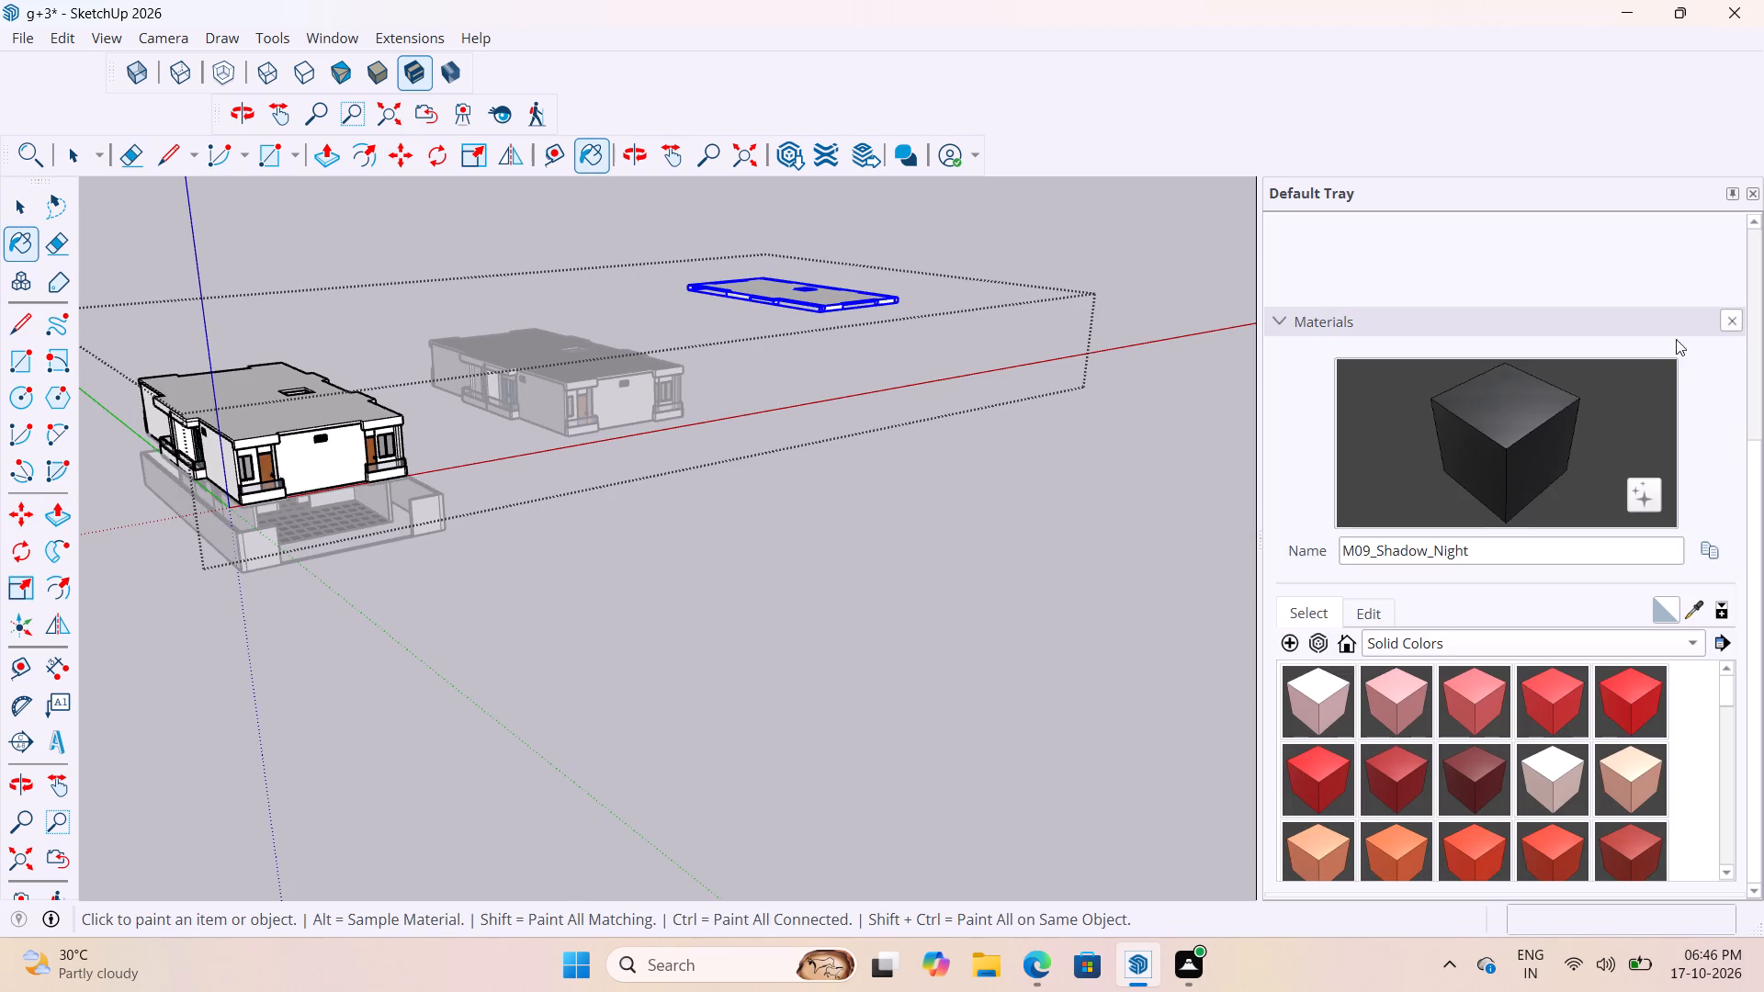
left_click(1756, 196)
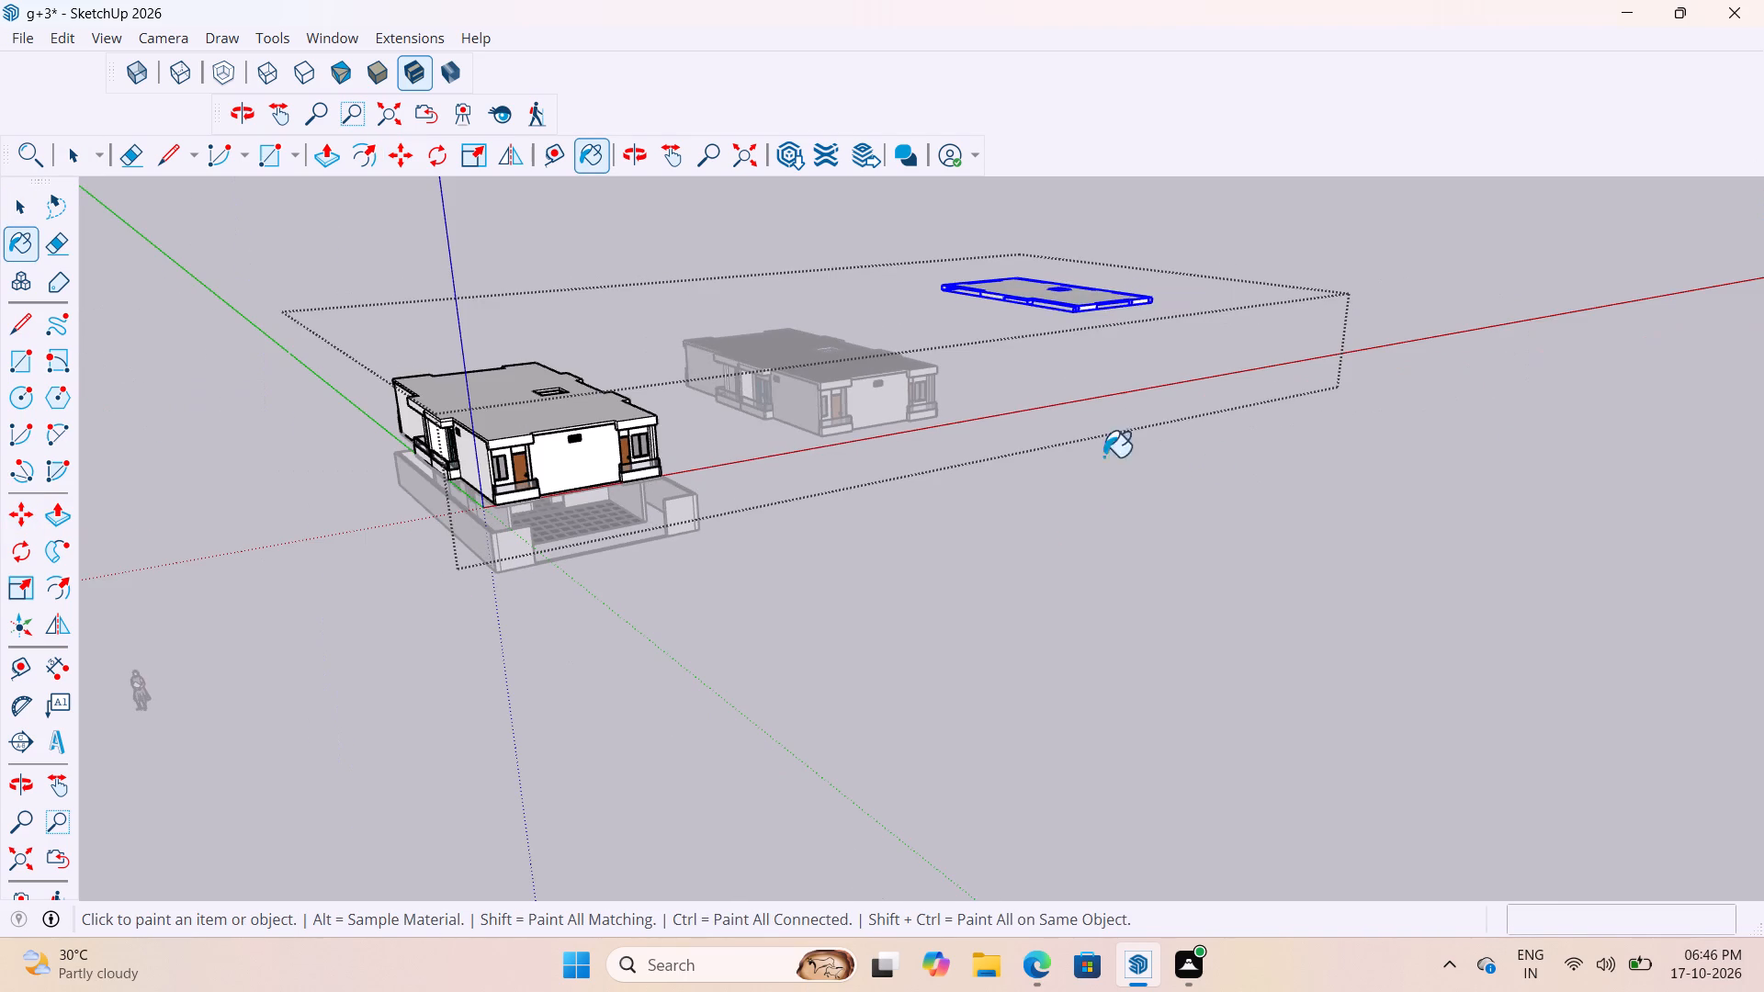
key("space")
key("space")
left_click(1366, 528)
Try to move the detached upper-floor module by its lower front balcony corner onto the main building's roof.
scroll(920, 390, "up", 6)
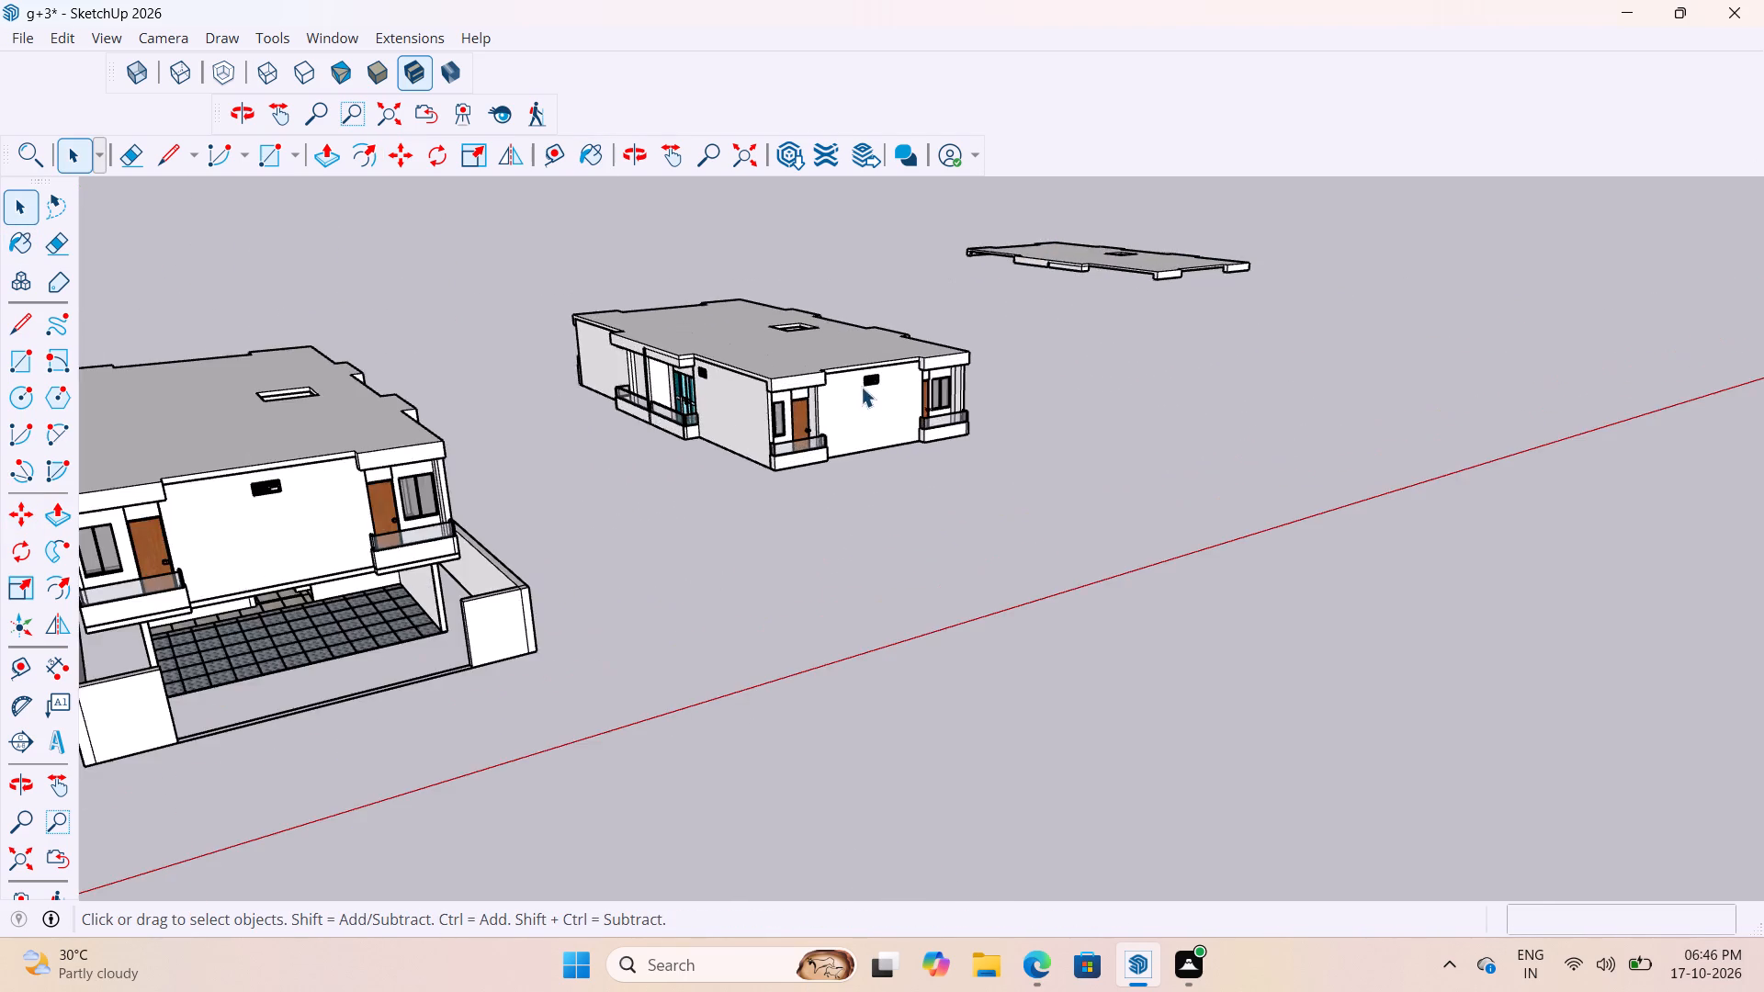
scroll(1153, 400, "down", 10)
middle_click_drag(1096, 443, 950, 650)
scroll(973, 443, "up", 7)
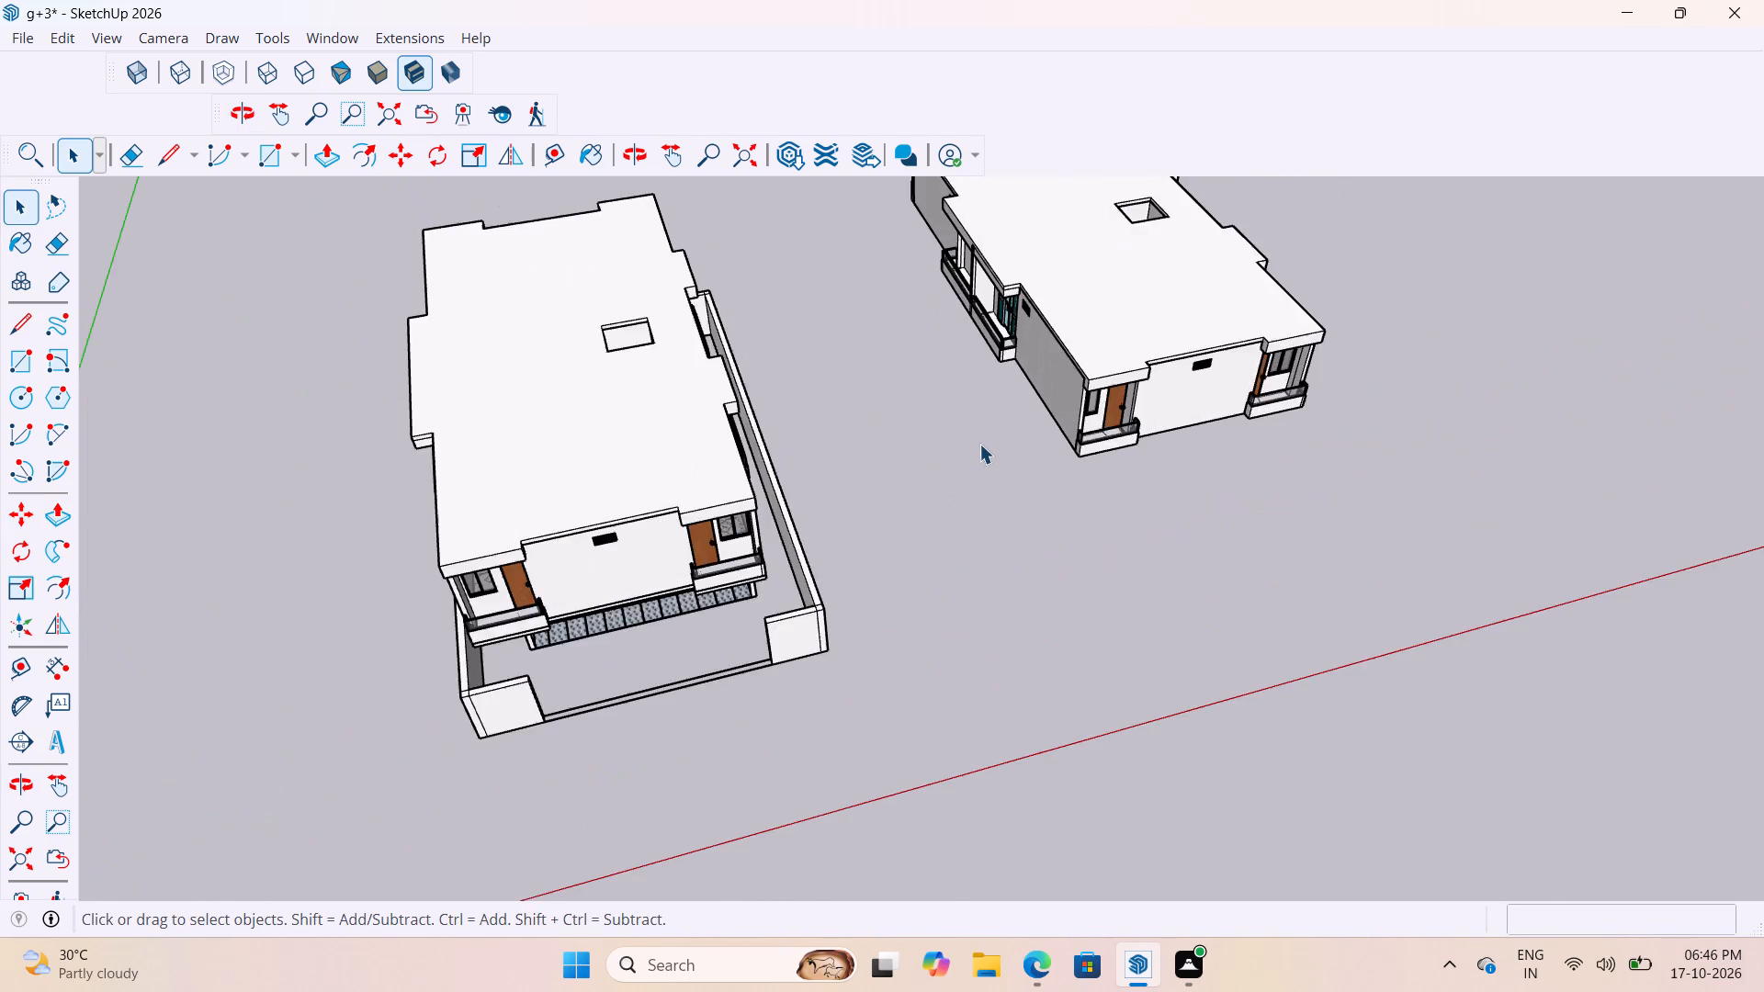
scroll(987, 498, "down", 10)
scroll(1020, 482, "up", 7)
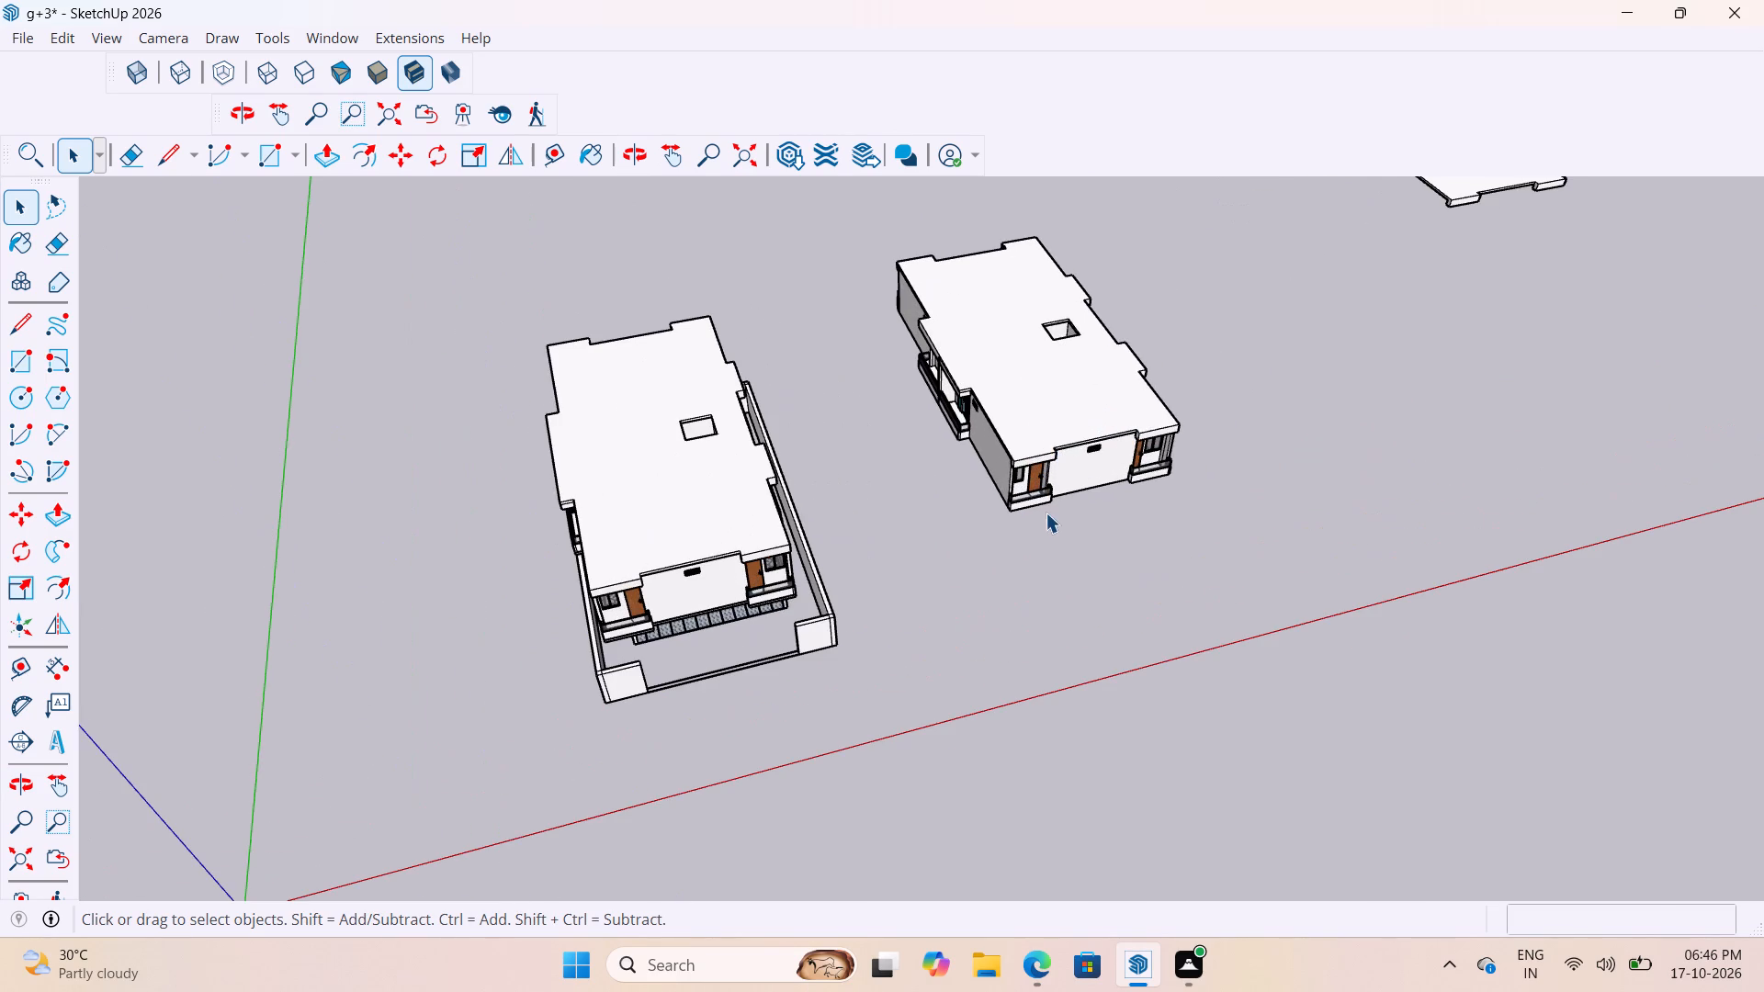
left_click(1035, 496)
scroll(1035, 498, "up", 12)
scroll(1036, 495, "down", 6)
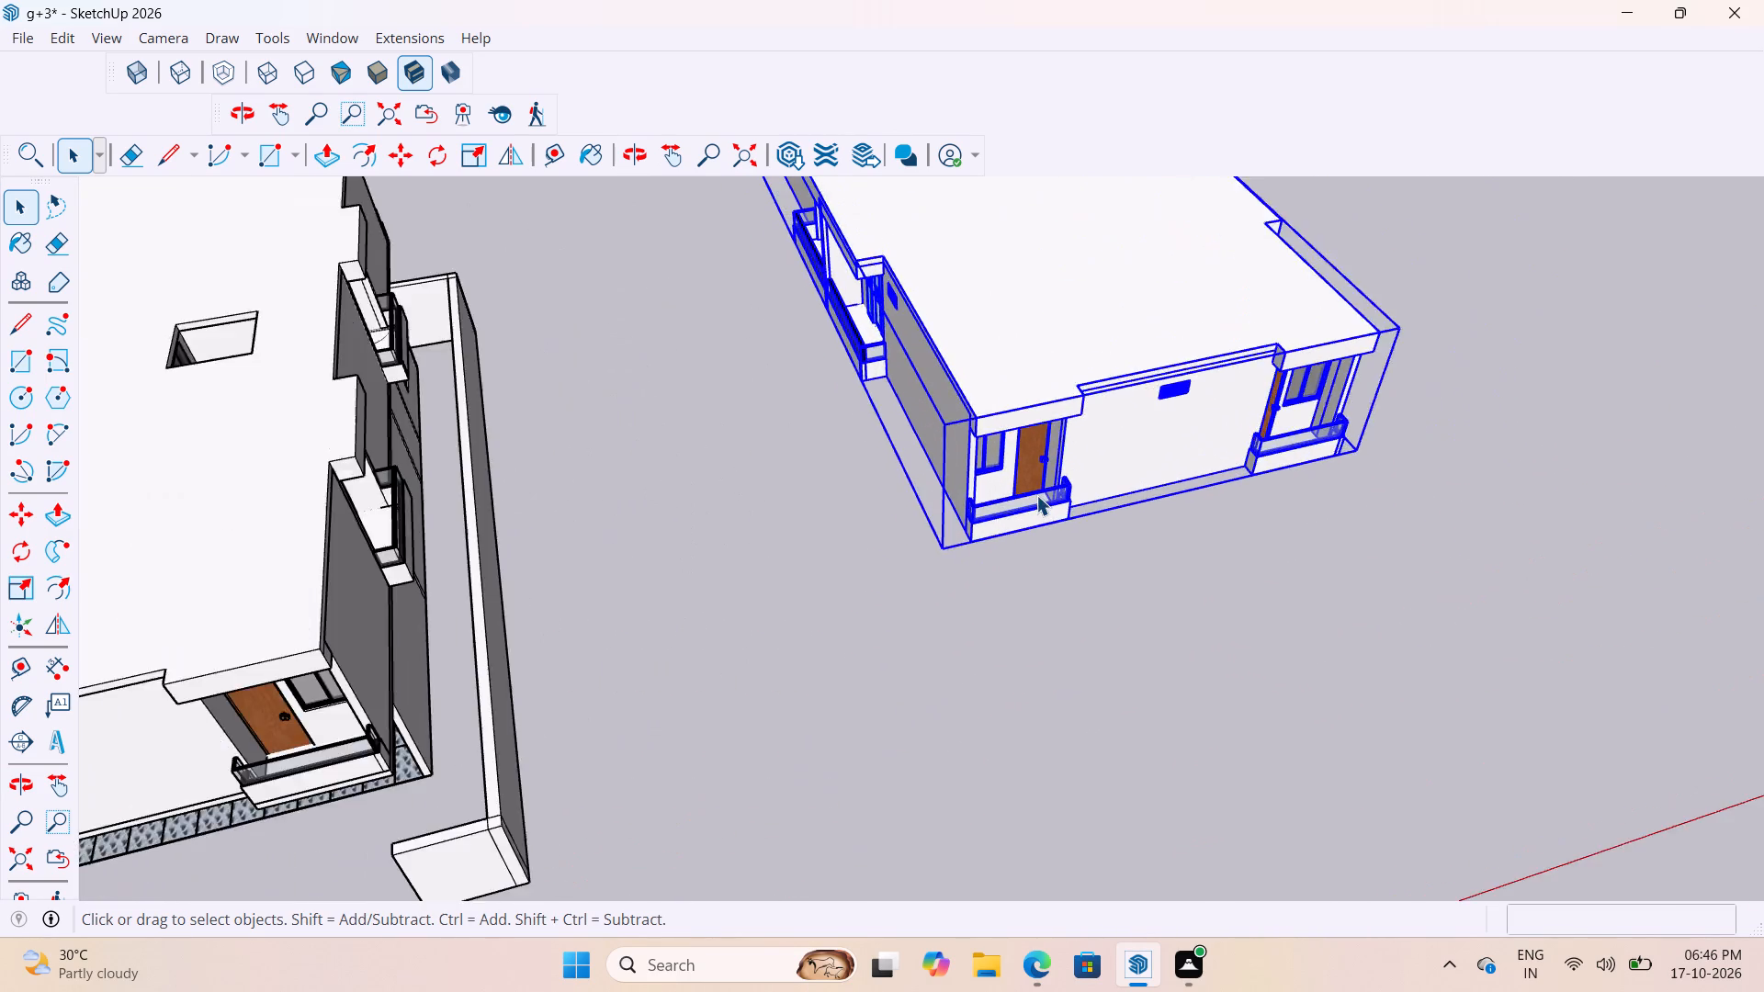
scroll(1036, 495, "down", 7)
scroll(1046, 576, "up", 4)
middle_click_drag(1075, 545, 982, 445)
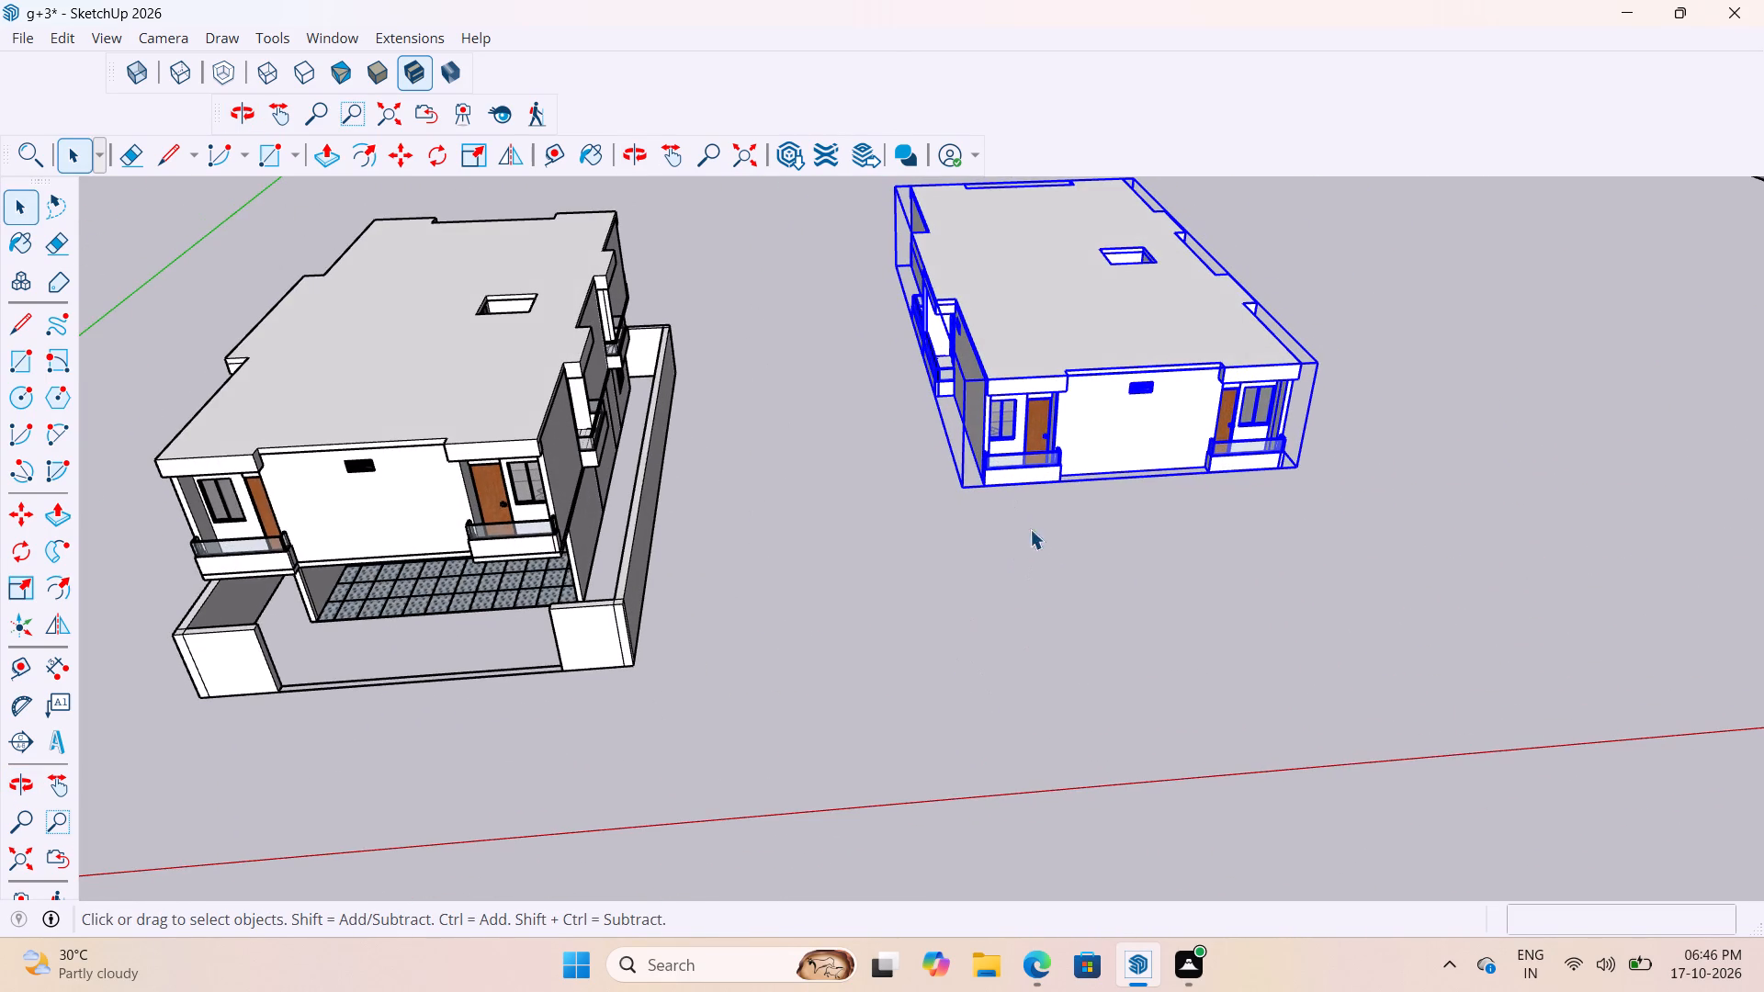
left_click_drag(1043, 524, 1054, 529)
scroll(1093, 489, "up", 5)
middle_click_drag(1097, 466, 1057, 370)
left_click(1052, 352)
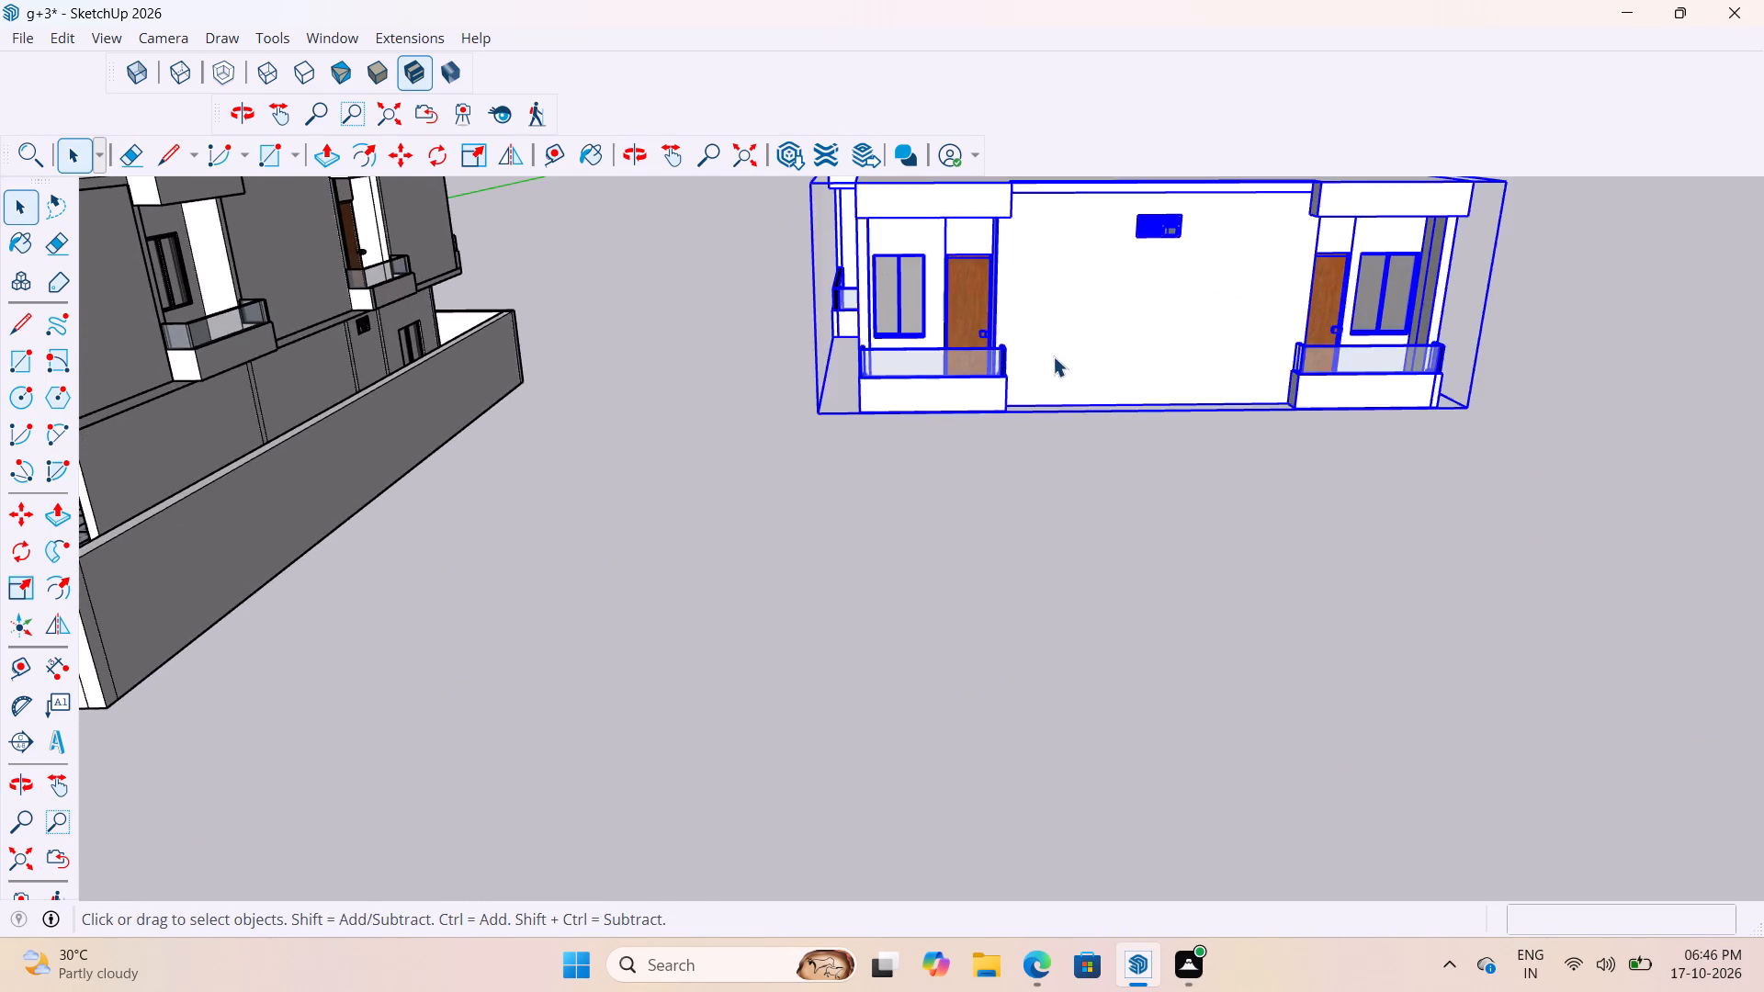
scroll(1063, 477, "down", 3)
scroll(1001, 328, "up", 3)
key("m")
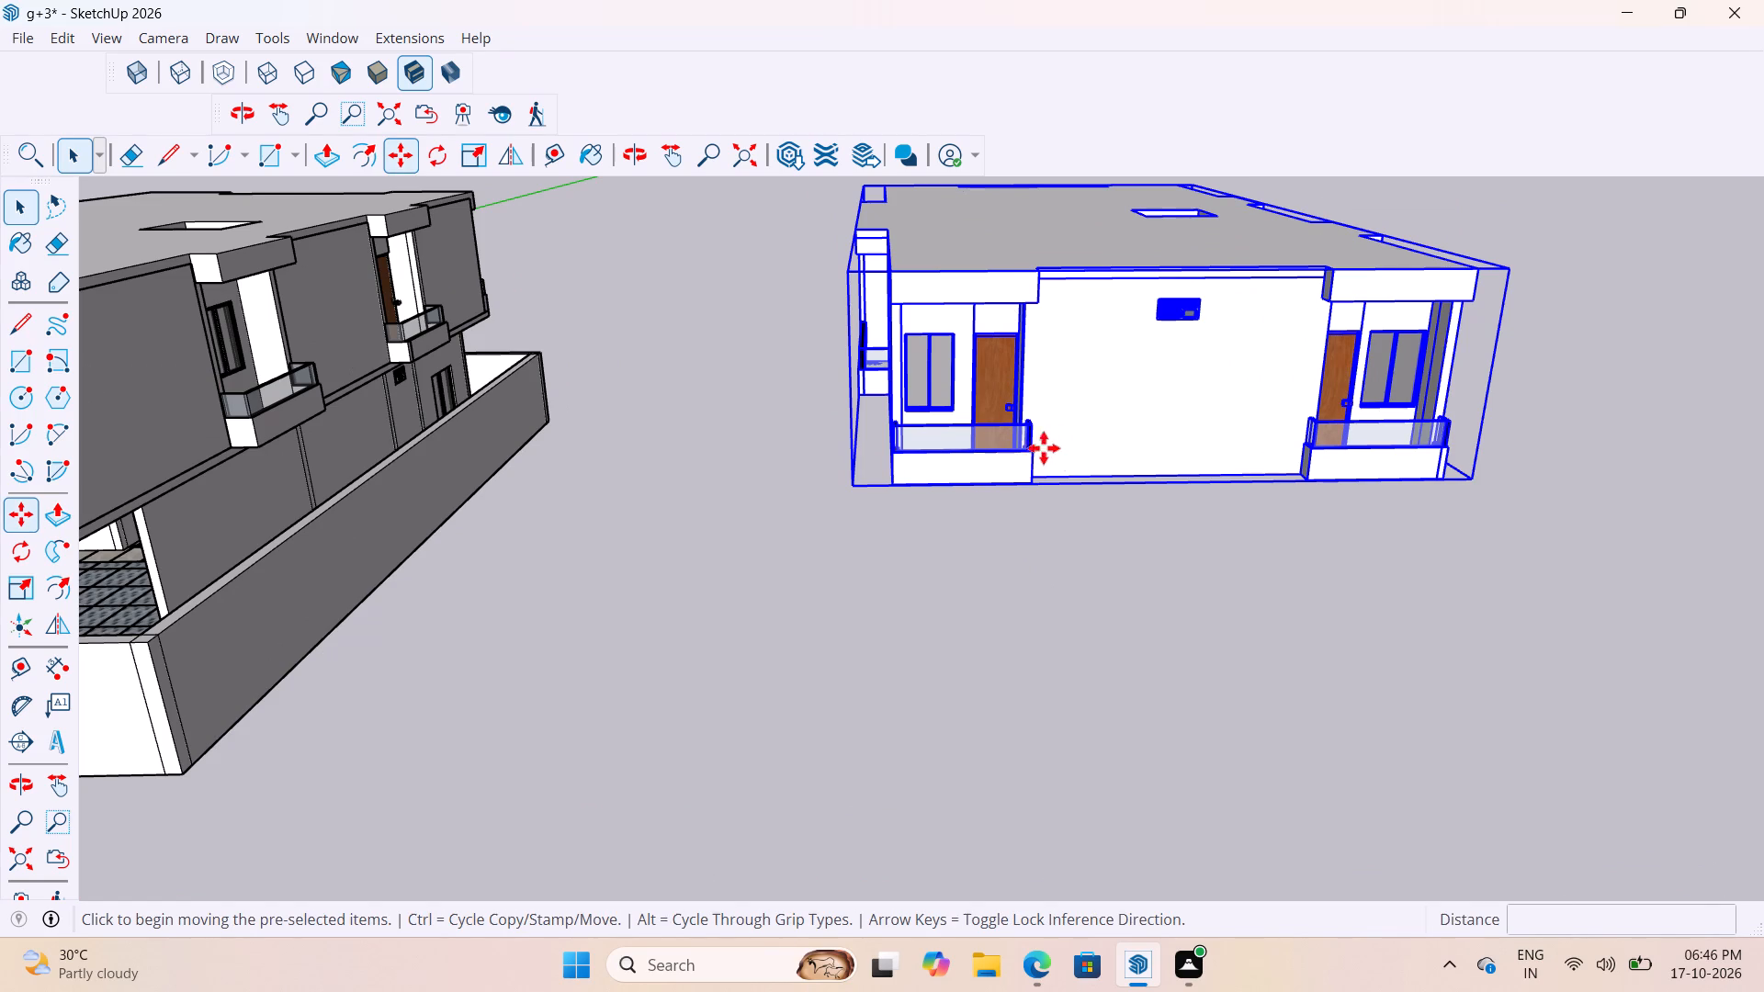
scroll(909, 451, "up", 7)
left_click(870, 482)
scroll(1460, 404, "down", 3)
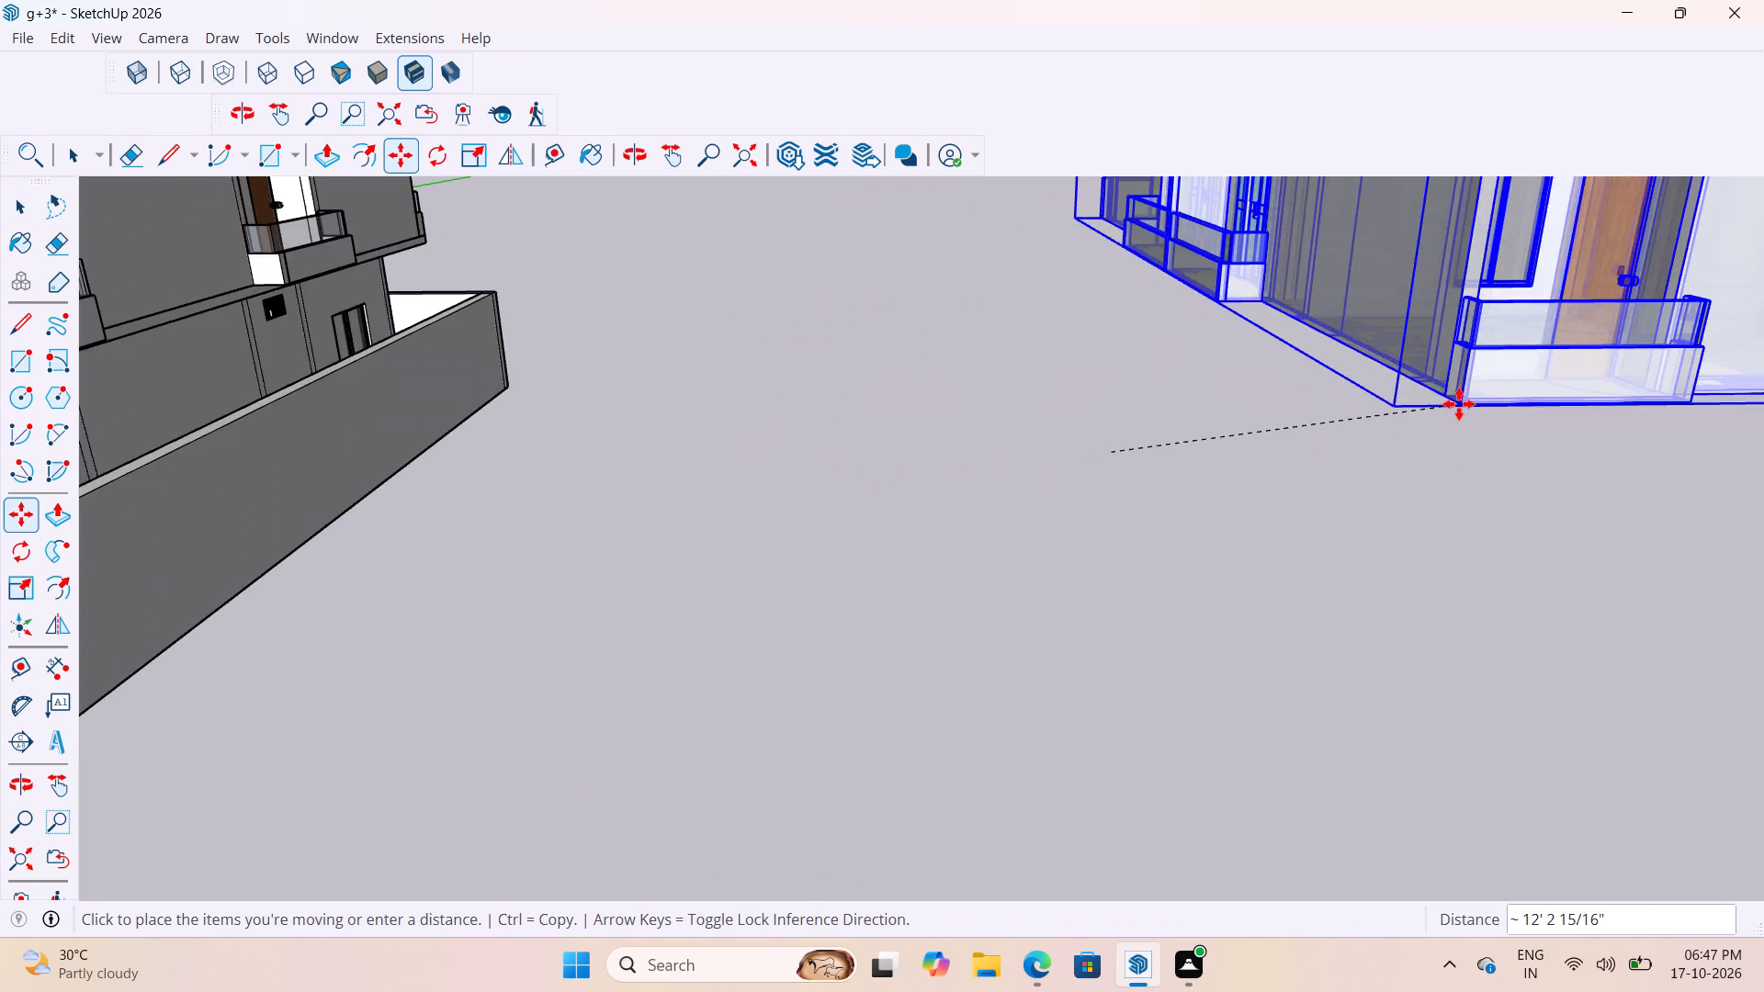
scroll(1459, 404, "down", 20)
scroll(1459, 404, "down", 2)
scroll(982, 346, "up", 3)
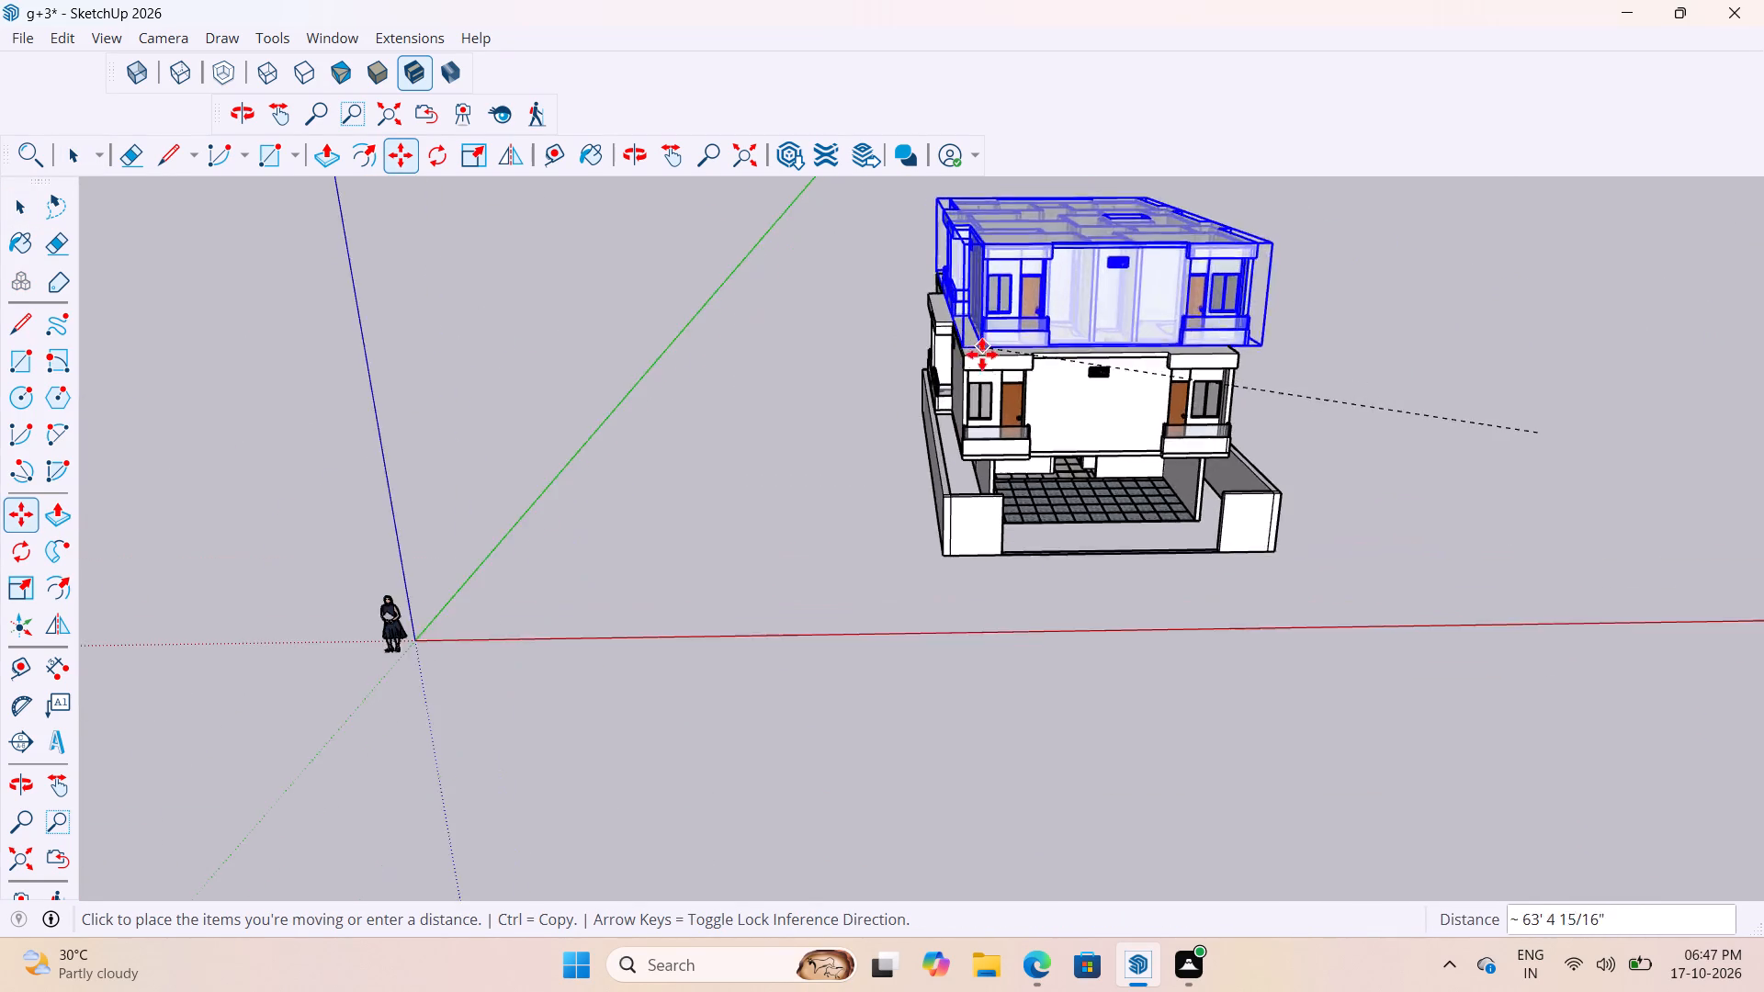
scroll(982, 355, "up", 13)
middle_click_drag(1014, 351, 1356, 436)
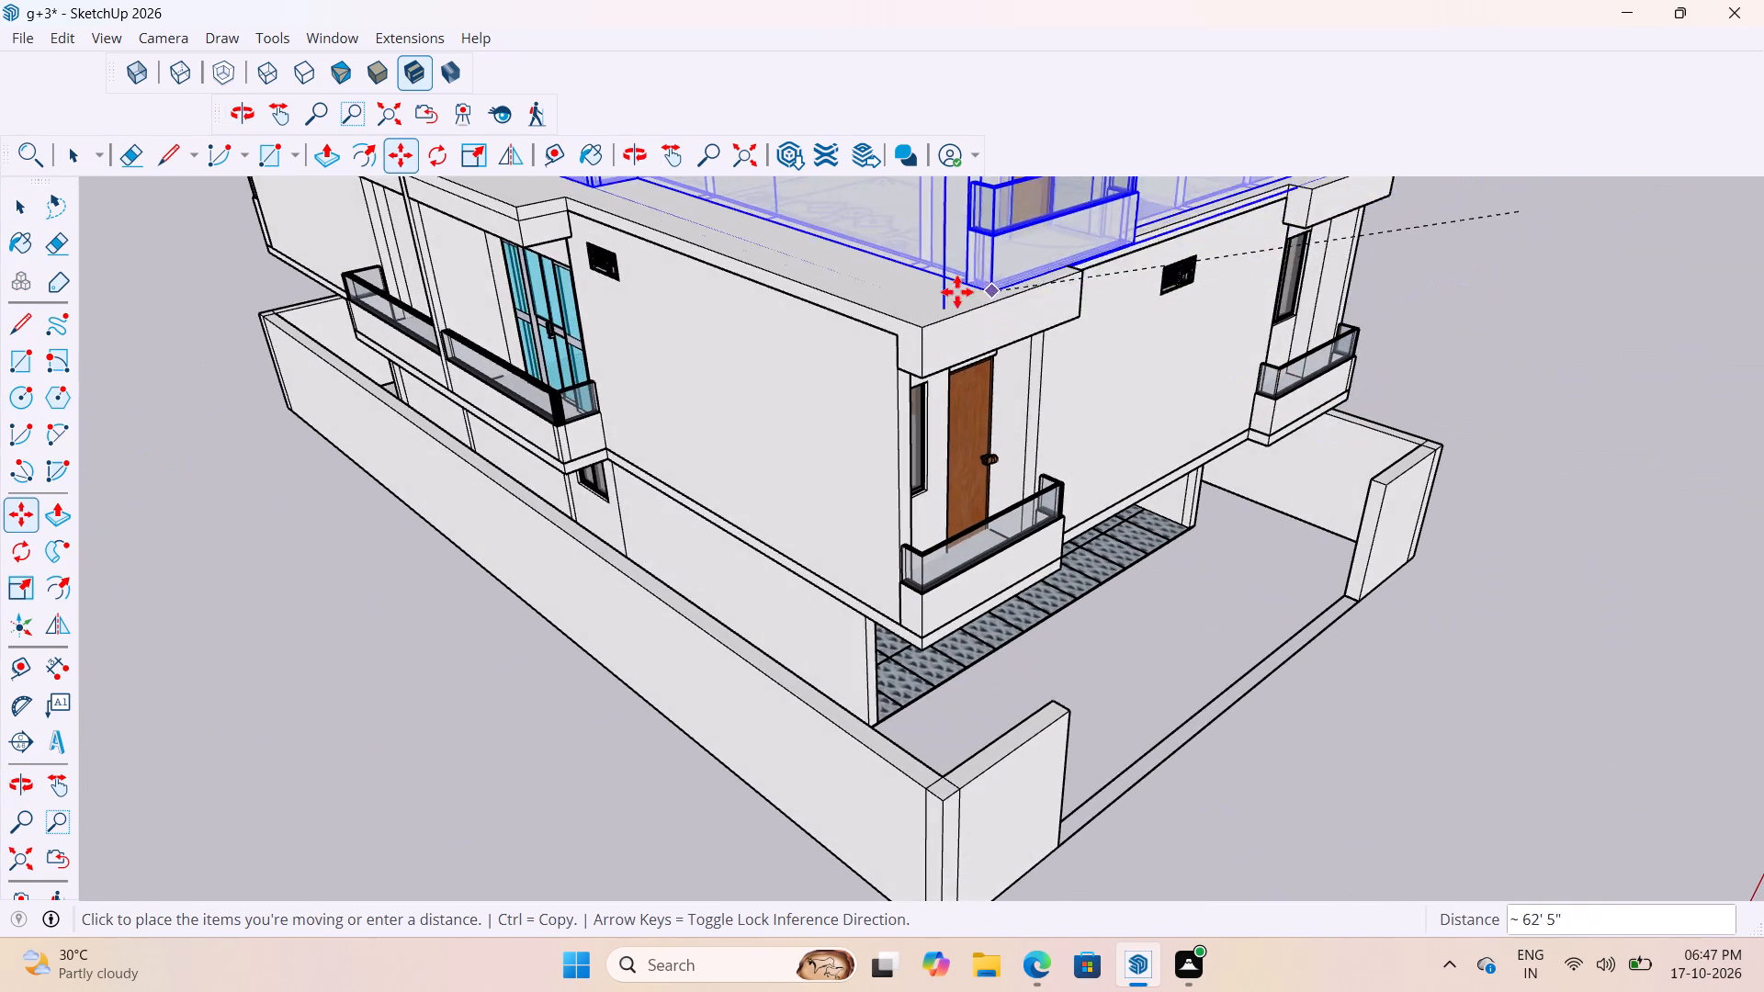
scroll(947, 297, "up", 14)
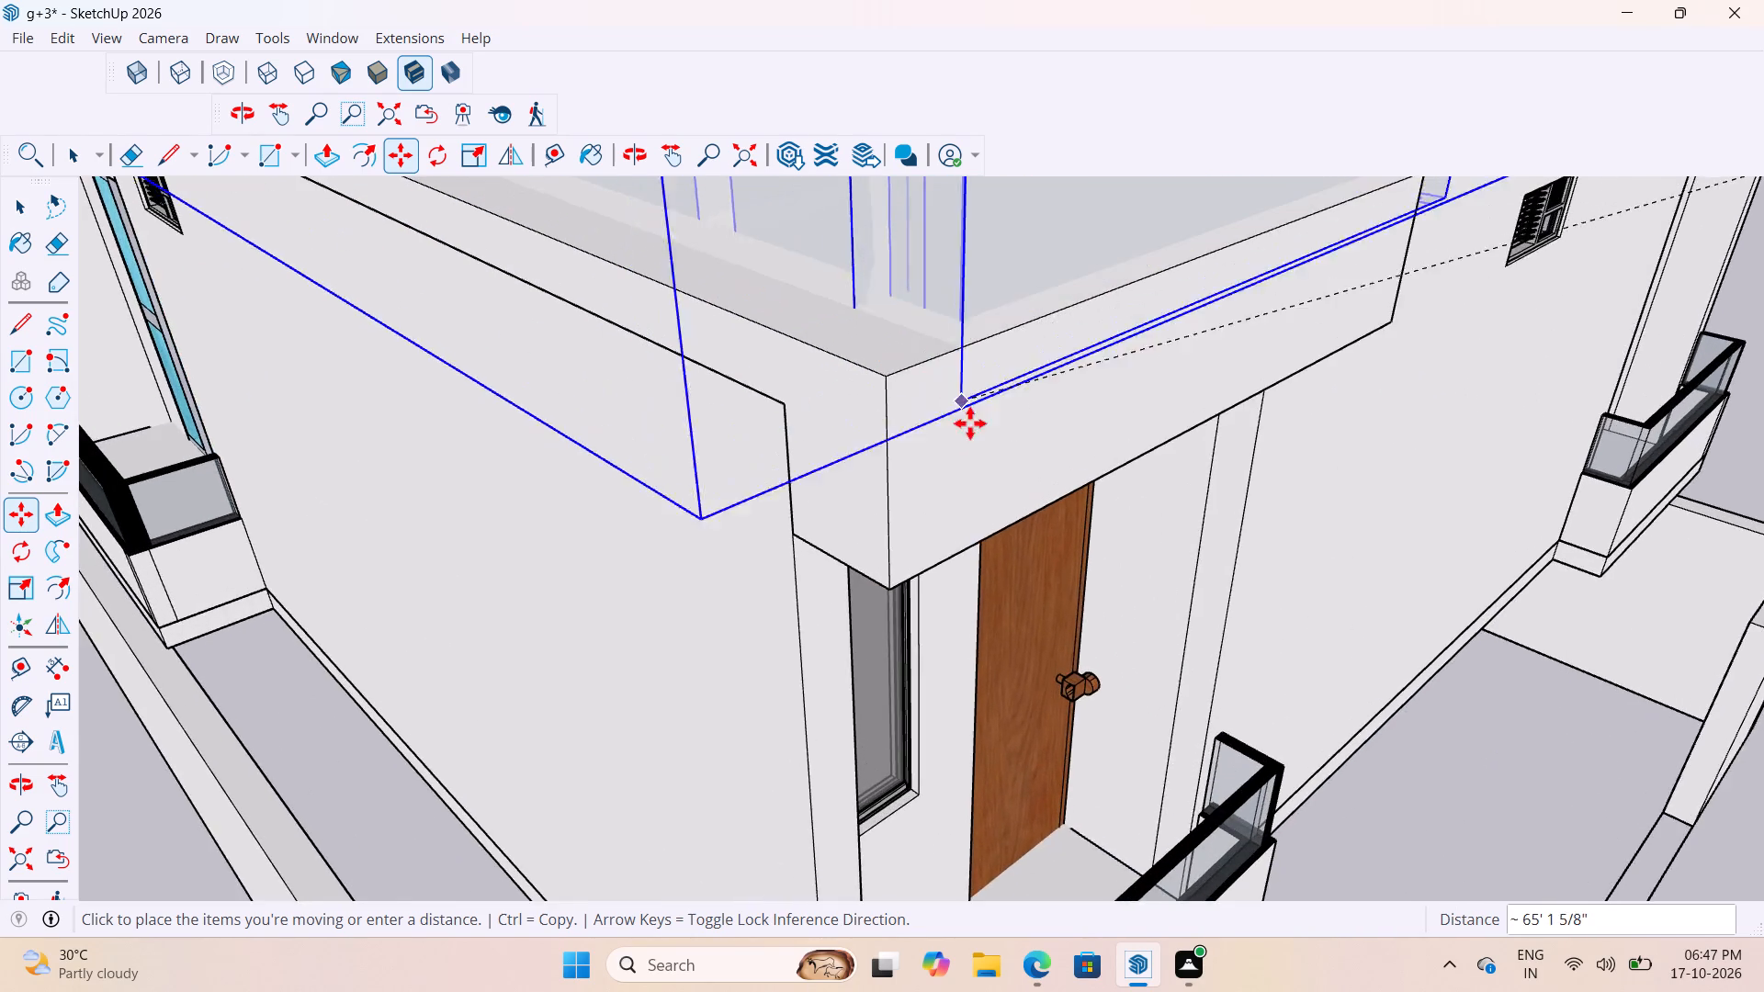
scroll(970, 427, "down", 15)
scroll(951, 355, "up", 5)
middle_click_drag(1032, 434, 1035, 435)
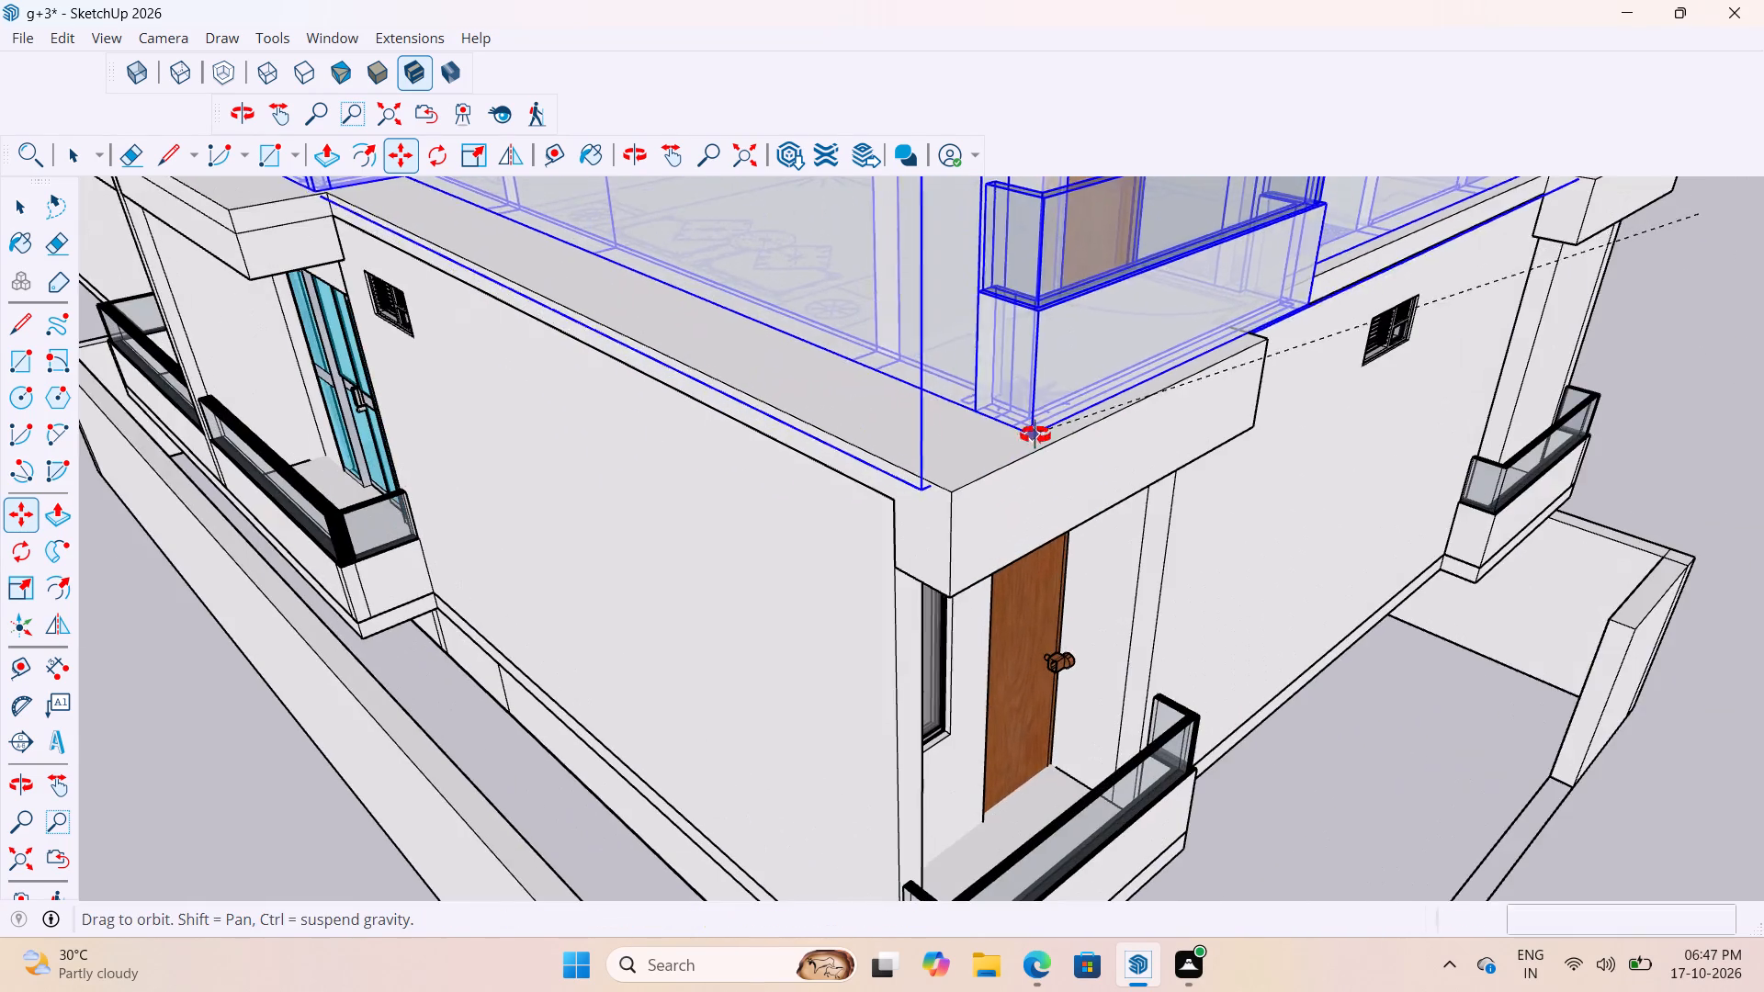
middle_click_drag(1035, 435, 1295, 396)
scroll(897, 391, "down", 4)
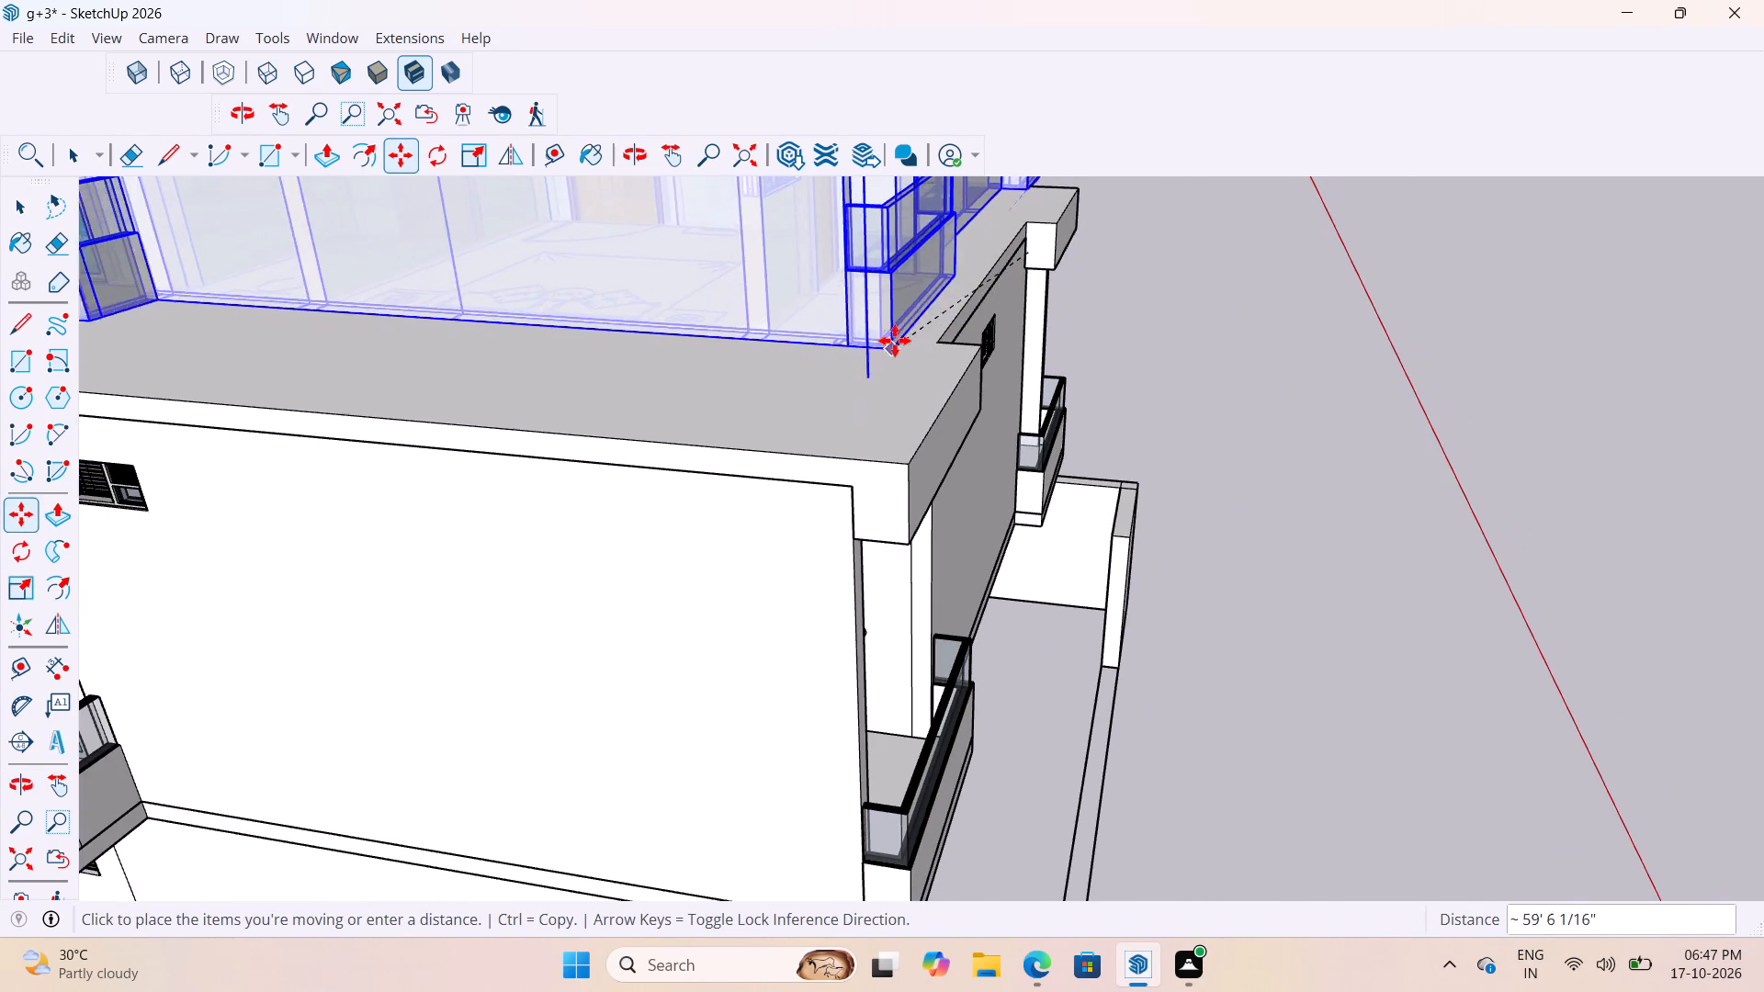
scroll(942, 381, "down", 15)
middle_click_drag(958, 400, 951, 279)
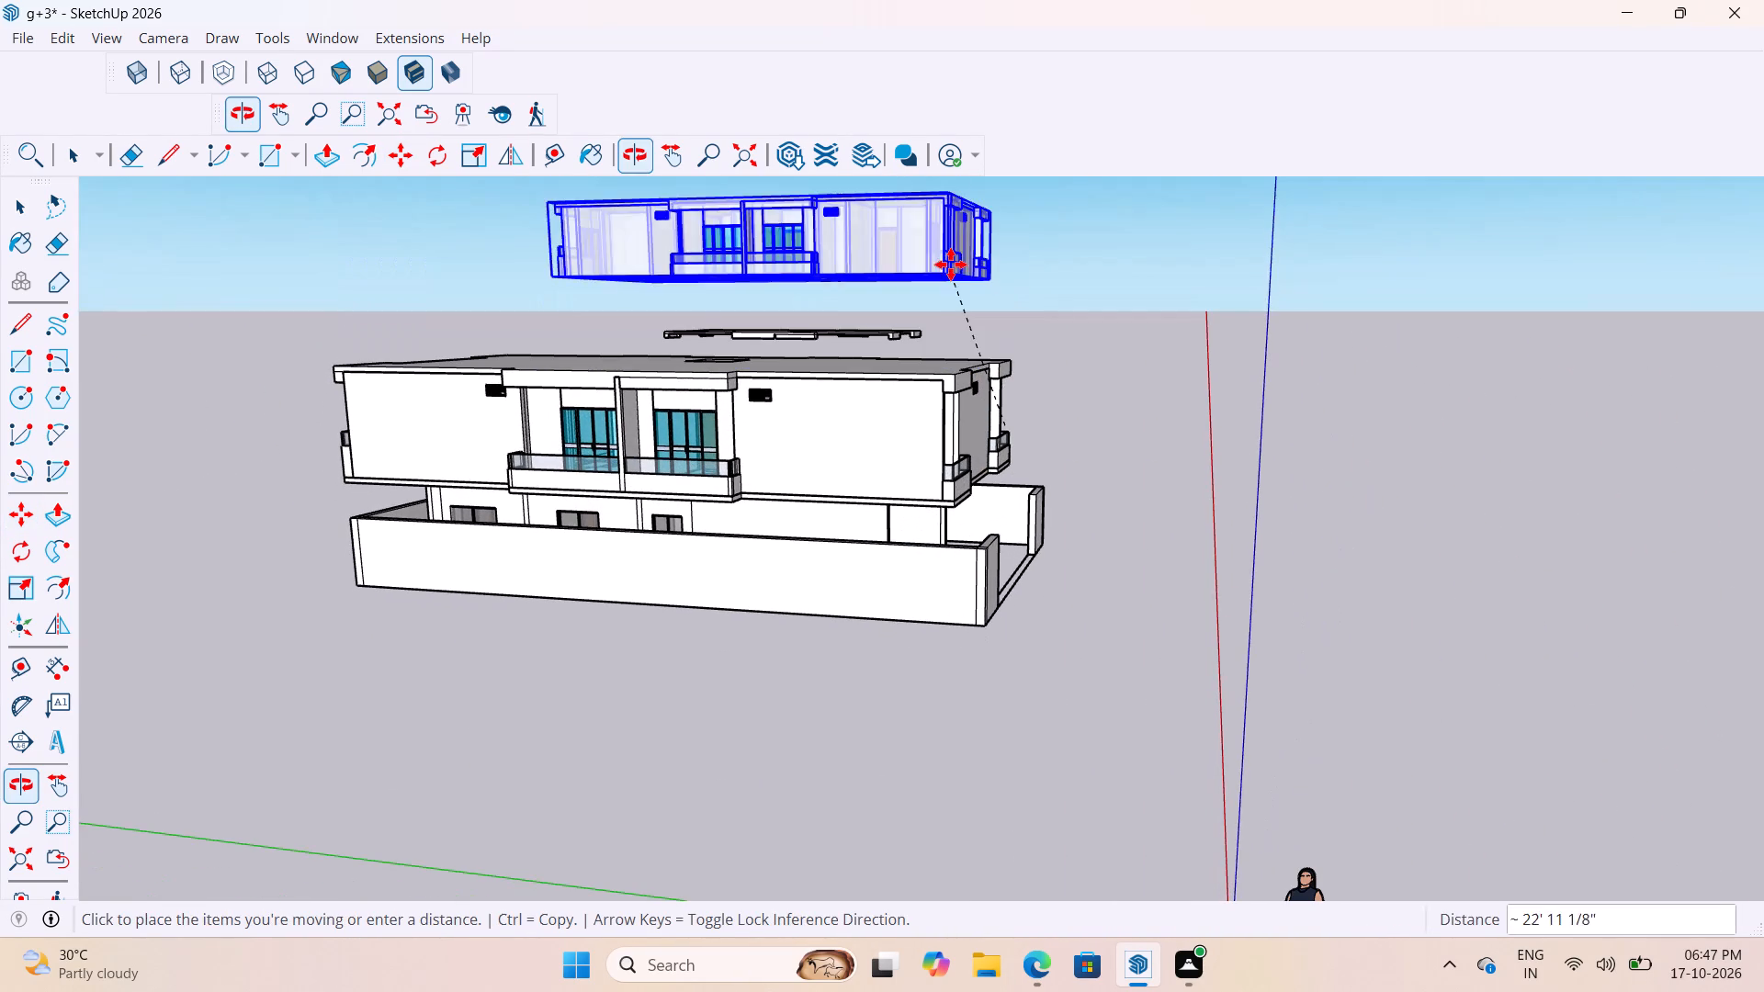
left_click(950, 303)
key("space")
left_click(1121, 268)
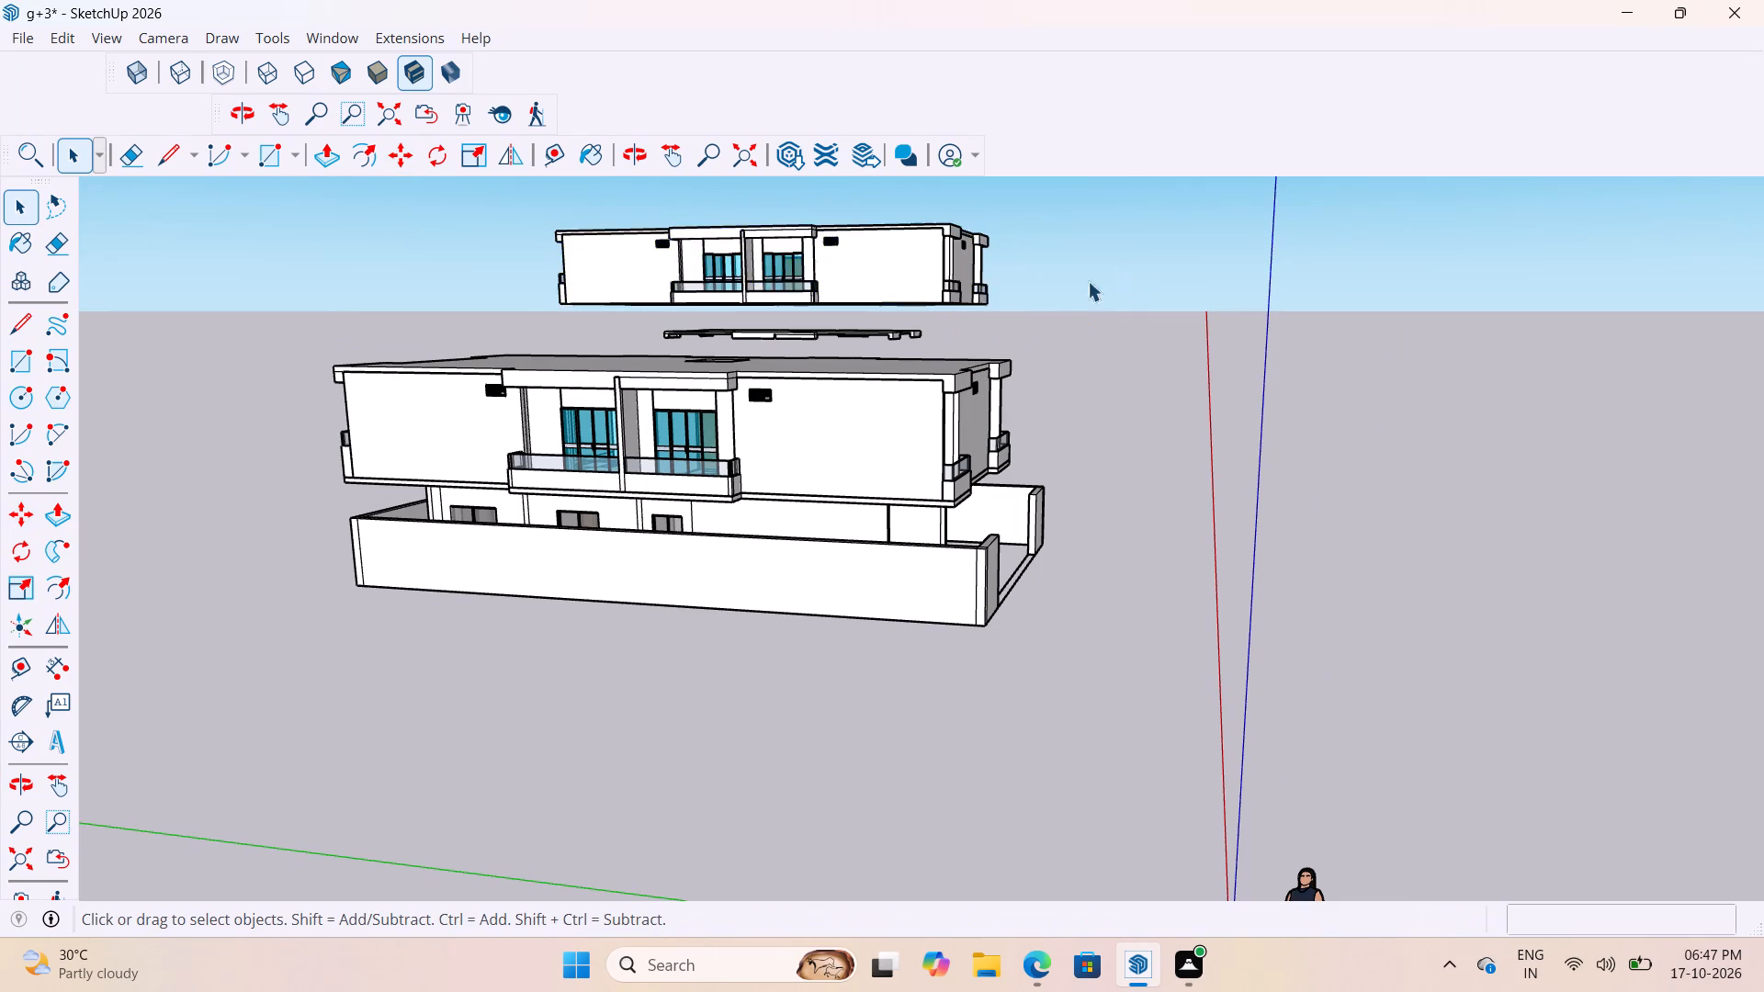
Move the detached upper-floor module by its lower front balcony corner about 66' 7" onto the main building's front roof corner.
scroll(995, 287, "up", 12)
left_click(962, 296)
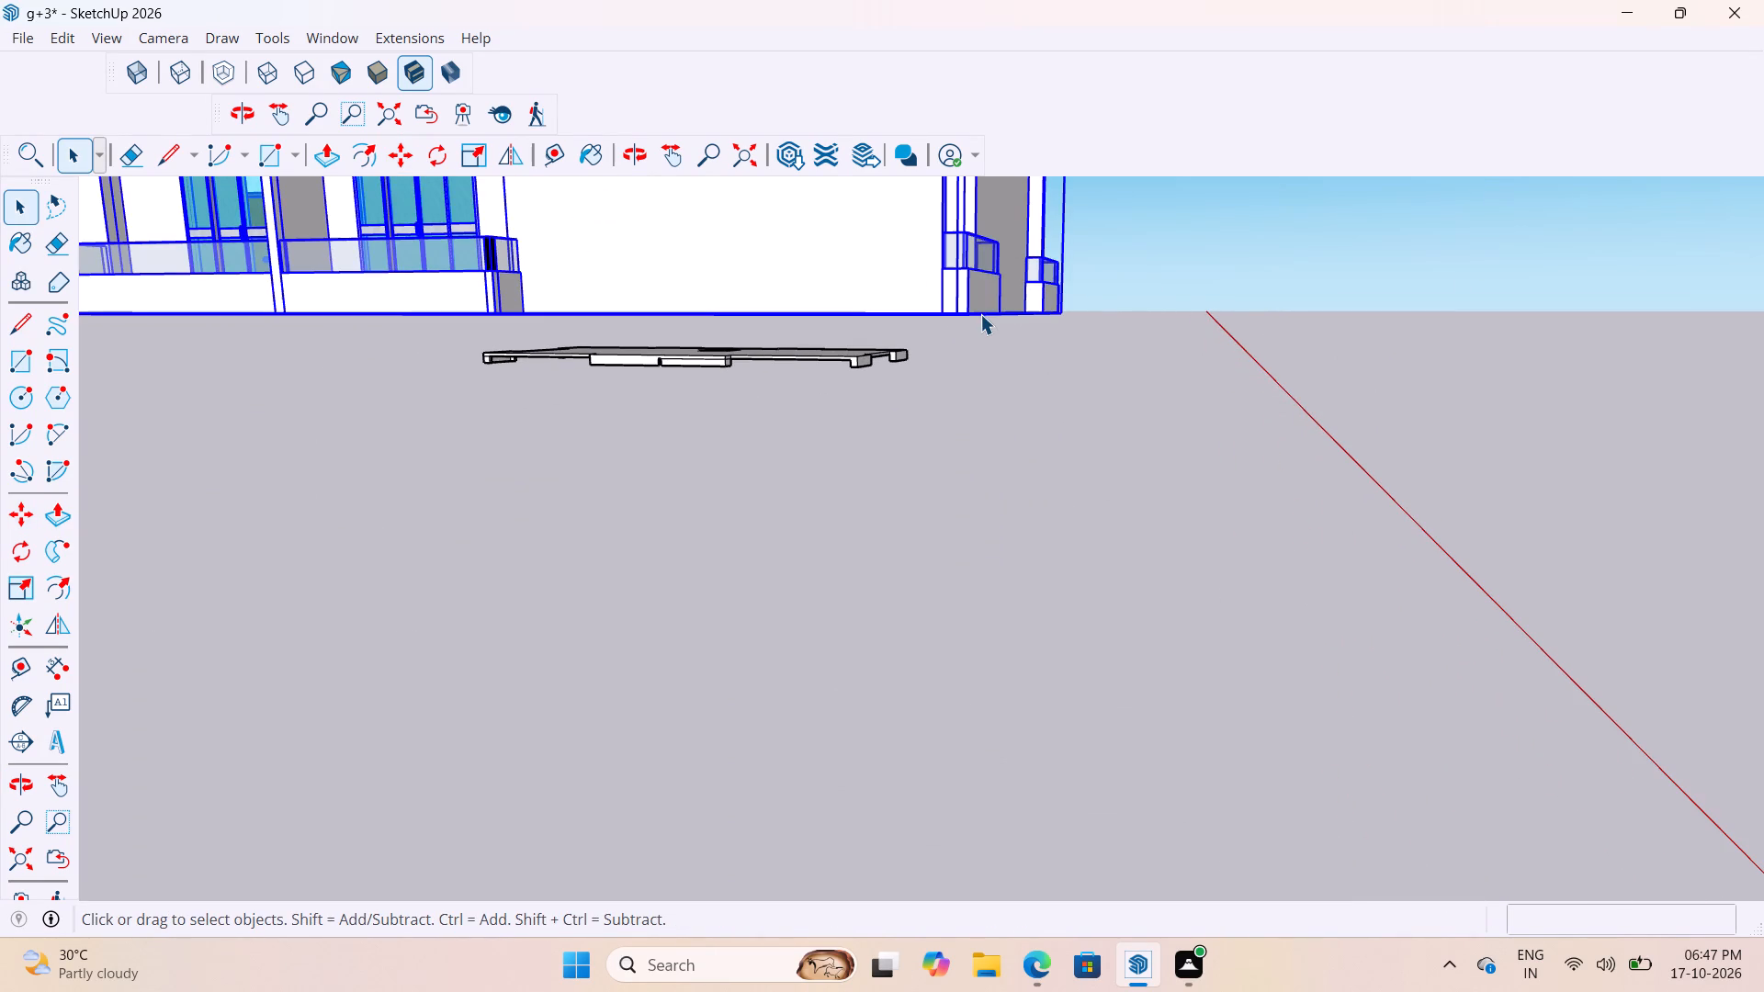
key("m")
scroll(980, 315, "up", 11)
scroll(980, 314, "down", 5)
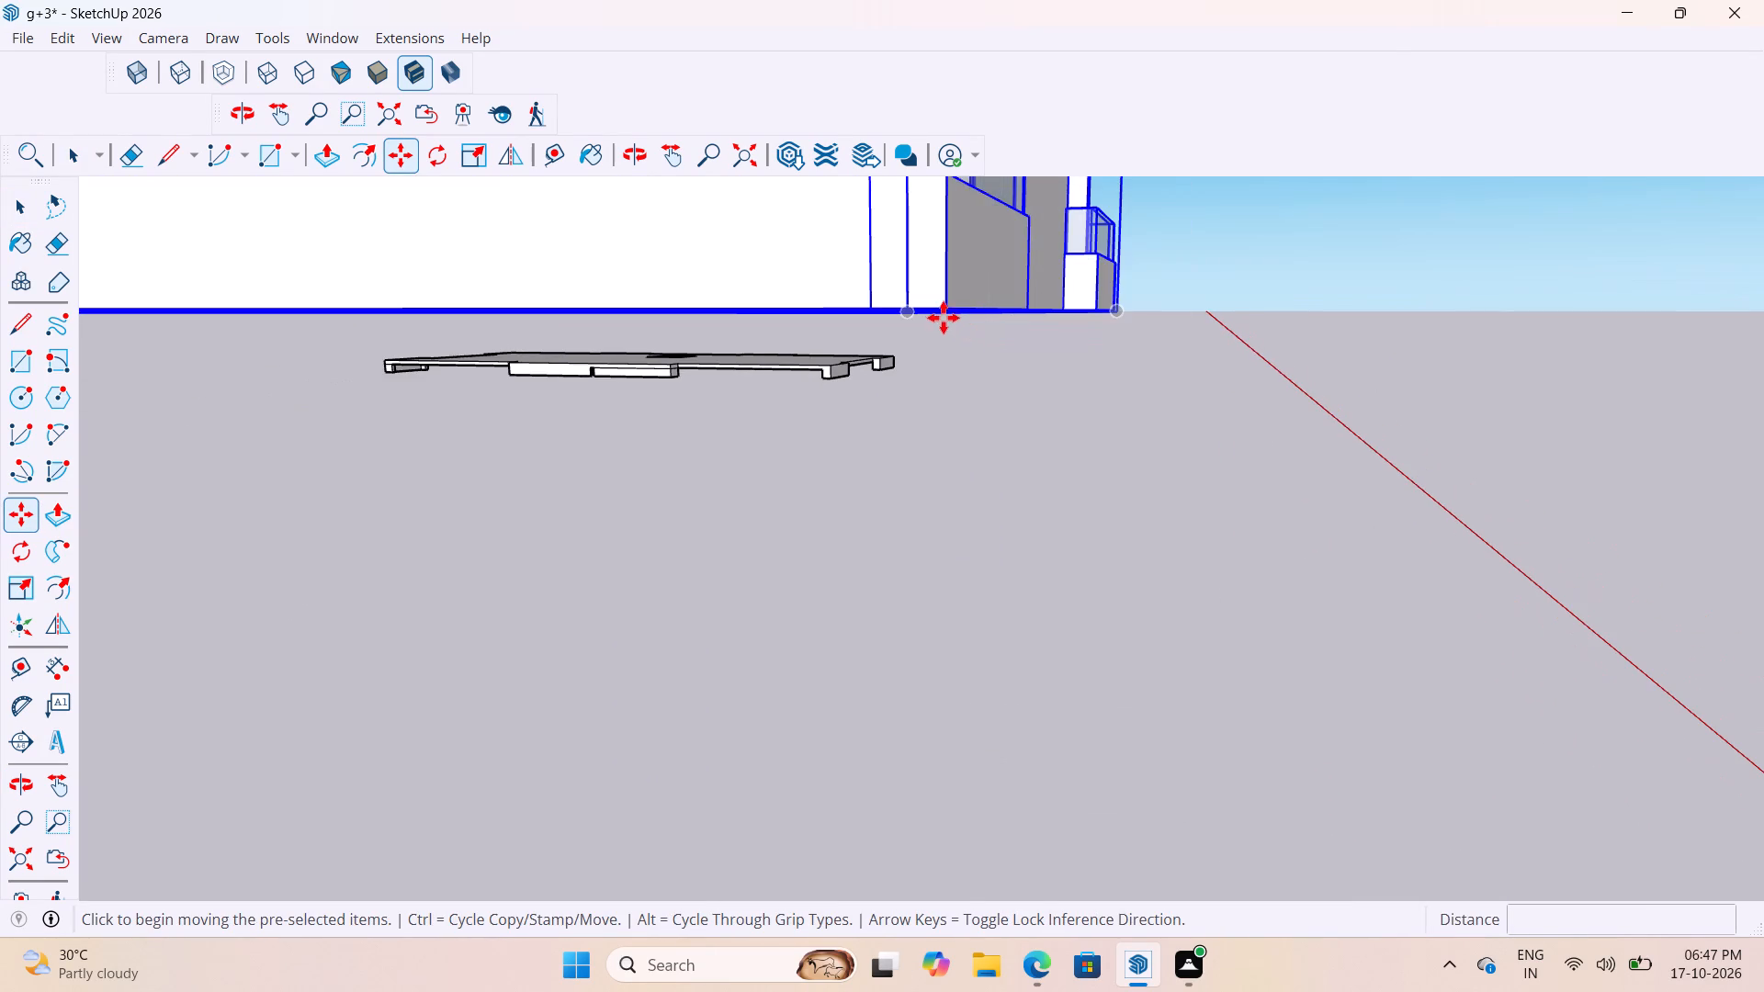
scroll(961, 324, "down", 1)
middle_click_drag(949, 317, 822, 420)
scroll(786, 460, "up", 3)
scroll(856, 403, "down", 3)
scroll(898, 388, "up", 3)
scroll(900, 395, "down", 3)
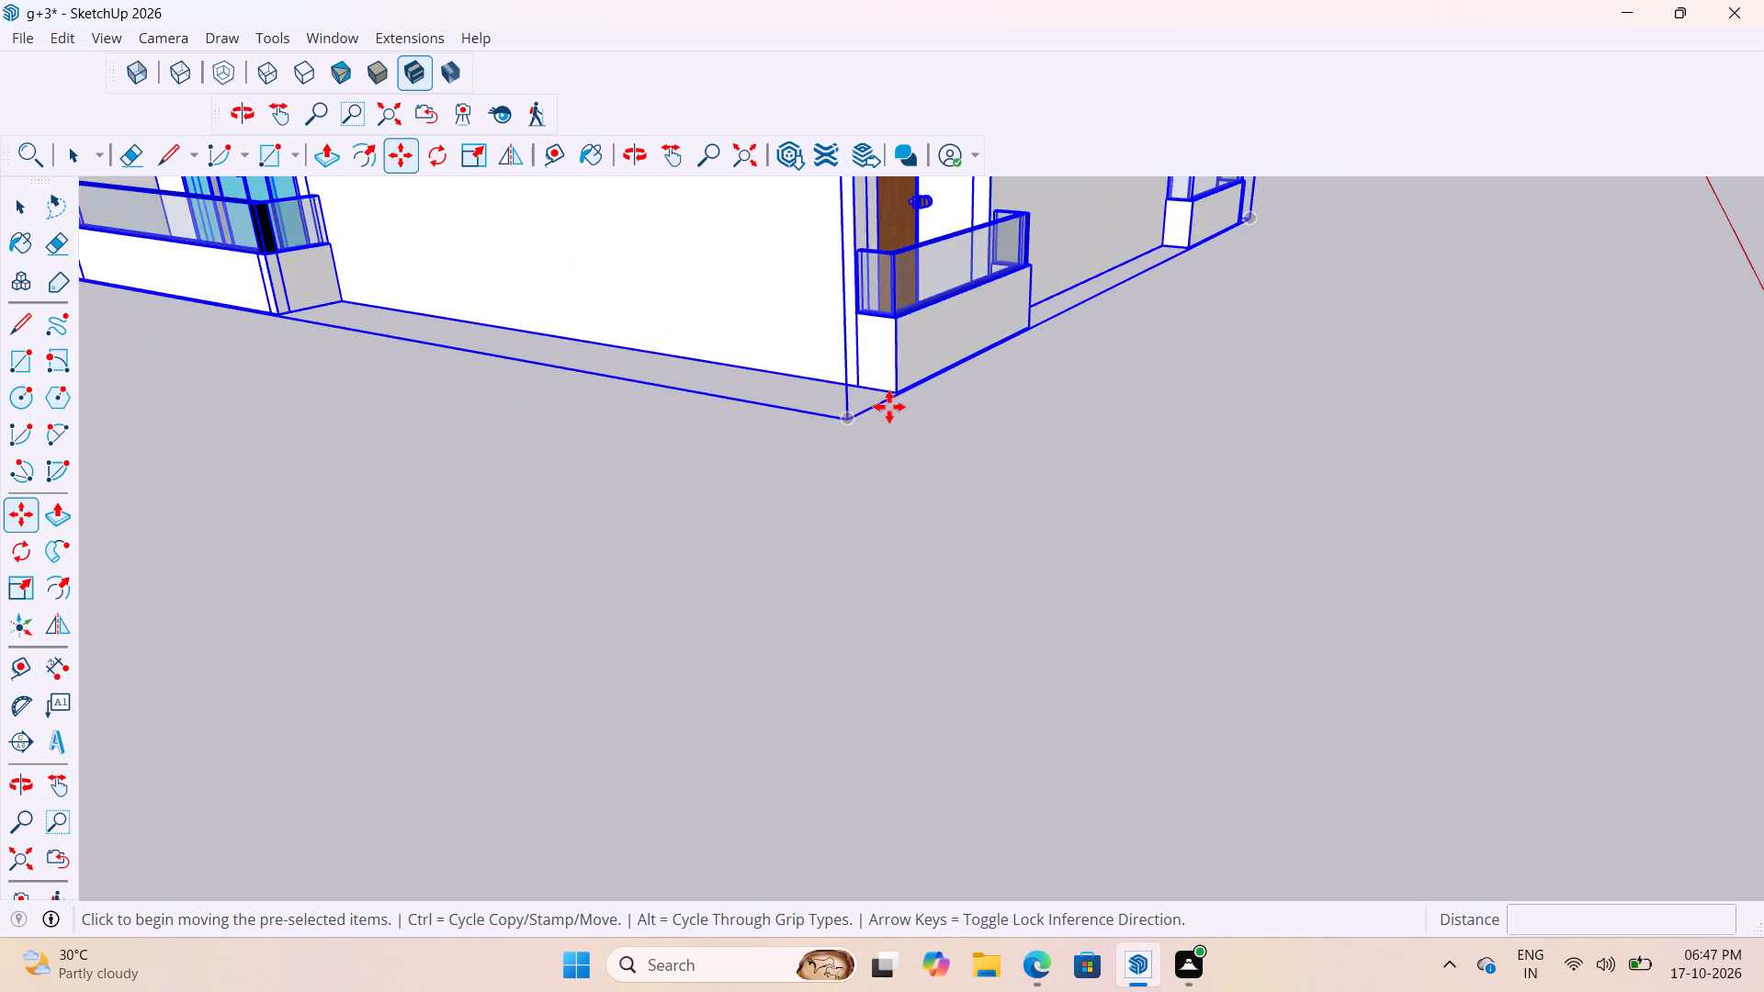
middle_click_drag(893, 422, 890, 472)
scroll(884, 448, "down", 3)
scroll(889, 688, "up", 5)
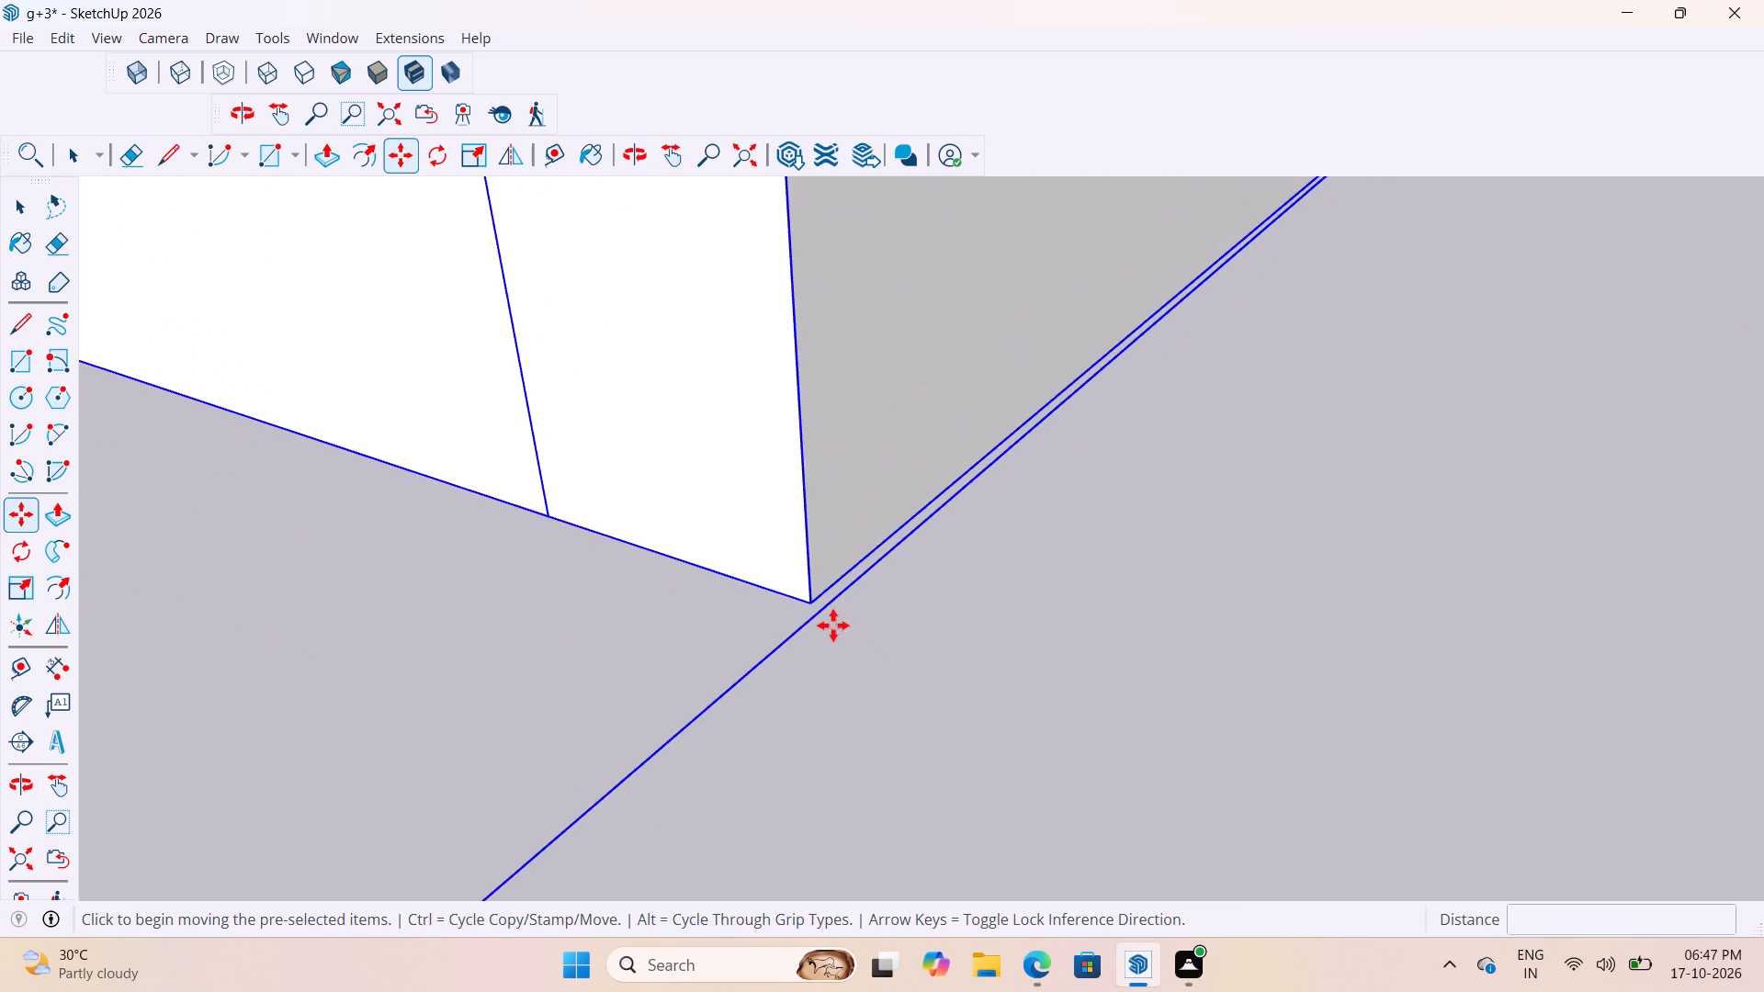
left_click(809, 604)
scroll(792, 570, "down", 20)
scroll(792, 570, "down", 1)
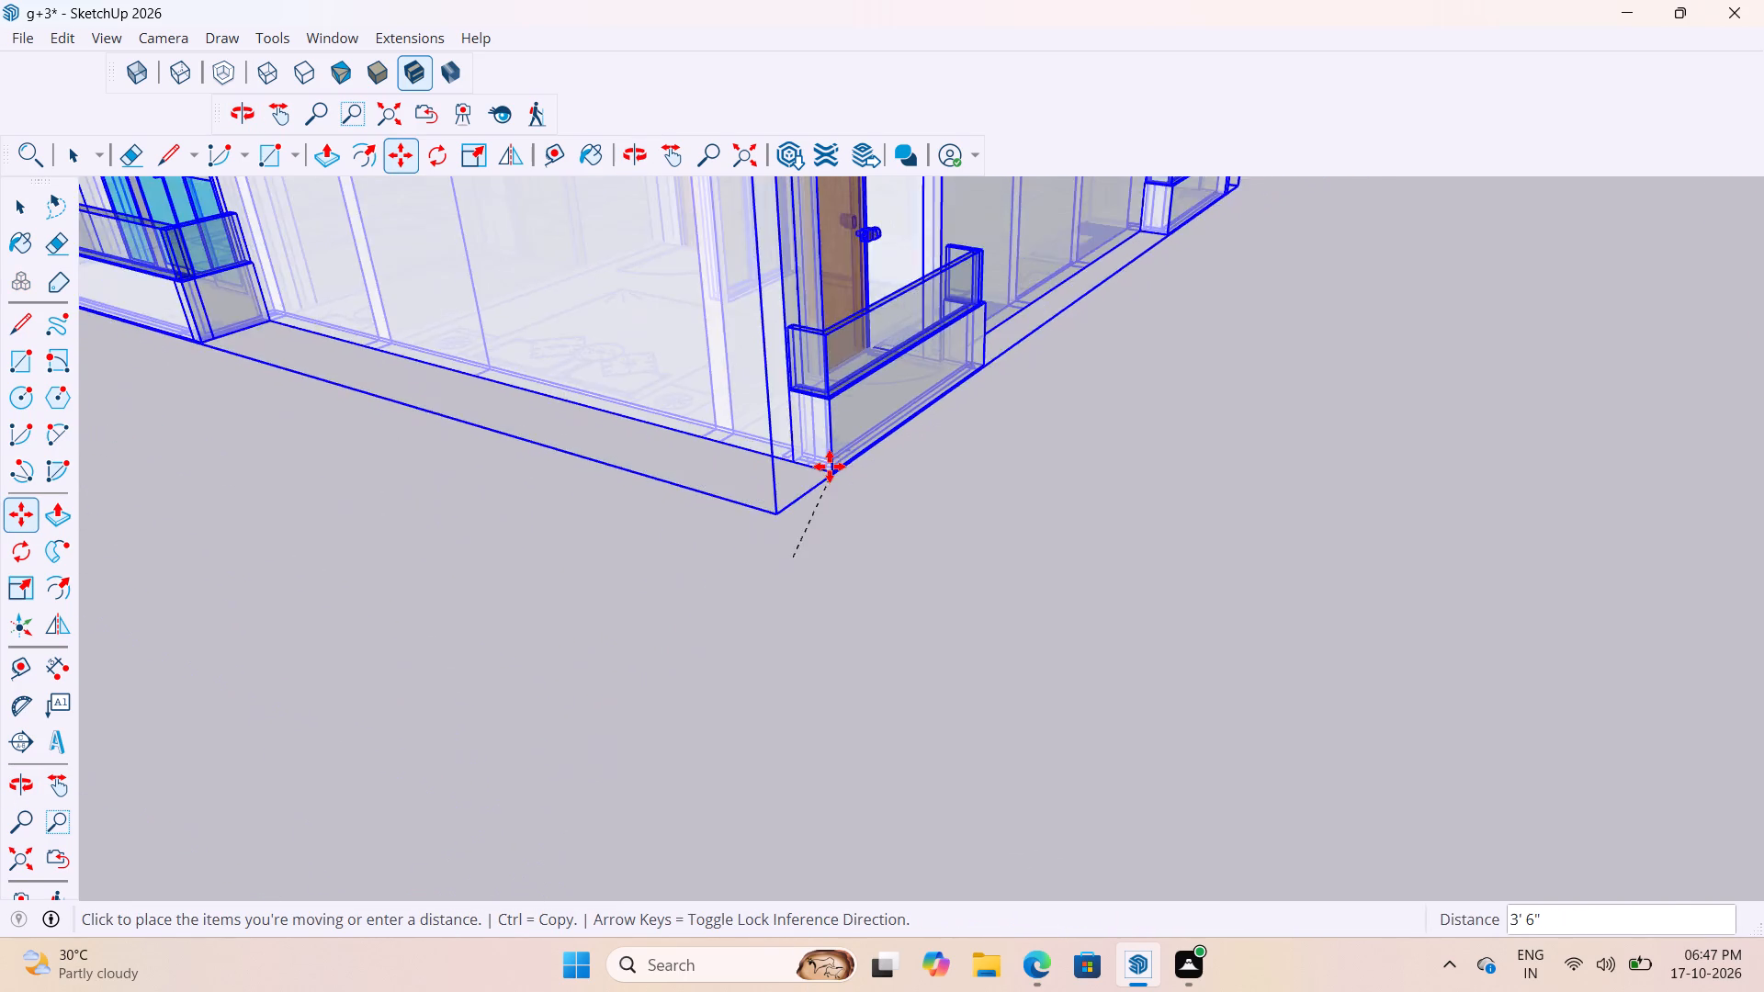
scroll(830, 467, "down", 20)
scroll(830, 467, "down", 7)
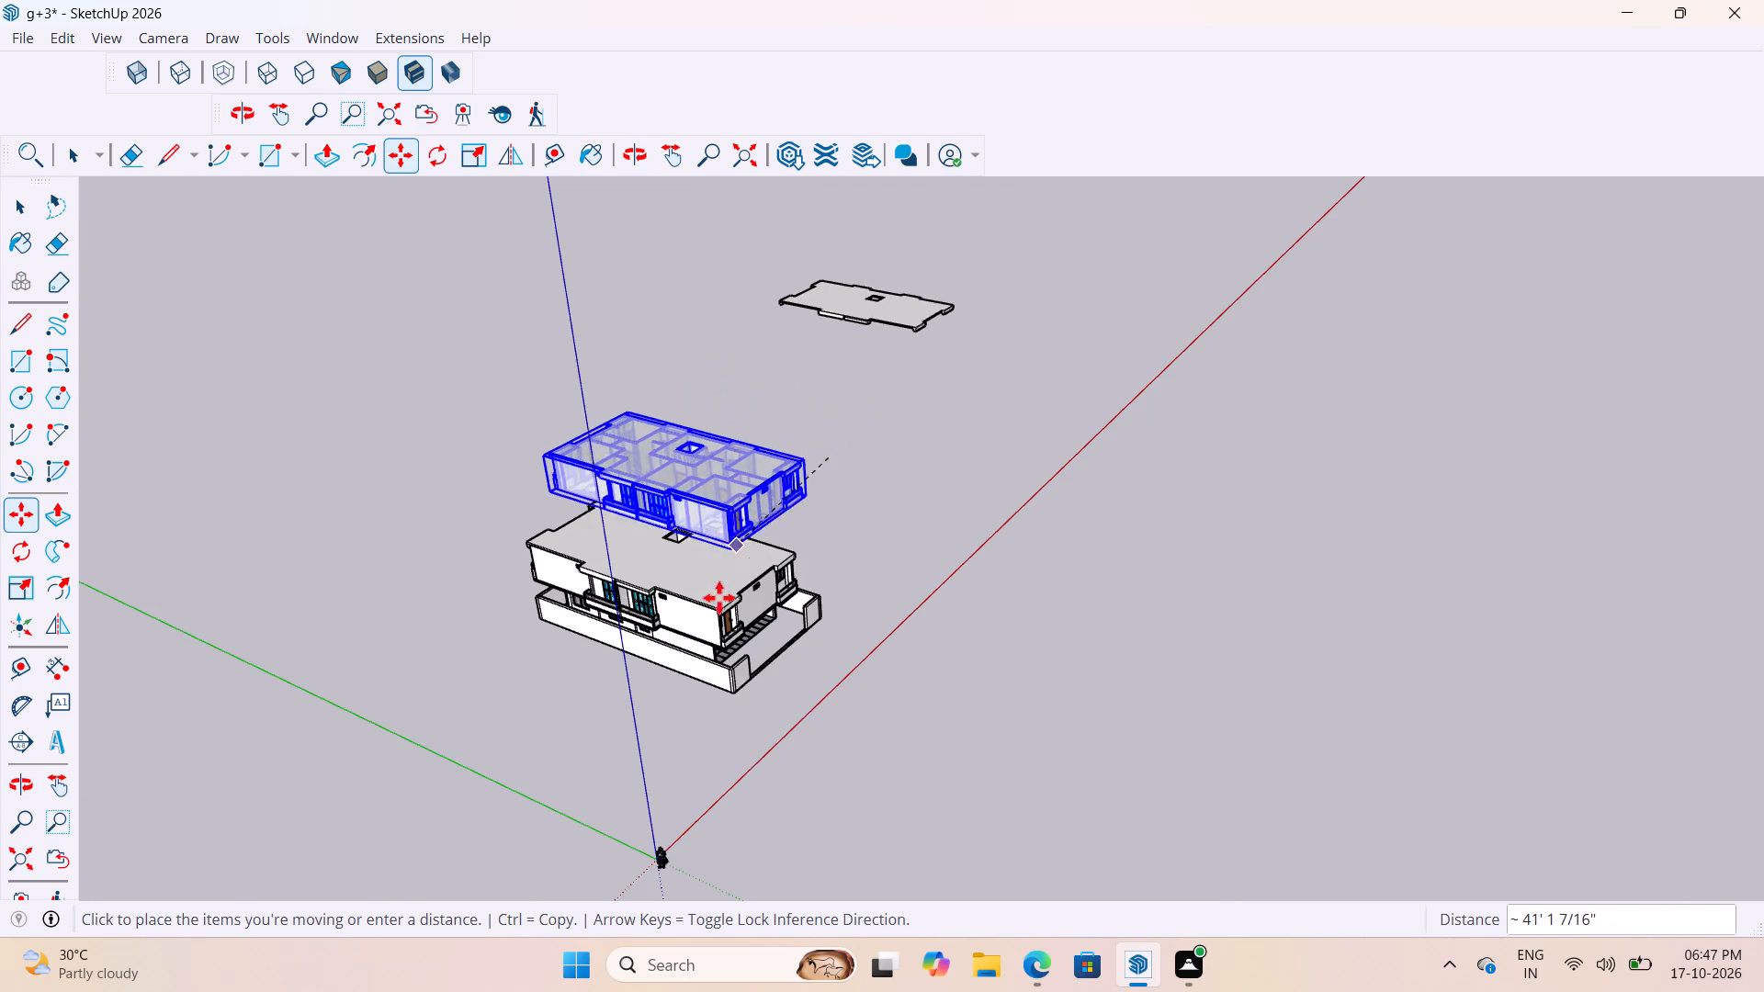
scroll(718, 601, "up", 20)
scroll(718, 601, "up", 1)
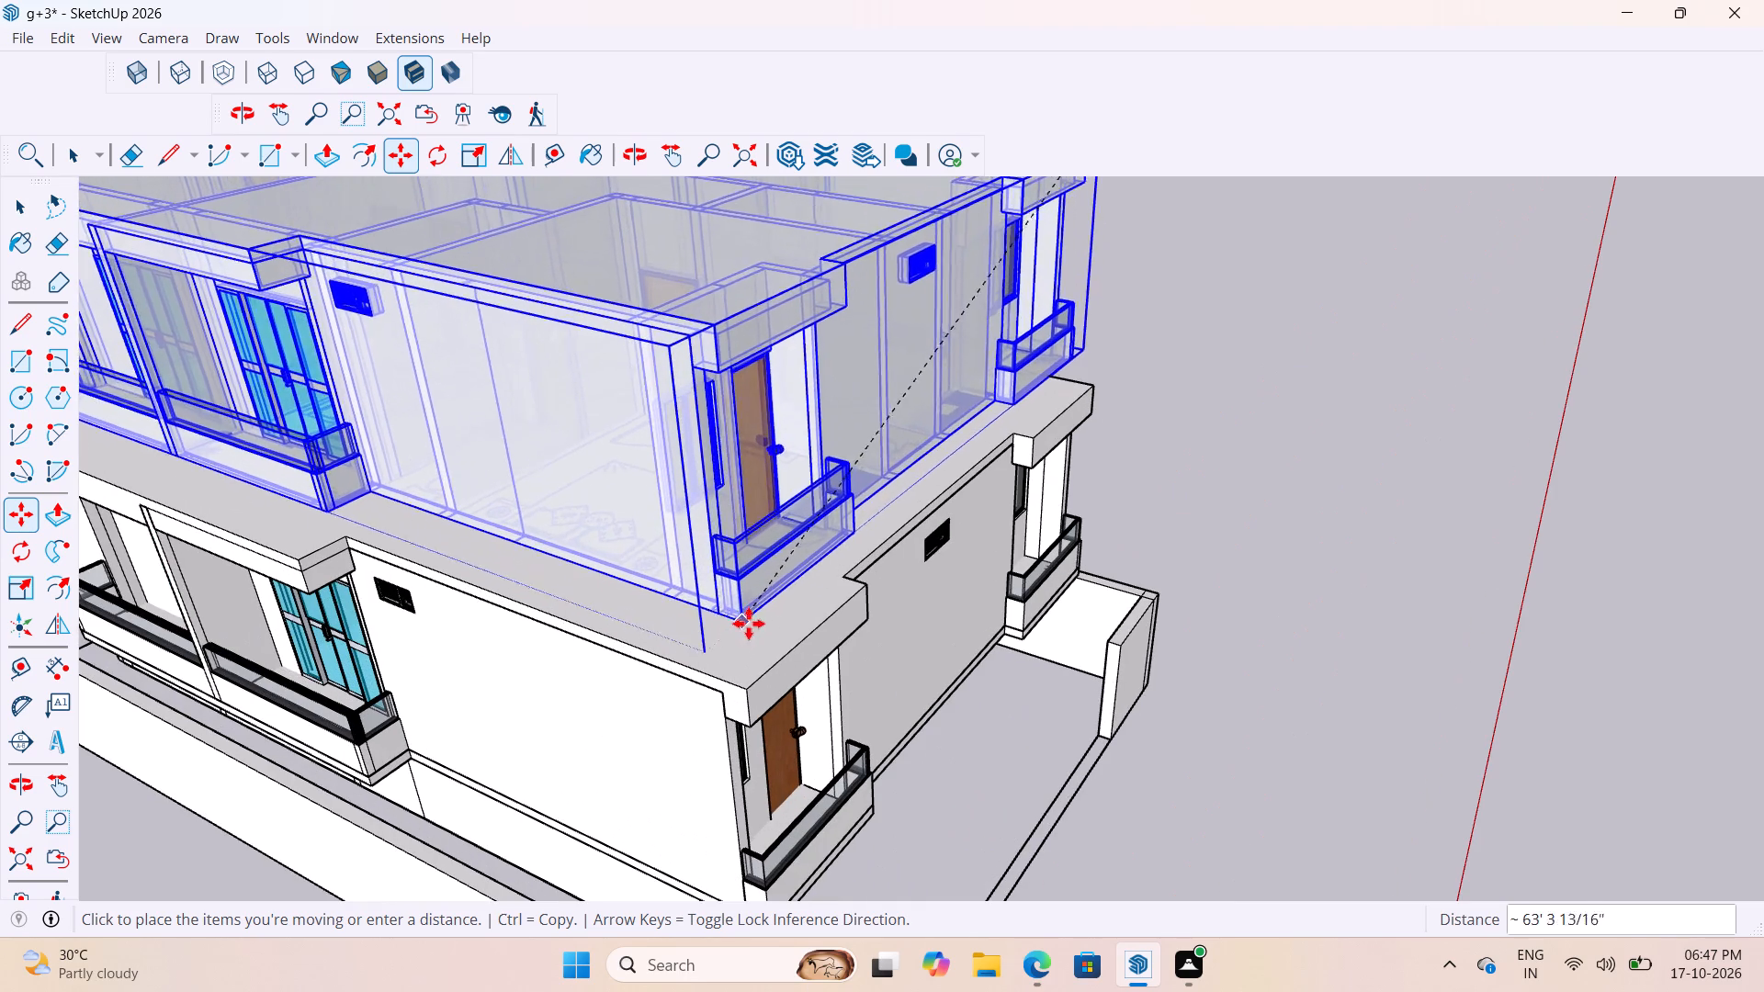
scroll(743, 686, "up", 7)
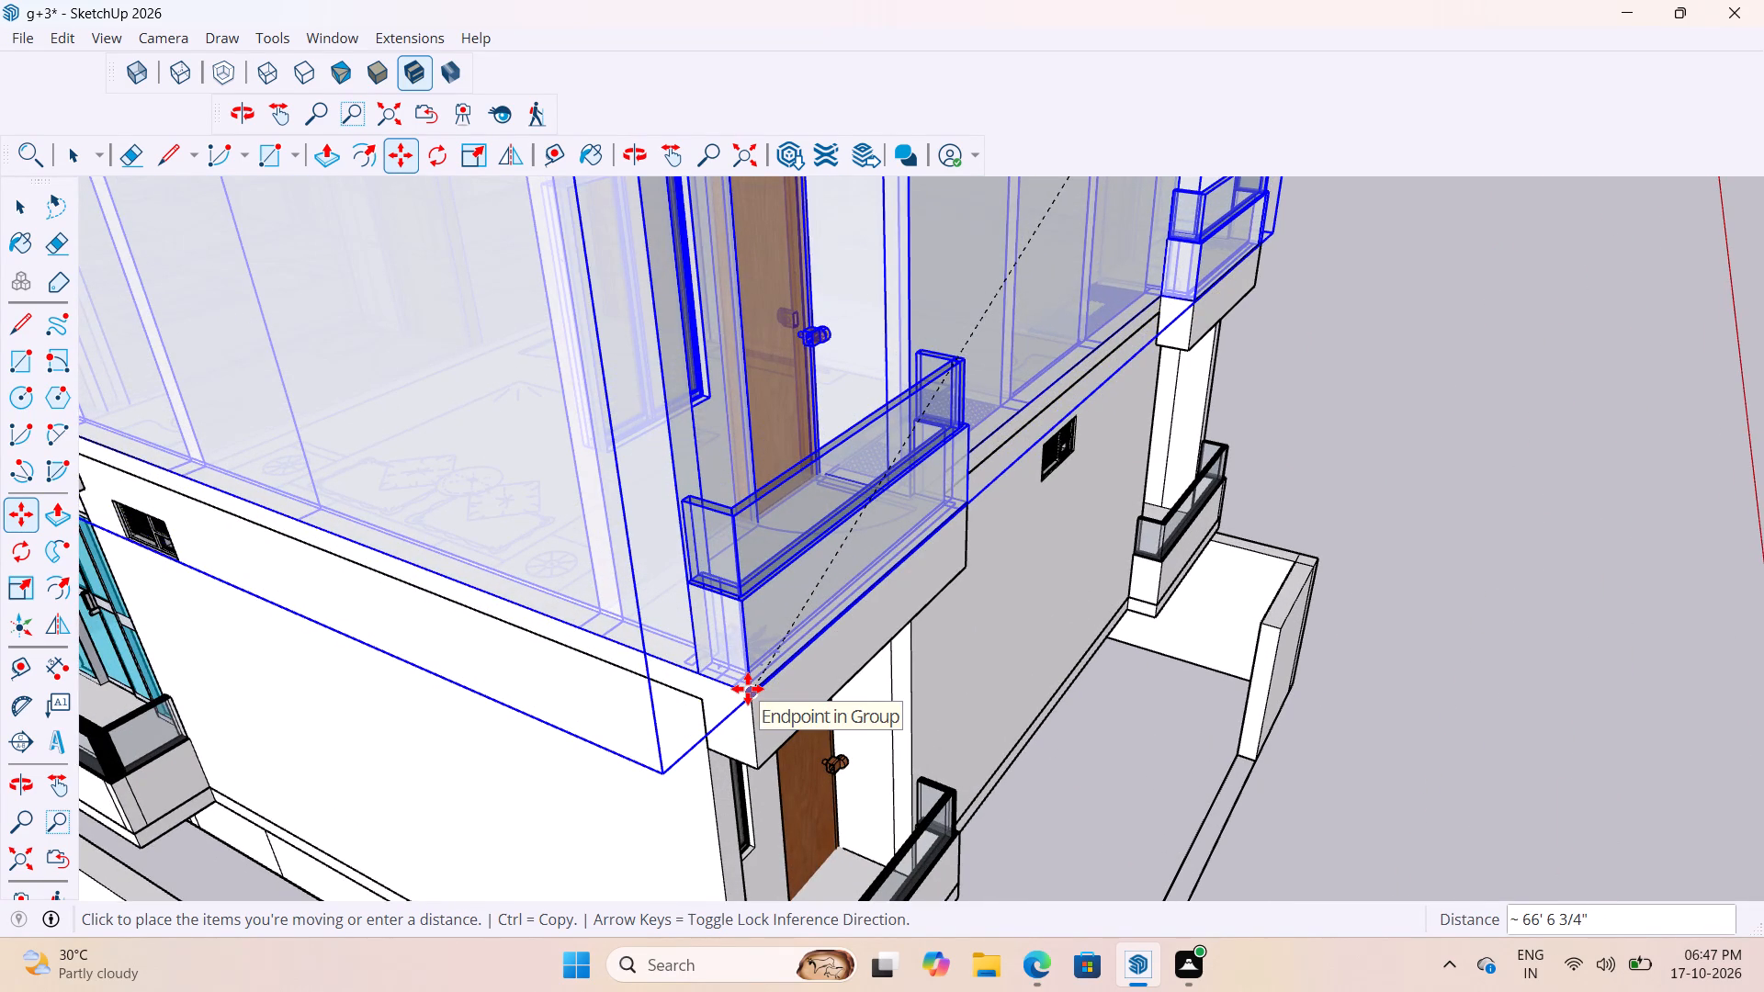
left_click(748, 689)
scroll(944, 547, "down", 13)
scroll(920, 519, "down", 20)
scroll(920, 519, "down", 3)
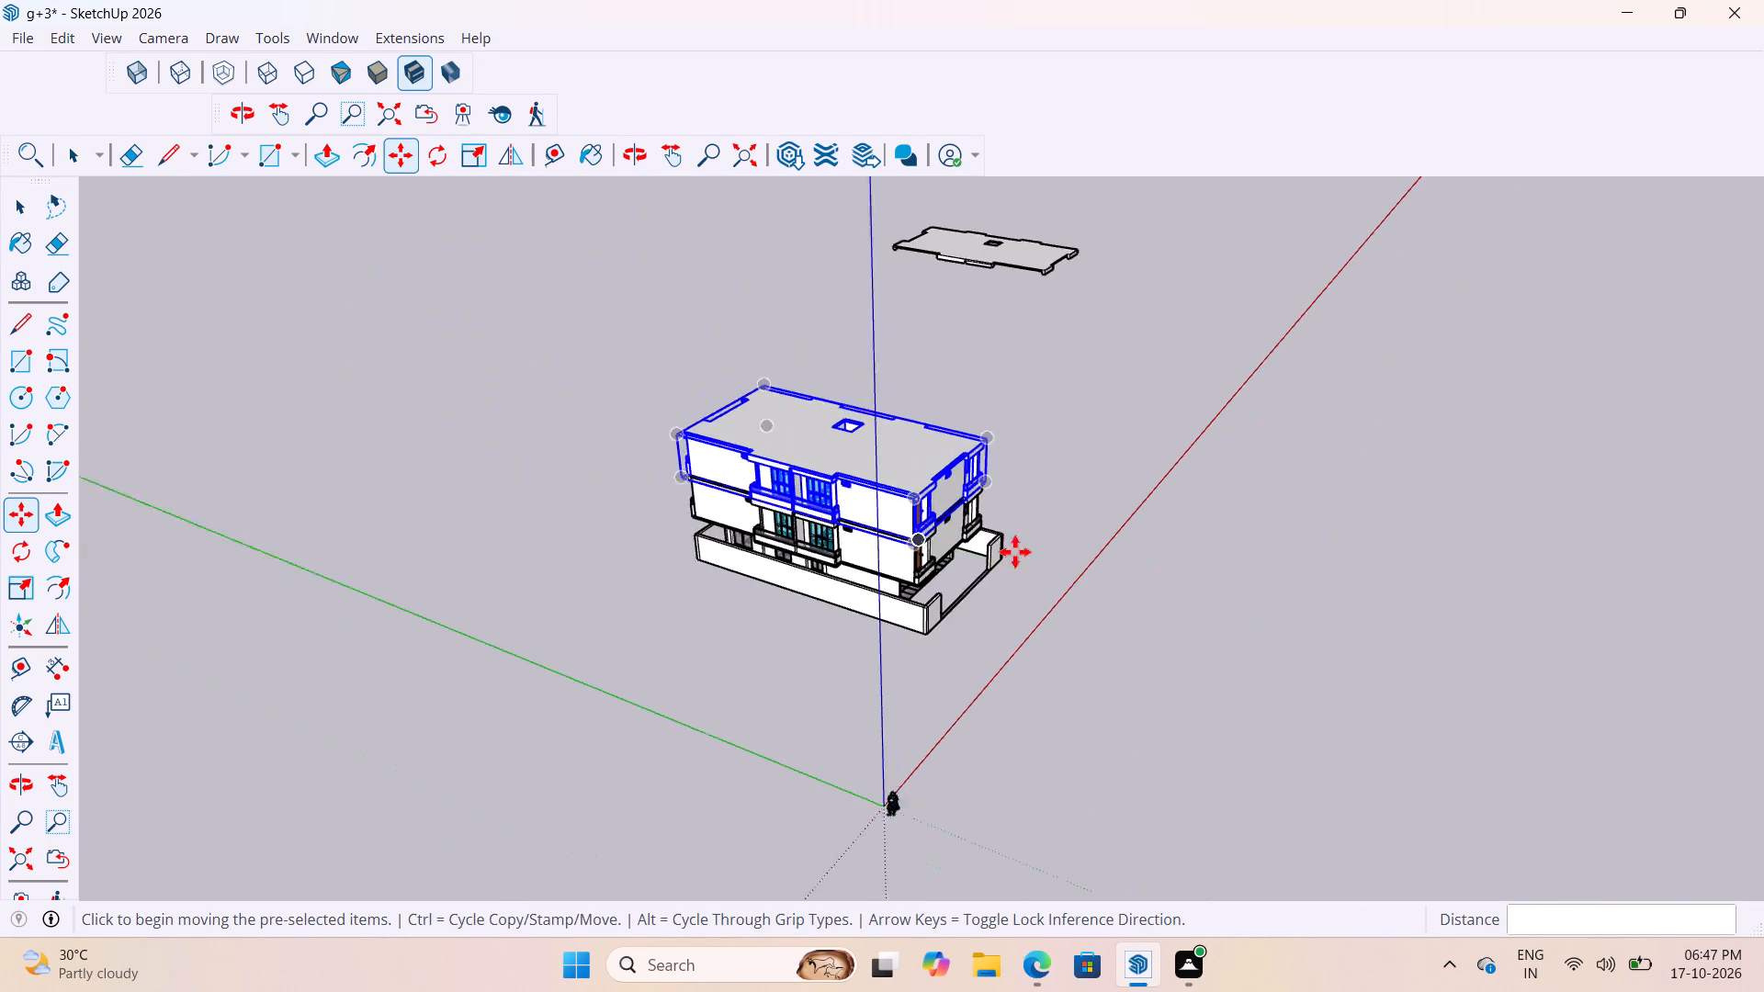
key("space")
left_click(1313, 558)
Examine the front facade of the stacked building, checking the balconies and the joint between the two upper floors.
scroll(1125, 479, "up", 3)
middle_click_drag(1103, 467, 474, 437)
scroll(513, 412, "up", 2)
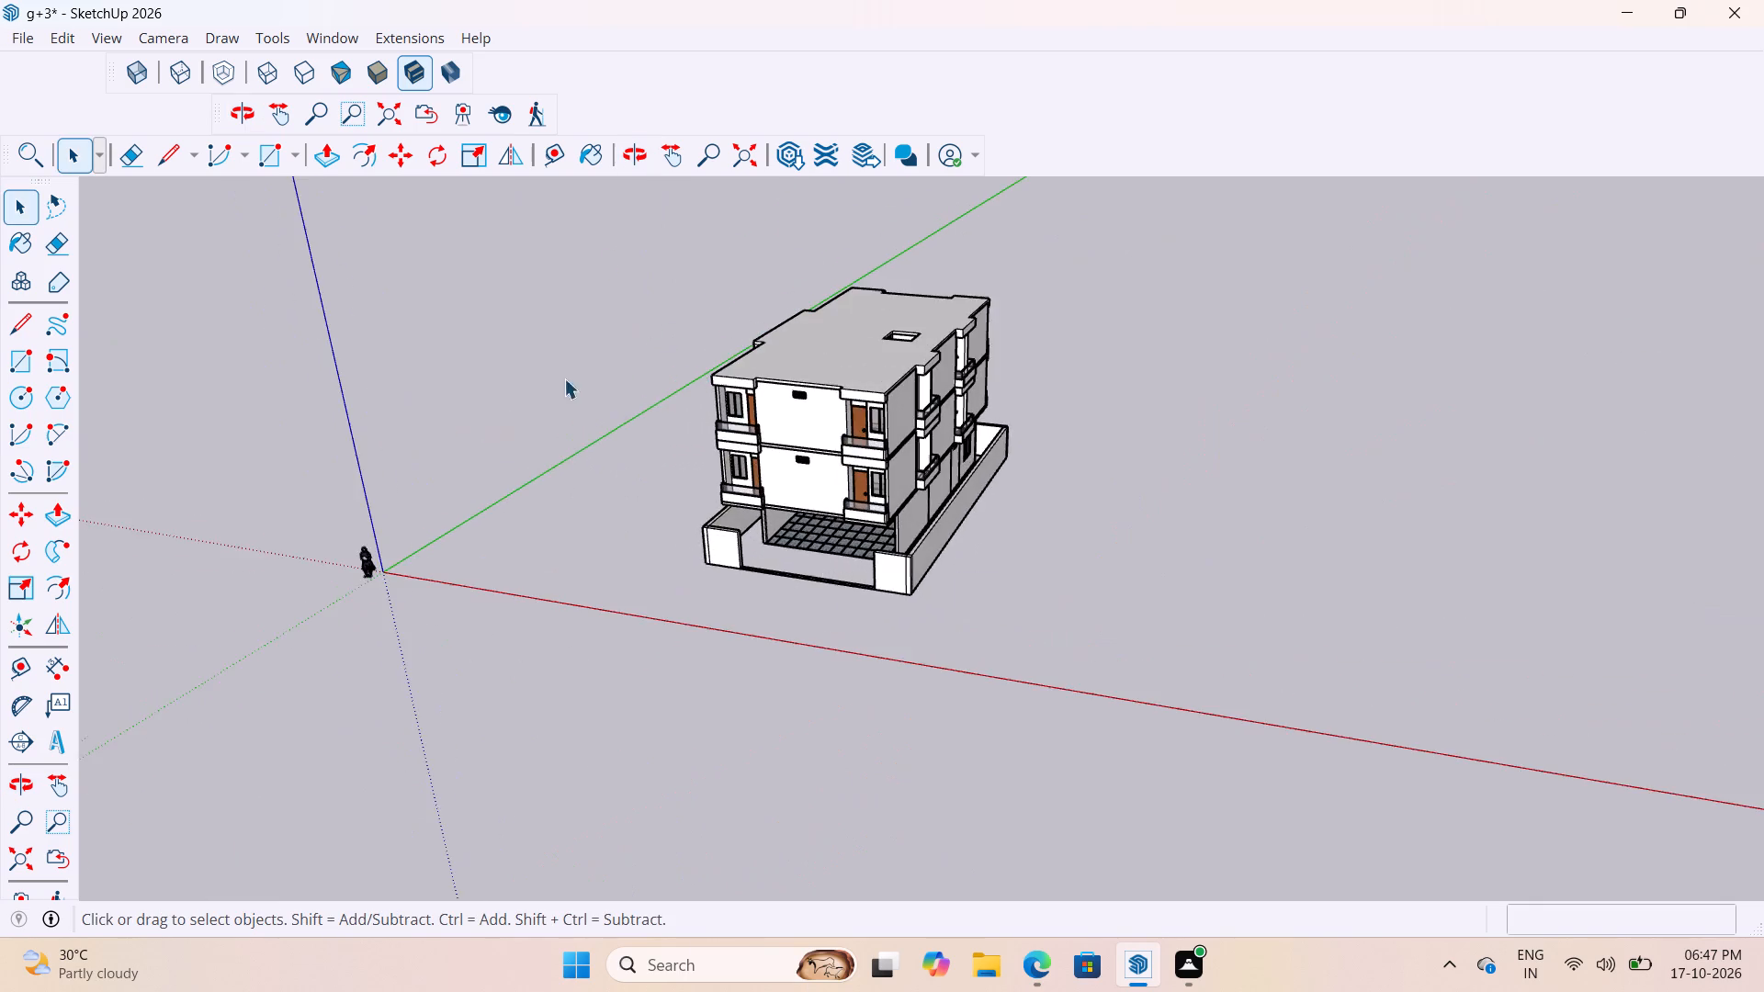
scroll(564, 378, "up", 13)
scroll(1164, 408, "down", 5)
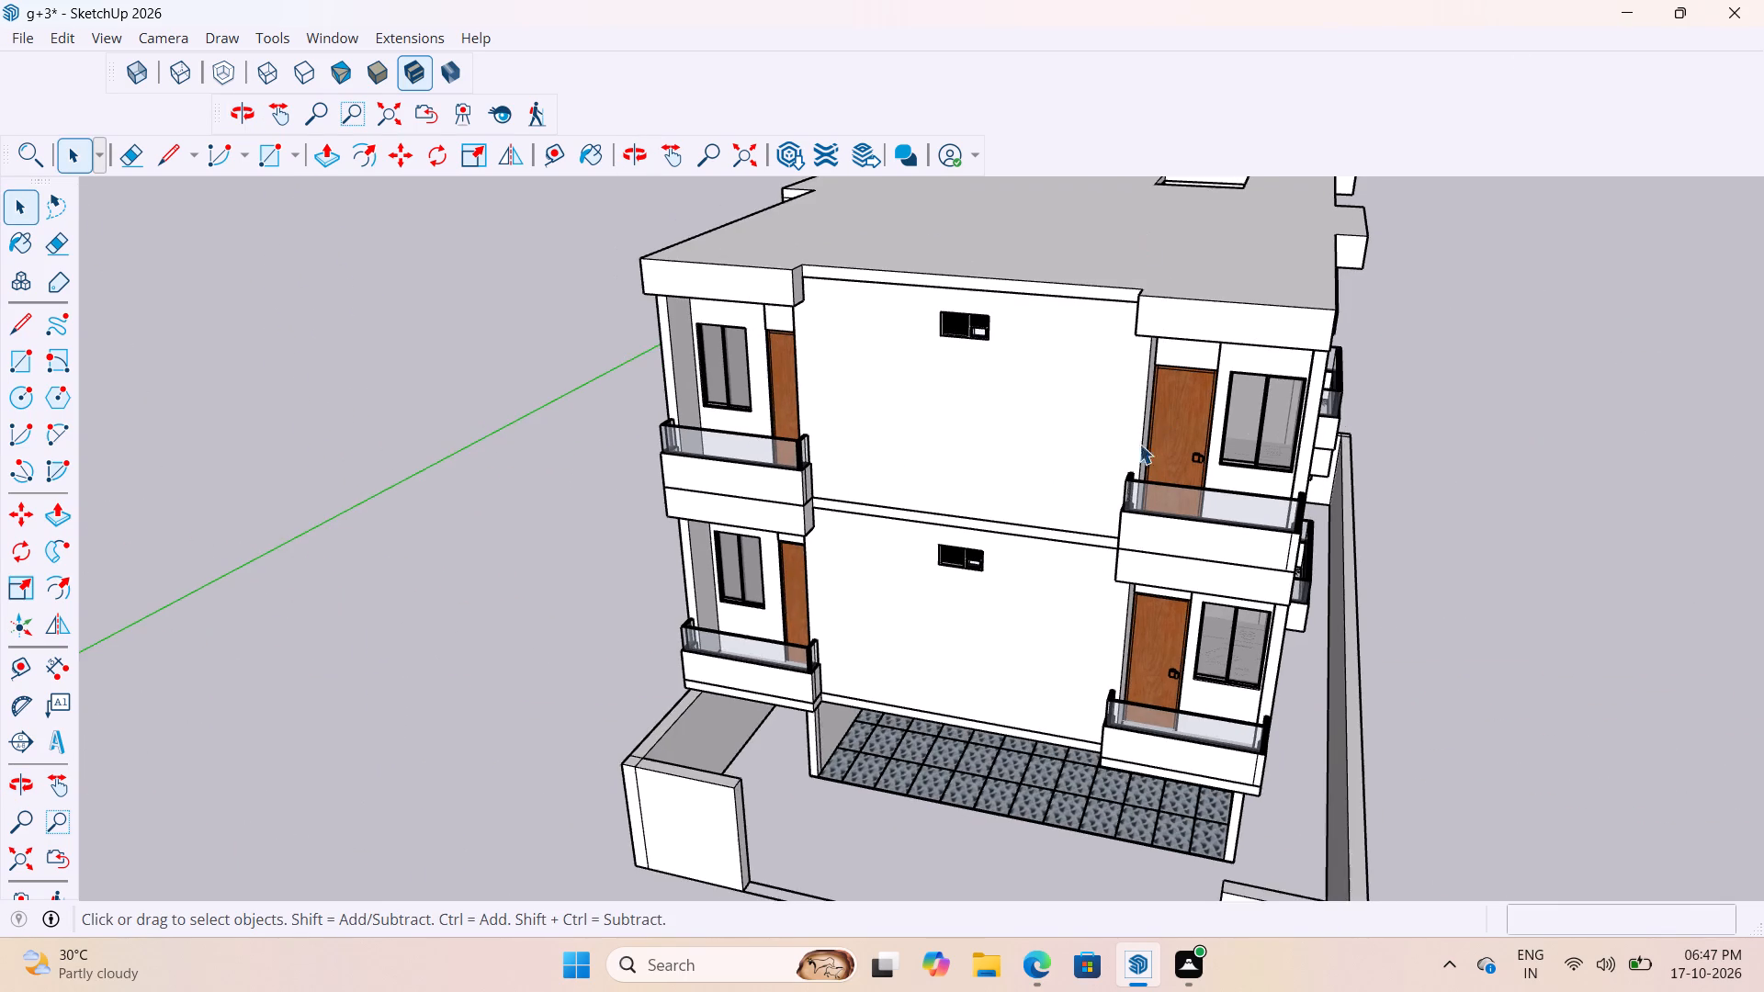
scroll(1073, 488, "up", 3)
scroll(980, 452, "down", 5)
middle_click_drag(921, 490, 998, 419)
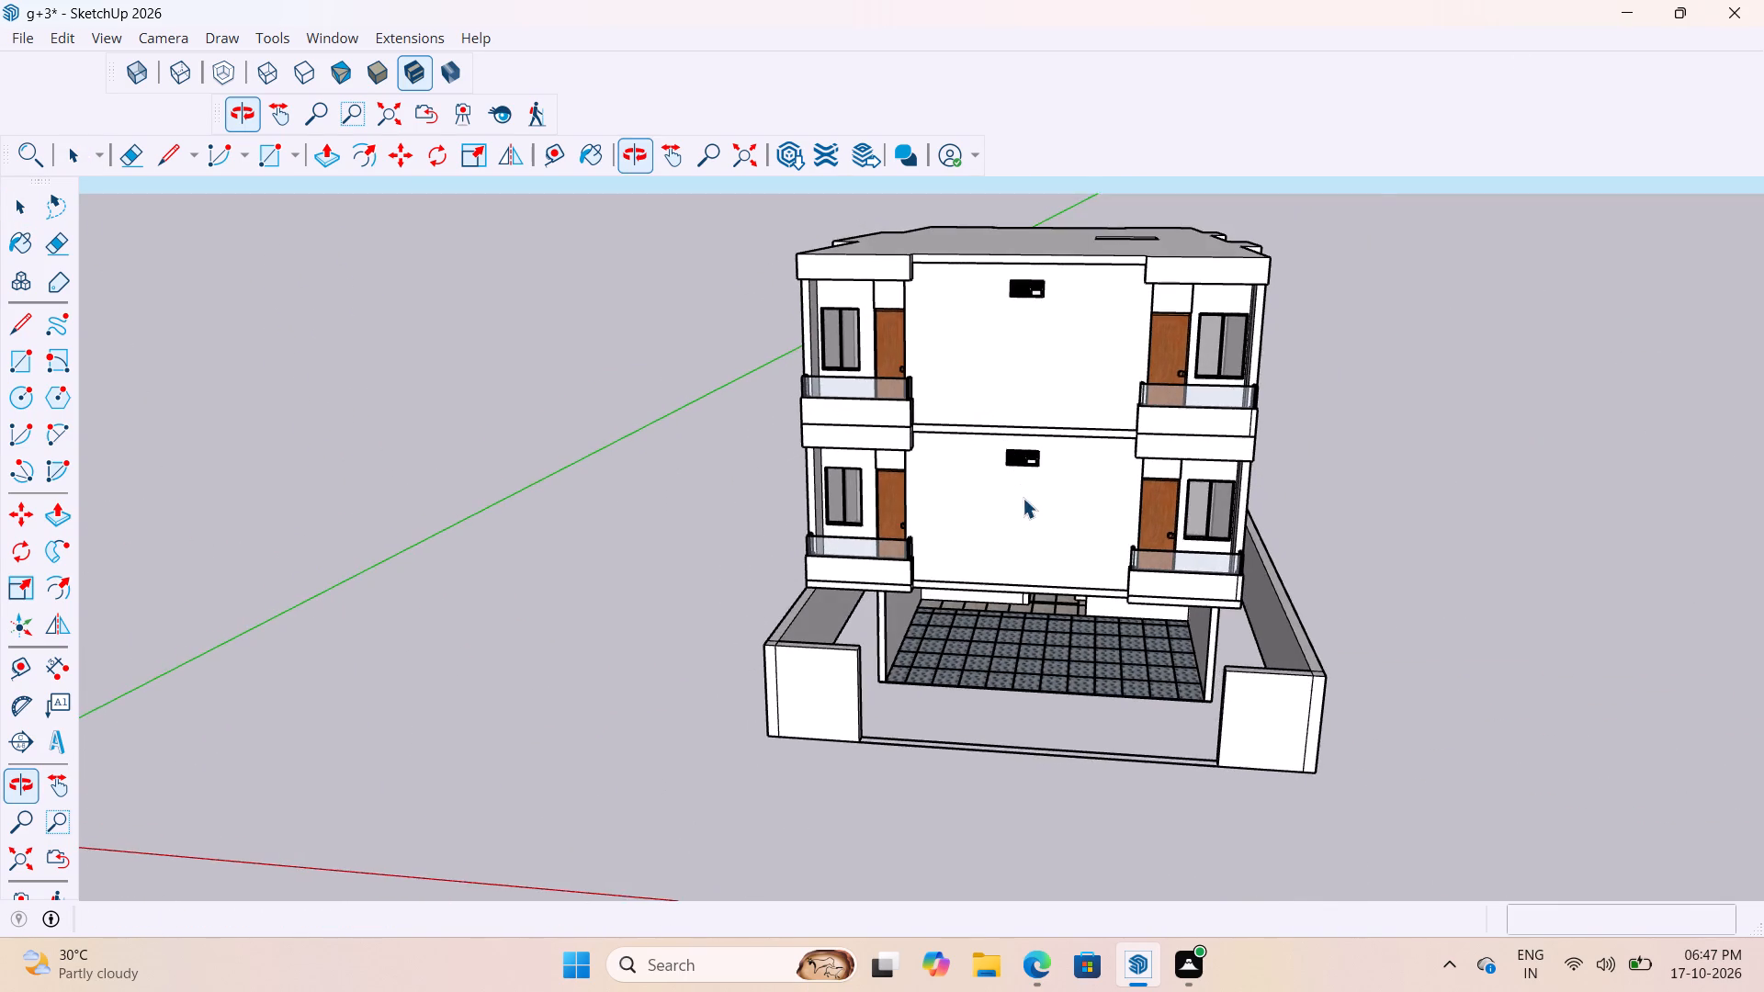
scroll(1021, 519, "up", 3)
scroll(1021, 519, "down", 5)
scroll(998, 535, "up", 4)
scroll(994, 359, "up", 1)
scroll(994, 355, "down", 5)
scroll(1077, 250, "up", 2)
scroll(953, 309, "down", 10)
Examine the stacked building from above, including its roof slab and roof opening, and the detached roof slab beside it.
middle_click_drag(908, 376, 953, 464)
scroll(862, 445, "down", 11)
scroll(1288, 396, "up", 8)
scroll(1222, 352, "down", 12)
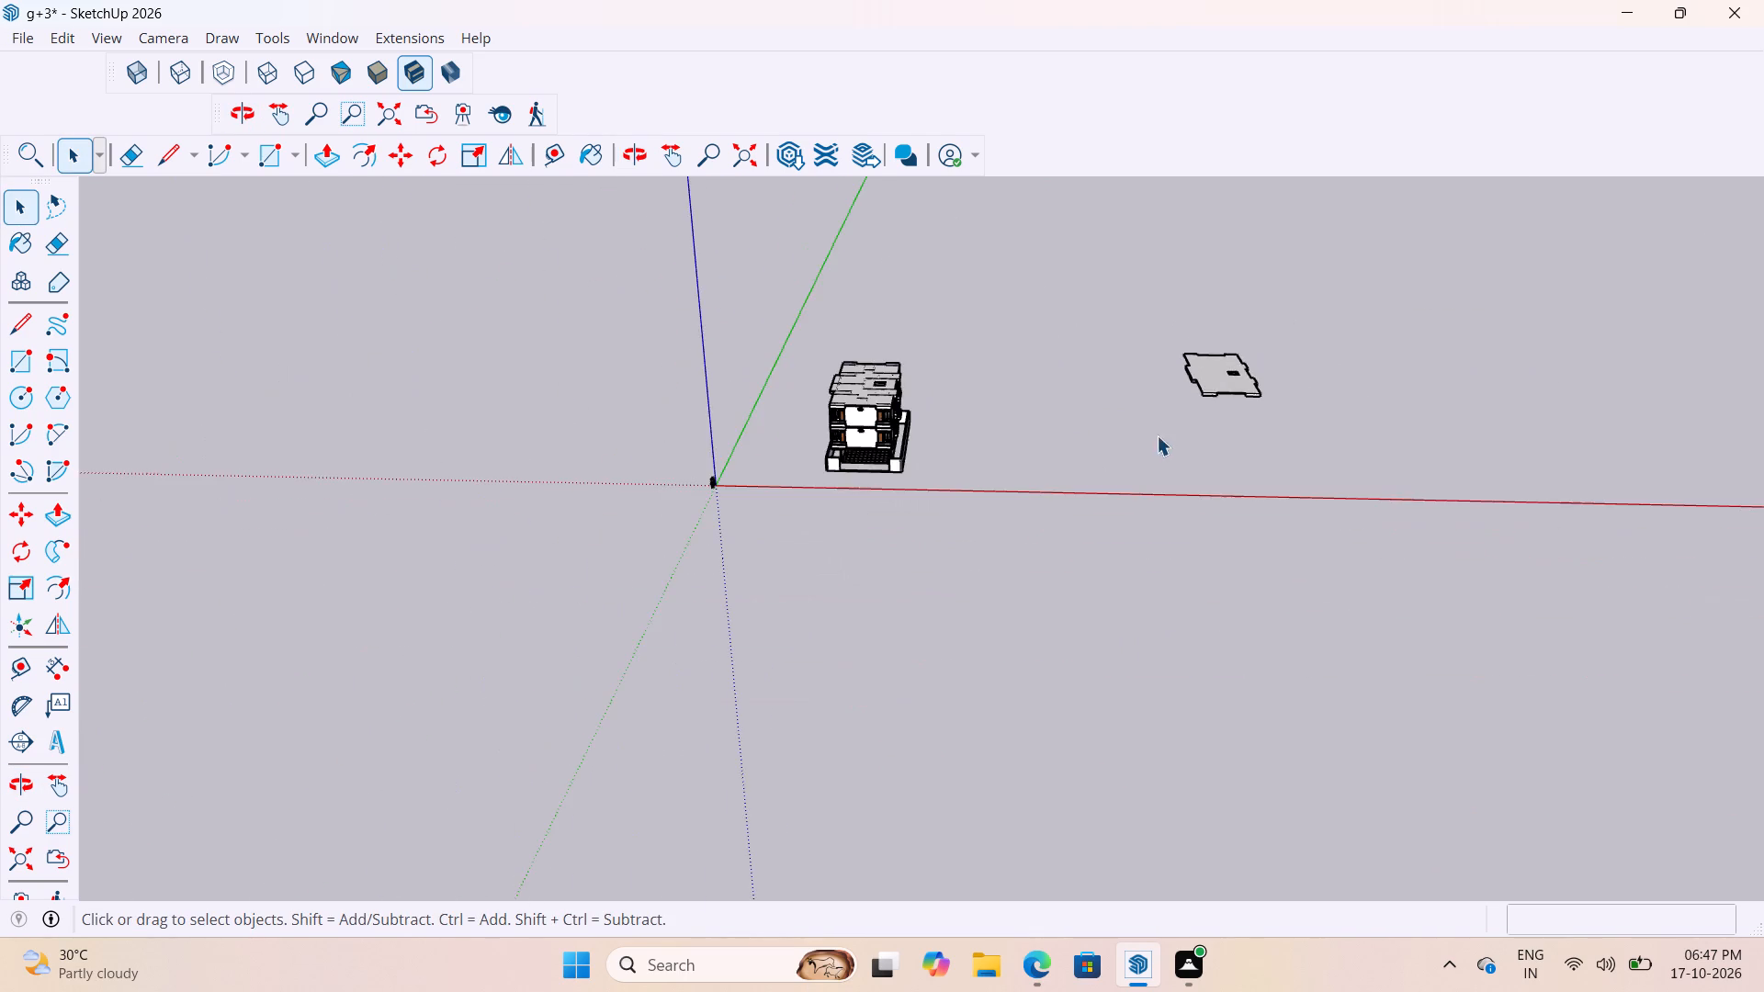
scroll(1037, 412, "down", 6)
scroll(964, 471, "up", 20)
scroll(964, 471, "up", 9)
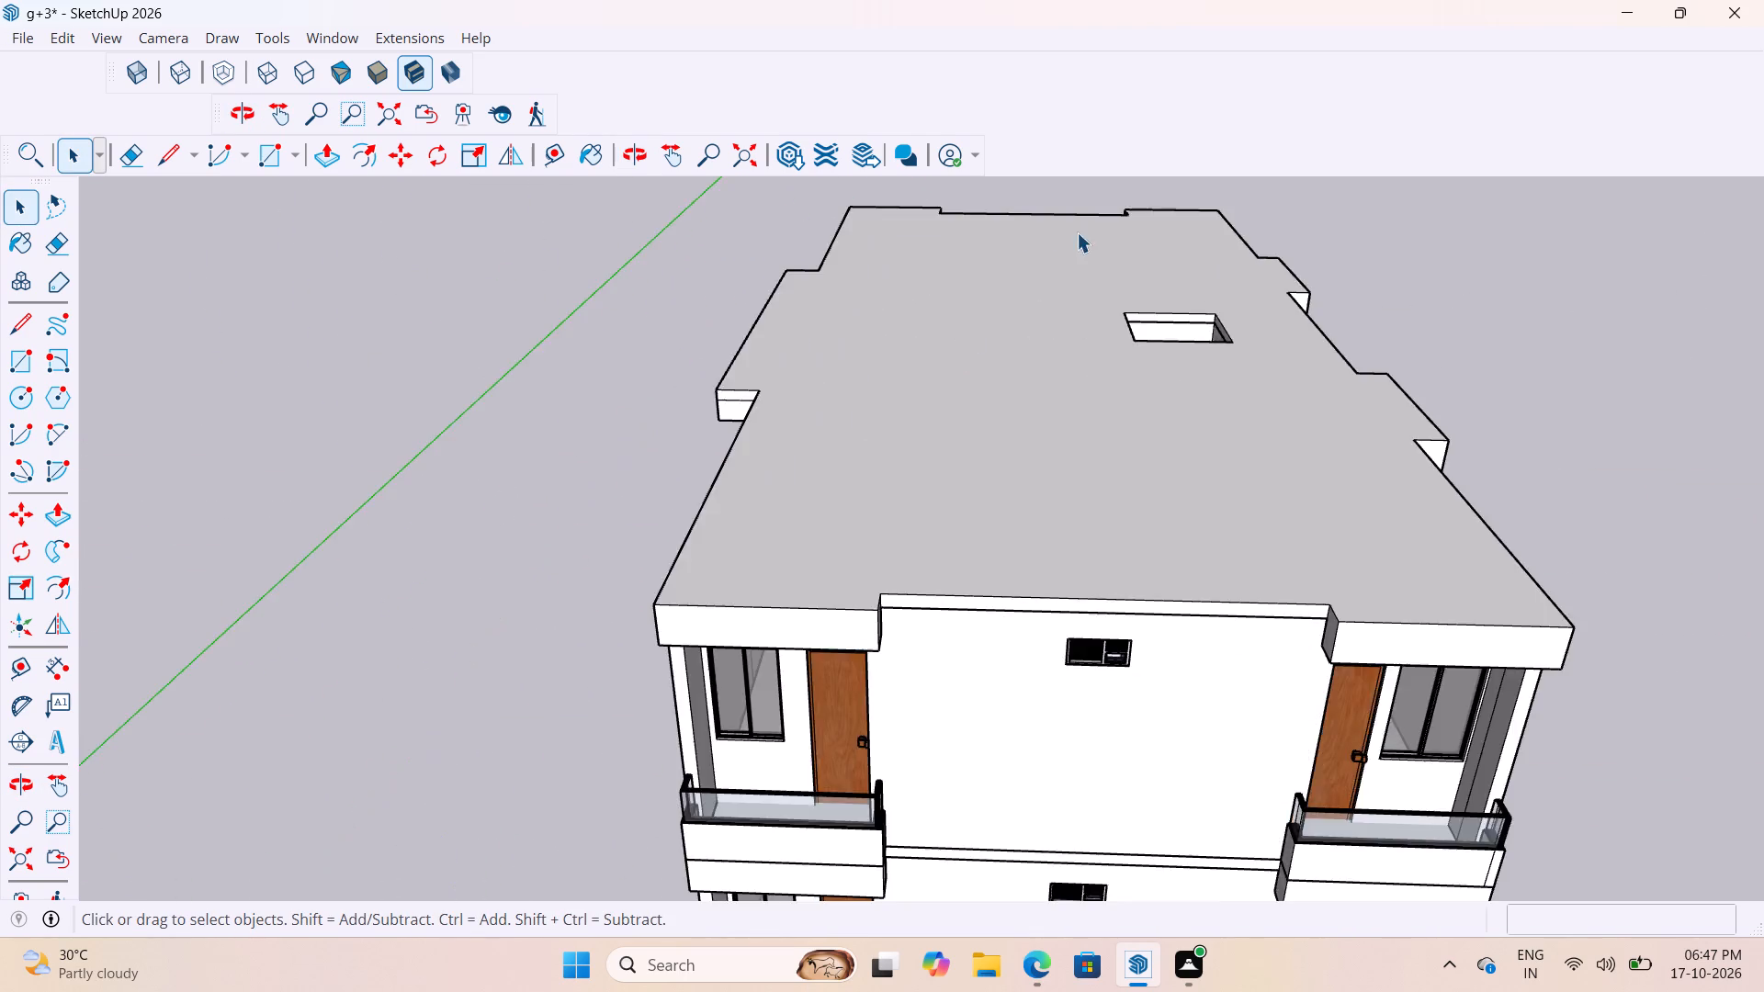
scroll(1077, 232, "down", 11)
scroll(1041, 339, "up", 5)
scroll(982, 345, "down", 11)
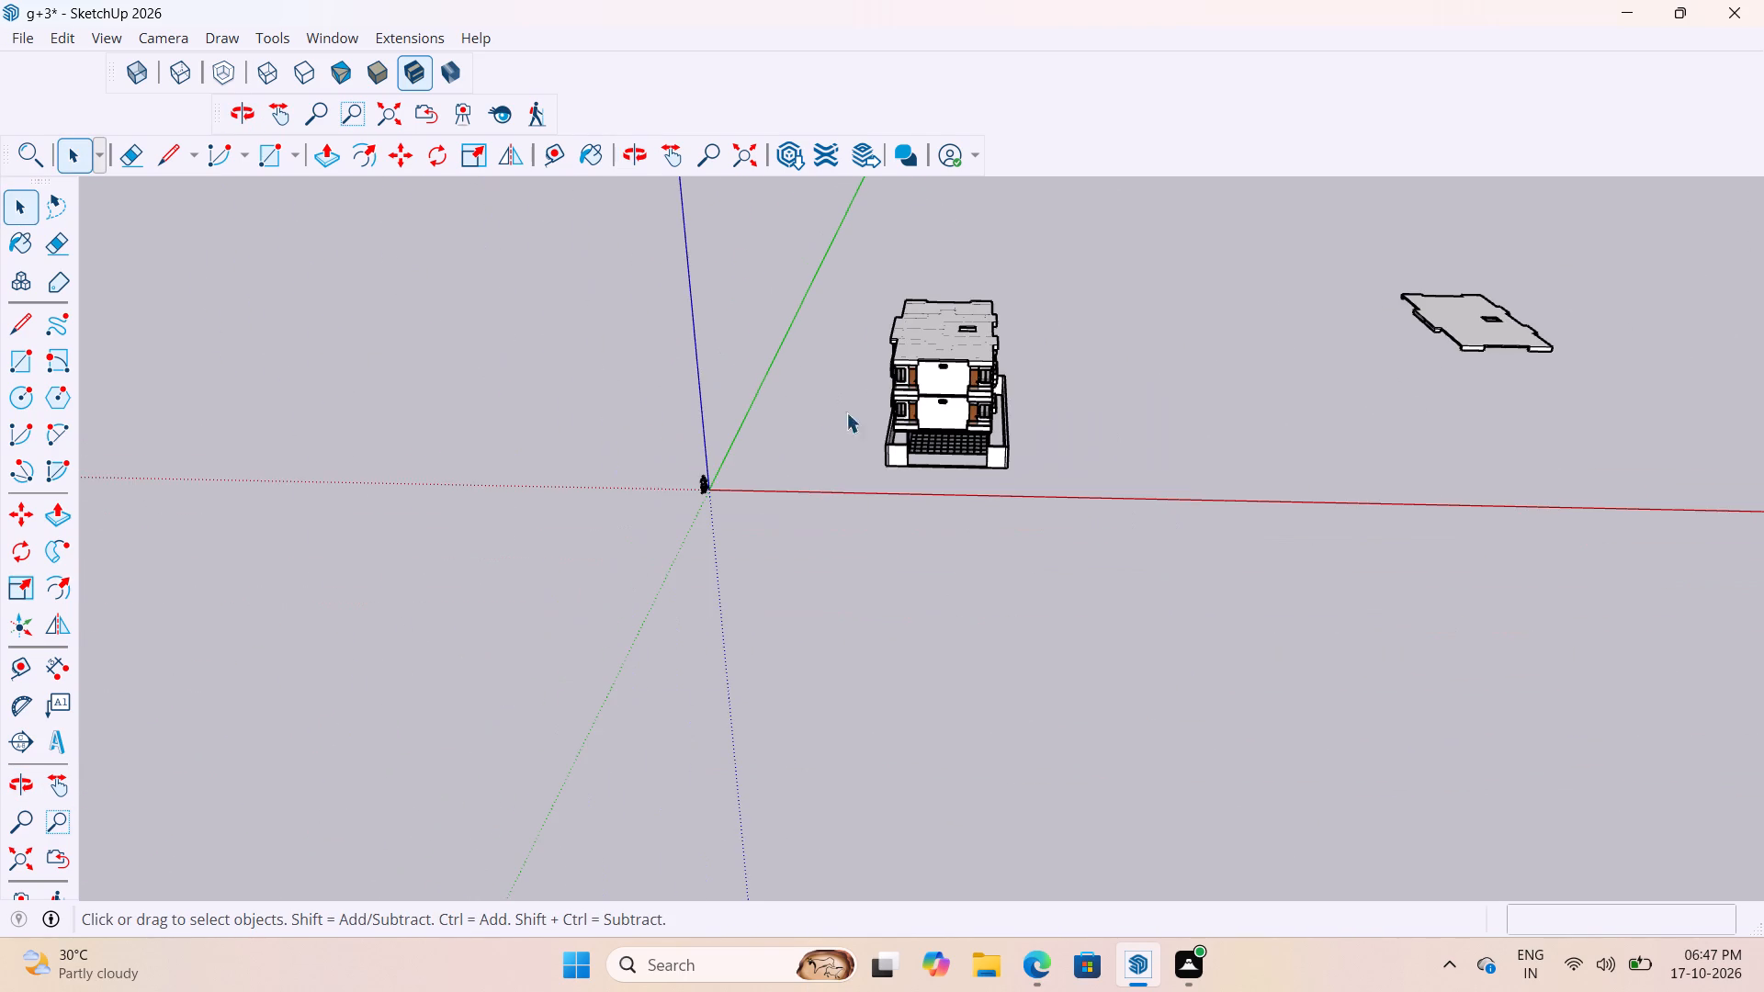
scroll(997, 380, "up", 3)
scroll(919, 366, "up", 12)
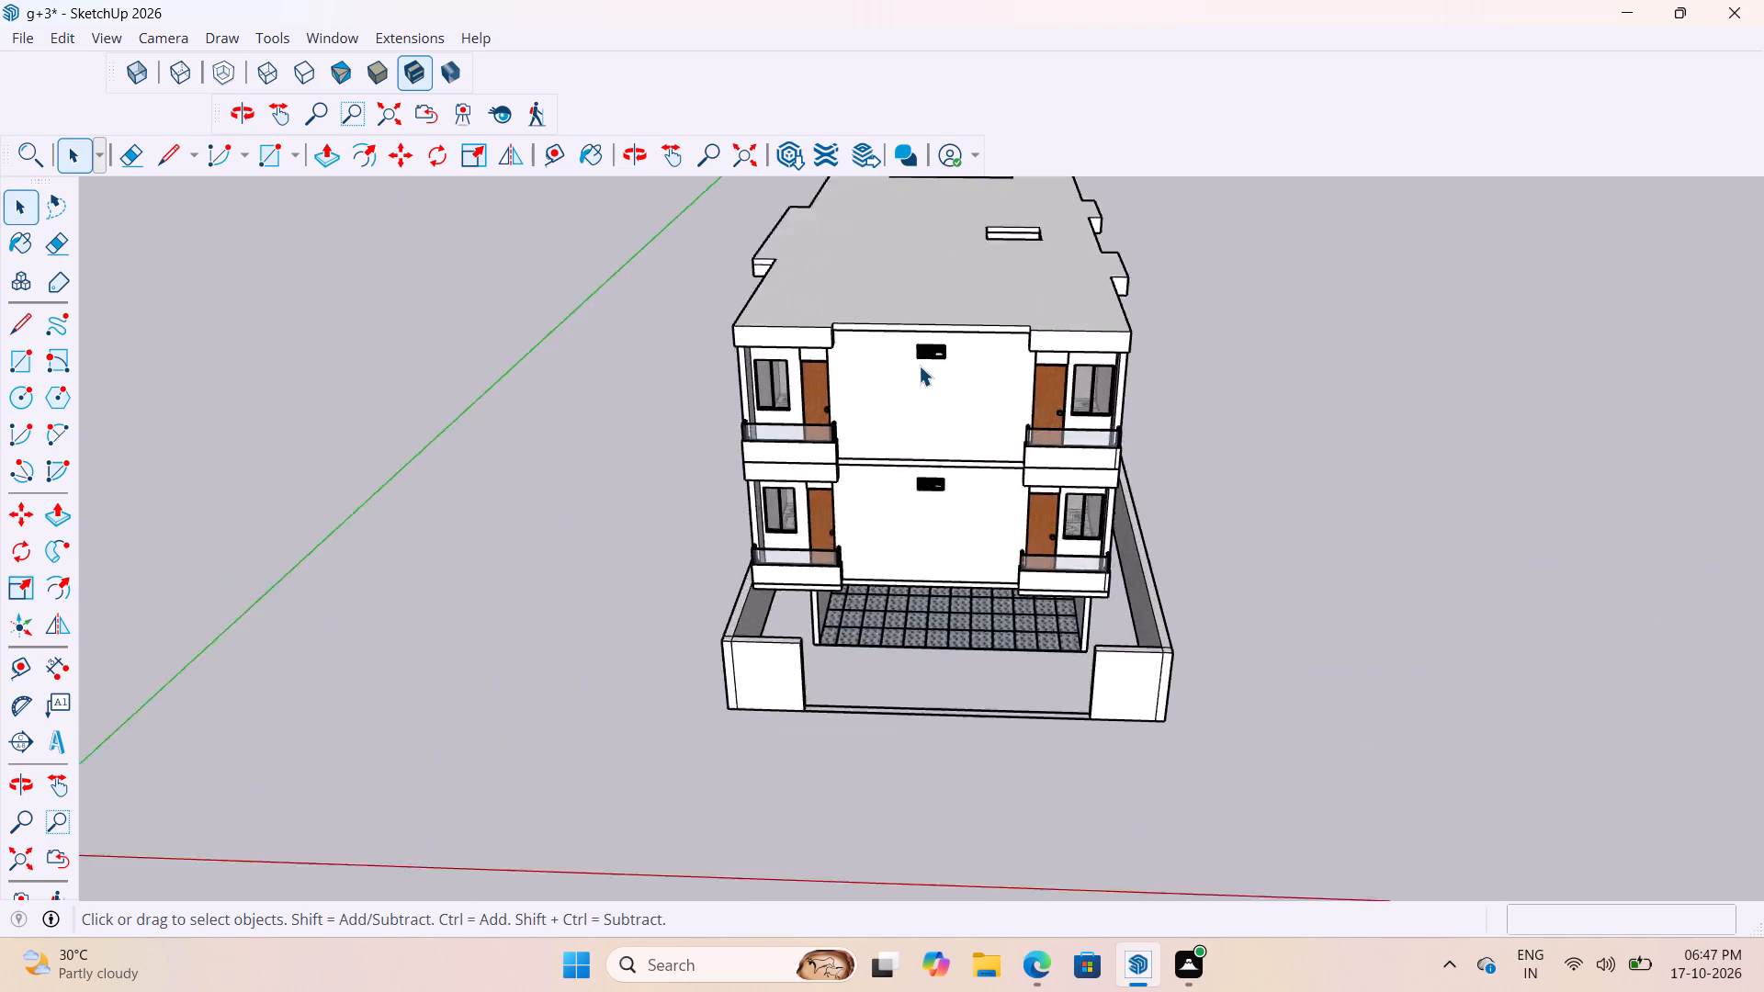
scroll(919, 366, "up", 2)
scroll(899, 344, "down", 10)
scroll(1021, 129, "up", 4)
scroll(842, 342, "up", 5)
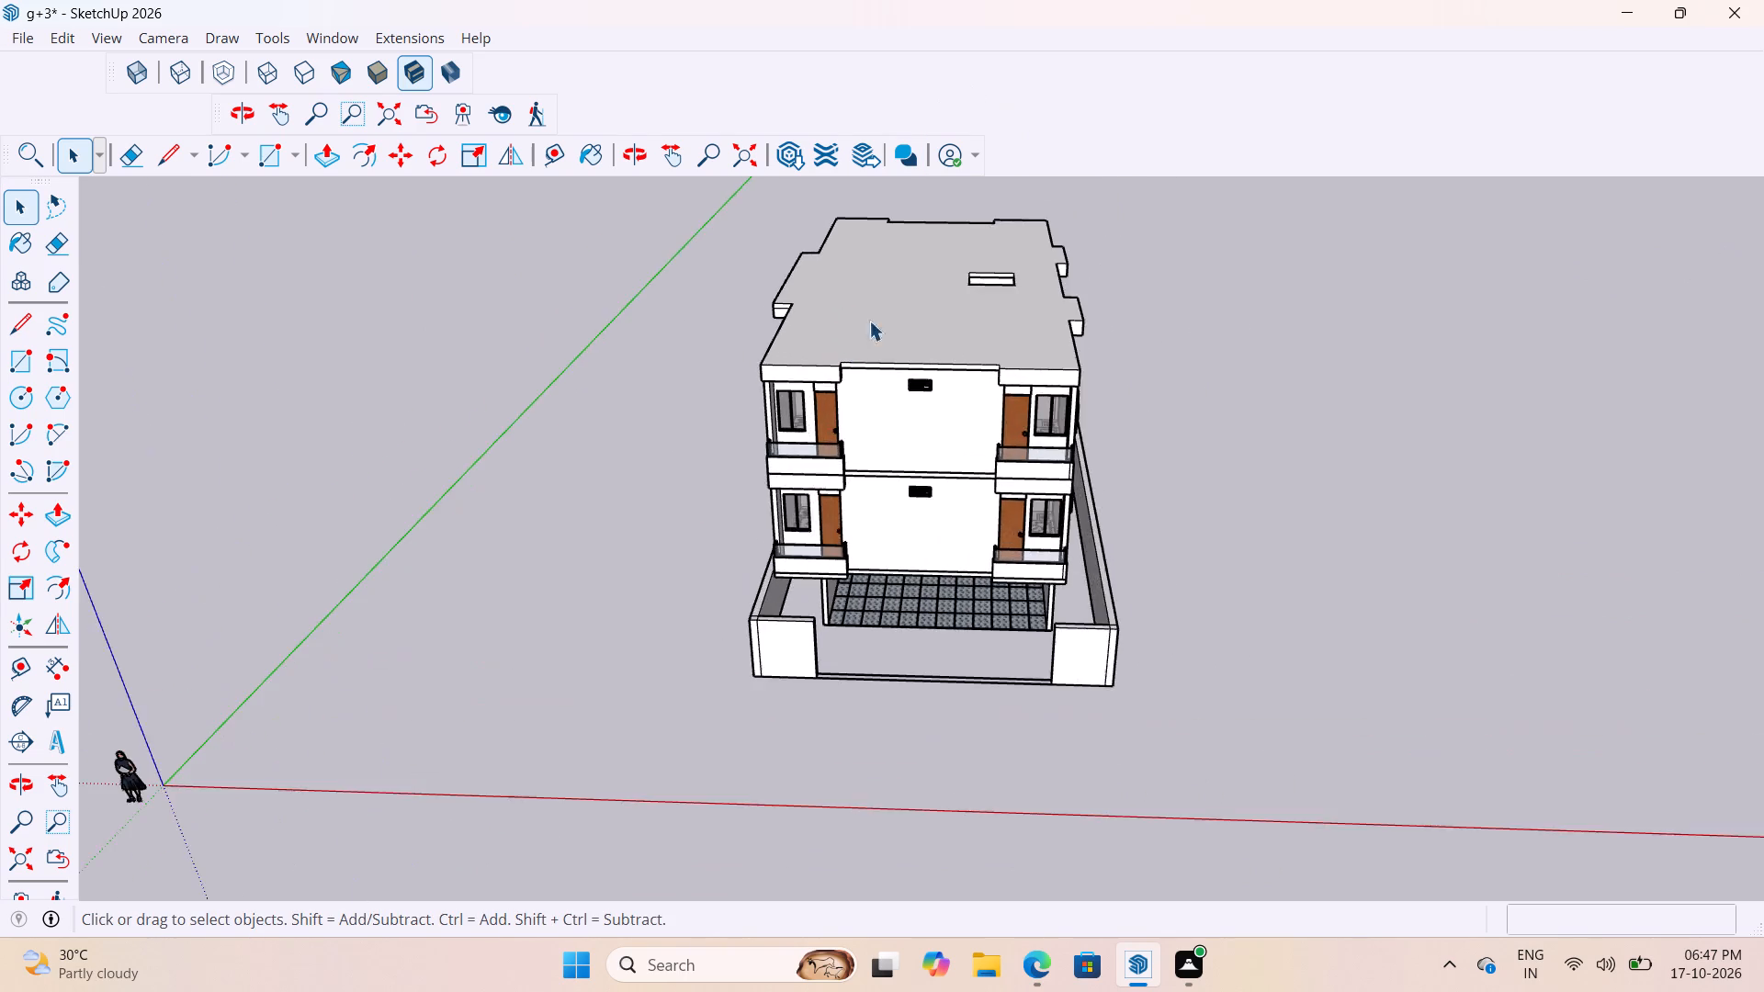
scroll(869, 321, "up", 10)
scroll(1042, 287, "down", 9)
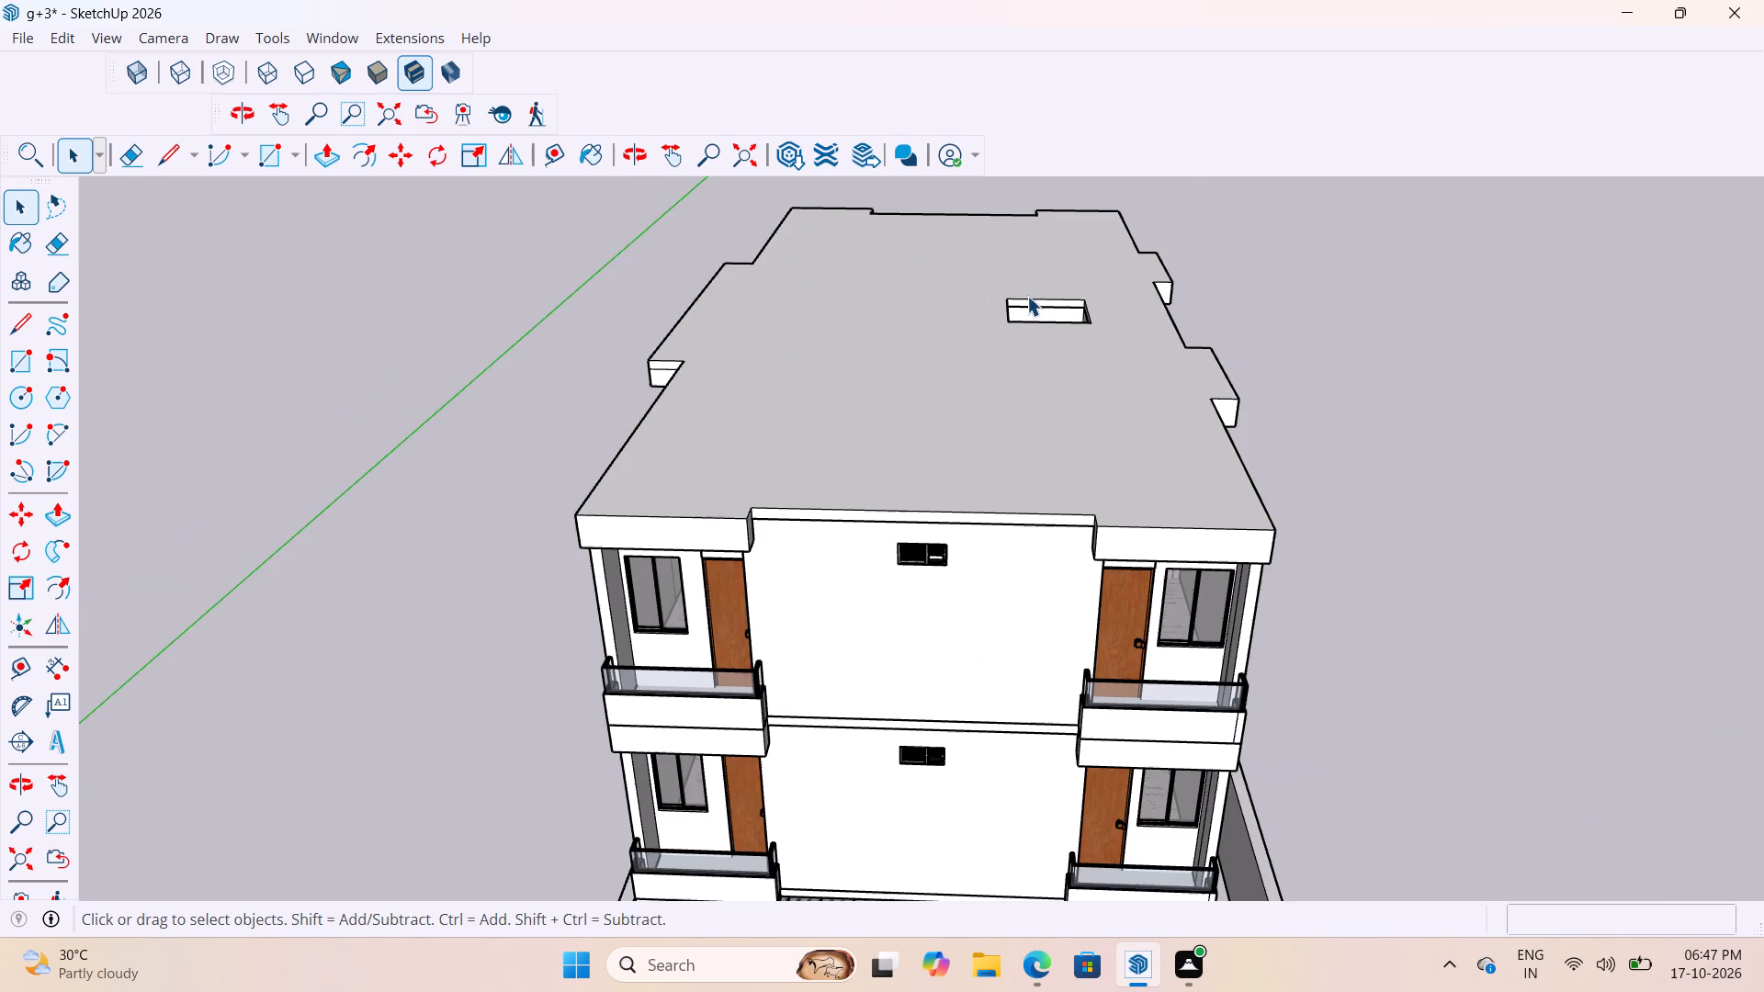
scroll(1101, 246, "up", 8)
scroll(1077, 272, "down", 5)
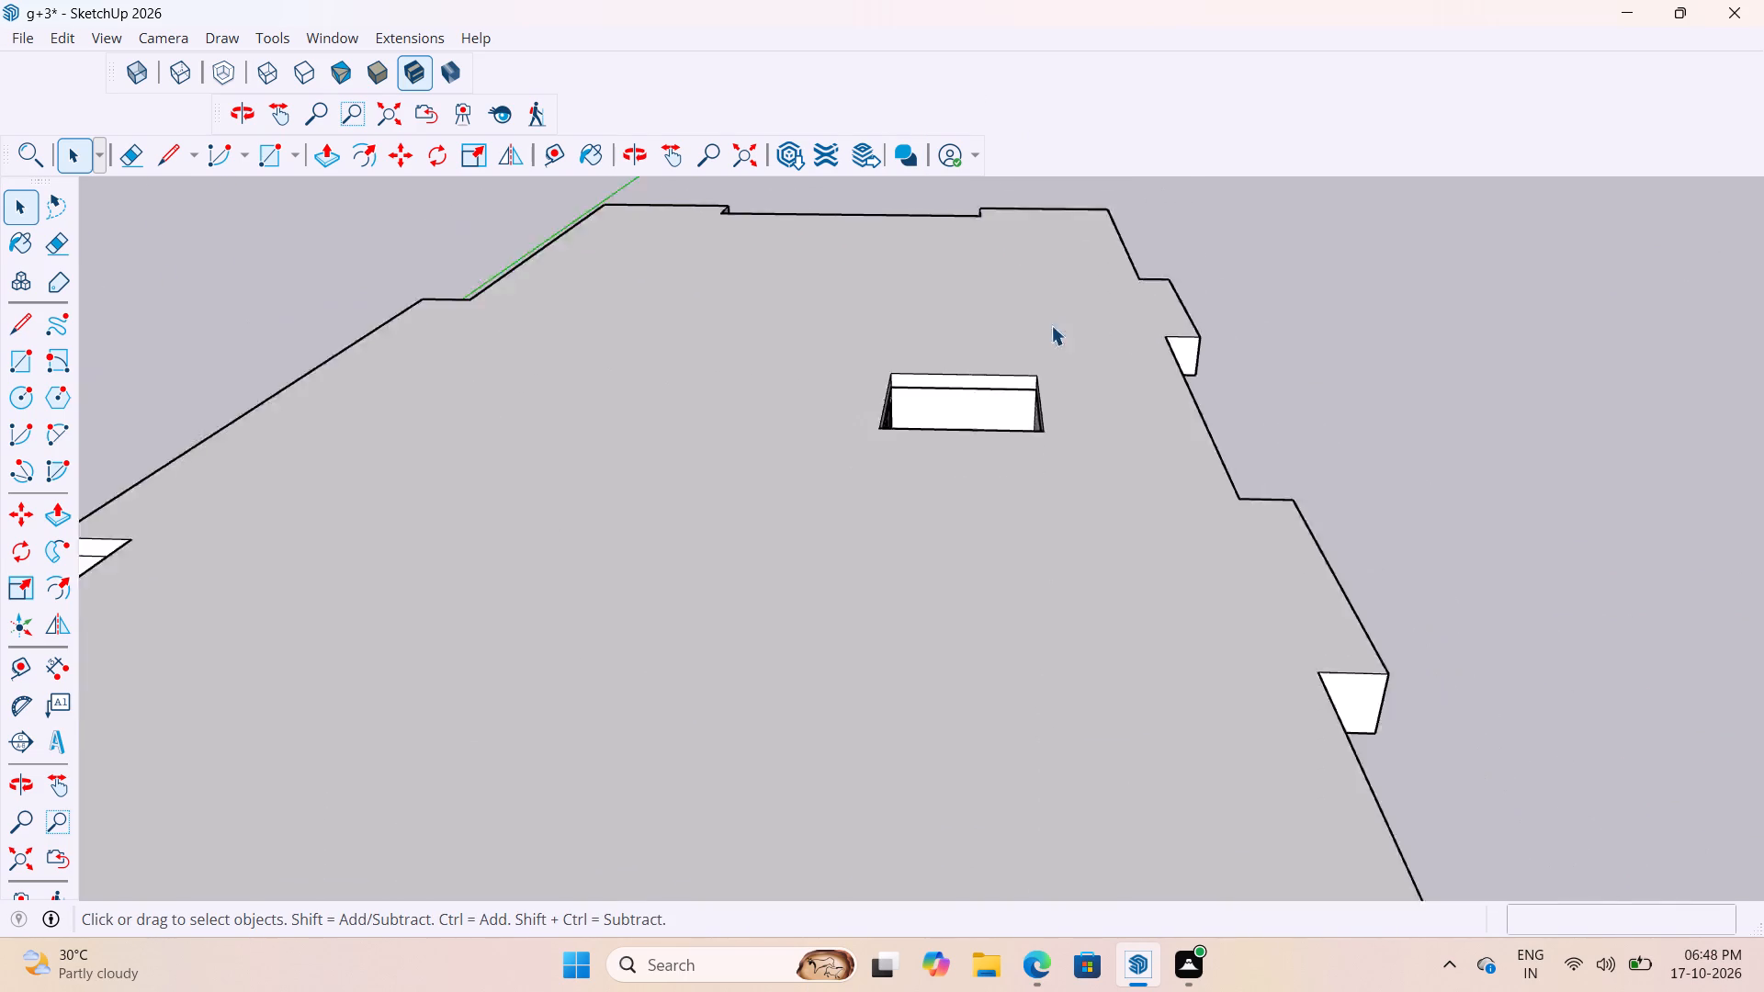
middle_click_drag(1041, 340, 882, 419)
scroll(1352, 213, "down", 13)
middle_click_drag(1014, 410, 1114, 460)
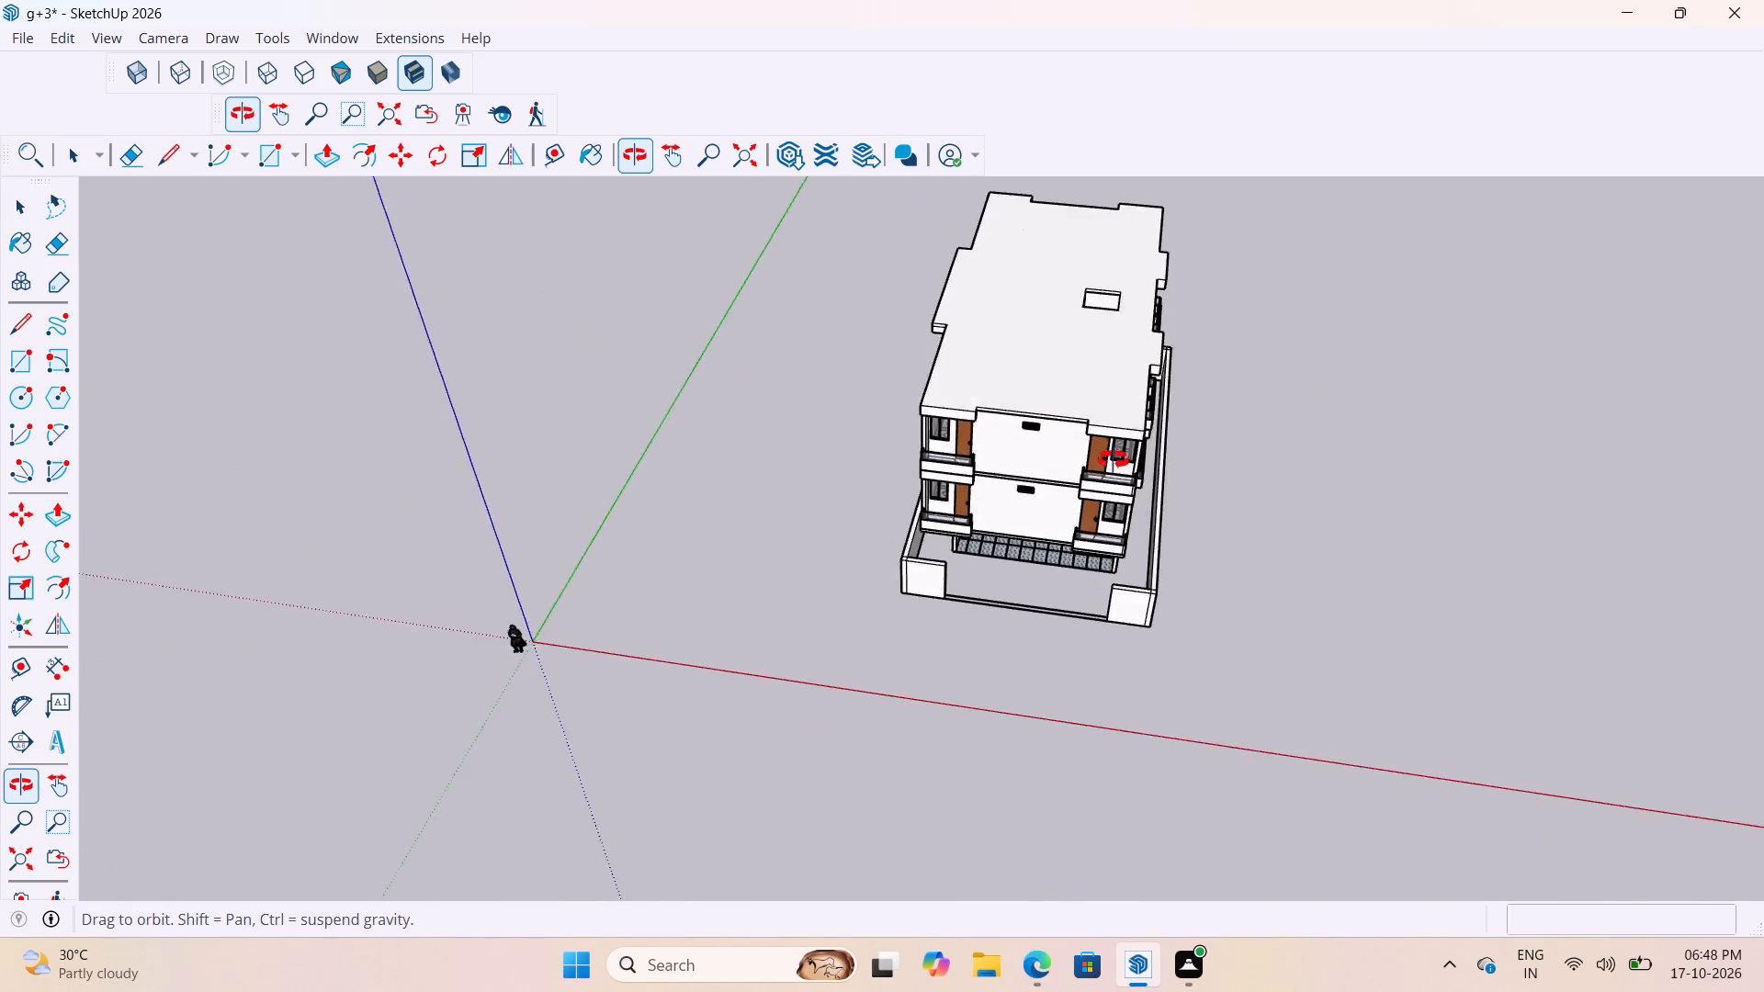
Examine the building's ground level from the front, checking the tiled parking floor, compound walls and undersides of the first-floor balconies.
middle_click_drag(1114, 460, 1144, 479)
scroll(1028, 475, "up", 4)
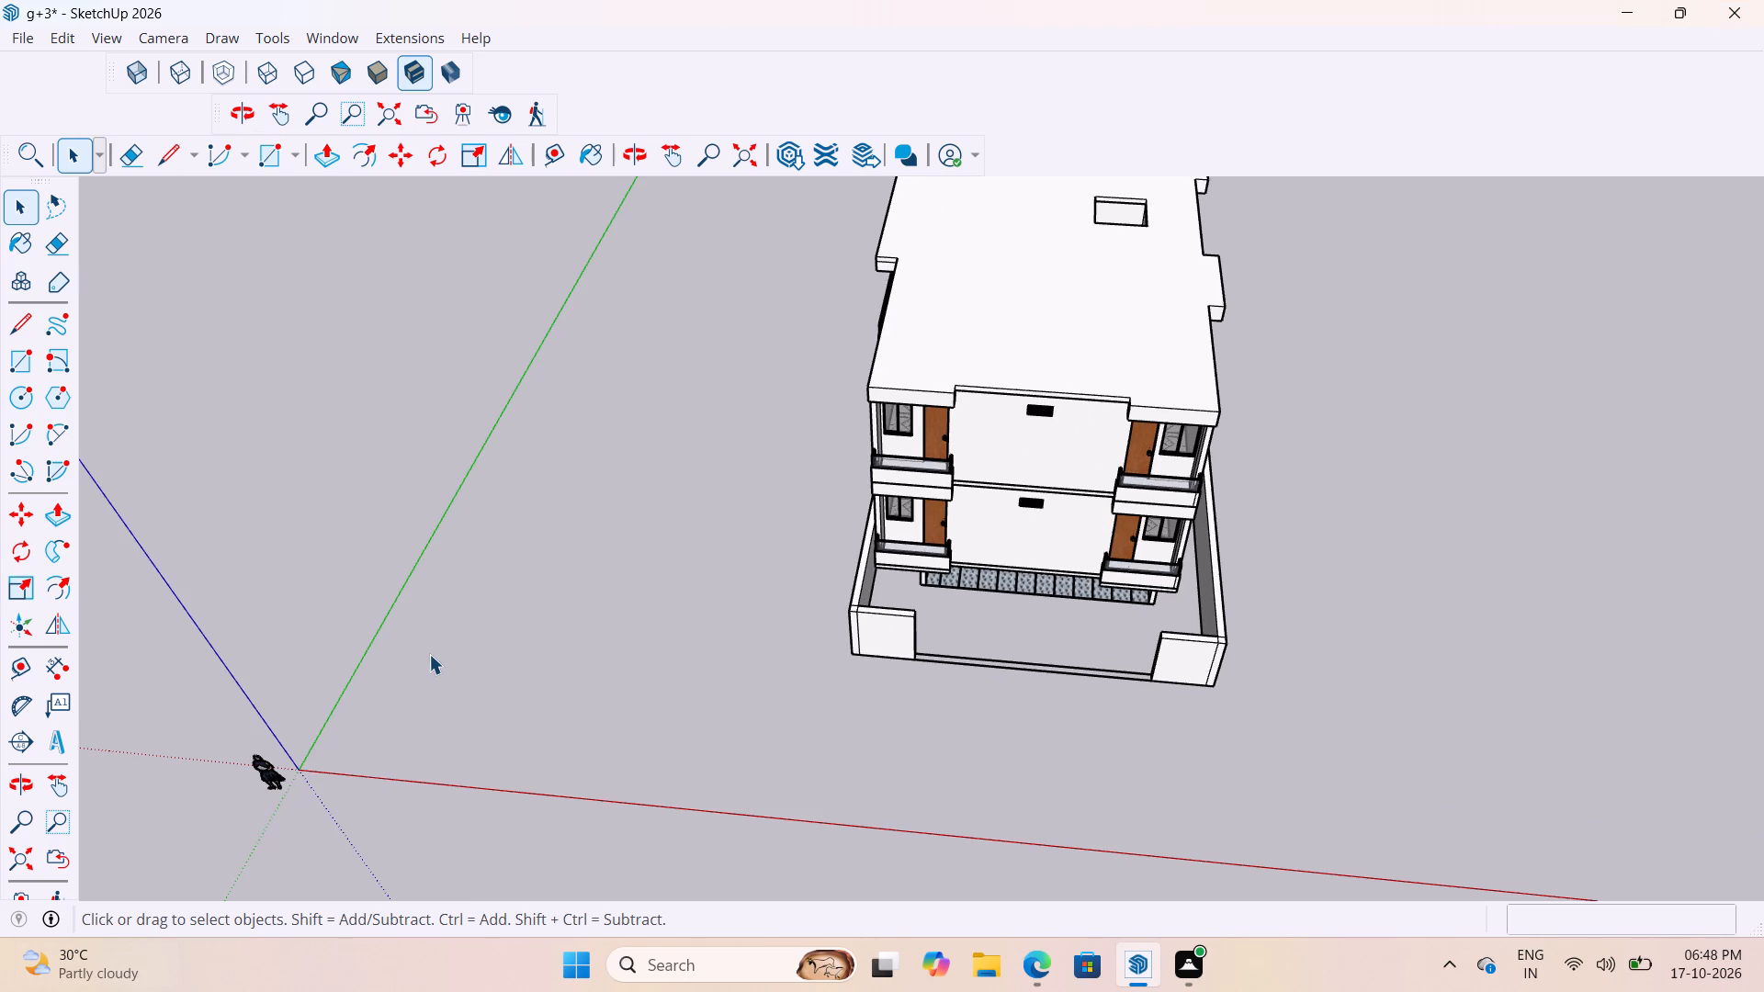
scroll(942, 580, "up", 11)
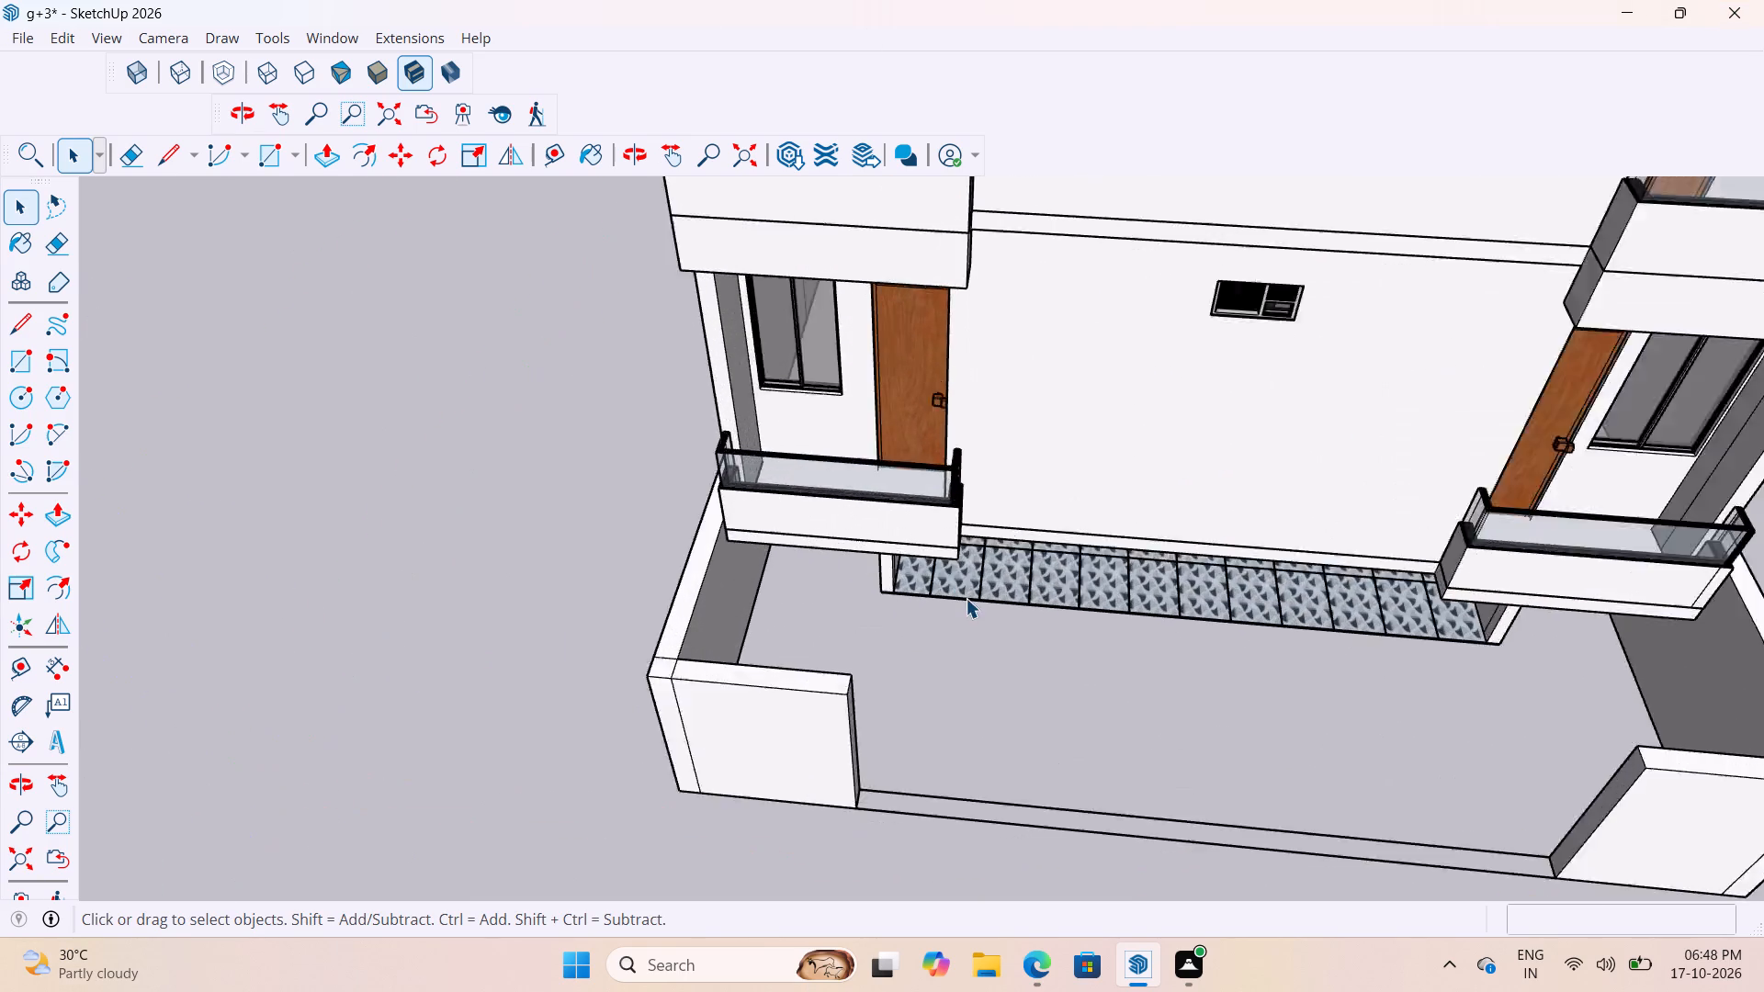
scroll(966, 598, "up", 2)
middle_click_drag(1012, 603, 983, 248)
scroll(944, 318, "down", 5)
scroll(936, 550, "up", 3)
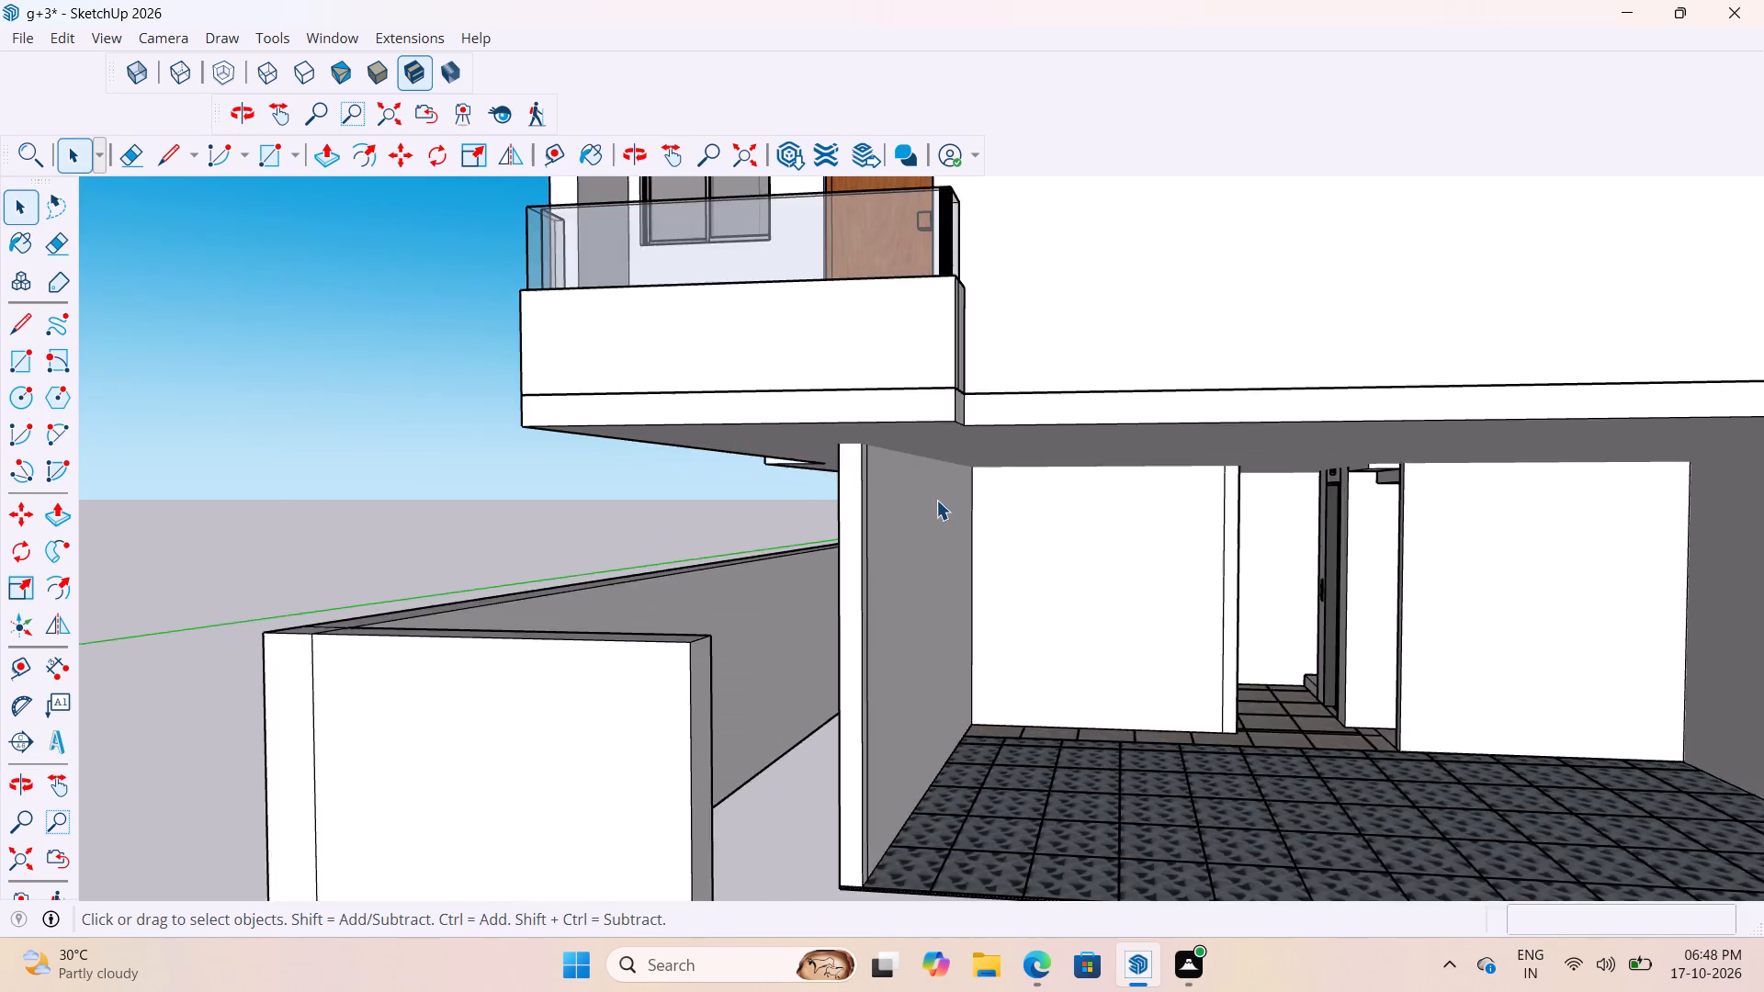
scroll(936, 500, "up", 1)
middle_click_drag(936, 499, 1040, 593)
scroll(856, 575, "down", 9)
scroll(1067, 747, "down", 1)
middle_click_drag(1063, 747, 1046, 804)
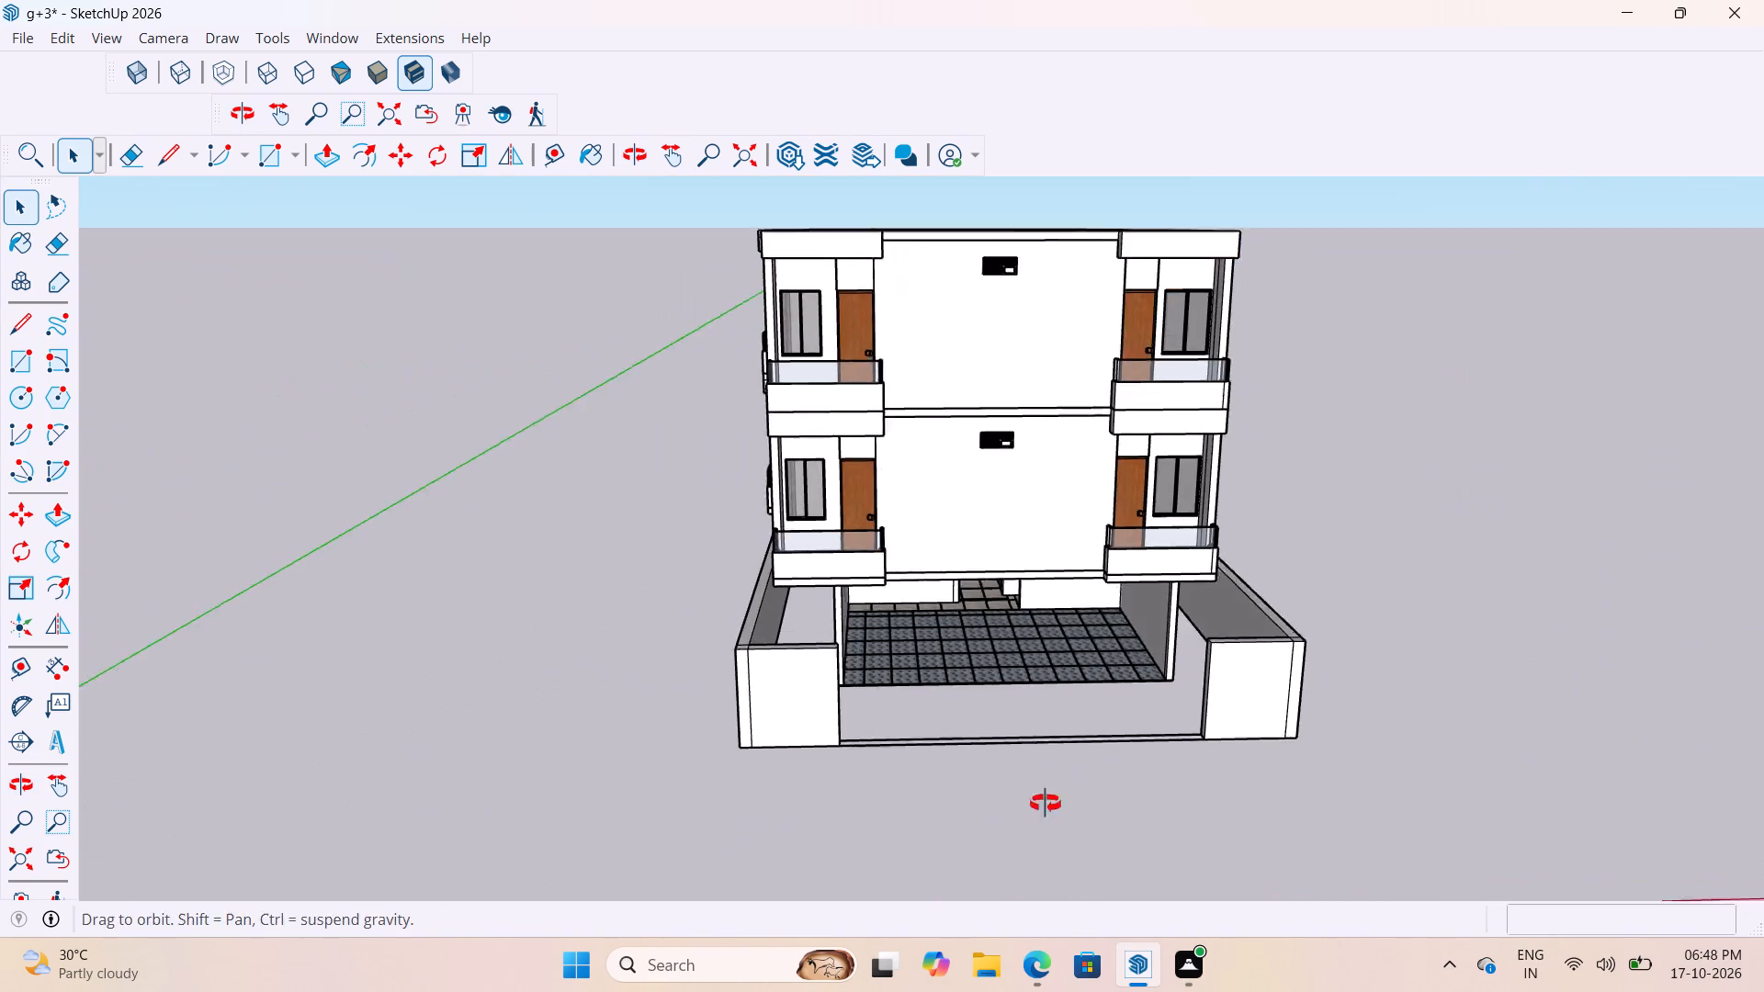
middle_click_drag(1046, 804, 1049, 838)
scroll(887, 742, "up", 3)
scroll(781, 521, "down", 2)
scroll(967, 662, "up", 9)
scroll(853, 607, "down", 1)
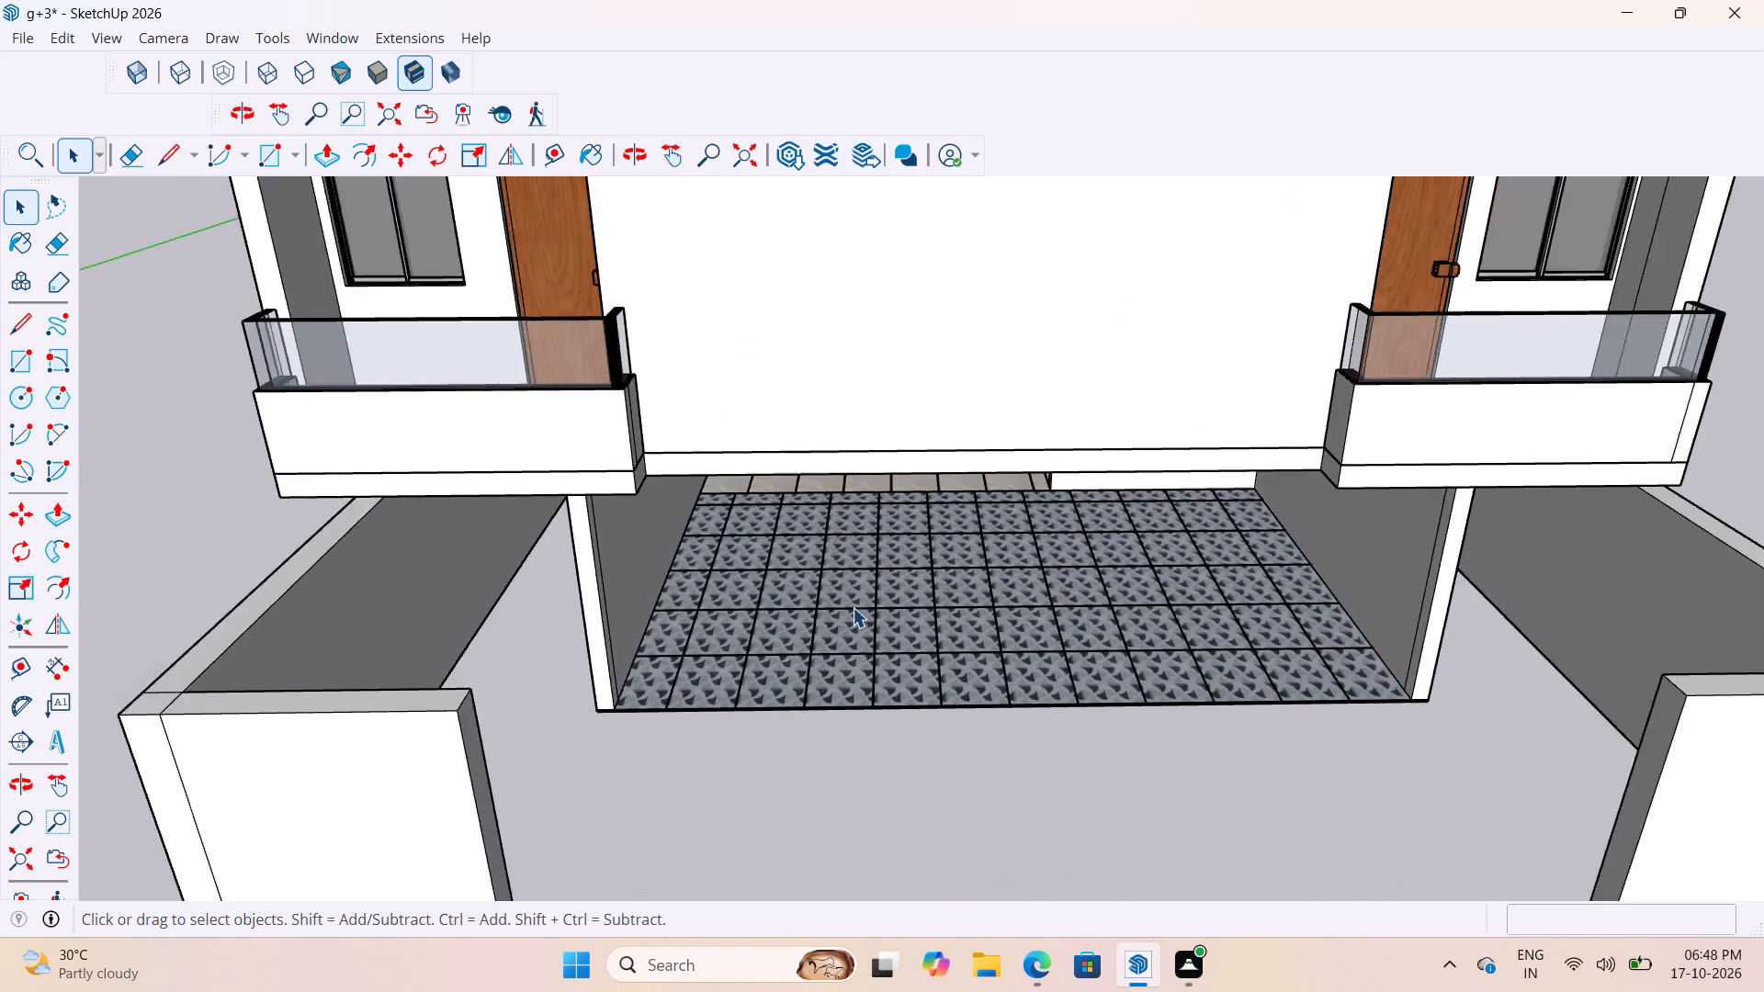
scroll(853, 607, "down", 5)
scroll(842, 594, "up", 4)
scroll(813, 594, "down", 6)
middle_click_drag(804, 601, 883, 646)
scroll(610, 575, "down", 2)
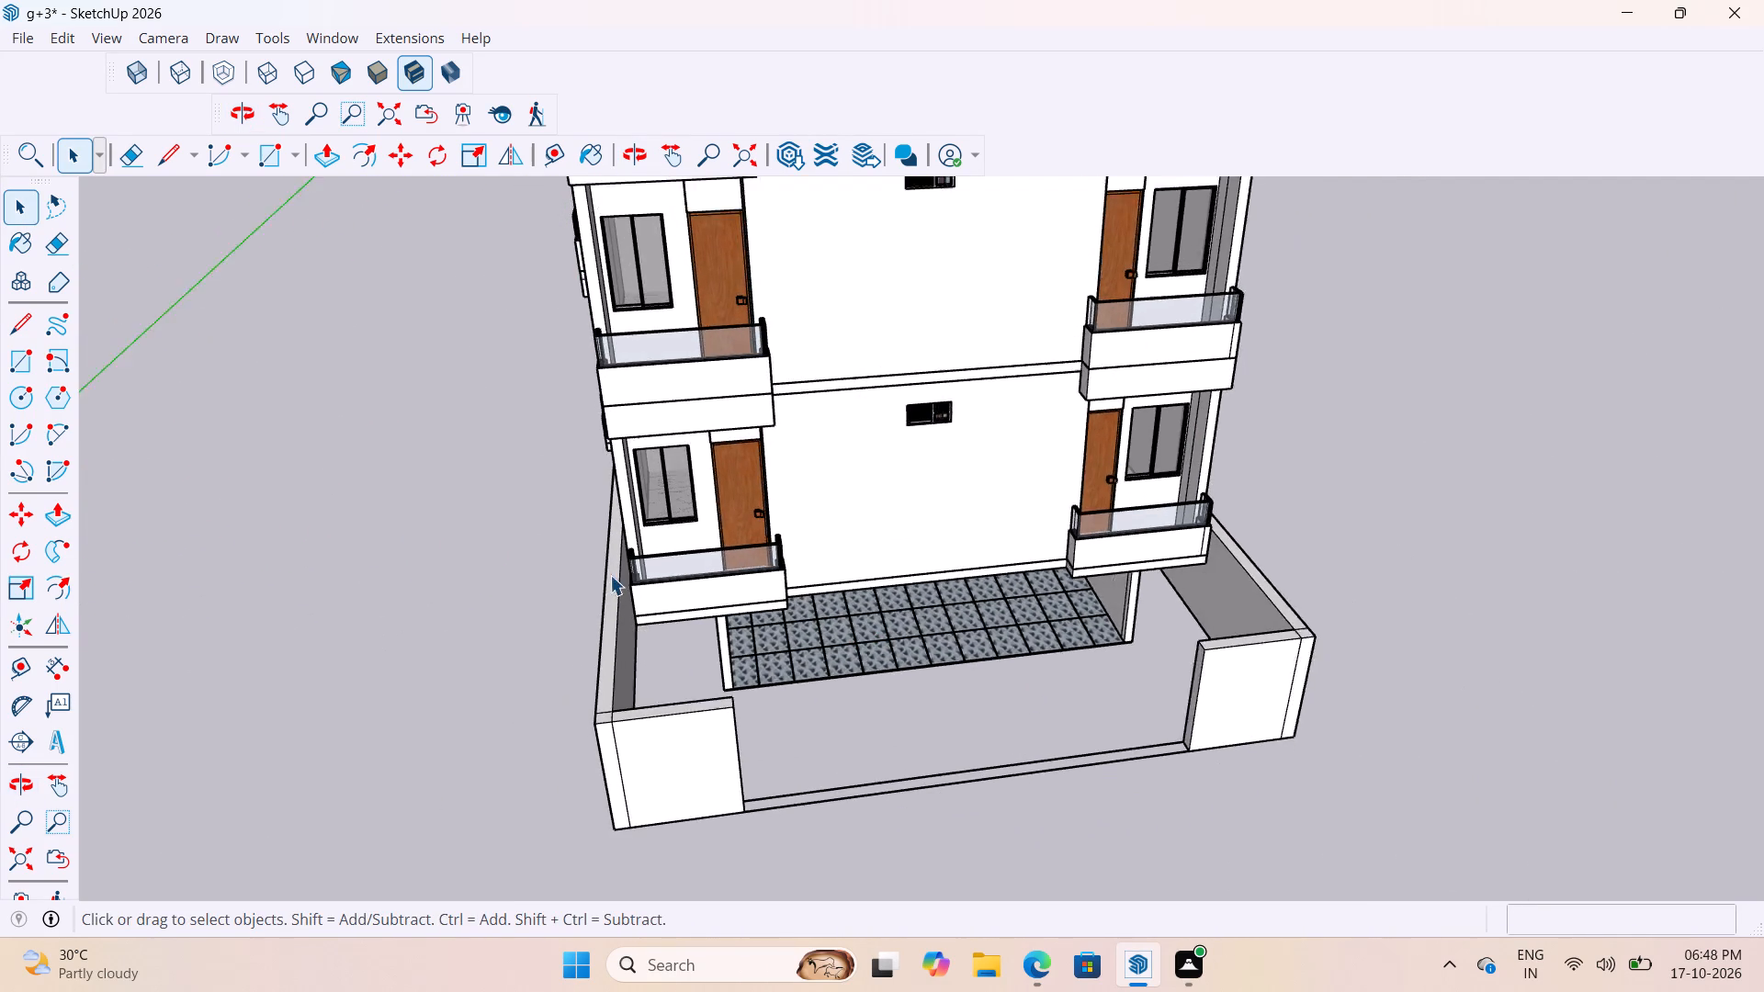
scroll(610, 575, "down", 4)
scroll(969, 696, "up", 11)
scroll(1137, 513, "down", 11)
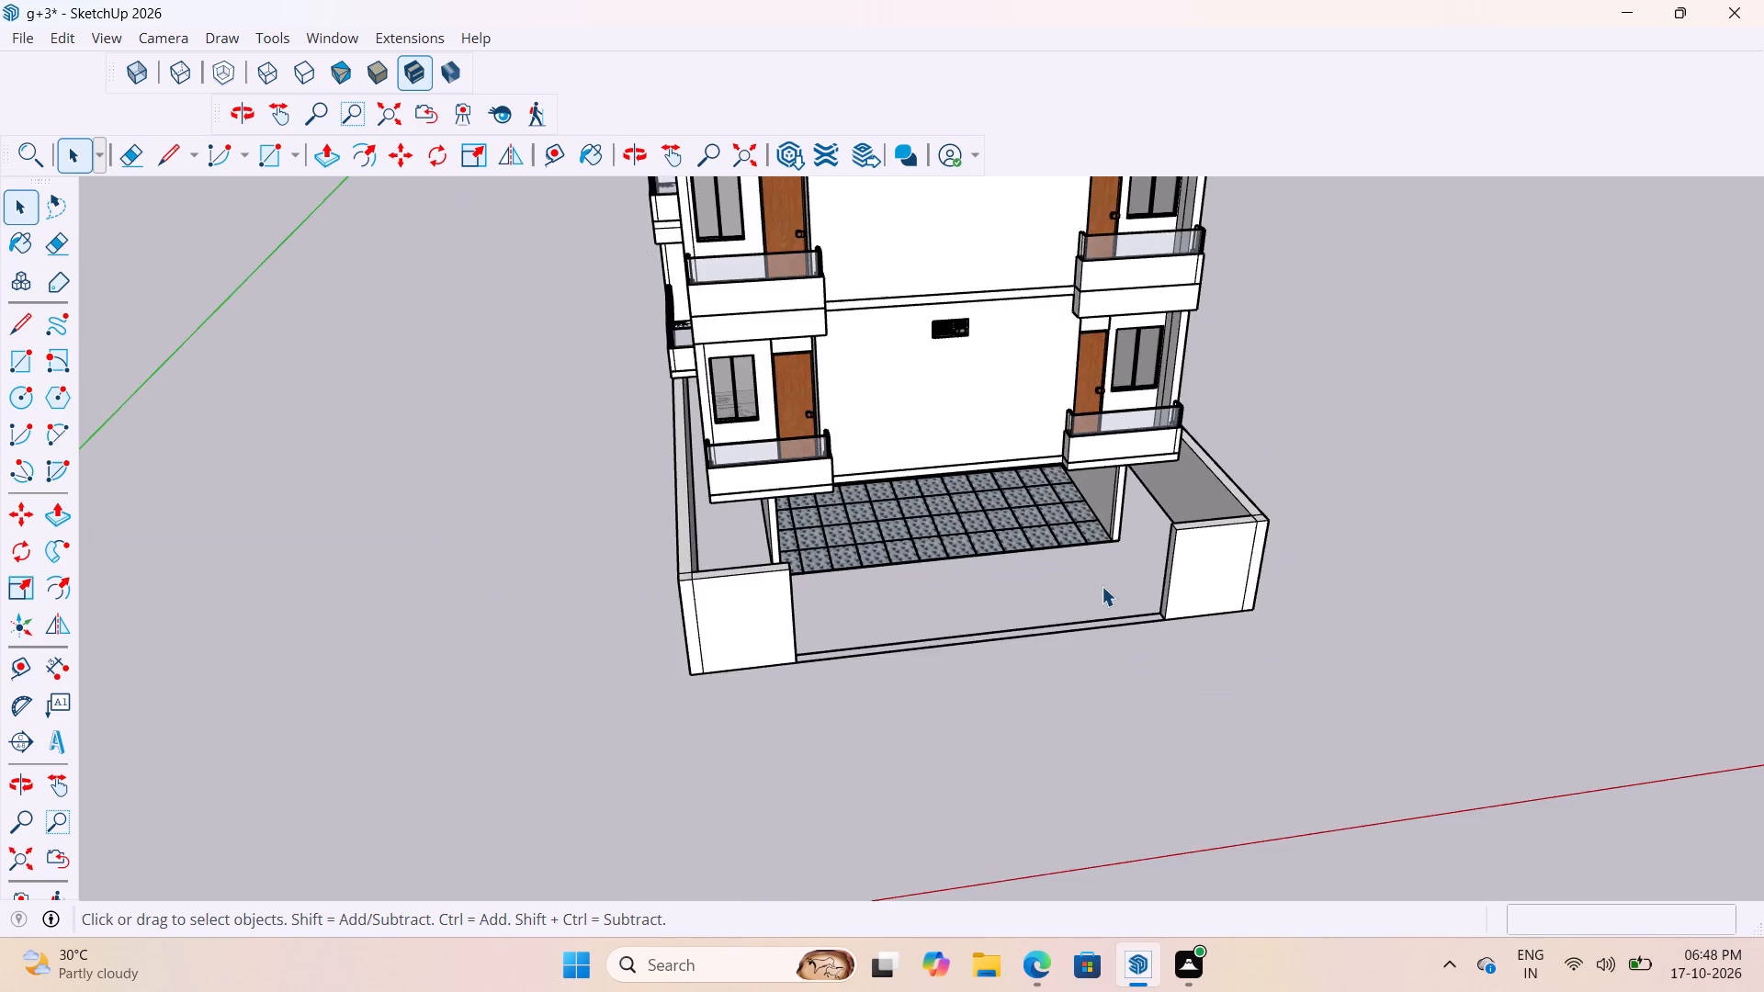
middle_click_drag(1101, 597, 991, 670)
scroll(778, 622, "up", 12)
middle_click_drag(763, 434, 884, 337)
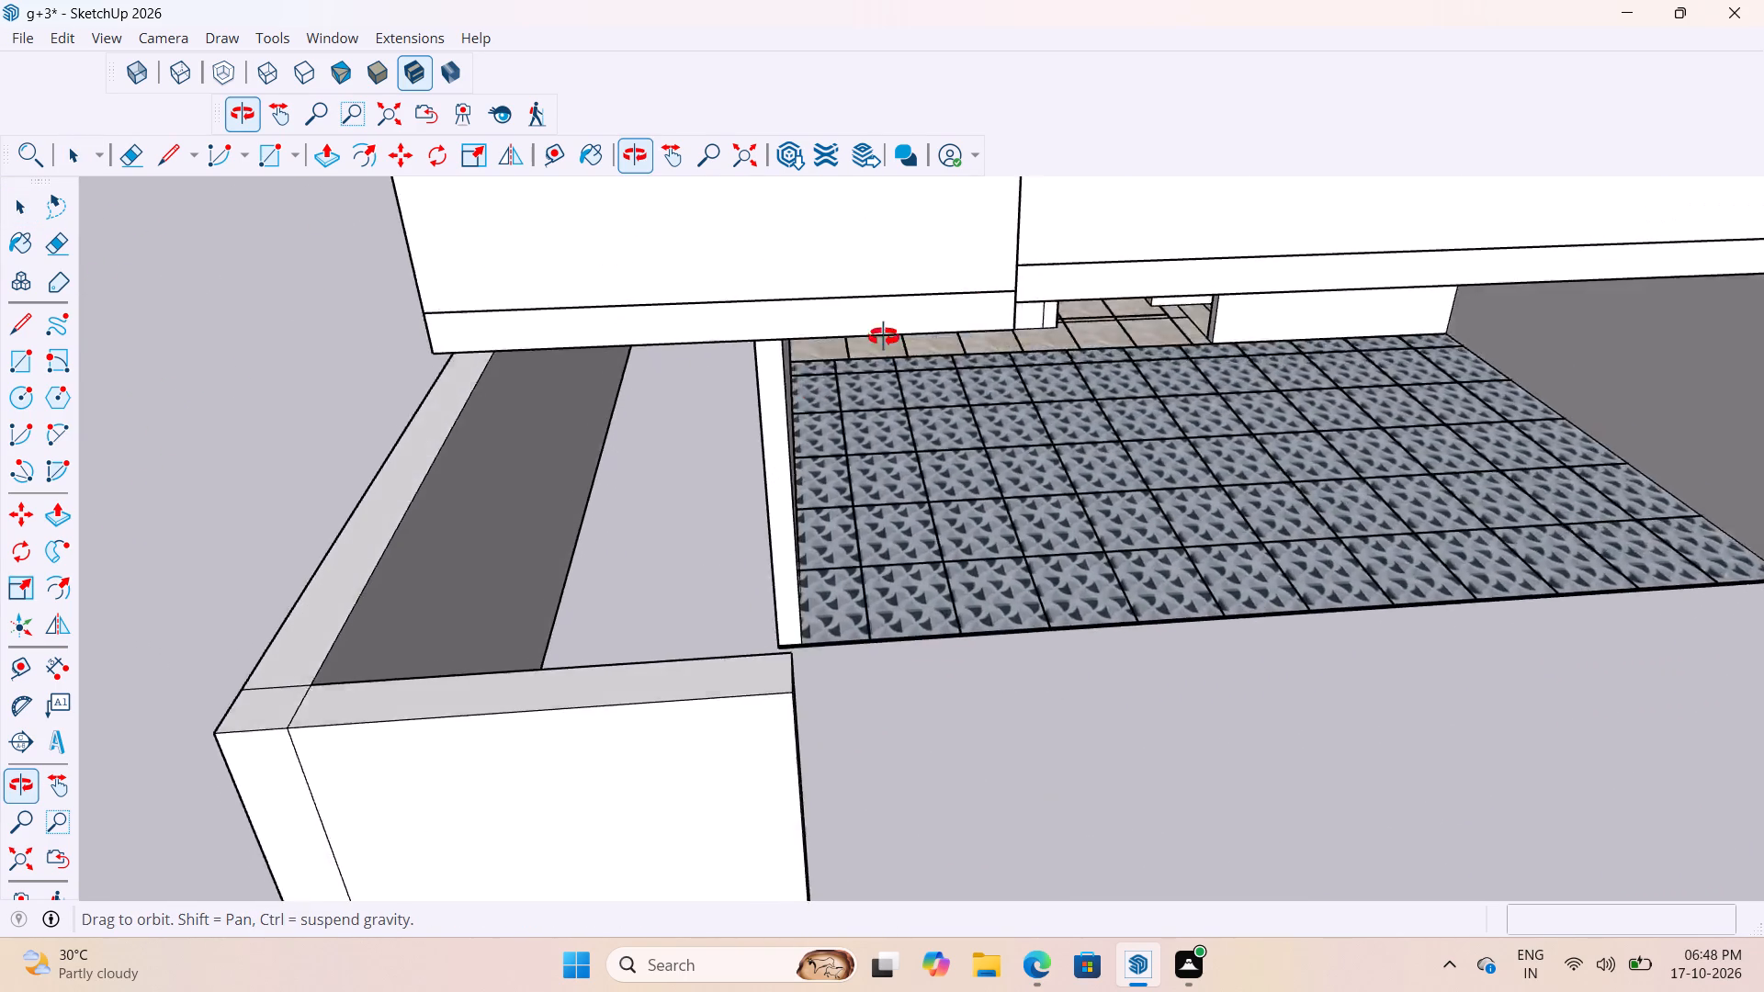
middle_click_drag(884, 337, 854, 331)
scroll(804, 434, "down", 4)
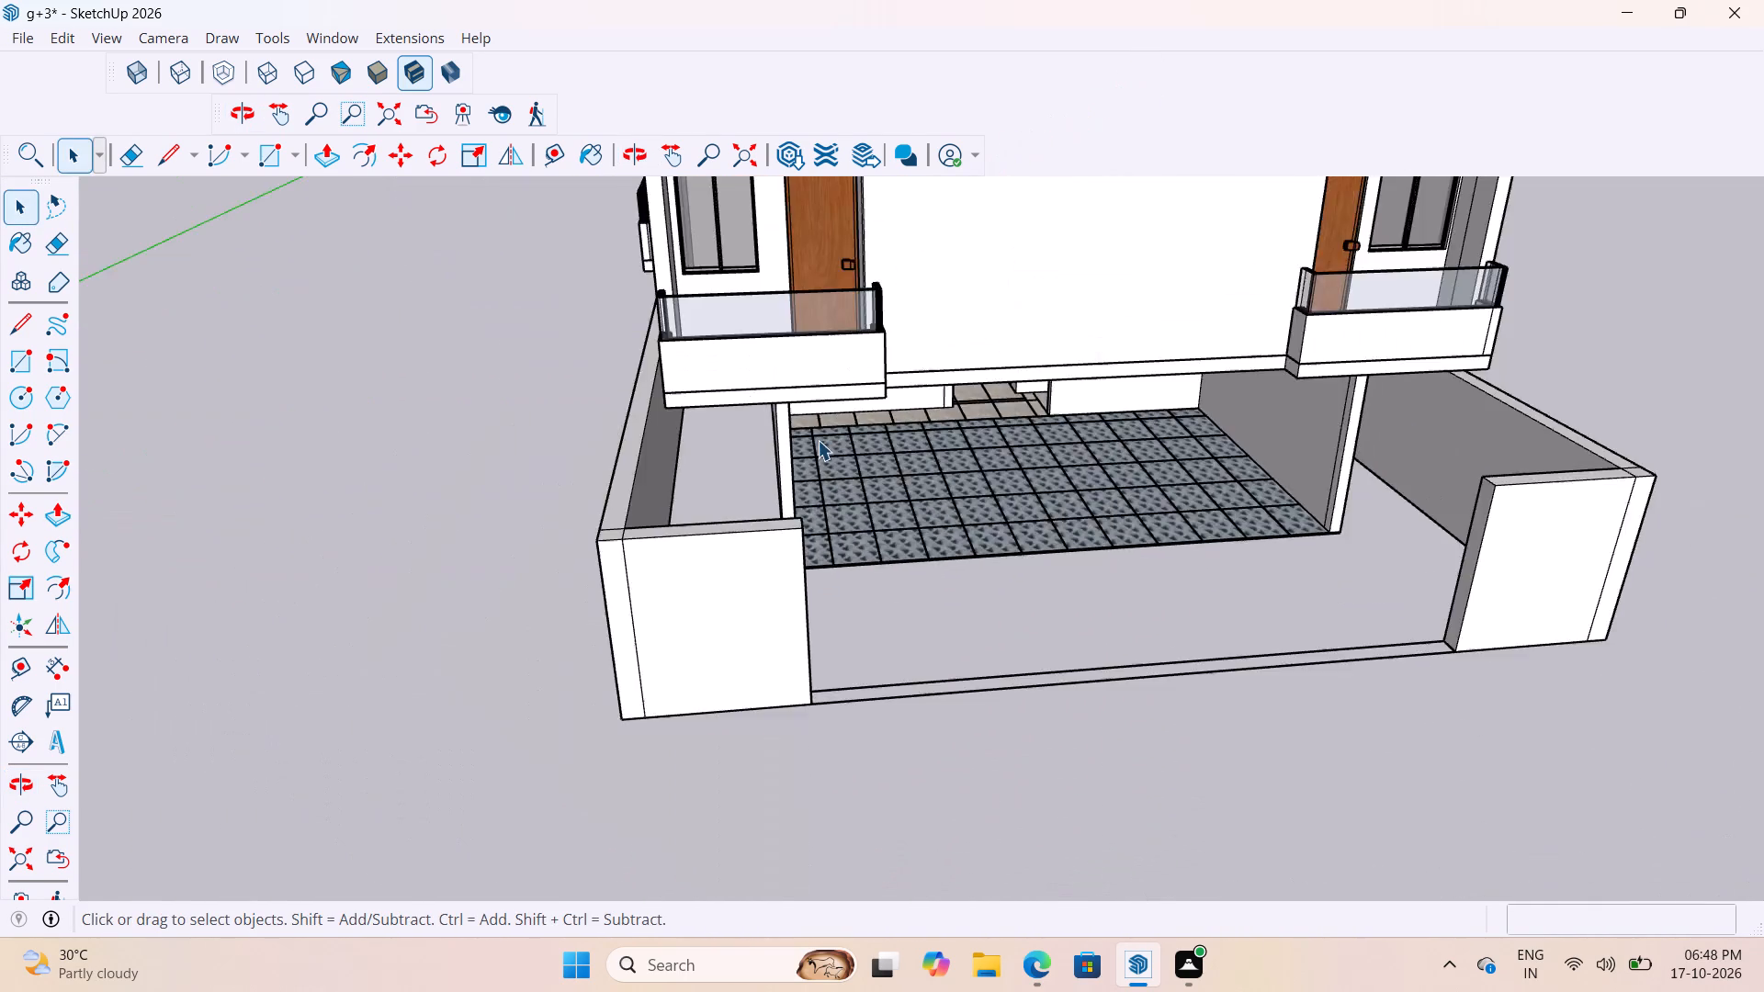
scroll(818, 440, "down", 12)
Examine the stacked building's side facade and roof, together with the detached roof slab beside it.
middle_click_drag(898, 217, 1283, 168)
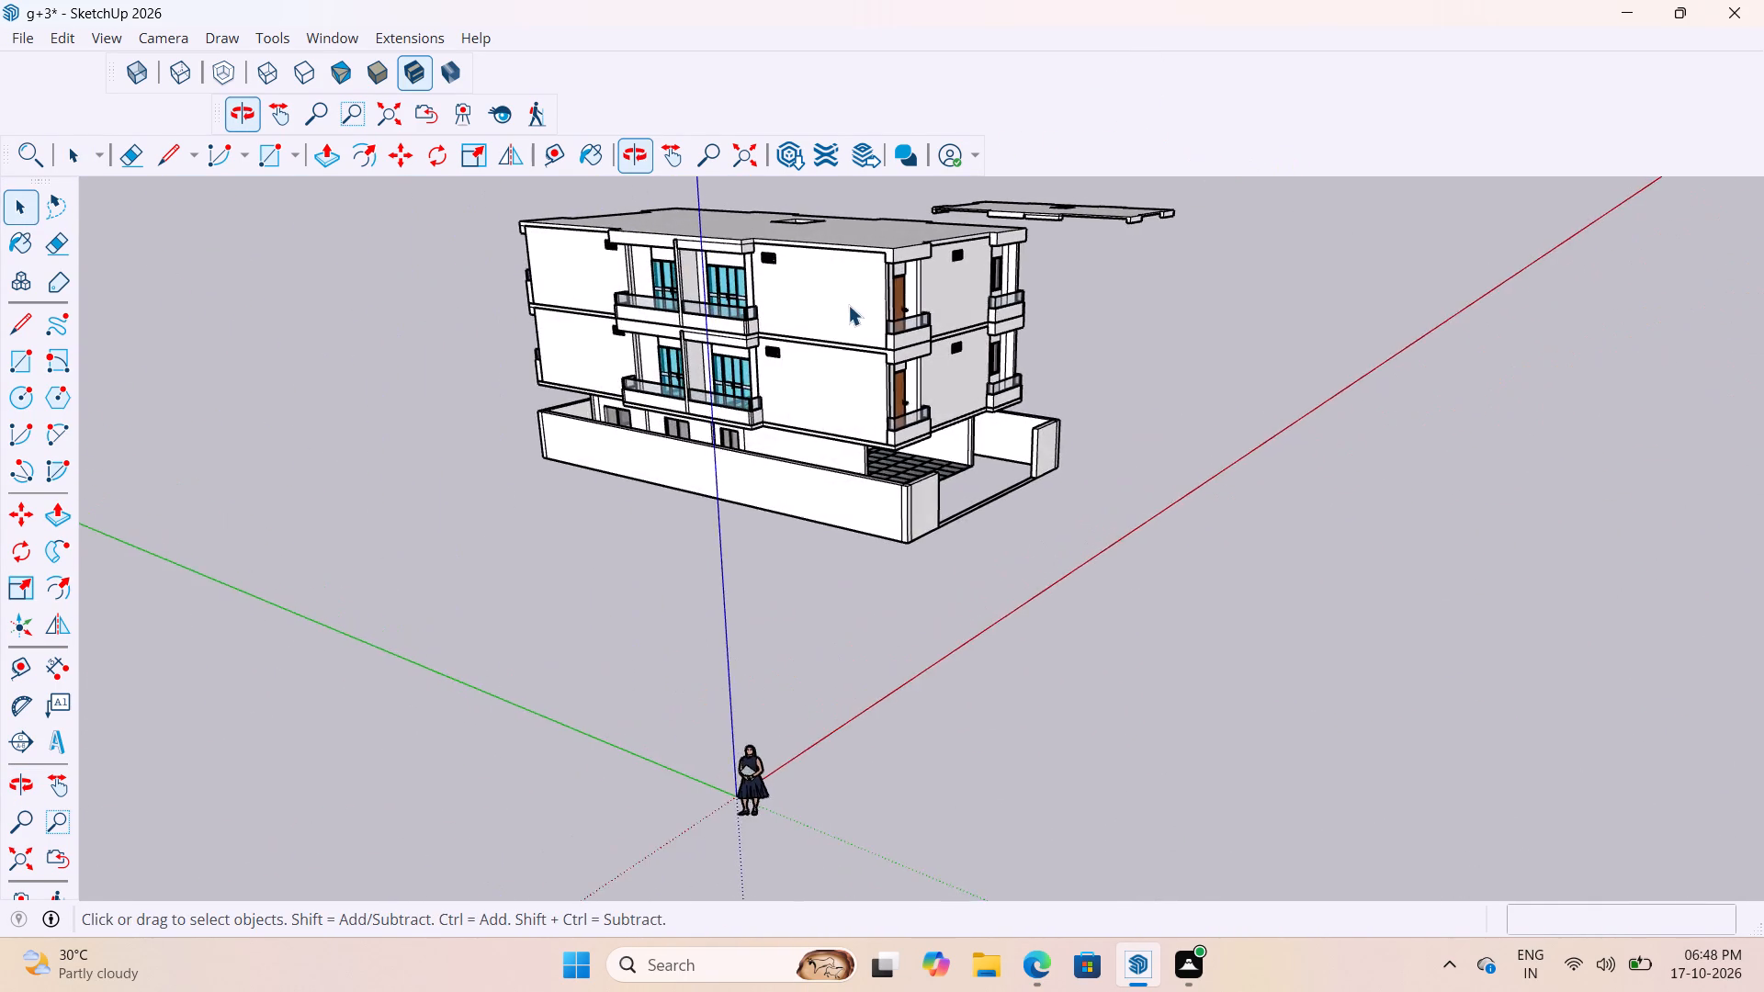
scroll(837, 308, "up", 3)
scroll(804, 310, "down", 5)
scroll(948, 229, "up", 8)
scroll(889, 282, "down", 5)
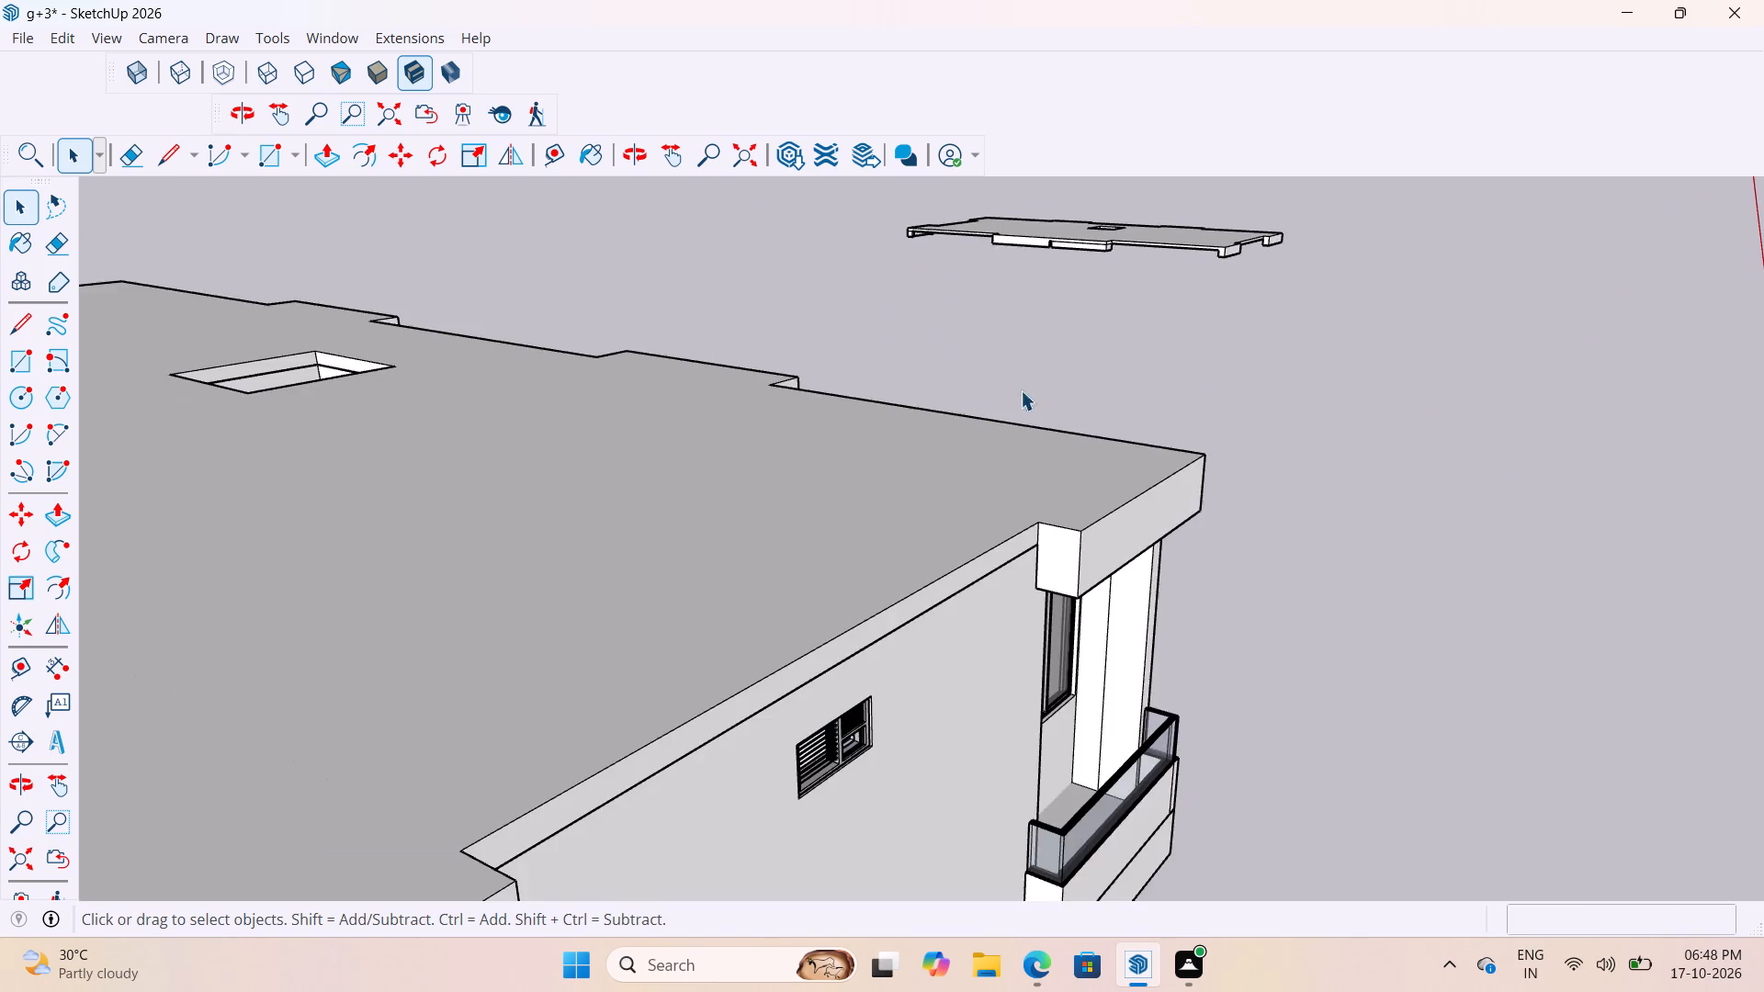
middle_click_drag(991, 411, 628, 504)
scroll(960, 424, "down", 10)
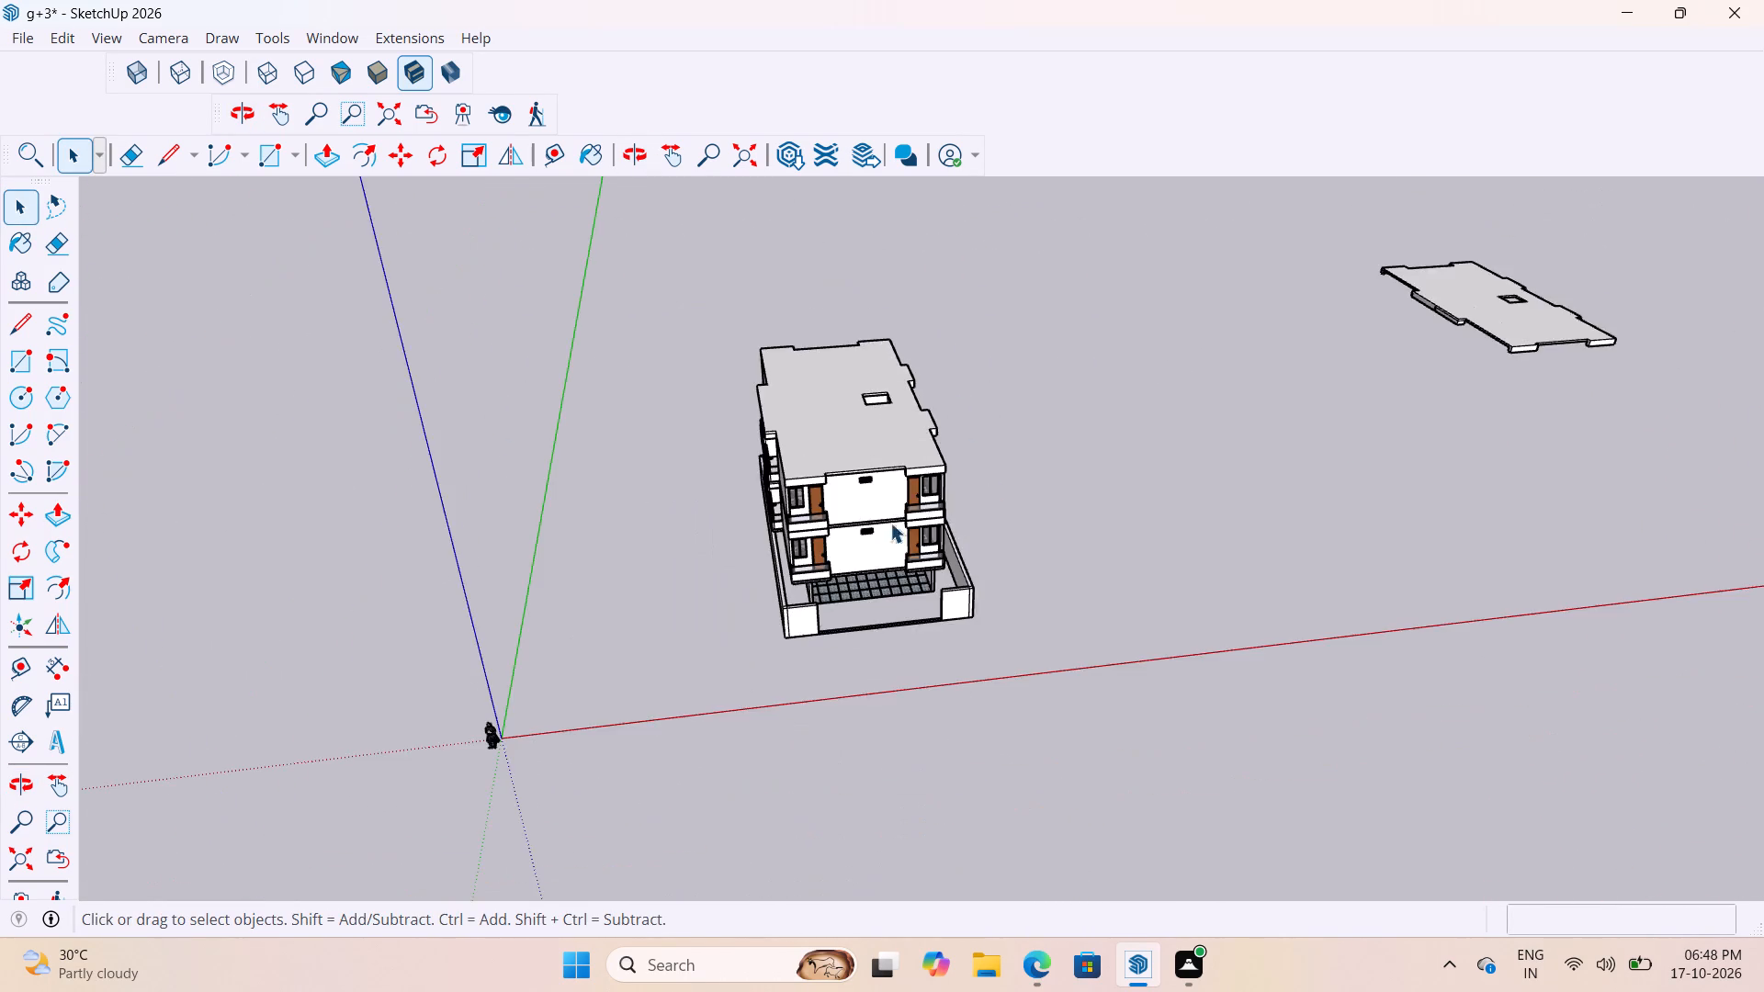
middle_click_drag(844, 497, 735, 374)
scroll(811, 434, "up", 3)
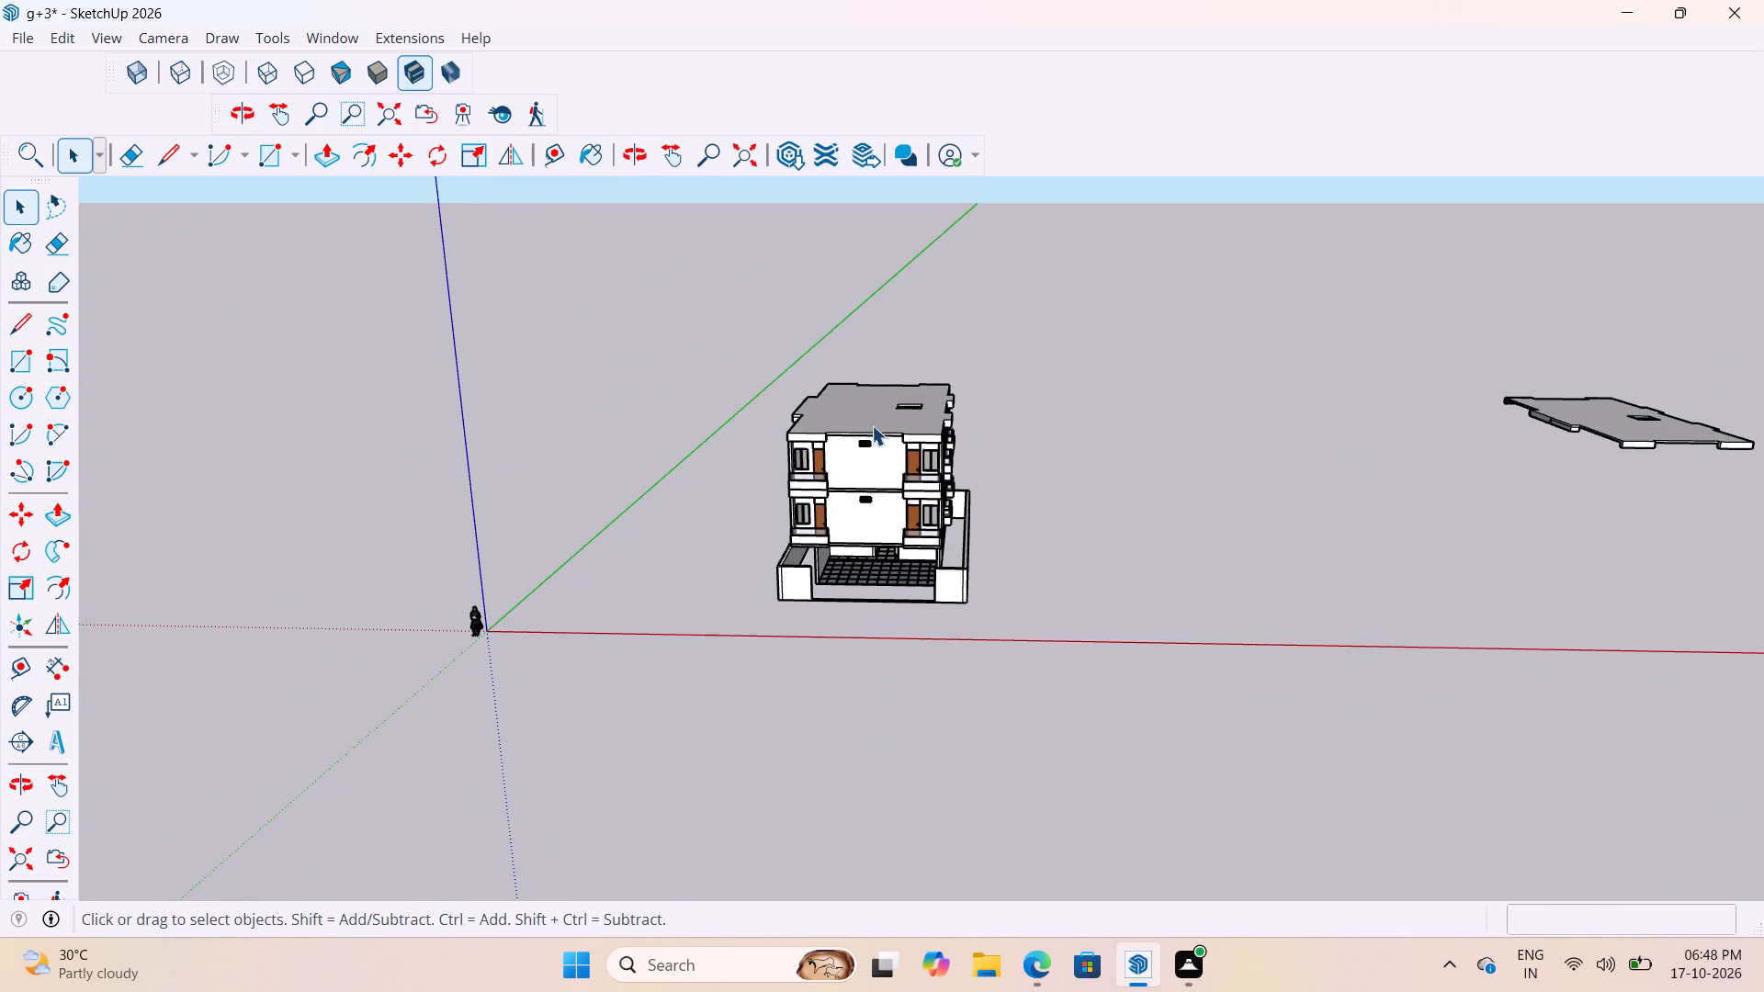
Examine the front facade of the stacked building, checking the balconies, the joint between the two upper floors and the roof edge.
scroll(885, 430, "up", 9)
scroll(1062, 464, "down", 5)
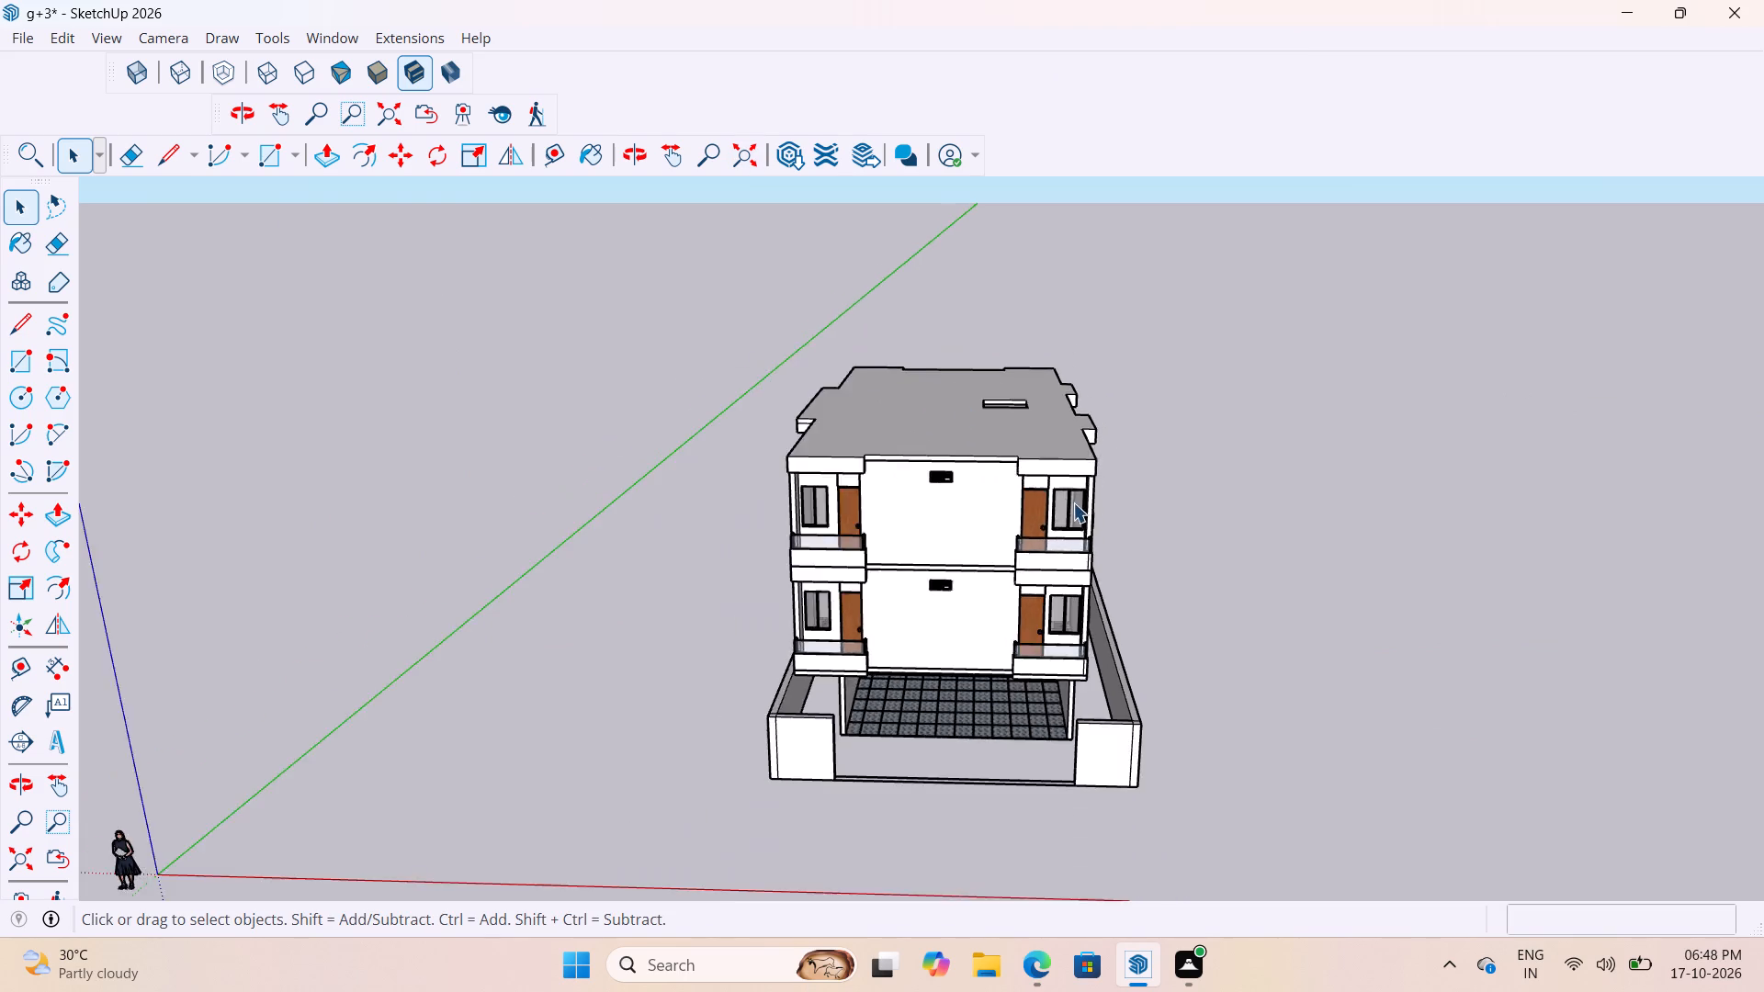
scroll(954, 378, "up", 8)
scroll(1102, 339, "down", 6)
scroll(1135, 410, "down", 5)
middle_click_drag(1174, 532, 987, 479)
scroll(995, 486, "up", 17)
scroll(1221, 379, "down", 6)
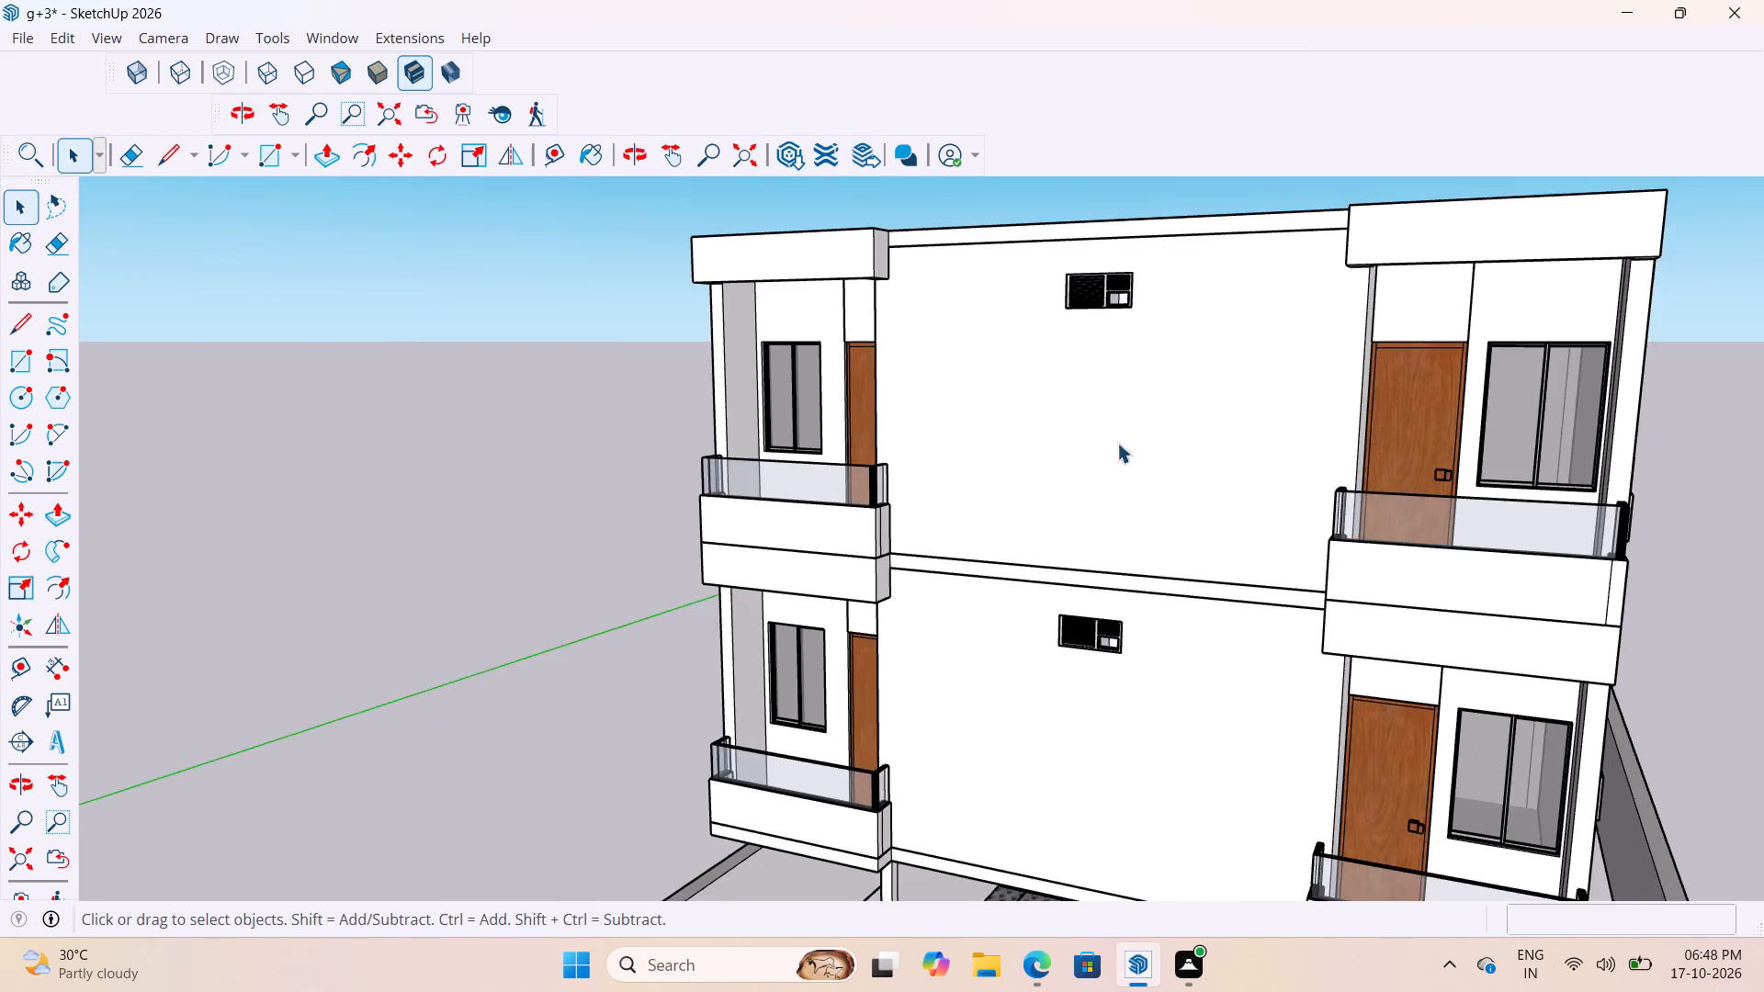
middle_click_drag(1102, 445, 1351, 544)
scroll(1342, 544, "up", 1)
scroll(1070, 567, "down", 11)
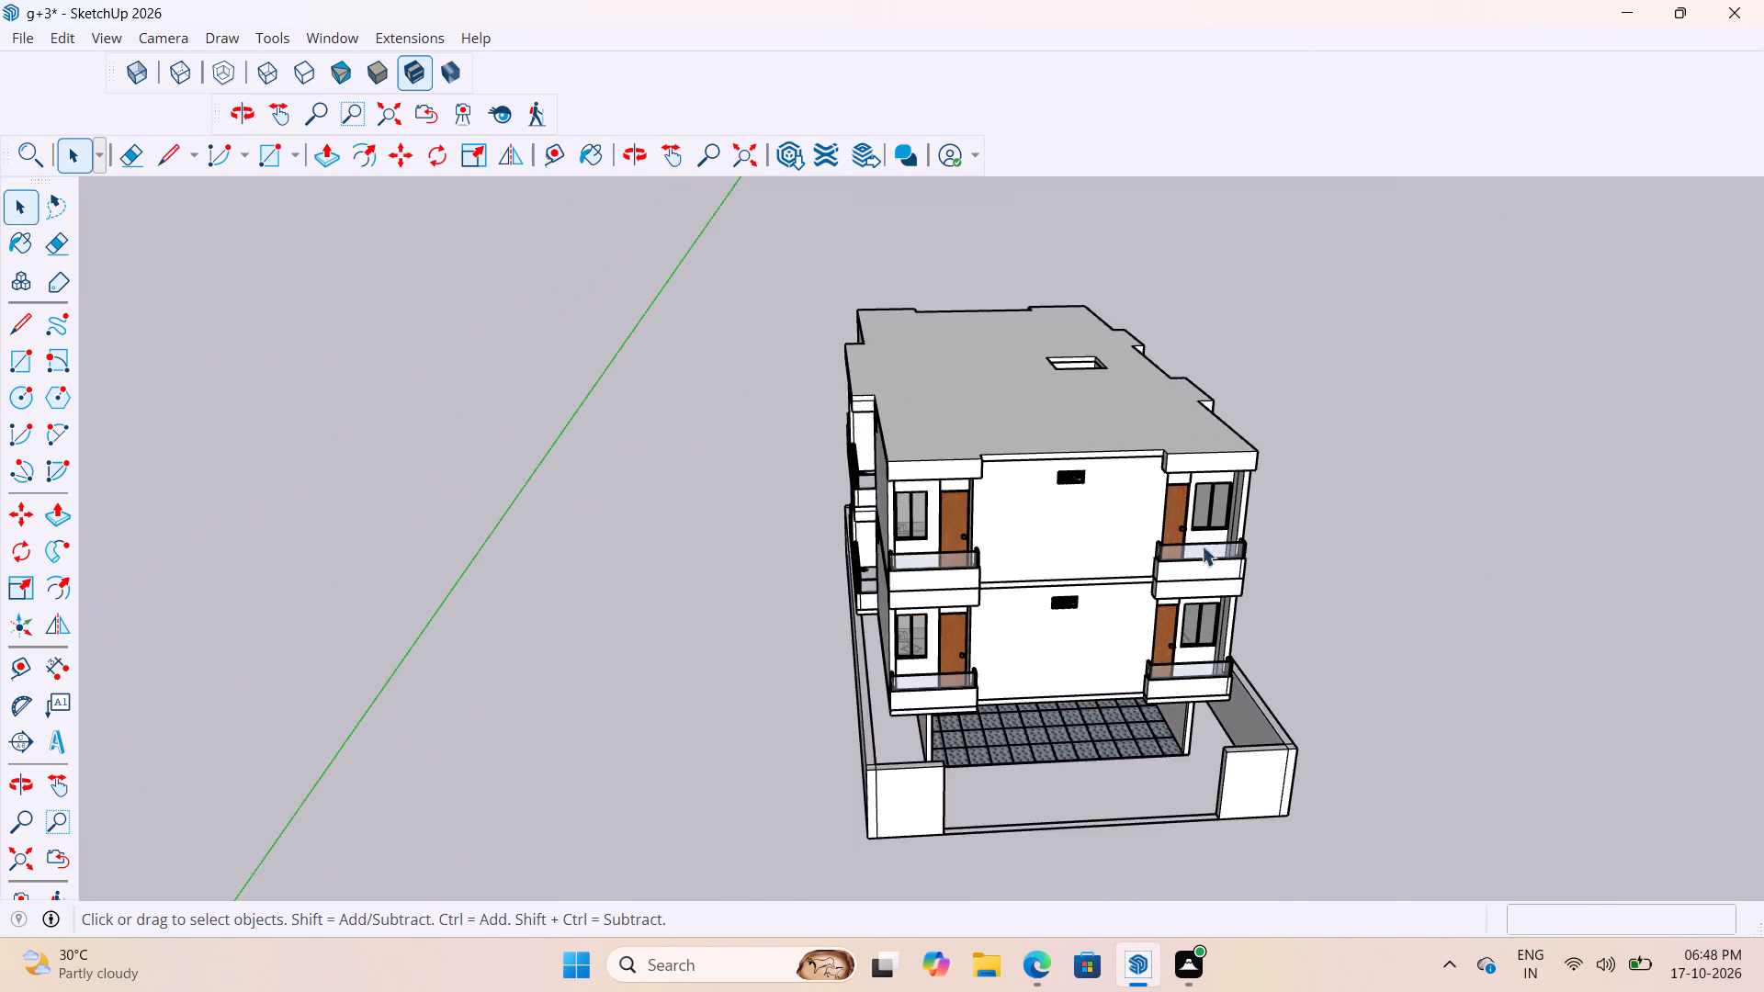
scroll(1205, 536, "up", 4)
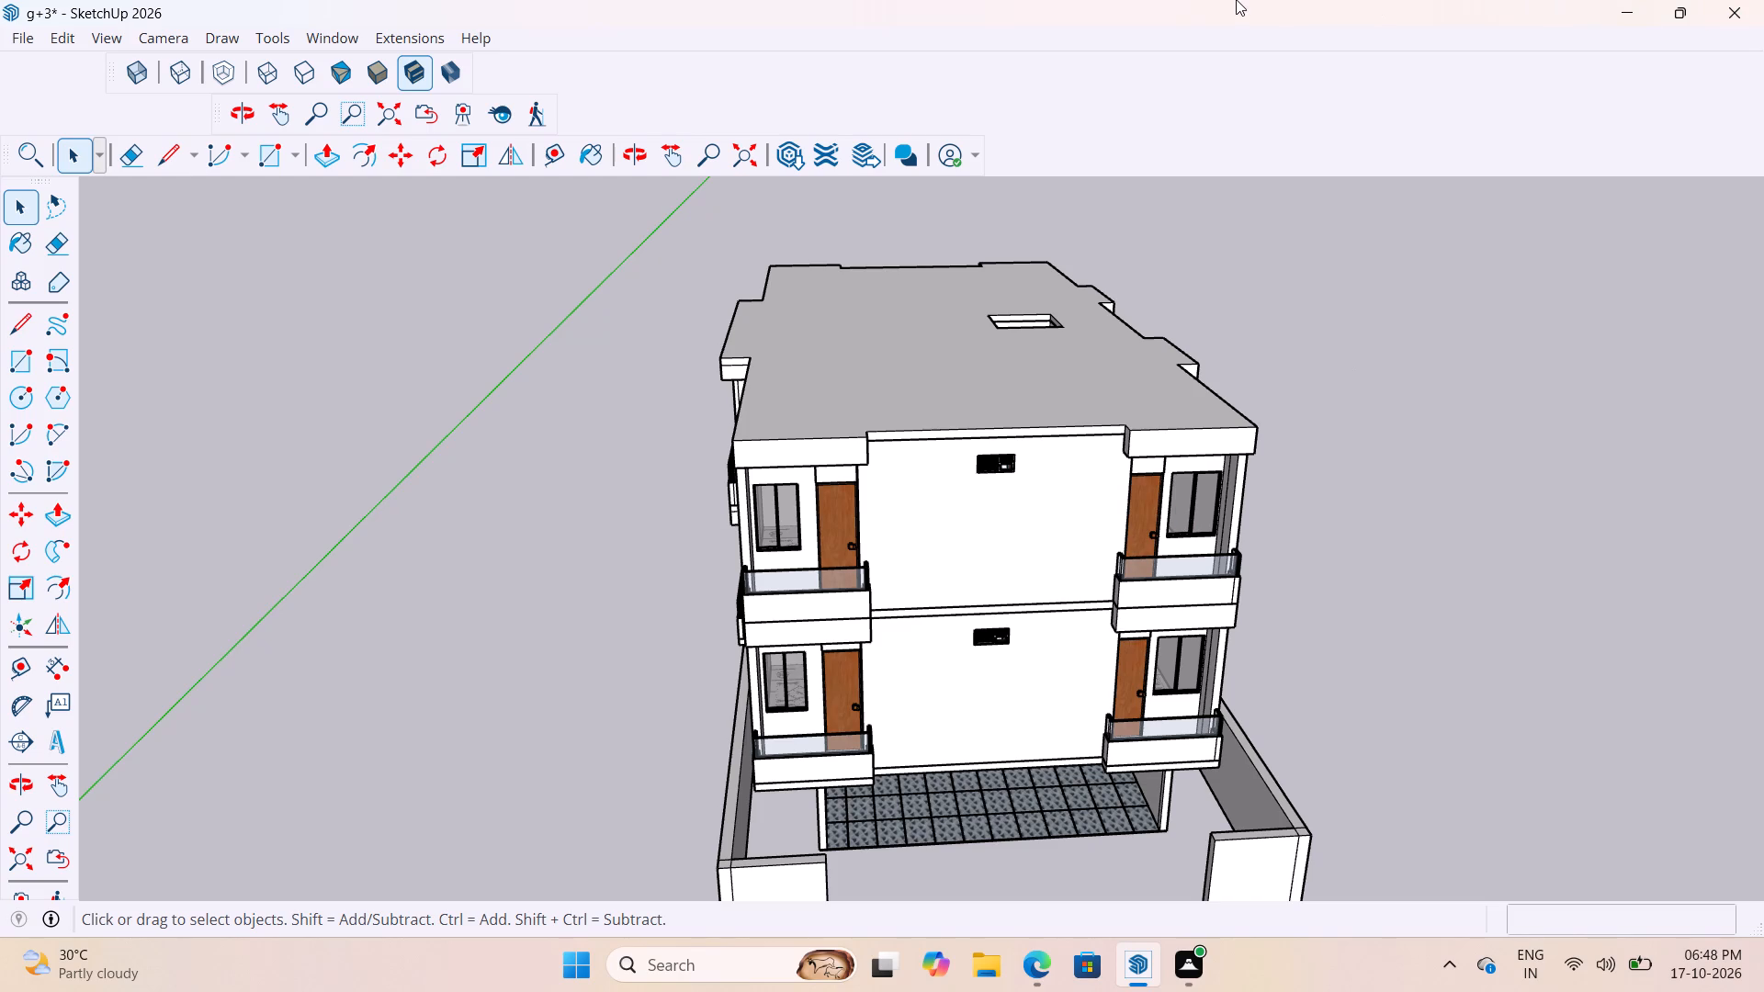
scroll(878, 261, "up", 1)
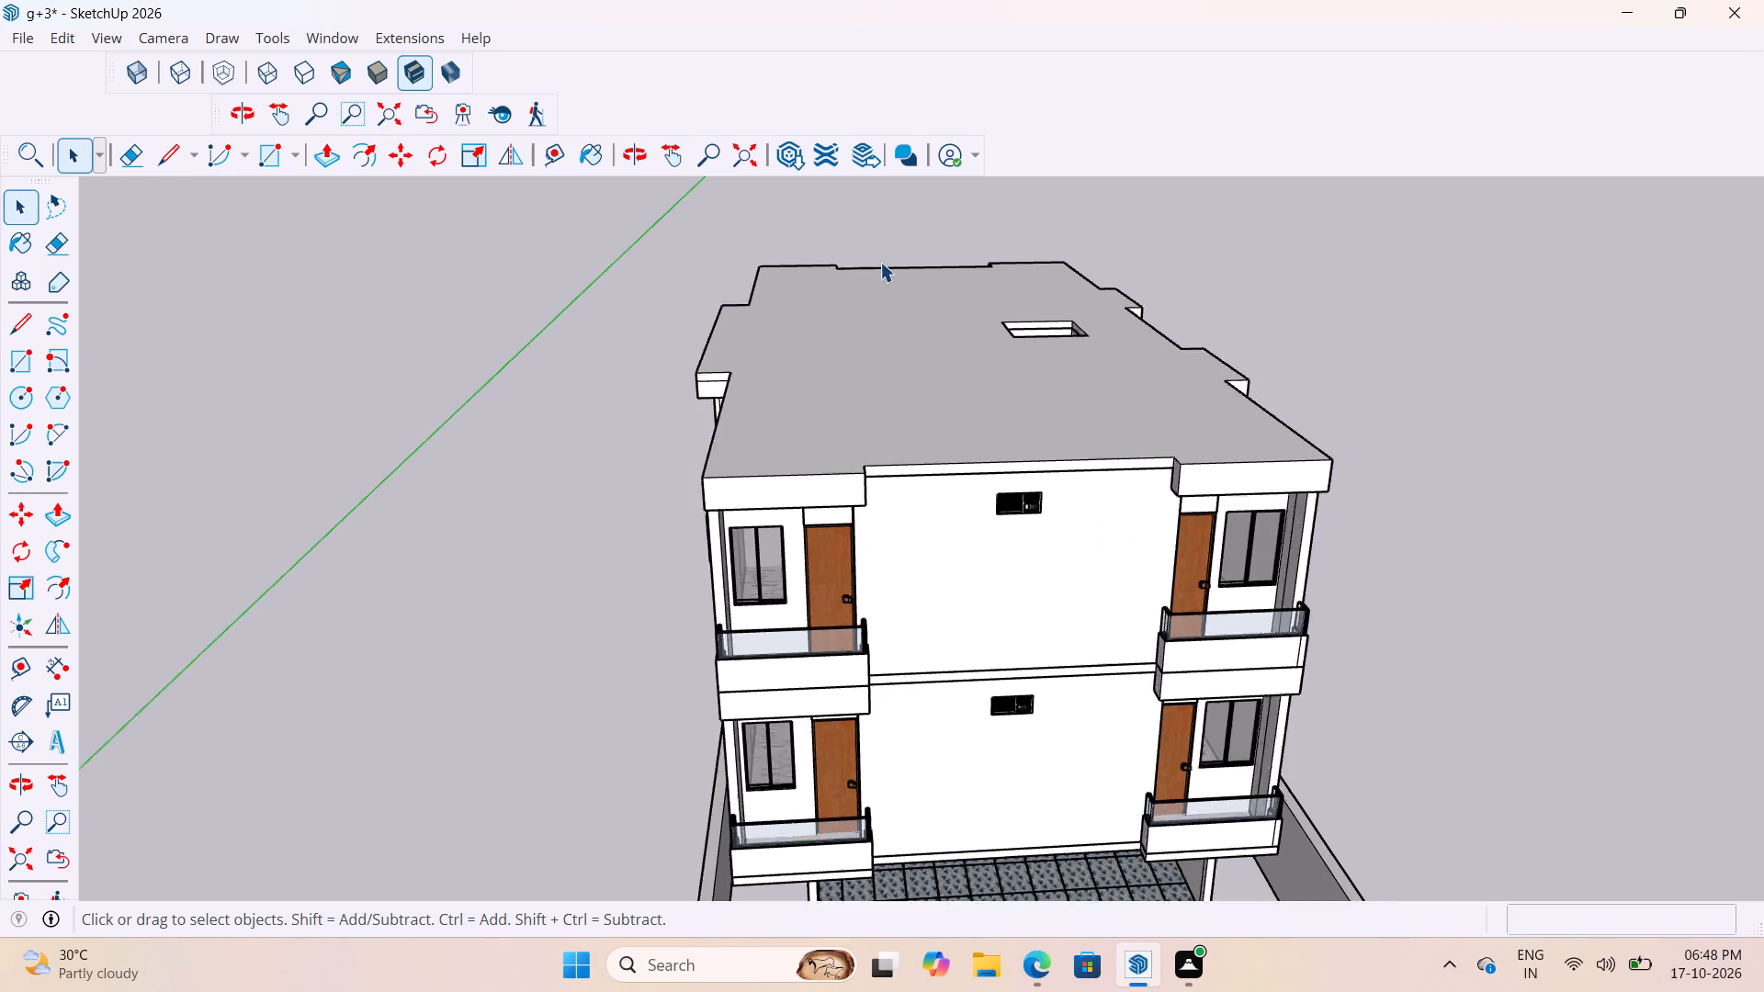
scroll(880, 262, "up", 1)
scroll(887, 262, "down", 5)
middle_click_drag(865, 328, 916, 218)
scroll(922, 320, "up", 7)
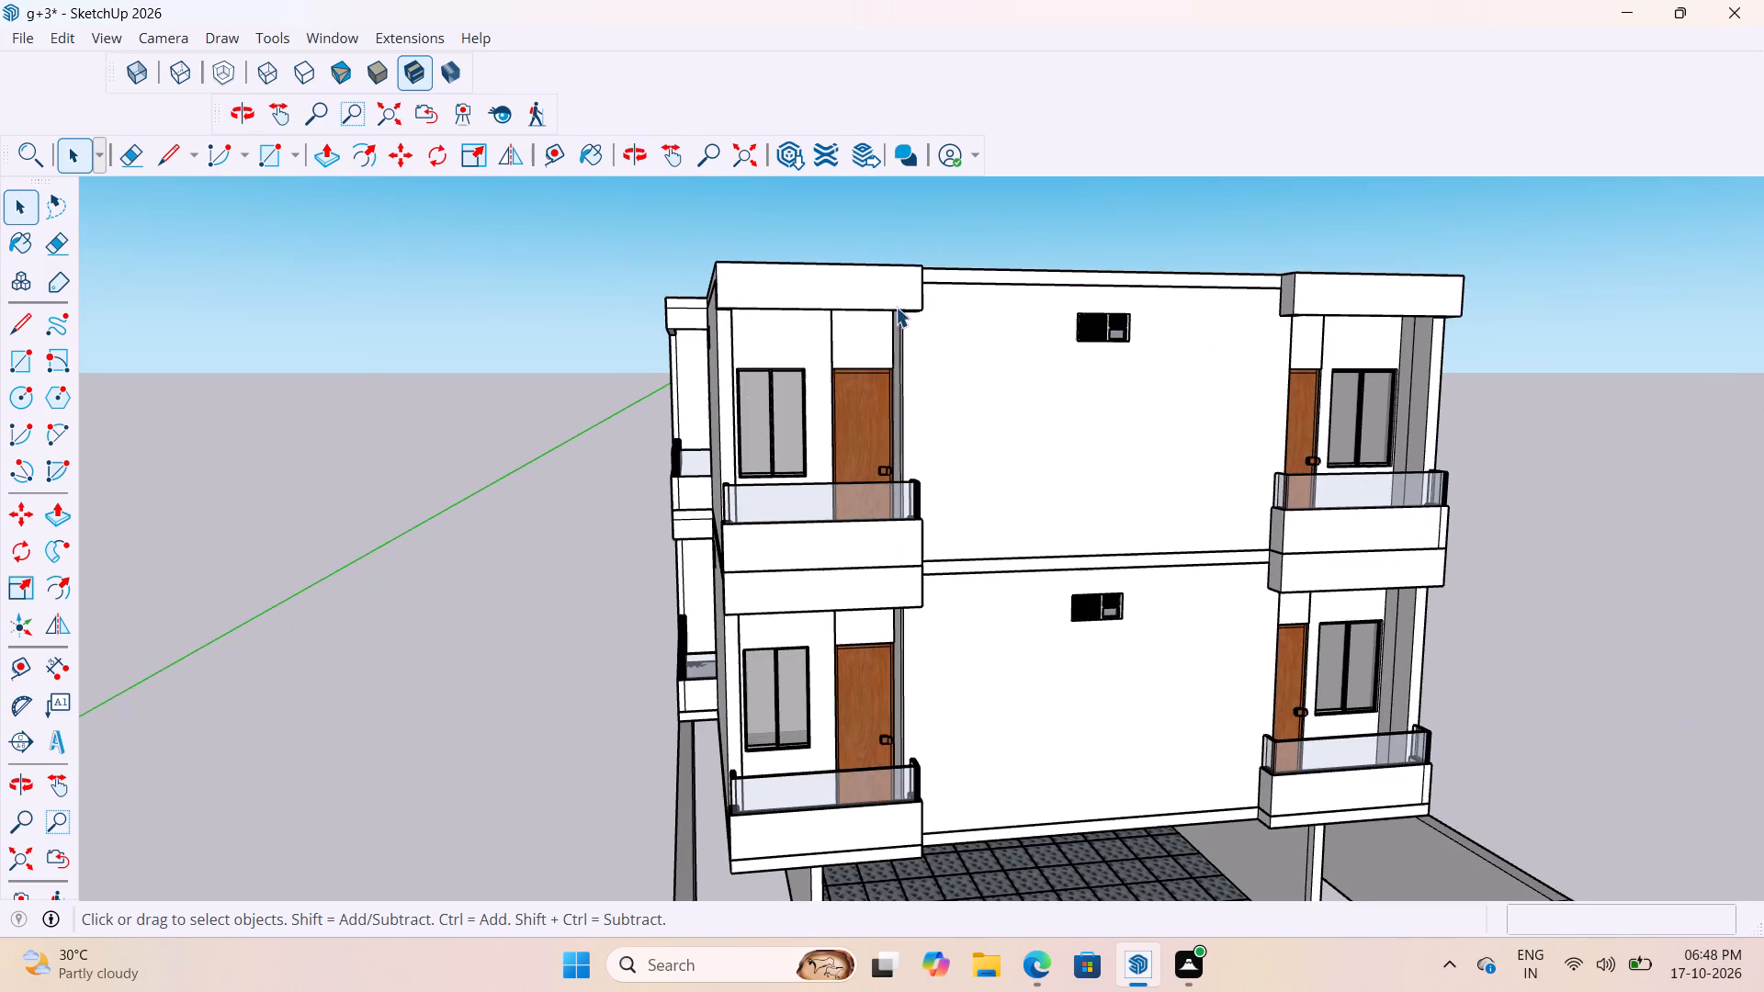
scroll(896, 307, "up", 1)
middle_click_drag(1075, 341, 904, 475)
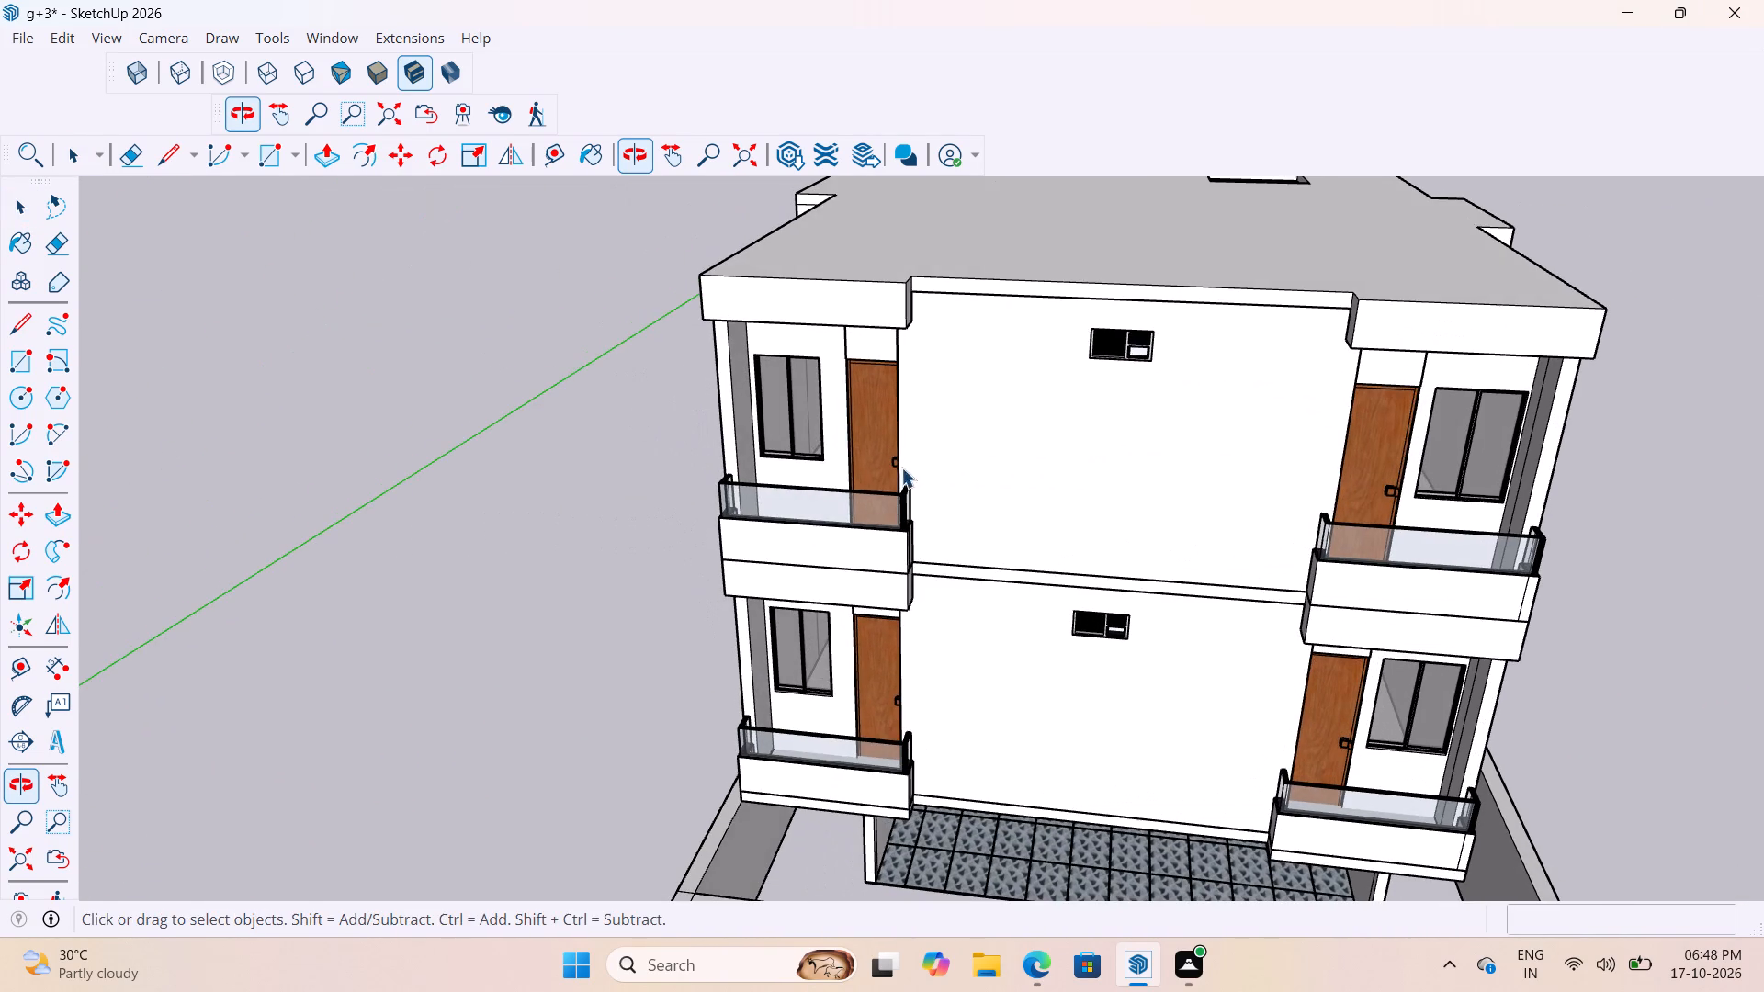
Copy the top upper-floor module about 99' 11" away, into the open space between the building and the detached roof slab.
left_click(931, 453)
scroll(939, 469, "down", 11)
scroll(879, 529, "down", 5)
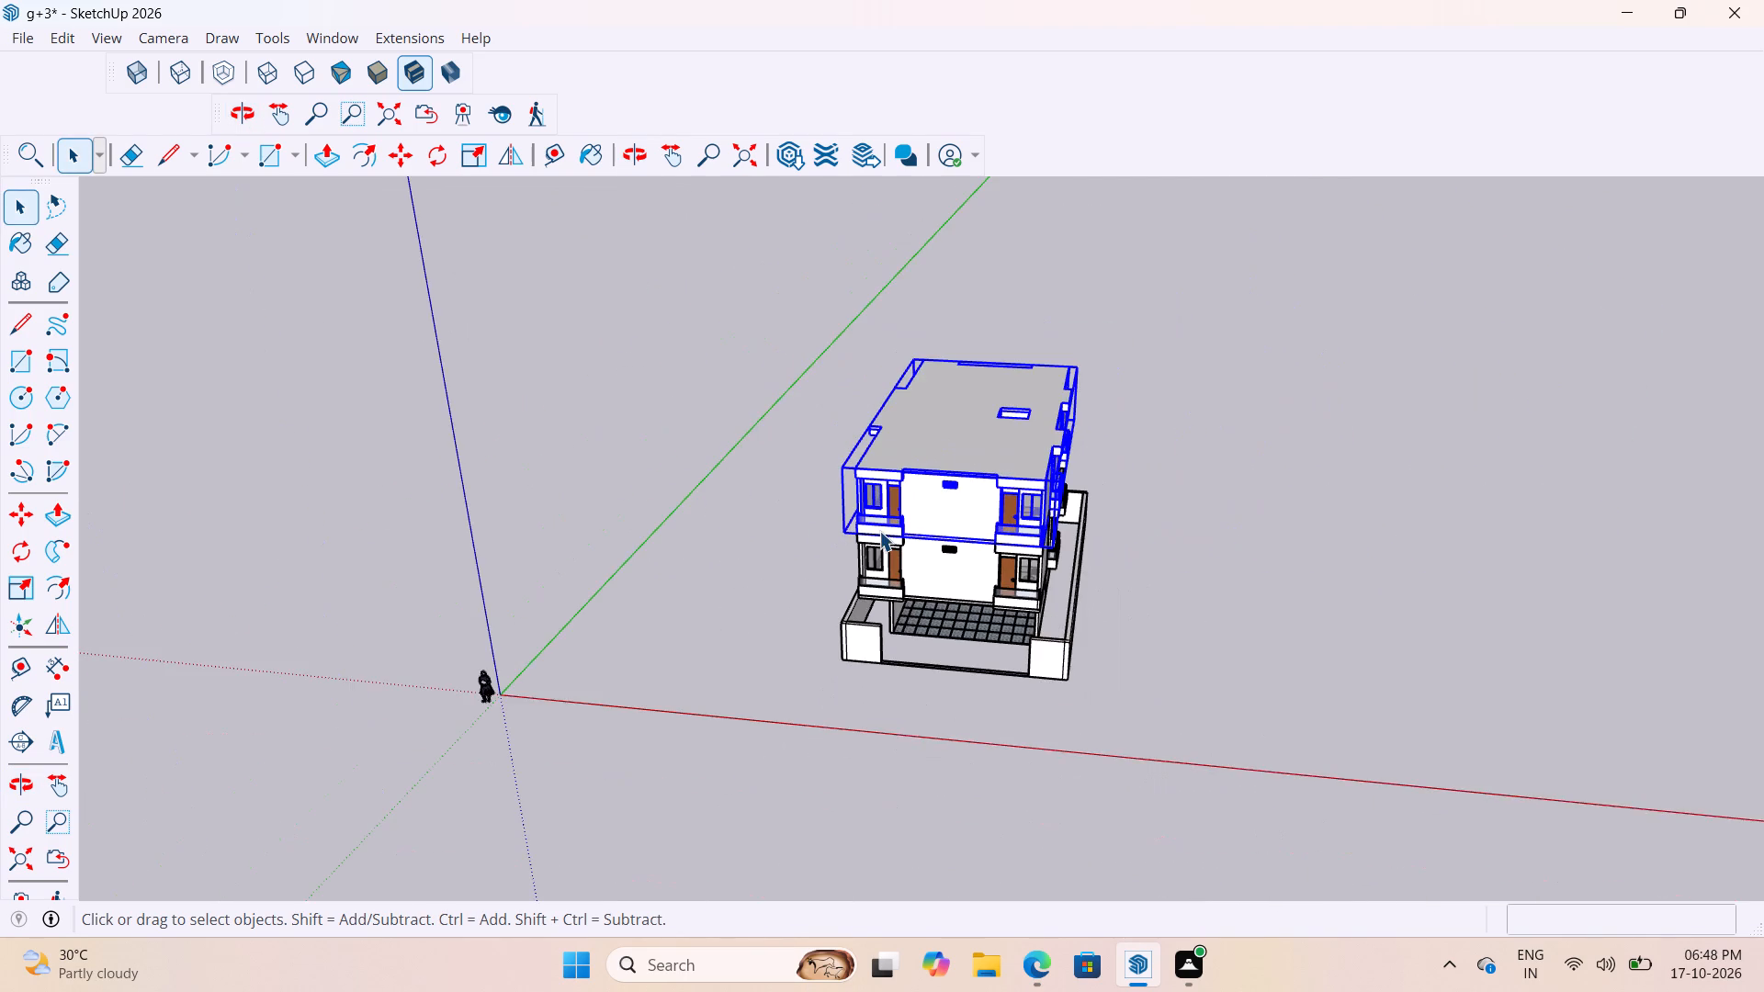
key("m")
scroll(740, 609, "up", 7)
scroll(972, 507, "up", 4)
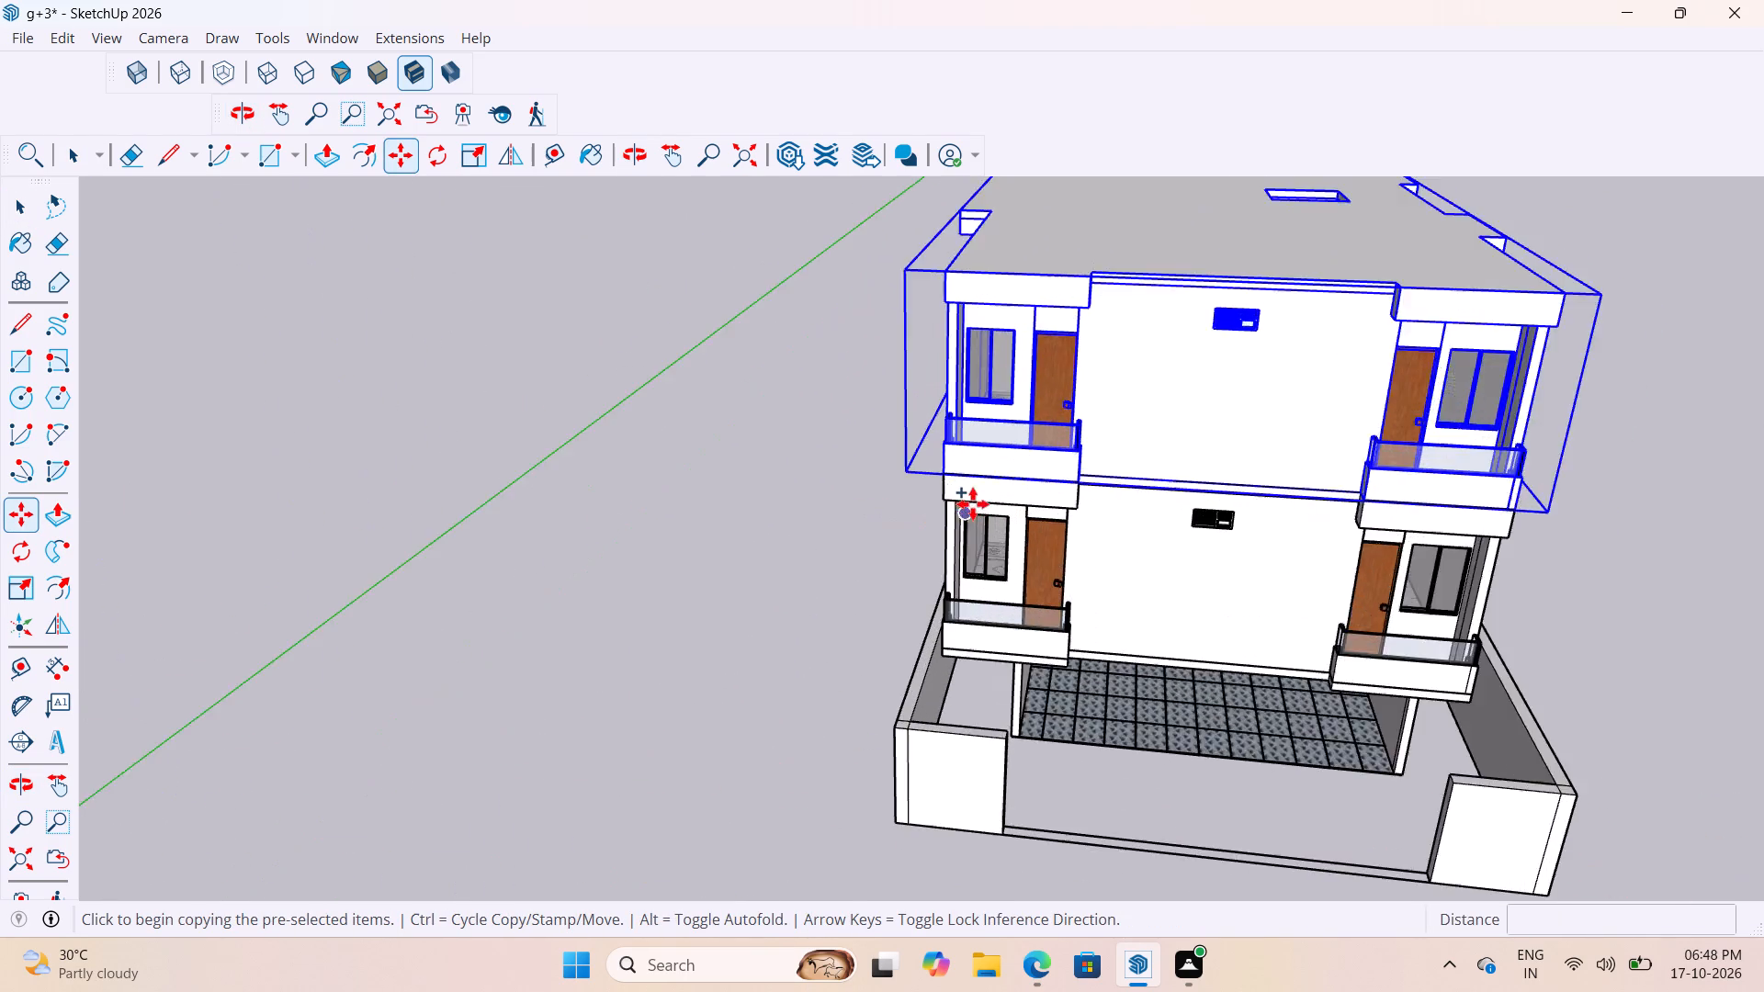
scroll(973, 504, "up", 7)
left_click(911, 455)
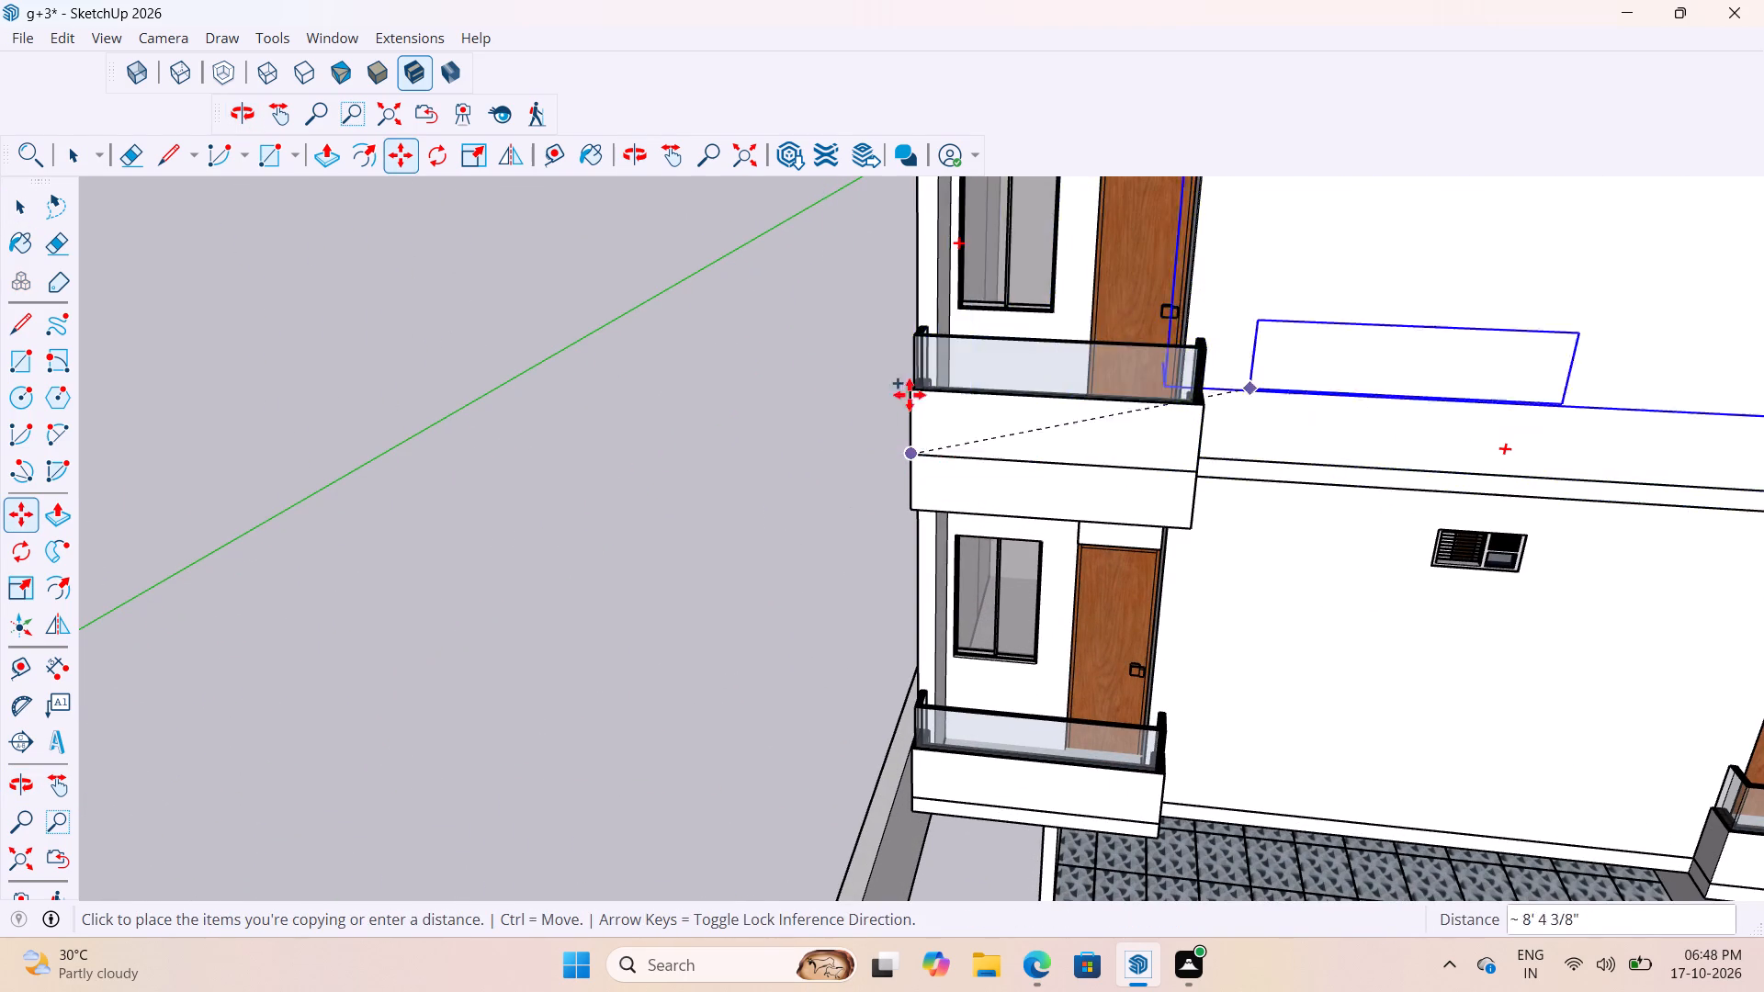
scroll(809, 413, "down", 16)
left_click(1211, 479)
key("space")
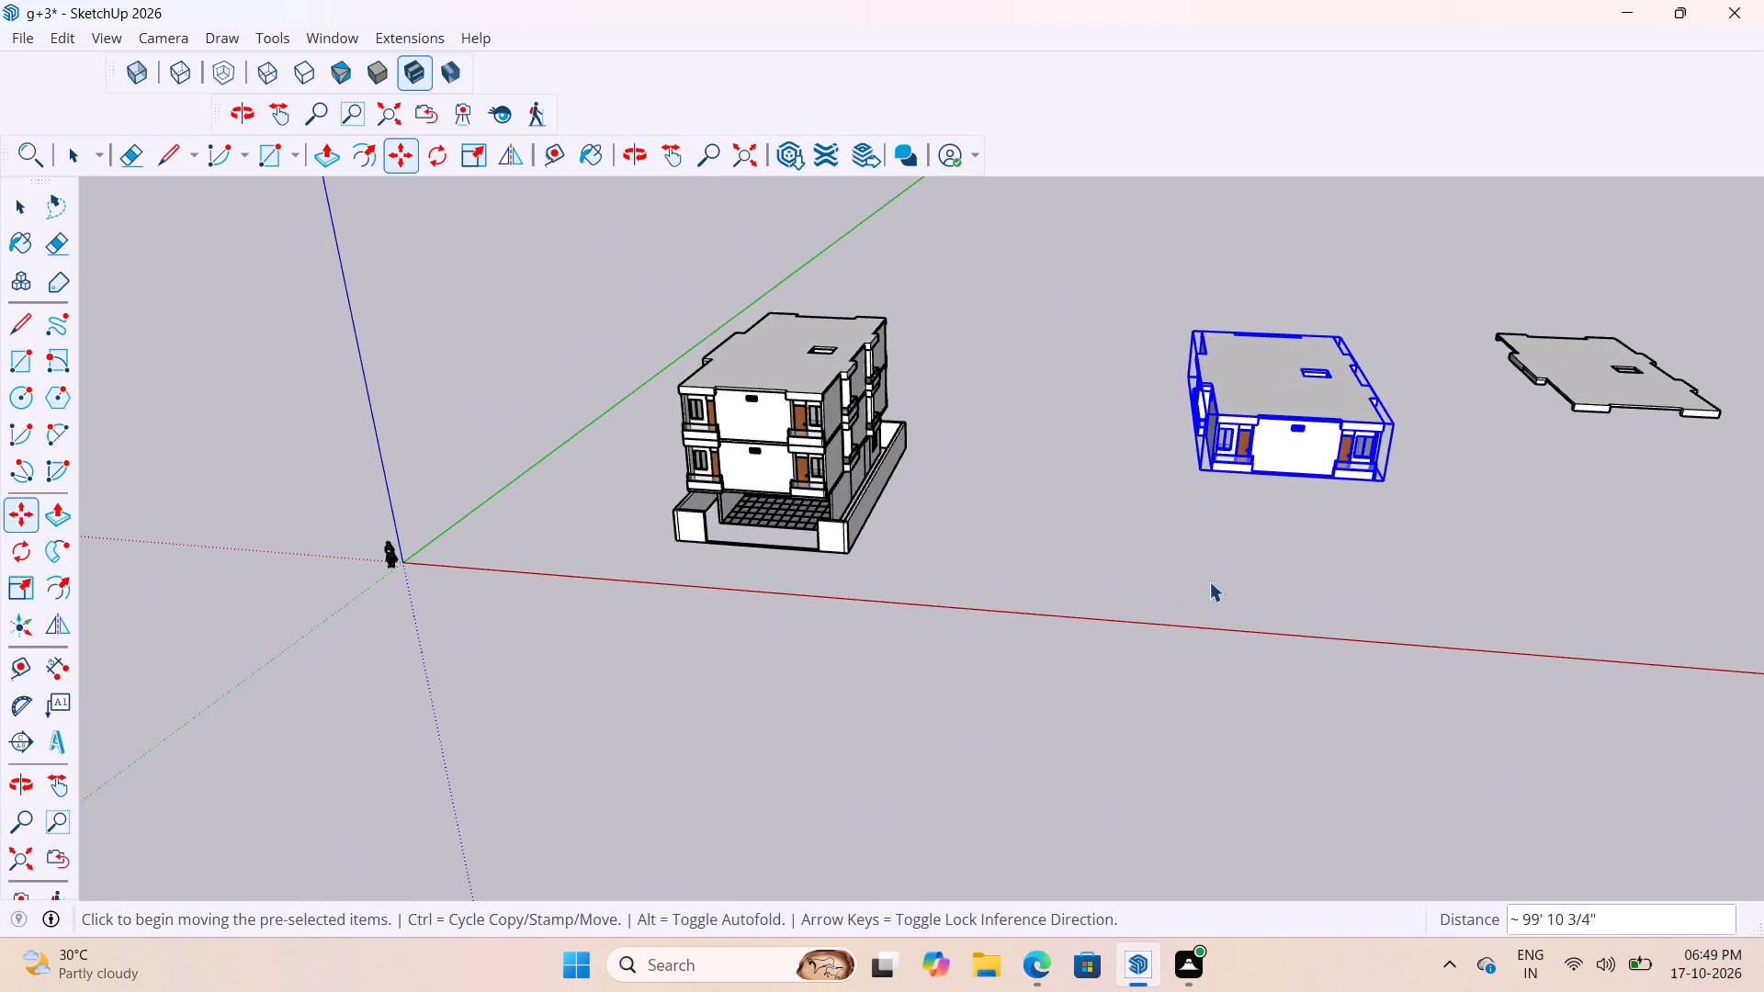
left_click(1232, 551)
Copy the detached upper-floor module by its lower front balcony corner about 100' 5" onto the main building's front roof corner.
scroll(1390, 381, "up", 5)
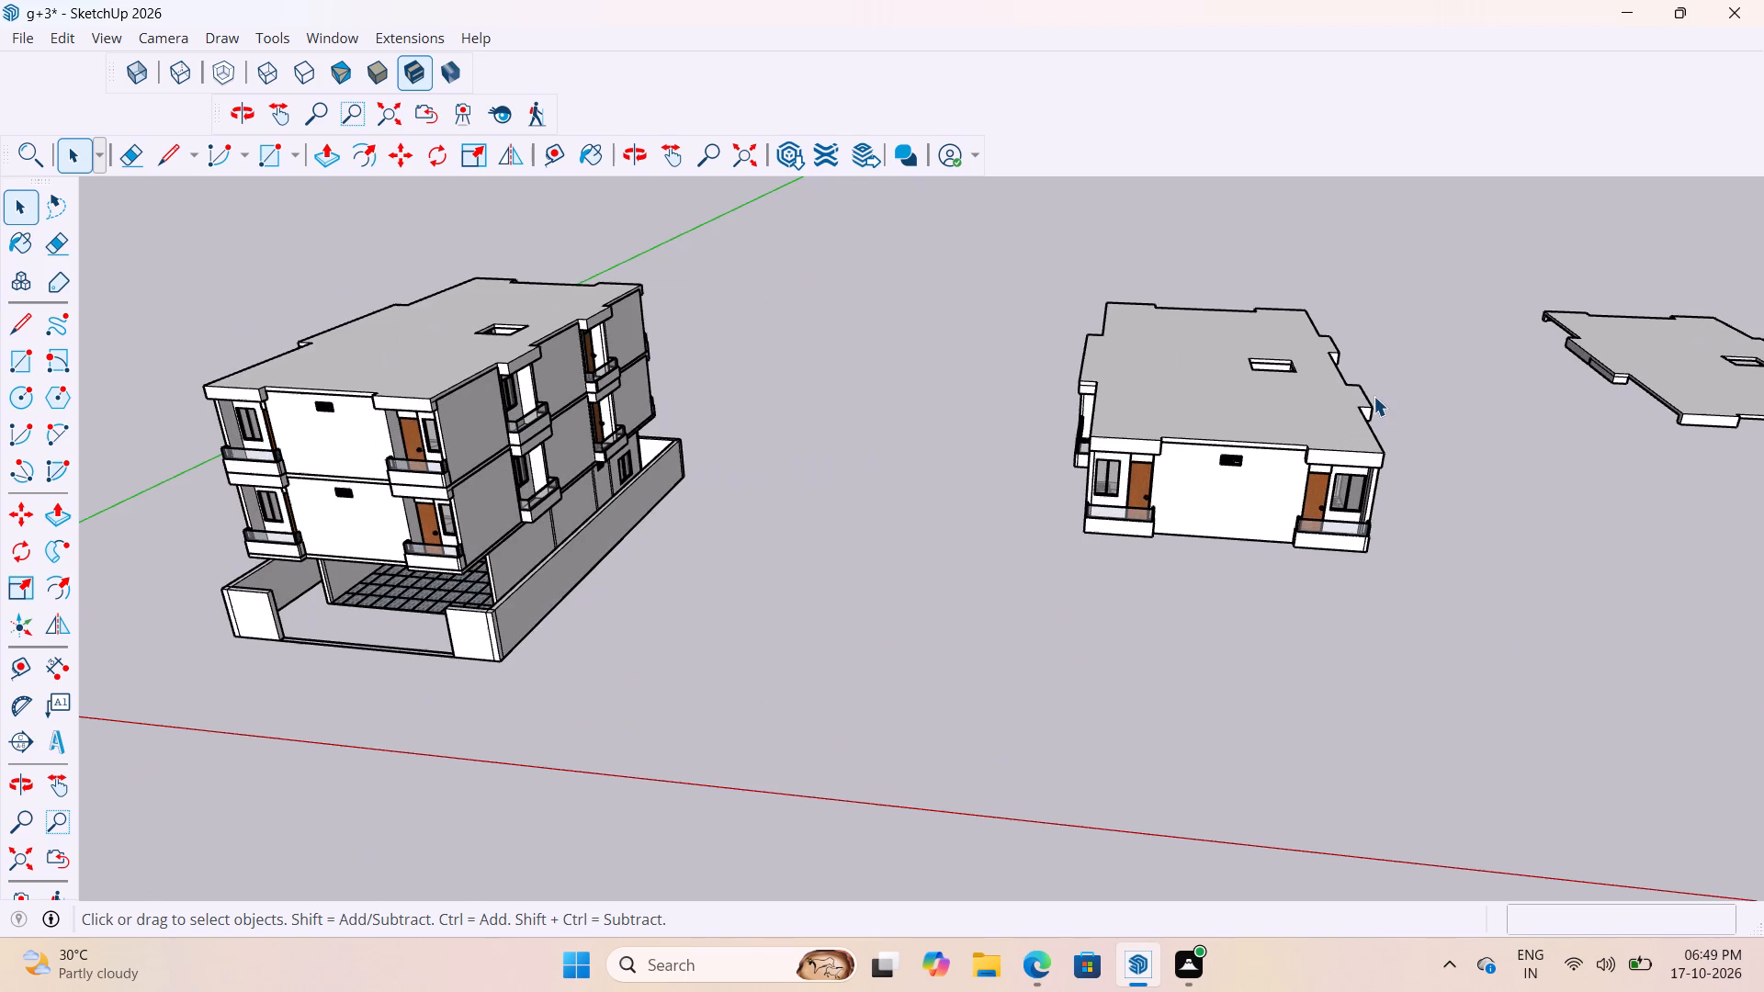
scroll(1241, 535, "up", 5)
left_click(1254, 513)
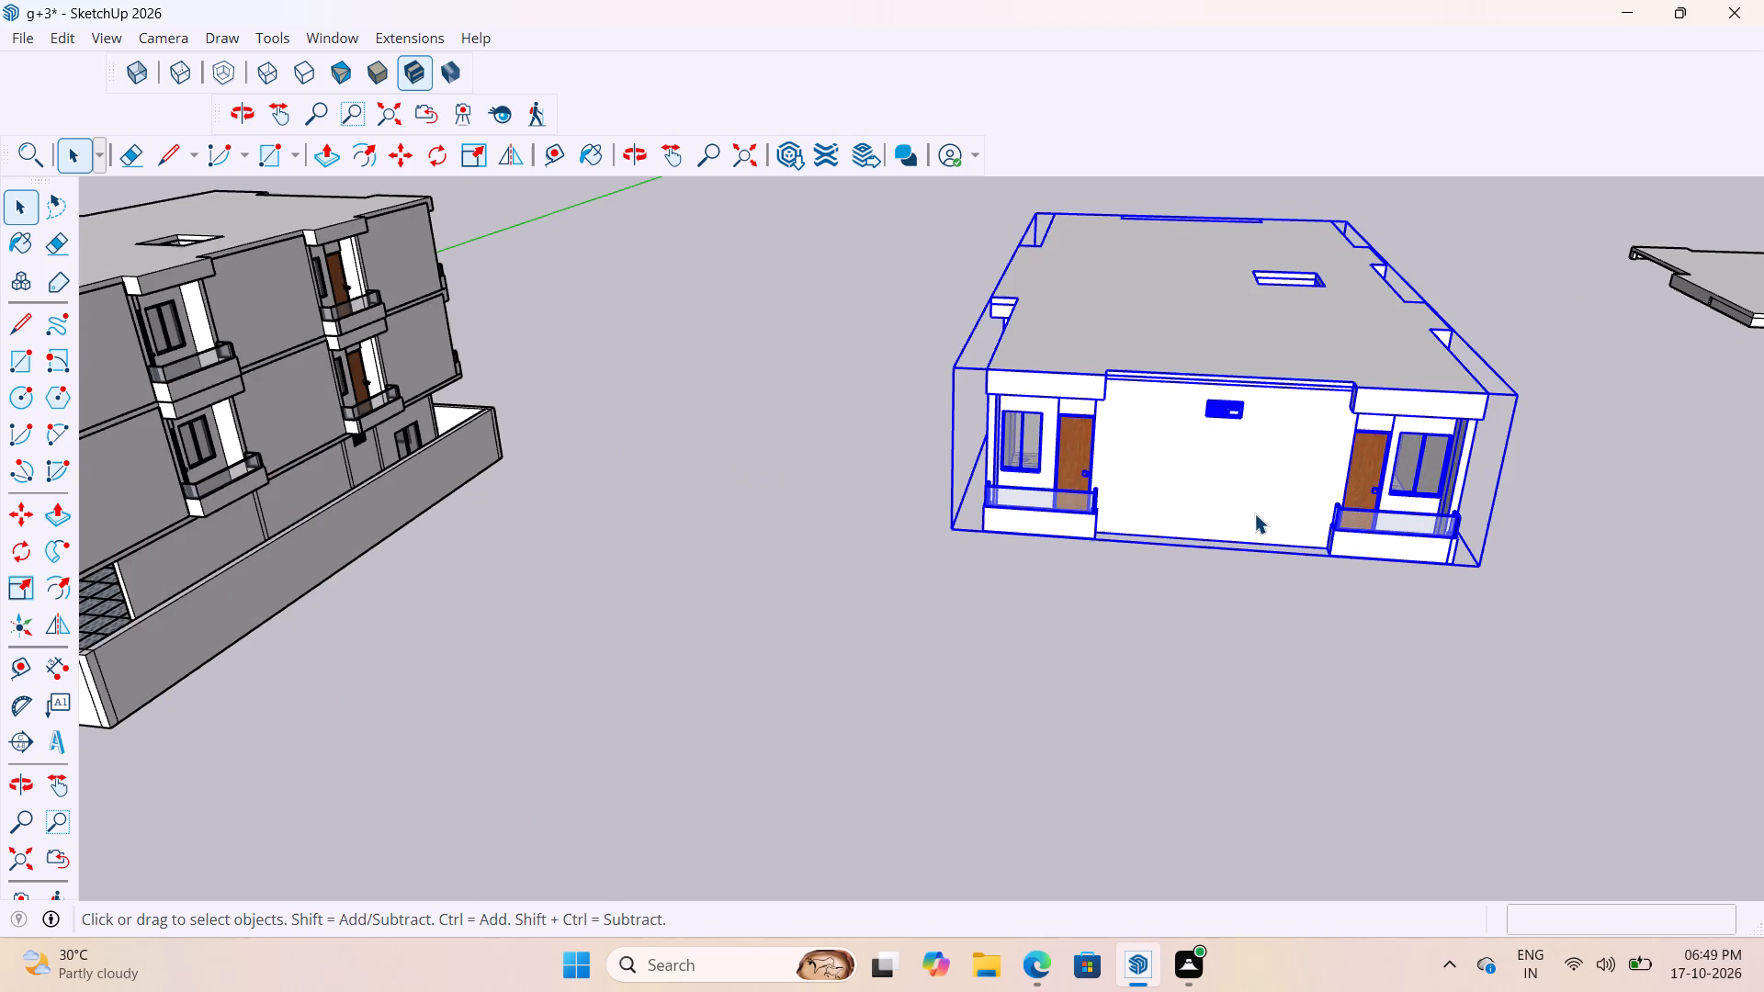
key("m")
scroll(982, 561, "up", 6)
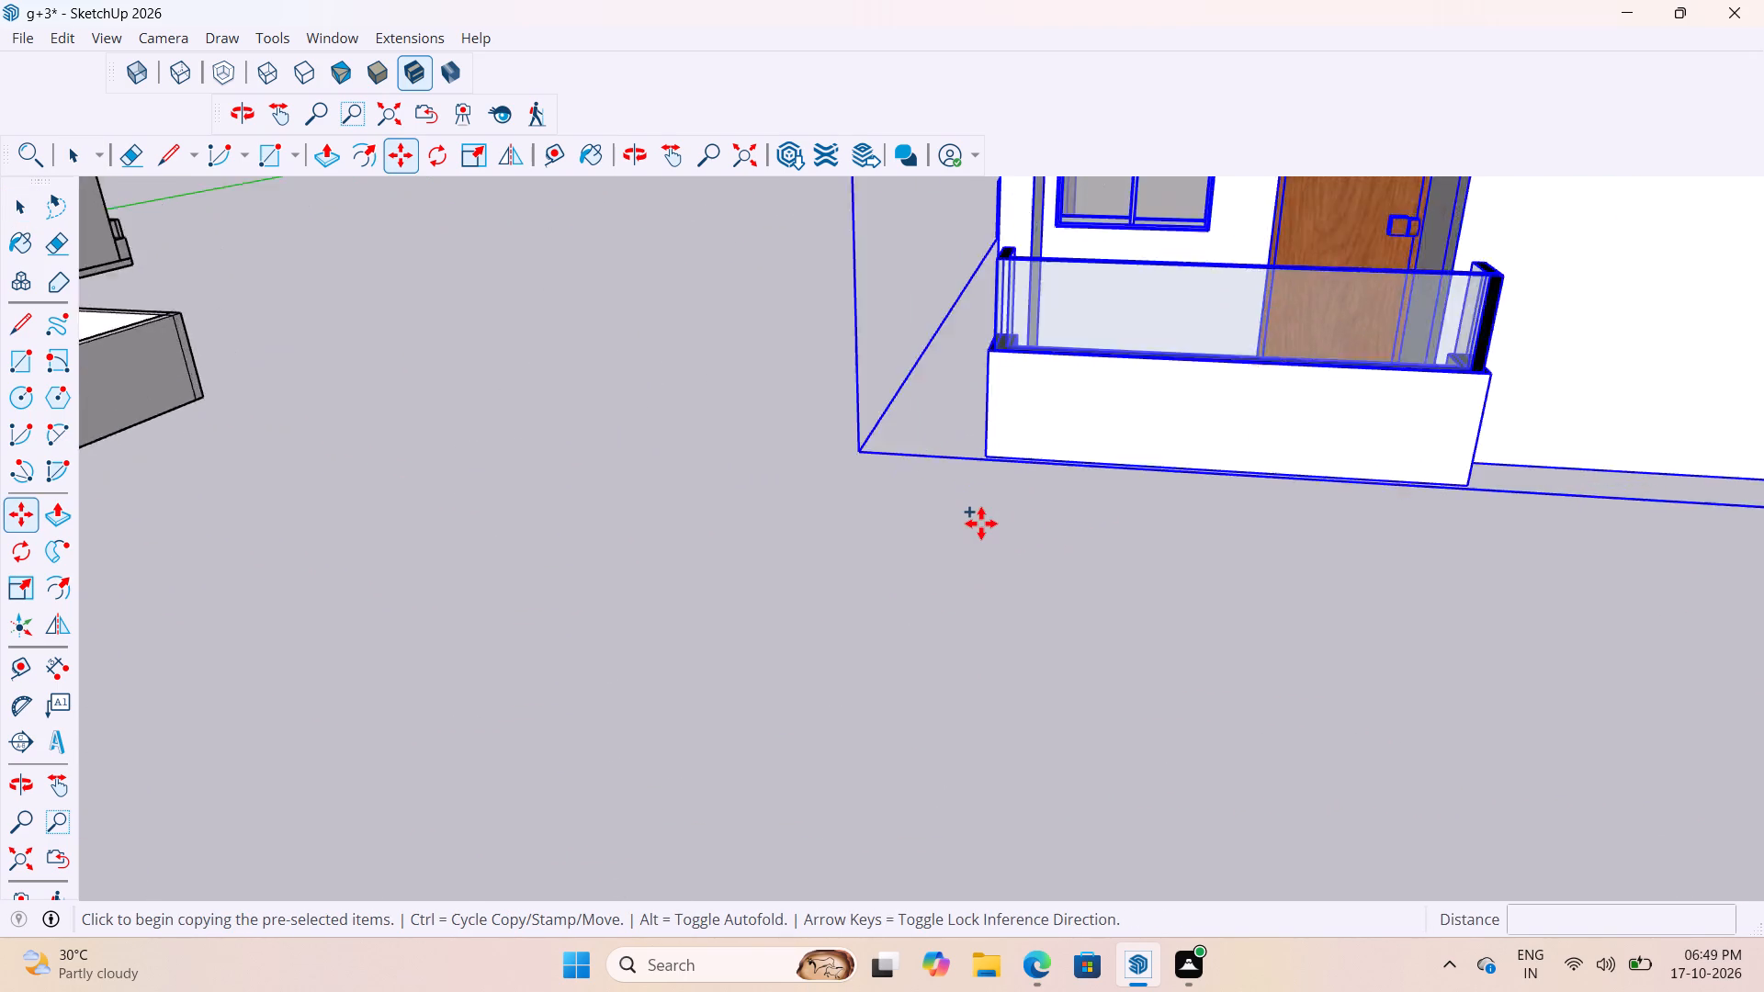
scroll(981, 524, "up", 1)
left_click(988, 411)
scroll(1318, 360, "down", 20)
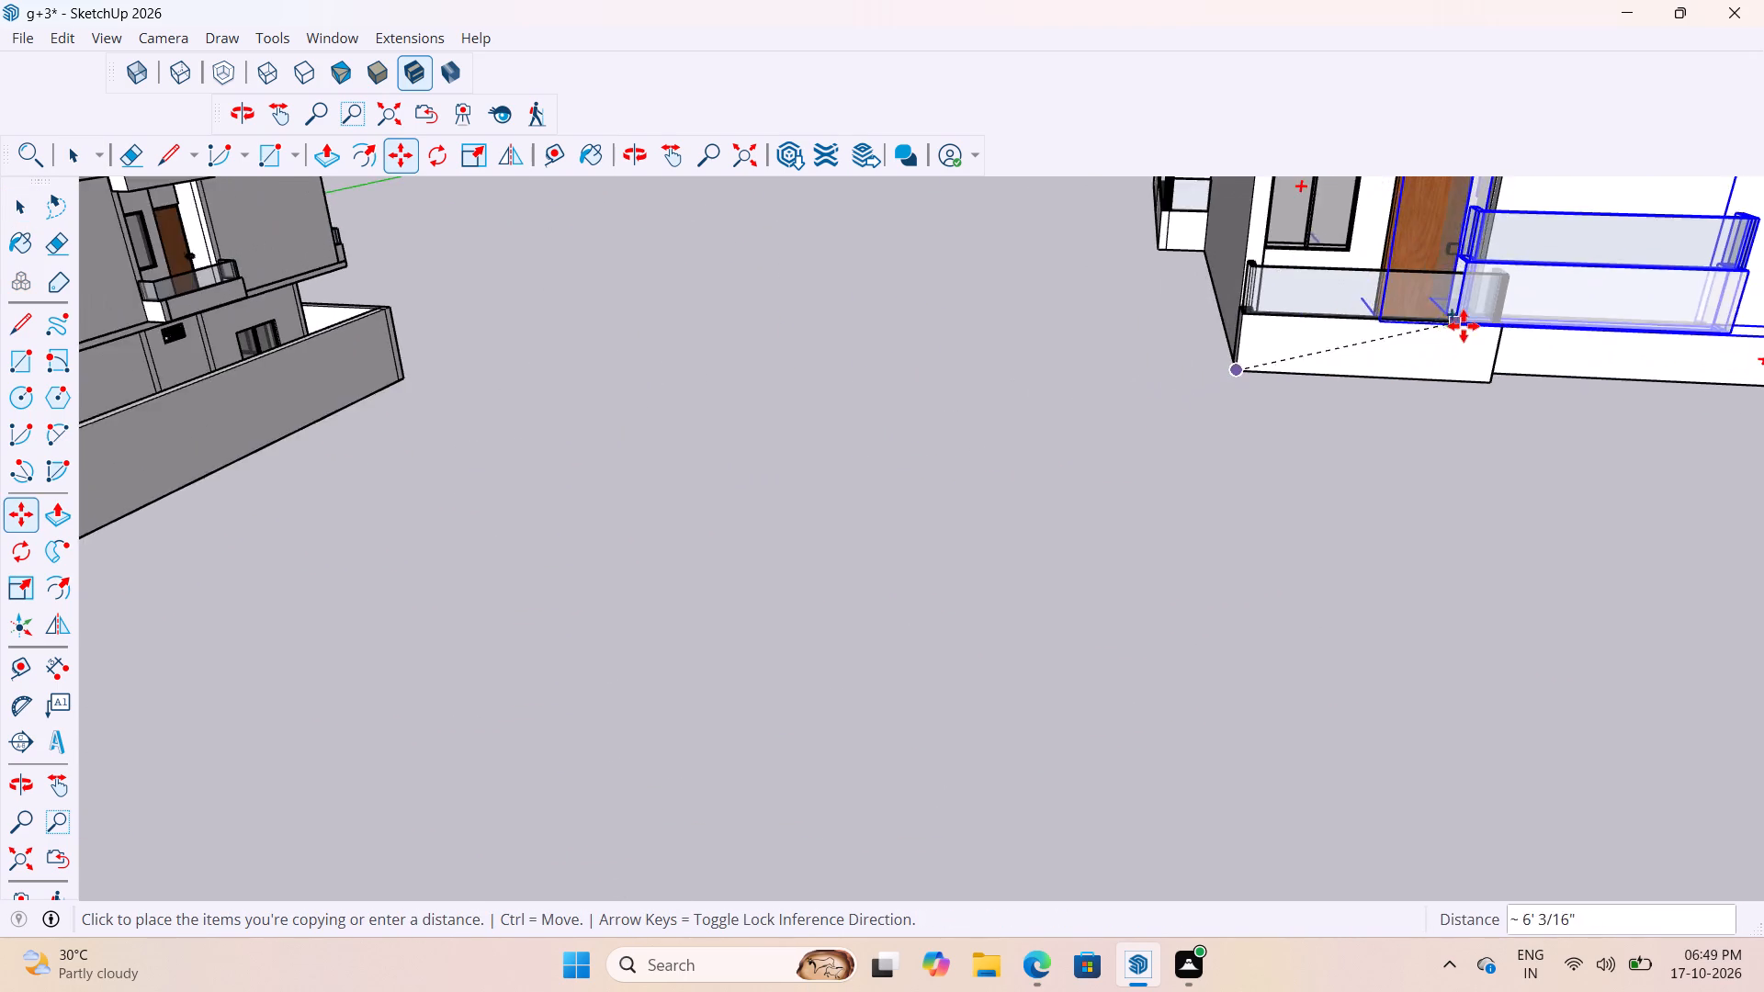
scroll(1464, 326, "down", 5)
scroll(1623, 314, "down", 20)
scroll(1623, 314, "down", 2)
scroll(1278, 230, "up", 2)
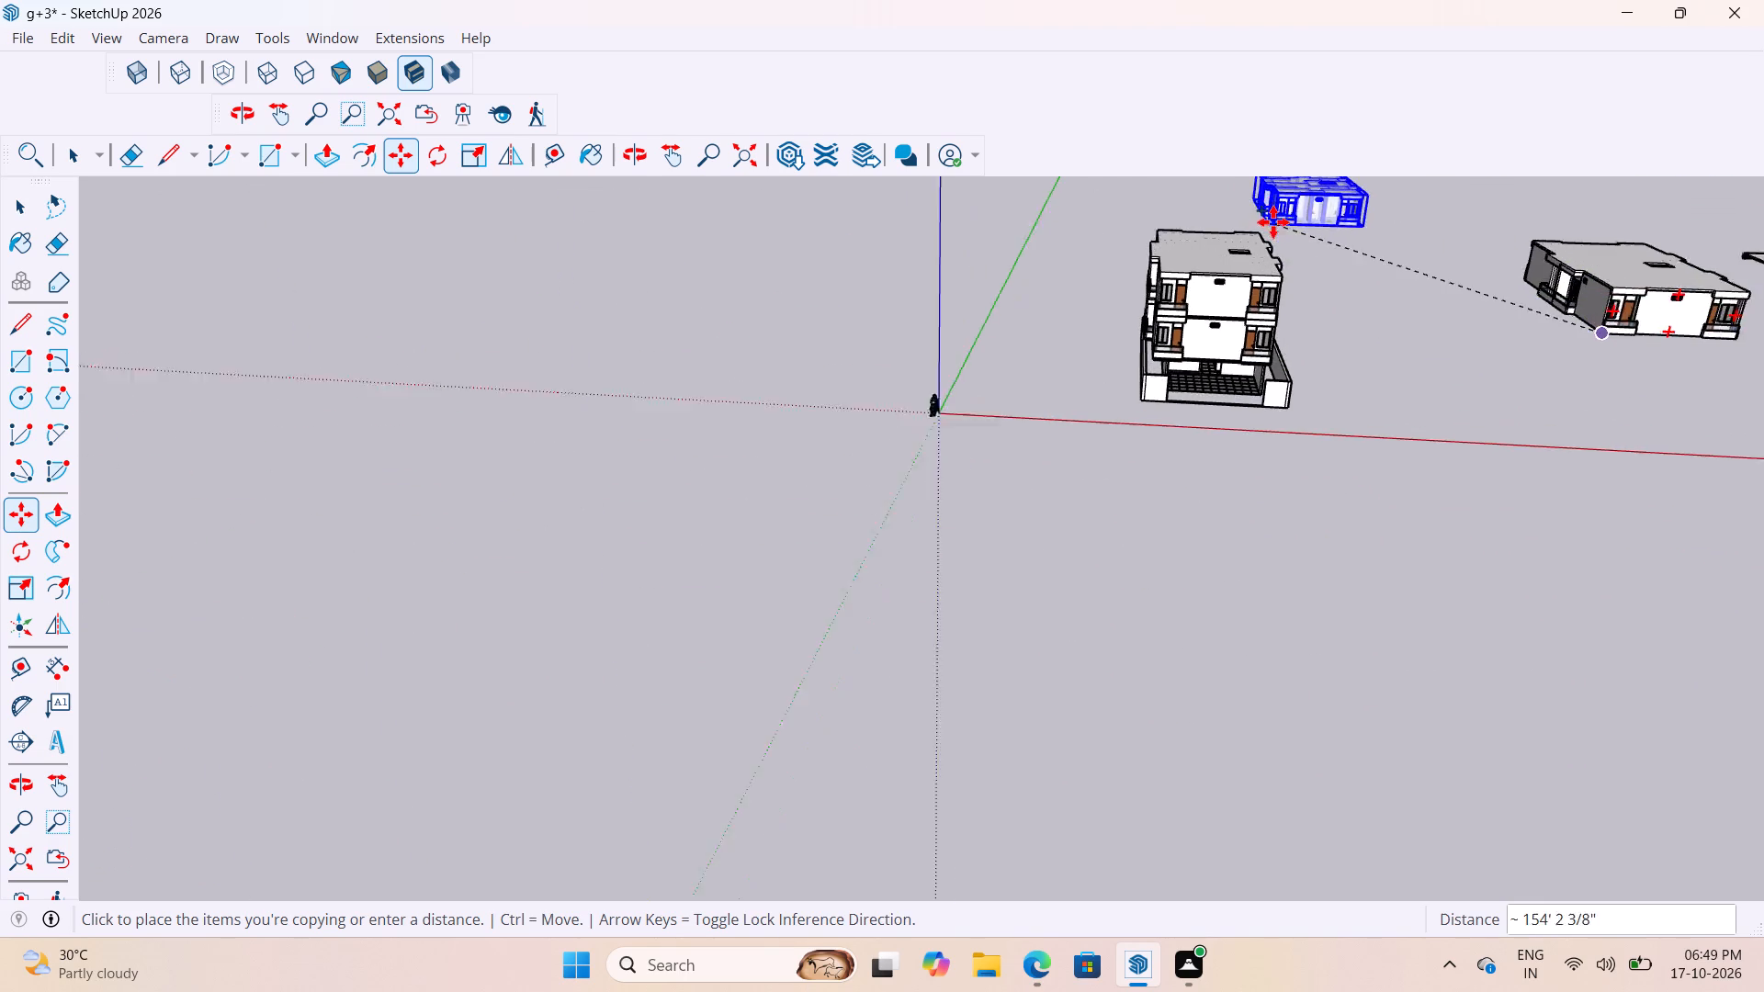
middle_click_drag(1284, 238, 1617, 276)
scroll(1160, 240, "up", 7)
scroll(1201, 435, "down", 2)
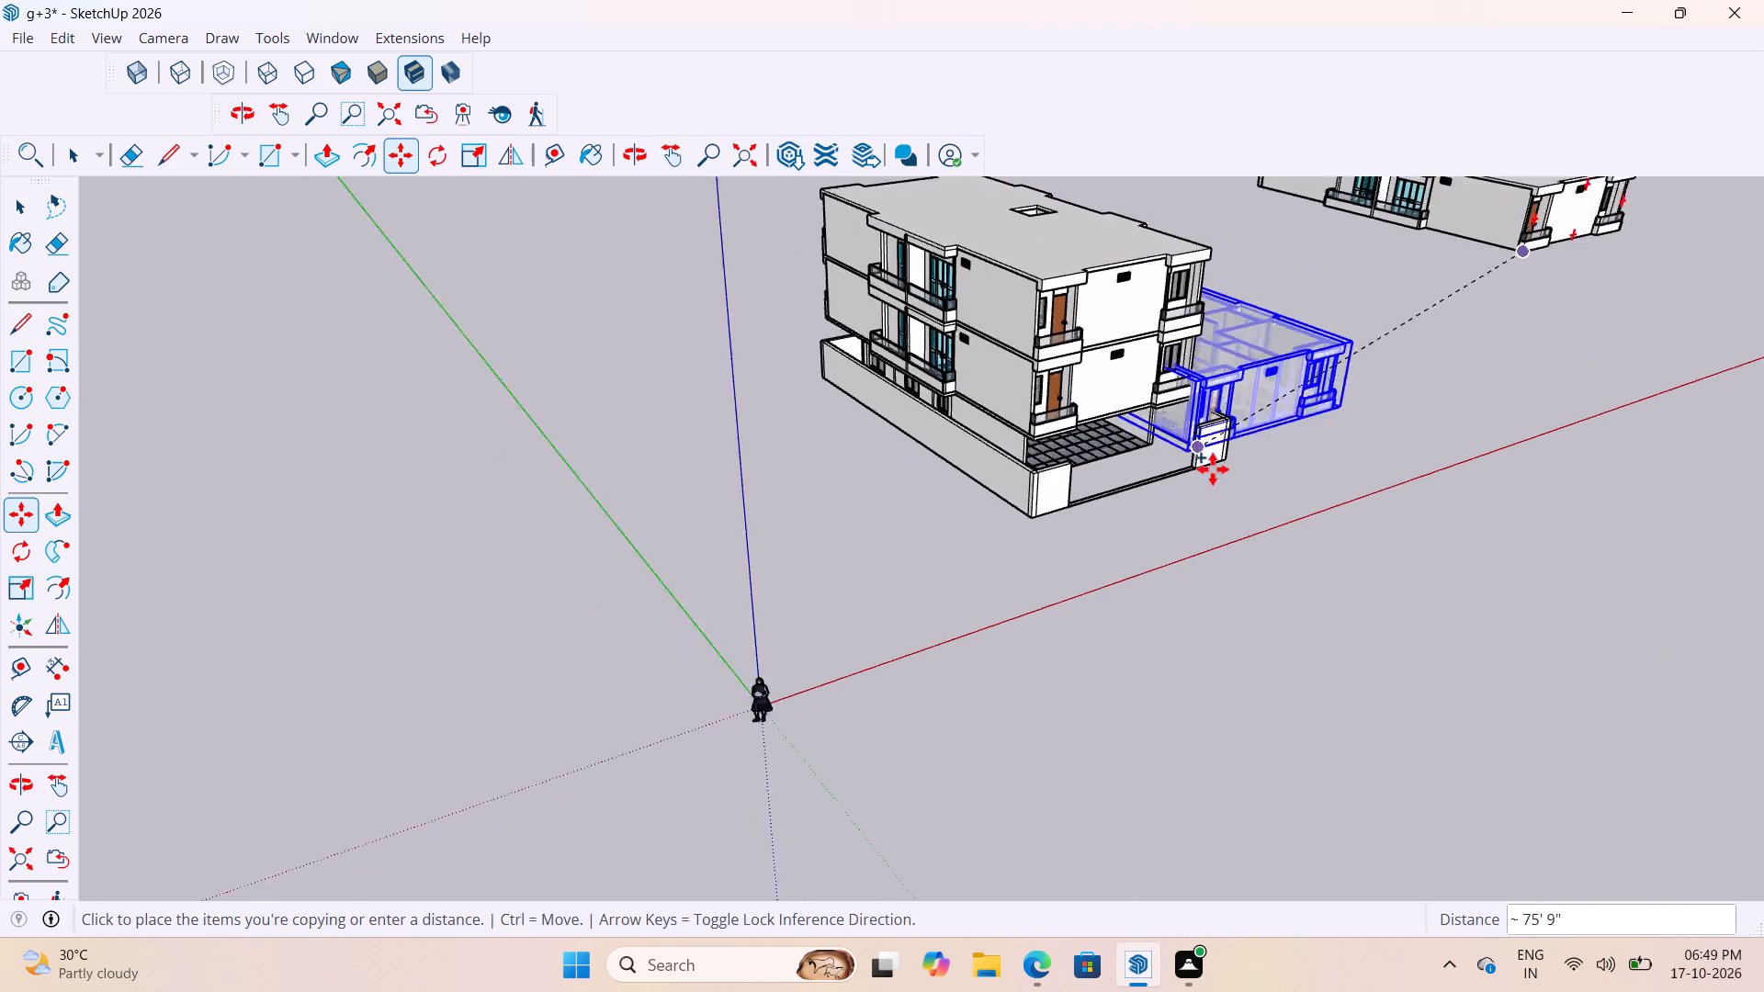
scroll(1213, 469, "down", 12)
scroll(1138, 369, "up", 5)
middle_click_drag(1150, 353, 1236, 287)
scroll(1199, 373, "up", 1)
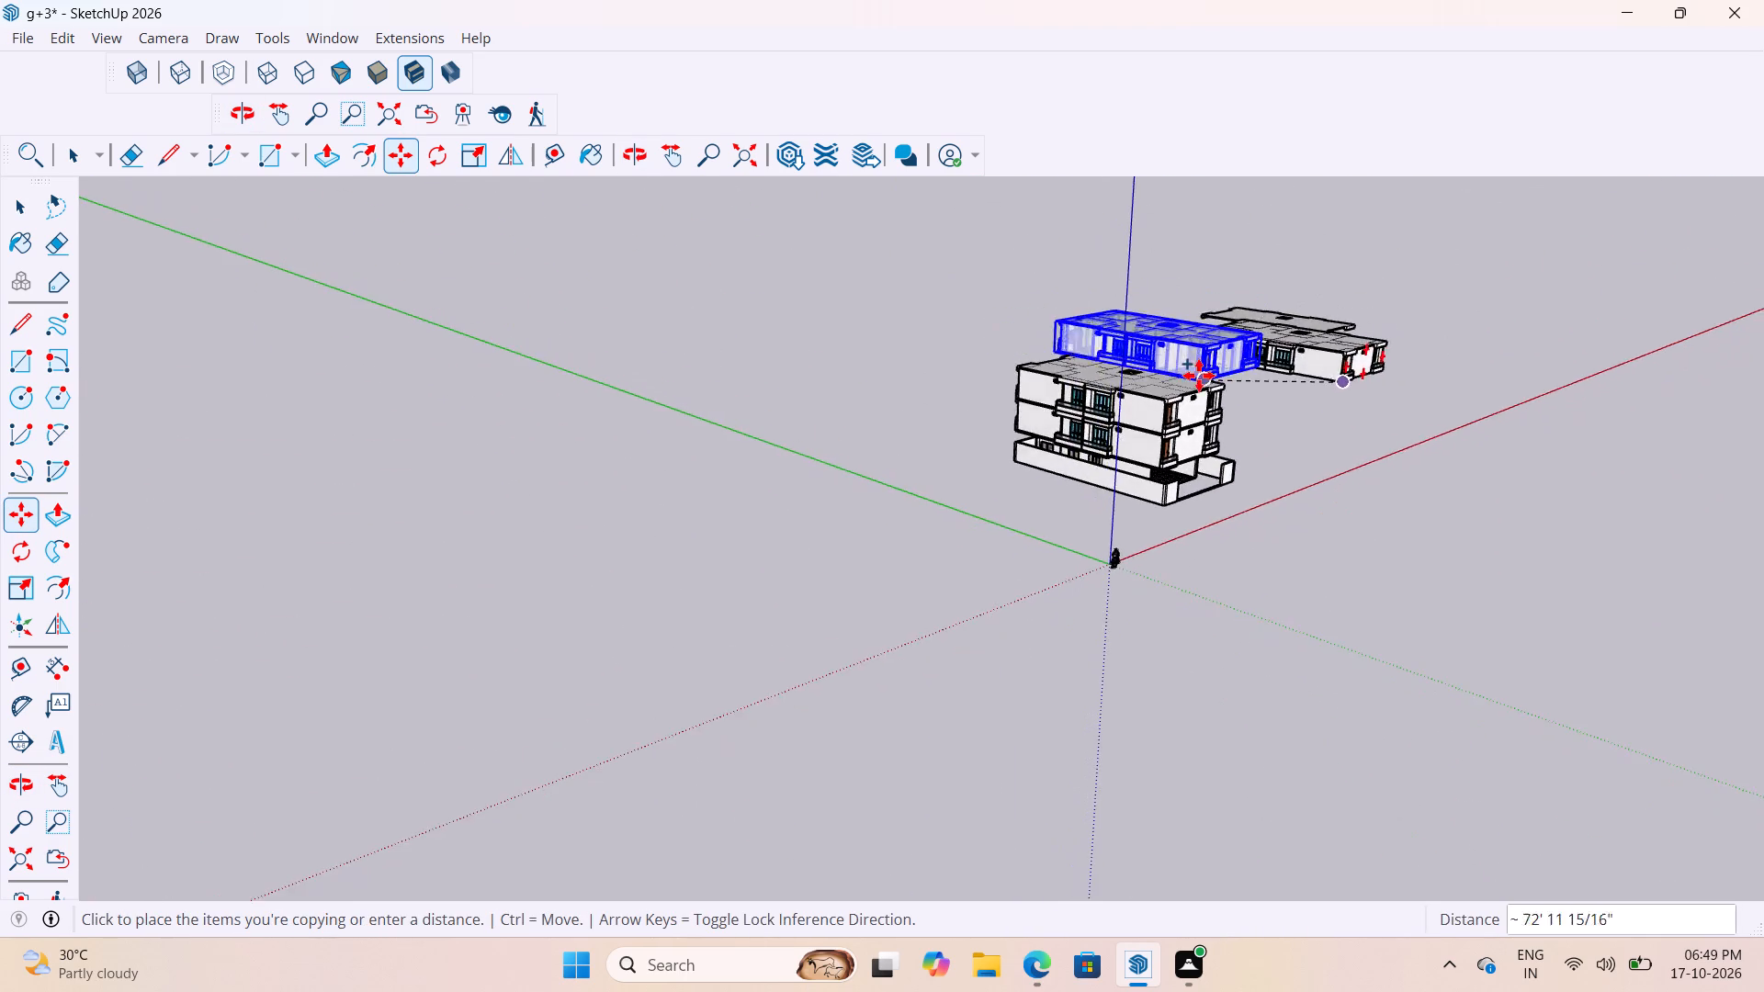
scroll(1199, 376, "up", 20)
scroll(1199, 376, "up", 2)
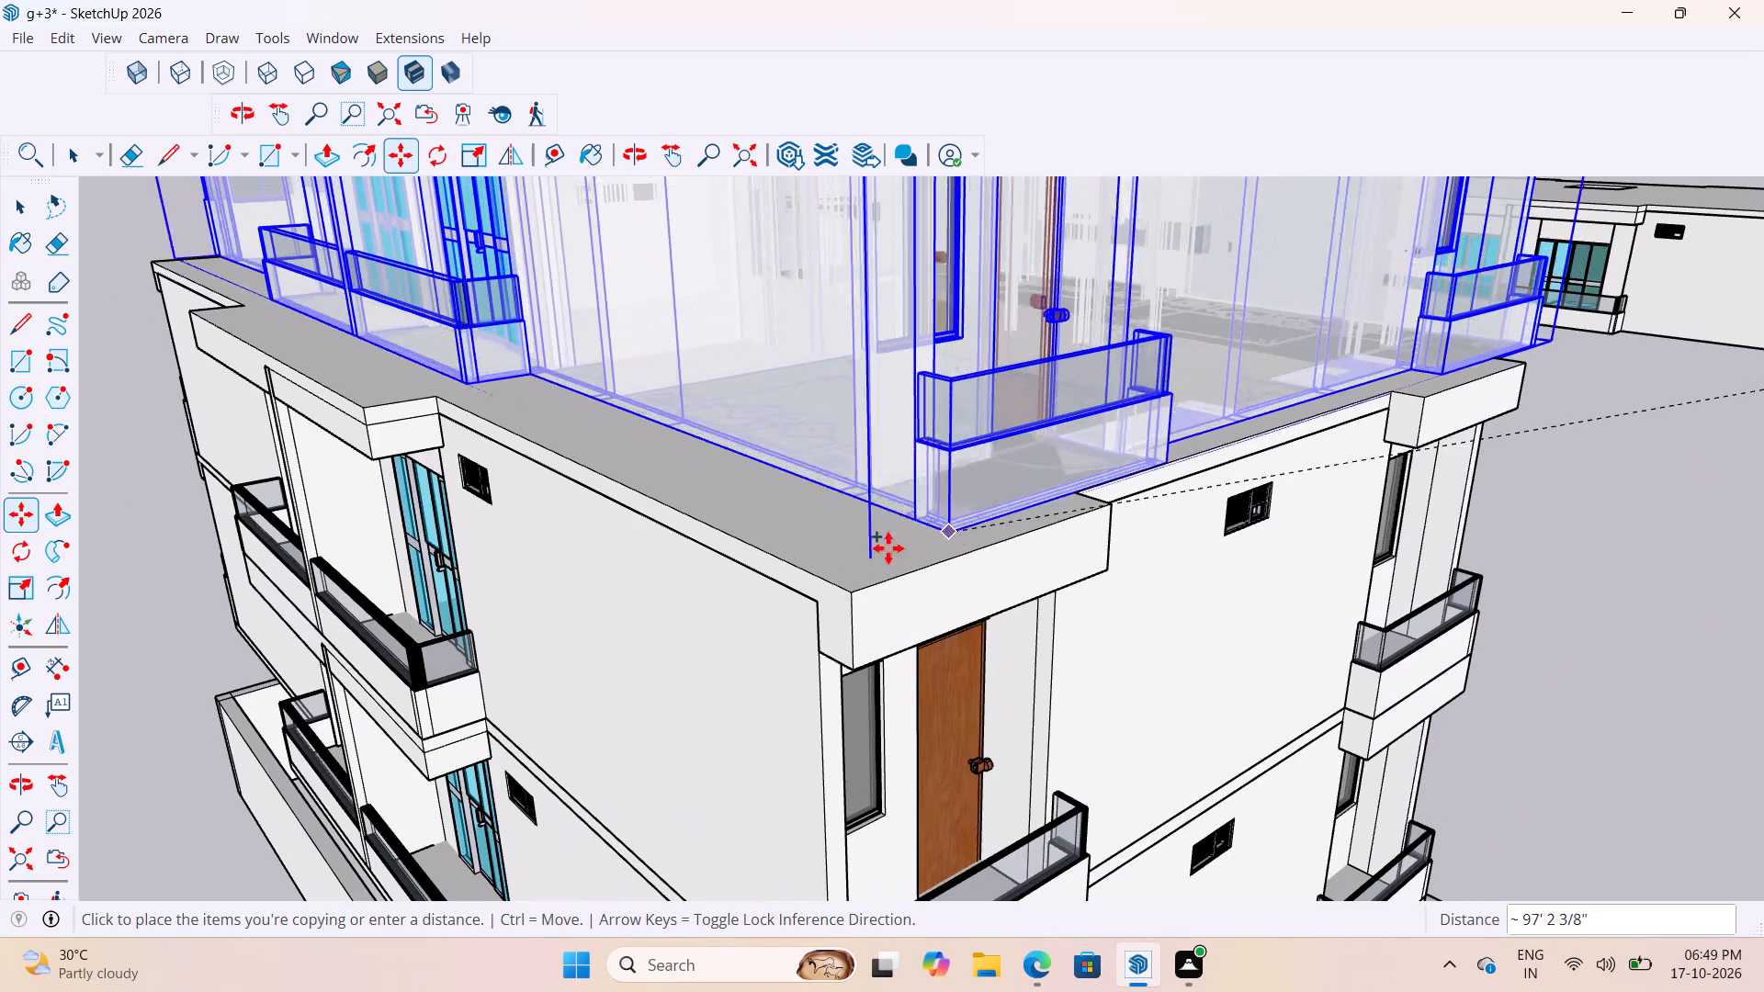
scroll(847, 596, "up", 3)
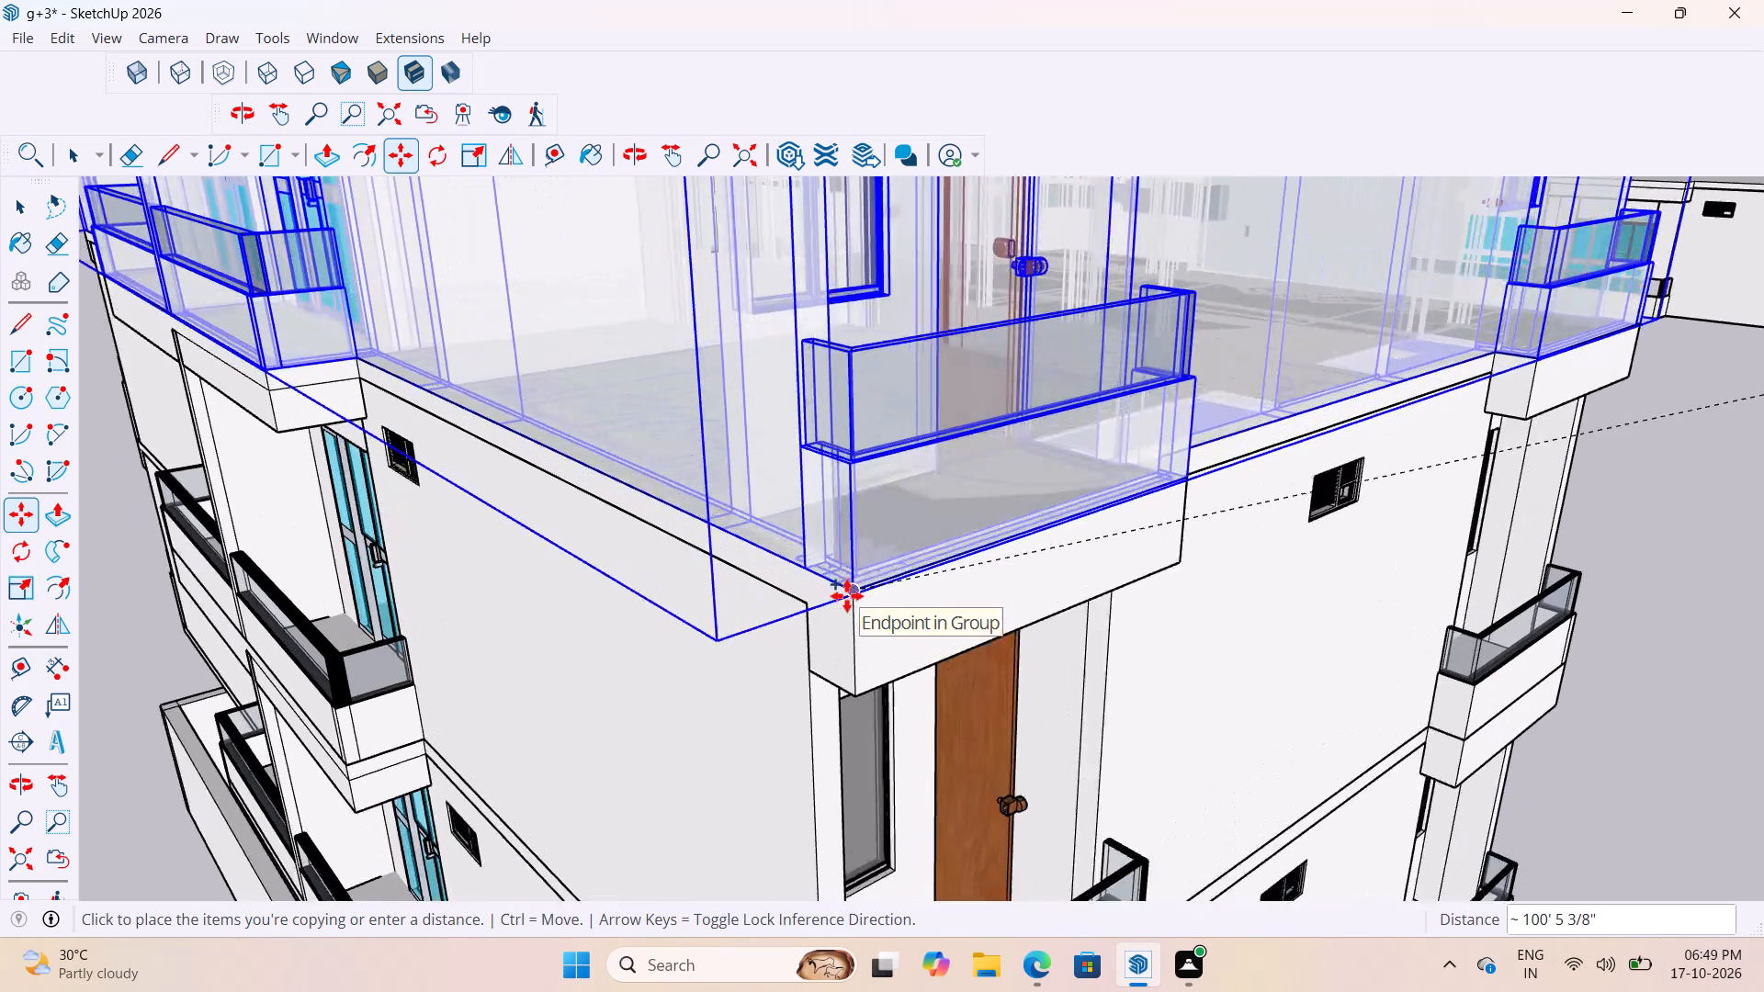
scroll(847, 596, "up", 6)
left_click(855, 583)
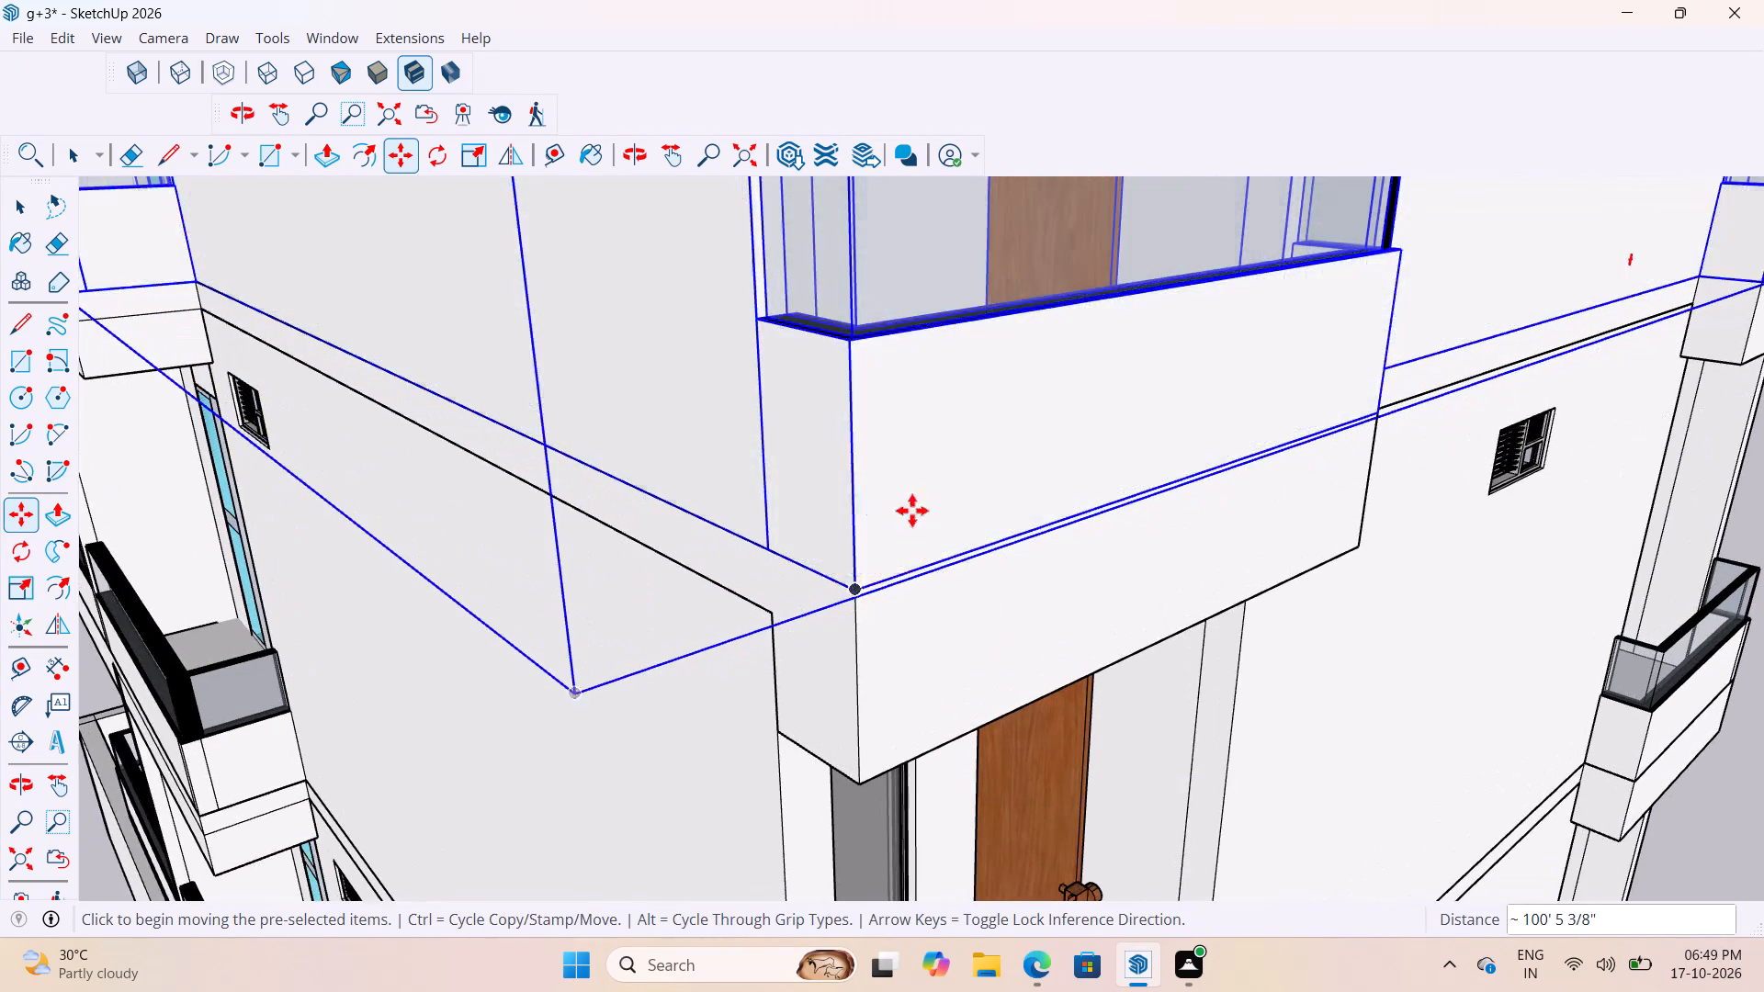
scroll(867, 498, "down", 20)
scroll(867, 498, "down", 9)
key("space")
left_click(1184, 522)
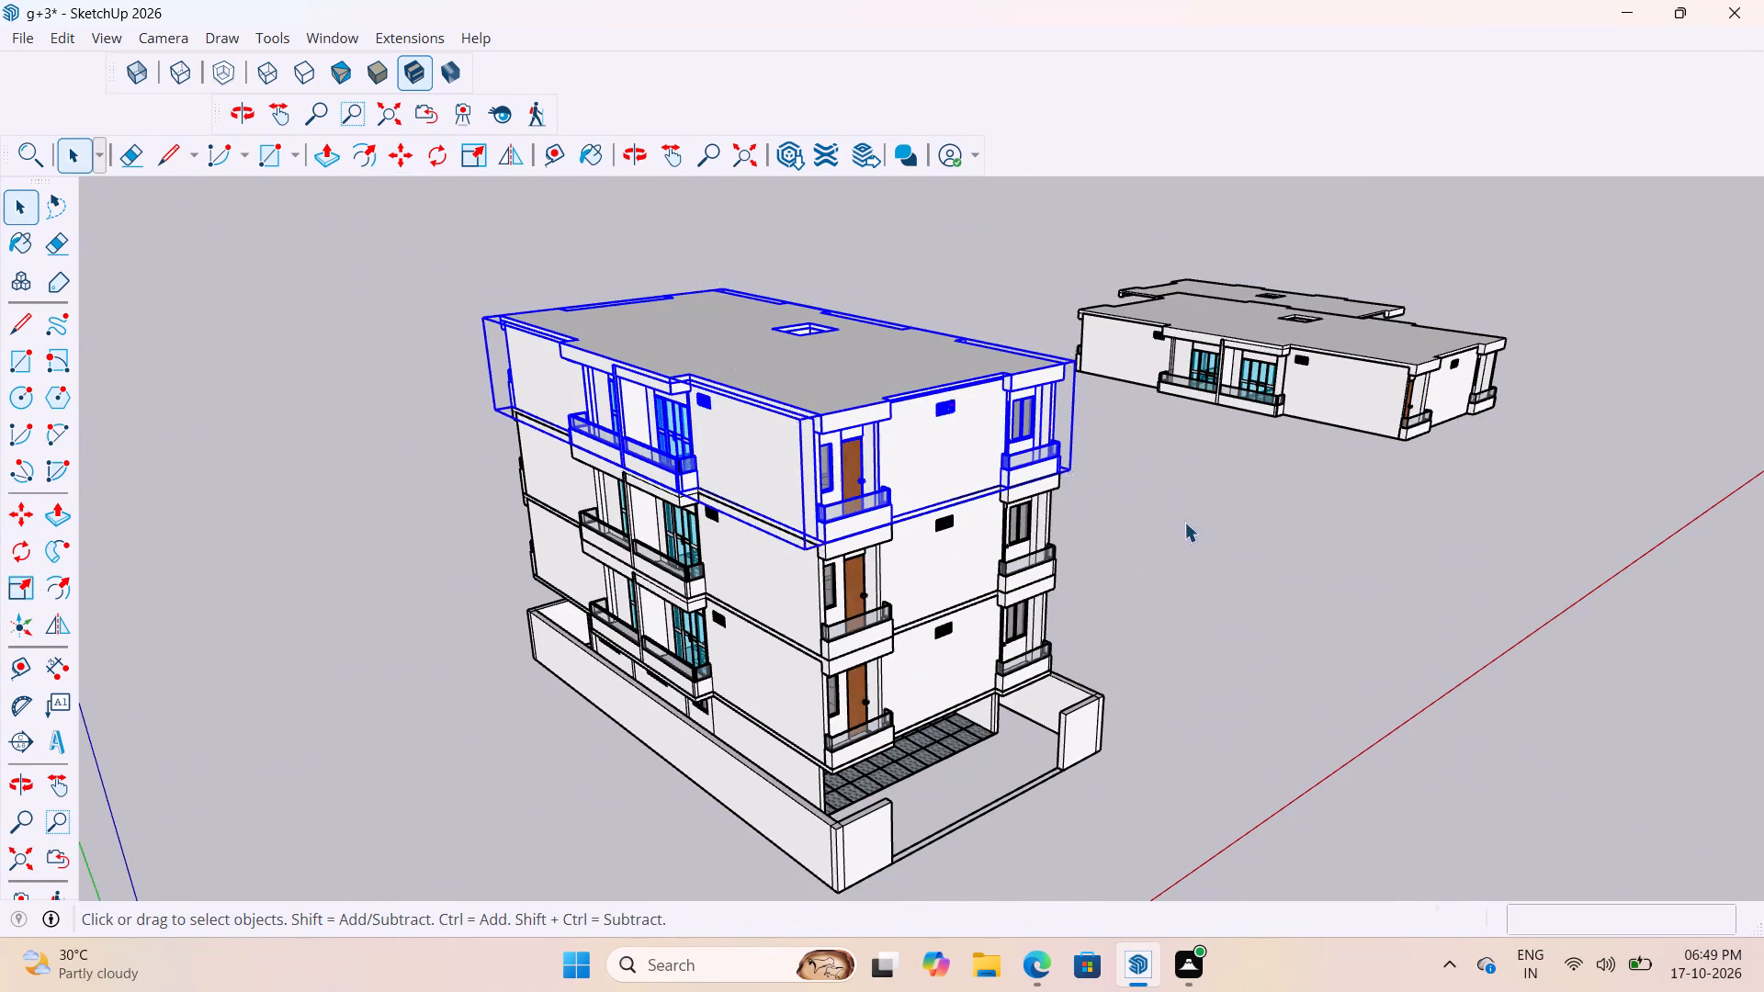
Examine the front facade of the stacked building, checking the balconies and the joints between the three upper floors.
scroll(729, 569, "up", 14)
middle_click_drag(850, 541, 580, 630)
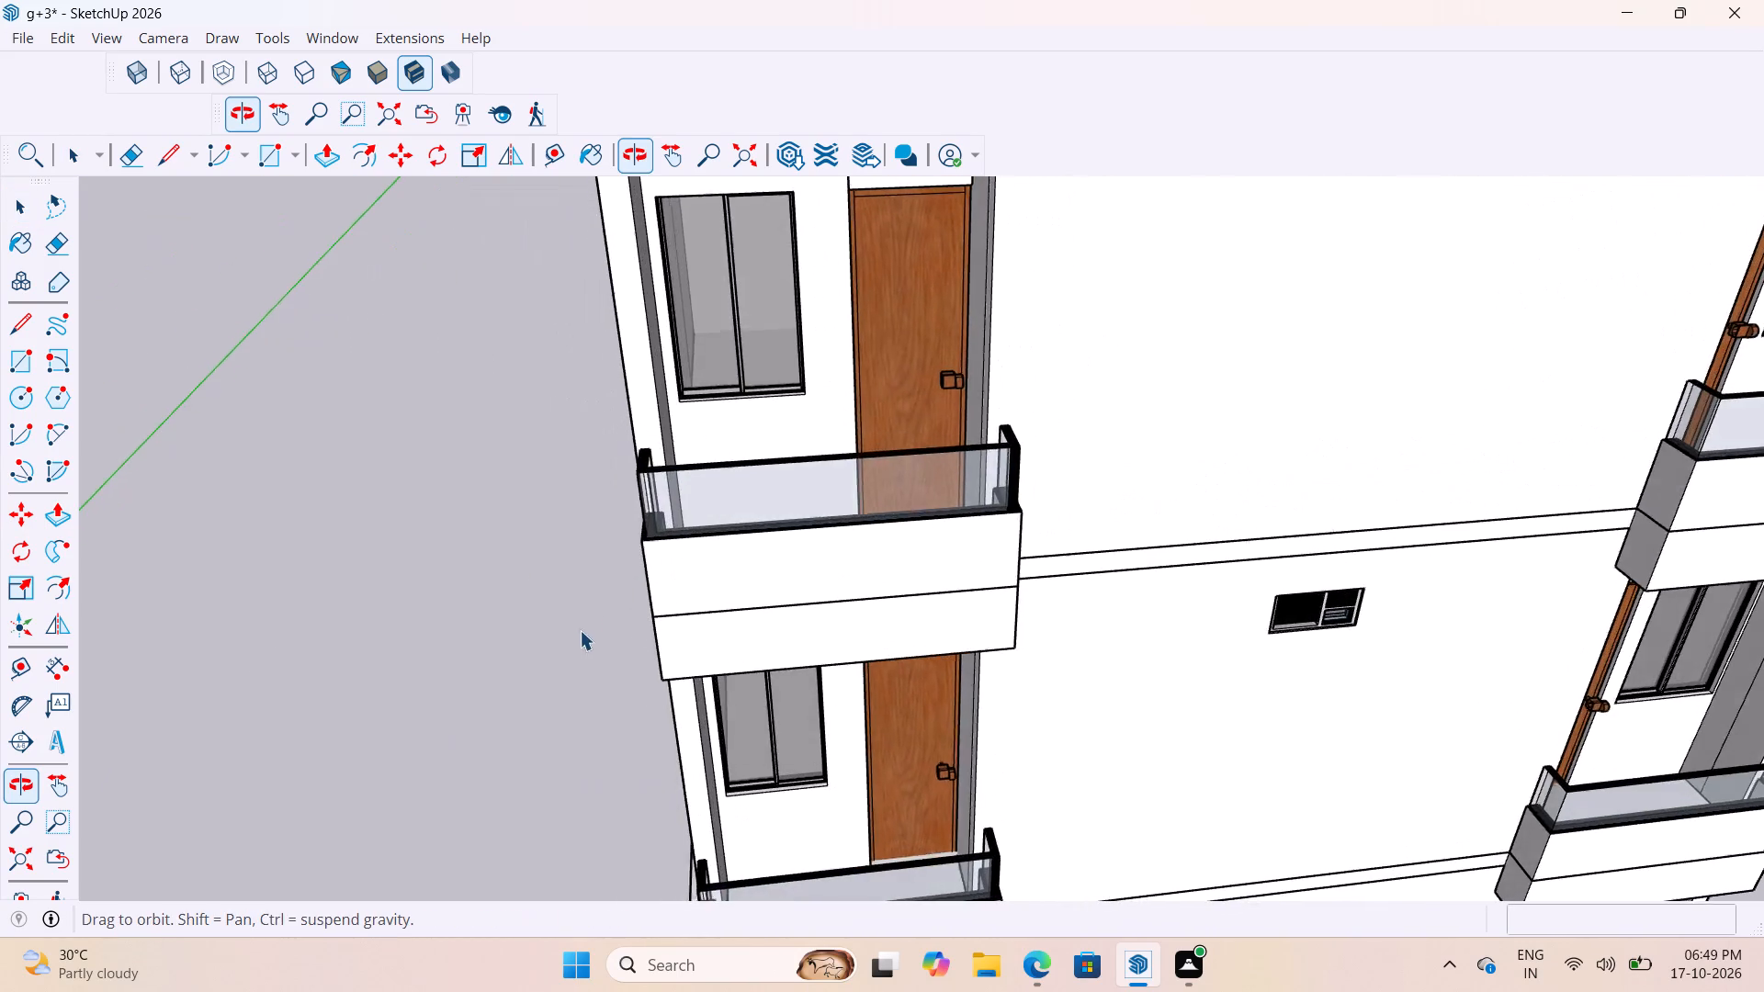
middle_click_drag(580, 630, 580, 629)
scroll(741, 742, "down", 11)
middle_click_drag(1127, 548, 1009, 440)
scroll(992, 423, "up", 3)
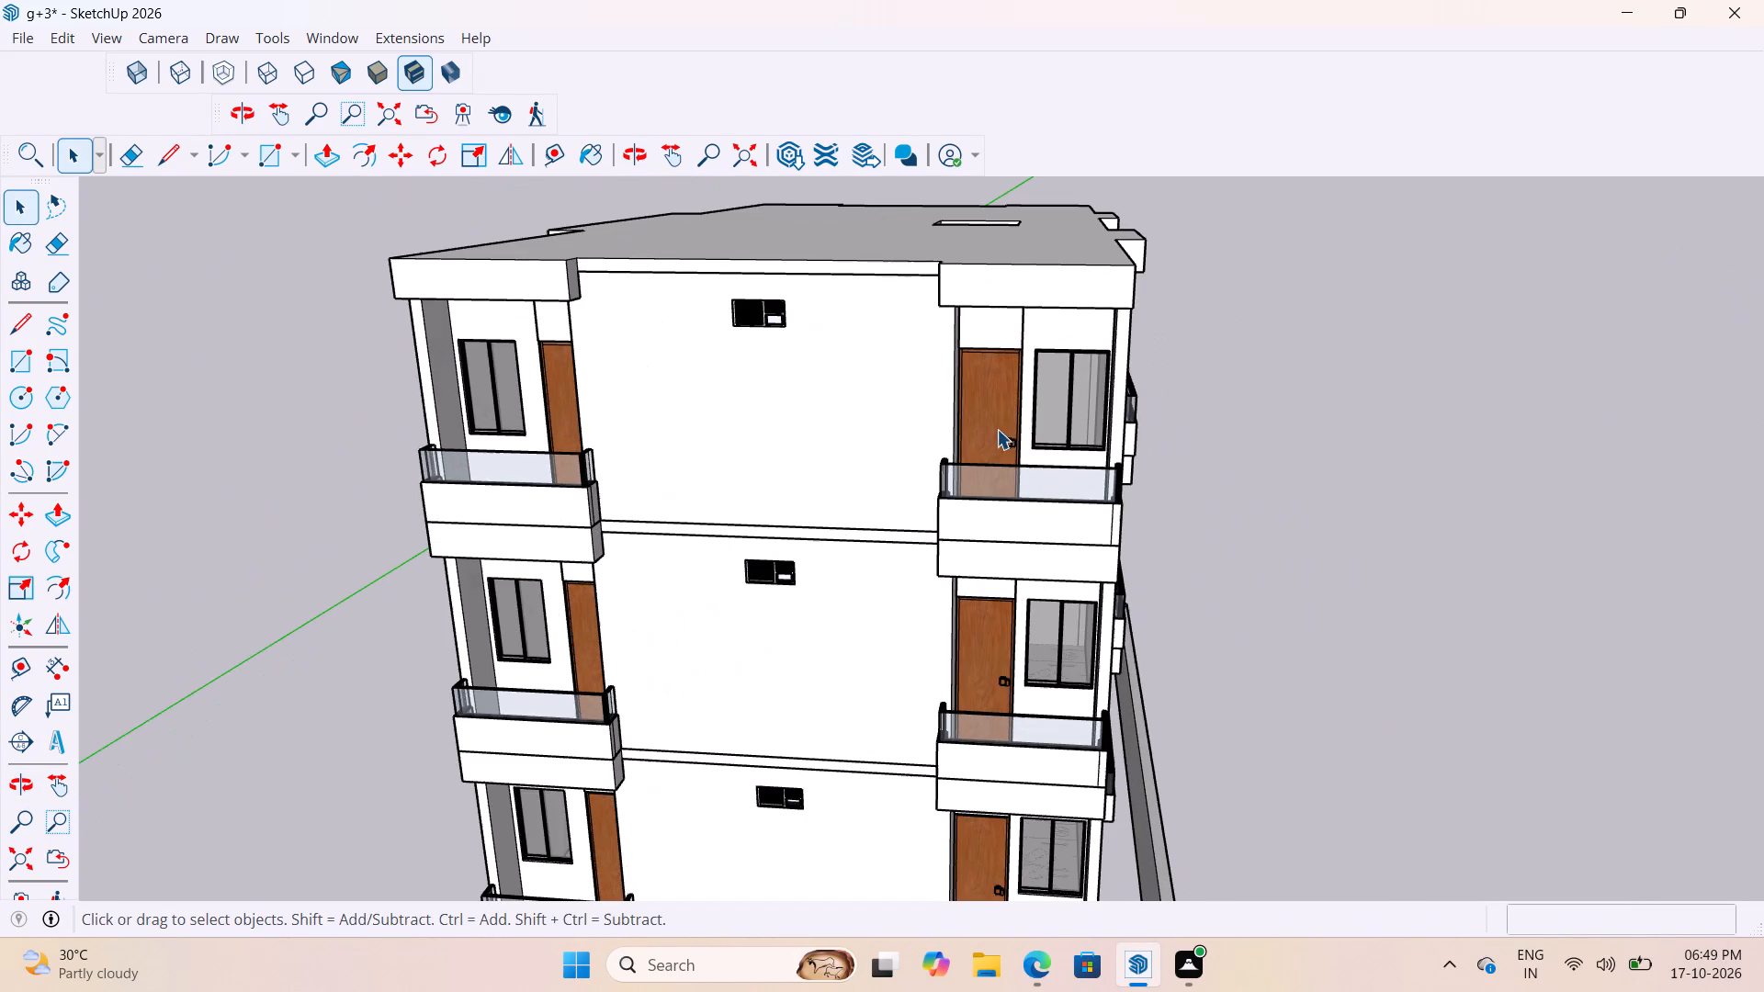
scroll(1069, 657, "up", 3)
scroll(1256, 386, "down", 6)
scroll(1193, 429, "down", 2)
scroll(1085, 622, "up", 8)
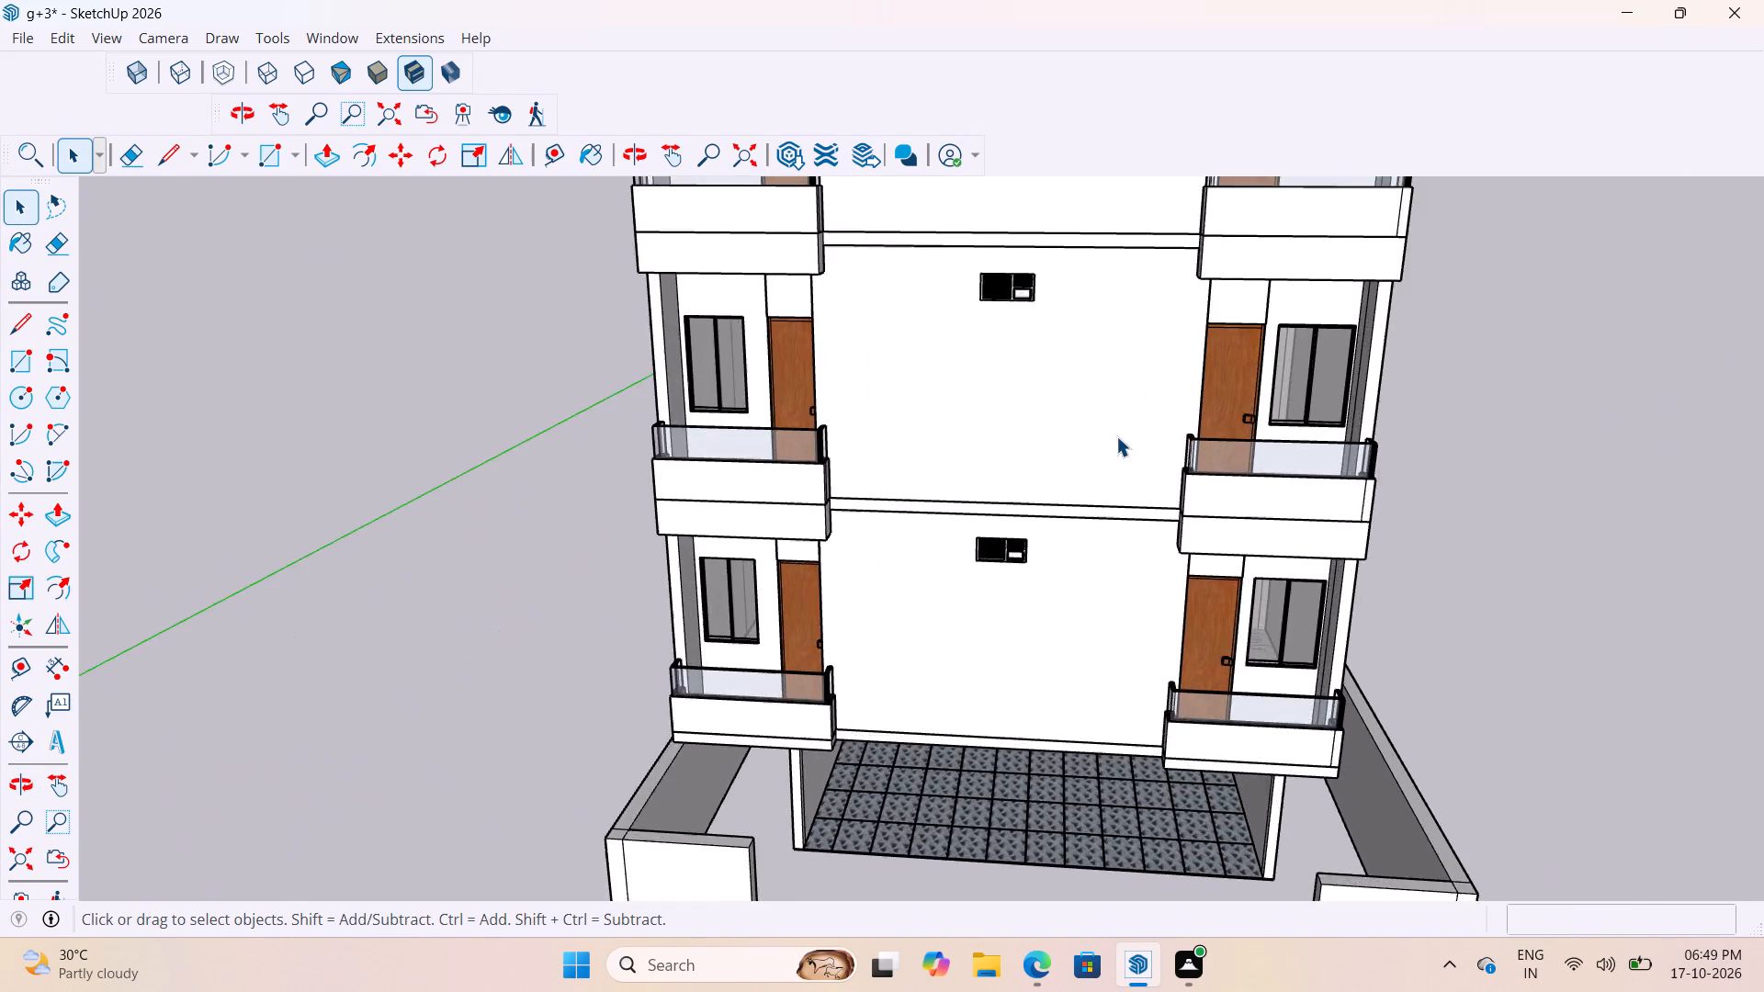
scroll(1116, 436, "up", 4)
scroll(1116, 436, "down", 7)
scroll(1132, 547, "up", 5)
middle_click_drag(1135, 513, 1105, 466)
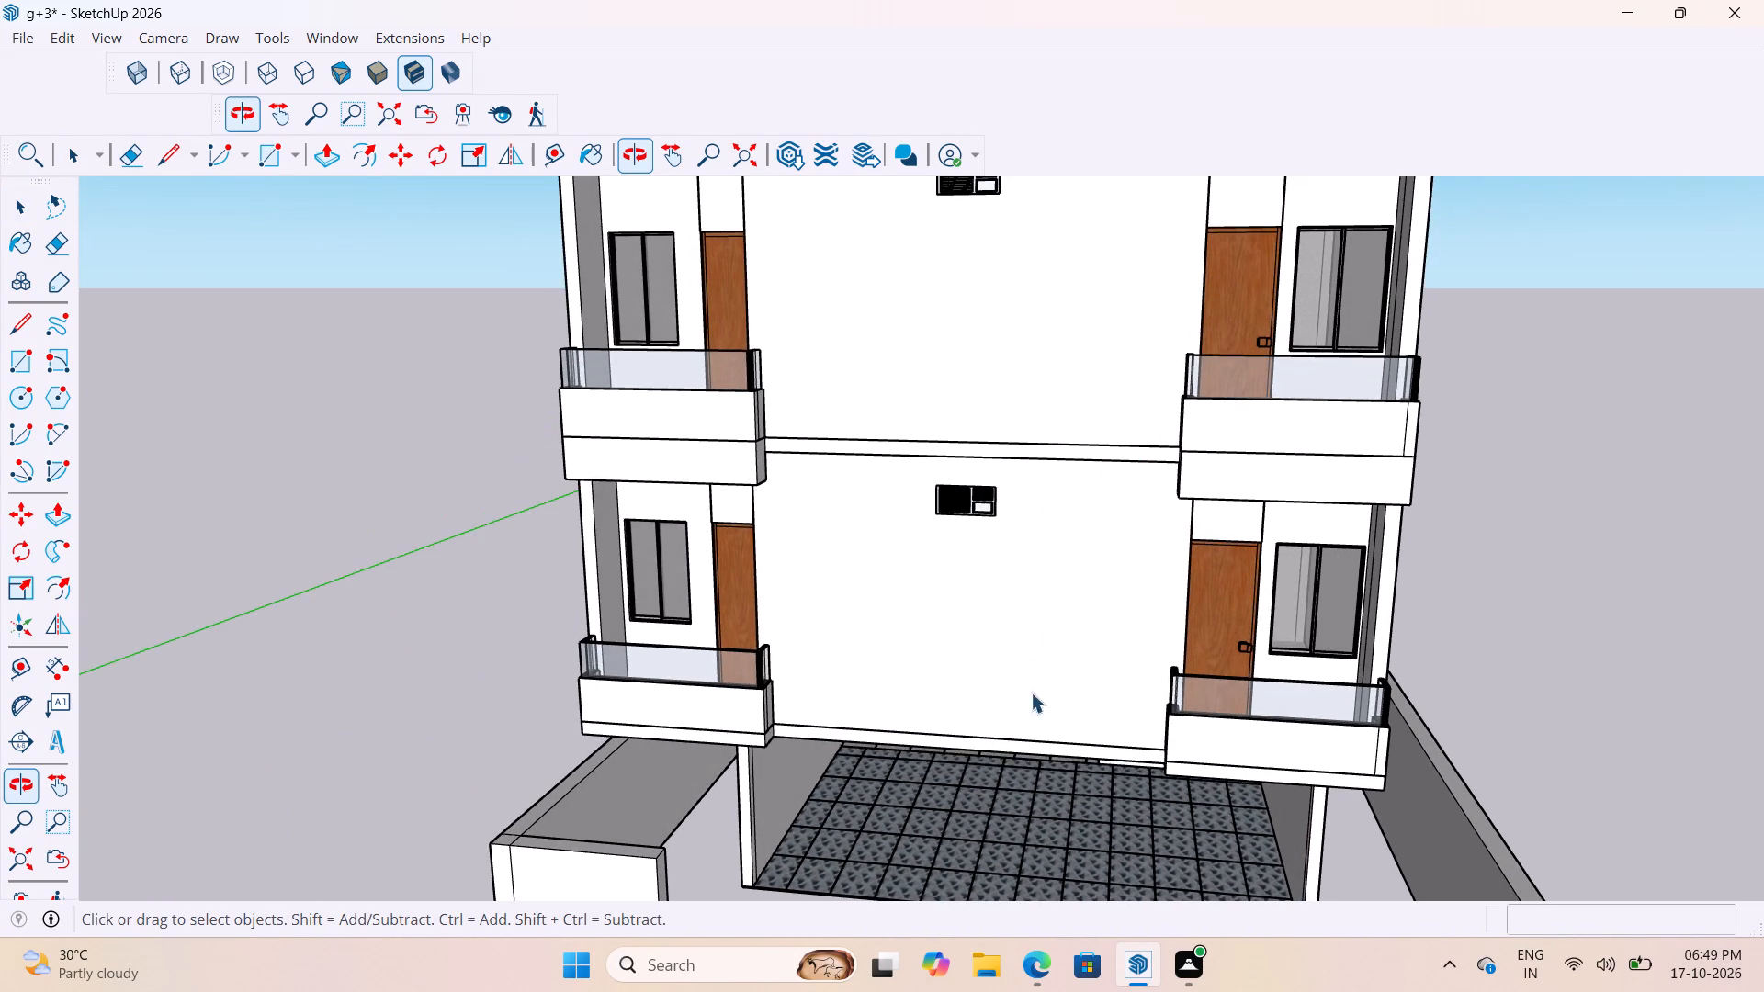
scroll(999, 727, "up", 3)
scroll(976, 341, "up", 2)
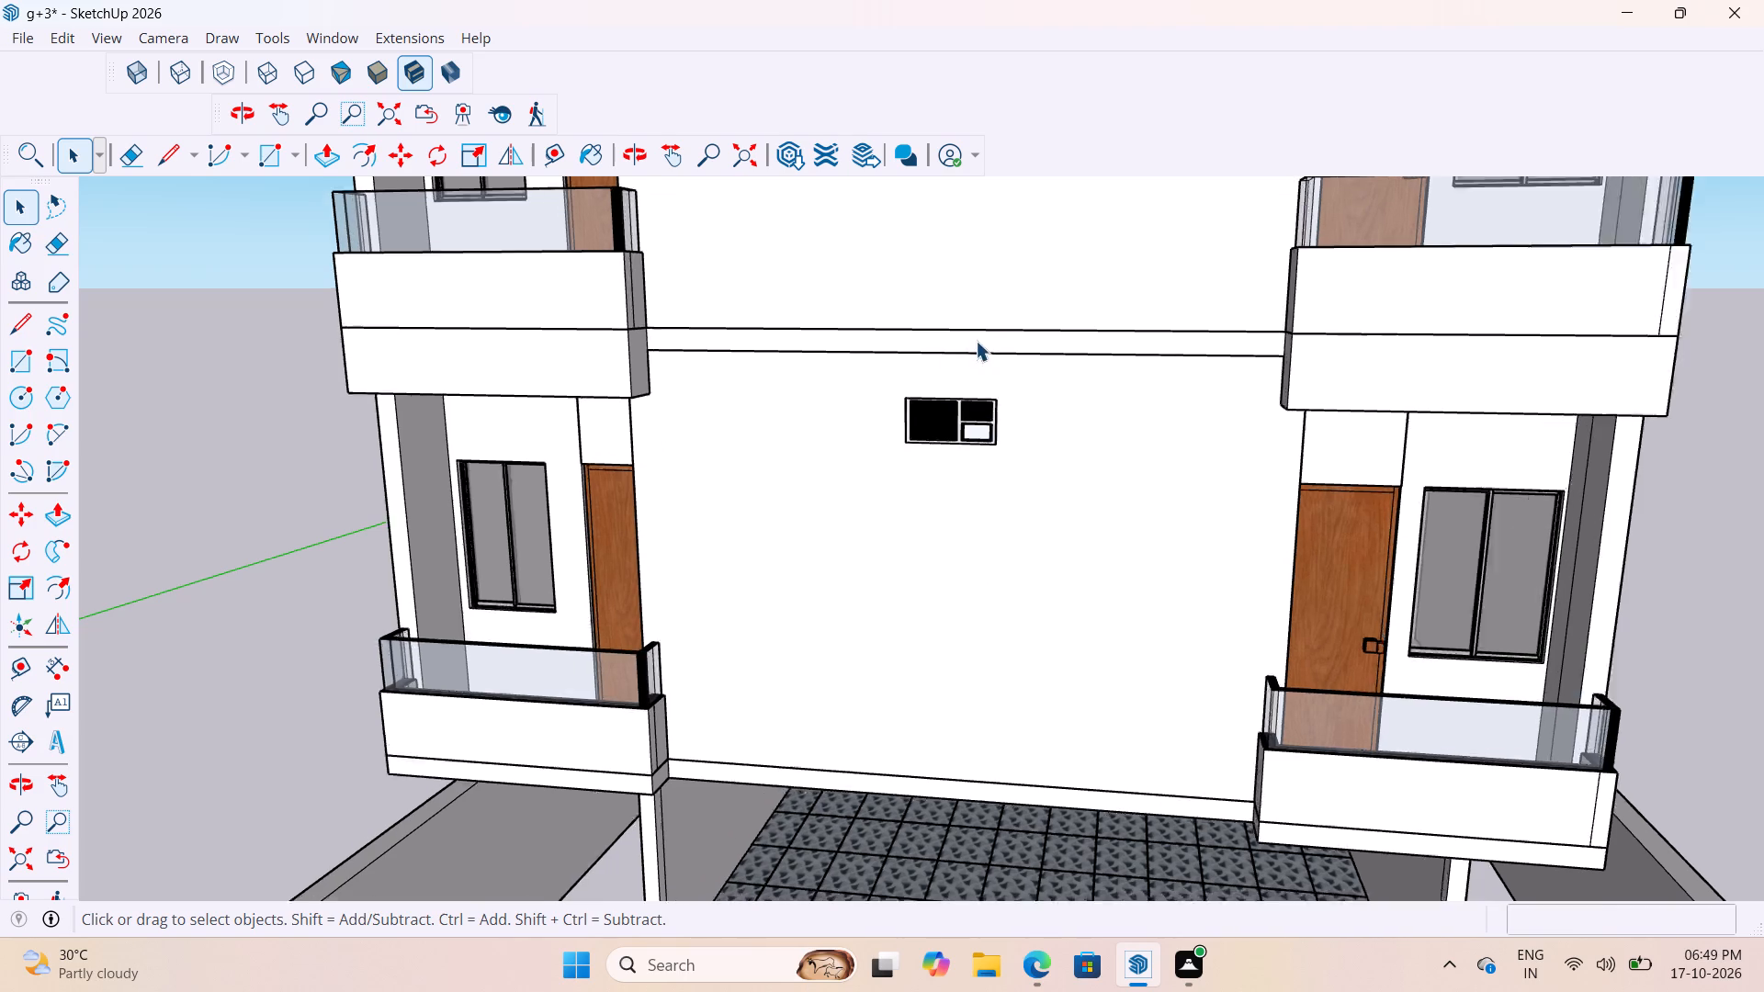
scroll(976, 341, "up", 1)
scroll(985, 408, "down", 10)
scroll(916, 340, "up", 2)
scroll(932, 357, "down", 5)
scroll(927, 241, "up", 4)
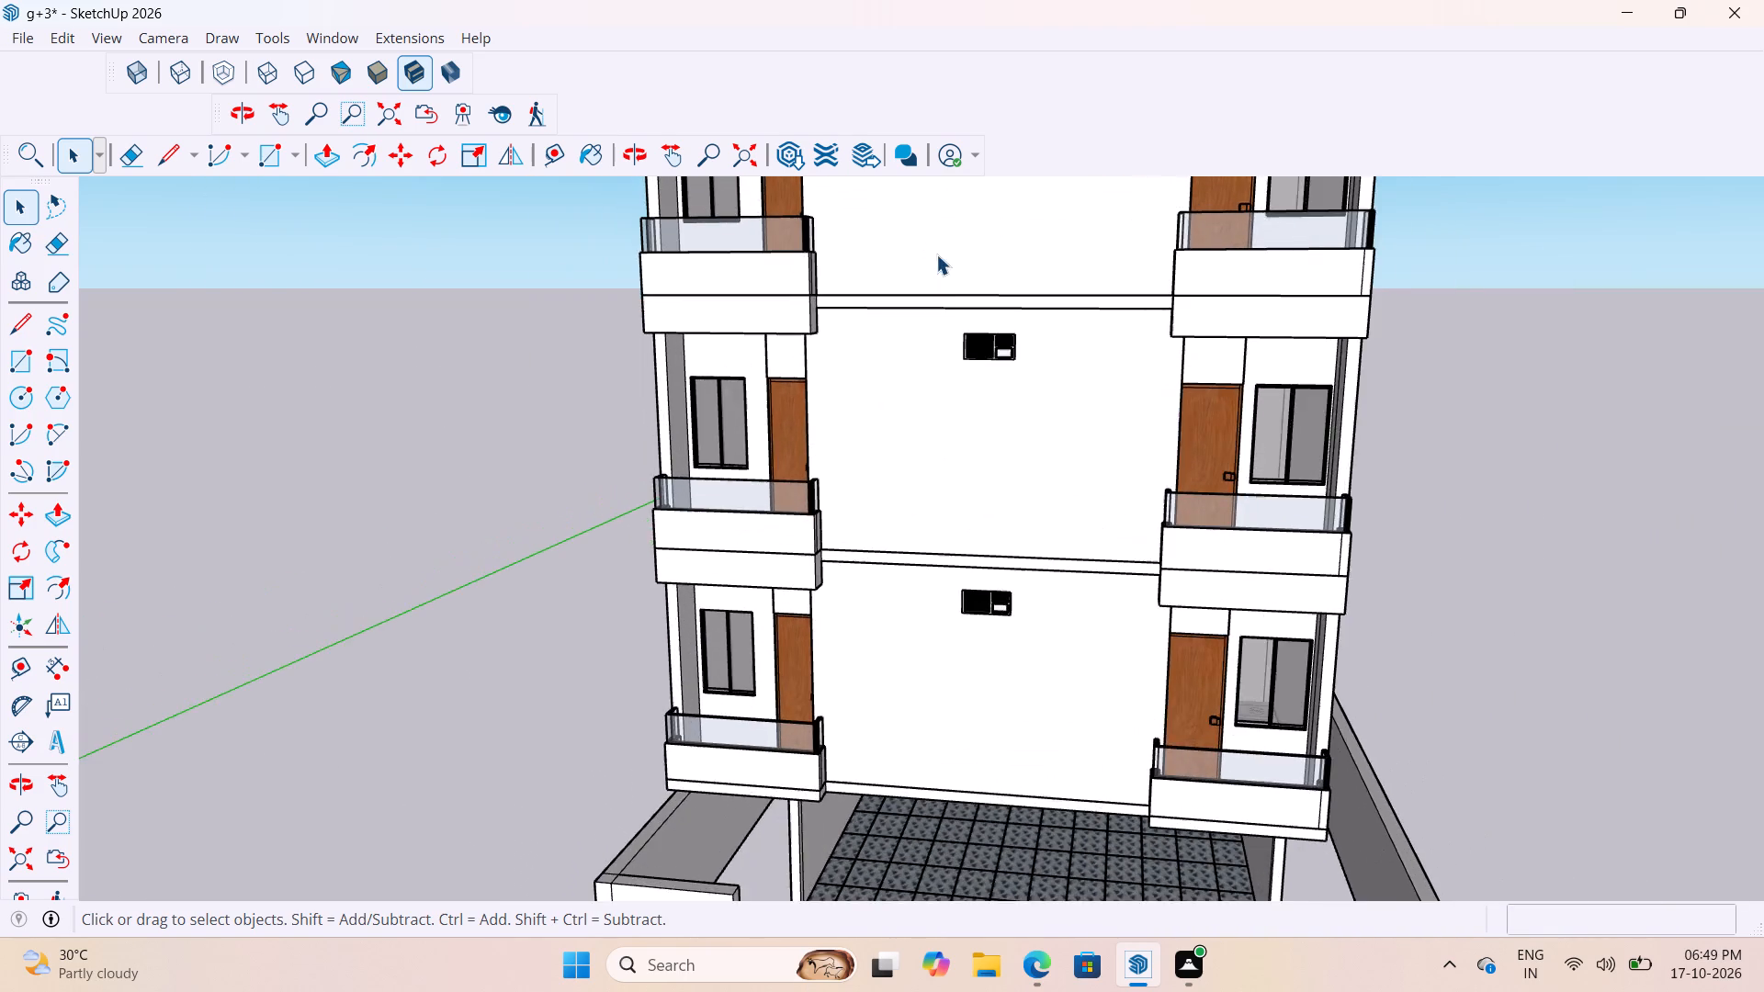
scroll(944, 291, "up", 3)
scroll(962, 515, "up", 1)
scroll(960, 523, "down", 11)
scroll(1069, 286, "up", 2)
middle_click_drag(1081, 312, 1081, 313)
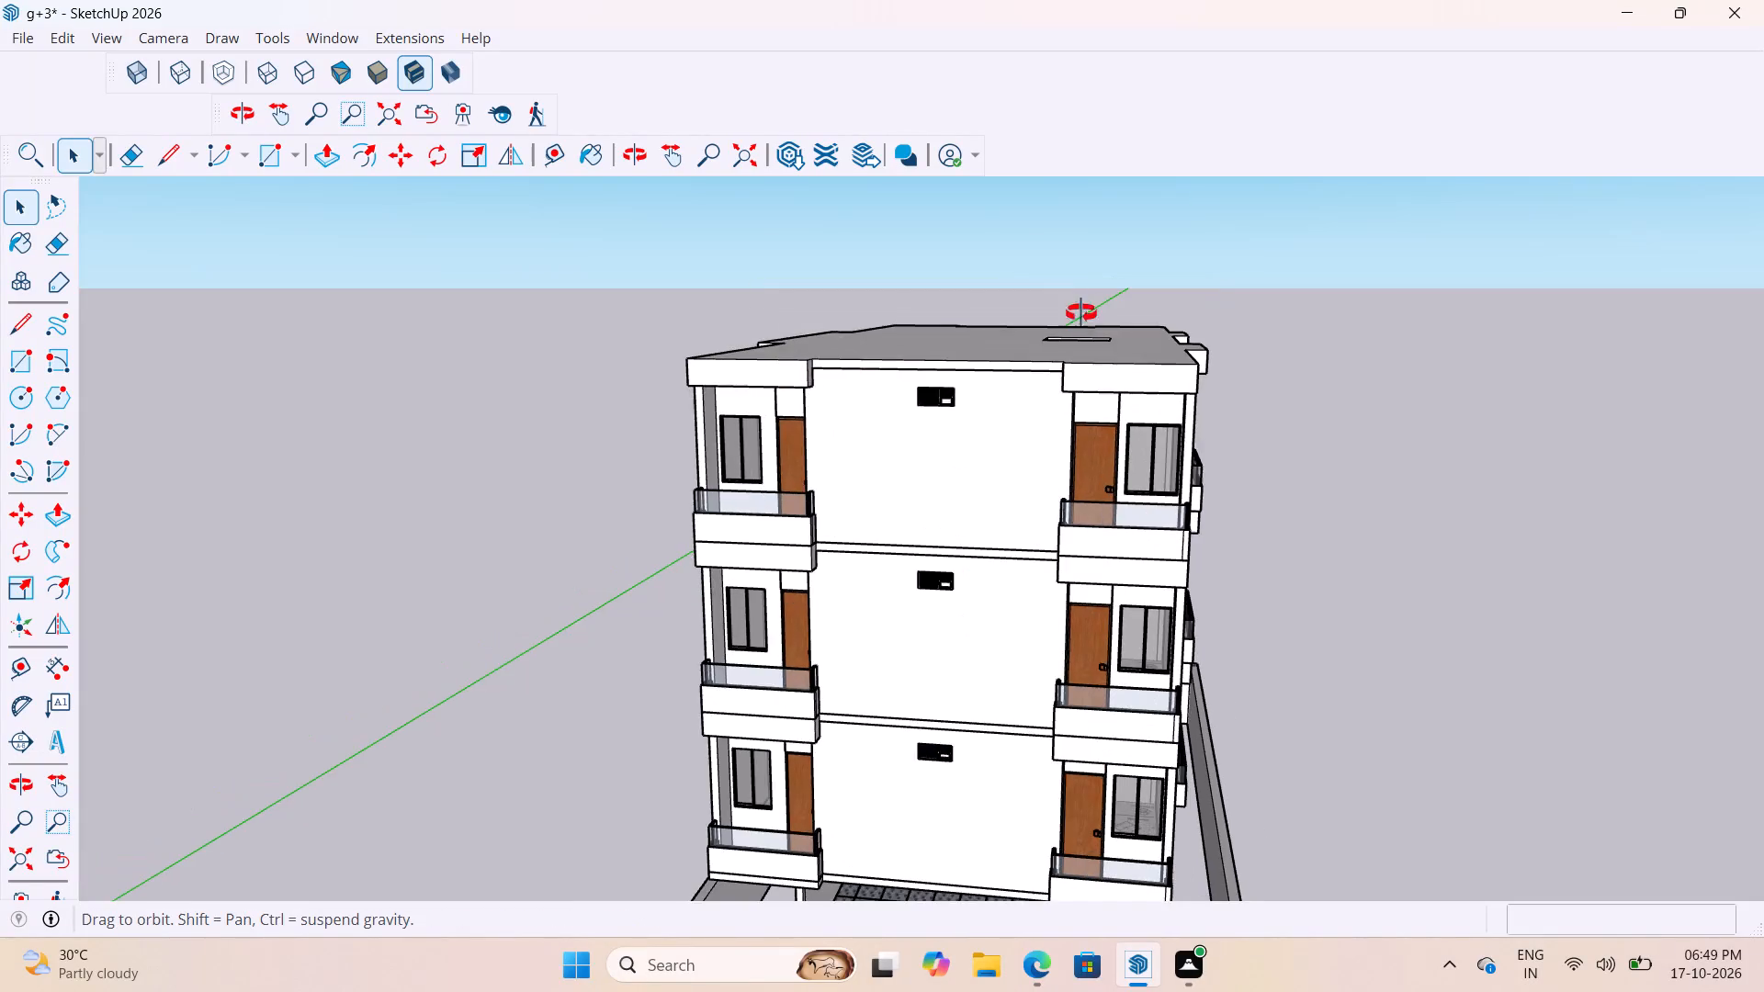
middle_click_drag(1081, 313, 1109, 423)
scroll(1203, 163, "down", 12)
scroll(1162, 433, "up", 6)
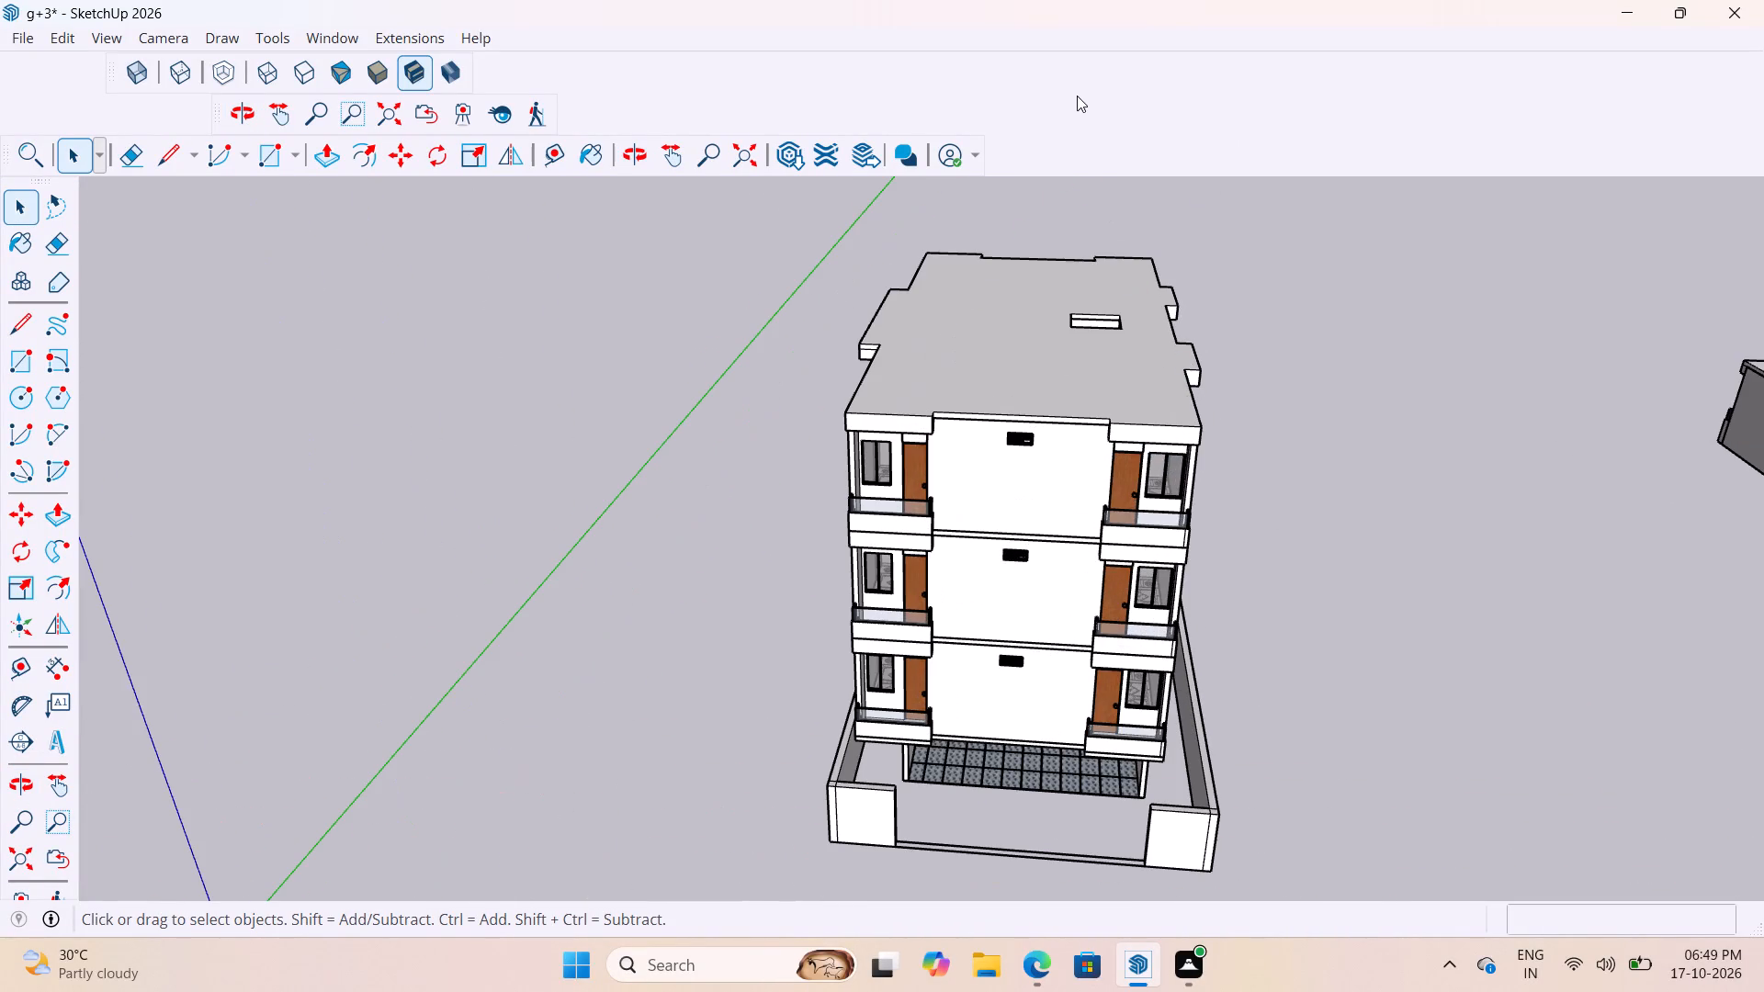
scroll(1083, 290, "up", 7)
scroll(1083, 290, "down", 12)
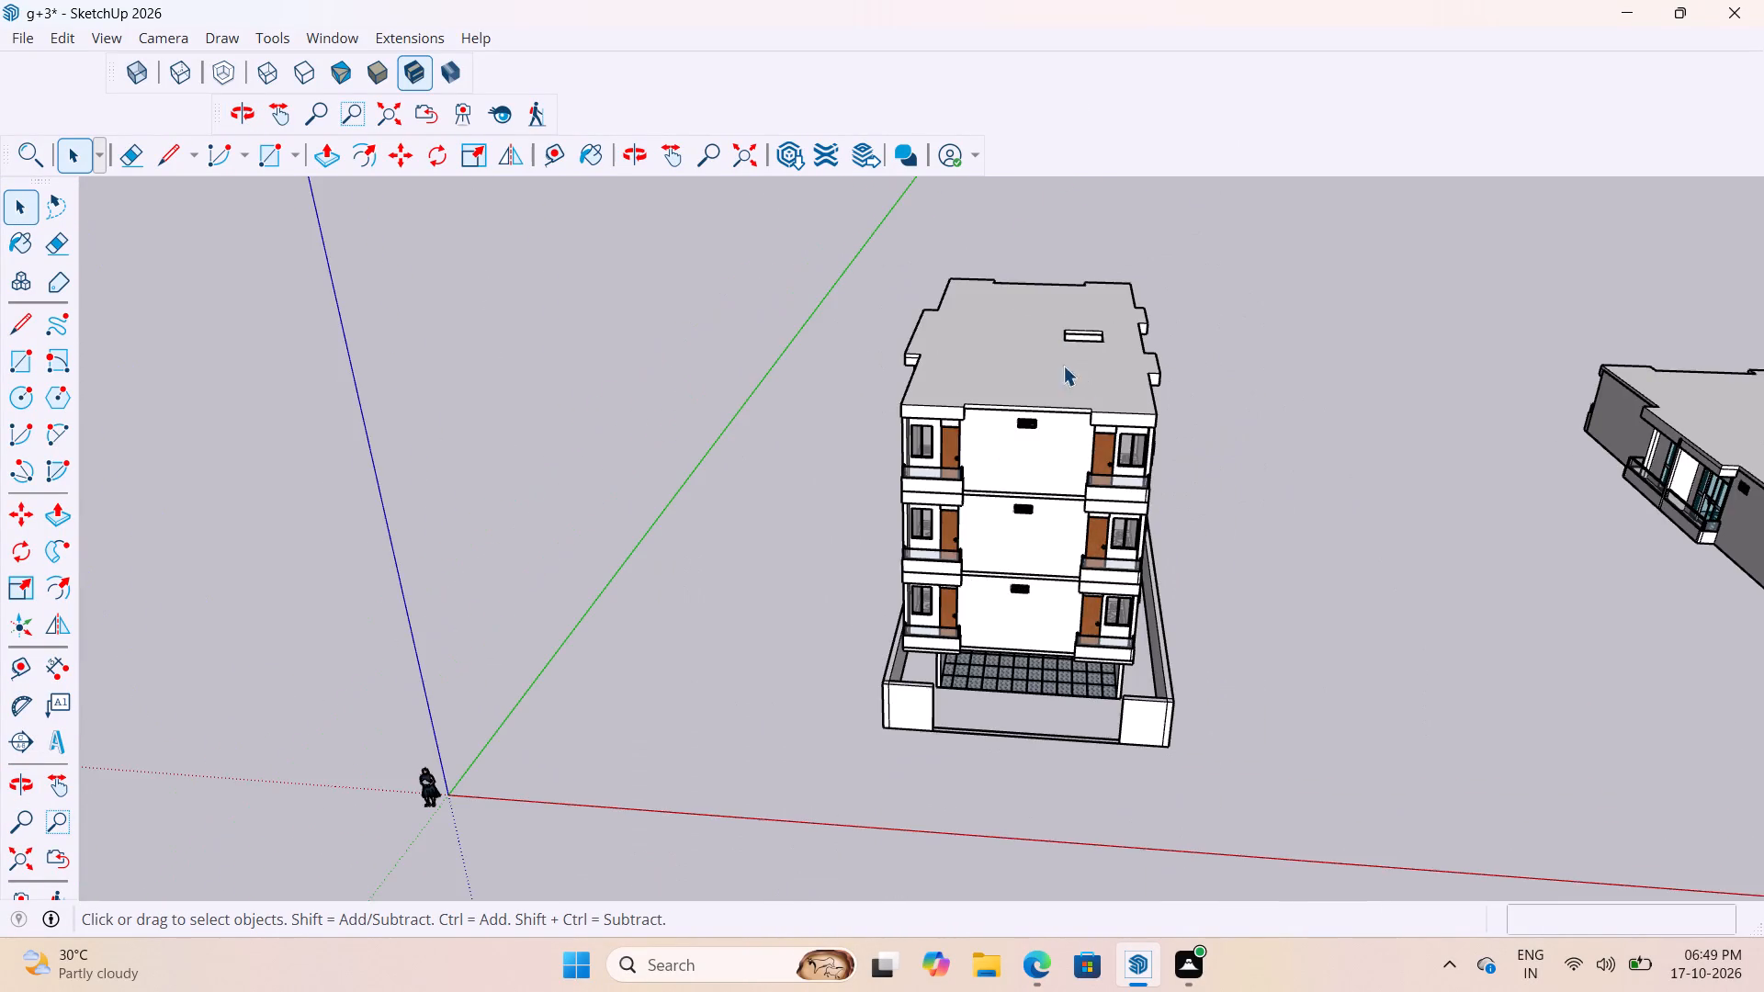
Examine the long side facade with the glazed balcony doors, the end facade and the roof of the stacked building.
middle_click_drag(1083, 317, 1118, 229)
scroll(1061, 254, "up", 7)
scroll(1002, 251, "down", 5)
middle_click_drag(959, 409, 1008, 415)
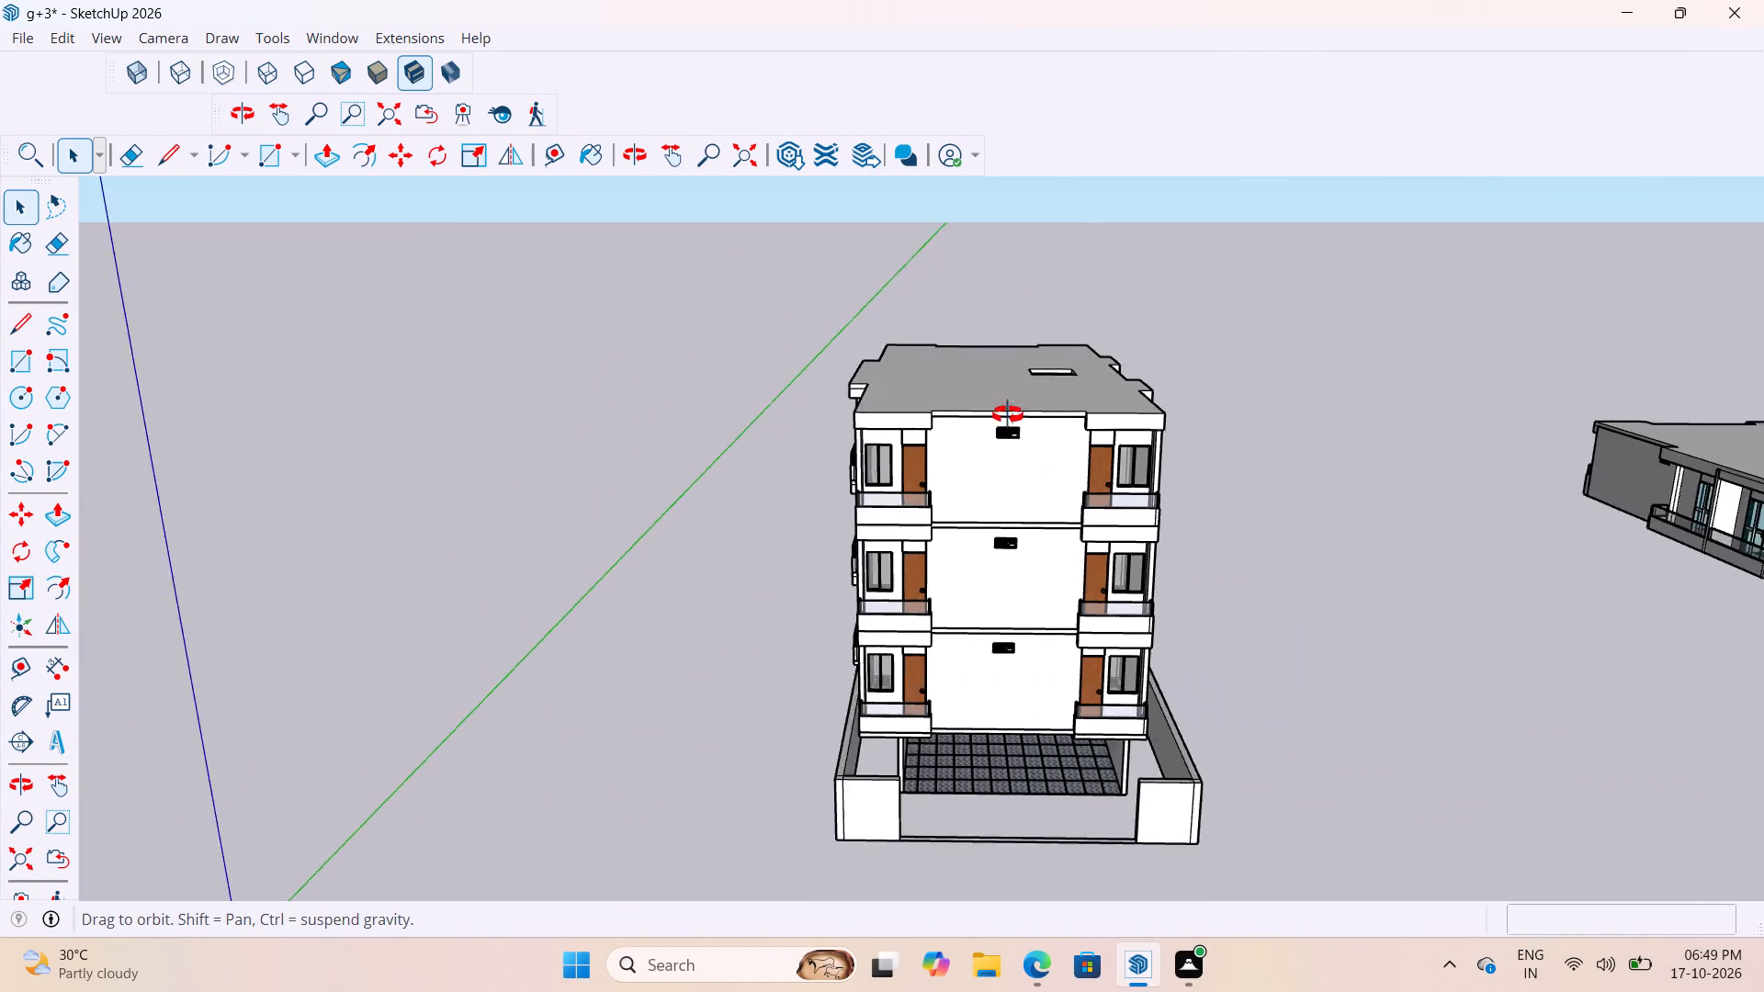
middle_click_drag(1008, 415, 1394, 472)
scroll(1001, 545, "up", 7)
middle_click_drag(984, 464, 1182, 408)
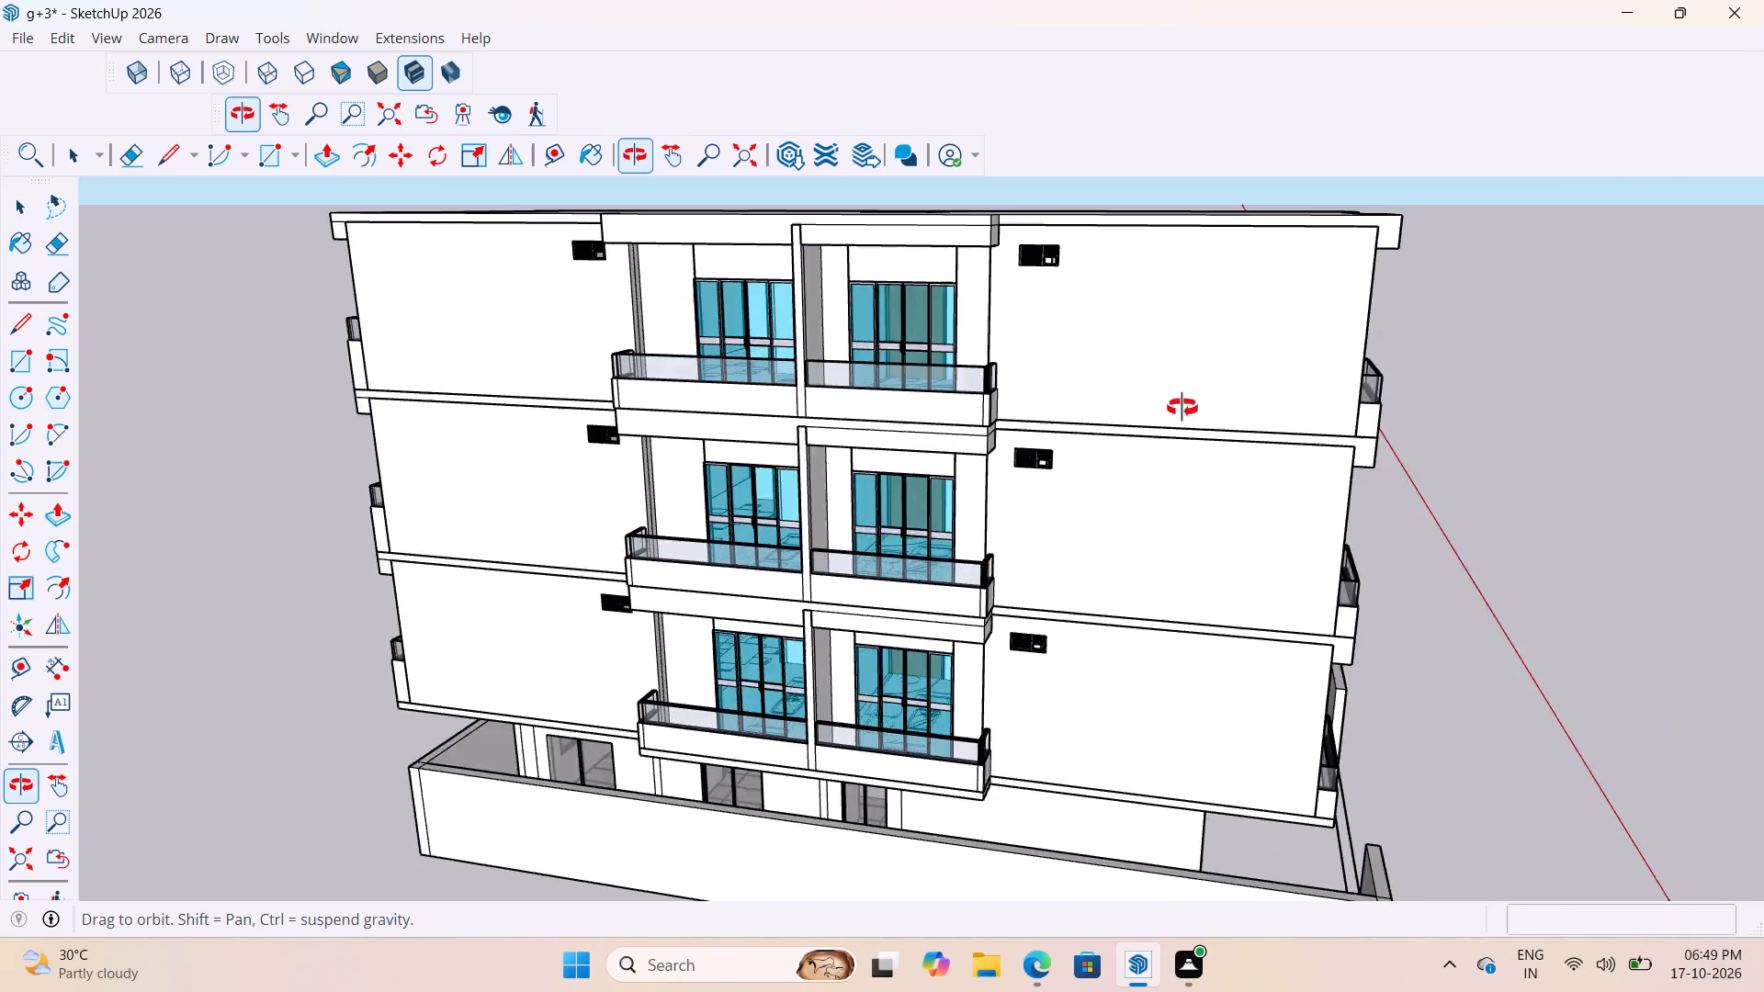
middle_click_drag(1182, 408, 1407, 467)
scroll(908, 488, "down", 5)
scroll(825, 400, "down", 6)
middle_click_drag(793, 417, 808, 416)
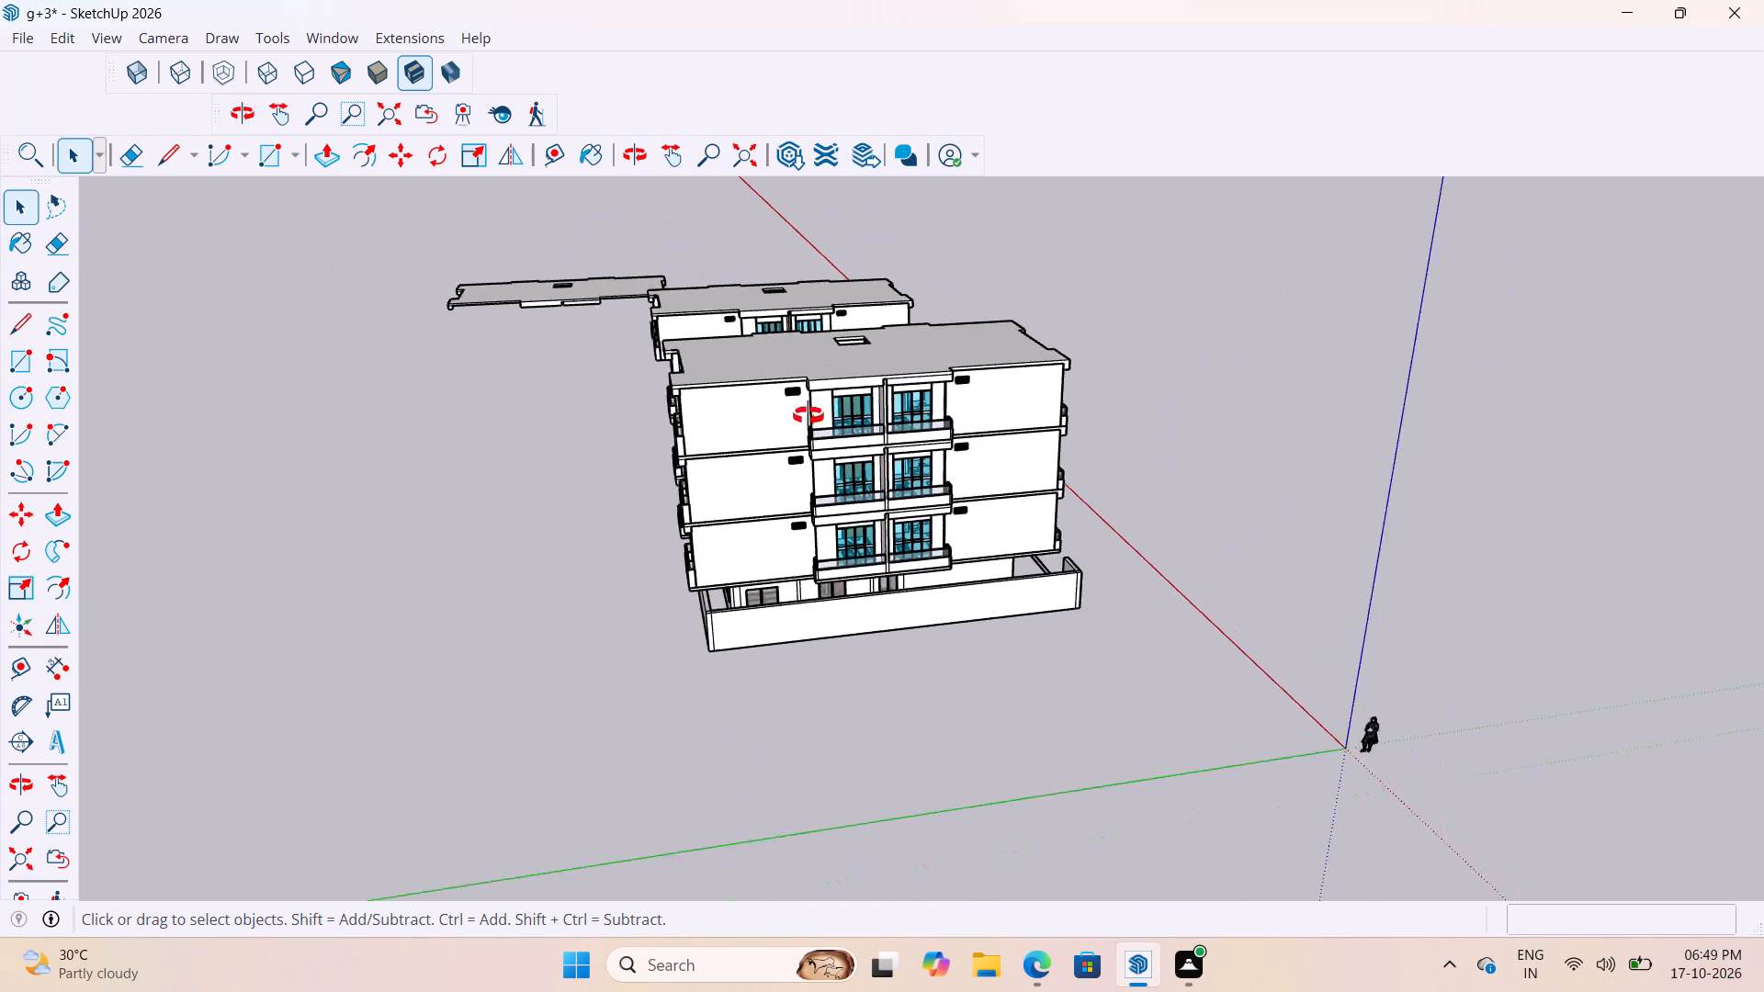
middle_click_drag(808, 416, 1247, 434)
scroll(708, 505, "up", 14)
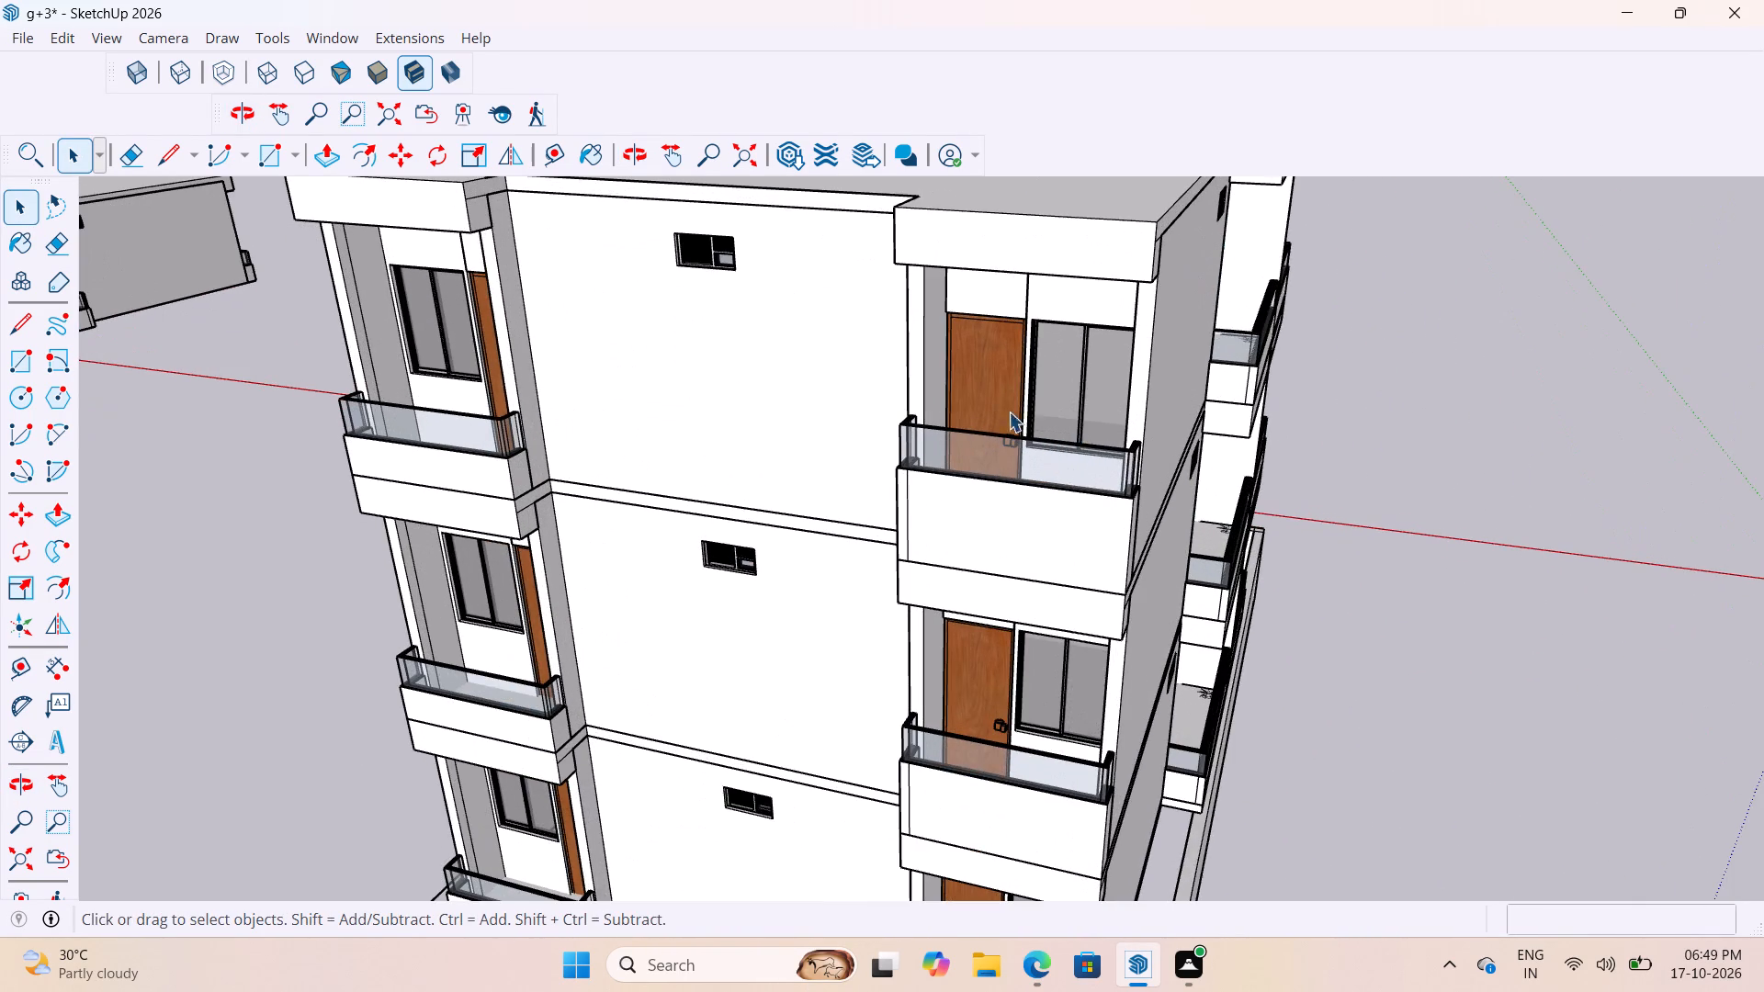
middle_click_drag(703, 456, 500, 477)
scroll(910, 505, "down", 4)
middle_click_drag(954, 535, 587, 539)
scroll(542, 520, "down", 6)
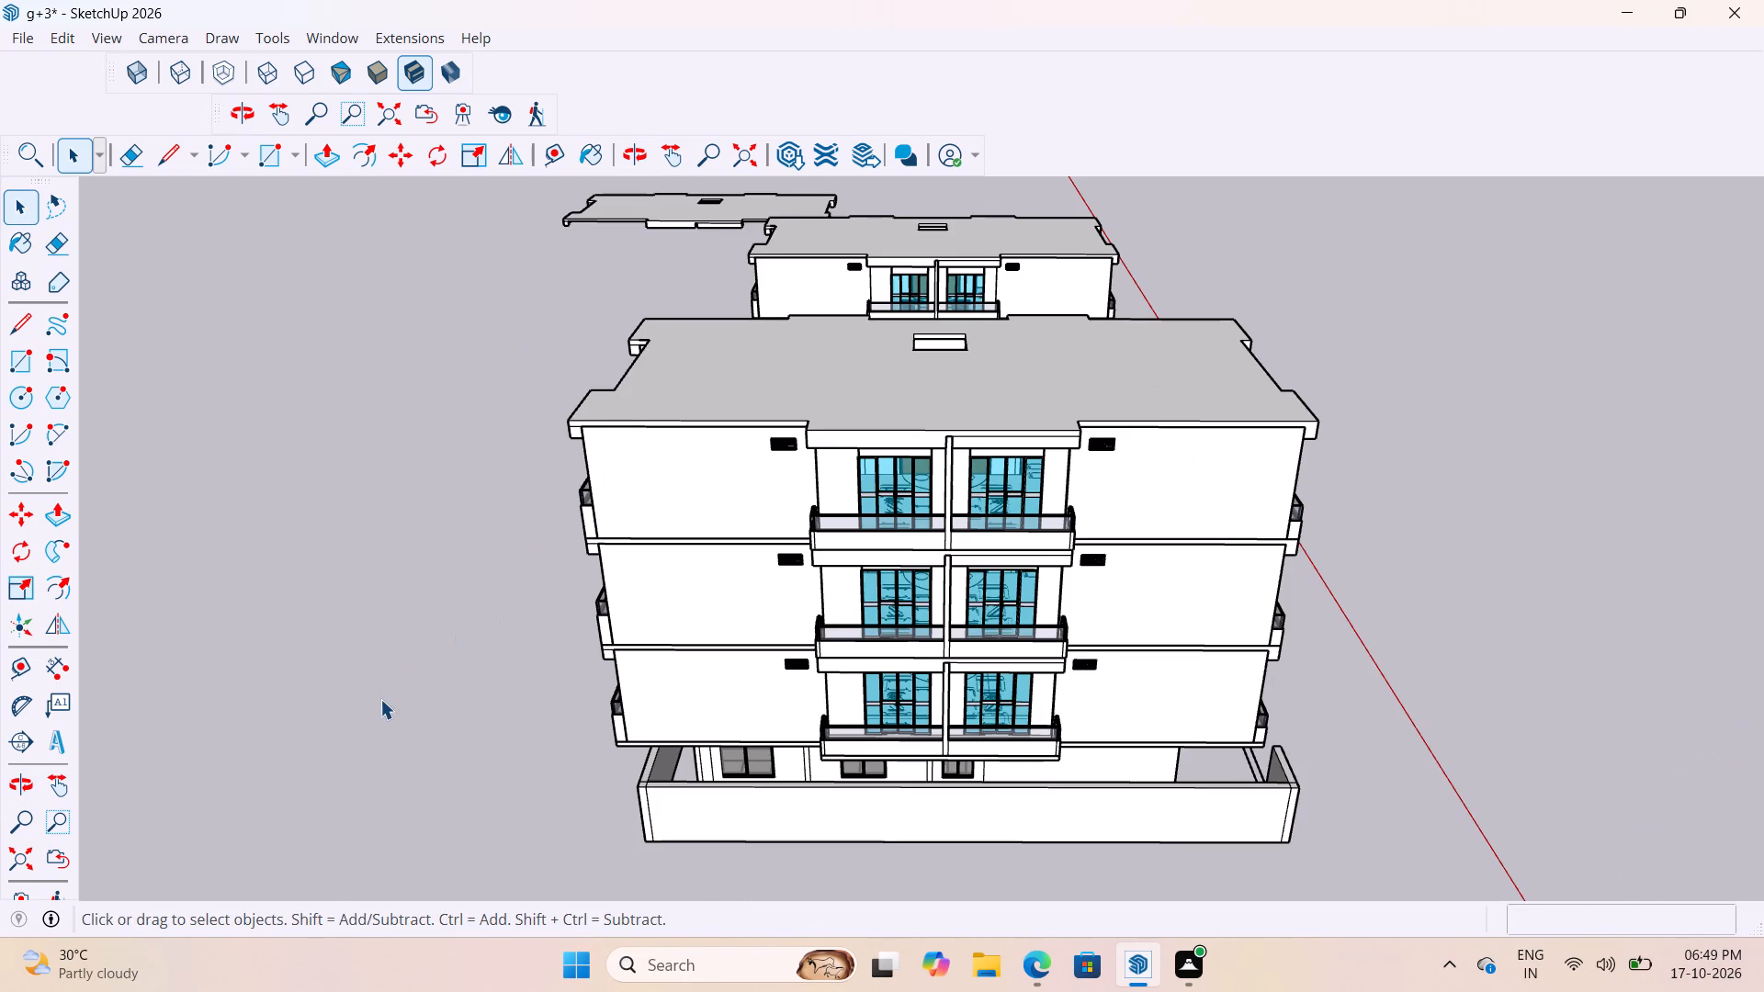
scroll(750, 516, "down", 2)
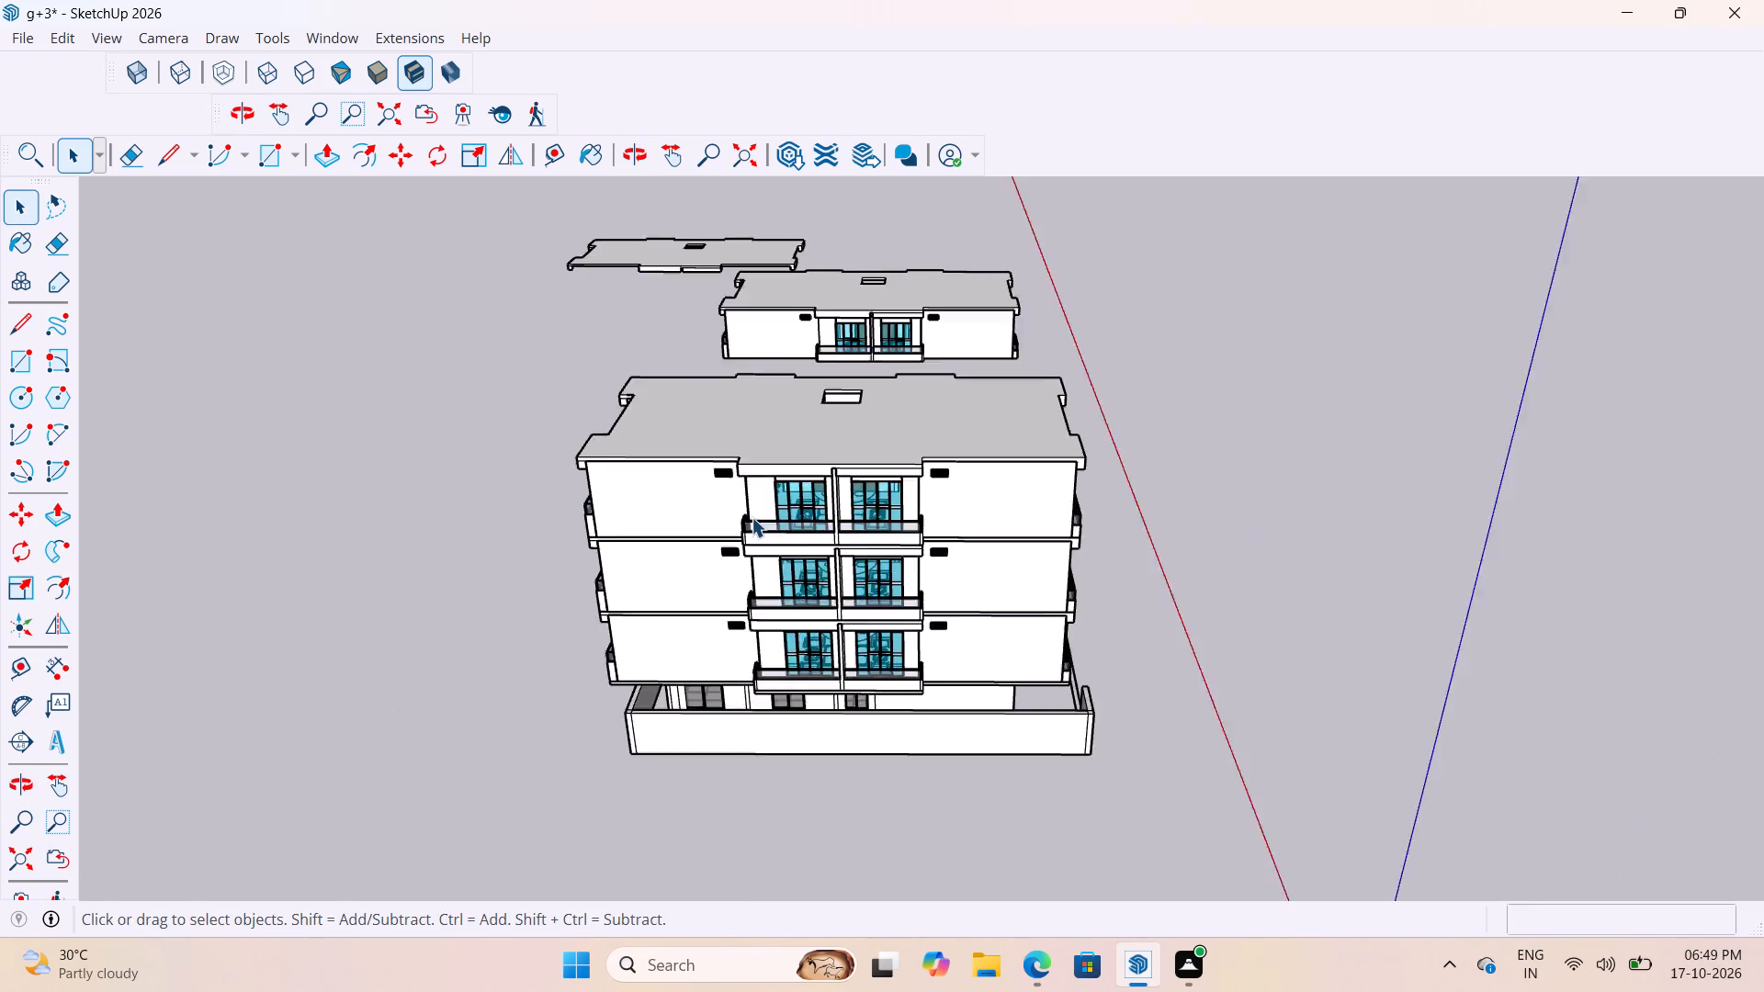
scroll(752, 517, "down", 8)
Examine the front corner balconies from below, checking how the stacked upper floors meet.
middle_click_drag(1260, 574, 259, 717)
scroll(1138, 474, "up", 8)
middle_click_drag(1000, 460, 1293, 334)
scroll(801, 433, "down", 5)
scroll(653, 529, "up", 10)
scroll(688, 458, "up", 2)
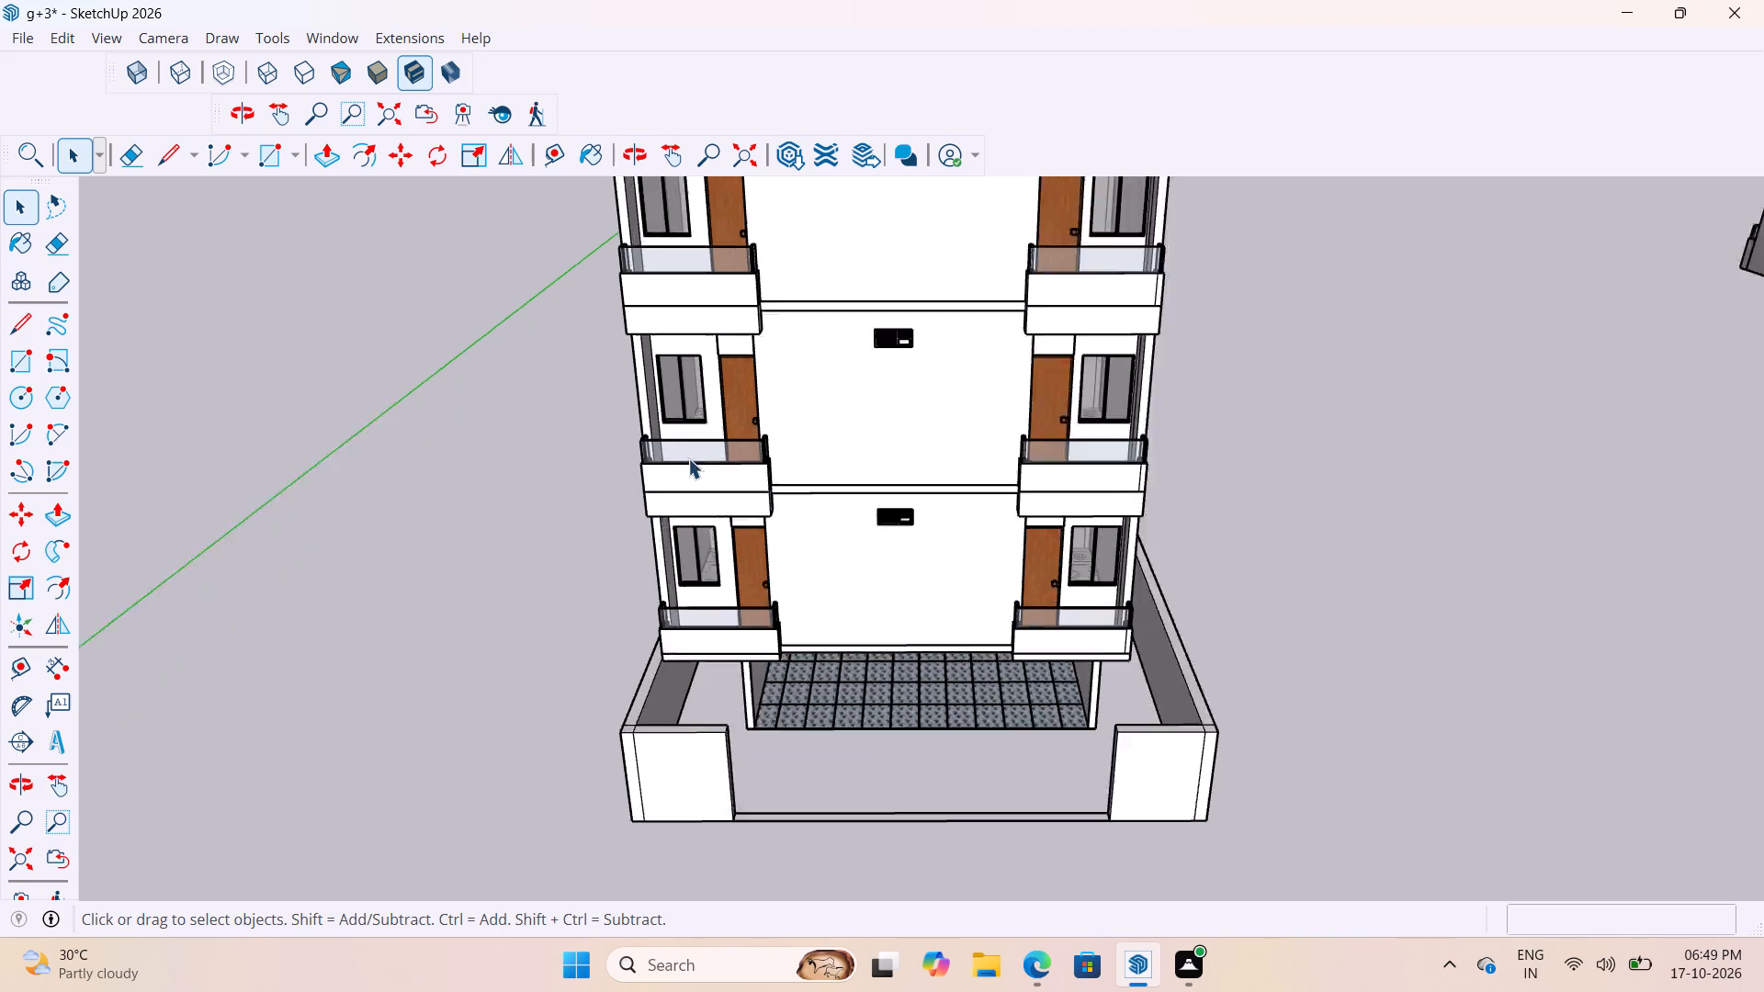
scroll(688, 458, "up", 5)
middle_click_drag(865, 407, 878, 321)
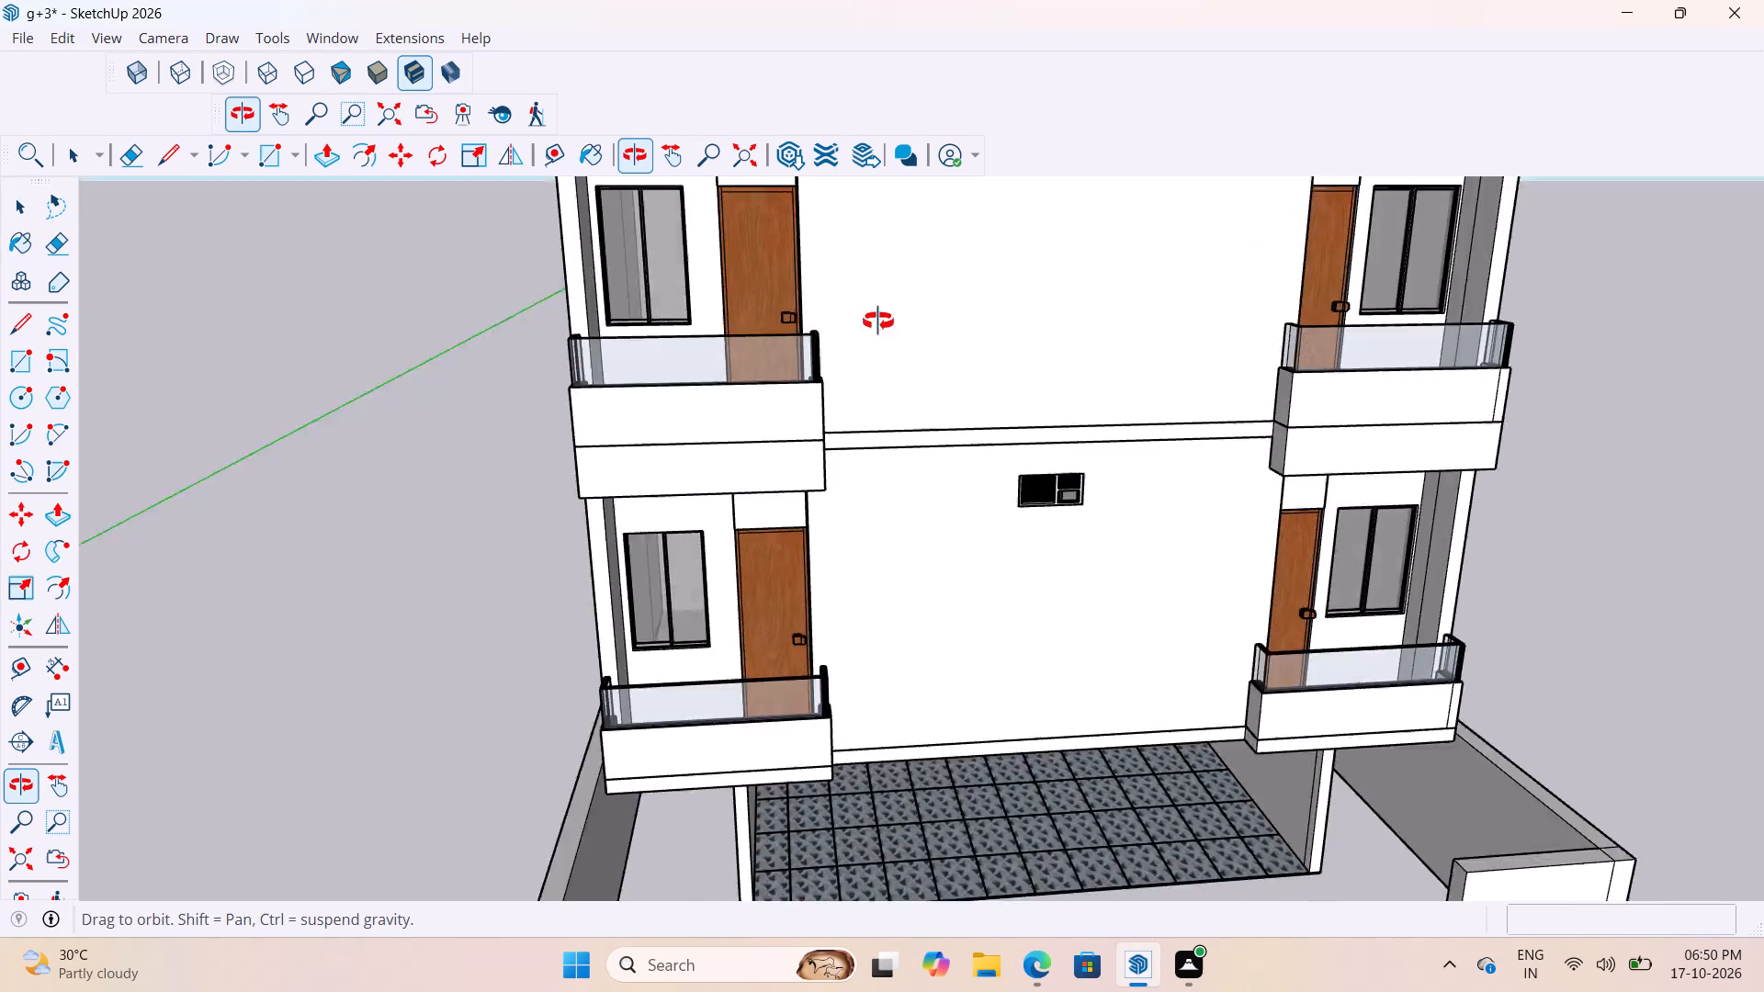
middle_click_drag(878, 321, 1133, 92)
scroll(685, 568, "up", 6)
middle_click_drag(772, 378, 811, 350)
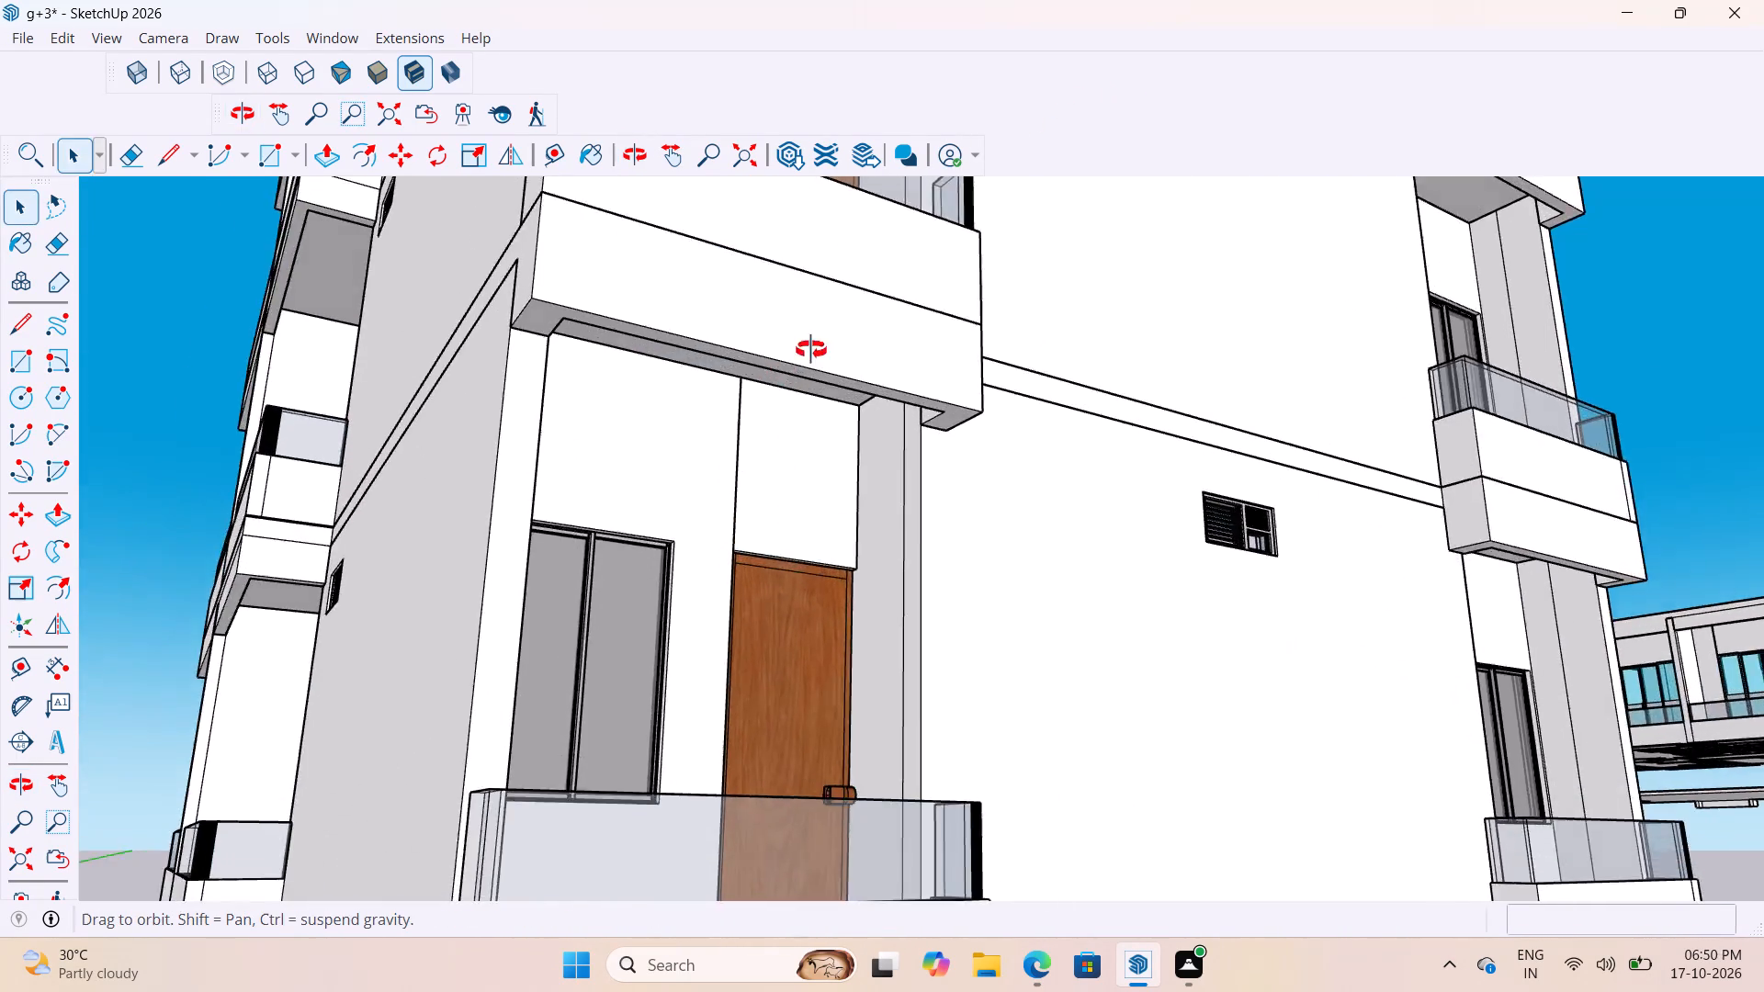
middle_click_drag(811, 350, 809, 478)
scroll(869, 597, "down", 9)
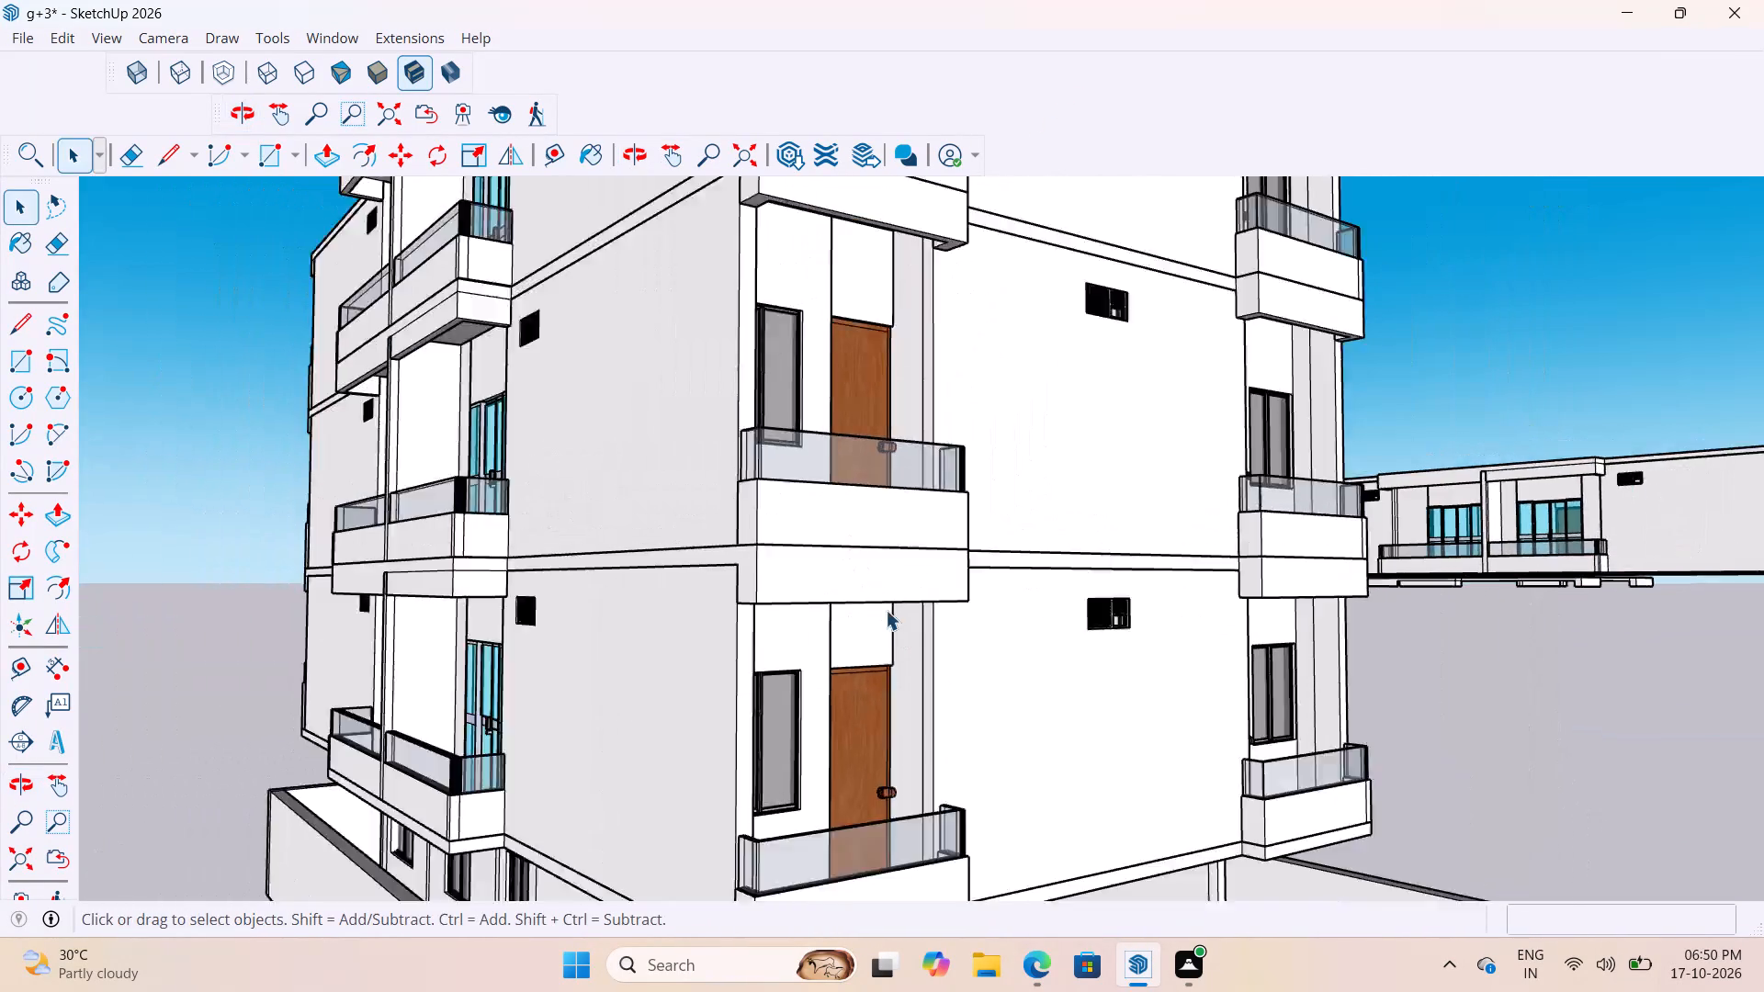
scroll(886, 610, "down", 2)
scroll(927, 372, "up", 3)
scroll(927, 372, "down", 8)
Examine the whole stacked building from the front and its front corner, including the compound wall and tiled parking area.
middle_click_drag(999, 433, 822, 544)
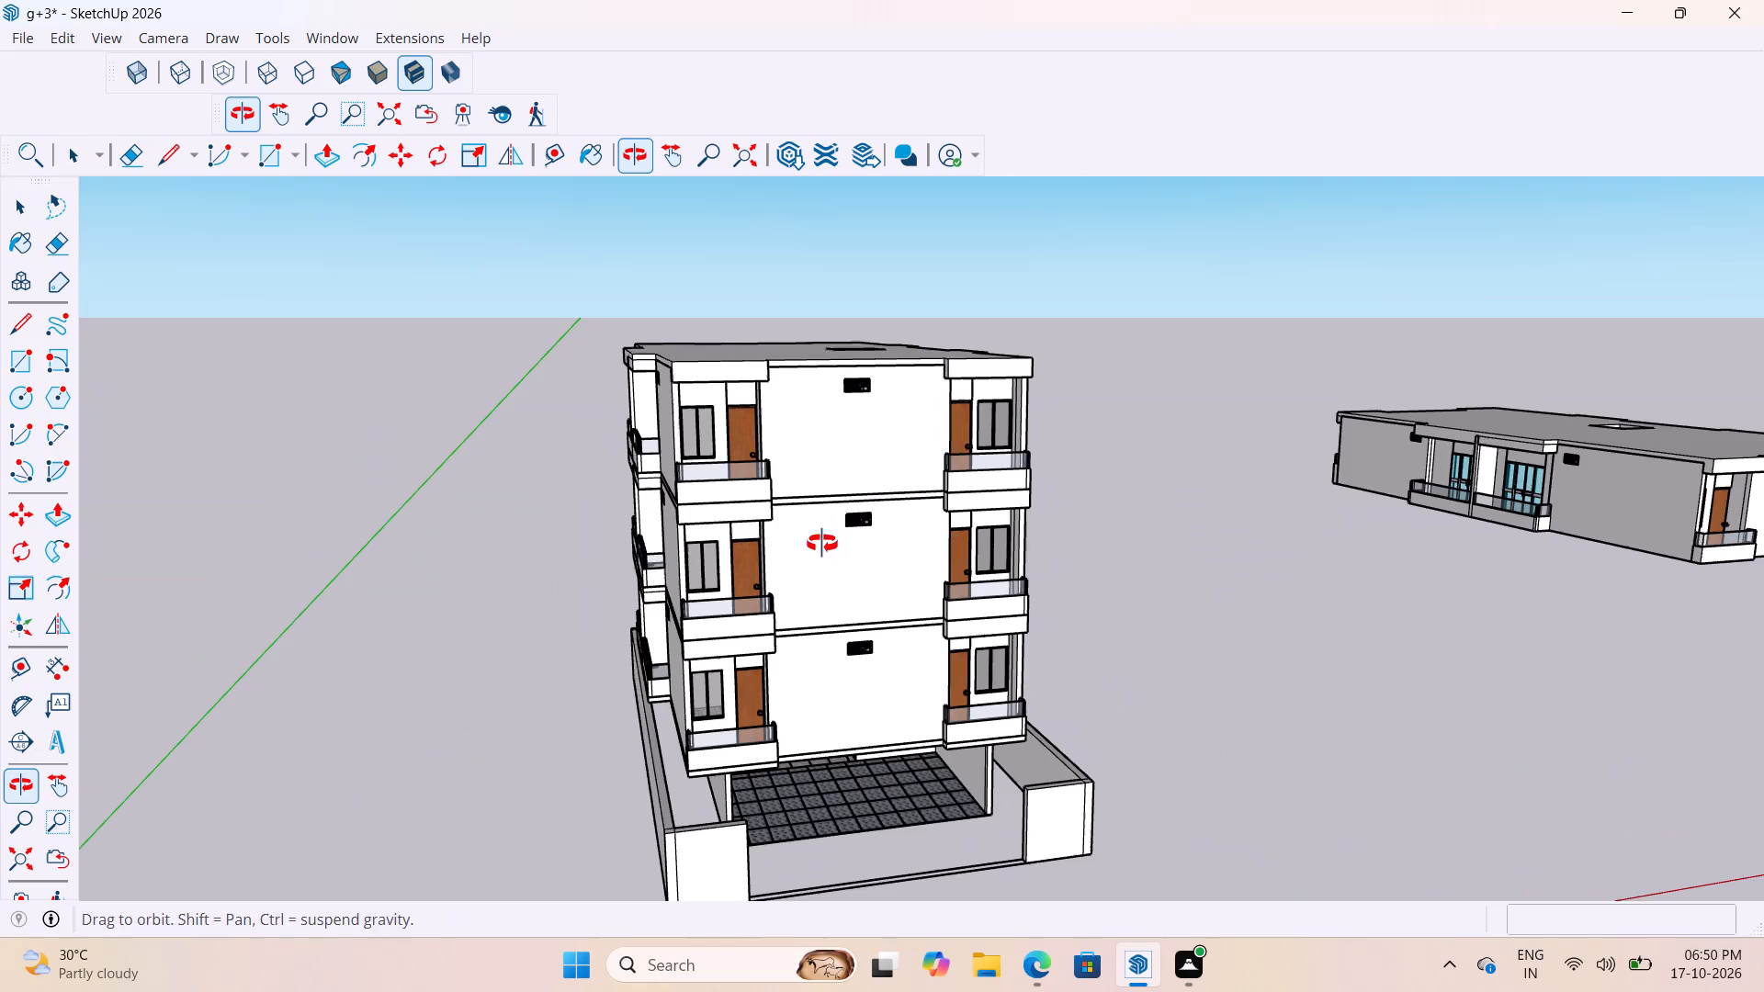
middle_click_drag(822, 544, 822, 545)
scroll(709, 434, "up", 6)
scroll(925, 338, "down", 11)
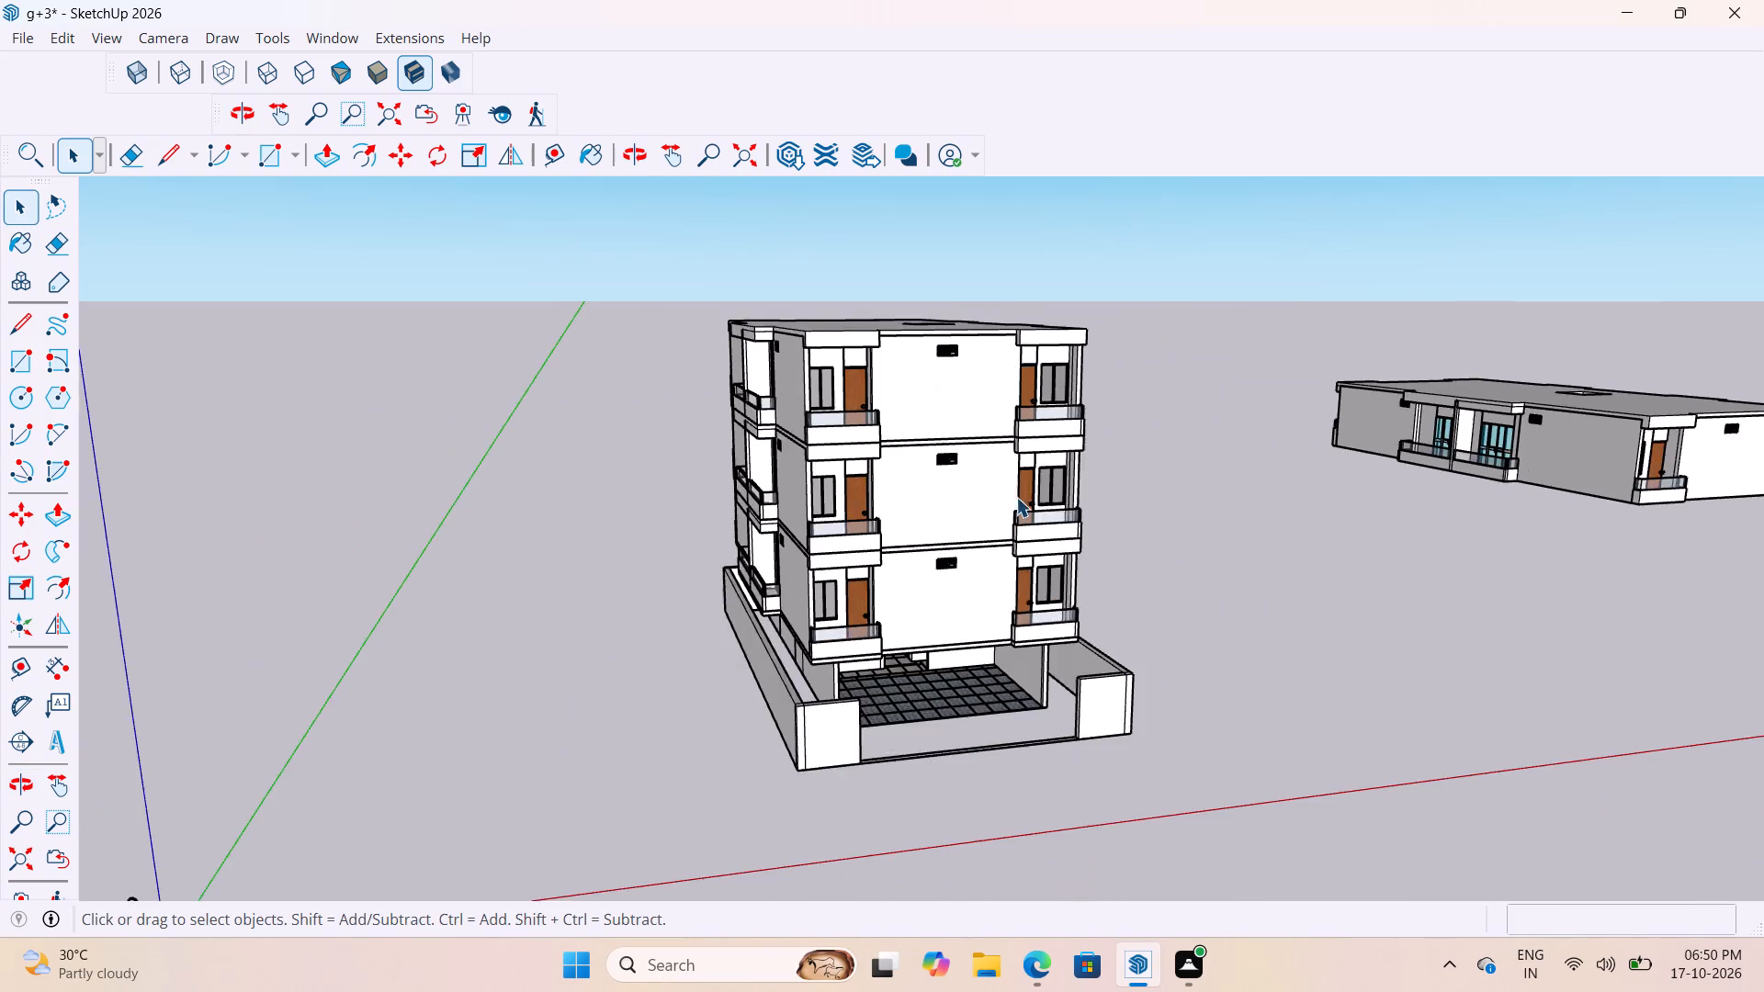
middle_click_drag(1002, 493, 1193, 565)
scroll(853, 512, "up", 4)
scroll(1035, 373, "down", 5)
middle_click_drag(946, 532, 876, 565)
scroll(1088, 565, "up", 2)
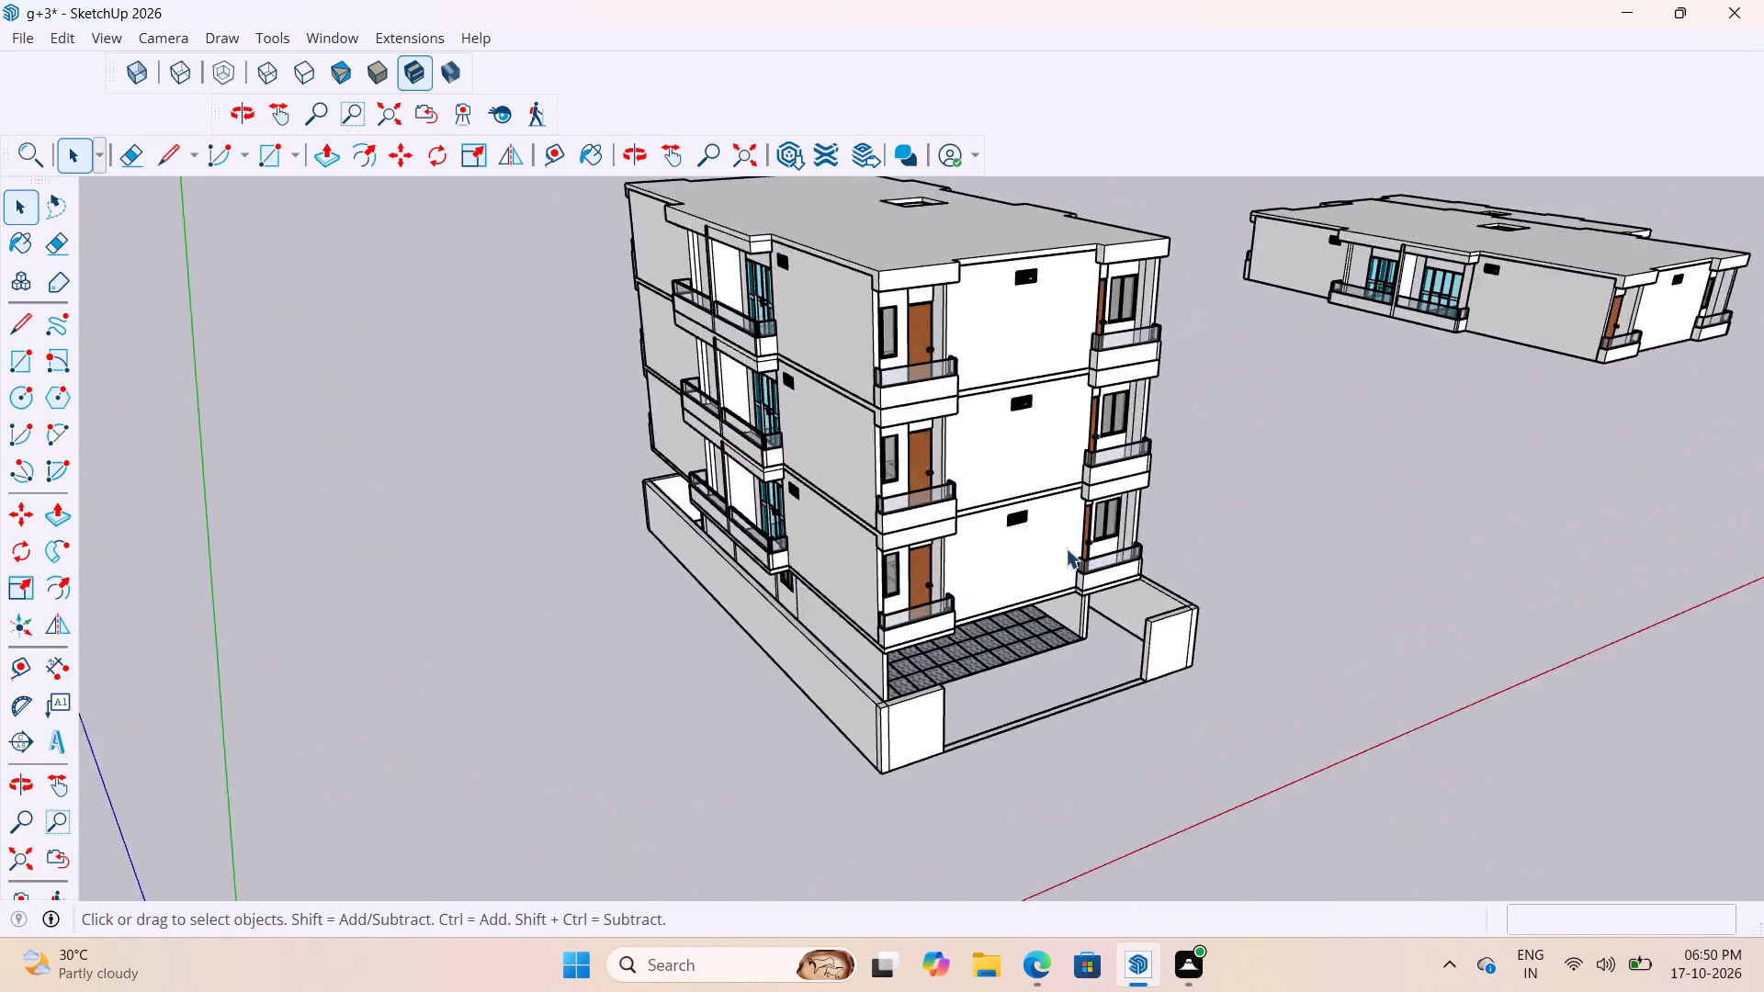
scroll(1066, 548, "up", 5)
scroll(955, 381, "down", 5)
middle_click_drag(1092, 524, 871, 569)
scroll(1157, 575, "up", 3)
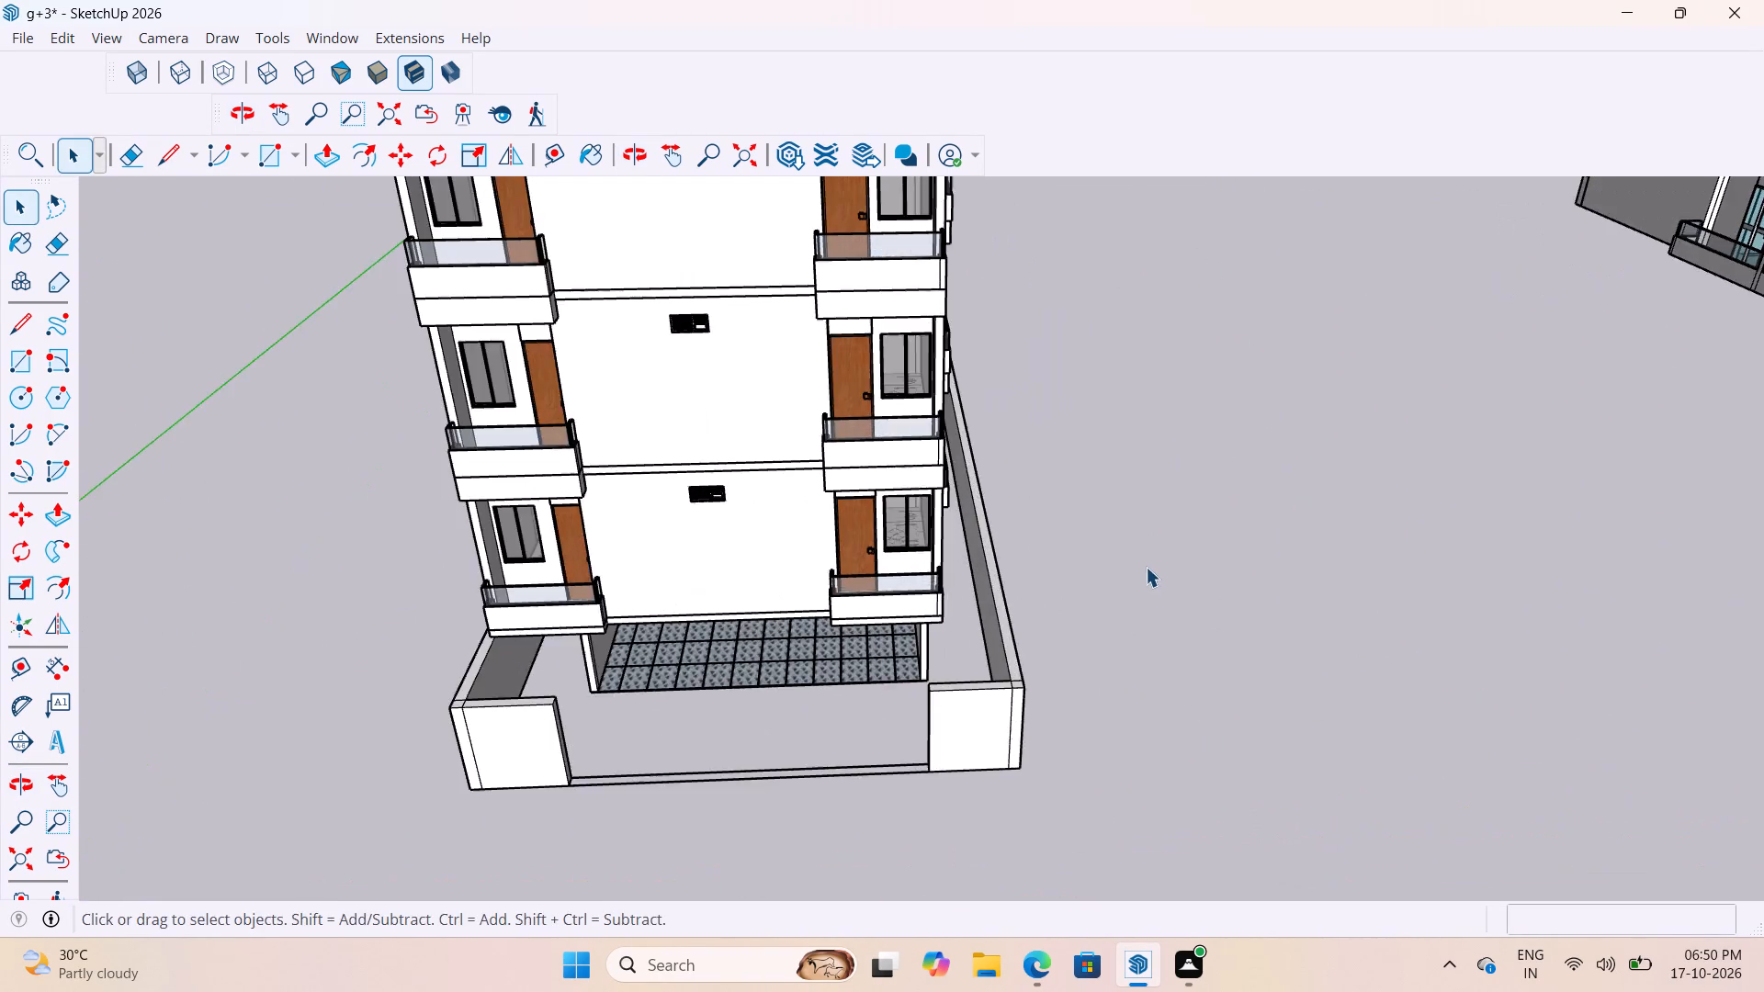
middle_click_drag(1136, 568, 826, 589)
scroll(840, 598, "up", 1)
scroll(845, 602, "down", 5)
scroll(927, 467, "up", 4)
scroll(950, 428, "down", 6)
scroll(953, 446, "up", 11)
Examine the opposite long side facade, checking the ground-floor wall, the balconies above it and the compound wall.
middle_click_drag(925, 497, 797, 379)
scroll(837, 449, "up", 8)
middle_click_drag(780, 543, 664, 539)
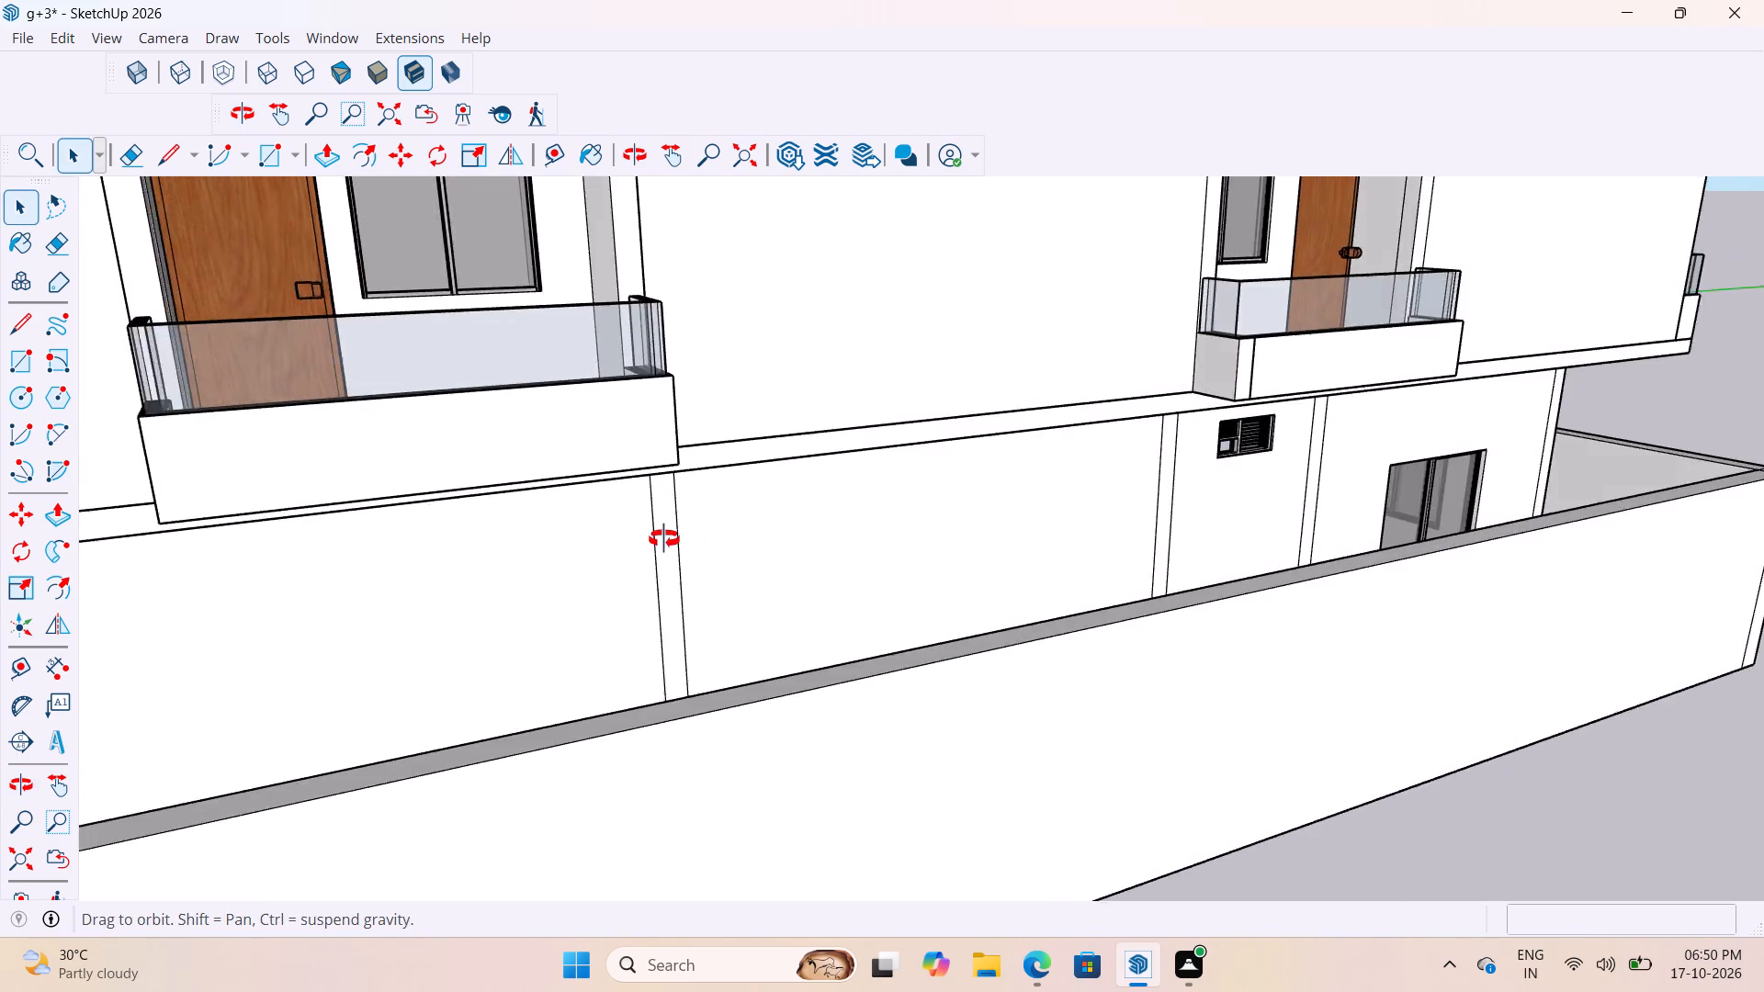
middle_click_drag(664, 539, 607, 553)
scroll(609, 554, "down", 10)
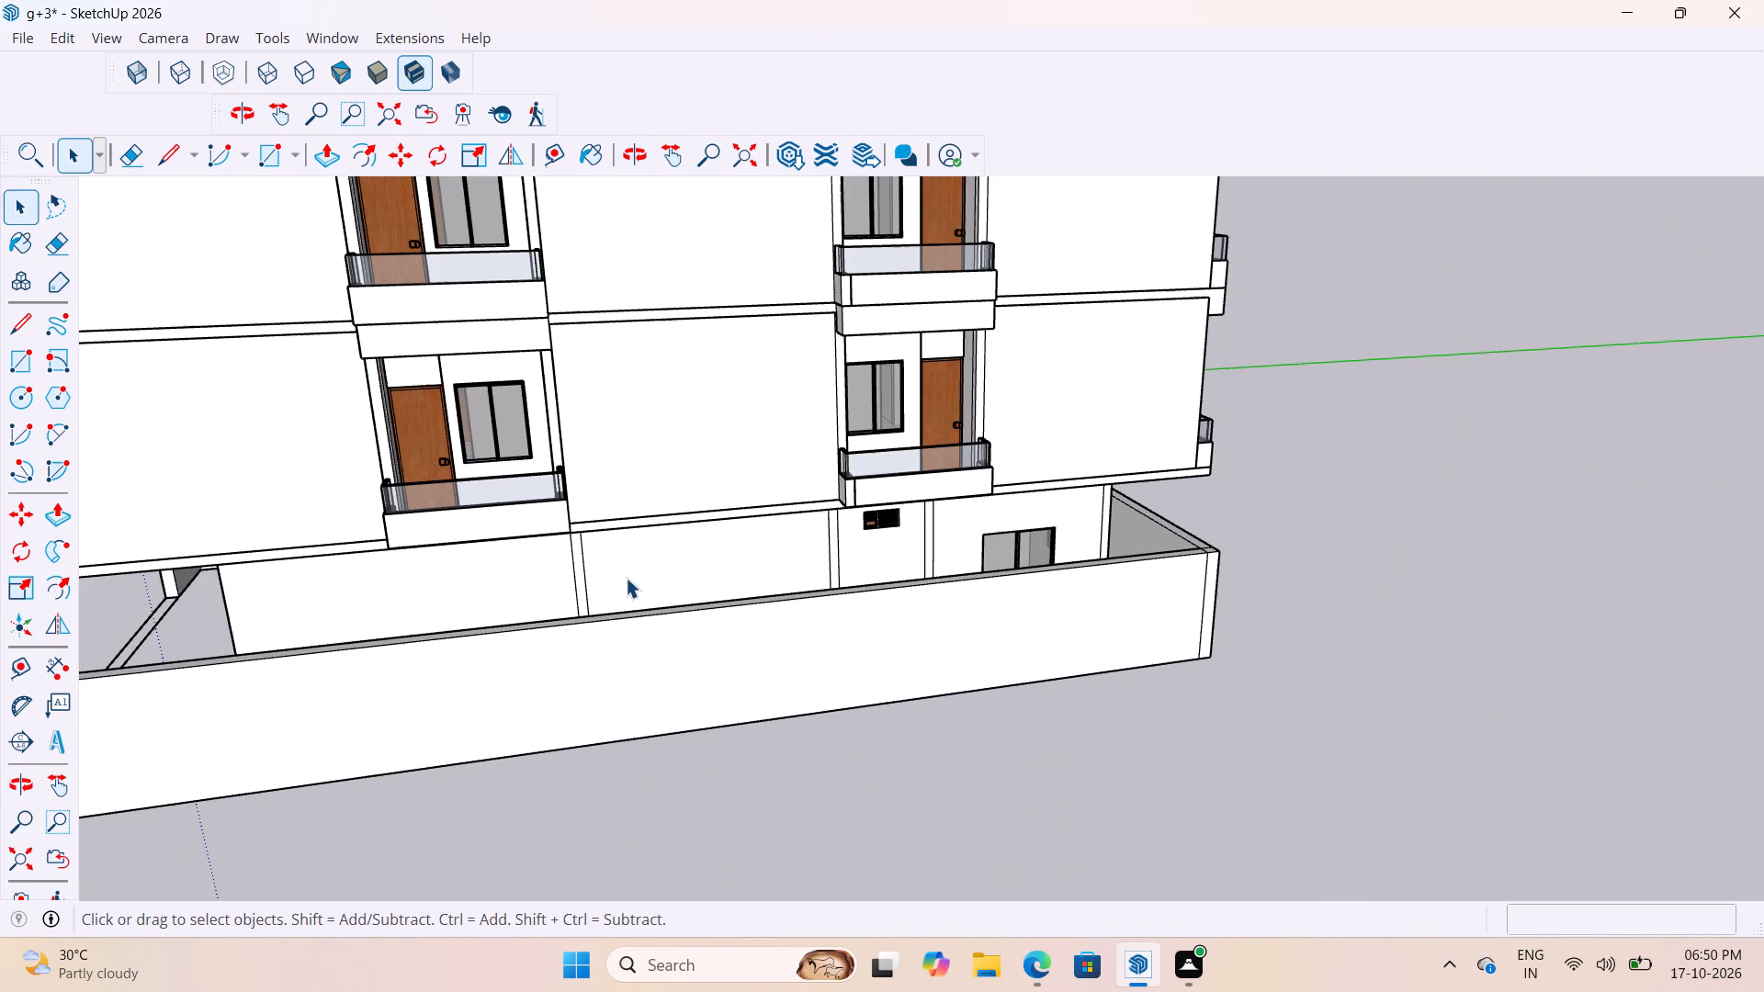
scroll(626, 578, "down", 5)
scroll(827, 511, "up", 2)
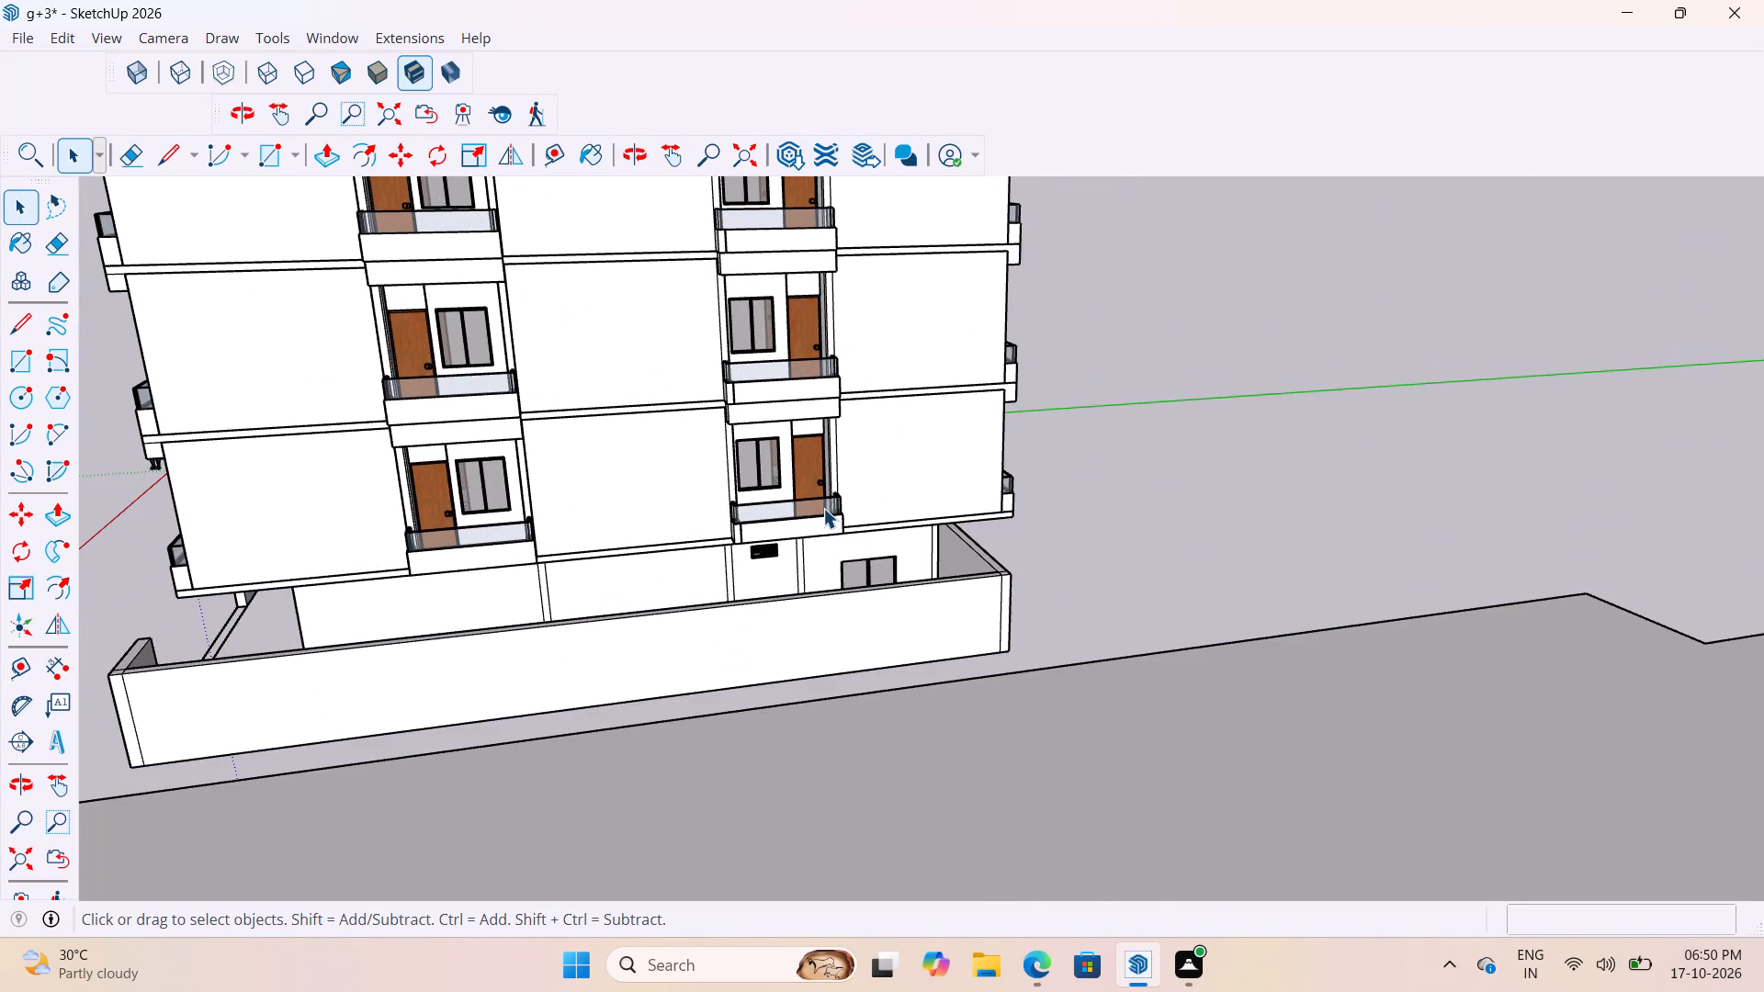
scroll(823, 508, "down", 5)
scroll(817, 521, "up", 3)
middle_click_drag(877, 524, 1035, 525)
scroll(1040, 527, "up", 1)
scroll(1033, 525, "down", 5)
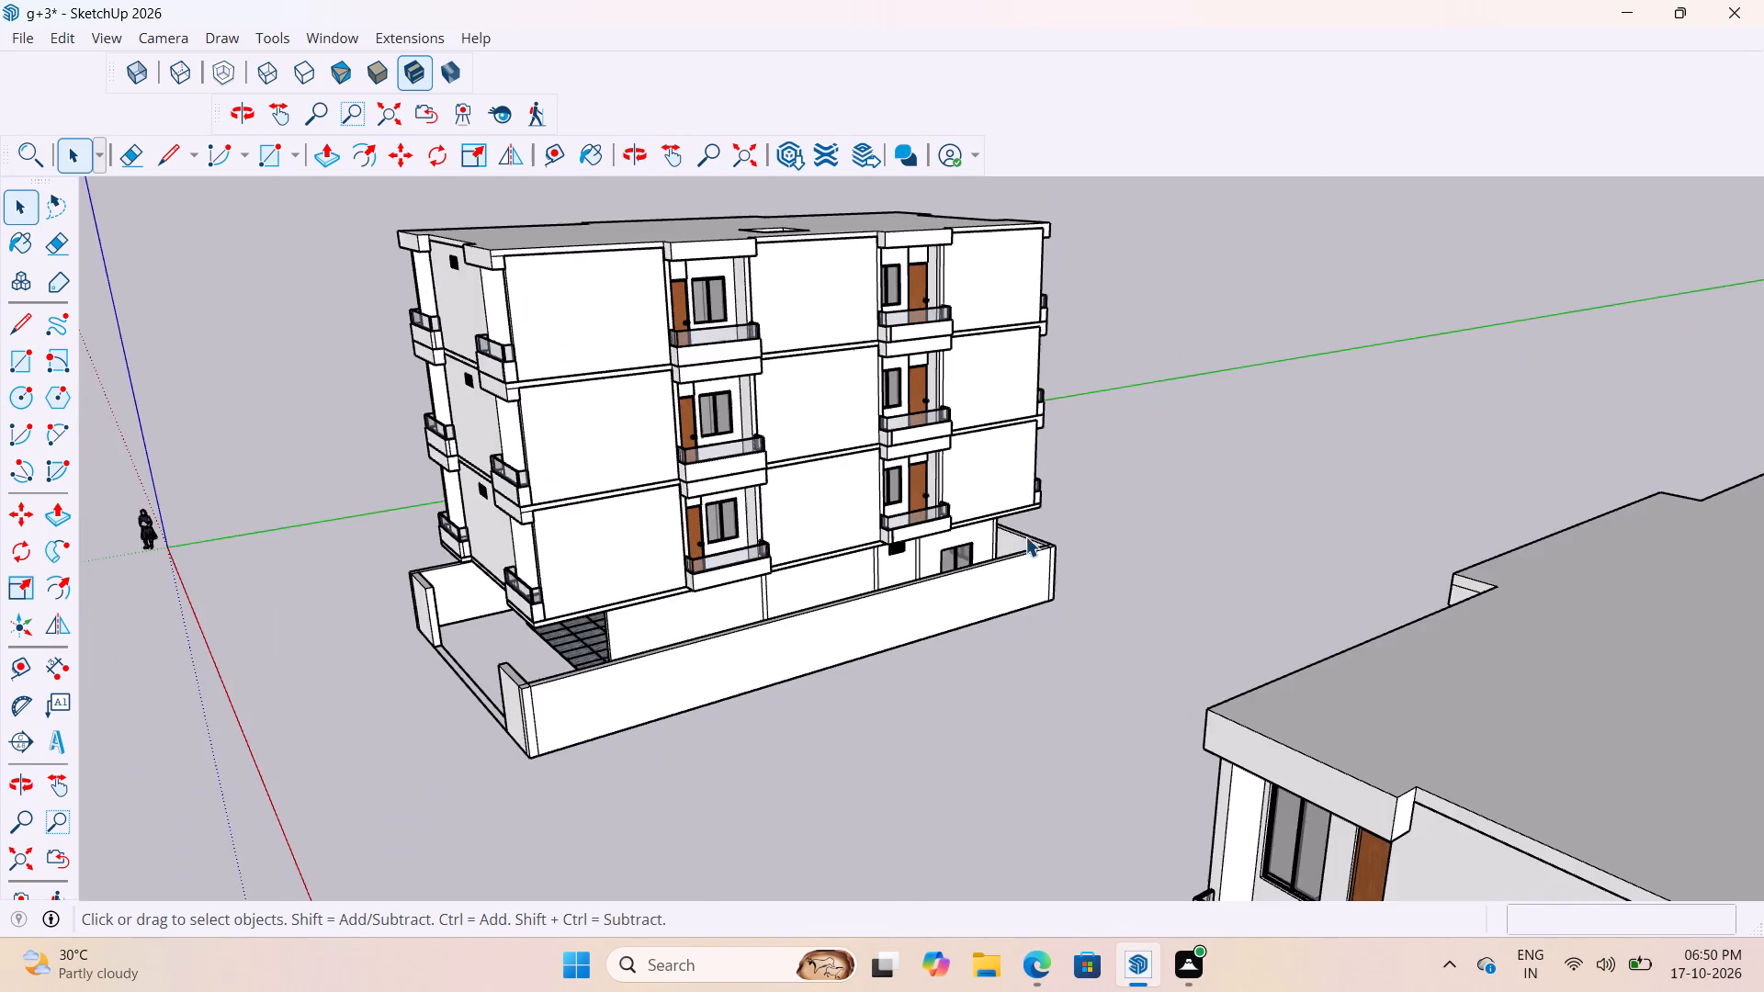
scroll(628, 614, "up", 3)
Examine the ground-floor parking area beneath the first upper floor, including its slab underside, columns and front compound wall.
middle_click_drag(693, 569, 1071, 410)
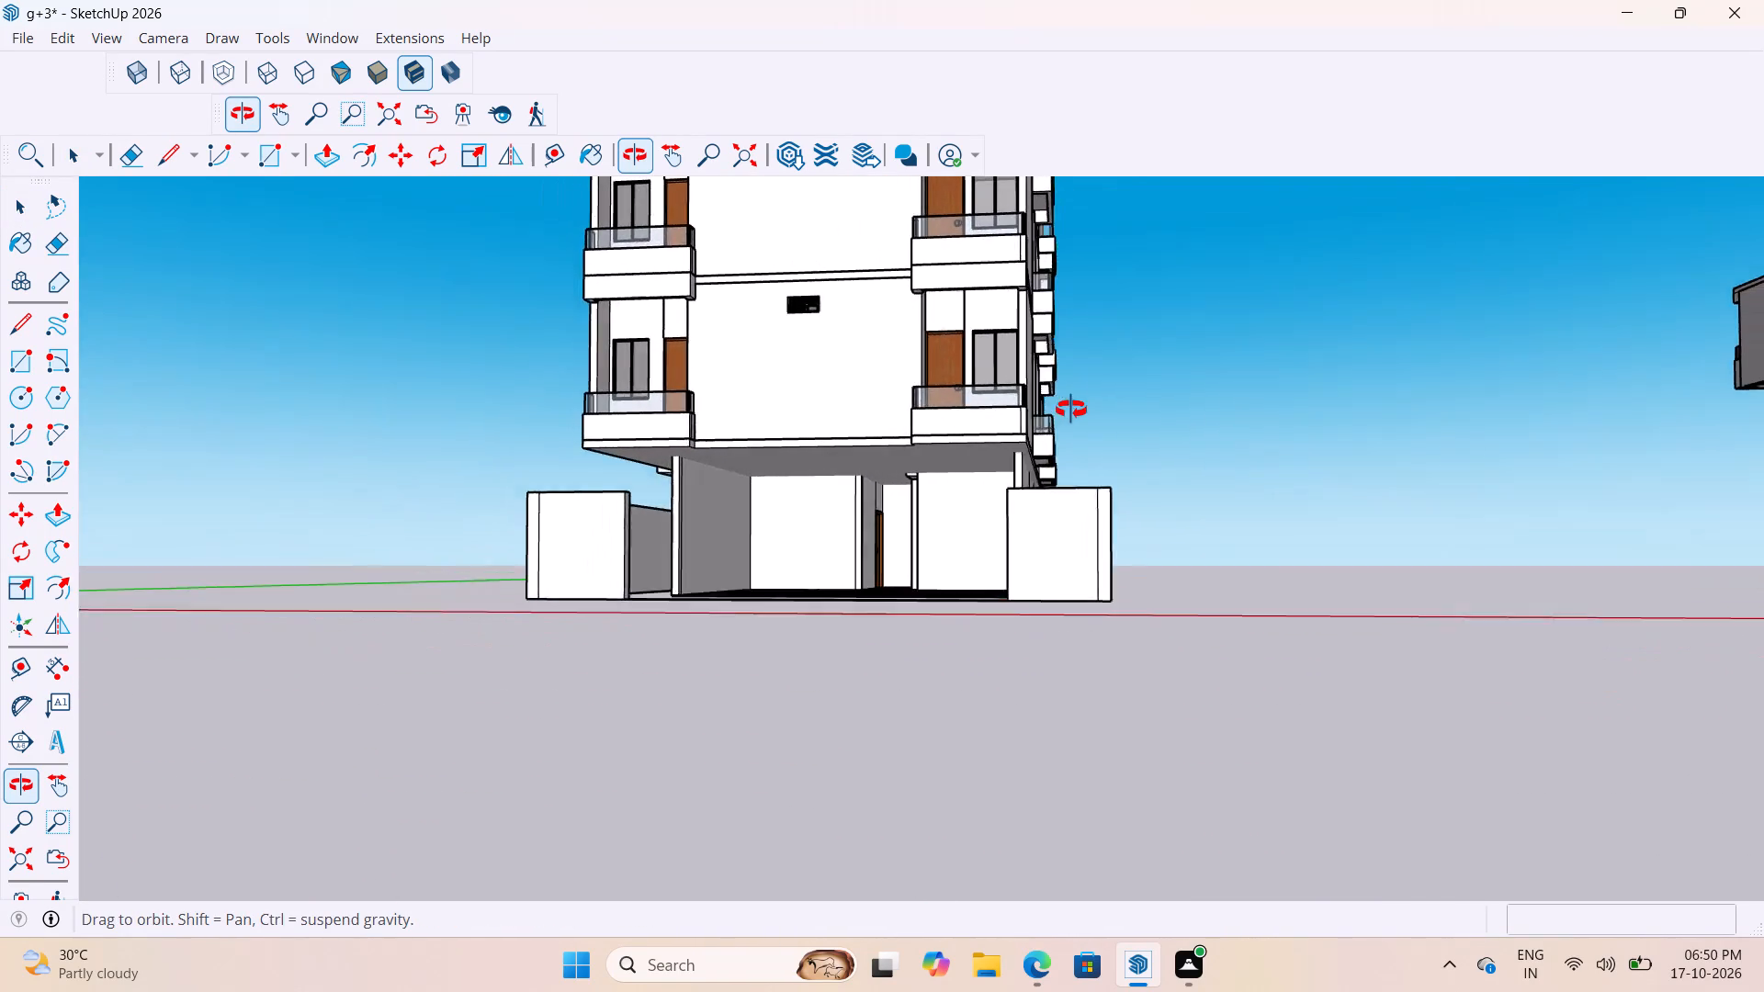
middle_click_drag(1071, 410, 1095, 416)
scroll(1038, 479, "up", 13)
middle_click_drag(1094, 441, 1081, 405)
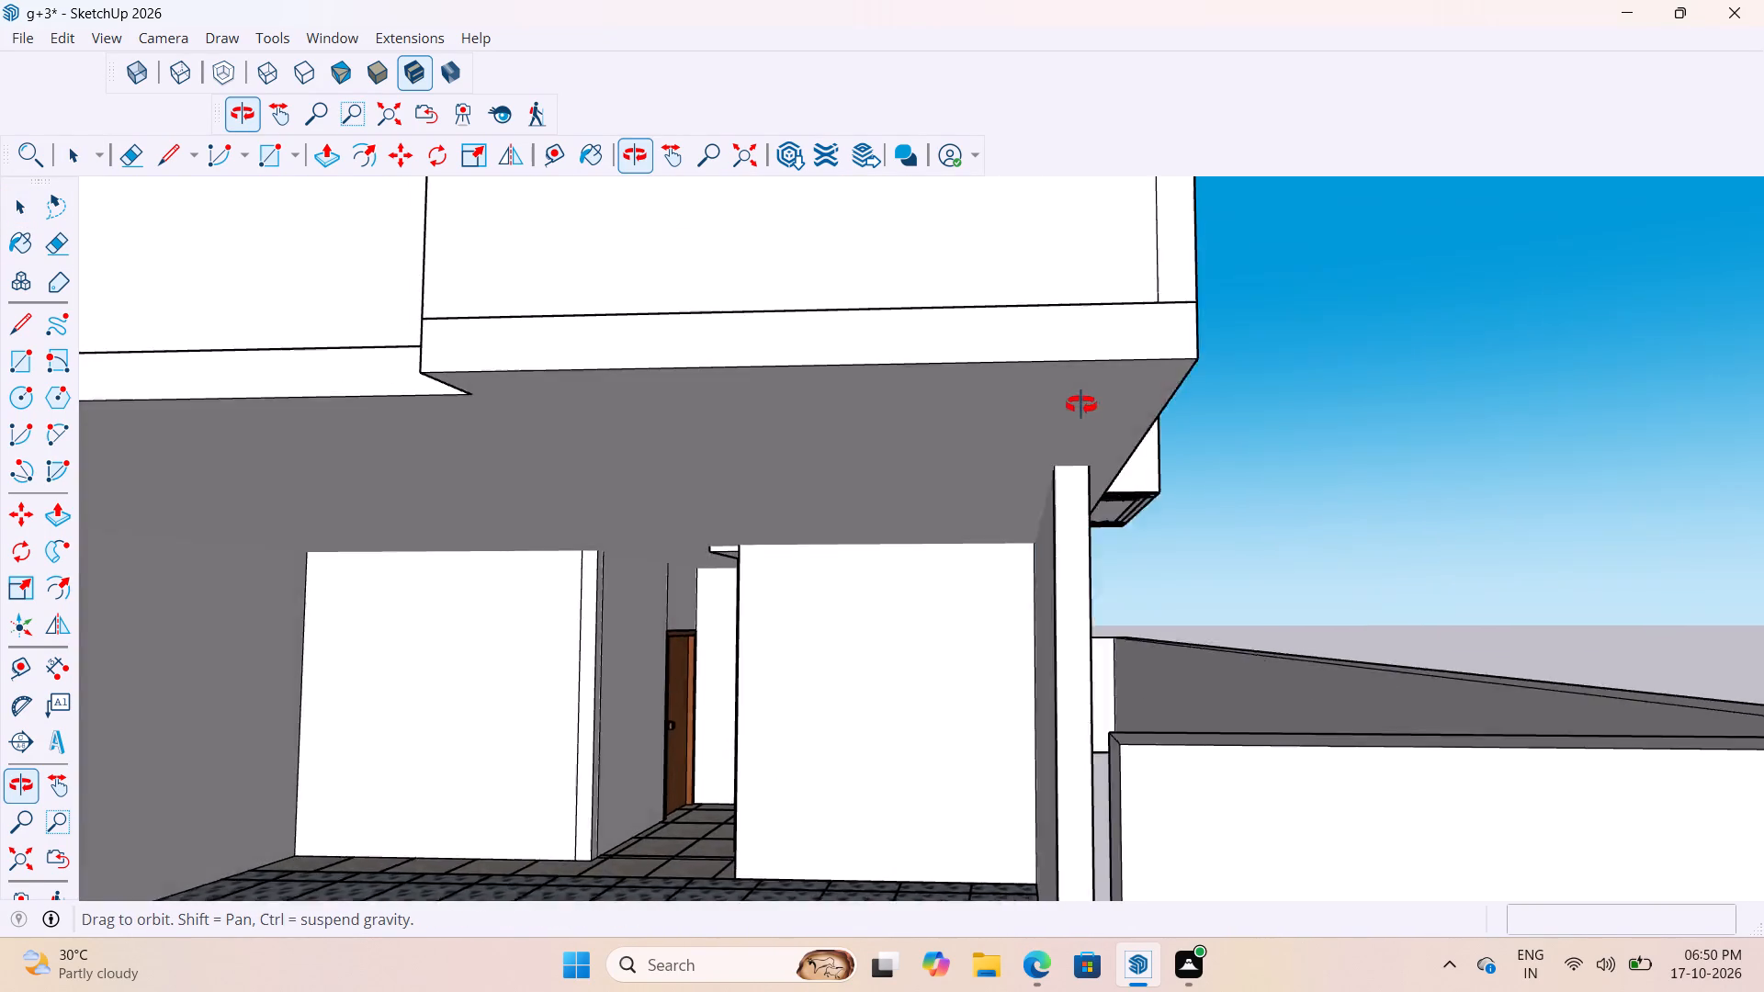
middle_click_drag(1081, 405, 1045, 417)
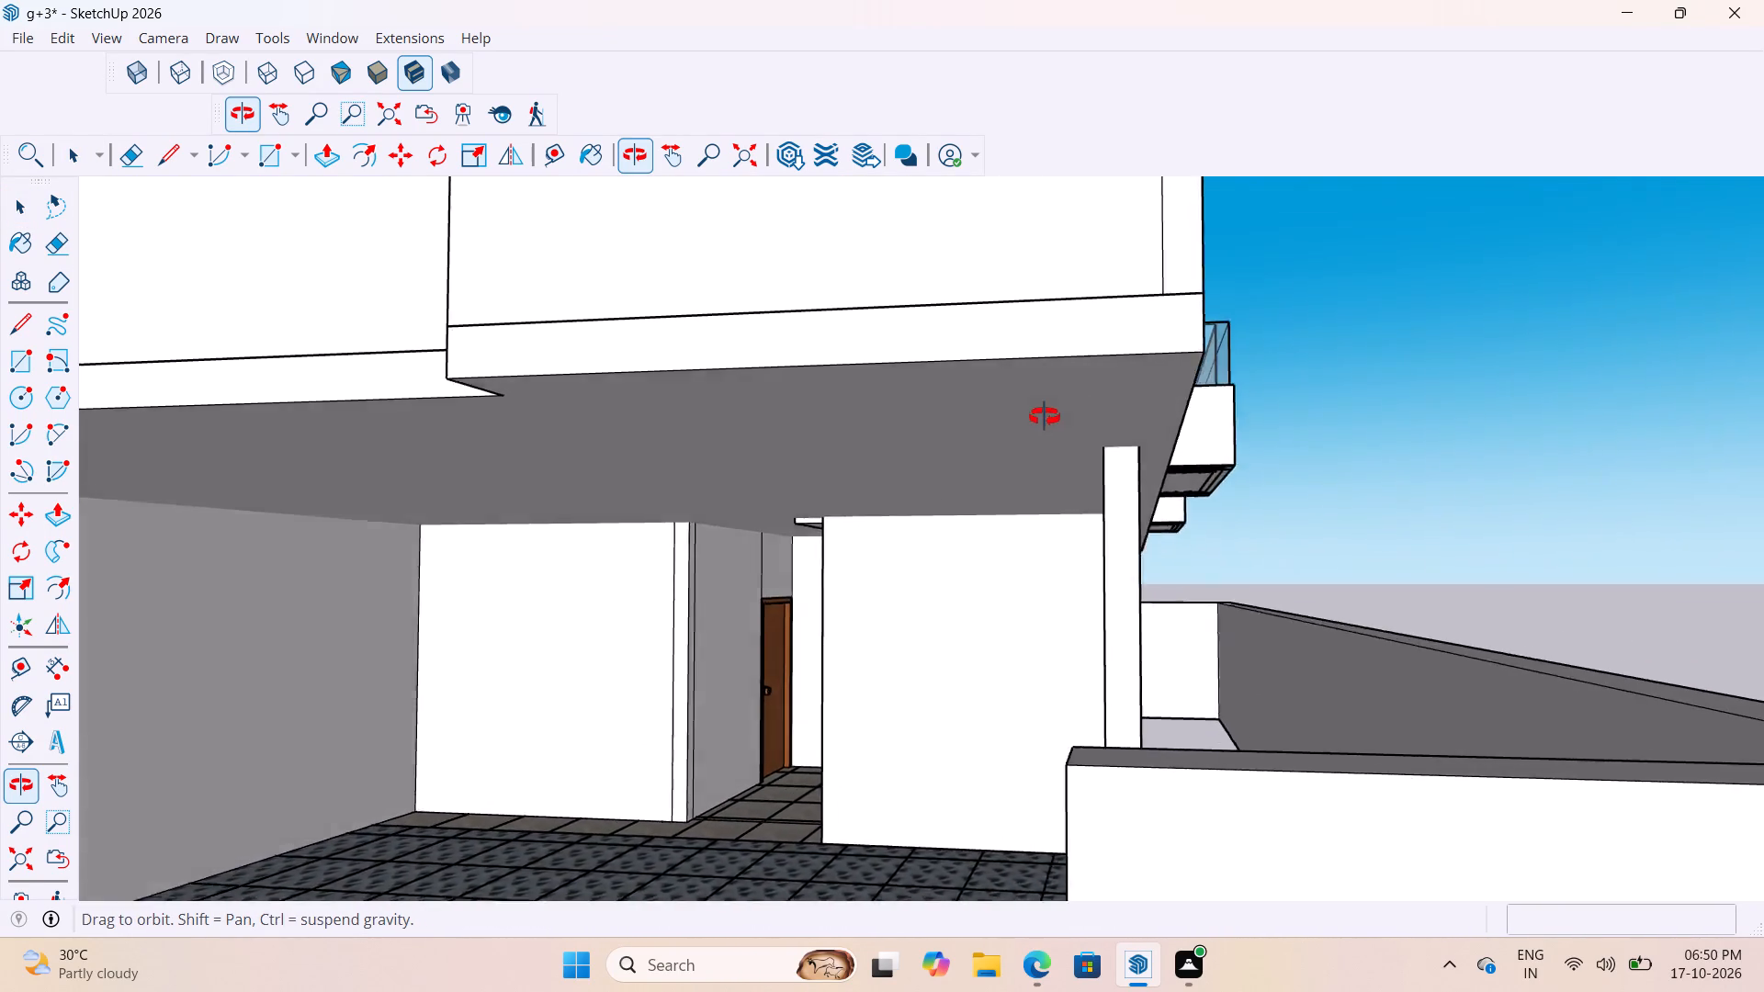
middle_click_drag(1045, 417, 1125, 494)
scroll(1218, 525, "down", 16)
middle_click_drag(1214, 578, 1160, 651)
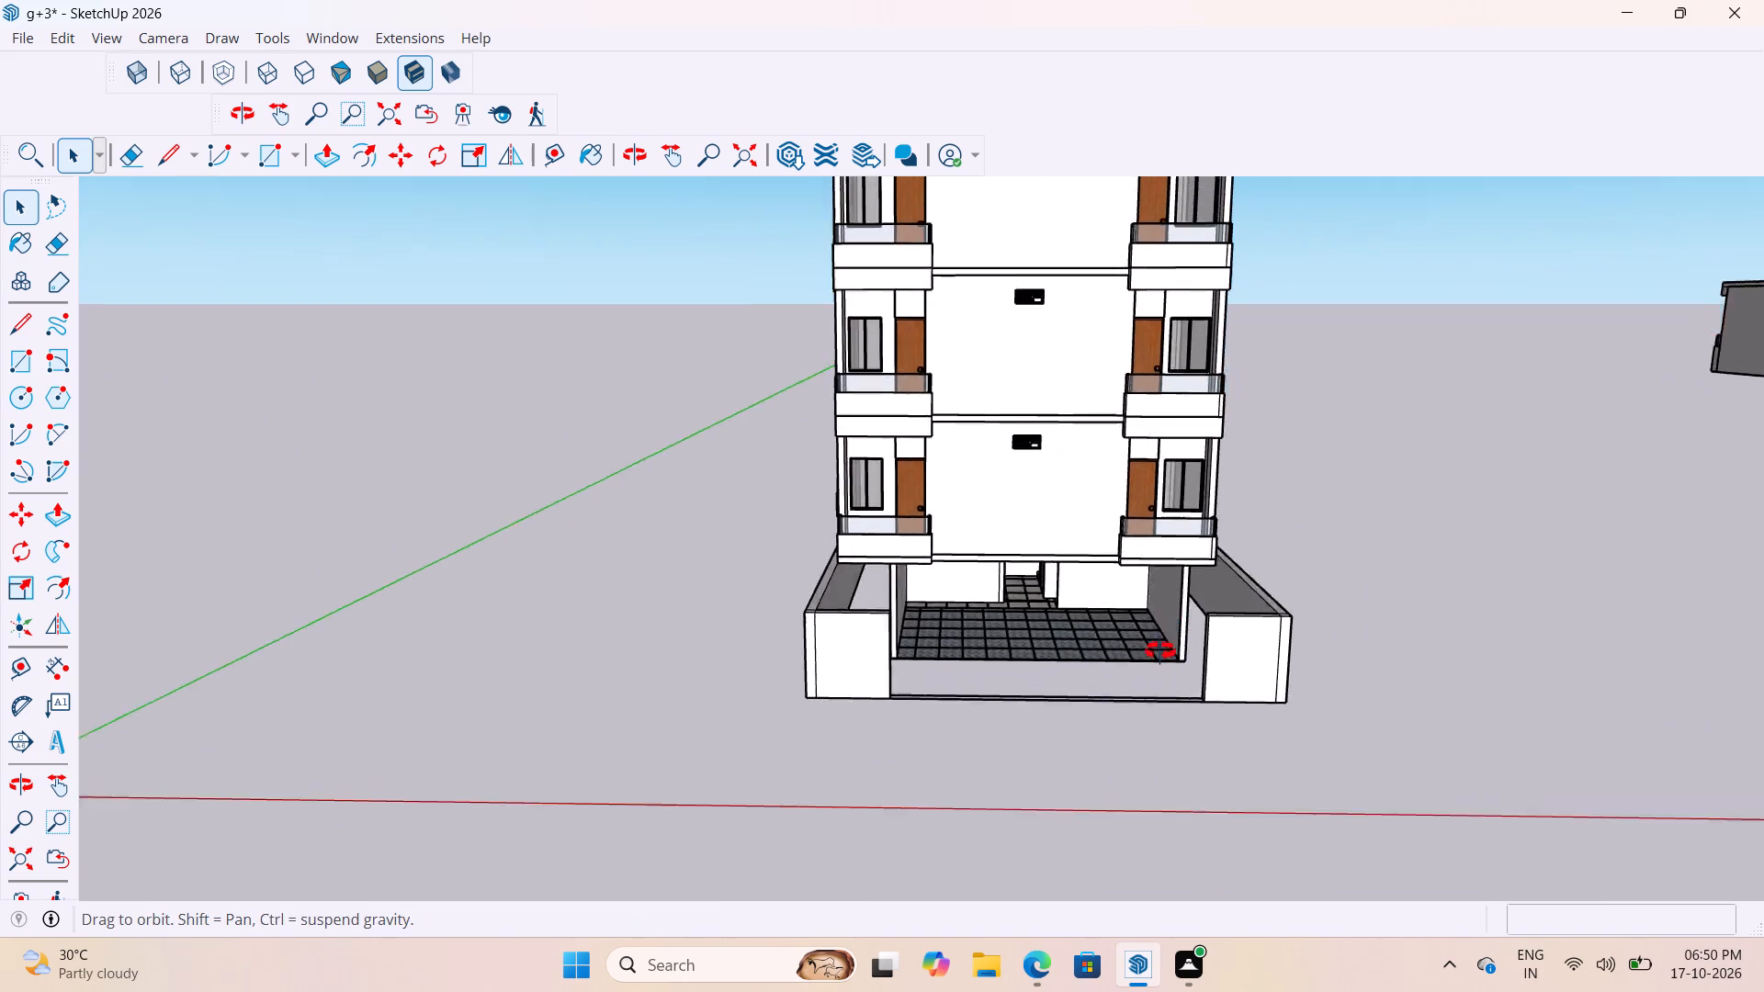
middle_click_drag(1160, 651, 1167, 718)
scroll(817, 705, "up", 8)
scroll(801, 616, "up", 3)
scroll(864, 587, "down", 5)
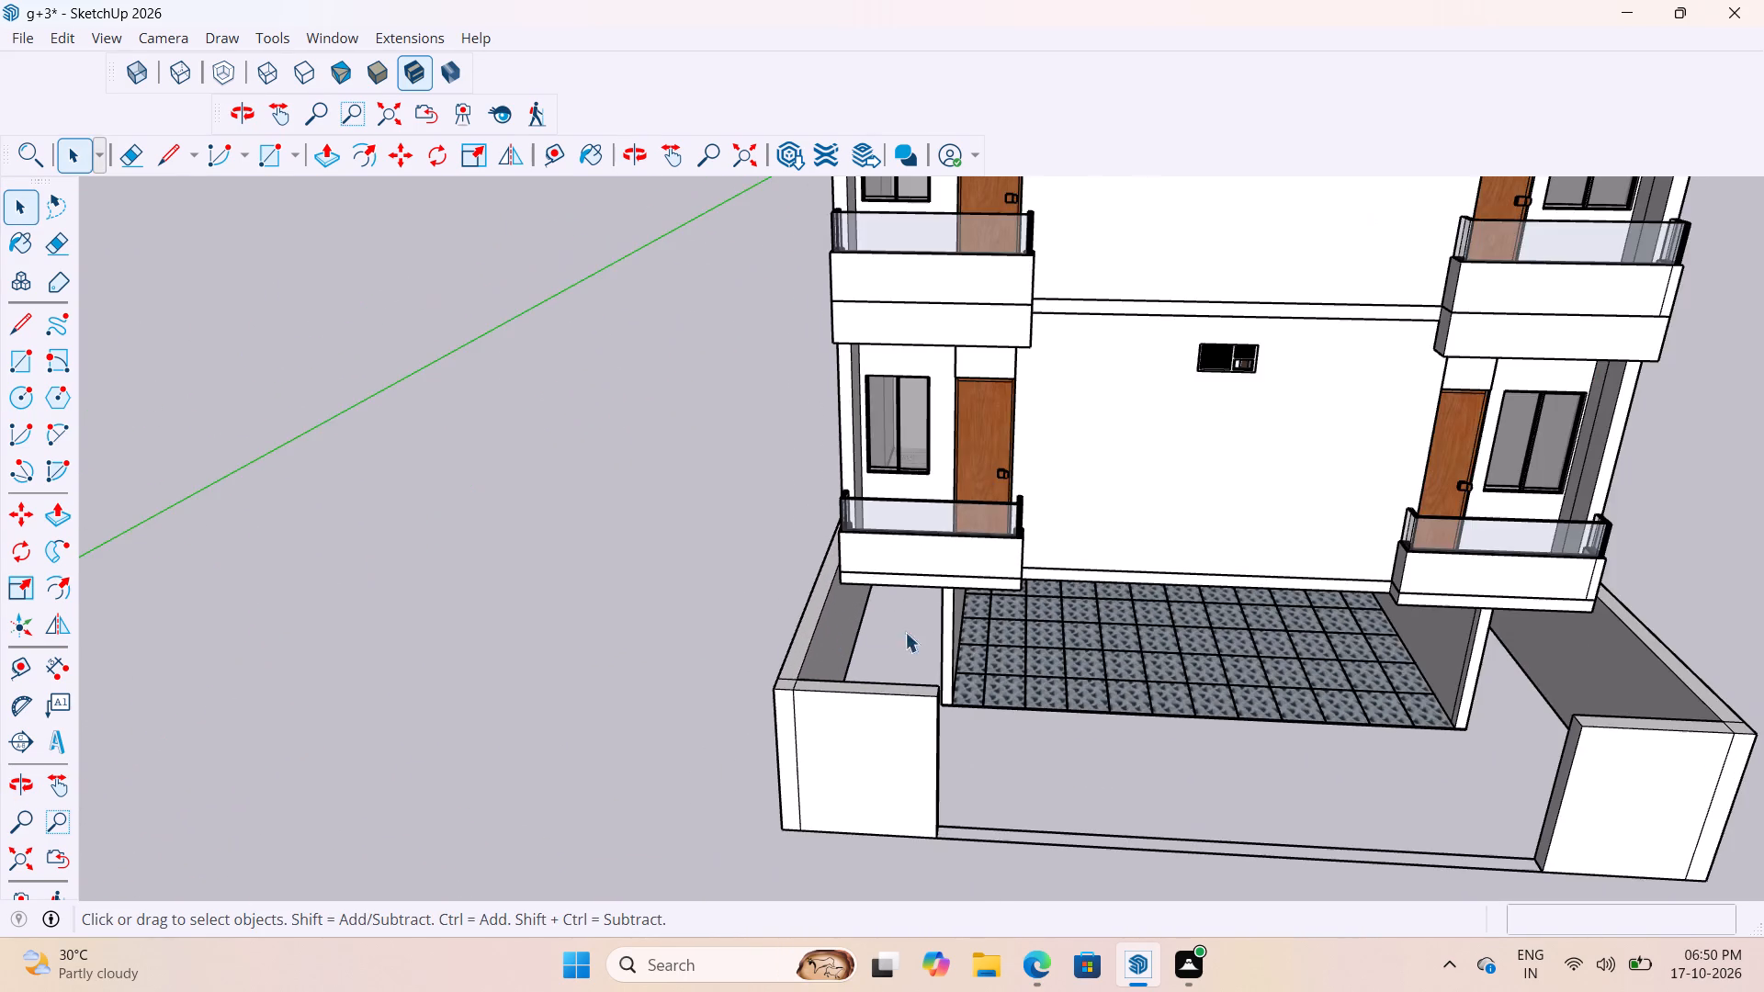
Examine the long side facade with the wooden balcony doors and the roof slab with its opening from above.
middle_click_drag(893, 651, 574, 723)
scroll(636, 629, "down", 10)
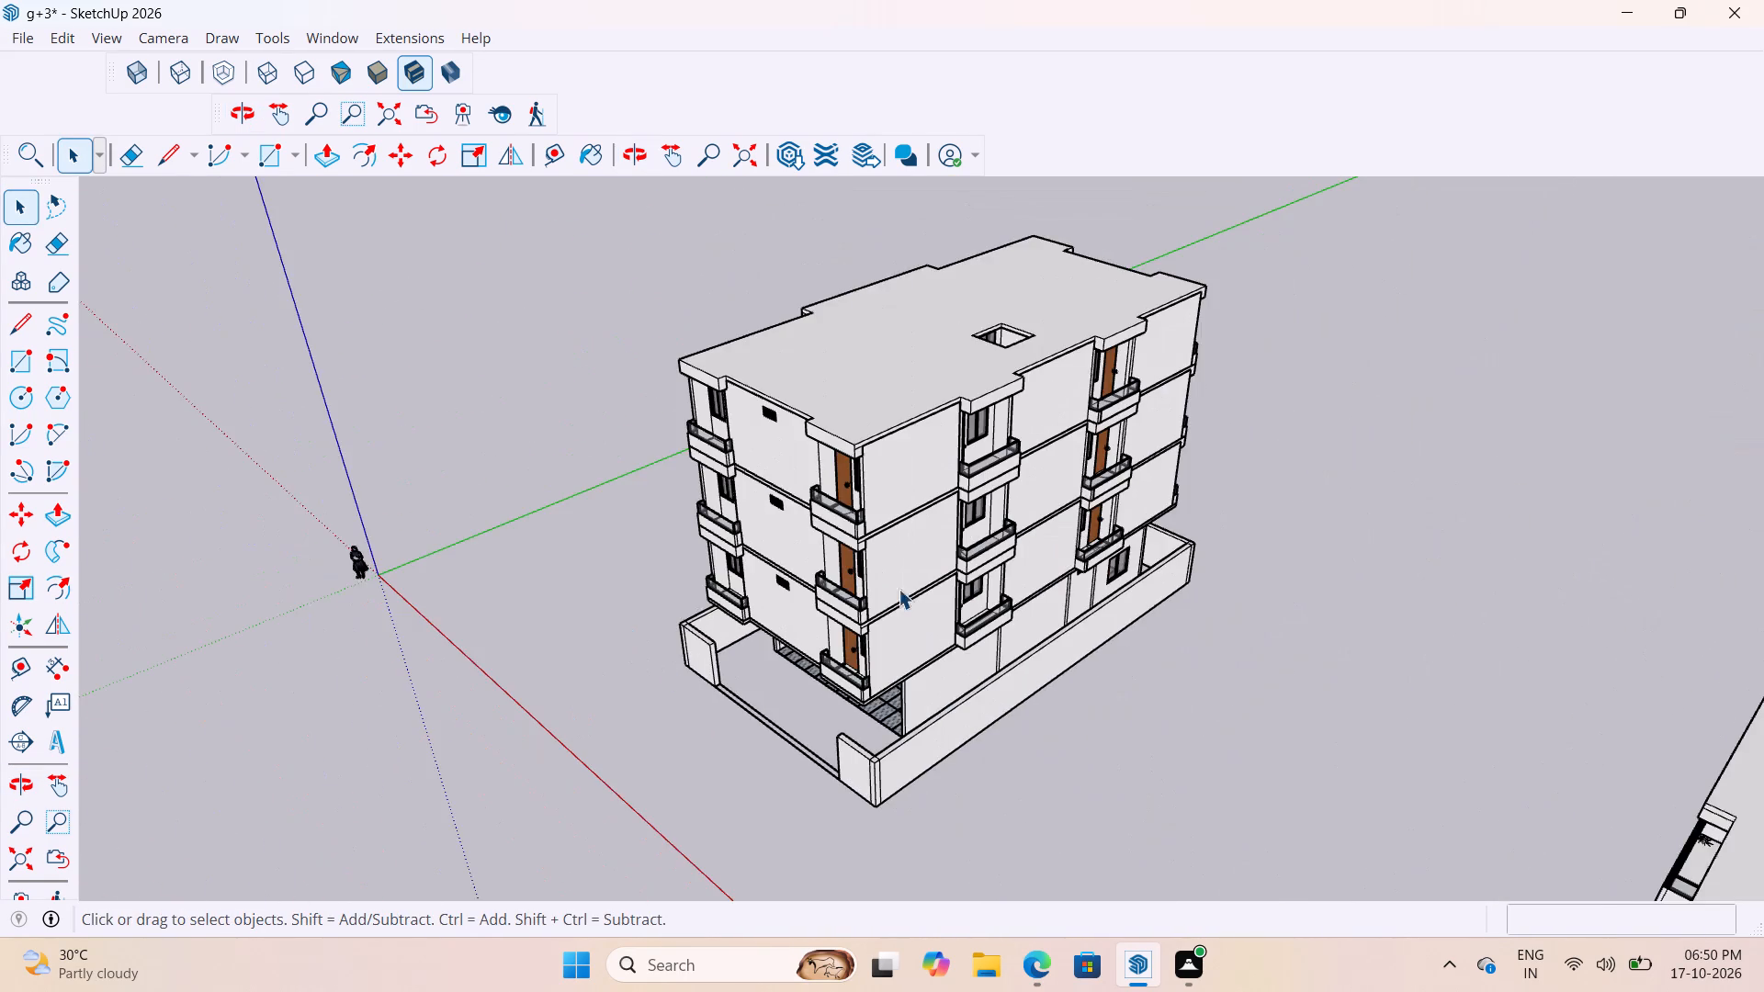
scroll(1193, 463, "up", 3)
middle_click_drag(1205, 498, 870, 506)
scroll(1158, 665, "up", 6)
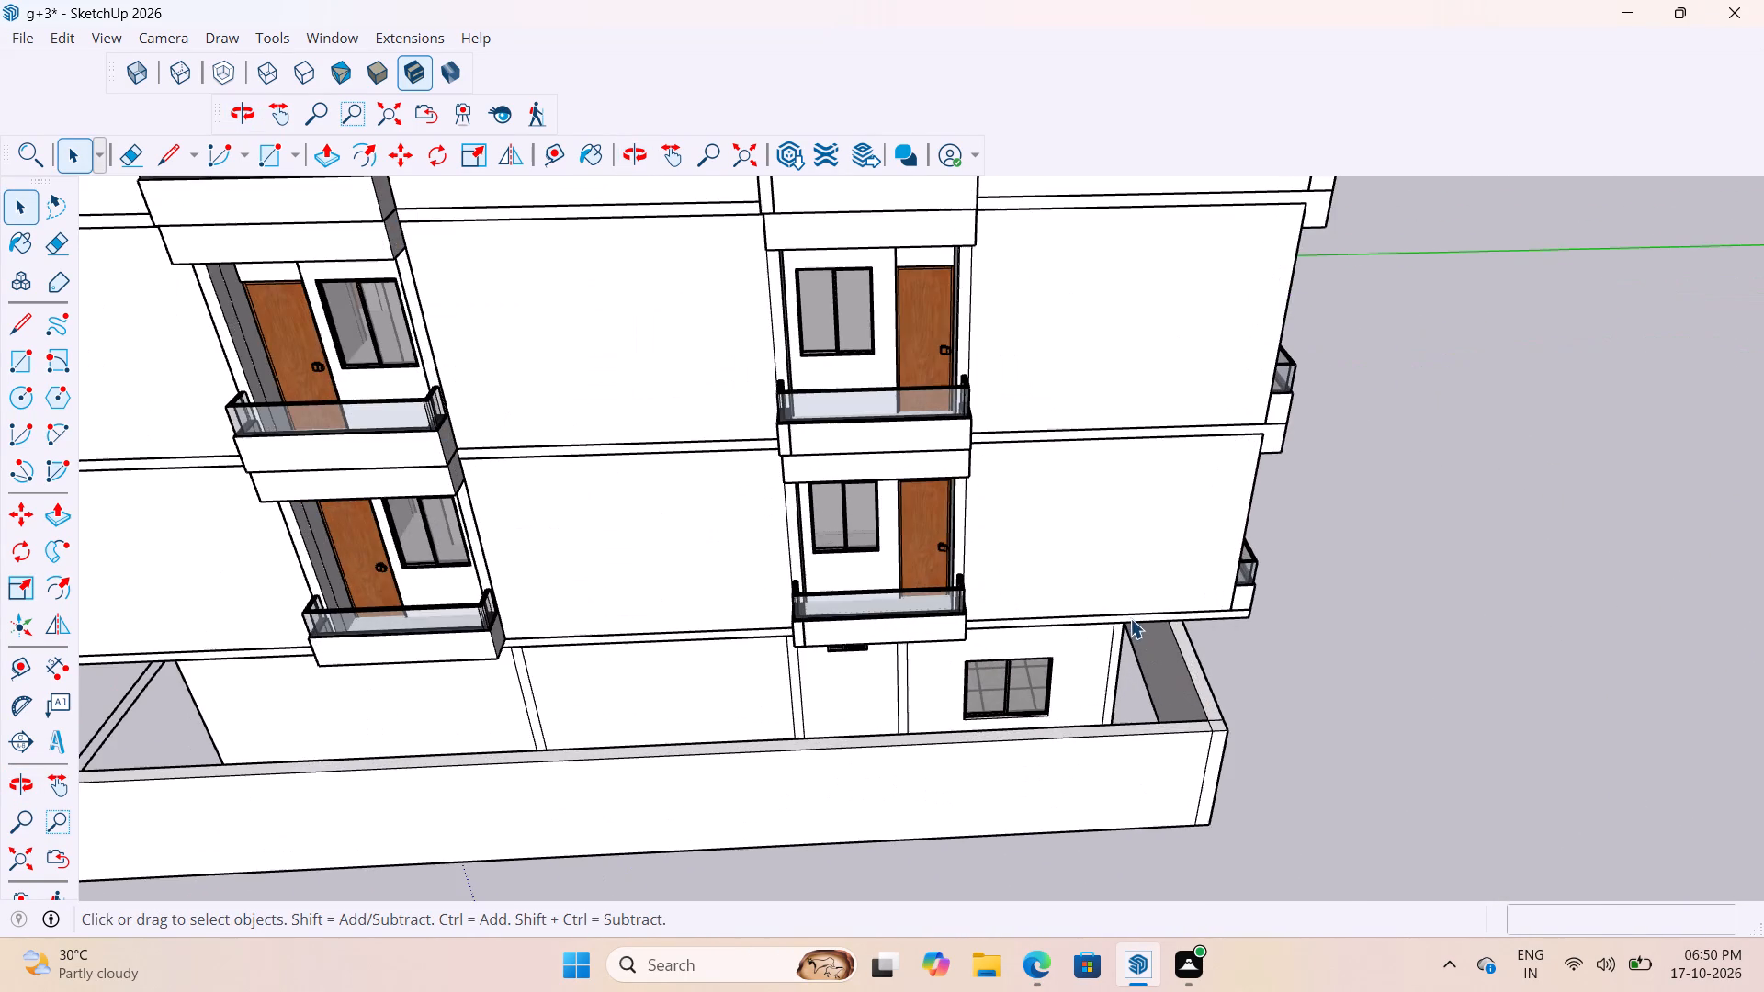
middle_click_drag(1136, 647, 1077, 784)
scroll(1232, 766, "up", 1)
scroll(1228, 774, "down", 8)
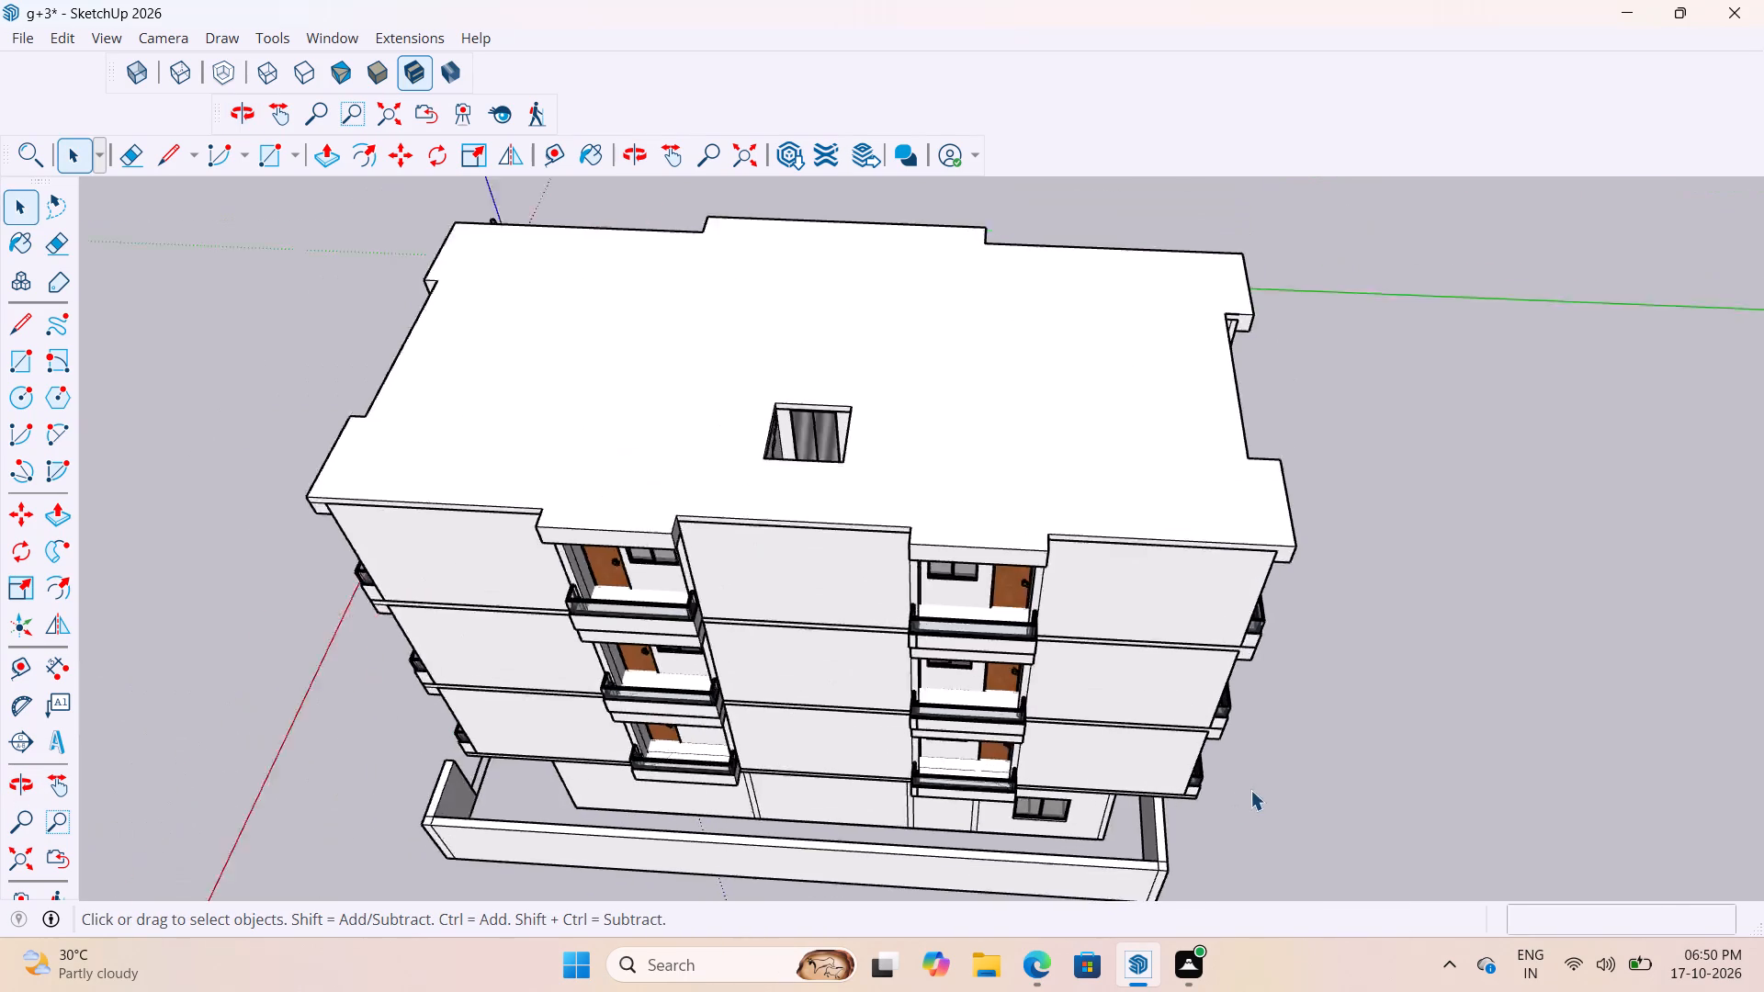
Examine the stacked building's front facade, including its corner balconies, the tiled parking area and the front compound wall.
scroll(1250, 790, "down", 2)
scroll(957, 562, "up", 3)
middle_click_drag(970, 578, 1527, 434)
scroll(1449, 380, "down", 10)
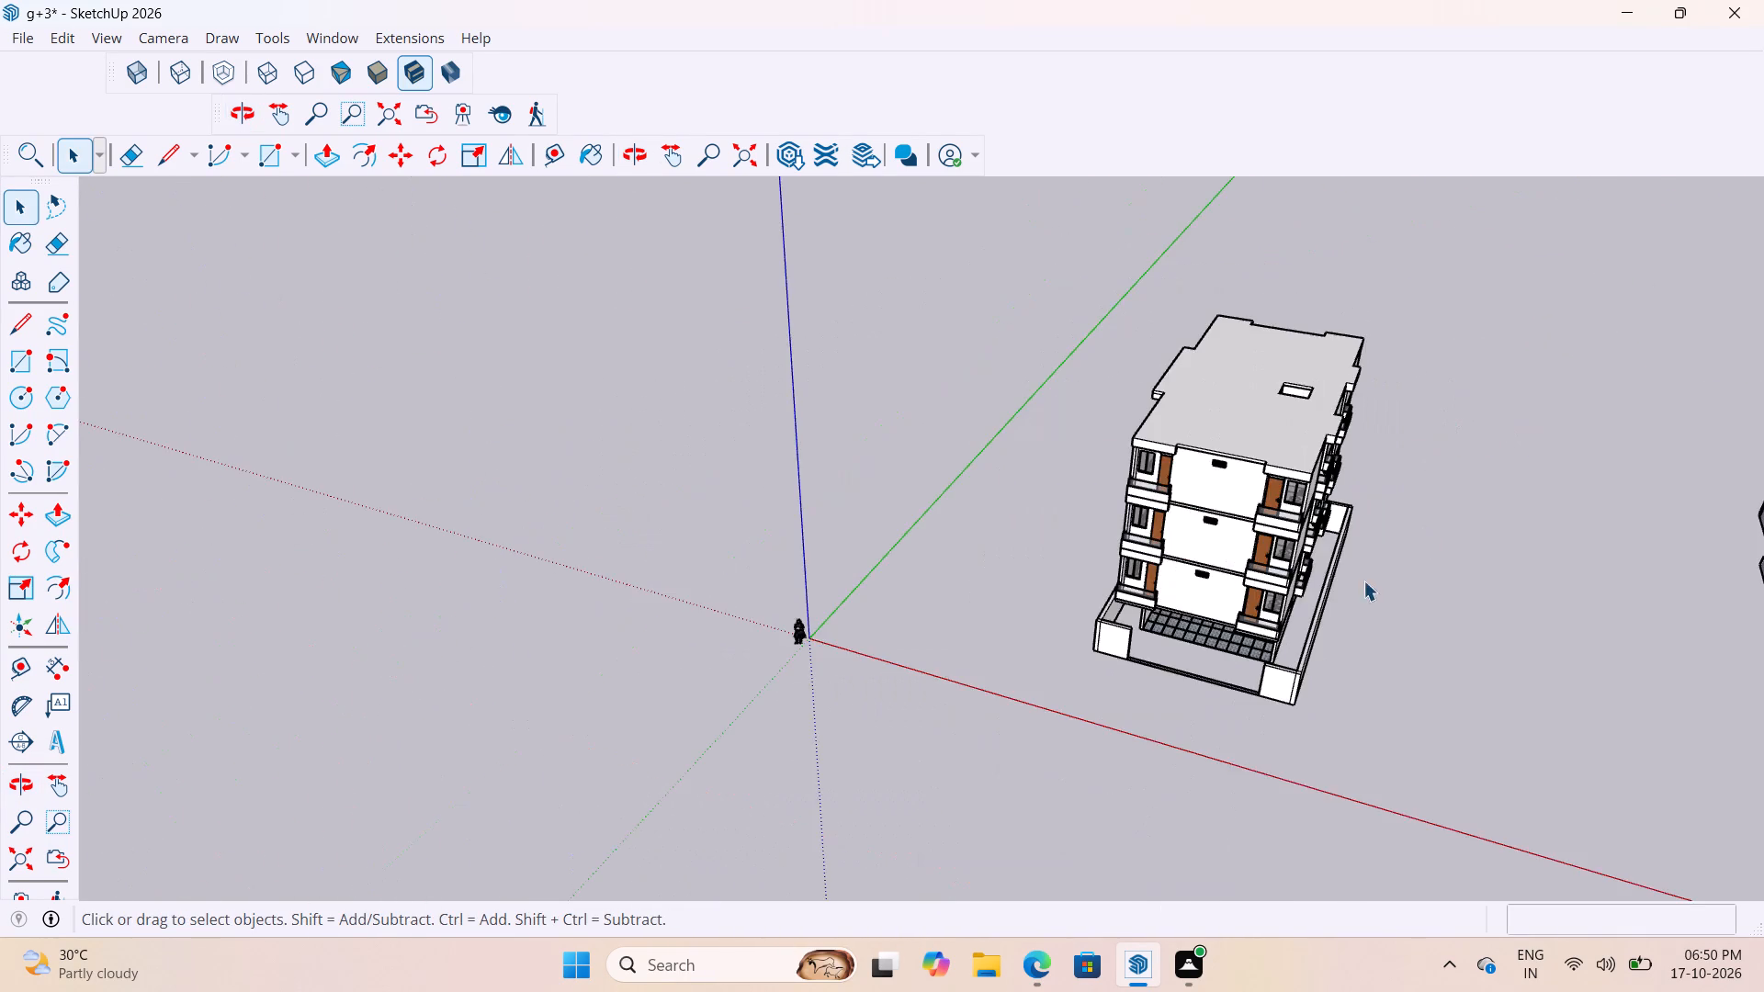
scroll(1306, 553, "up", 10)
scroll(1294, 446, "up", 1)
scroll(1294, 446, "down", 5)
scroll(1246, 637, "up", 9)
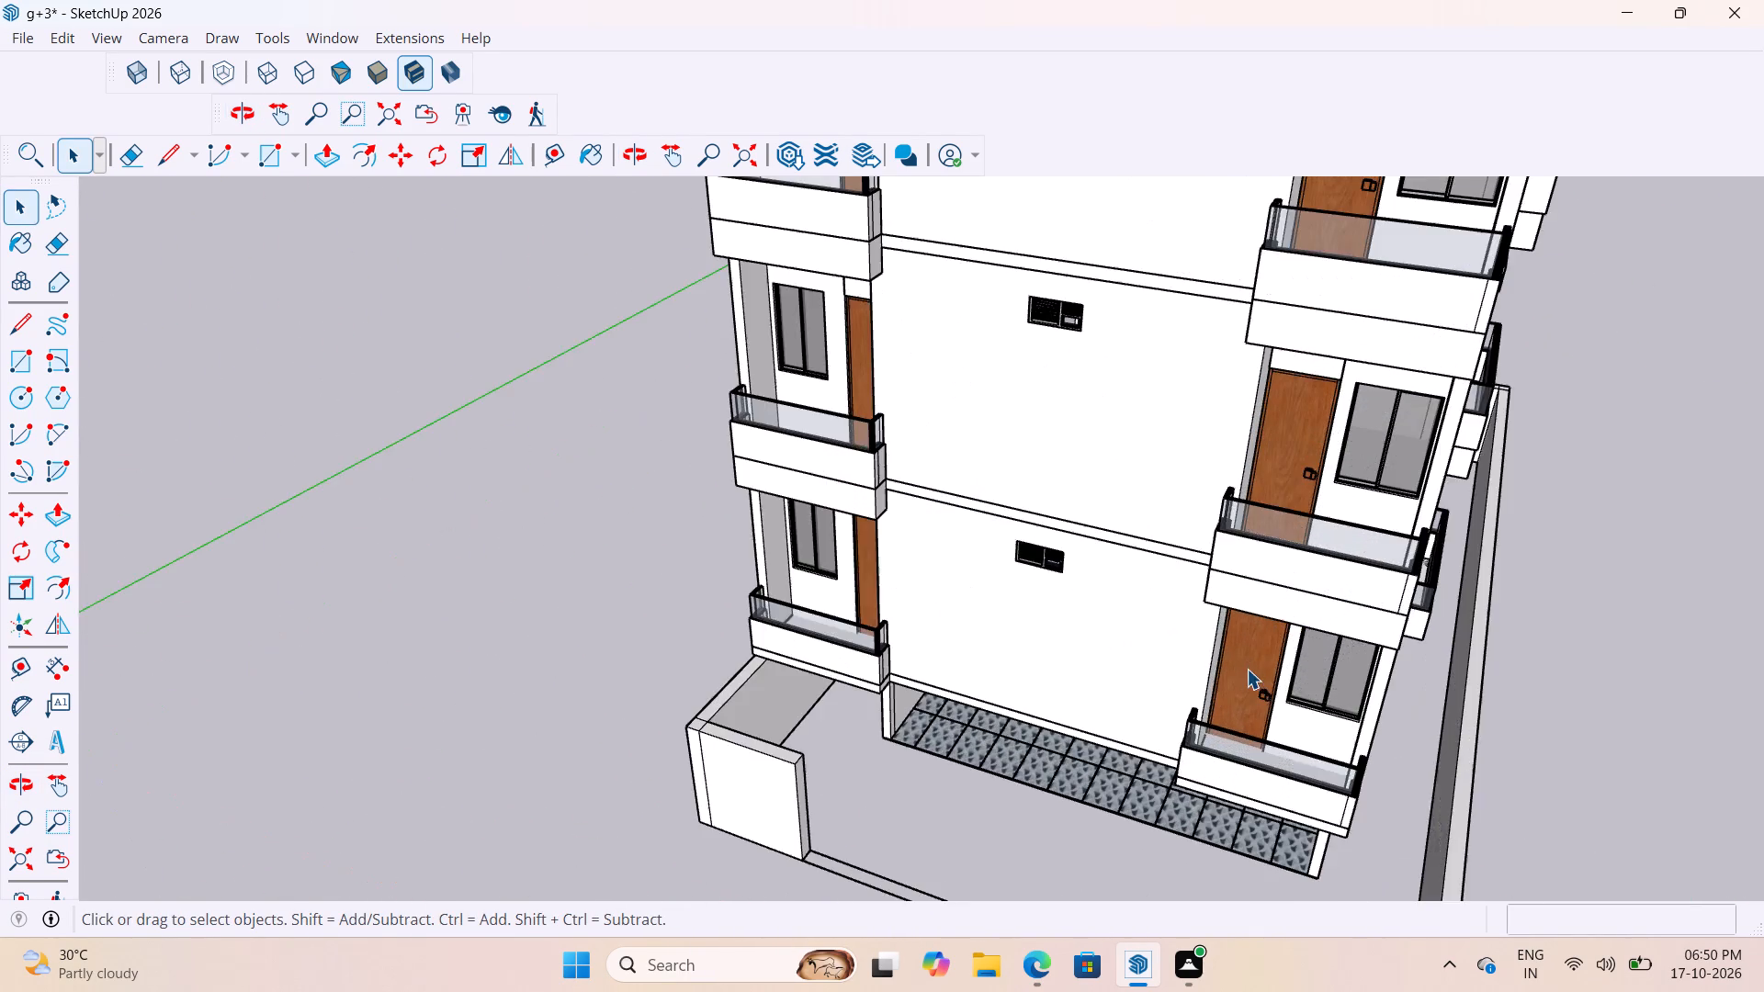
scroll(1134, 574, "down", 6)
scroll(910, 676, "up", 1)
middle_click_drag(917, 681, 1061, 693)
scroll(1061, 693, "down", 1)
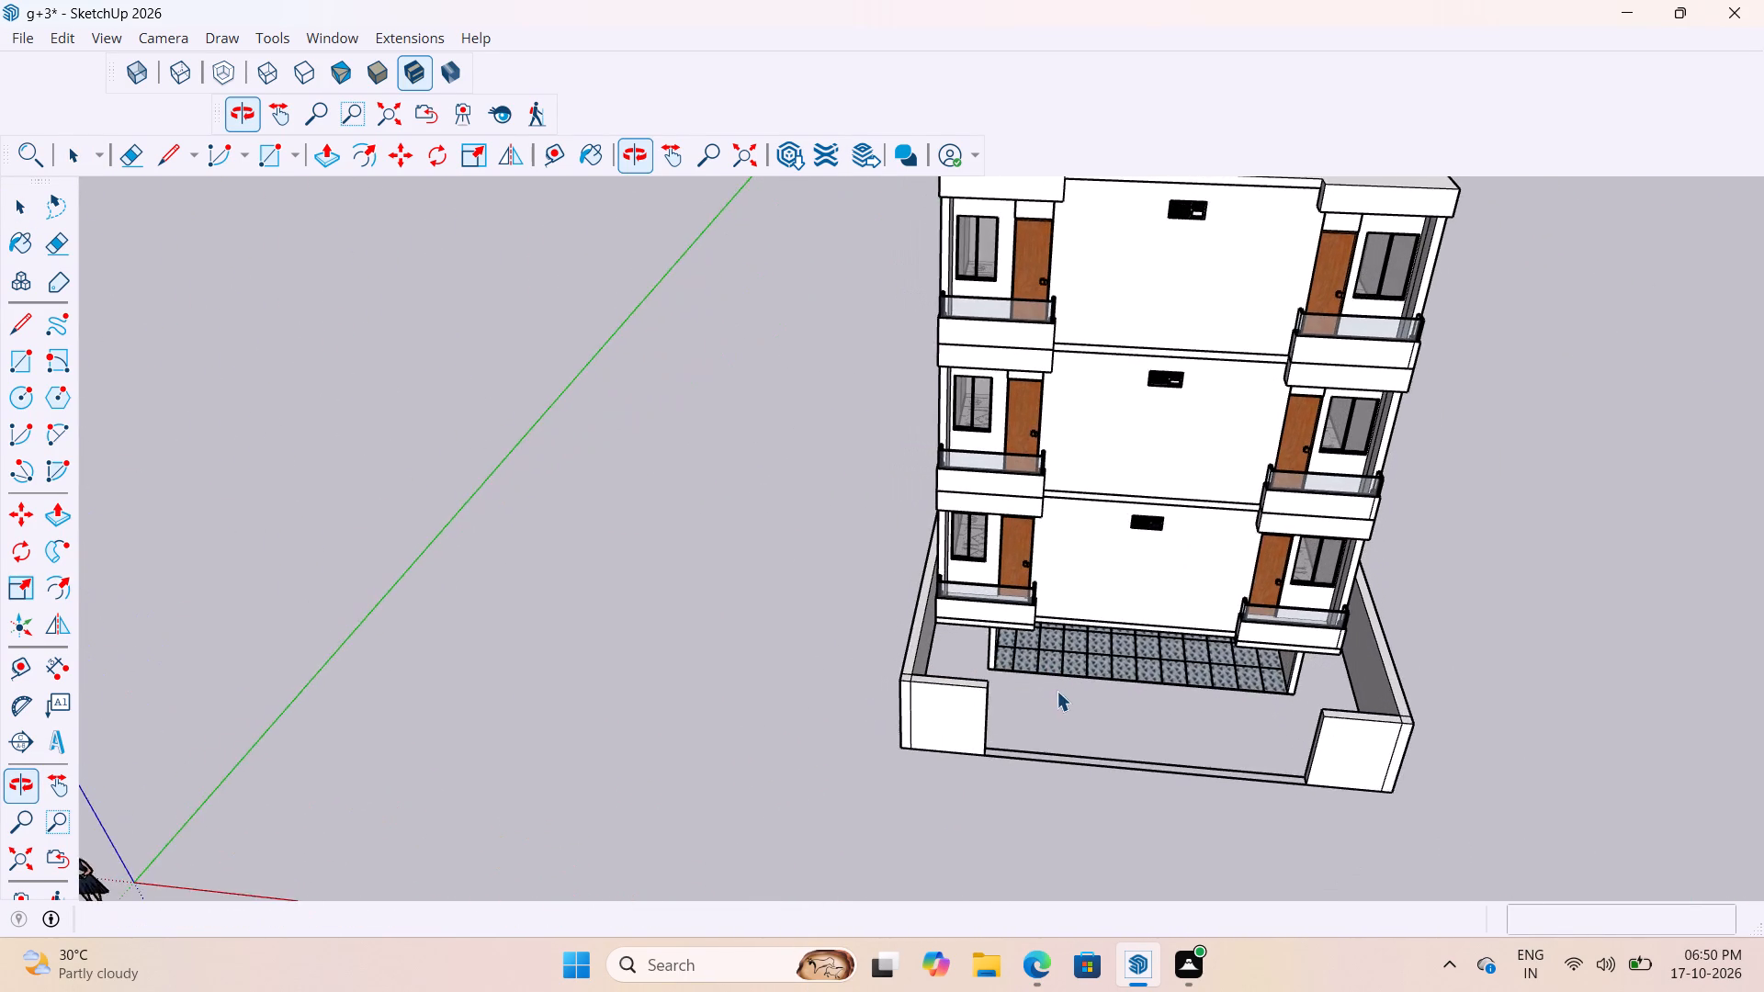
Measure the compound's overall width across the front compound wall, undoing the guide left by the first attempt.
key("t")
scroll(989, 799, "up", 4)
left_click(881, 682)
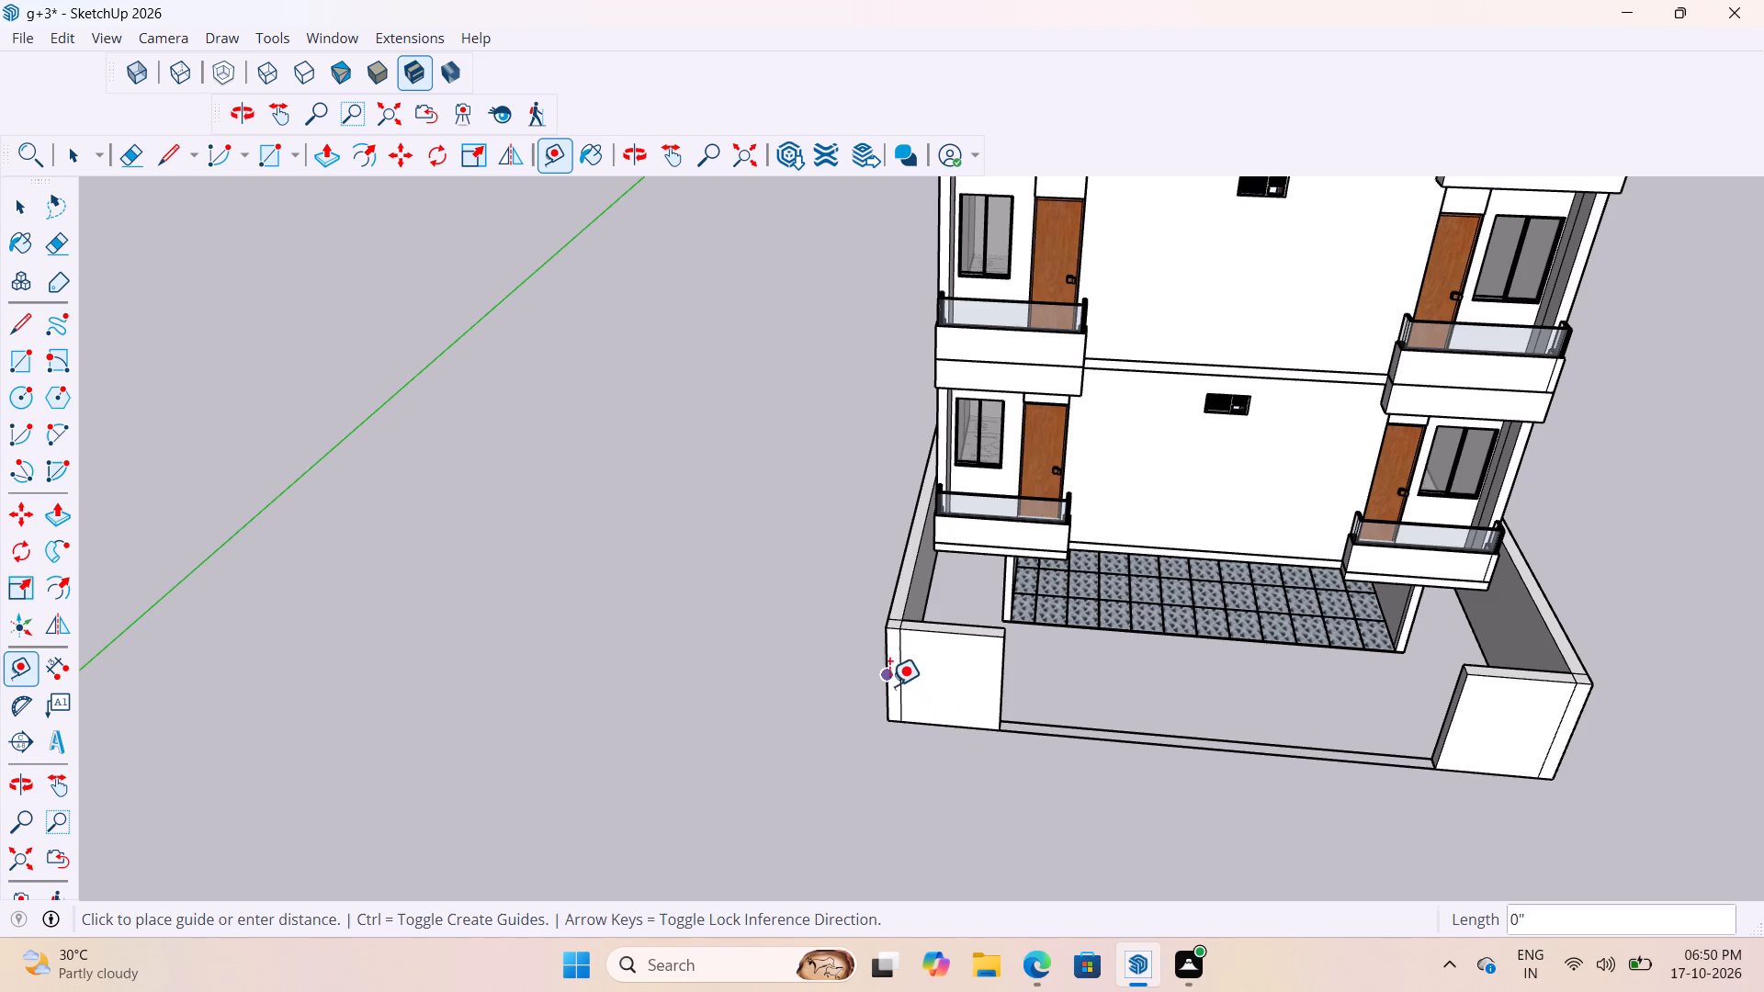
left_click(1575, 727)
scroll(1268, 745, "down", 3)
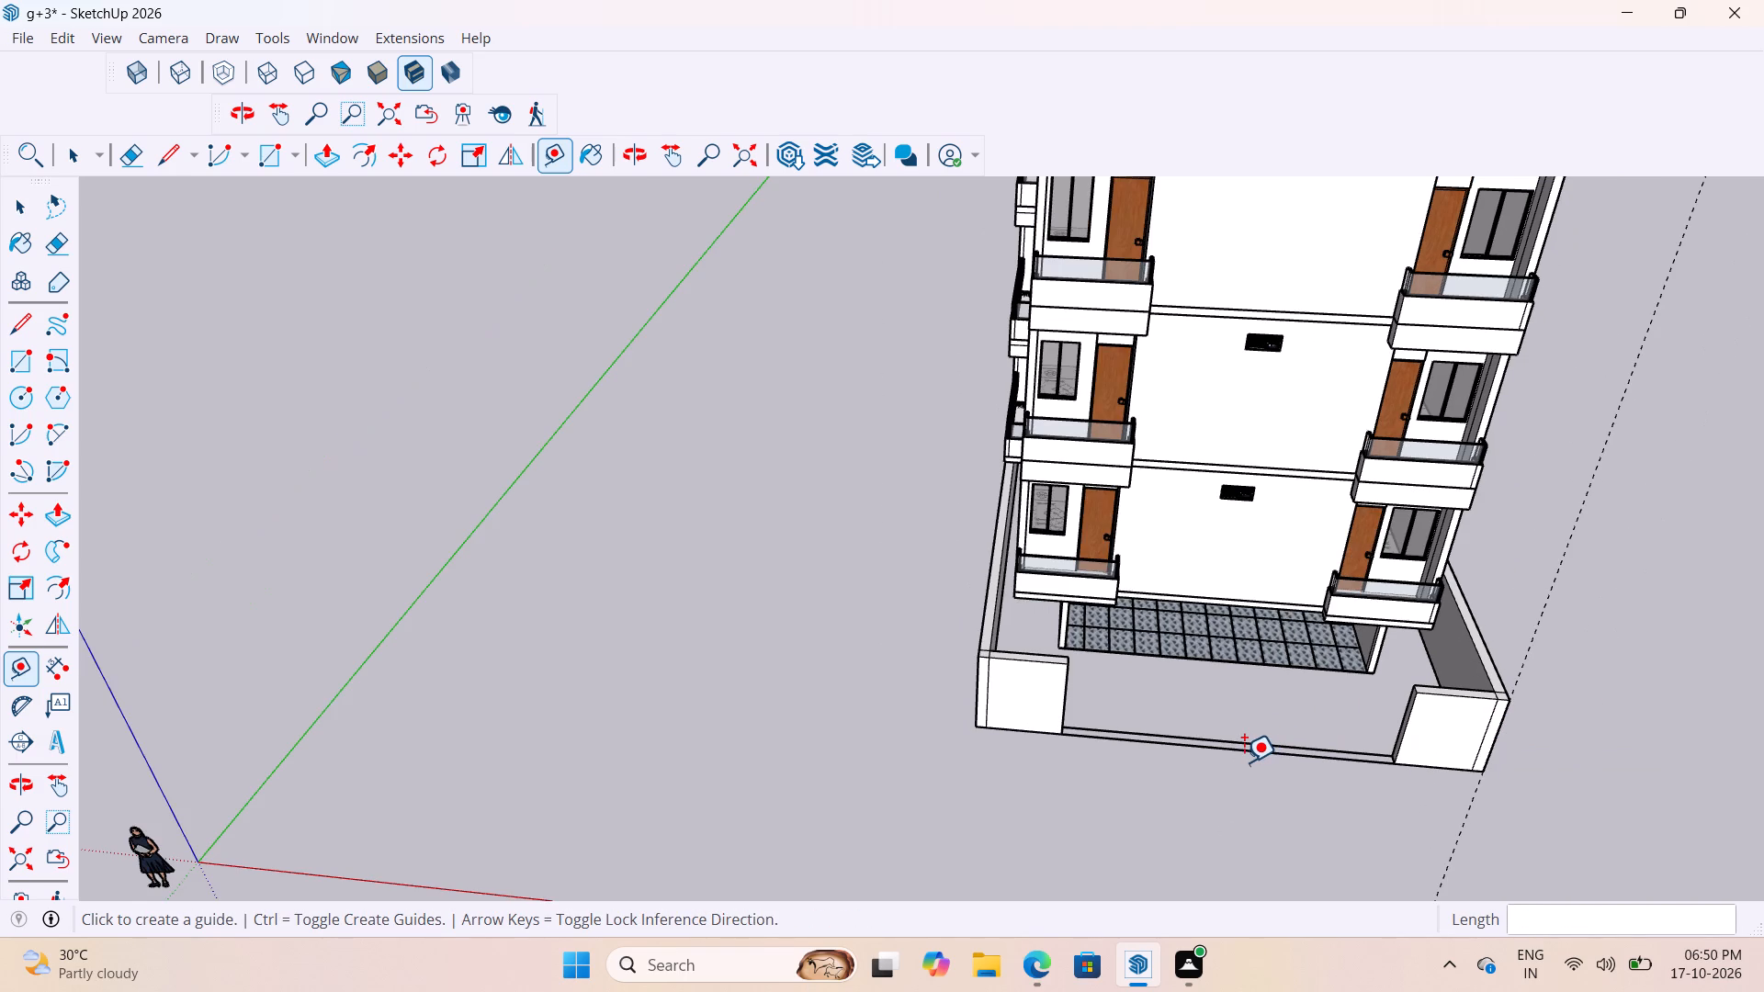
key("ctrl+z")
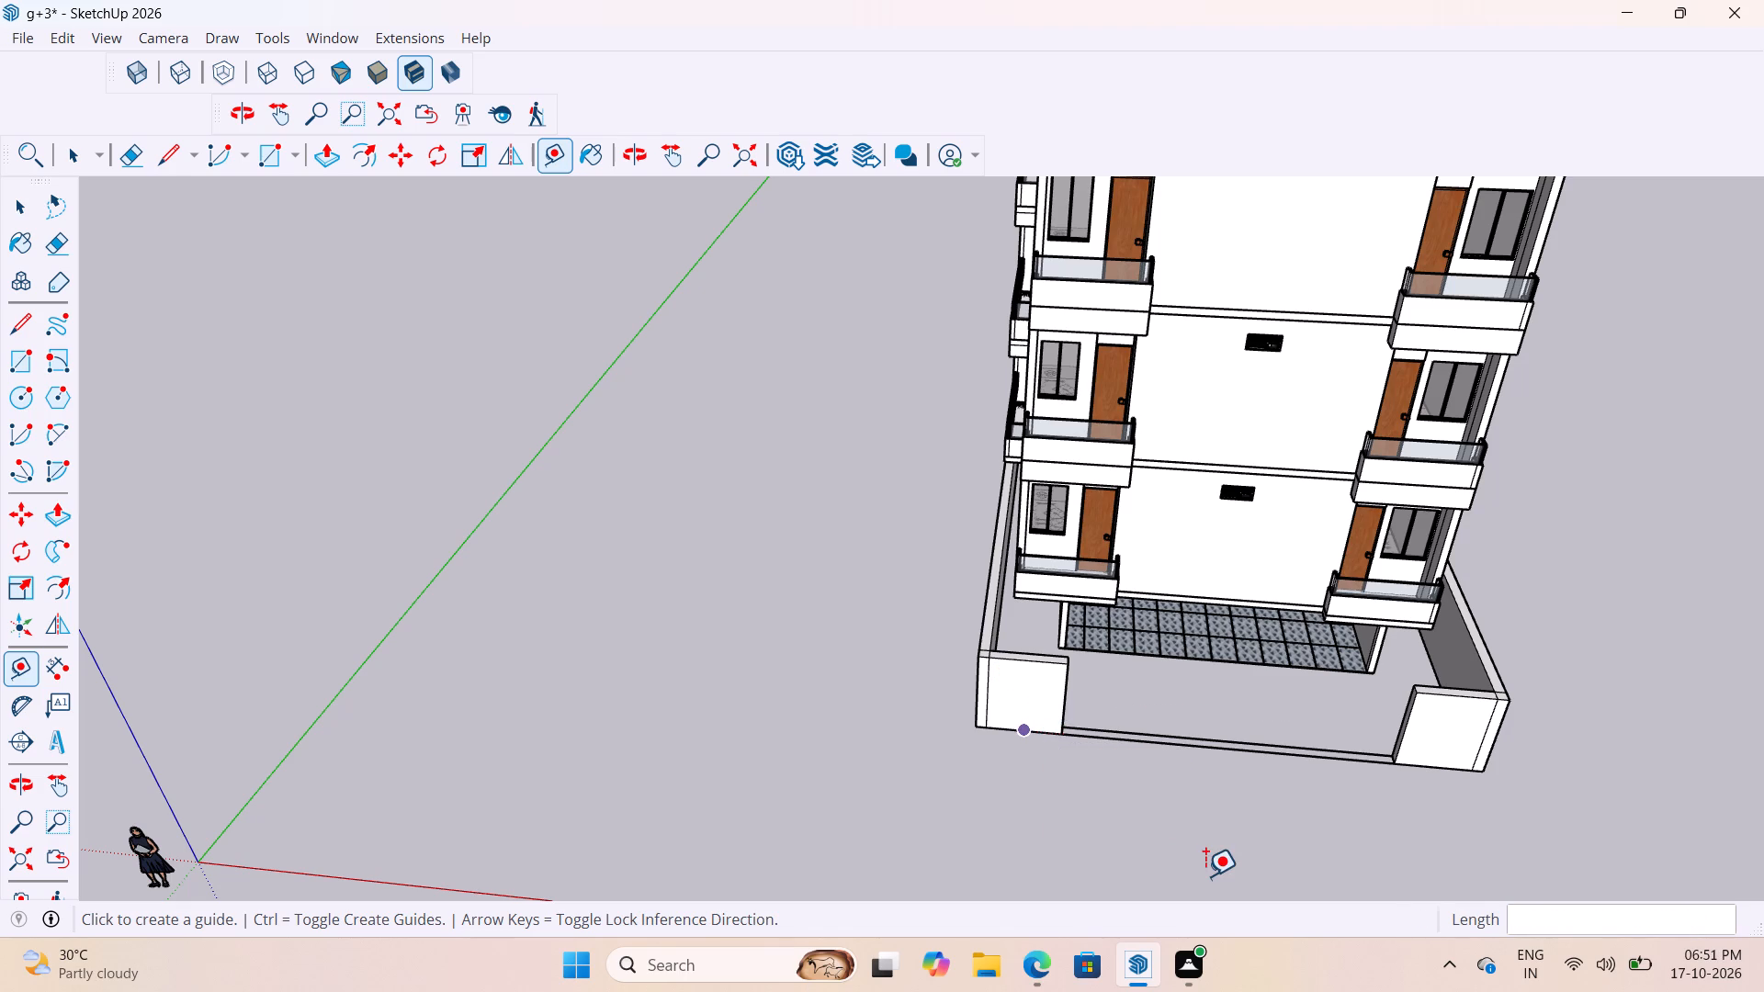
scroll(1205, 876, "up", 1)
scroll(1142, 755, "up", 6)
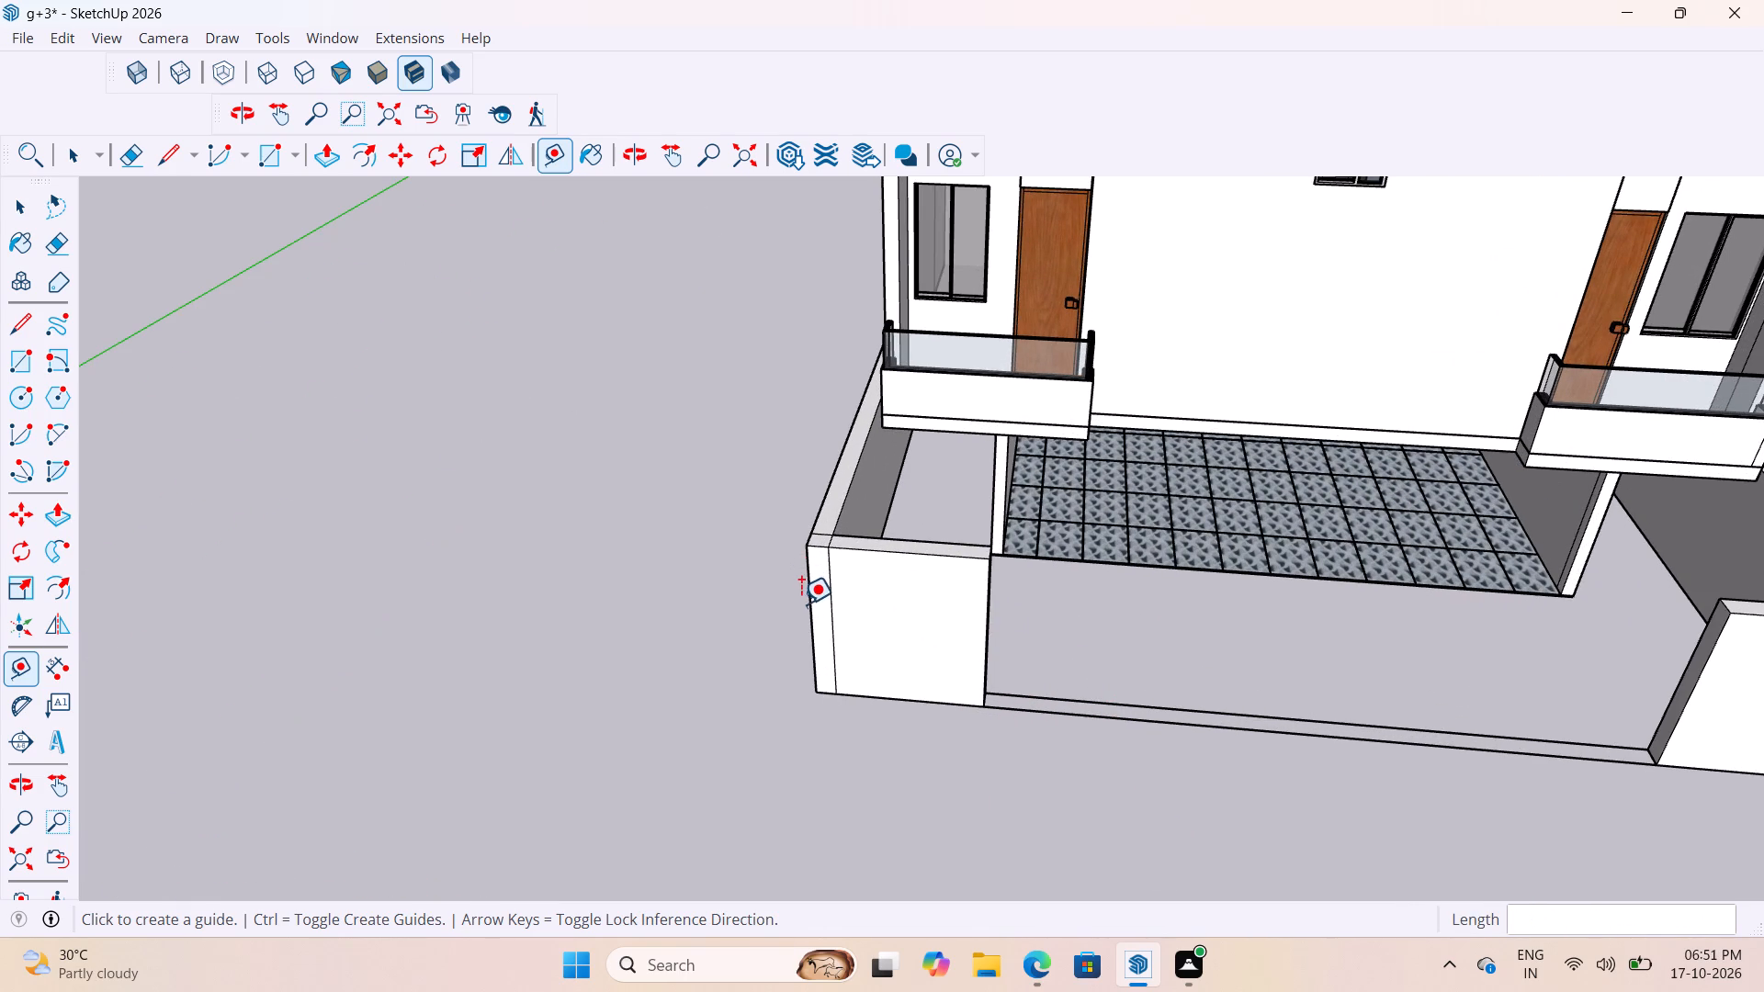
left_click(805, 614)
scroll(700, 597, "down", 8)
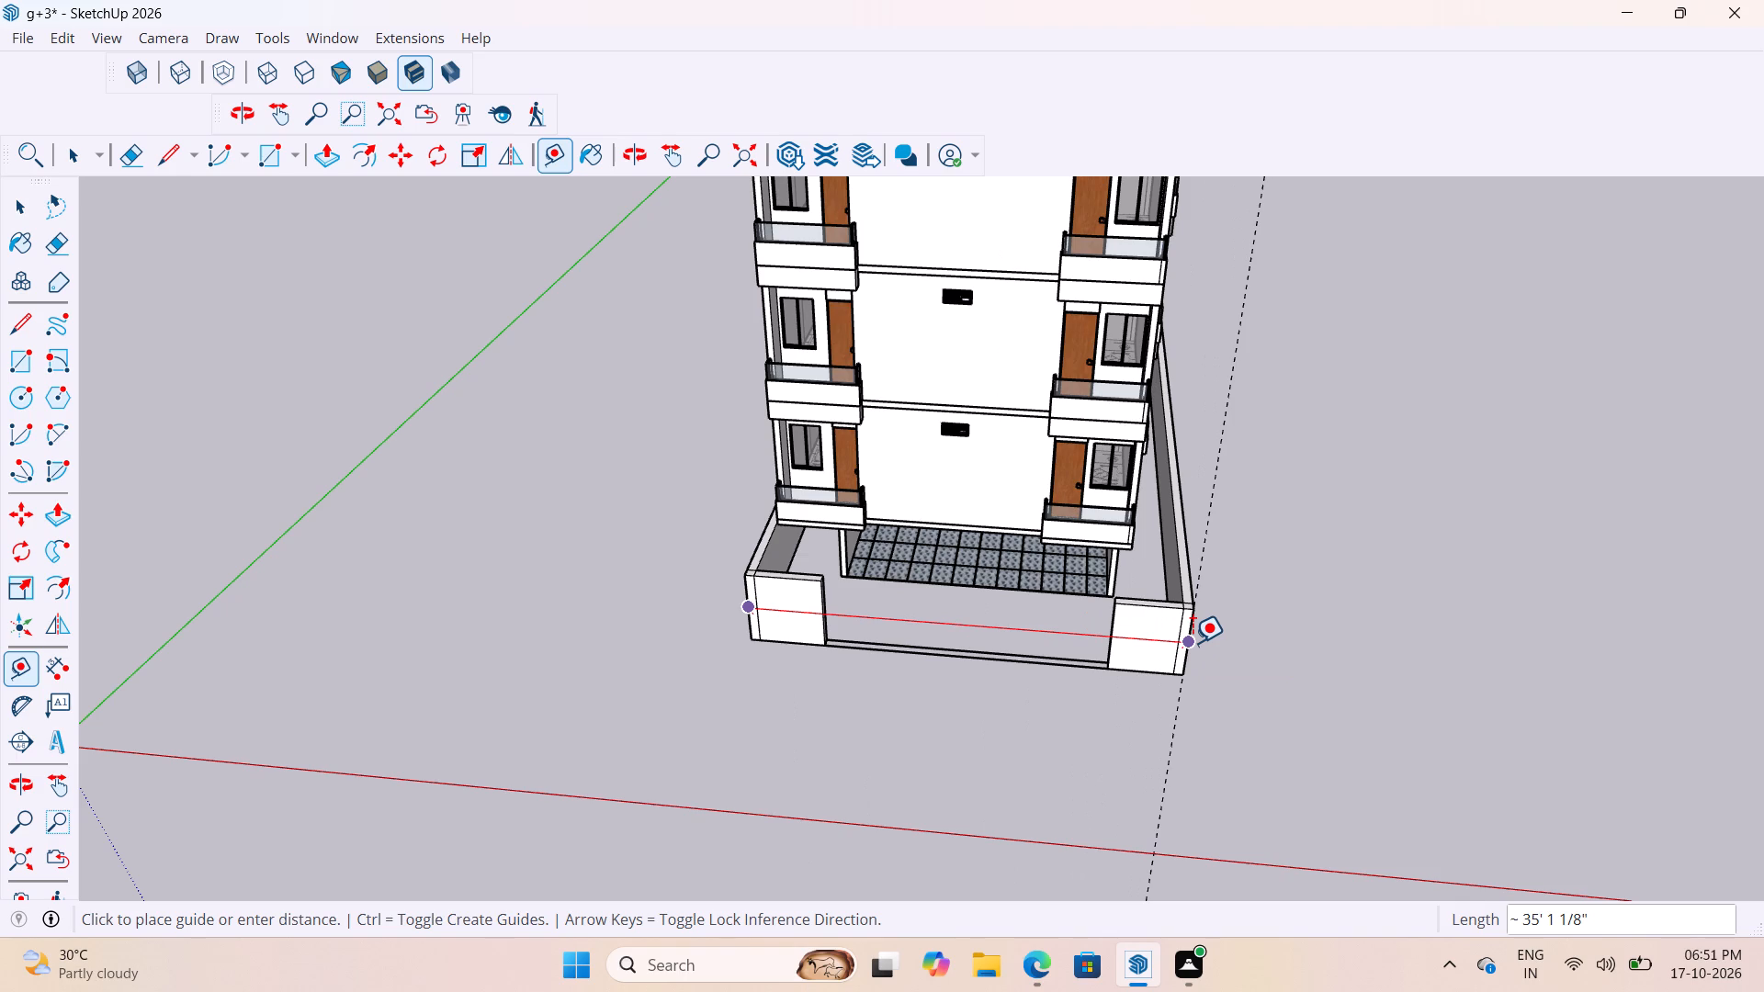
key("Escape")
Measure the length of the long side compound wall from its front corner to its rear corner.
scroll(1154, 599, "down", 5)
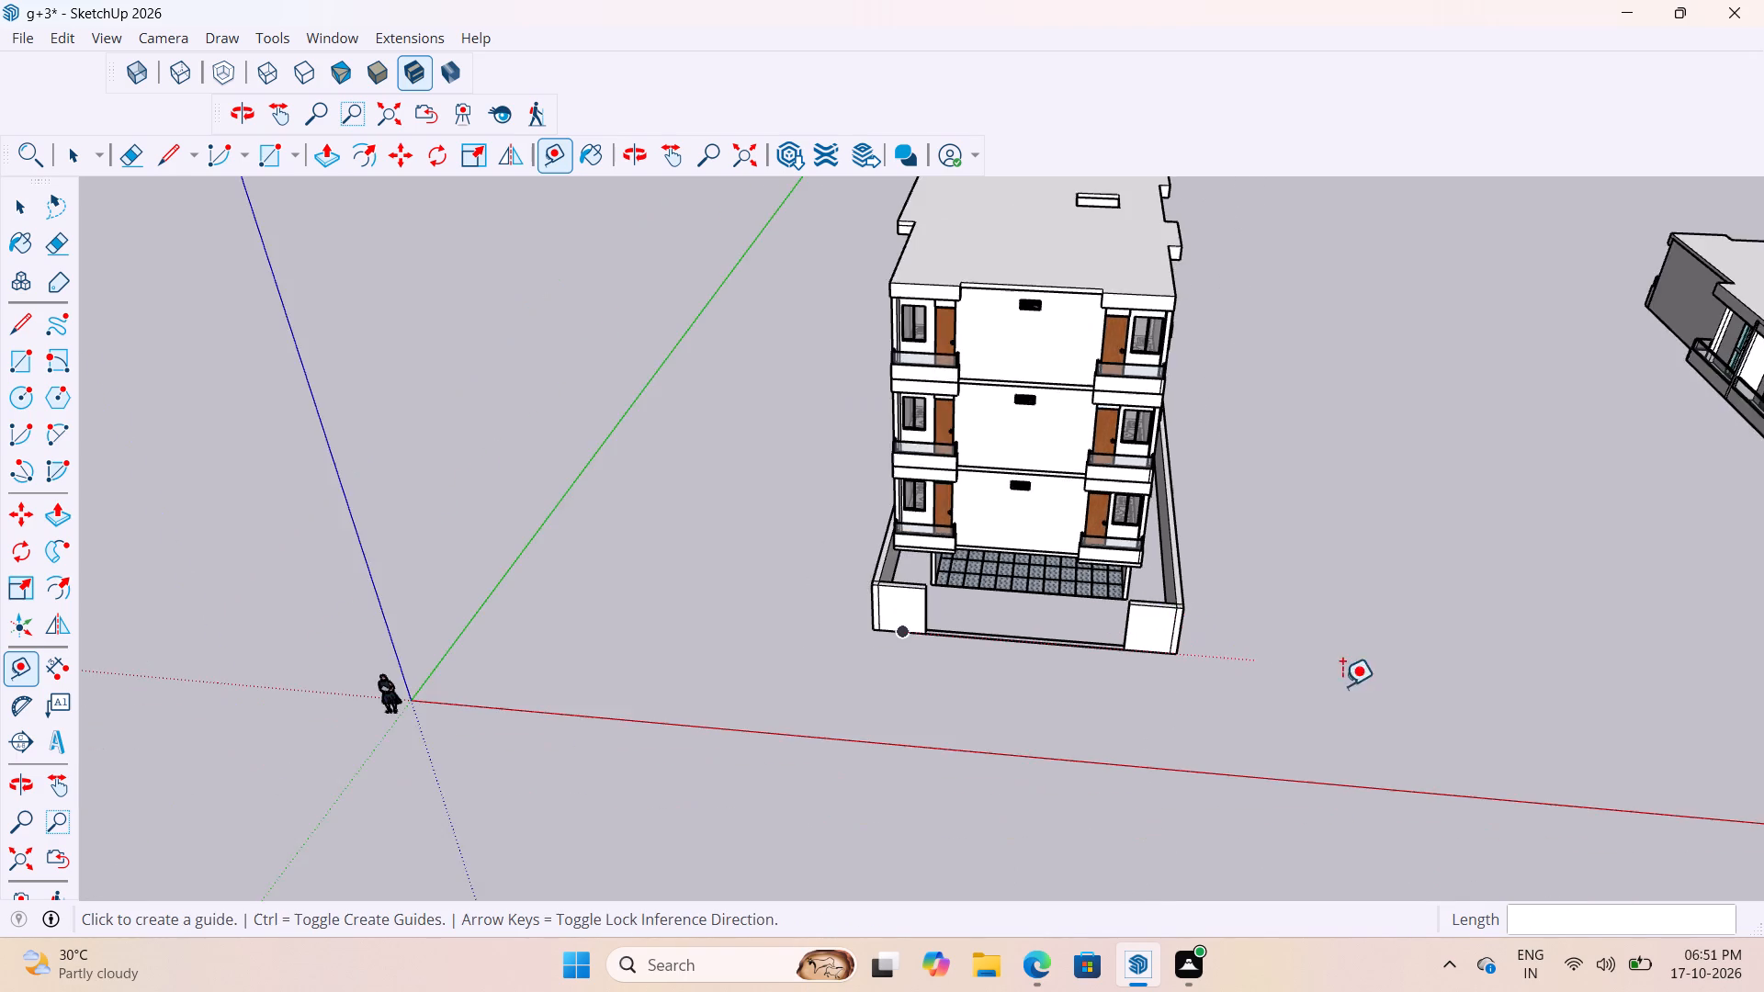
middle_click_drag(1245, 636, 837, 595)
scroll(1046, 715, "up", 10)
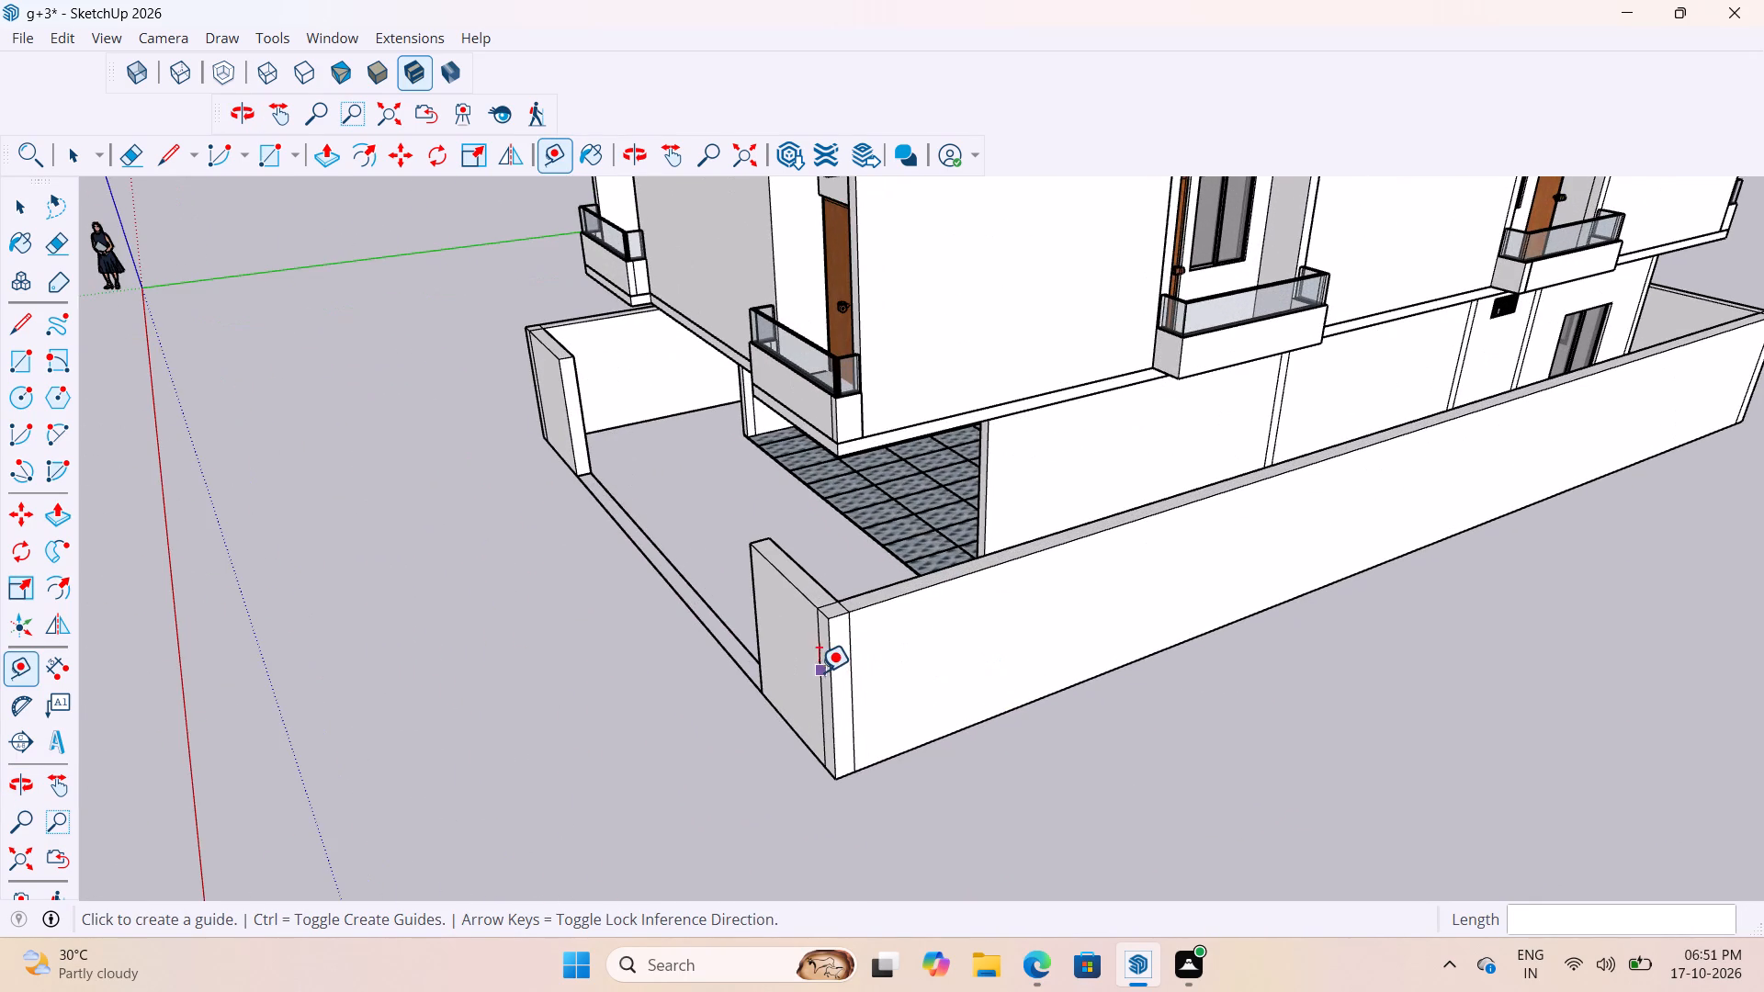
left_click(829, 682)
scroll(876, 558, "down", 11)
scroll(1283, 527, "up", 8)
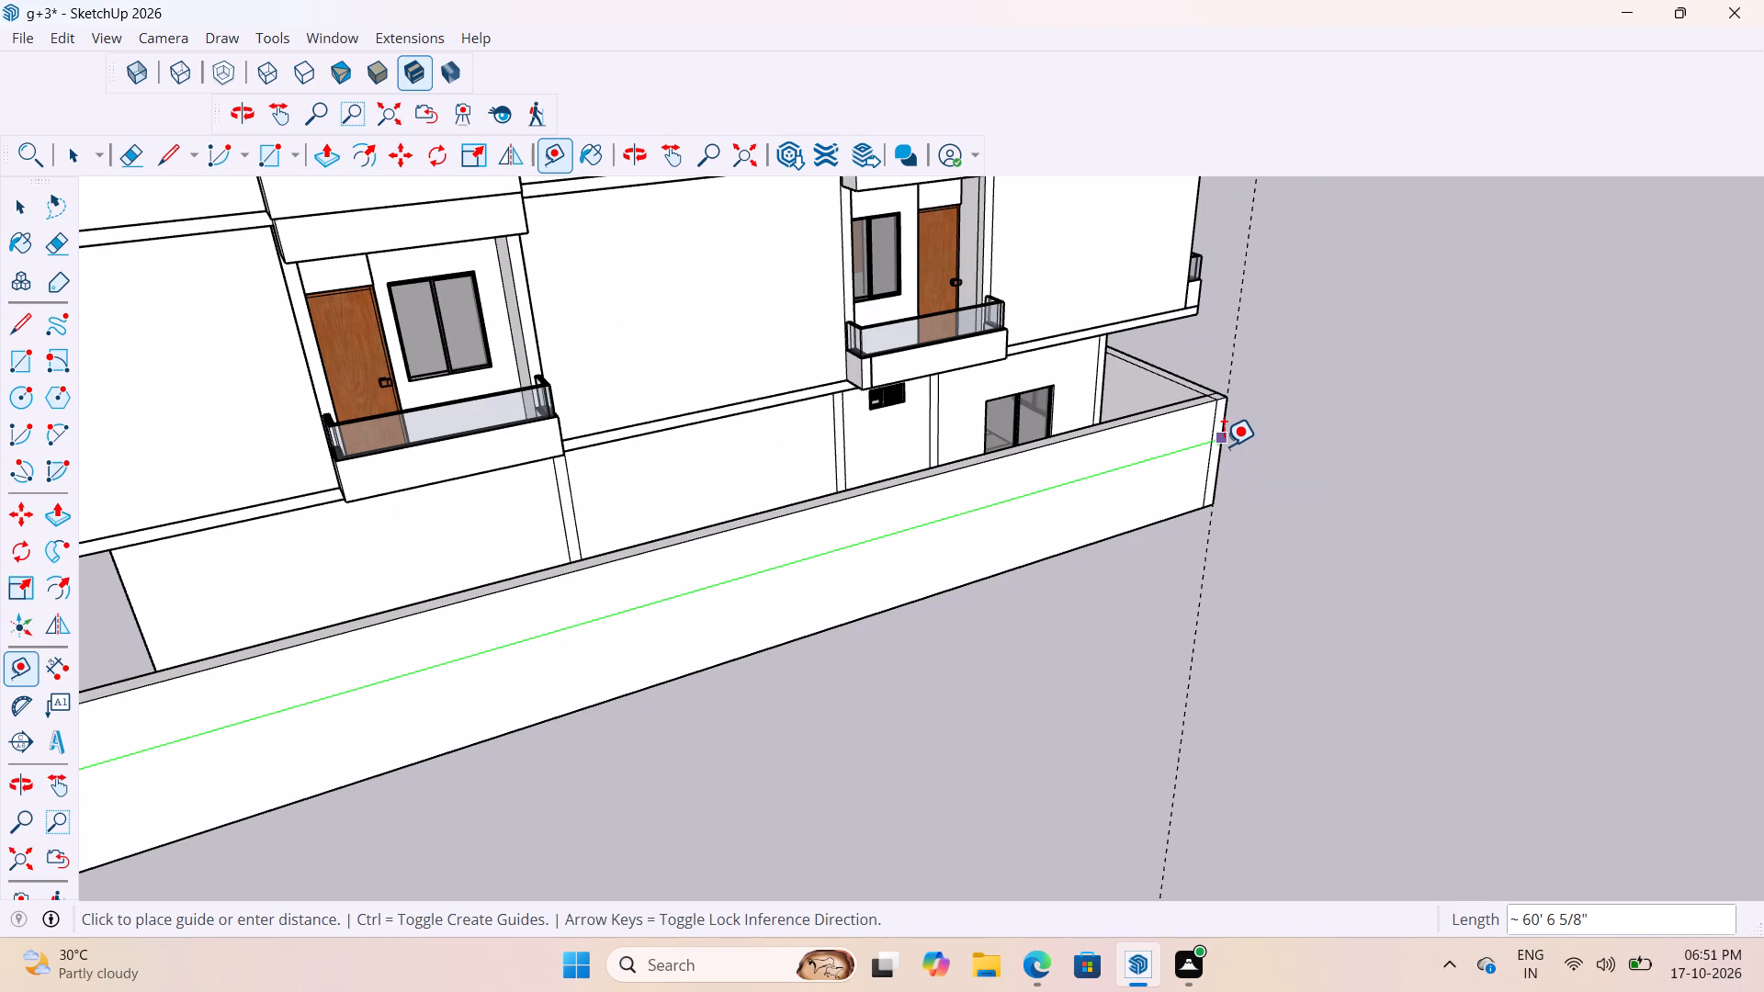
scroll(1224, 446, "down", 9)
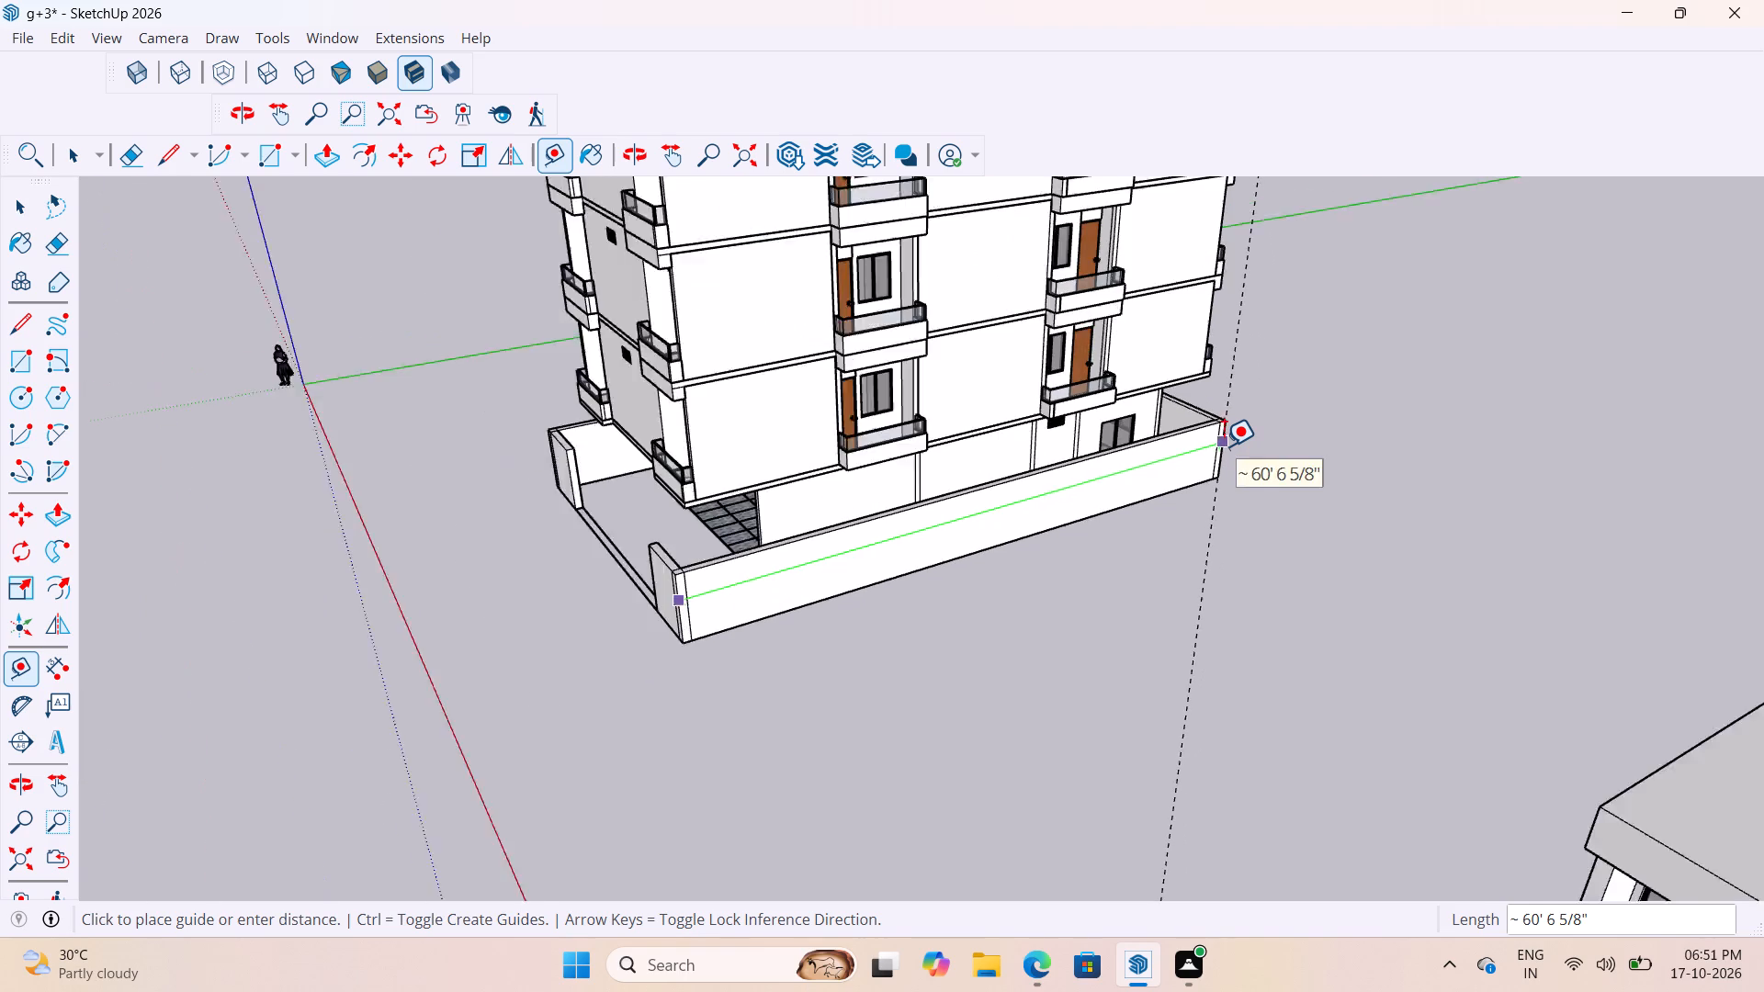
key("space")
Examine the stacked building from the front around to the long side with the blue-glazed balcony doors.
scroll(1124, 593, "down", 5)
middle_click_drag(1114, 539, 1613, 627)
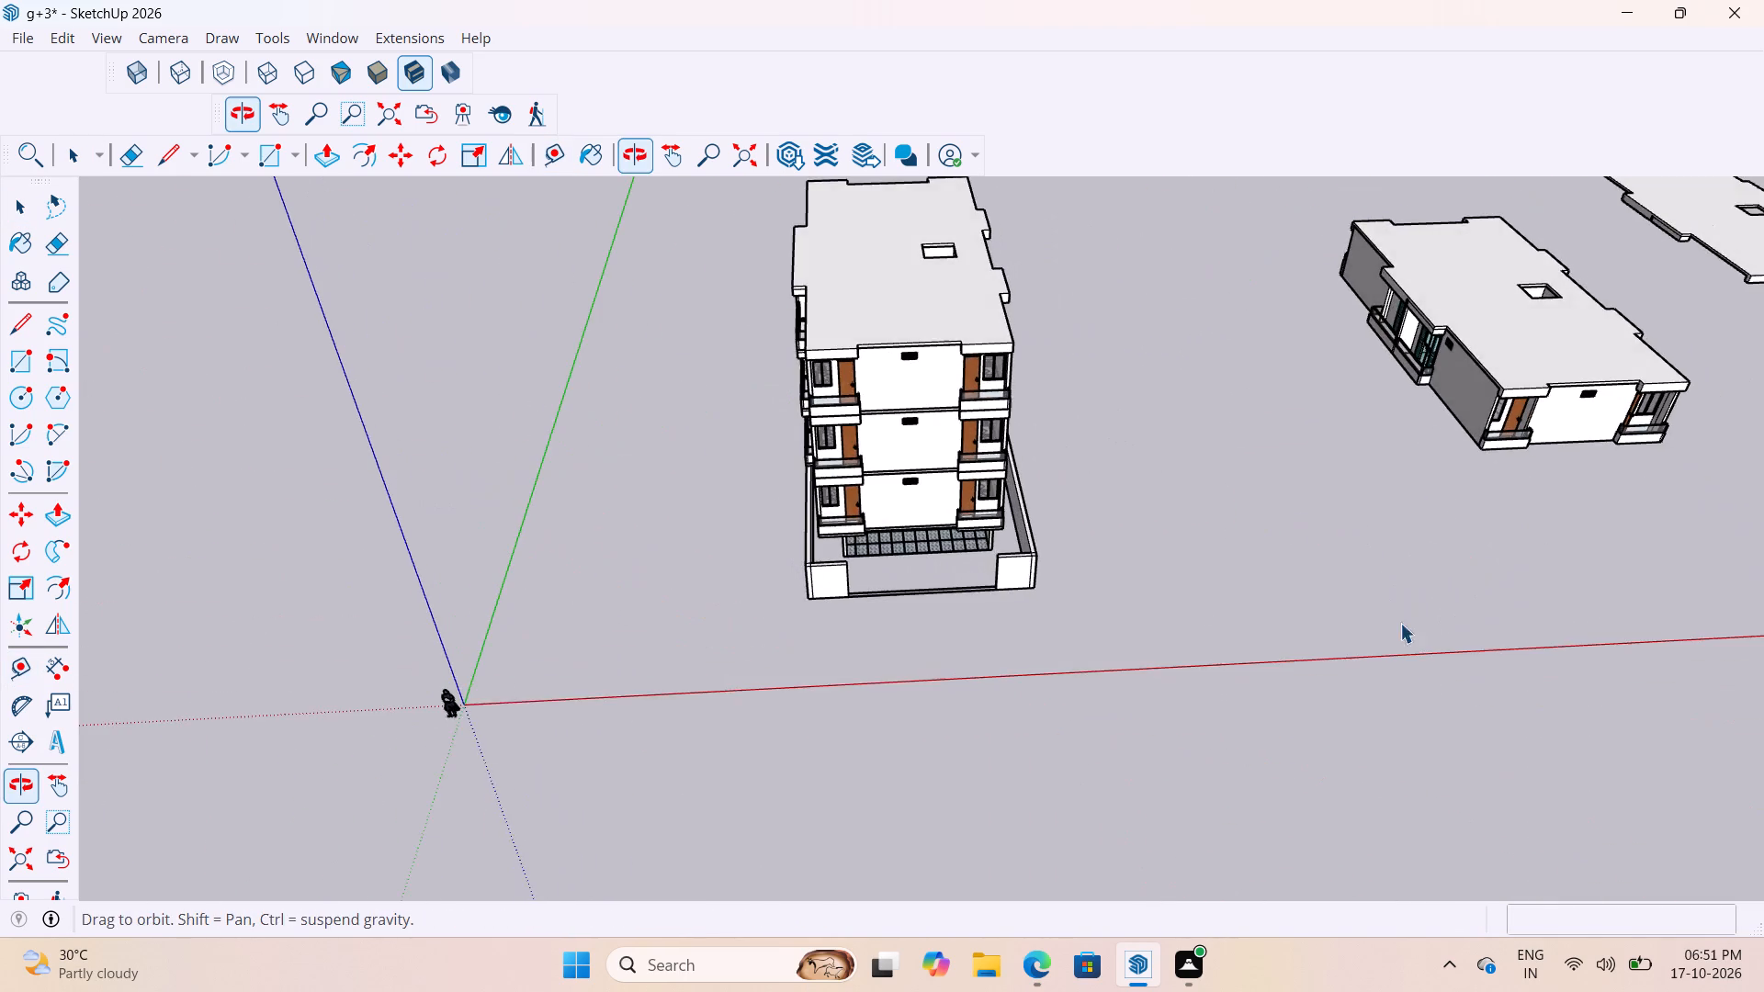
scroll(932, 588, "up", 3)
scroll(943, 567, "down", 7)
middle_click_drag(825, 473, 894, 305)
scroll(932, 405, "up", 4)
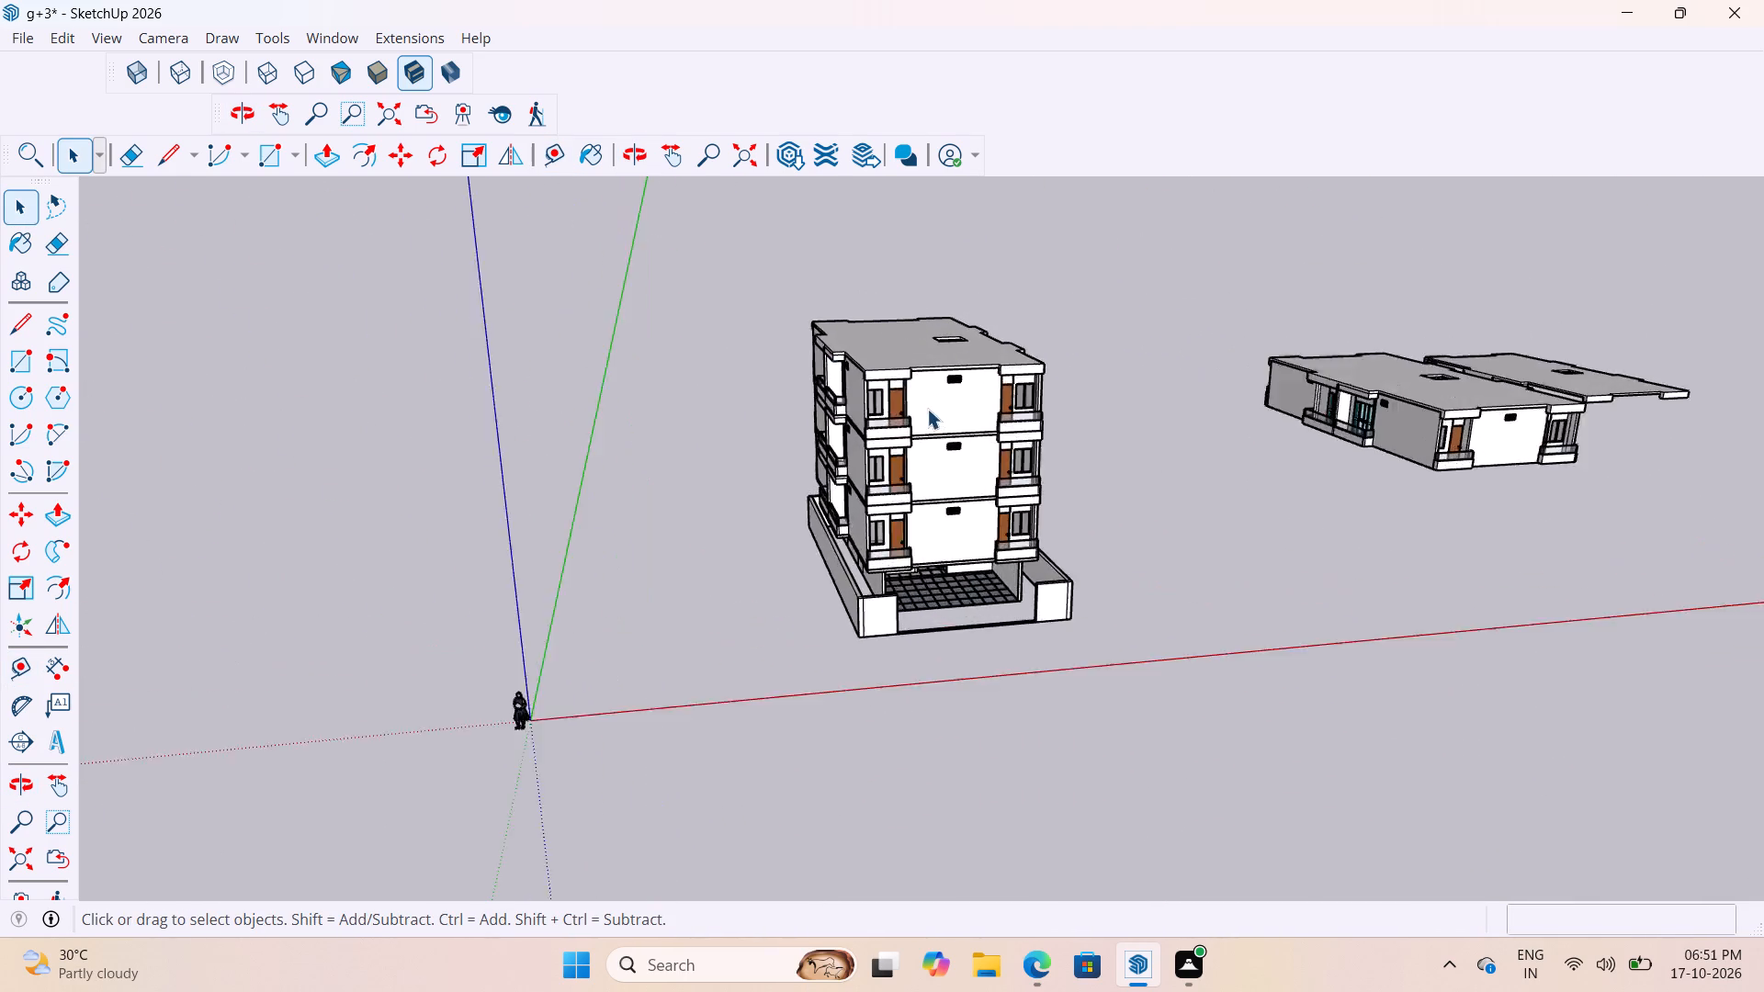
scroll(927, 409, "up", 4)
scroll(846, 321, "up", 8)
scroll(900, 413, "down", 5)
middle_click_drag(893, 442, 1083, 433)
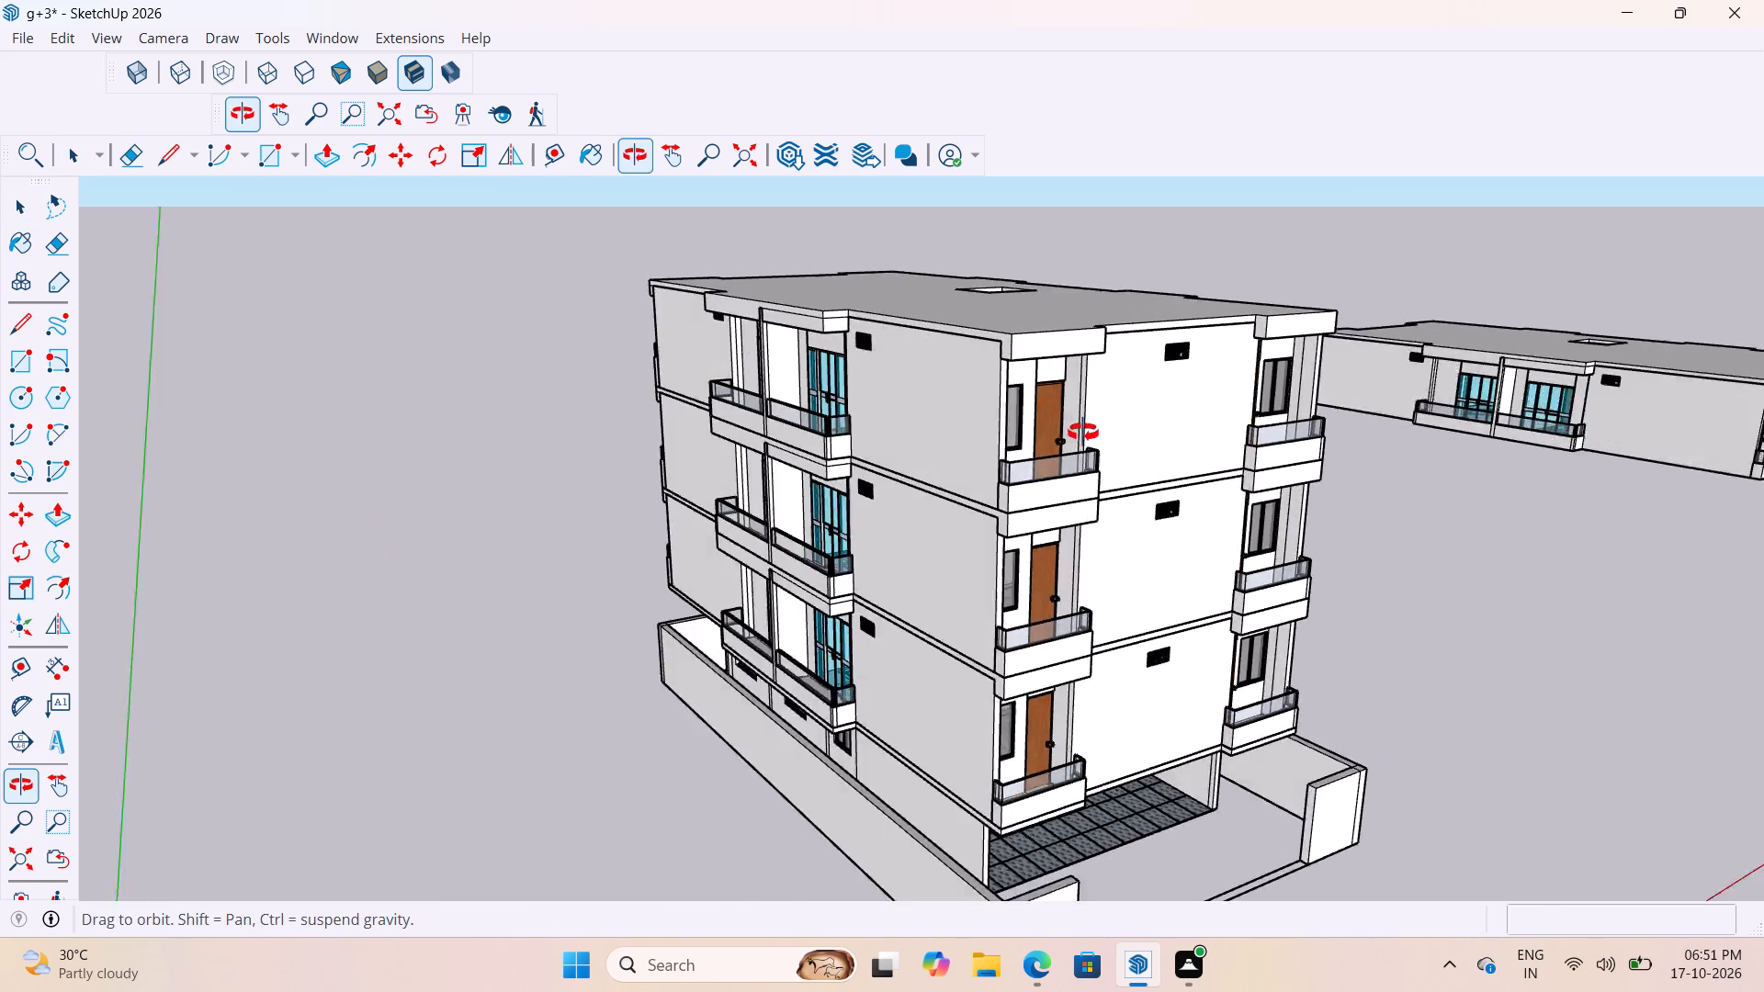
middle_click_drag(1083, 433, 1173, 509)
middle_click_drag(939, 560, 902, 559)
scroll(895, 544, "down", 6)
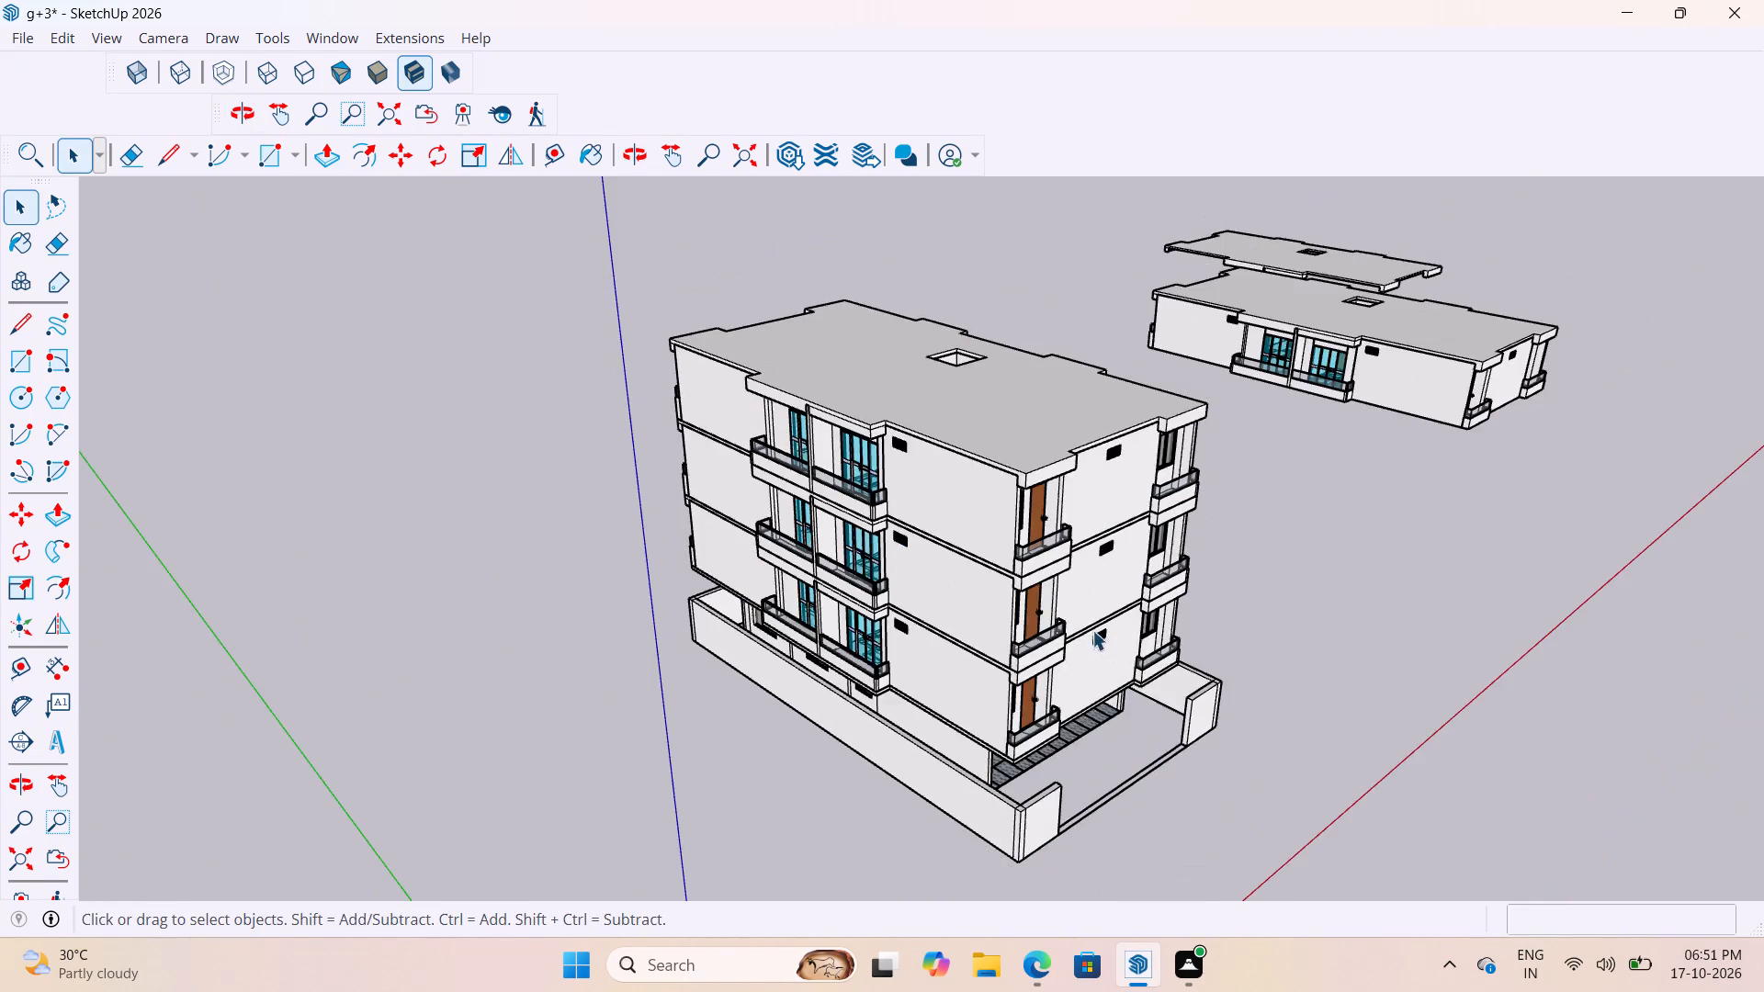
Examine the front facade of the stacked floors again, with the spare module and roof slab beside the building.
middle_click_drag(1057, 611, 899, 587)
scroll(905, 581, "up", 8)
scroll(1131, 390, "down", 5)
middle_click_drag(1015, 517, 958, 507)
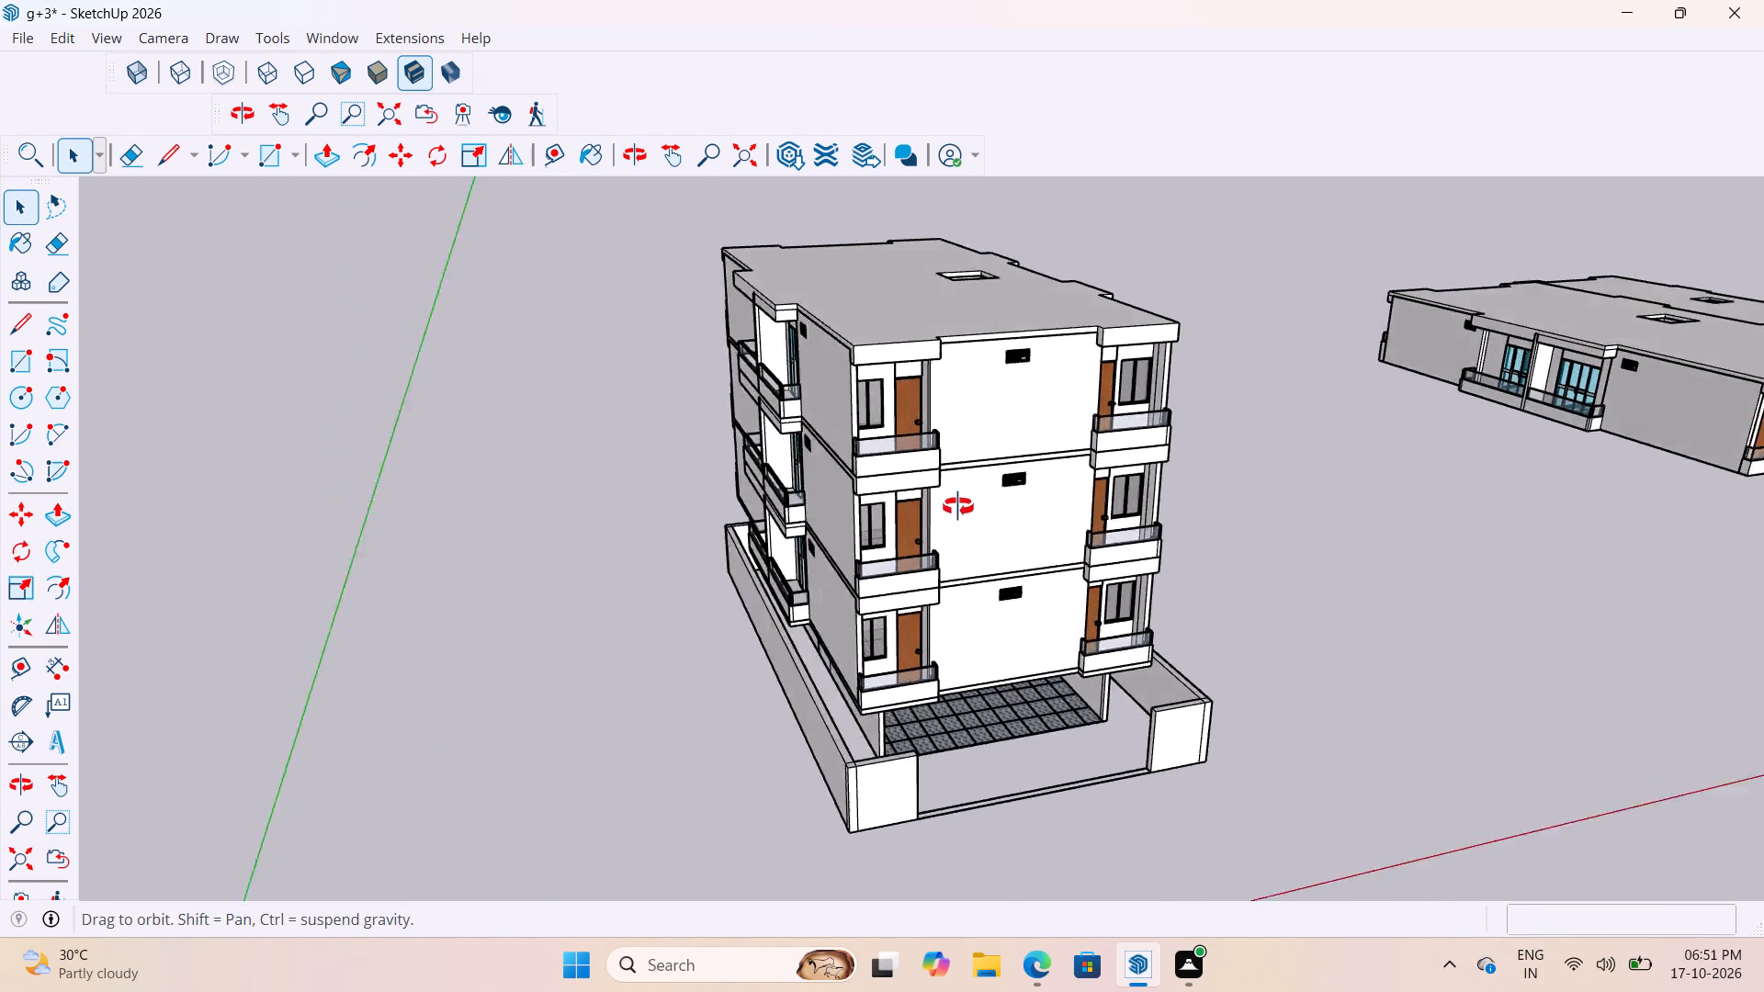
middle_click_drag(958, 507, 831, 508)
scroll(1285, 421, "up", 3)
scroll(1312, 396, "down", 5)
scroll(1001, 310, "down", 5)
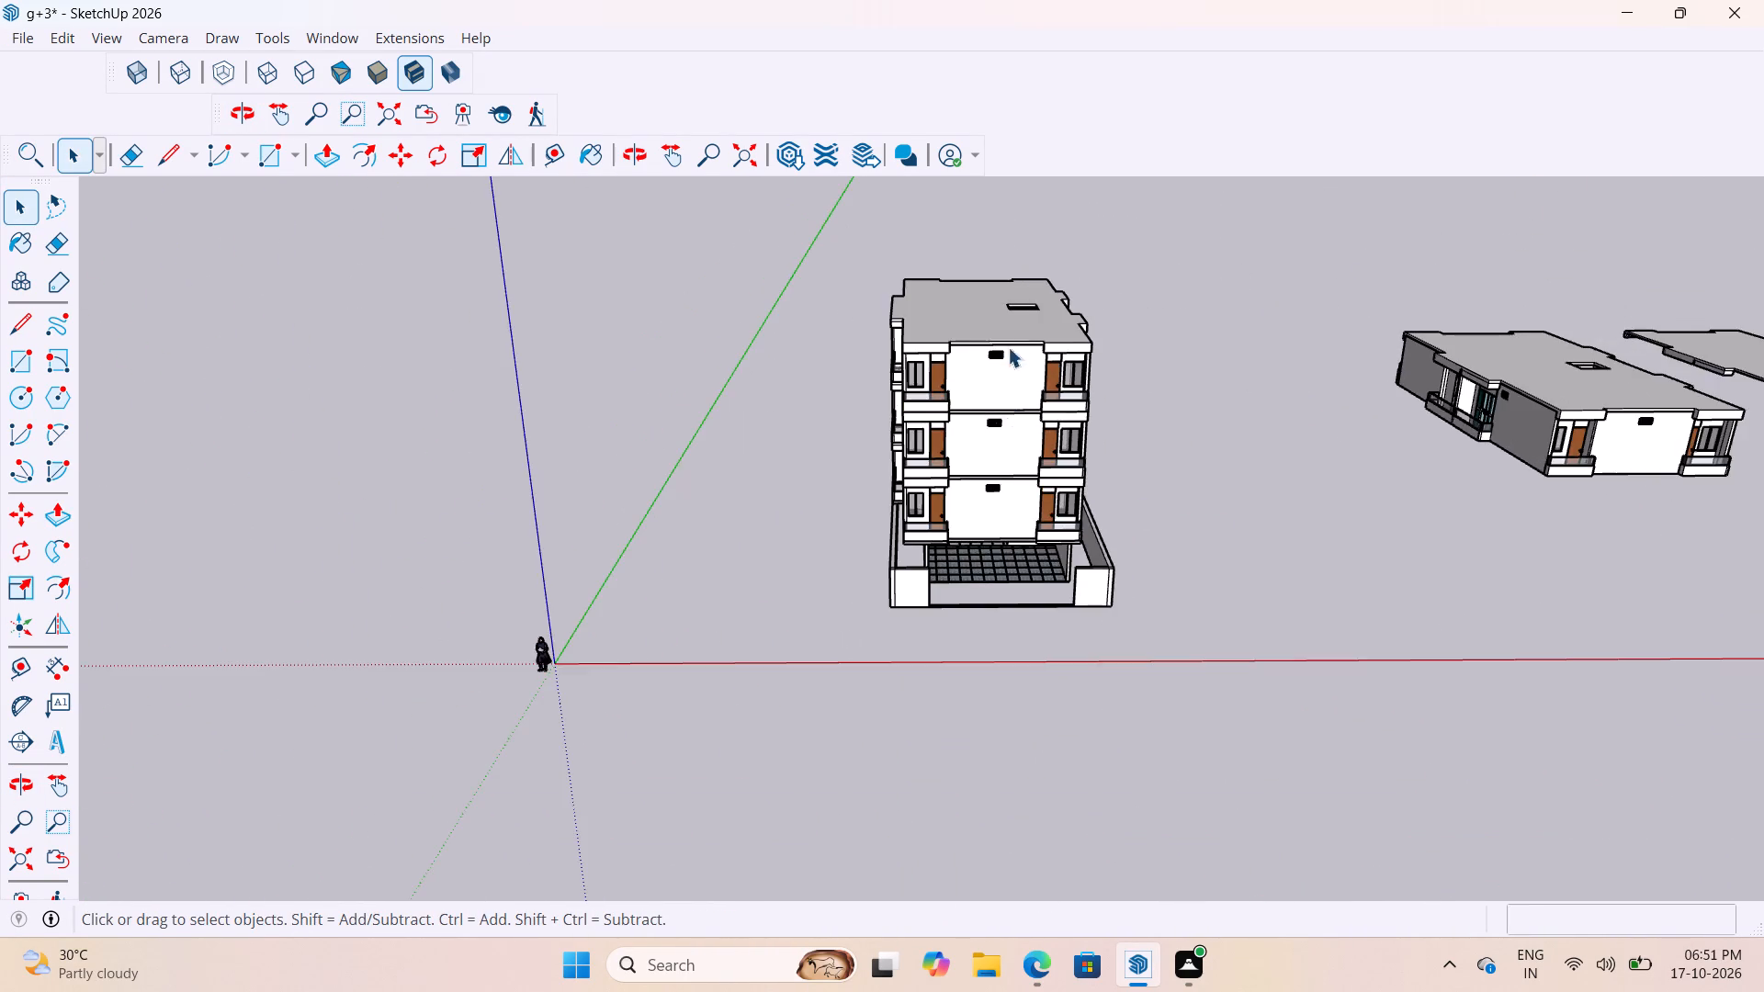
scroll(1044, 267, "up", 7)
scroll(1051, 272, "down", 4)
scroll(1093, 394, "down", 1)
Examine the building's opposite front corner, including the roof slab edge, side balconies and side compound wall.
middle_click_drag(1092, 394, 917, 423)
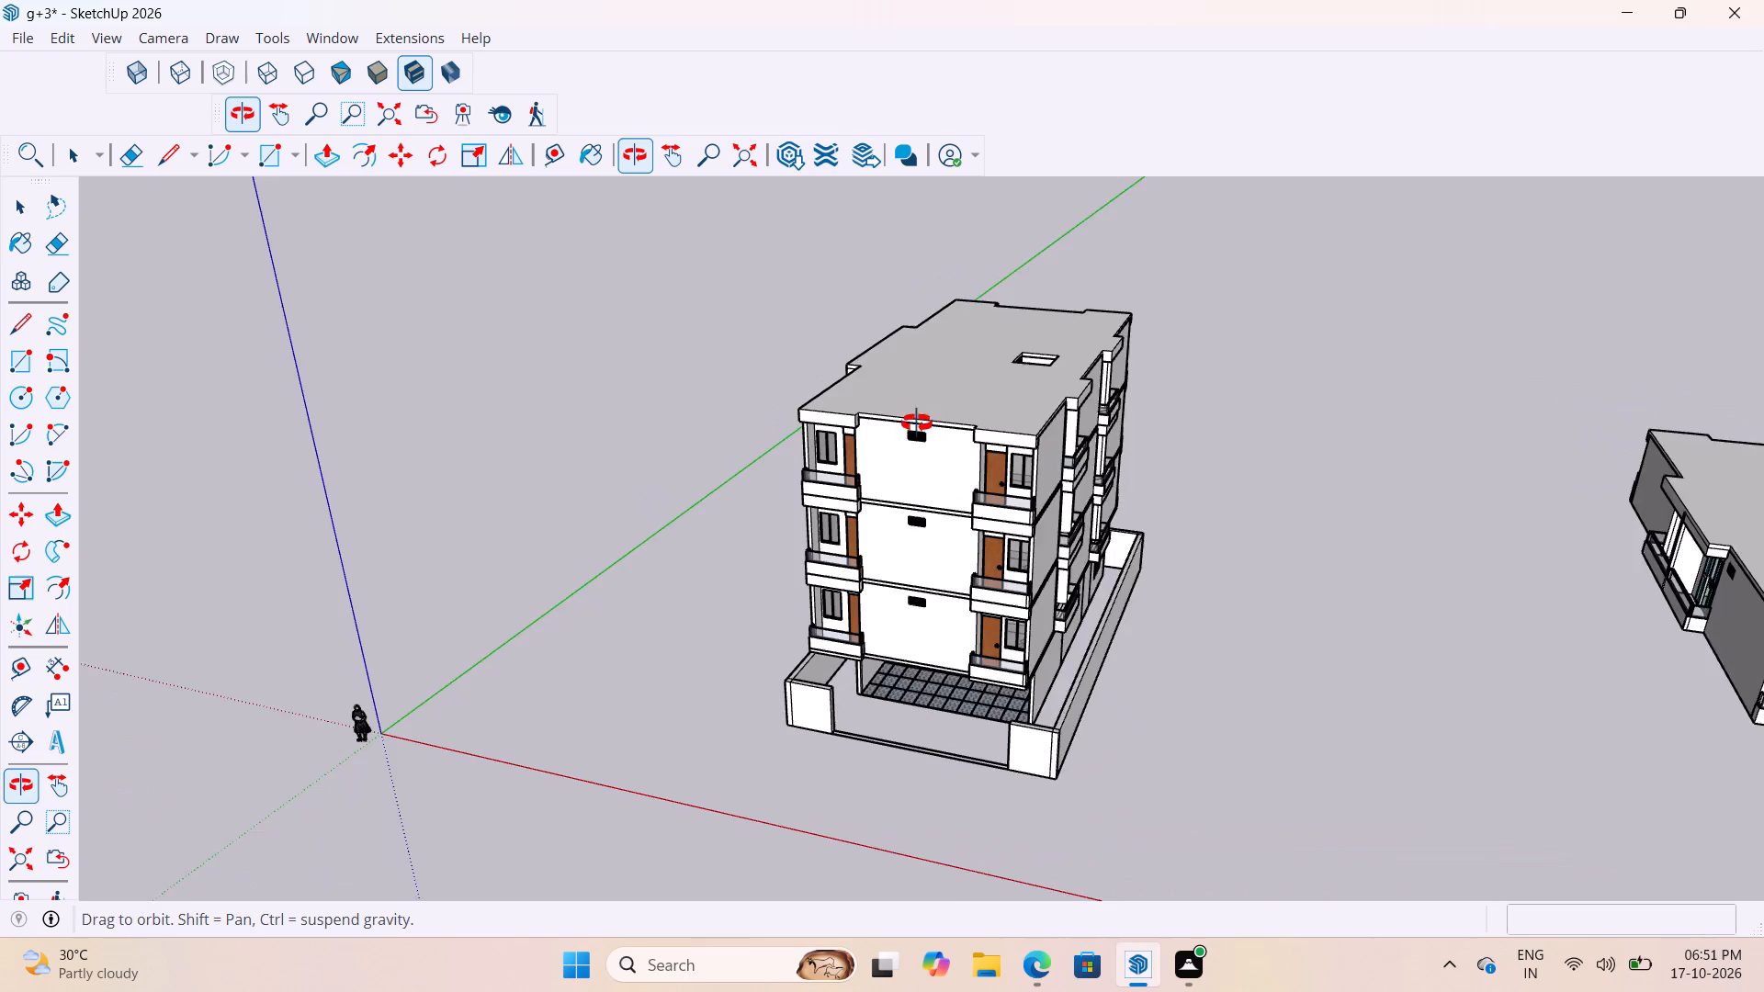
middle_click_drag(917, 423, 872, 440)
scroll(1102, 462, "up", 7)
scroll(847, 433, "up", 3)
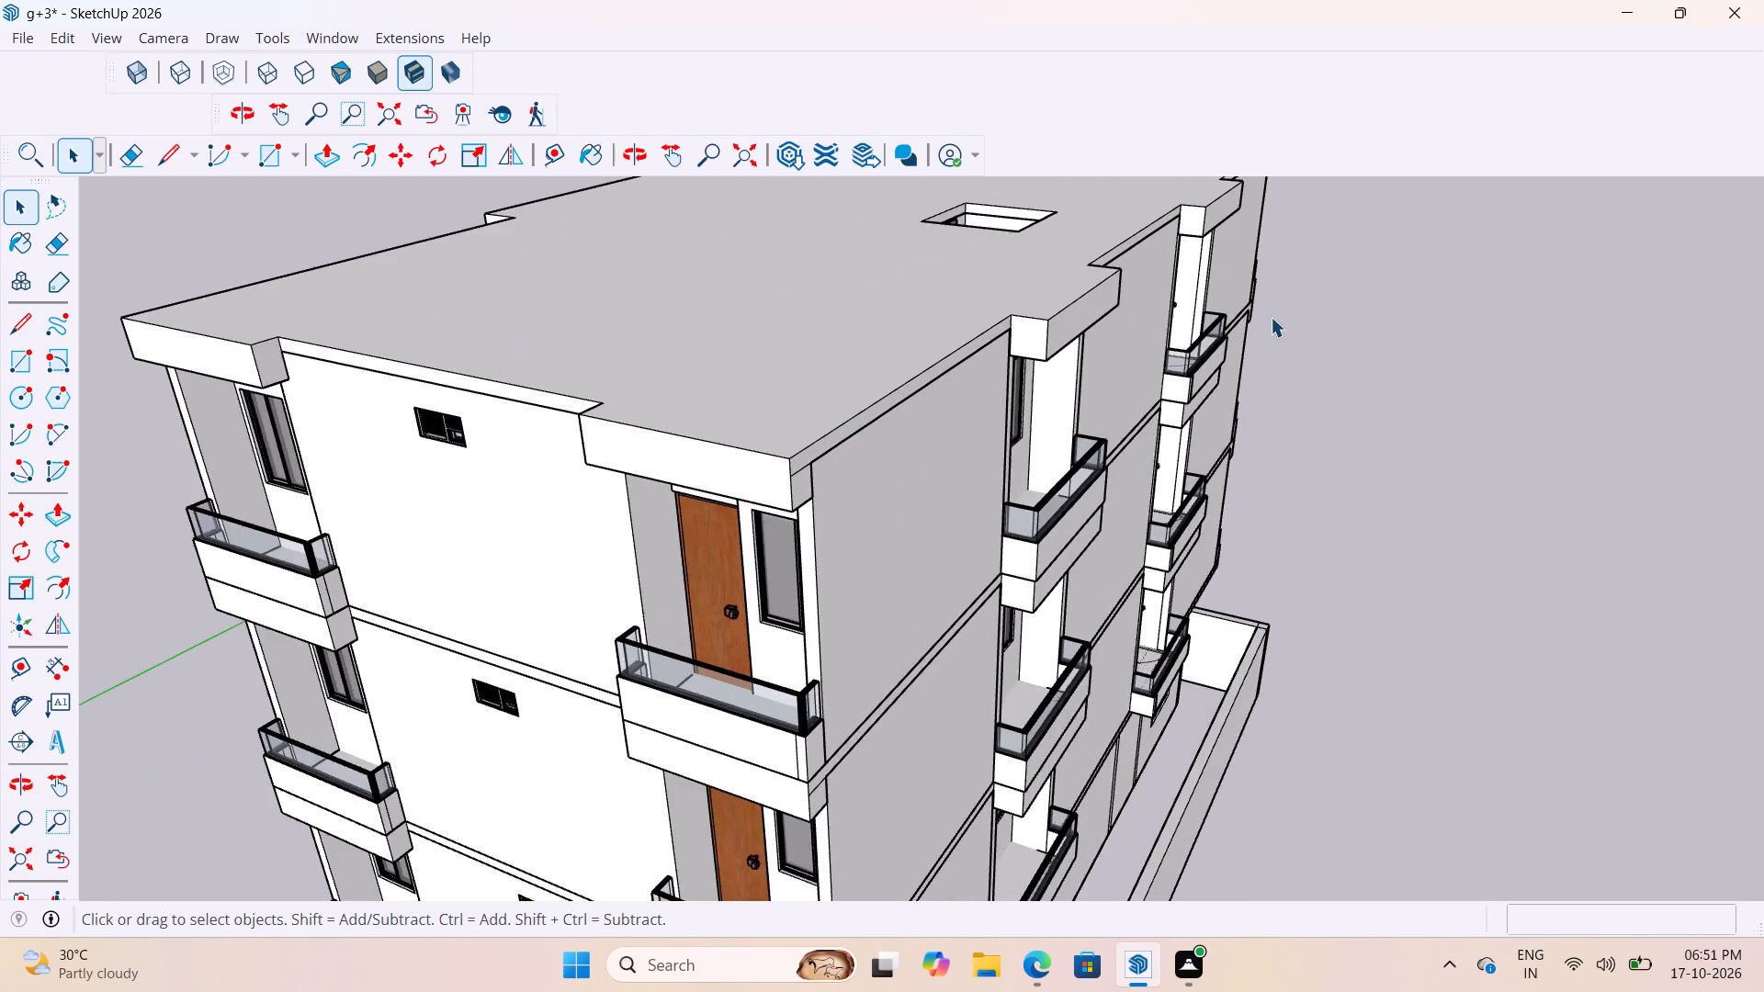
scroll(1271, 317, "down", 4)
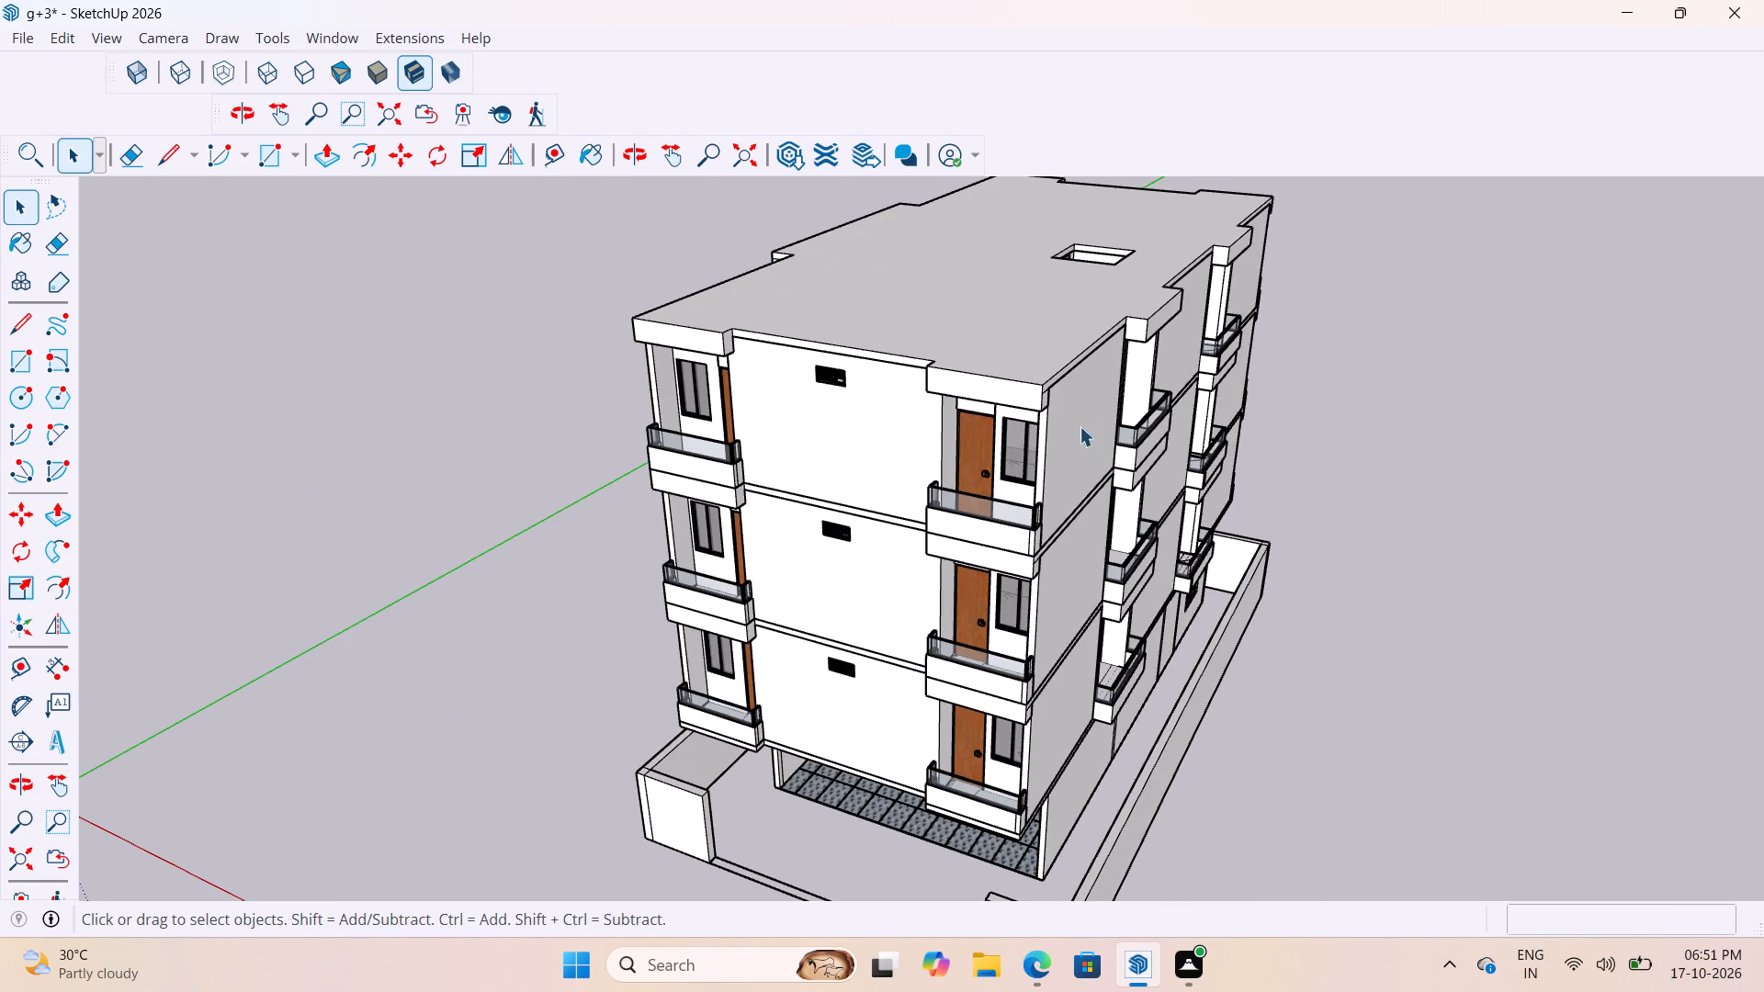
scroll(1186, 314, "up", 6)
scroll(1182, 313, "down", 7)
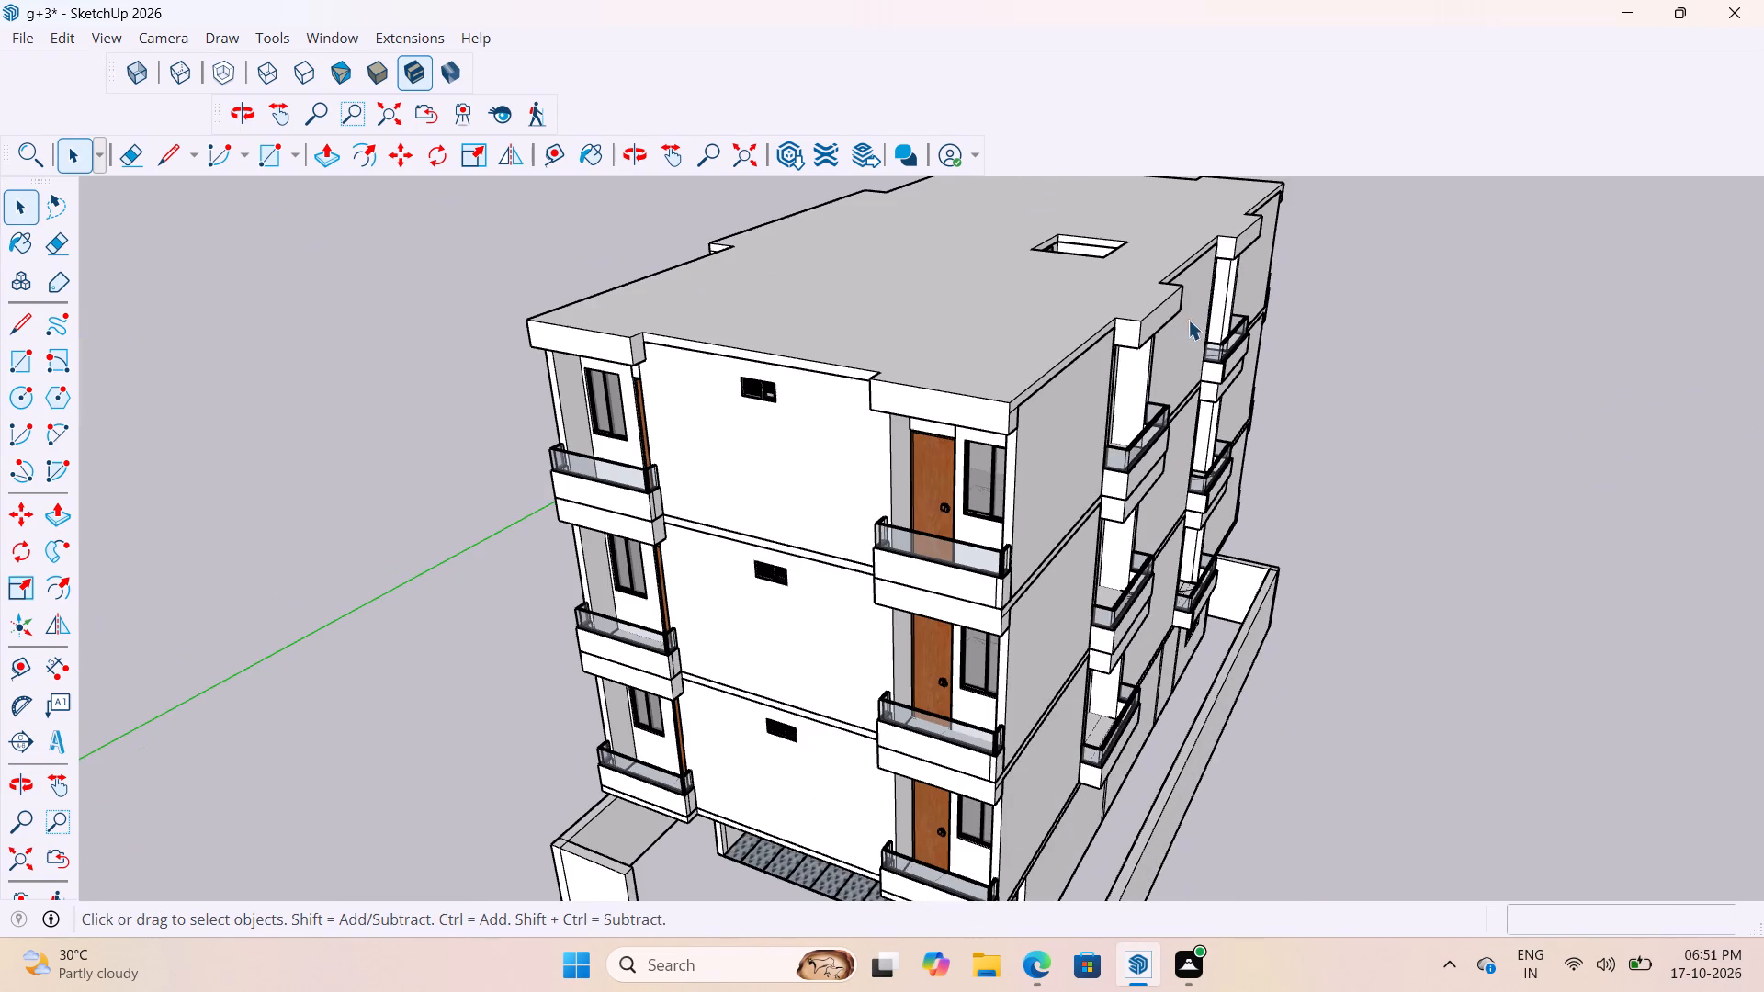
scroll(1042, 459, "down", 5)
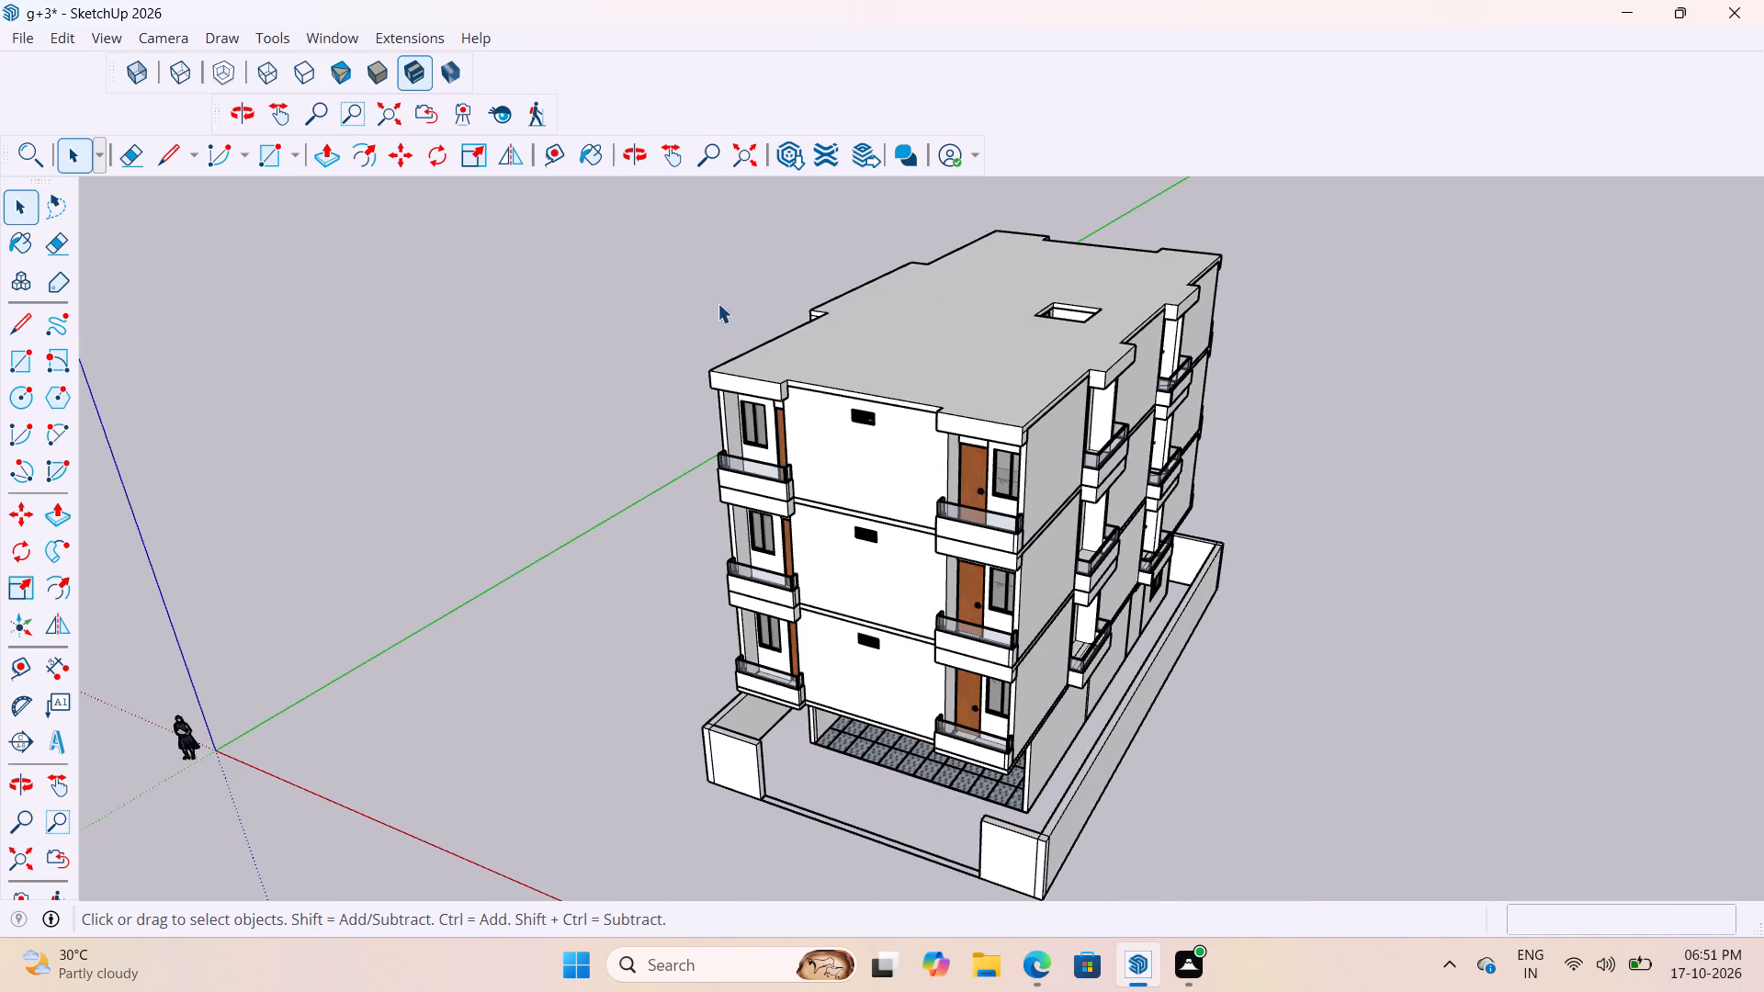
scroll(715, 301, "up", 3)
scroll(870, 500, "down", 4)
scroll(1244, 490, "down", 5)
scroll(1027, 540, "up", 5)
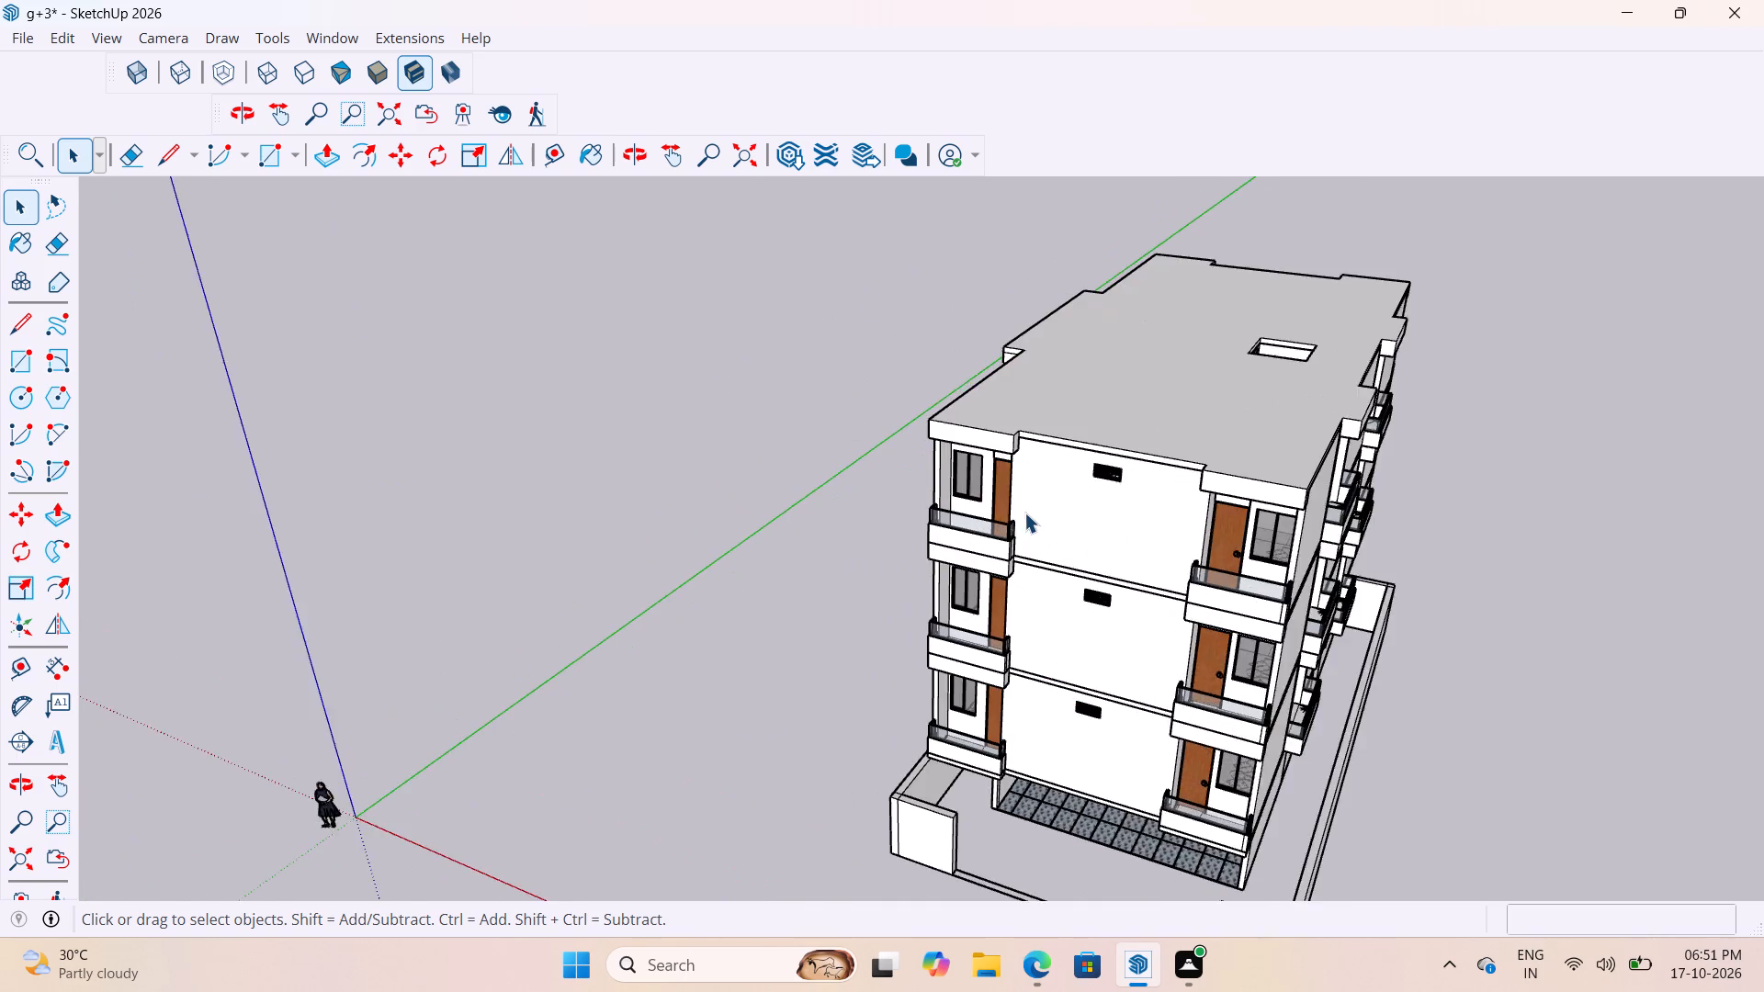
scroll(1024, 513, "up", 3)
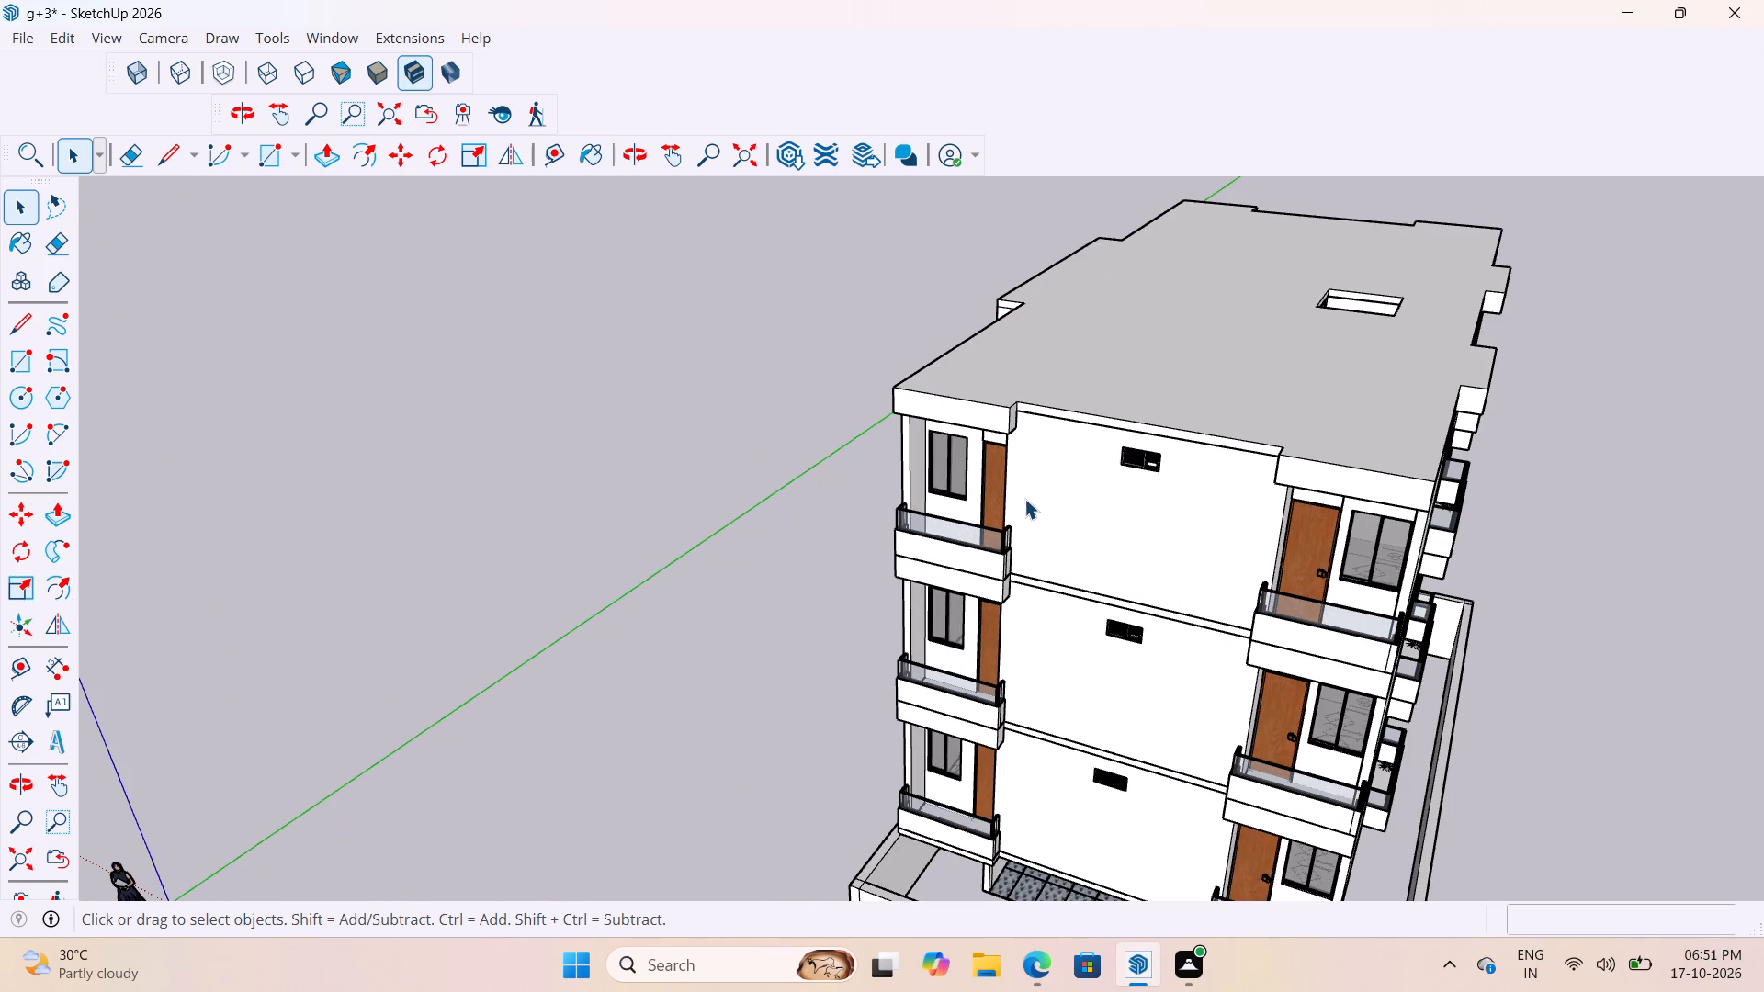
Examine the front facade and the adjoining long side with glazed balcony doors, including the small ventilator openings.
middle_click_drag(1181, 422, 1329, 389)
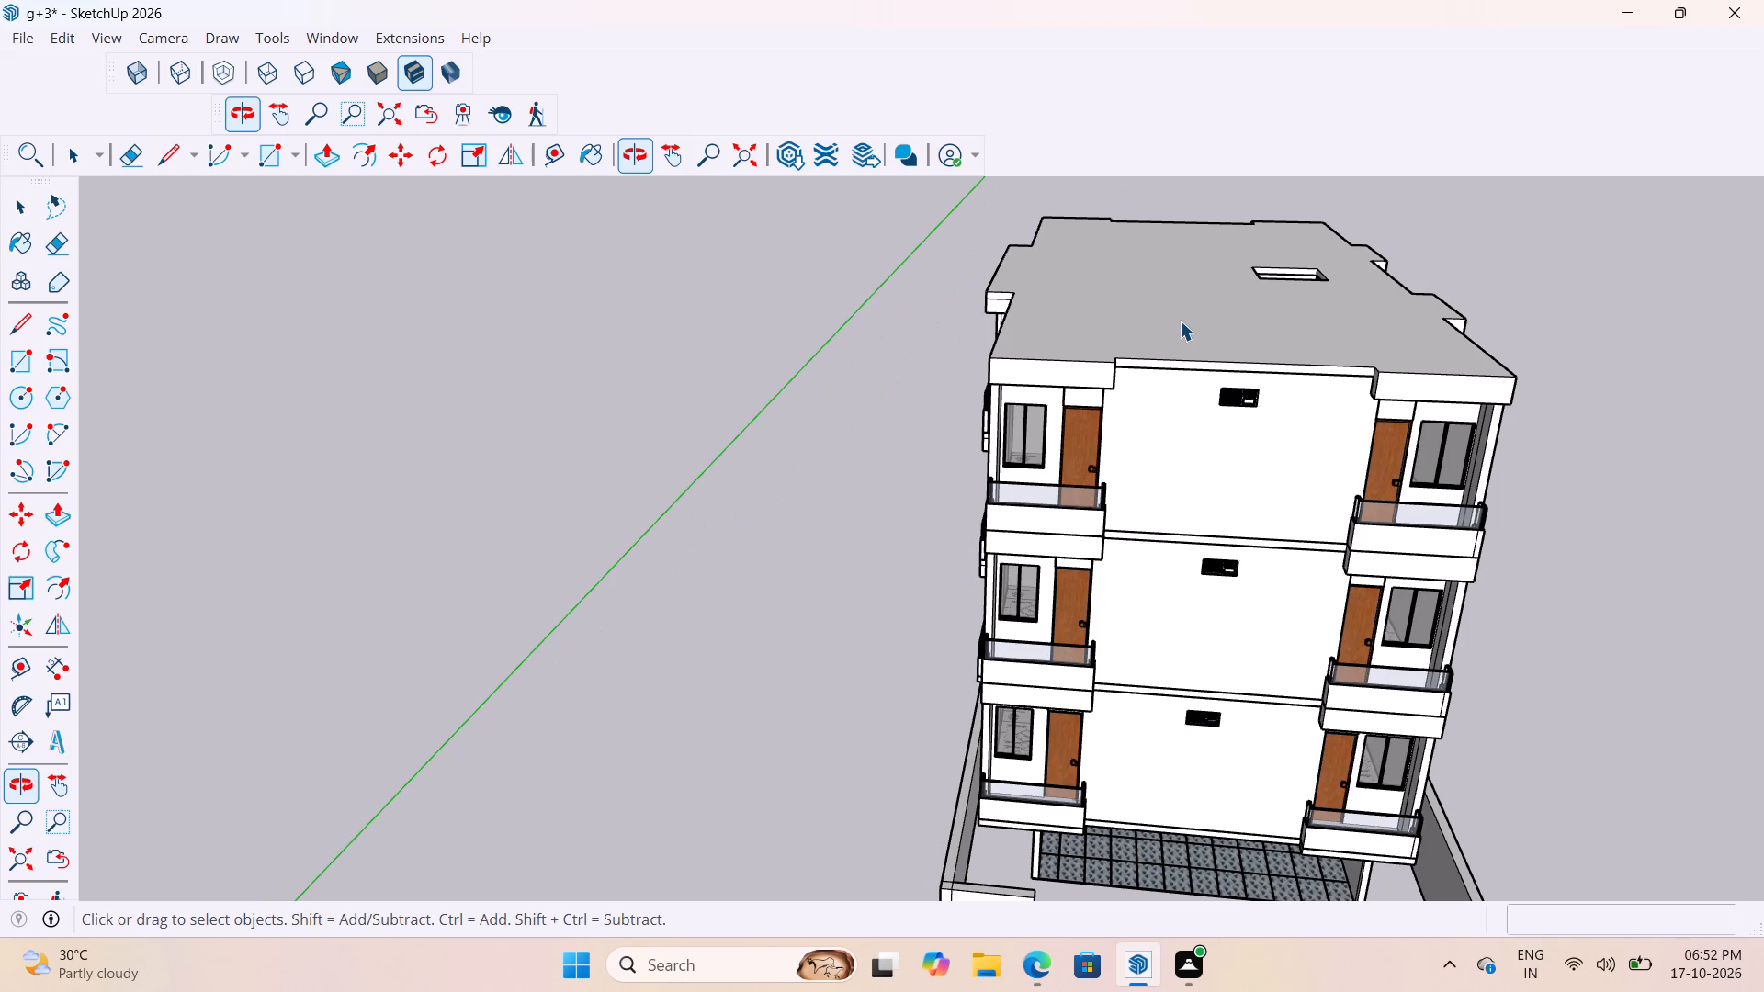
scroll(1209, 349, "down", 3)
middle_click_drag(1260, 384, 1430, 423)
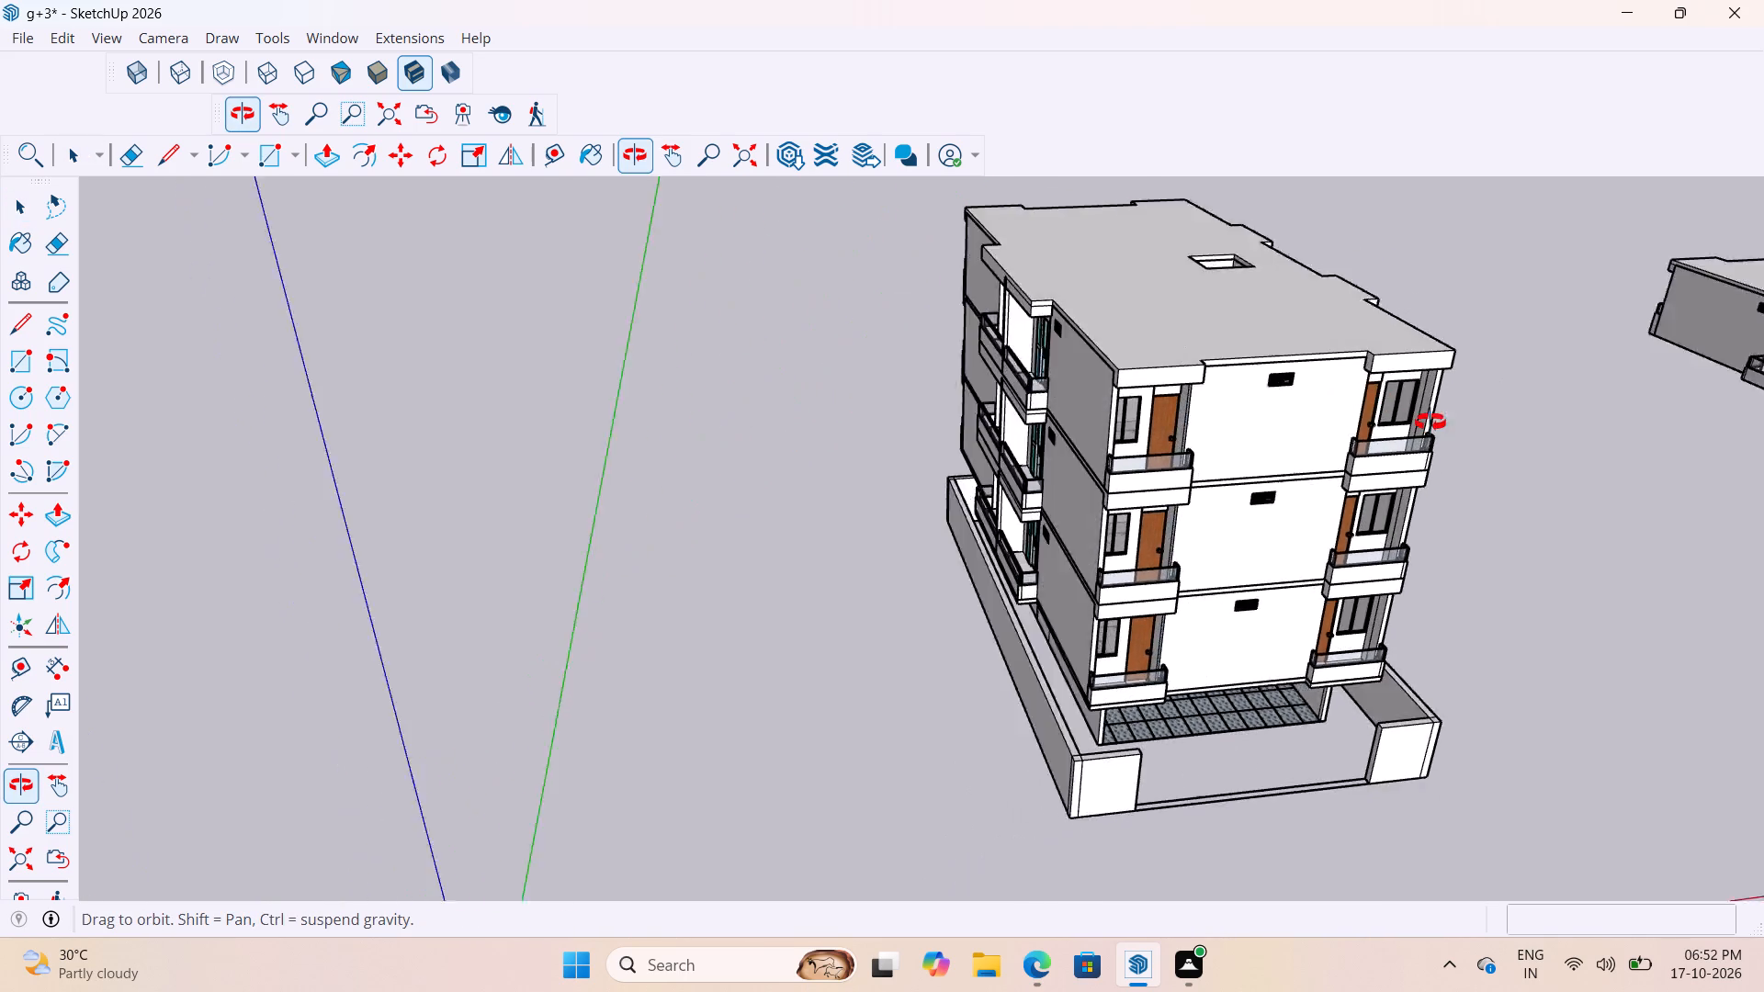
middle_click_drag(1430, 423, 1509, 418)
scroll(1171, 359, "up", 5)
scroll(1148, 338, "down", 4)
scroll(1113, 525, "up", 3)
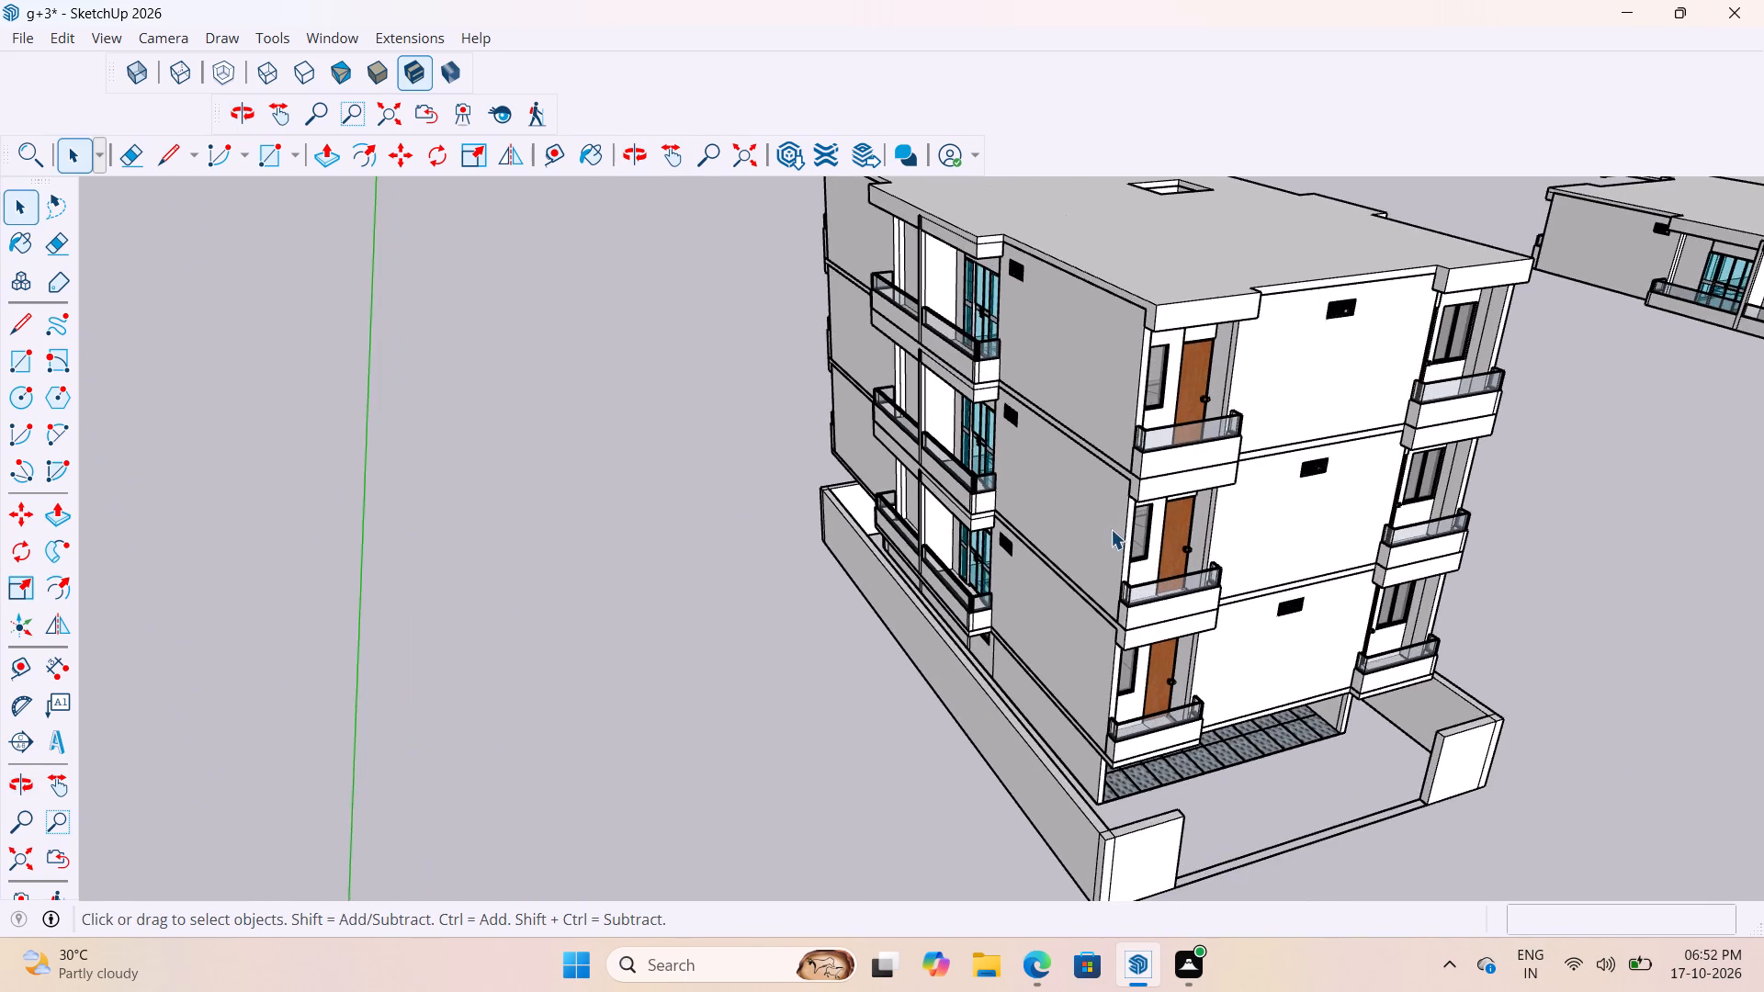
middle_click_drag(1110, 530, 1004, 579)
scroll(1001, 582, "up", 8)
scroll(938, 445, "up", 2)
scroll(942, 438, "down", 9)
middle_click_drag(952, 407, 1193, 381)
scroll(1068, 156, "up", 4)
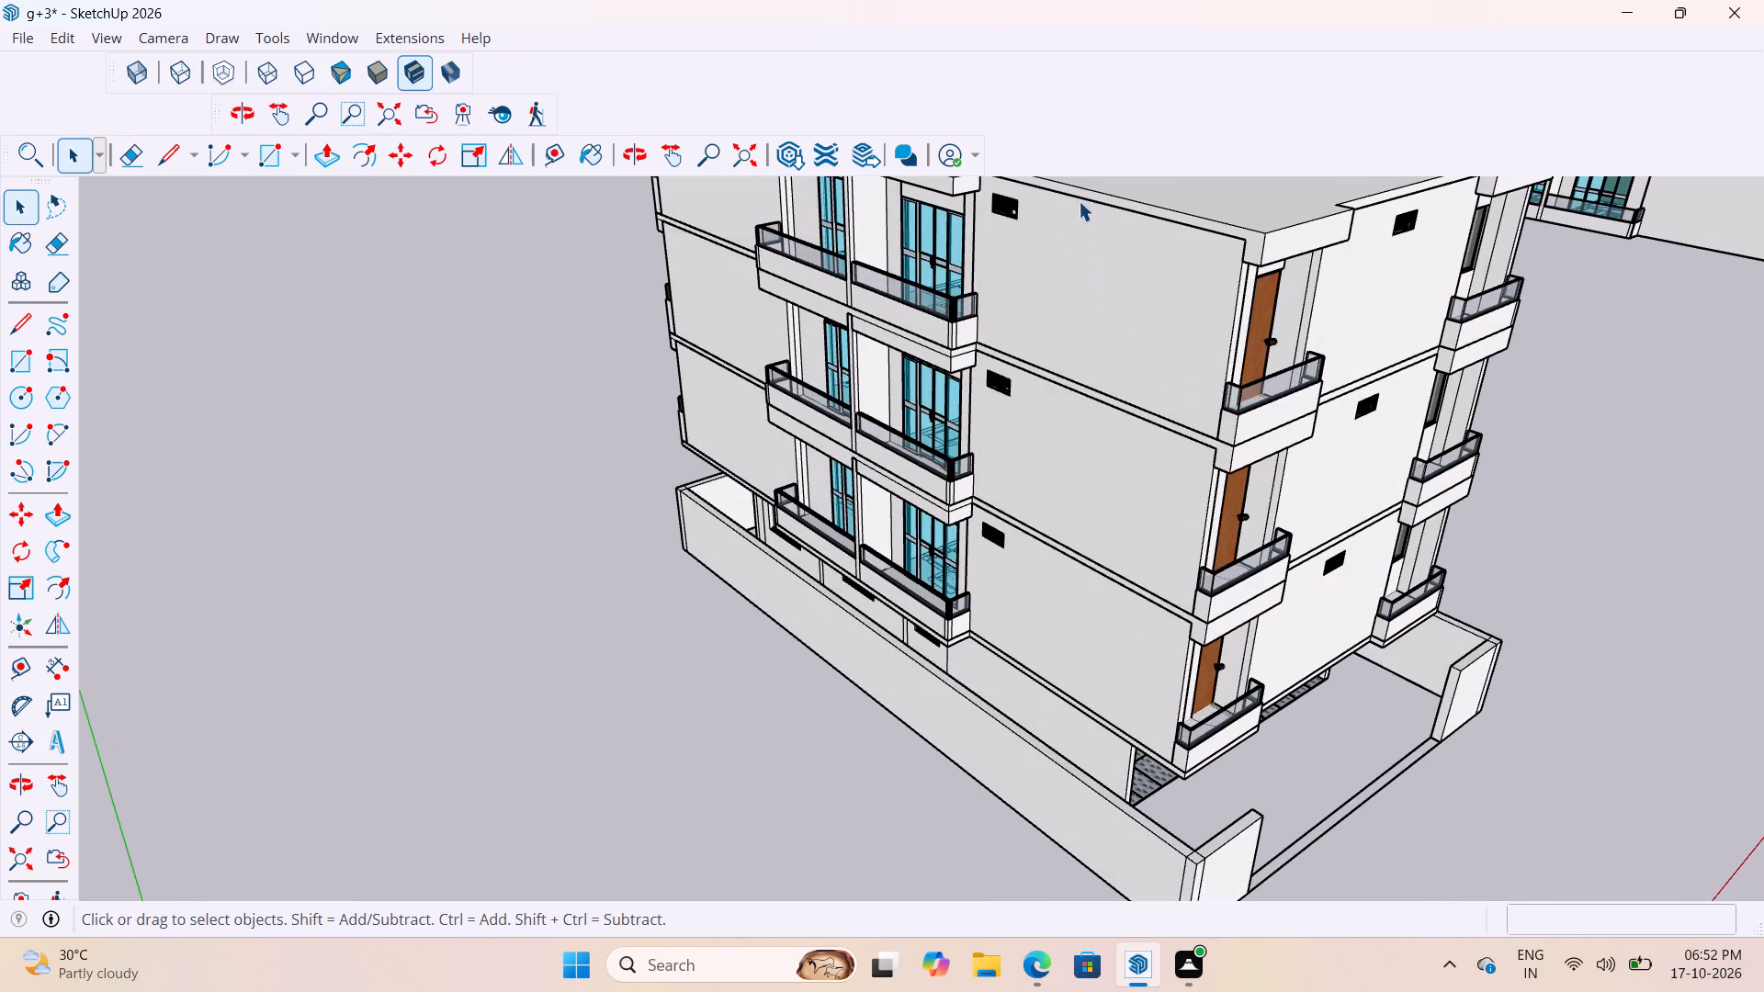
Examine the louvred ventilator with exhaust fan beside the glazed balcony doors up close and within its surrounding facade.
scroll(1079, 201, "up", 3)
scroll(984, 566, "down", 5)
scroll(931, 671, "up", 13)
middle_click_drag(1031, 614, 1226, 573)
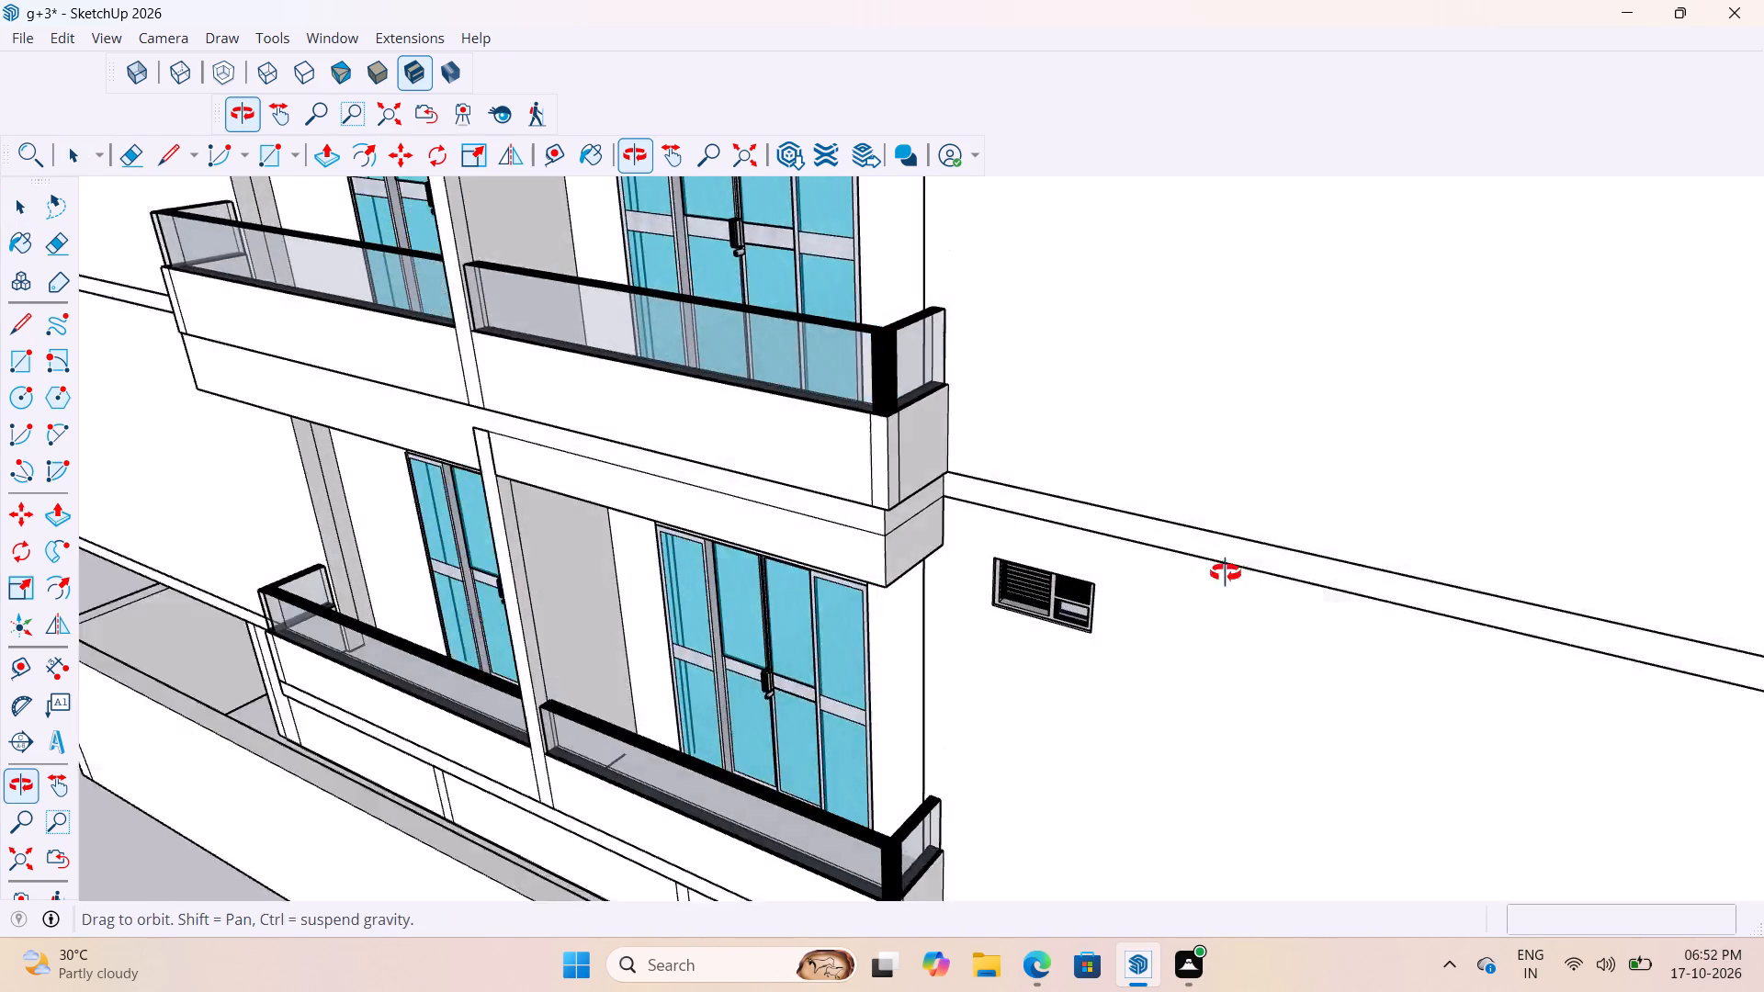
middle_click_drag(1226, 573, 1293, 558)
scroll(1128, 570, "up", 14)
scroll(1113, 560, "down", 5)
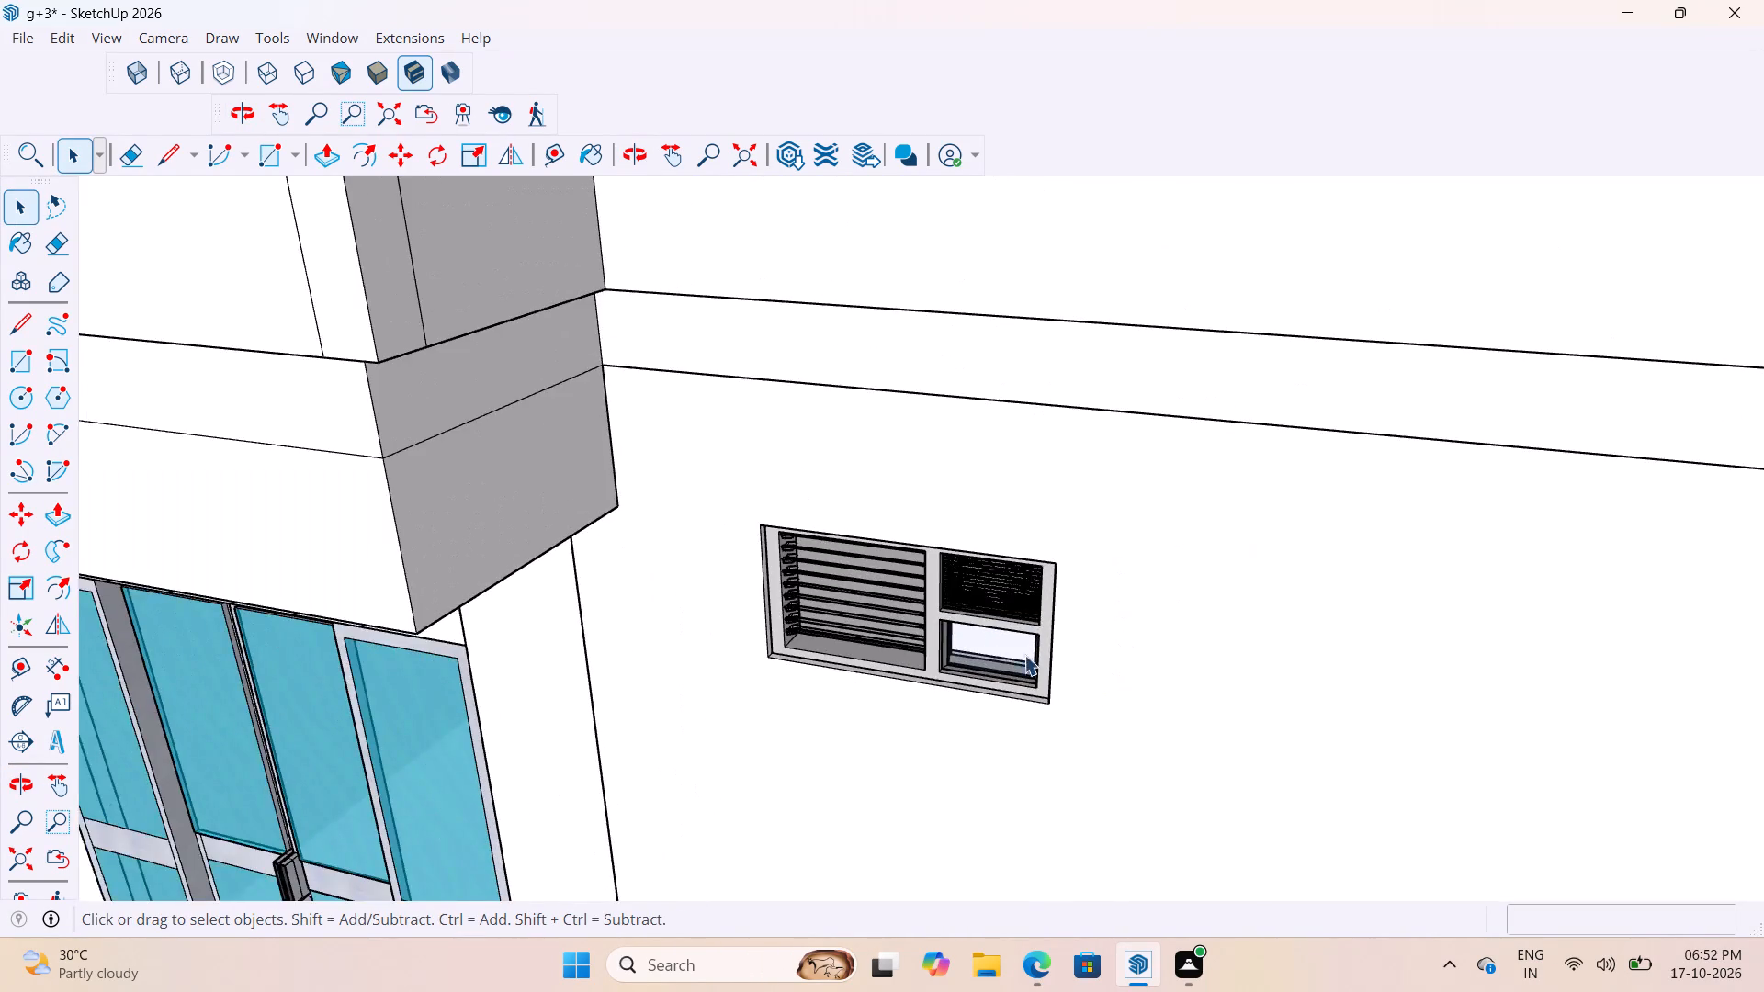
scroll(994, 592, "up", 7)
middle_click_drag(987, 553, 1124, 531)
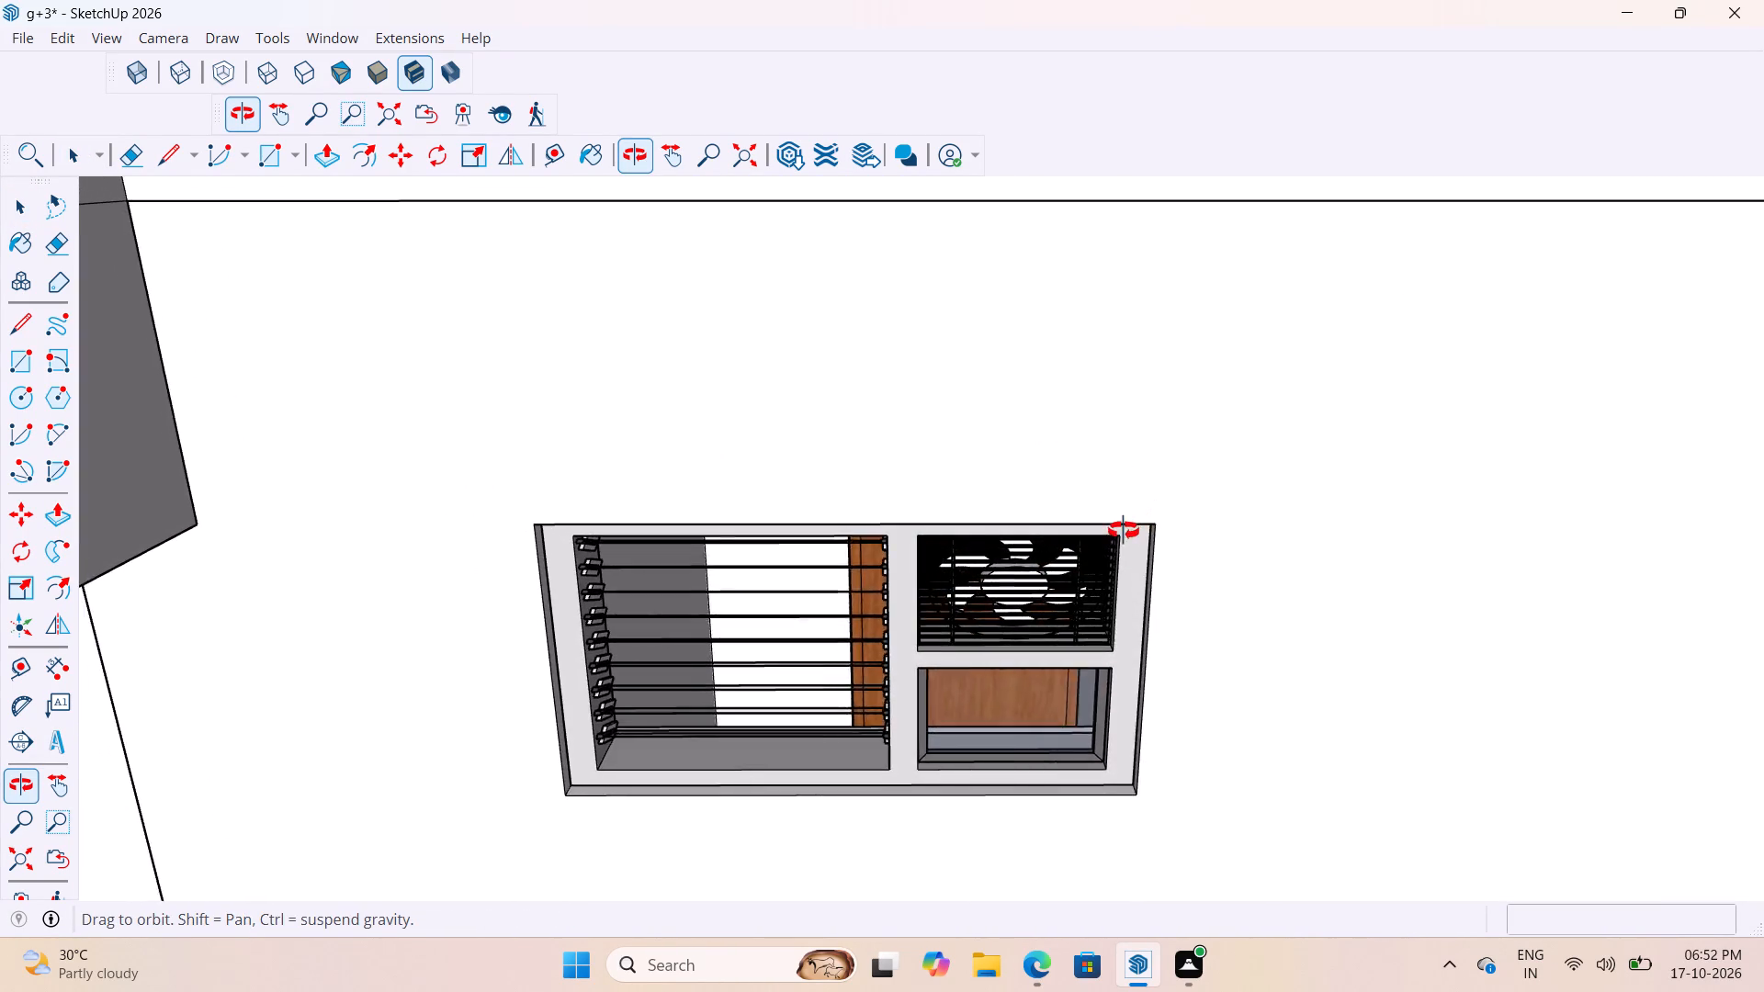
middle_click_drag(1124, 531, 1138, 558)
scroll(1041, 534, "down", 10)
scroll(974, 511, "up", 4)
scroll(867, 536, "up", 4)
middle_click_drag(858, 532, 774, 436)
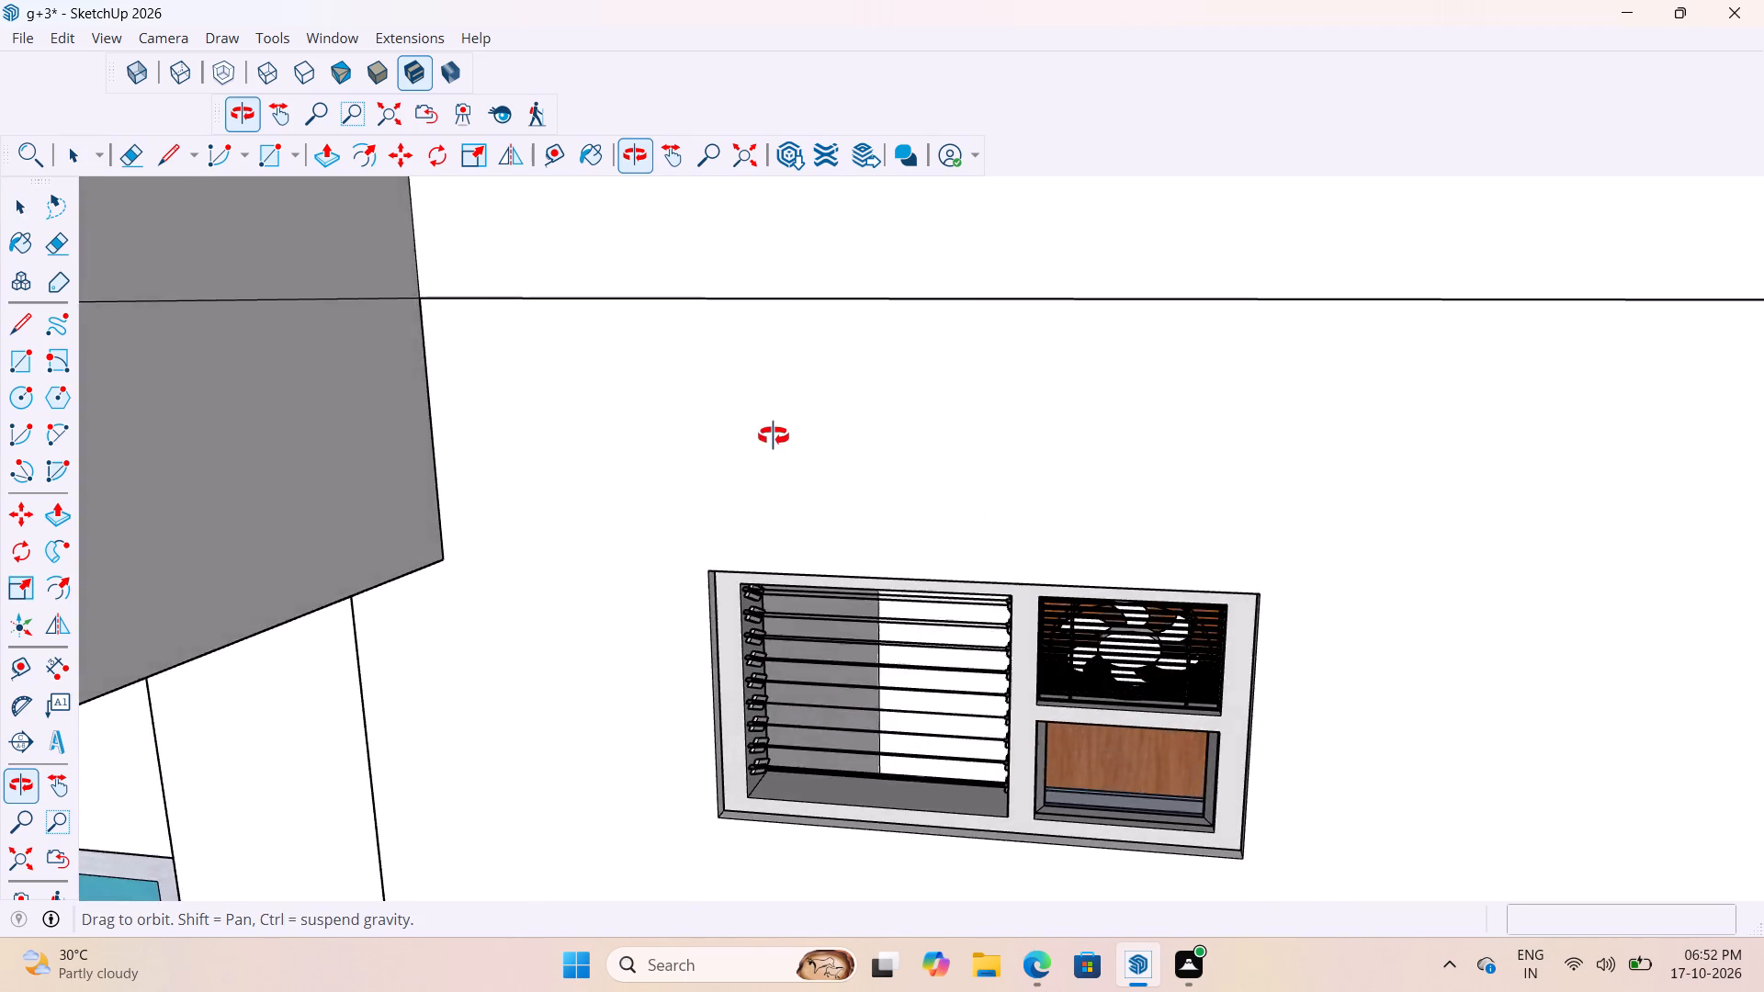
middle_click_drag(774, 436, 772, 410)
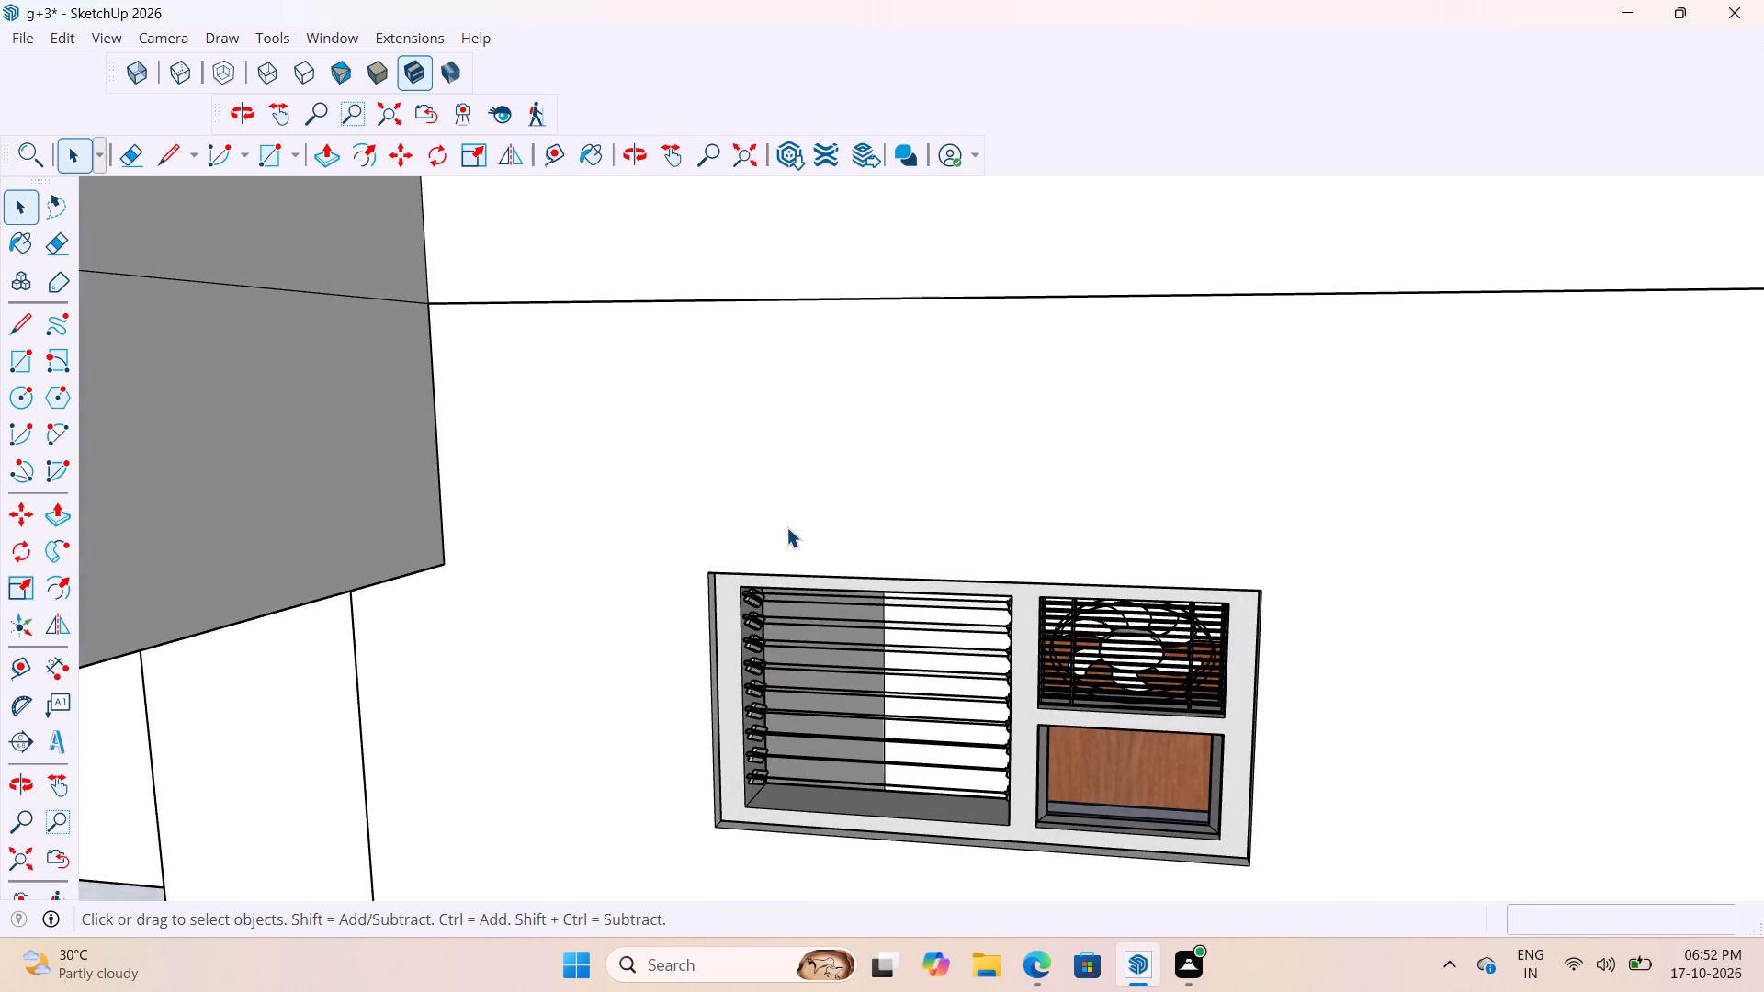
scroll(786, 527, "down", 18)
scroll(785, 526, "down", 12)
scroll(785, 526, "up", 8)
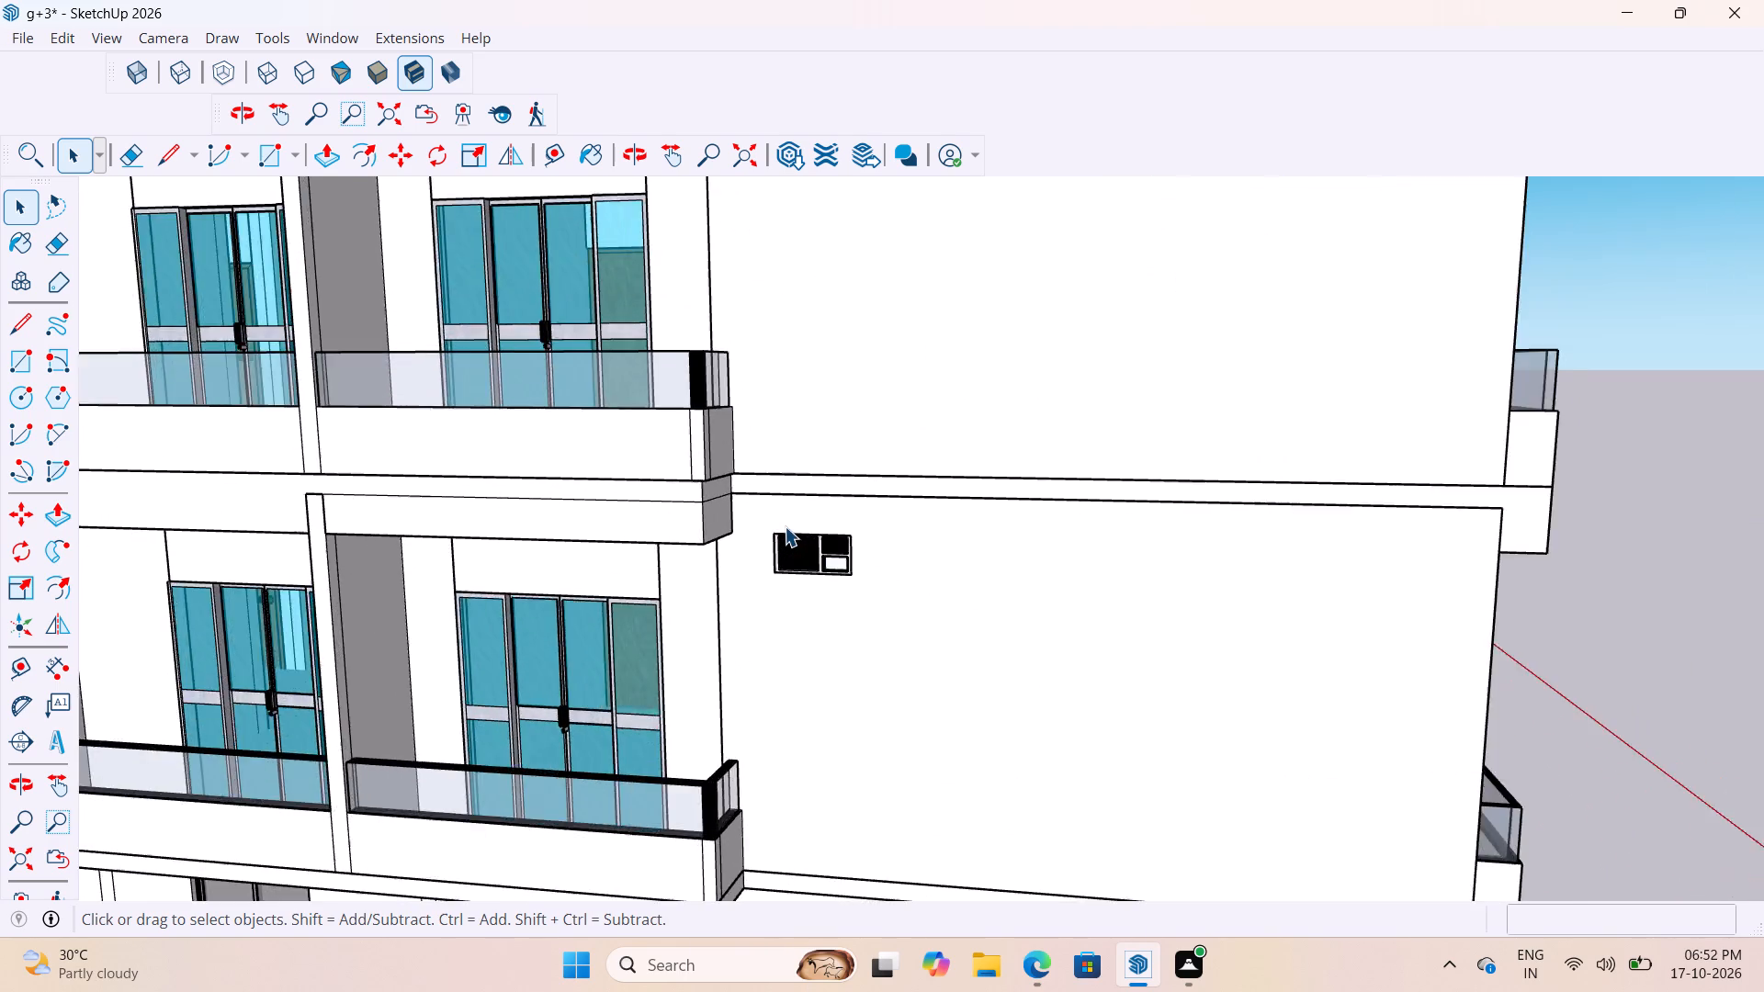
Examine the long facade with glazed balcony doors, the roof slab above it, and the front facade with wooden balcony doors.
scroll(785, 526, "up", 3)
scroll(785, 526, "down", 16)
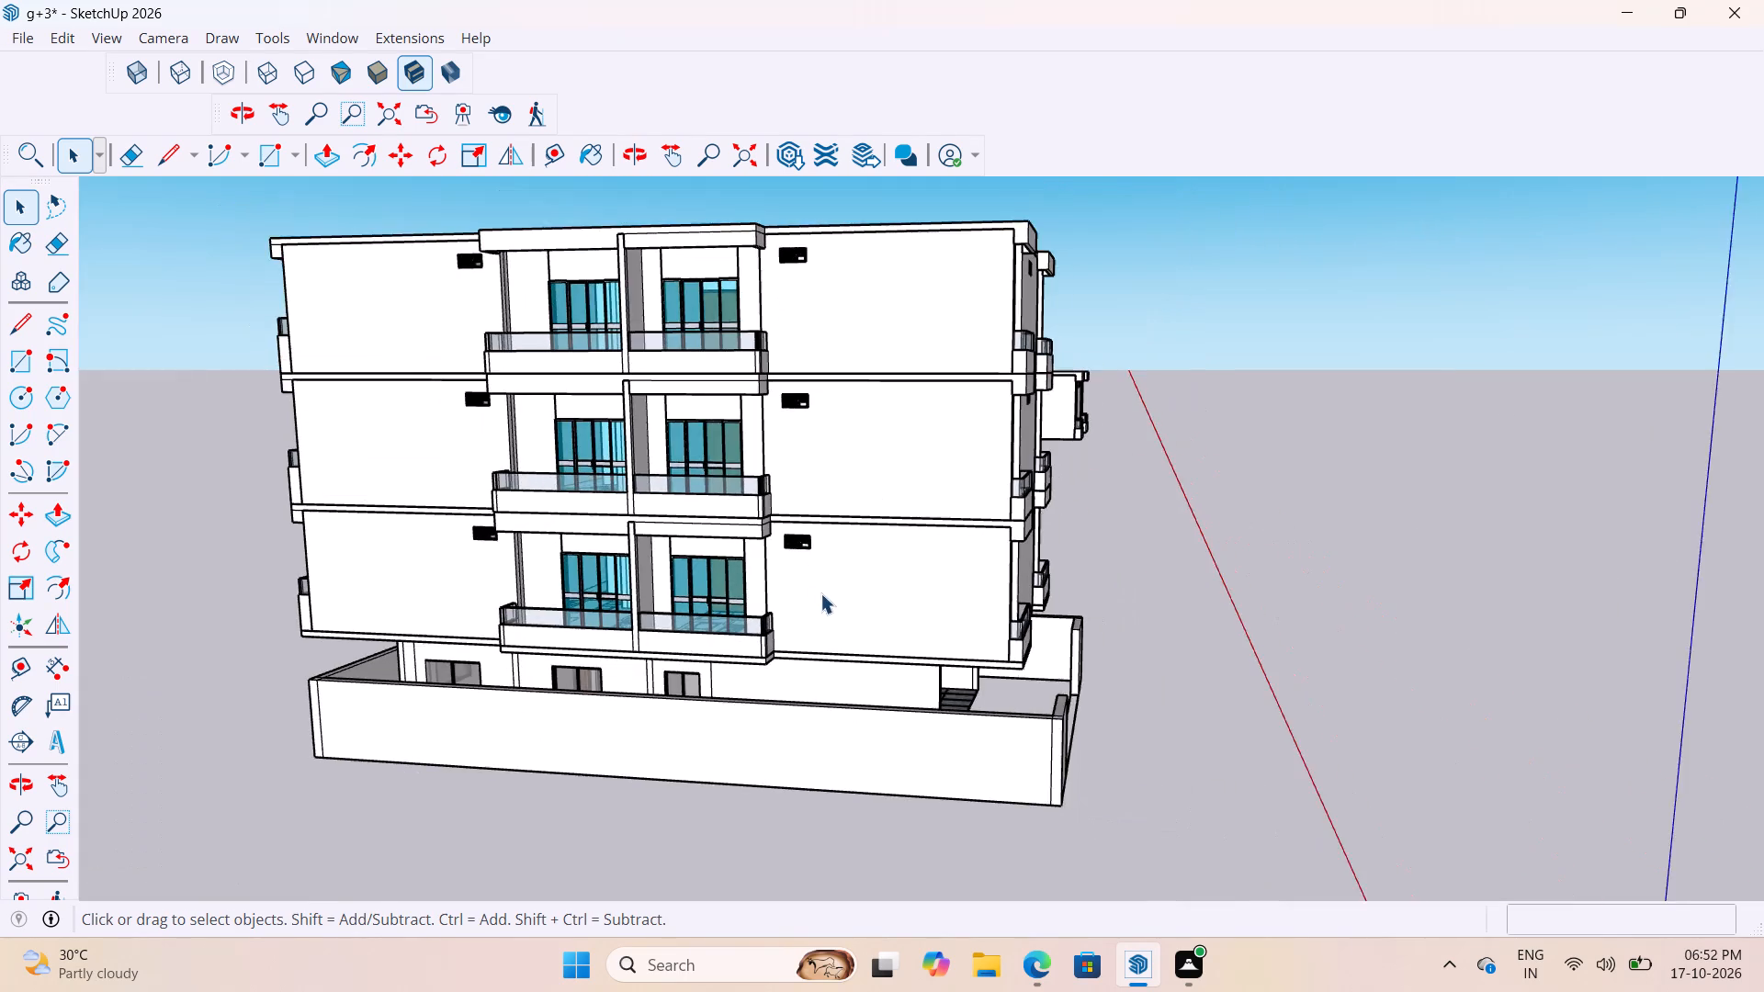
middle_click_drag(827, 597, 650, 741)
scroll(806, 235, "up", 9)
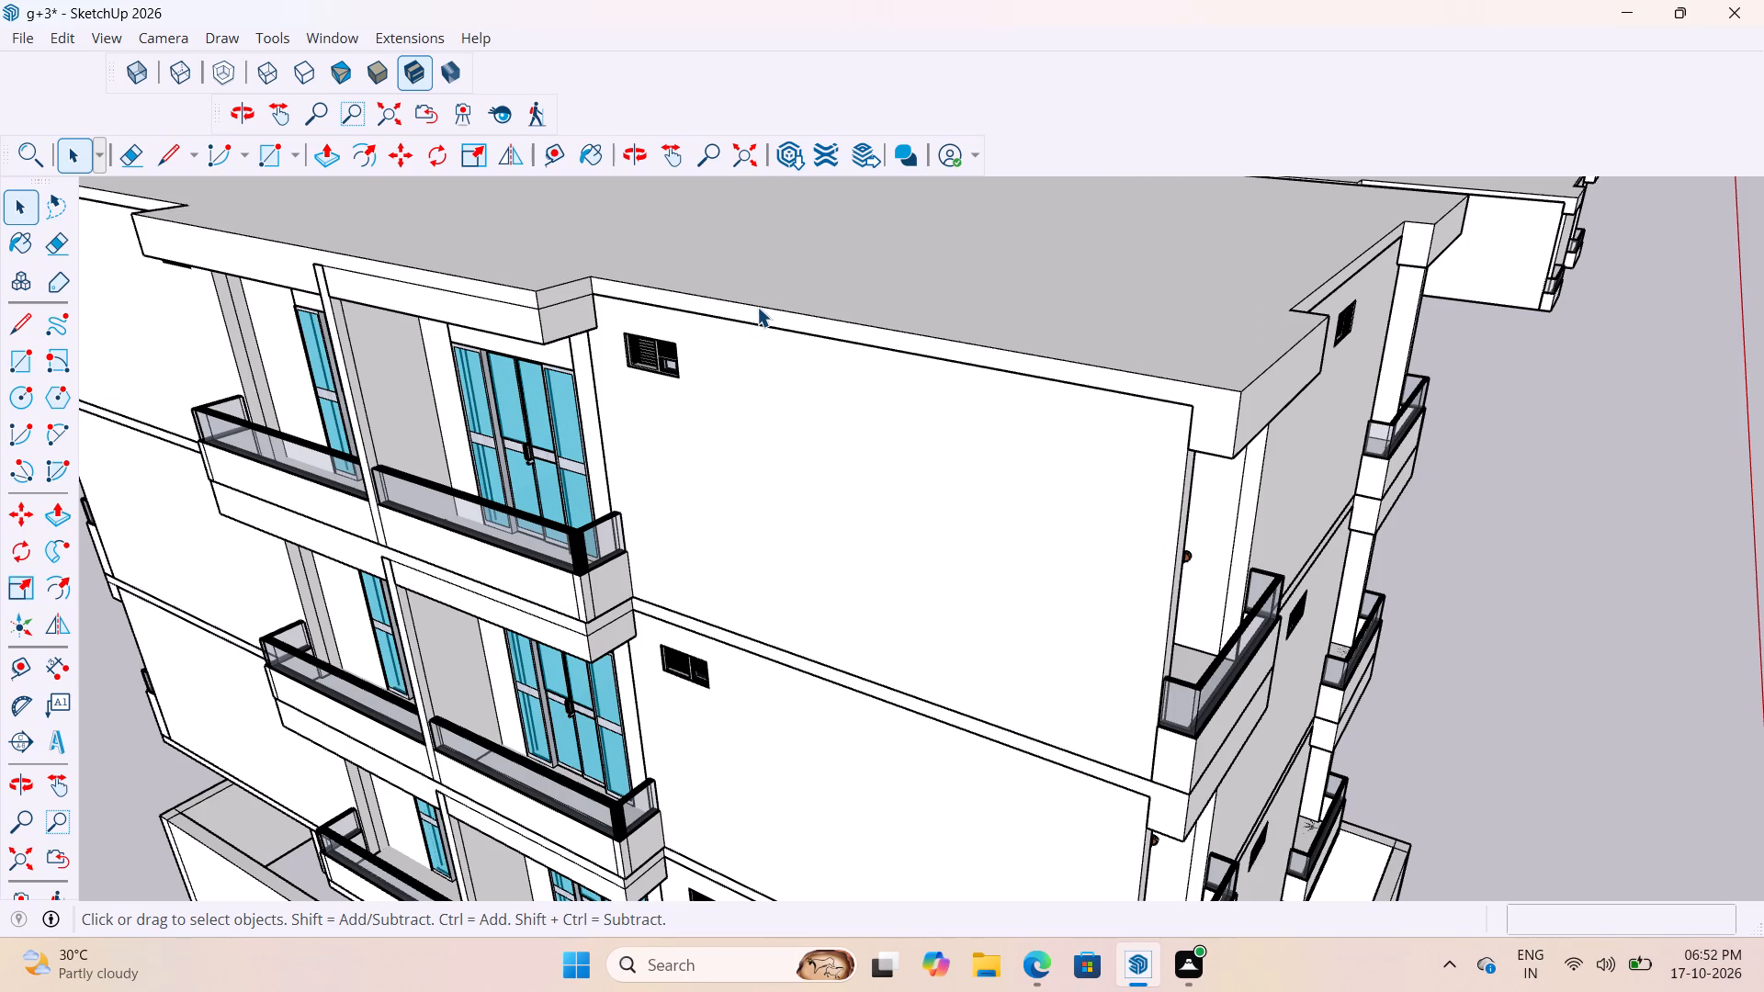
scroll(1110, 526, "down", 9)
middle_click_drag(1356, 555, 987, 498)
scroll(735, 395, "up", 7)
scroll(743, 384, "down", 9)
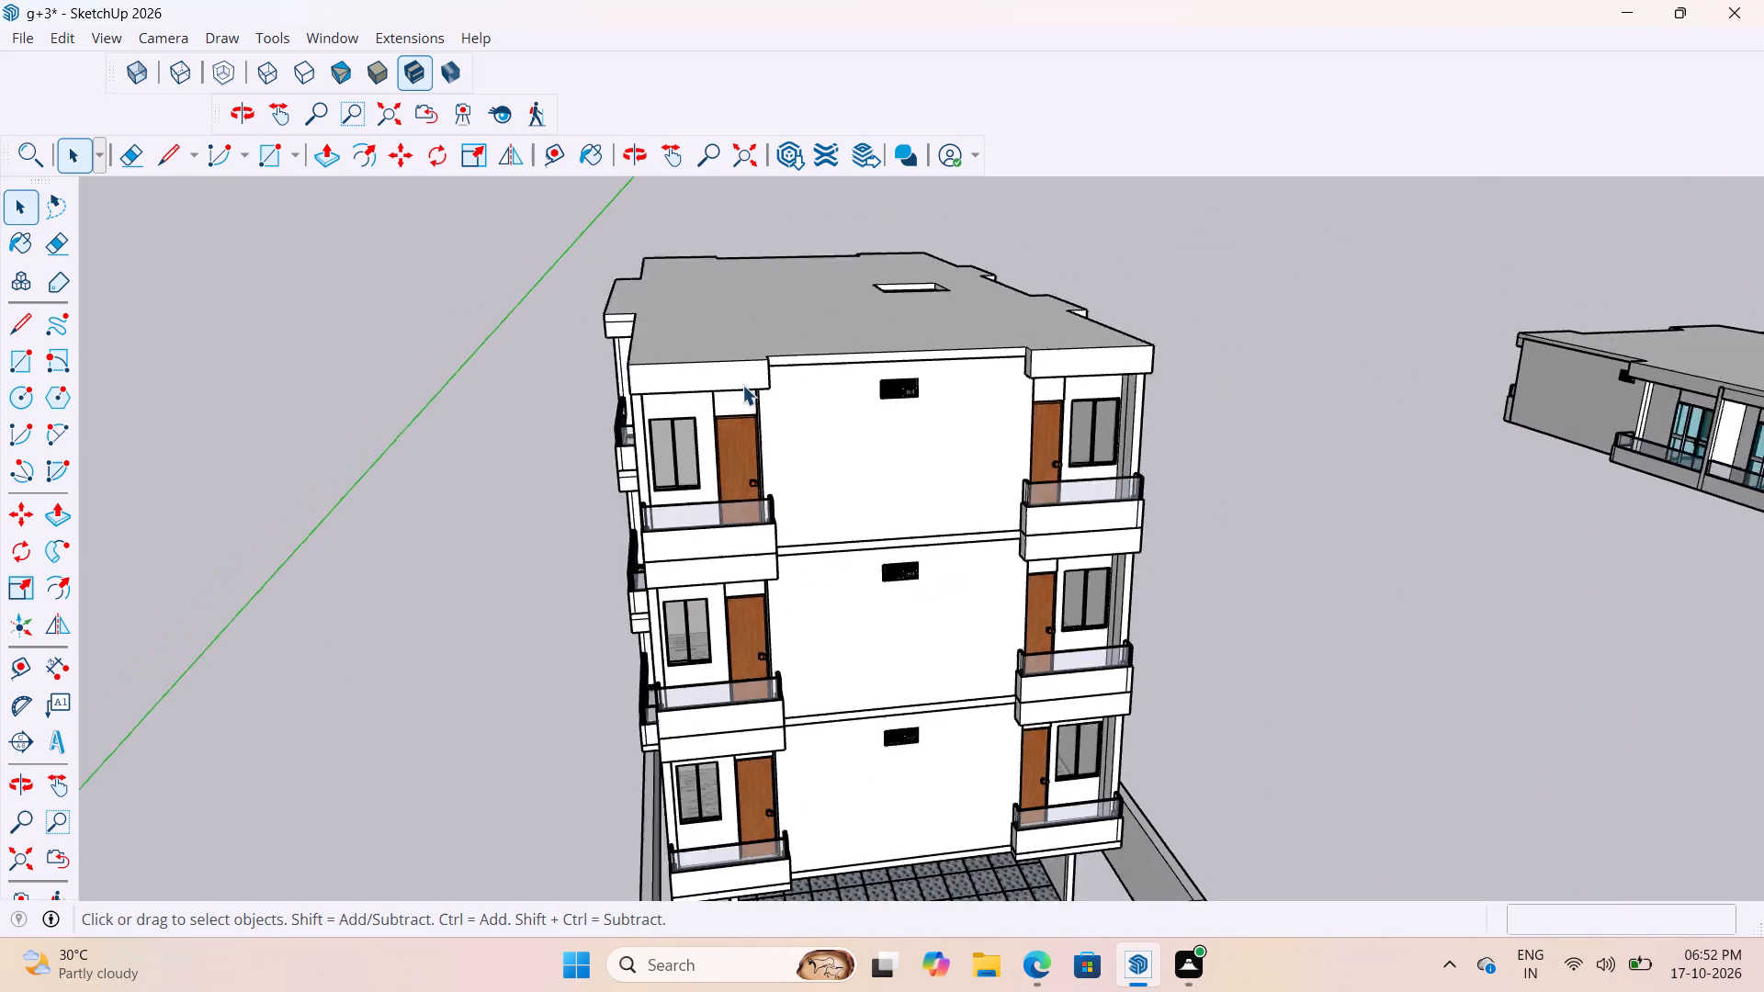
scroll(742, 385, "down", 2)
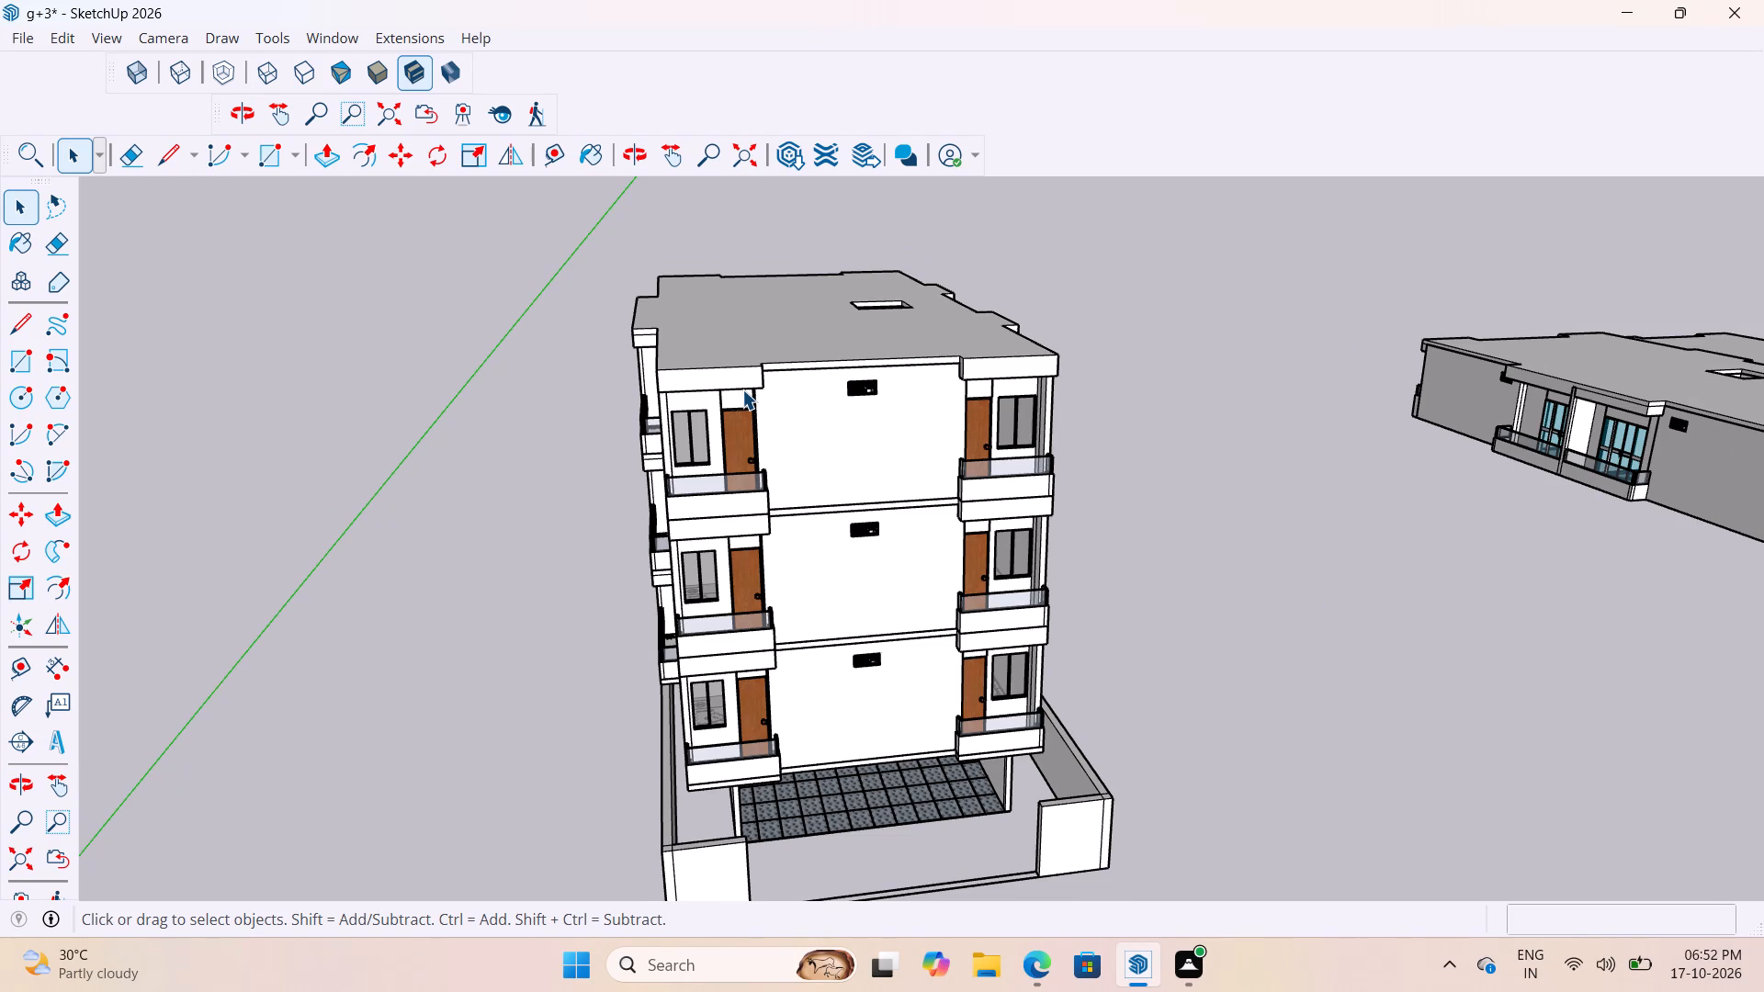
Examine the front facade's lower floors, the tiled ground-floor area and the opening in the front compound wall.
scroll(867, 742, "up", 7)
middle_click_drag(820, 713, 792, 695)
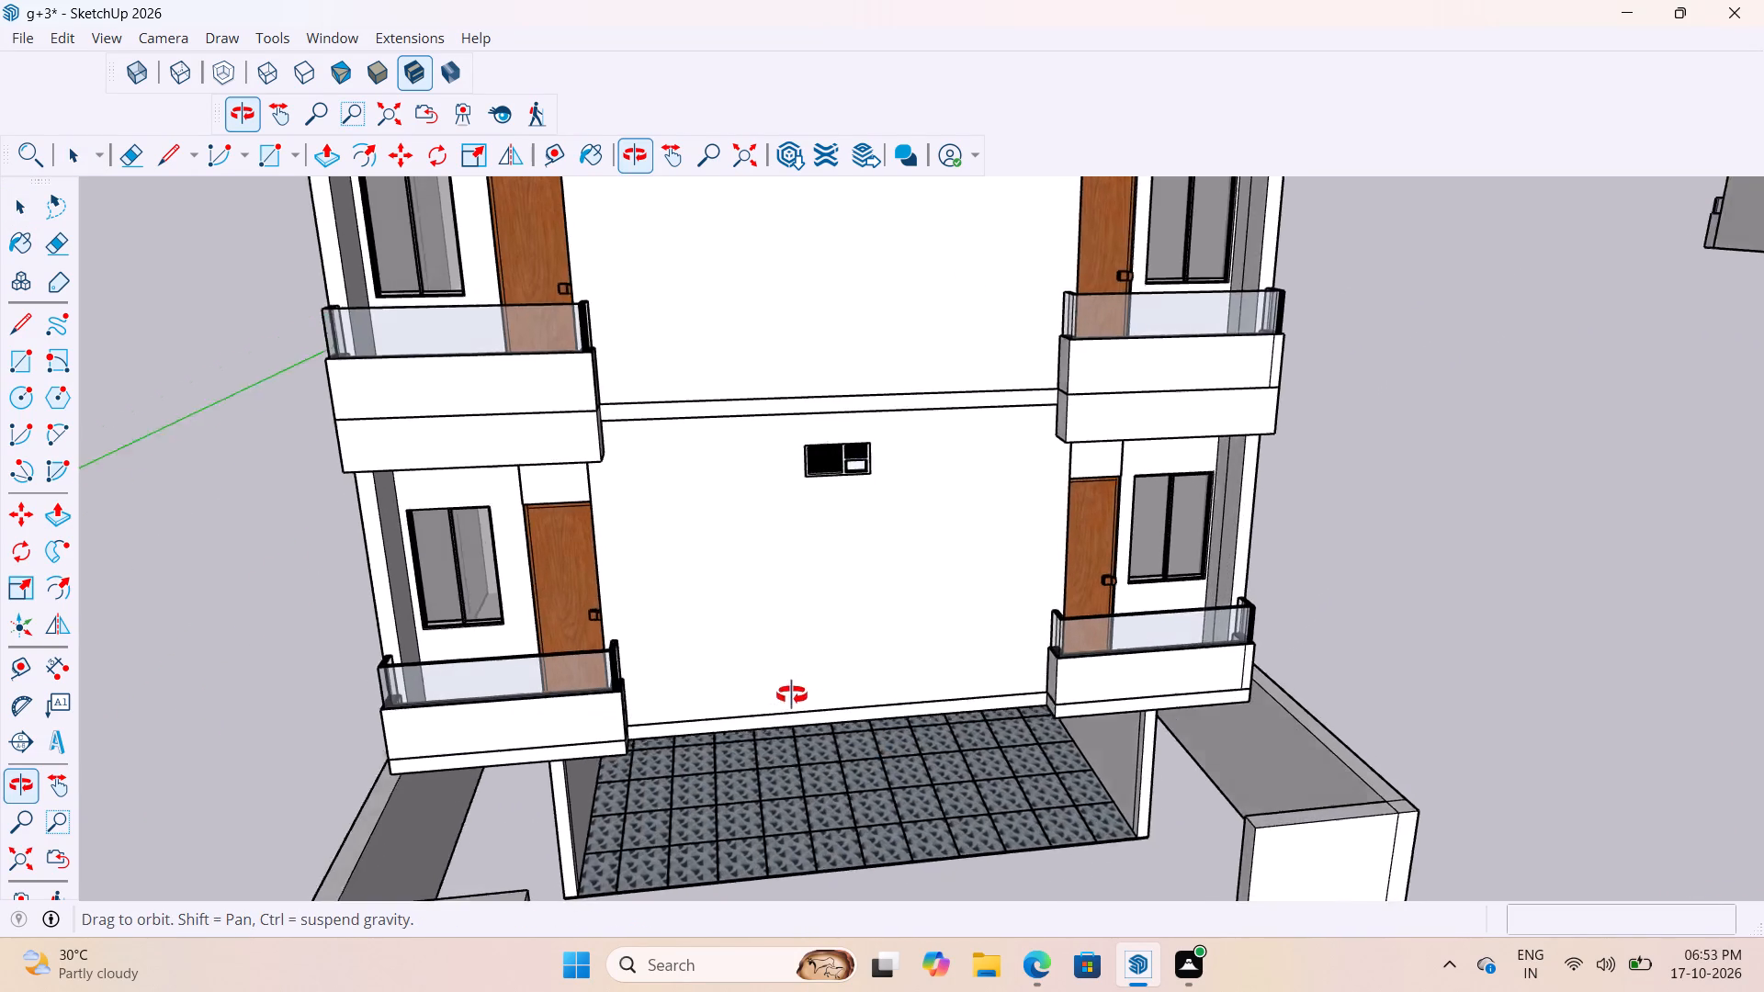
middle_click_drag(792, 695, 755, 525)
scroll(776, 497, "down", 10)
middle_click_drag(820, 634, 806, 724)
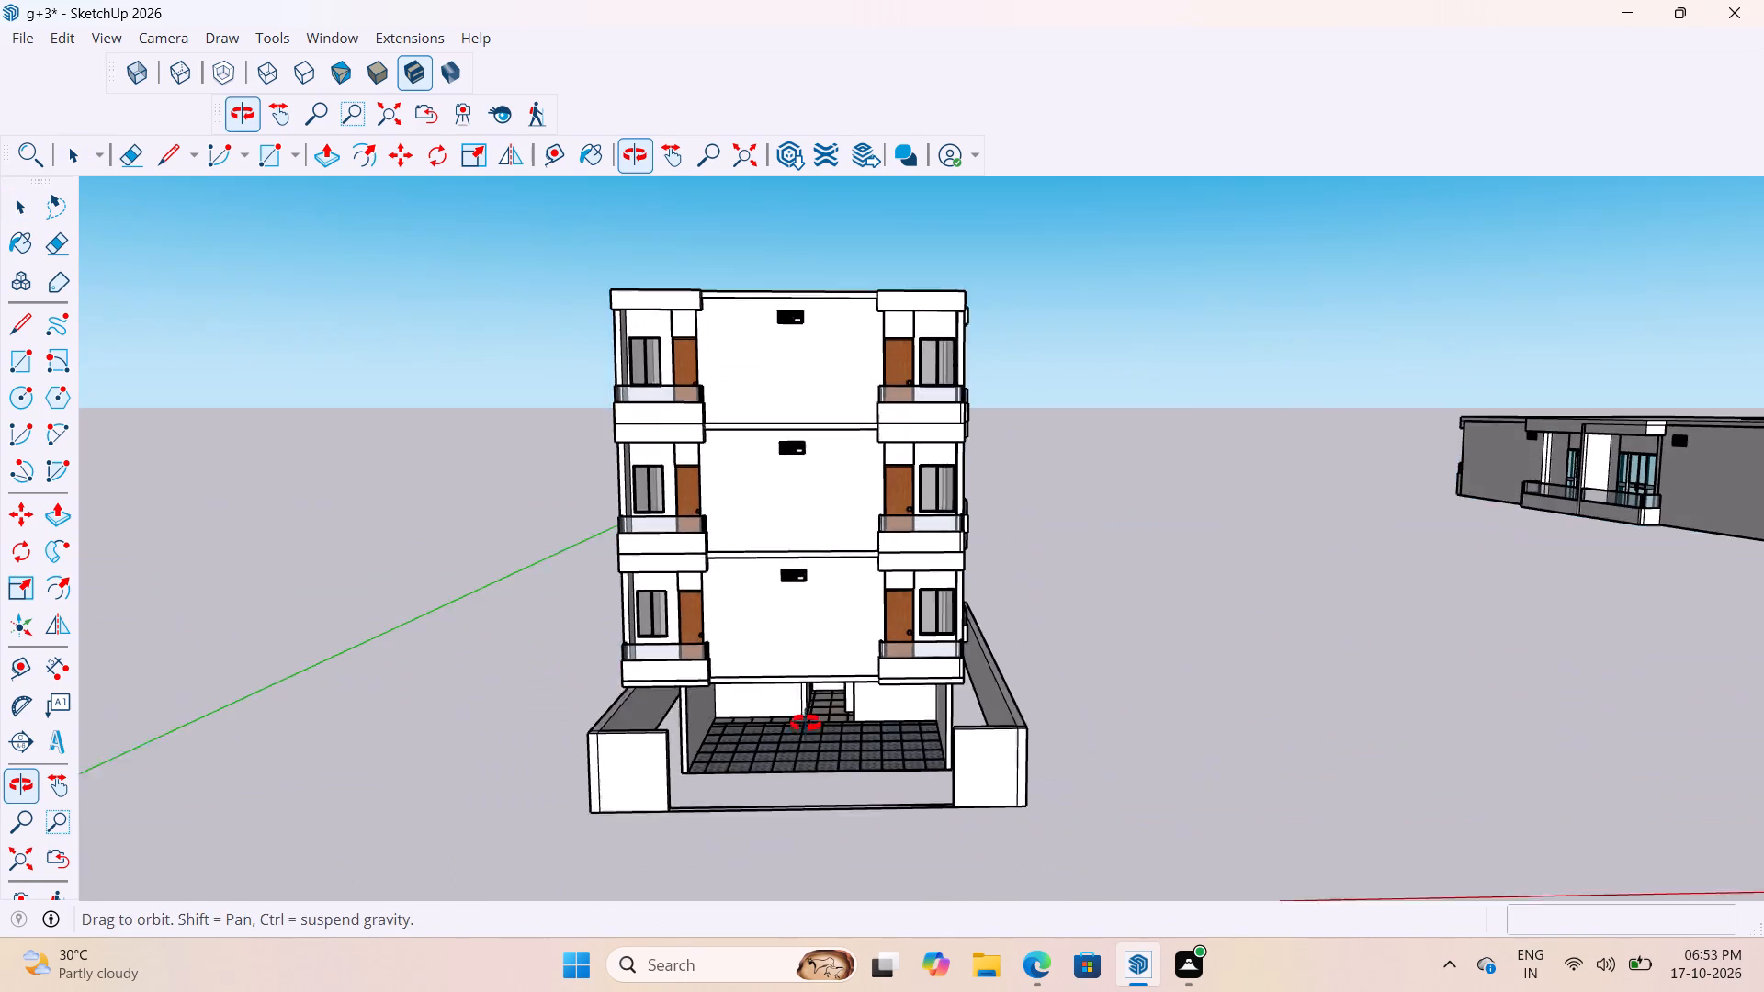
middle_click_drag(806, 724, 806, 750)
scroll(786, 578, "down", 9)
middle_click_drag(837, 763, 840, 851)
scroll(773, 708, "up", 10)
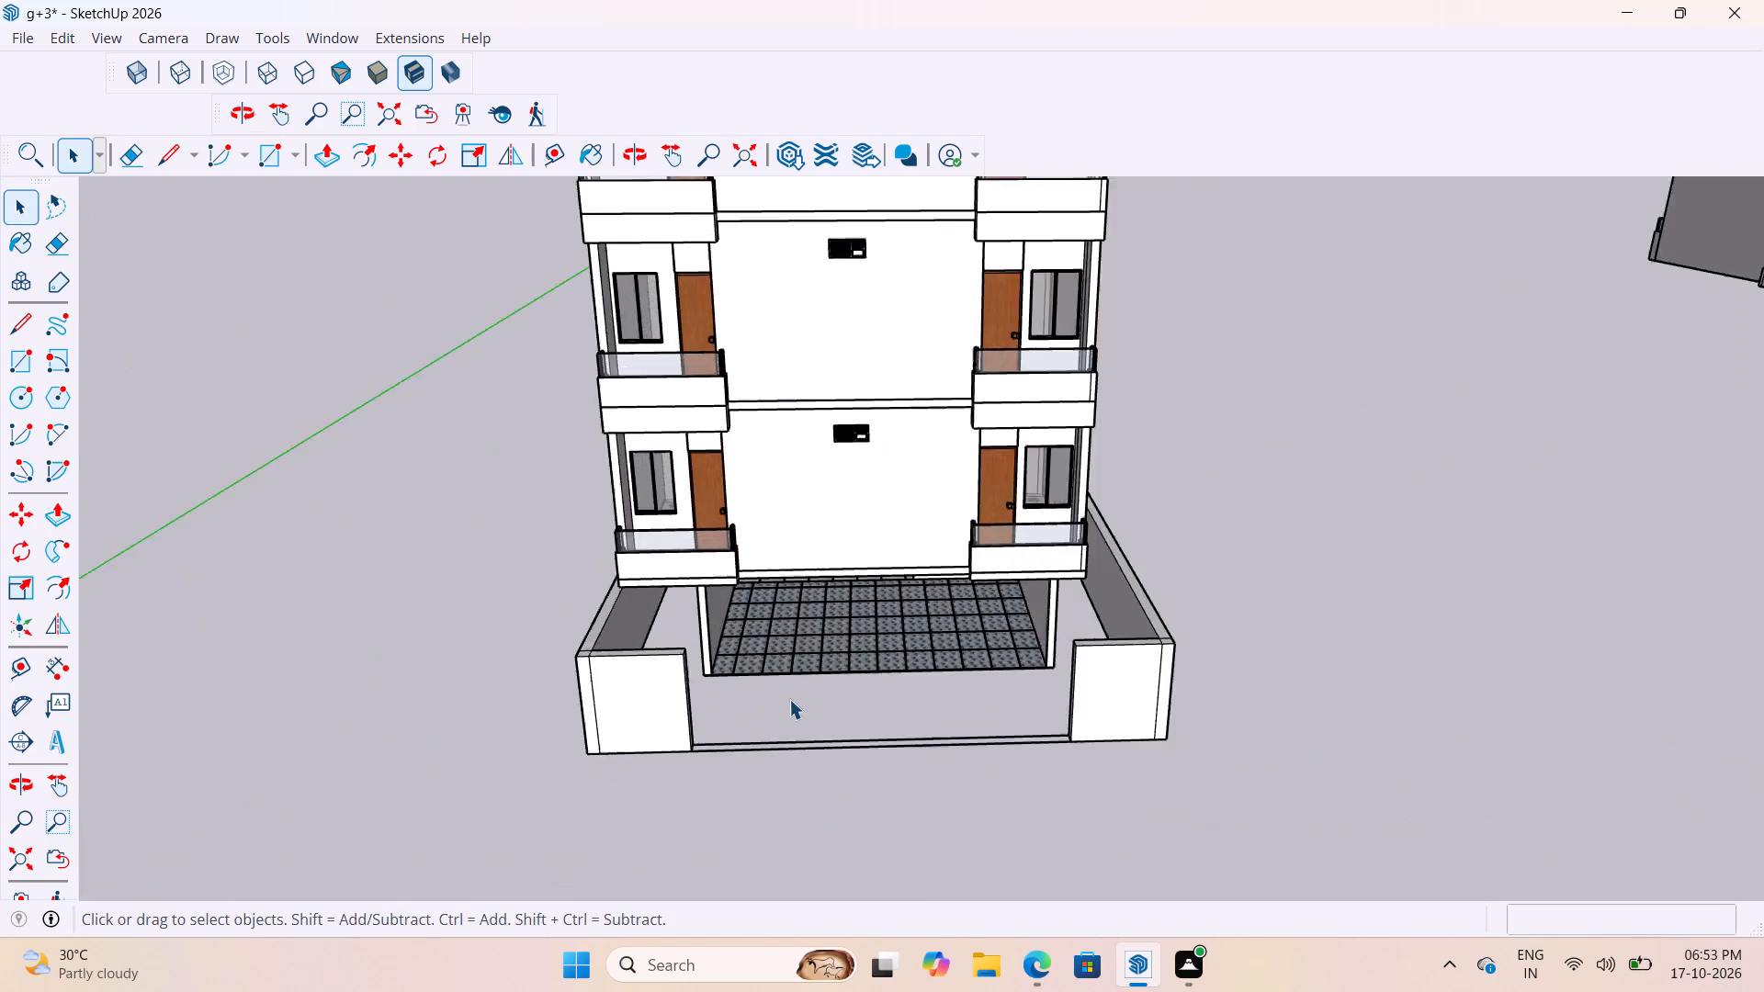
scroll(789, 699, "up", 13)
scroll(795, 646, "down", 6)
middle_click_drag(793, 643, 994, 648)
scroll(797, 642, "down", 1)
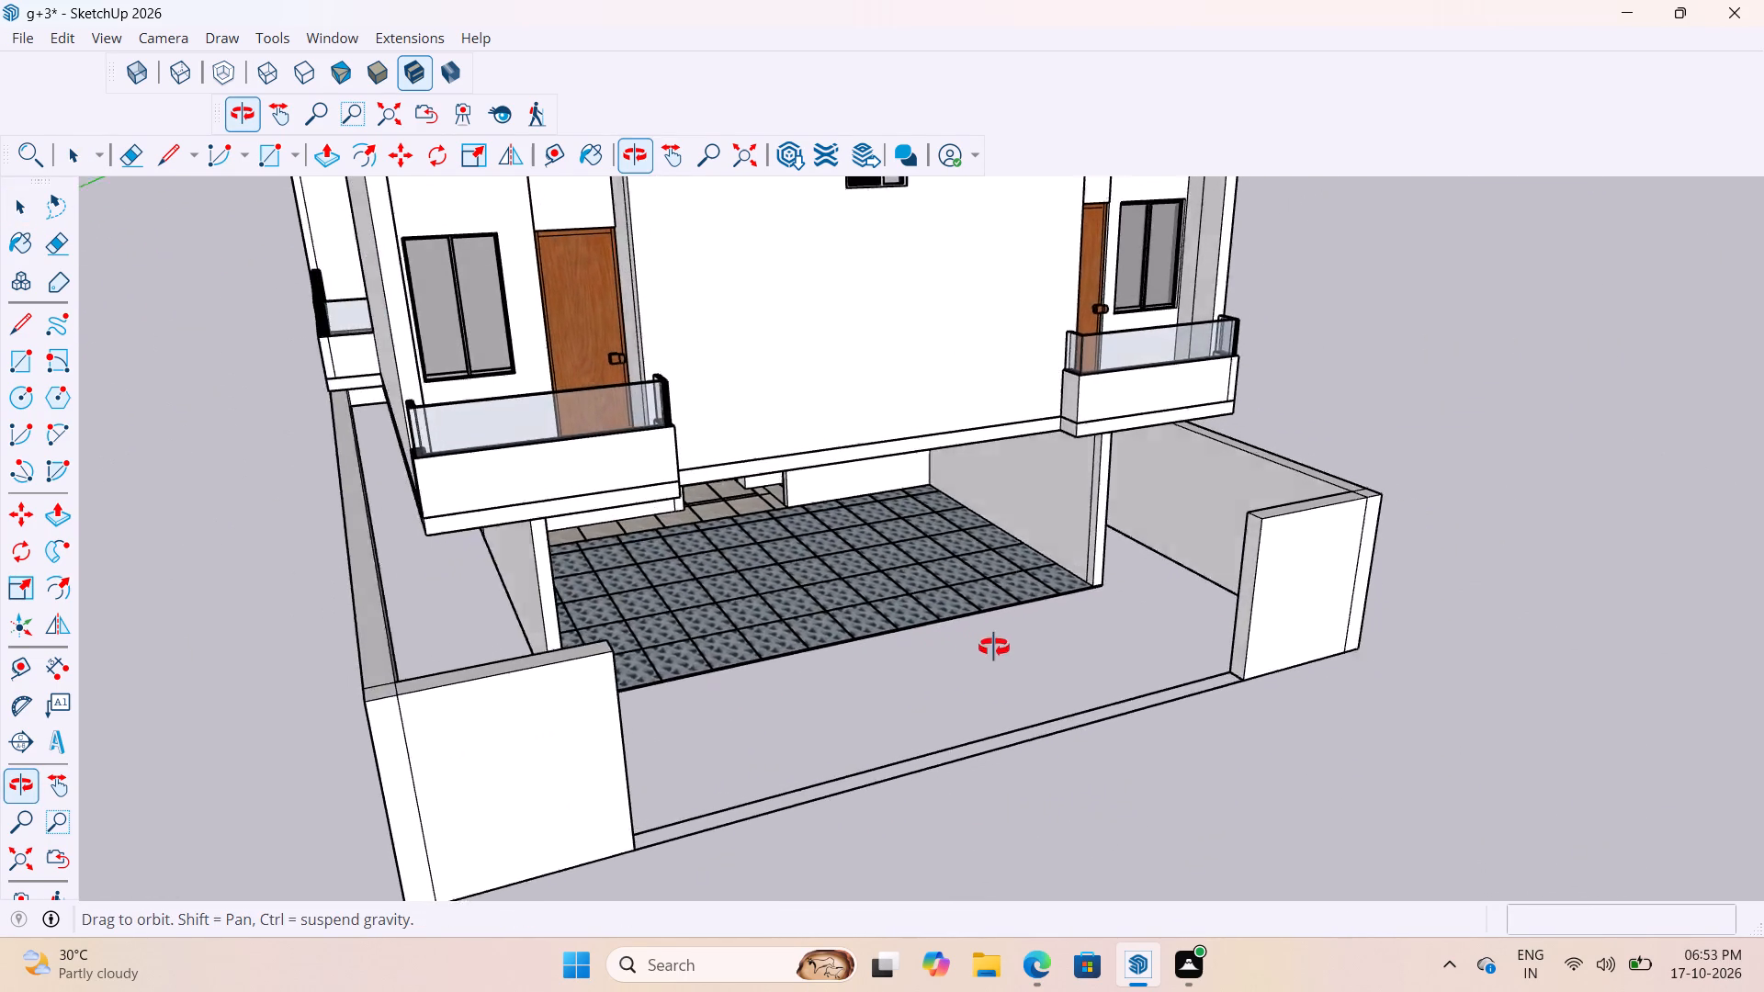
middle_click_drag(994, 648, 1013, 652)
scroll(978, 625, "down", 9)
middle_click_drag(1002, 683, 779, 688)
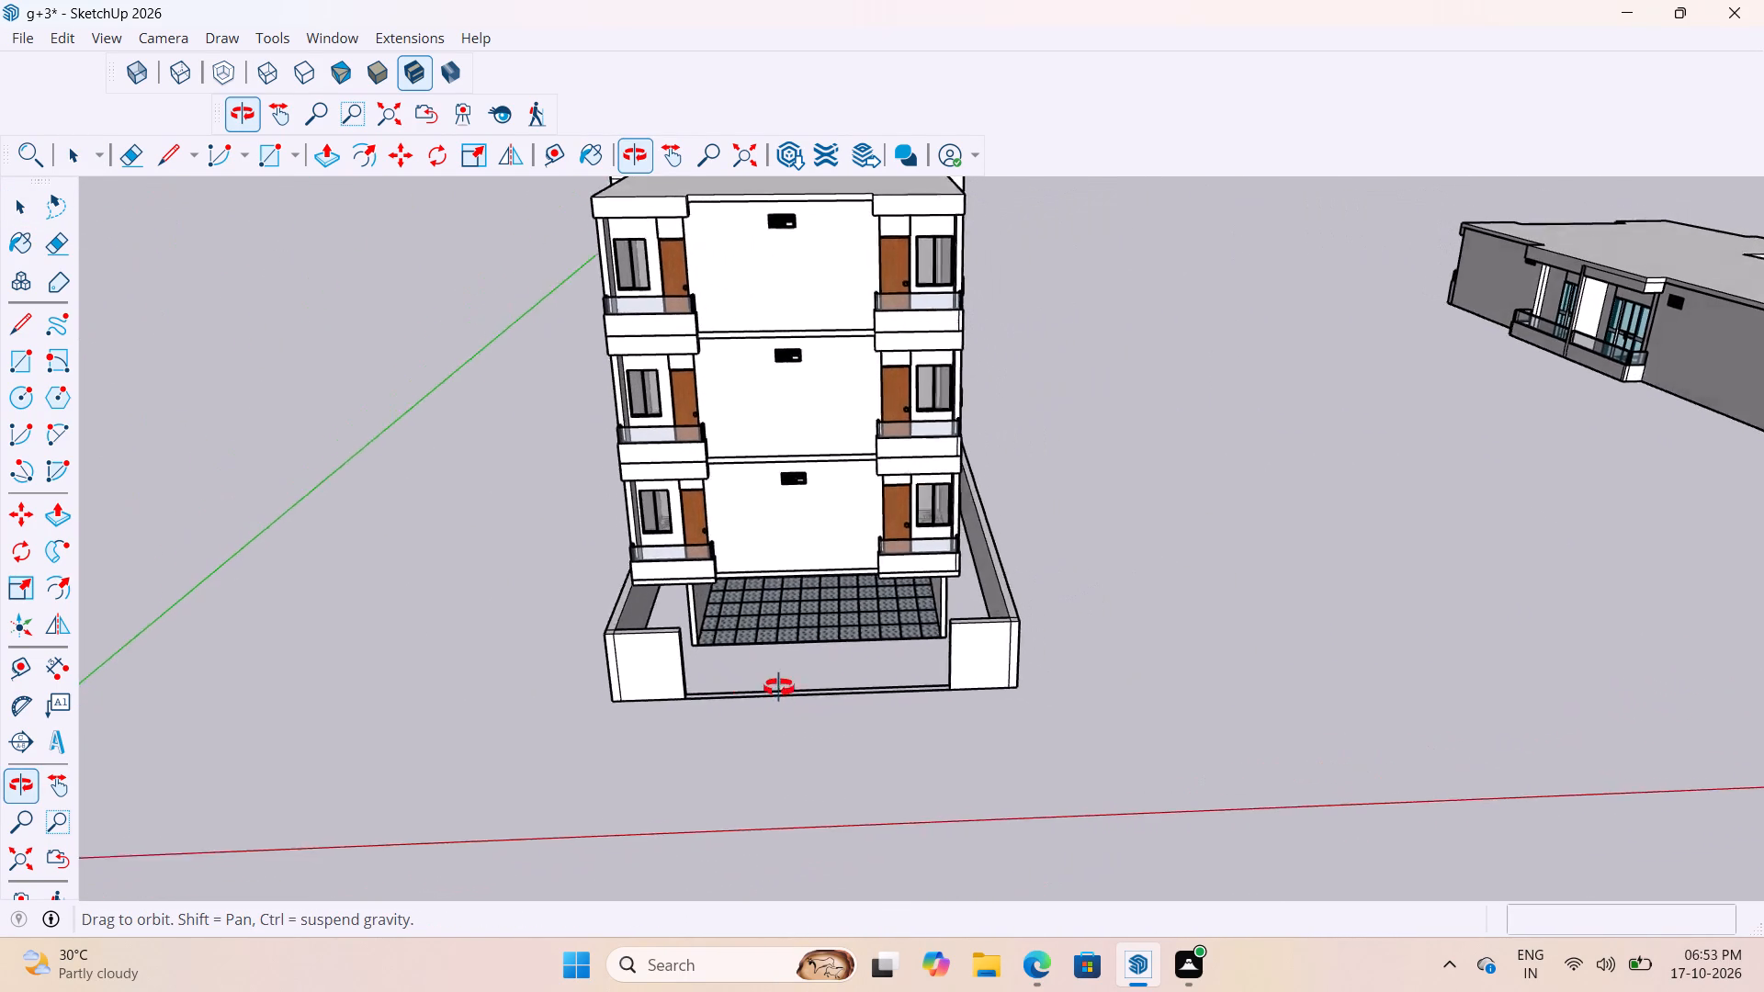
Examine the long side compound wall below the glazed balconies along its full length.
middle_click_drag(779, 688, 1454, 638)
scroll(1184, 632, "up", 6)
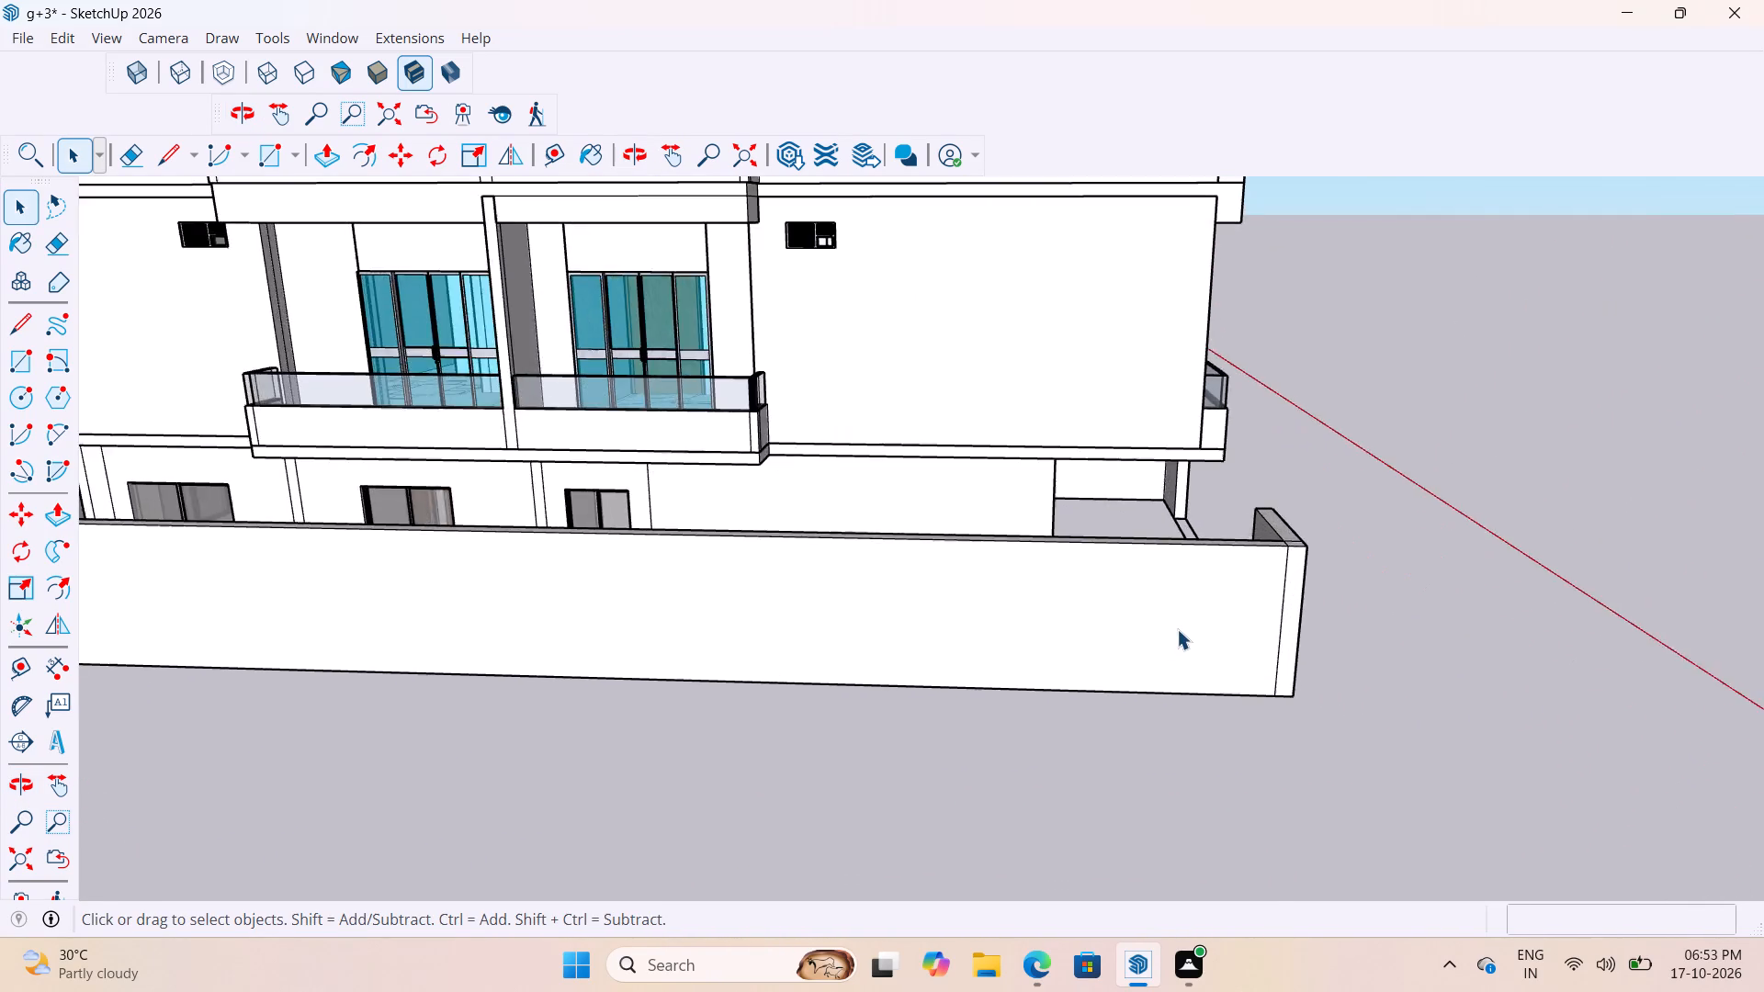
scroll(1177, 629, "up", 5)
scroll(1686, 509, "down", 10)
scroll(961, 559, "up", 5)
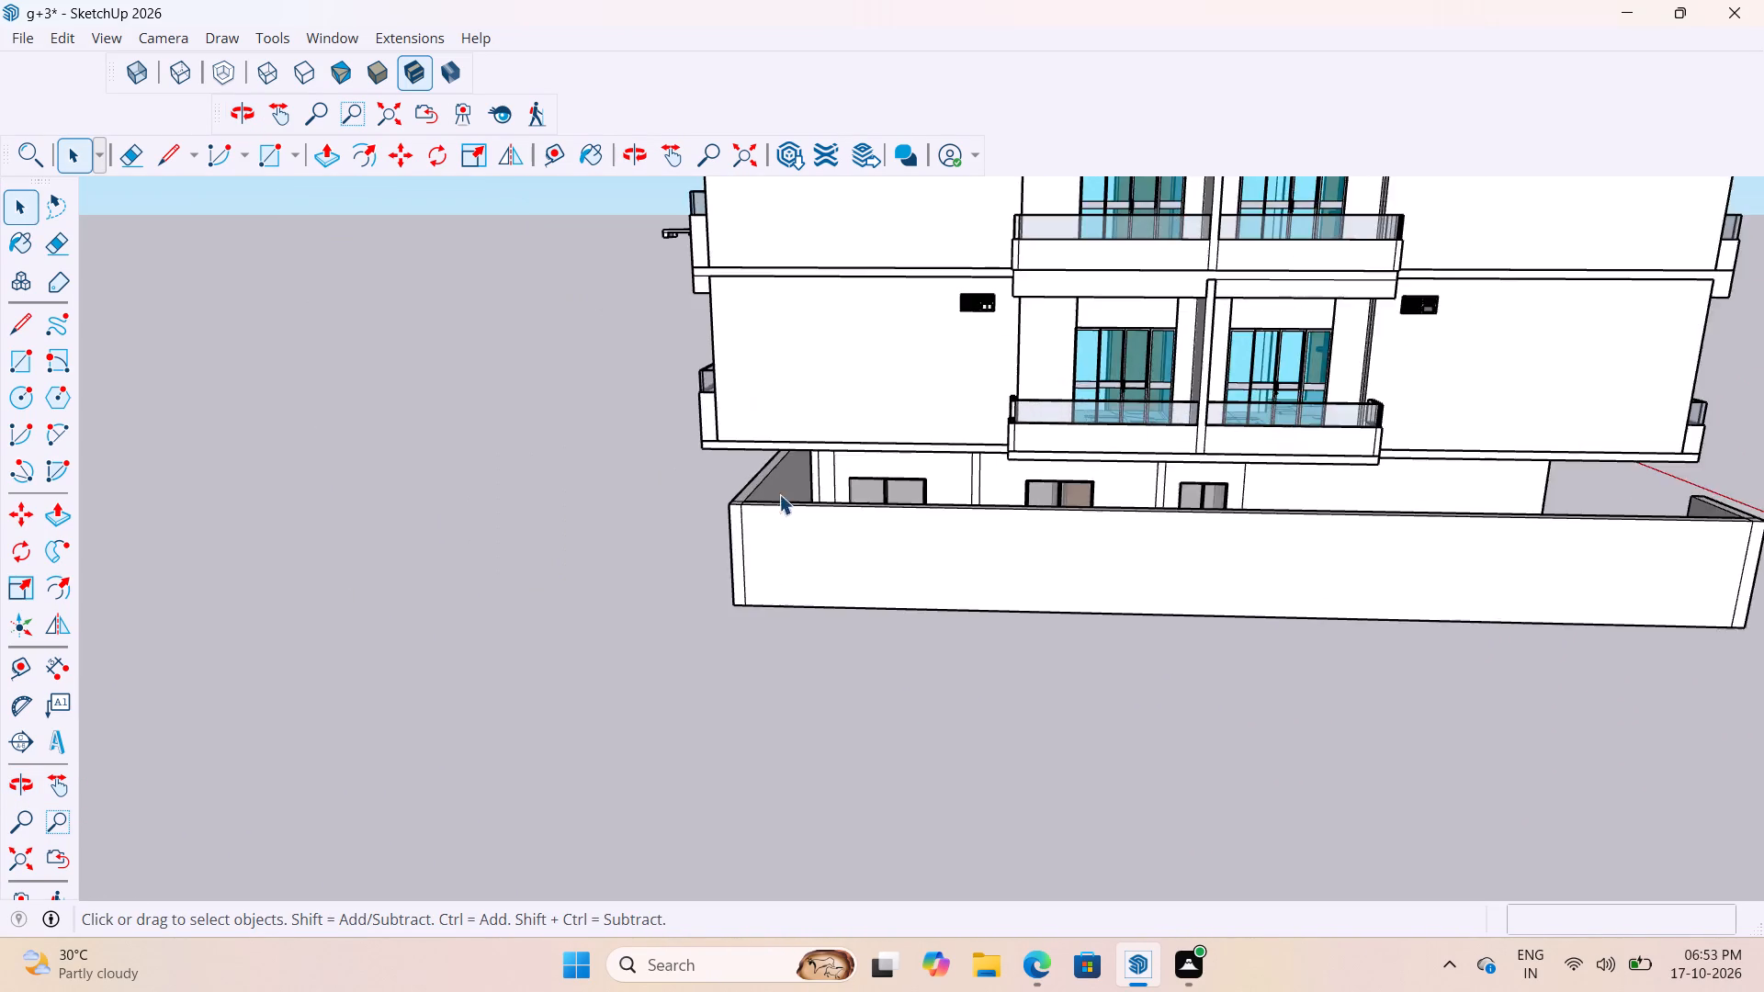
scroll(779, 494, "up", 2)
scroll(778, 487, "down", 11)
middle_click_drag(1028, 511, 822, 572)
scroll(821, 570, "up", 2)
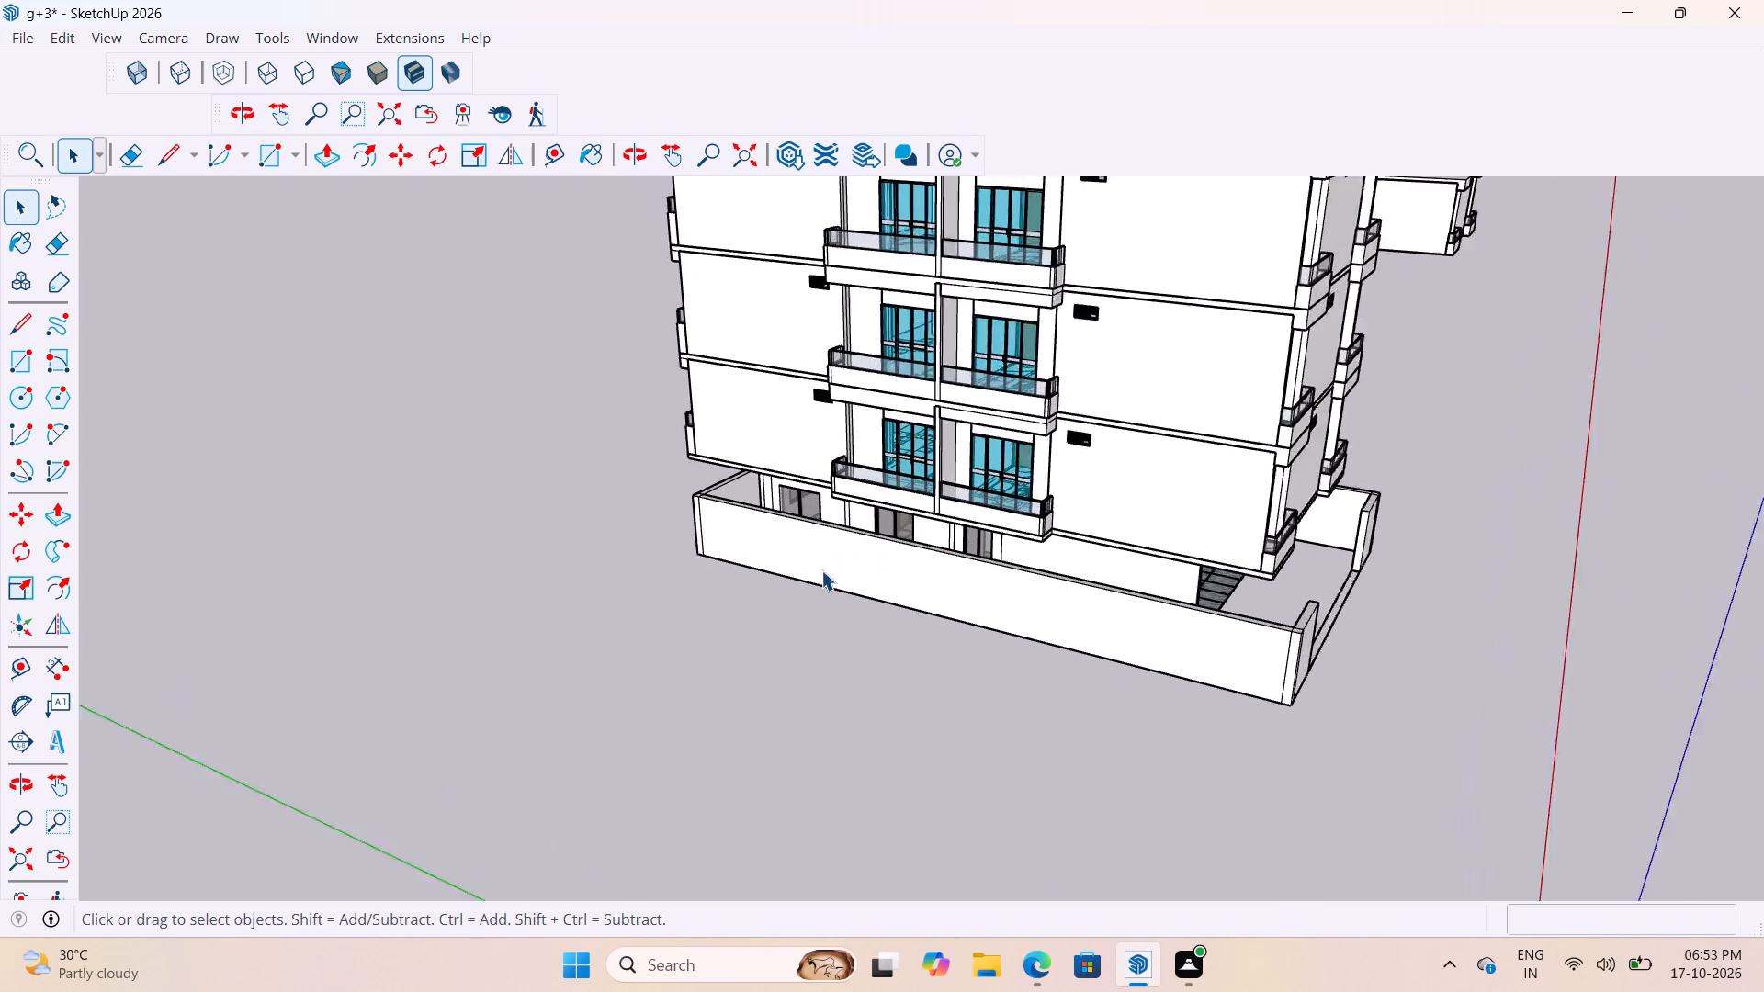
Open the compound wall for editing and offset the long side wall's outer face inward by 1'.
scroll(821, 570, "up", 1)
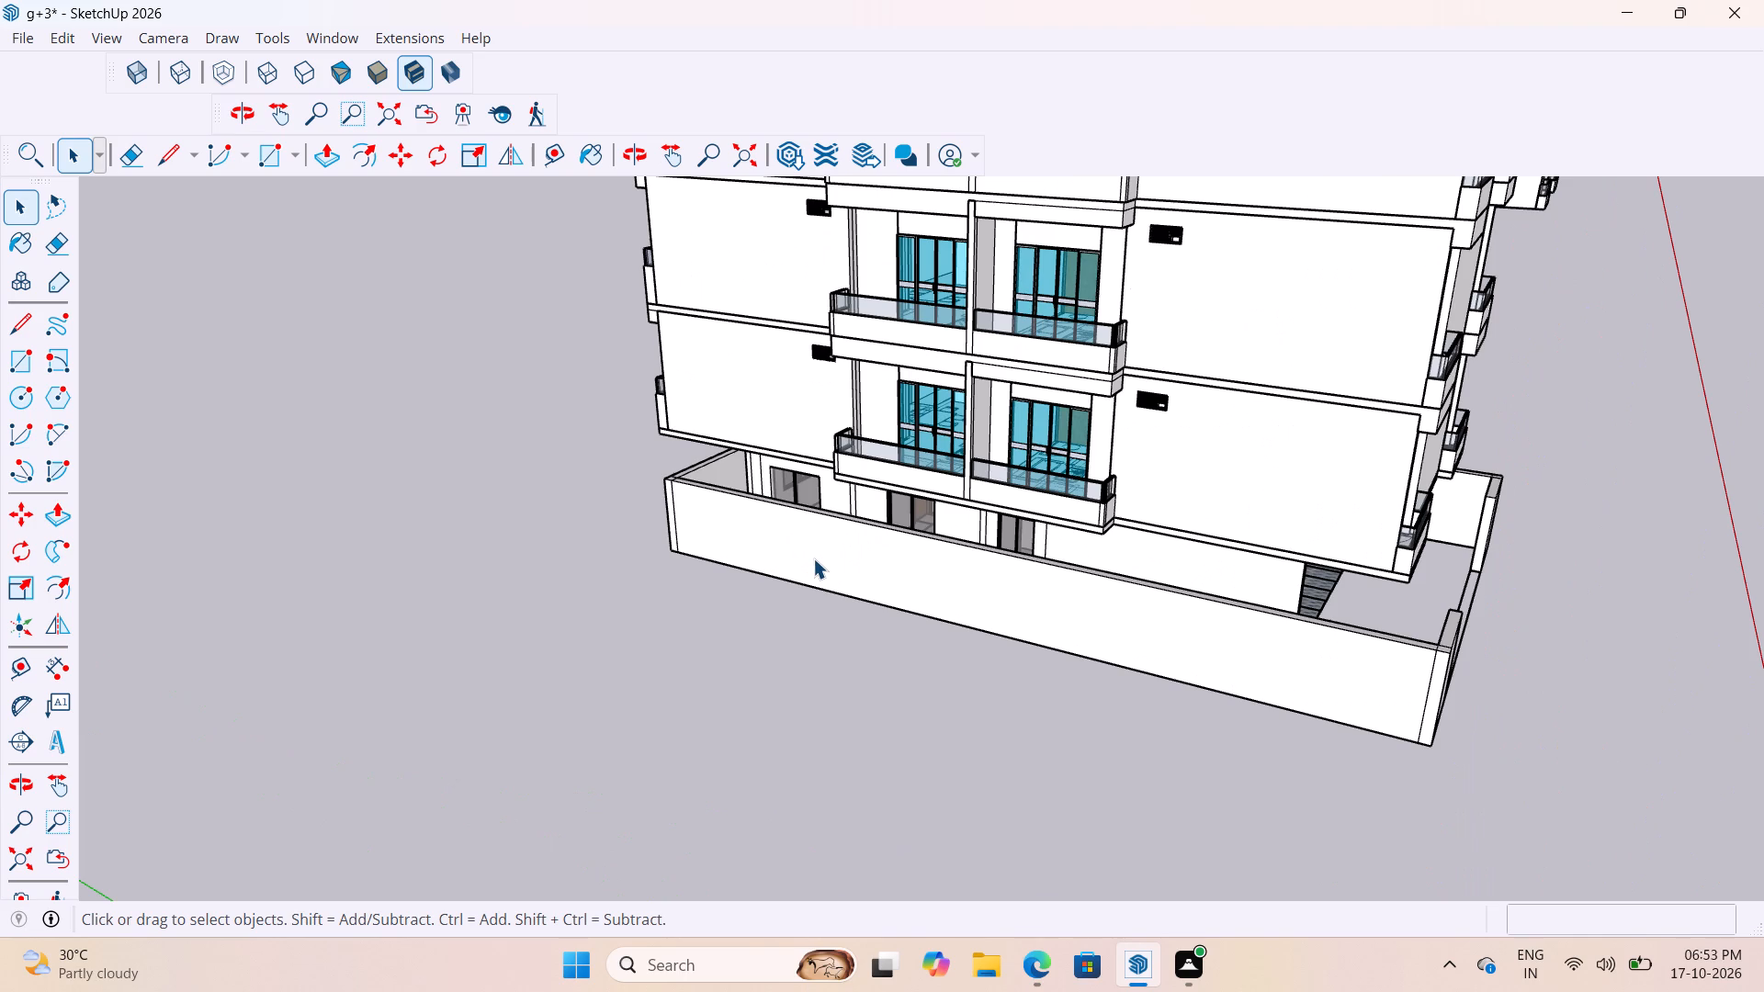
scroll(1031, 653, "up", 6)
triple_click(1069, 590)
scroll(1069, 590, "up", 4)
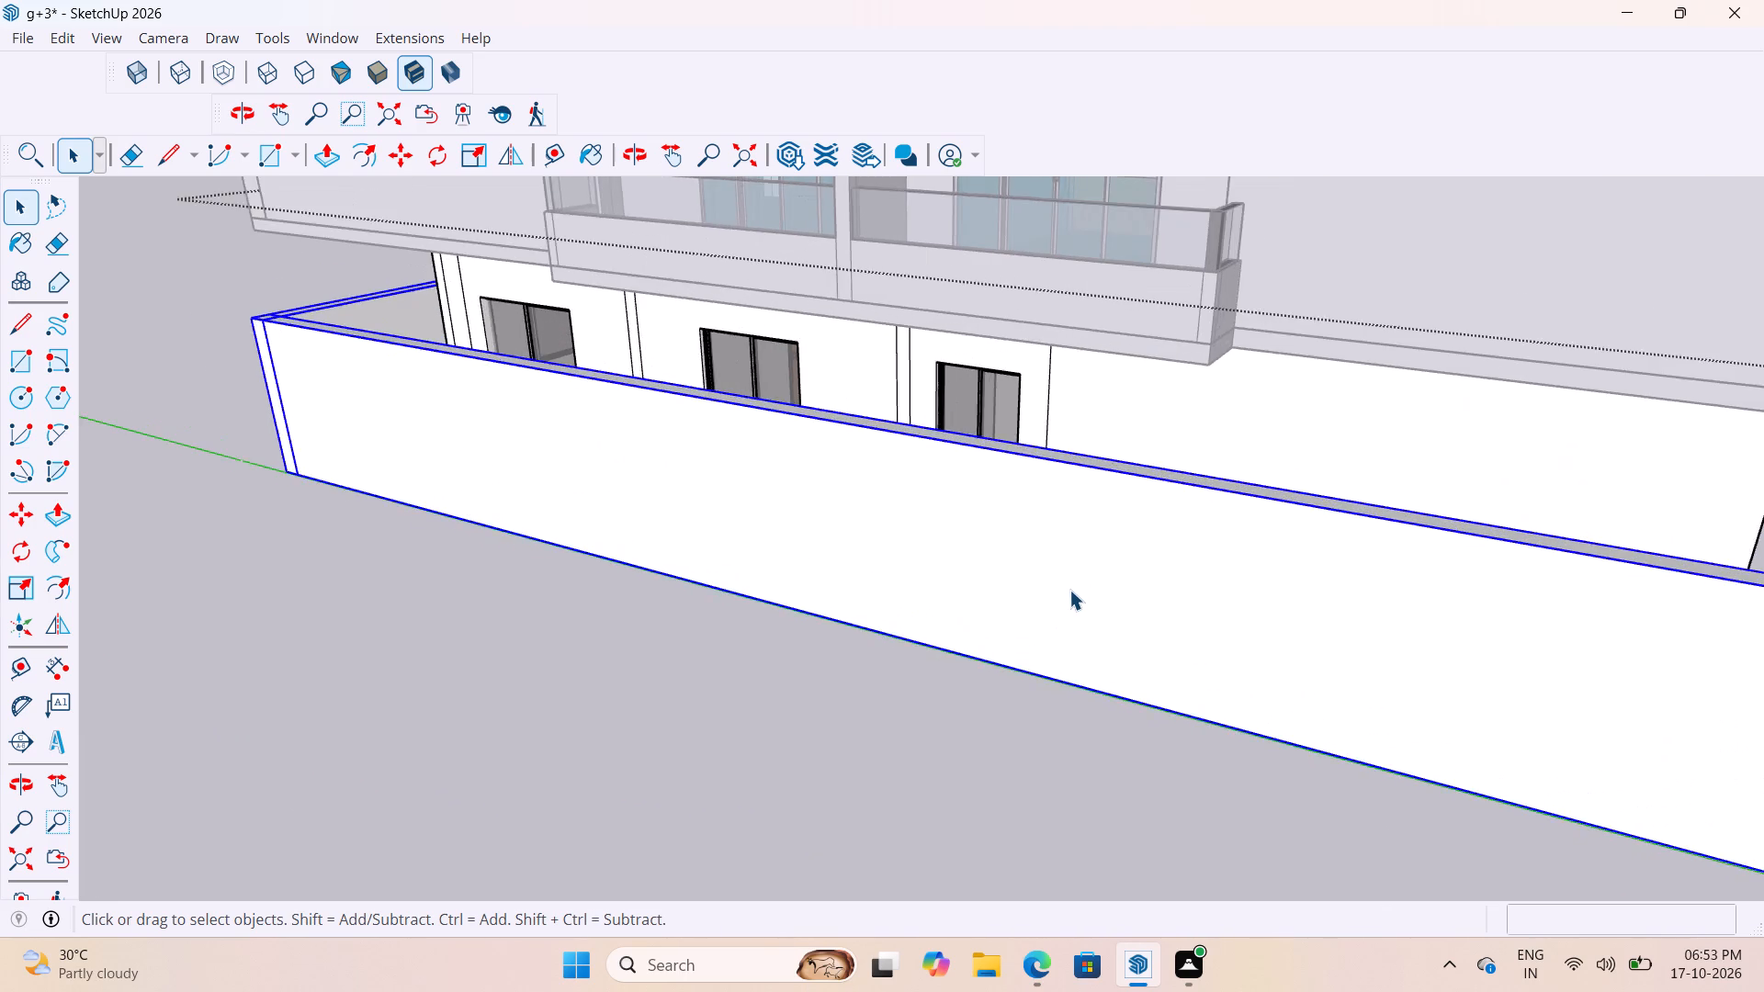
double_click(1069, 590)
left_click(1069, 590)
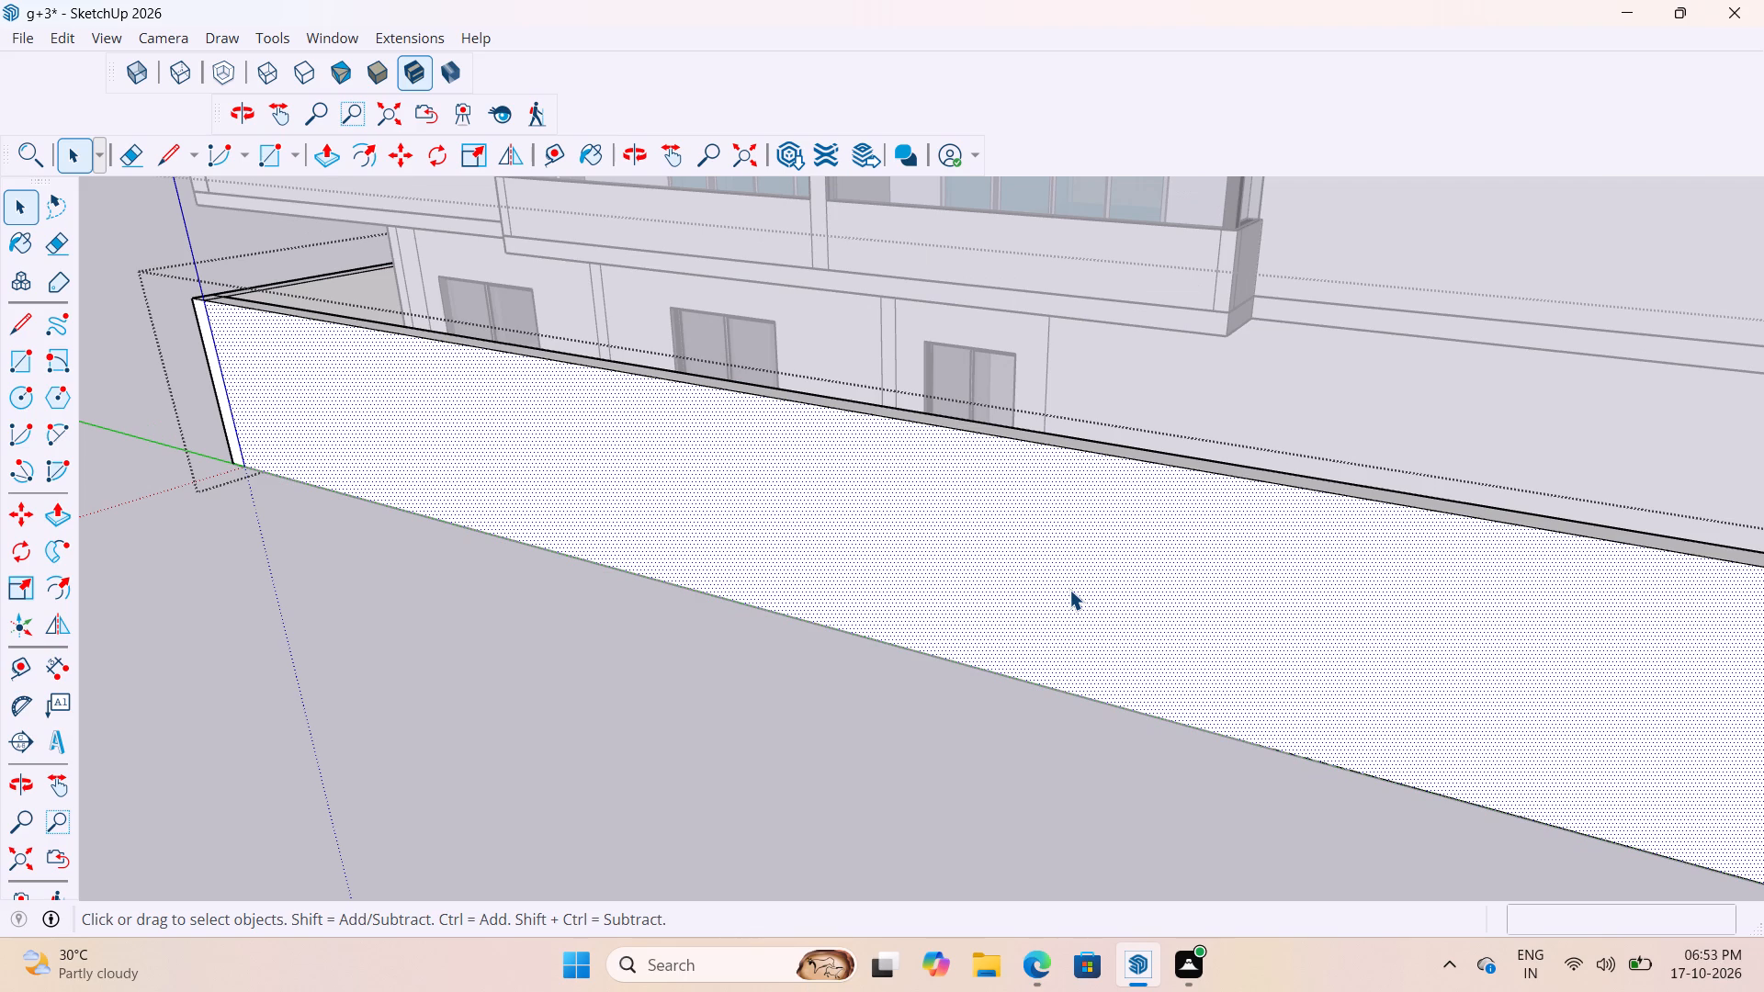
key("f")
left_click(1067, 682)
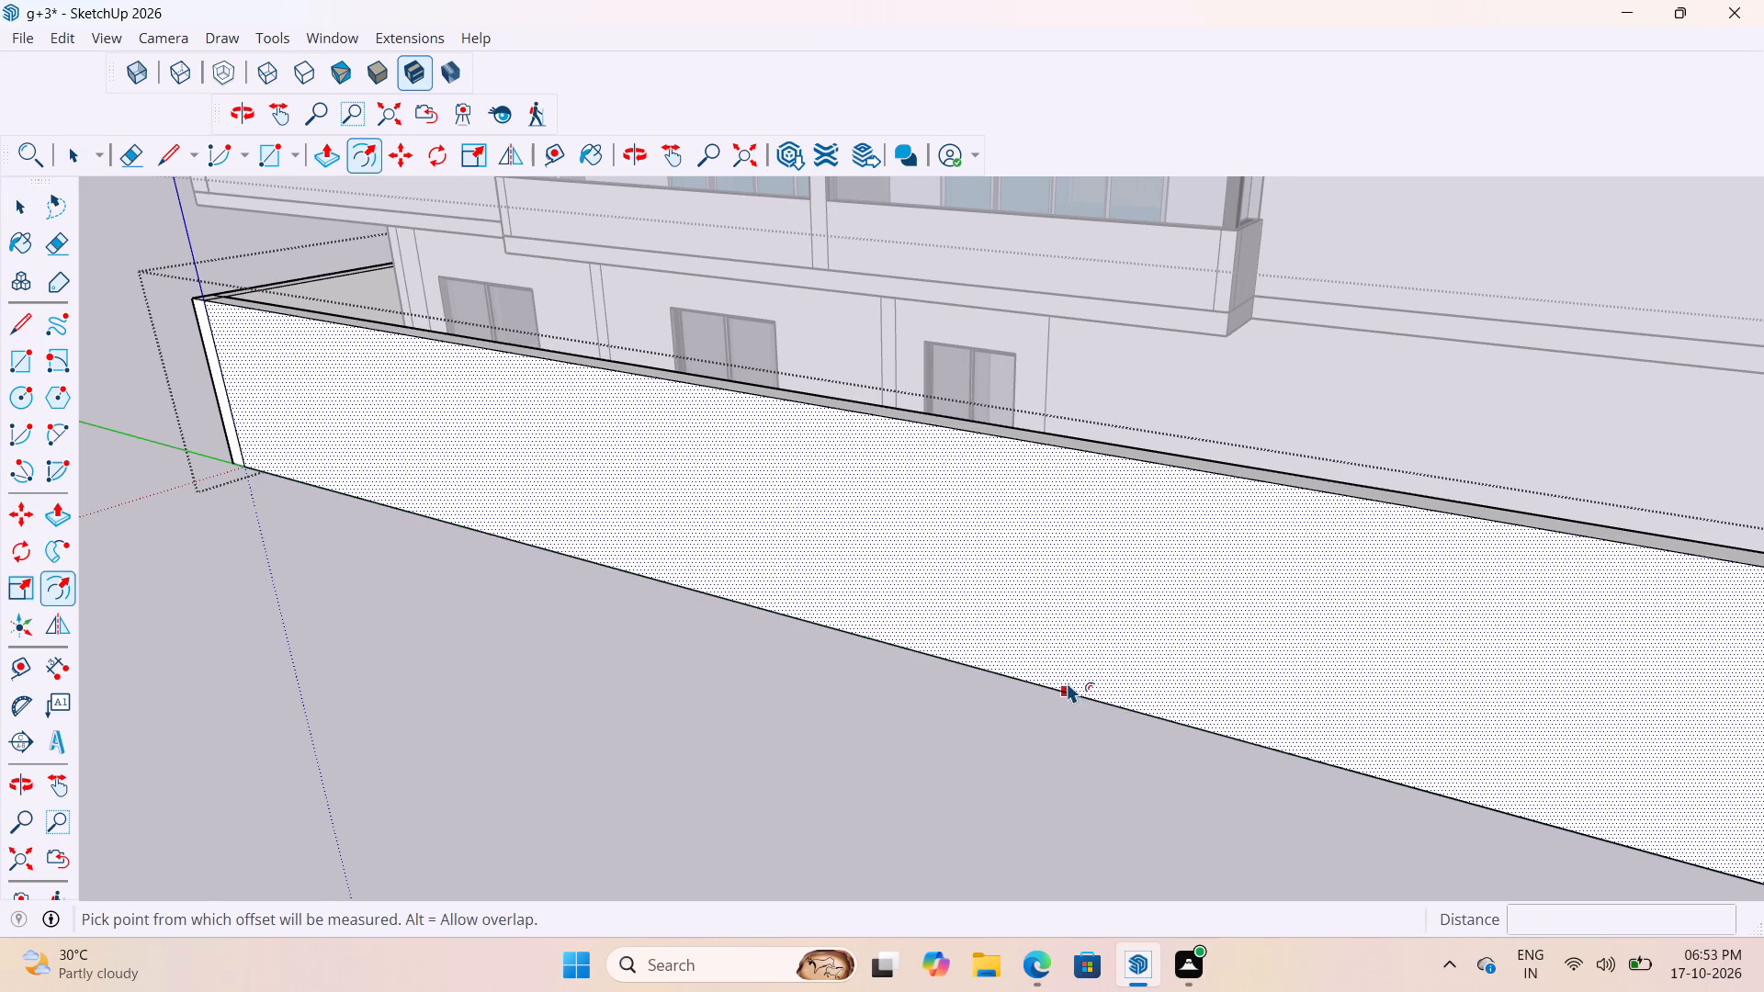
scroll(1053, 636, "down", 7)
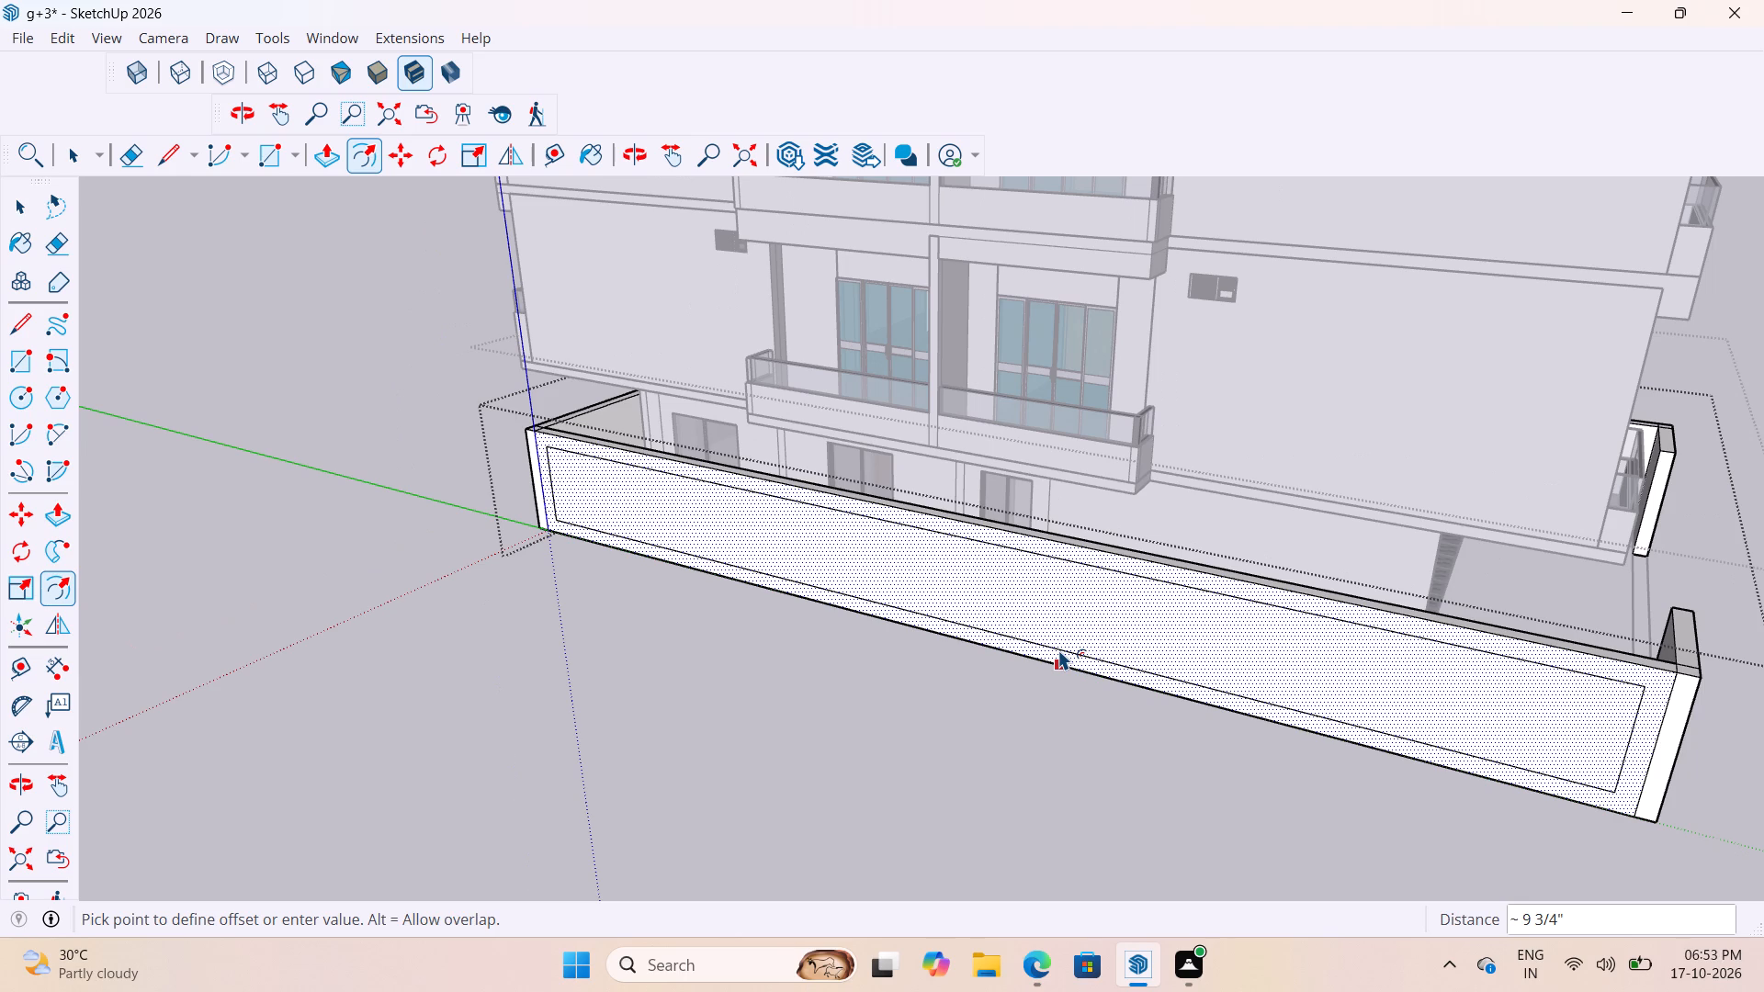
type("1'")
key("Return")
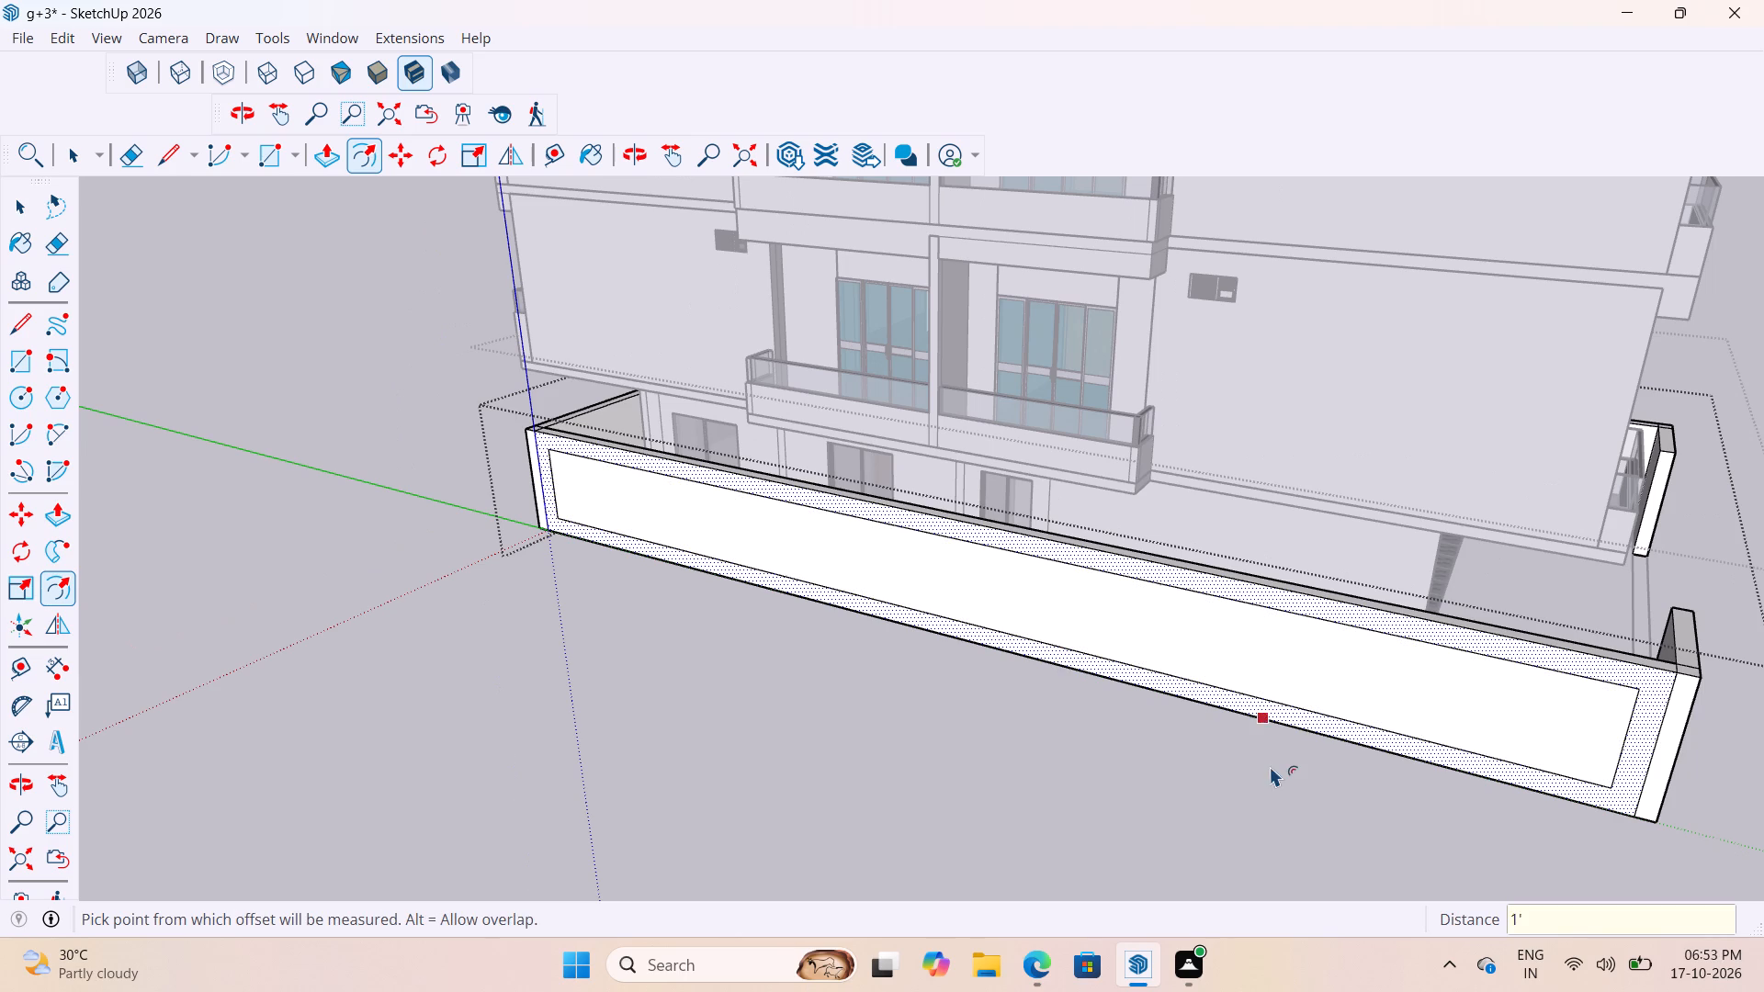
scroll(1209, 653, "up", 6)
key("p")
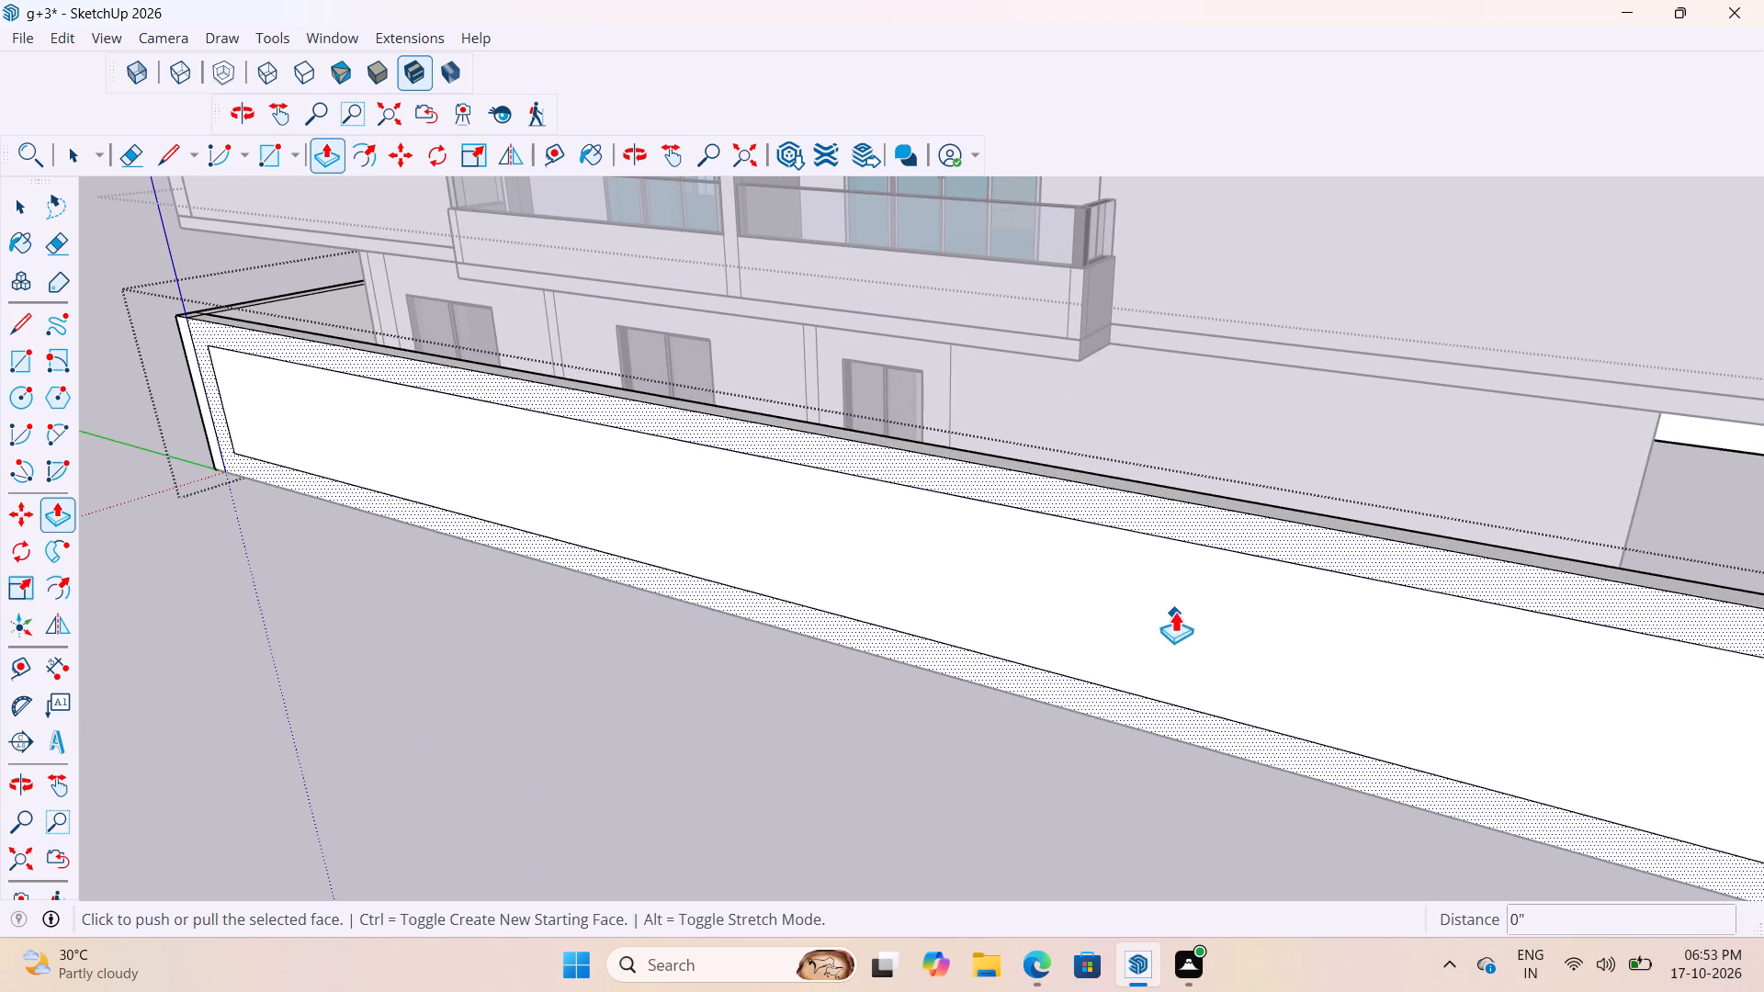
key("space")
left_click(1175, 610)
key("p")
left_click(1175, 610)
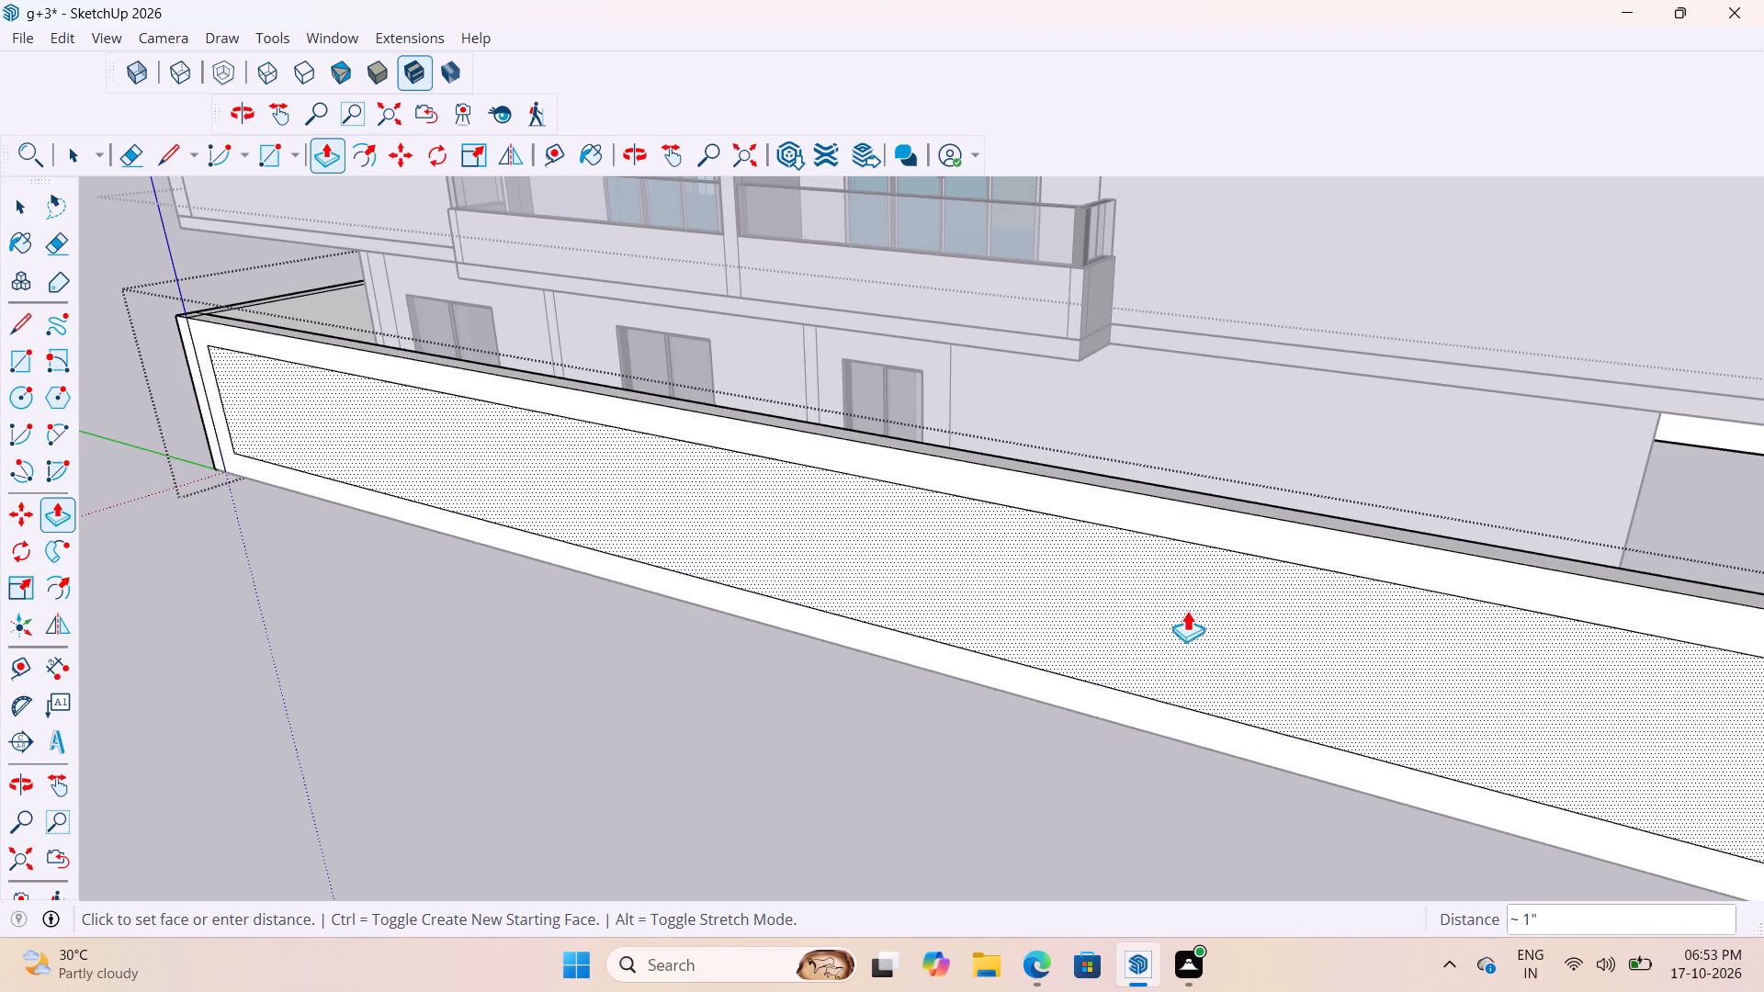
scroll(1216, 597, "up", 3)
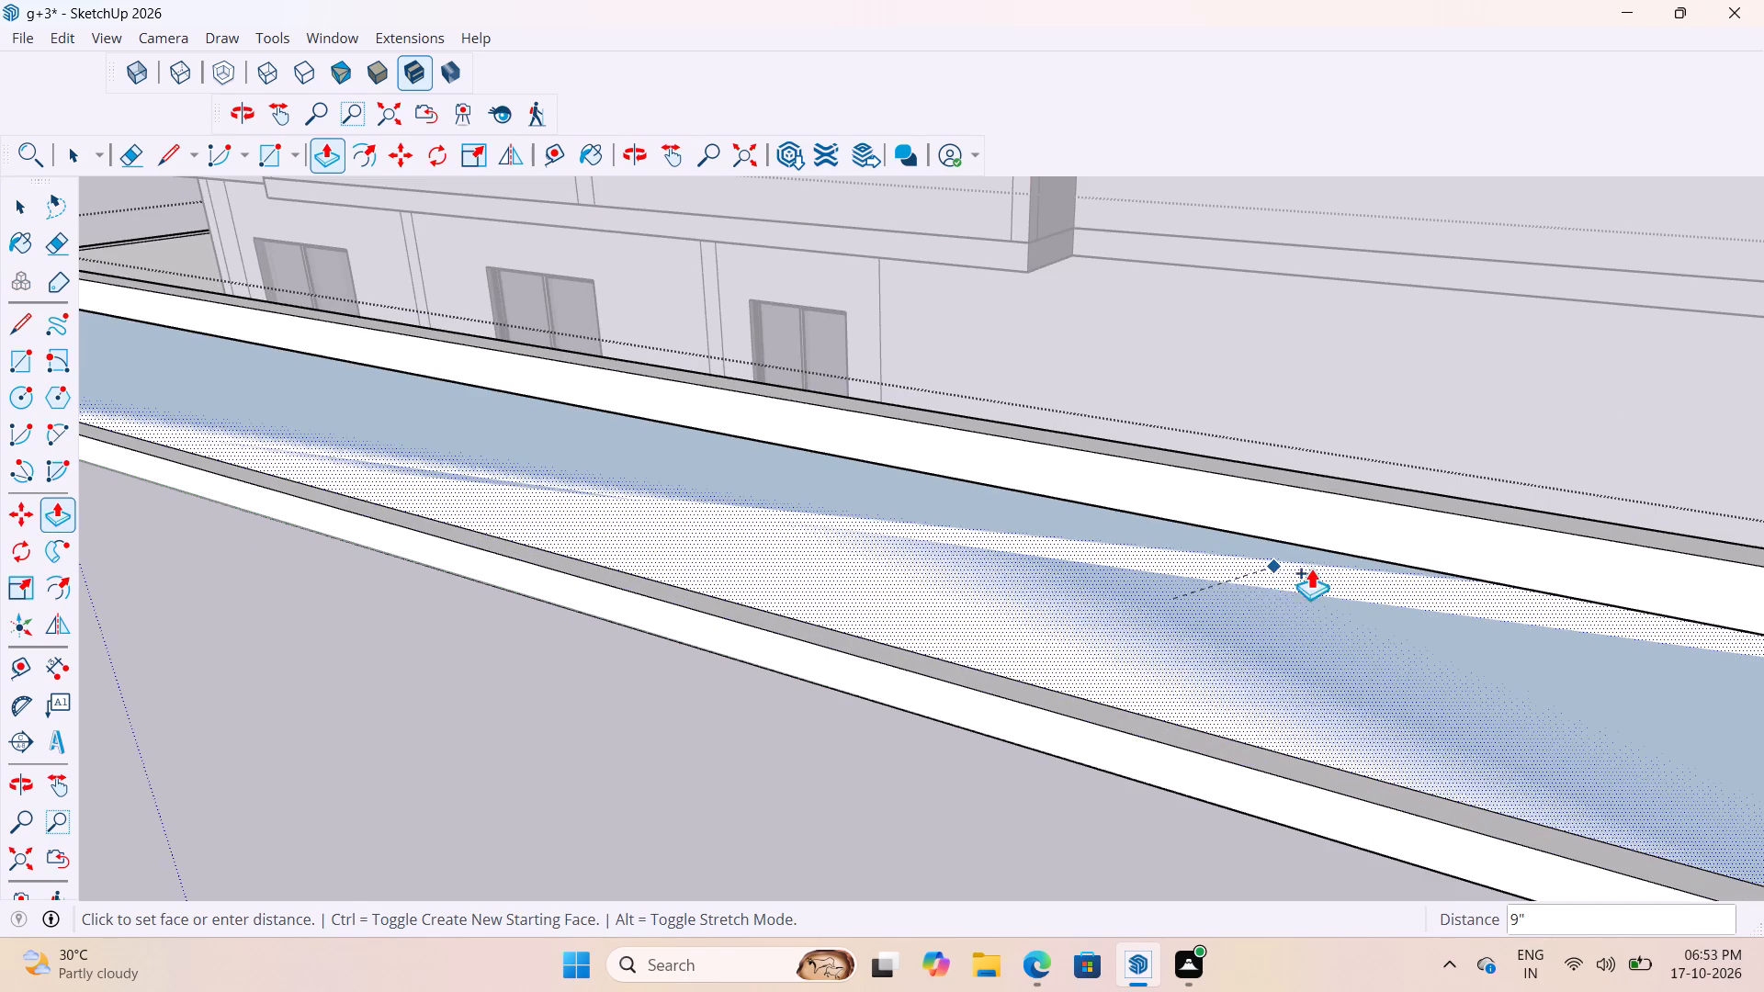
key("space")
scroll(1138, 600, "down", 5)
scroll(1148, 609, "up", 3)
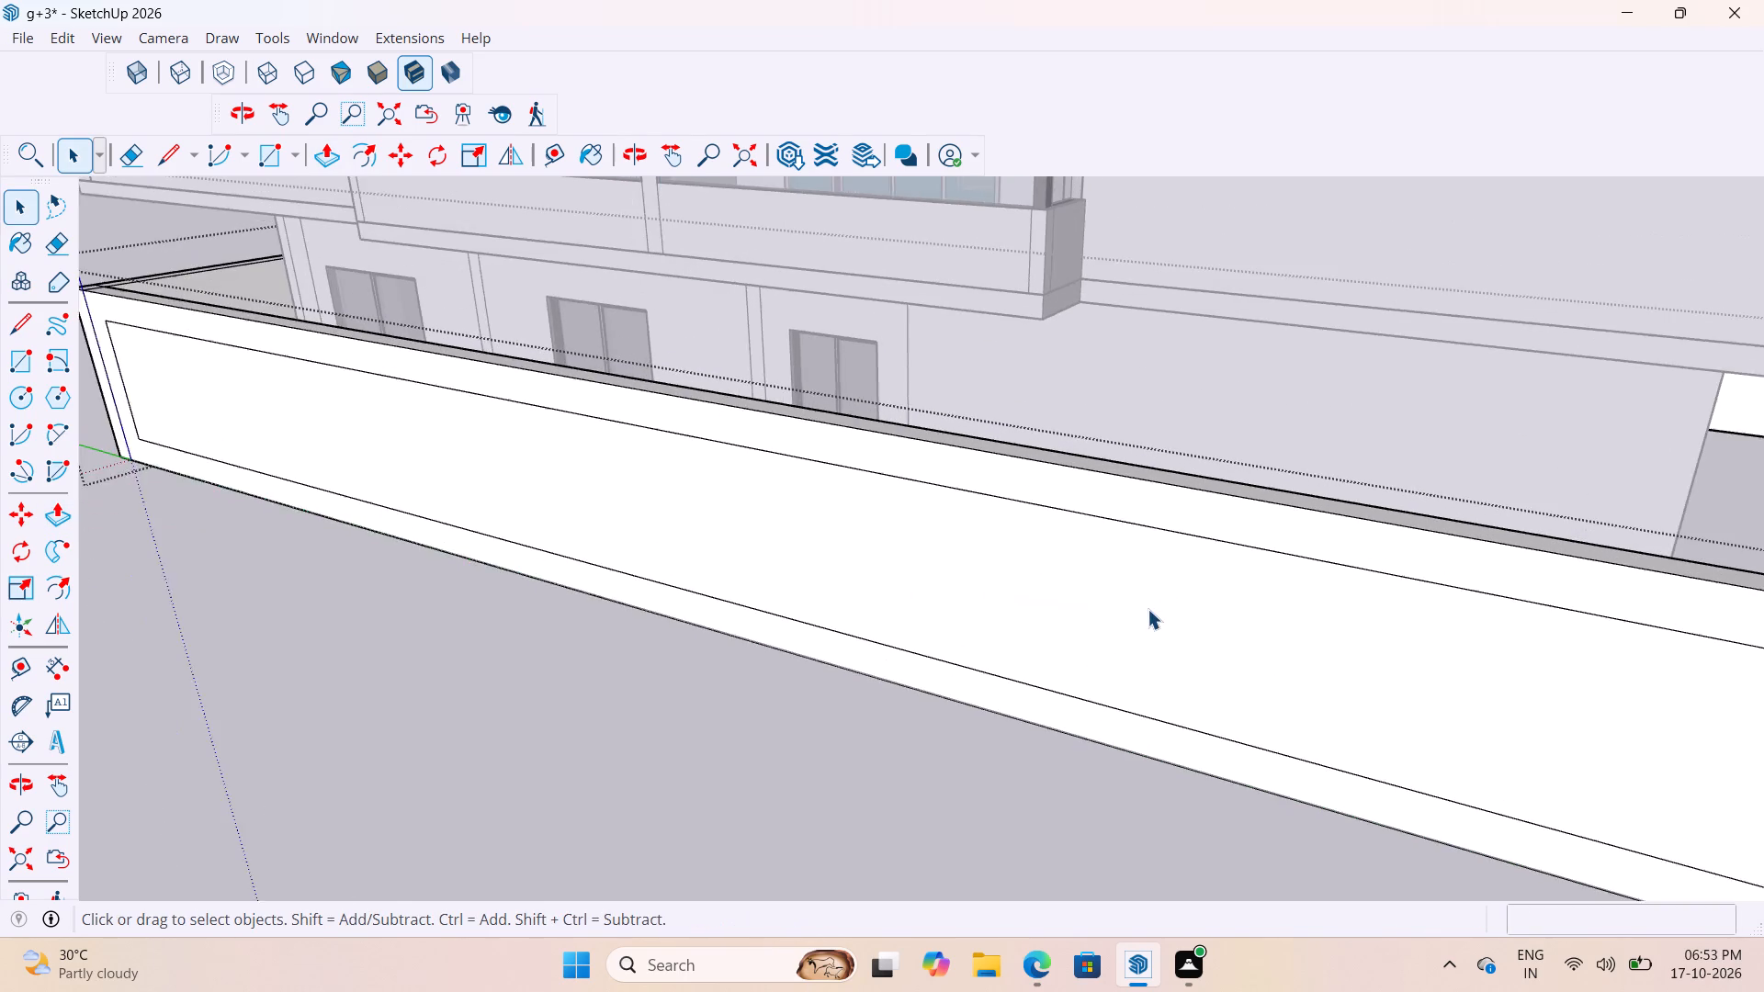
Push the inner offset face of the long side compound wall inward 4" to form a recessed panel.
scroll(1158, 624, "down", 1)
middle_click_drag(1158, 624, 1054, 623)
scroll(1052, 636, "up", 3)
left_click(1051, 635)
key("p")
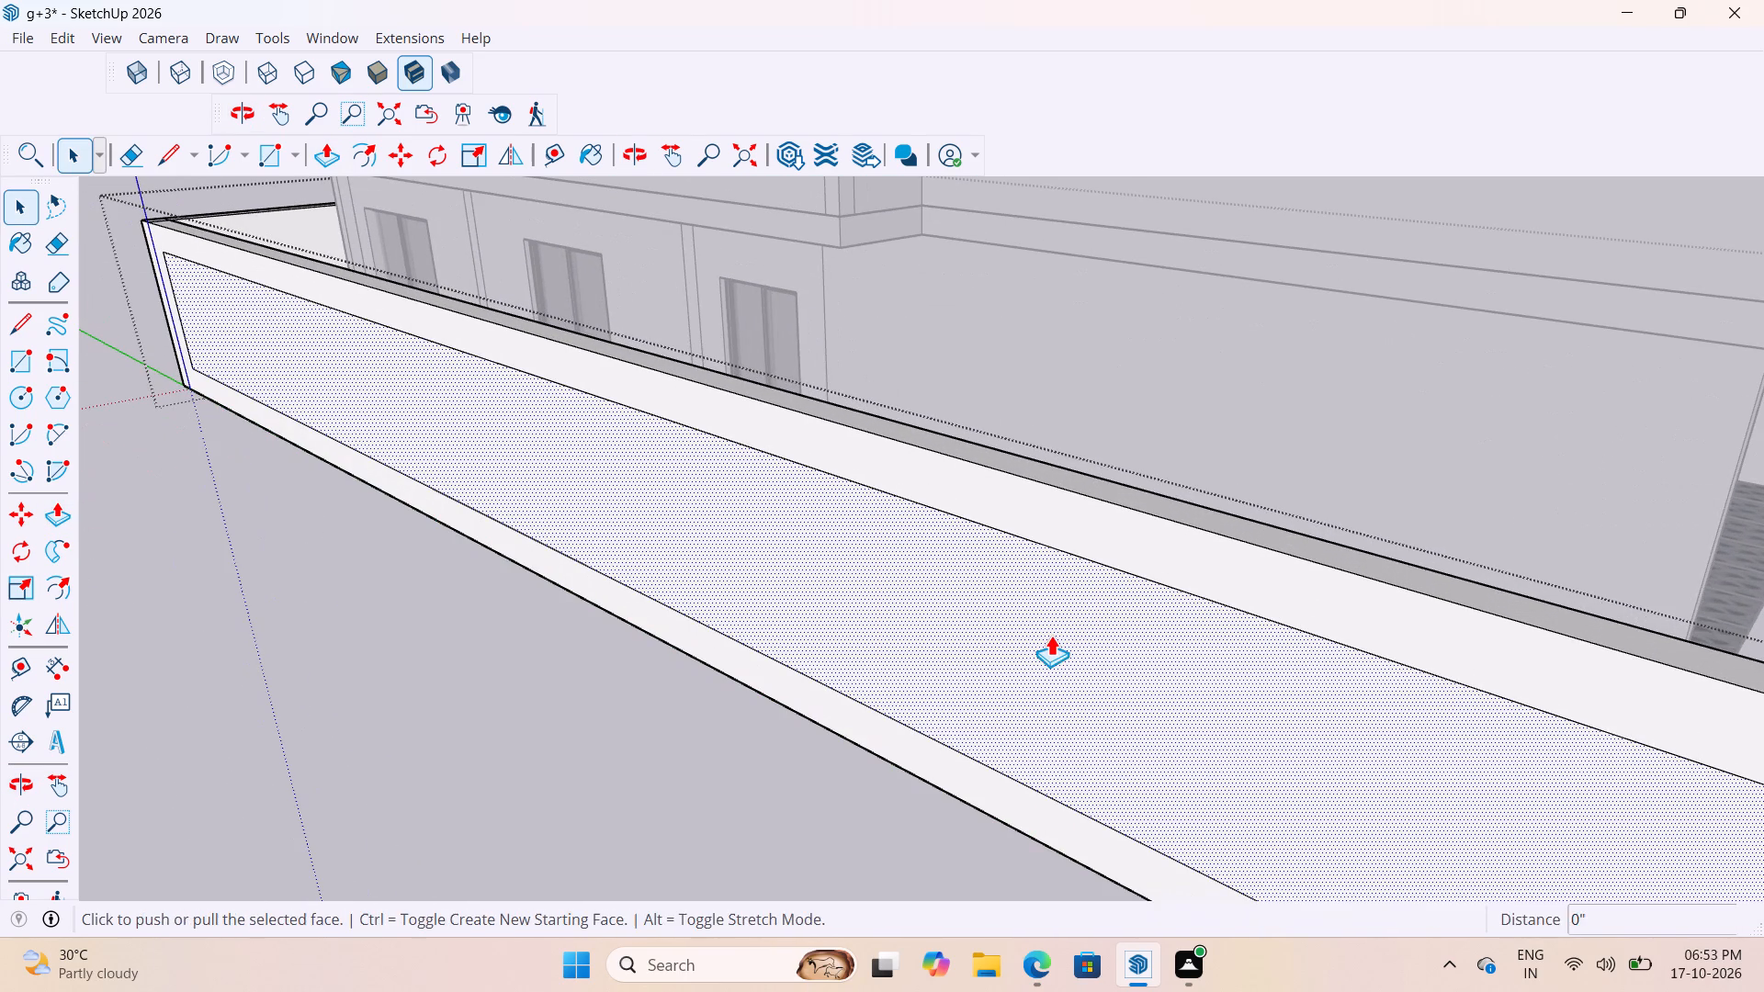
left_click(1051, 635)
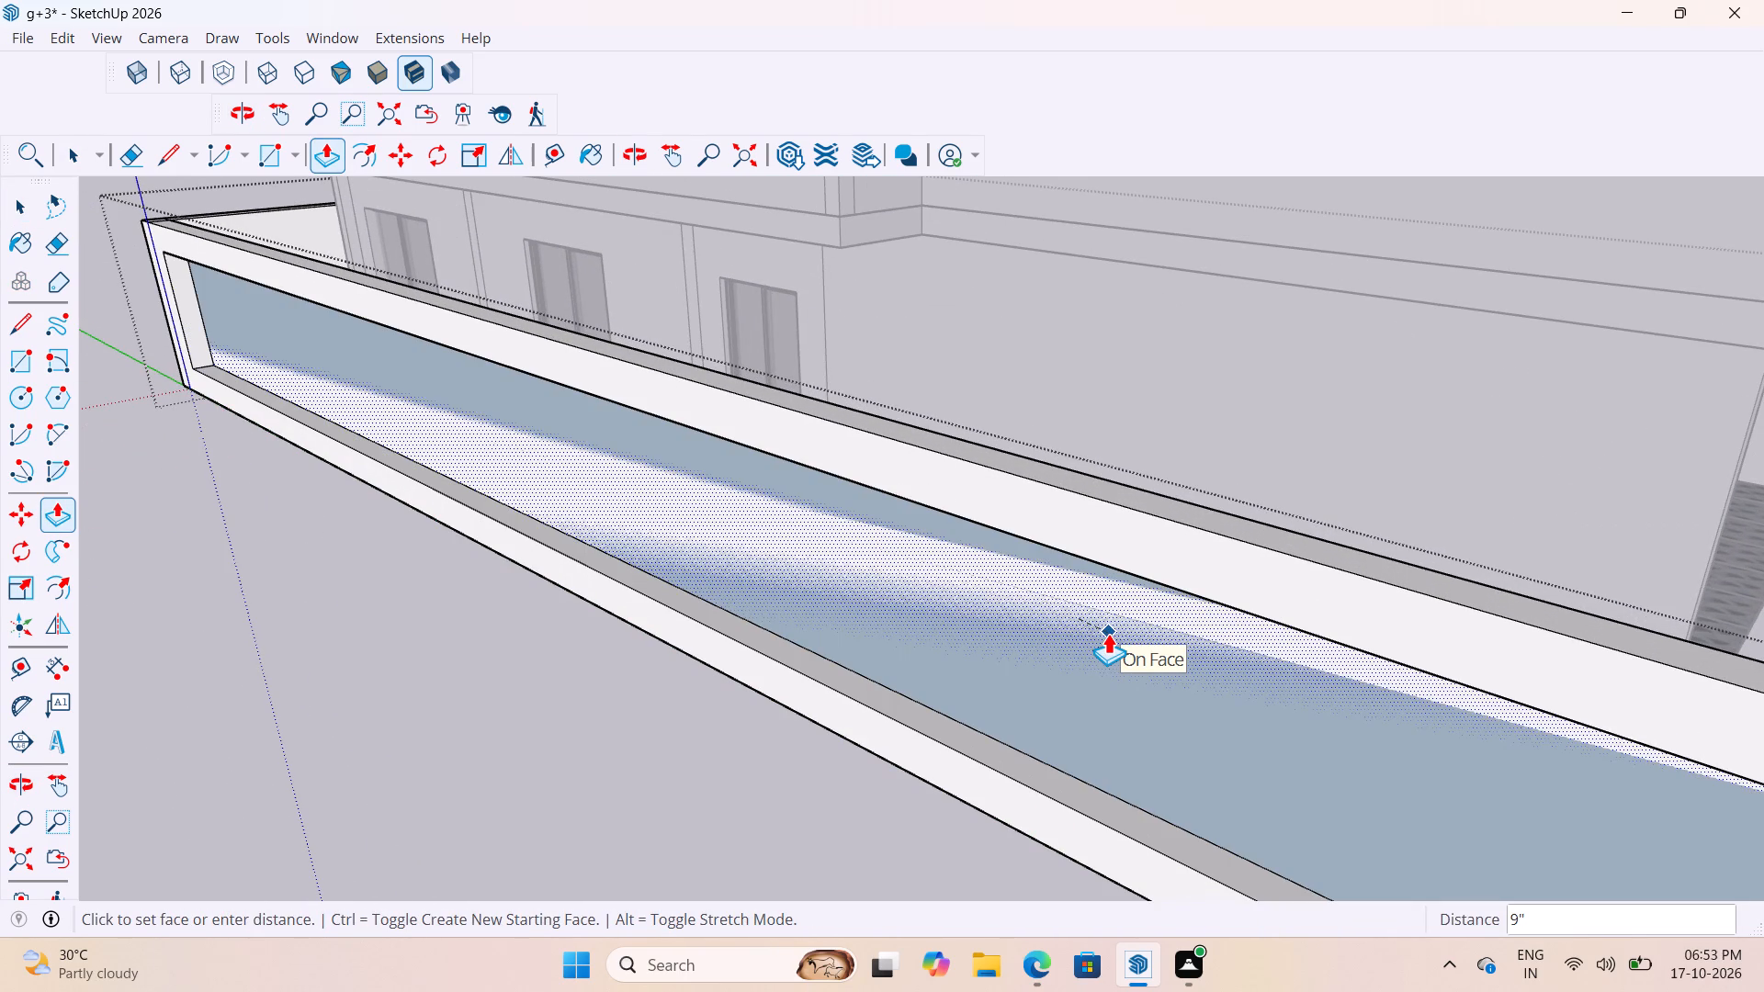
type("4\"")
key("Return")
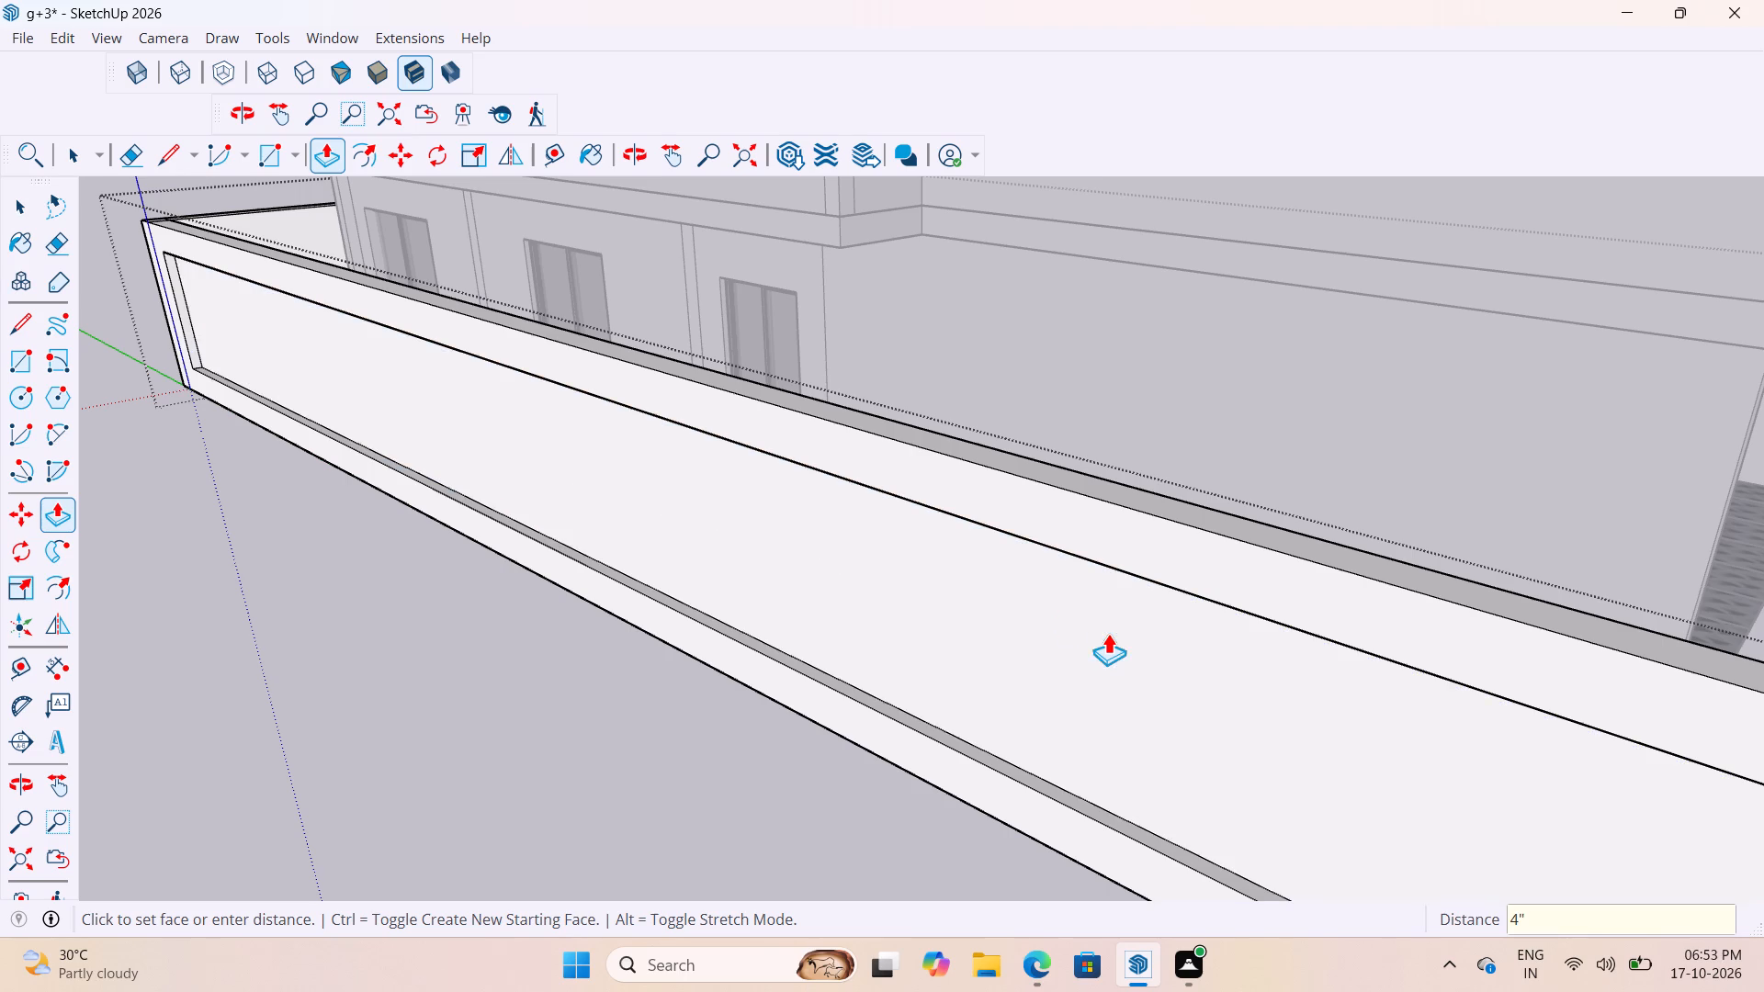
scroll(1006, 565, "down", 6)
key("space")
left_click(792, 726)
Examine the recessed panel along the side compound wall, including both wall ends and the underside.
scroll(681, 445, "up", 2)
scroll(458, 442, "up", 4)
middle_click_drag(472, 444, 627, 362)
scroll(482, 409, "down", 7)
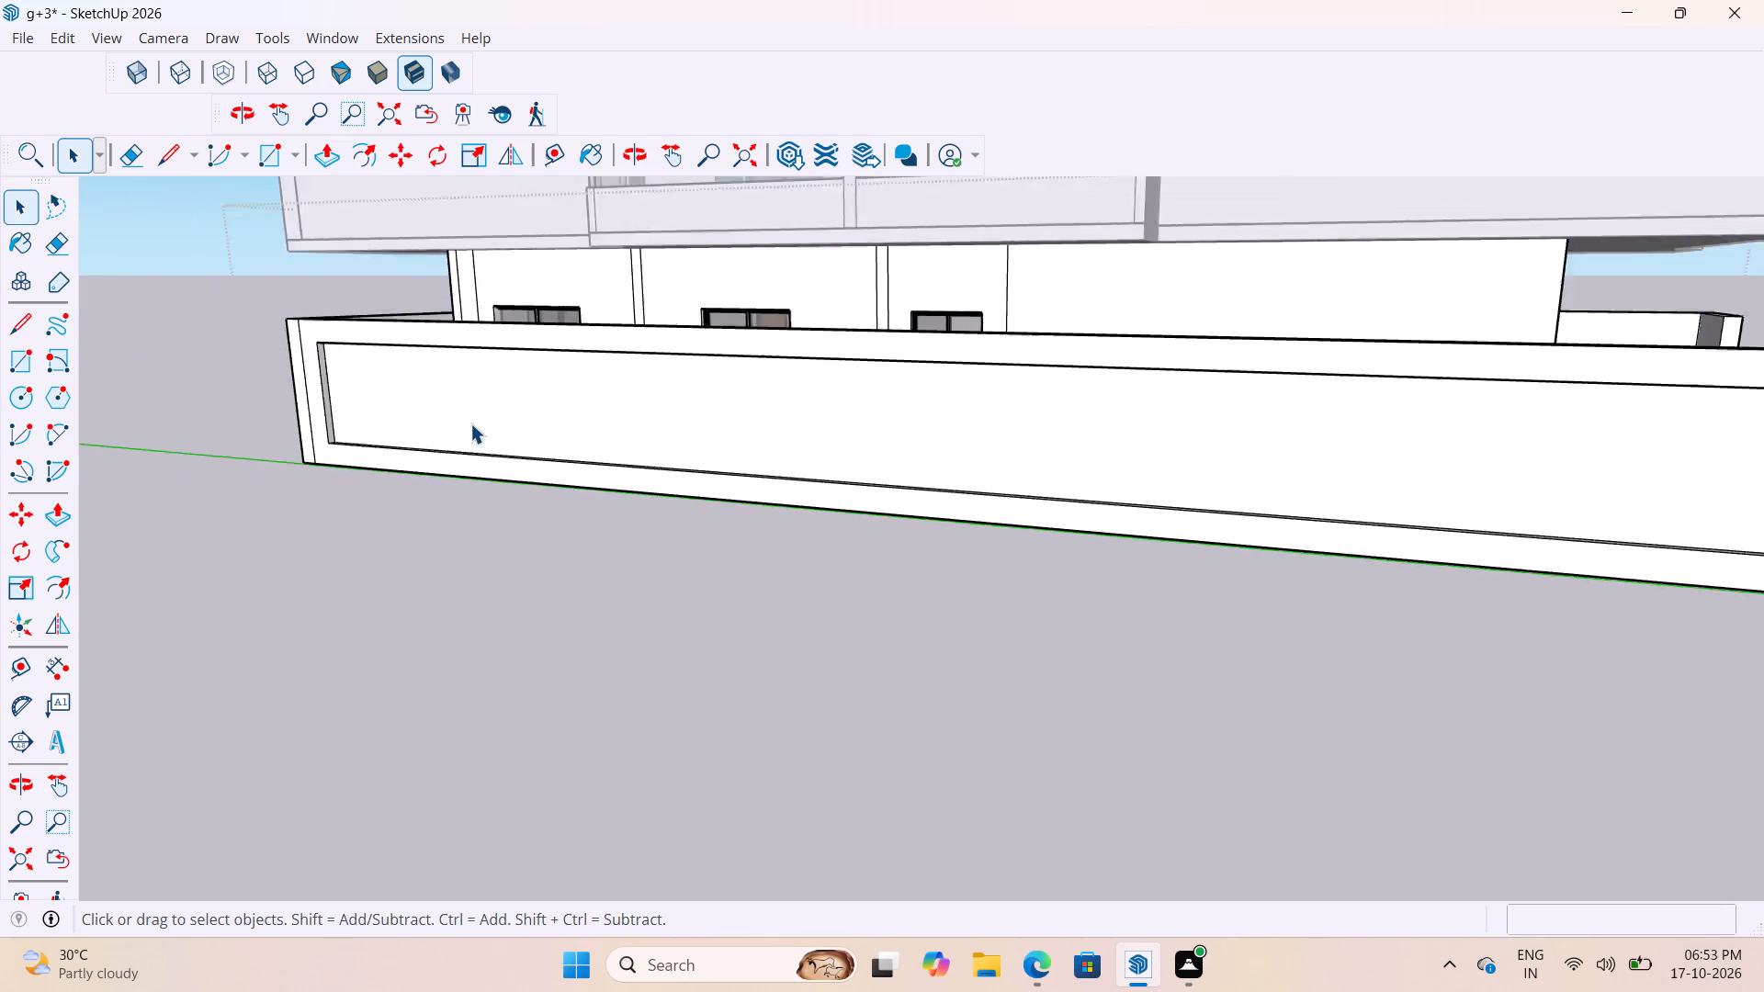
scroll(470, 423, "down", 8)
middle_click_drag(814, 512, 769, 565)
scroll(758, 510, "up", 6)
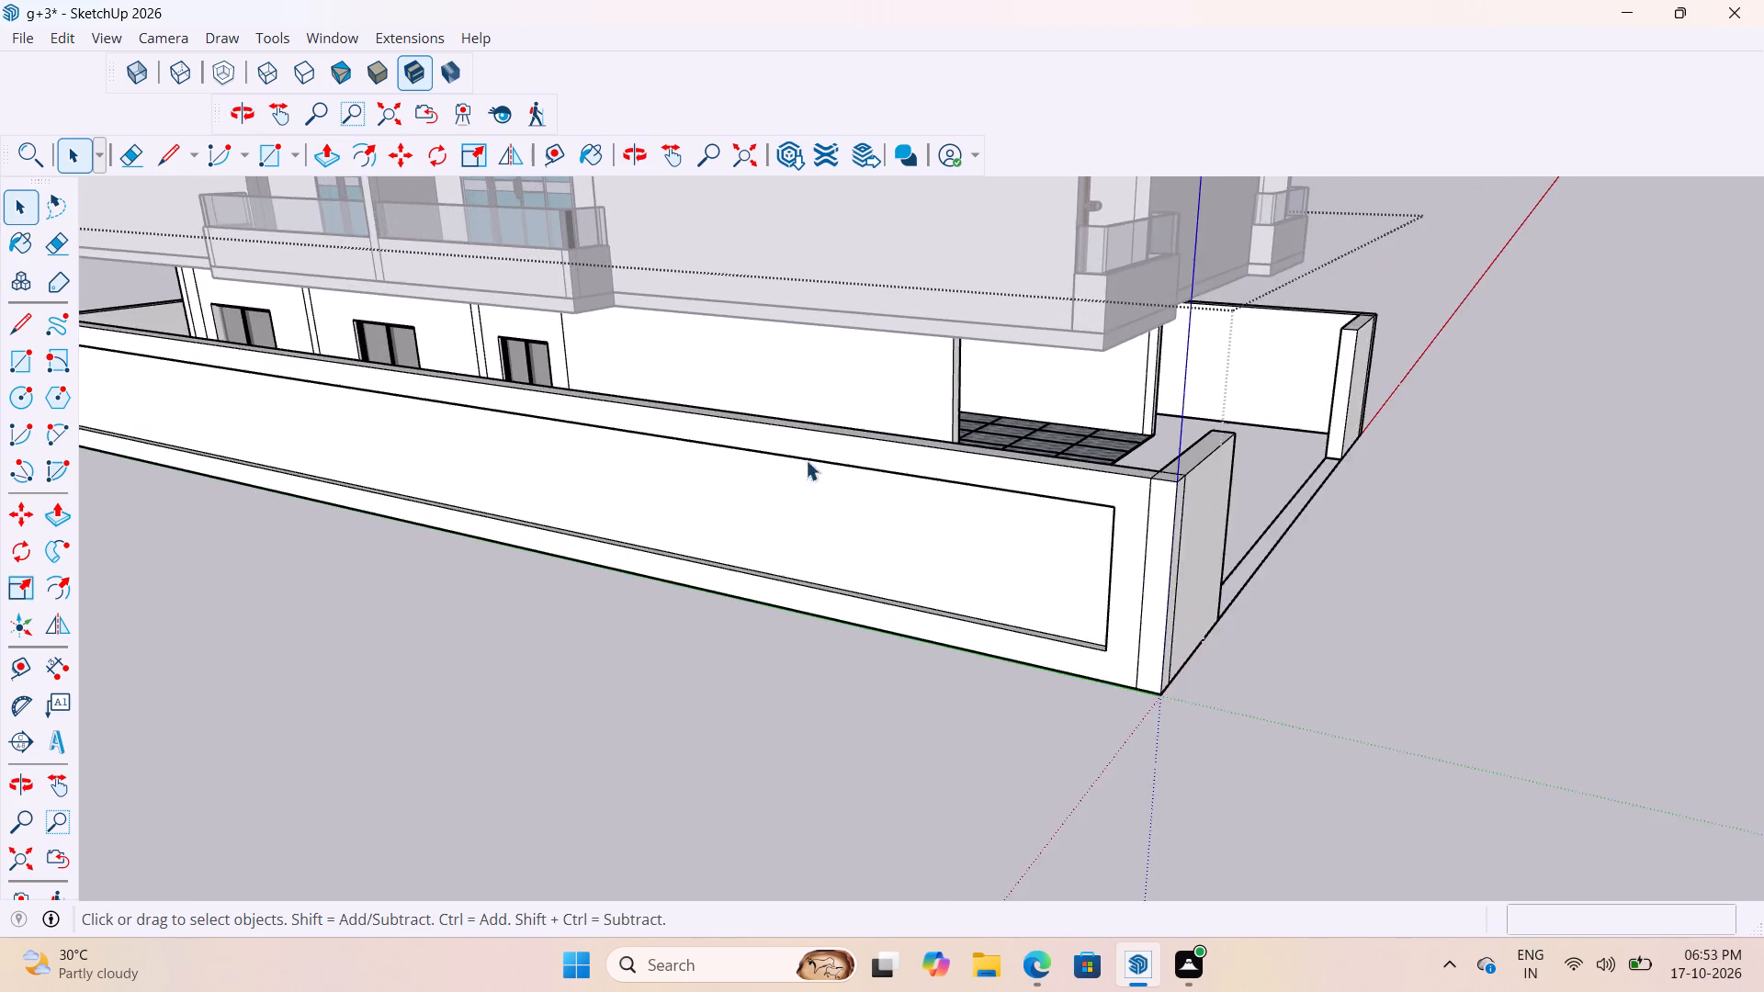
scroll(806, 460, "up", 3)
middle_click_drag(814, 502, 1134, 620)
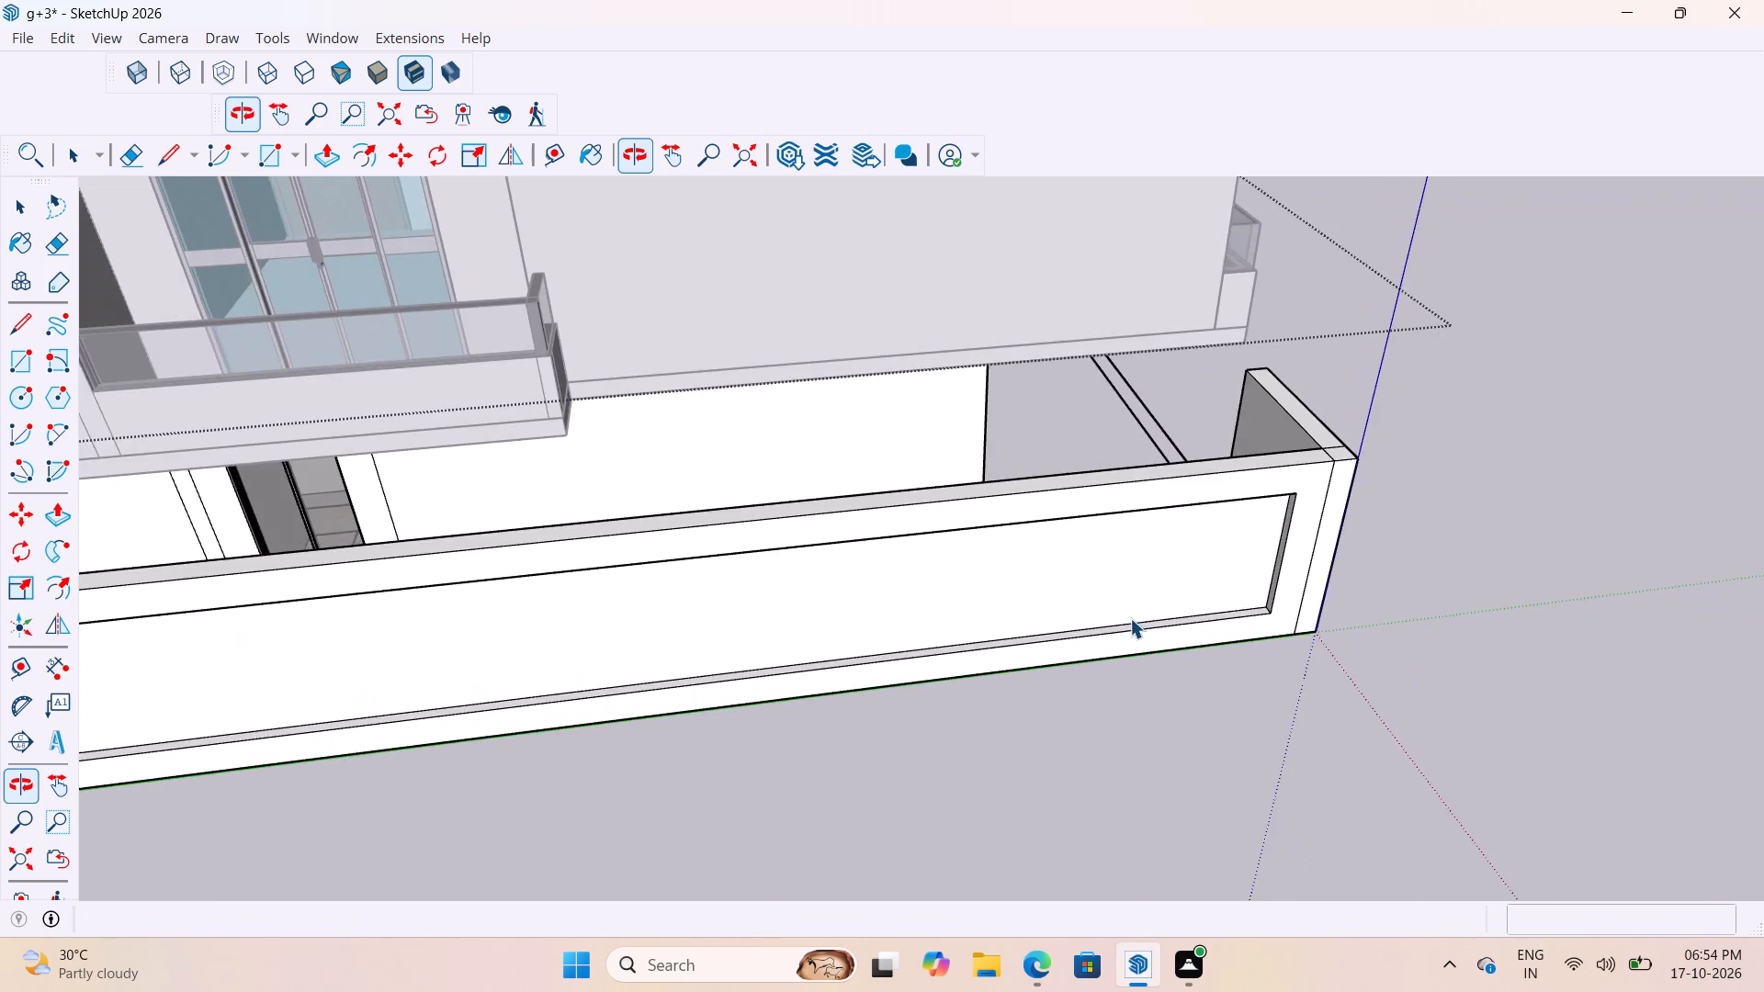
scroll(1129, 618, "down", 10)
scroll(1005, 698, "up", 4)
middle_click_drag(978, 667, 358, 487)
scroll(1135, 584, "down", 4)
scroll(785, 477, "up", 12)
middle_click_drag(757, 570, 797, 407)
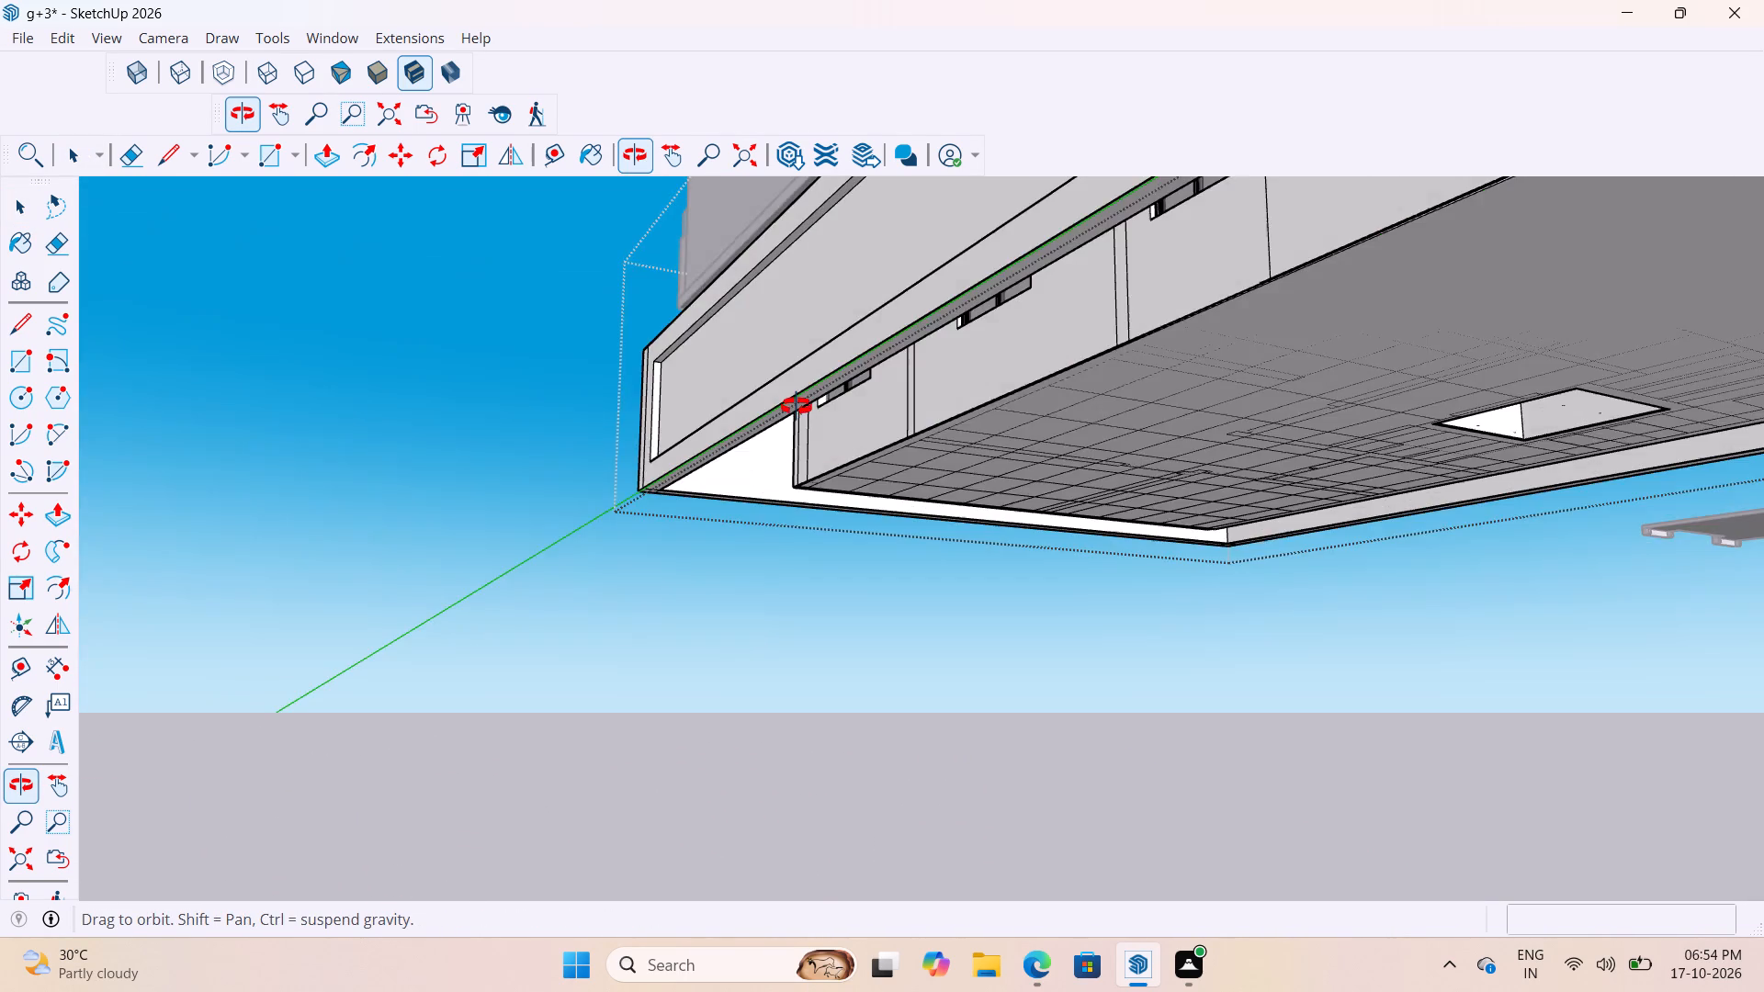
middle_click_drag(797, 407, 1030, 567)
Examine the recessed panel's far end, close the compound wall's editing, and review the wall against the whole building.
scroll(943, 471, "down", 6)
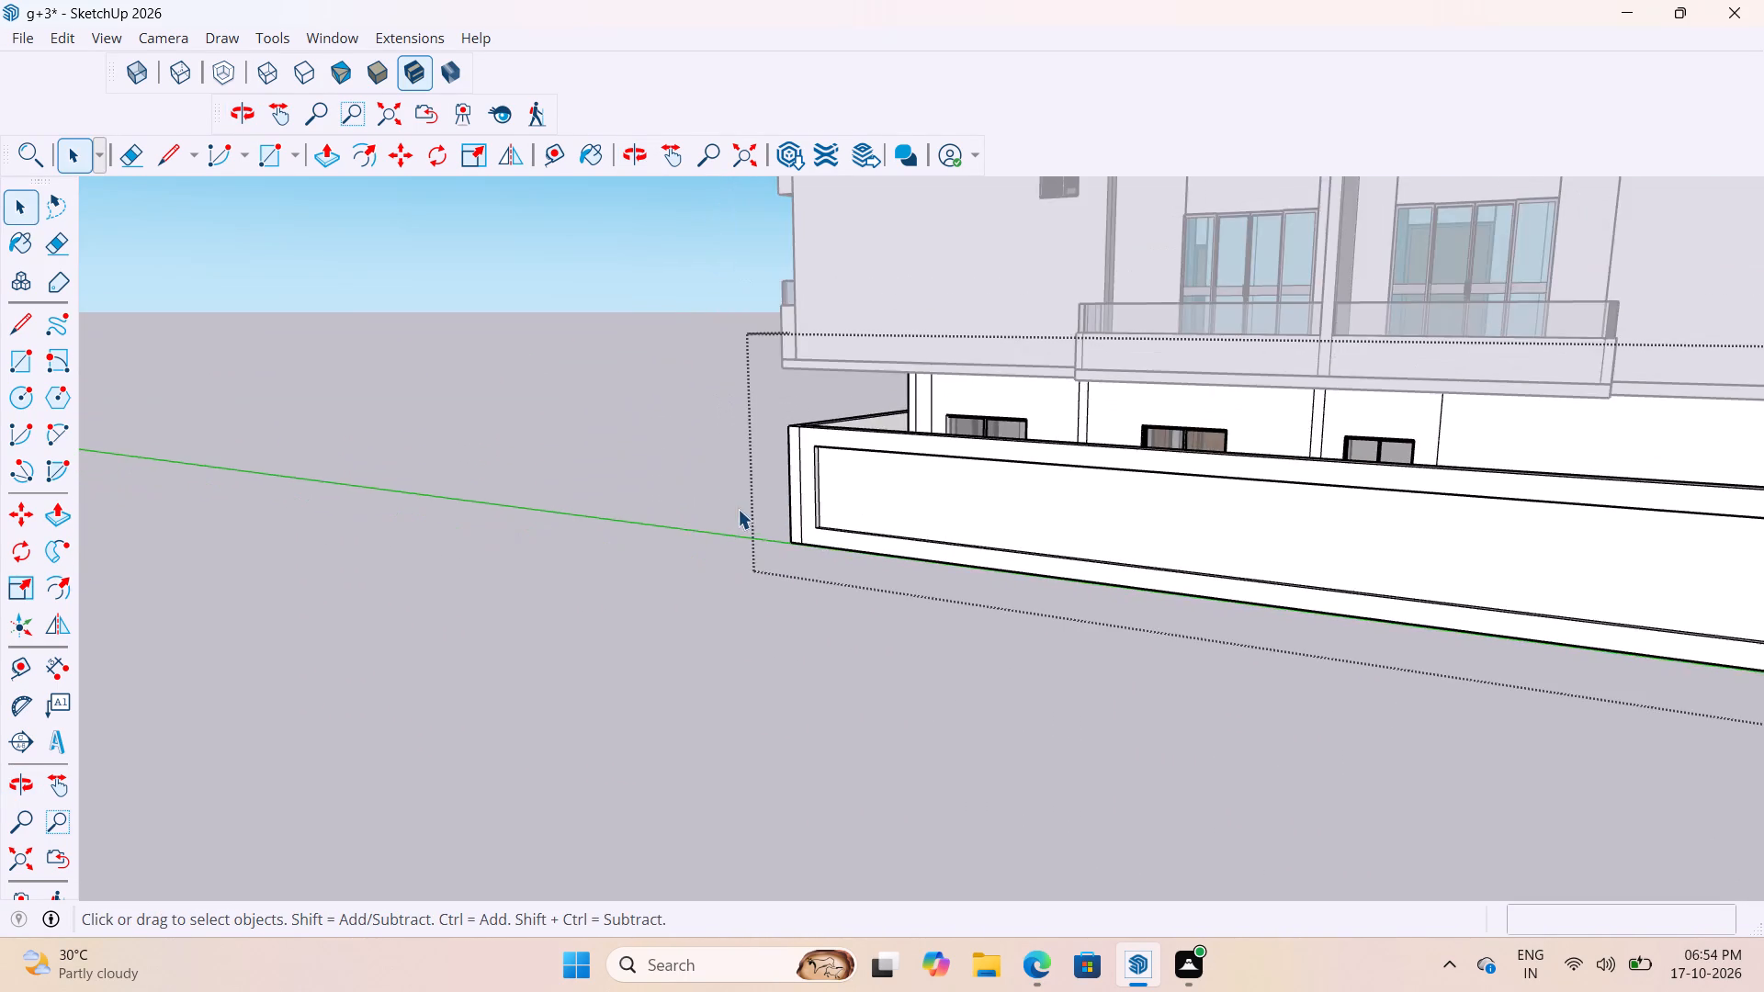
scroll(738, 509, "down", 4)
scroll(982, 574, "up", 10)
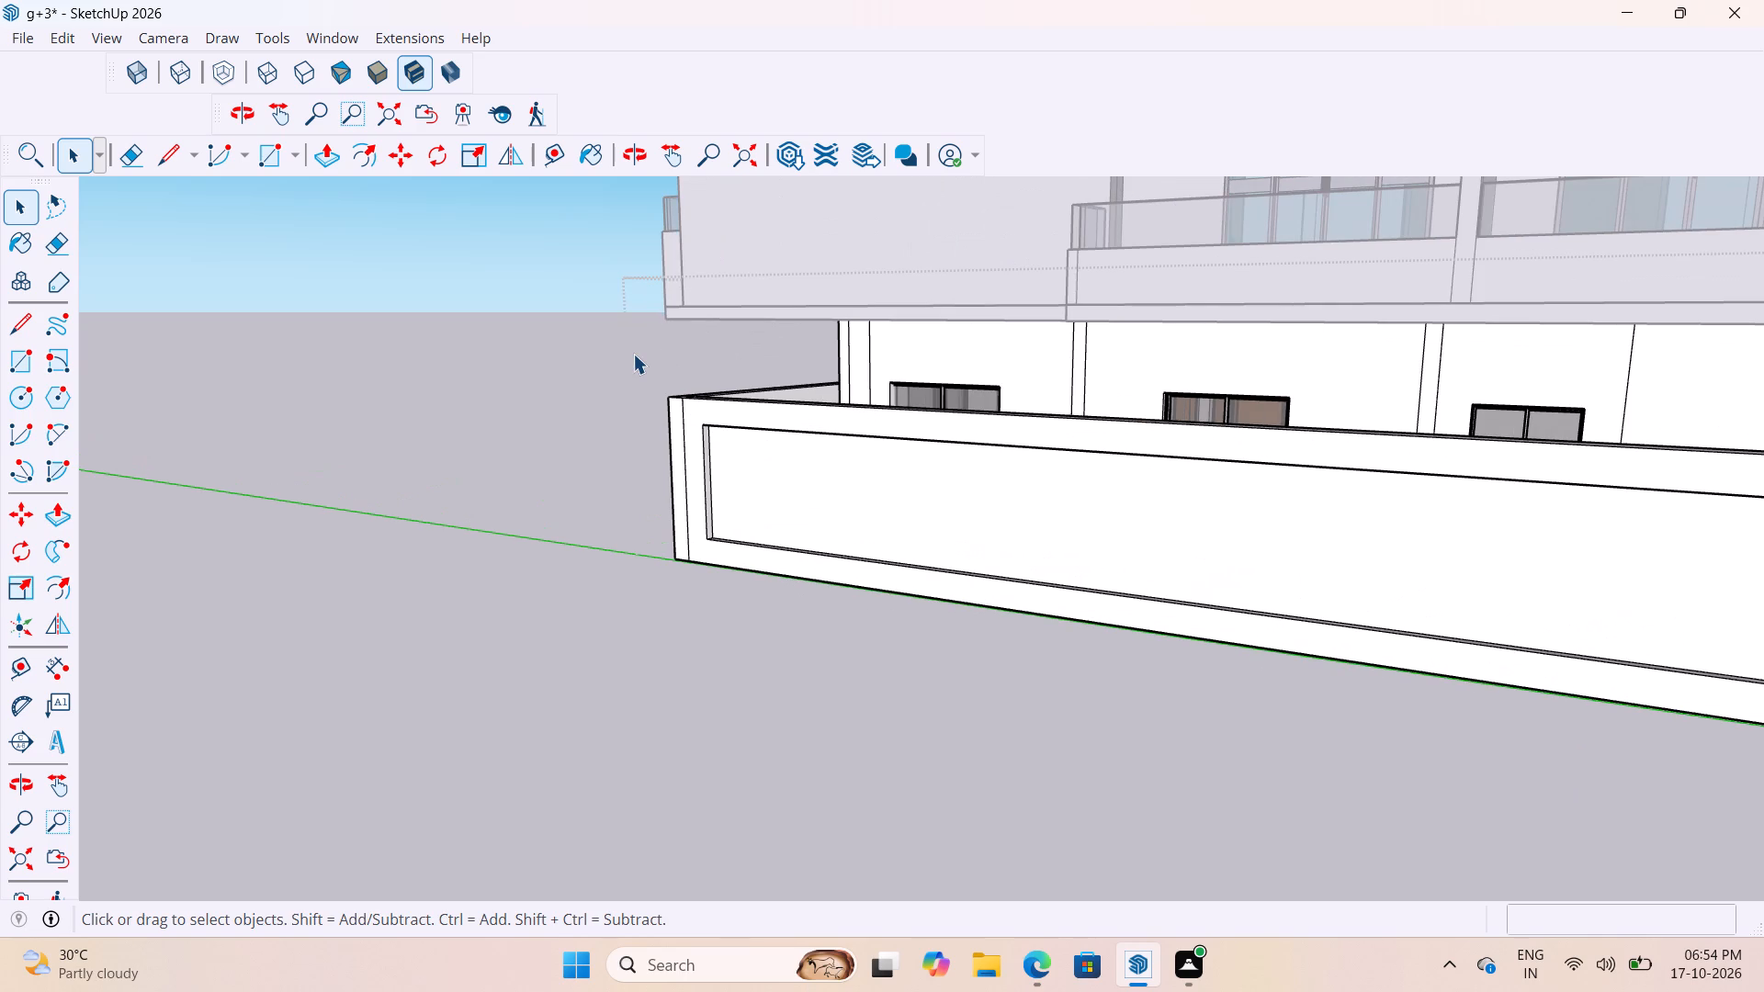
scroll(633, 354, "down", 4)
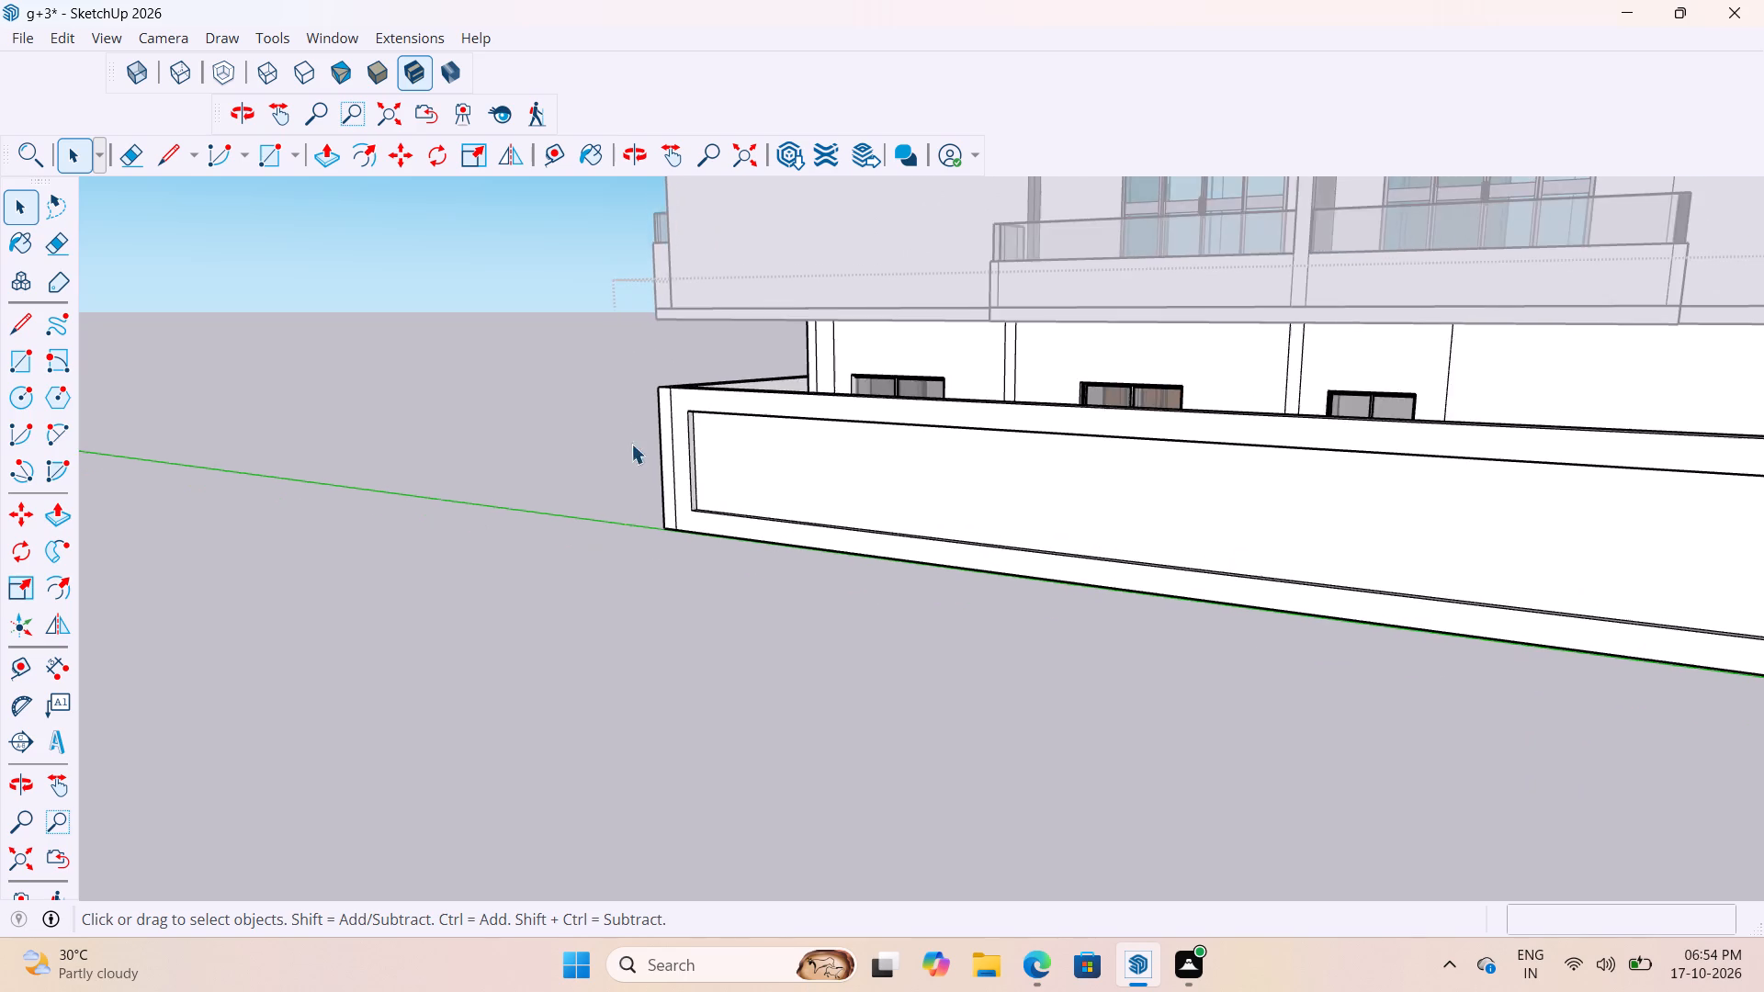
scroll(683, 488, "up", 13)
middle_click_drag(705, 477, 517, 608)
scroll(498, 593, "down", 6)
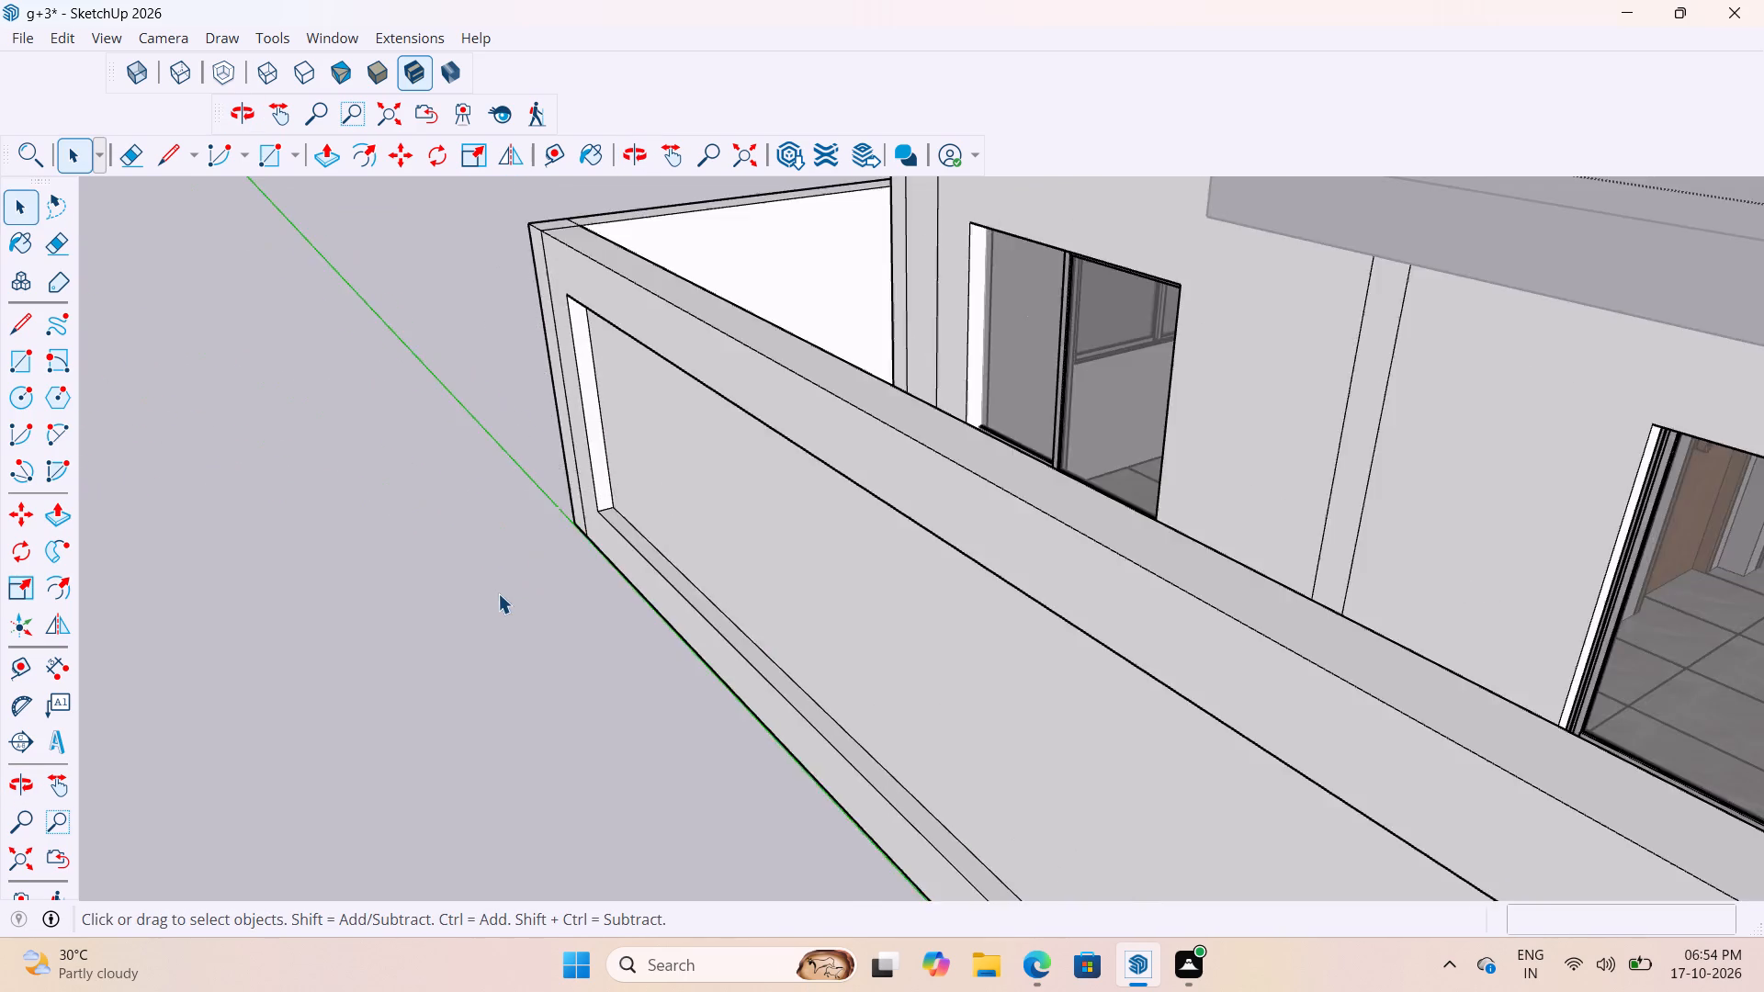
scroll(498, 593, "down", 5)
scroll(513, 487, "down", 11)
scroll(395, 468, "down", 5)
left_click(483, 792)
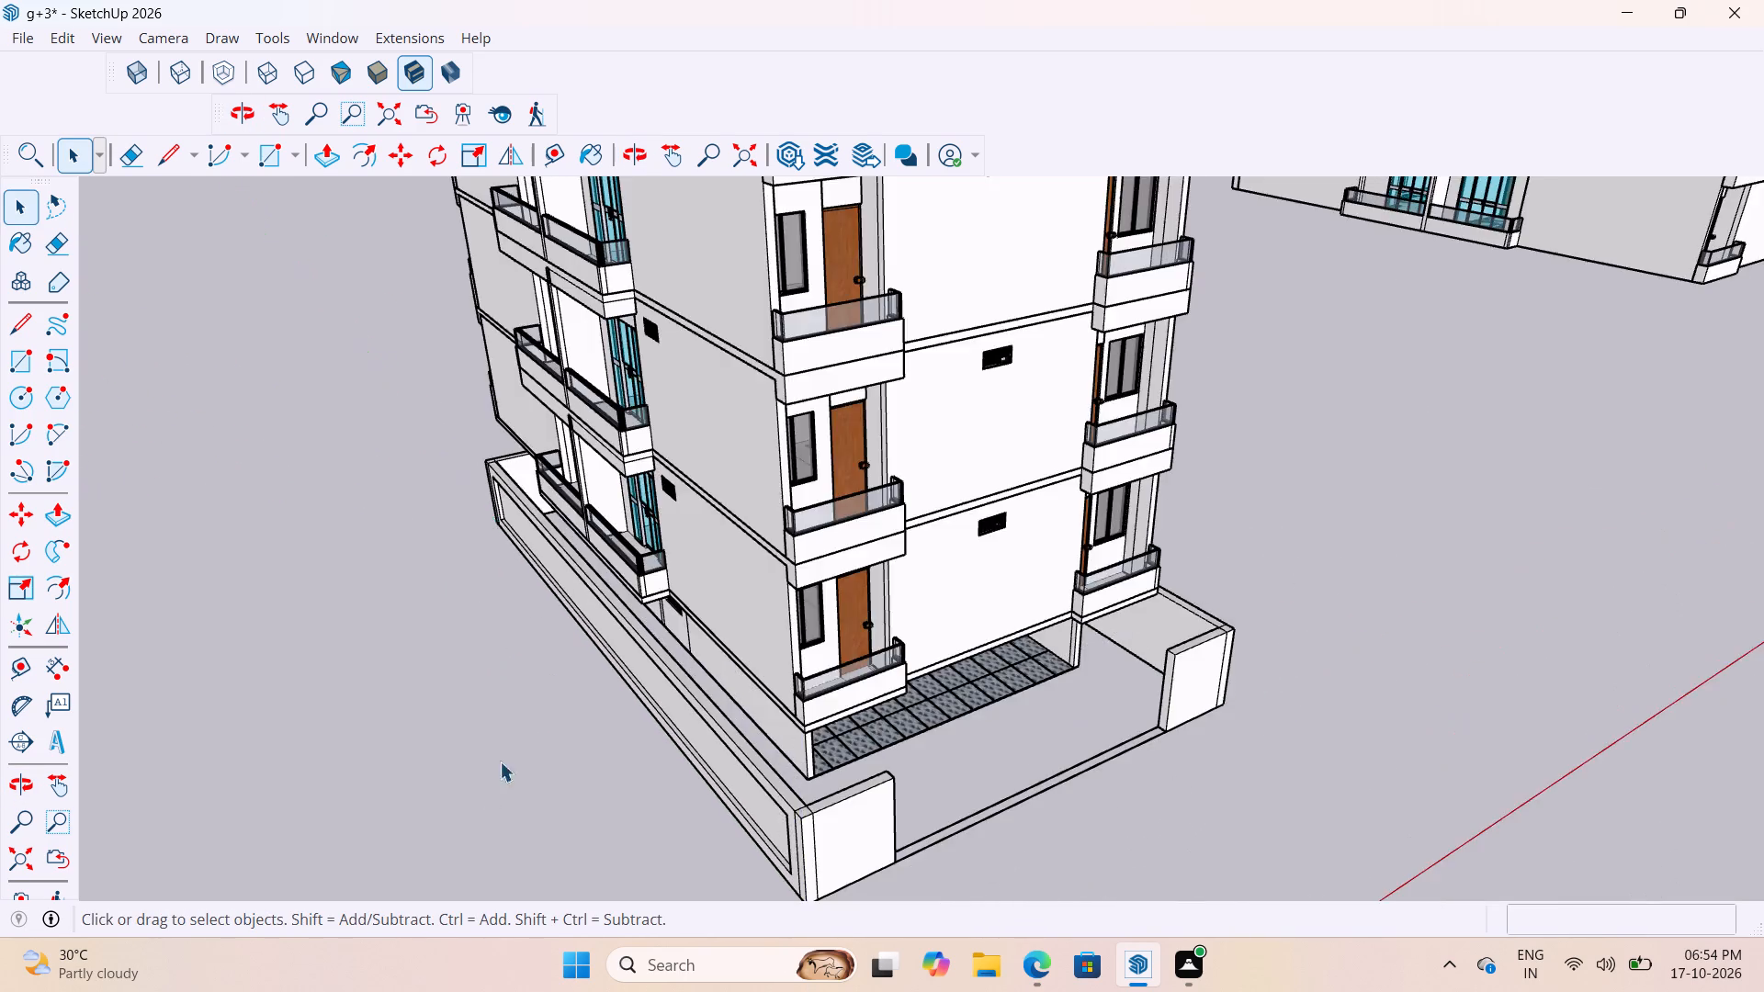
scroll(681, 752, "up", 4)
middle_click_drag(792, 596, 1023, 457)
scroll(795, 748, "up", 4)
scroll(1198, 570, "down", 7)
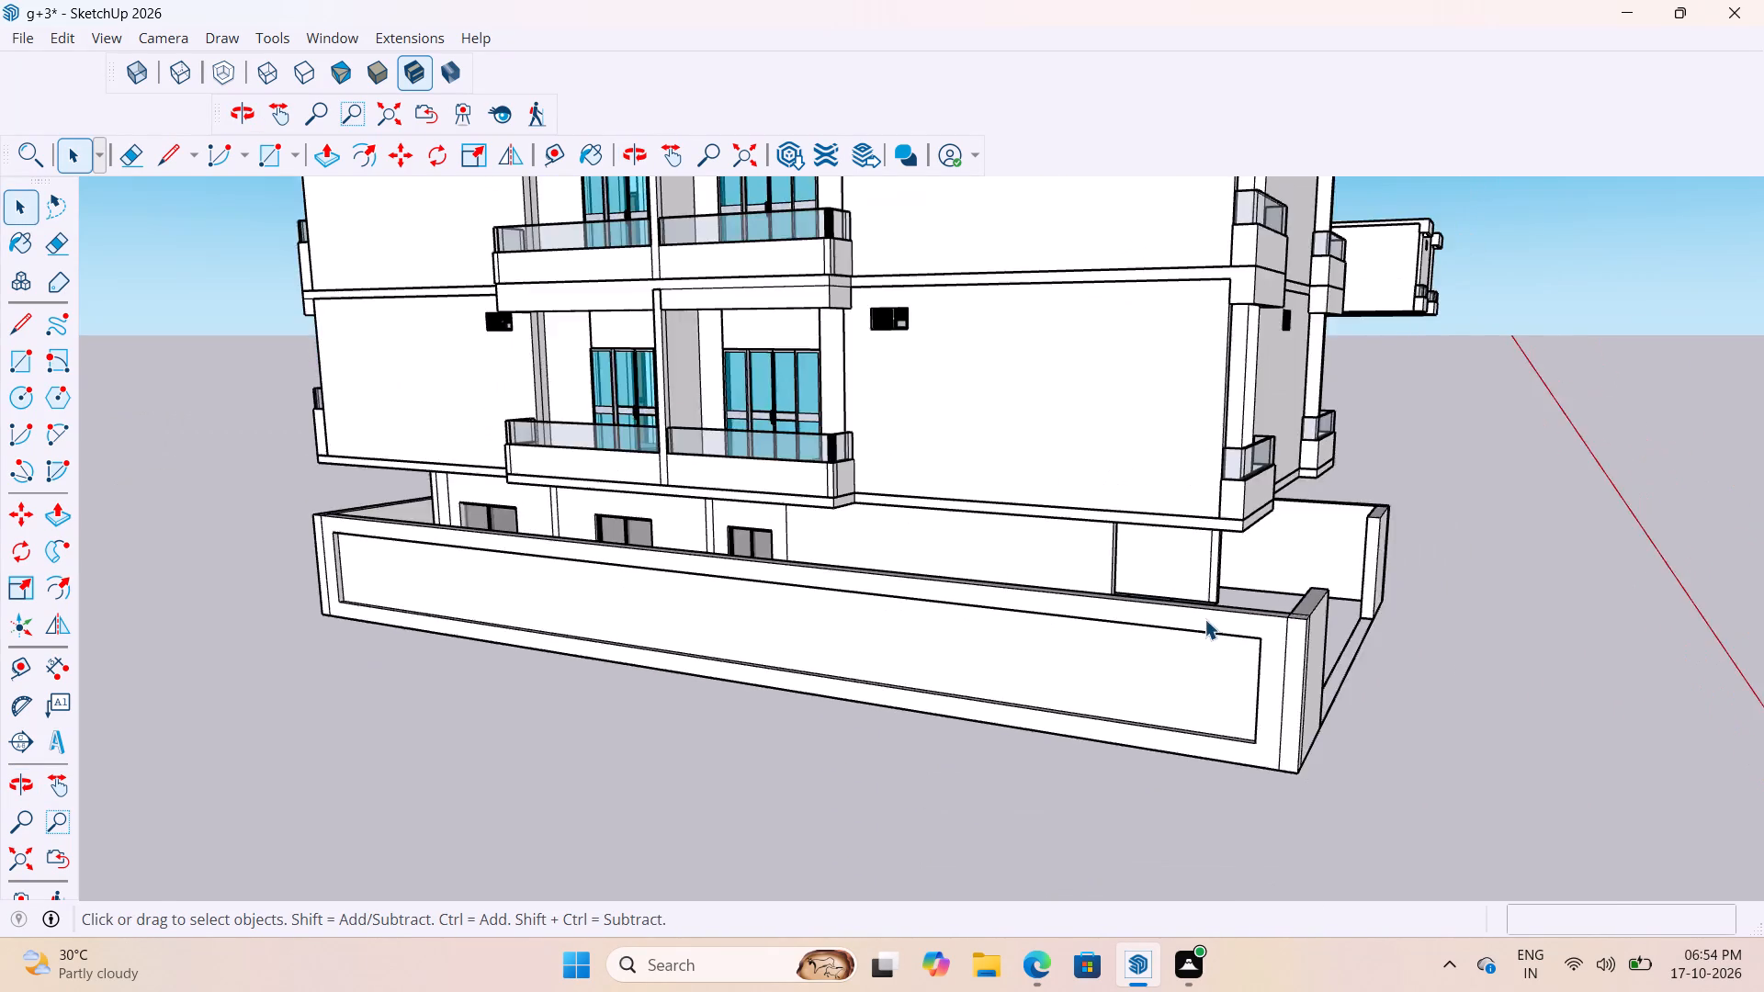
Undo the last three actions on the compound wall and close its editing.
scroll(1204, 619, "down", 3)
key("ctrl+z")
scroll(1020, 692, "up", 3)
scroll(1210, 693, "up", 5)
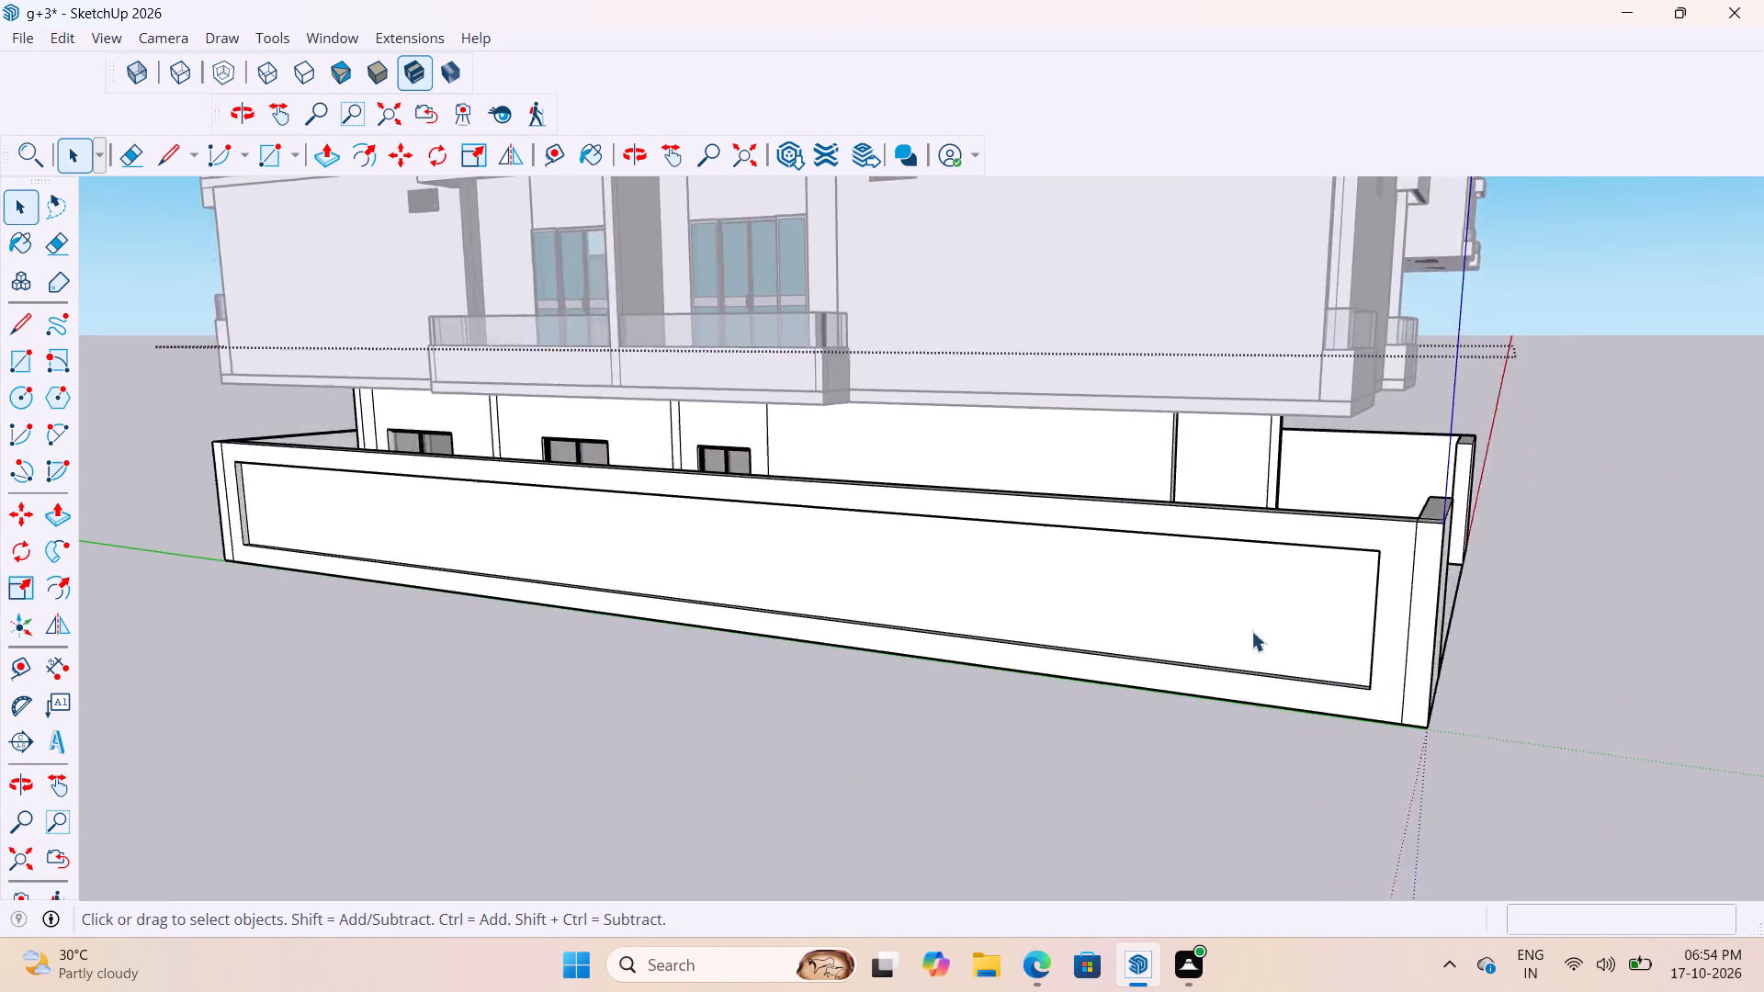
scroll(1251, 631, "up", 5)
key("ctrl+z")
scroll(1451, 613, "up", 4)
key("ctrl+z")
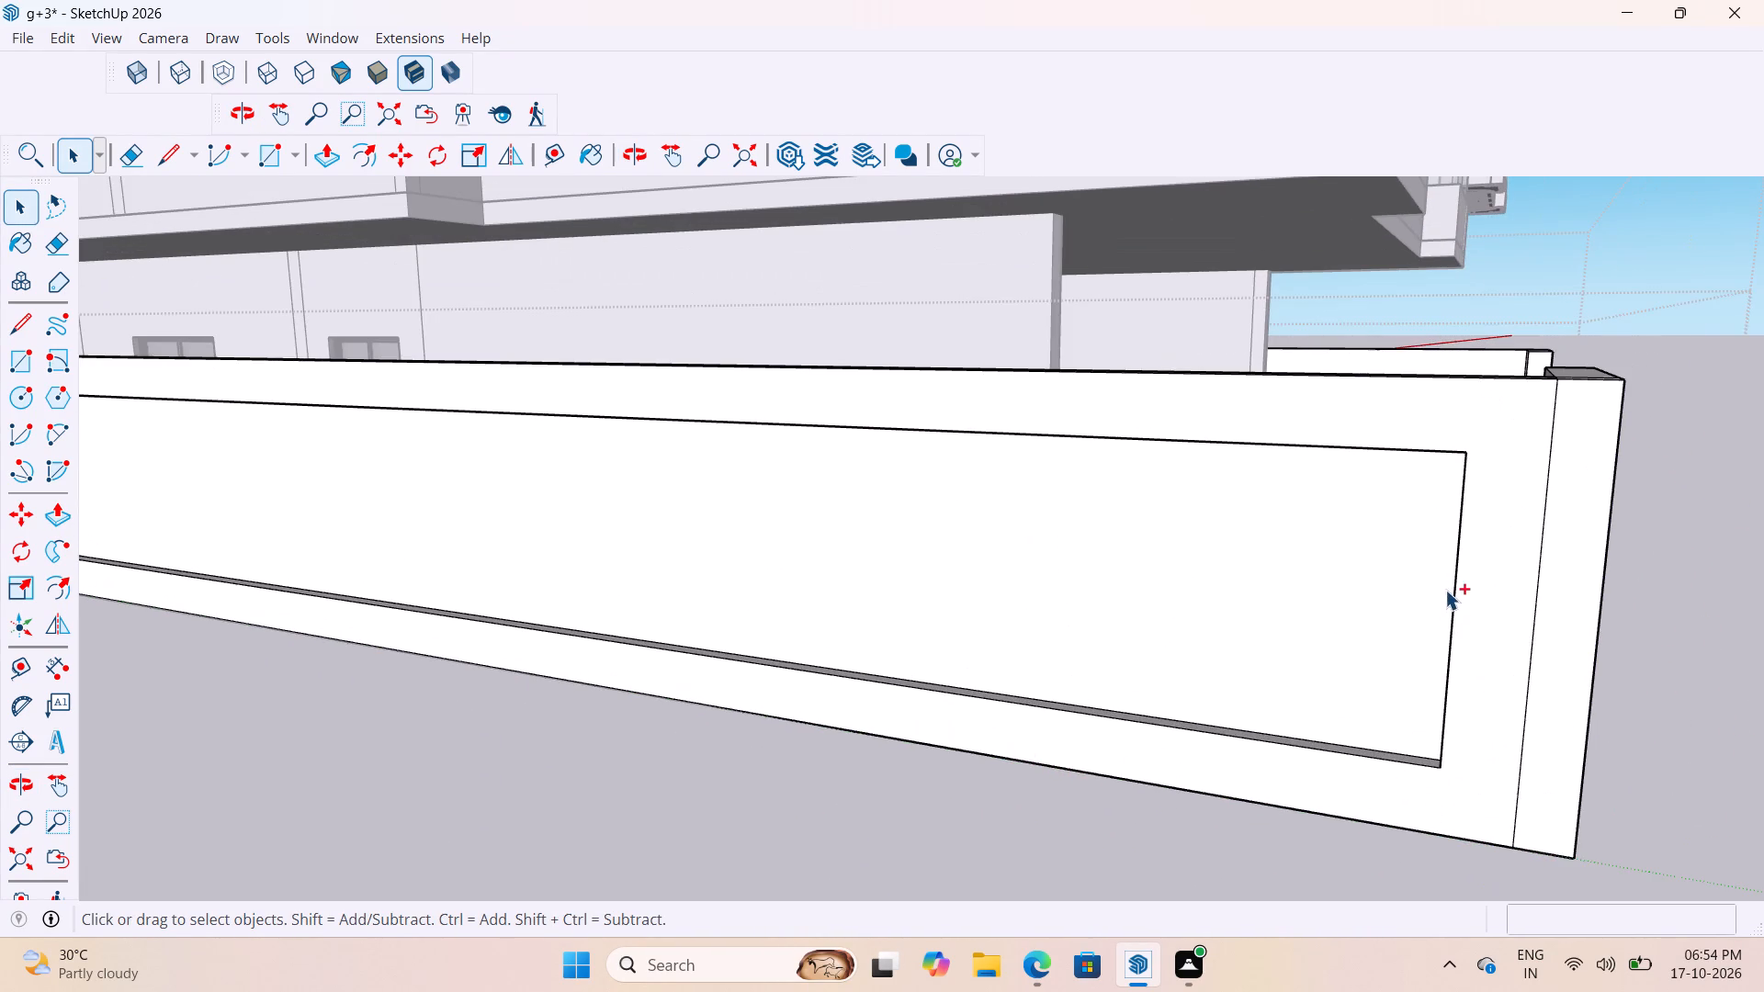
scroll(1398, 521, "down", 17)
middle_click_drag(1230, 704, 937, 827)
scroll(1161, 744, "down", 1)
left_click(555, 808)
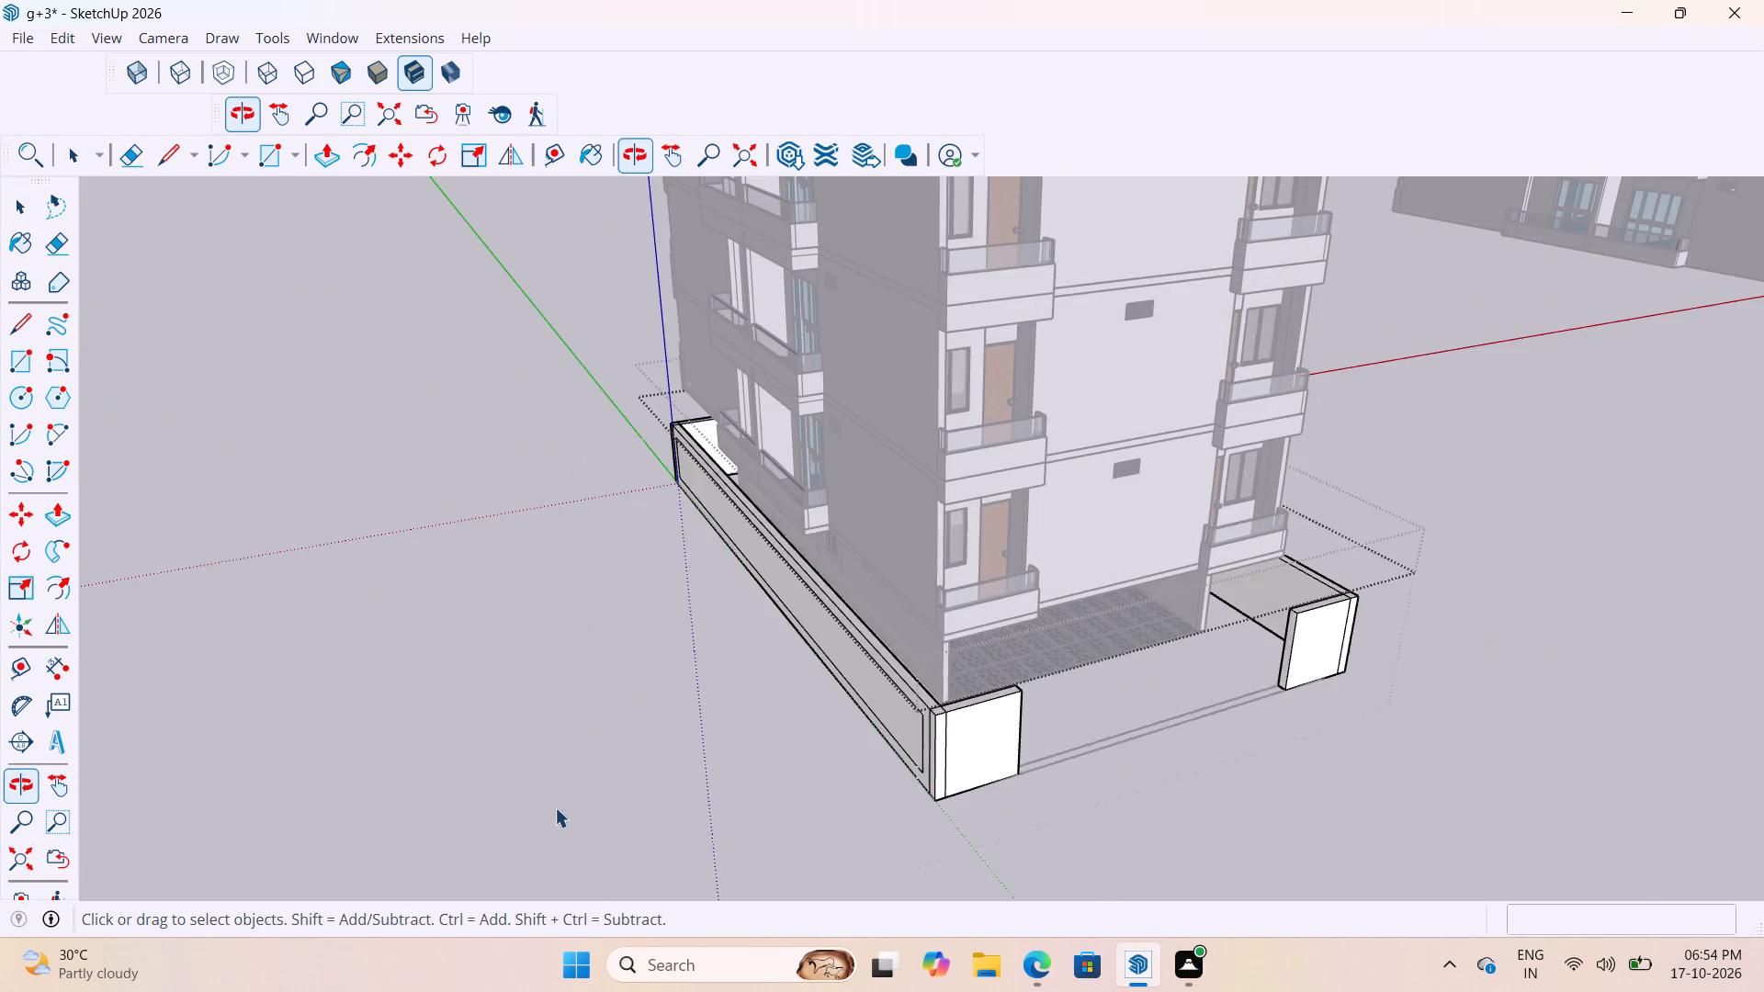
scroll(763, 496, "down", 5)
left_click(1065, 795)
Examine the balcony facade above the gate opening and the roof slab, including its edges and rectangular opening.
scroll(1026, 408, "up", 6)
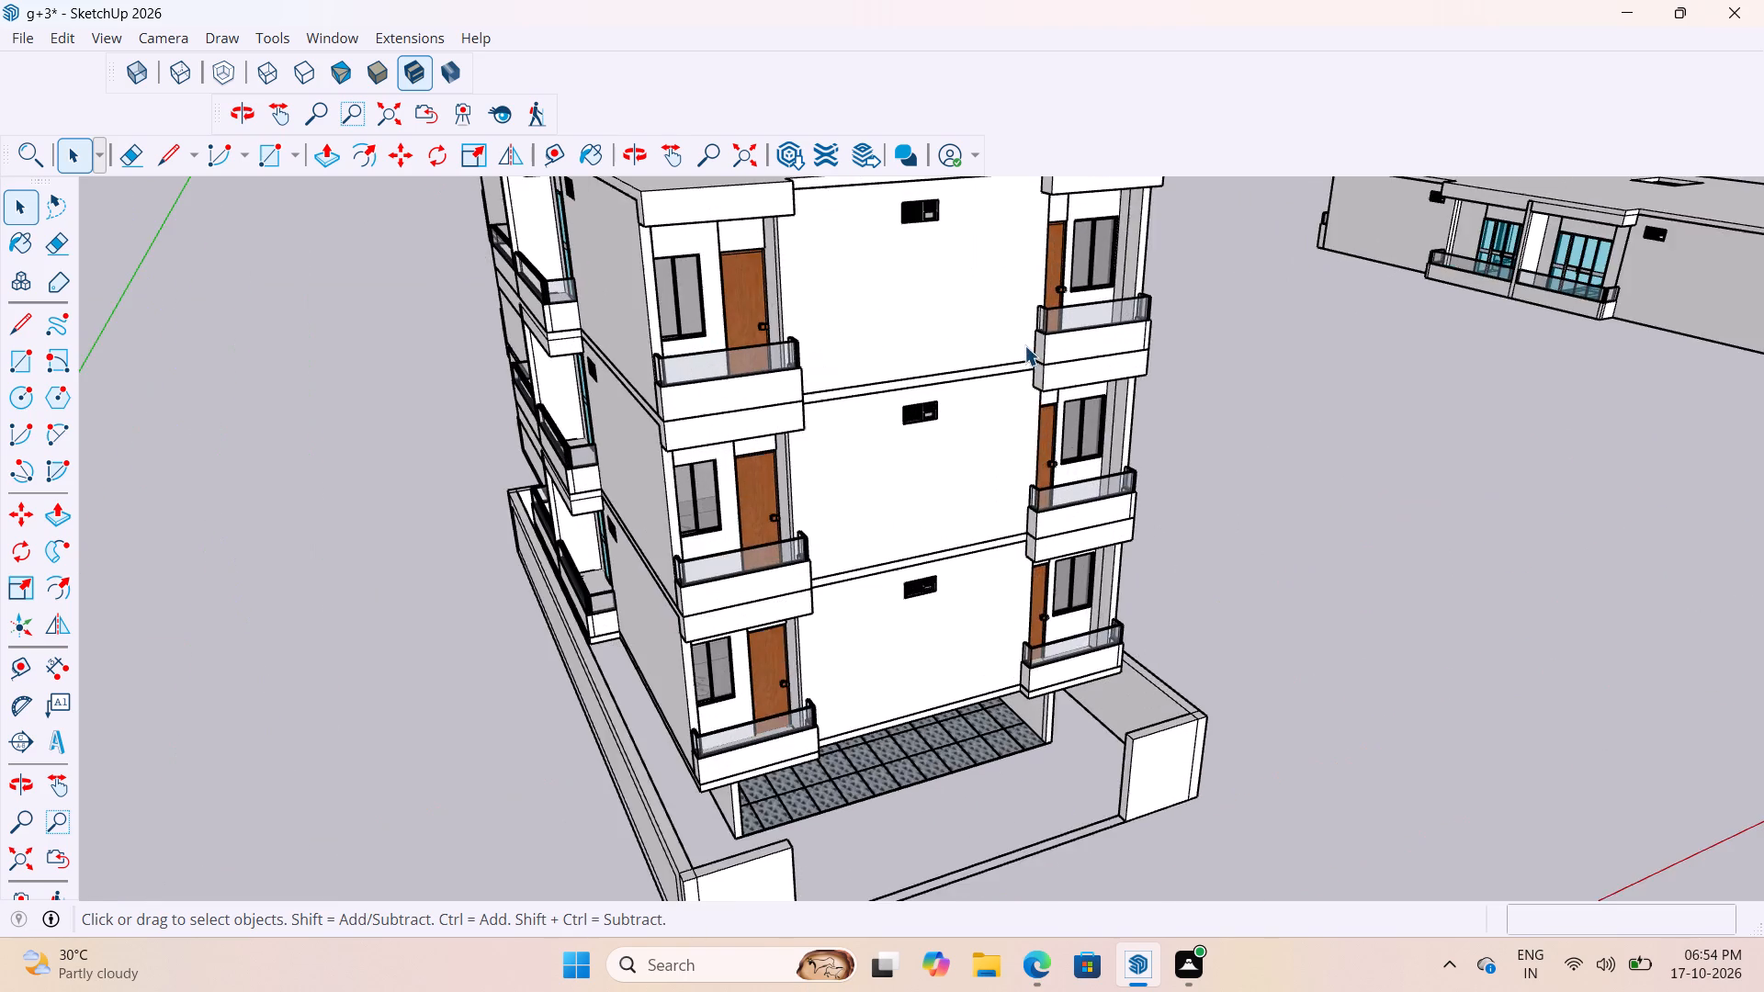
scroll(1023, 345, "down", 6)
scroll(889, 350, "up", 9)
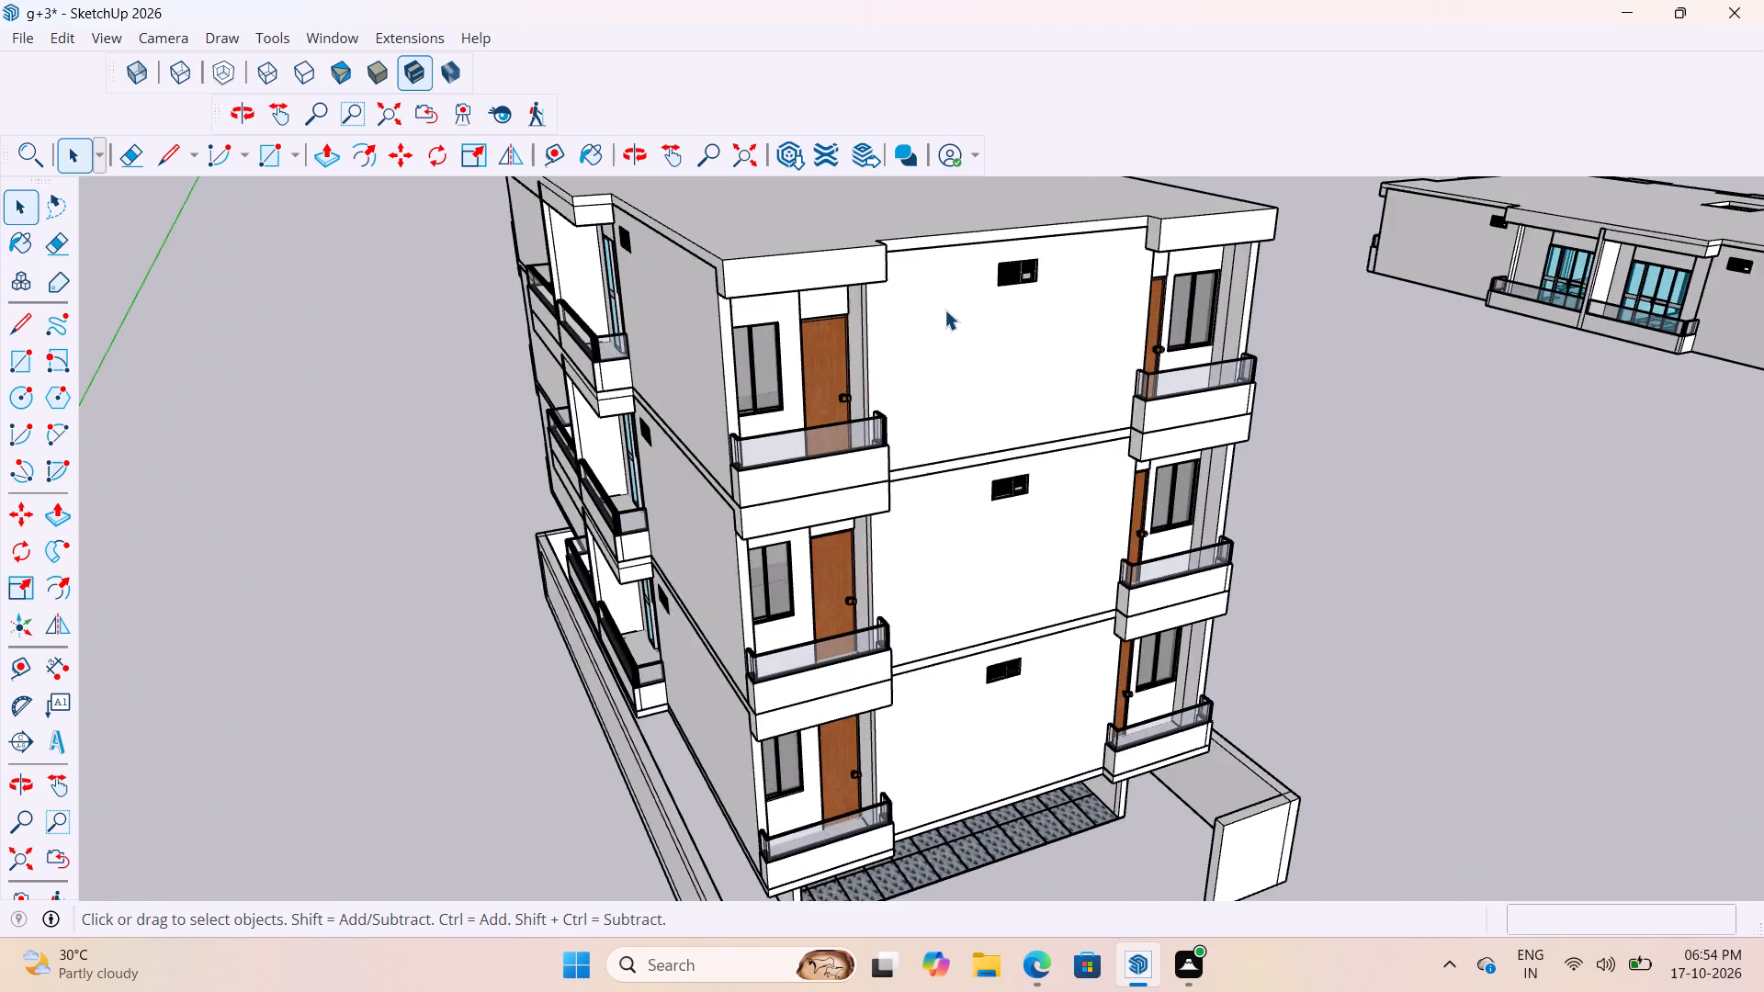
scroll(944, 310, "up", 2)
middle_click_drag(981, 382, 672, 540)
scroll(672, 540, "down", 1)
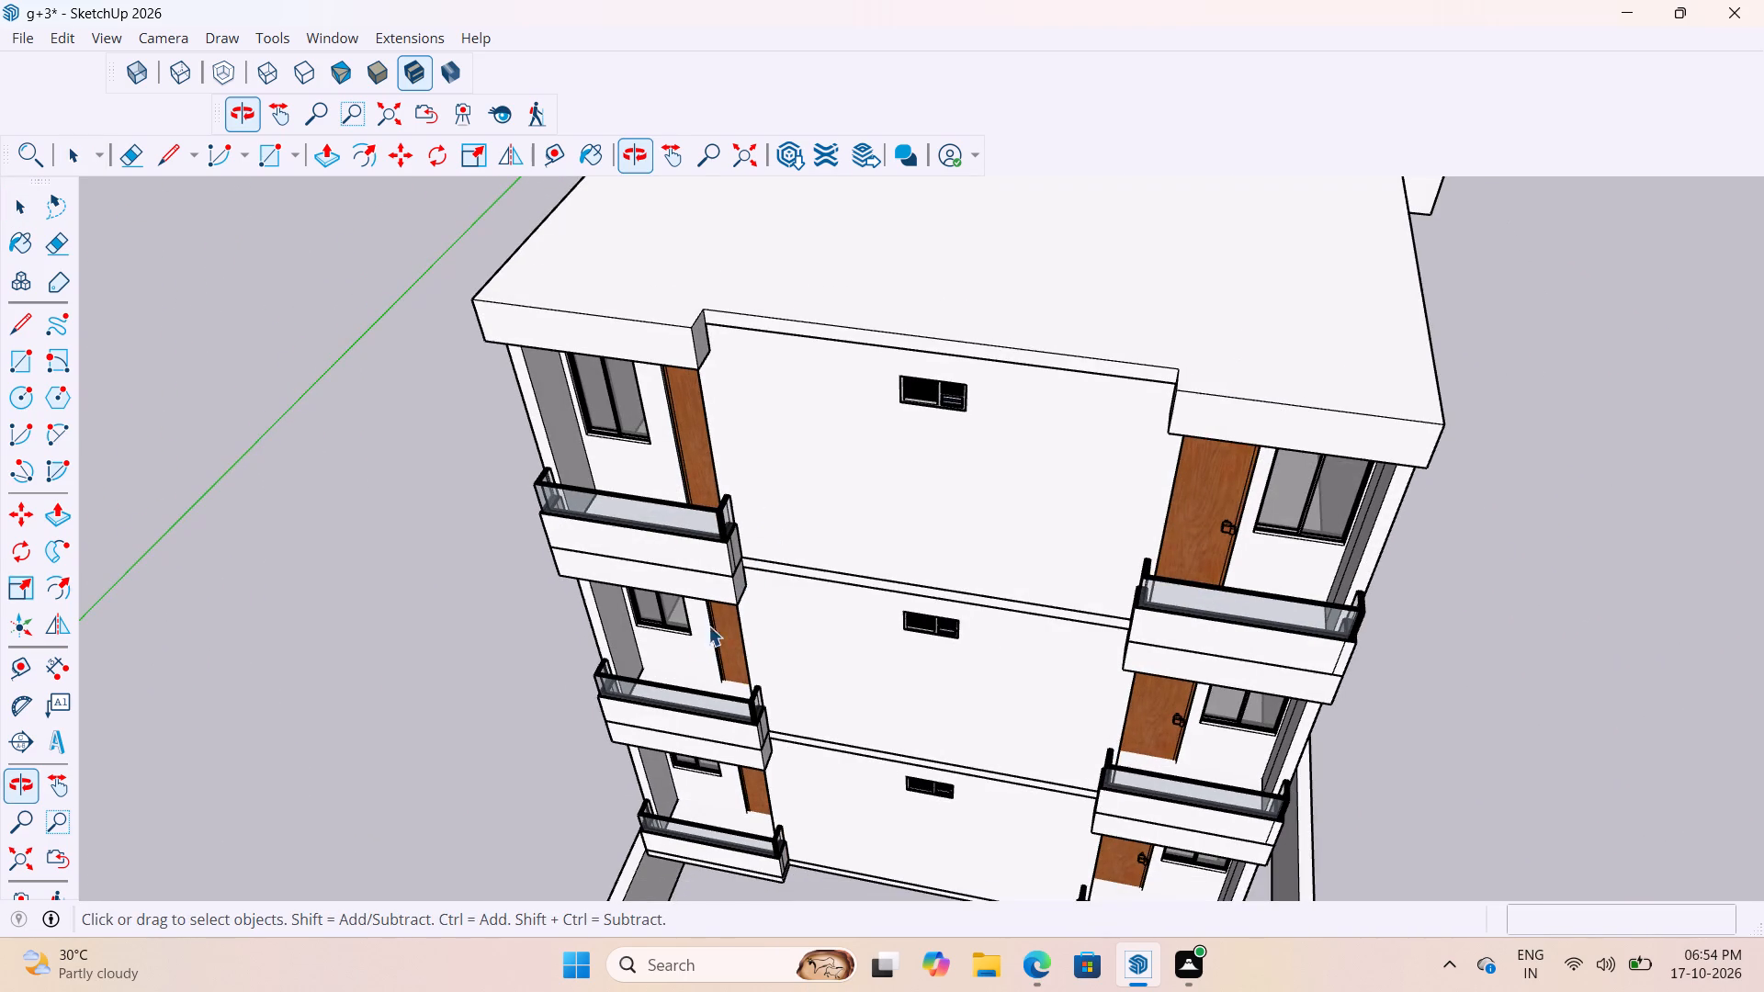
scroll(537, 687, "down", 5)
scroll(1121, 460, "up", 1)
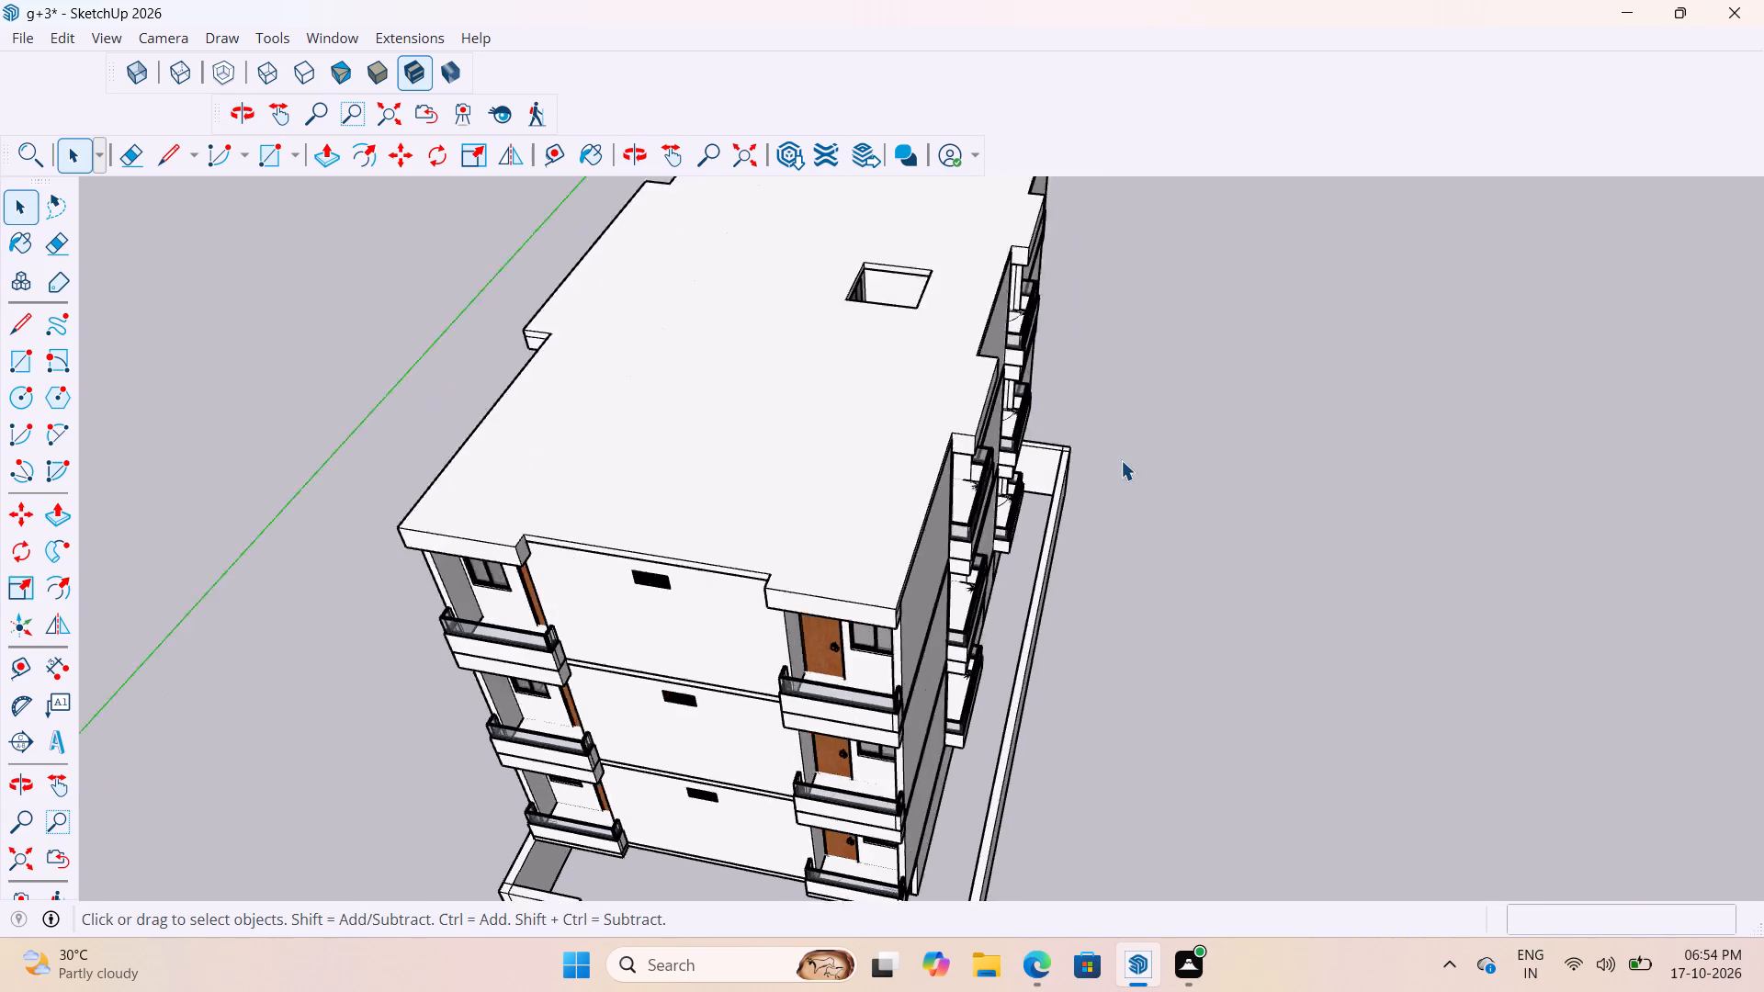
scroll(1121, 460, "up", 3)
middle_click_drag(1135, 533, 945, 423)
scroll(954, 677, "down", 8)
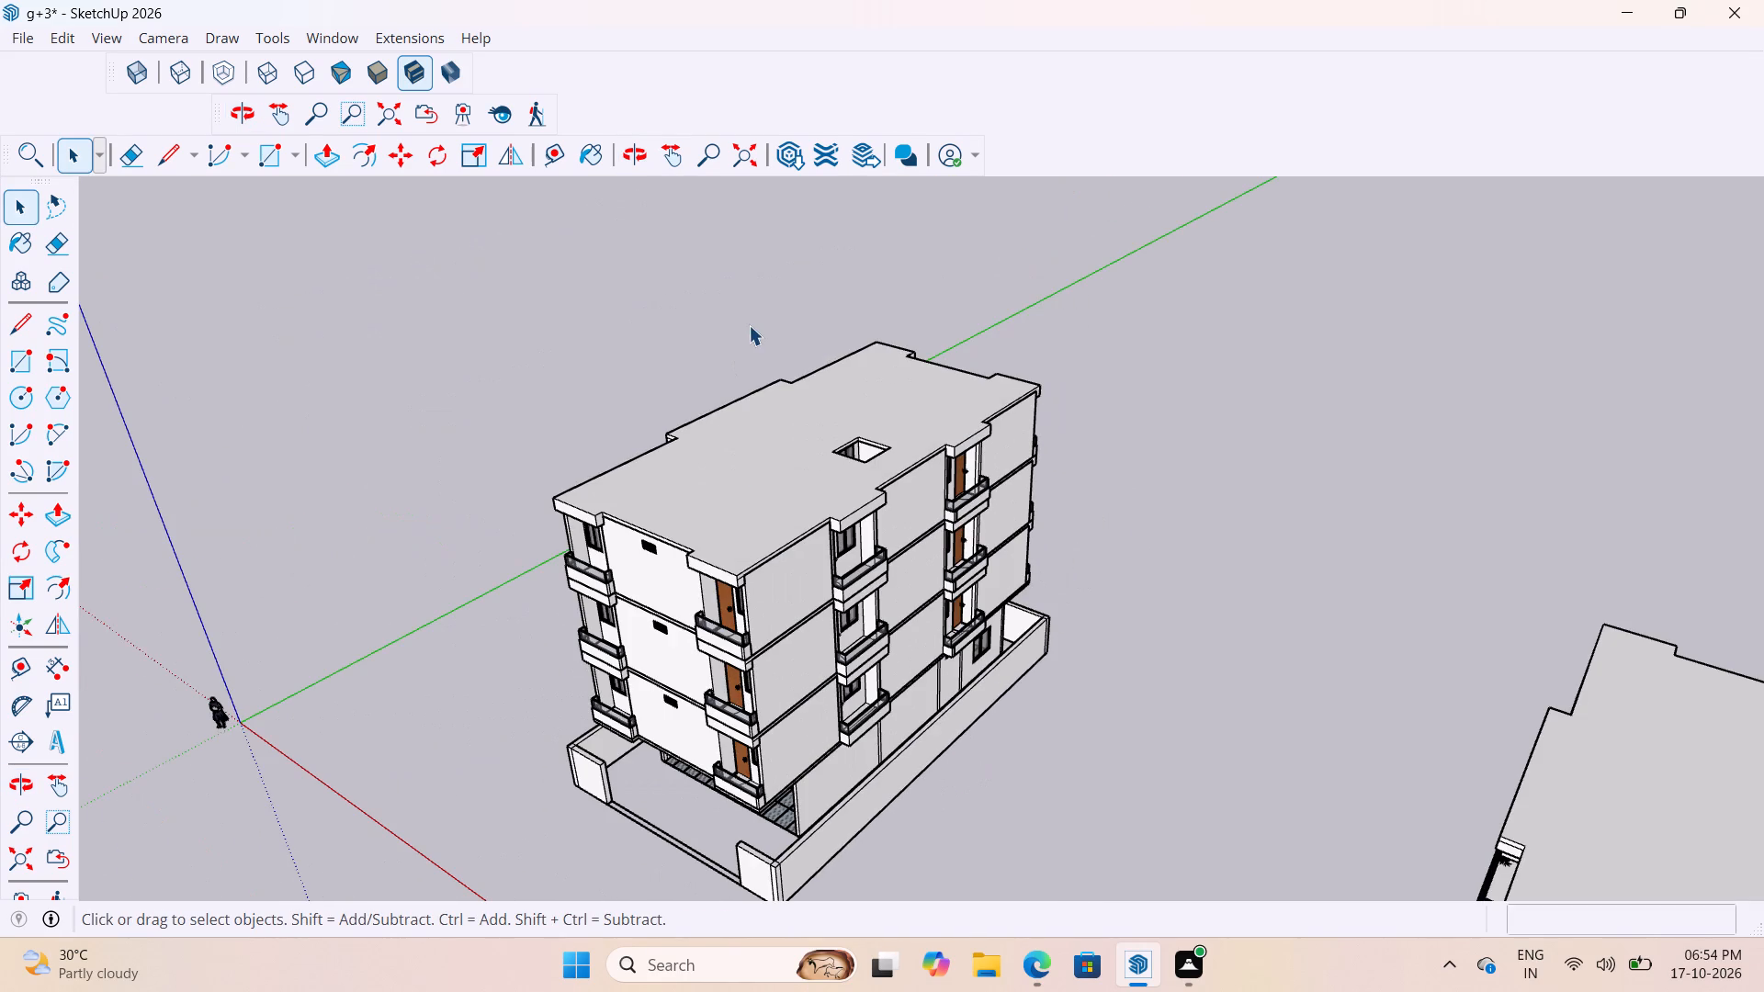
scroll(856, 486, "up", 9)
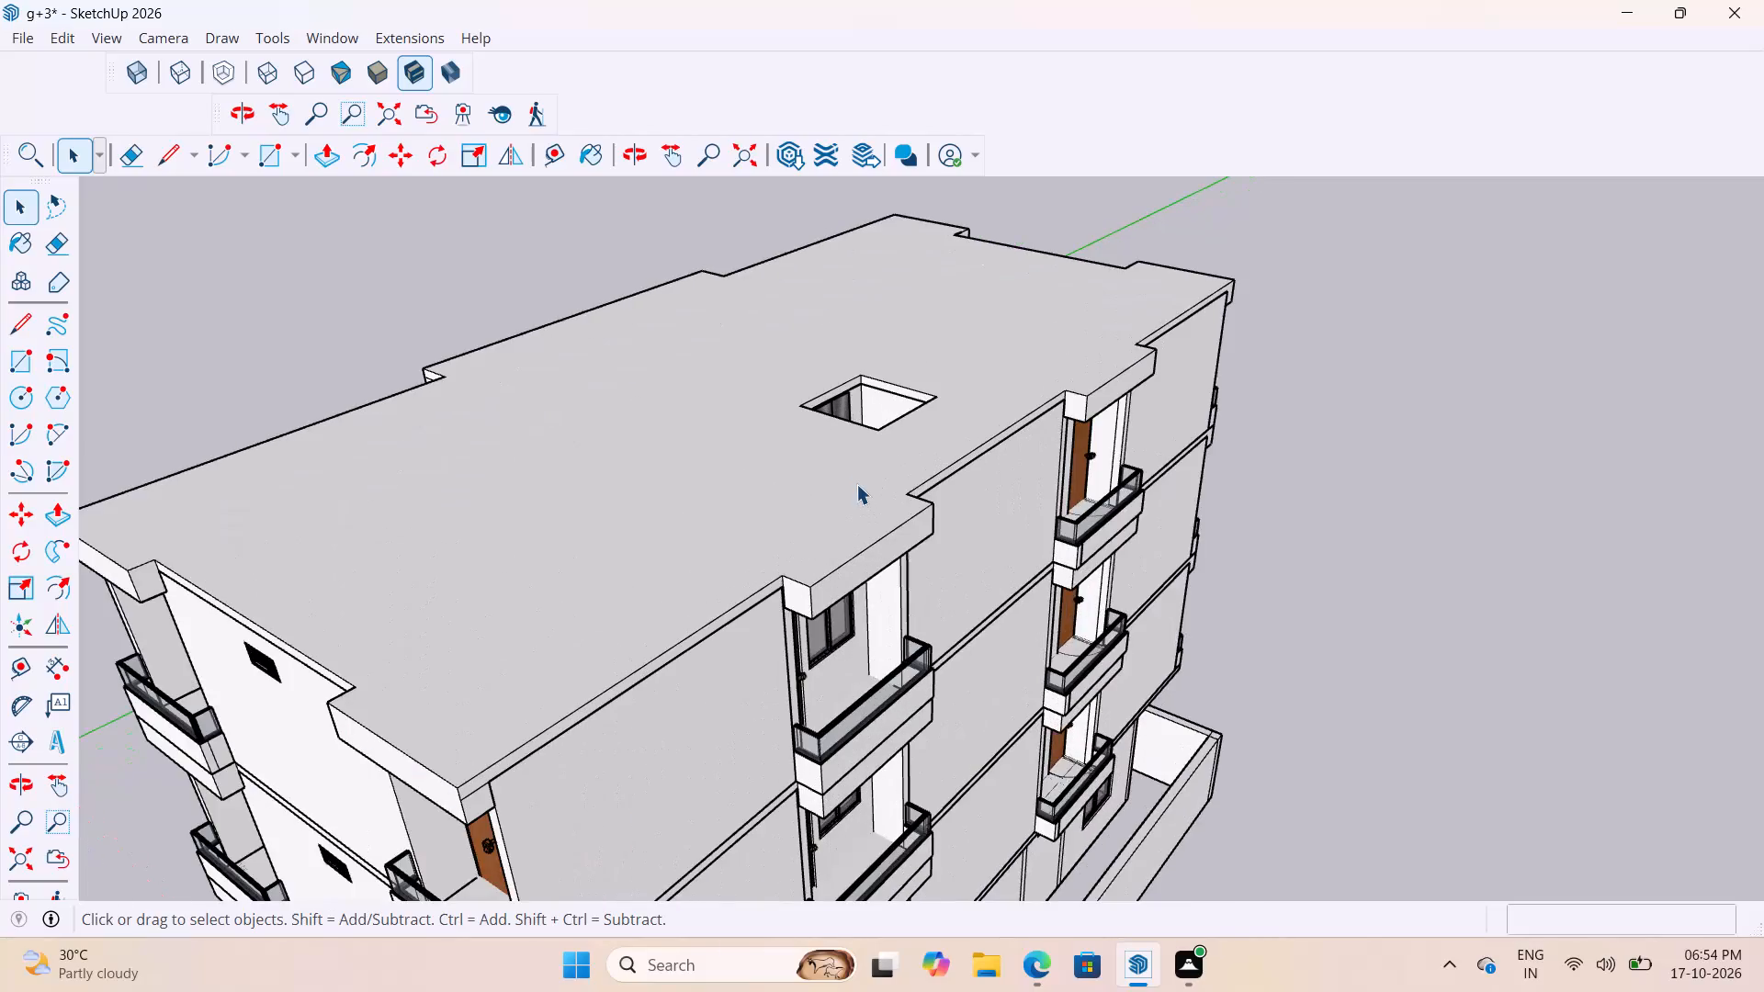
scroll(856, 484, "down", 6)
scroll(555, 584, "up", 11)
scroll(1209, 820, "down", 5)
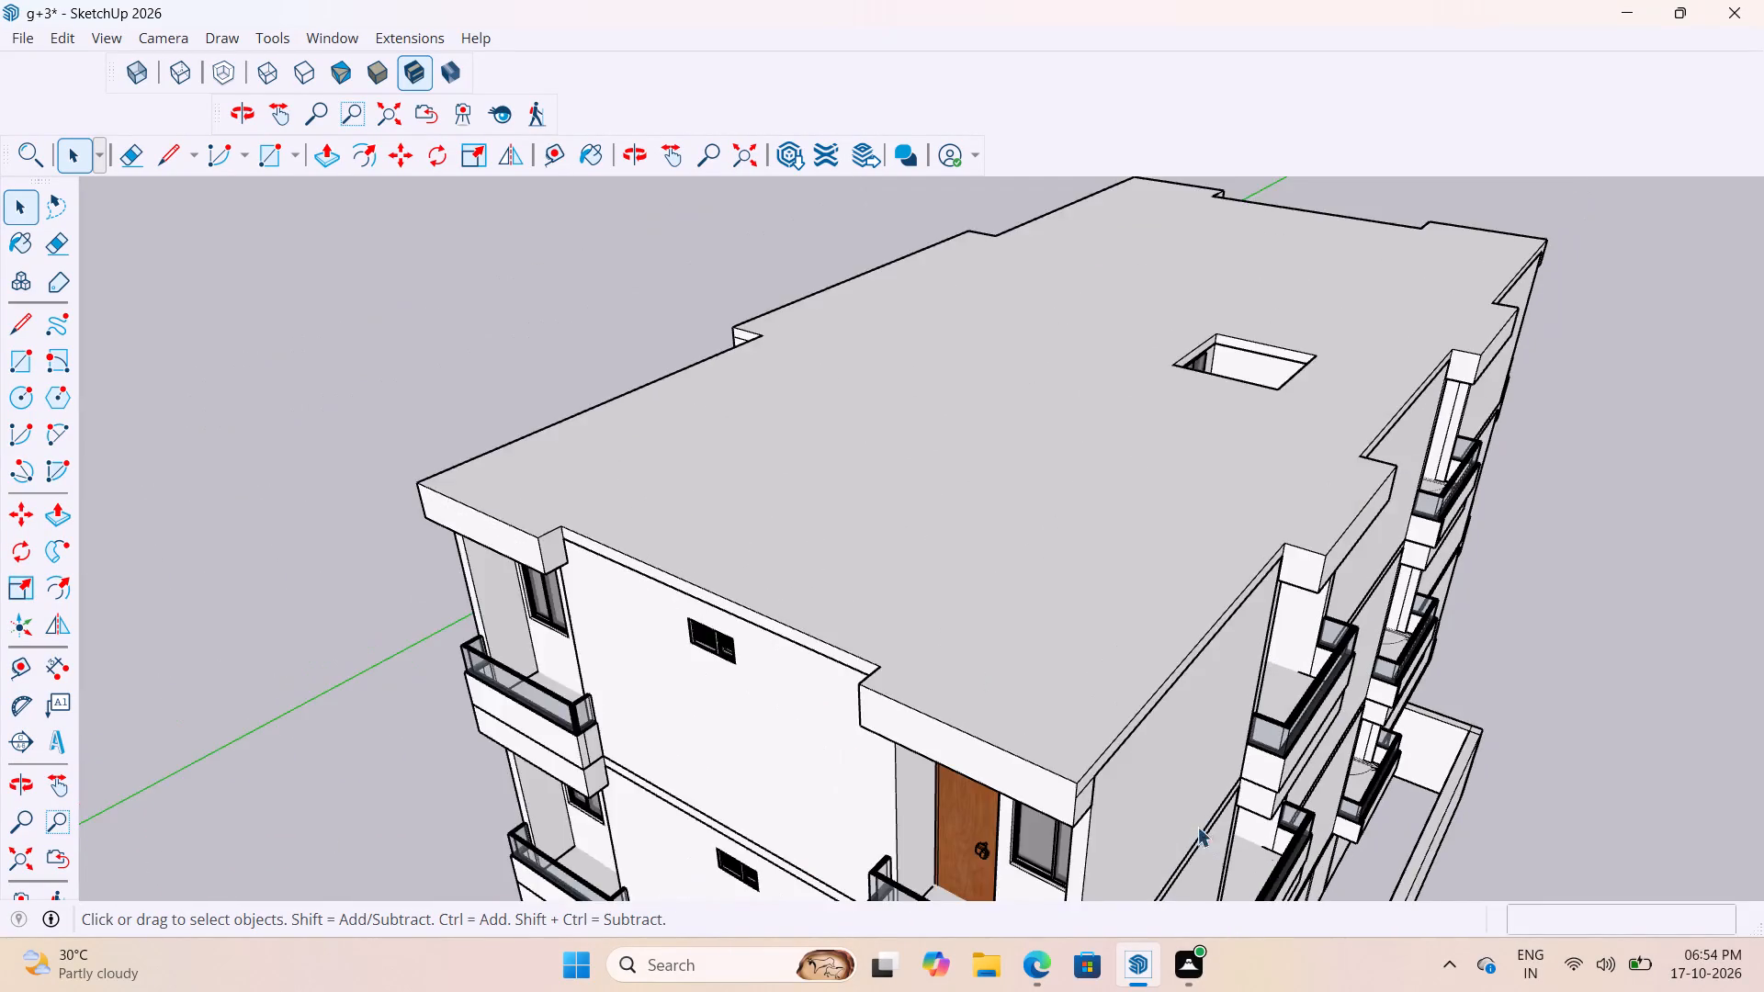
scroll(1197, 827, "down", 4)
middle_click_drag(1236, 730, 1113, 588)
scroll(1113, 588, "down", 5)
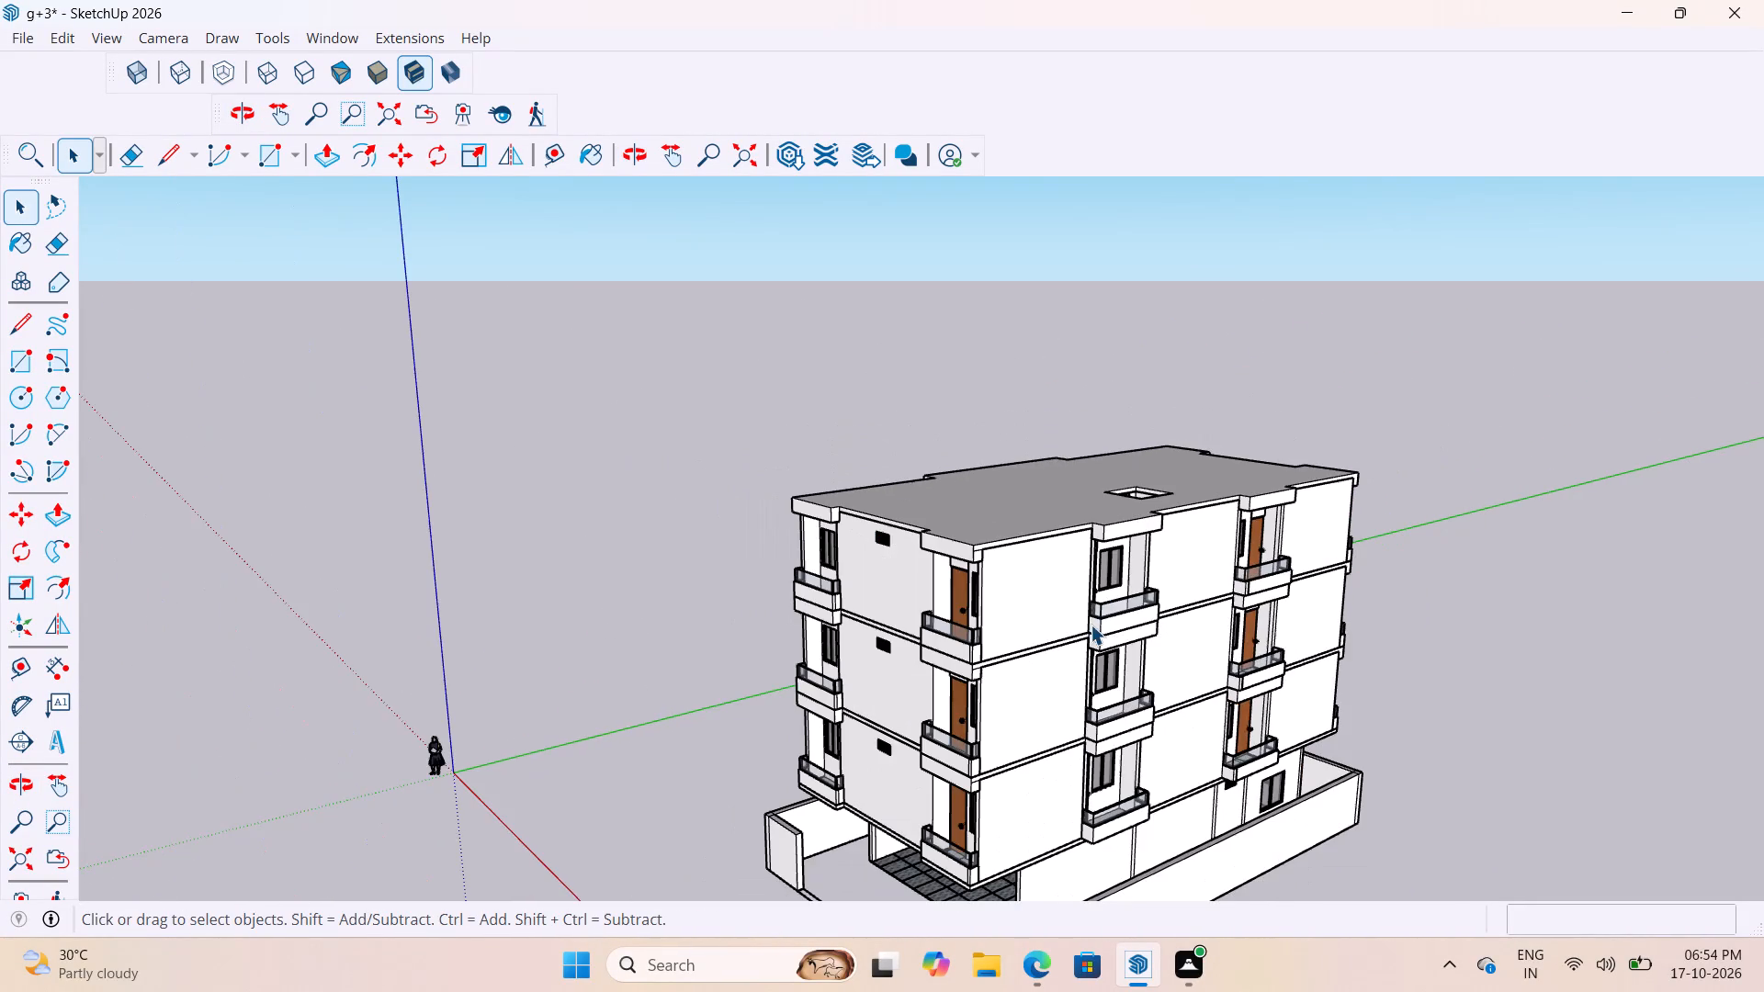
scroll(1170, 533, "up", 10)
scroll(963, 550, "up", 3)
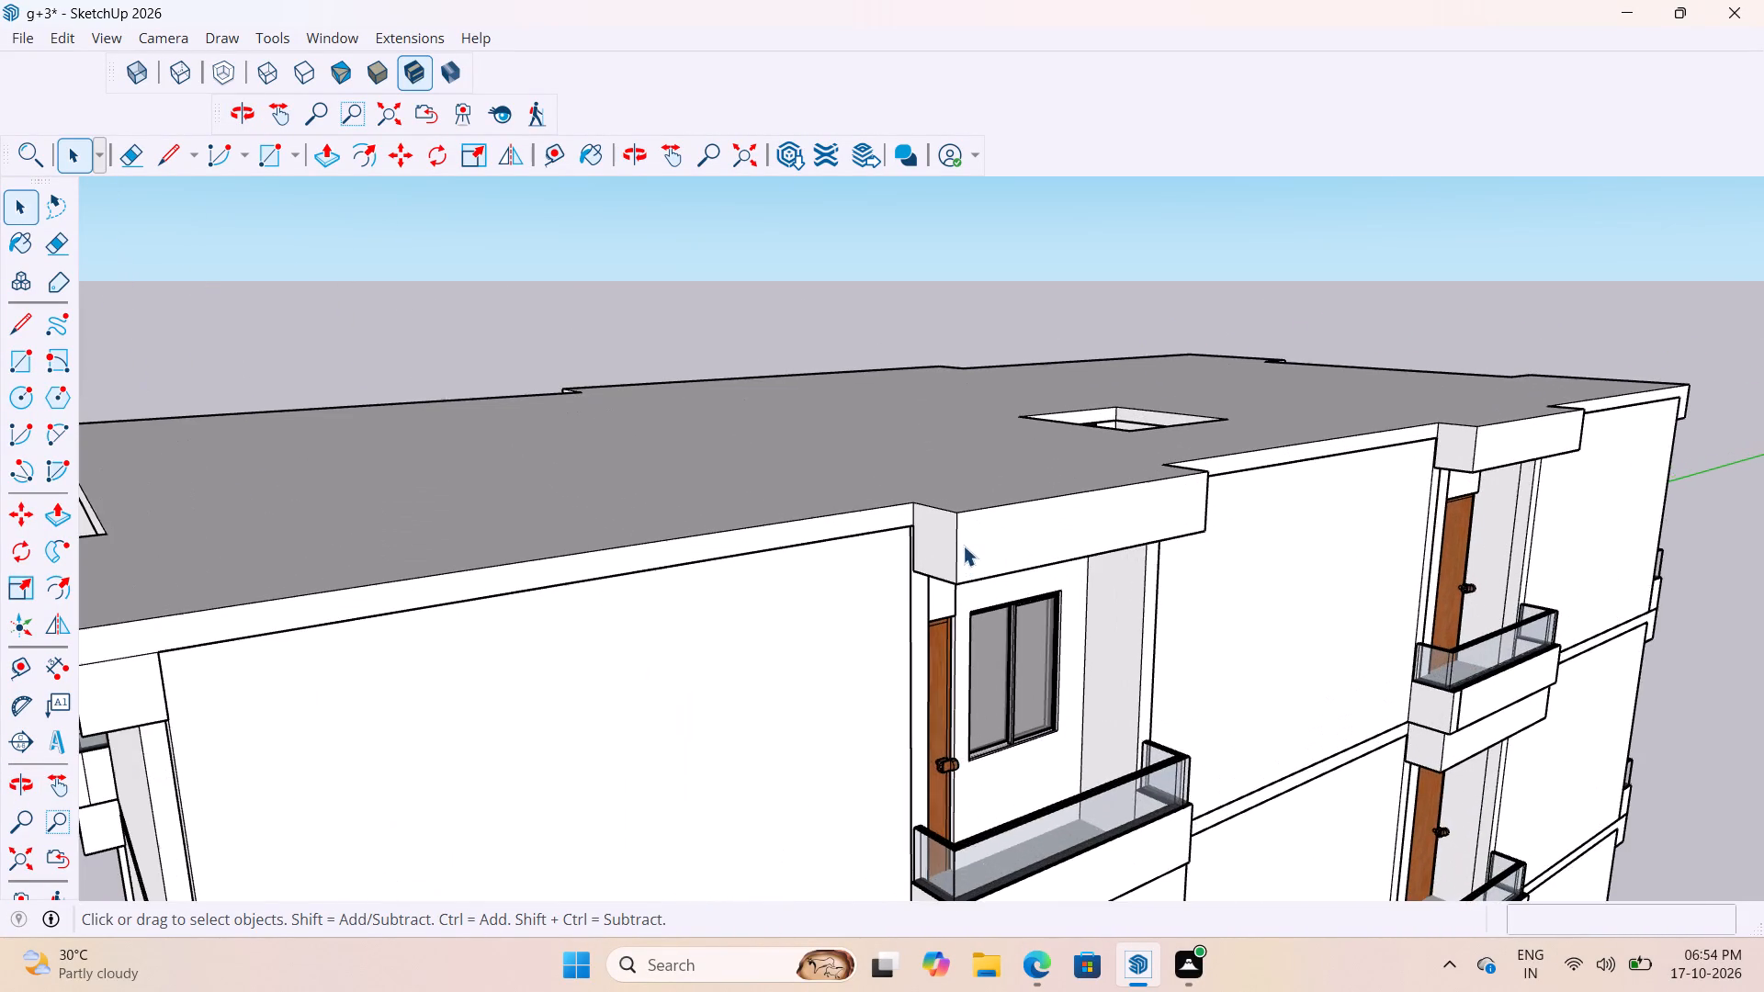
Examine the top-floor balconies and the remaining facades all the way around the building.
middle_click_drag(1245, 581, 833, 595)
scroll(1205, 592, "up", 5)
scroll(1318, 530, "down", 1)
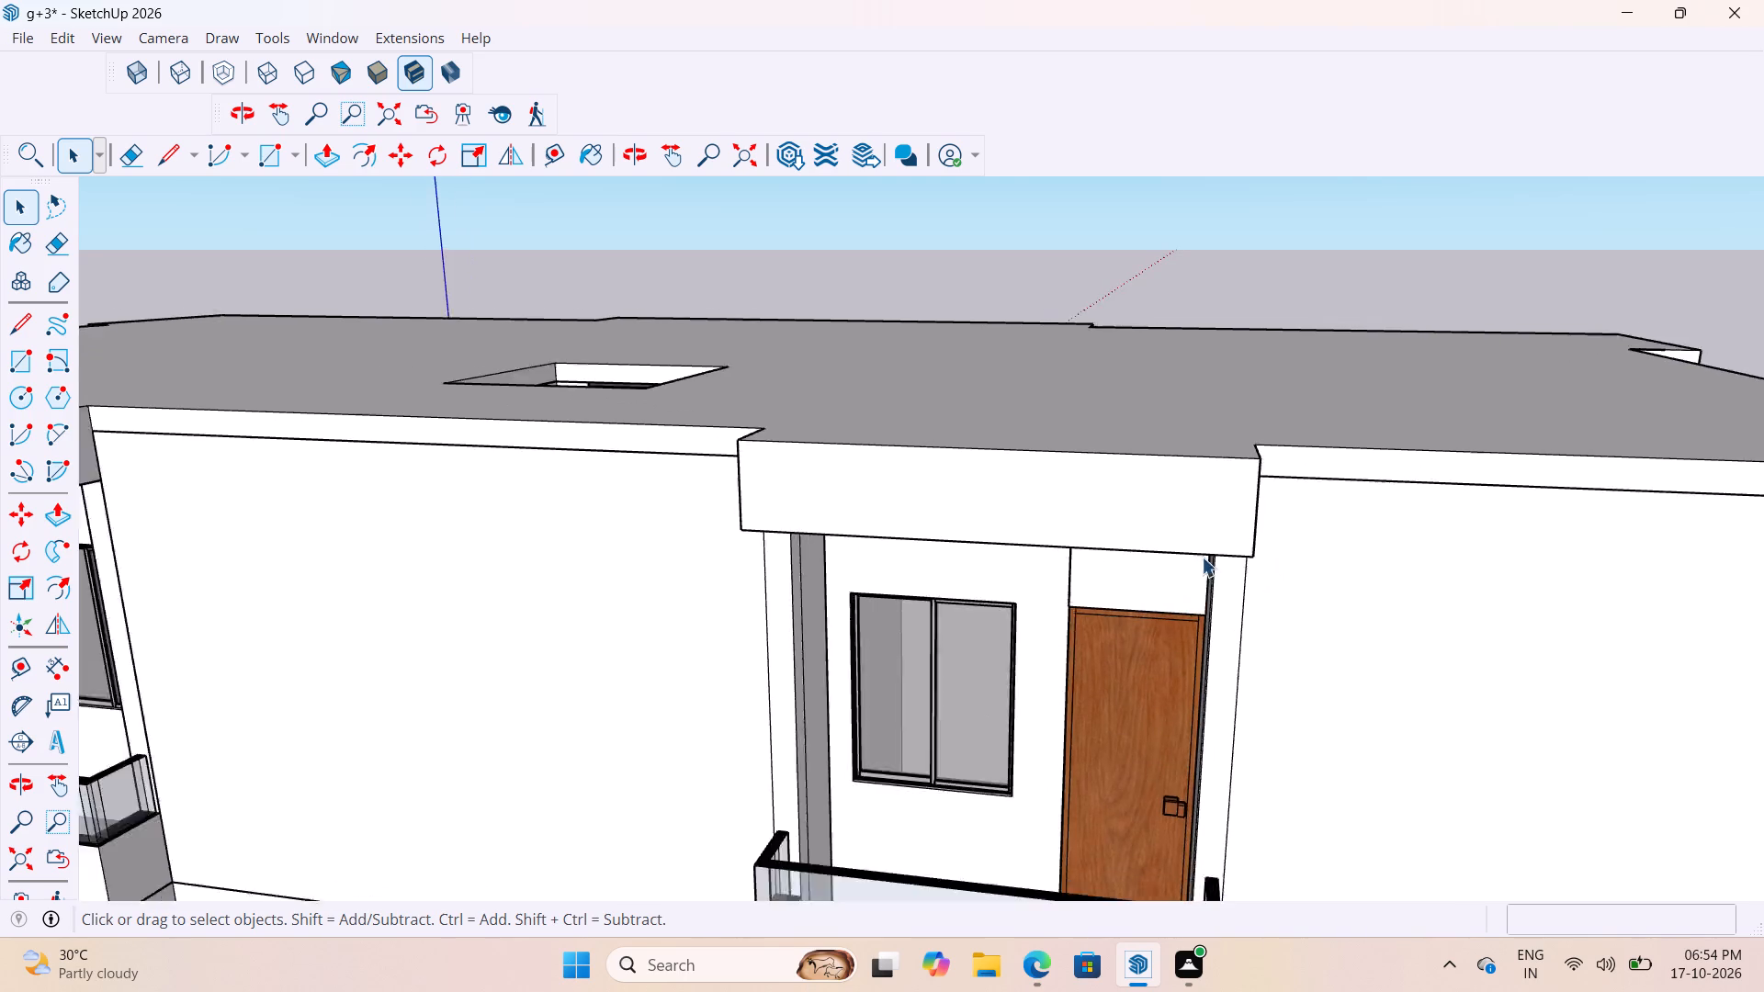
scroll(1202, 557, "down", 18)
scroll(1325, 772, "up", 4)
middle_click_drag(1188, 710, 875, 730)
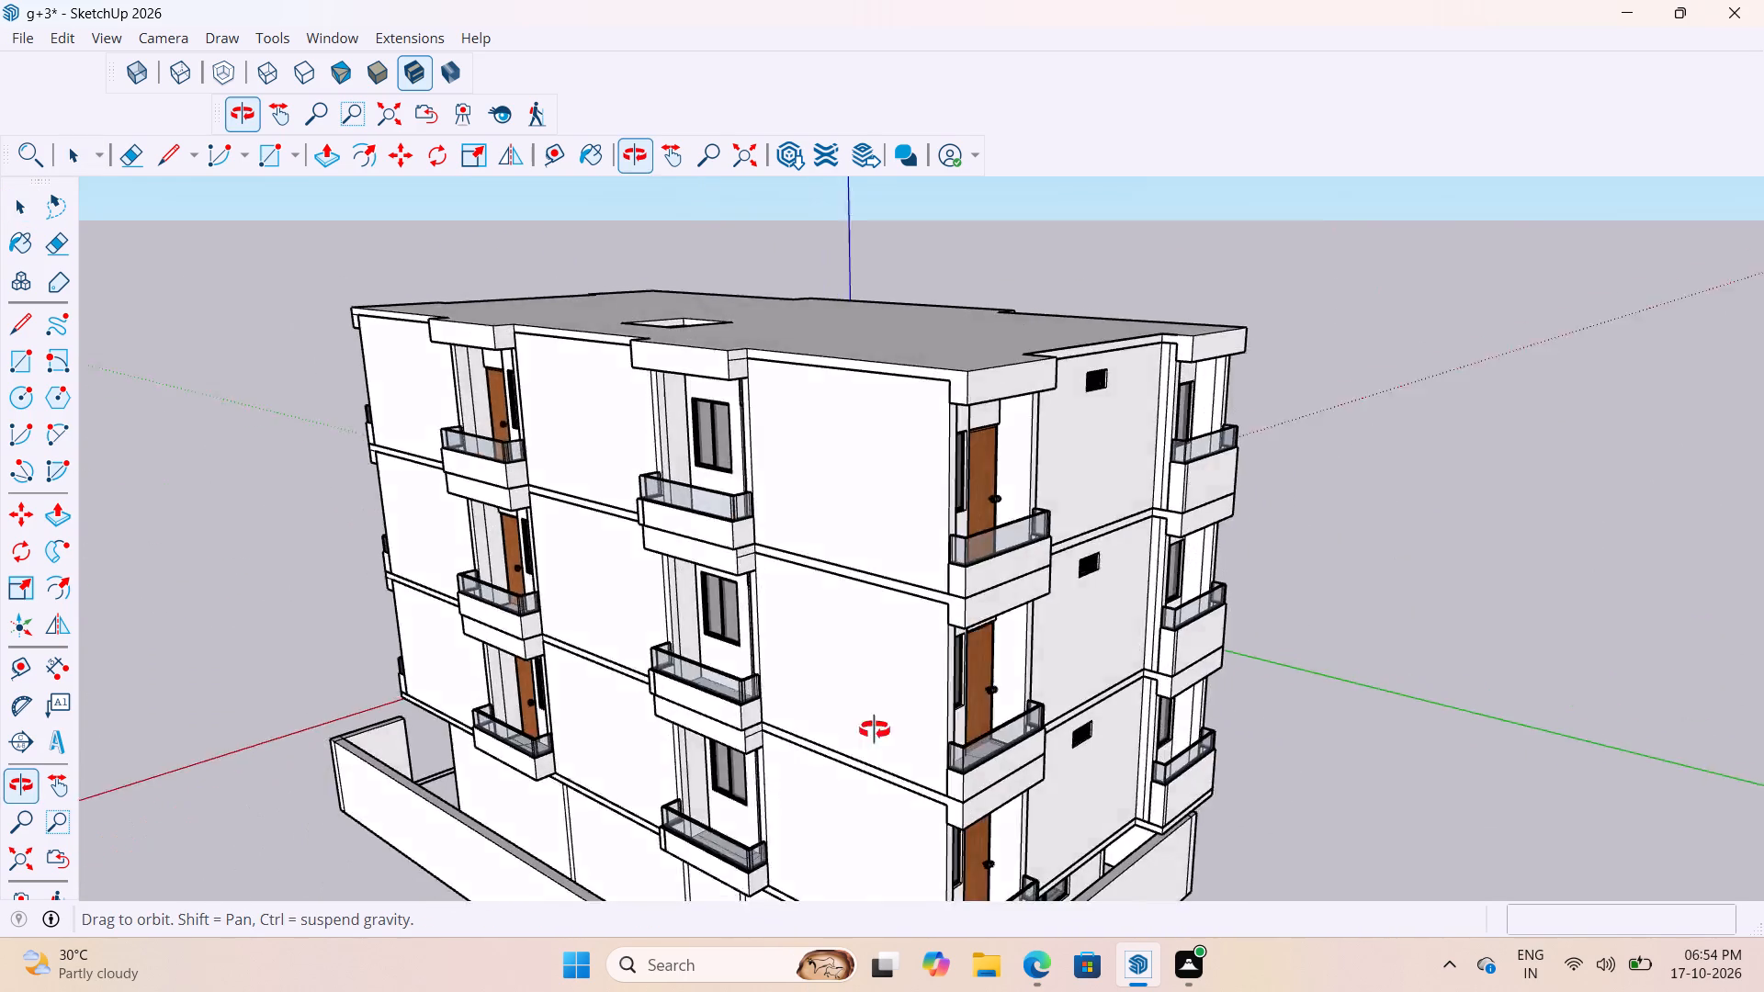
middle_click_drag(875, 730, 719, 734)
scroll(952, 491, "down", 5)
middle_click_drag(1103, 567, 557, 620)
middle_click_drag(1006, 582, 432, 552)
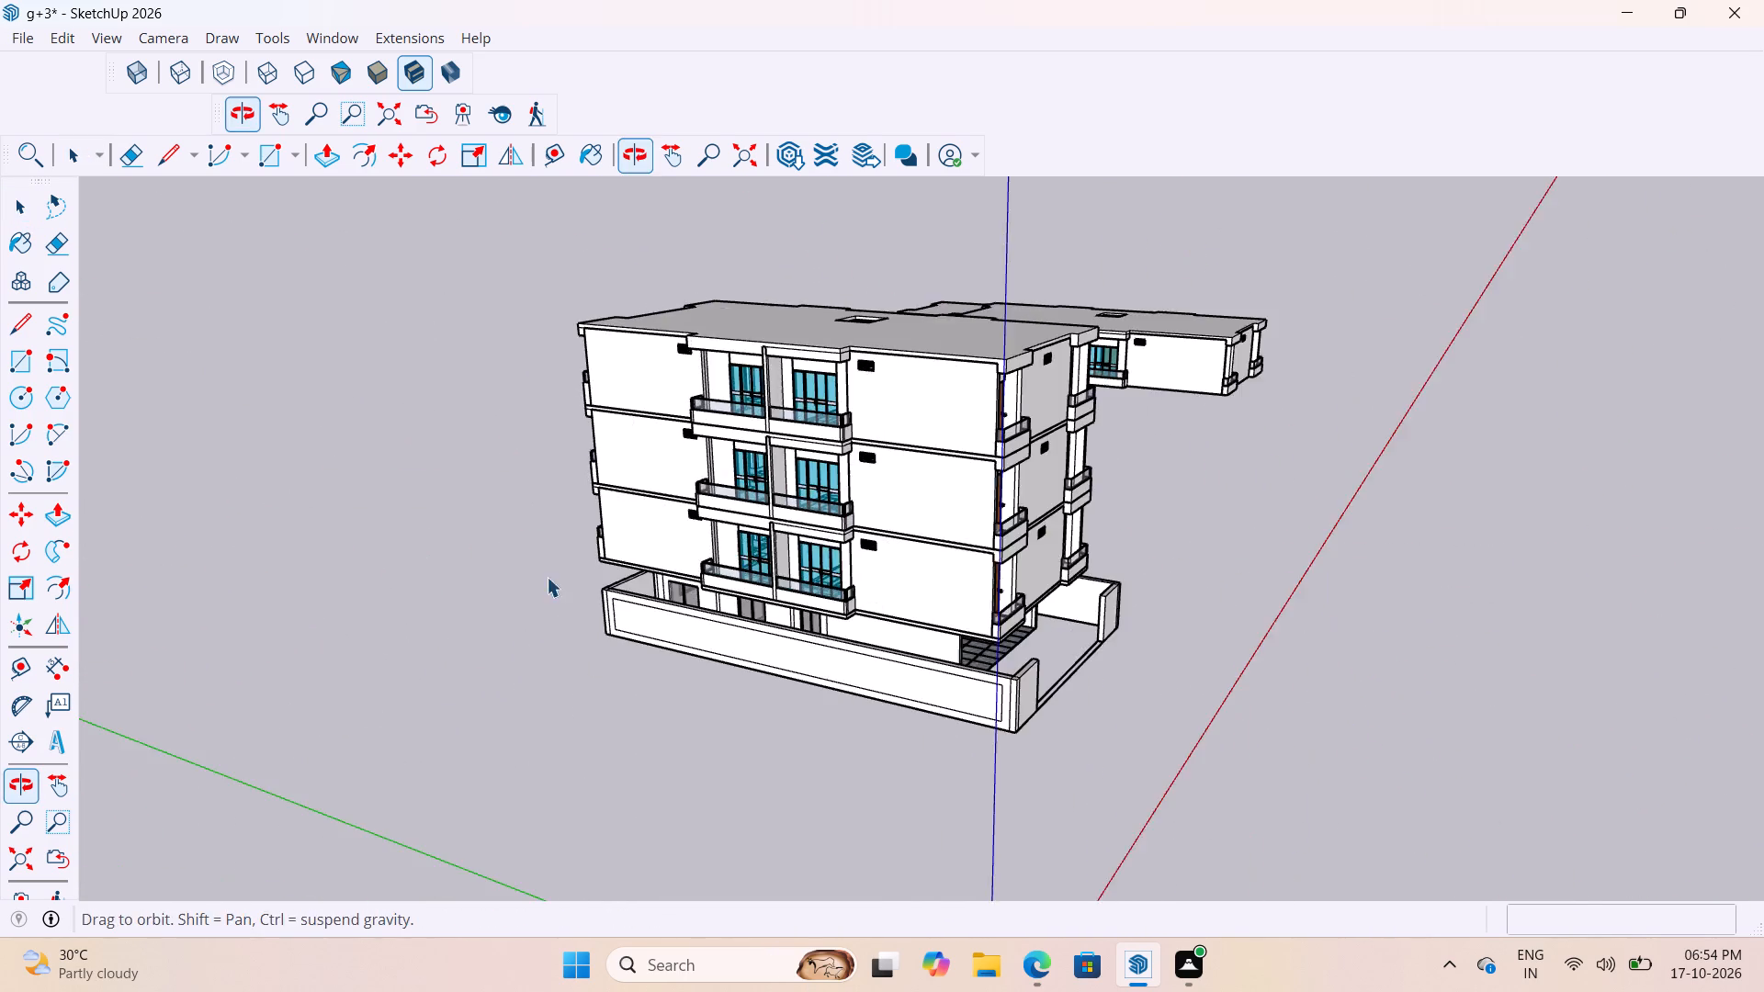
middle_click_drag(997, 495, 611, 510)
Inspect the gate-side facade's upper floors and review the whole building with its compound wall from low and high viewpoints.
scroll(733, 534, "up", 6)
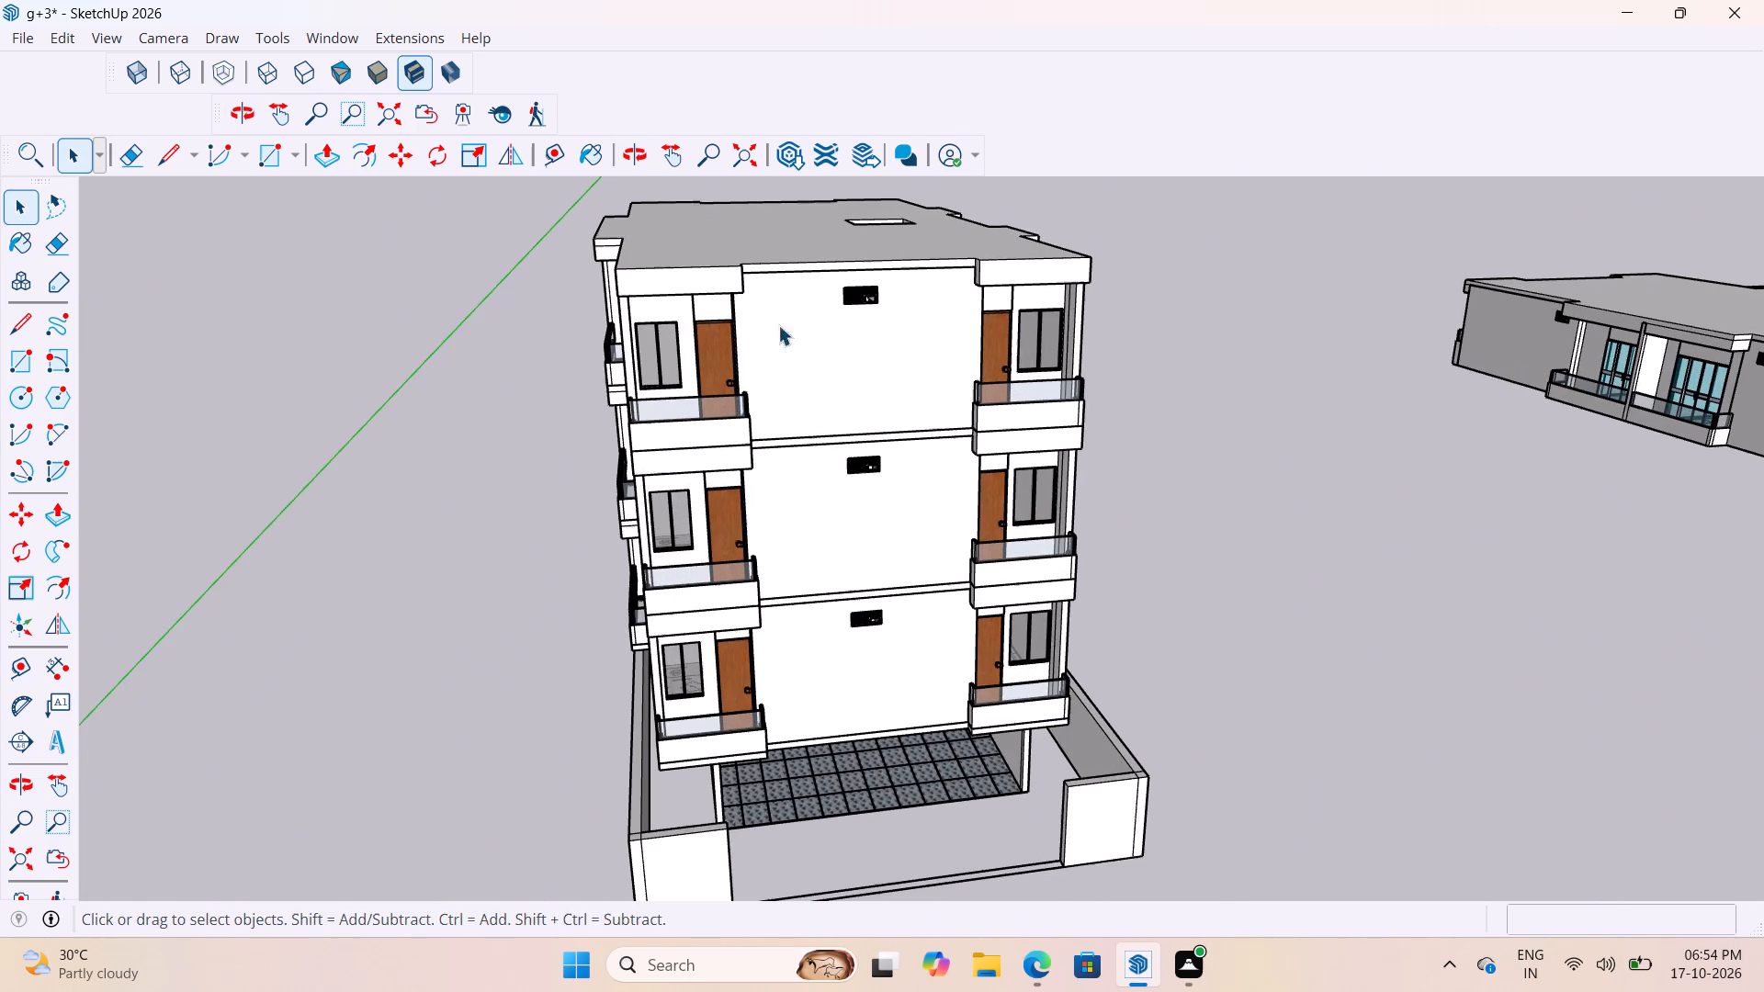
scroll(731, 299, "up", 2)
scroll(1031, 234, "up", 6)
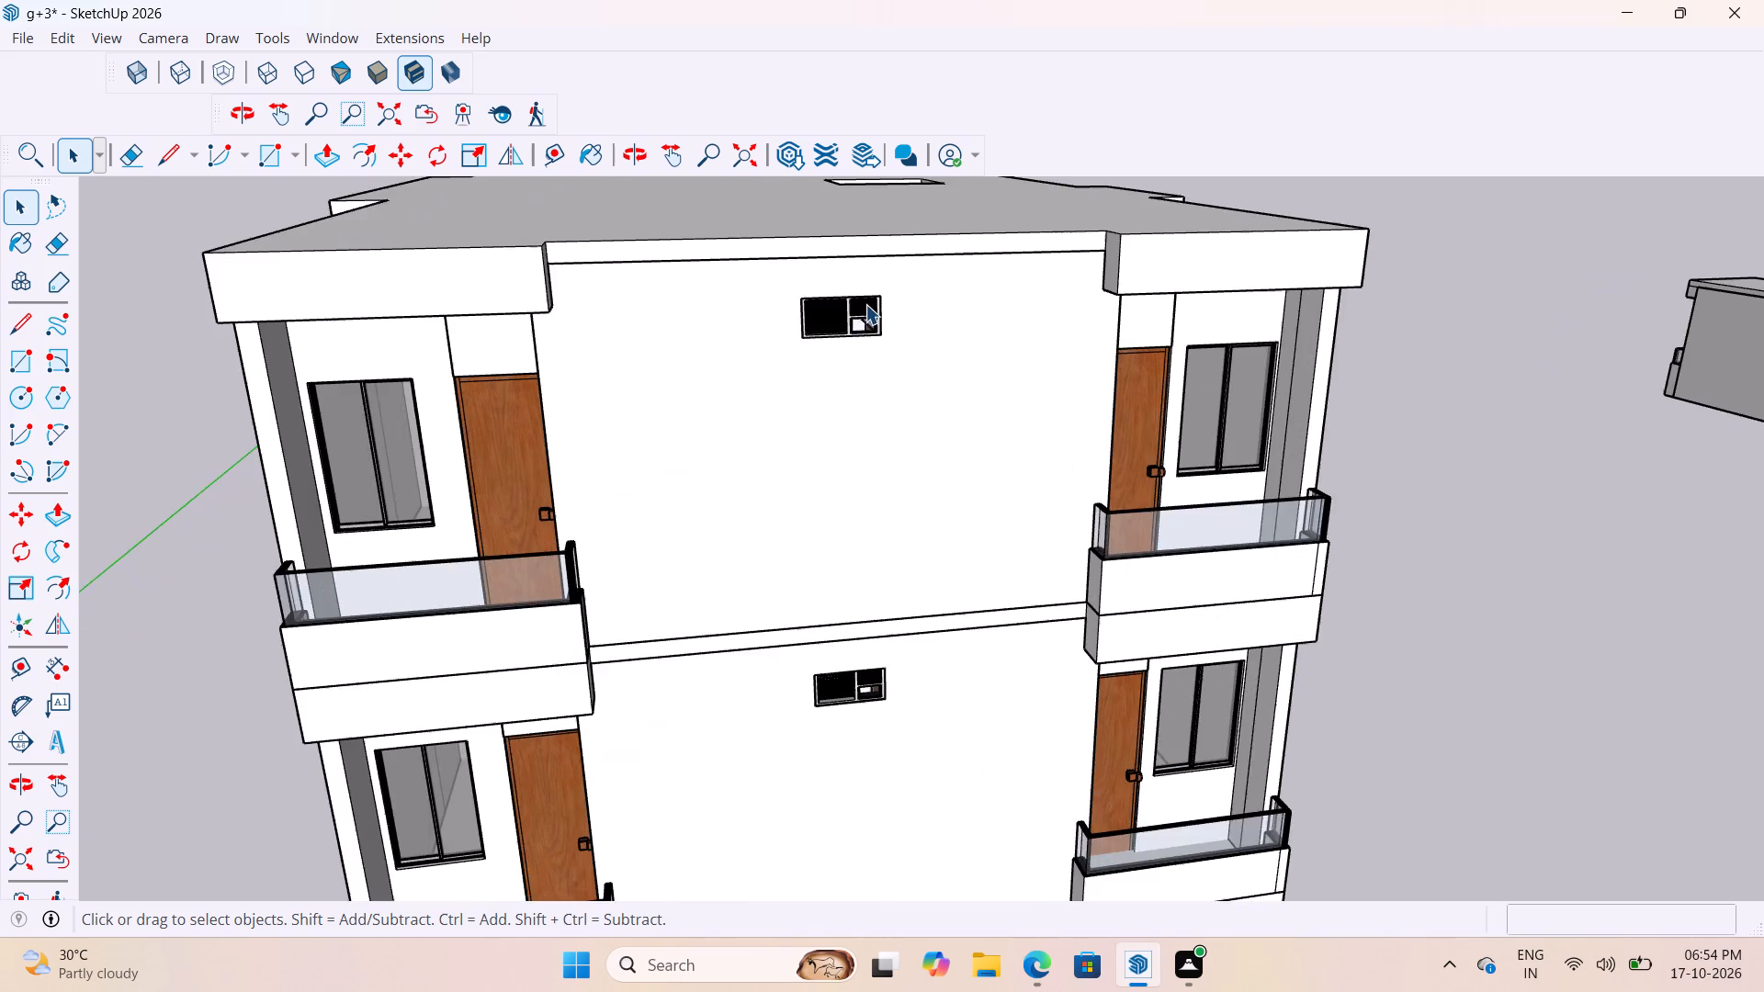
scroll(865, 304, "down", 5)
scroll(1014, 297, "up", 1)
scroll(1025, 269, "down", 10)
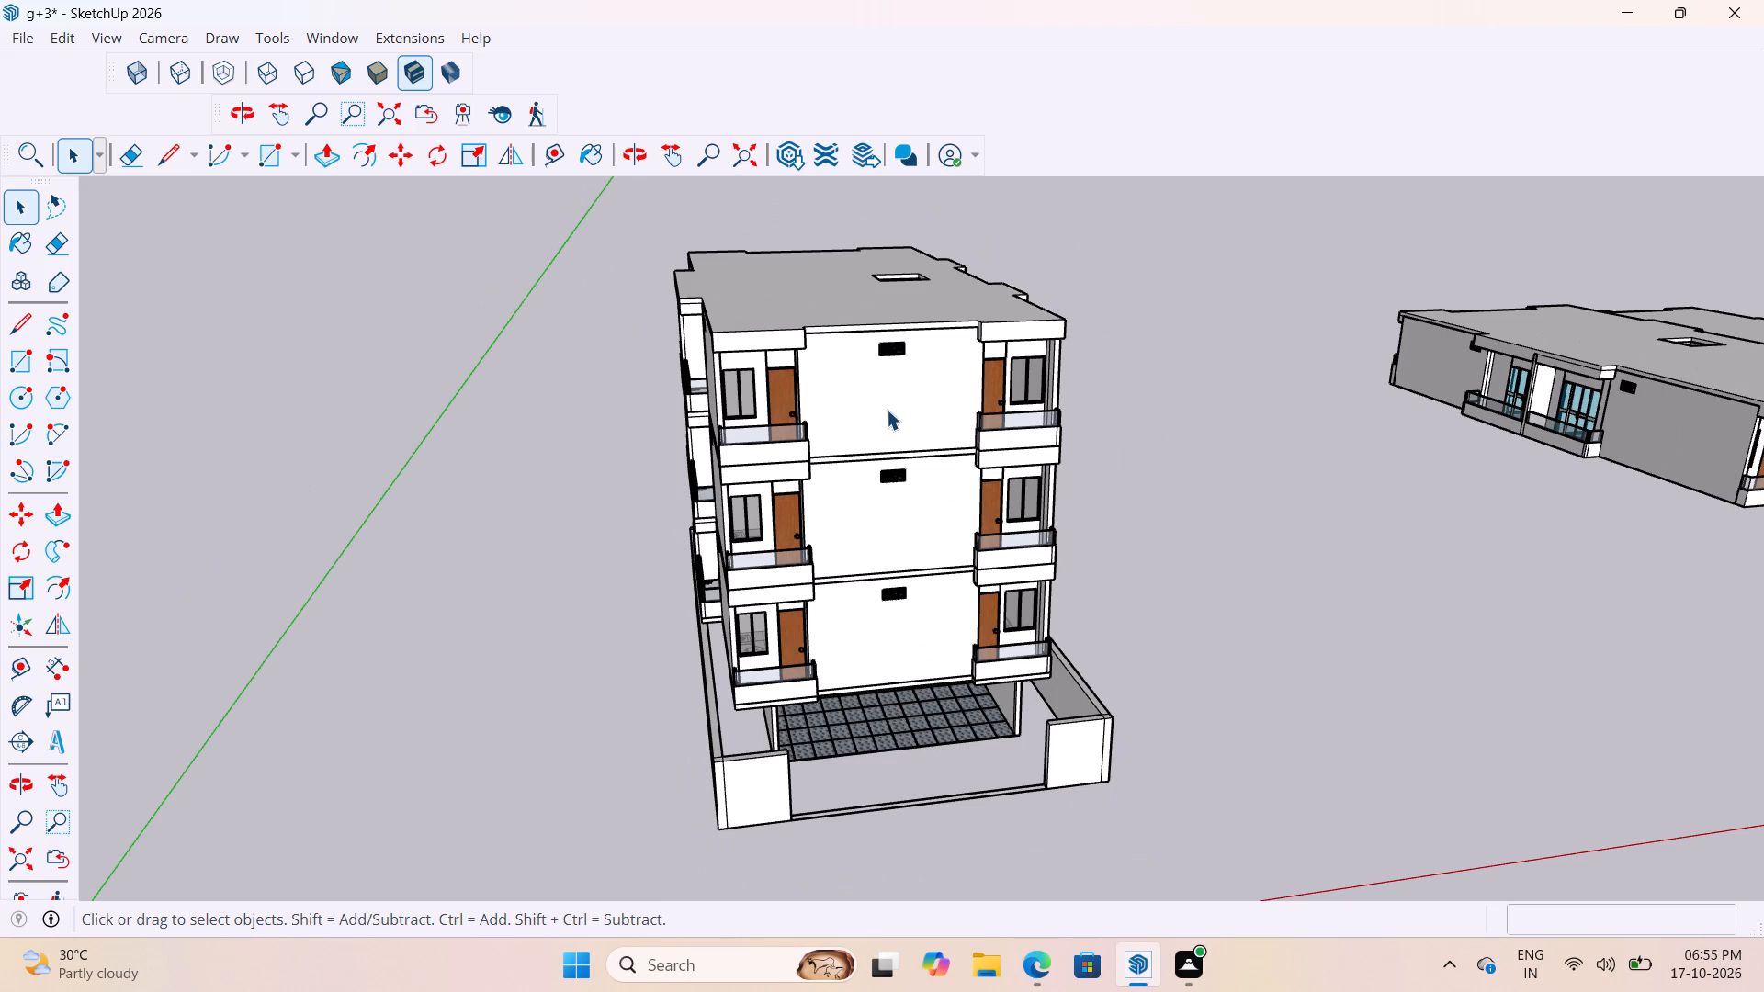
scroll(978, 498, "down", 3)
middle_click_drag(930, 504, 870, 461)
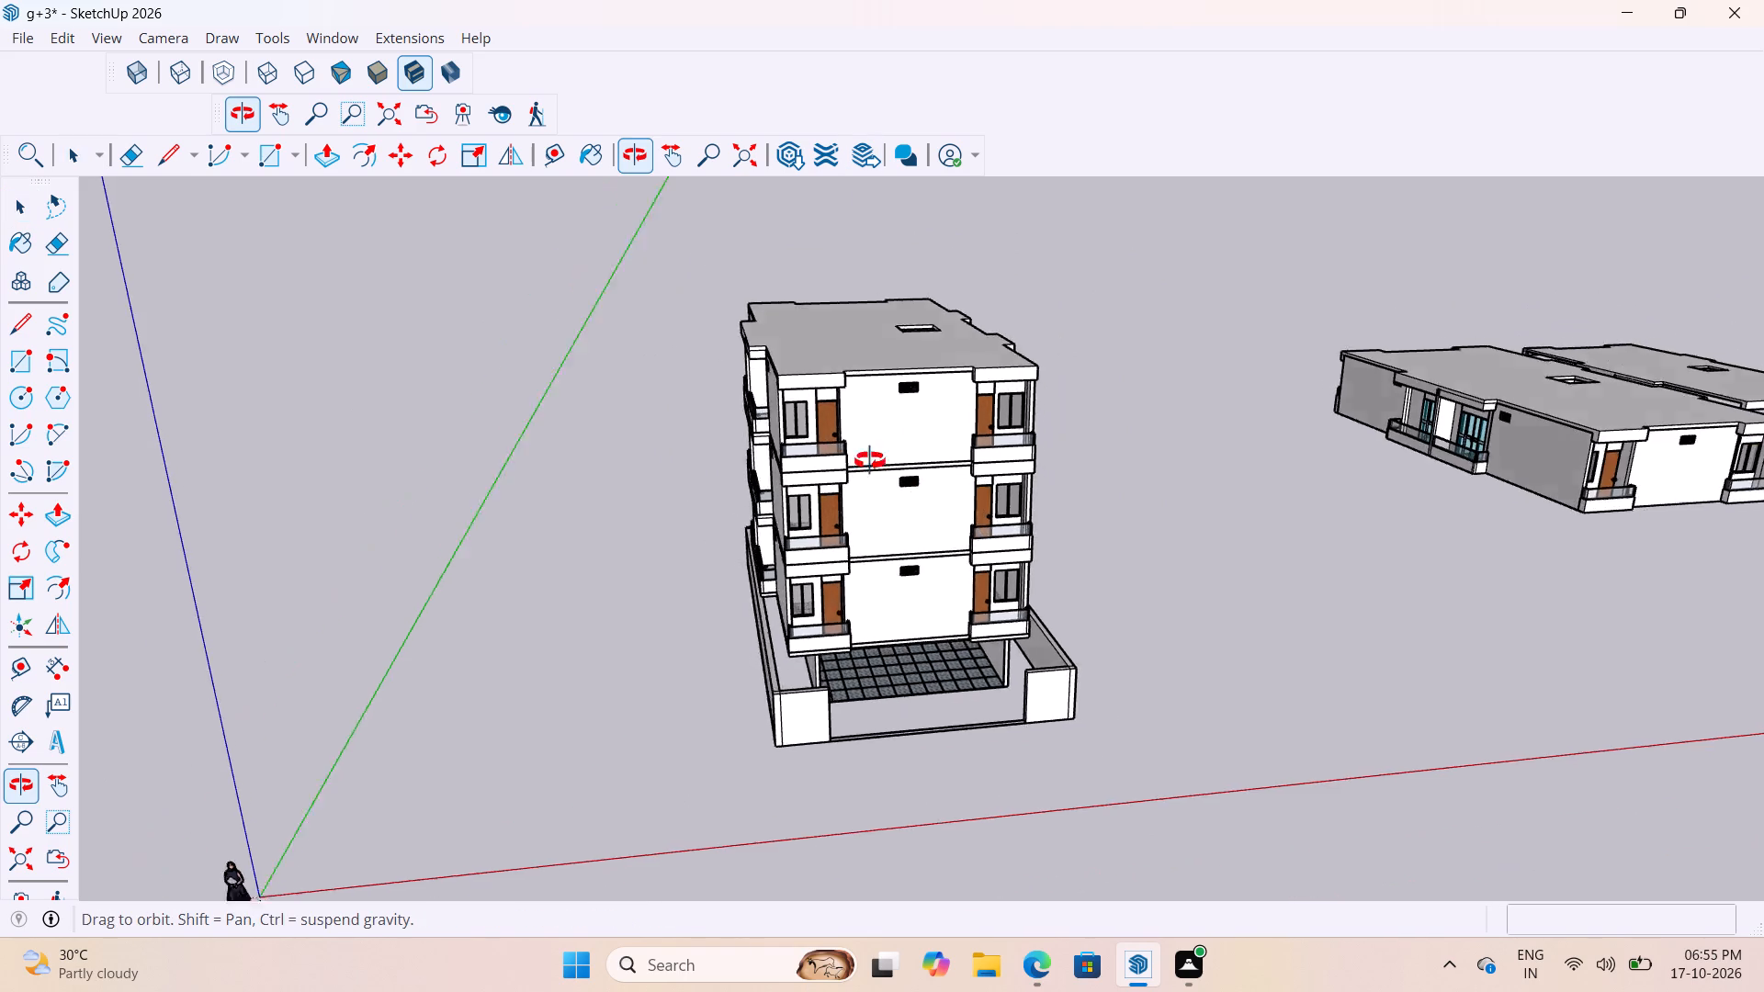
middle_click_drag(870, 461, 1176, 339)
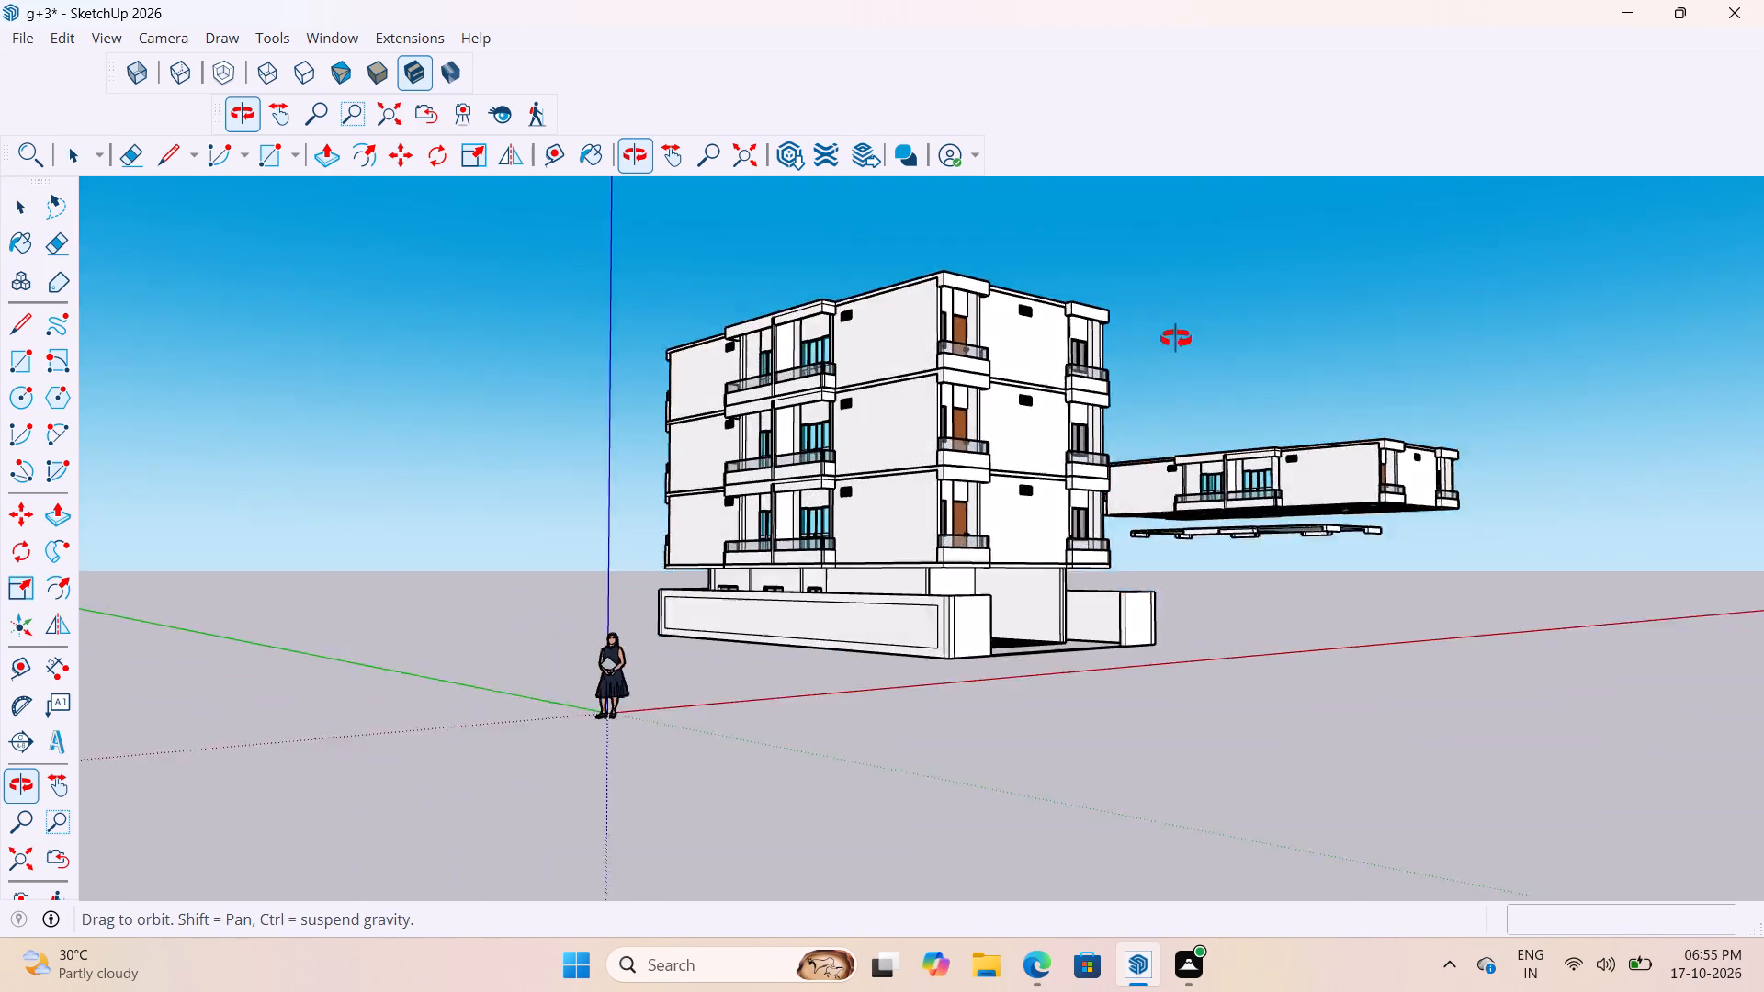
middle_click_drag(1176, 339, 856, 598)
scroll(1039, 458, "down", 10)
scroll(1003, 553, "up", 2)
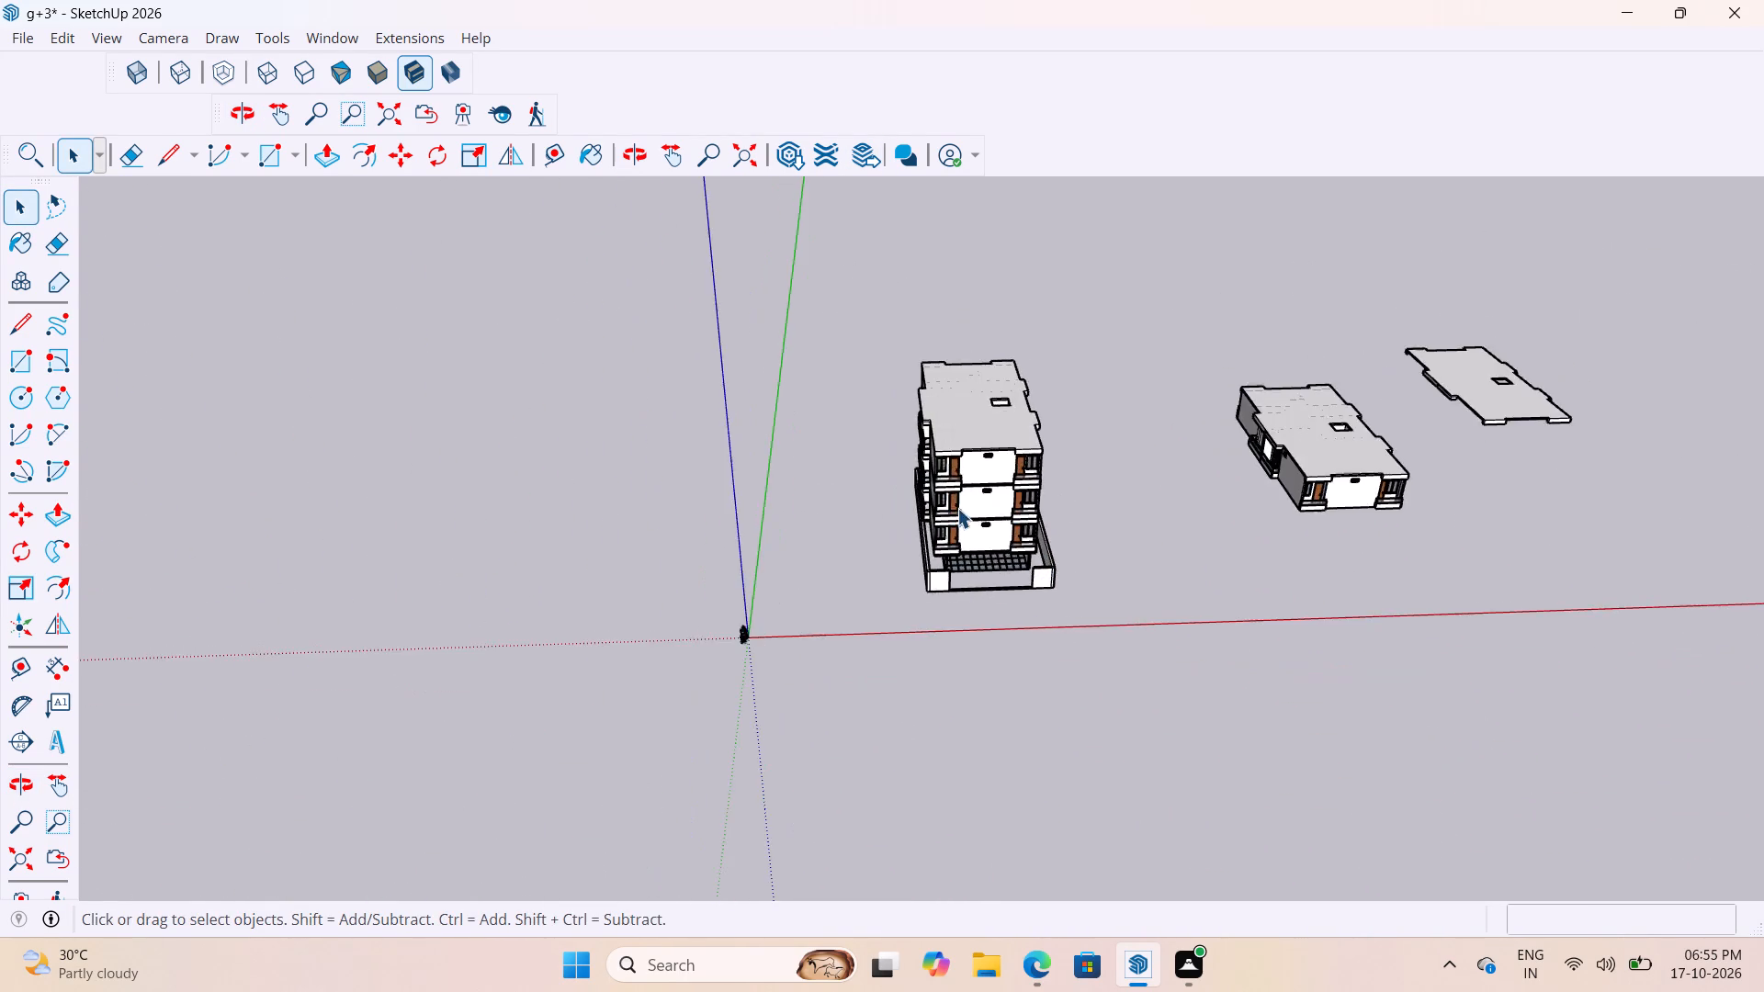
scroll(957, 508, "up", 12)
middle_click_drag(983, 503, 1120, 514)
scroll(928, 610, "down", 8)
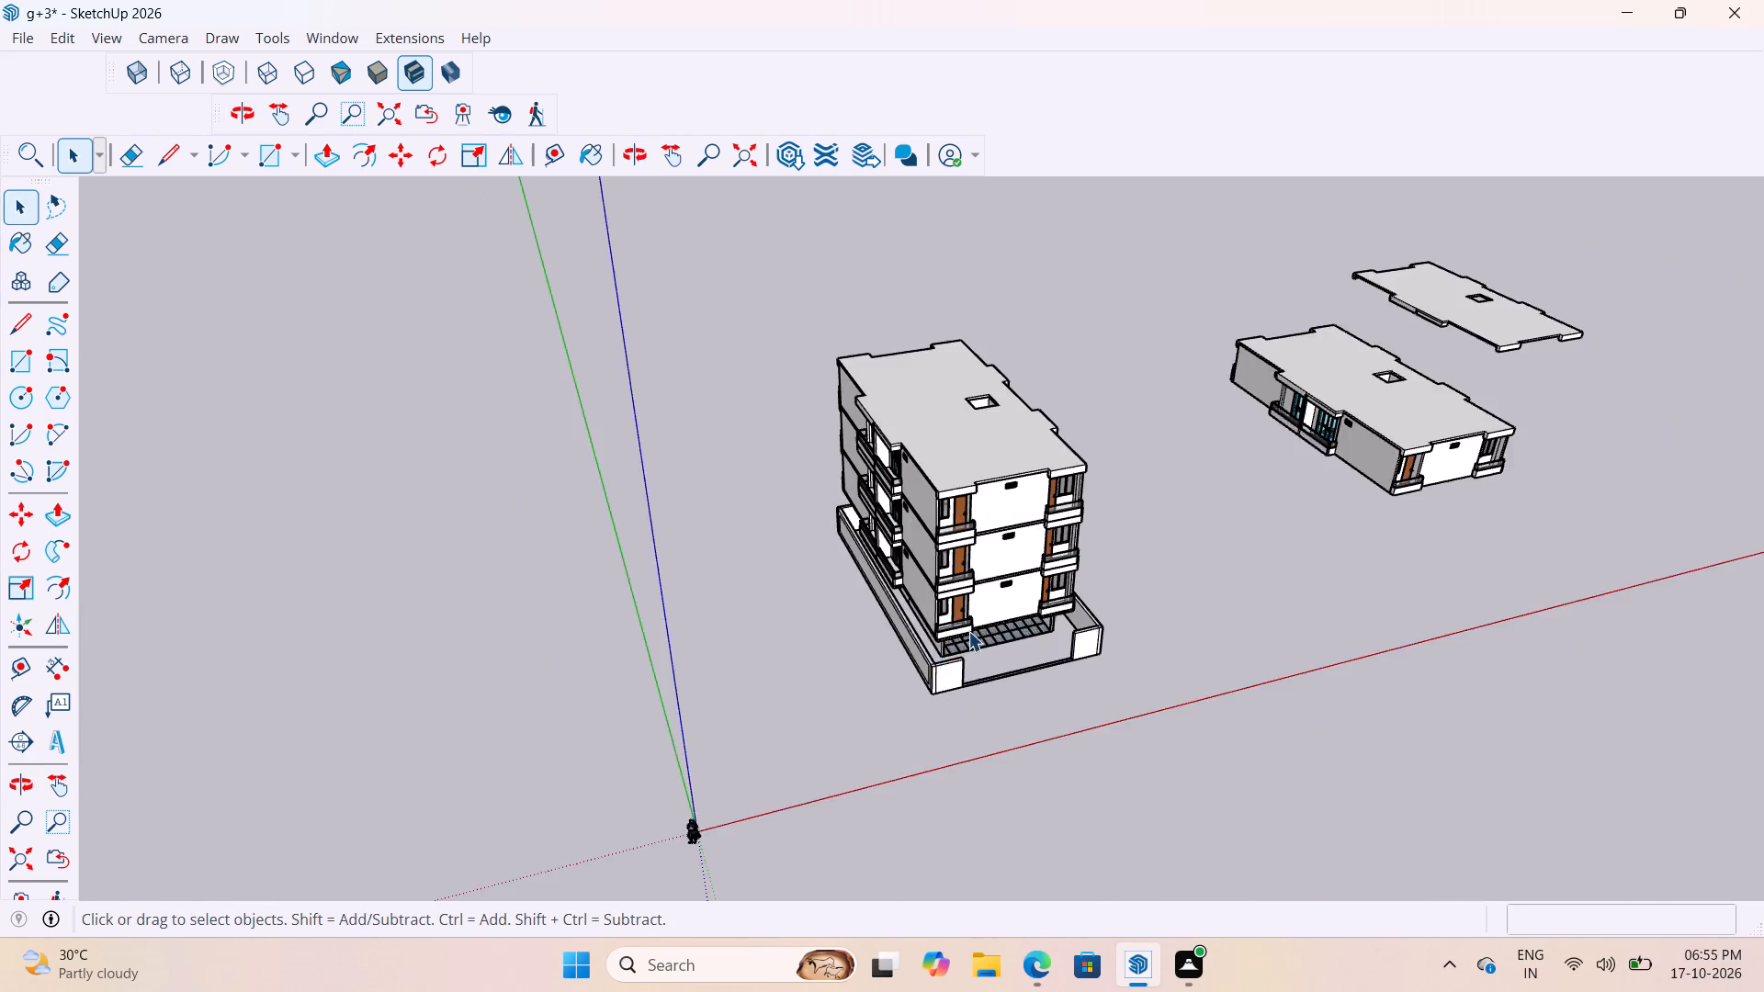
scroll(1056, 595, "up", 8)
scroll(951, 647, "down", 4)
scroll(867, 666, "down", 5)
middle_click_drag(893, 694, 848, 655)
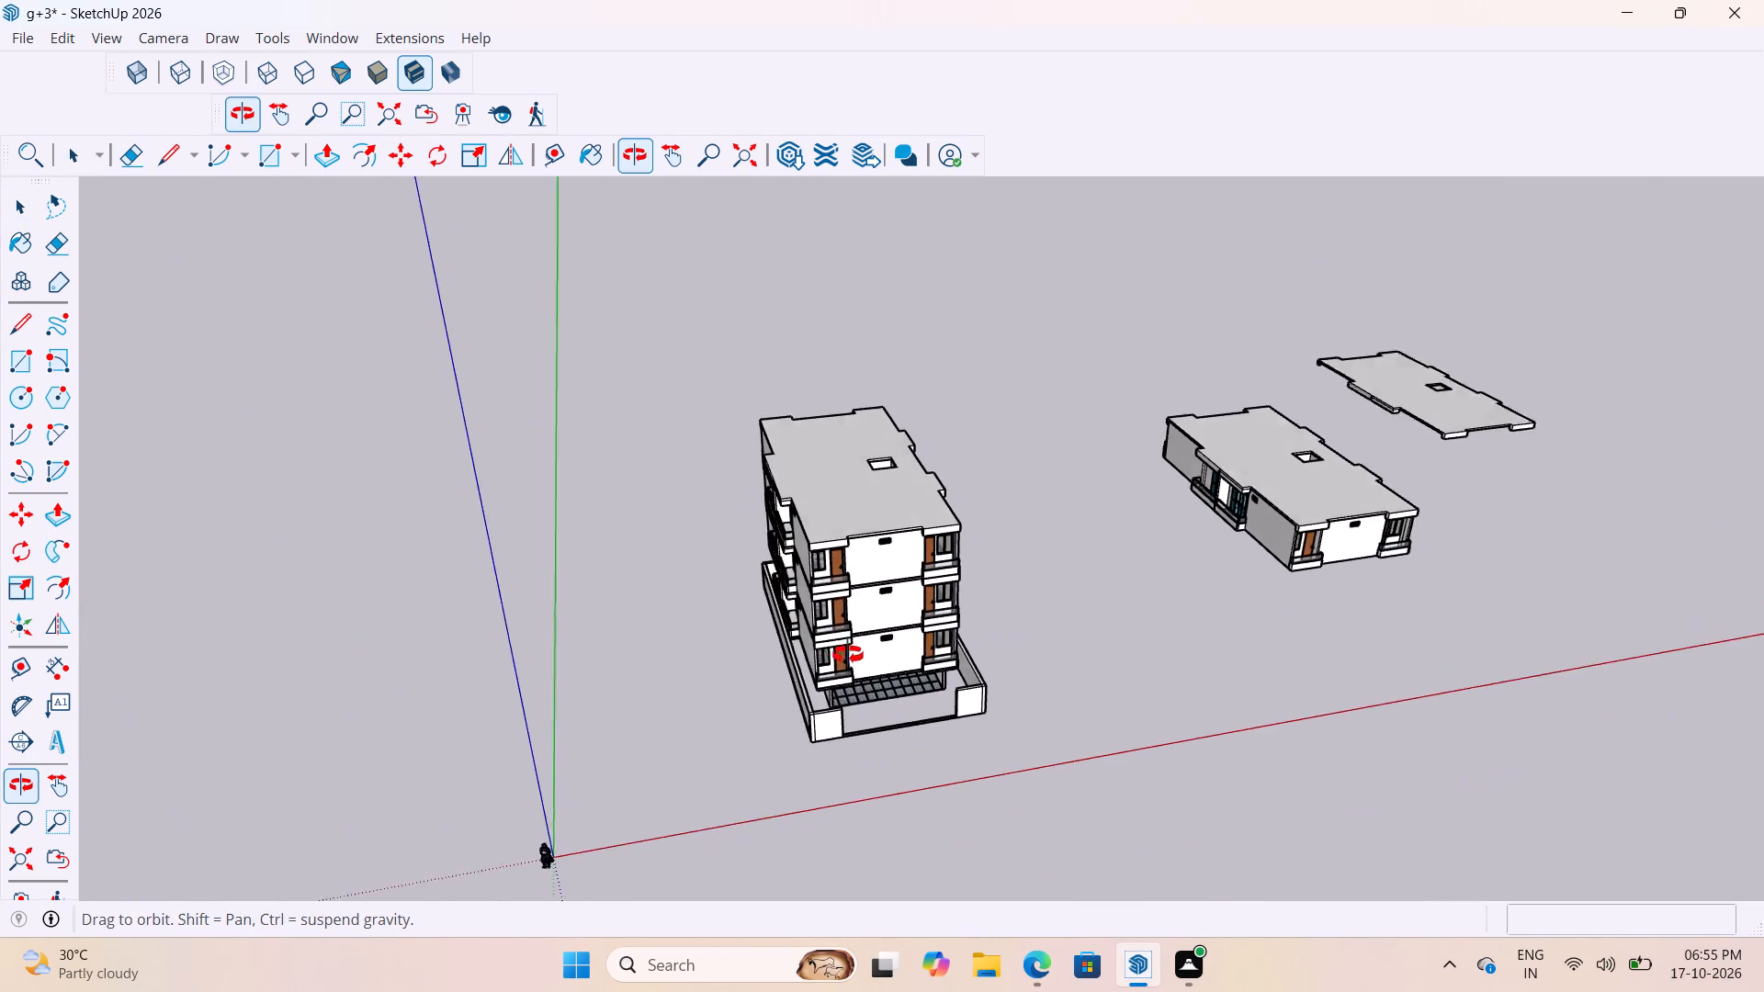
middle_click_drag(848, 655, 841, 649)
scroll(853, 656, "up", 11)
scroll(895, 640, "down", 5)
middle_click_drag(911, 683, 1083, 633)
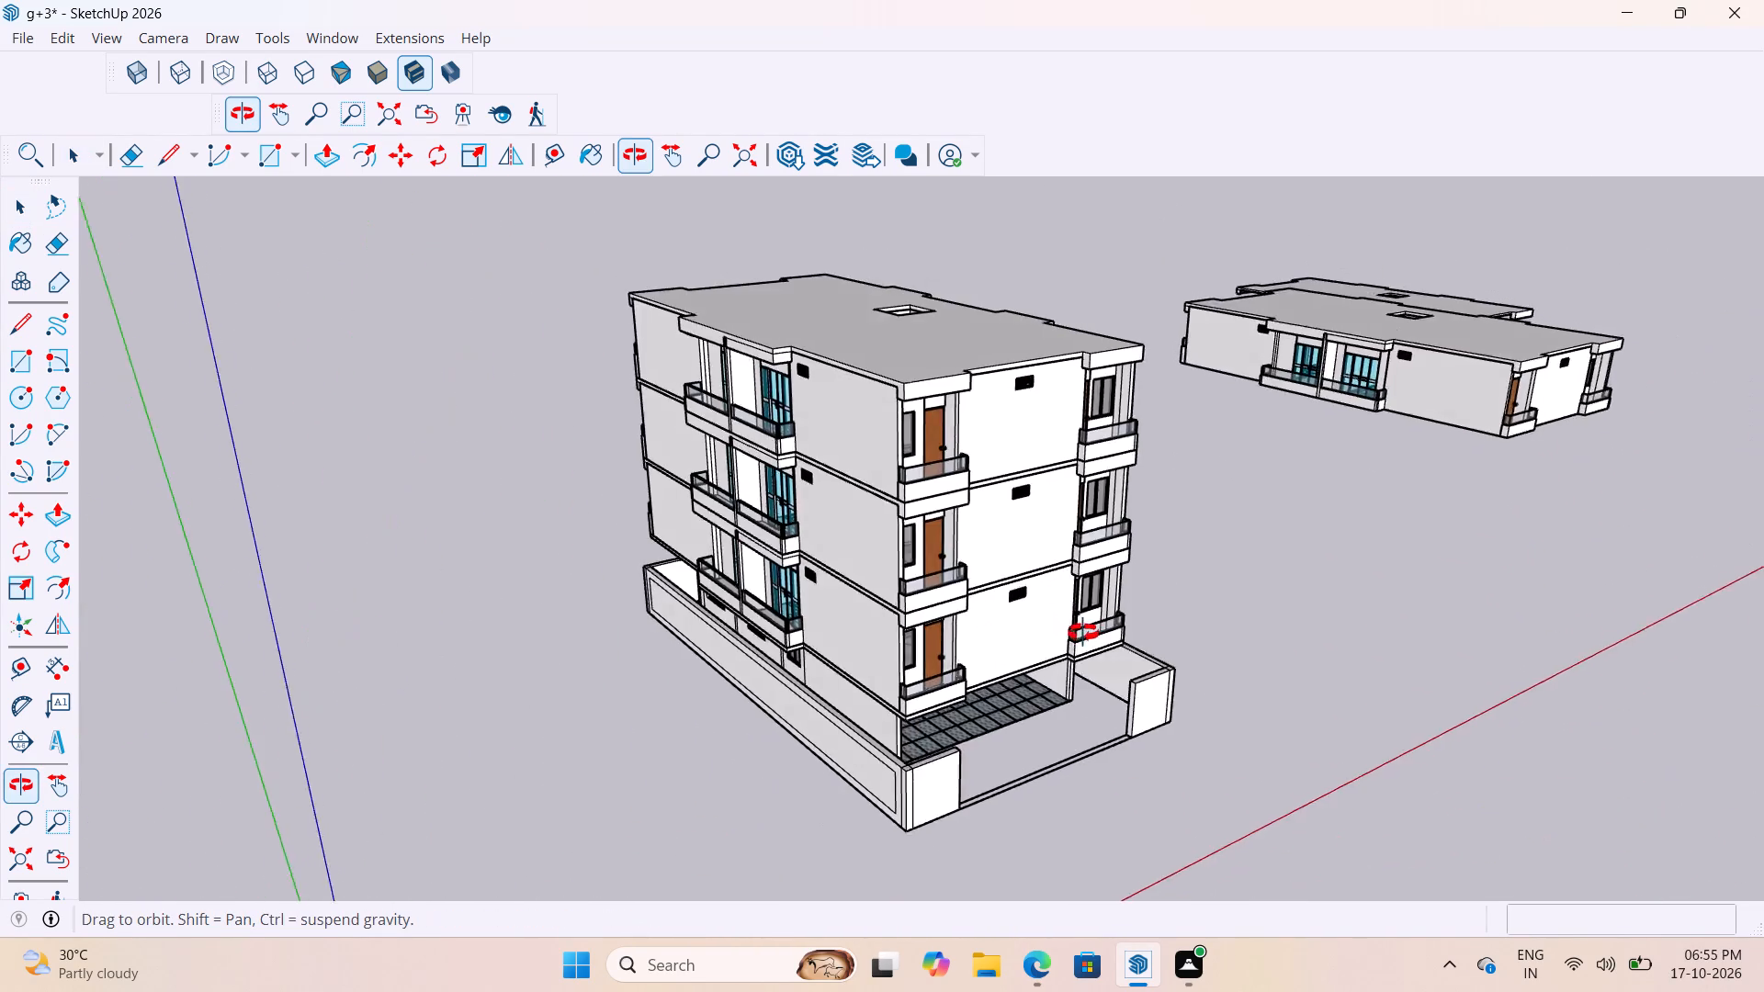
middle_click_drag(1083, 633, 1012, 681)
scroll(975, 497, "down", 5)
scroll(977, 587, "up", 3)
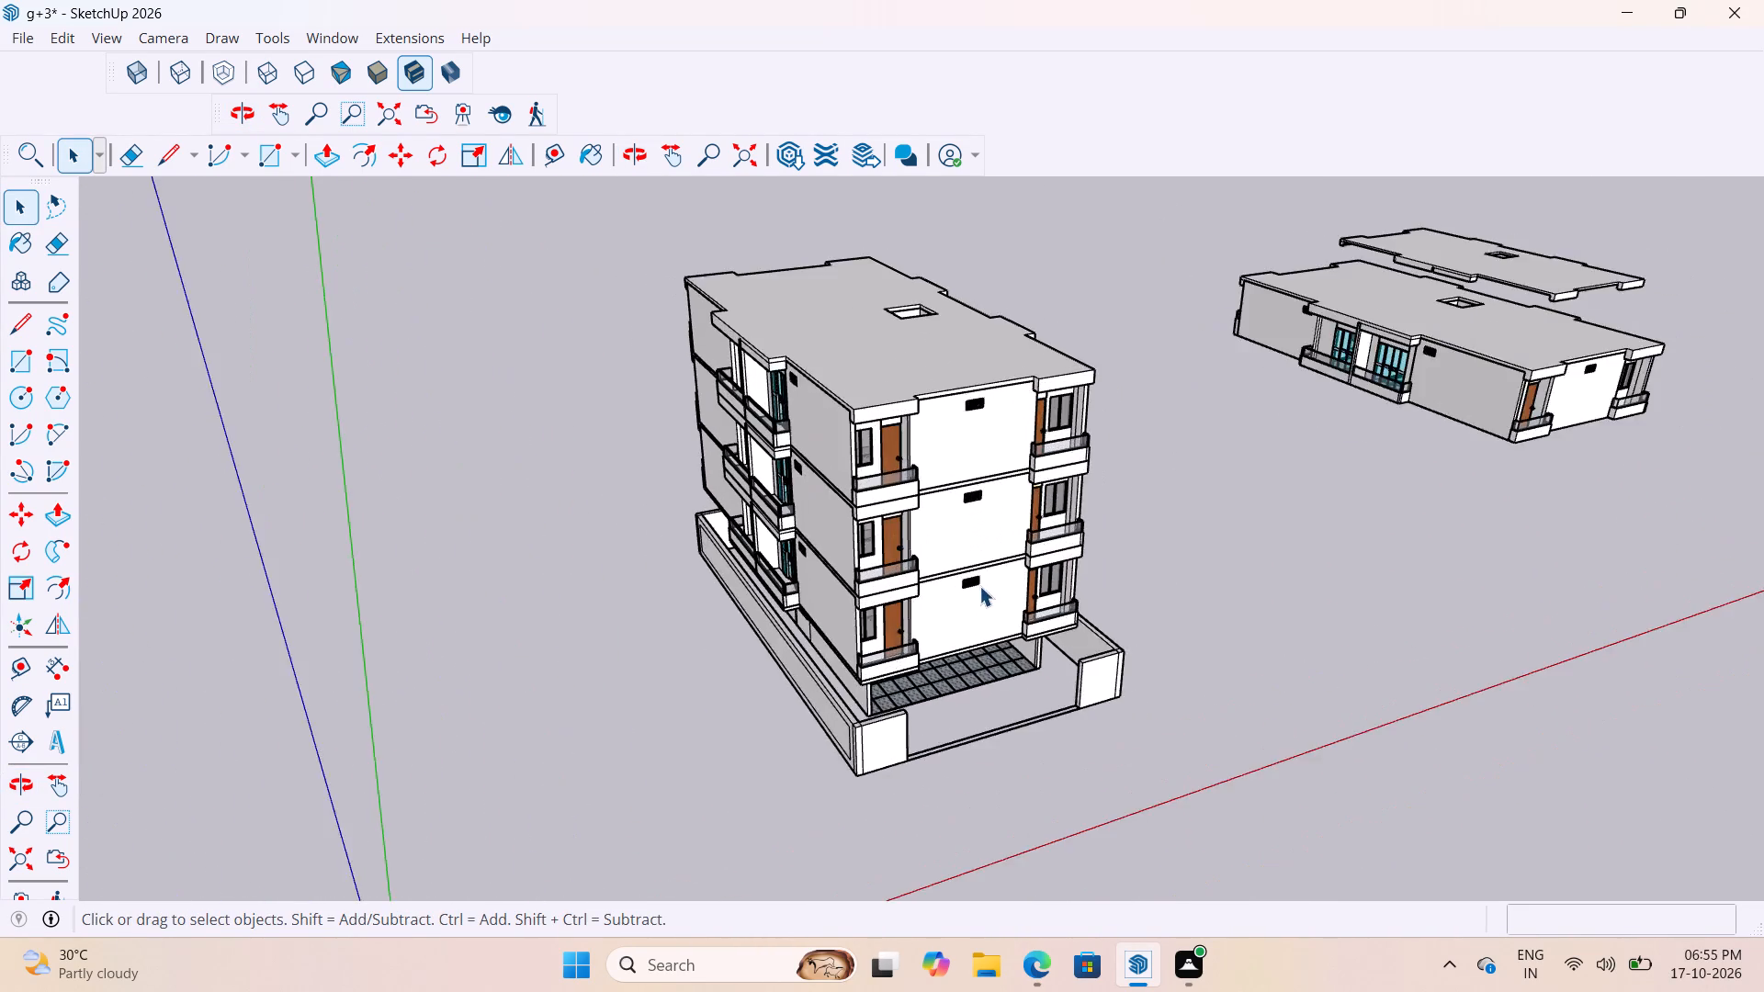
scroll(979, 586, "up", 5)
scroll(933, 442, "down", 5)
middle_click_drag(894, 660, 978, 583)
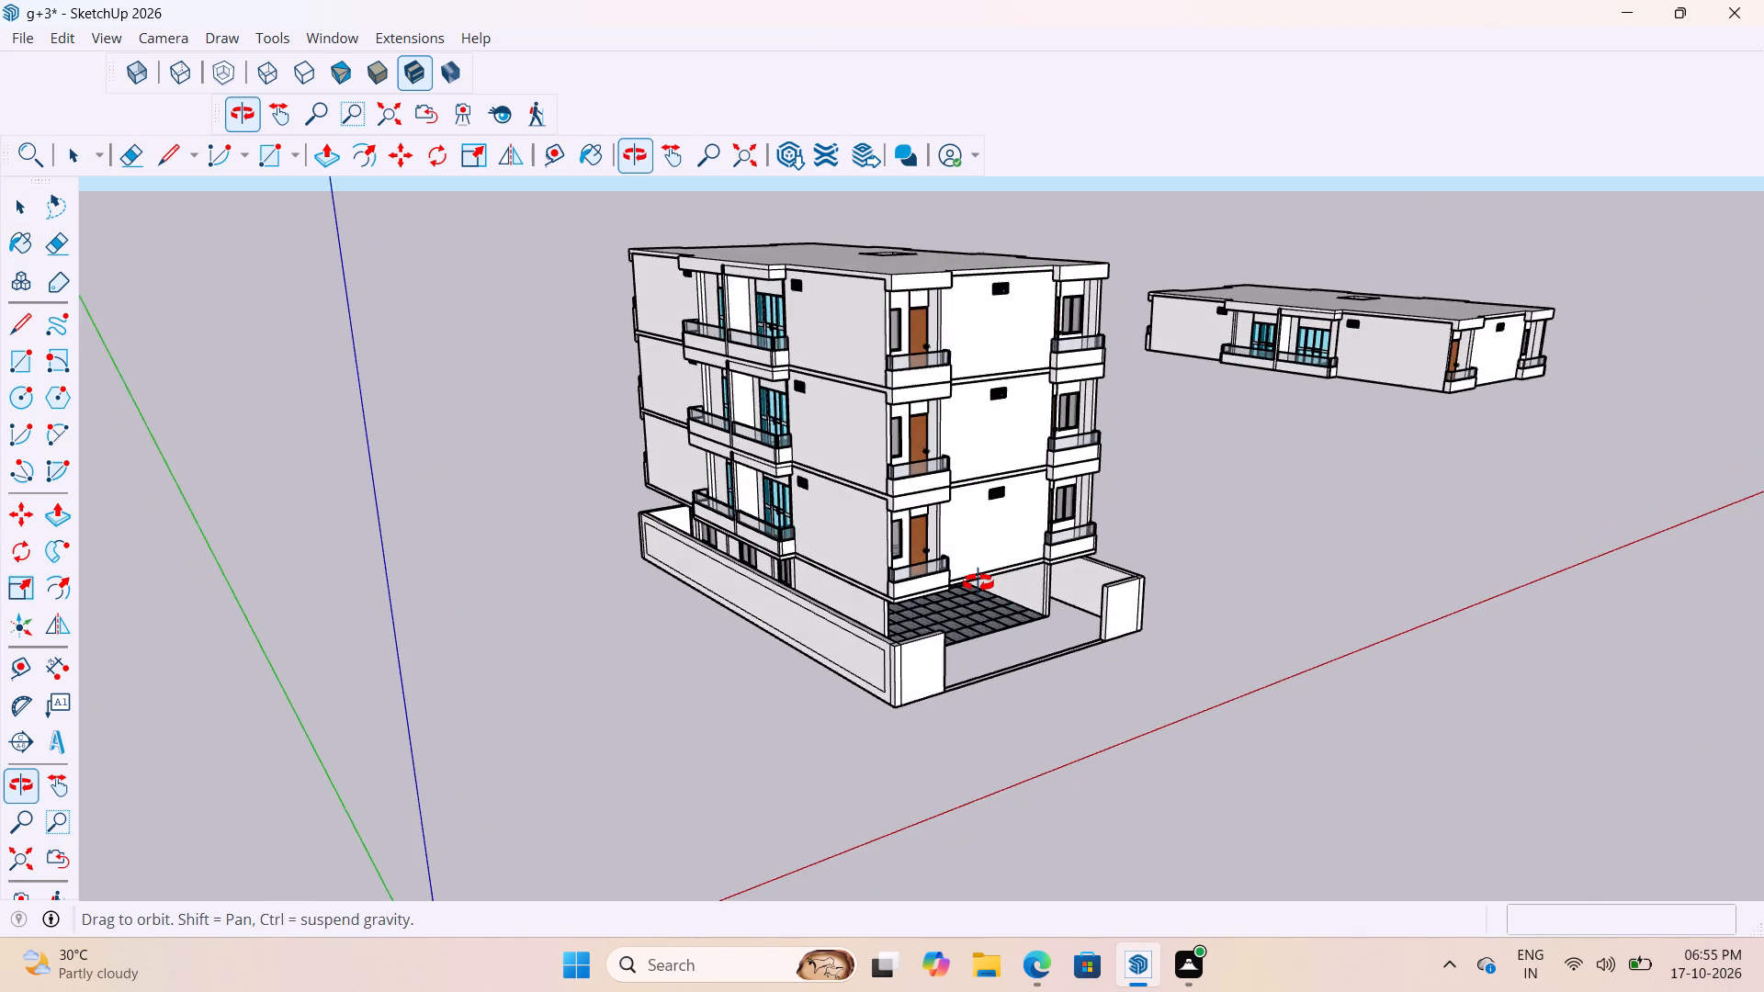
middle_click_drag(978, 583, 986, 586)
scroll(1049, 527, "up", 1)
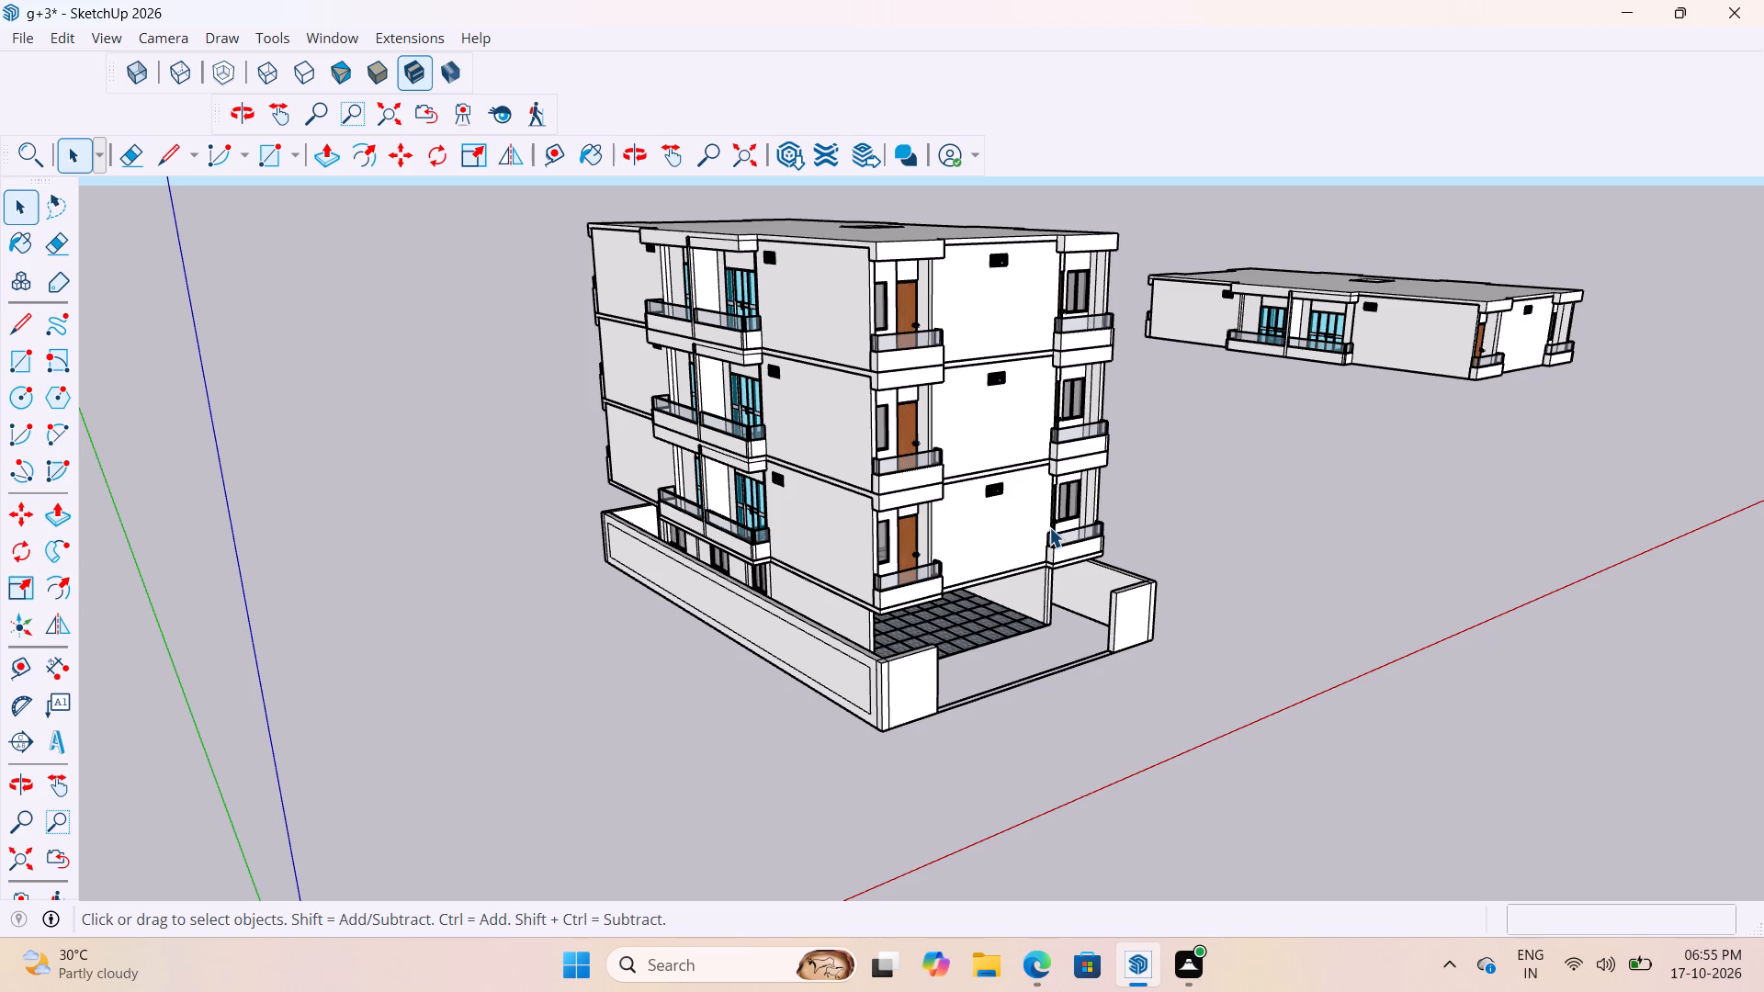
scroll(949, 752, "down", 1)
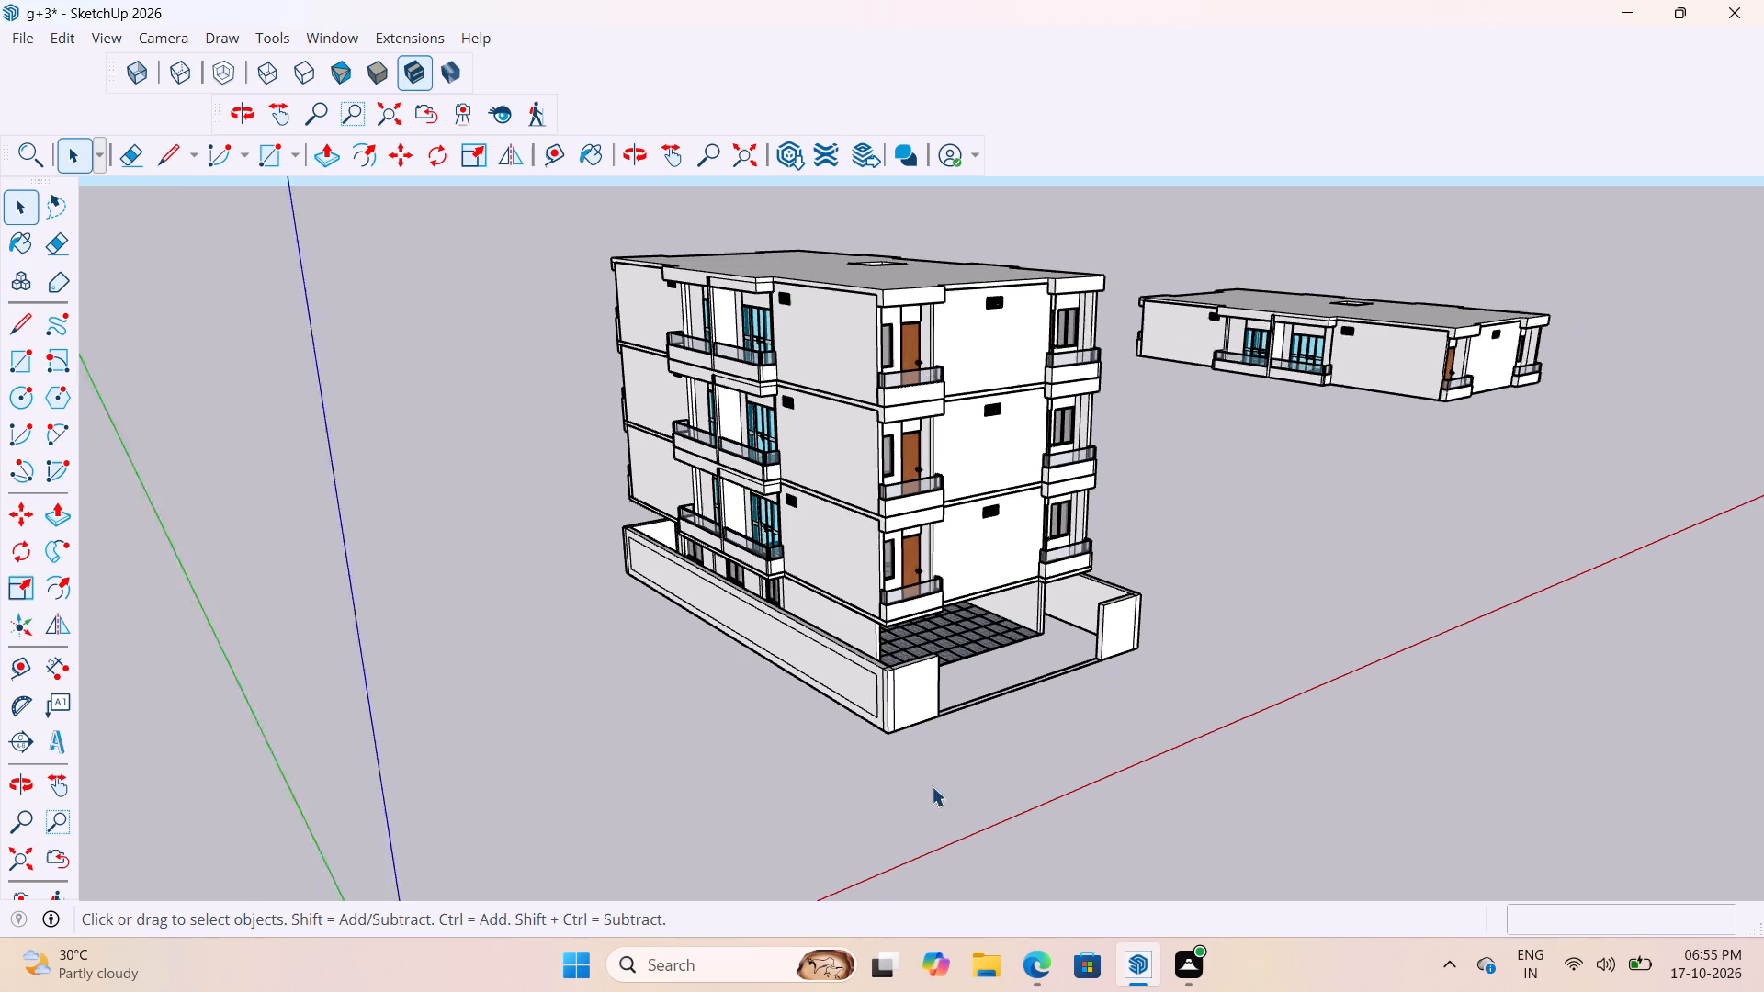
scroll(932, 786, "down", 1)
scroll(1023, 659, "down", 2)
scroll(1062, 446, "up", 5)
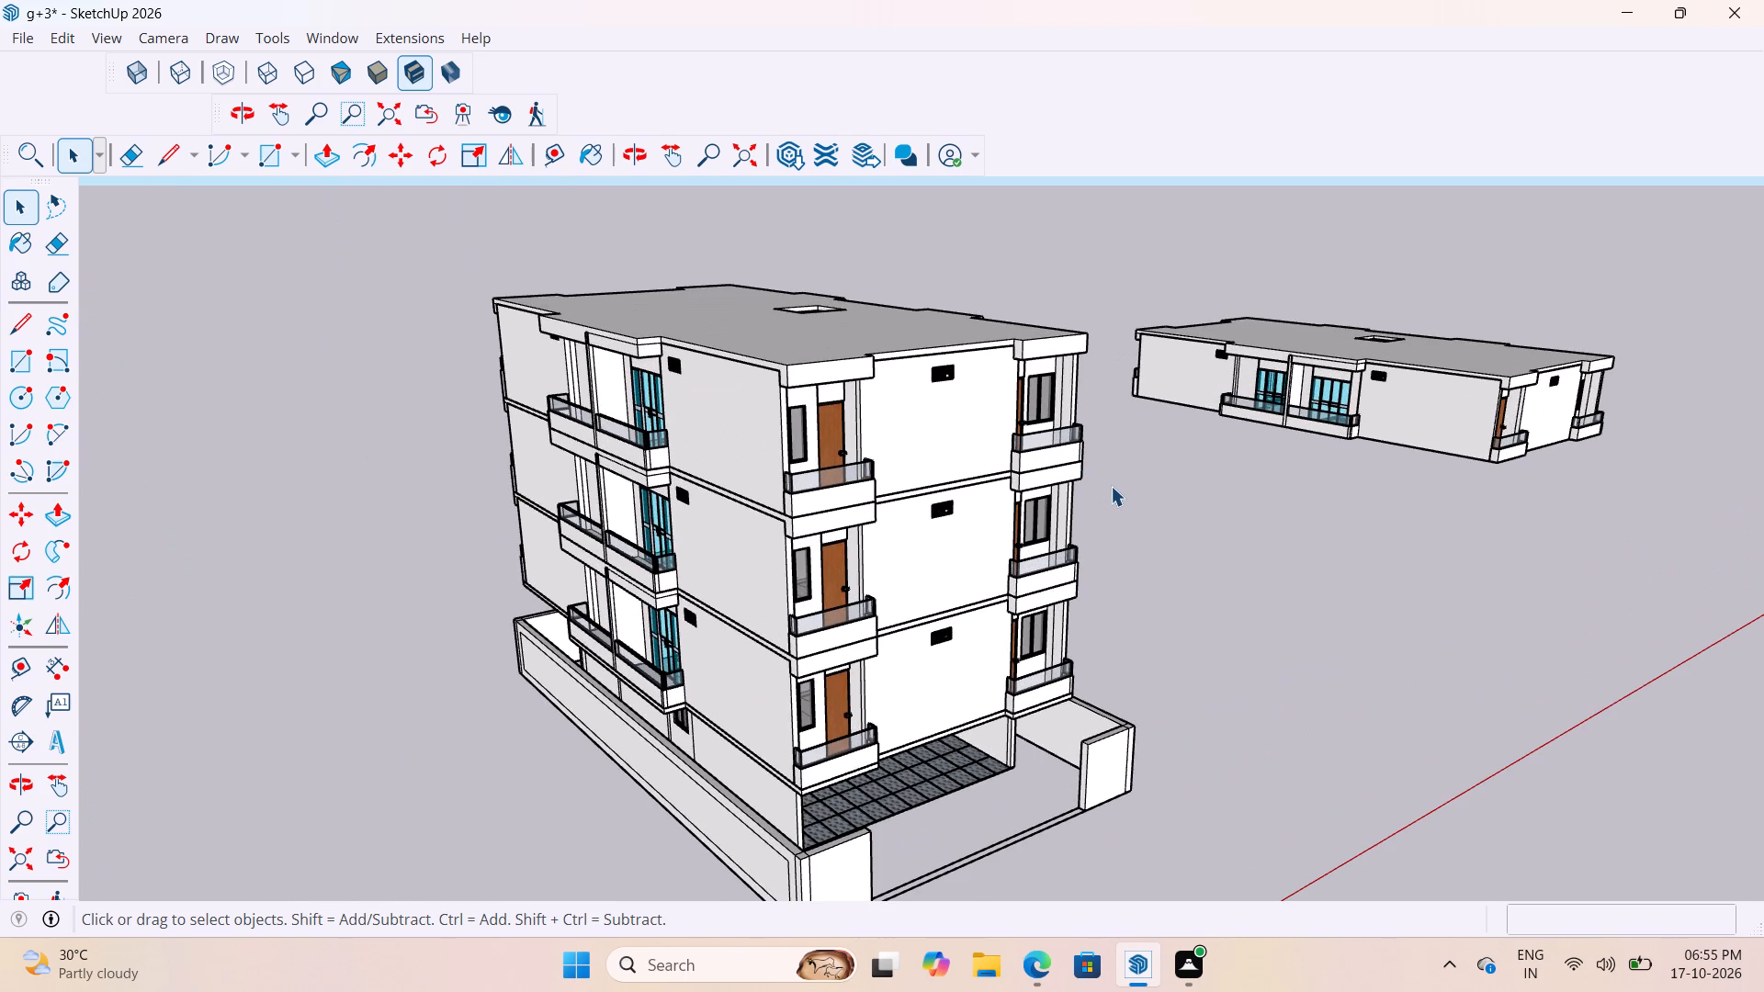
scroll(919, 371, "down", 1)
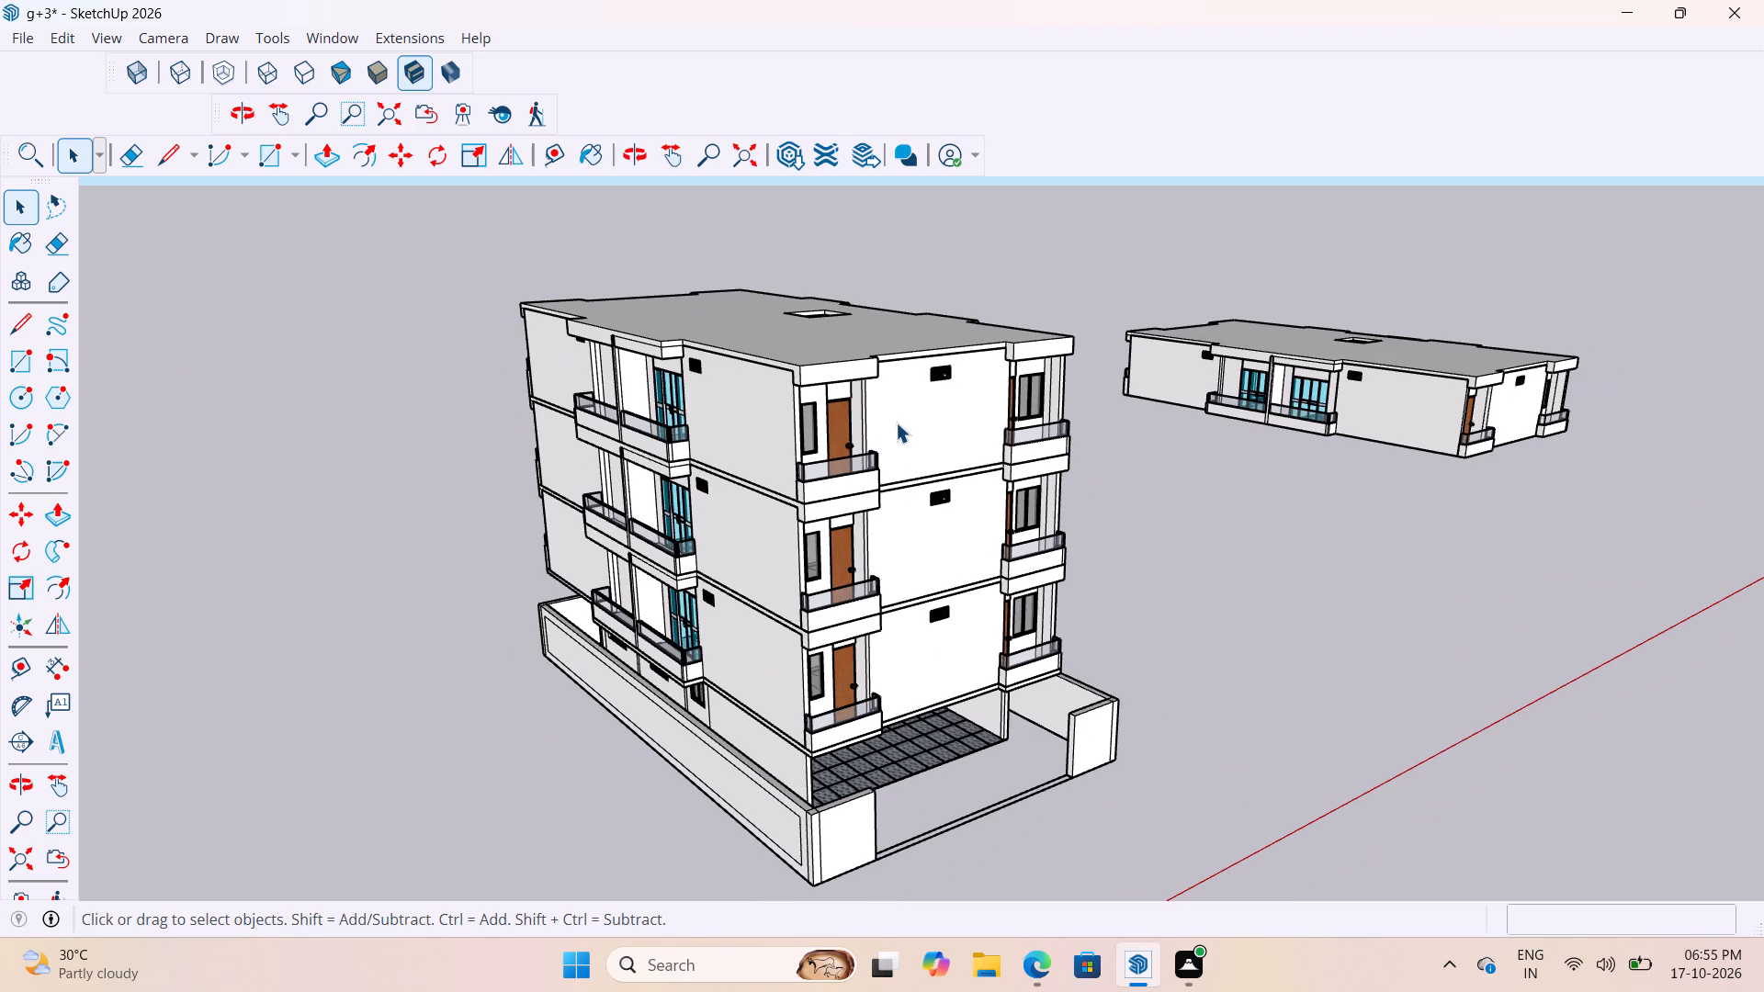
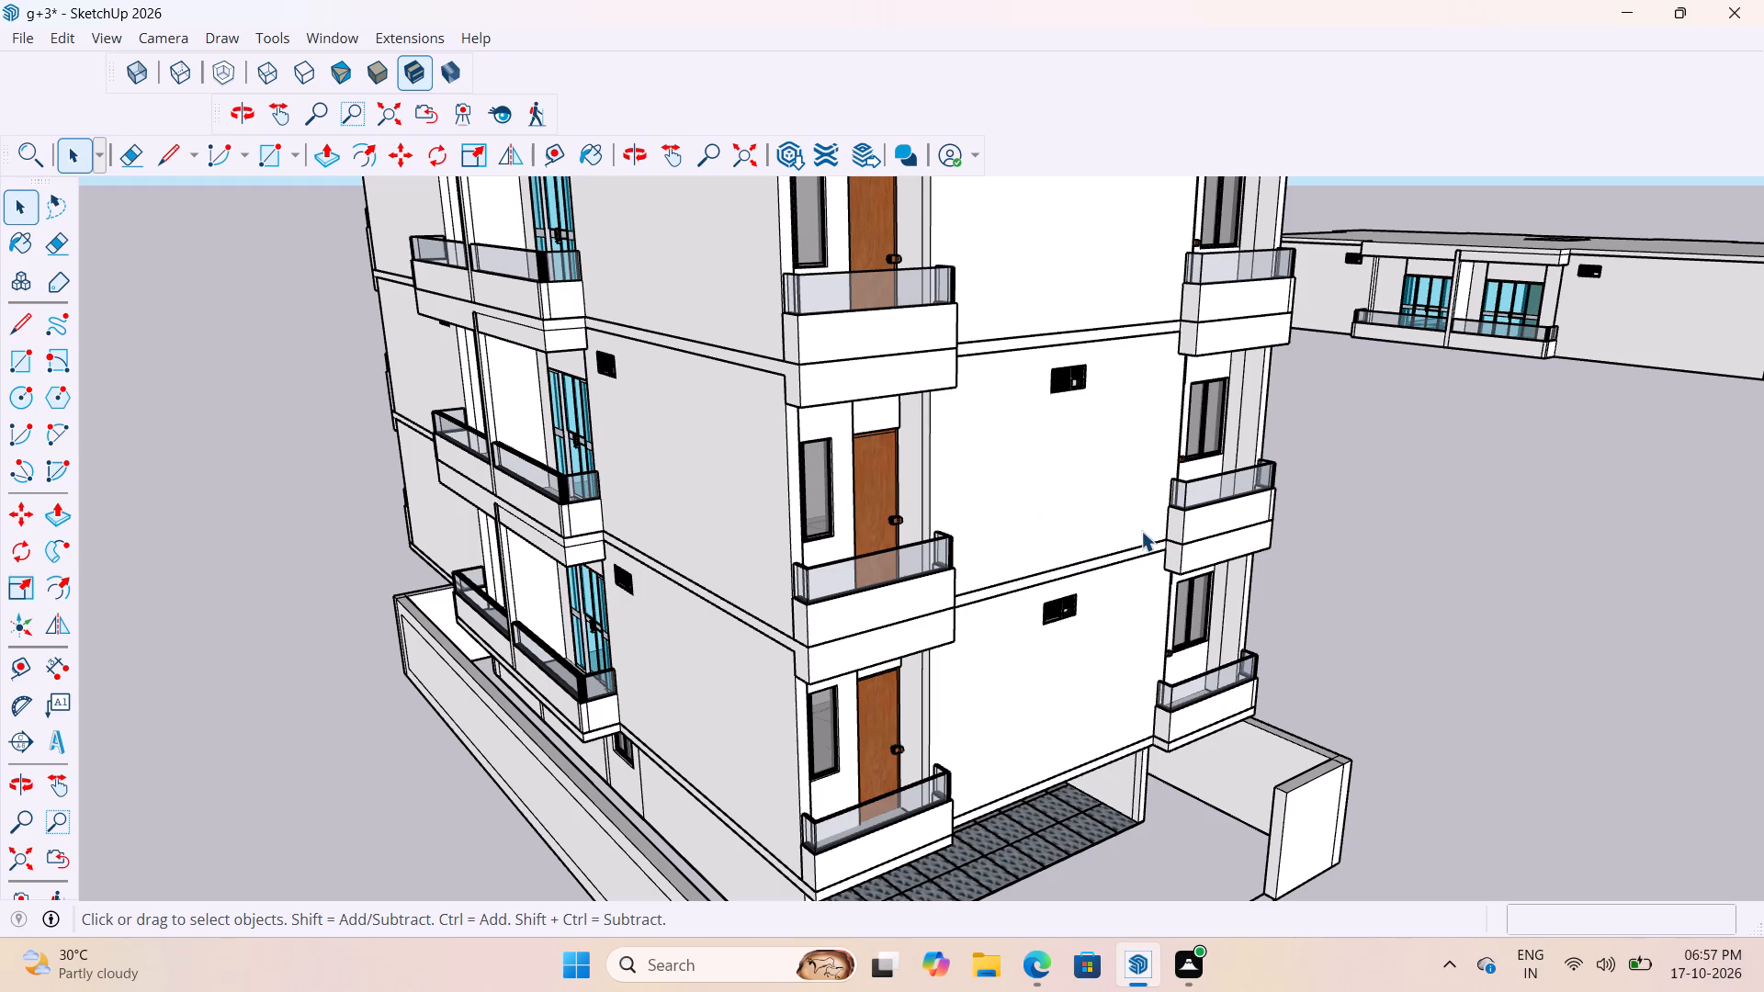
Examine the building's corner where the long balcony facade meets the gate-side facade, from the compound wall up to the roof slab.
scroll(953, 692, "down", 2)
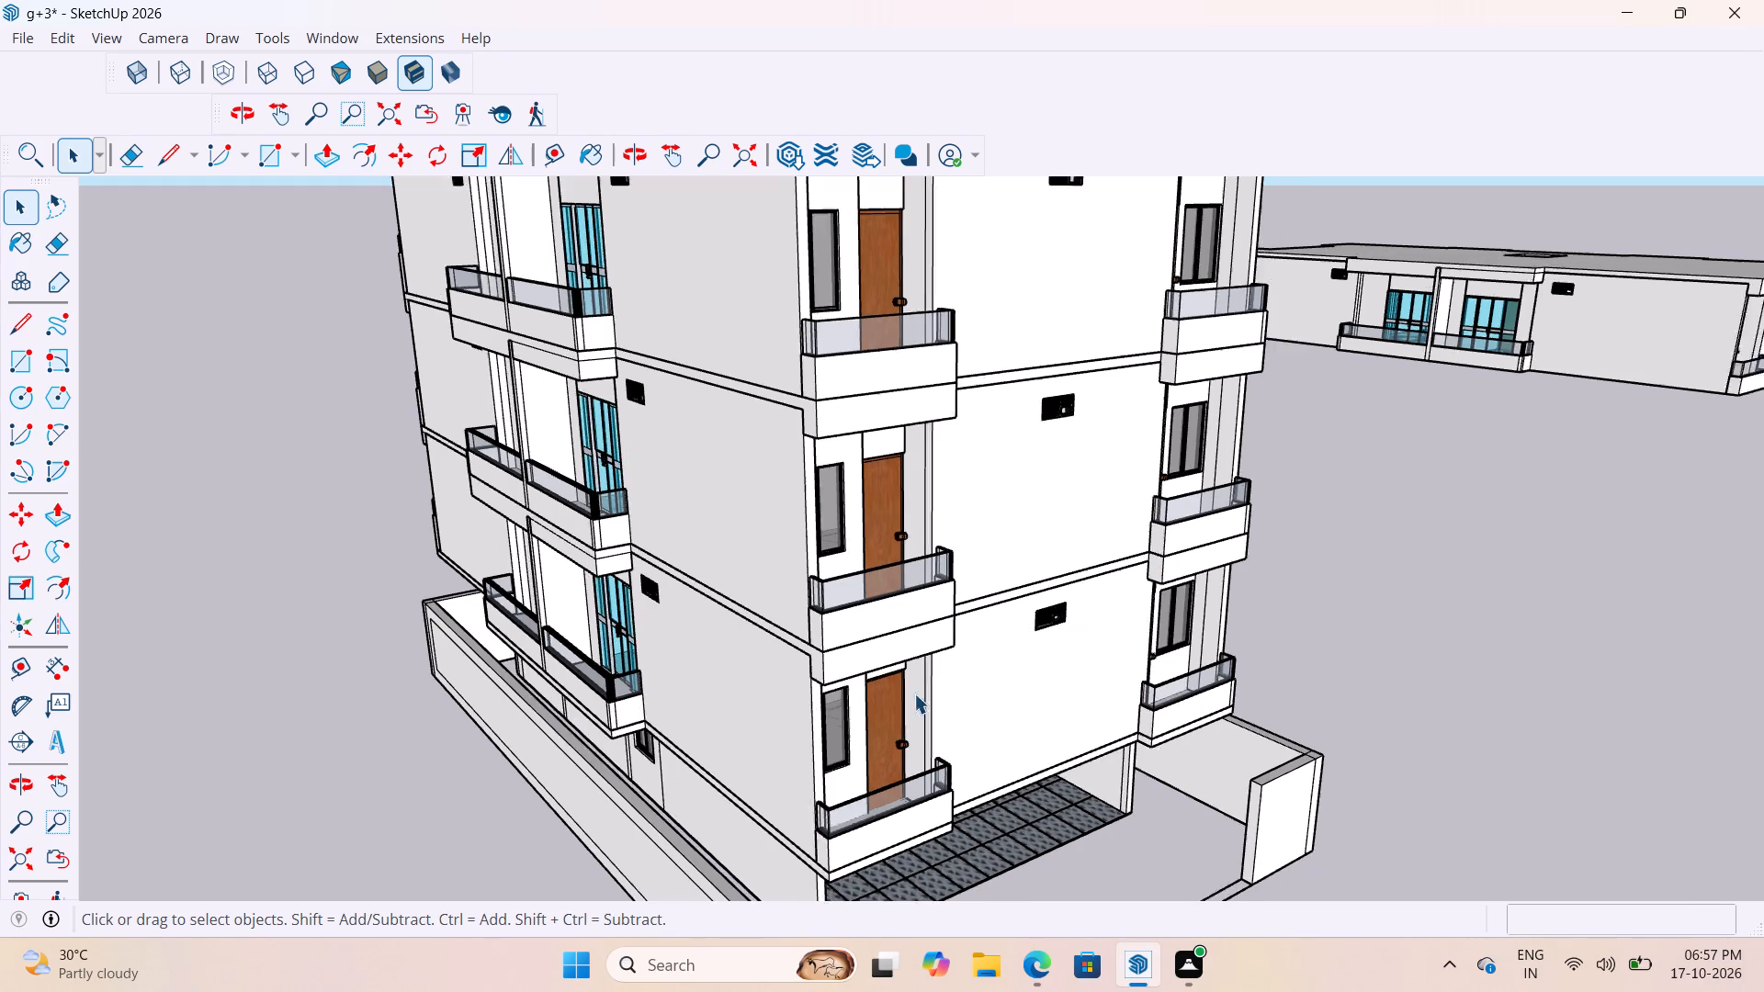
scroll(914, 693, "down", 1)
scroll(760, 675, "up", 8)
scroll(999, 615, "down", 5)
scroll(1105, 713, "down", 10)
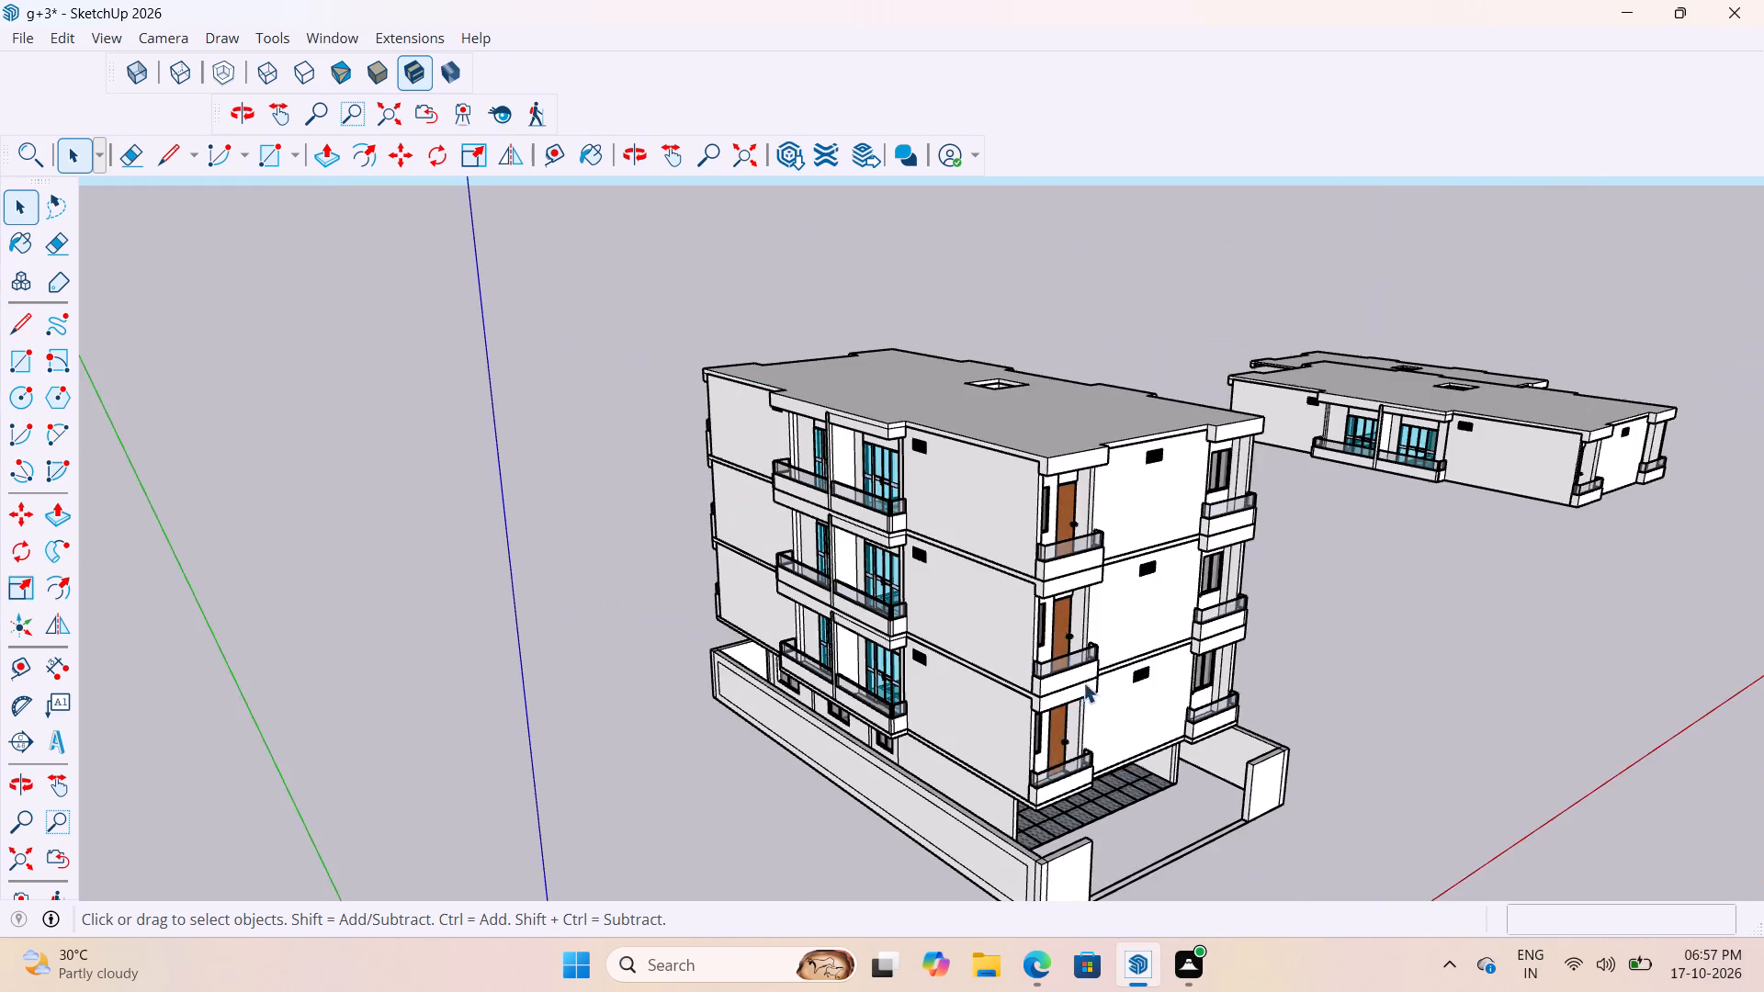
scroll(1001, 554, "up", 14)
scroll(966, 501, "down", 5)
scroll(1027, 595, "down", 6)
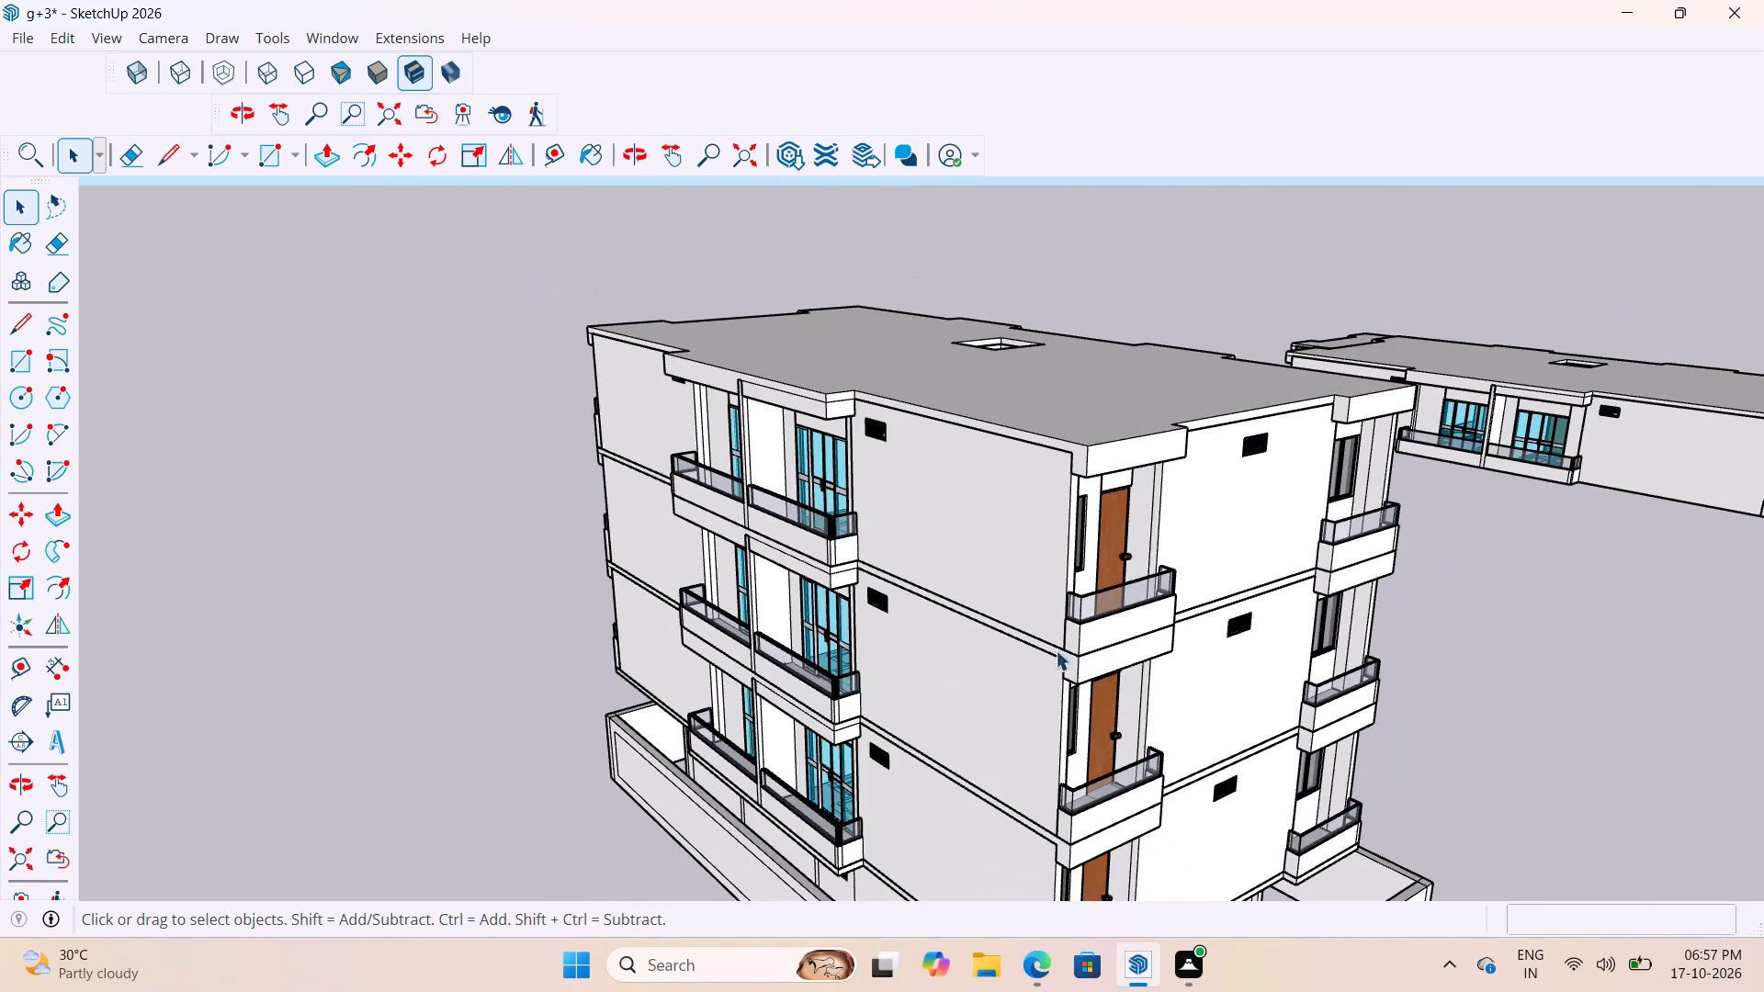
scroll(1156, 584, "up", 3)
scroll(1265, 558, "up", 1)
Review the gate-side facade with its paired corner balconies, ventilators, roof edge and paved gate opening from near and far viewpoints.
middle_click_drag(1261, 554, 1059, 571)
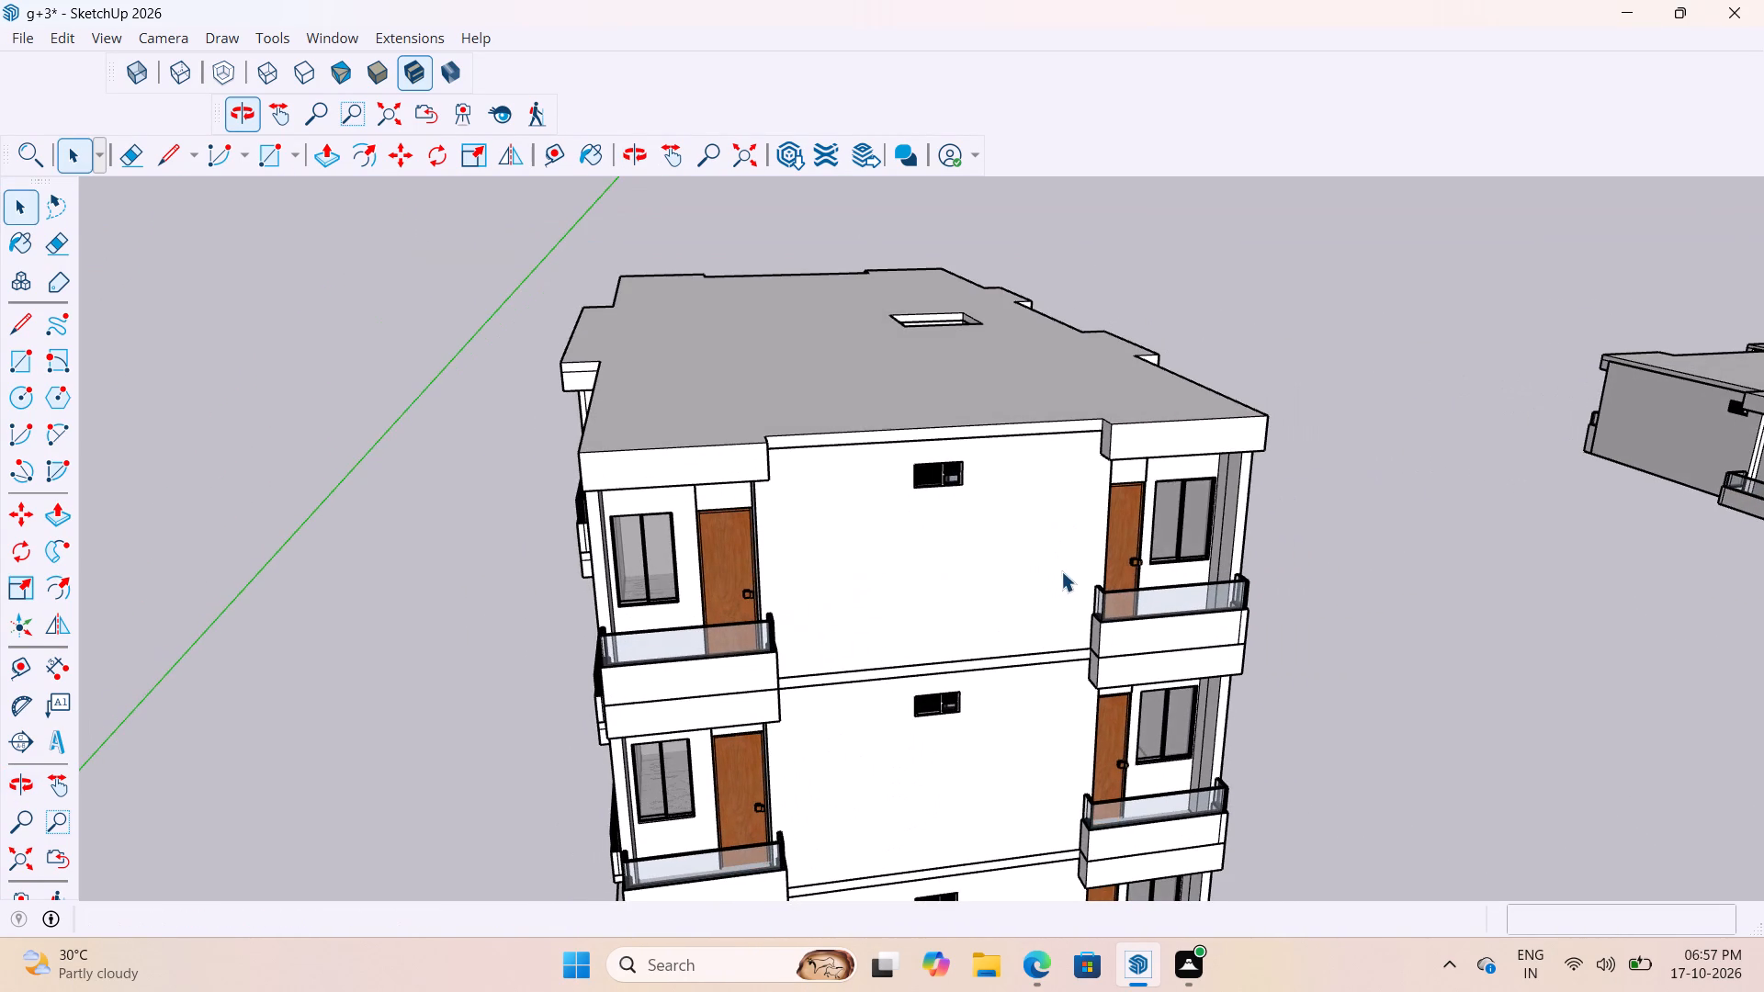
scroll(1061, 571, "down", 4)
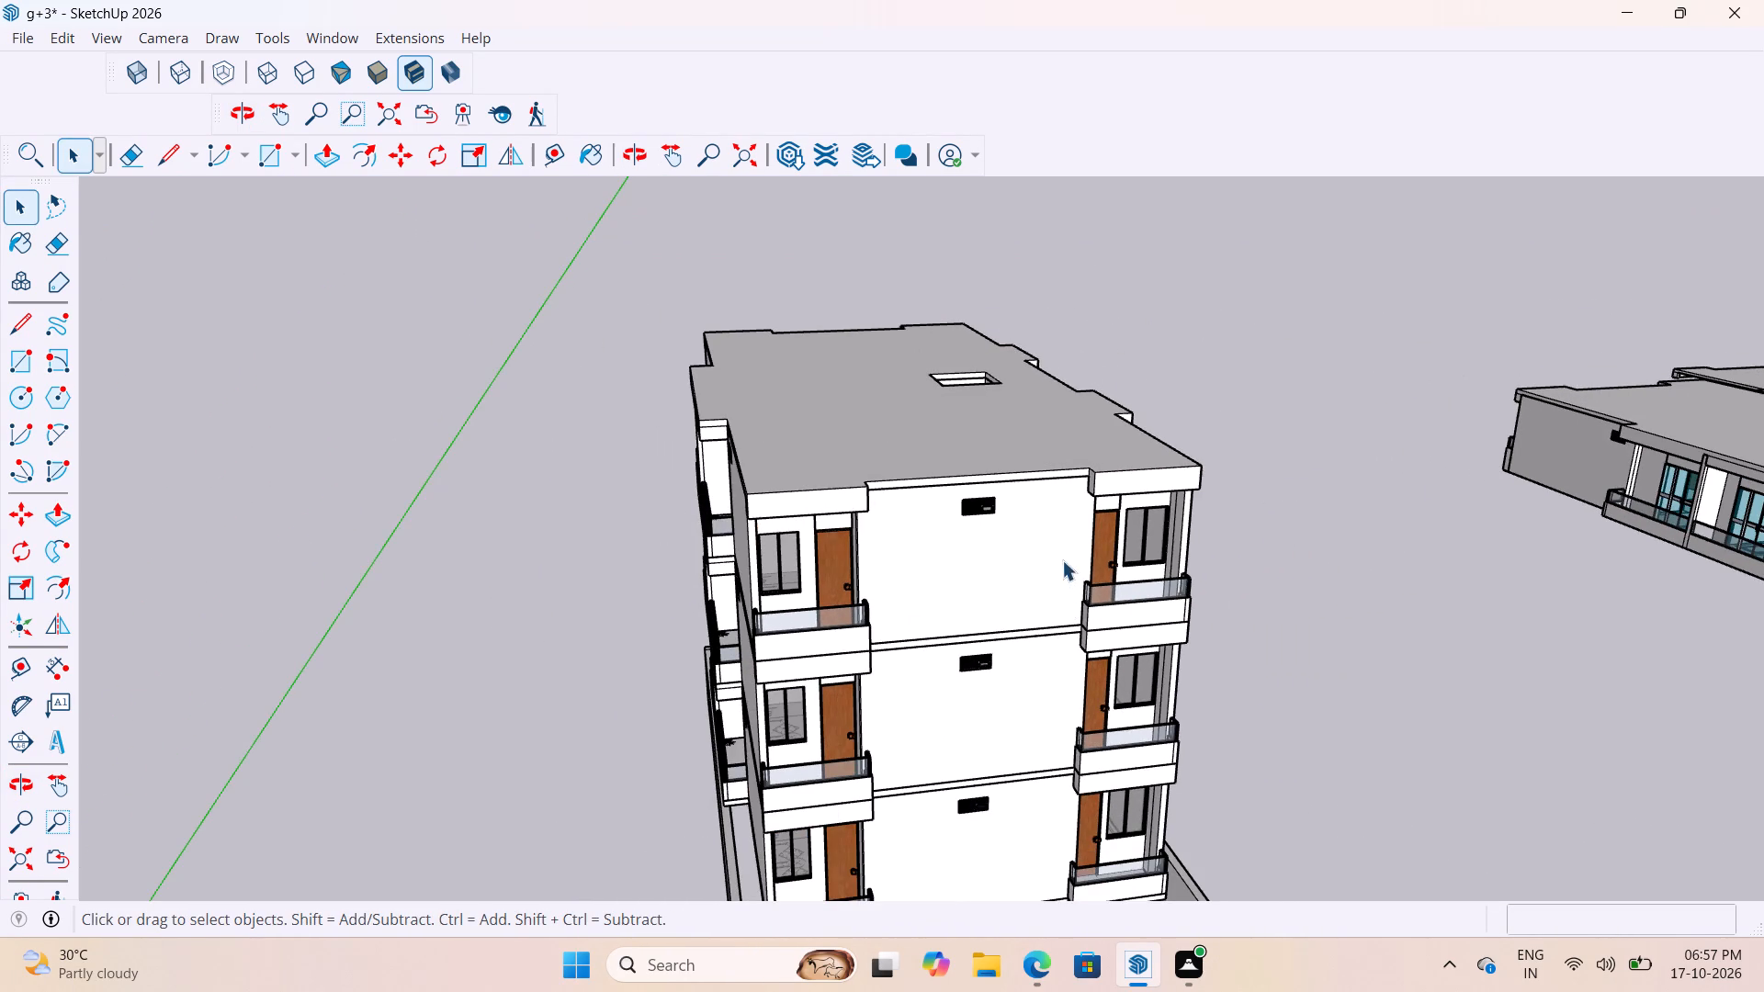
scroll(1062, 563, "down", 4)
middle_click_drag(1133, 529, 1151, 446)
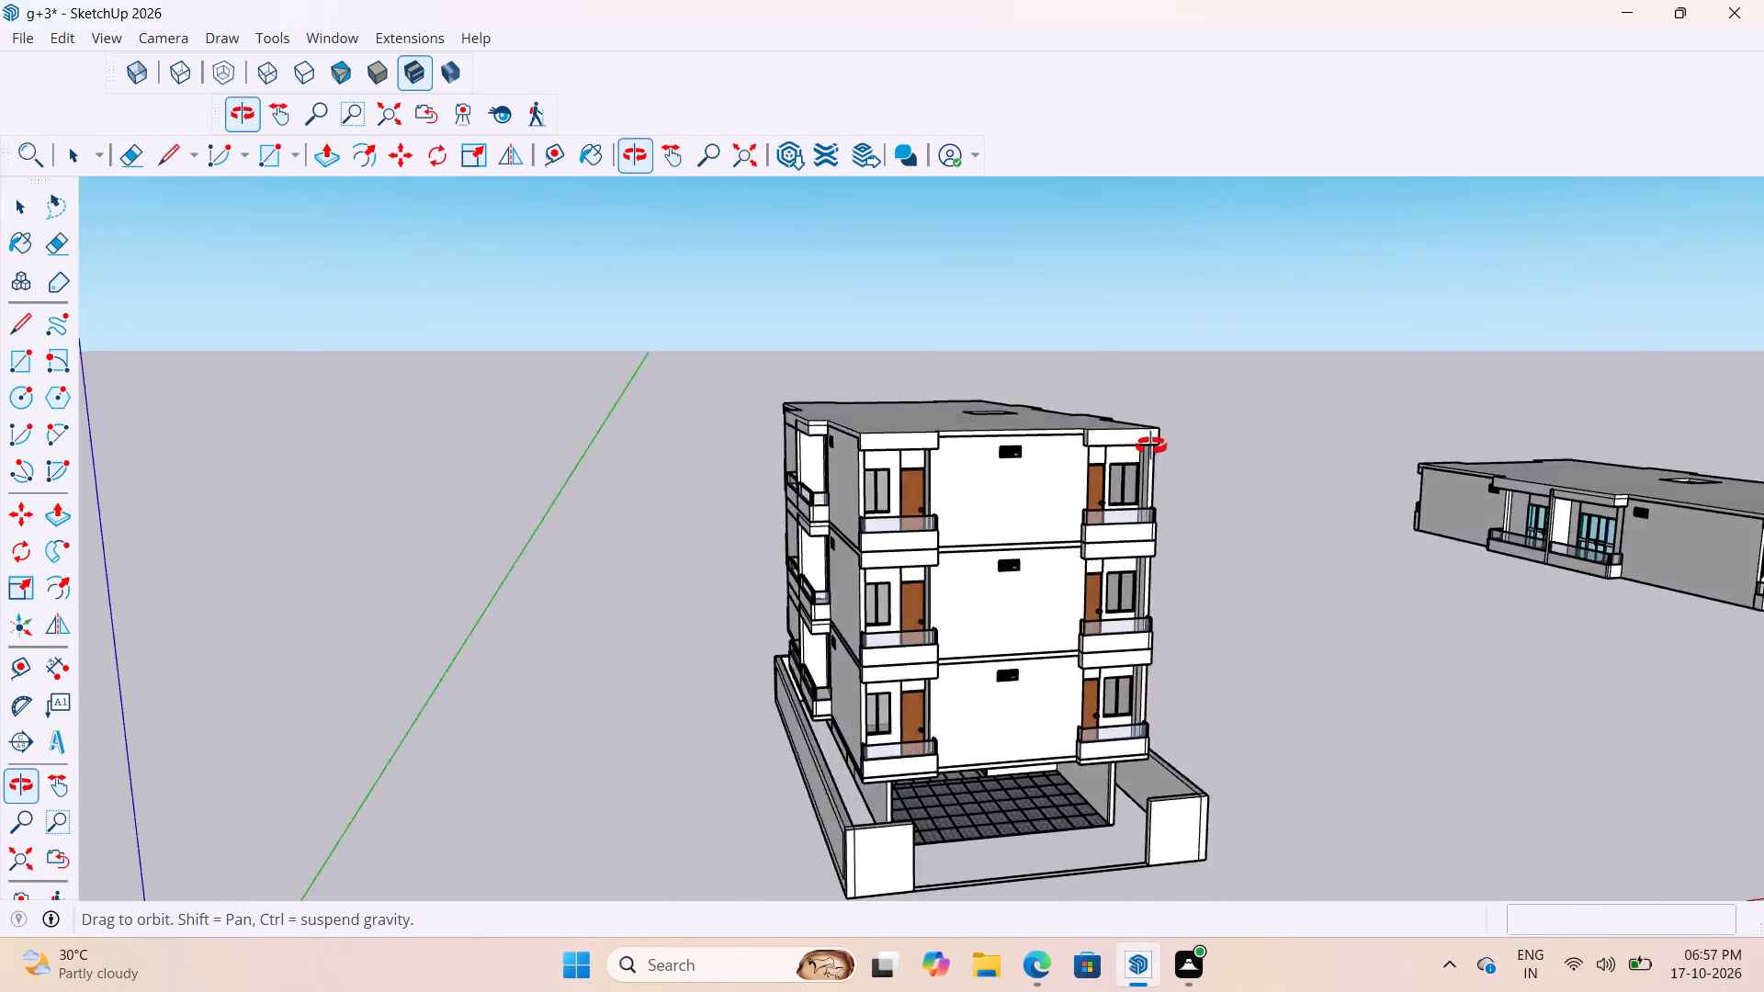
middle_click_drag(1151, 446, 1231, 454)
scroll(1069, 738, "up", 4)
scroll(1045, 618, "down", 5)
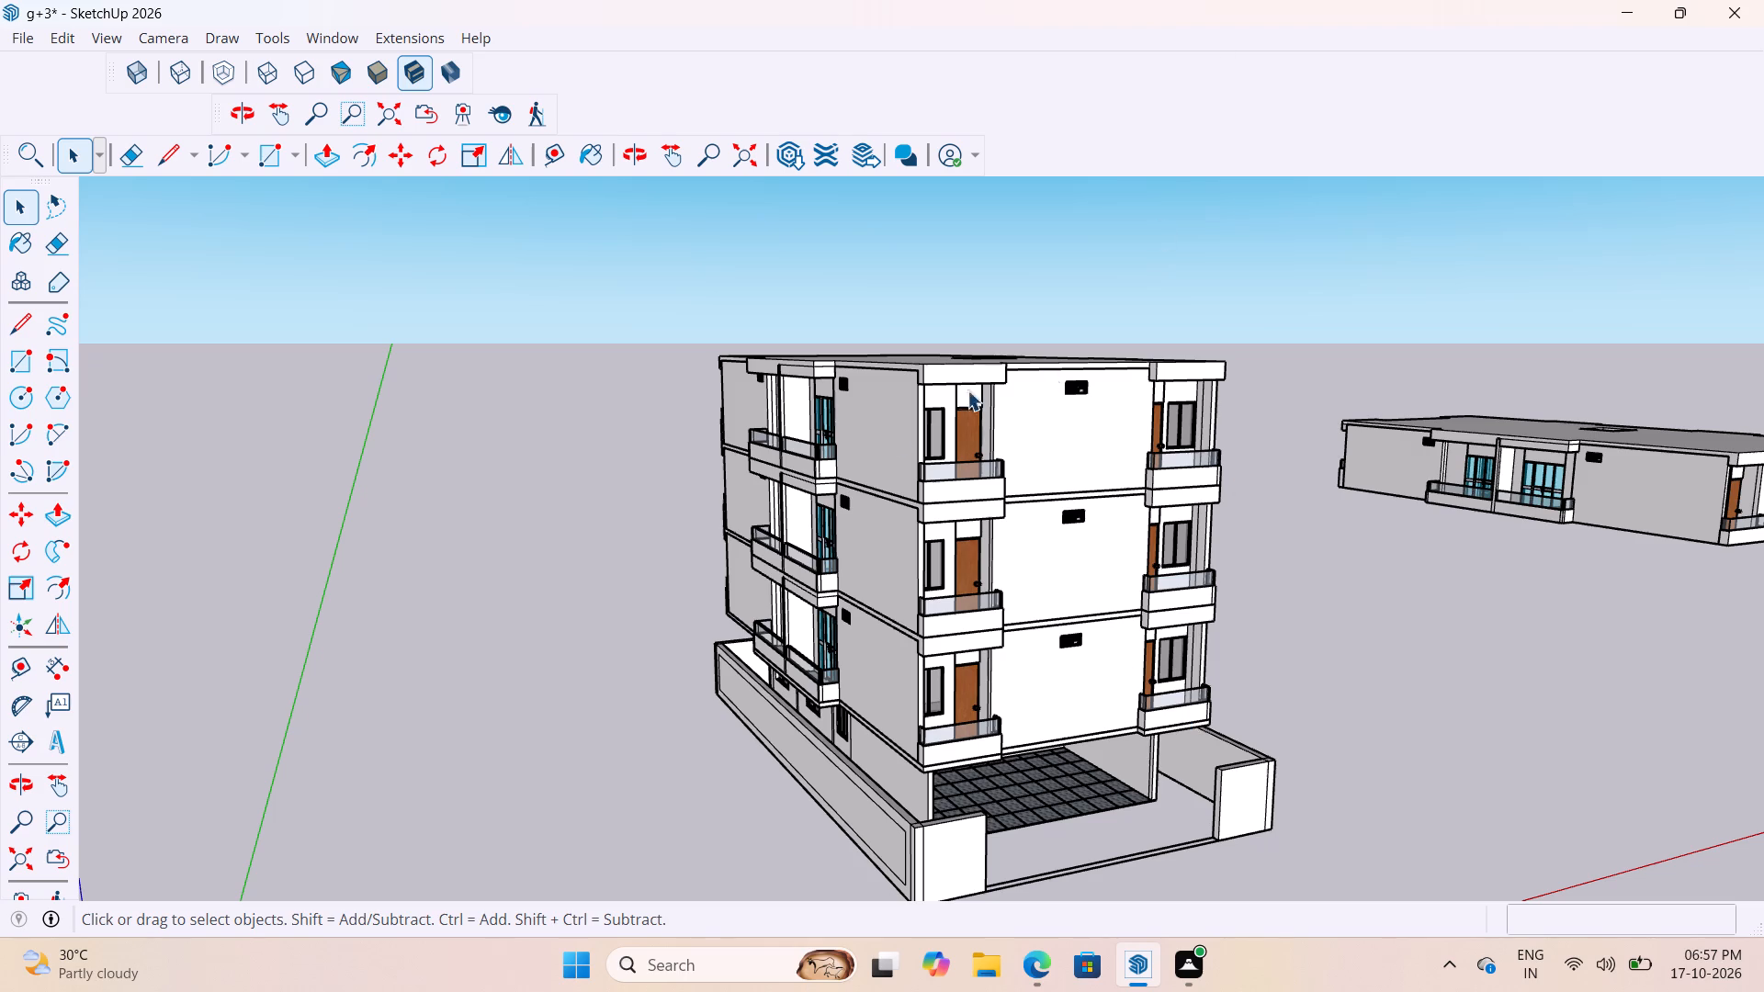
scroll(1074, 629, "up", 13)
scroll(938, 358, "down", 12)
middle_click_drag(1103, 498, 1013, 533)
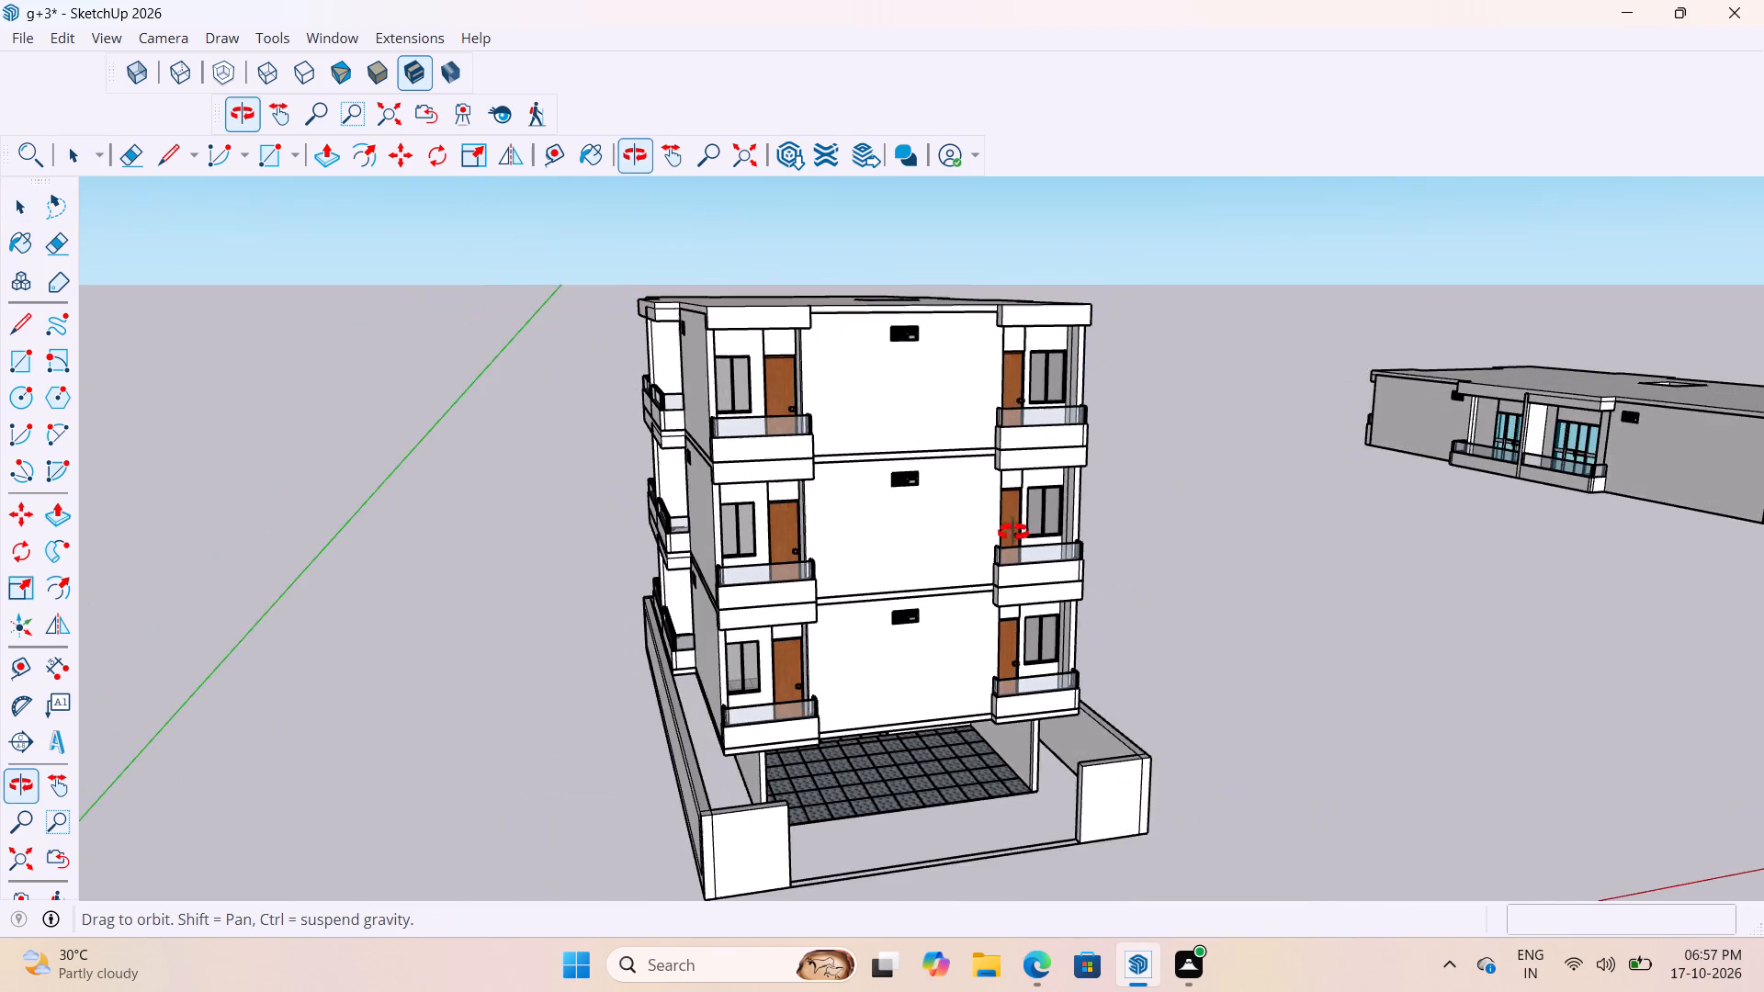
middle_click_drag(1013, 533, 1001, 536)
scroll(764, 458, "up", 4)
scroll(860, 472, "down", 8)
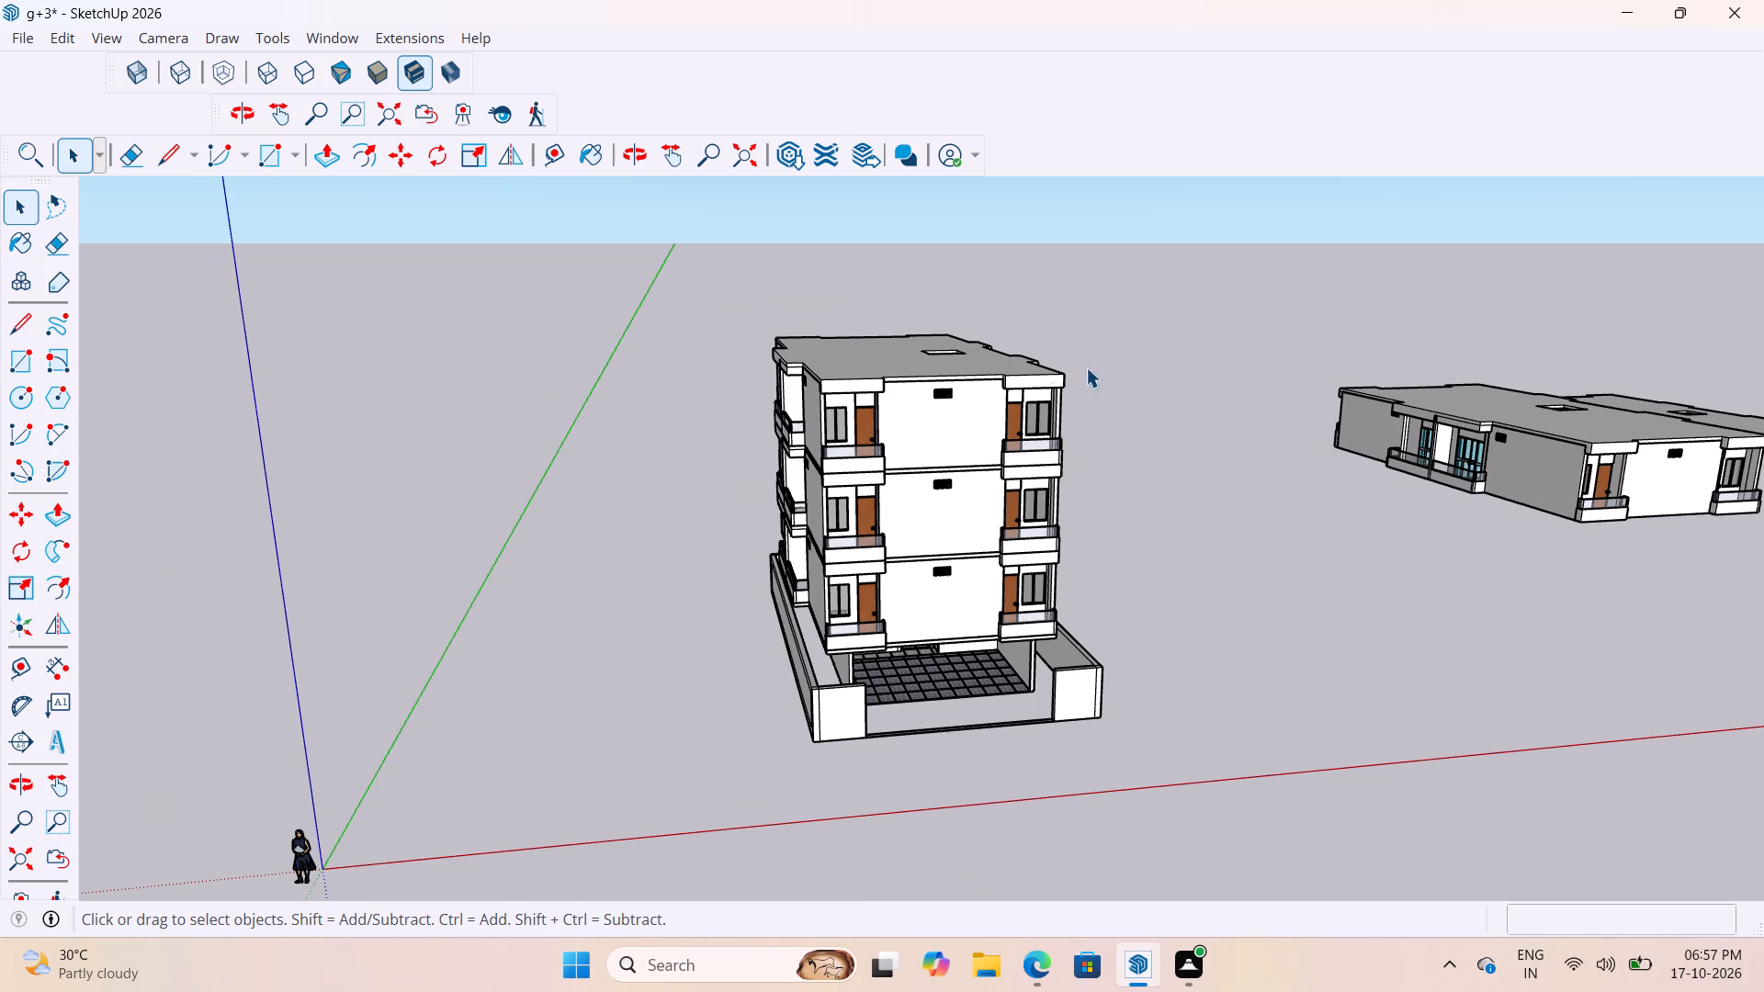
scroll(875, 394, "up", 8)
middle_click_drag(1130, 388, 1229, 374)
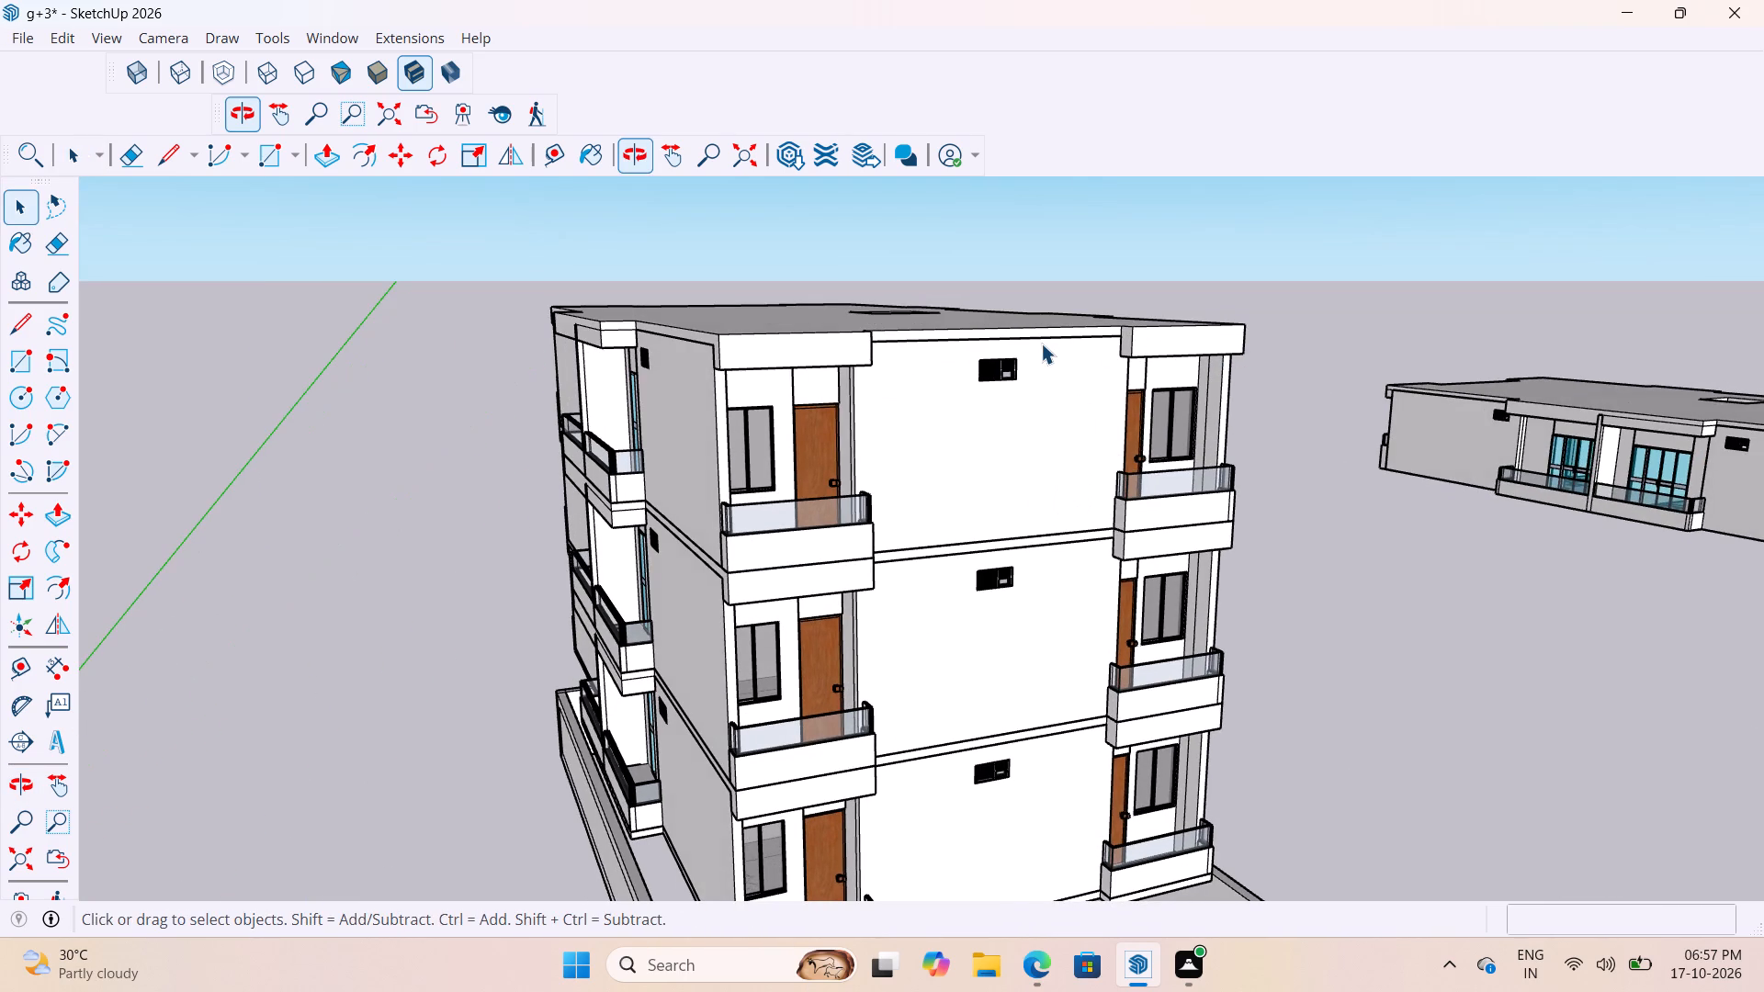
scroll(1041, 346, "down", 1)
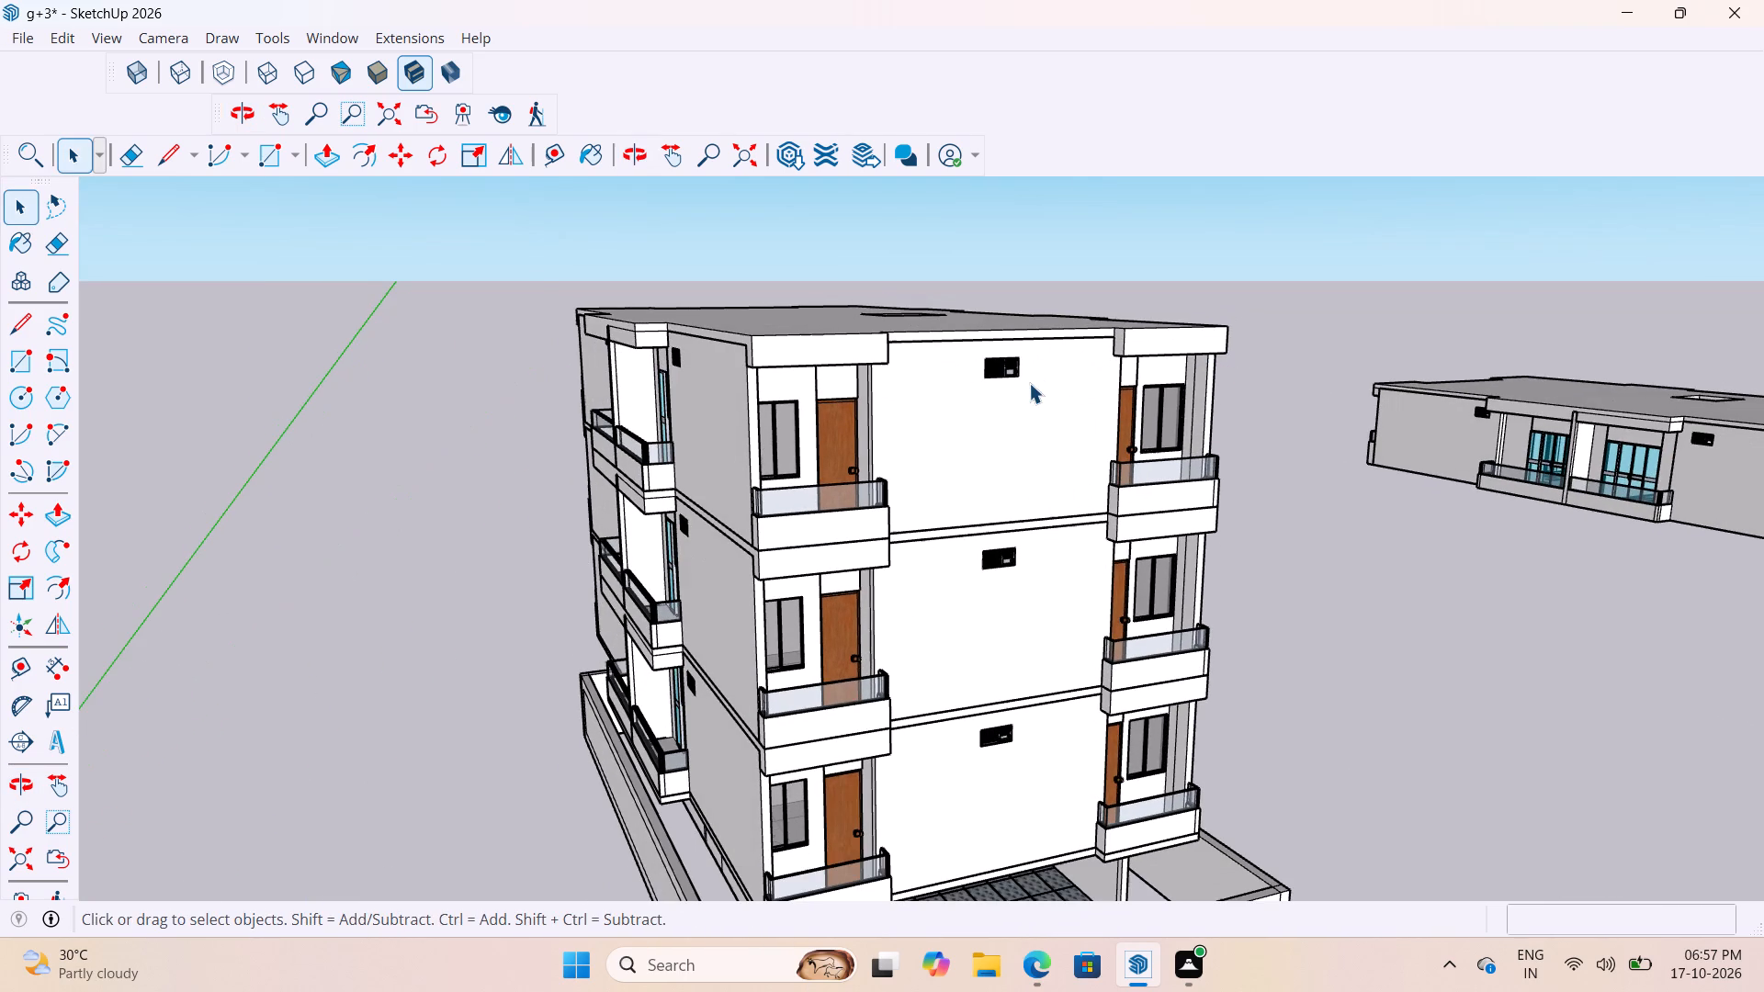
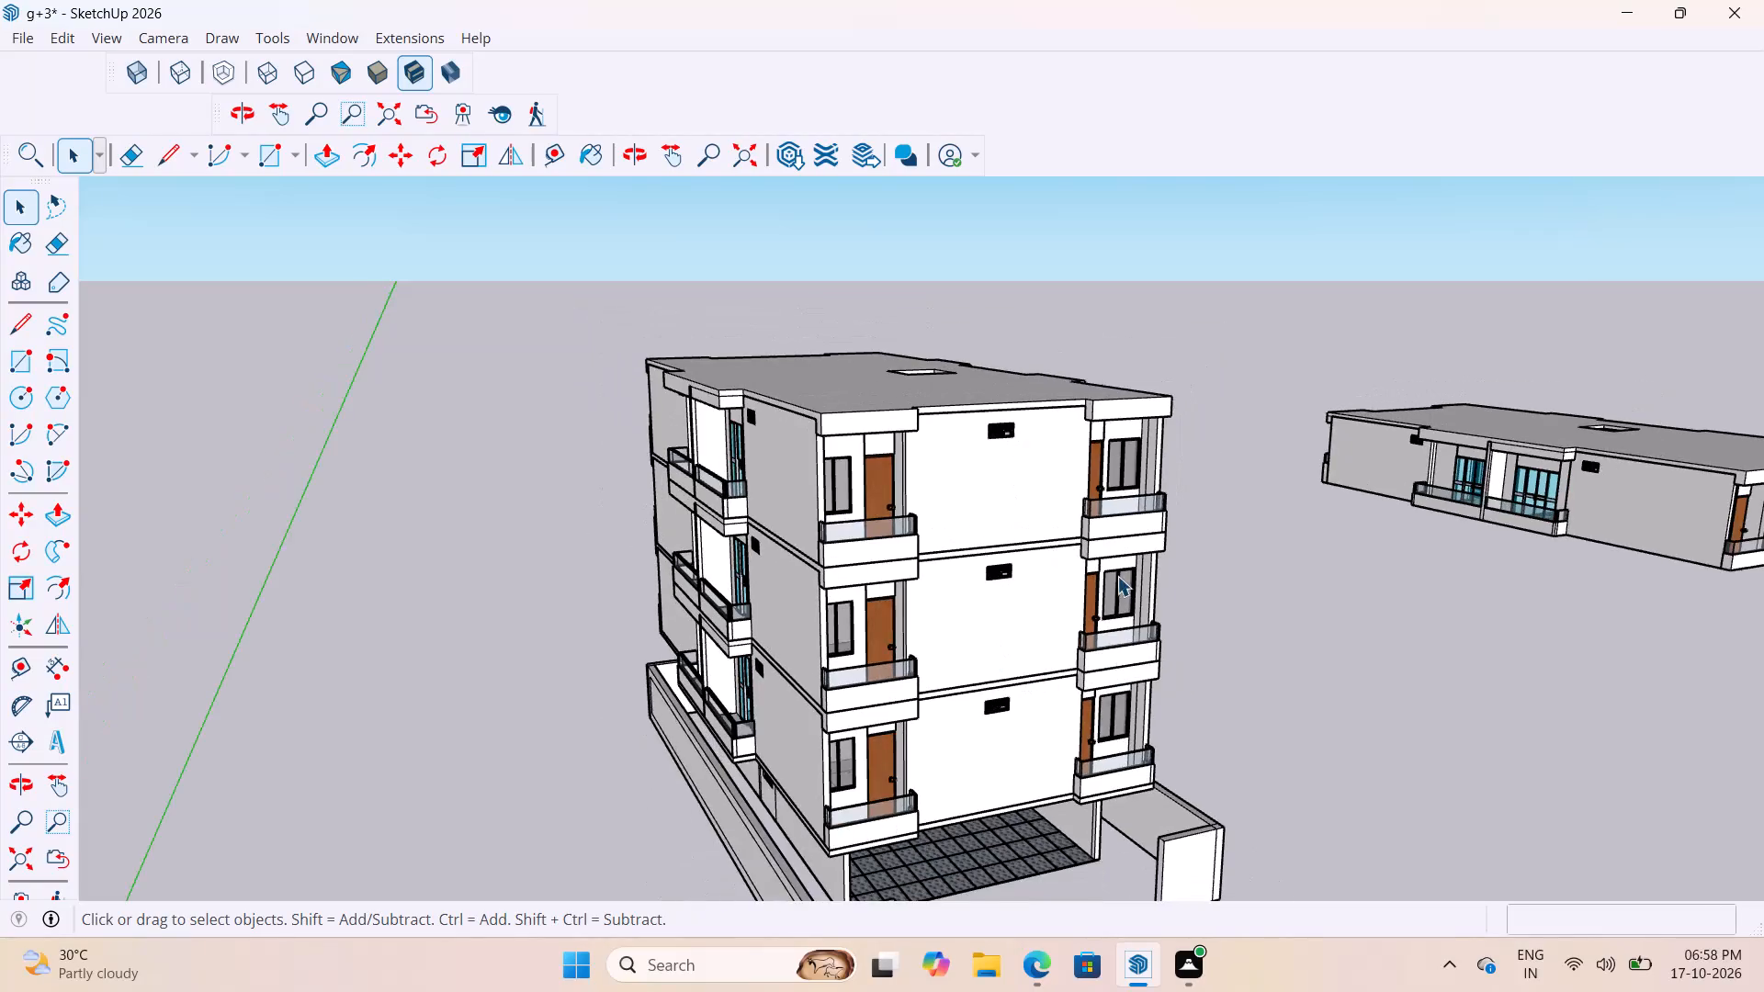
Examine the whole building with its compound wall, then the gate-side facade's top-floor balconies and roof slab from above.
scroll(1117, 562, "down", 4)
scroll(1053, 724, "up", 4)
scroll(1204, 448, "down", 5)
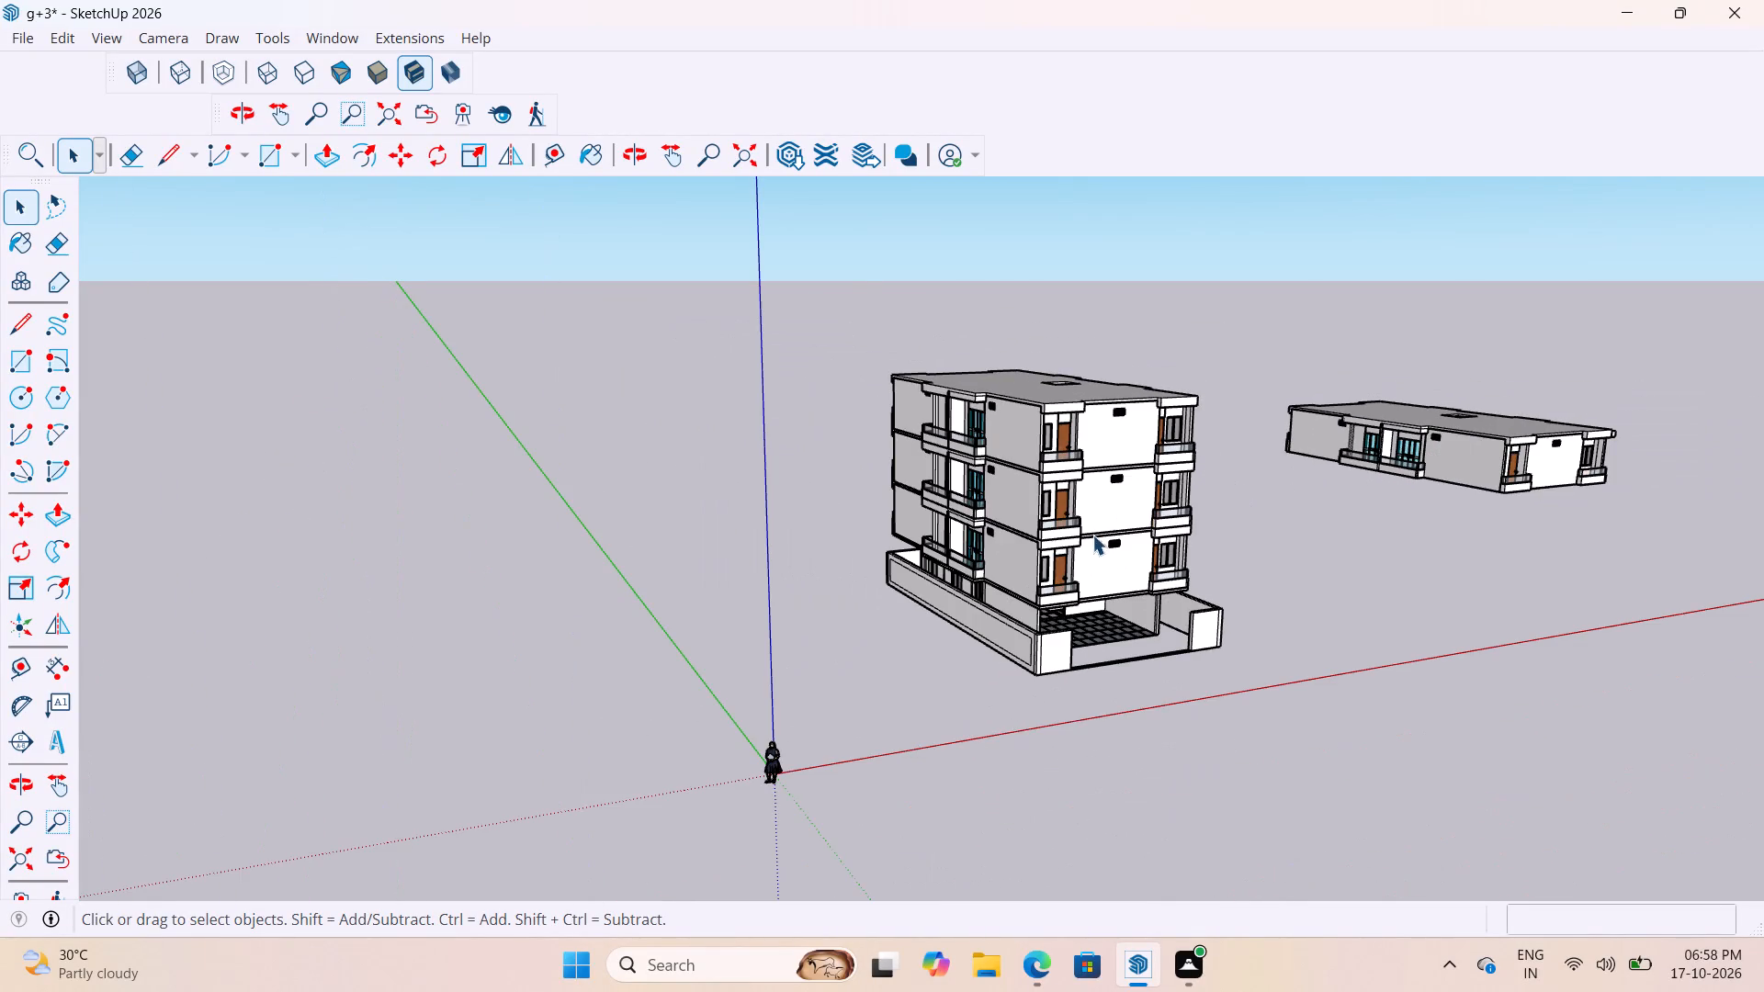
scroll(1096, 541, "down", 5)
scroll(1256, 537, "up", 12)
scroll(1322, 383, "down", 4)
middle_click_drag(1348, 511, 1238, 530)
scroll(963, 600, "up", 3)
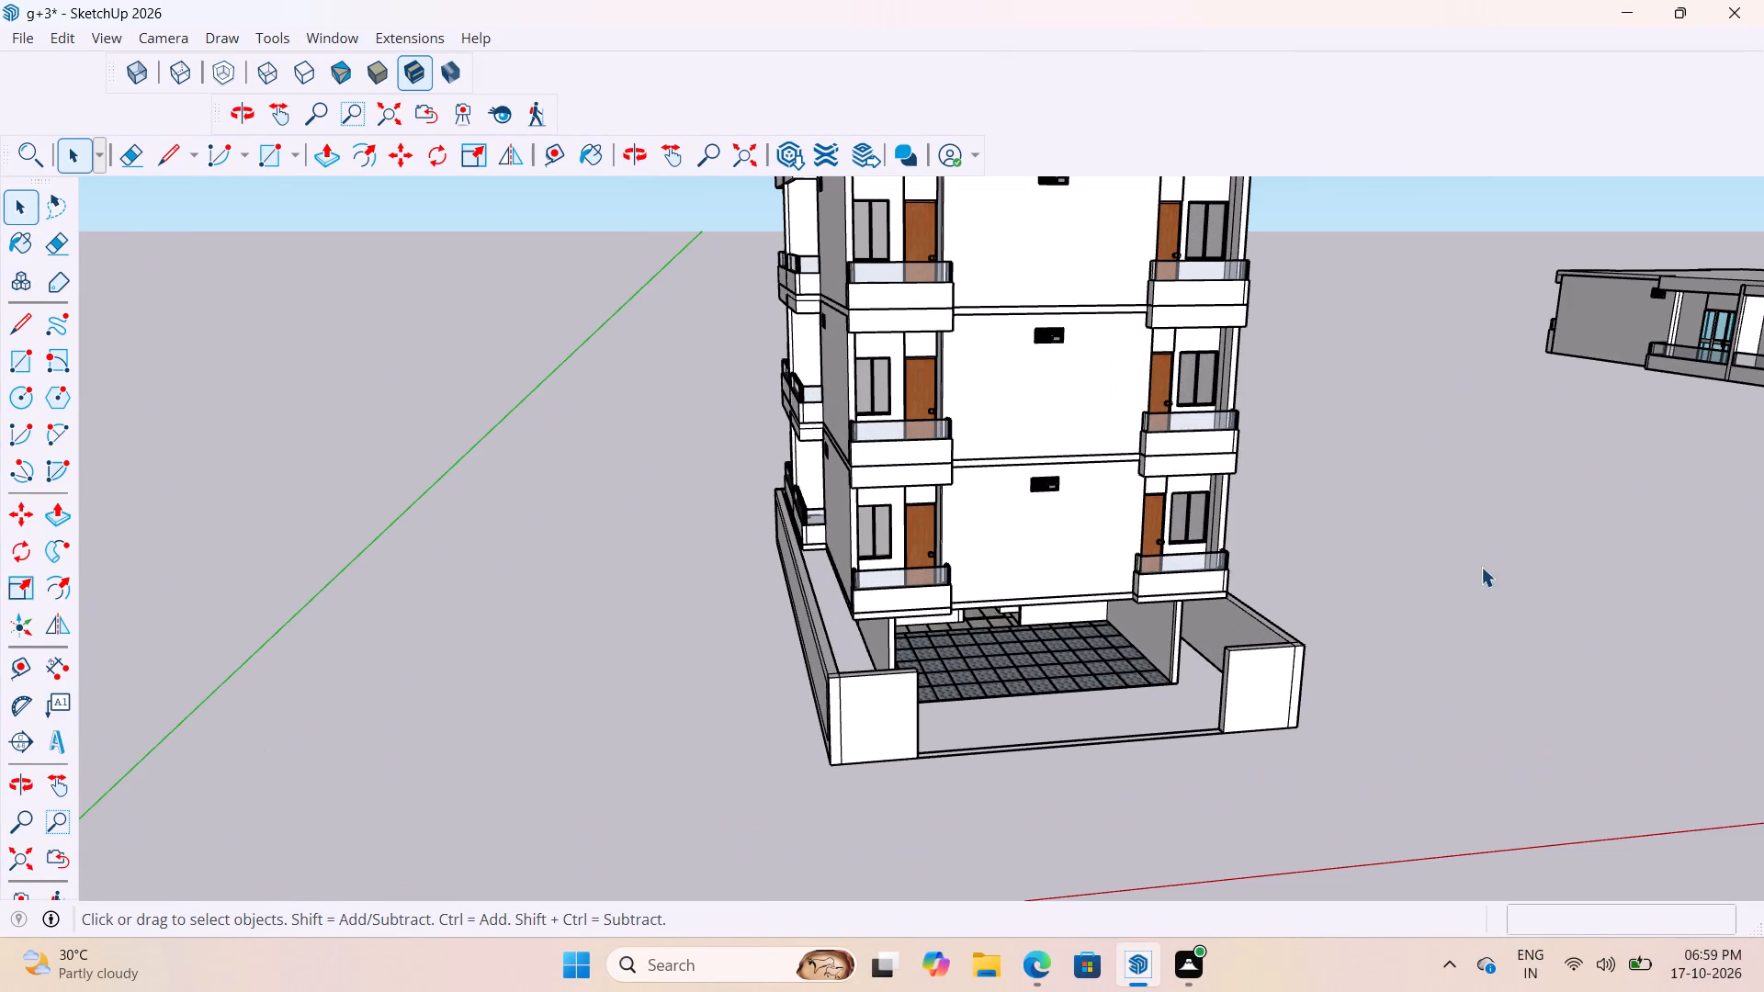
scroll(1419, 637, "down", 3)
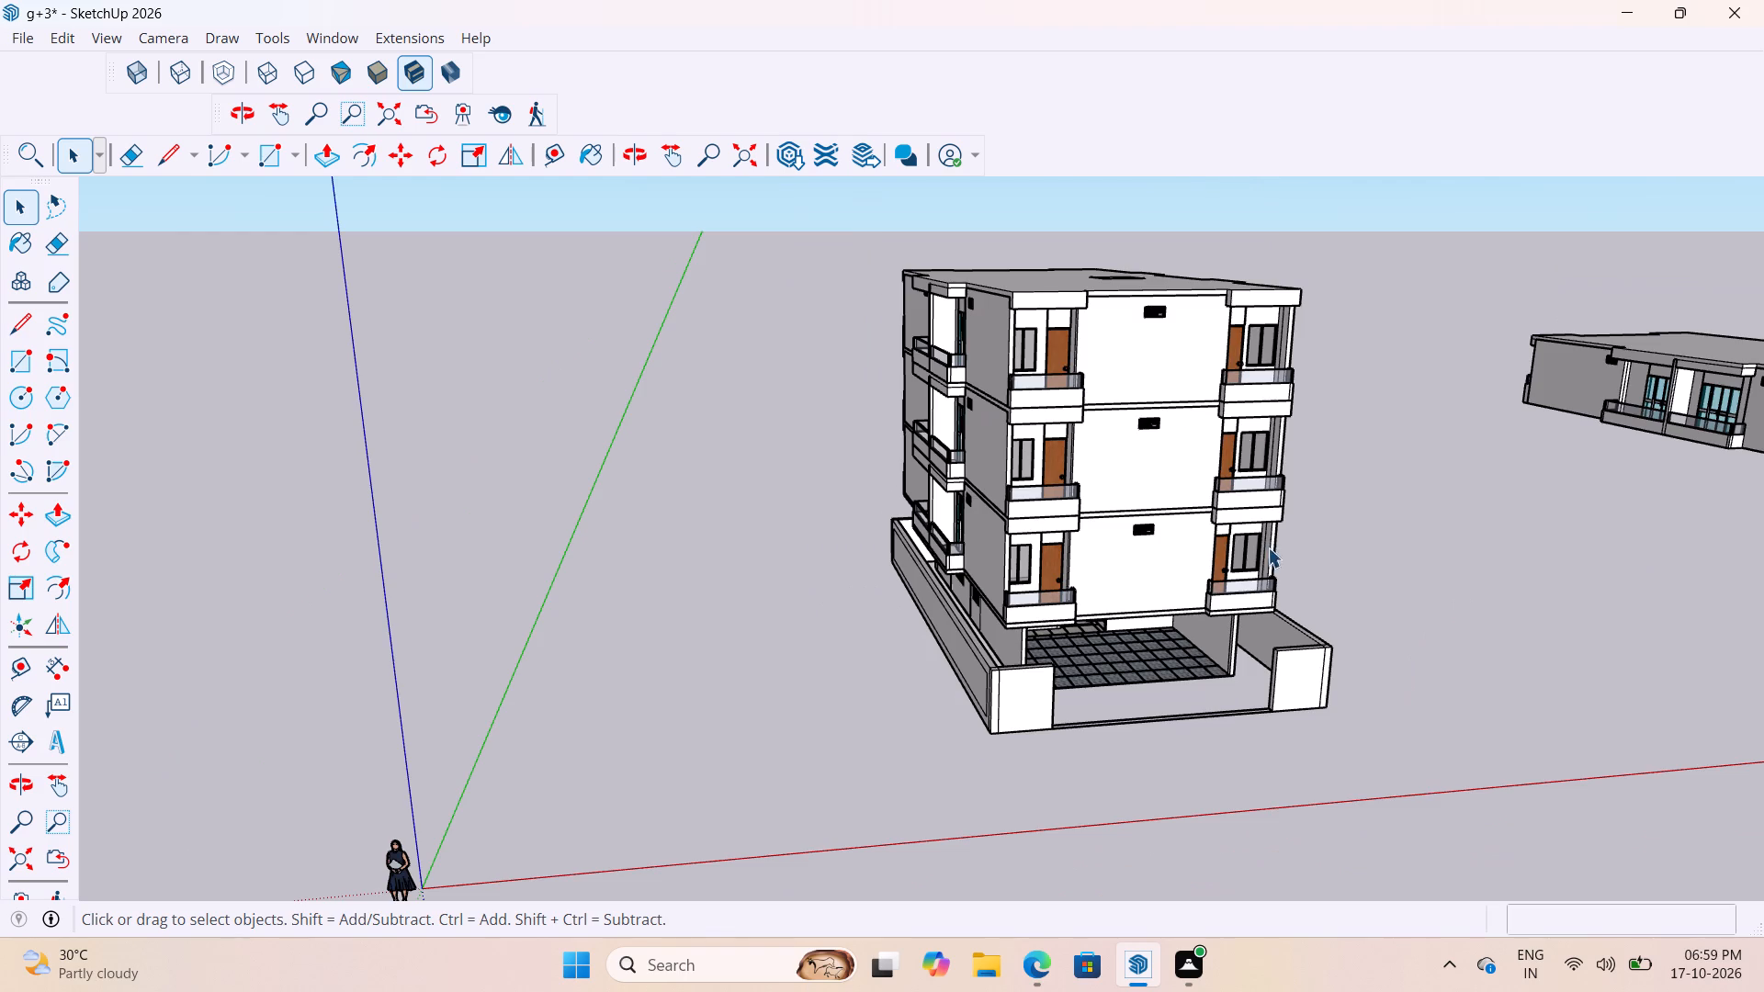
scroll(1114, 280, "up", 11)
middle_click_drag(1423, 411, 1245, 483)
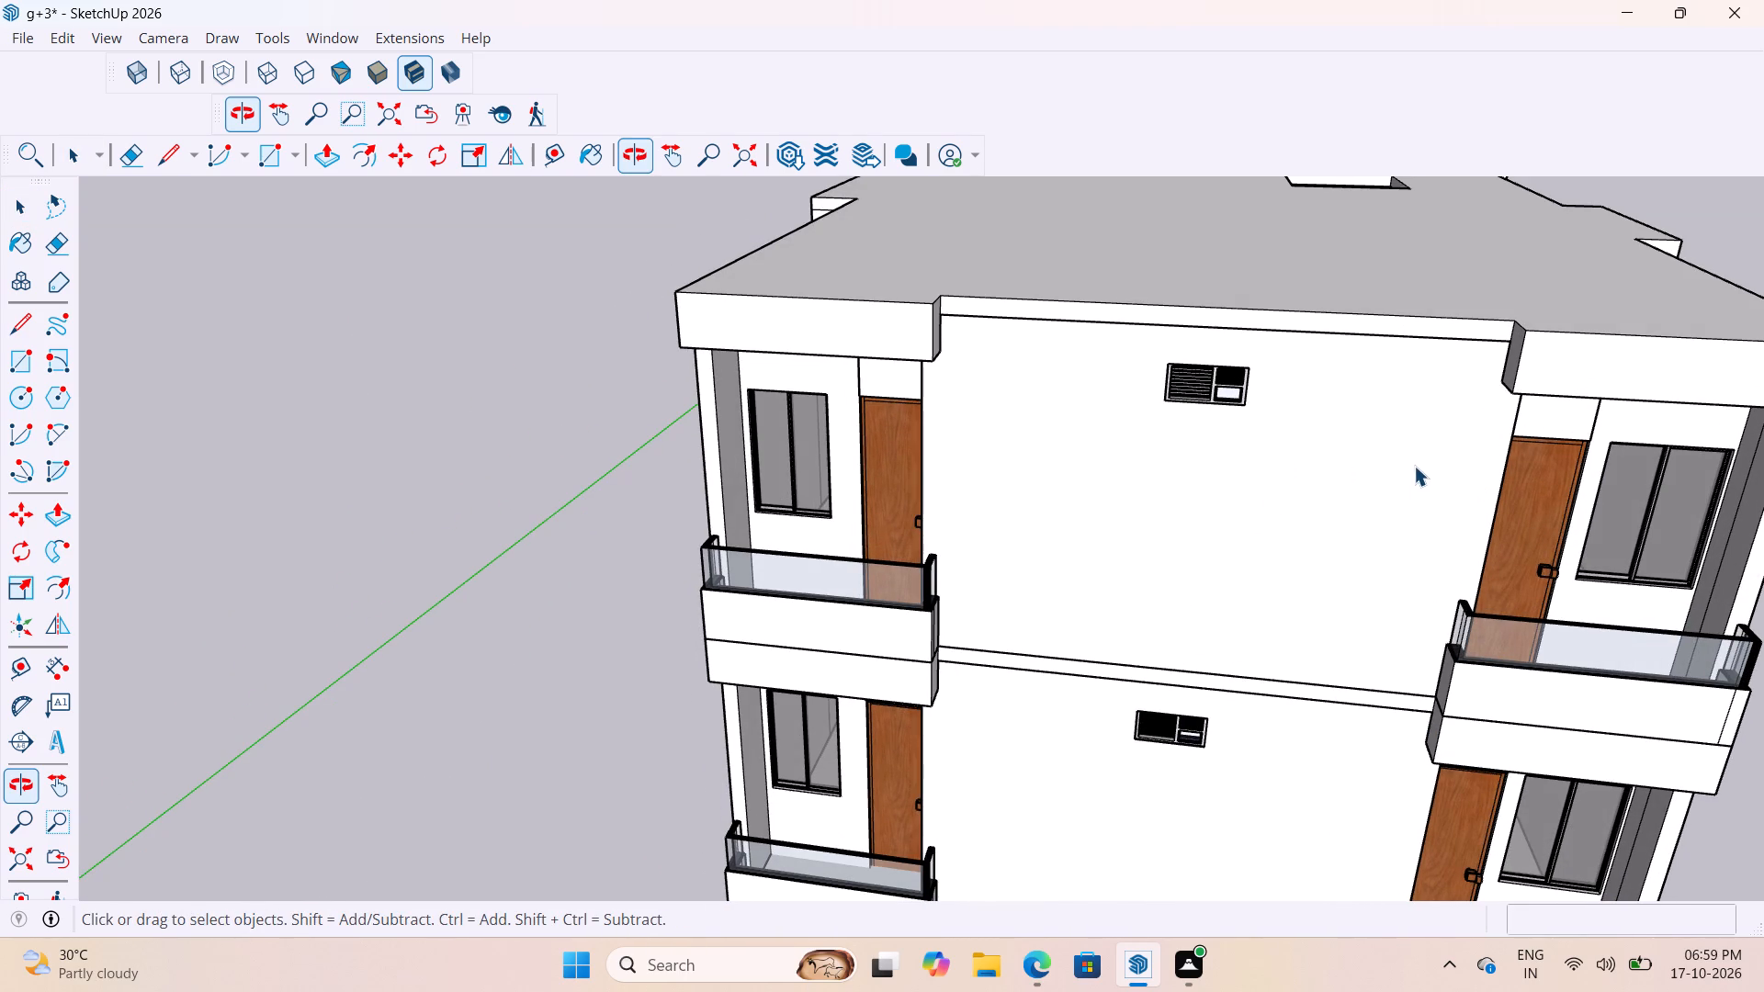
scroll(1419, 486, "down", 4)
scroll(1031, 517, "down", 4)
scroll(1258, 470, "down", 4)
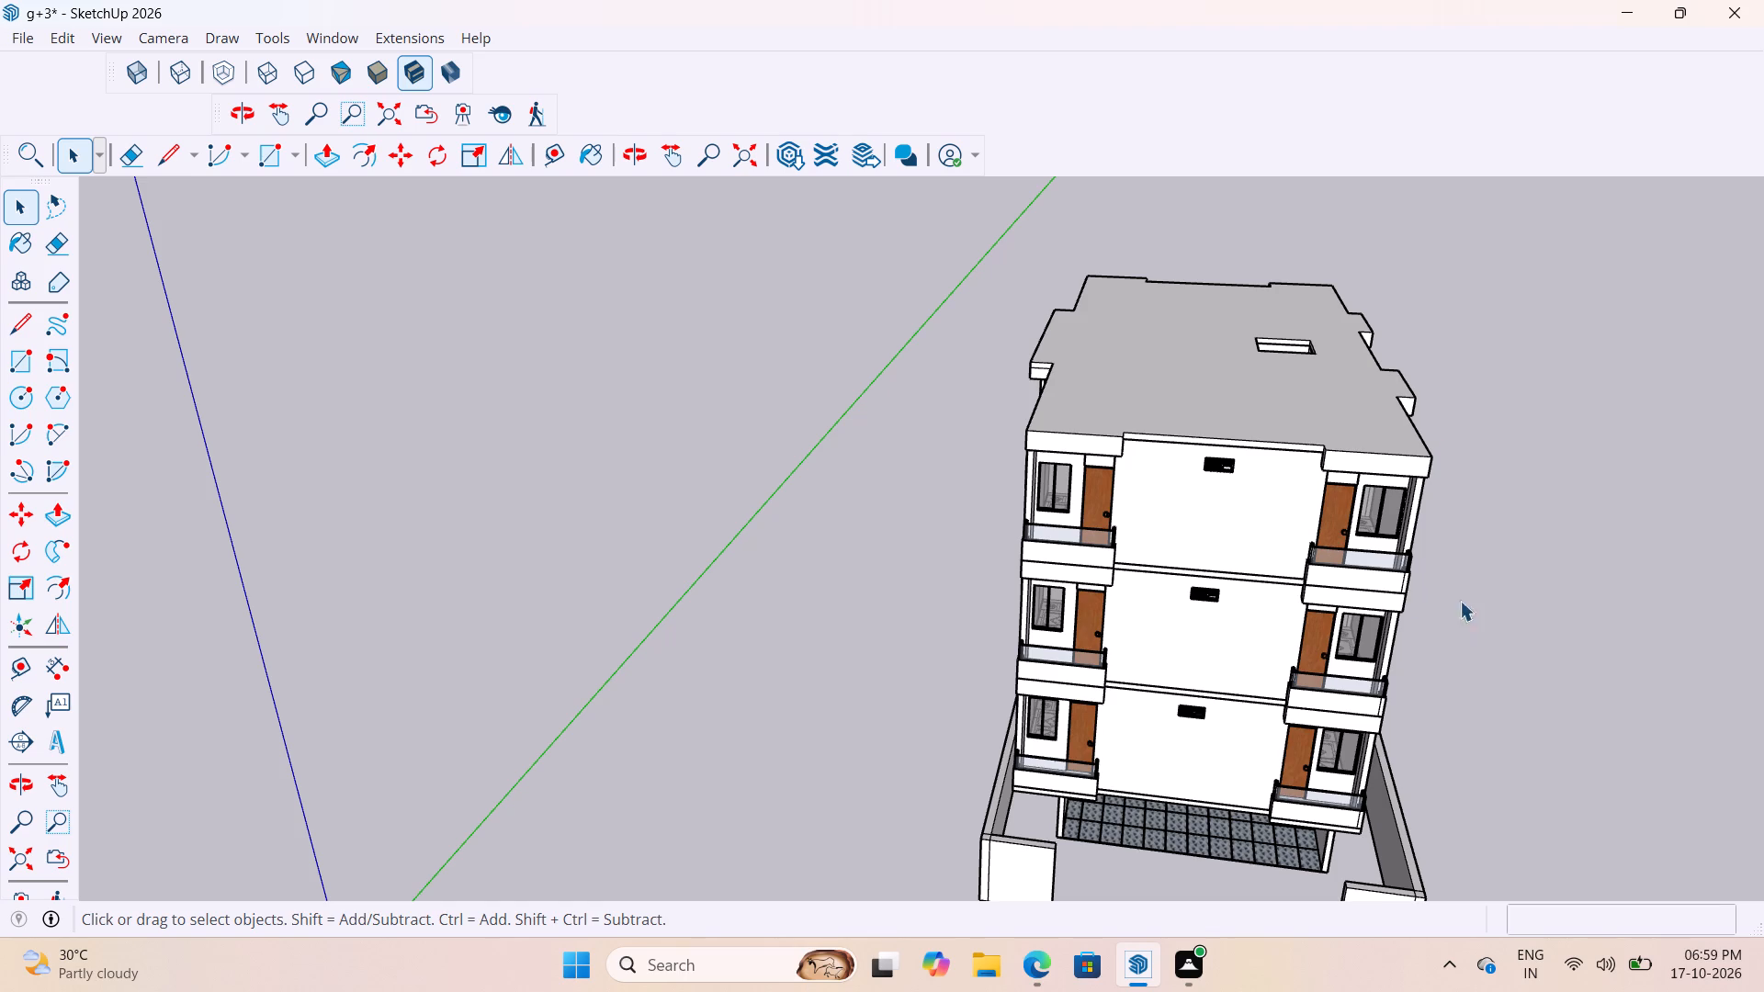
Inspect the middle-floor ventilator and the floor band between the corner balconies up close, and compare all three floors of the gate-side facade.
scroll(988, 702, "up", 13)
middle_click_drag(1352, 596, 1364, 506)
scroll(1317, 589, "up", 2)
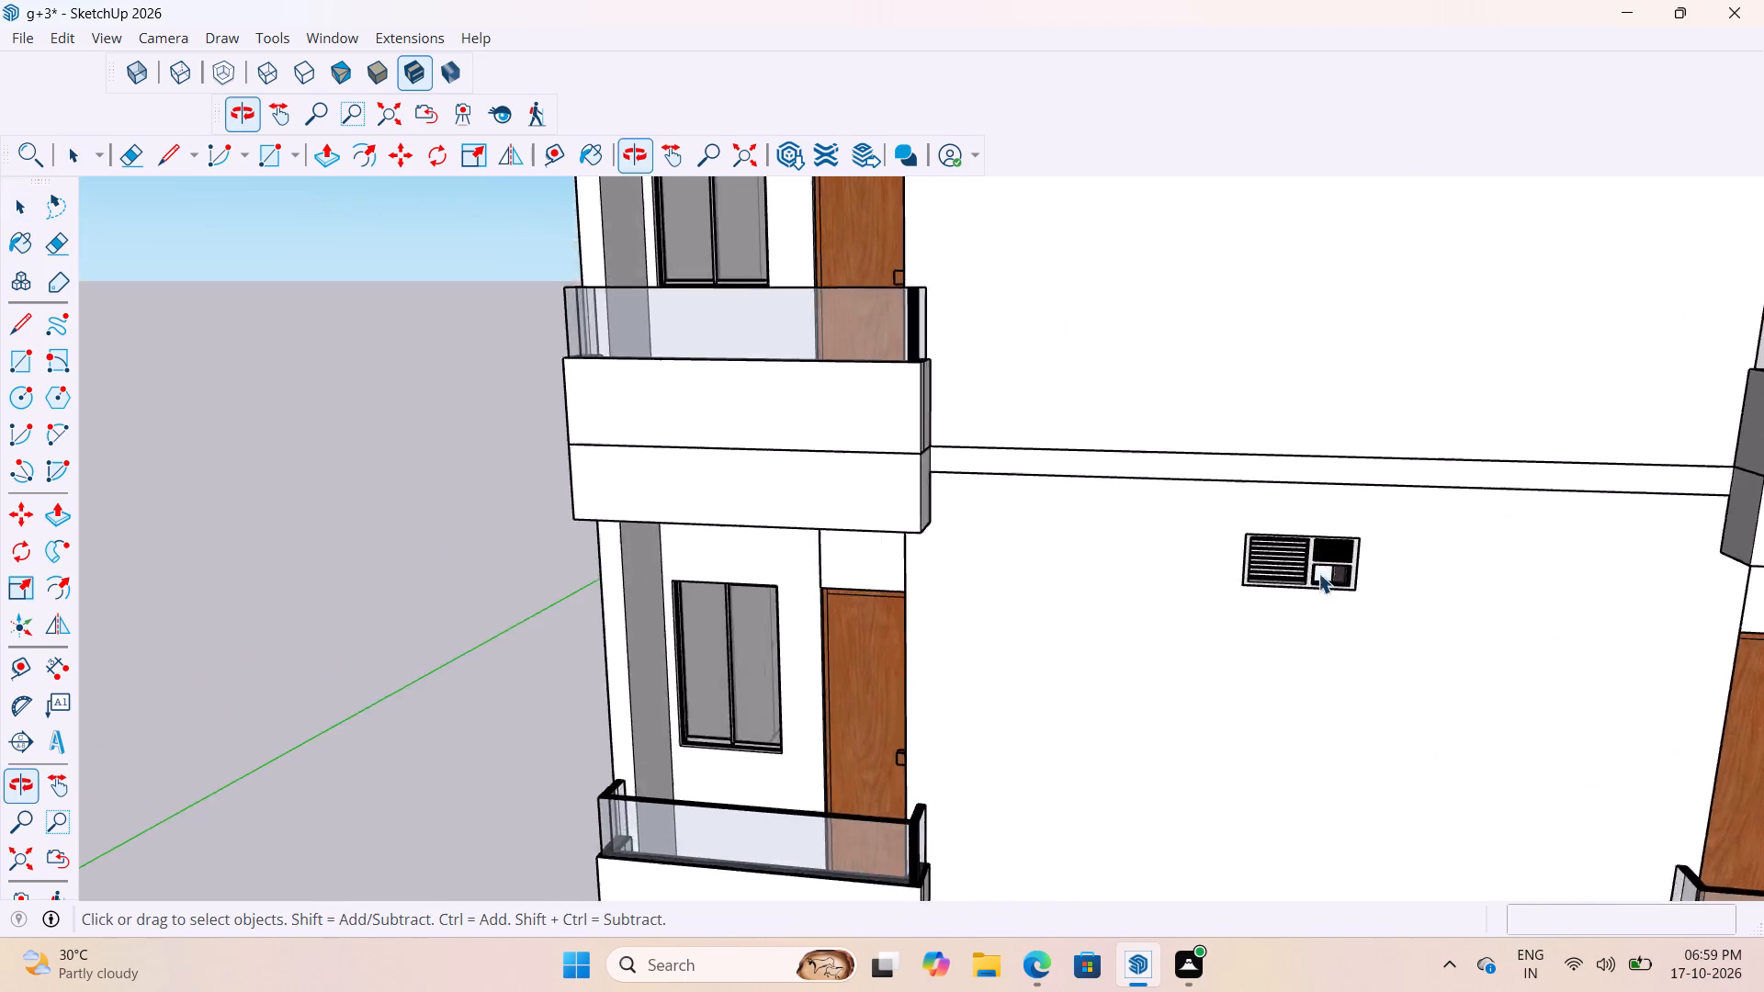
scroll(1318, 573, "up", 6)
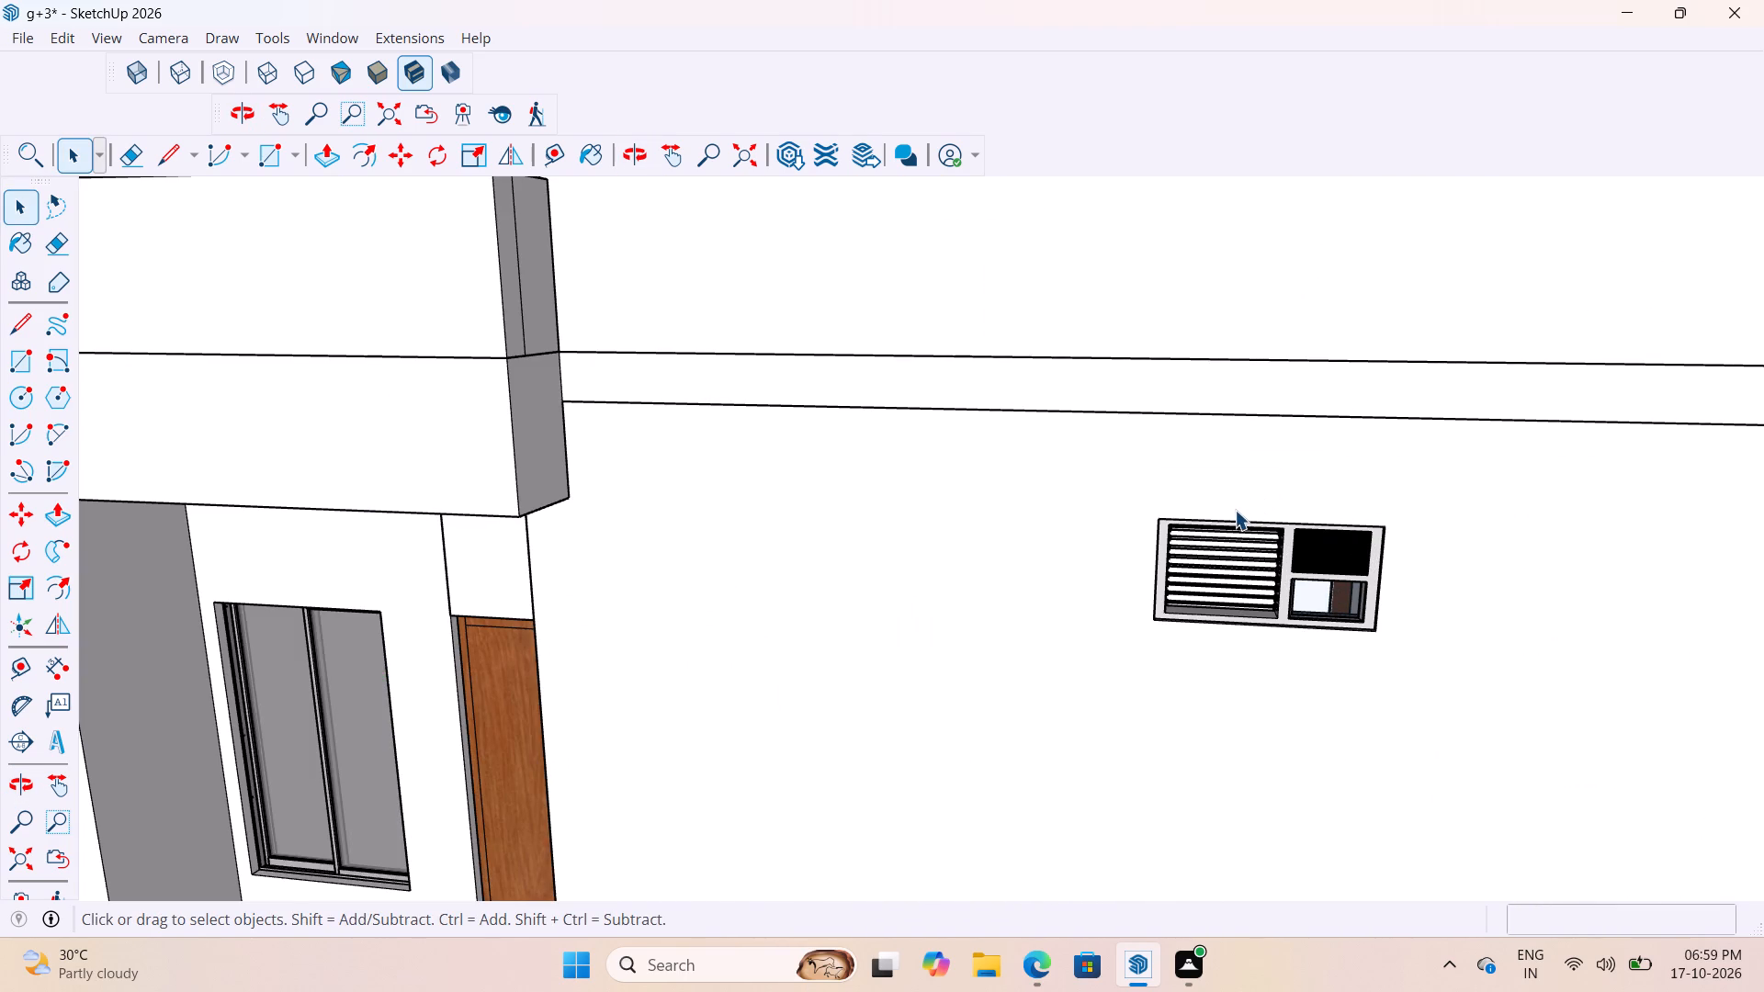
scroll(1238, 510, "down", 5)
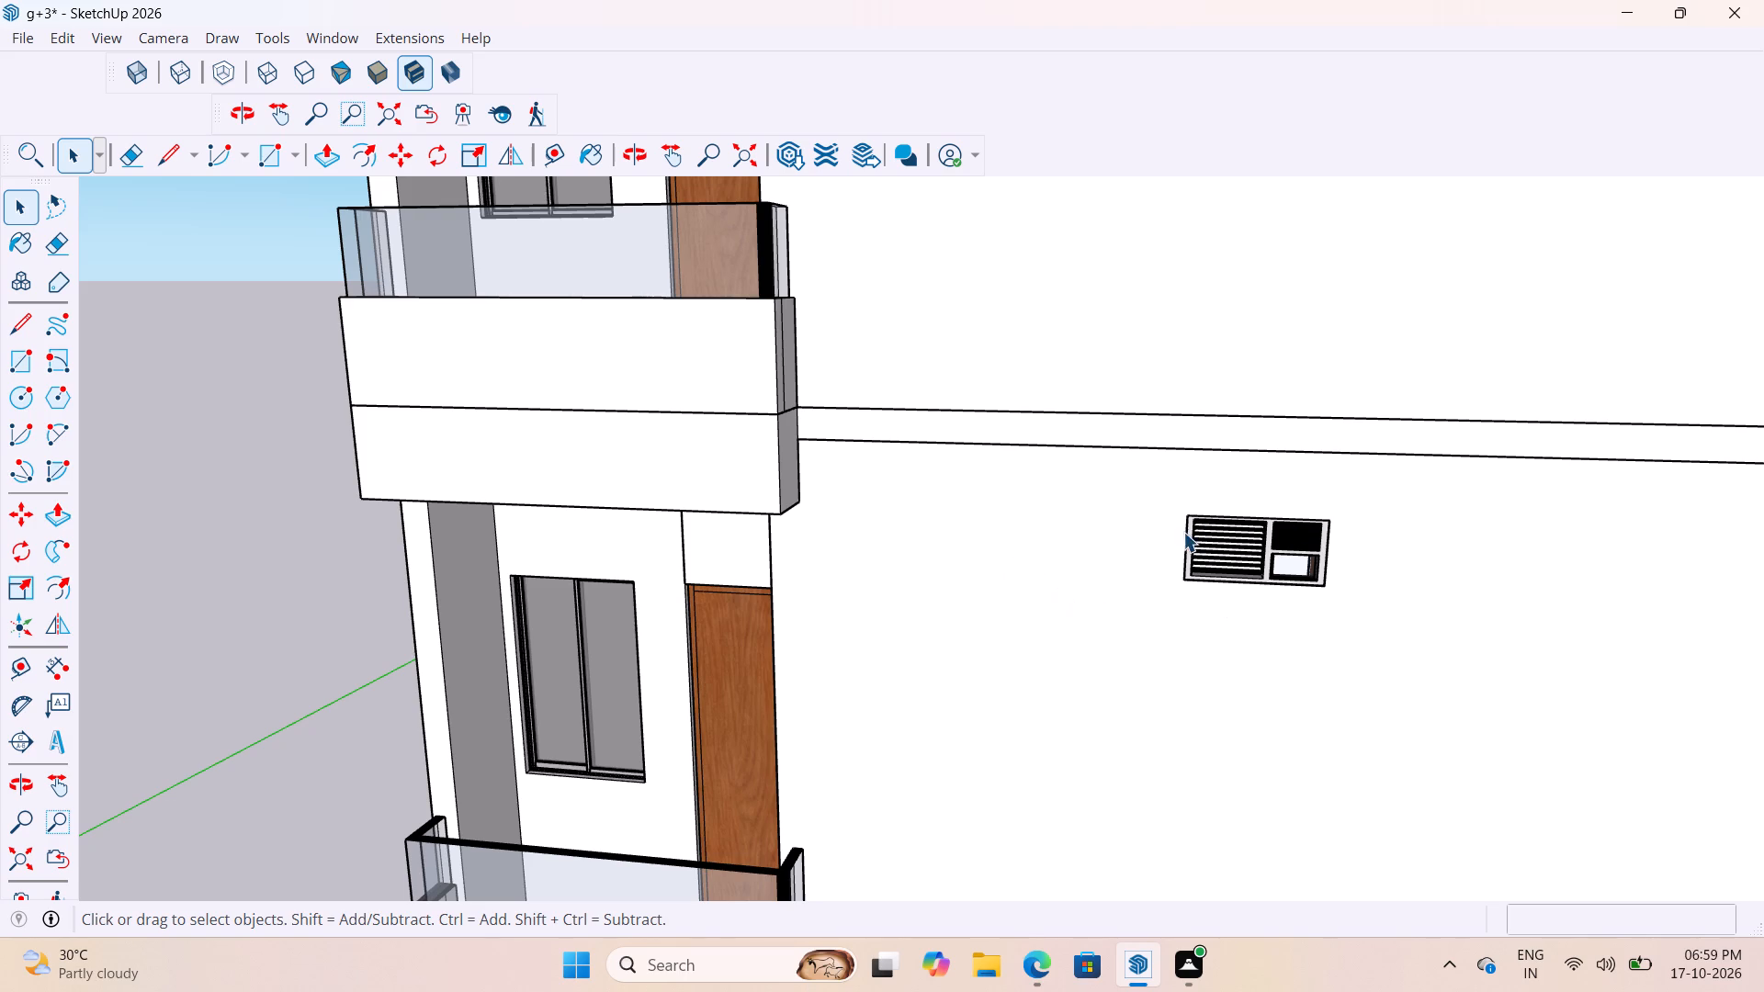
scroll(1183, 532, "down", 13)
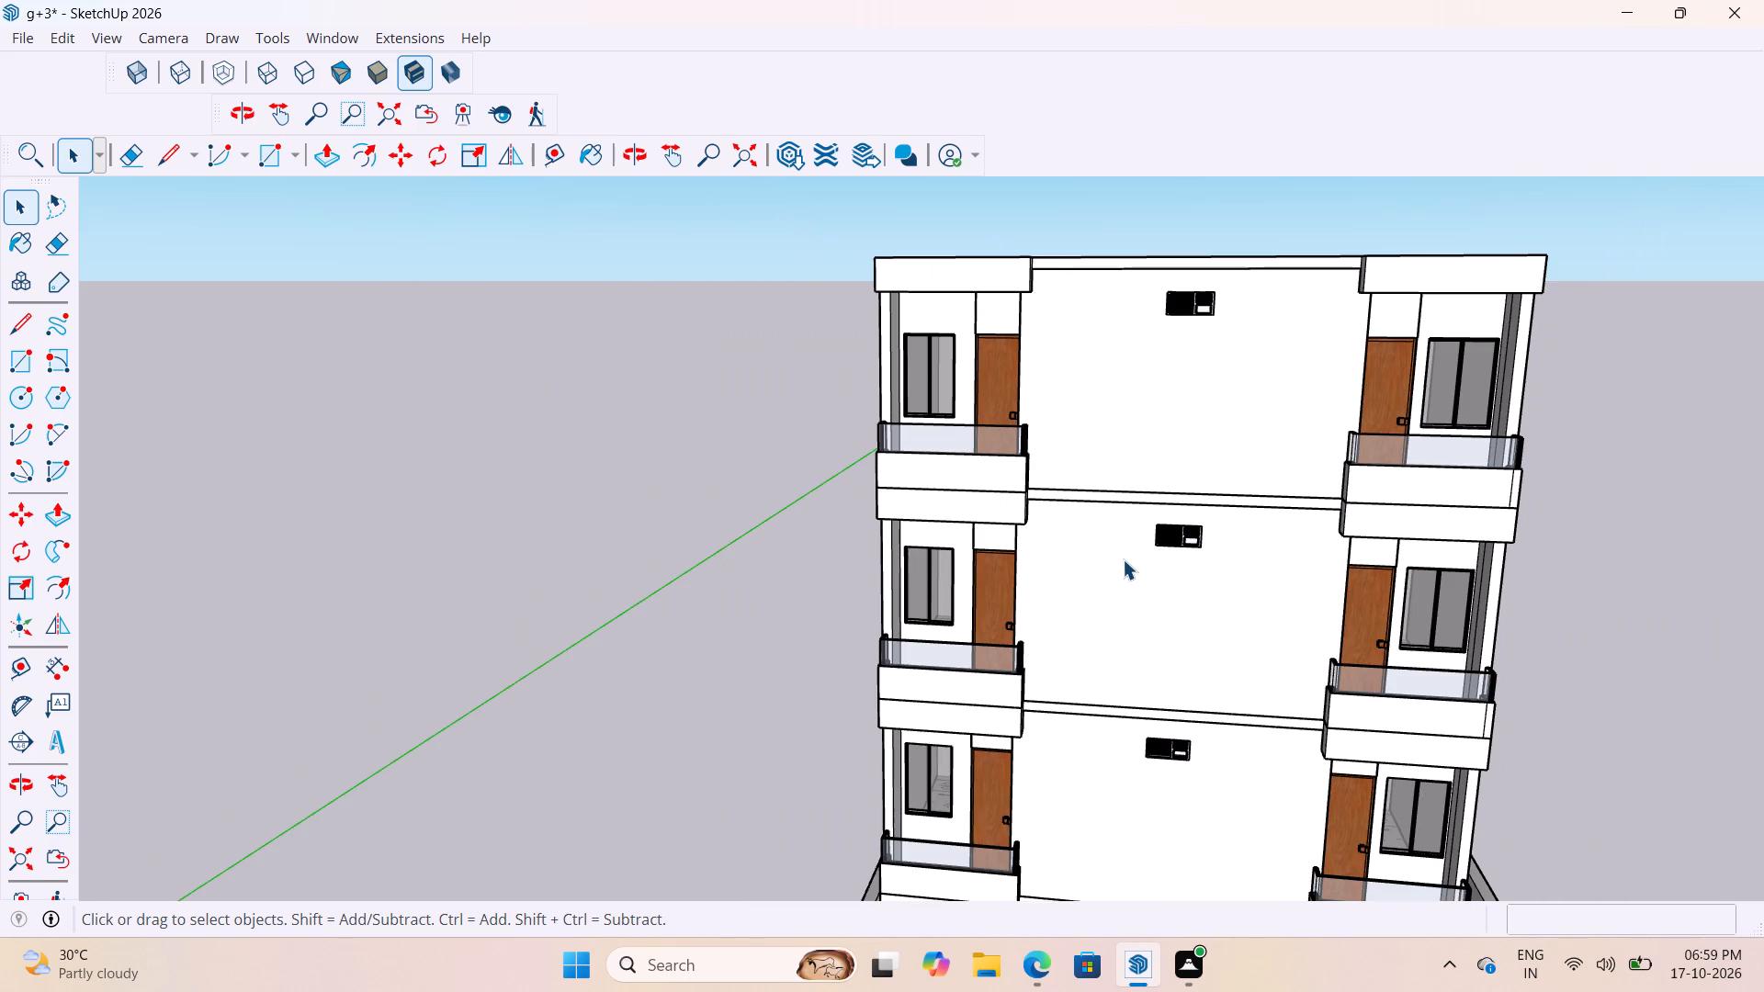
scroll(1131, 582, "down", 5)
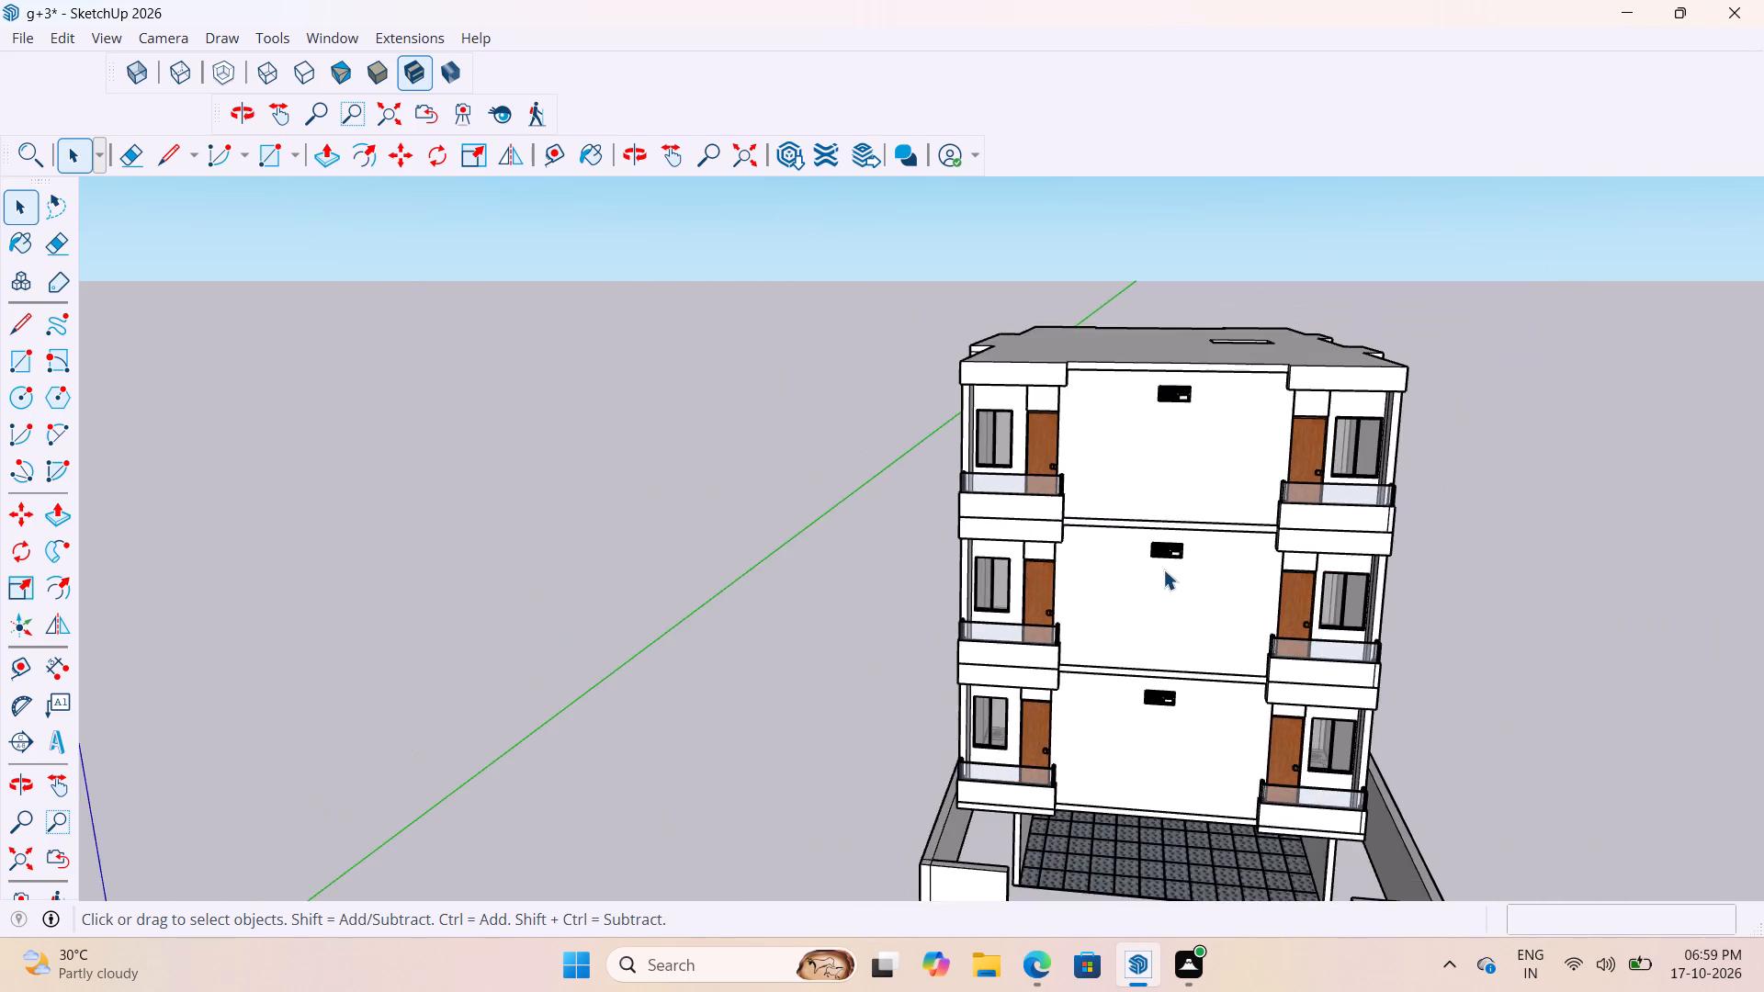
scroll(1163, 569, "down", 2)
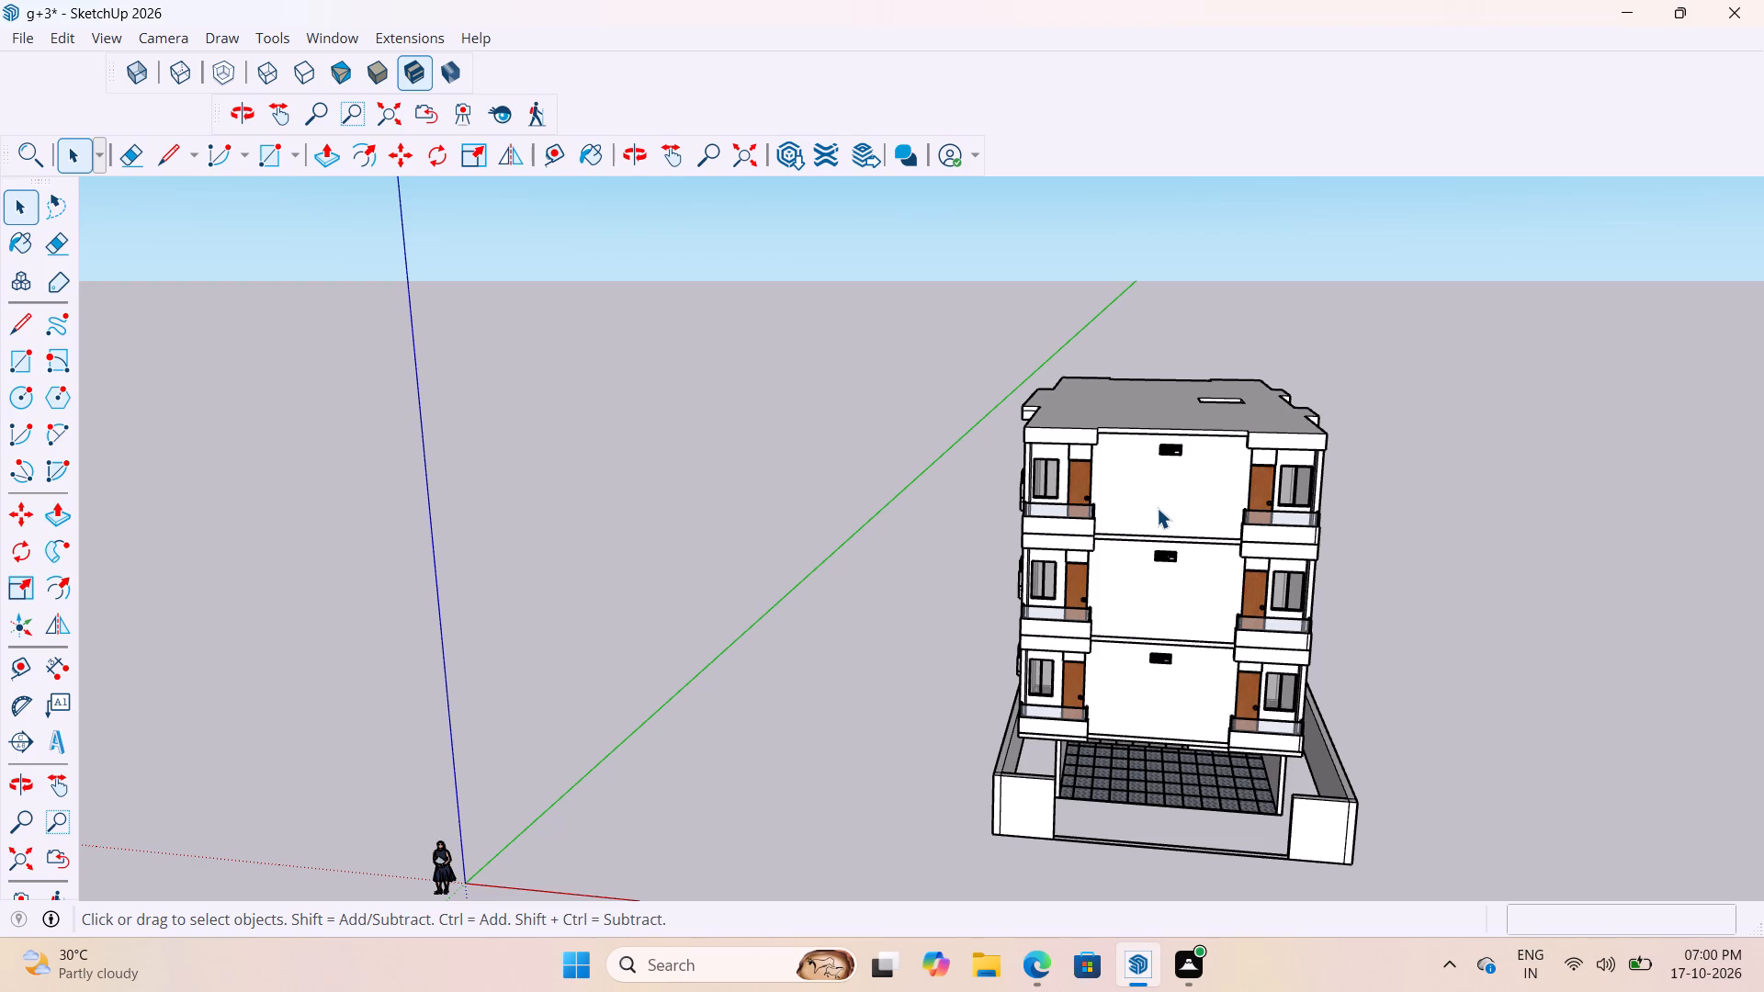
scroll(1176, 459, "up", 4)
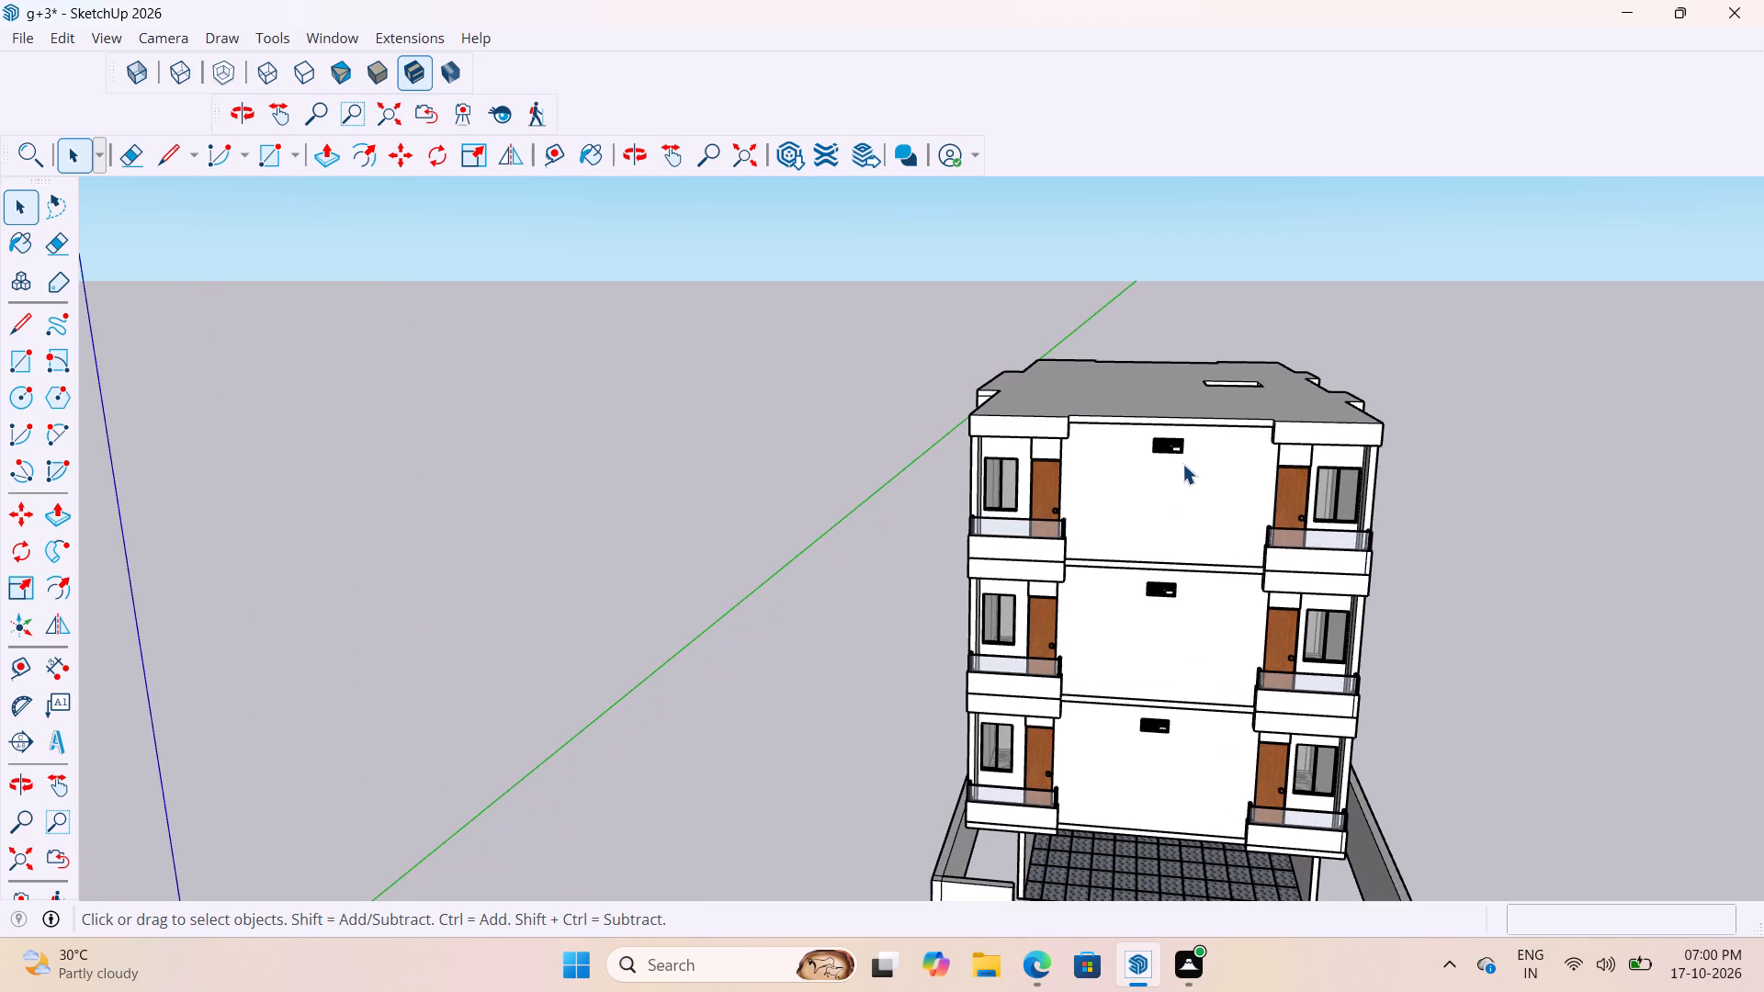
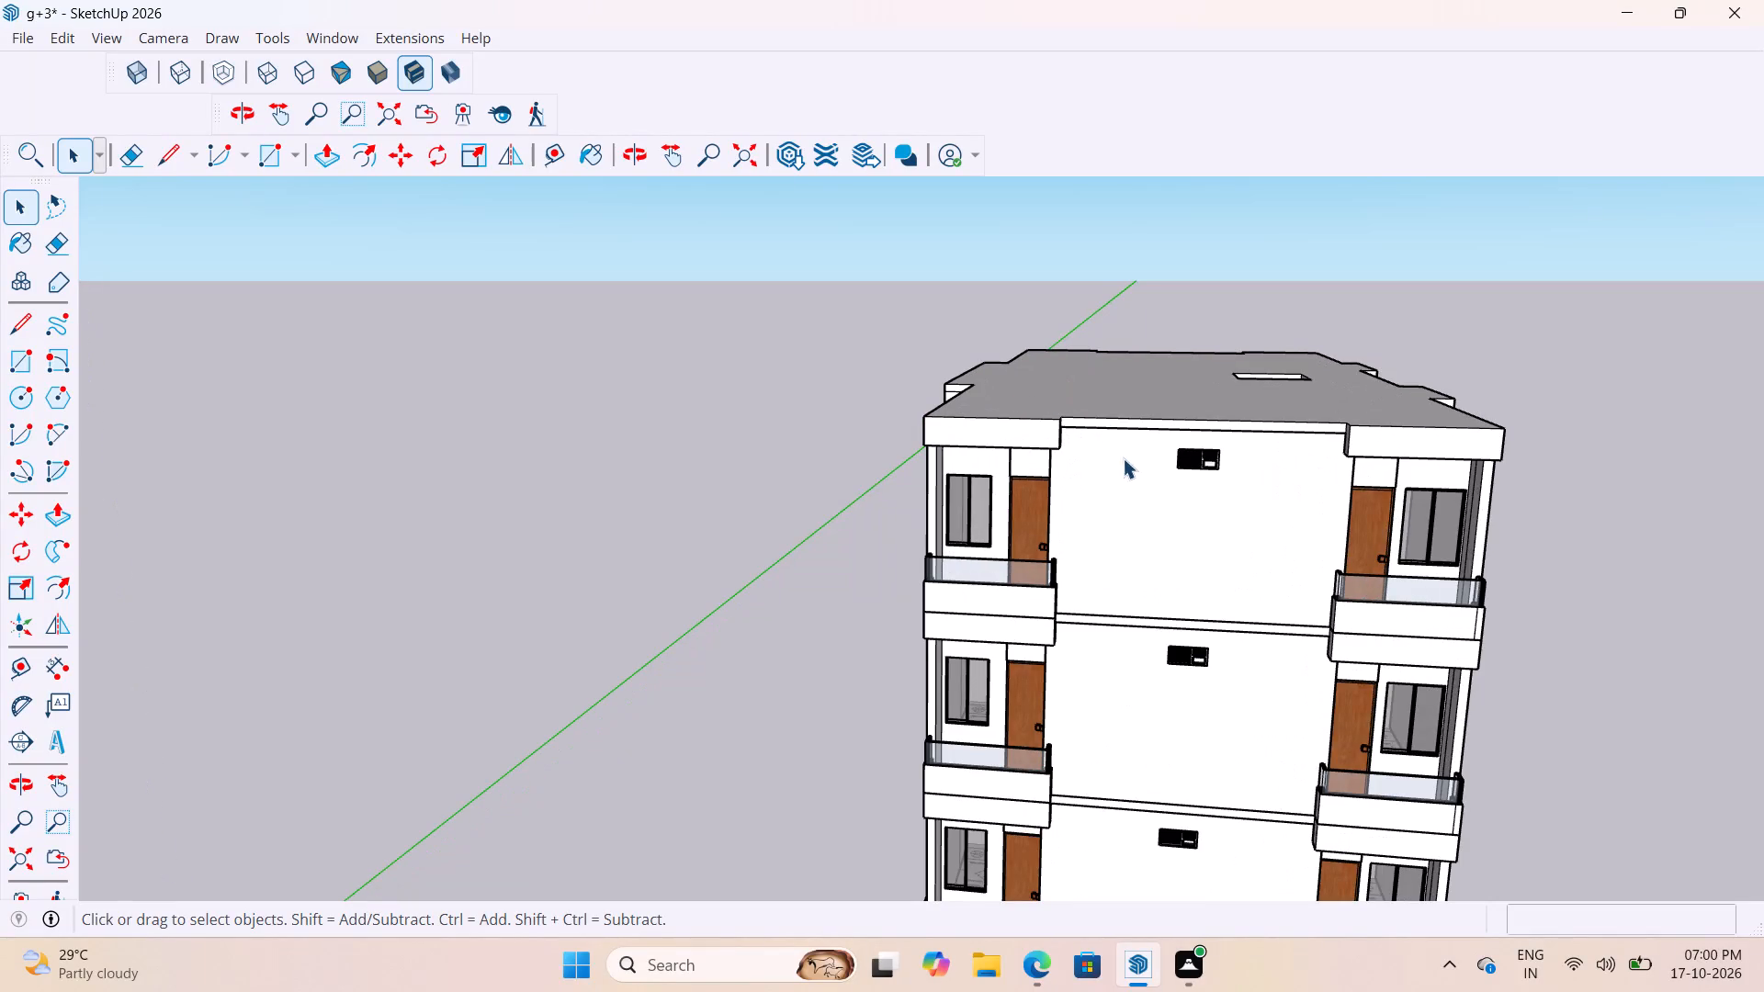
Examine the roof slab from above, then look closely at the rectangular opening in it from several angles.
scroll(1055, 423, "up", 4)
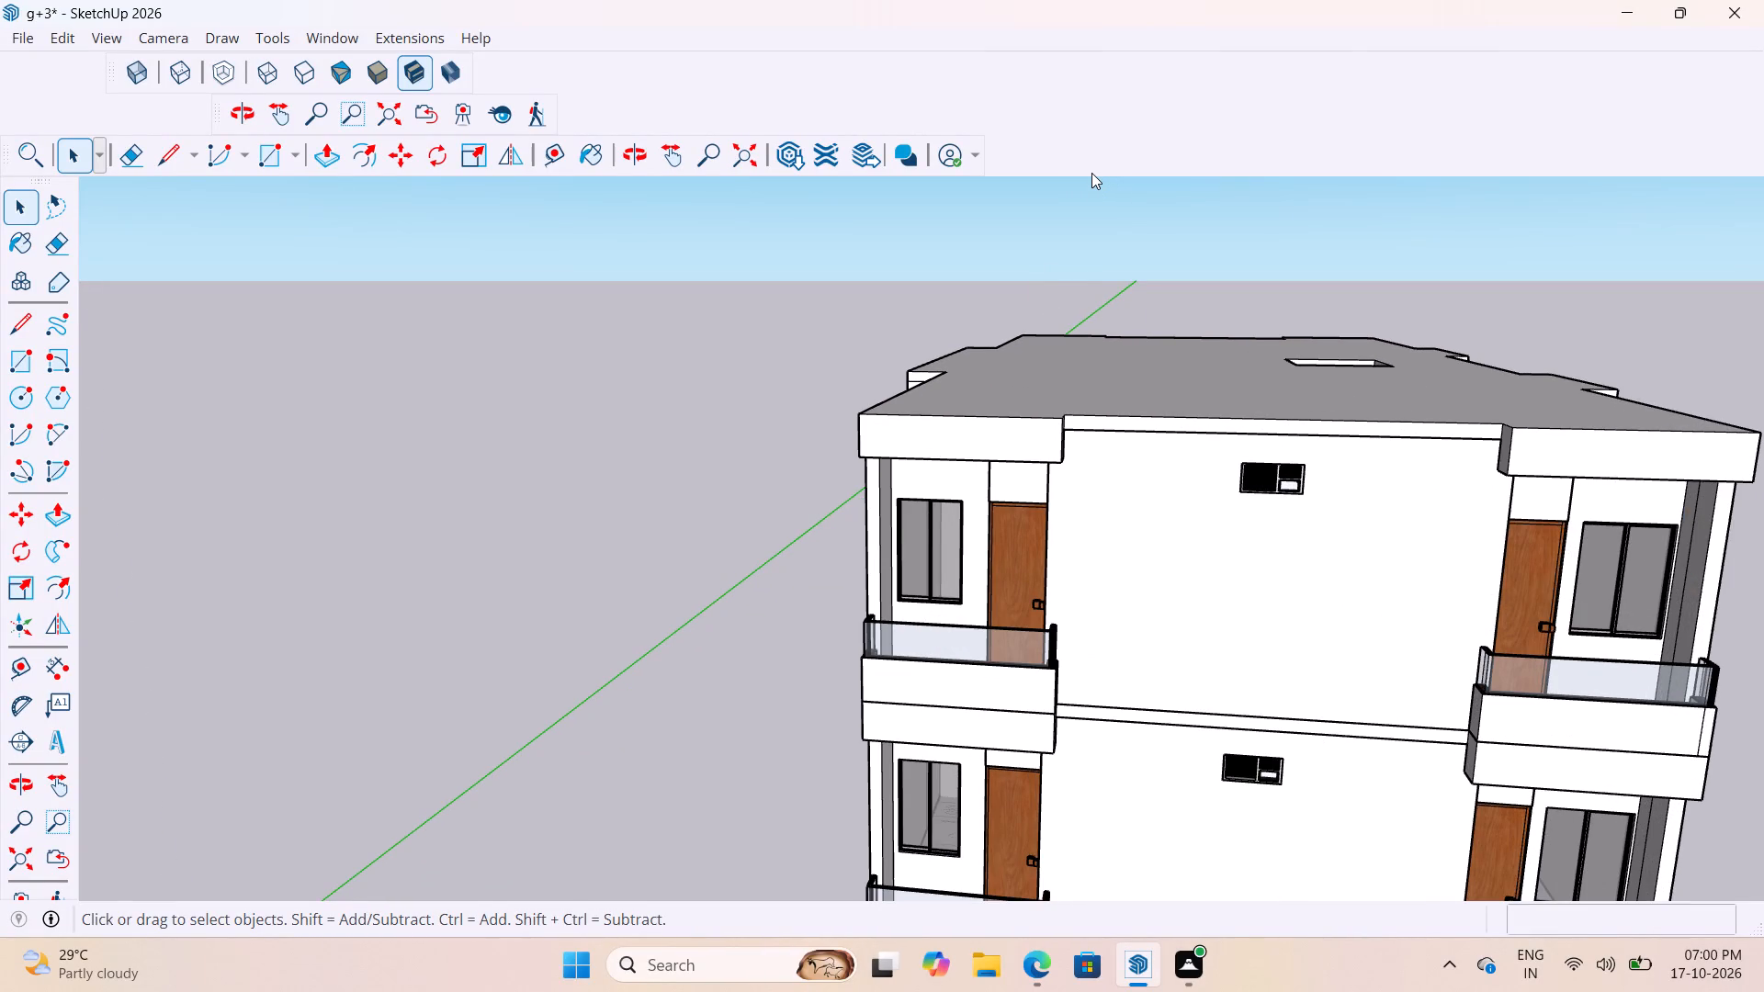
scroll(1091, 173, "down", 5)
scroll(942, 379, "up", 3)
middle_click_drag(1018, 416, 1107, 637)
scroll(796, 614, "down", 10)
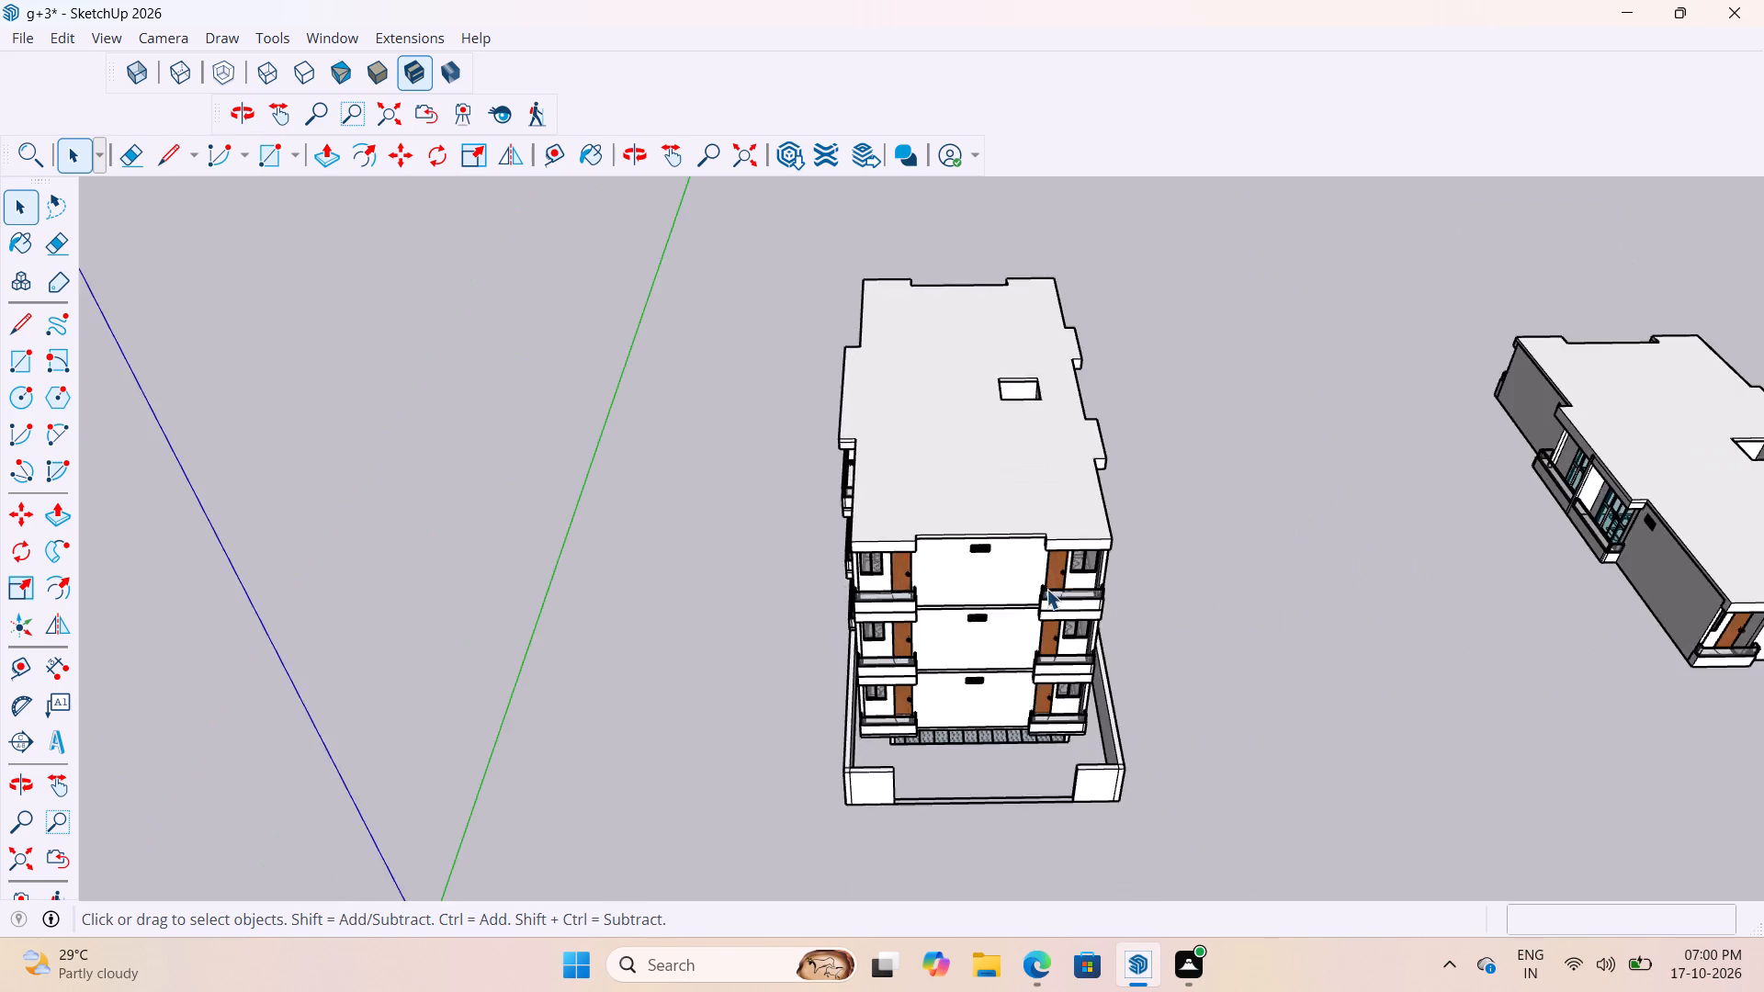
scroll(1052, 569, "up", 8)
scroll(1035, 578, "down", 2)
scroll(961, 266, "up", 8)
middle_click_drag(1003, 434, 951, 405)
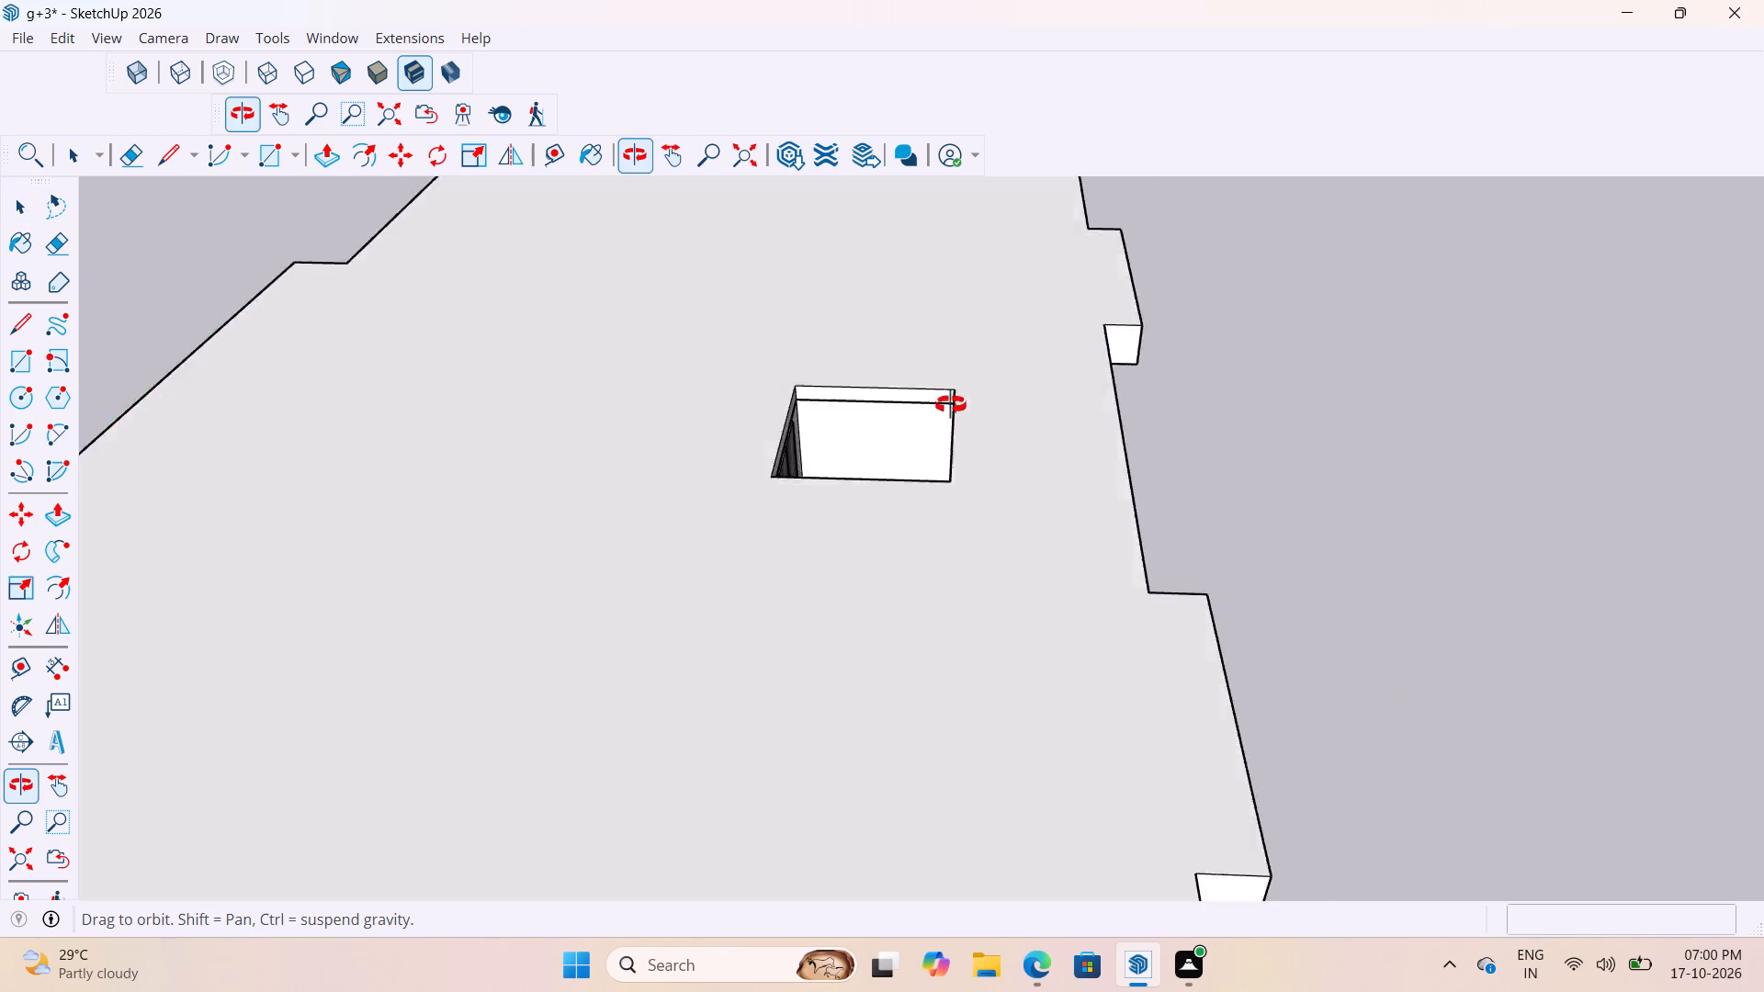
middle_click_drag(951, 405, 941, 459)
scroll(878, 536, "down", 4)
scroll(851, 569, "up", 12)
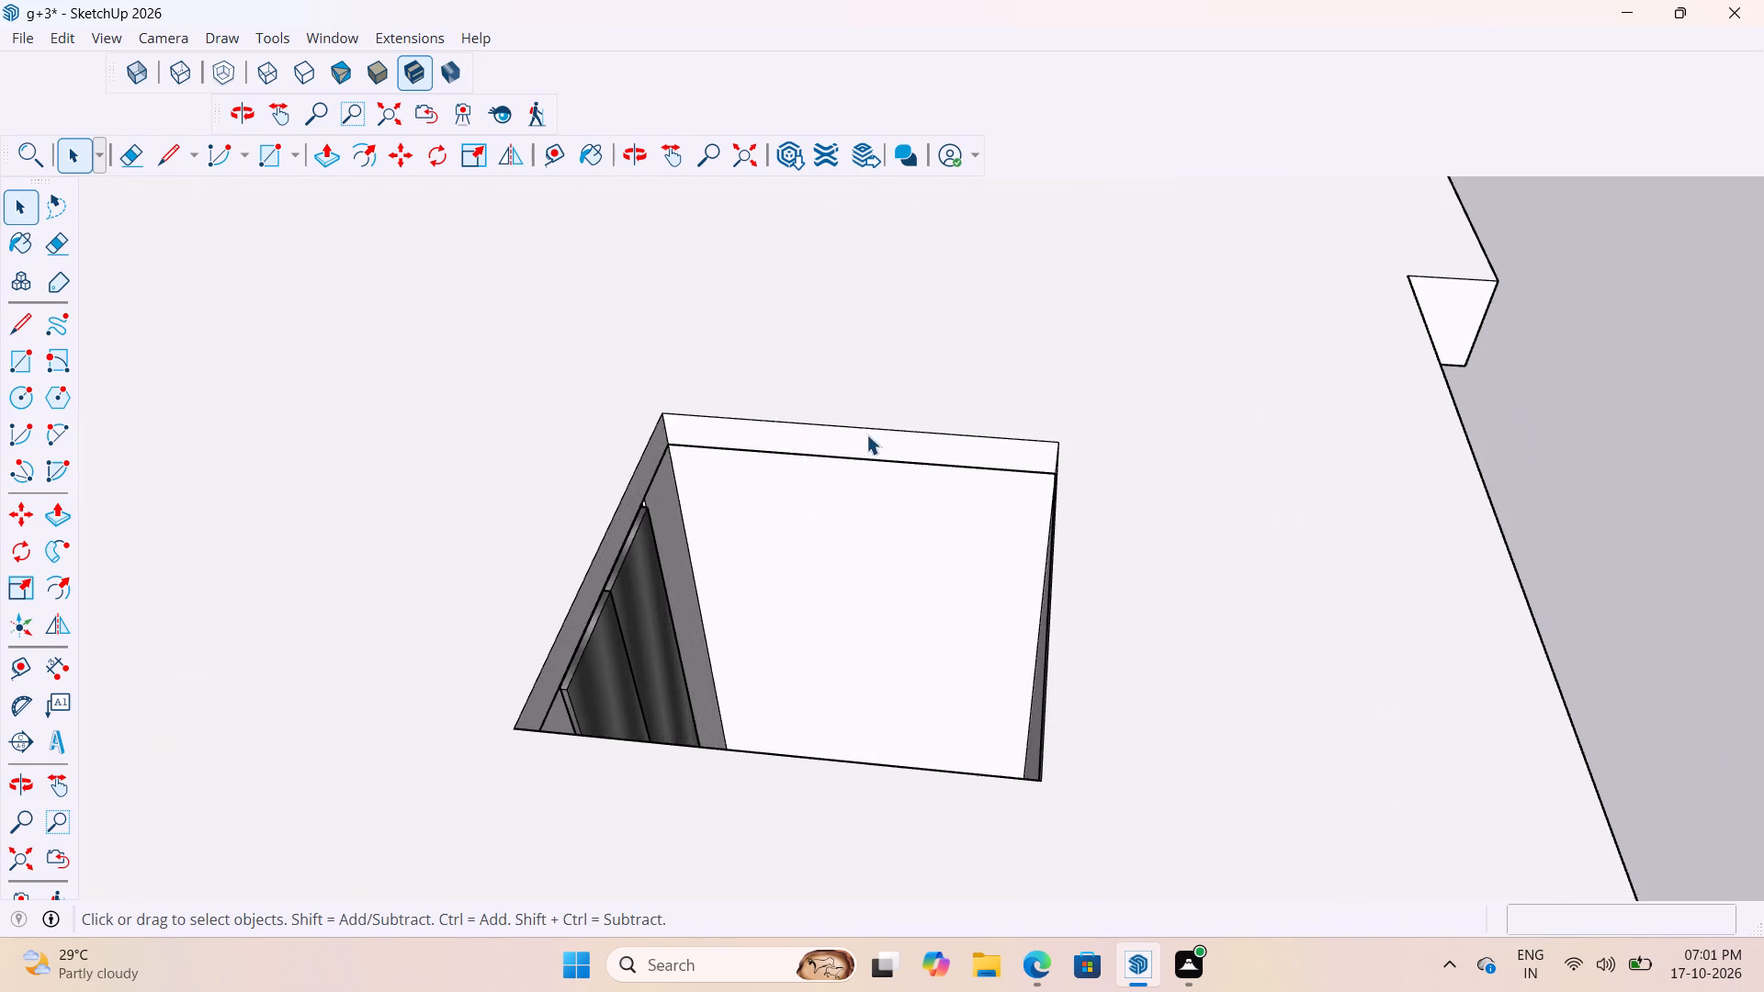
middle_click_drag(834, 417, 907, 472)
scroll(862, 510, "down", 5)
scroll(1000, 564, "up", 5)
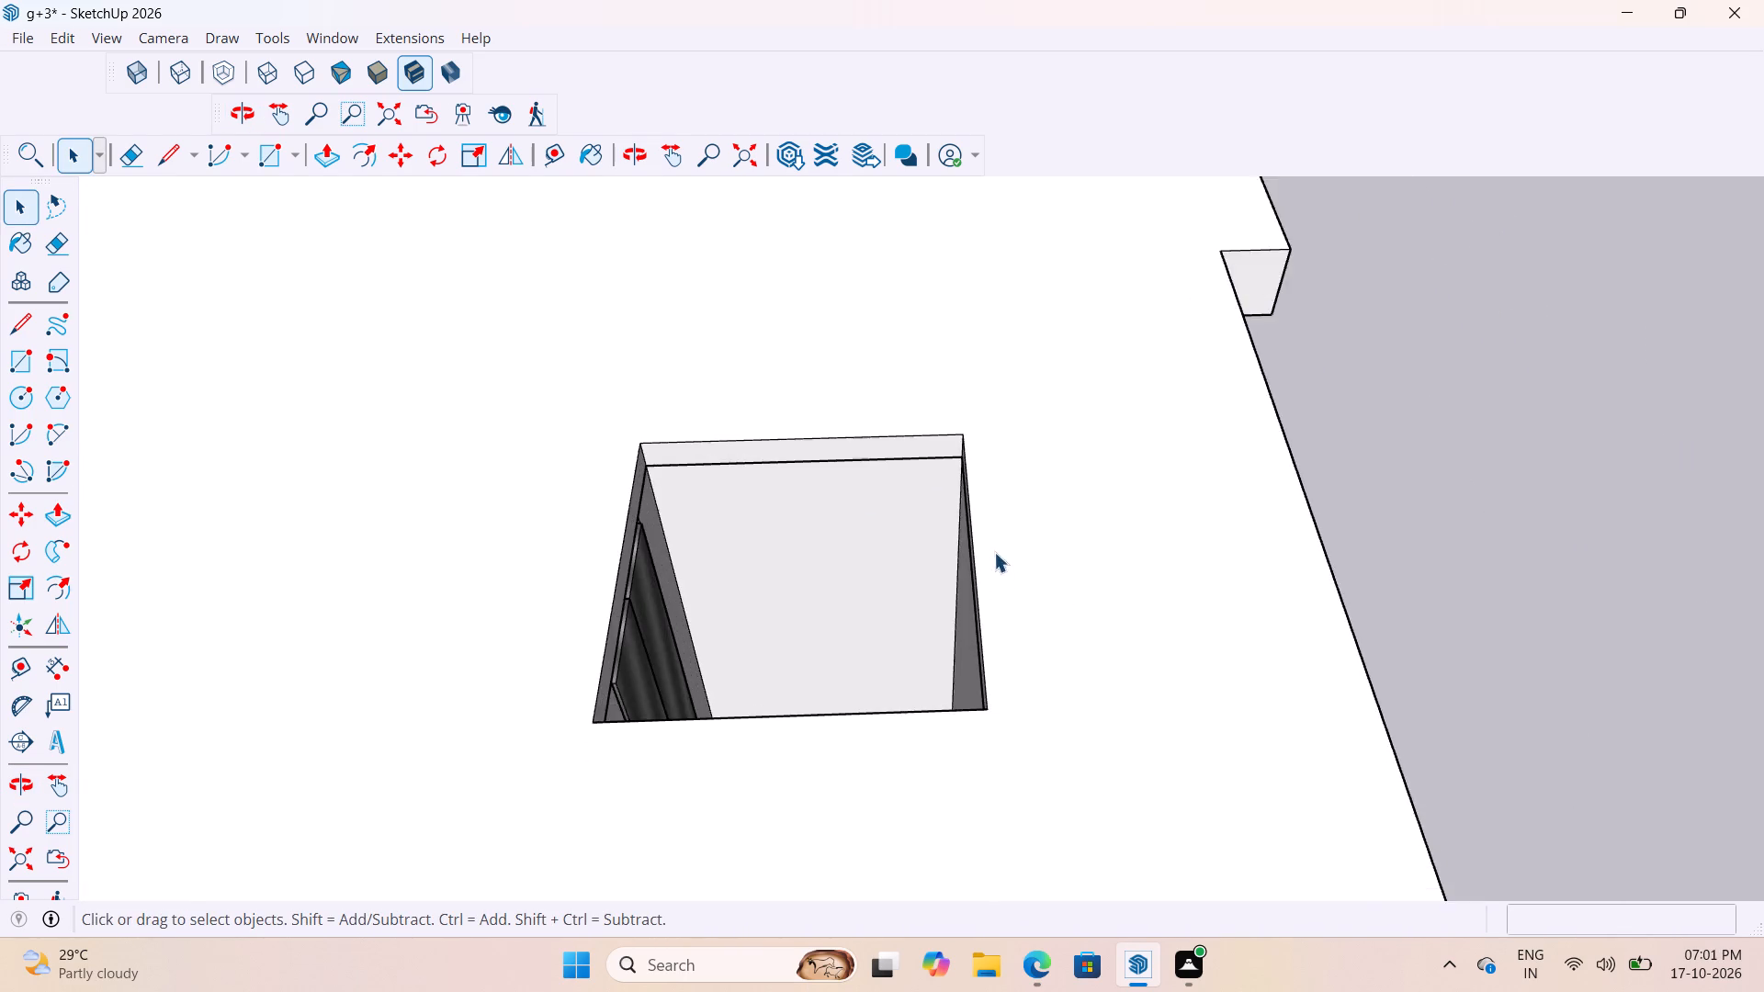
scroll(994, 552, "up", 3)
middle_click_drag(1046, 436, 1228, 377)
scroll(1013, 412, "down", 9)
scroll(1039, 567, "up", 8)
scroll(1088, 586, "down", 10)
middle_click_drag(1083, 637, 888, 582)
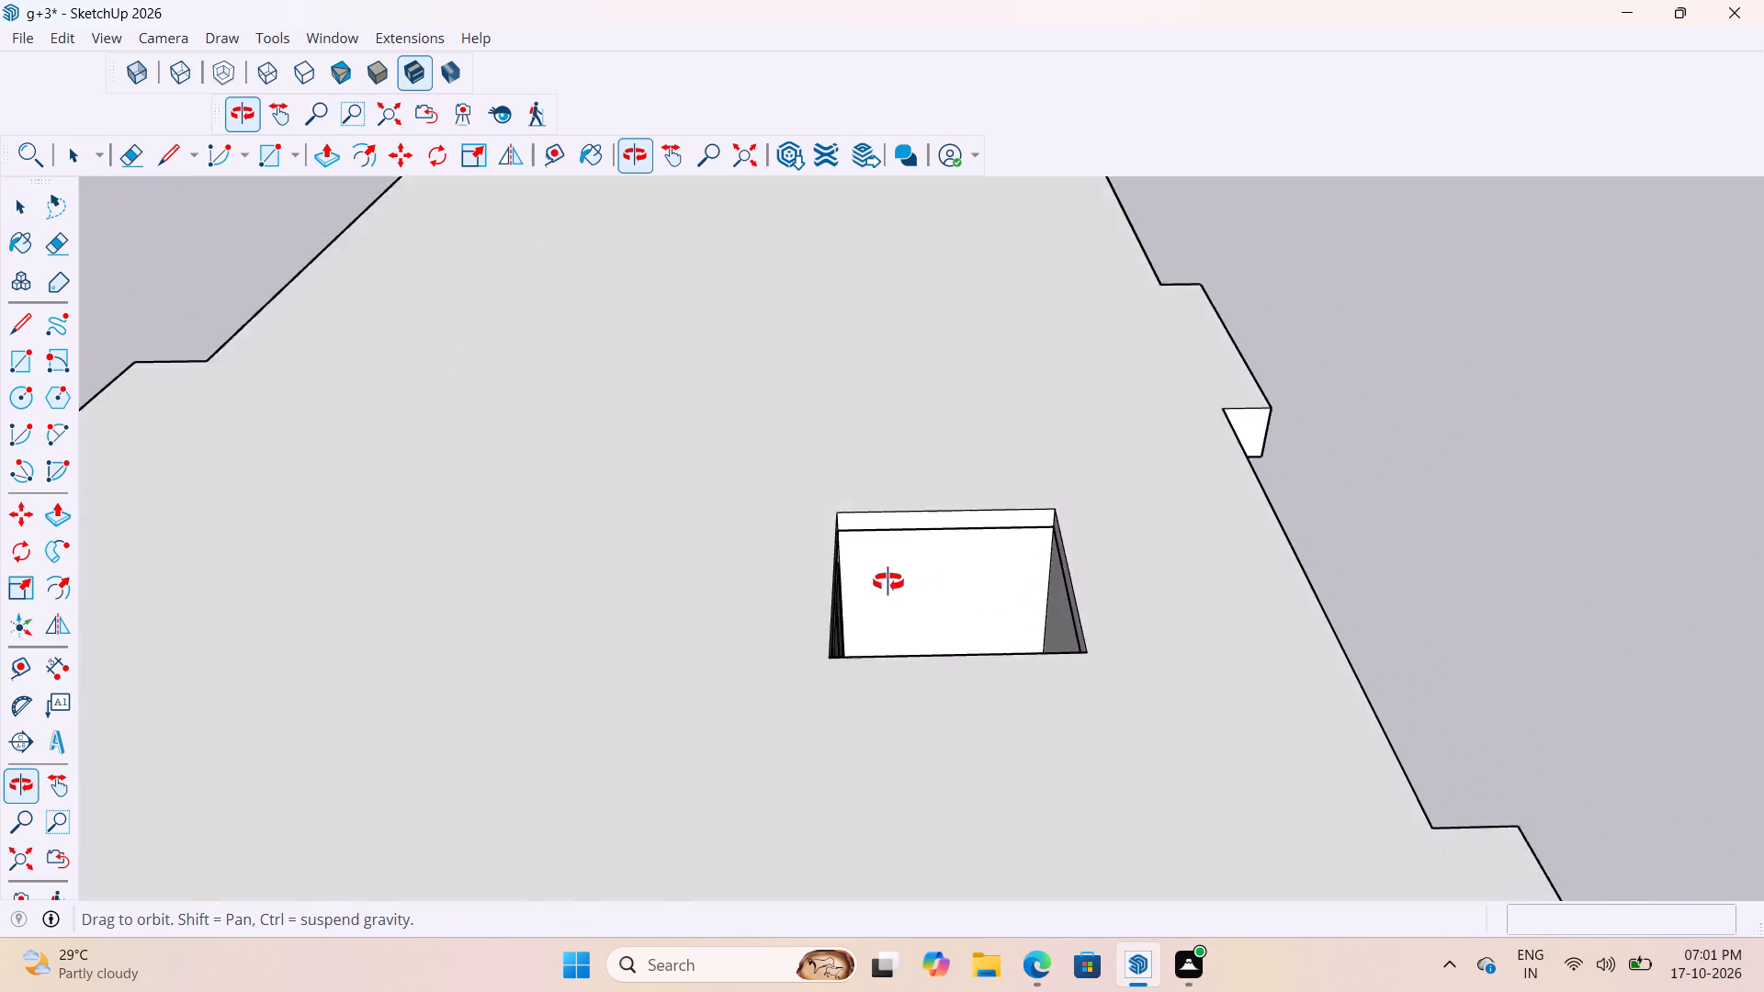
middle_click_drag(888, 582, 881, 582)
scroll(1029, 577, "up", 6)
scroll(1036, 479, "down", 9)
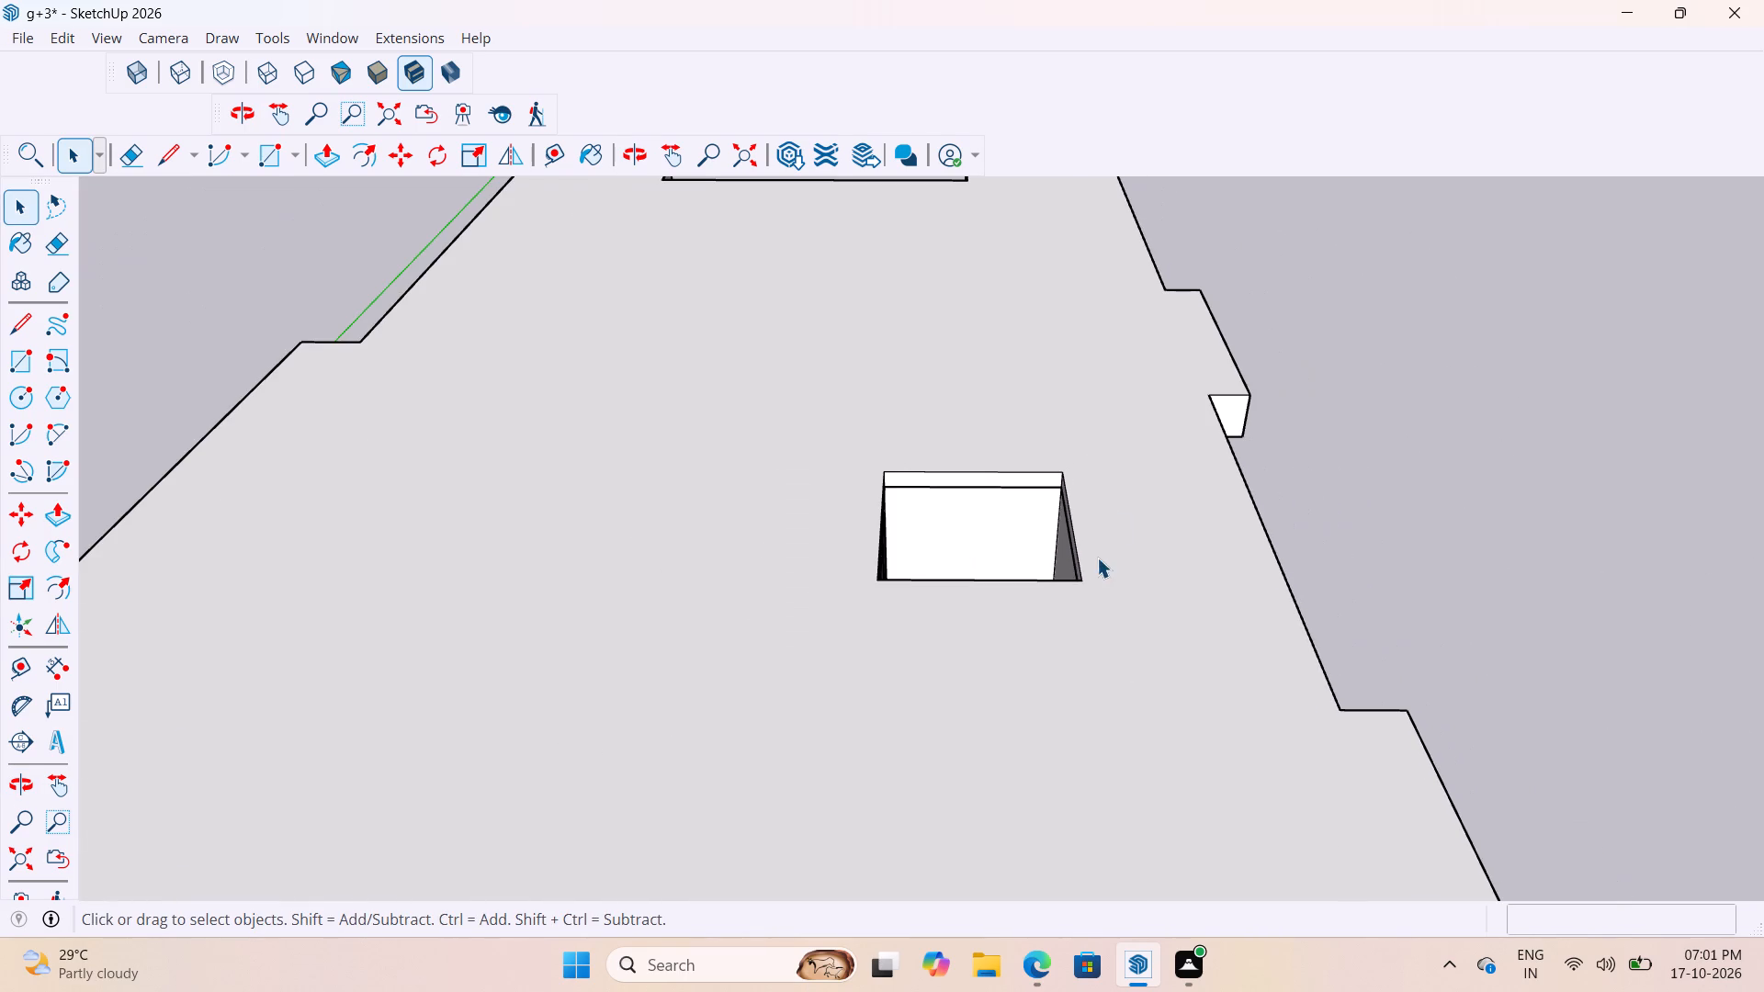
scroll(1082, 499, "up", 9)
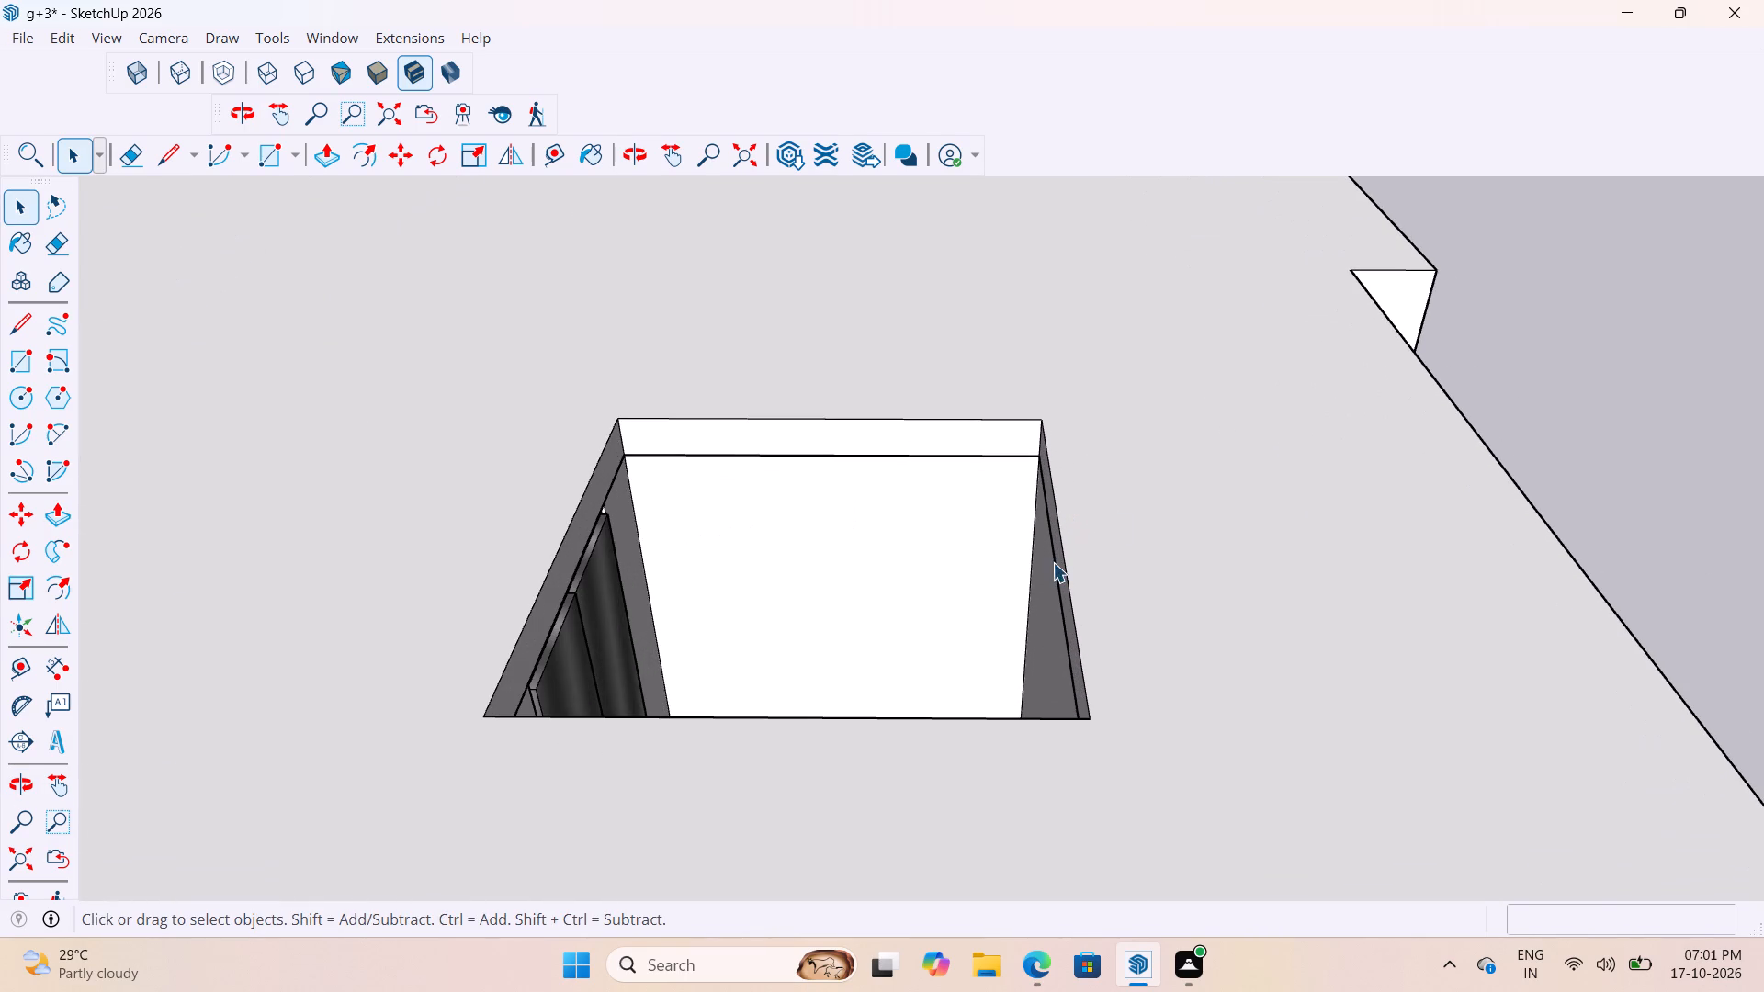
Open the top floor group and its nested roof slab for editing at the rectangular roof opening.
left_click(1071, 599)
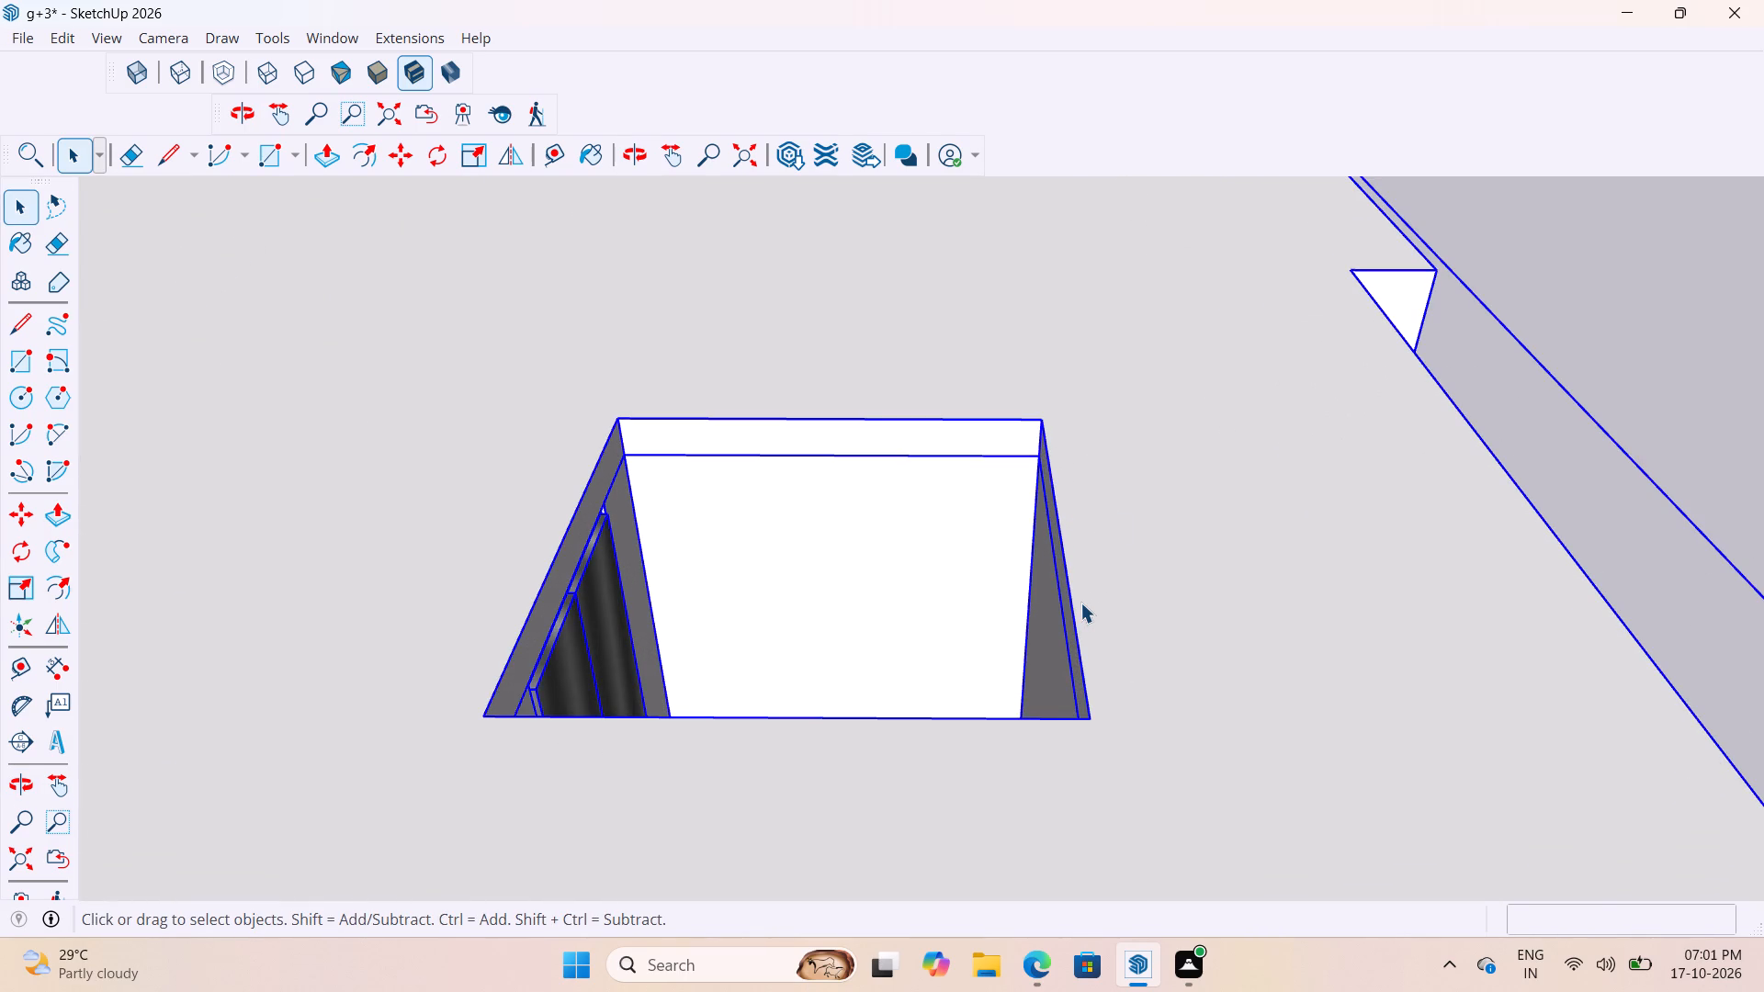
double_click(1080, 603)
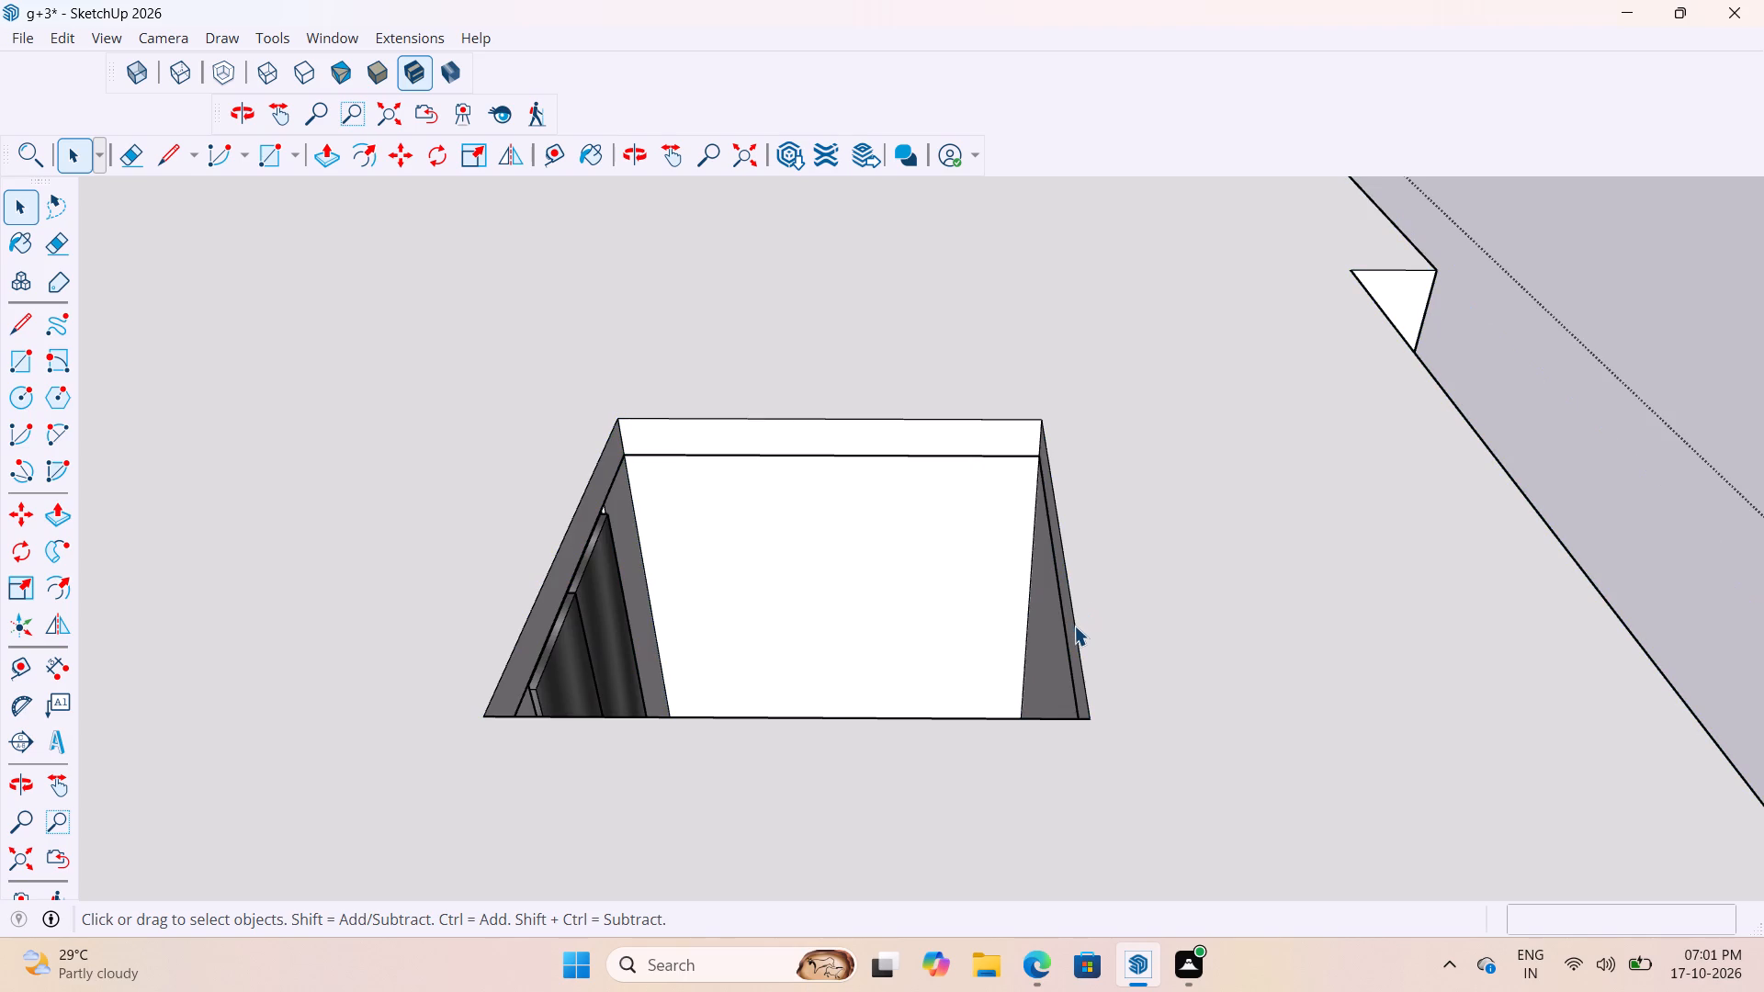
left_click(1074, 626)
scroll(1074, 626, "up", 3)
double_click(1074, 626)
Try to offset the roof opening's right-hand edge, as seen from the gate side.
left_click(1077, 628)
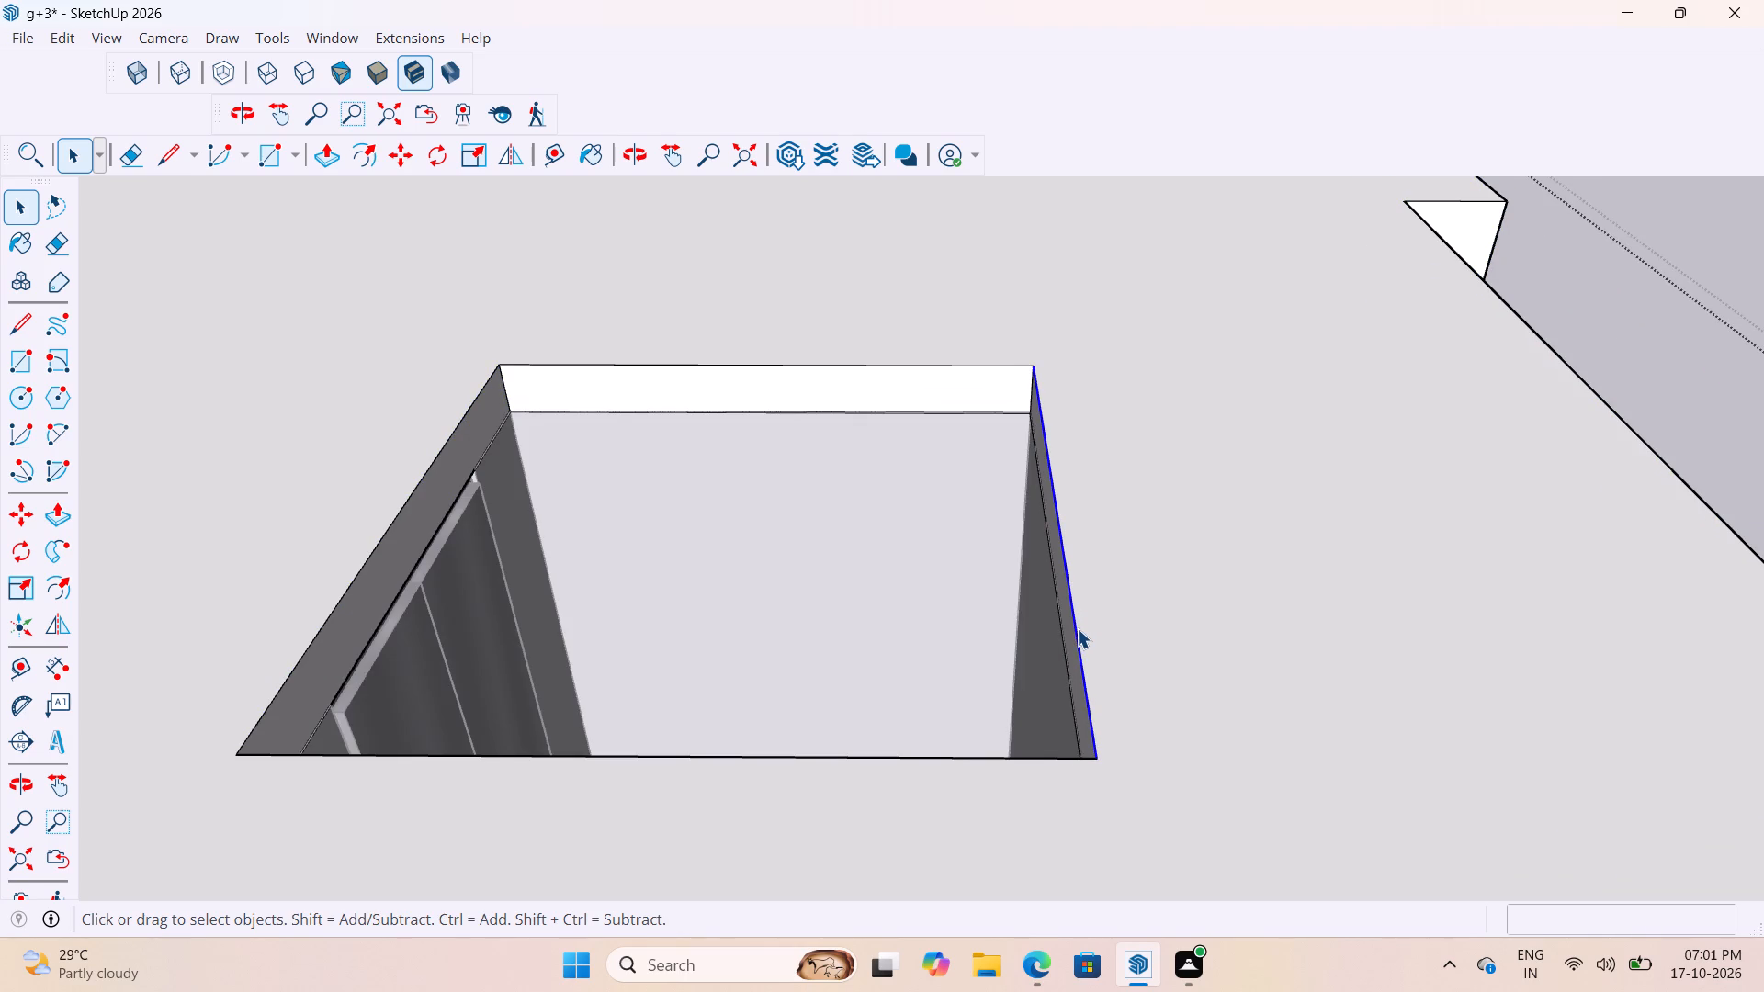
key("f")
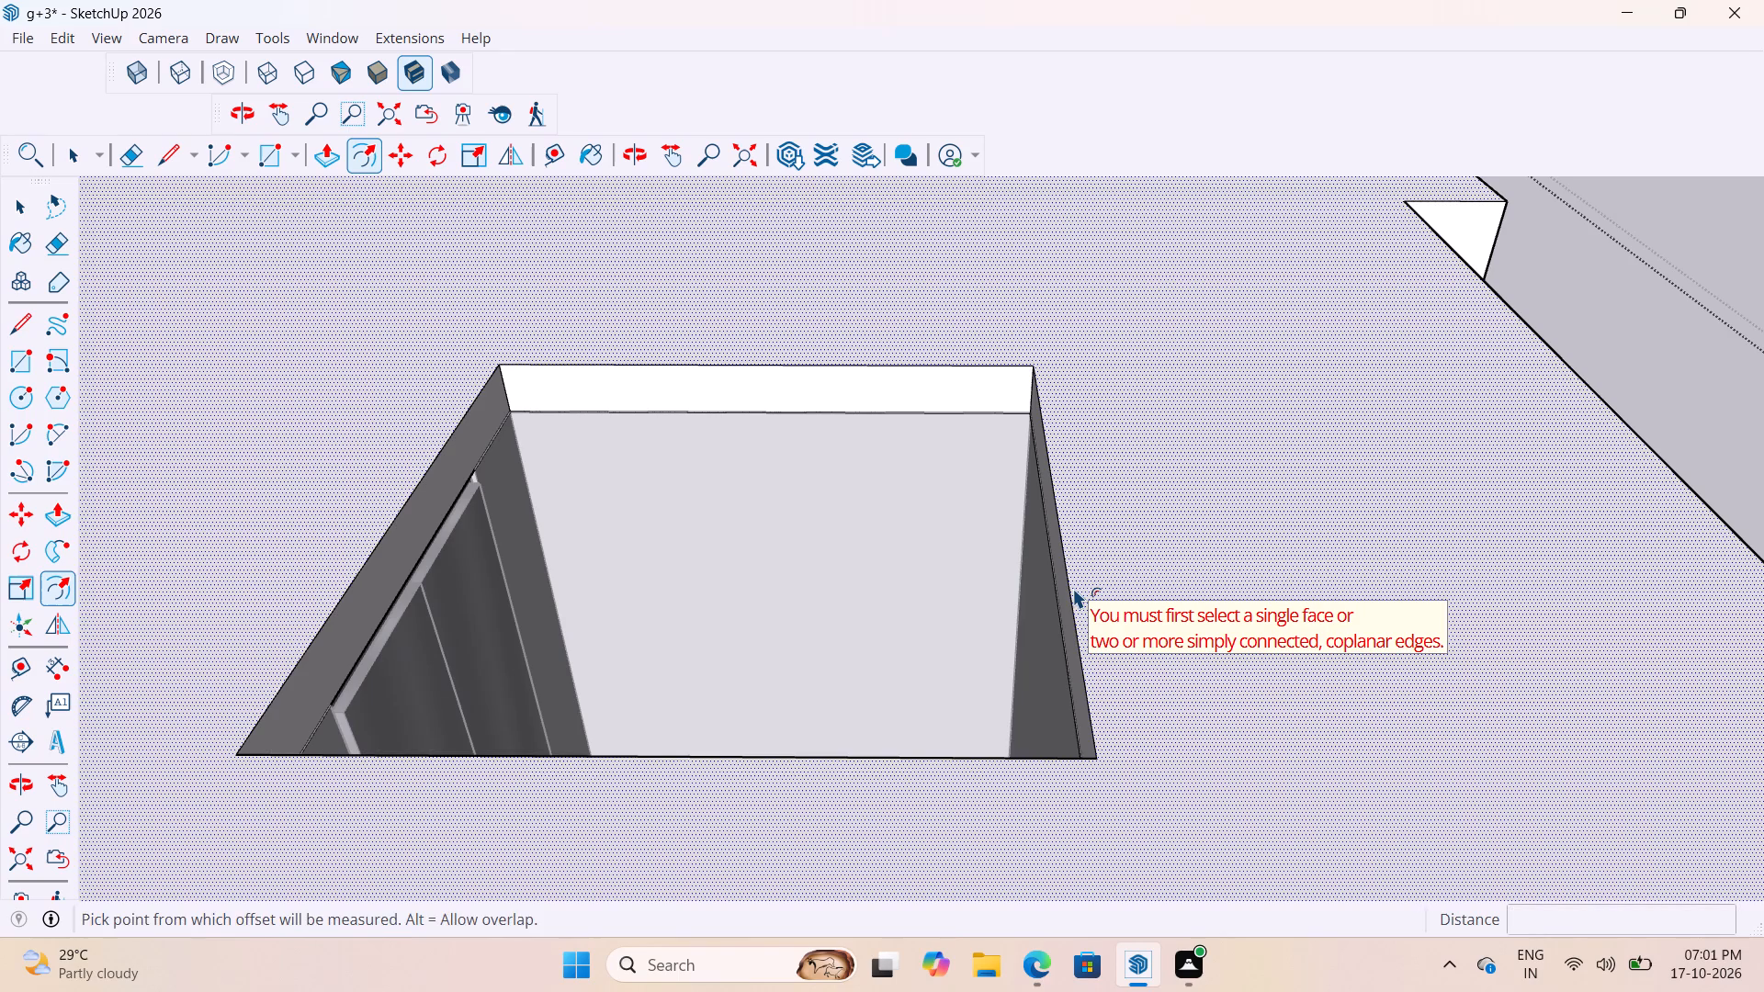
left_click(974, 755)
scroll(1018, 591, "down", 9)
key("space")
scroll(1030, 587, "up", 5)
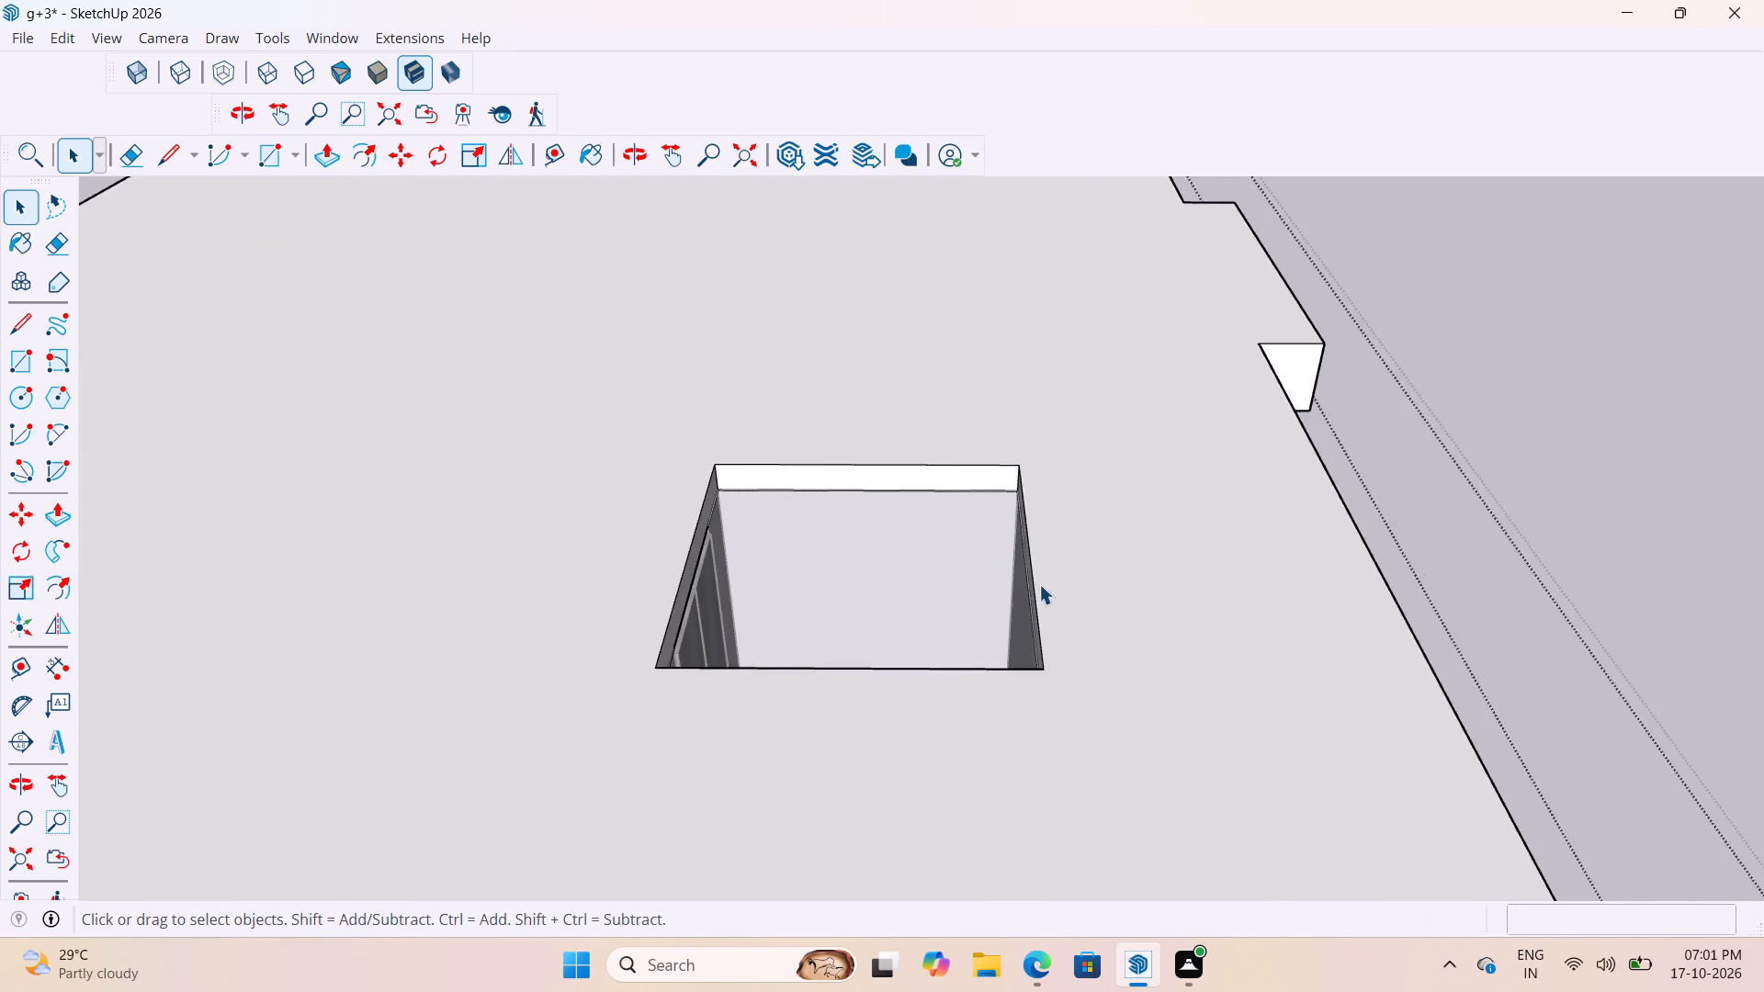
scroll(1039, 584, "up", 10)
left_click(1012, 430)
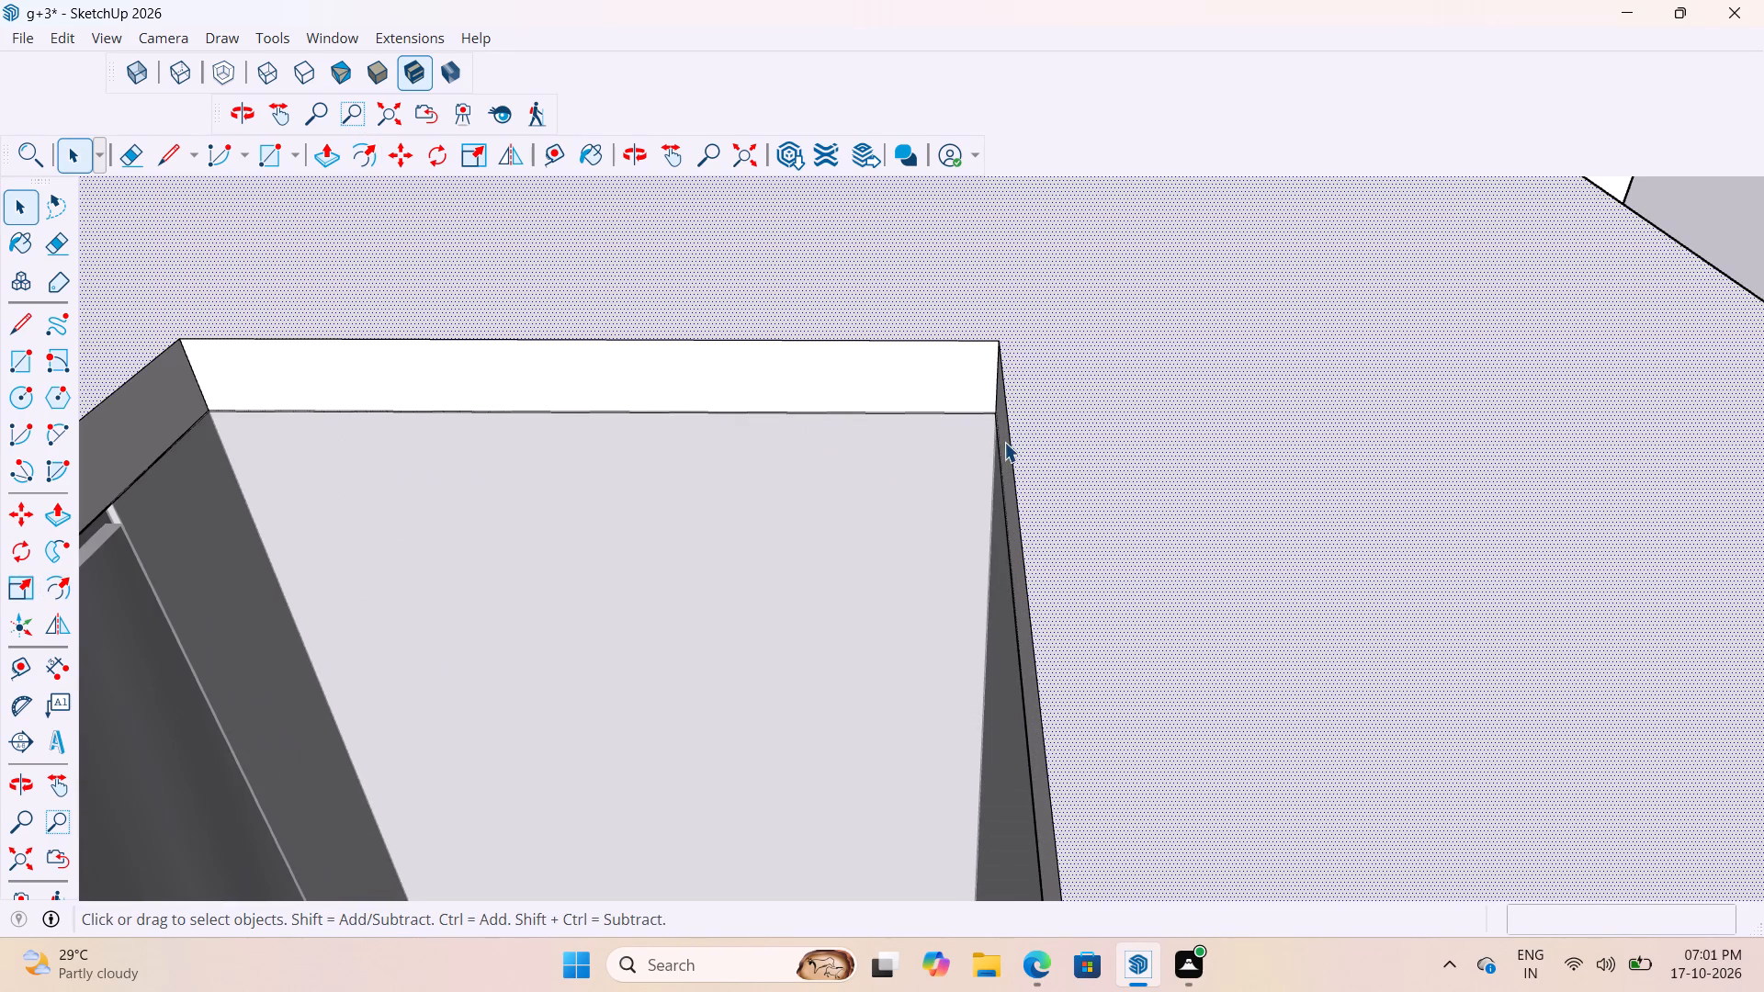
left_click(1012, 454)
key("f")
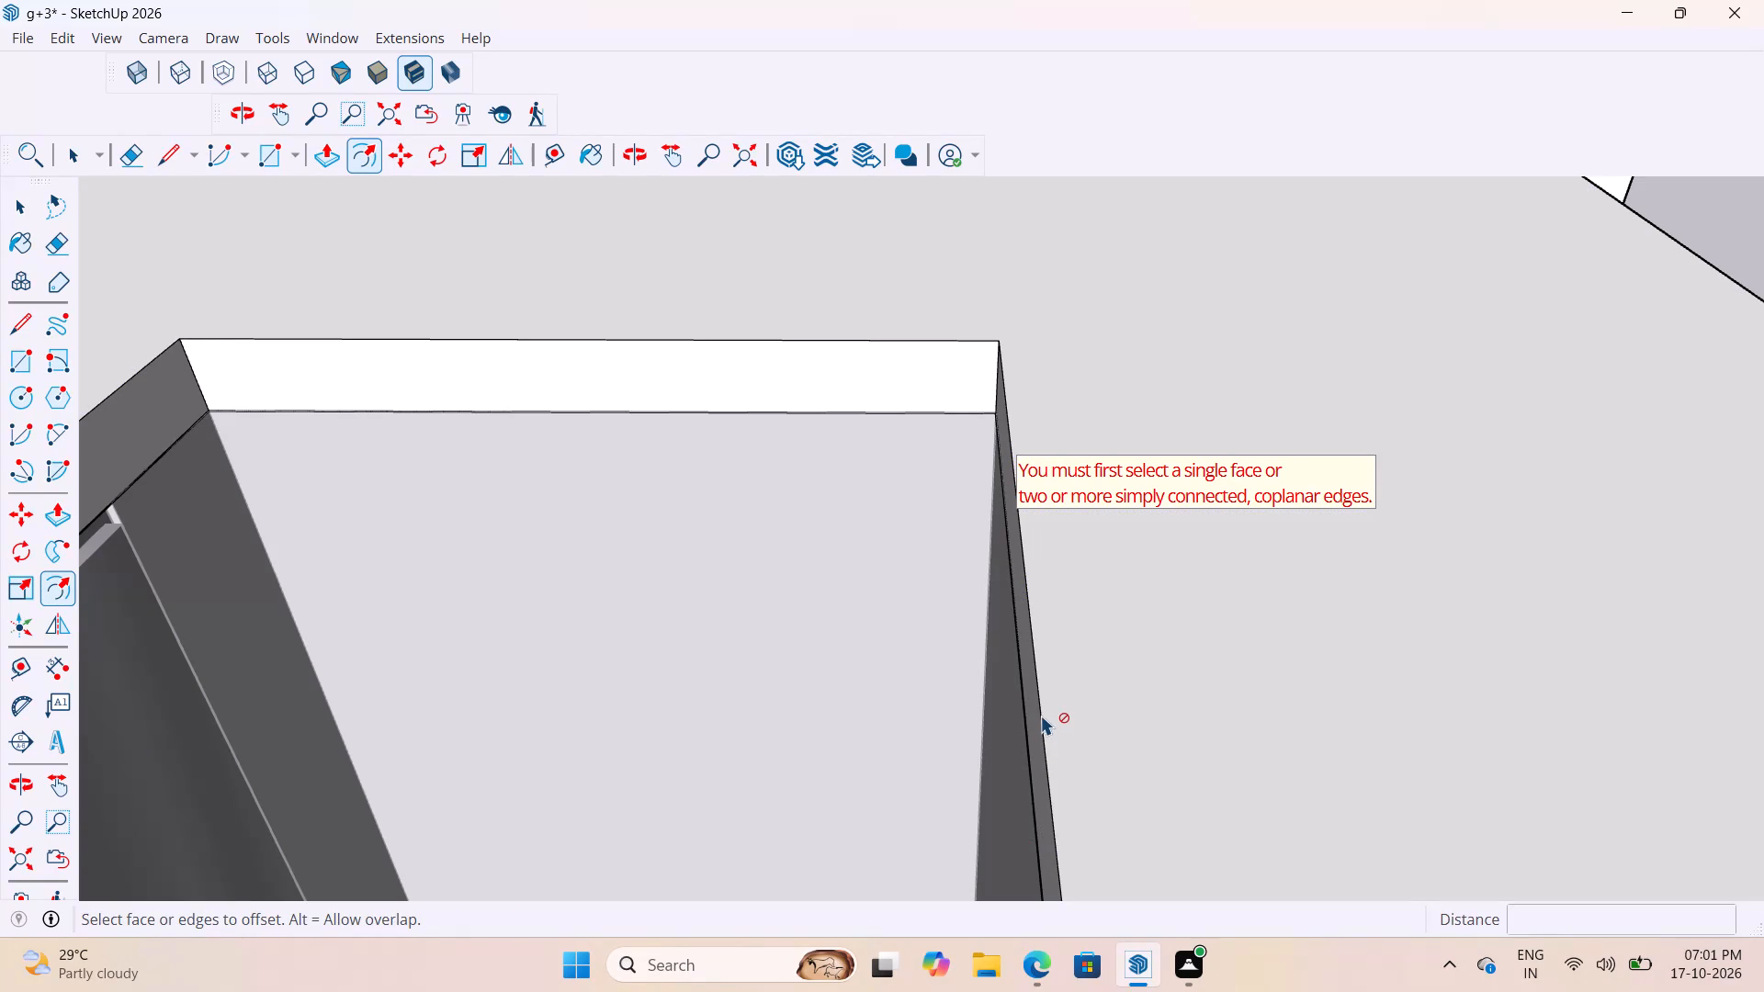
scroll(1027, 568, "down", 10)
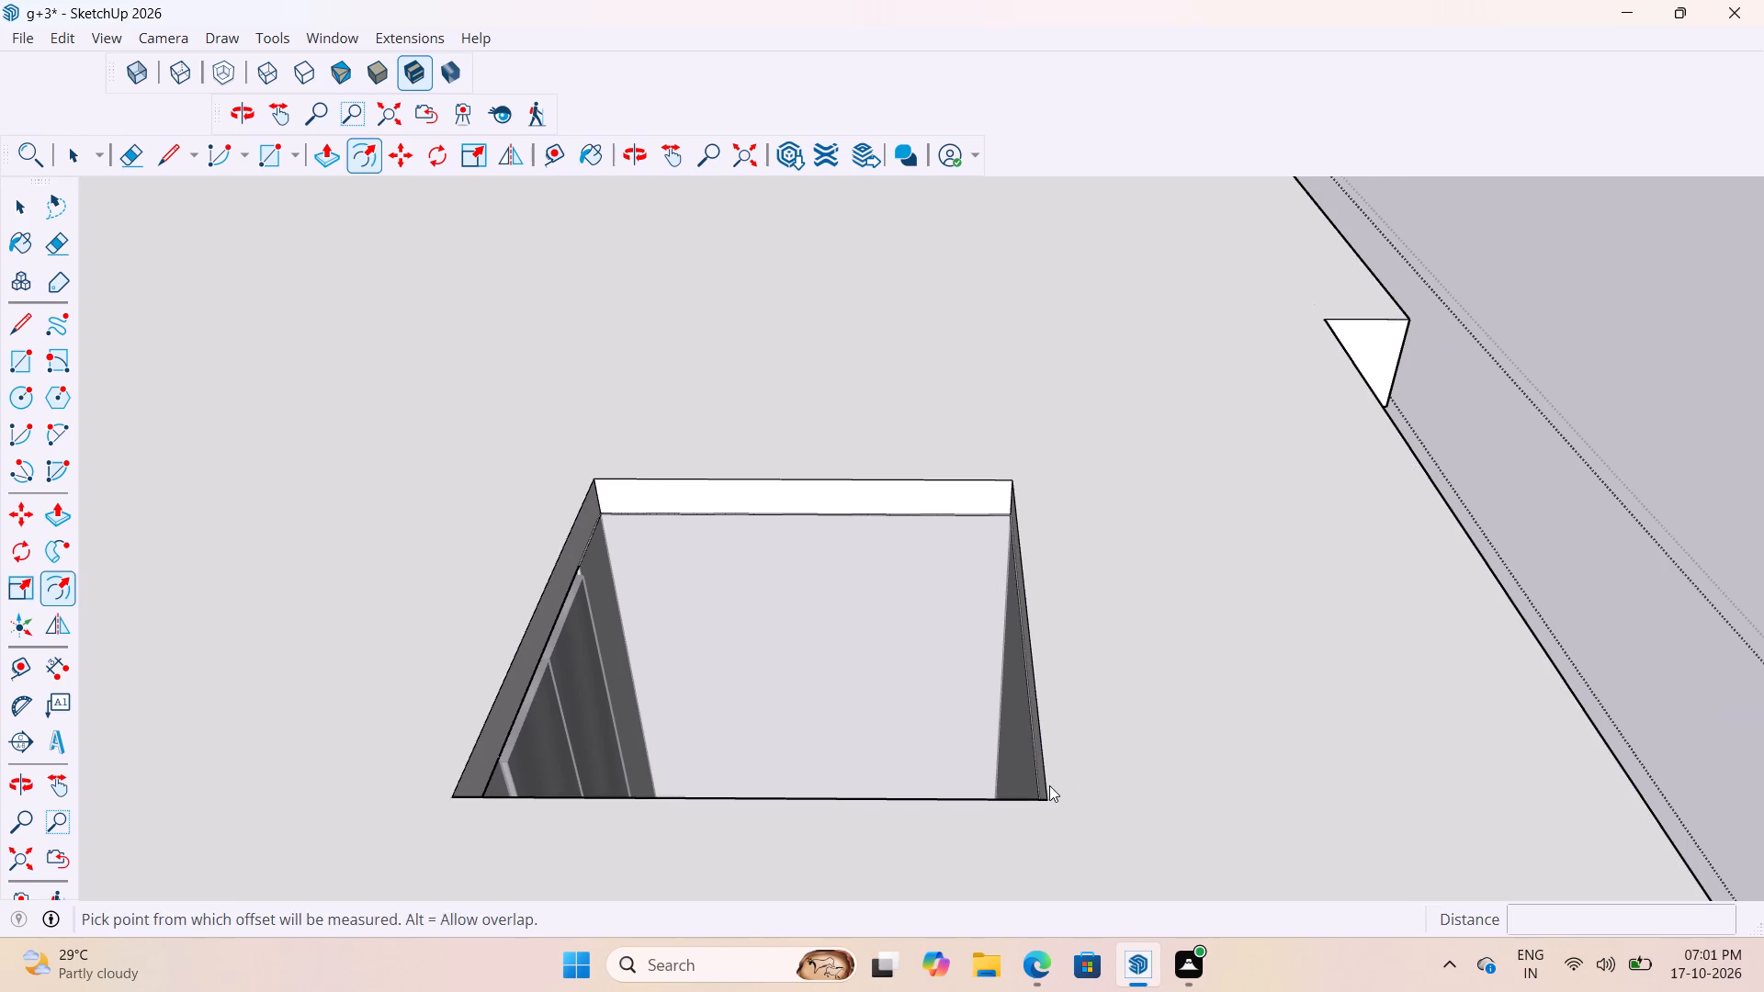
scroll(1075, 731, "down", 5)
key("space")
Copy the roof opening's right-hand edge, seen from the gate side, 9" outward onto the slab.
scroll(995, 621, "up", 5)
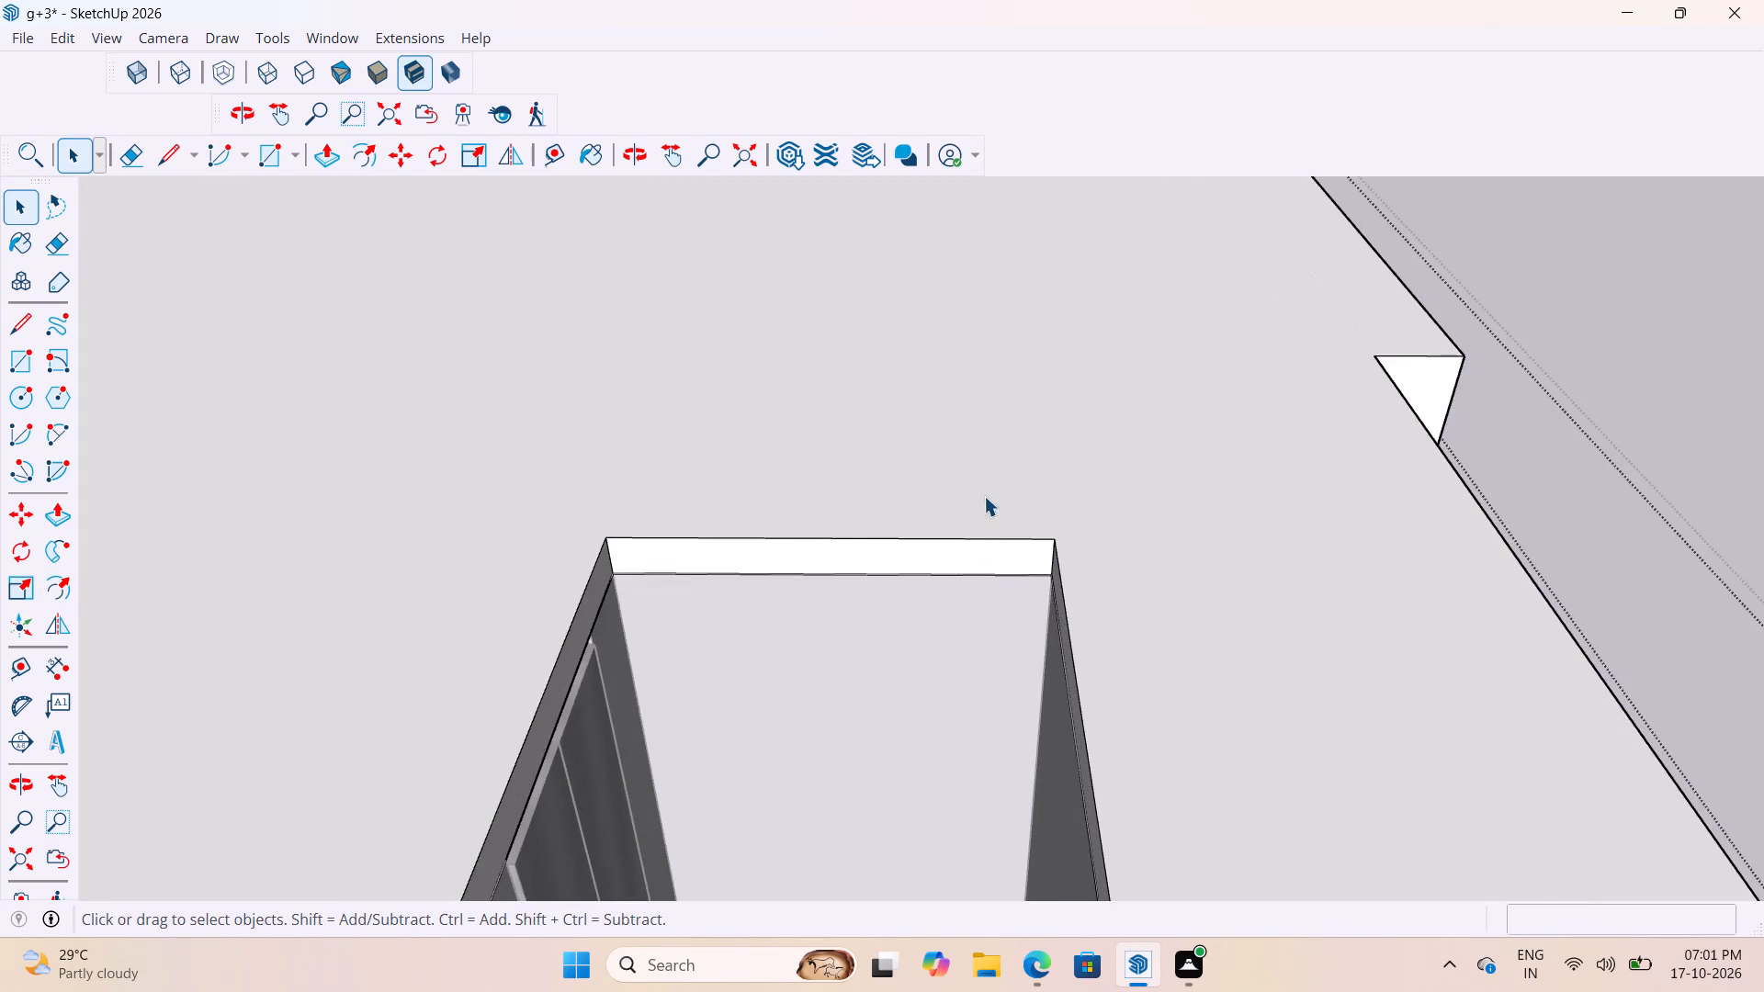
scroll(994, 513, "down", 5)
left_click(1061, 654)
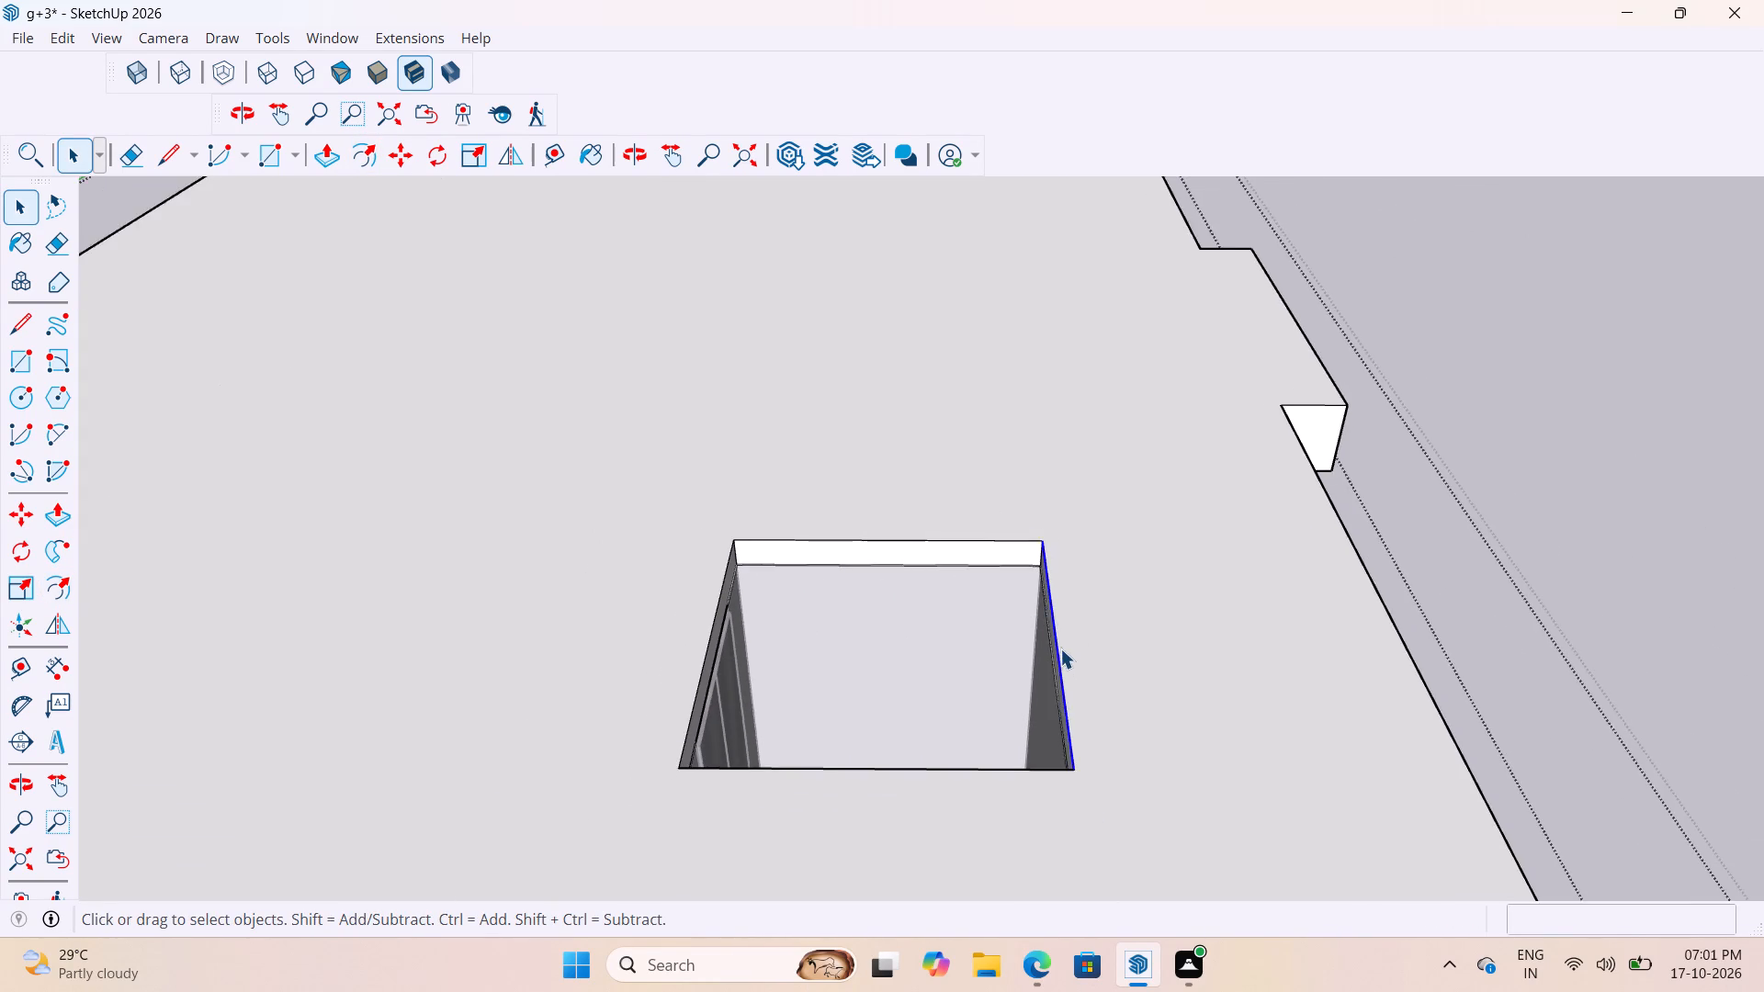
scroll(1059, 647, "up", 7)
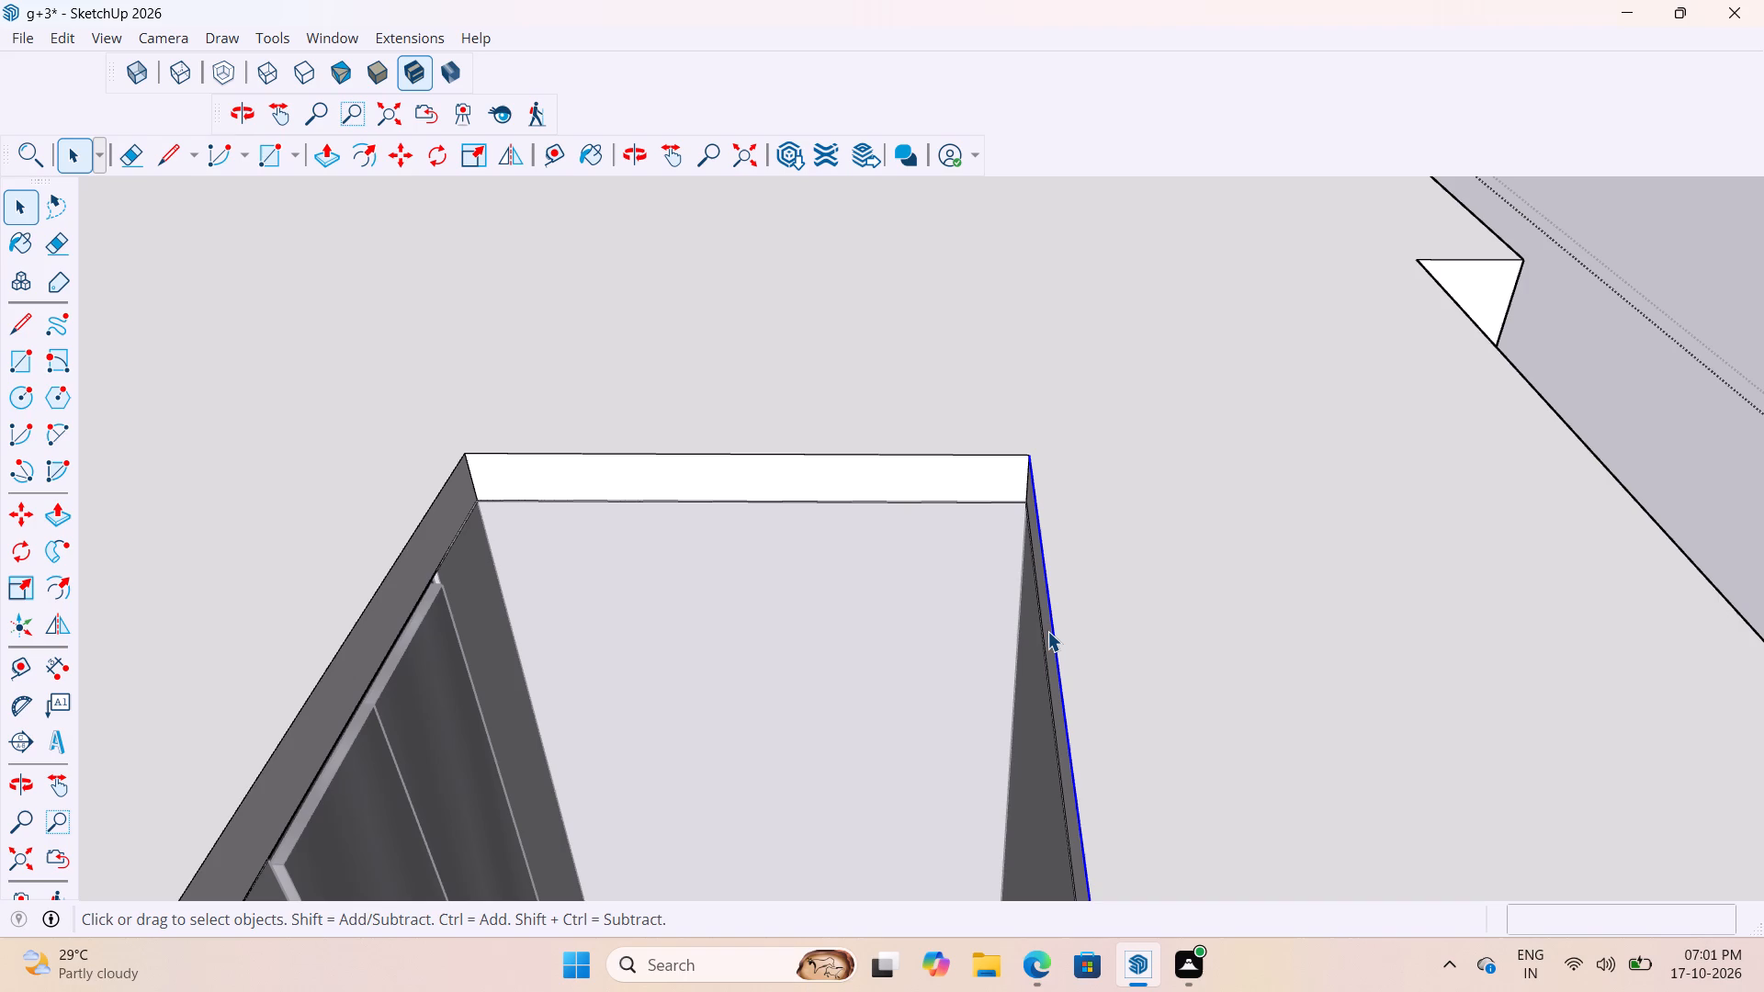
key("m")
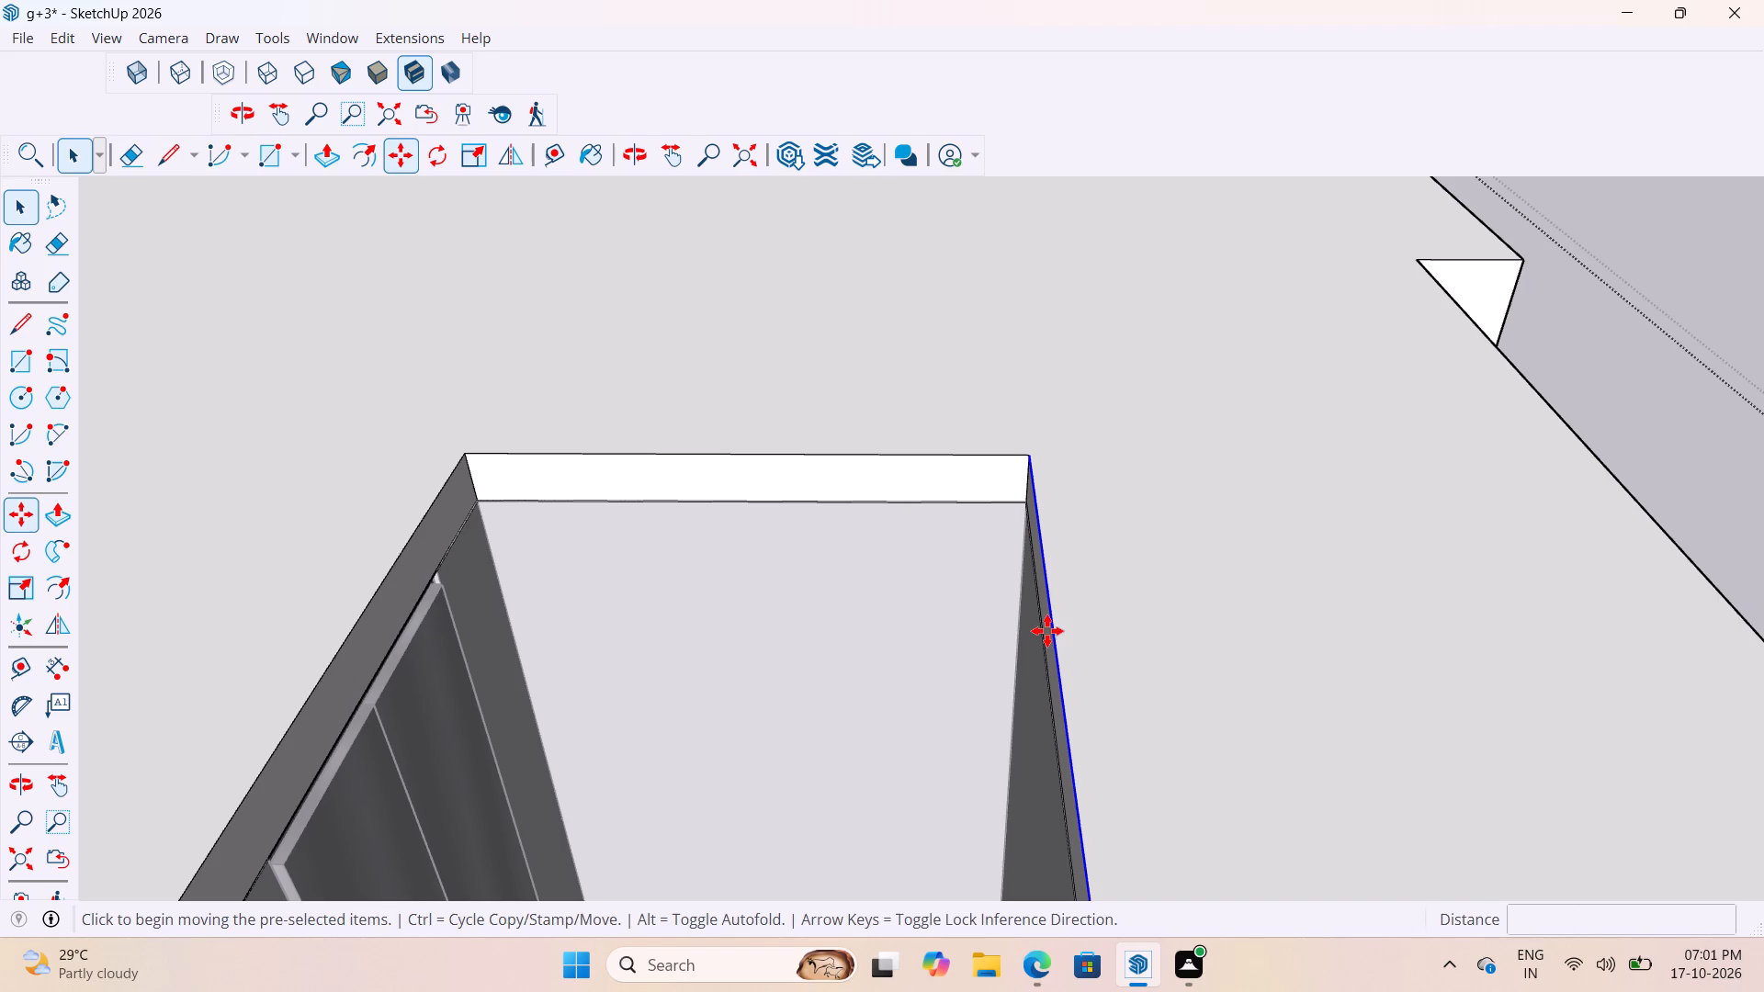
scroll(1032, 454, "down", 7)
scroll(1089, 681, "up", 8)
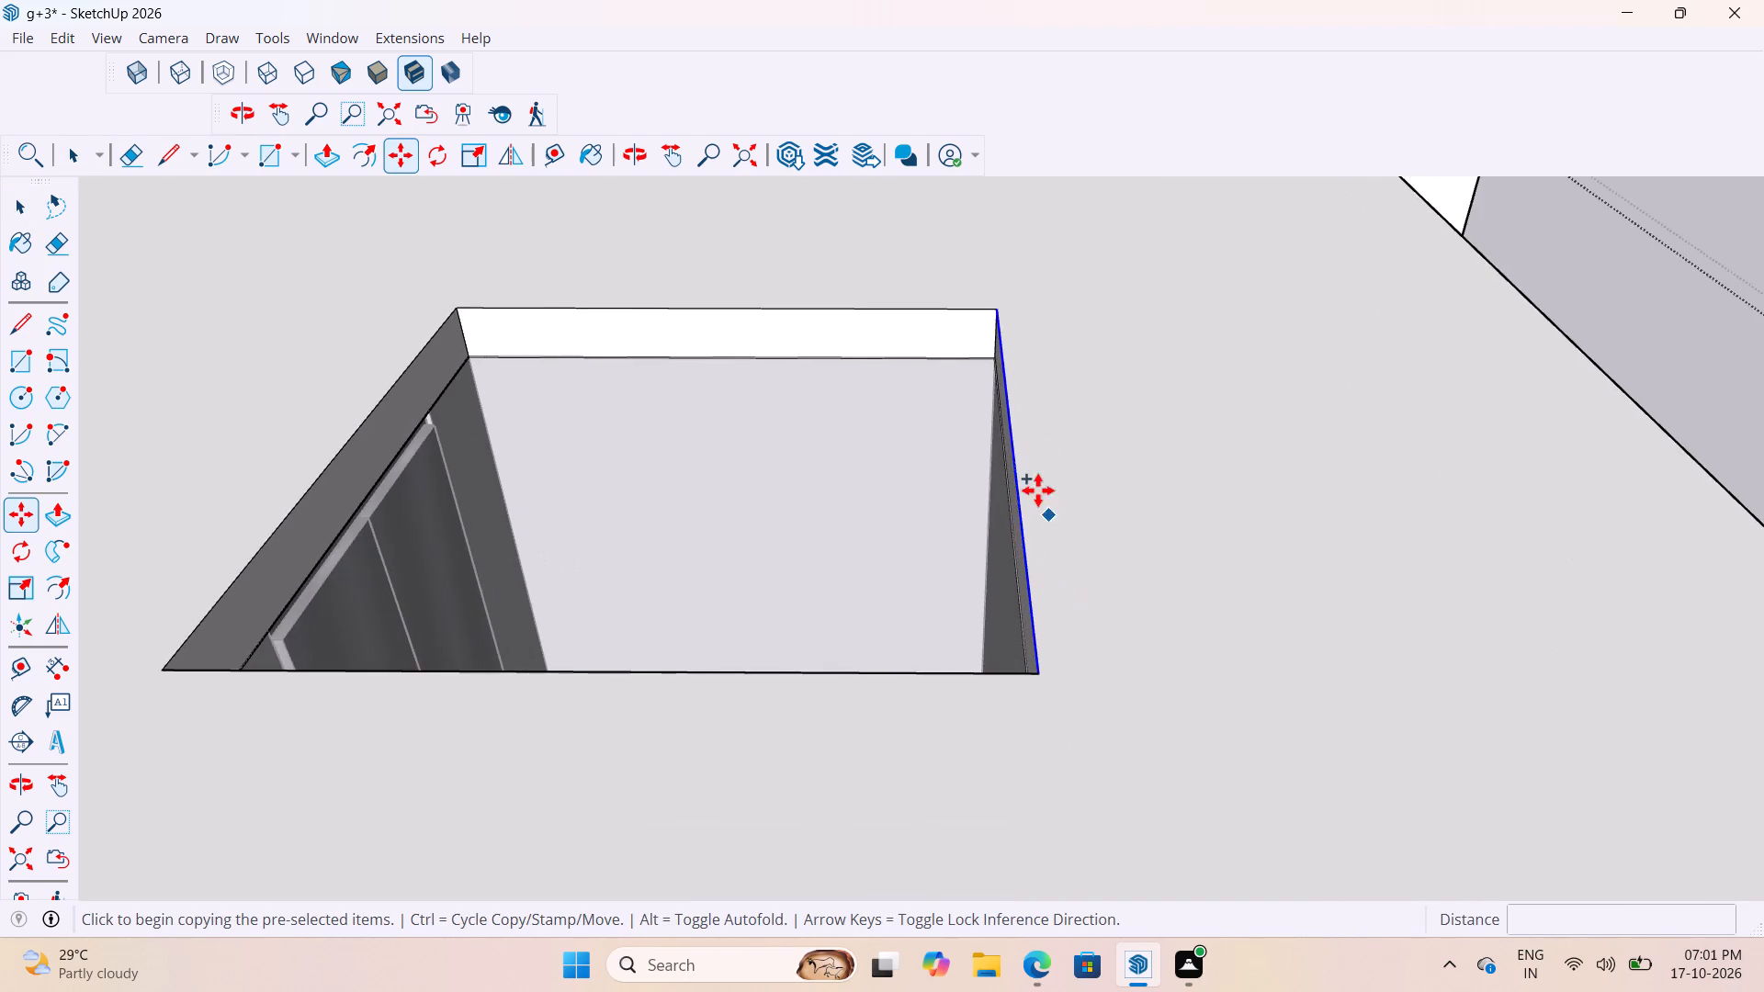
scroll(1027, 621, "down", 3)
middle_click_drag(1022, 687, 997, 764)
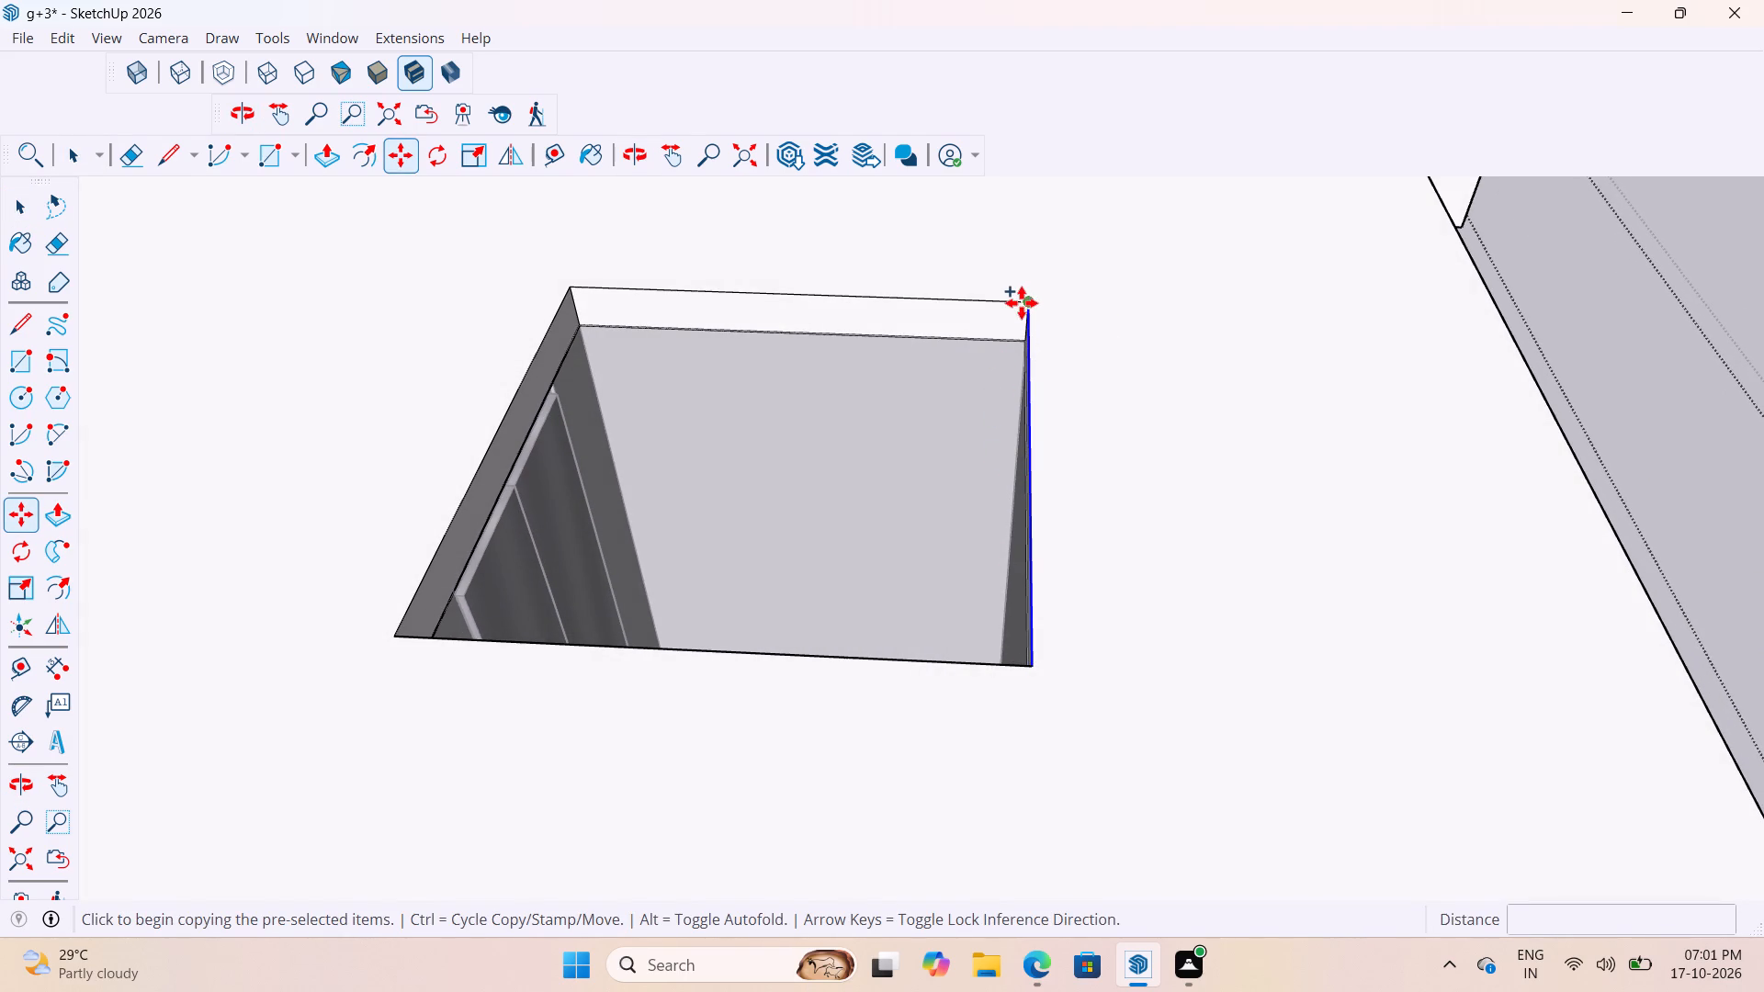
left_click(1022, 303)
type("9\"")
key("Return")
scroll(995, 679, "up", 7)
scroll(1031, 690, "down", 10)
key("space")
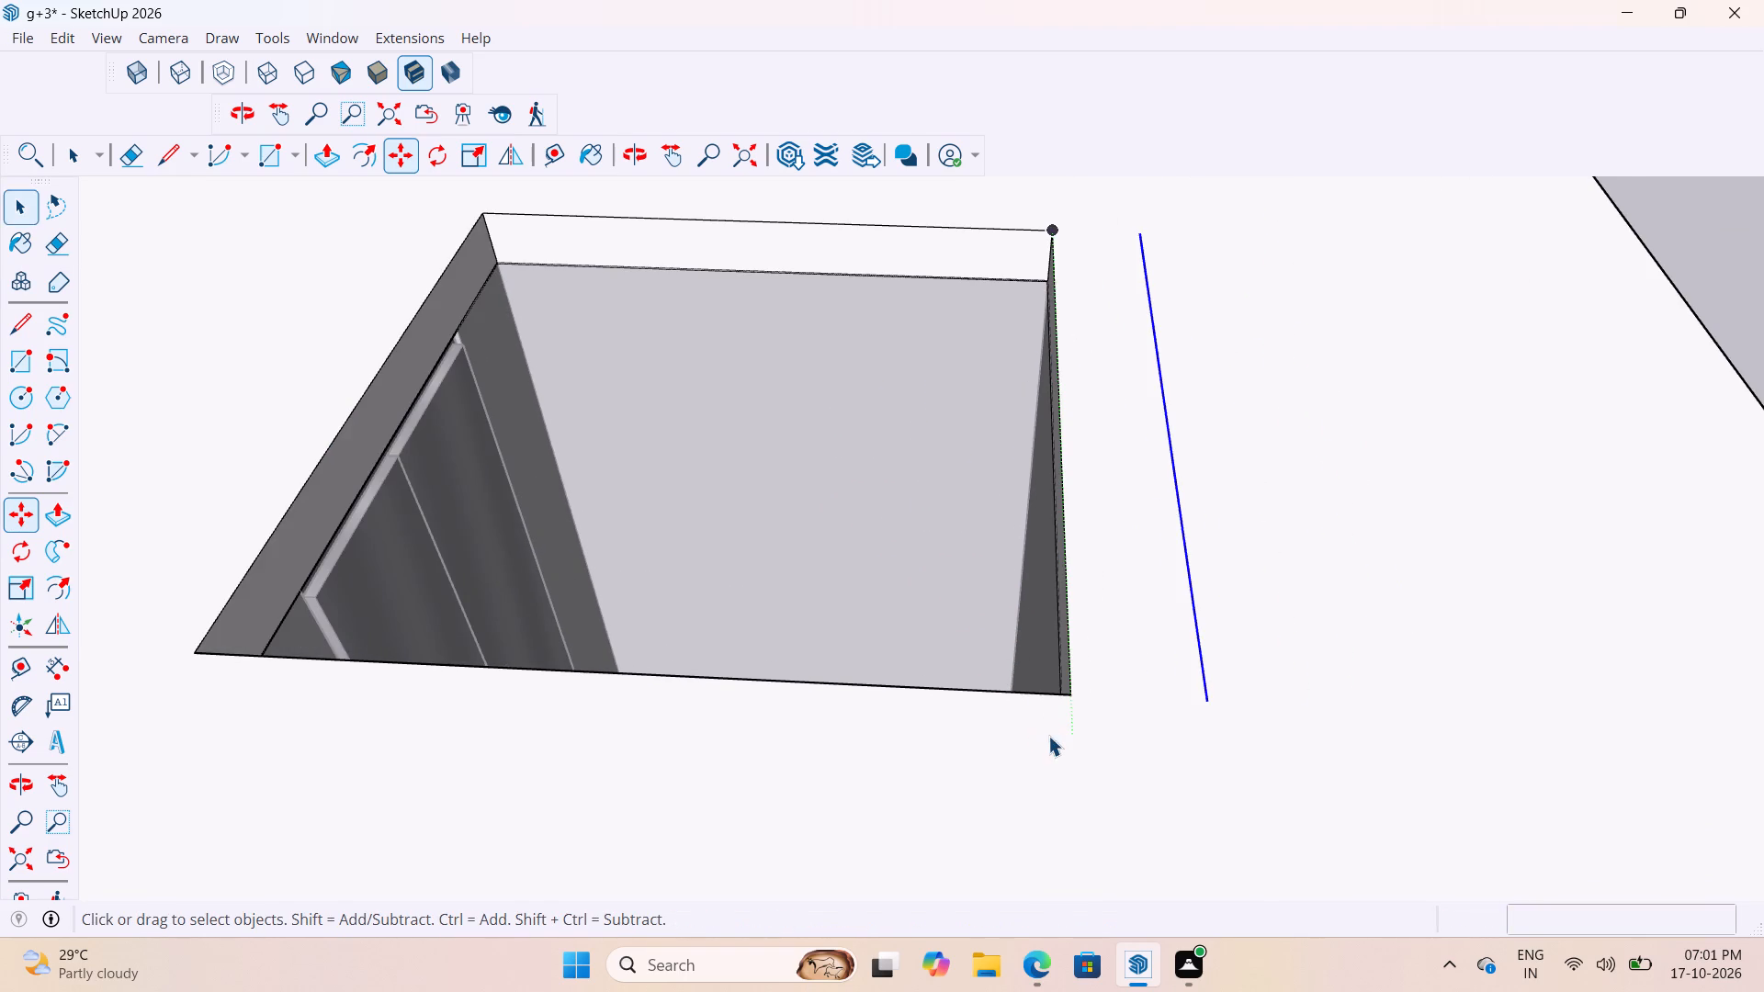
key("space")
Copy the roof opening's gate-side edge 9" outward onto the slab.
scroll(1042, 733, "down", 6)
scroll(1132, 600, "up", 3)
left_click(989, 763)
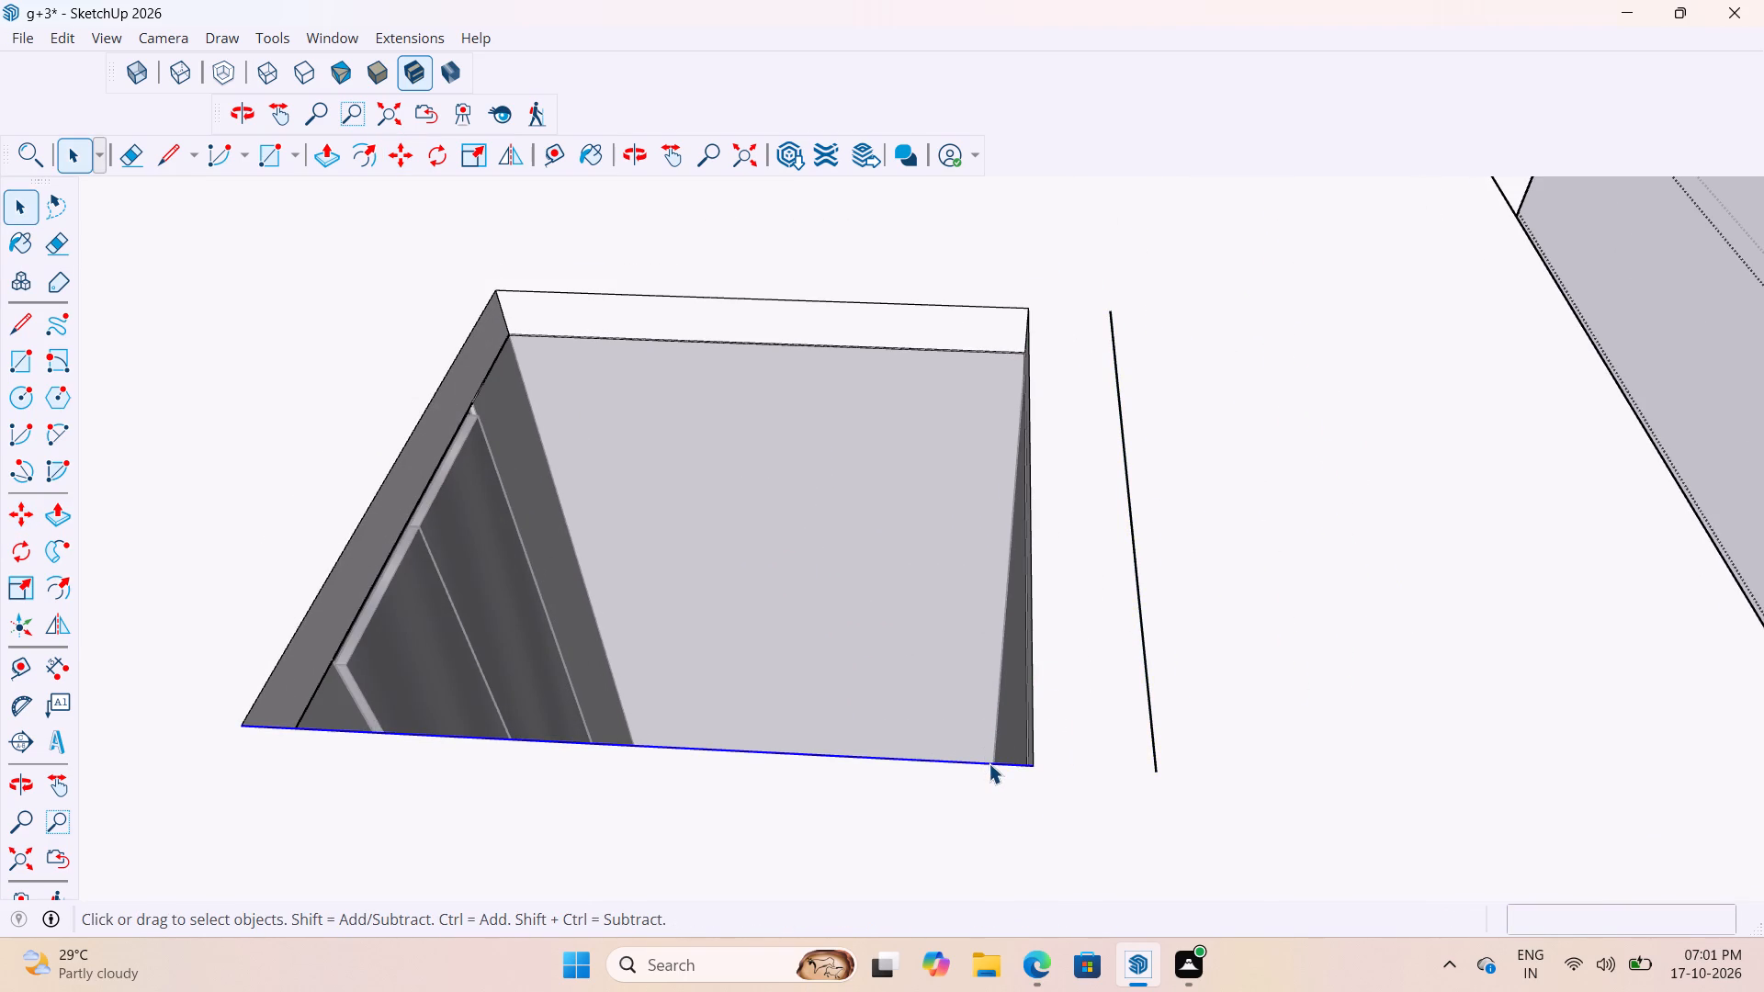
key("m")
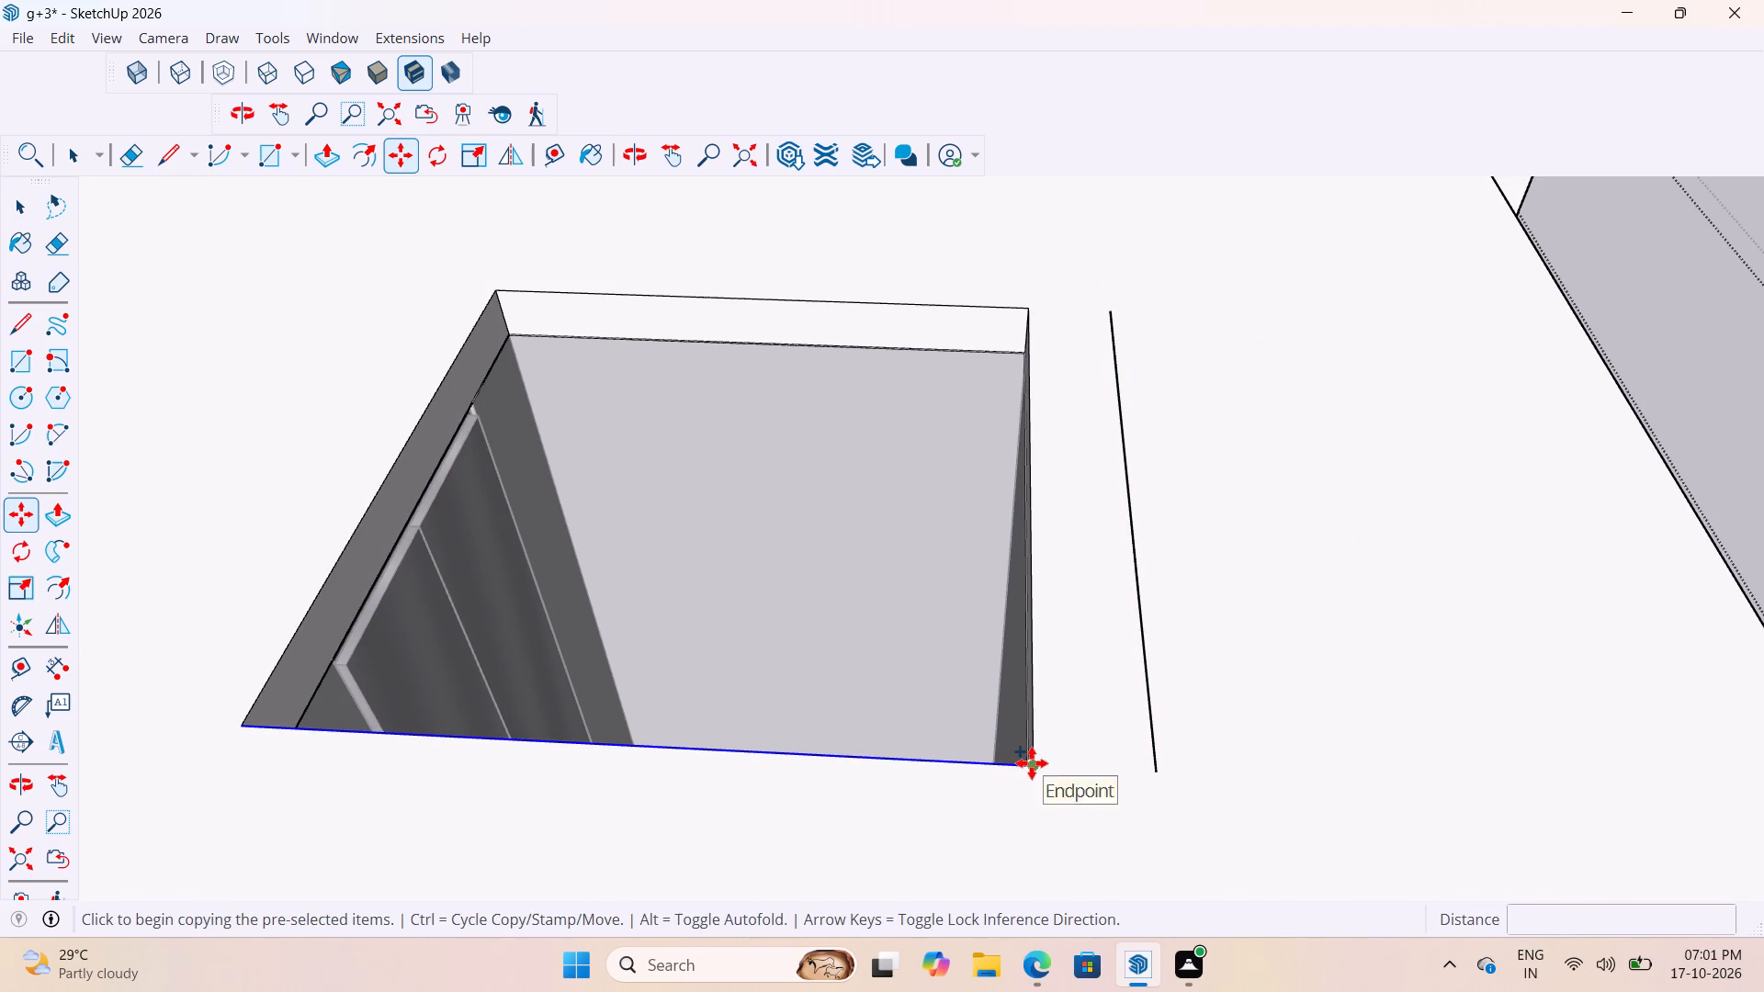
left_click(1032, 762)
type("9\"")
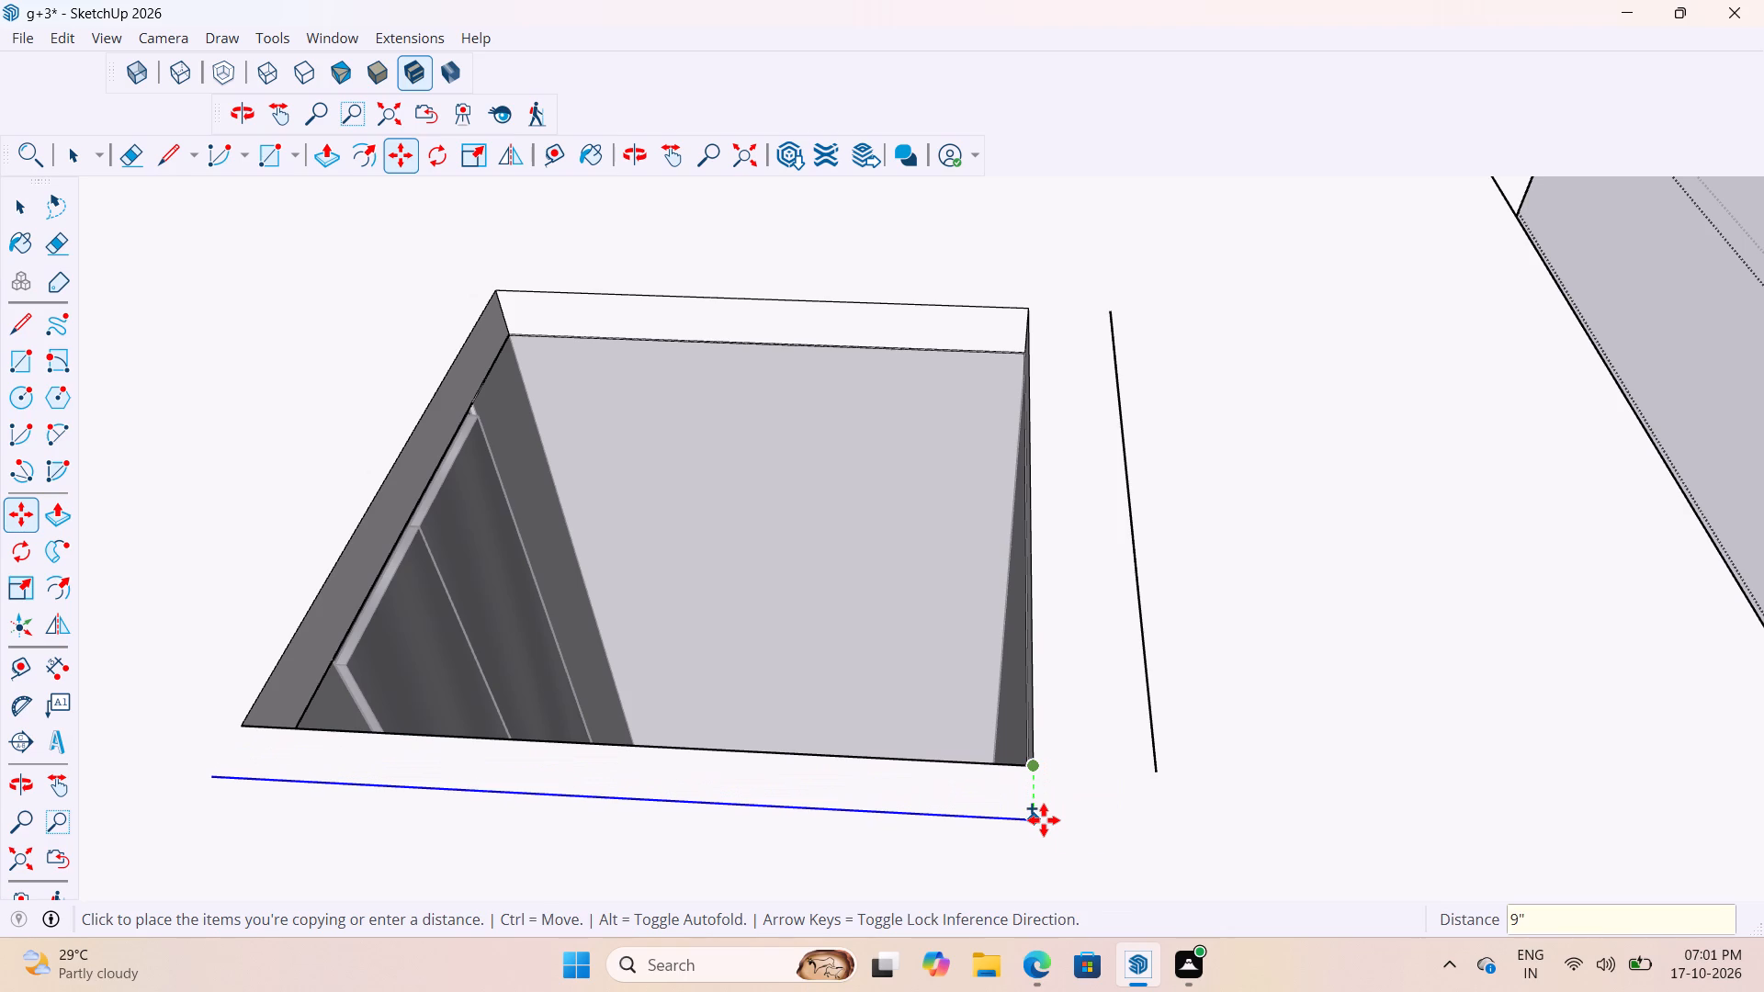
key("Return")
Copy the roof opening's left-hand edge, seen from the gate side, 9" outward onto the slab.
scroll(1261, 770, "down", 8)
middle_click_drag(1182, 823, 1187, 844)
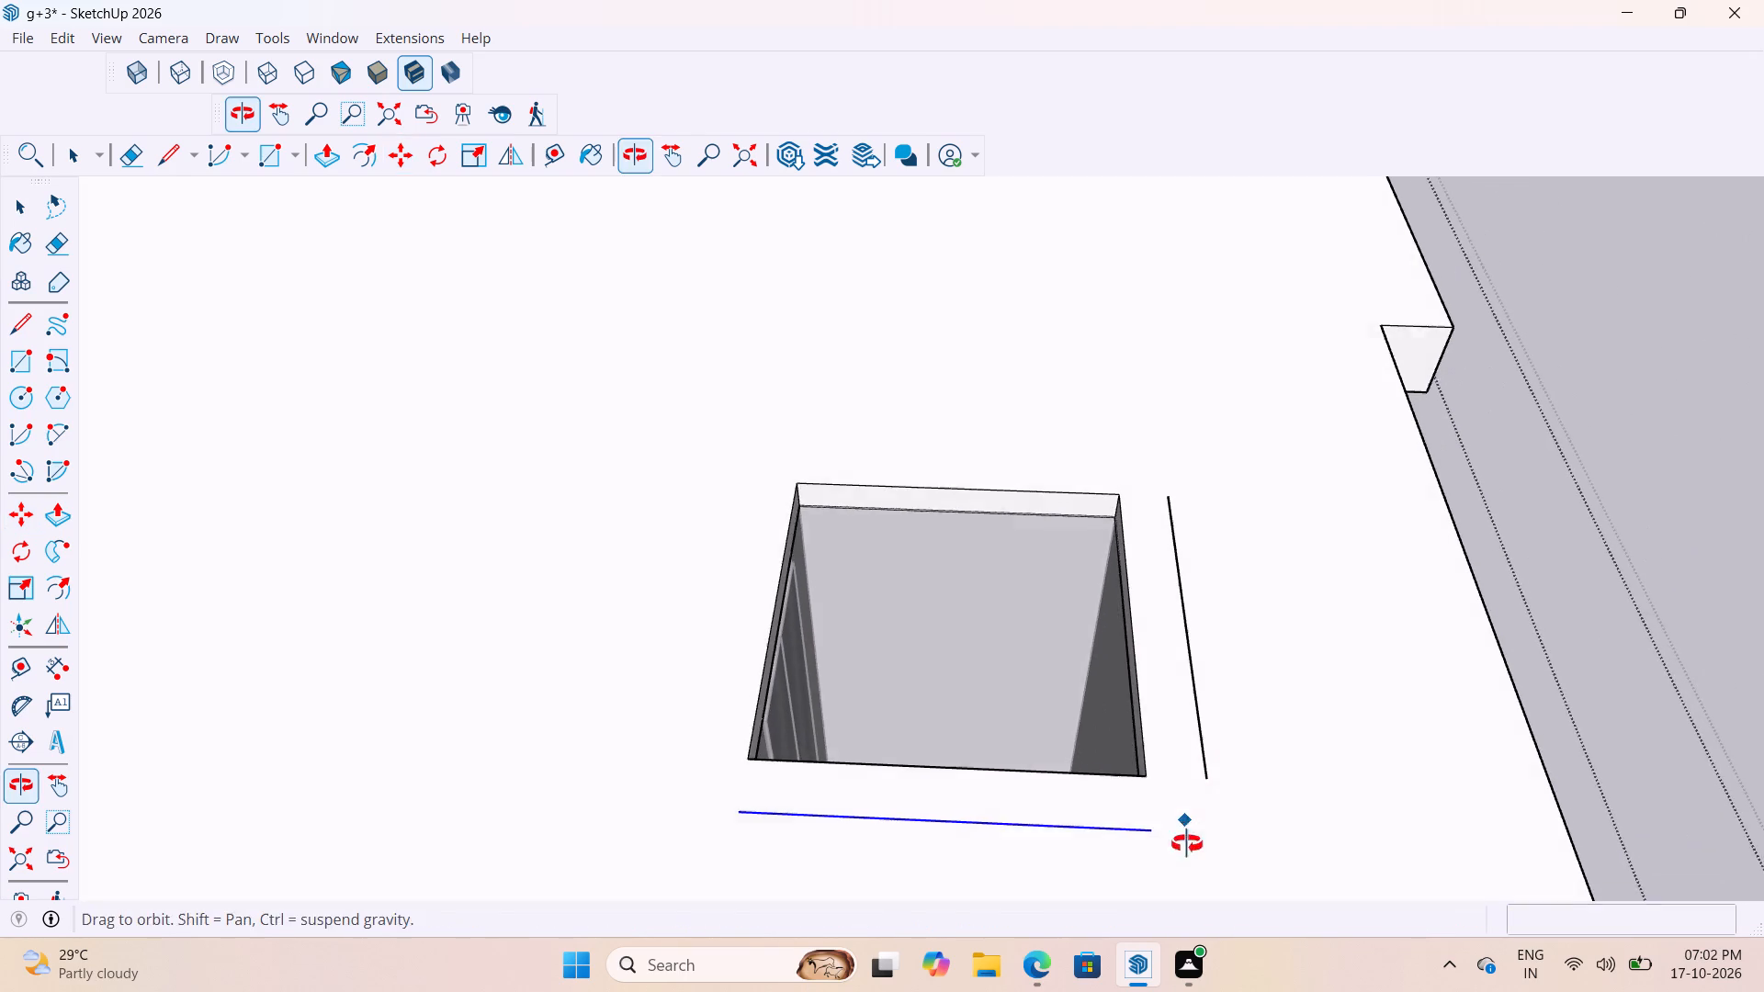
middle_click_drag(1187, 844, 1198, 869)
scroll(760, 645, "up", 3)
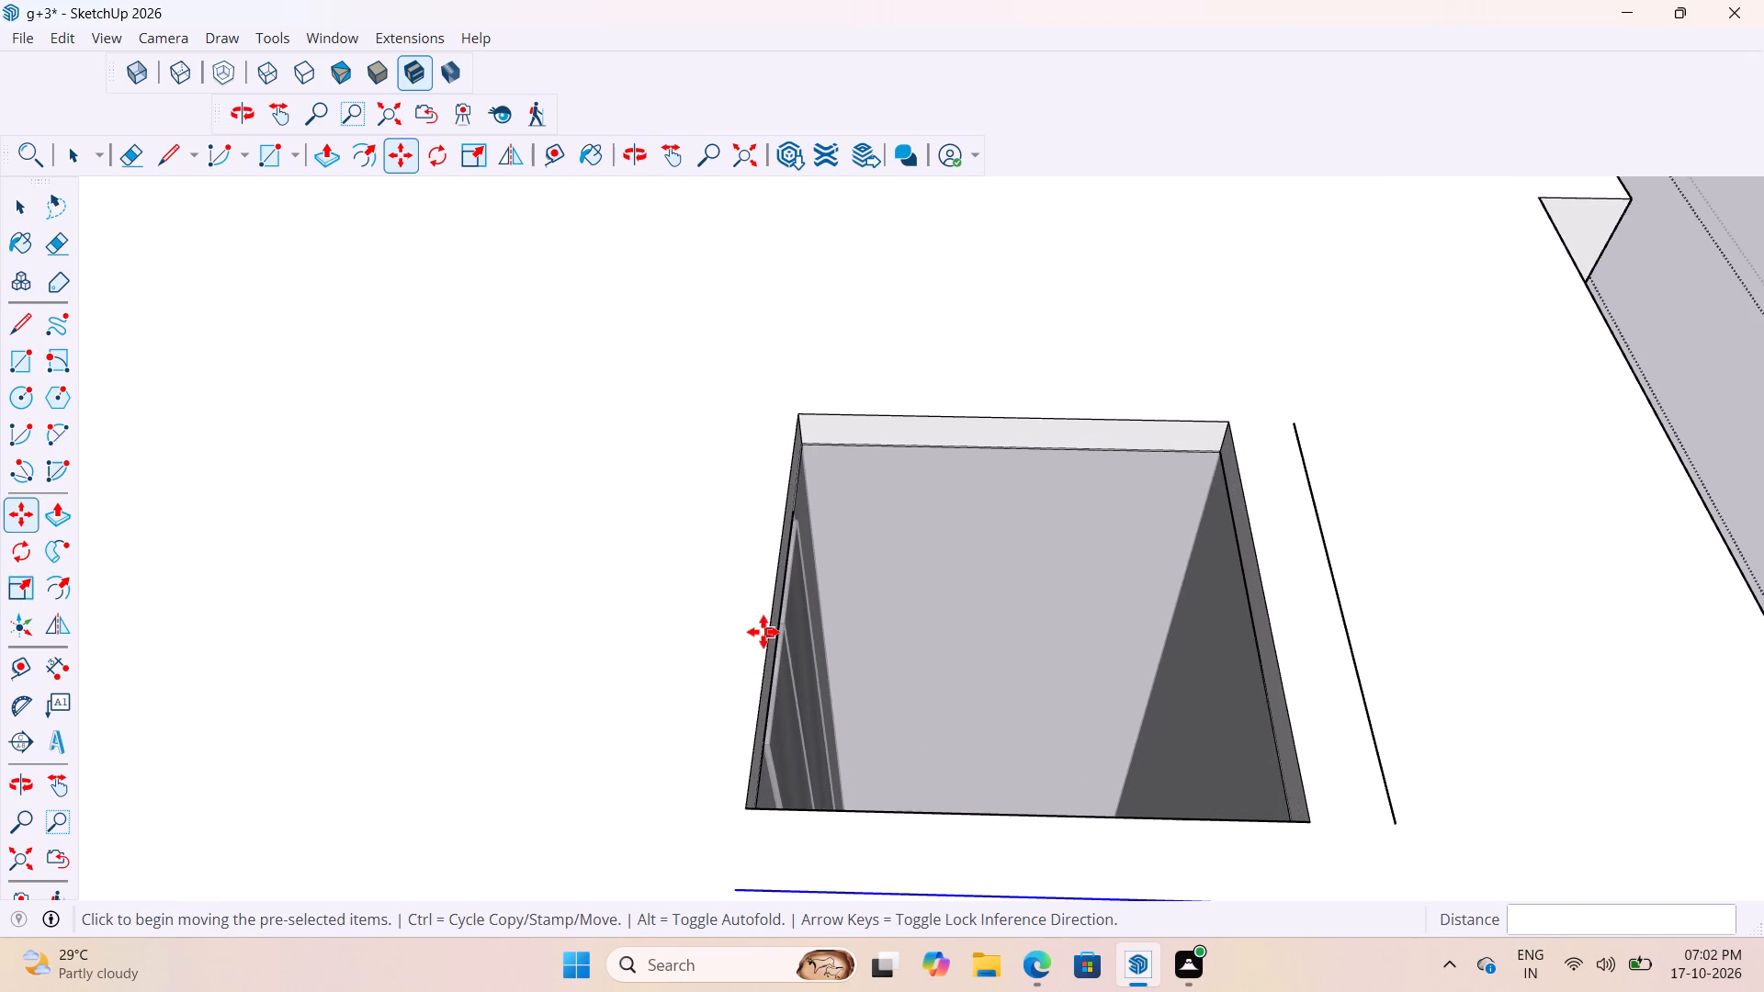
left_click(763, 632)
key("space")
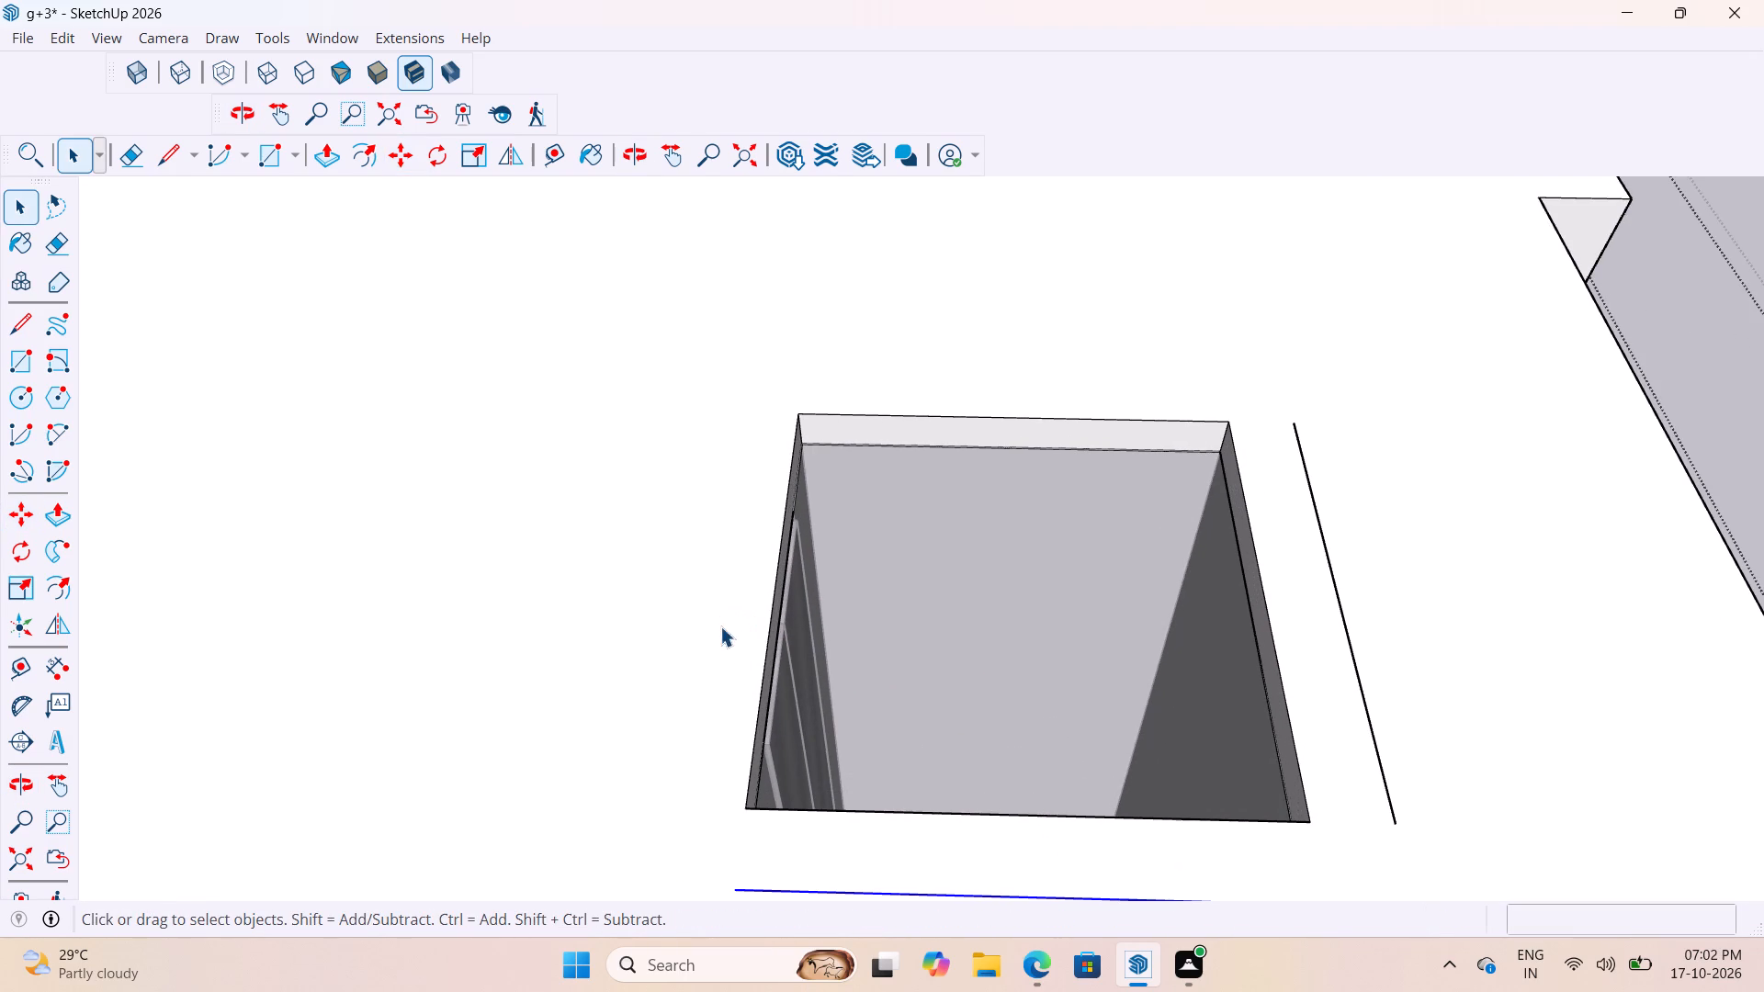
scroll(768, 669, "down", 4)
left_click(769, 649)
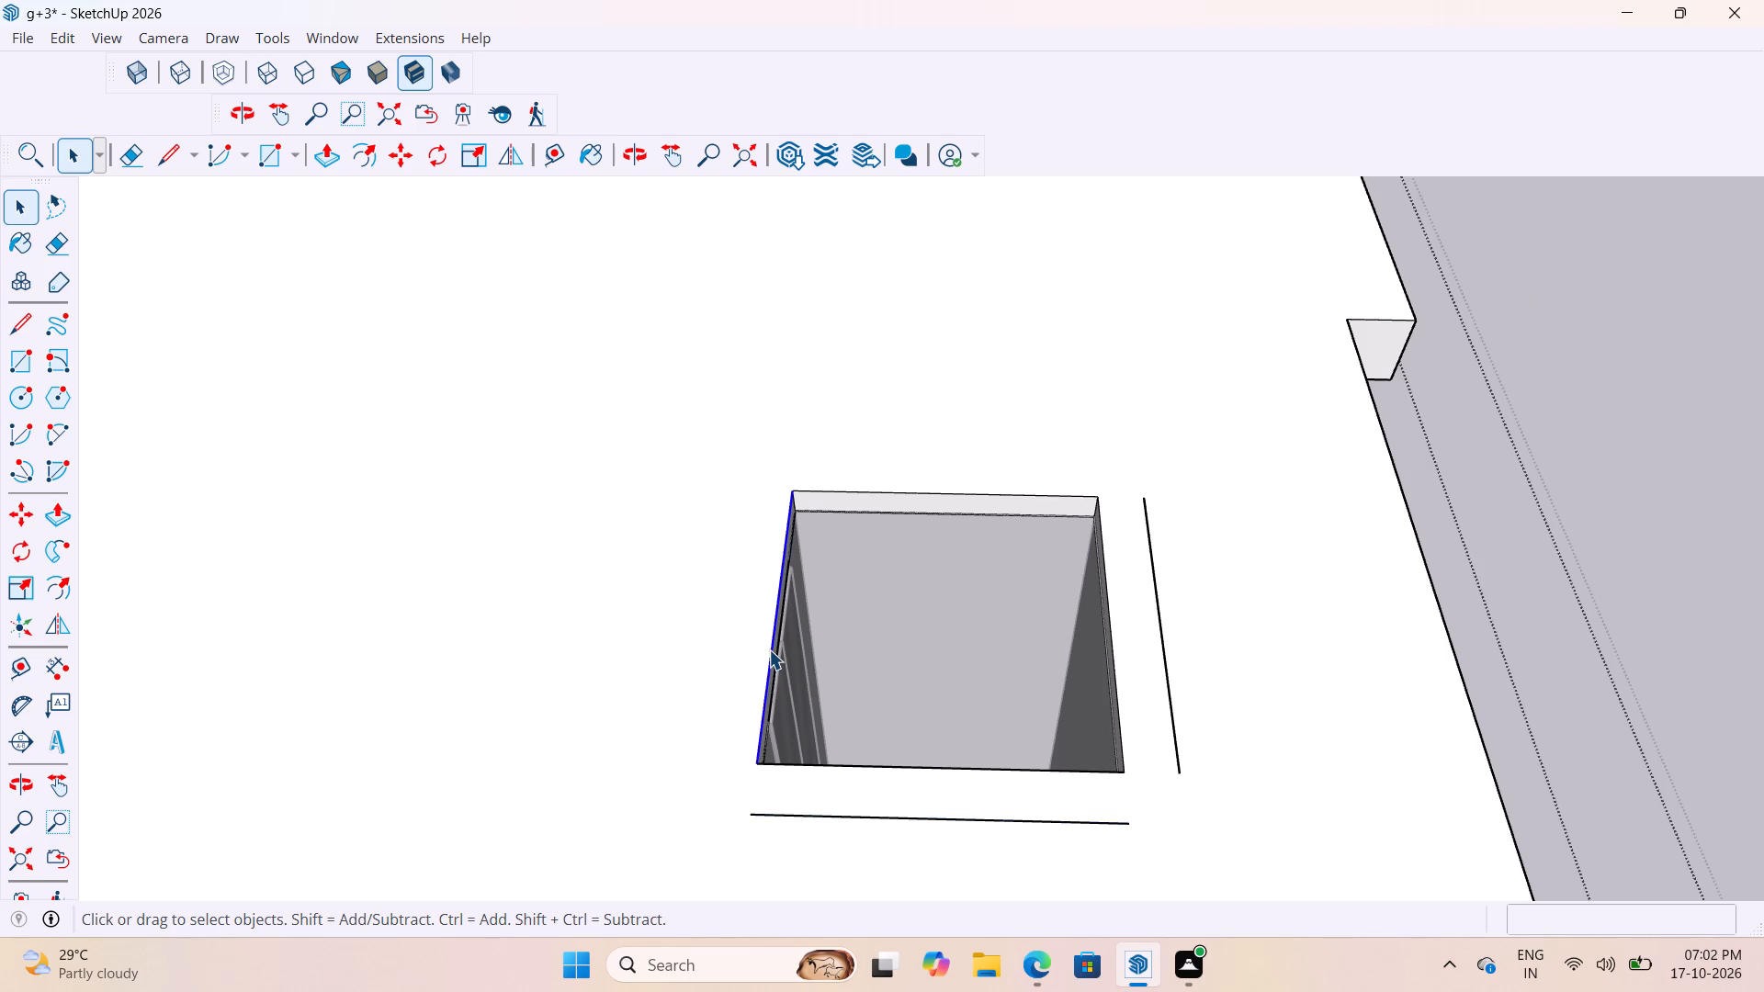
scroll(764, 646, "up", 3)
key("m")
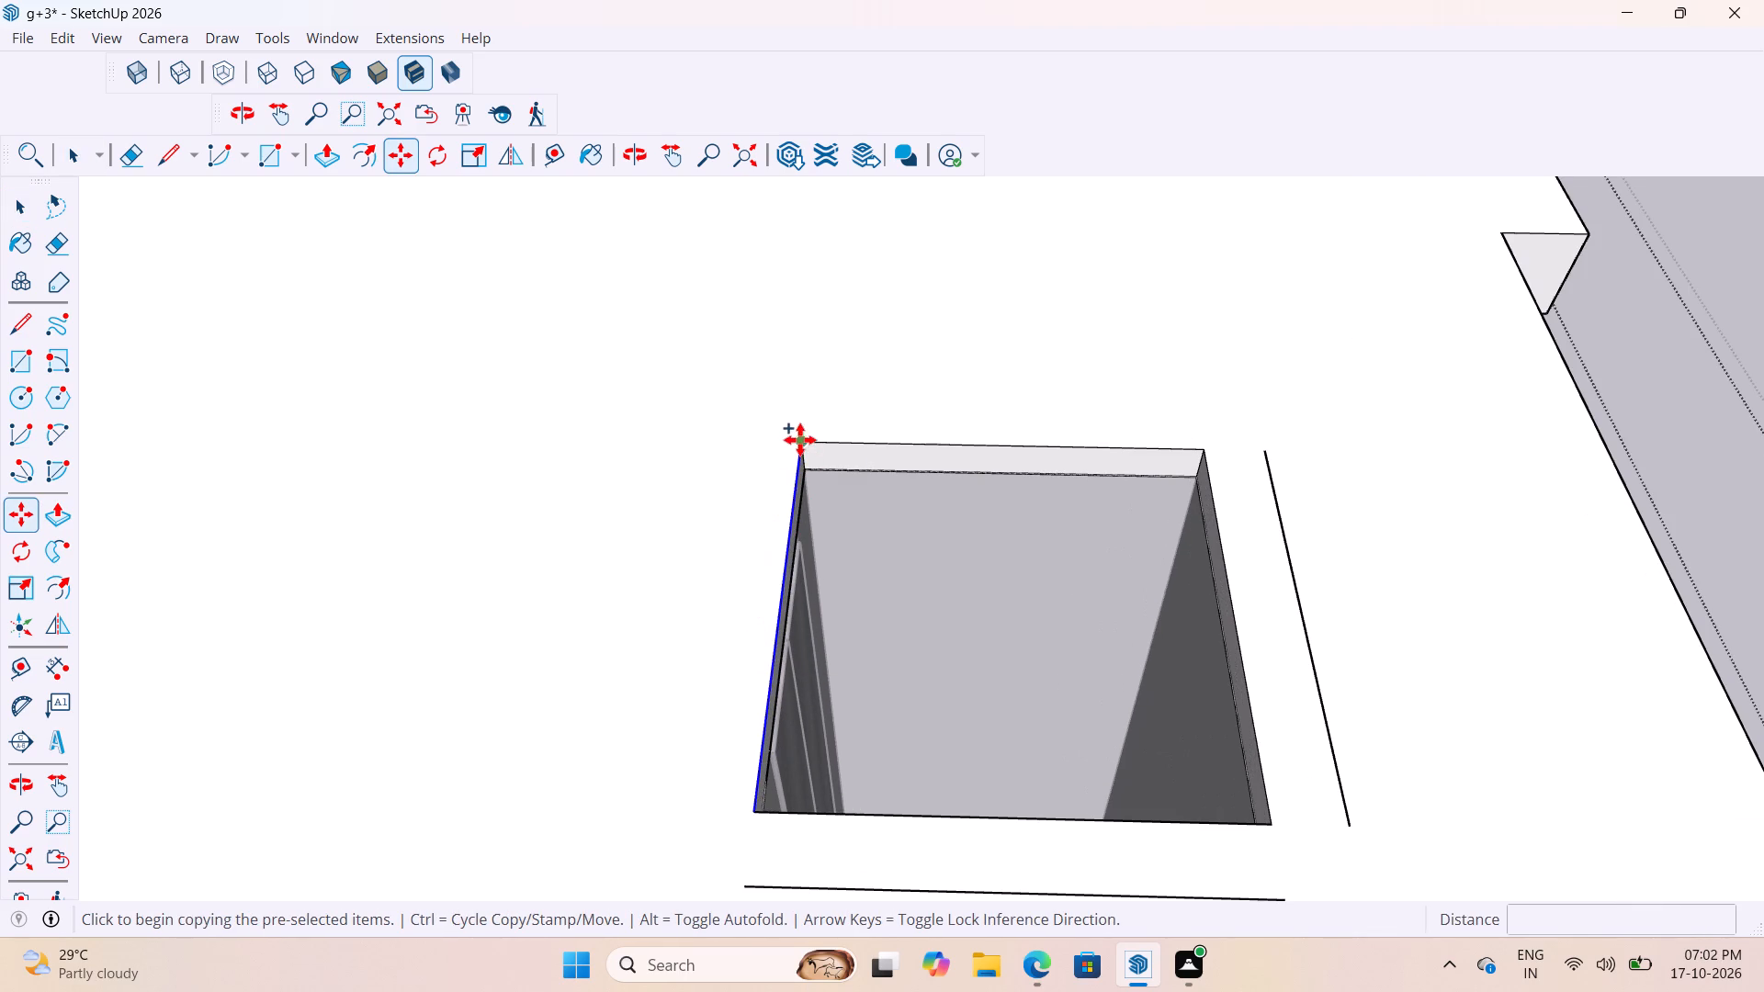
left_click(800, 439)
type("9\"")
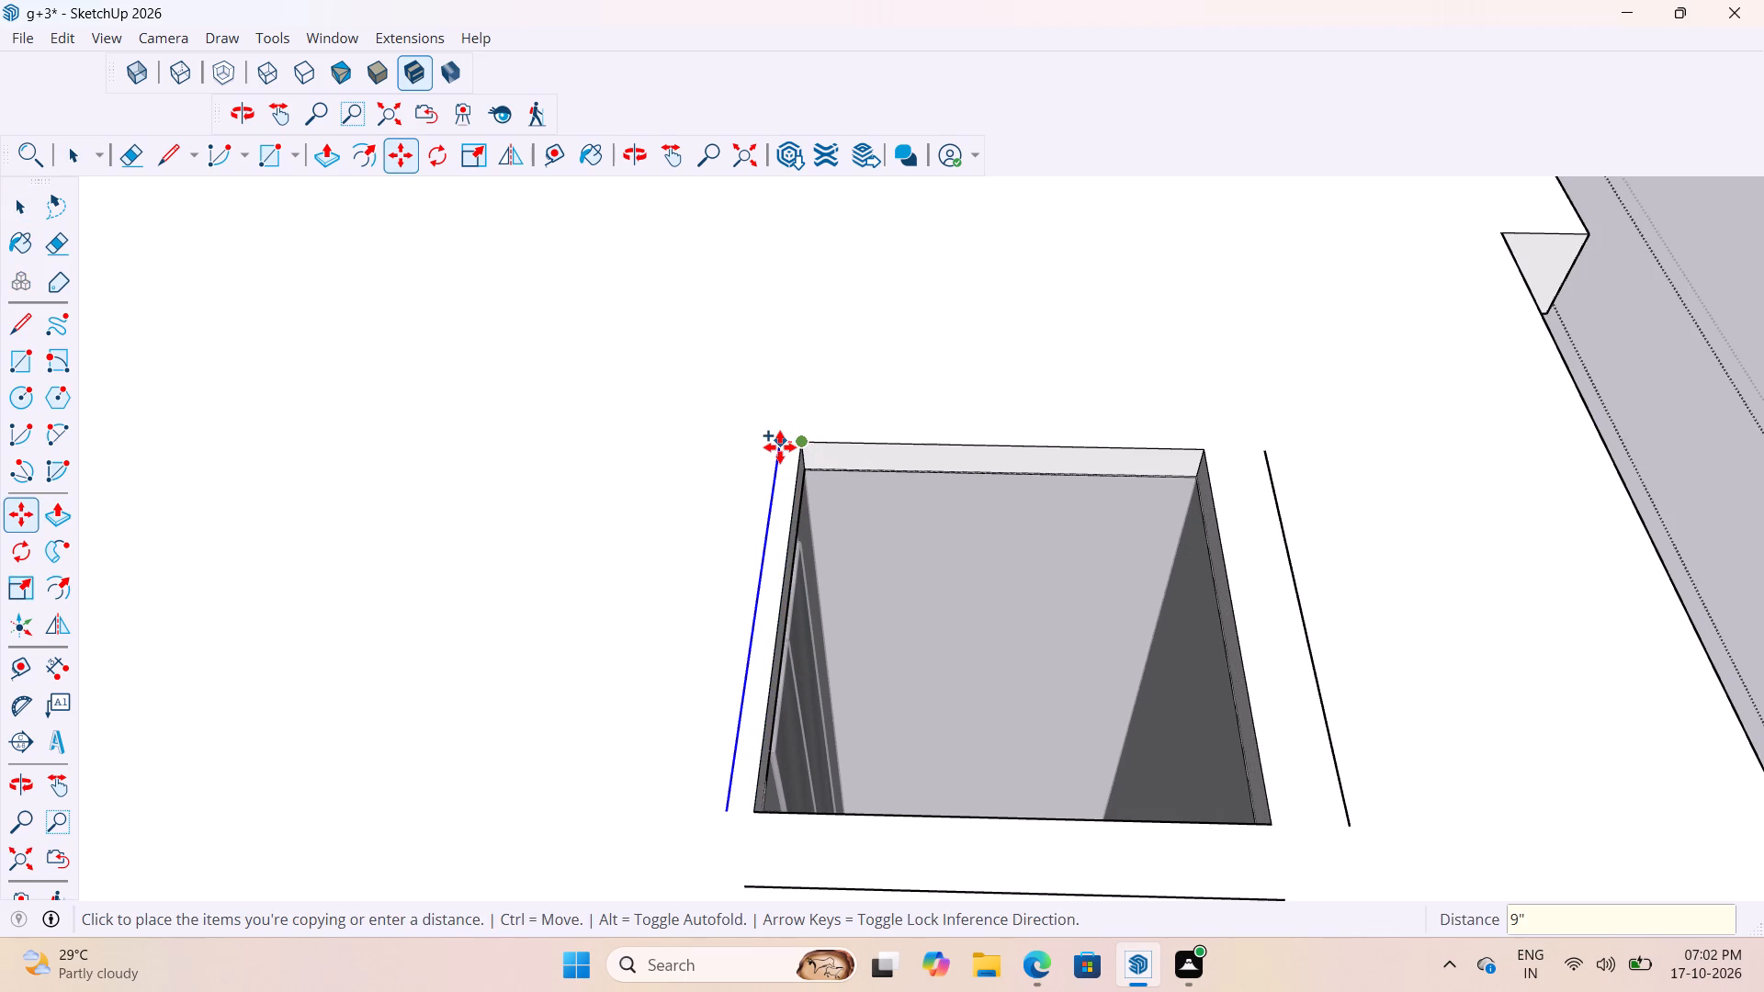
key("Return")
Copy the roof opening's rear edge, opposite the gate side, 9" outward onto the slab.
scroll(997, 415, "up", 3)
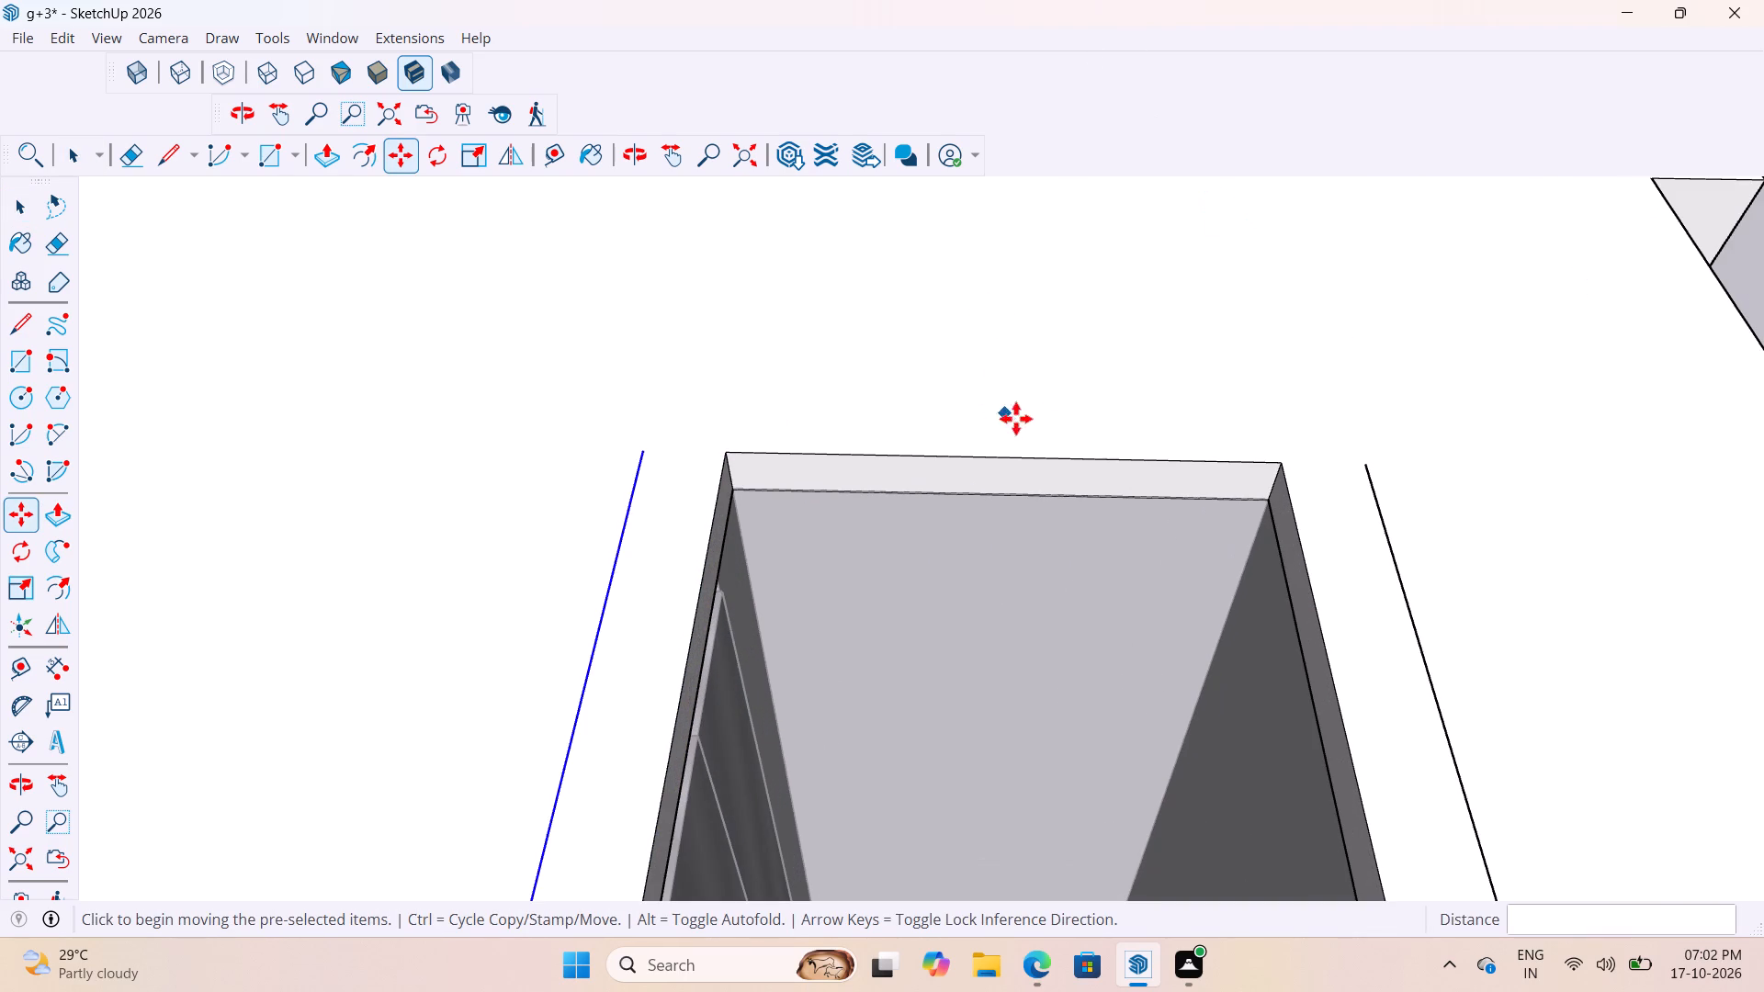
key("space")
left_click(1097, 458)
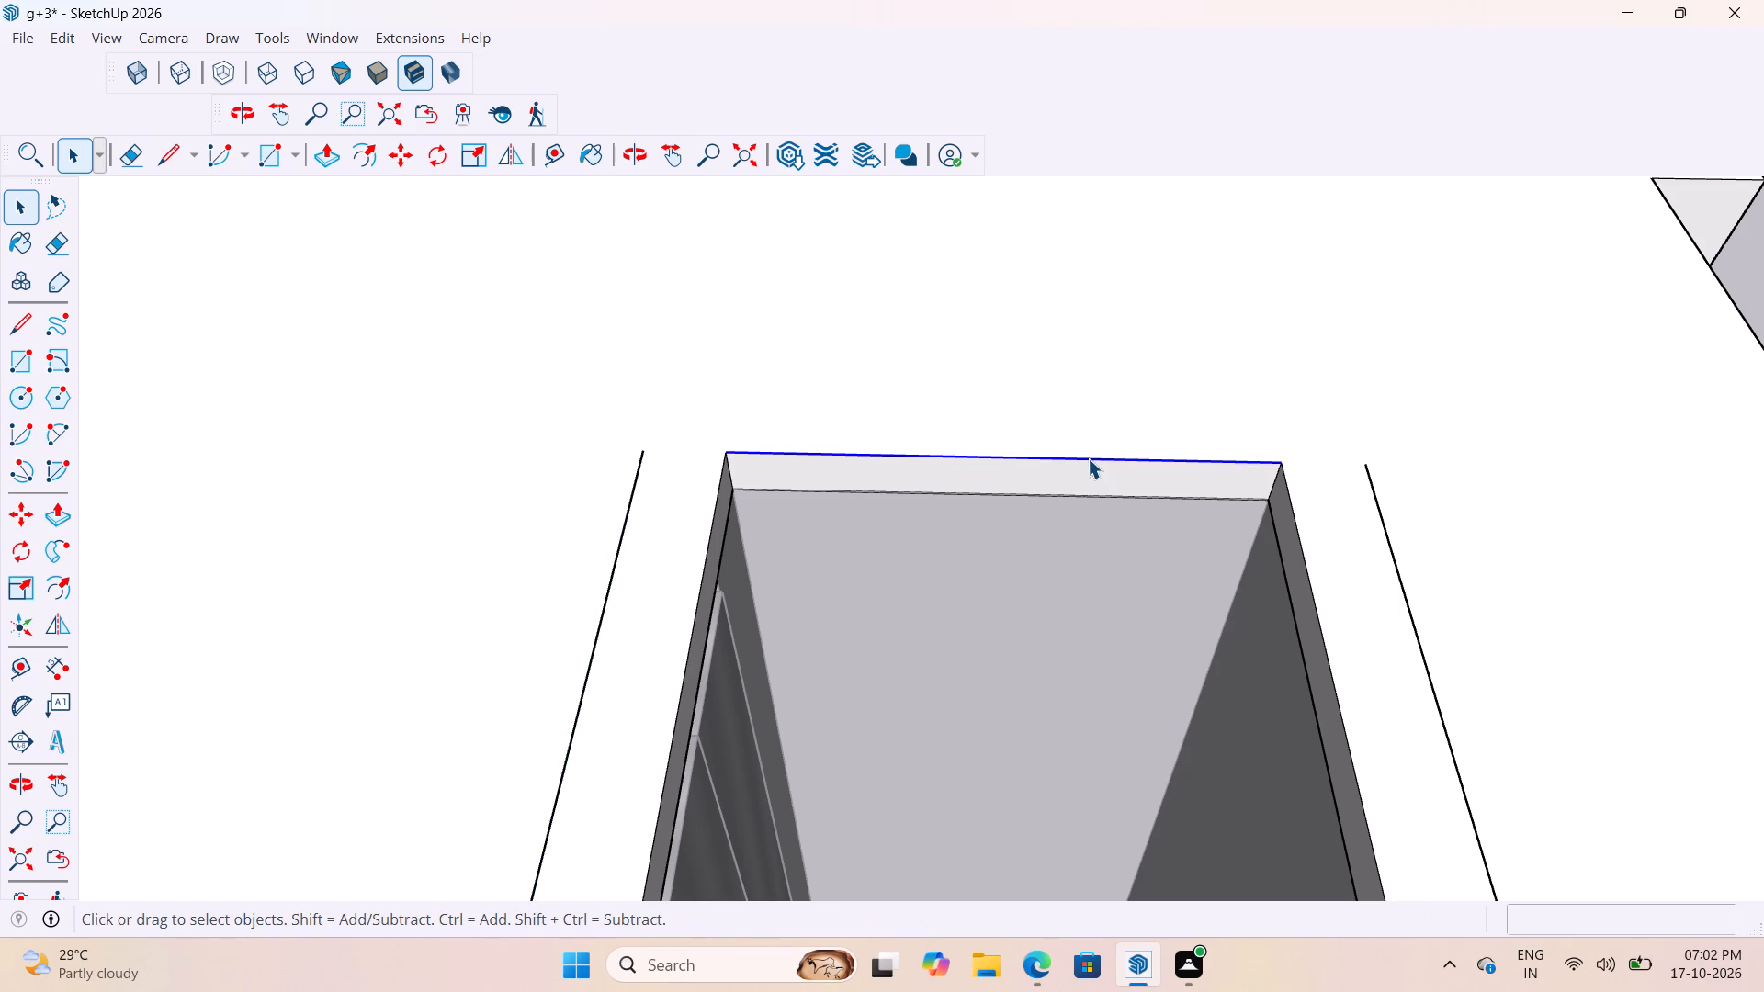
key("m")
left_click(1277, 462)
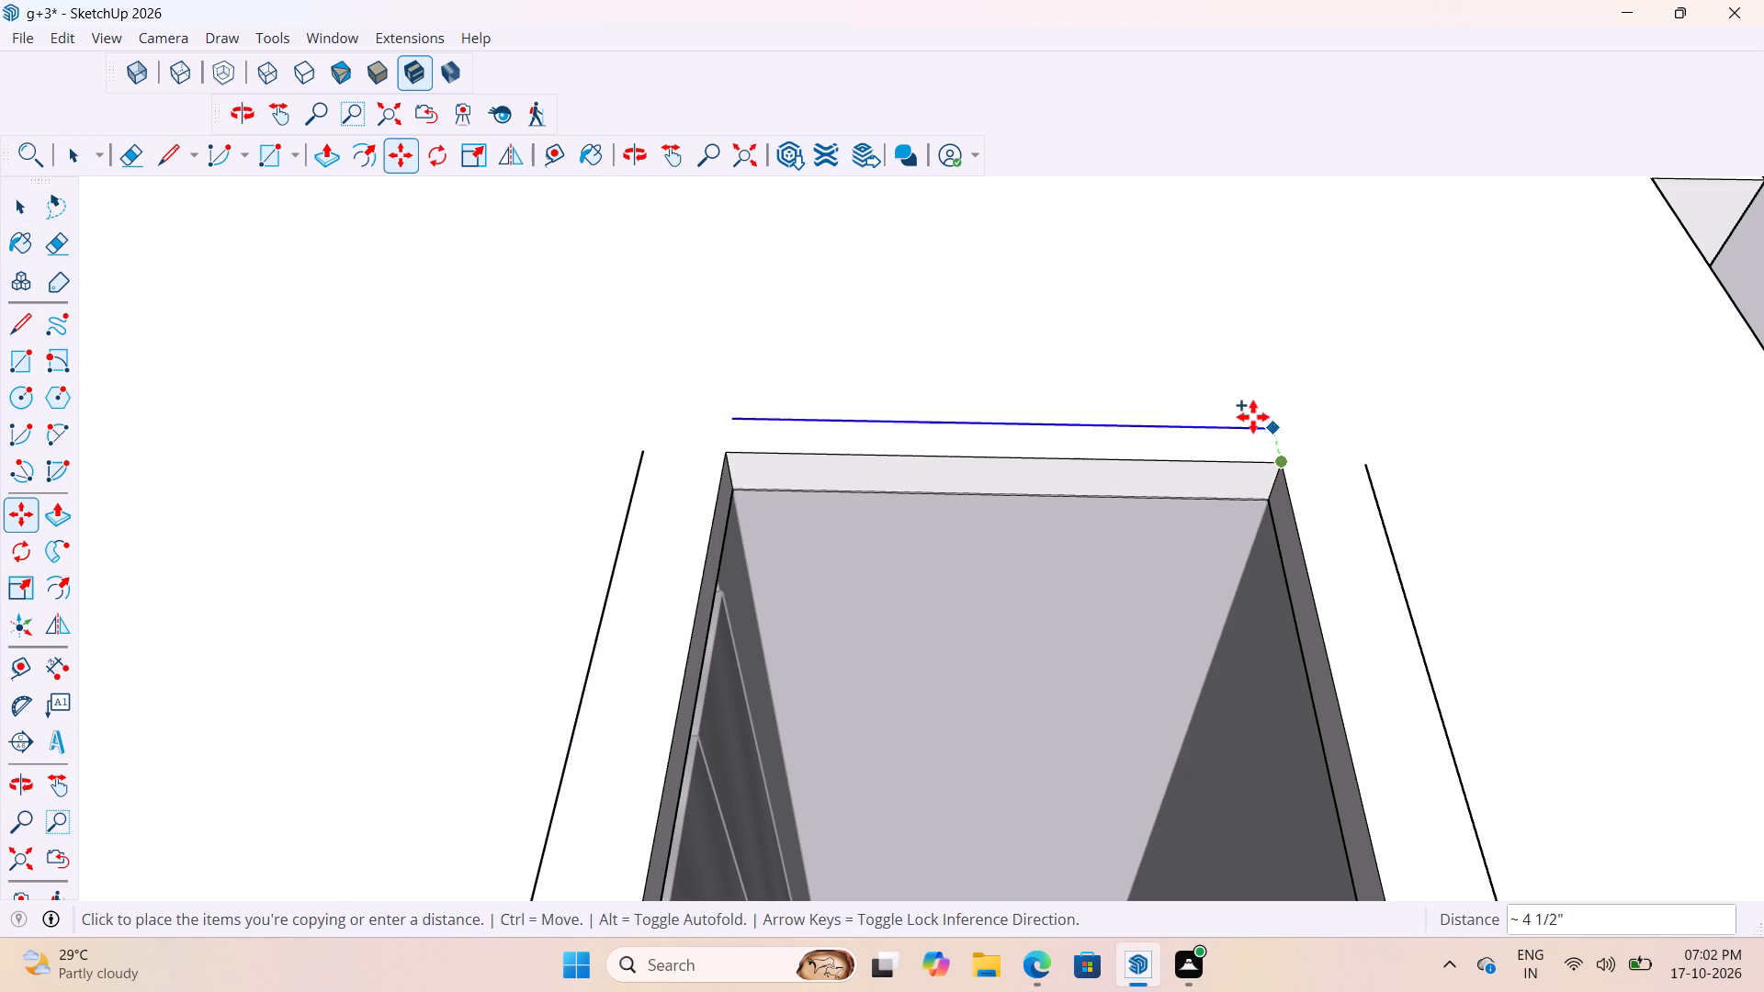
type("9\"")
key("Return")
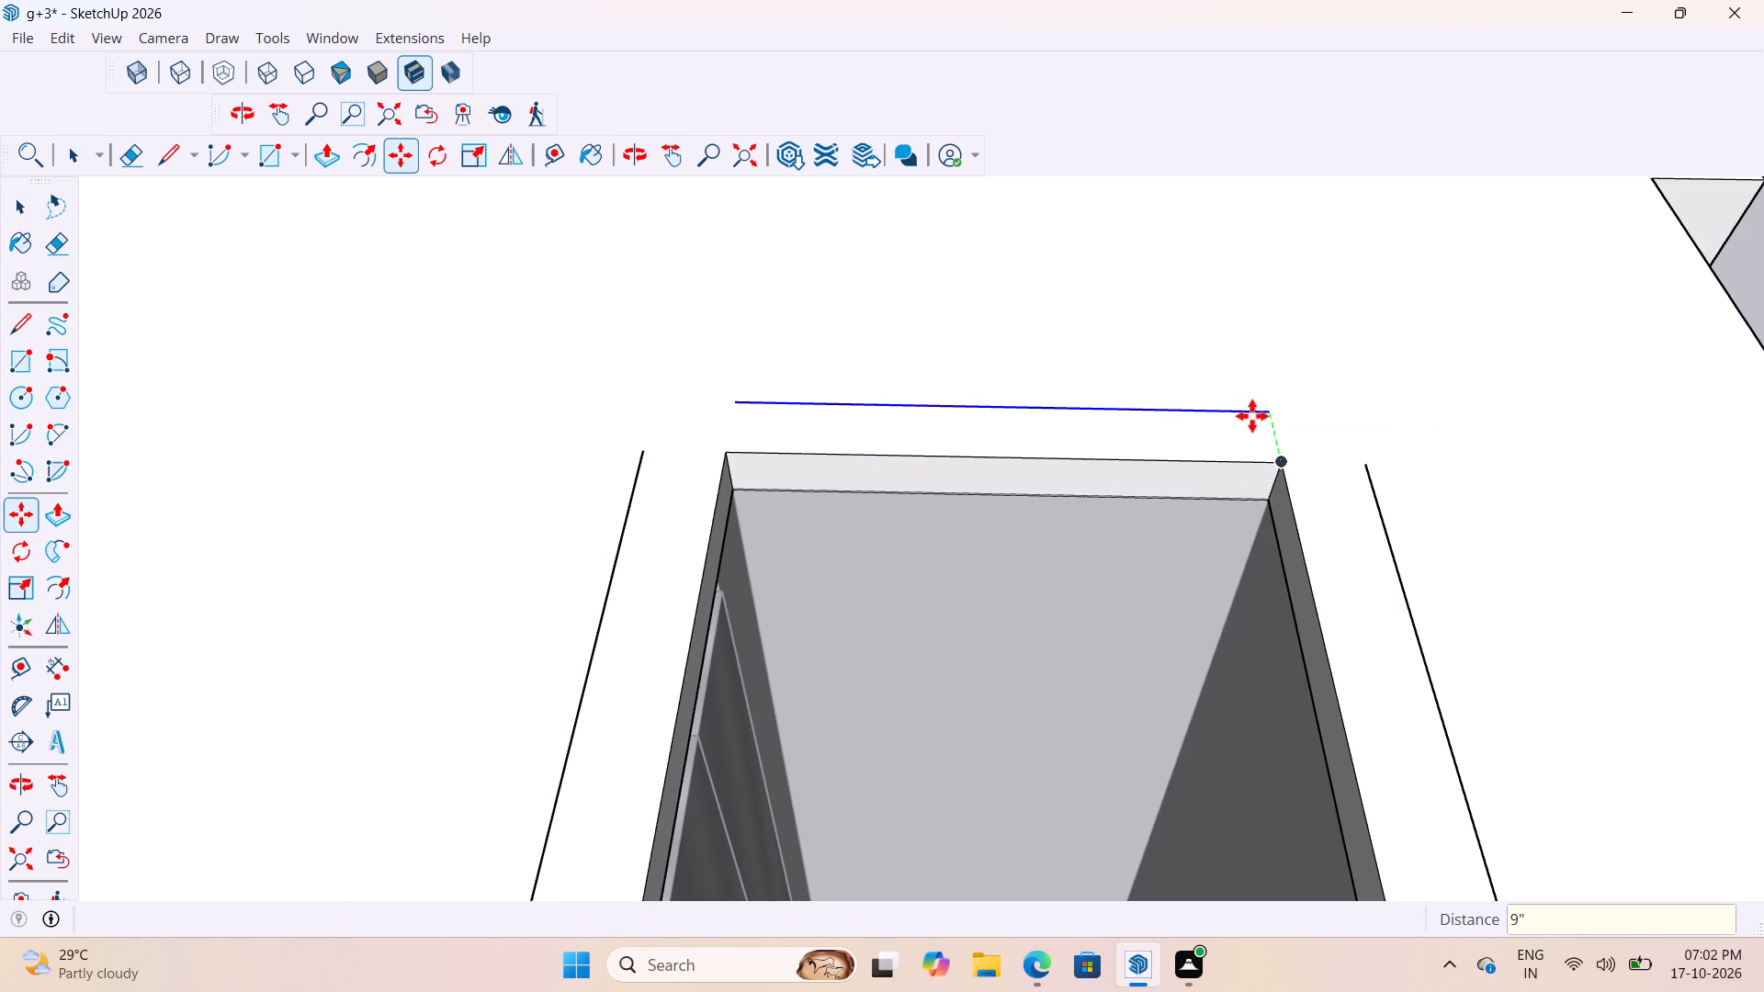
scroll(1211, 451, "down", 12)
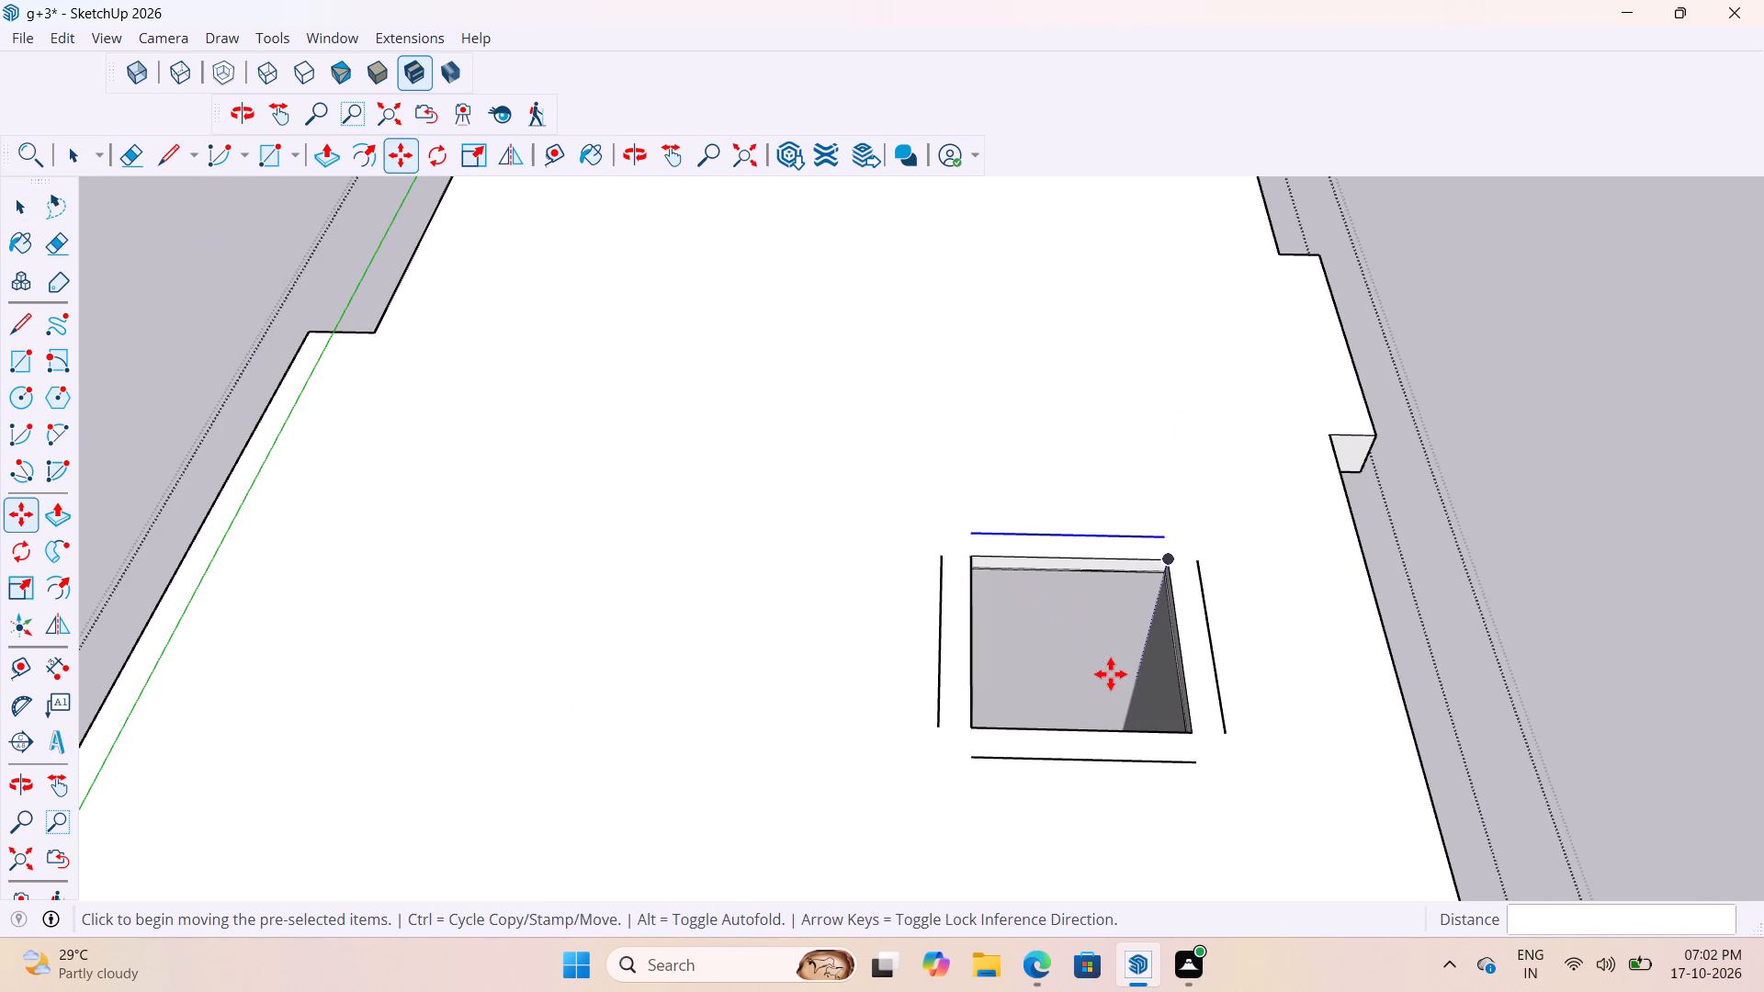
Place four construction guides parallel to the roof opening's edges, each 9" outside it along the copied edge lines.
key("r")
scroll(988, 648, "up", 2)
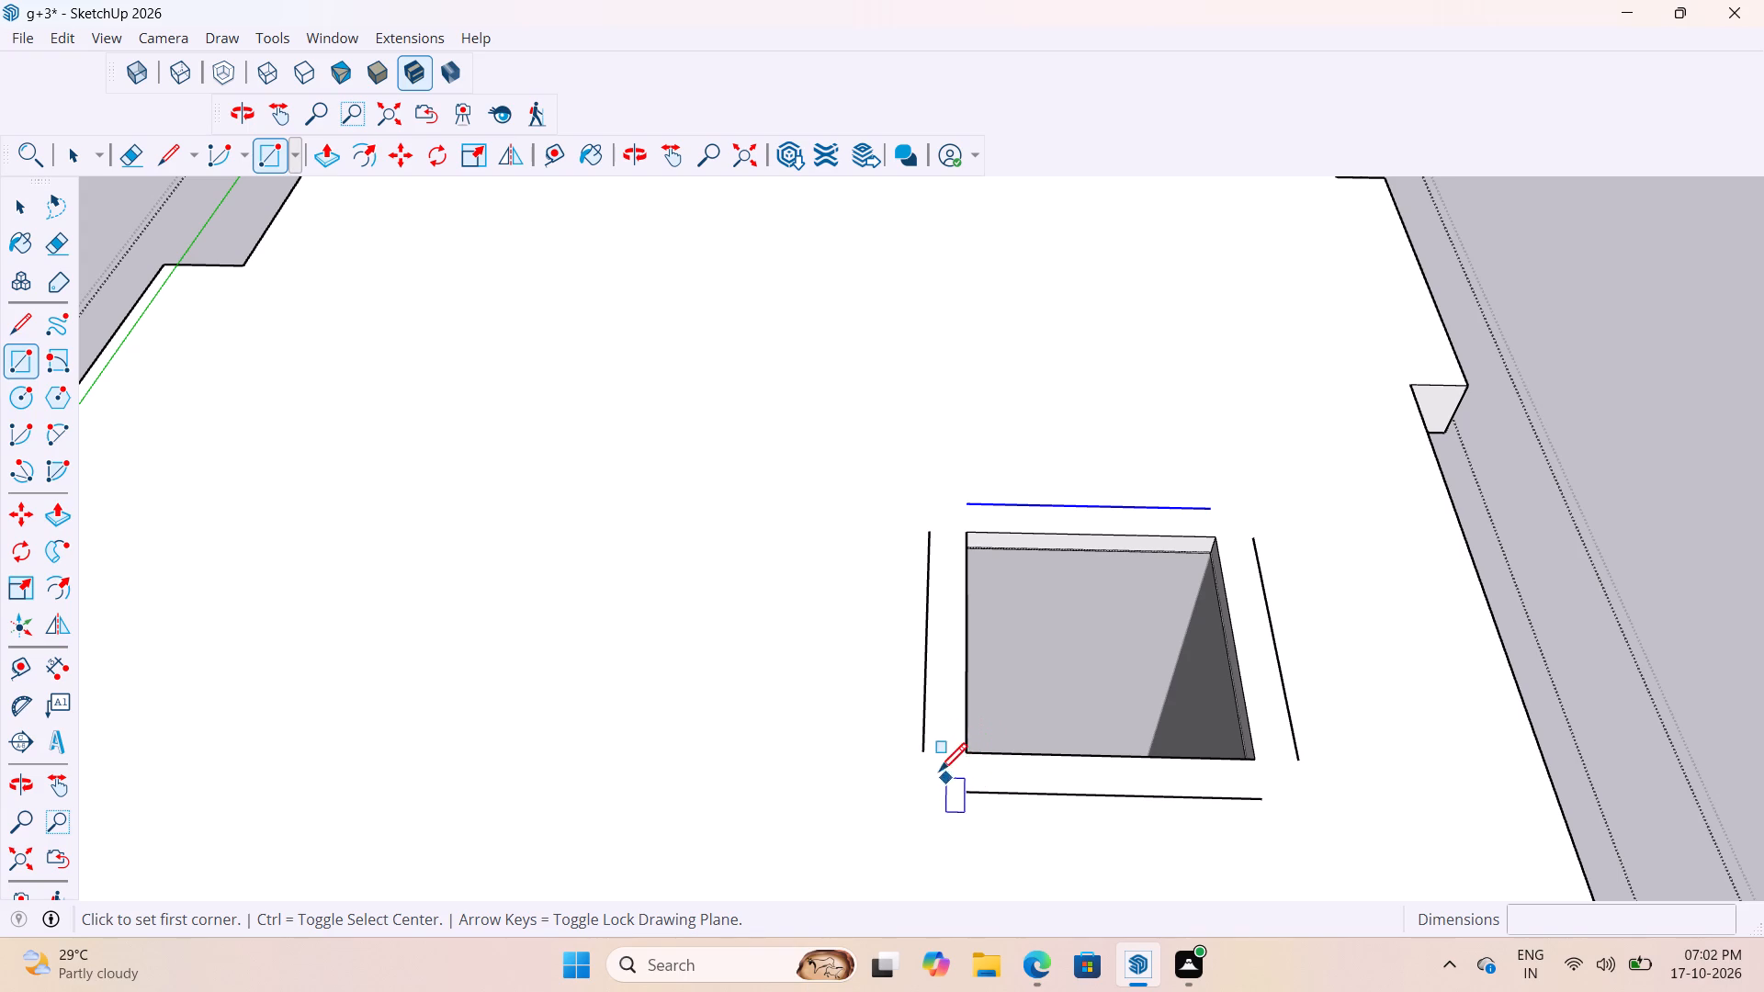
key("space")
type("t")
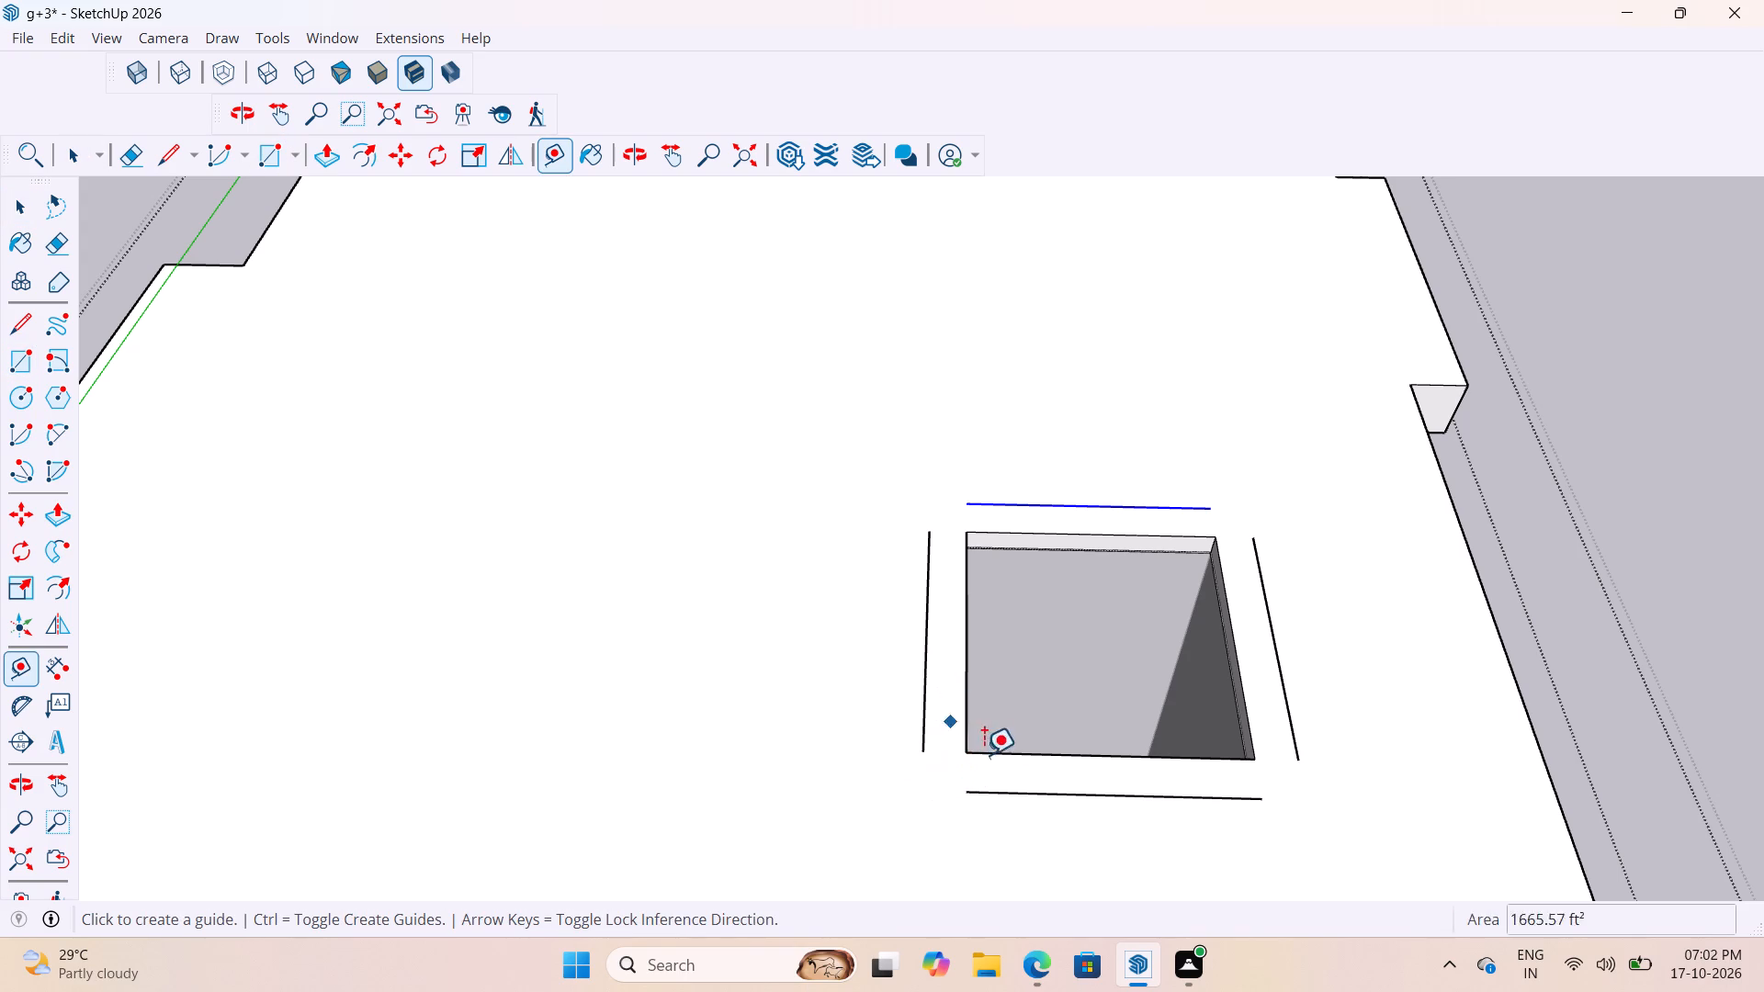
left_click(969, 680)
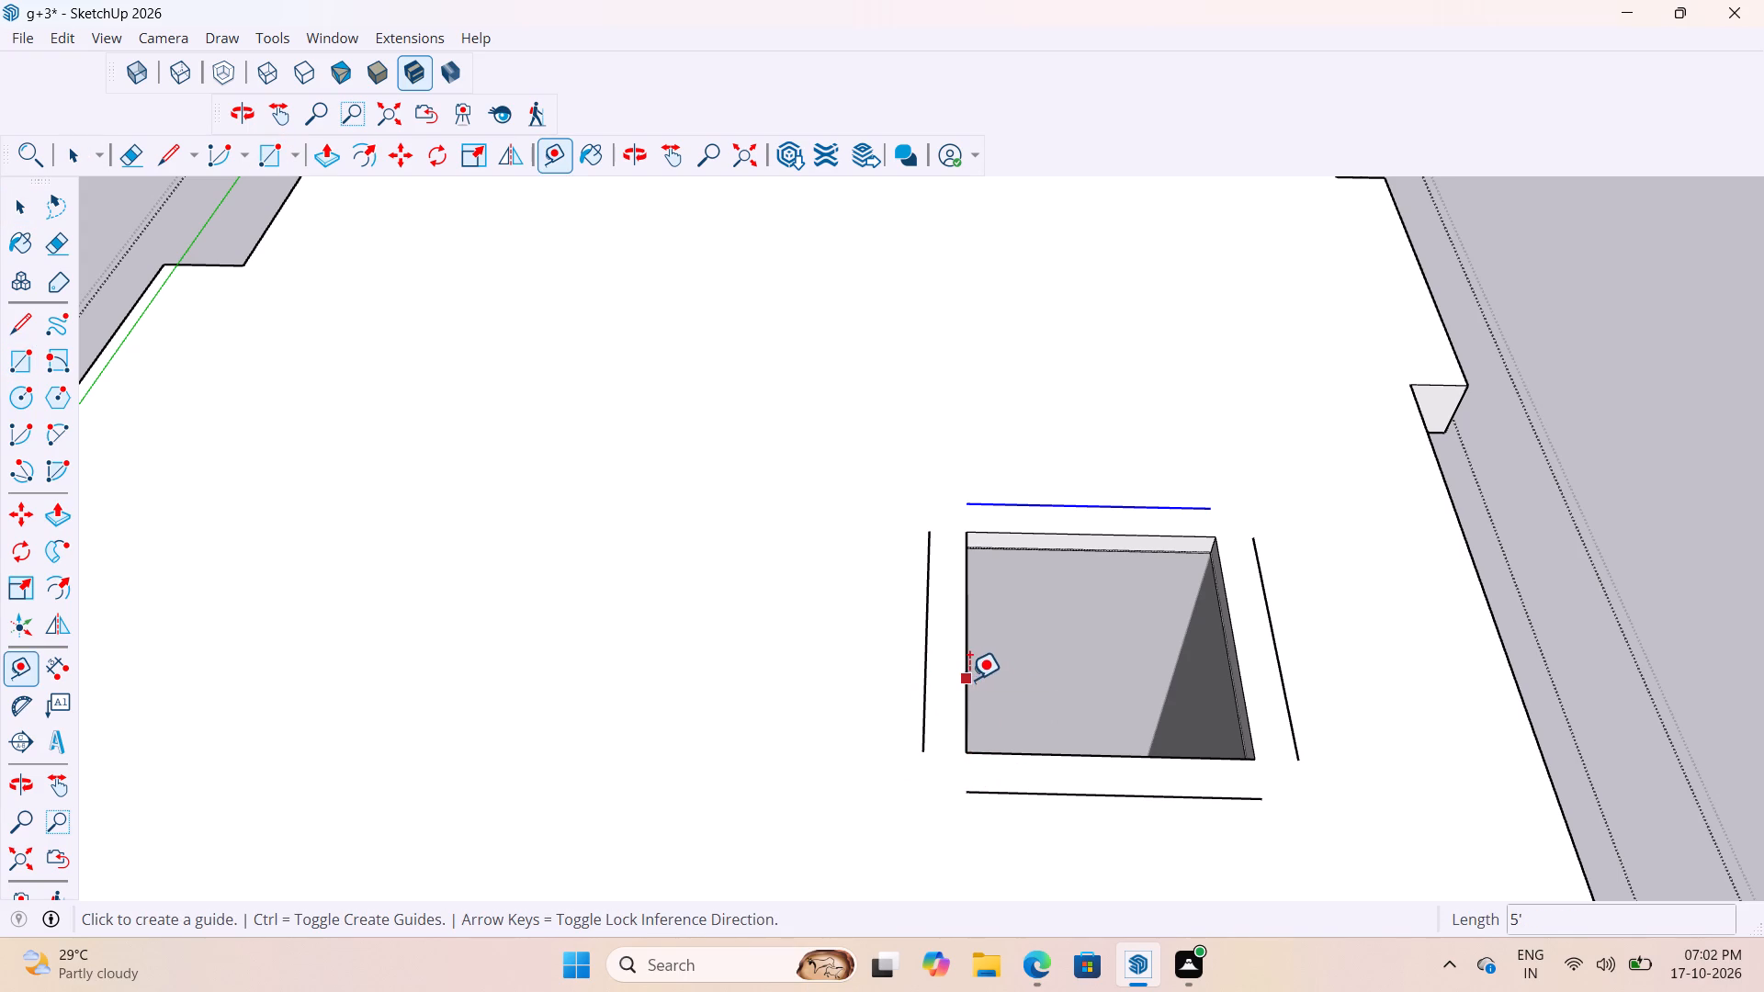
left_click(927, 678)
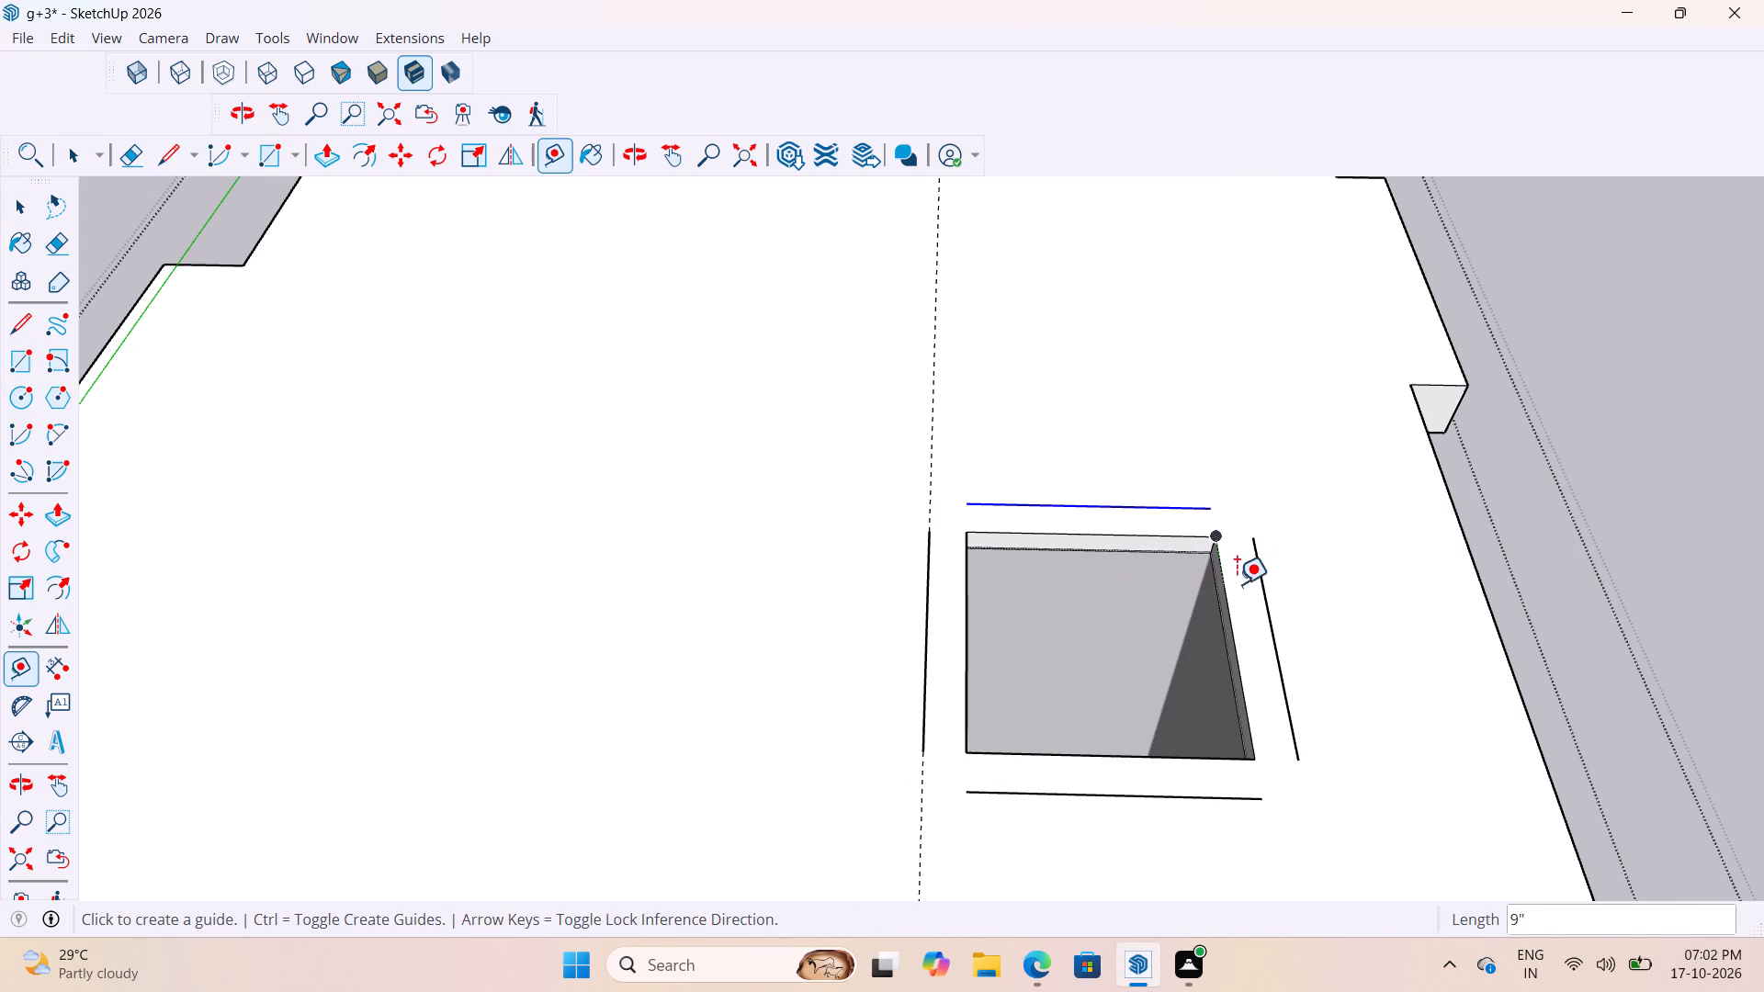
left_click(1227, 595)
left_click(1257, 588)
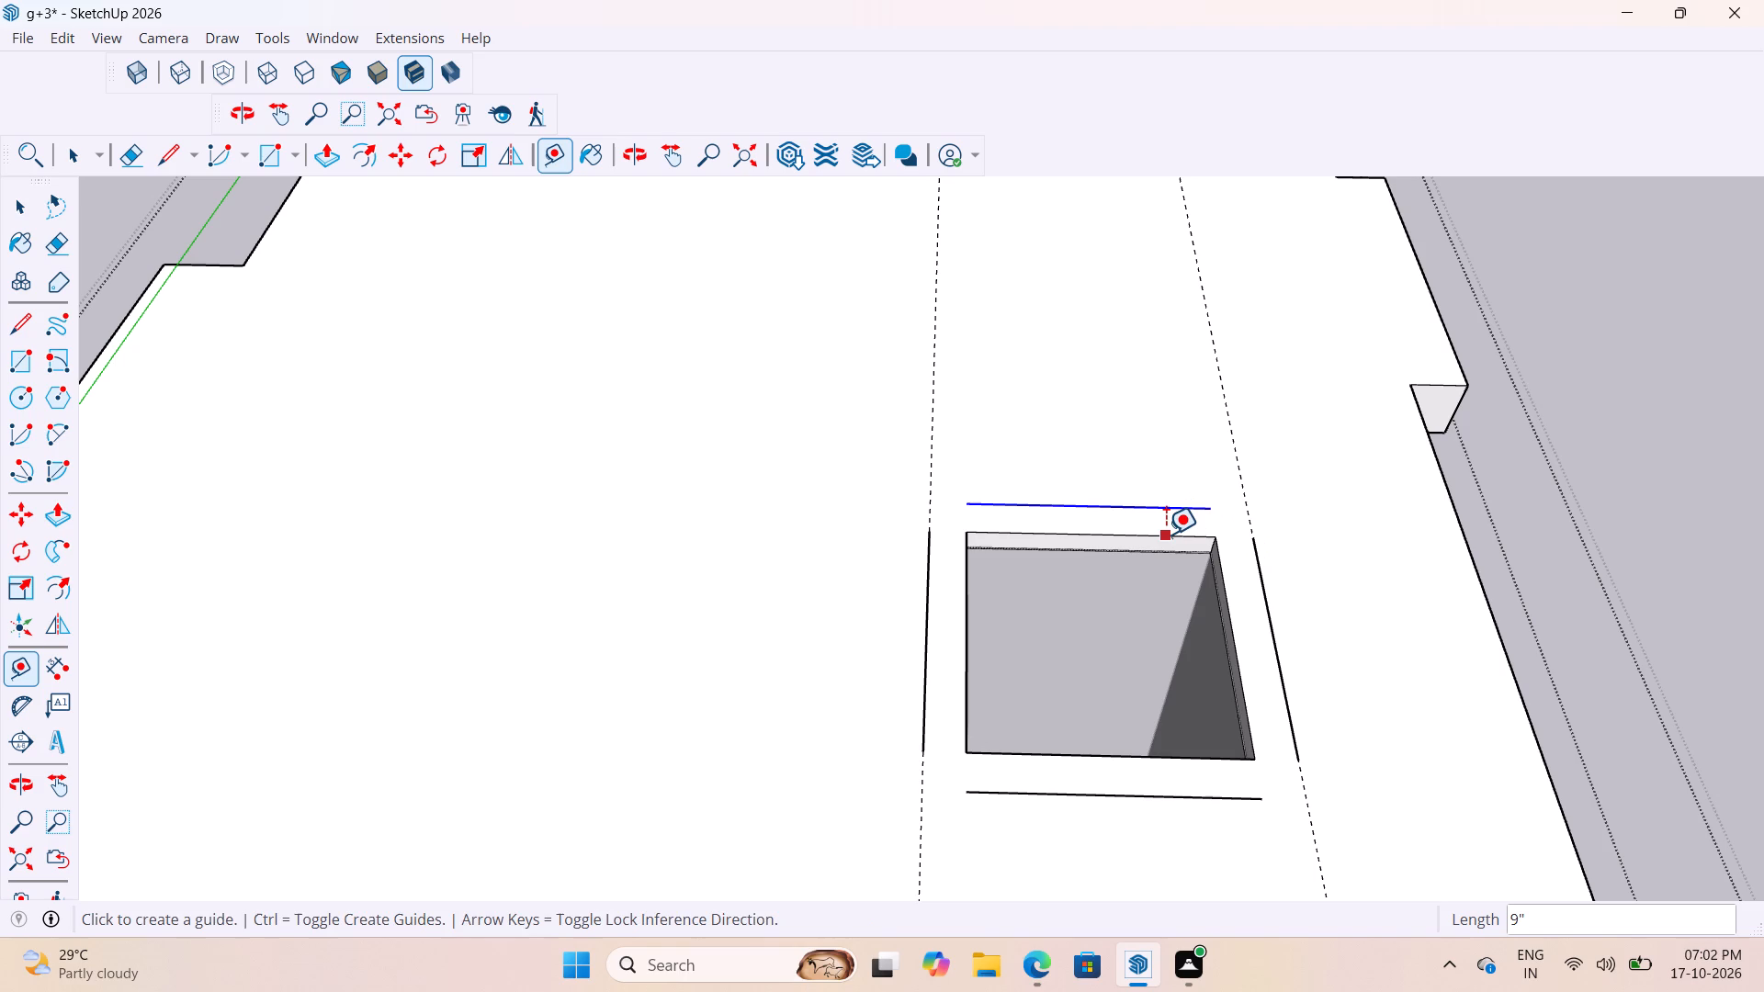
left_click(1167, 535)
left_click(1165, 514)
left_click(1208, 759)
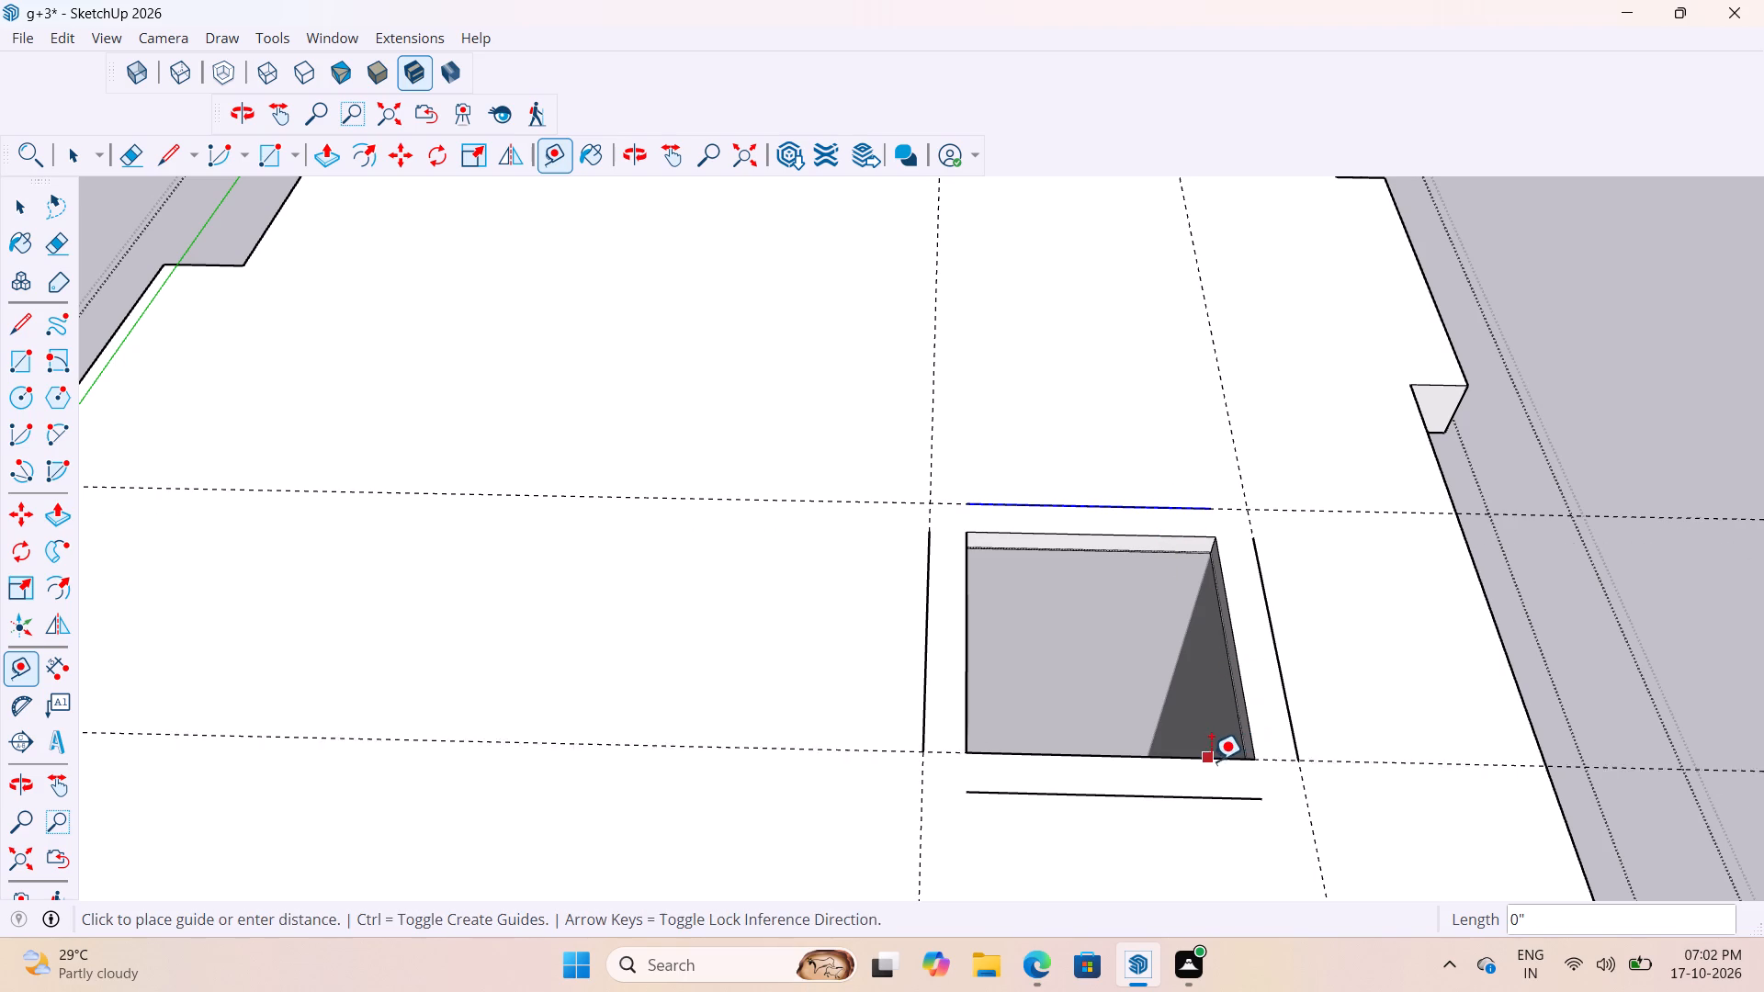
left_click(1223, 804)
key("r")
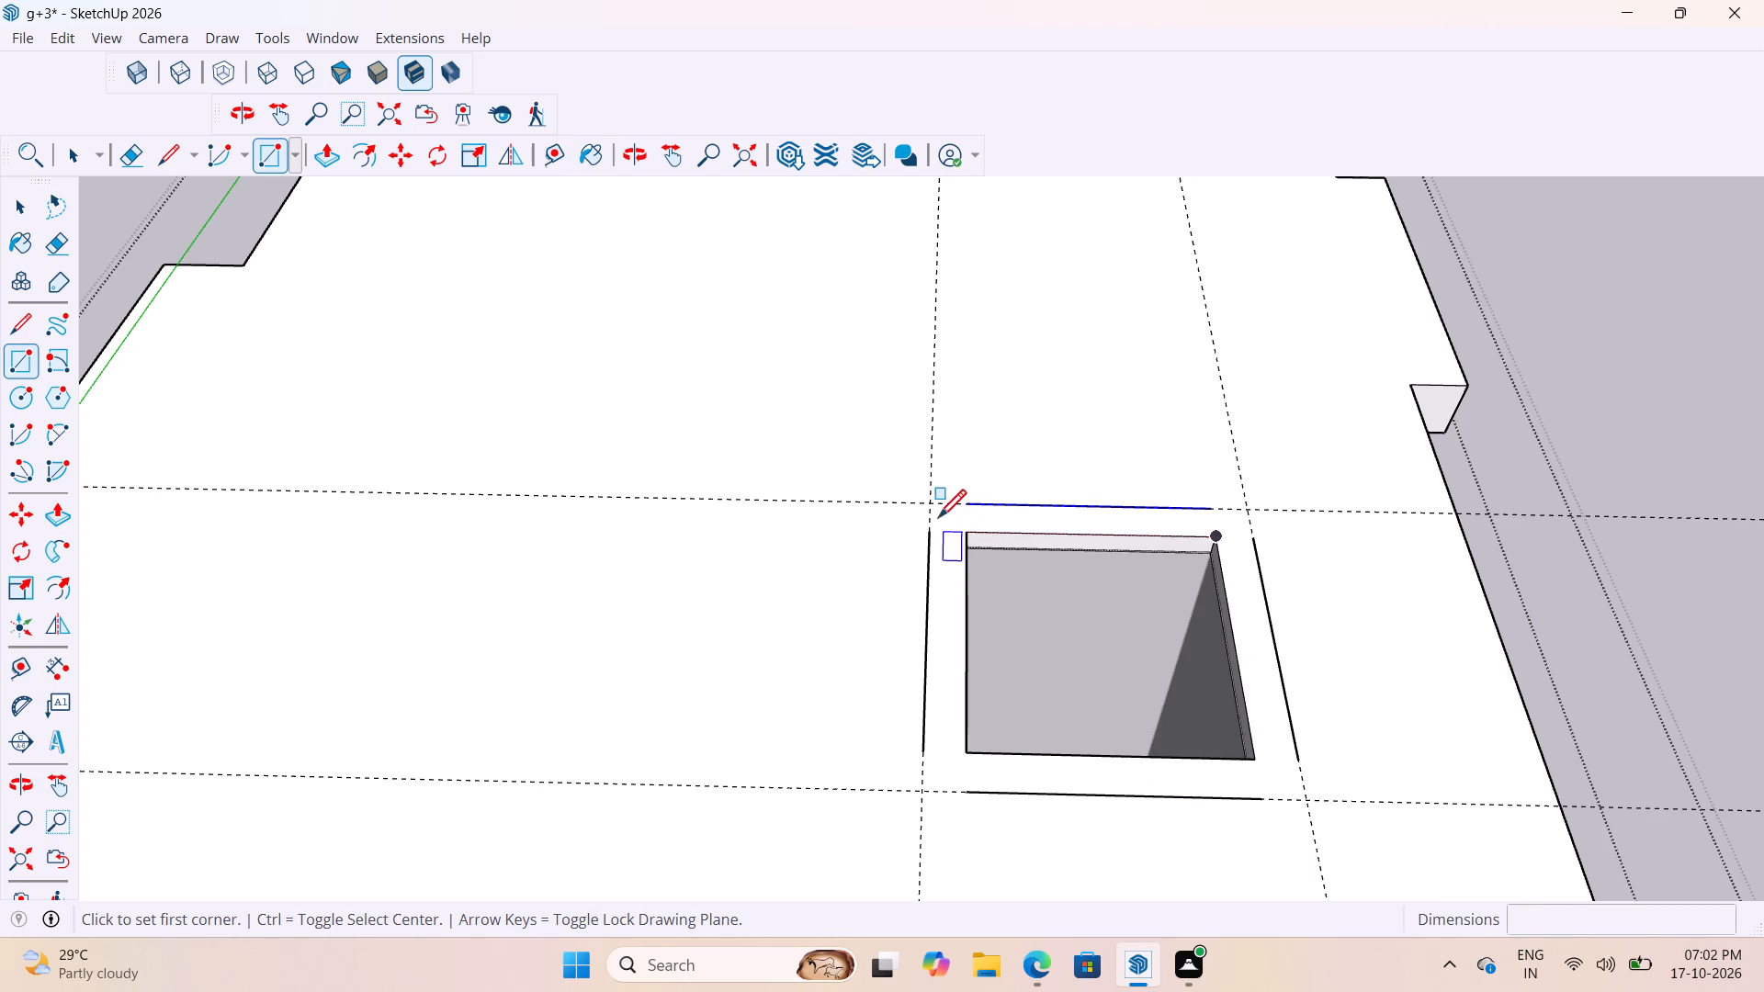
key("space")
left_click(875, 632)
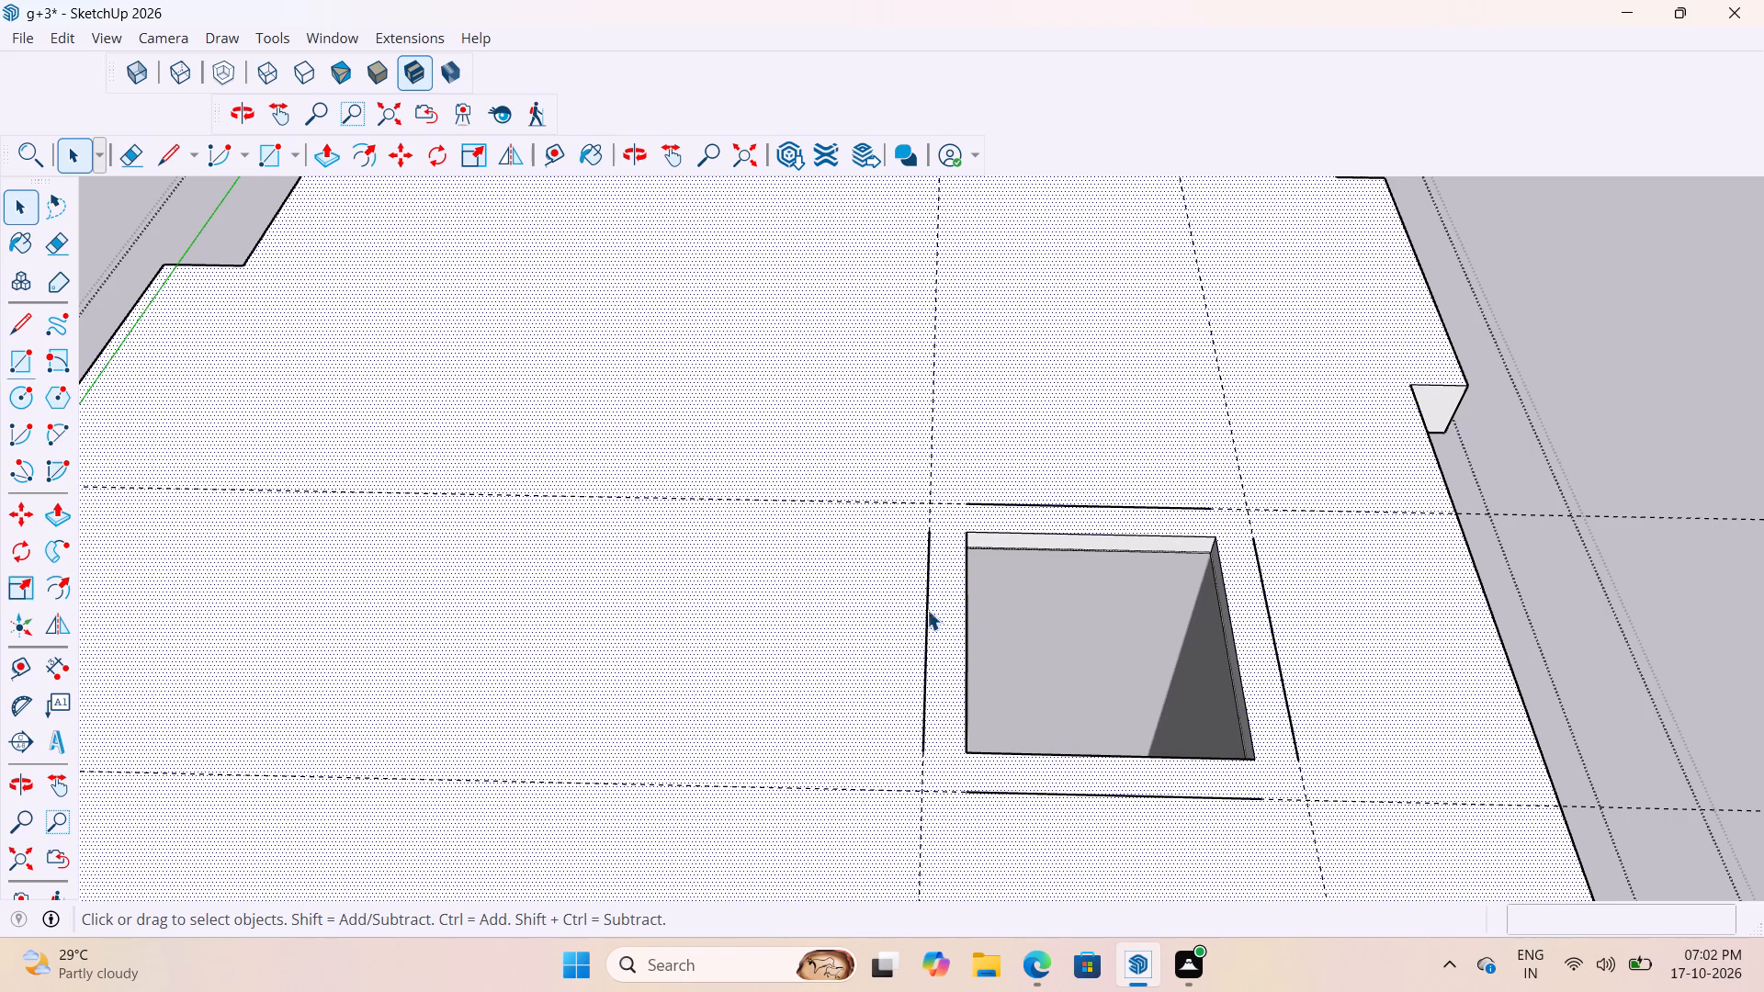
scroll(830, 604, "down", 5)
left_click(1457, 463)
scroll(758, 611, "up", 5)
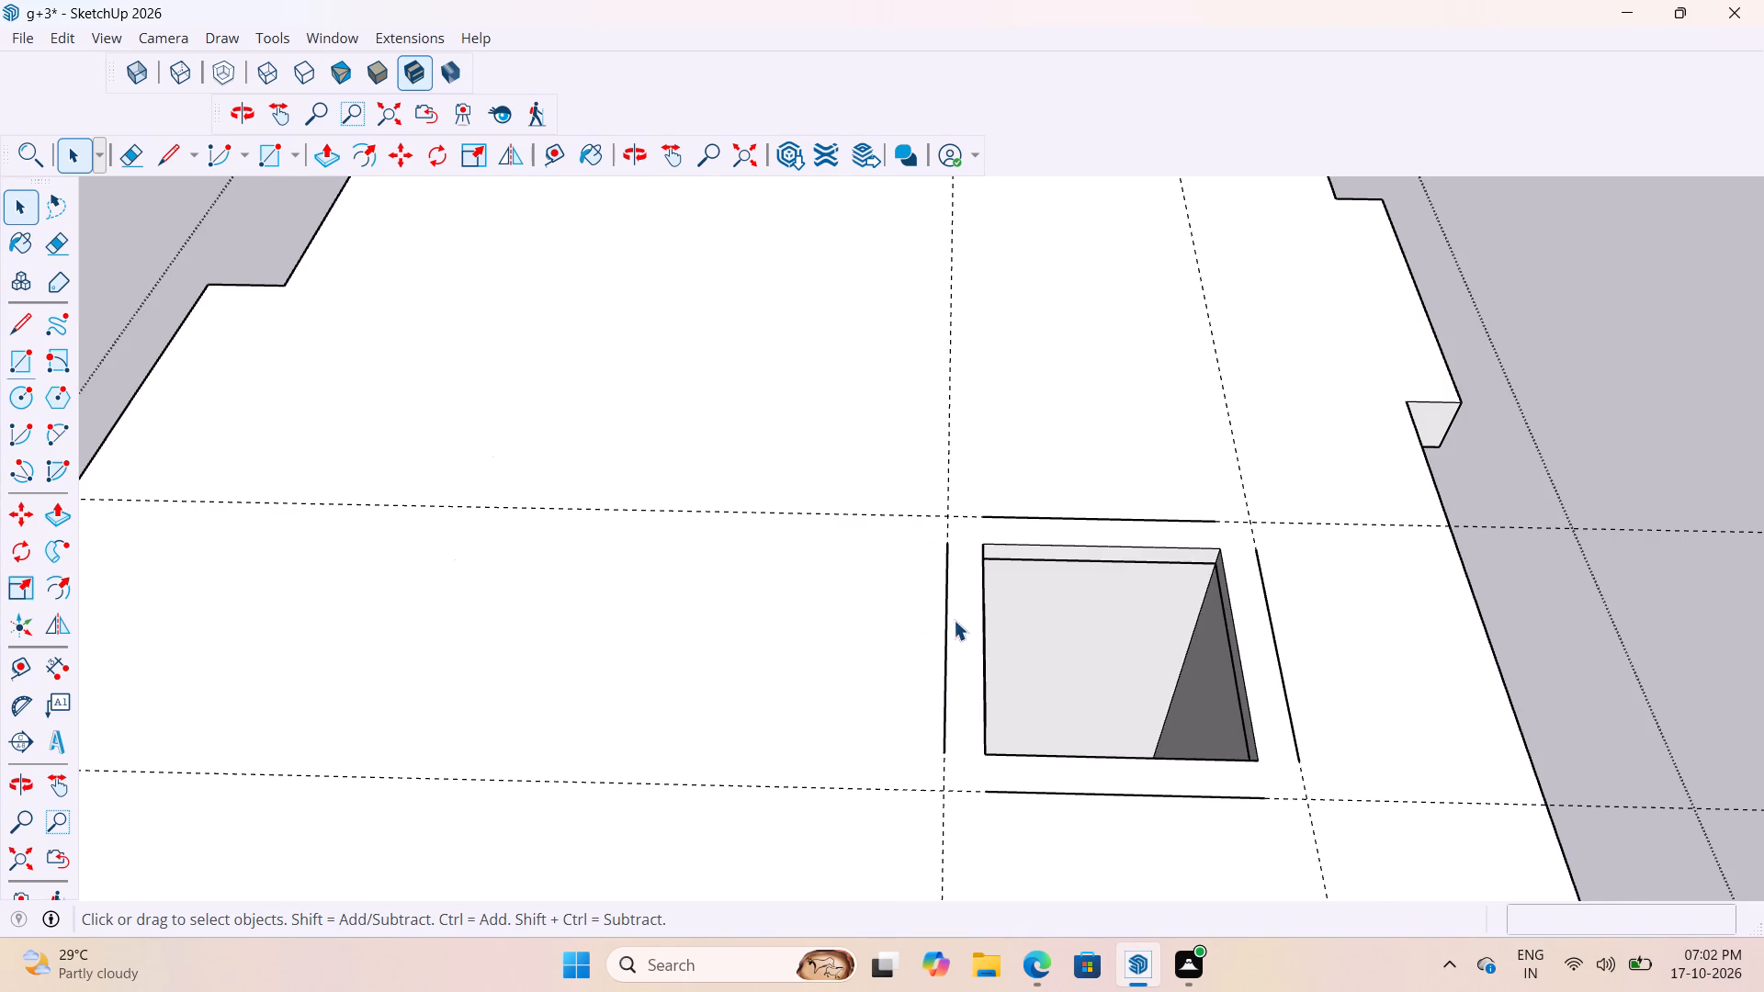
Delete the four copied edge lines around the roof opening, keeping the guides.
left_click(947, 614)
double_click(947, 614)
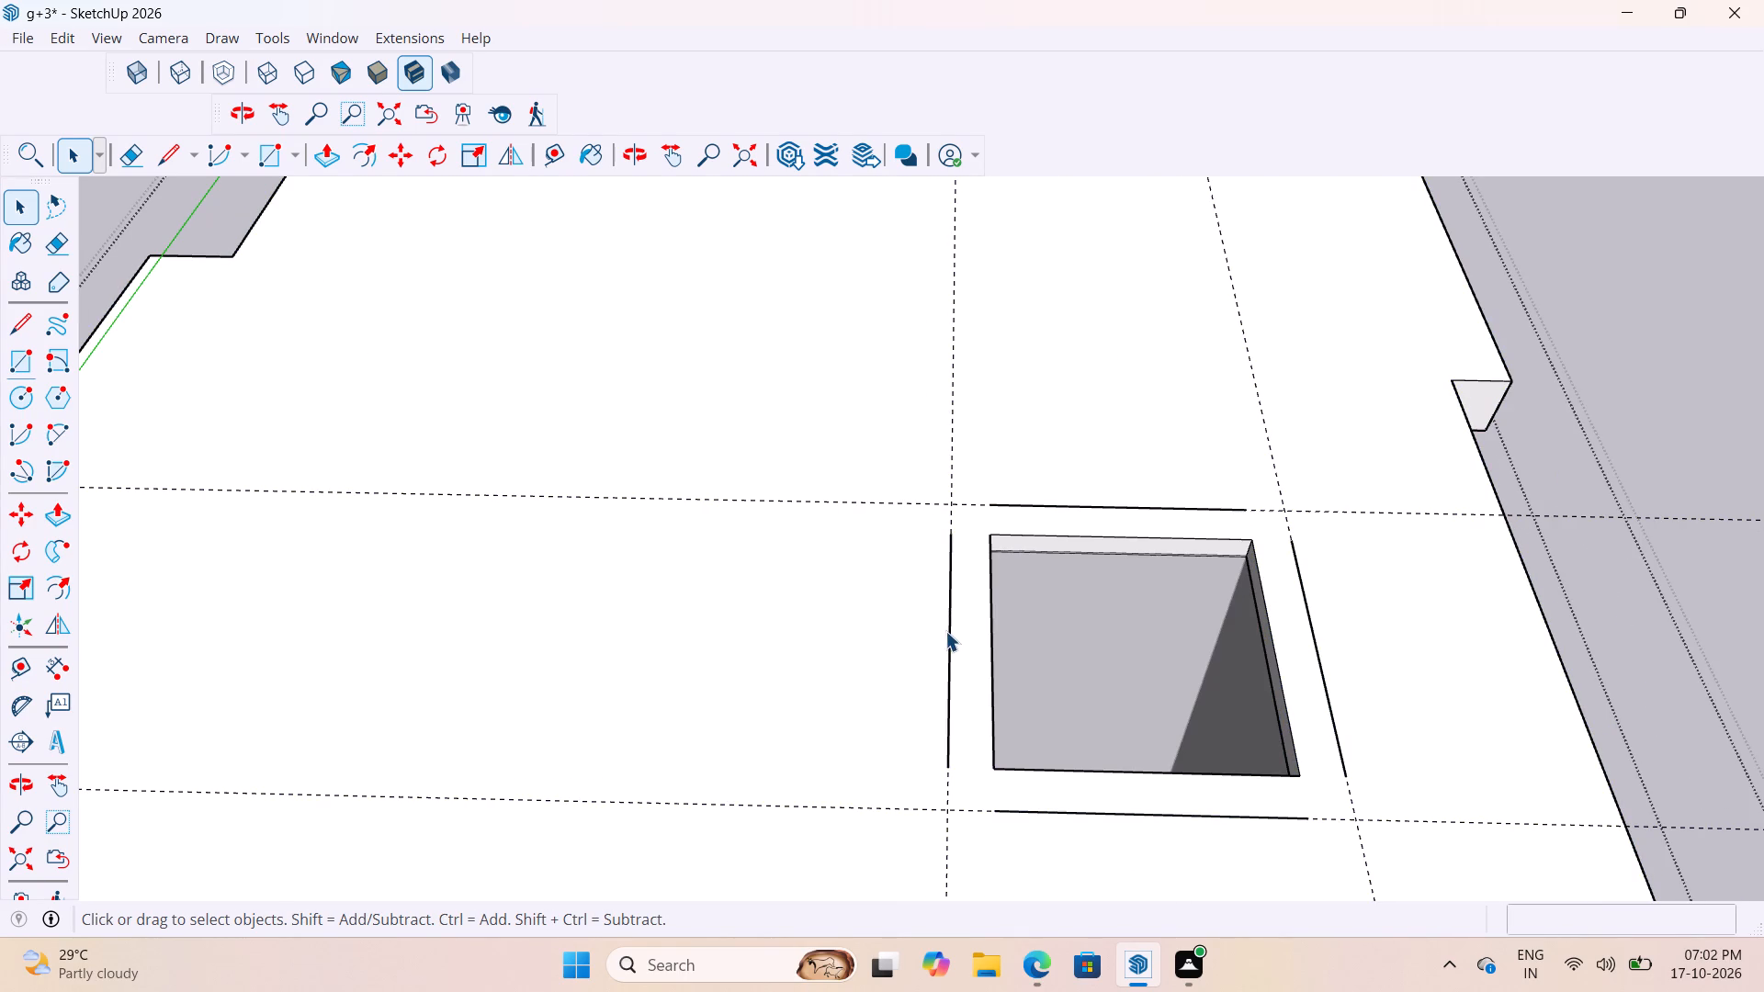
left_click(945, 631)
left_click(948, 629)
key("Delete")
left_click(1089, 503)
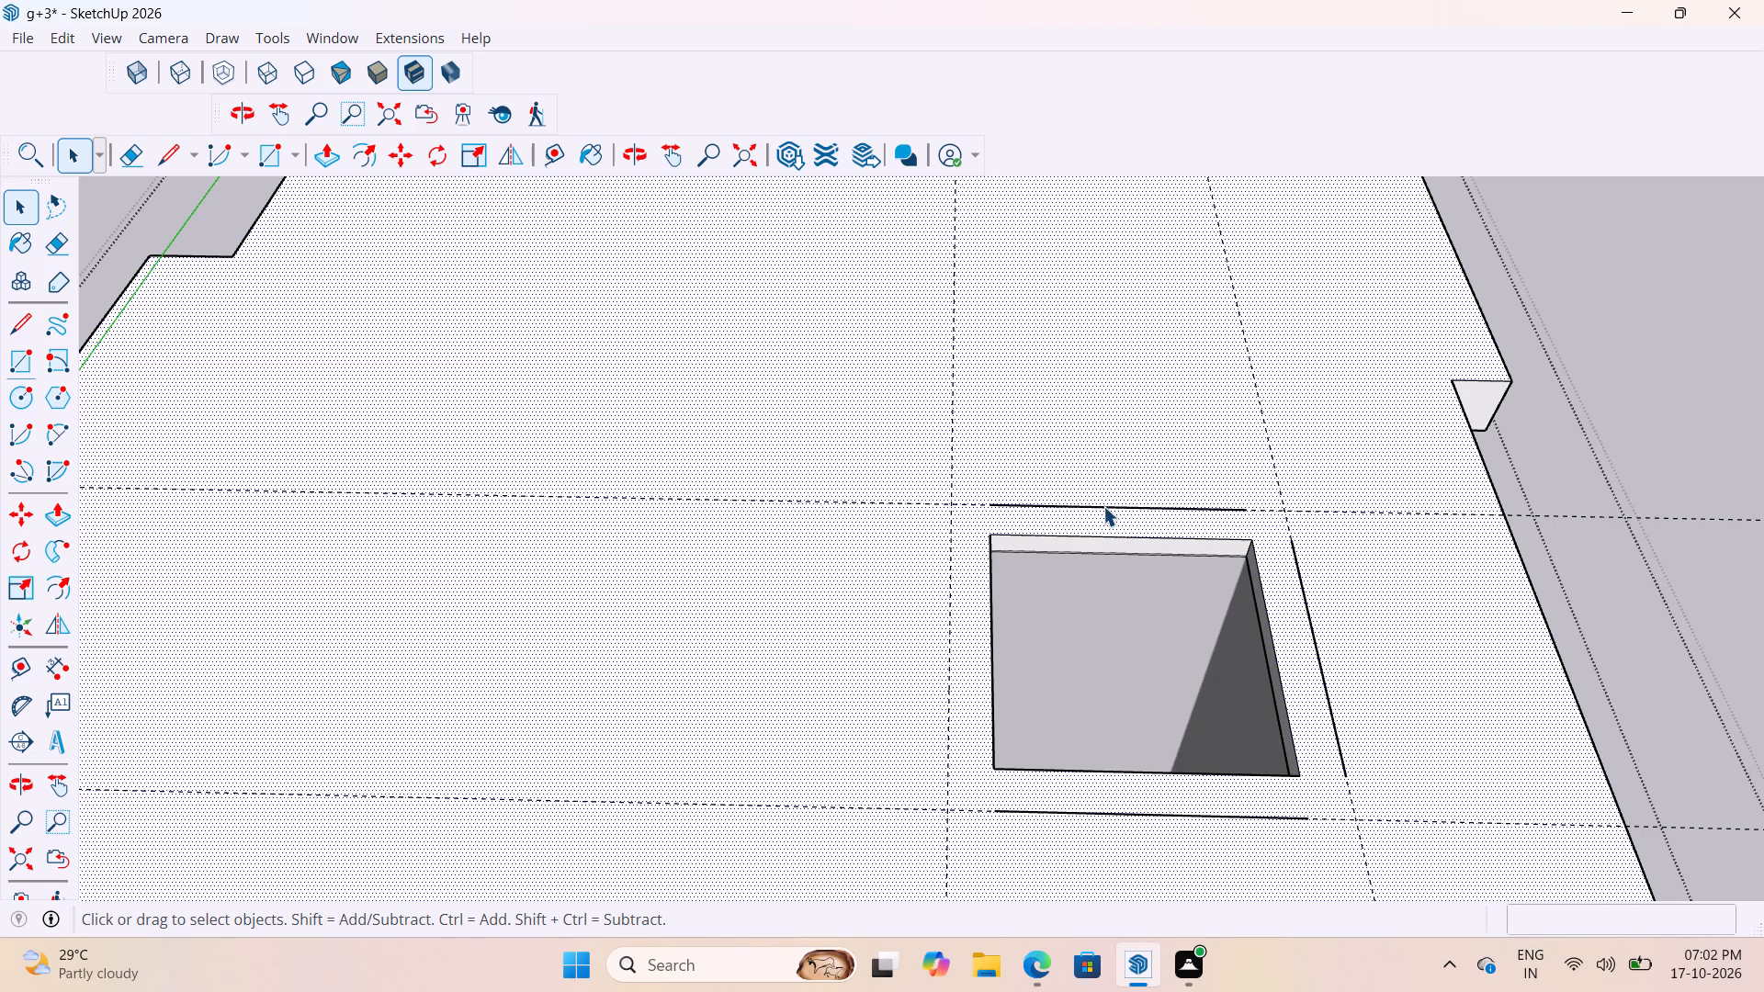
left_click(1103, 506)
key("Delete")
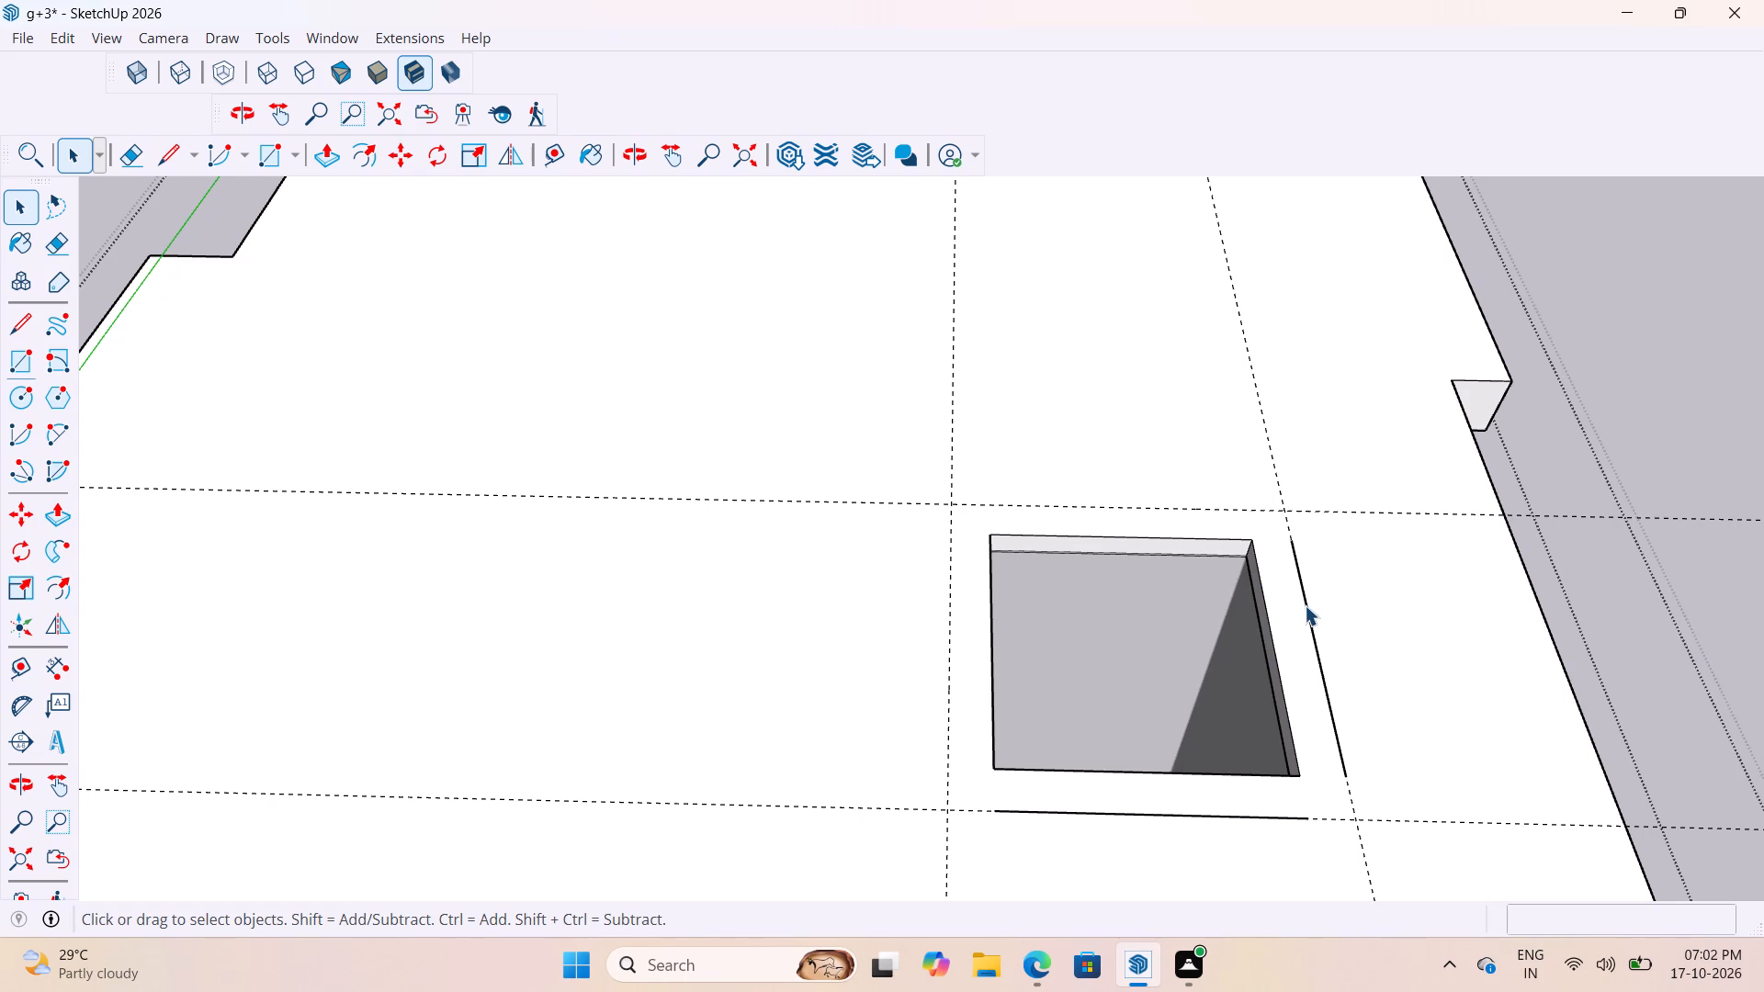
left_click(1305, 605)
key("Delete")
left_click(1283, 817)
key("Delete")
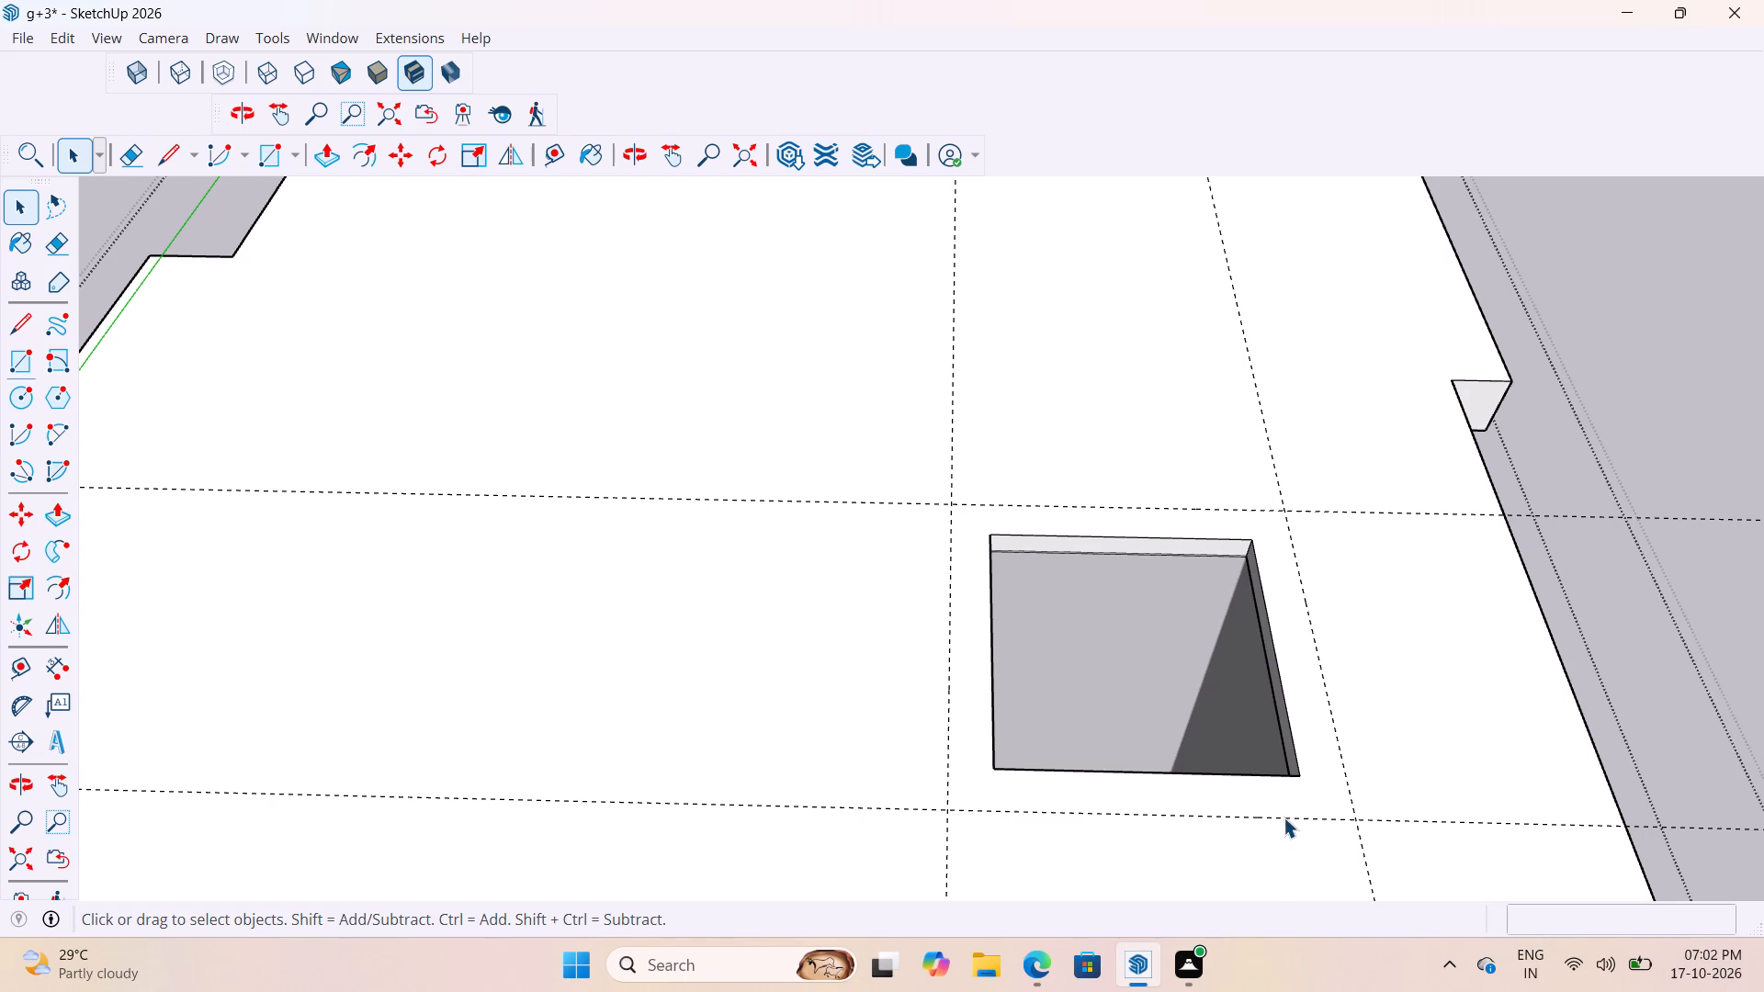
Draw a 6' 6" by 6' 6" rectangle around the roof opening between opposite guide intersections.
left_click(1202, 847)
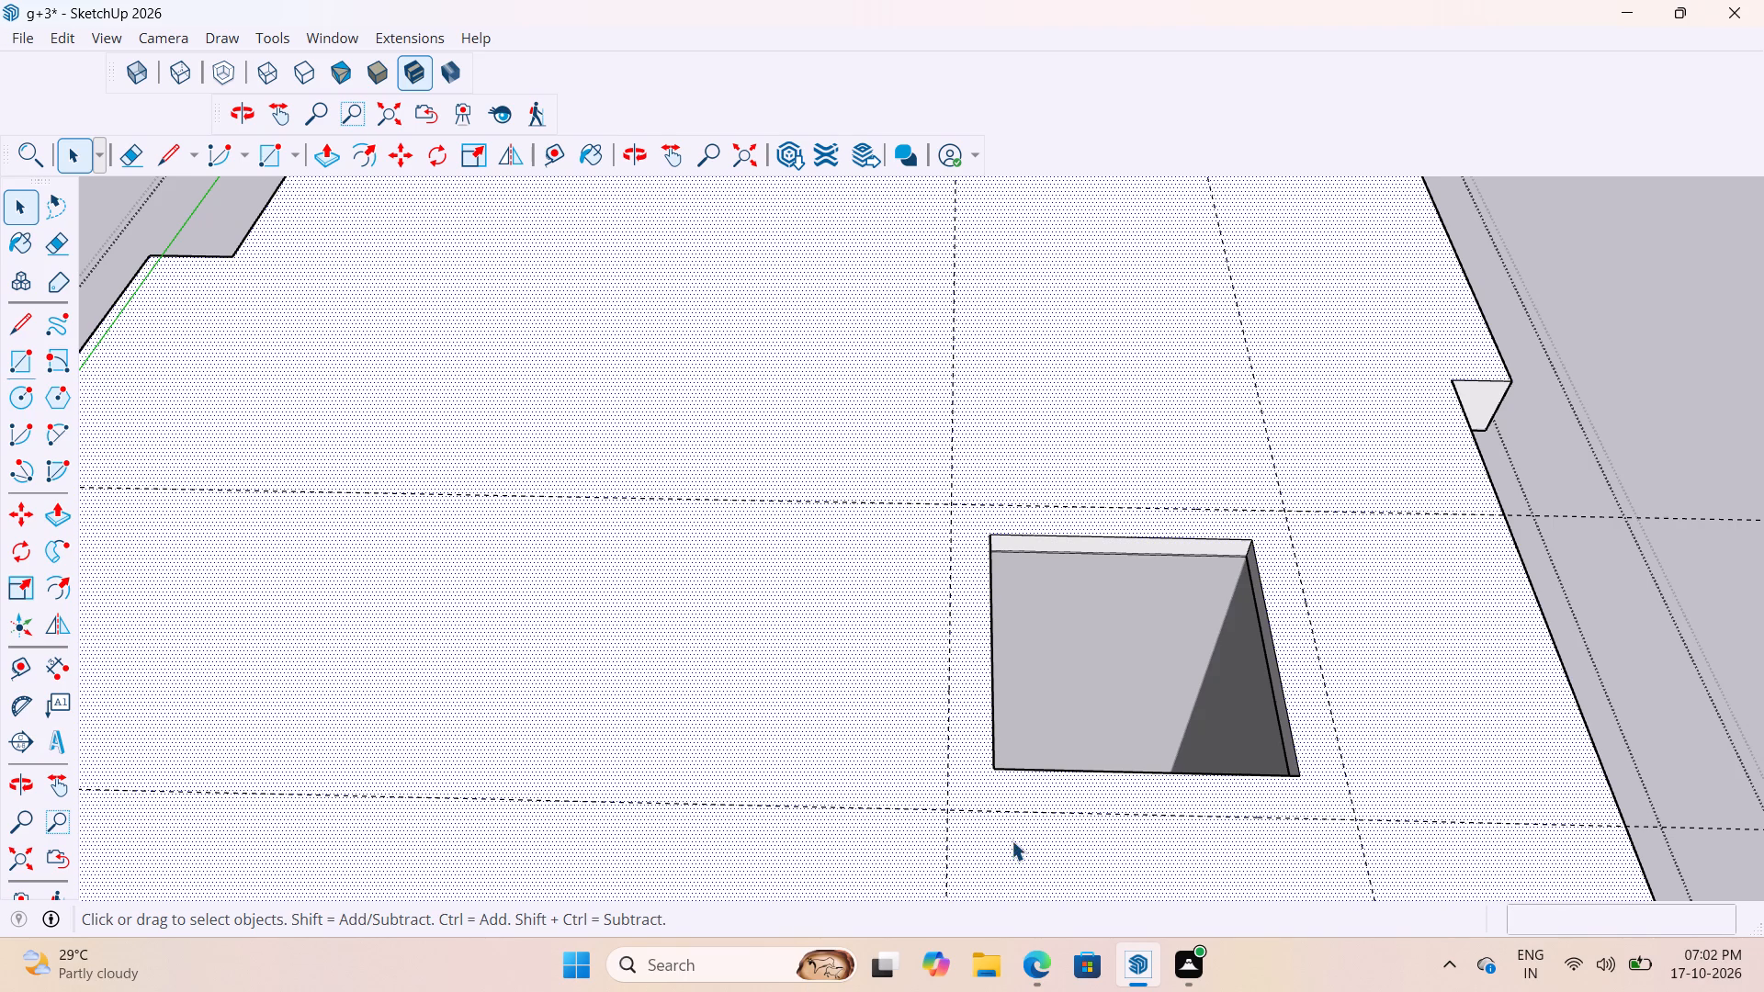
left_click(1011, 840)
key("r")
left_click(952, 508)
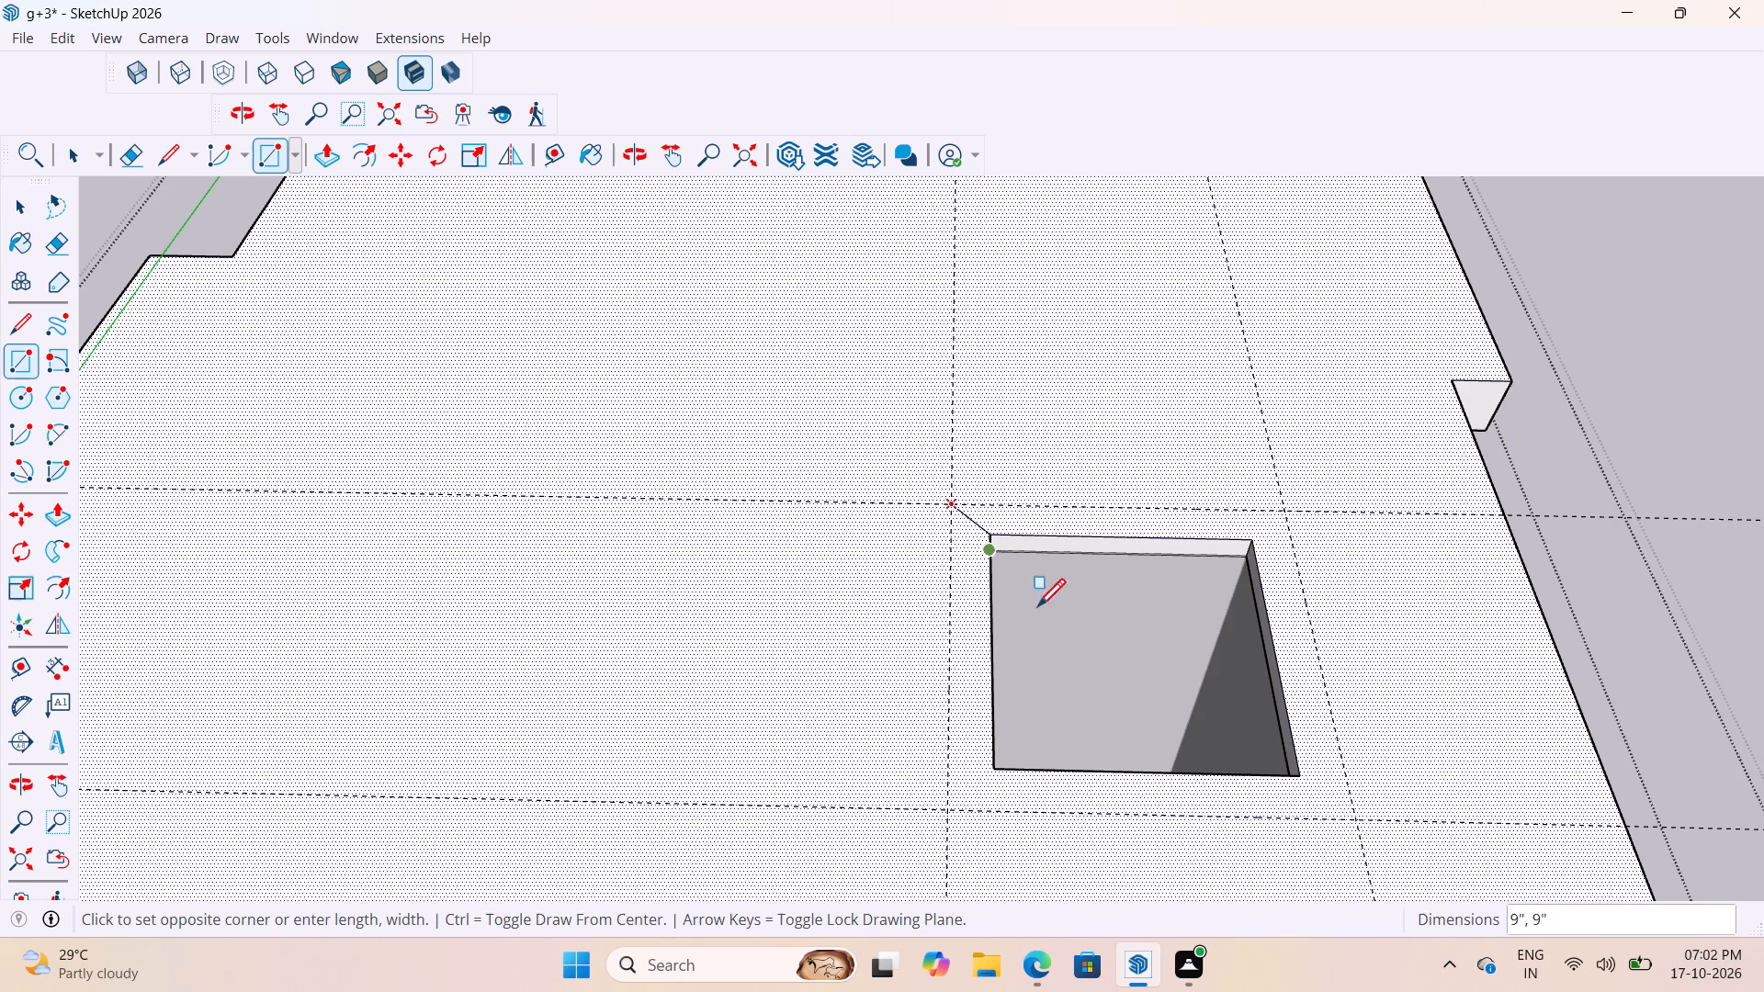
left_click(1352, 815)
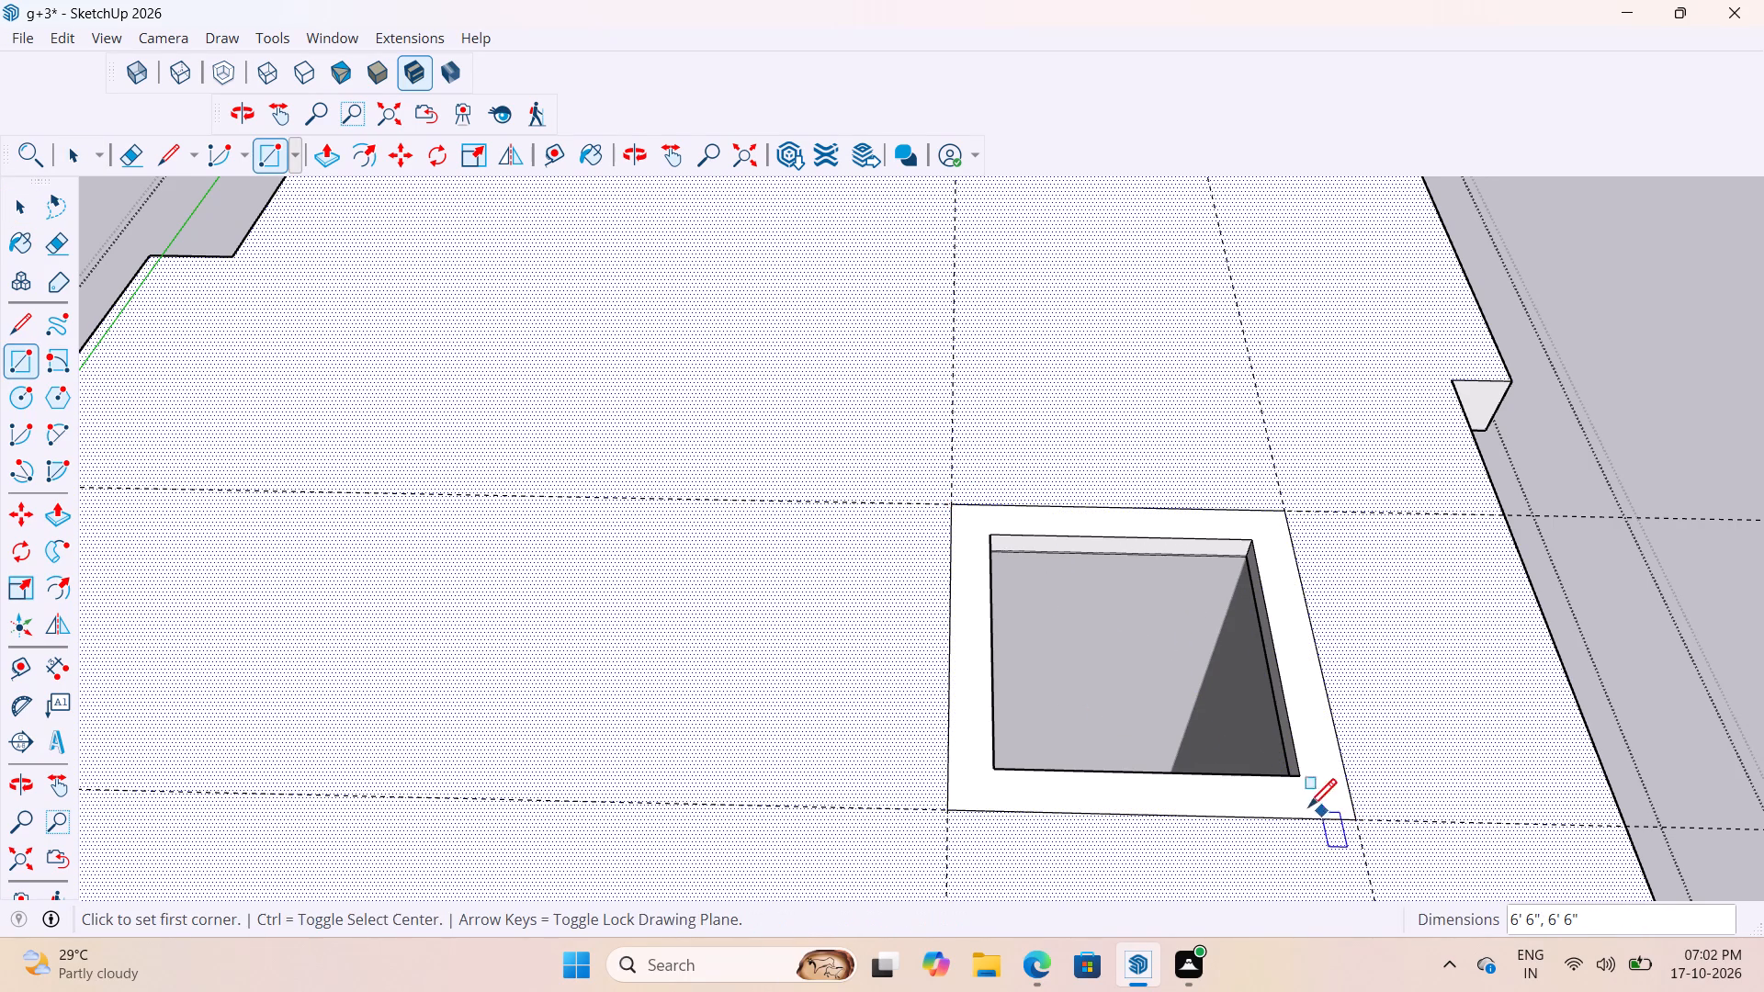
key("space")
key("space")
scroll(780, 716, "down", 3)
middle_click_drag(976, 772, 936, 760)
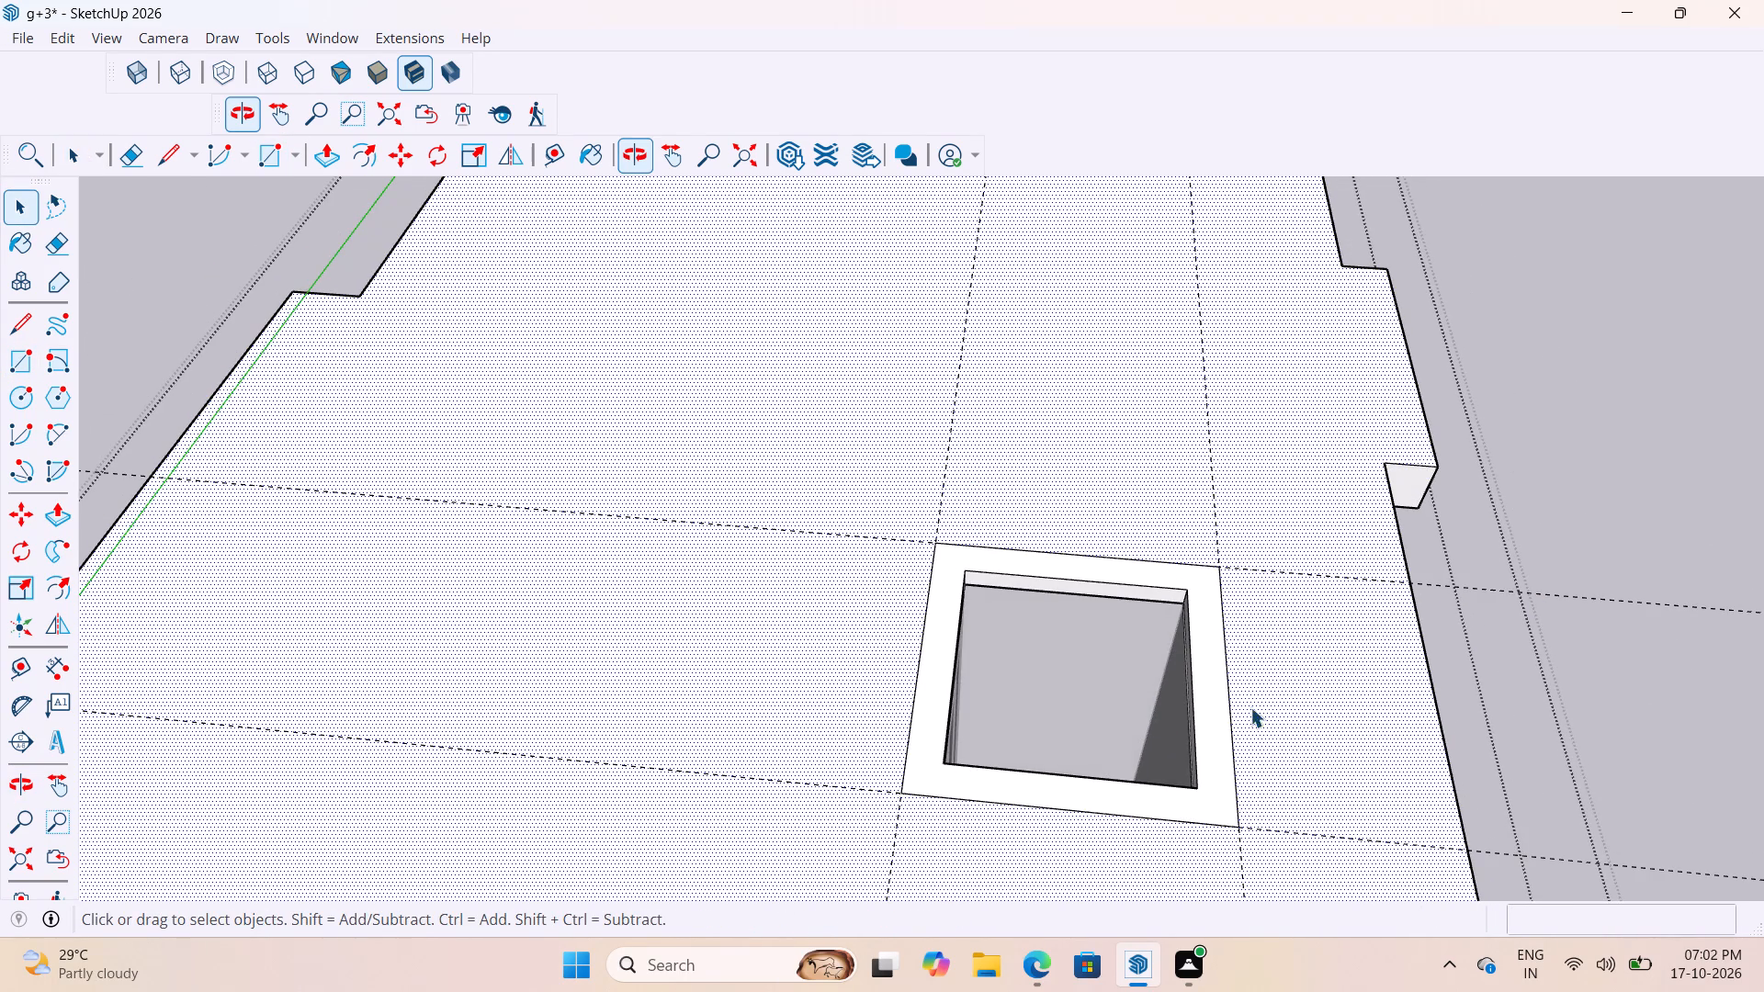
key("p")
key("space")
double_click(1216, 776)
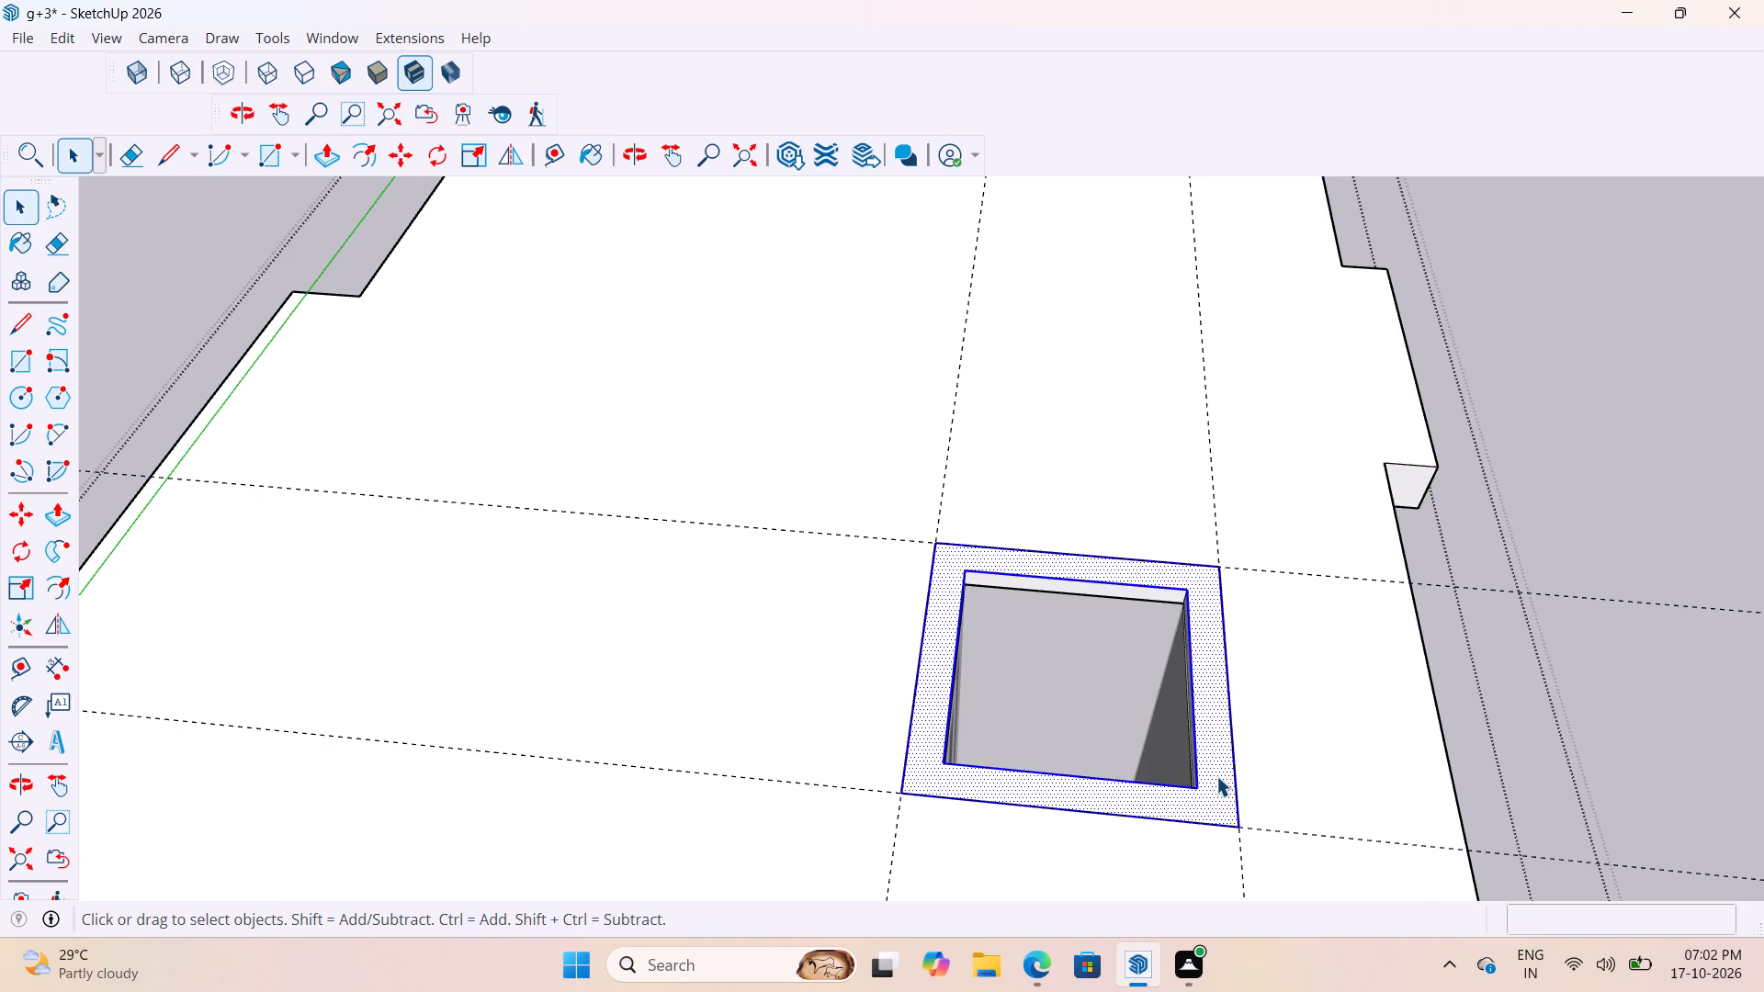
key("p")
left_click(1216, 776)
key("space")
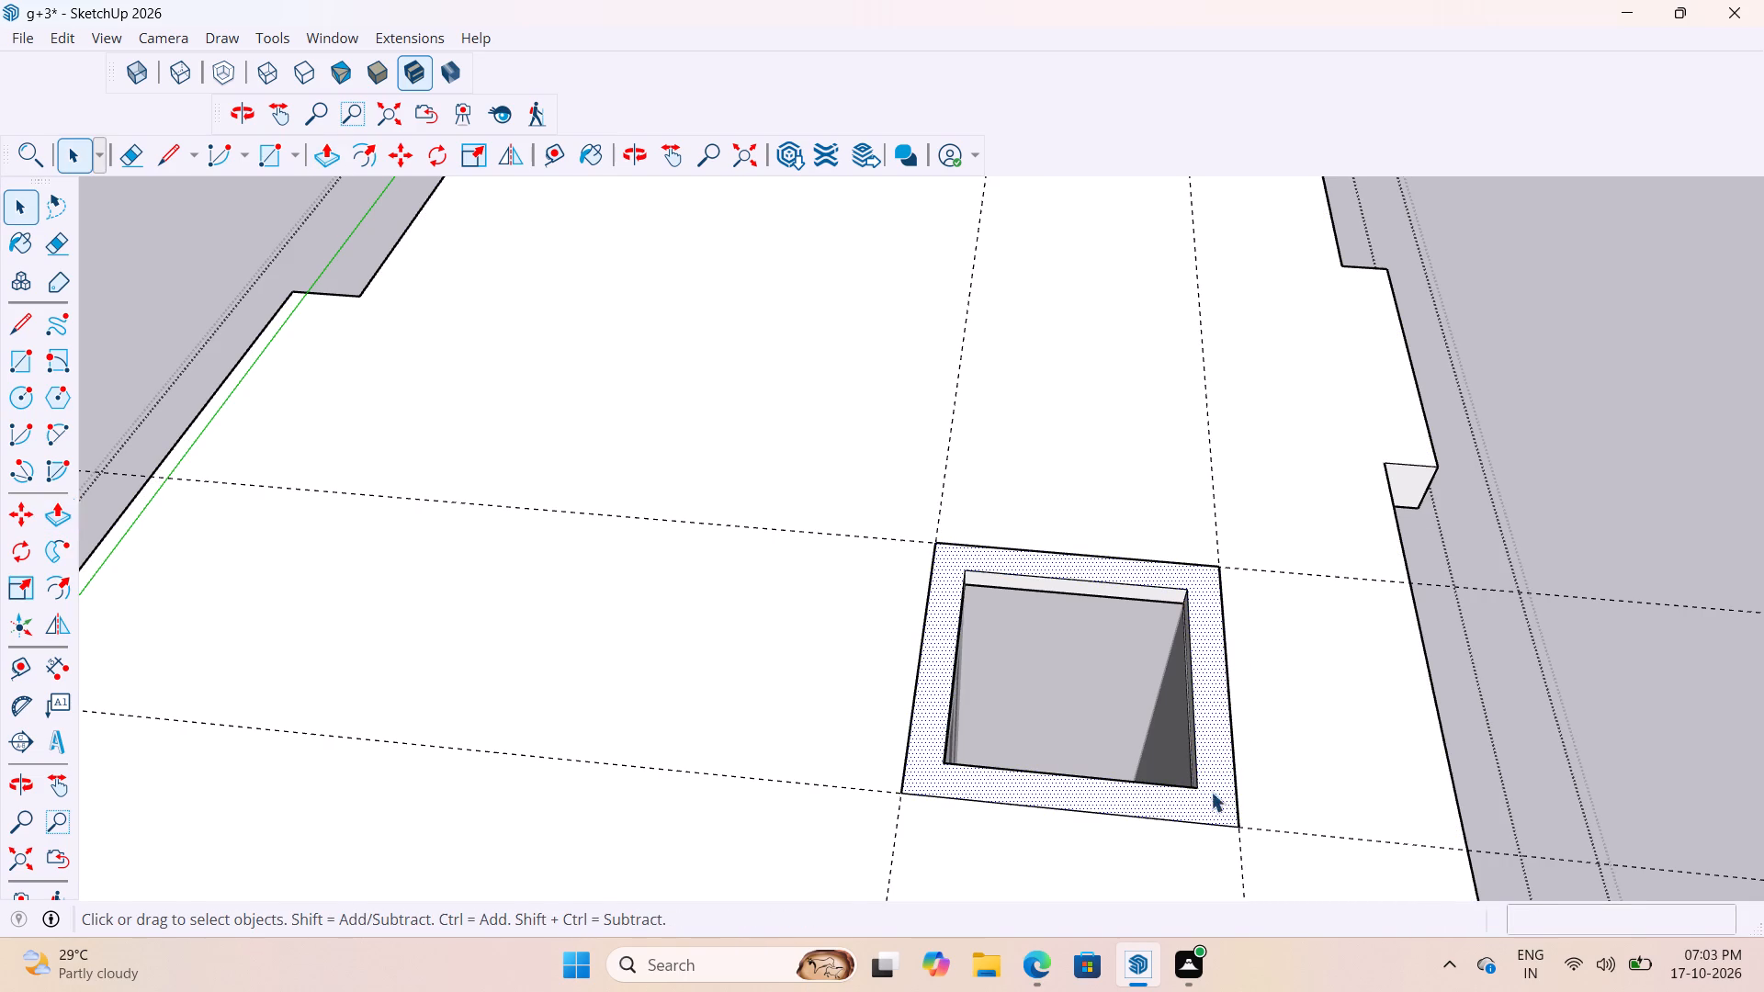
Push/Pull the 9" wall ring around the roof opening up 10'.
scroll(1216, 808, "up", 7)
middle_click_drag(1225, 722, 1262, 678)
key("p")
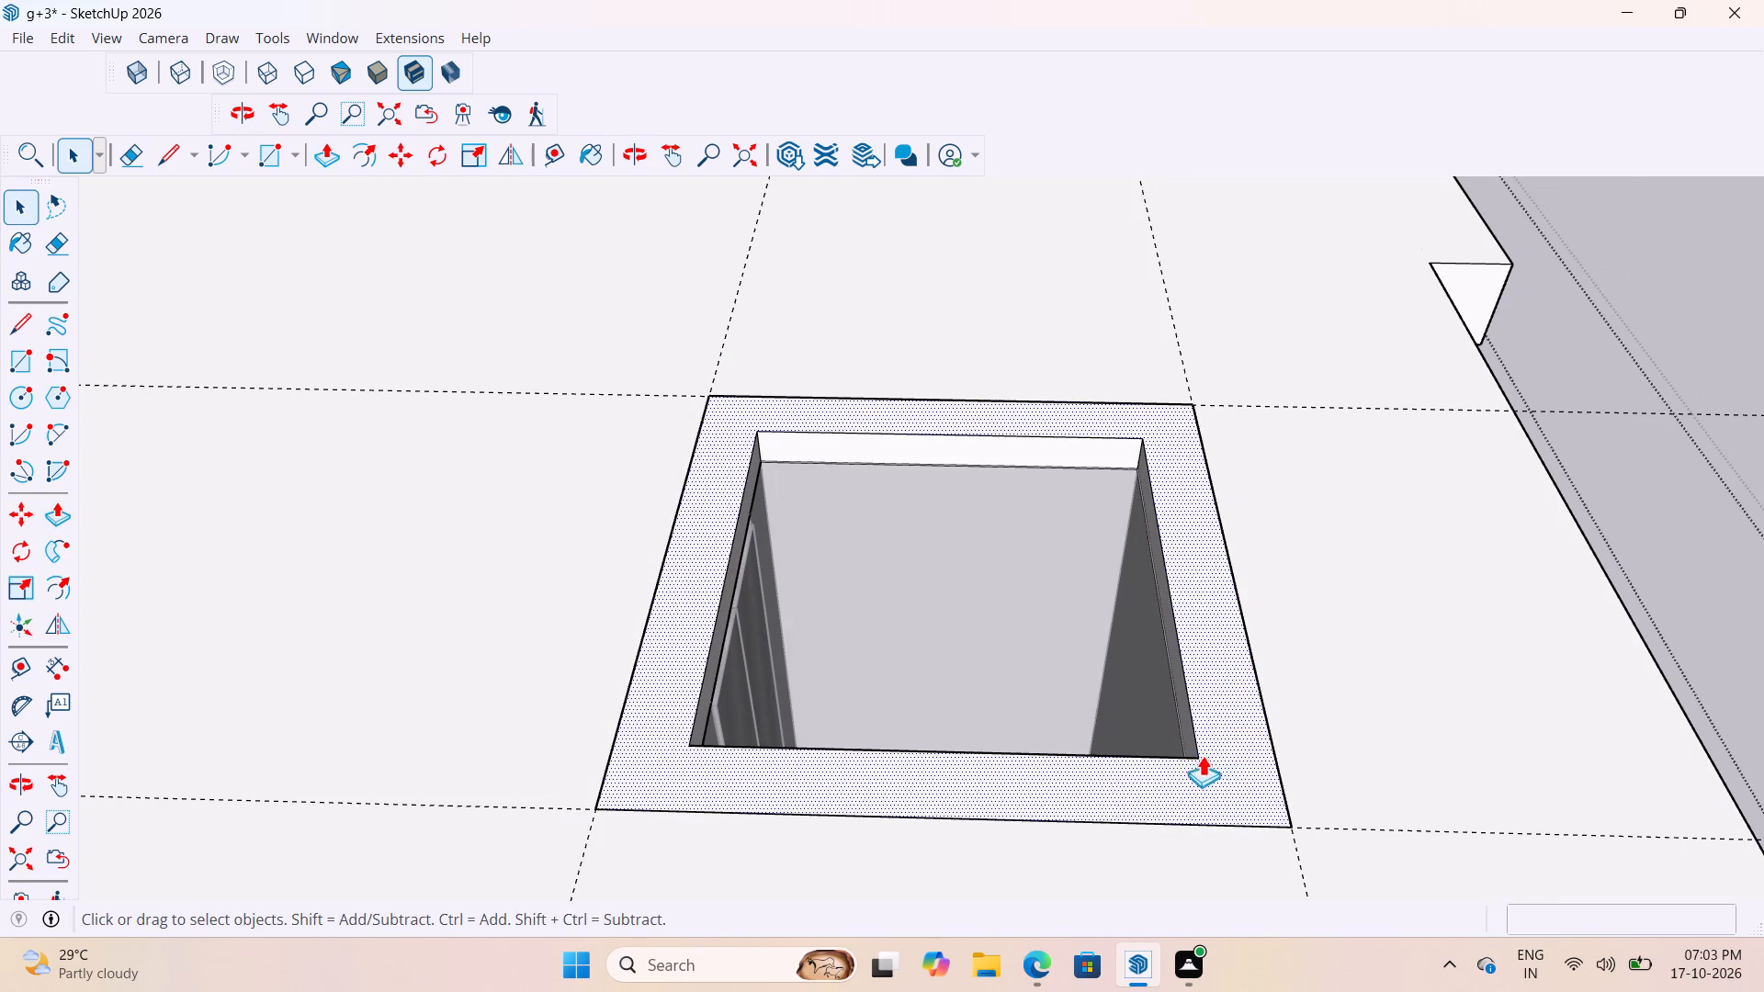
left_click(1221, 792)
scroll(1127, 581, "down", 10)
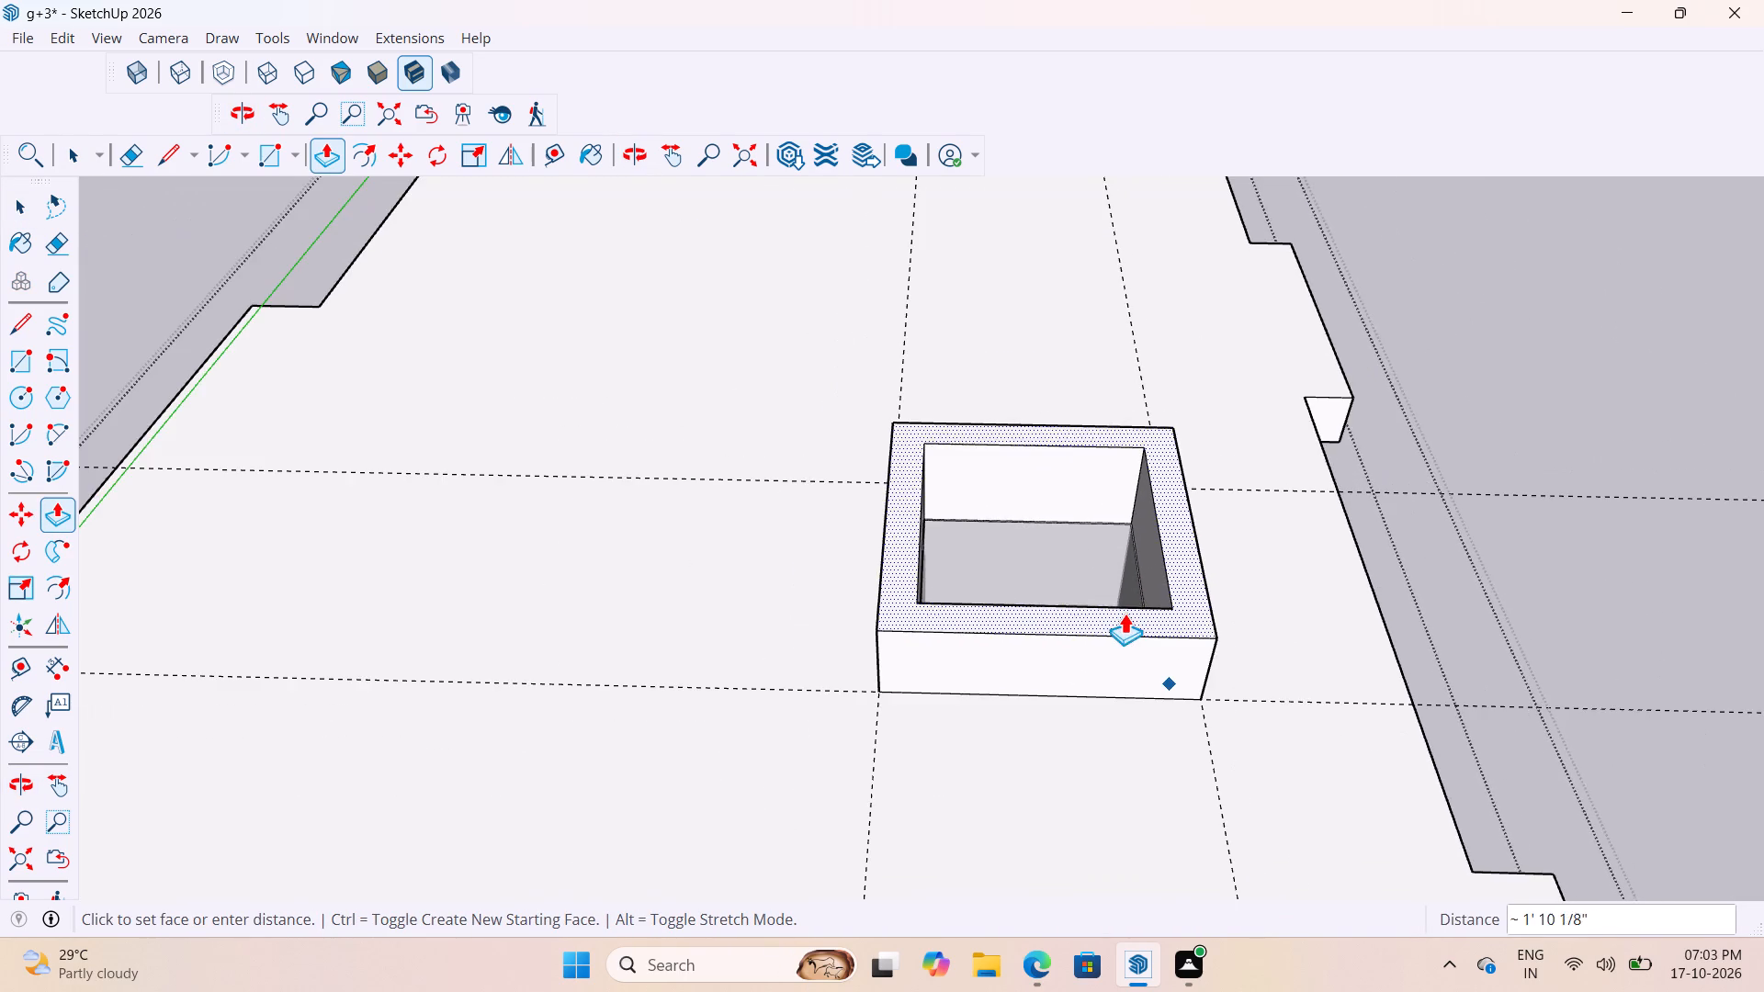
middle_click_drag(1125, 613, 1180, 515)
scroll(1087, 332, "up", 3)
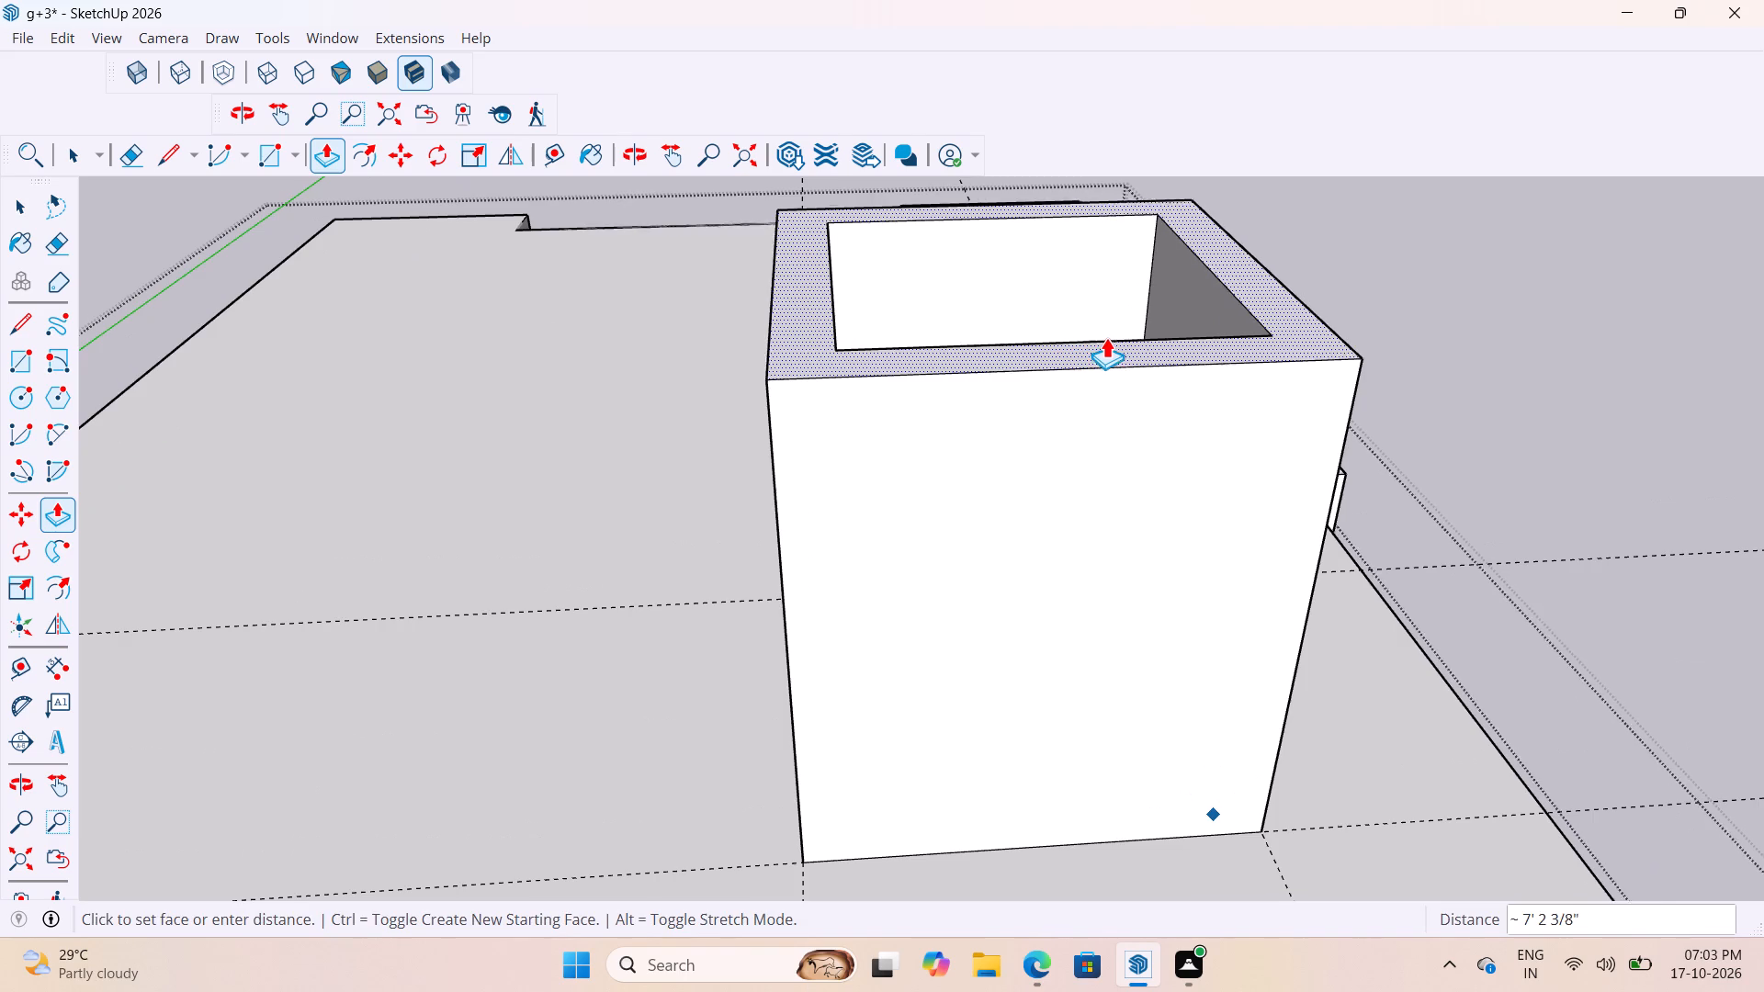
middle_click_drag(1107, 337, 1201, 292)
scroll(1079, 340, "down", 6)
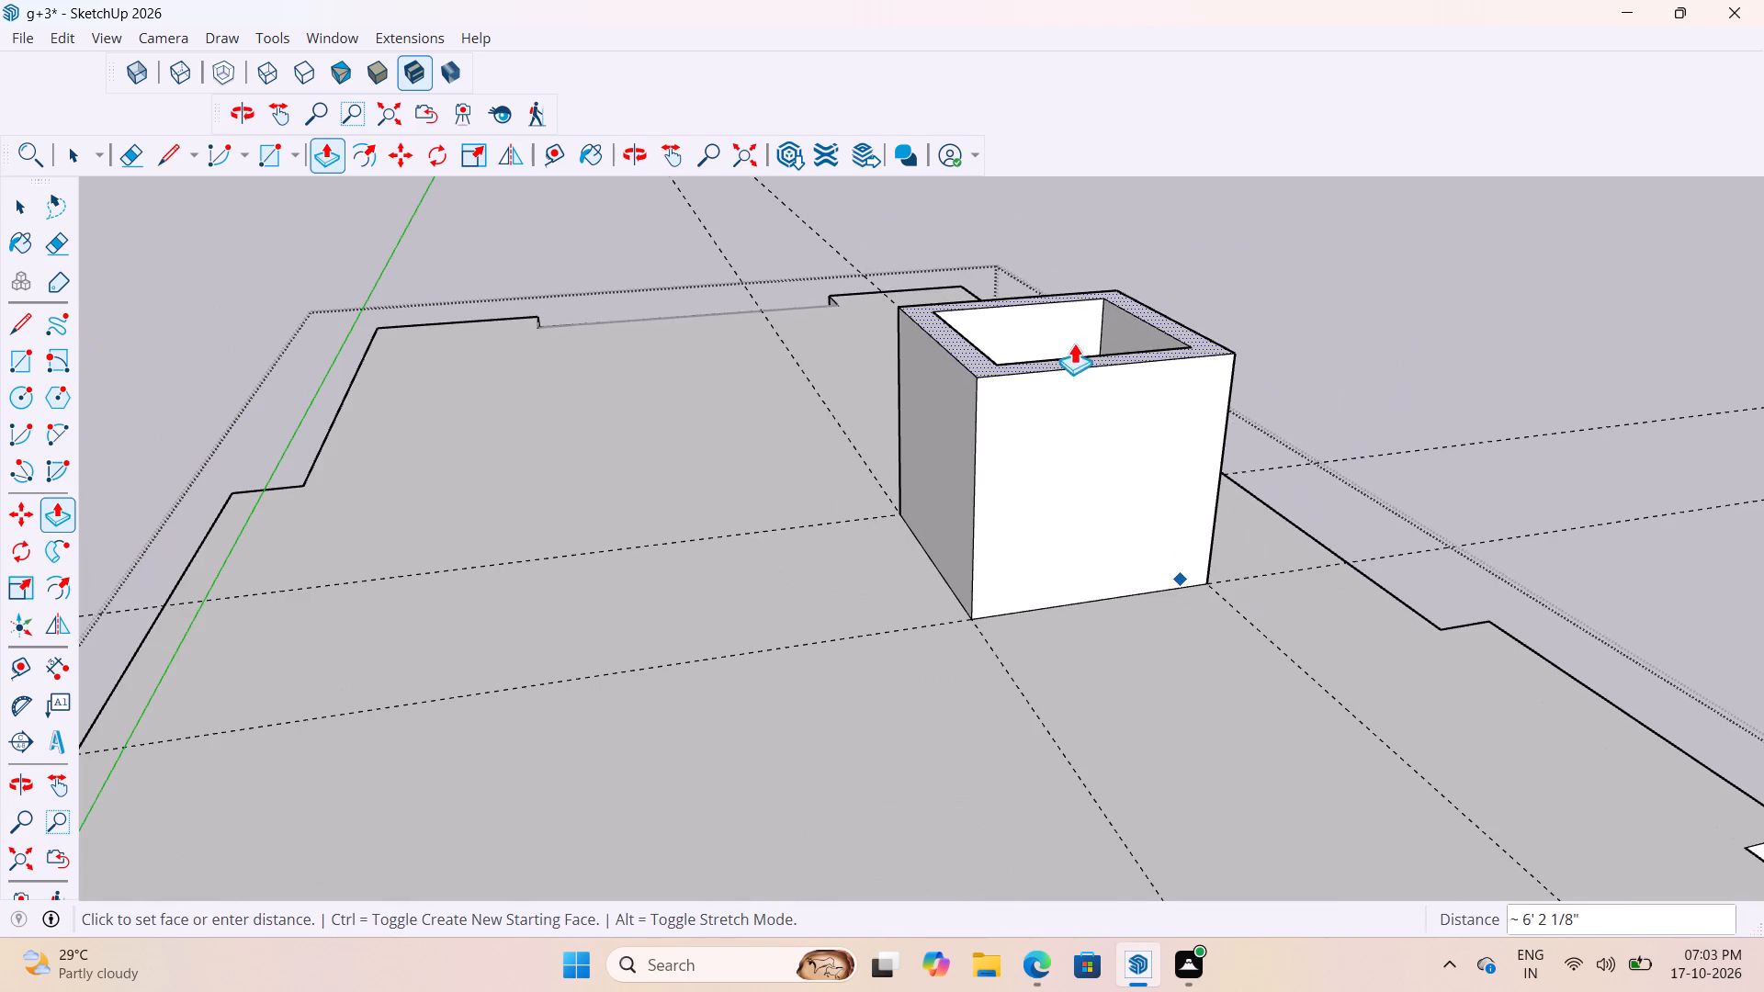
middle_click_drag(1094, 348, 1124, 359)
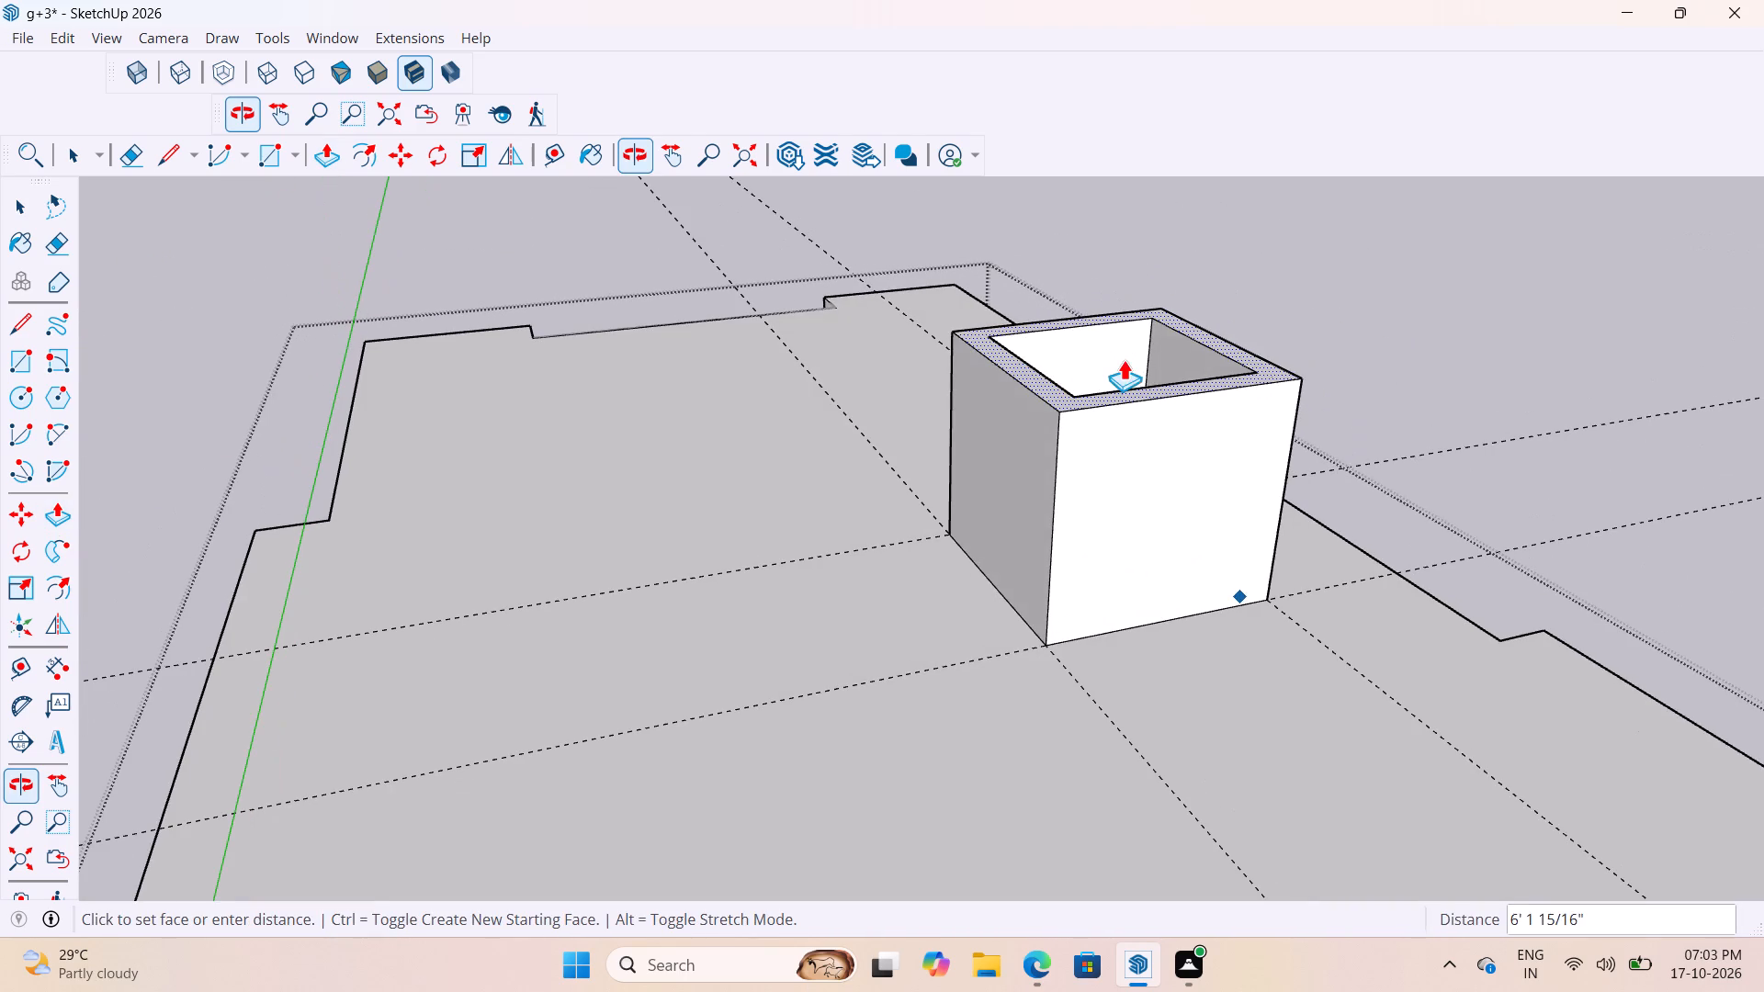
scroll(1102, 374, "down", 3)
scroll(1096, 386, "up", 3)
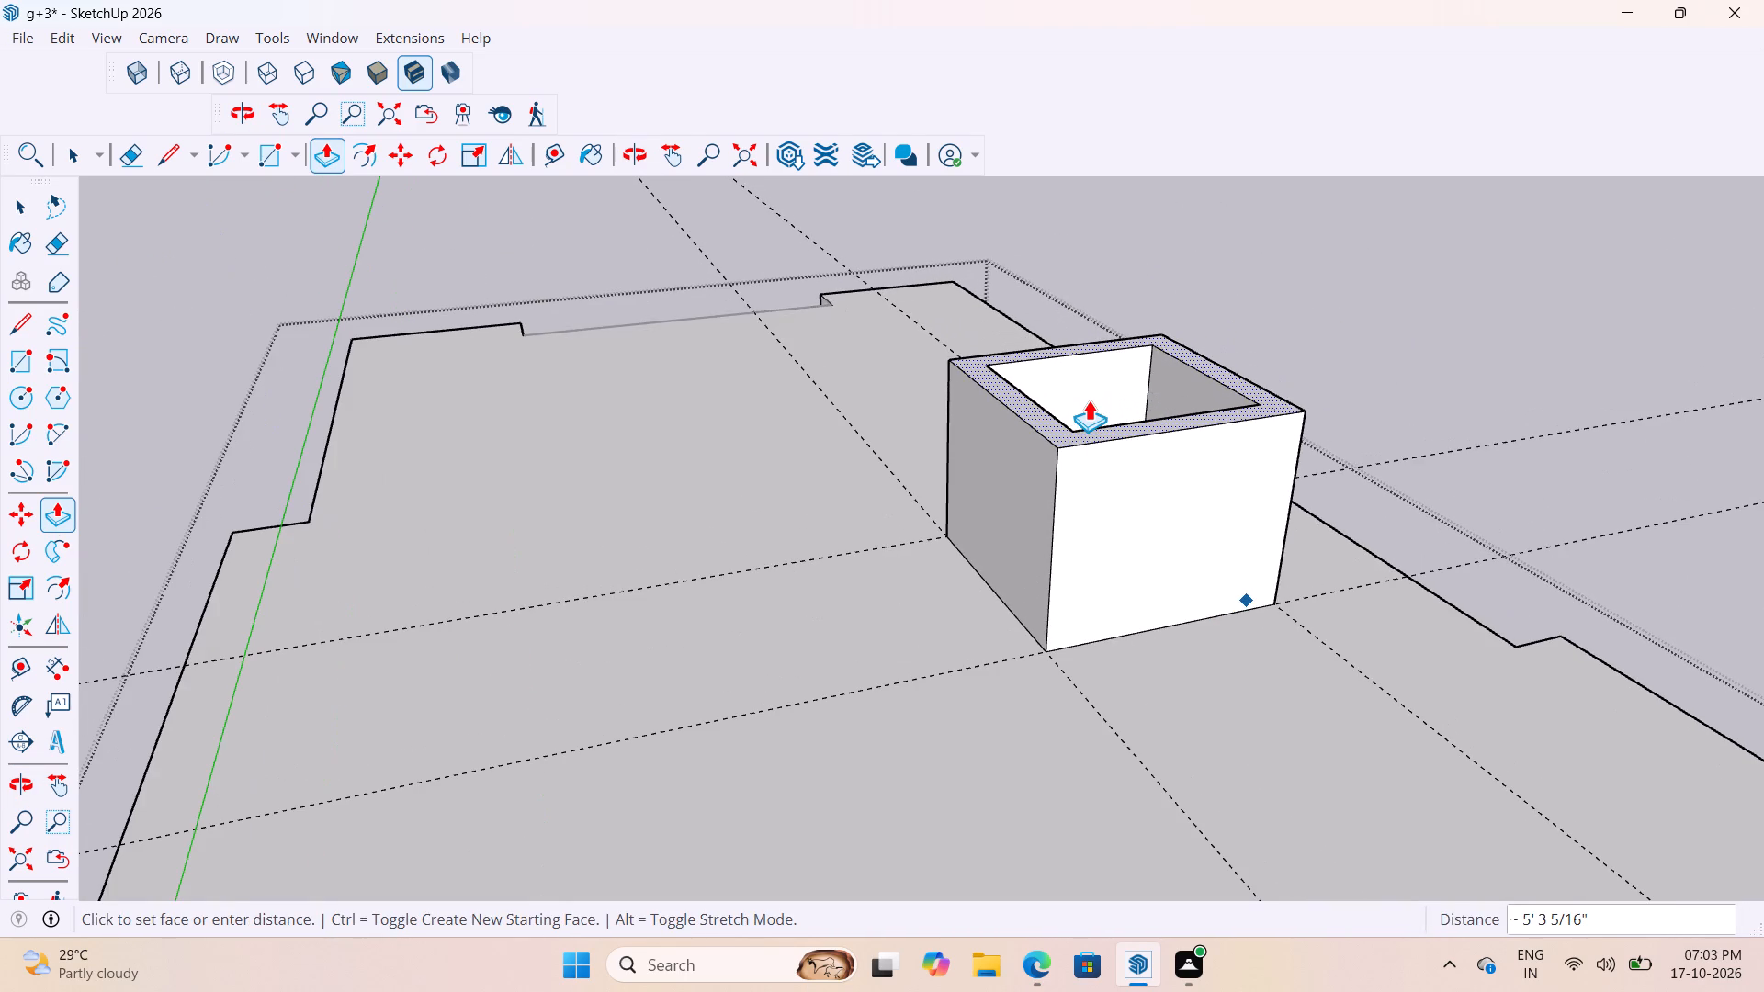
scroll(1089, 400, "up", 3)
scroll(1089, 400, "down", 5)
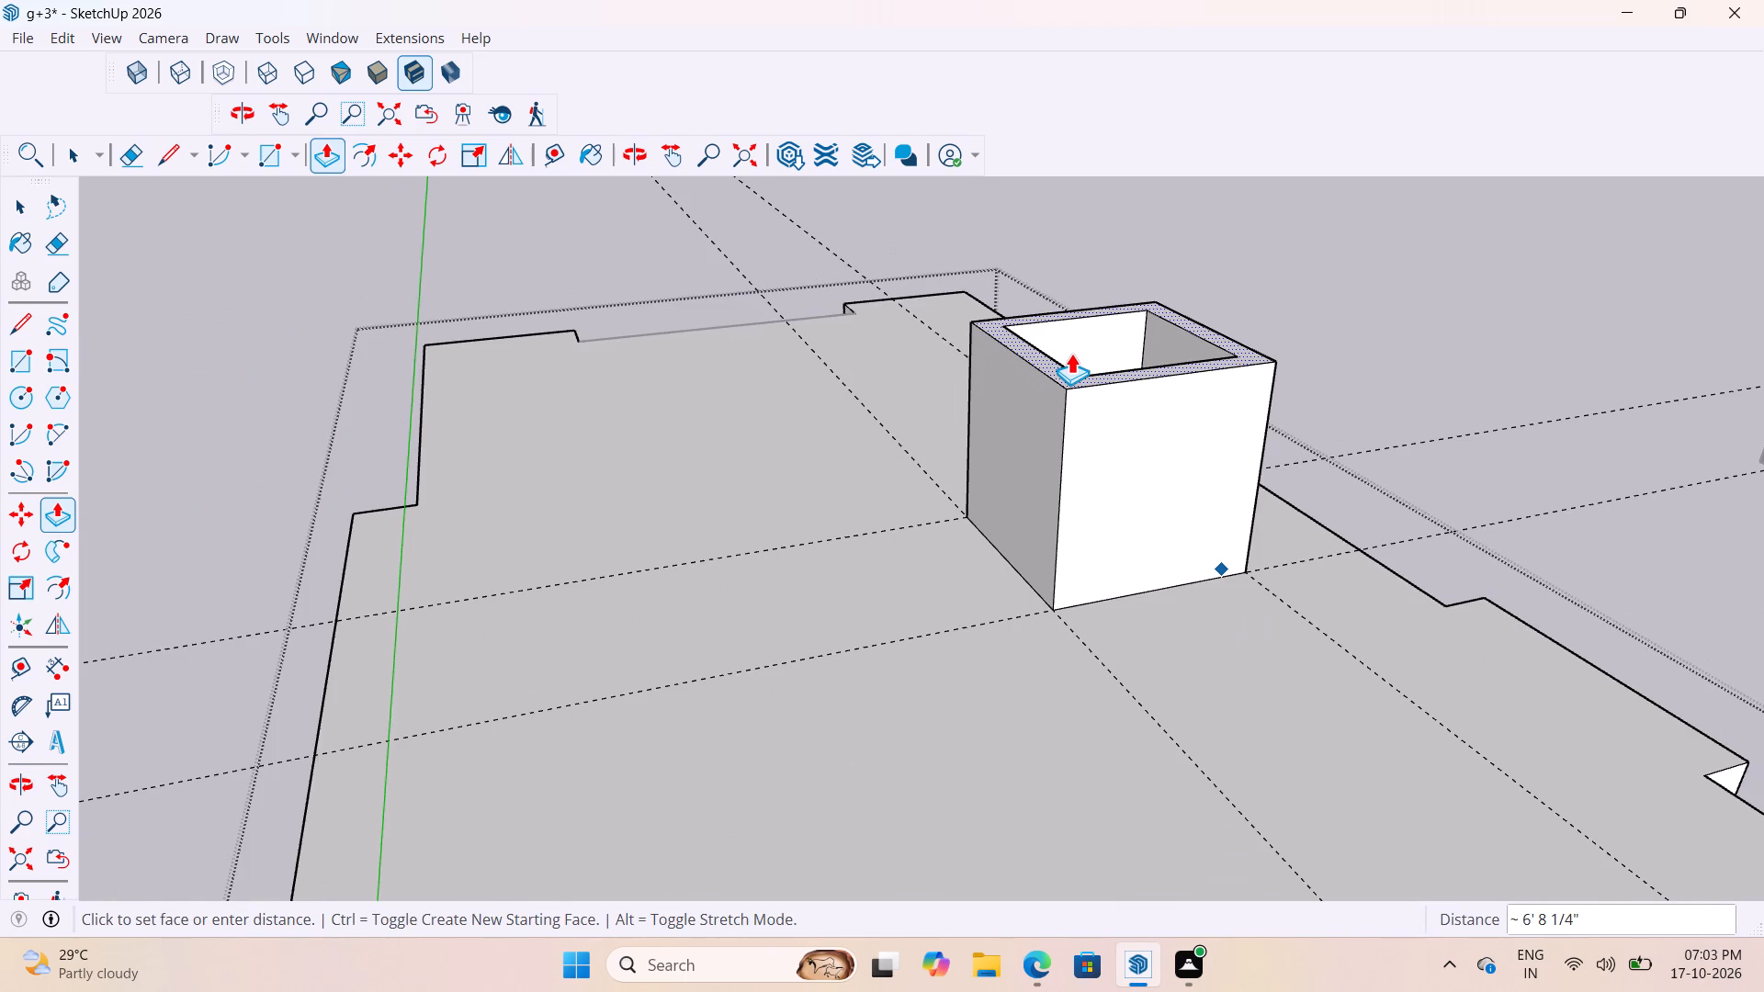
type("10'")
key("Return")
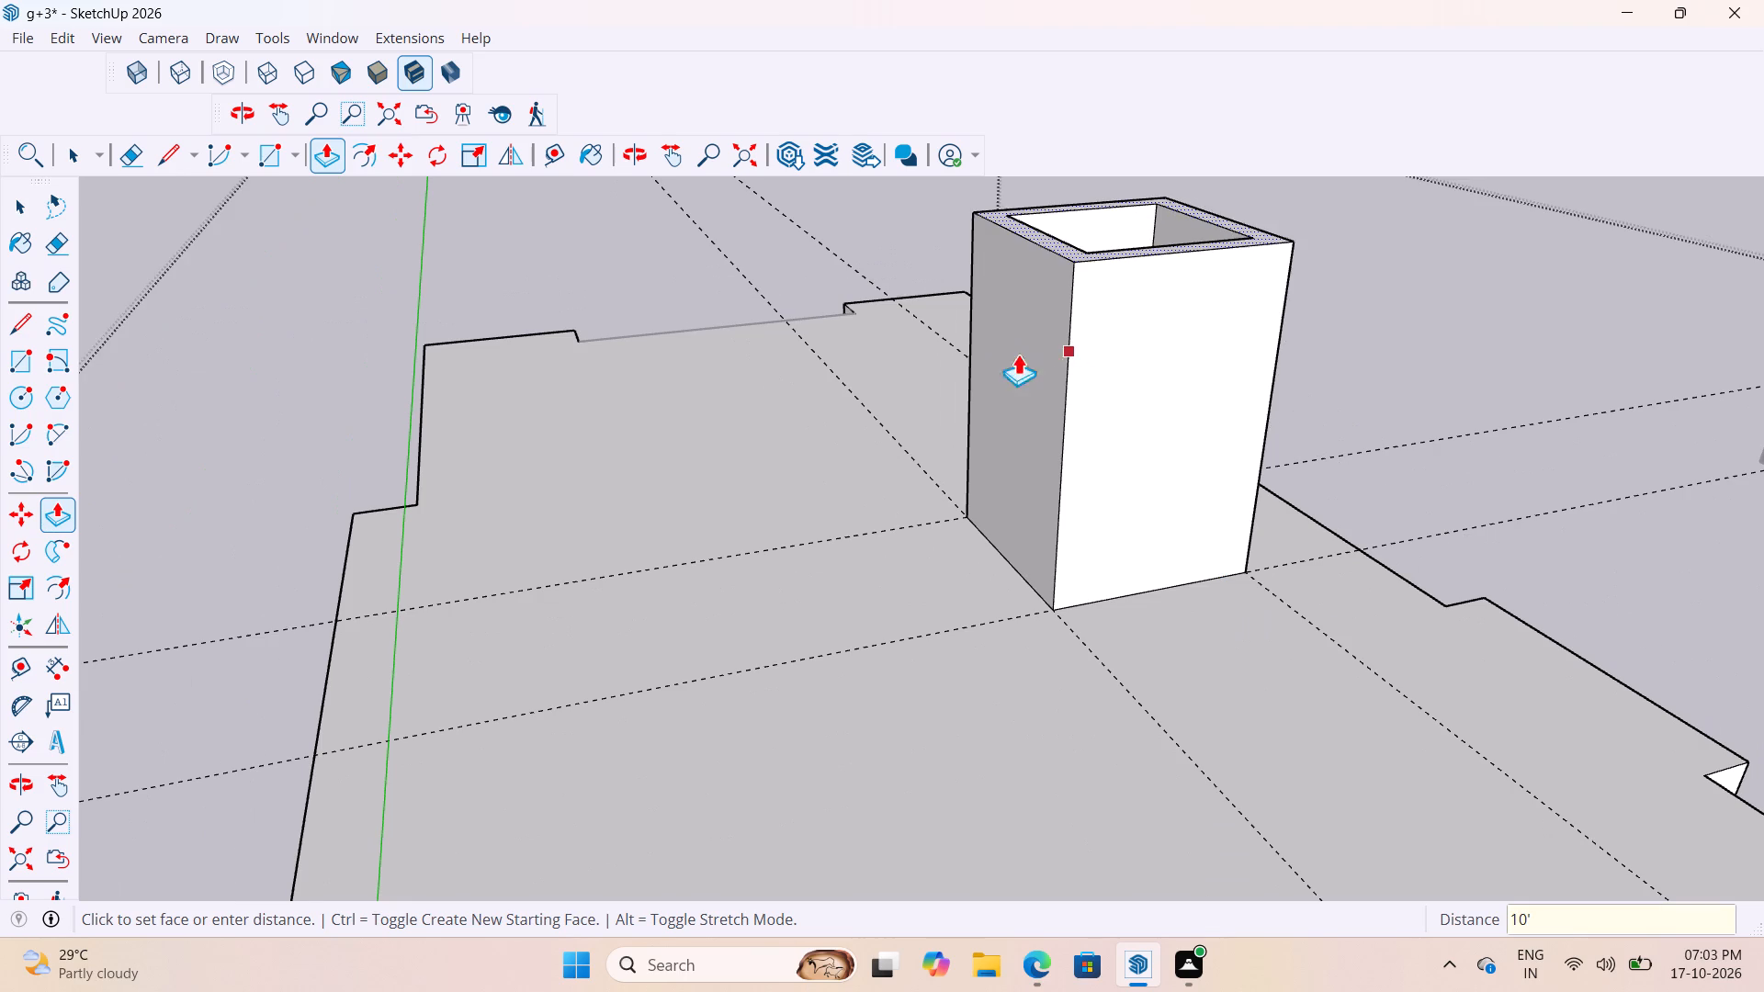
scroll(1066, 398, "down", 15)
key("space")
left_click(1295, 280)
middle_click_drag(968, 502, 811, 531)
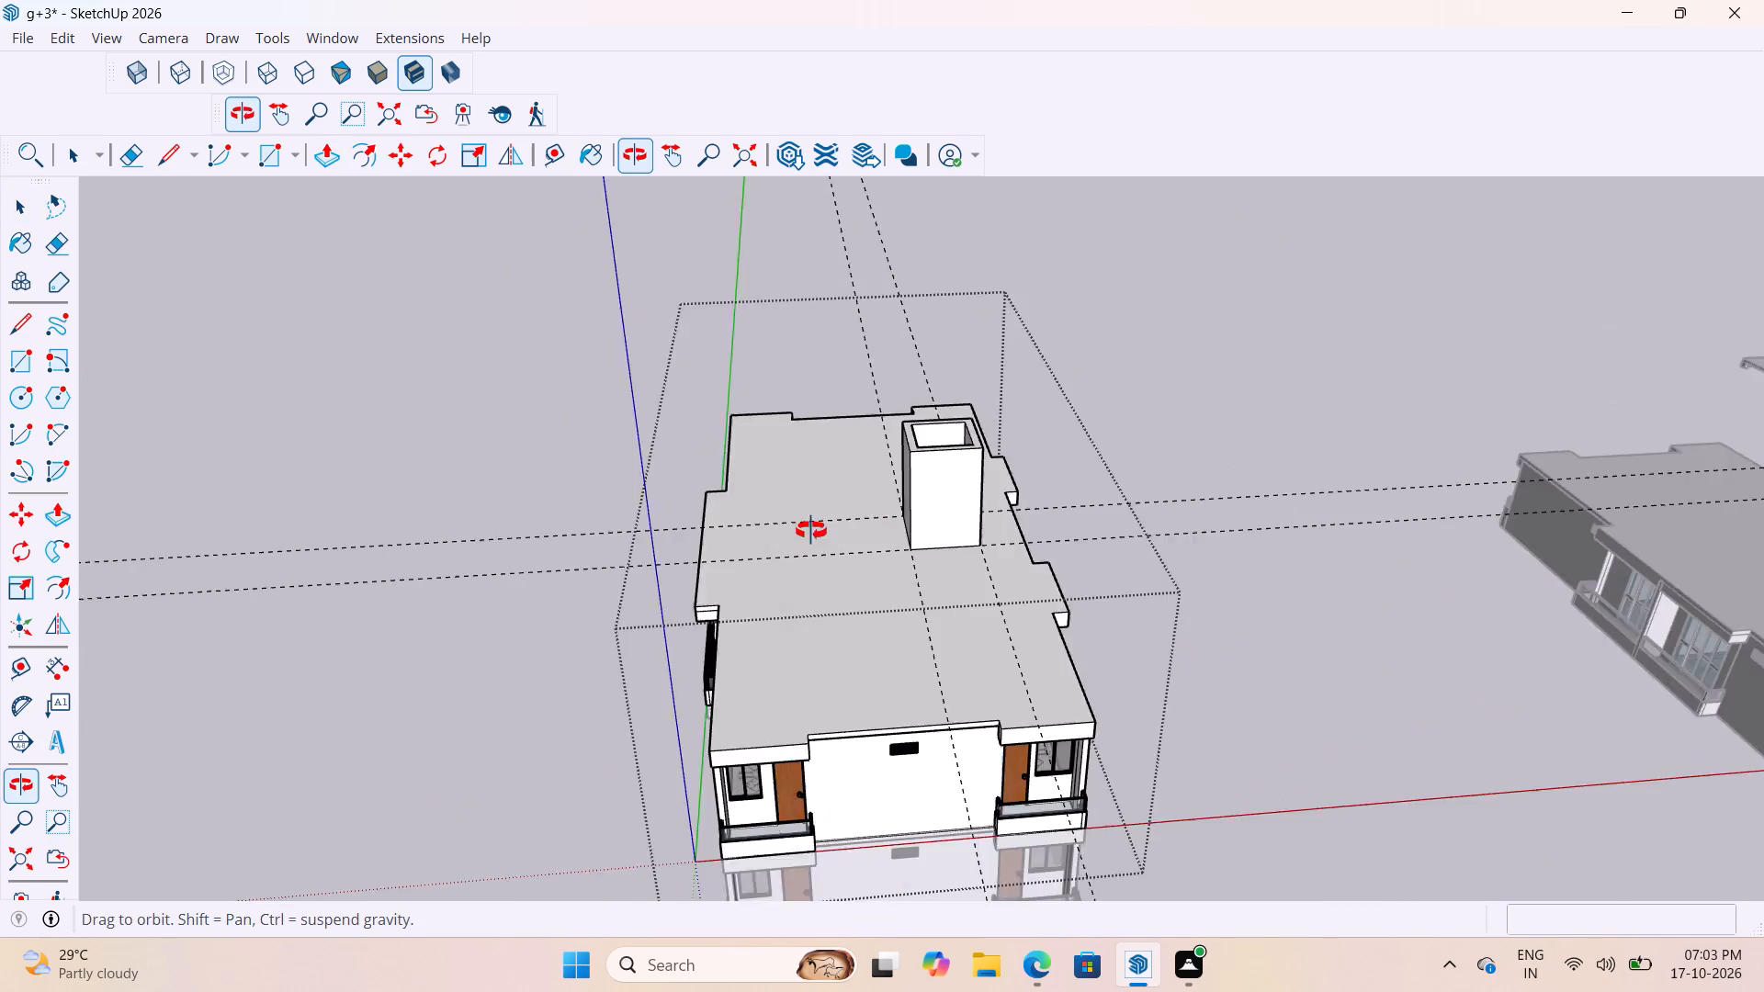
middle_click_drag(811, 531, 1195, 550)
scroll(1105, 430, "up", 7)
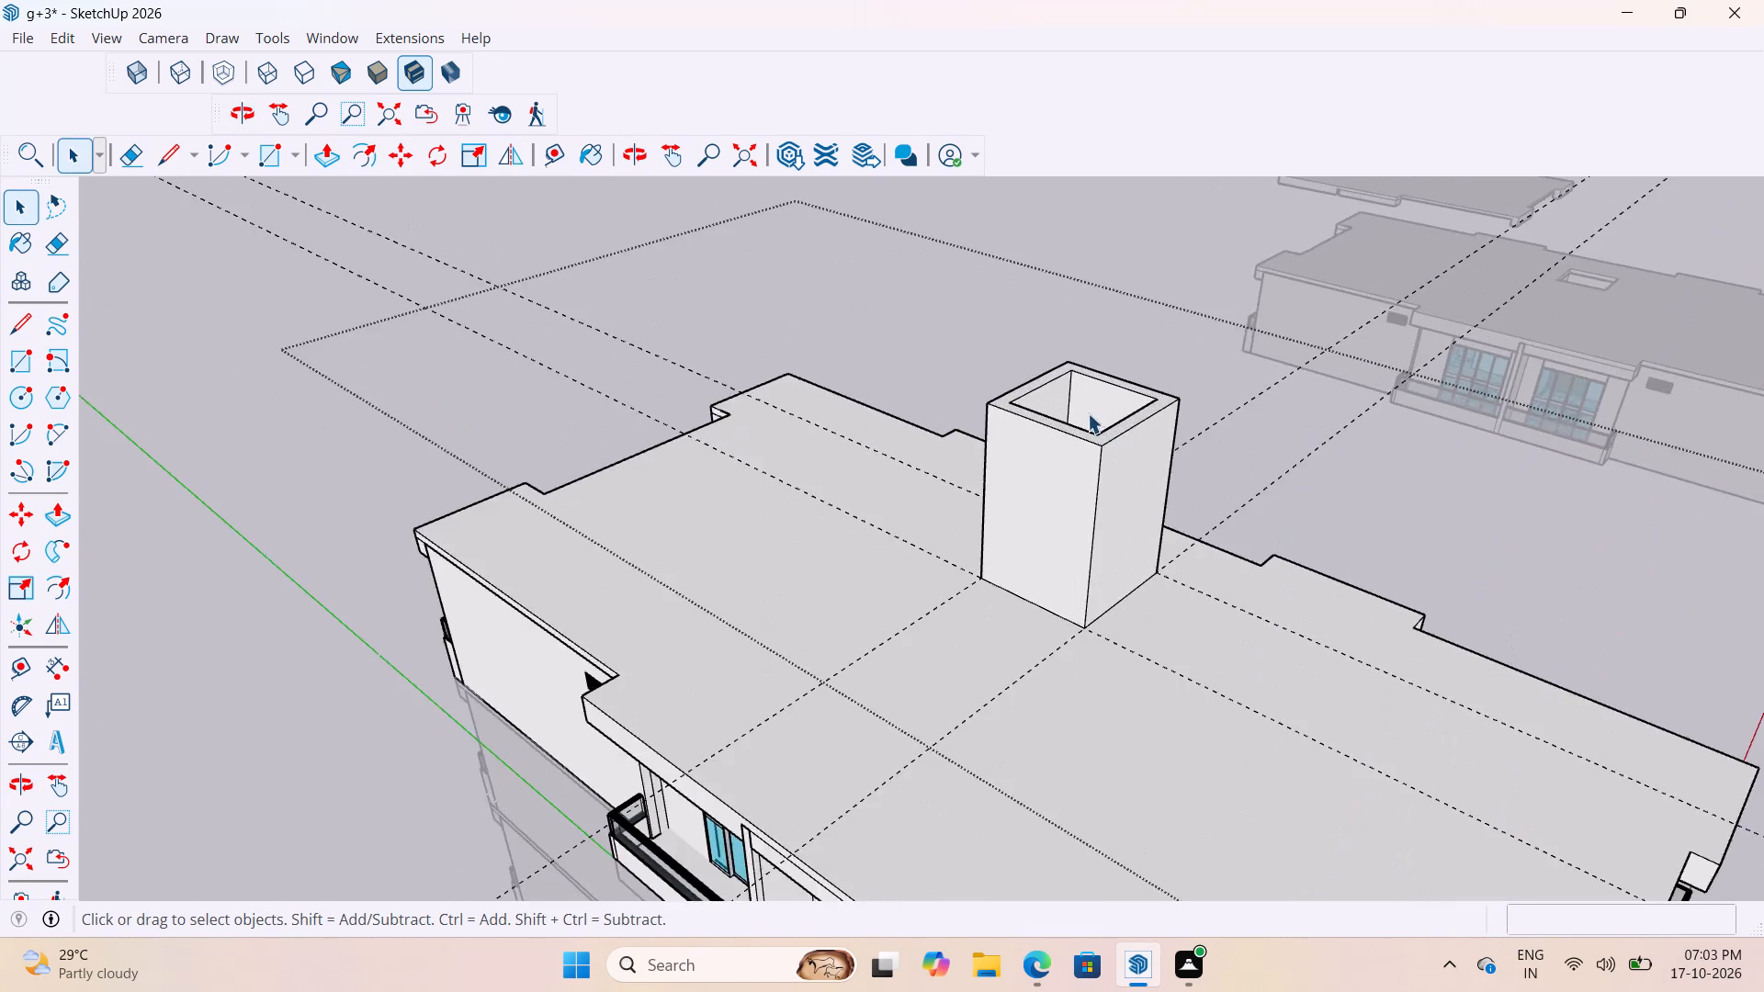
Examine the stair headroom on the roof from several sides and down through its opening.
scroll(1085, 434, "down", 6)
middle_click_drag(1144, 410, 1245, 346)
left_click(937, 308)
scroll(1091, 337, "up", 3)
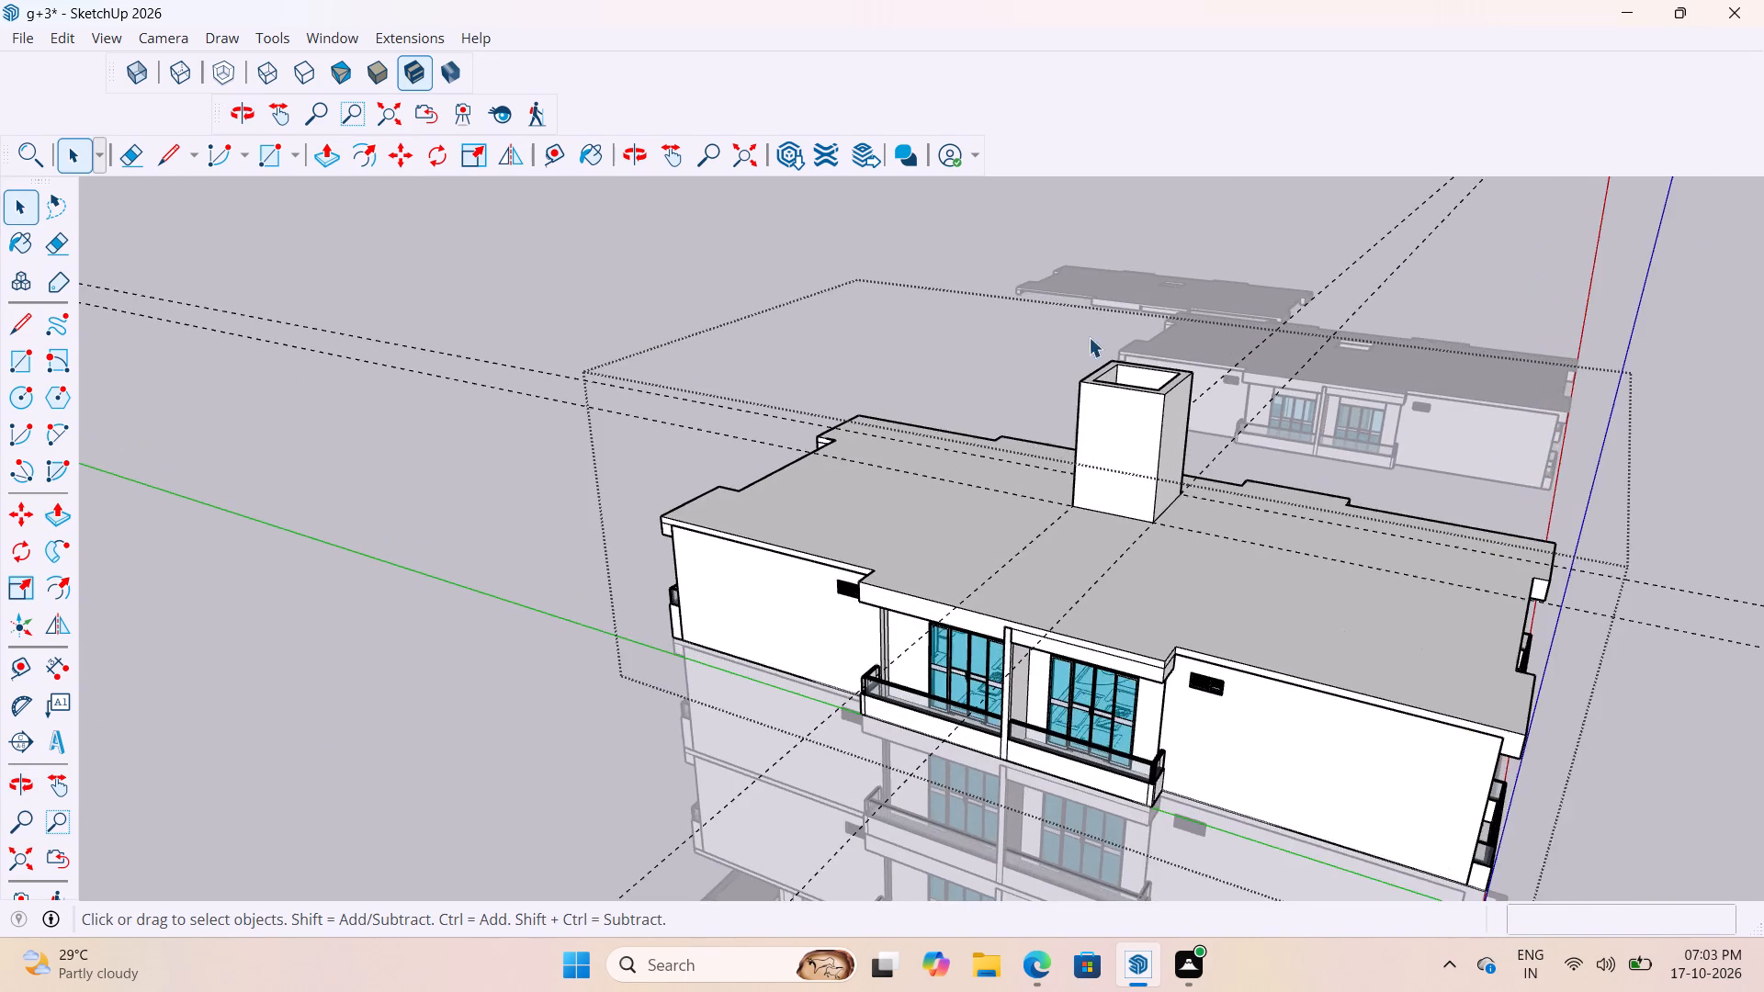
scroll(505, 558, "down", 10)
left_click(1387, 523)
scroll(944, 602, "up", 4)
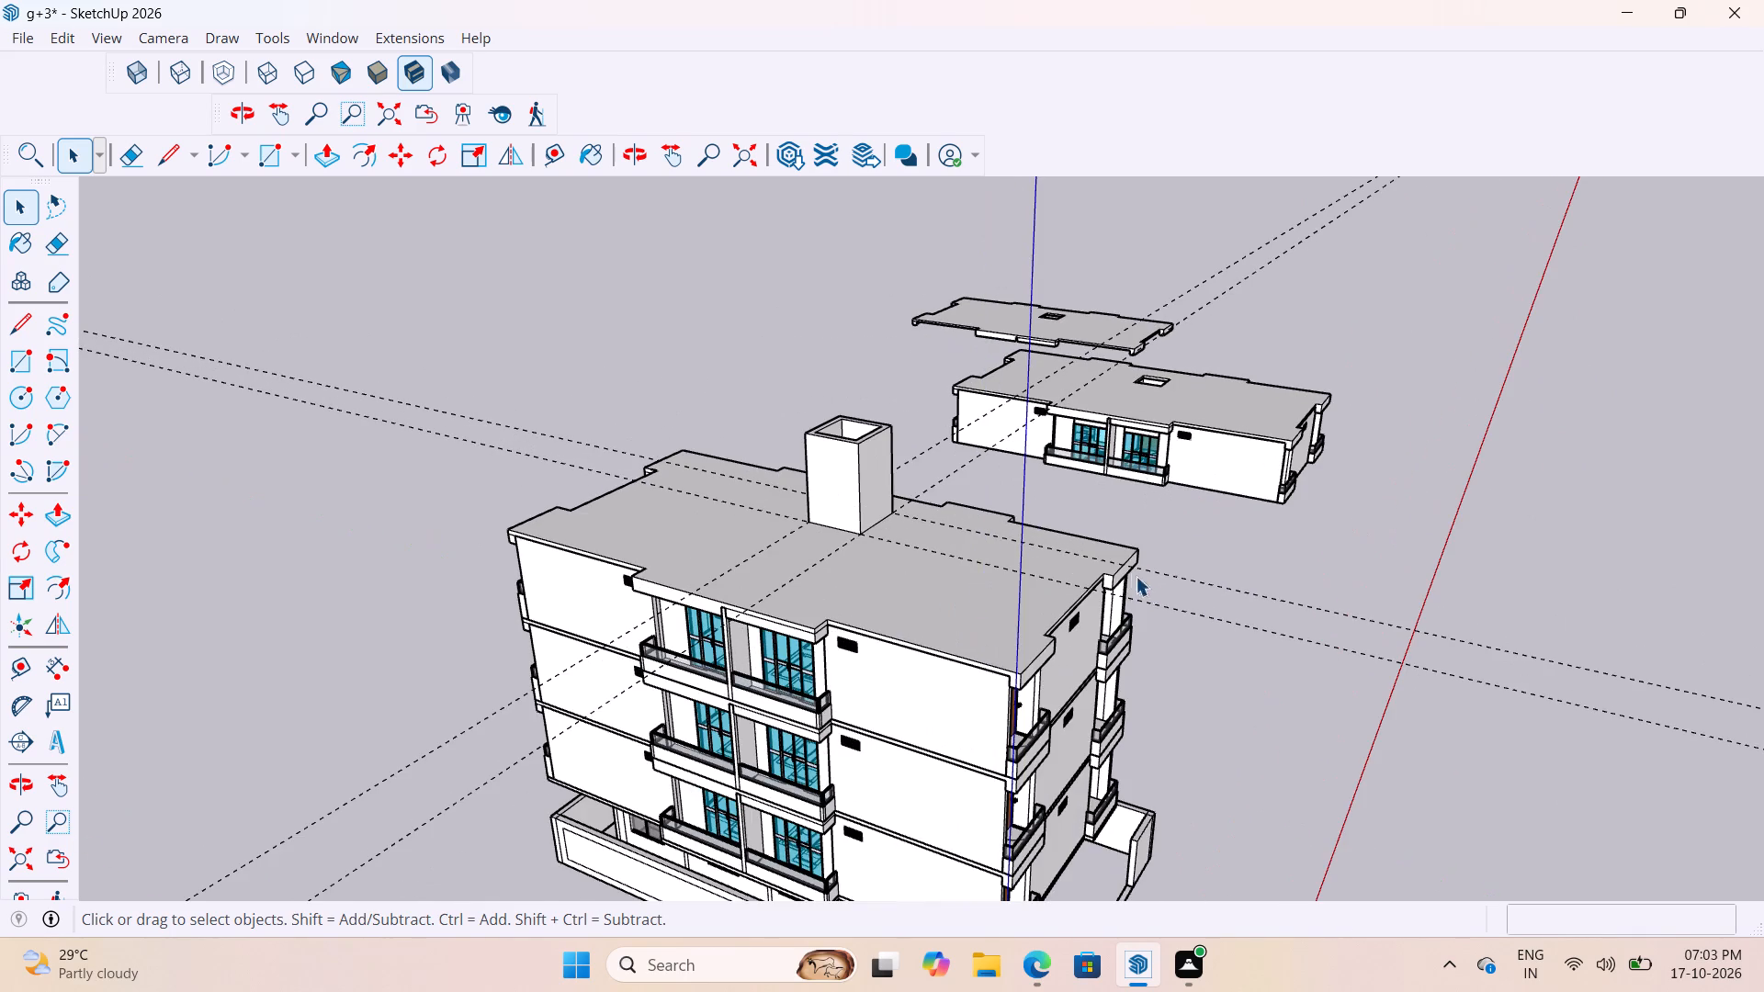
middle_click_drag(1078, 584, 855, 644)
scroll(749, 323, "down", 10)
scroll(767, 449, "up", 4)
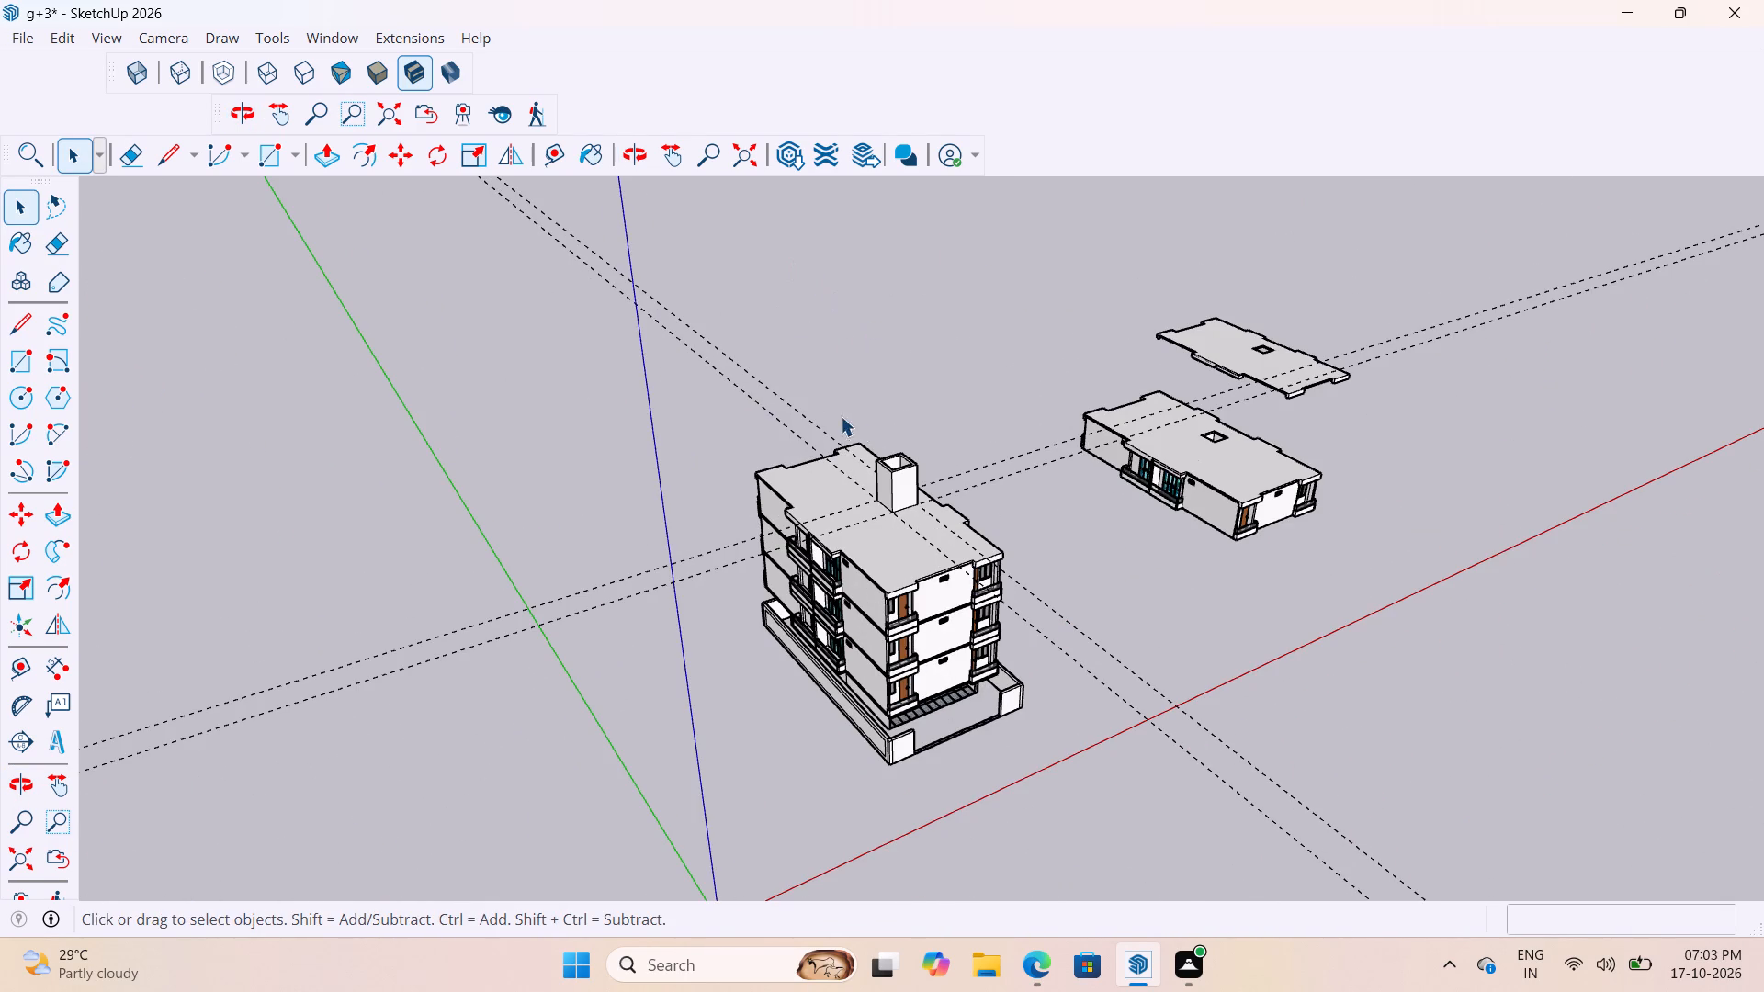
scroll(880, 434, "up", 11)
middle_click_drag(870, 498, 1148, 486)
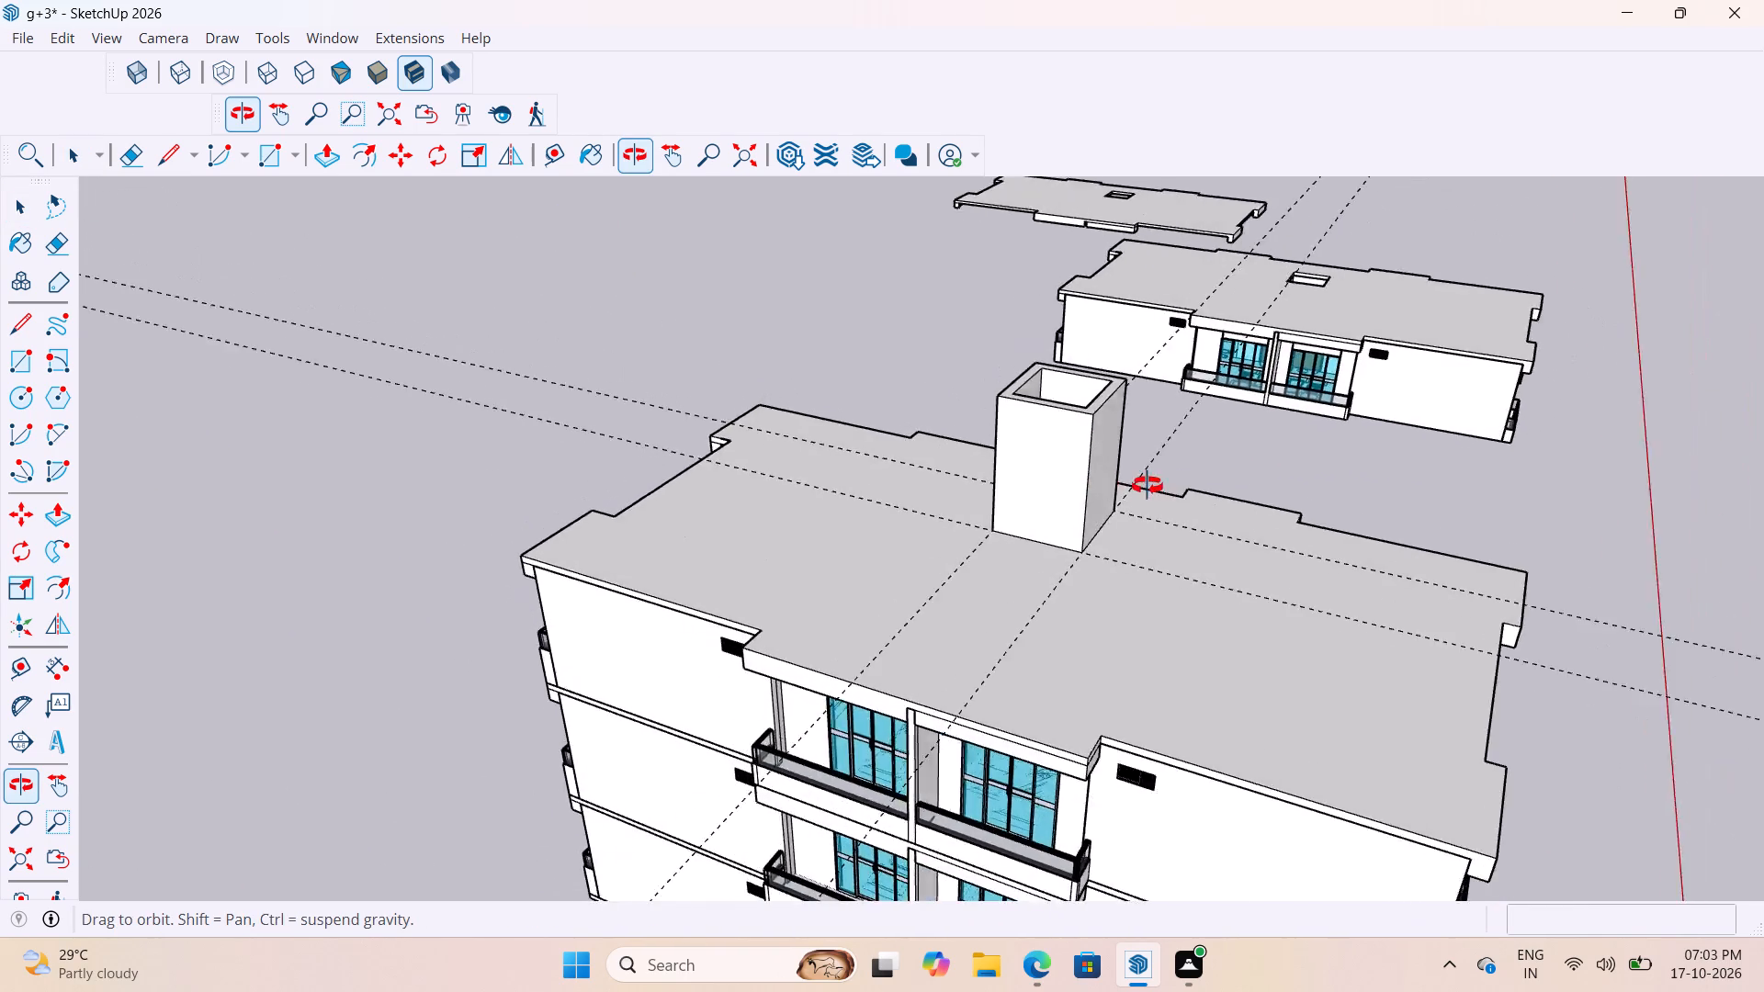
middle_click_drag(1148, 486, 1307, 507)
scroll(1148, 337, "up", 6)
scroll(940, 451, "down", 4)
middle_click_drag(1261, 525, 921, 563)
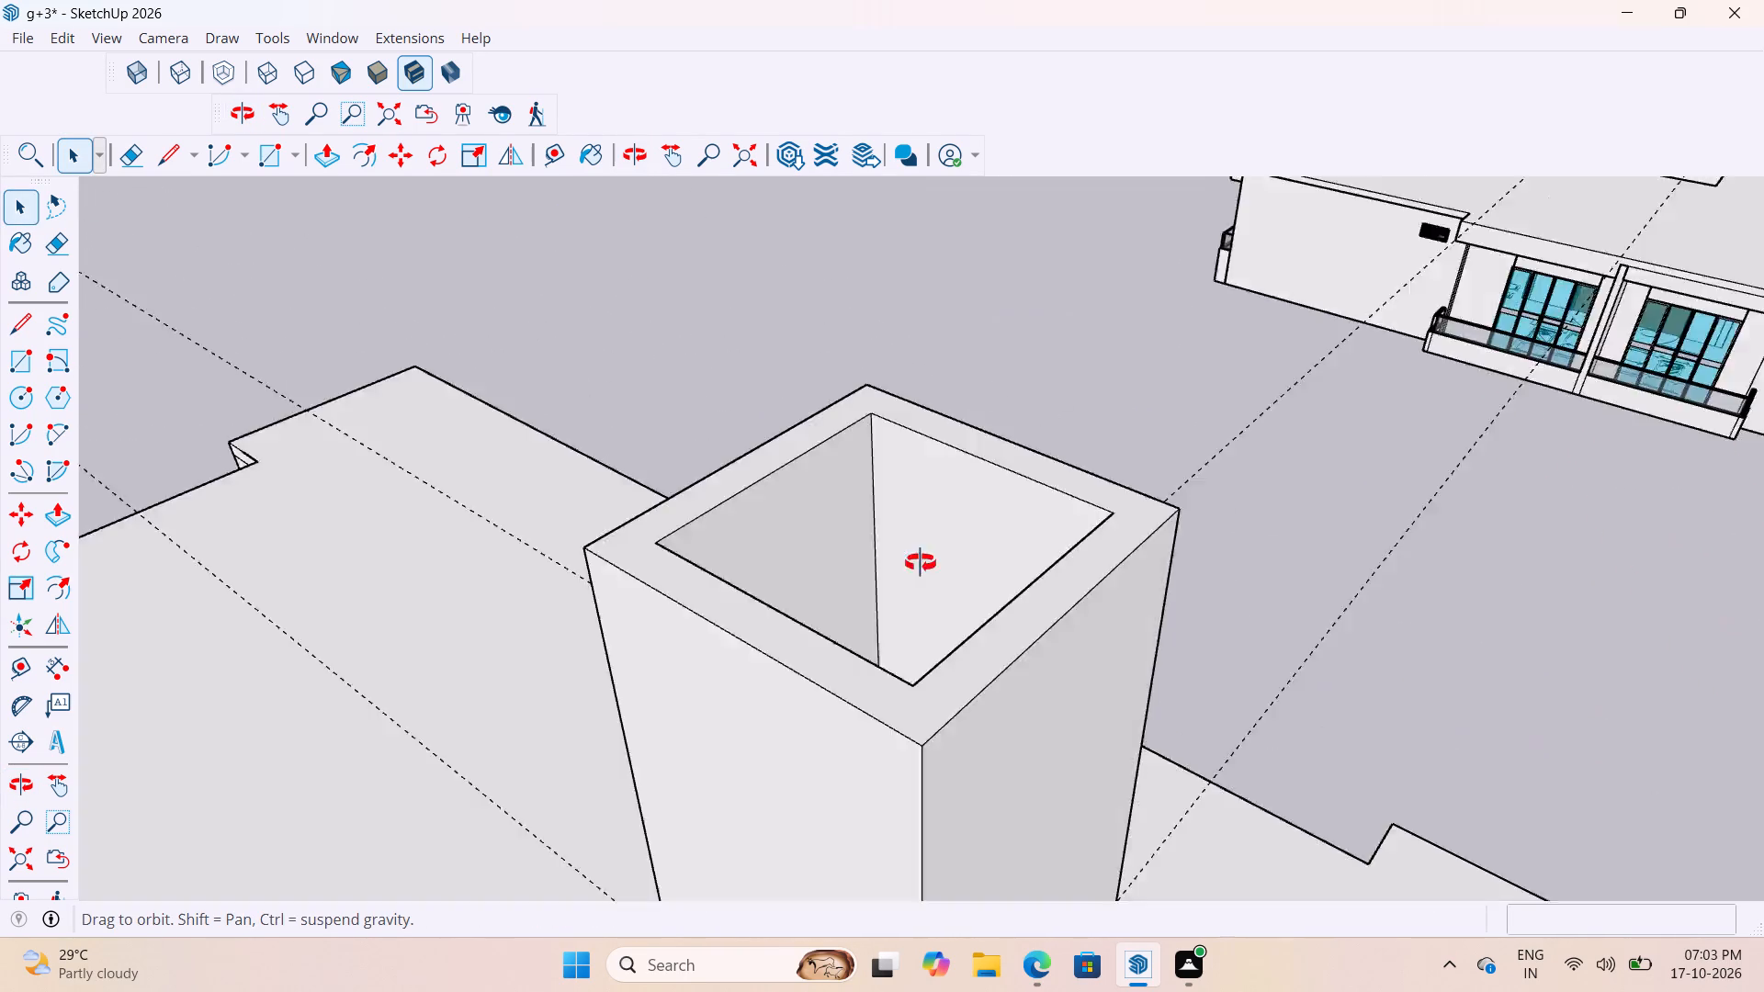
middle_click_drag(921, 563, 509, 876)
scroll(475, 648, "down", 1)
scroll(833, 717, "up", 3)
scroll(1043, 727, "down", 3)
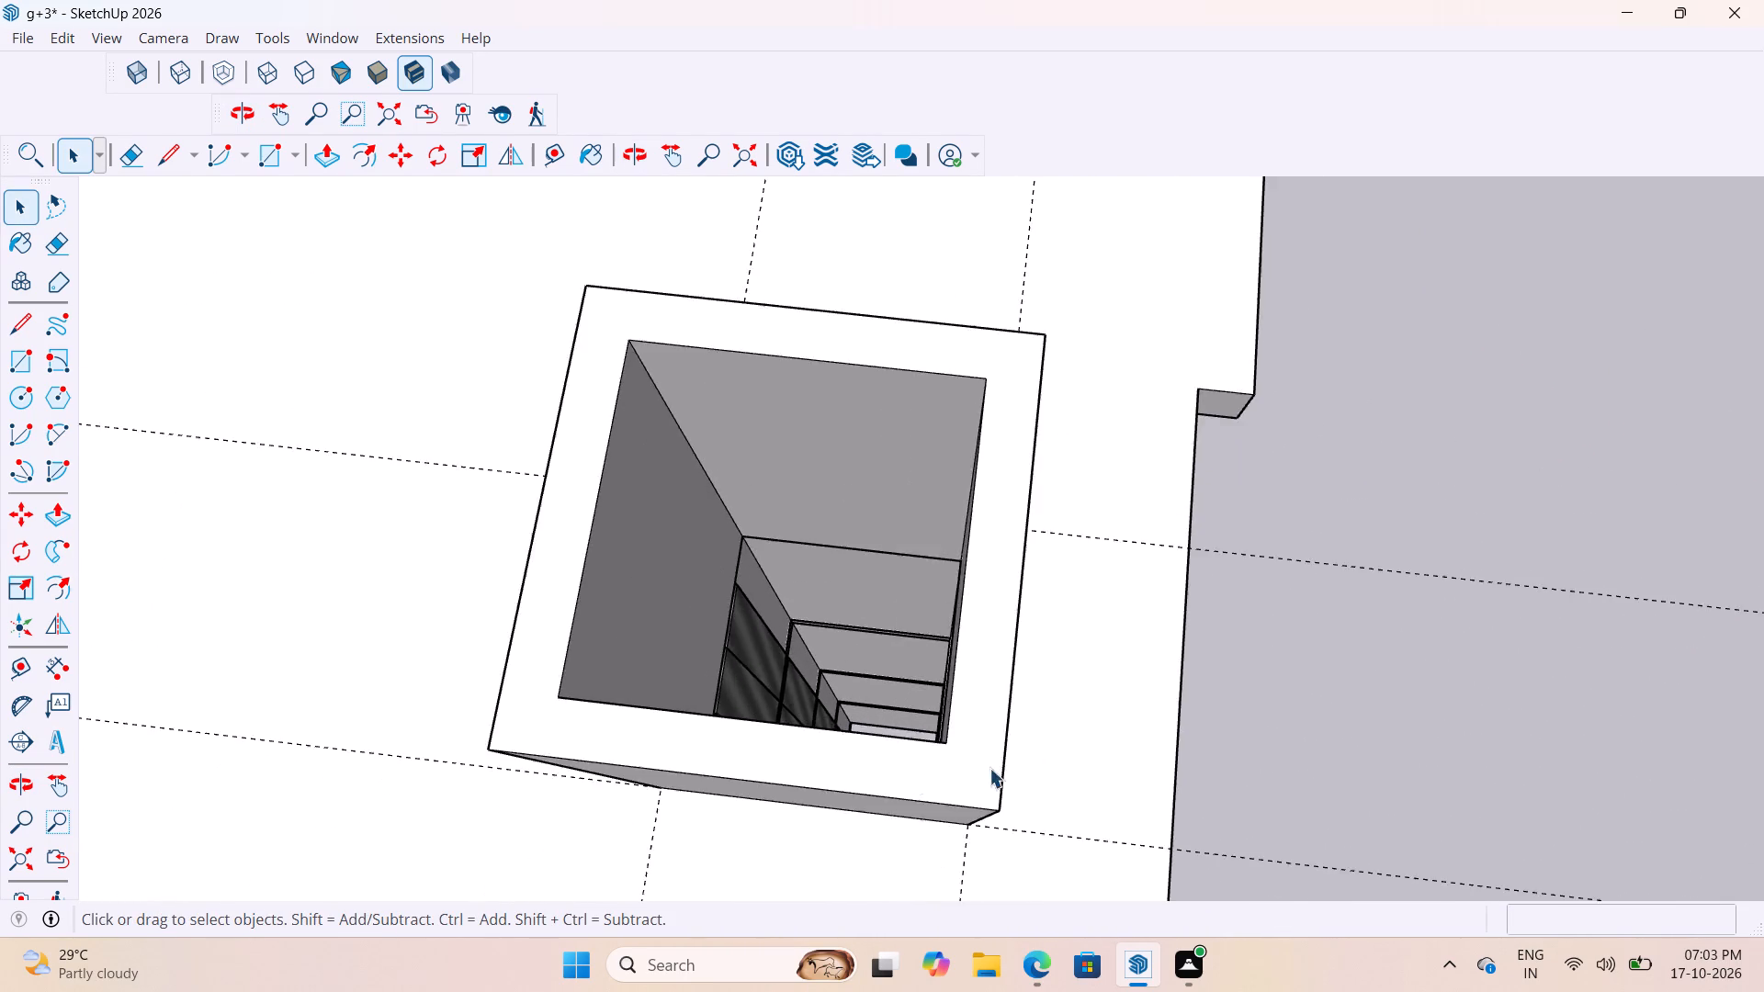
scroll(989, 768, "down", 2)
scroll(885, 740, "up", 4)
middle_click_drag(867, 731, 828, 714)
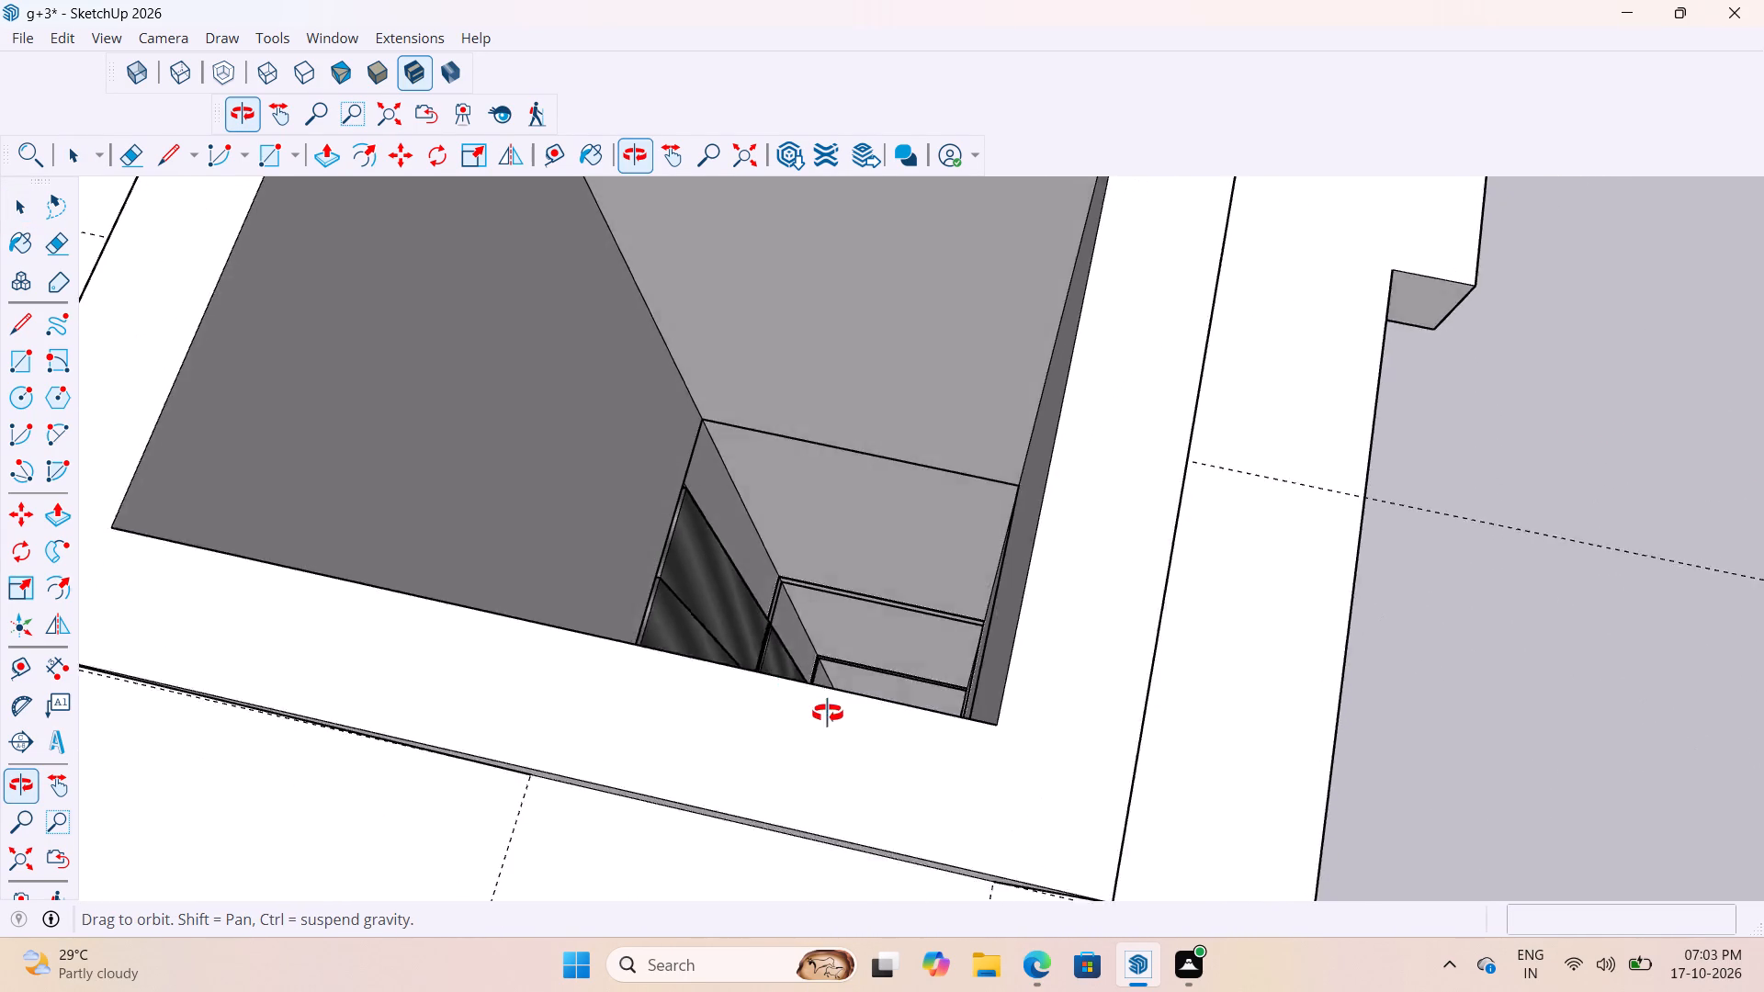
middle_click_drag(828, 714, 857, 750)
scroll(907, 719, "up", 1)
scroll(1105, 682, "down", 14)
Close the top of the stair headroom with a rectangle drawn between opposite inner corners of its walls.
middle_click_drag(998, 671, 1036, 620)
scroll(1012, 605, "down", 5)
middle_click_drag(1001, 656, 1030, 581)
scroll(1000, 627, "down", 10)
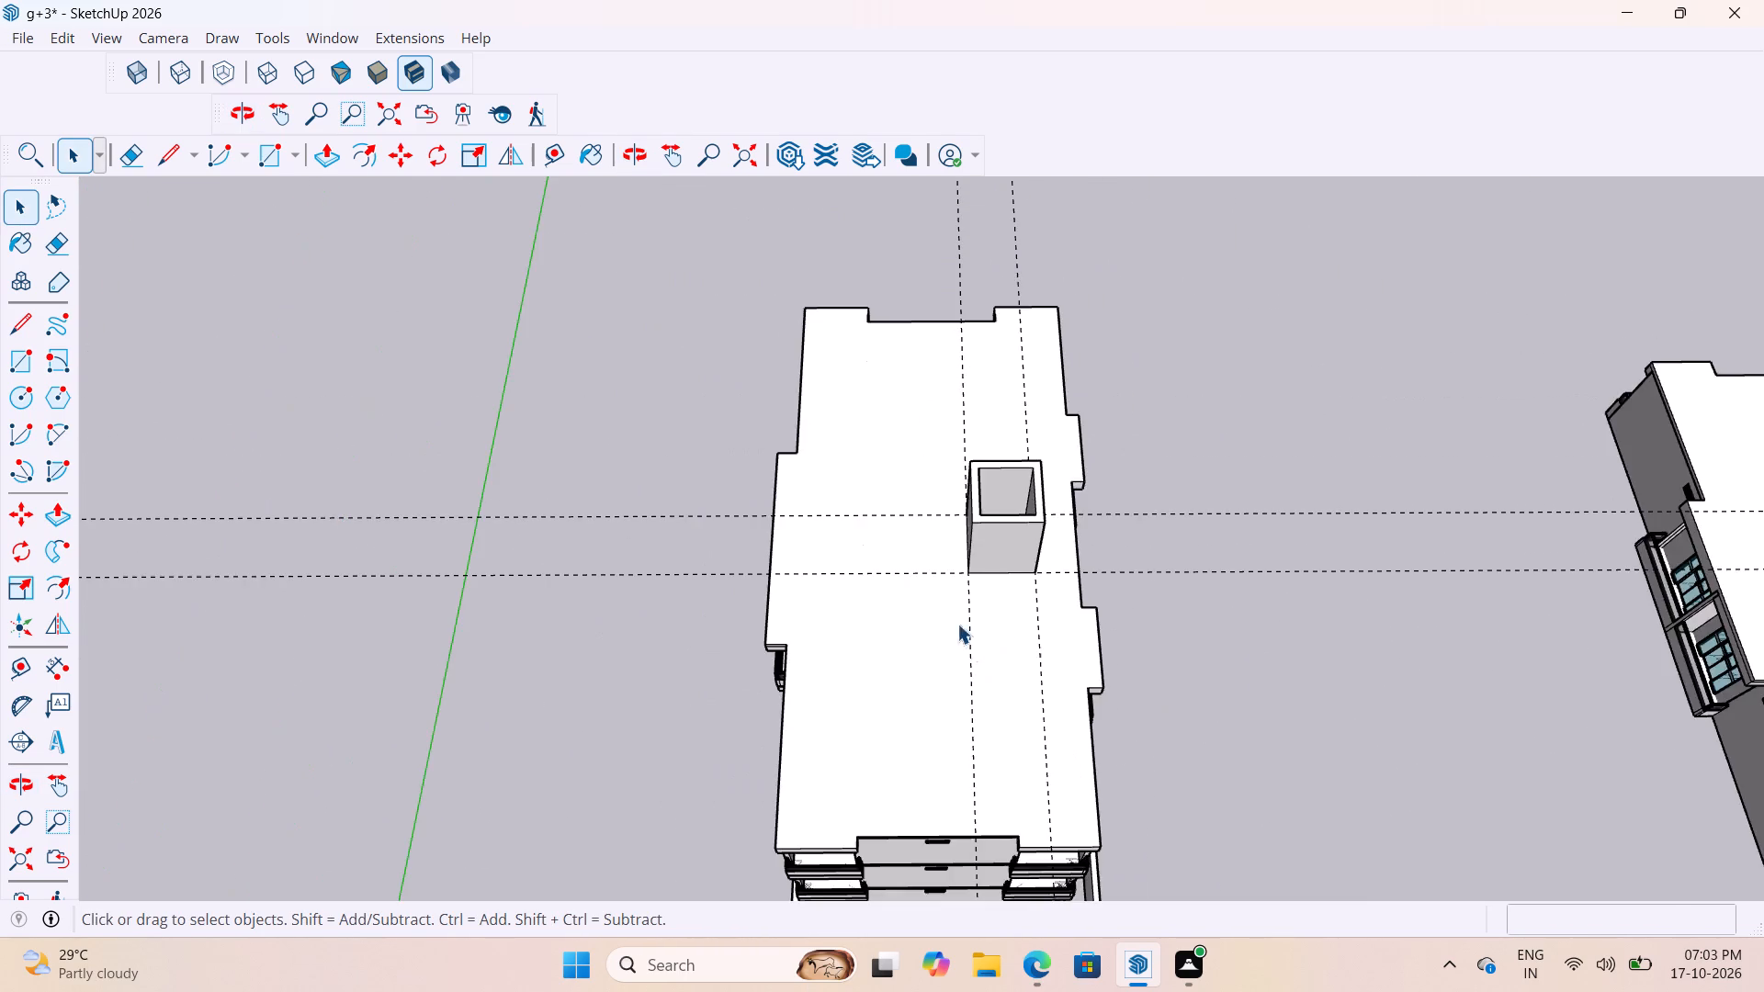
scroll(957, 624, "down", 2)
middle_click_drag(973, 600, 884, 545)
scroll(989, 547, "up", 7)
middle_click_drag(1031, 581, 1080, 599)
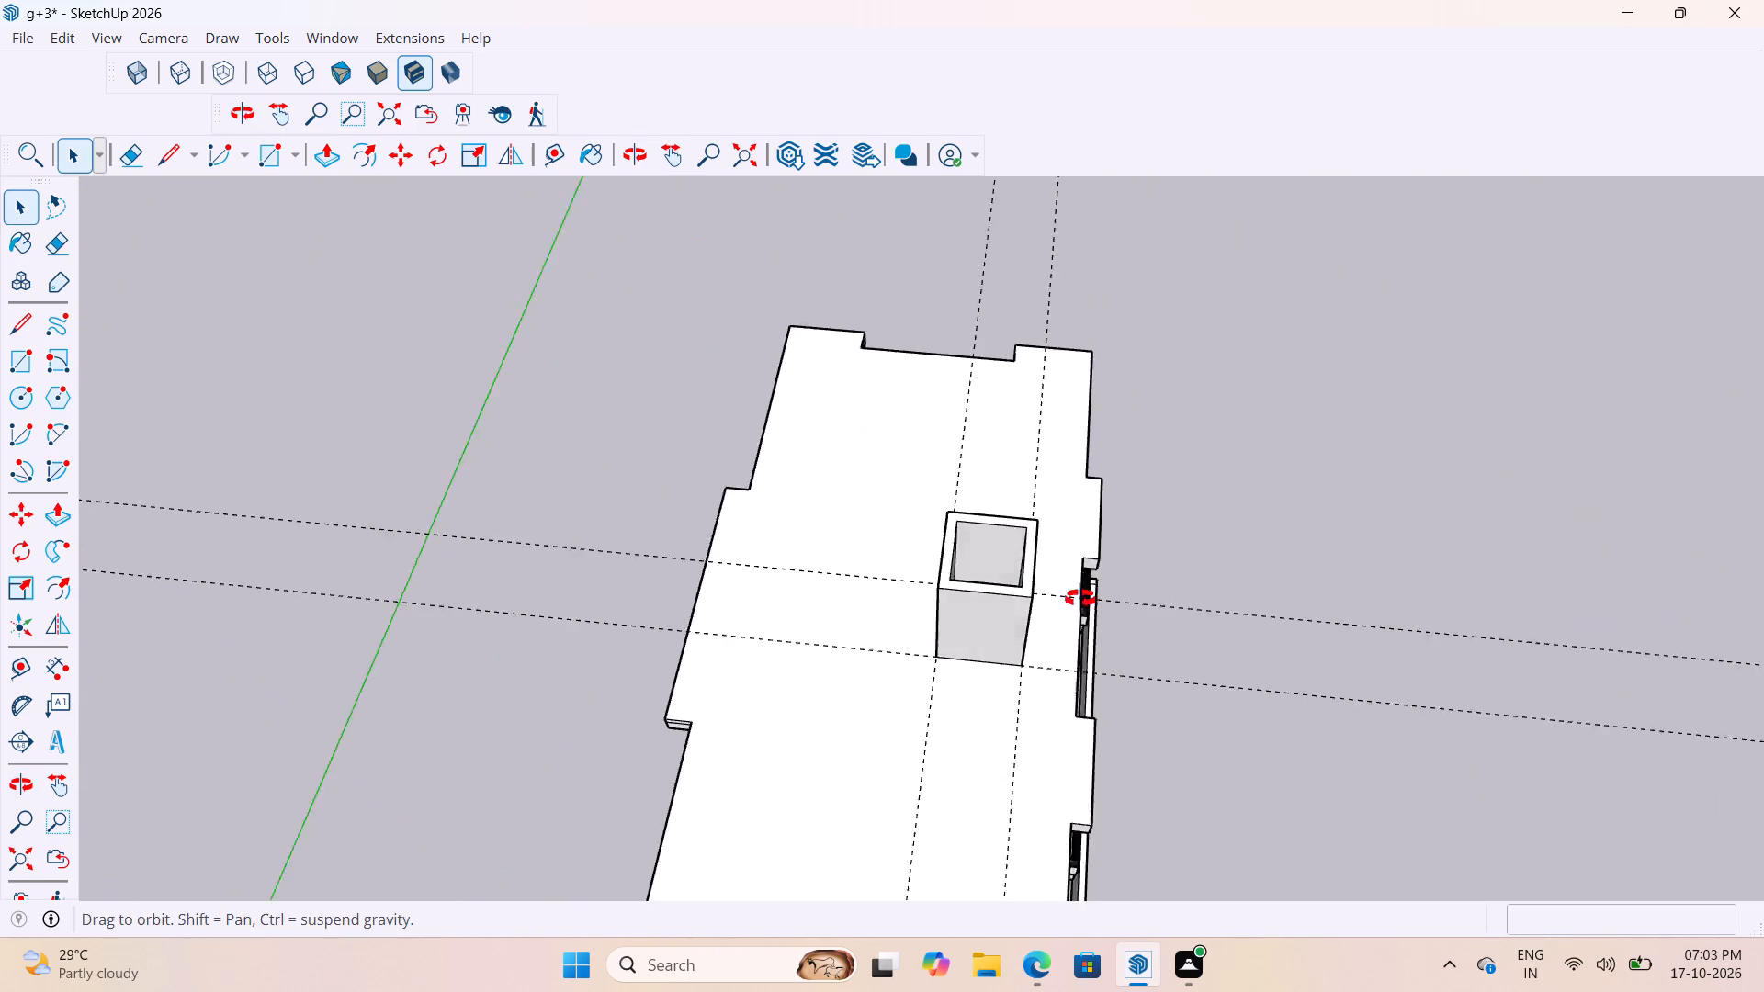
middle_click_drag(1080, 599, 1138, 622)
scroll(1054, 566, "up", 6)
scroll(967, 533, "down", 5)
middle_click_drag(1021, 620, 924, 659)
scroll(954, 676, "up", 7)
scroll(982, 581, "down", 5)
key("r")
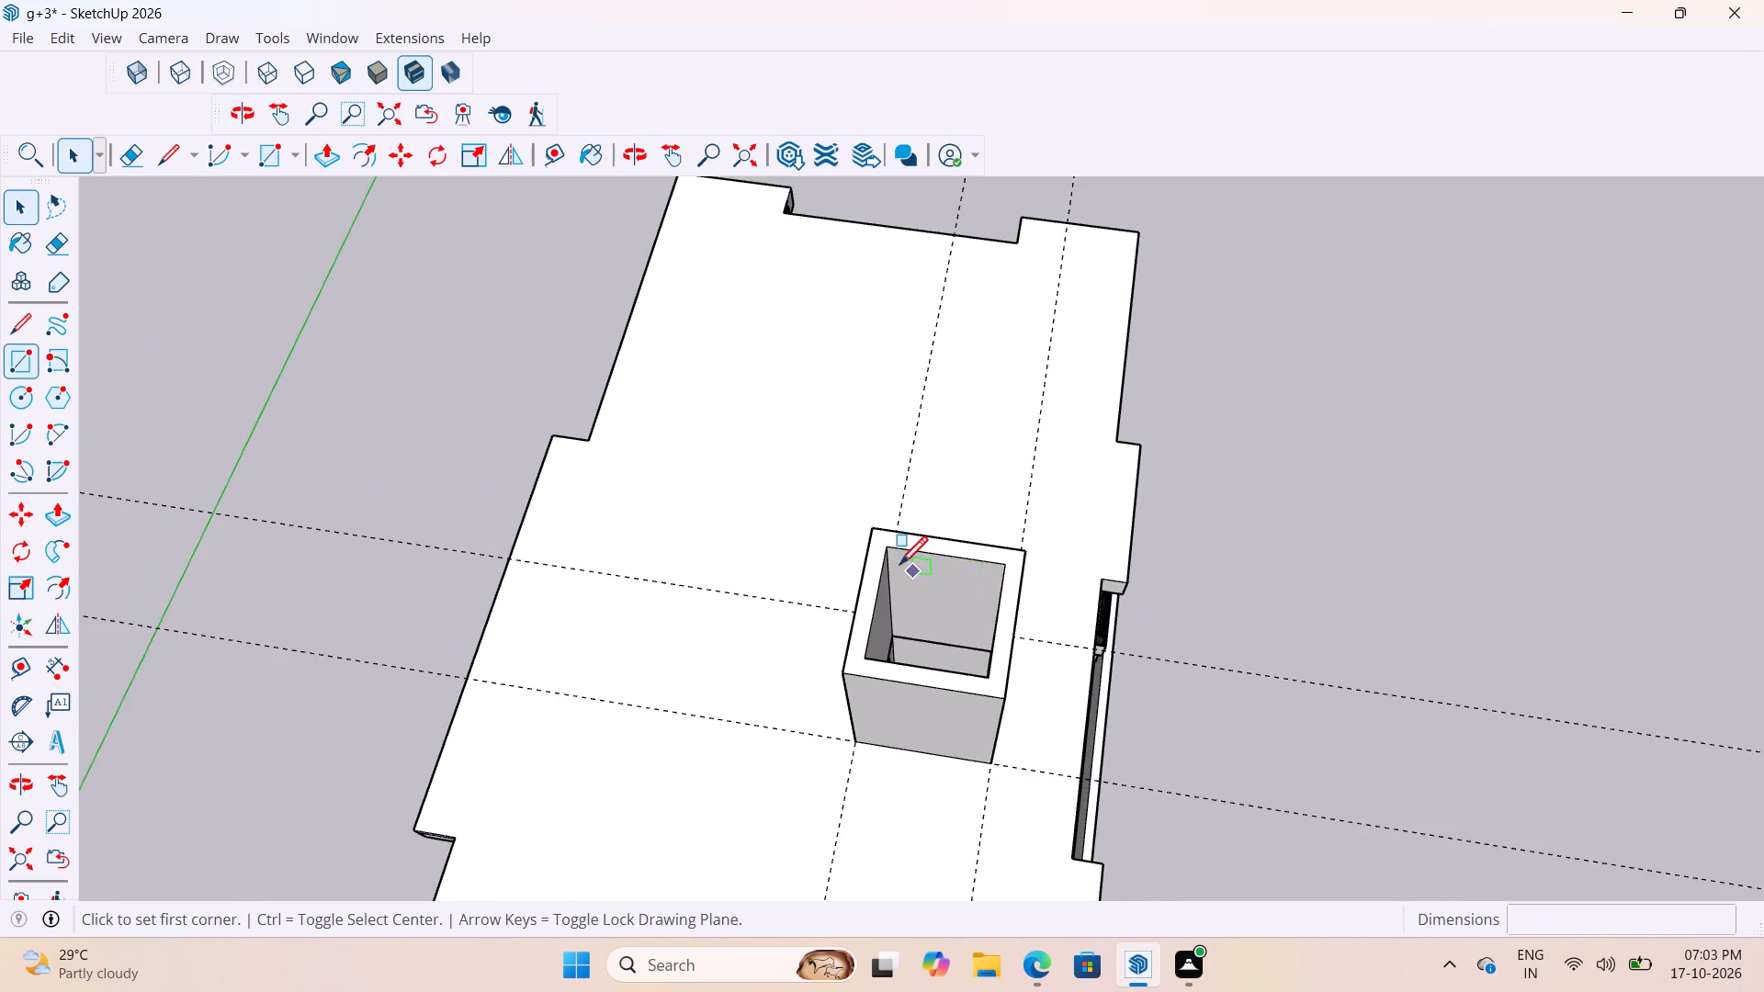
scroll(899, 568, "up", 3)
left_click(890, 546)
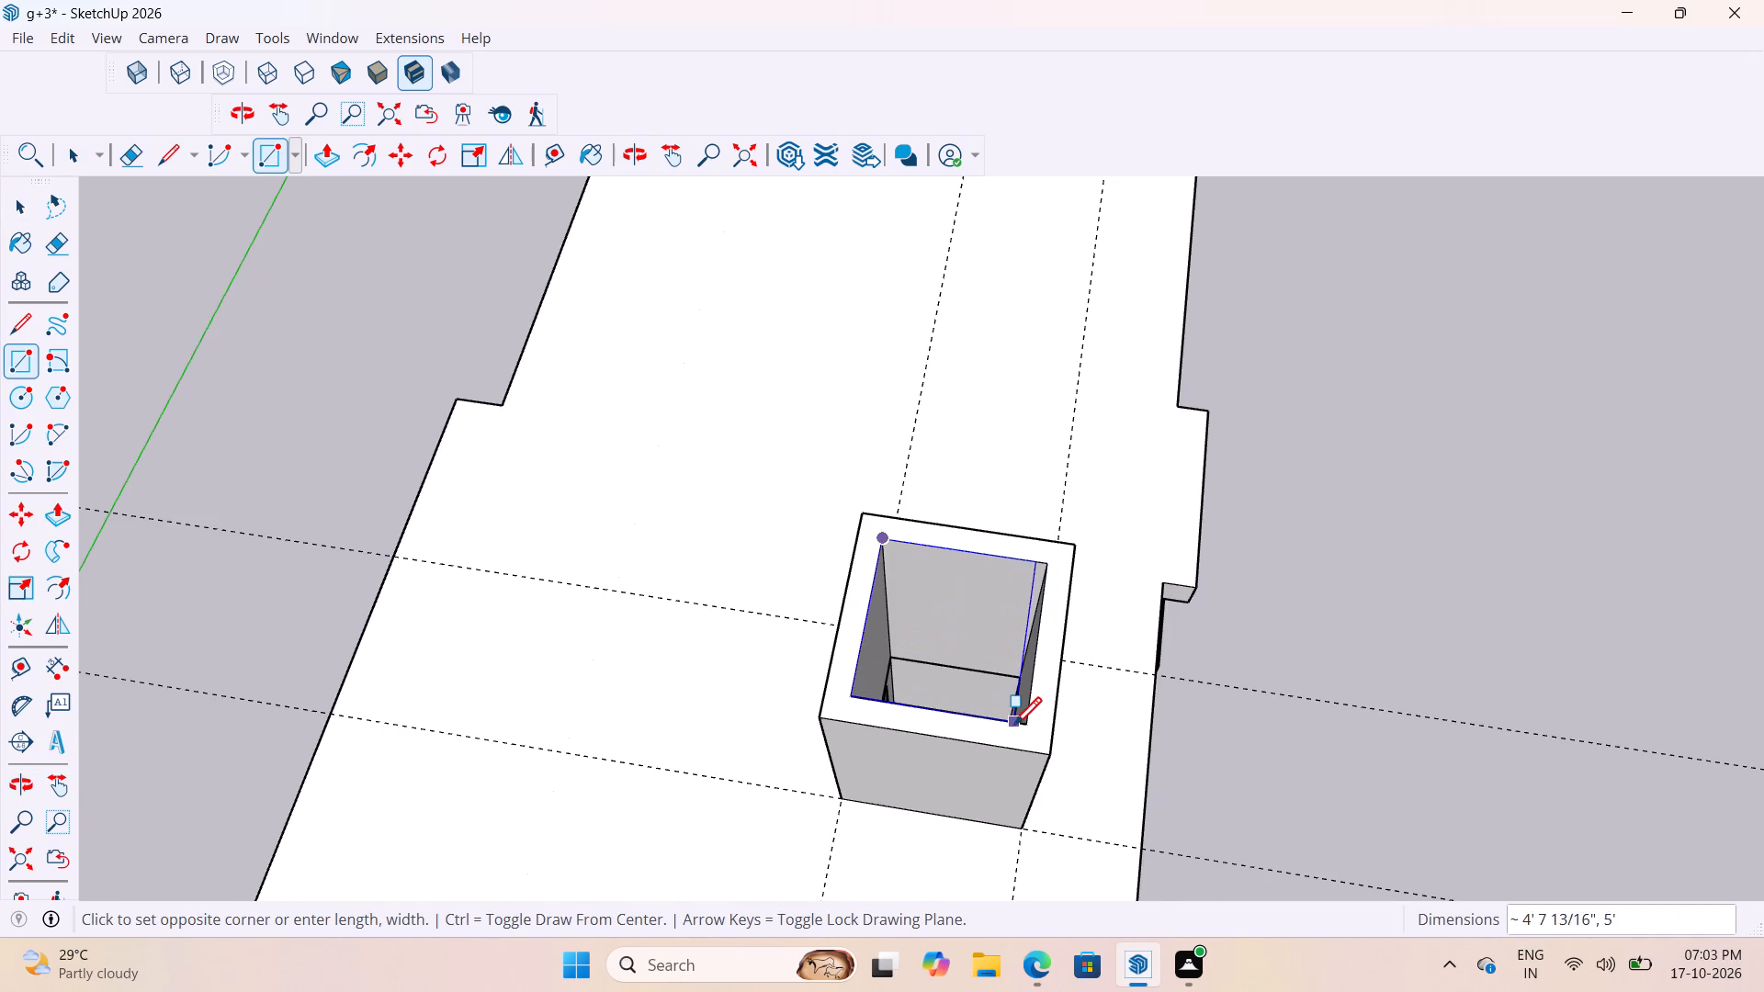
left_click(1024, 728)
key("space")
left_click(1344, 593)
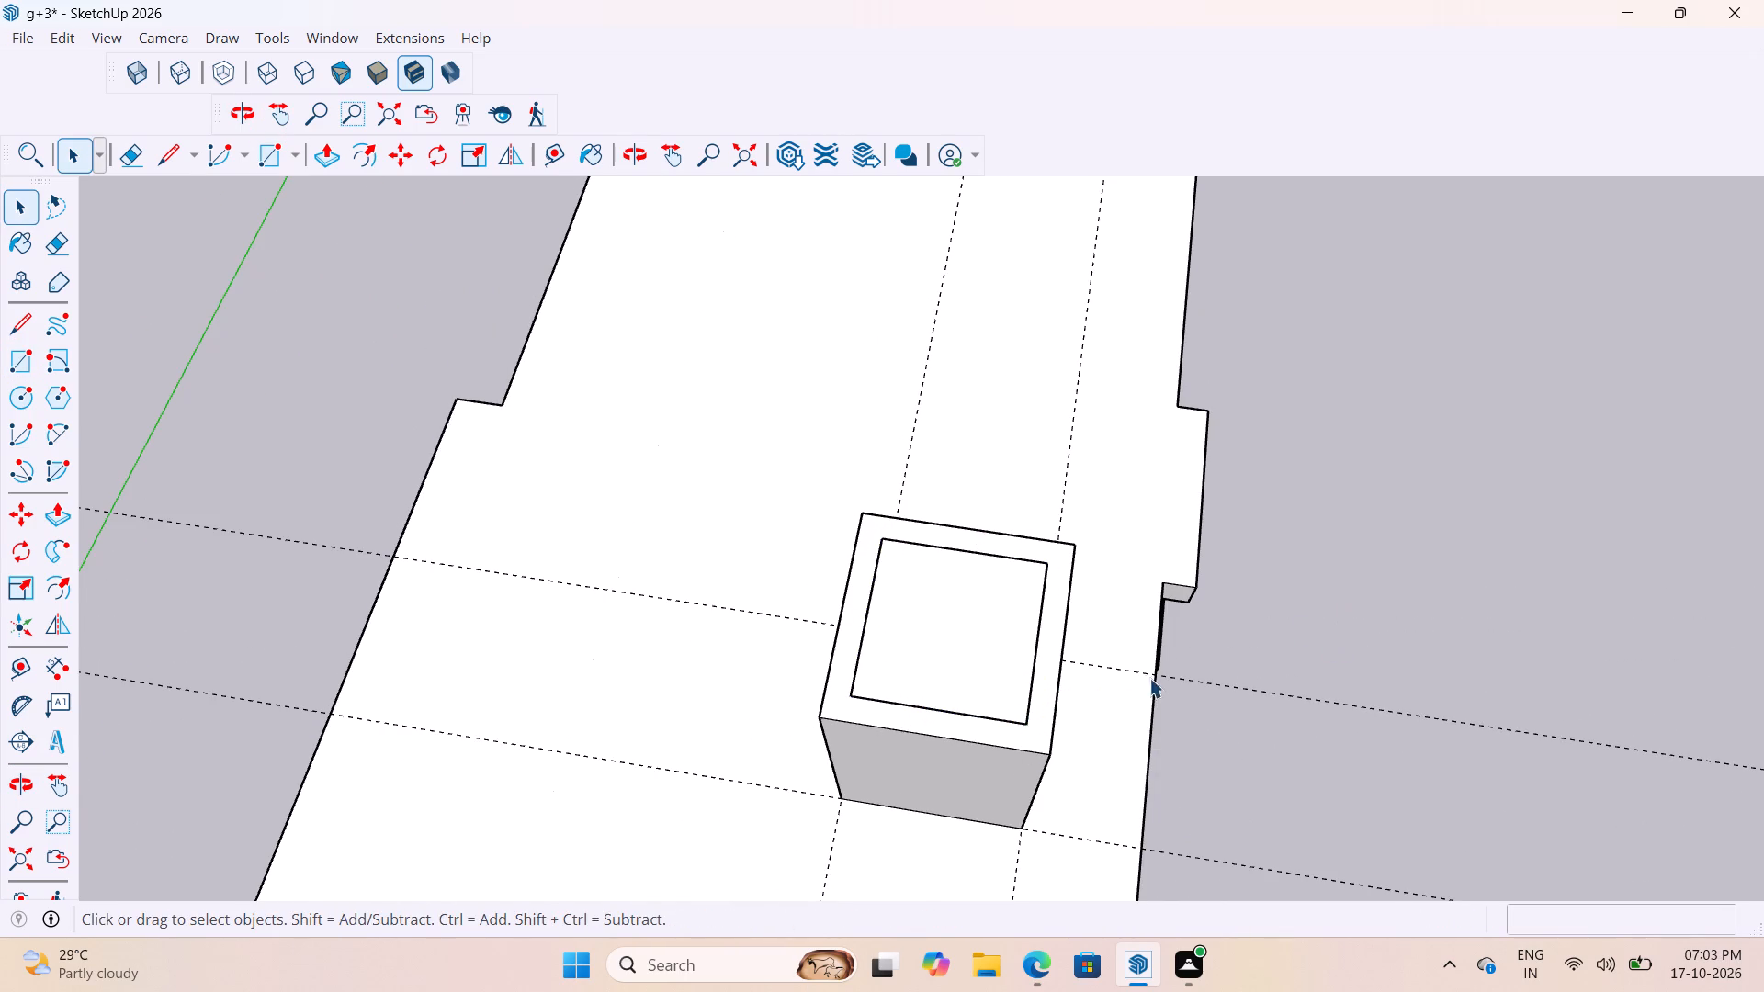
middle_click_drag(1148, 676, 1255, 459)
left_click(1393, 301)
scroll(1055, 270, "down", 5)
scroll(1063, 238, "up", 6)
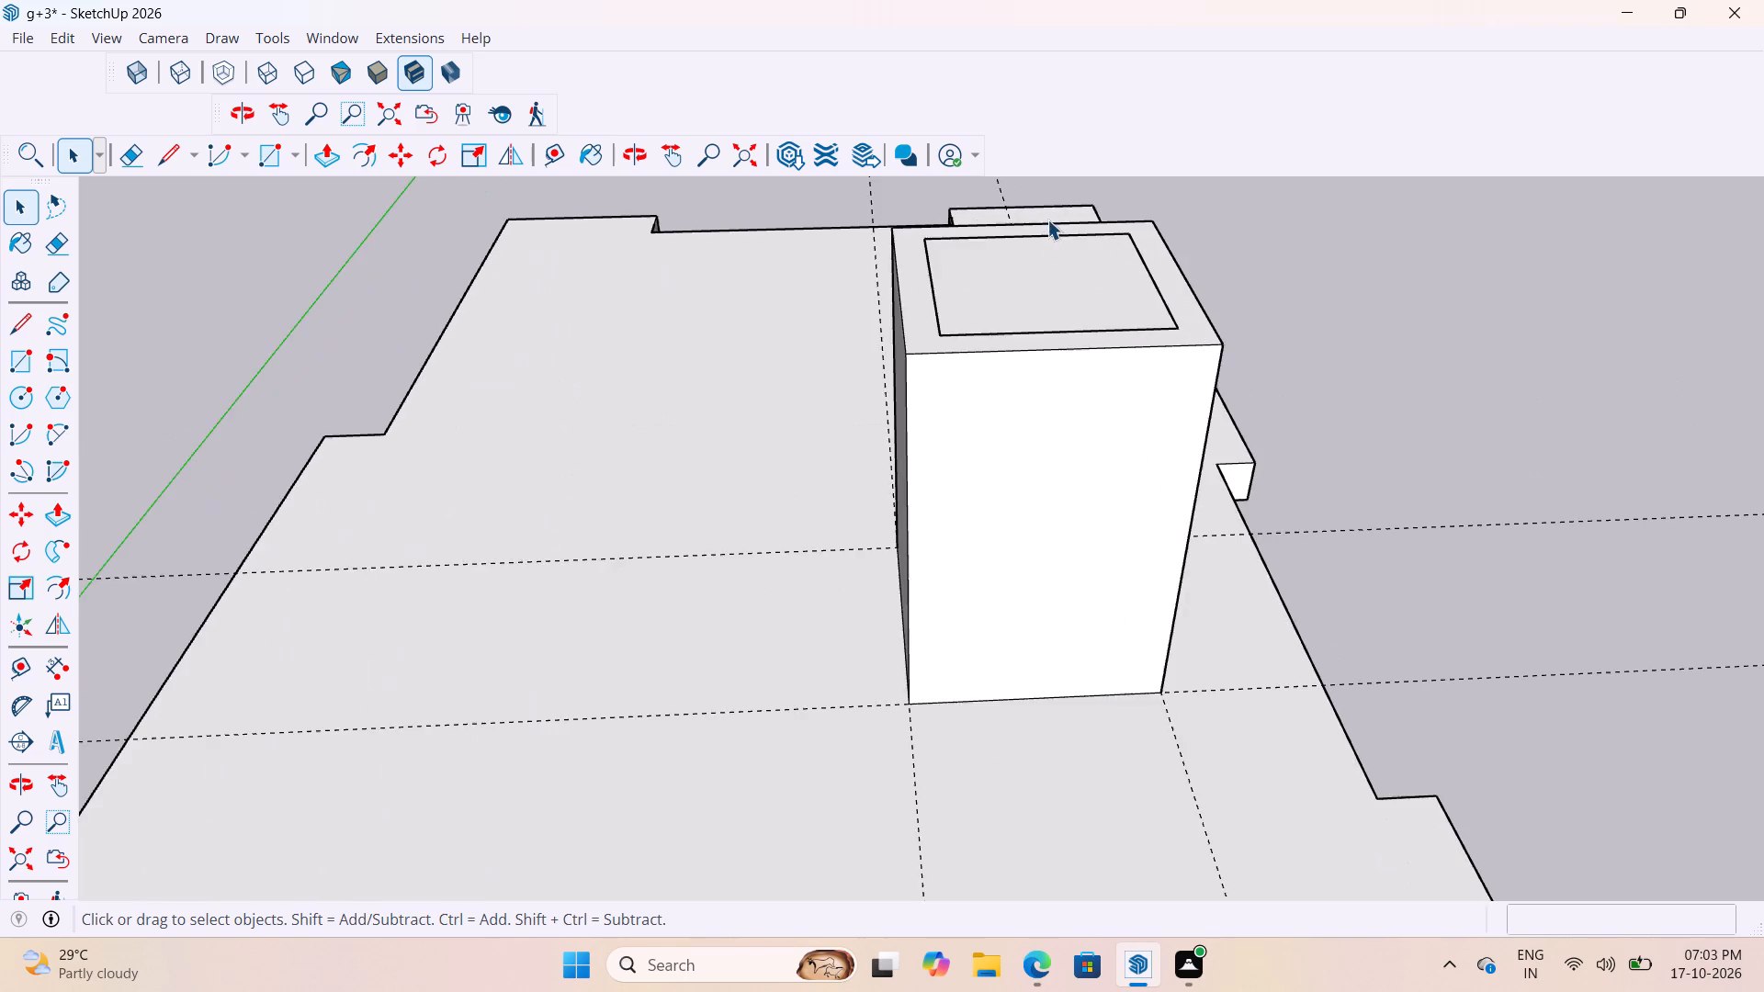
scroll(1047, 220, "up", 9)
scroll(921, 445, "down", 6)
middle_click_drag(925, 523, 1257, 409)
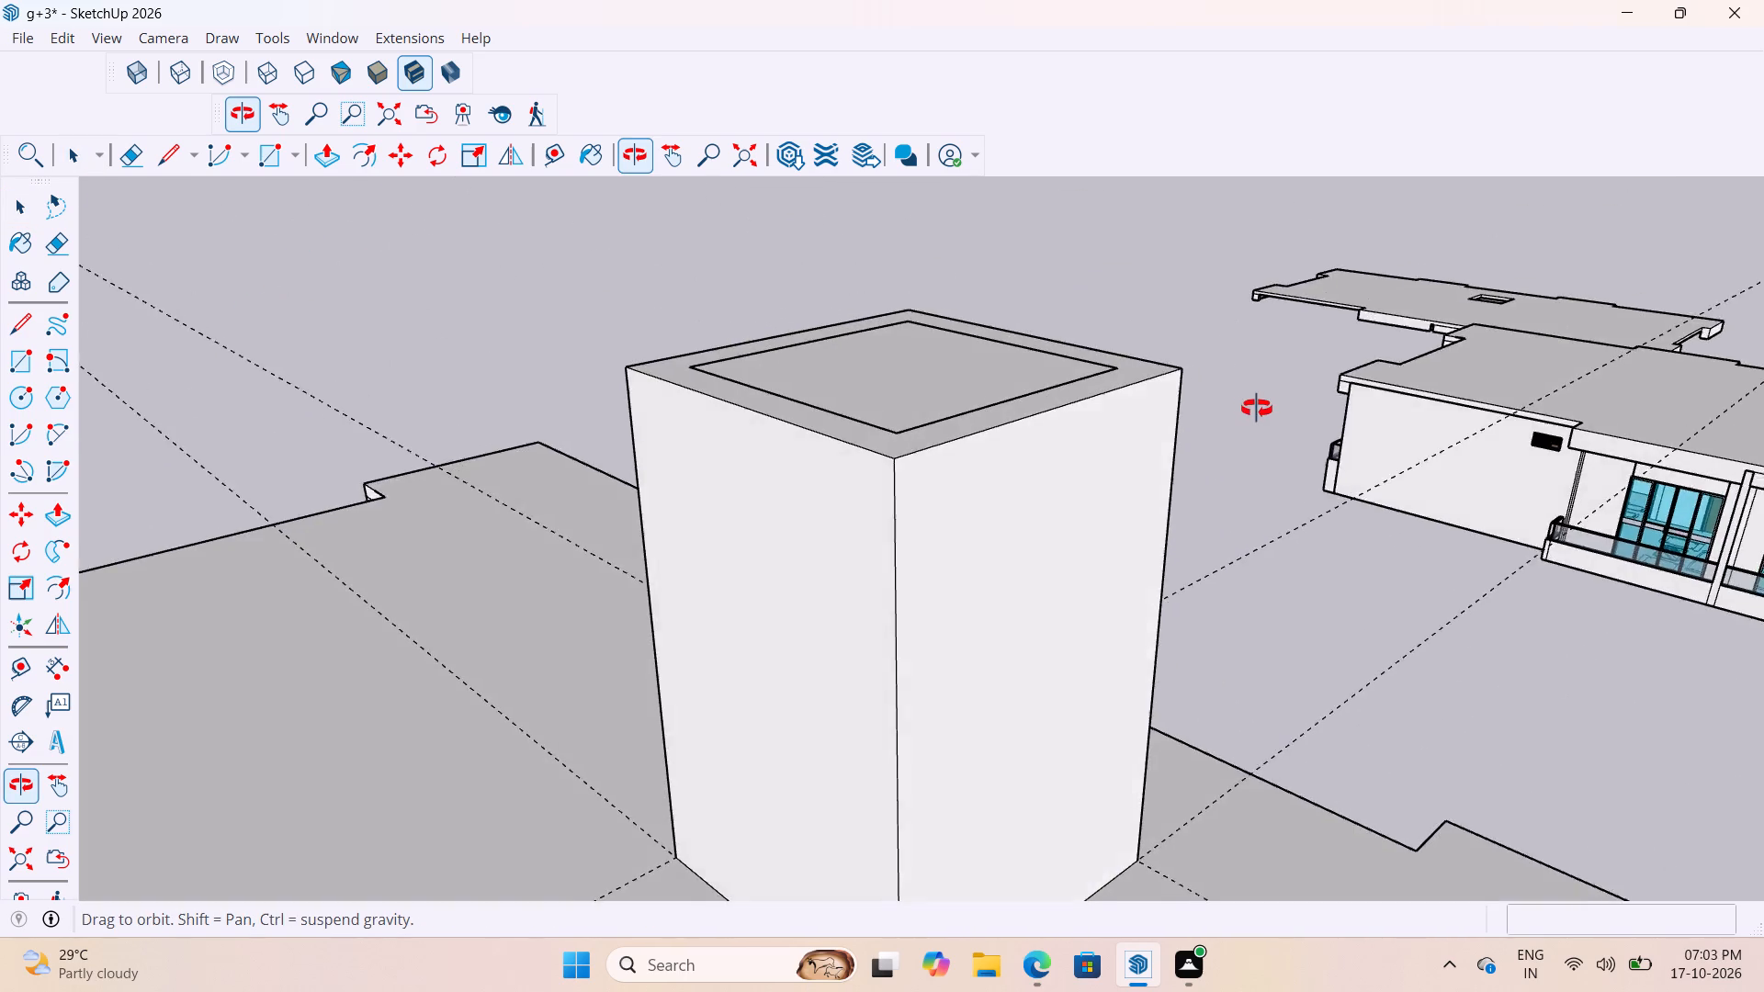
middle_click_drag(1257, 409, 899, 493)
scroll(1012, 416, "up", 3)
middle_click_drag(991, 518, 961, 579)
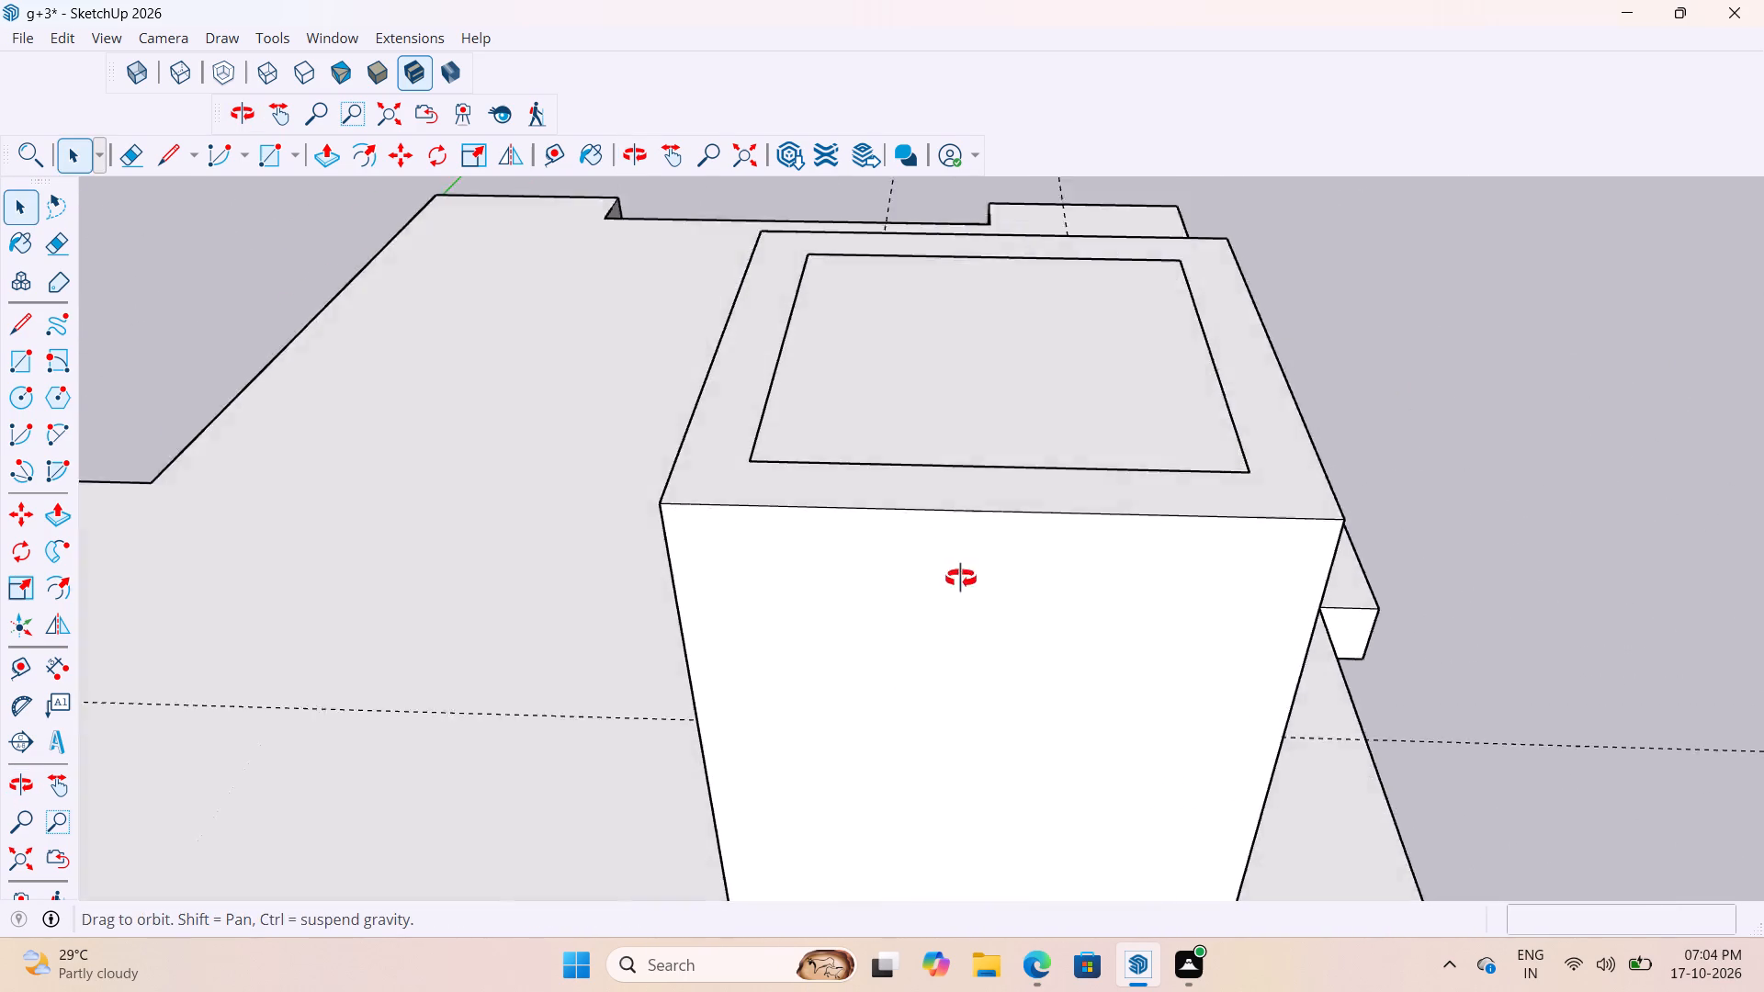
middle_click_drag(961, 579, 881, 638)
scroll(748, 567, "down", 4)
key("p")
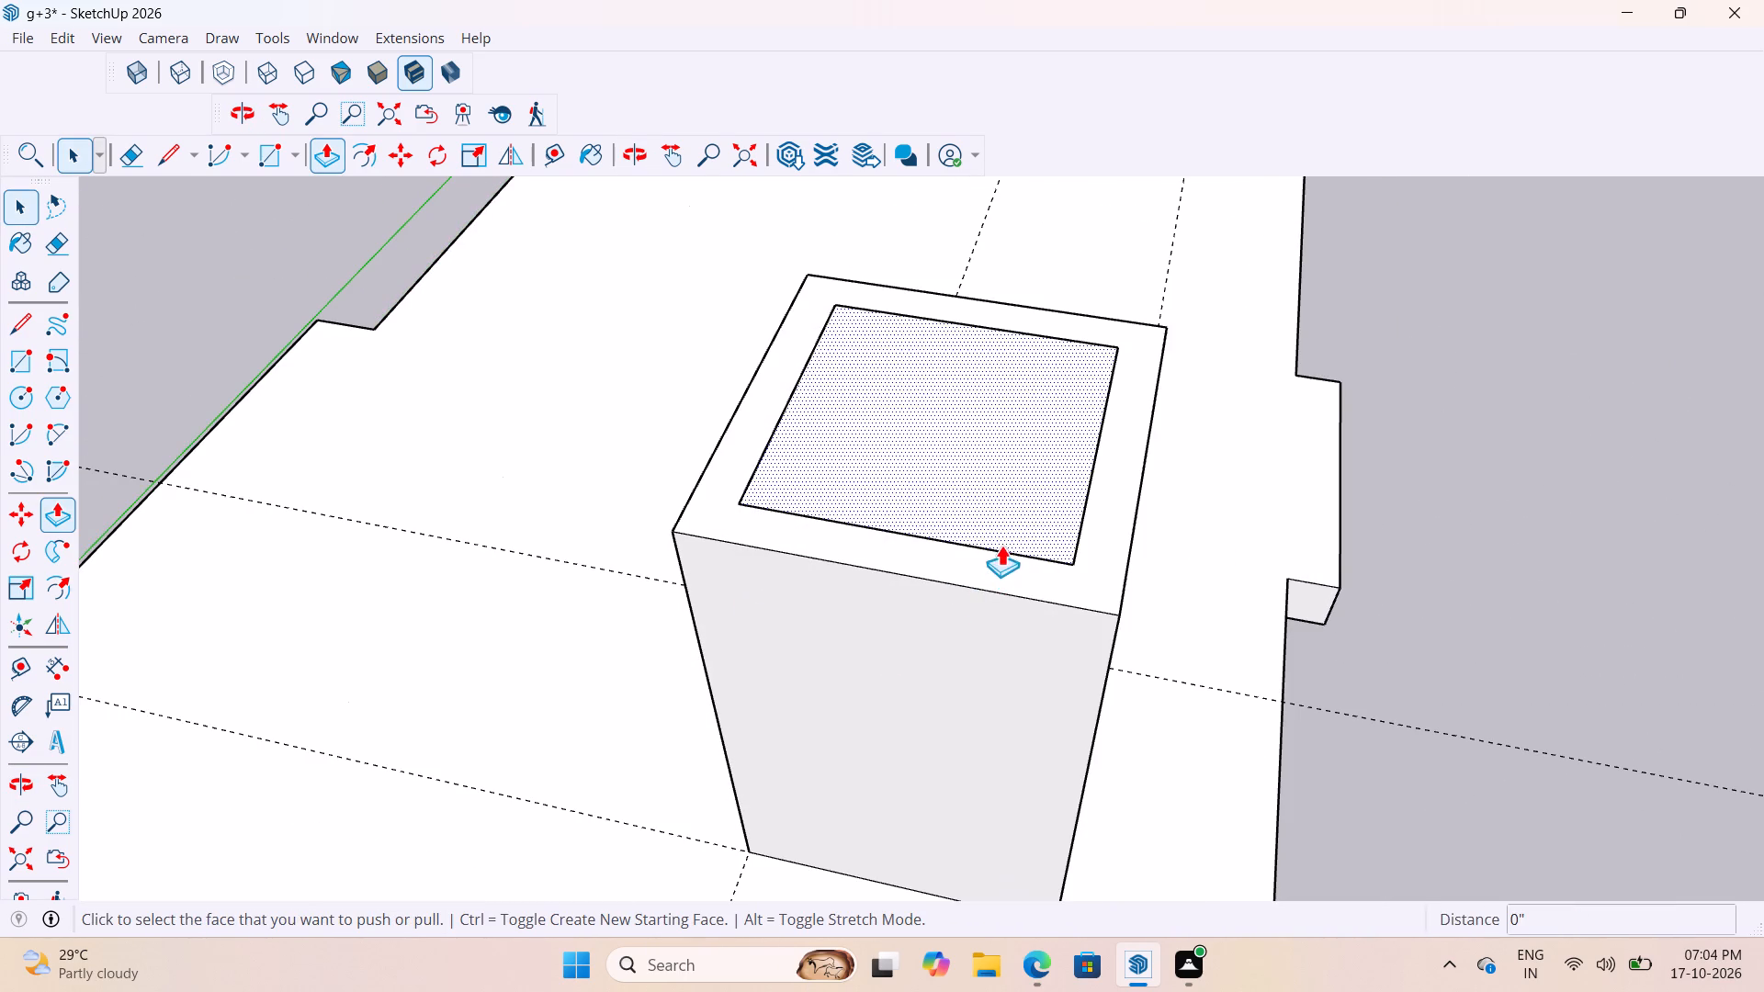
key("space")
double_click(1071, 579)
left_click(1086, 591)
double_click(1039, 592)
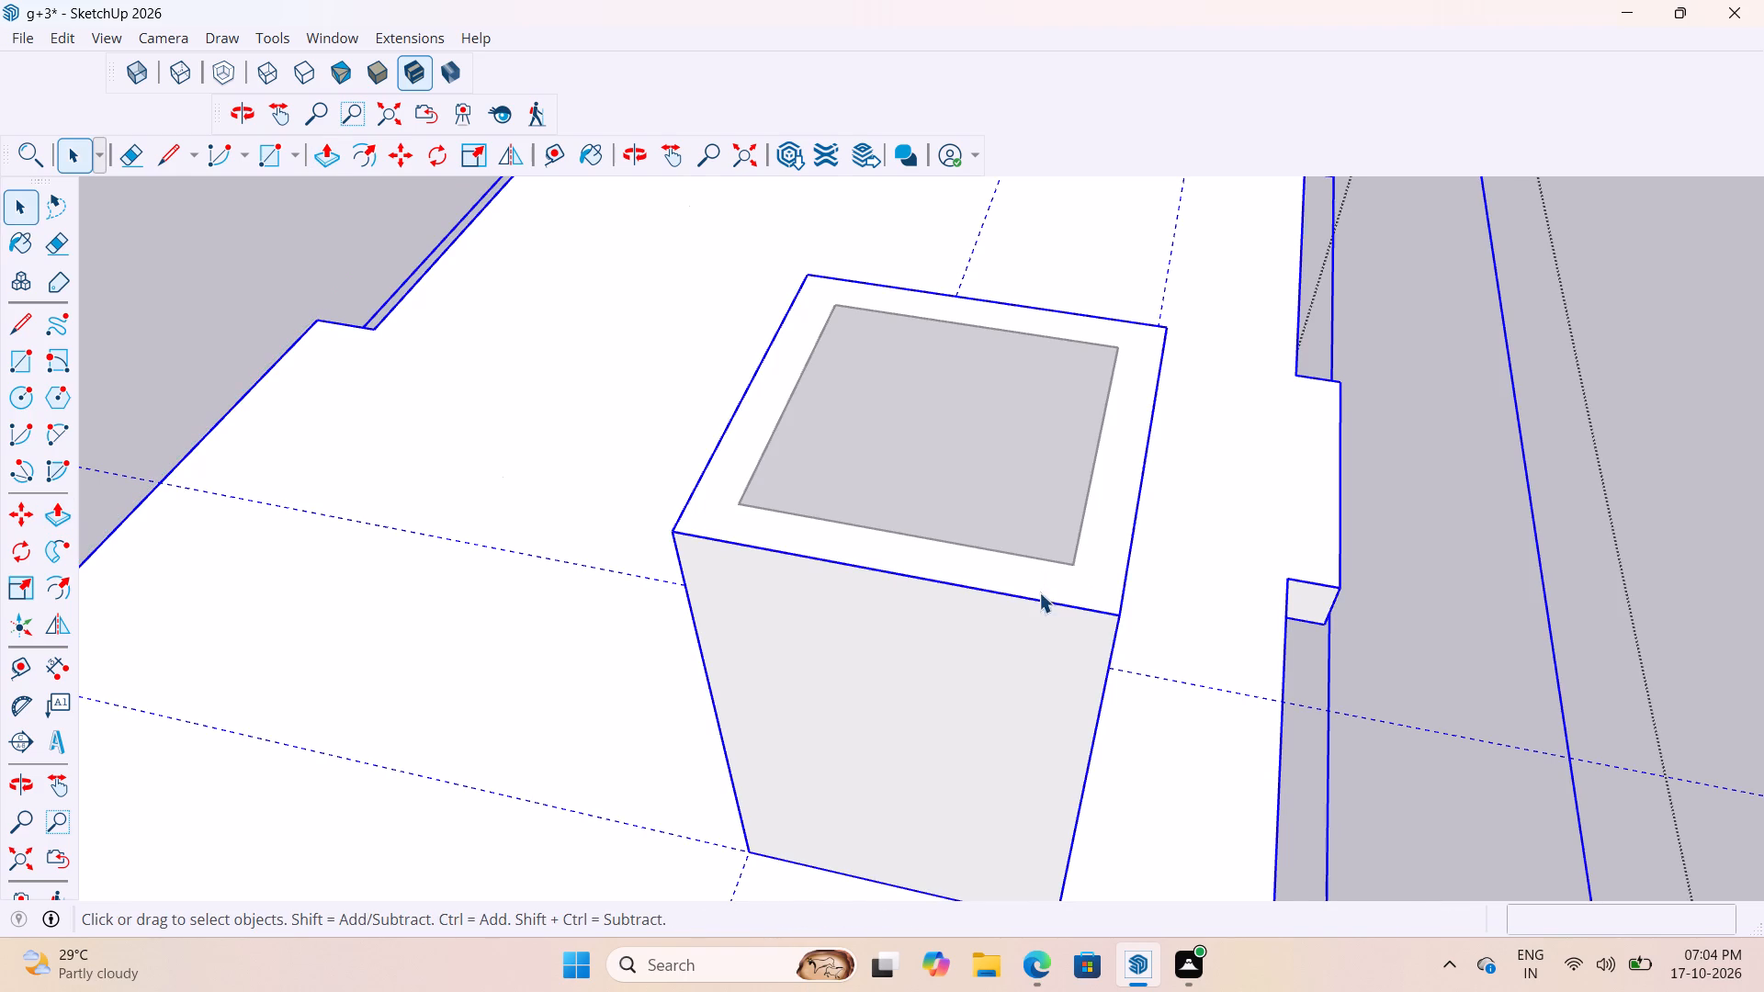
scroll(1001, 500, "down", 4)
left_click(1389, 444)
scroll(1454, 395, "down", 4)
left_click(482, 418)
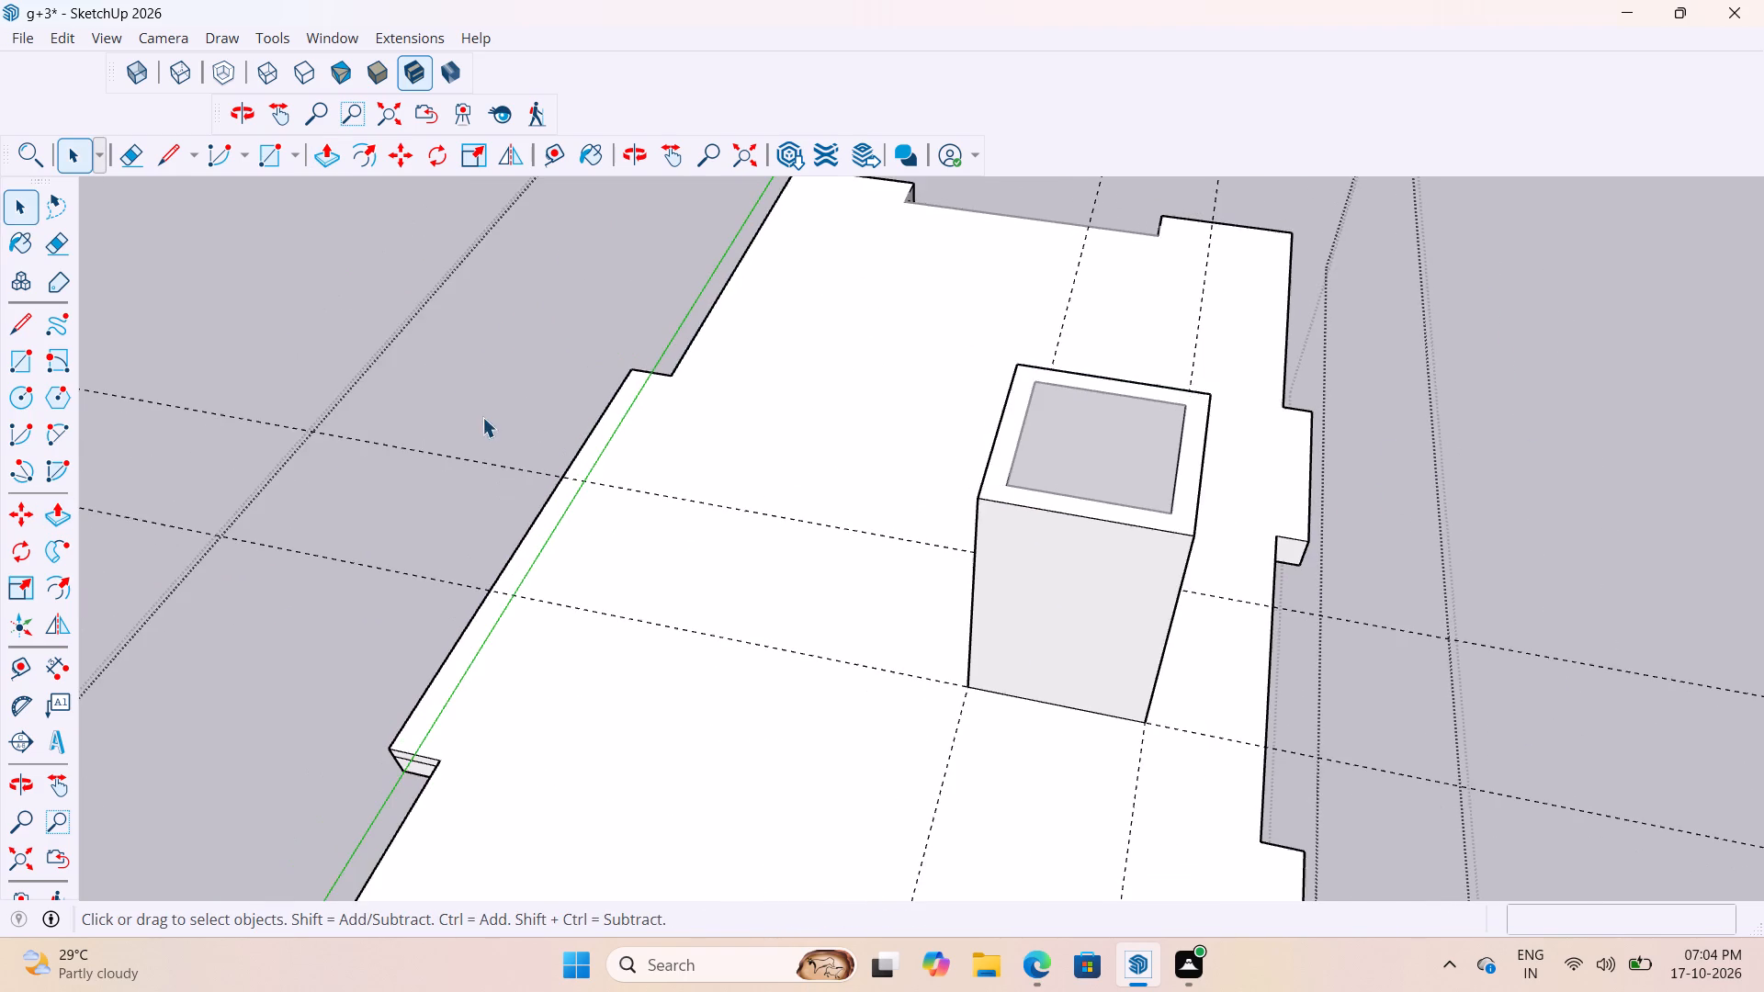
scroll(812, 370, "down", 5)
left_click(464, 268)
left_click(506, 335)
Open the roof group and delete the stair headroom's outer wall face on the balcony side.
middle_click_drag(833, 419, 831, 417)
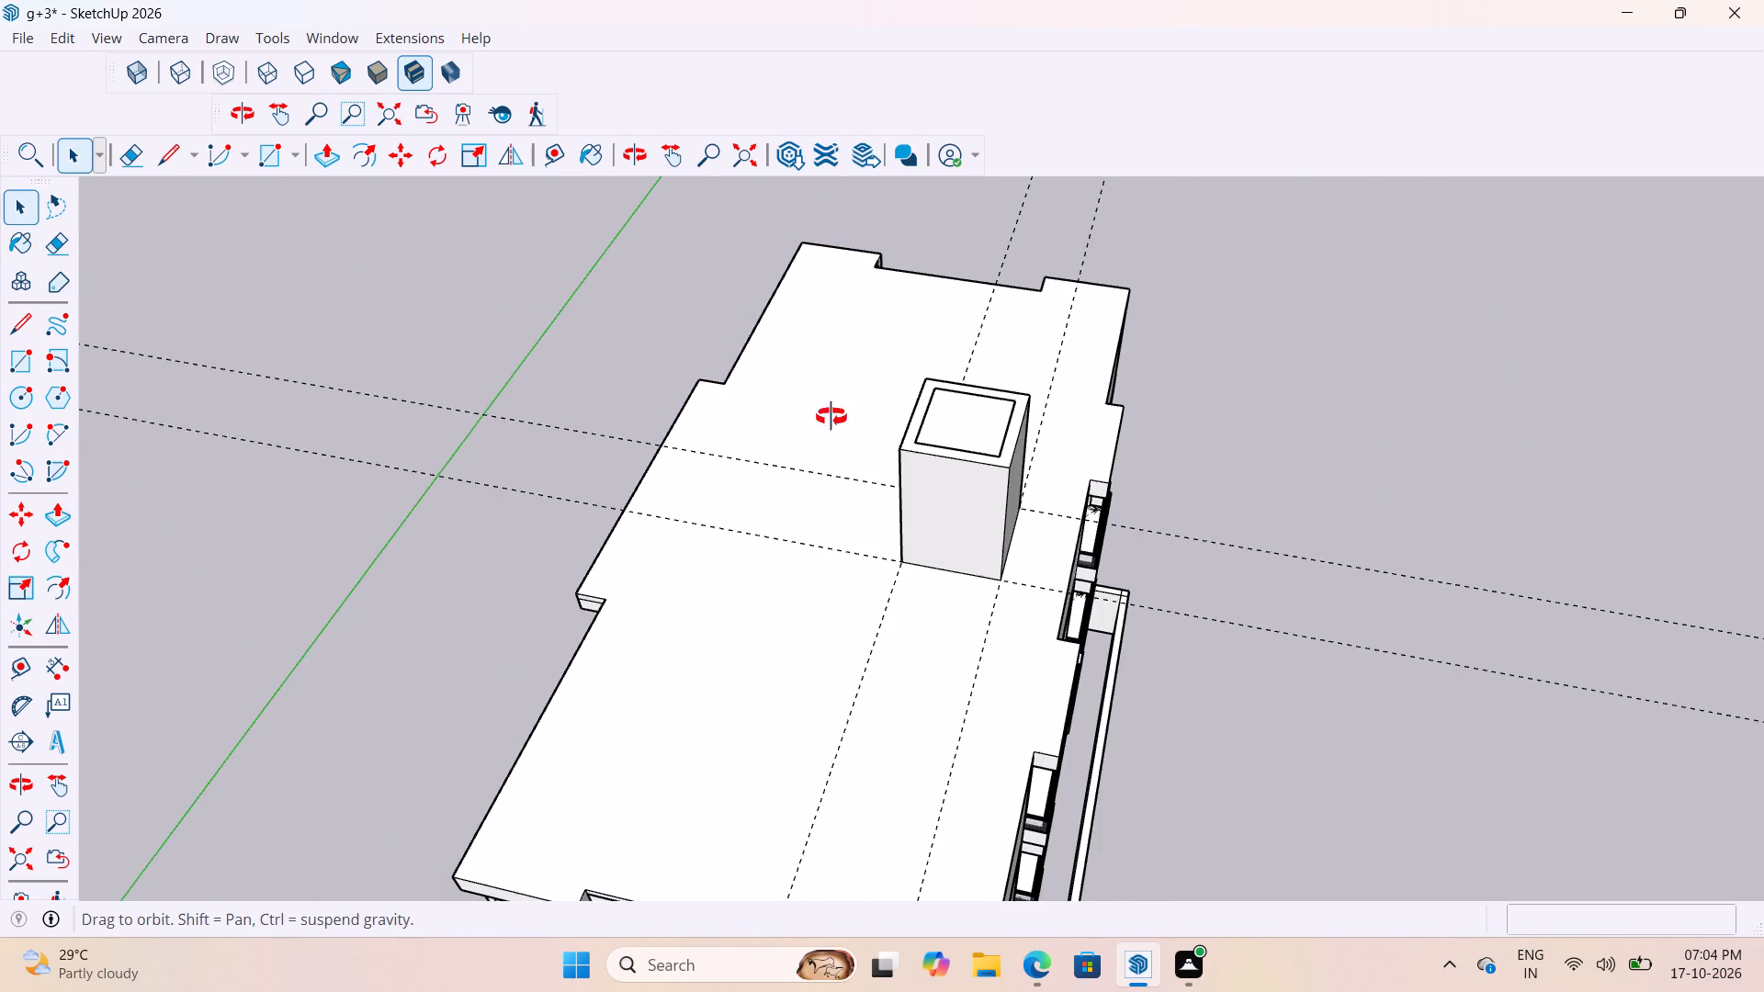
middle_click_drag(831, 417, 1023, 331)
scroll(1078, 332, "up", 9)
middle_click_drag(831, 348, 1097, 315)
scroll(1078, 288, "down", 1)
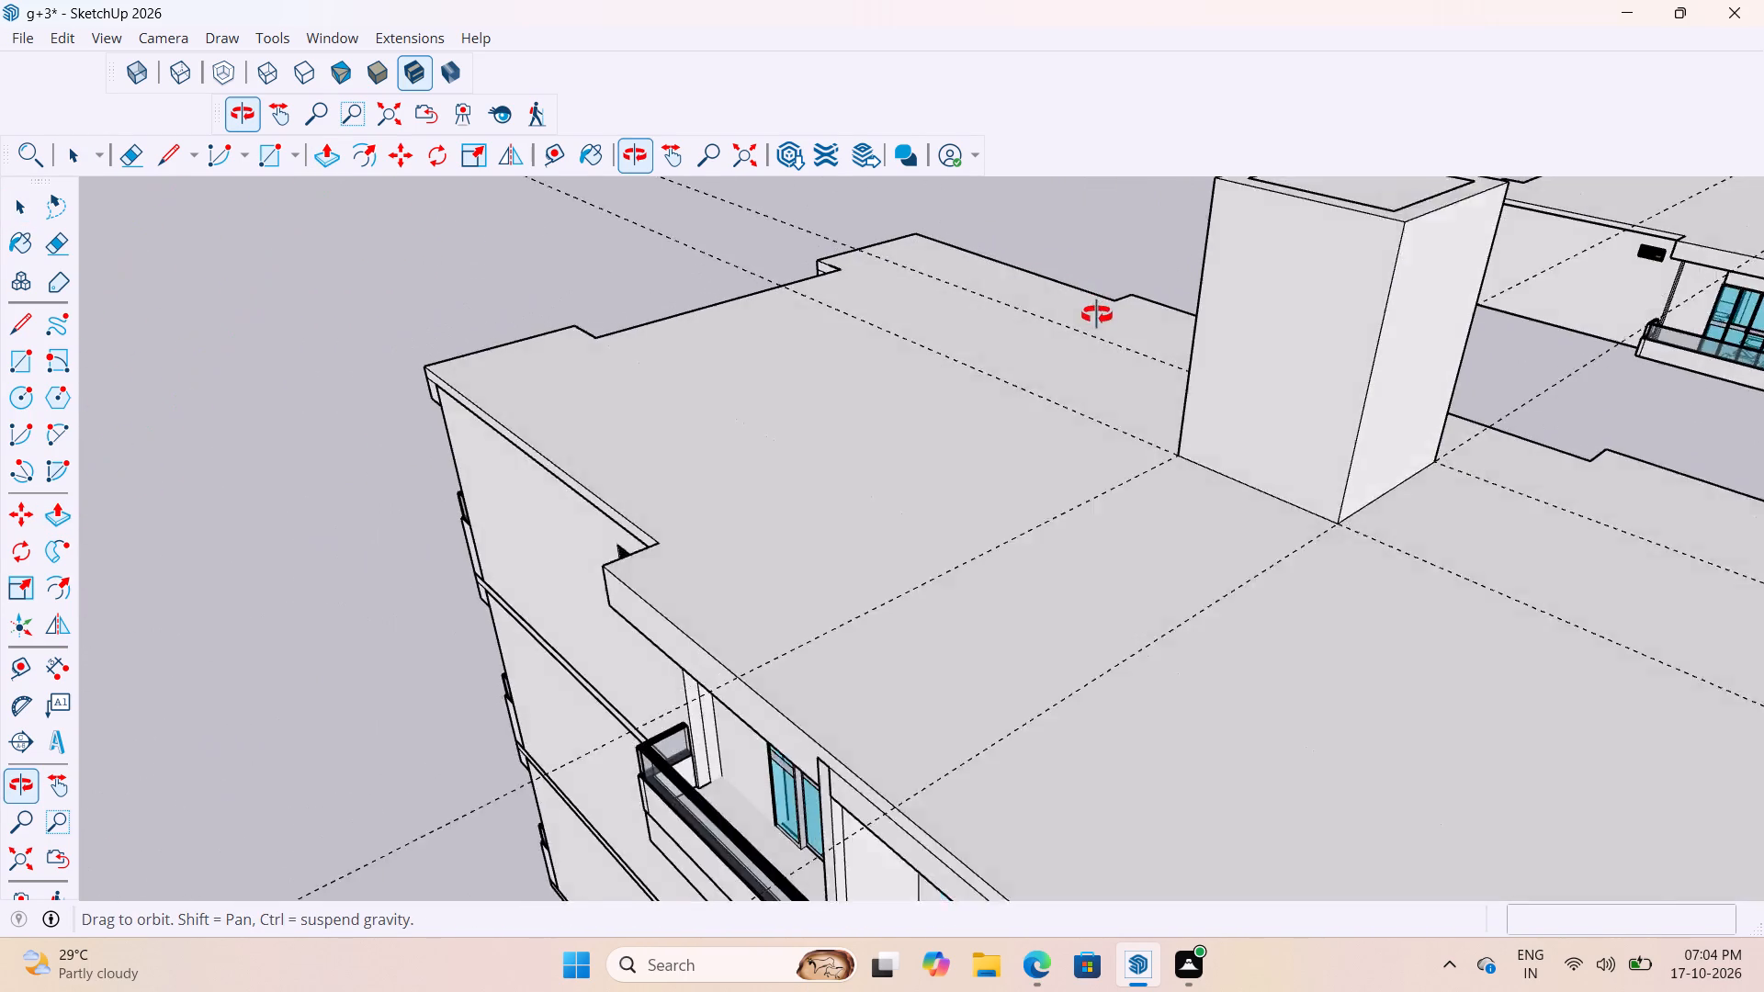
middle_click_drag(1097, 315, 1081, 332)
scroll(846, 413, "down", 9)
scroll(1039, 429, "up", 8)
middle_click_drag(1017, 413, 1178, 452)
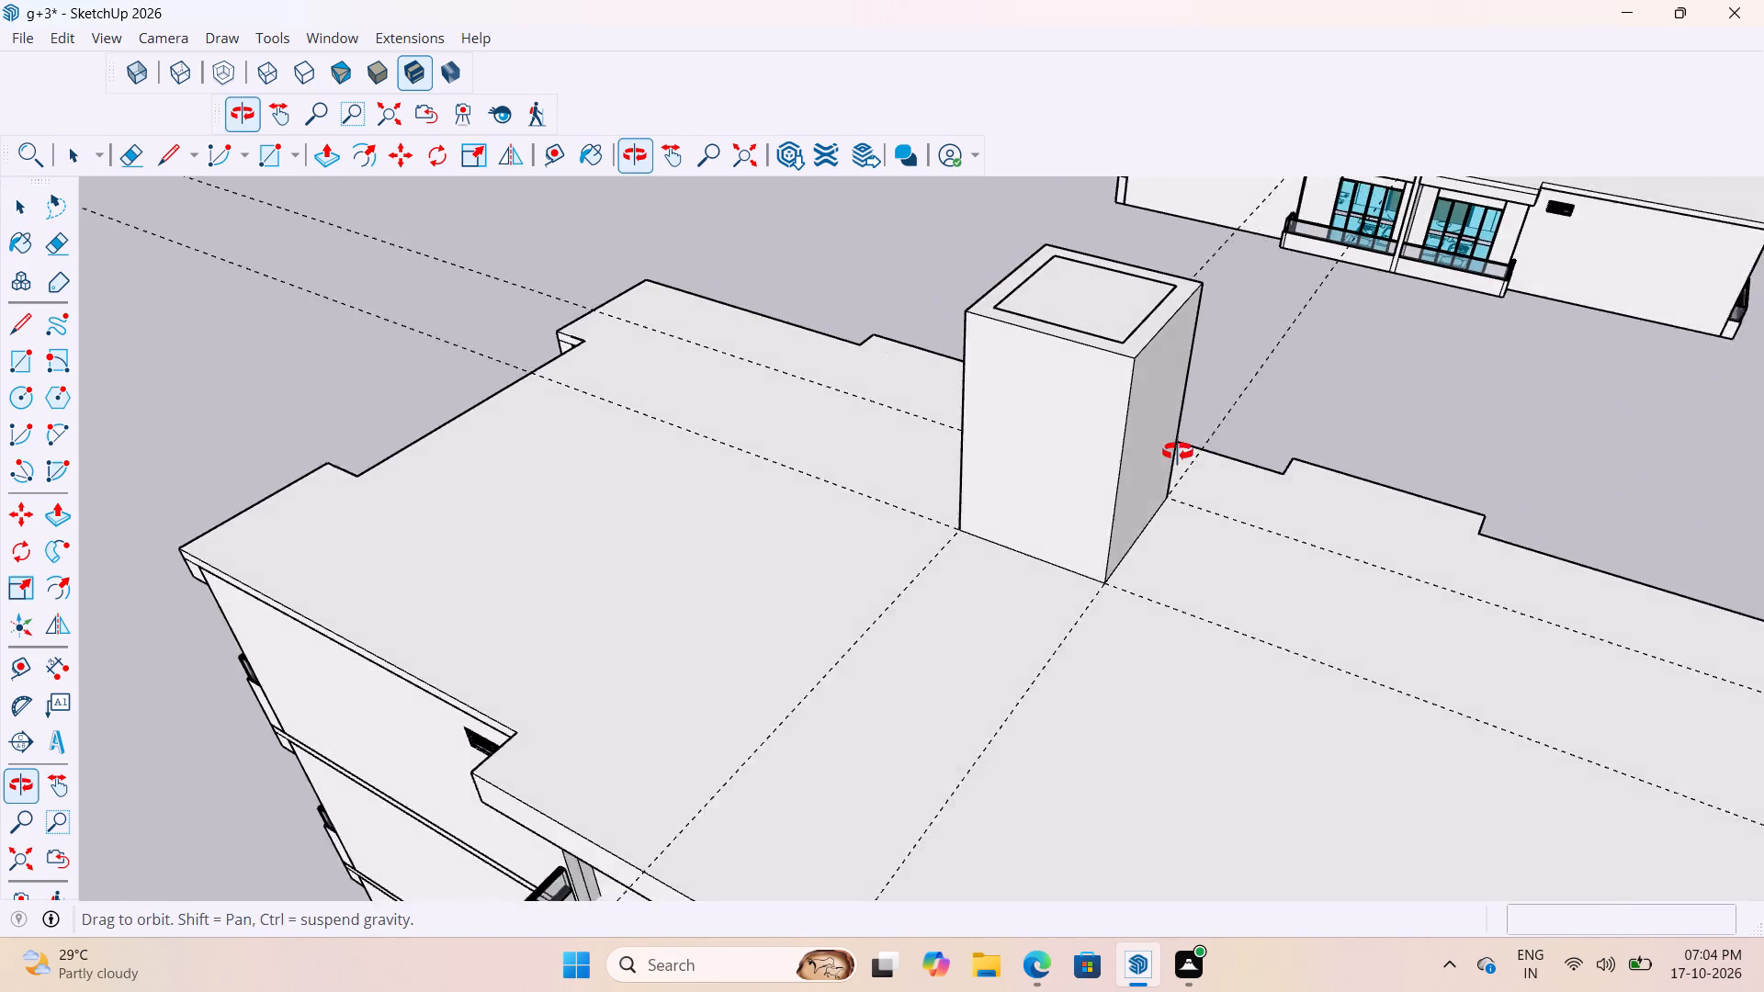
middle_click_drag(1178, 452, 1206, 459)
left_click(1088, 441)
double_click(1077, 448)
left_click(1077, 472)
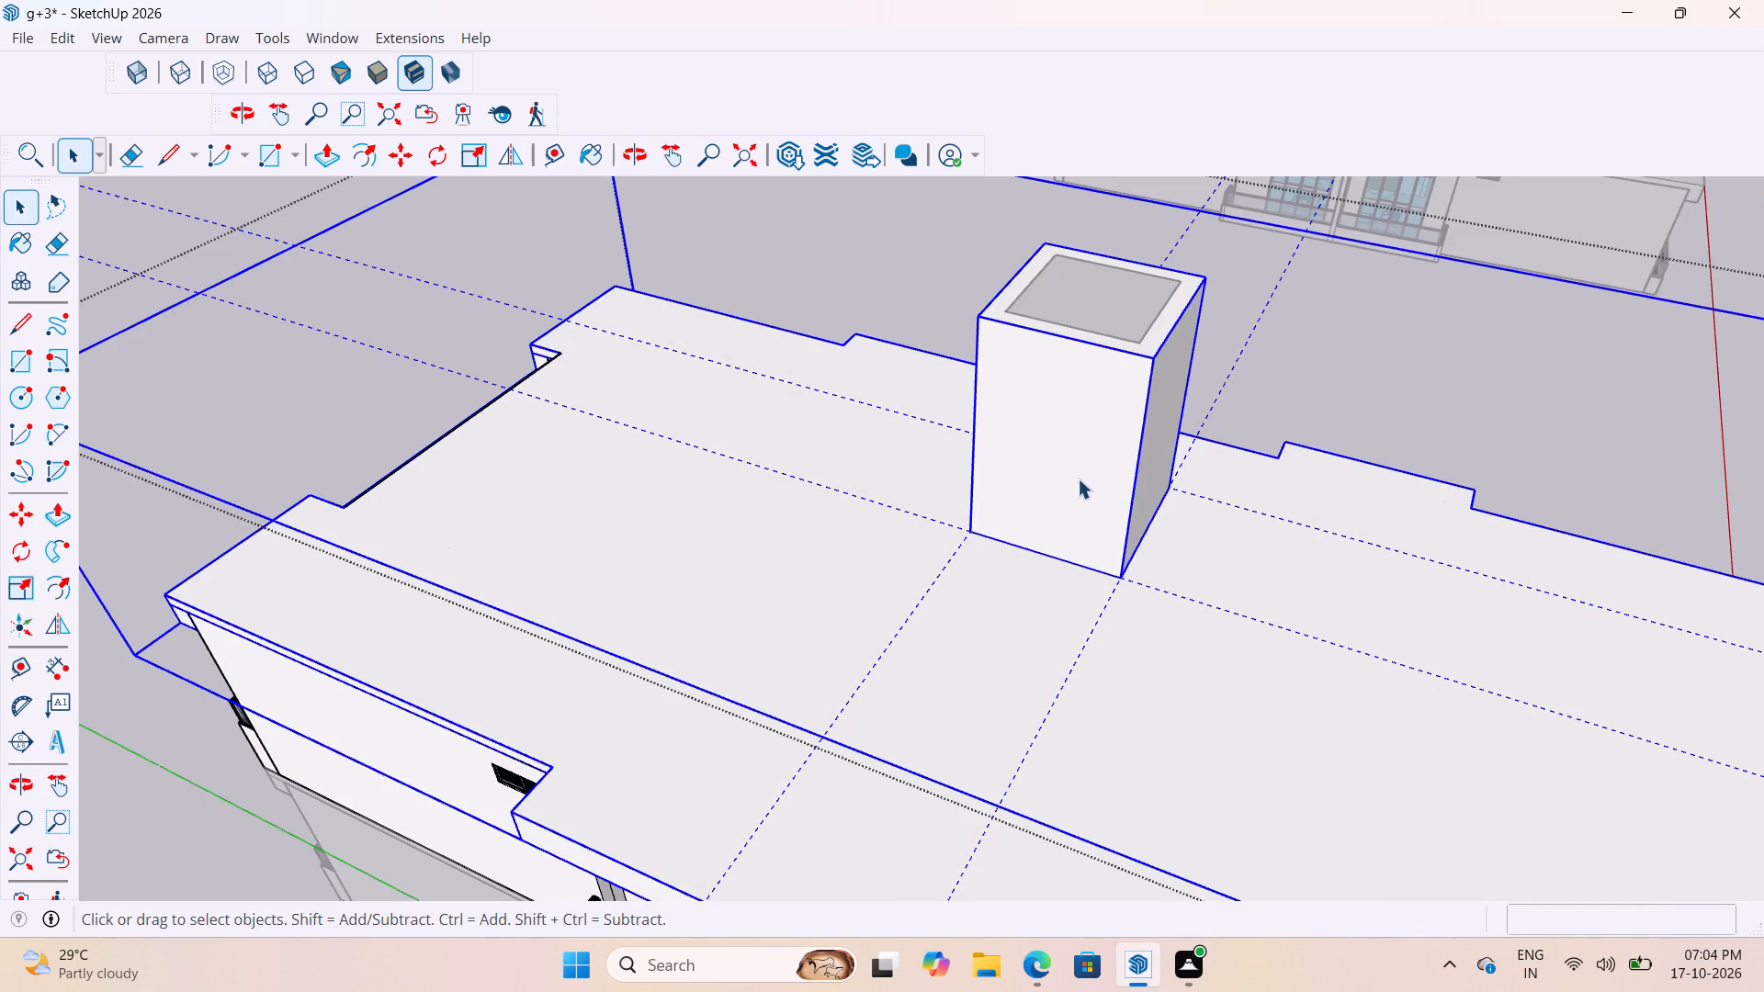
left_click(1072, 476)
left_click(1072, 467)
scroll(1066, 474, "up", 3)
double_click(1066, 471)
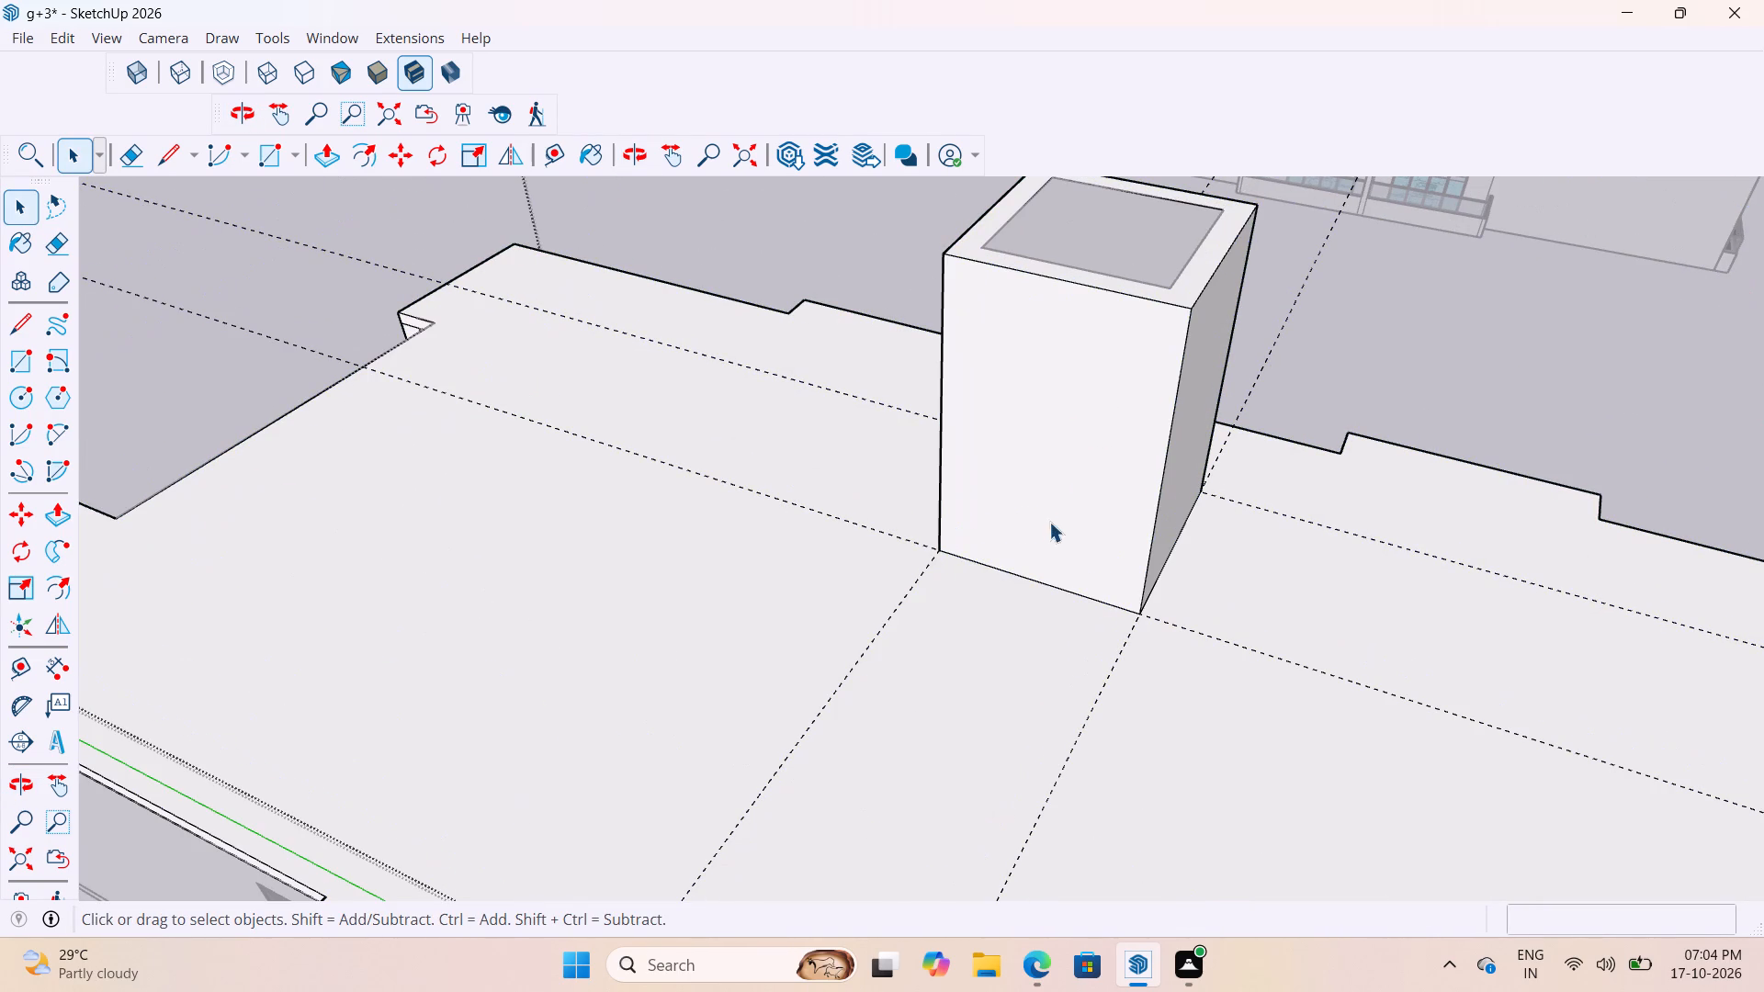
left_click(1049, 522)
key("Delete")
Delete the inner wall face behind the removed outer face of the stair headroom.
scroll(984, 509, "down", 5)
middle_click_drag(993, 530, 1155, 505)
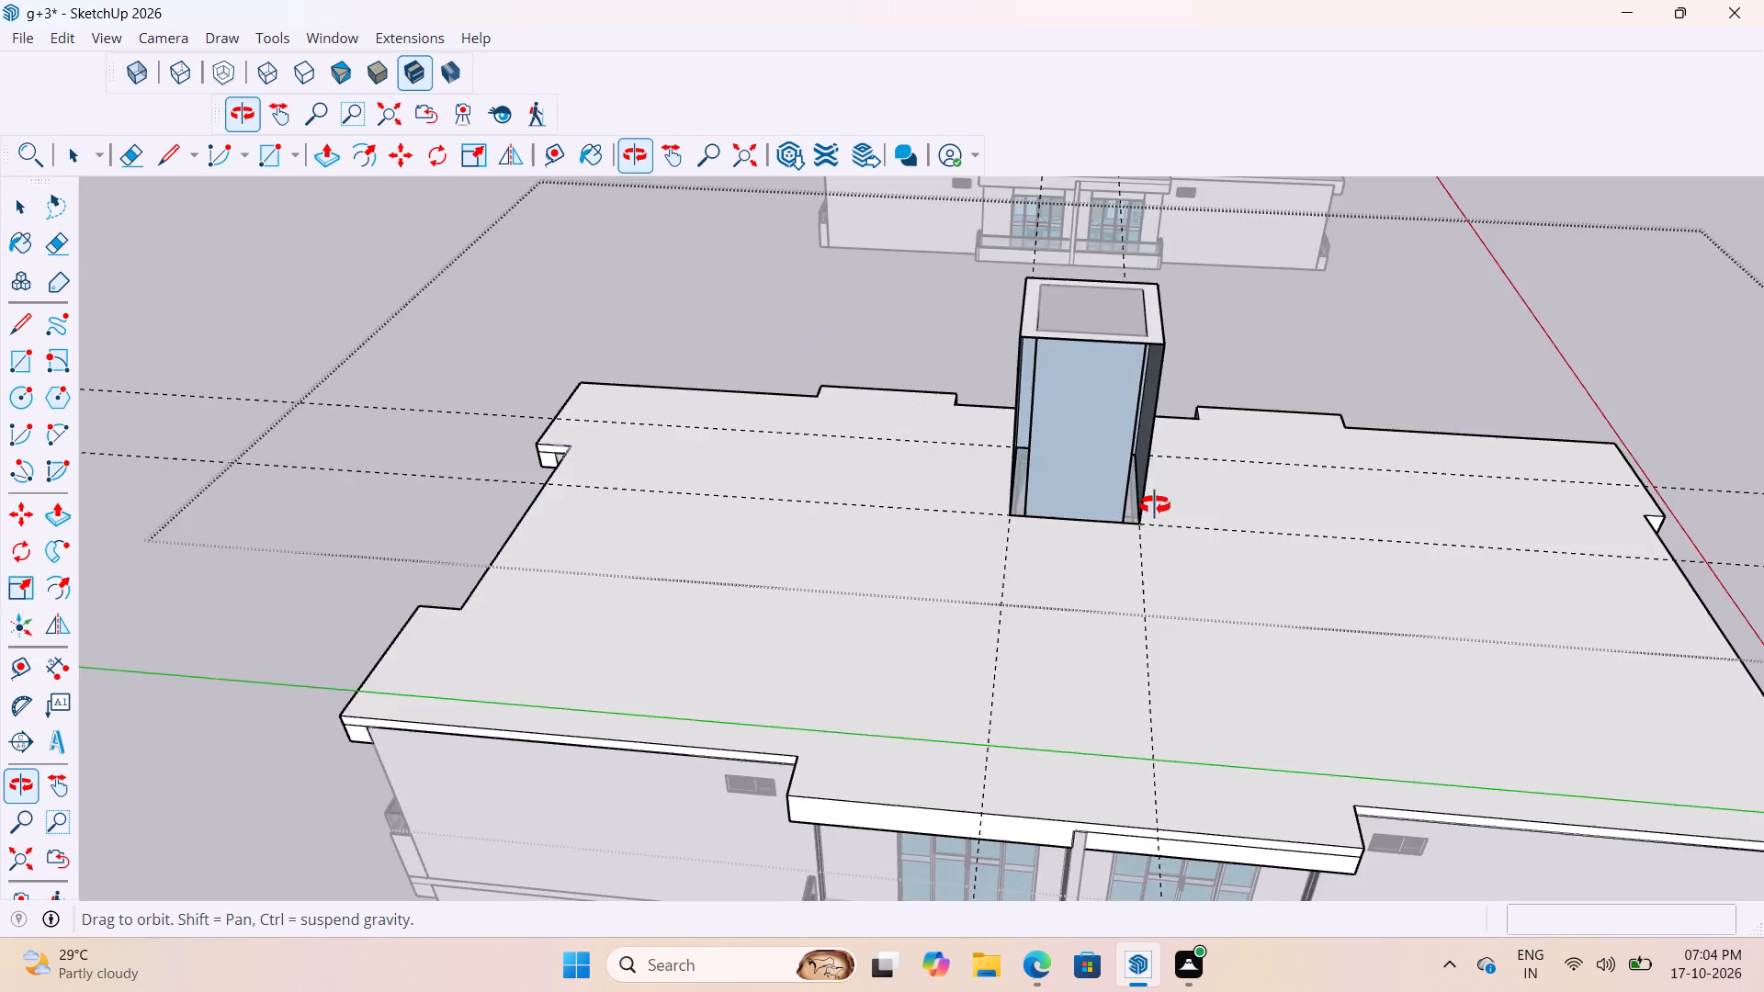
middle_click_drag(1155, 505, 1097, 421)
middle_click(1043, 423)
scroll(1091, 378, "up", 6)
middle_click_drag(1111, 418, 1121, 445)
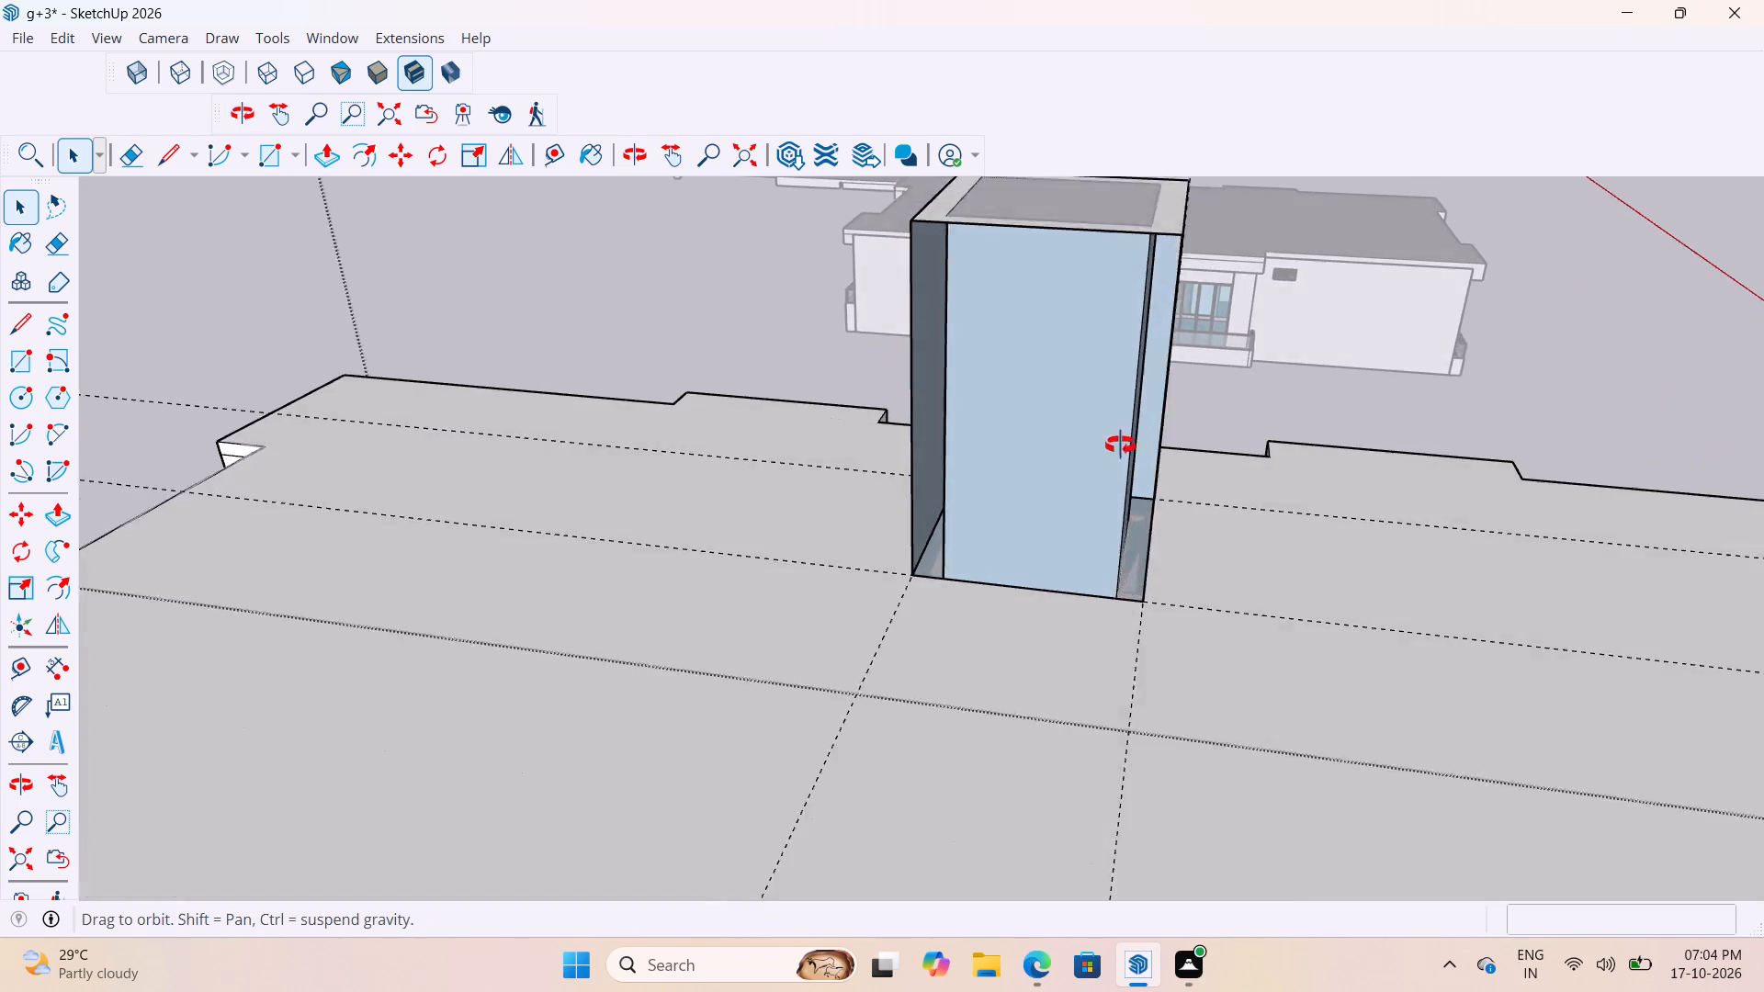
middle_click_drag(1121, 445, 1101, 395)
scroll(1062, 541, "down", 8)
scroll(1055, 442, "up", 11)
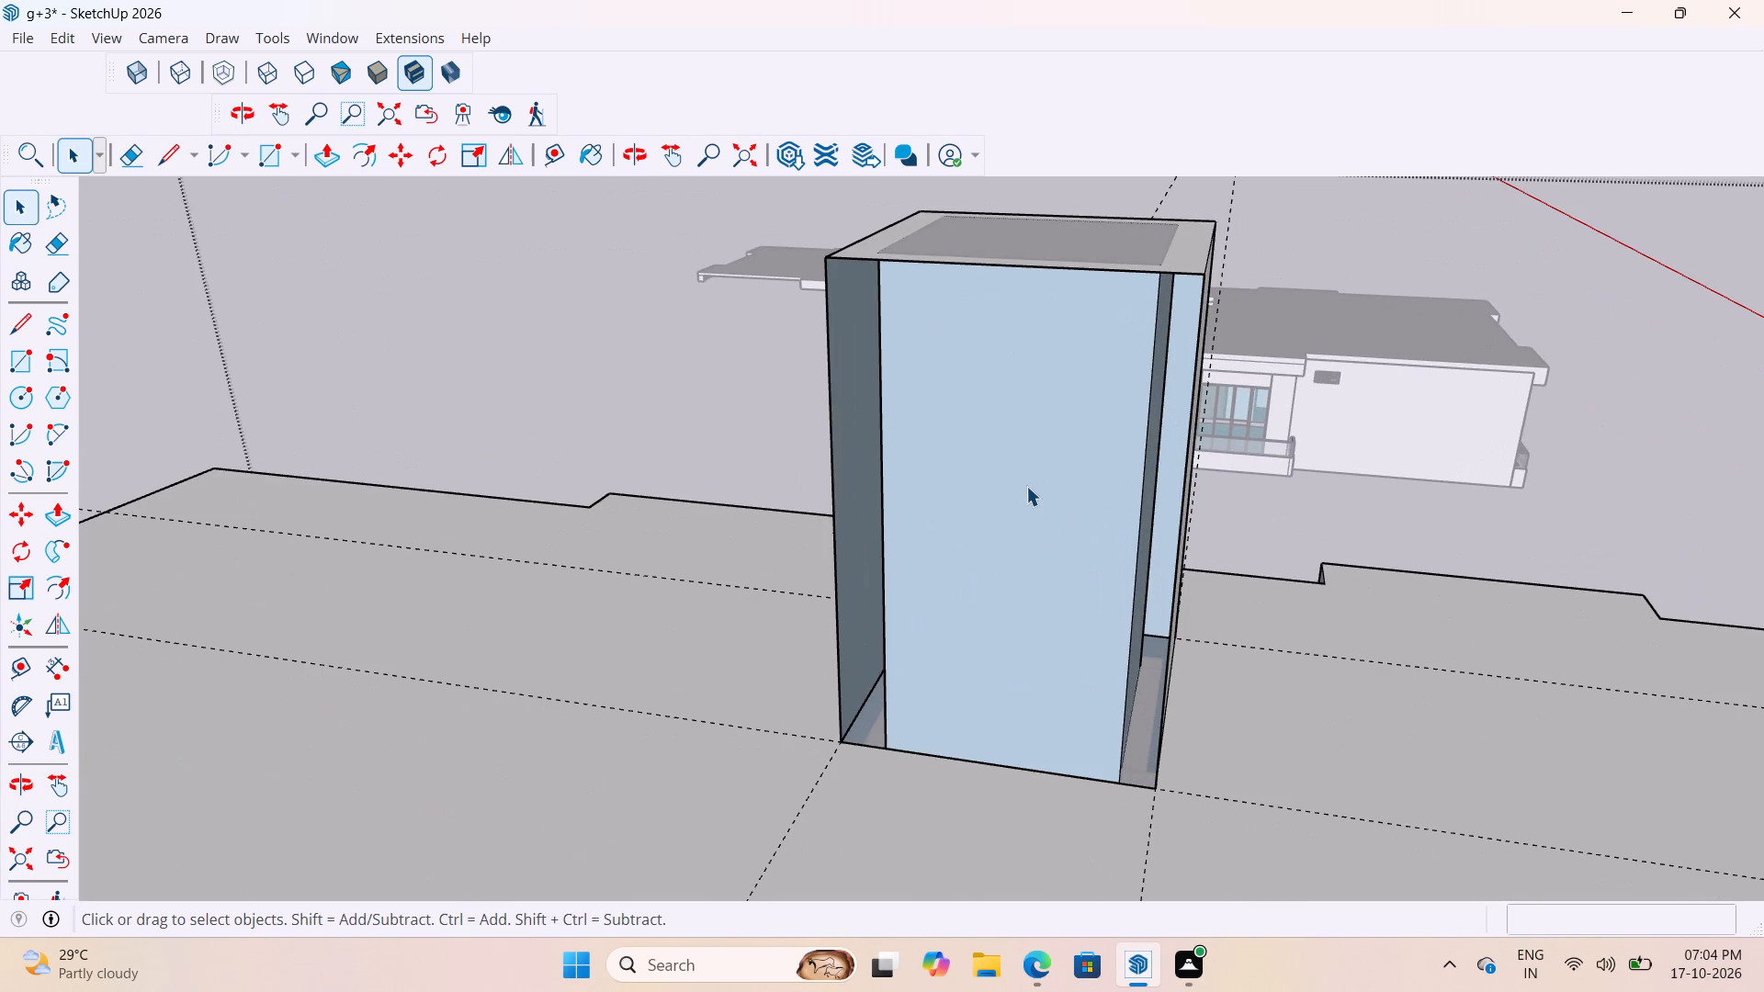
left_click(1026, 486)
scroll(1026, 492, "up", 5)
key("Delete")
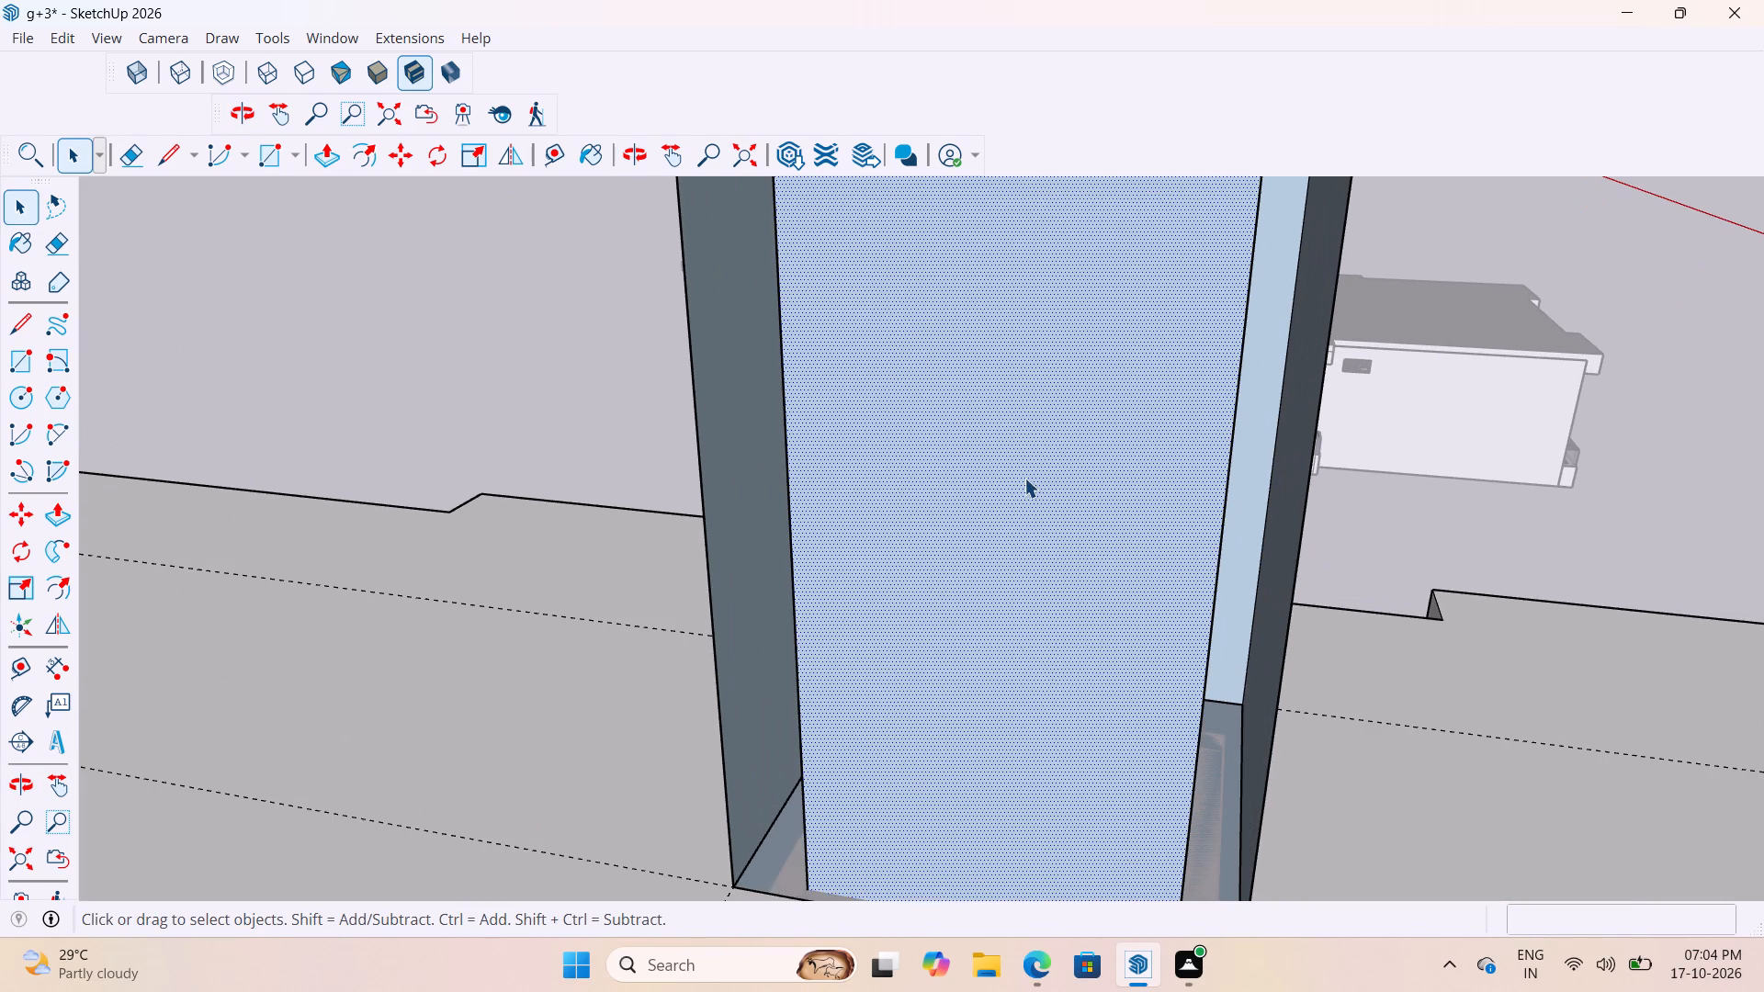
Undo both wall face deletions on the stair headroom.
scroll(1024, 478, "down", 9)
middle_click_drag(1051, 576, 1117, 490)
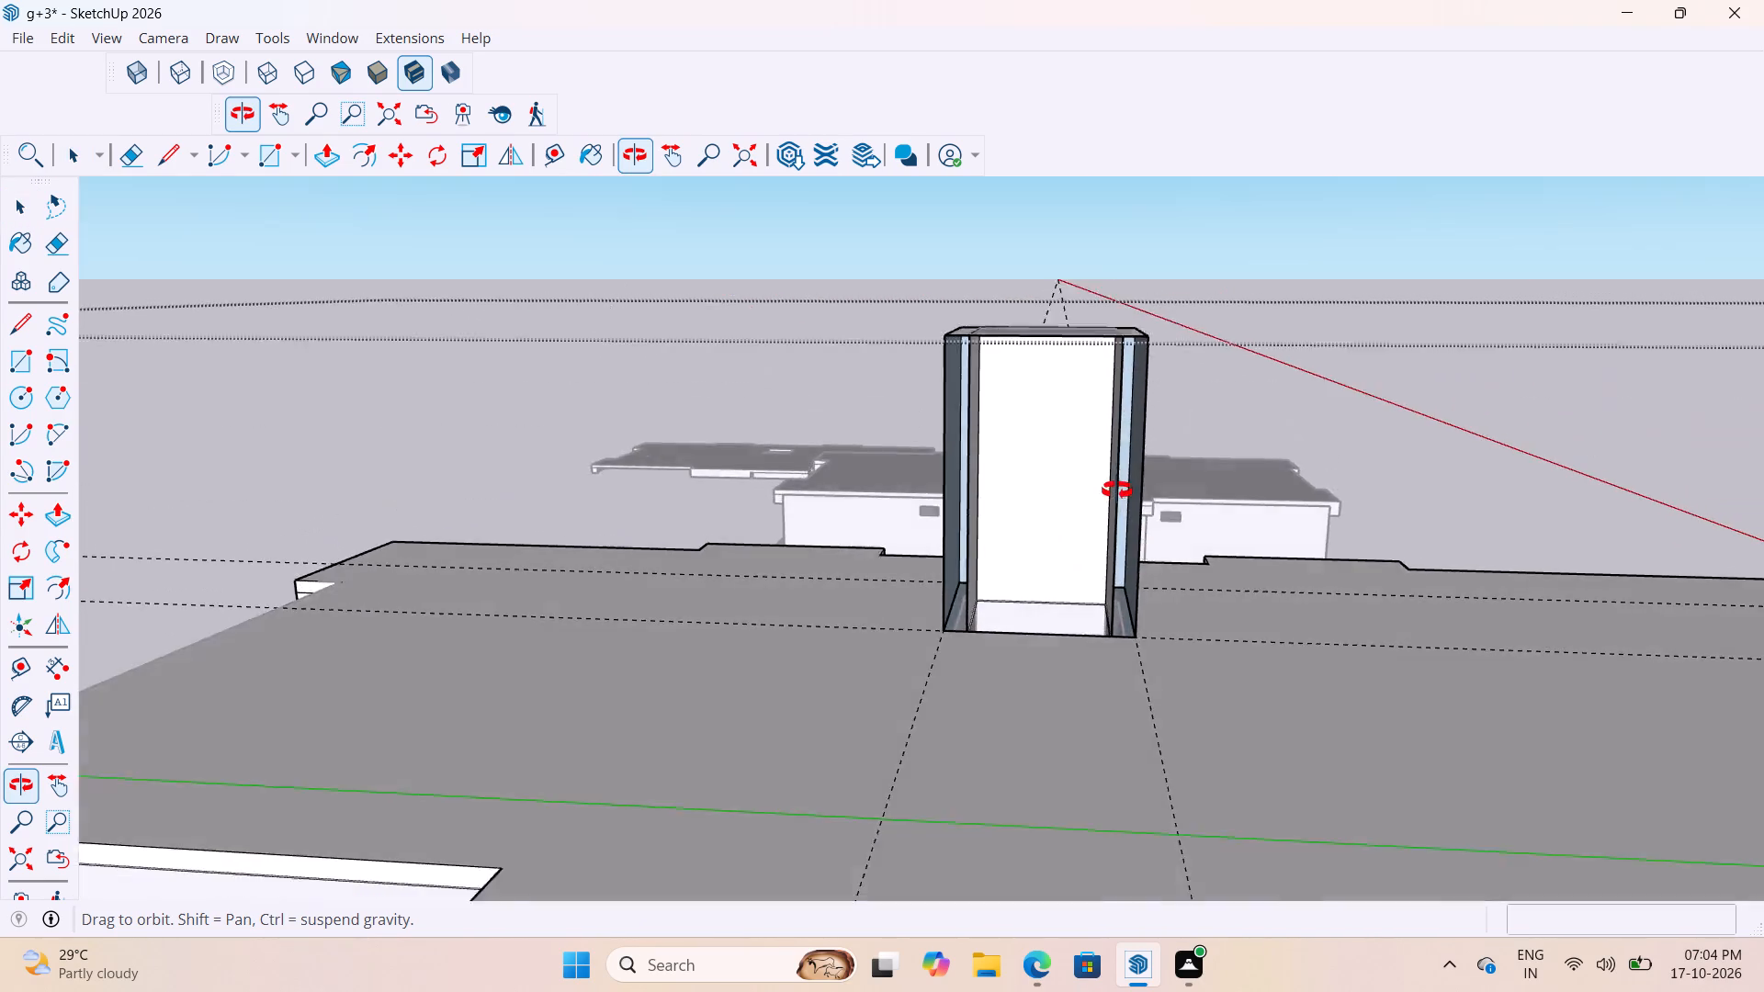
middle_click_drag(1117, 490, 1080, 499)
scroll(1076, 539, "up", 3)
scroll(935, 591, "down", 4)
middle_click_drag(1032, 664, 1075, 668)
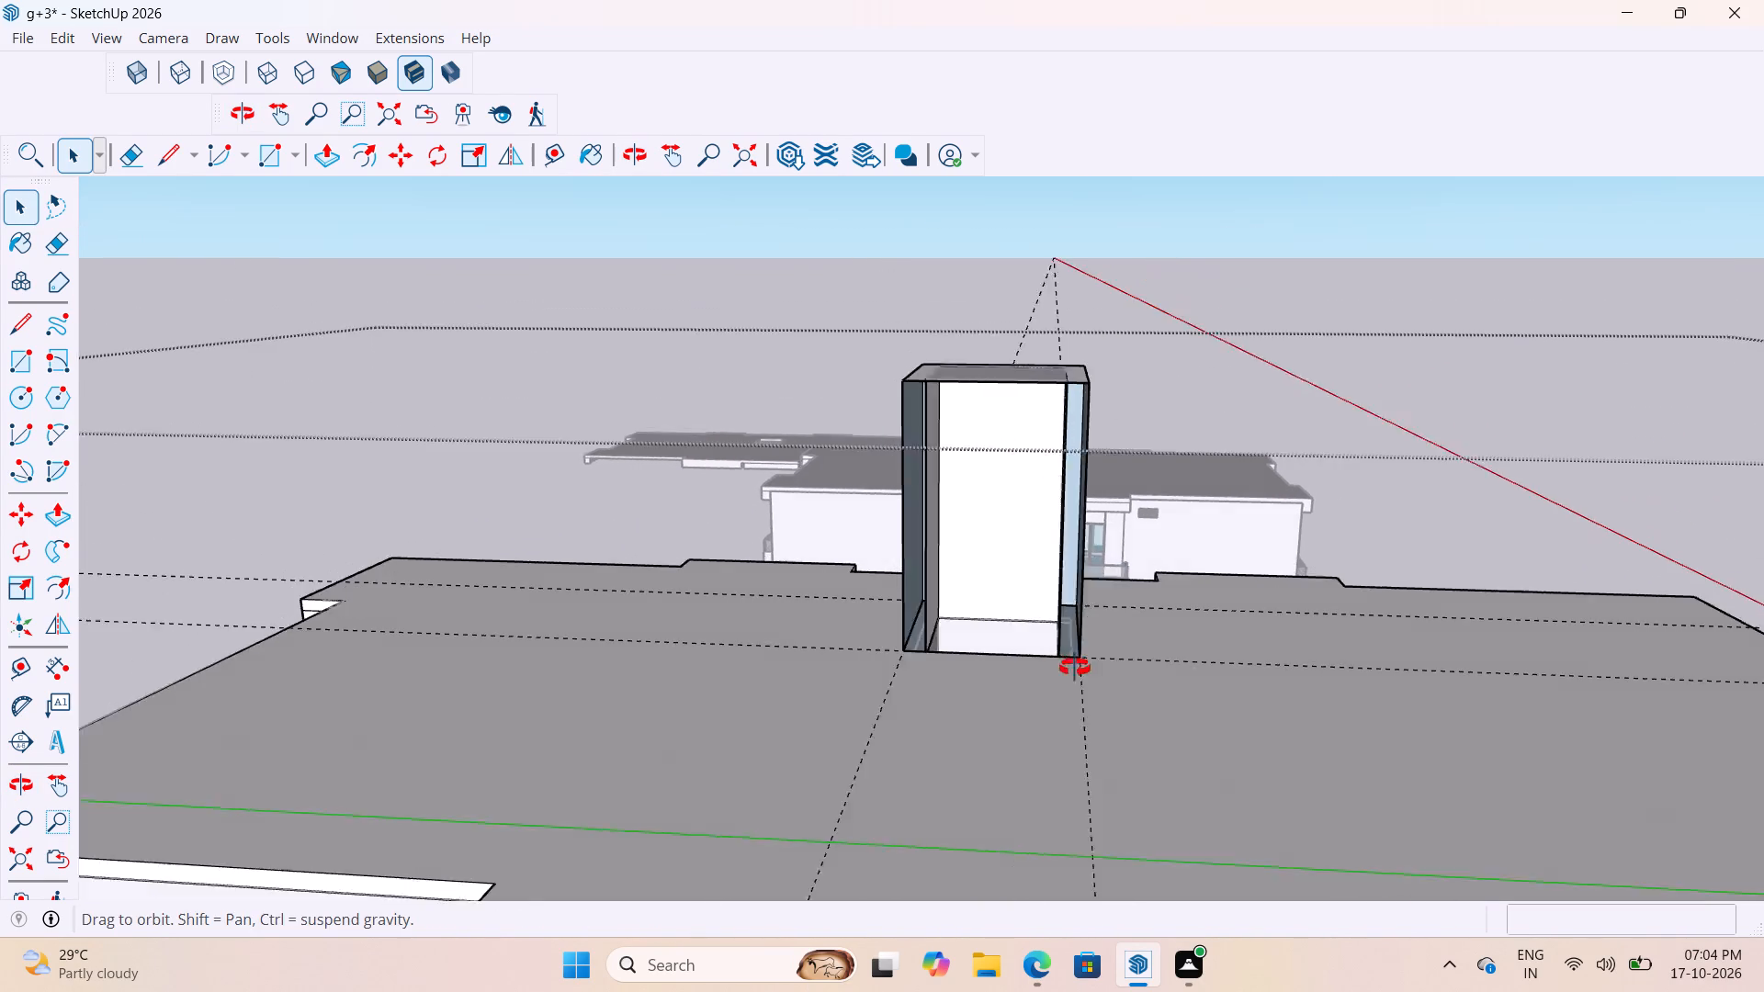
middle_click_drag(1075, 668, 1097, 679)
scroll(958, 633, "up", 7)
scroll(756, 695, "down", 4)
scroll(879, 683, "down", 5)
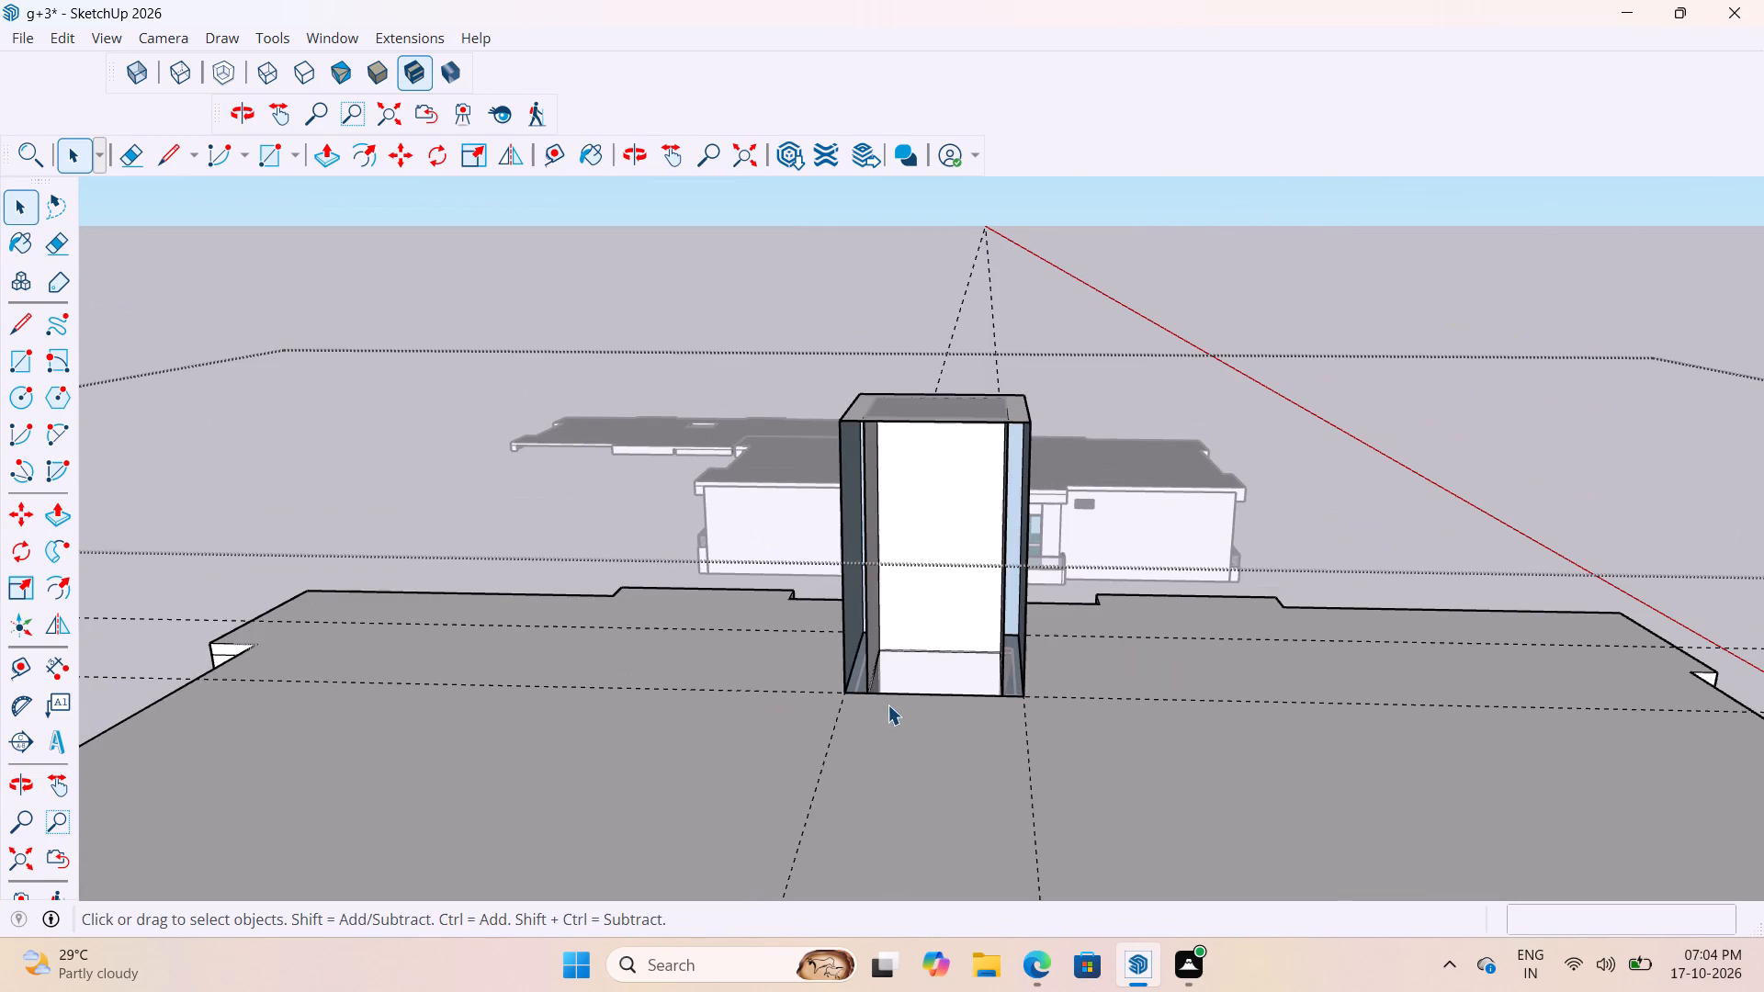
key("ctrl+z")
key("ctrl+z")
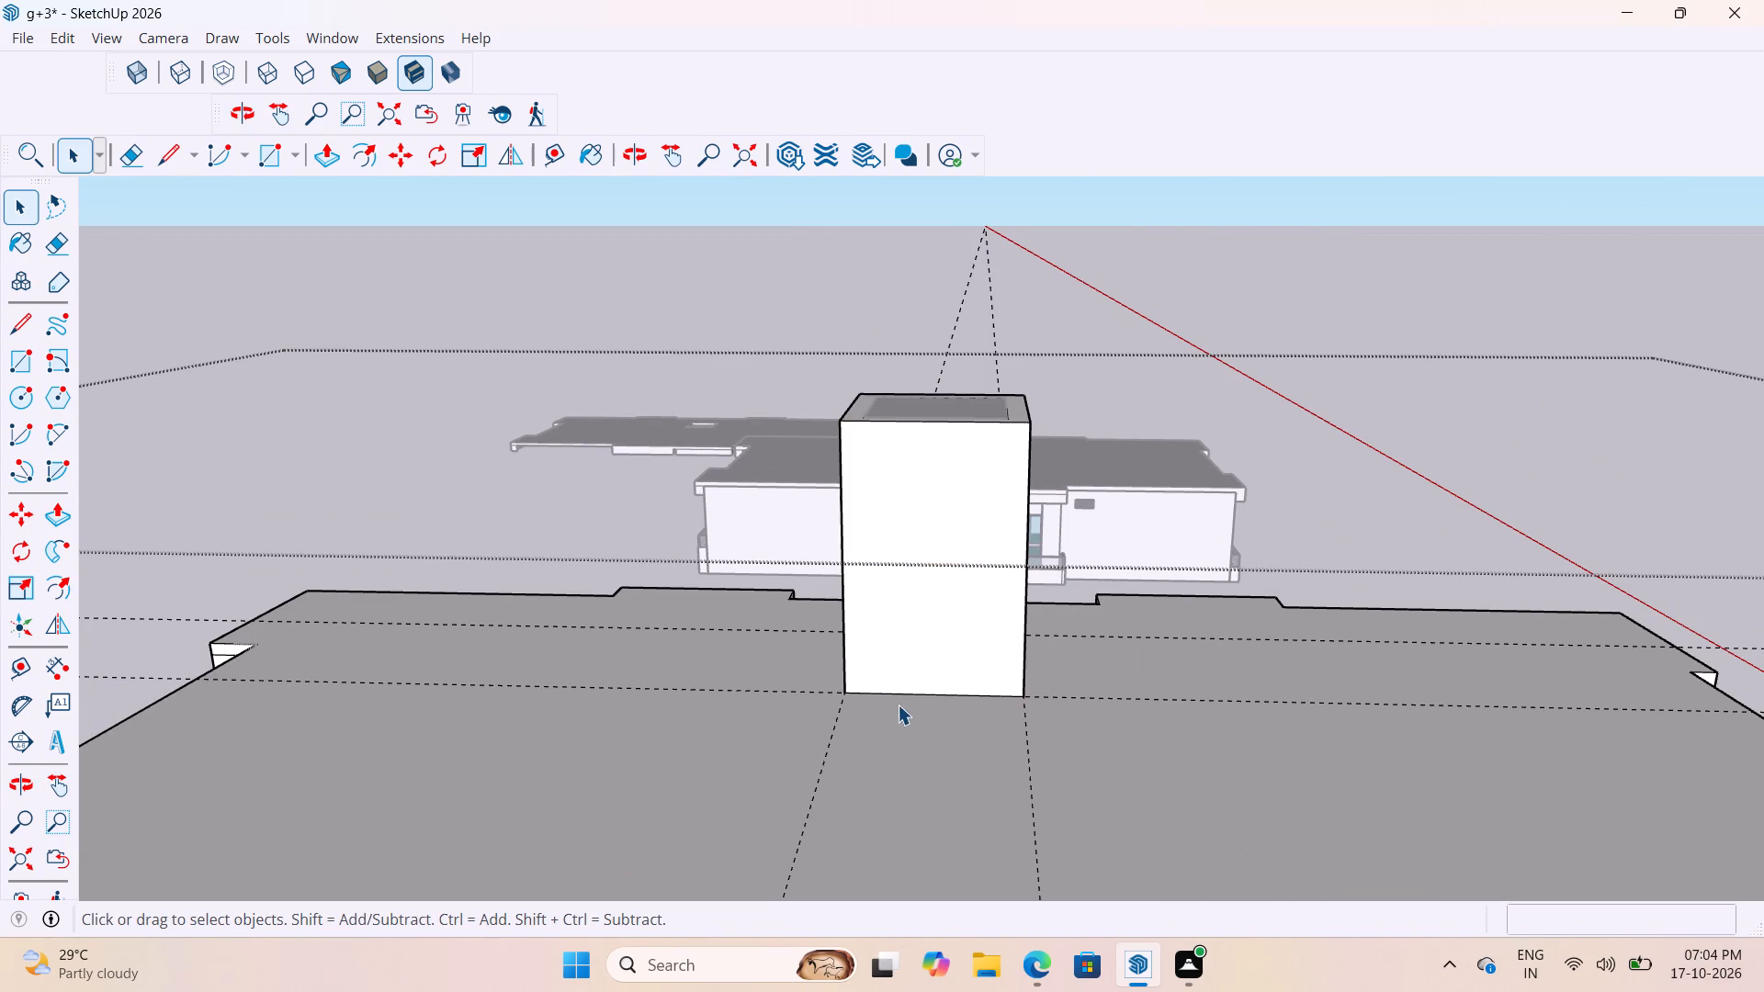
Delete all construction guides around the roof's stair headroom and exit the open groups.
middle_click_drag(1028, 640, 706, 762)
scroll(693, 639, "down", 5)
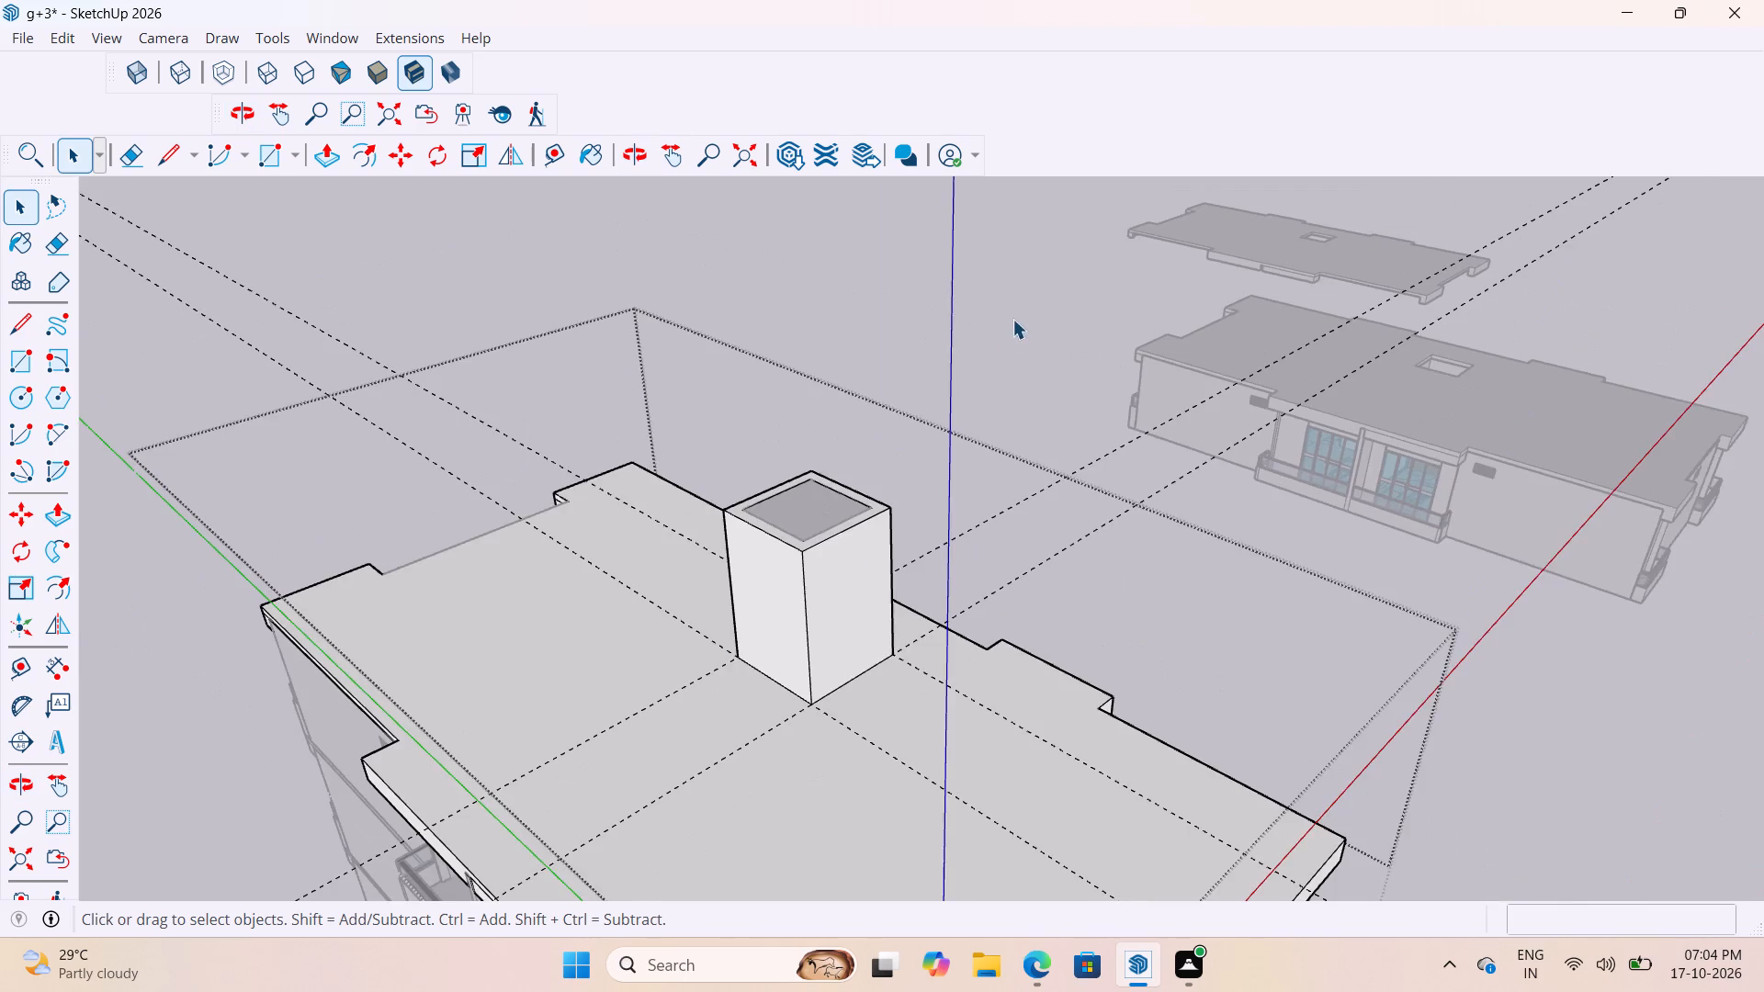
left_click(1012, 319)
middle_click_drag(1057, 610, 814, 703)
left_click(76, 34)
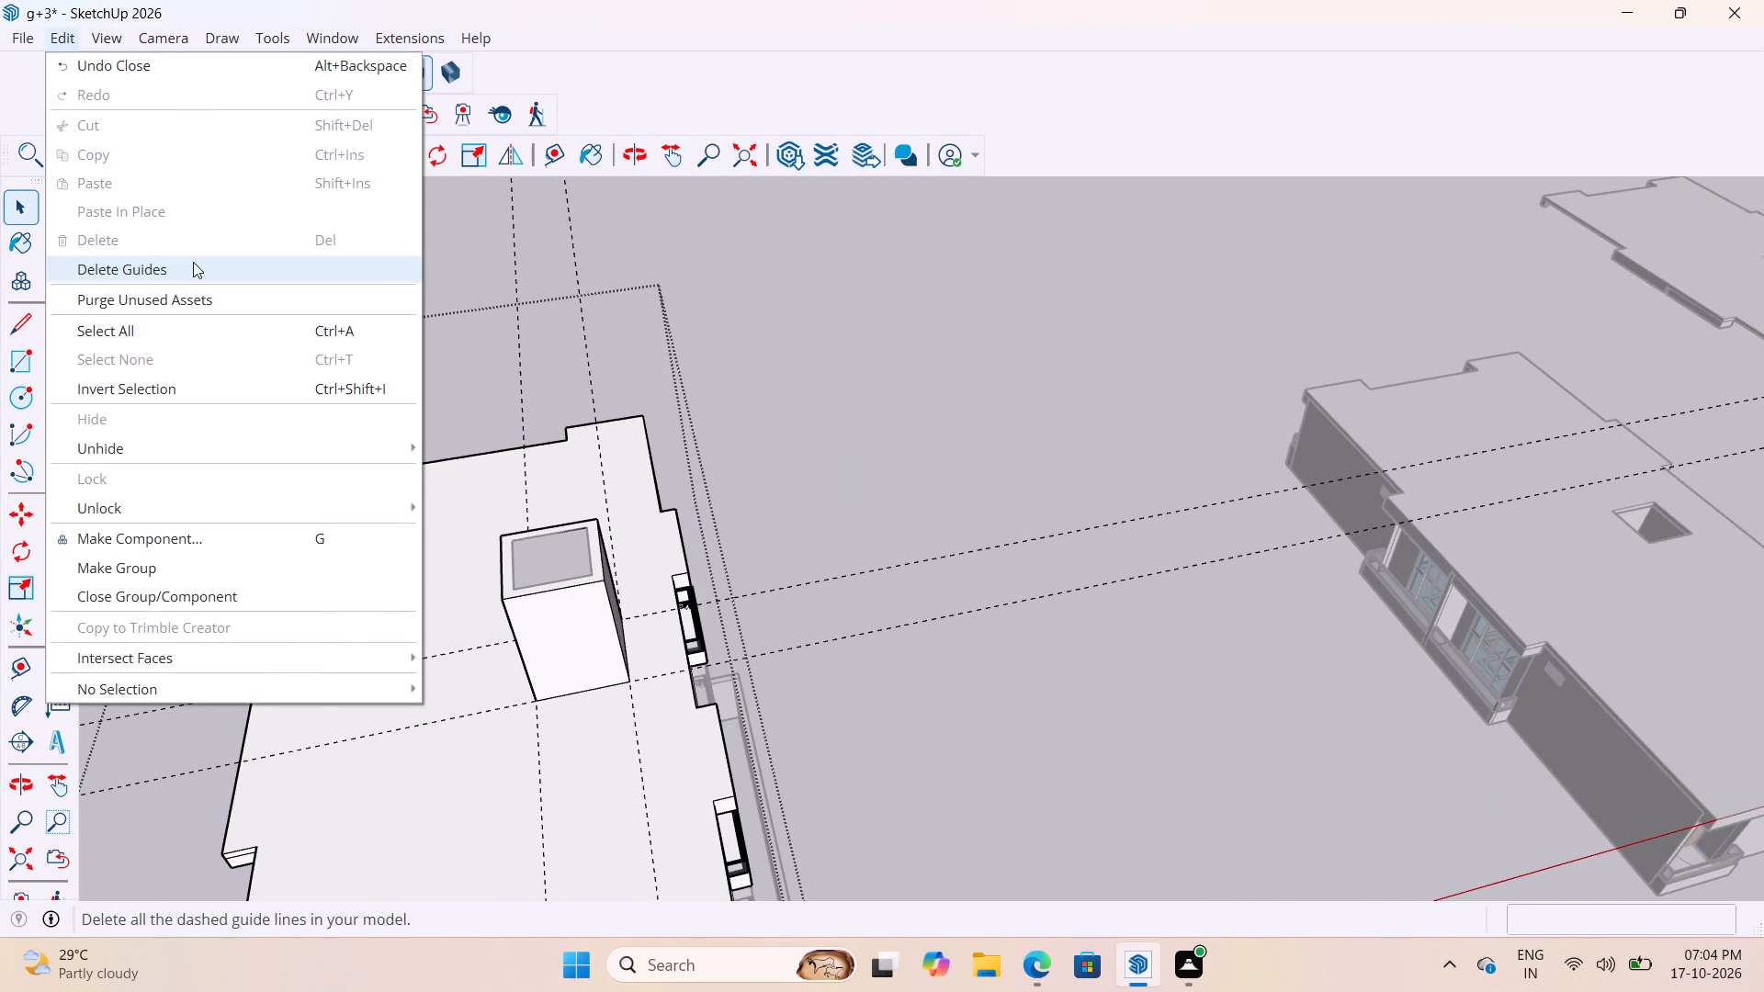
left_click(186, 284)
left_click(55, 38)
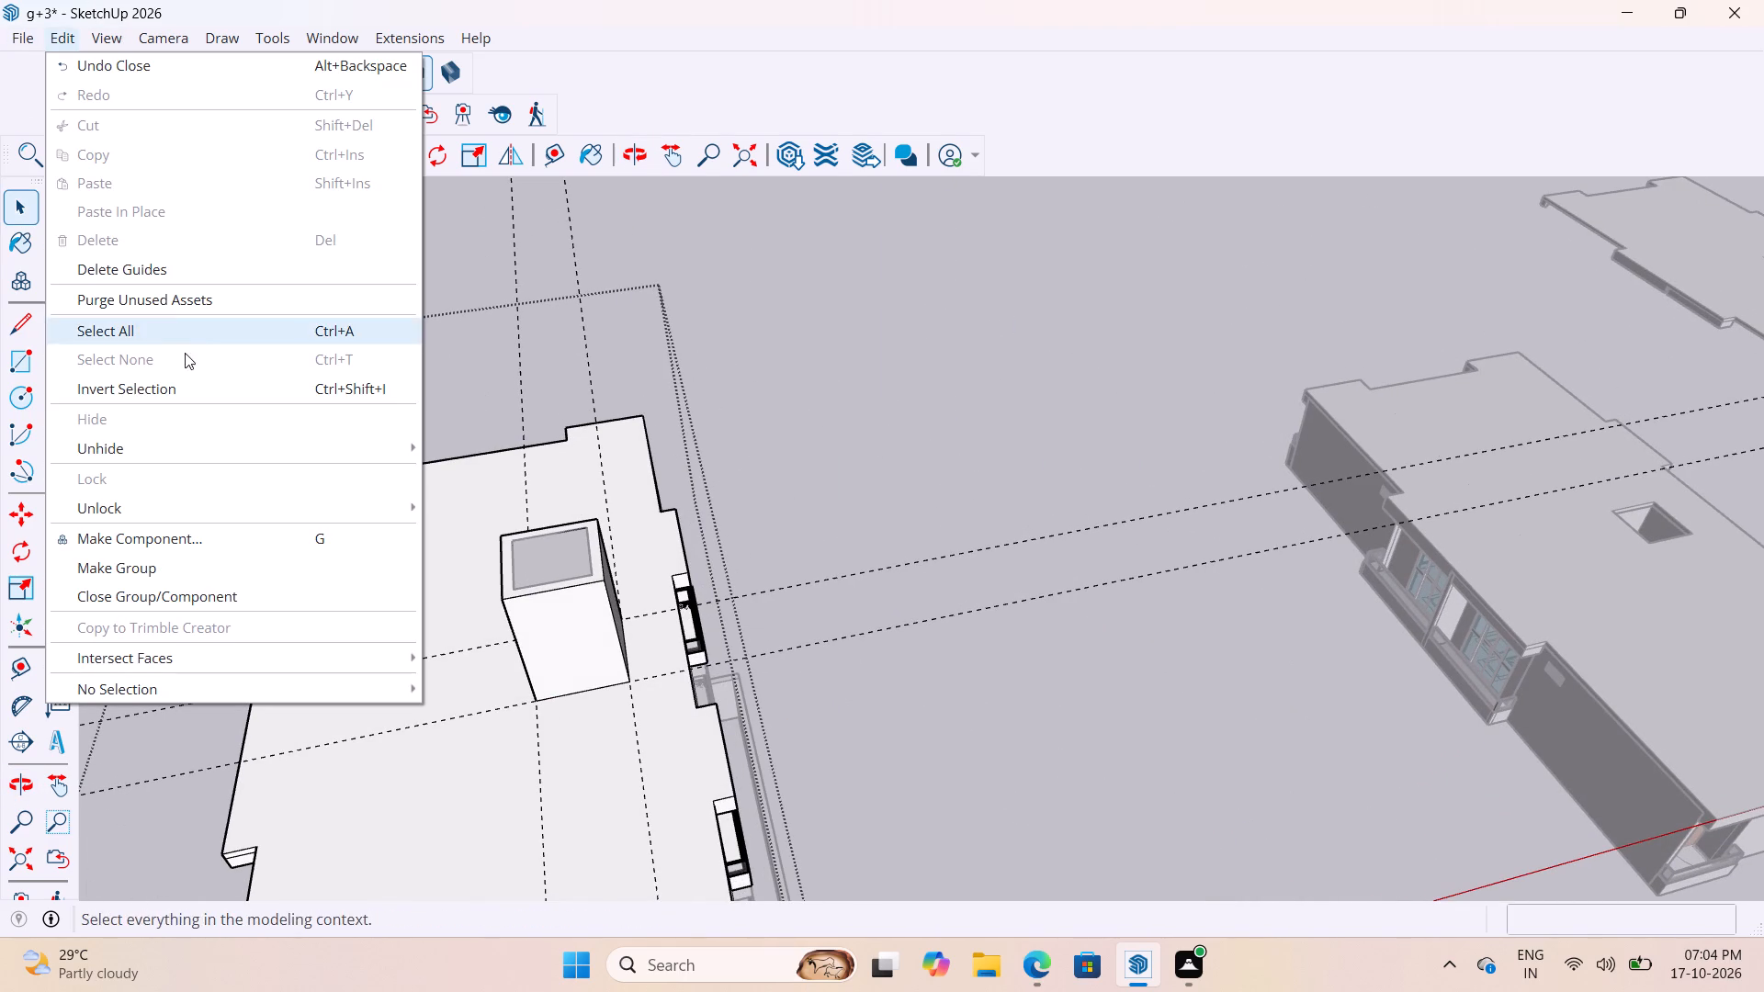
left_click(192, 262)
left_click(865, 399)
scroll(423, 644, "up", 7)
scroll(1038, 426, "down", 5)
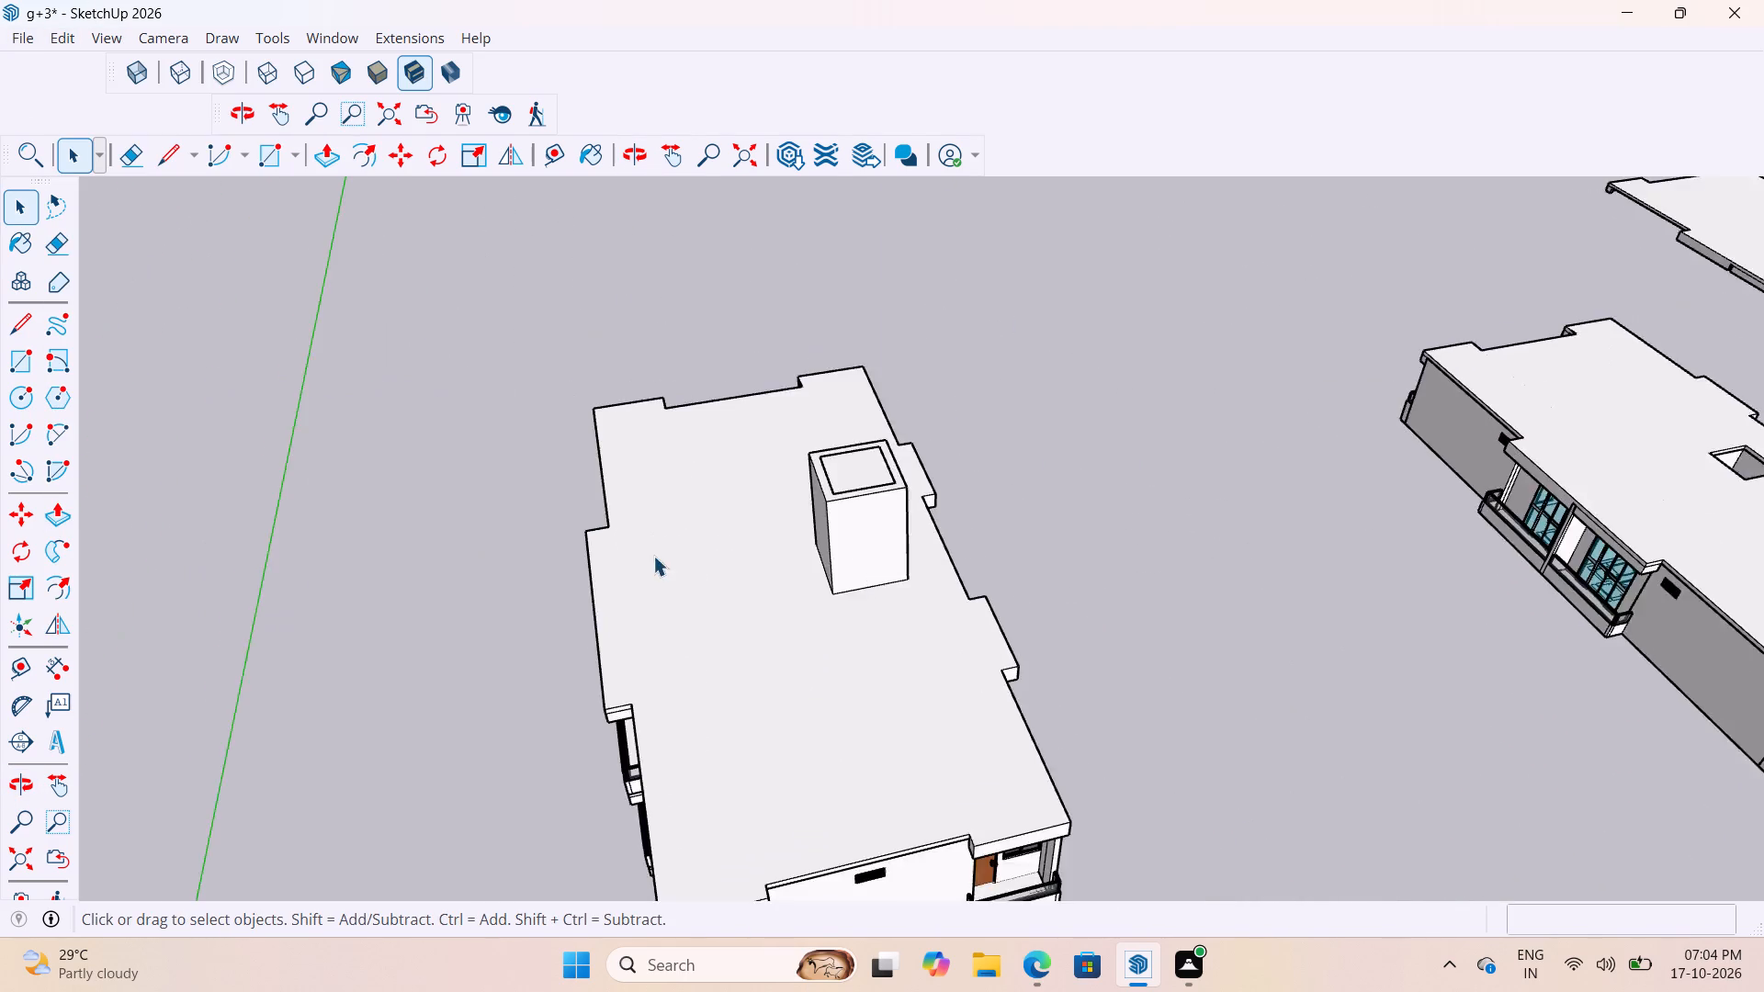
Open the nested roof groups and push the top rim of the stair headroom walls down by 3'.
scroll(661, 558, "up", 7)
middle_click_drag(960, 465, 715, 618)
scroll(878, 563, "up", 6)
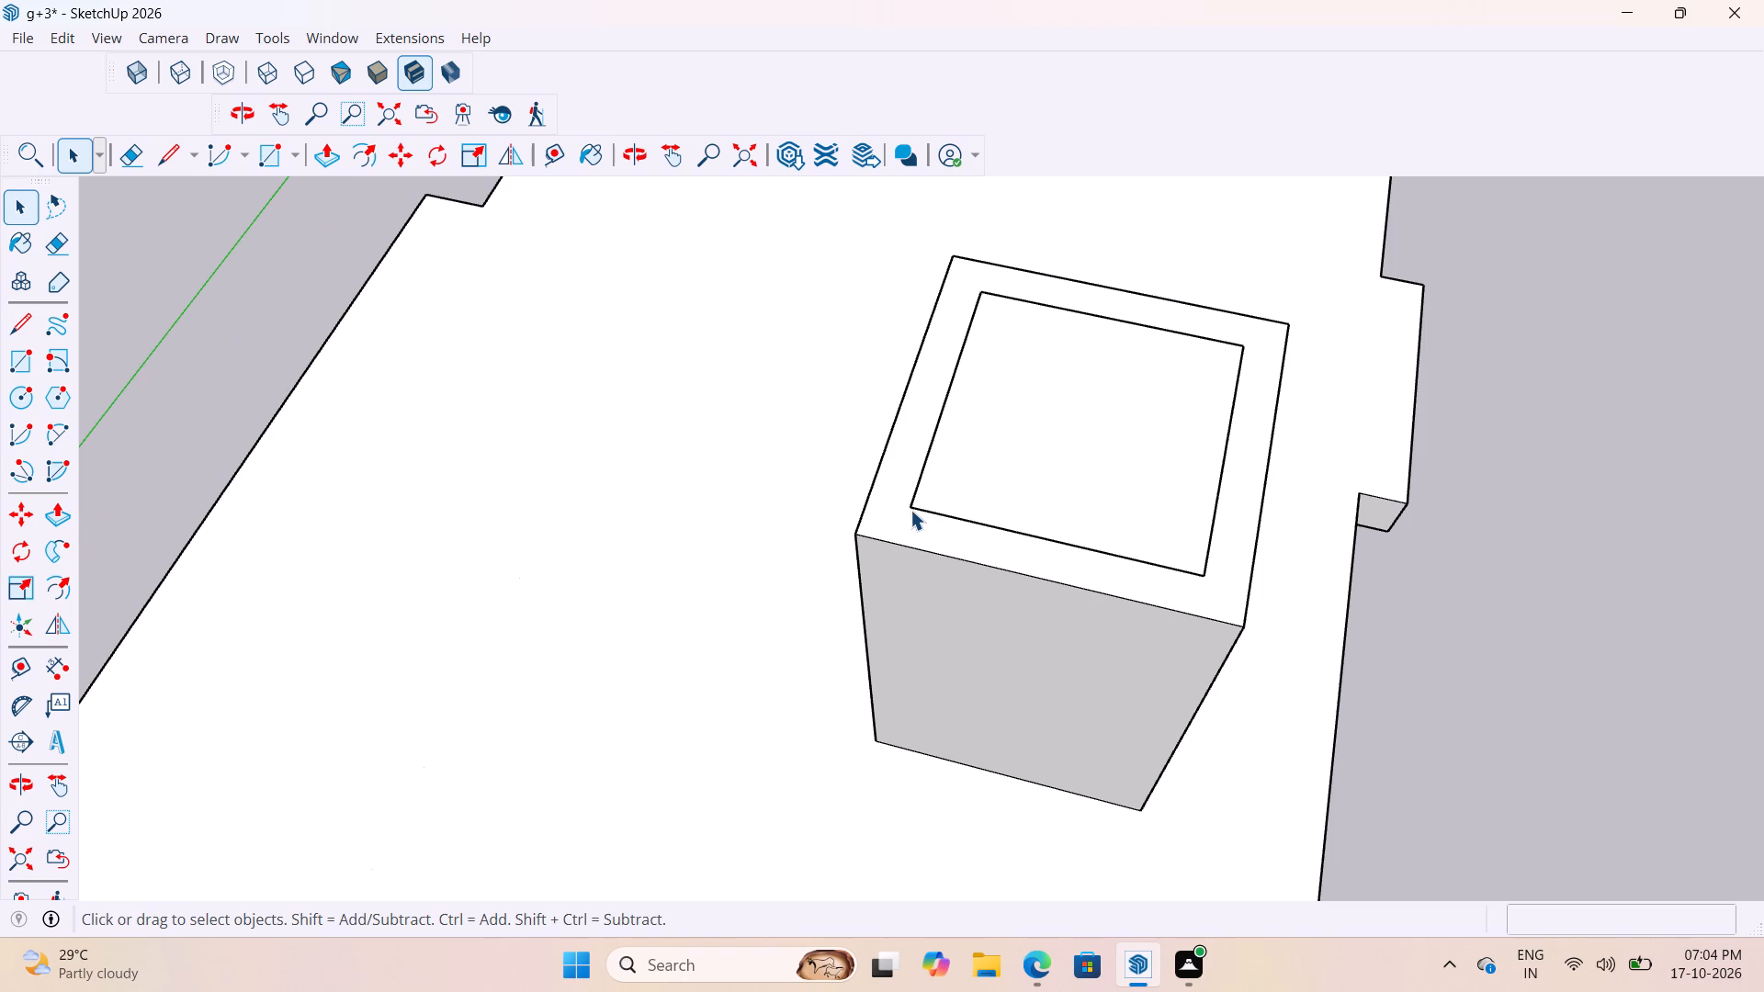
key("p")
key("space")
double_click(901, 510)
left_click(895, 527)
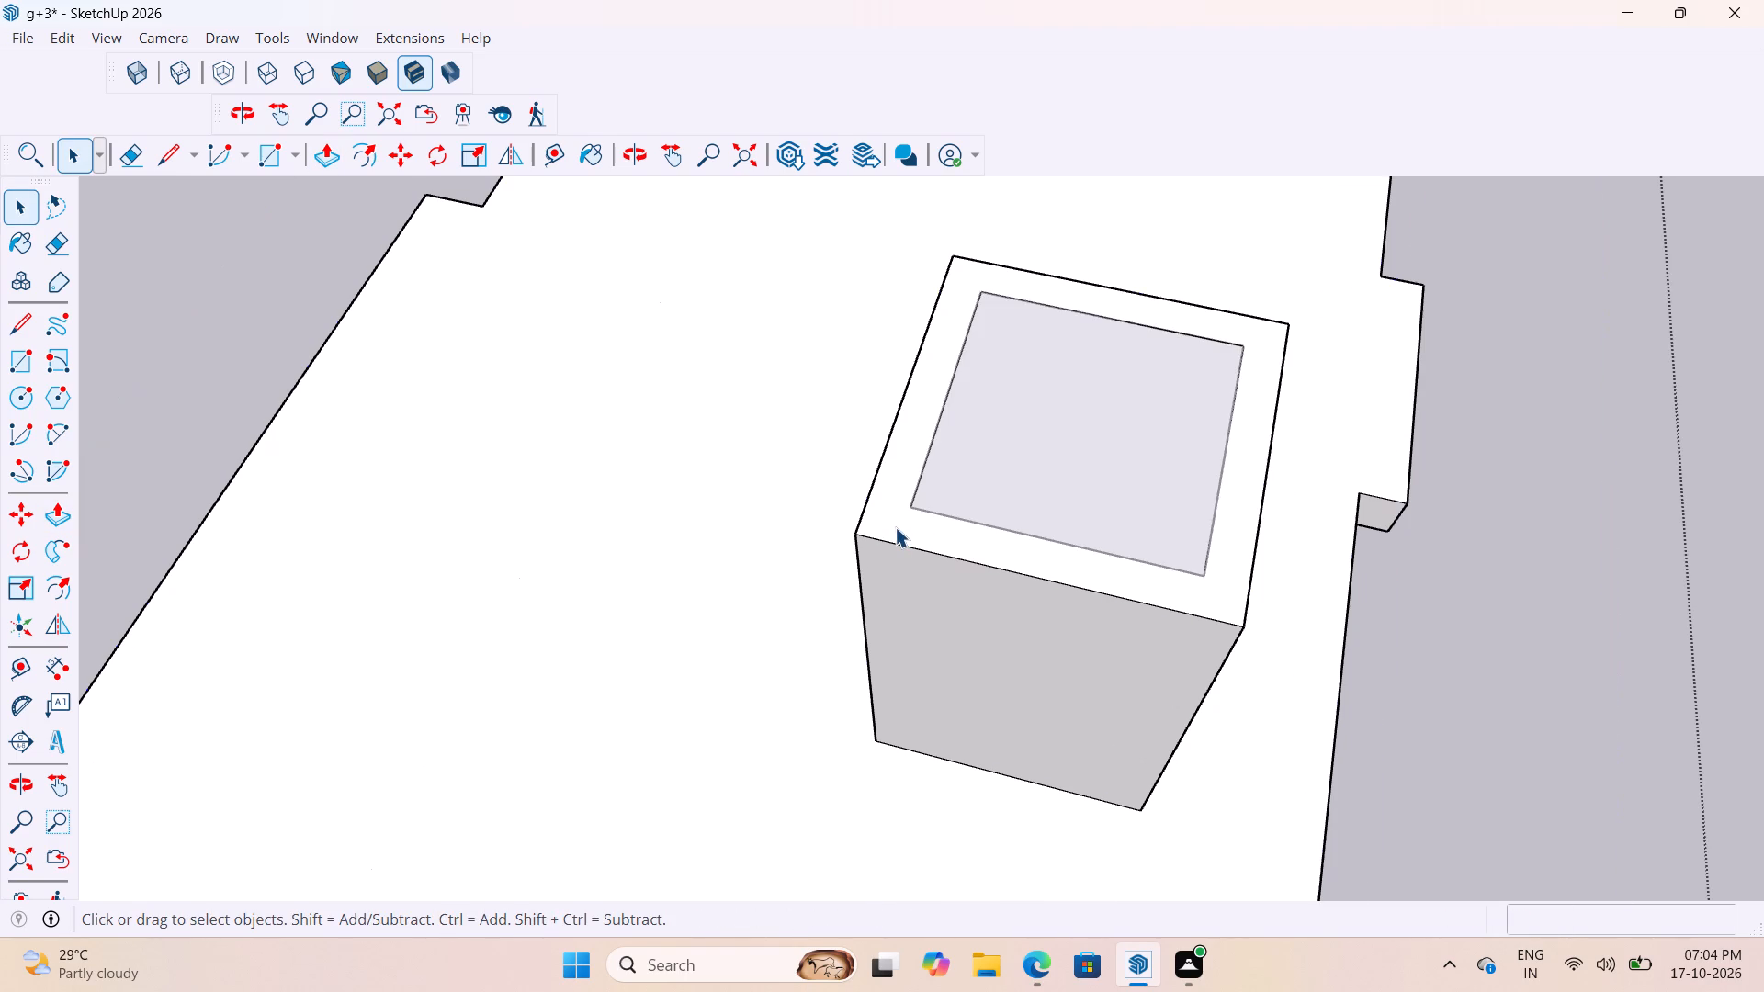
double_click(897, 528)
key("p")
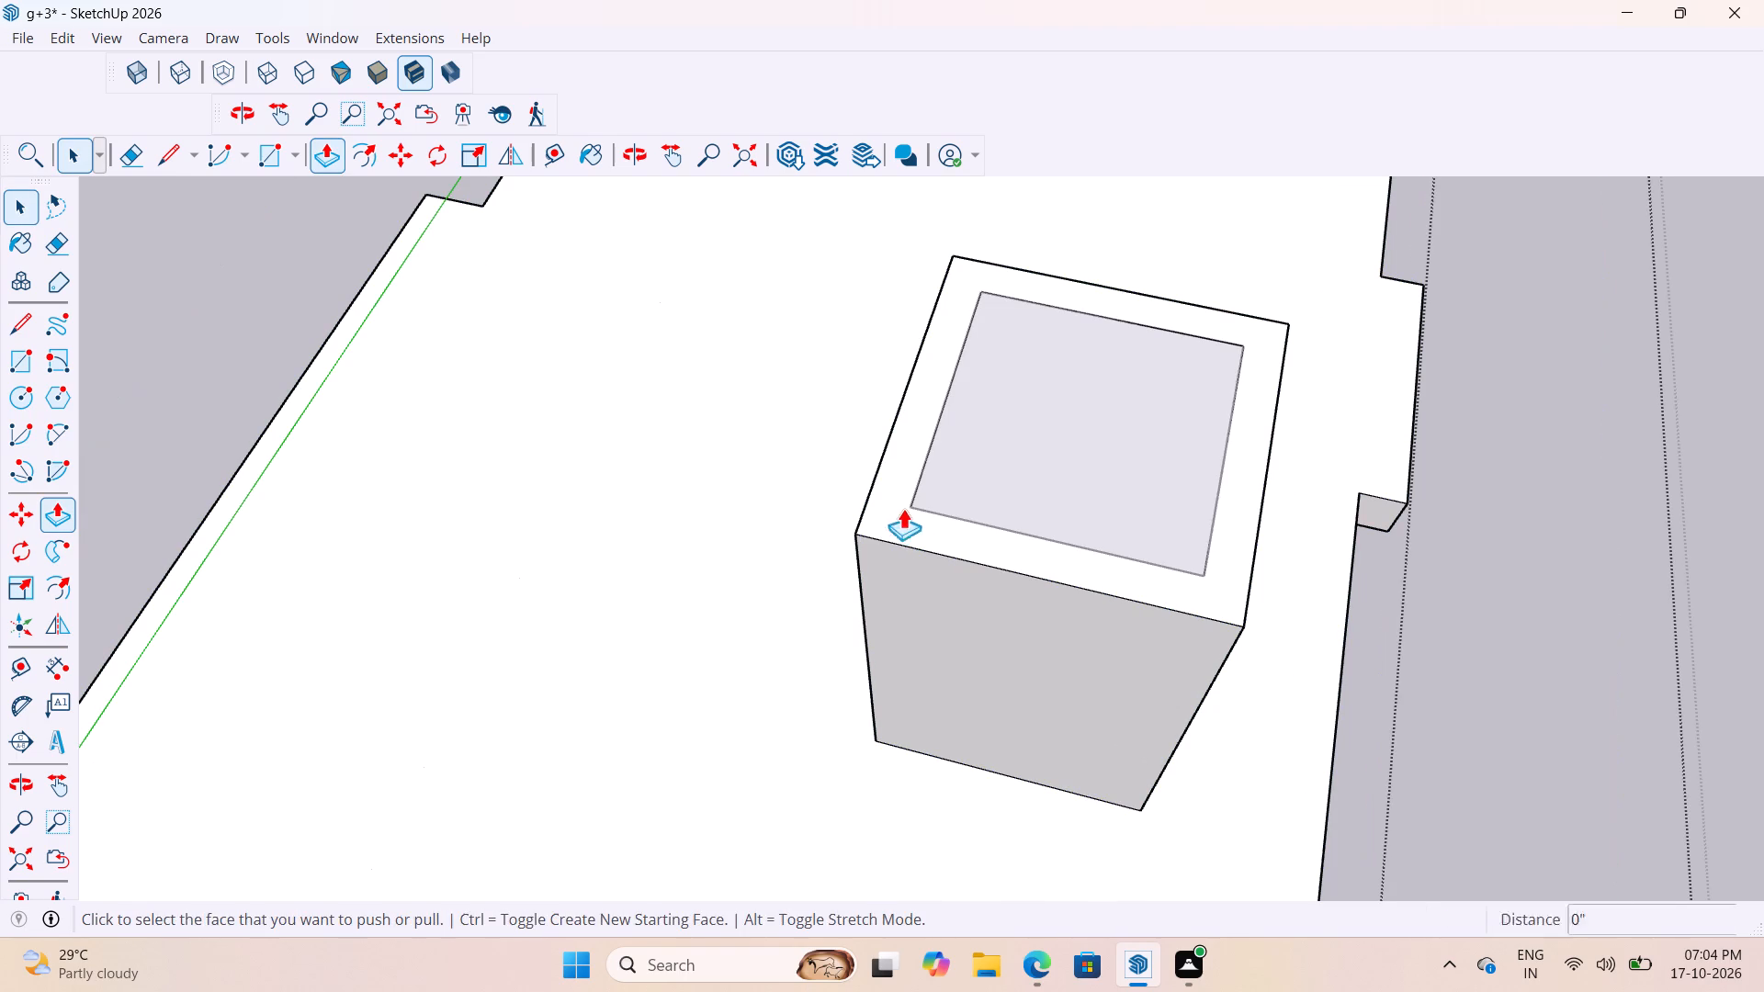
left_click(877, 520)
scroll(892, 691, "up", 3)
middle_click_drag(897, 694, 947, 677)
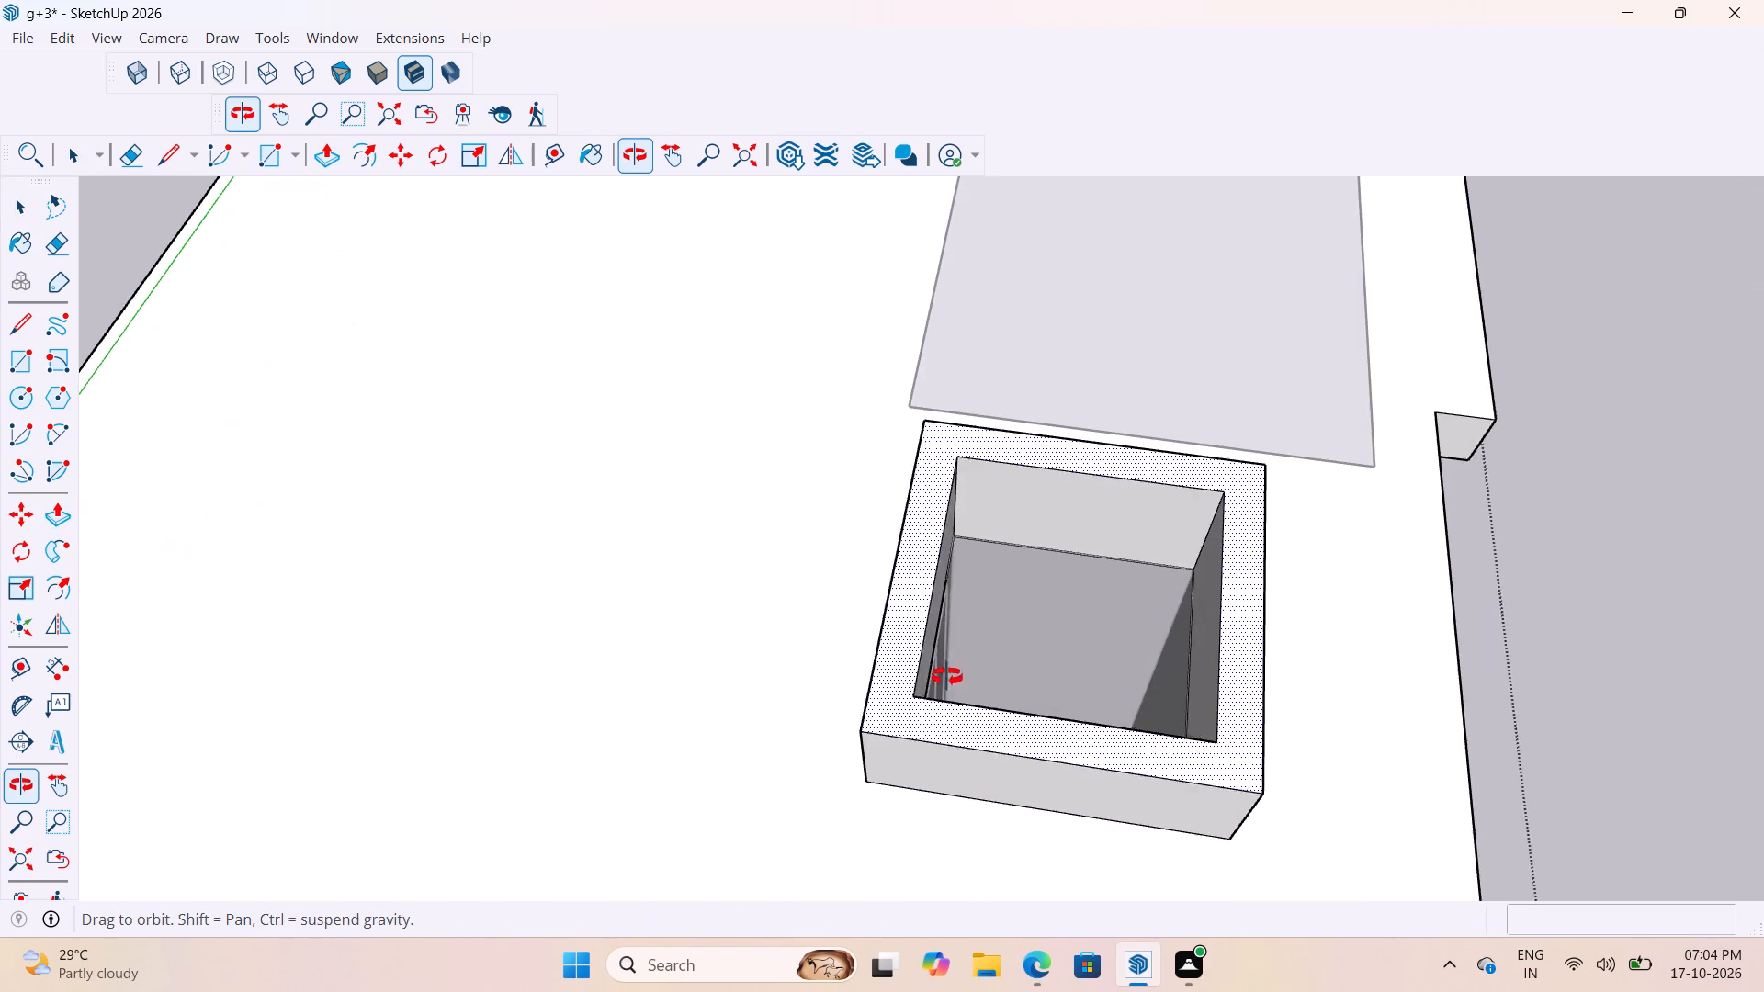
middle_click_drag(947, 677, 1103, 623)
middle_click(1115, 599)
middle_click_drag(1128, 563, 1096, 614)
scroll(1061, 700, "down", 1)
middle_click_drag(1092, 738, 1199, 725)
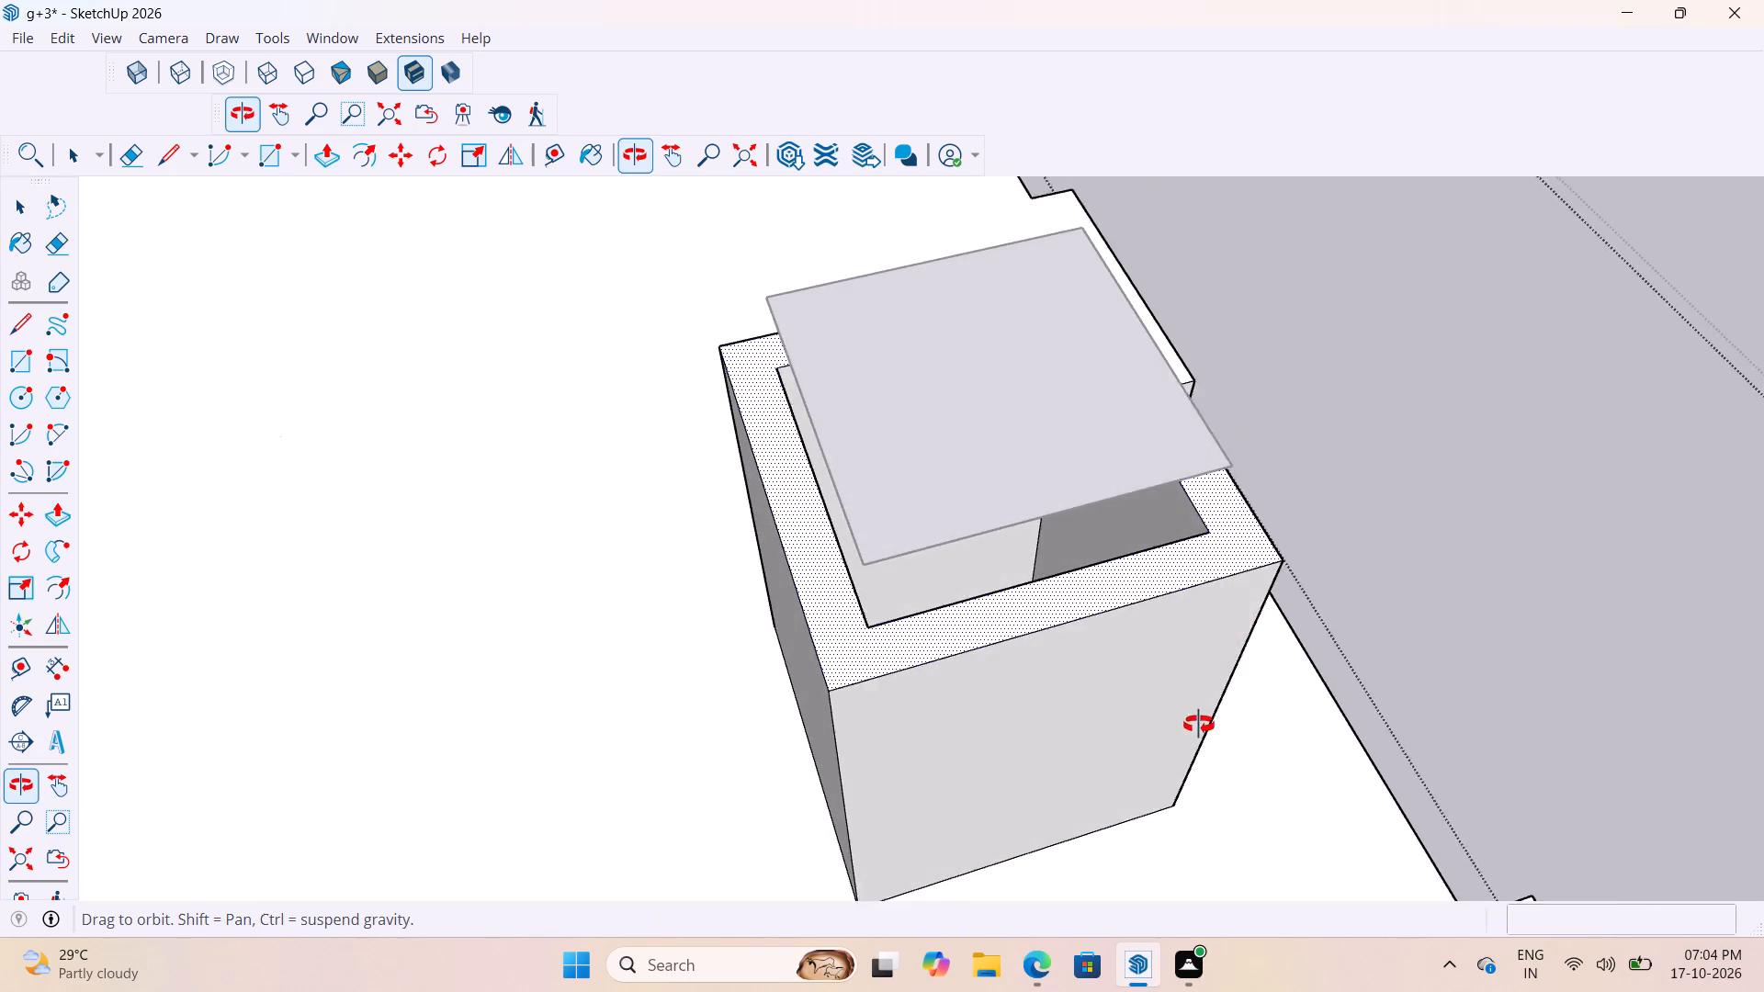
middle_click_drag(1199, 725, 1204, 736)
middle_click_drag(1076, 806, 1167, 659)
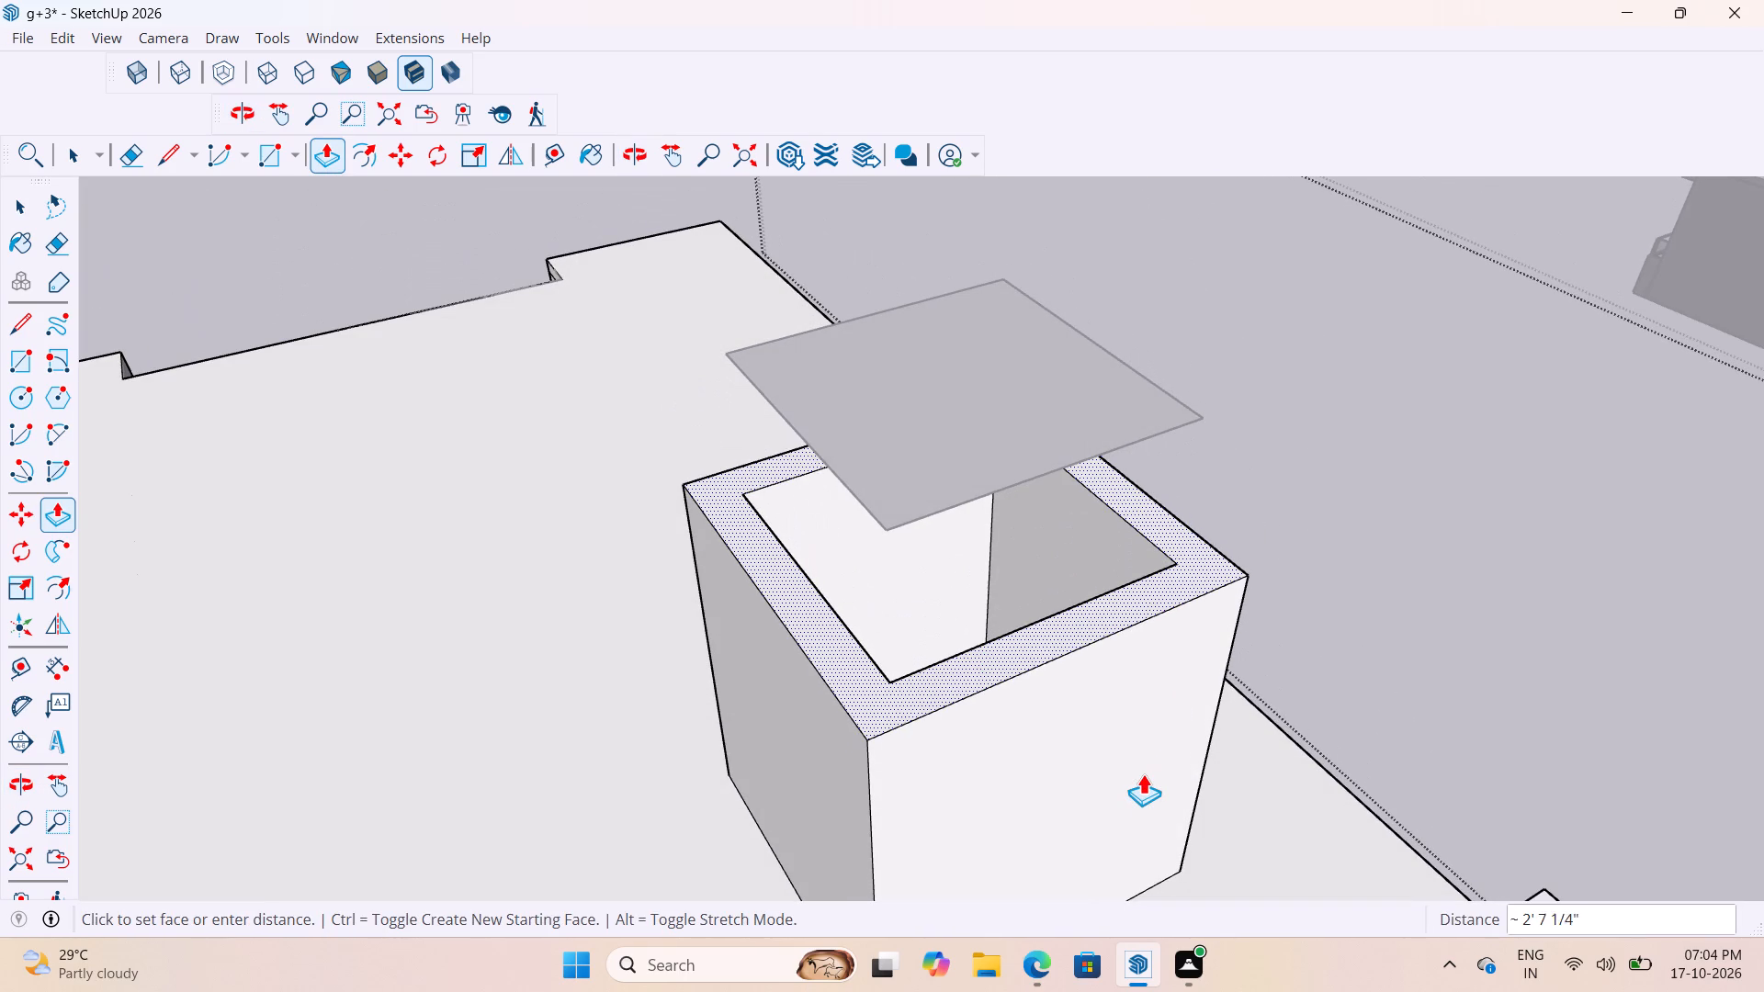
type("3'")
key("Return")
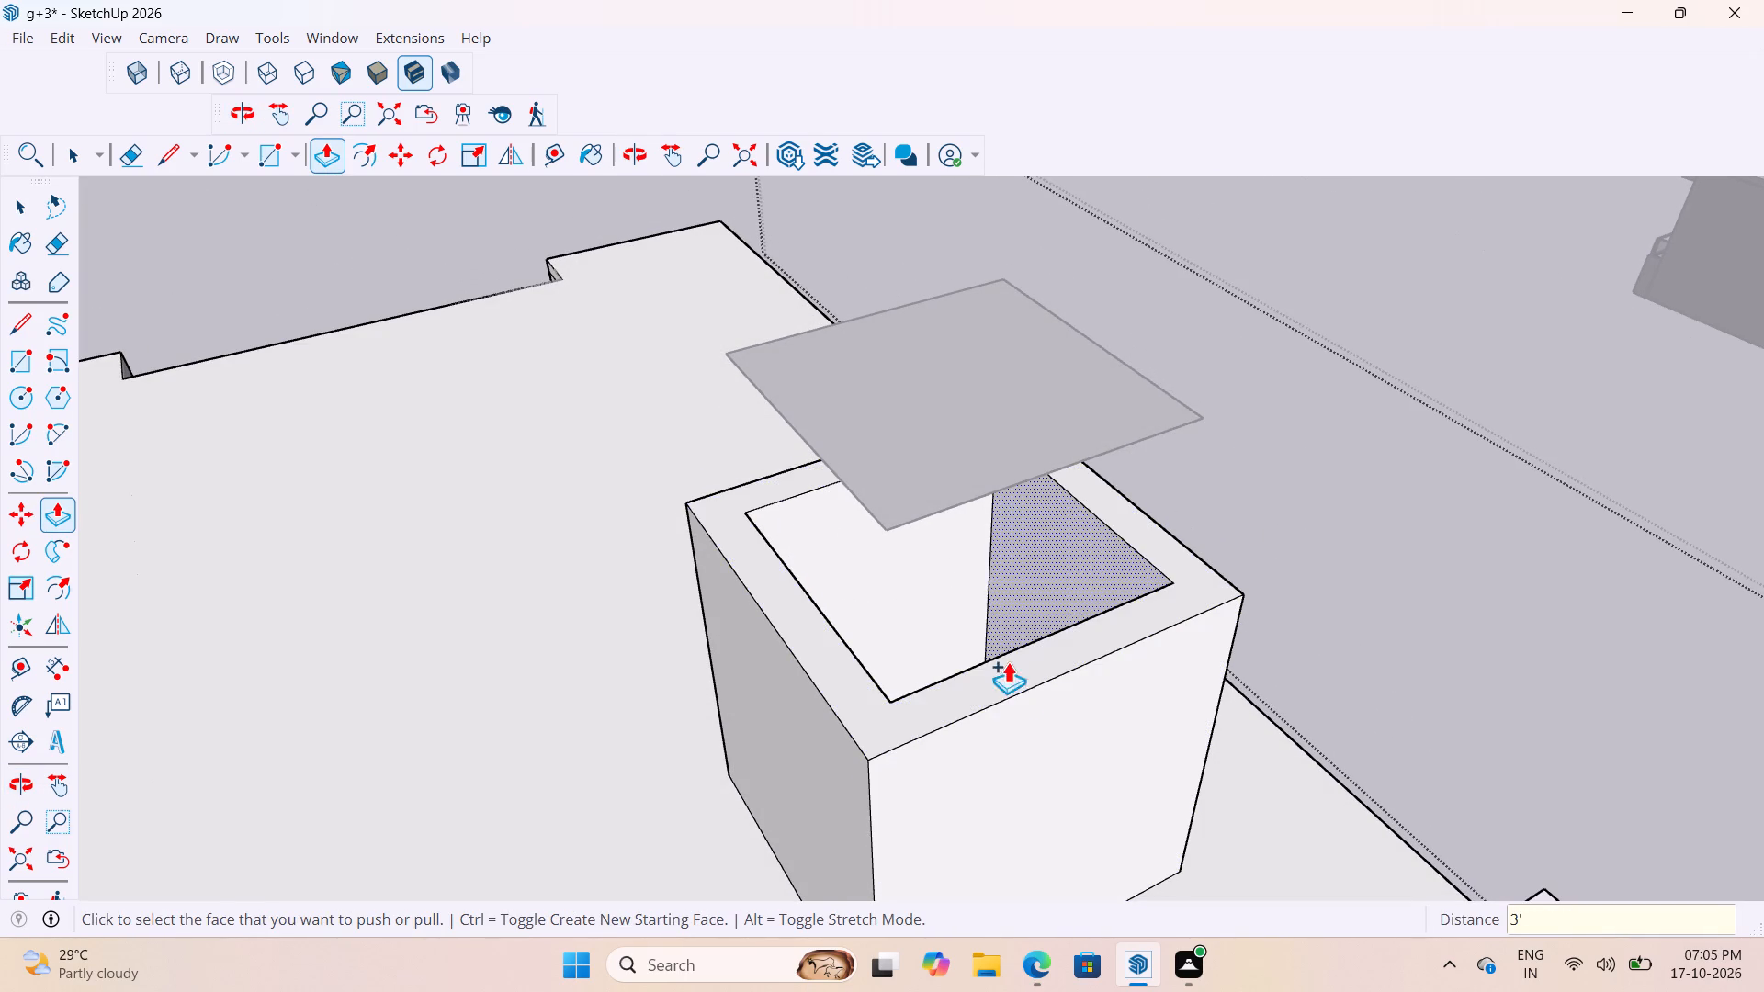
left_click(1016, 680)
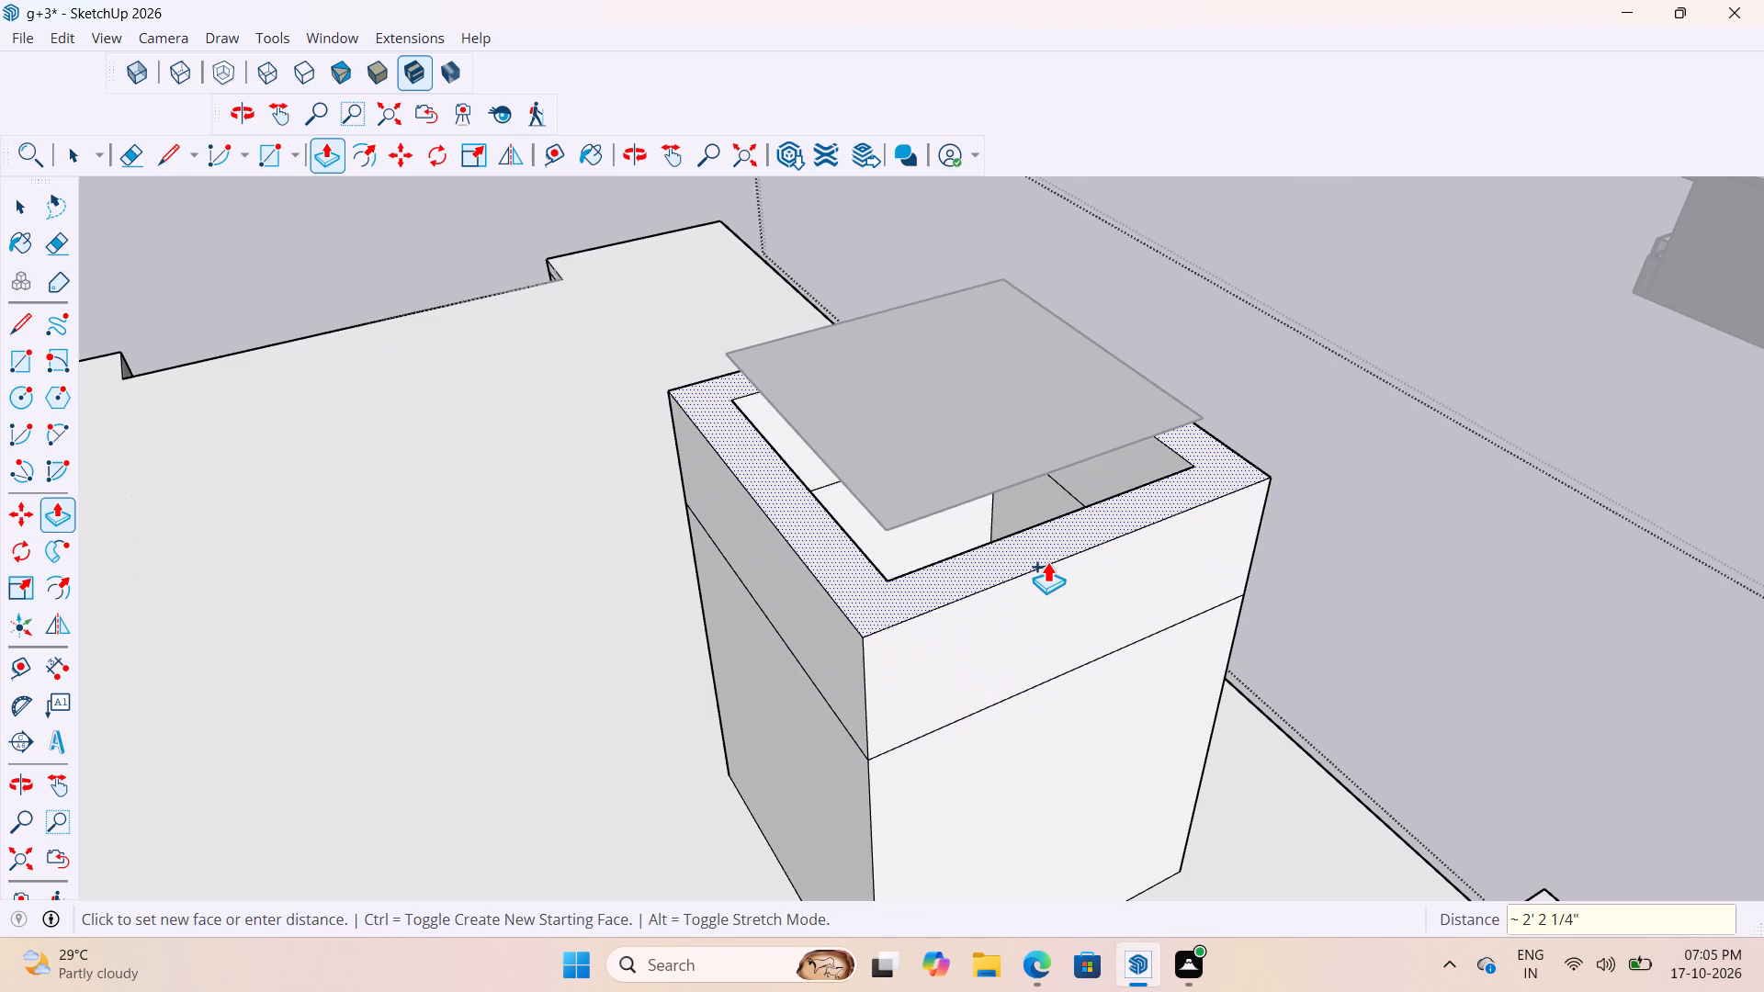
key("space")
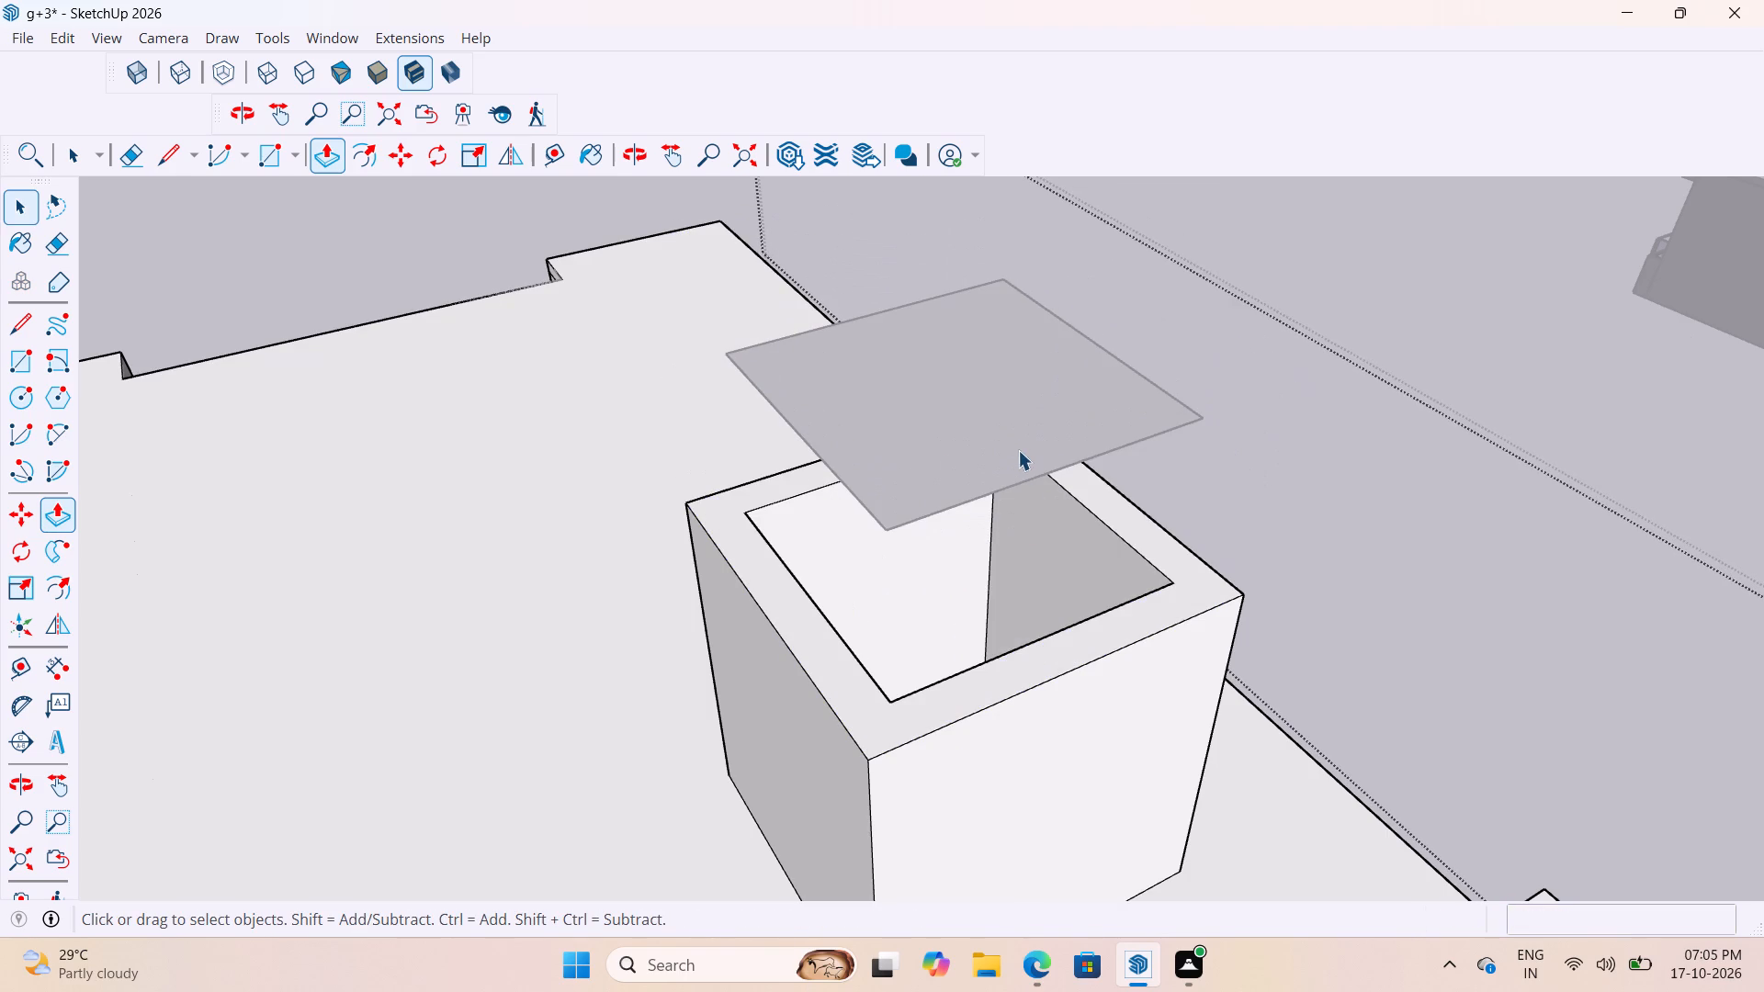
Delete one side edge of the loose cover face left floating above the lowered stair headroom.
left_click(1014, 439)
middle_click_drag(1048, 464, 854, 584)
left_click(1078, 558)
left_click(1066, 517)
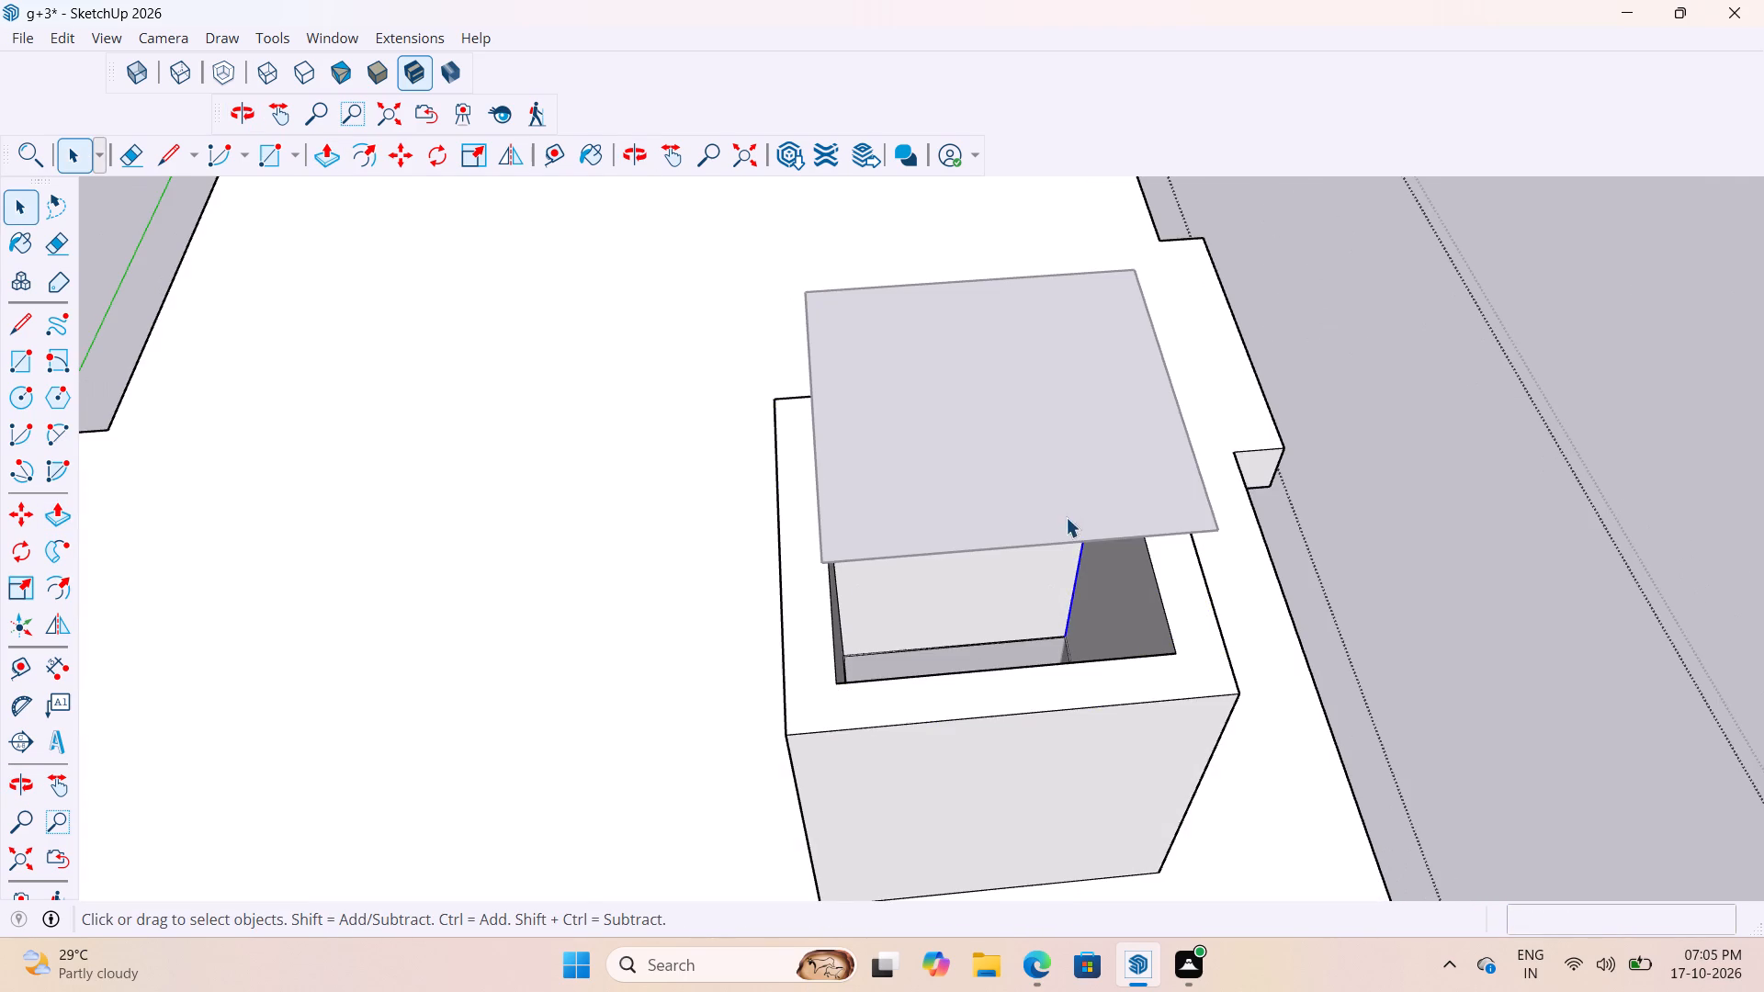
scroll(950, 548, "down", 10)
left_click(1449, 439)
scroll(1025, 580, "up", 3)
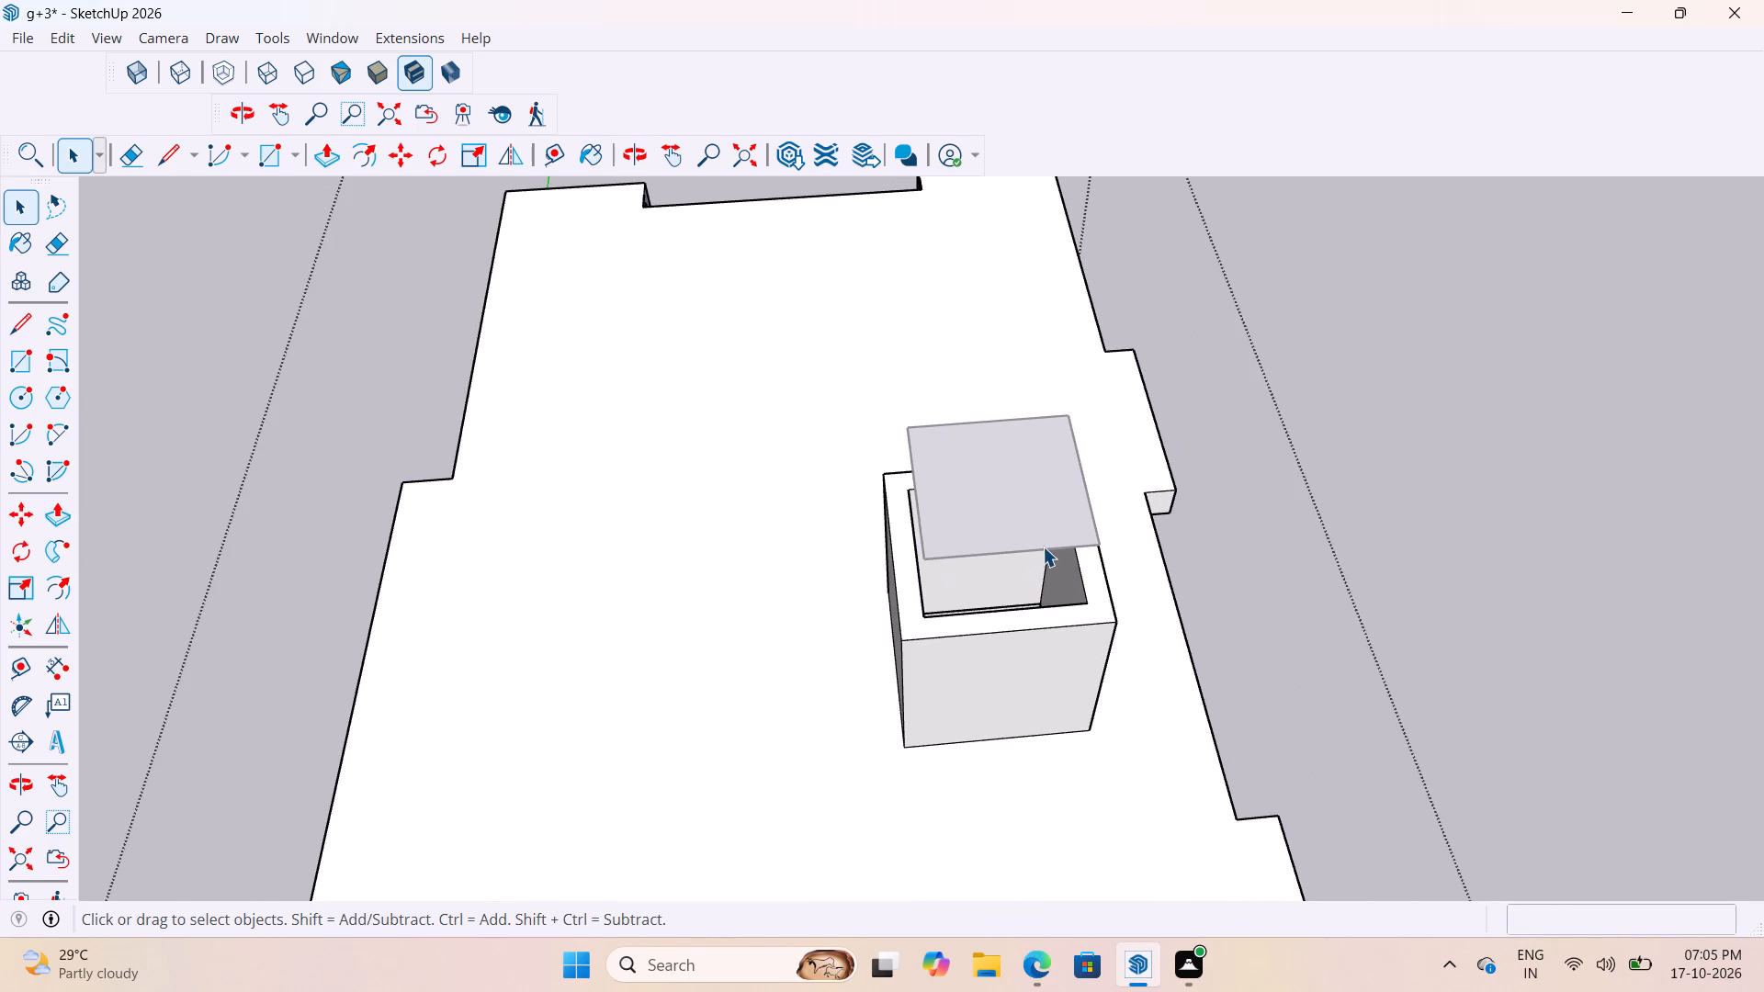
left_click(1044, 547)
scroll(1044, 547, "up", 3)
triple_click(1043, 546)
scroll(1049, 532, "down", 5)
middle_click_drag(1070, 510, 1052, 497)
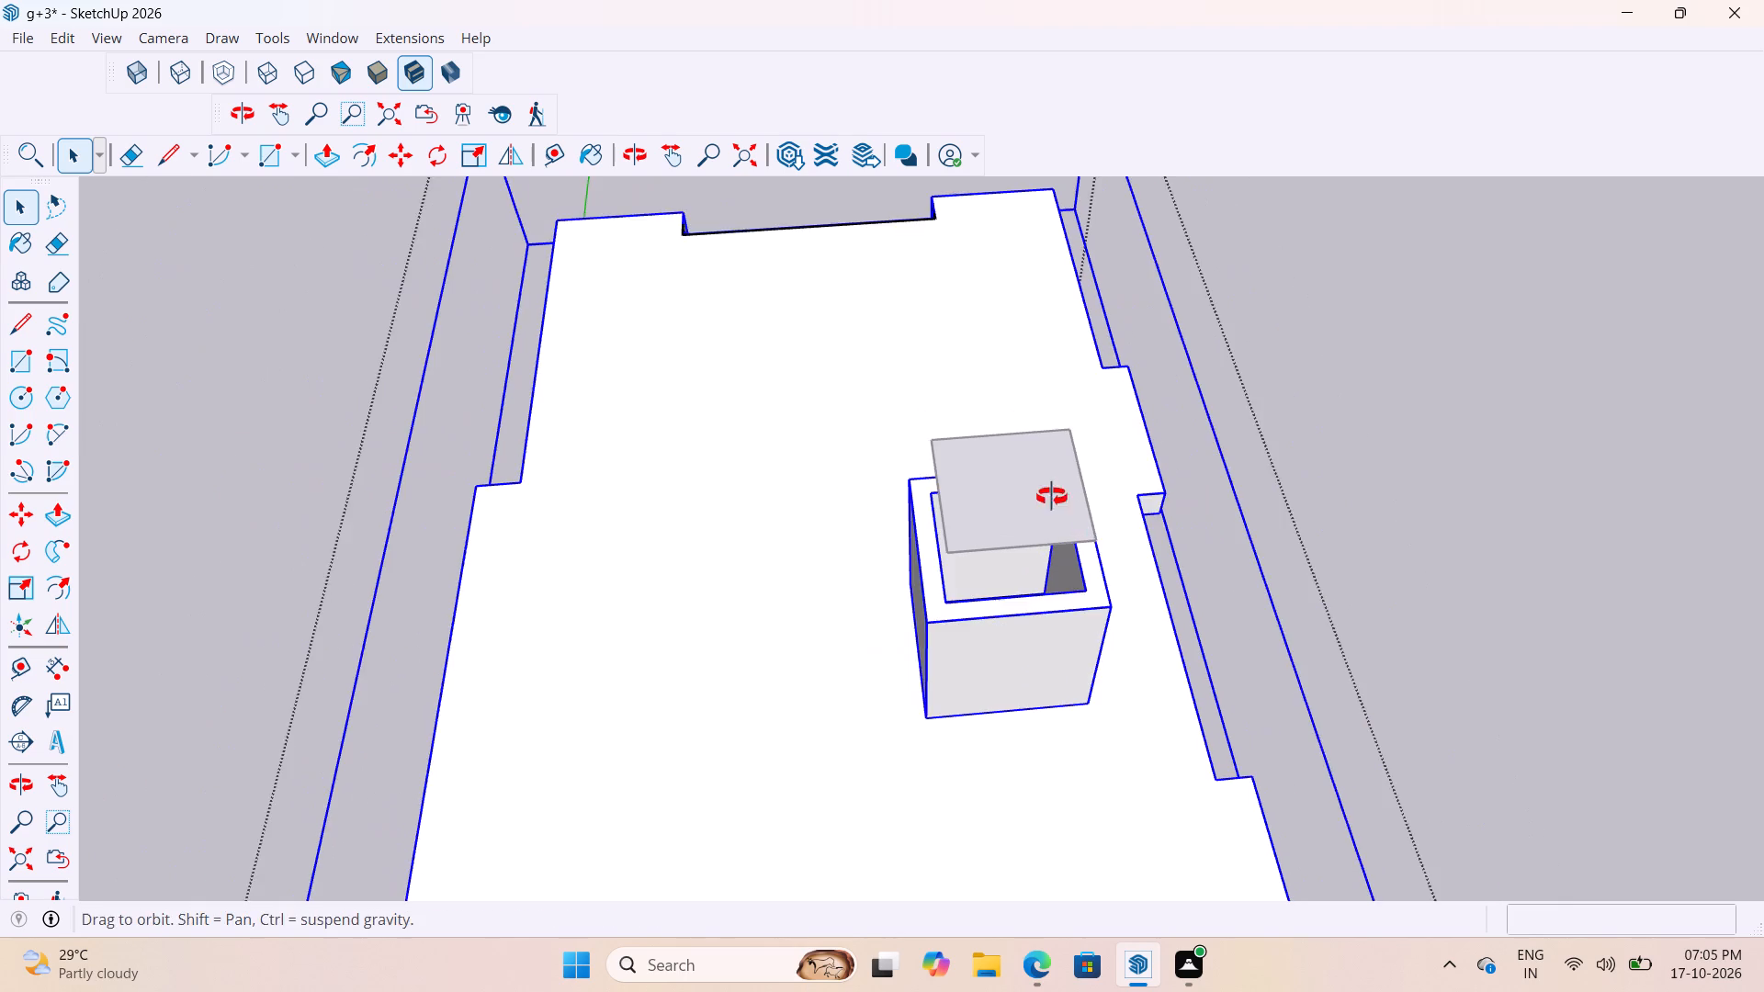
middle_click_drag(1052, 497, 946, 434)
left_click(993, 454)
scroll(1026, 505, "up", 4)
scroll(1025, 505, "down", 12)
left_click(1315, 421)
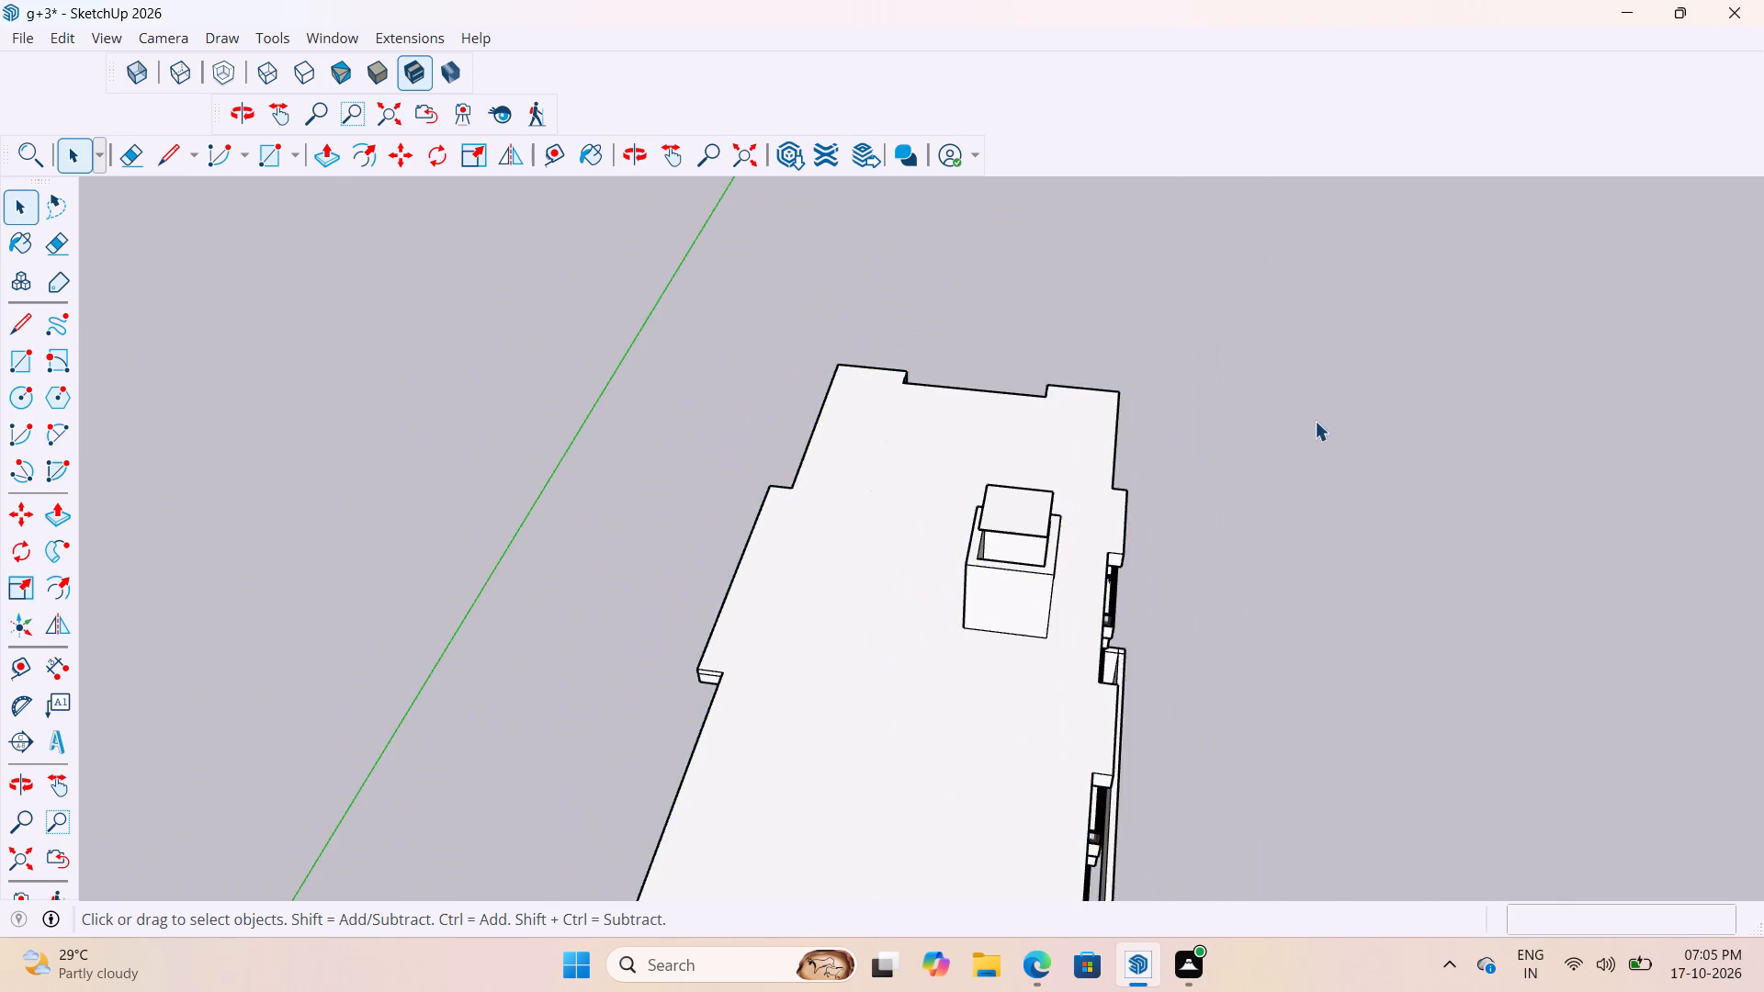
scroll(1059, 505, "up", 8)
left_click(1032, 515)
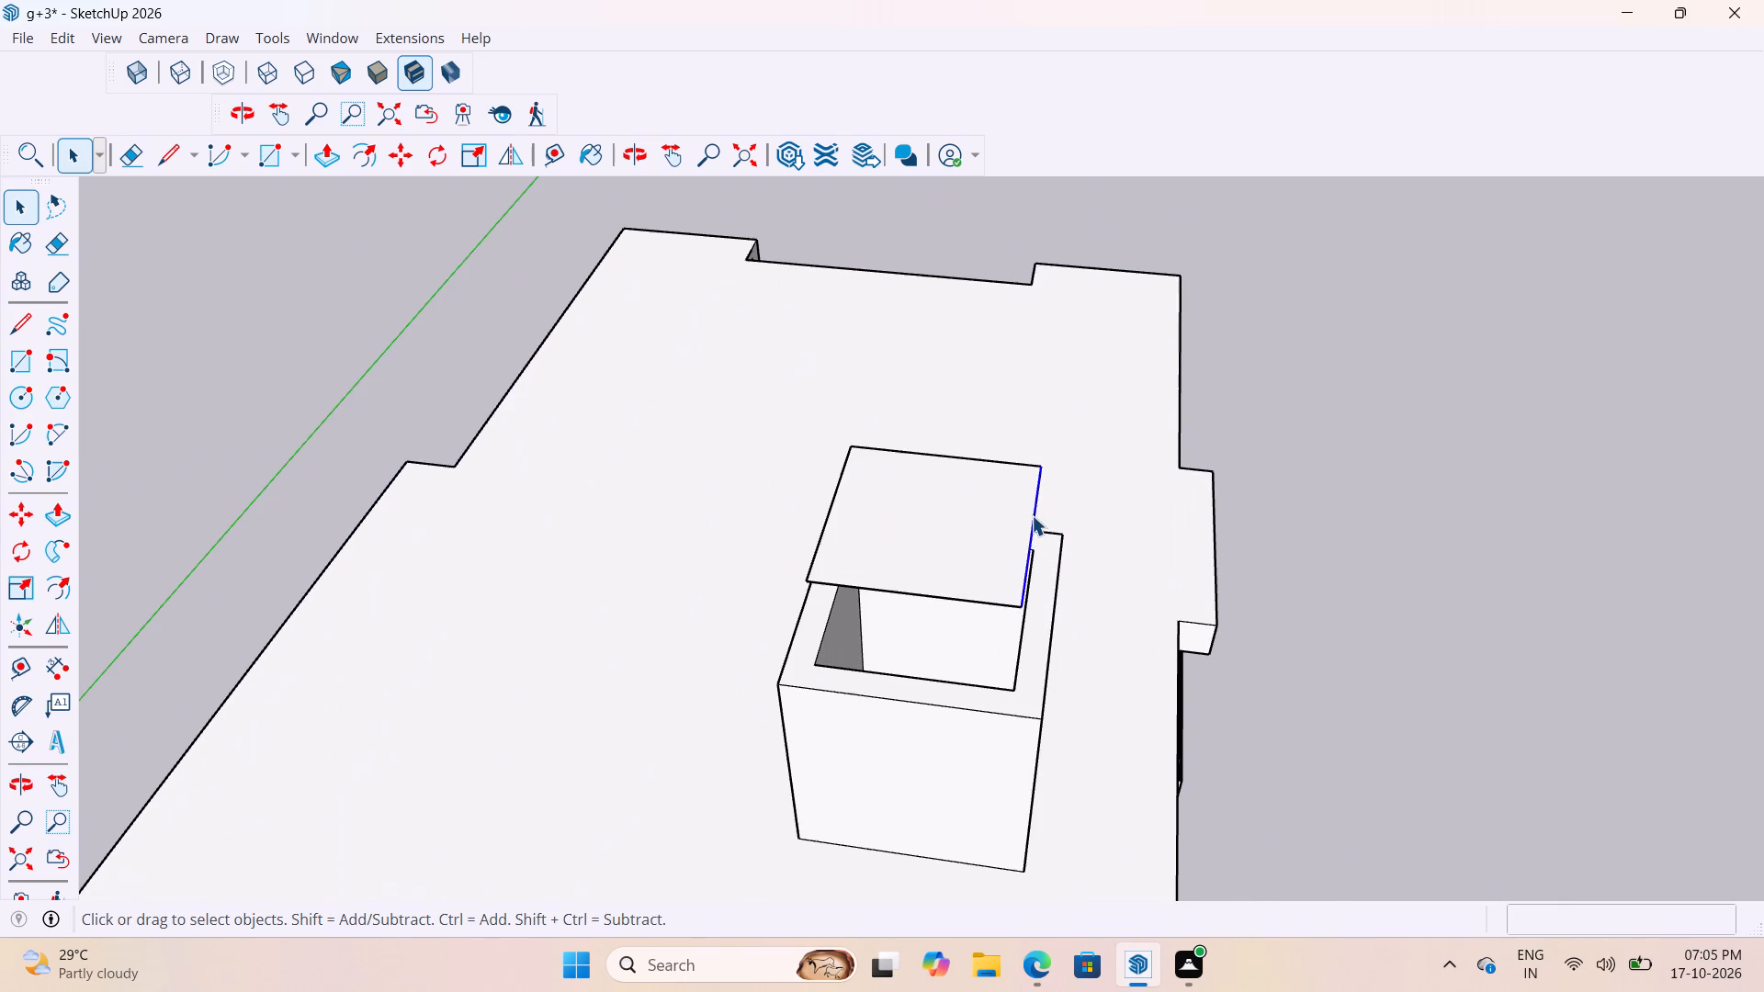
key("Delete")
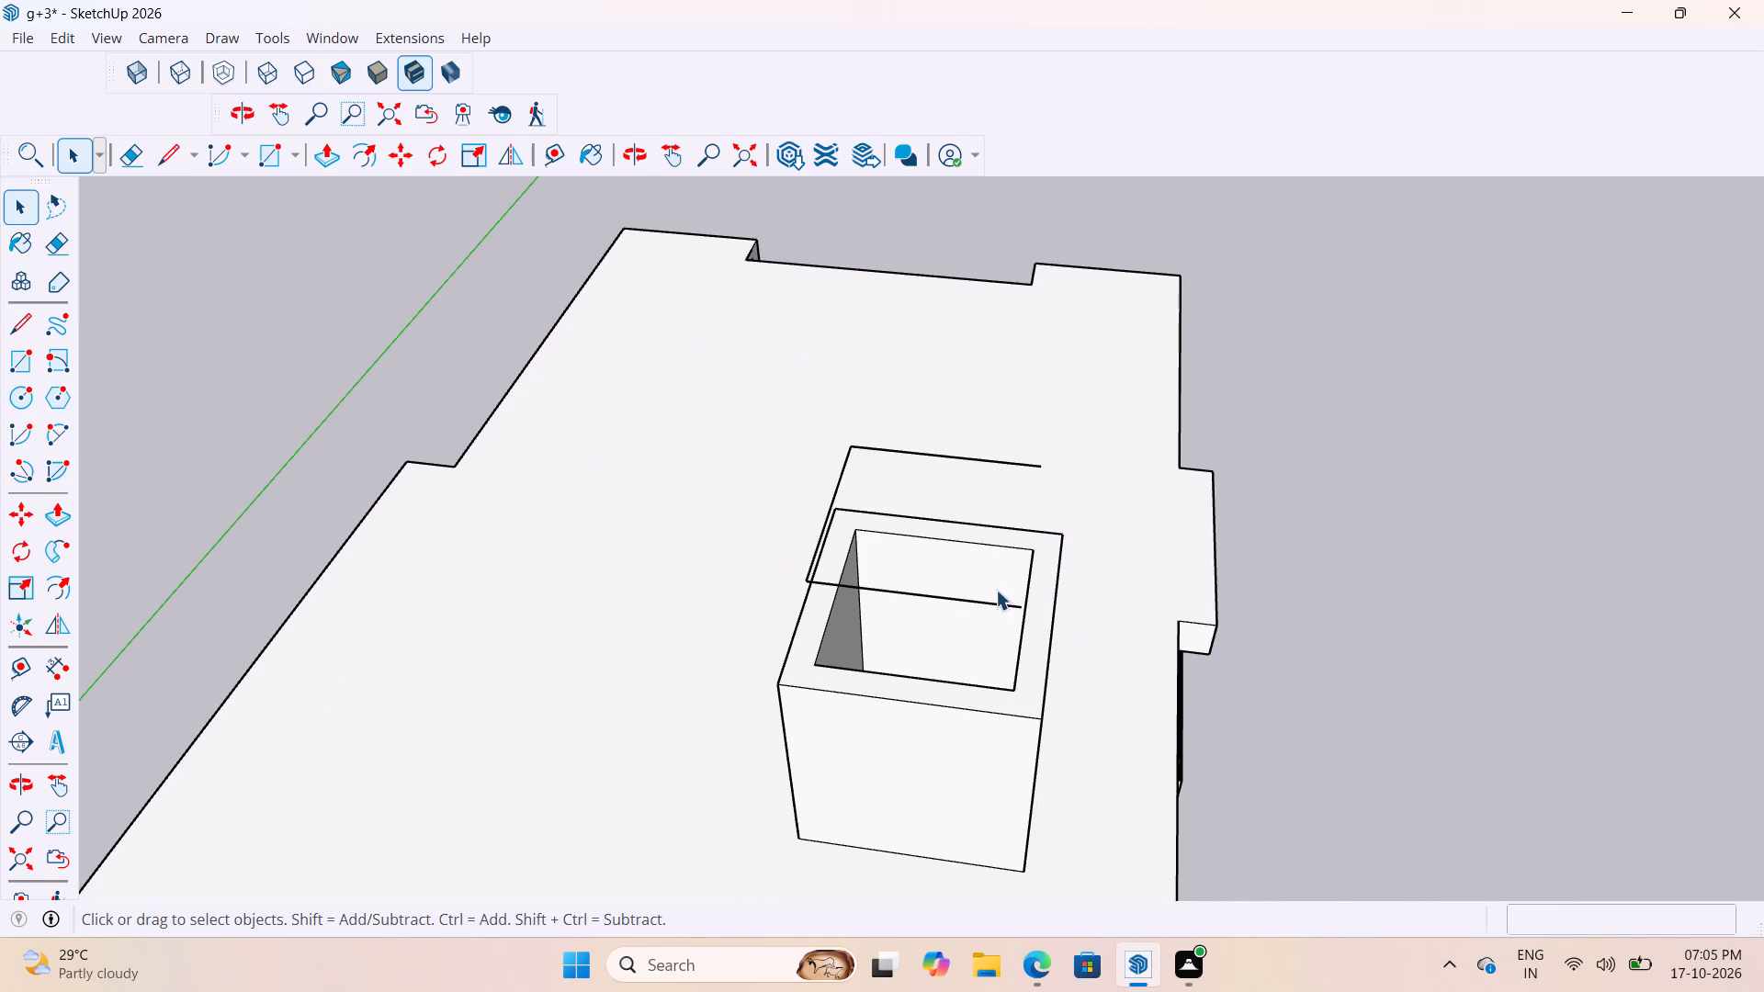
Delete the three remaining edges of the floating cover above the stair headroom.
left_click(988, 597)
scroll(962, 579, "down", 5)
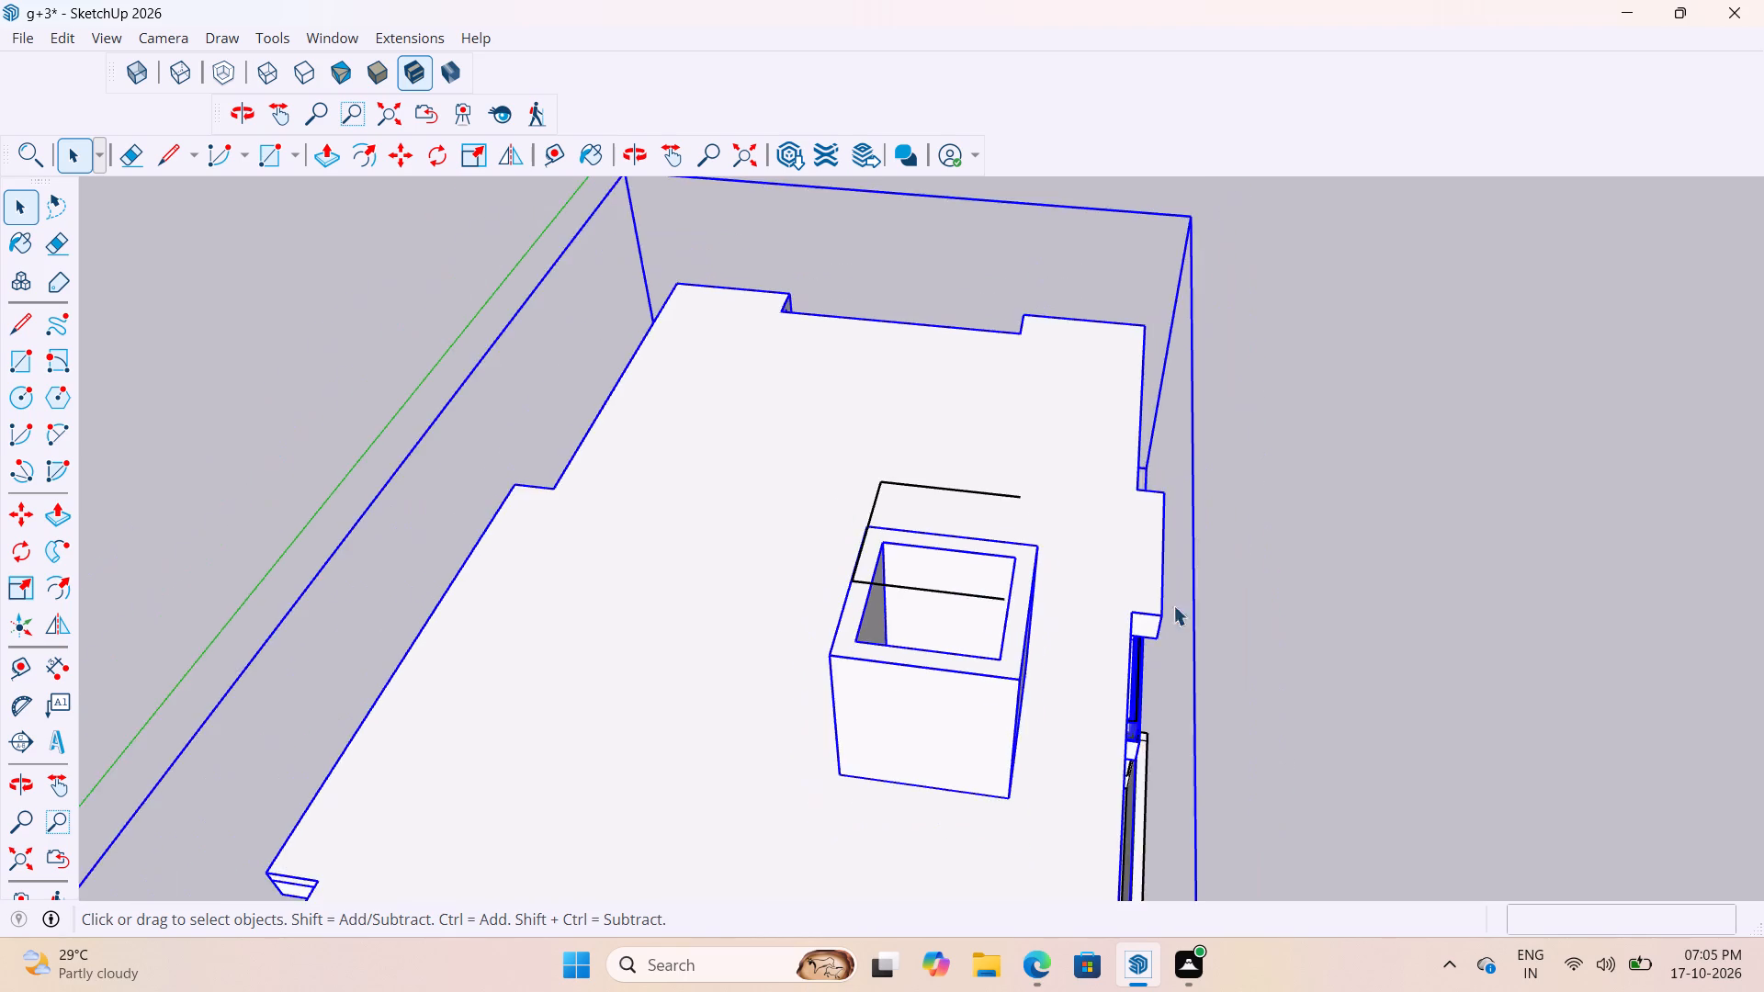
left_click(1340, 517)
scroll(870, 591, "up", 3)
left_click(977, 592)
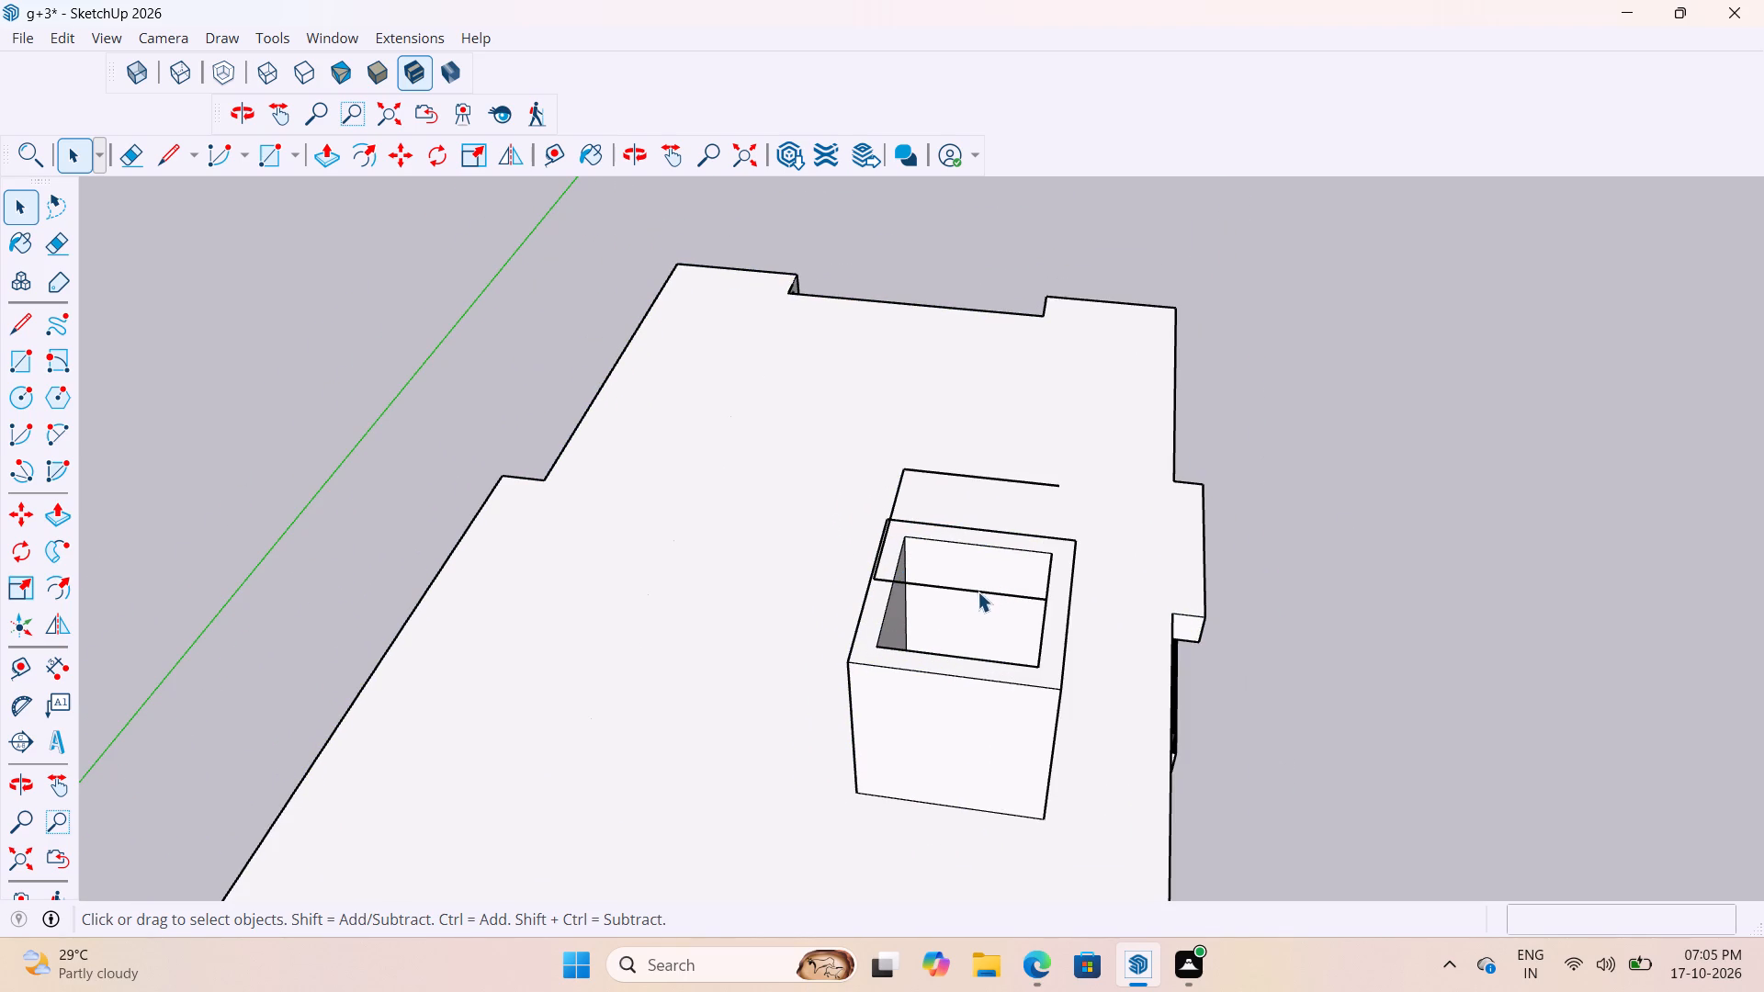
key("Delete")
left_click(897, 494)
key("Delete")
left_click(994, 473)
key("Delete")
scroll(1005, 478, "down", 2)
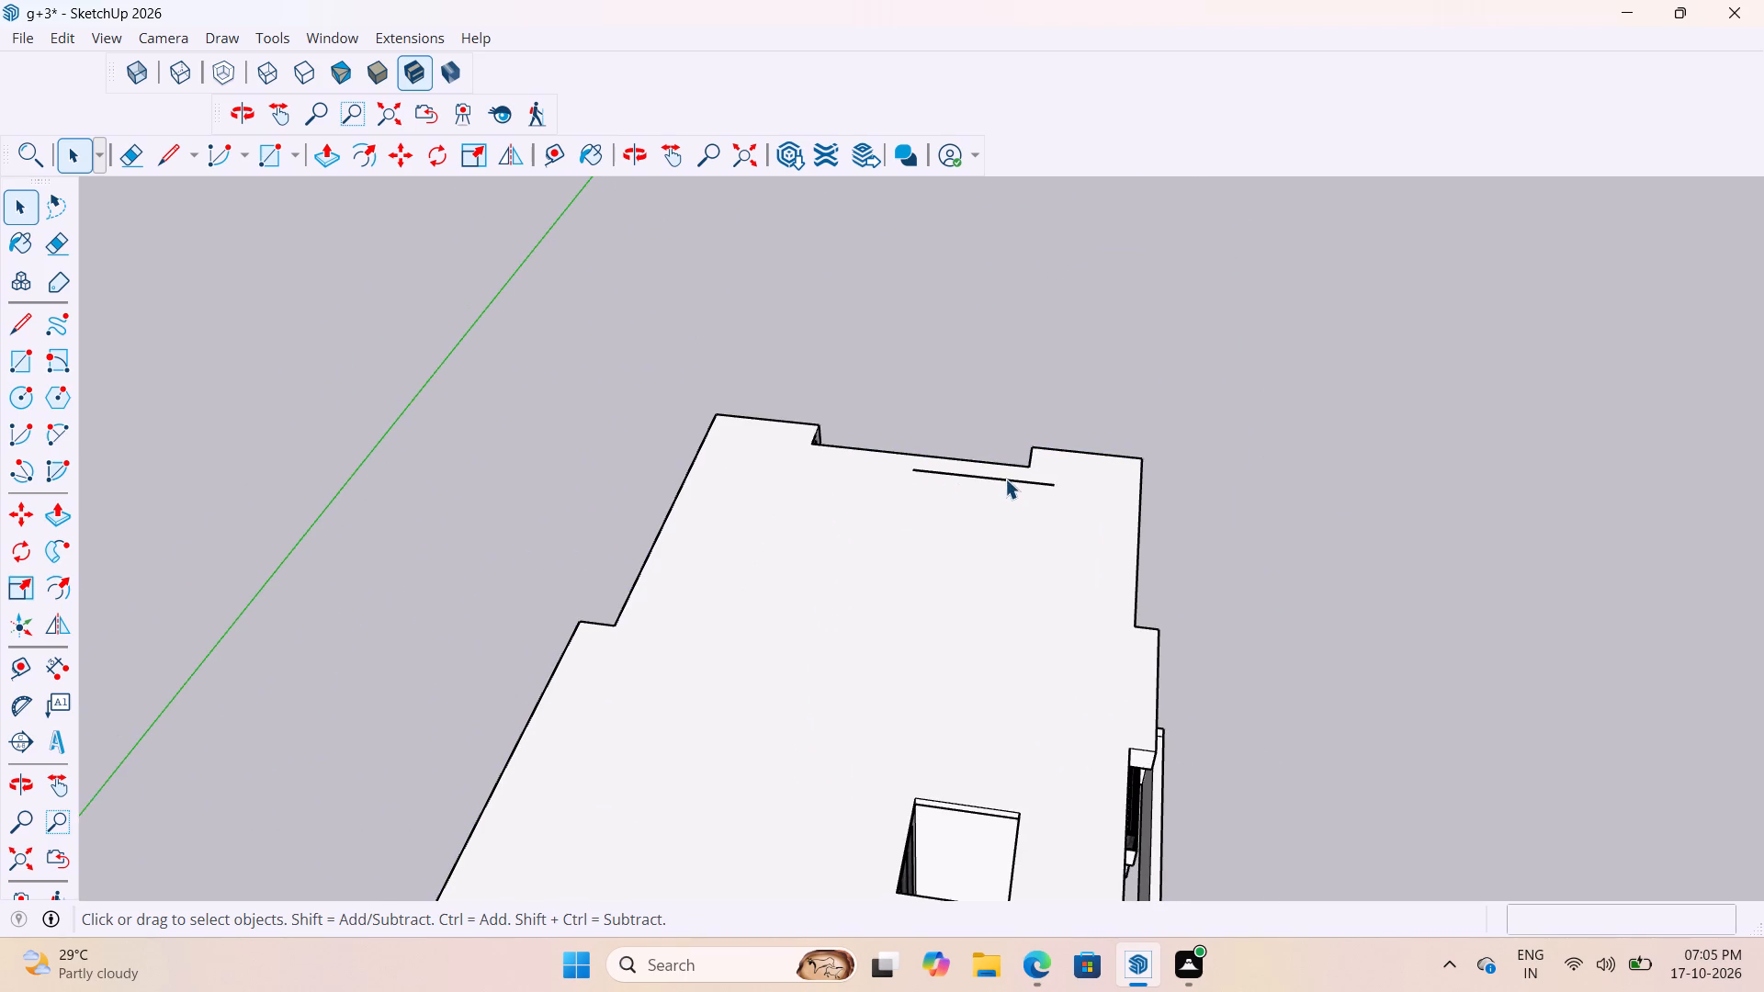
key("ctrl+z")
scroll(997, 493, "up", 3)
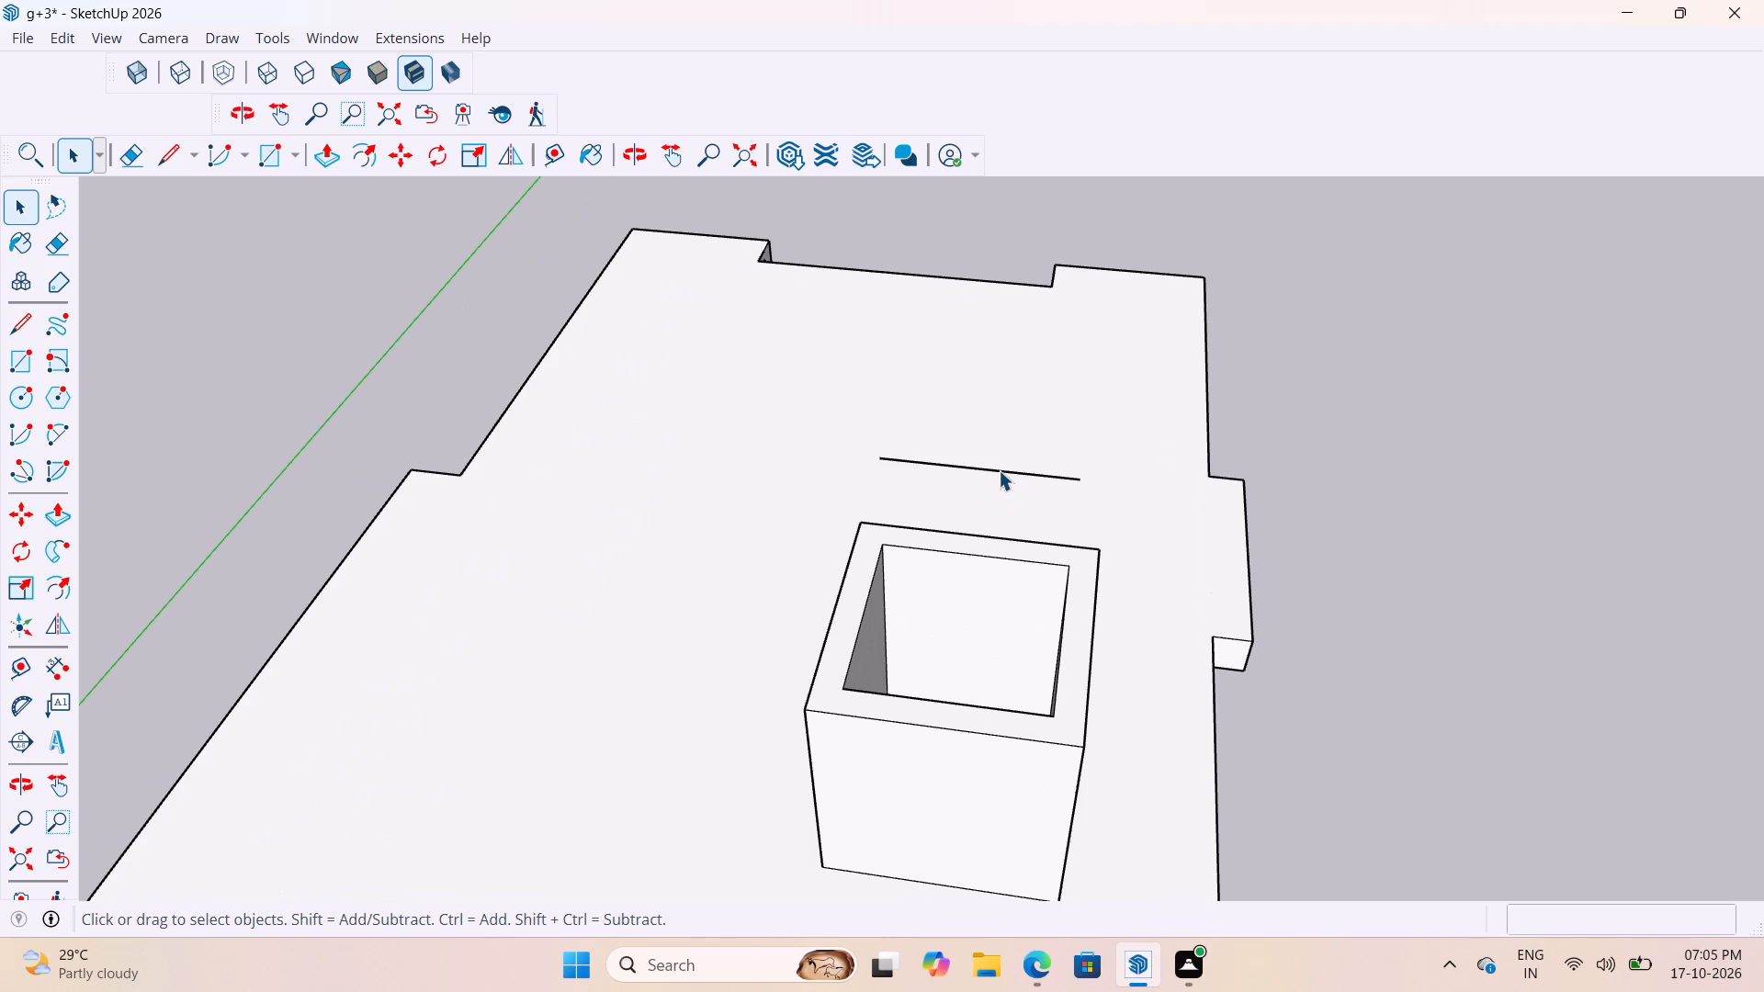
left_click(999, 470)
key("Delete")
Inside the roof group, draw two 9" lines from the opening's inner corners across the headroom rim, on the wall facing away from the other block.
scroll(1015, 481, "down", 5)
middle_click_drag(1006, 583, 914, 731)
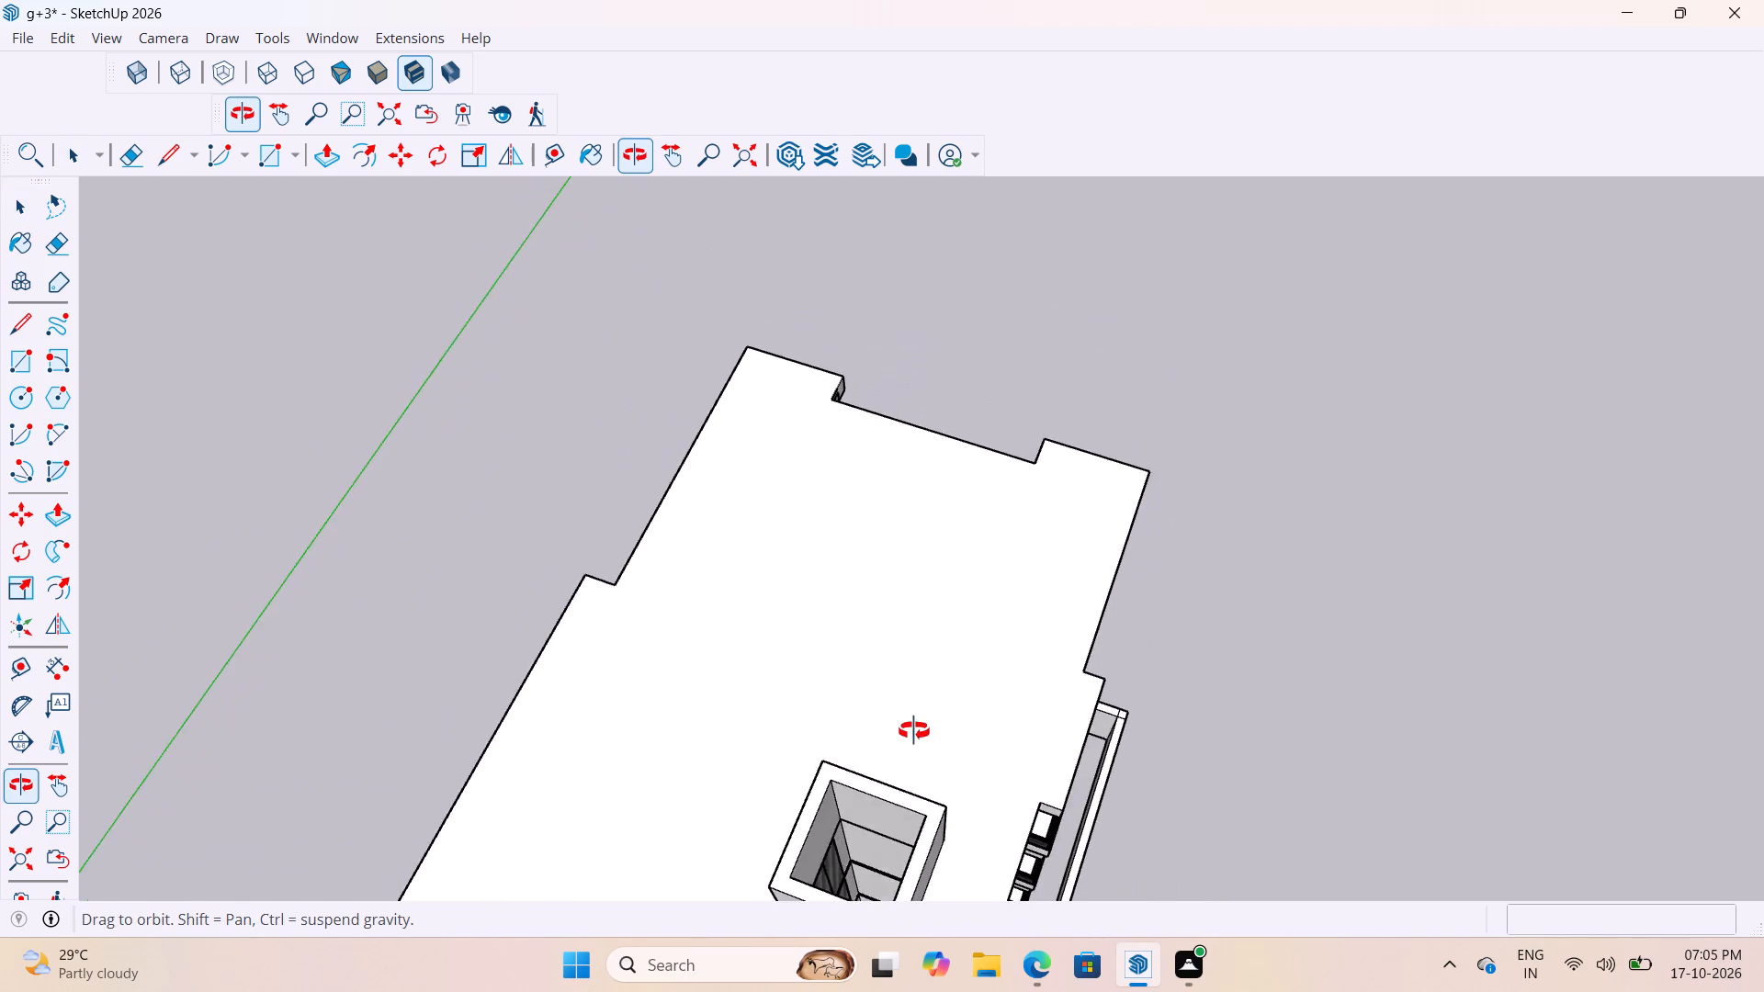
middle_click_drag(914, 731, 910, 711)
middle_click_drag(917, 701, 1026, 610)
scroll(1012, 701, "up", 3)
scroll(1011, 615, "down", 5)
scroll(966, 691, "up", 5)
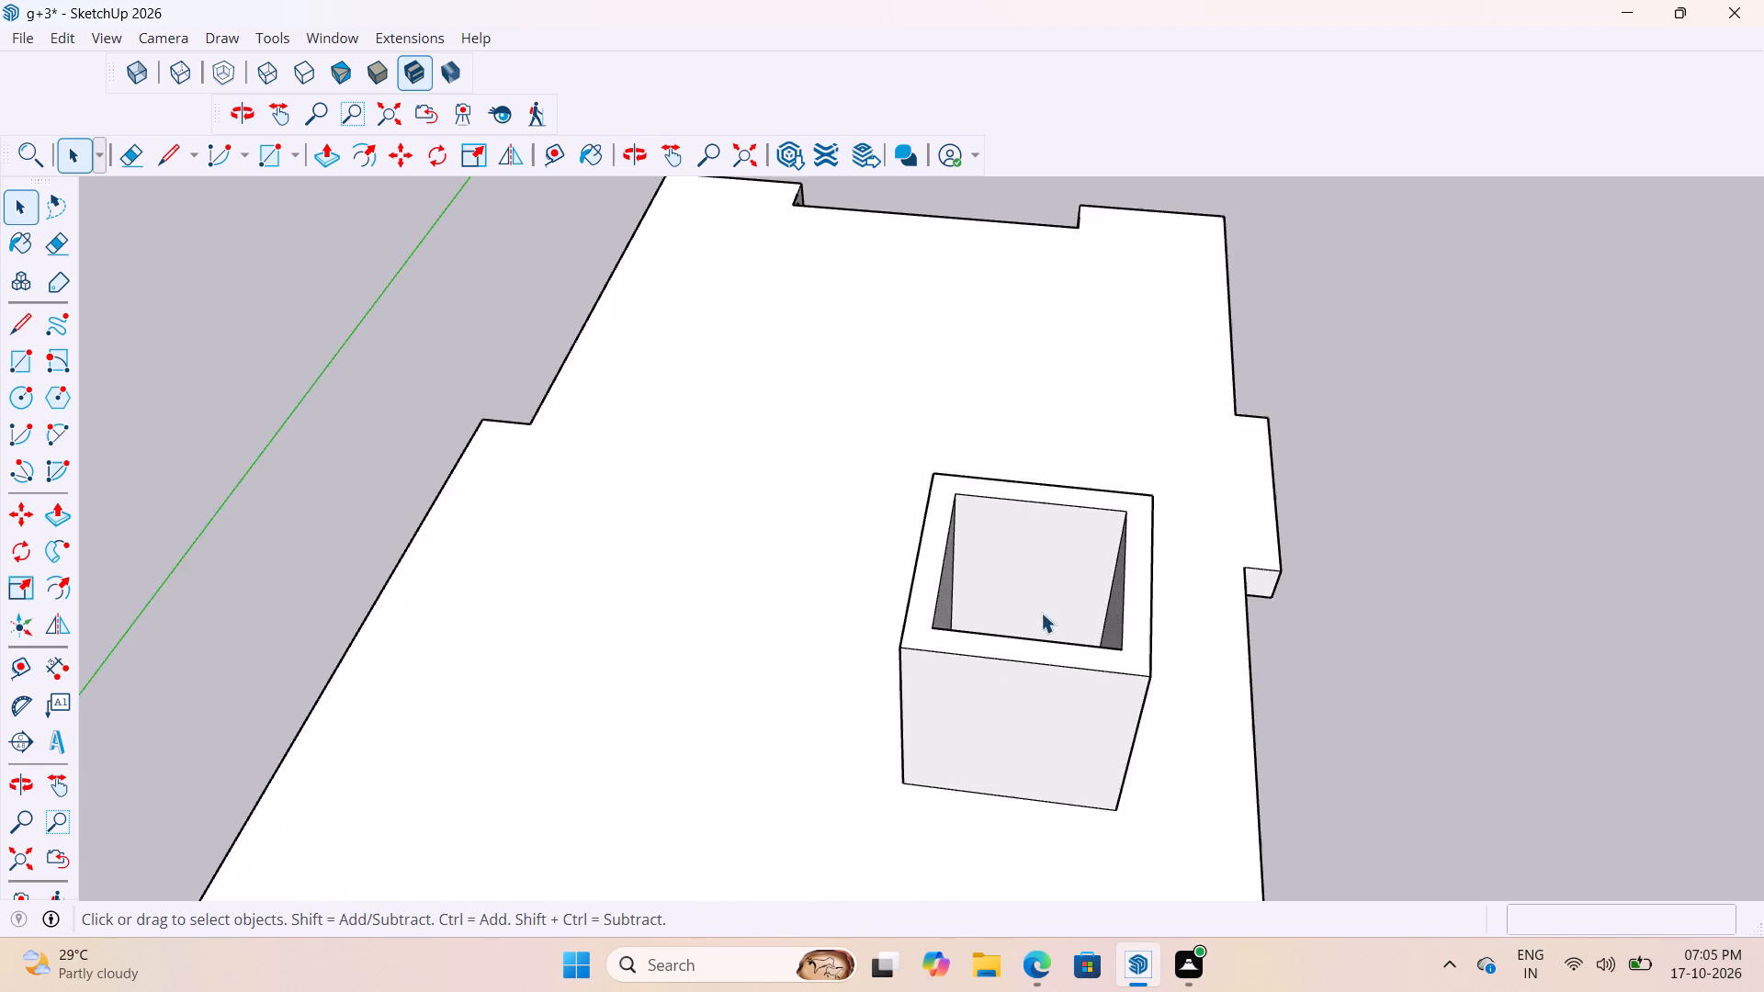
scroll(1041, 613, "up", 6)
middle_click_drag(1027, 671, 1178, 701)
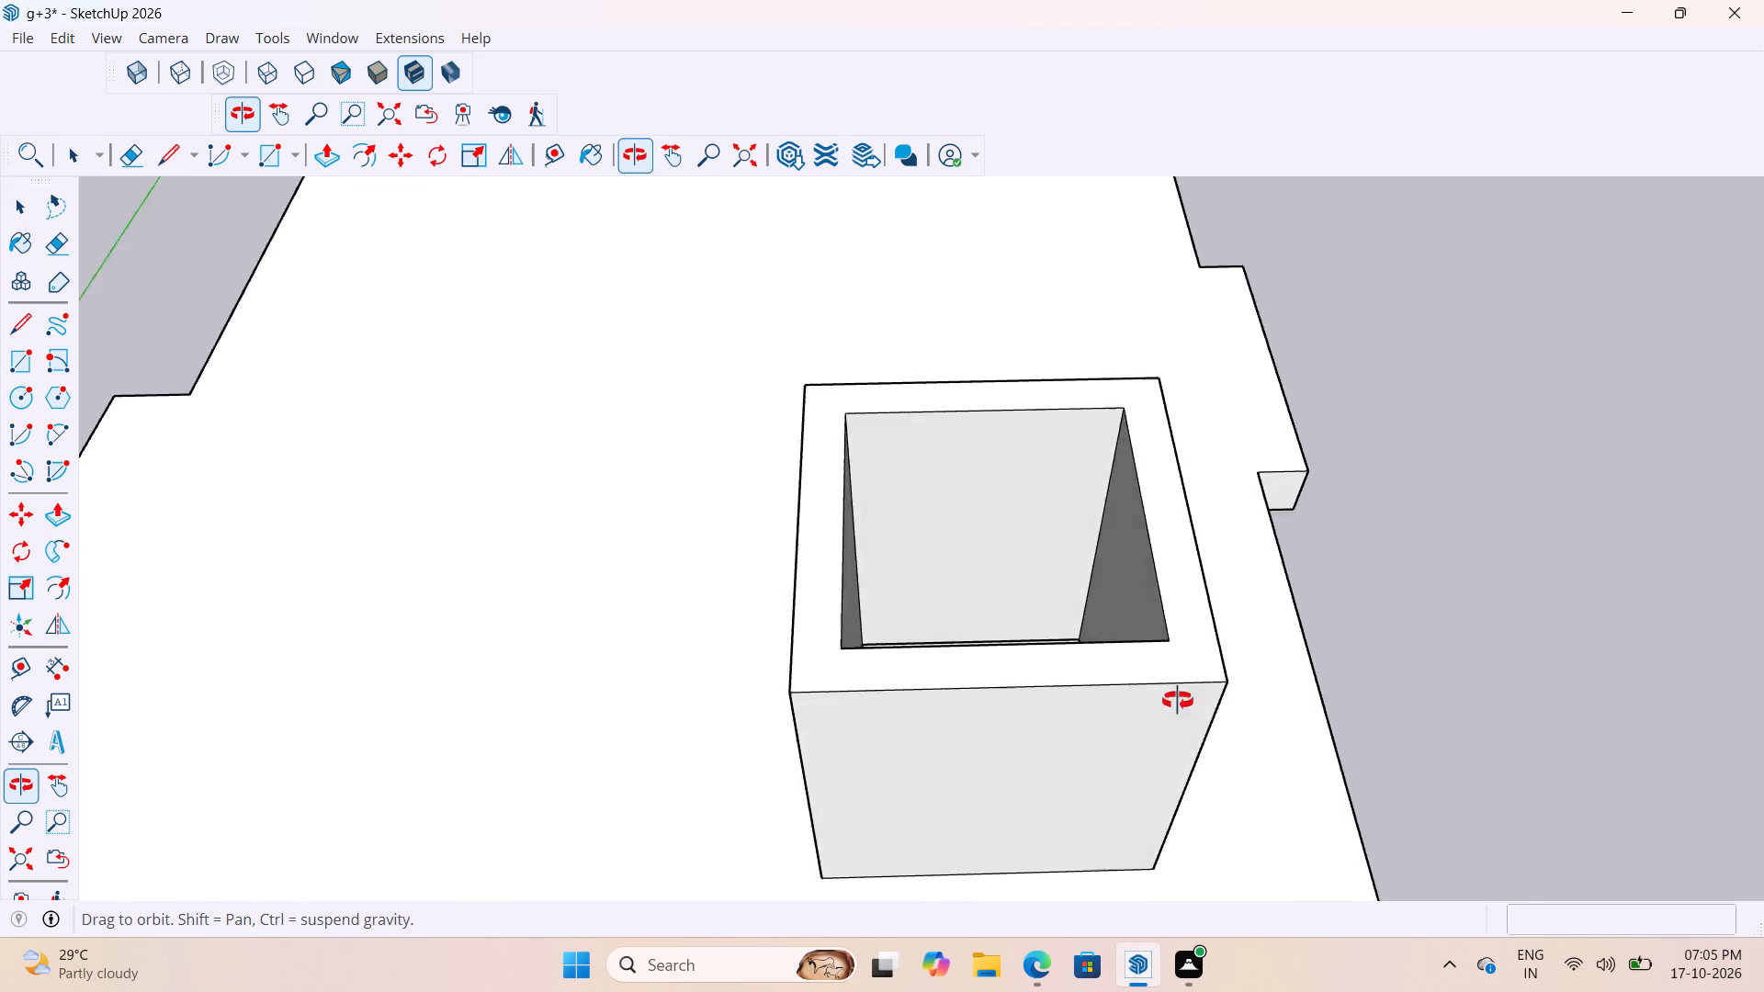
middle_click_drag(1178, 701, 1648, 516)
scroll(1182, 601, "down", 5)
middle_click_drag(1151, 712, 1249, 783)
scroll(1264, 650, "up", 4)
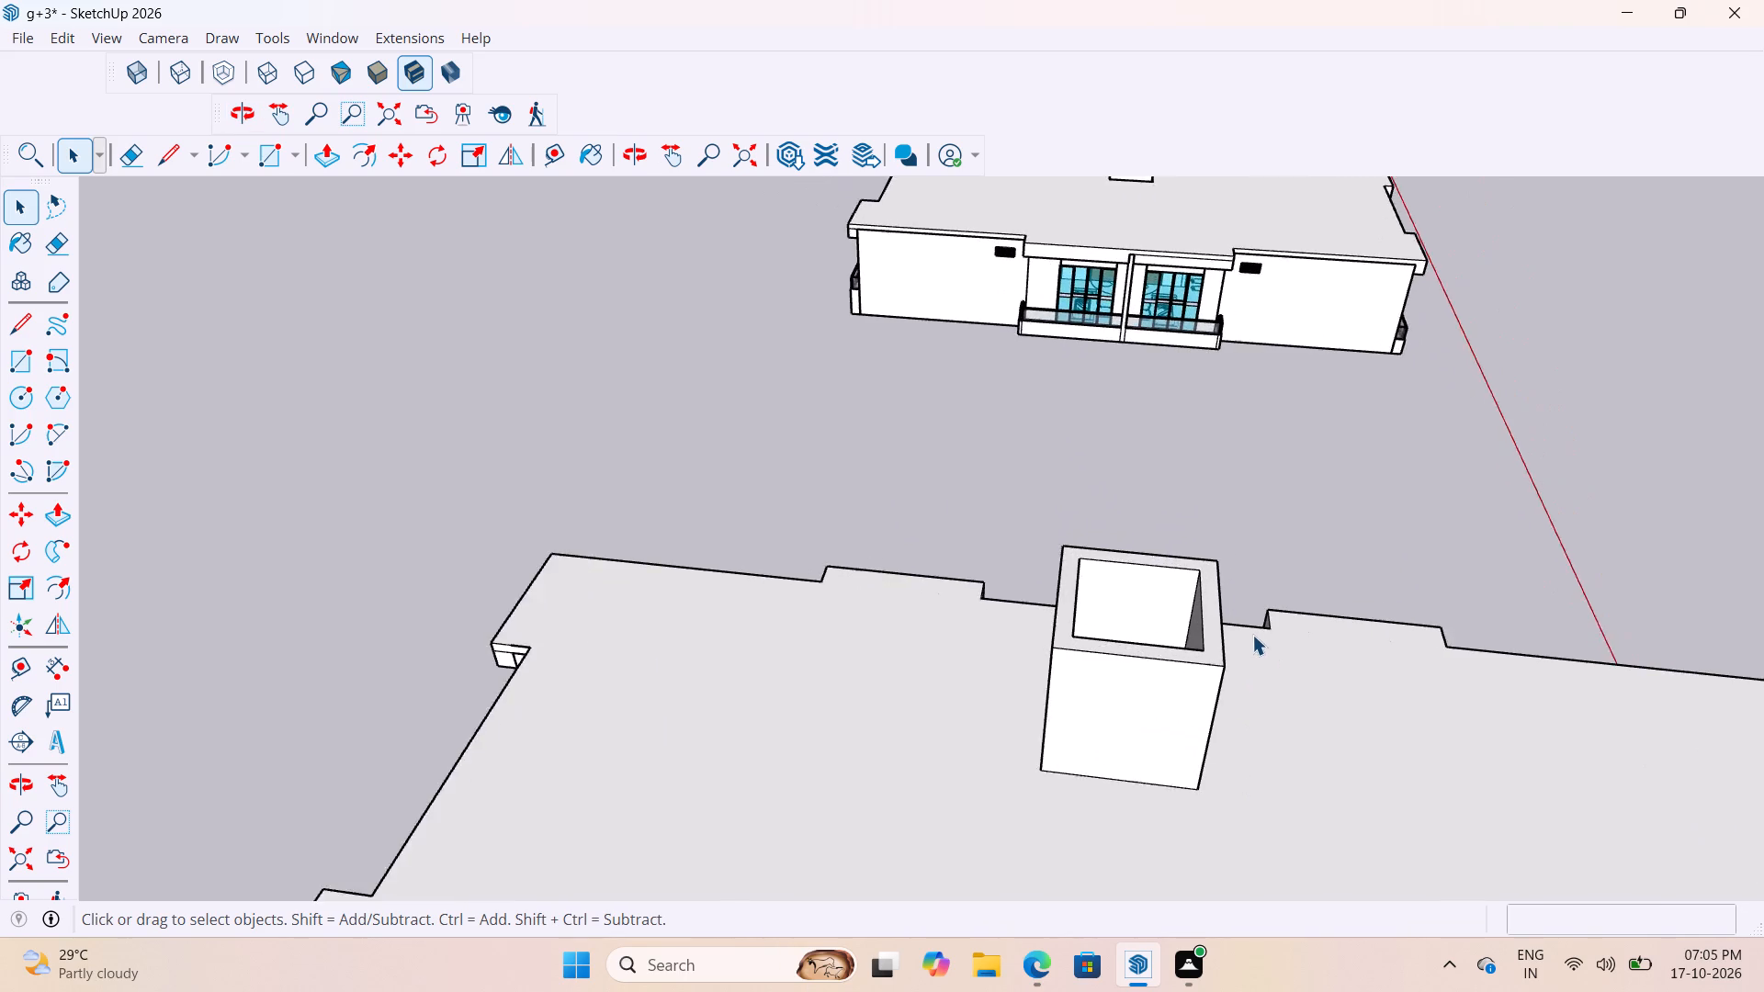
scroll(1252, 635, "up", 3)
middle_click_drag(1252, 697, 1284, 750)
scroll(1251, 771, "up", 7)
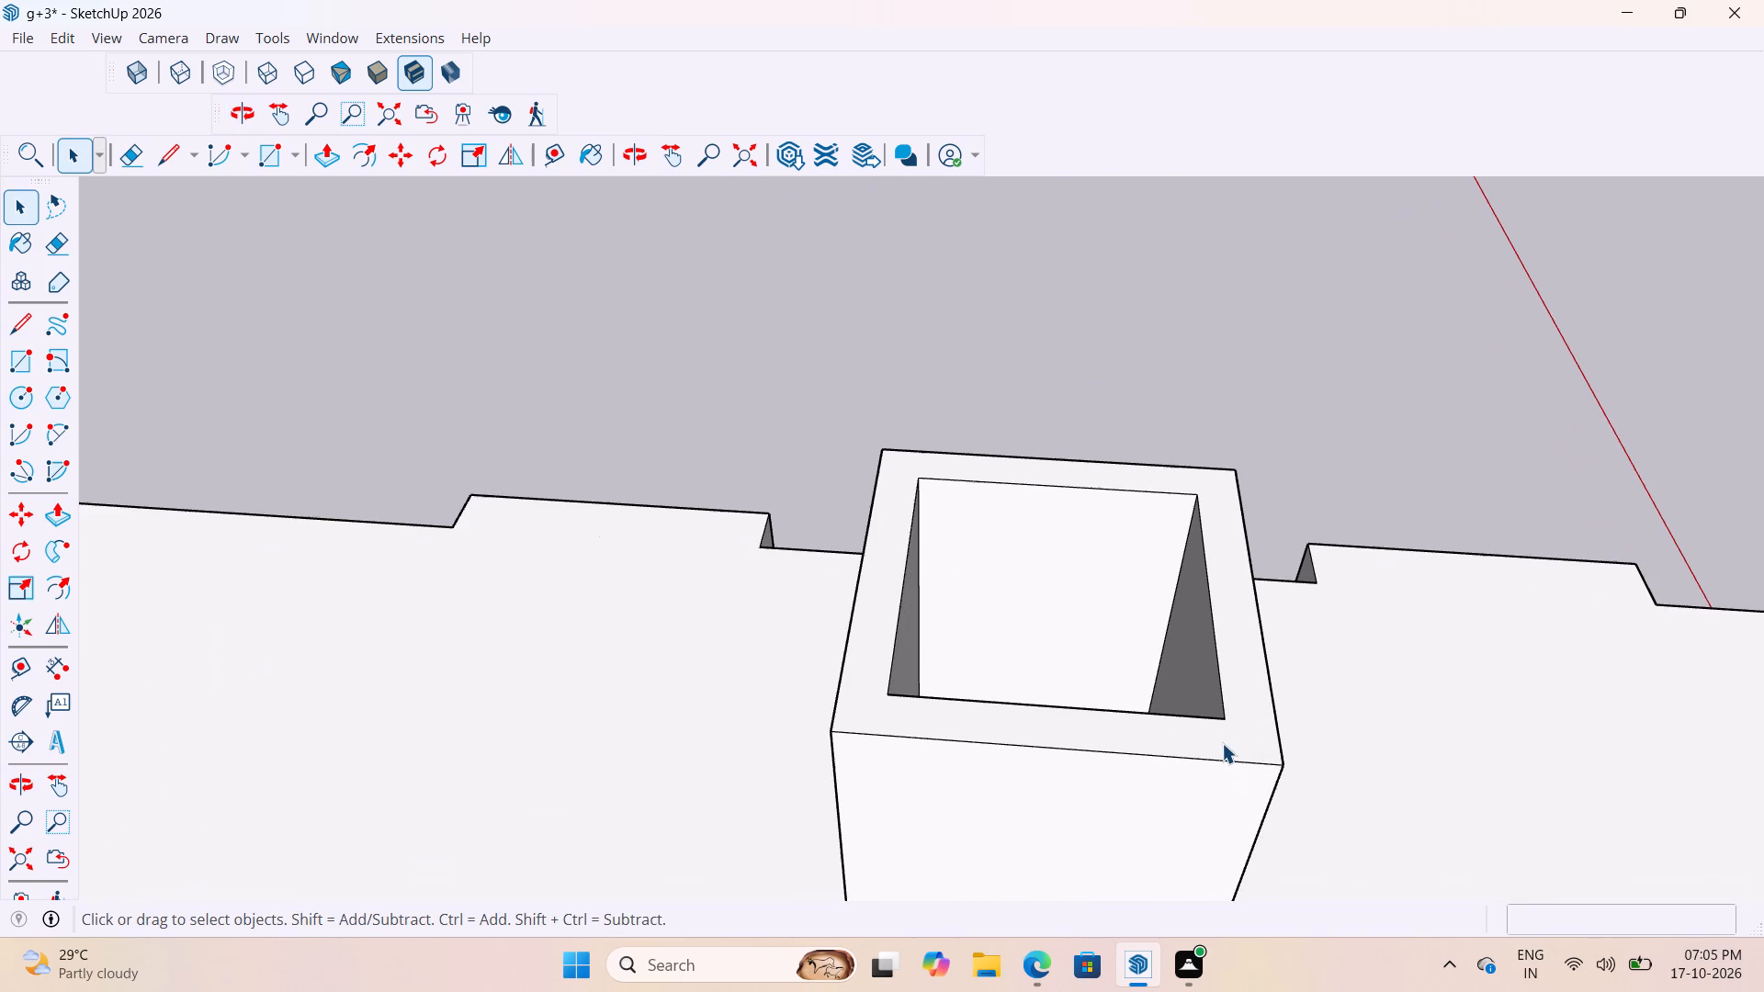
key("l")
scroll(1252, 801, "up", 6)
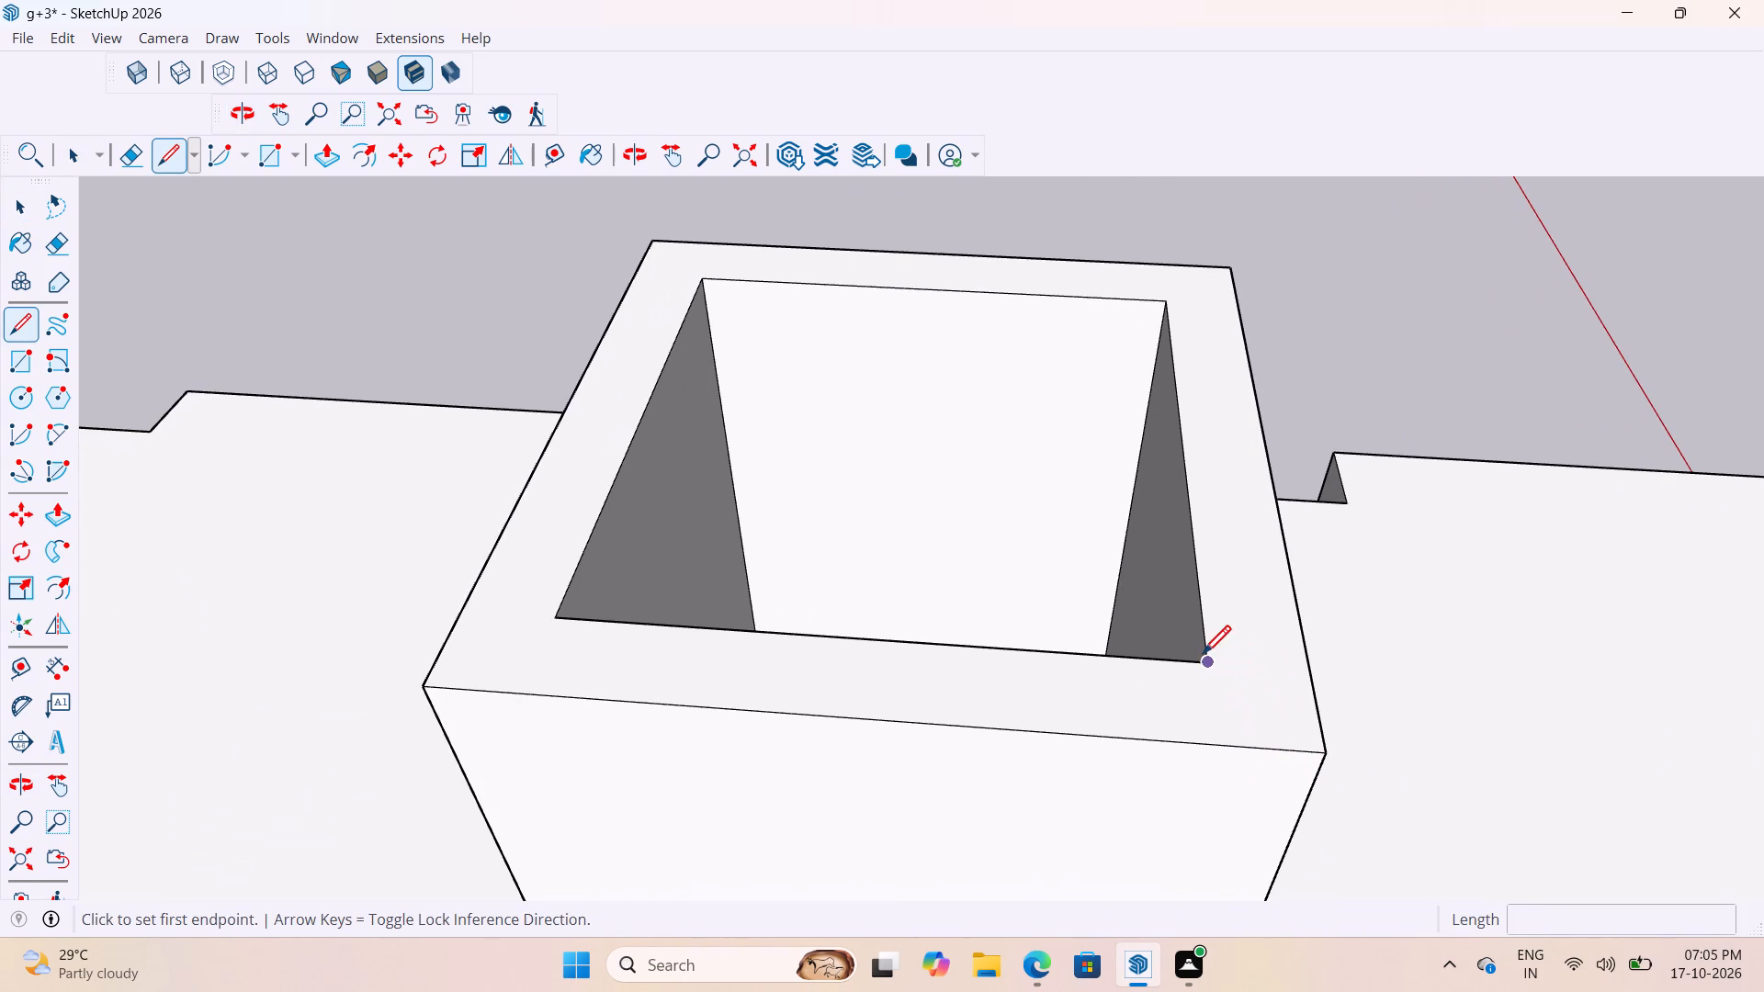
key("space")
double_click(1206, 668)
key("l")
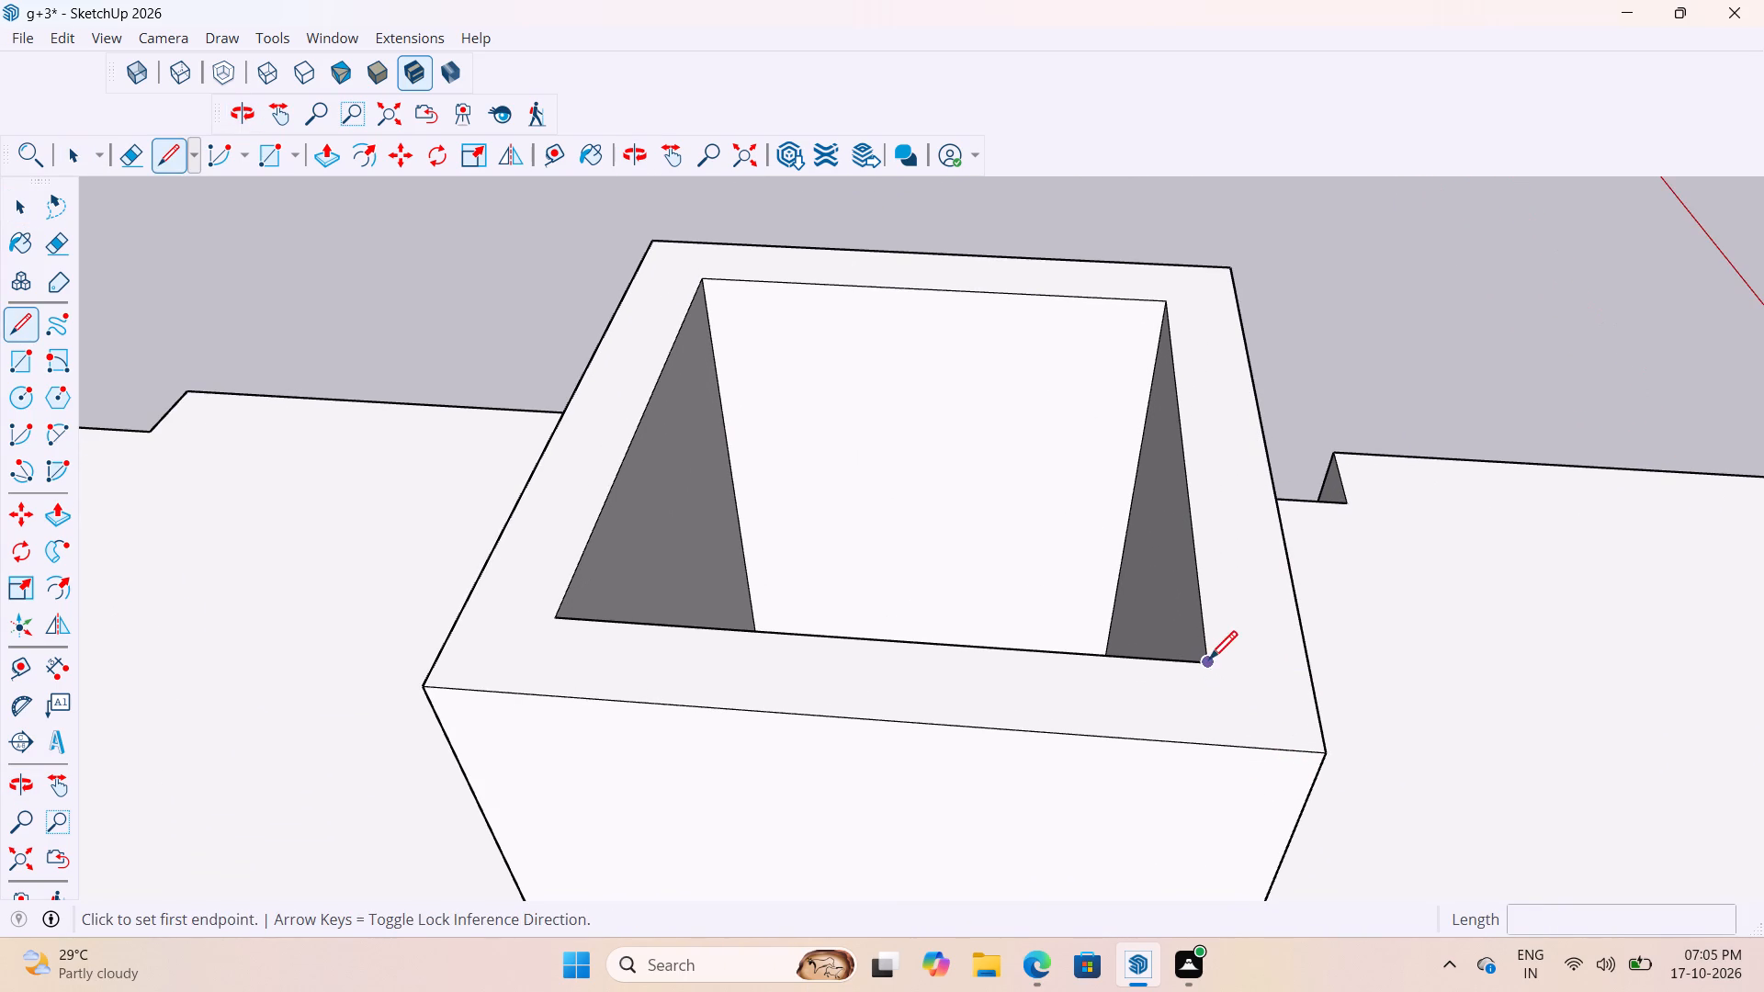
left_click(1209, 662)
left_click(1219, 750)
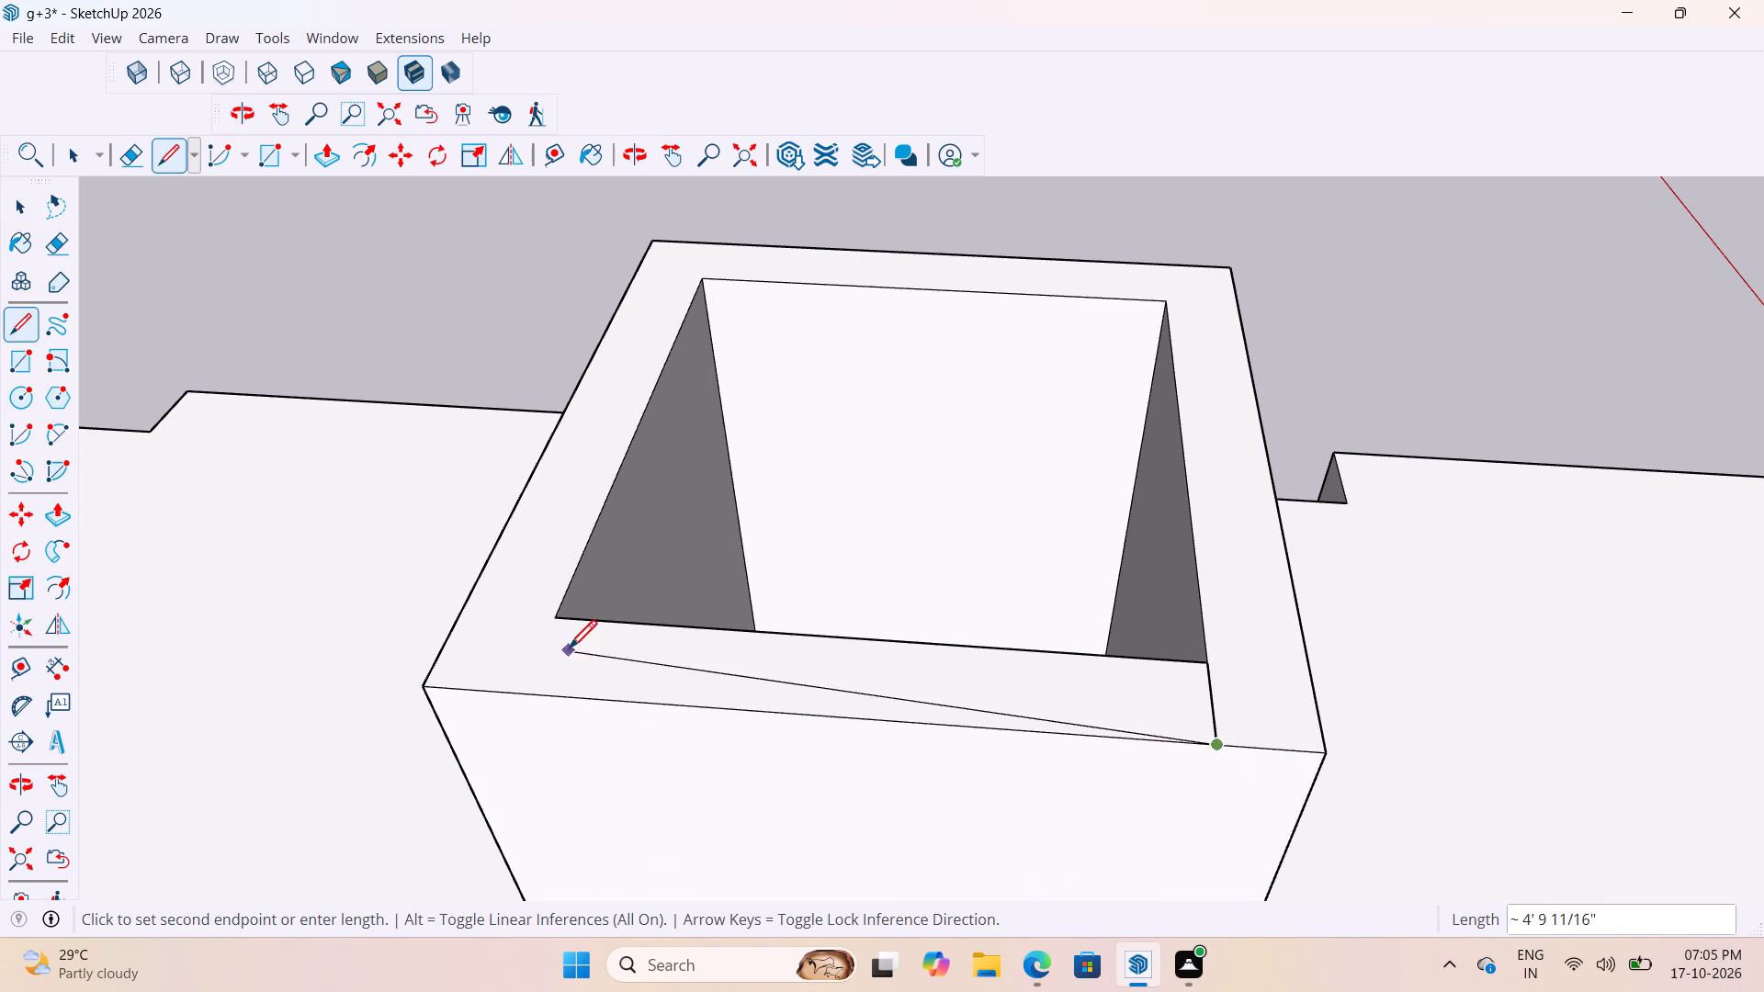
key("space")
key("l")
left_click(560, 615)
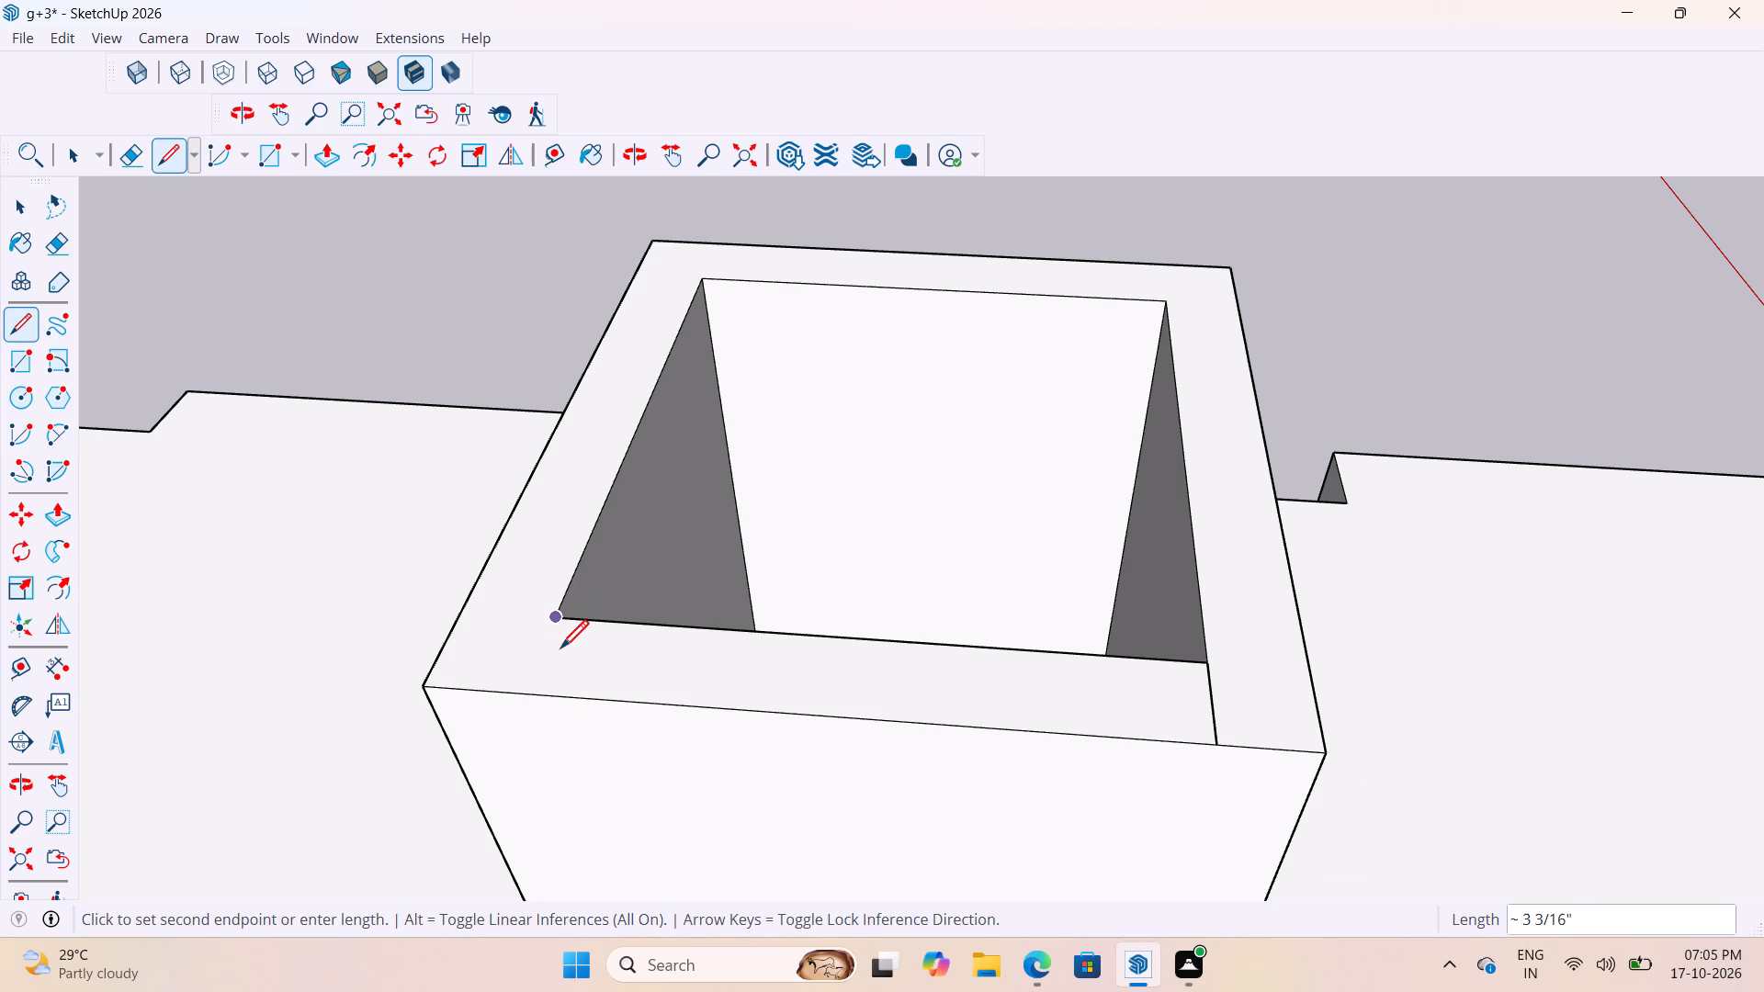
left_click(526, 694)
key("space")
scroll(910, 626, "down", 8)
key("p")
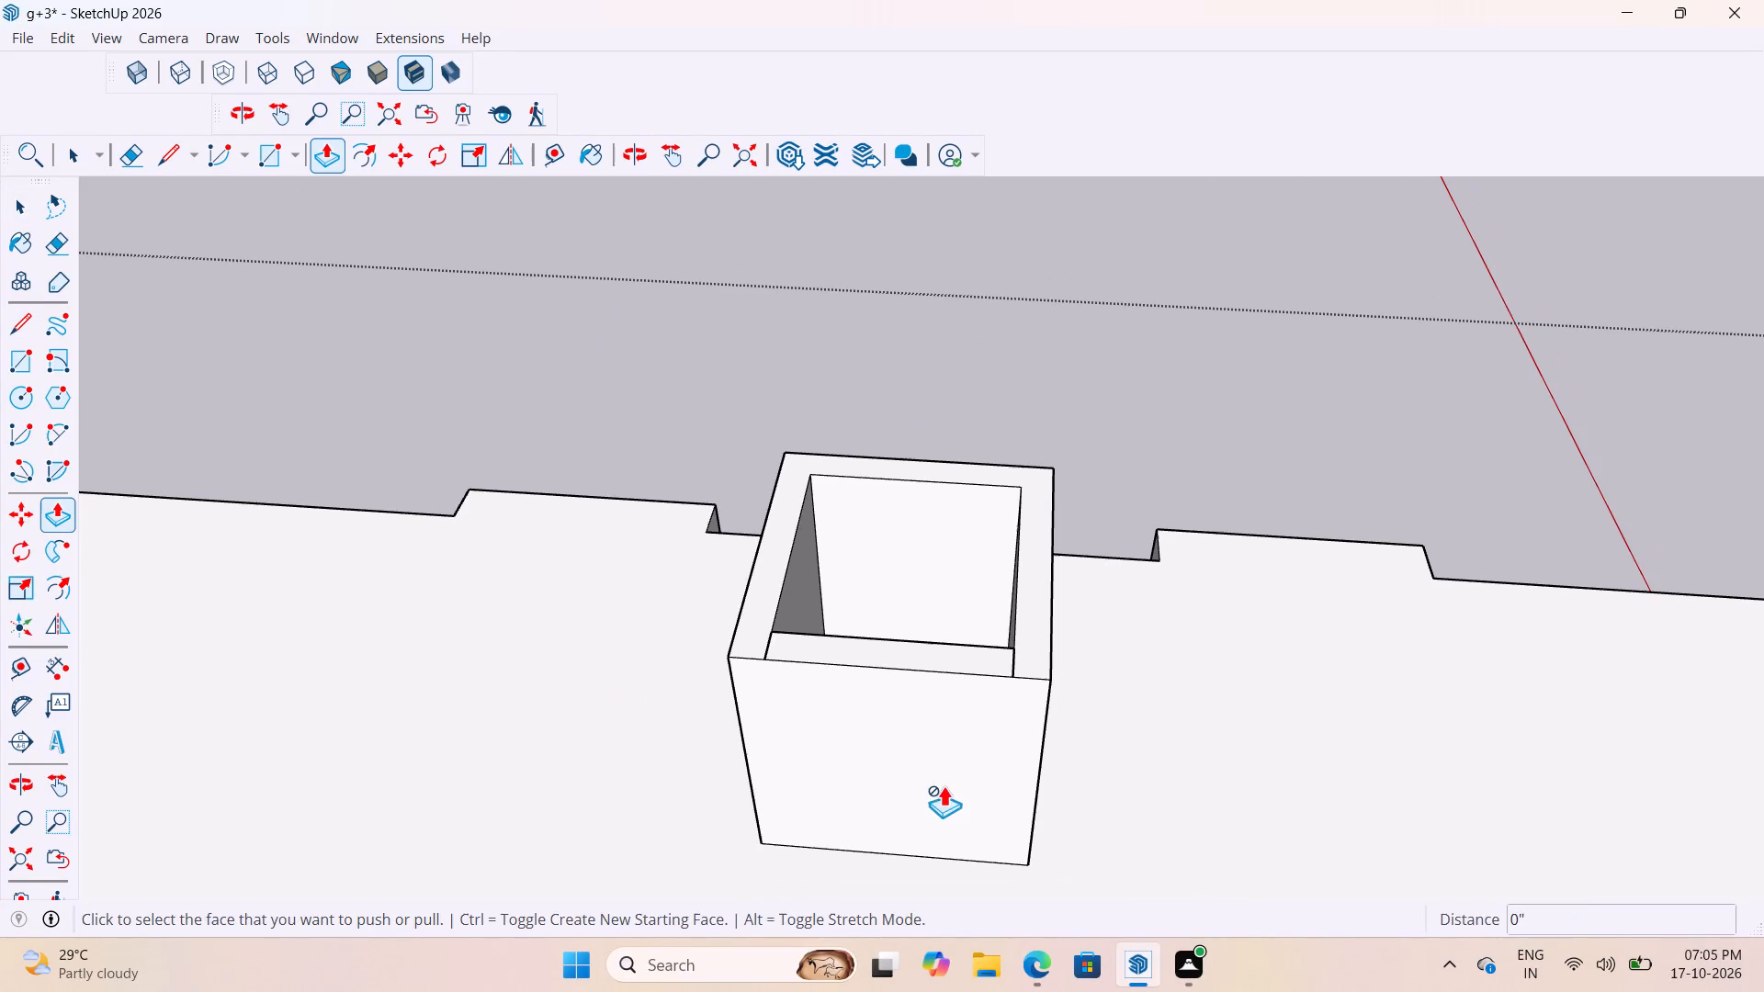
key("space")
Place two vertical guides on the same headroom wall, about 9" in from each side edge and aligned with the rim lines.
middle_click_drag(946, 786, 970, 708)
scroll(970, 708, "down", 1)
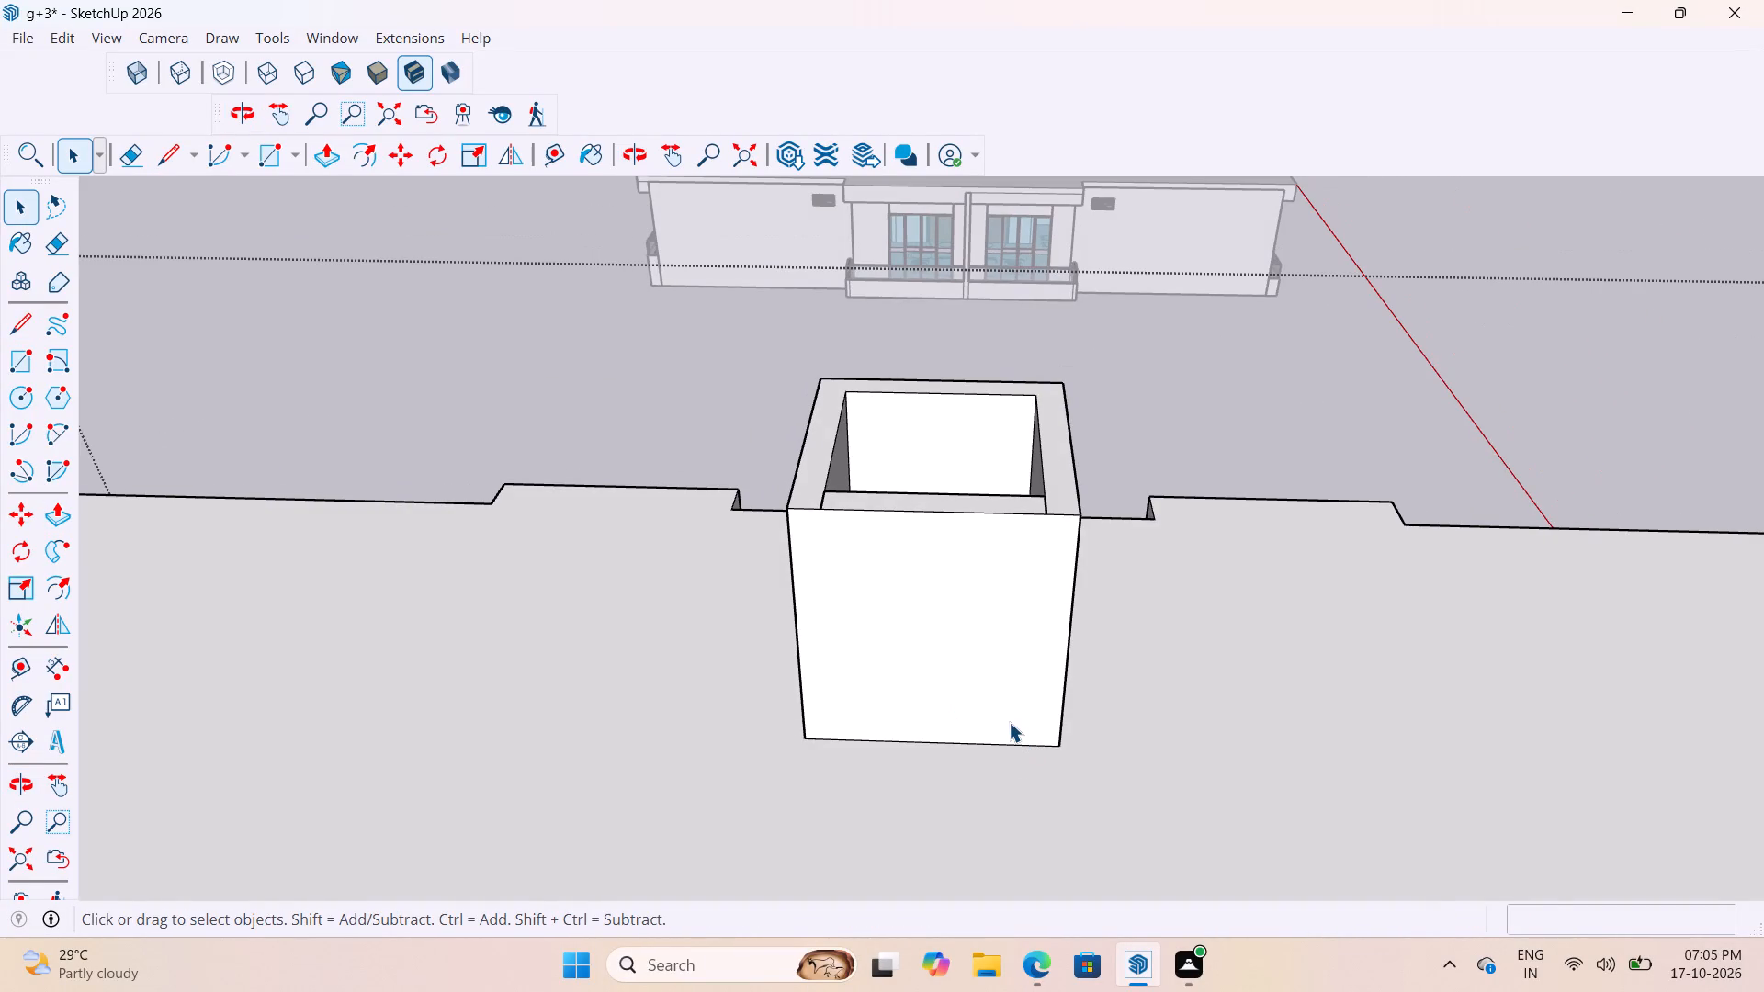
key("l")
key("t")
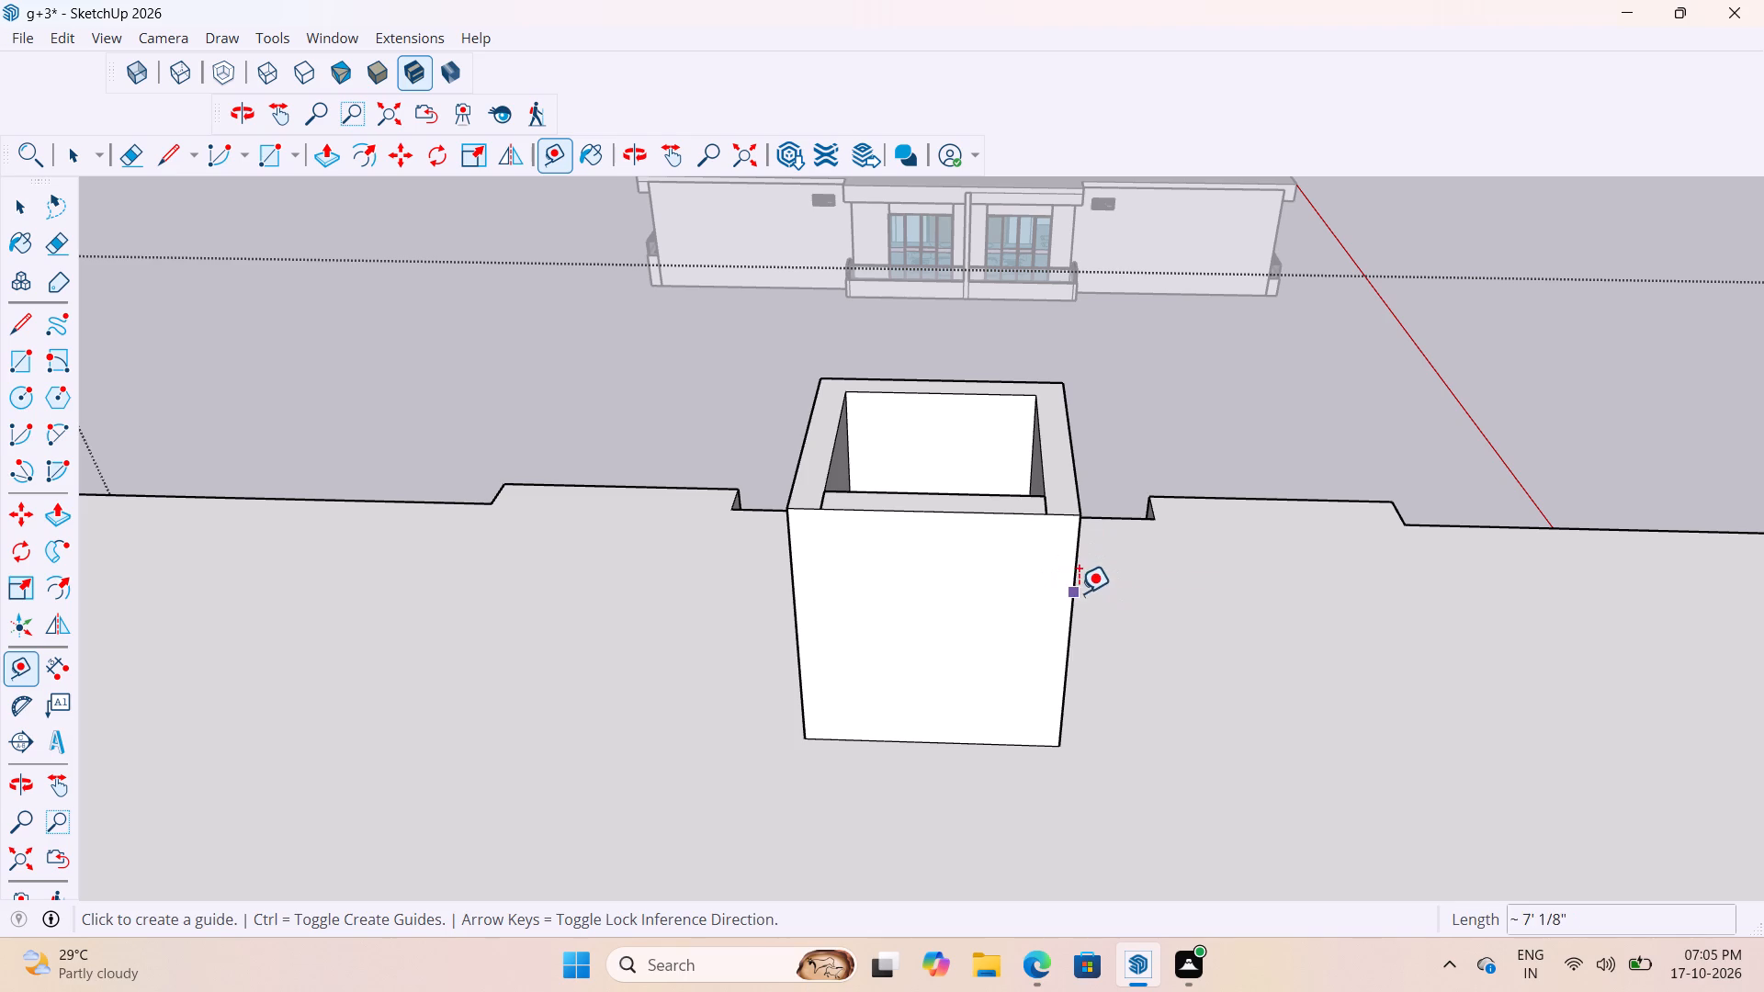
left_click(1079, 593)
left_click(1046, 524)
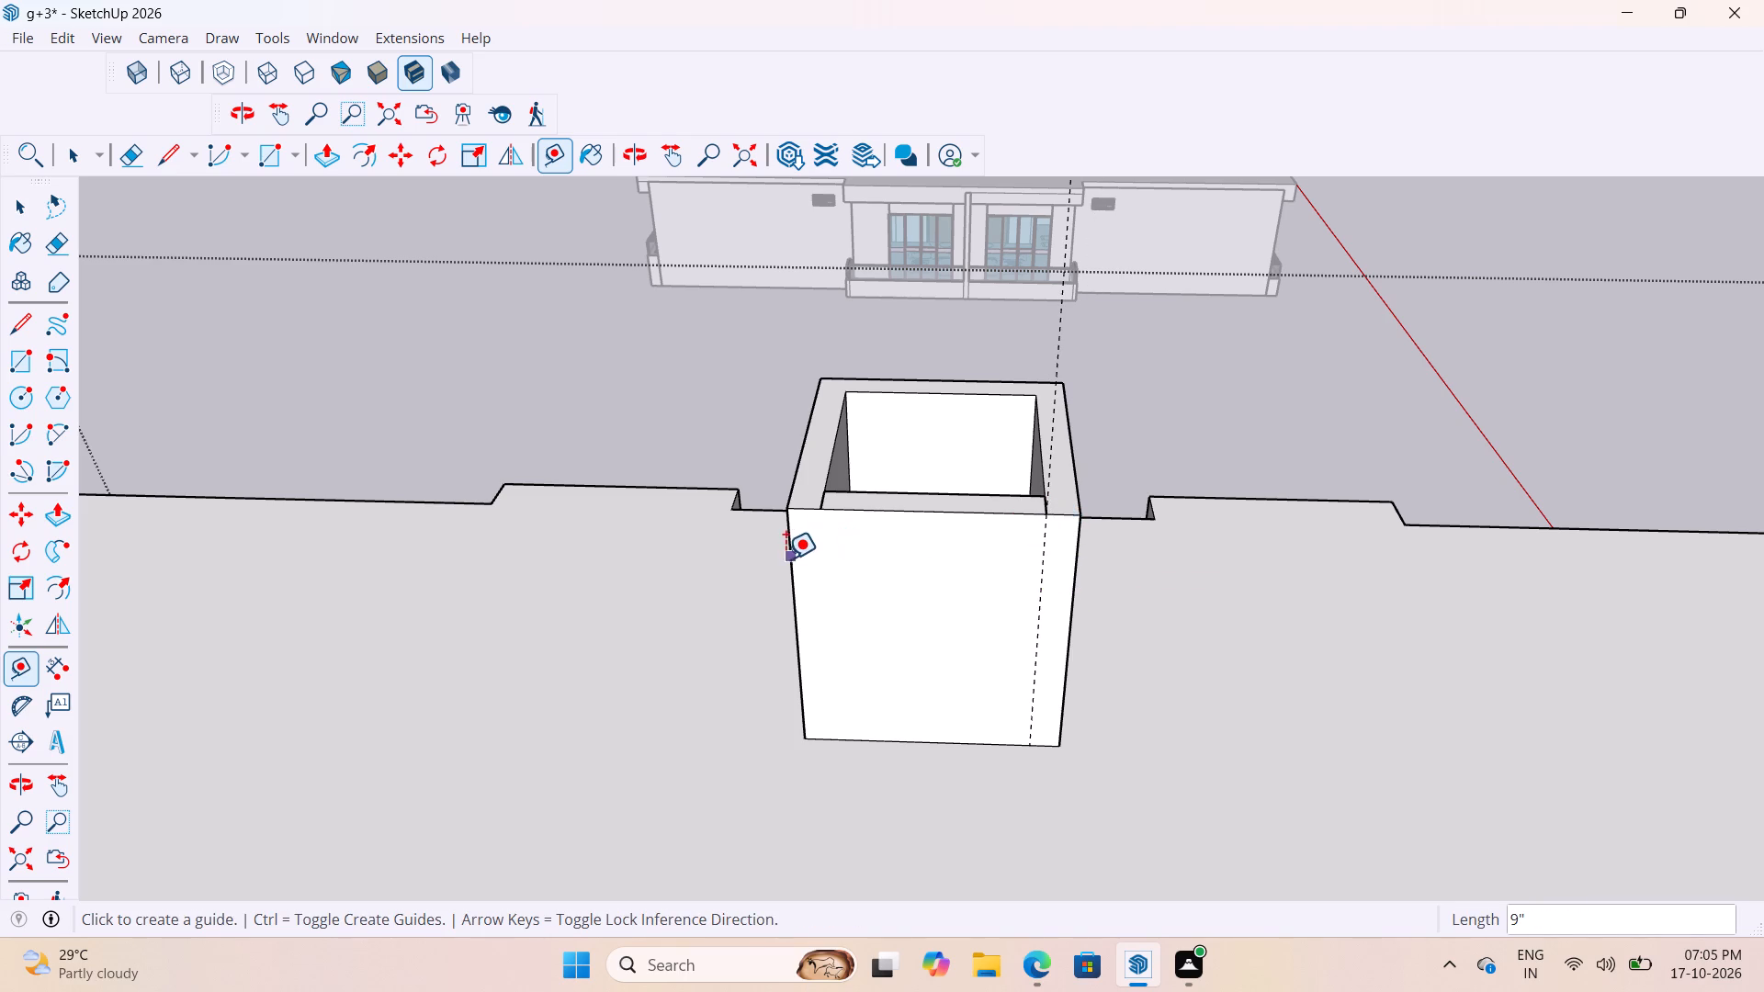
left_click(785, 559)
left_click(820, 530)
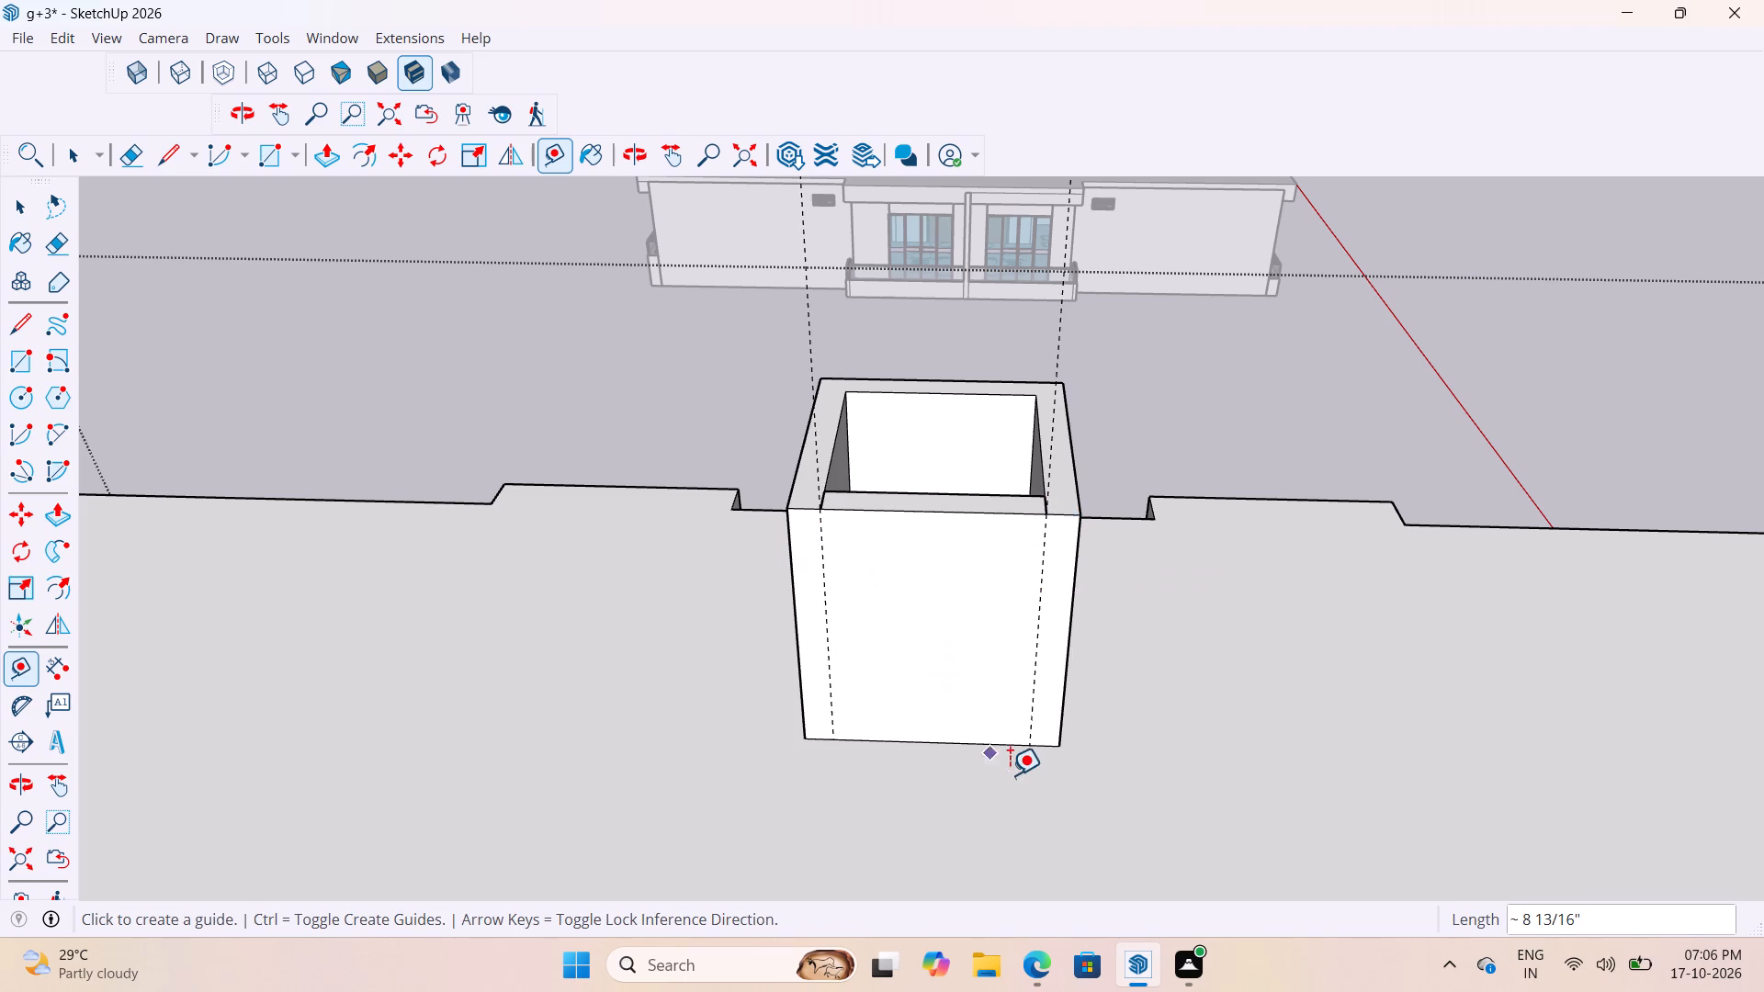
Inside the roof group, copy one vertical side edge of the headroom wall 9" inward onto its guide.
key("l")
key("space")
left_click(1072, 607)
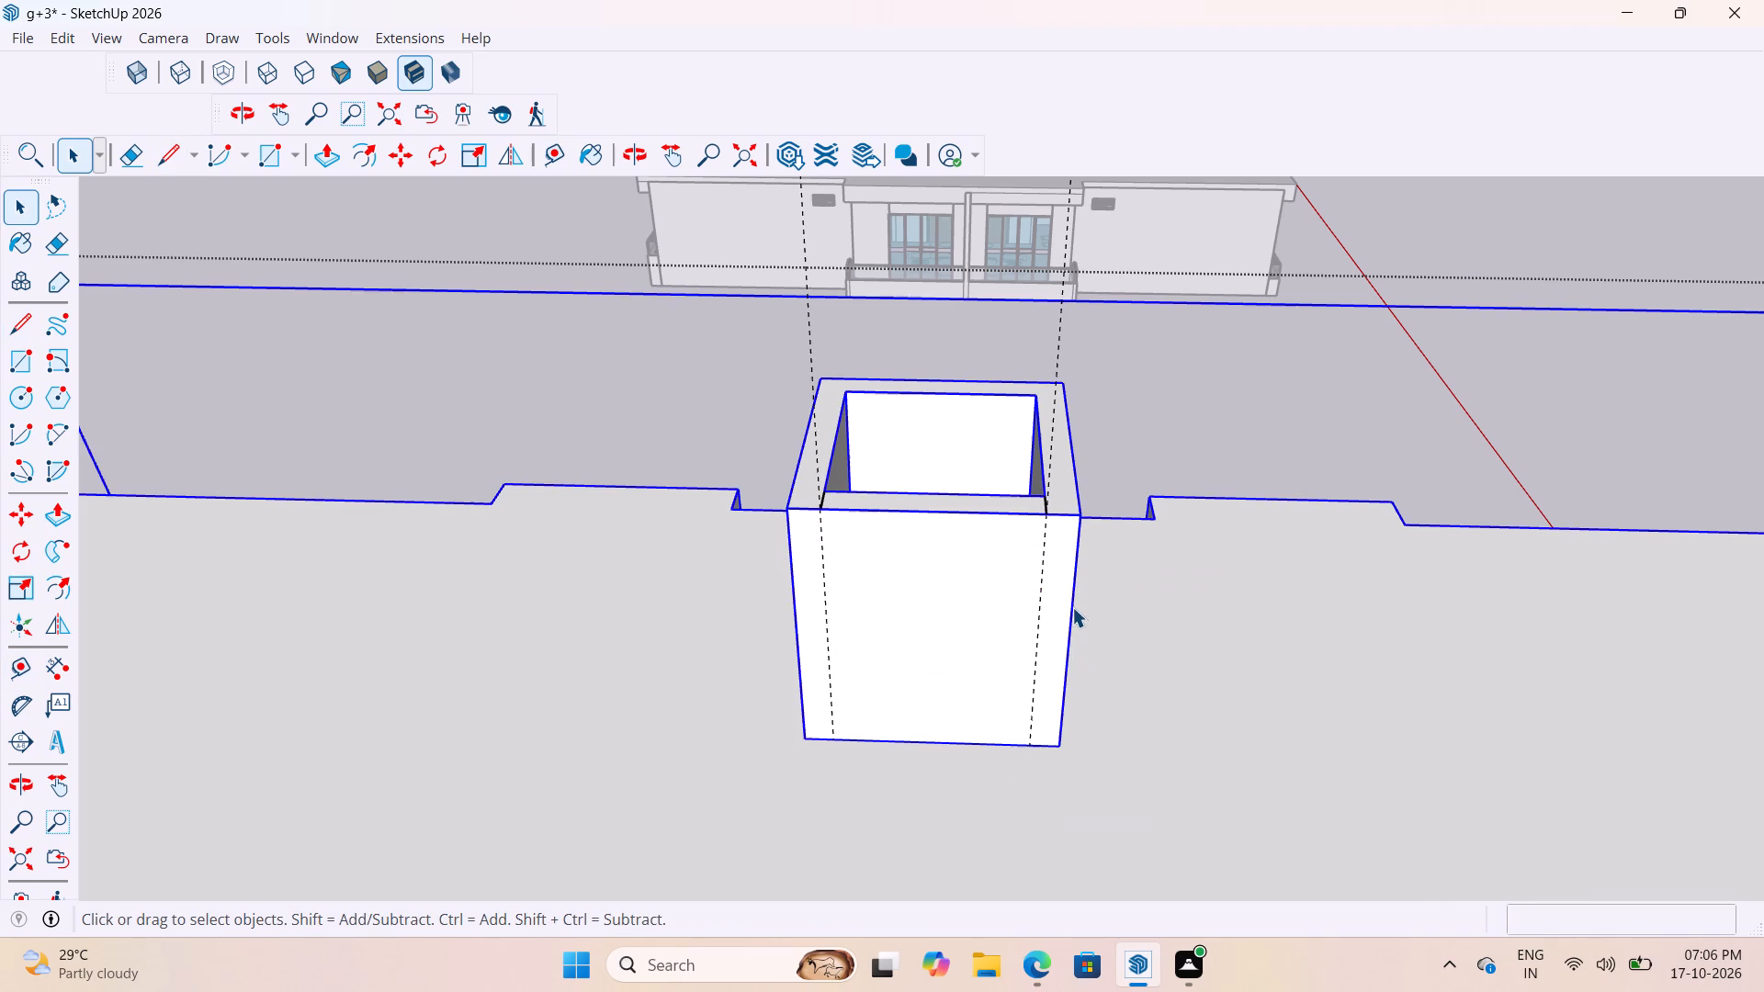
double_click(1073, 608)
left_click(1073, 600)
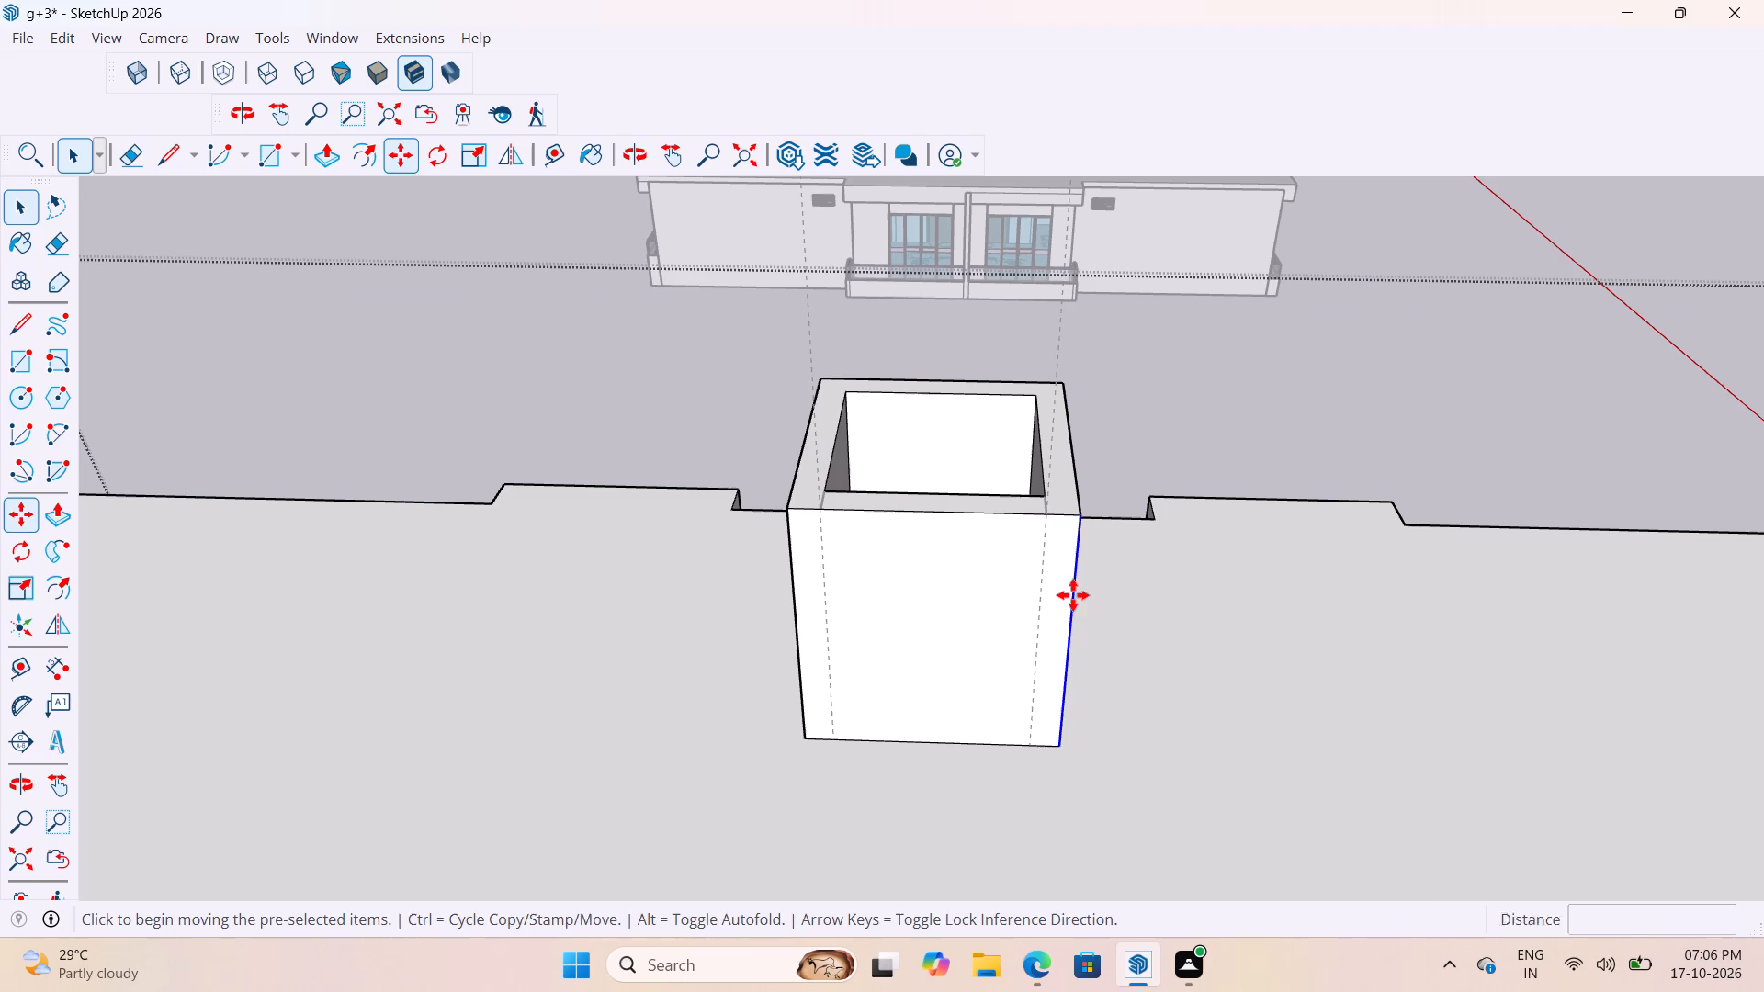
key("m")
left_click(1061, 748)
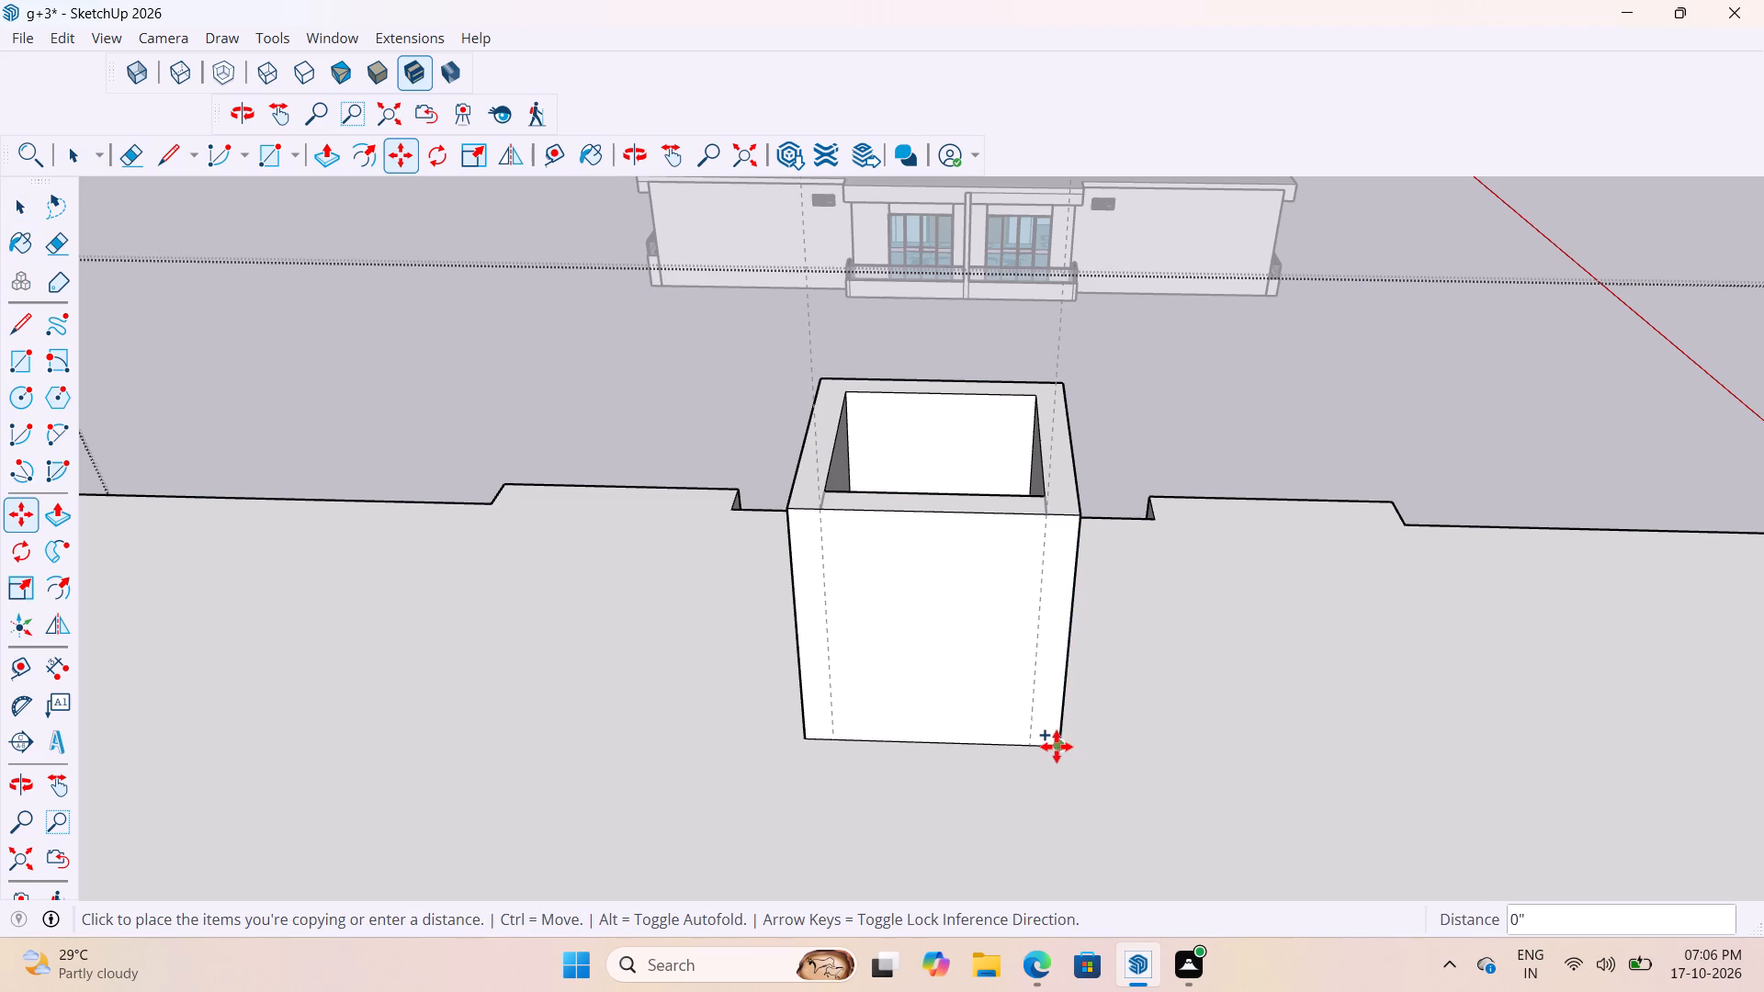
left_click(1035, 756)
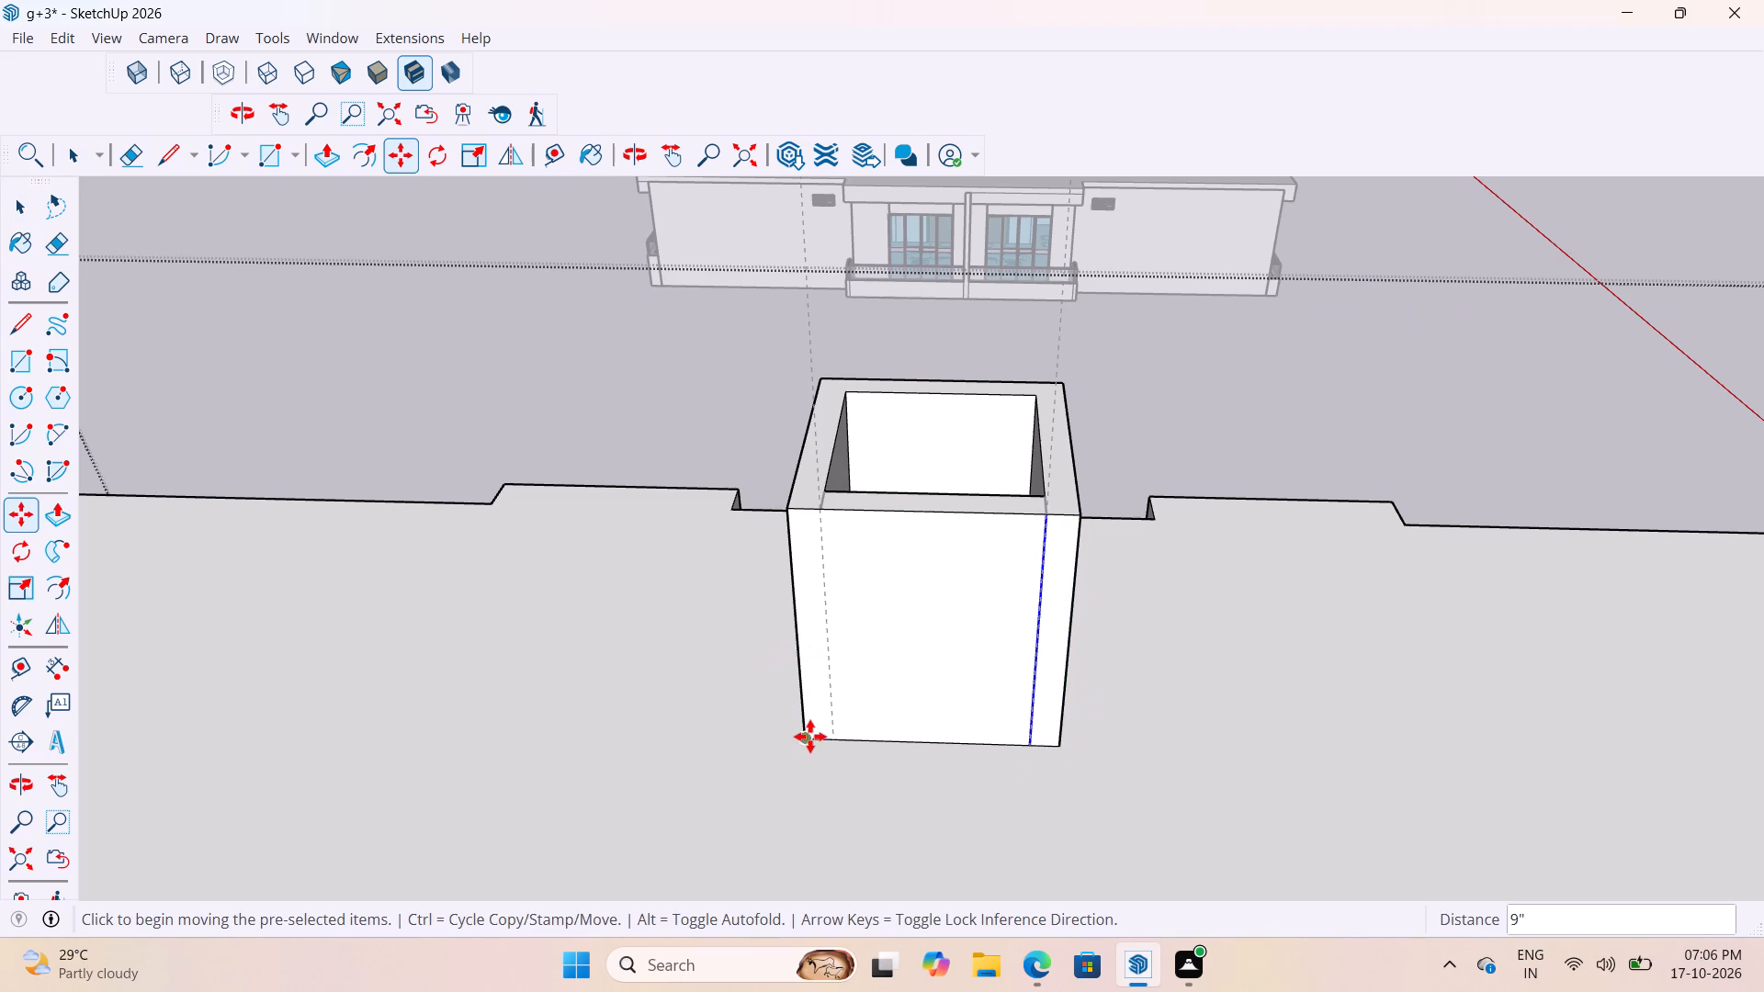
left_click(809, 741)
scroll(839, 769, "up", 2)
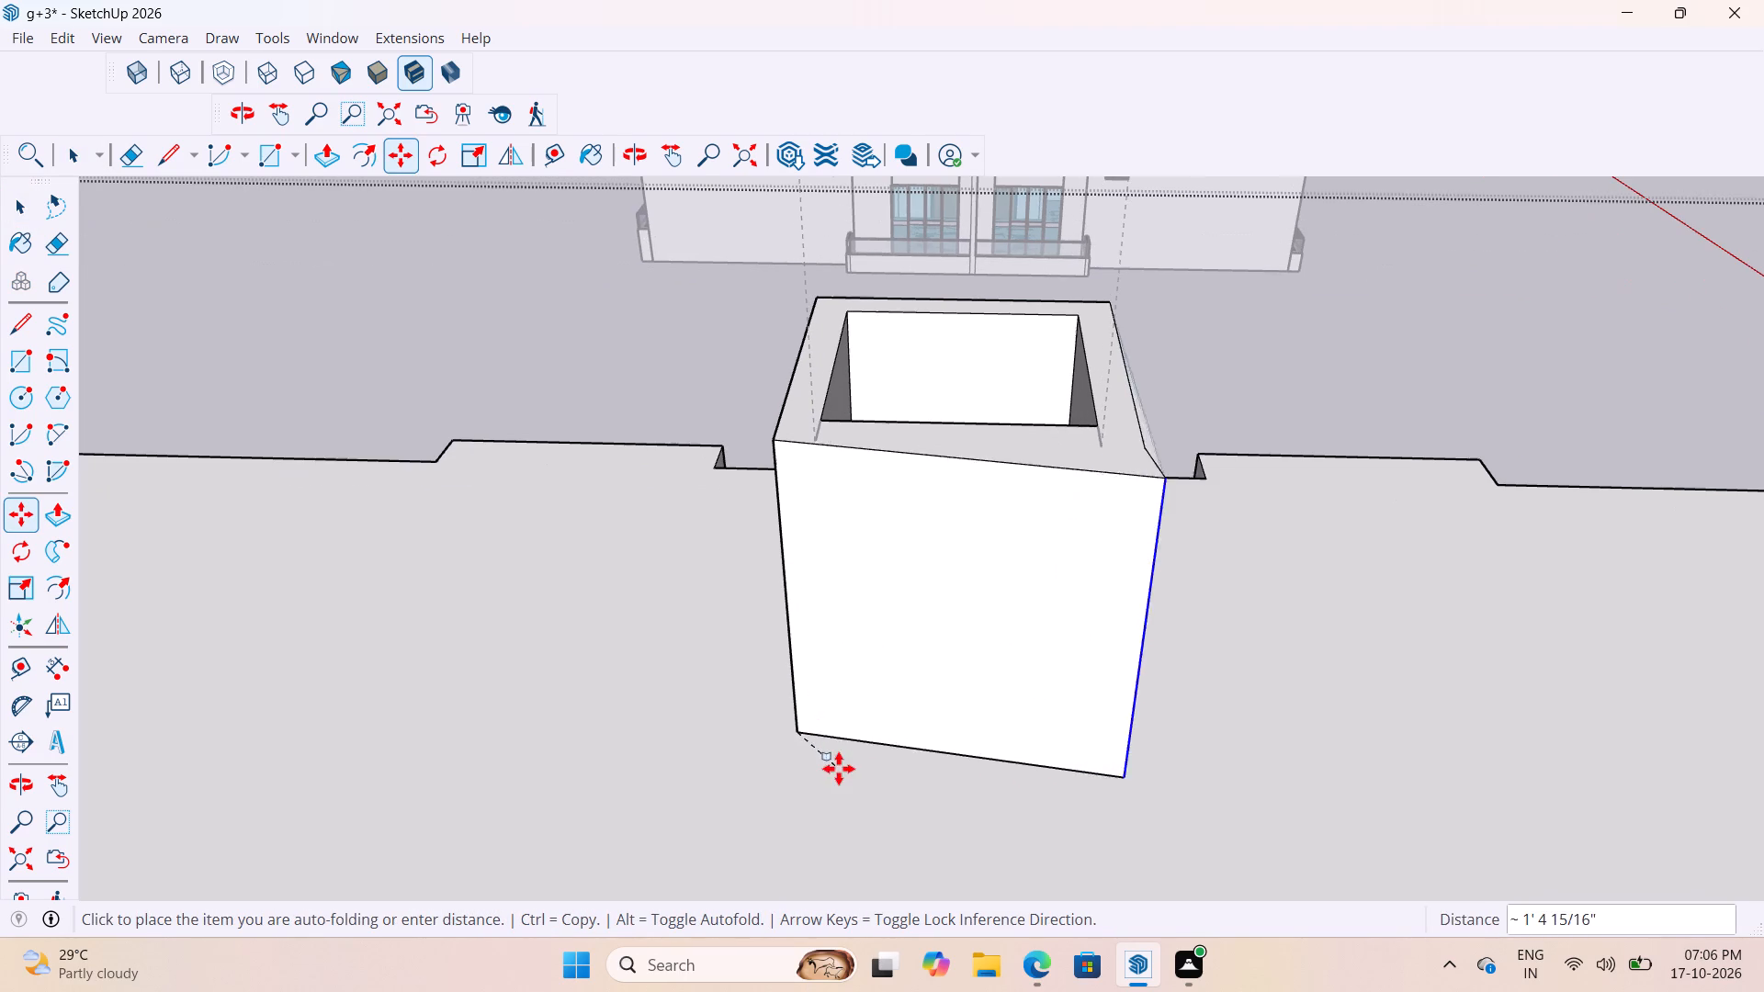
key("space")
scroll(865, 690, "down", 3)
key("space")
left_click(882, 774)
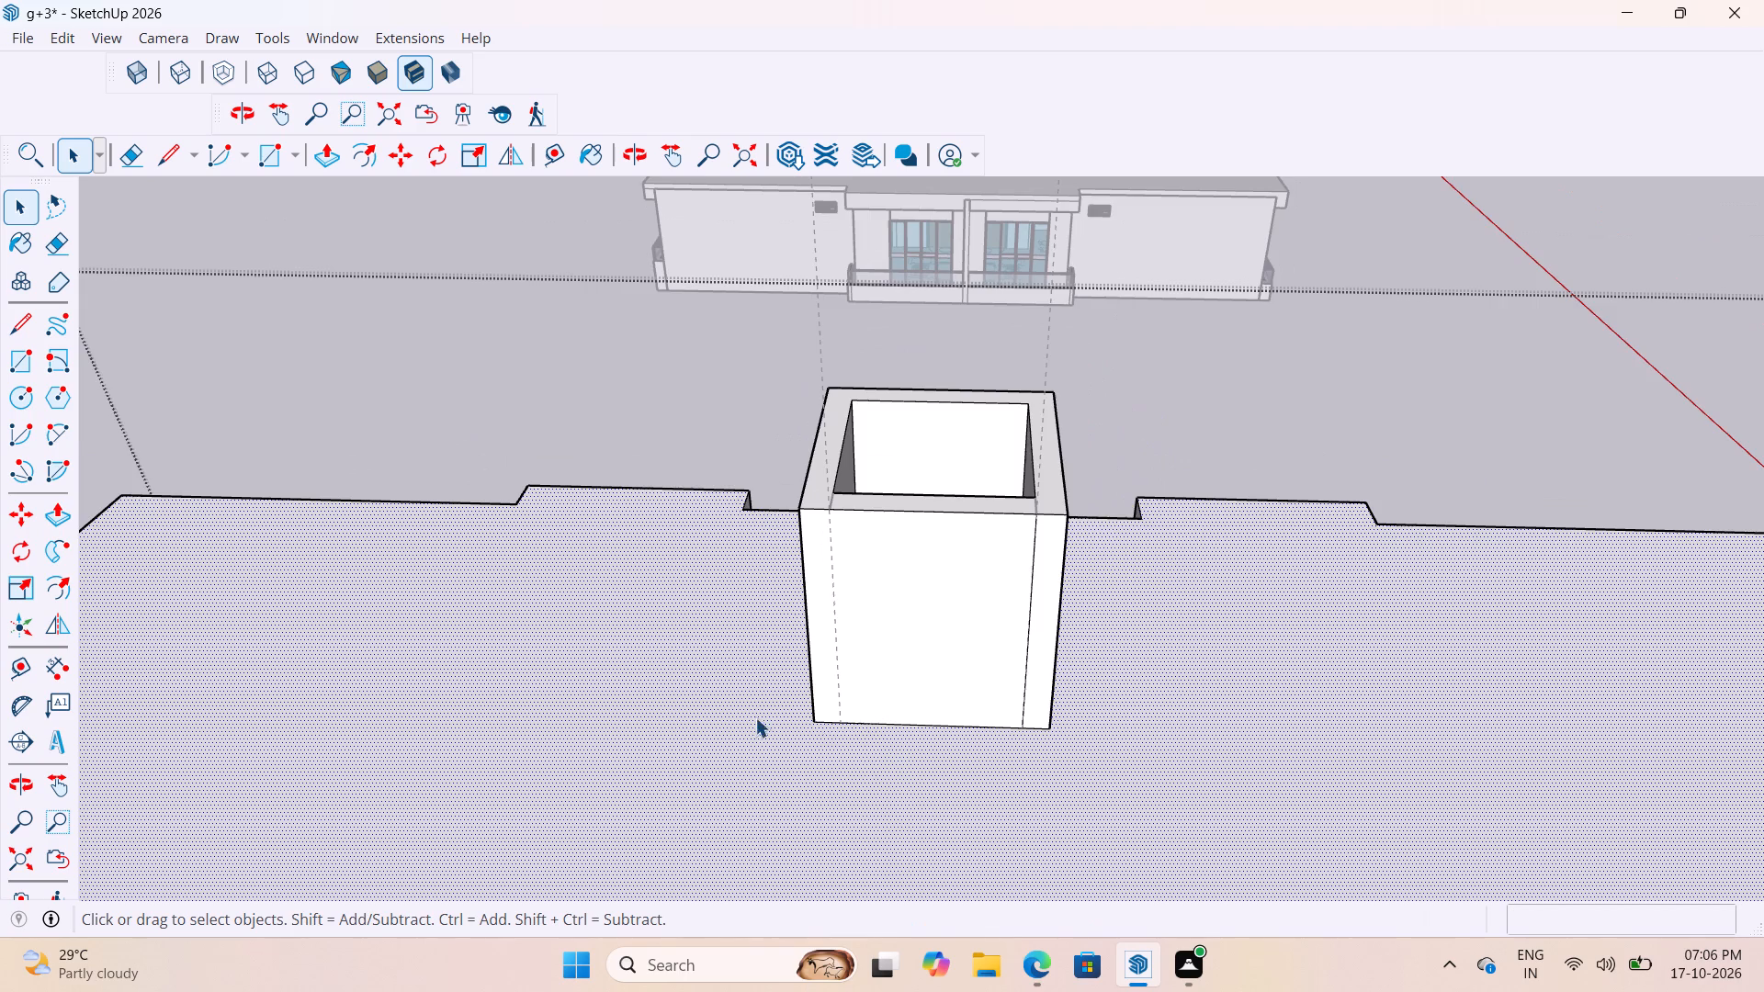
Copy the opposite vertical side edge of the same headroom wall 9" inward onto the other guide.
scroll(755, 716, "up", 3)
left_click(1145, 663)
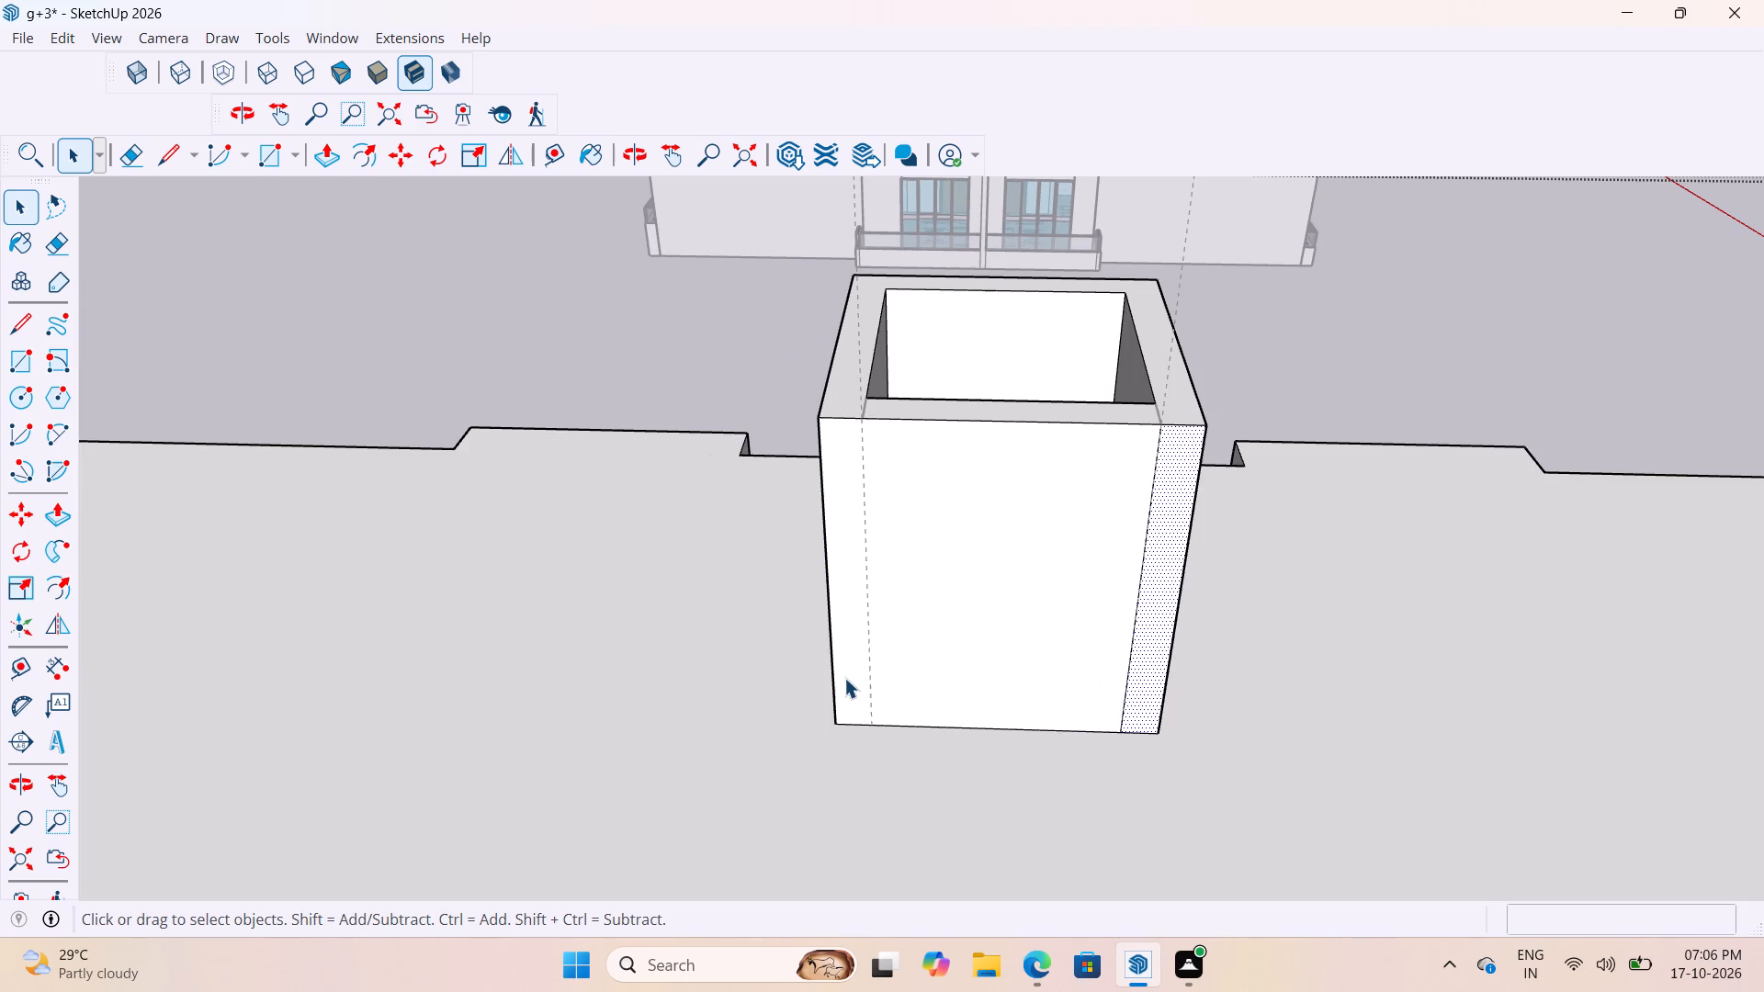
left_click(831, 653)
key("m")
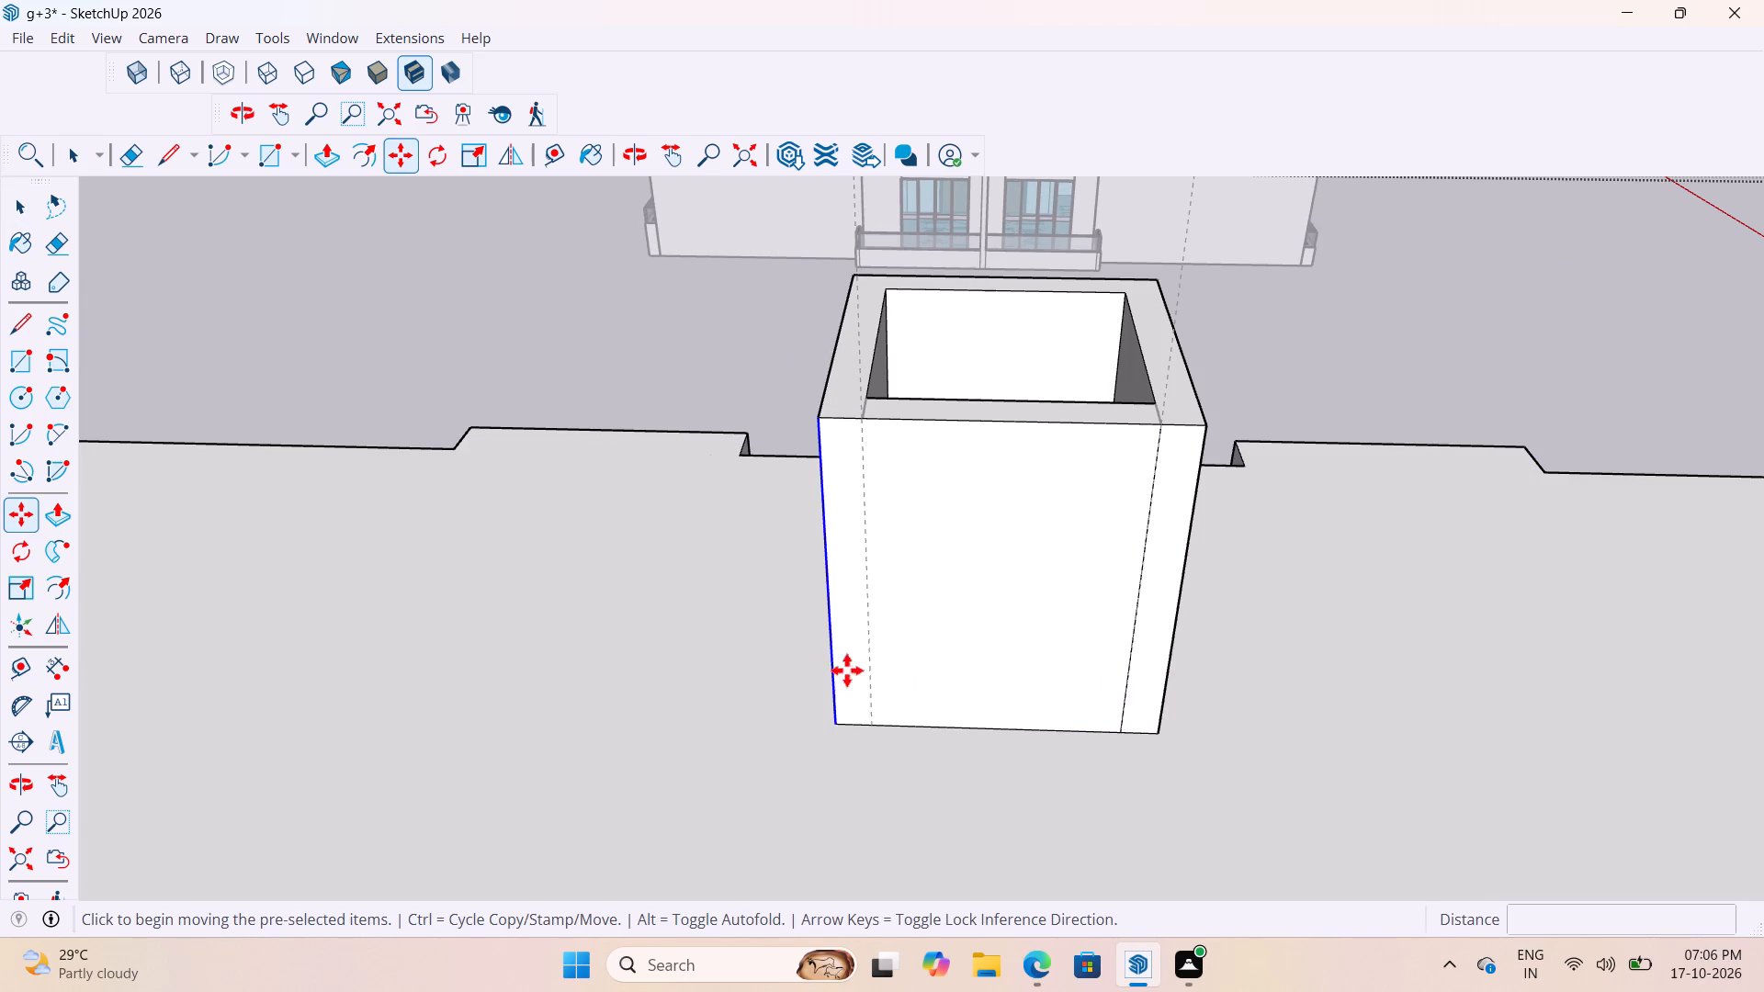
left_click(838, 722)
left_click(871, 727)
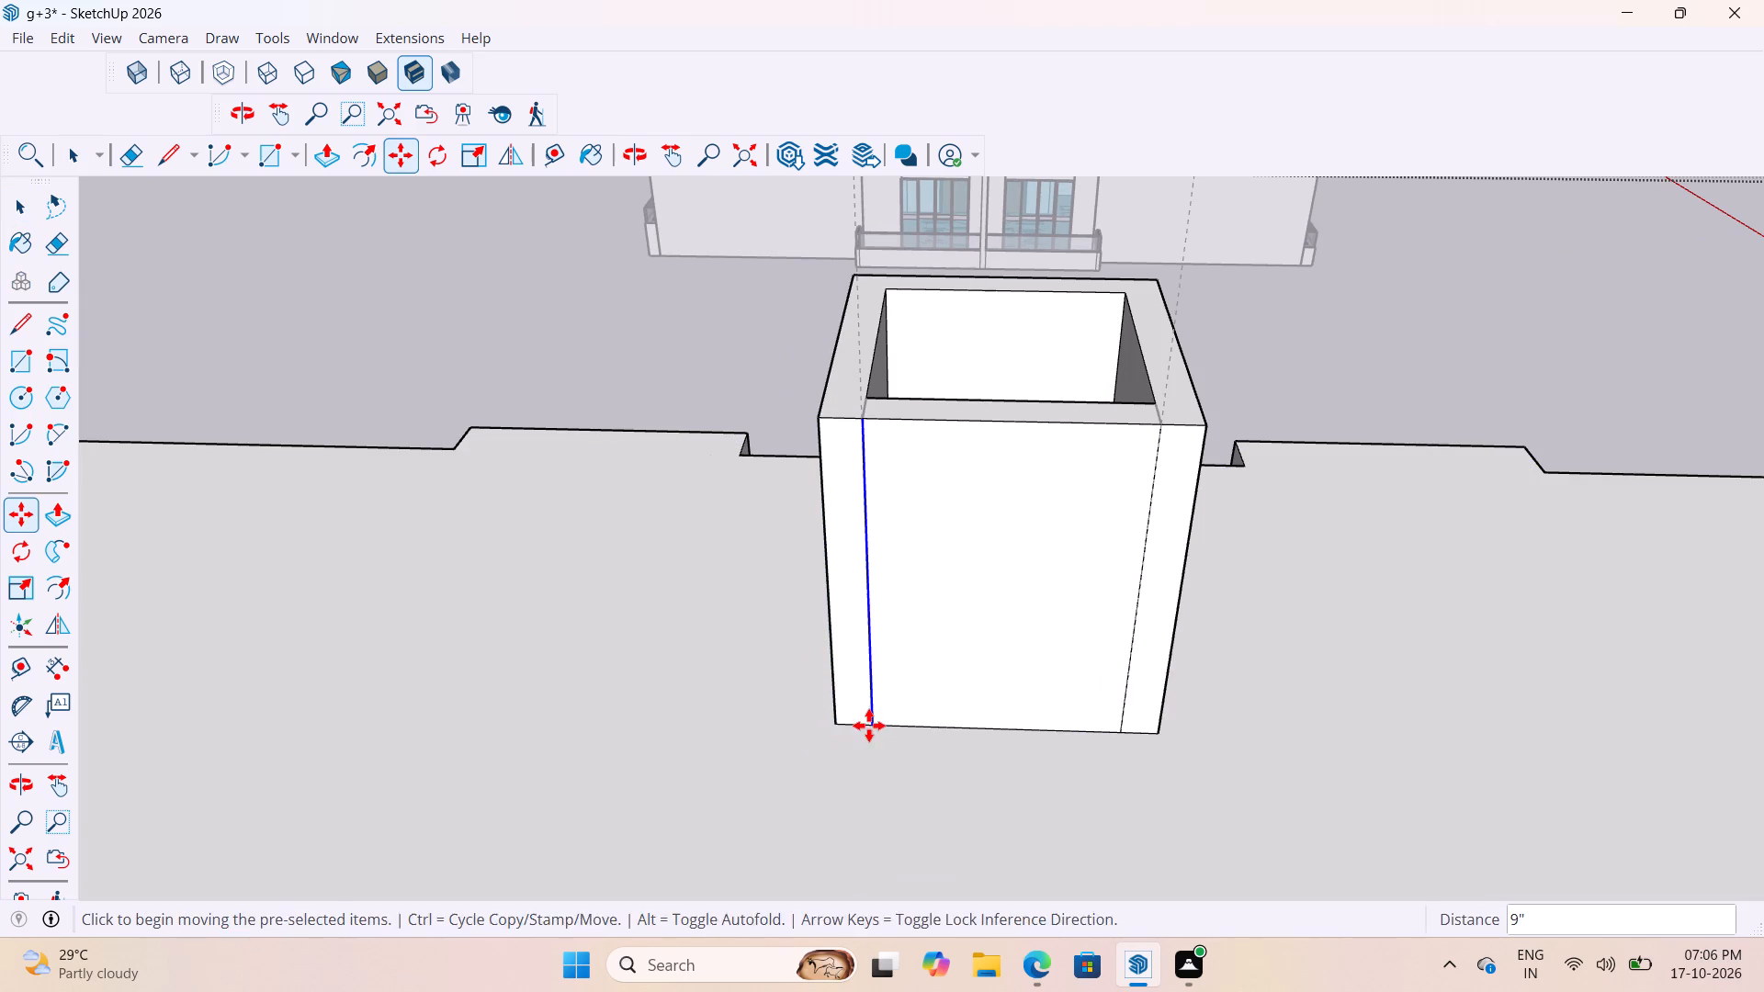
key("space")
scroll(786, 727, "down", 10)
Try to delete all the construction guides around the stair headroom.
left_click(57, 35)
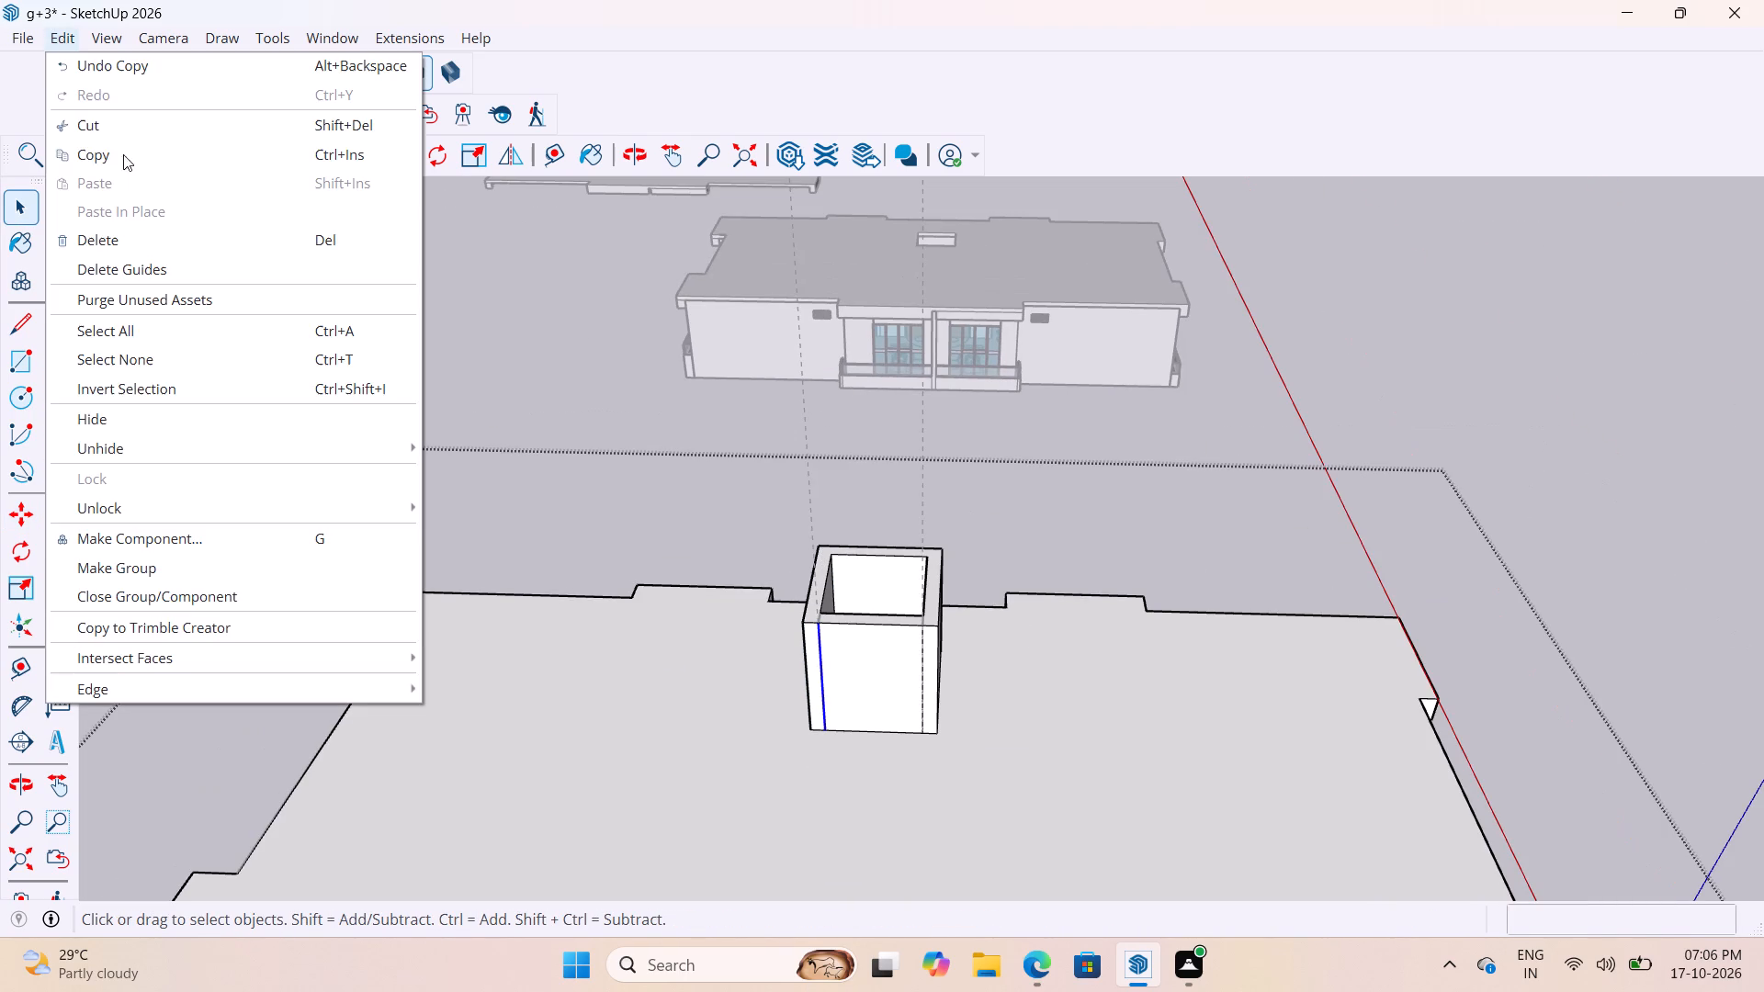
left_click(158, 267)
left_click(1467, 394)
Inside the roof group, push/pull the top rim face of the stair headroom upward by 7'.
scroll(1072, 563, "up", 3)
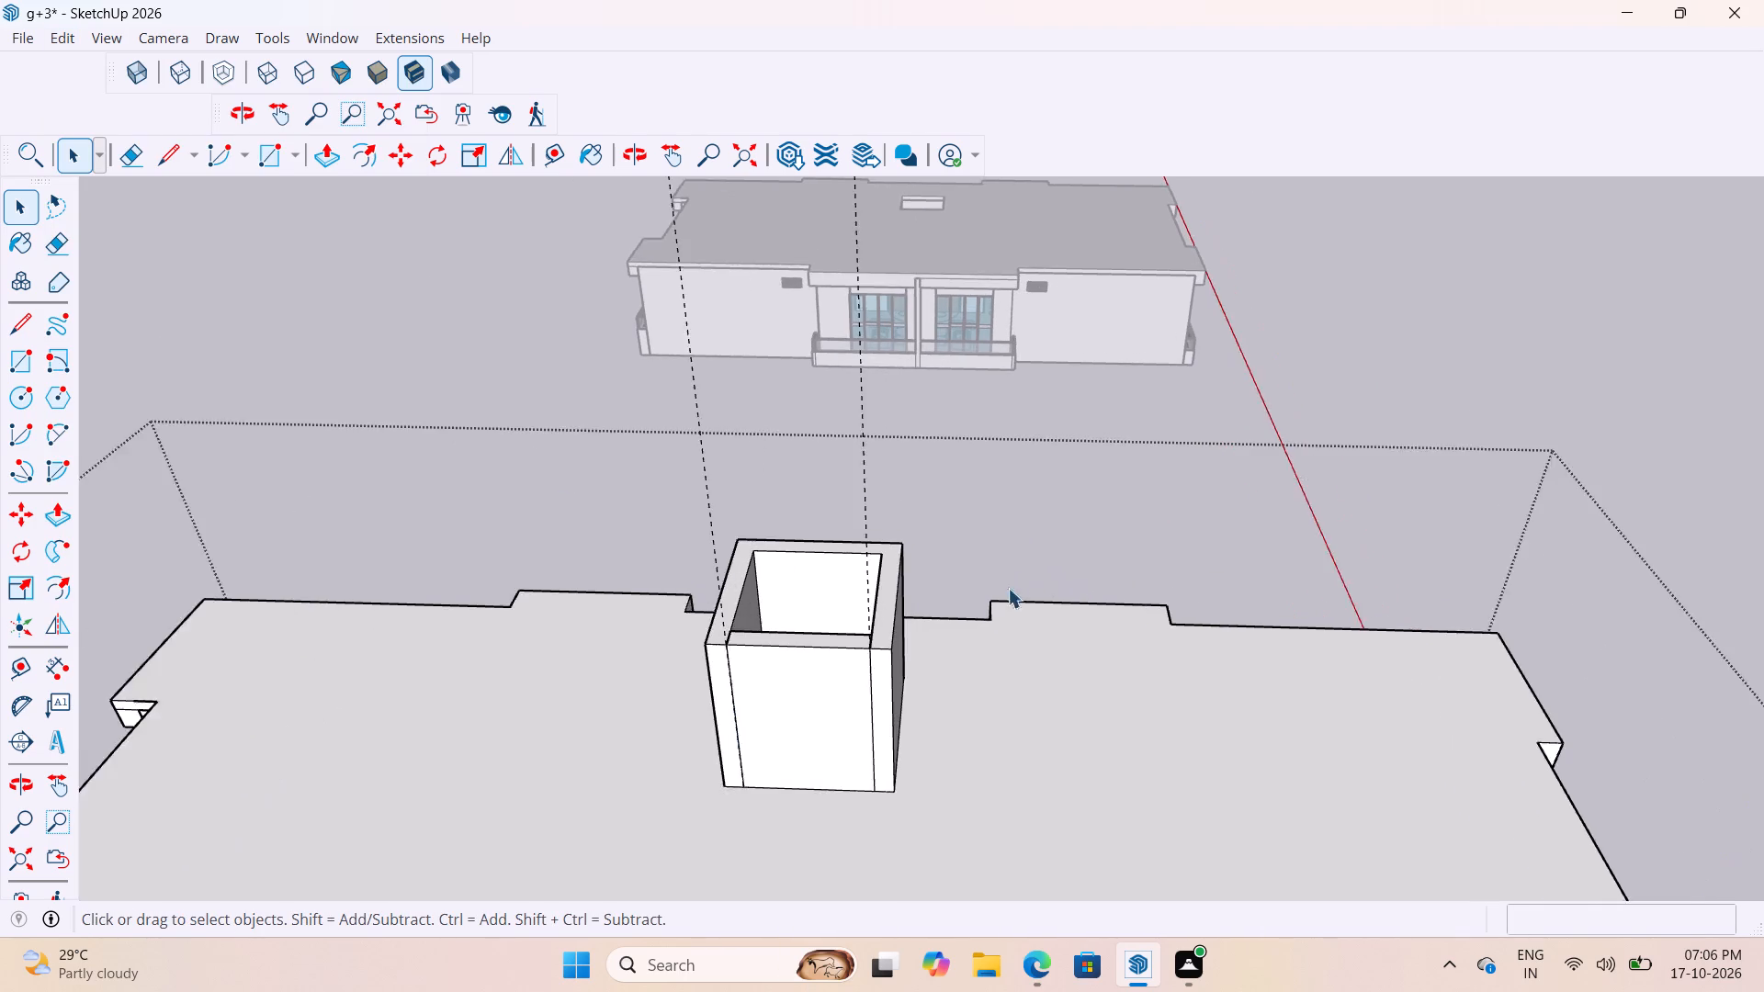
scroll(1008, 588, "up", 2)
middle_click_drag(956, 686, 953, 713)
scroll(1176, 573, "down", 5)
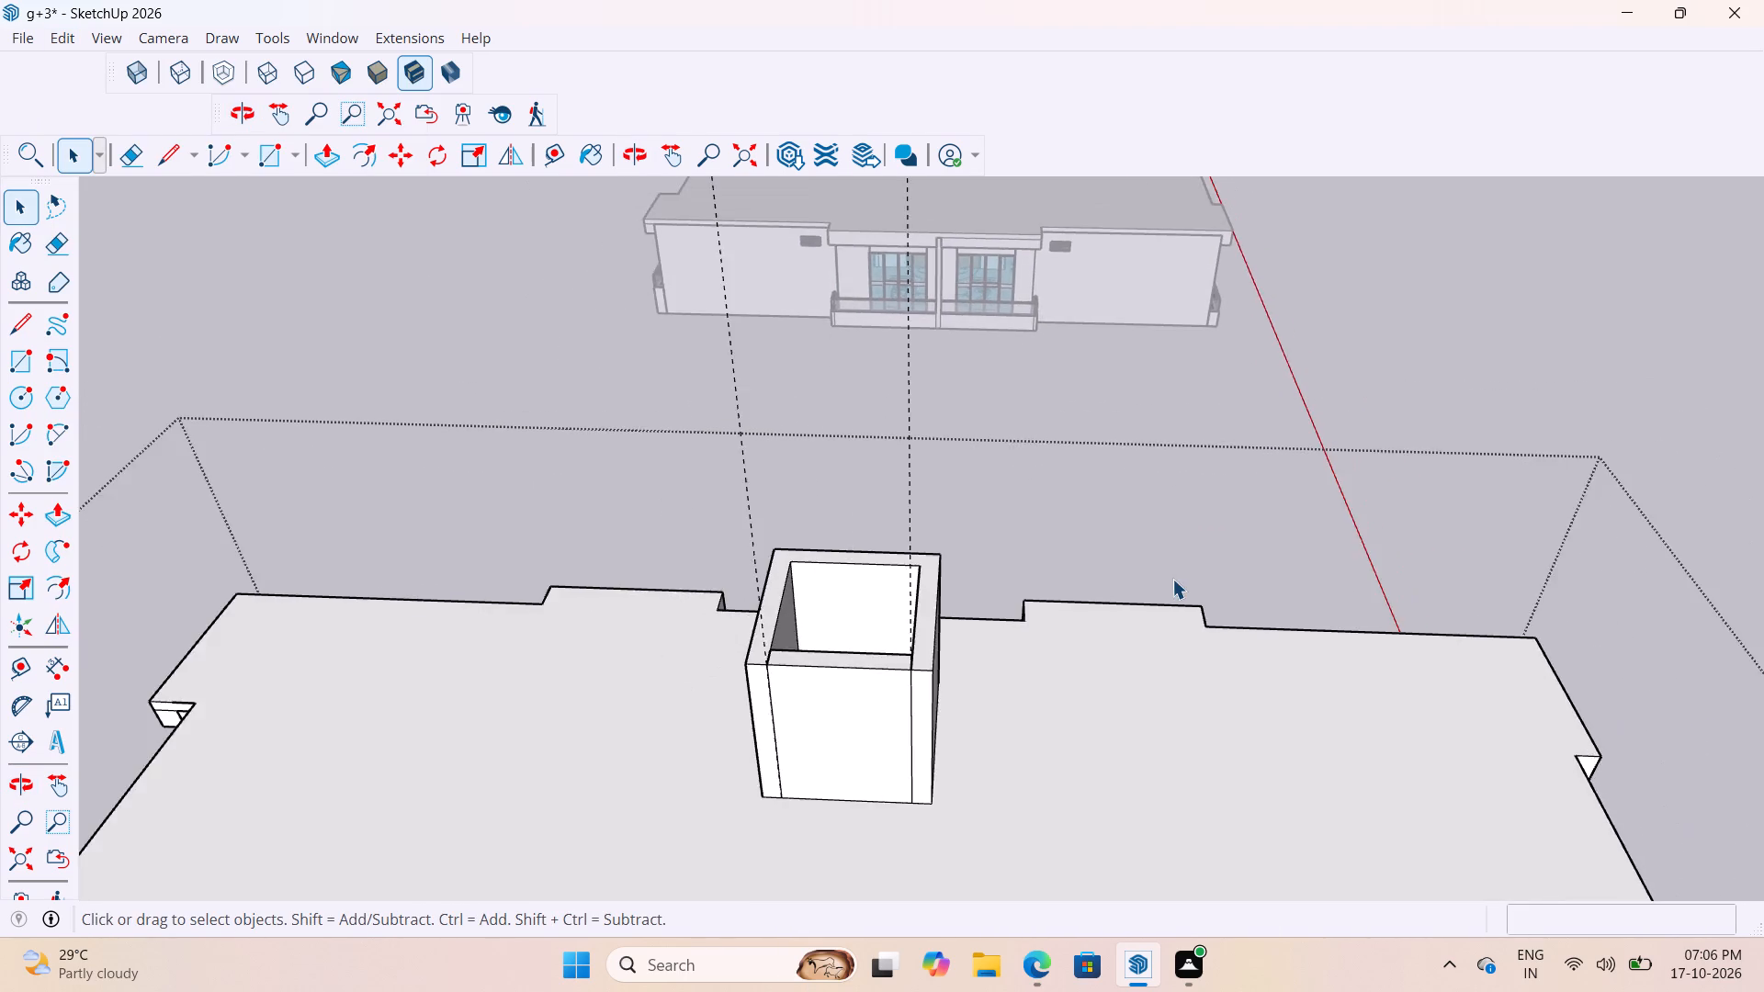
scroll(1172, 579, "down", 4)
middle_click_drag(1033, 738, 1027, 715)
scroll(991, 622, "up", 10)
middle_click_drag(1066, 569, 1043, 608)
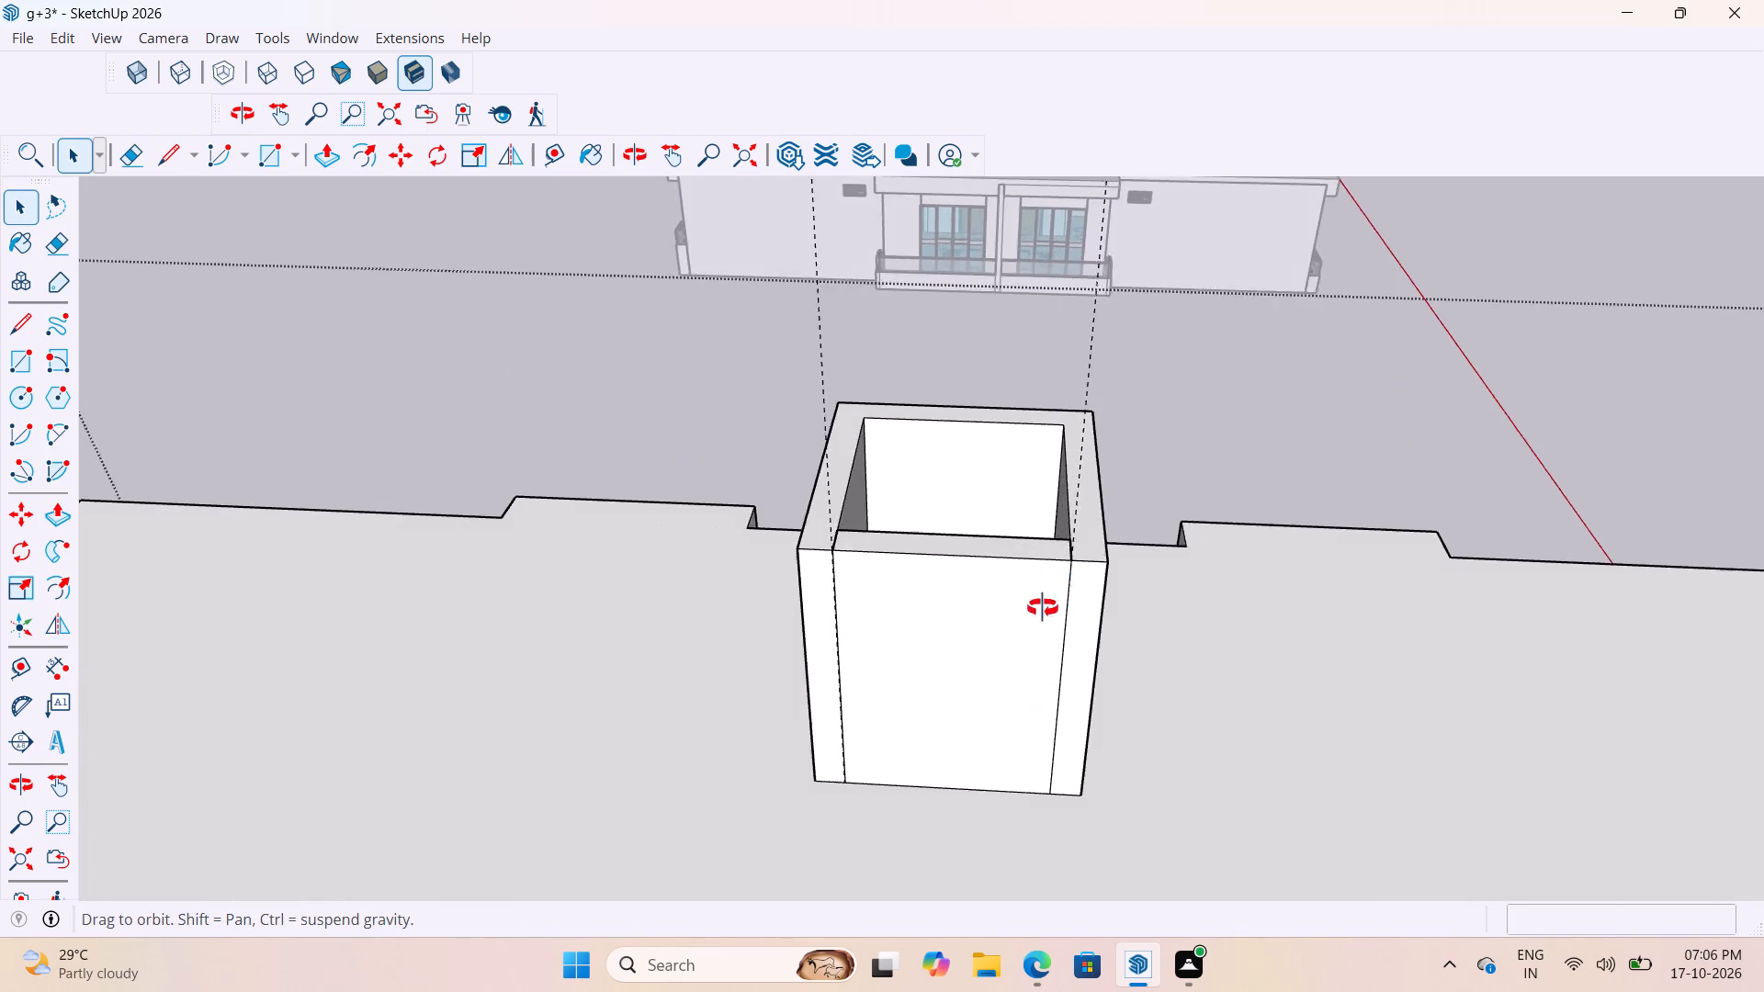
middle_click_drag(1043, 608, 1001, 658)
scroll(951, 806, "up", 10)
scroll(945, 698, "up", 2)
scroll(954, 705, "down", 4)
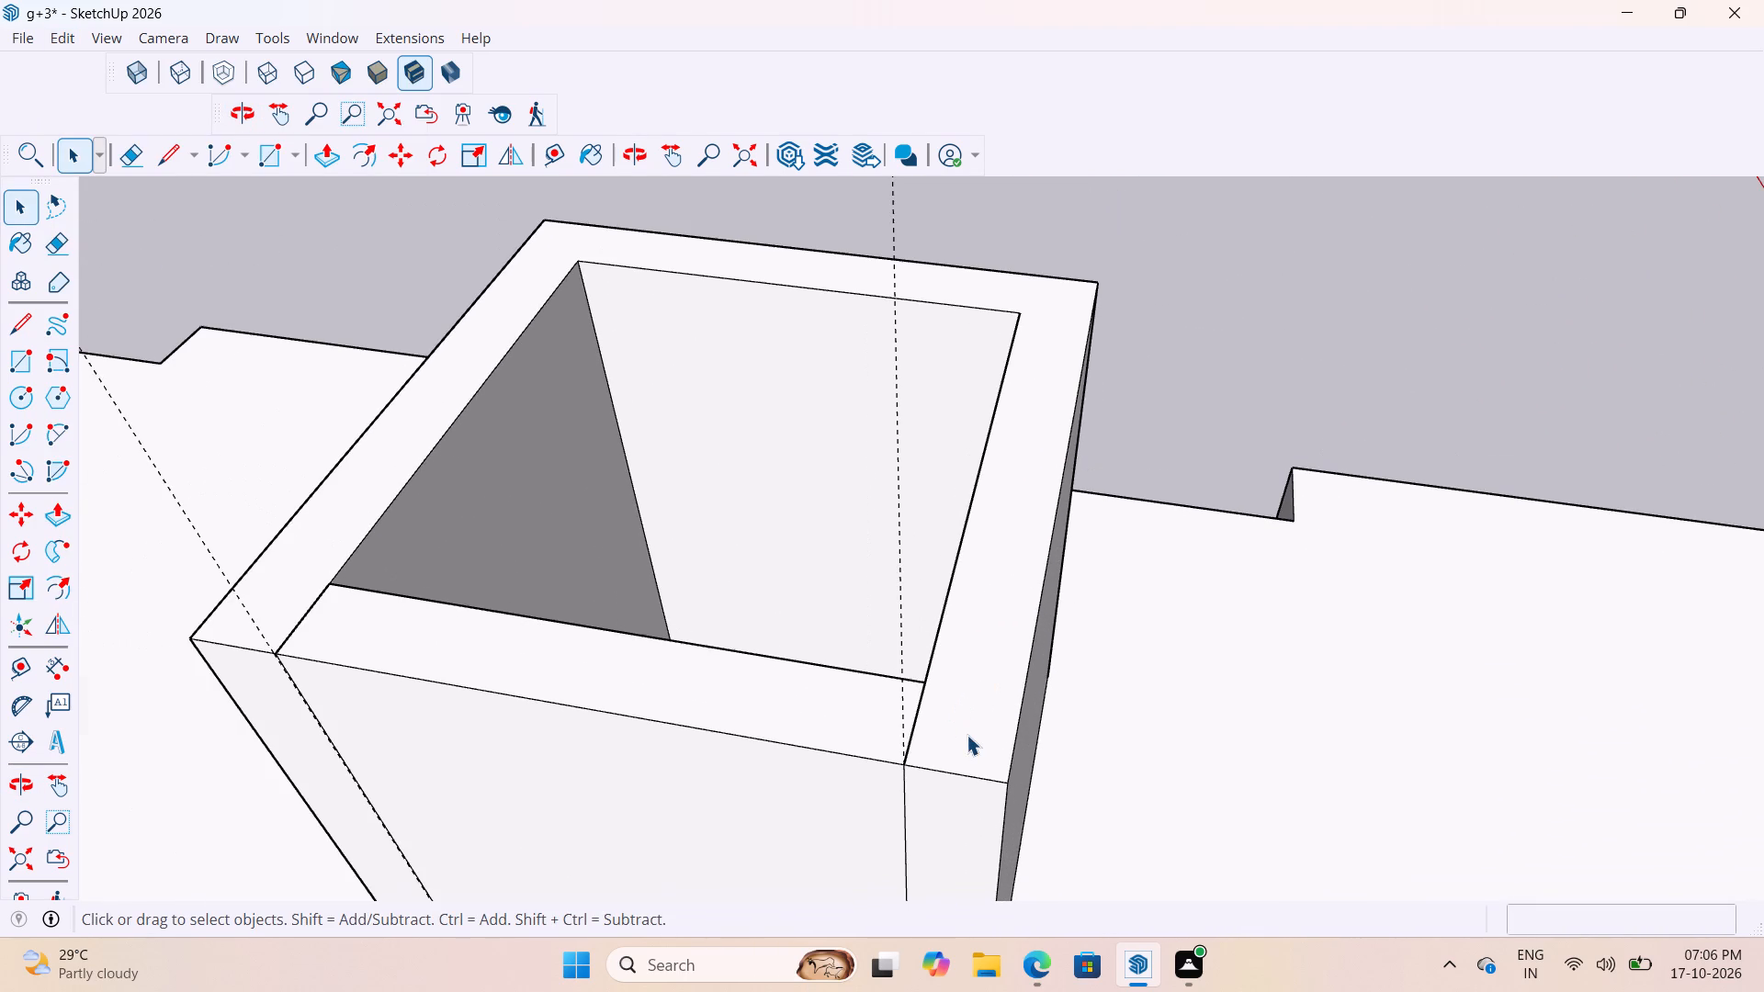
key("p")
key("space")
double_click(971, 729)
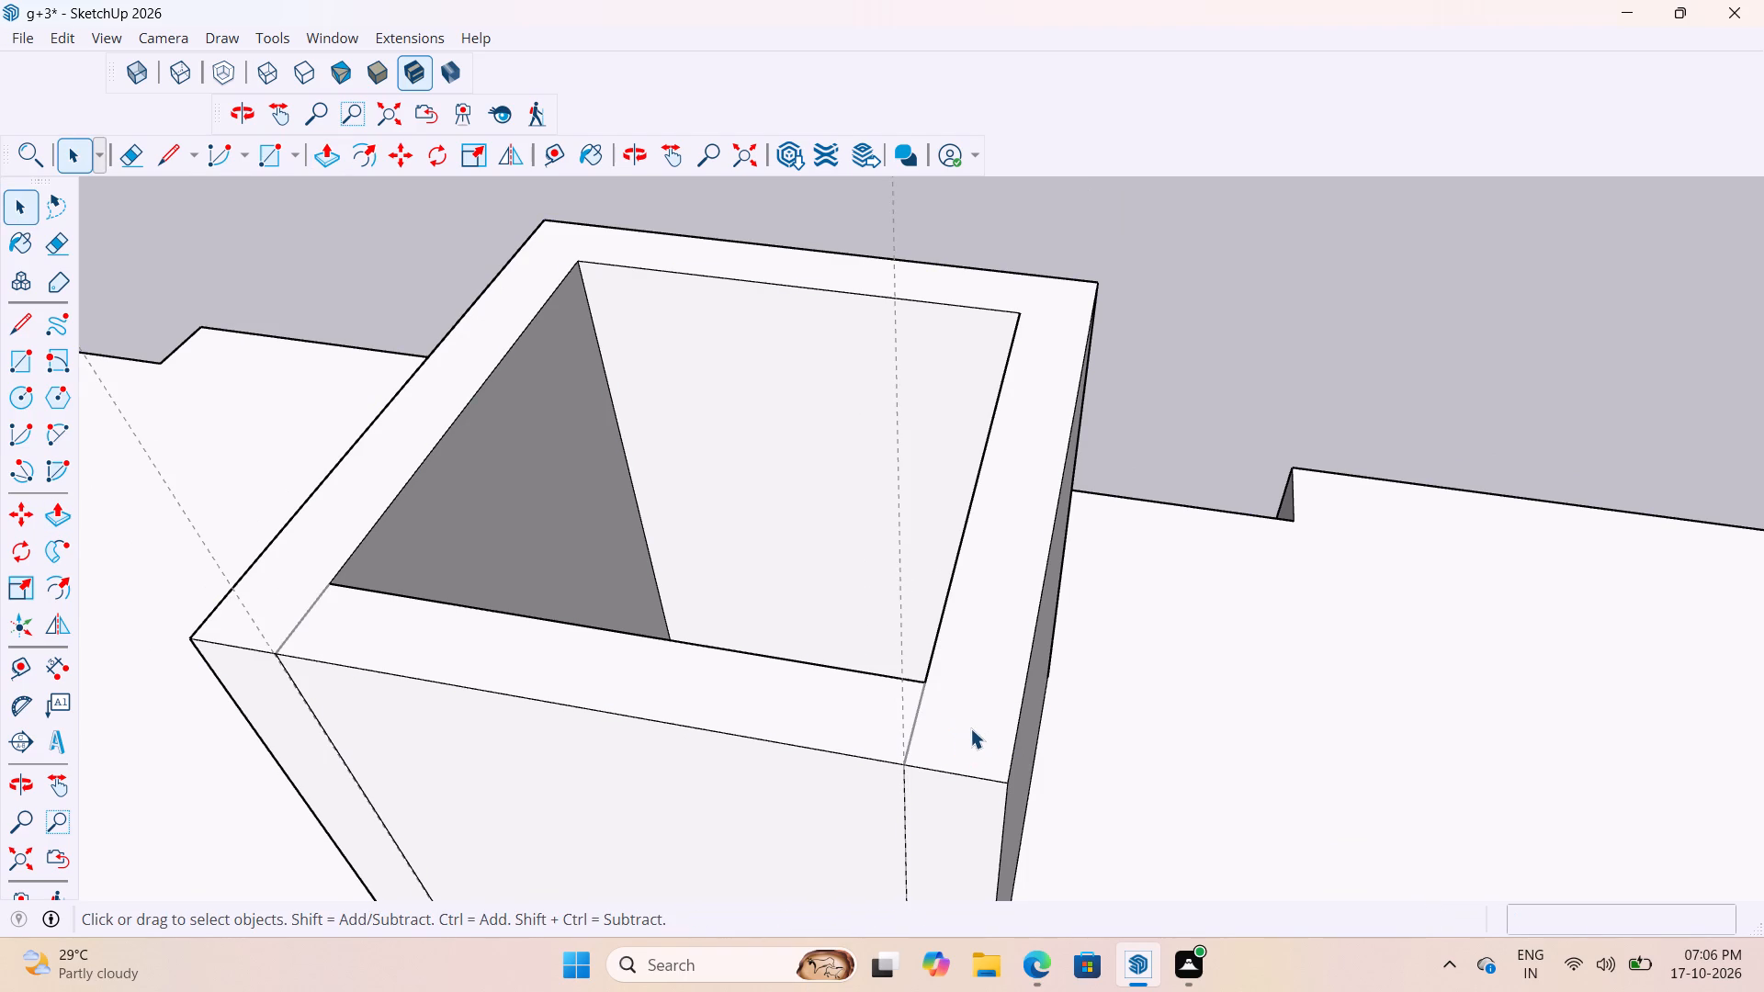
key("p")
left_click(982, 722)
scroll(1014, 556, "down", 8)
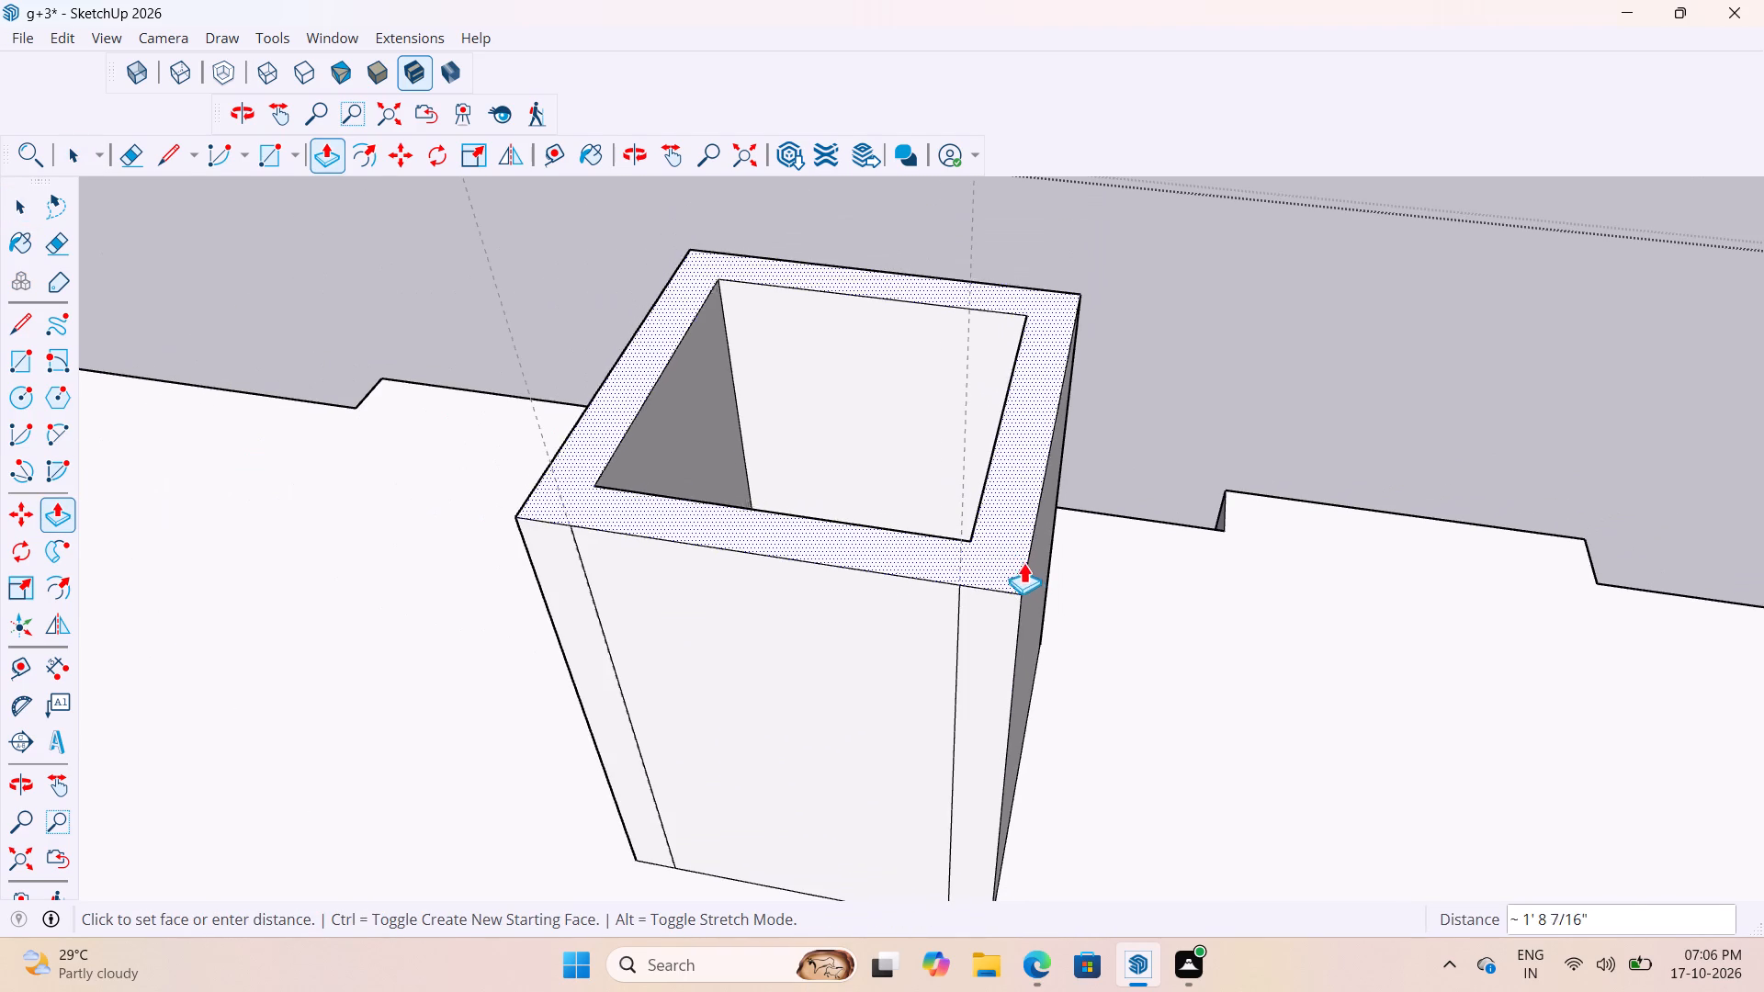
type("7'")
key("Return")
key("space")
Examine the raised headroom's top rim face and its corners above the wall with the two copied edges.
left_click_drag(1043, 580, 1045, 589)
scroll(1035, 588, "down", 7)
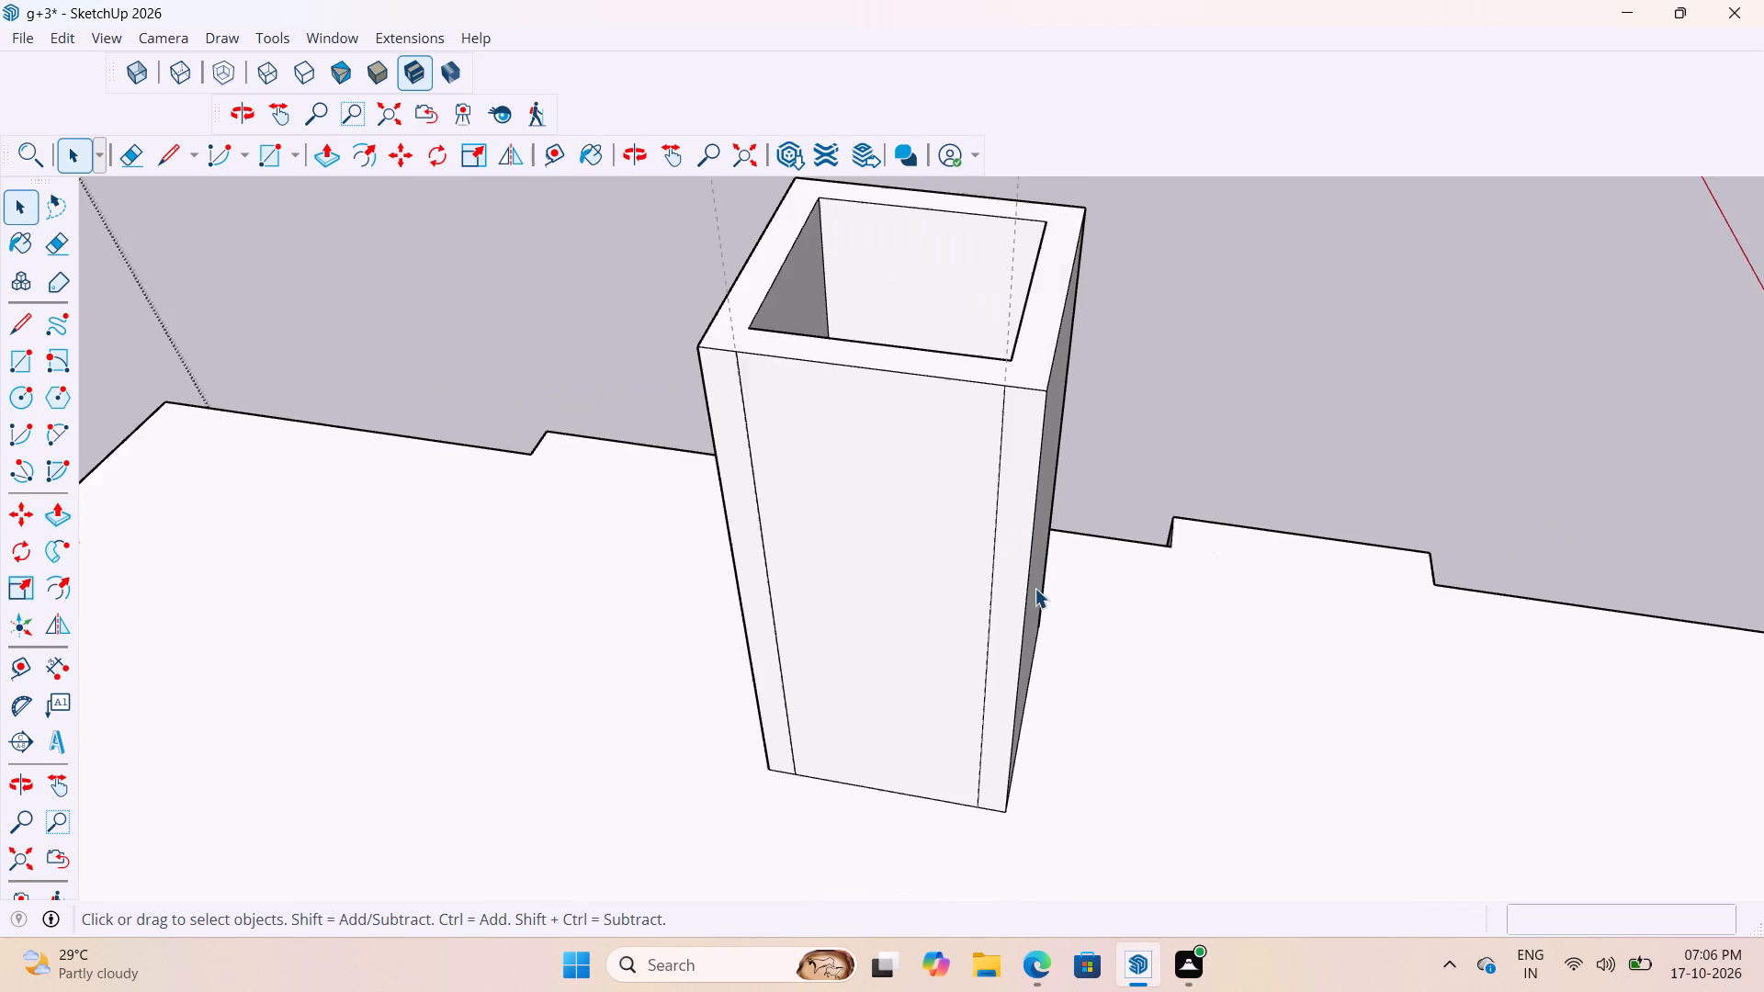
scroll(1035, 588, "down", 4)
scroll(899, 462, "up", 3)
middle_click_drag(1025, 484, 1009, 494)
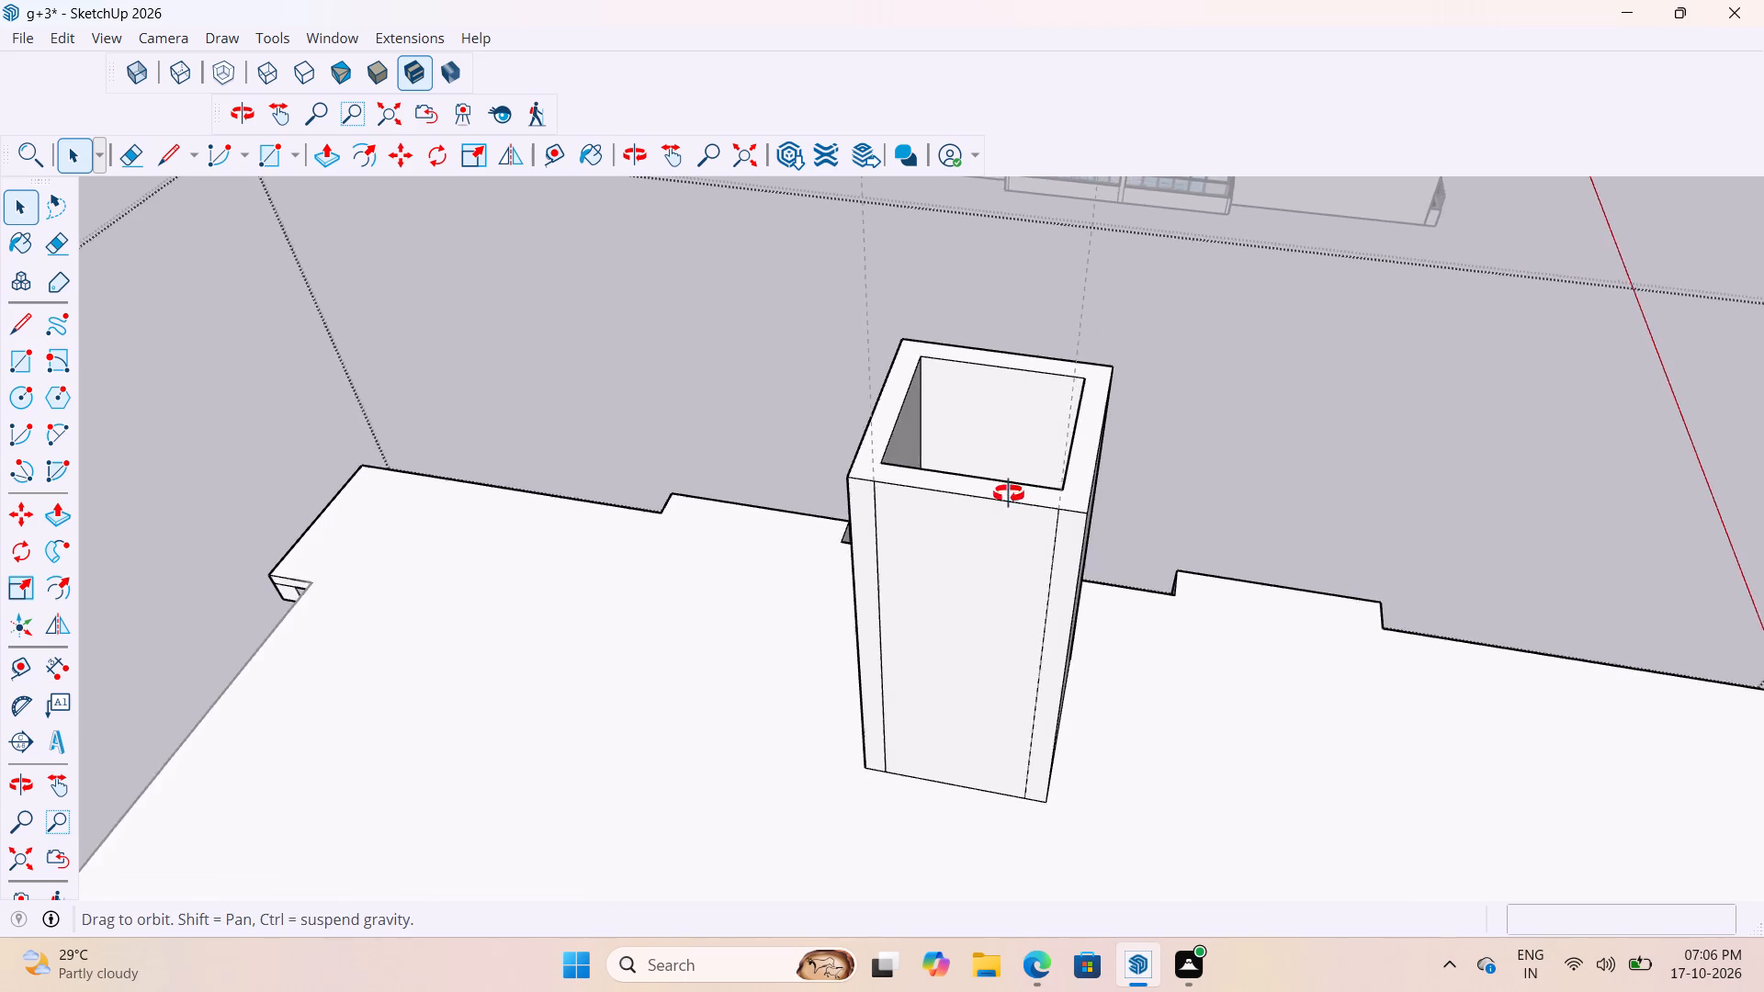
middle_click_drag(1009, 494, 1004, 507)
scroll(1184, 468, "up", 4)
left_click(1181, 465)
scroll(1002, 499, "up", 6)
scroll(981, 643, "down", 1)
middle_click_drag(982, 643, 985, 644)
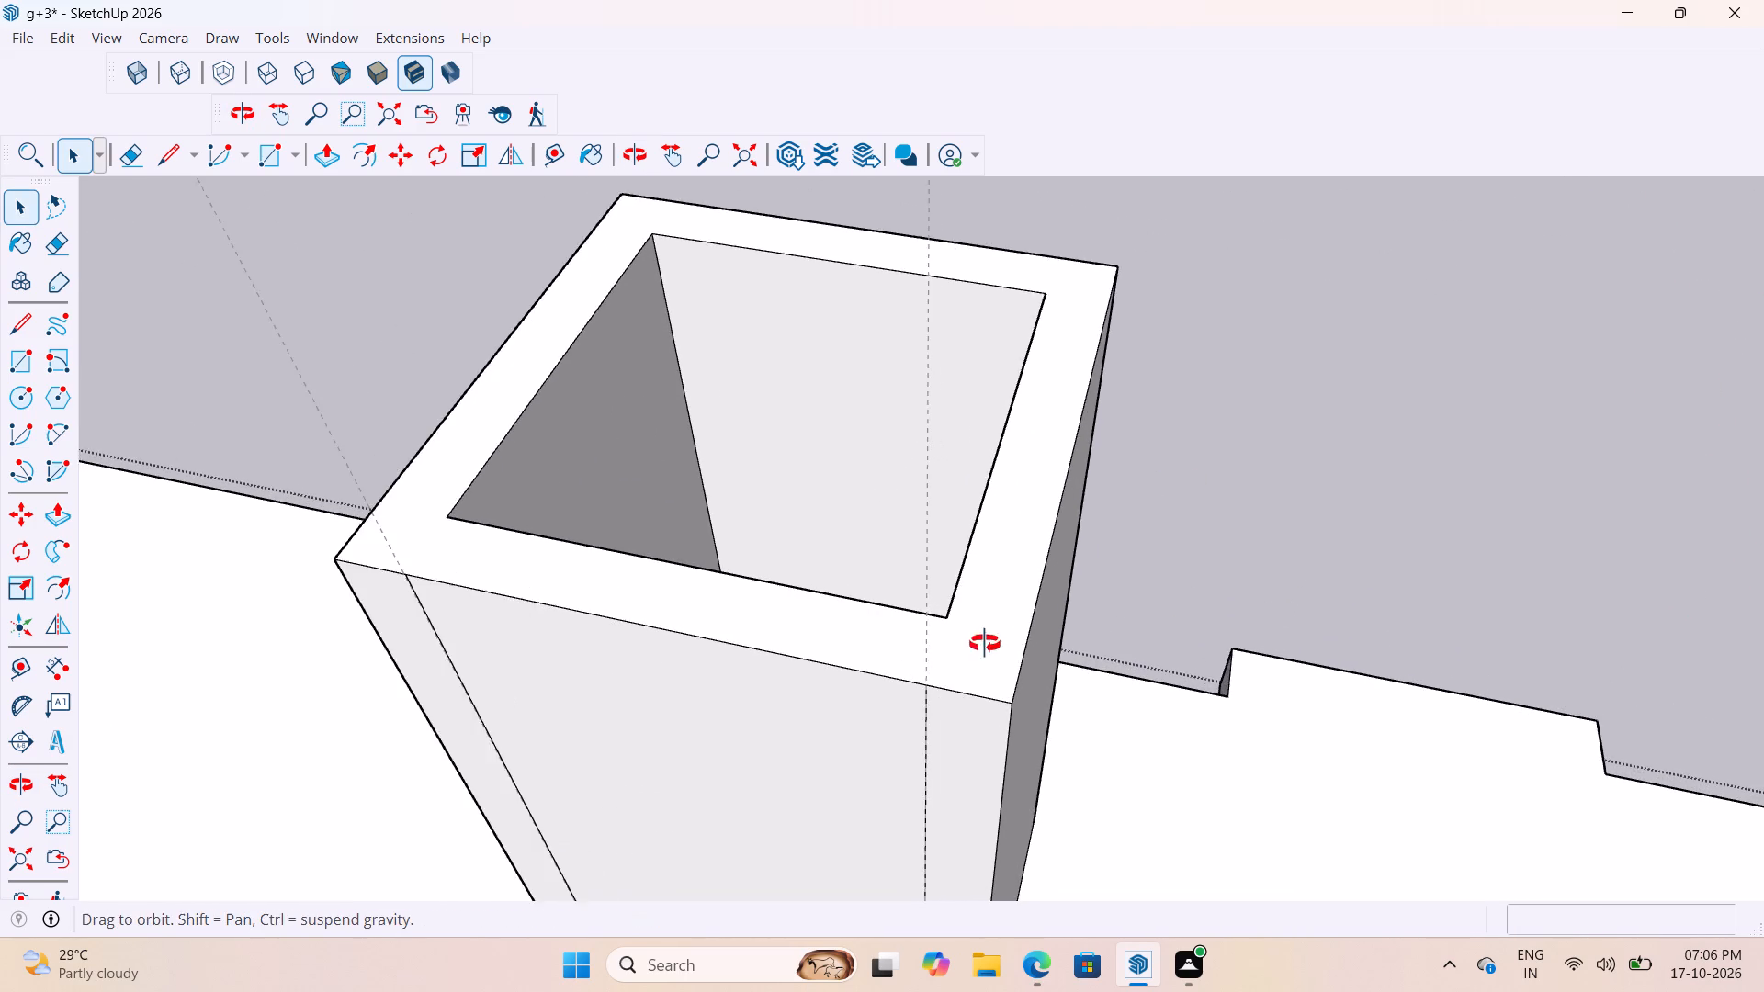
middle_click_drag(985, 644, 1147, 715)
double_click(970, 645)
scroll(959, 644, "up", 4)
double_click(955, 640)
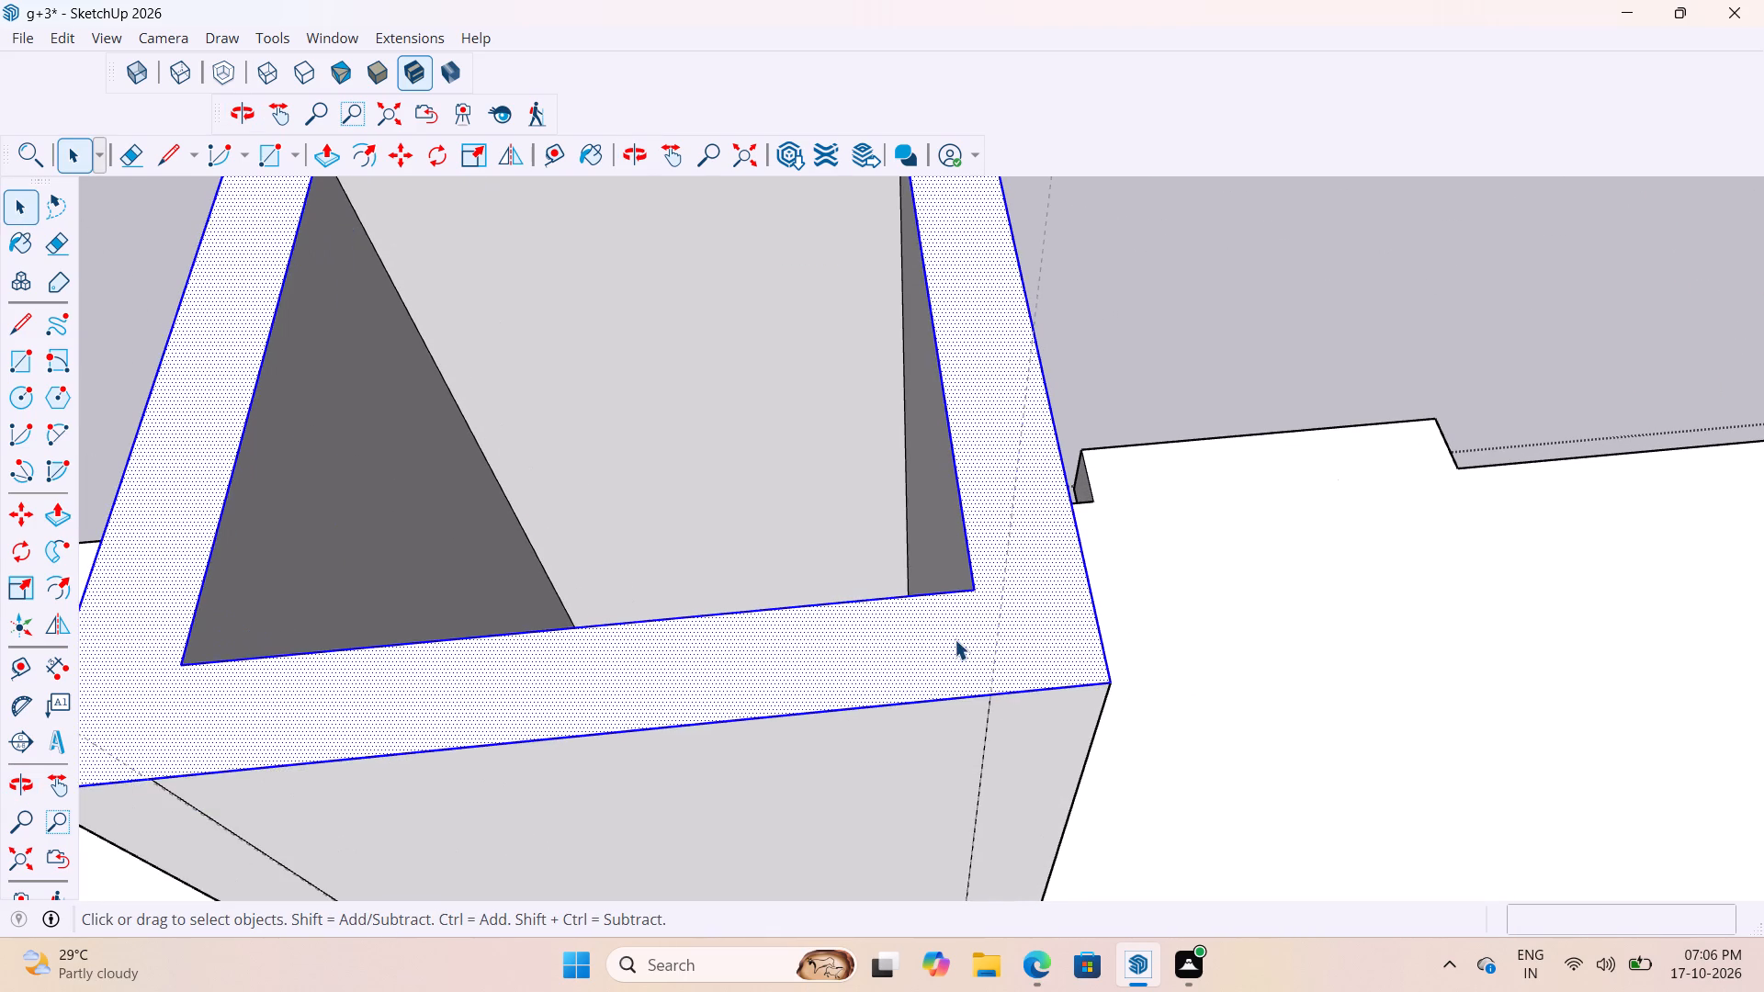
double_click(961, 654)
triple_click(961, 652)
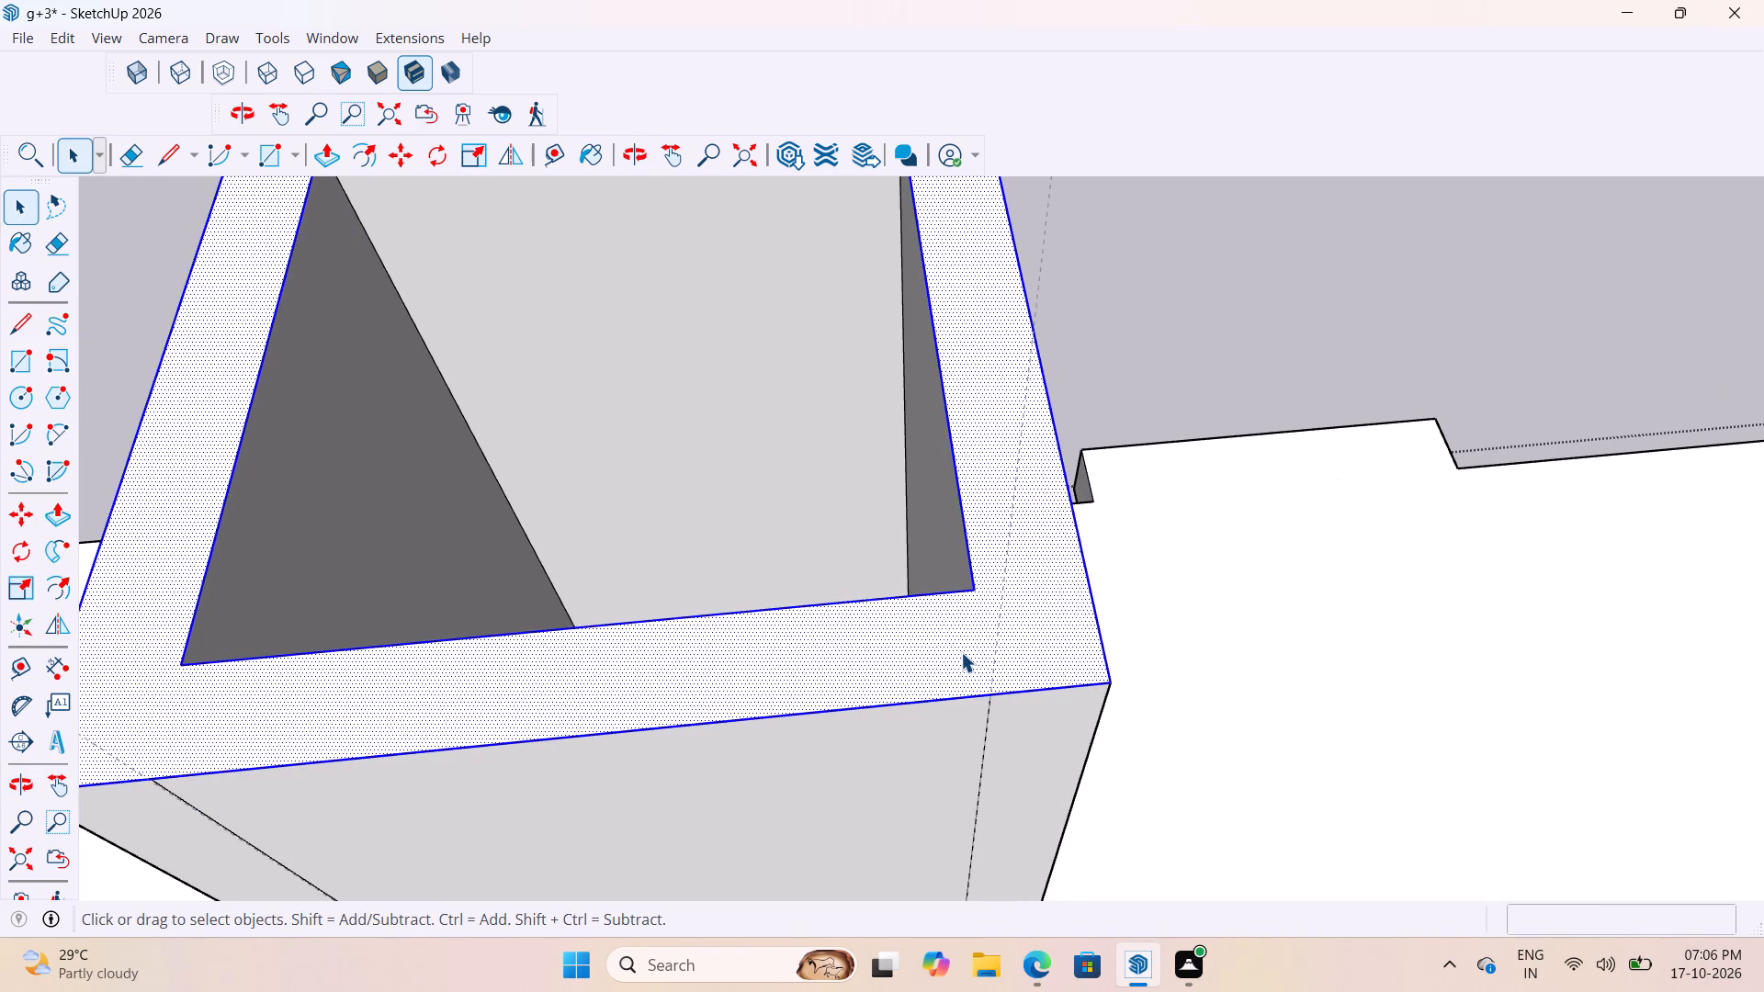
double_click(961, 652)
scroll(961, 652, "down", 10)
left_click(448, 400)
scroll(920, 727, "up", 2)
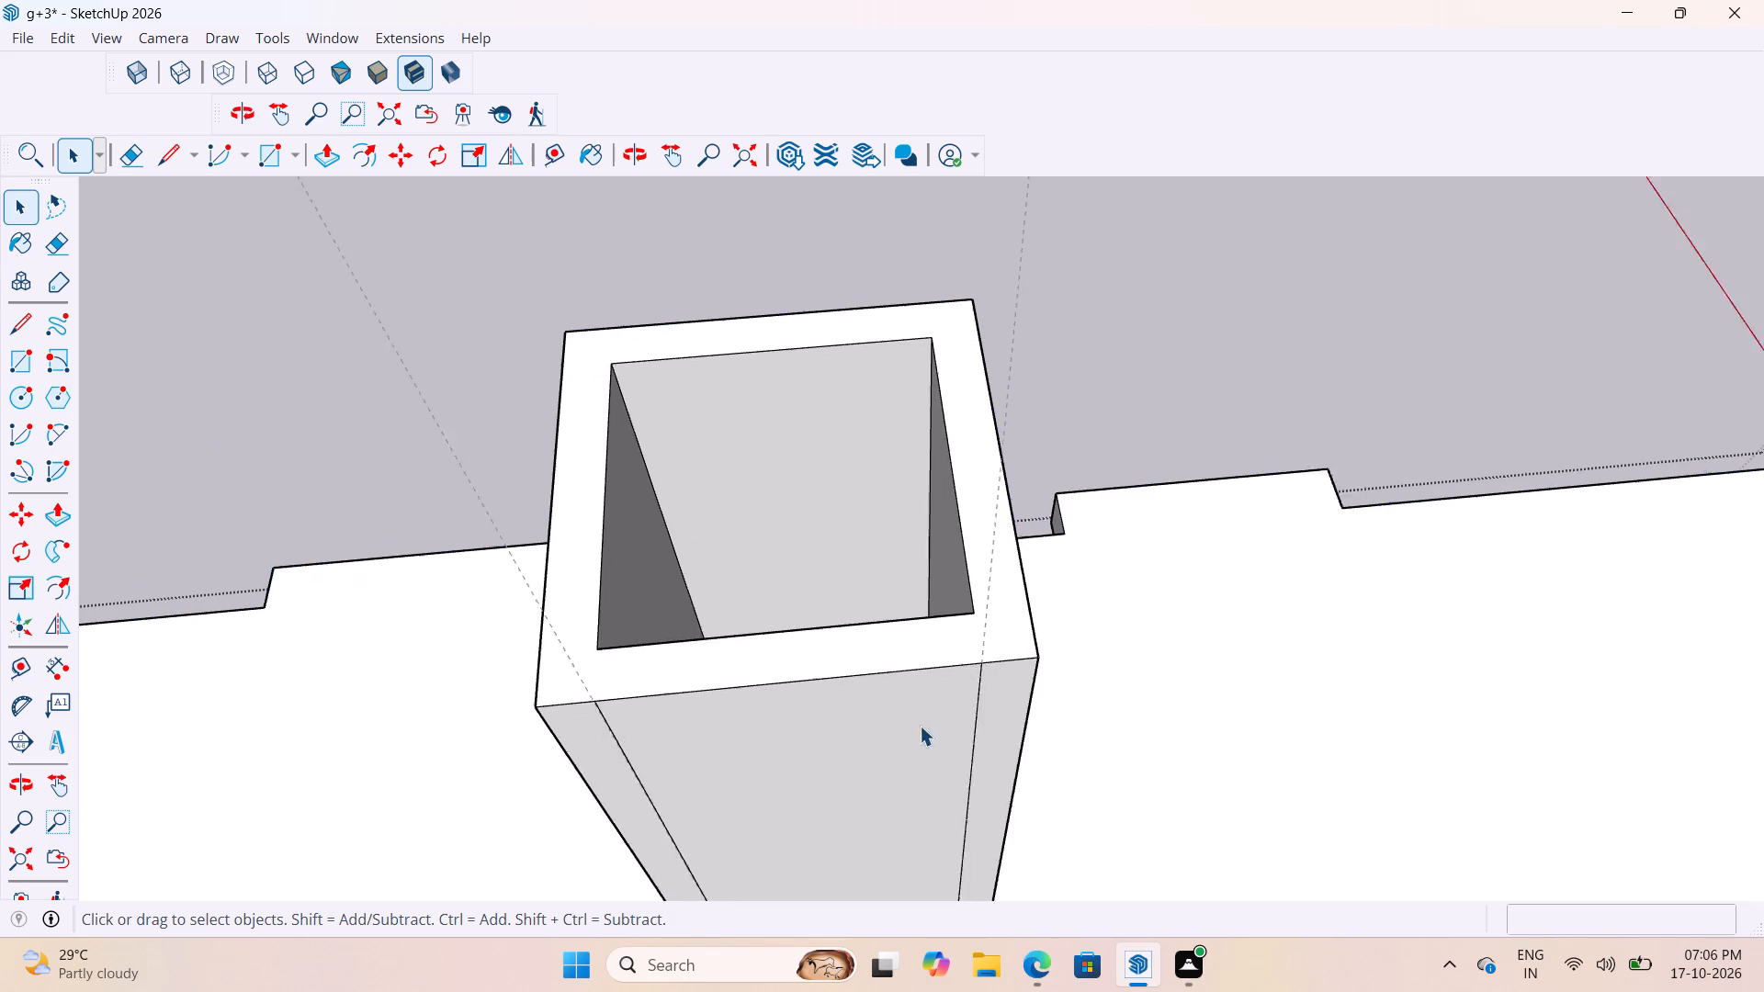
scroll(920, 726, "up", 1)
double_click(981, 607)
double_click(984, 626)
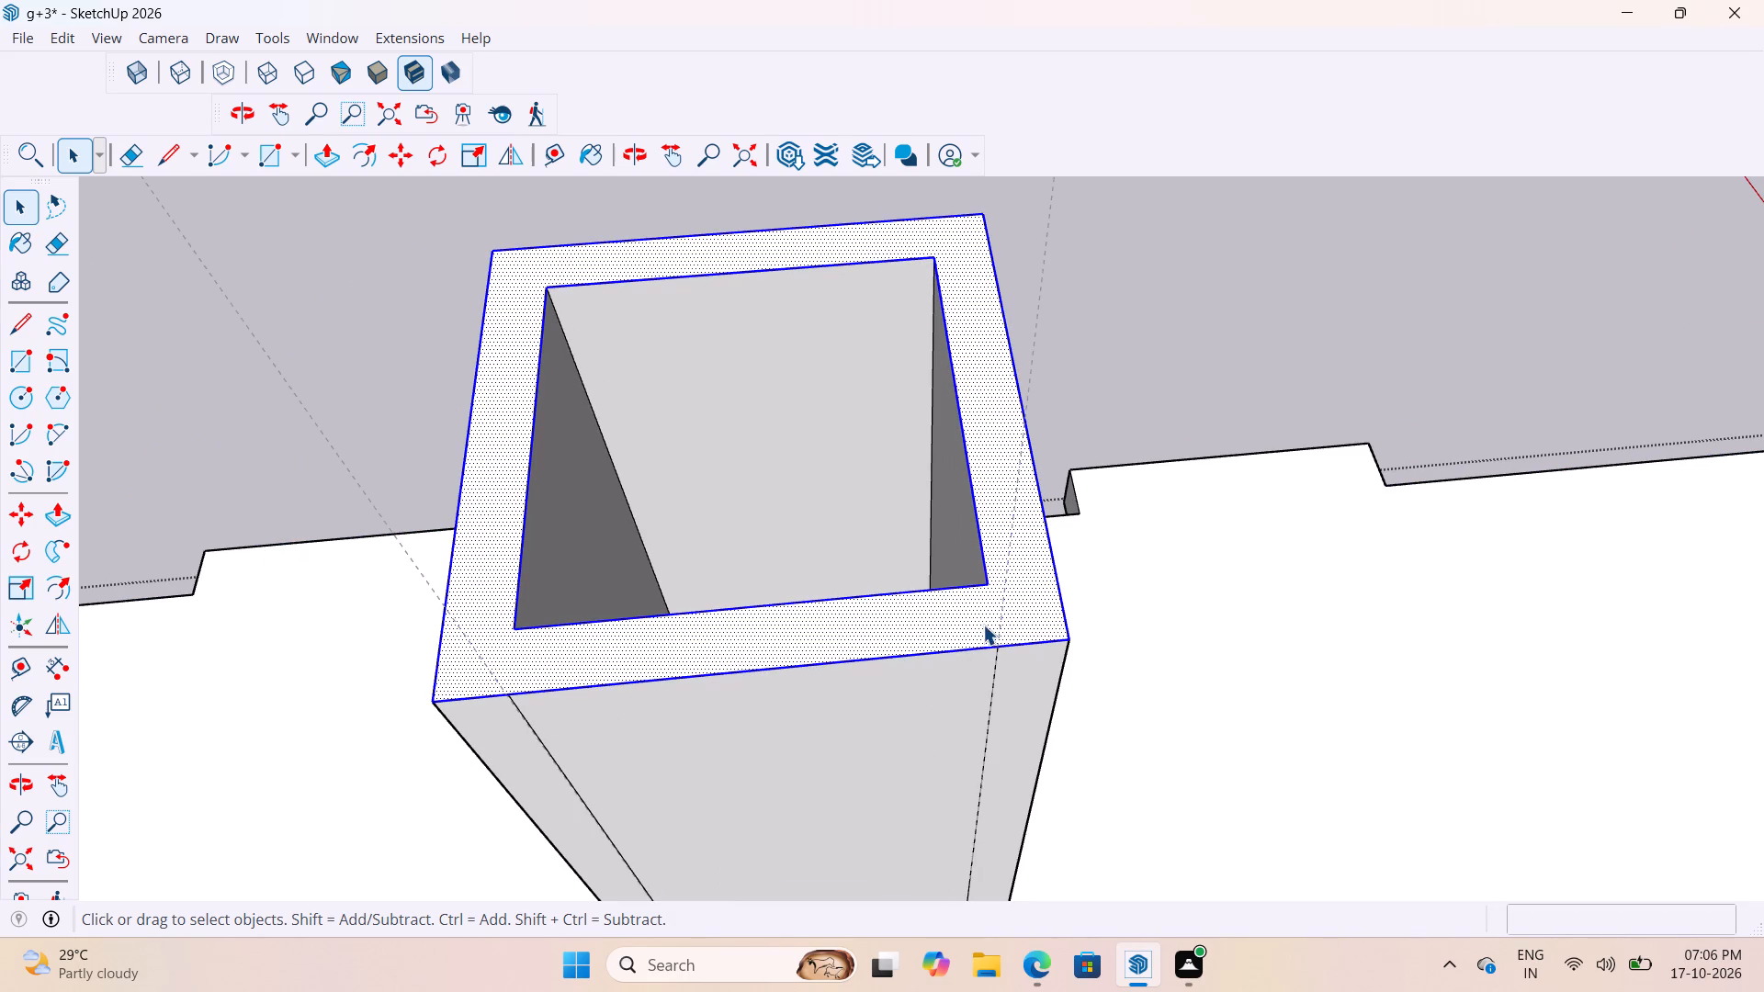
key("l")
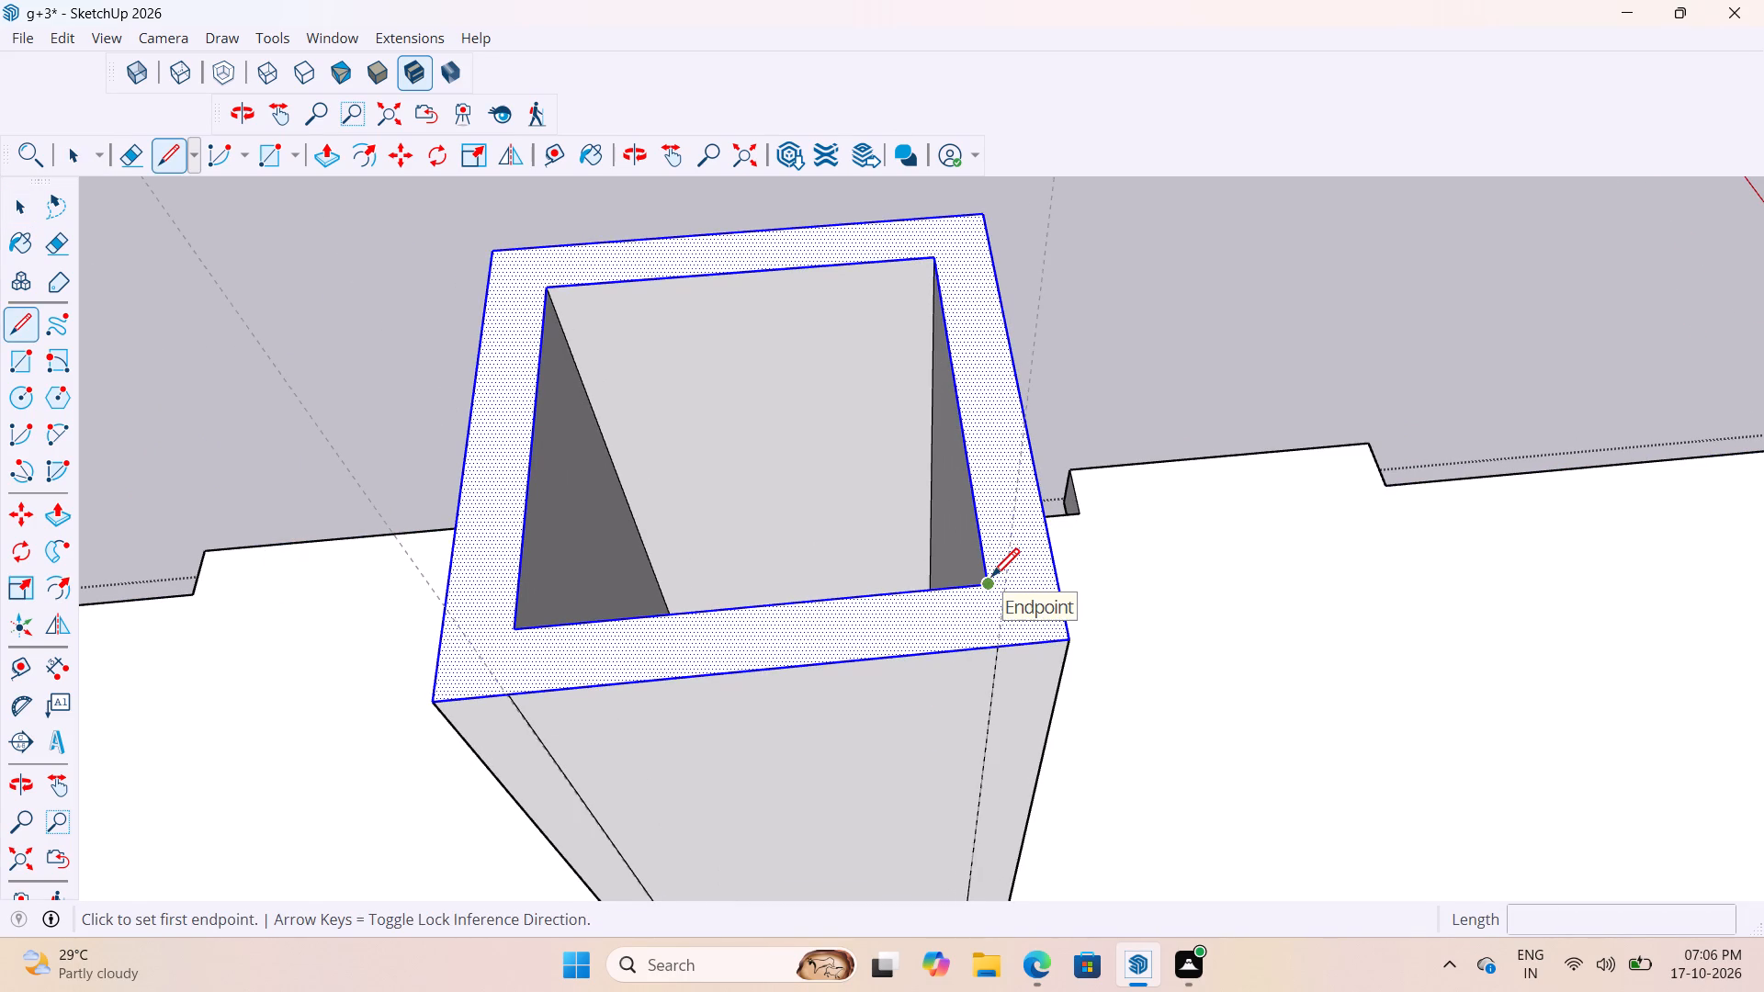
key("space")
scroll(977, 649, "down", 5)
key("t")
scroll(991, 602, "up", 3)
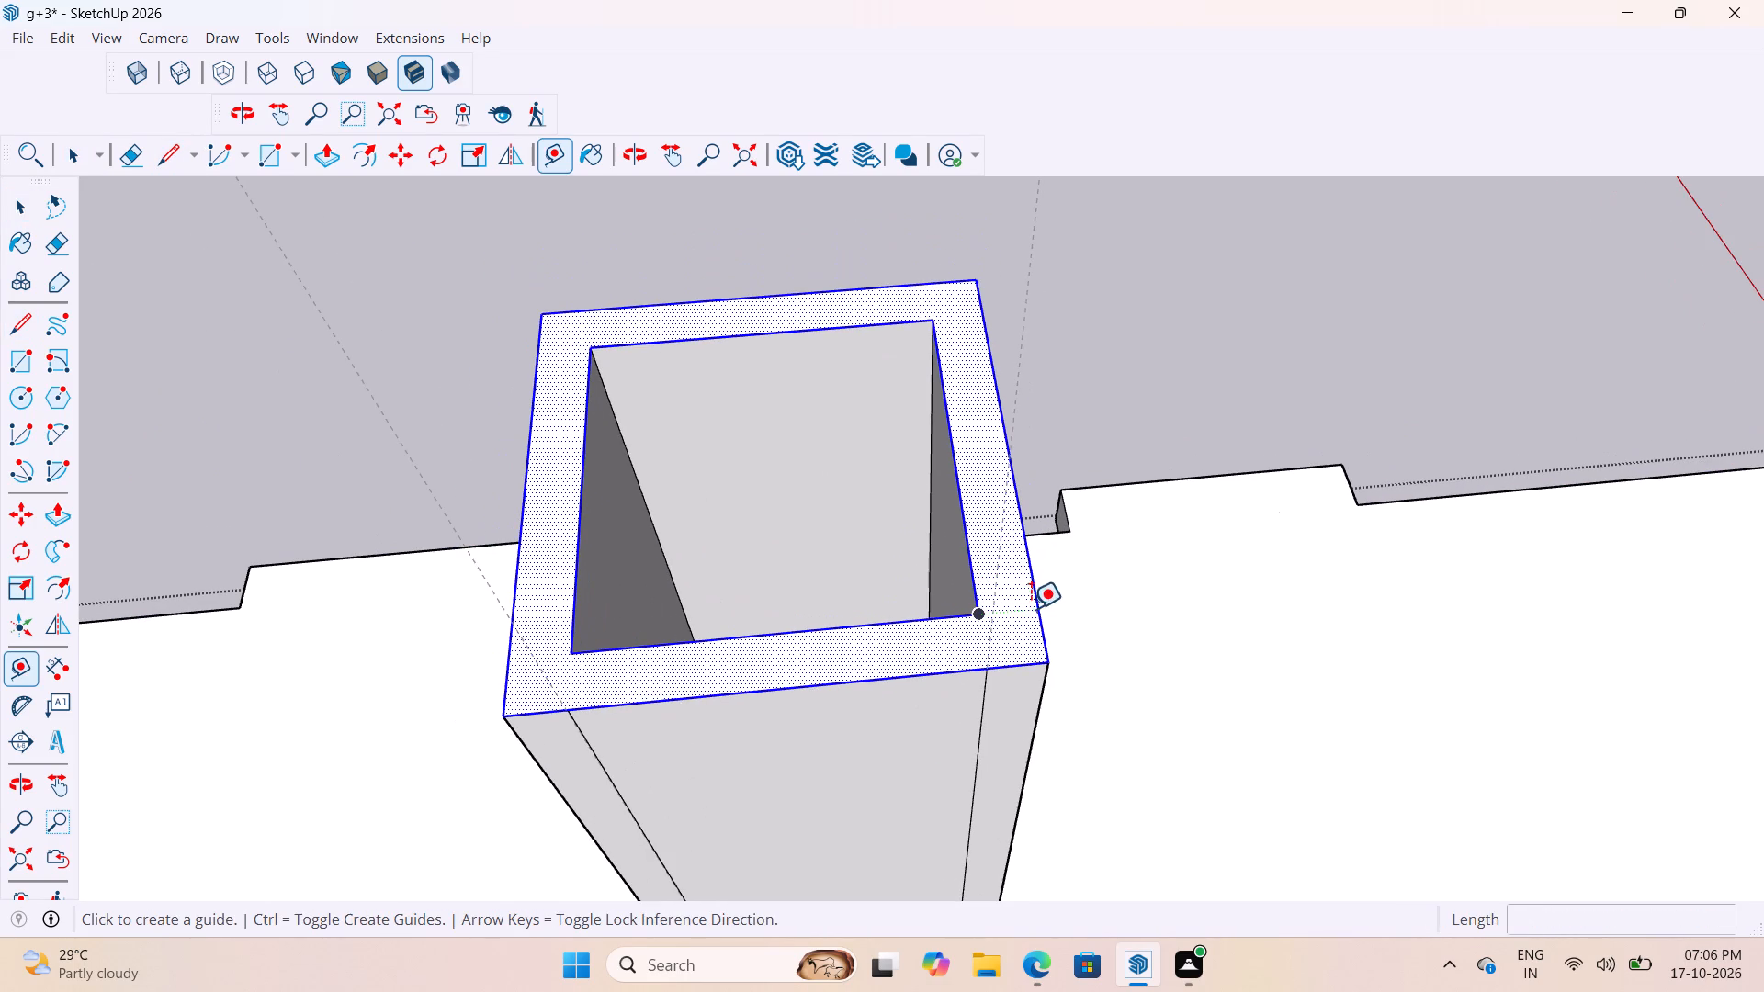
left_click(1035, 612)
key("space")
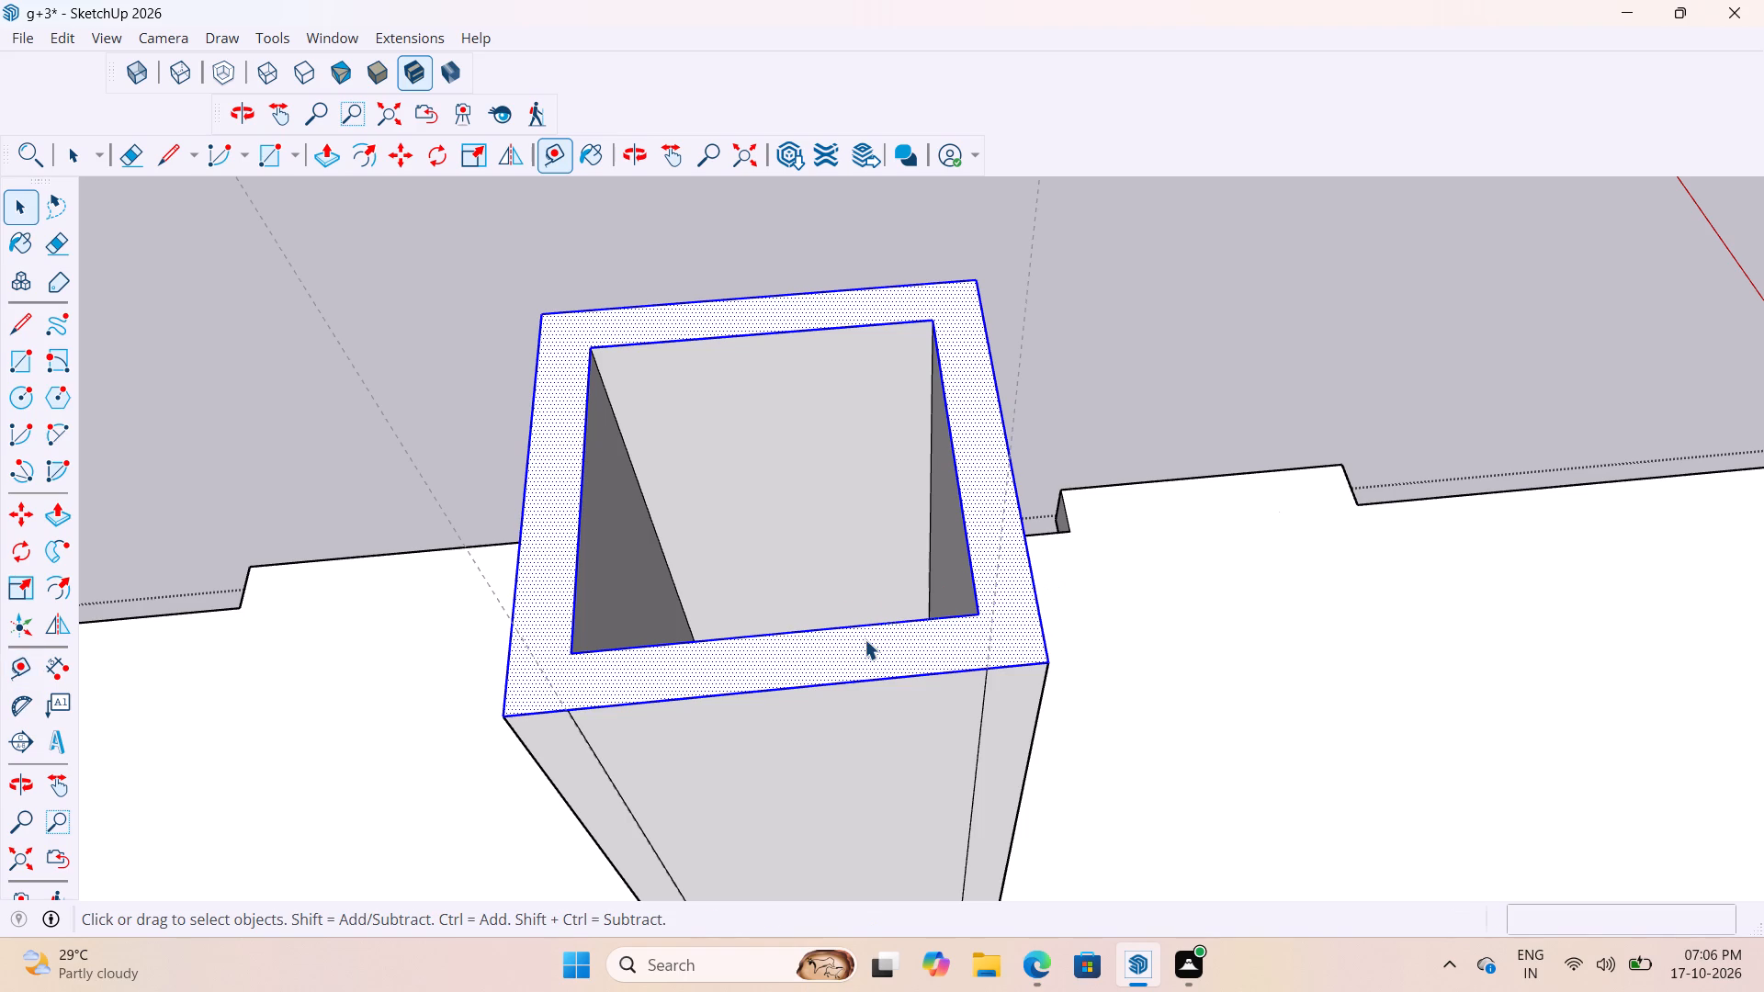
Place two guides along the raised rim, 9" in from its two outer side edges and aligned with the opening's inner edges.
key("t")
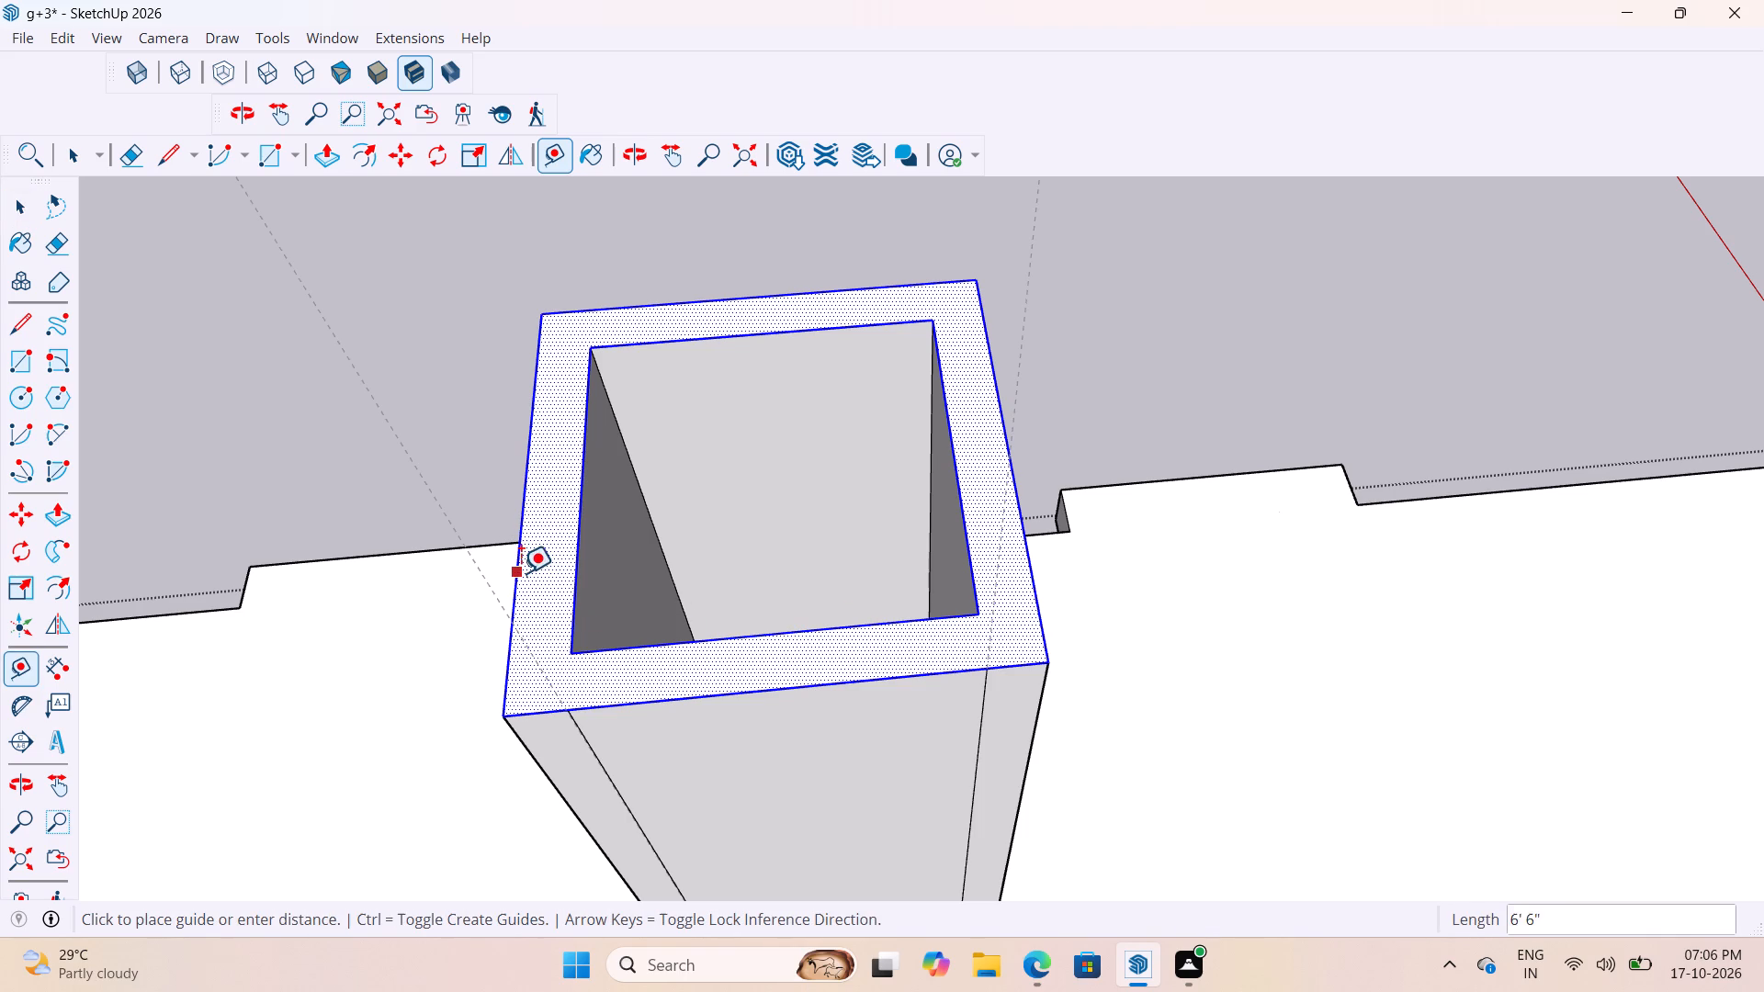
left_click(521, 573)
left_click(576, 581)
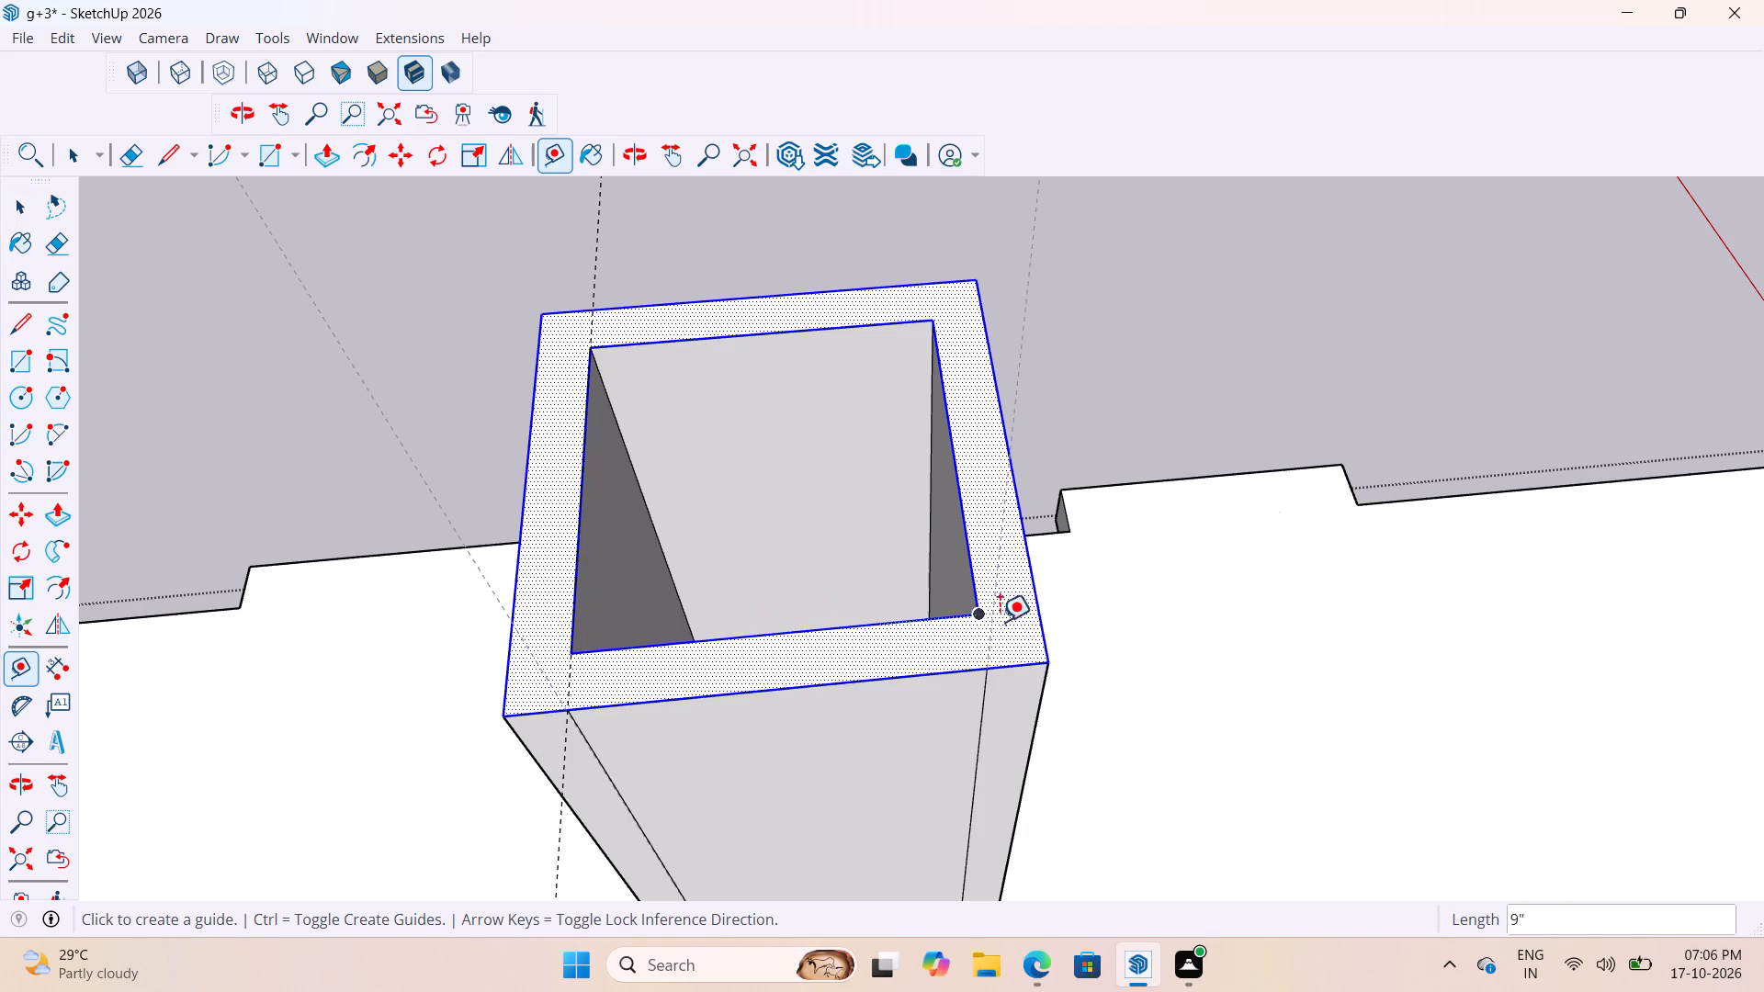
left_click(1033, 585)
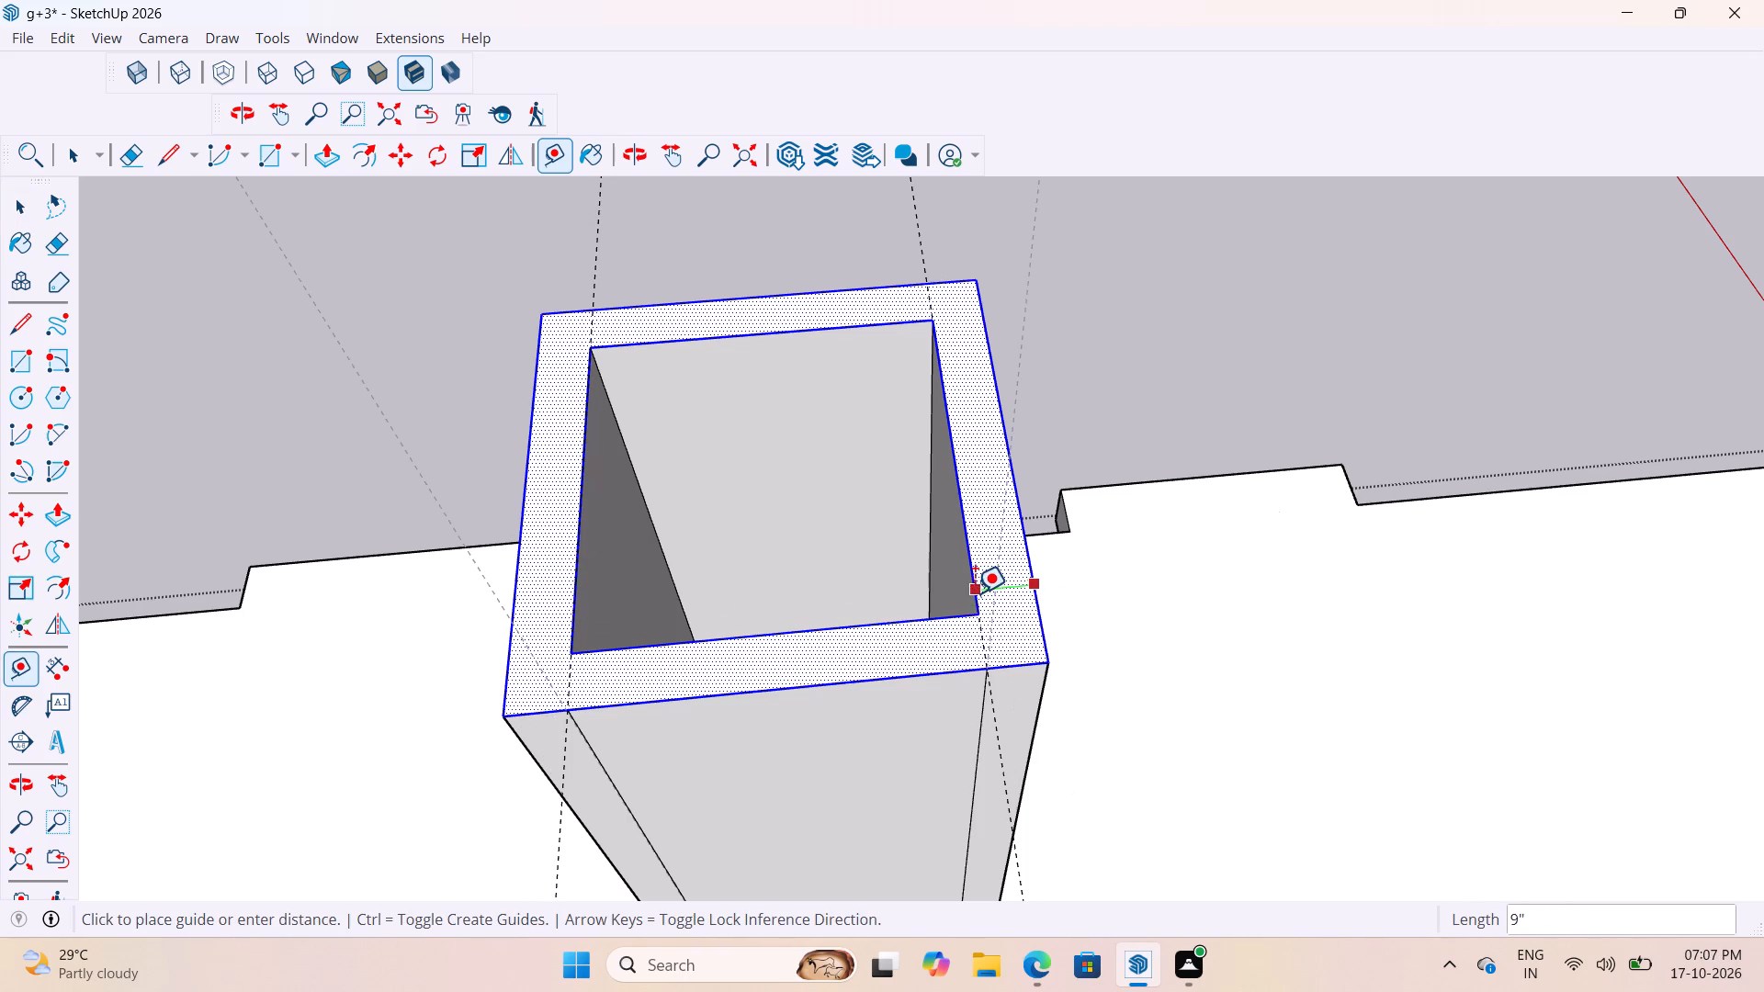
left_click(987, 594)
key("space")
Draw two 9" lines across the raised rim, from the tops of the copied wall edges to the opening's inner corners.
scroll(973, 603, "down", 11)
left_click(1118, 421)
scroll(876, 496, "down", 5)
left_click_drag(1486, 434, 1494, 438)
scroll(1050, 548, "up", 3)
scroll(1247, 565, "up", 1)
scroll(1250, 573, "down", 5)
left_click_drag(1544, 444, 1553, 445)
scroll(1061, 552, "up", 2)
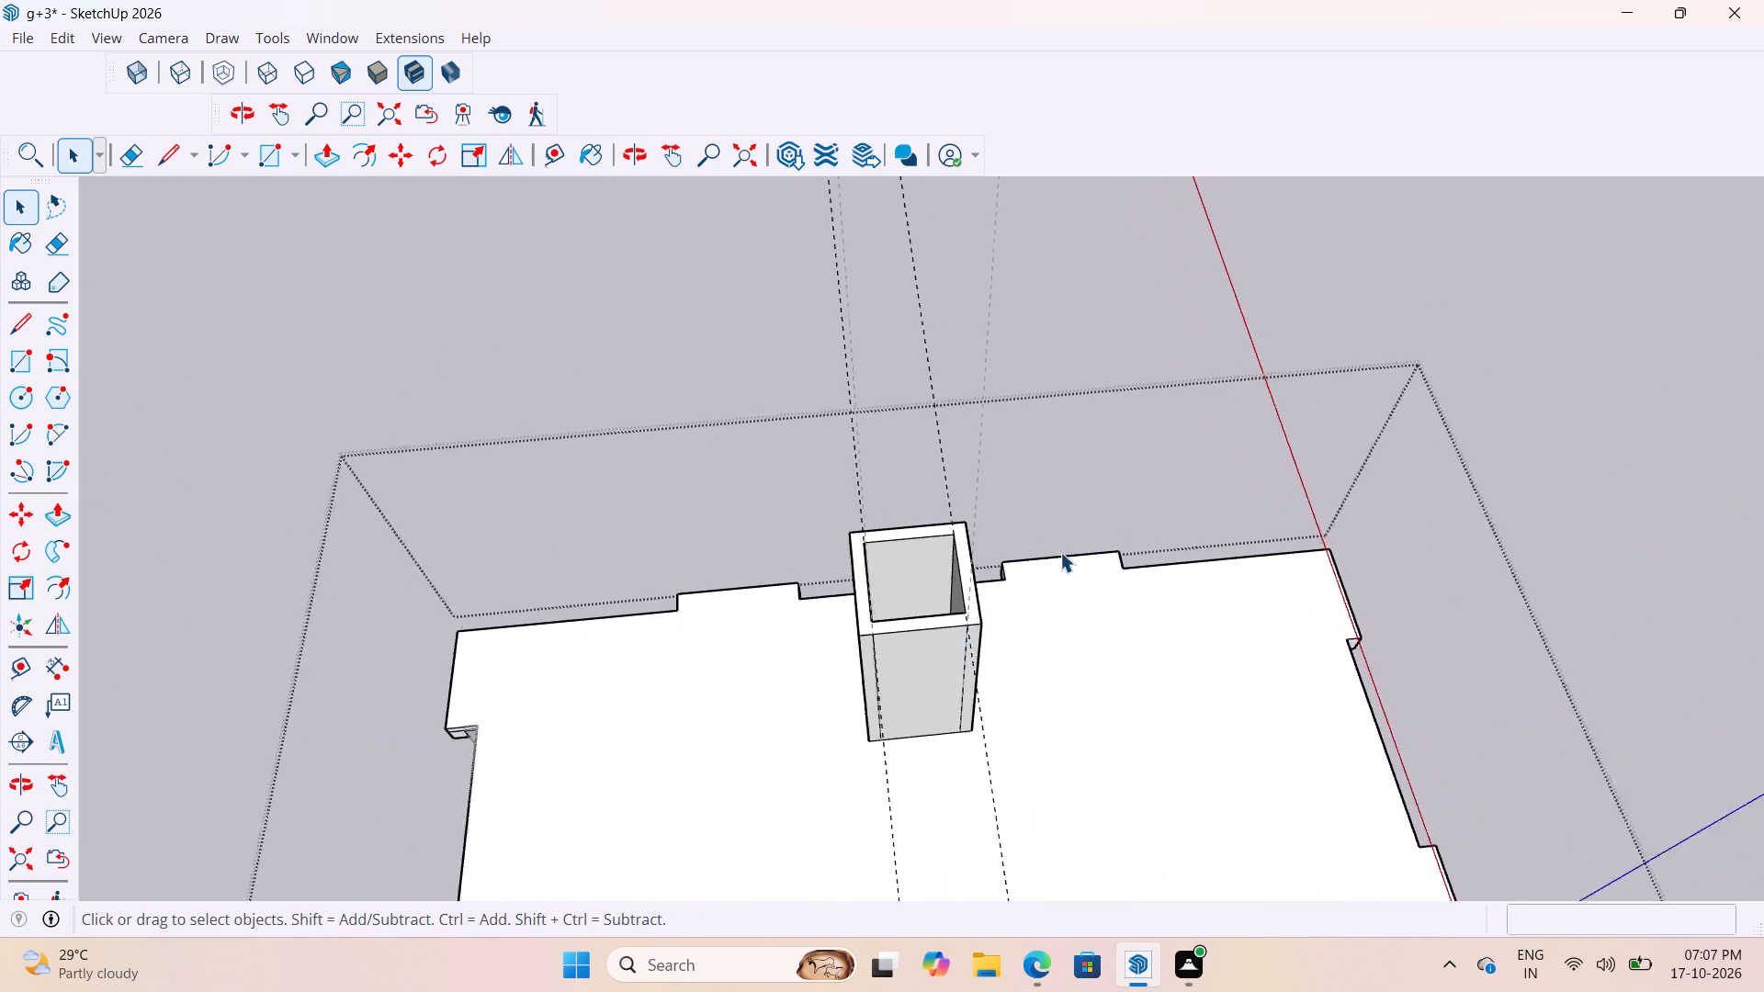
scroll(1060, 552, "up", 6)
middle_click_drag(907, 626, 846, 603)
scroll(653, 584, "up", 7)
scroll(1004, 581, "up", 1)
middle_click_drag(998, 576, 964, 559)
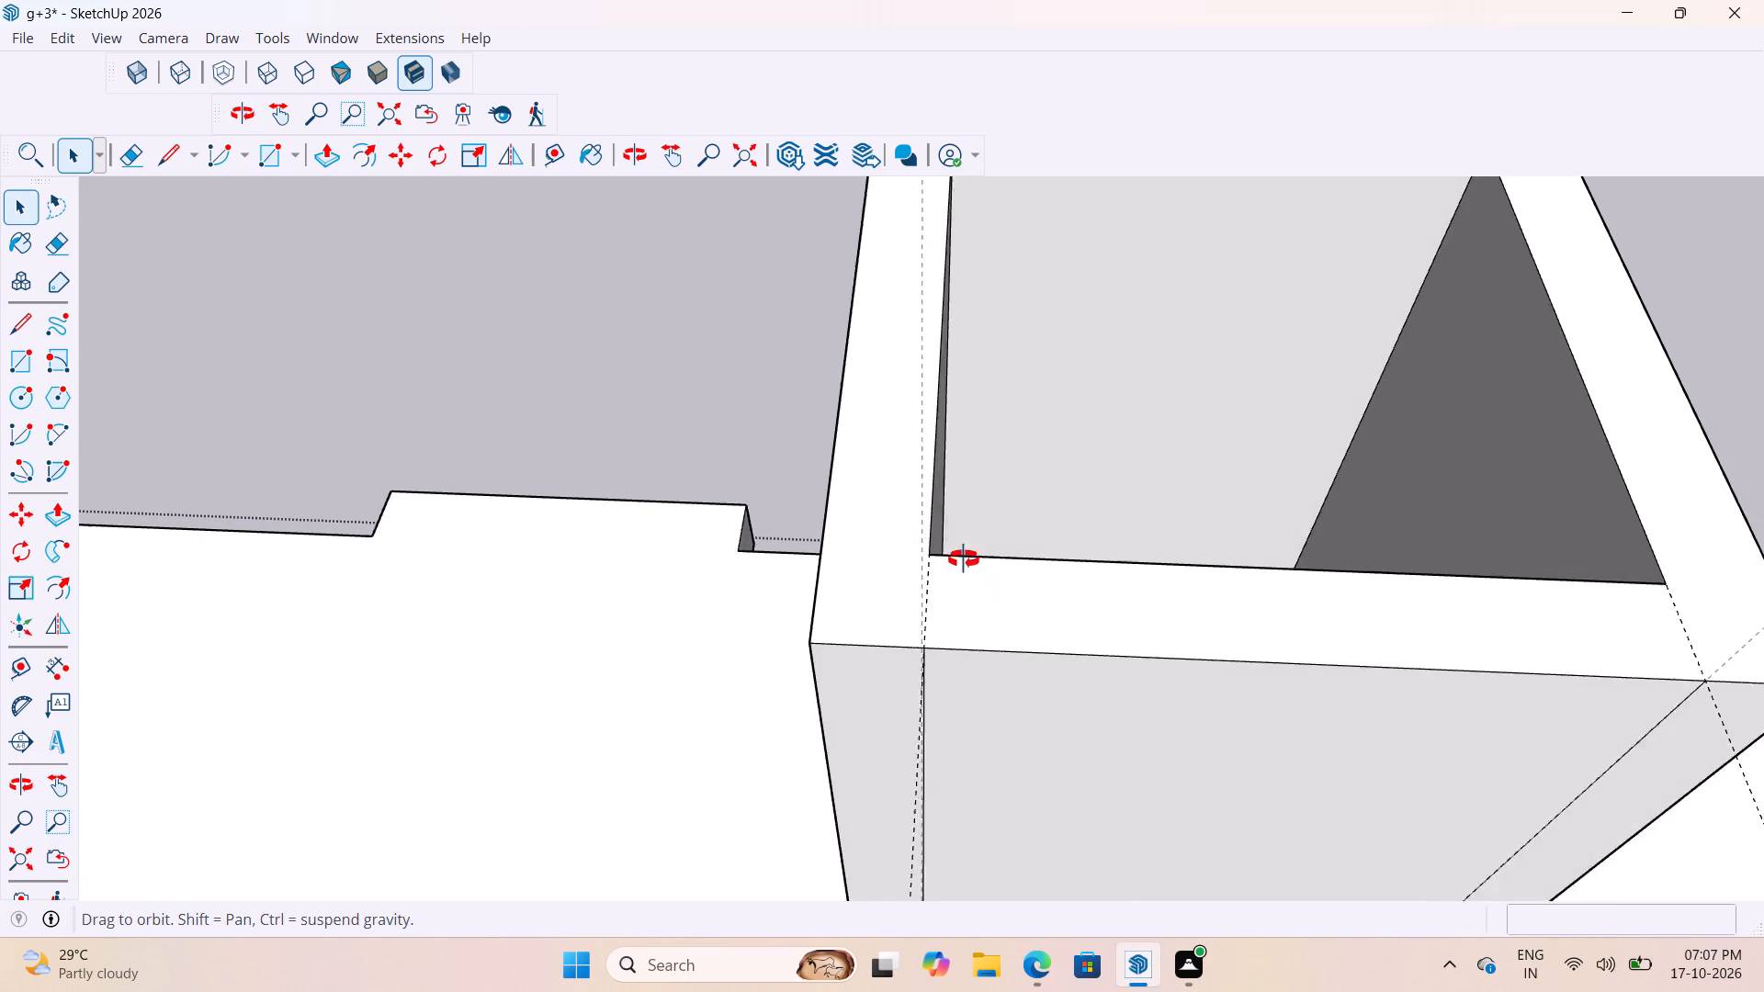
middle_click_drag(964, 559, 941, 555)
middle_click_drag(941, 555, 893, 564)
key("l")
scroll(929, 592, "up", 4)
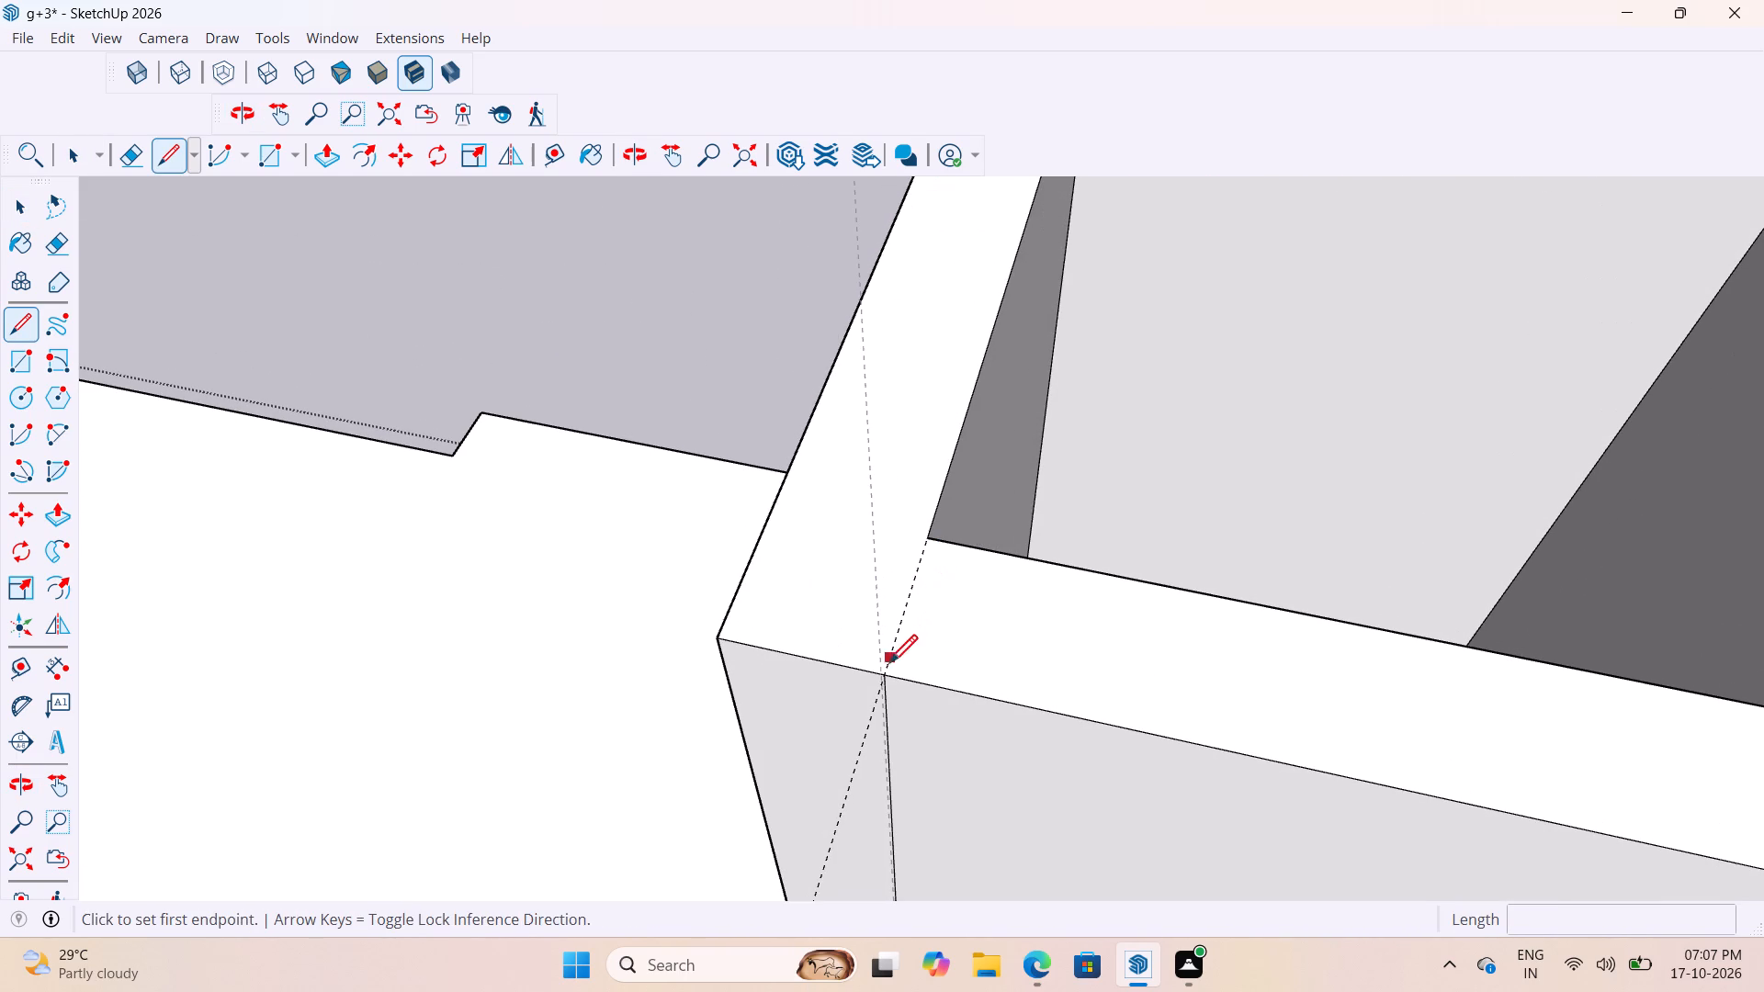
left_click(889, 675)
left_click(917, 539)
scroll(885, 547, "down", 5)
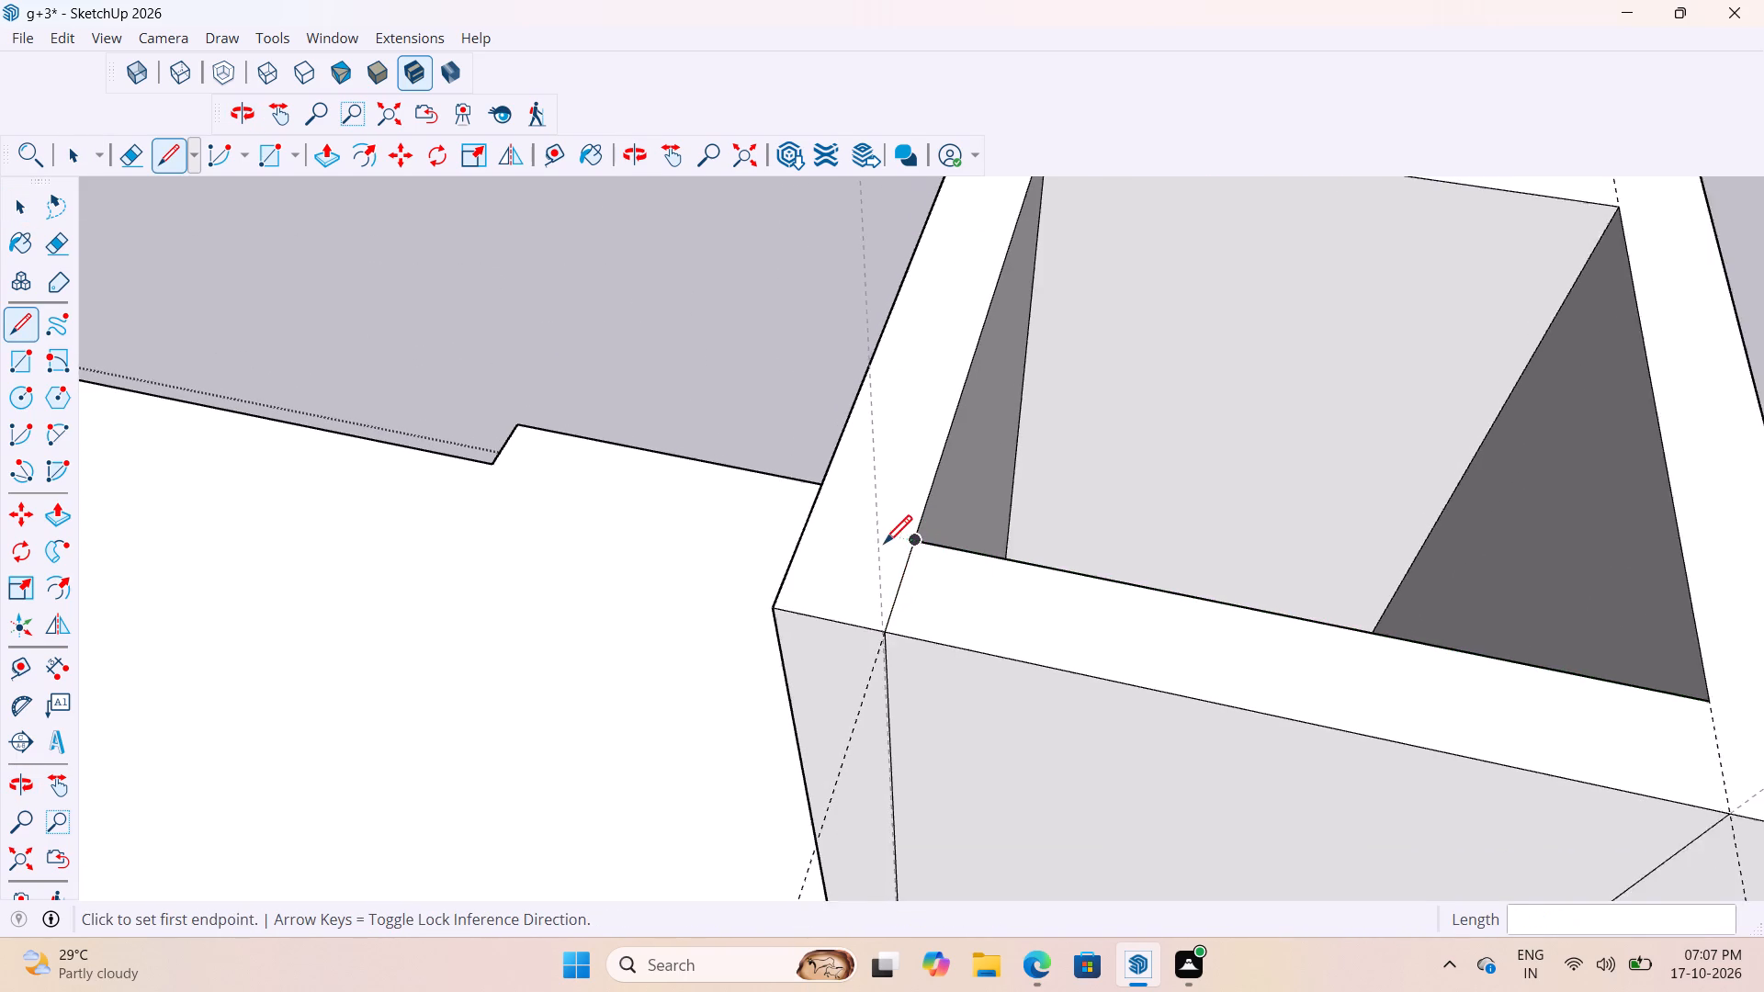
scroll(884, 547, "down", 5)
left_click(1328, 684)
left_click(1329, 631)
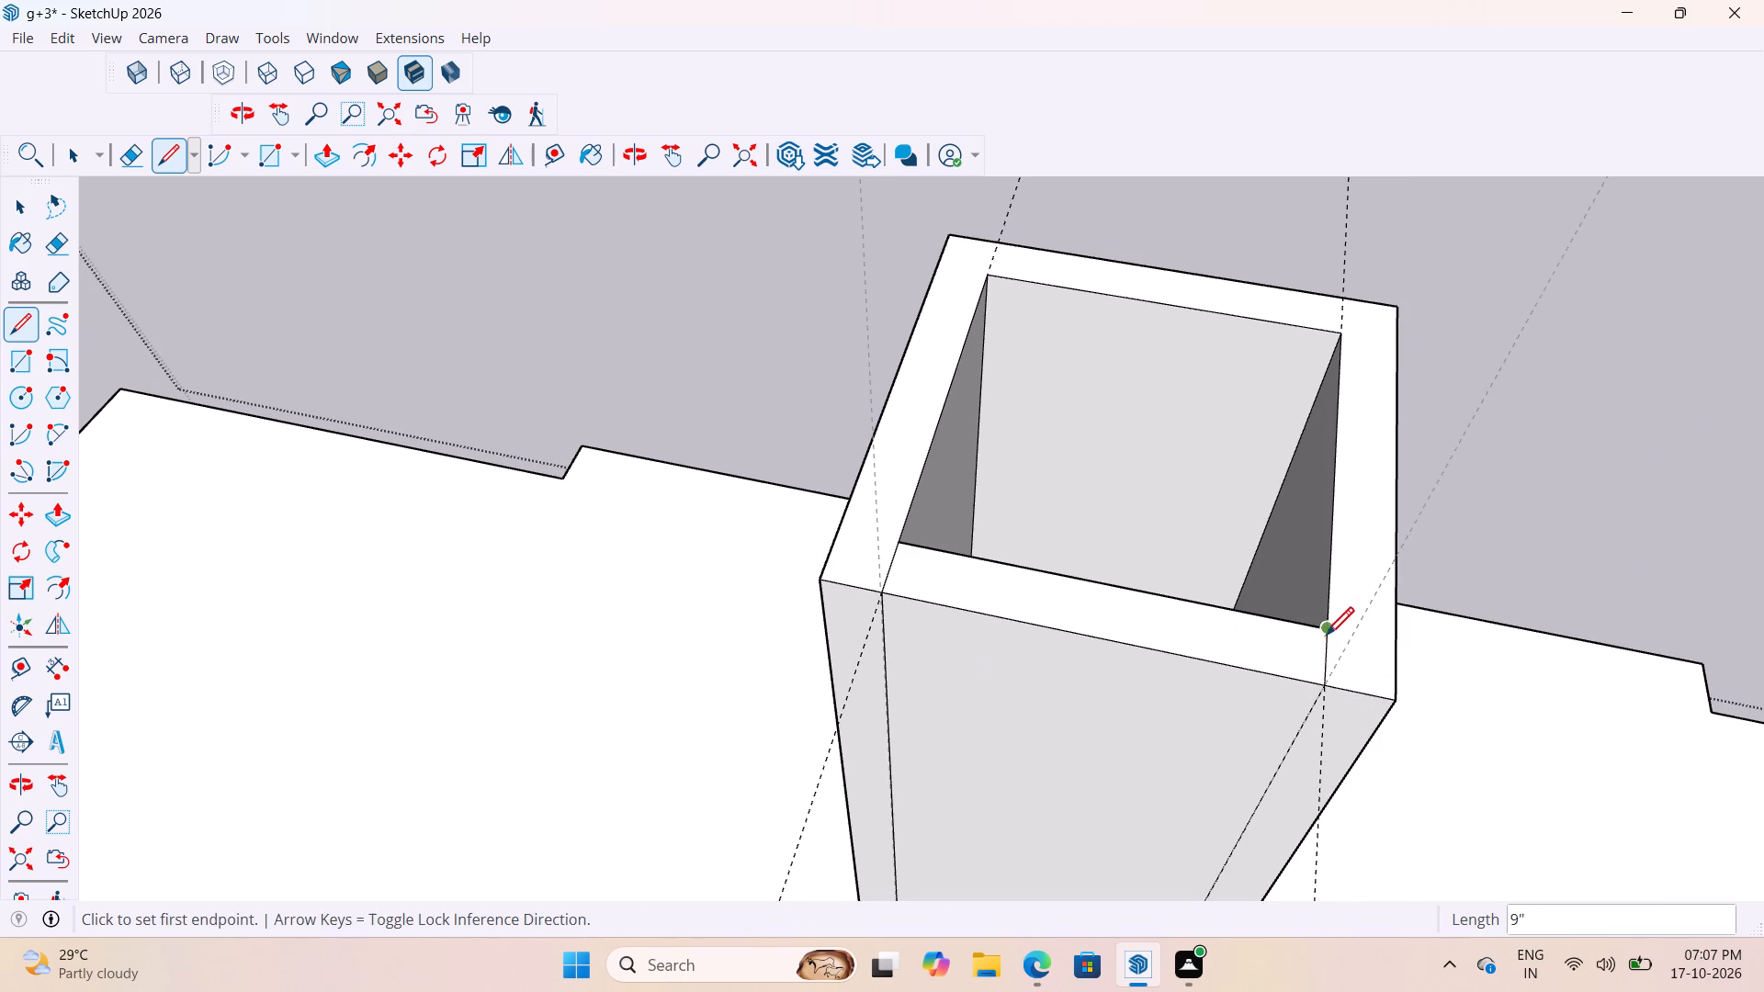
scroll(1075, 662, "down", 10)
key("space")
middle_click_drag(1067, 797, 1074, 701)
scroll(1153, 527, "up", 2)
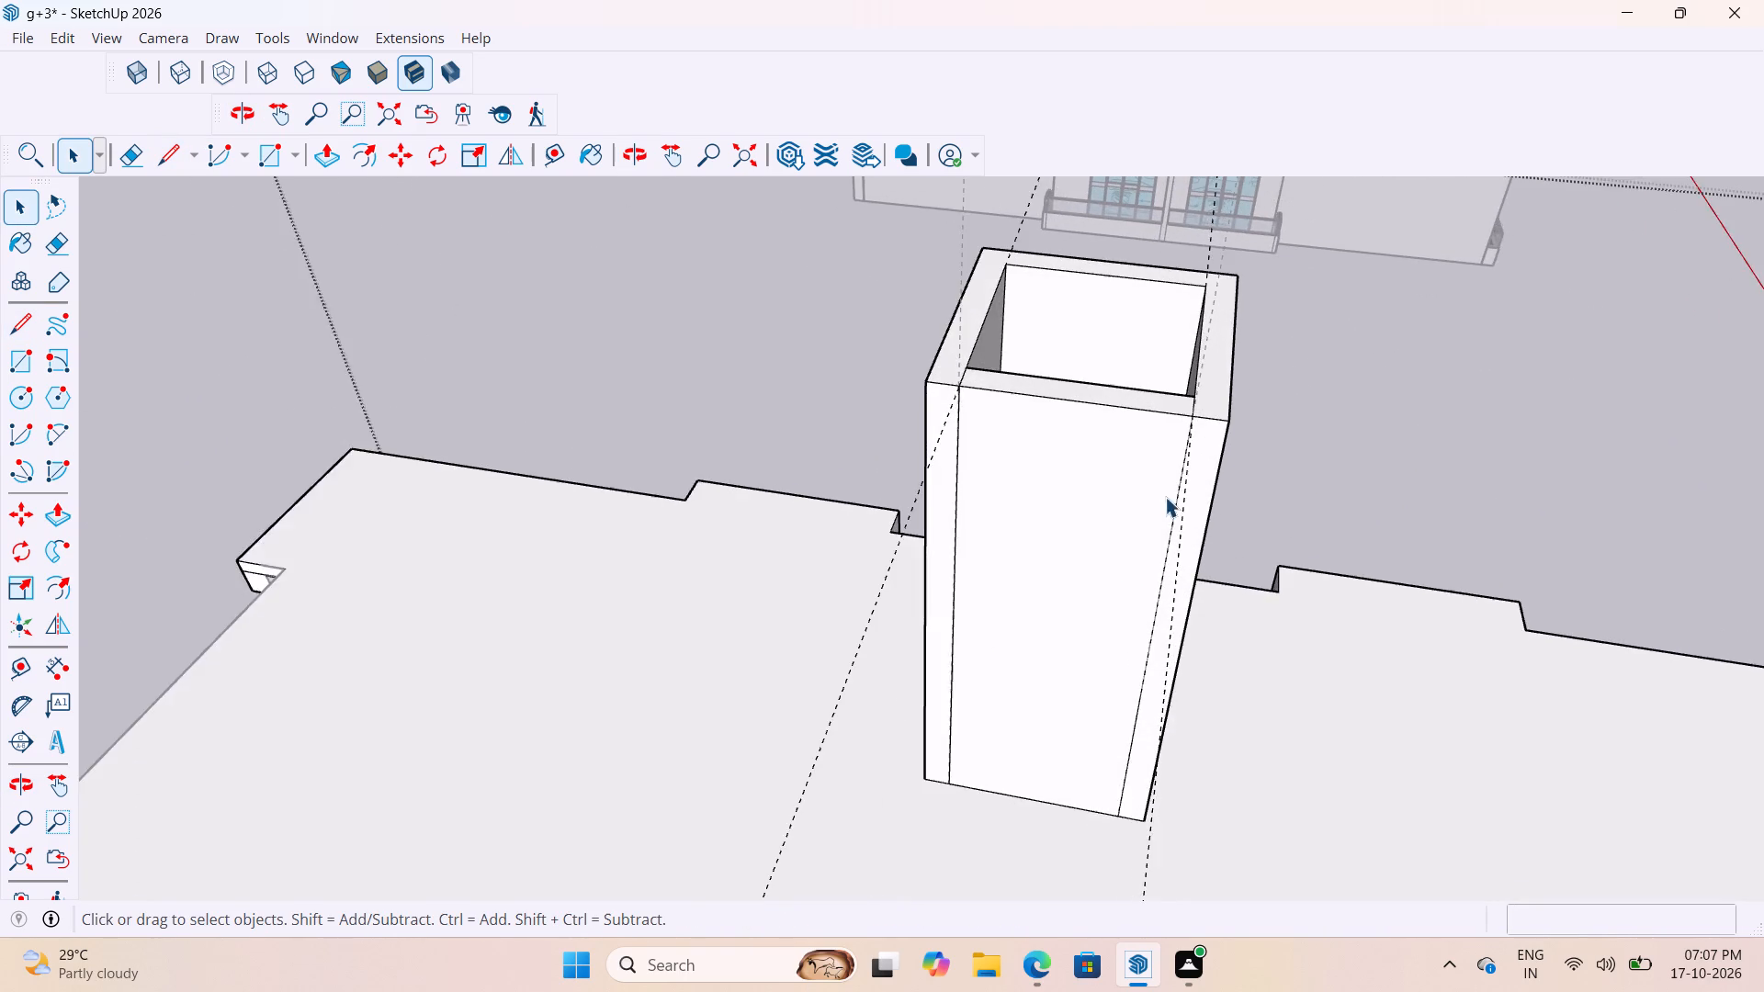
Undo the two 9" rim lines, the two rim guides and the 7' raise of the stair headroom.
scroll(1165, 497, "up", 2)
scroll(890, 508, "down", 7)
middle_click_drag(1028, 579, 1085, 527)
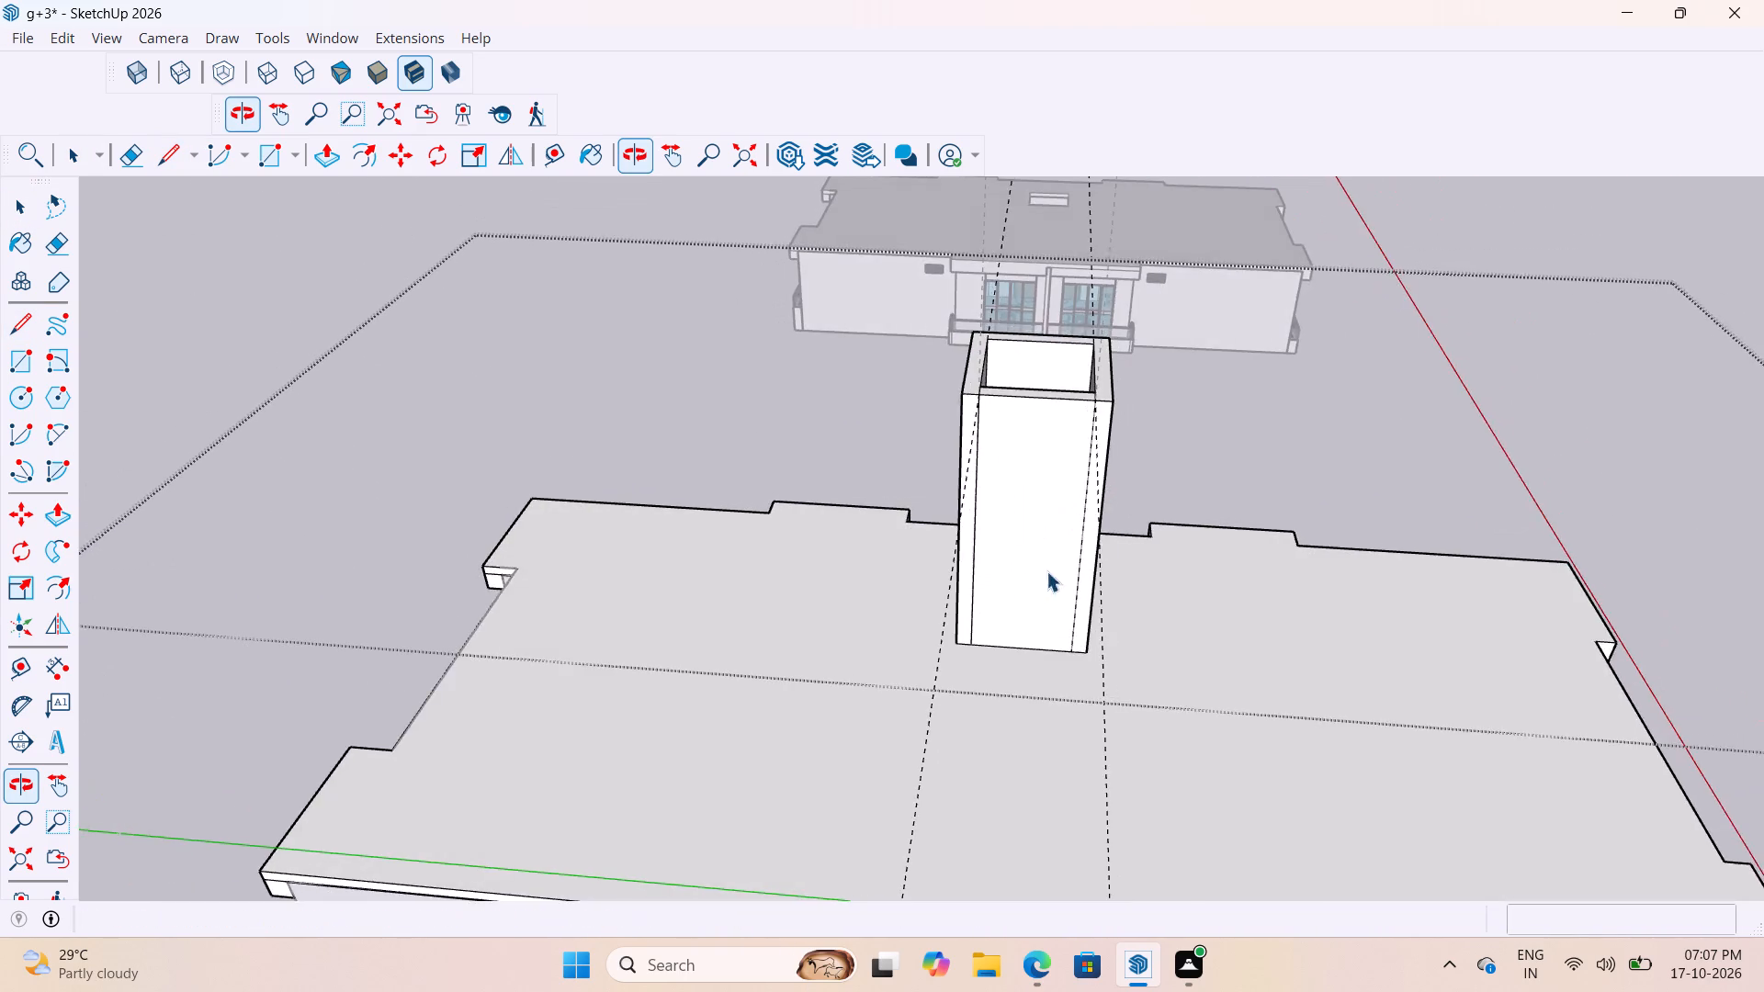
scroll(1014, 593, "up", 7)
middle_click_drag(1105, 617, 1033, 689)
key("ctrl+z")
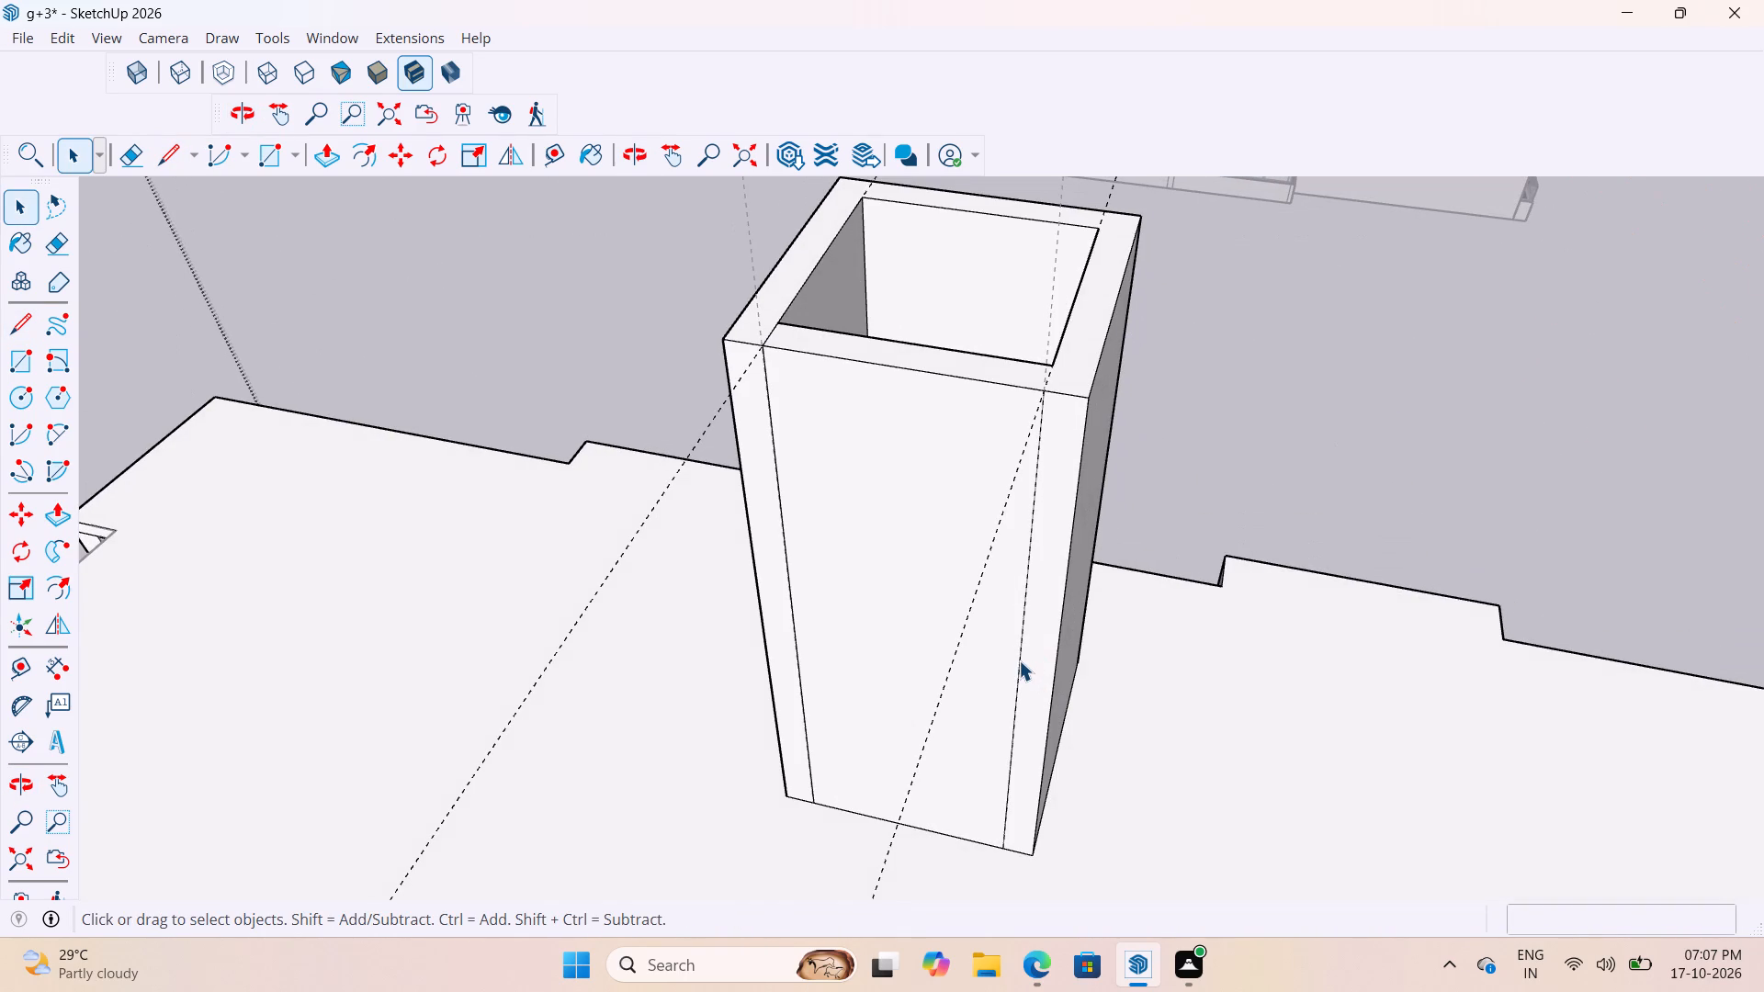
key("ctrl+z")
key("ctrl+z")
key("ctrl+z")
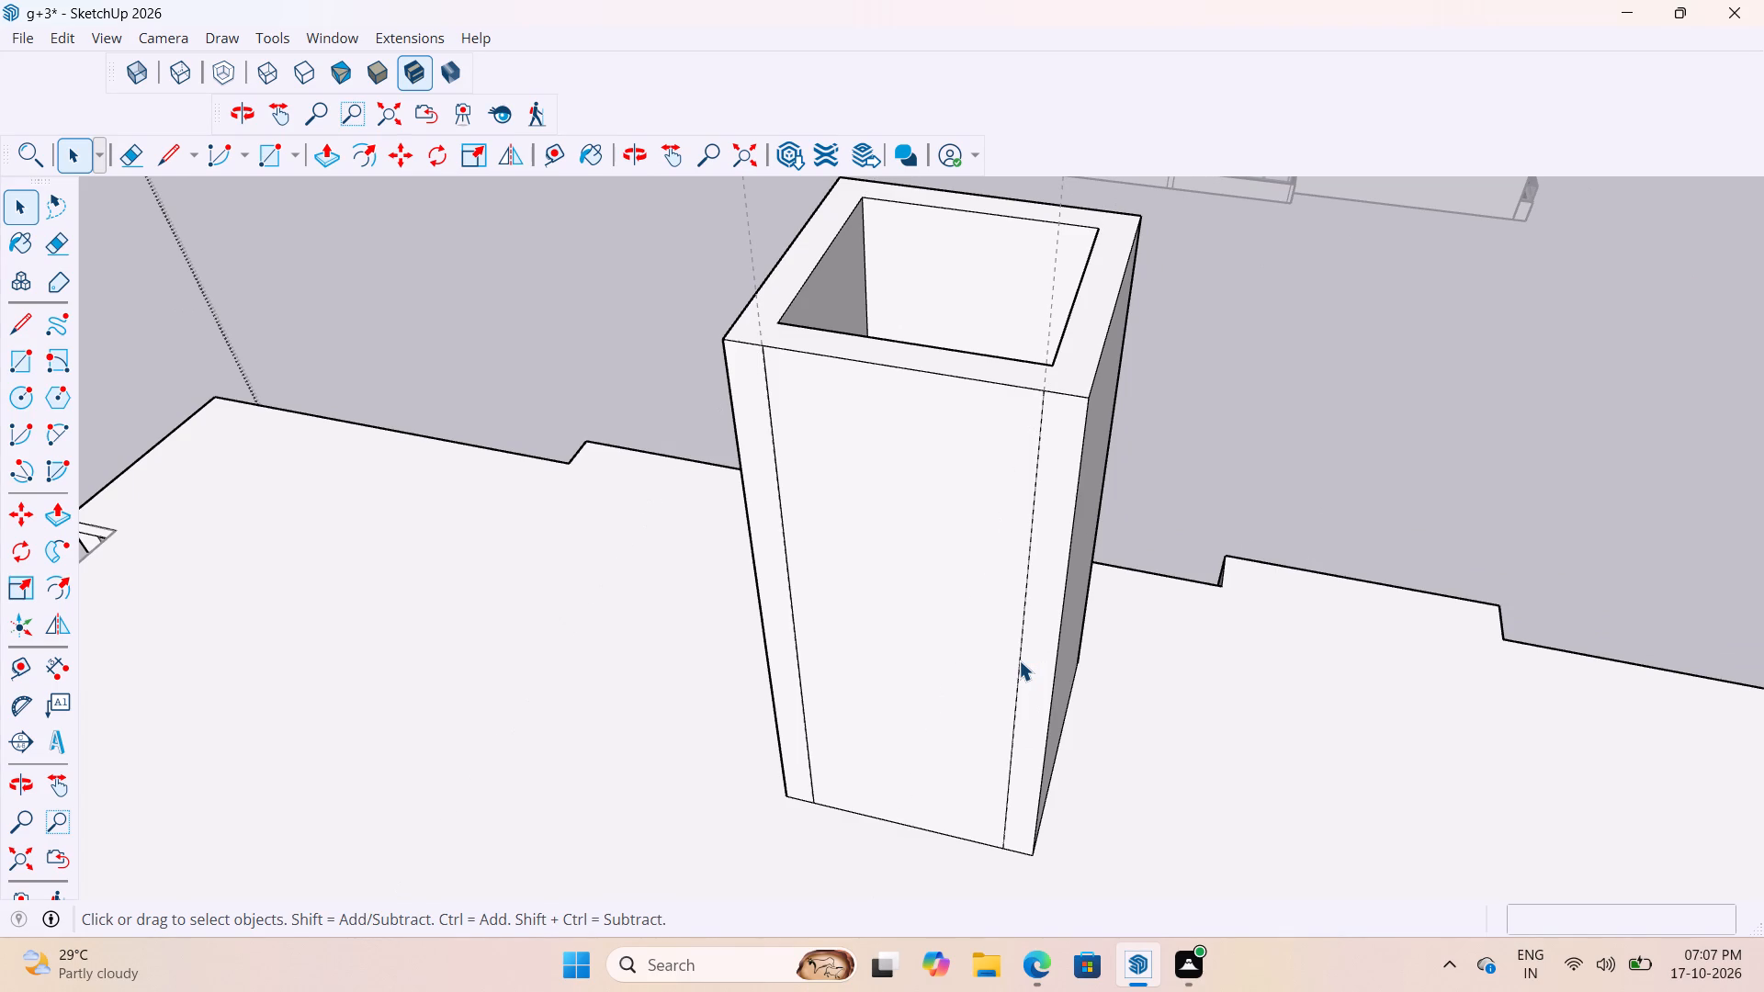
key("ctrl+z")
Examine the headroom's rim, its opening corners and the front wall face between the two copied edges.
scroll(1017, 602, "up", 6)
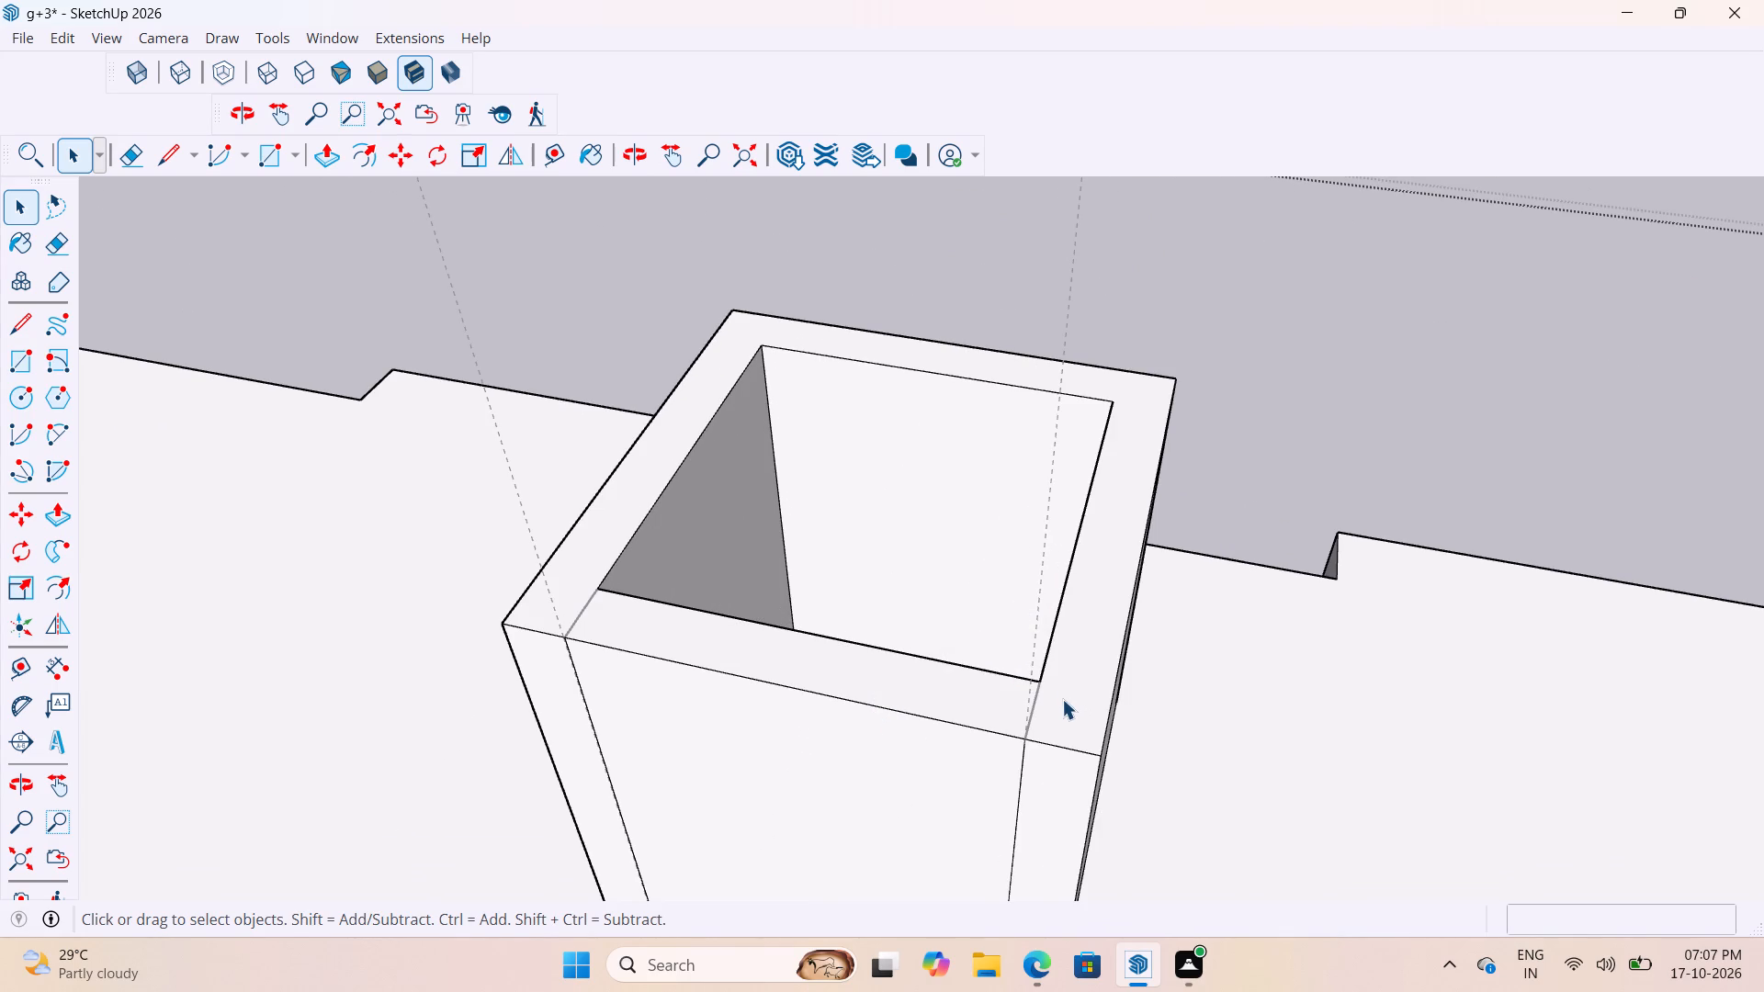
scroll(1068, 730, "down", 9)
scroll(1057, 763, "up", 8)
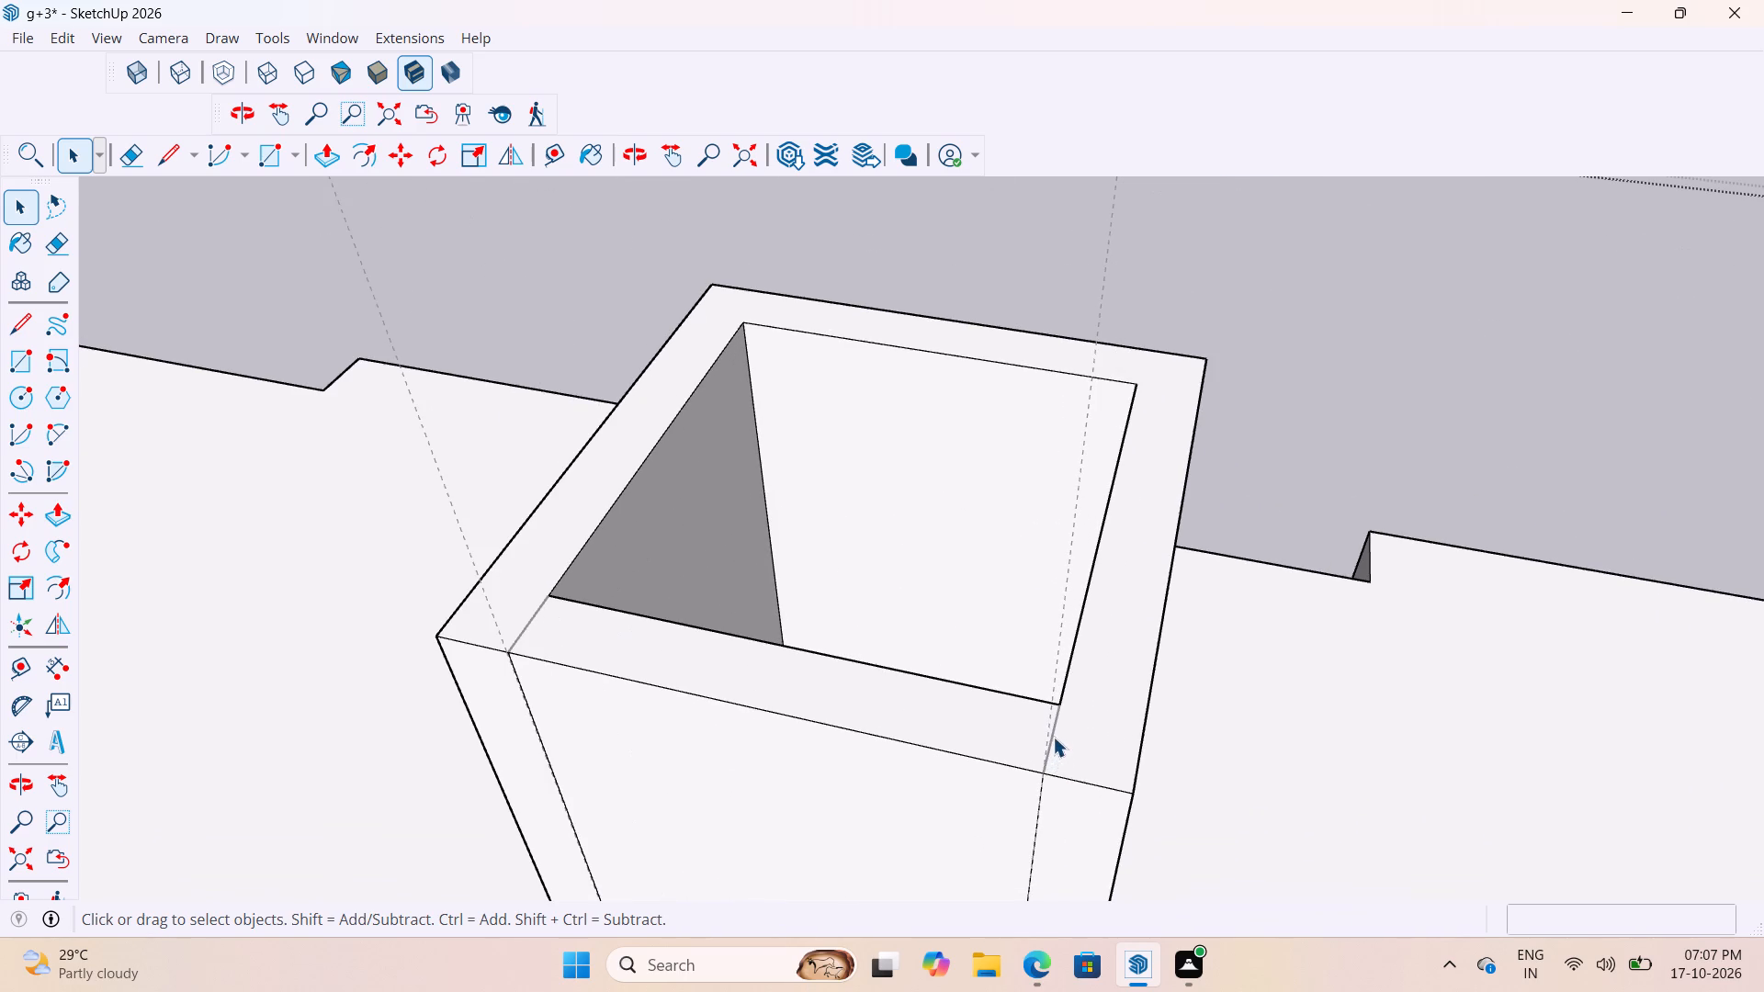
scroll(1053, 734, "up", 3)
left_click(1482, 355)
scroll(831, 756, "down", 4)
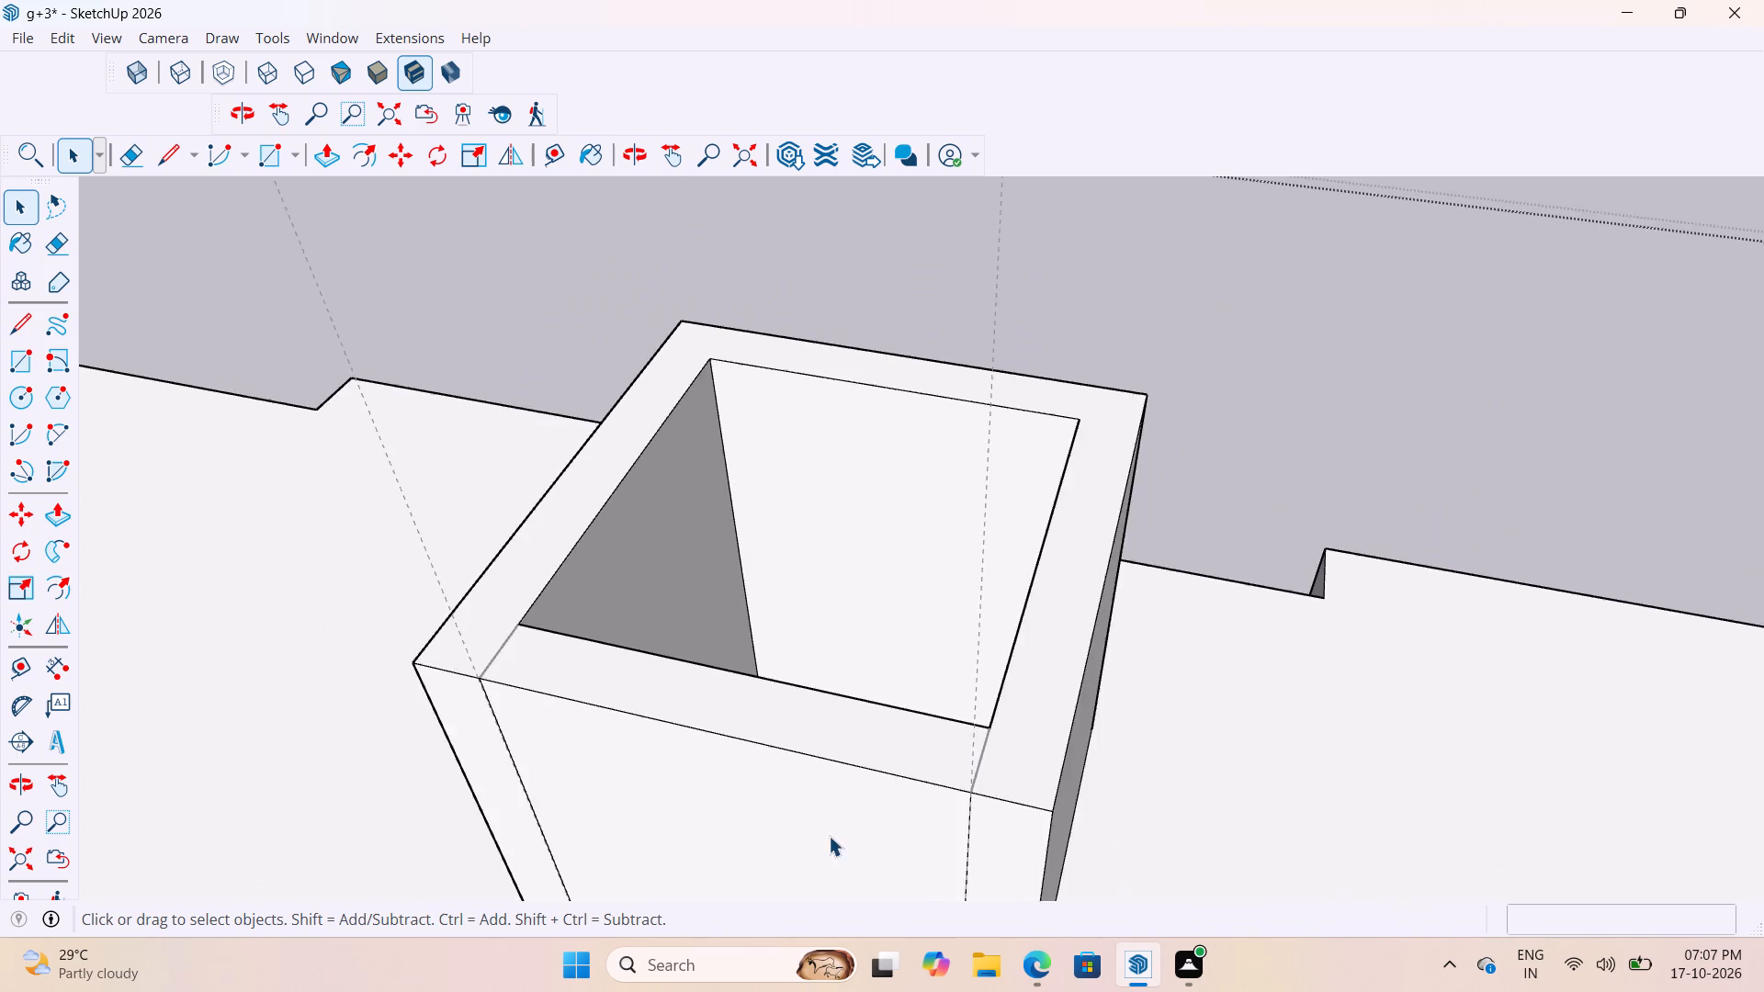
scroll(829, 836, "down", 5)
middle_click_drag(958, 821, 1062, 837)
left_click(1109, 449)
scroll(1113, 437, "down", 6)
scroll(1012, 717, "up", 2)
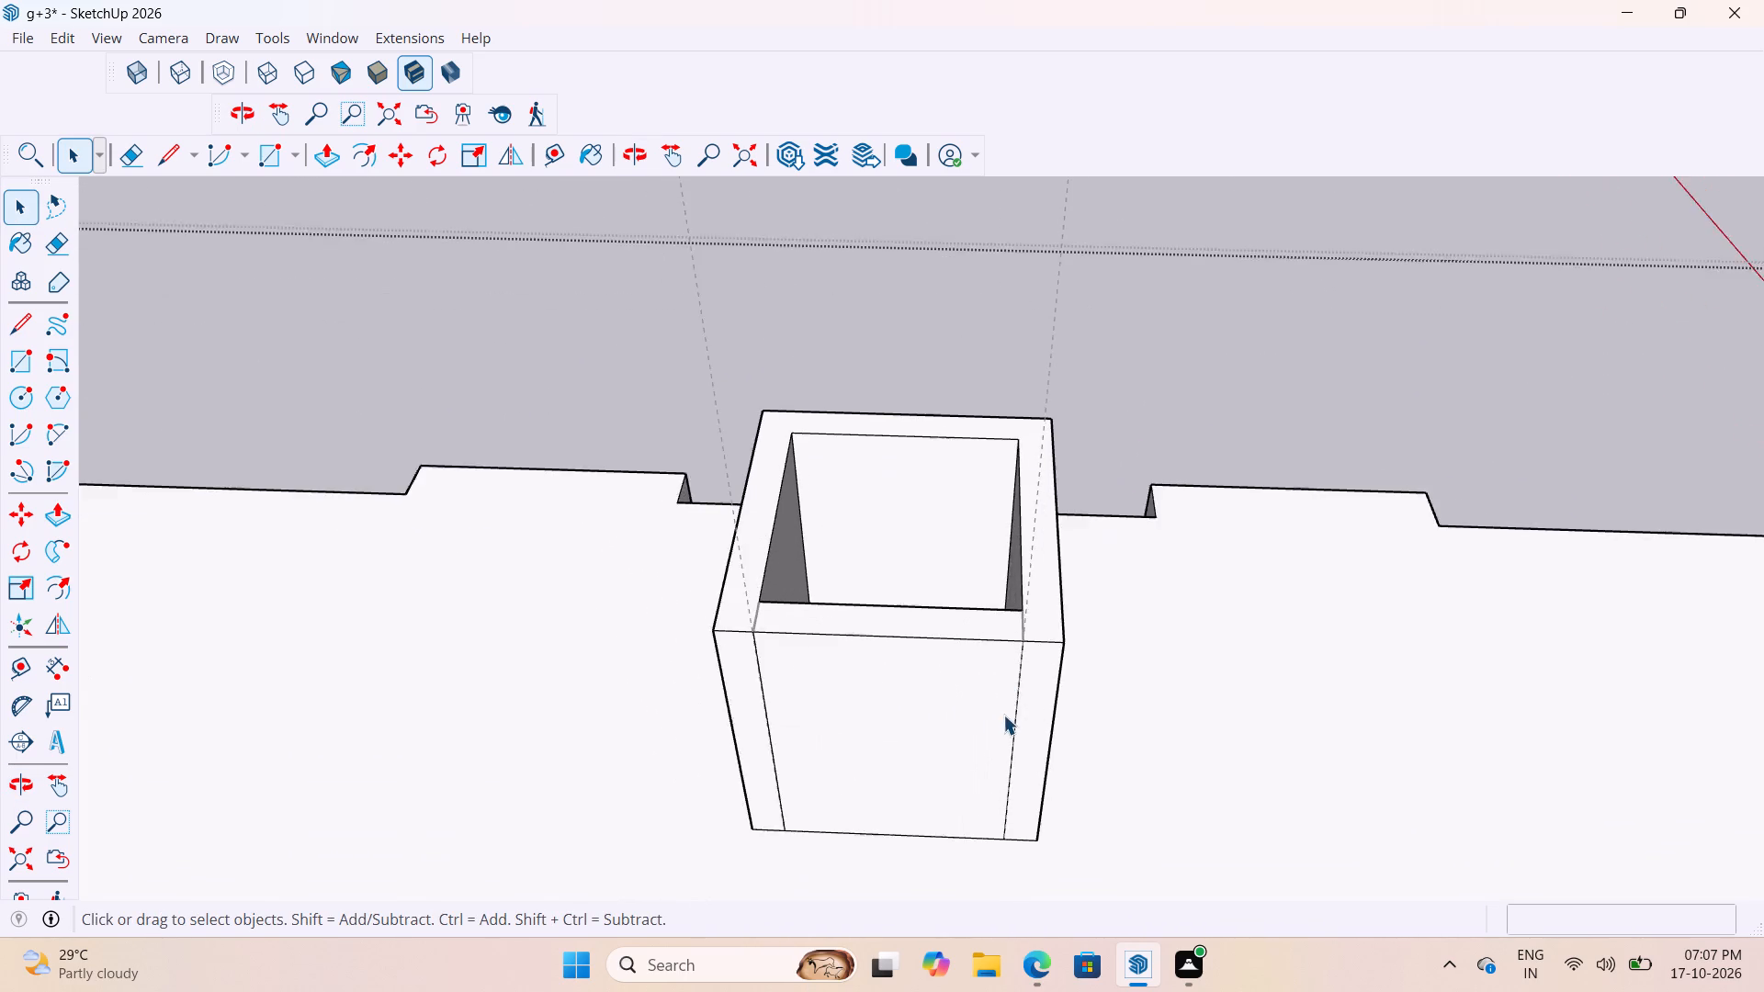
scroll(1003, 715, "up", 5)
scroll(886, 620, "down", 10)
scroll(947, 658, "up", 12)
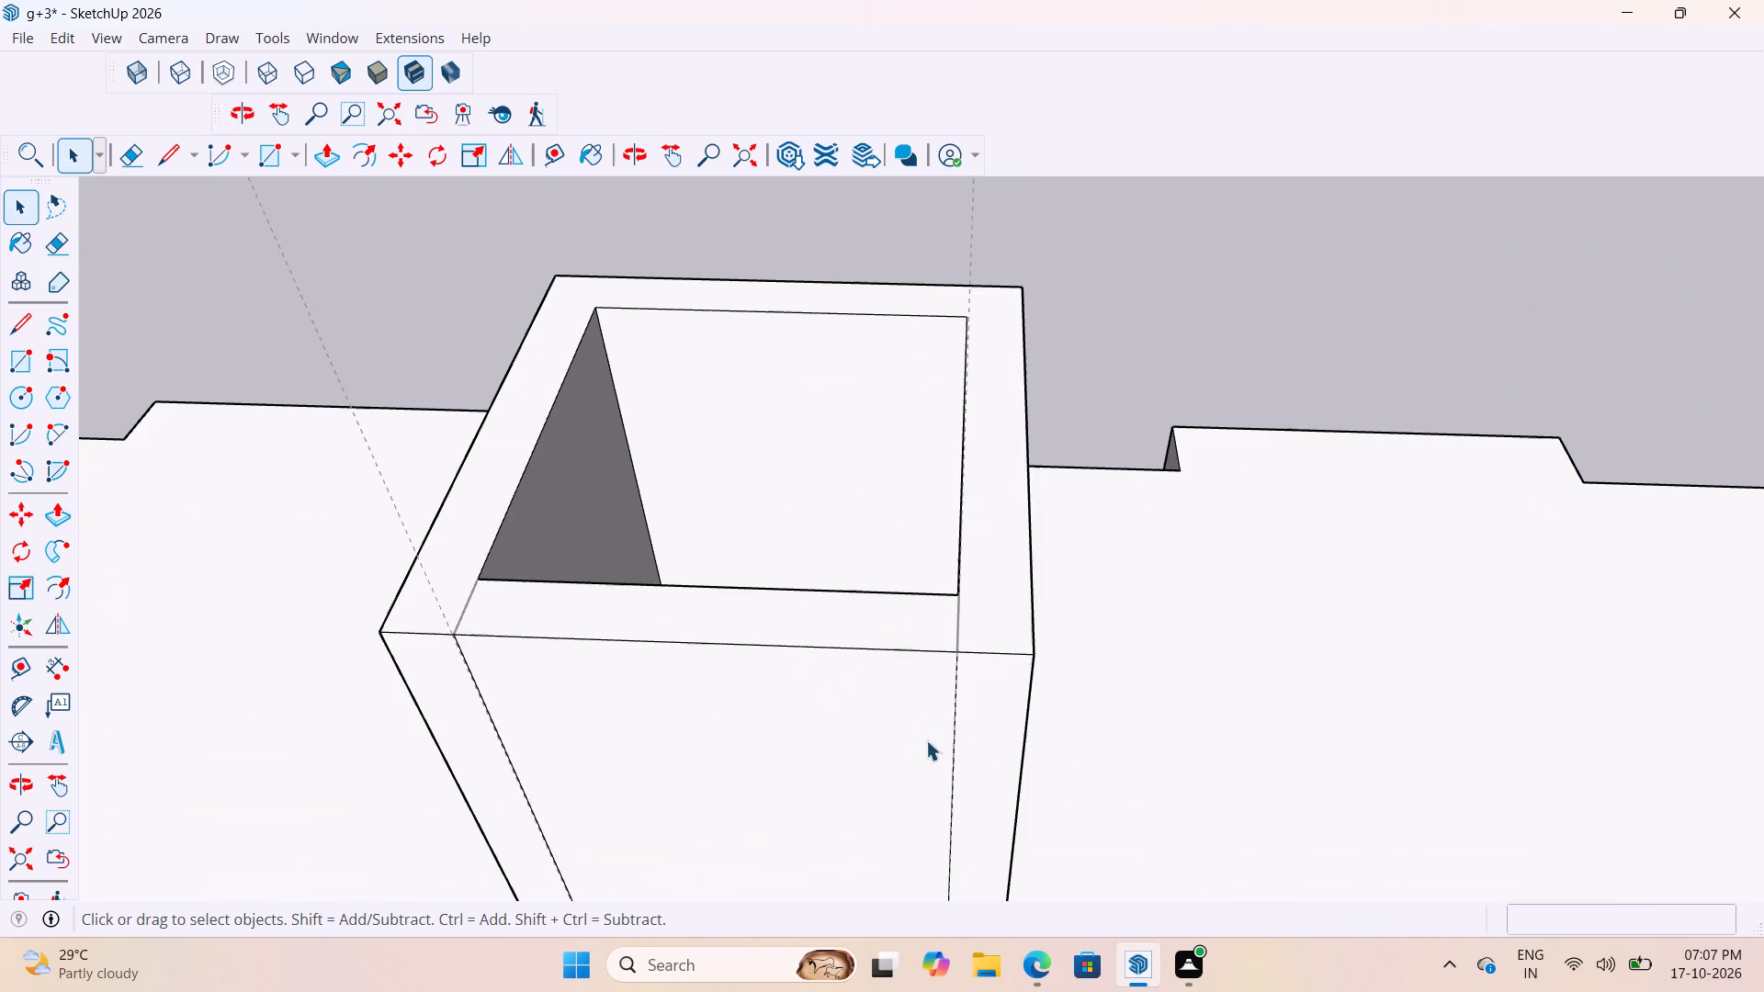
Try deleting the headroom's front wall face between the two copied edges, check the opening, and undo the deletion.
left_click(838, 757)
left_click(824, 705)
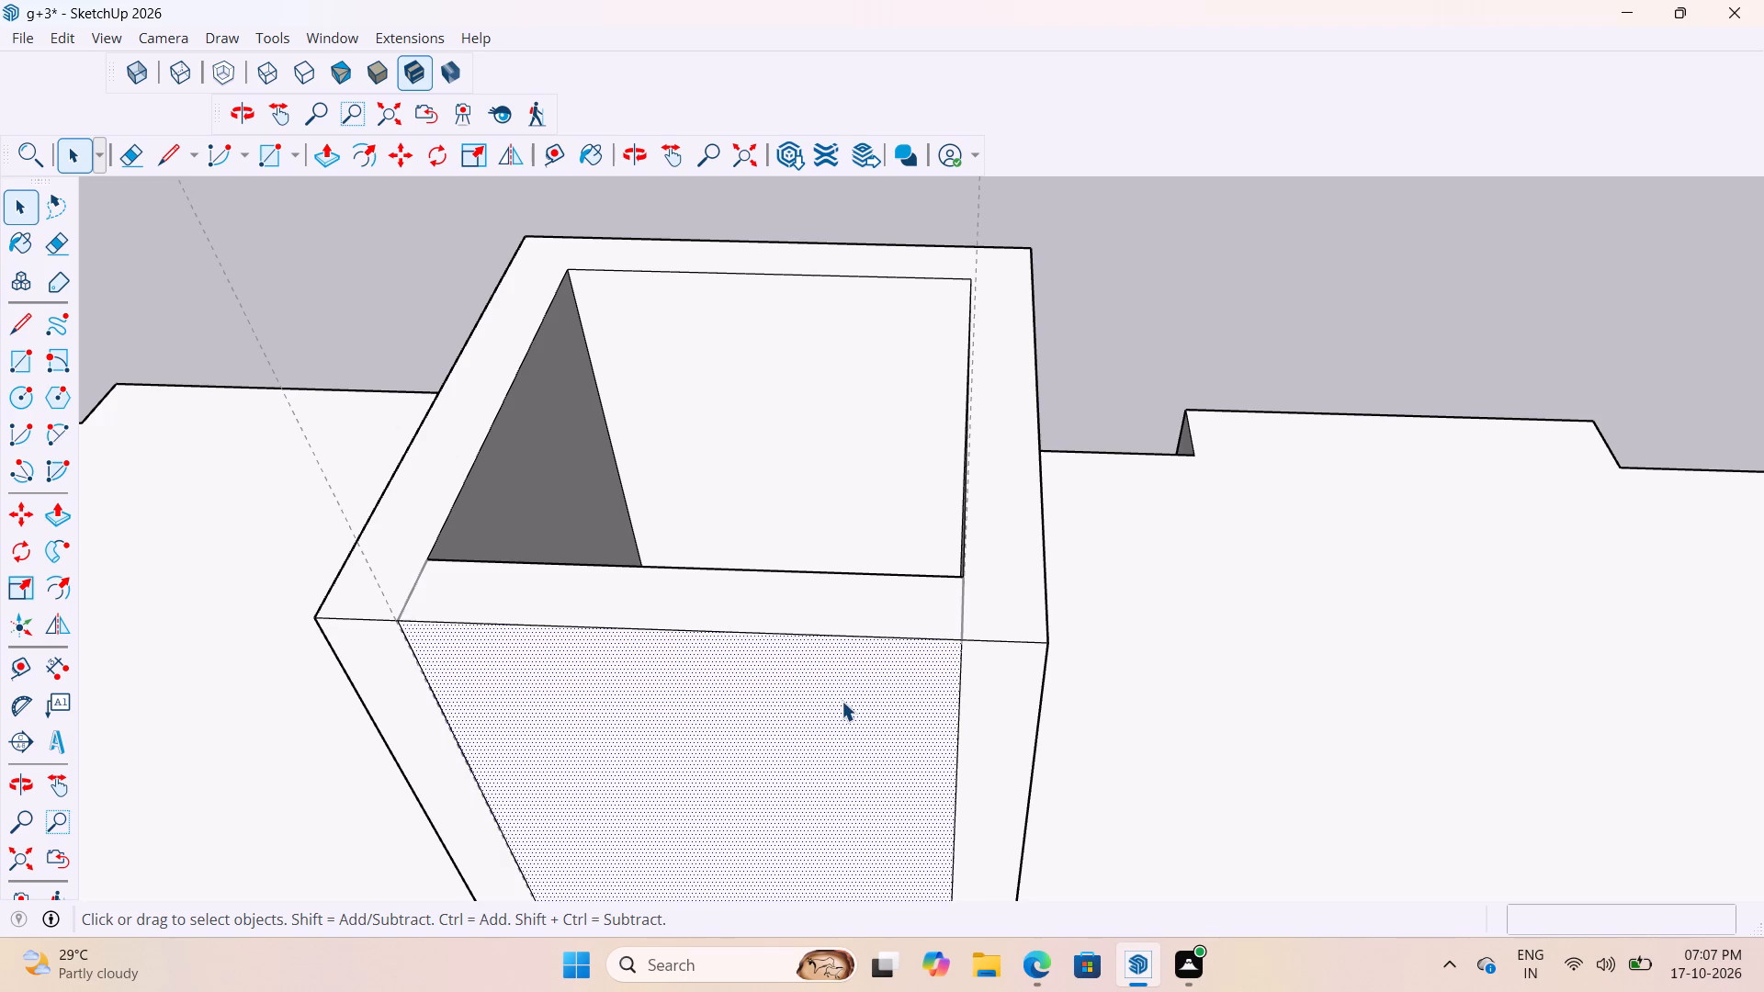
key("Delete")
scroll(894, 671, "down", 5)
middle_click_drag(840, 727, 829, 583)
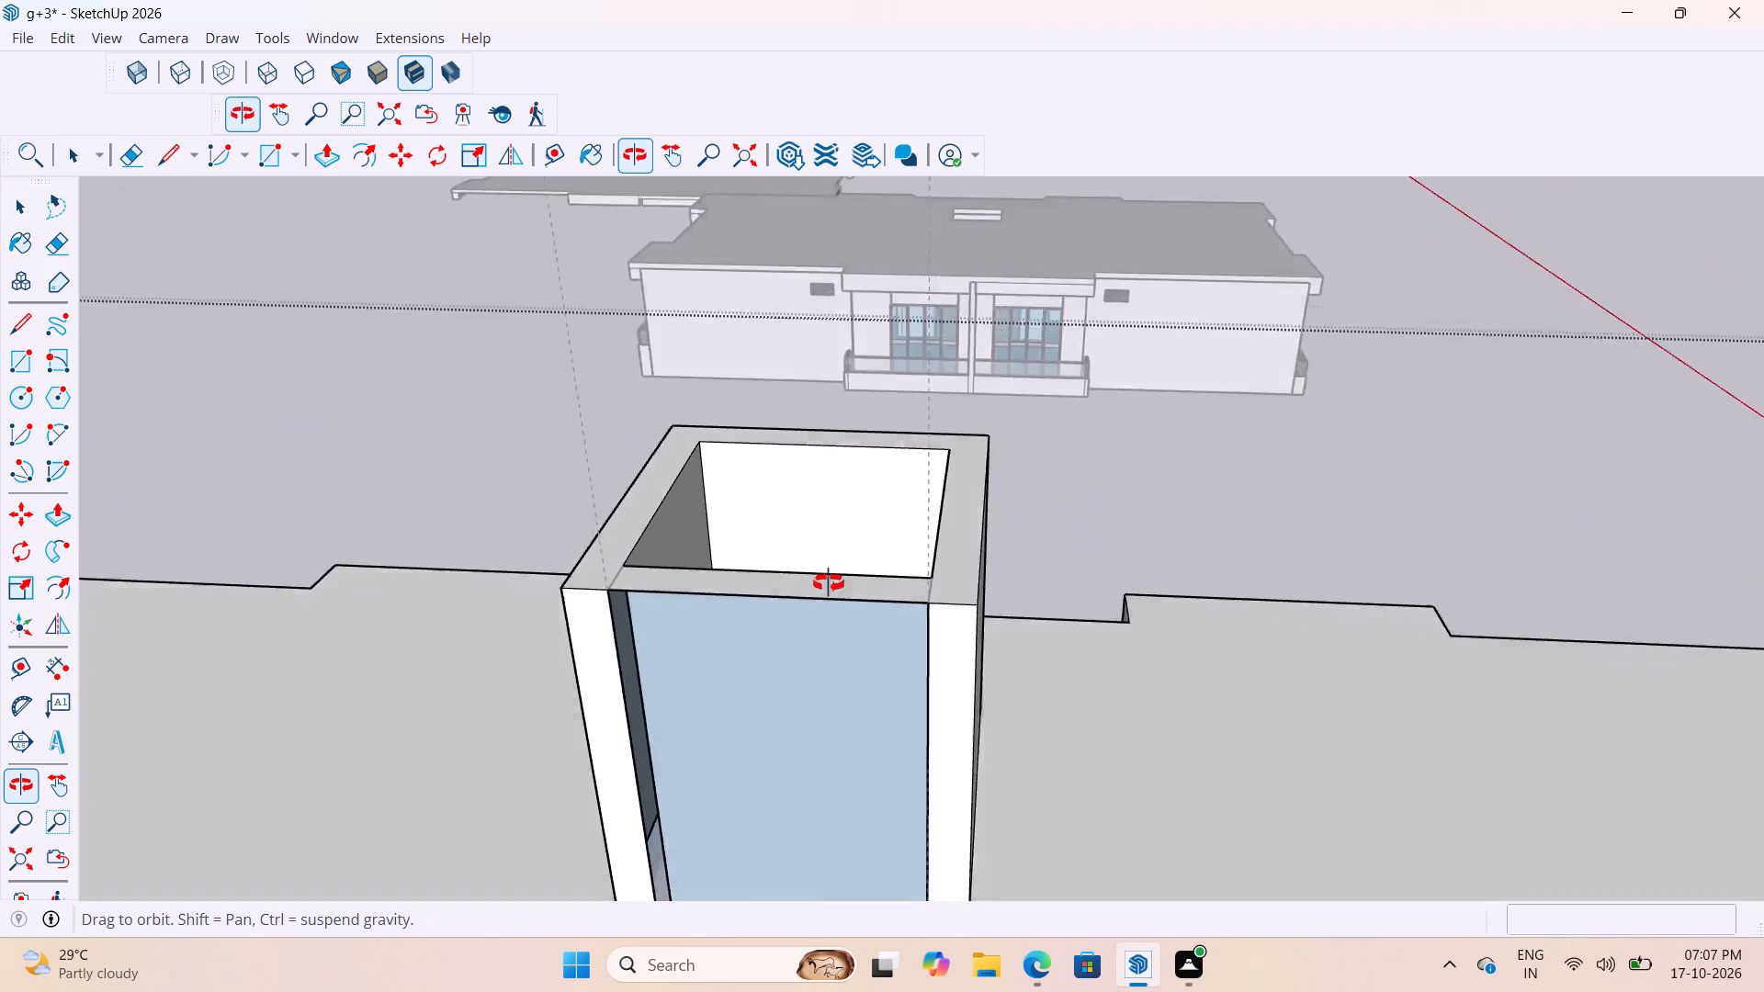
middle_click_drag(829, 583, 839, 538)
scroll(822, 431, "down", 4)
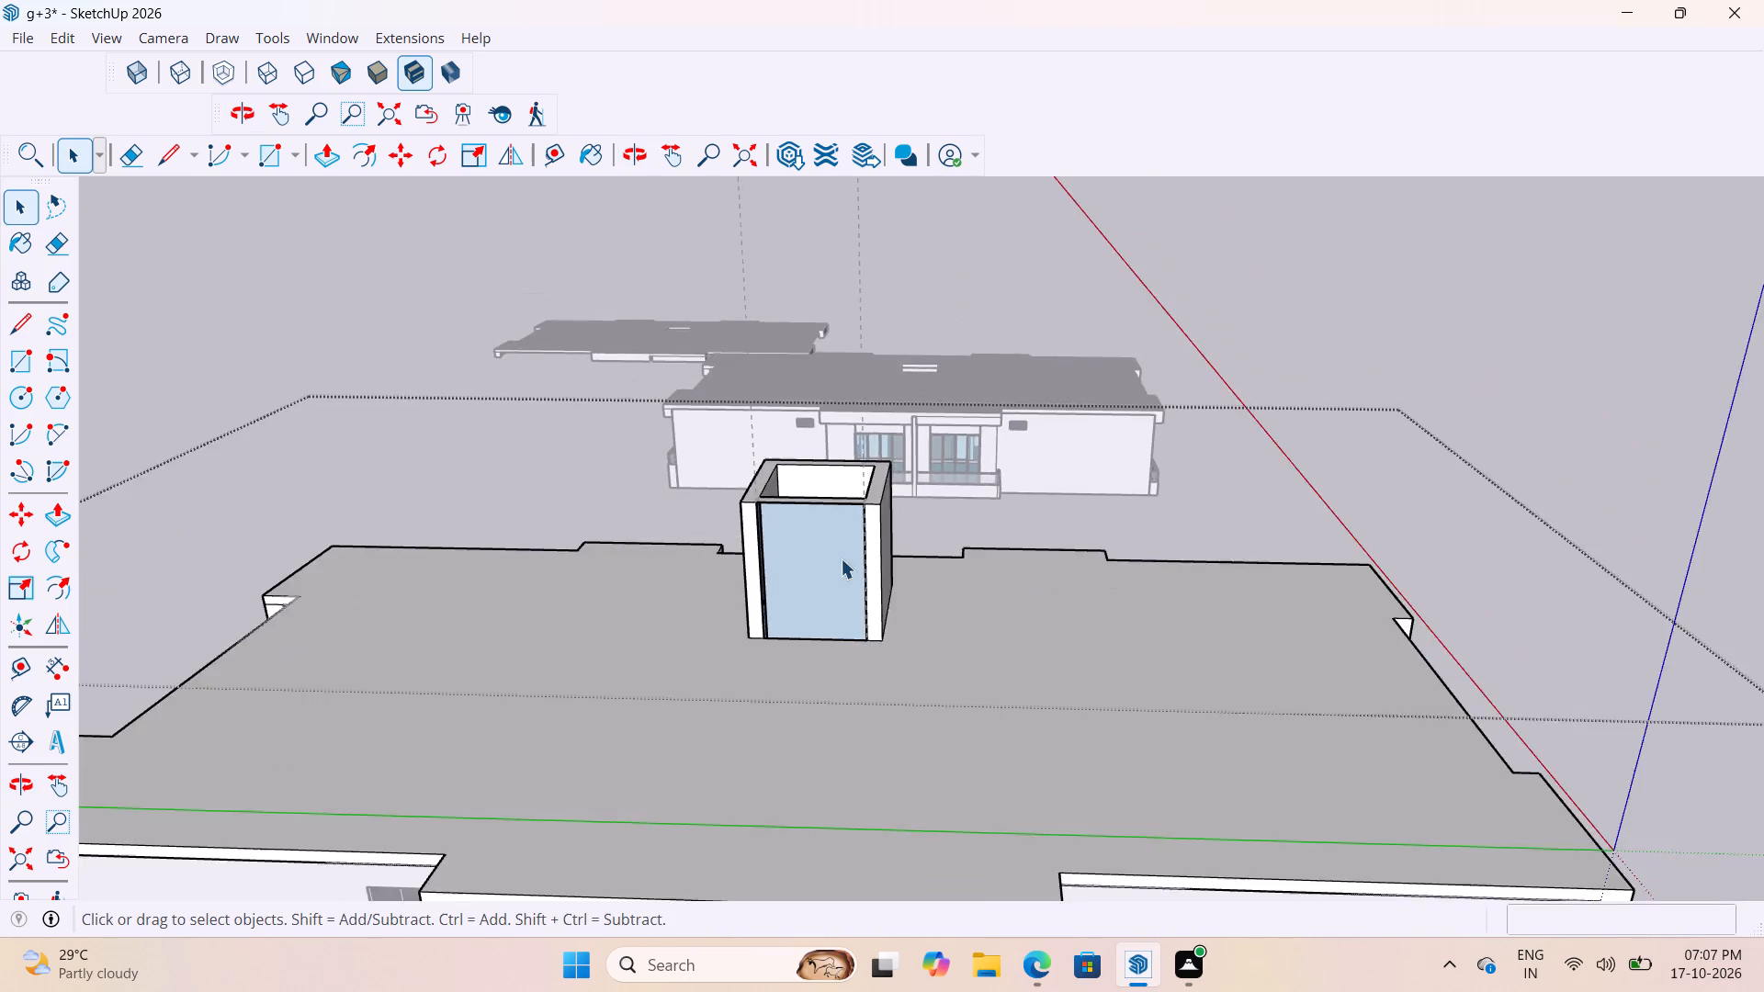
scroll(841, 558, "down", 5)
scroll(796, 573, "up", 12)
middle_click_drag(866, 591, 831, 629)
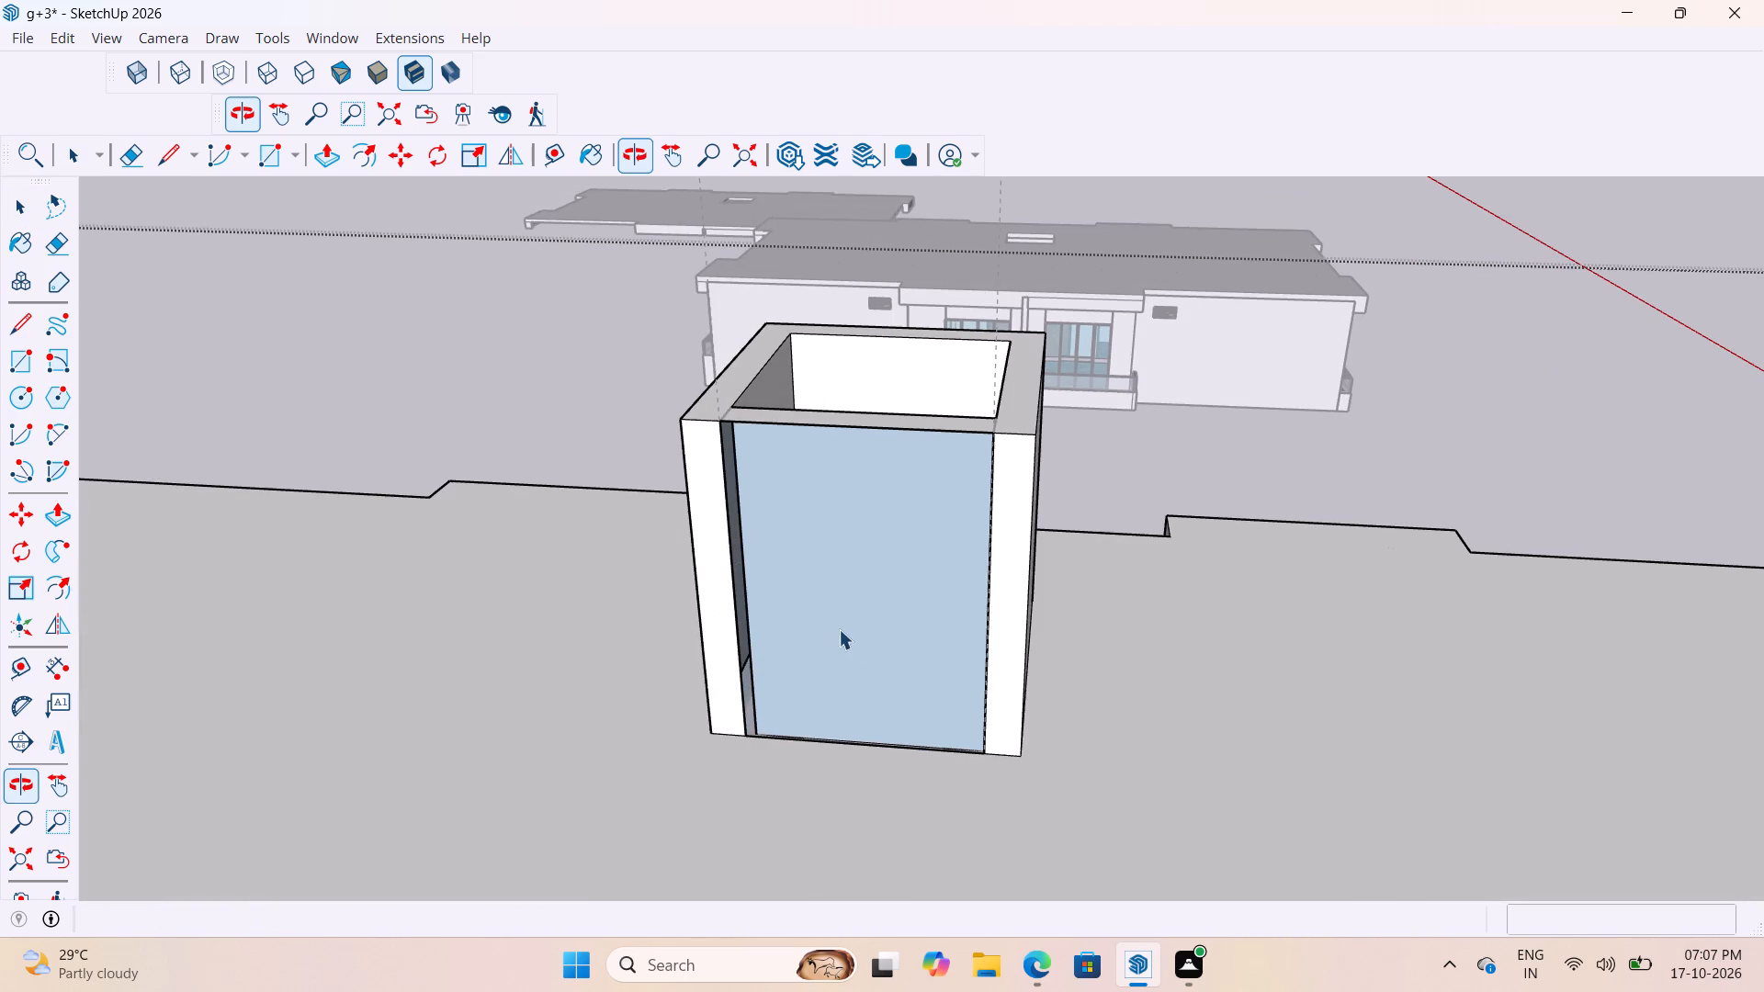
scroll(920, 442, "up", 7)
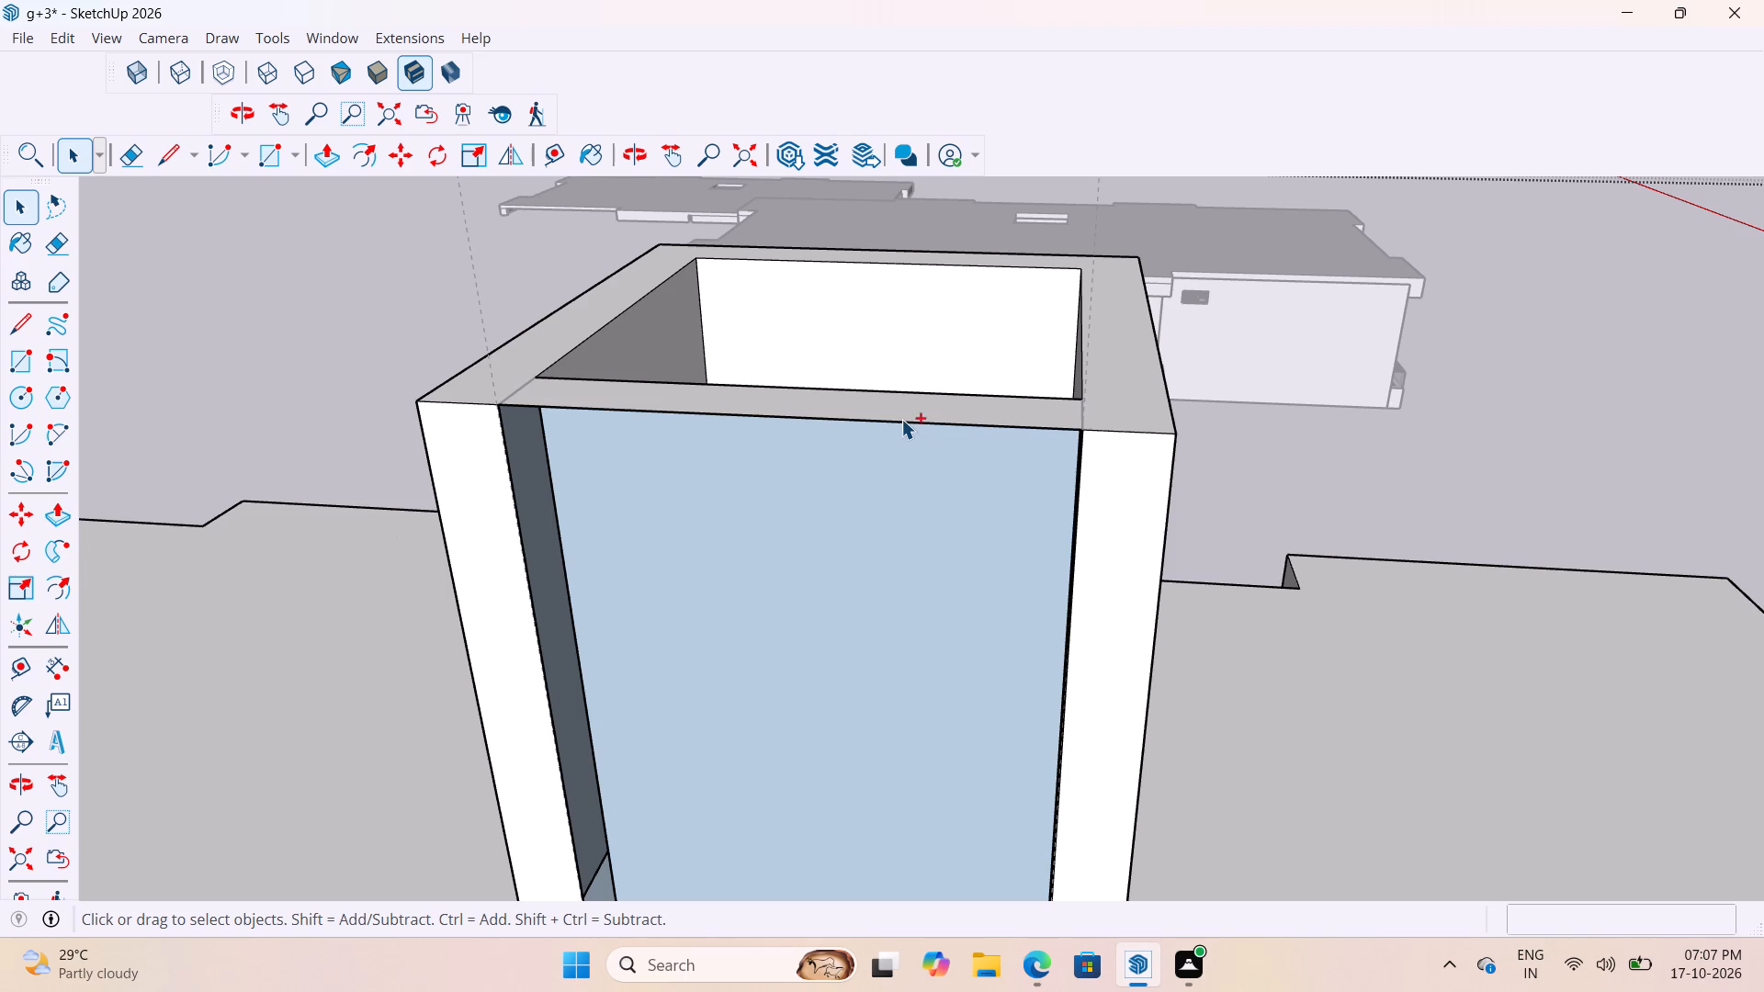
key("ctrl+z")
Push/pull the headroom's top rim face upward by 7' from a new starting face, keeping the old rim's edges.
scroll(905, 421, "down", 6)
middle_click_drag(942, 496, 931, 638)
scroll(942, 496, "up", 1)
scroll(946, 630, "down", 5)
scroll(995, 513, "up", 4)
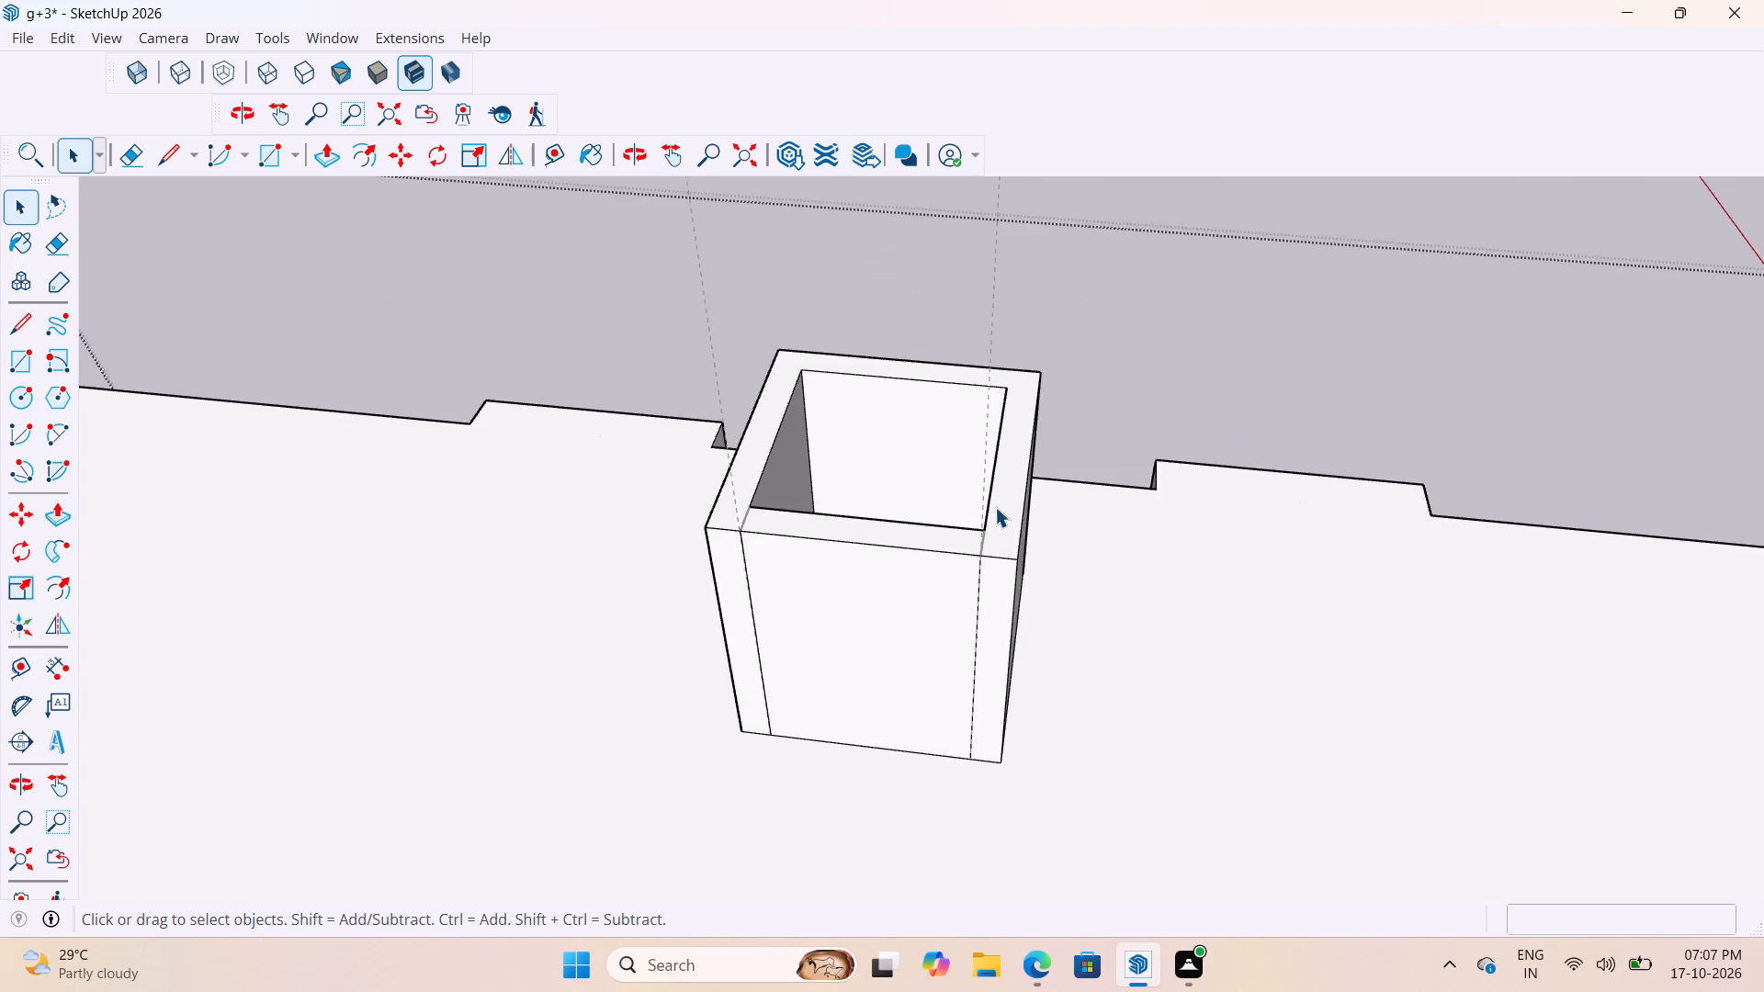
scroll(995, 507, "up", 10)
type("p[")
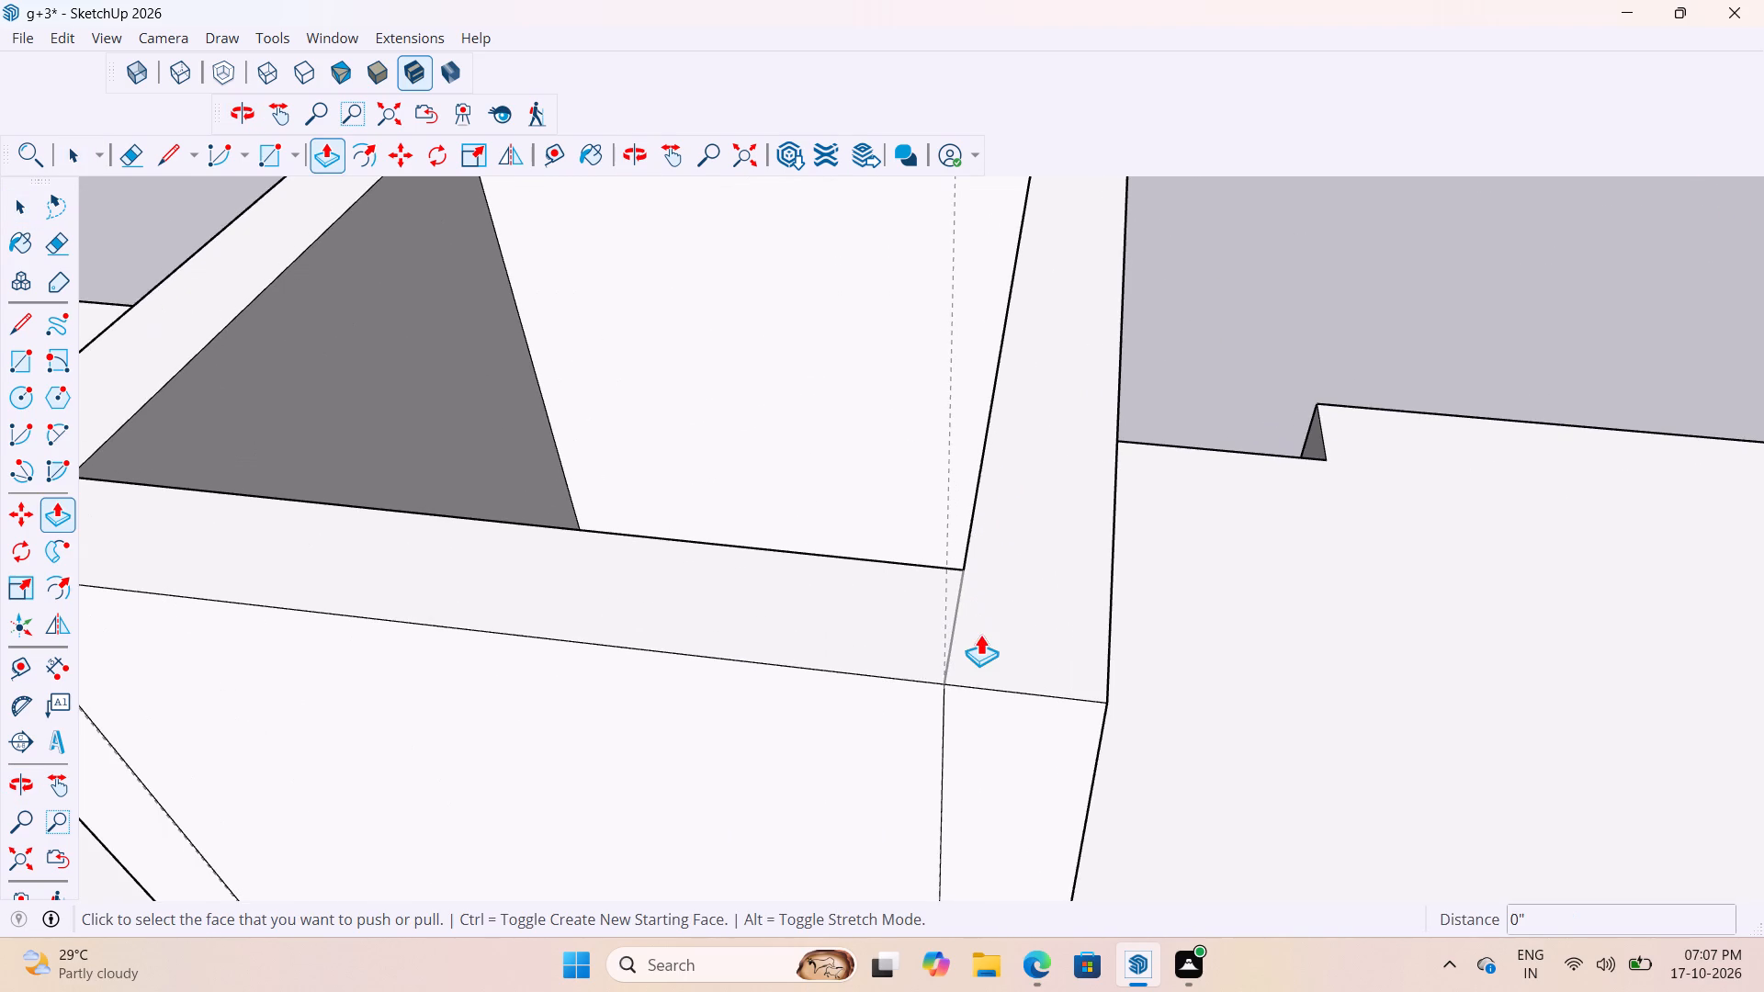
left_click(1025, 637)
scroll(1014, 490, "down", 5)
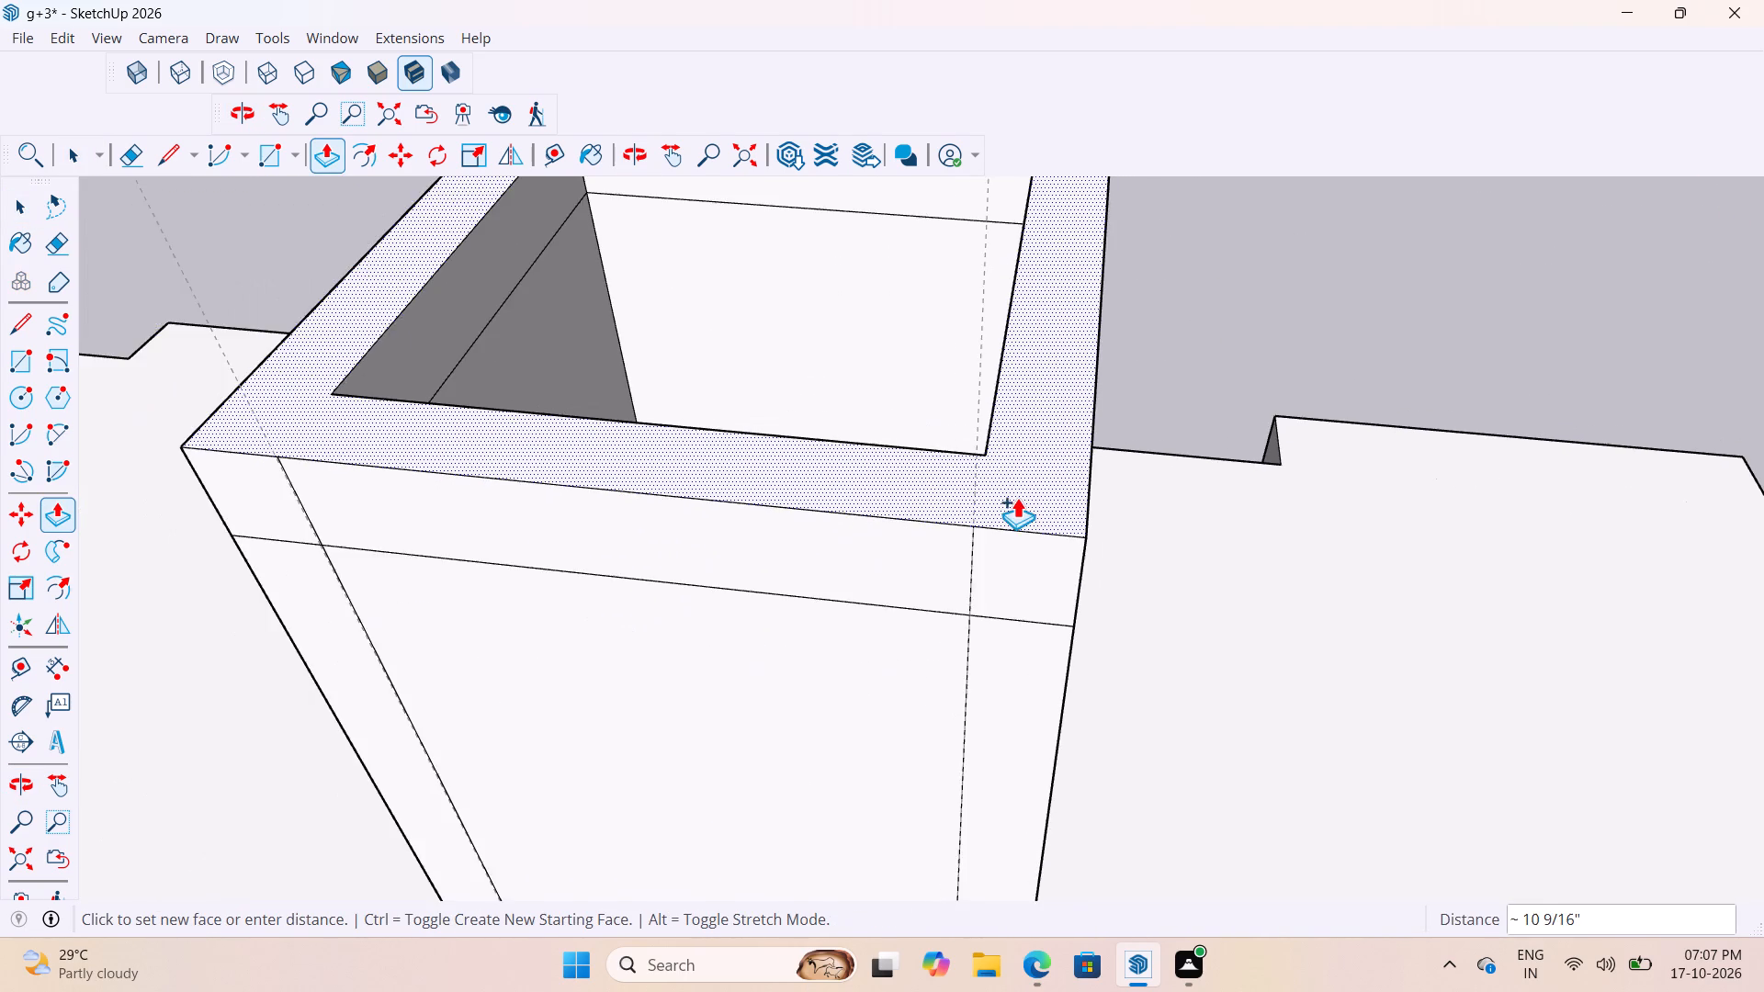
scroll(1015, 497, "down", 14)
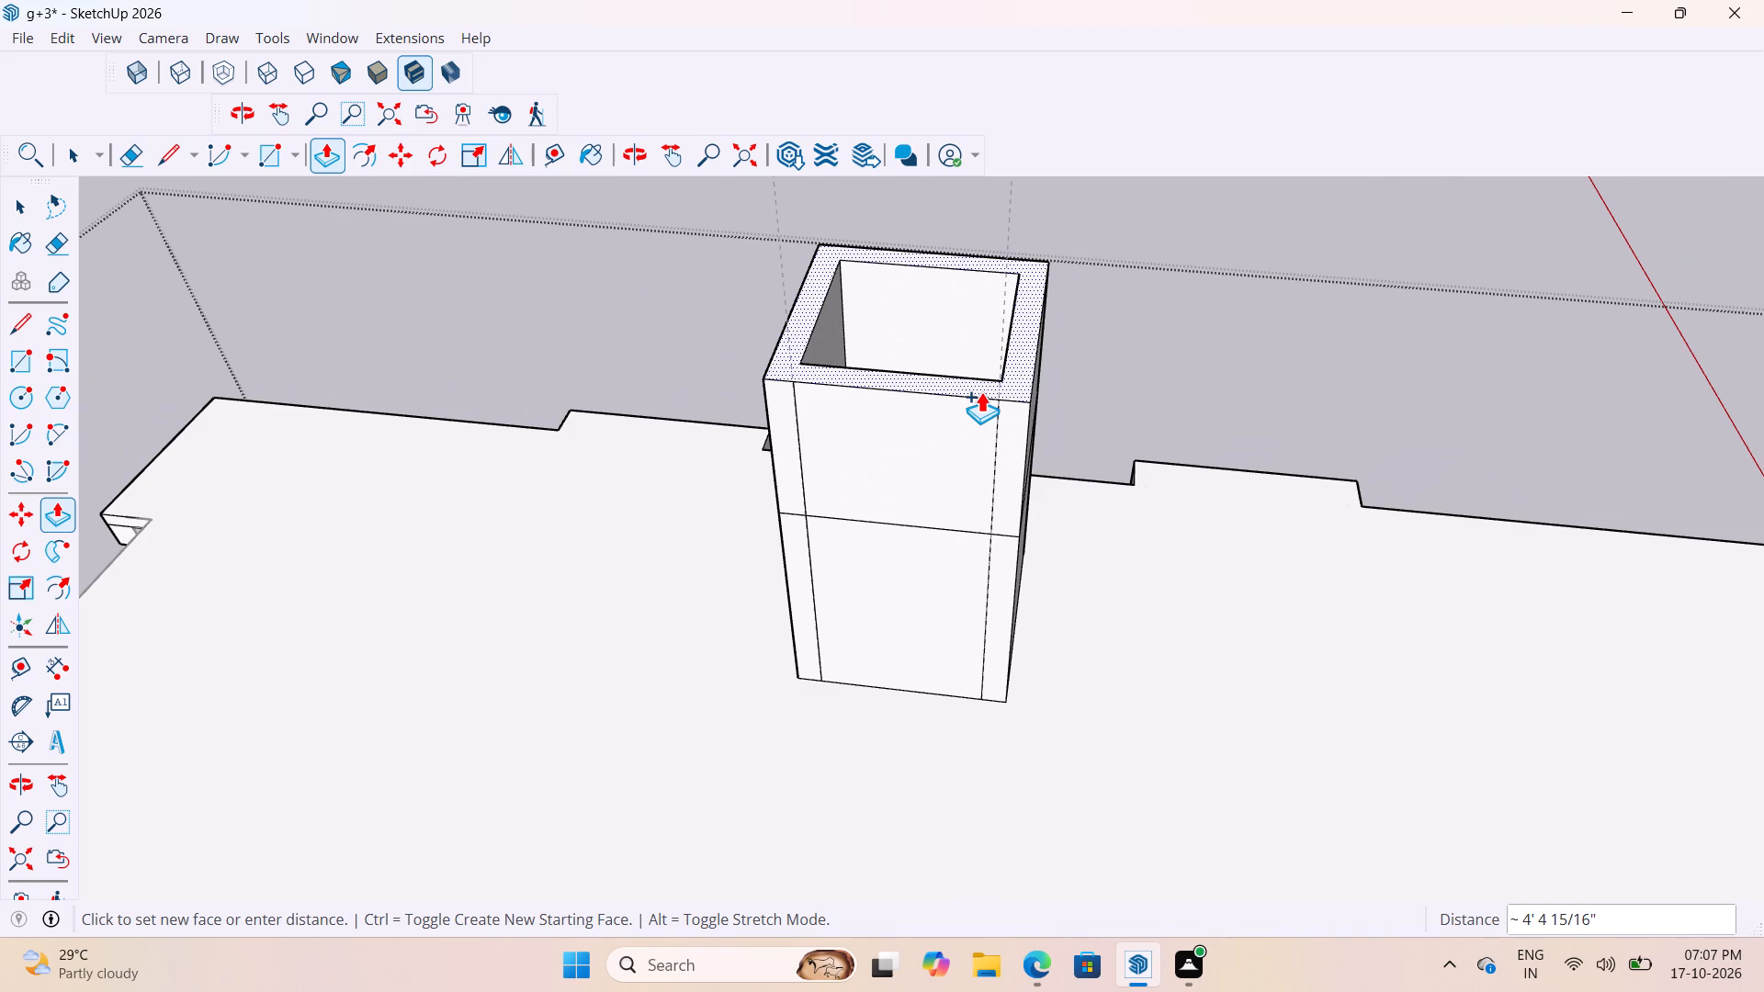
type("7'")
key("Return")
scroll(988, 412, "down", 10)
middle_click_drag(1003, 662, 575, 625)
key("space")
left_click(1086, 373)
Examine the raised headroom's rim and the inside of its shaft from above.
scroll(514, 479, "up", 4)
middle_click_drag(711, 415, 934, 521)
scroll(1238, 676, "up", 8)
middle_click_drag(1125, 570, 1160, 594)
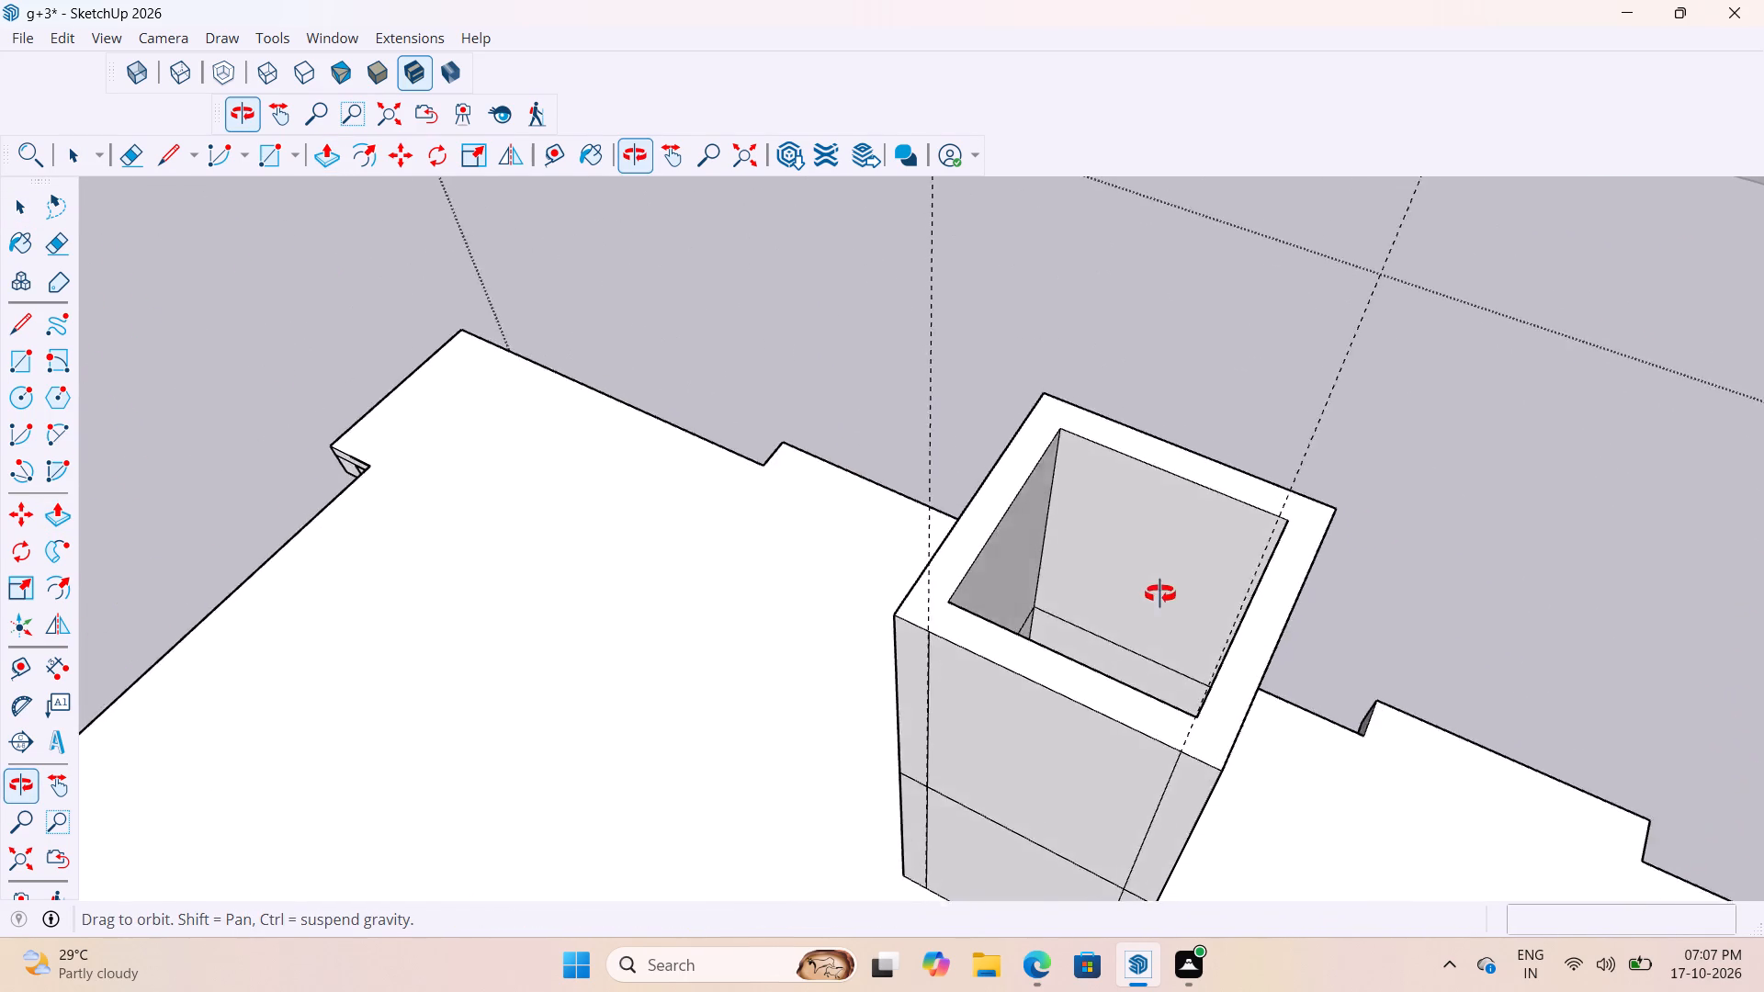
middle_click_drag(1160, 594, 1373, 672)
scroll(1008, 525, "down", 5)
scroll(1207, 535, "up", 11)
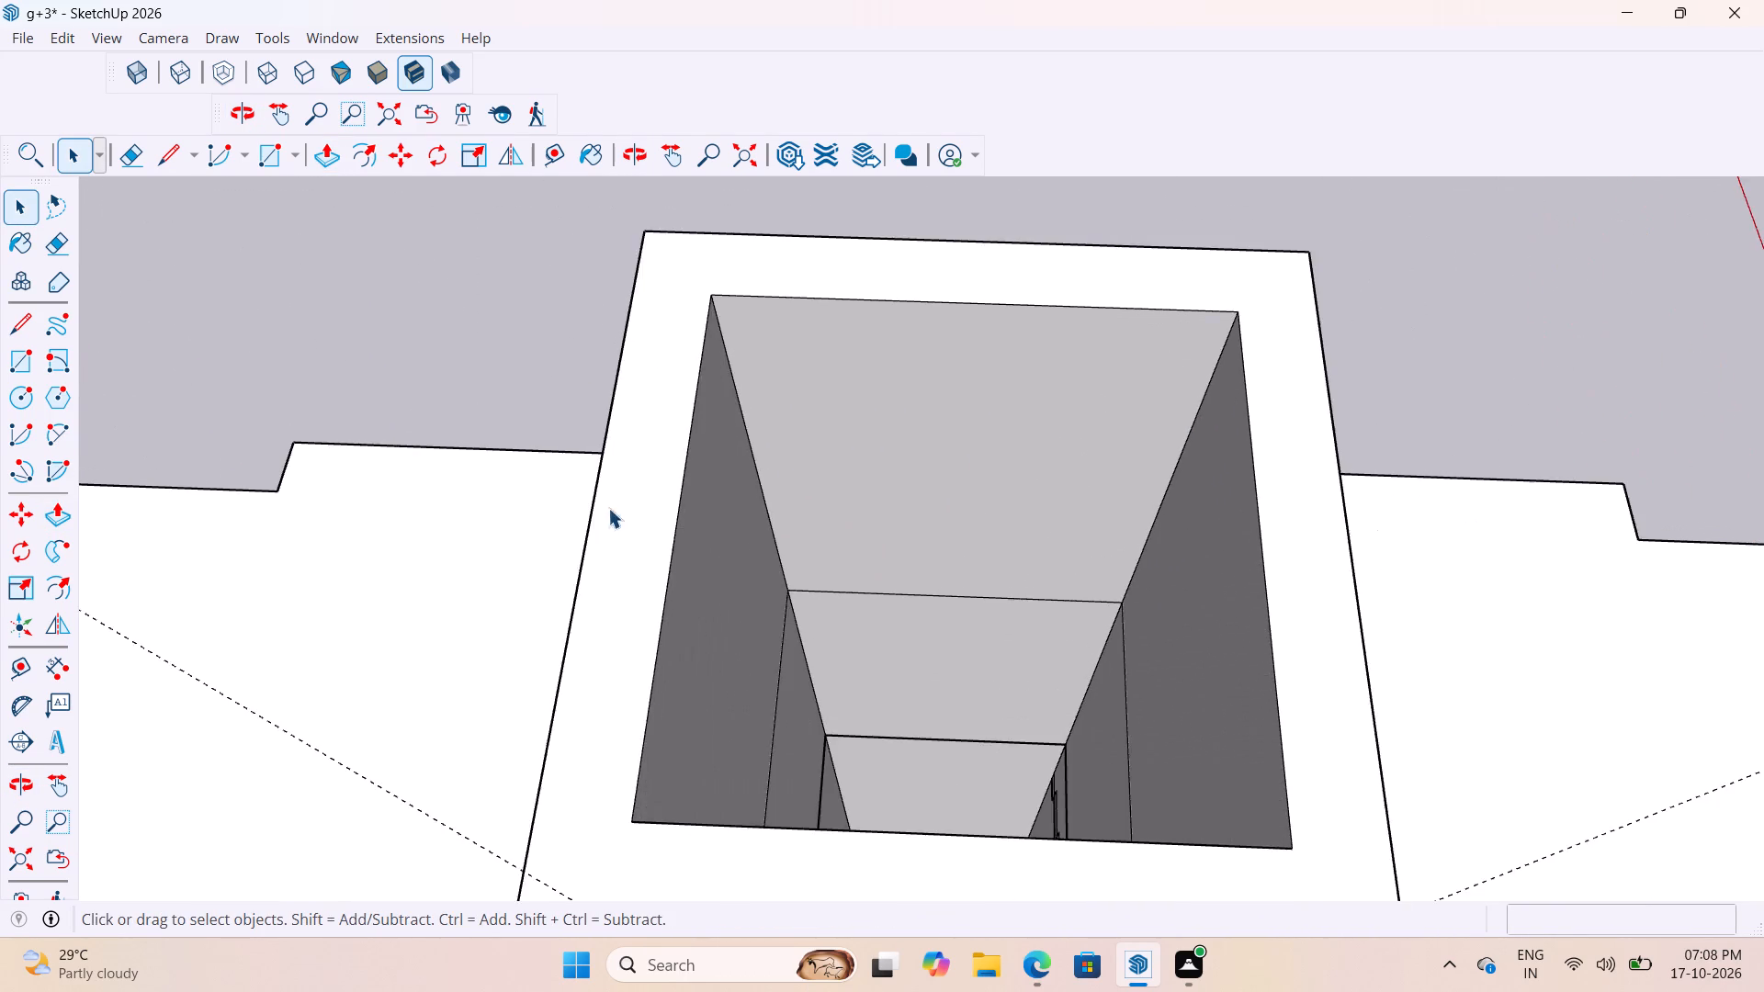
scroll(585, 524, "down", 9)
scroll(651, 569, "up", 8)
scroll(616, 572, "down", 6)
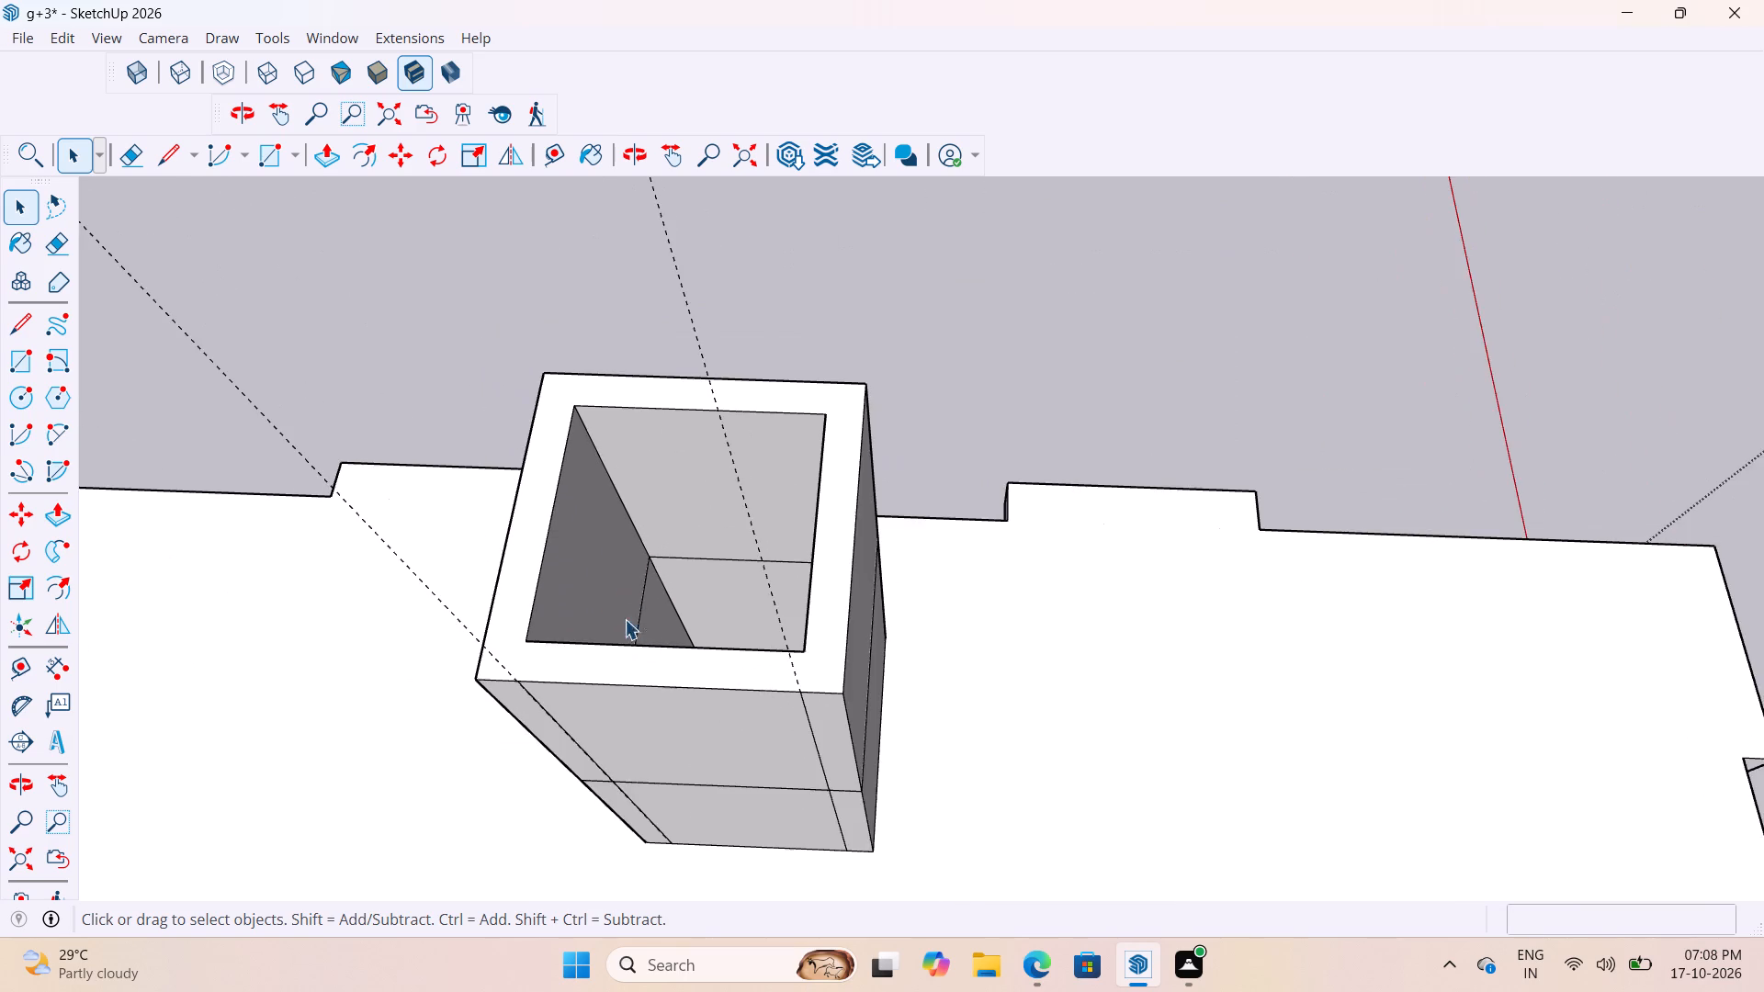
scroll(673, 490, "up", 2)
scroll(774, 477, "down", 4)
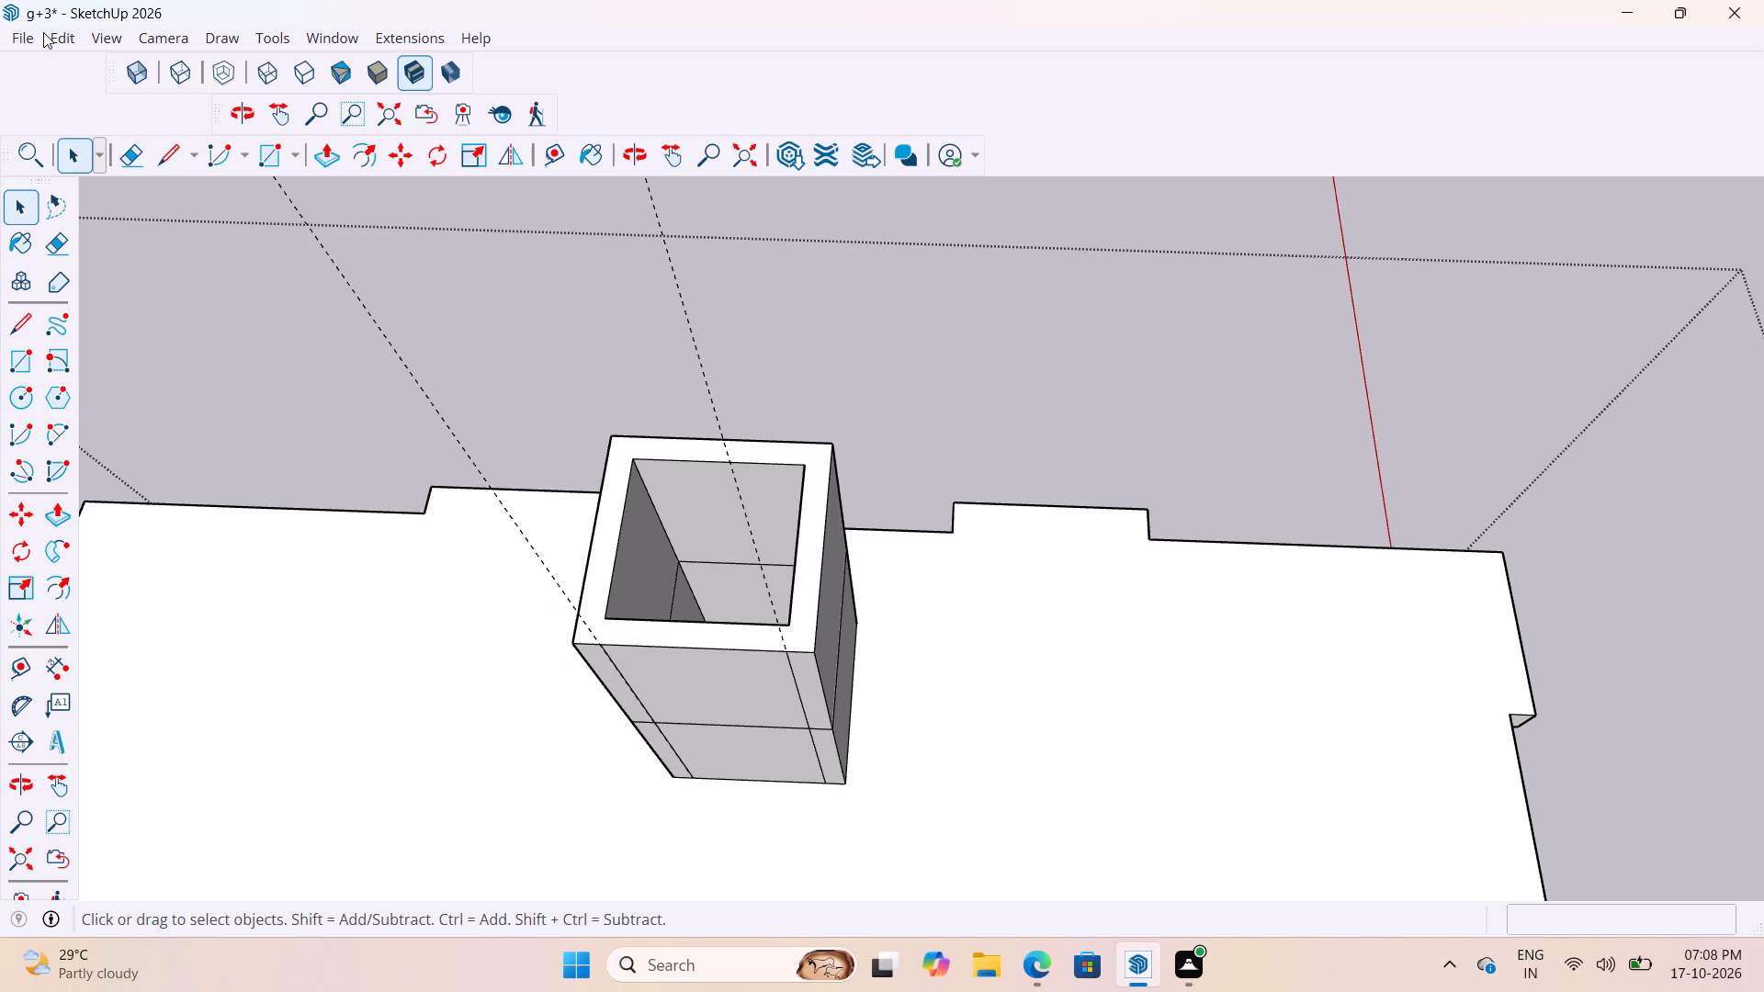
Delete all guides from the model and close the roof group.
left_click(43, 32)
left_click(46, 32)
left_click(148, 258)
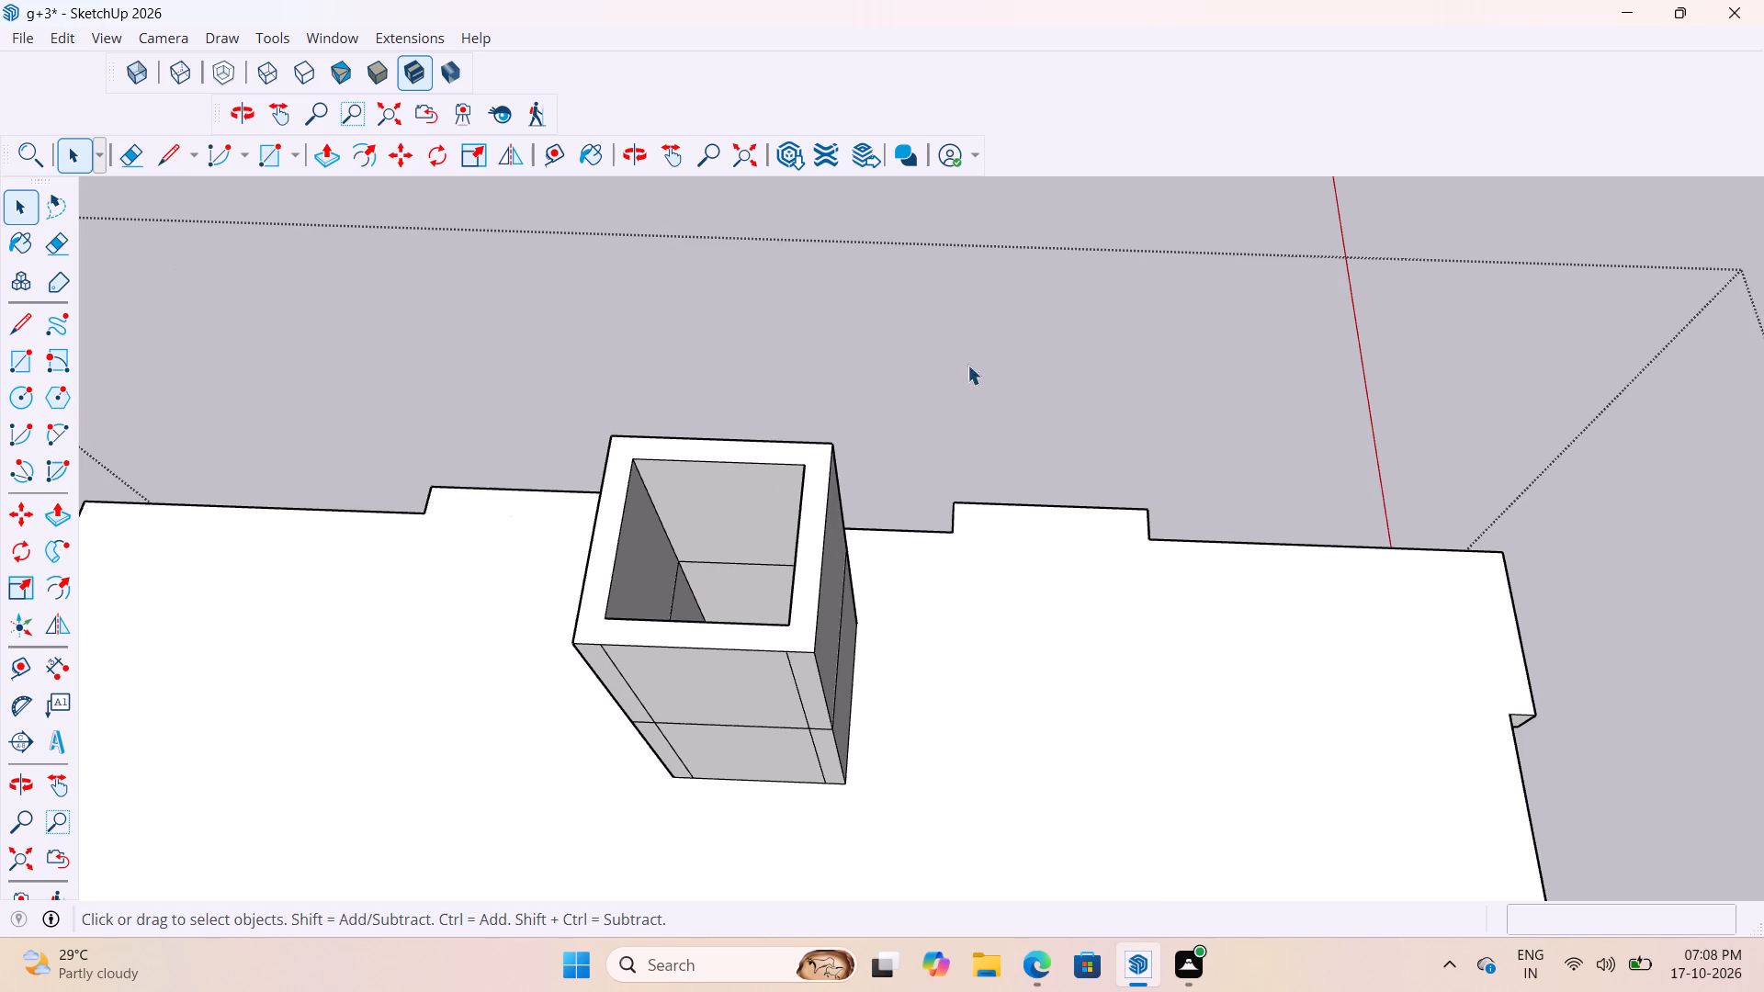
left_click(894, 419)
scroll(924, 453, "down", 5)
scroll(1438, 519, "down", 2)
middle_click_drag(1209, 487, 646, 456)
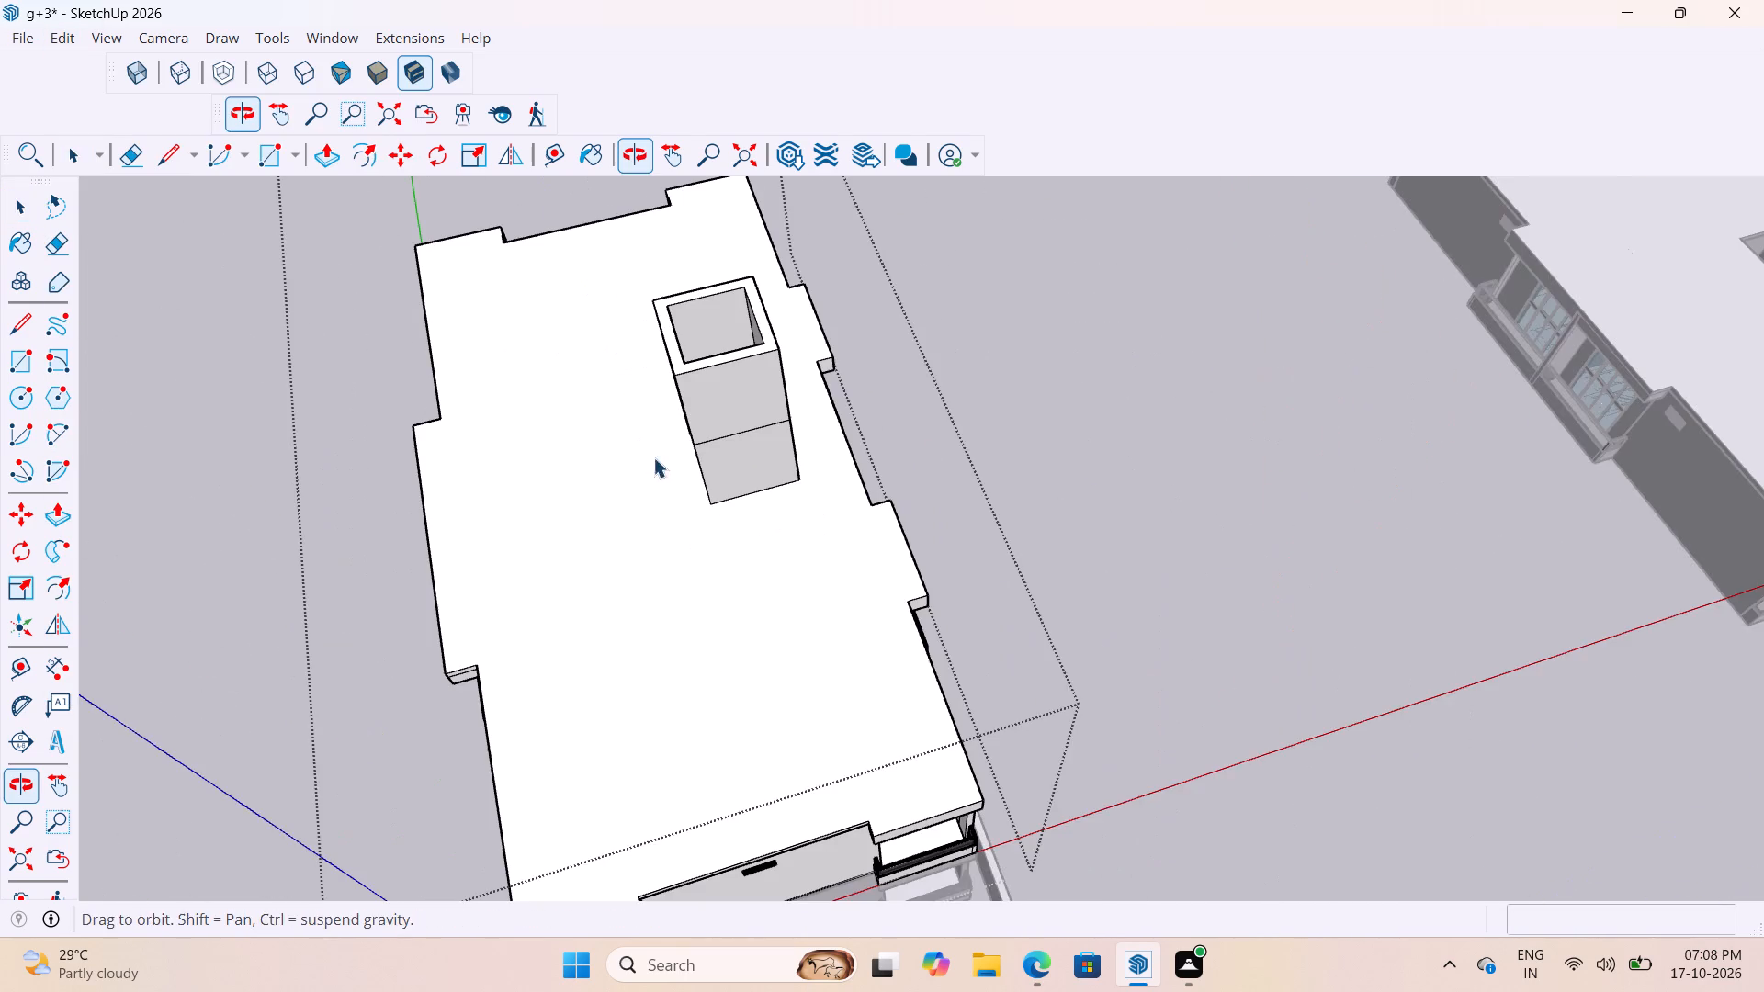
left_click(1229, 438)
Examine the raised headroom on the roof and the whole G+3 building from several sides.
scroll(686, 351, "up", 6)
middle_click_drag(754, 351, 988, 288)
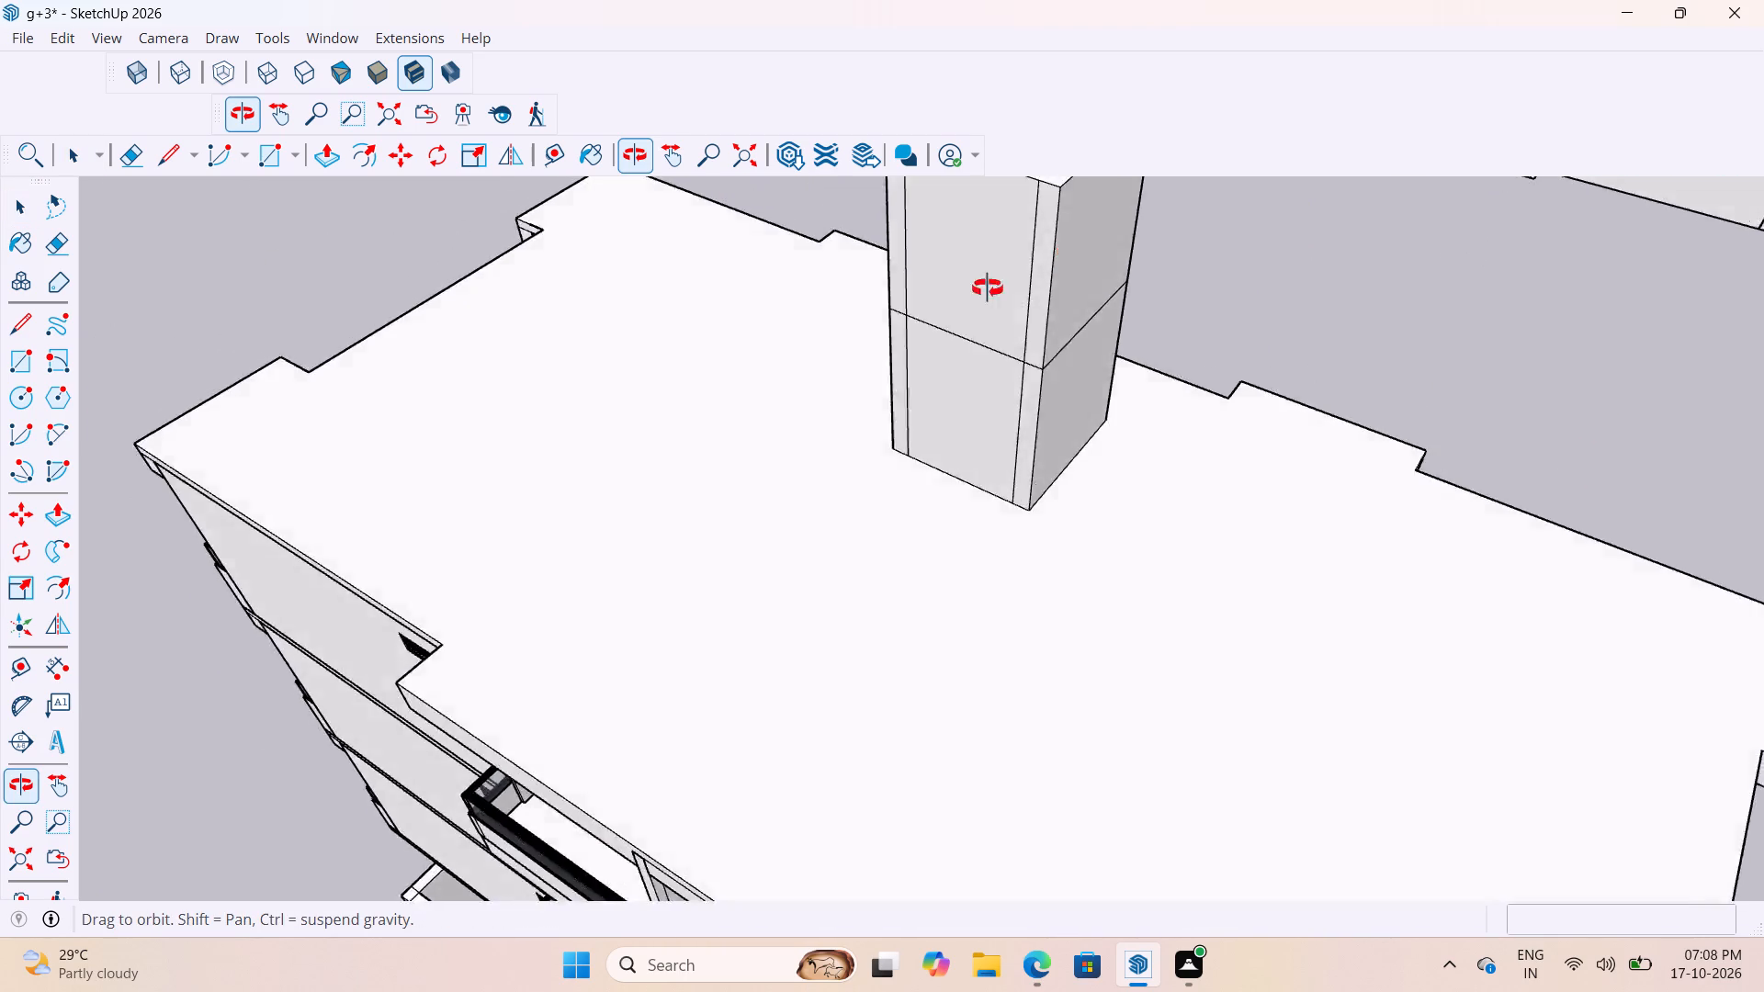
middle_click_drag(988, 288, 938, 287)
scroll(735, 452, "down", 11)
scroll(773, 302, "up", 9)
middle_click_drag(763, 407, 947, 246)
scroll(773, 327, "down", 10)
scroll(753, 411, "up", 10)
middle_click_drag(769, 367, 791, 344)
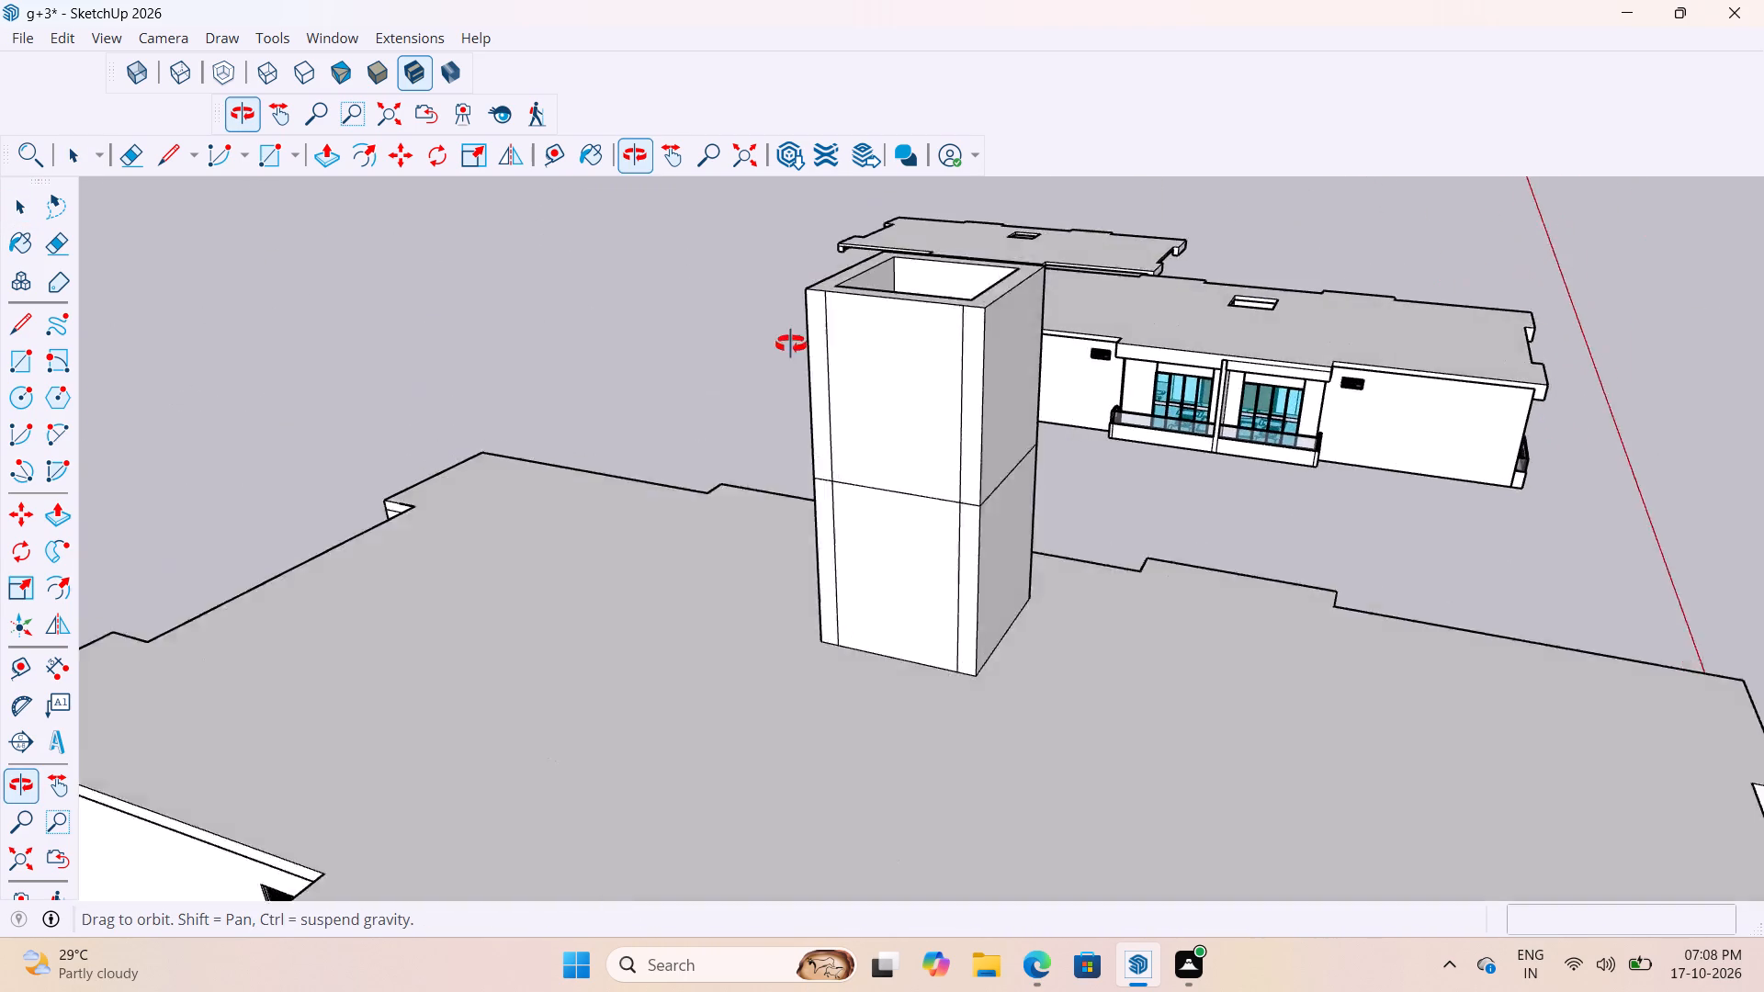
middle_click_drag(791, 344, 735, 316)
scroll(707, 280, "down", 17)
middle_click_drag(816, 444, 581, 297)
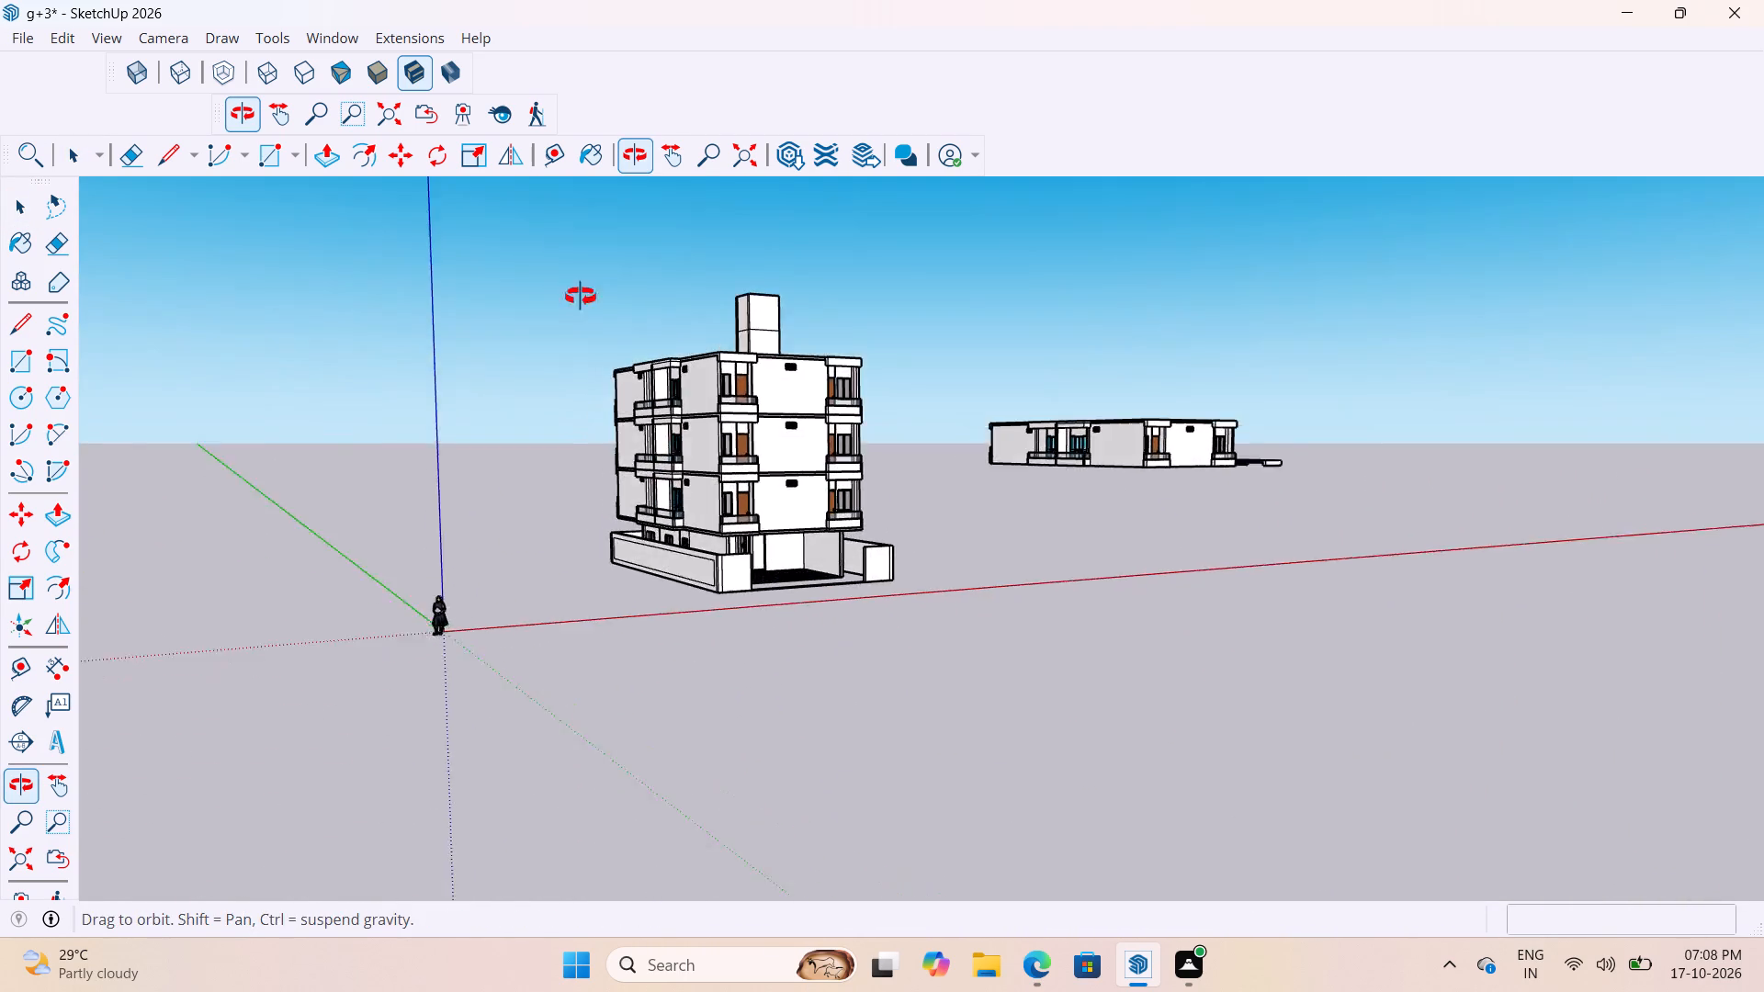
middle_click_drag(581, 297, 533, 298)
scroll(841, 435, "up", 12)
scroll(783, 405, "down", 5)
middle_click_drag(748, 367, 747, 363)
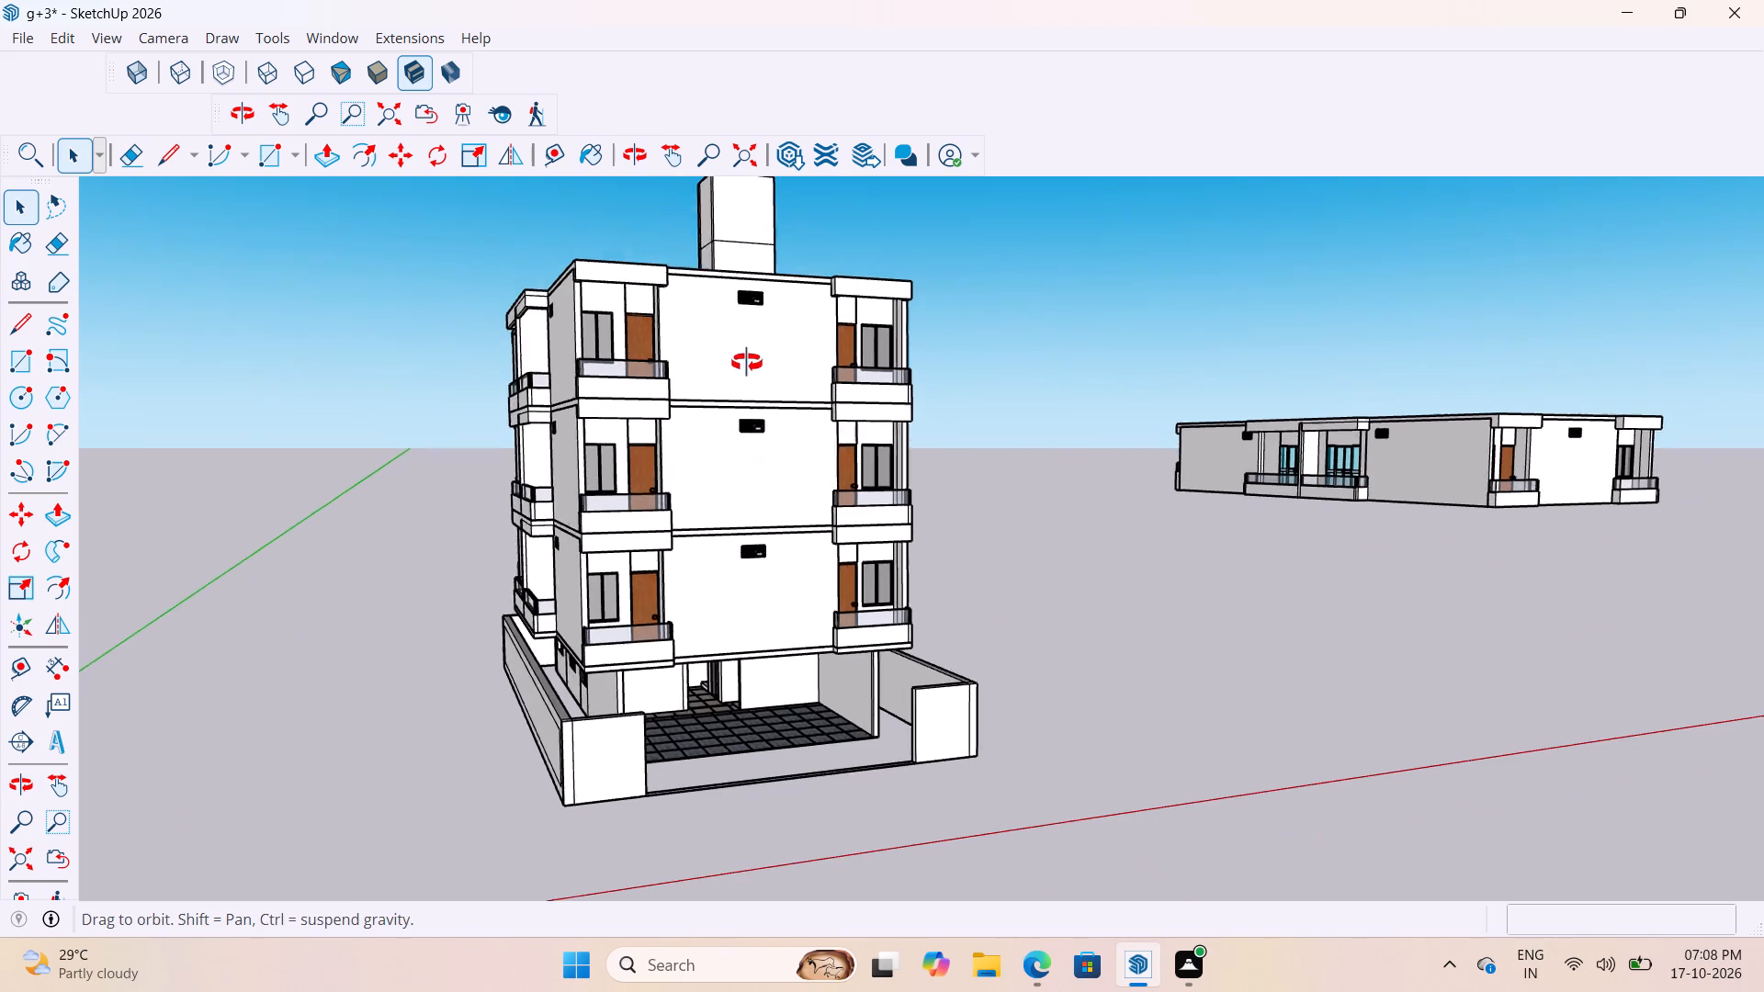
middle_click_drag(747, 363, 697, 510)
scroll(746, 608, "down", 5)
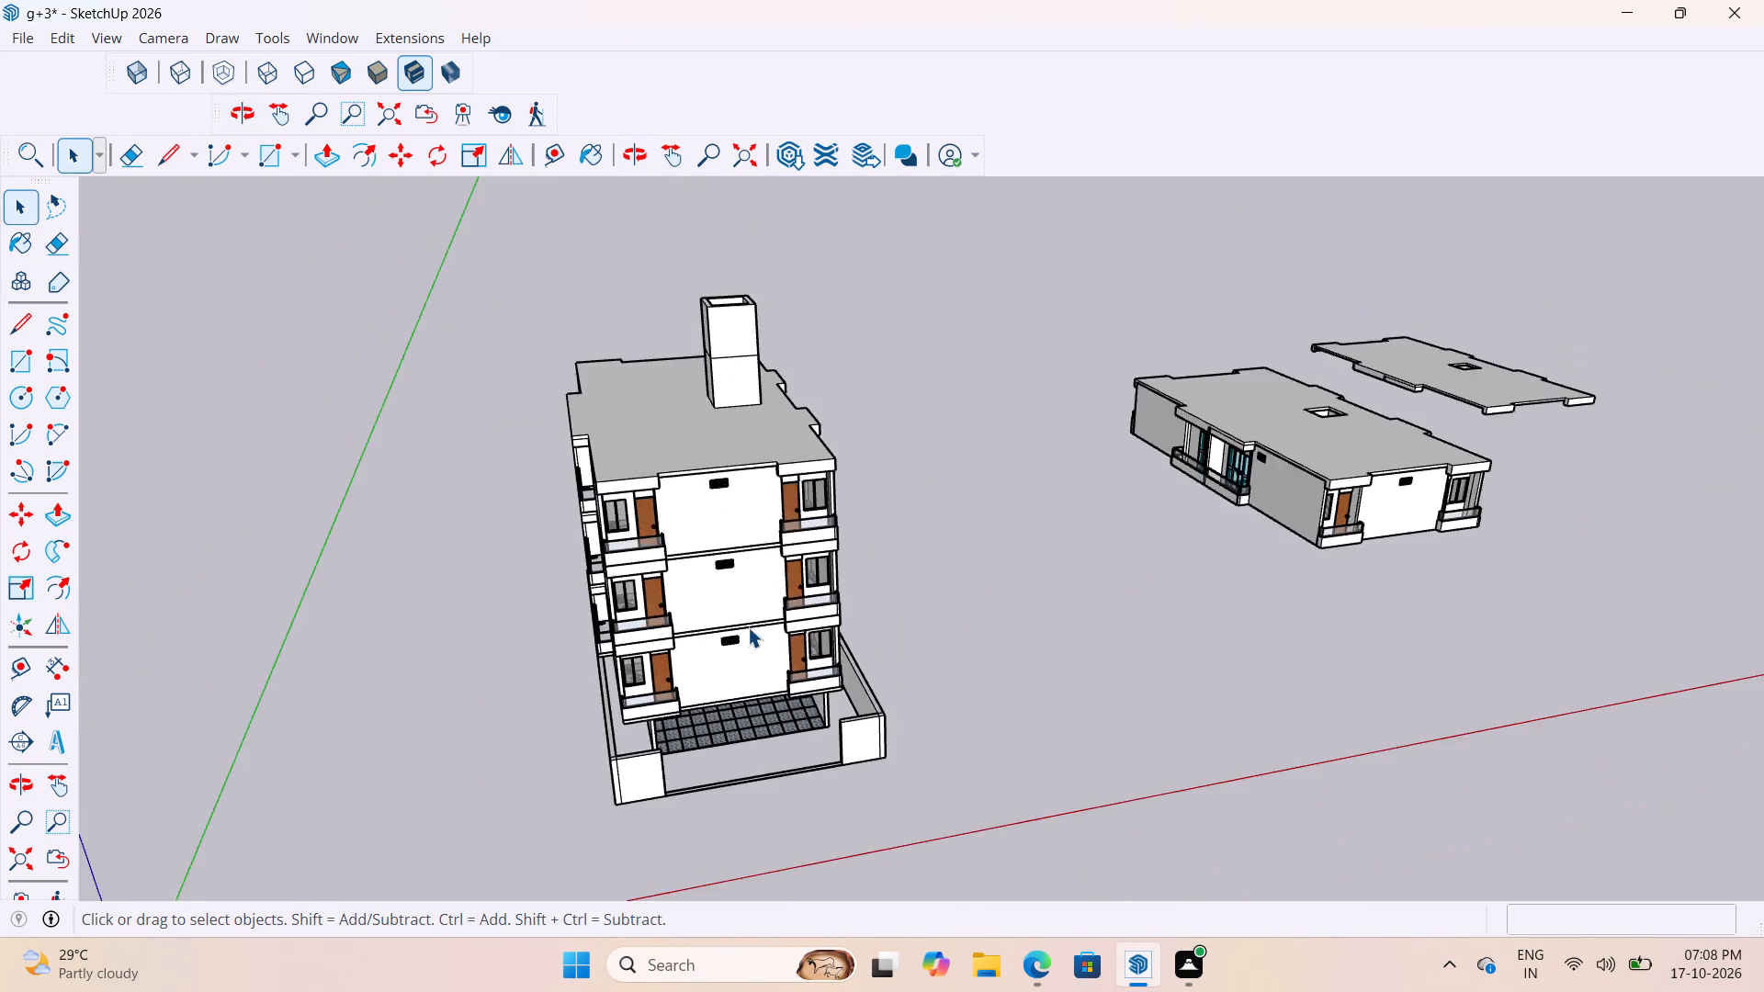
scroll(748, 627, "down", 4)
Examine the stair headroom's walls and top rim from several sides and from above.
middle_click_drag(770, 456, 1168, 637)
scroll(839, 555, "up", 12)
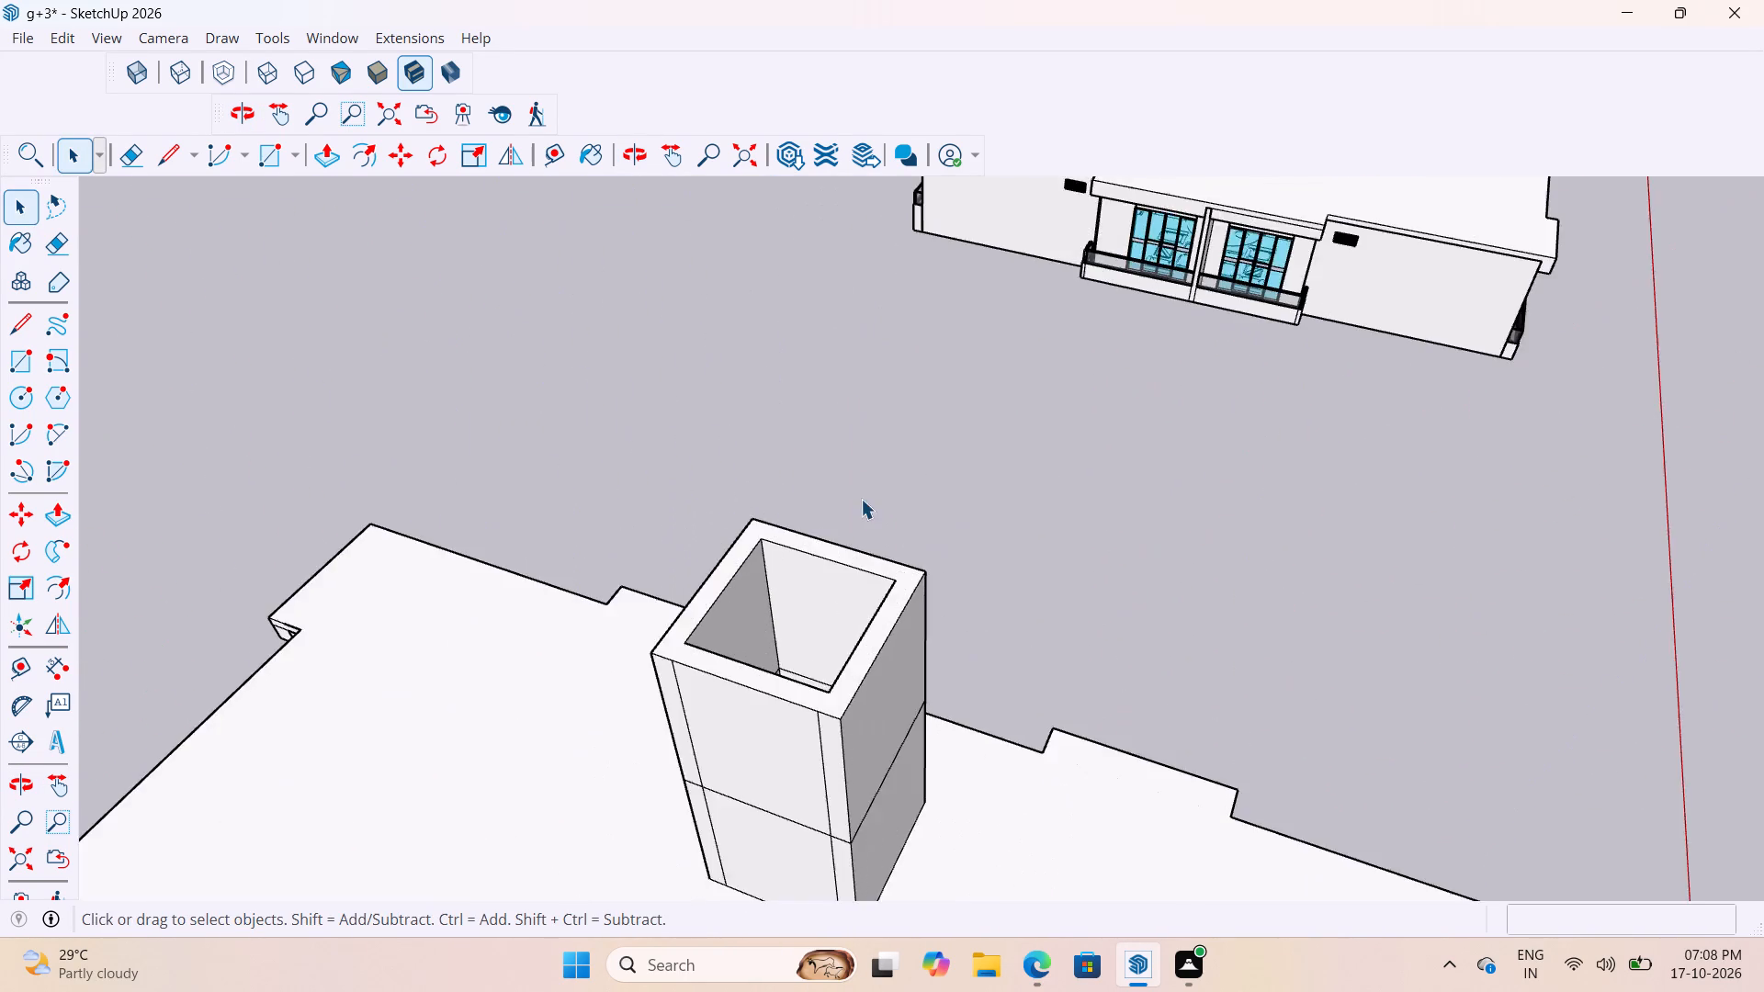
scroll(861, 499, "up", 4)
scroll(842, 472, "down", 11)
middle_click_drag(1193, 637, 1300, 645)
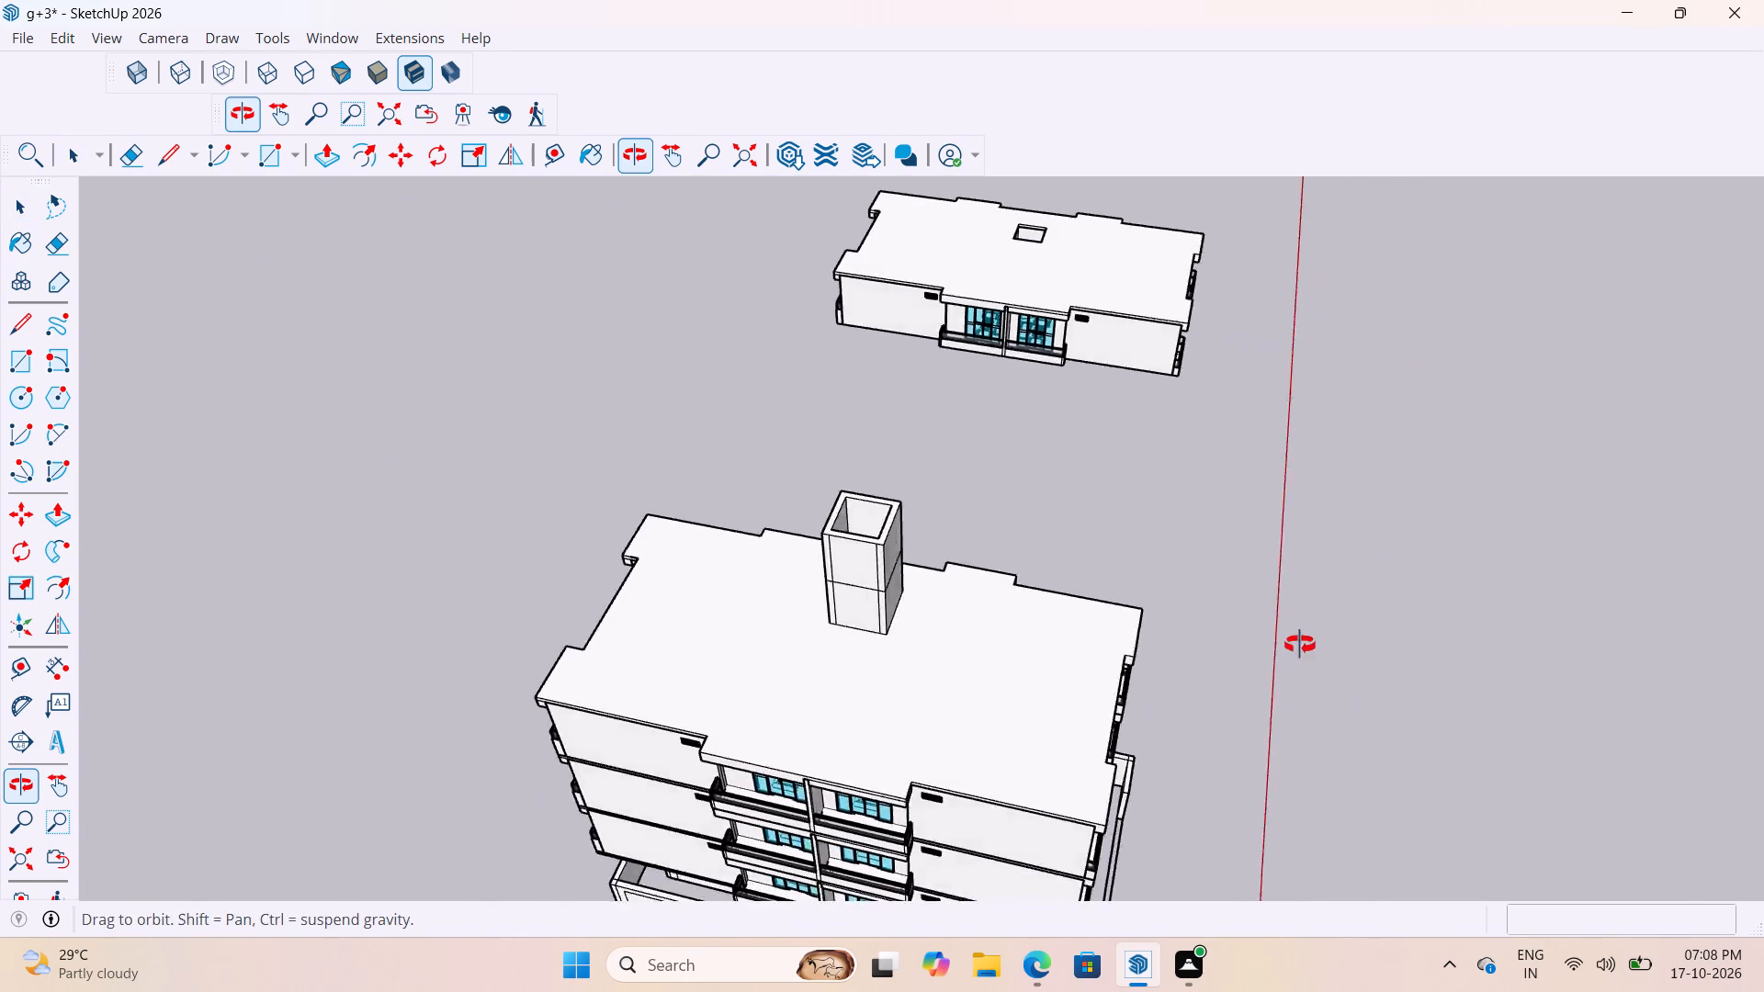
middle_click_drag(1300, 645, 1301, 645)
scroll(930, 563, "up", 10)
scroll(848, 536, "up", 3)
scroll(897, 449, "up", 2)
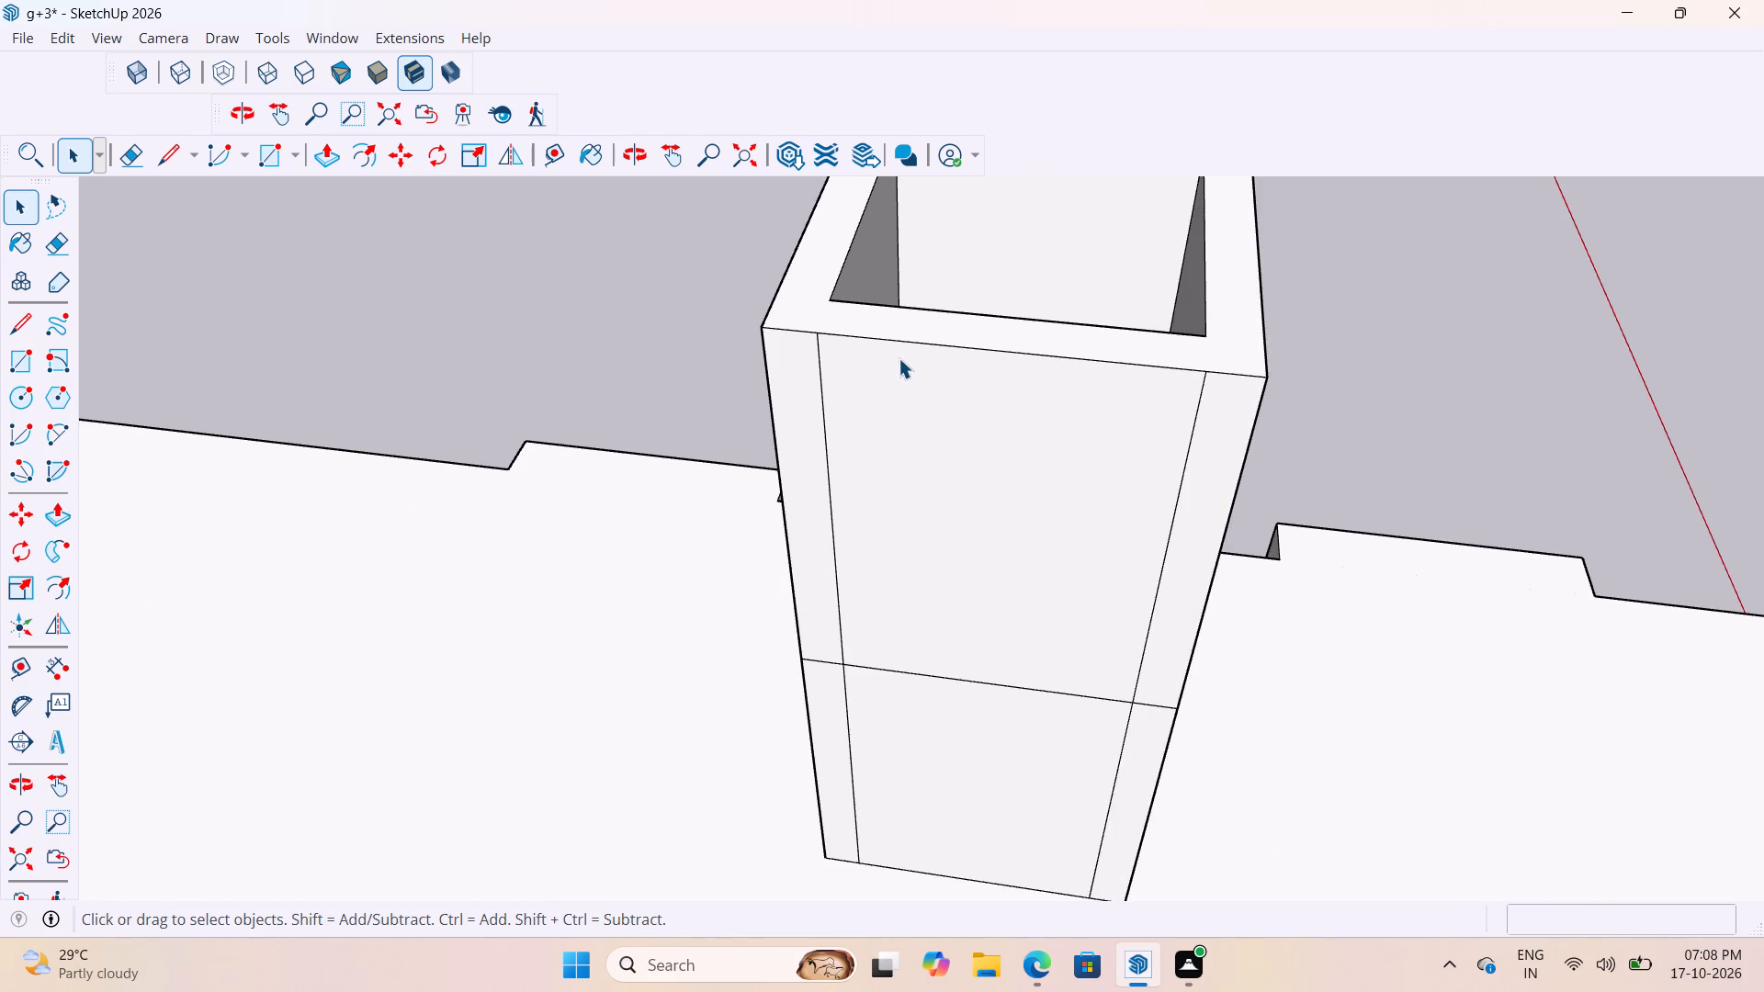
middle_click_drag(900, 359, 901, 445)
scroll(887, 398, "up", 4)
middle_click_drag(865, 400, 752, 478)
scroll(733, 615, "down", 4)
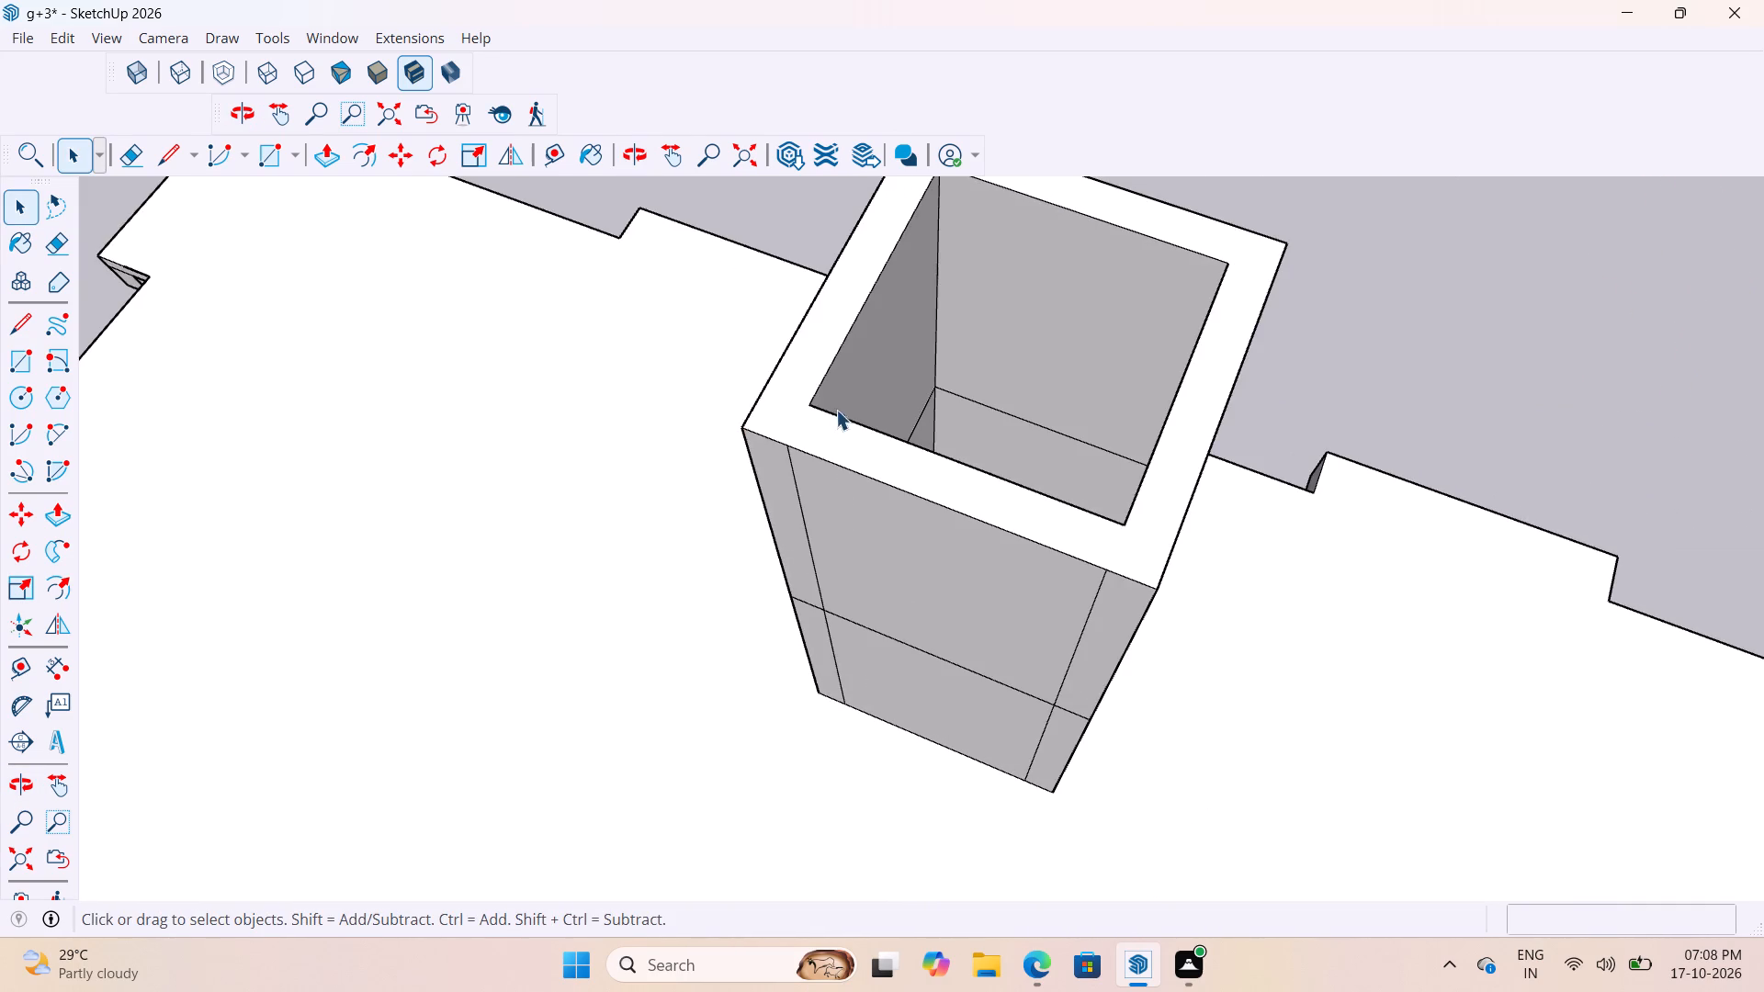
Open the roof group and draw two 9" lines across the headroom's rim, from inner corners to the marked opening's vertical edges.
double_click(818, 445)
scroll(800, 471, "up", 8)
double_click(807, 465)
scroll(805, 475, "up", 4)
left_click(803, 462)
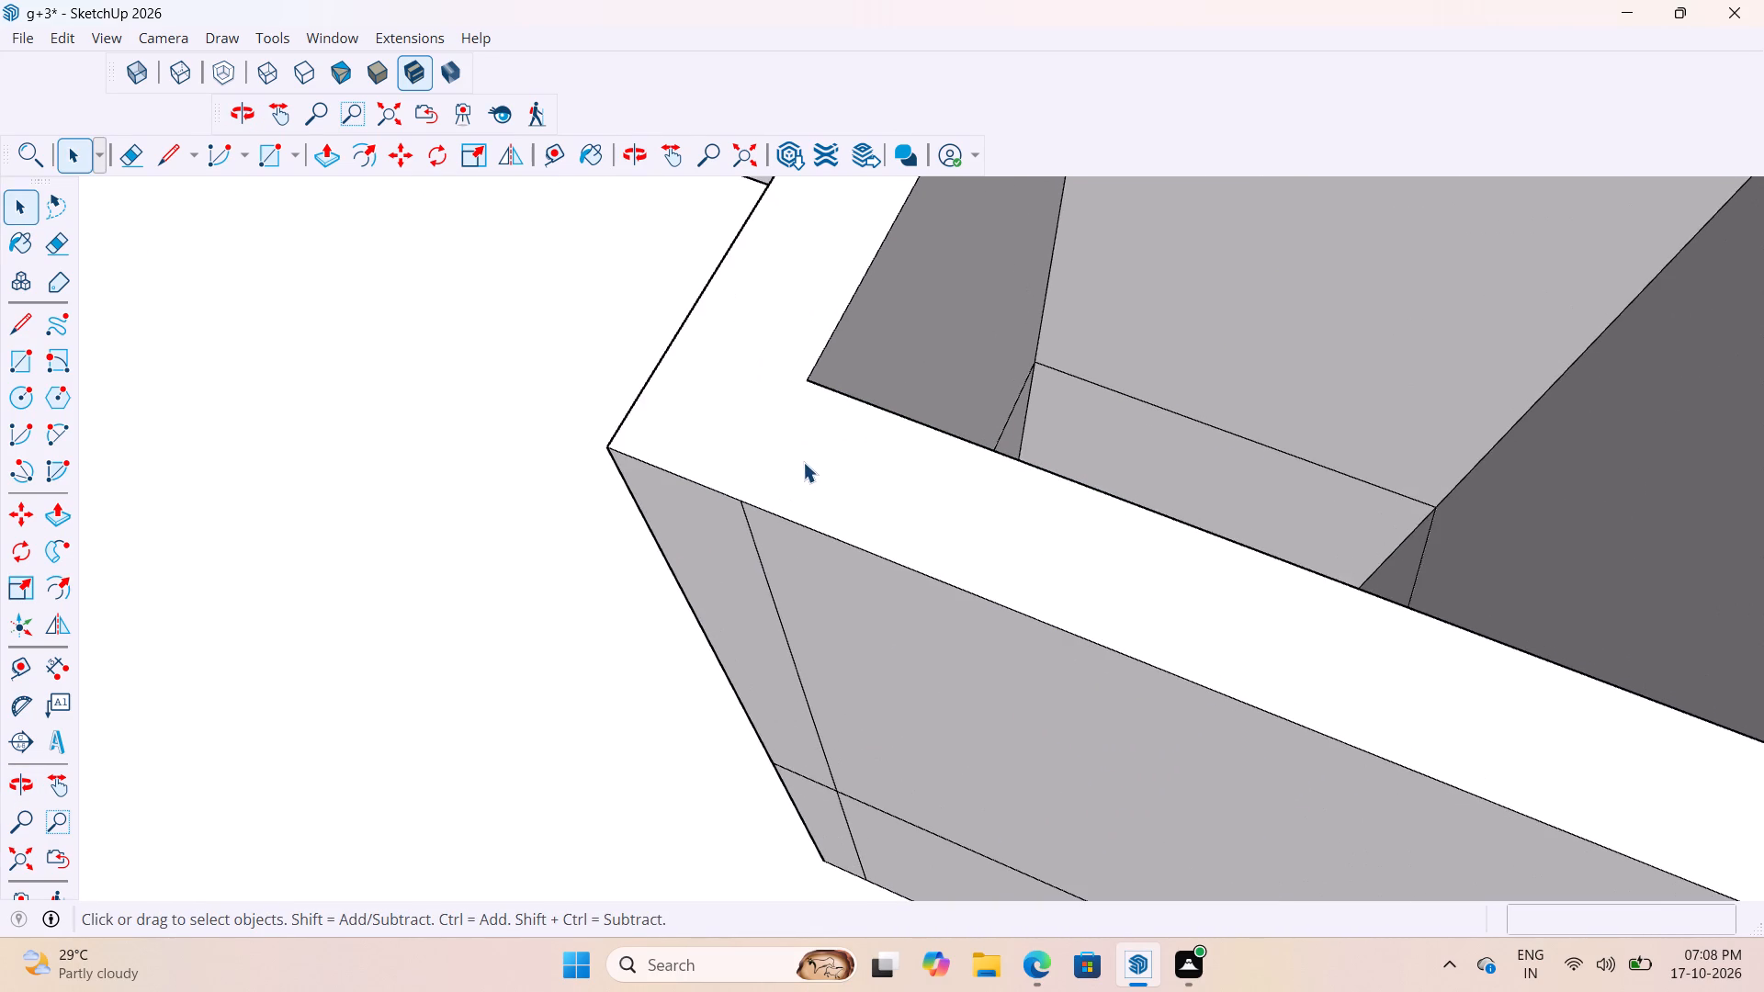
scroll(804, 462, "up", 3)
key("l")
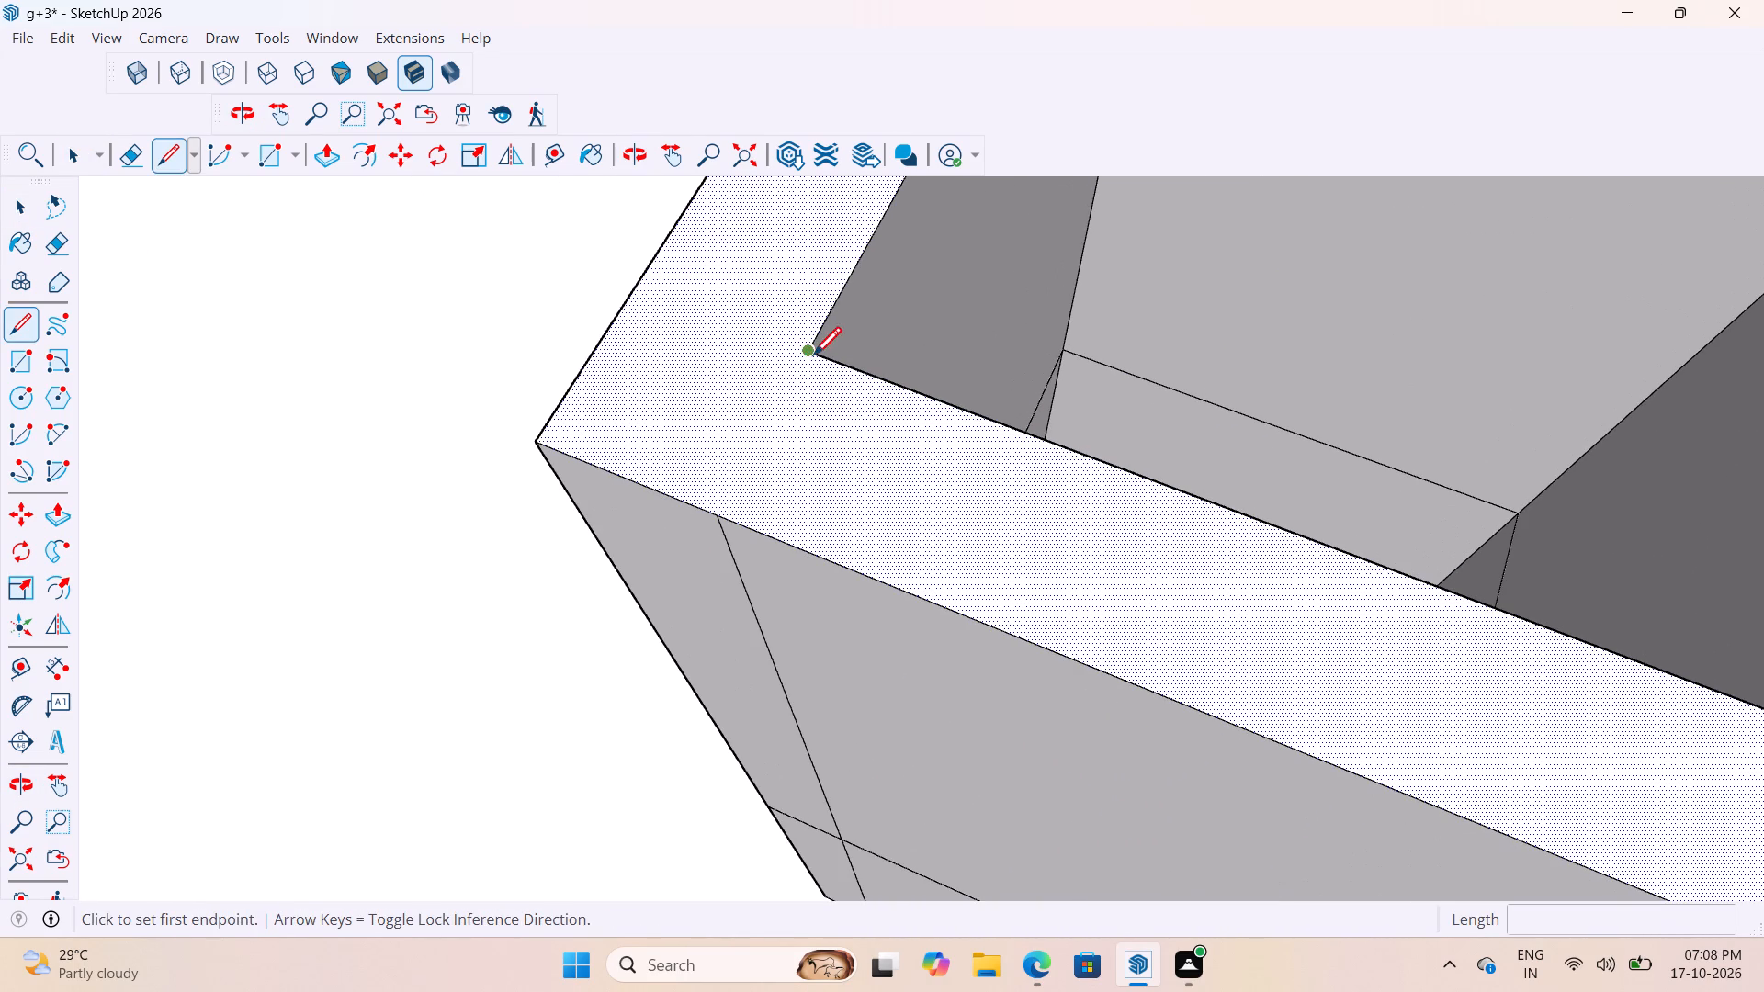
left_click(813, 357)
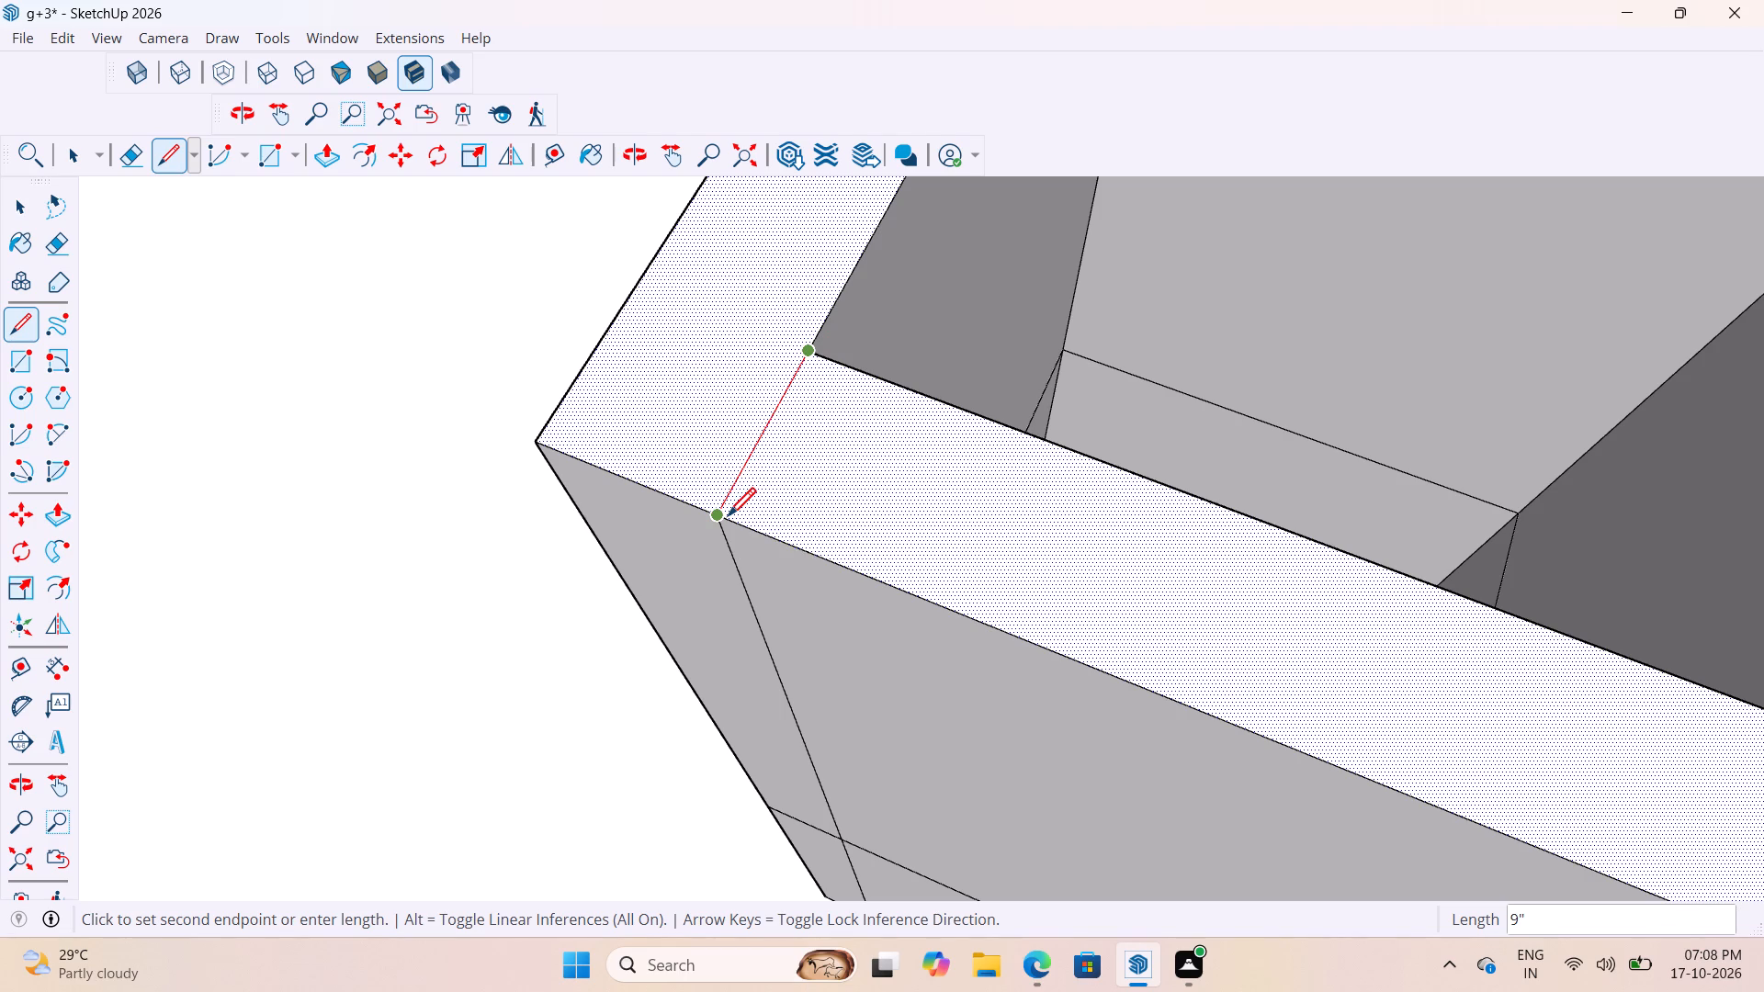
left_click(721, 519)
scroll(682, 461, "down", 14)
scroll(939, 557, "up", 6)
left_click(956, 565)
left_click(919, 635)
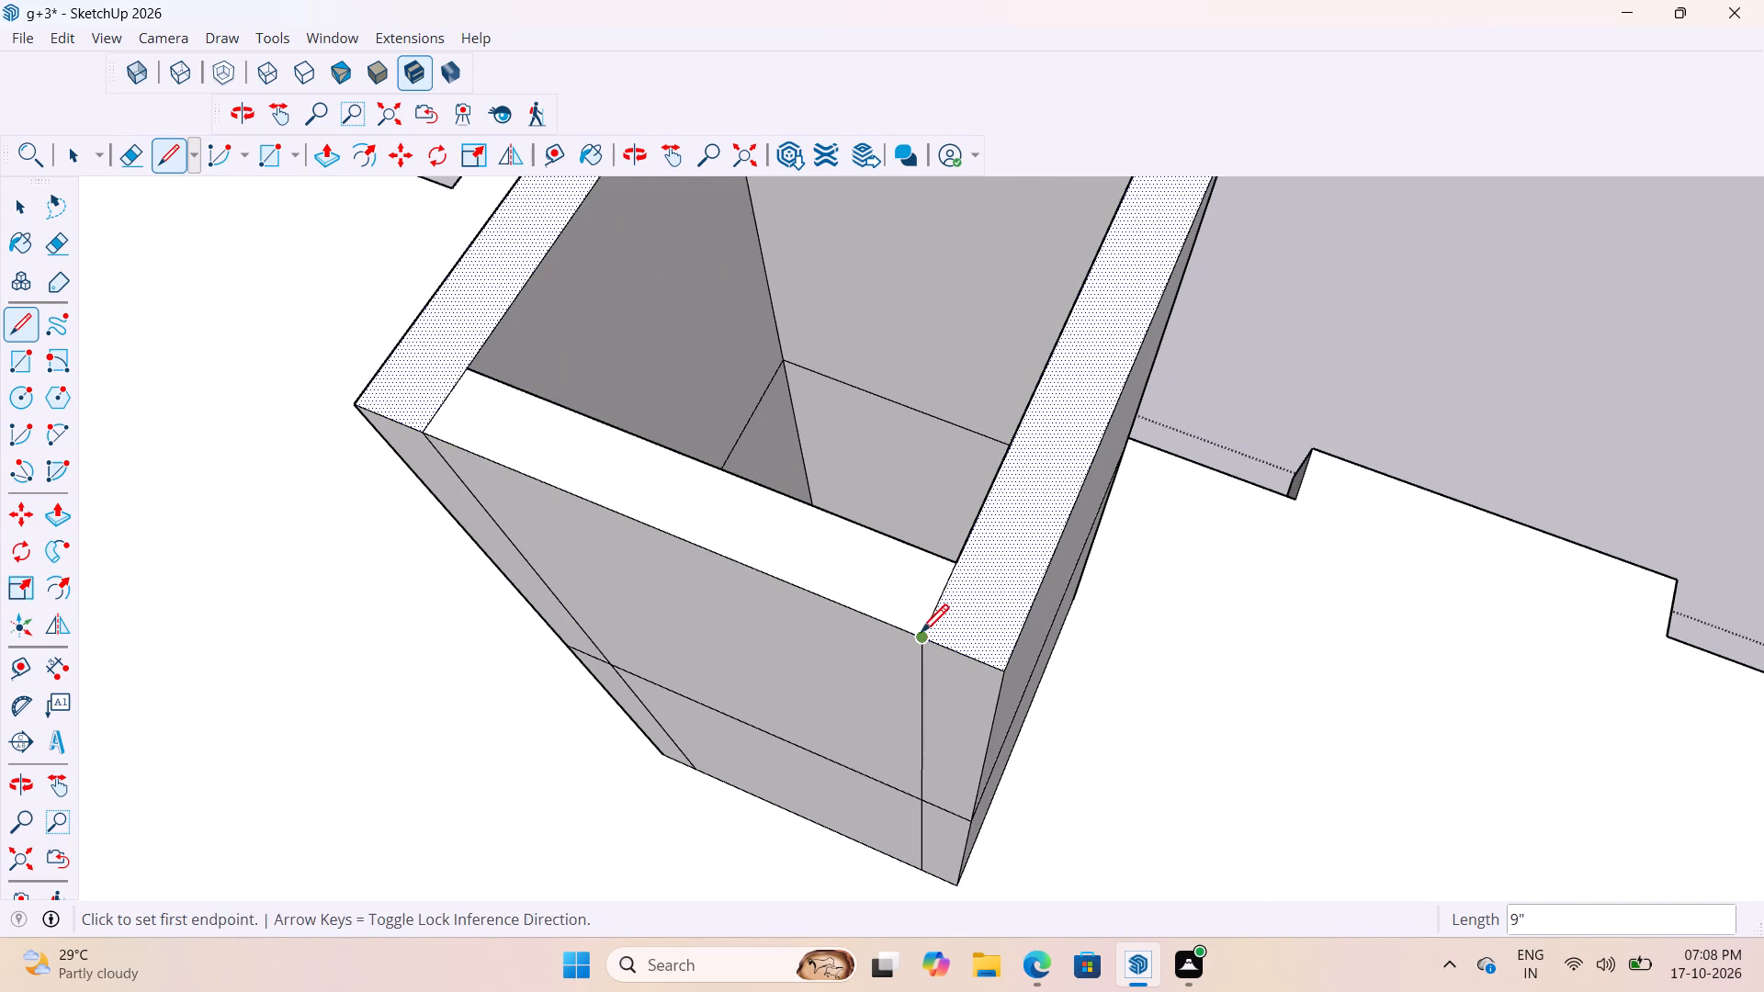
key("space")
scroll(921, 631, "down", 5)
left_click(1216, 434)
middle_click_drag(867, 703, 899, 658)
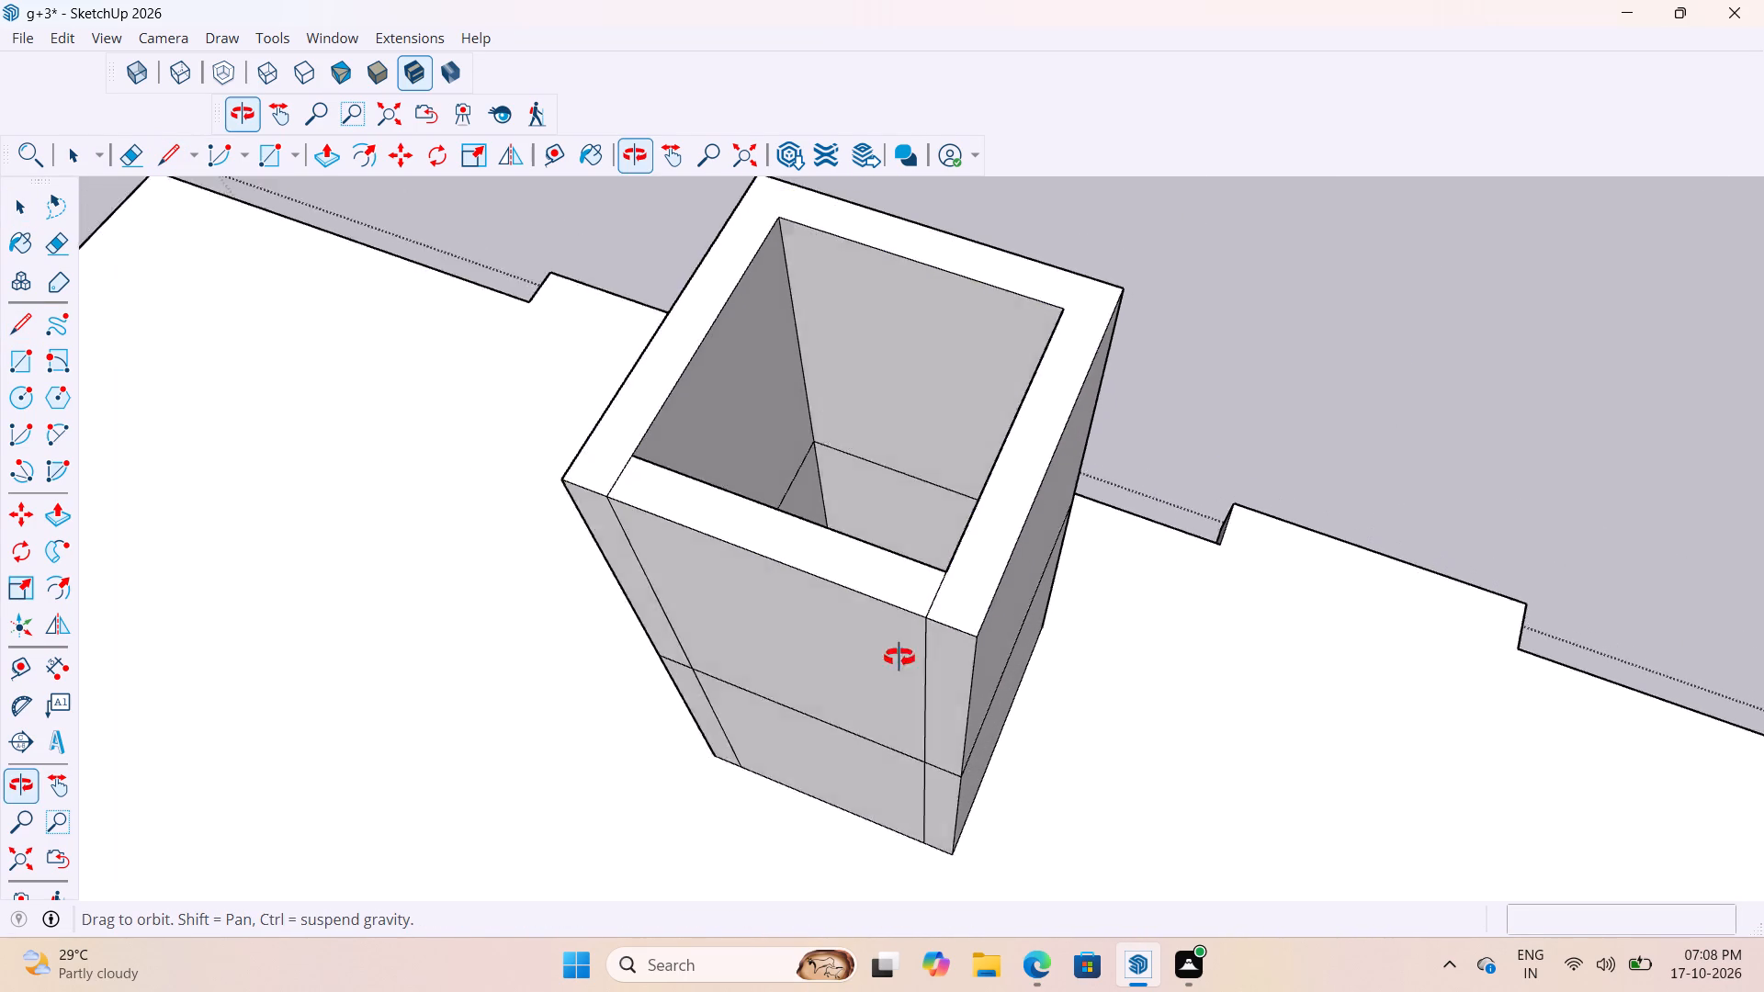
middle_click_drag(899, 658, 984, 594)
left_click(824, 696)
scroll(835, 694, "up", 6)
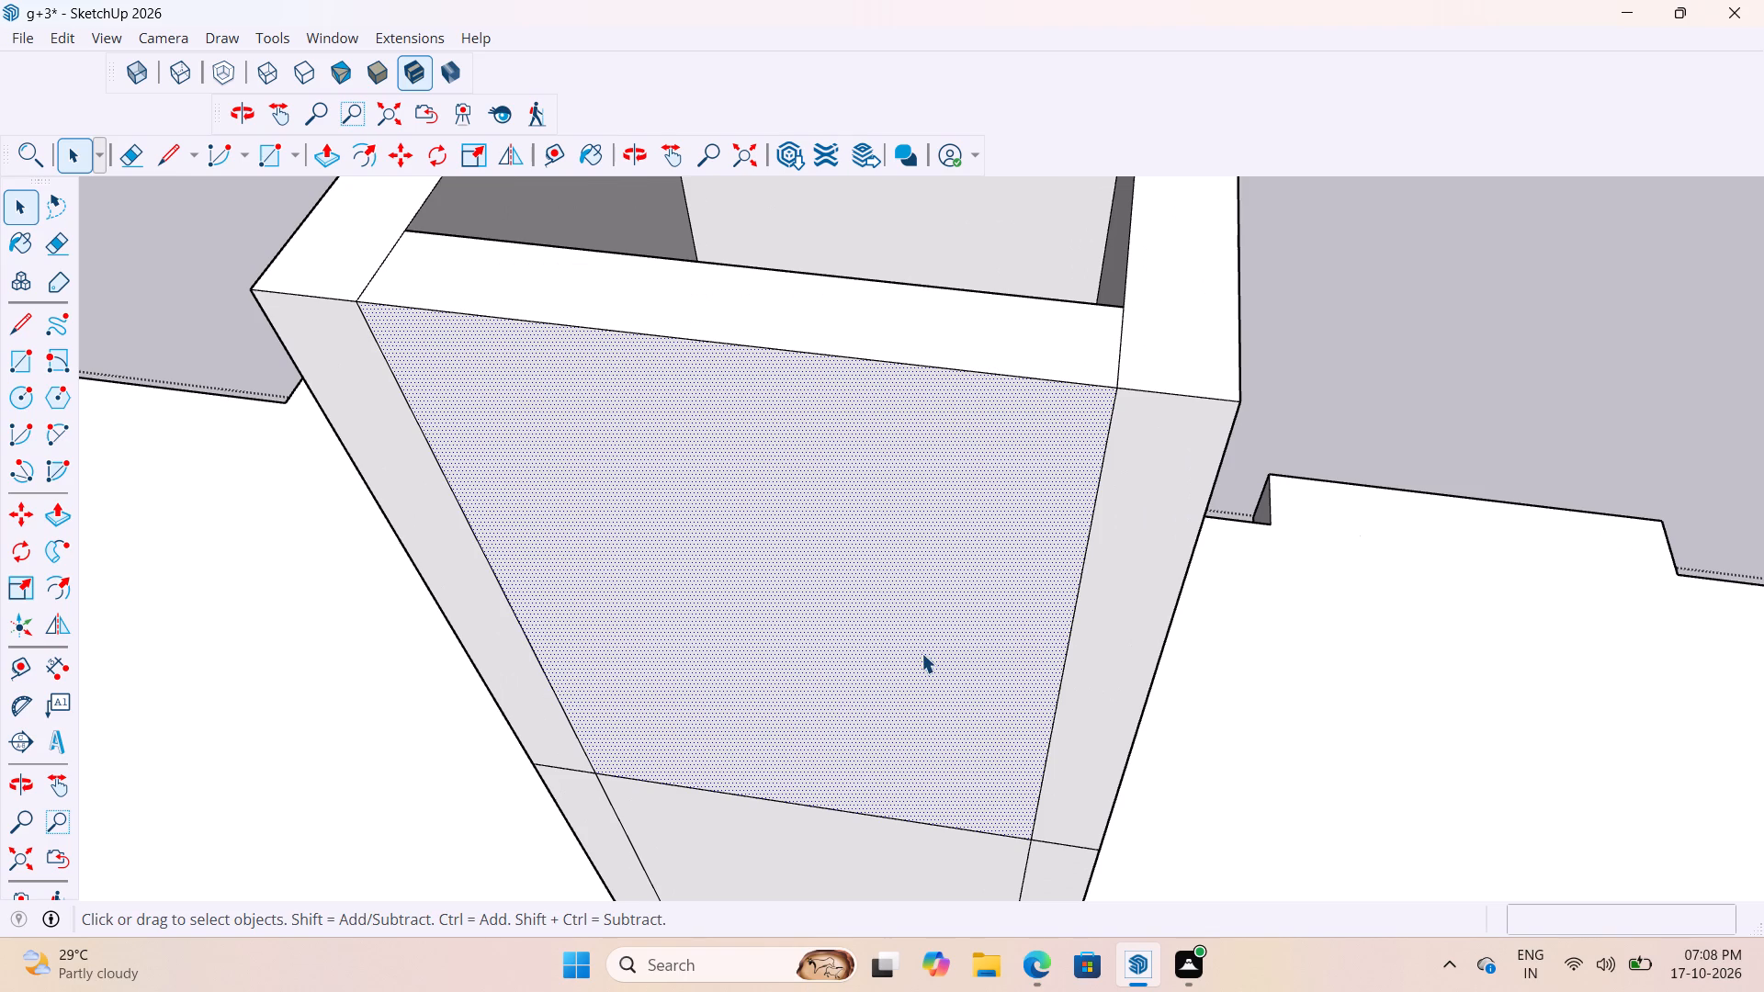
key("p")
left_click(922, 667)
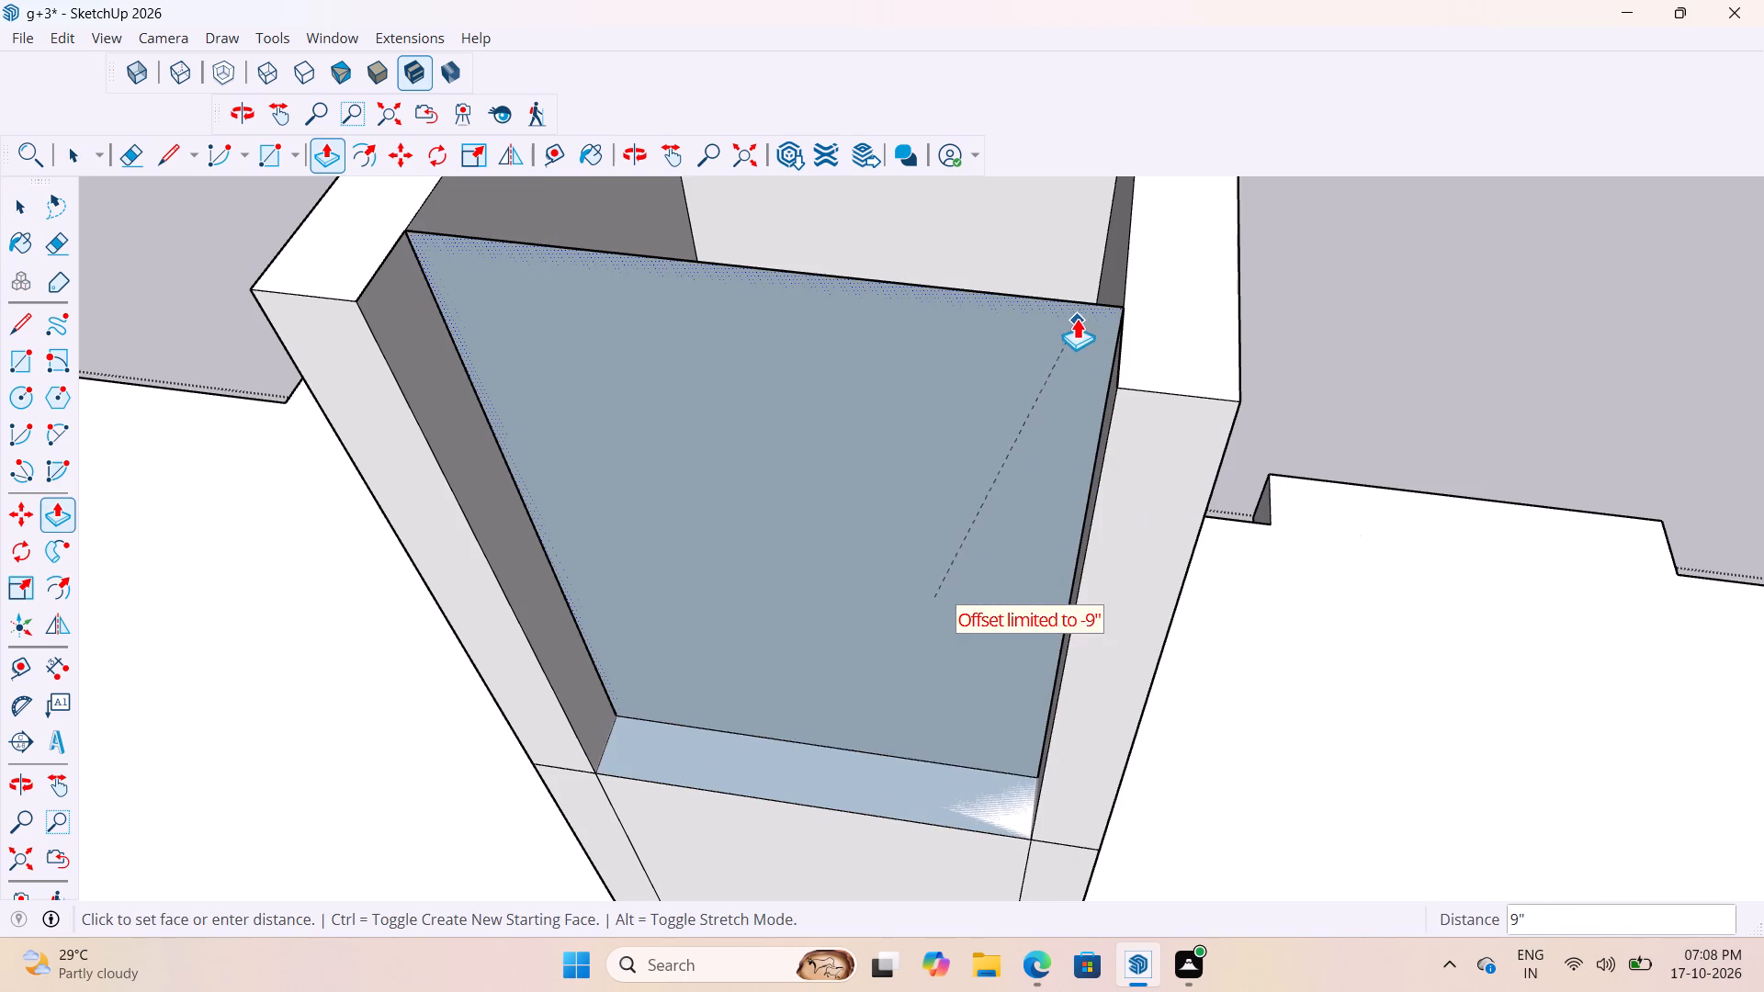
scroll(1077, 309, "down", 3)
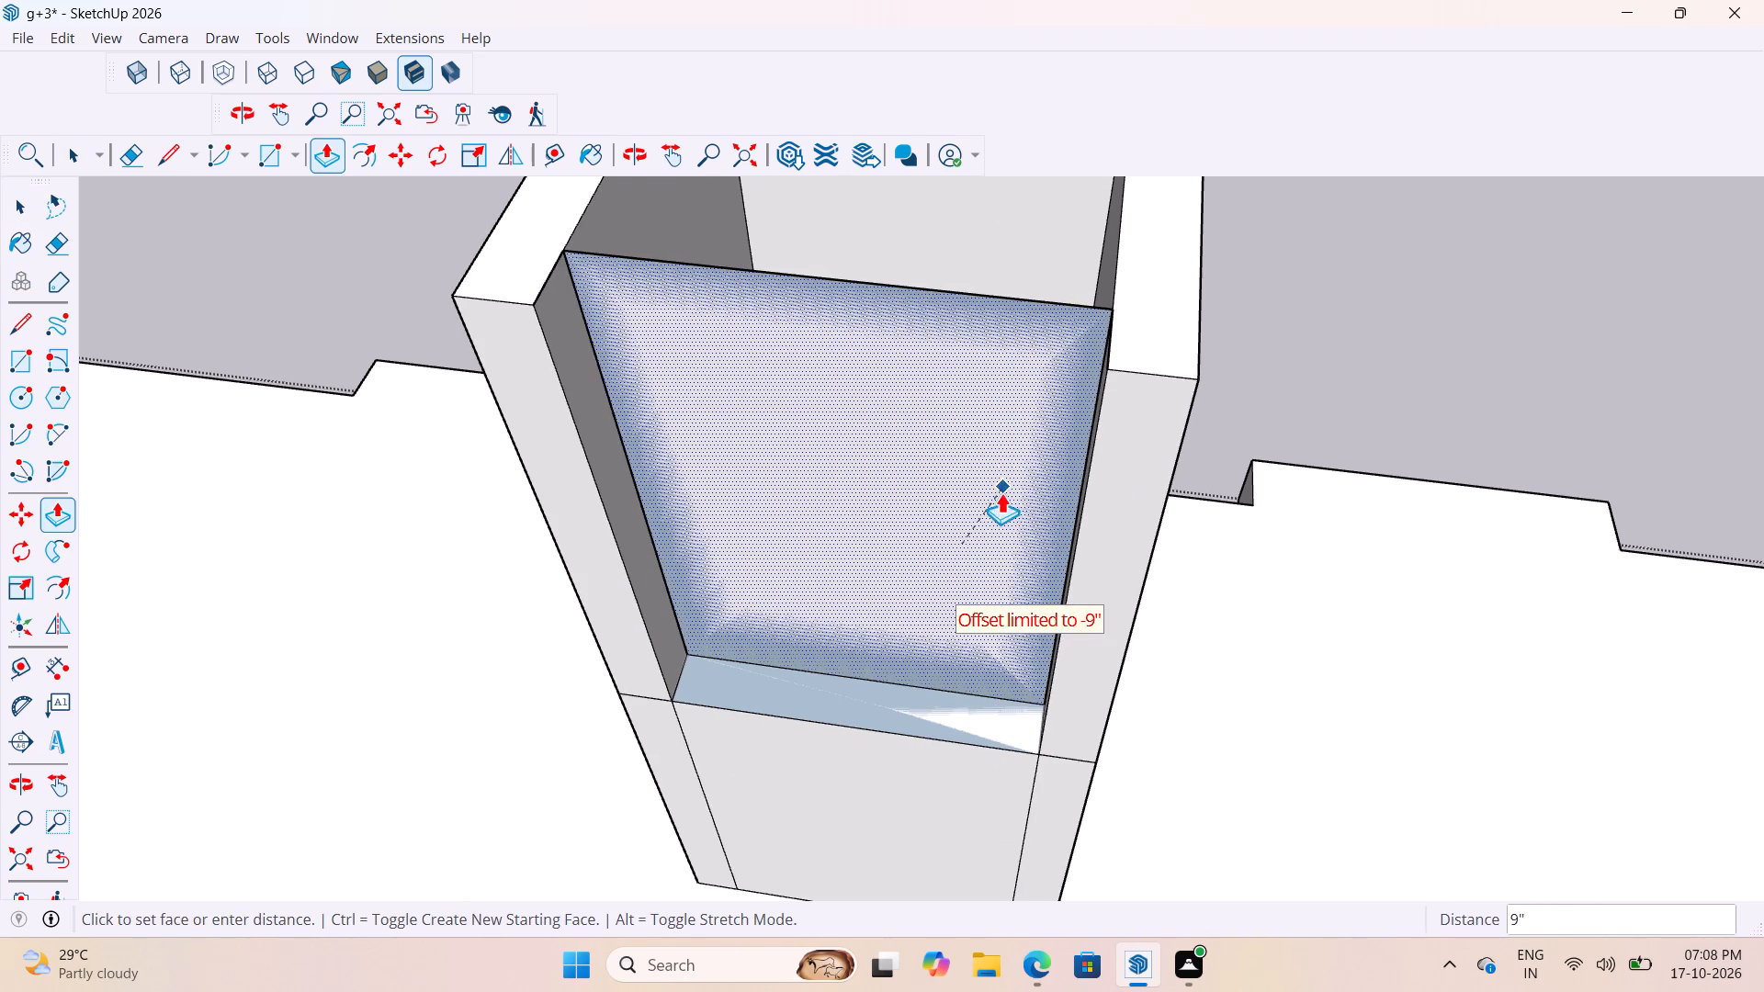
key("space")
Push/pull the rim segment between the two 9" lines down by 7' to cut the opening in the headroom wall.
scroll(1010, 498, "down", 2)
scroll(806, 404, "up", 7)
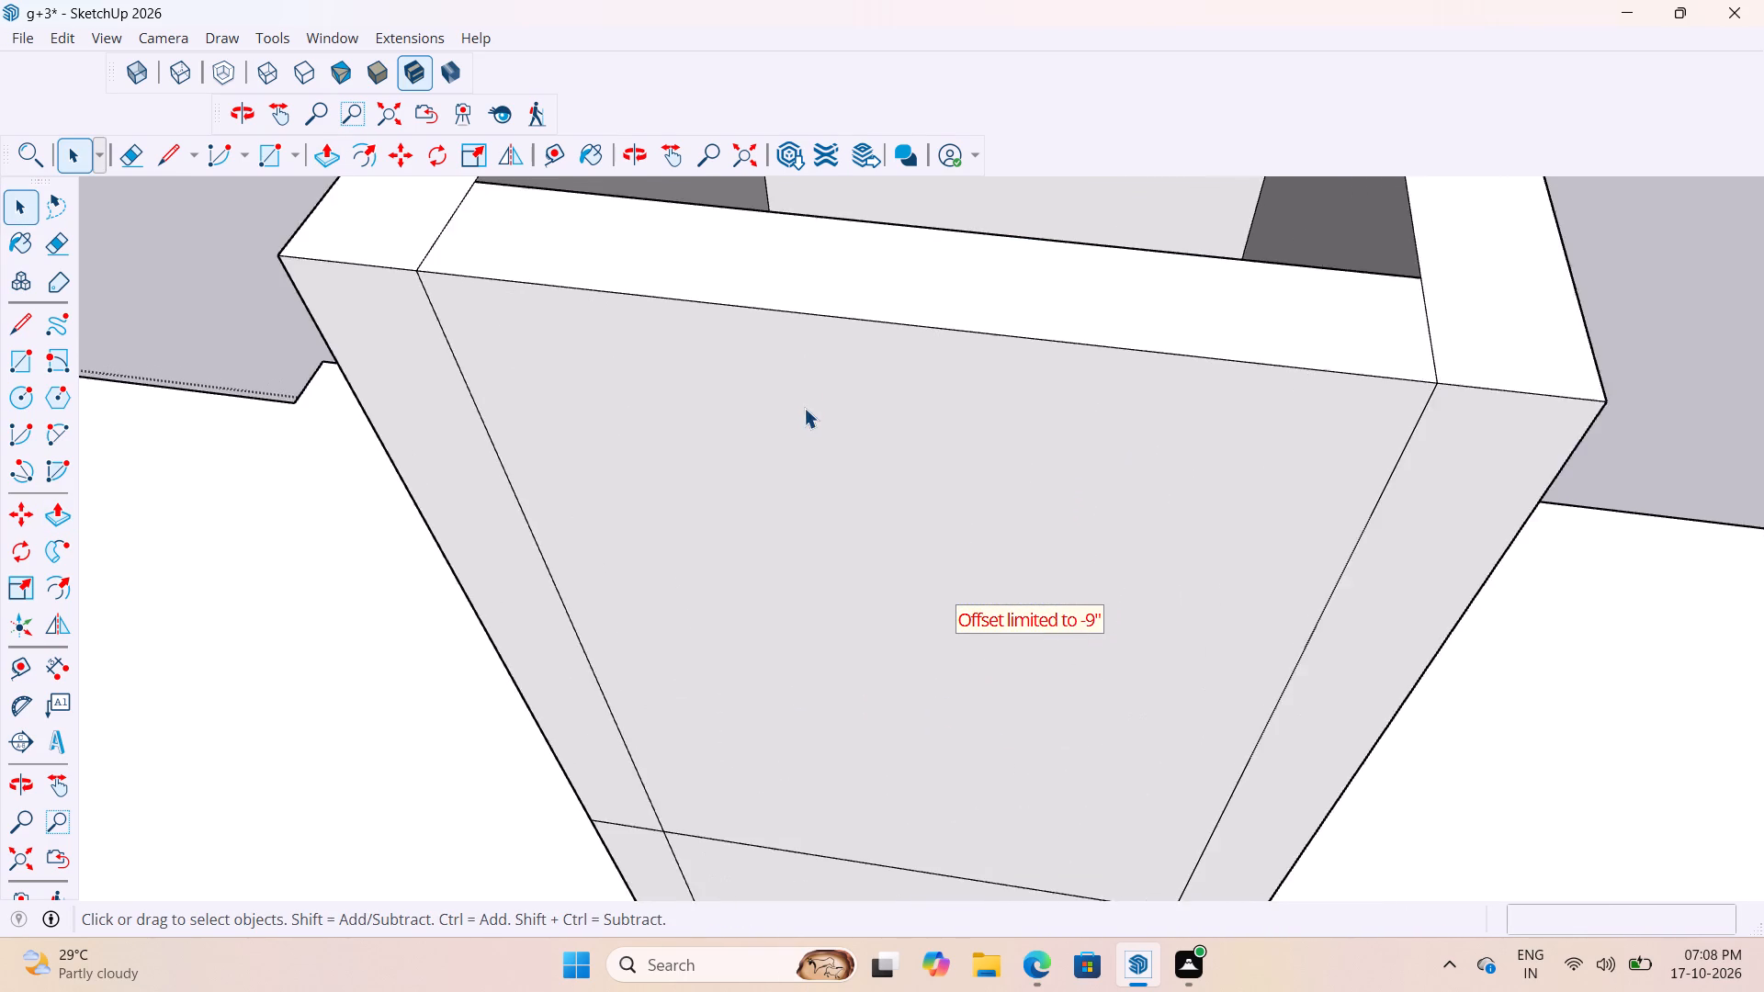
scroll(851, 504, "down", 5)
scroll(903, 502, "up", 4)
scroll(795, 475, "down", 4)
middle_click_drag(780, 493, 868, 491)
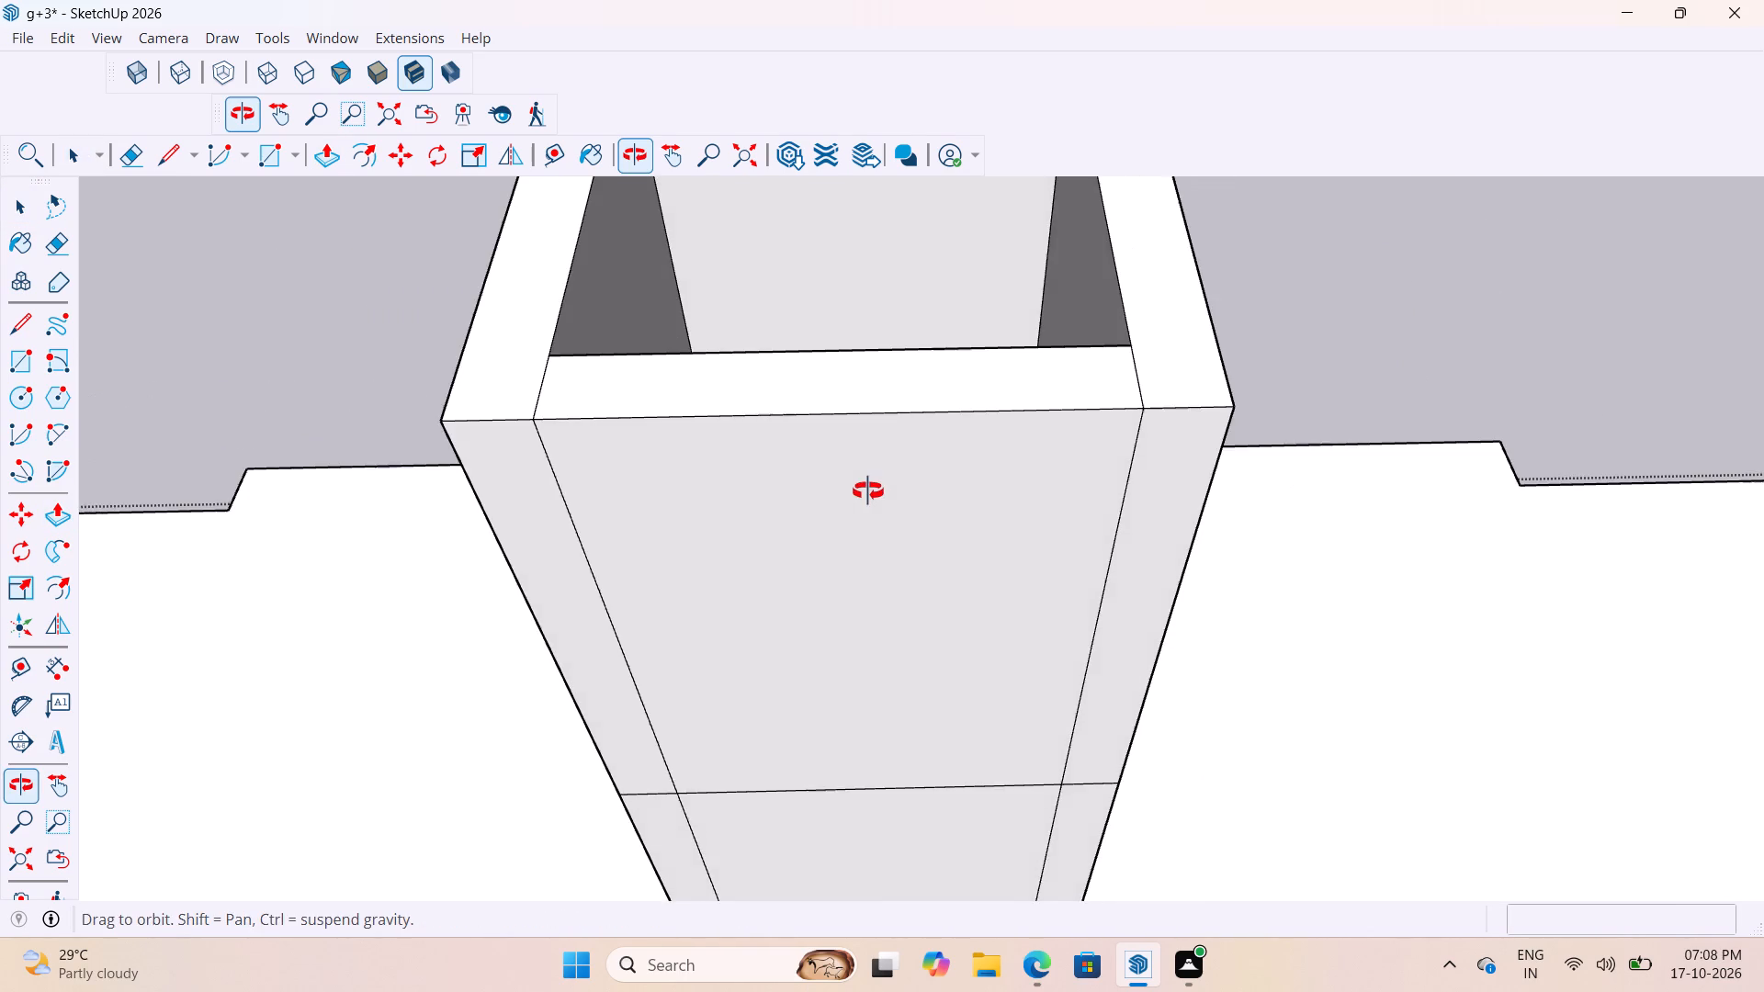
middle_click_drag(868, 491, 866, 490)
scroll(849, 497, "down", 10)
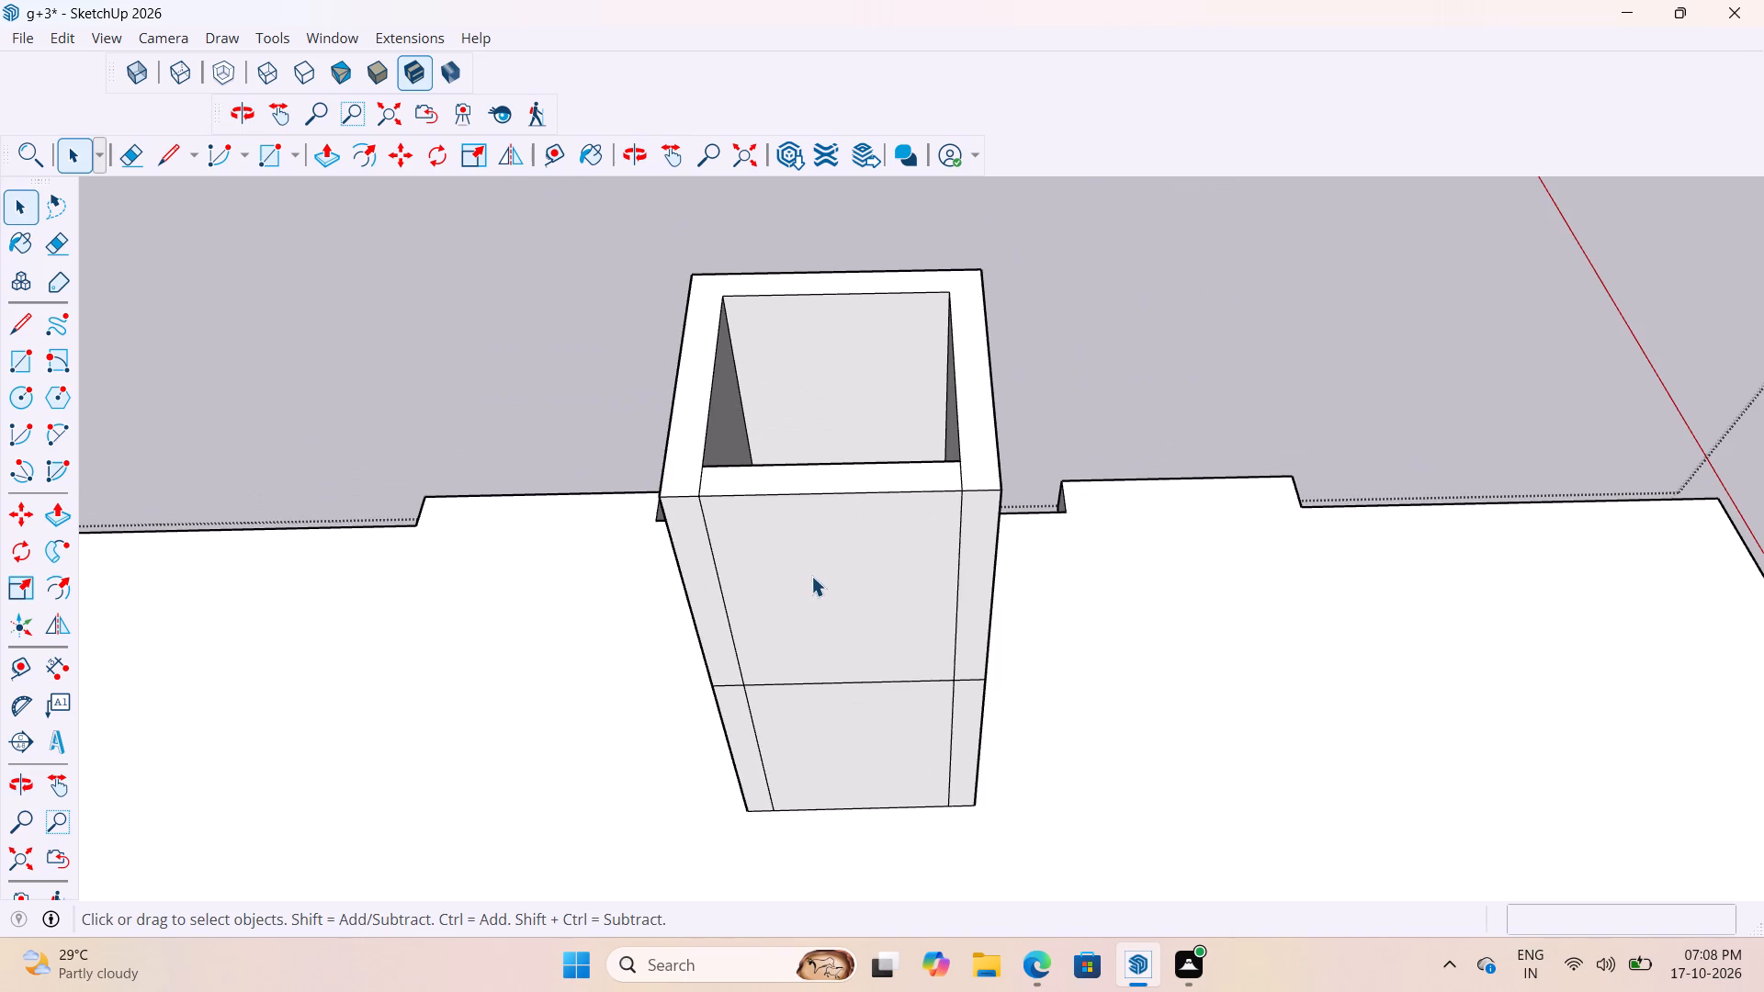
key("p")
left_click(850, 492)
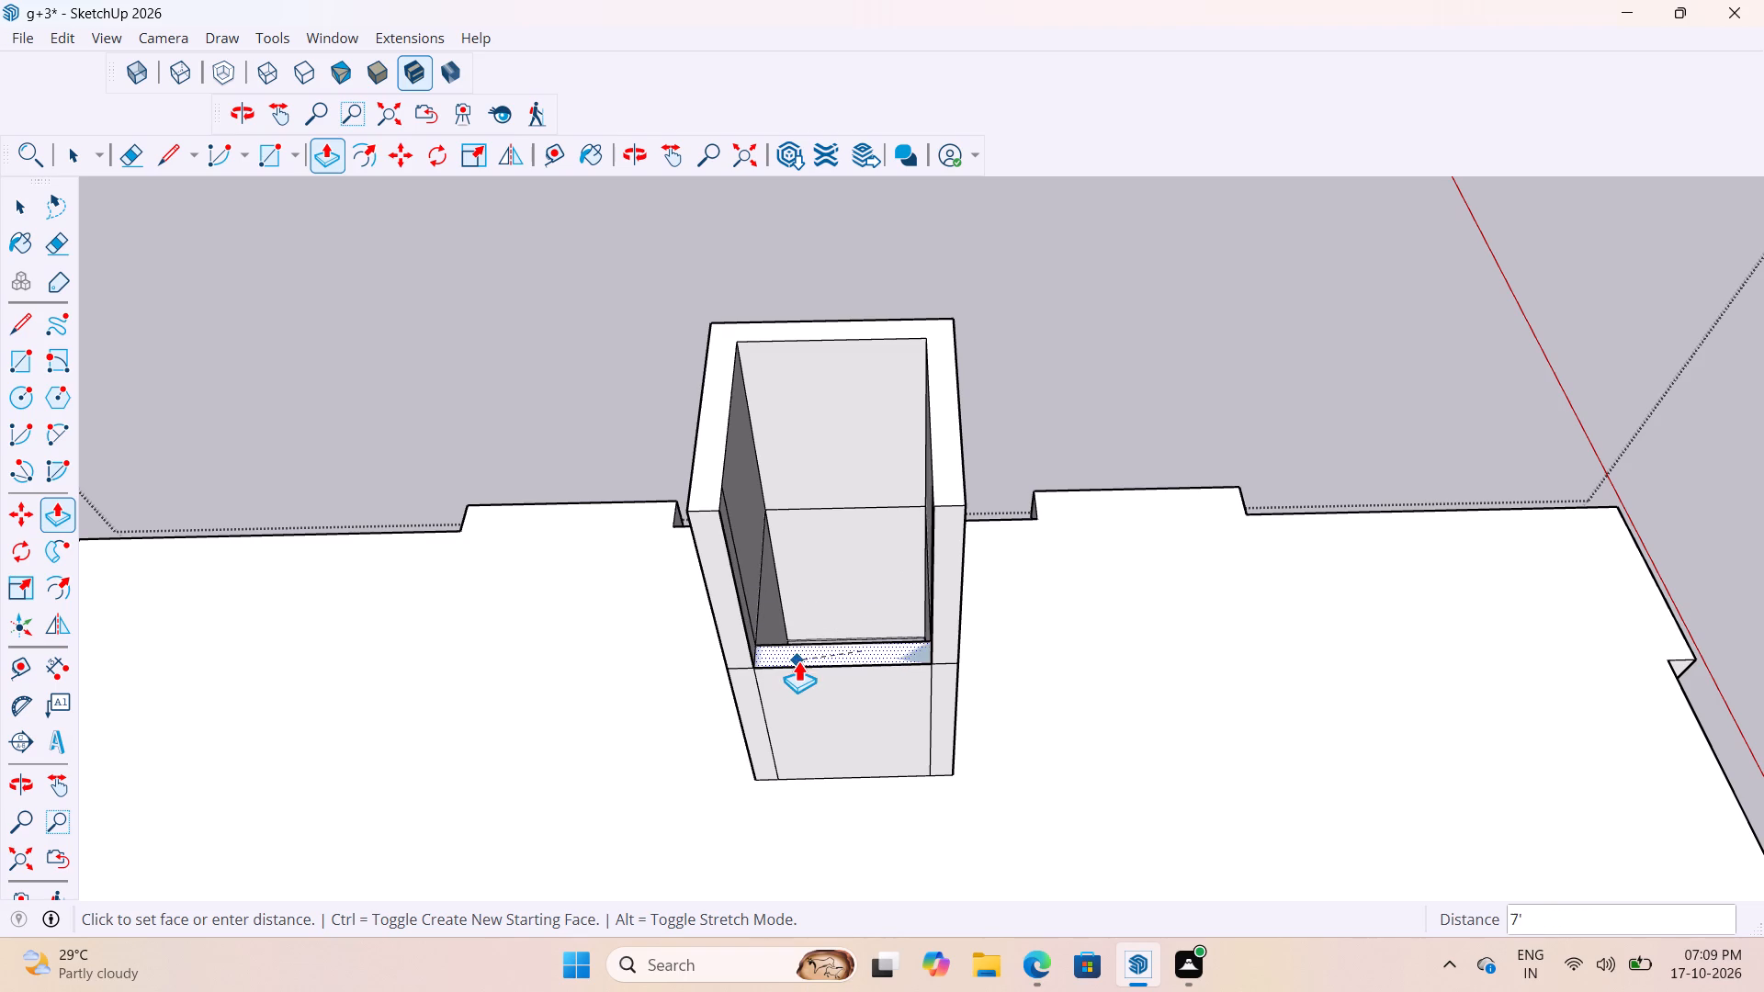
left_click(798, 665)
scroll(883, 613, "down", 4)
key("space")
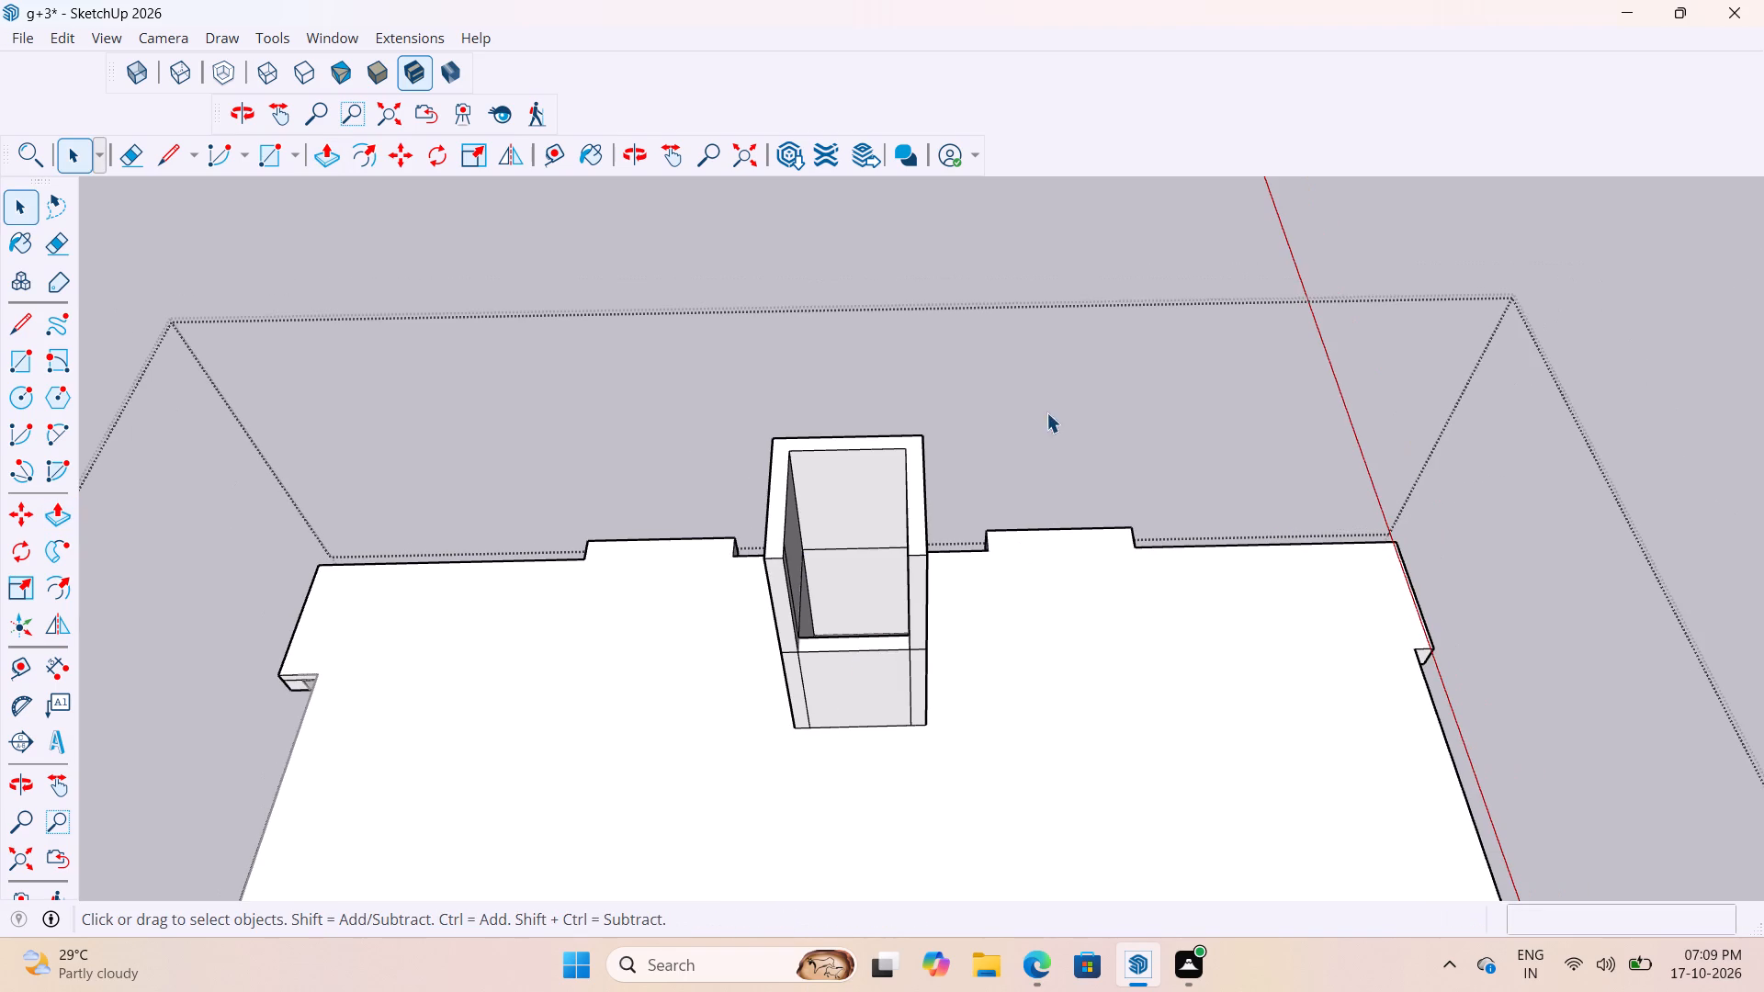
left_click(1046, 405)
scroll(920, 383, "down", 4)
left_click(1492, 304)
Draw a rectangle about 5' by 9" bridging the top of the cut wall opening, flush with the headroom's rim.
scroll(964, 427, "up", 4)
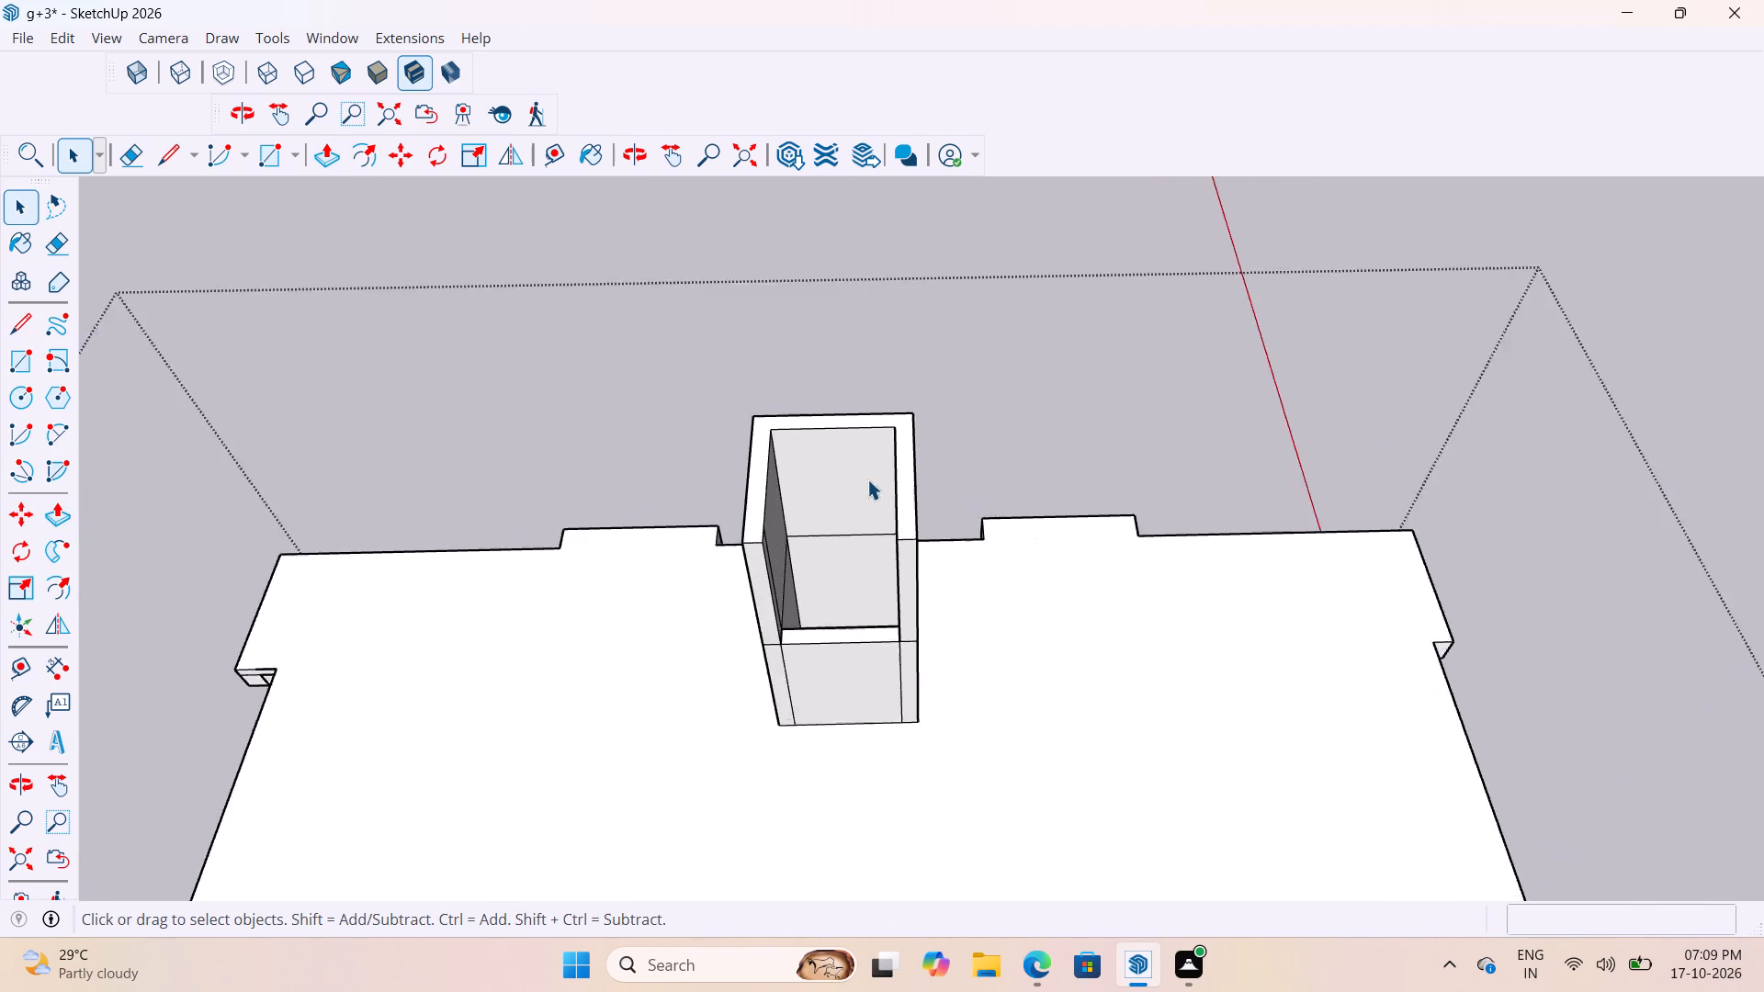
scroll(867, 479, "up", 3)
middle_click_drag(803, 534, 795, 517)
scroll(748, 551, "up", 1)
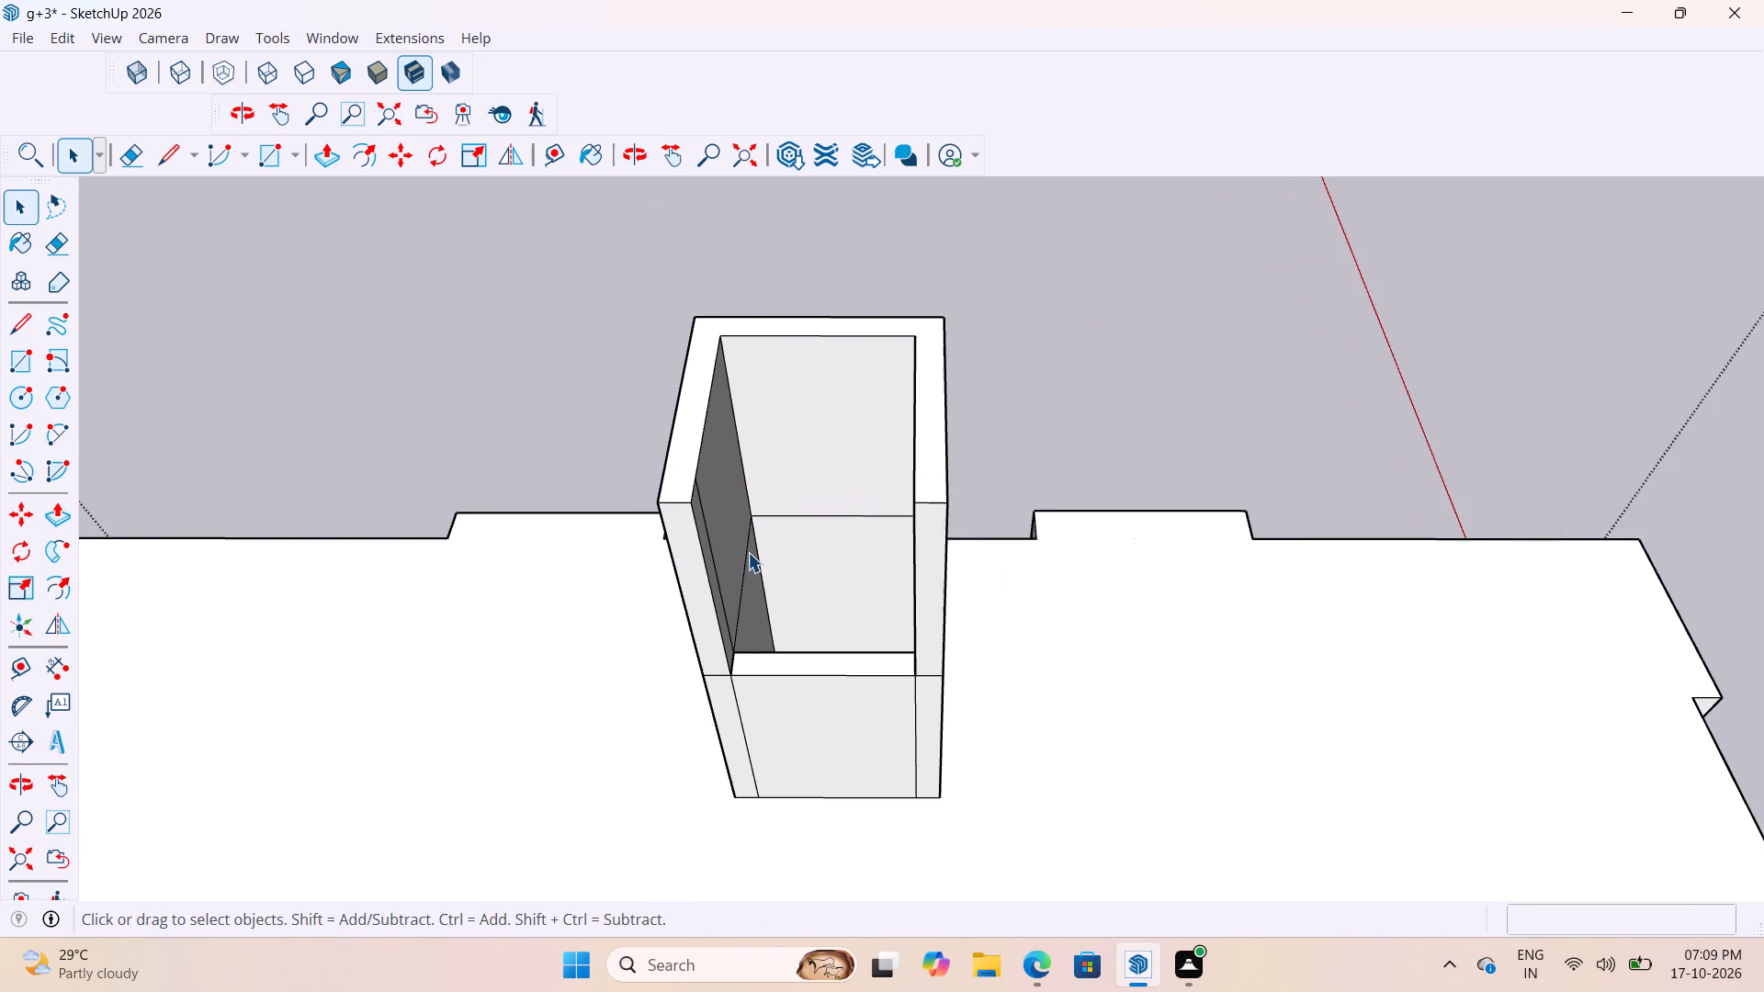
scroll(748, 552, "up", 2)
key("r")
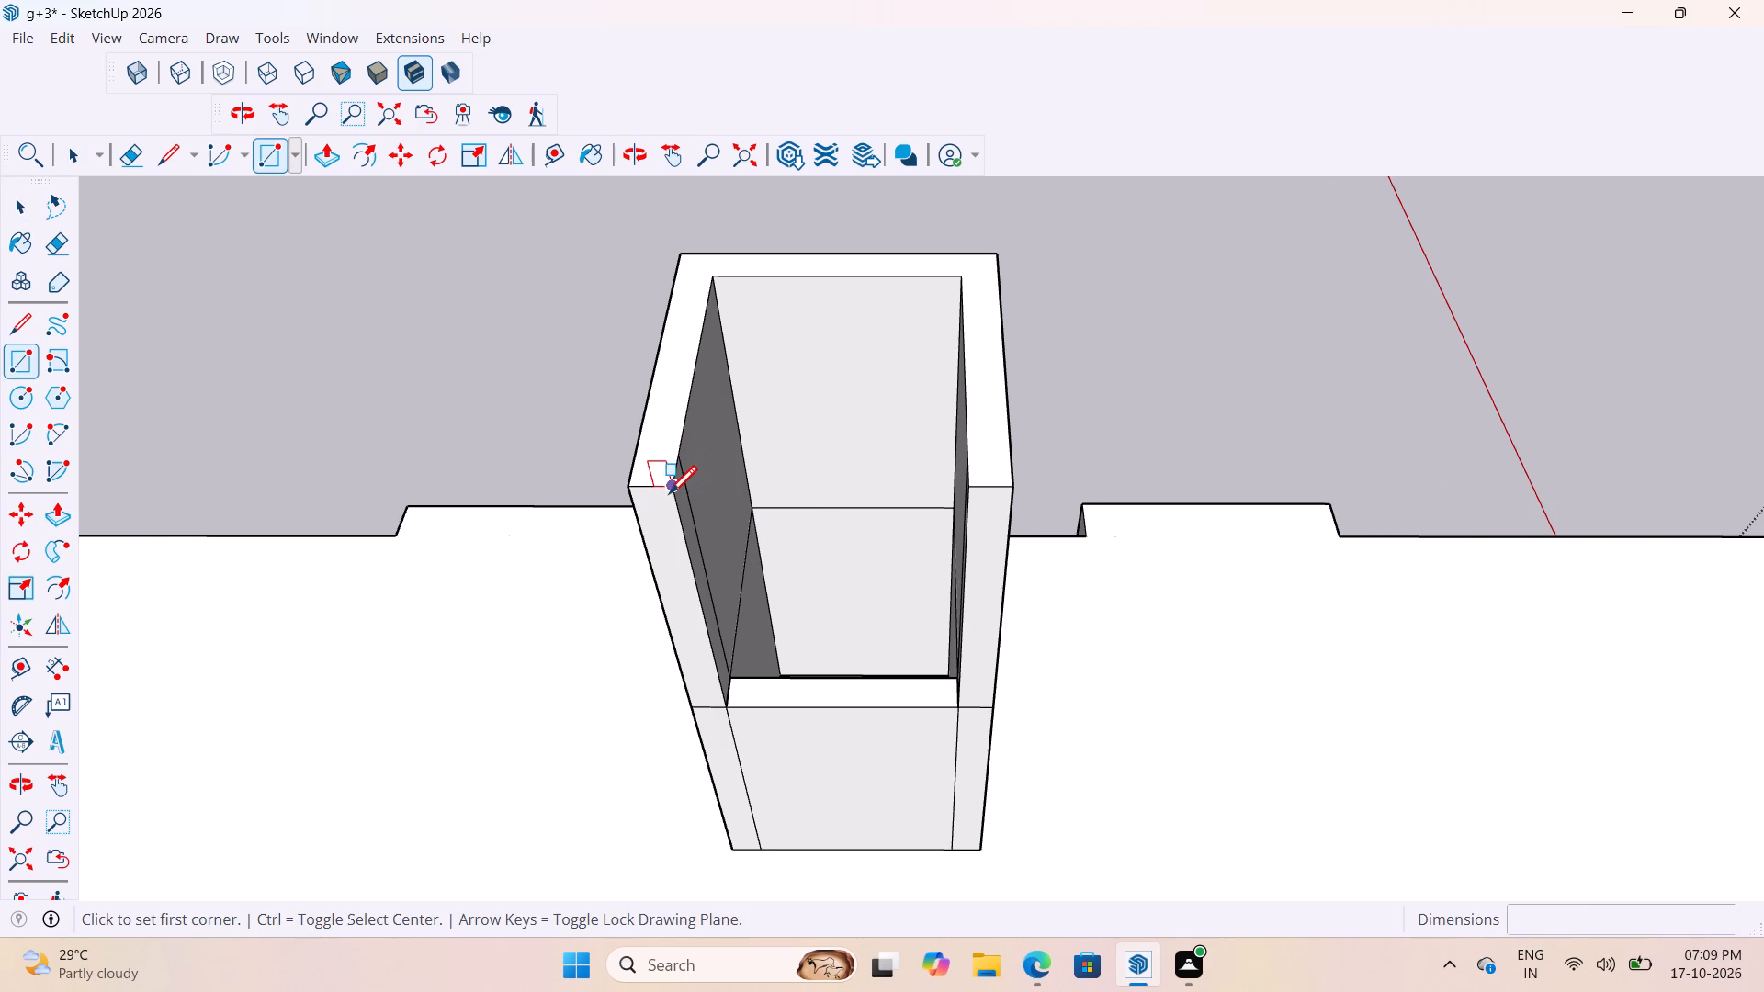
left_click(669, 497)
scroll(970, 473, "up", 5)
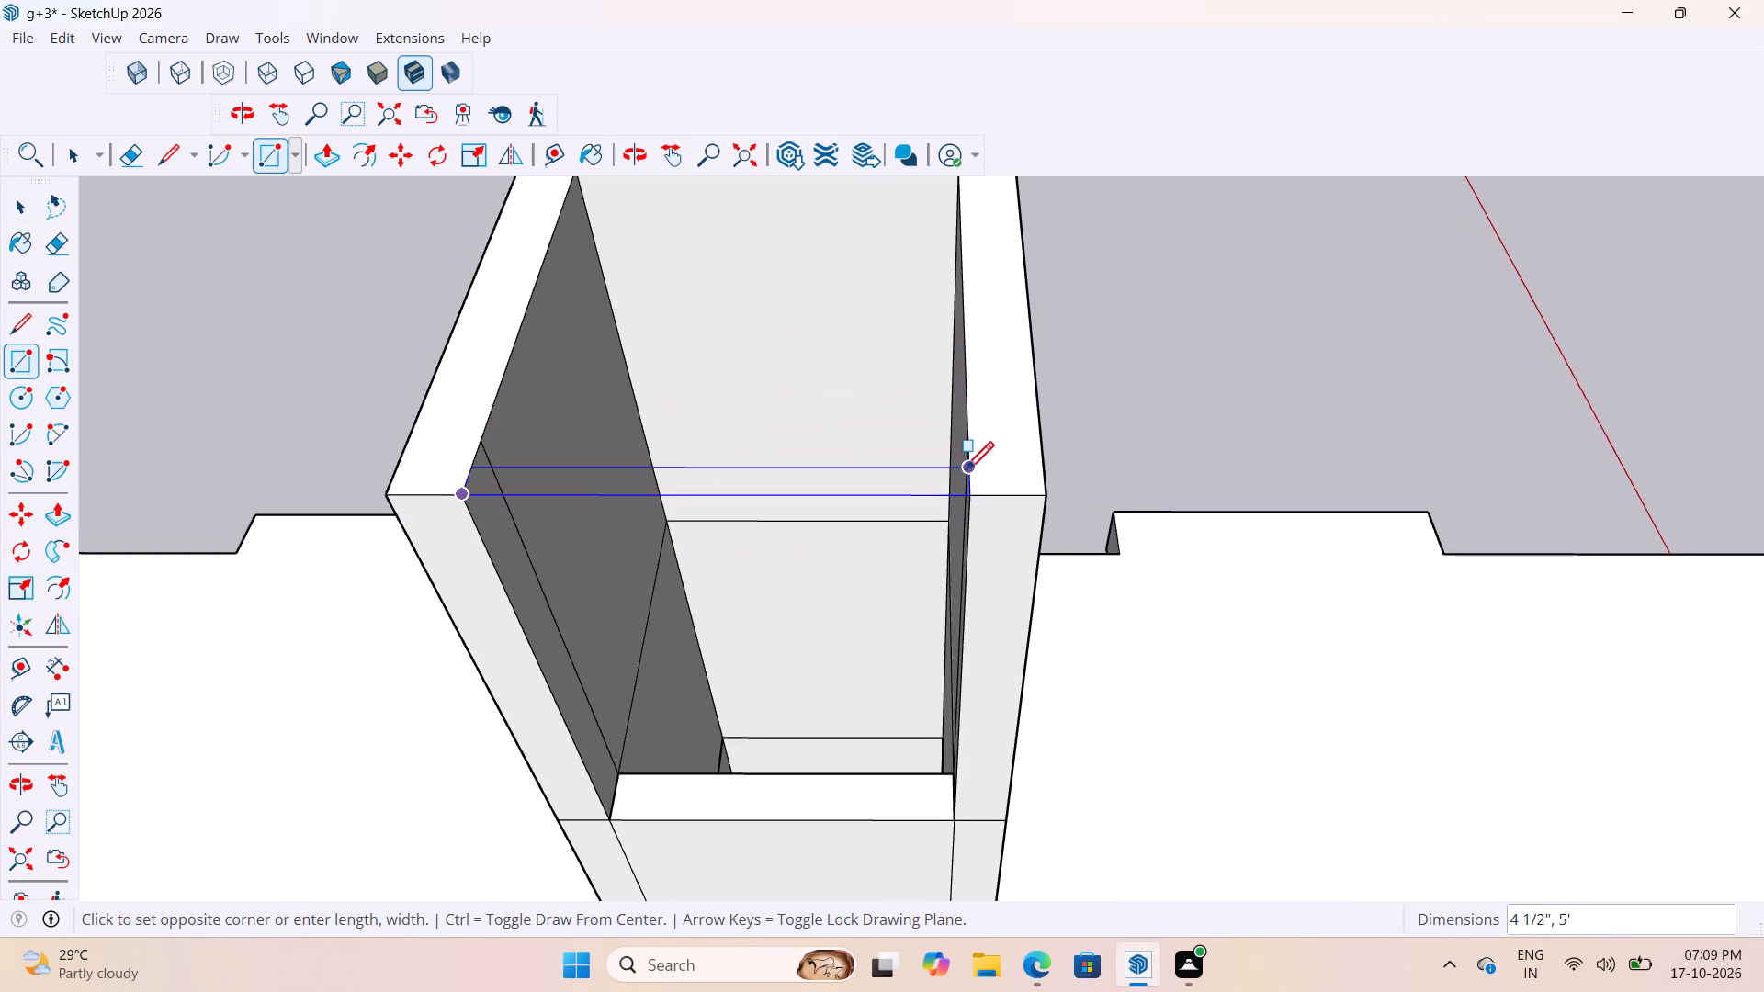
middle_click_drag(992, 471, 1185, 469)
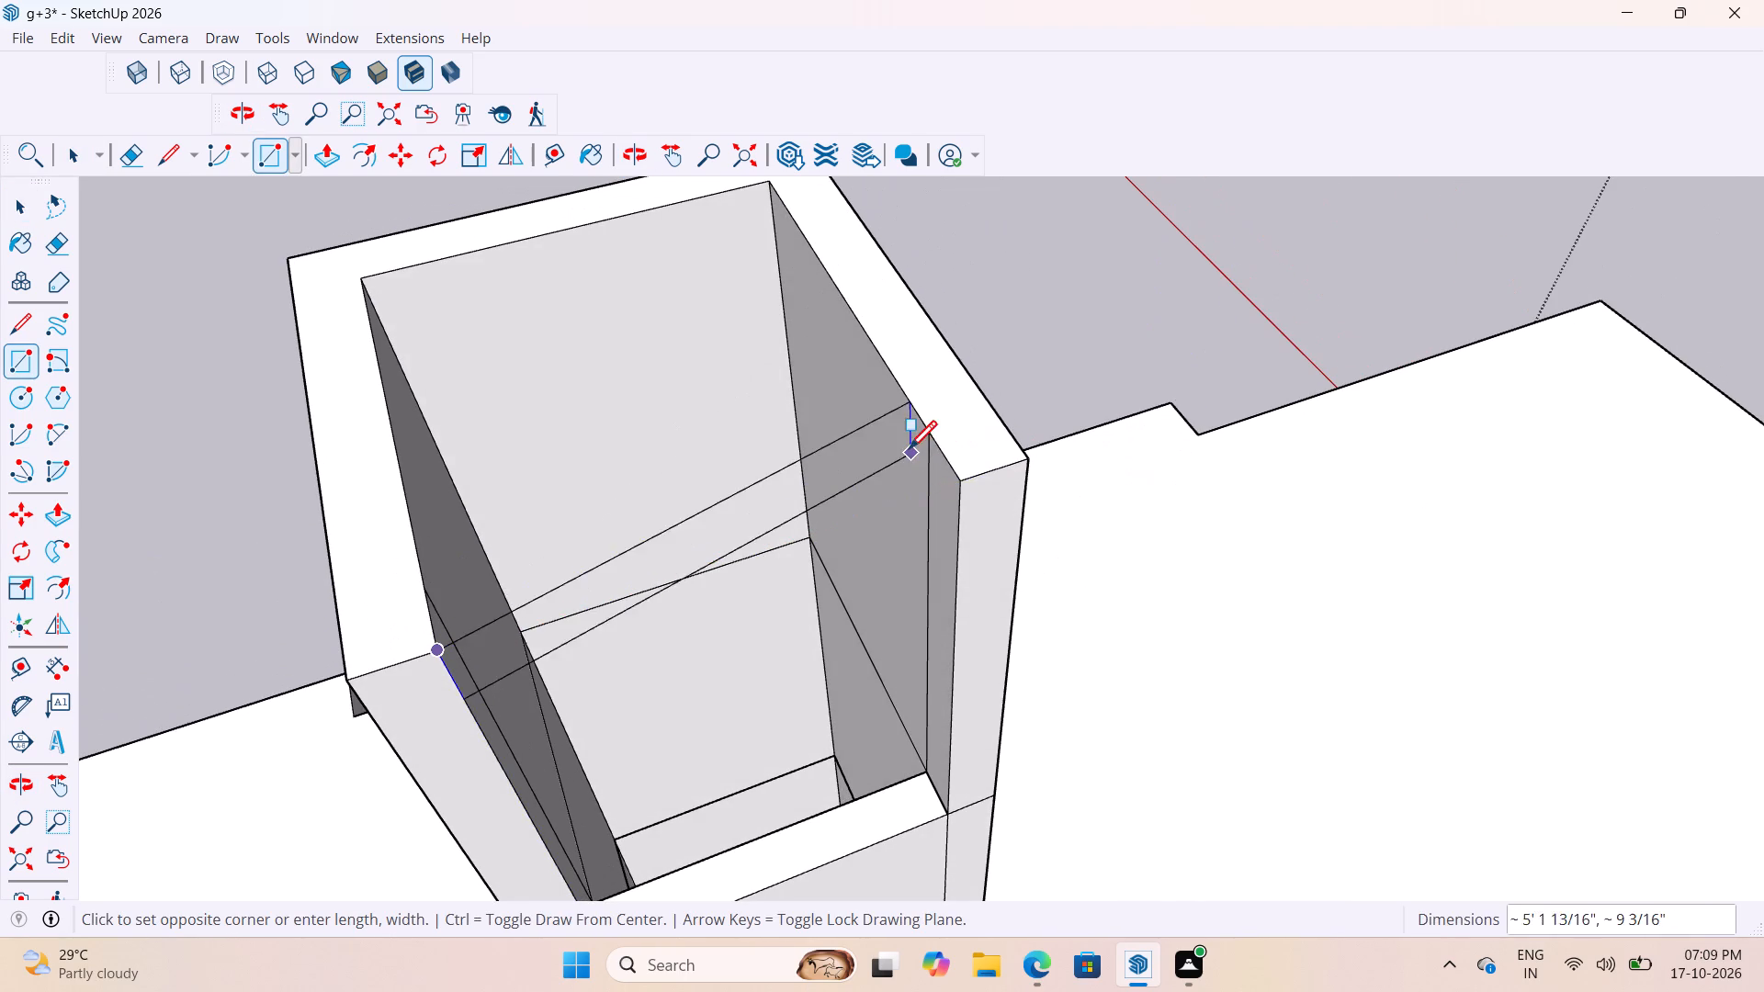
left_click(937, 444)
scroll(936, 444, "up", 1)
scroll(936, 444, "down", 5)
key("space")
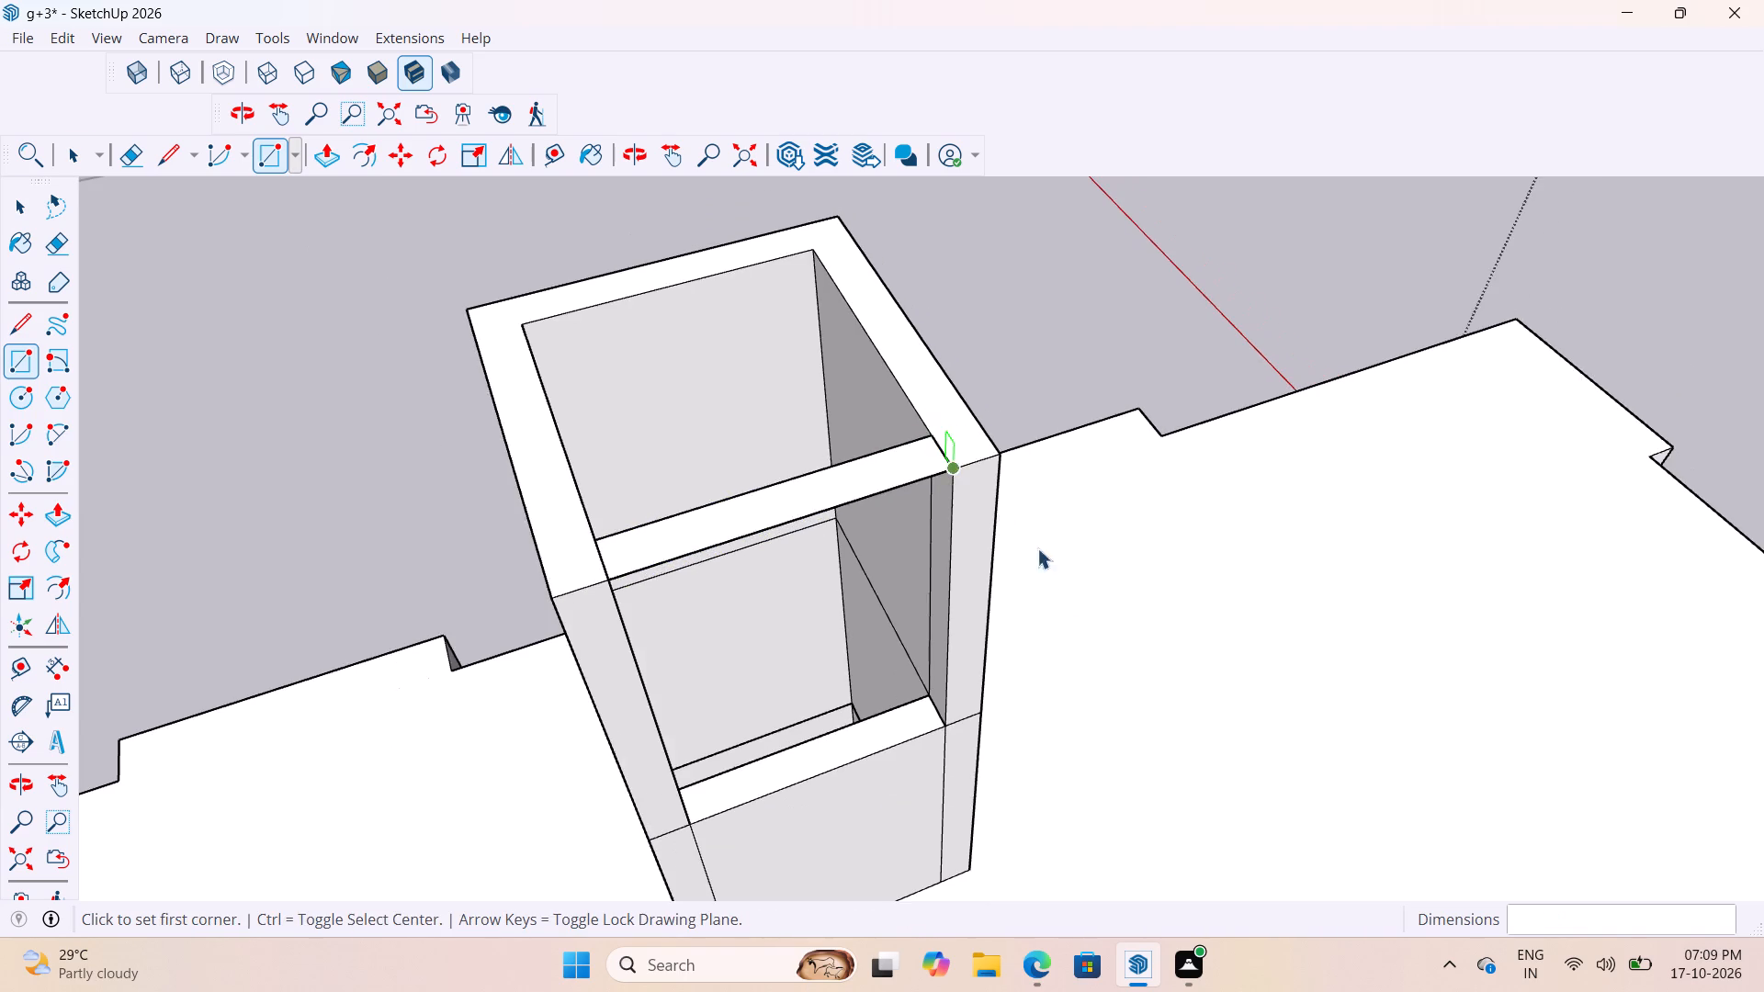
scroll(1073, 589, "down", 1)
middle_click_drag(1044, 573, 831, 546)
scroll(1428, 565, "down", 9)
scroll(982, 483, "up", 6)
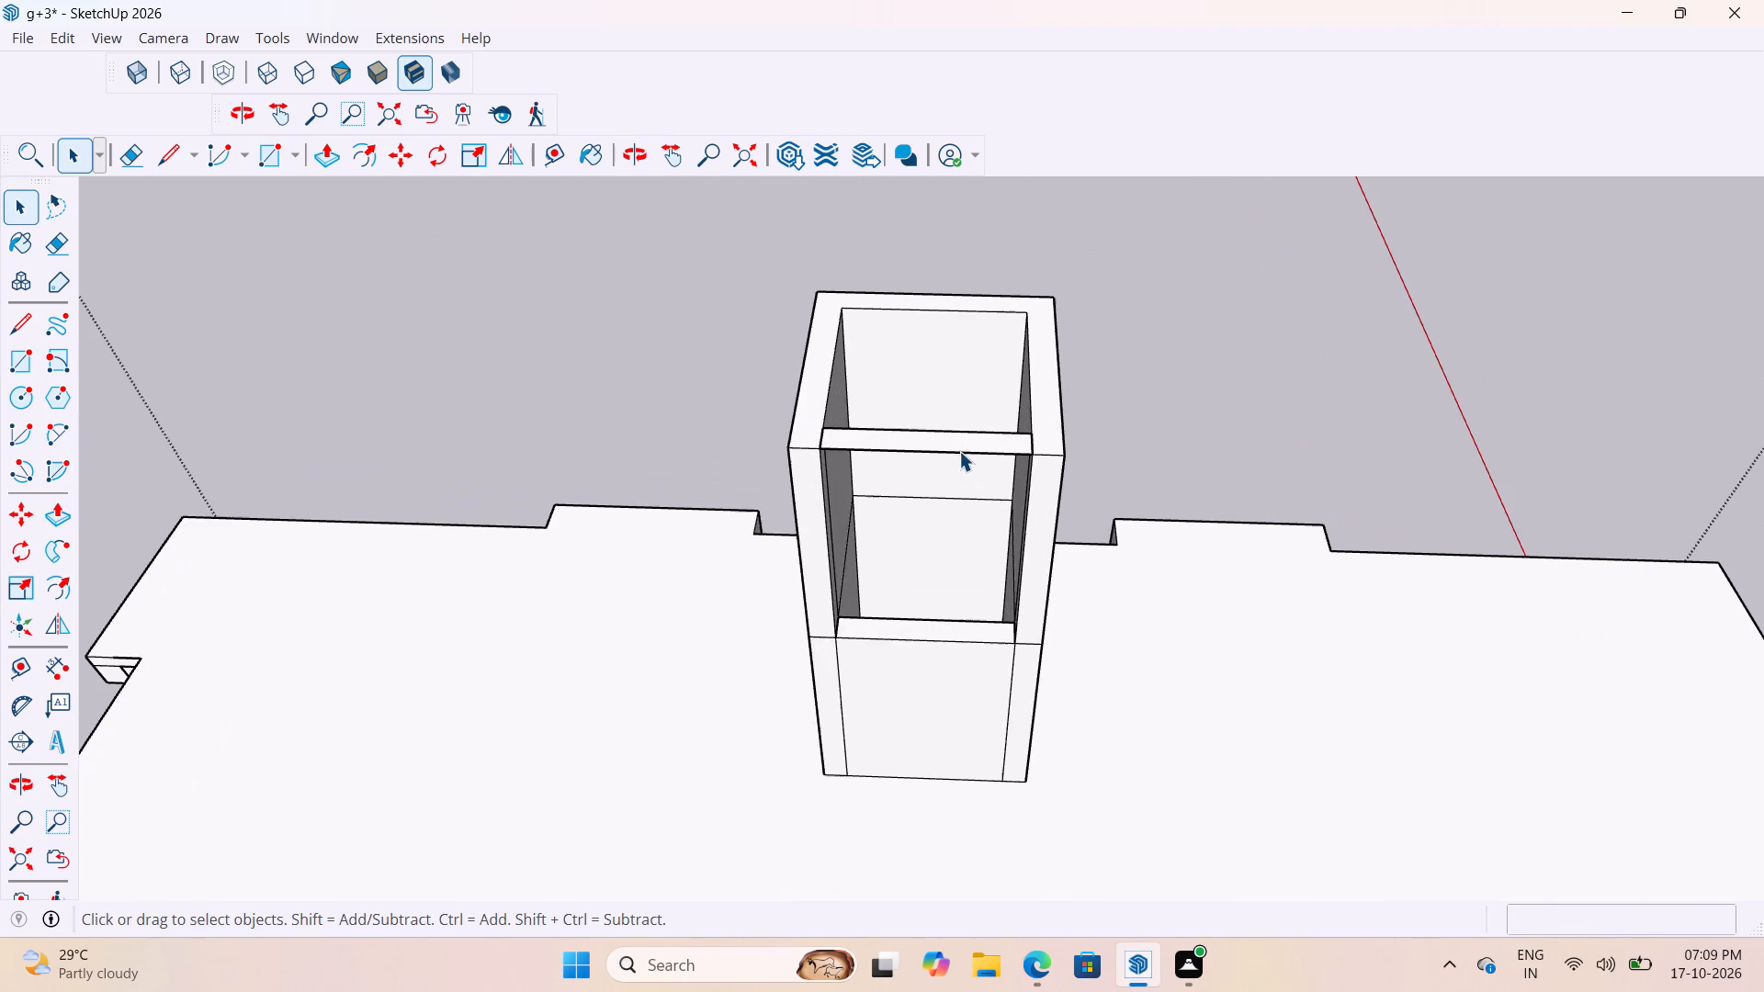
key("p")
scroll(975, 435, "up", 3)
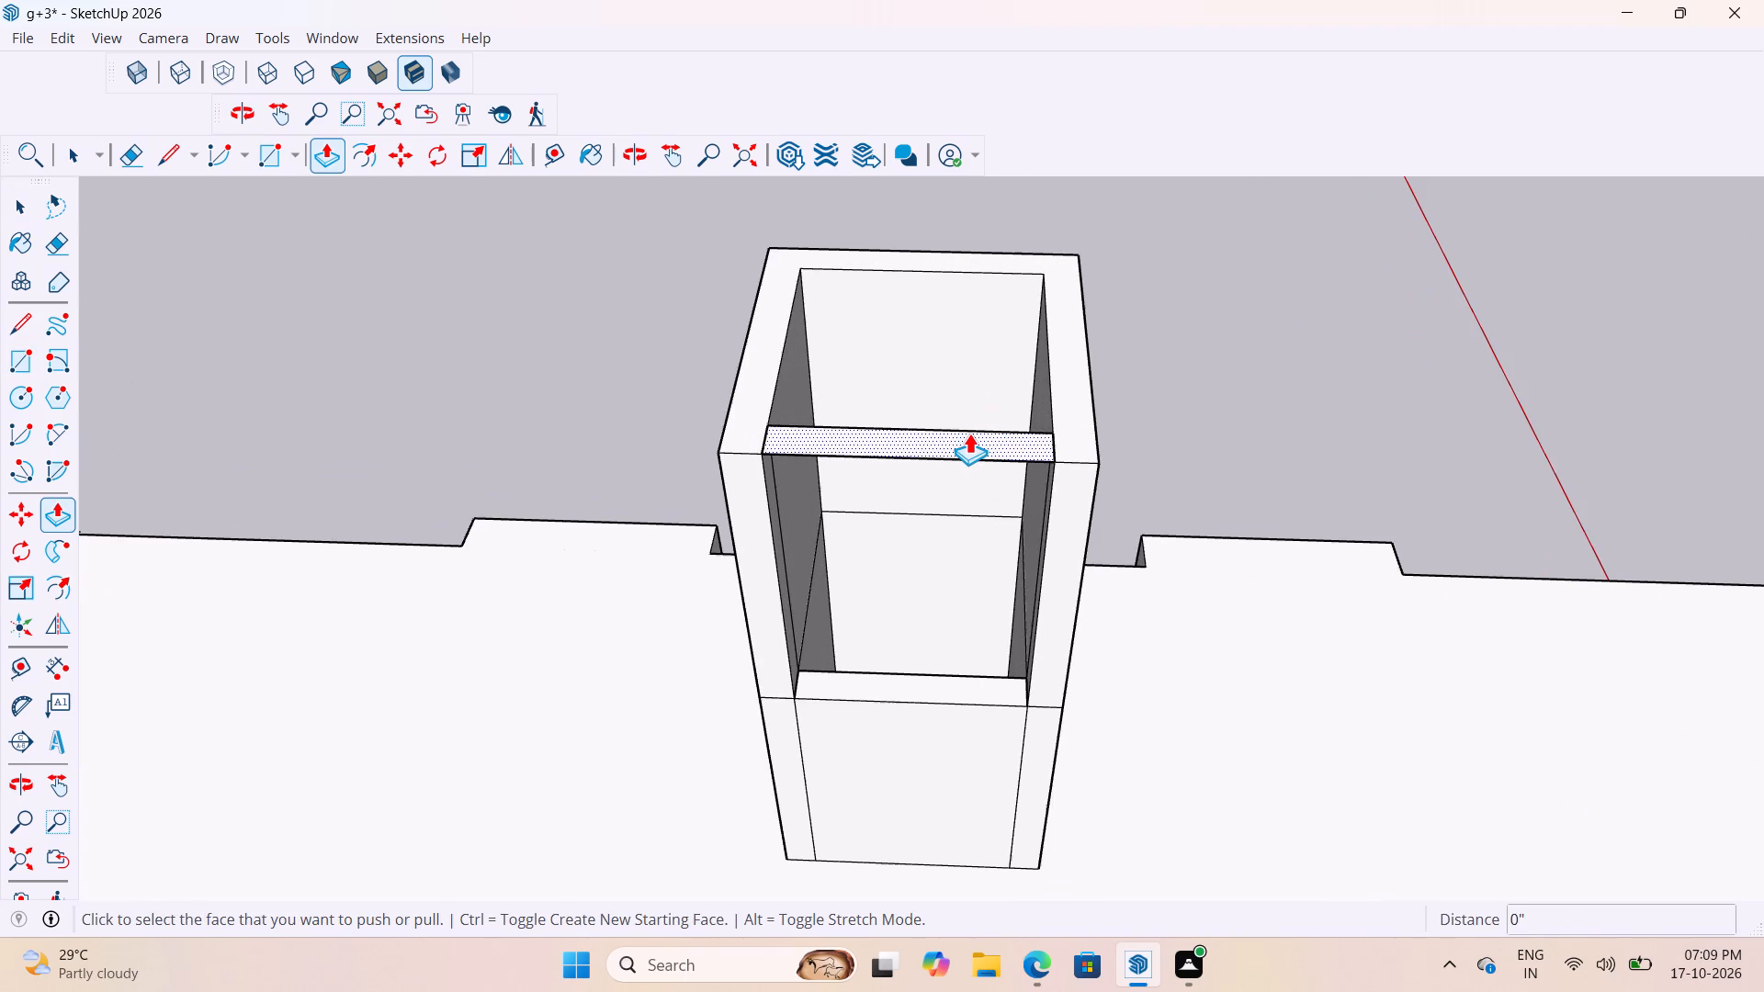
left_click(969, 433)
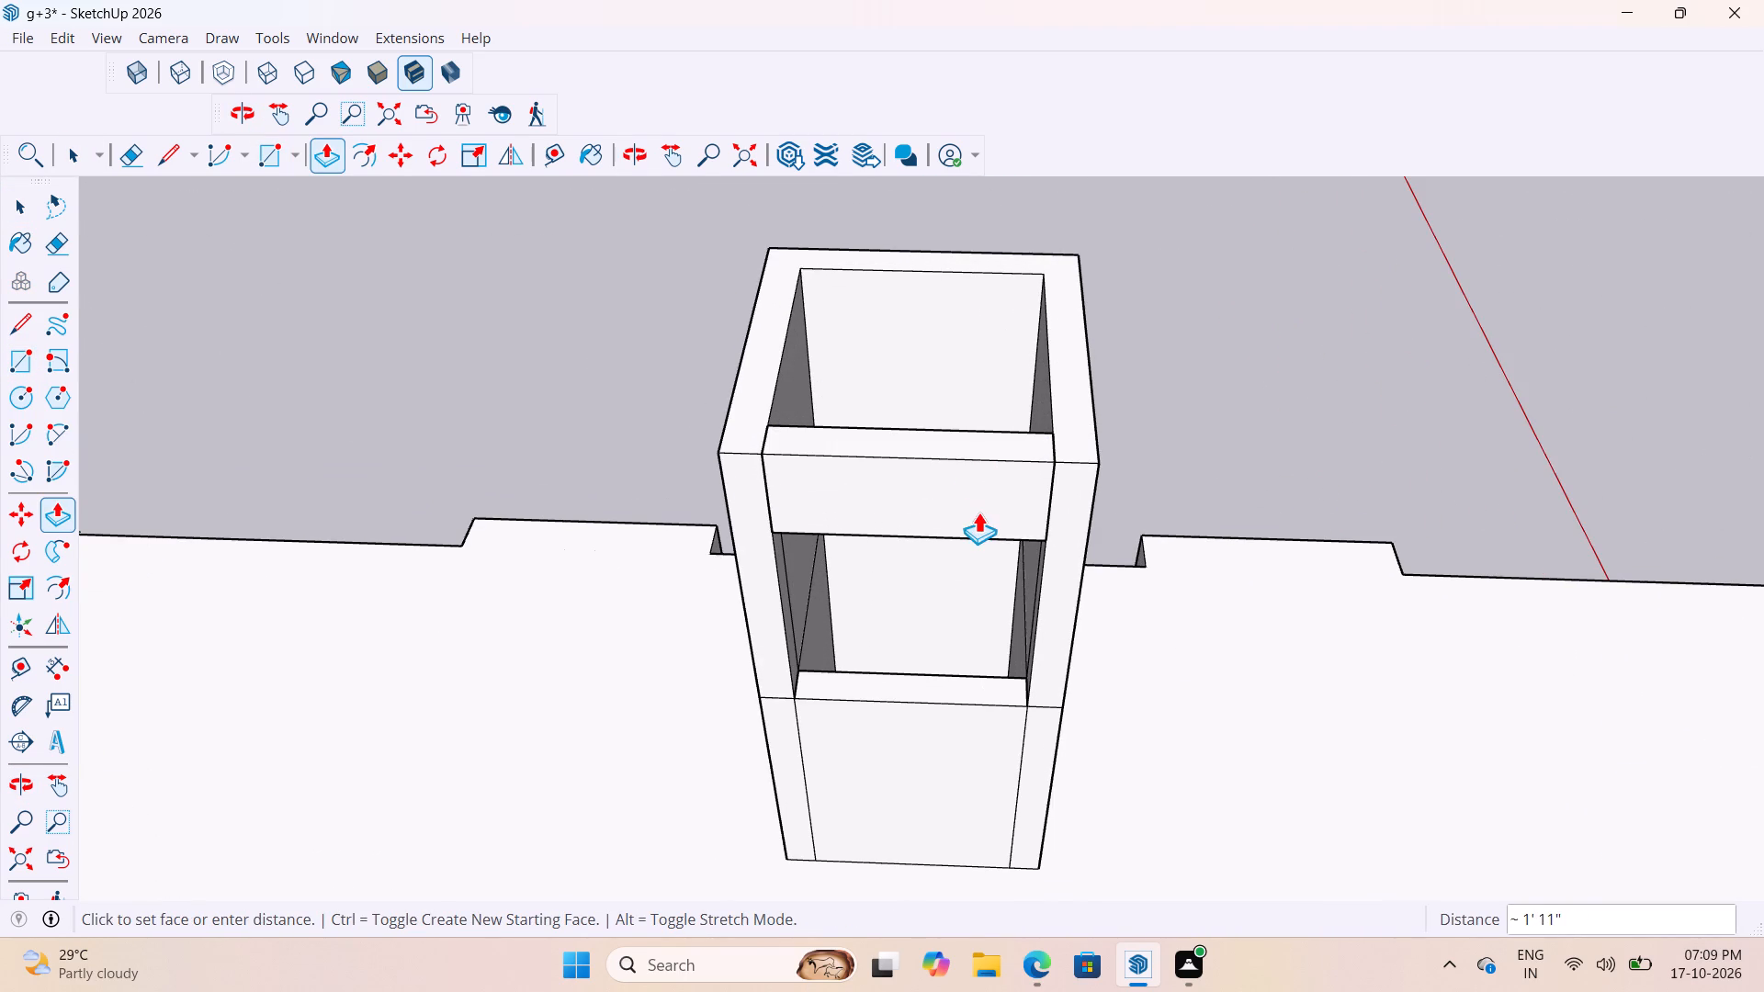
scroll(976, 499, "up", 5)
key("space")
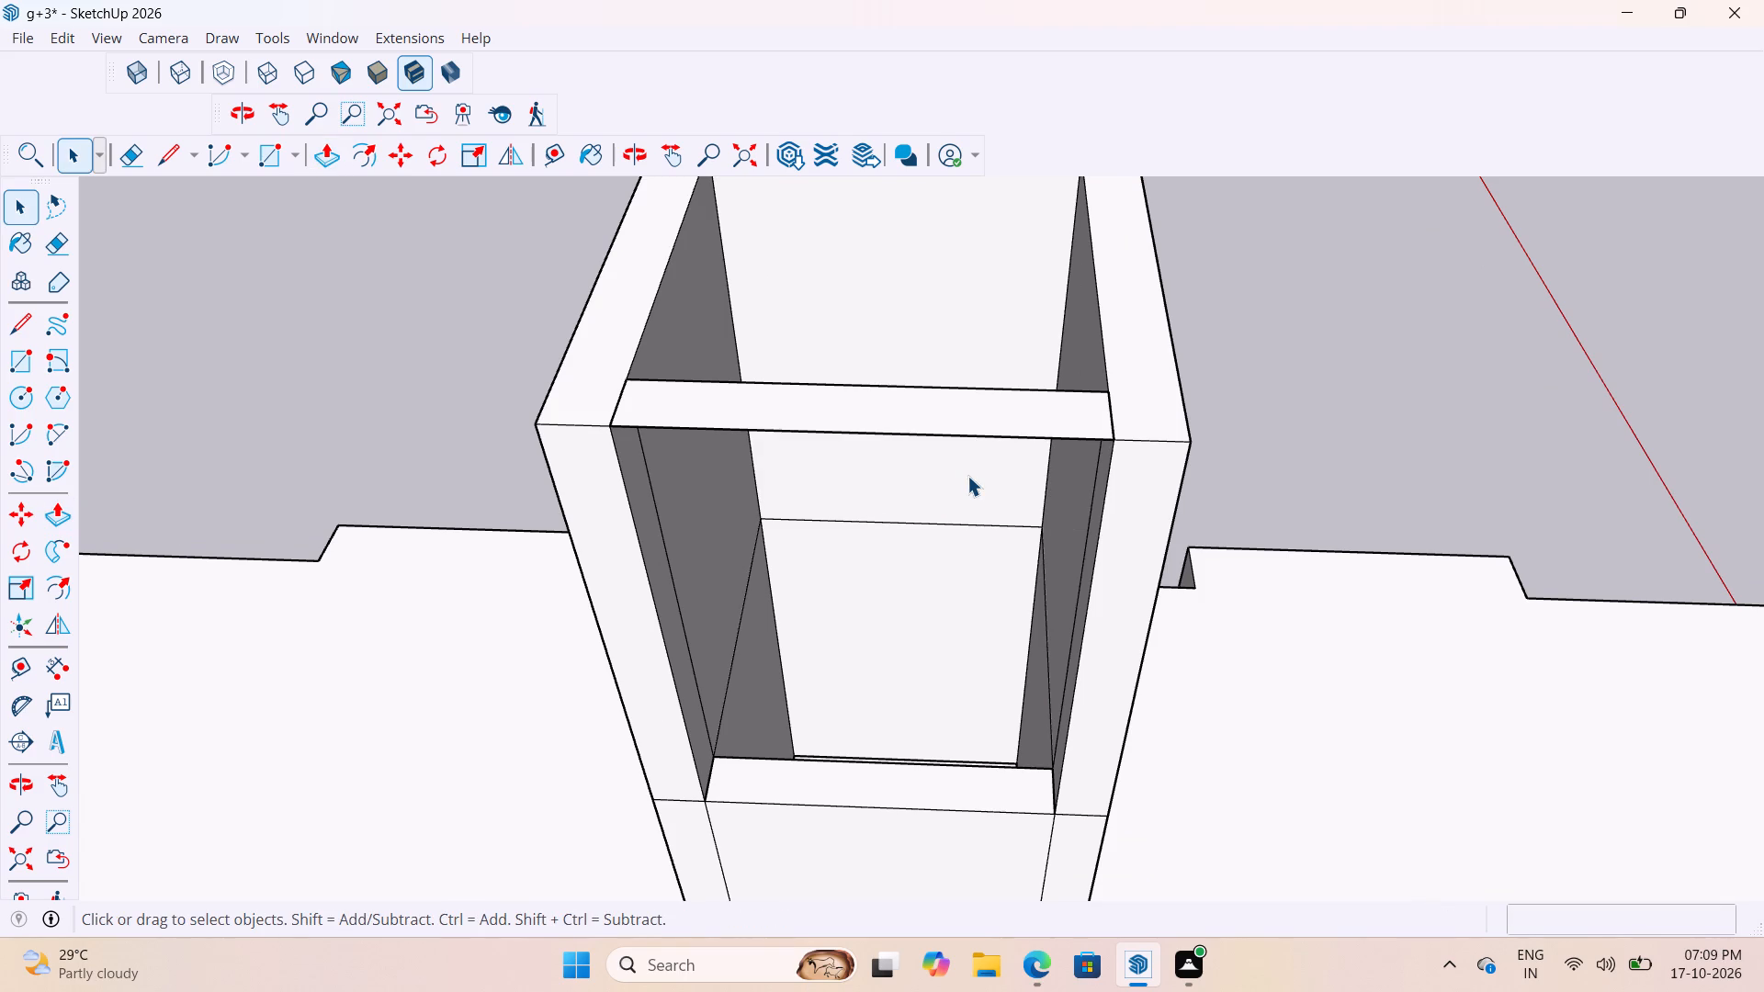
Push/pull the bridging rectangle down 9" to form a lintel over the headroom opening, and close the roof group.
key("p")
left_click(1001, 424)
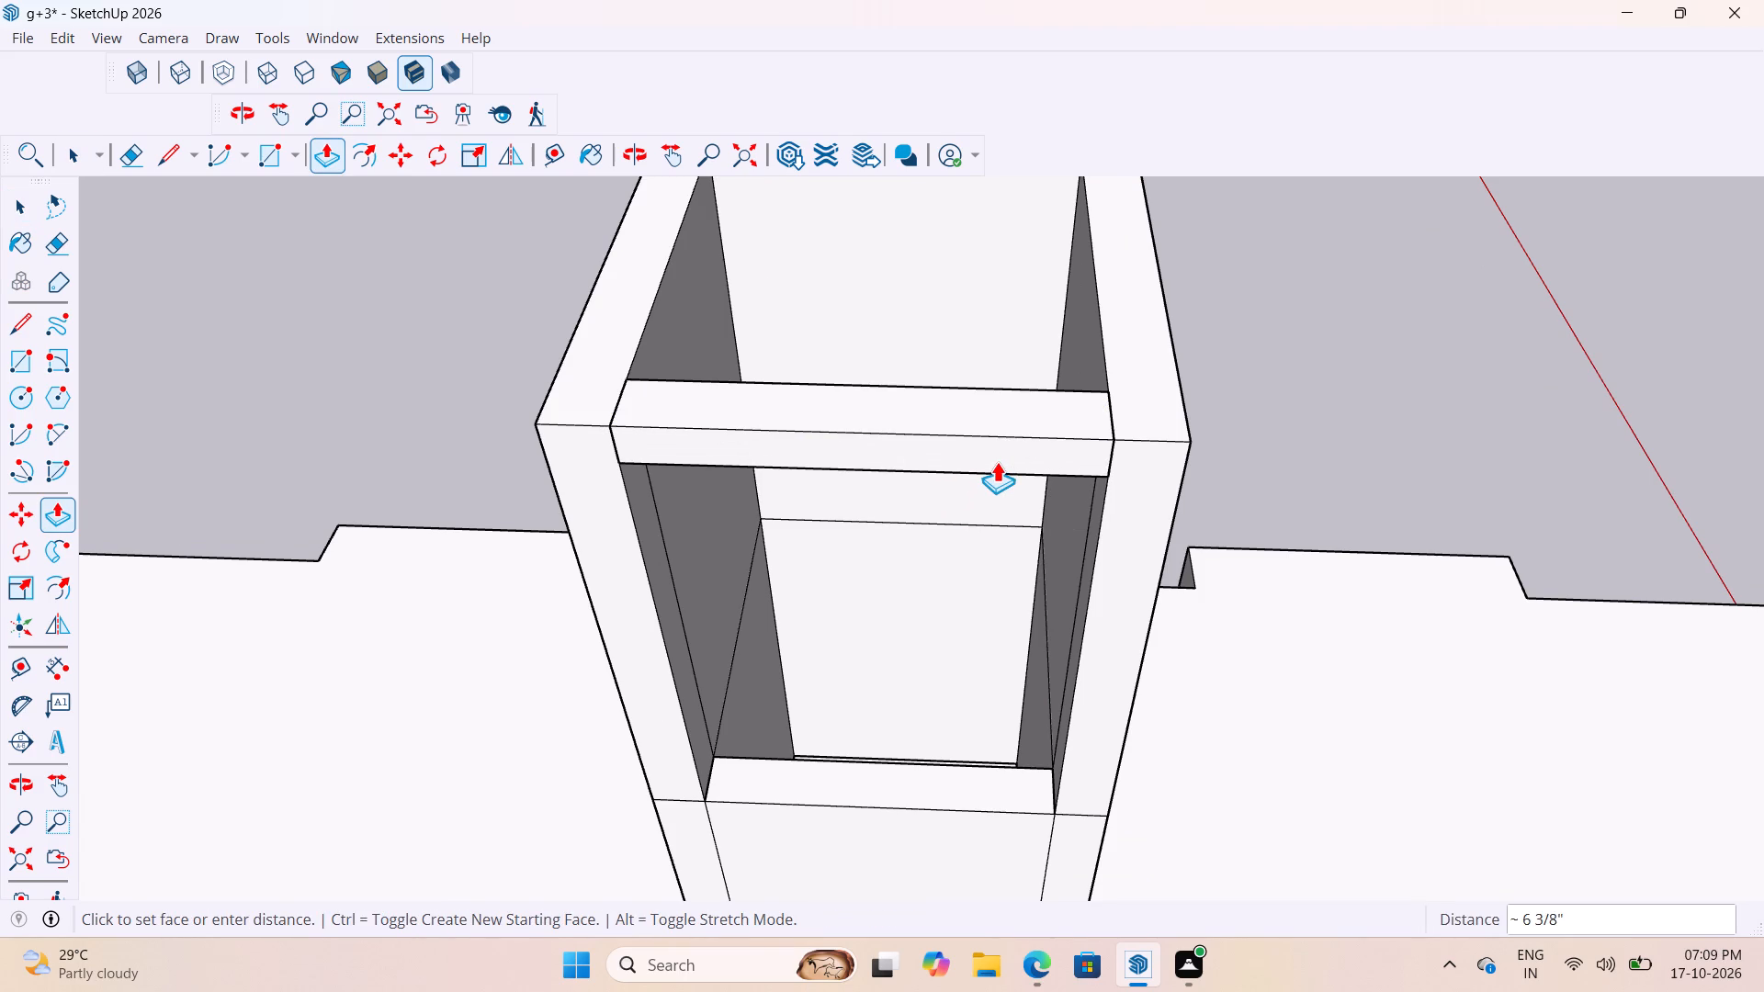
type("9\"")
key("Return")
scroll(983, 494, "down", 13)
key("space")
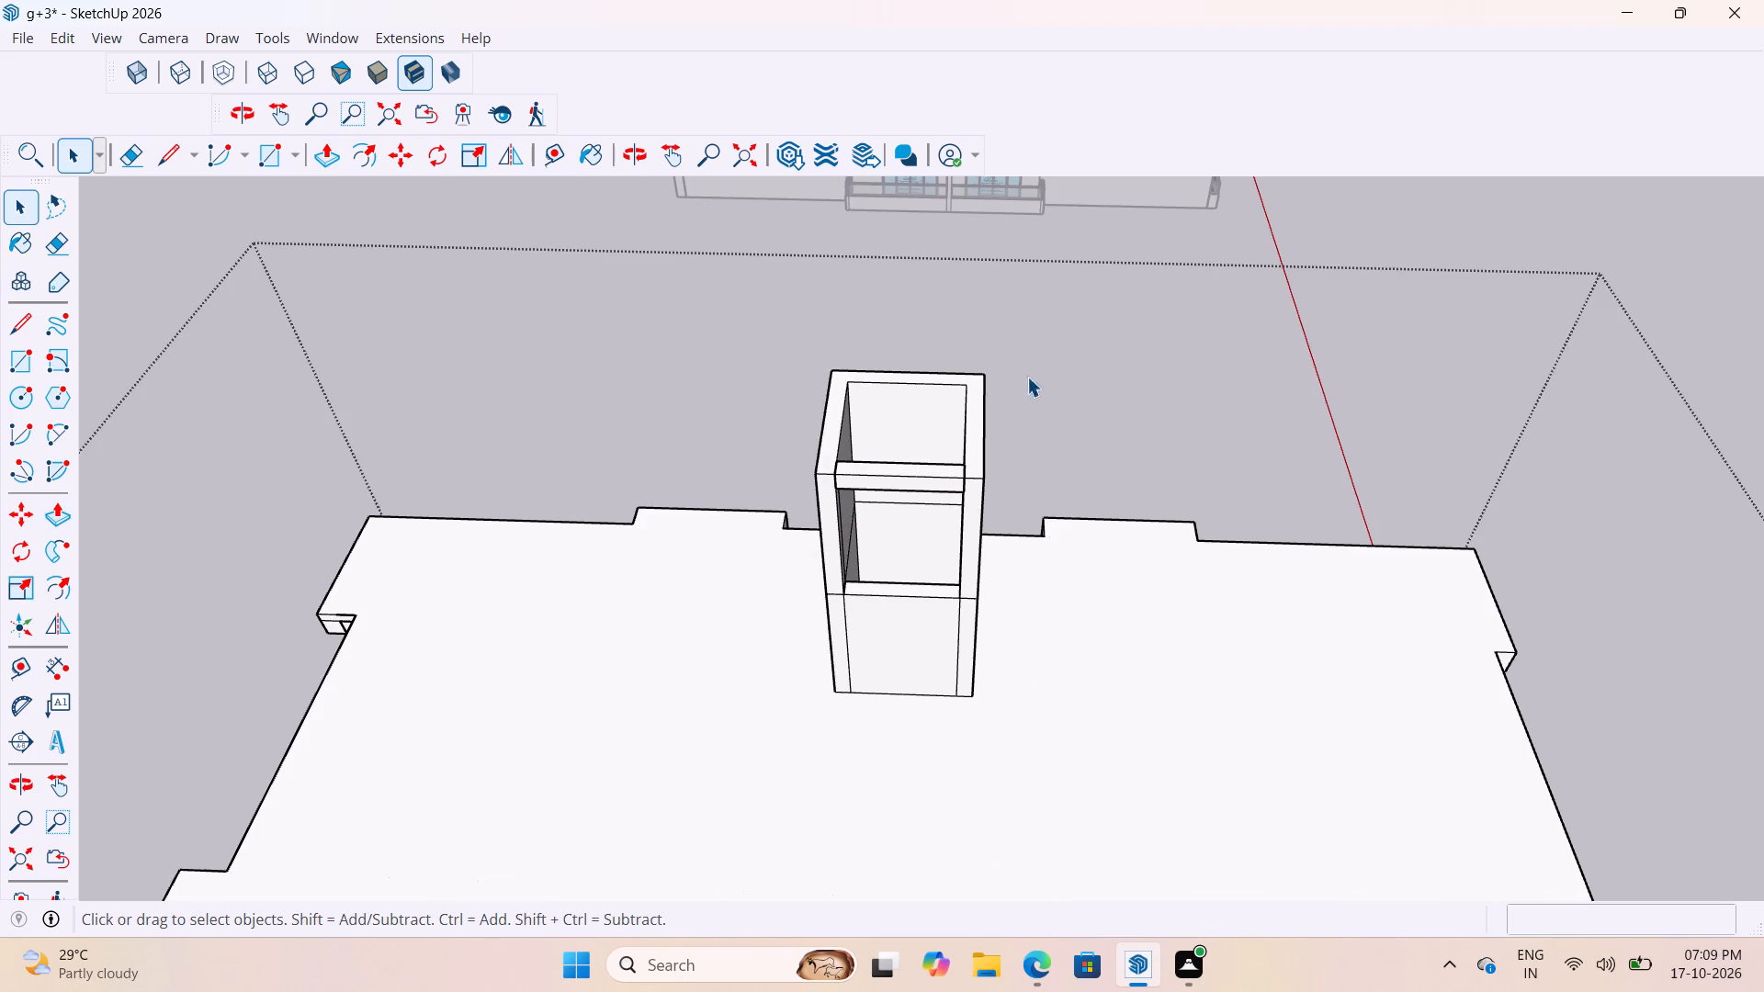
scroll(906, 400, "down", 12)
left_click_drag(1393, 395, 1406, 408)
scroll(993, 457, "up", 4)
scroll(1025, 439, "down", 5)
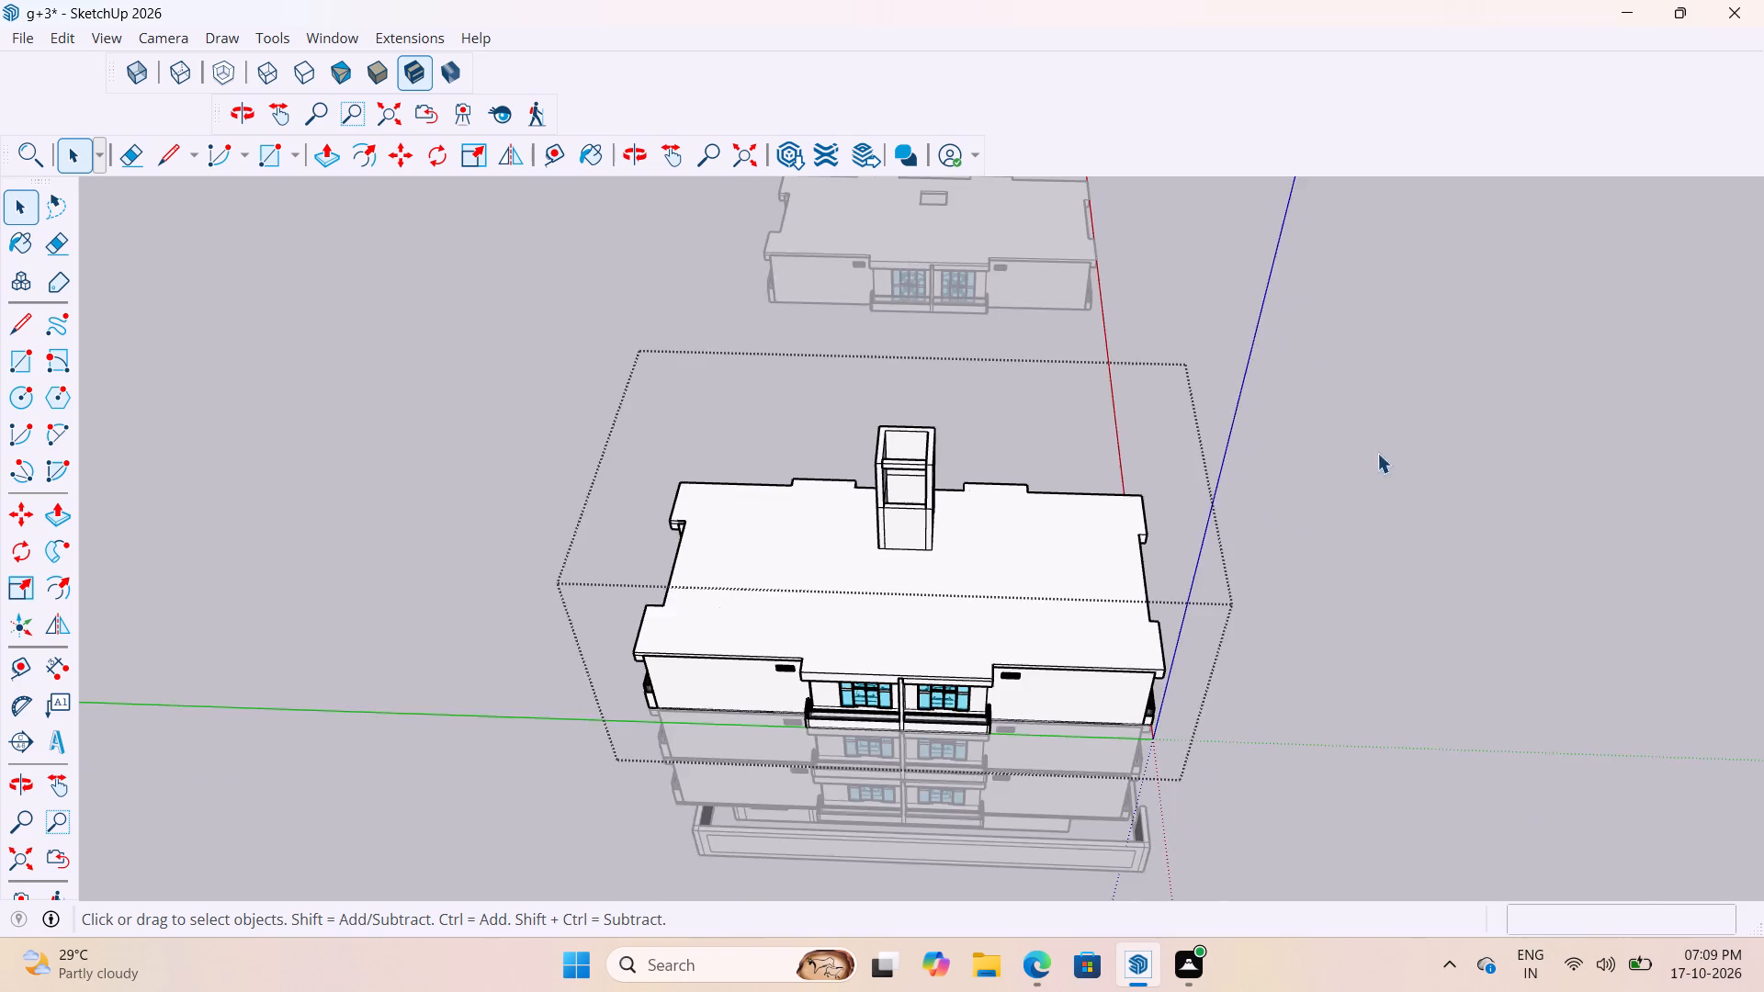
left_click(1396, 447)
Draw a 6' 6" by 6' 6" rectangle over the headroom's top between its opposite outer corners, outside the roof group.
scroll(955, 452, "up", 15)
middle_click_drag(897, 487, 1018, 385)
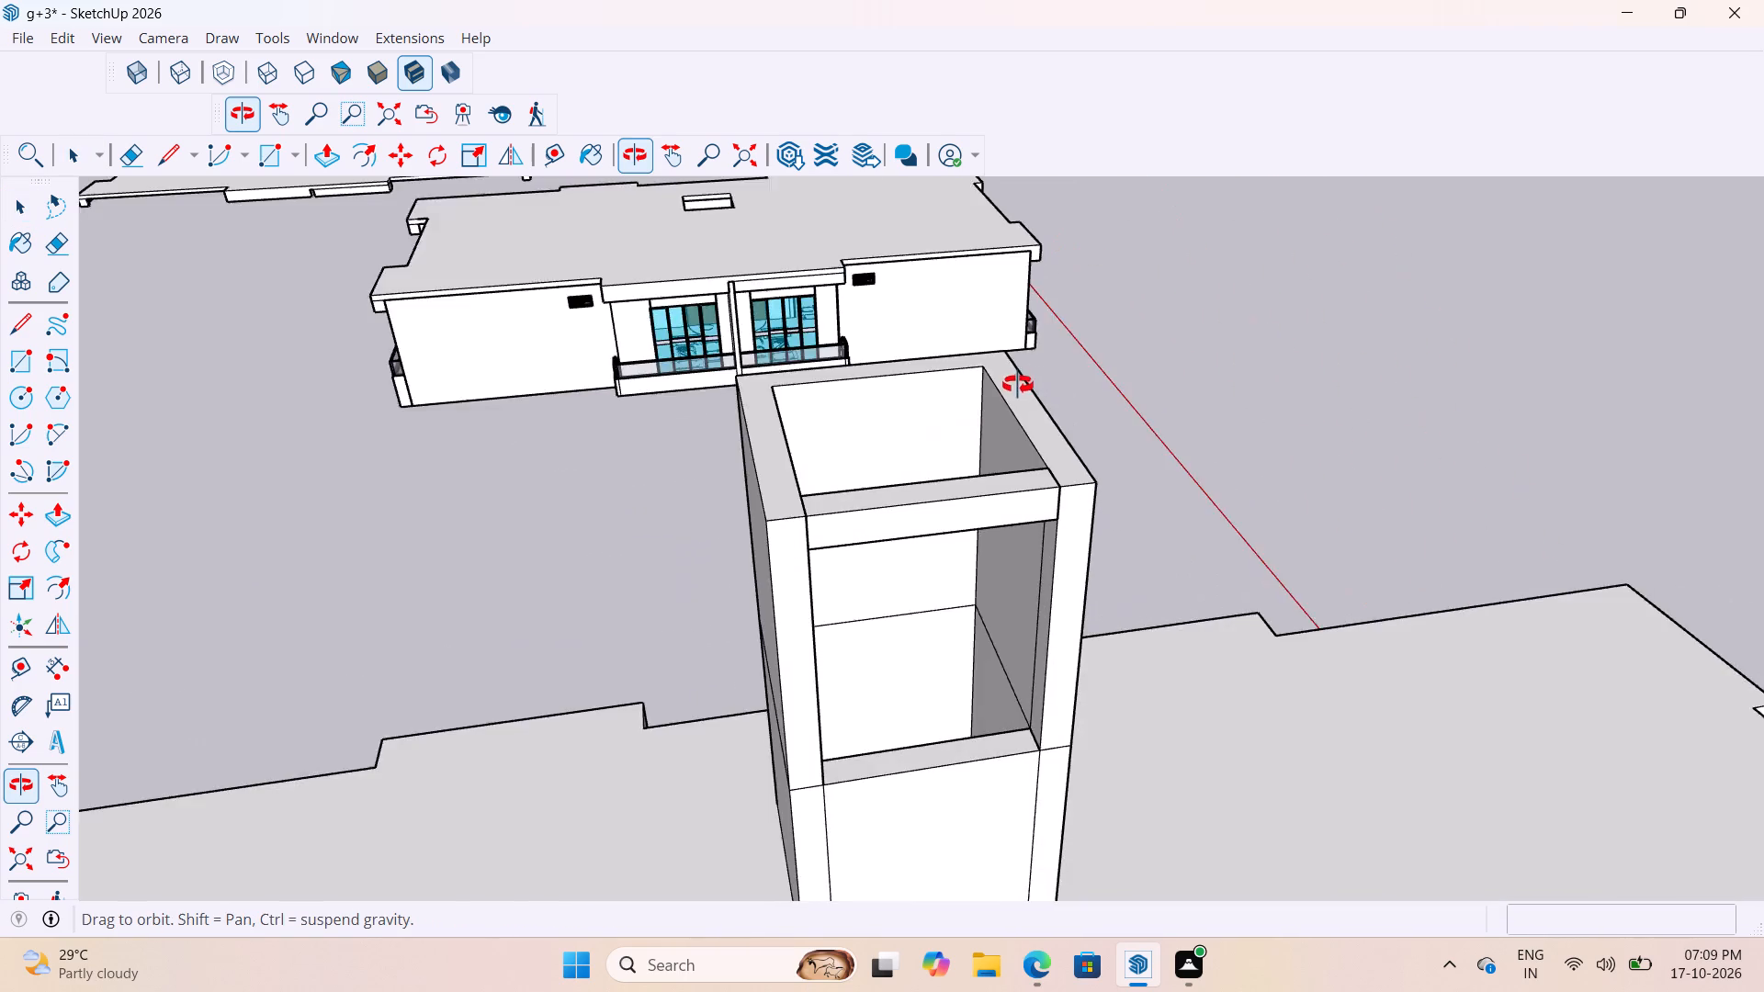
middle_click_drag(1018, 385, 1033, 321)
scroll(1035, 453, "up", 12)
scroll(1064, 523, "down", 5)
middle_click_drag(1033, 552, 996, 631)
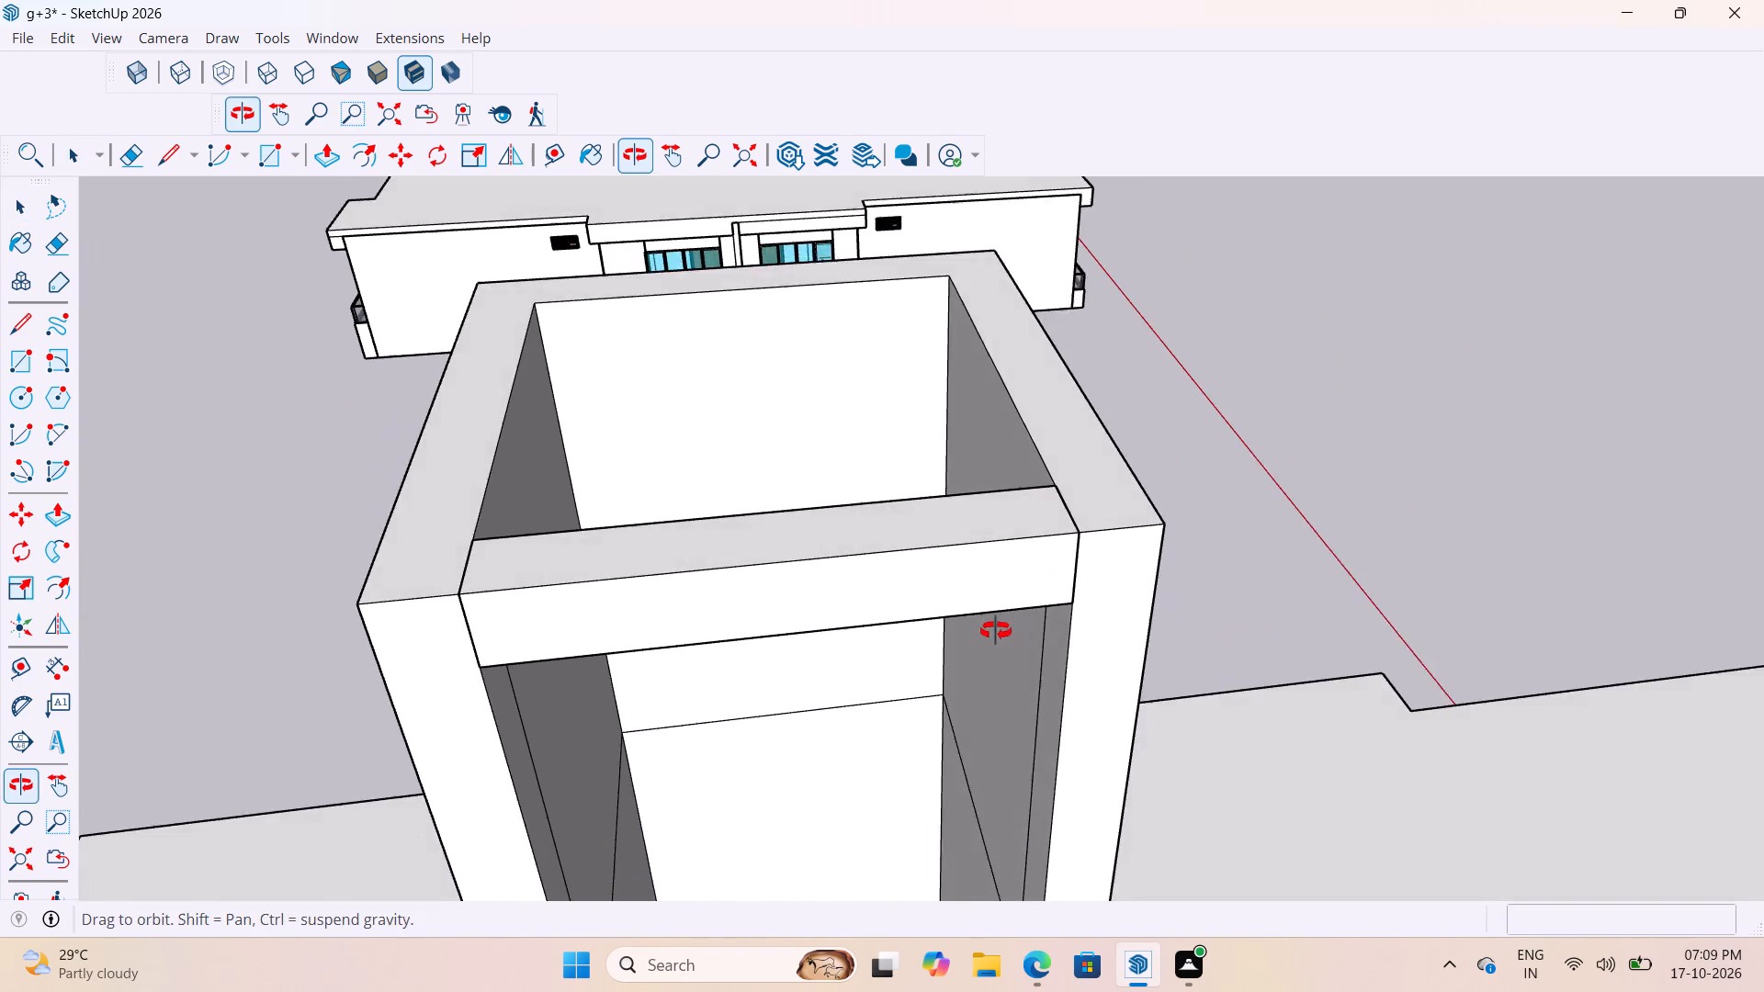
middle_click_drag(996, 631, 997, 634)
scroll(978, 624, "down", 6)
key("r")
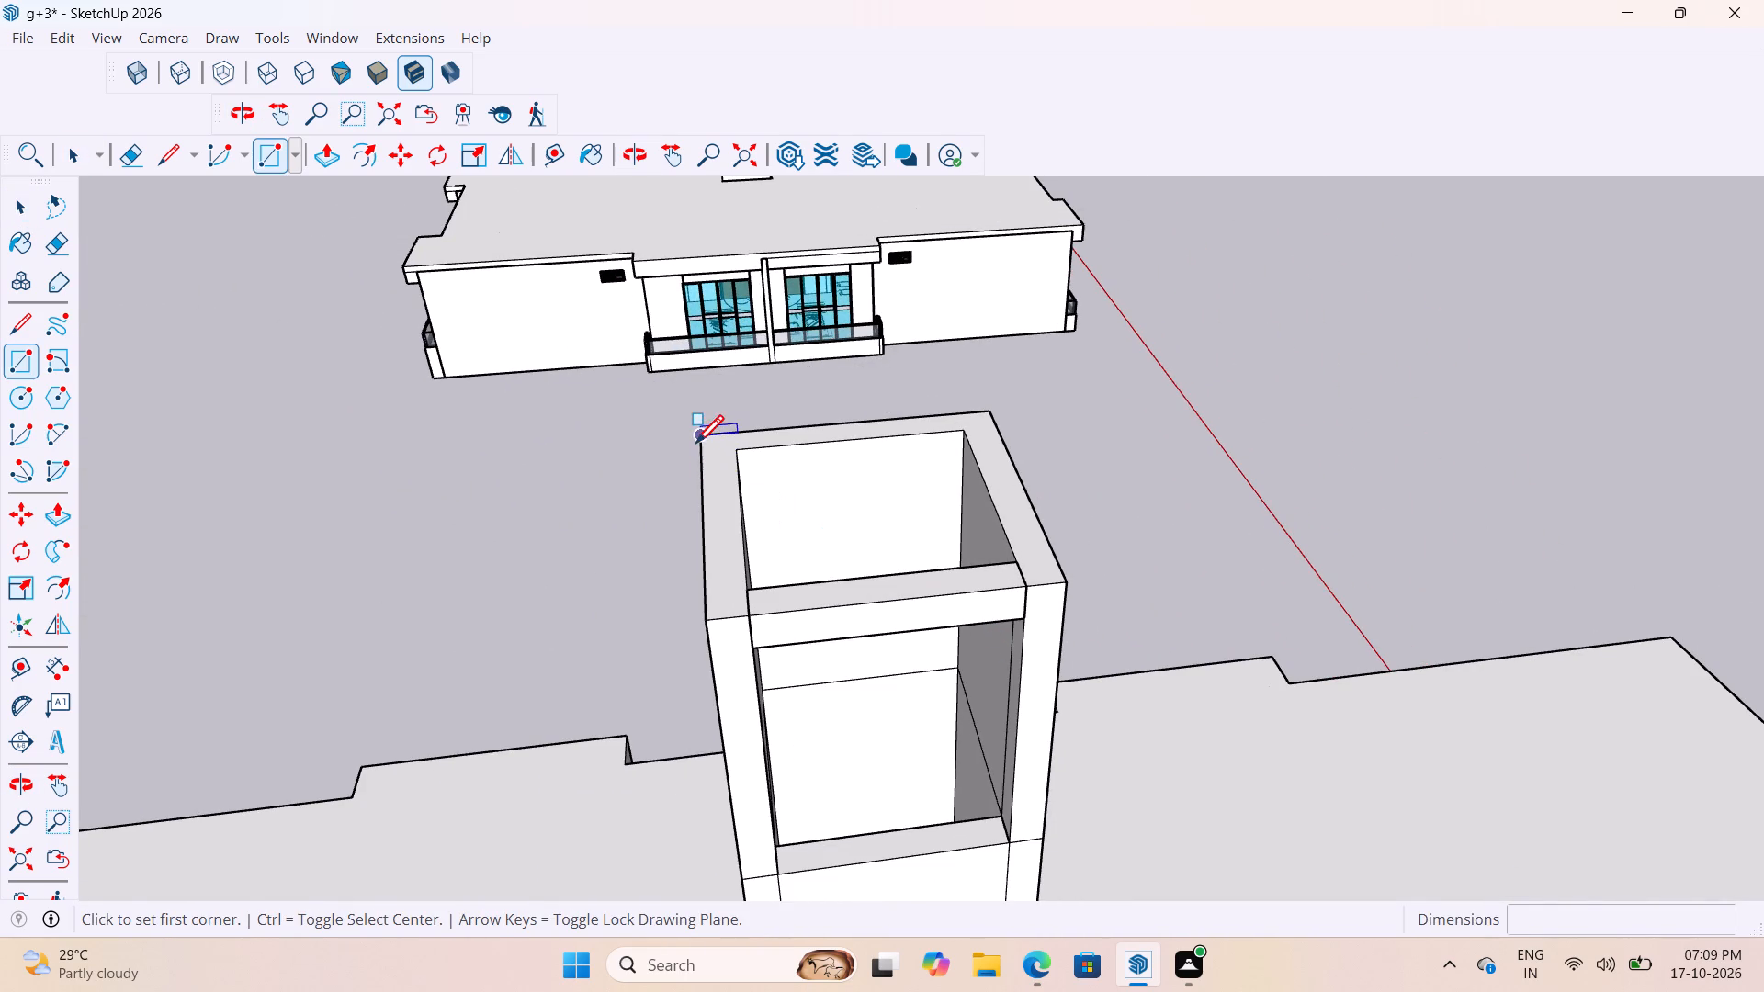
left_click(696, 441)
left_click(1062, 584)
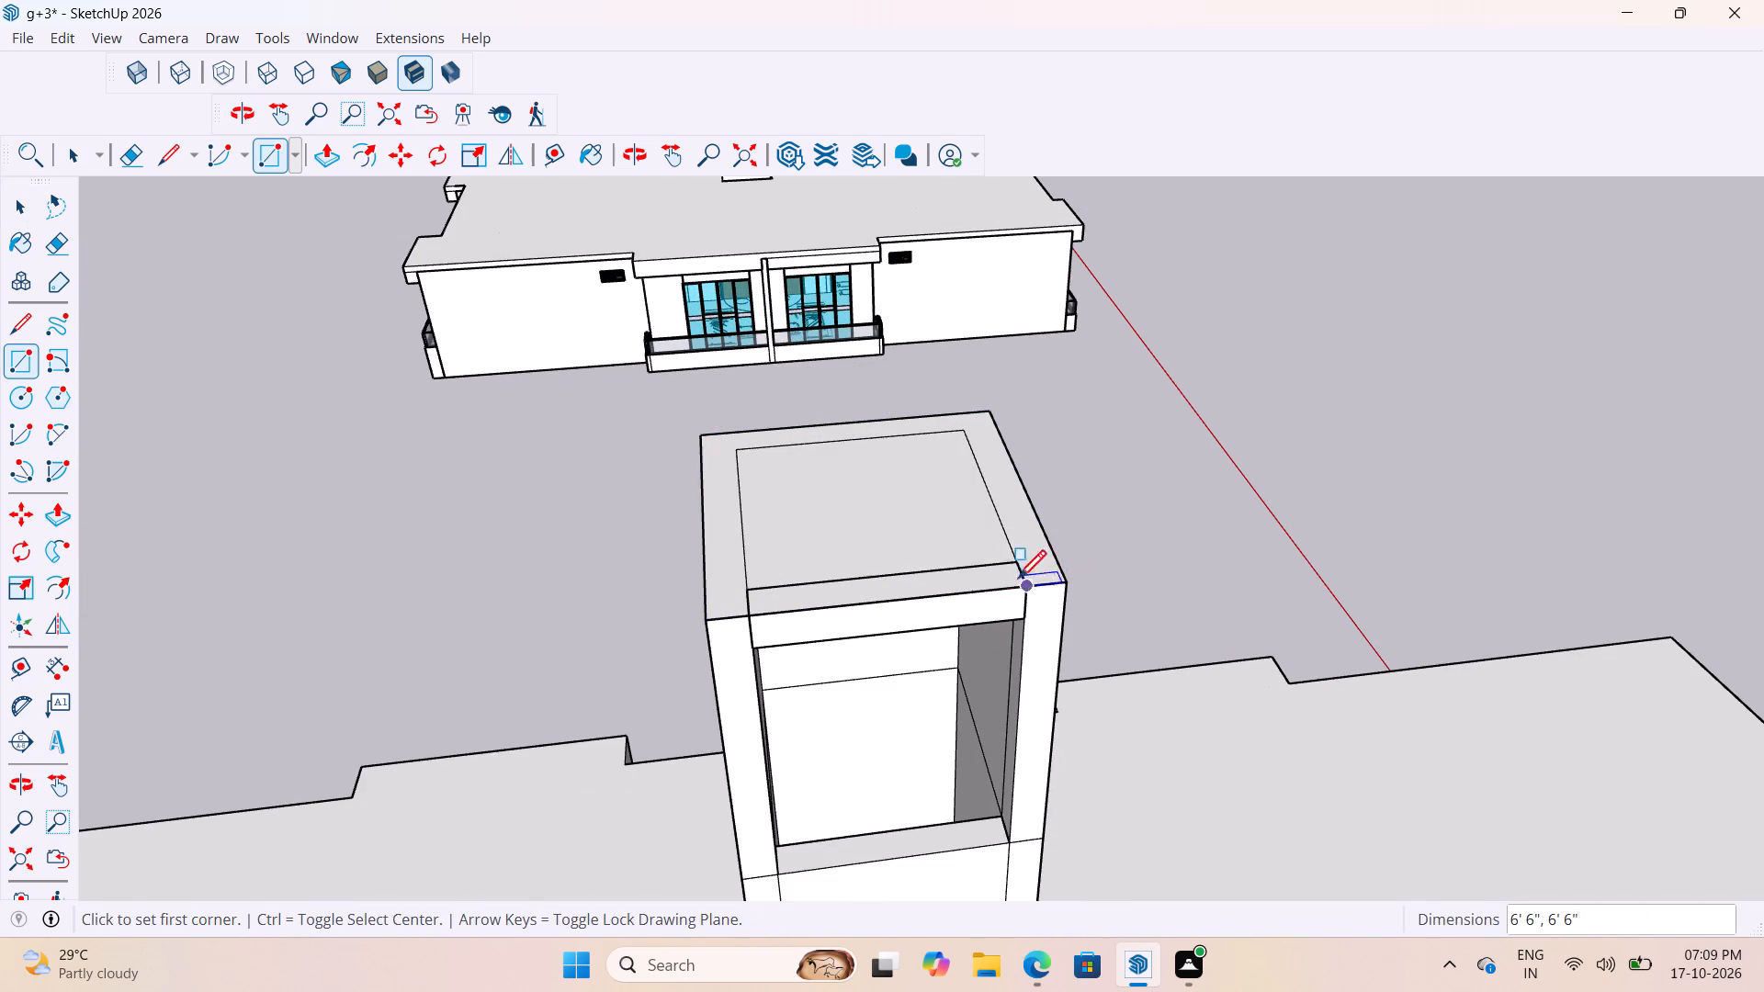
Select the 6' 6" square face over the headroom's top with its edges and make it a group.
scroll(1001, 563, "up", 5)
key("space")
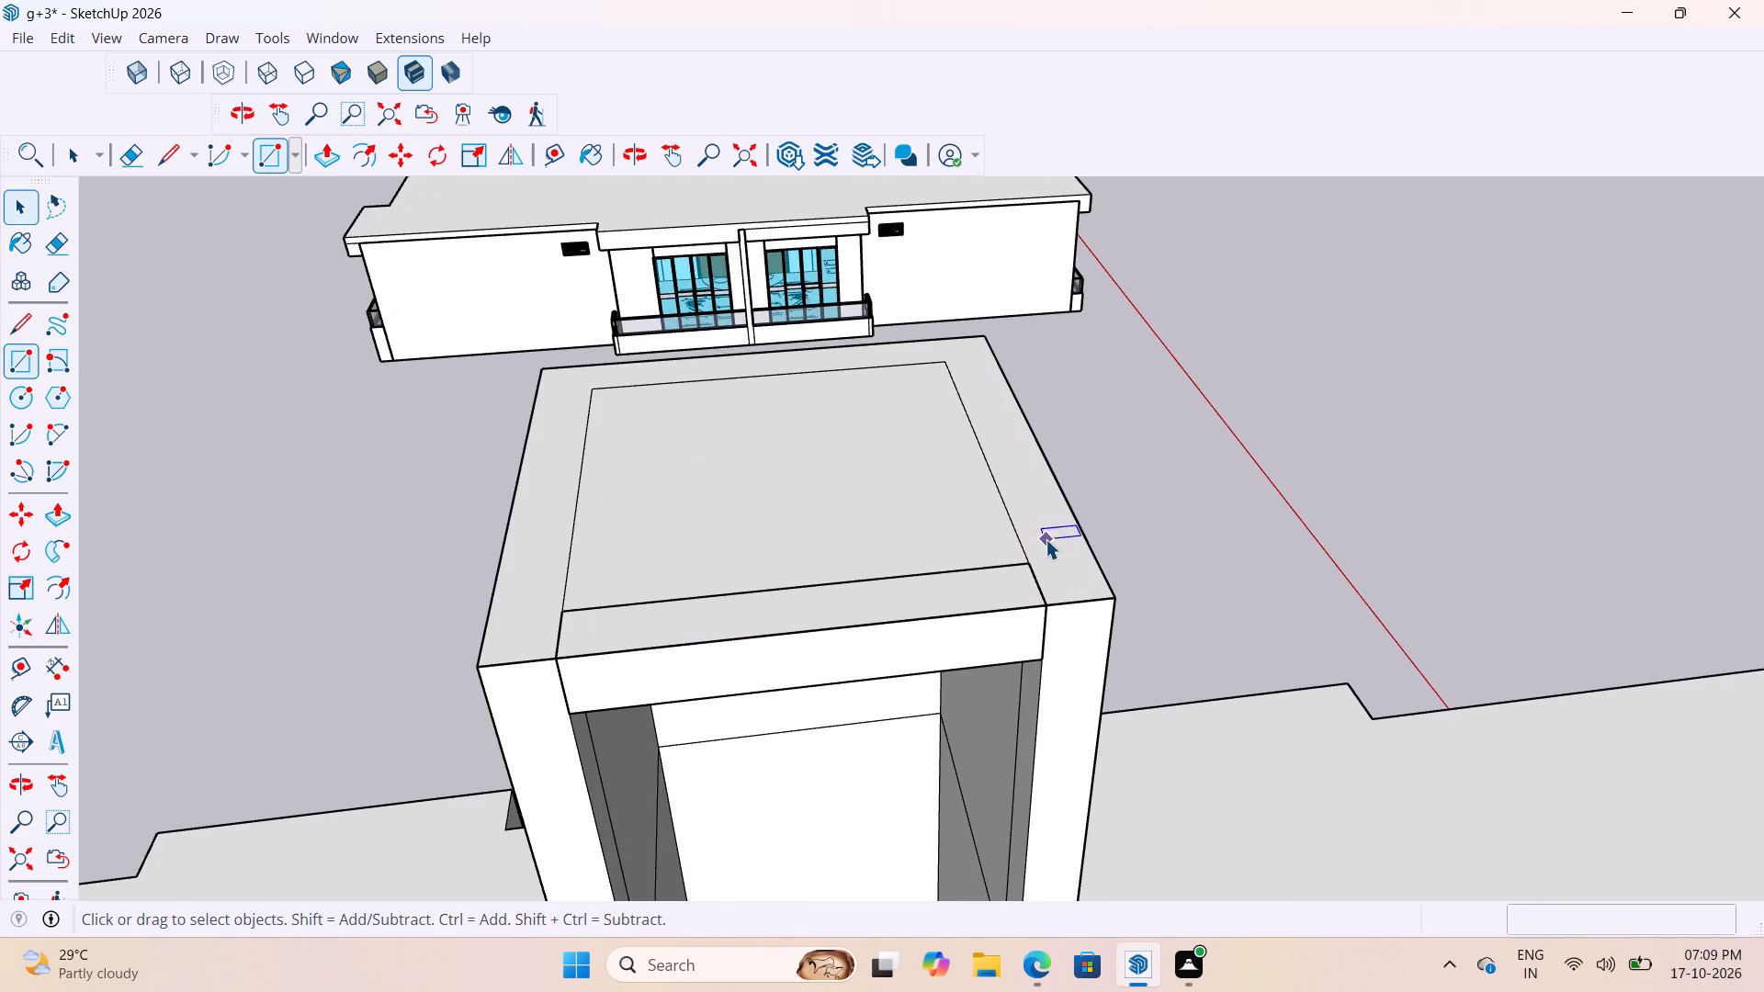
double_click(1045, 531)
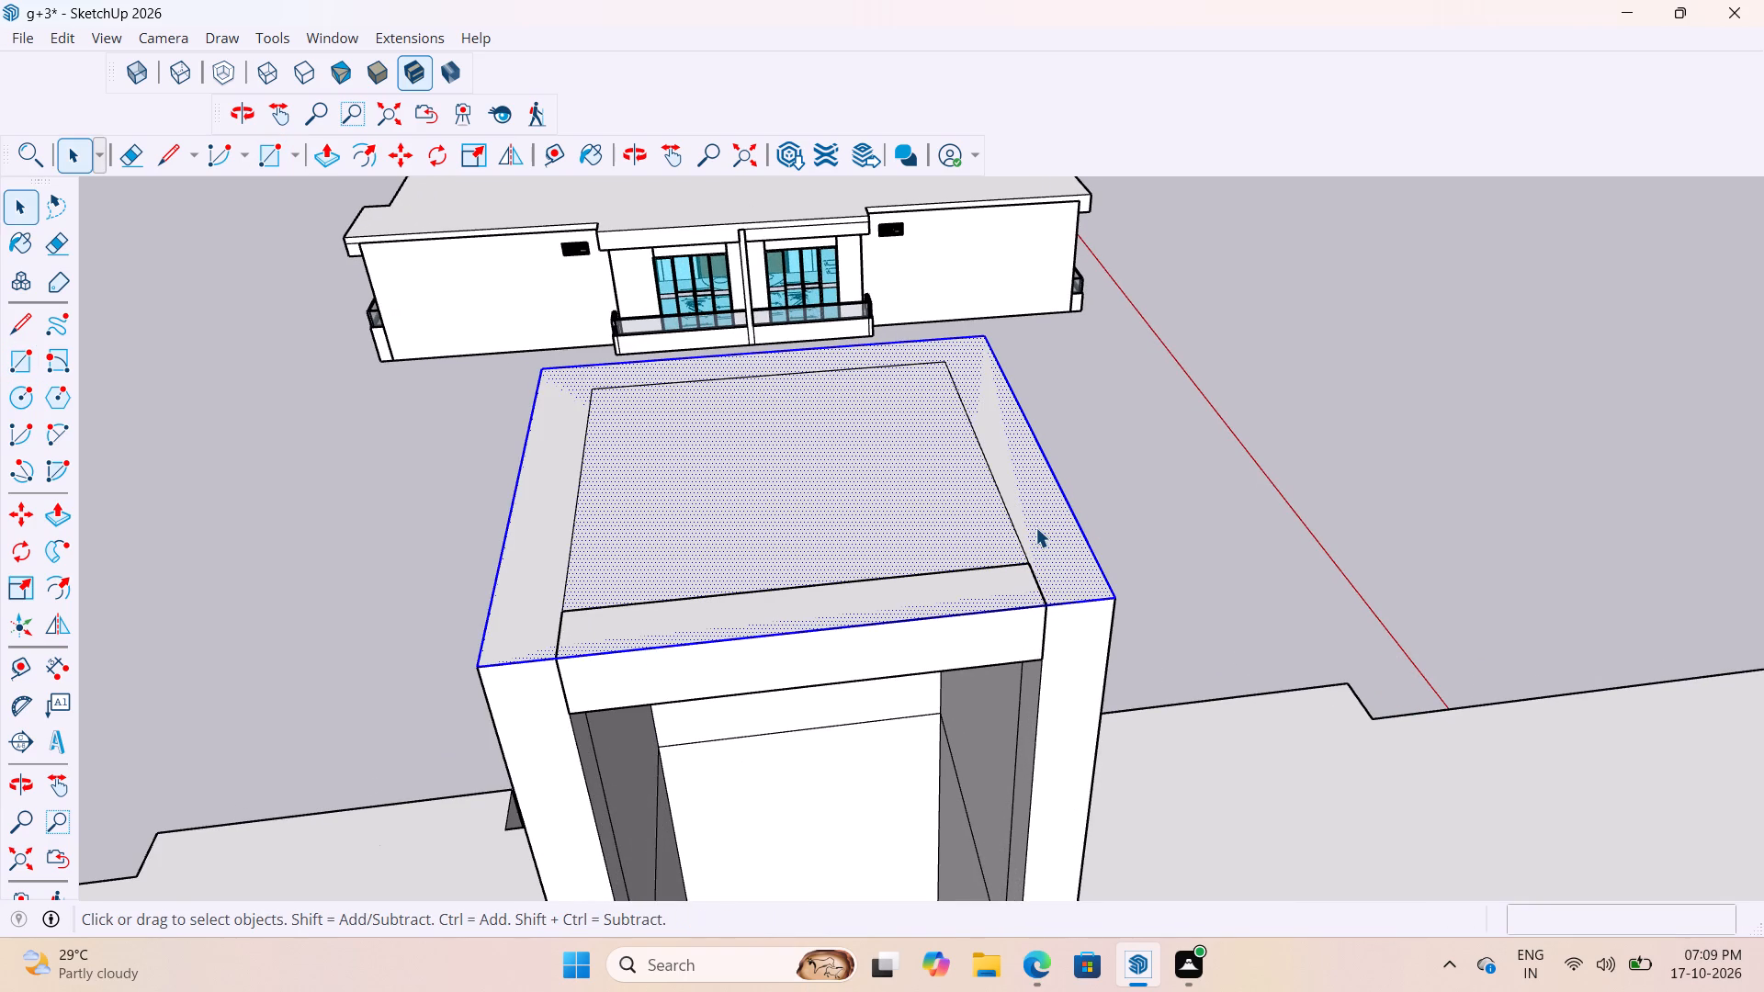
right_click(1035, 527)
left_click(1083, 229)
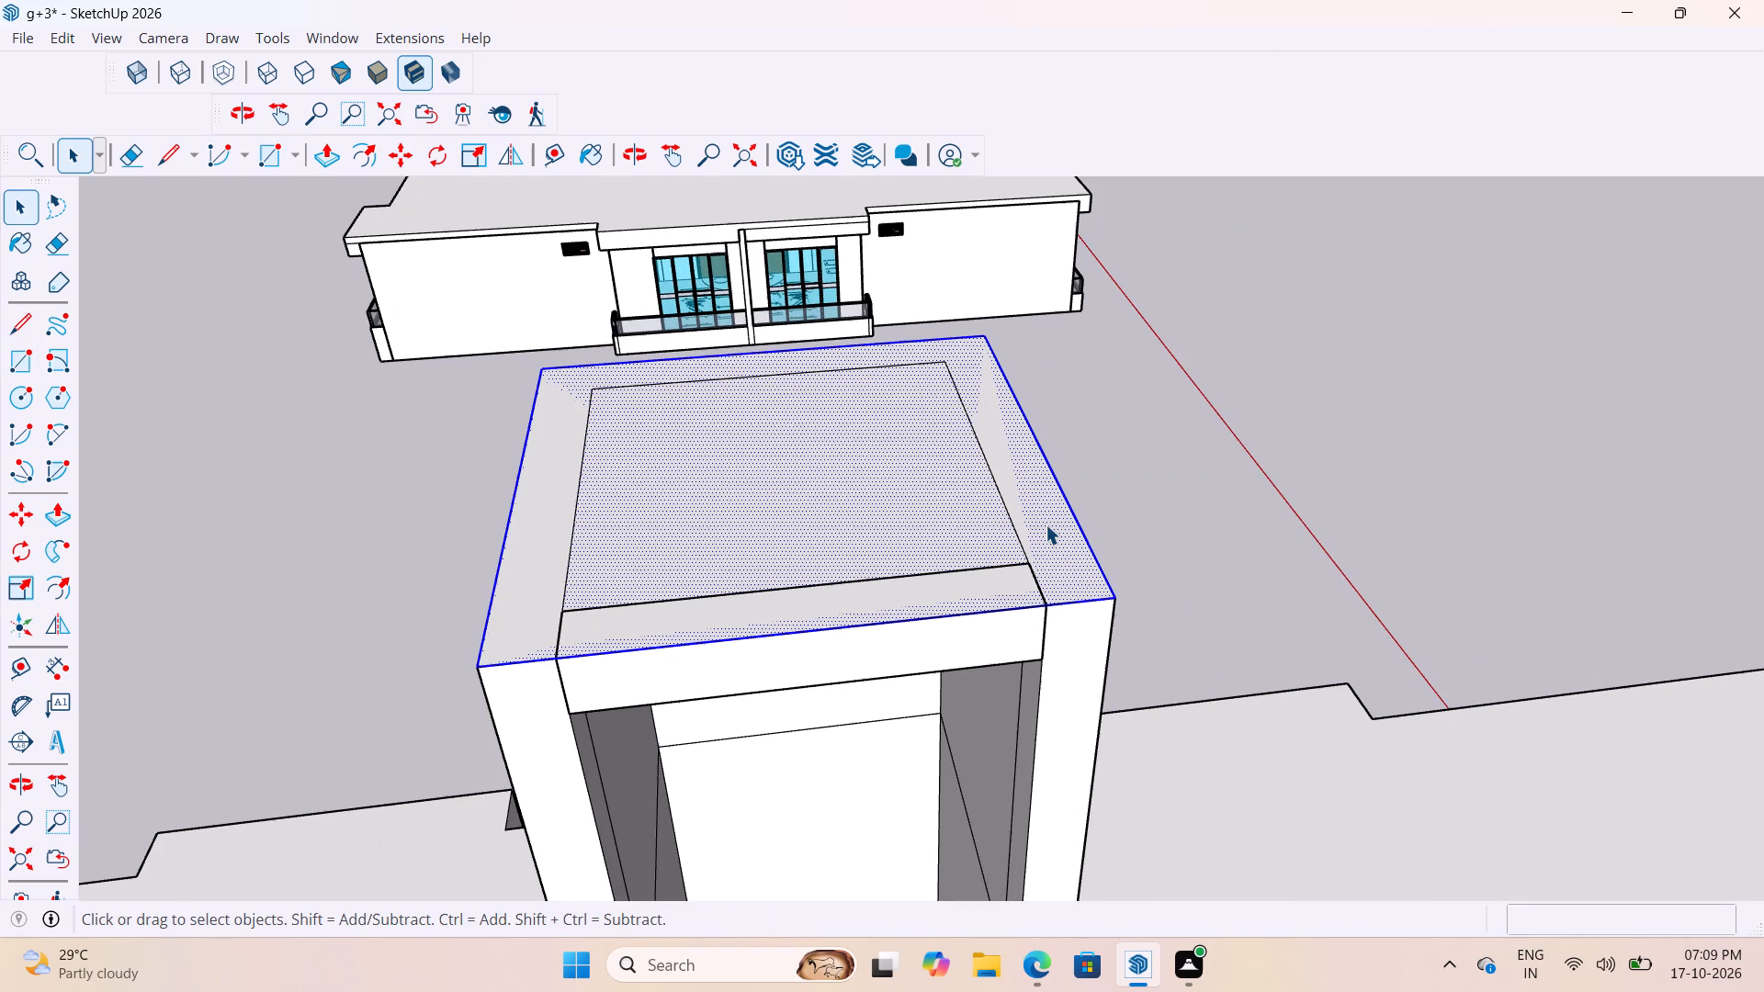
Open the headroom's top-cover group, push/pull its face up 6" to form the slab, and close the group.
left_click(1046, 524)
left_click(1046, 524)
key("p")
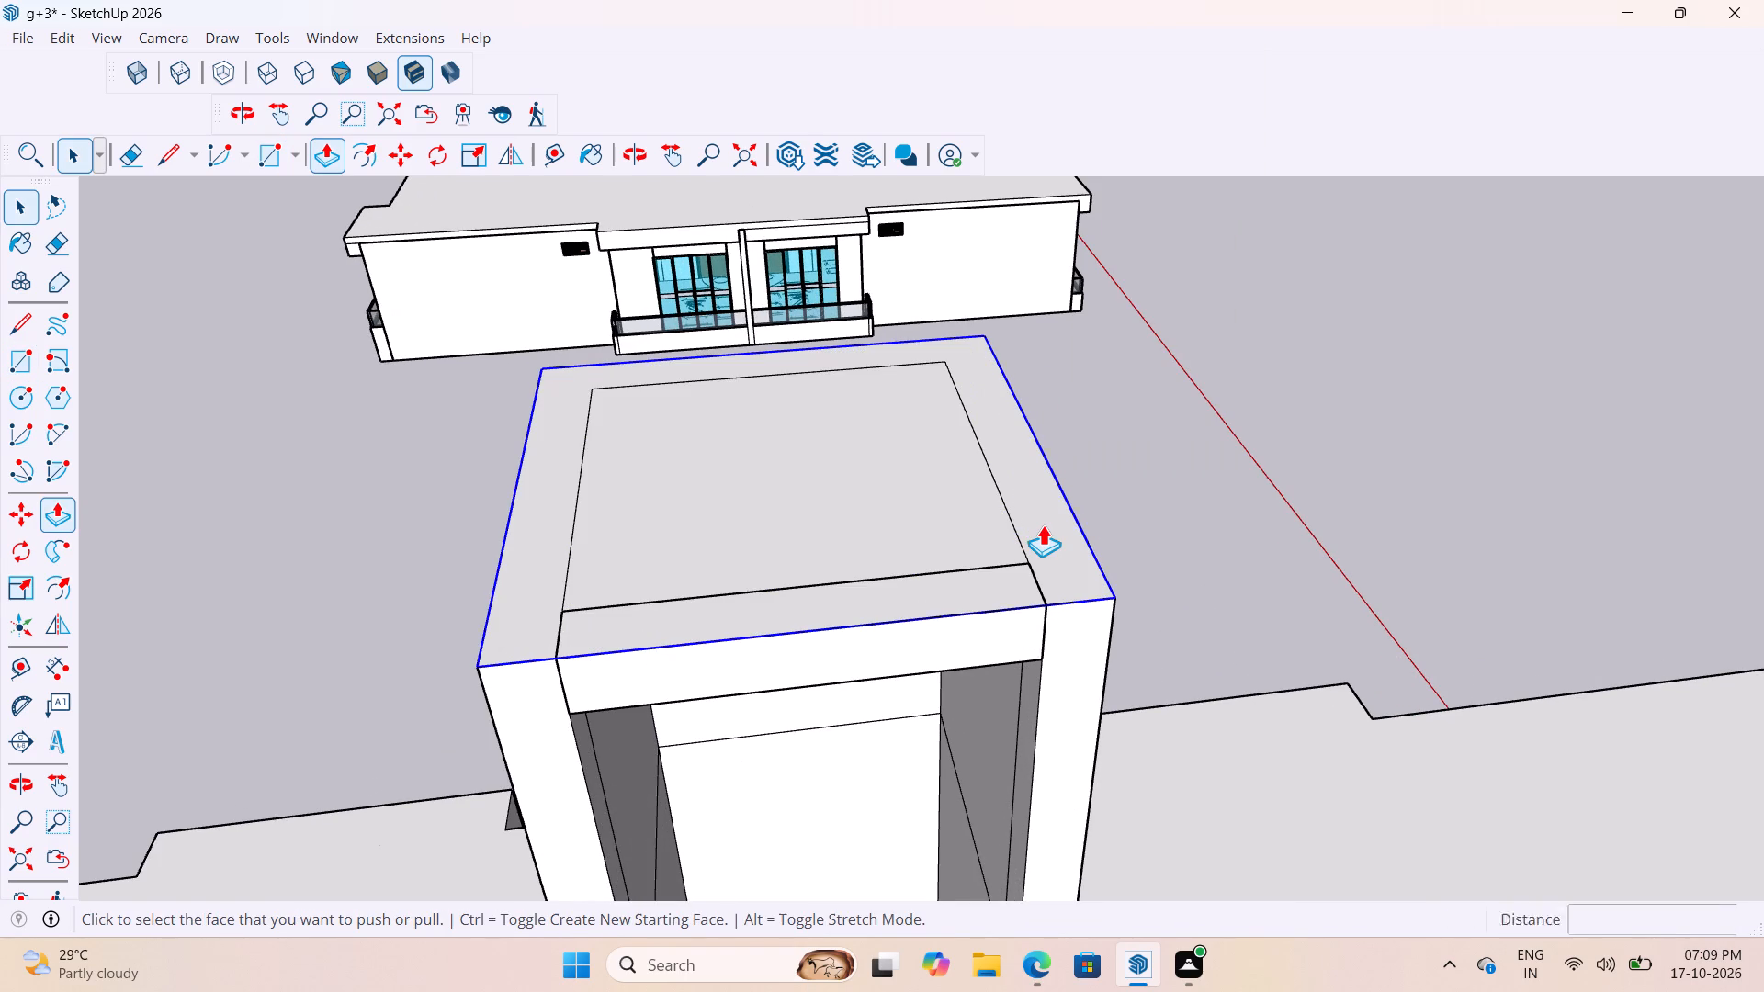
left_click(1043, 524)
key("space")
double_click(1035, 497)
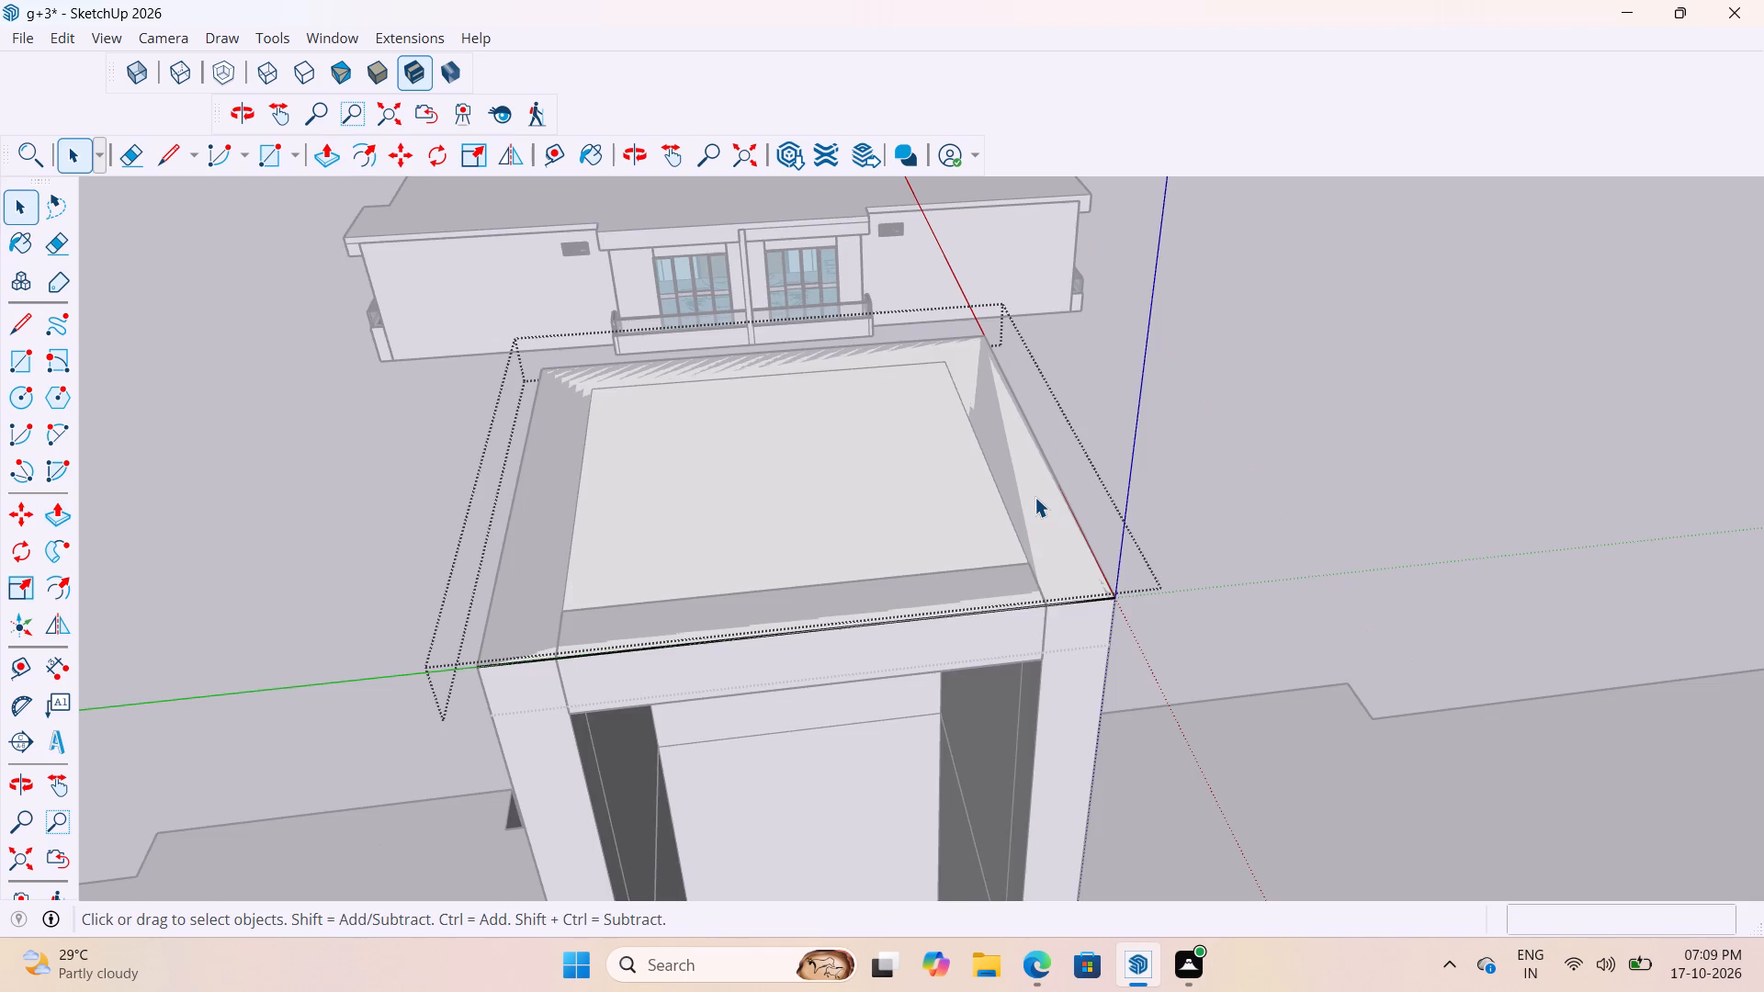
key("p")
left_click(1035, 497)
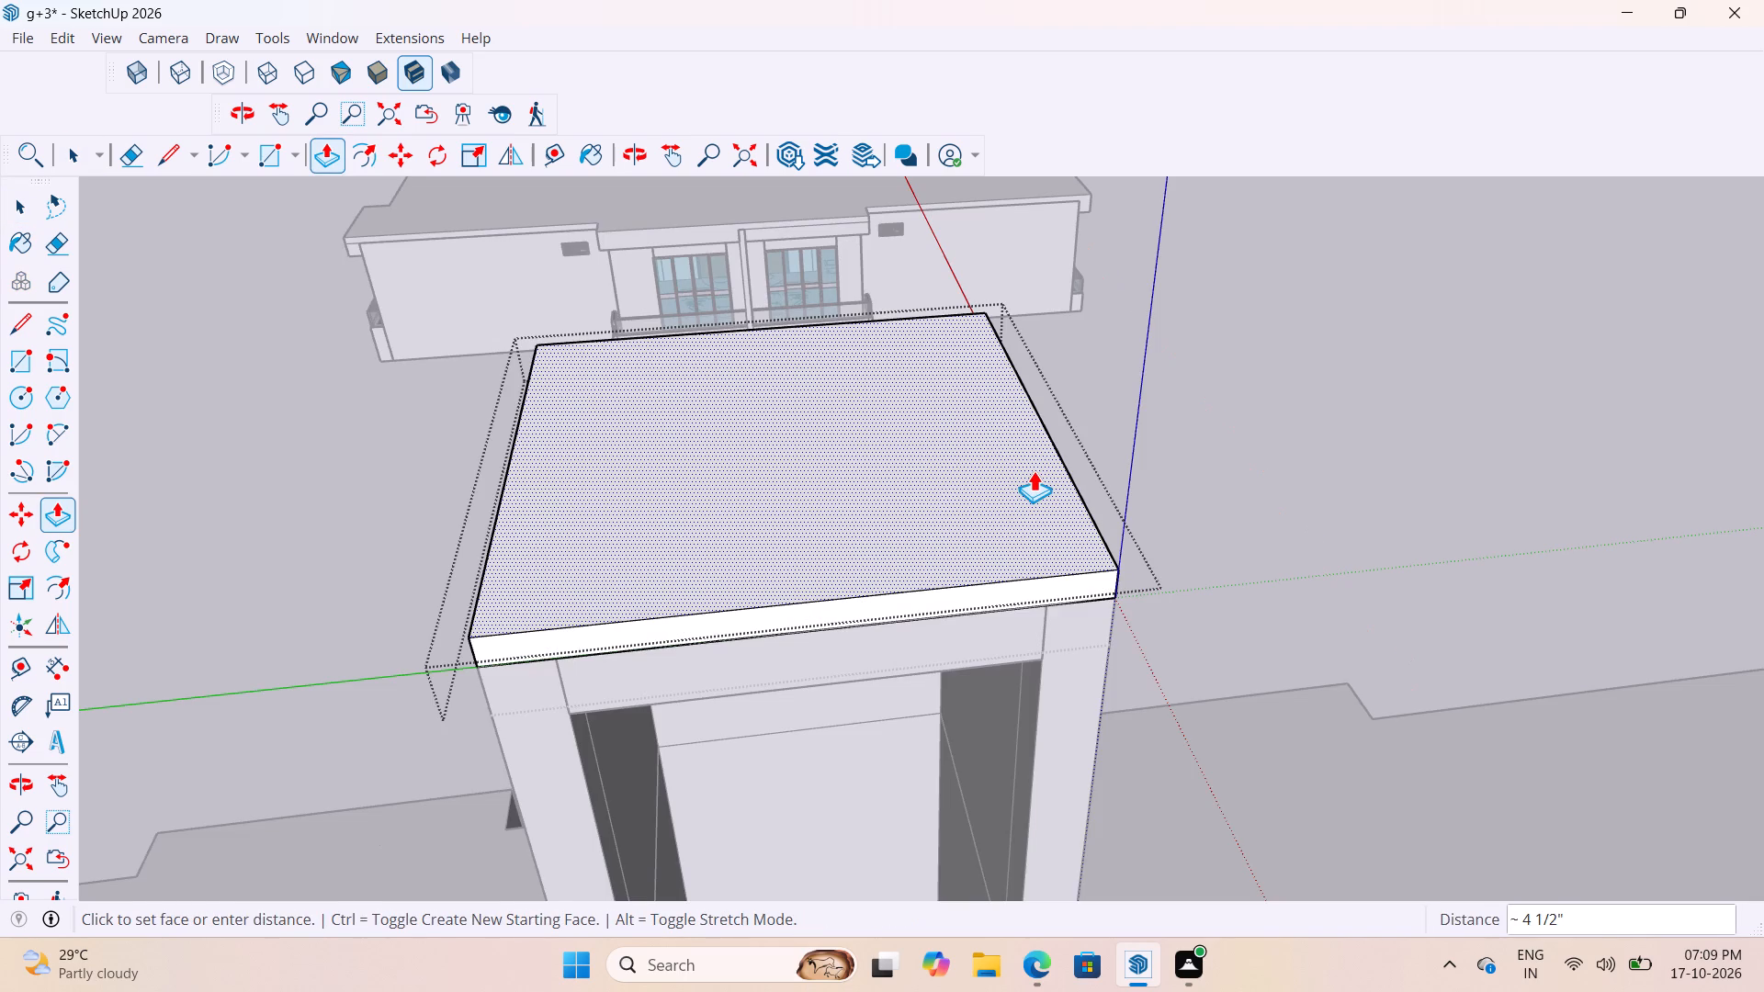
type("6\"")
key("Return")
scroll(1013, 720, "down", 14)
left_click(1286, 580)
key("space")
left_click(1256, 555)
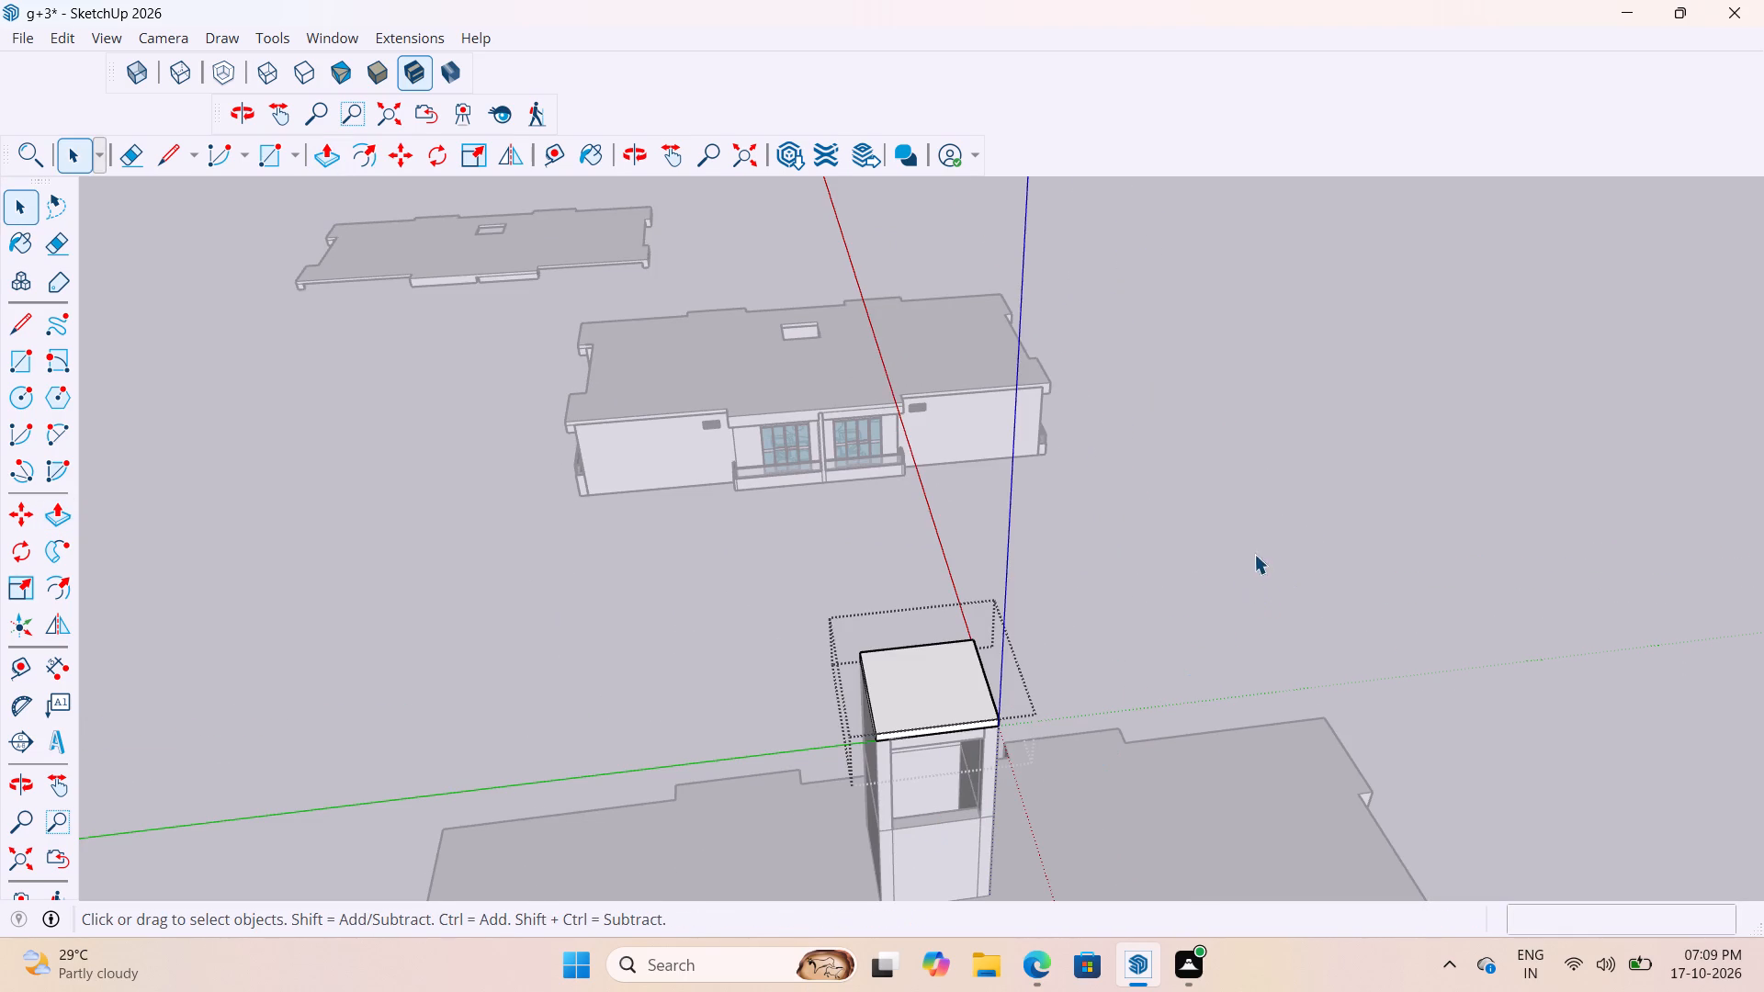
left_click_drag(1257, 552, 1265, 552)
Examine the headroom's wall opening, lintel and top cover from several sides, along with the whole roof.
middle_click_drag(1253, 696, 1152, 628)
scroll(448, 668, "up", 10)
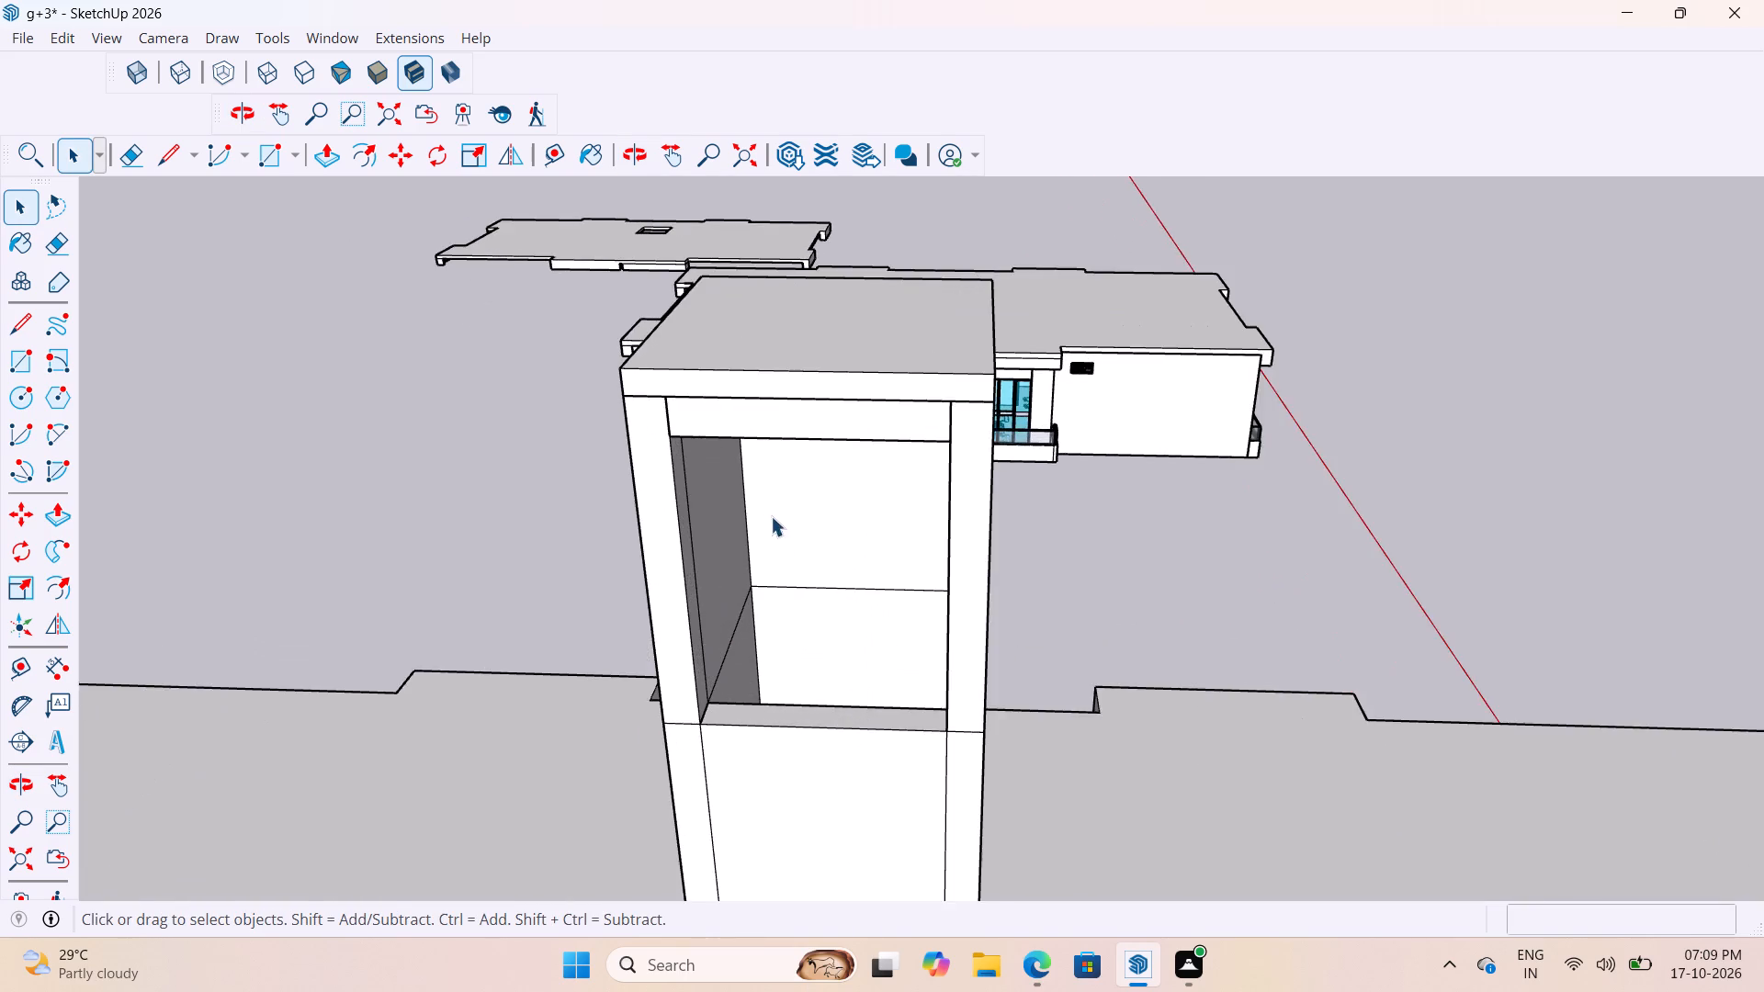
middle_click_drag(766, 513, 1071, 342)
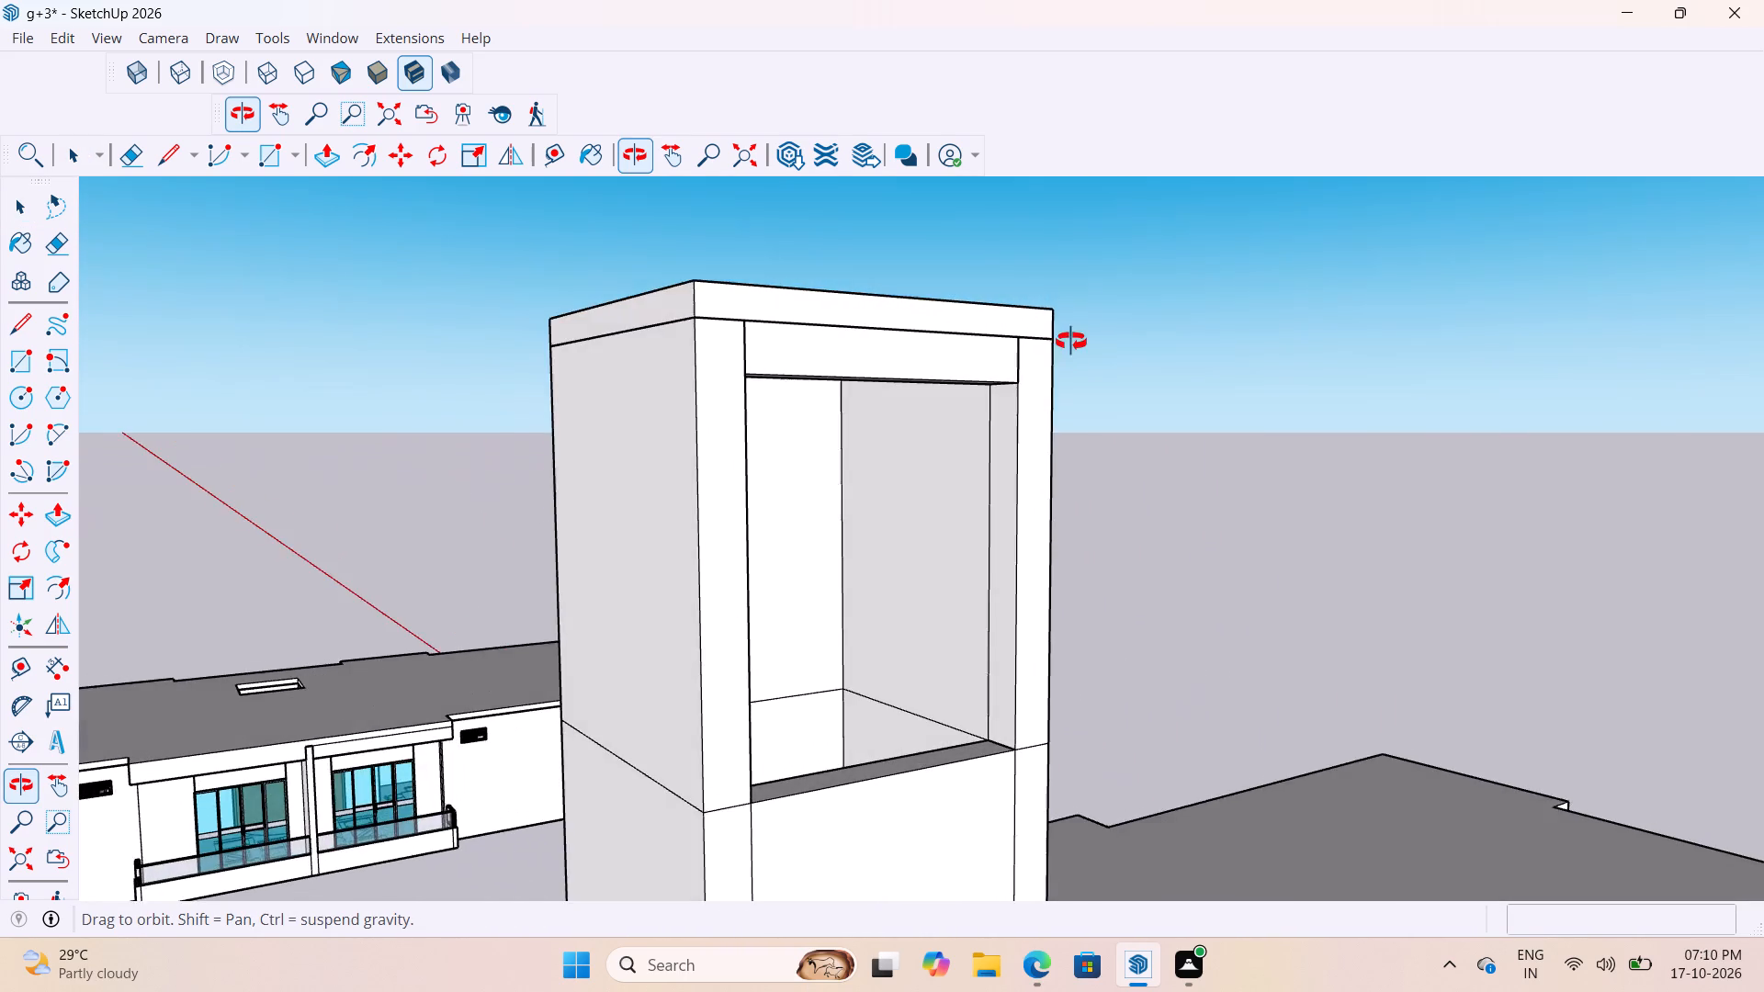
middle_click_drag(1071, 342, 1071, 344)
scroll(896, 361, "up", 8)
middle_click_drag(860, 347, 790, 328)
scroll(789, 330, "up", 1)
scroll(786, 349, "down", 3)
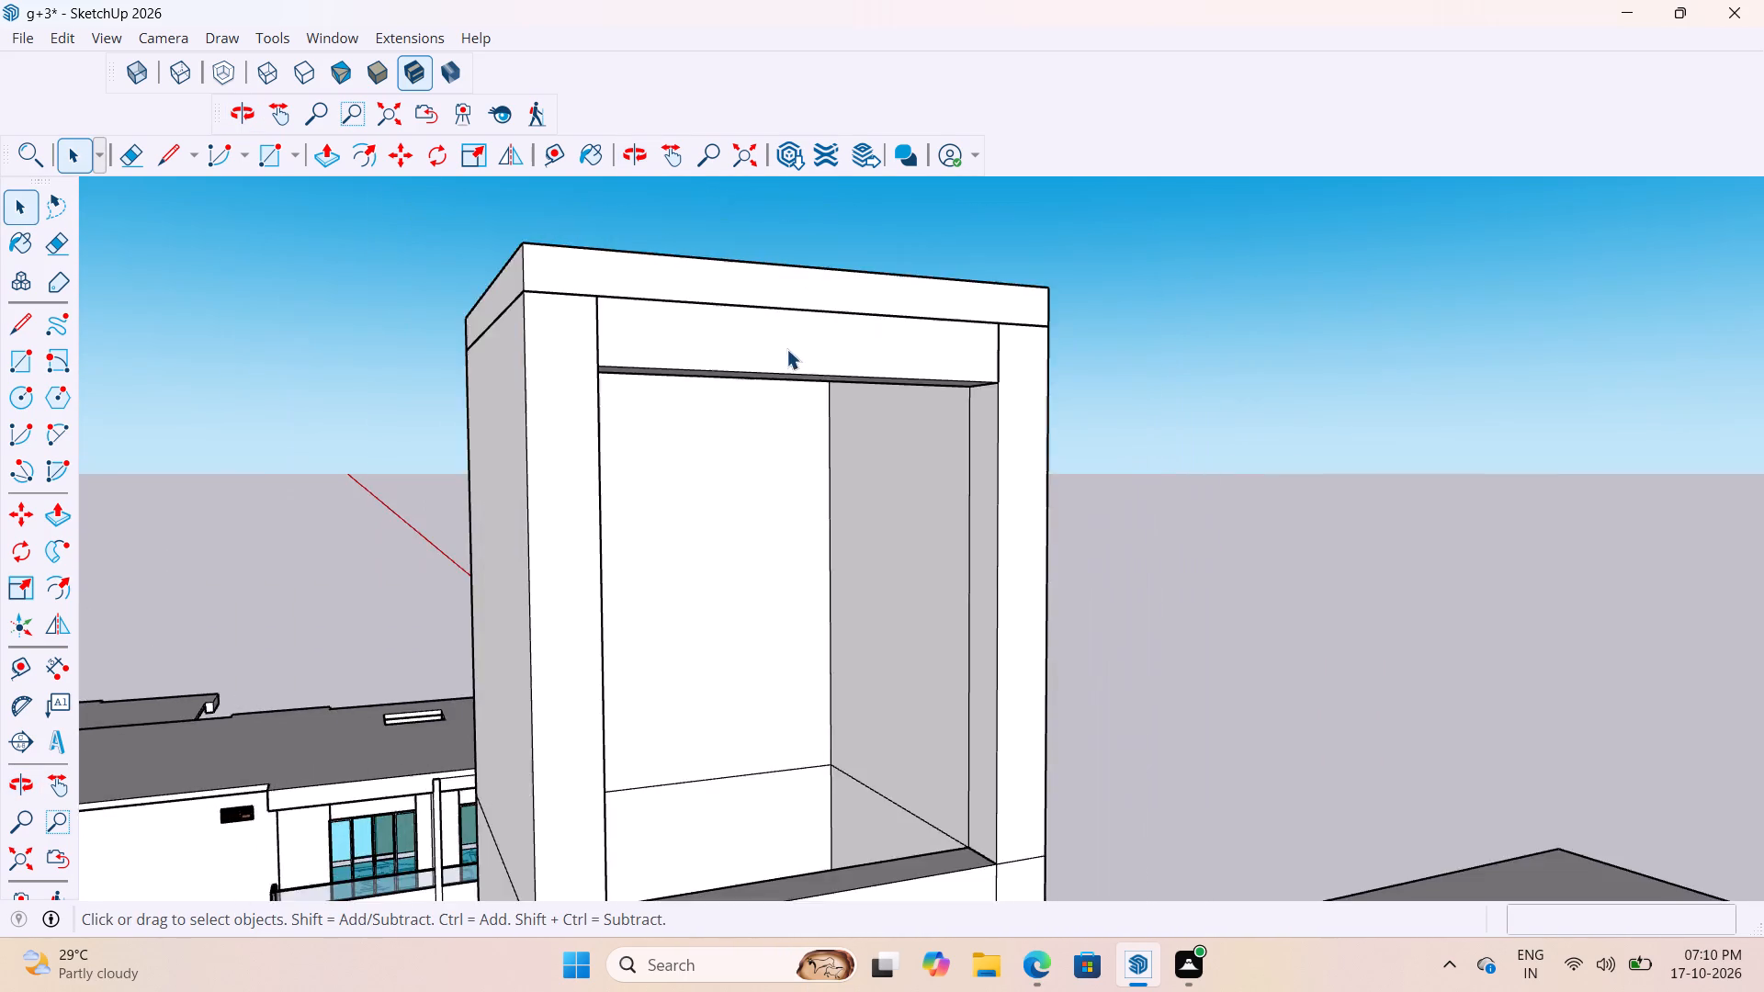
scroll(786, 349, "down", 20)
scroll(786, 349, "down", 3)
middle_click_drag(987, 465, 822, 635)
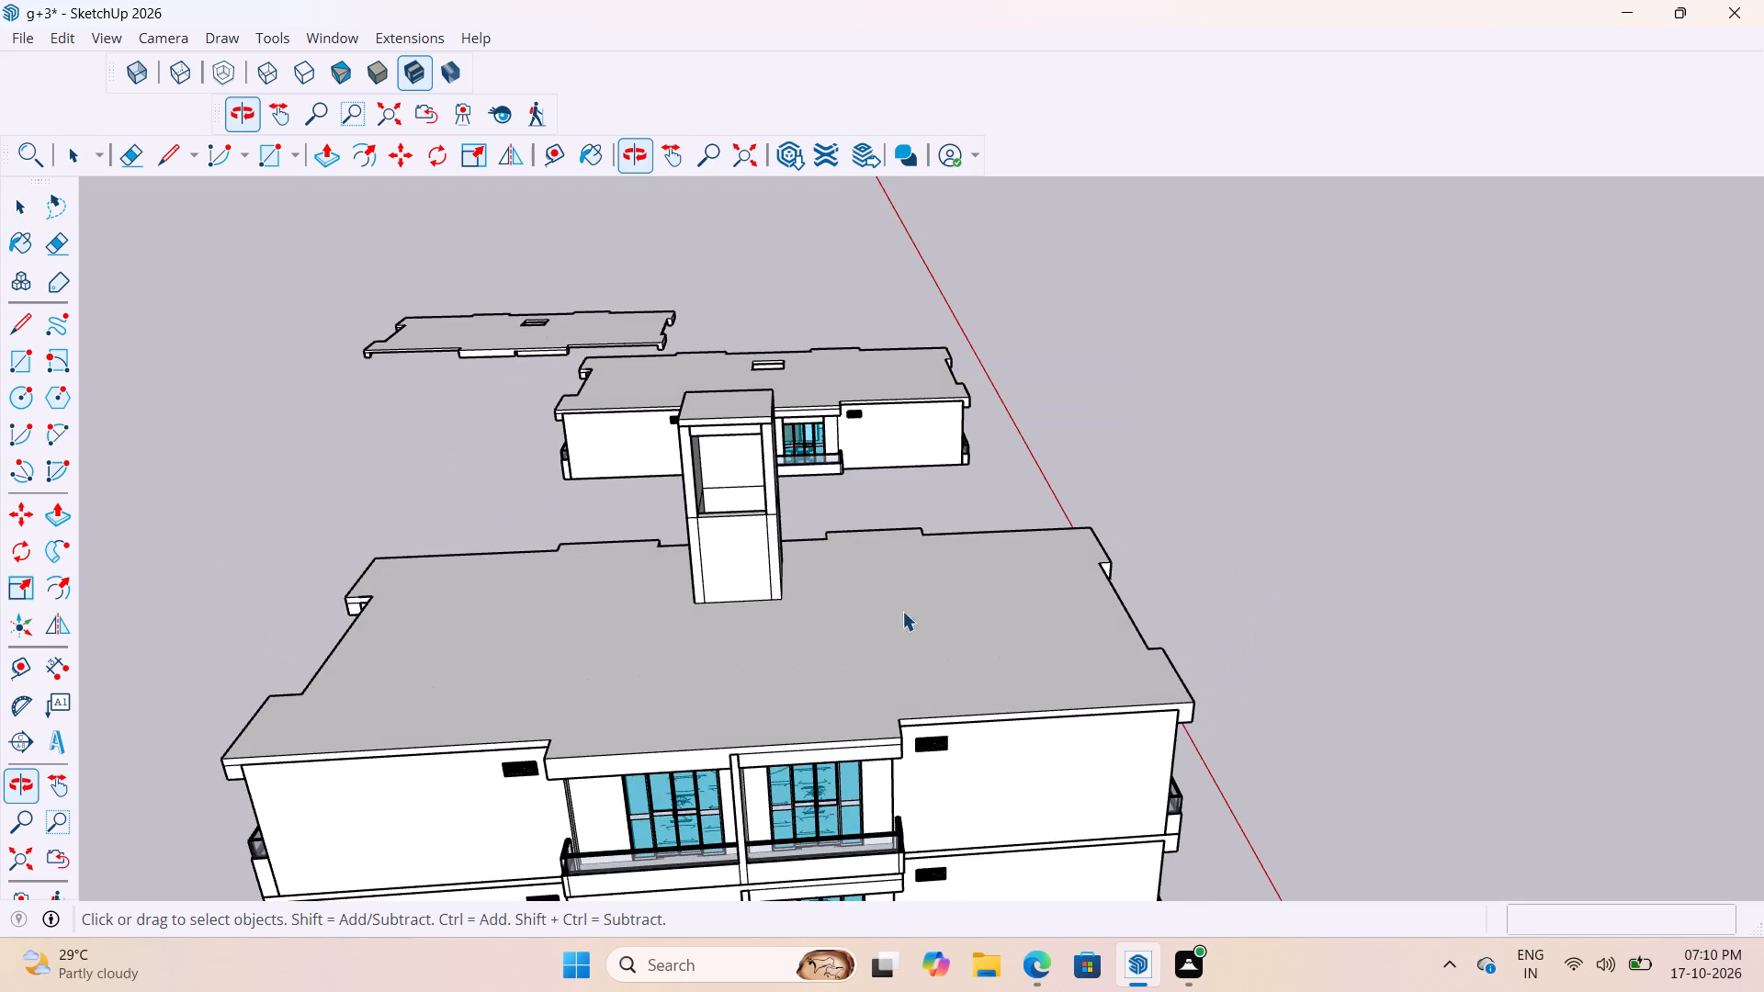
Switch to 3D Warehouse in Edge, search for "lift room door" and look through the models for a suitable door.
left_click(1056, 964)
left_click(1032, 973)
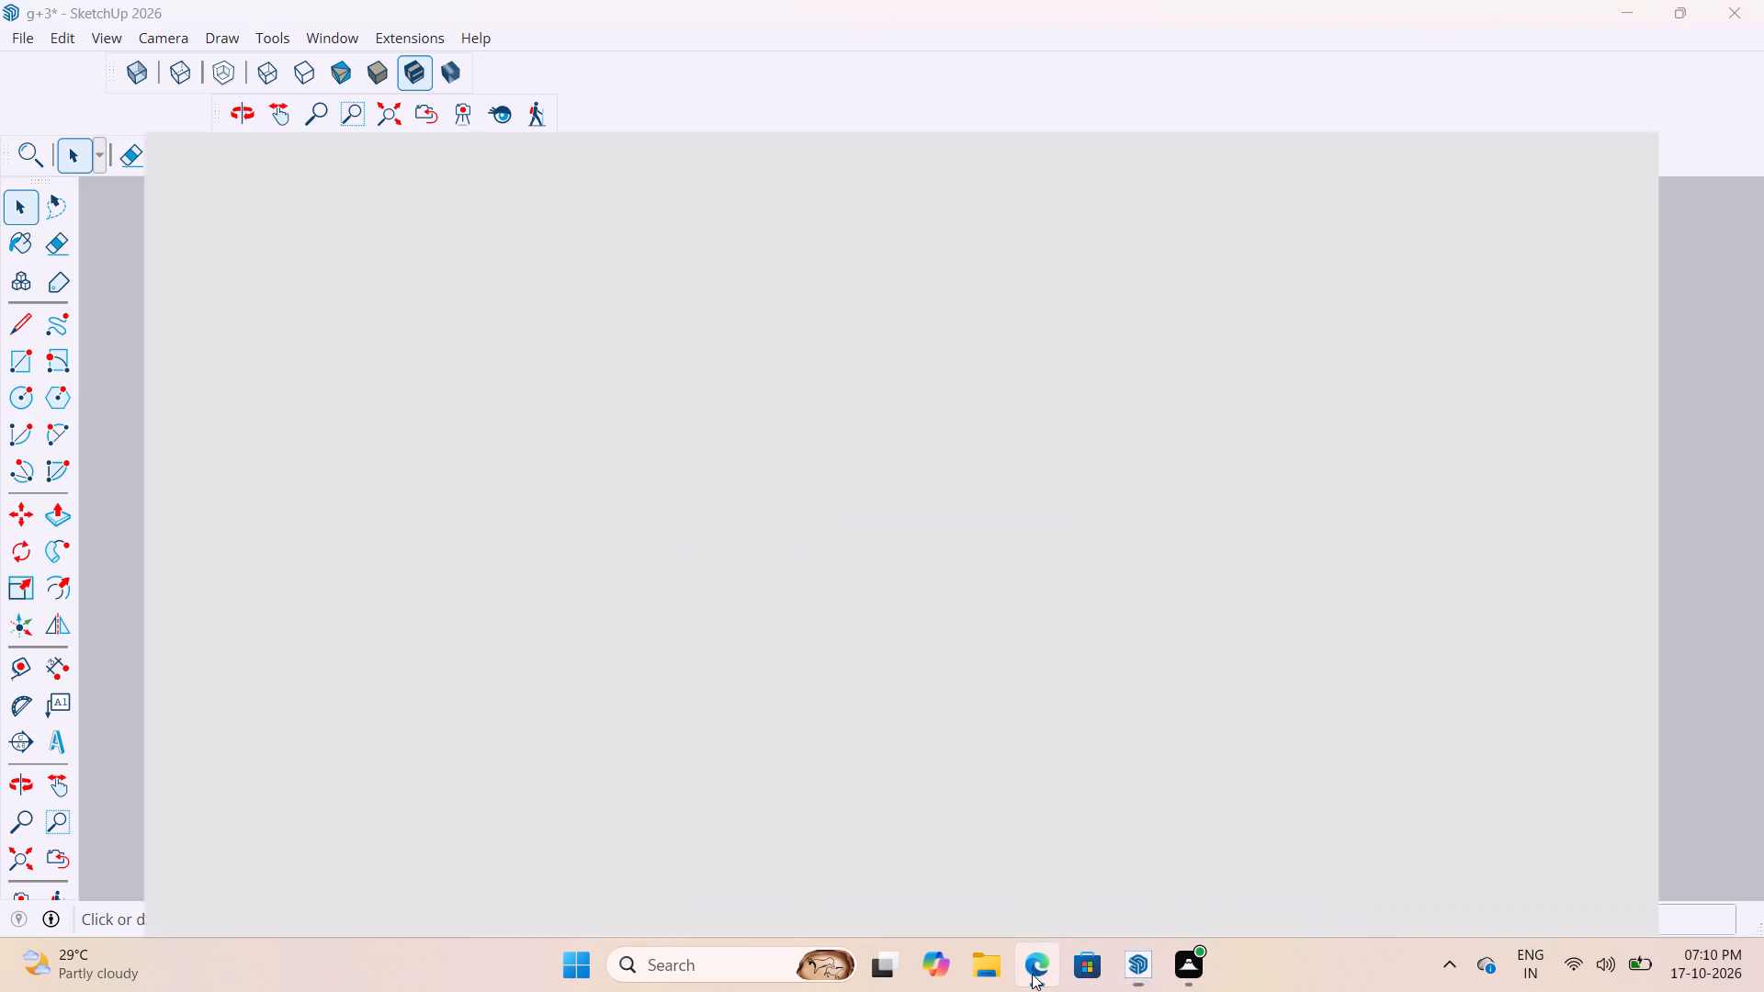
left_click(1108, 134)
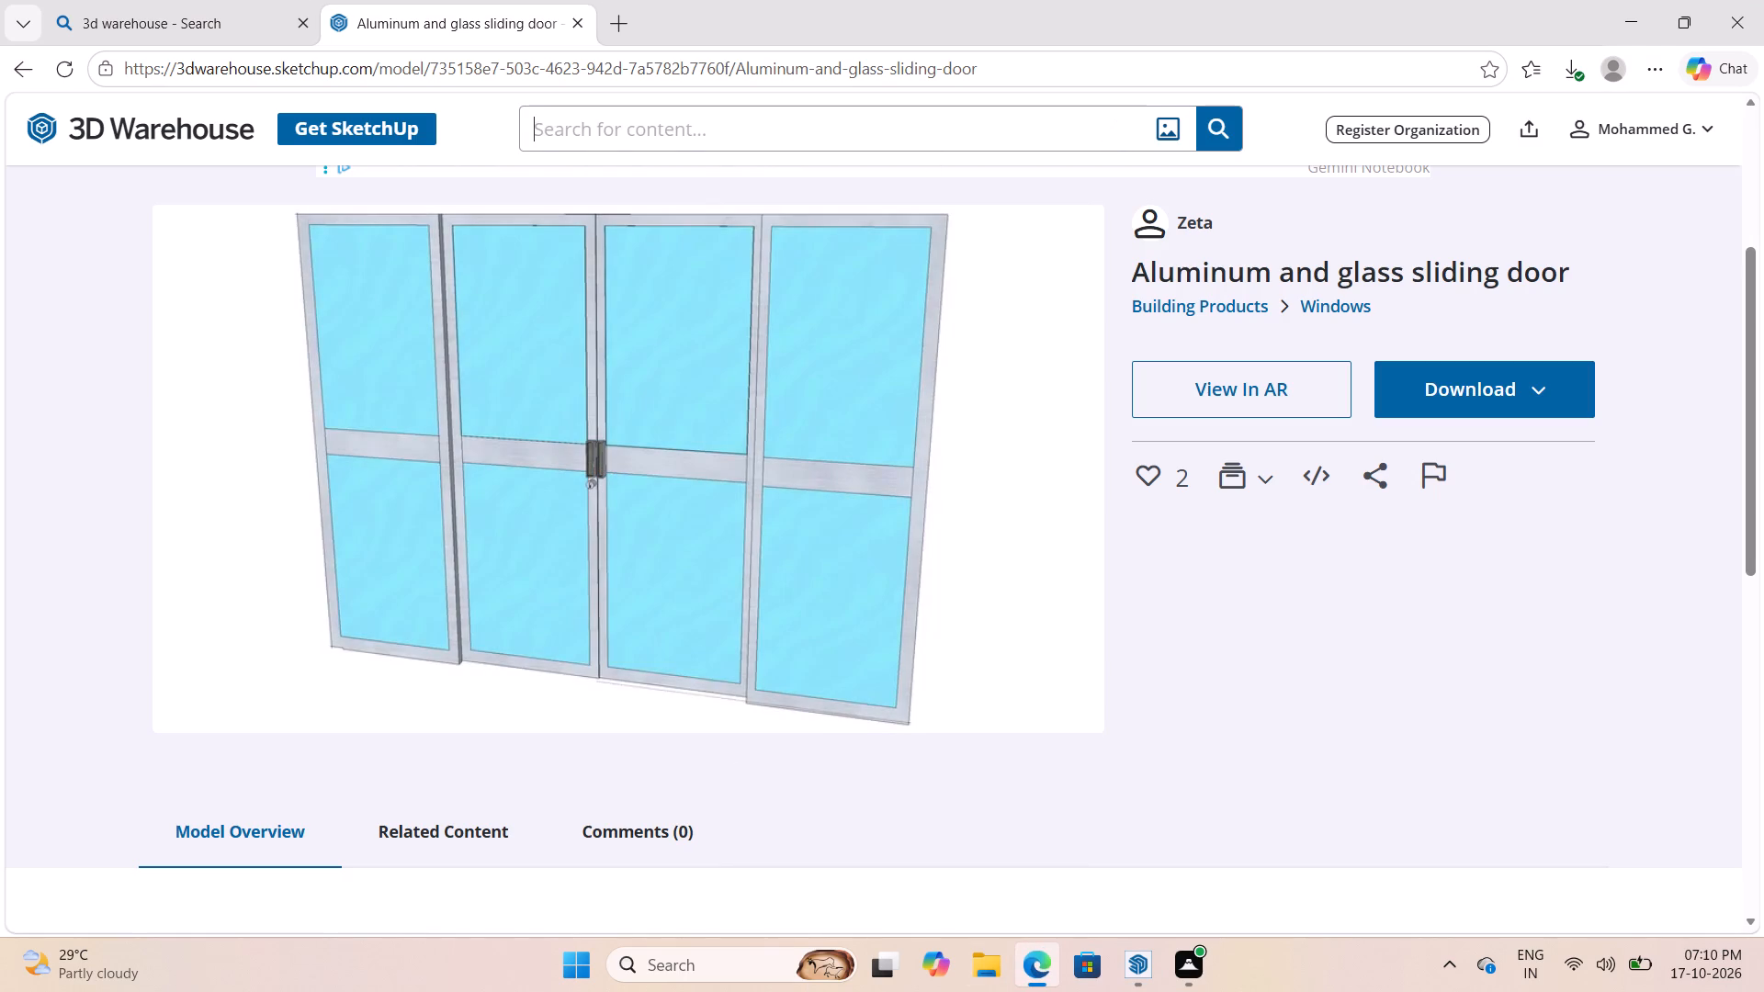
type("lift room door")
key("Return")
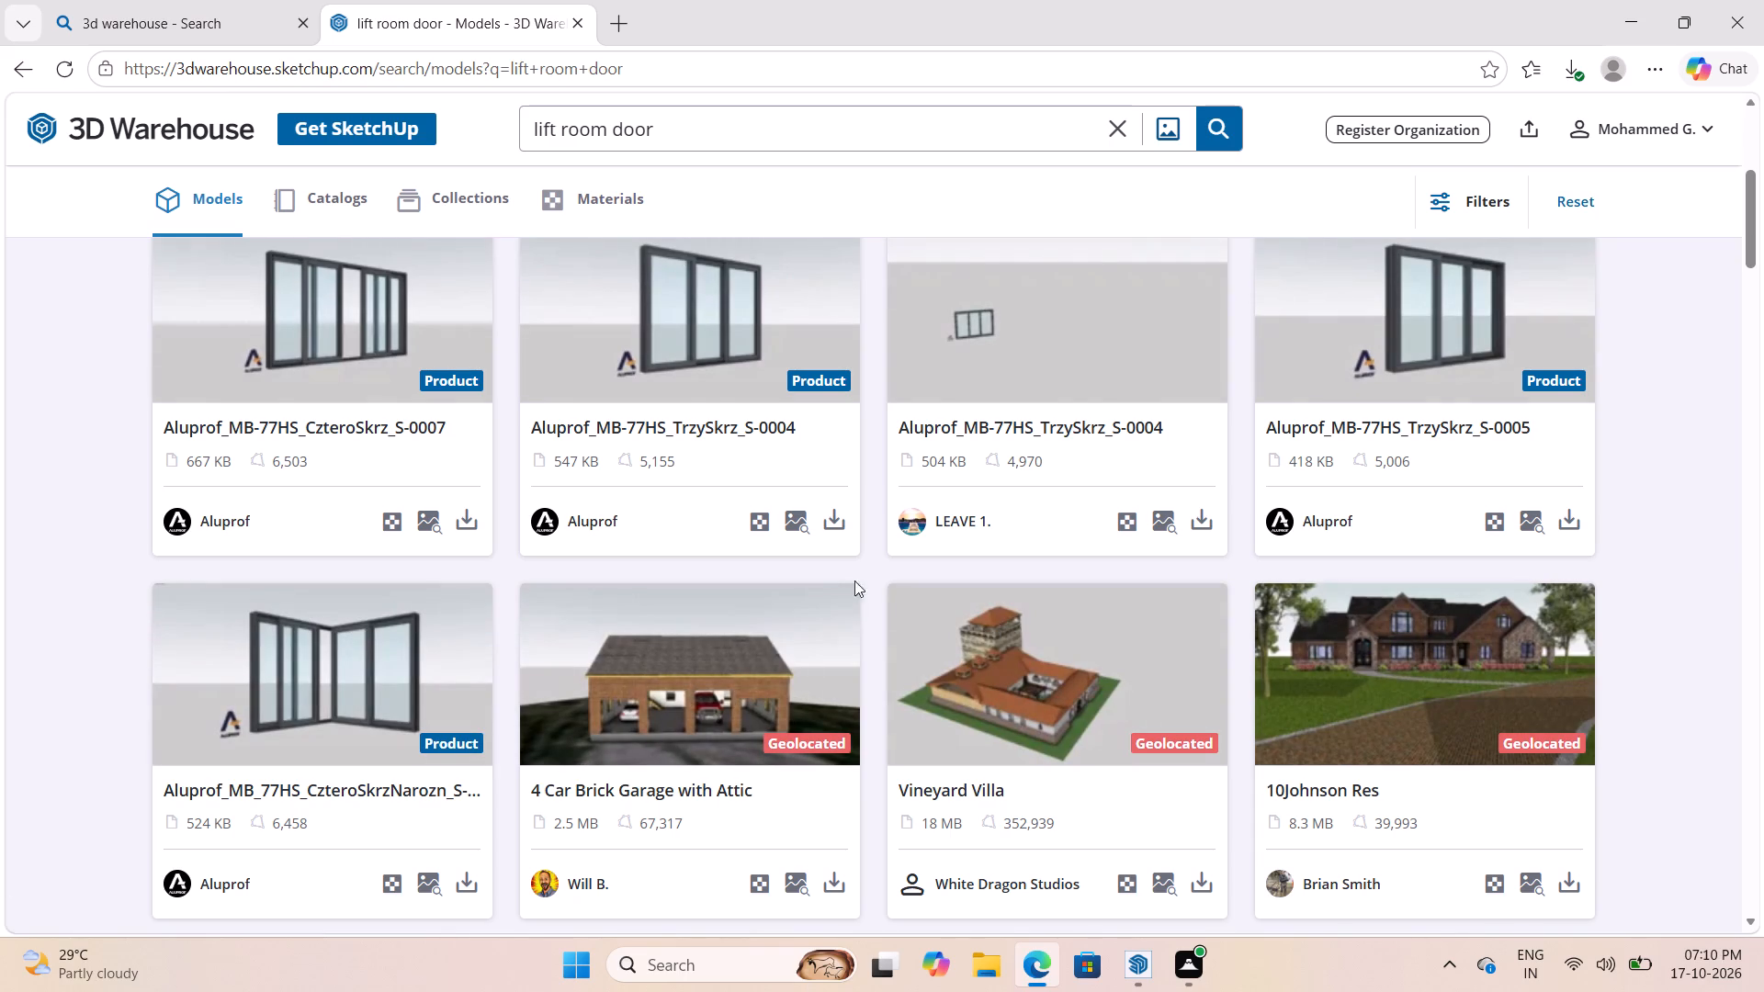
scroll(833, 583, "down", 5)
scroll(1006, 643, "down", 6)
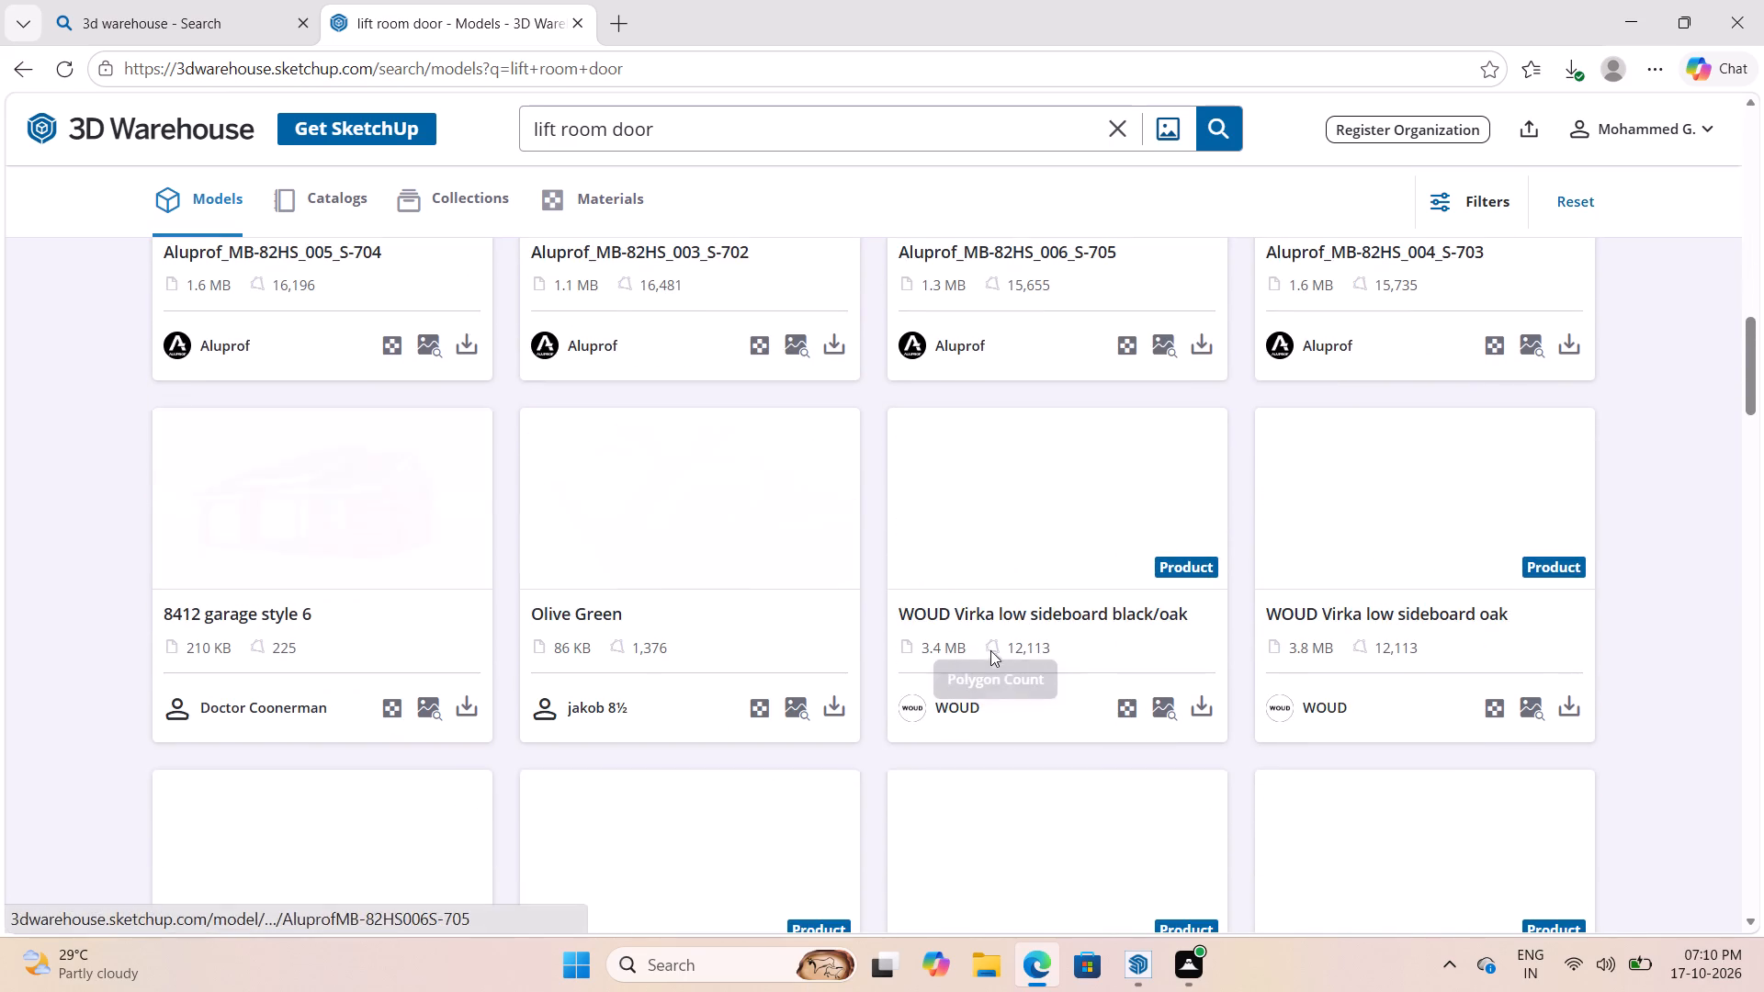
scroll(989, 648, "down", 7)
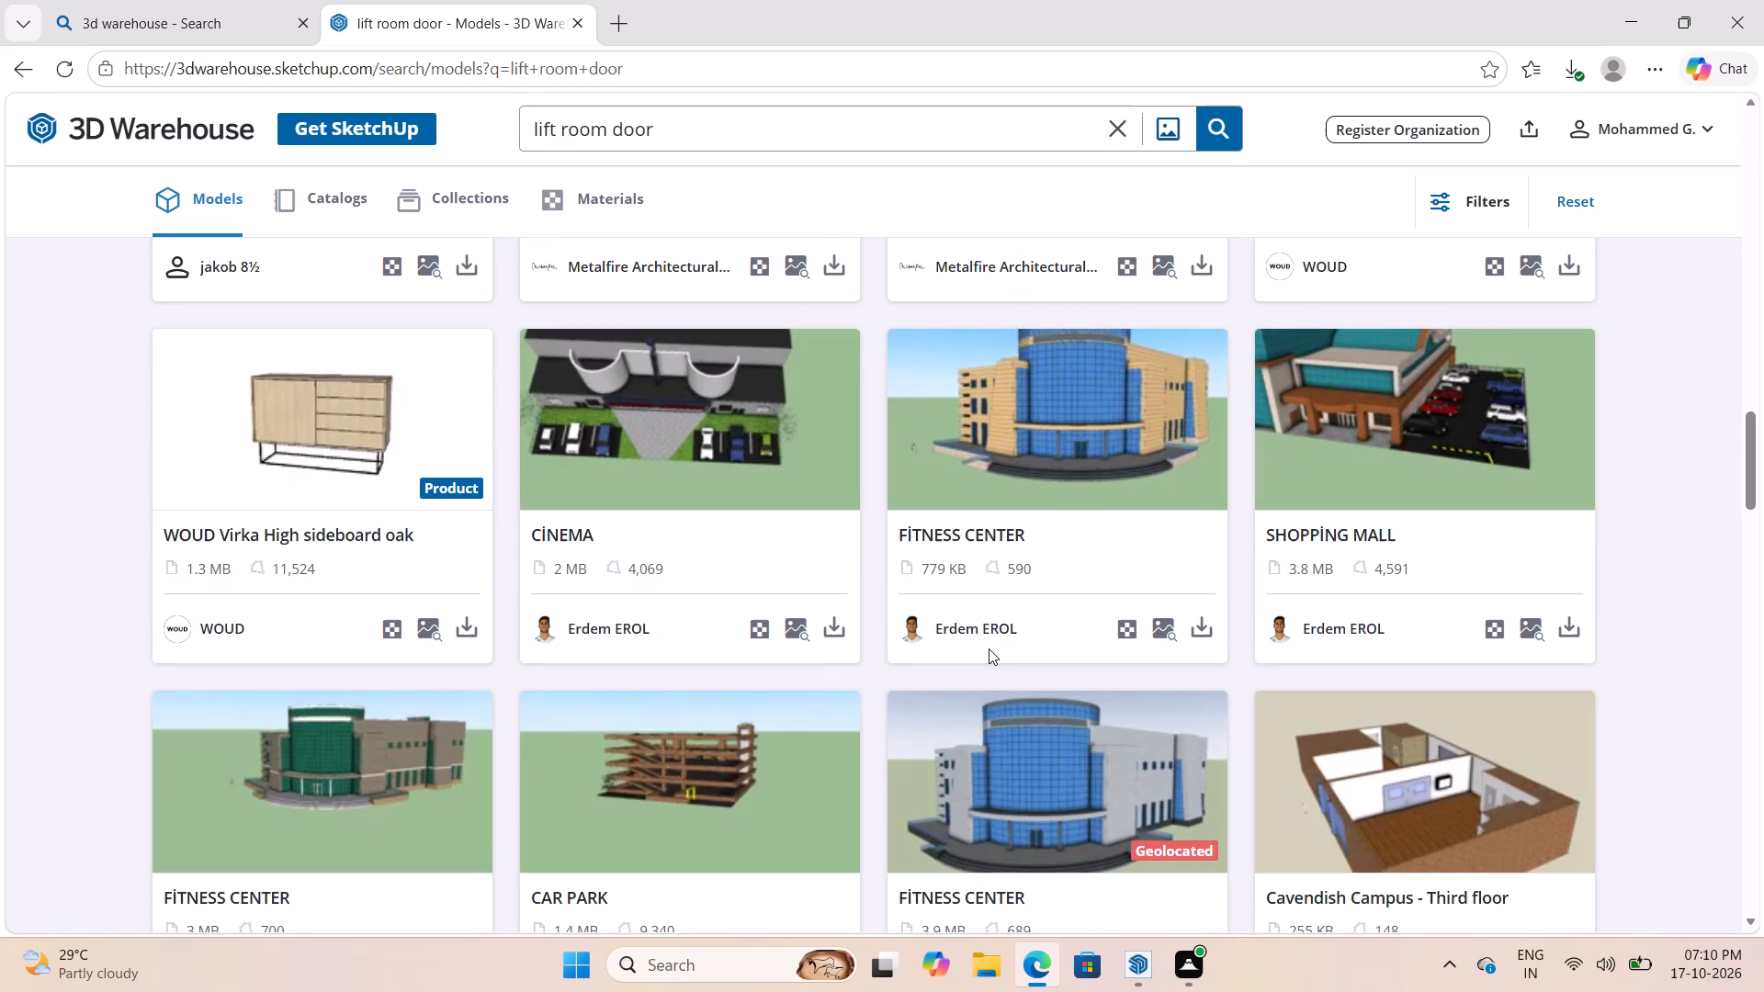
scroll(976, 641, "down", 6)
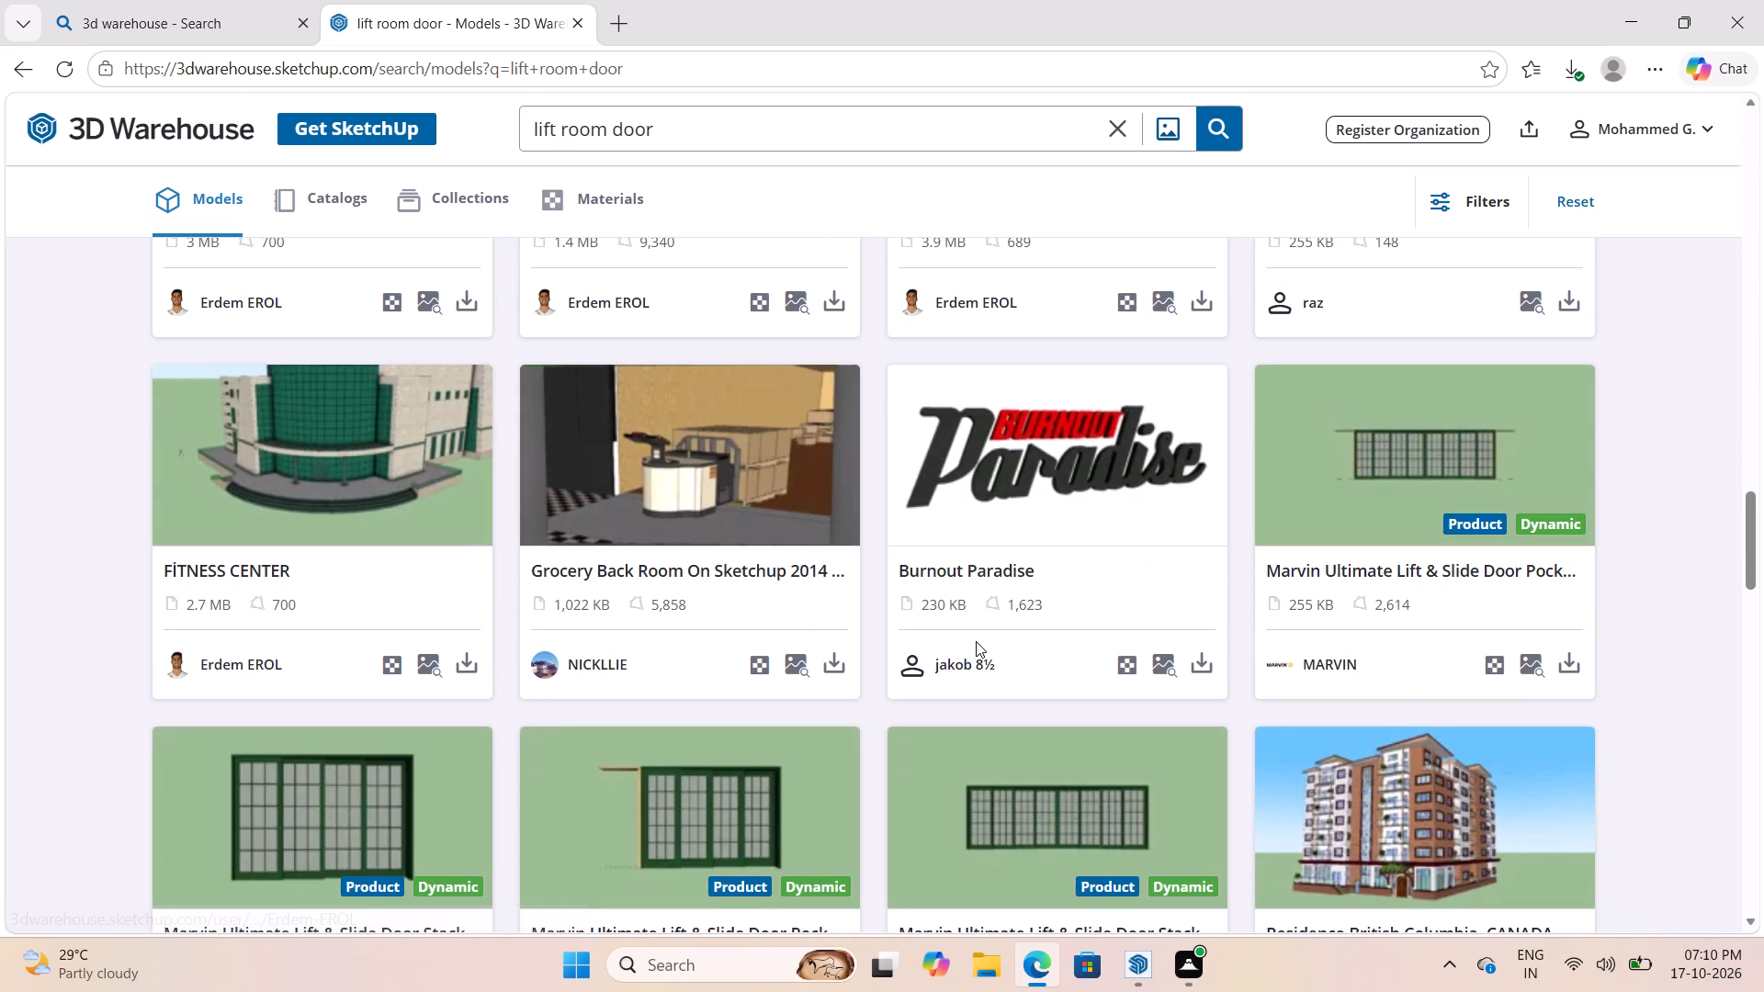
scroll(976, 641, "down", 7)
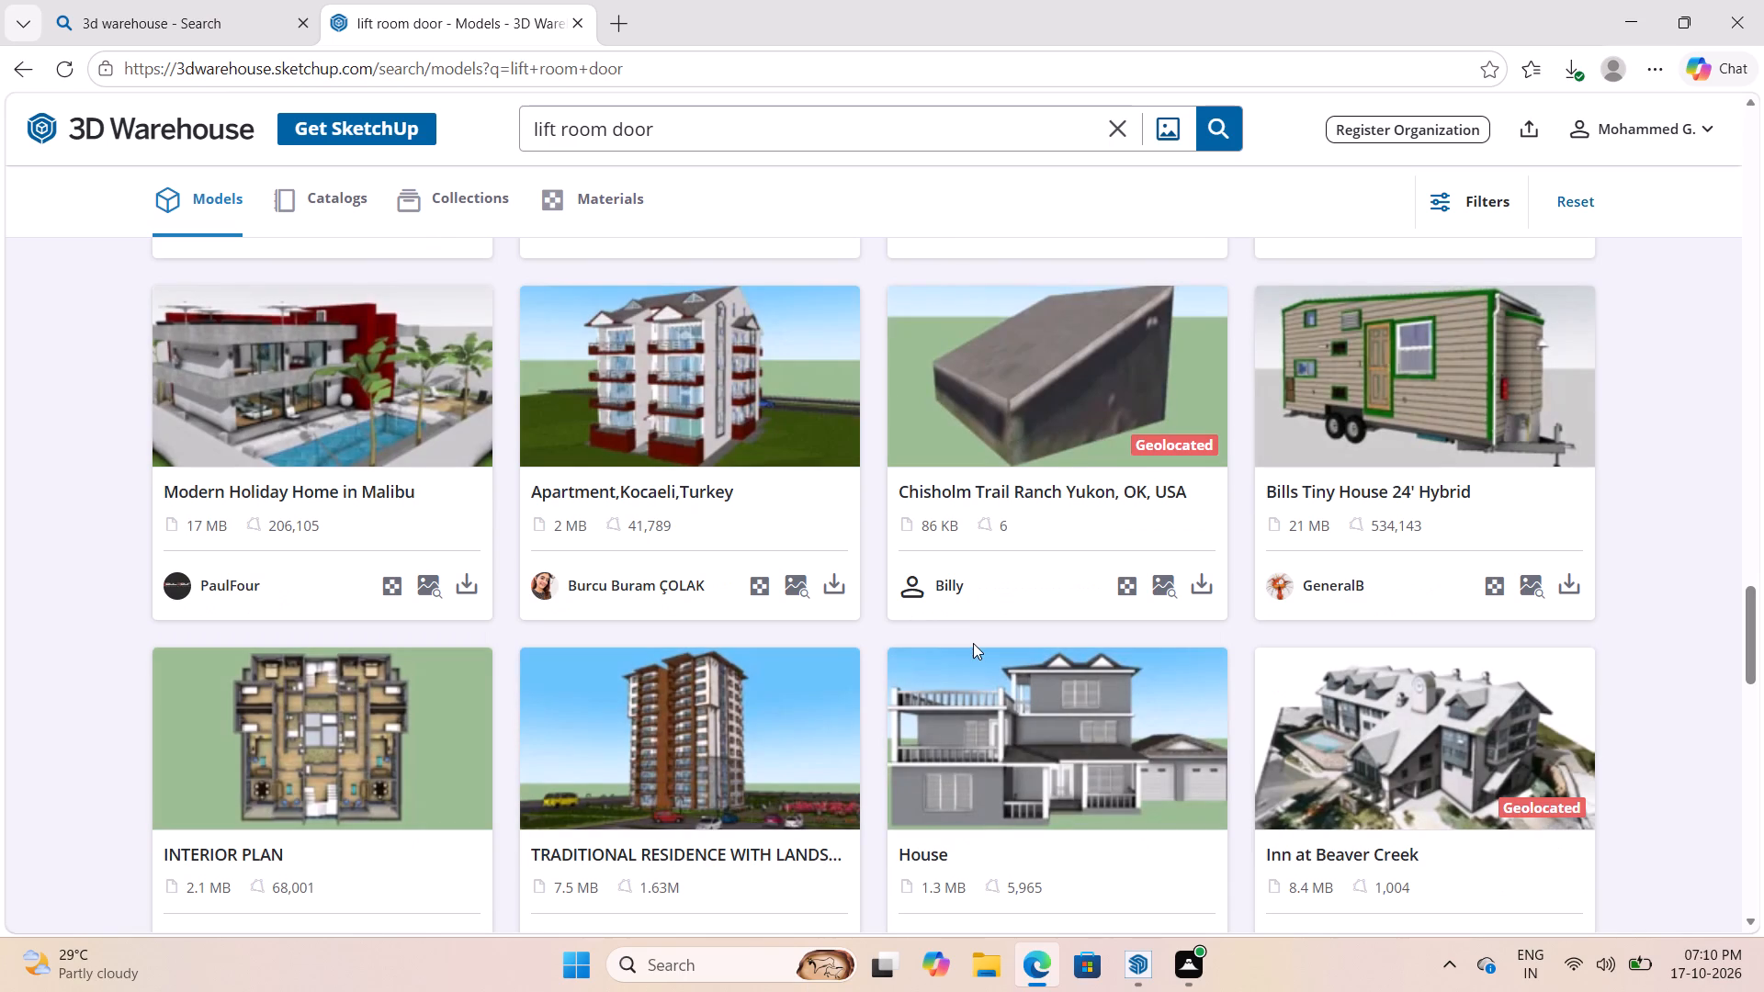
scroll(973, 643, "up", 20)
scroll(973, 643, "up", 2)
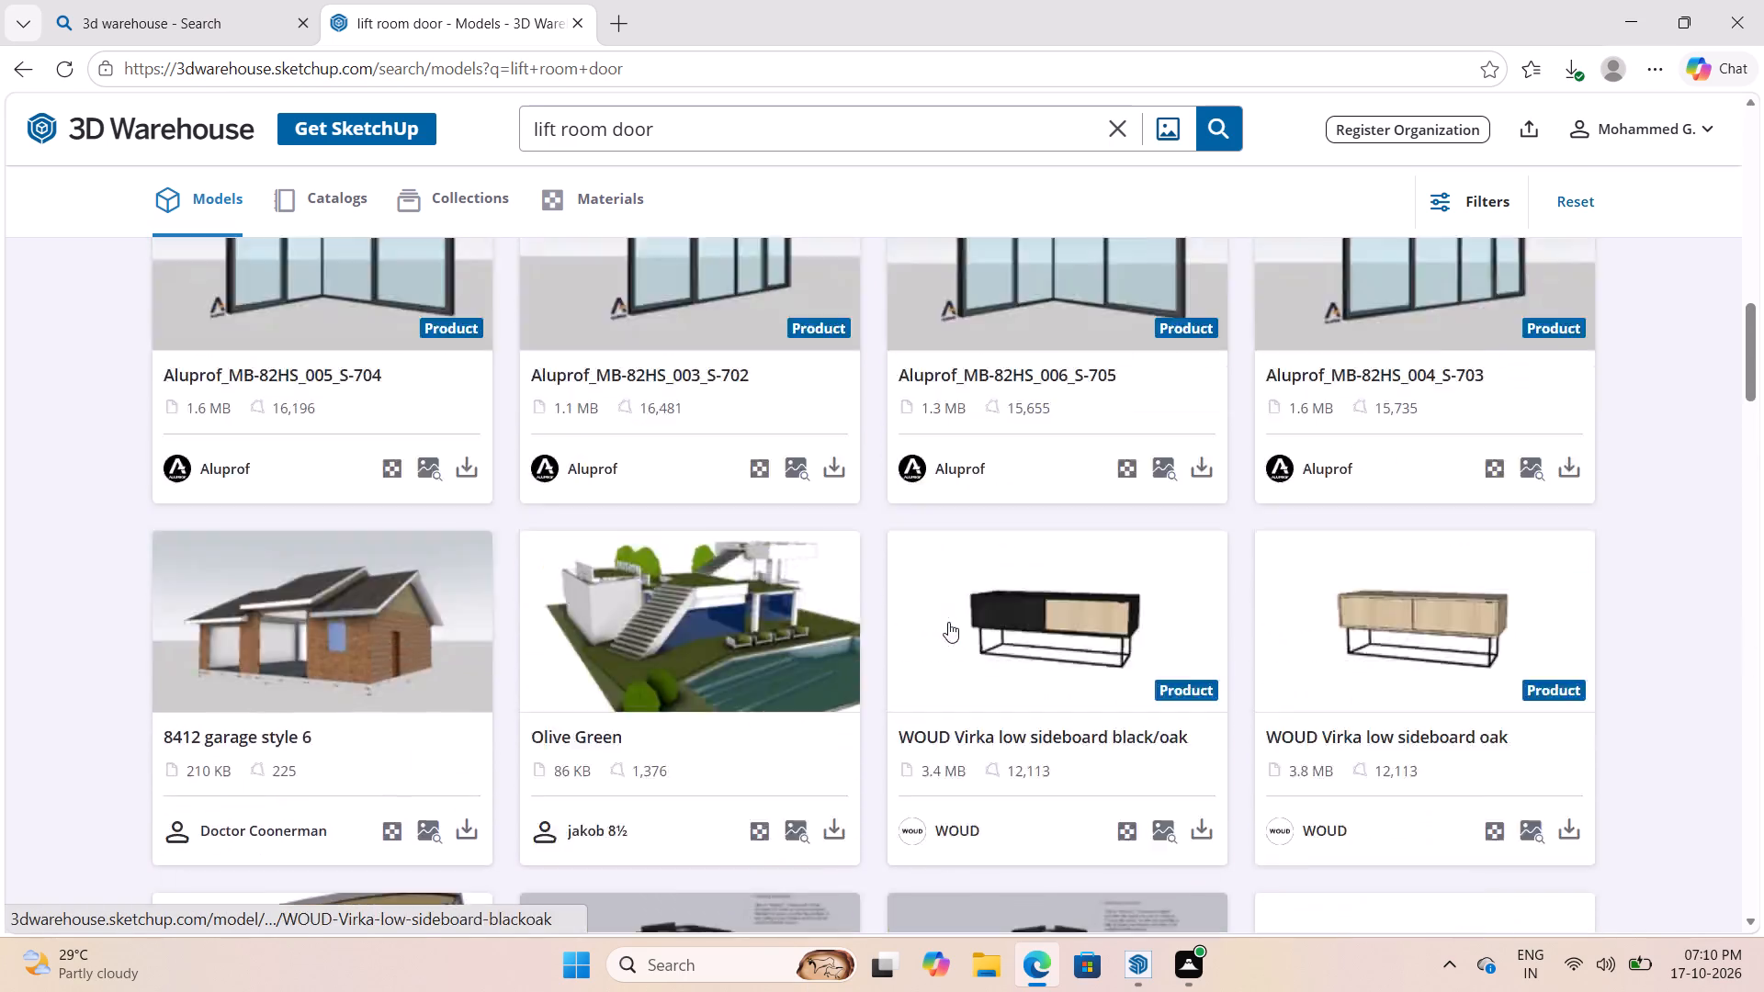
scroll(948, 622, "up", 20)
scroll(948, 622, "up", 7)
Search 3D Warehouse for "small door" and look through the models.
left_click(1127, 139)
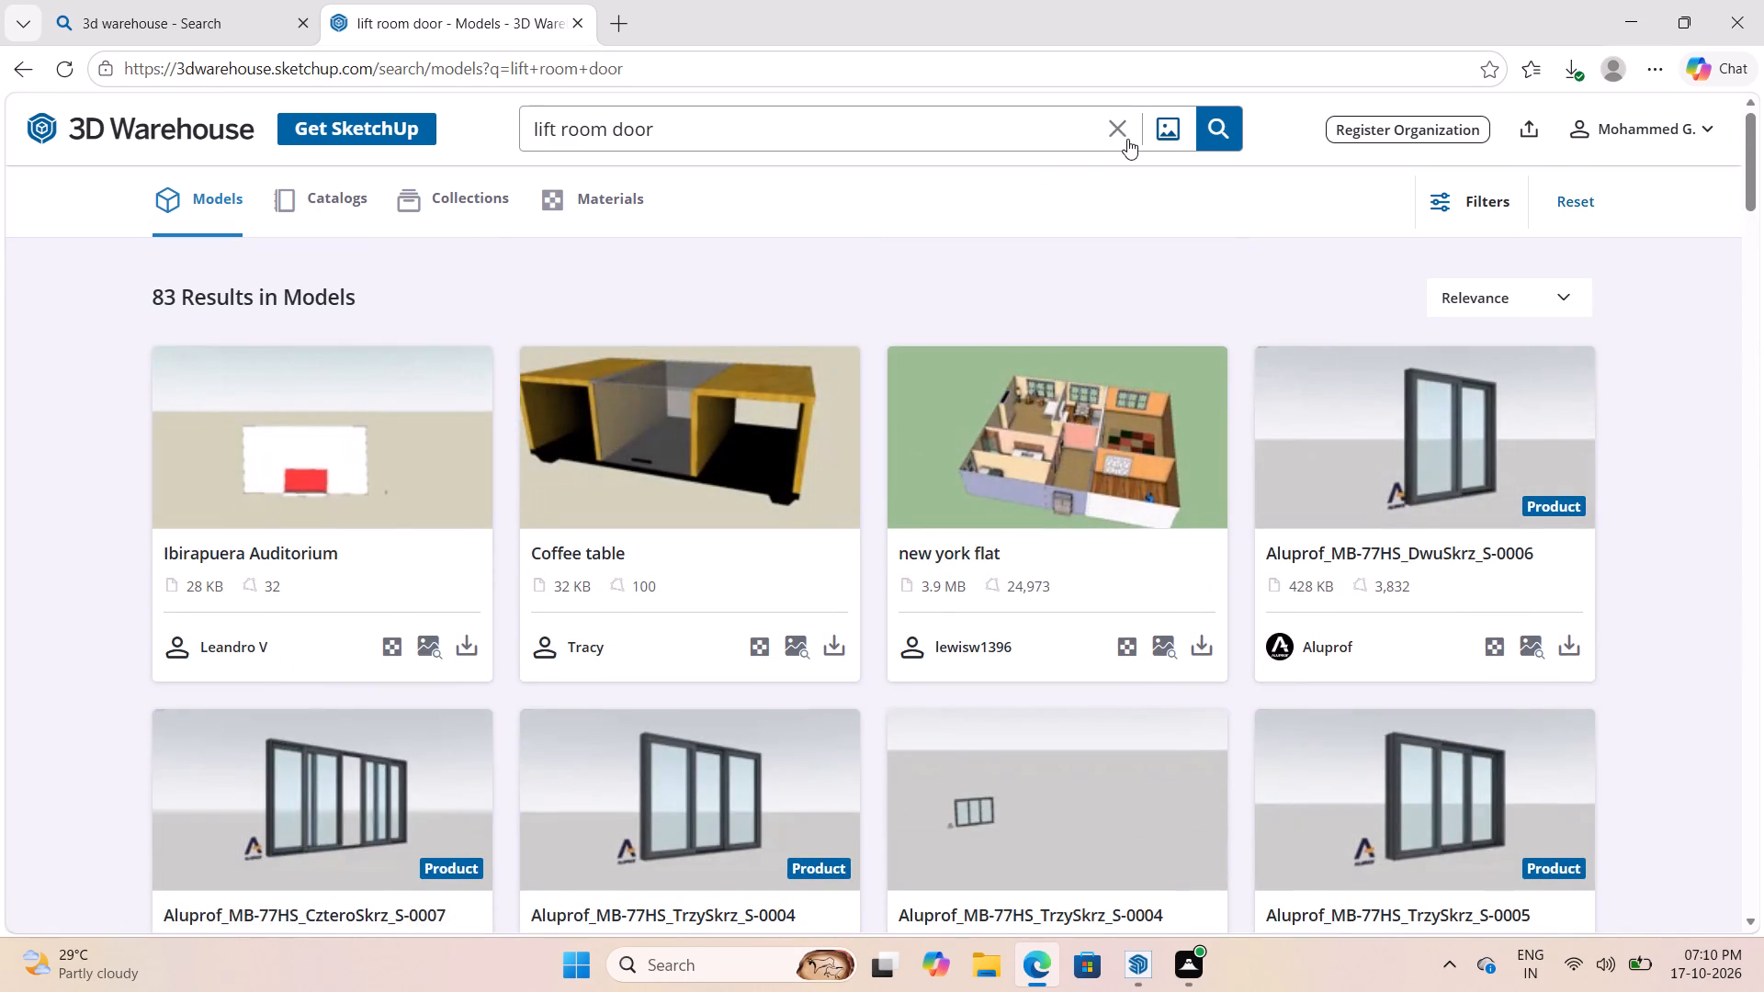
type("small door")
key("Return")
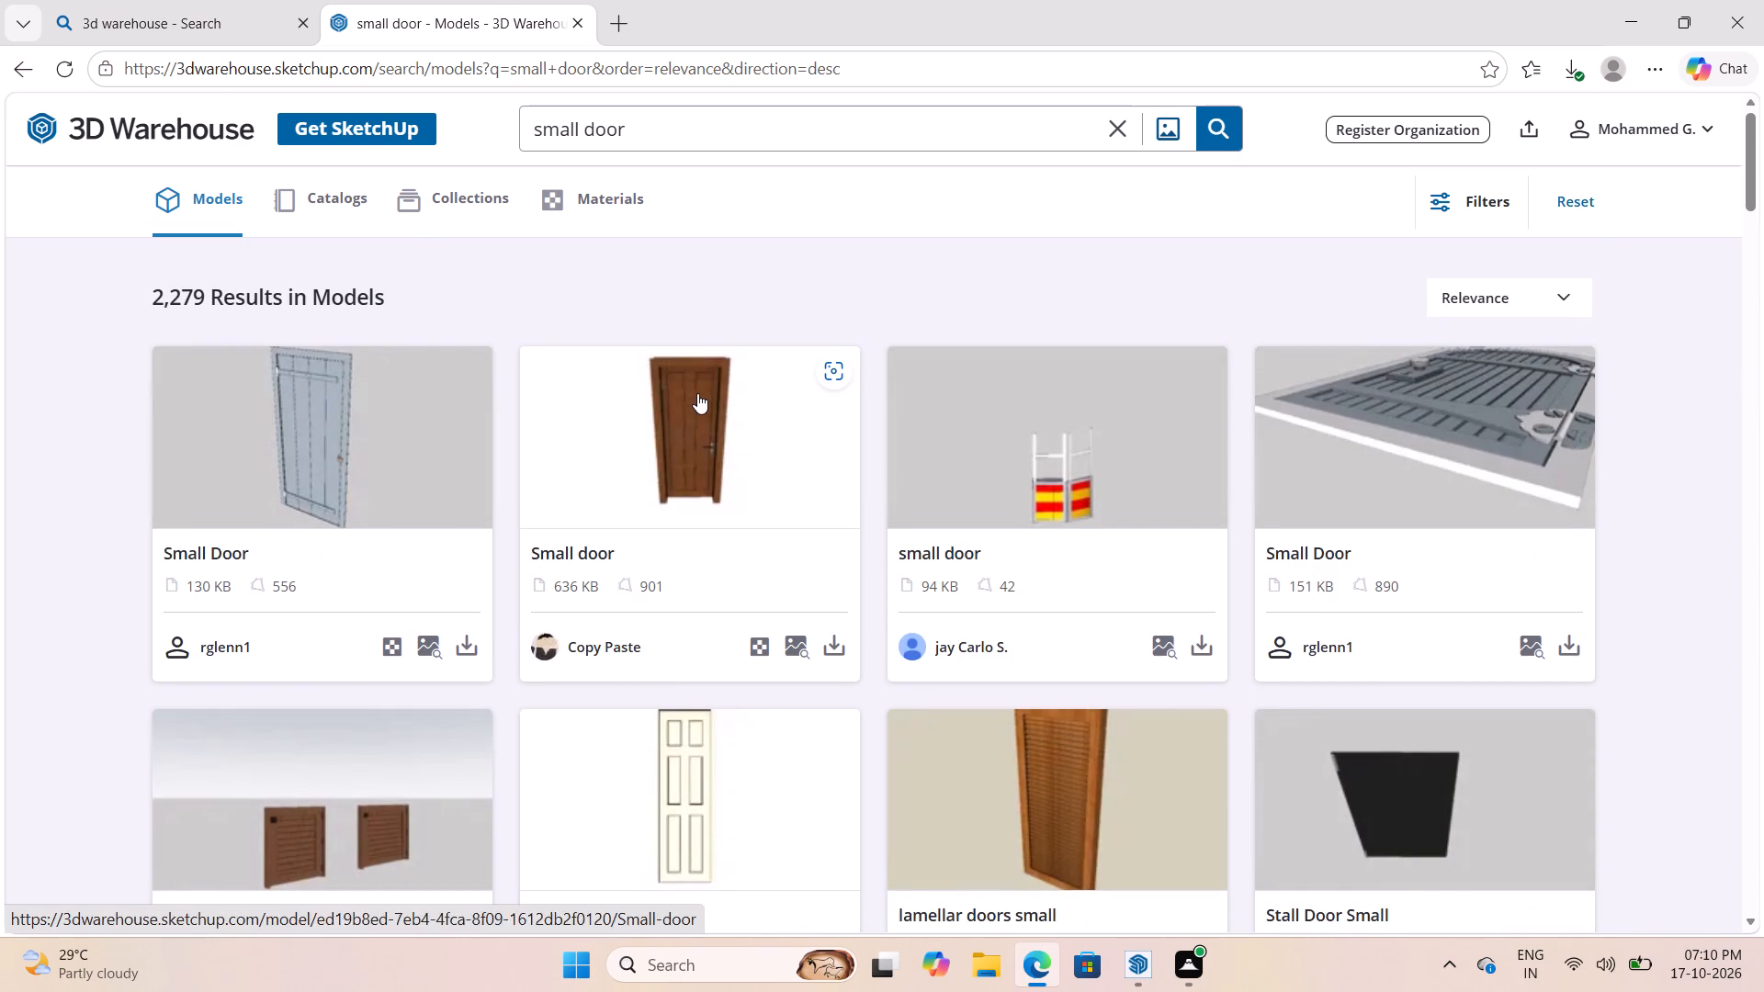
scroll(697, 393, "down", 6)
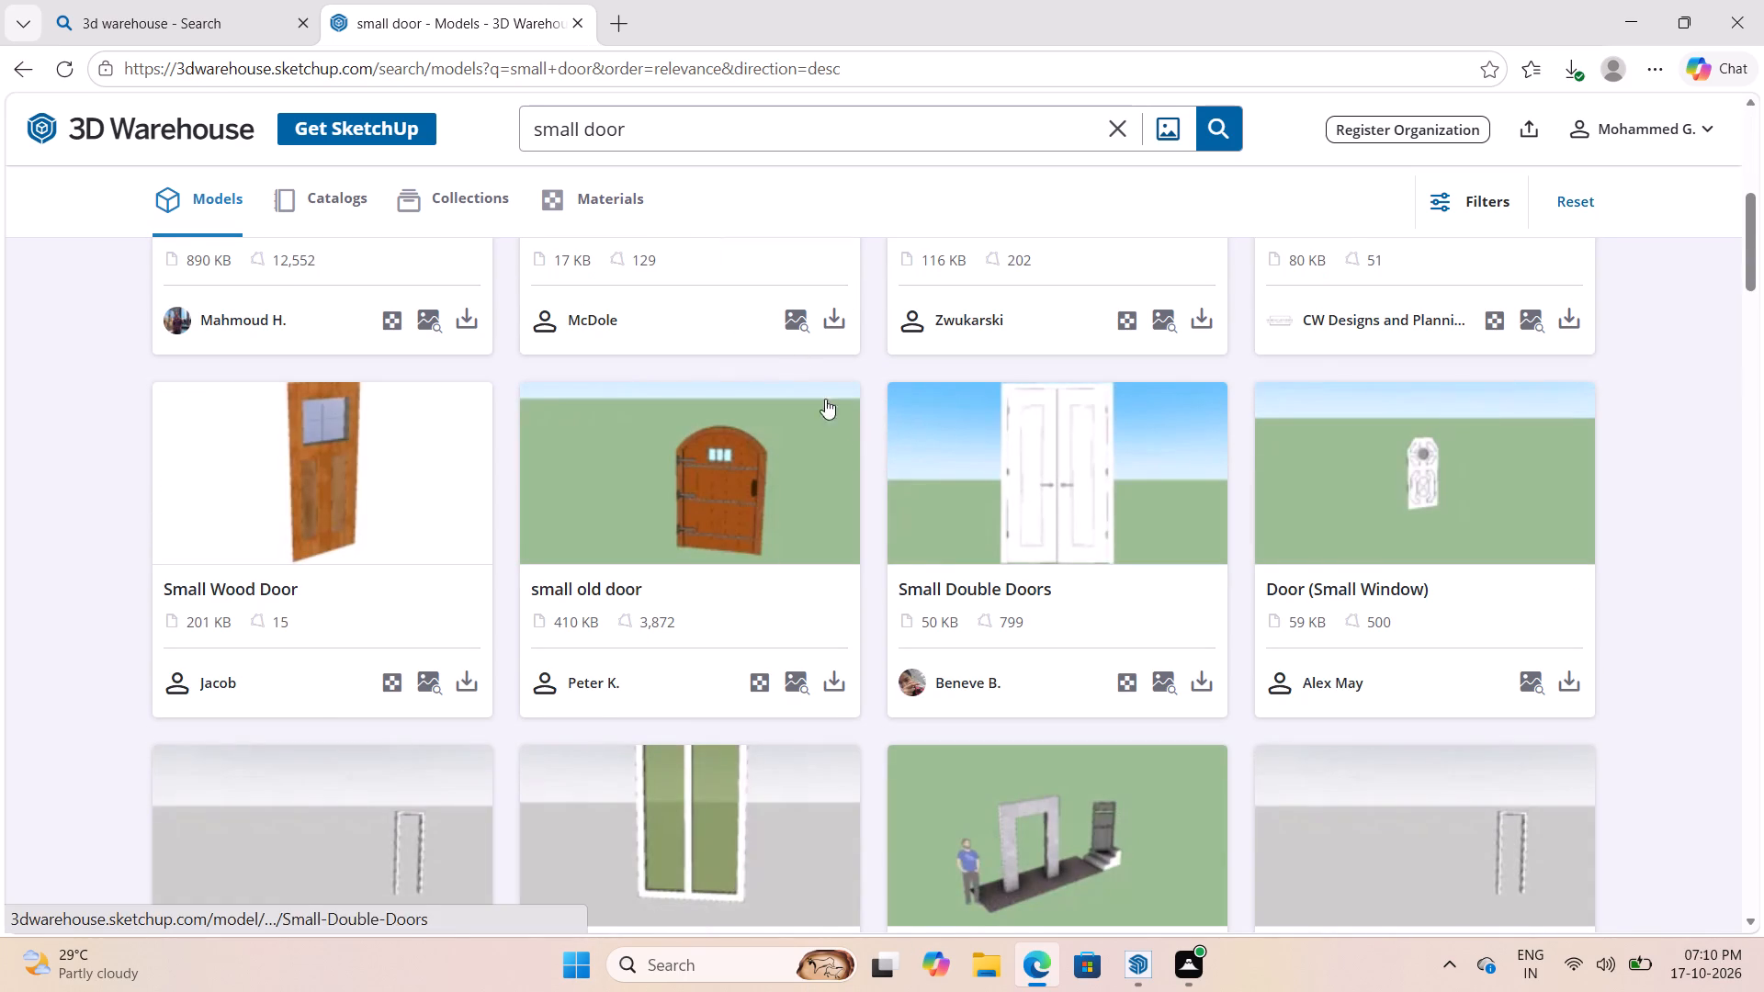
scroll(730, 305, "up", 9)
Narrow the search to "small door iron", and further to "small door iron grill".
left_click(756, 118)
key("space")
type("iron")
key("Return")
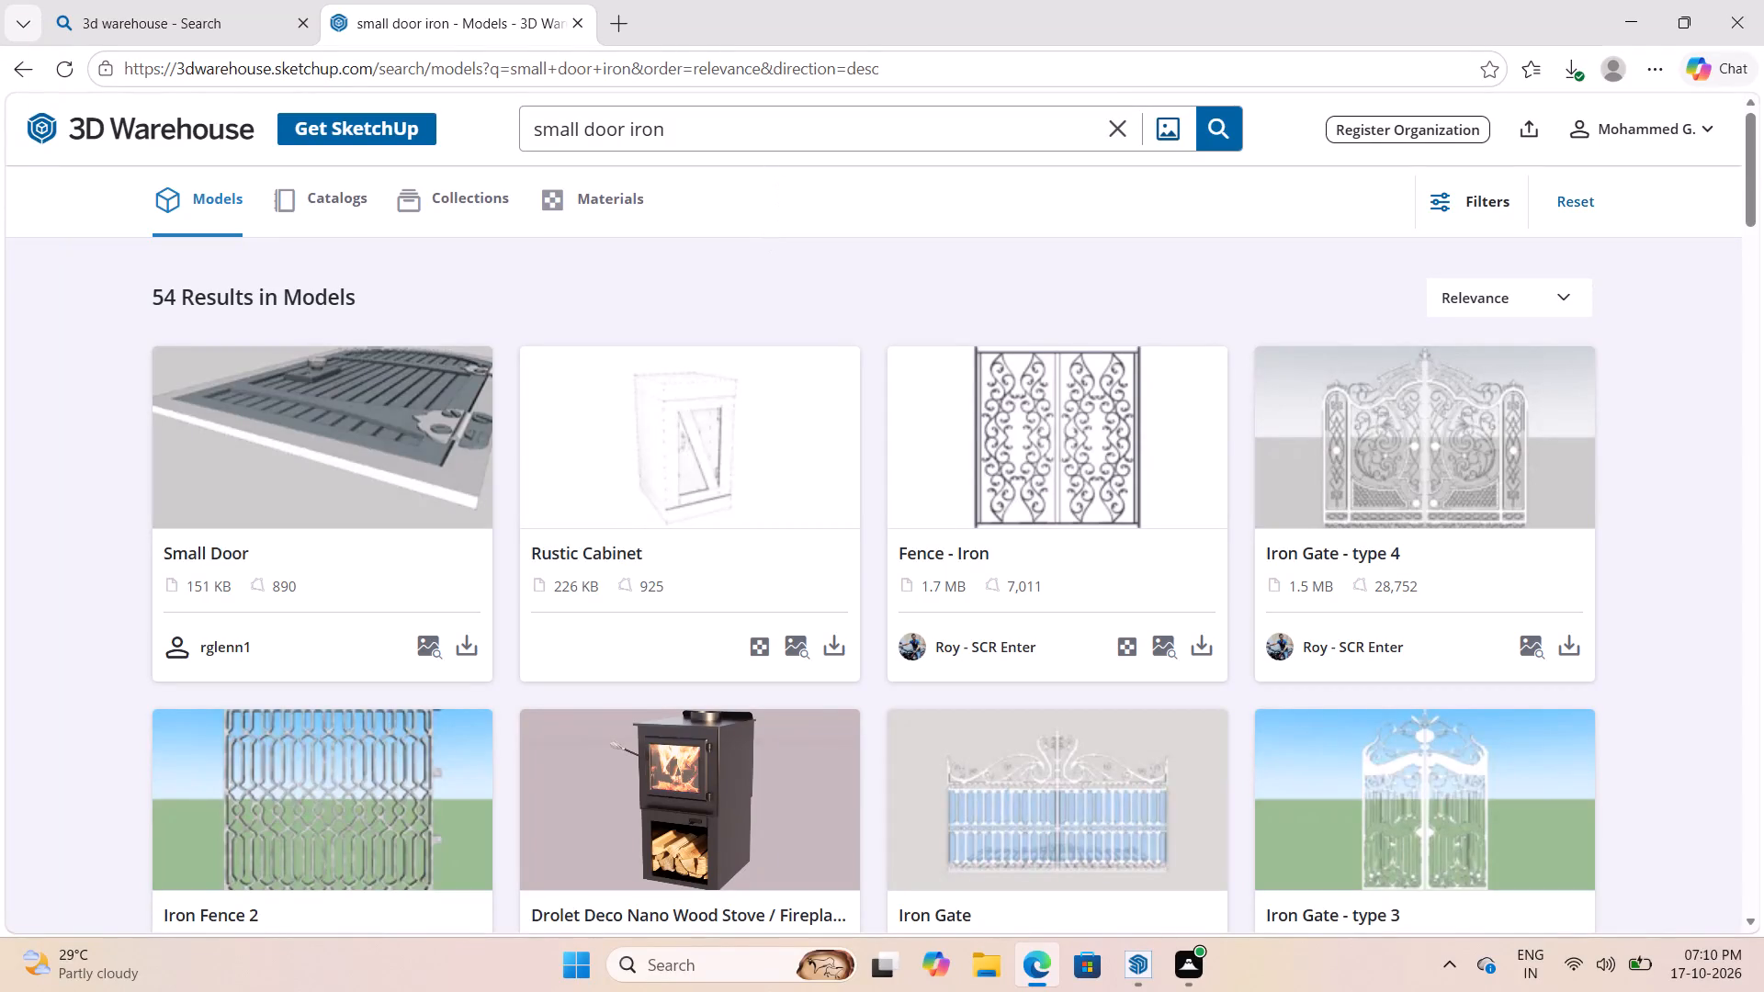
left_click(775, 134)
key("space")
type("grill")
key("Return")
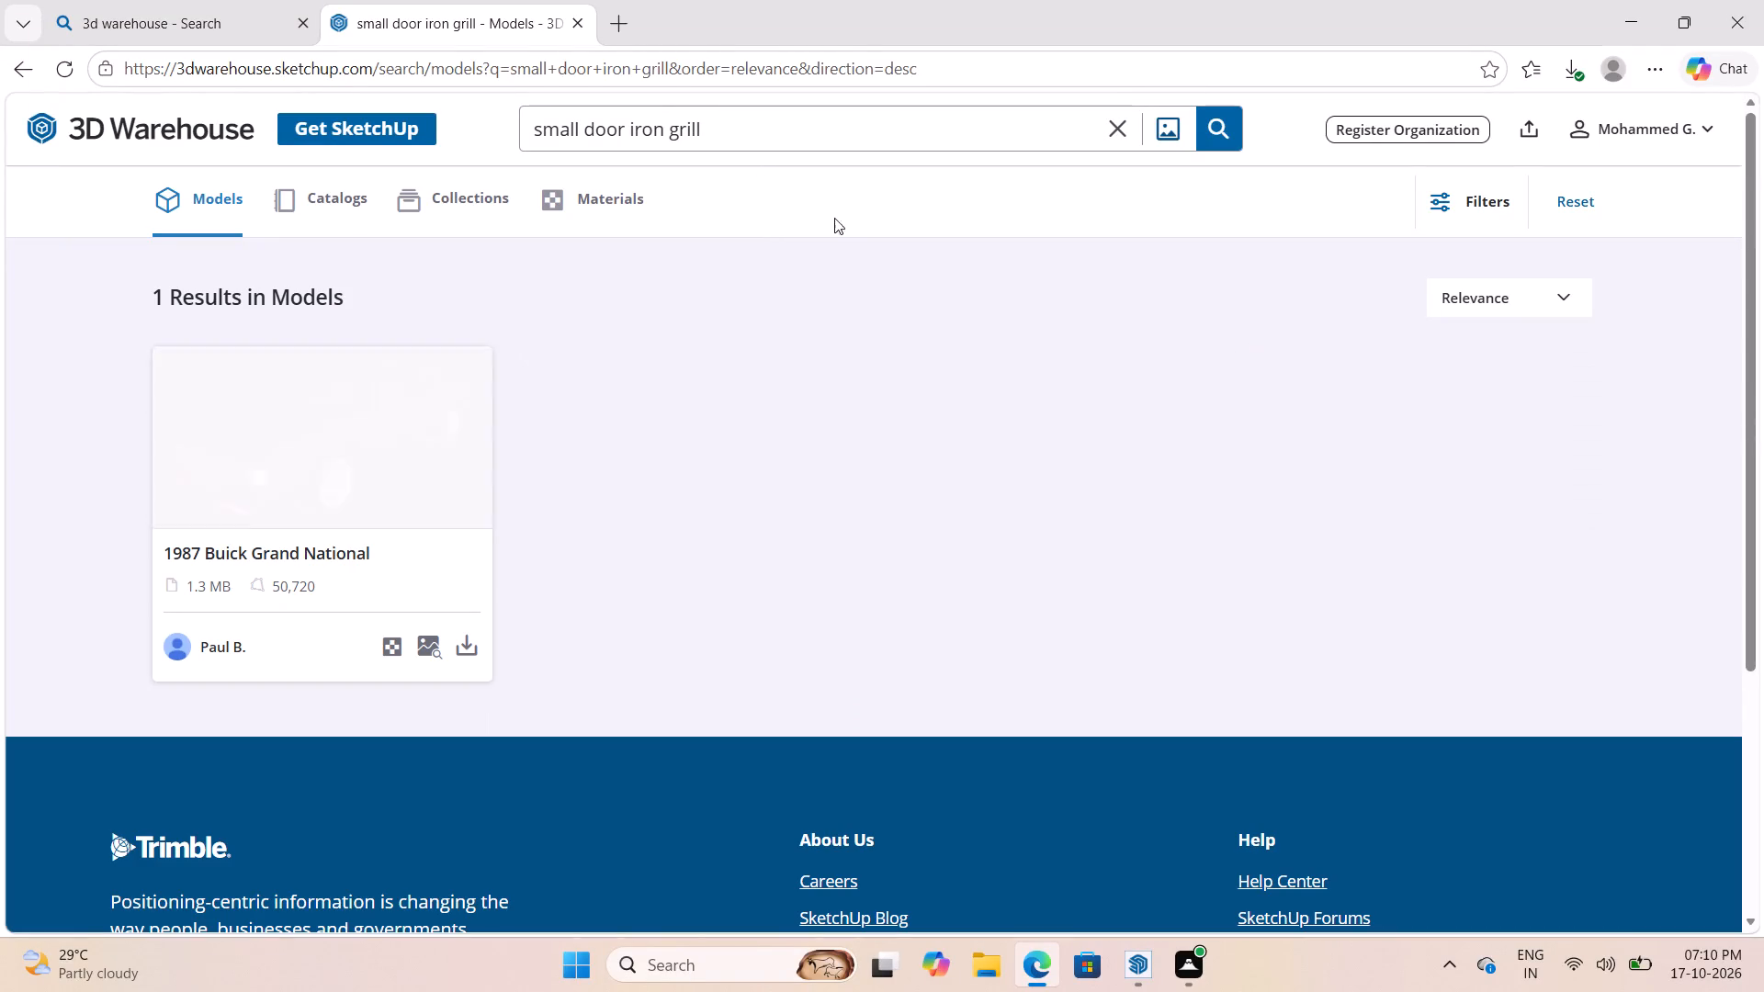
Clear the search text and search 3D Warehouse for "grill iron door".
key("BackSpace")
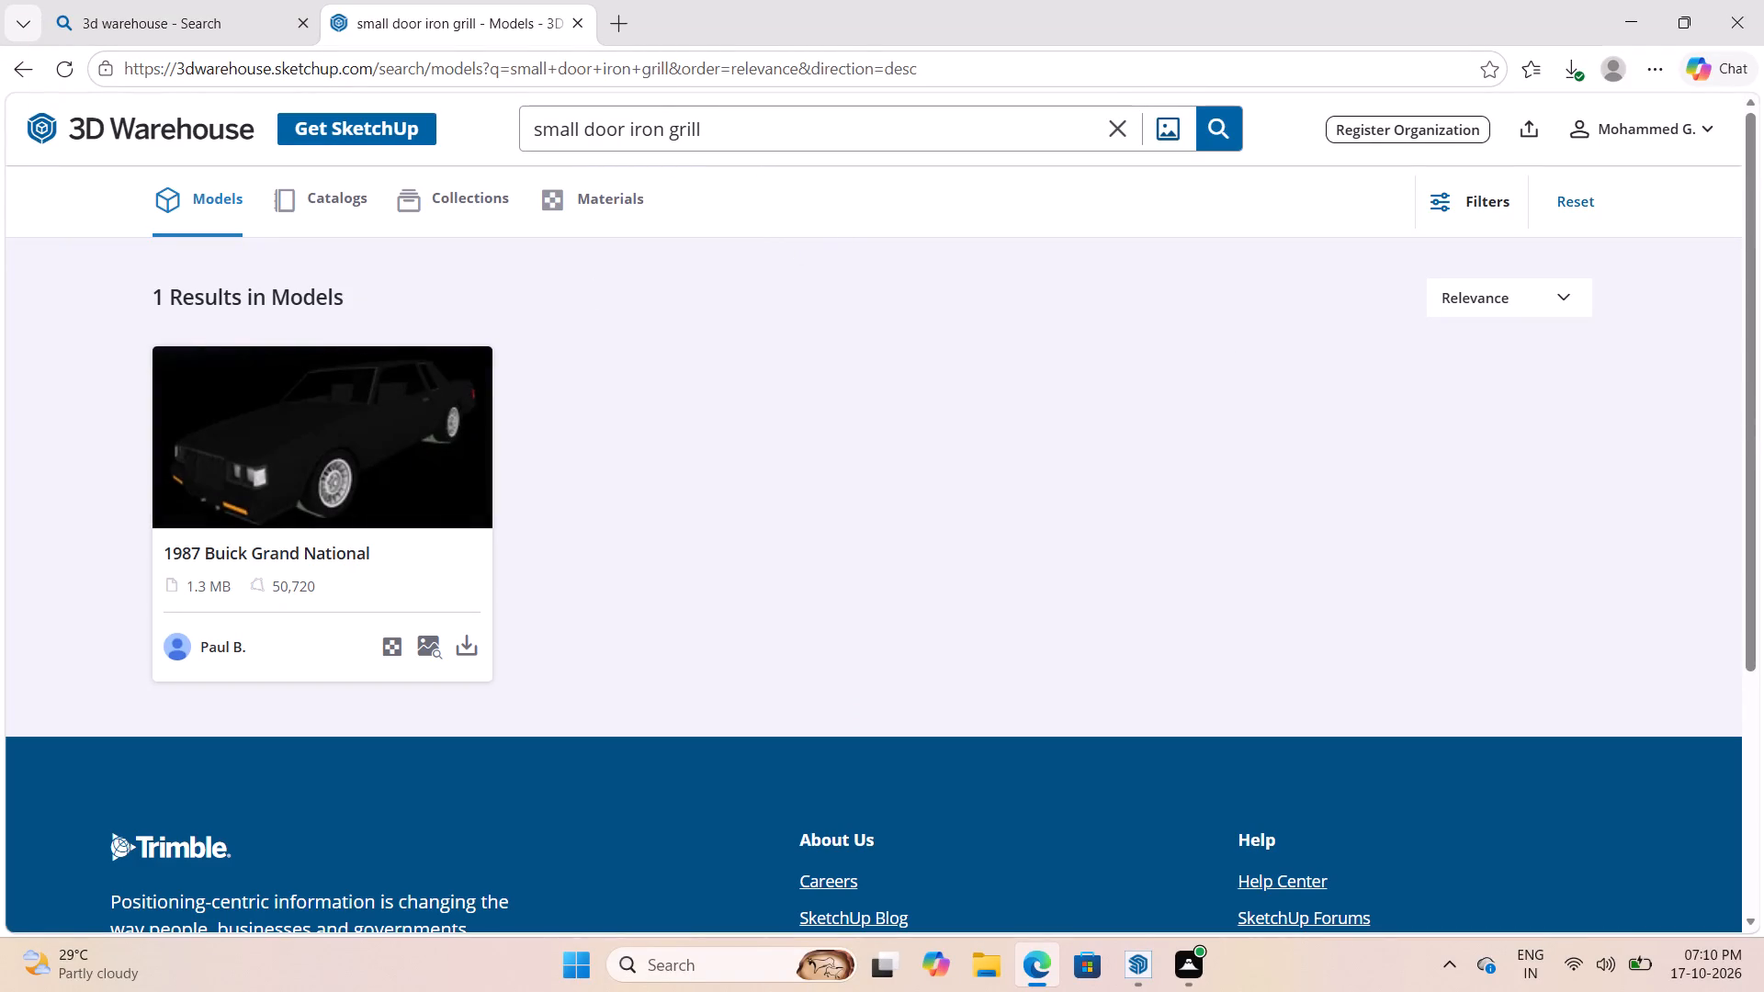
left_click(1115, 133)
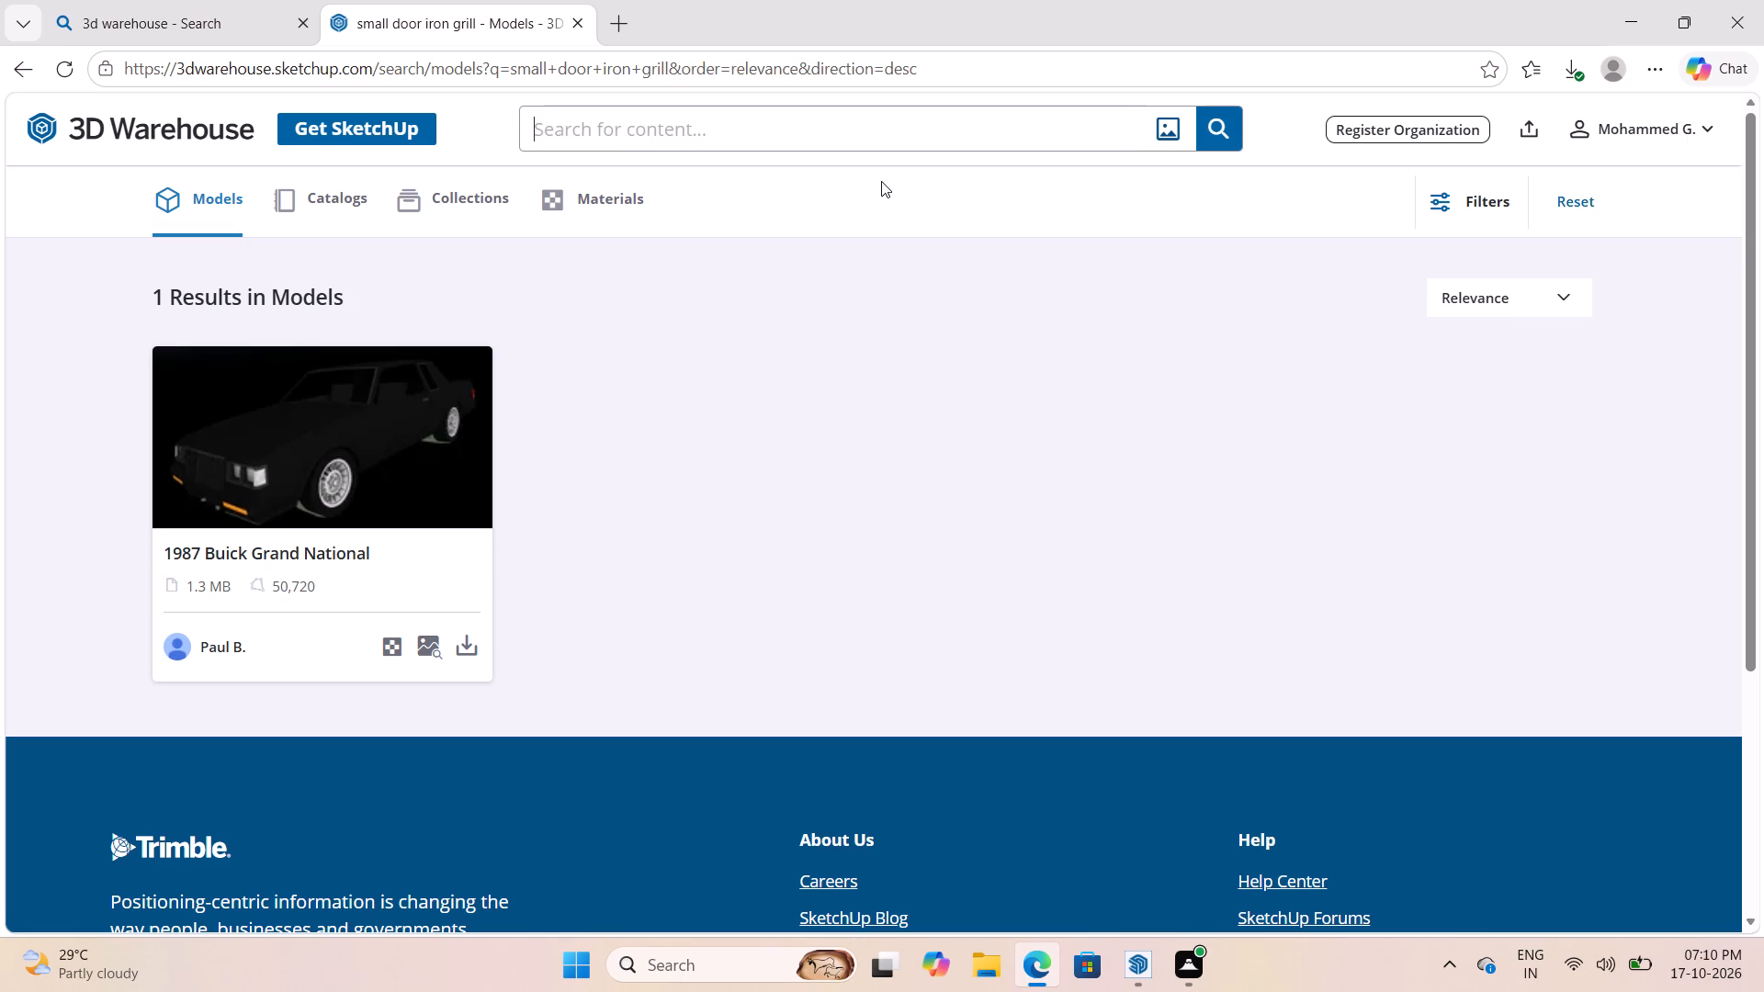
type("grill iron door")
key("Return")
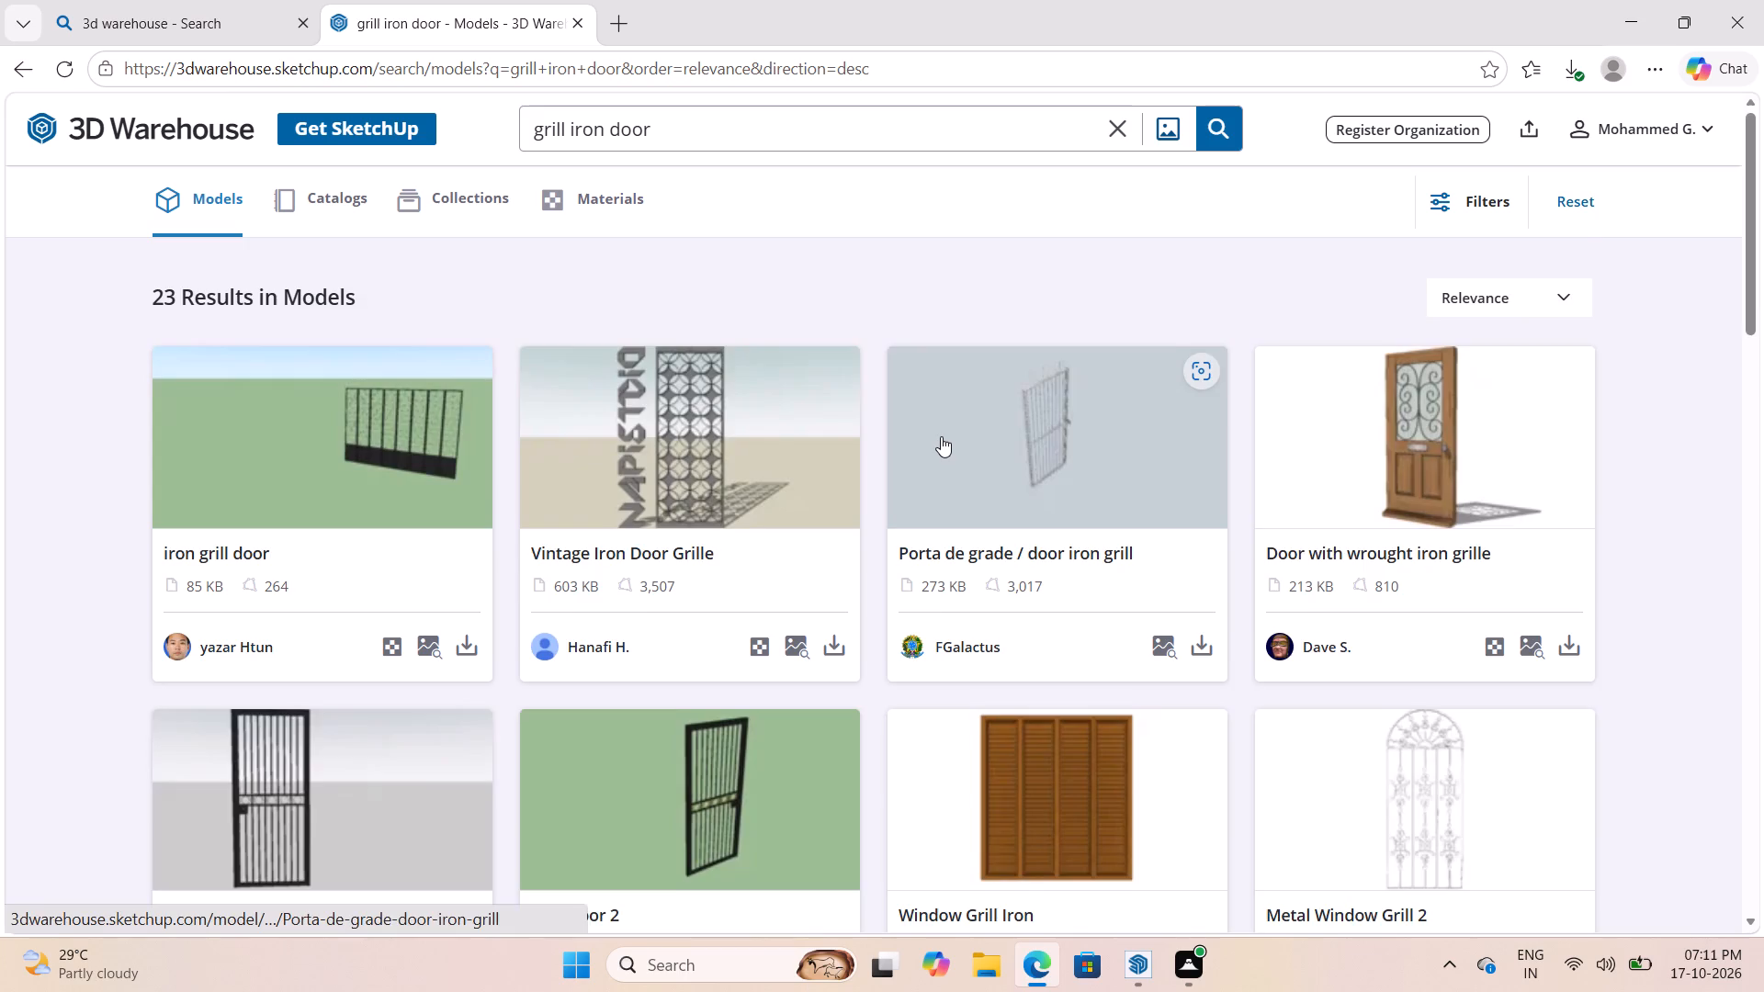
Look through the grill door models and download the 263 KB "Grill Door 2" as a SketchUp file.
scroll(941, 436, "down", 5)
scroll(739, 664, "down", 2)
scroll(412, 537, "up", 3)
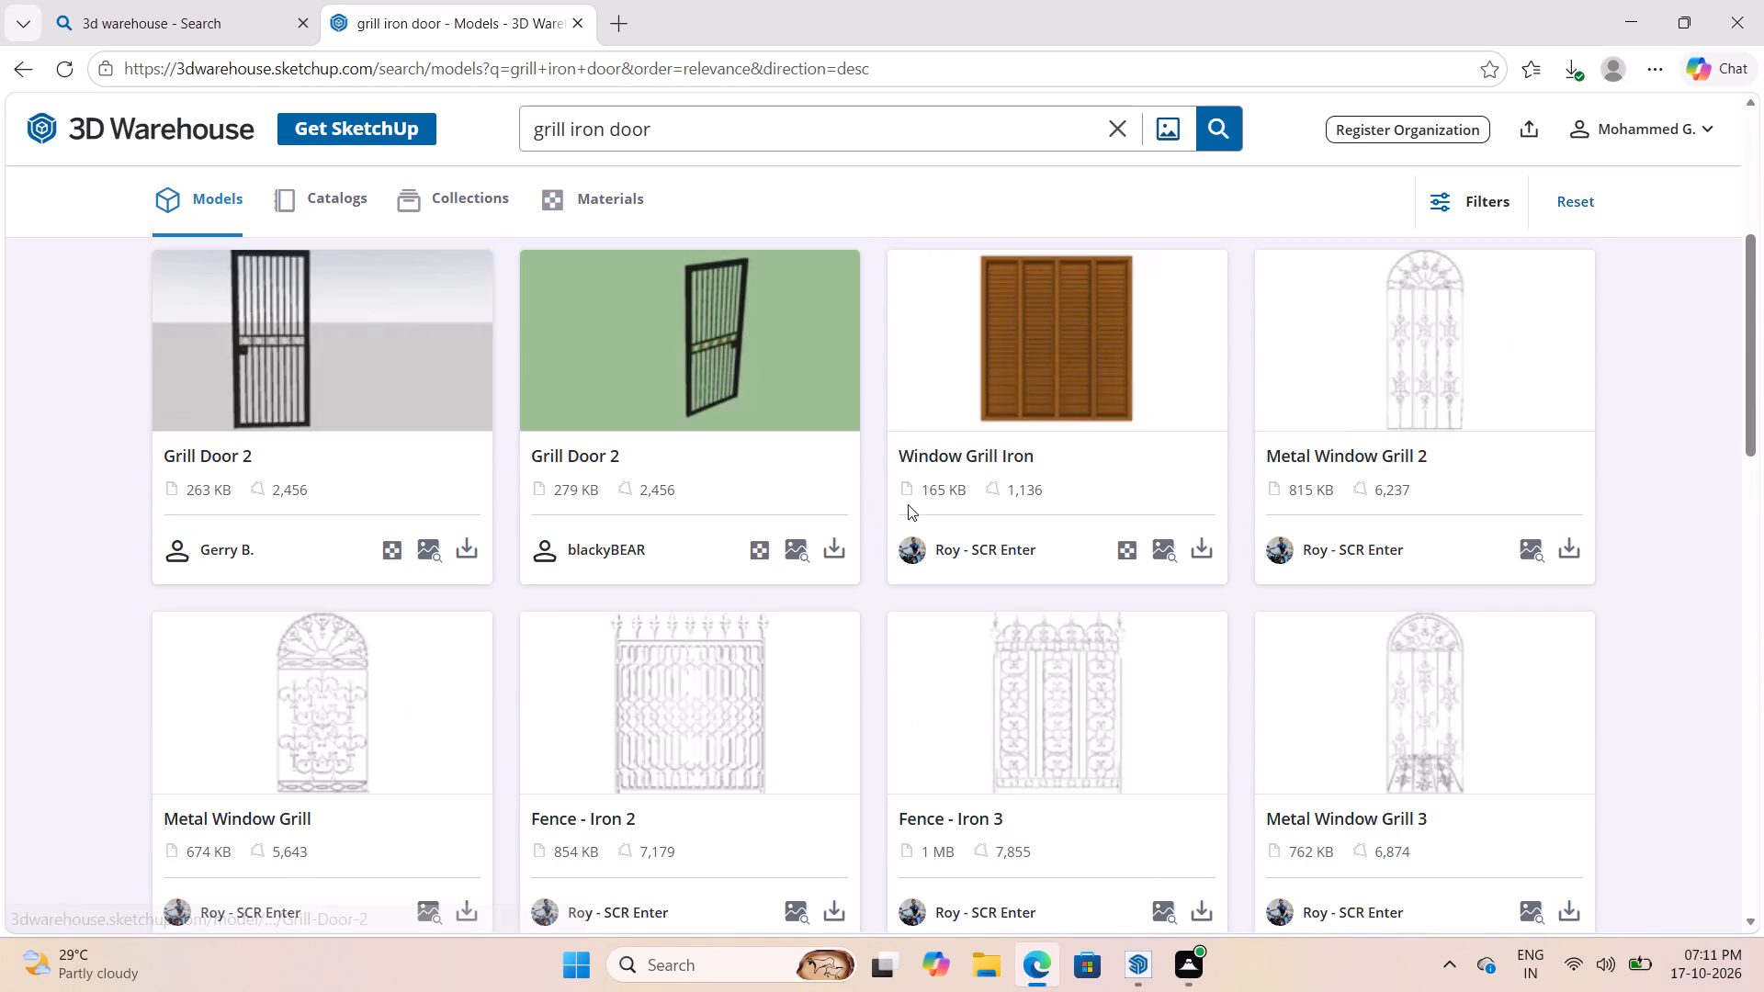
scroll(979, 509, "down", 6)
scroll(119, 623, "up", 5)
scroll(1075, 475, "down", 5)
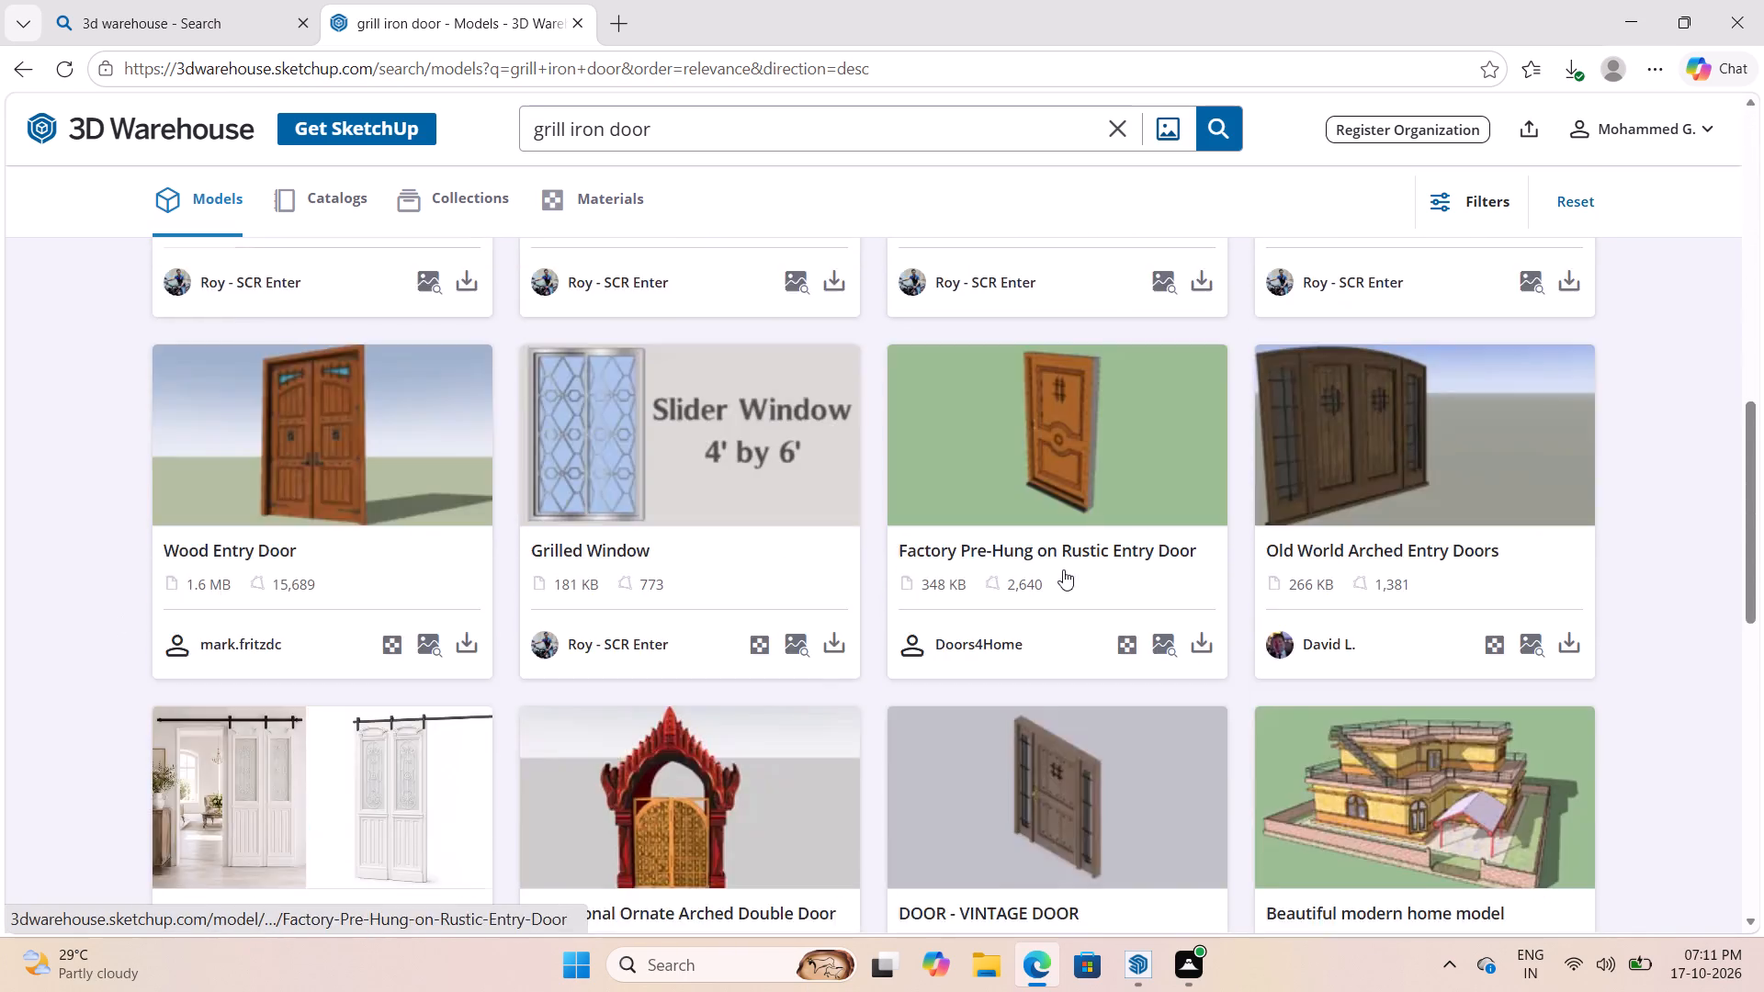
scroll(1070, 574, "down", 7)
scroll(1069, 572, "up", 5)
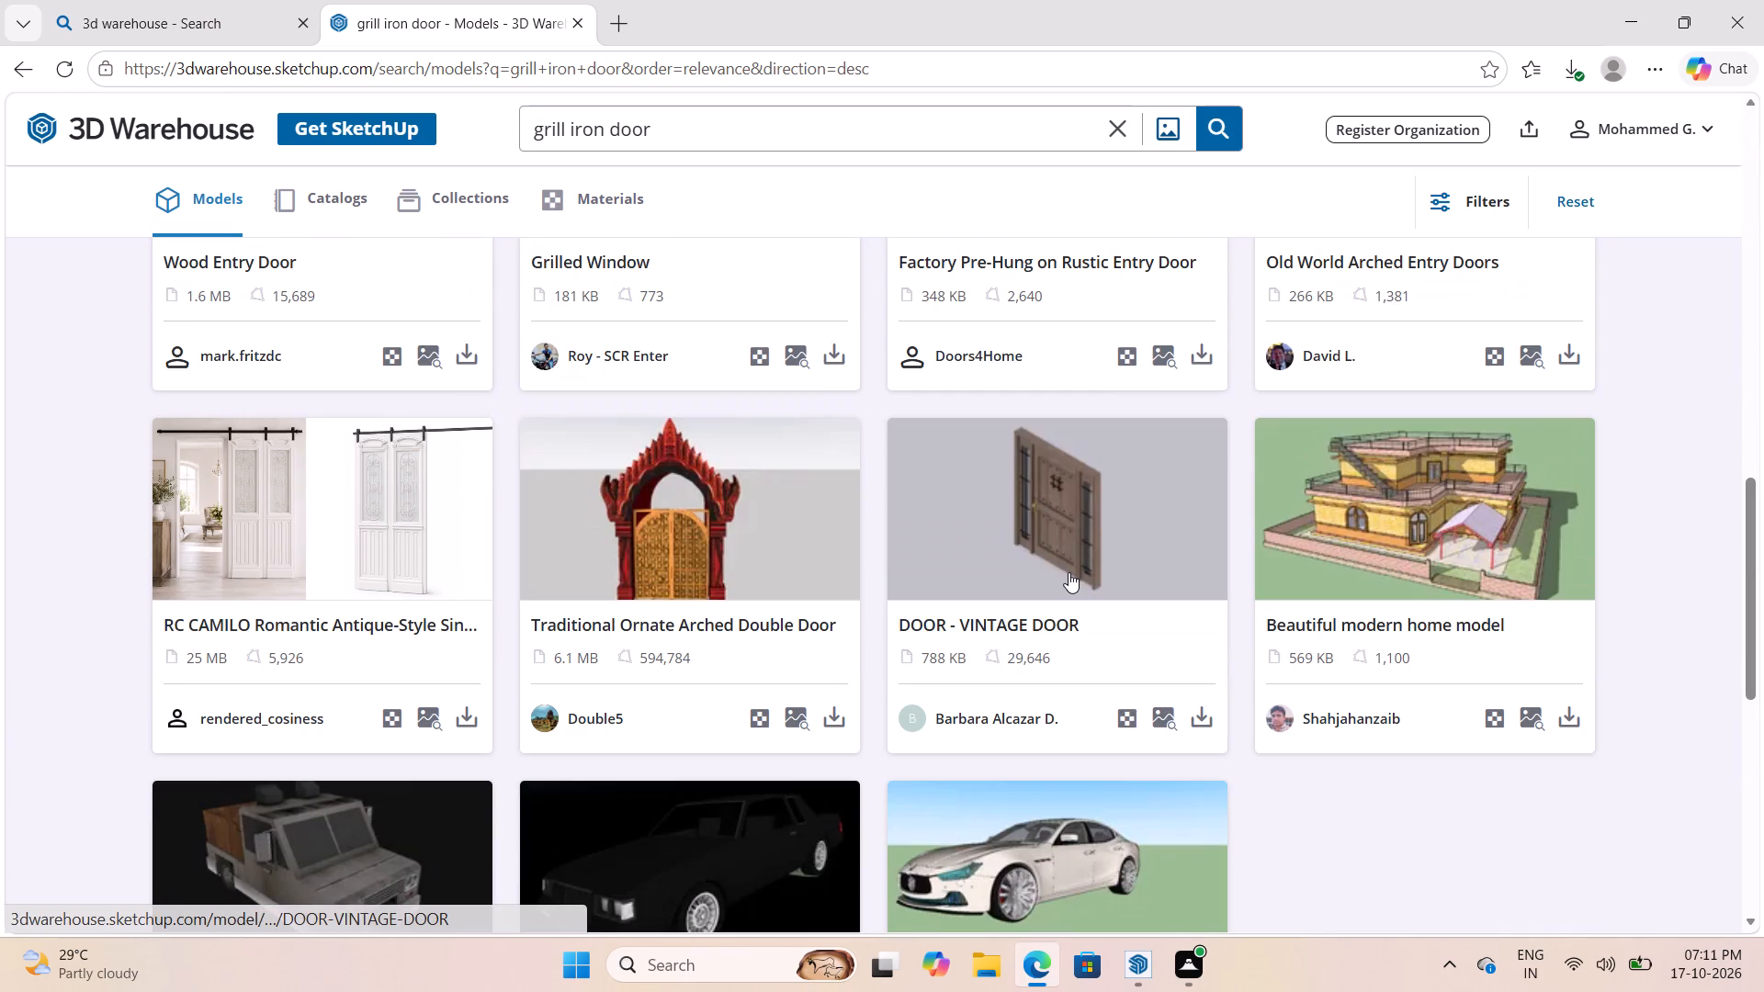
scroll(1375, 549, "down", 5)
scroll(1183, 596, "down", 5)
scroll(1228, 645, "up", 4)
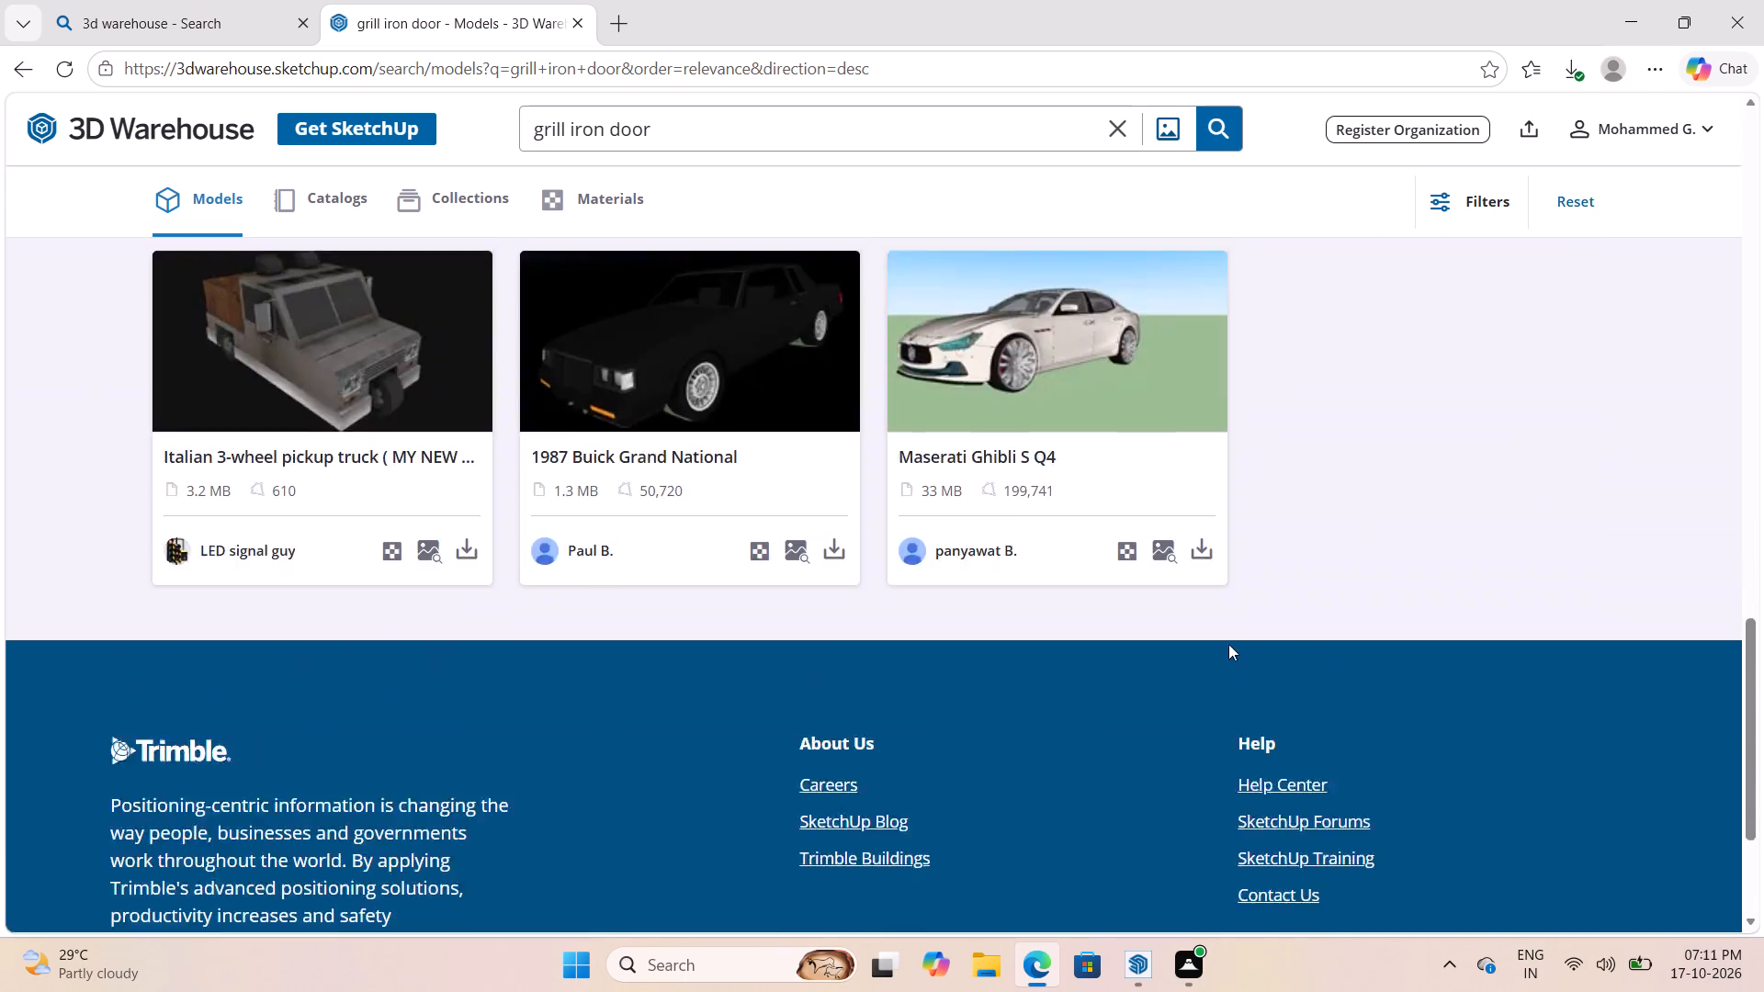
scroll(1228, 644, "up", 12)
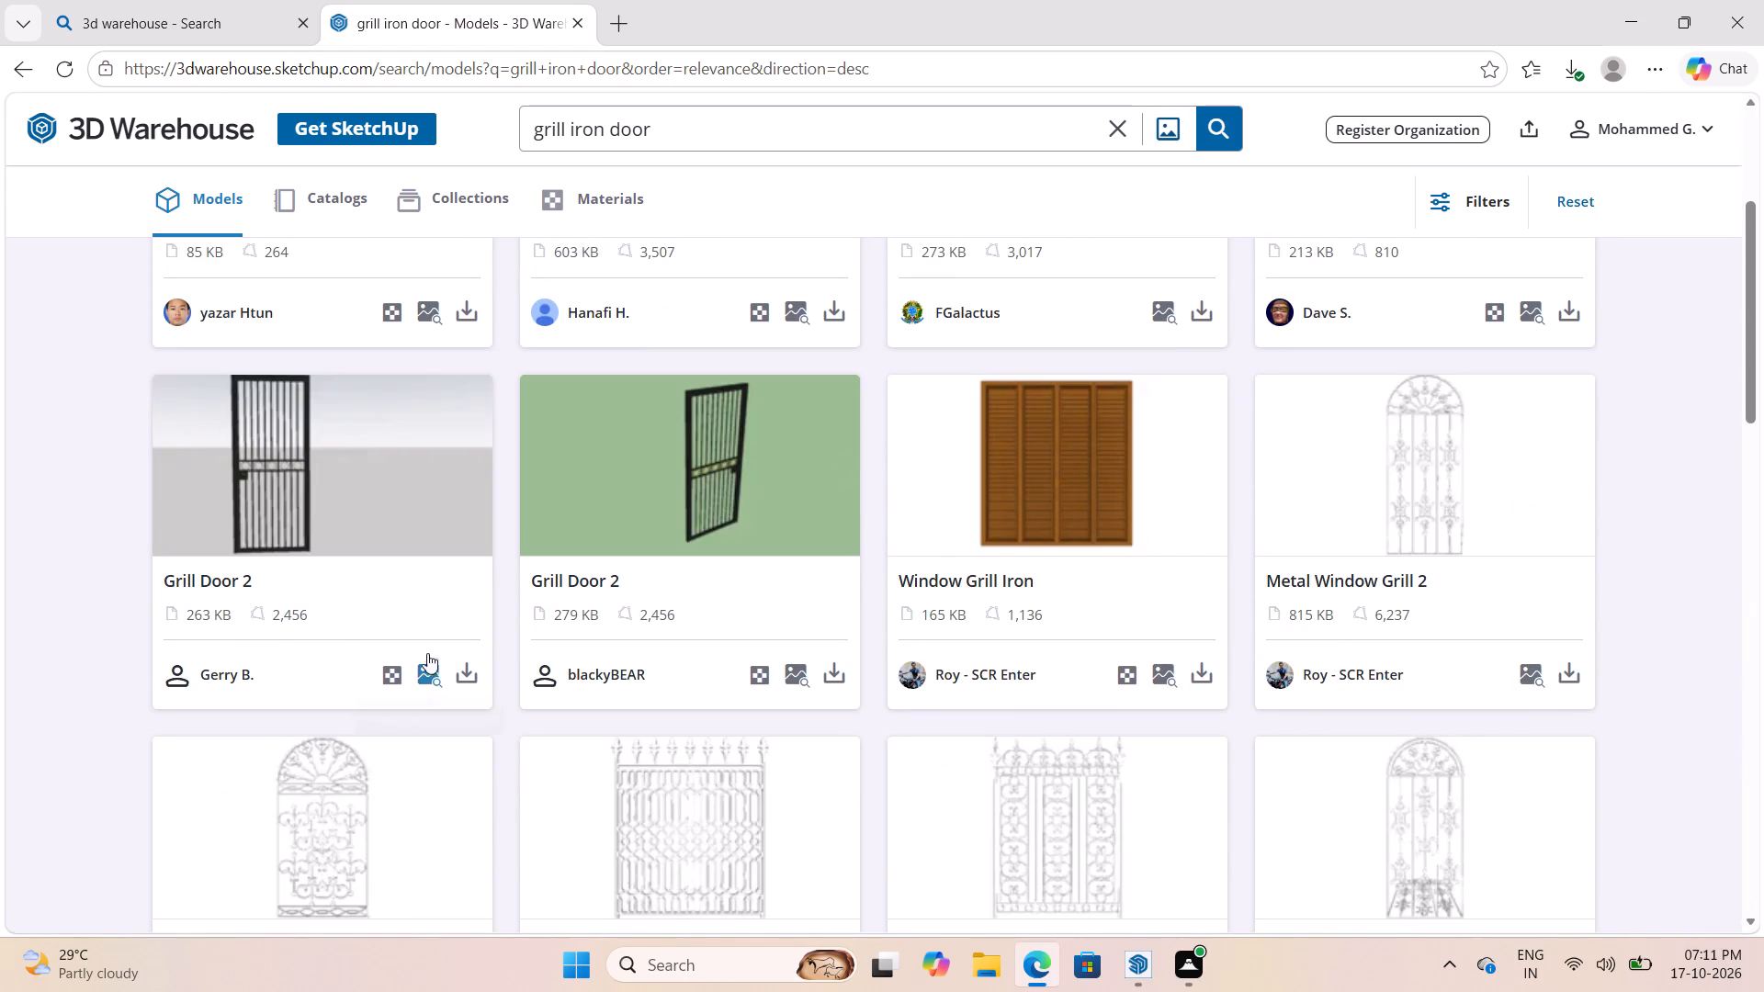
left_click(470, 671)
left_click(538, 713)
Switch to SketchUp, import the downloaded Component file from Downloads, and place the grill door on open ground beside the compound wall.
left_click(1616, 0)
scroll(1054, 400, "down", 5)
middle_click_drag(1245, 496, 1114, 485)
scroll(888, 459, "up", 4)
scroll(1065, 415, "down", 10)
middle_click_drag(1296, 567, 805, 594)
middle_click_drag(898, 586, 1503, 581)
scroll(1089, 614, "up", 1)
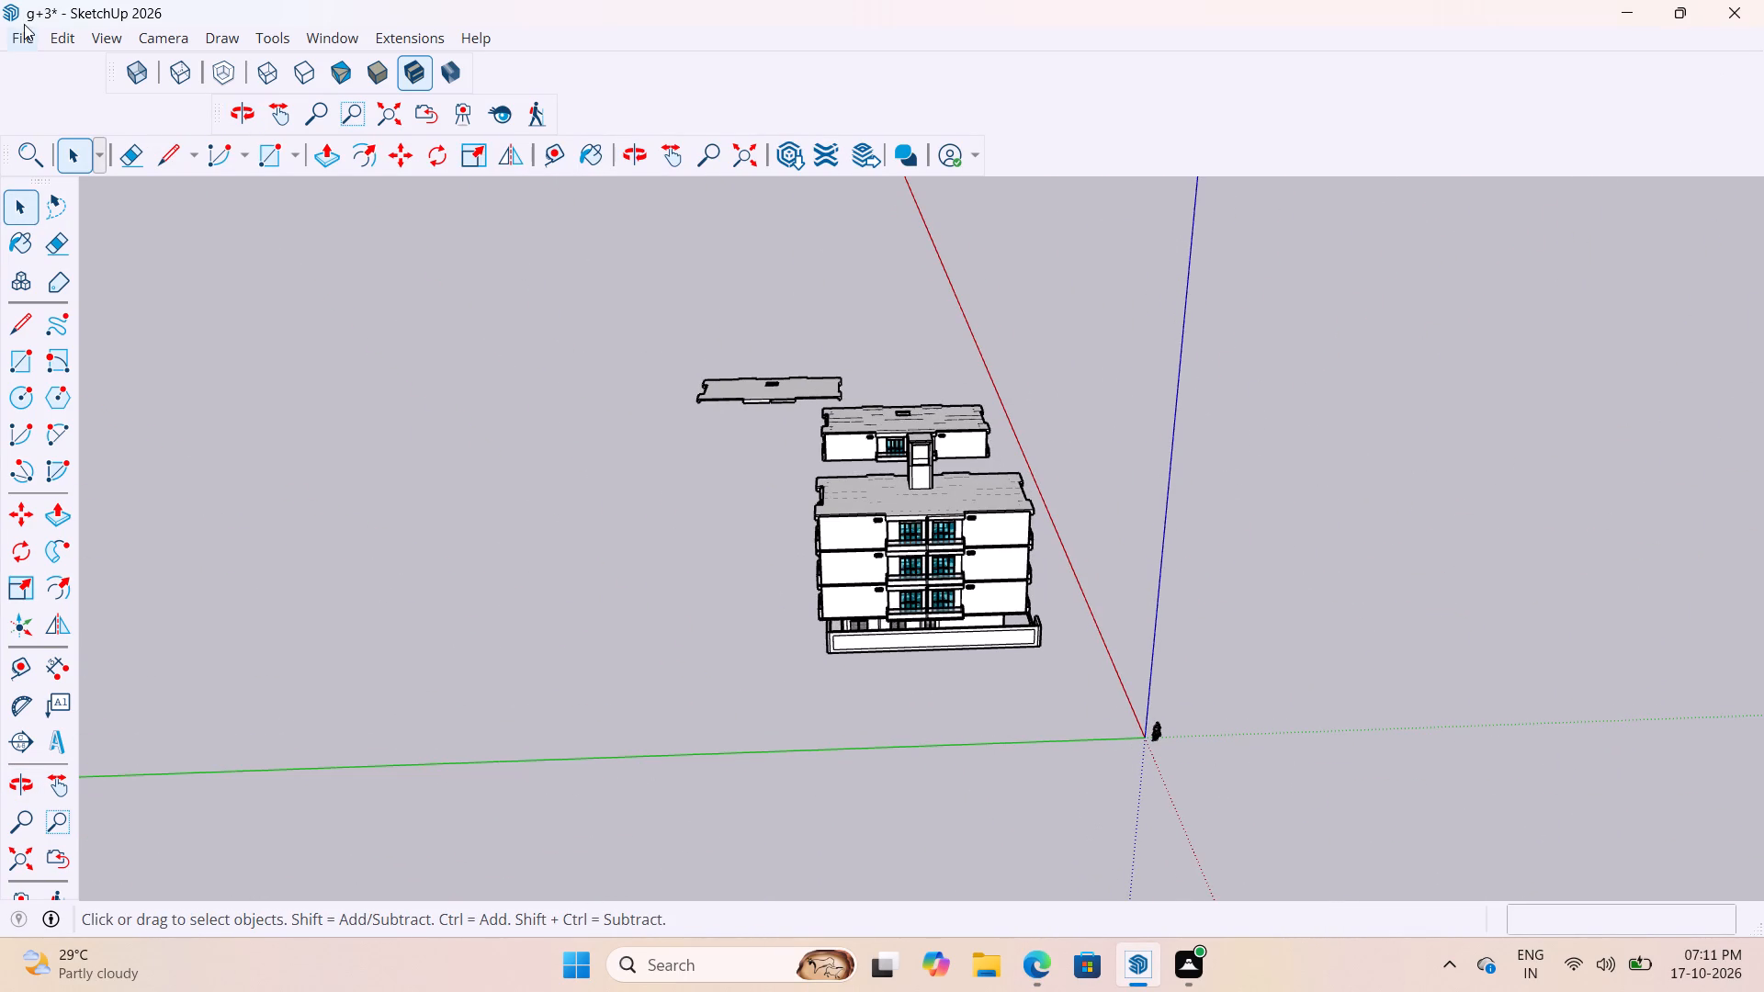
left_click(24, 28)
left_click(100, 365)
left_click(317, 251)
left_click(324, 246)
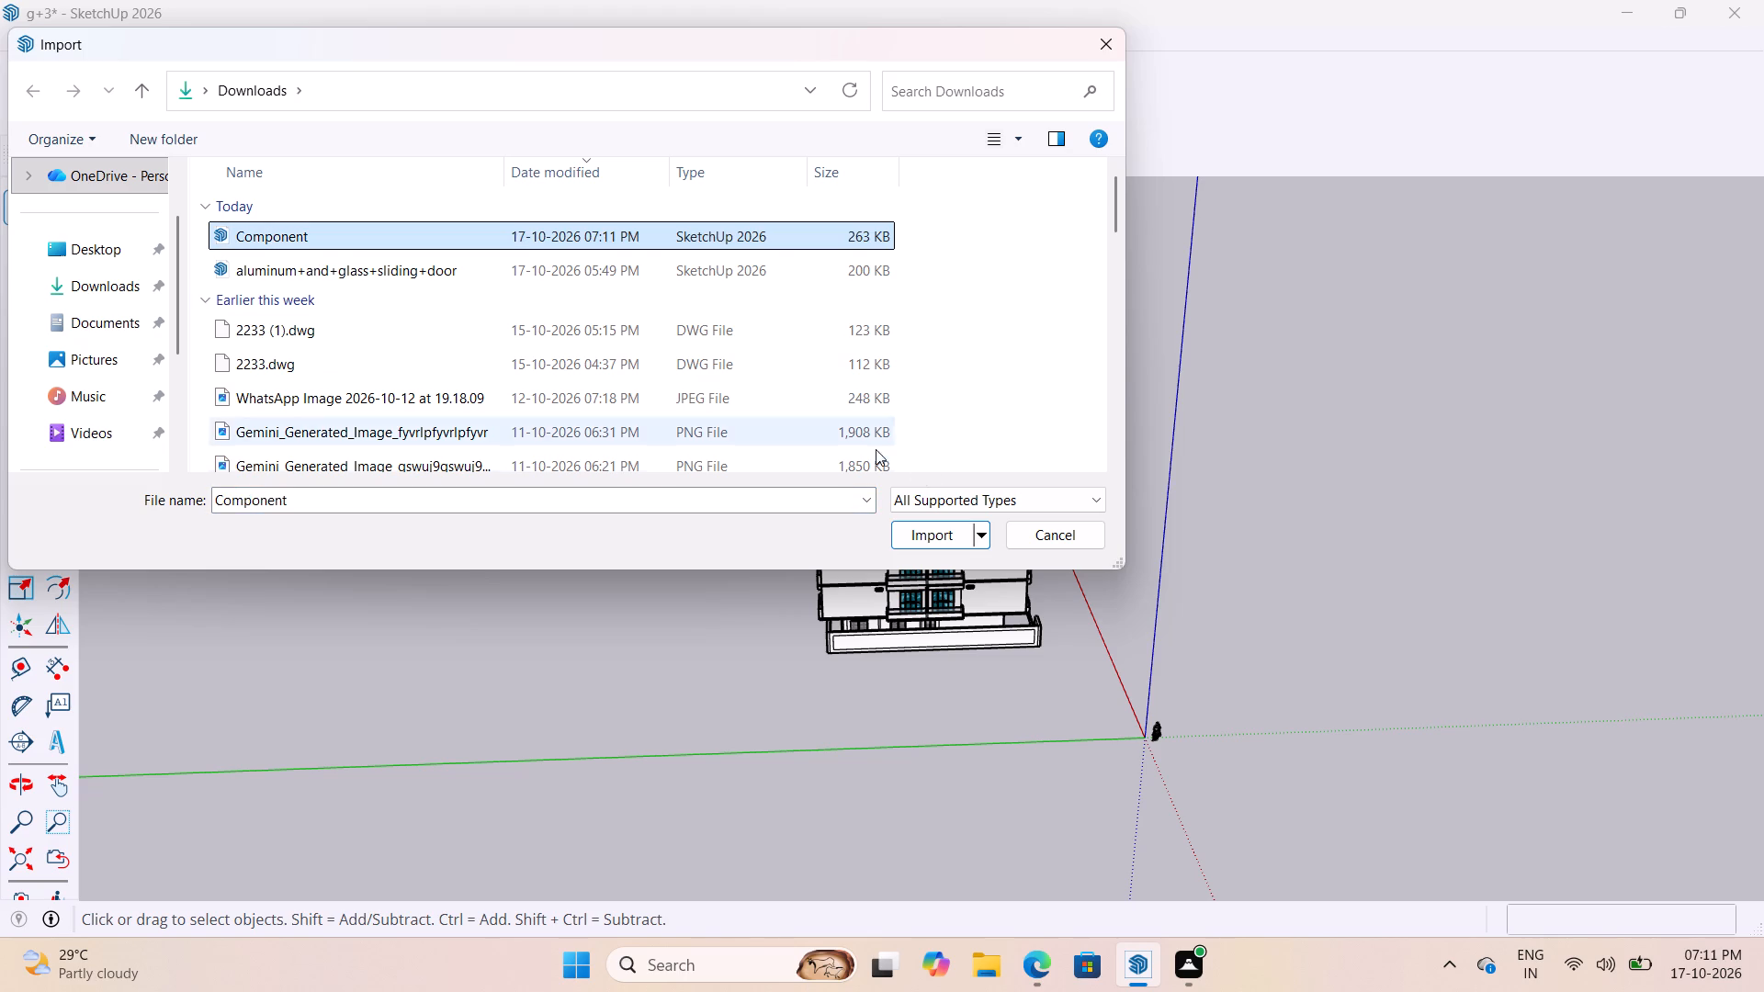
left_click(964, 529)
scroll(692, 661, "up", 6)
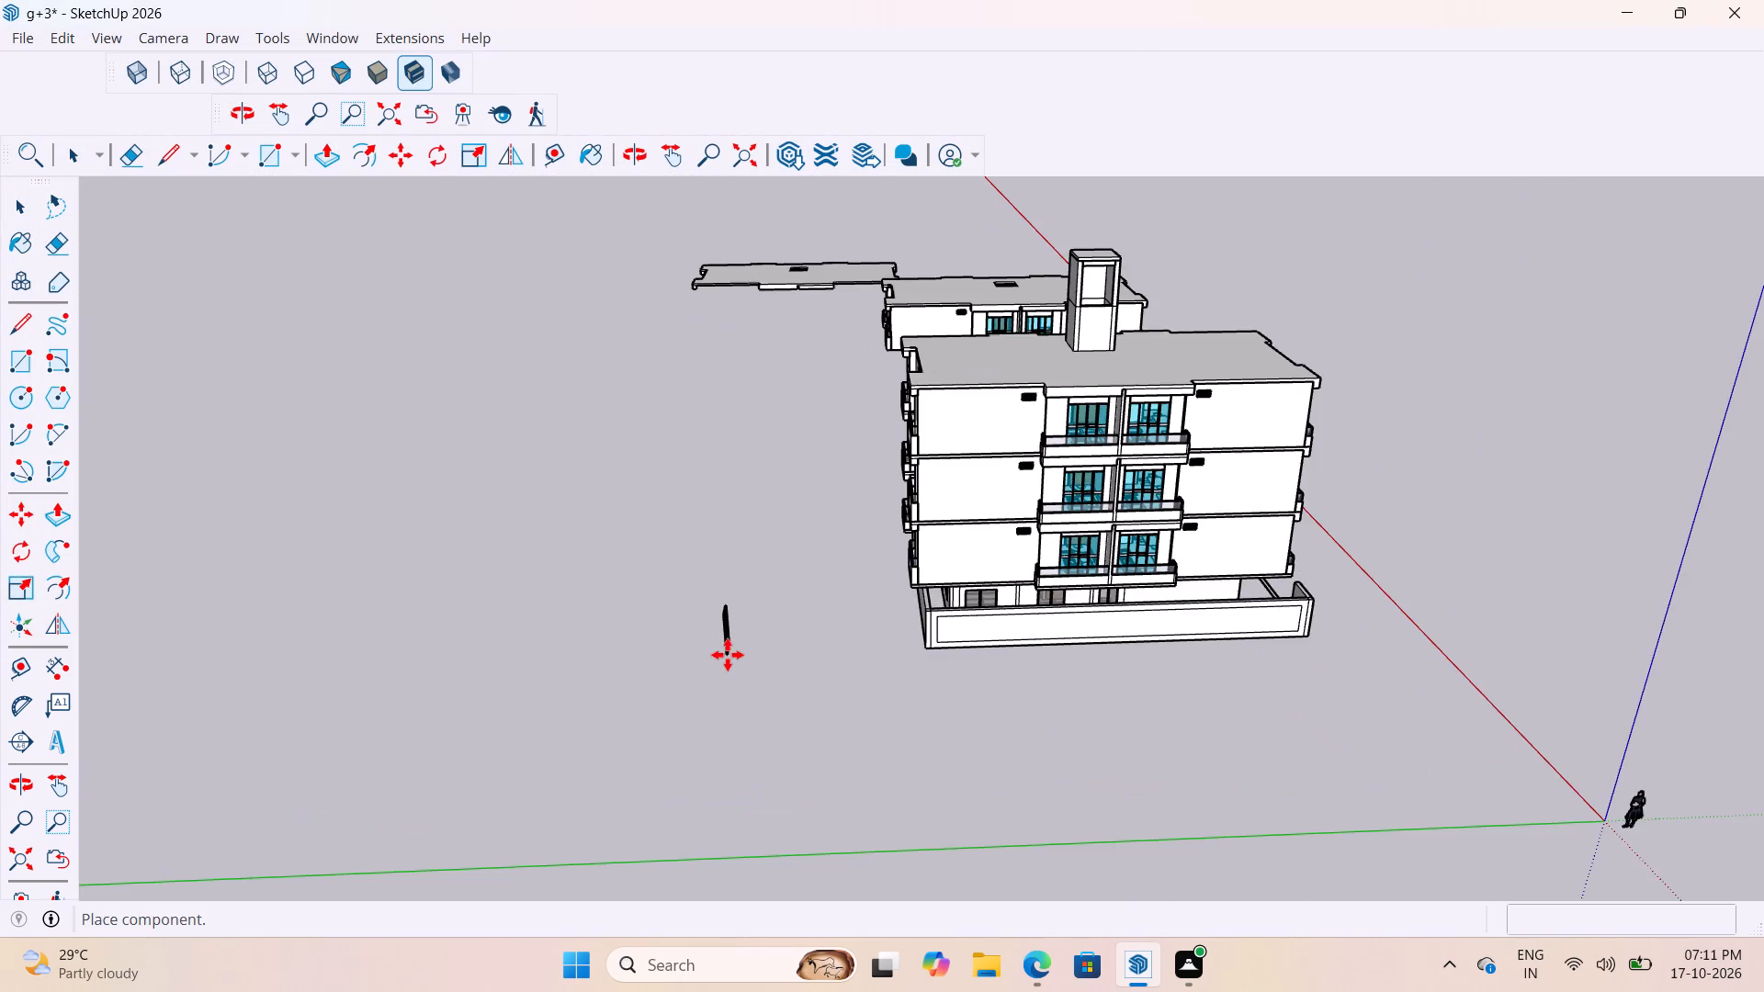
scroll(733, 659, "up", 4)
left_click(733, 659)
scroll(729, 626, "up", 7)
key("space")
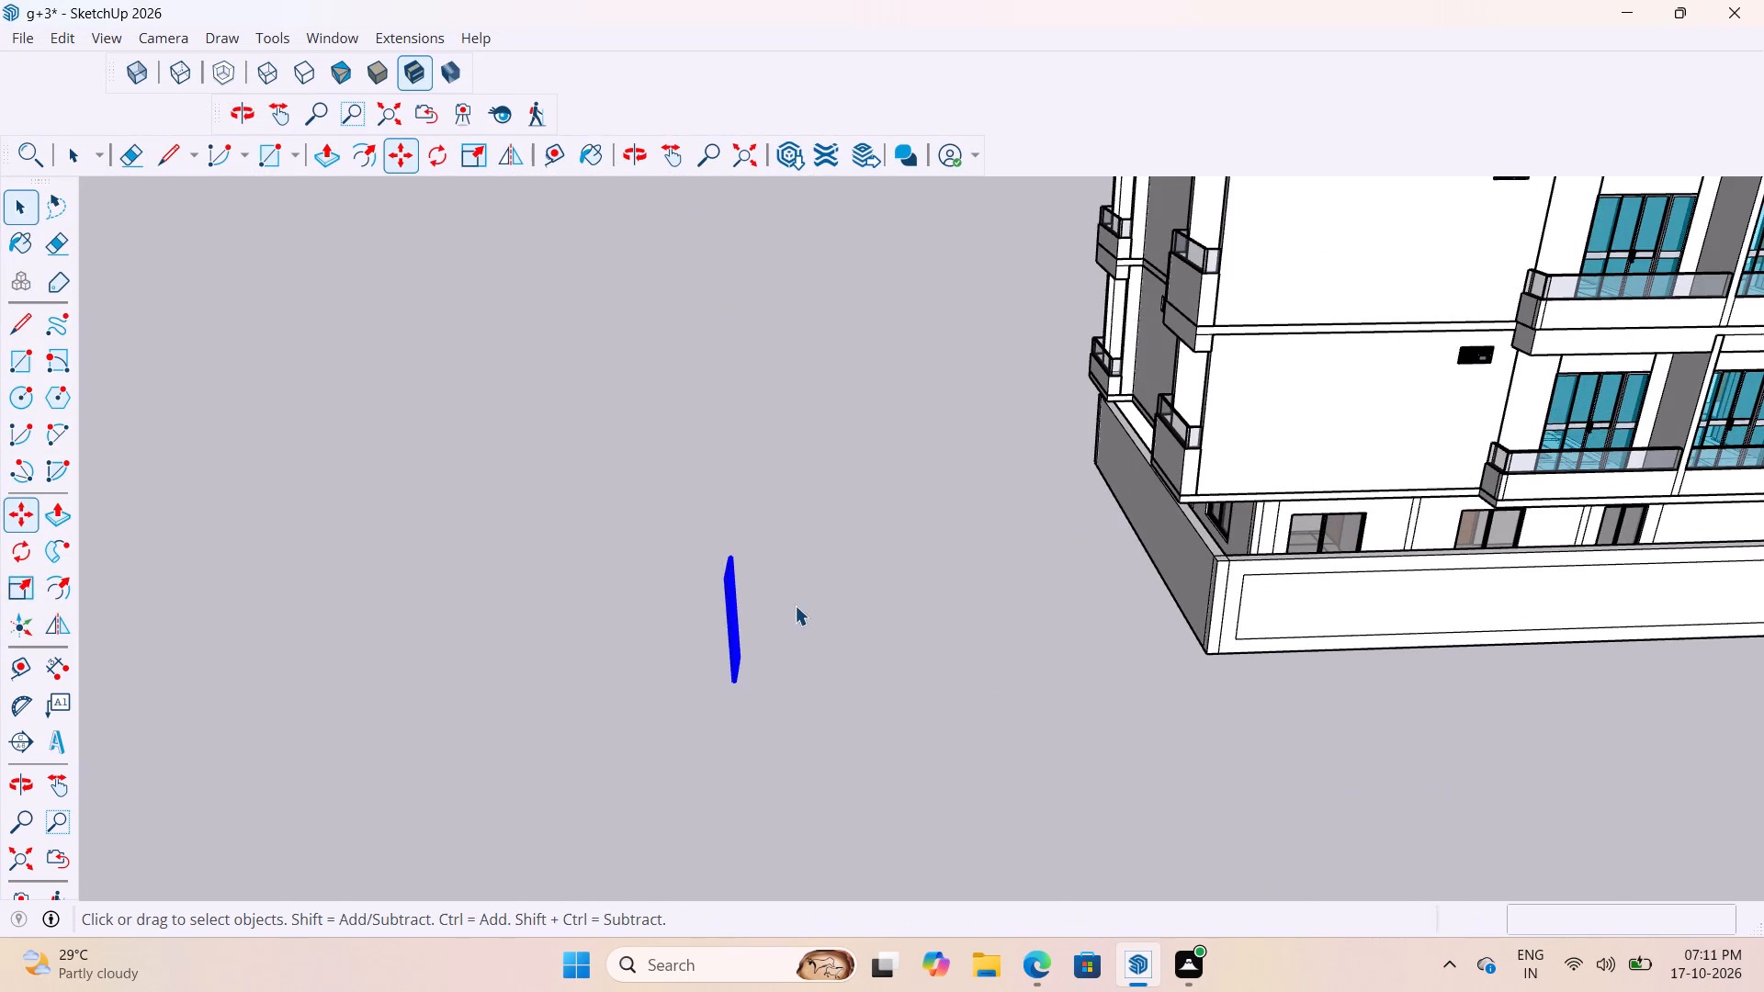
left_click(796, 605)
Rotate the imported grill door 90° about the vertical axis so that it faces the same way as the building's front.
scroll(740, 610, "up", 9)
middle_click_drag(704, 573, 618, 558)
scroll(655, 609, "up", 9)
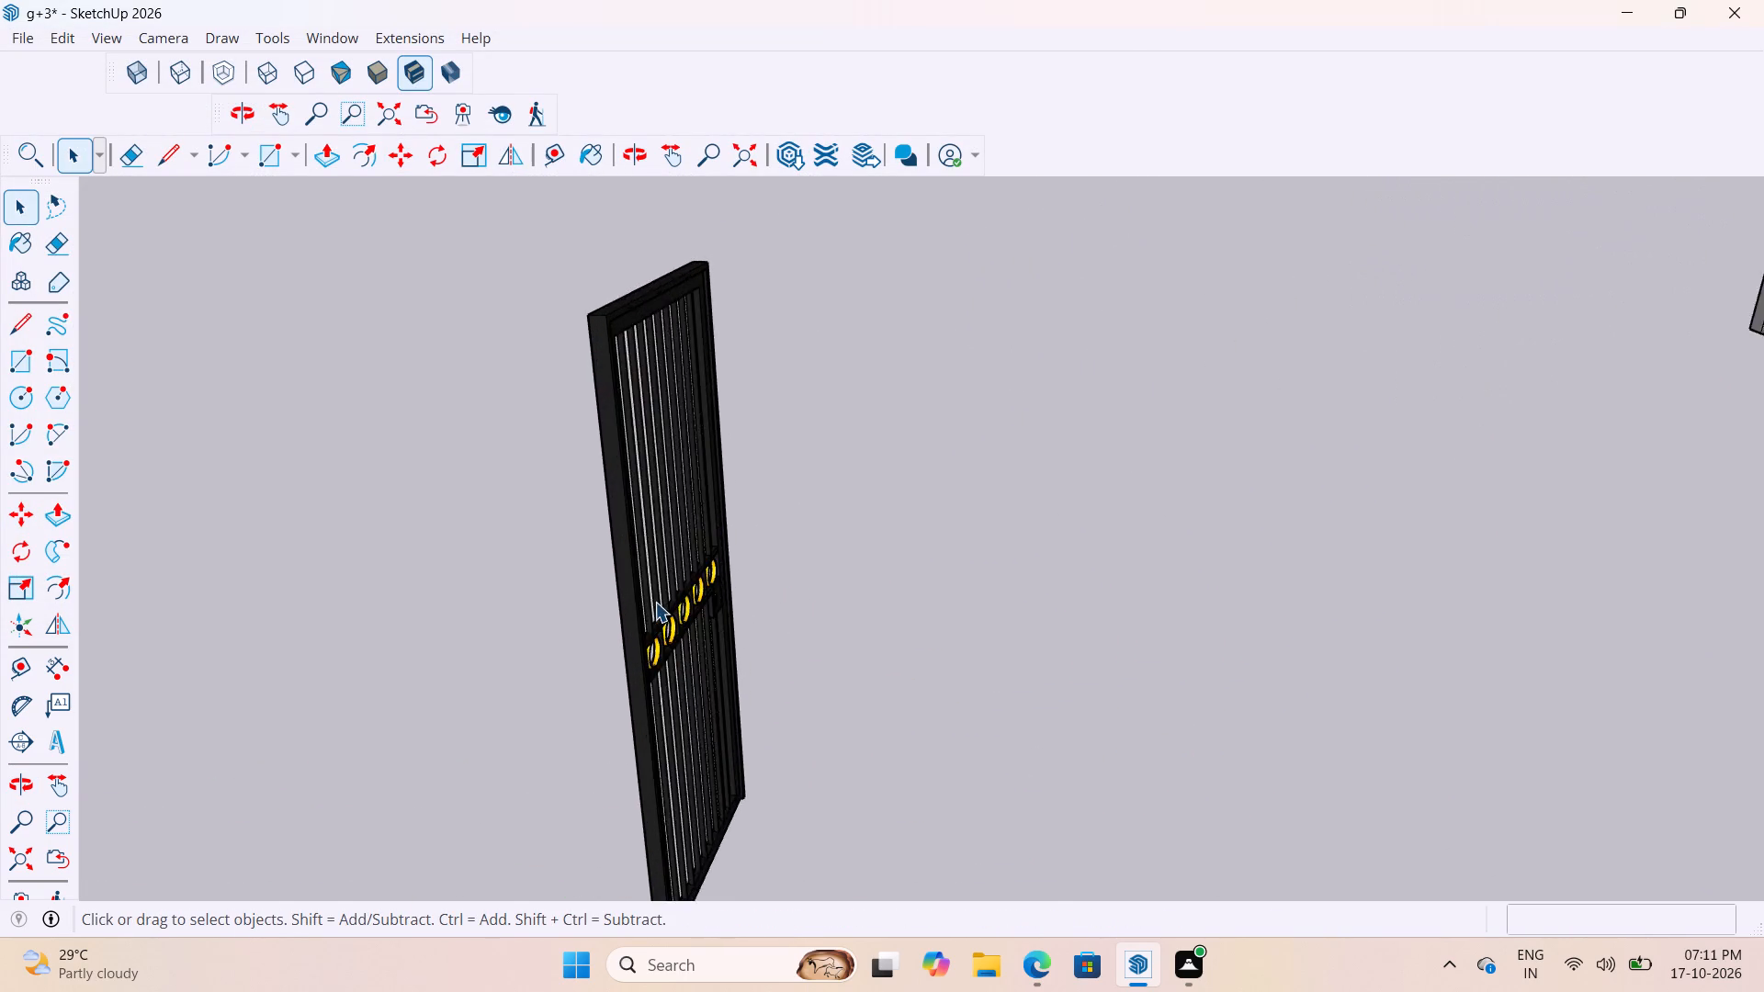
scroll(655, 602, "up", 4)
scroll(1061, 473, "down", 12)
middle_click_drag(1034, 548, 980, 582)
scroll(982, 561, "up", 11)
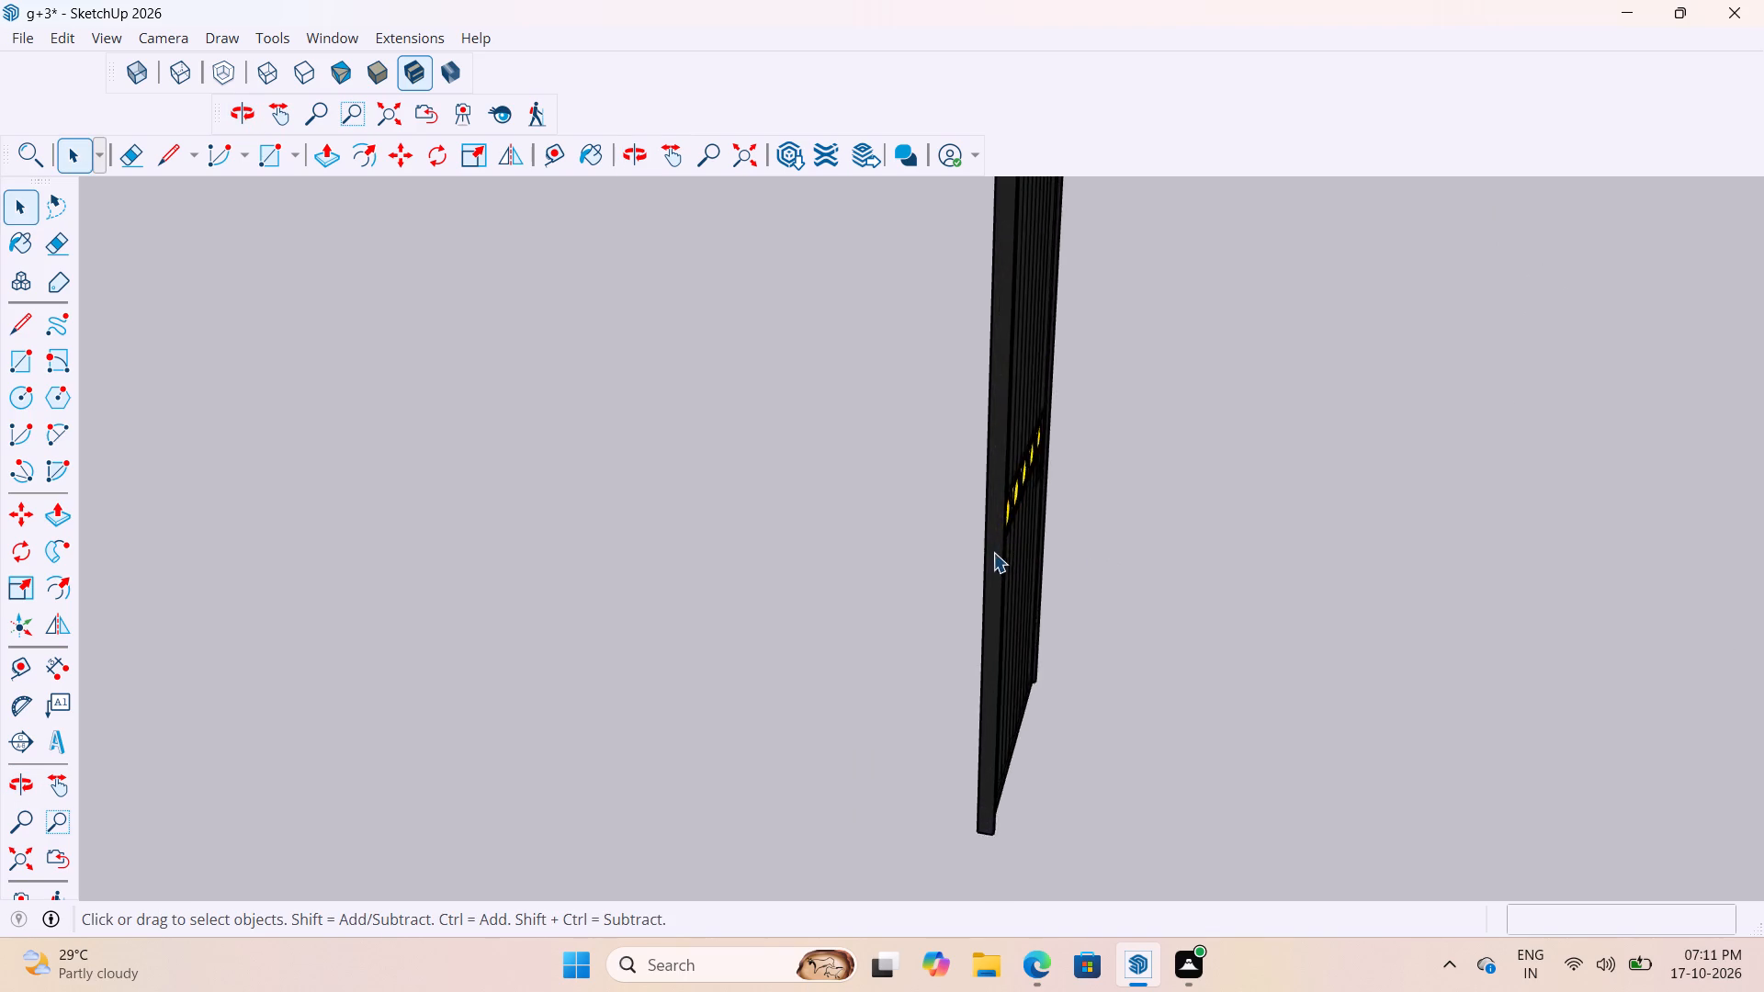
scroll(993, 552, "up", 5)
middle_click_drag(1122, 568, 575, 670)
scroll(1132, 641, "down", 11)
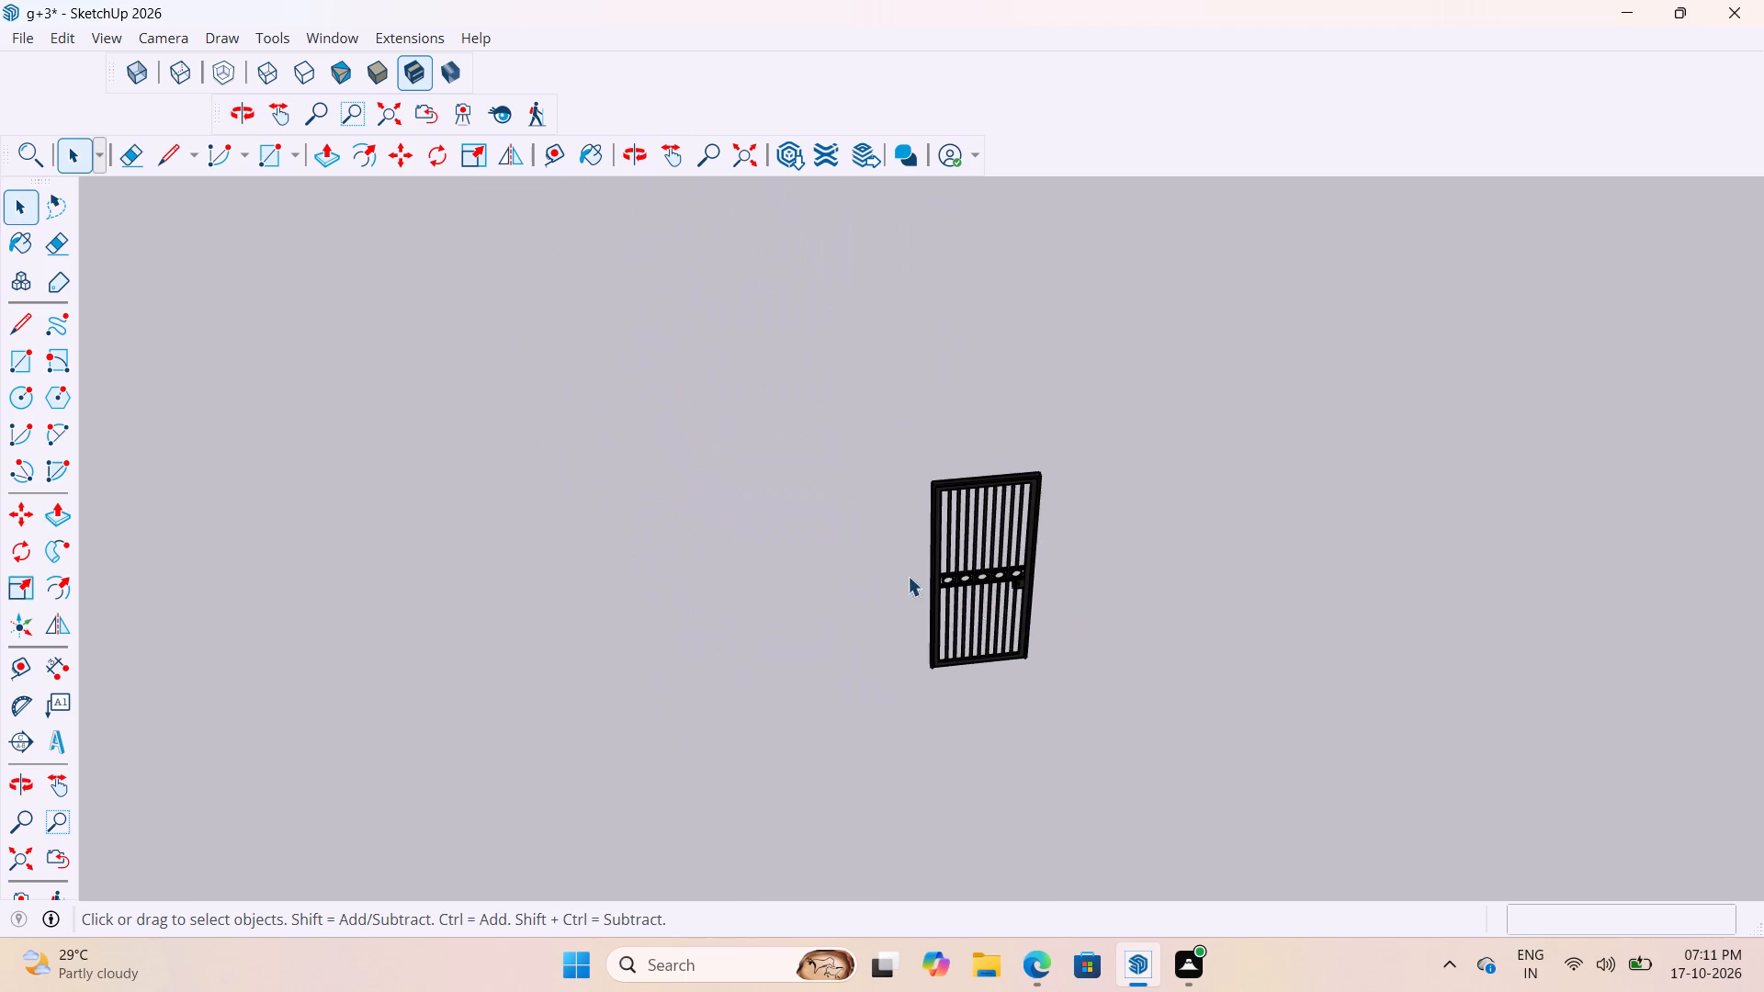
left_click(32, 558)
scroll(978, 601, "down", 5)
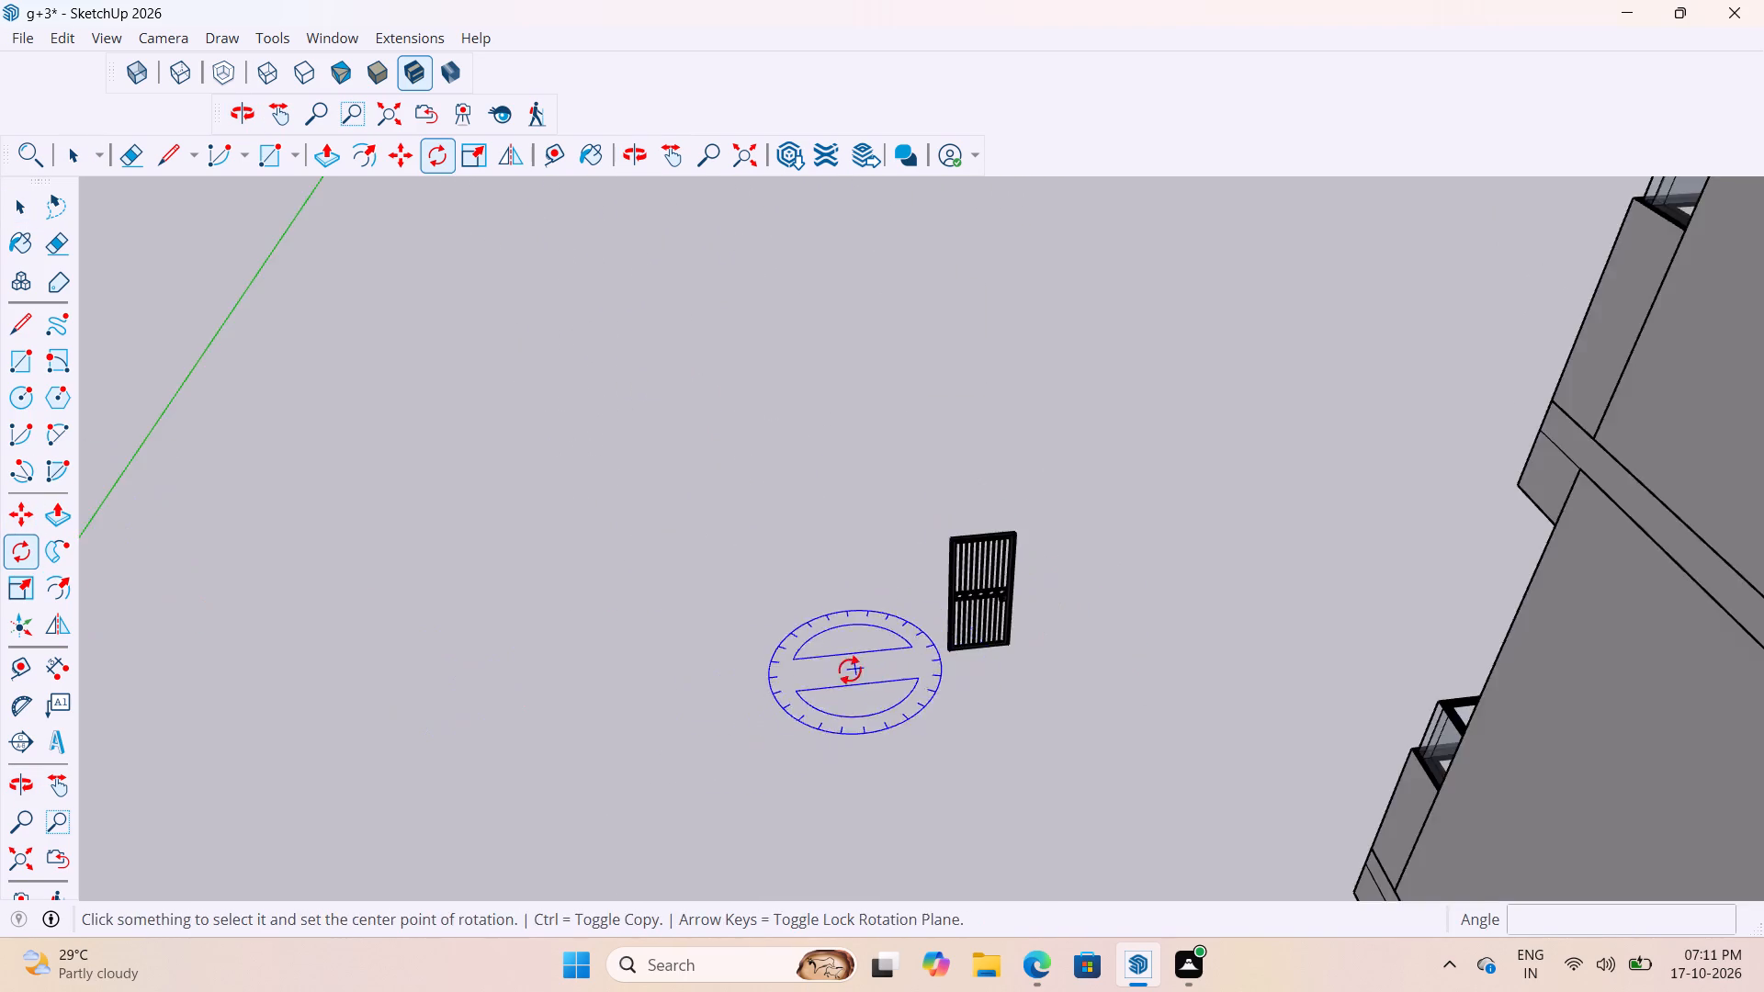
middle_click_drag(920, 684, 1329, 701)
scroll(1534, 566, "down", 16)
middle_click_drag(1306, 682, 1403, 724)
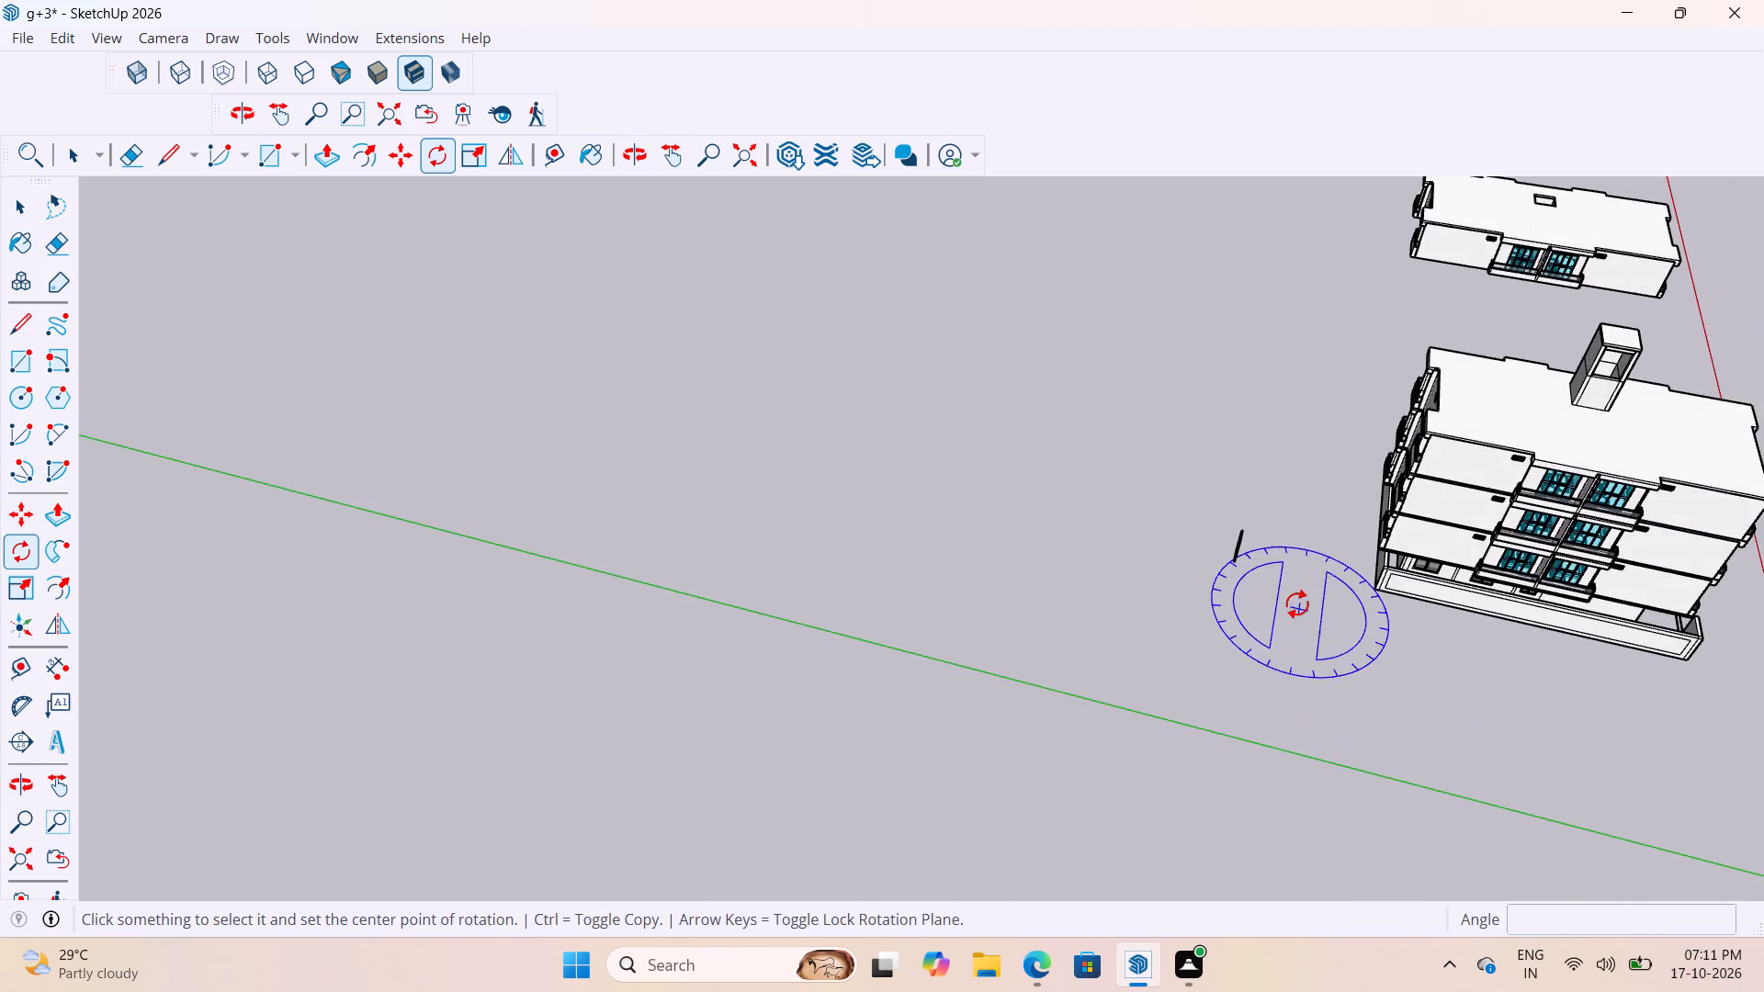
scroll(1296, 599, "up", 20)
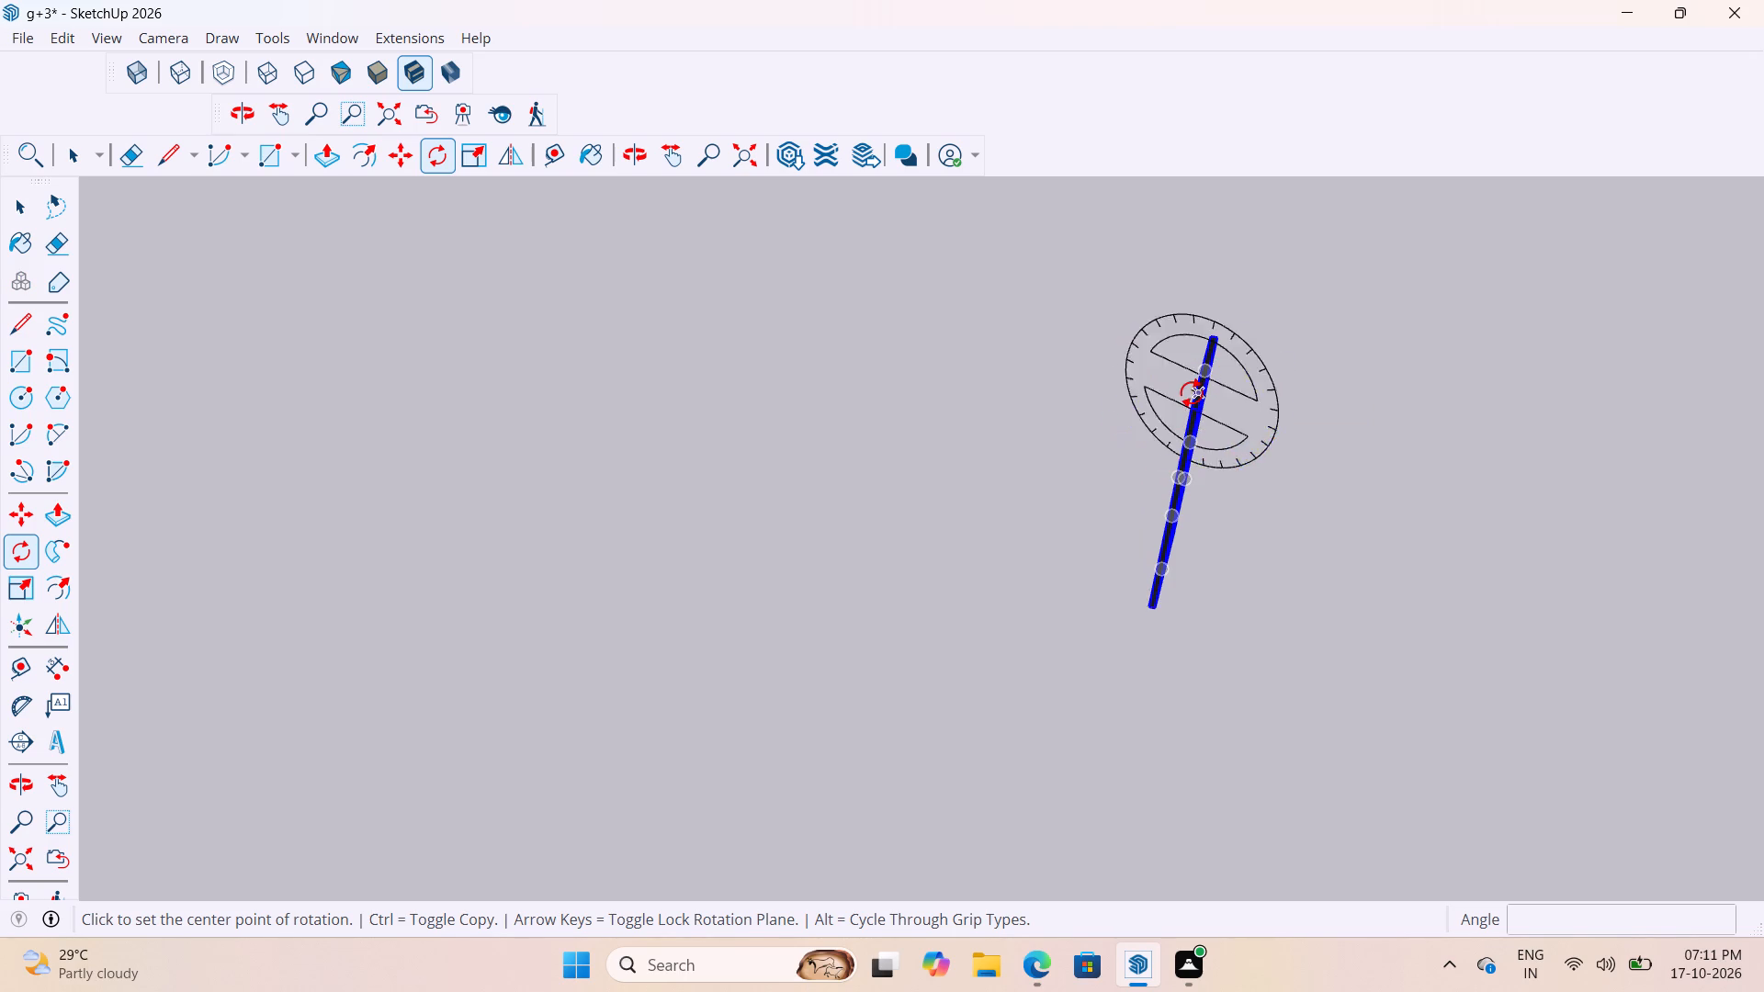
left_click(1192, 389)
left_click(1321, 382)
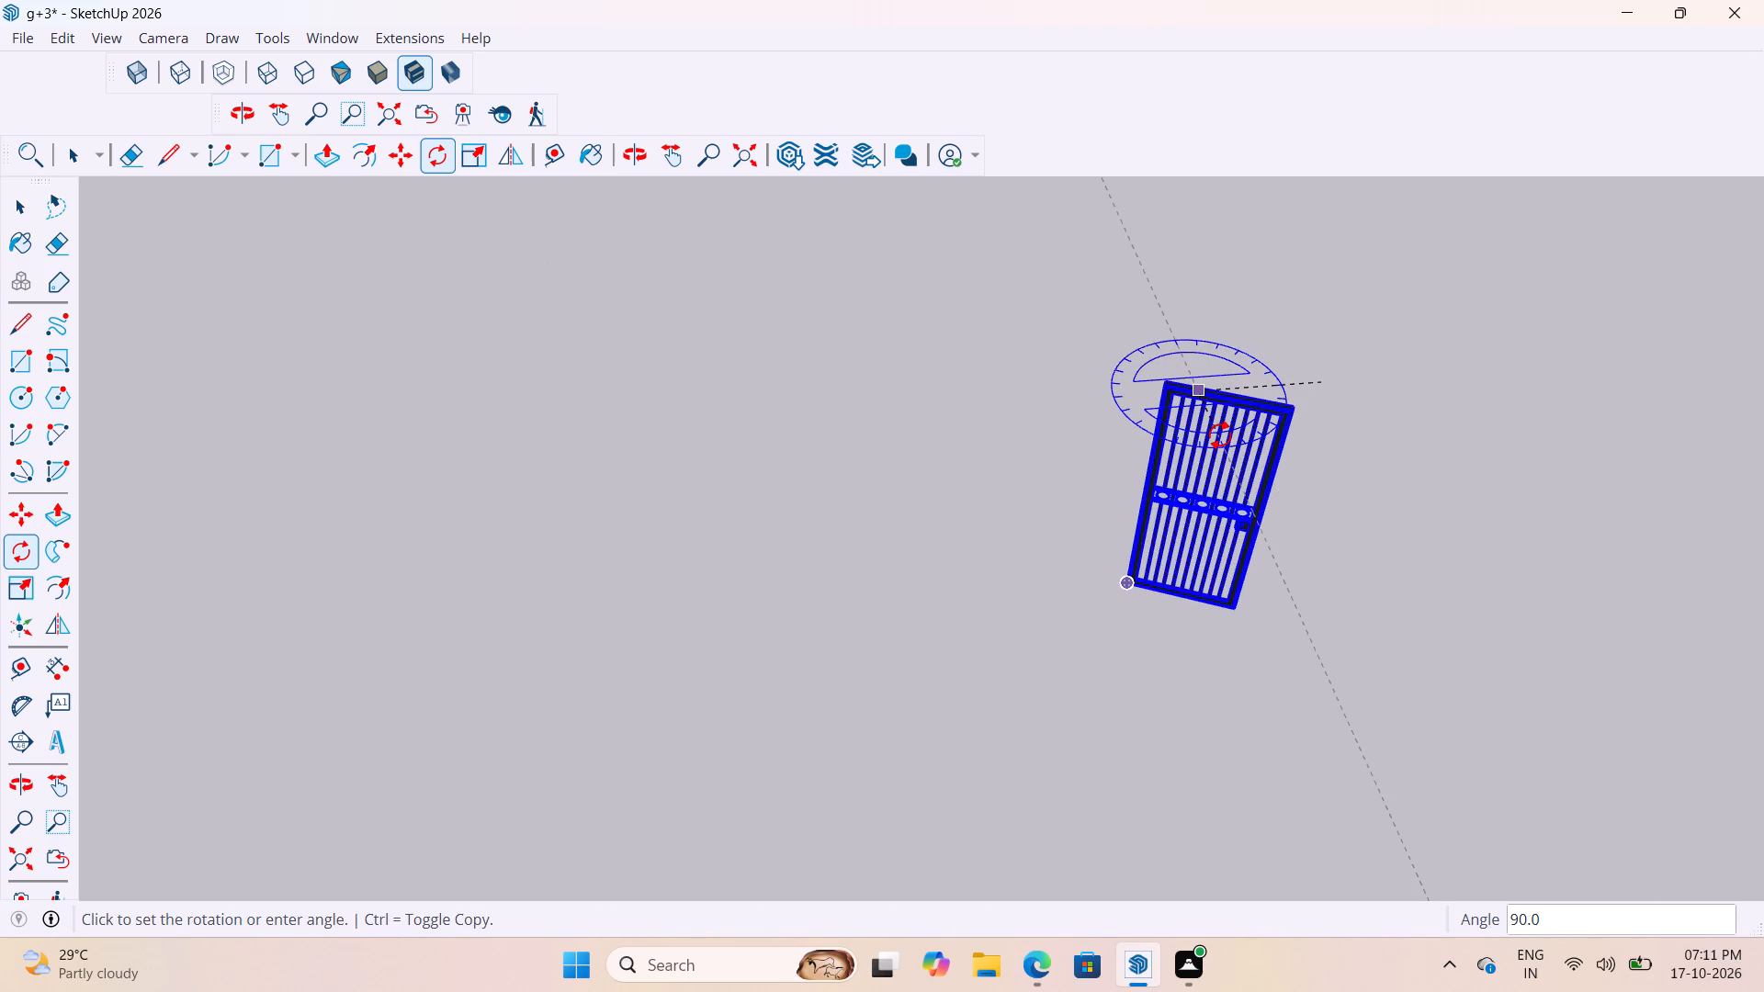
left_click(1220, 434)
scroll(1129, 429, "down", 4)
key("space")
left_click(978, 528)
Copy the grill door by its bottom corner from the ground to the roof slab beside the stair headroom.
scroll(1189, 556, "down", 16)
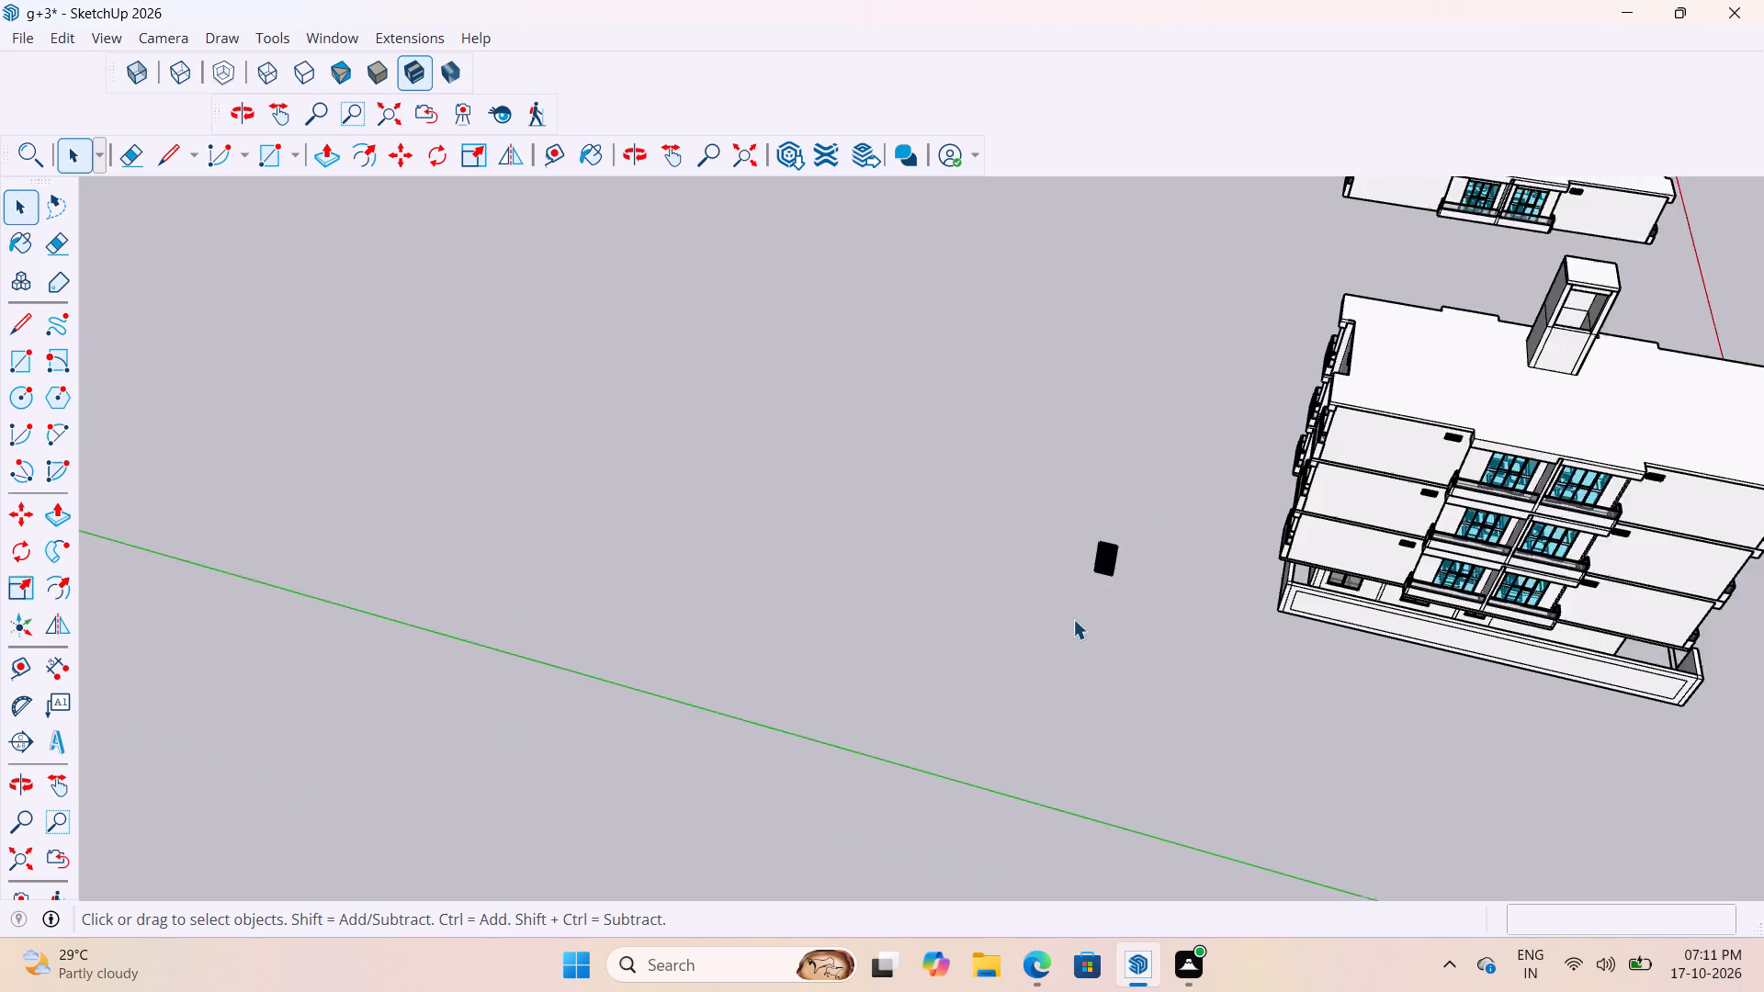
scroll(1073, 619, "down", 1)
middle_click_drag(1155, 638, 1305, 660)
scroll(1149, 530, "up", 12)
left_click(1003, 513)
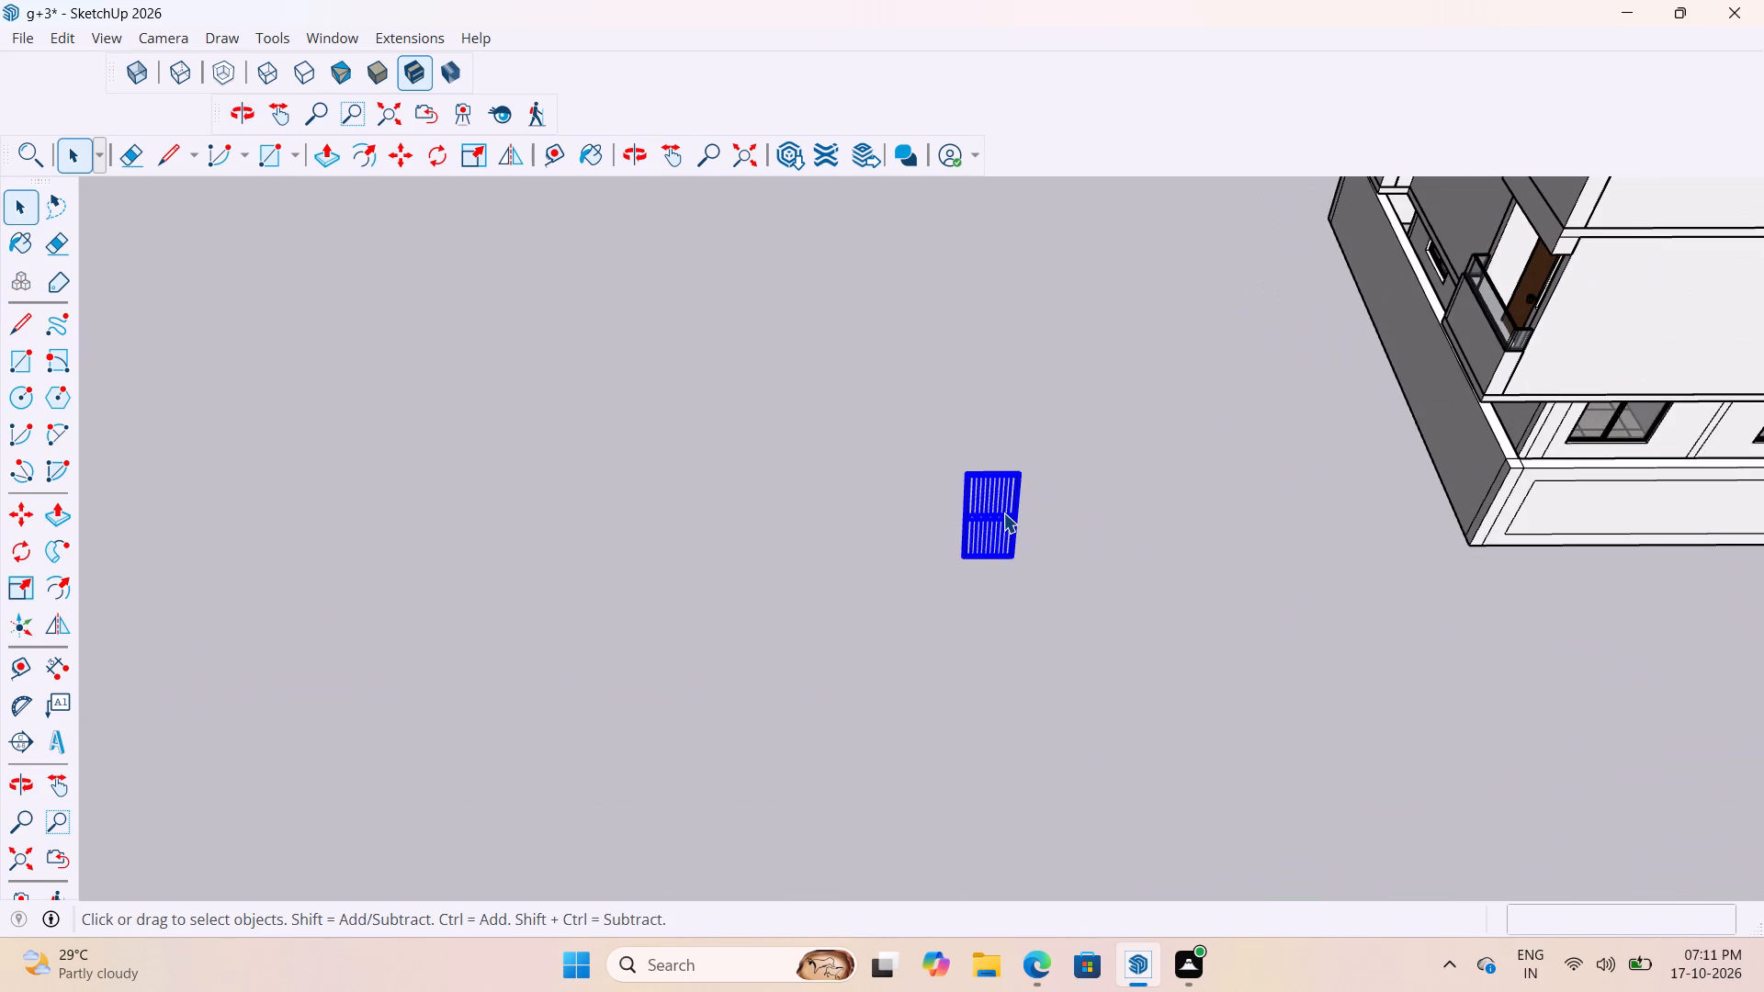
key("m")
scroll(1002, 513, "up", 18)
middle_click_drag(1004, 584, 1089, 590)
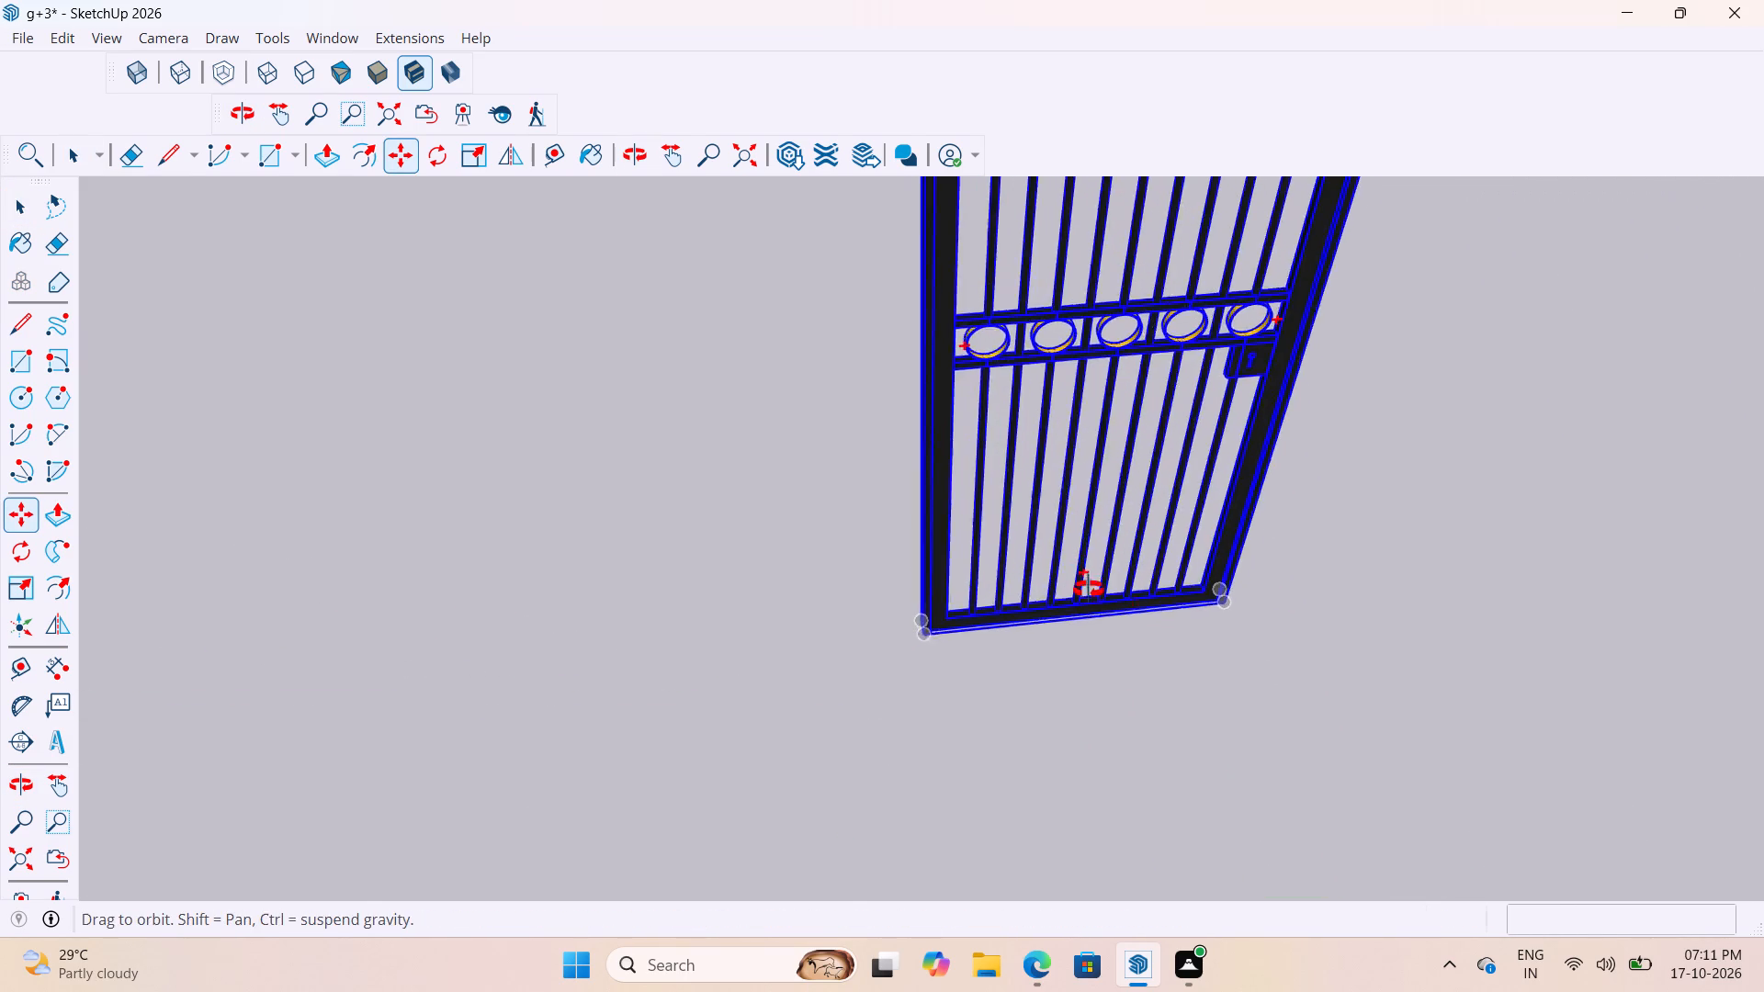
middle_click_drag(1089, 590, 1217, 601)
scroll(1047, 589, "up", 7)
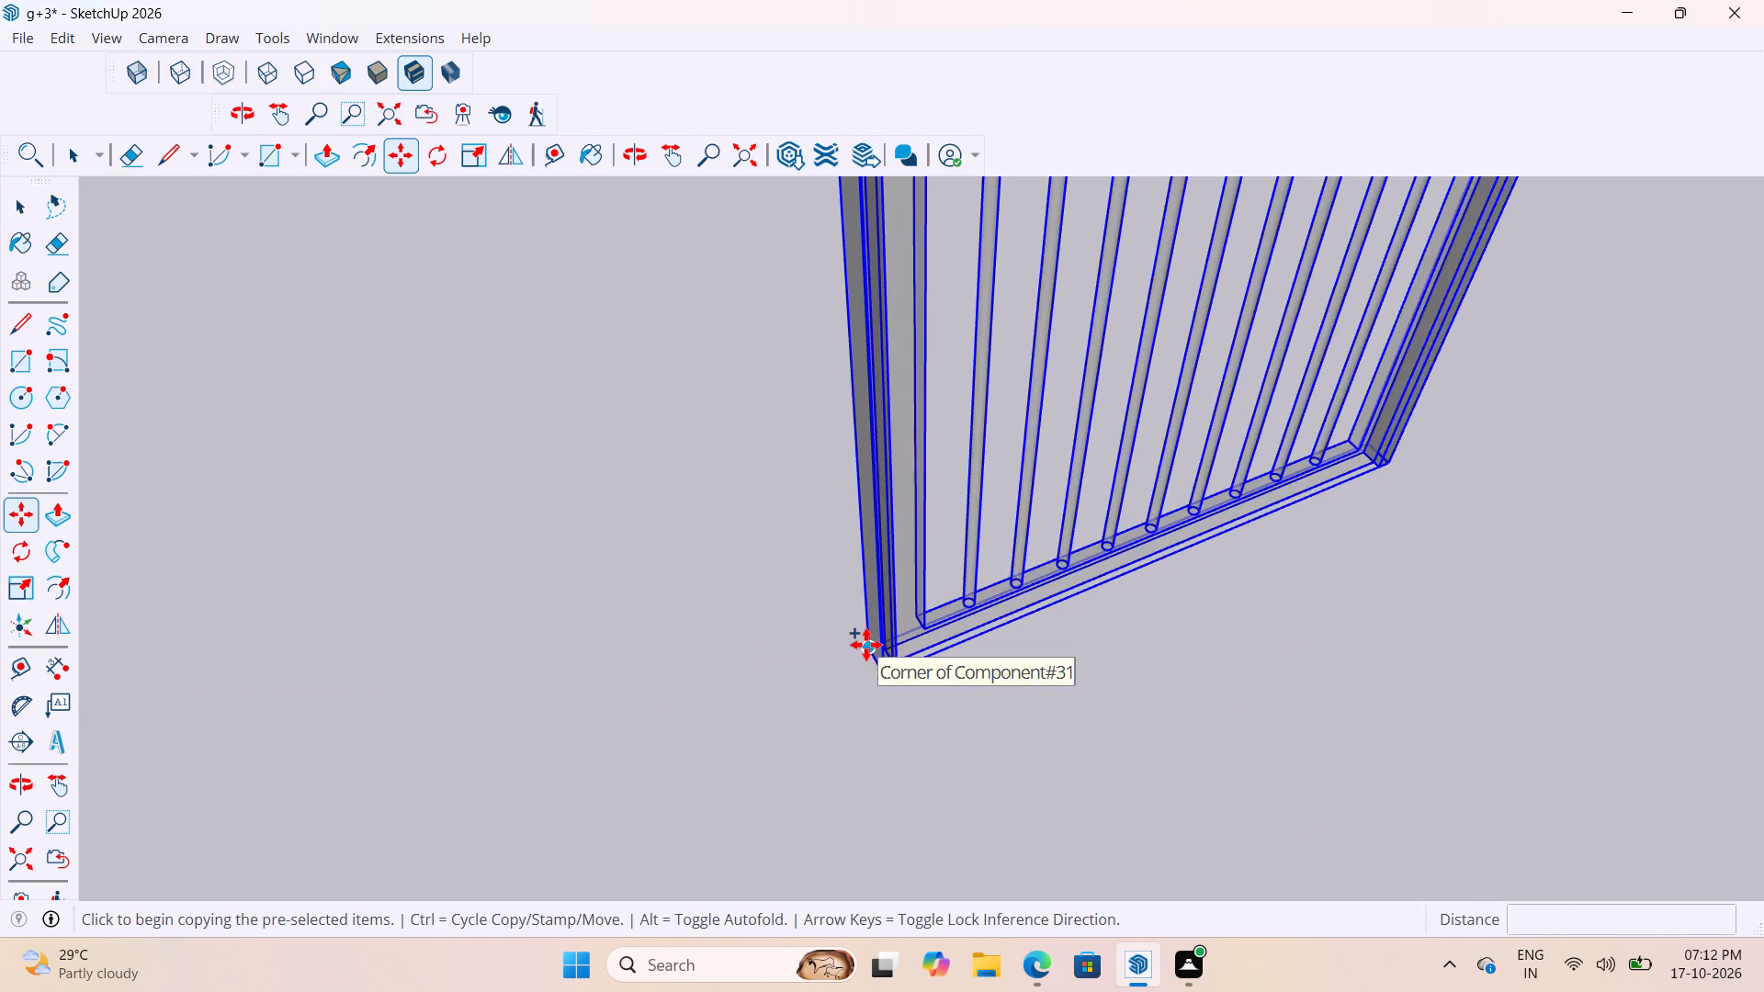
left_click(866, 645)
key("space")
scroll(891, 684, "up", 1)
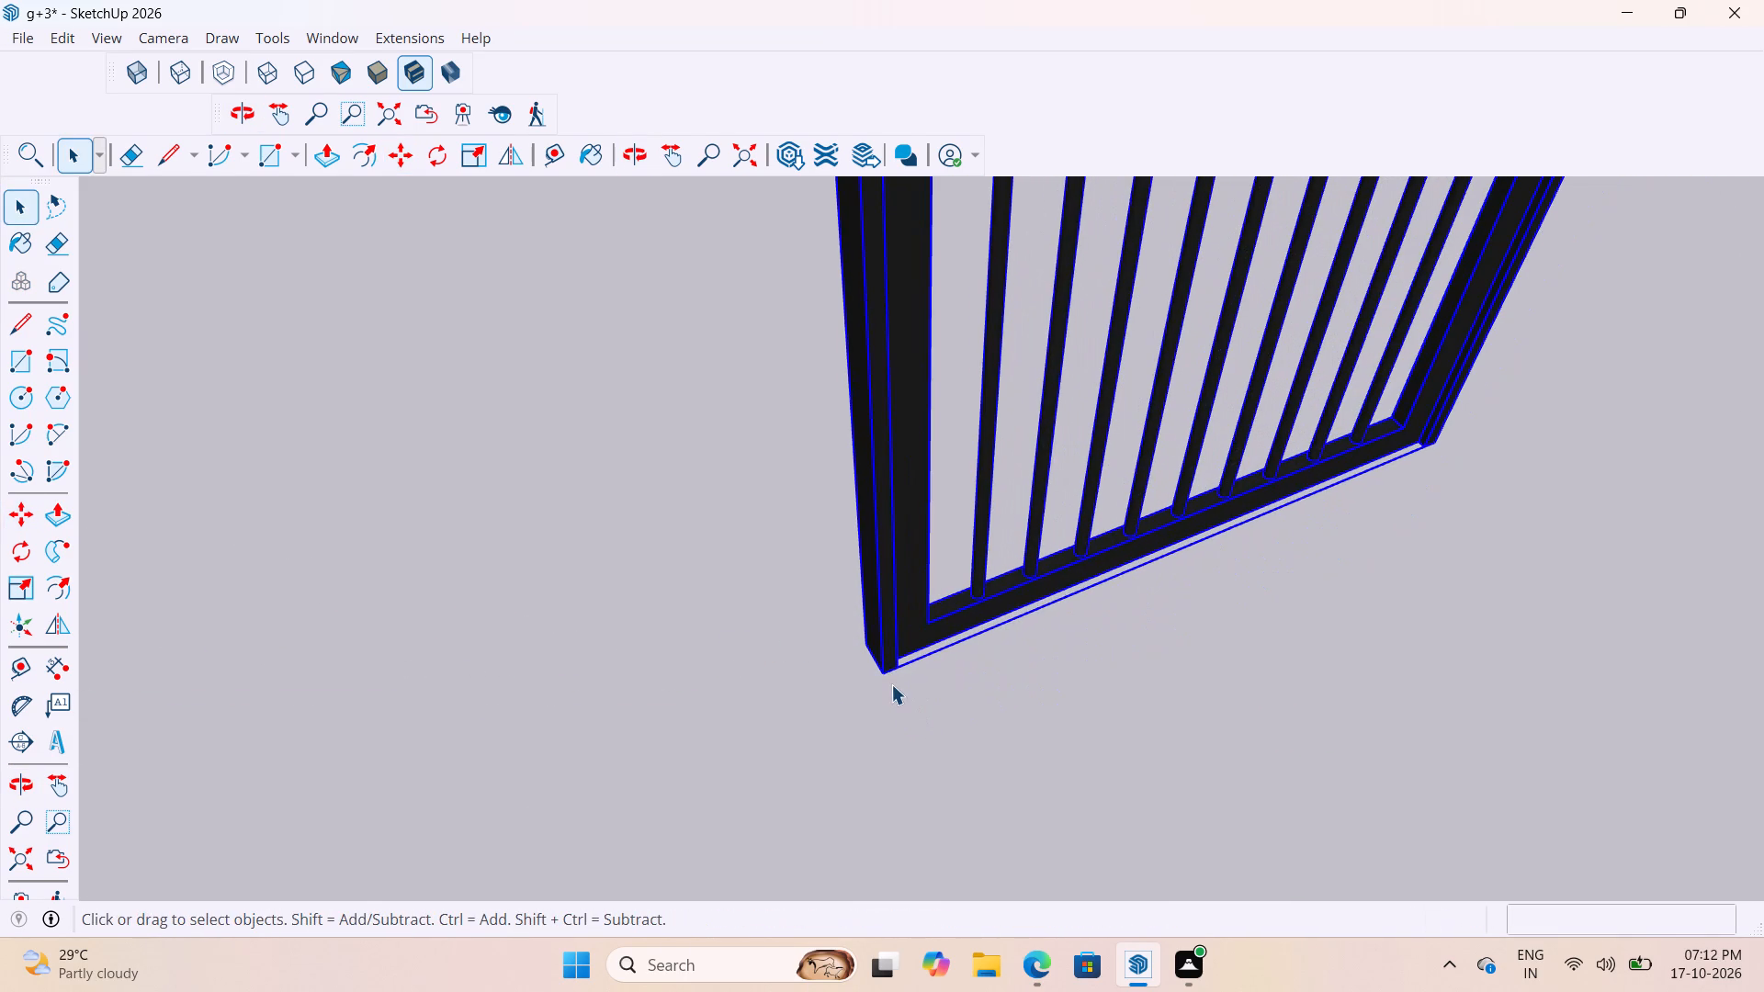
key("m")
left_click(882, 675)
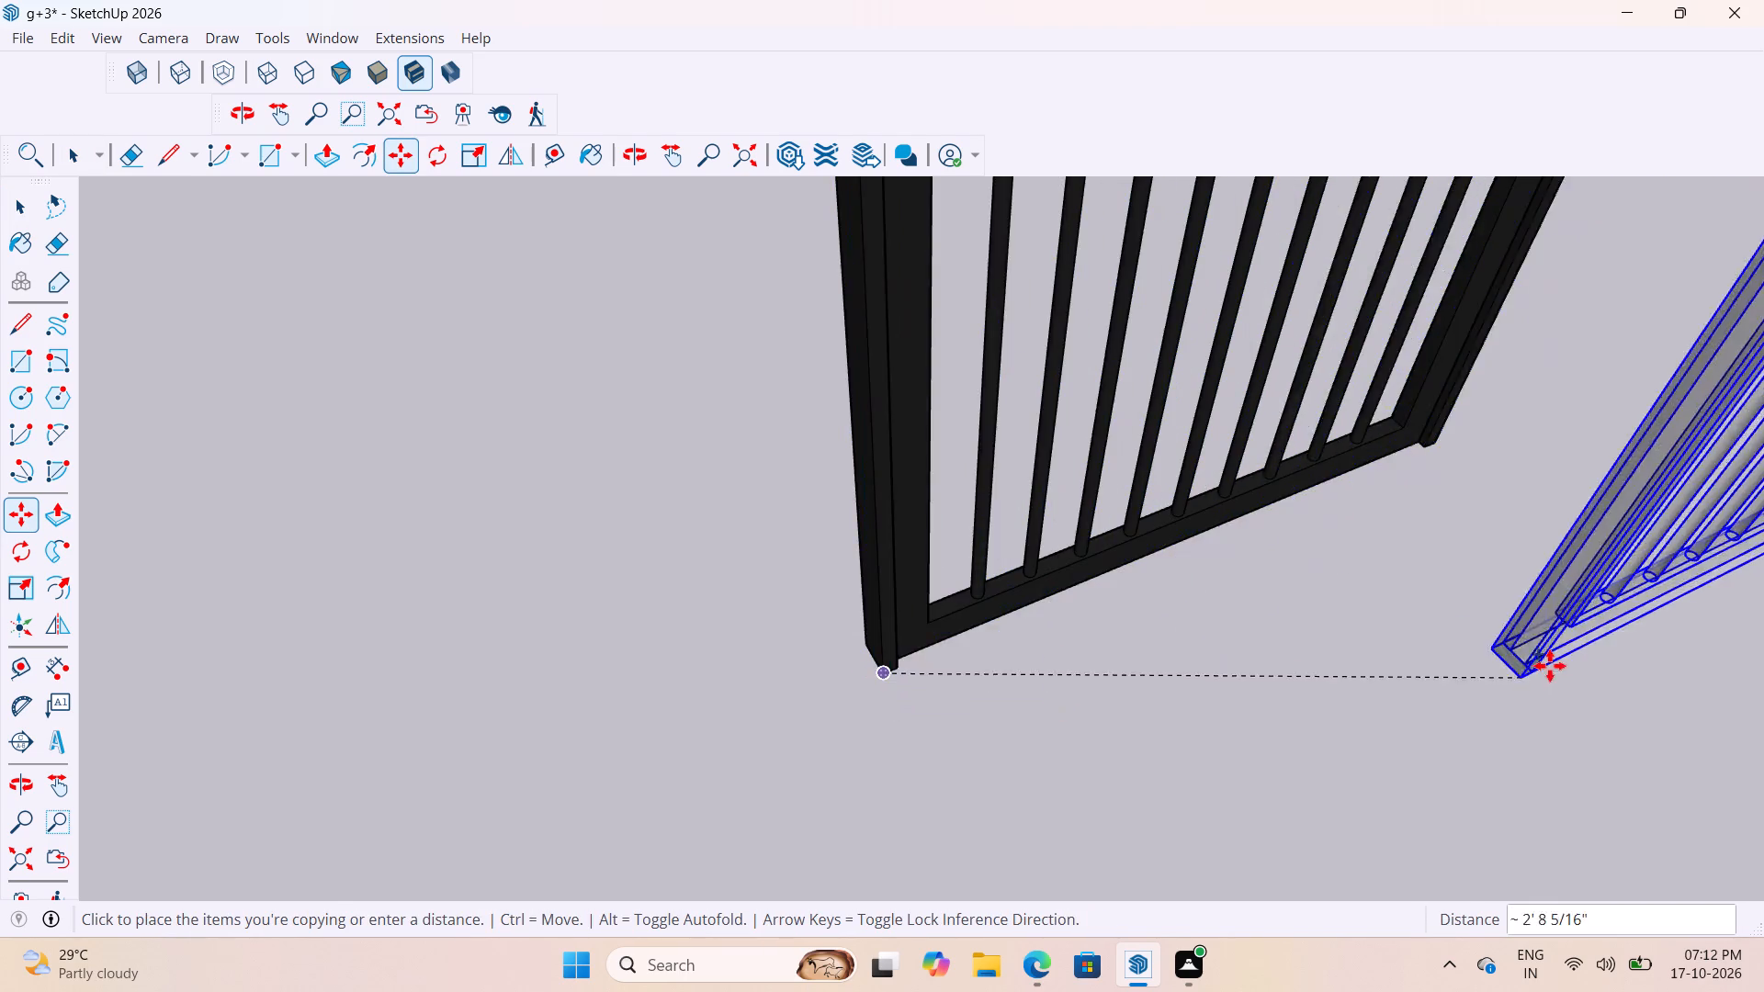
scroll(1217, 677, "down", 20)
scroll(1217, 677, "down", 20)
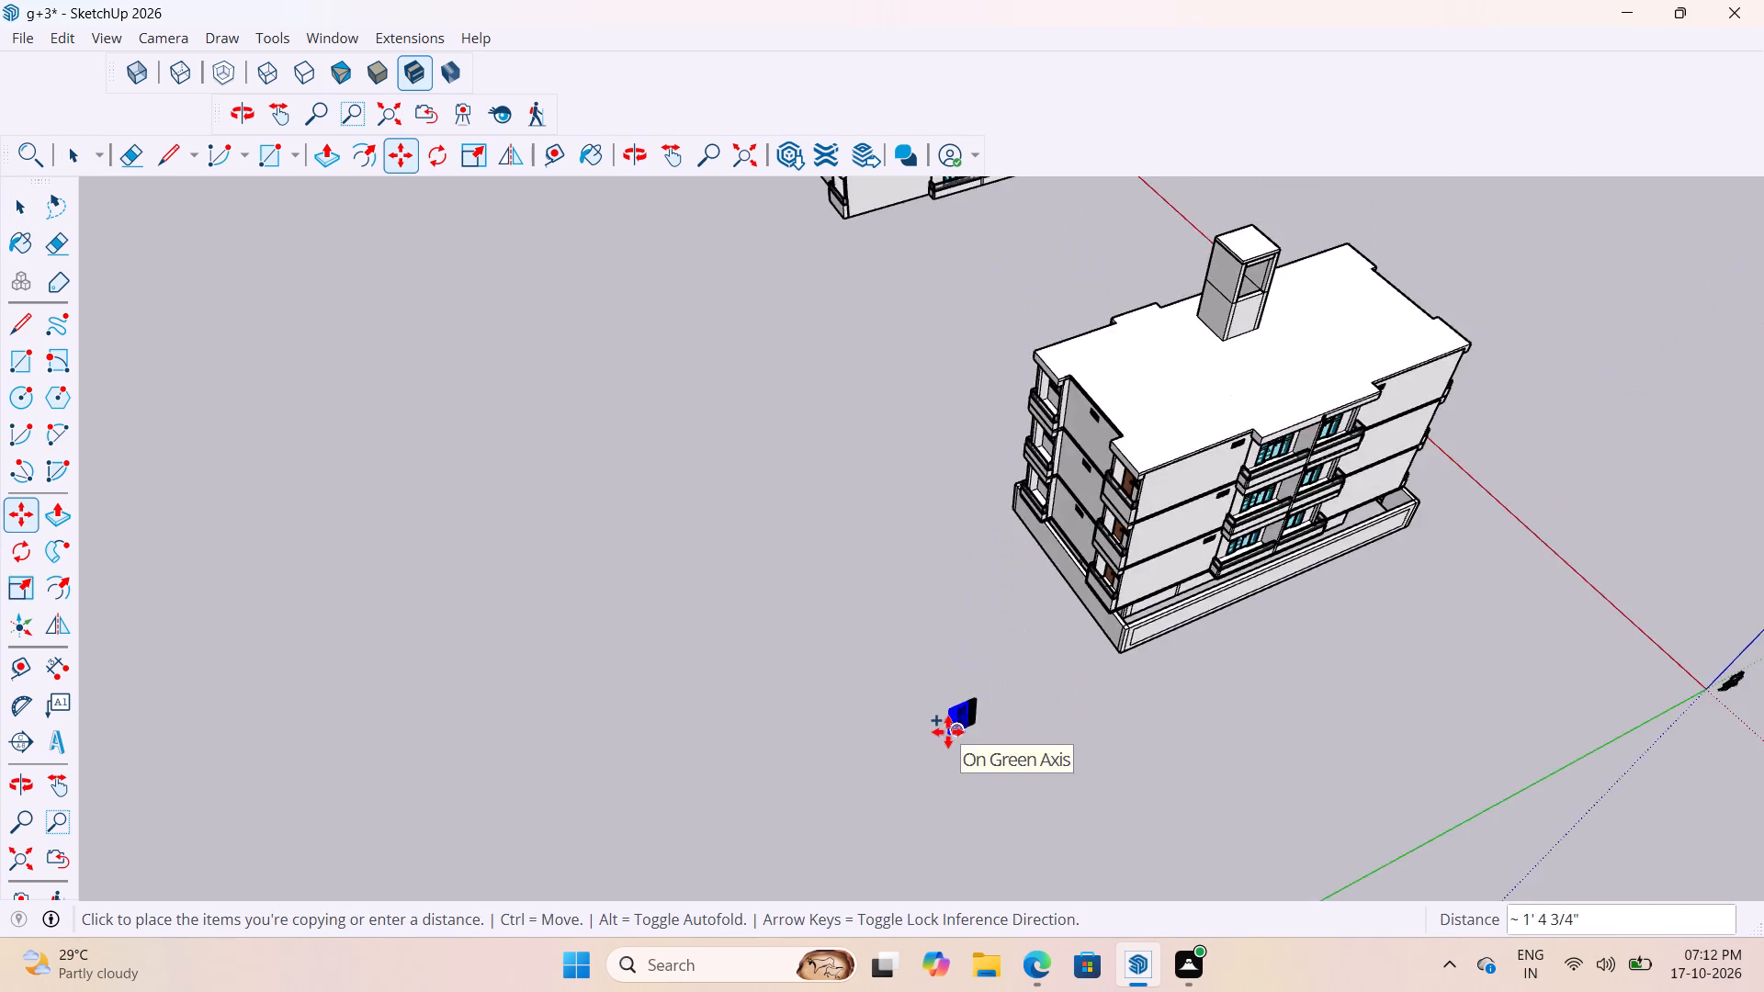
scroll(948, 732, "down", 7)
scroll(1169, 523, "up", 20)
scroll(1169, 523, "up", 6)
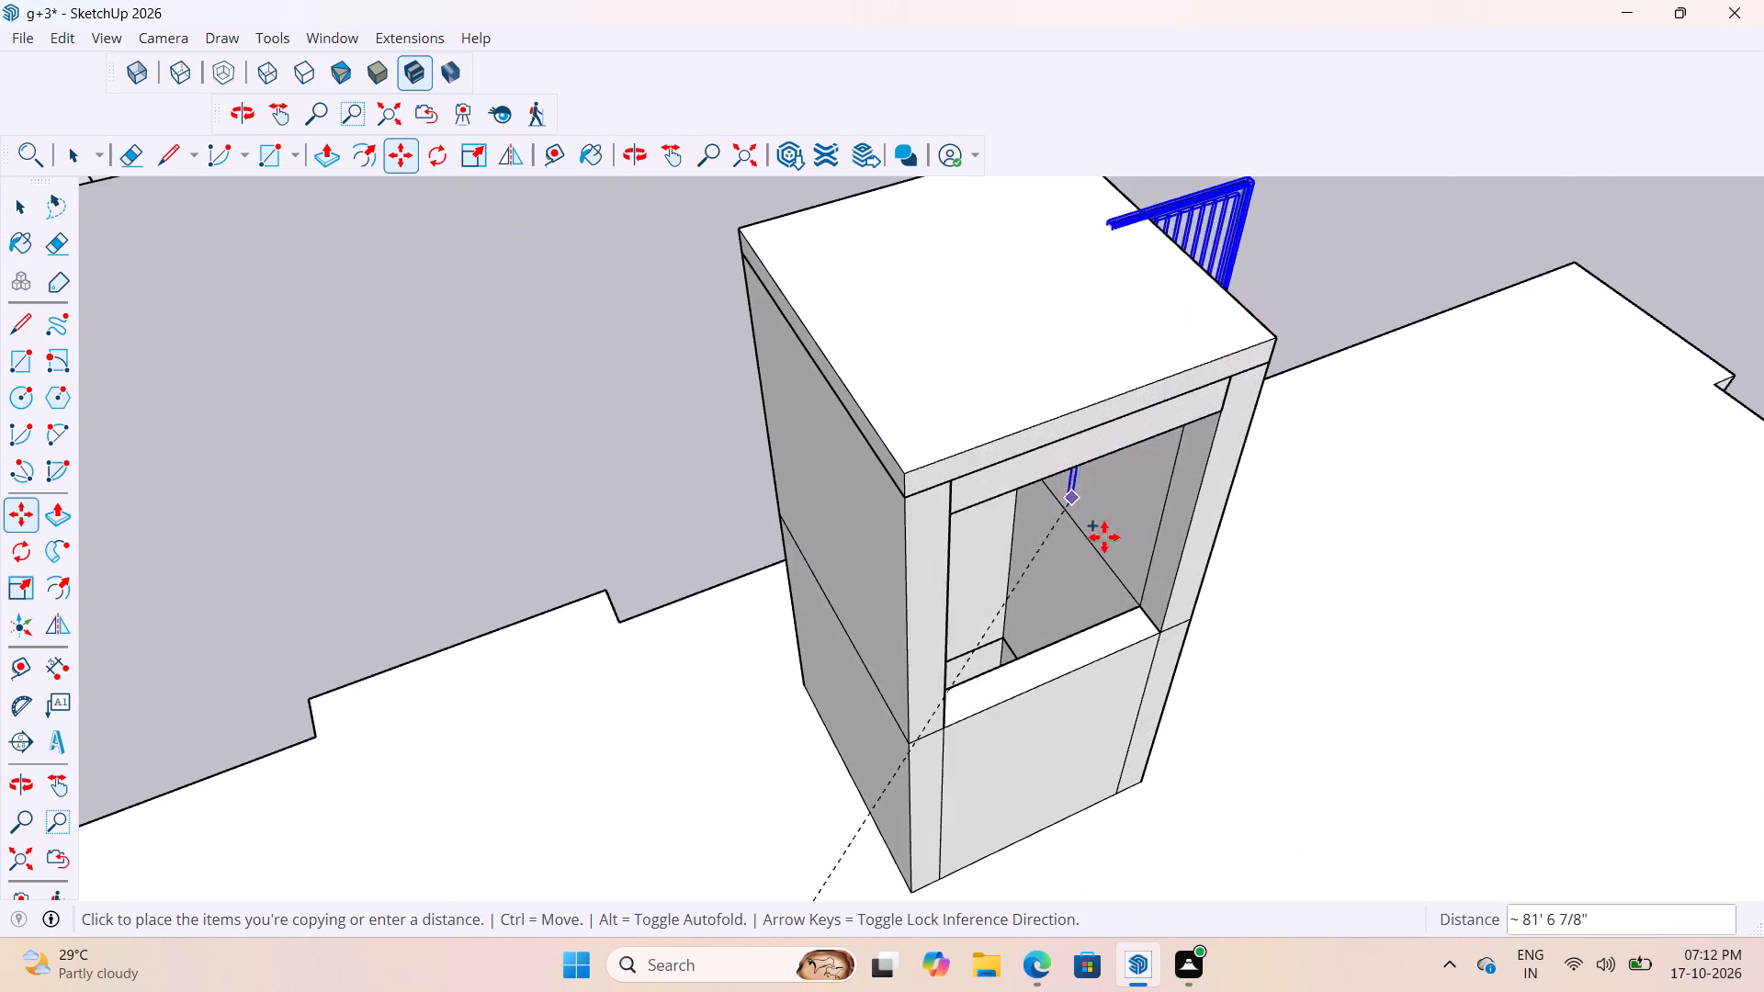
middle_click_drag(1138, 603, 1013, 436)
scroll(1004, 737, "up", 6)
scroll(967, 717, "down", 3)
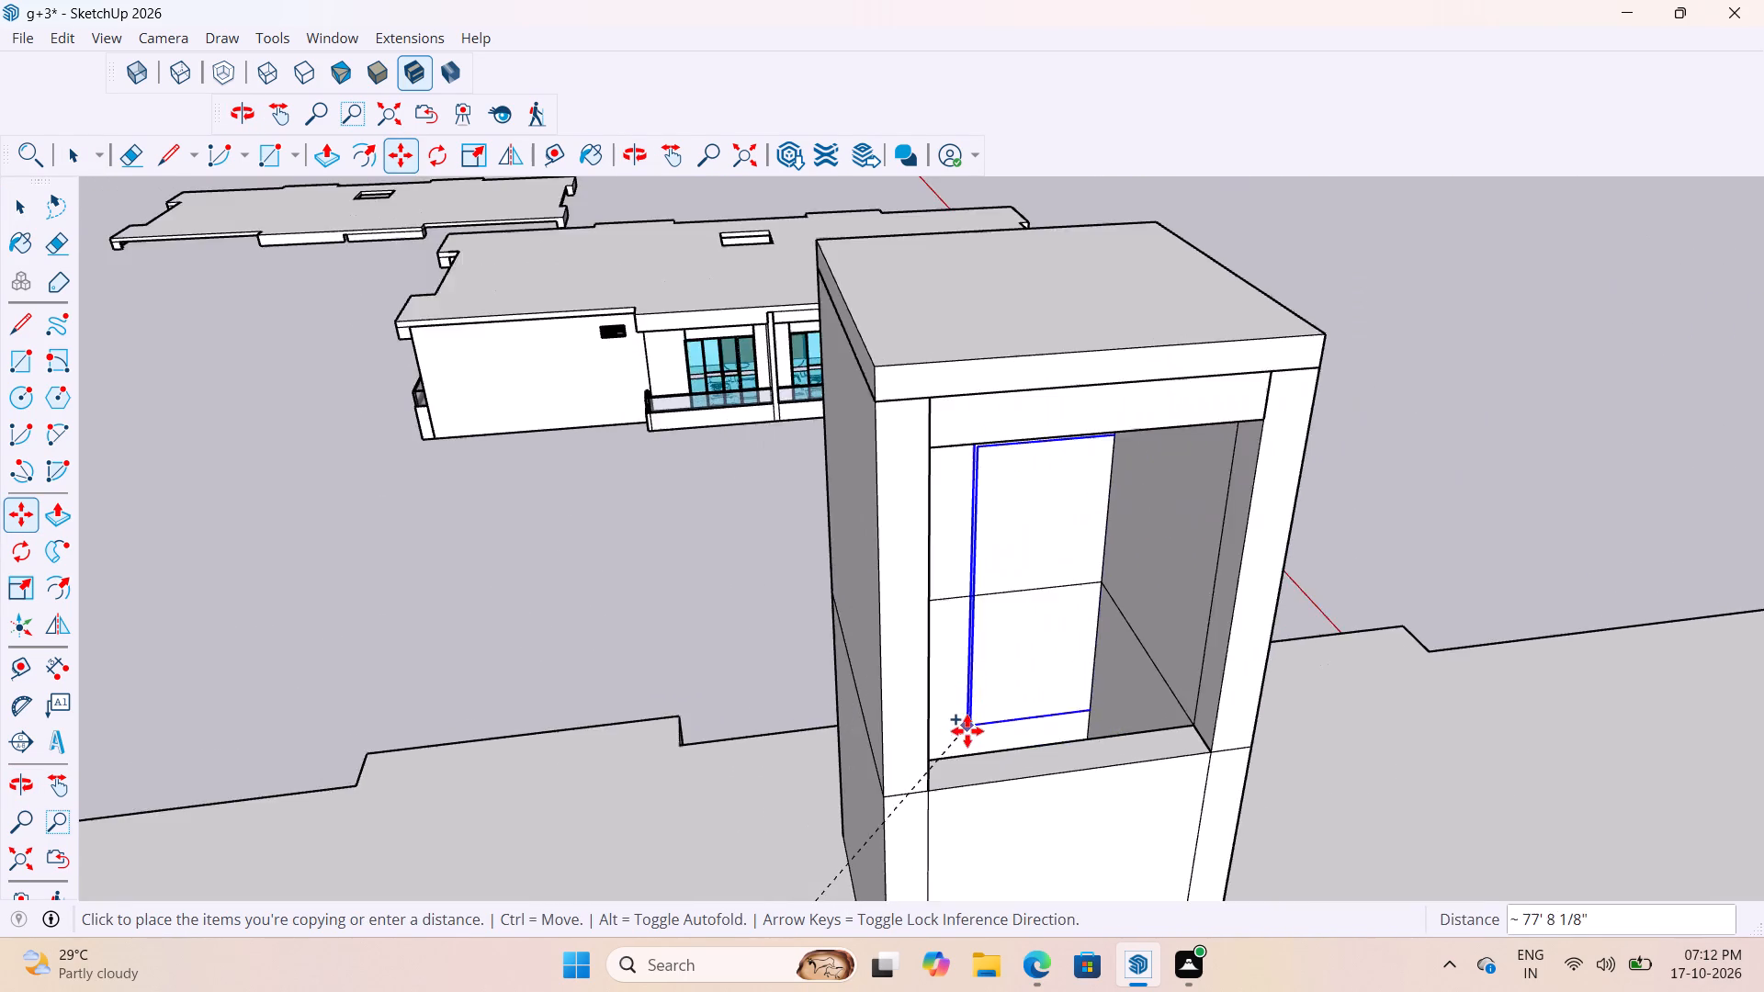
scroll(967, 731, "down", 6)
scroll(977, 769, "up", 12)
middle_click_drag(916, 751, 826, 783)
scroll(858, 782, "up", 6)
scroll(859, 742, "down", 18)
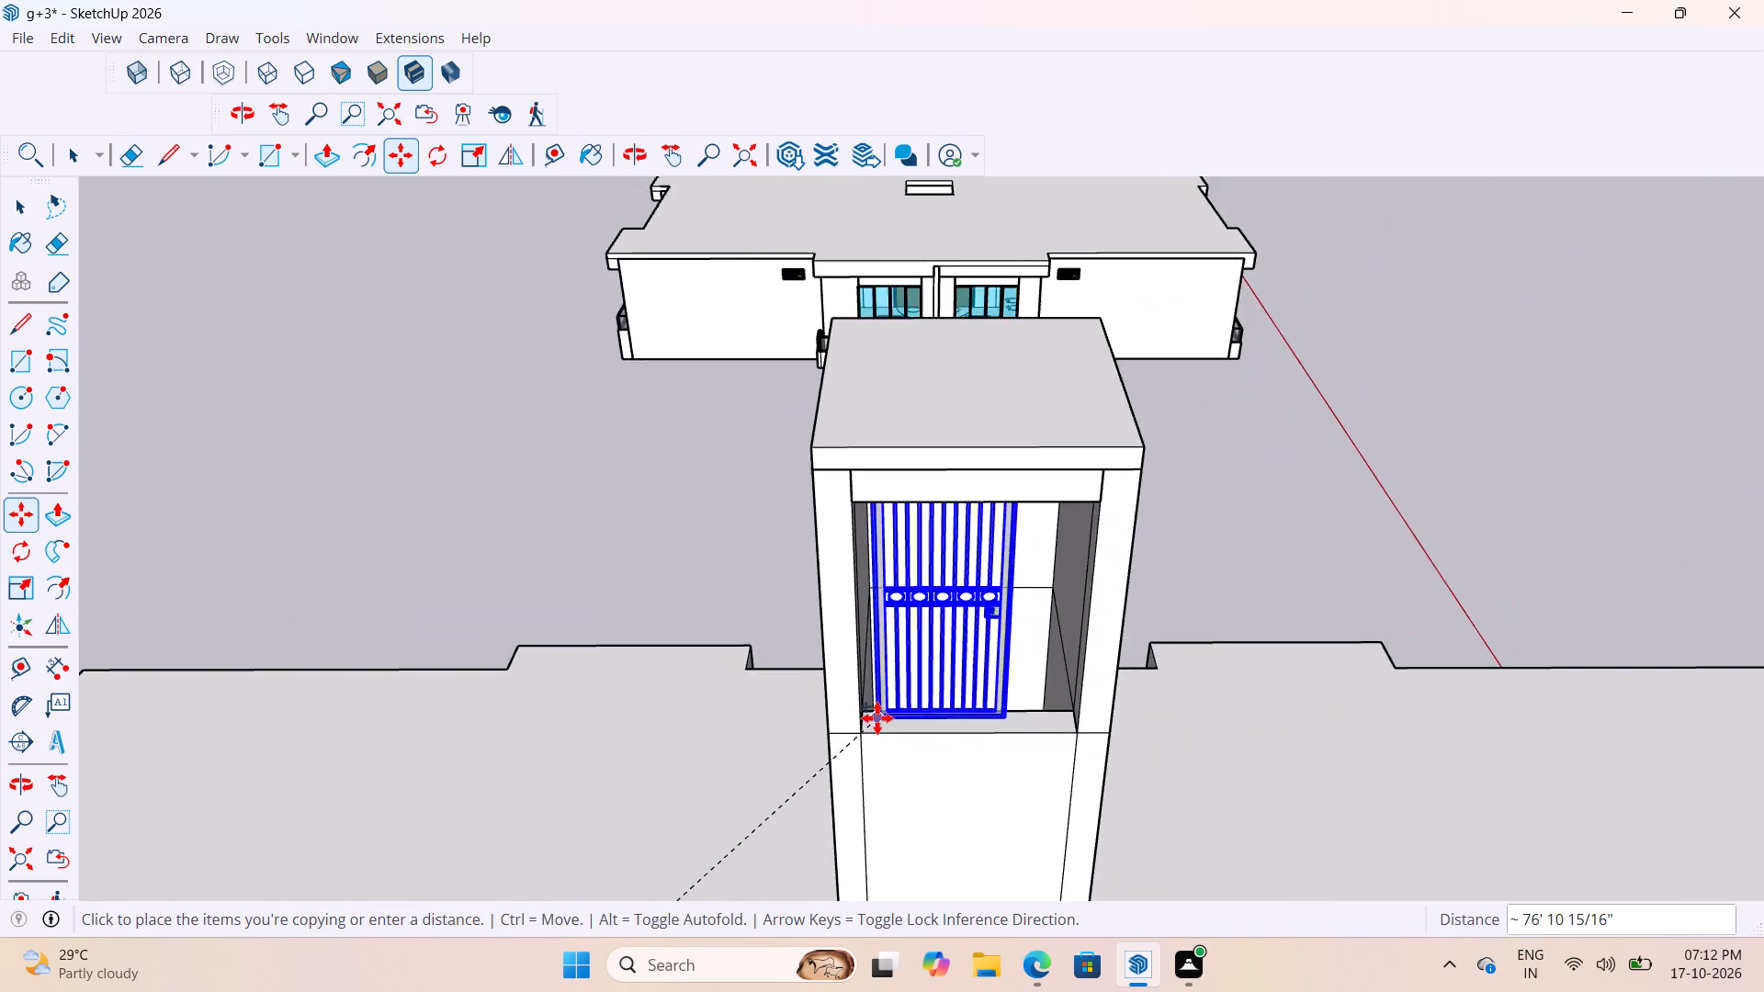
scroll(877, 718, "down", 5)
left_click(714, 805)
key("space")
Scale the copied grill door on the roof by 2.00 along green and 1.00 along blue to thicken its frame.
scroll(718, 784, "up", 2)
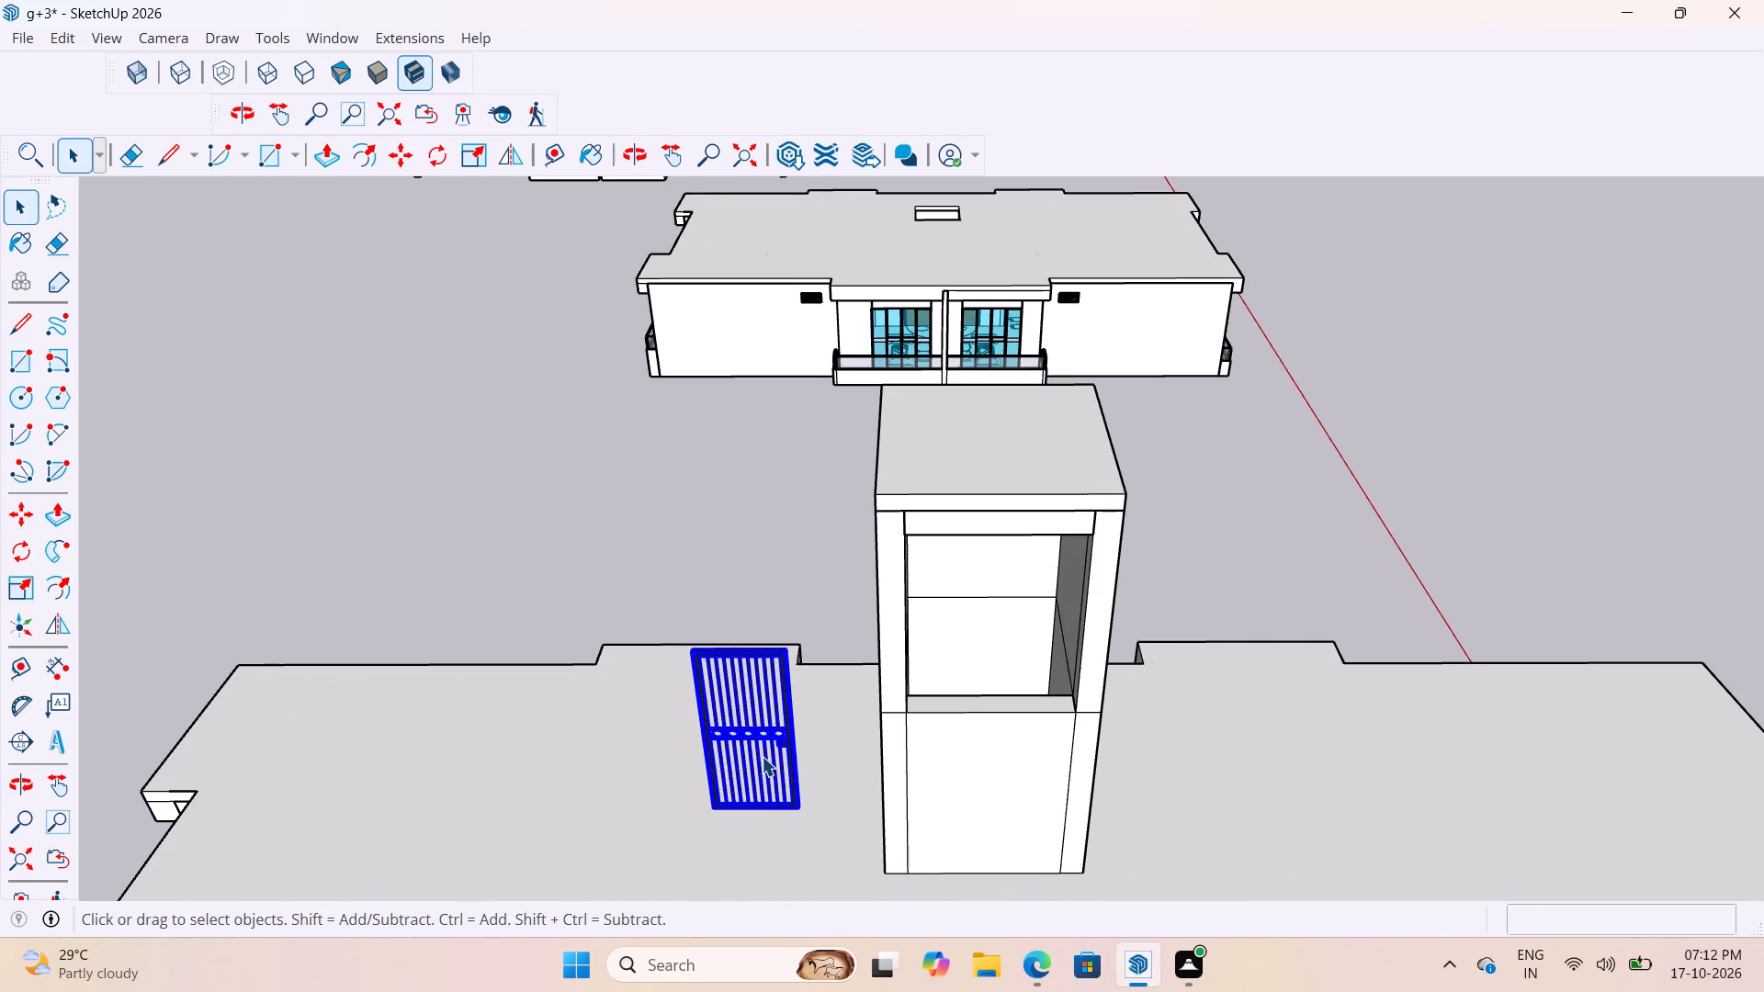
key("s")
scroll(775, 731, "up", 9)
middle_click_drag(753, 572, 746, 613)
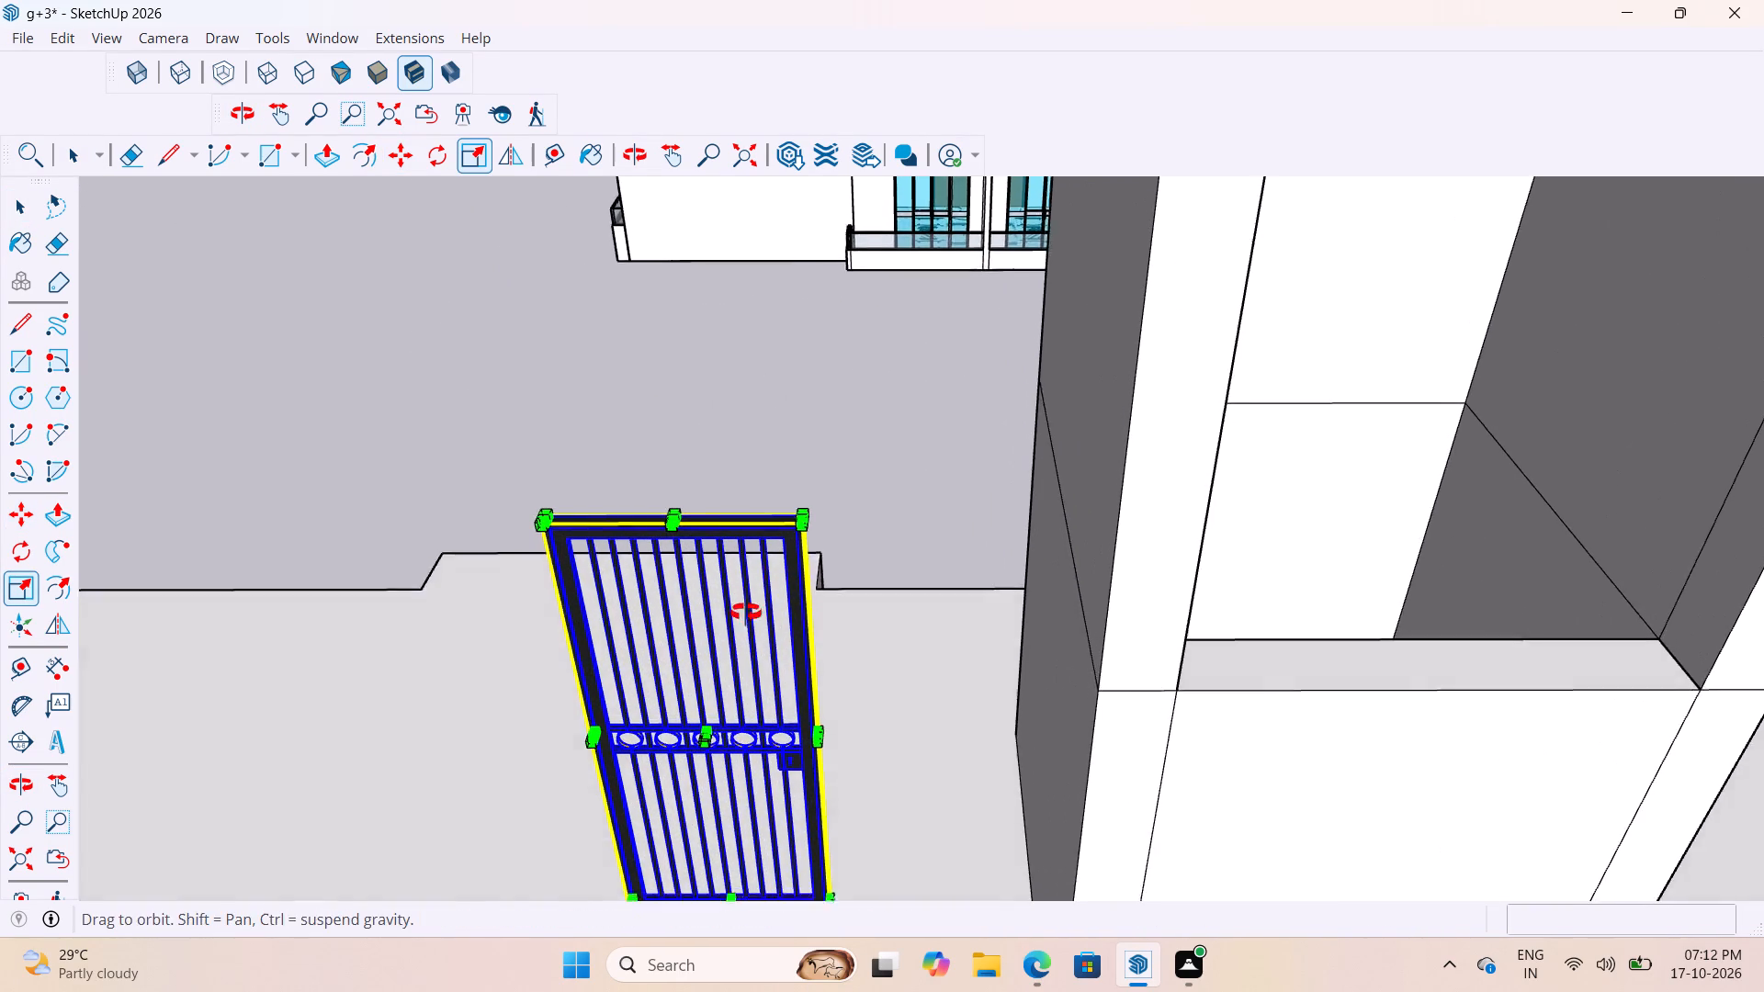
middle_click_drag(746, 613, 730, 691)
scroll(701, 498, "up", 9)
scroll(684, 530, "down", 5)
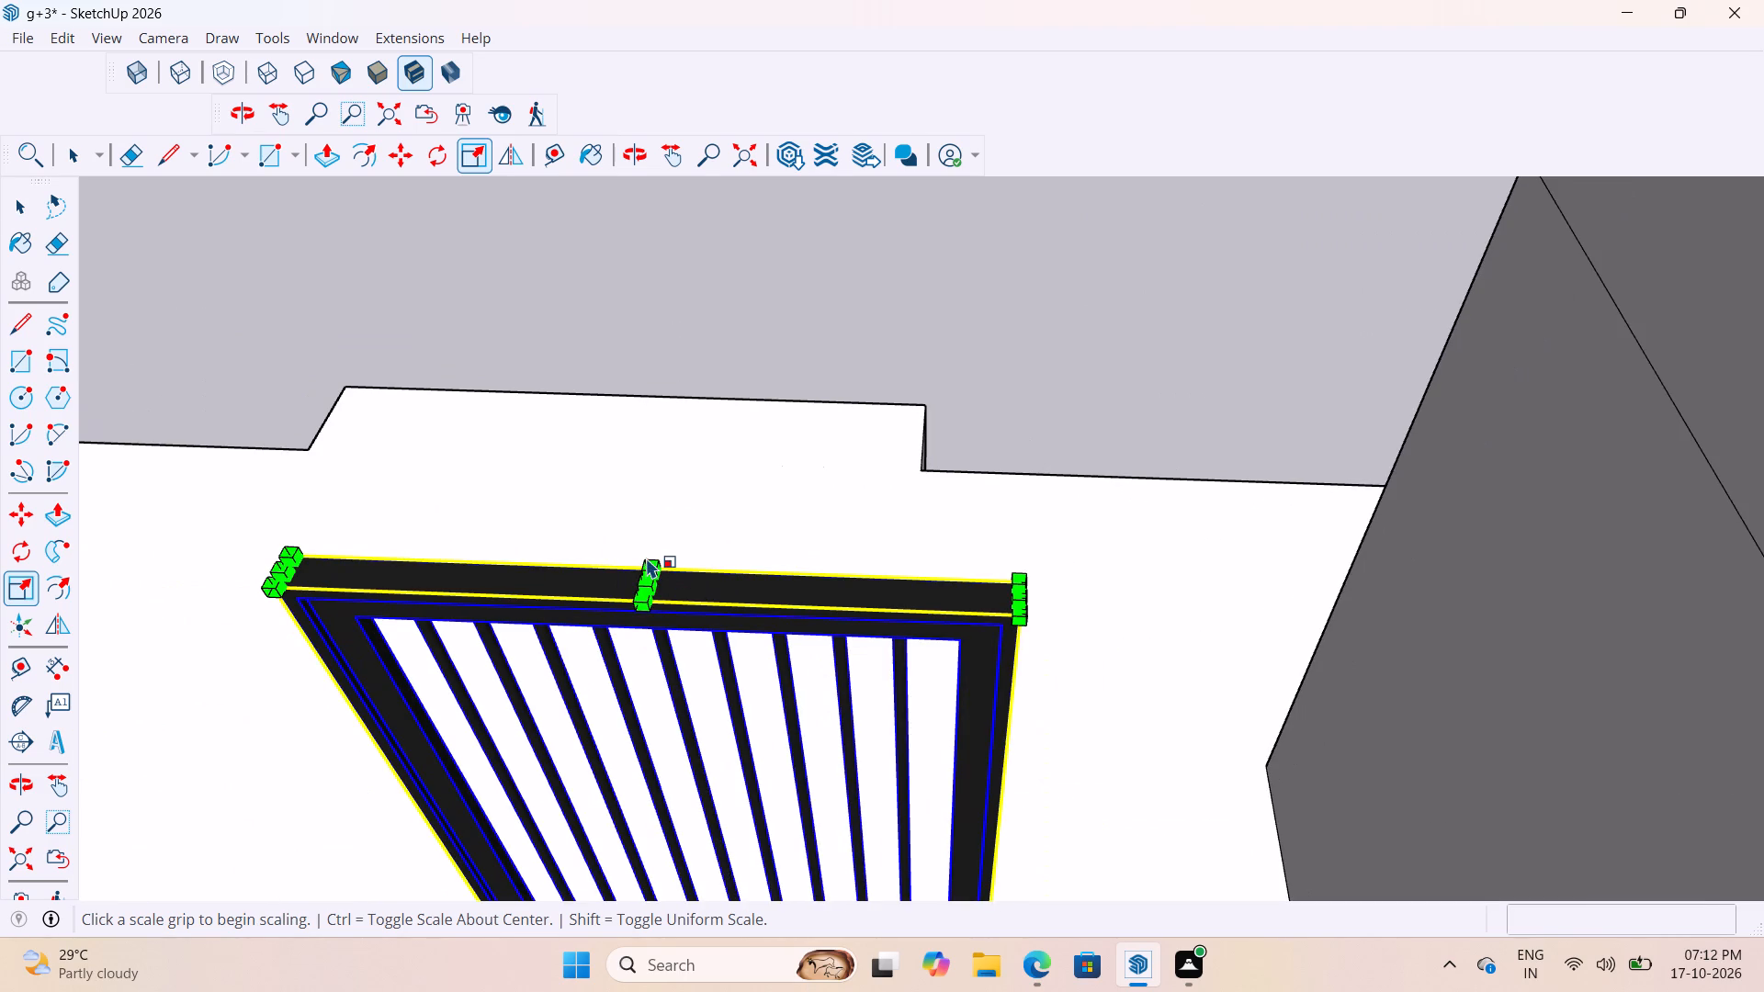
left_click(654, 567)
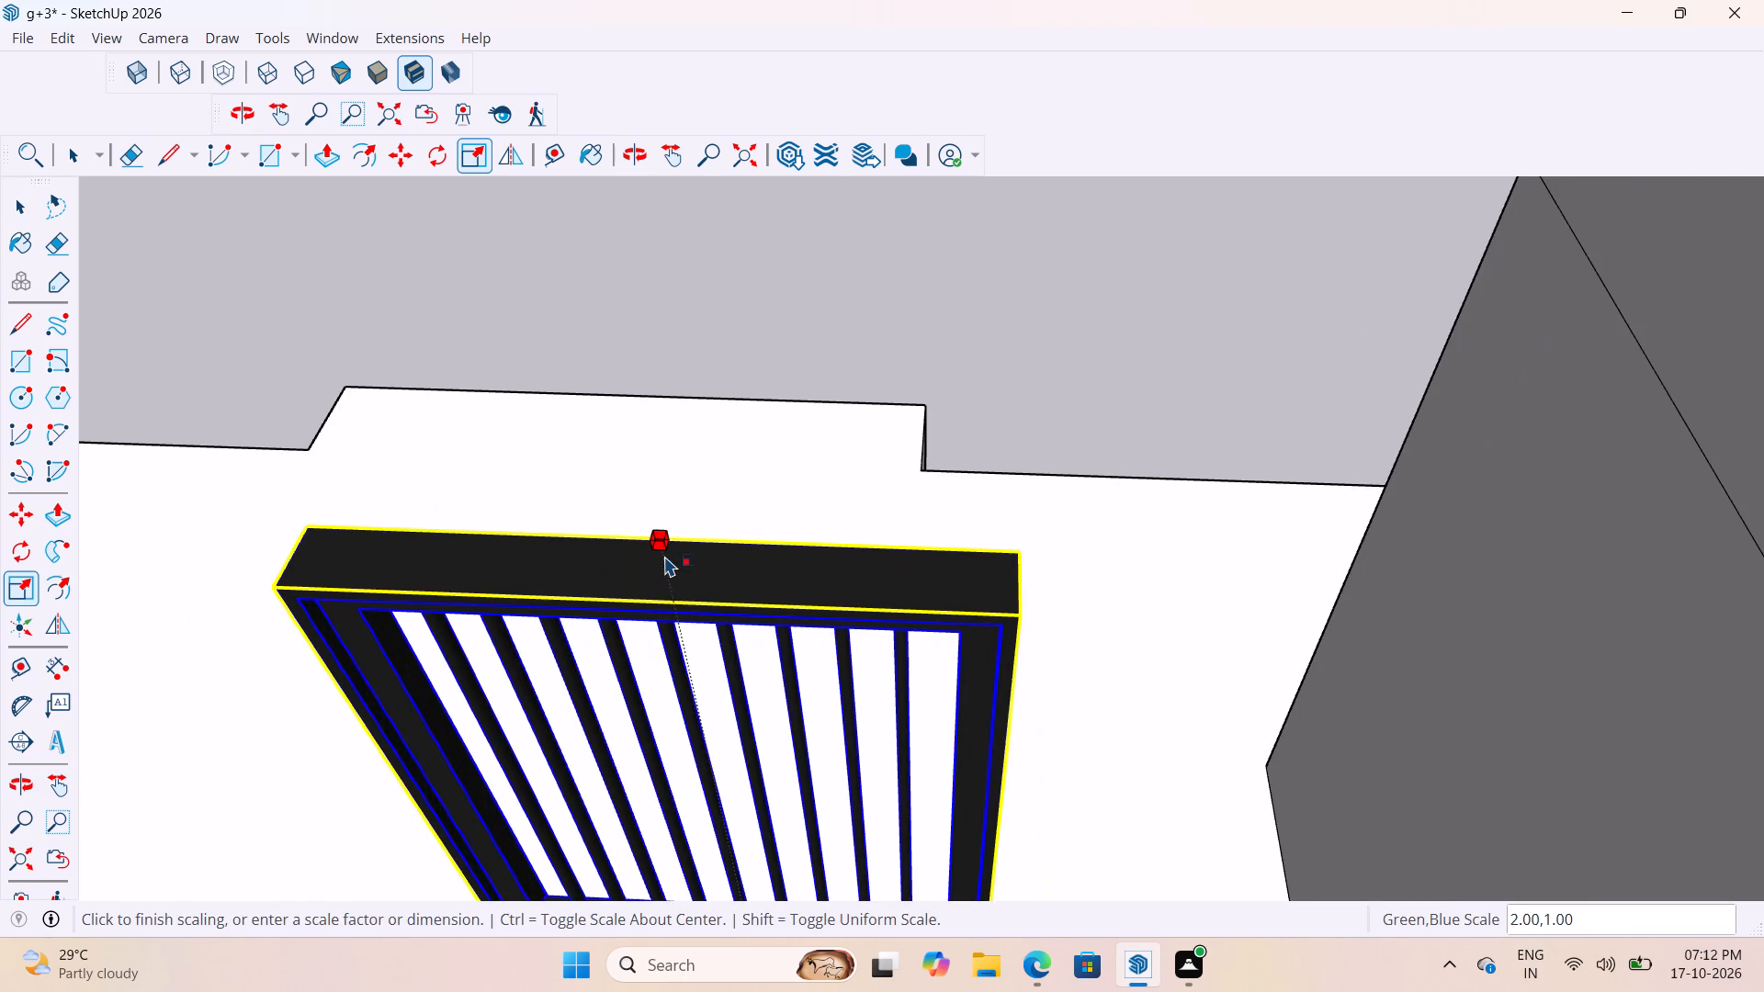
left_click(664, 556)
scroll(921, 481, "down", 17)
key("space")
left_click(871, 350)
Move the thickened grill door by its bottom front corner onto the lower left corner of the stair headroom's front opening.
scroll(853, 586, "up", 5)
middle_click_drag(853, 585, 1121, 526)
scroll(951, 632, "up", 3)
left_click(944, 630)
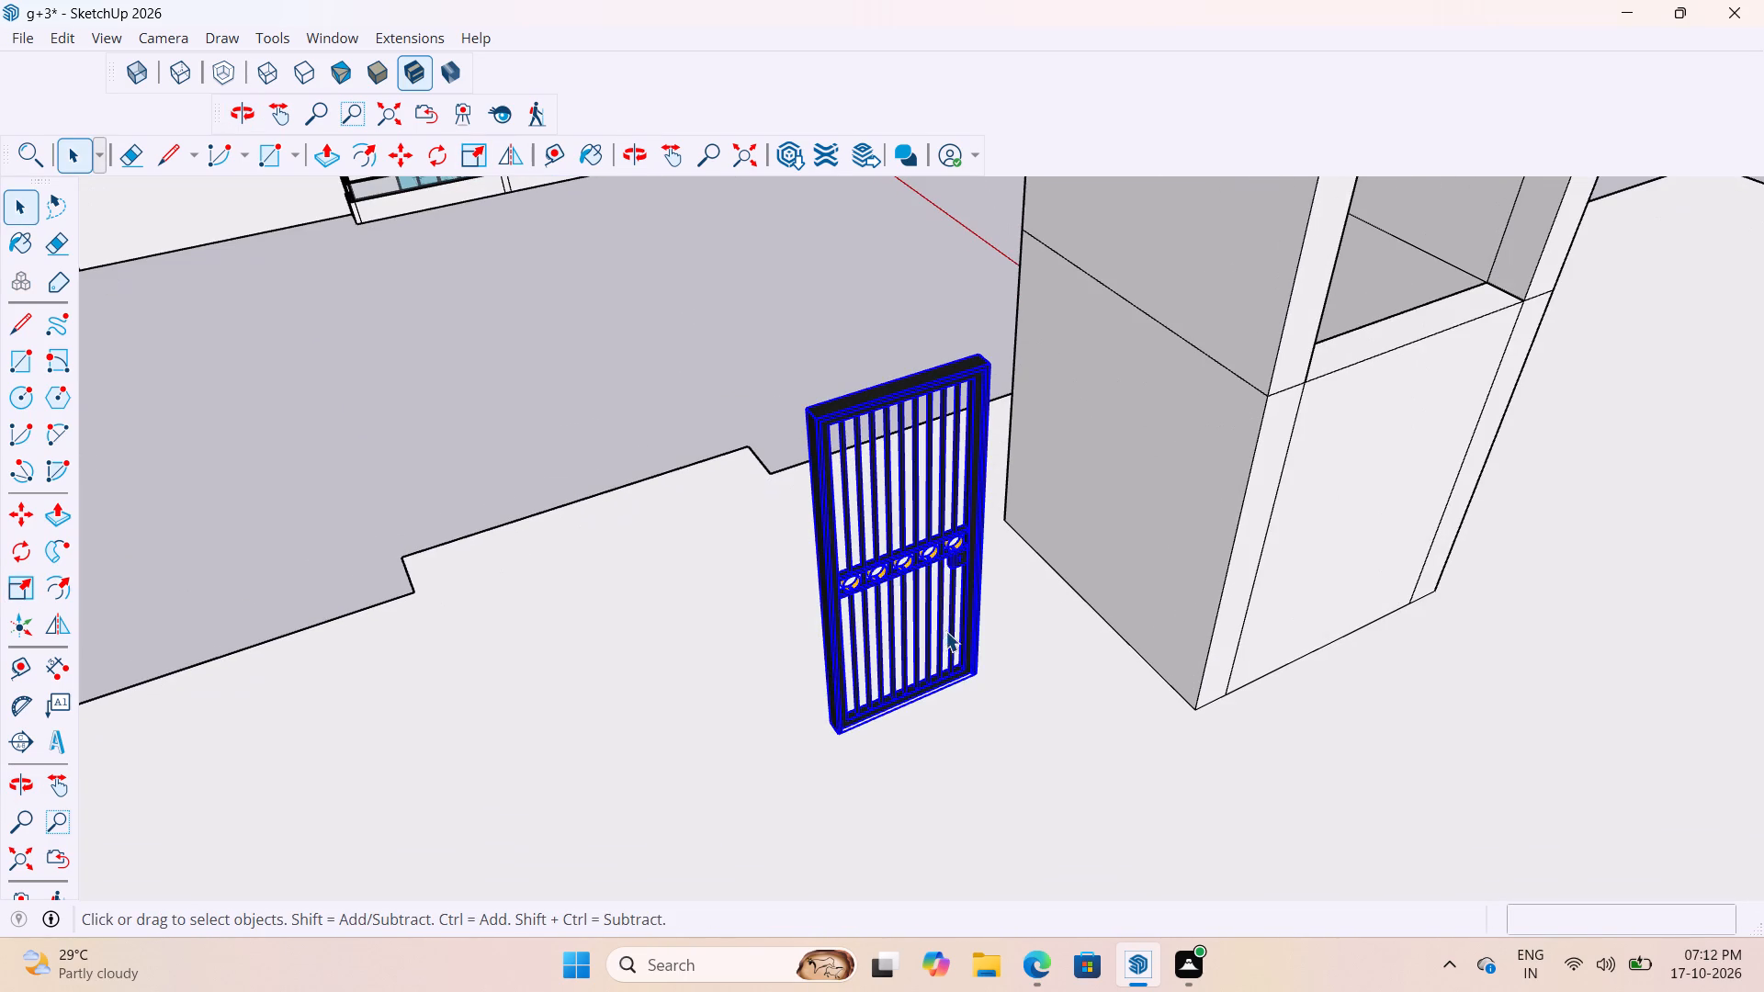
key("m")
scroll(860, 699, "up", 15)
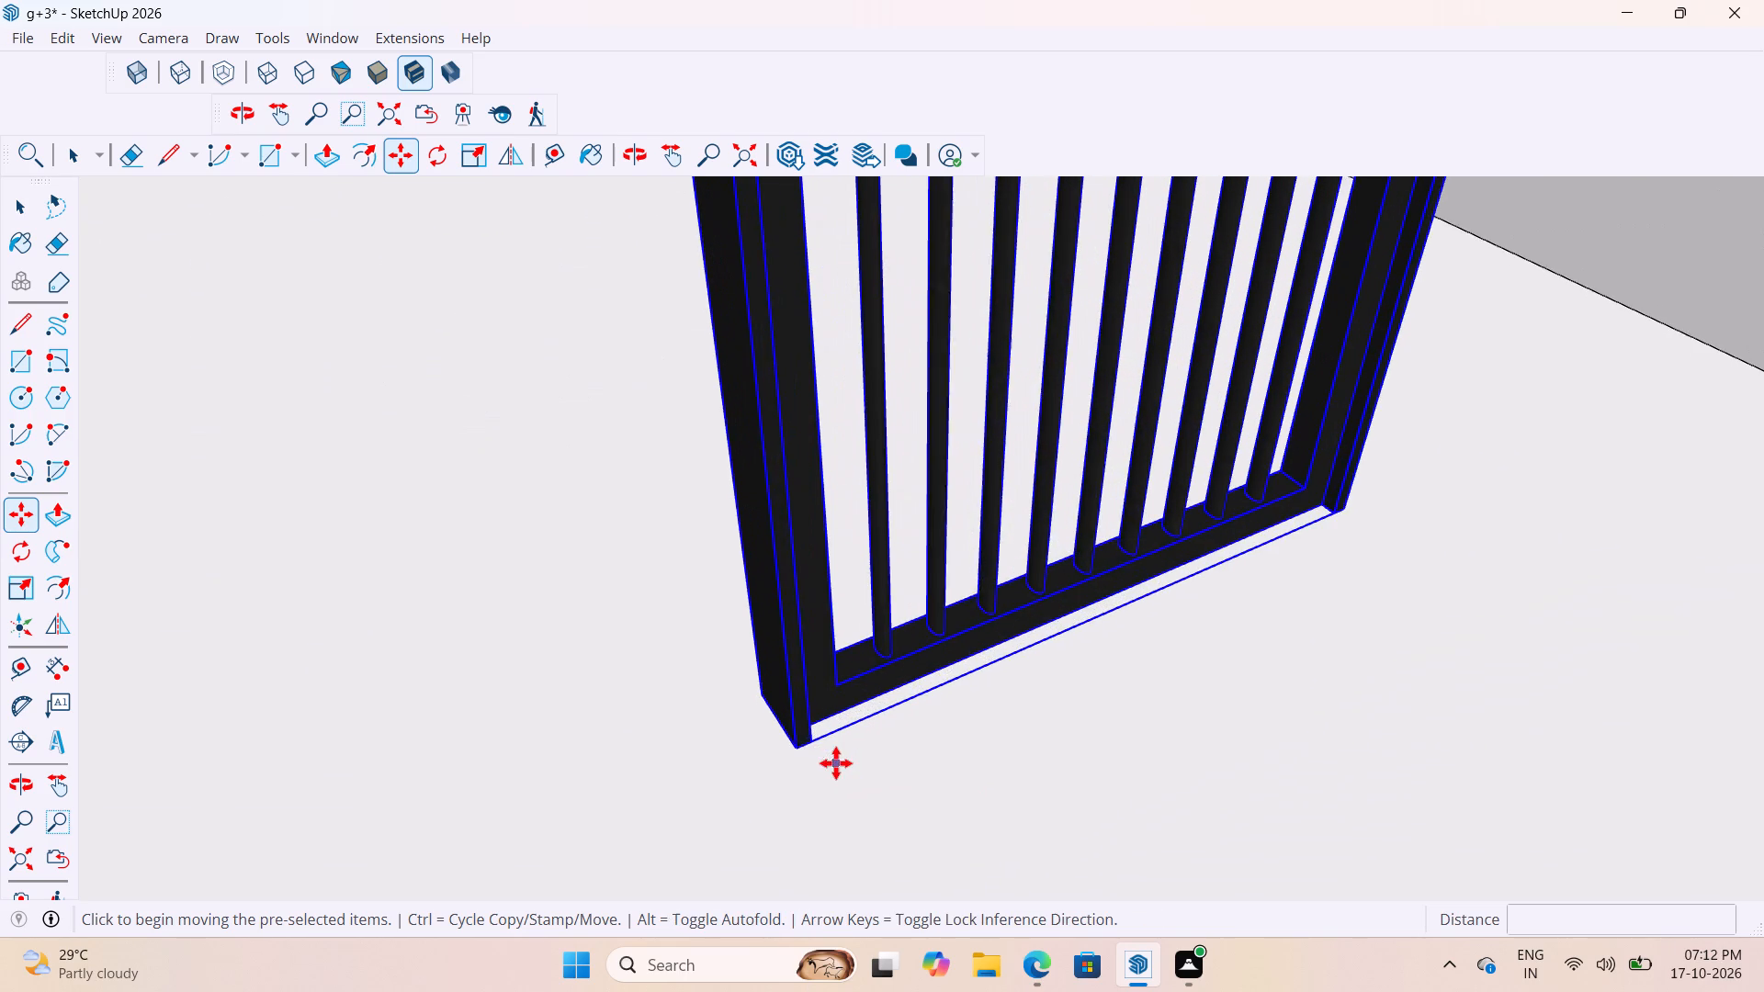
scroll(836, 763, "up", 1)
left_click(794, 747)
scroll(982, 626, "down", 12)
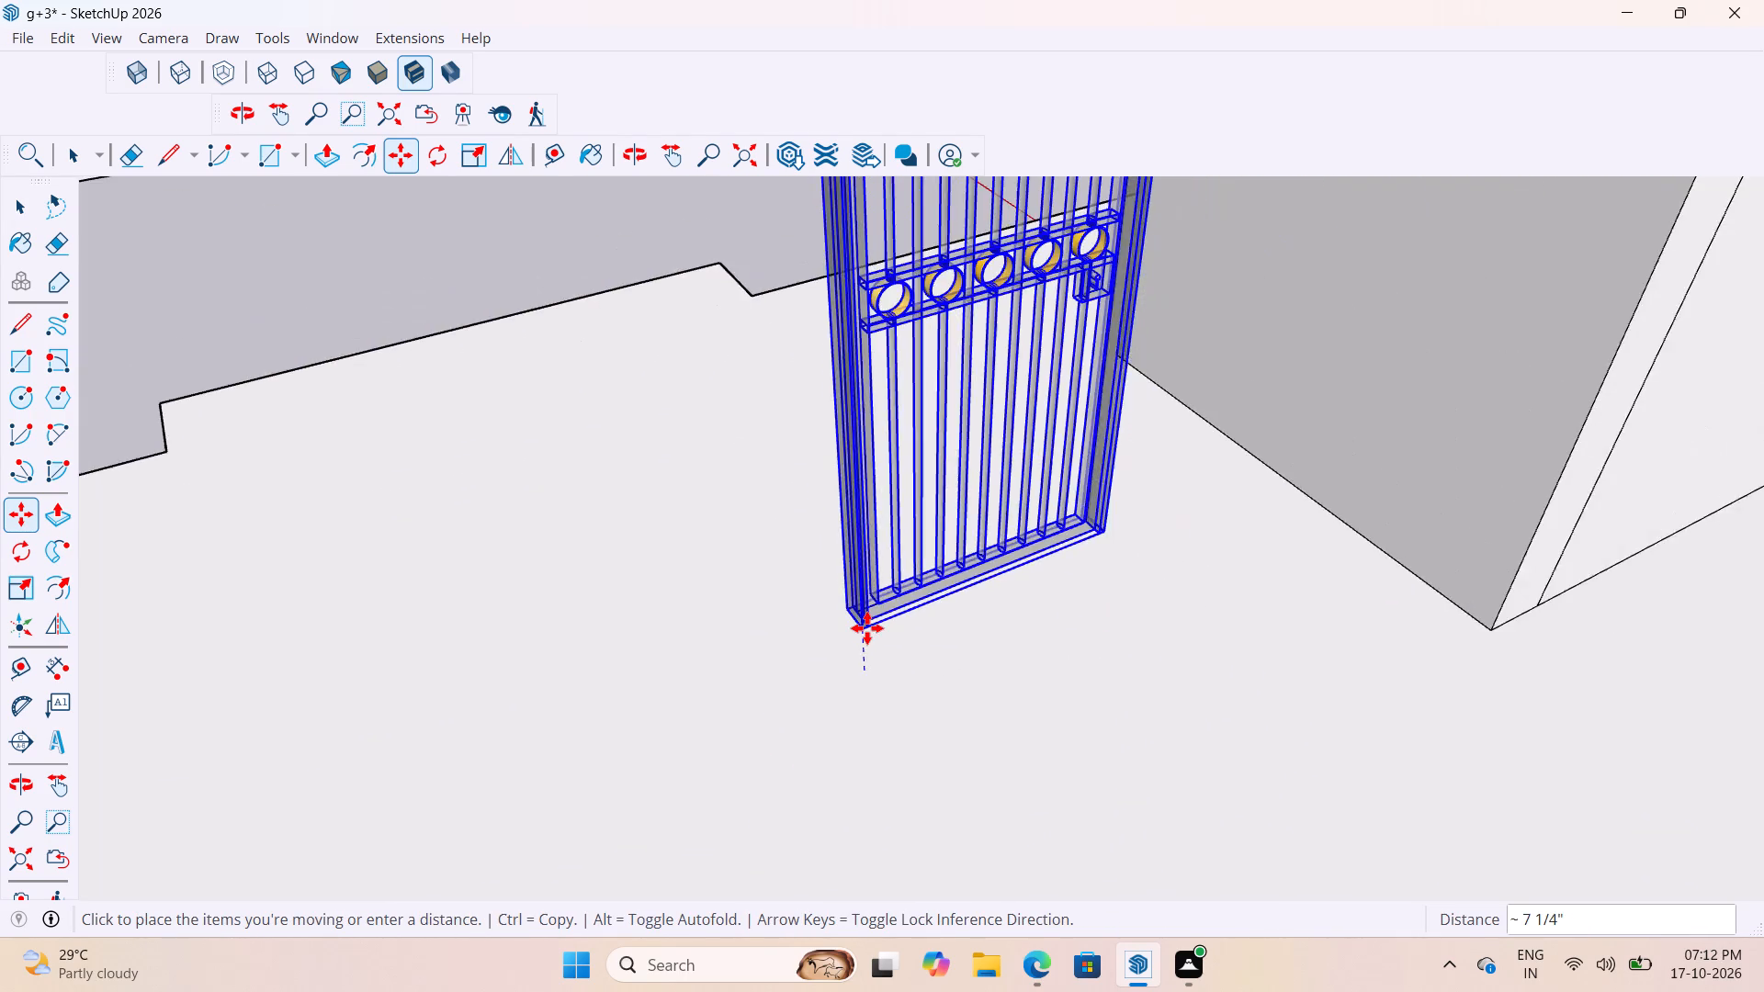
scroll(867, 628, "down", 19)
scroll(1050, 521, "up", 11)
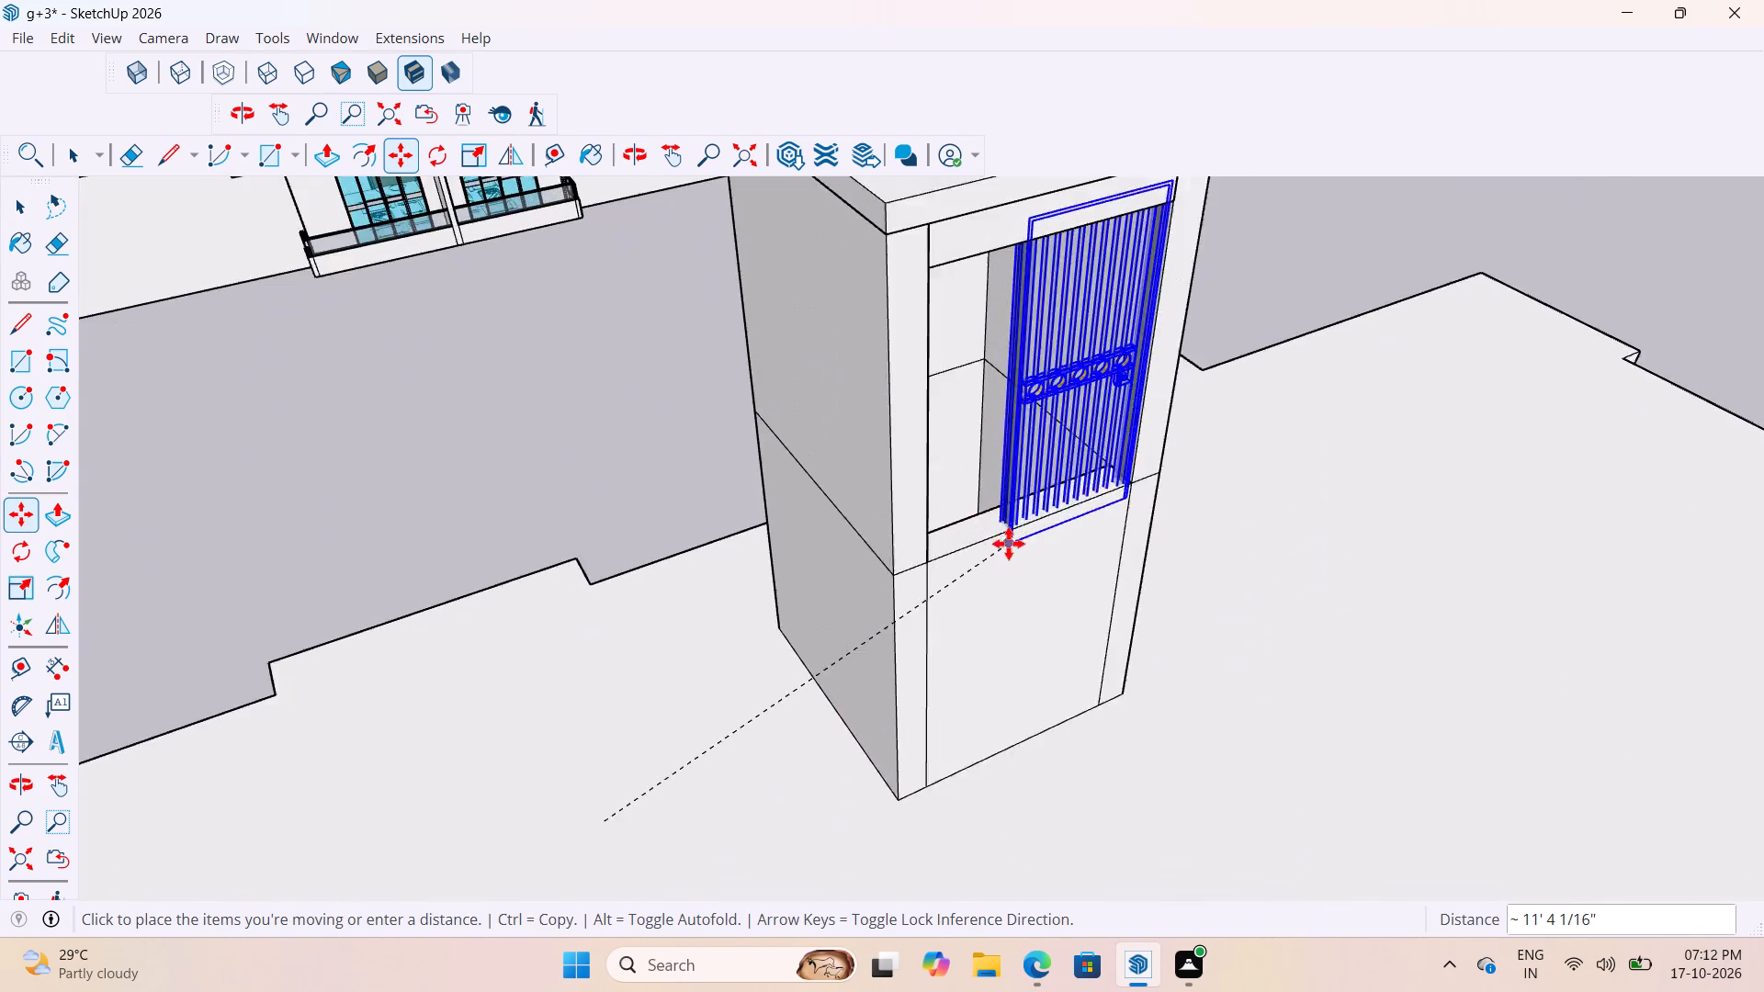
middle_click_drag(1047, 569, 844, 492)
scroll(1021, 614, "up", 14)
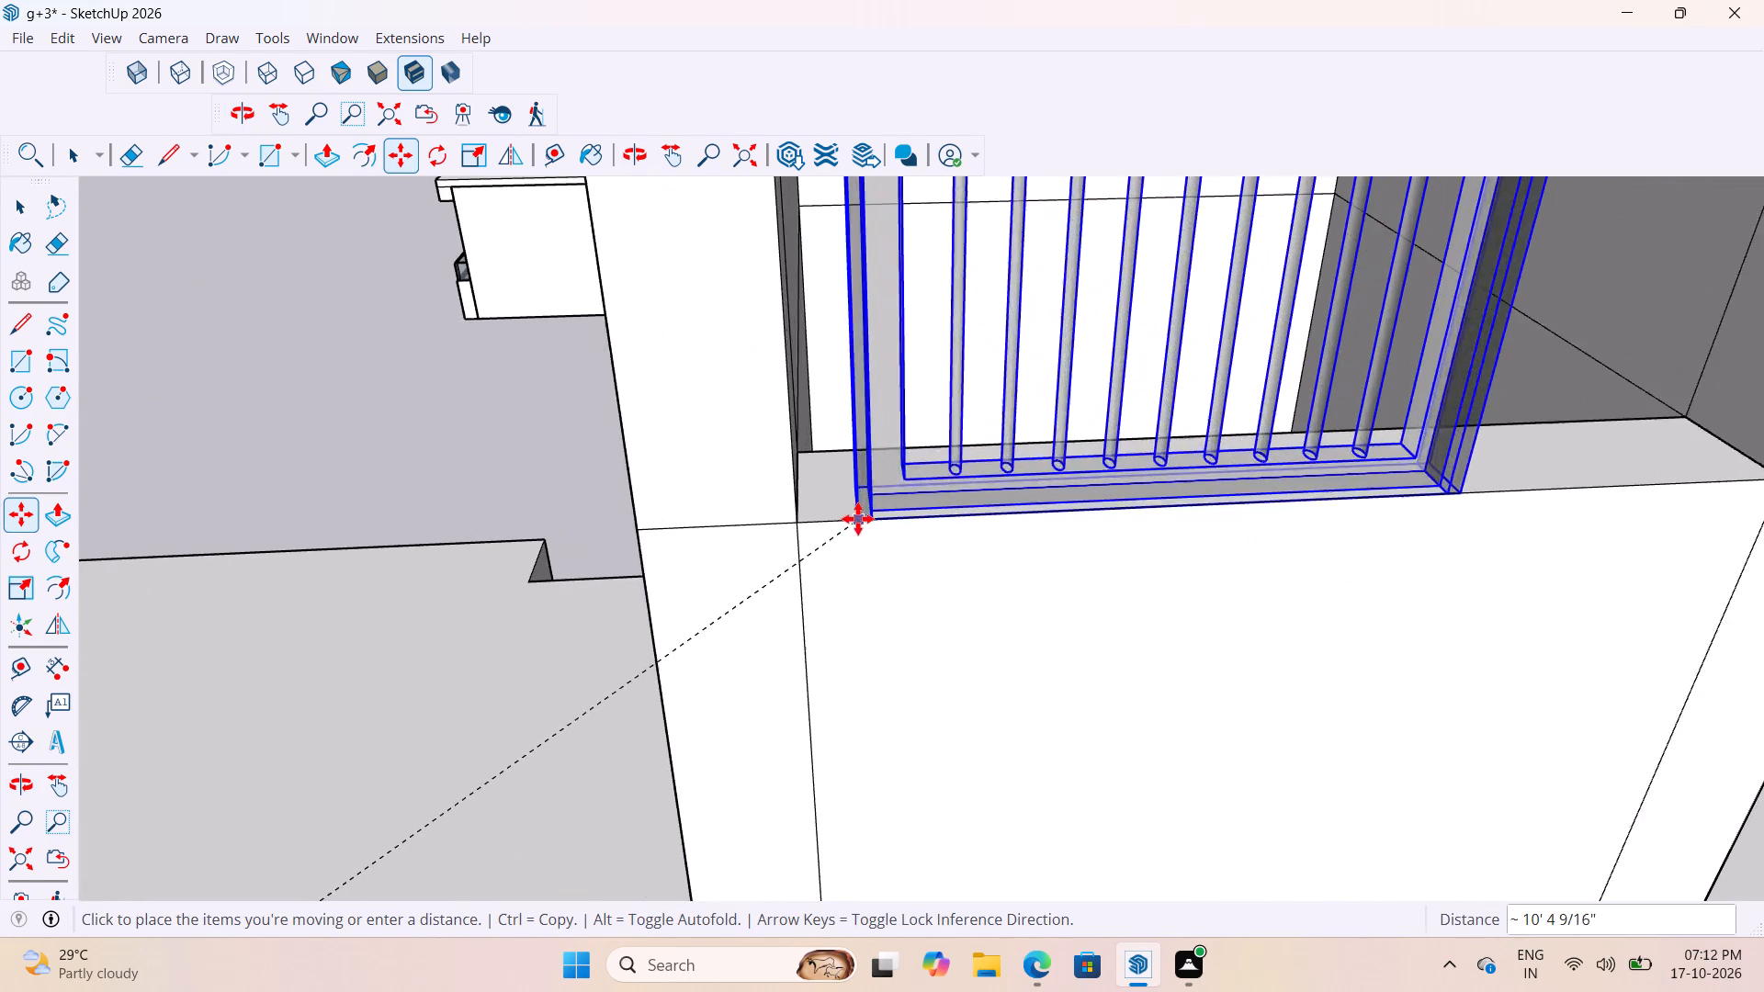
scroll(858, 519, "up", 1)
left_click(774, 524)
scroll(908, 589, "down", 10)
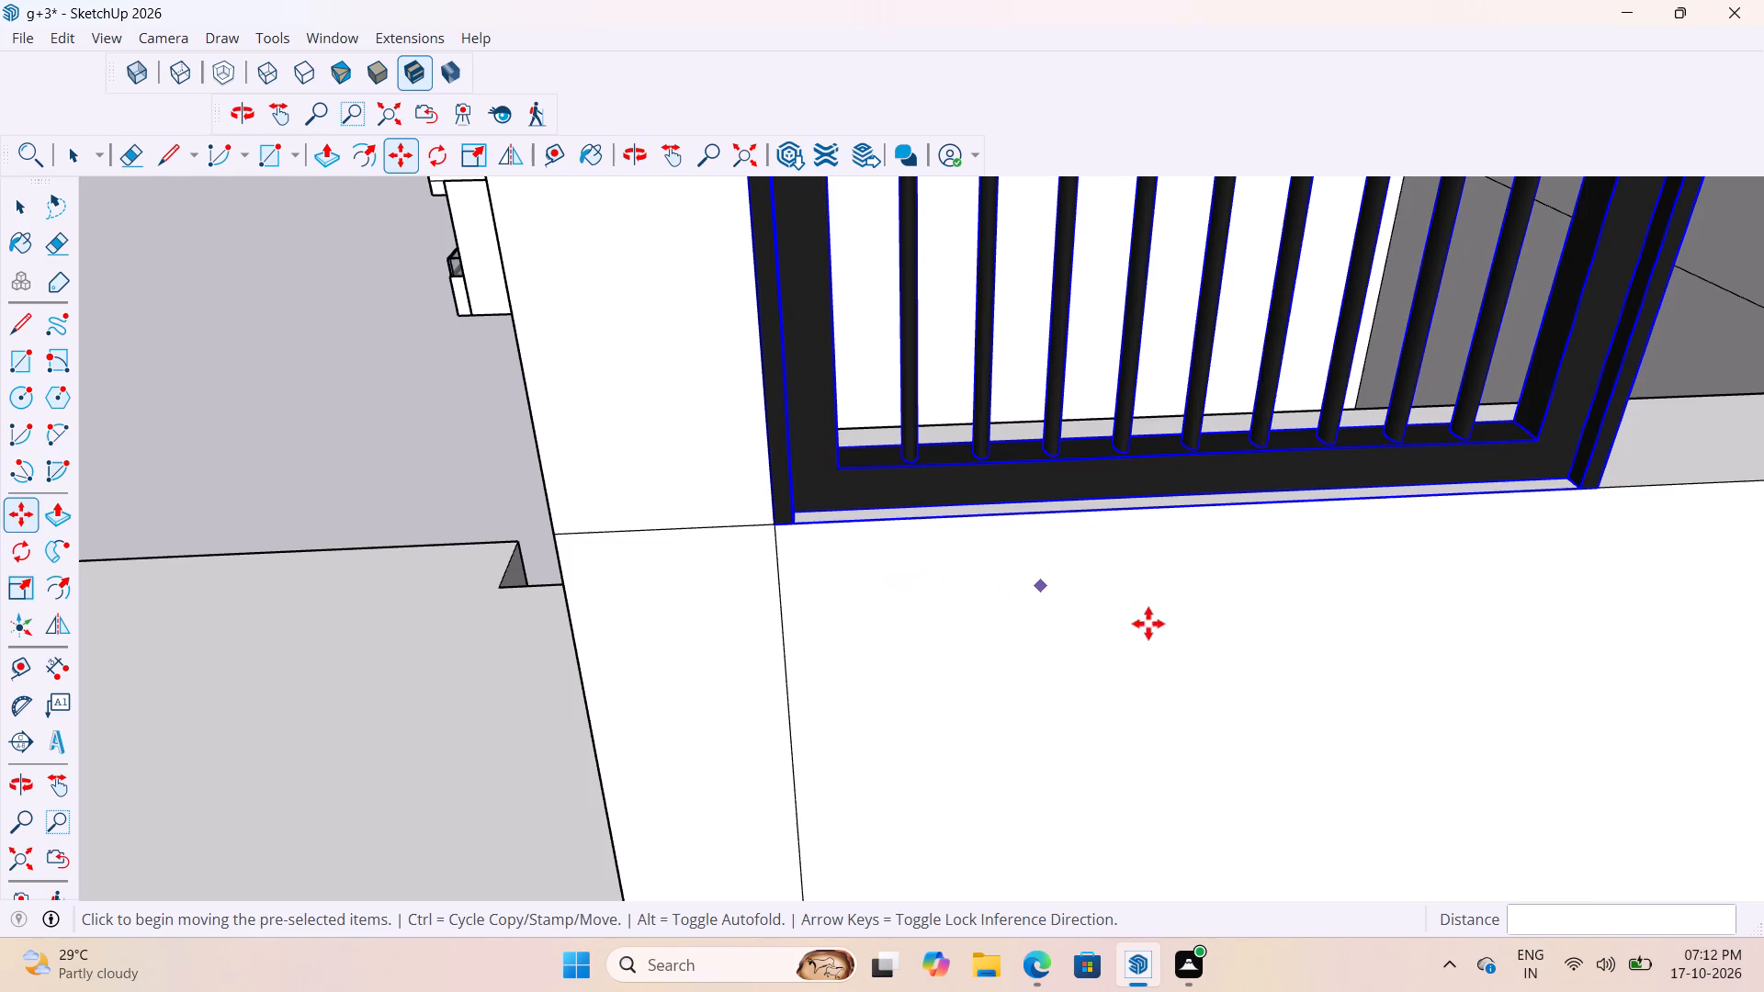
scroll(1148, 624, "down", 20)
scroll(1148, 624, "down", 4)
key("space")
left_click(897, 510)
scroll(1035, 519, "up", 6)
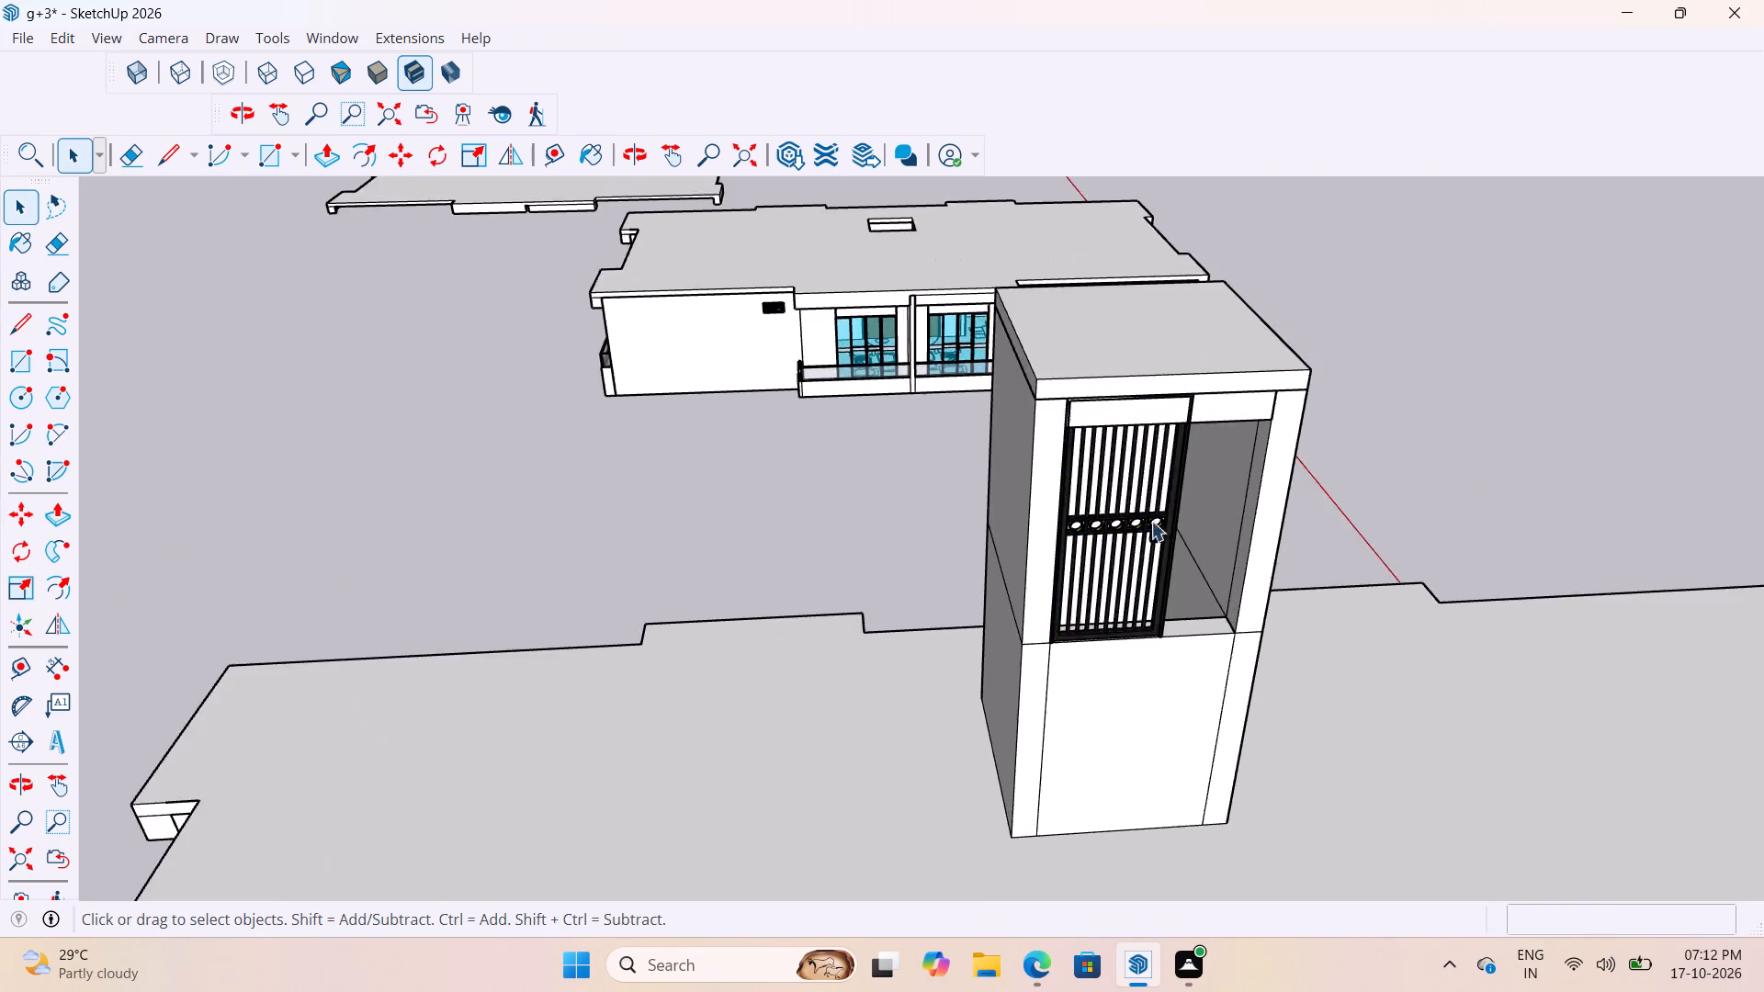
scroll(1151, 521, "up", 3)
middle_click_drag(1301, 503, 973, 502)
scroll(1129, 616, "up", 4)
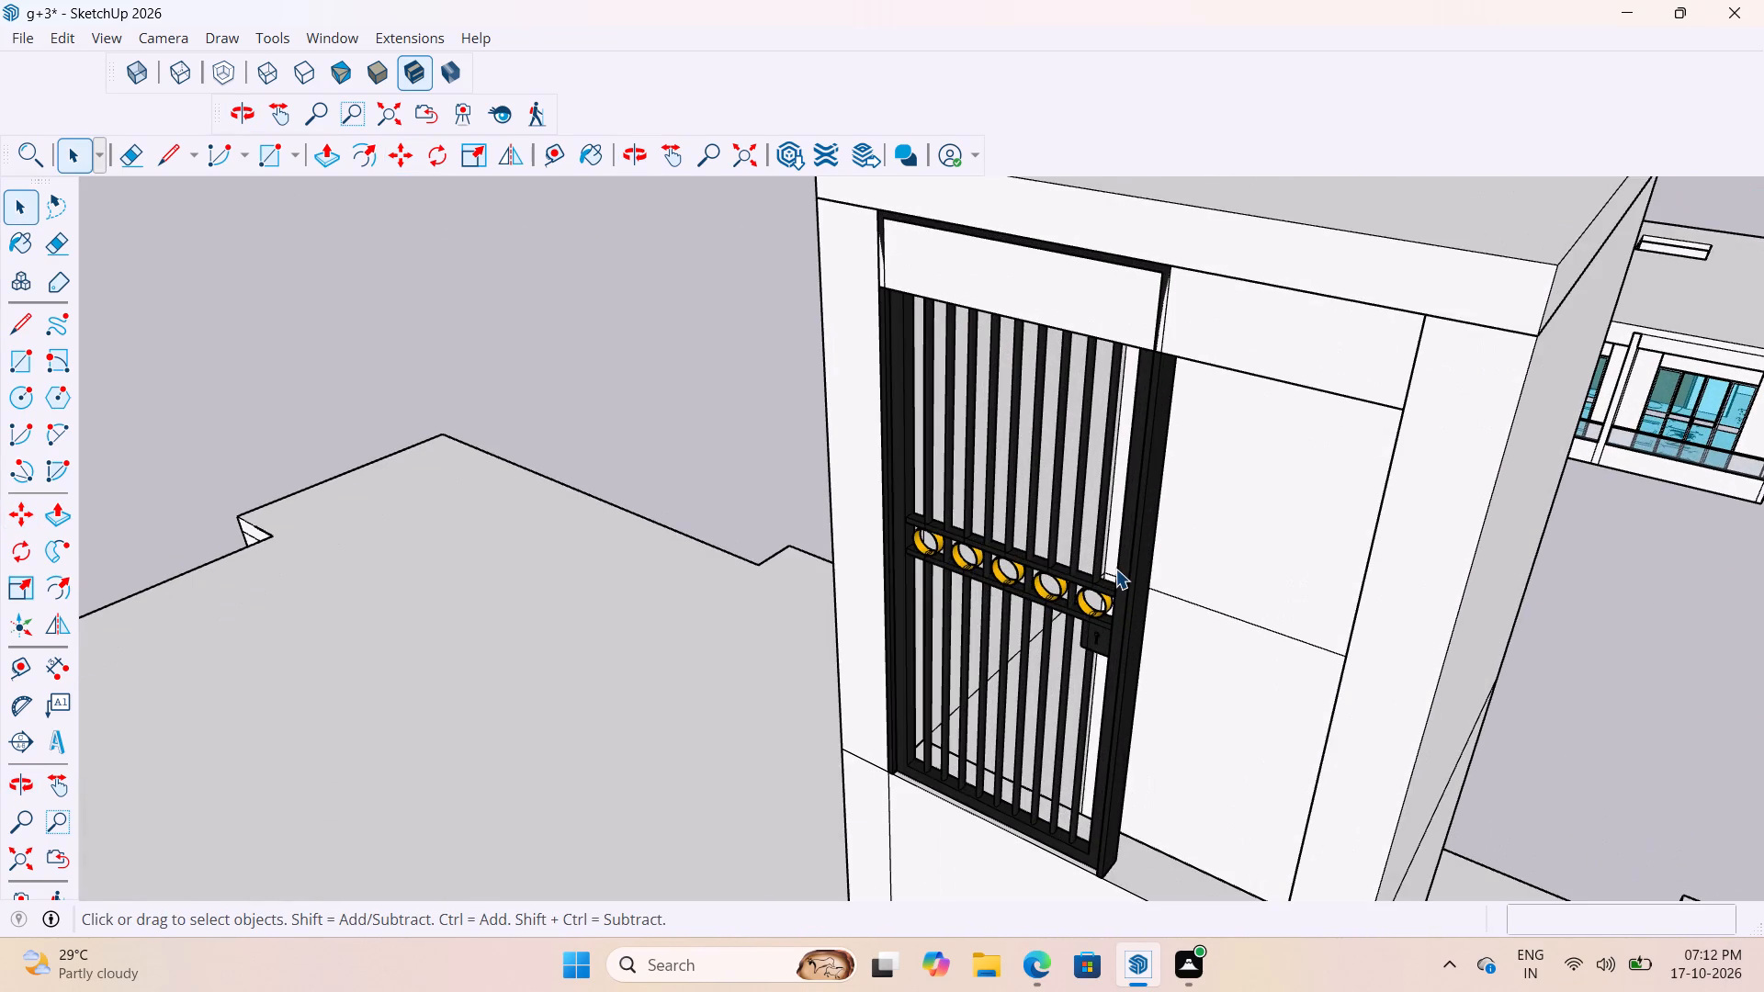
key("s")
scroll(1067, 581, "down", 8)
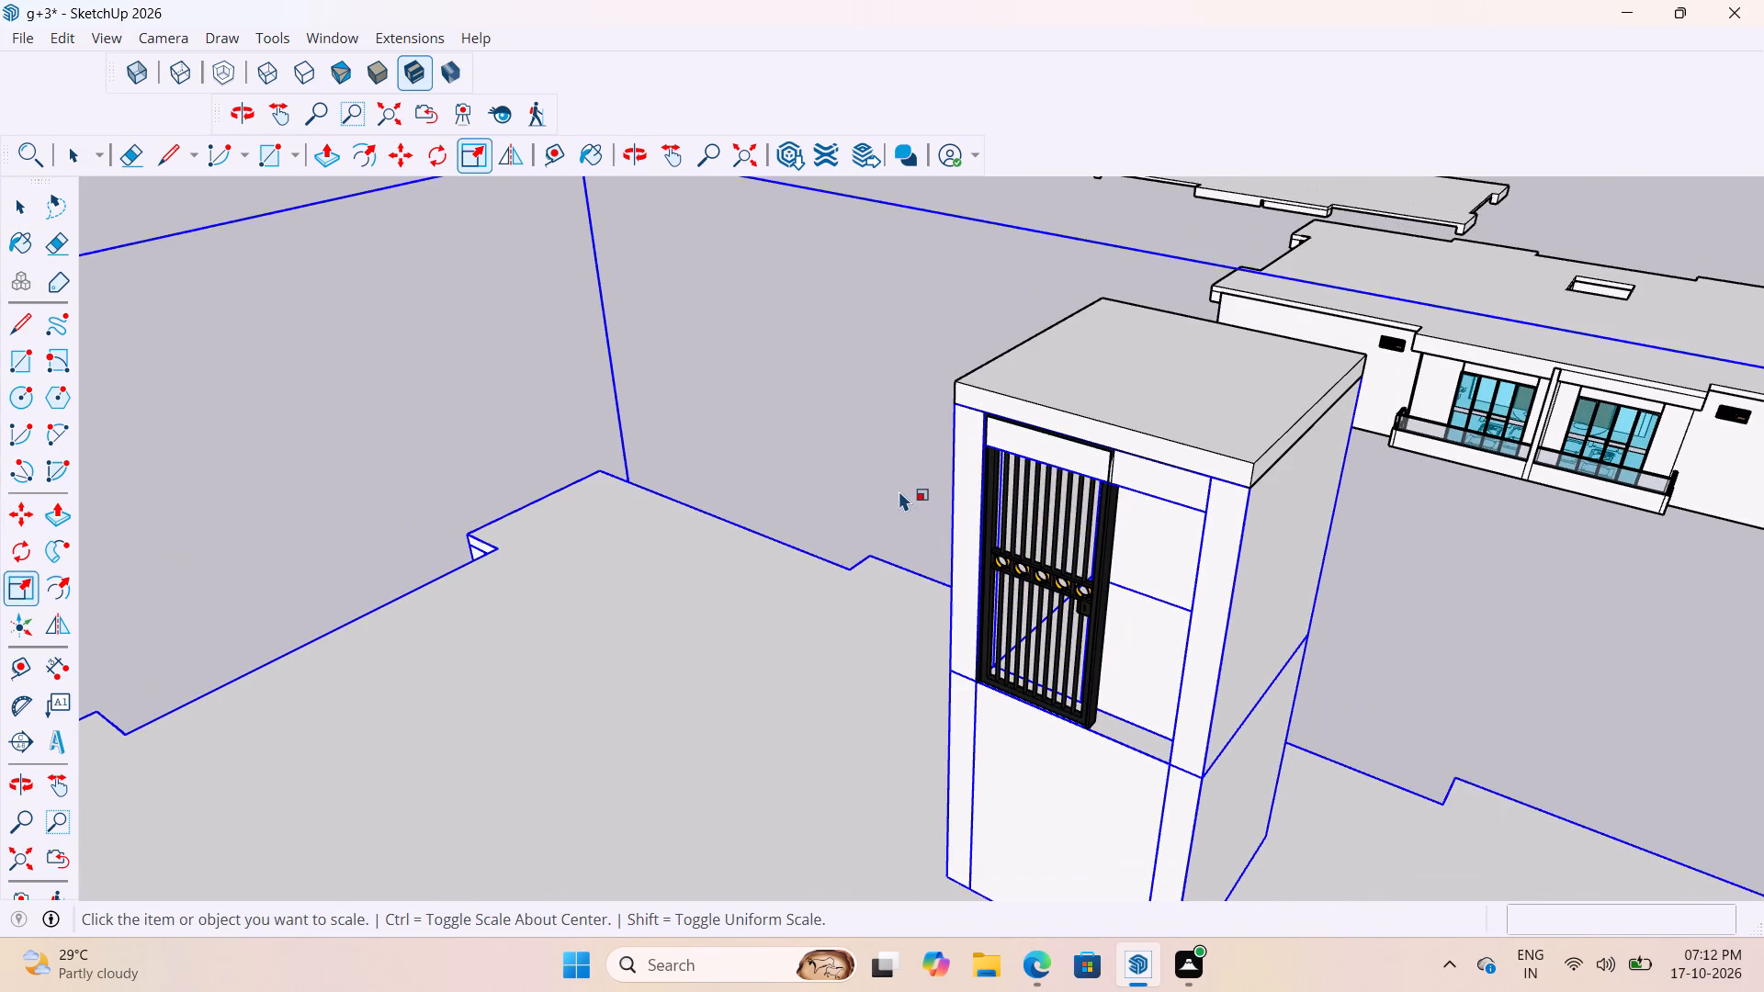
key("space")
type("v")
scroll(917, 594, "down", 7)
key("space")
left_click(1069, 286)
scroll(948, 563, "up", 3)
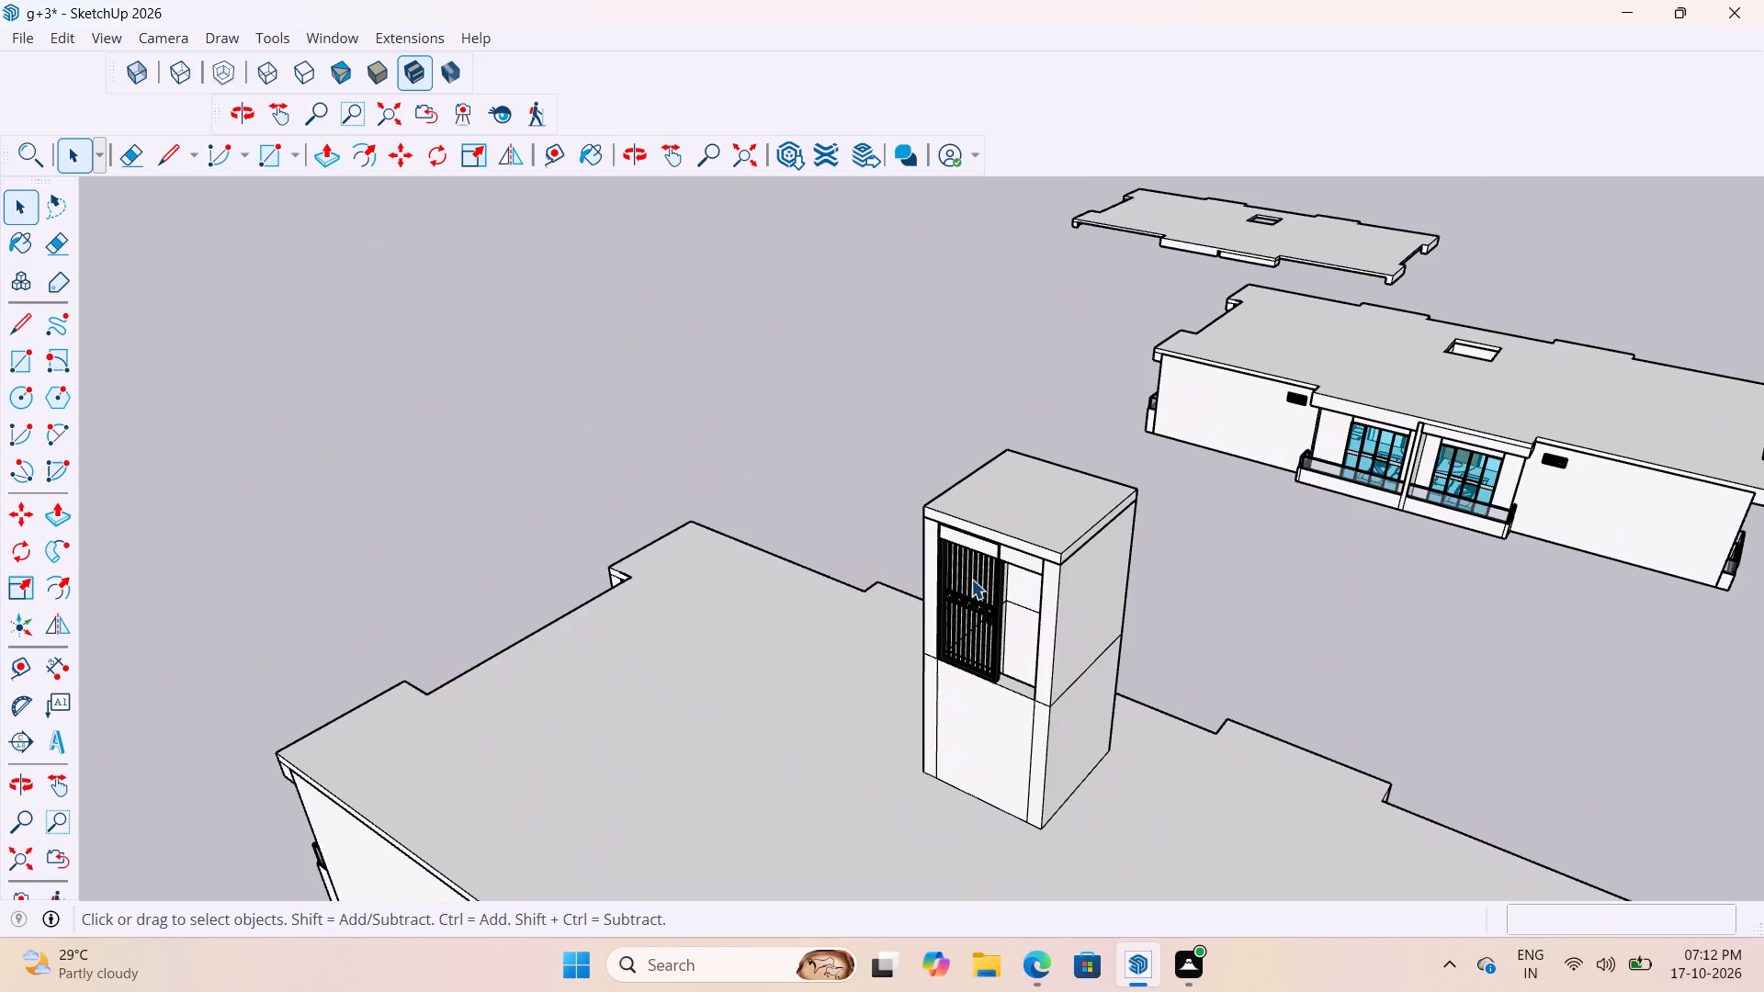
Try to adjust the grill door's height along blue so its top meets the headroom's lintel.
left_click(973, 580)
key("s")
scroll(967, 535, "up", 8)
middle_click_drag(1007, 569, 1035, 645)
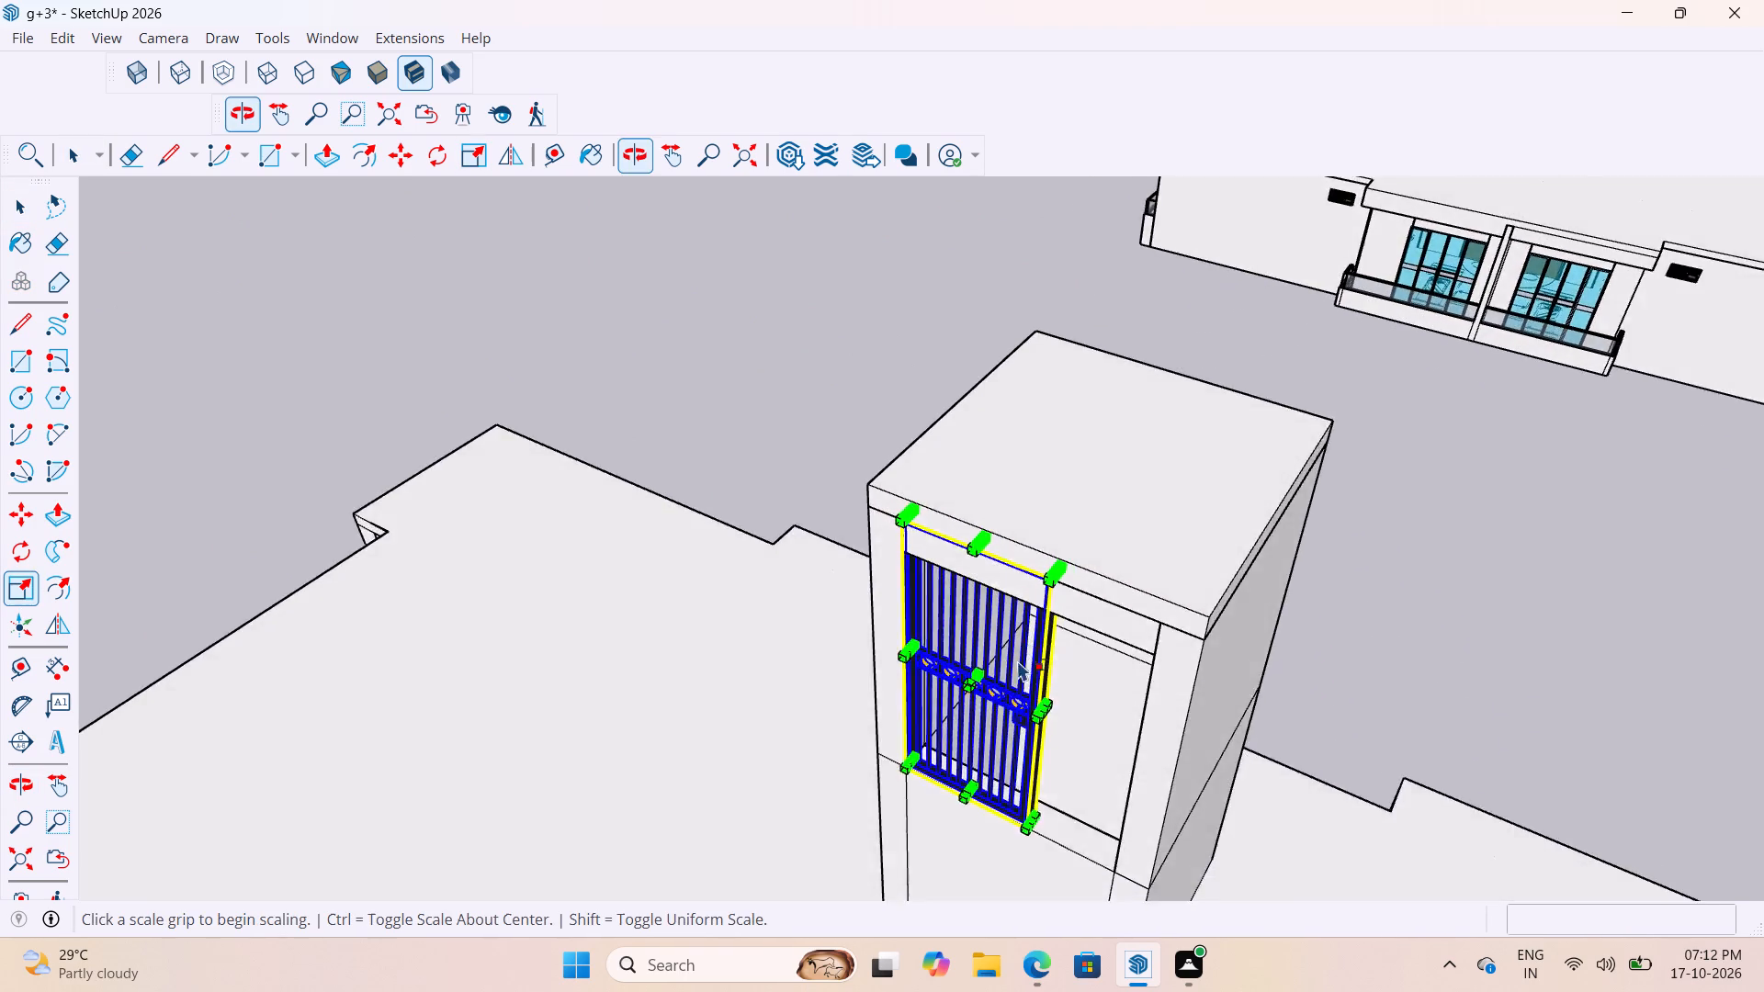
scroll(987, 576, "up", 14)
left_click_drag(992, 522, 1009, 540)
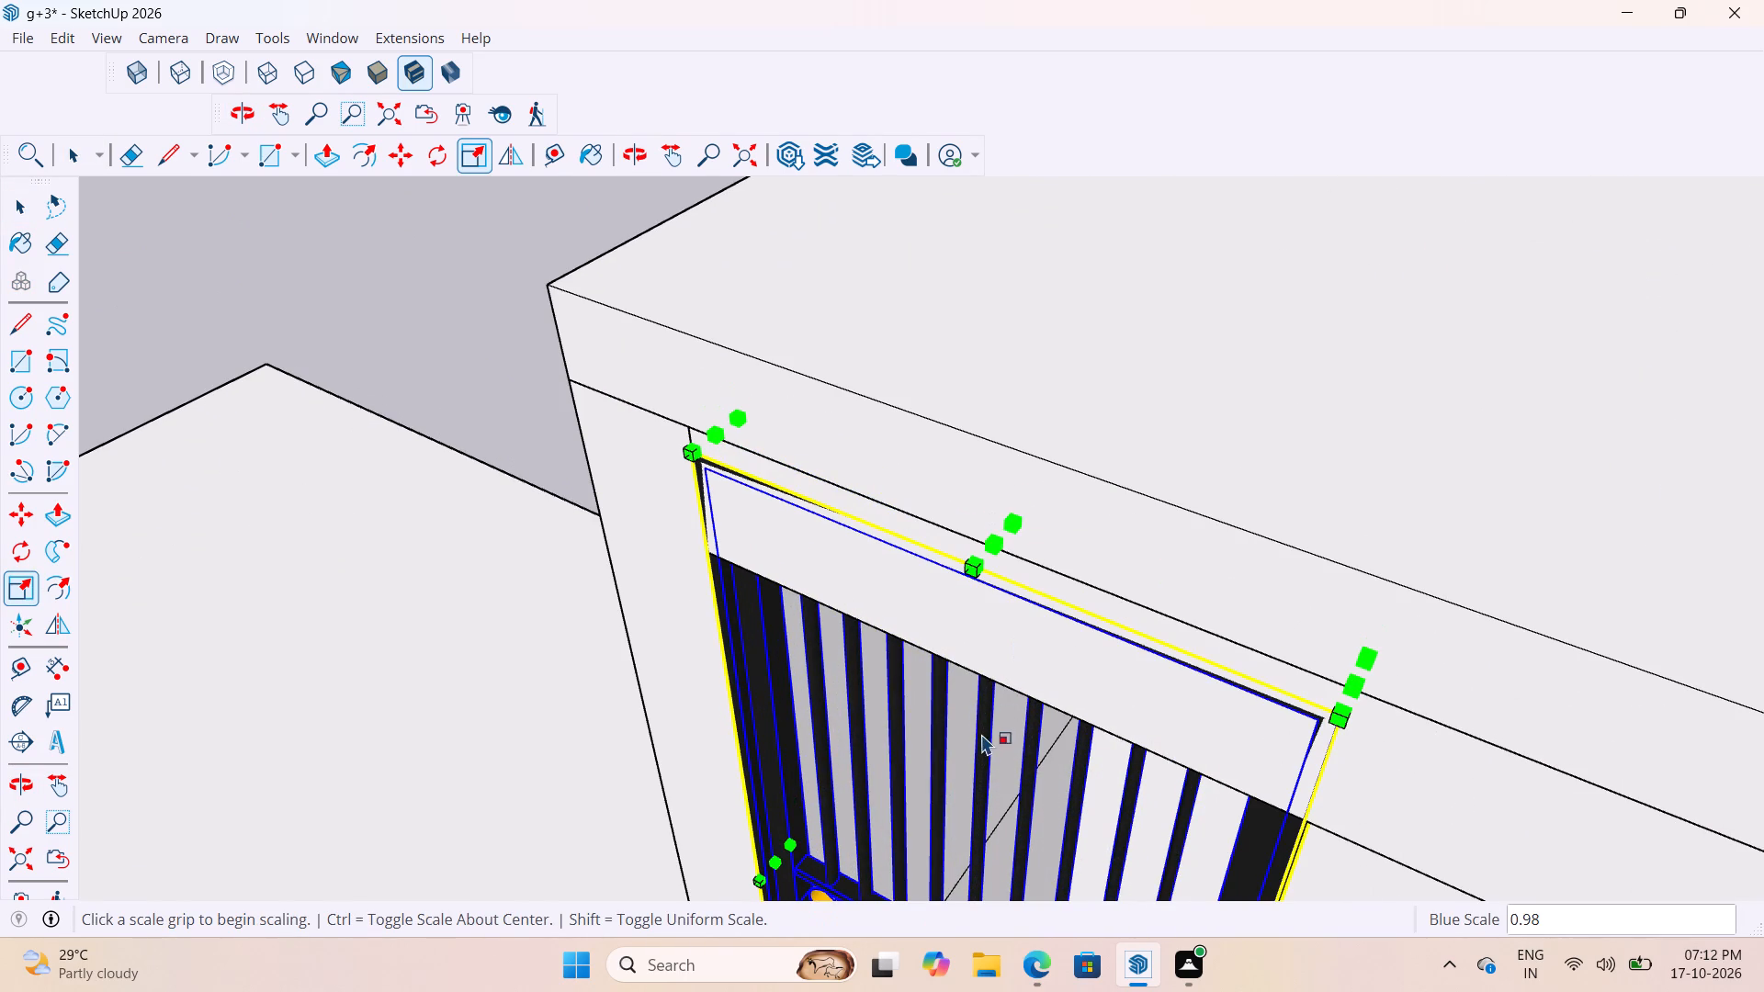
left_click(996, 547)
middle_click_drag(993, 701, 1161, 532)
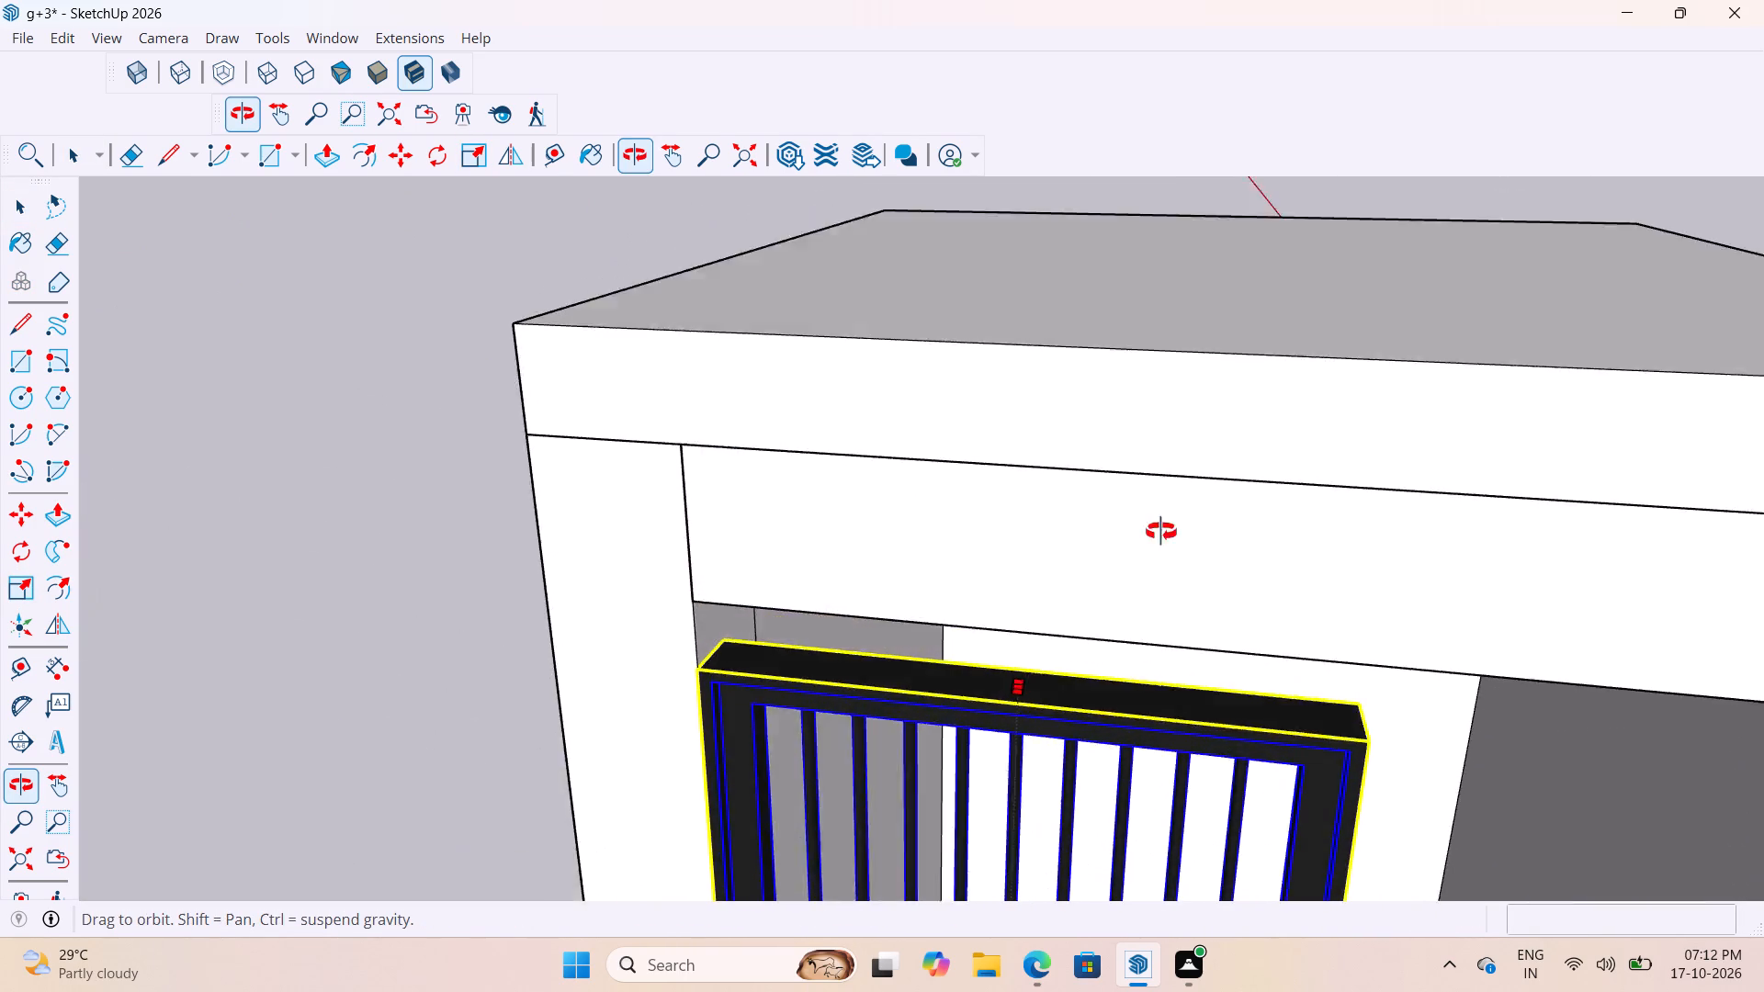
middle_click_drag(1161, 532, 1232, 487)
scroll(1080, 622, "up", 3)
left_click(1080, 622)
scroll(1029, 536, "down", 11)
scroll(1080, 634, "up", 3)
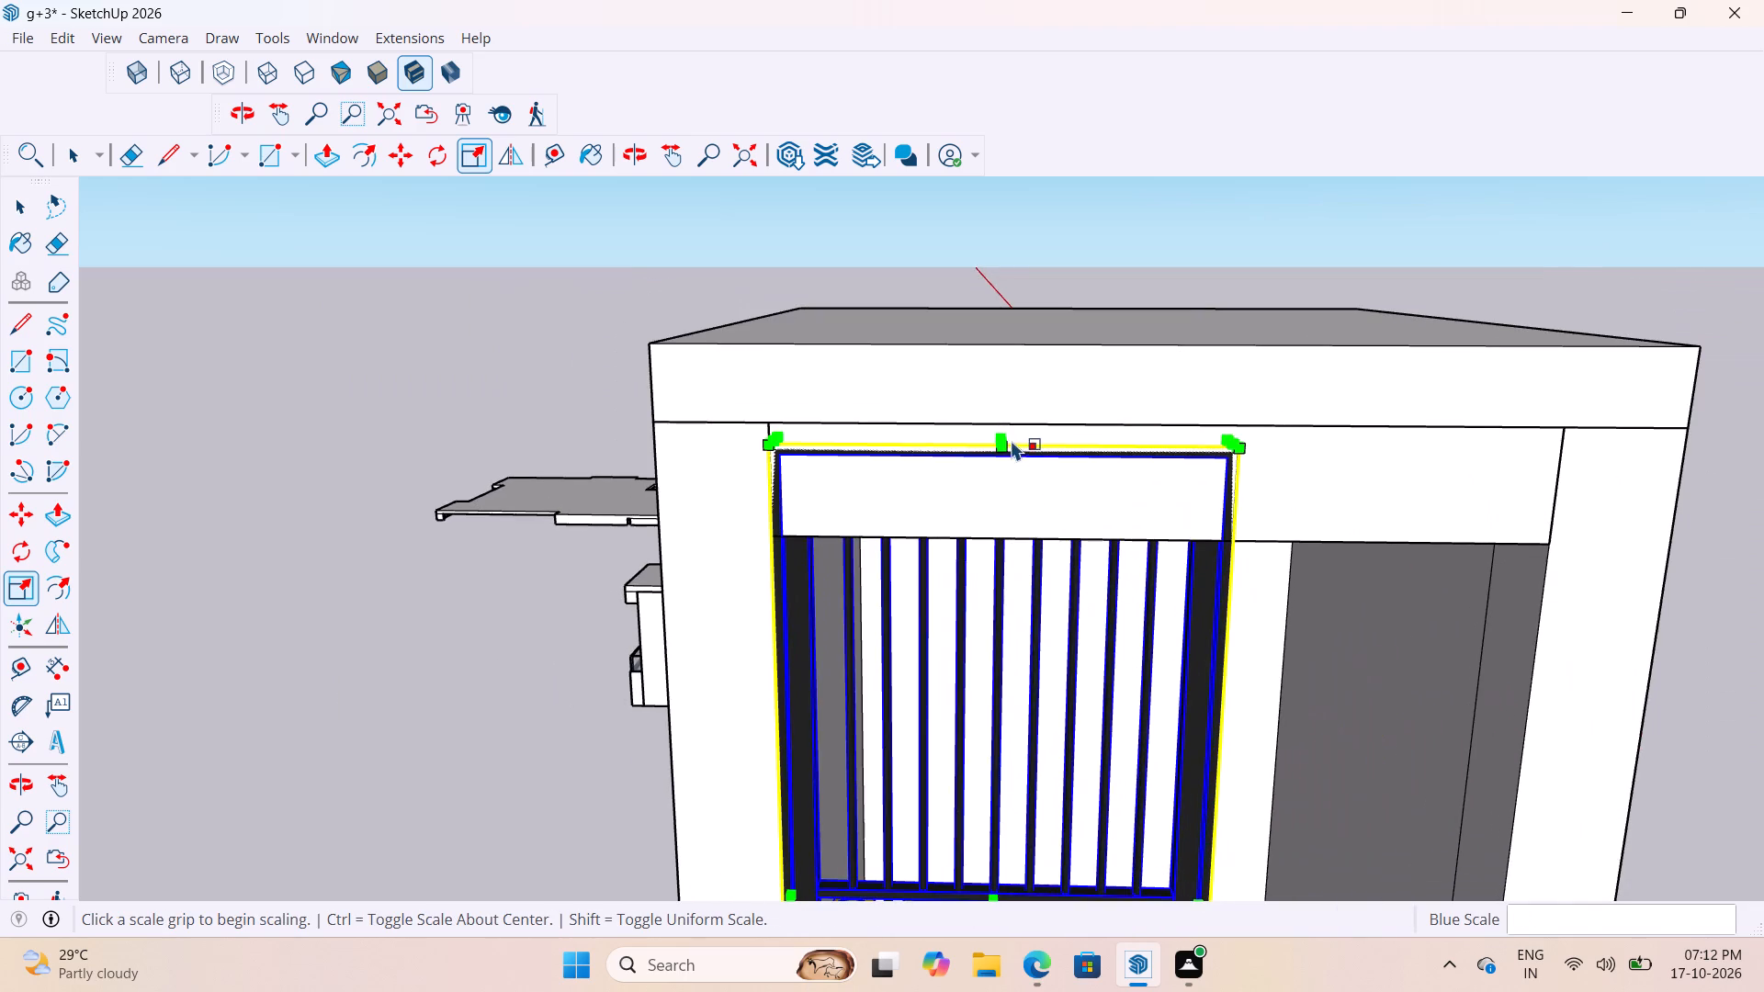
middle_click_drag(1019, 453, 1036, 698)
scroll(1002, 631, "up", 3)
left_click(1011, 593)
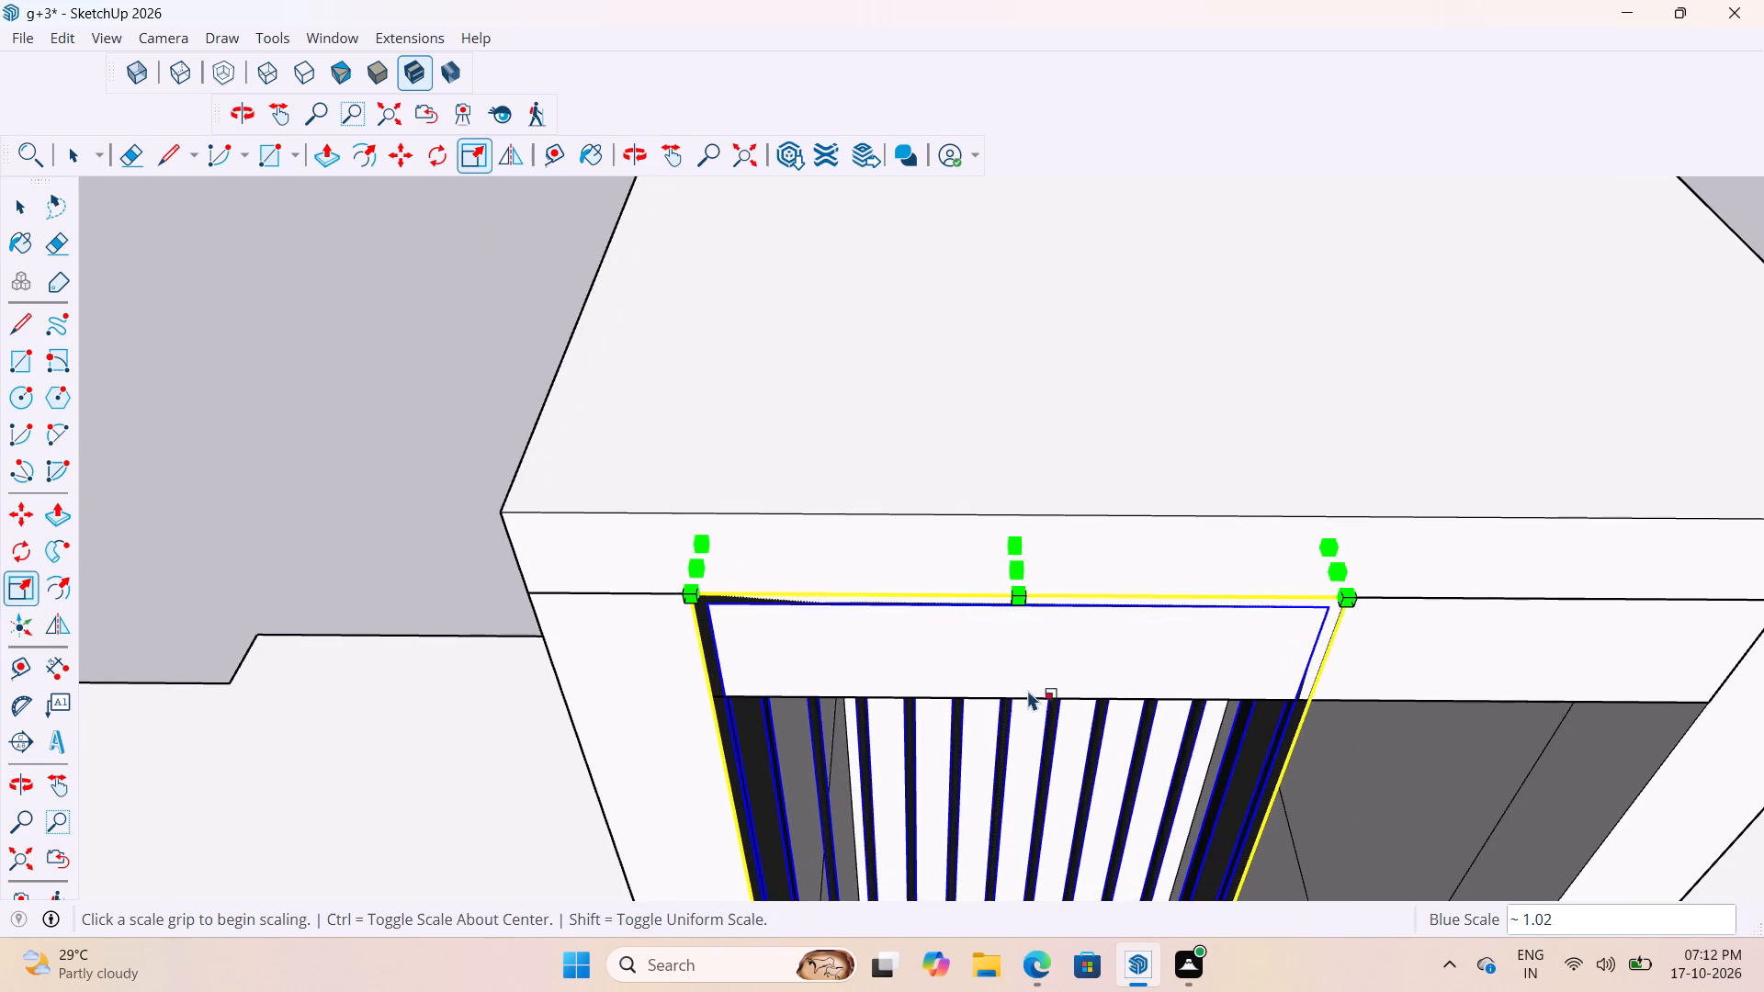
Scale the grill door along blue by about 0.89 to bring its top just below the lintel.
key("space")
key("space")
left_click(437, 559)
left_click(867, 806)
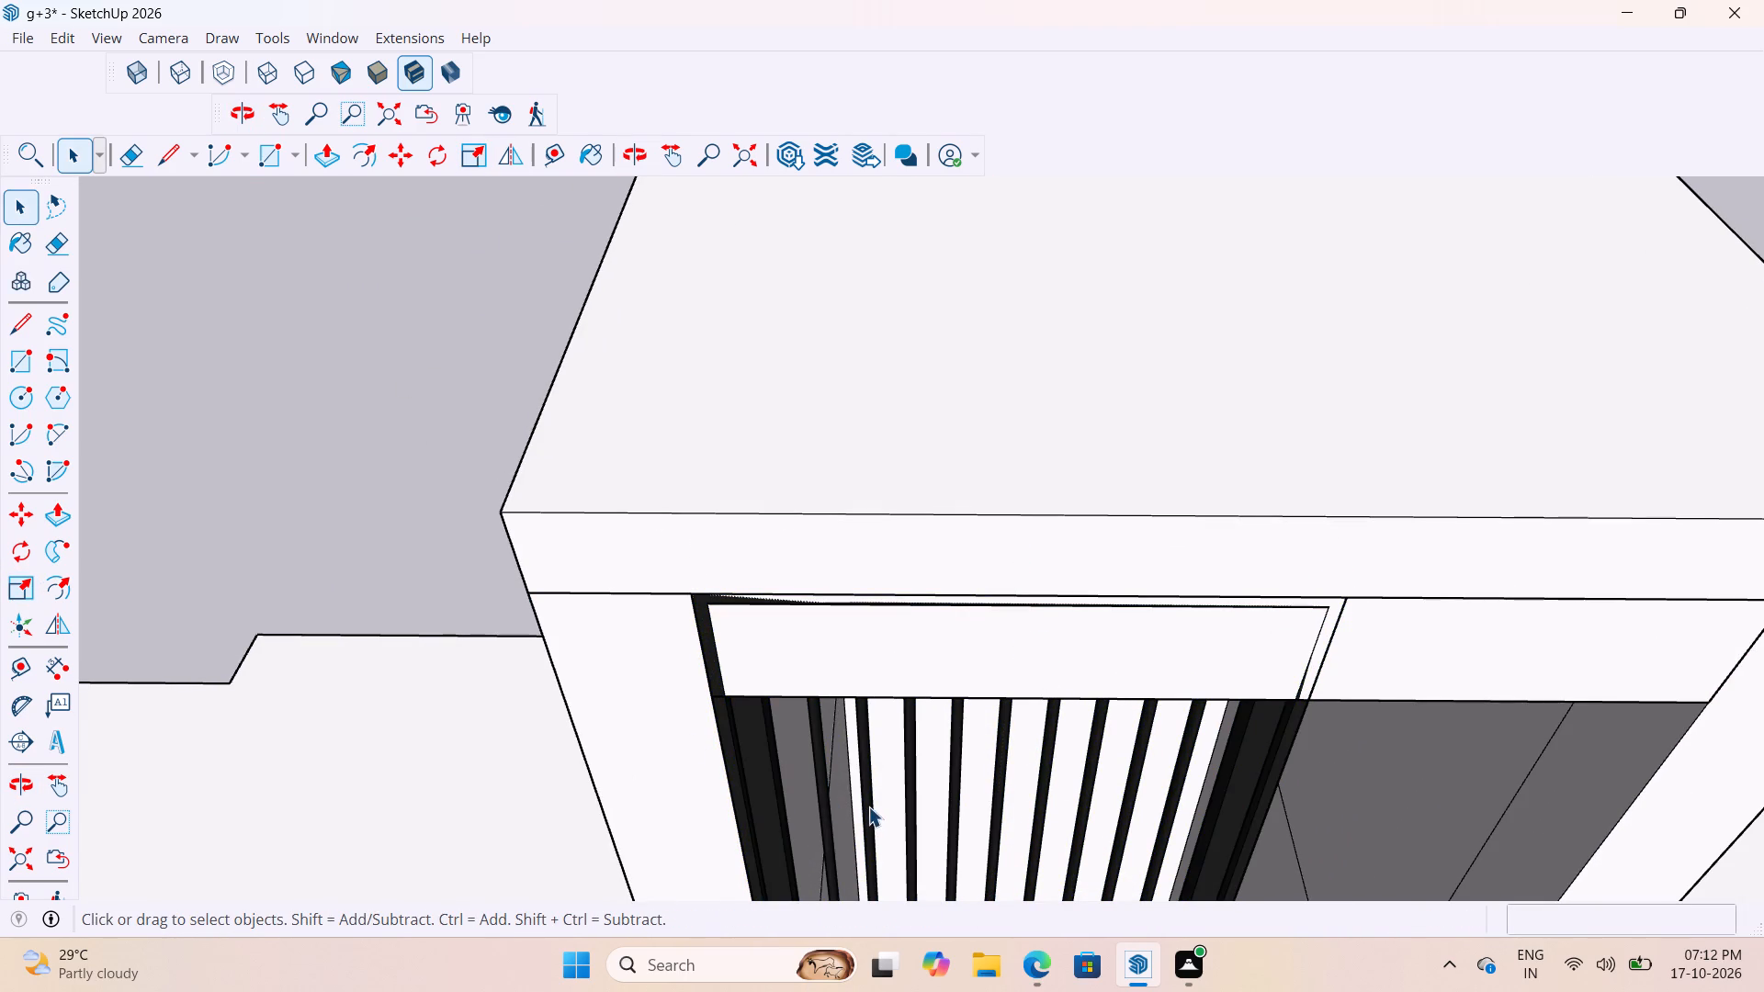
key("s")
scroll(982, 581, "up", 4)
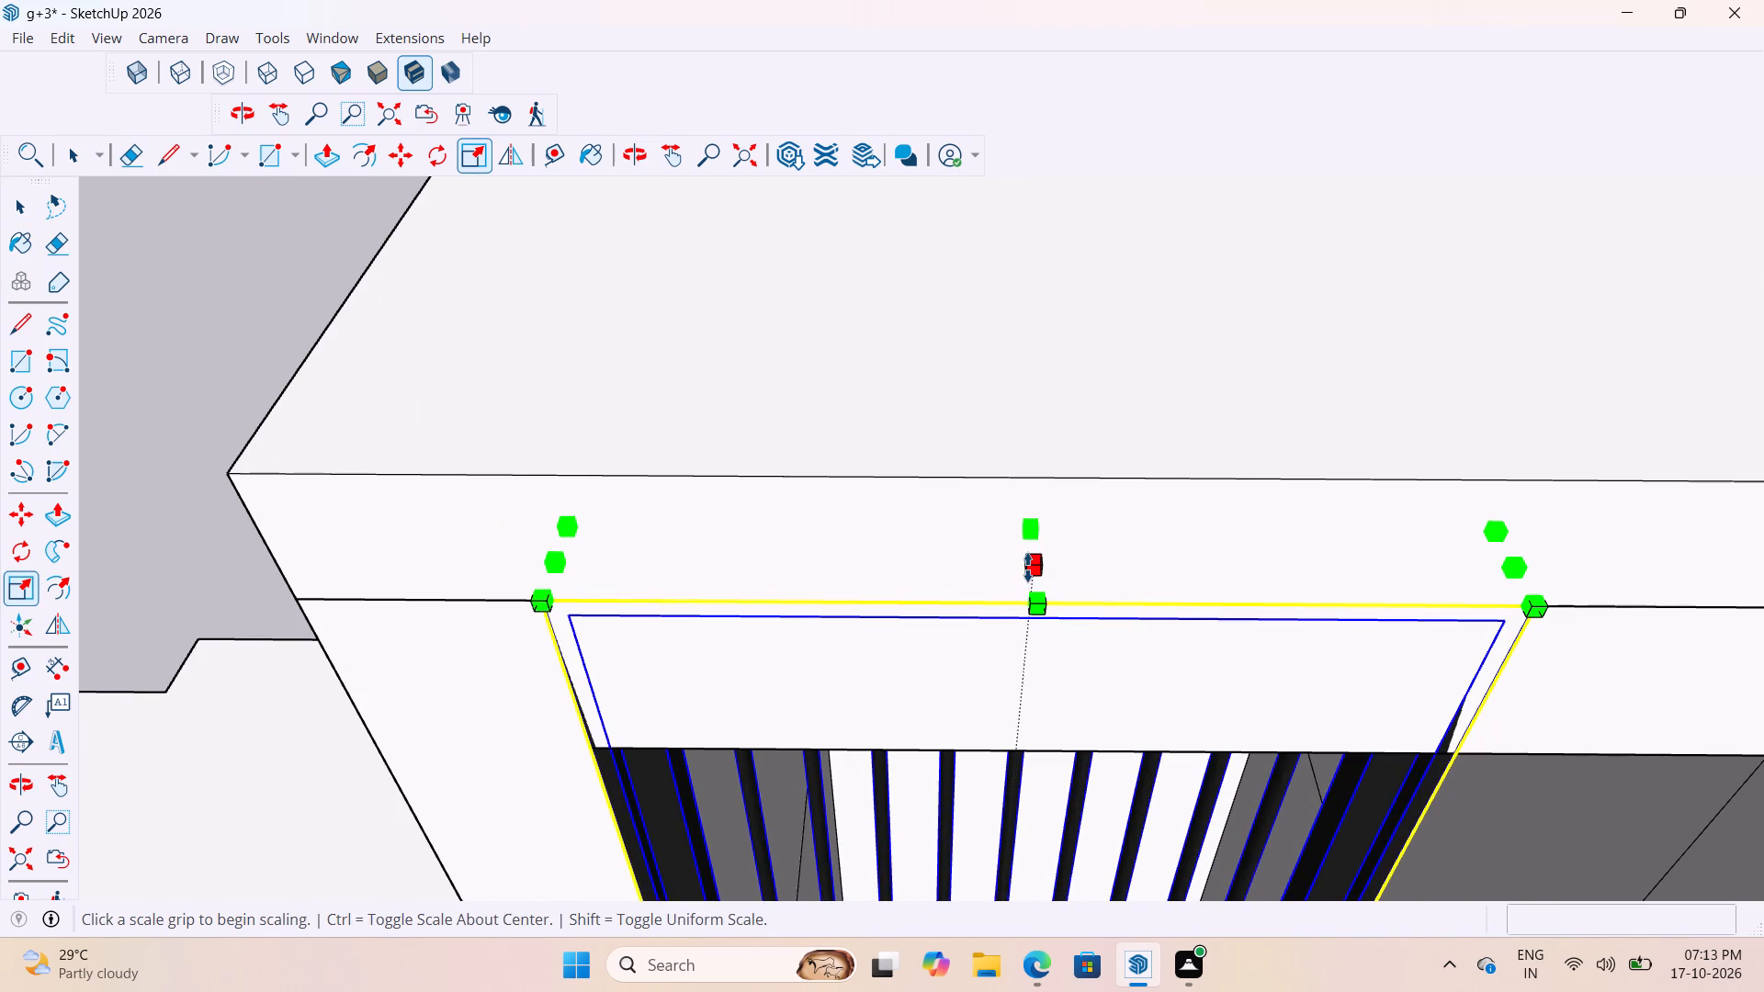
left_click(1028, 567)
left_click(1034, 561)
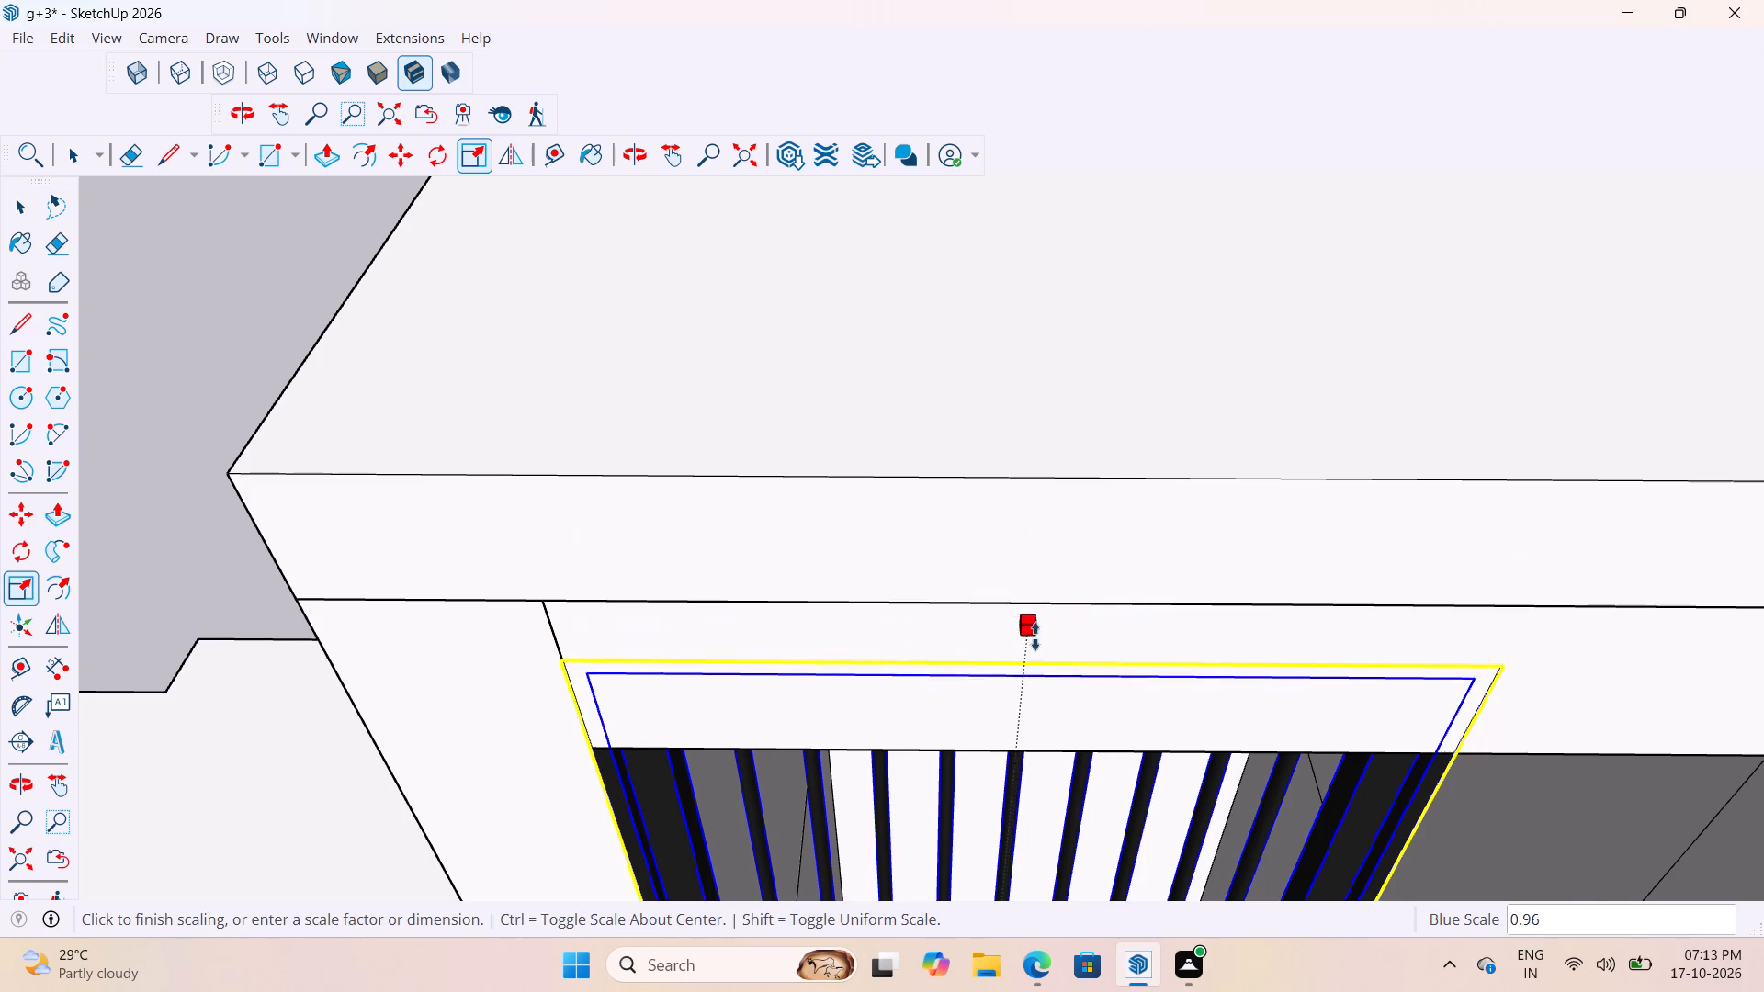
middle_click_drag(1050, 745, 1204, 311)
scroll(1142, 522, "down", 6)
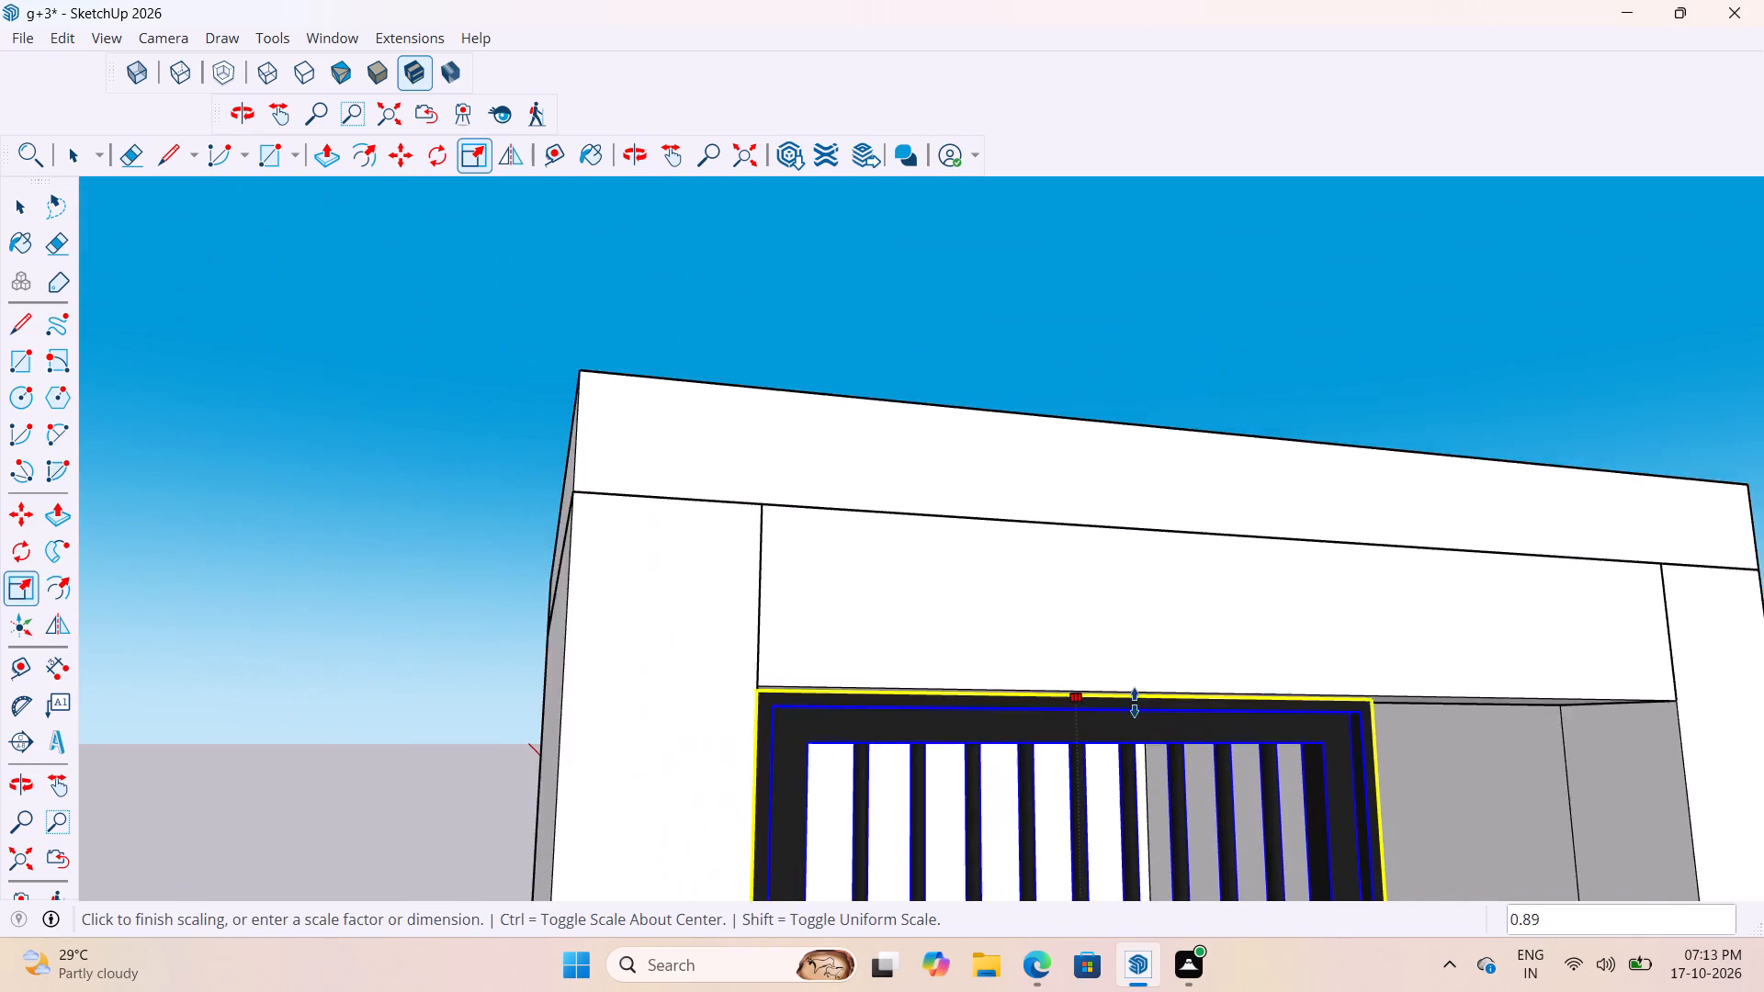
scroll(1135, 703, "down", 2)
scroll(1136, 727, "up", 6)
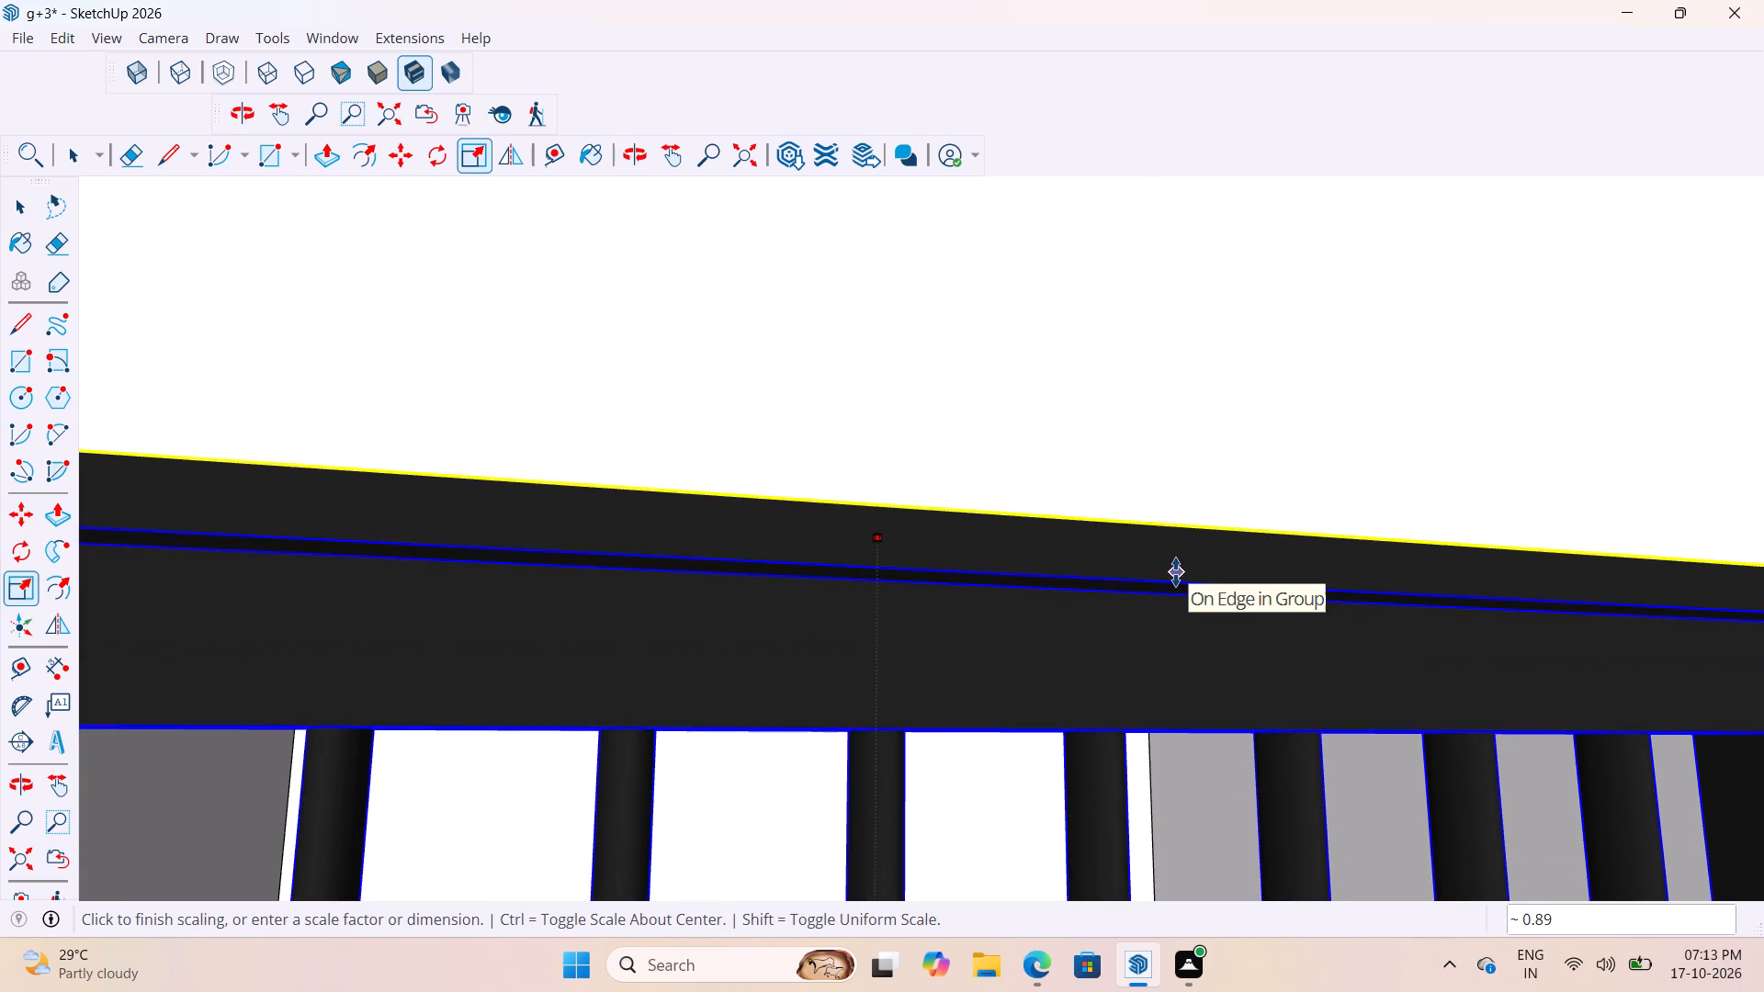
left_click(1176, 572)
scroll(993, 572, "down", 20)
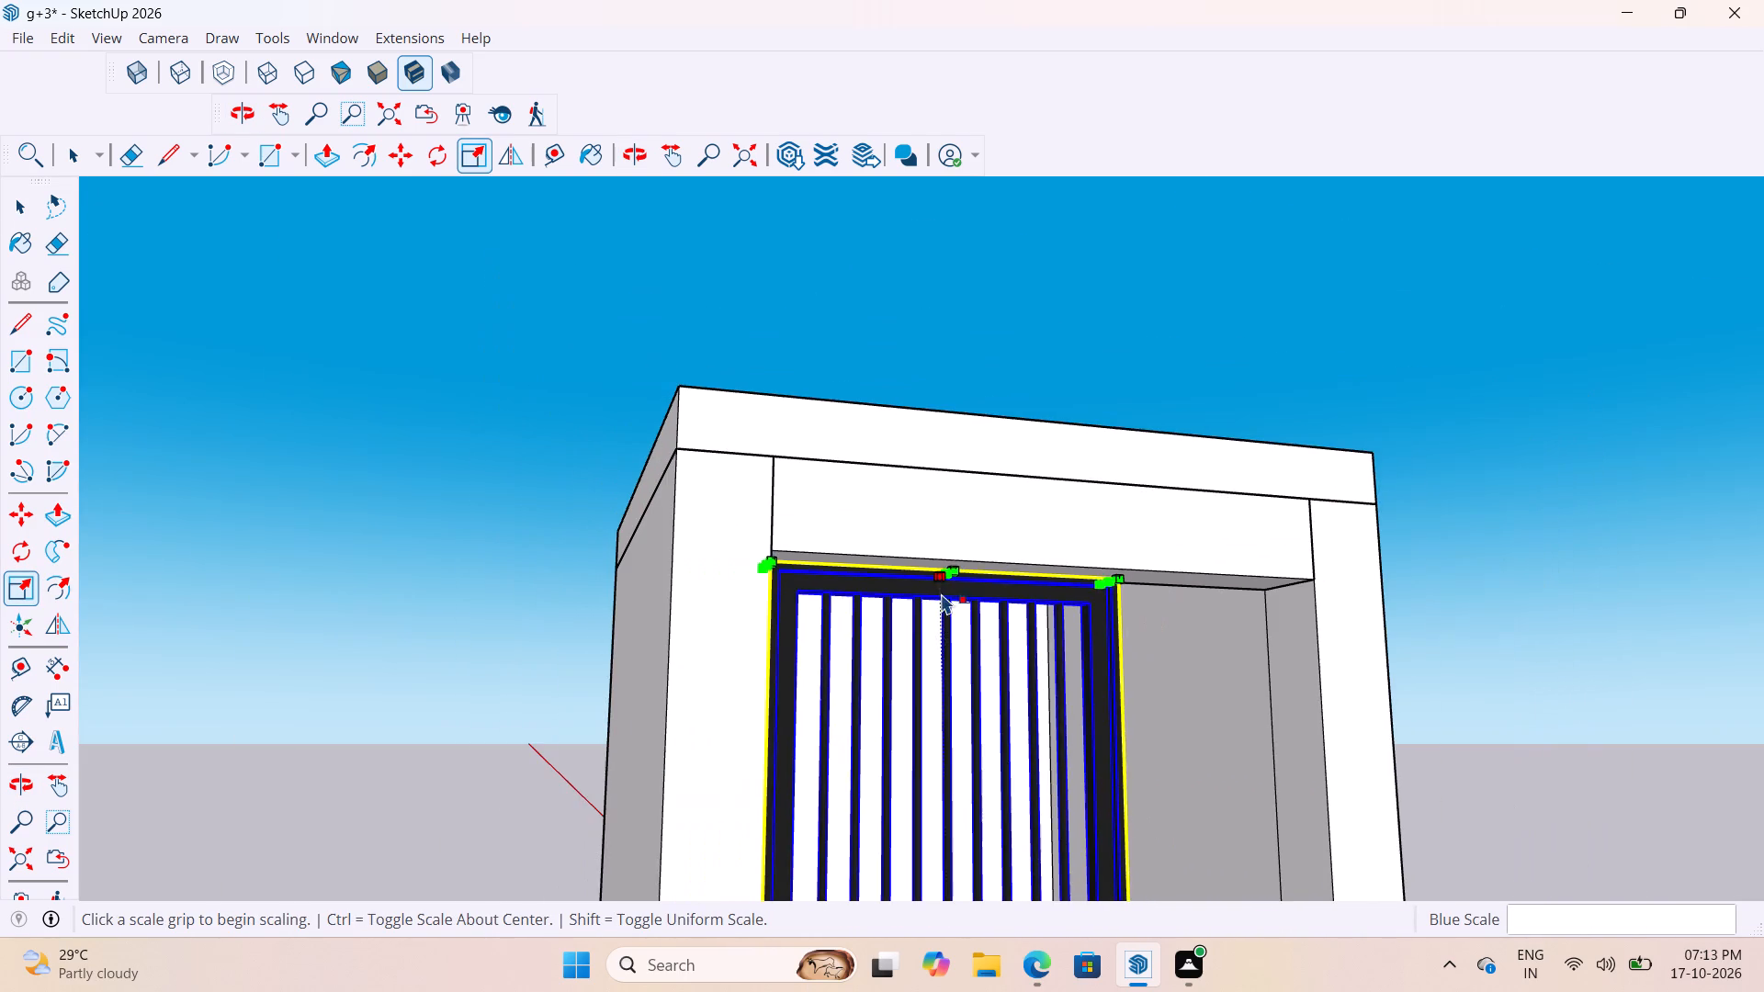
key("space")
left_click(585, 612)
Stretch the grill door upward along blue until its top meets the underside of the lintel.
scroll(1124, 518, "down", 2)
scroll(1120, 524, "up", 8)
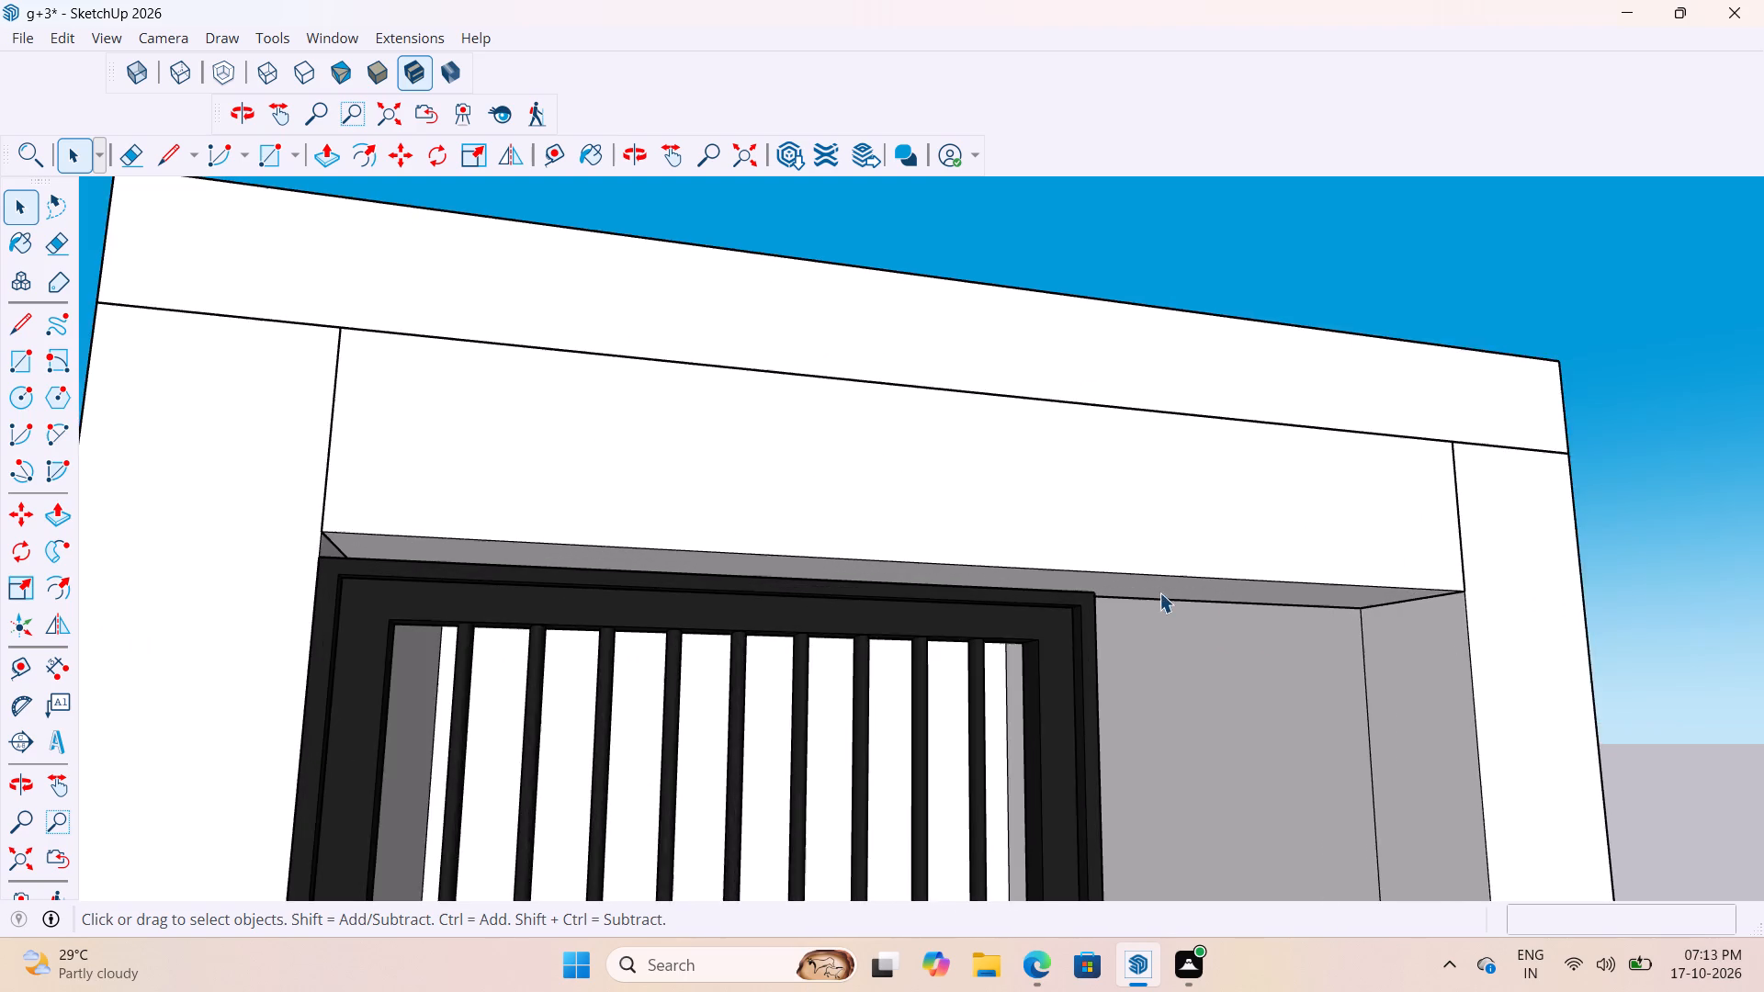
middle_click_drag(1141, 566, 712, 651)
scroll(719, 657, "up", 2)
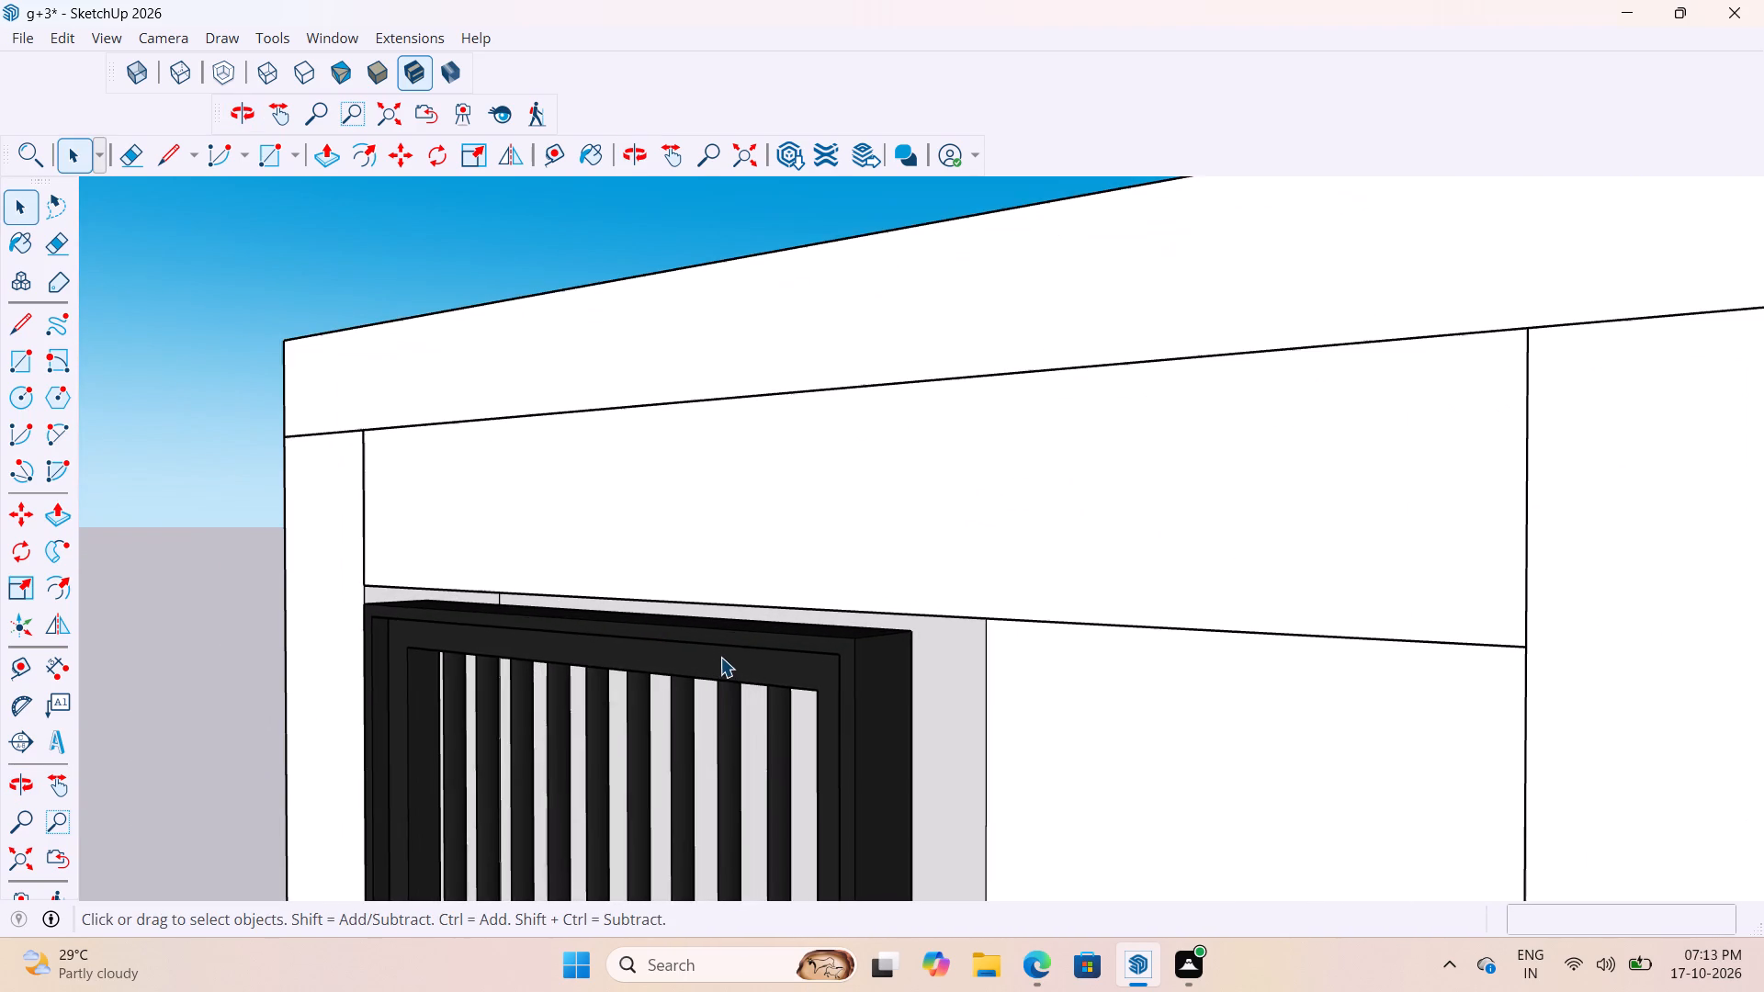
left_click(720, 657)
key("s")
scroll(684, 655, "up", 4)
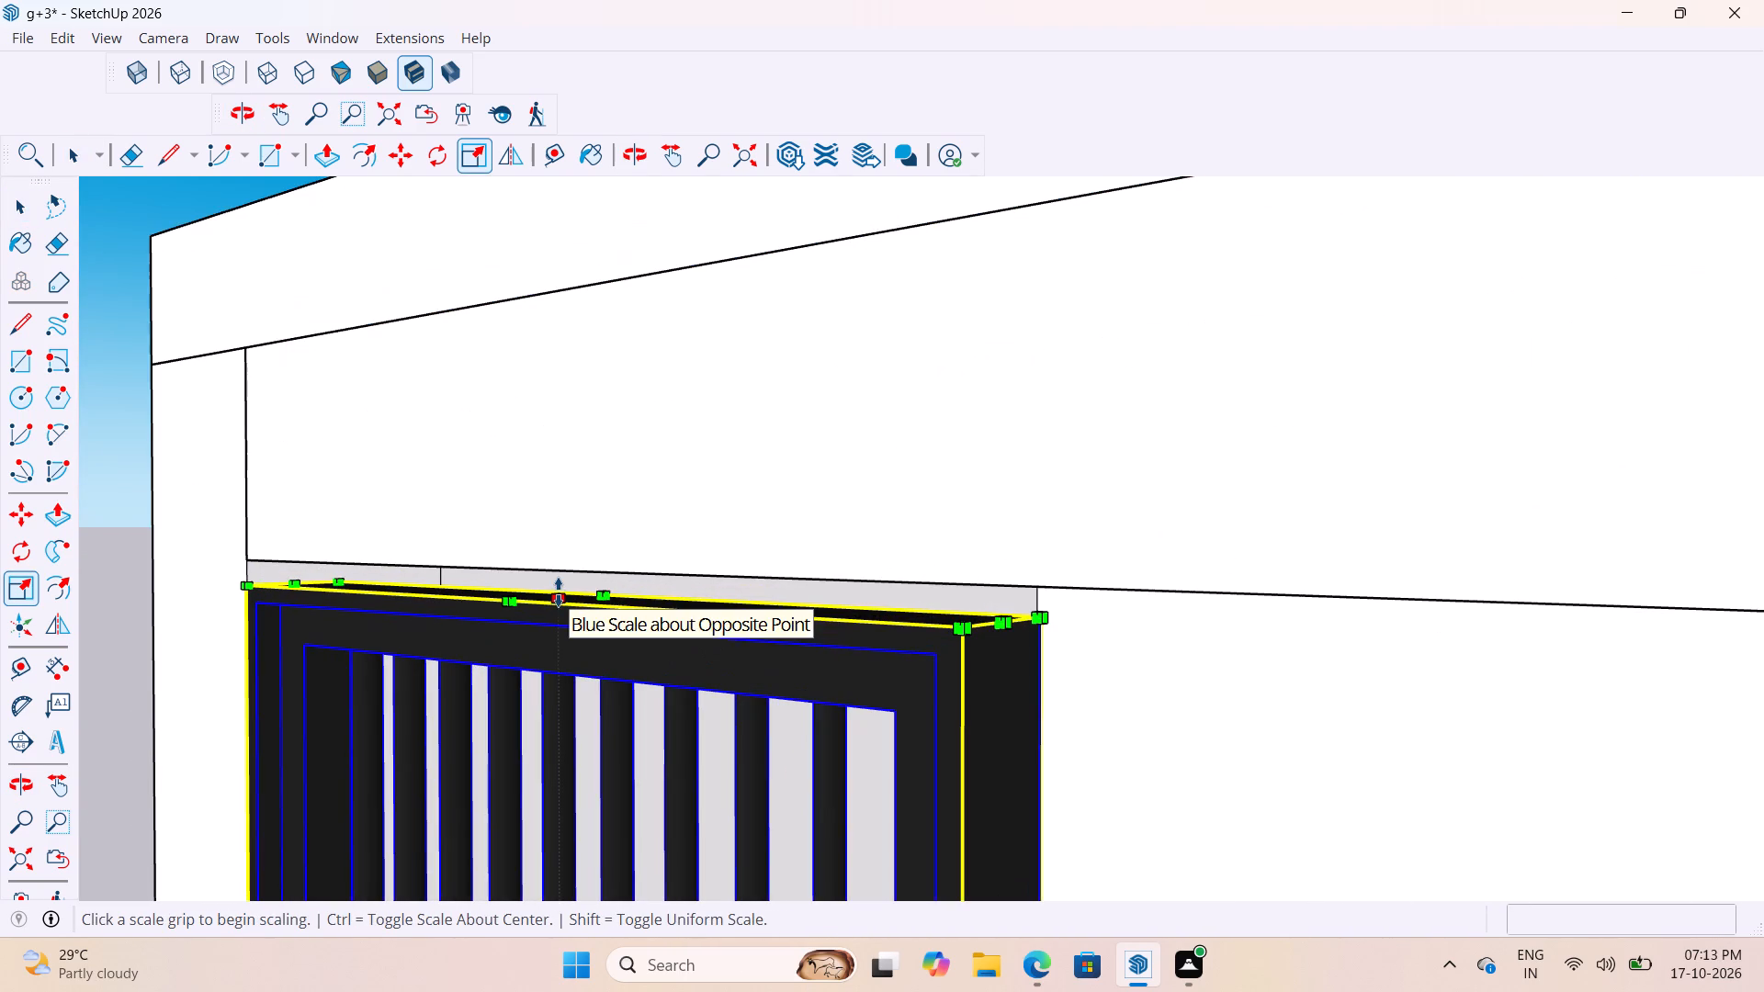
left_click(559, 592)
left_click(560, 573)
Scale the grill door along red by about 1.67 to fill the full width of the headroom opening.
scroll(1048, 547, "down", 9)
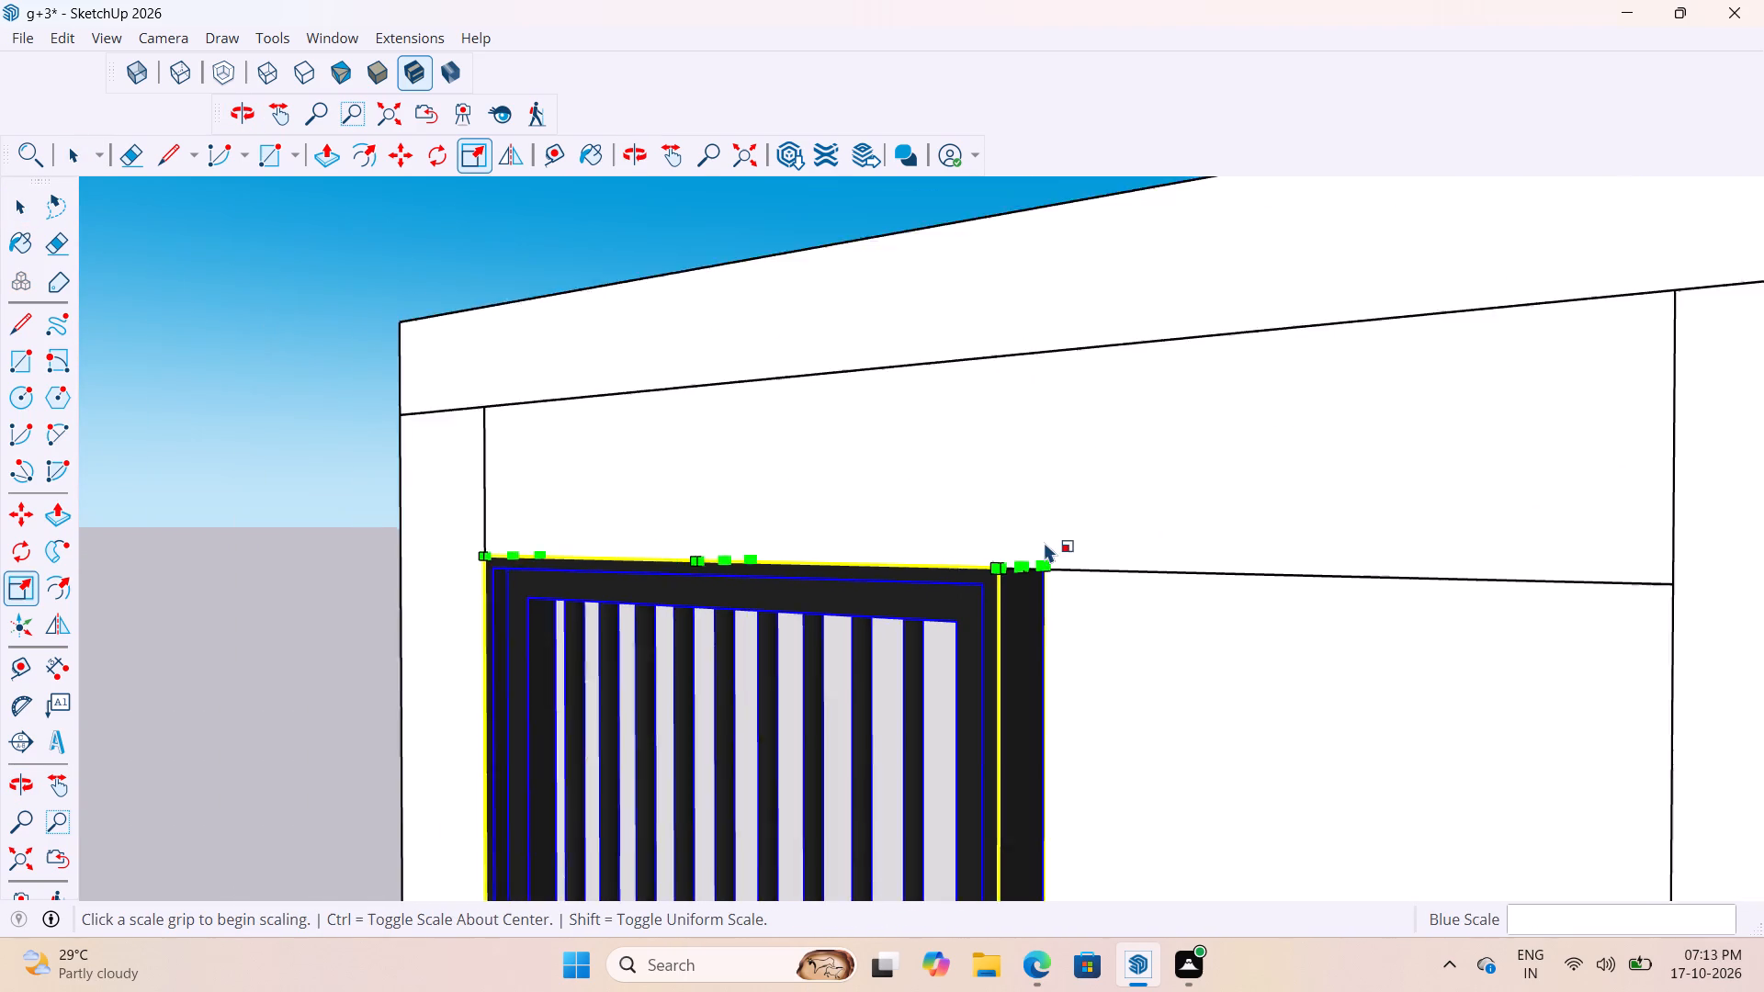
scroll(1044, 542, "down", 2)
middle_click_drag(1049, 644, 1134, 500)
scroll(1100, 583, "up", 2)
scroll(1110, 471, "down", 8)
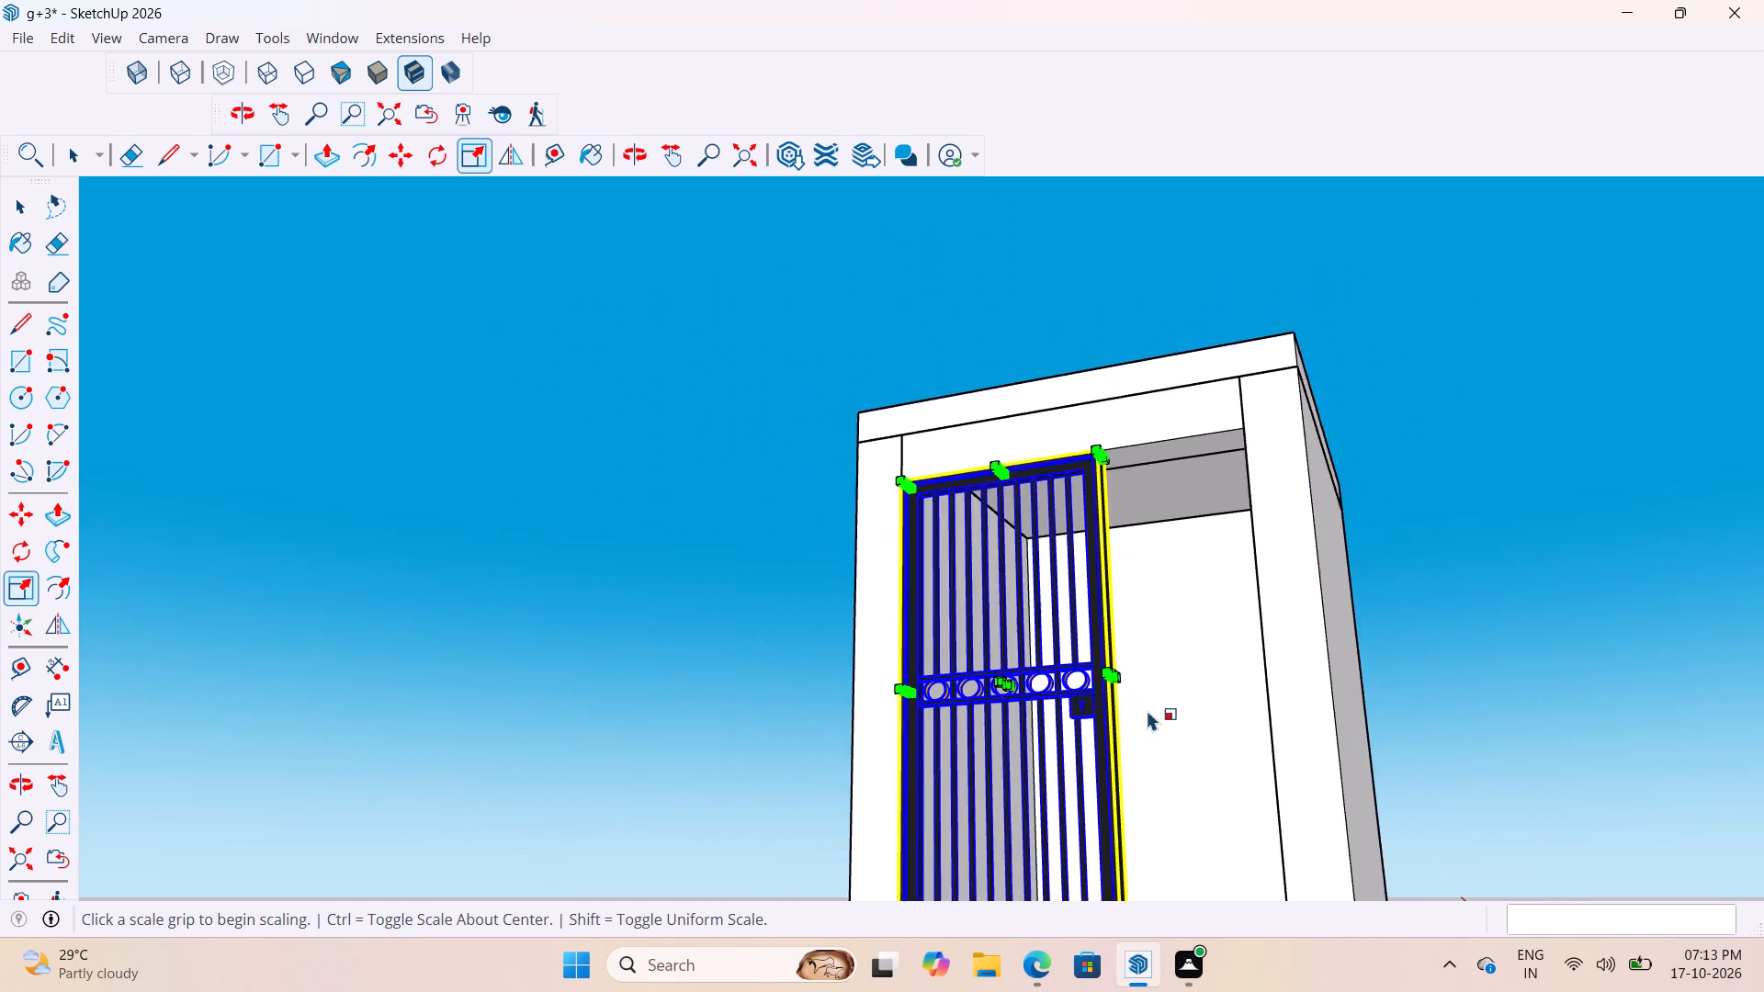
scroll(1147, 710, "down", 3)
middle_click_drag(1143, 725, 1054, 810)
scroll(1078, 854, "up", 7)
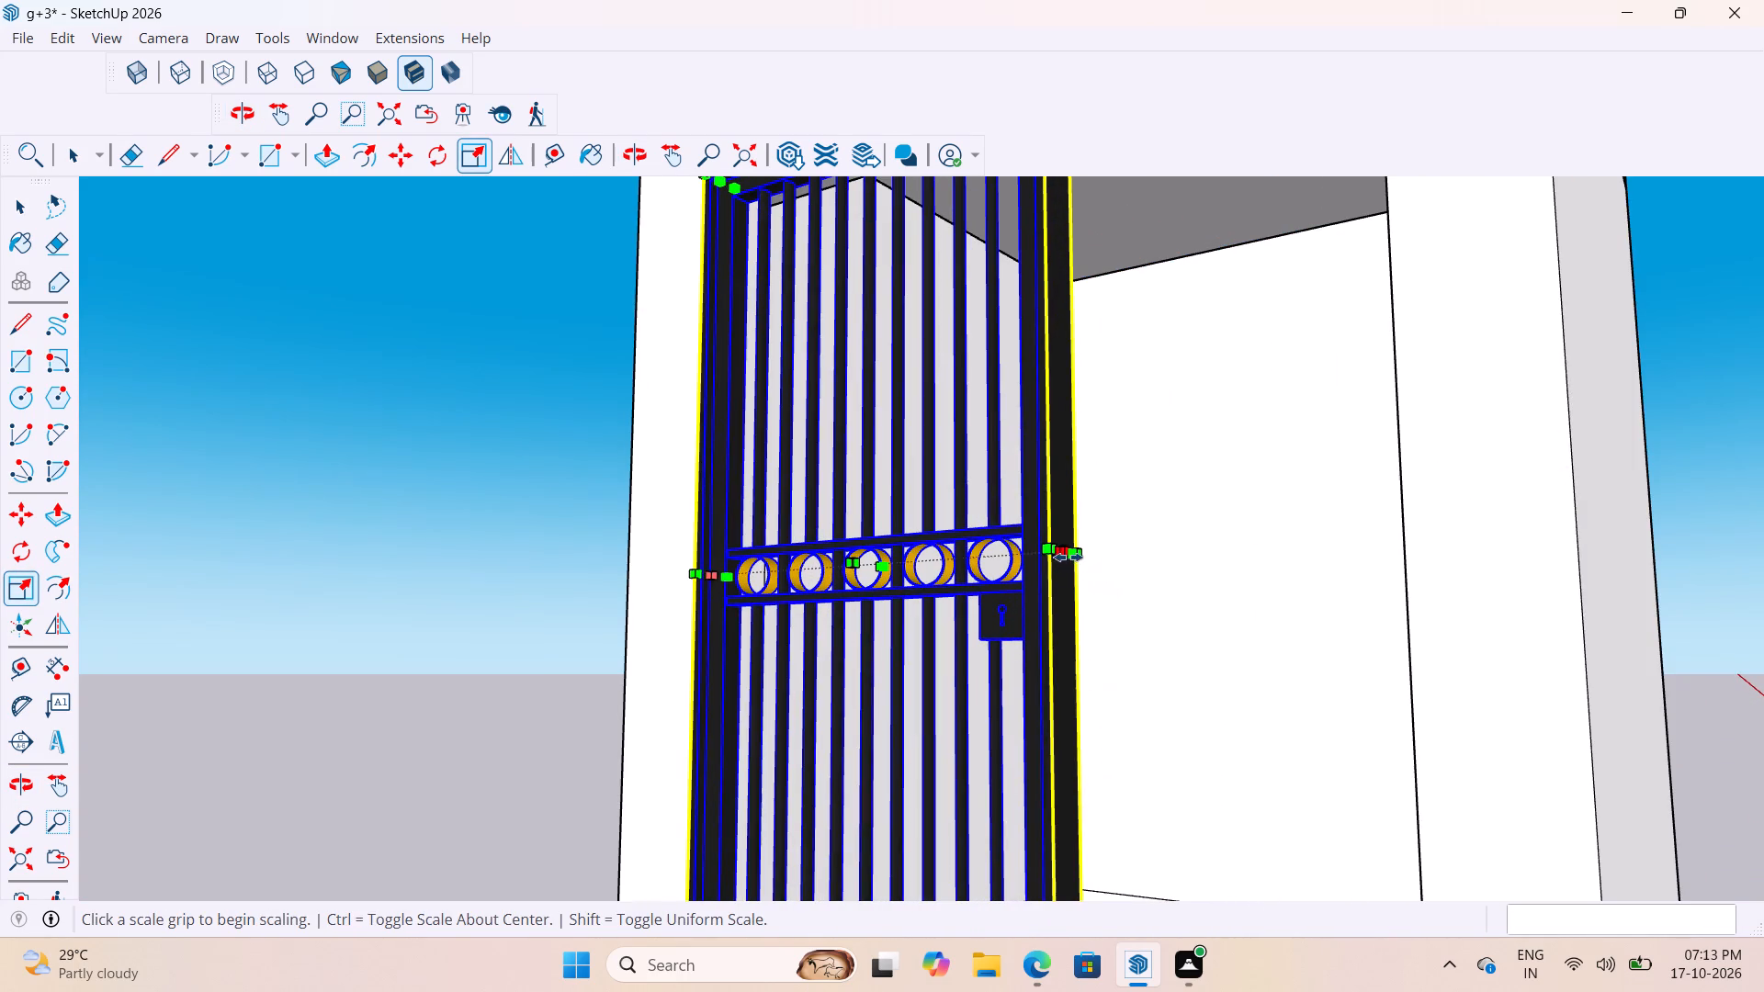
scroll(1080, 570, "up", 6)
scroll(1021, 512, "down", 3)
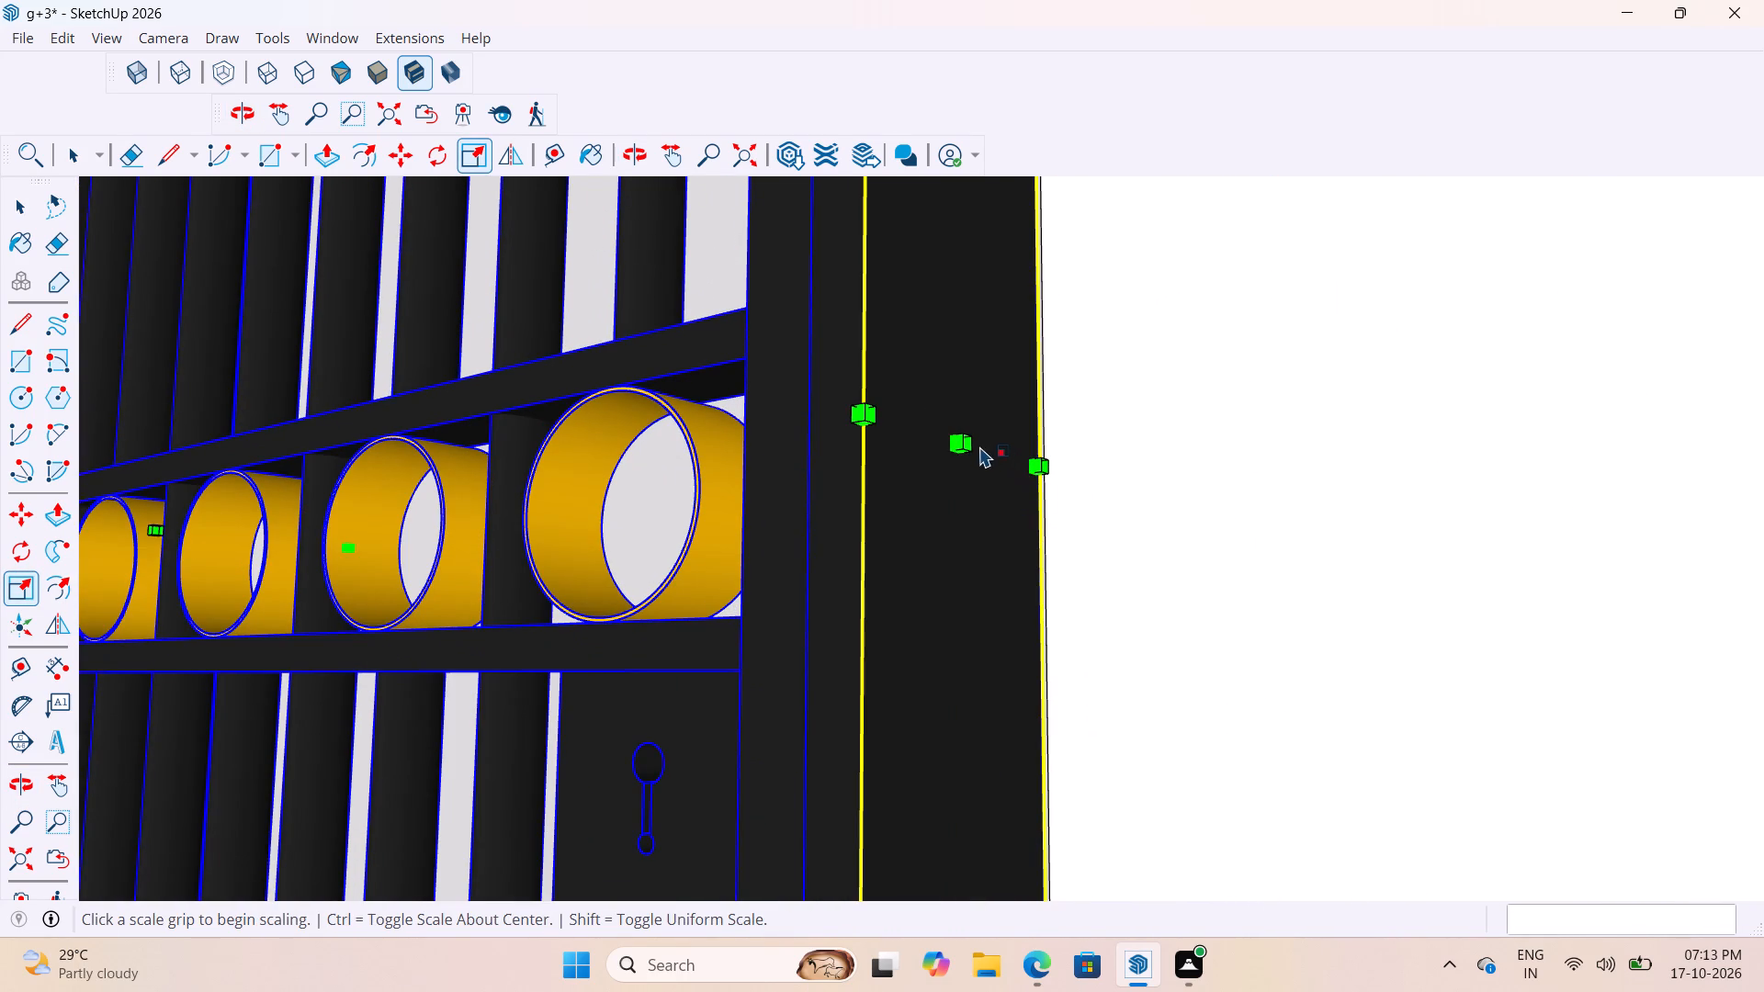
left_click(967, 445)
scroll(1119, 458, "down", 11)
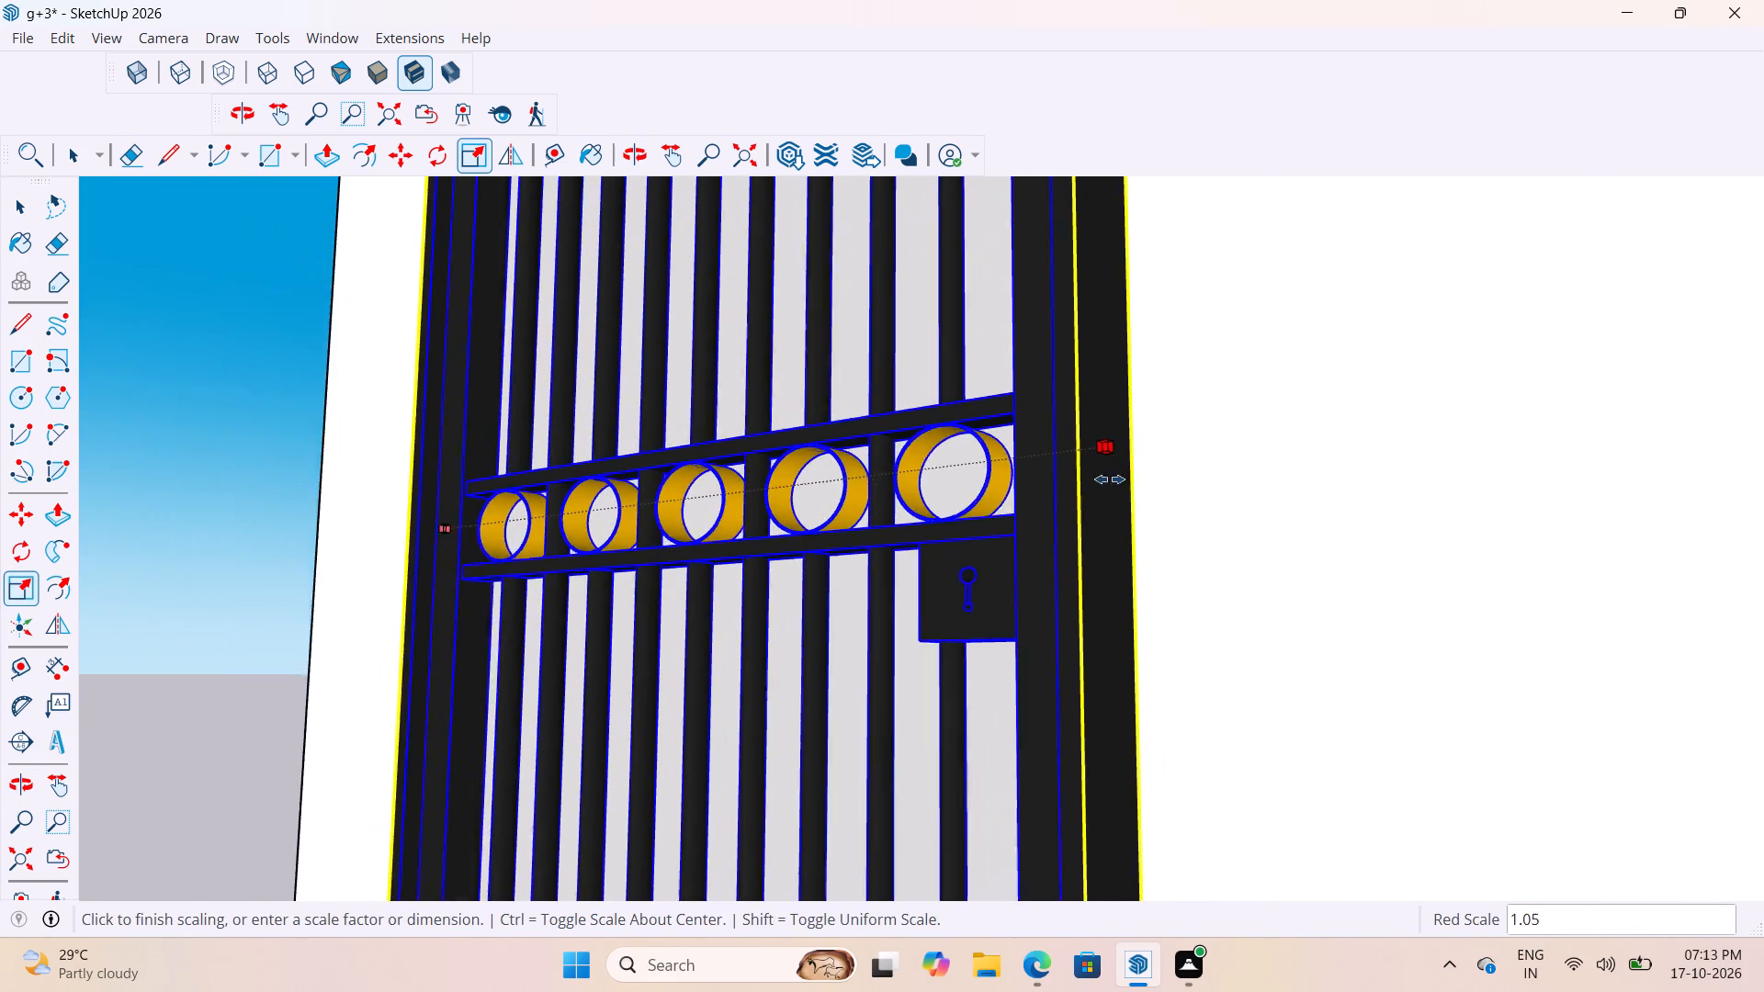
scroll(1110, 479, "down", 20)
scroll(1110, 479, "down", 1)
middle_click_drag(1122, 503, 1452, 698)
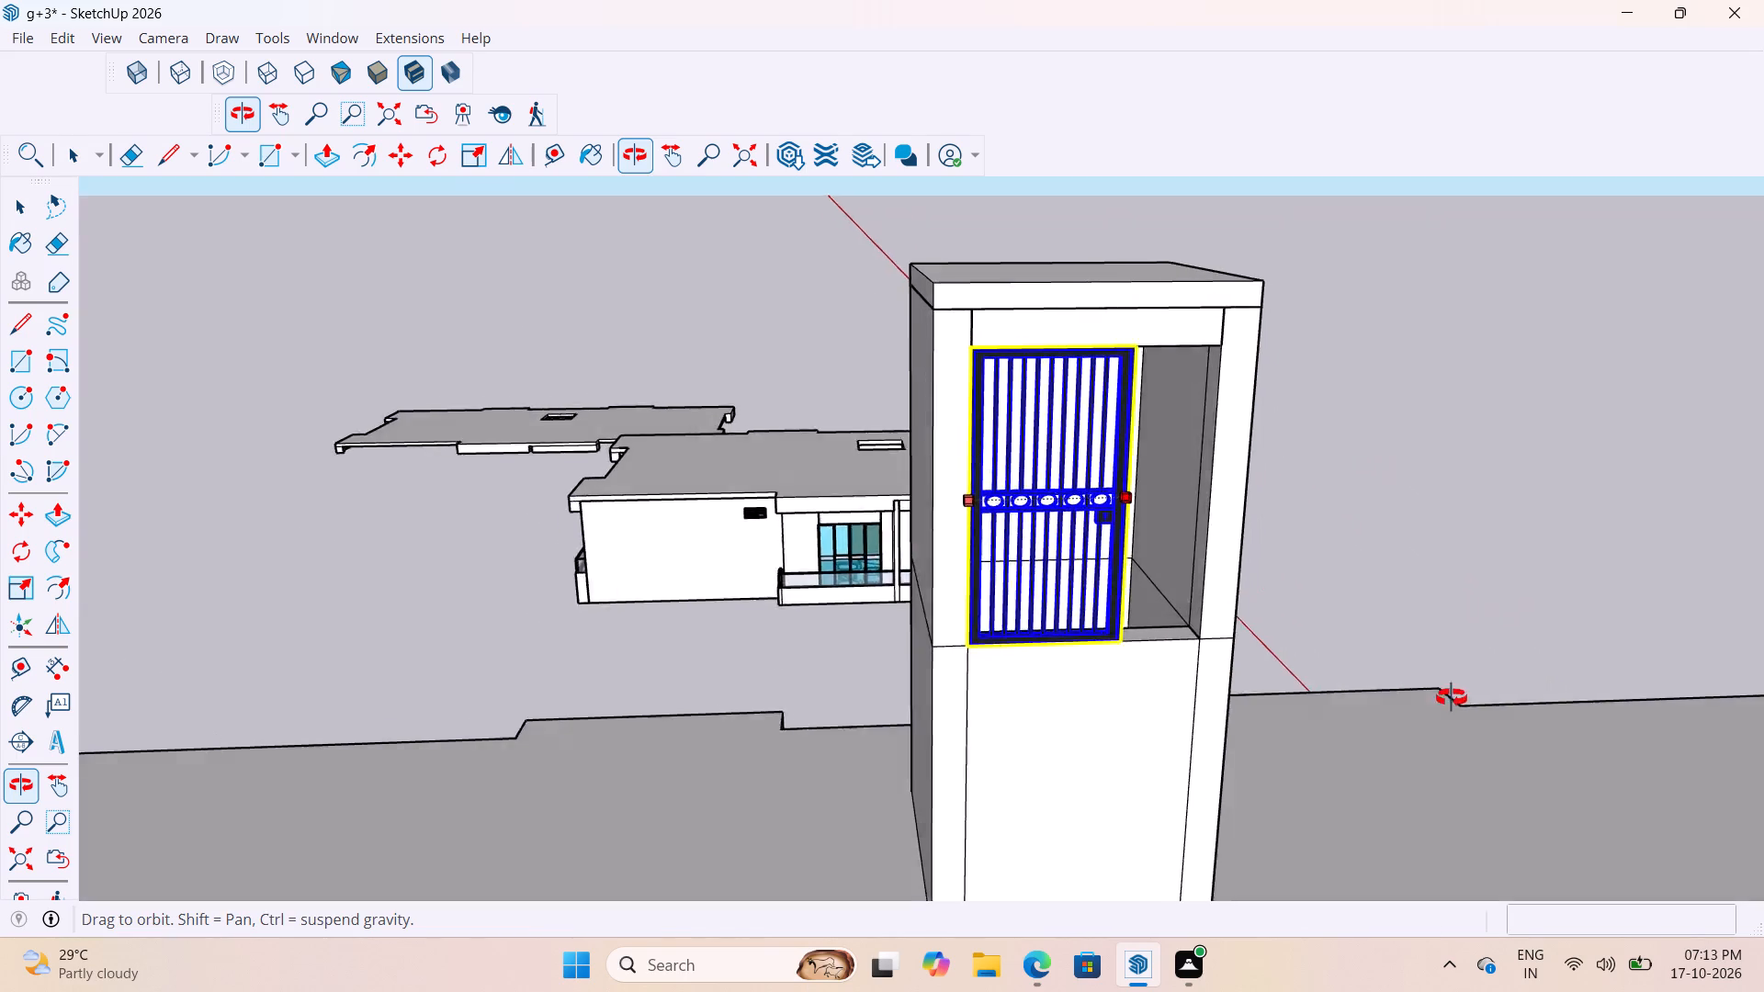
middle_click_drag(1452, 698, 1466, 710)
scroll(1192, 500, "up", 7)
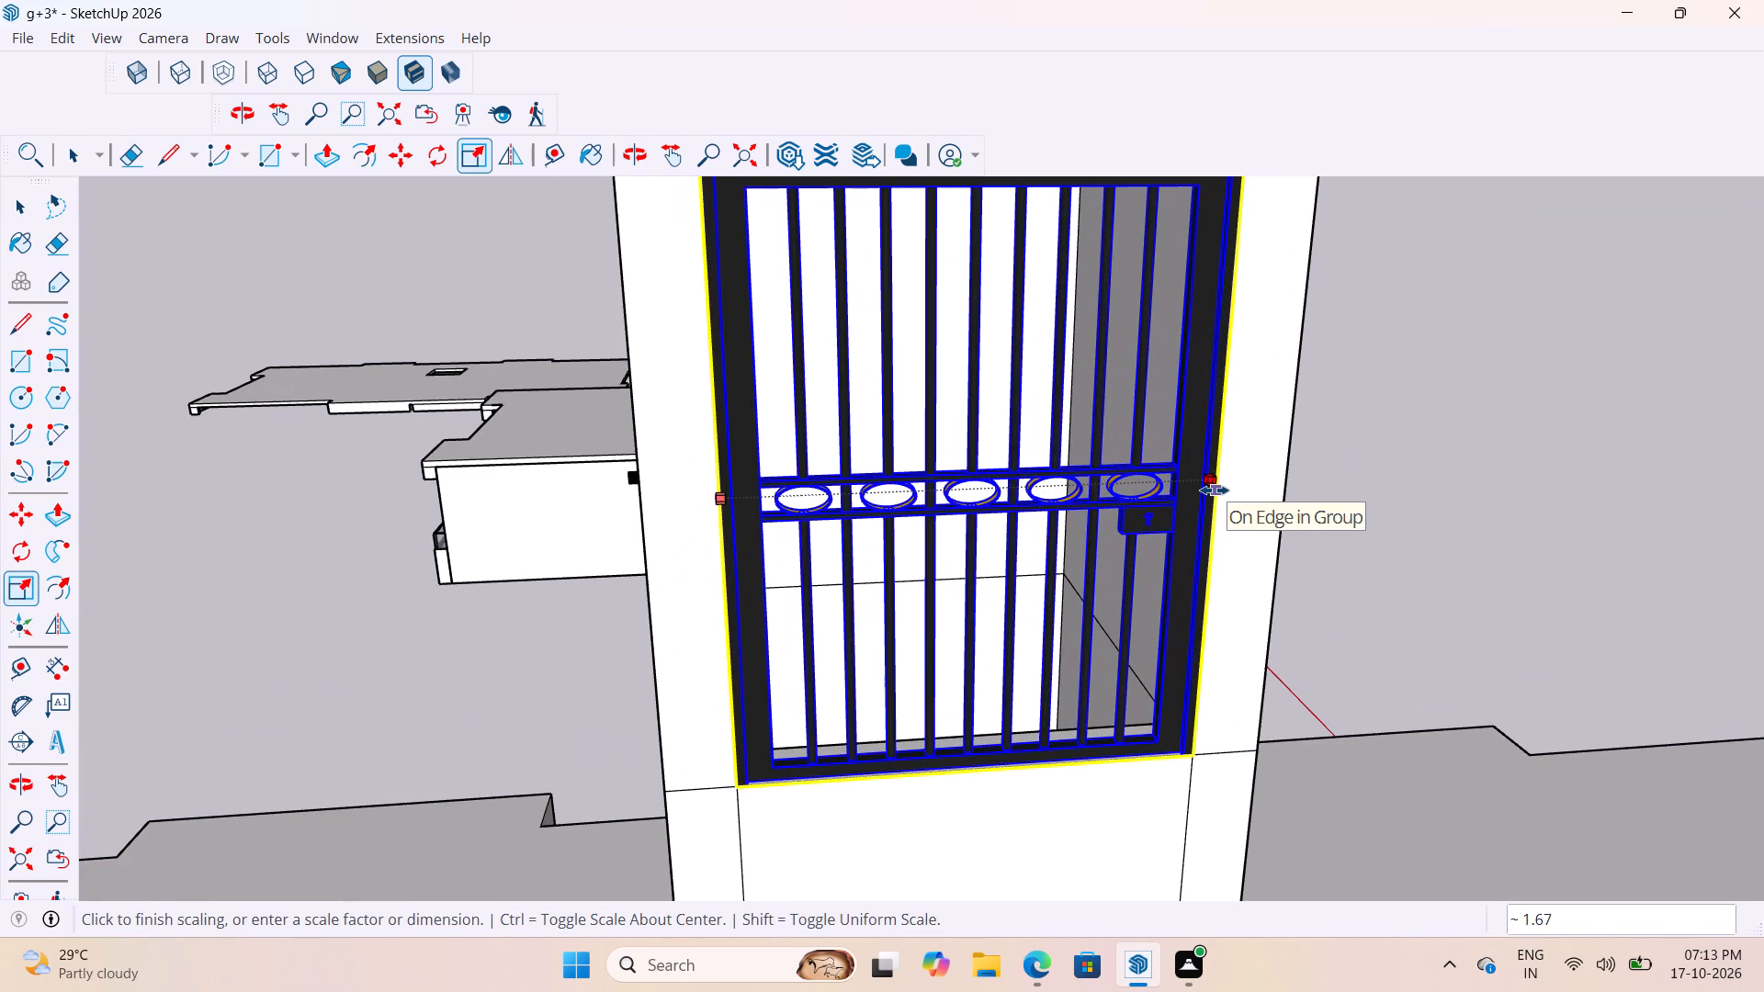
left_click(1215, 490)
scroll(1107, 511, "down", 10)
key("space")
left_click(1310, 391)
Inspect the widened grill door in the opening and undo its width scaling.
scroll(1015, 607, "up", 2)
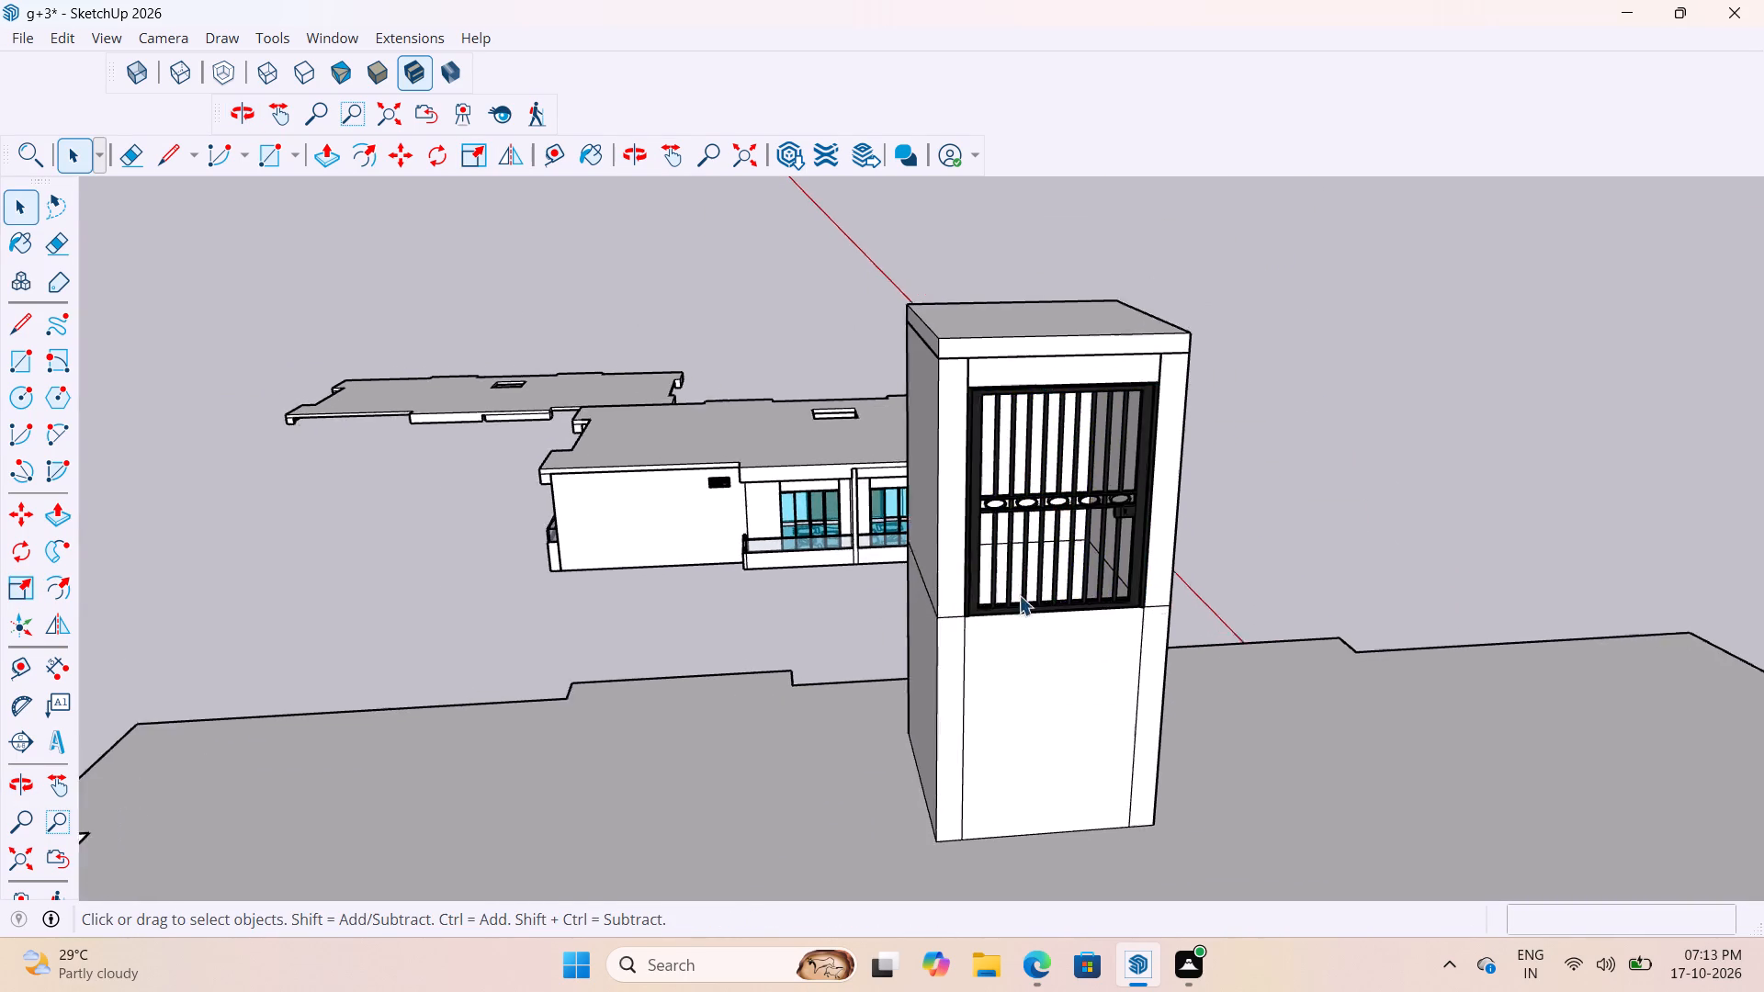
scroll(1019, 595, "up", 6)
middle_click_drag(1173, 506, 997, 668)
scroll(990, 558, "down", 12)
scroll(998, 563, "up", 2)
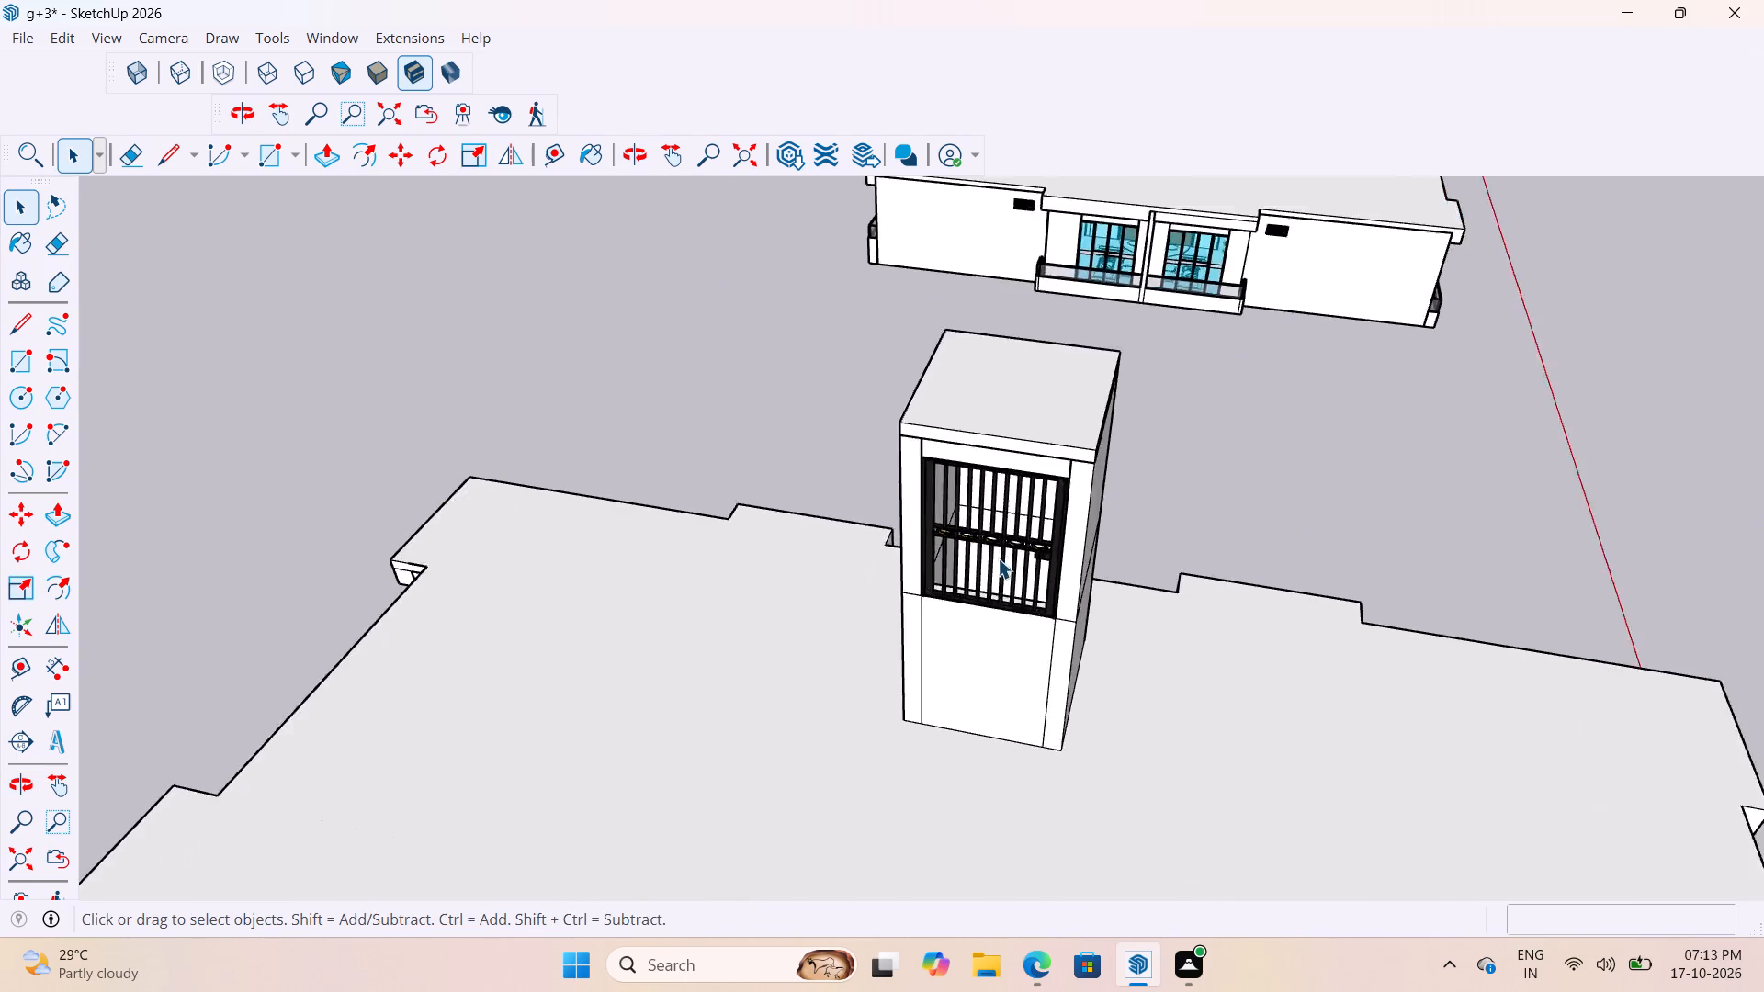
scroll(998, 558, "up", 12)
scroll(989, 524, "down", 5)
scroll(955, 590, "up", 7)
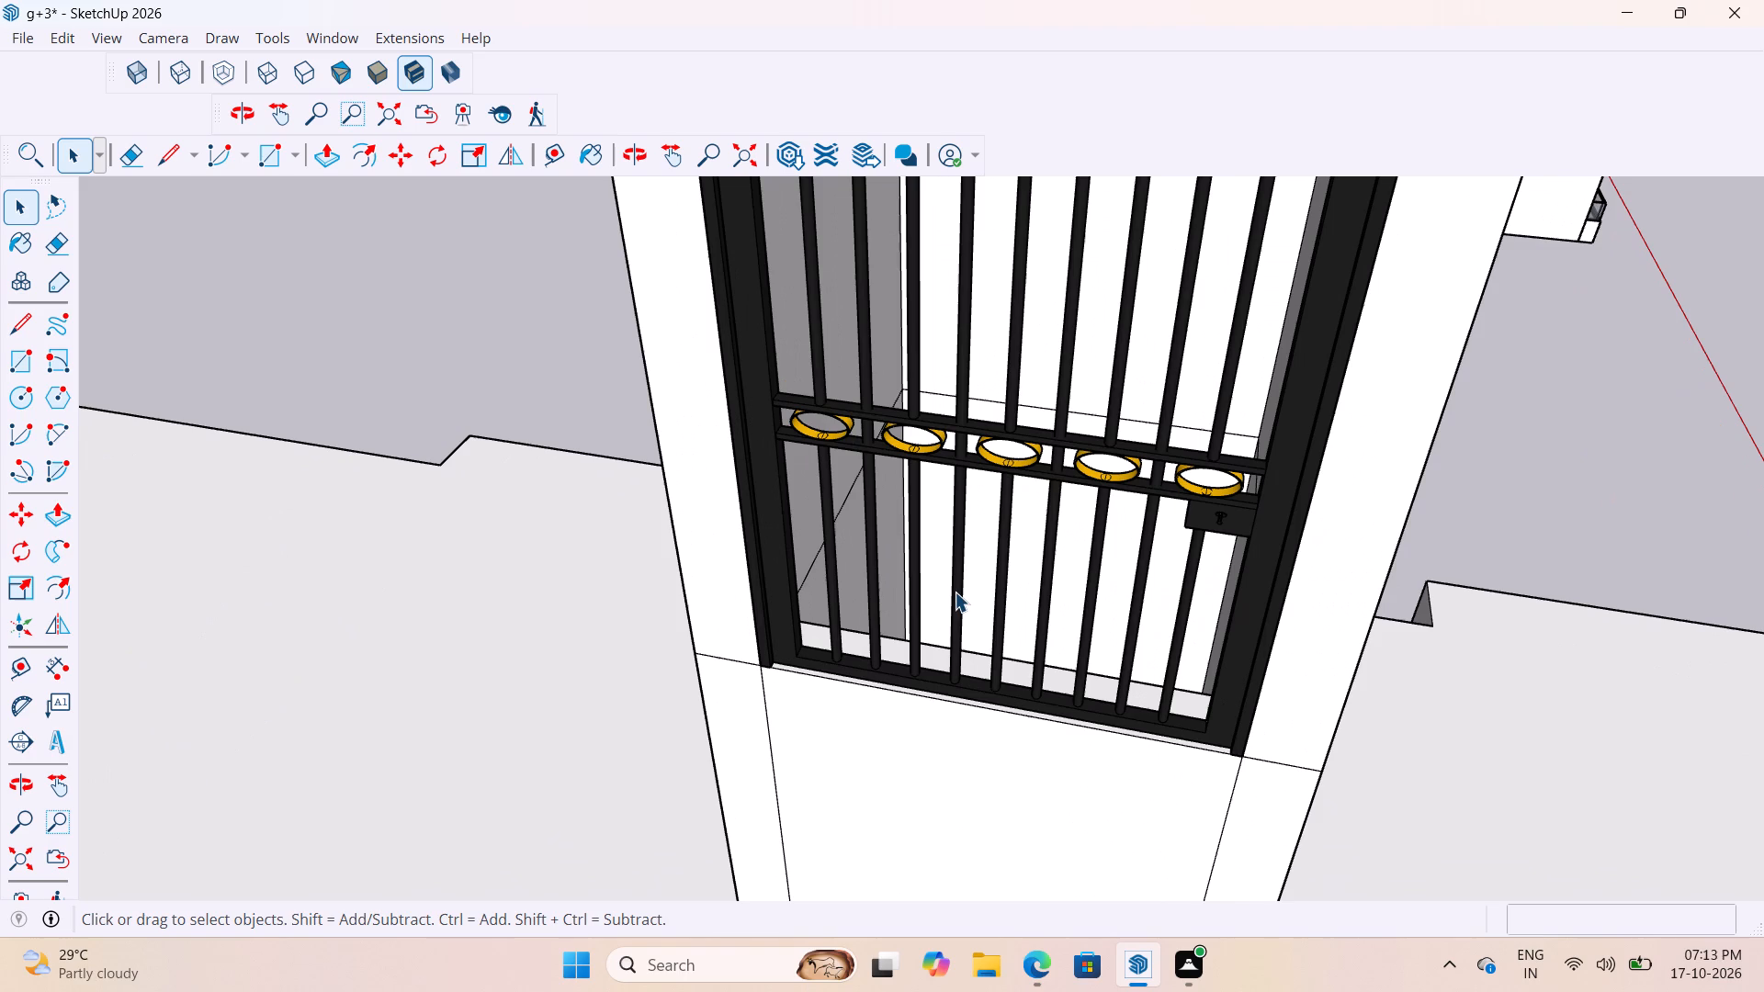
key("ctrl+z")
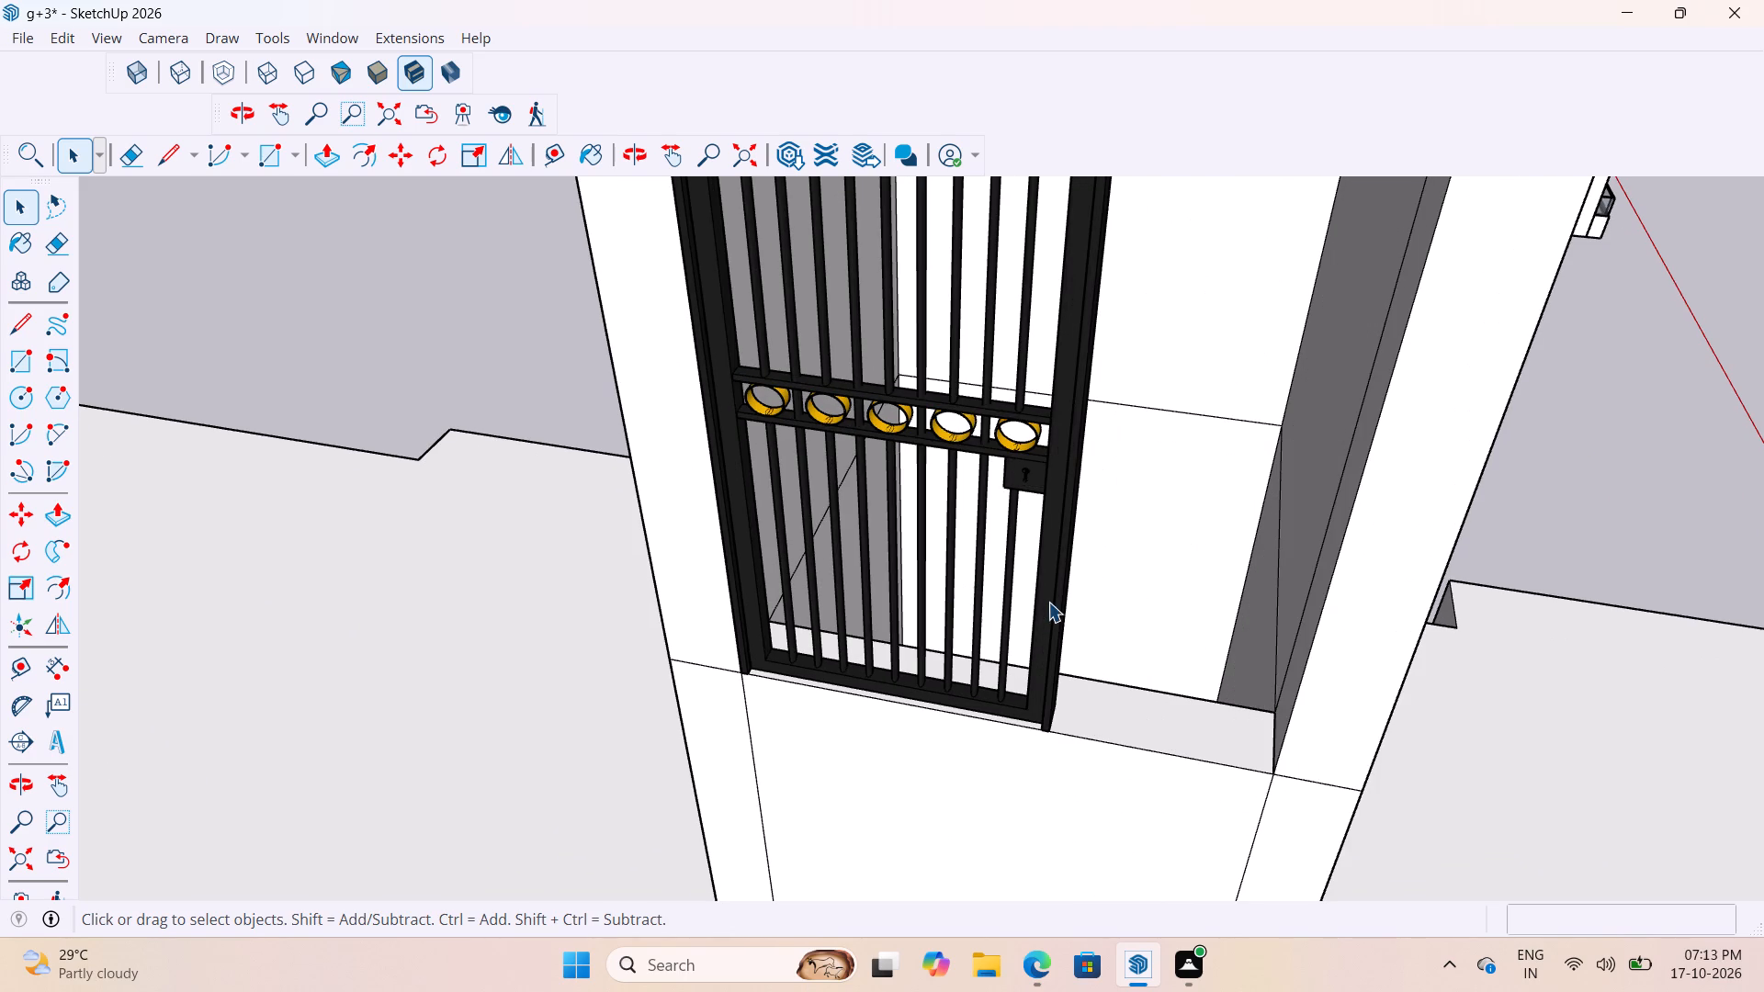
Move the grill door by its bottom corner out of the opening onto the roof slab beside the stair headroom.
left_click(1048, 602)
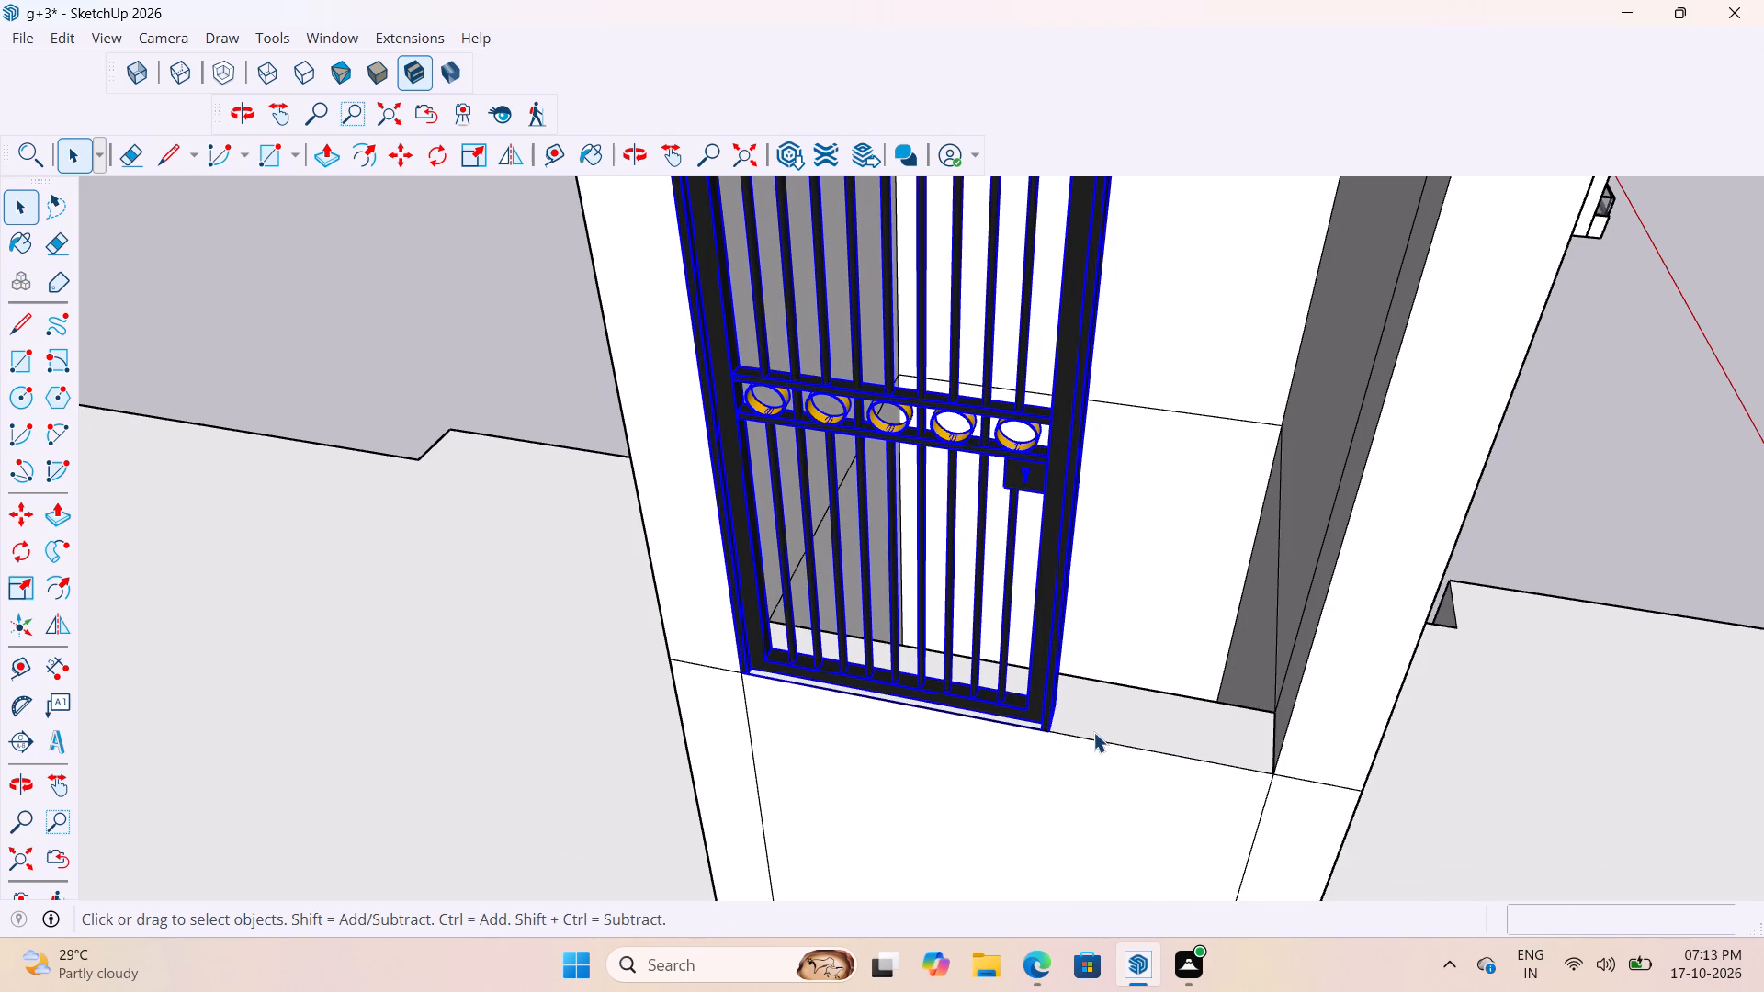
key("m")
scroll(1077, 741, "up", 7)
left_click(1048, 675)
scroll(962, 678, "down", 17)
left_click(620, 752)
scroll(943, 593, "up", 4)
key("space")
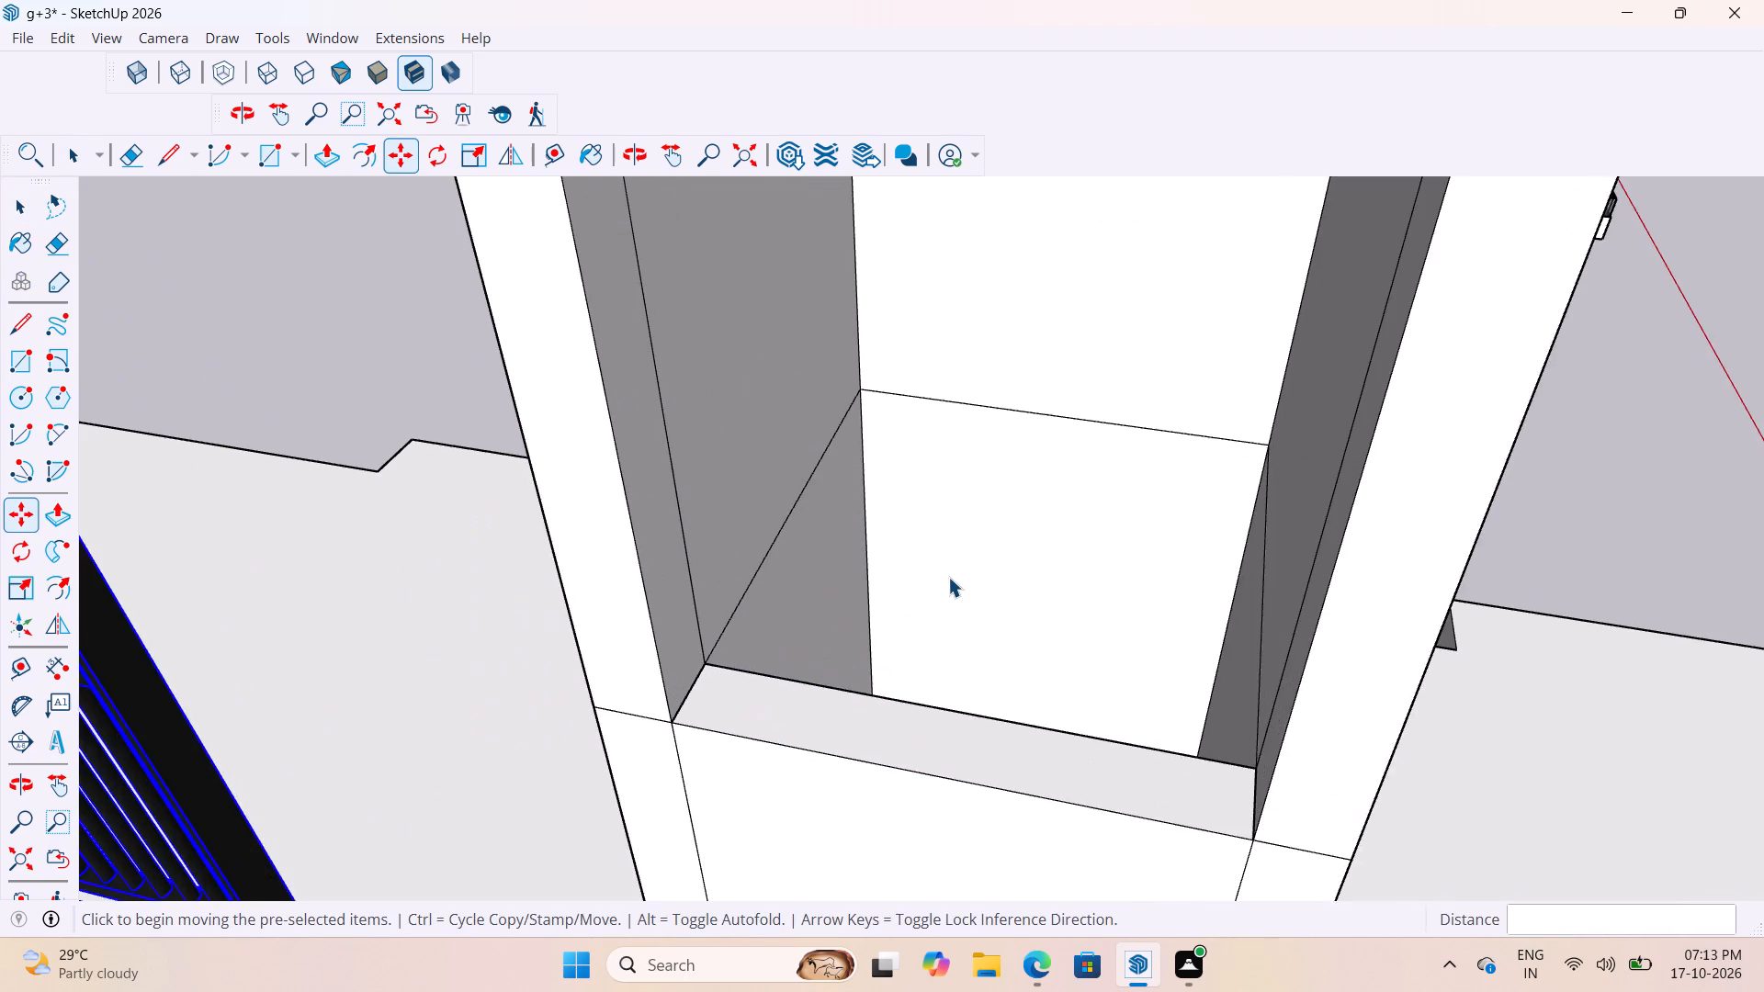
key("space")
Examine the floor edges and side walls inside the stair headroom's front opening.
scroll(944, 577, "down", 4)
middle_click_drag(953, 599, 1002, 533)
scroll(857, 643, "up", 3)
middle_click_drag(923, 644, 838, 702)
scroll(915, 524, "up", 2)
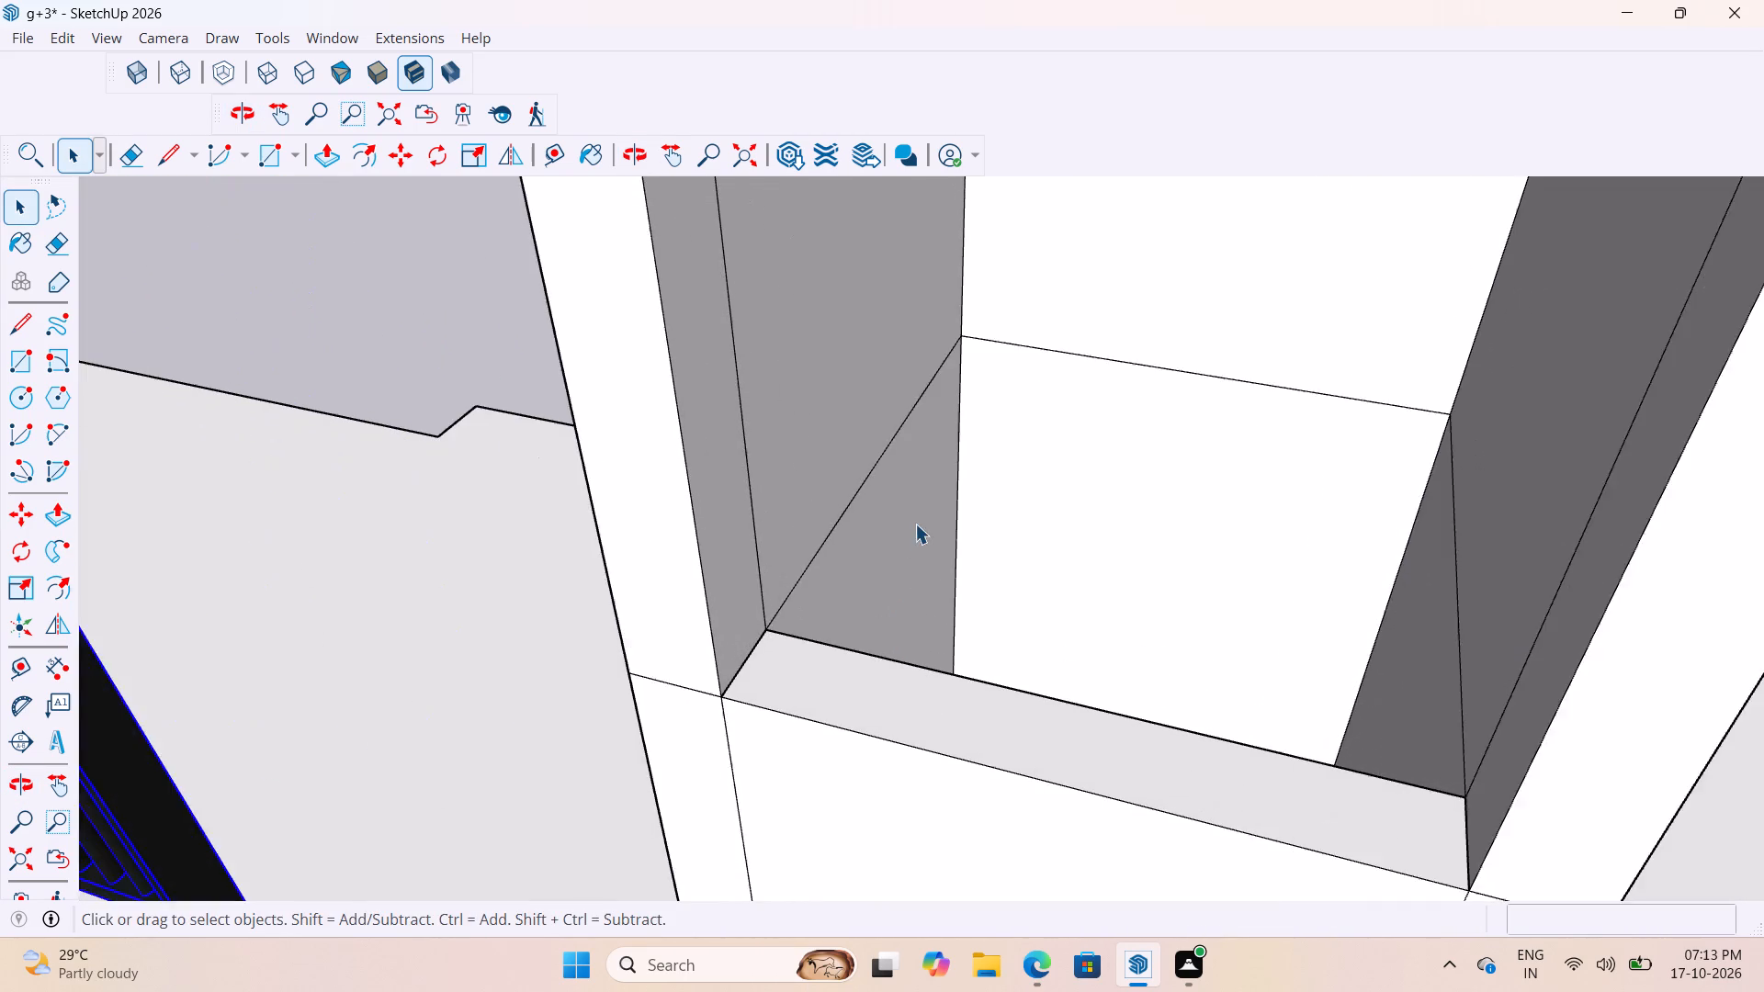
scroll(915, 524, "up", 3)
left_click(831, 499)
double_click(831, 499)
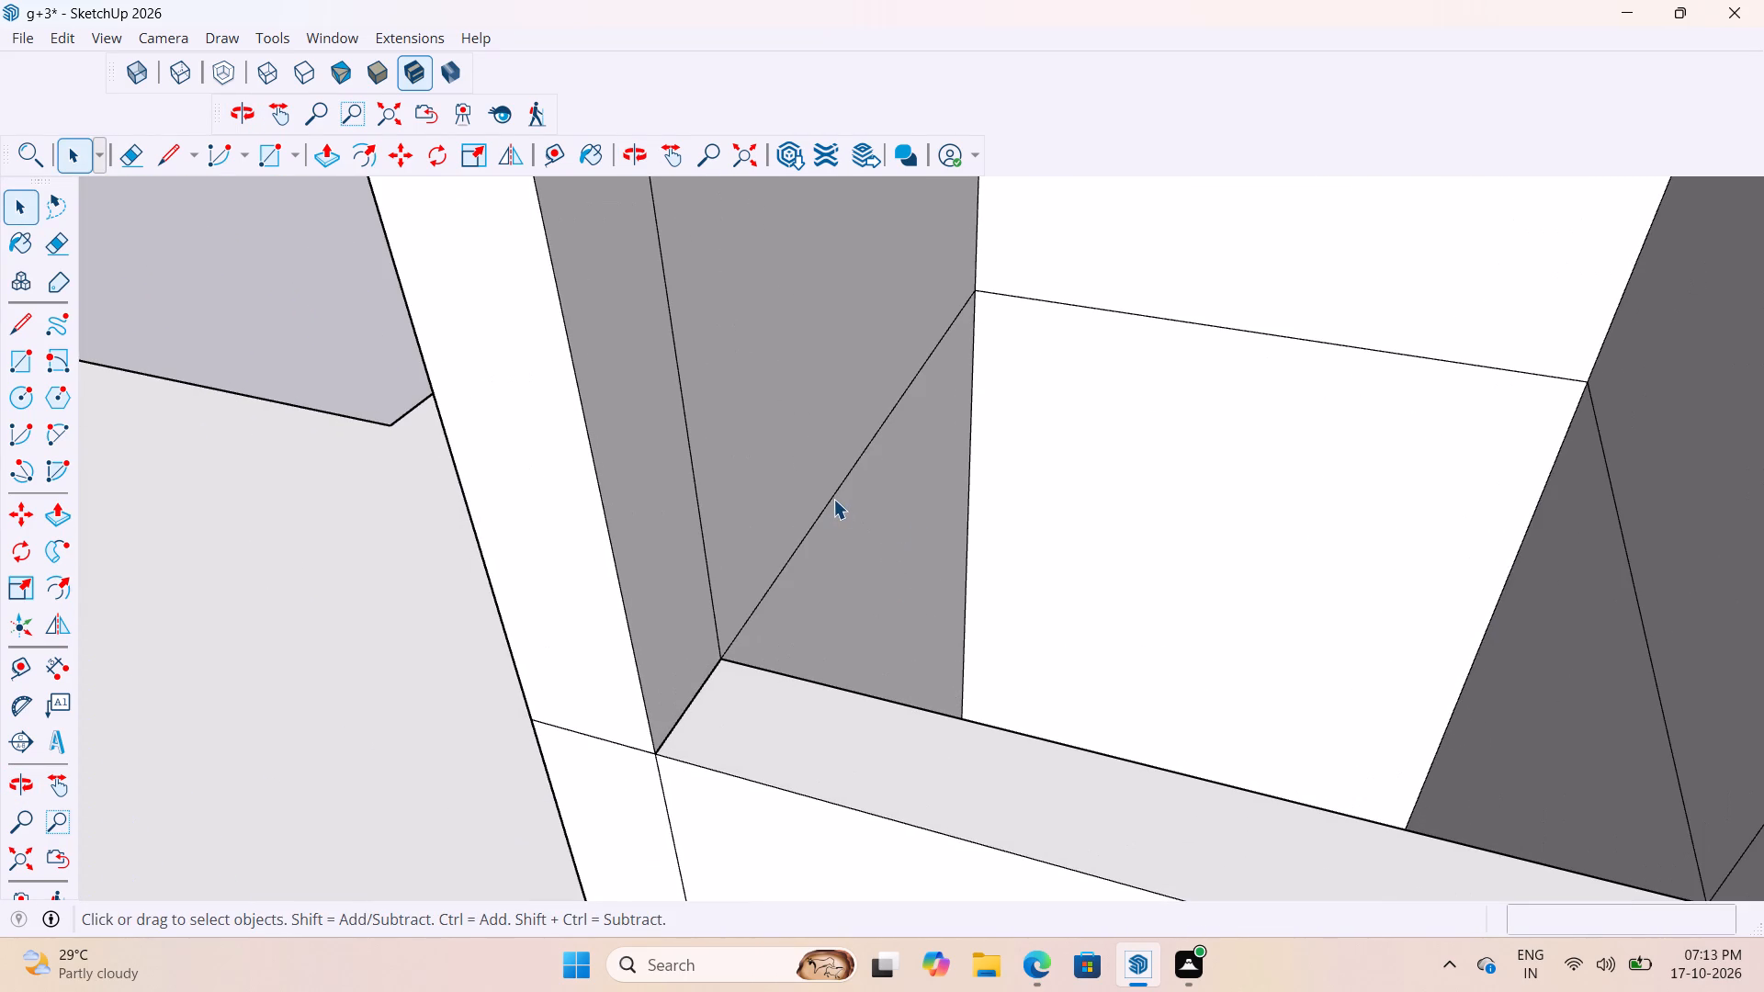
left_click(833, 499)
left_click(833, 499)
left_click(834, 509)
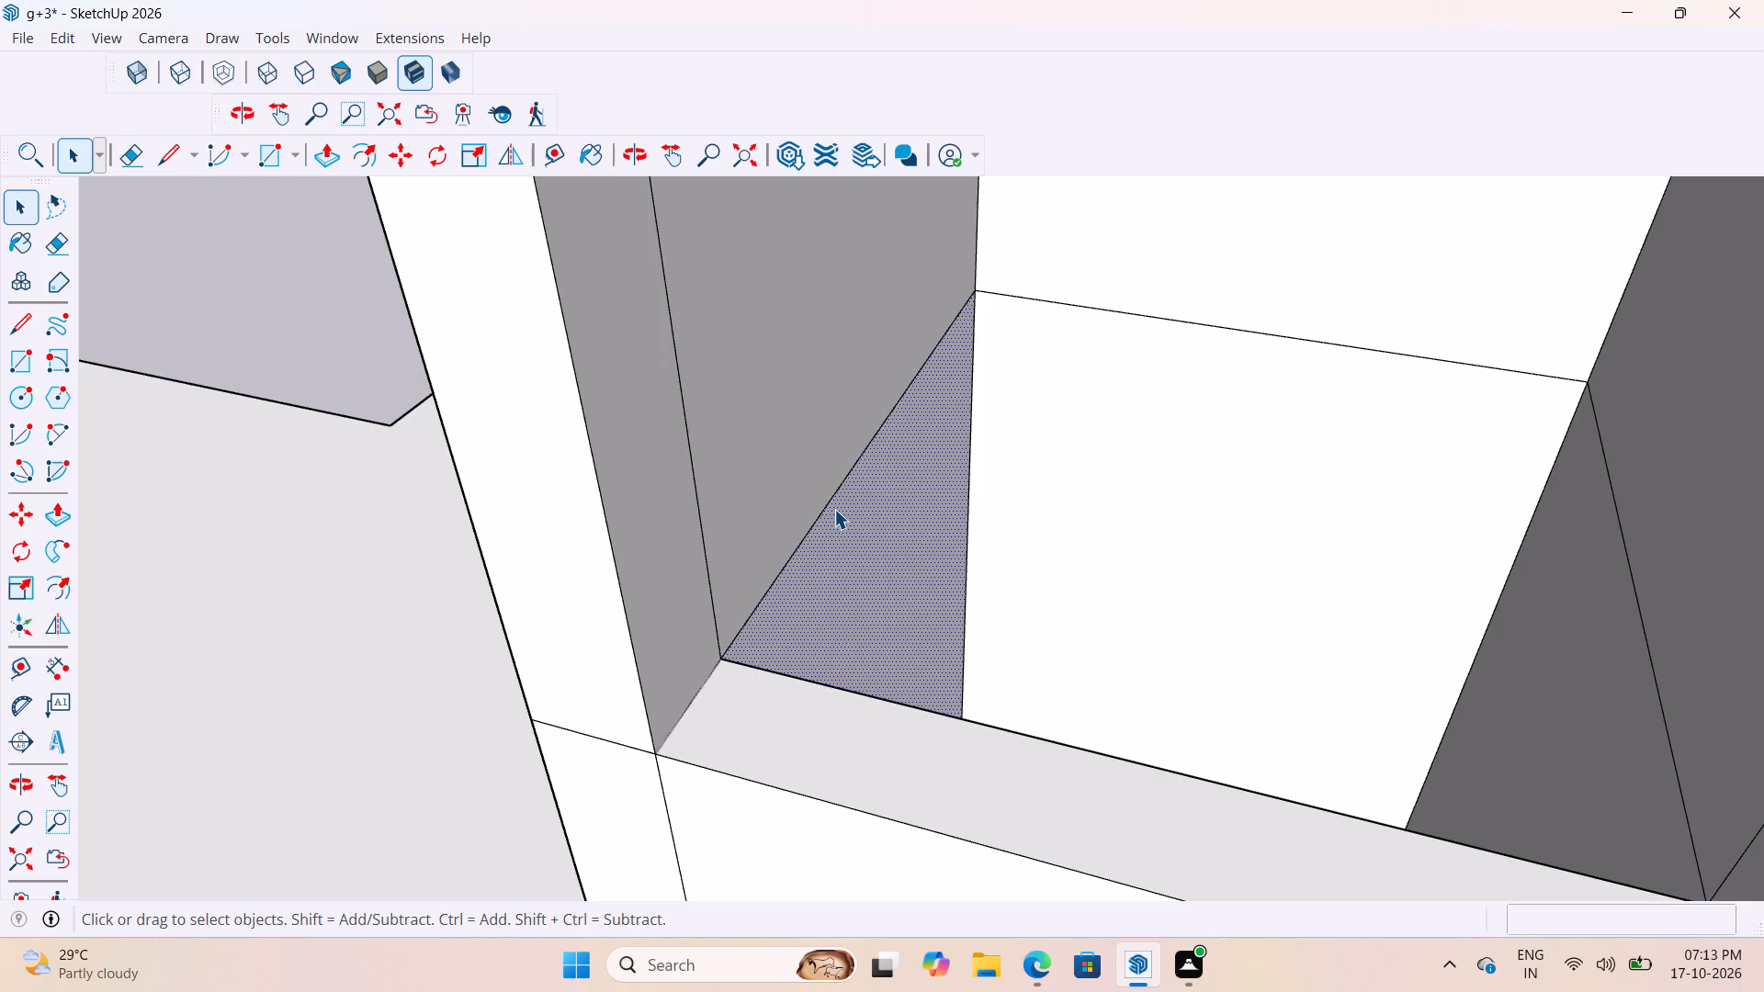
left_click(811, 534)
scroll(811, 534, "down", 4)
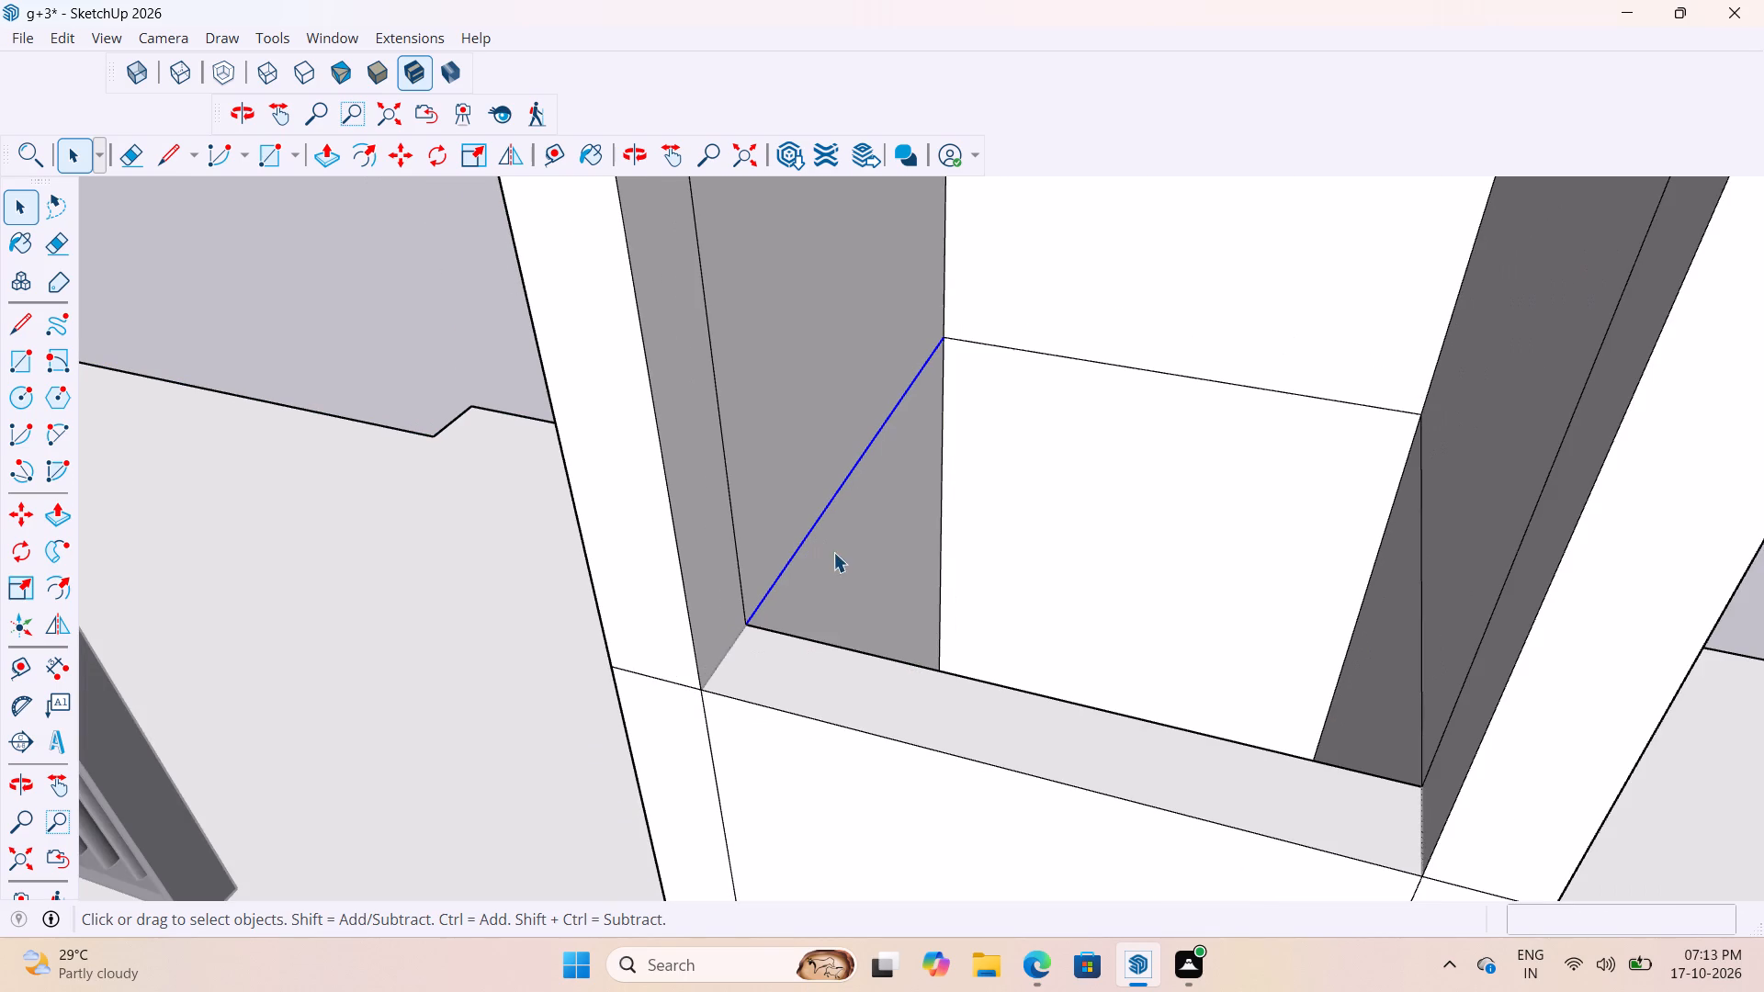
scroll(854, 577, "down", 3)
middle_click_drag(947, 678, 1069, 716)
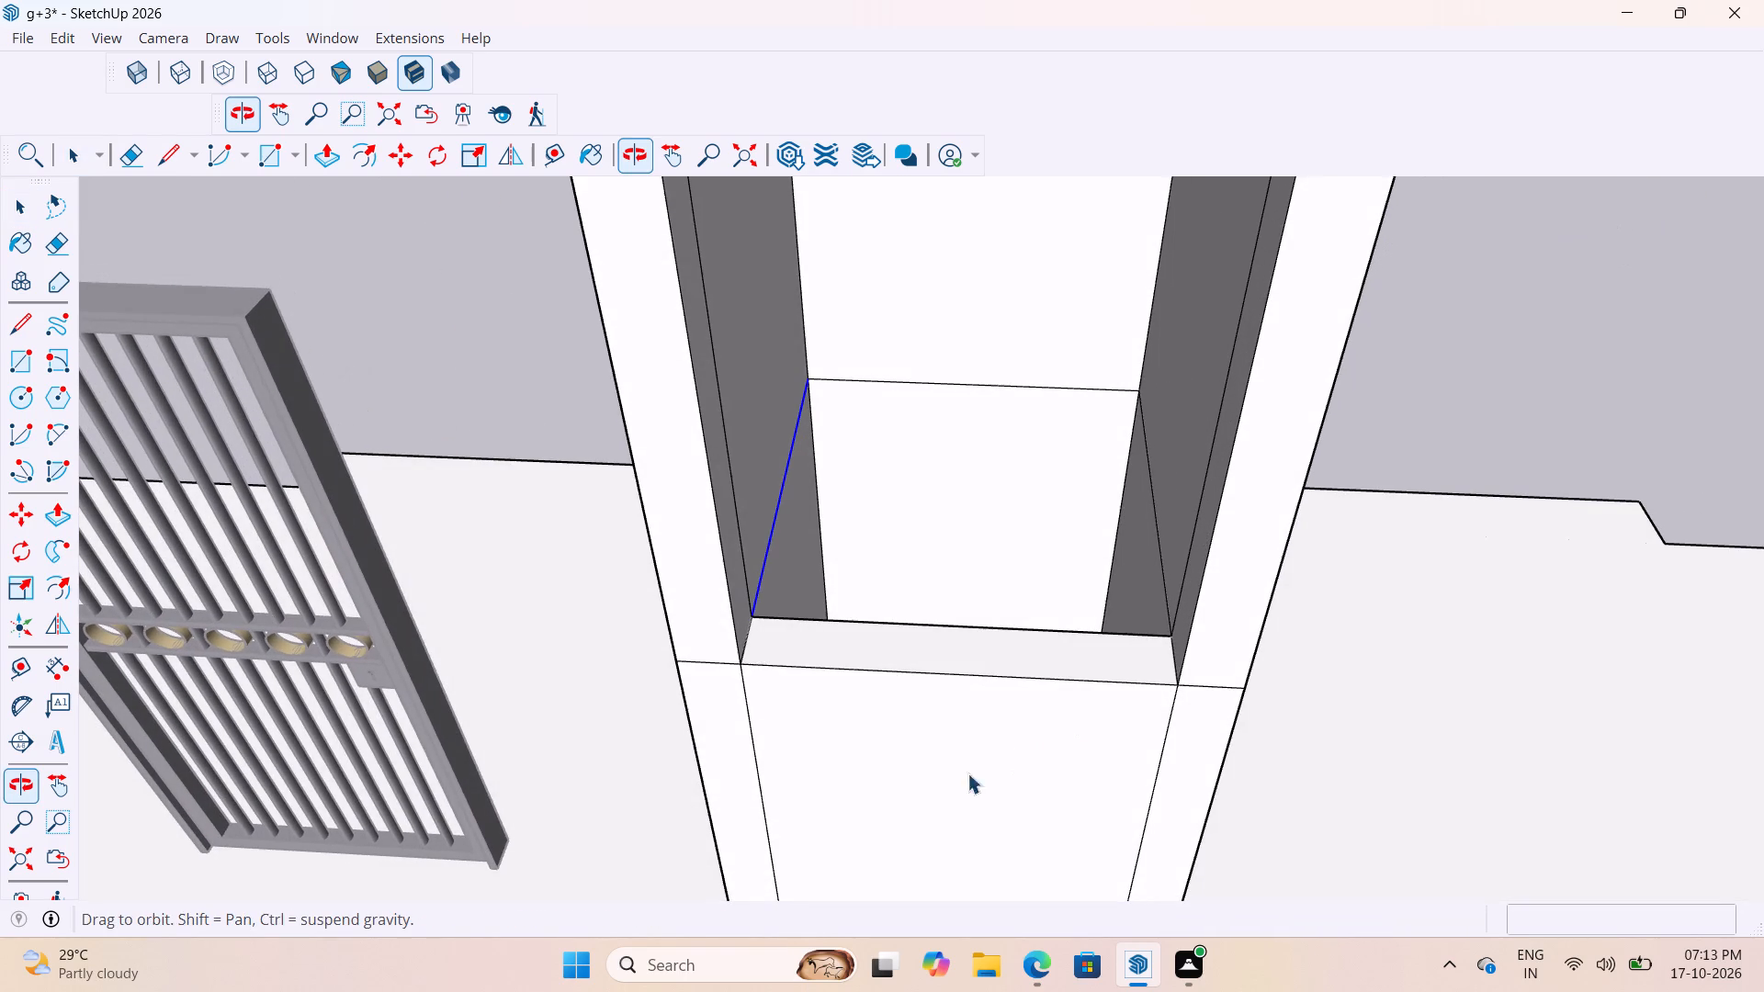
left_click(1574, 369)
Draw a rectangle across the headroom's floor, from its back corner to the opposite front corner, and make it a group.
key("r")
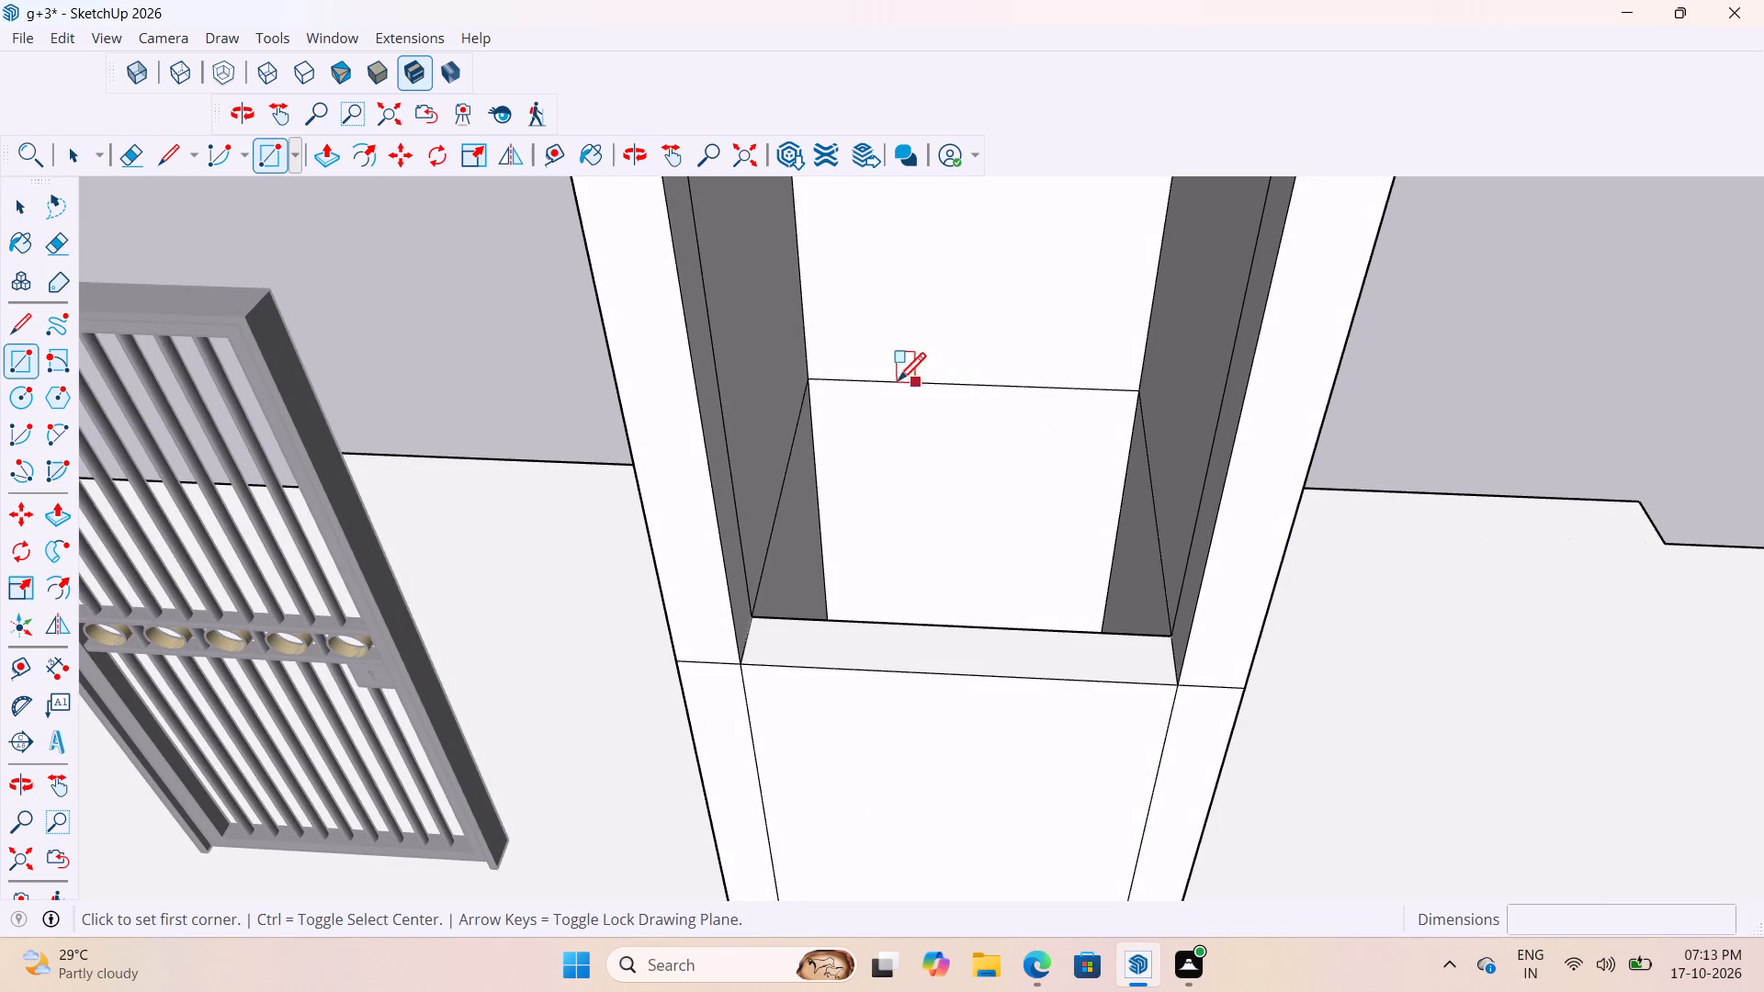
left_click(809, 388)
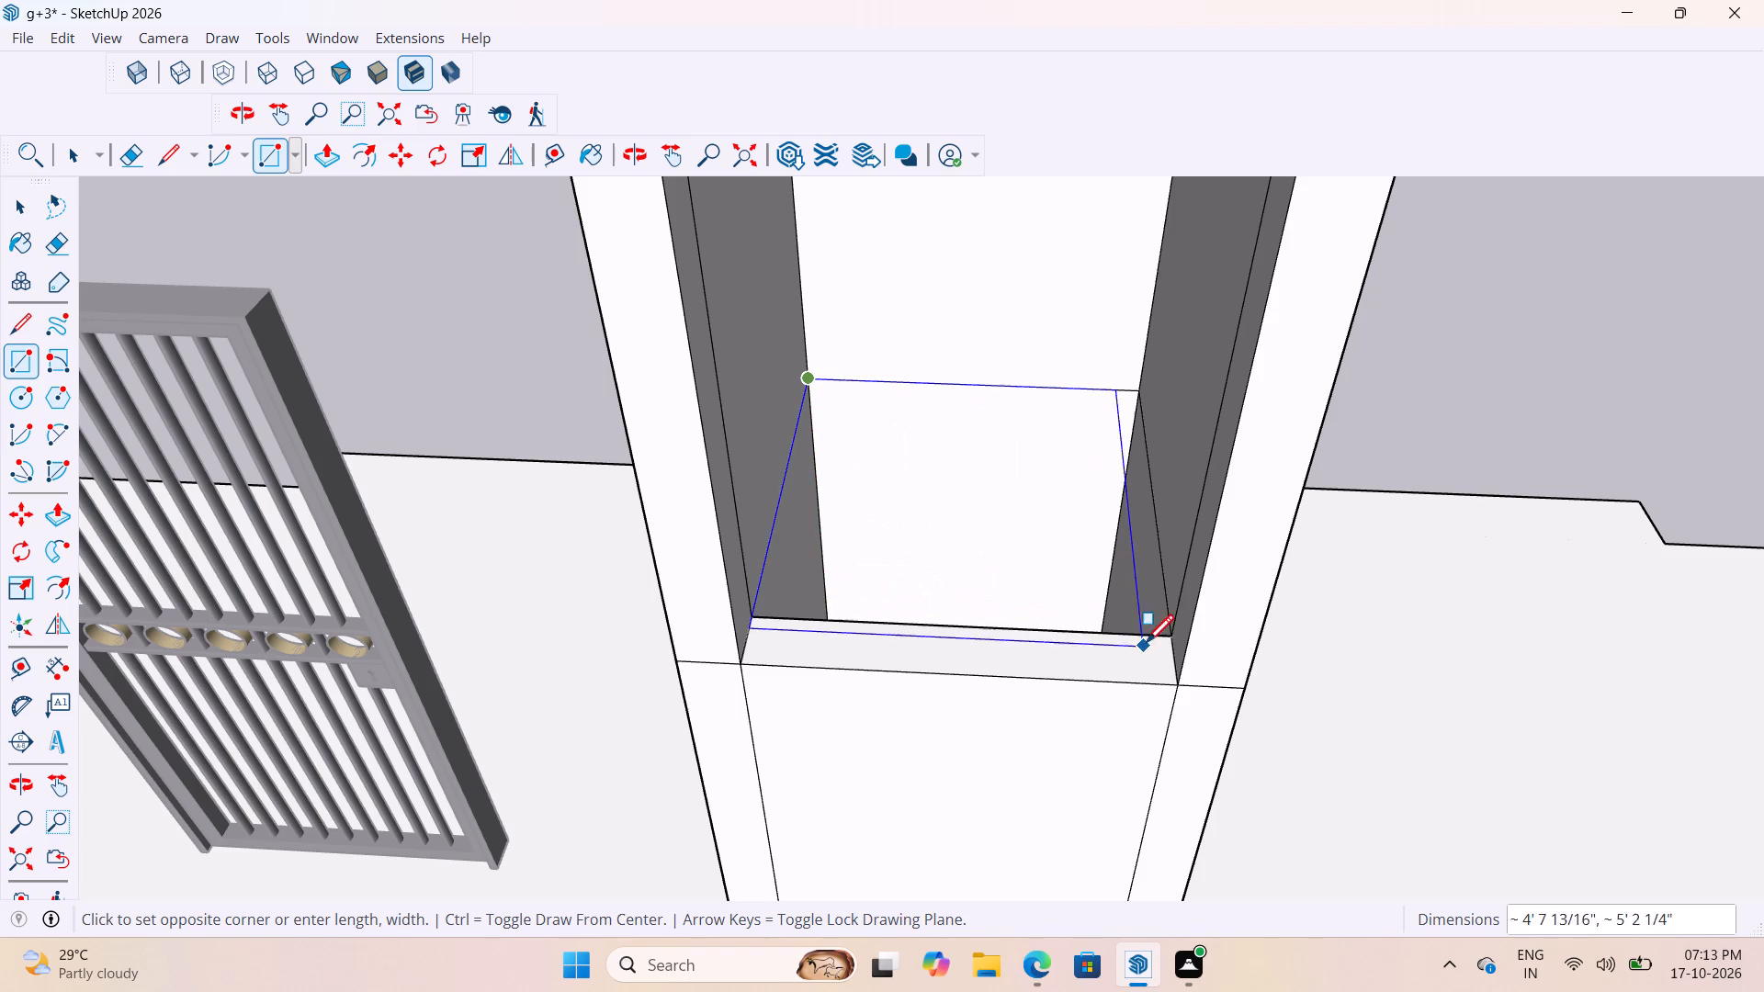
left_click(1174, 632)
key("space")
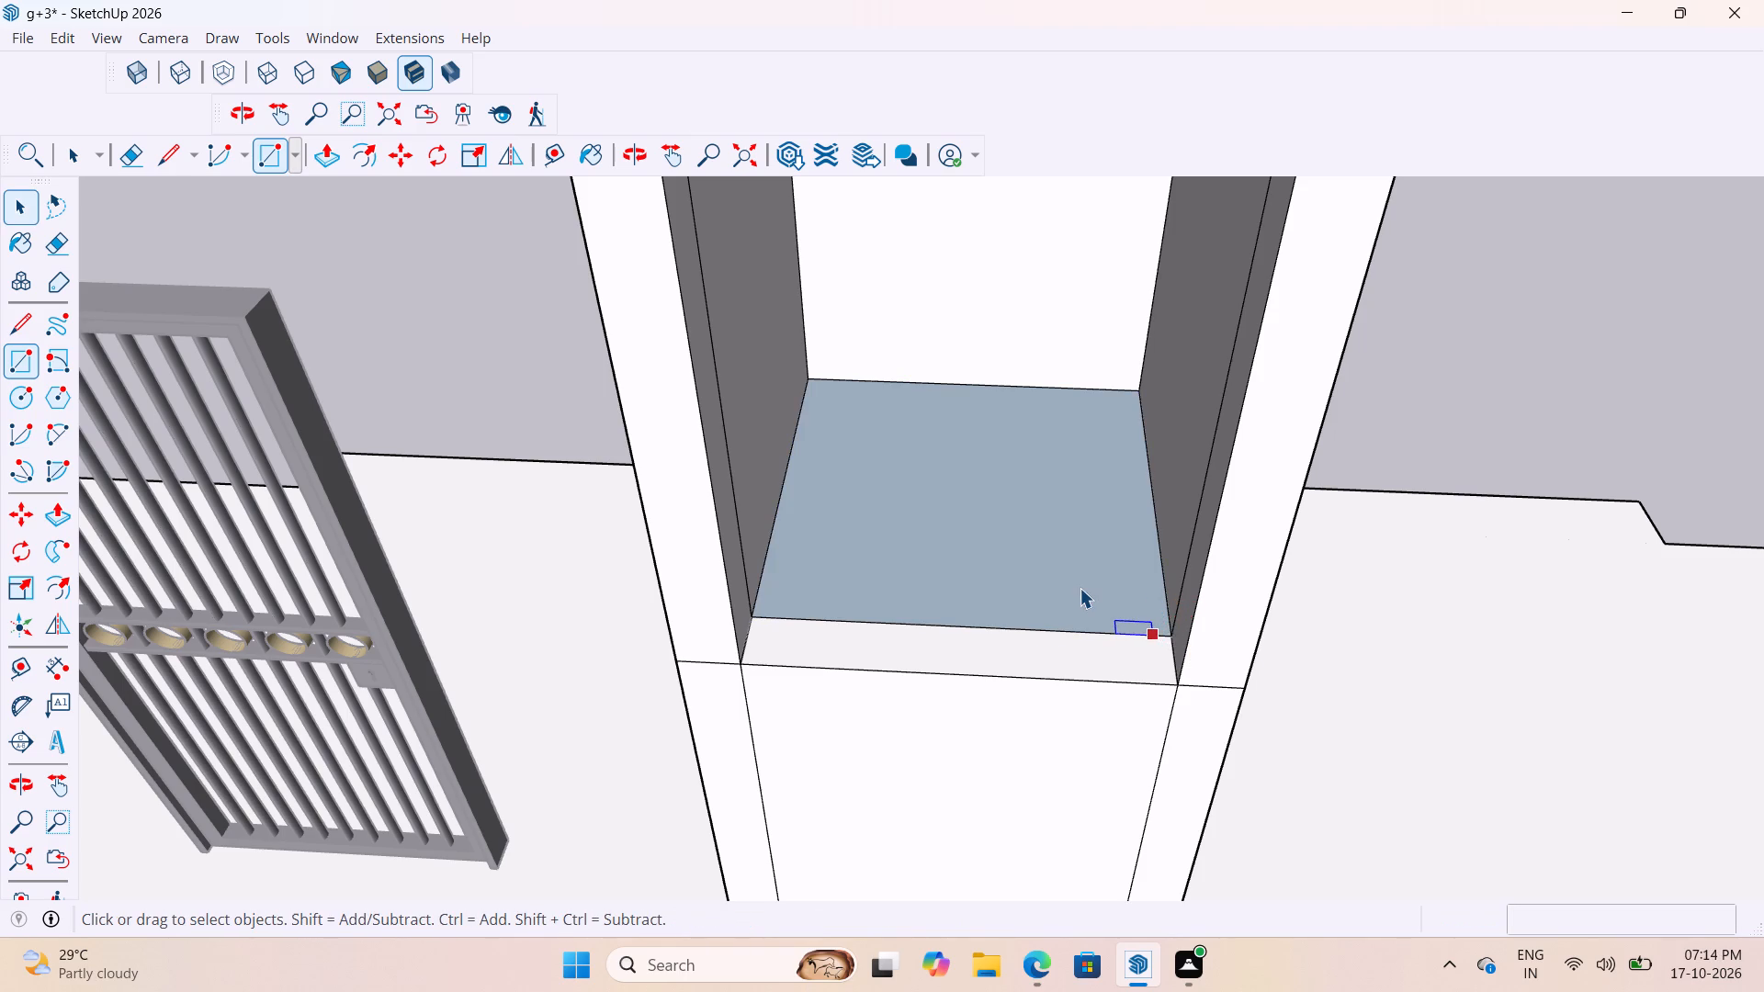
double_click(1077, 586)
right_click(1077, 586)
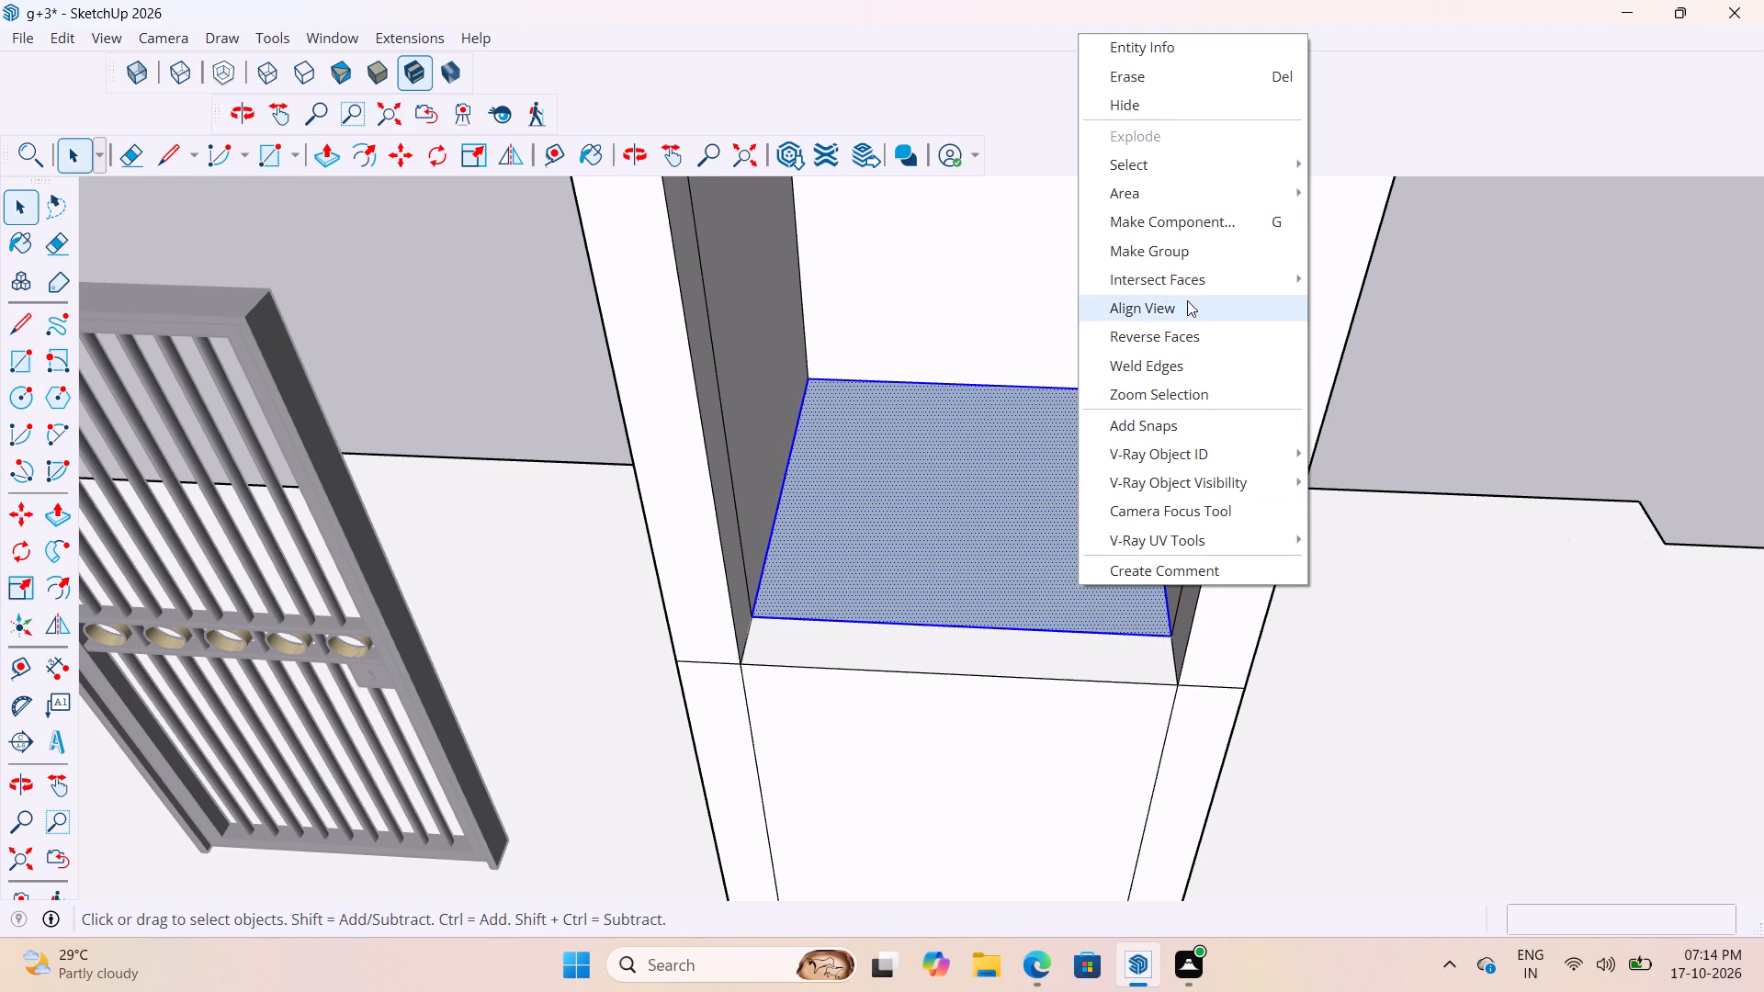
left_click(1191, 263)
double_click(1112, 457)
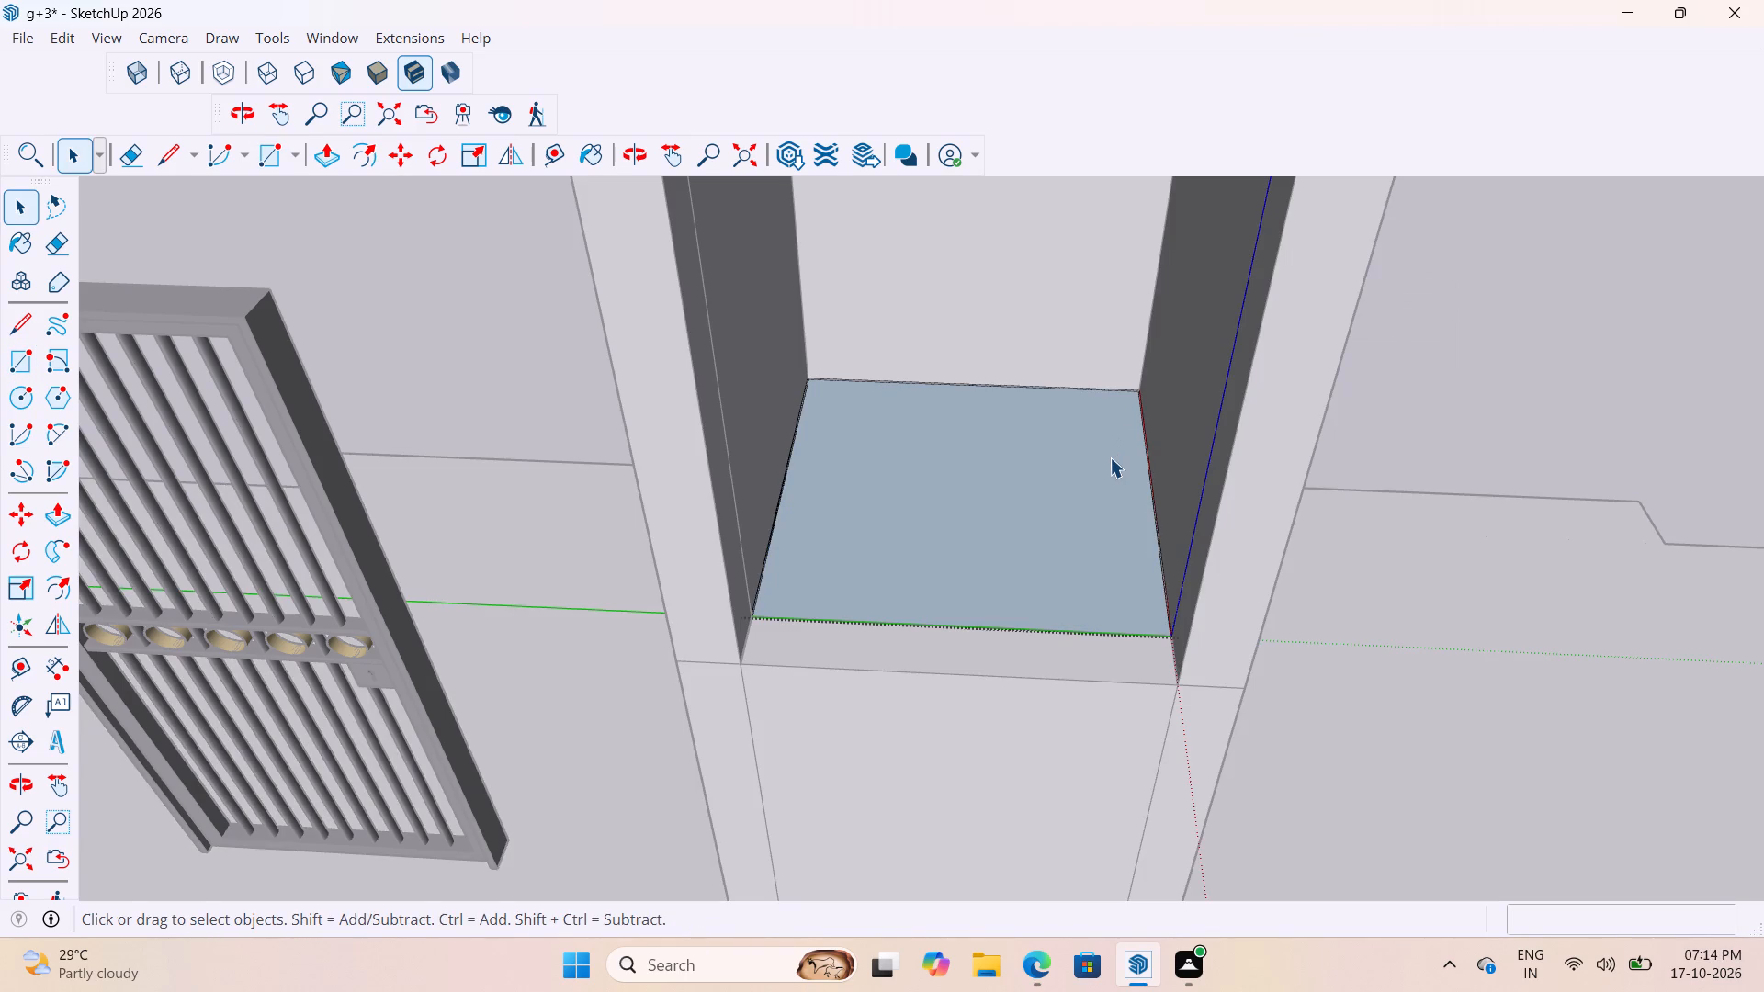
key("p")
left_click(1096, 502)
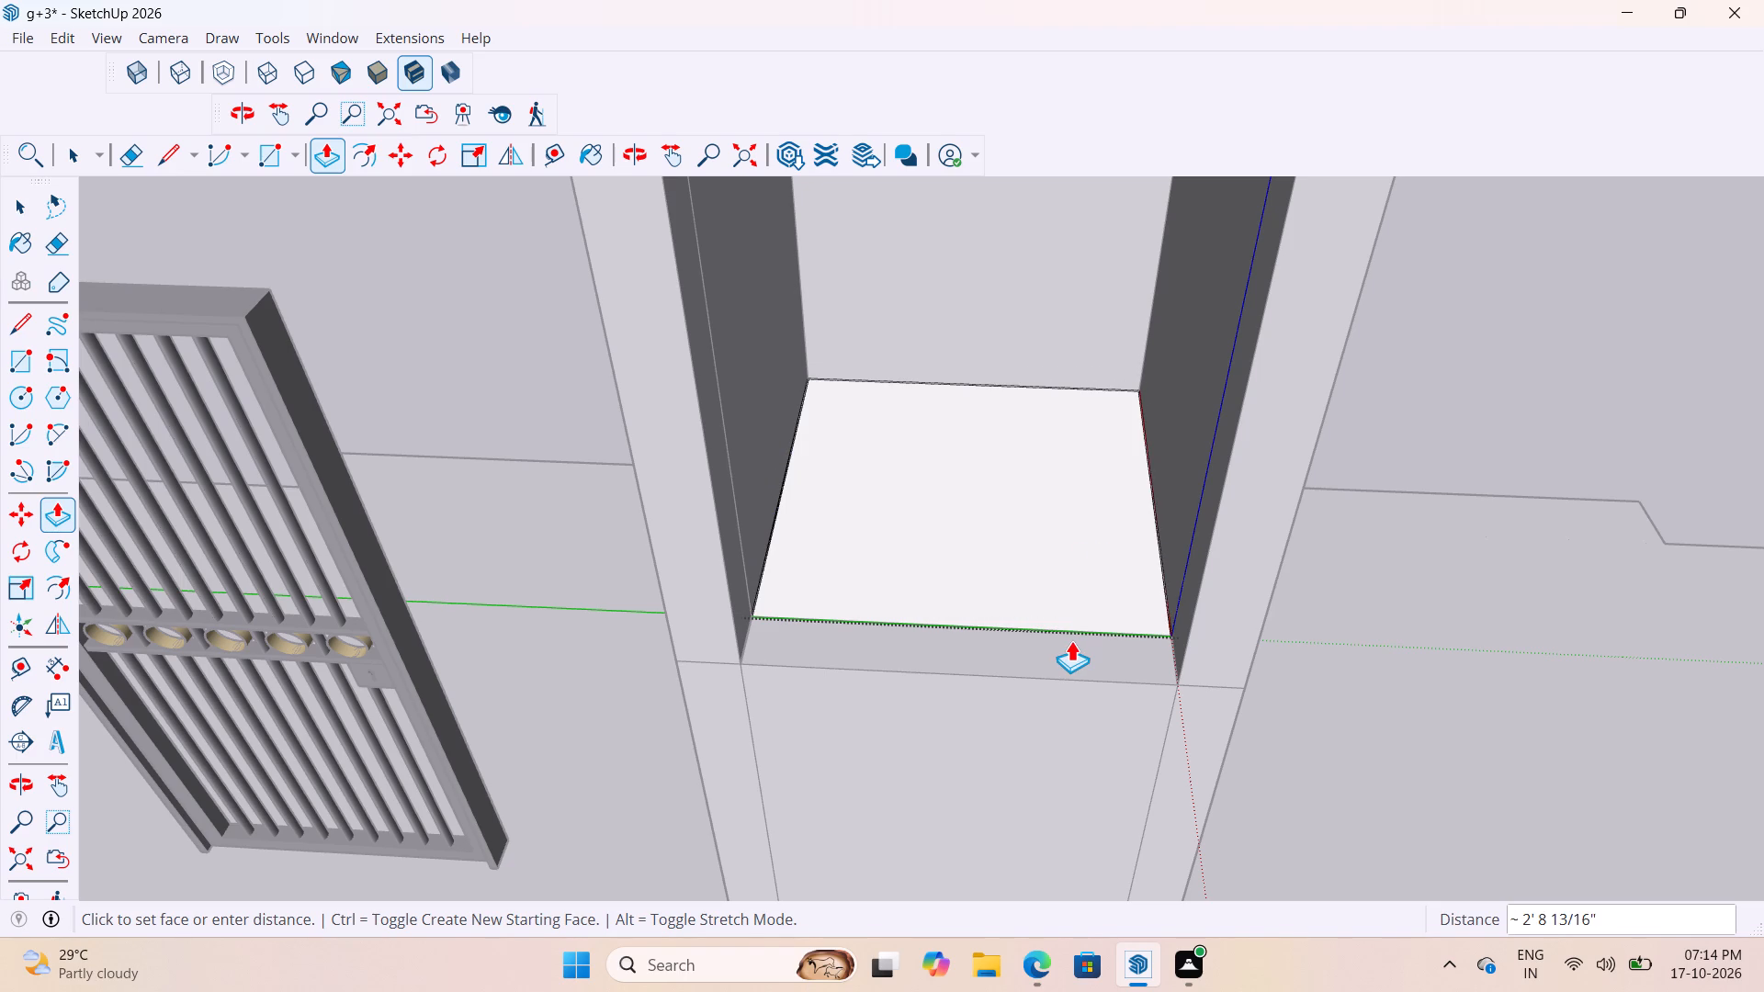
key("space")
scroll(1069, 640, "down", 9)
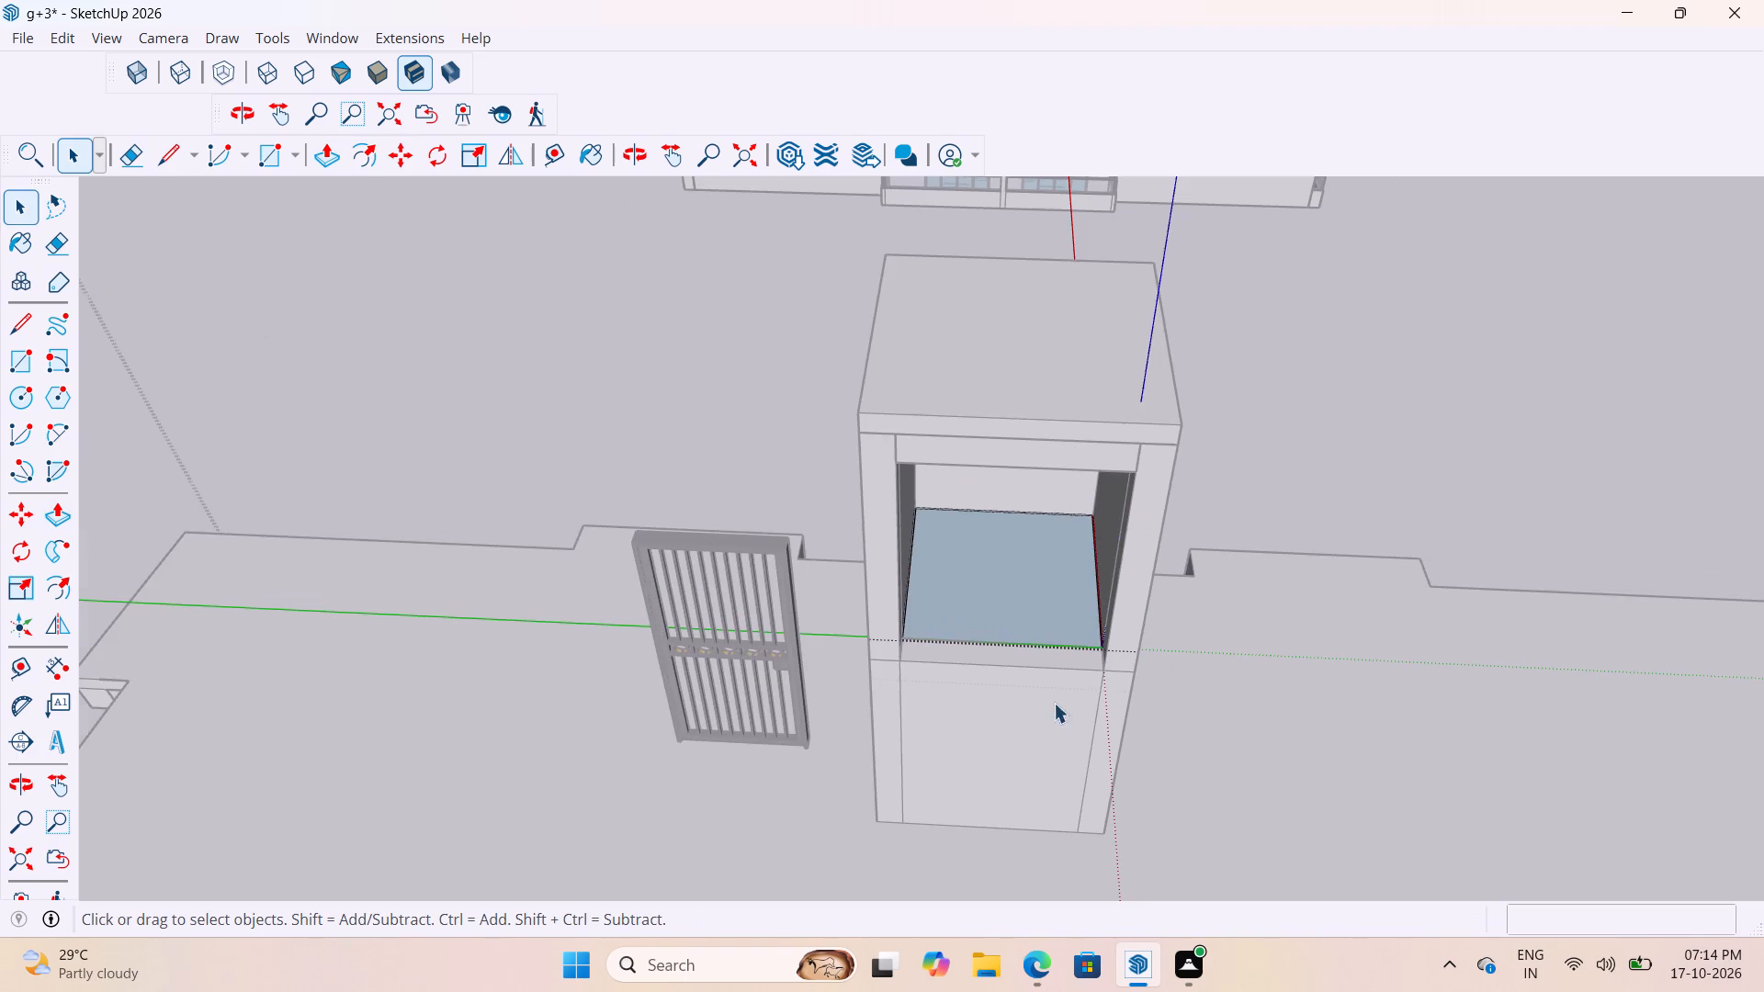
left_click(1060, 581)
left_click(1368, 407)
Reverse the face of the headroom floor rectangle within its group, then exit the group and roof editing.
scroll(1094, 570, "up", 7)
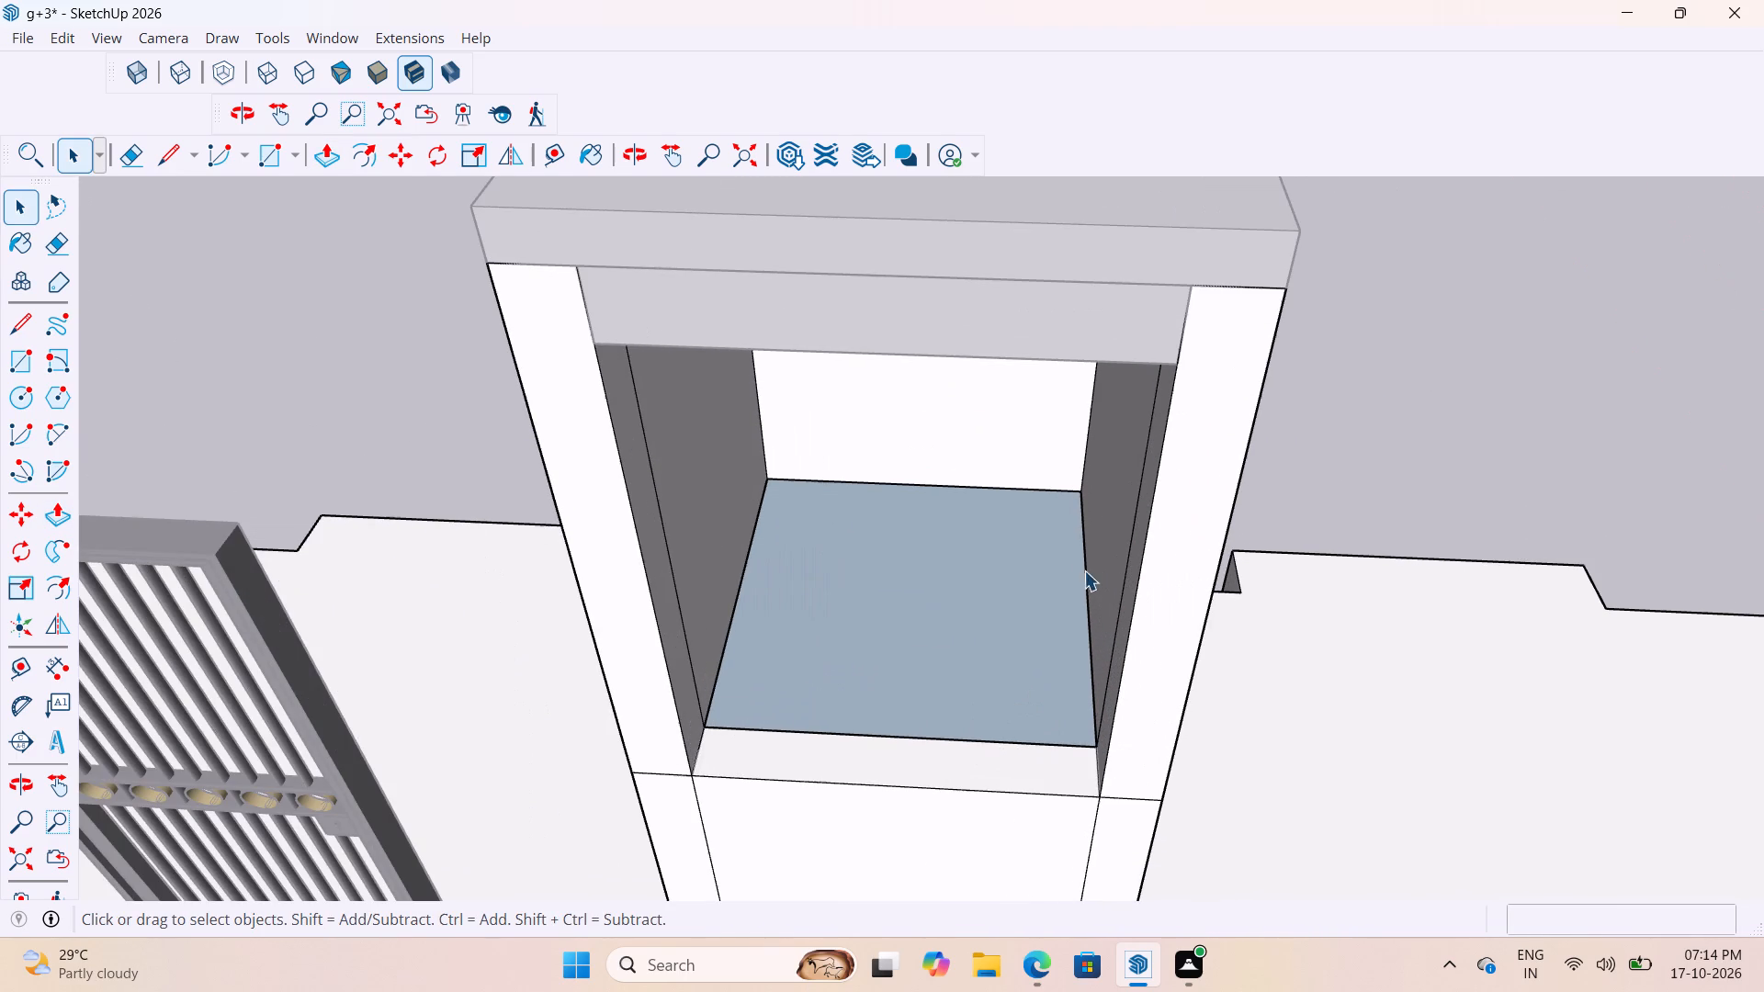
left_click(945, 634)
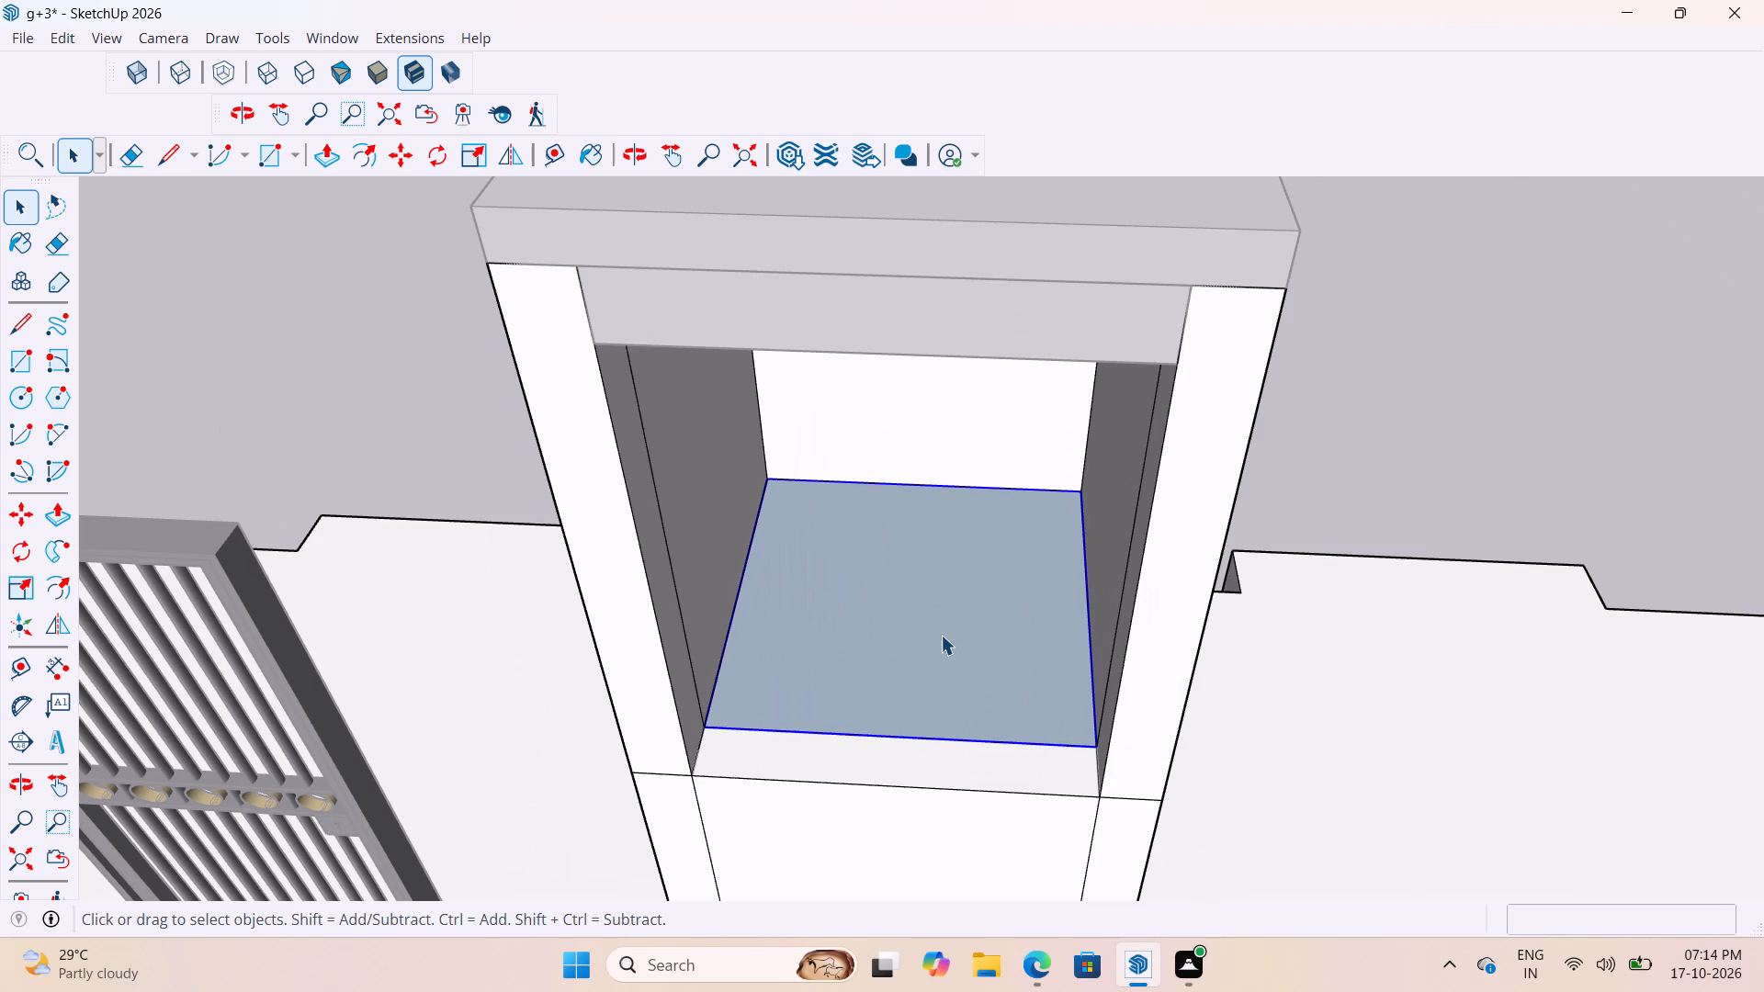
right_click(941, 635)
double_click(836, 583)
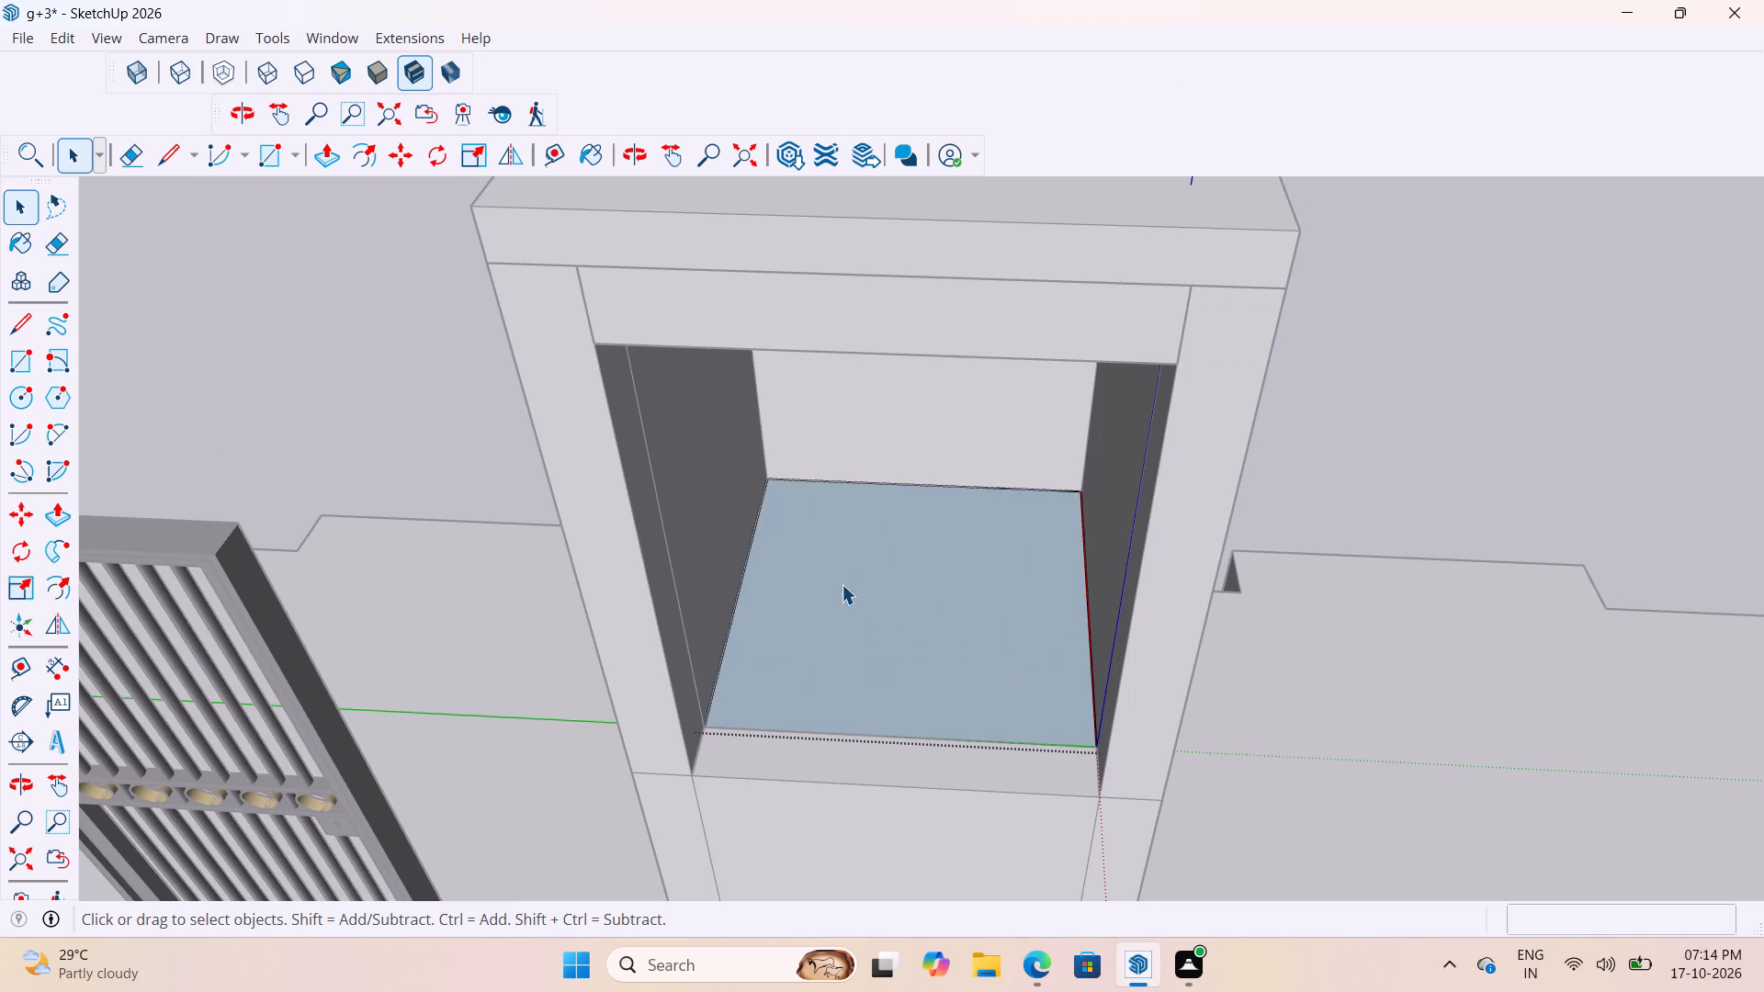
right_click(842, 584)
left_click(967, 300)
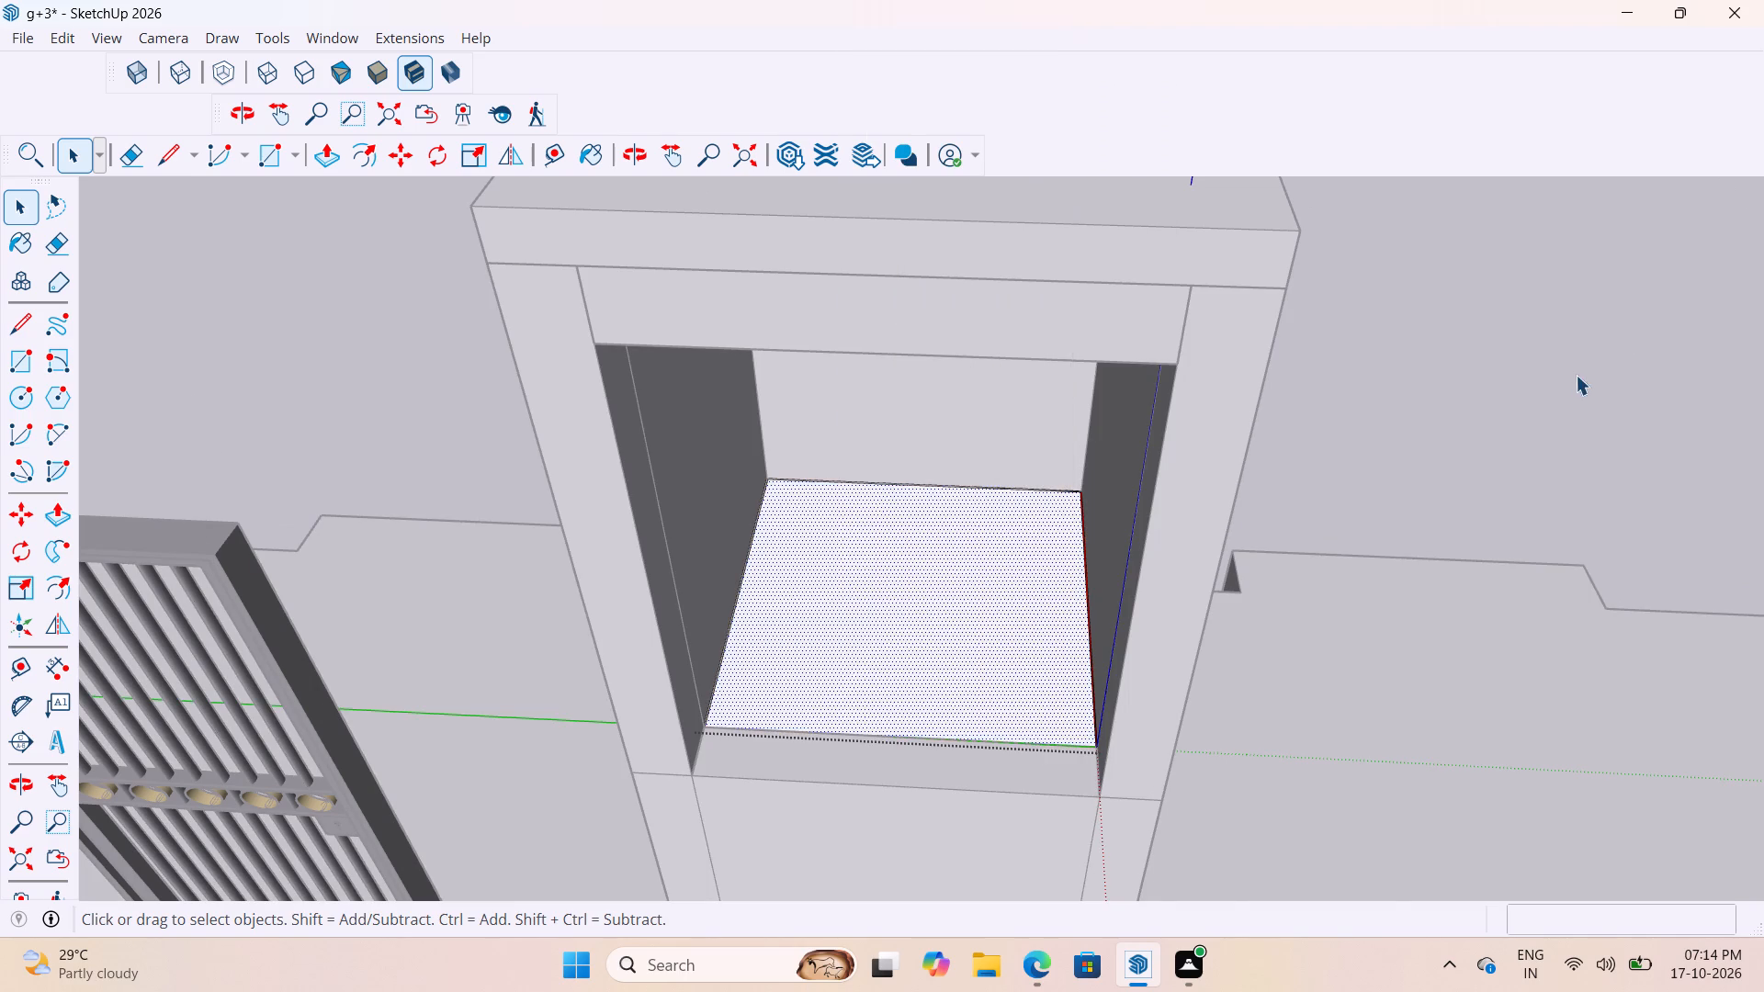
left_click(1591, 370)
scroll(1265, 453, "down", 10)
scroll(926, 714, "up", 4)
scroll(824, 704, "down", 4)
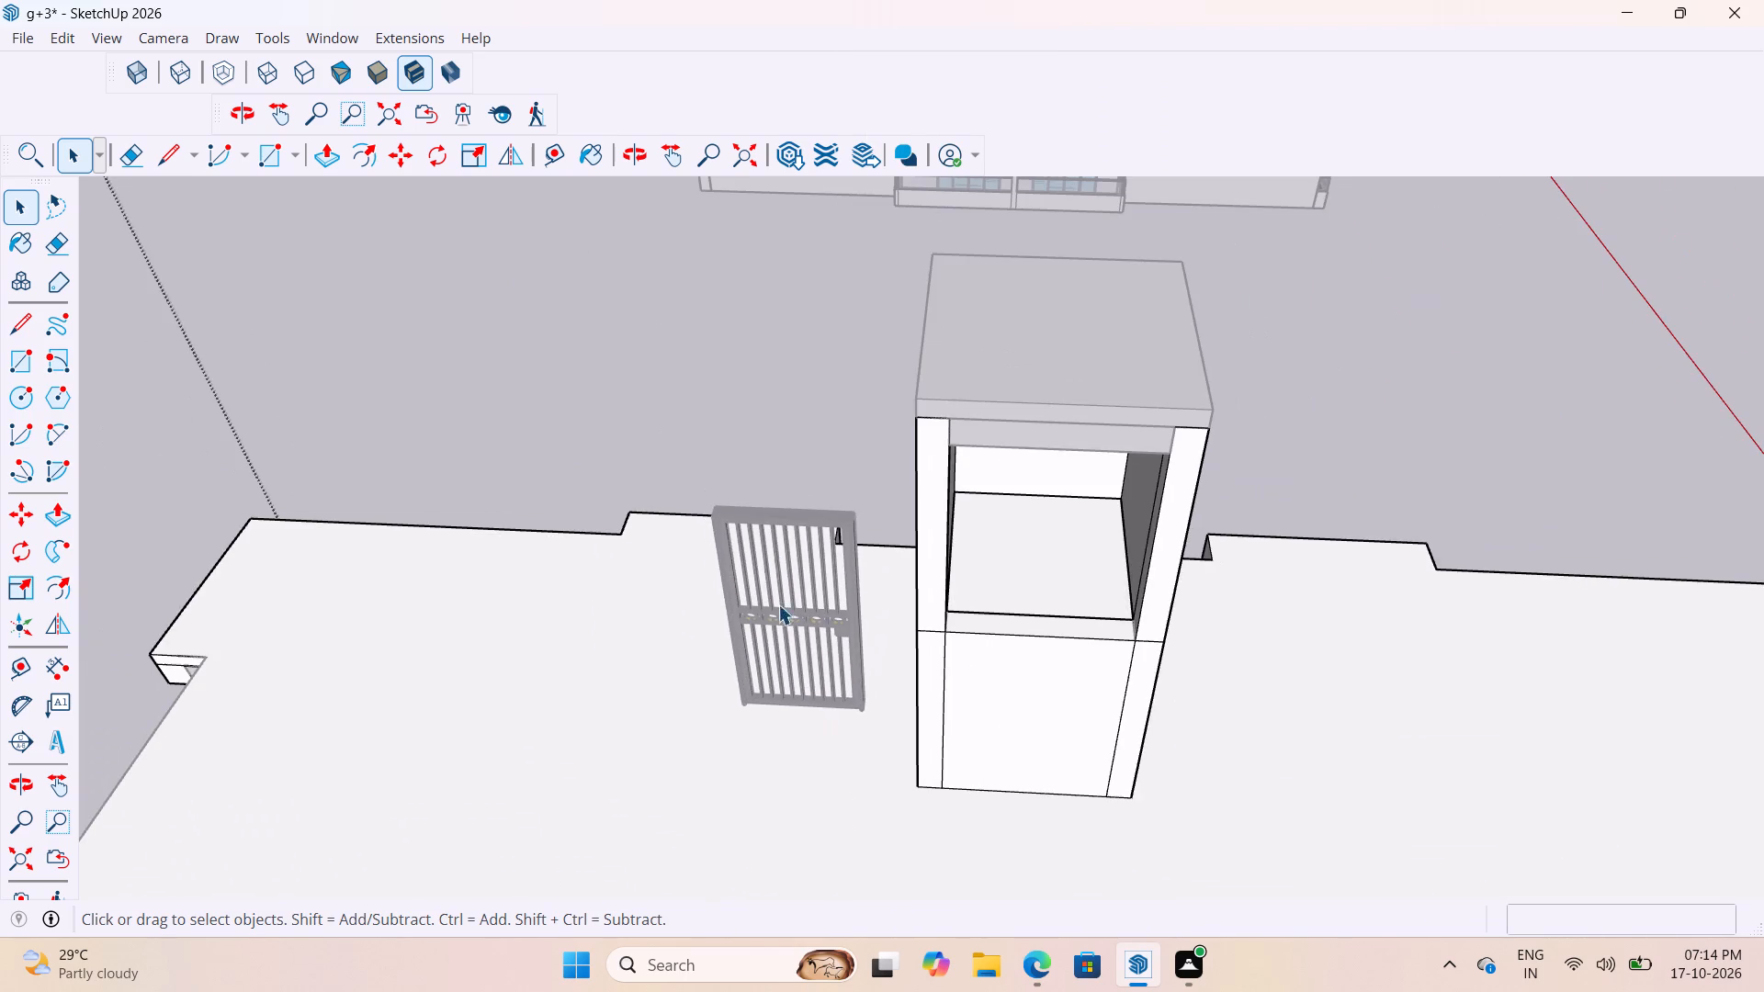
left_click(768, 379)
scroll(759, 611, "up", 2)
scroll(788, 569, "down", 12)
left_click(1567, 397)
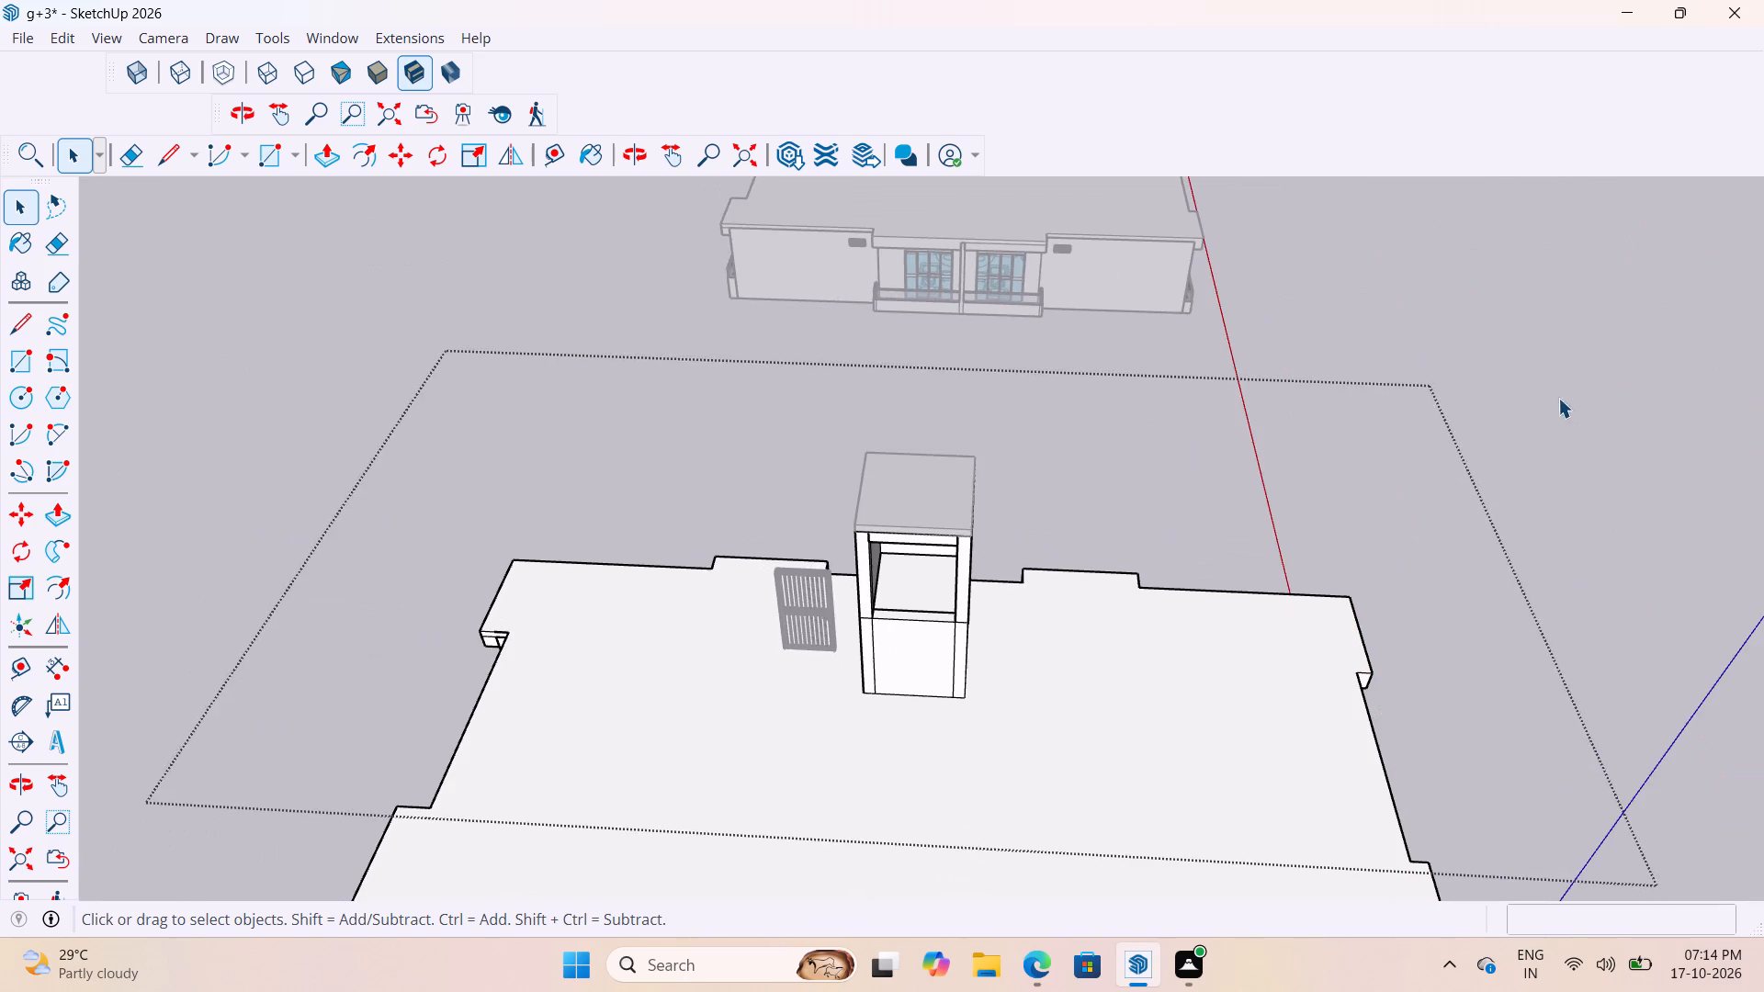
left_click(1565, 391)
Move the grill door by its bottom corner onto the bottom corner of the headroom's front opening.
scroll(720, 610, "up", 8)
middle_click_drag(863, 597, 908, 521)
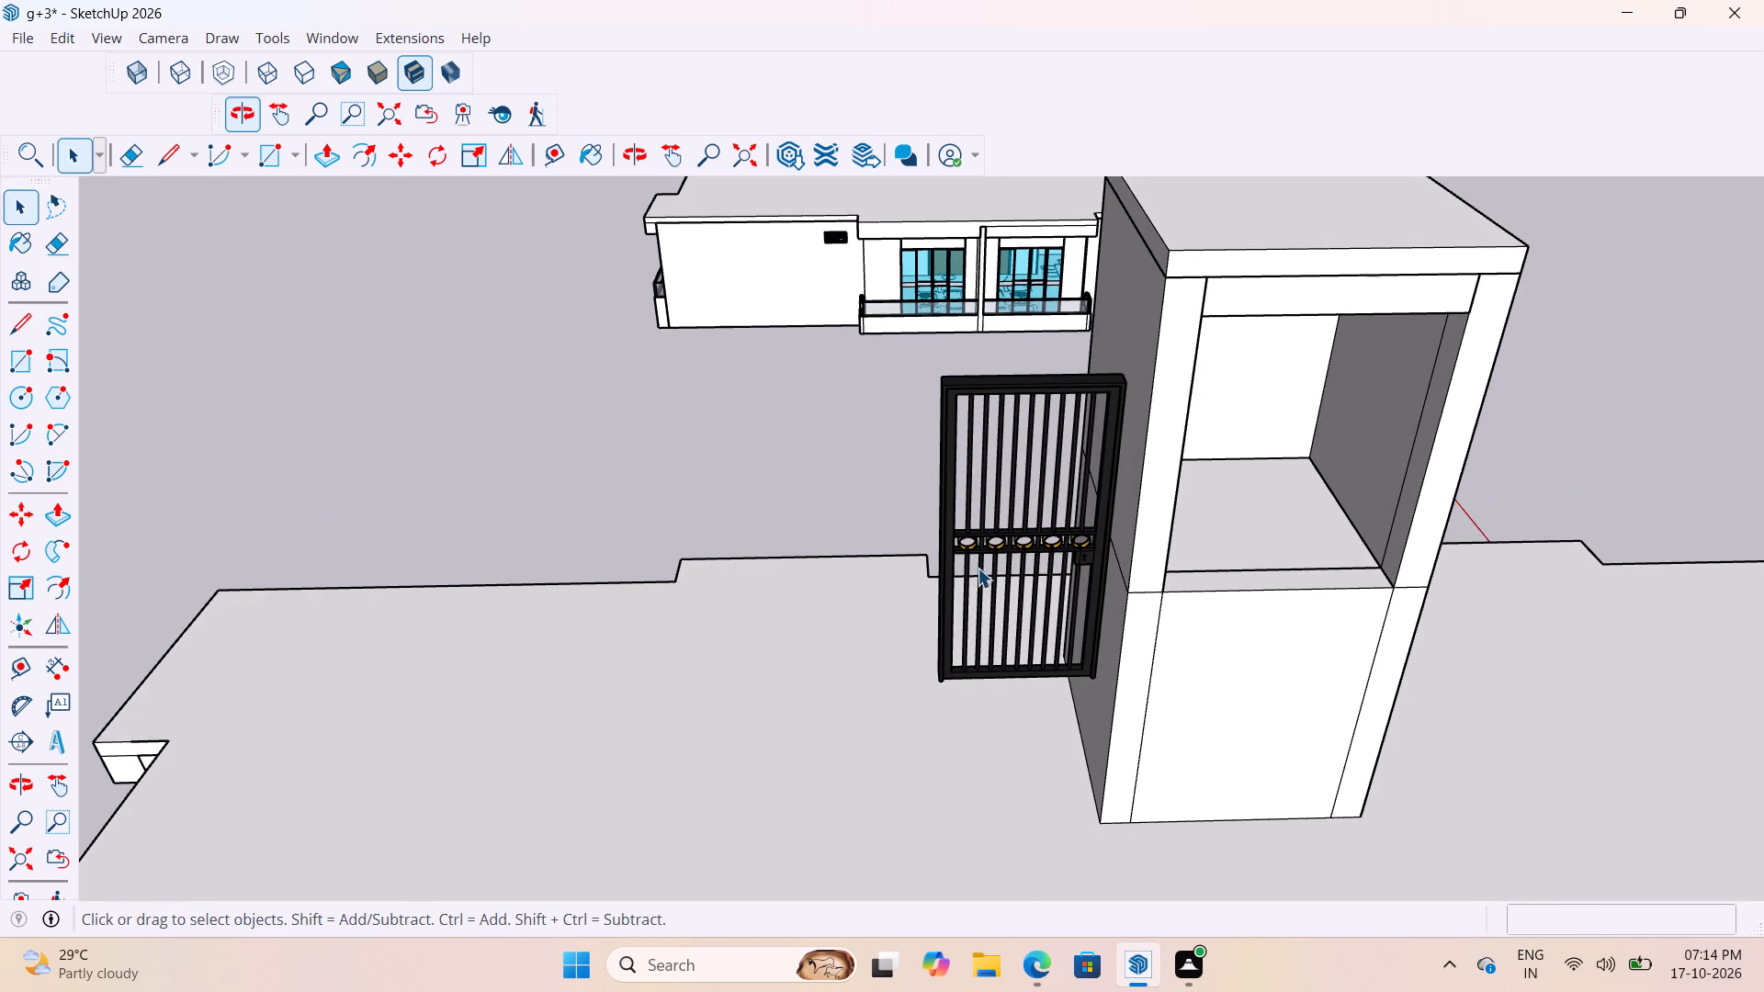
left_click(979, 569)
key("m")
scroll(938, 727, "up", 8)
middle_click_drag(946, 632, 984, 640)
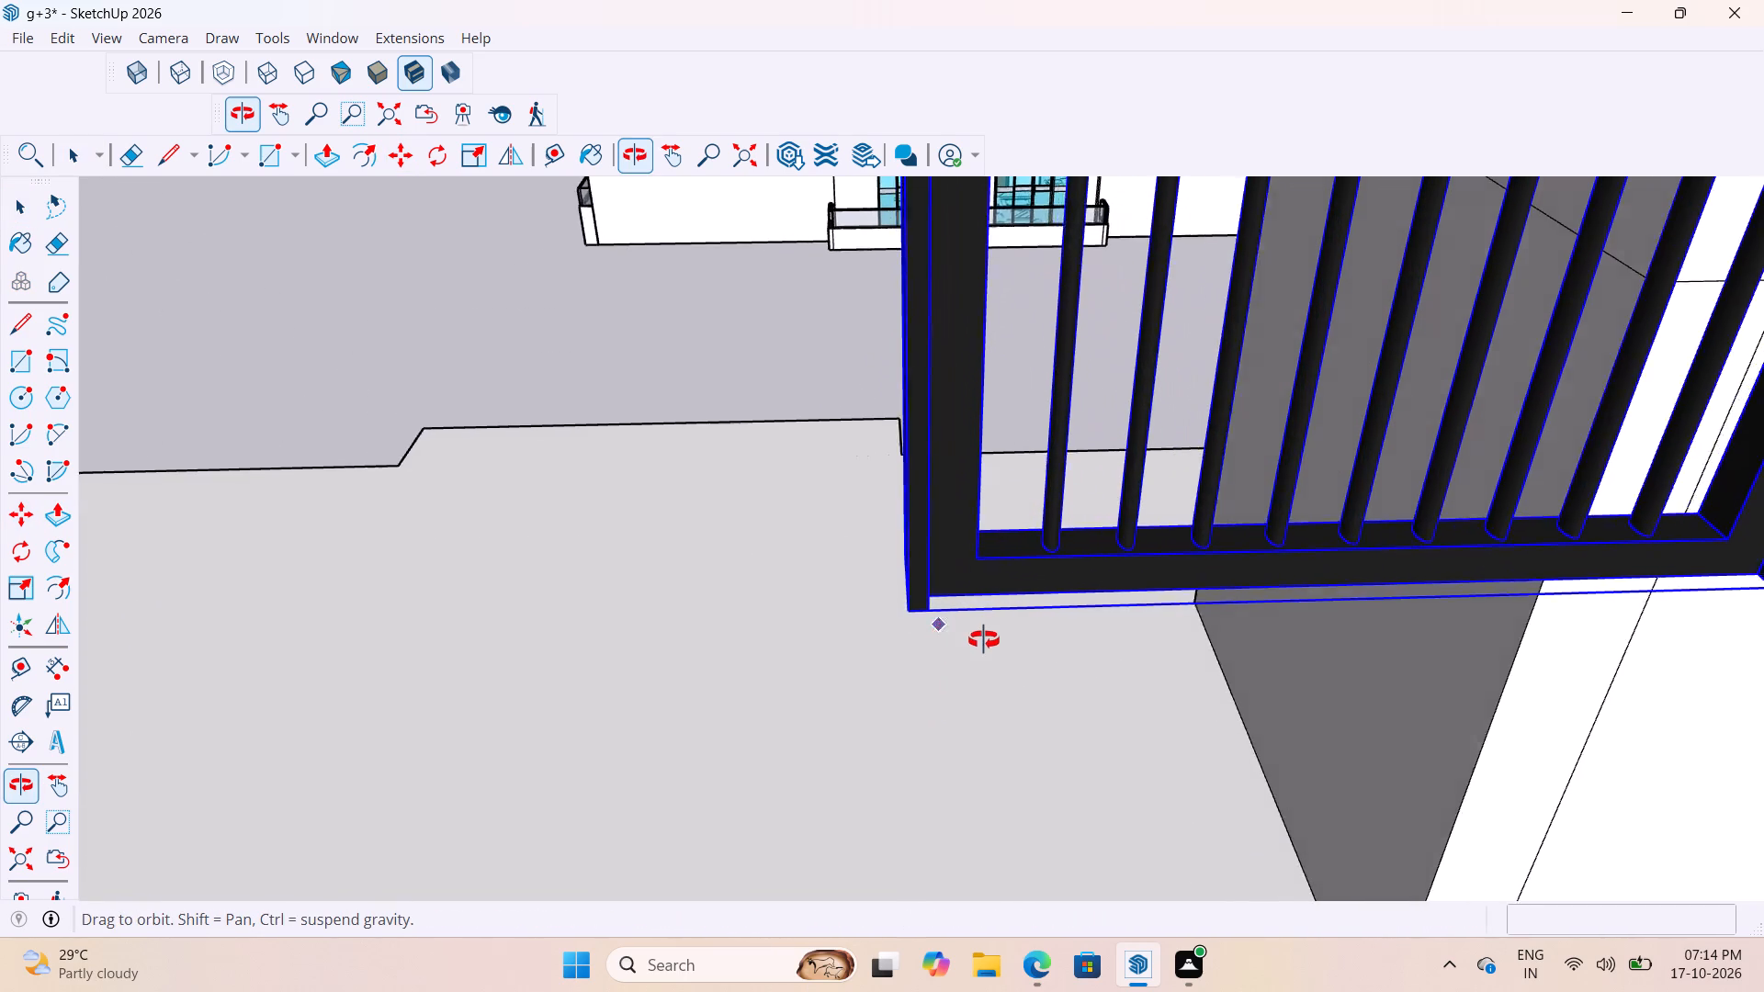
middle_click_drag(984, 640, 1009, 650)
left_click(927, 605)
scroll(1091, 524, "down", 9)
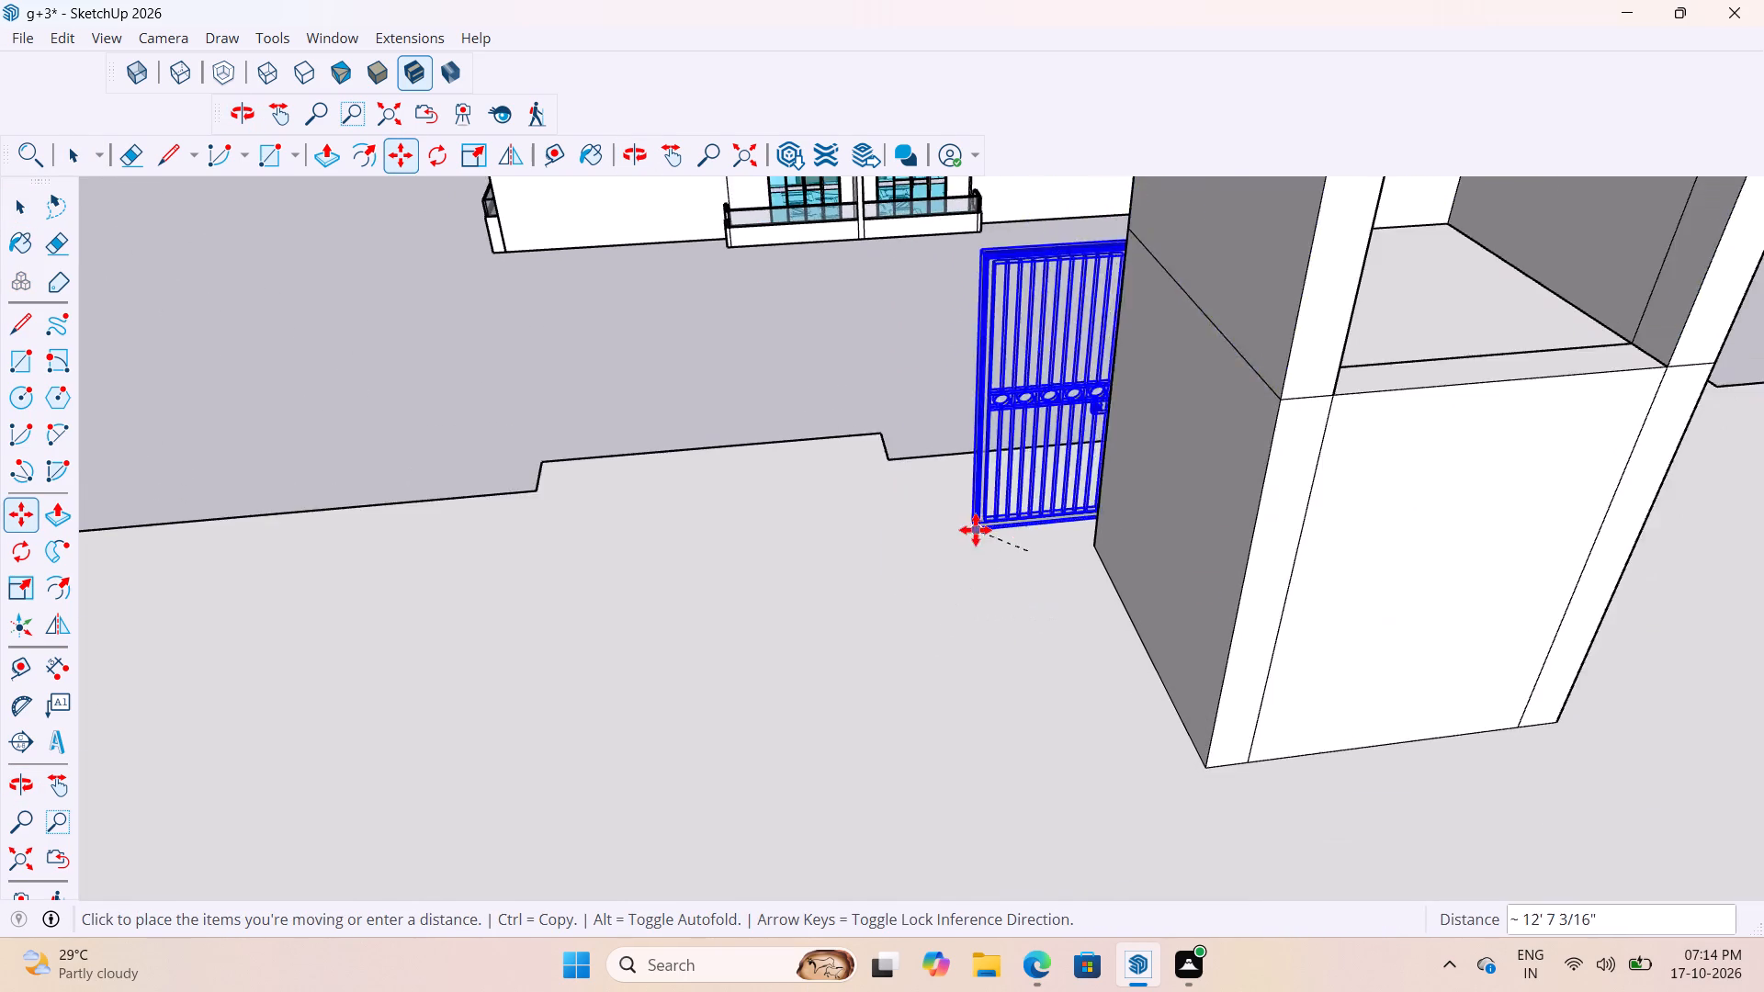
scroll(976, 530, "down", 2)
scroll(1299, 433, "up", 7)
middle_click_drag(1173, 463, 984, 506)
scroll(1049, 535, "up", 5)
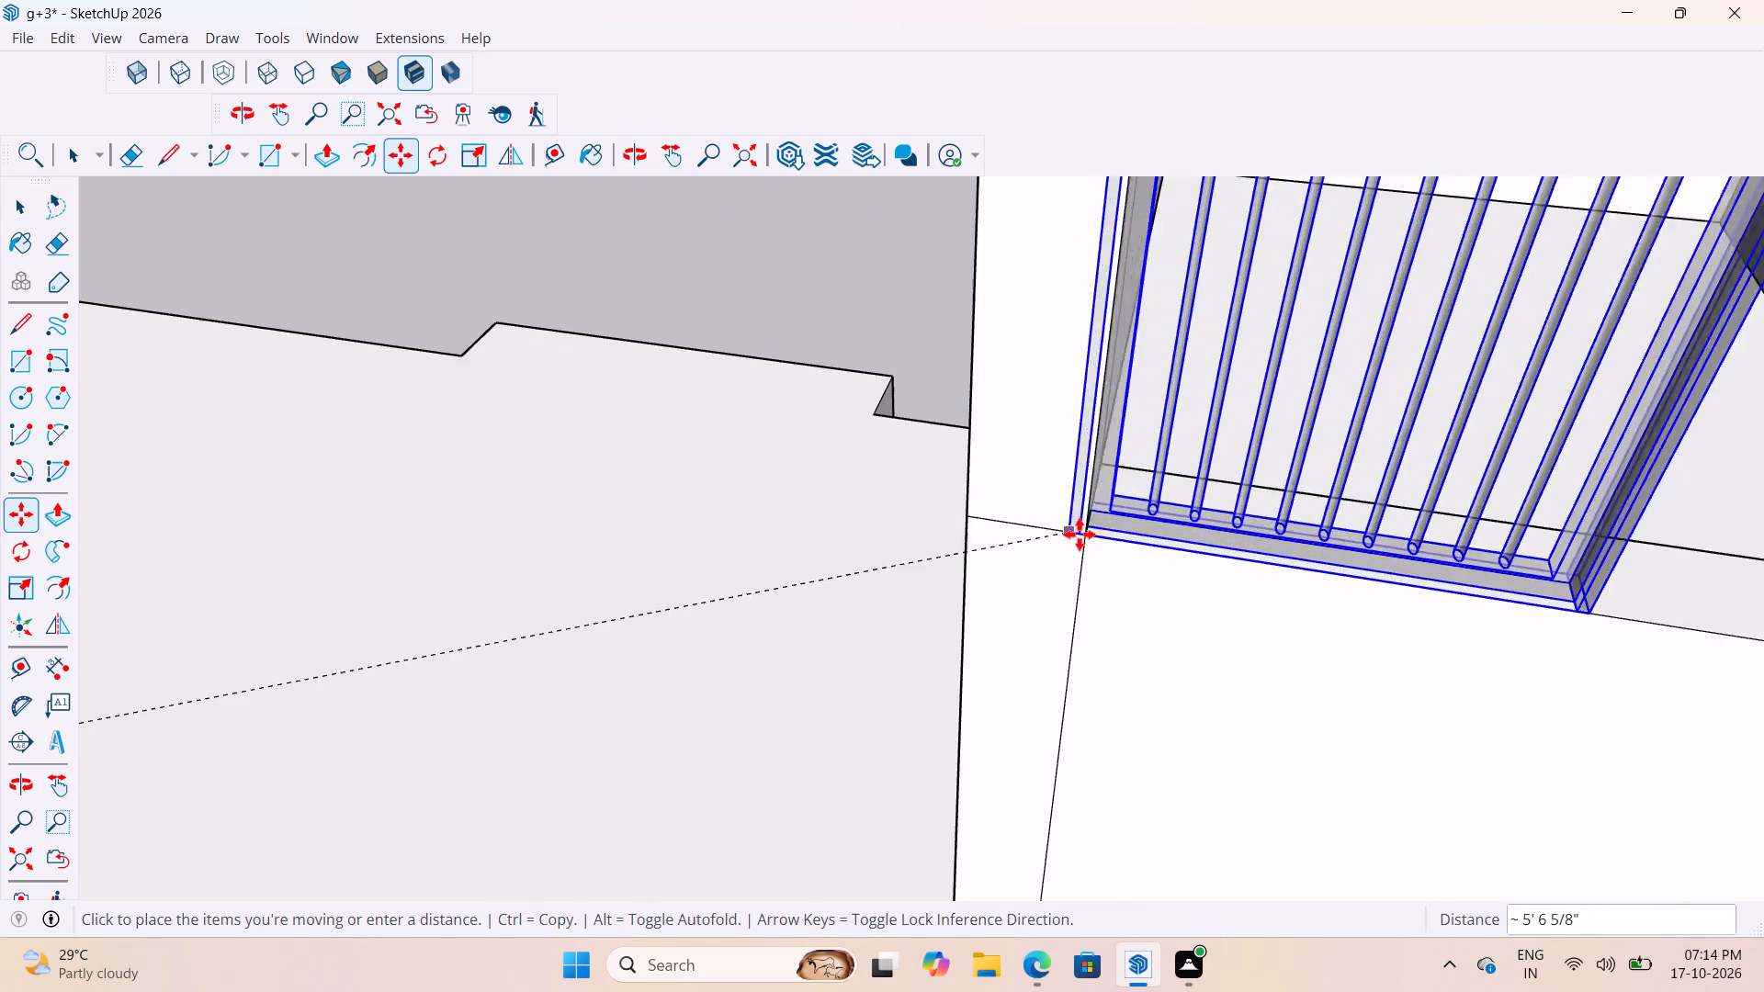
scroll(1080, 535, "up", 7)
left_click(1062, 547)
Scale the grill door along red by about 1.67 to fill the full width of the headroom opening.
scroll(992, 489, "down", 11)
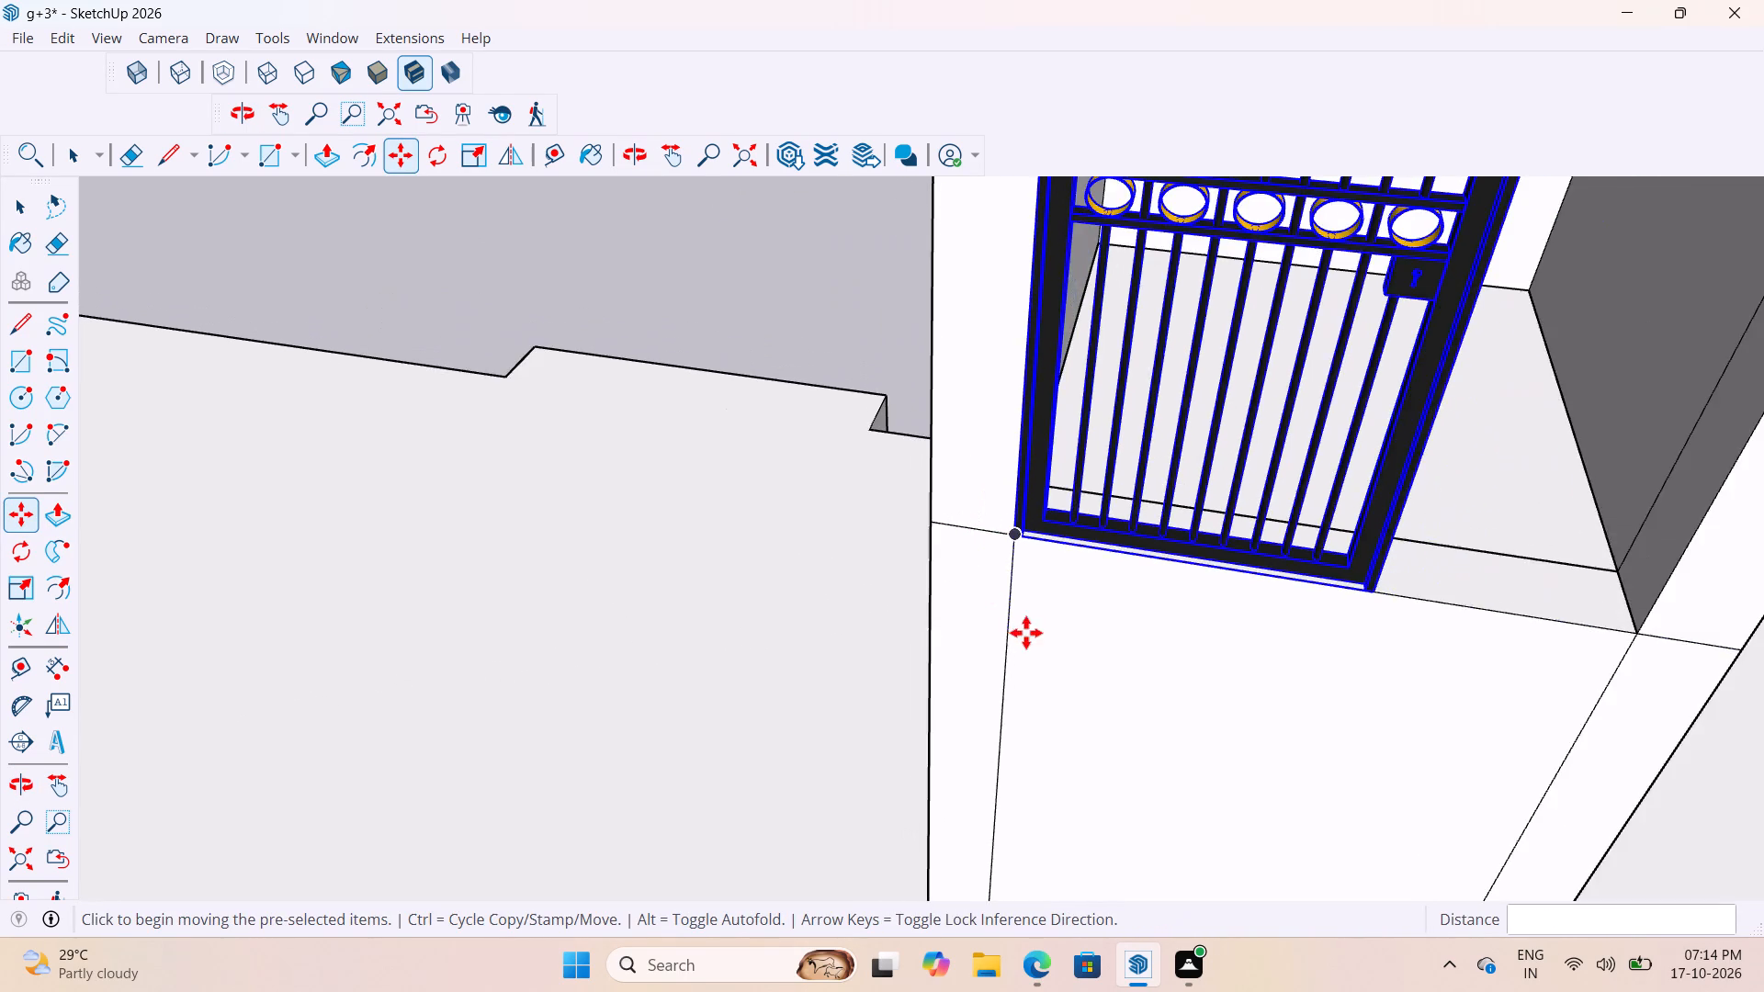
scroll(1026, 633, "down", 11)
scroll(1201, 487, "up", 3)
key("s")
scroll(1198, 483, "up", 4)
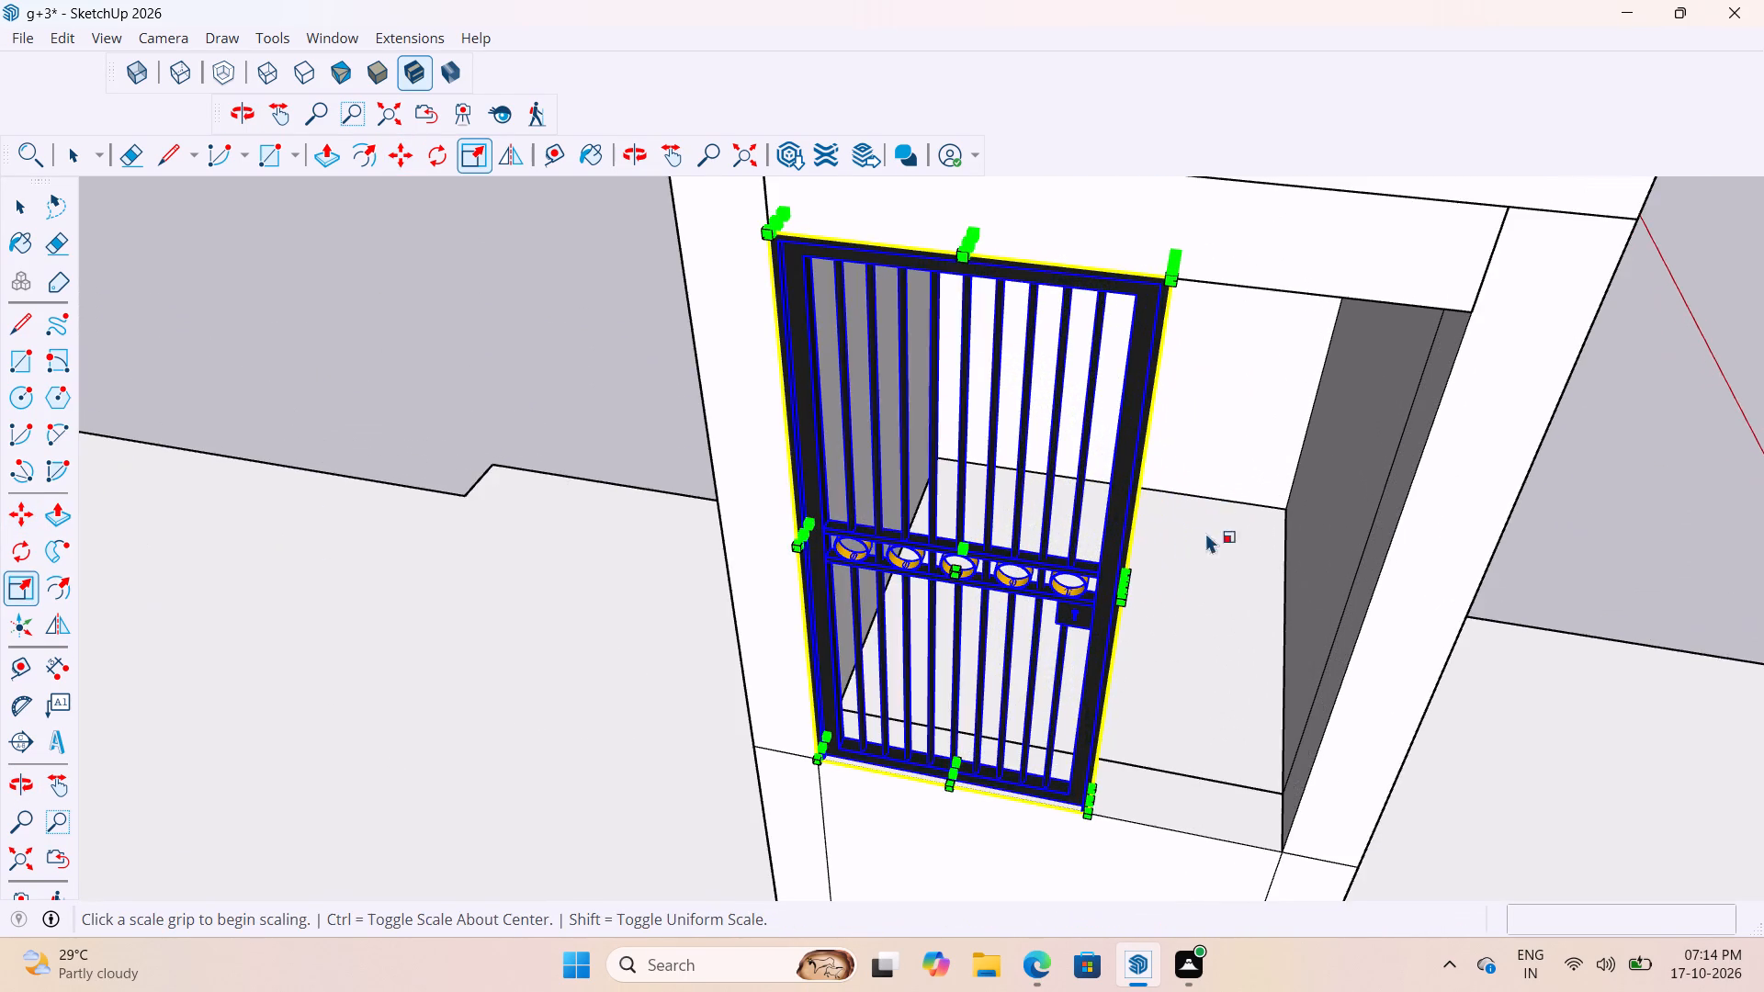
middle_click_drag(1119, 522, 1028, 502)
scroll(1155, 641, "up", 6)
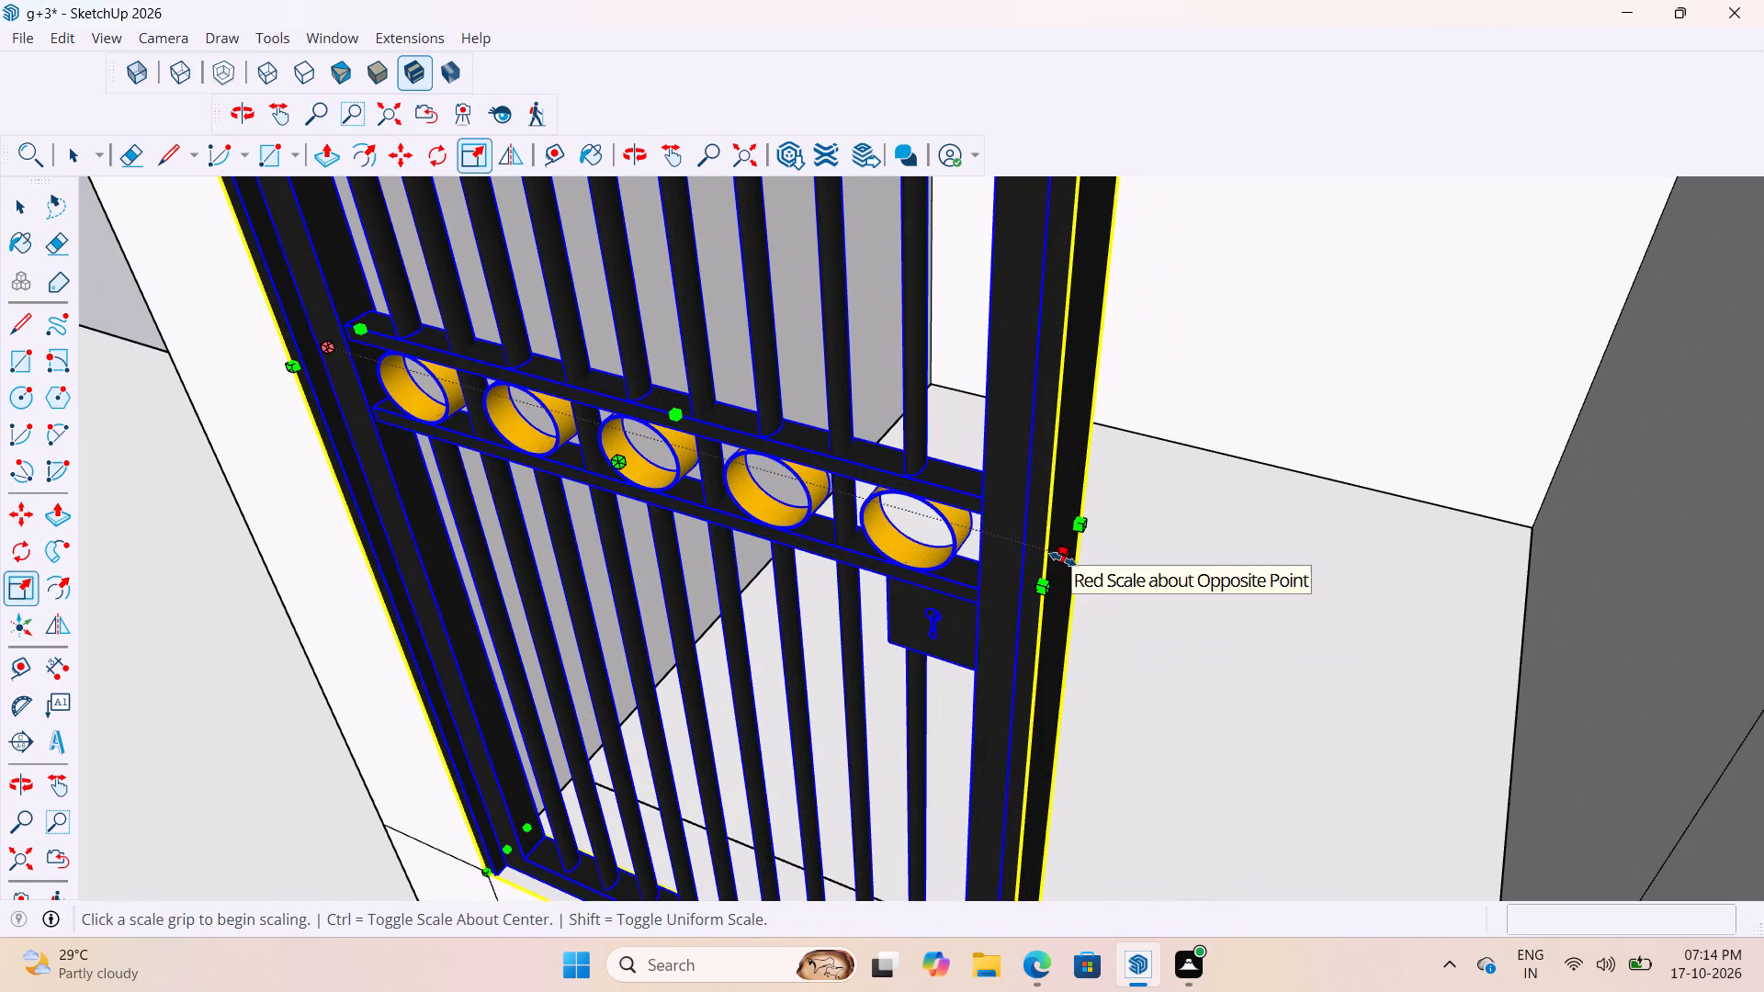
left_click(1063, 559)
scroll(1228, 553, "down", 15)
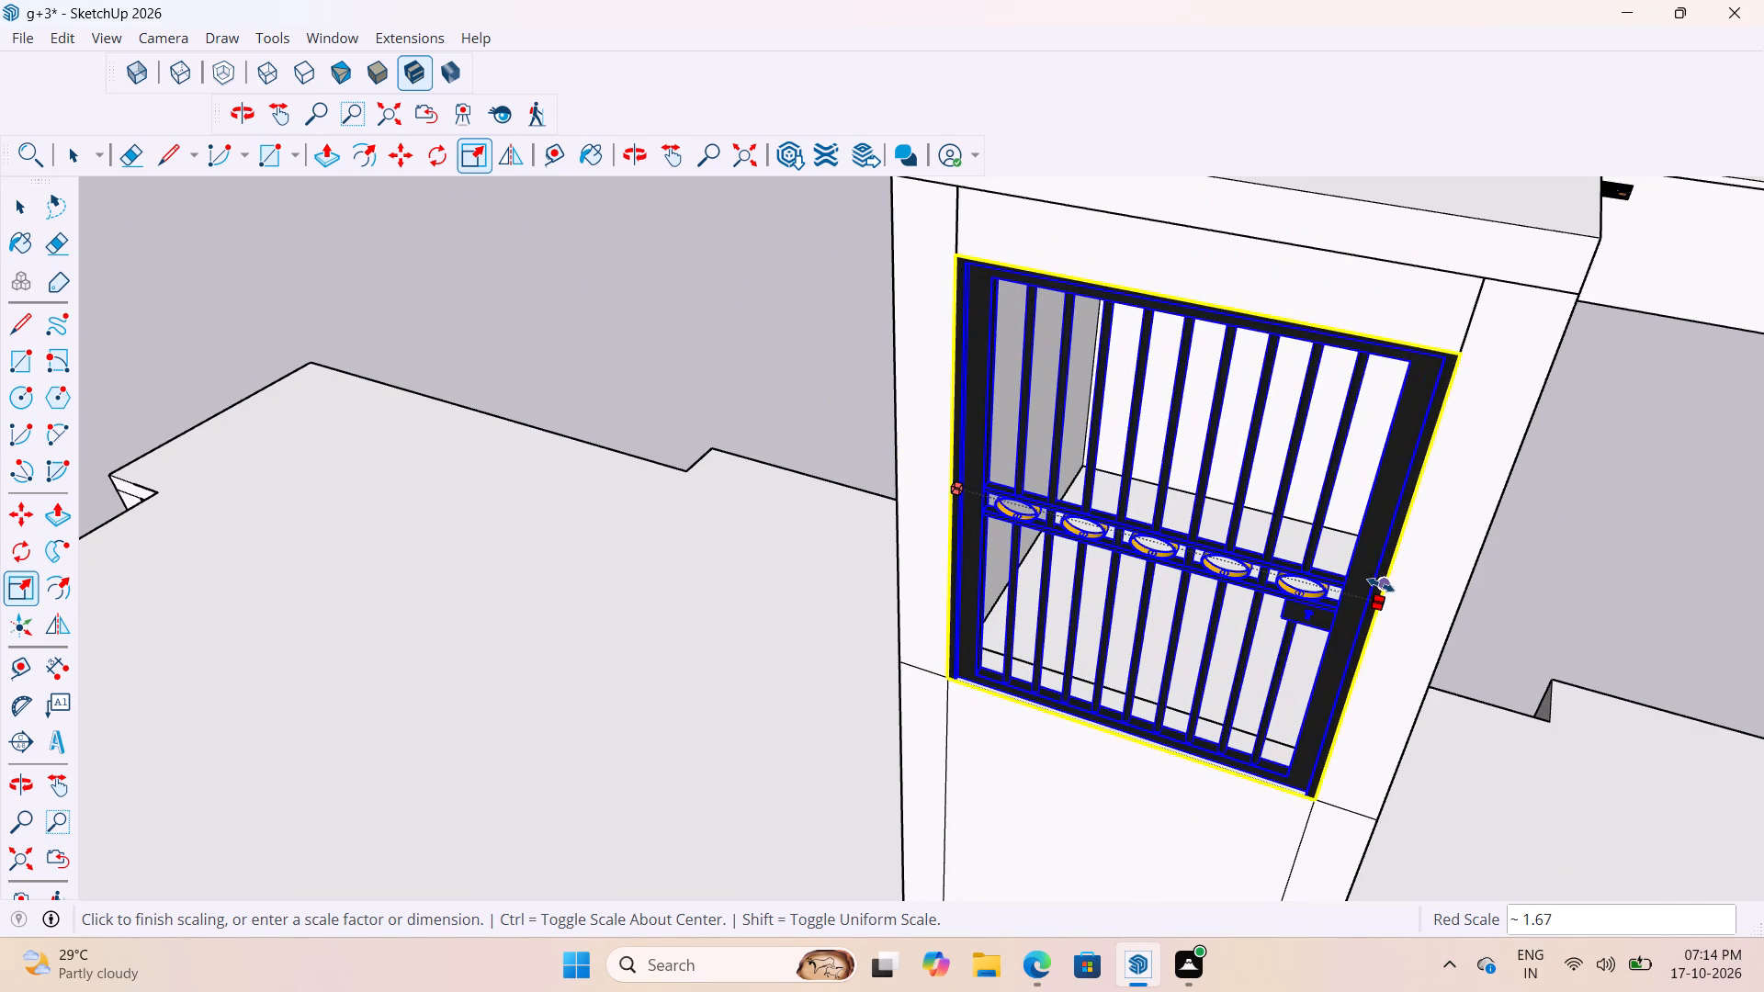
left_click(1381, 585)
scroll(1361, 583, "down", 16)
key("space")
left_click(1074, 410)
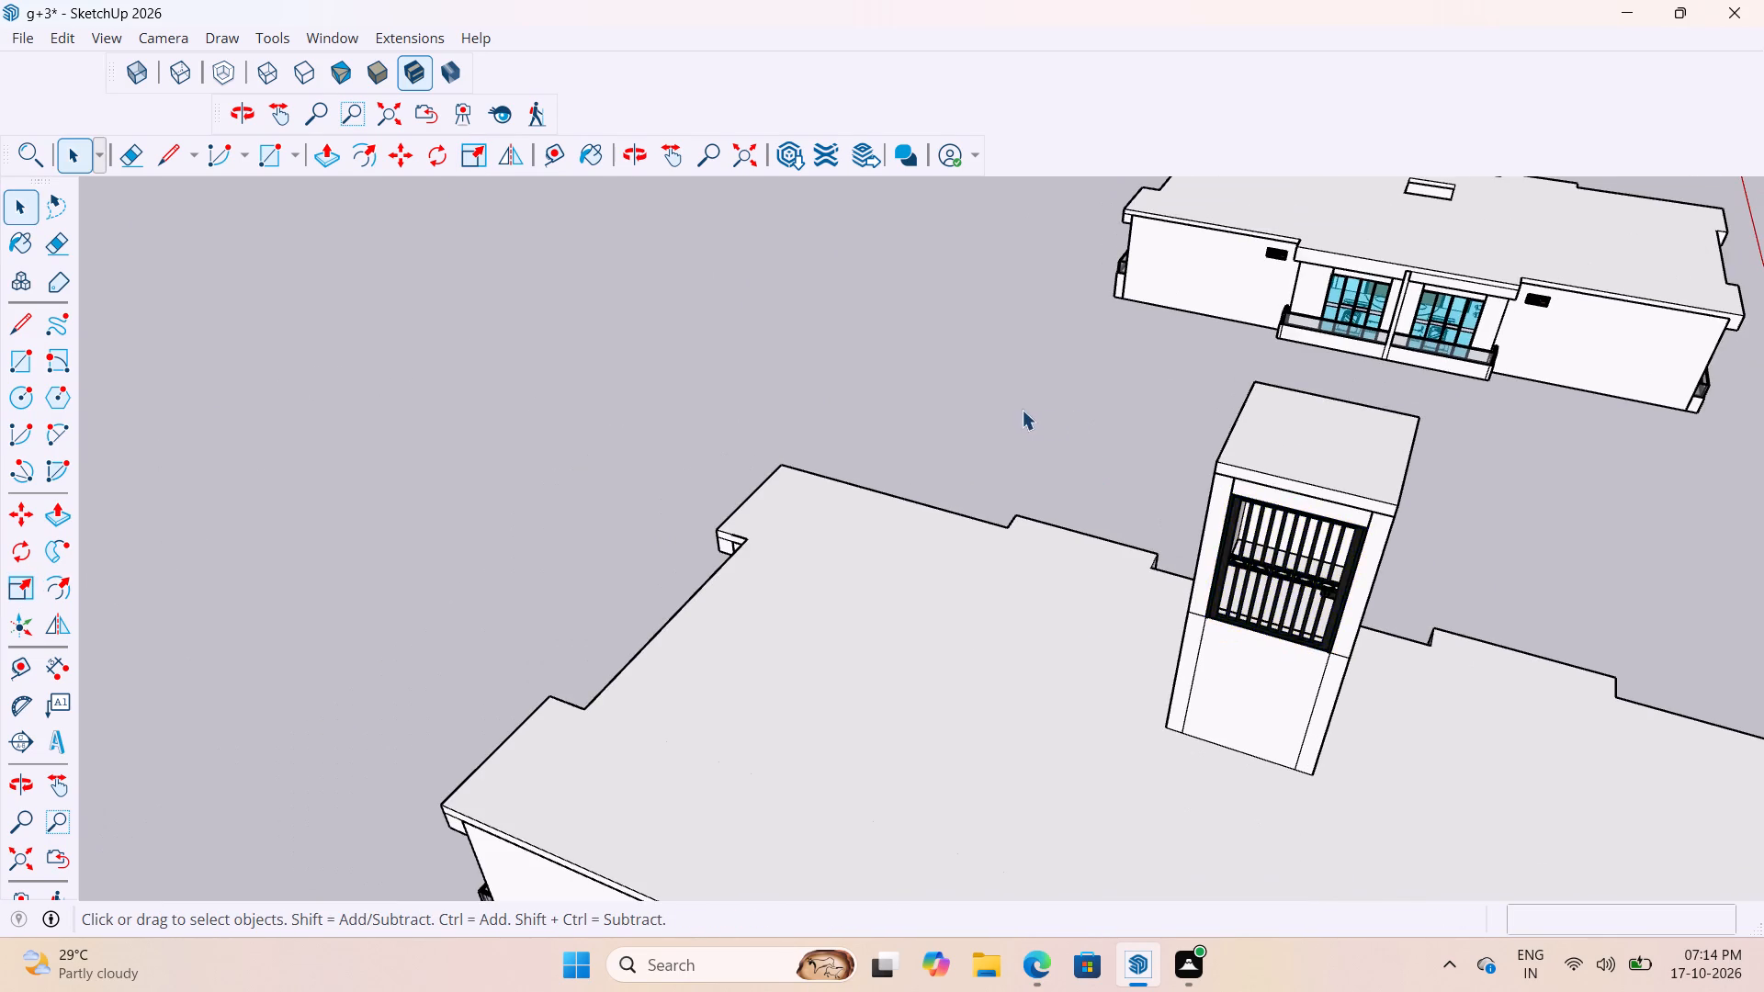
Inspect the fit of the grill door in the headroom opening from the front and sides.
scroll(1022, 410, "down", 12)
middle_click_drag(1194, 535, 930, 511)
scroll(1087, 533, "up", 16)
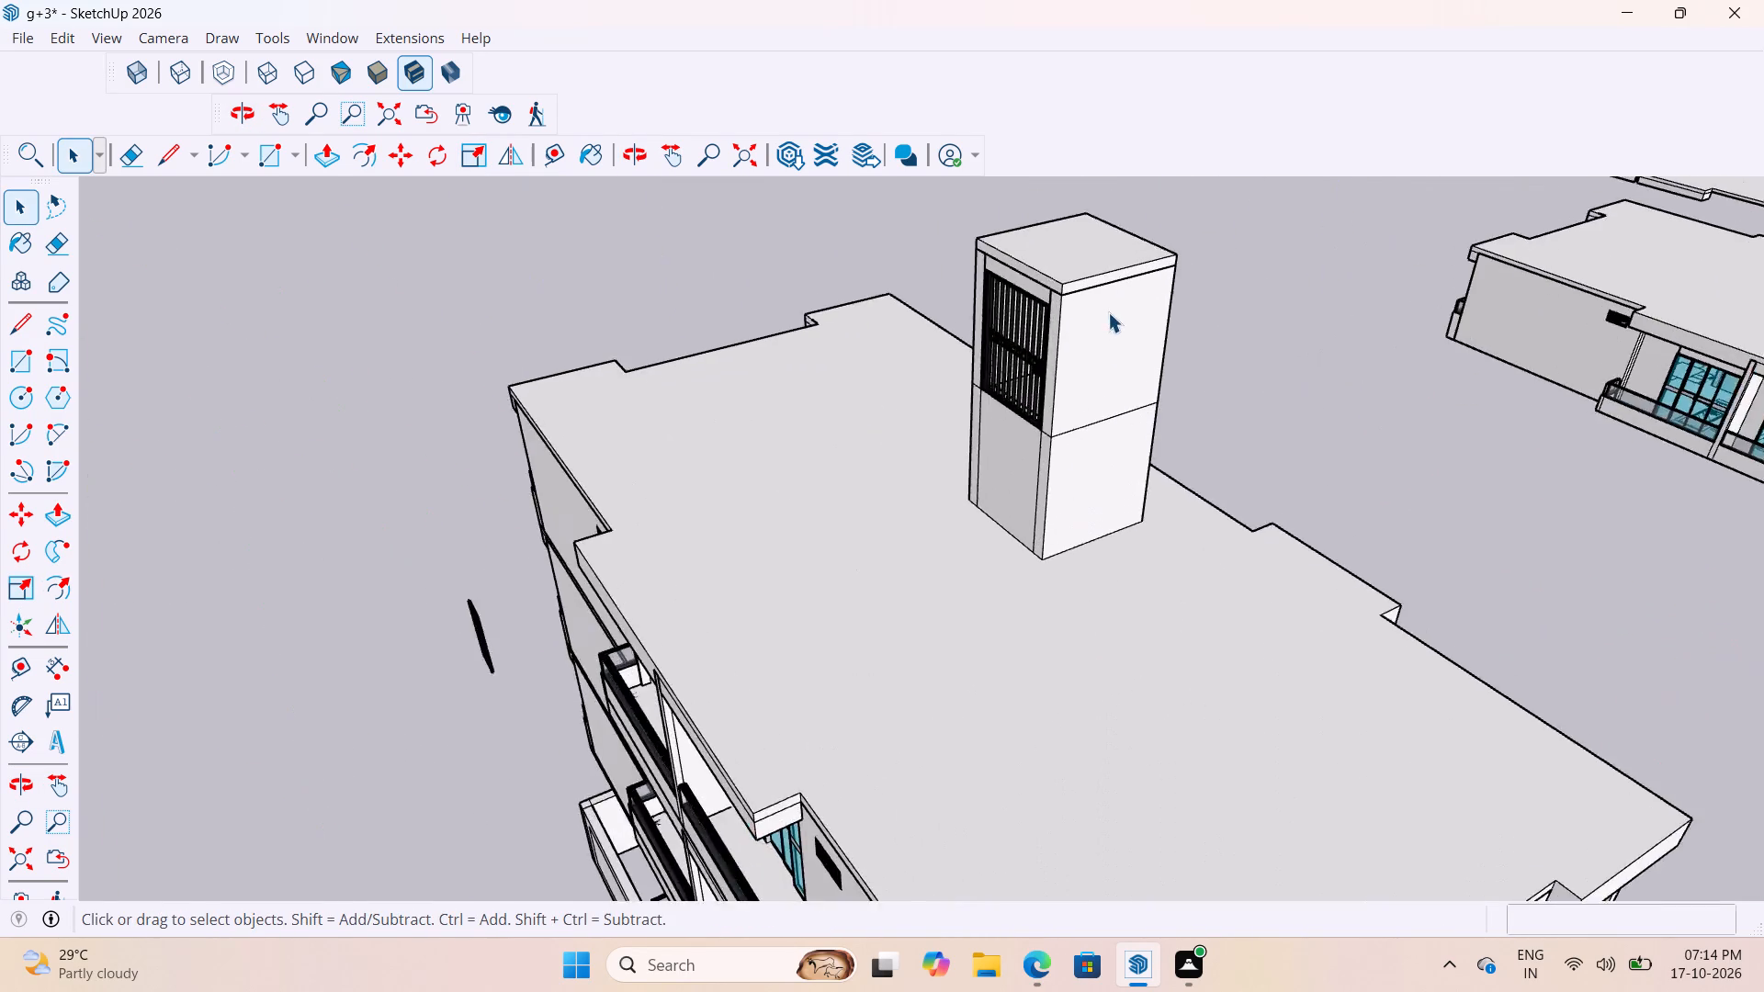
scroll(1108, 312, "up", 7)
middle_click_drag(978, 367, 1385, 278)
scroll(736, 521, "up", 7)
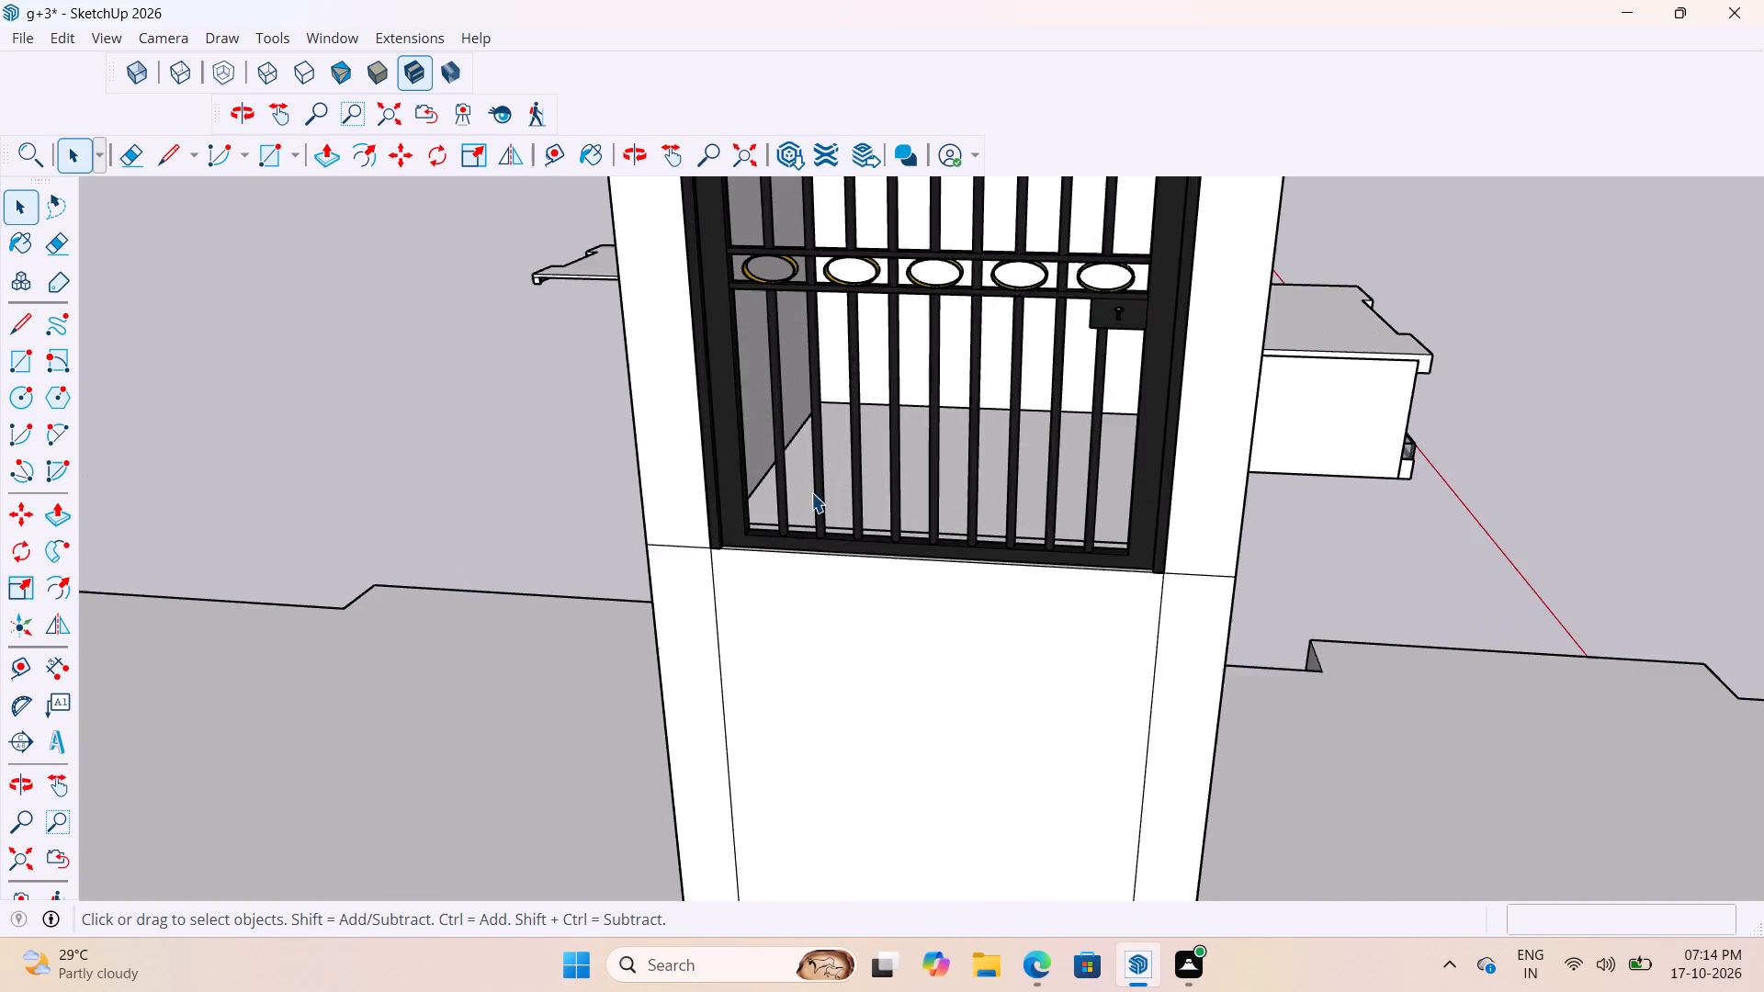
scroll(865, 588, "down", 11)
scroll(934, 483, "up", 7)
scroll(1034, 479, "down", 5)
scroll(1012, 563, "up", 5)
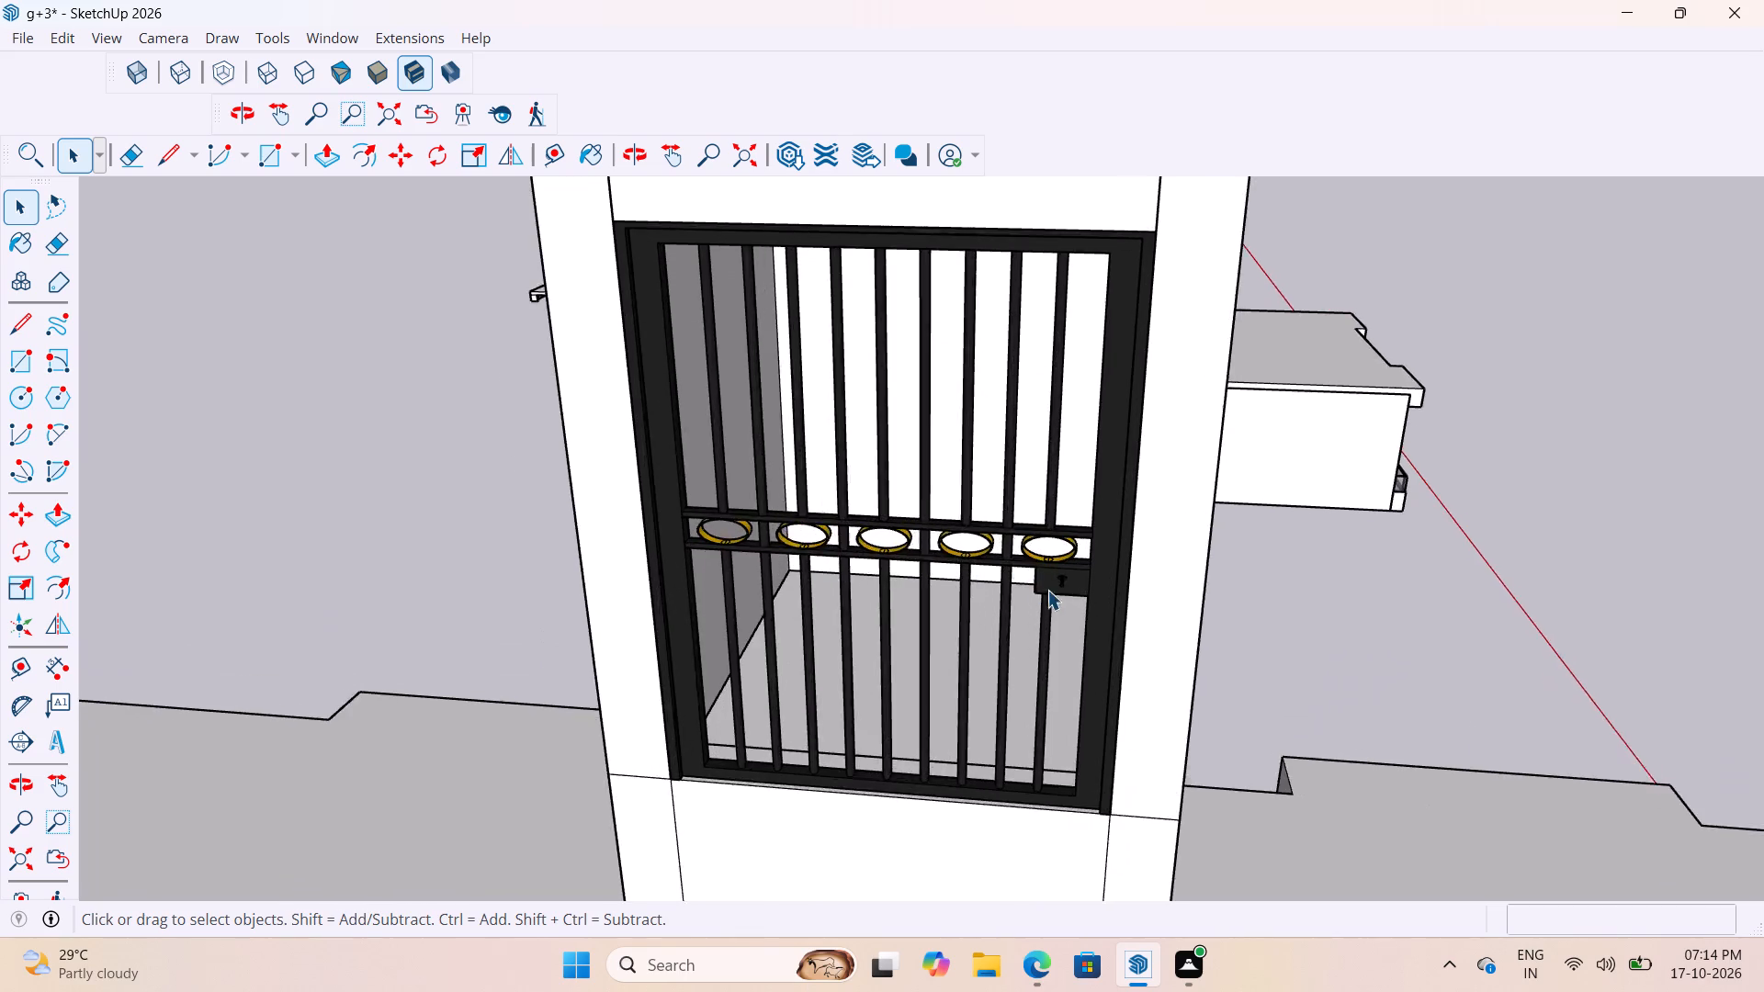
scroll(1047, 590, "up", 7)
middle_click_drag(1146, 564, 989, 612)
scroll(1335, 537, "down", 11)
scroll(1094, 474, "down", 2)
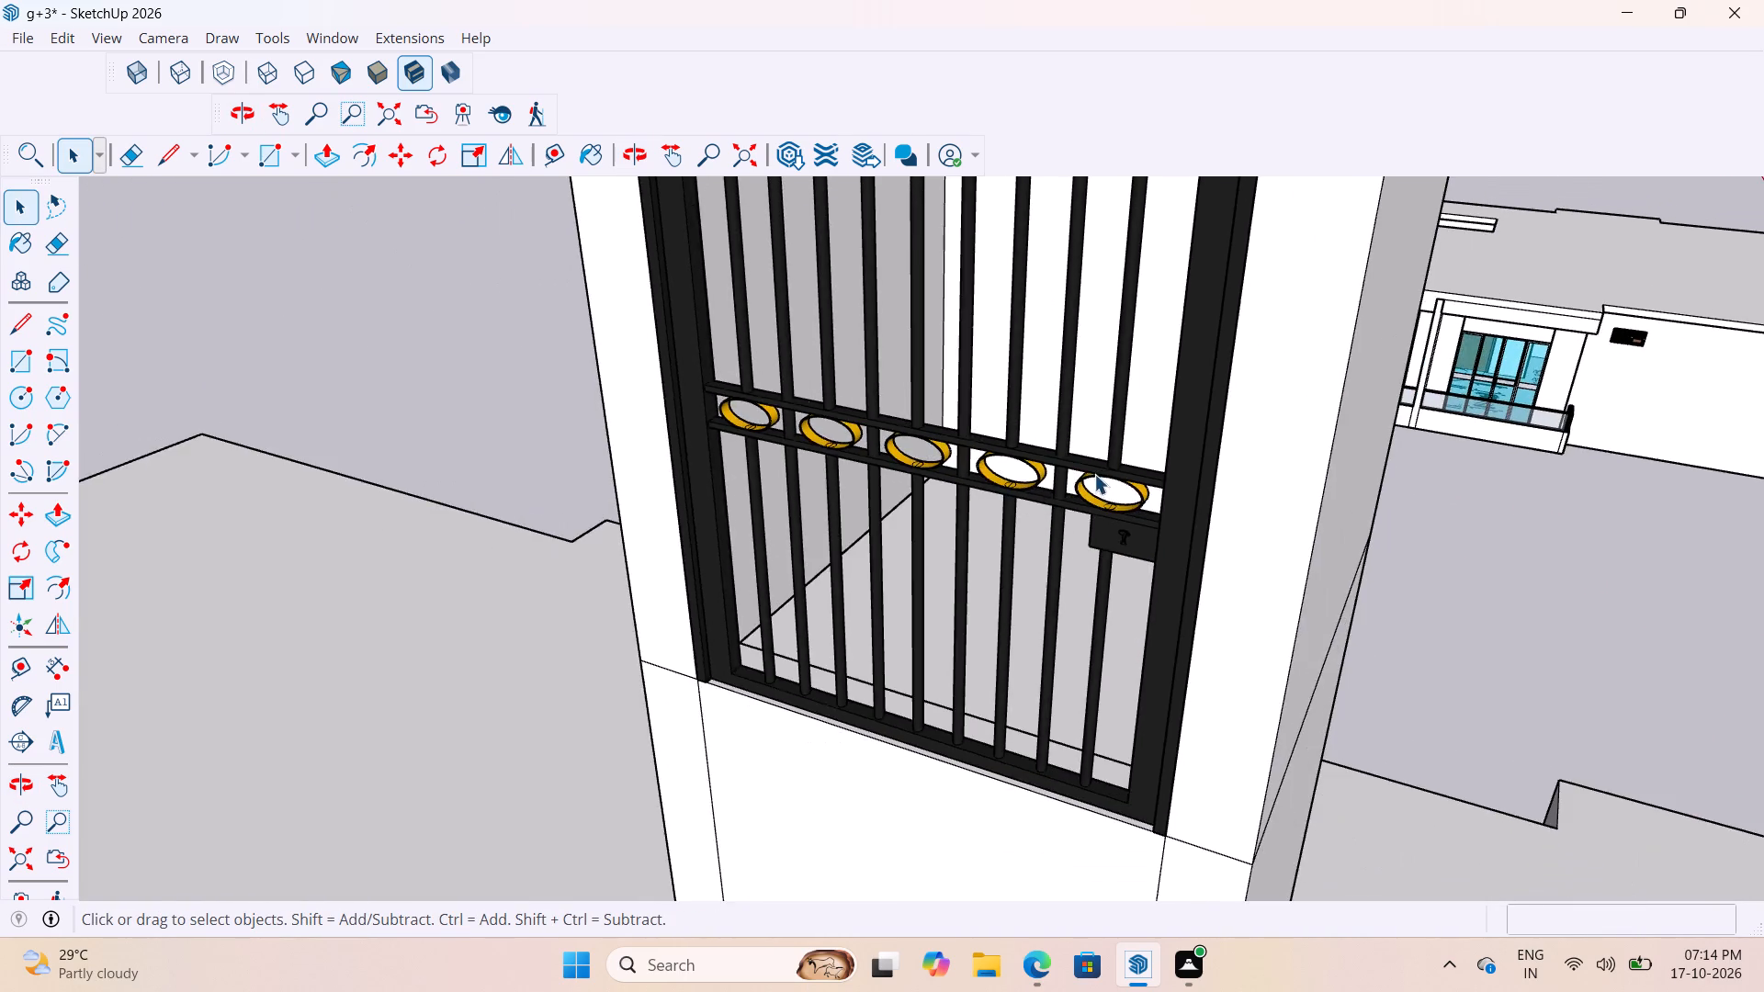
scroll(1094, 474, "down", 15)
Review the whole G+3 building with its roof headroom and compound wall from several angles.
middle_click_drag(1366, 575, 1075, 523)
scroll(1106, 468, "down", 12)
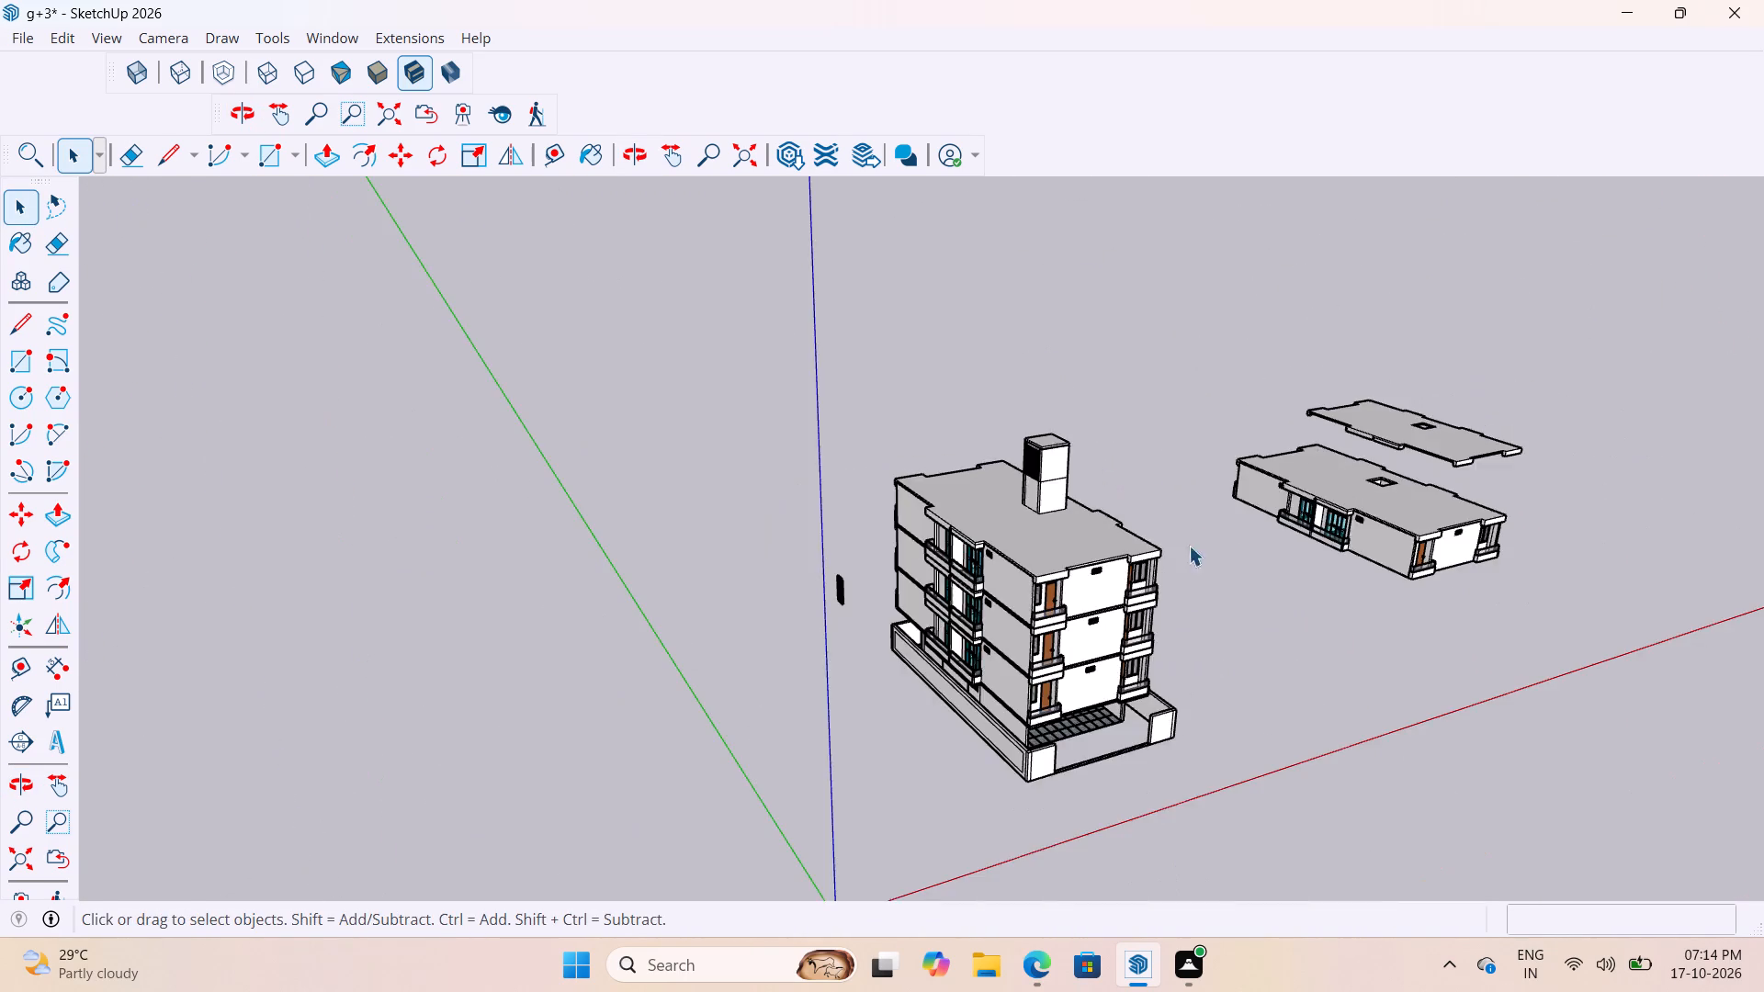
middle_click_drag(1177, 558, 990, 550)
scroll(987, 548, "up", 9)
middle_click_drag(1069, 564, 1164, 231)
scroll(1143, 402, "down", 1)
middle_click_drag(1141, 465, 1154, 536)
scroll(1154, 536, "down", 1)
scroll(1141, 603, "up", 4)
middle_click_drag(1140, 605, 1162, 643)
middle_click_drag(1147, 502, 1155, 509)
scroll(1083, 511, "down", 5)
middle_click_drag(1147, 416, 1178, 457)
scroll(1120, 306, "up", 3)
middle_click_drag(1103, 306, 1143, 354)
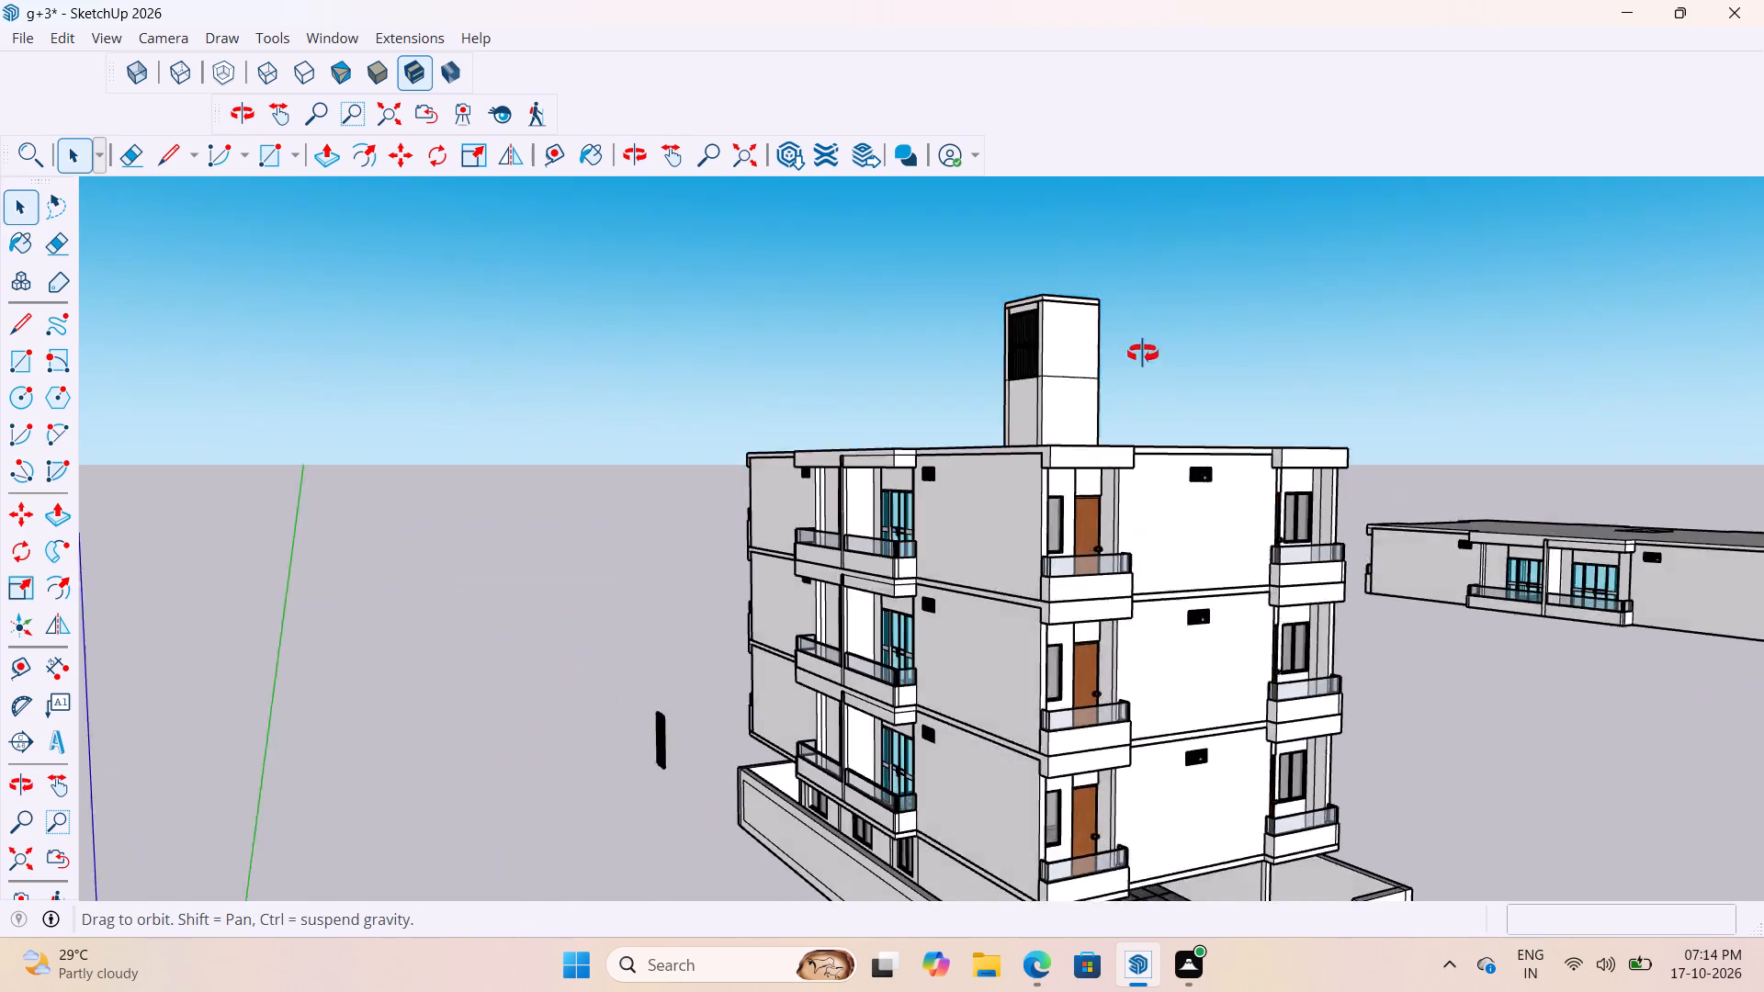
middle_click_drag(1143, 354, 1213, 421)
scroll(1022, 449, "up", 10)
scroll(1009, 423, "down", 12)
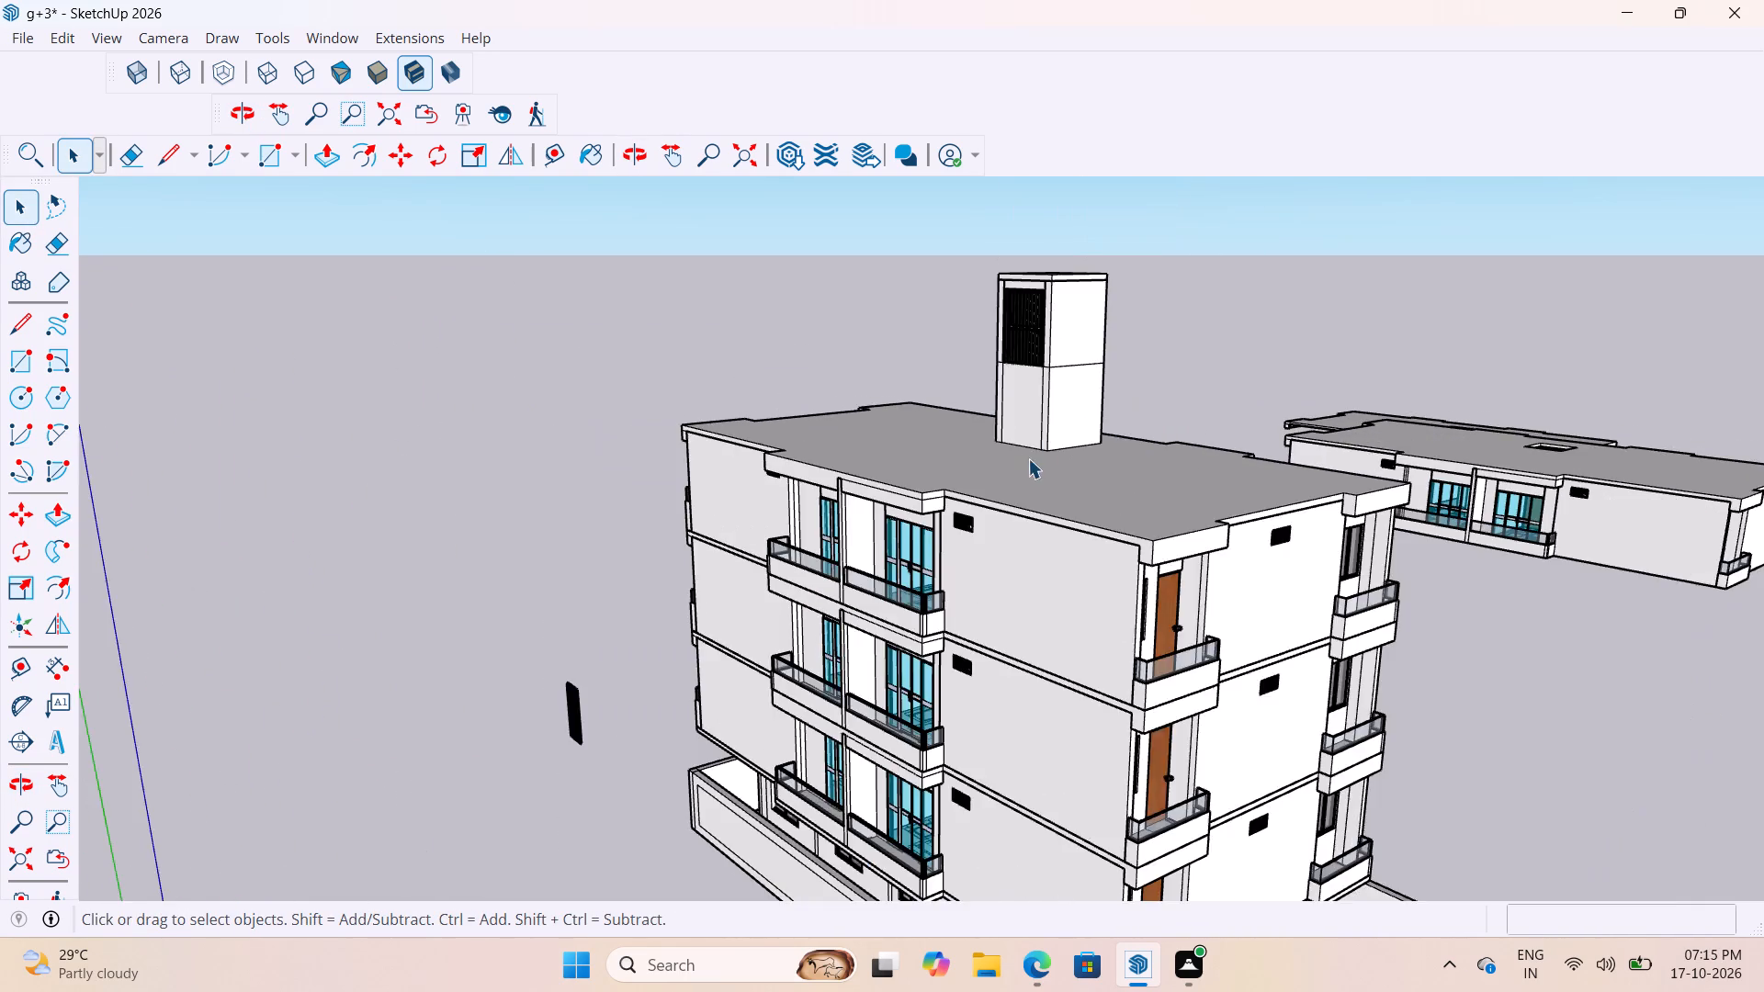
scroll(1053, 415, "up", 10)
middle_click_drag(1058, 399, 1047, 463)
scroll(944, 449, "down", 11)
middle_click_drag(957, 583, 890, 598)
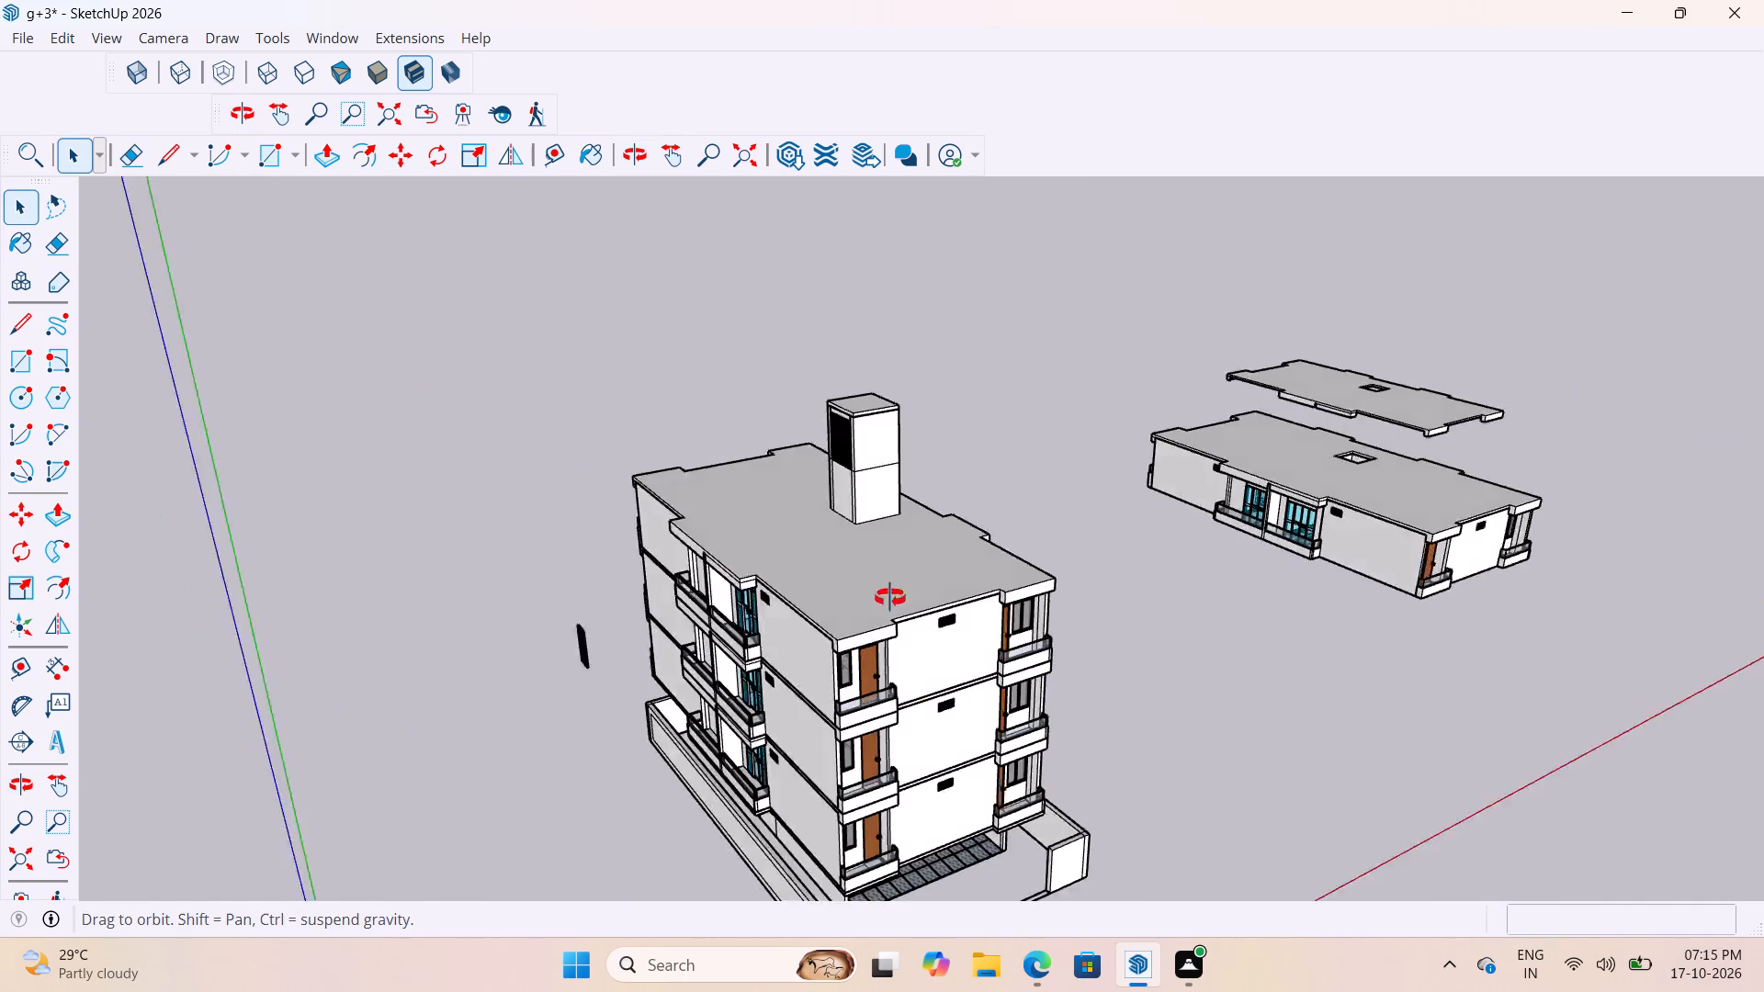
Inside the top floor group, offset the roof slab's outline inward by 9" to form a parapet rim.
middle_click_drag(890, 598, 716, 672)
scroll(715, 673, "up", 1)
scroll(243, 559, "up", 2)
scroll(671, 586, "up", 2)
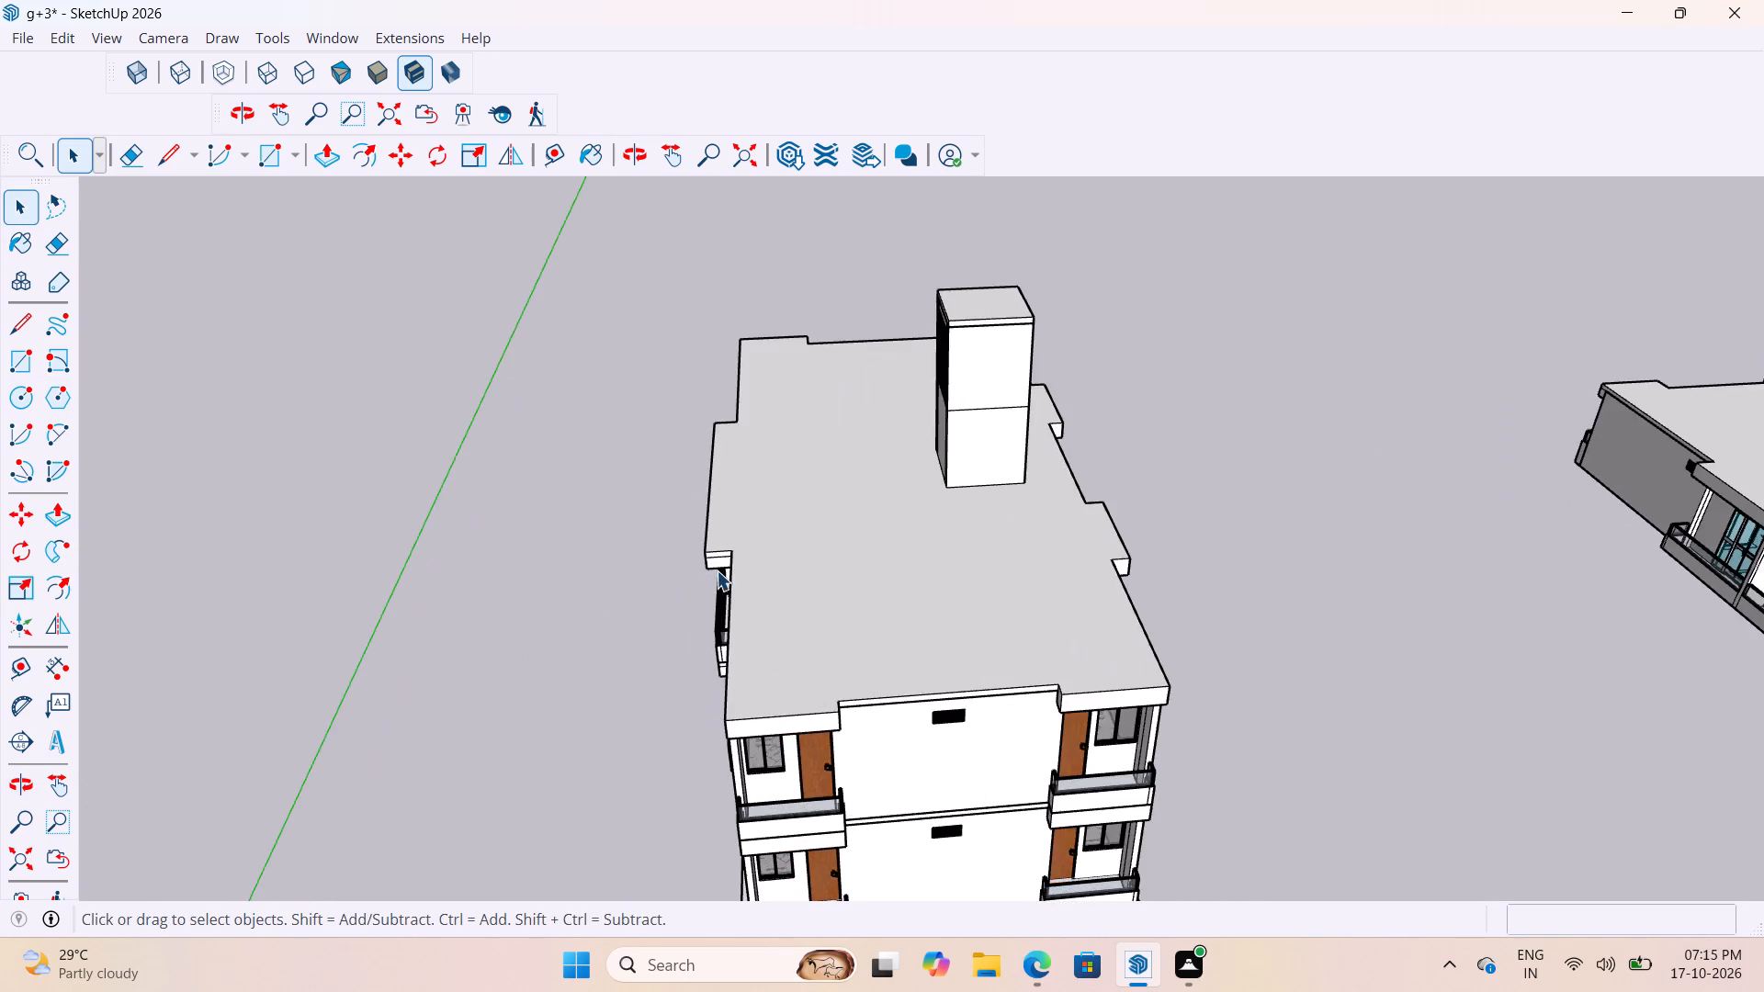
scroll(717, 570, "up", 2)
left_click(750, 498)
scroll(741, 499, "up", 3)
double_click(738, 474)
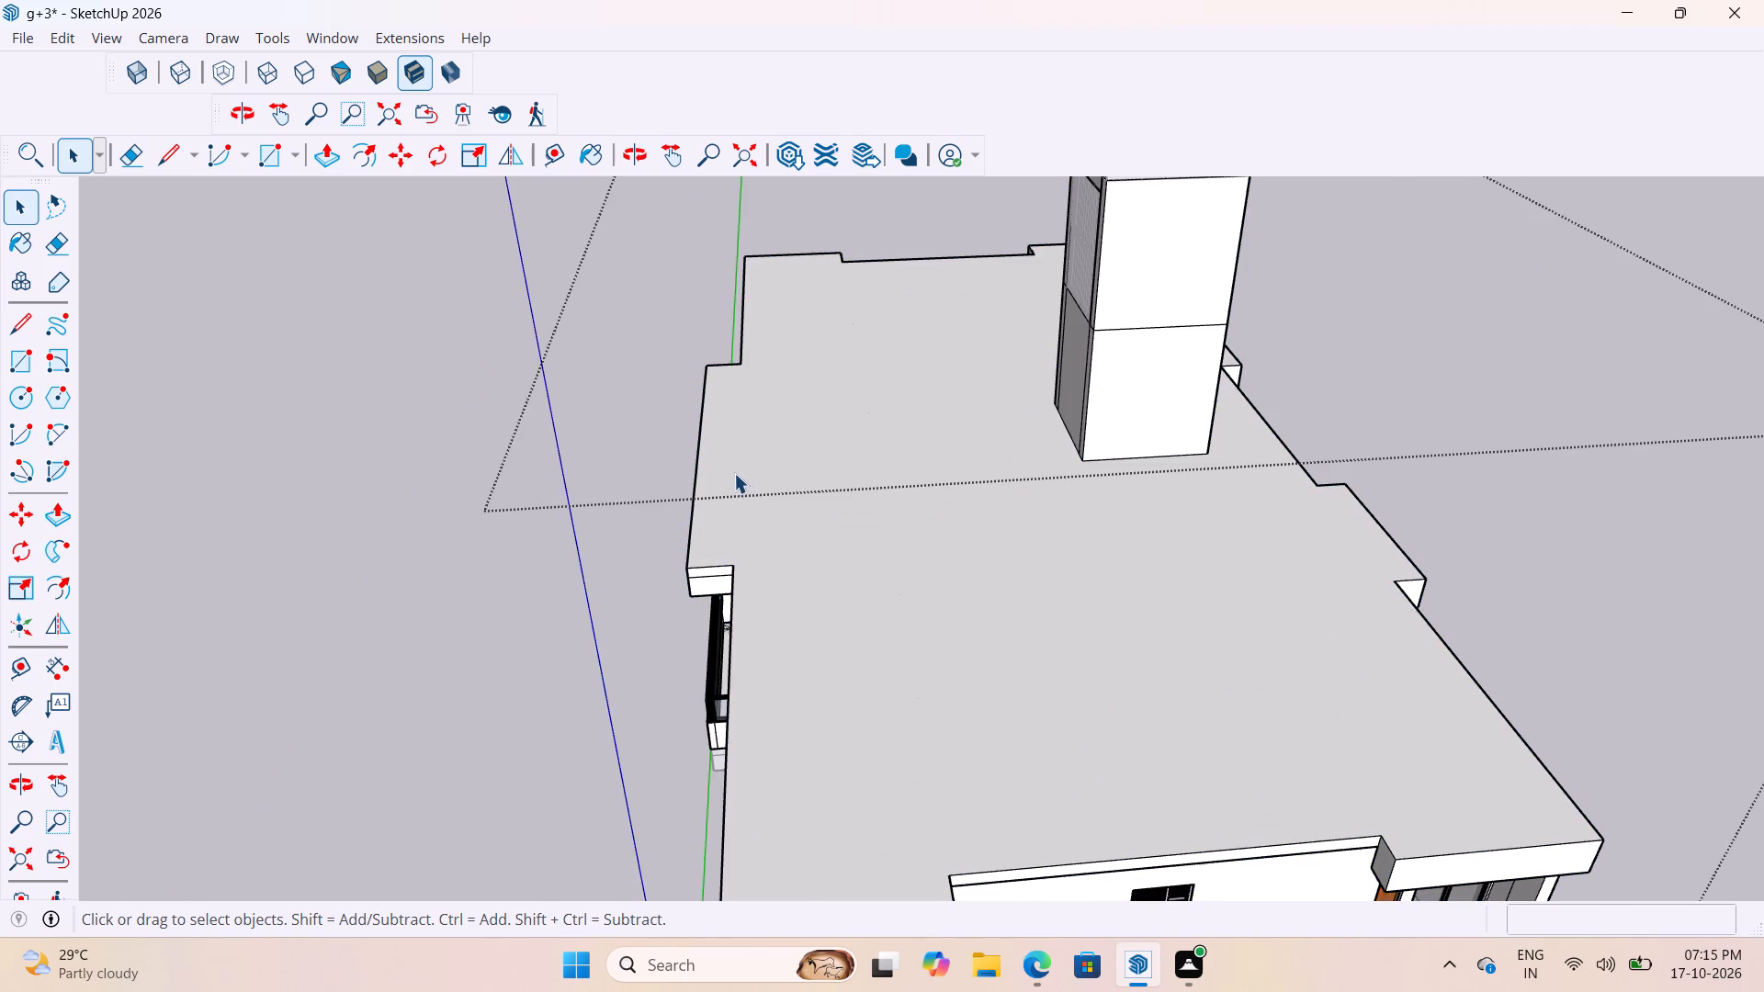
key("f")
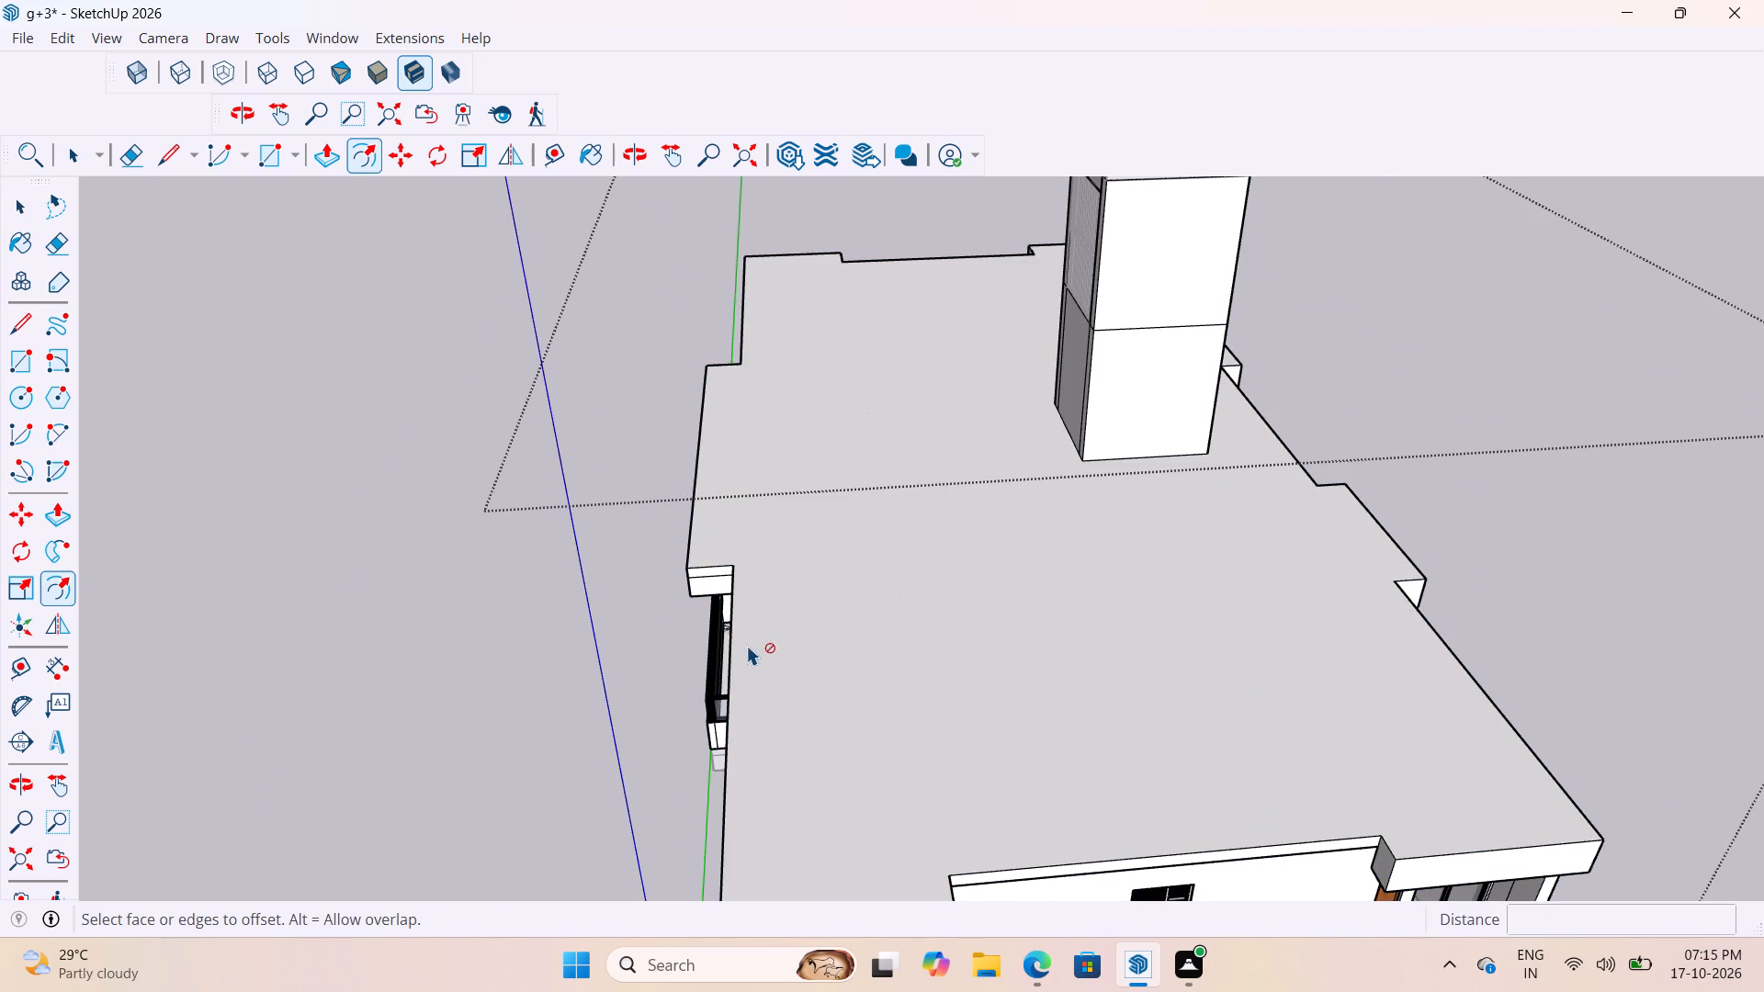
key("f")
scroll(729, 752, "up", 4)
left_click(724, 747)
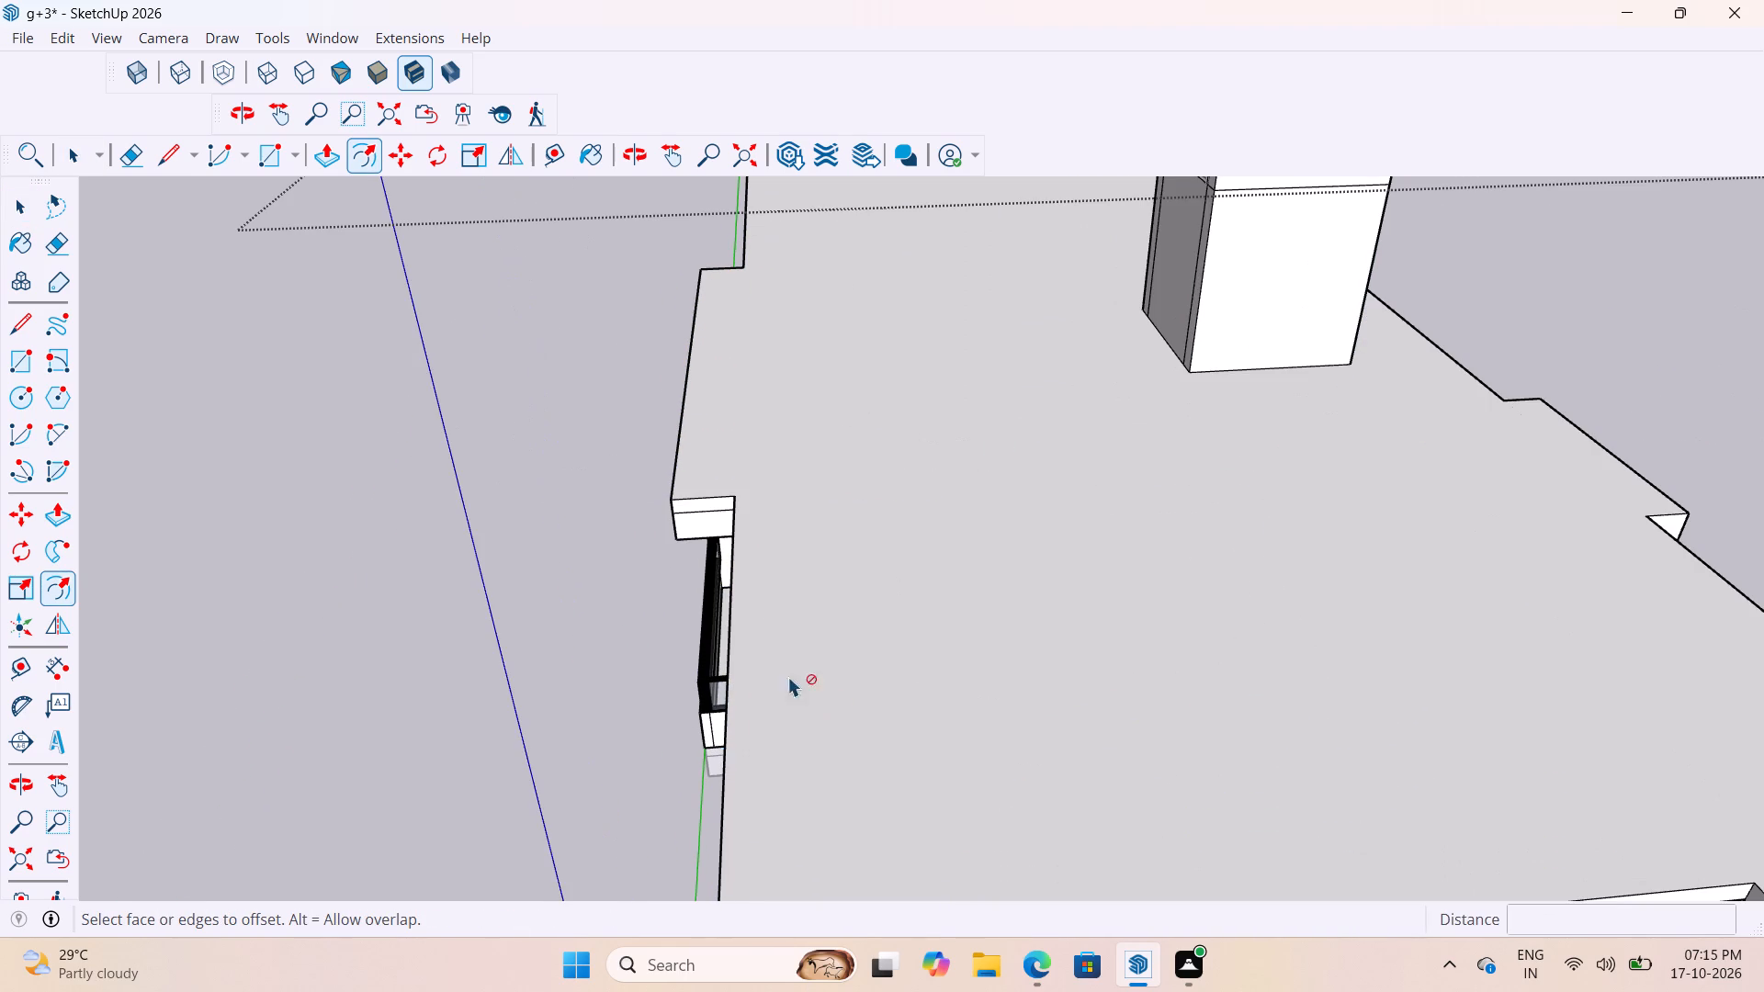
scroll(763, 653, "down", 5)
key("space")
double_click(763, 671)
key("f")
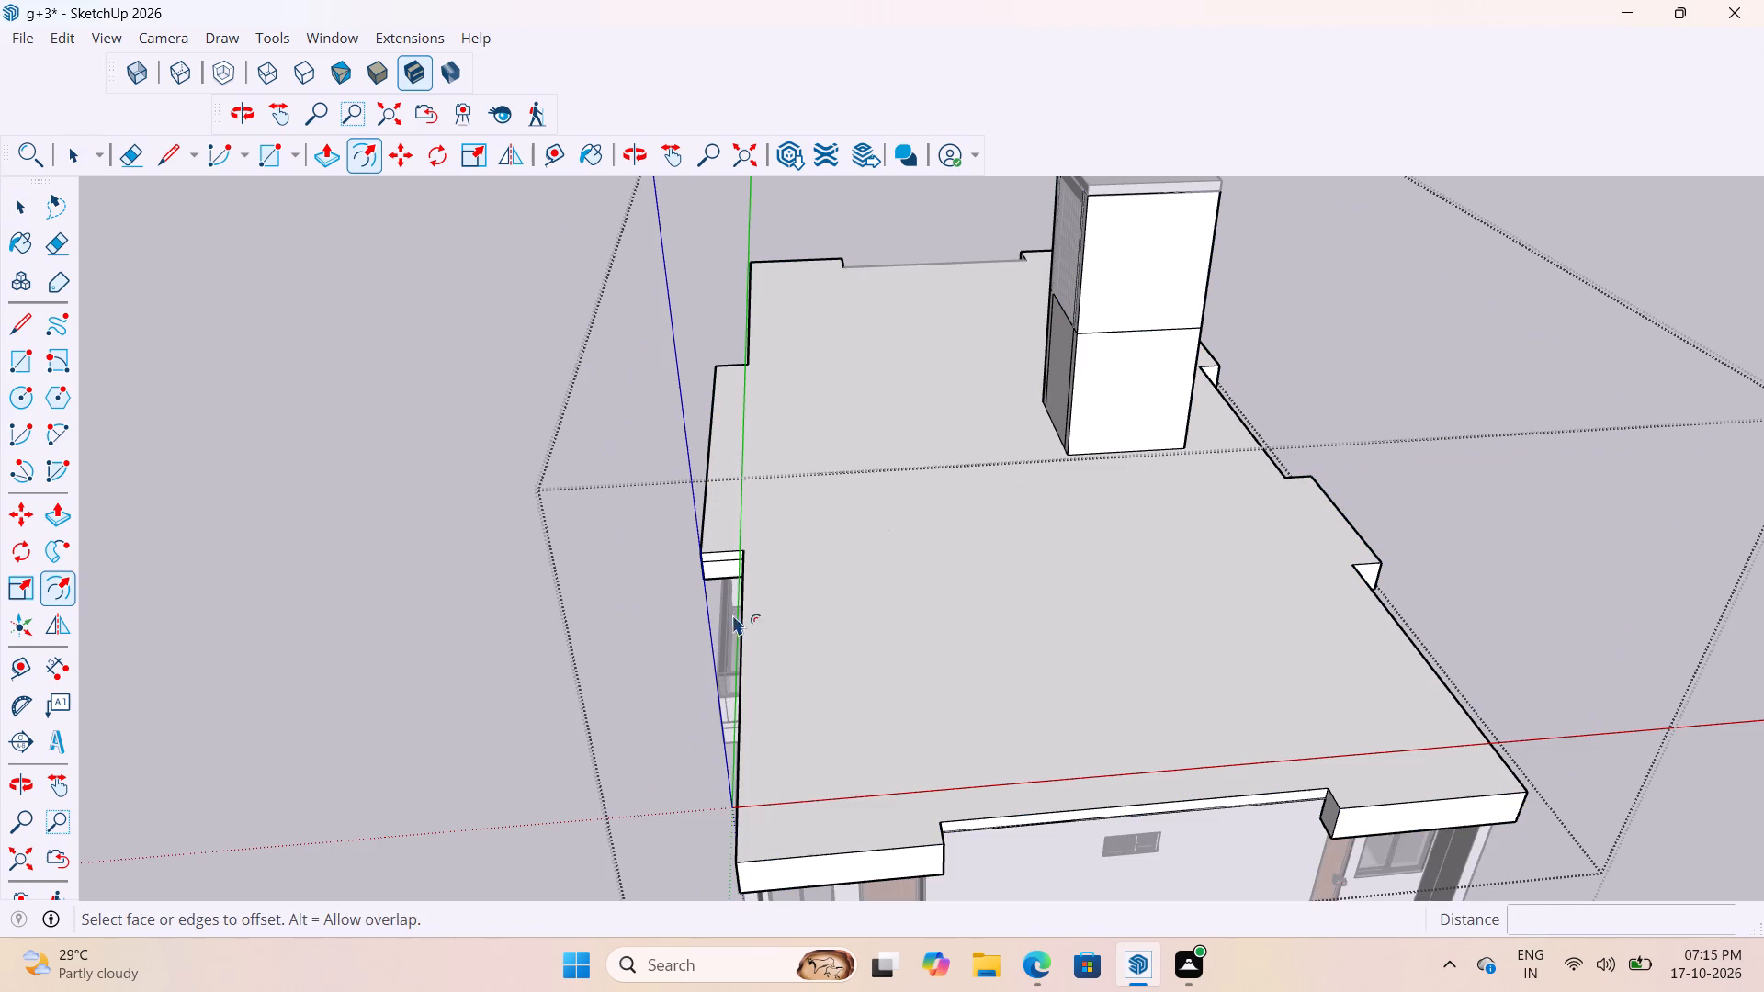
left_click(746, 678)
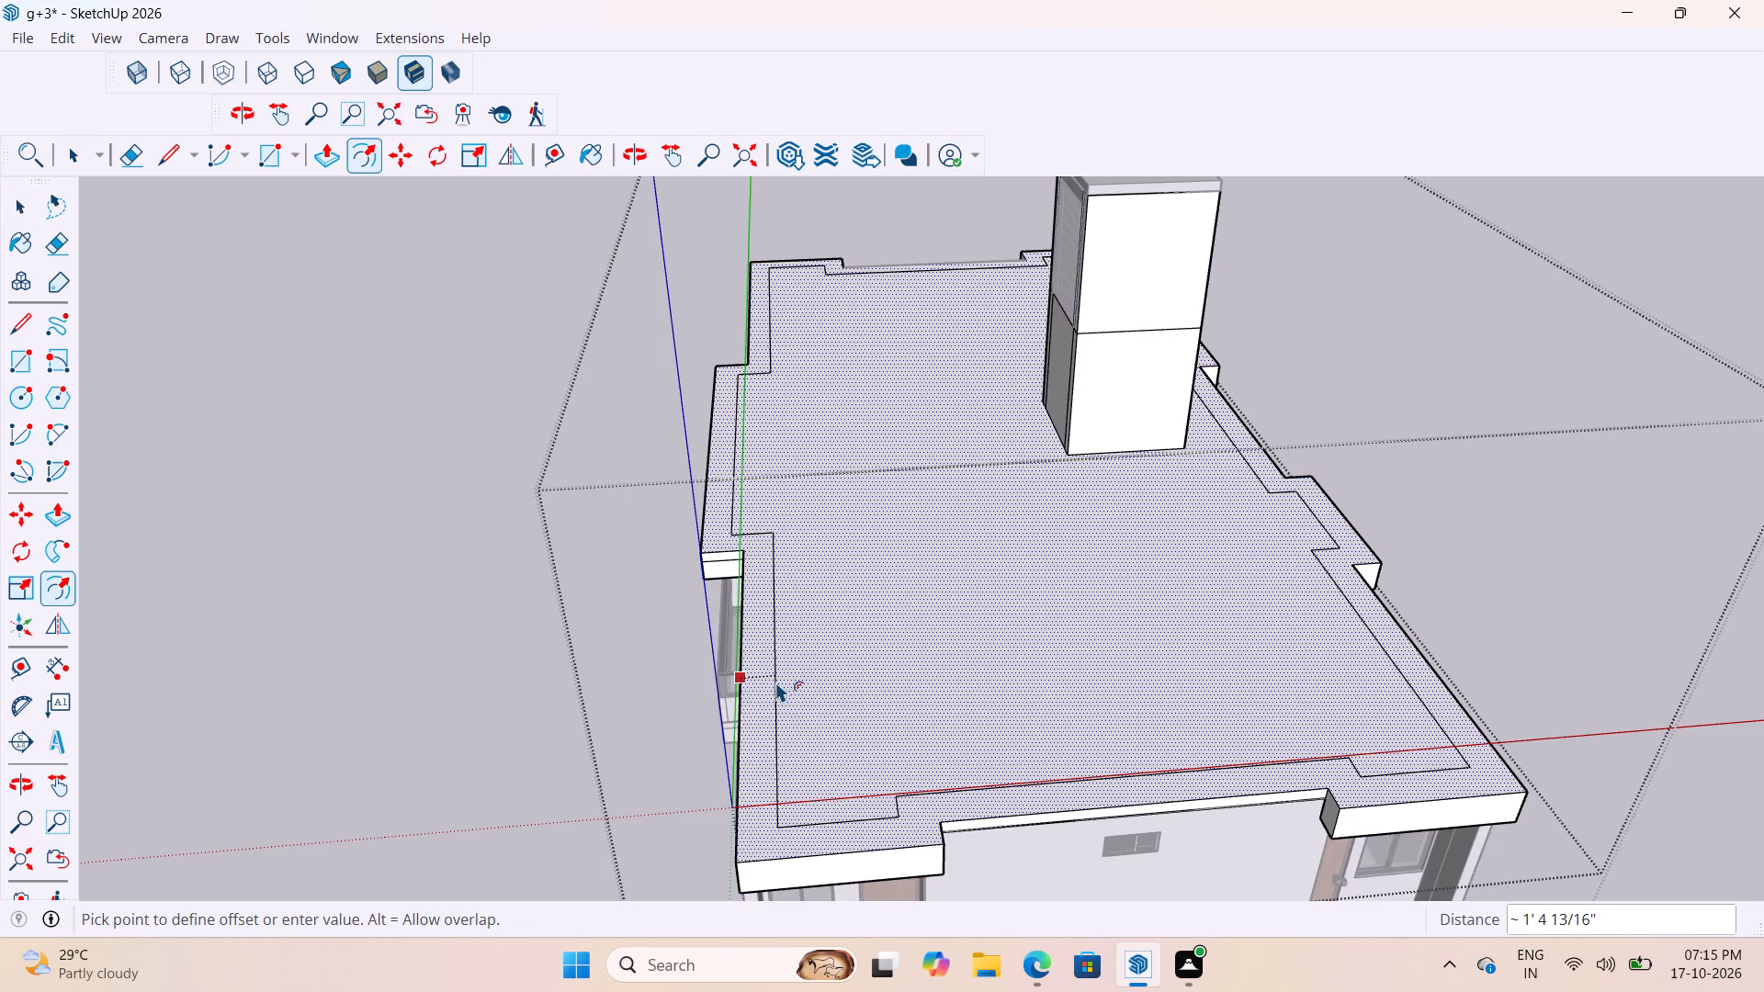
type("9\"")
key("Return")
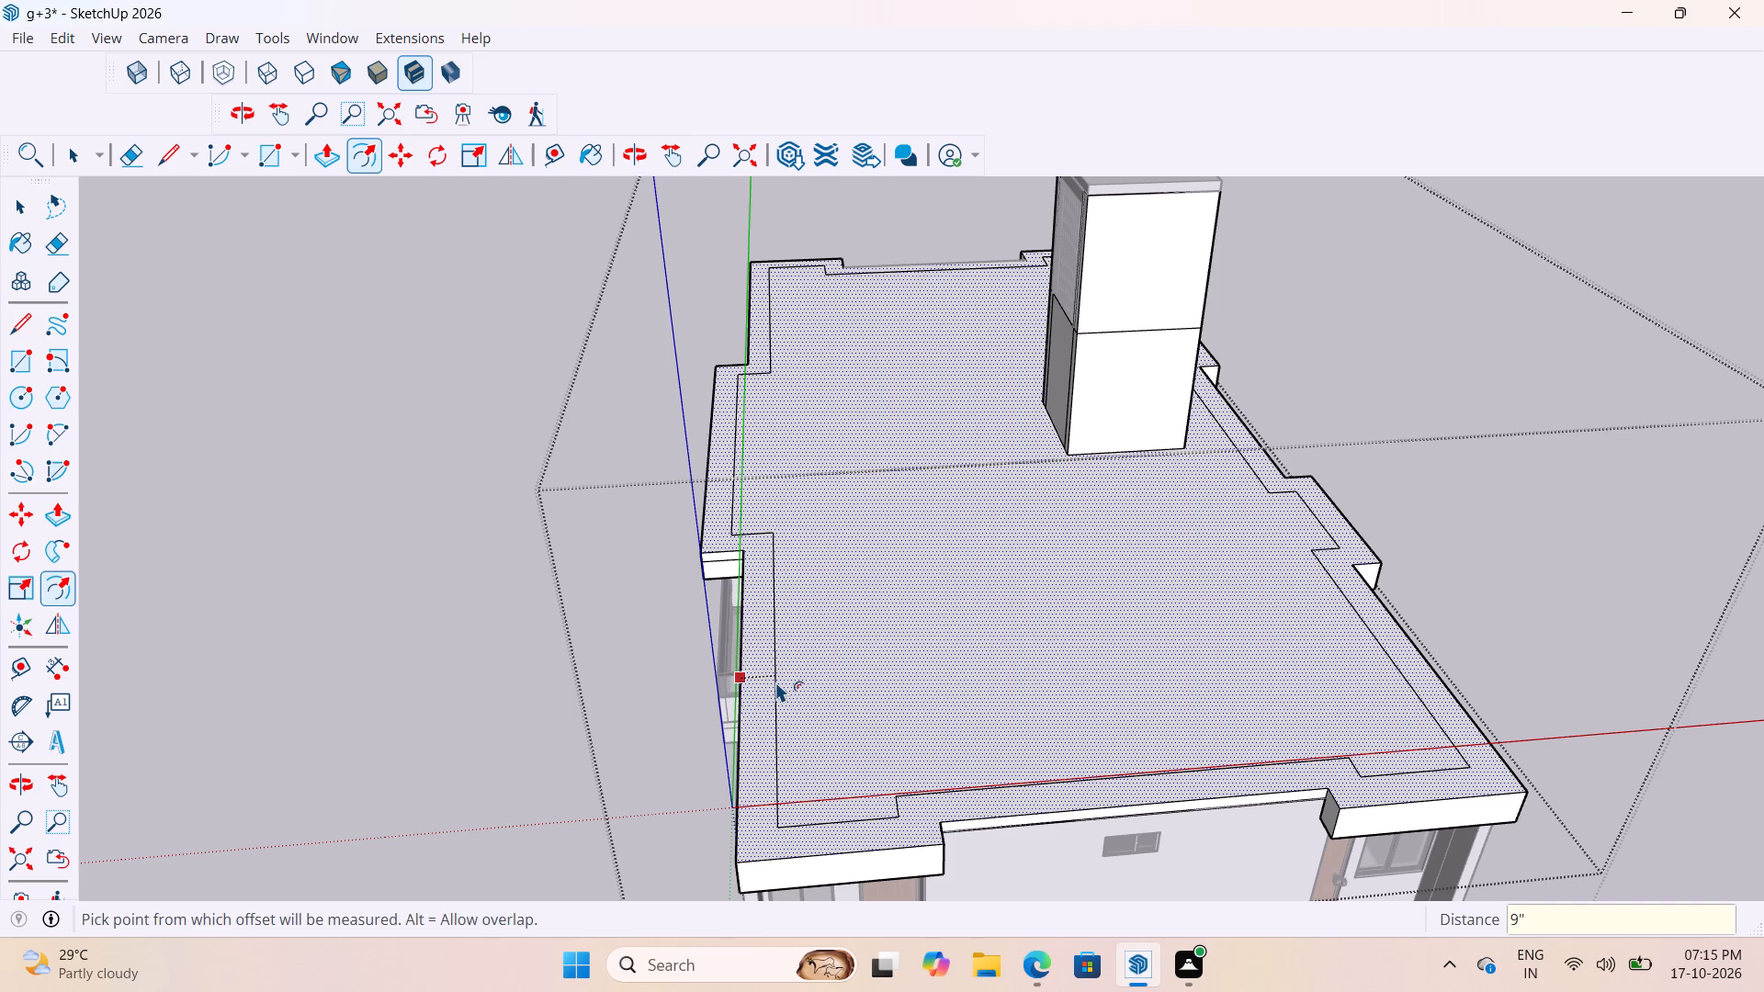
key("space")
scroll(889, 858, "up", 6)
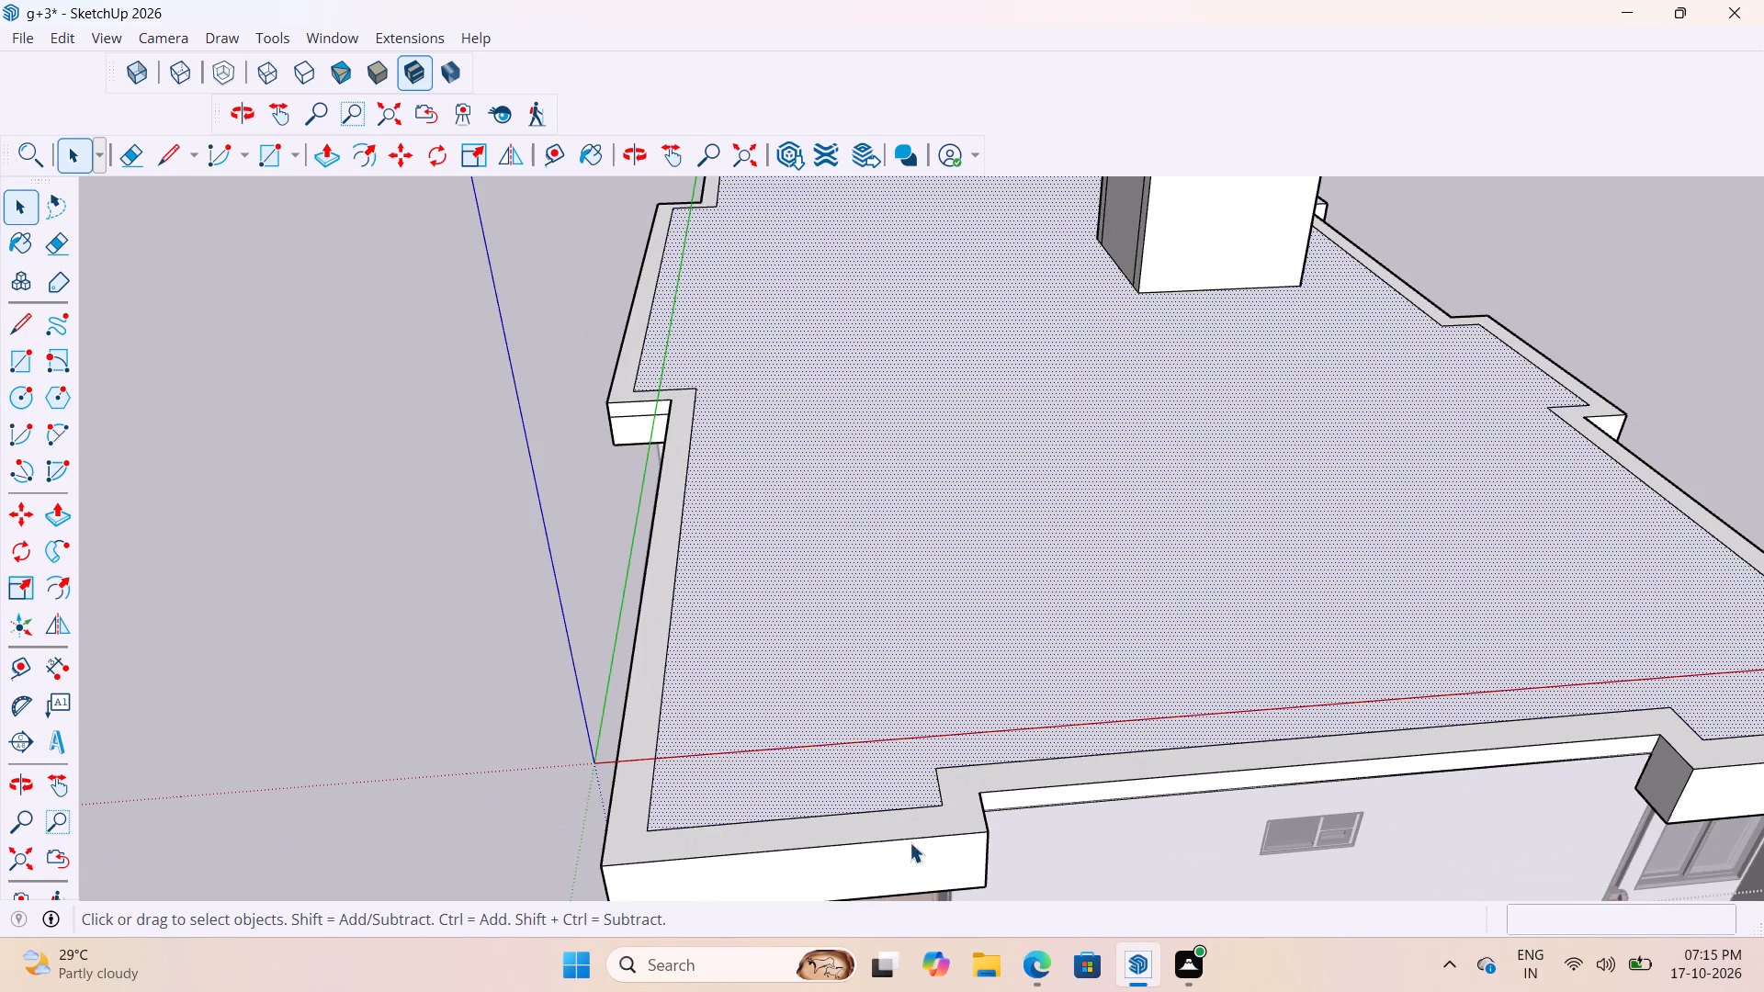
scroll(956, 817, "down", 11)
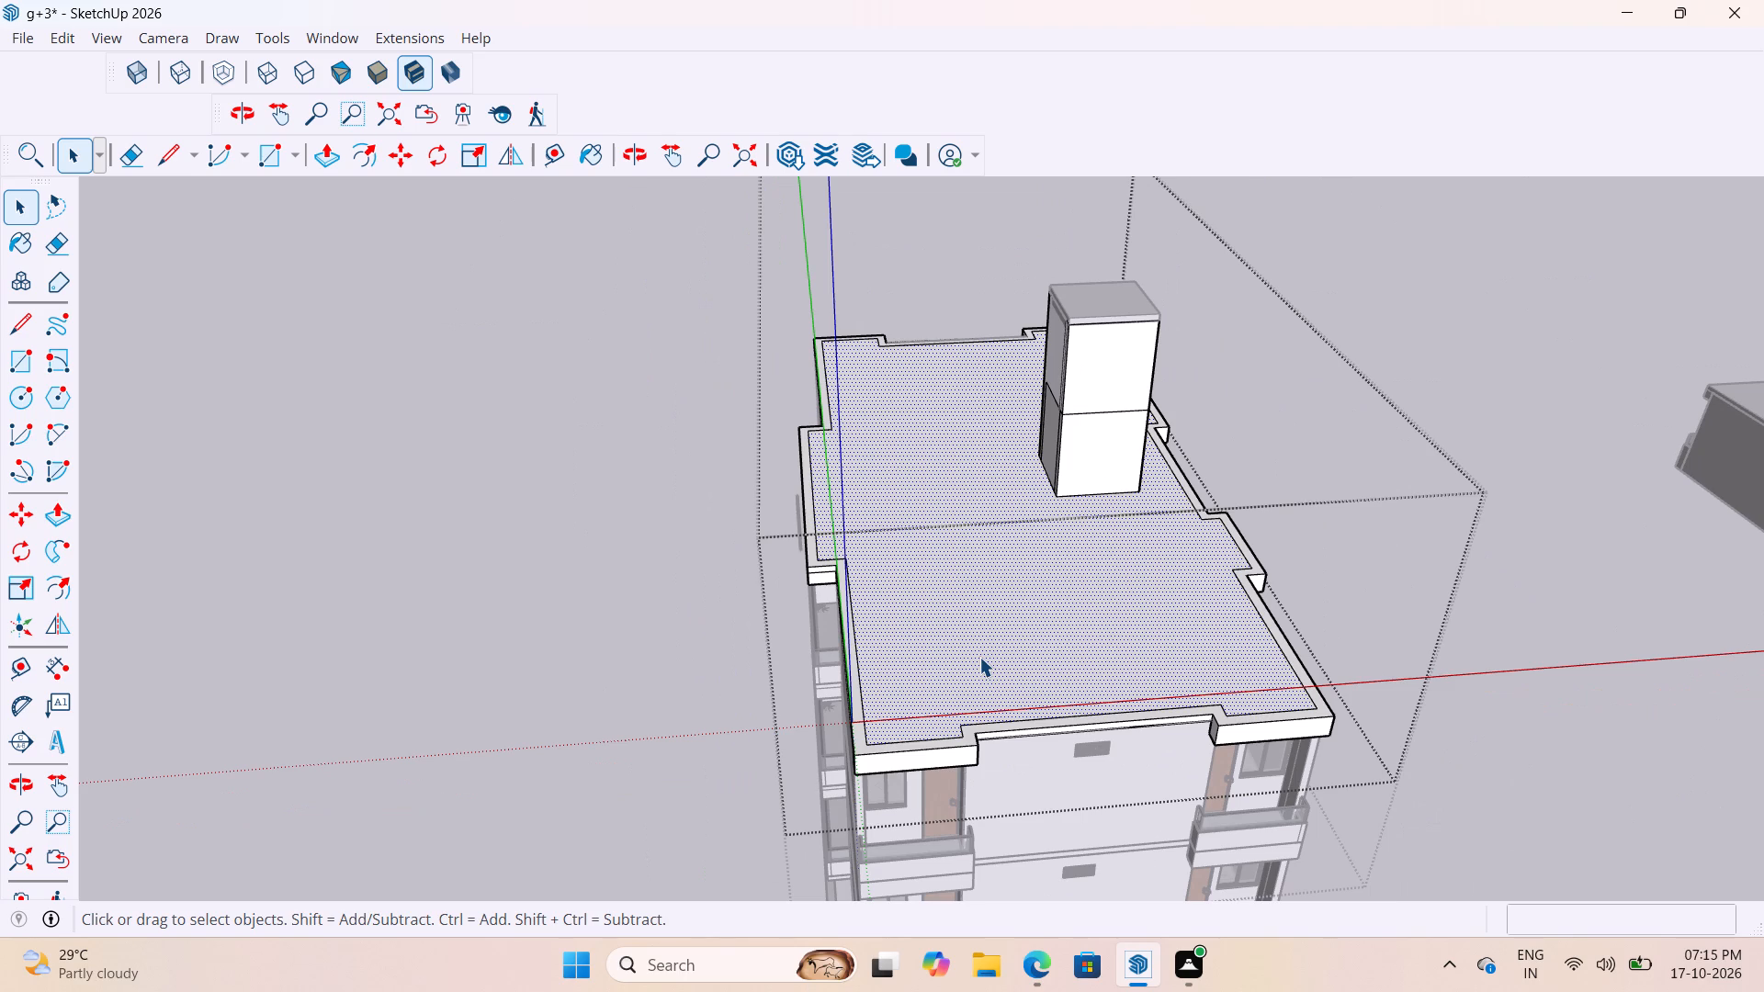
scroll(1024, 647, "up", 3)
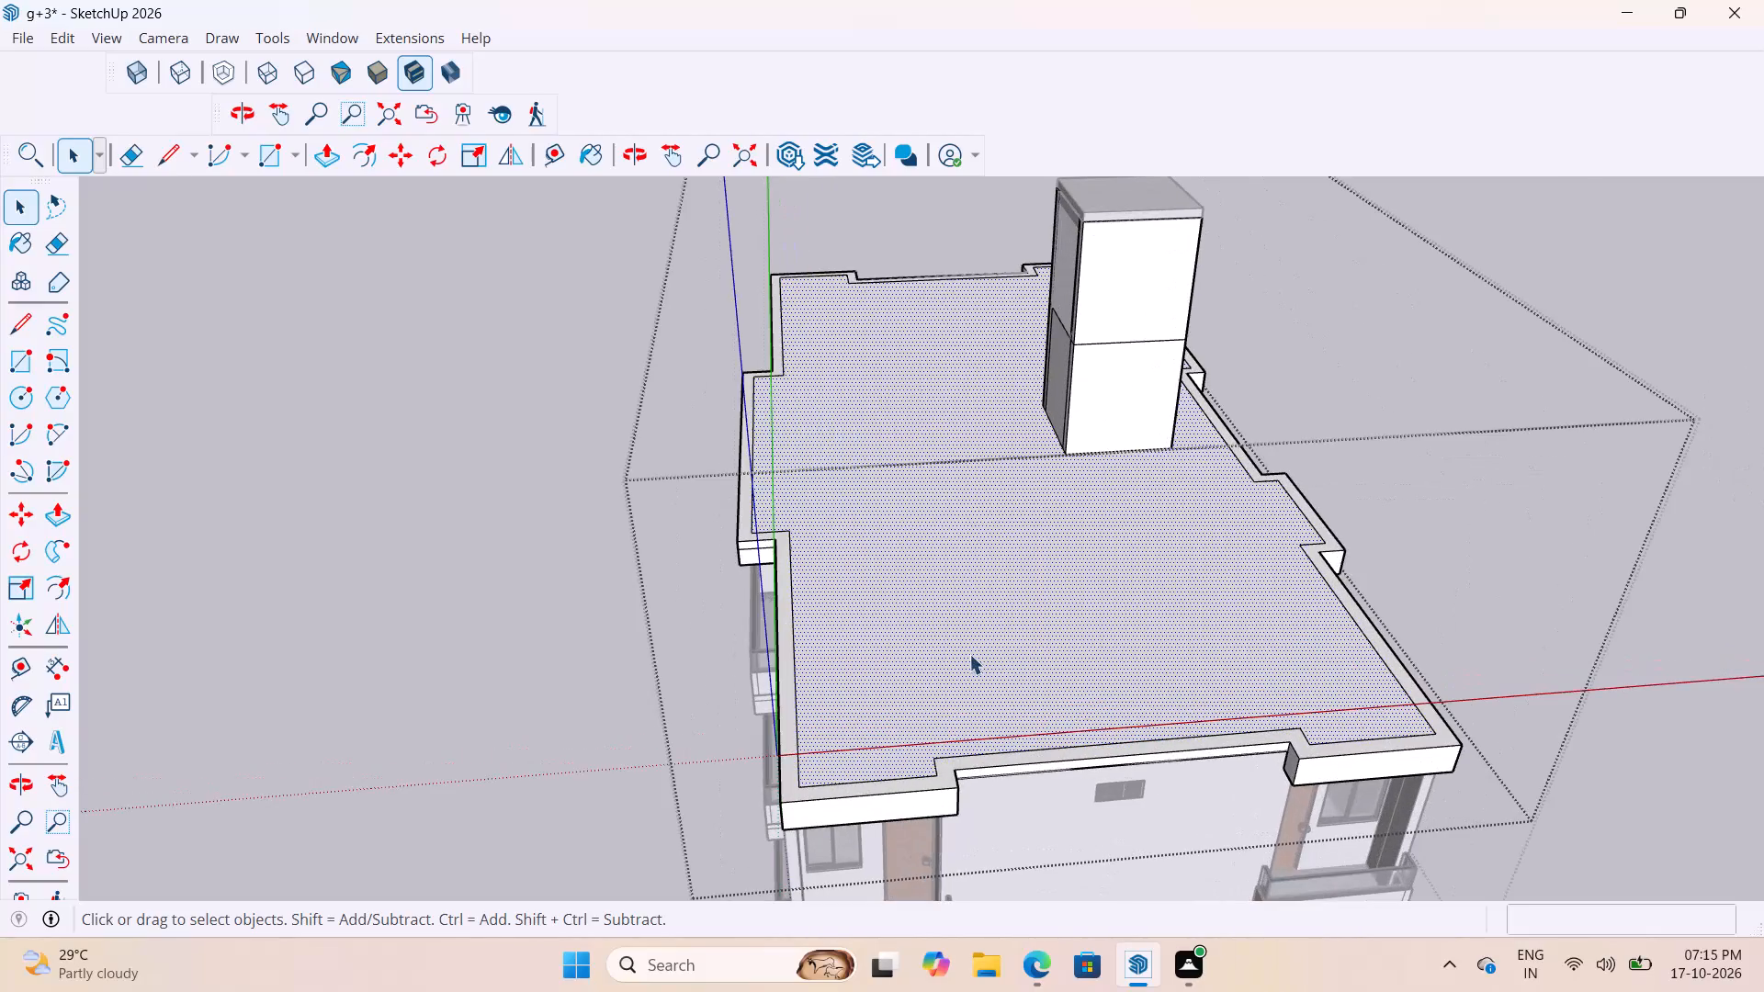
scroll(968, 654, "down", 4)
left_click(692, 684)
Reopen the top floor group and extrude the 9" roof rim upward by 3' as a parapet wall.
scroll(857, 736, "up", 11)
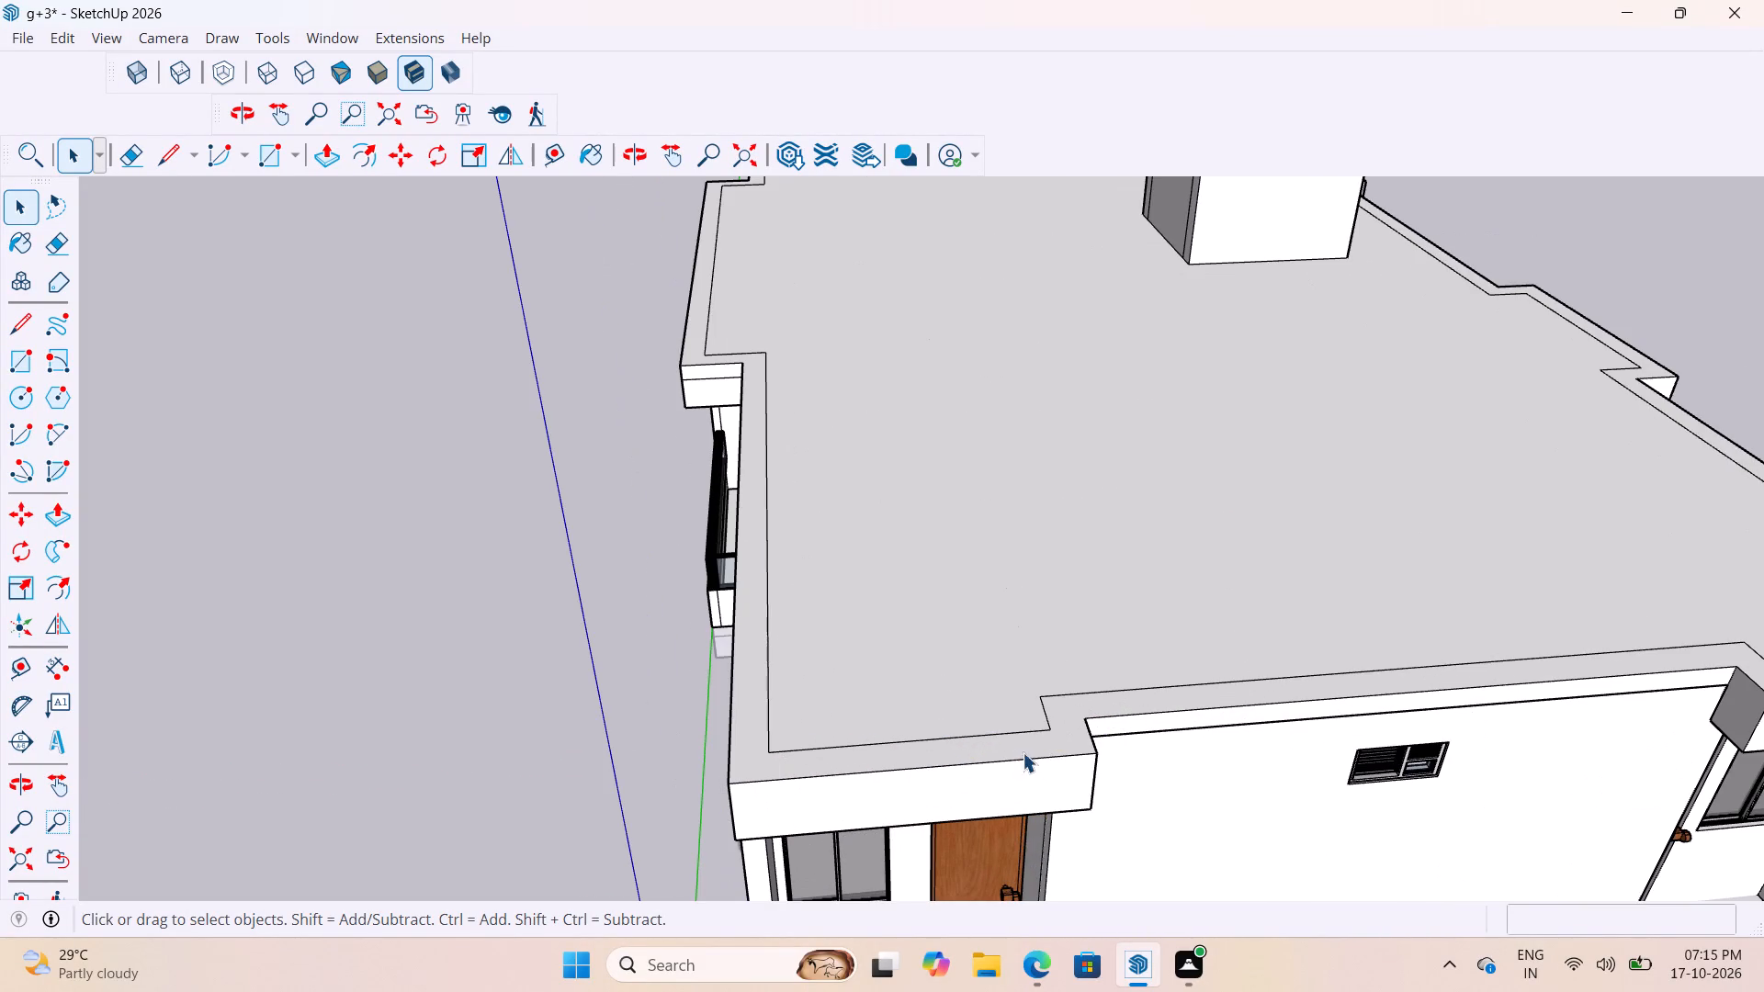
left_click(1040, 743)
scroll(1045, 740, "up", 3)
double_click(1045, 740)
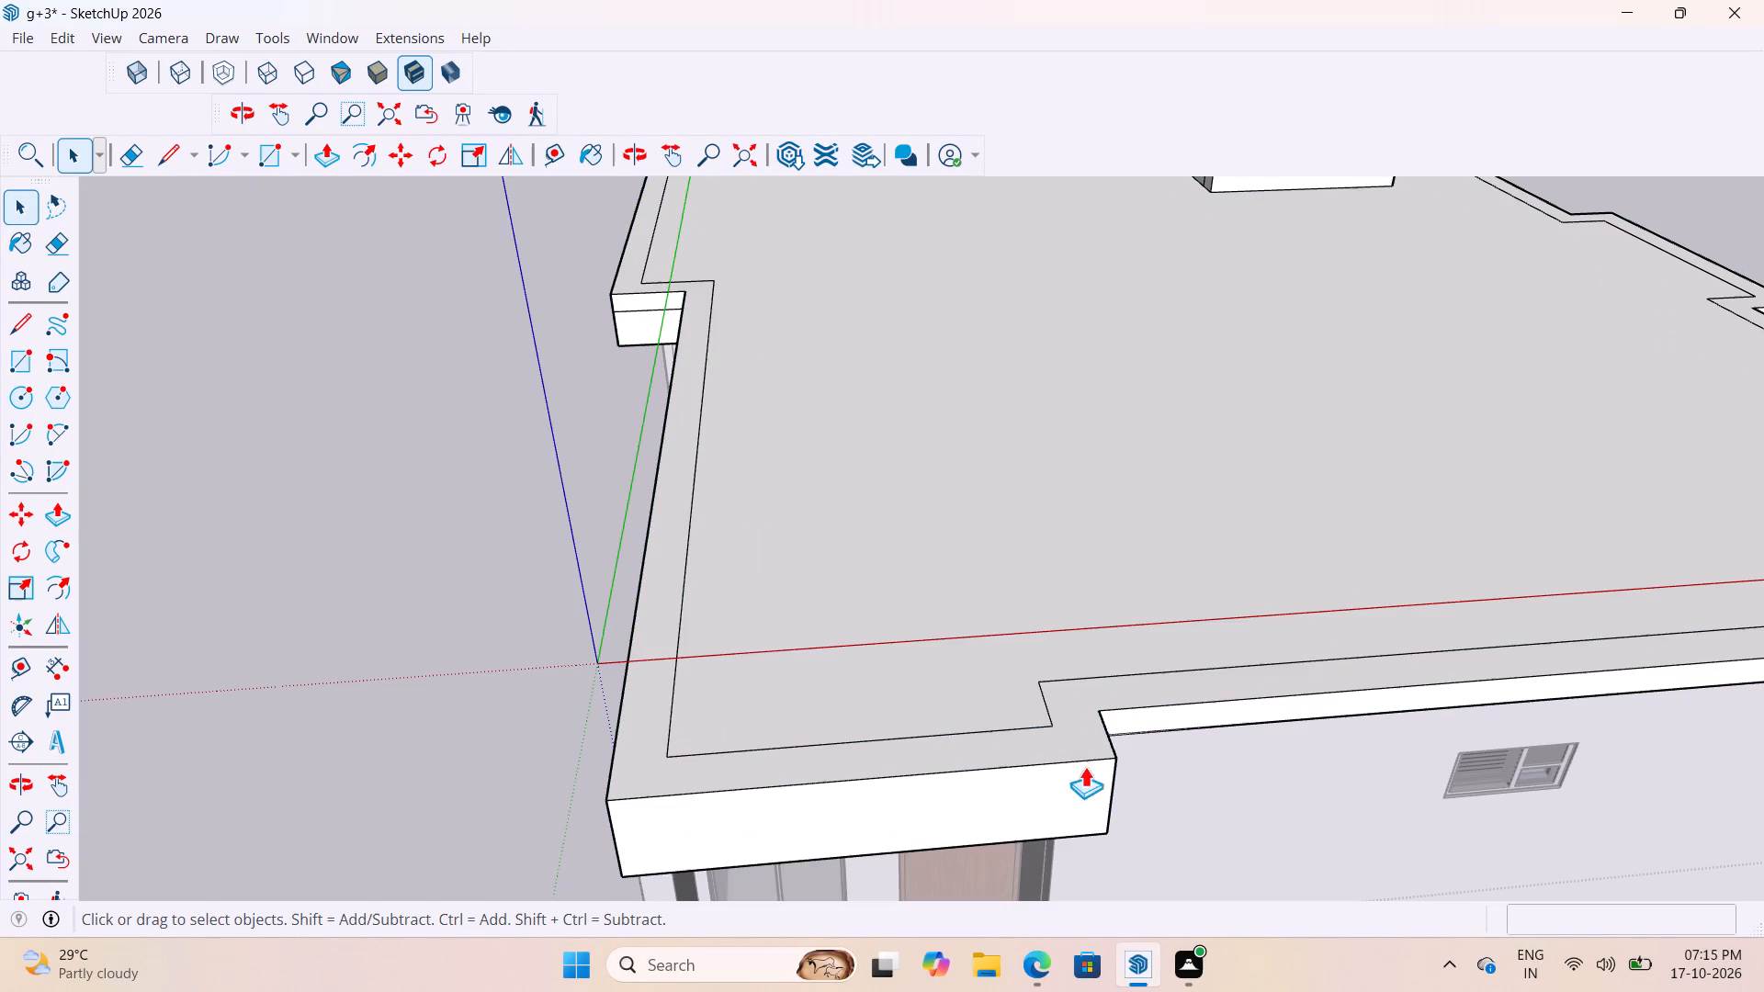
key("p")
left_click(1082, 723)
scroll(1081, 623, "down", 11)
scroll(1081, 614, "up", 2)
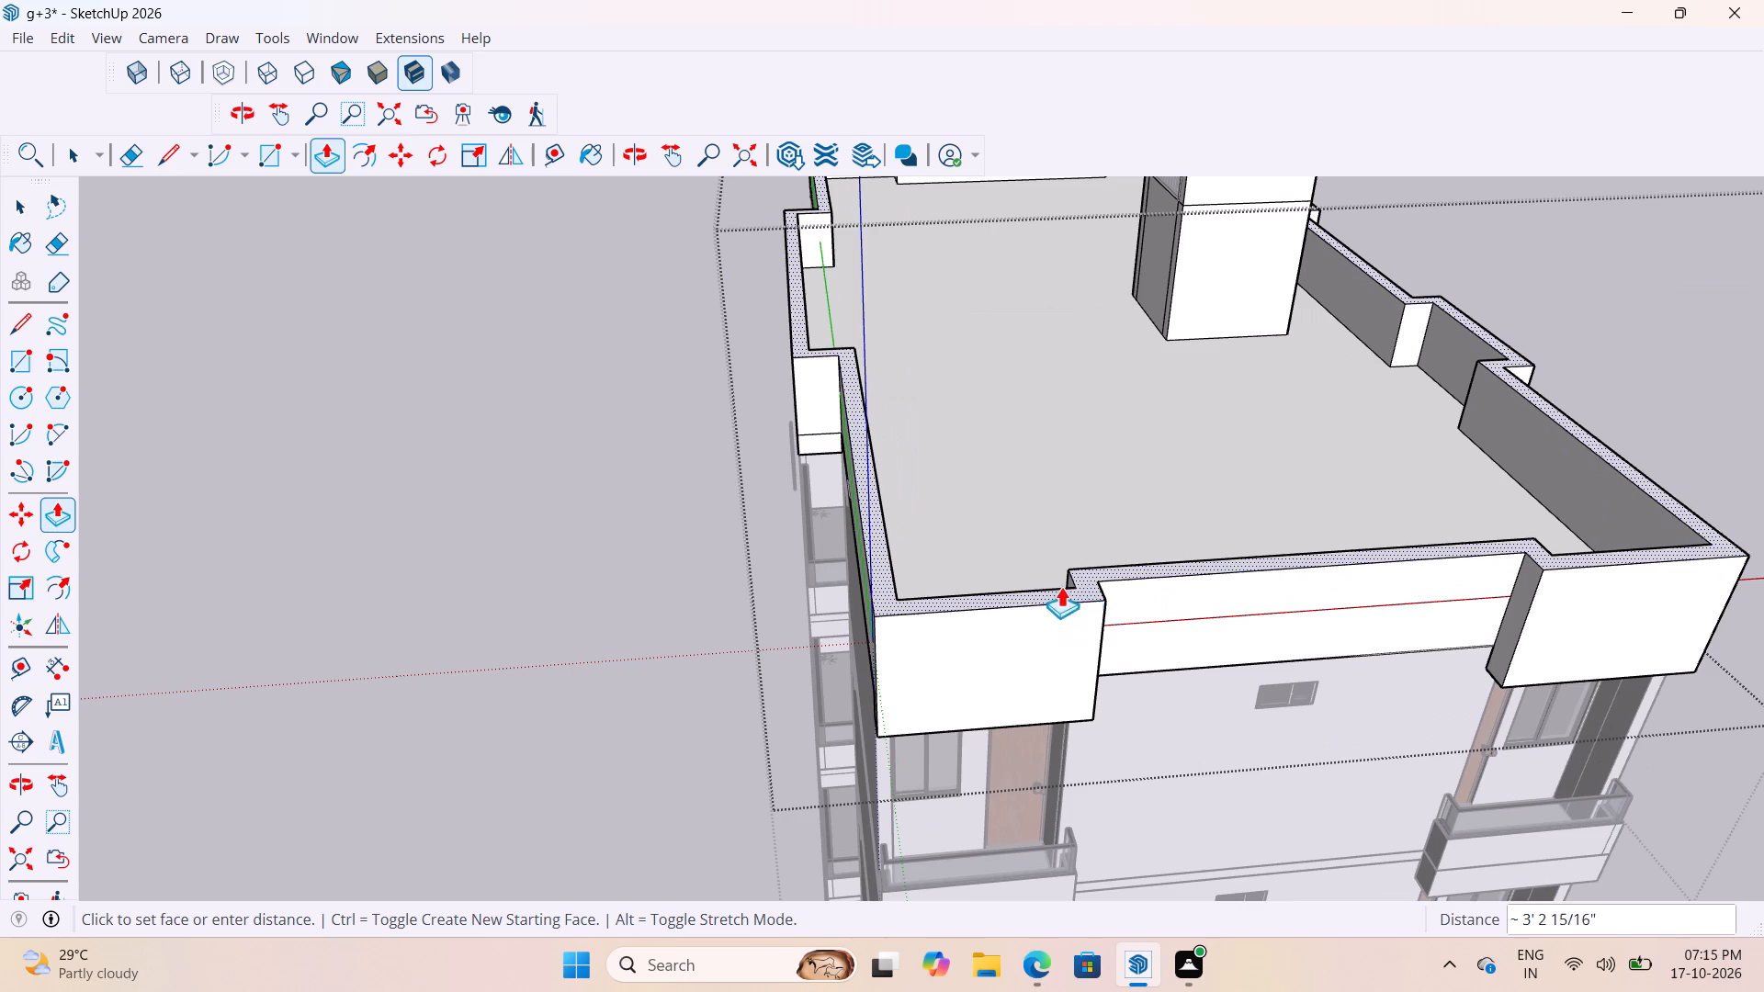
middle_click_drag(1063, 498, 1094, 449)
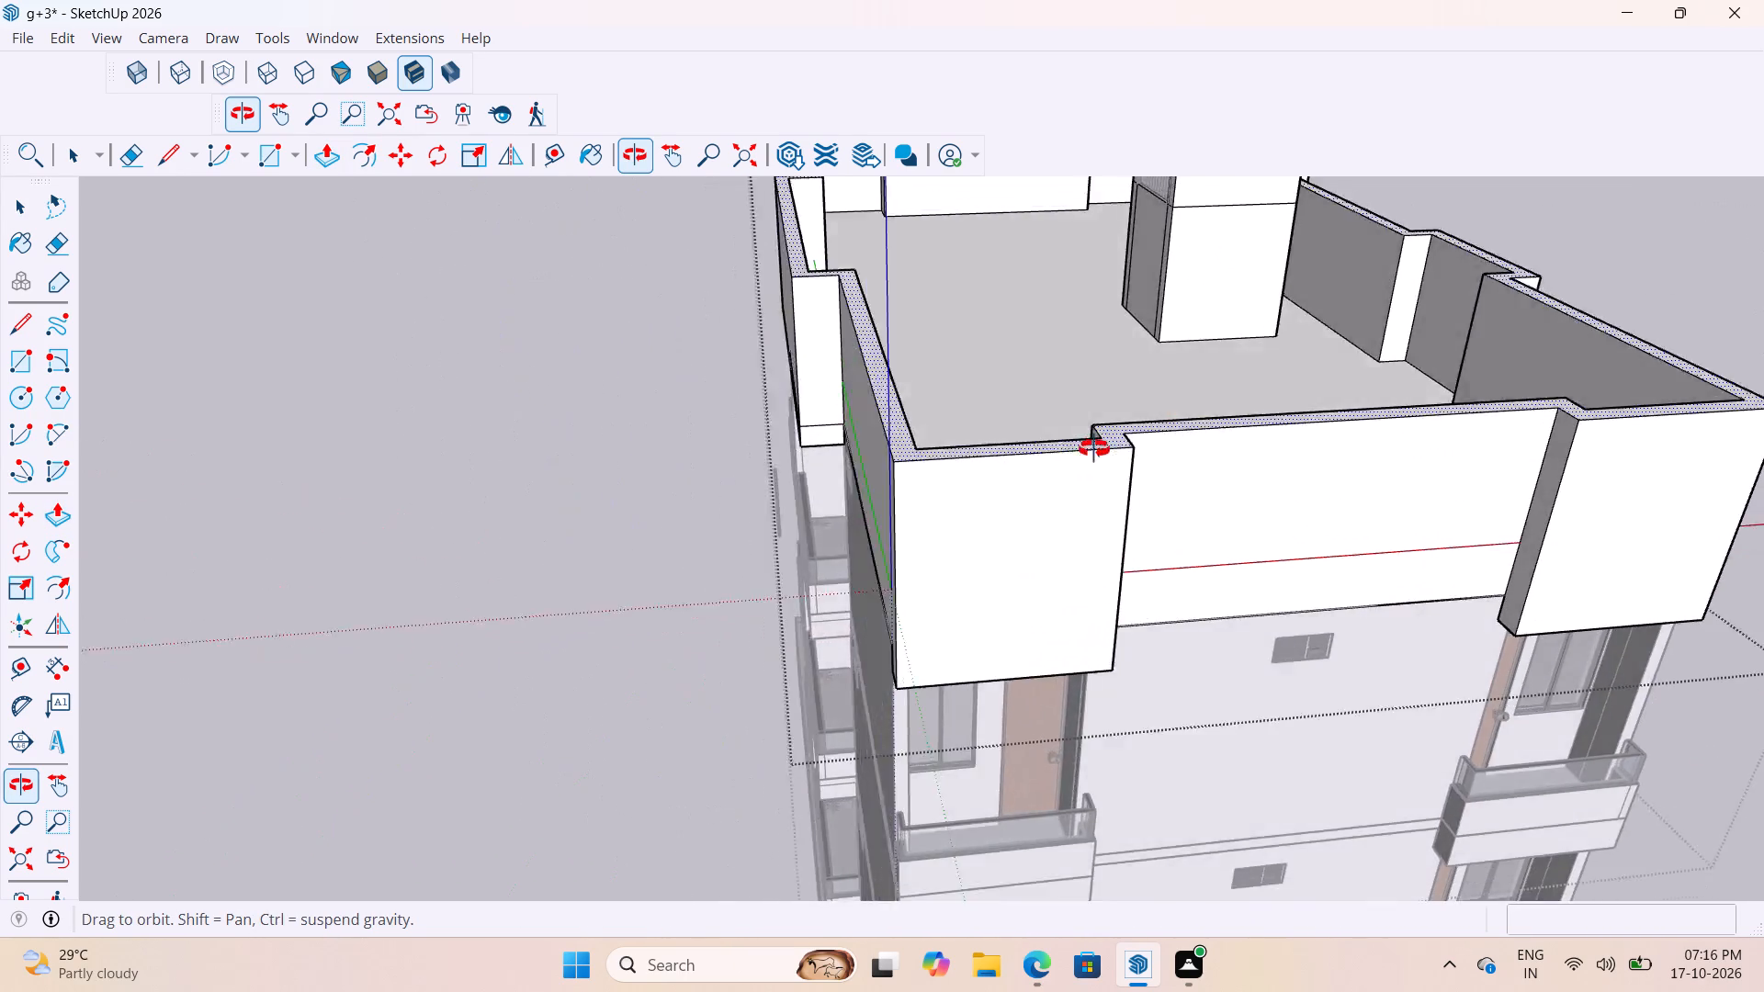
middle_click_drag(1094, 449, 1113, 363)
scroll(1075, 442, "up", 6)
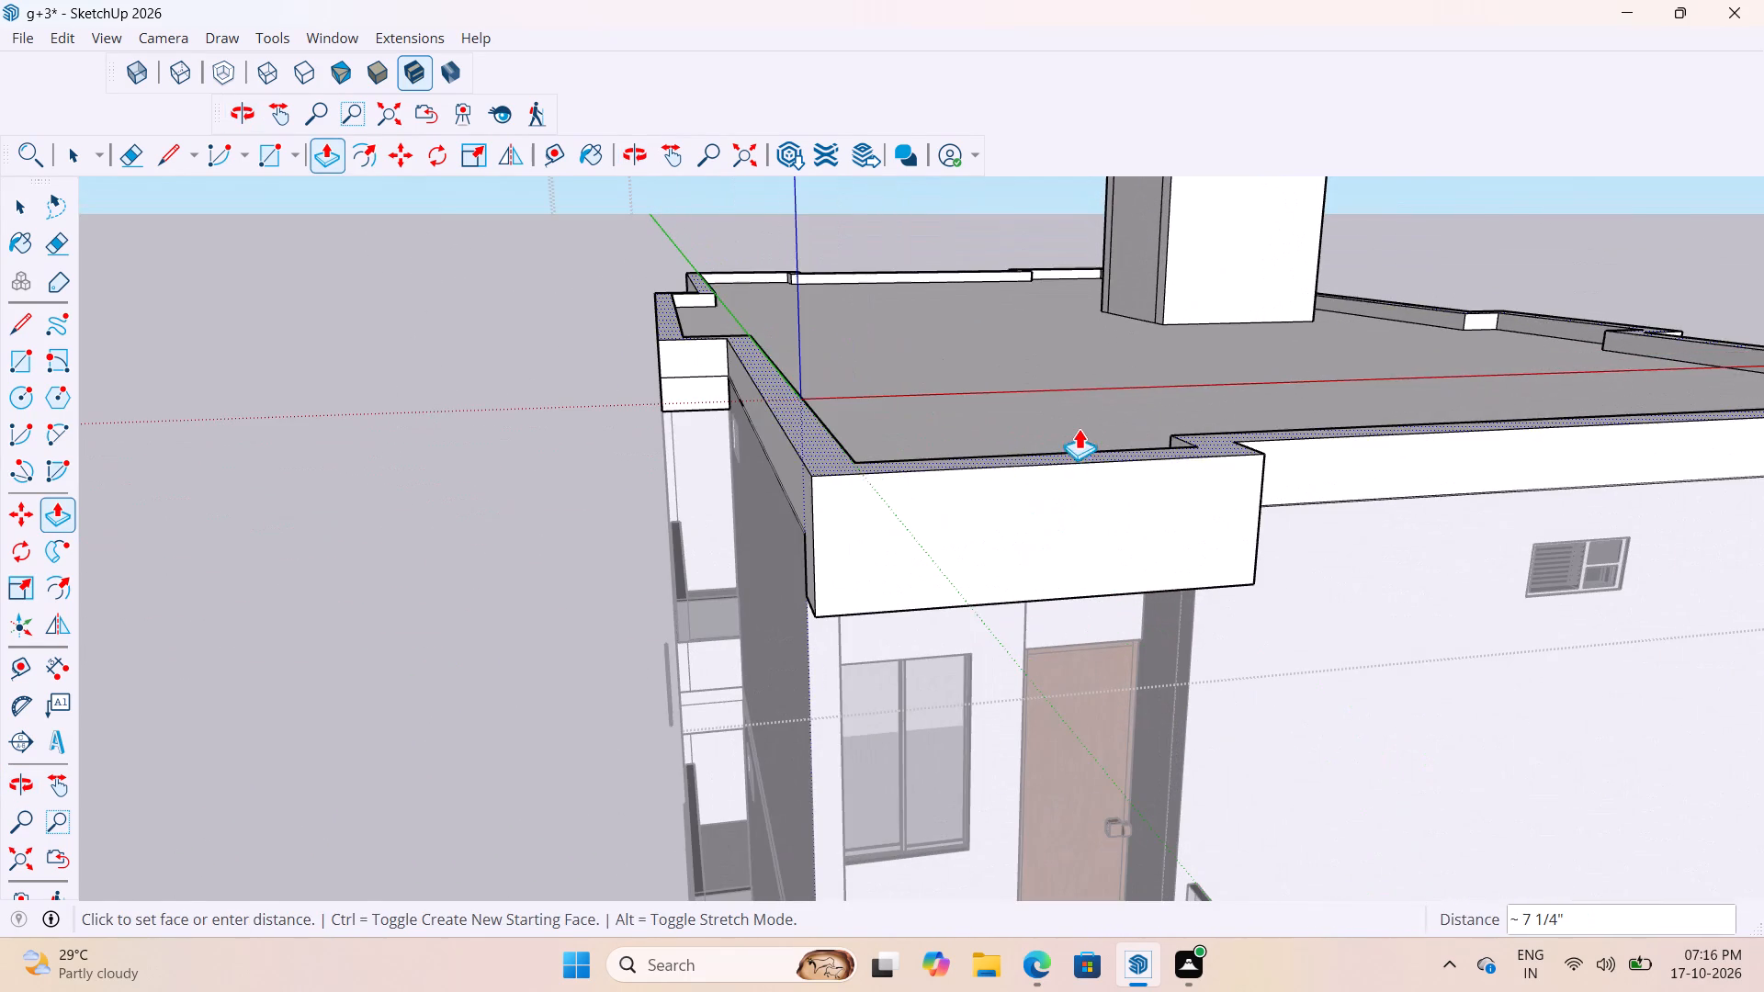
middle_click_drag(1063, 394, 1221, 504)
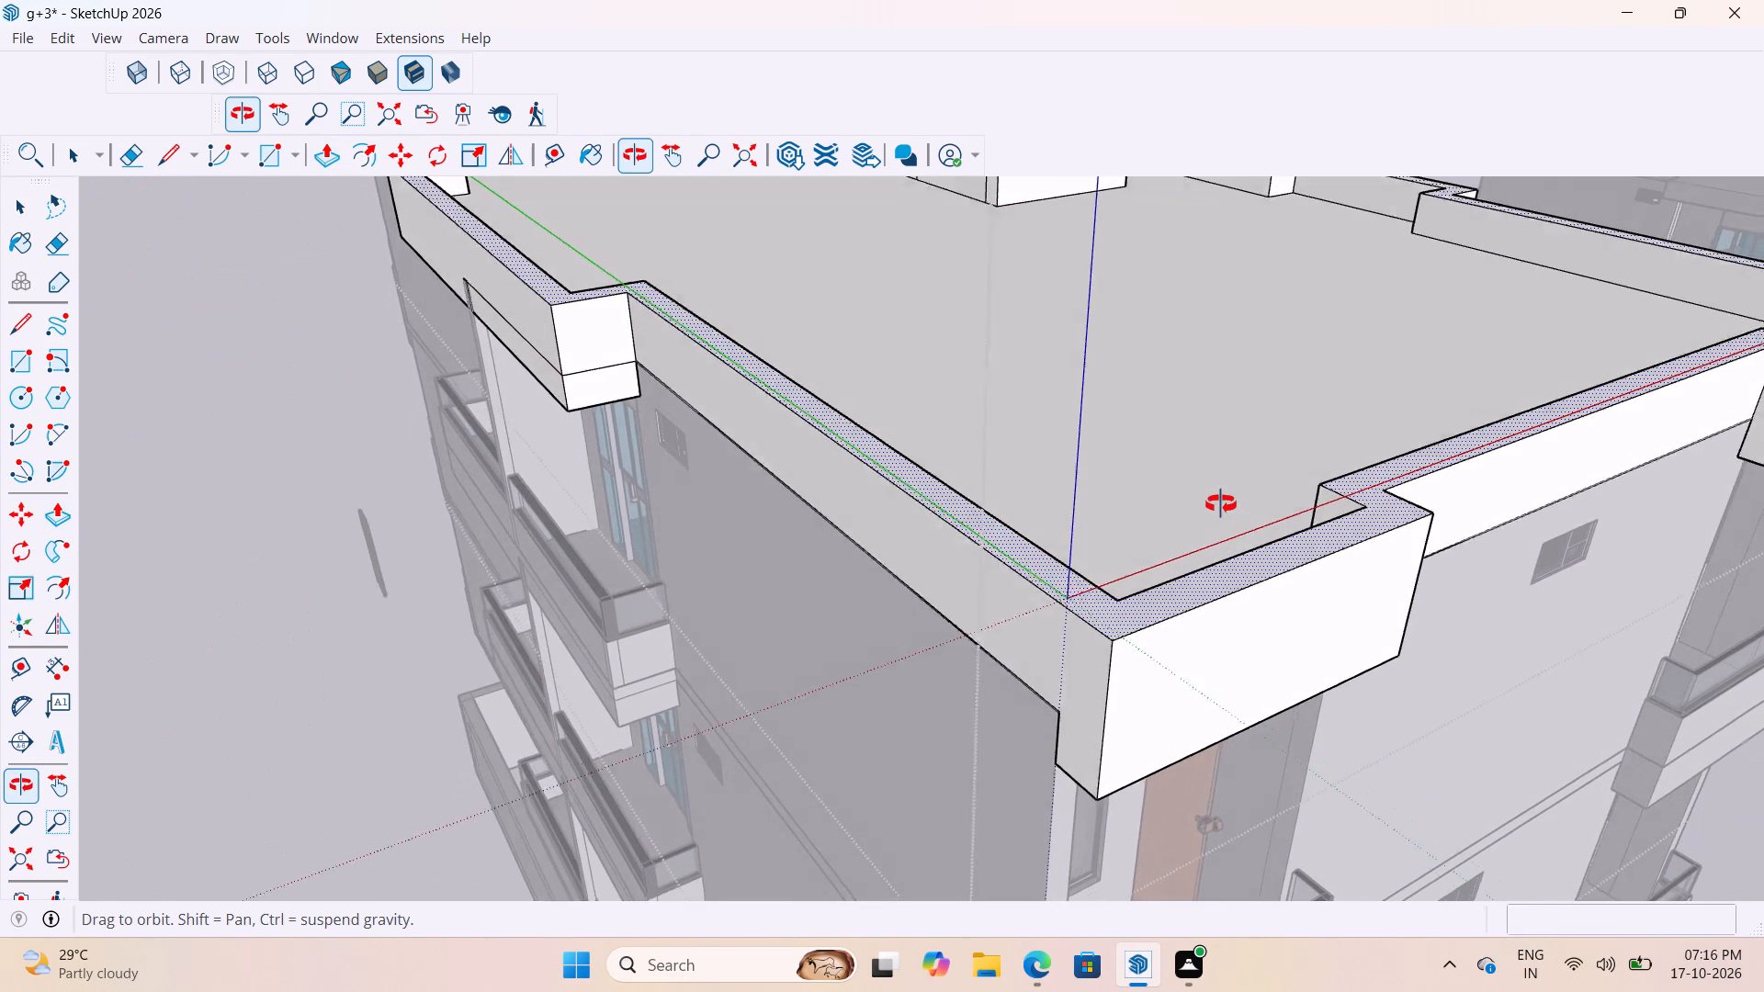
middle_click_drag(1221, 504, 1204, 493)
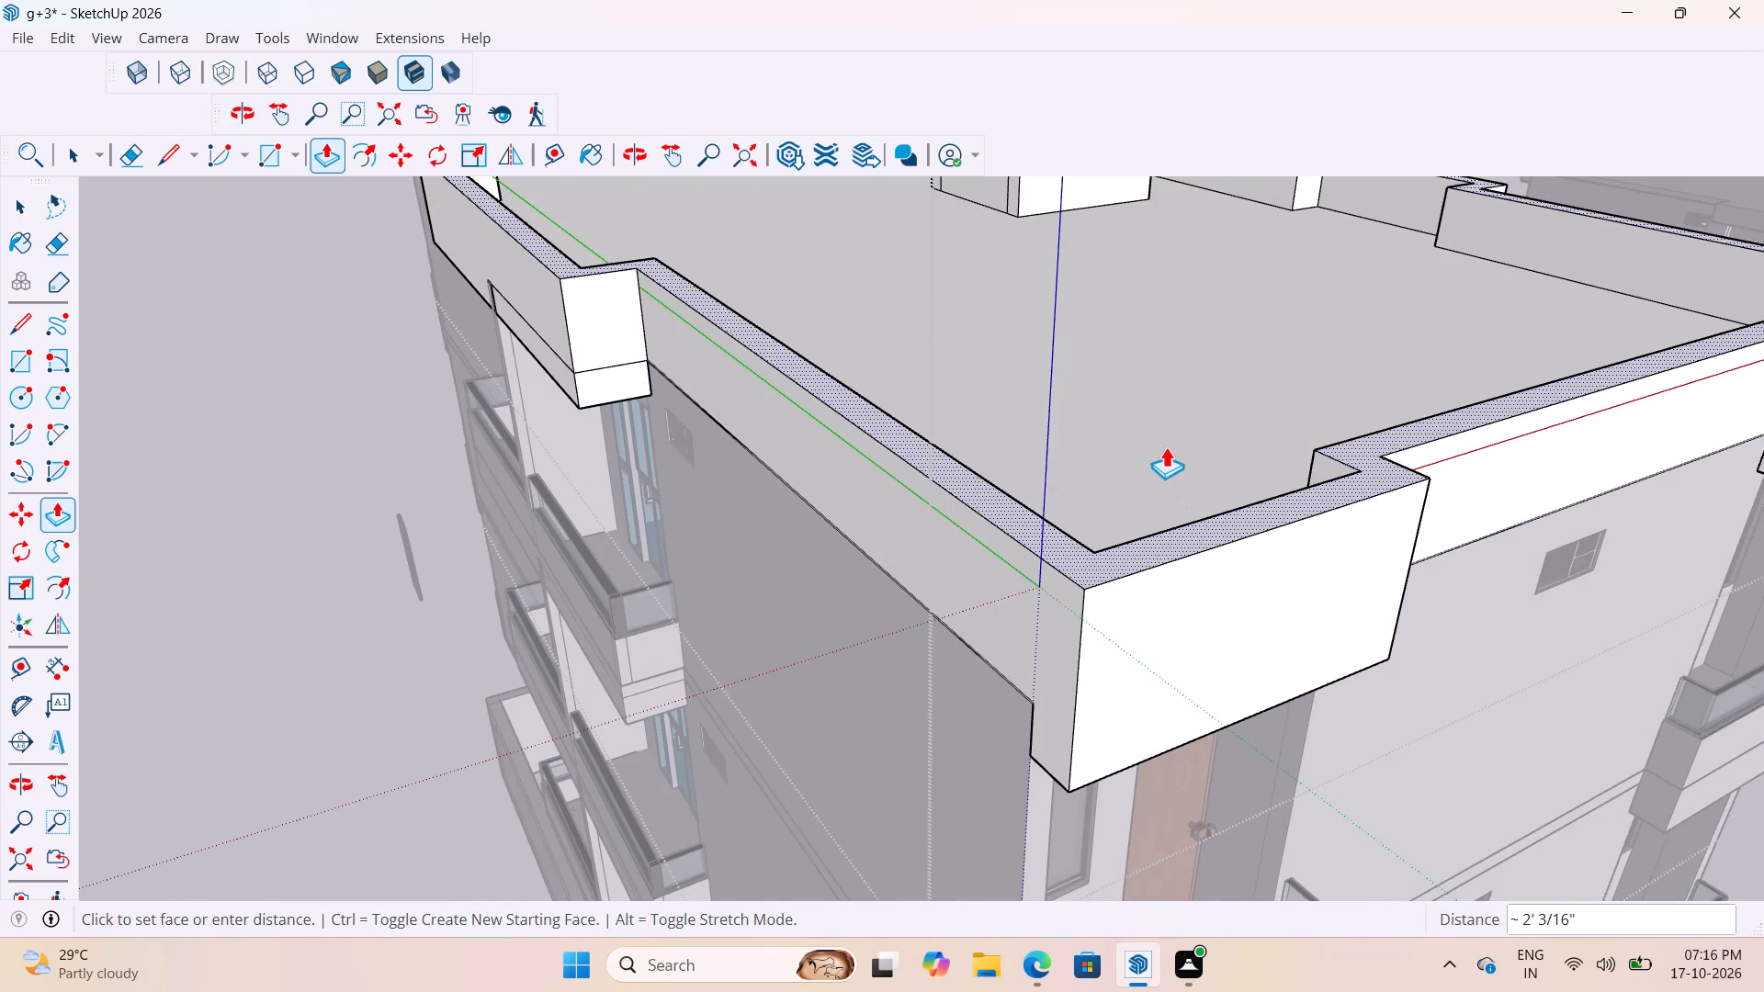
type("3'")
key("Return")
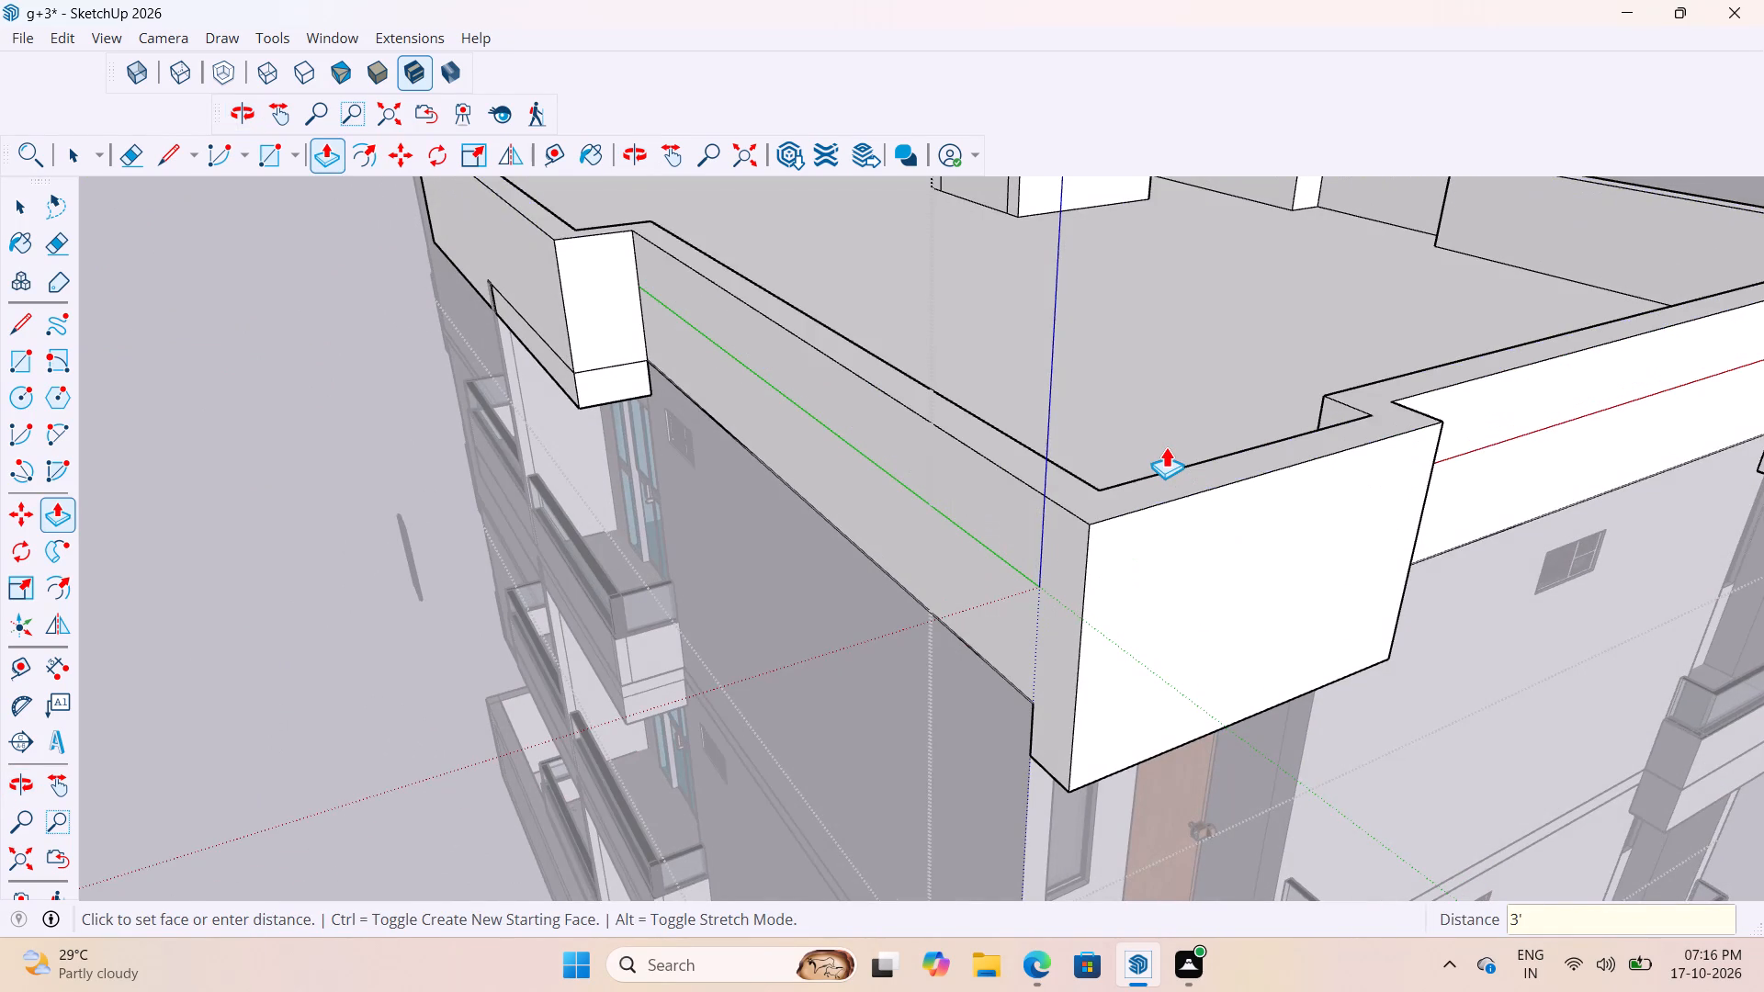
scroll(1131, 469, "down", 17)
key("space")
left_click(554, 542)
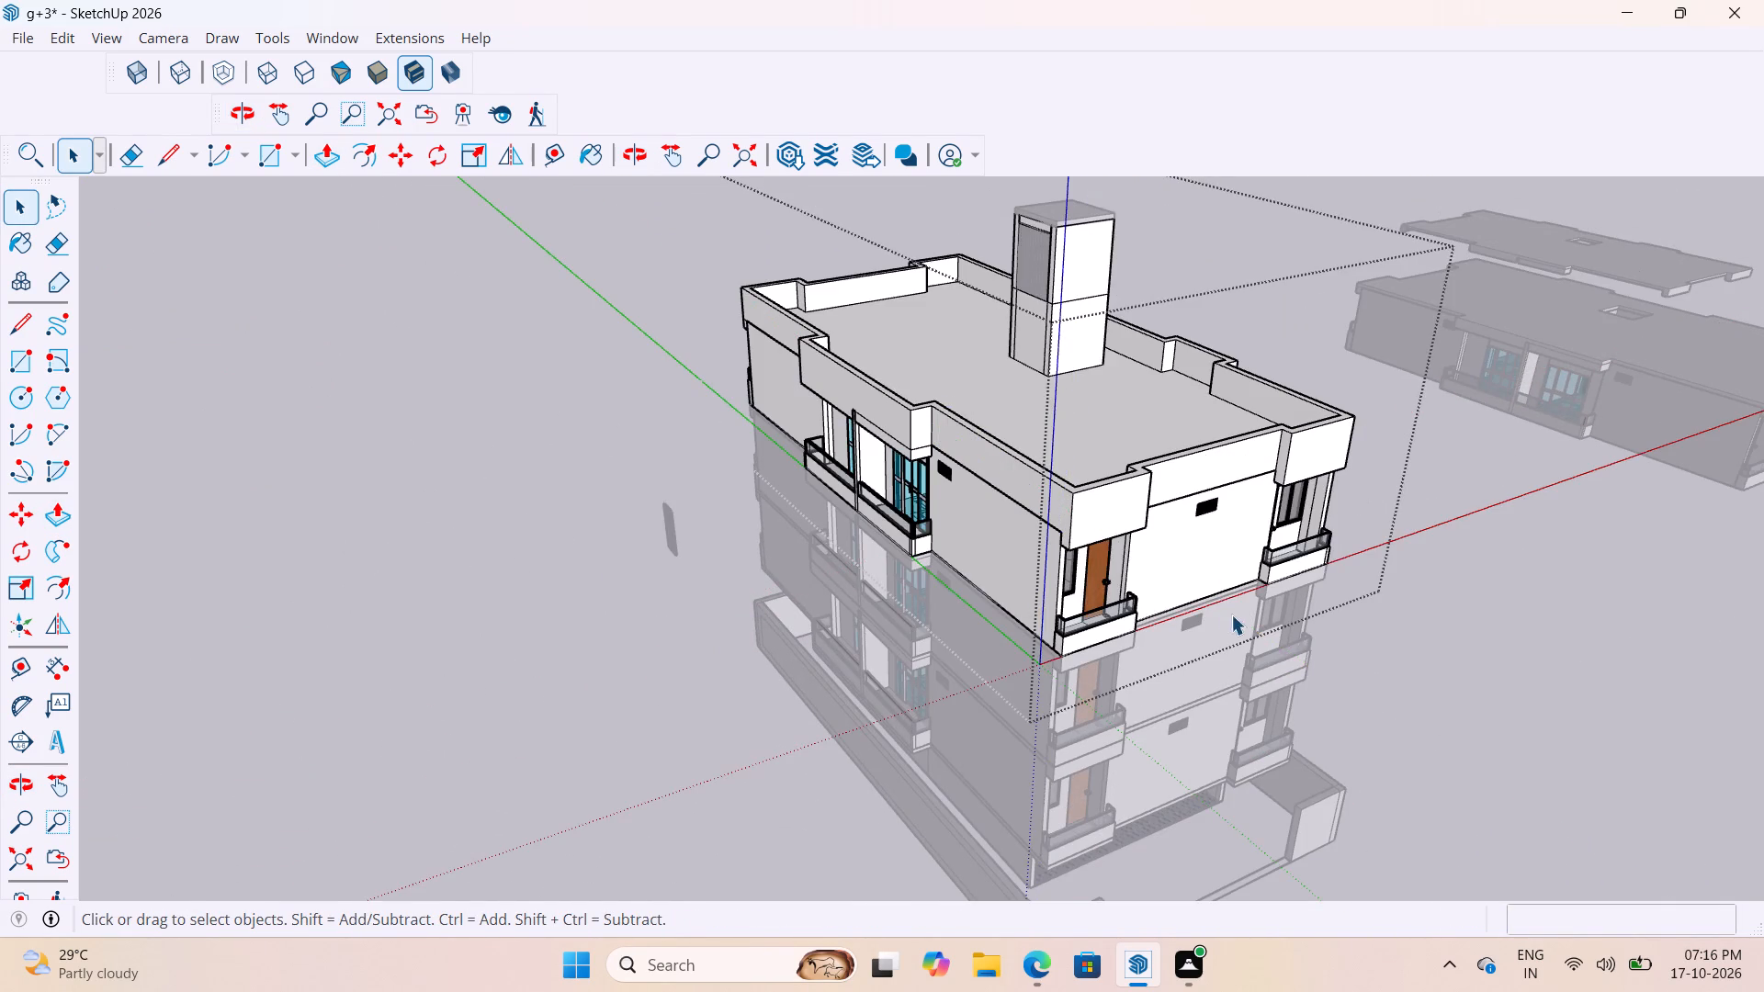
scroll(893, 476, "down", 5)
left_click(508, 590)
Inspect the parapet wall and the building's balcony facades from several angles and from below.
scroll(1116, 454, "up", 8)
middle_click_drag(1121, 457, 939, 237)
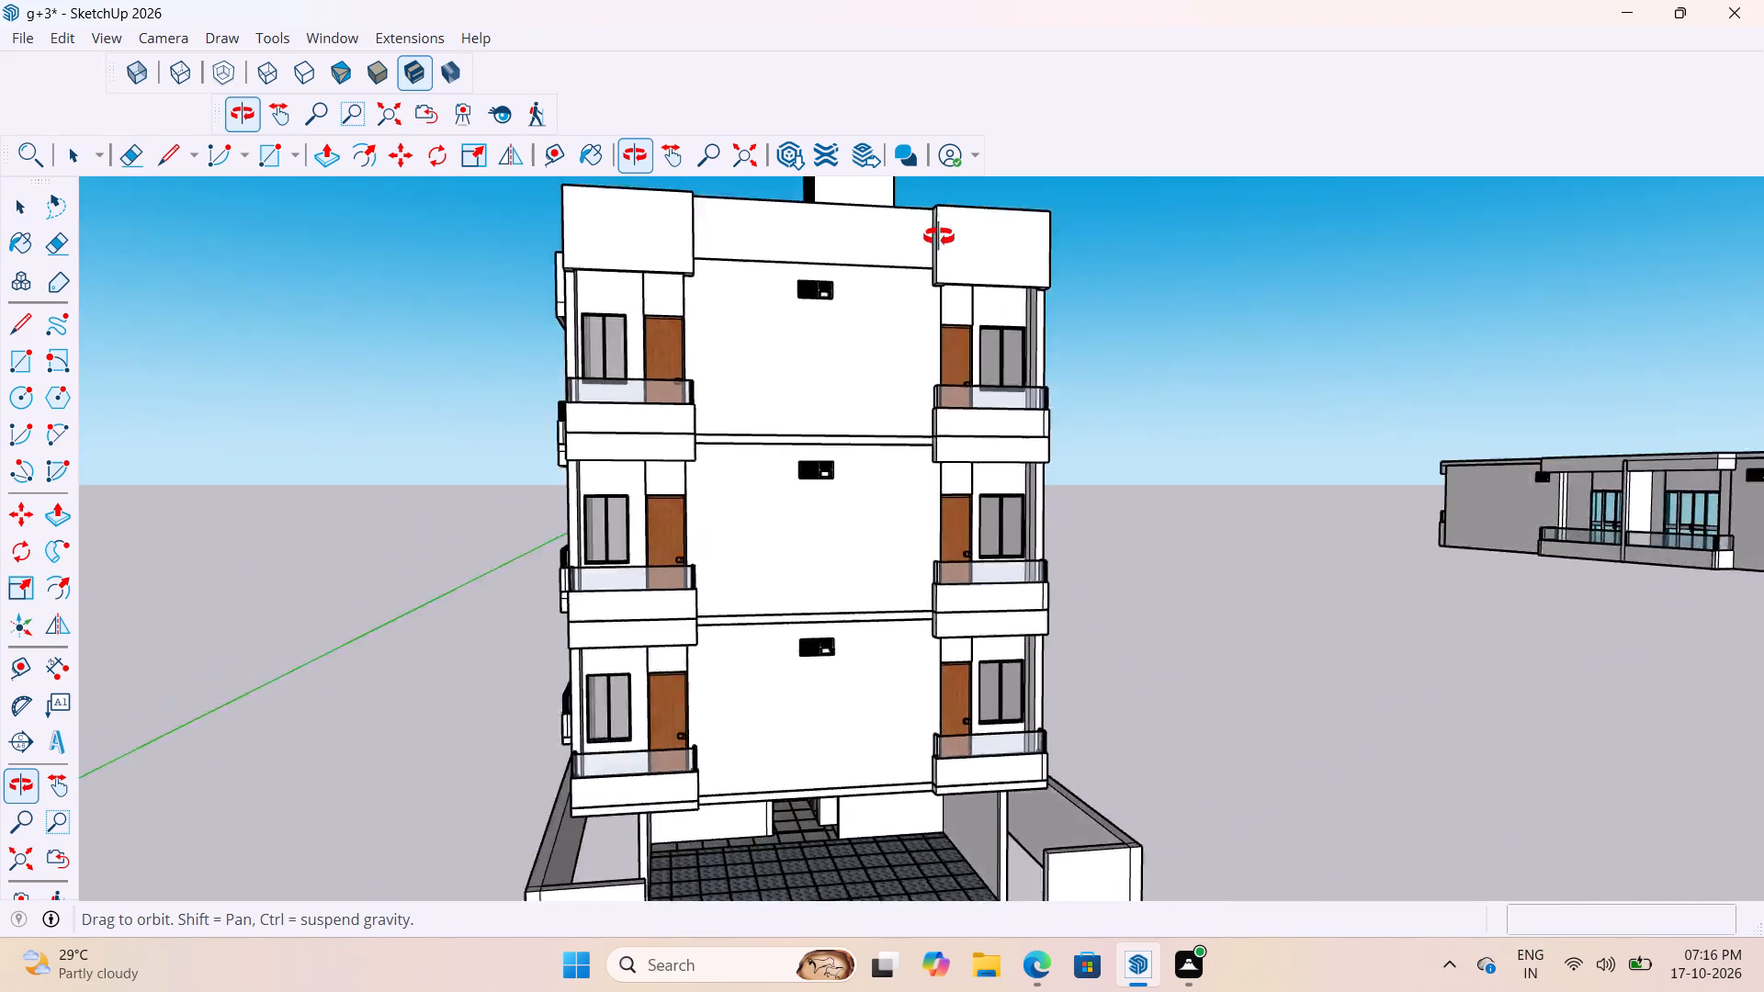
middle_click_drag(939, 237, 592, 342)
scroll(596, 336, "up", 8)
middle_click_drag(605, 310, 661, 124)
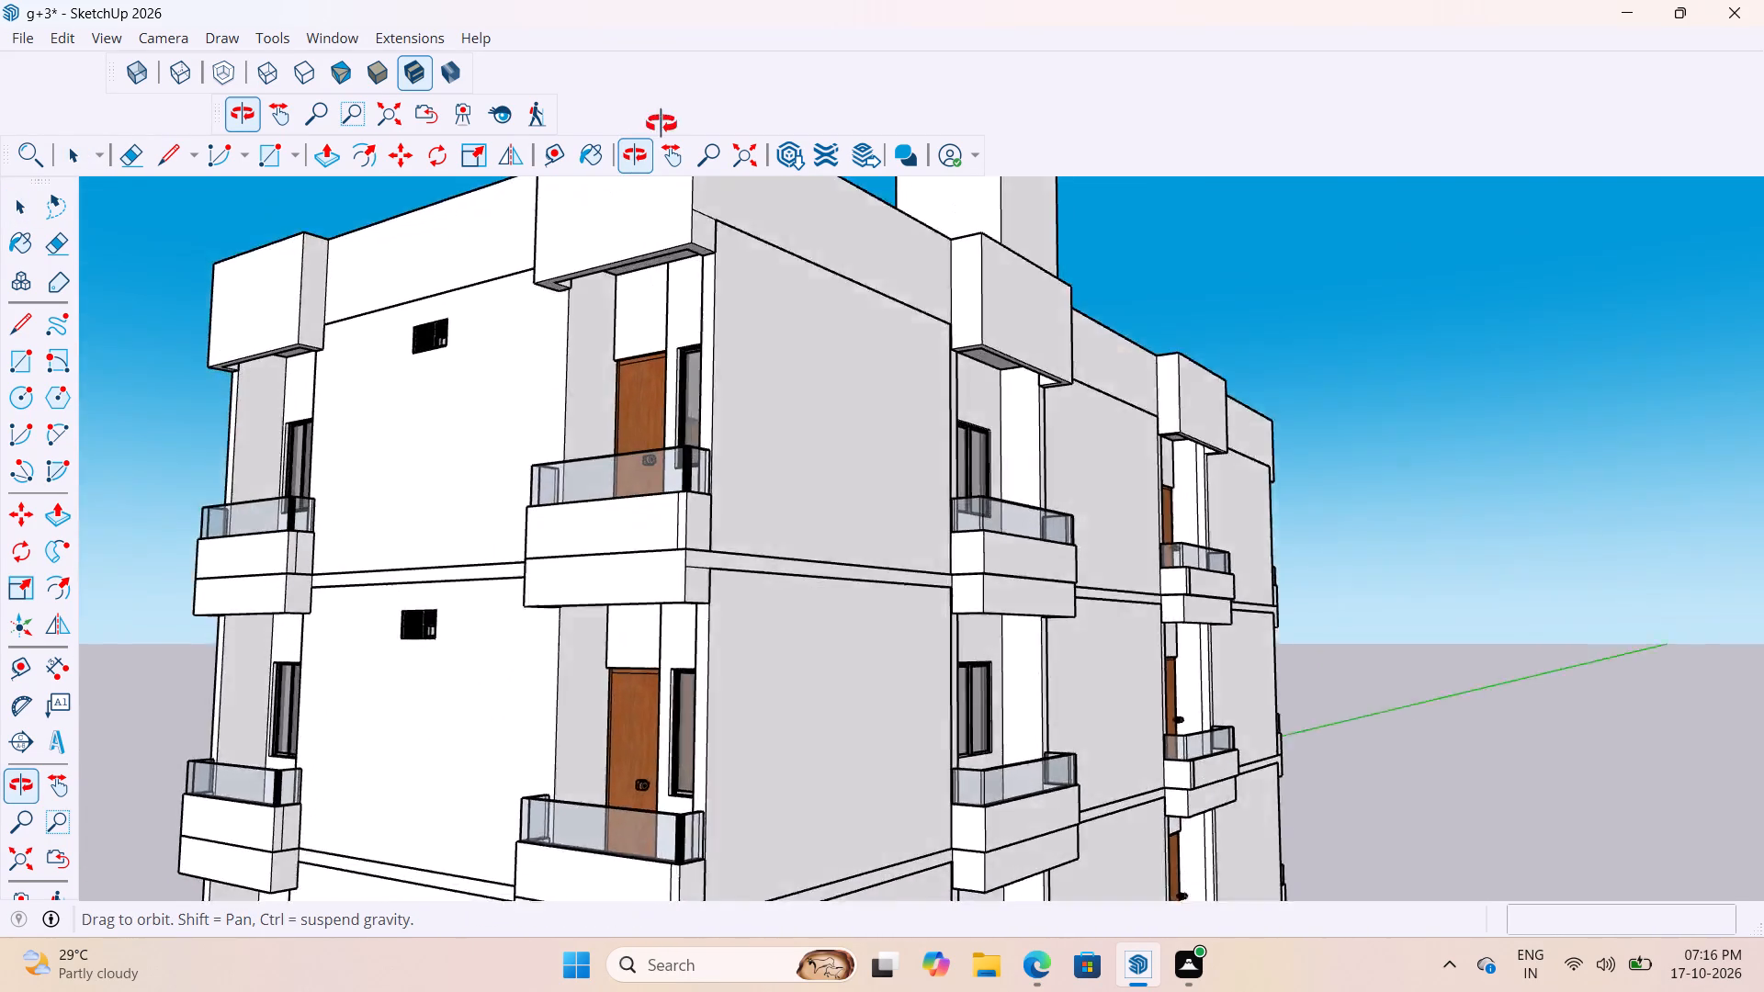
middle_click_drag(661, 124, 1004, 404)
middle_click_drag(662, 445, 1064, 152)
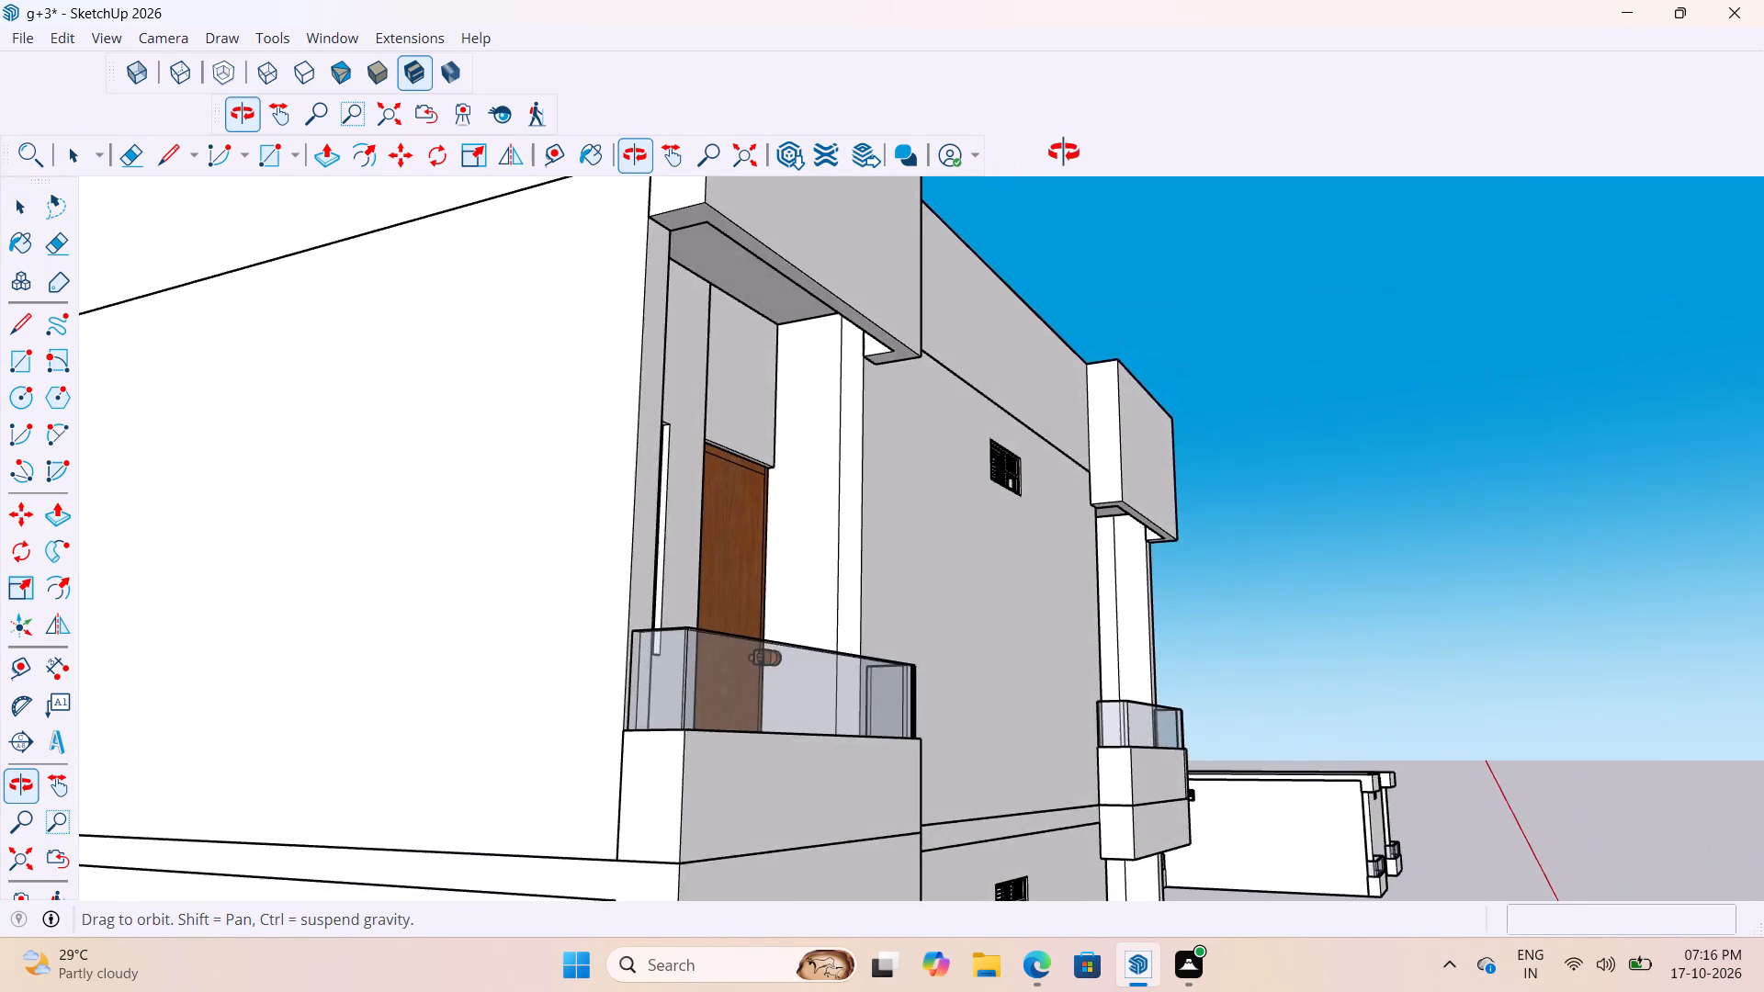
middle_click_drag(1064, 152, 1062, 416)
scroll(1060, 444, "down", 9)
middle_click_drag(1046, 514, 741, 627)
scroll(741, 627, "up", 1)
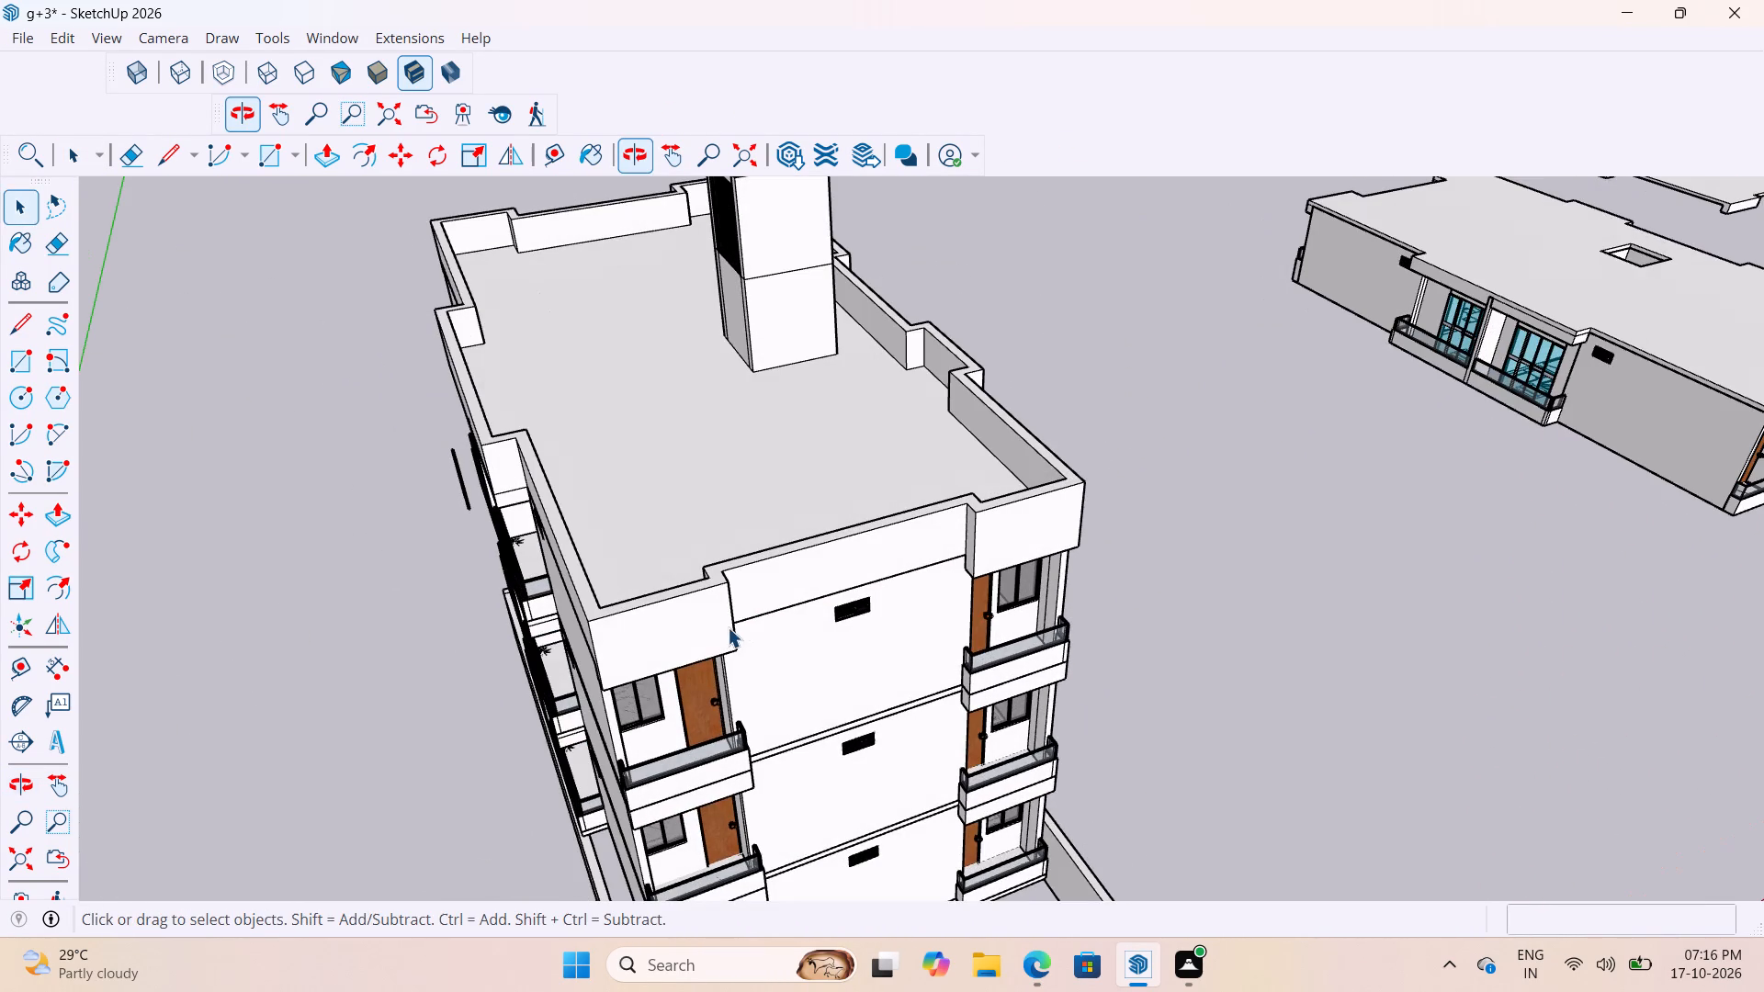
Check how the parapet is grouped with the top floor and roof slab by selecting them.
left_click(699, 622)
scroll(695, 620, "up", 1)
left_click(695, 619)
left_click(700, 619)
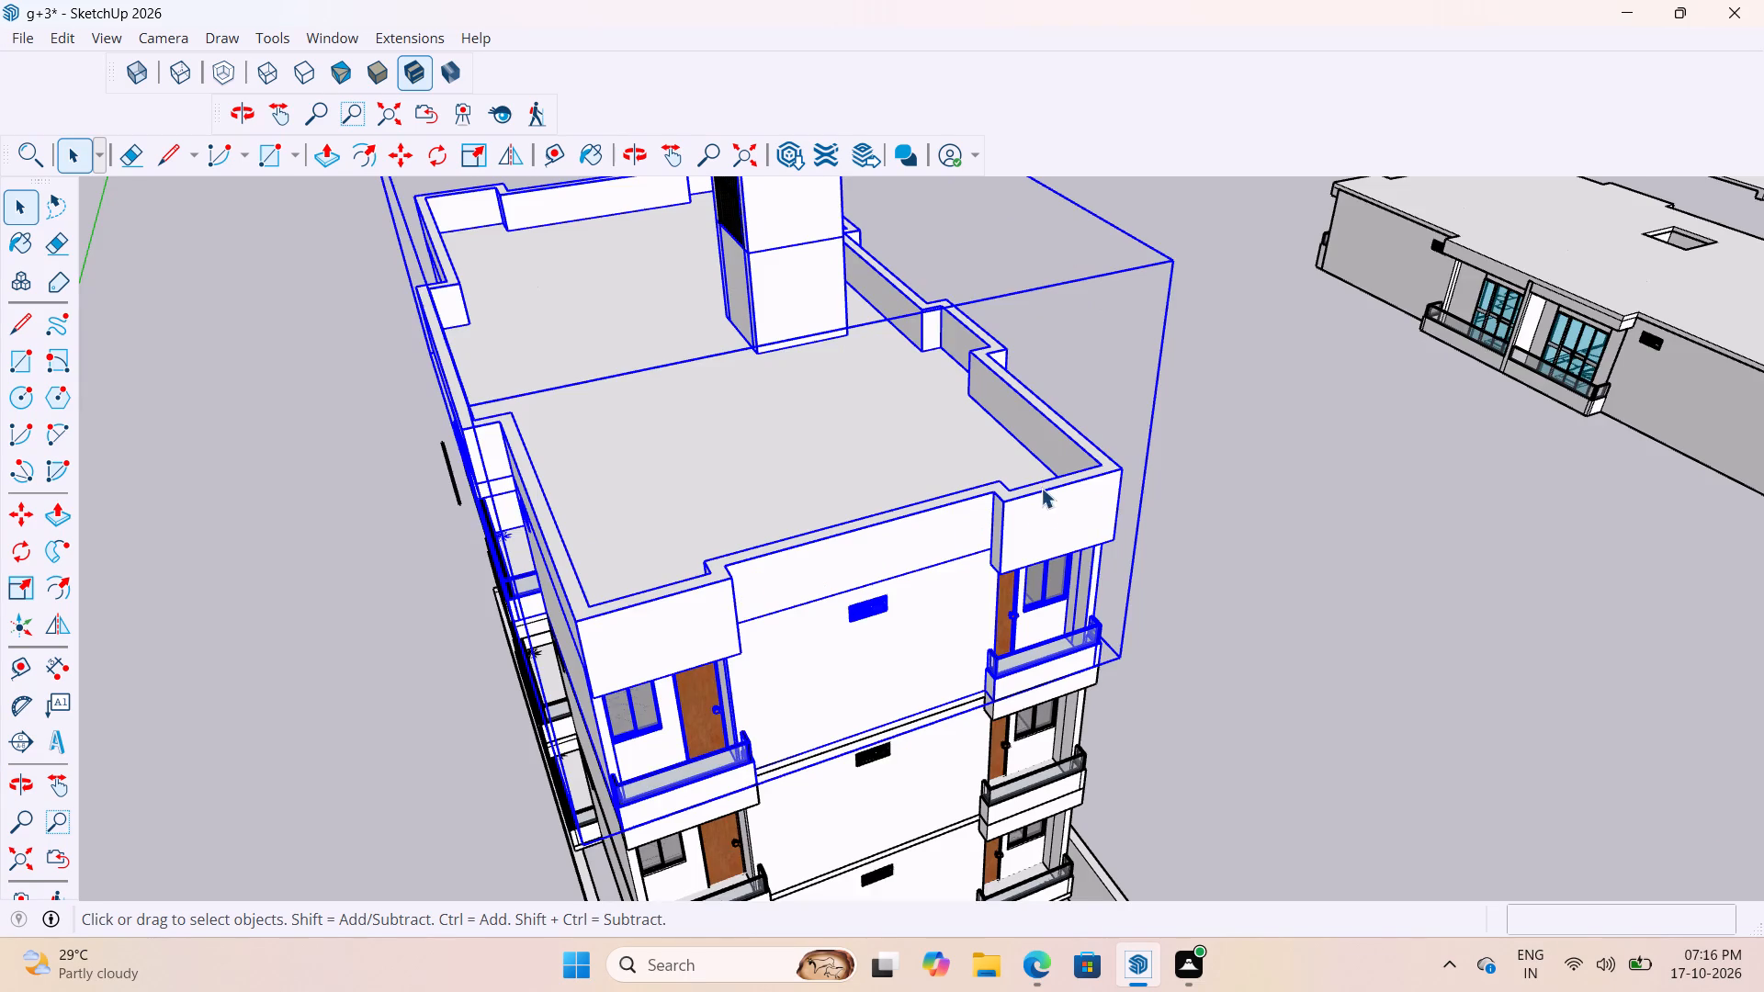
scroll(1041, 488, "down", 5)
double_click(822, 570)
left_click(845, 568)
scroll(845, 568, "up", 3)
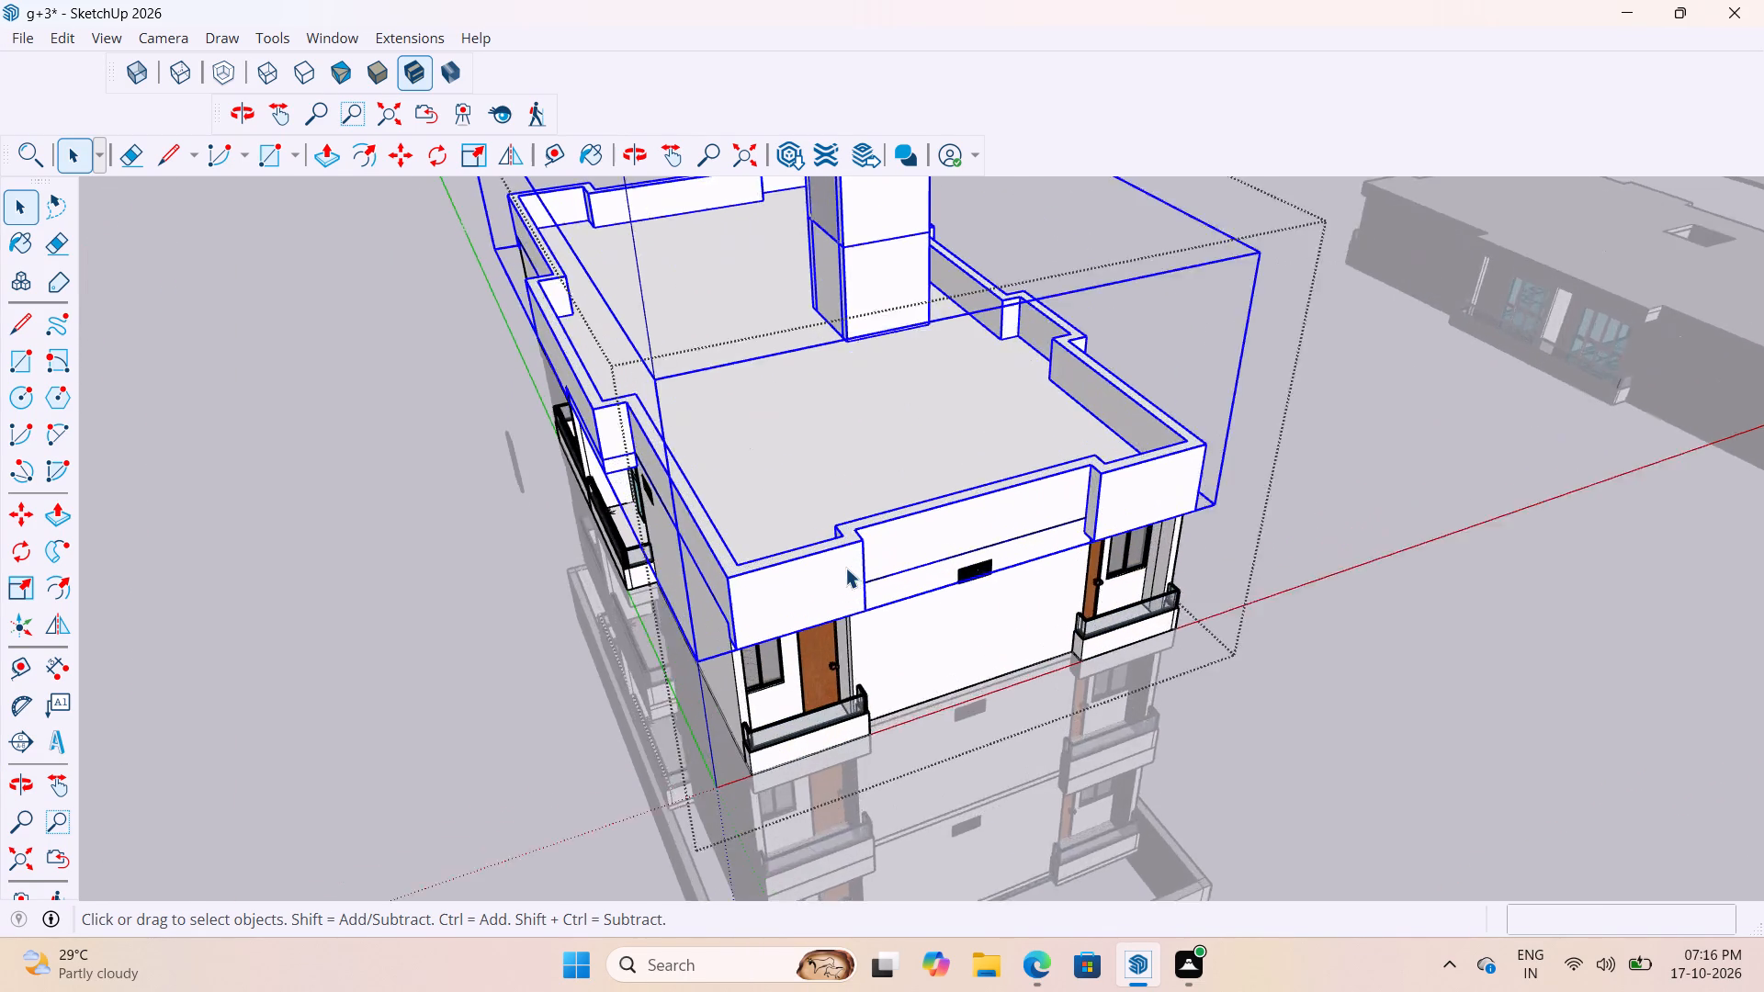
scroll(845, 568, "up", 3)
scroll(845, 568, "down", 6)
left_click(1339, 554)
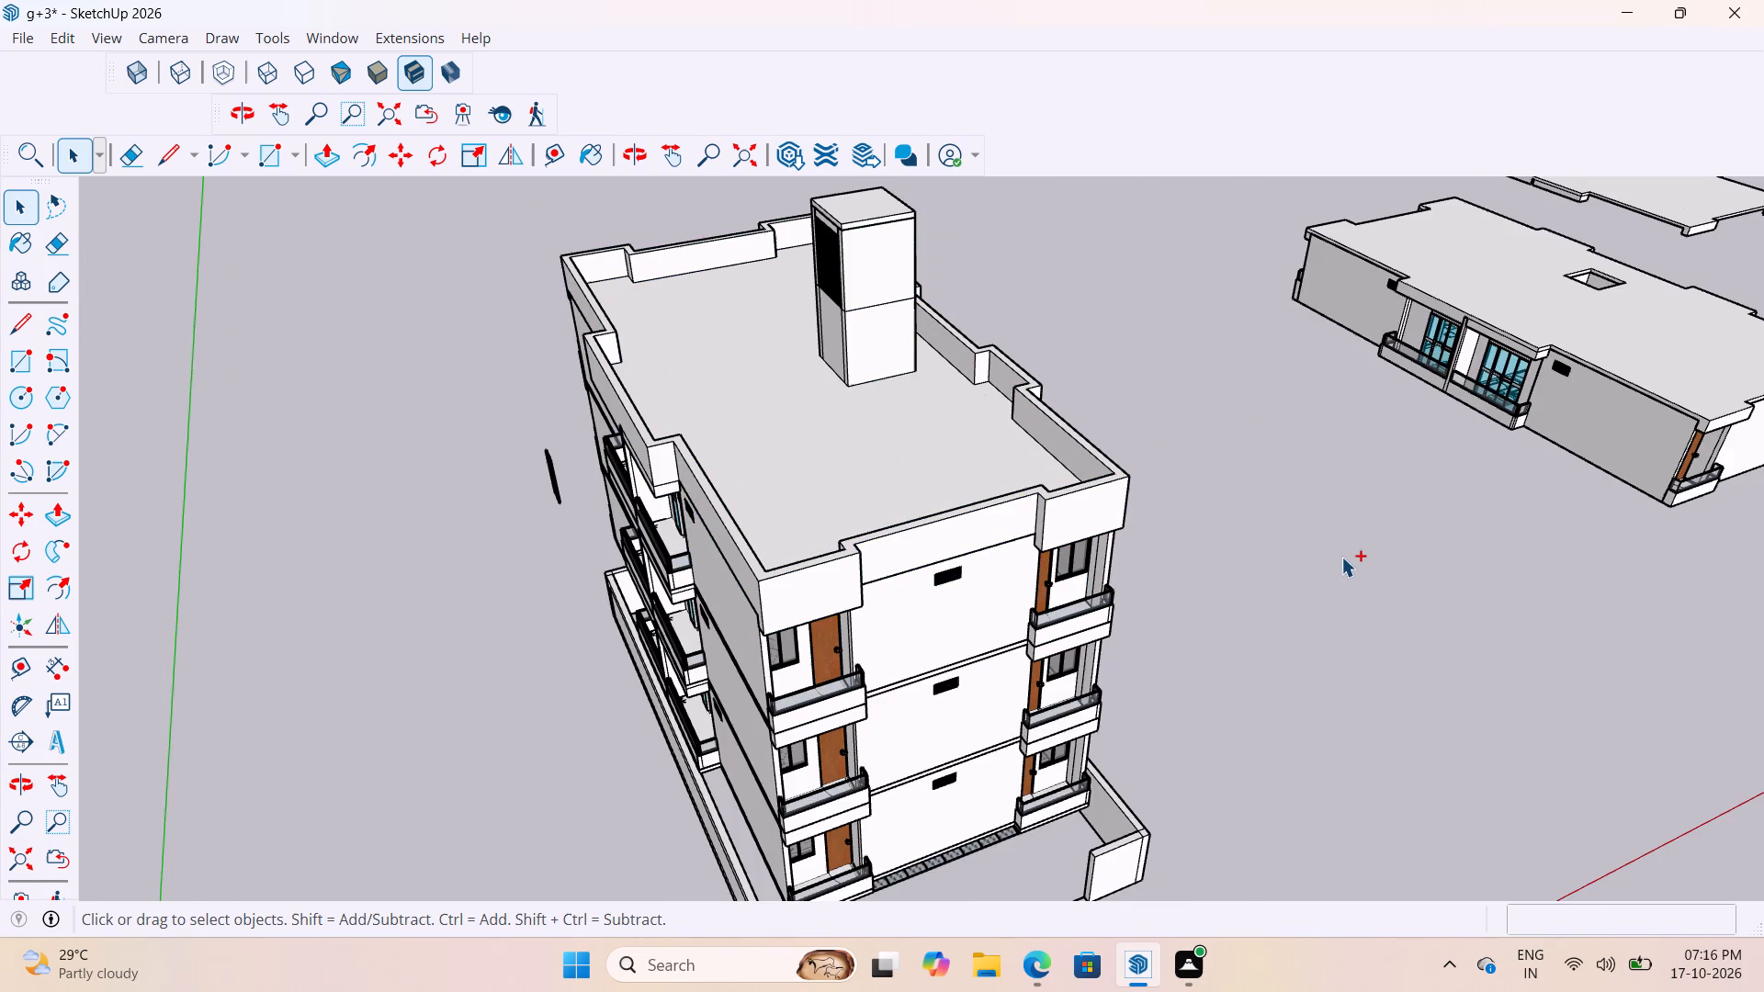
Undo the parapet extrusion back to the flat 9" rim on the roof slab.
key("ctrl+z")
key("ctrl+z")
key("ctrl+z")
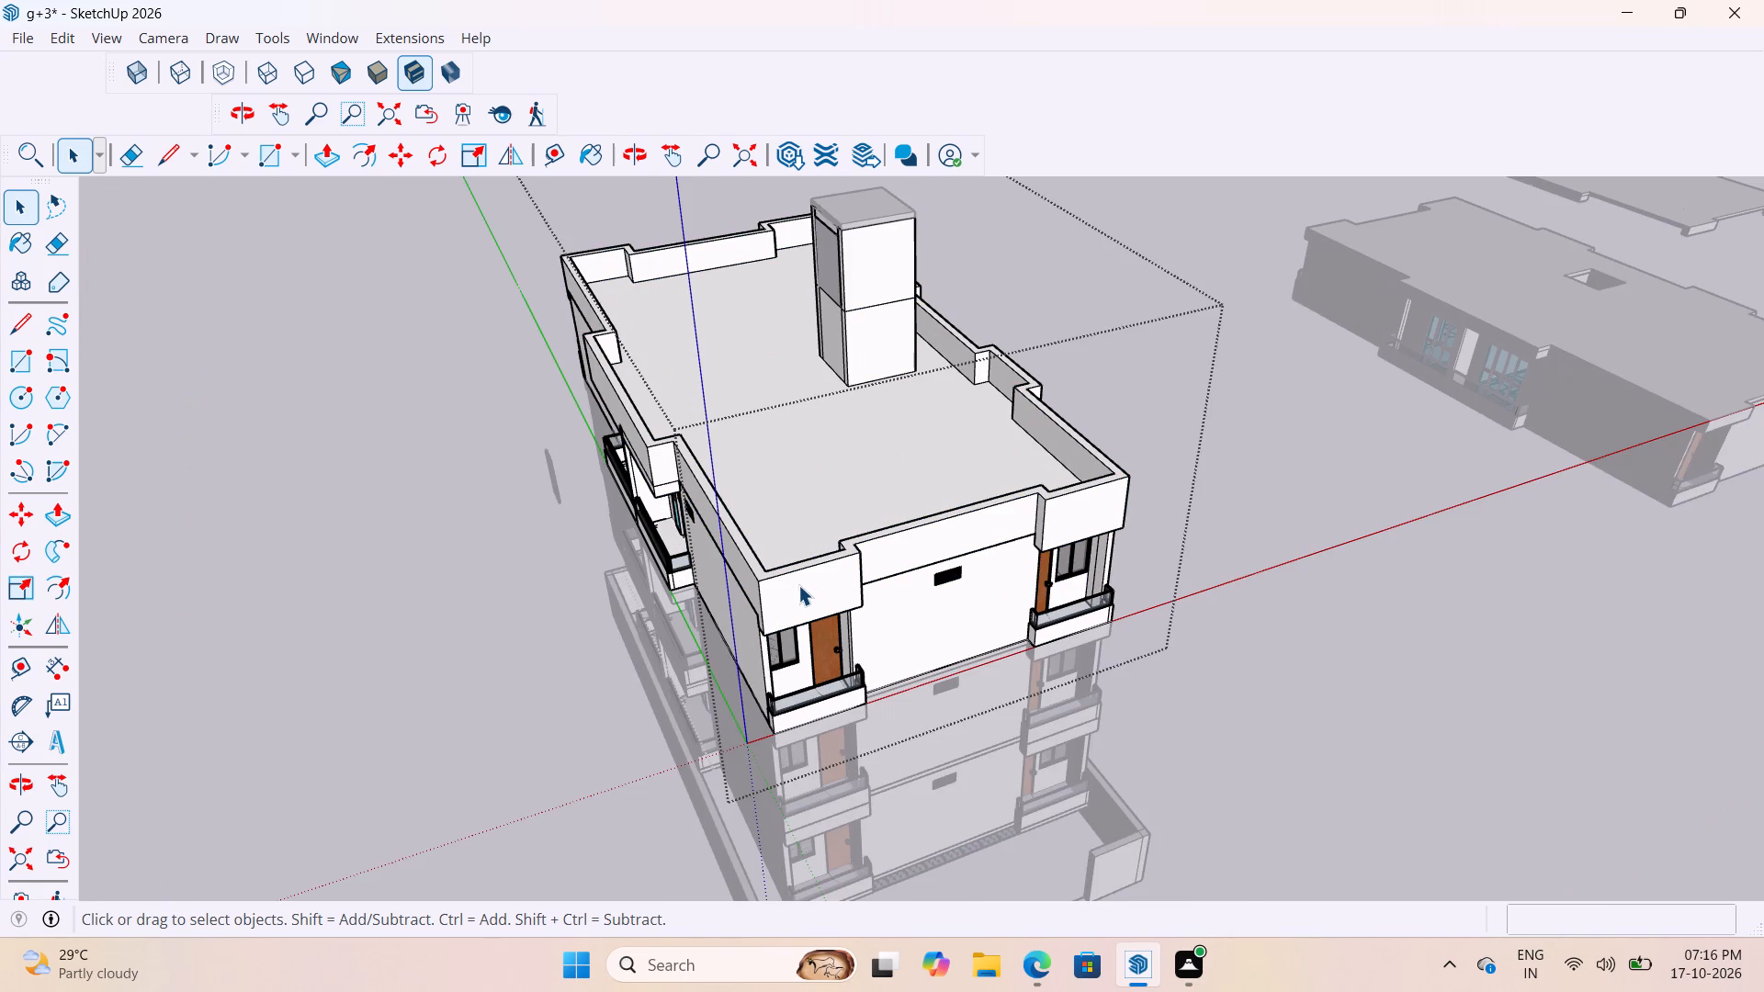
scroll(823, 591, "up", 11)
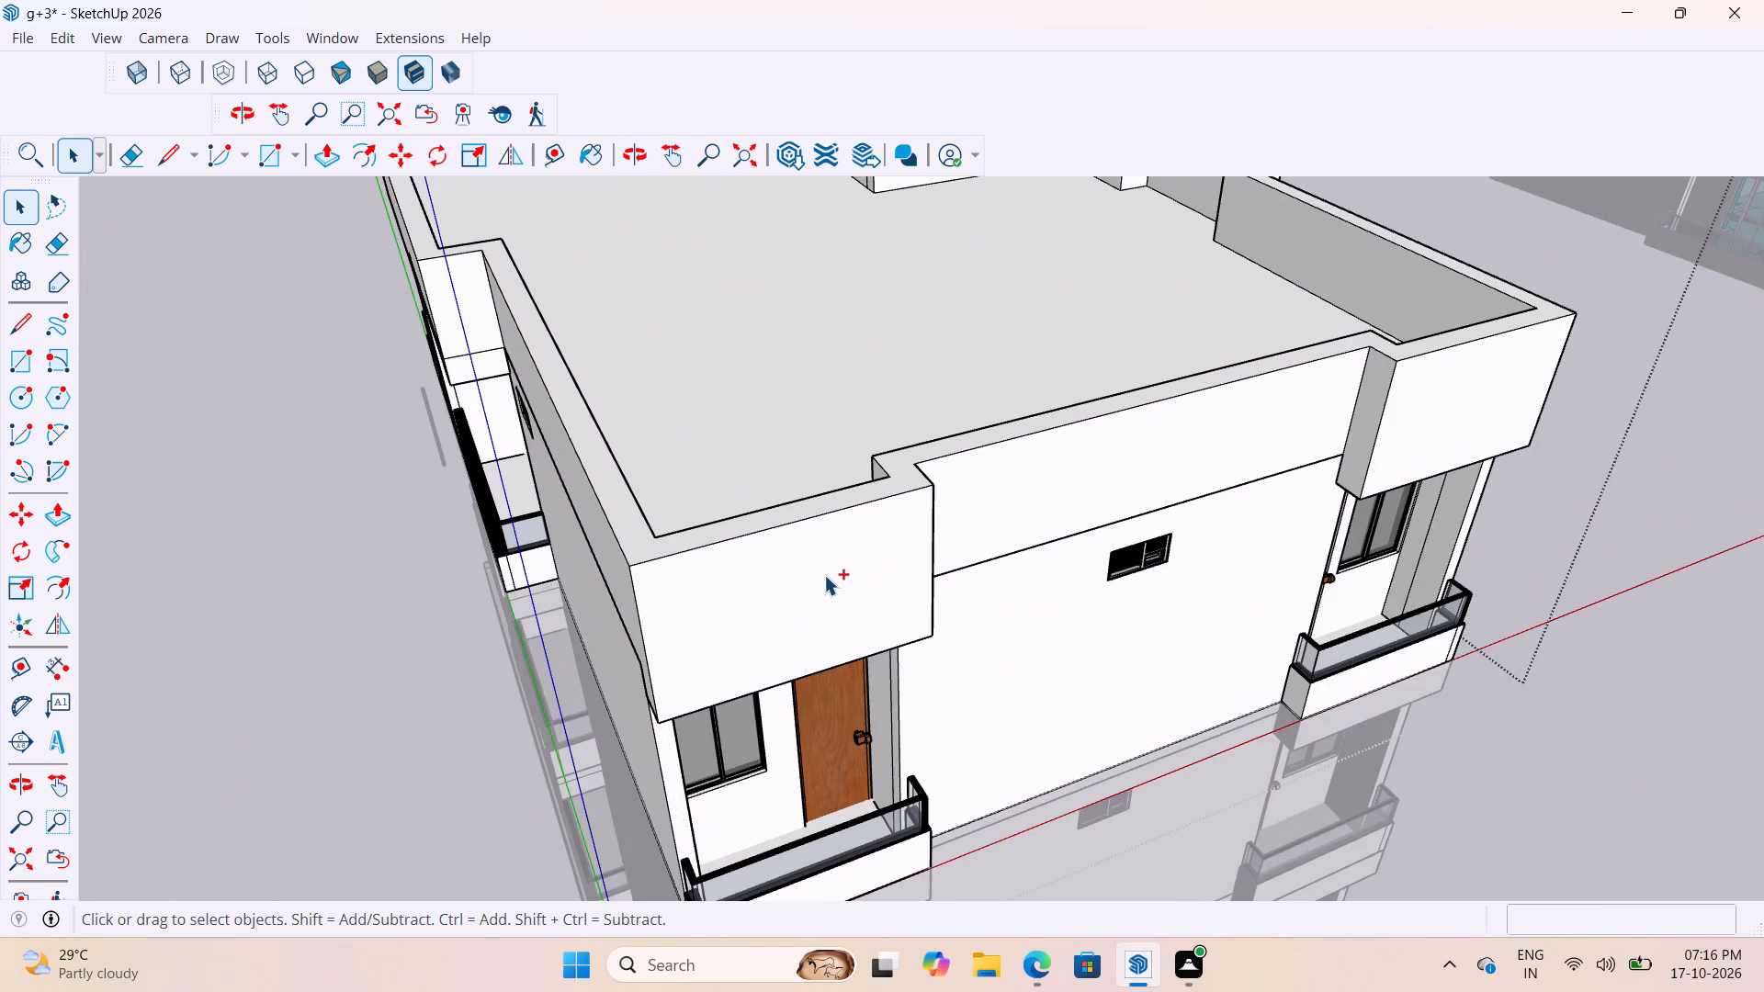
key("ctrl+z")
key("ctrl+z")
Make the 9" rim face and its edges on the roof slab a separate group.
scroll(824, 575, "down", 5)
scroll(860, 606, "up", 4)
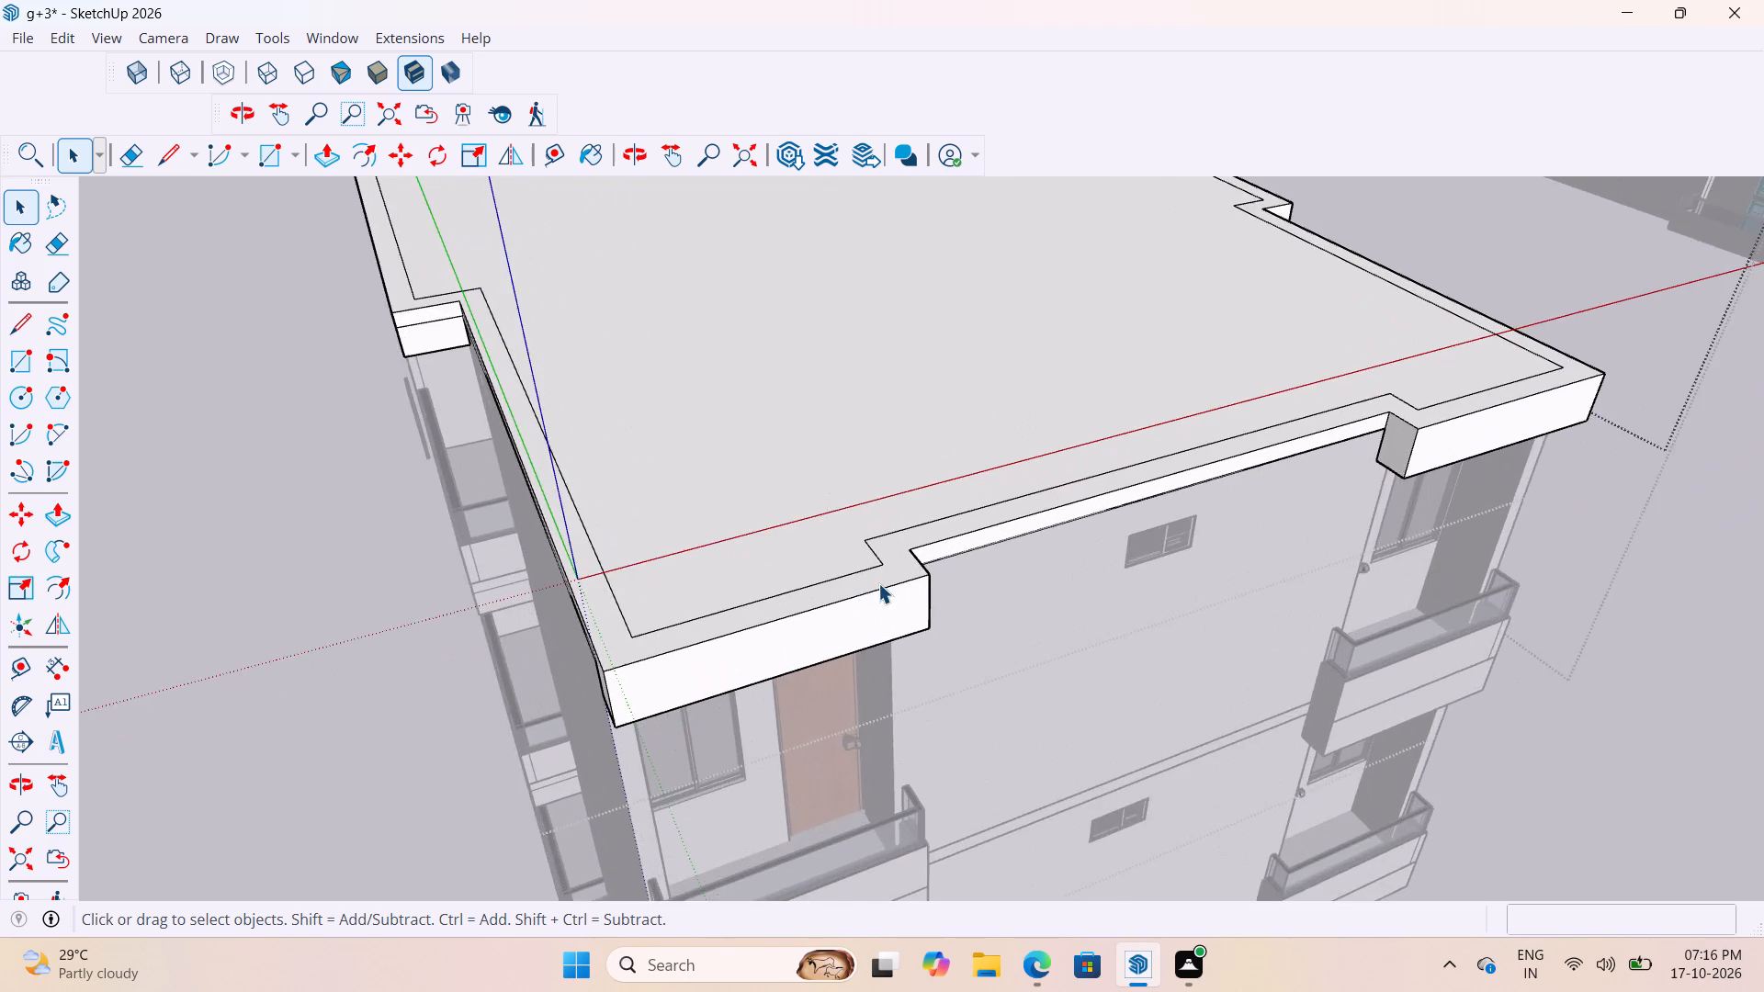
scroll(878, 582, "down", 1)
middle_click_drag(878, 582, 752, 666)
double_click(757, 669)
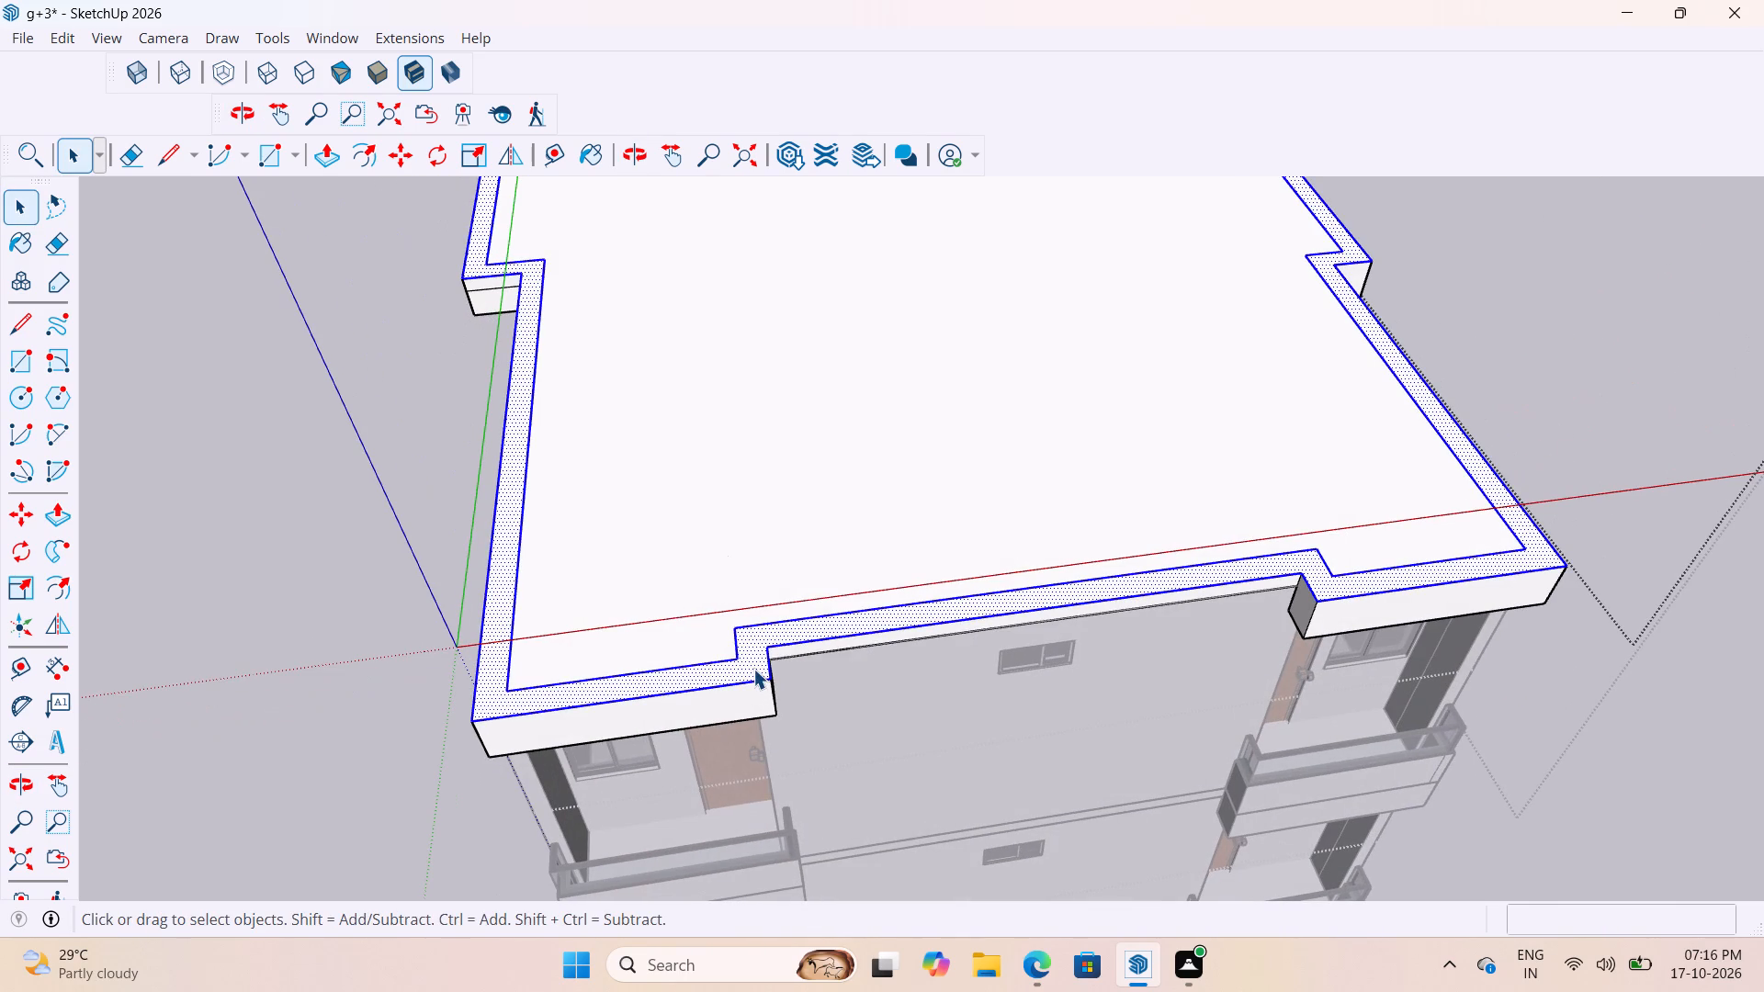
right_click(753, 669)
left_click(861, 307)
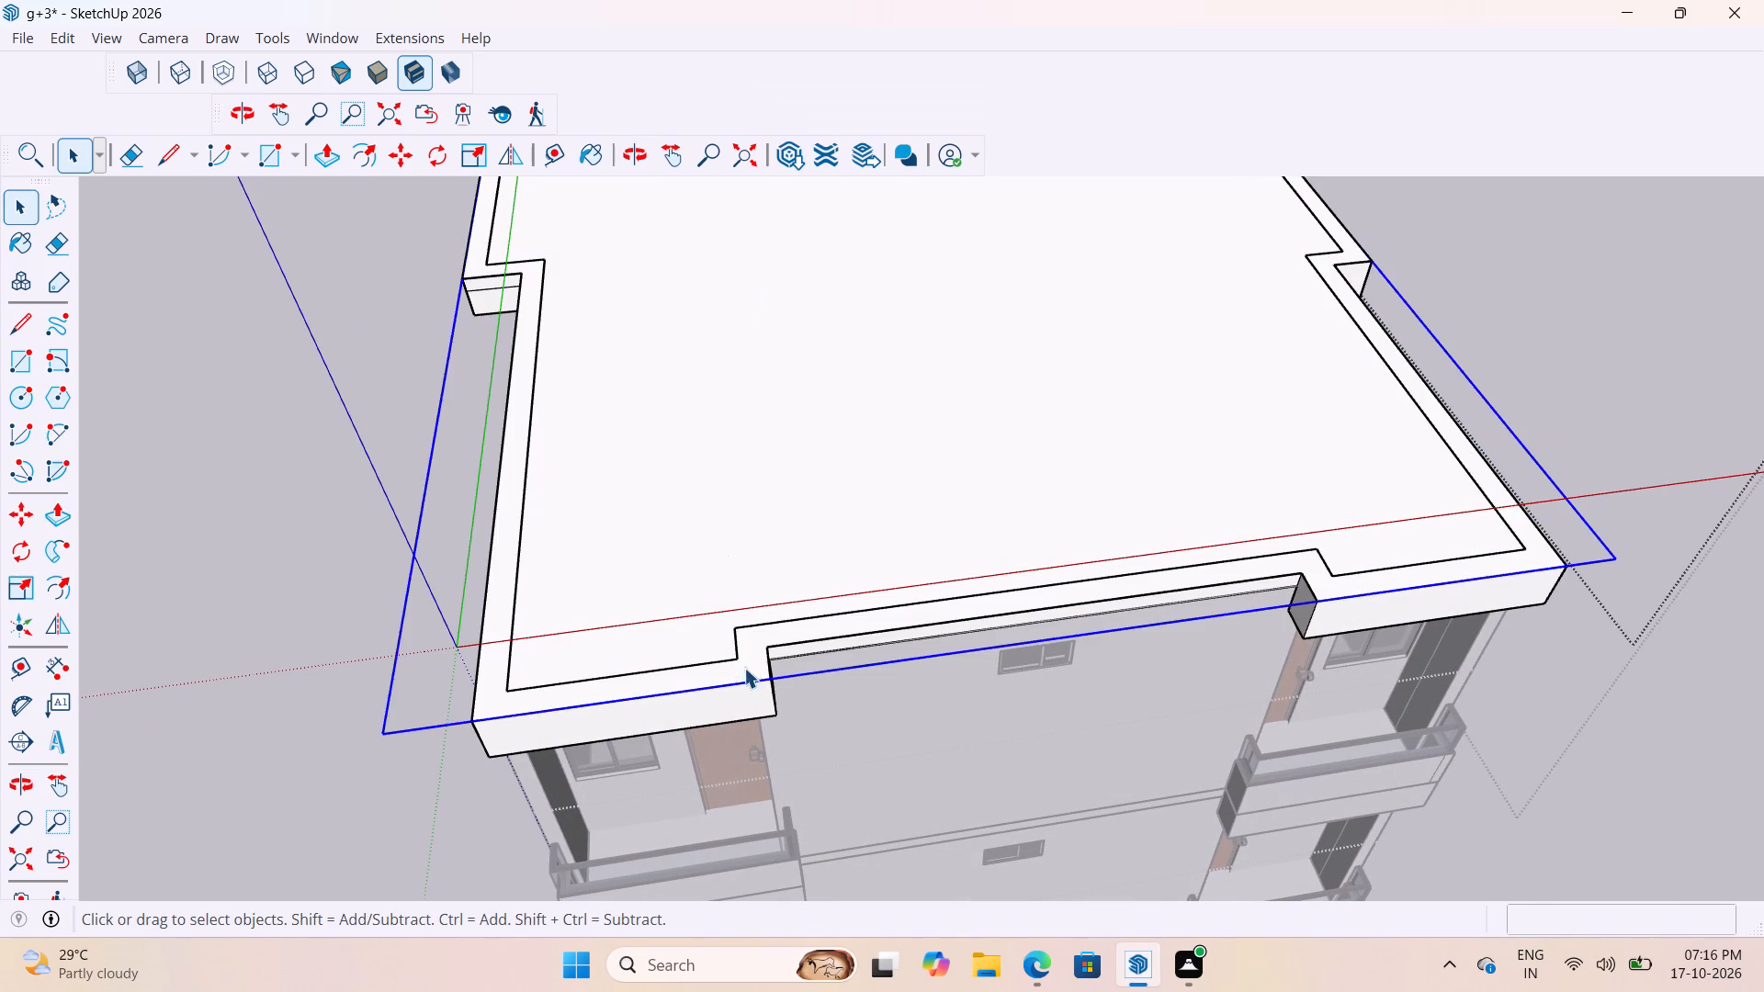
Extrude the rim face upward by 3' inside its own group to form the roof's parapet wall.
triple_click(753, 656)
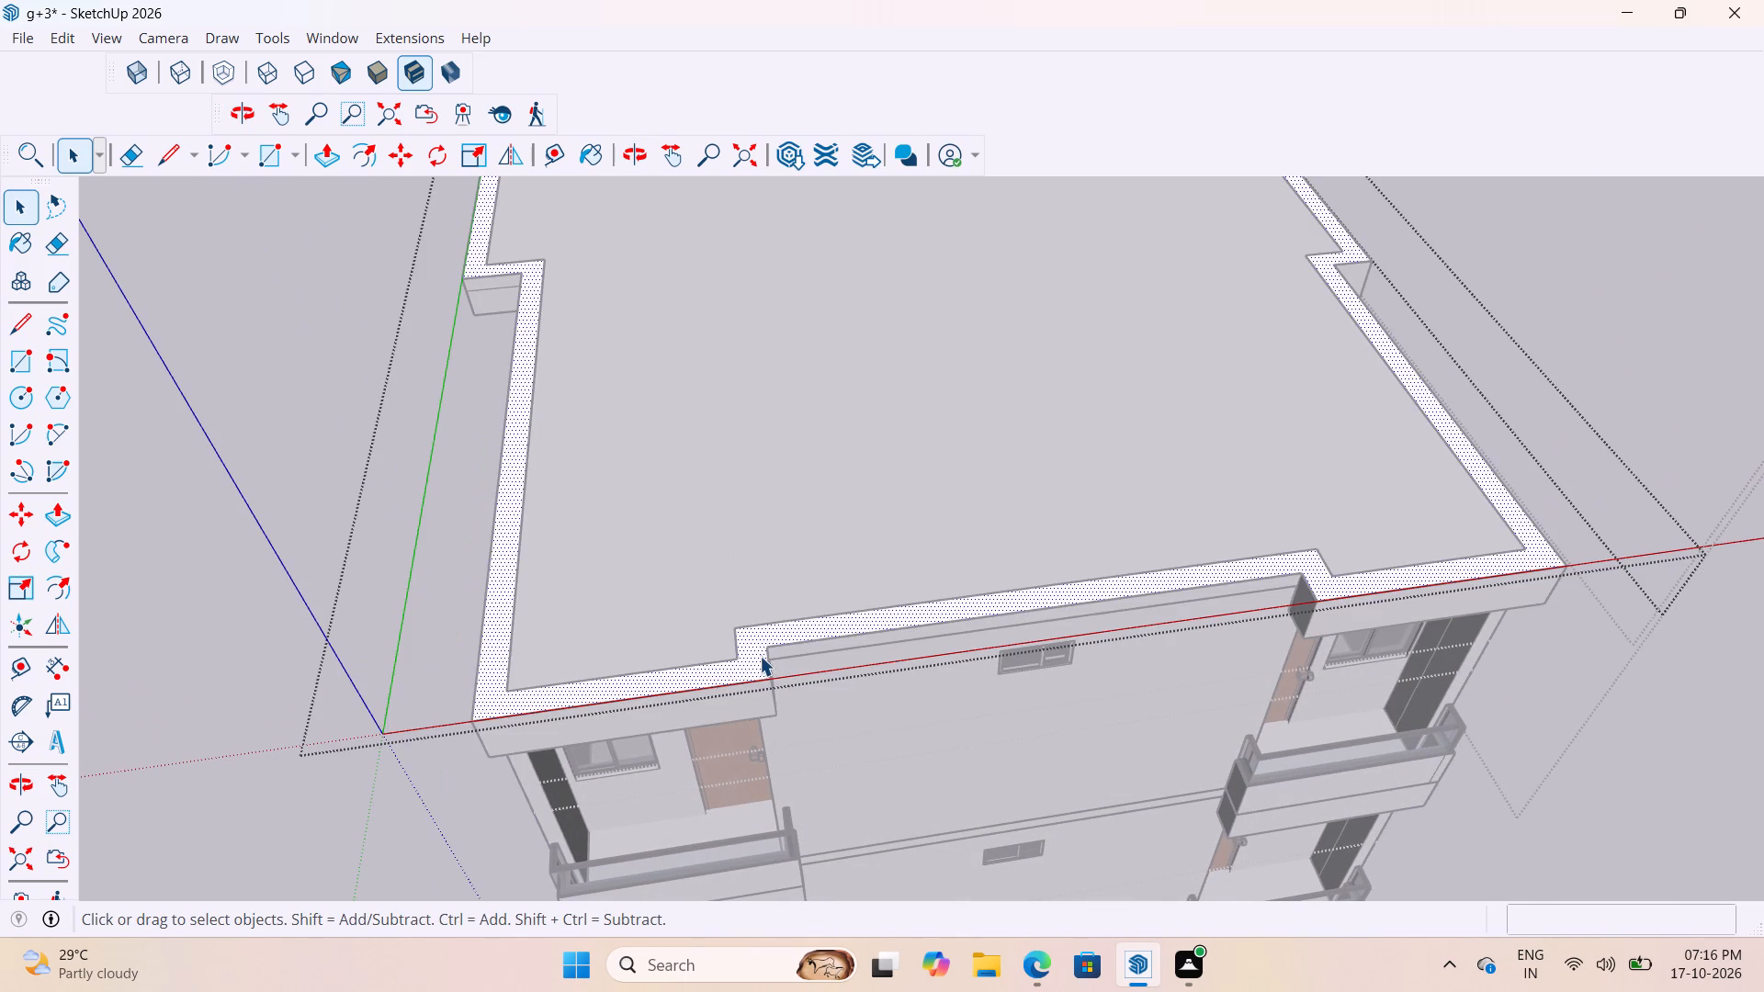
key("p")
left_click(760, 655)
scroll(770, 584, "down", 4)
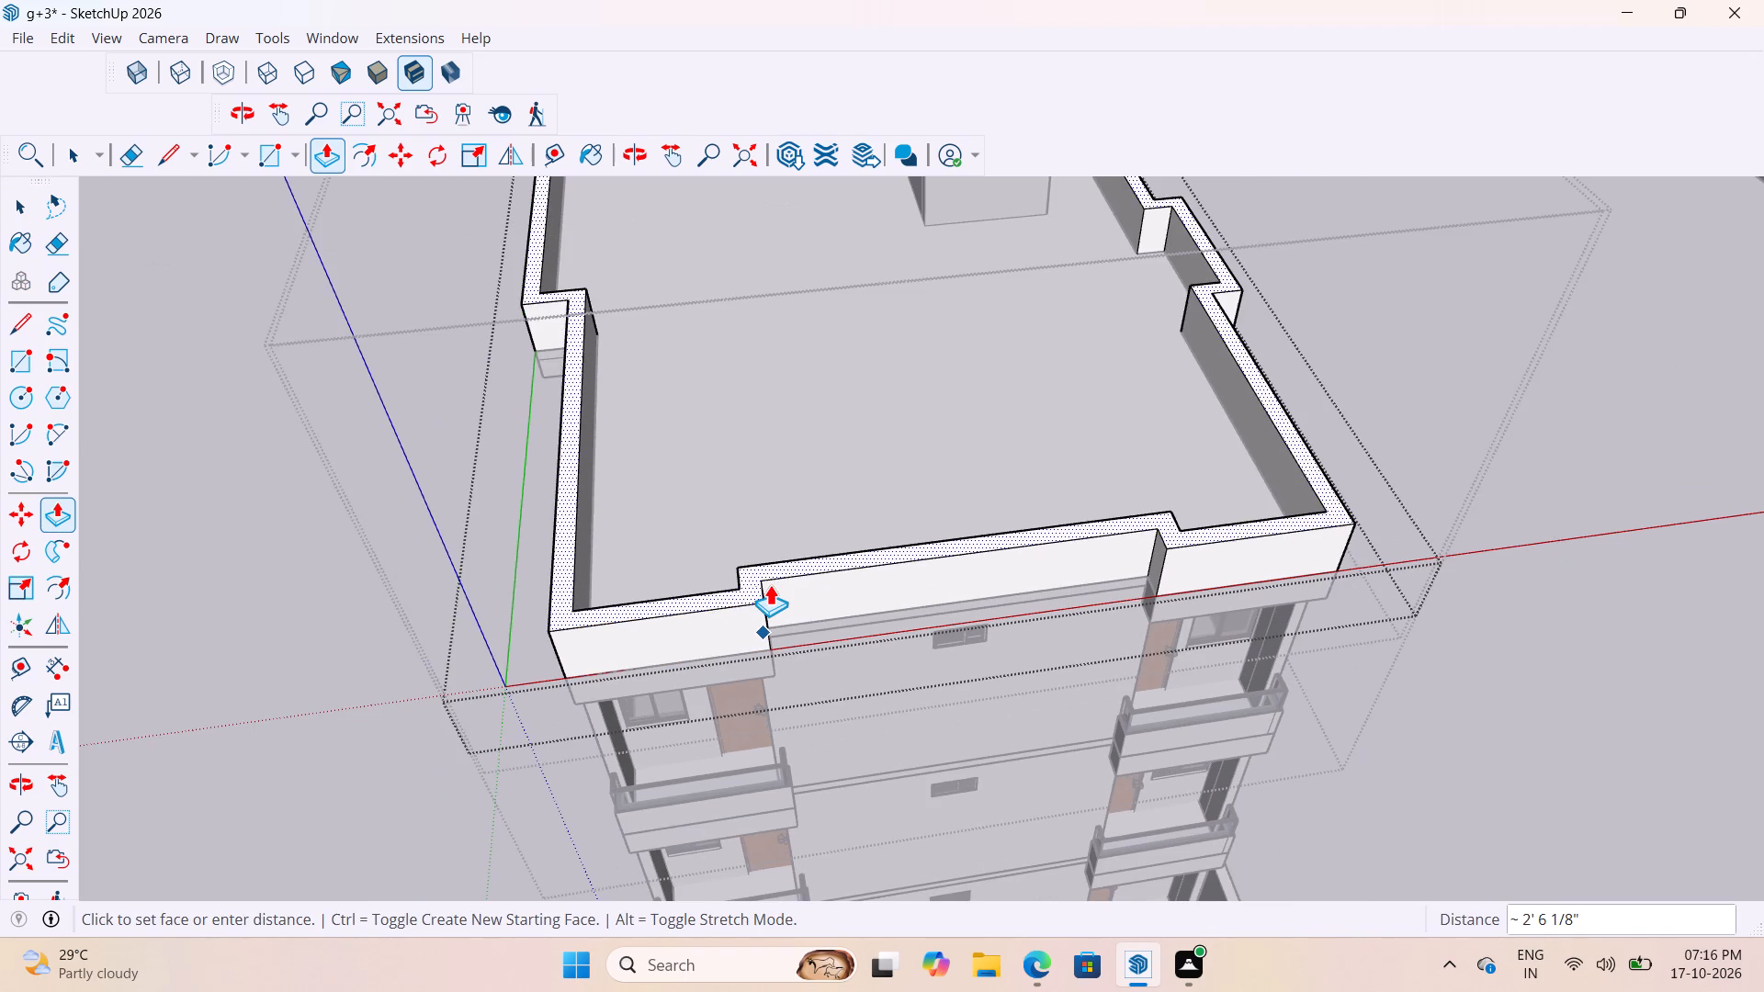
type("3'")
key("Return")
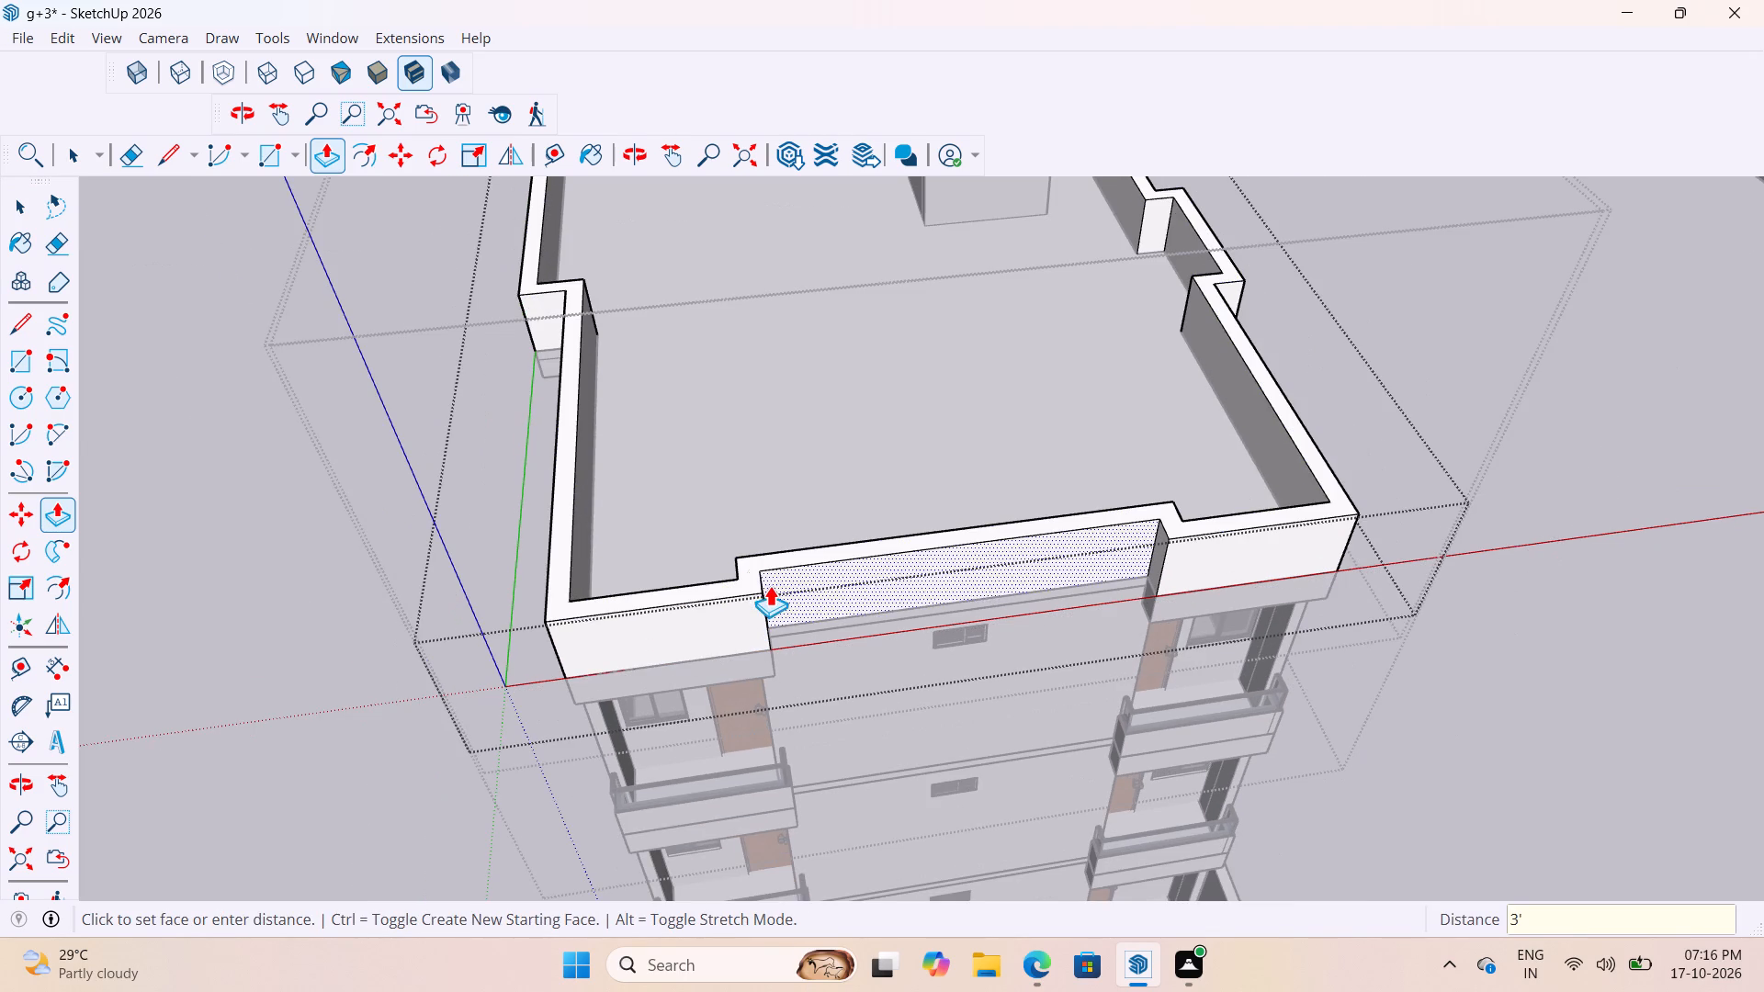
key("space")
left_click(279, 543)
scroll(1711, 641, "down", 11)
left_click(961, 684)
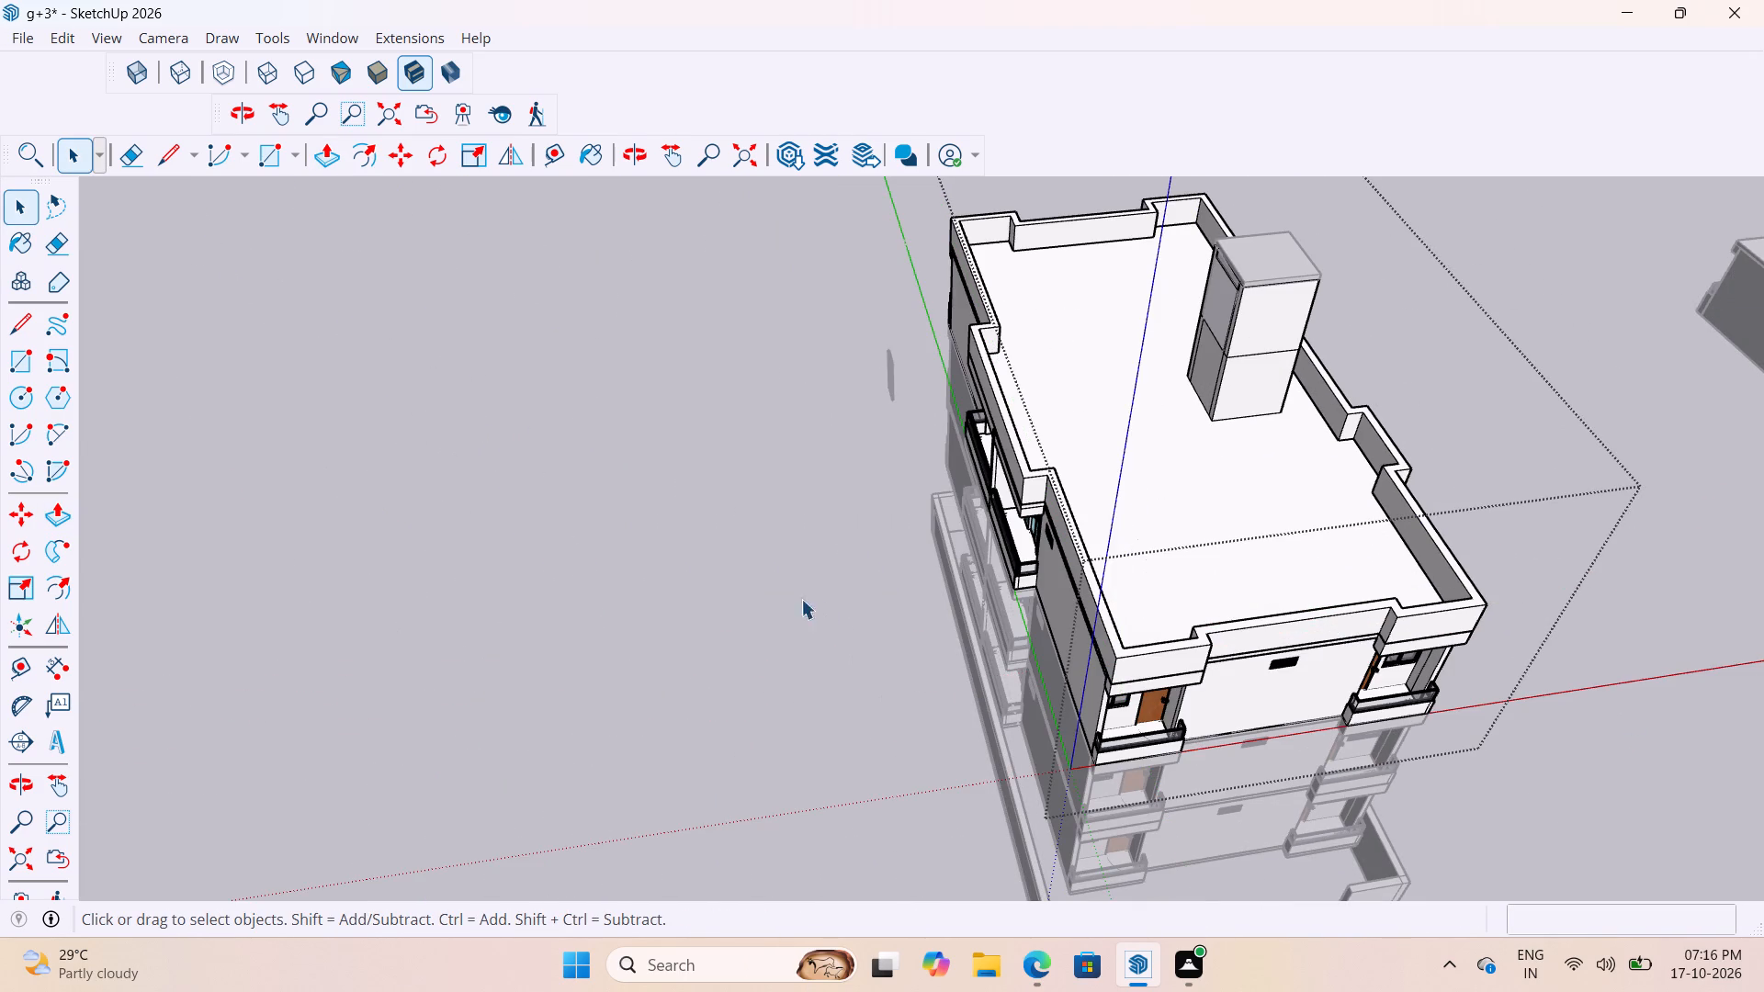
Leave the parapet group and examine the parapet wall and stair headroom on the roof from all sides.
left_click(635, 670)
middle_click_drag(1248, 668, 1058, 522)
scroll(1021, 517, "up", 7)
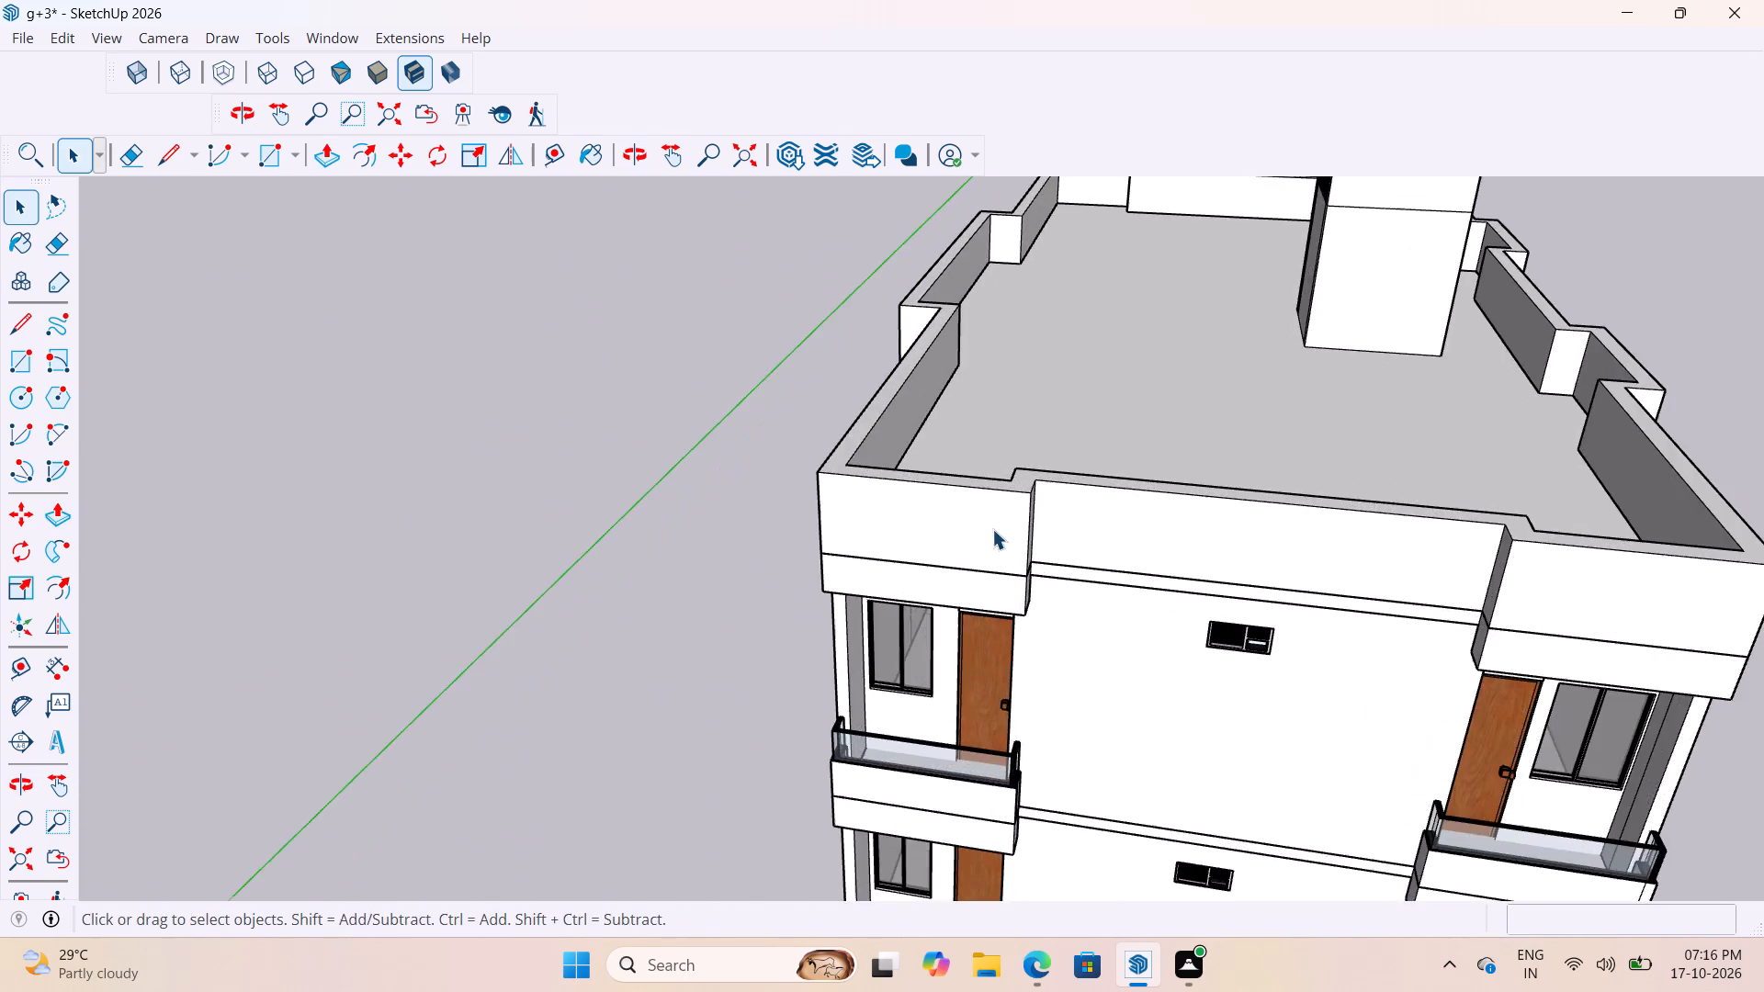
scroll(992, 529, "up", 1)
middle_click_drag(984, 521, 1320, 531)
scroll(900, 602, "down", 10)
scroll(979, 484, "up", 2)
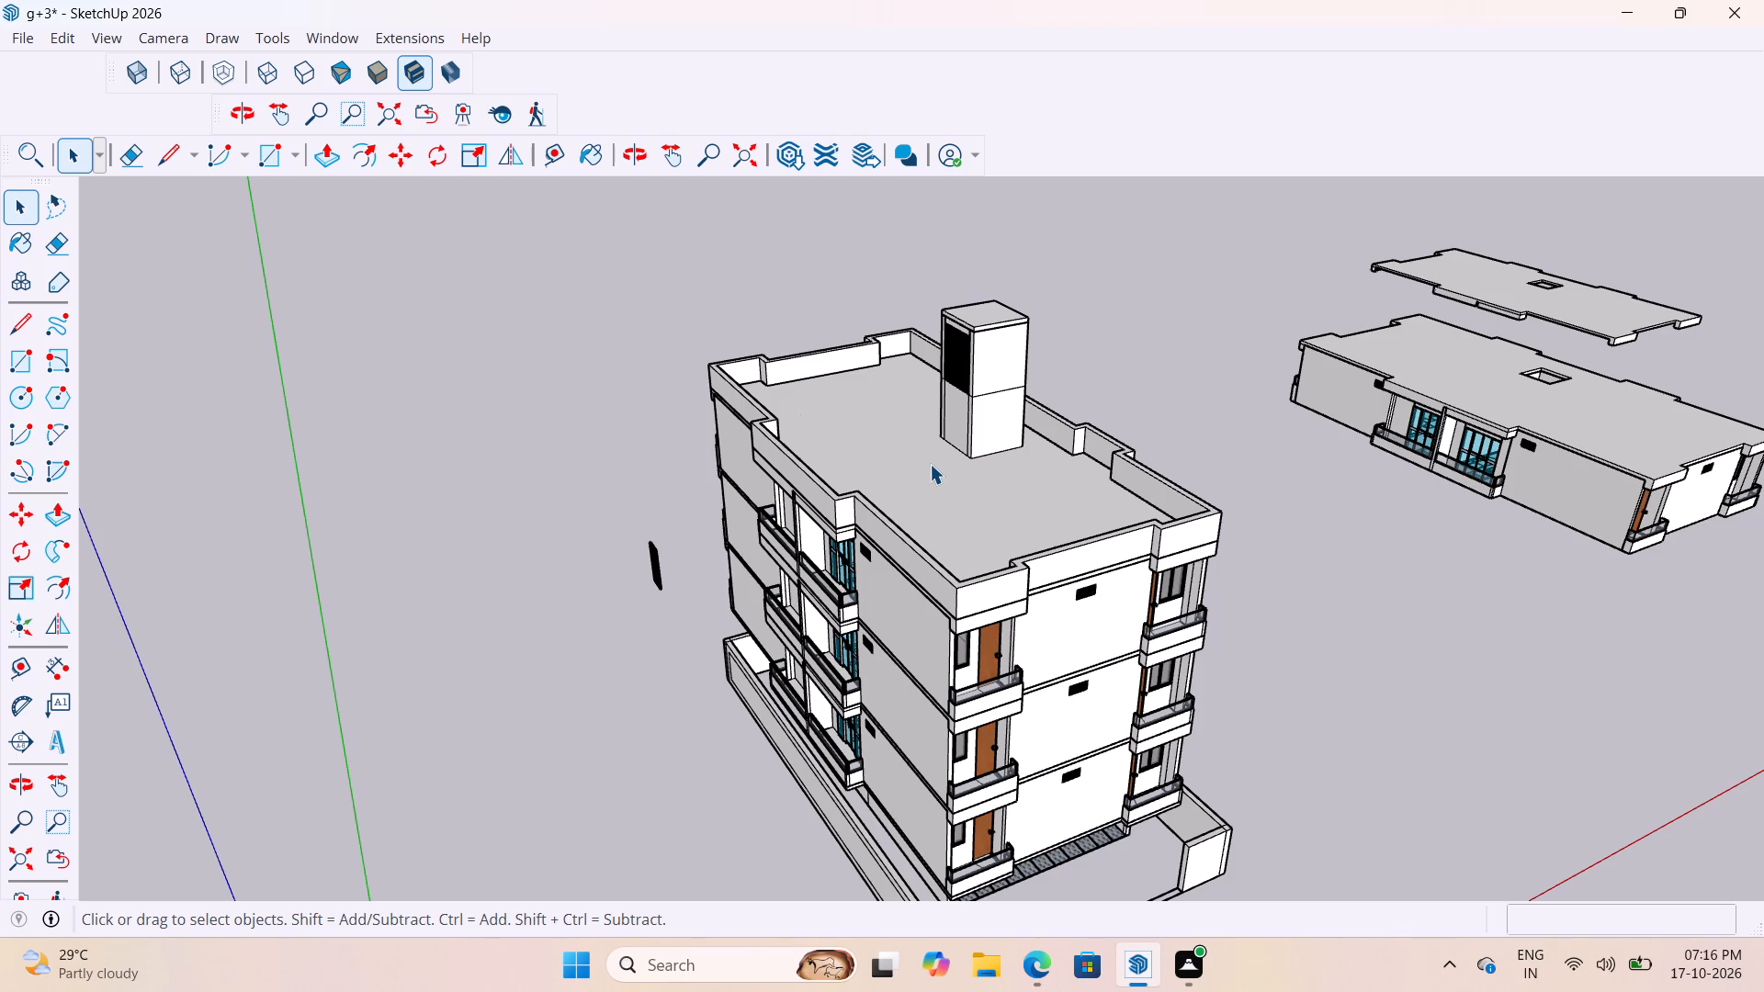
scroll(958, 595, "up", 3)
middle_click_drag(1000, 610, 873, 471)
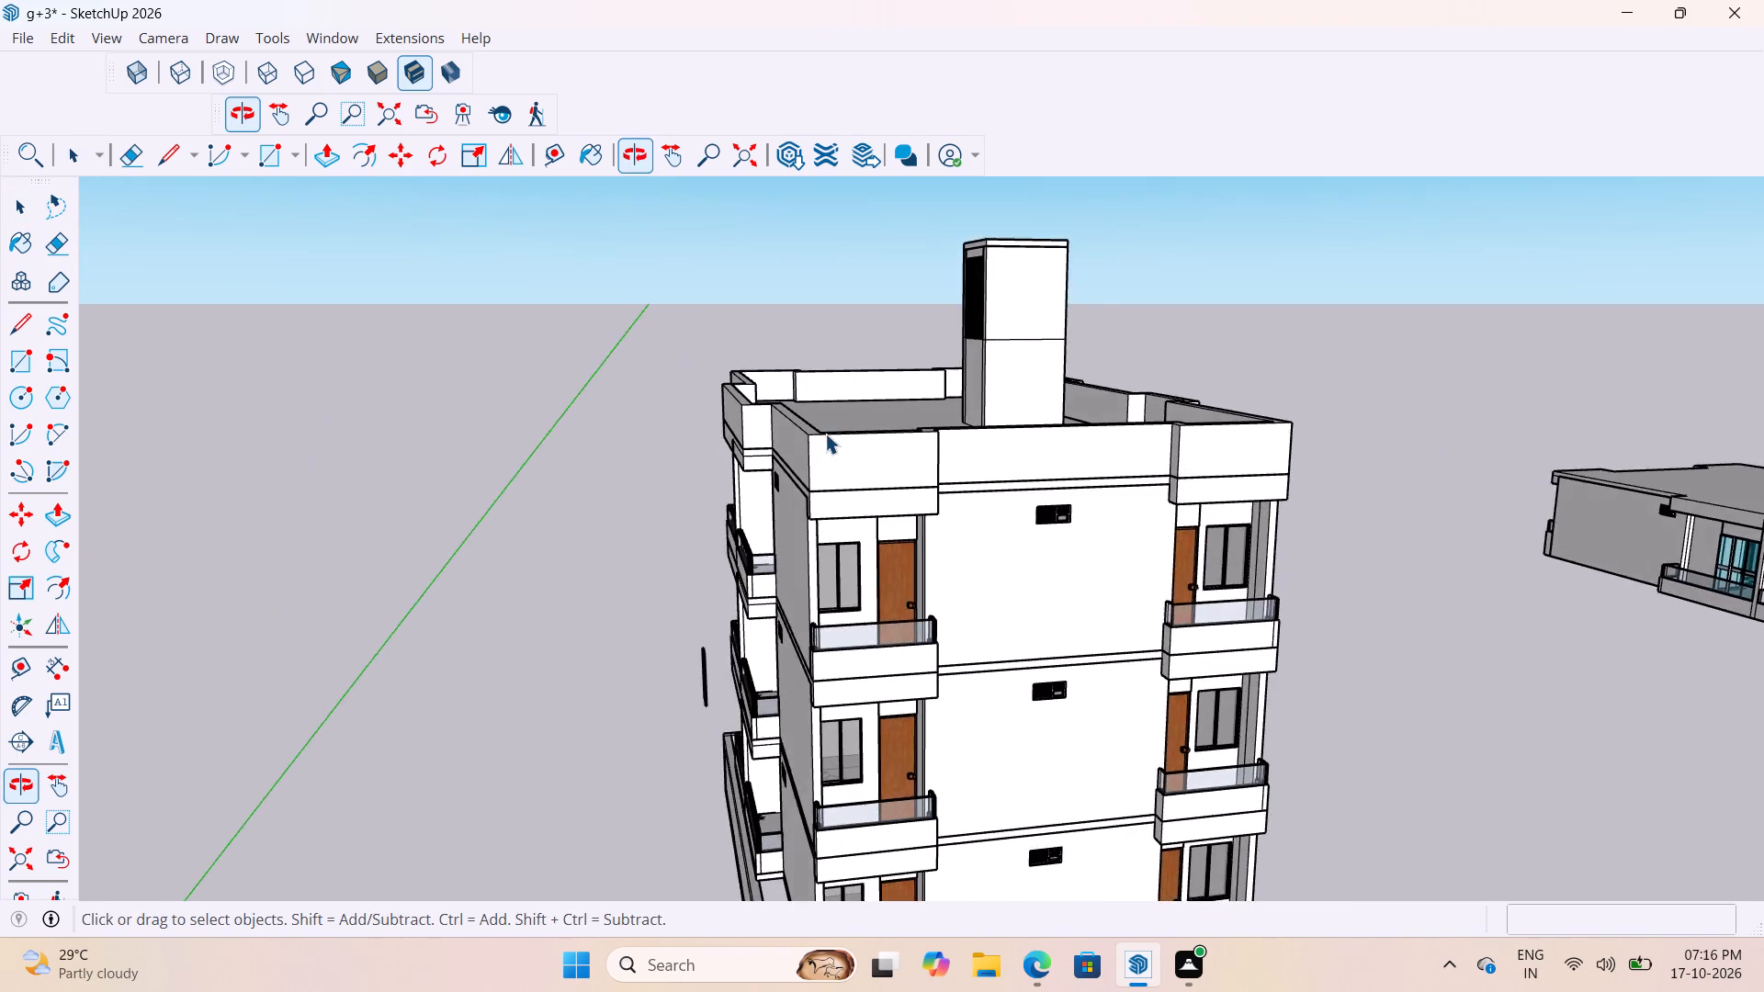
scroll(825, 434, "up", 5)
scroll(938, 424, "down", 6)
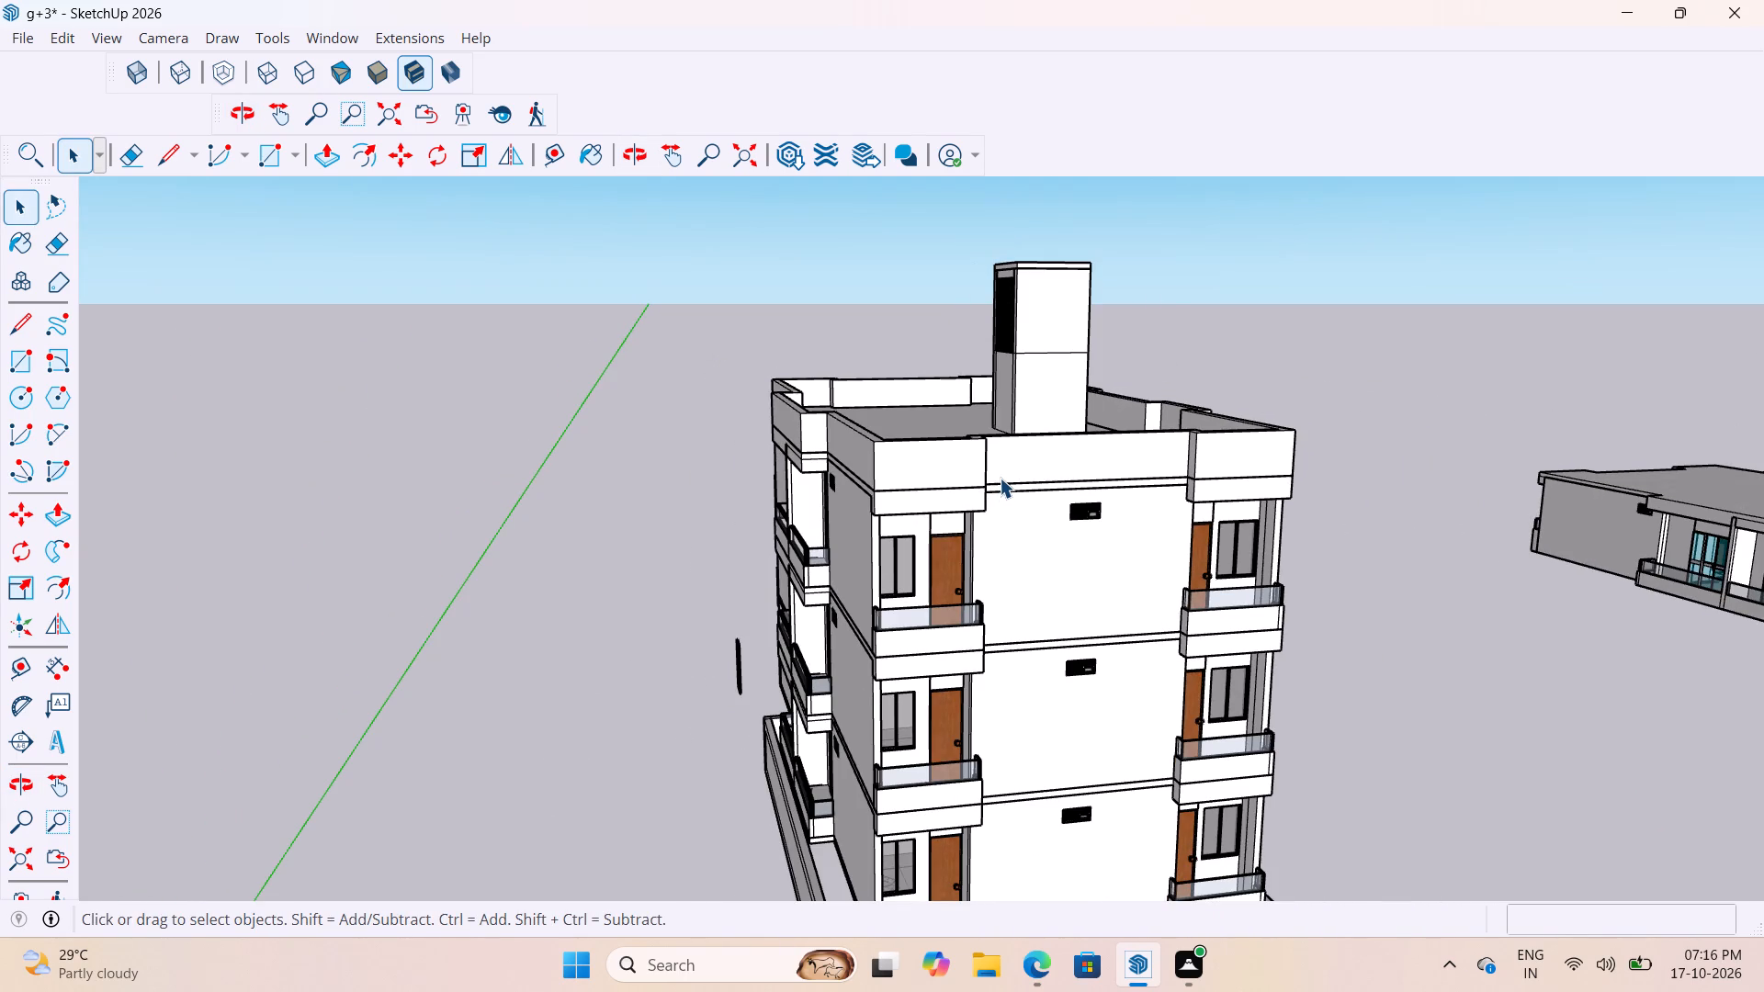
scroll(1000, 478, "up", 3)
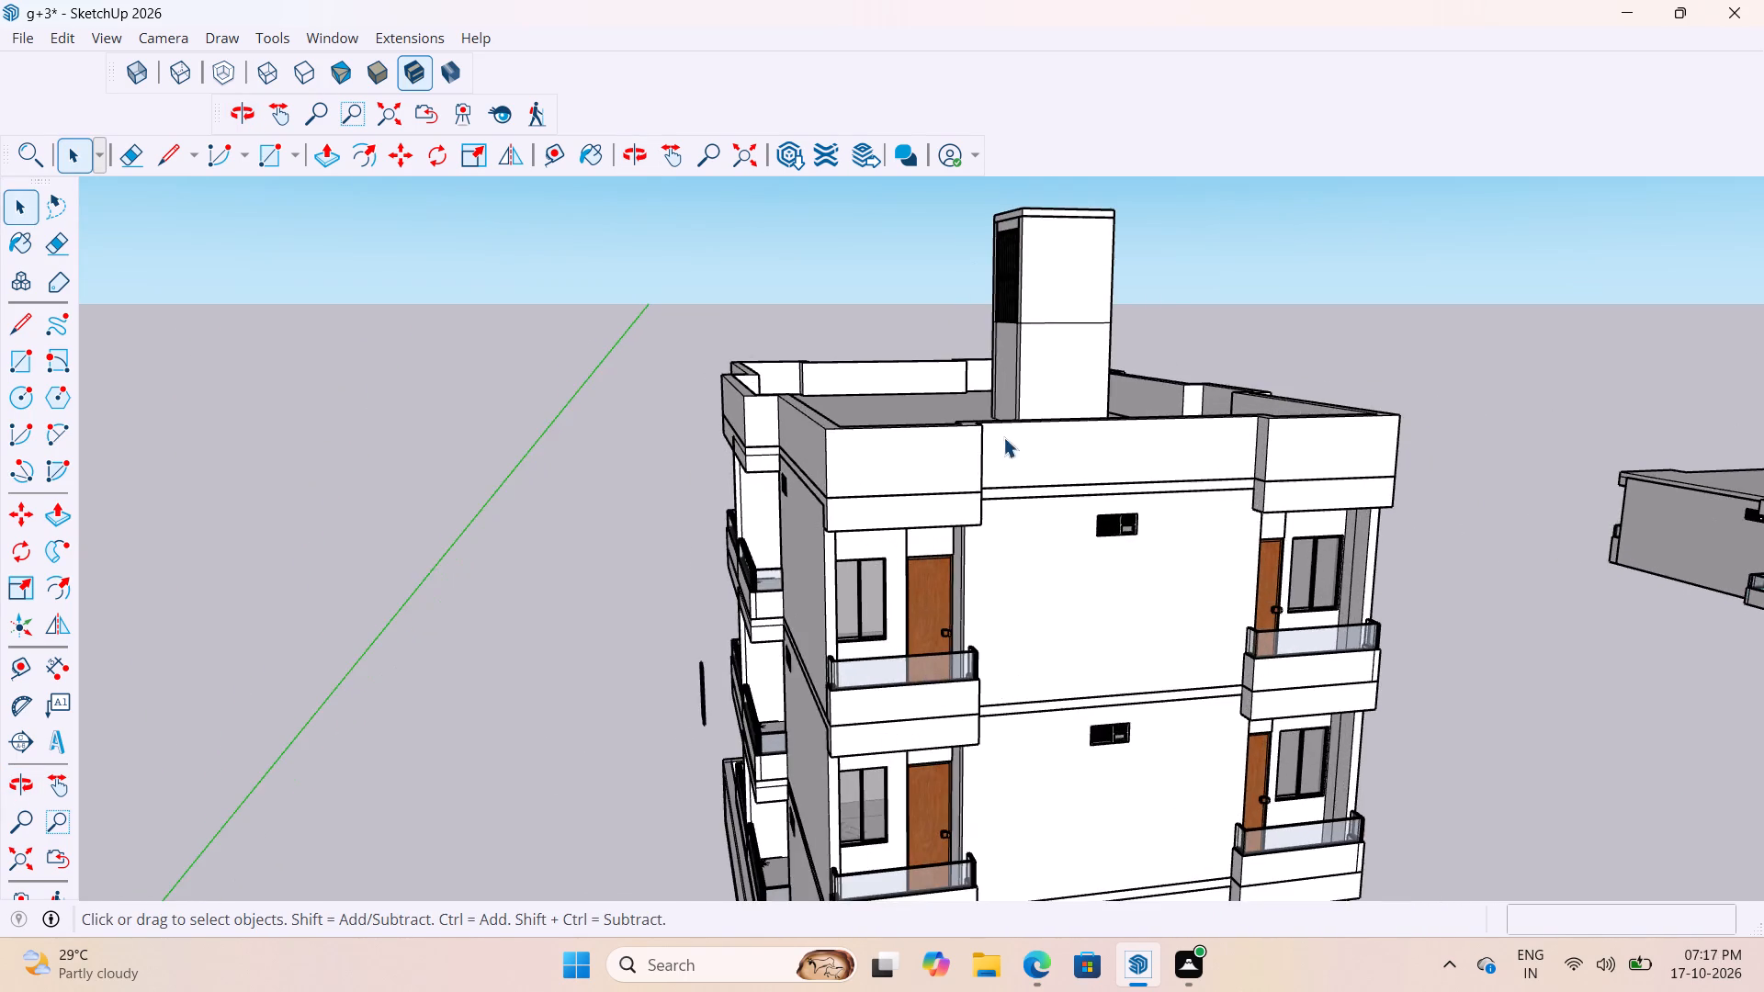
middle_click_drag(1001, 454, 729, 541)
scroll(548, 540, "up", 4)
middle_click_drag(806, 474, 1042, 437)
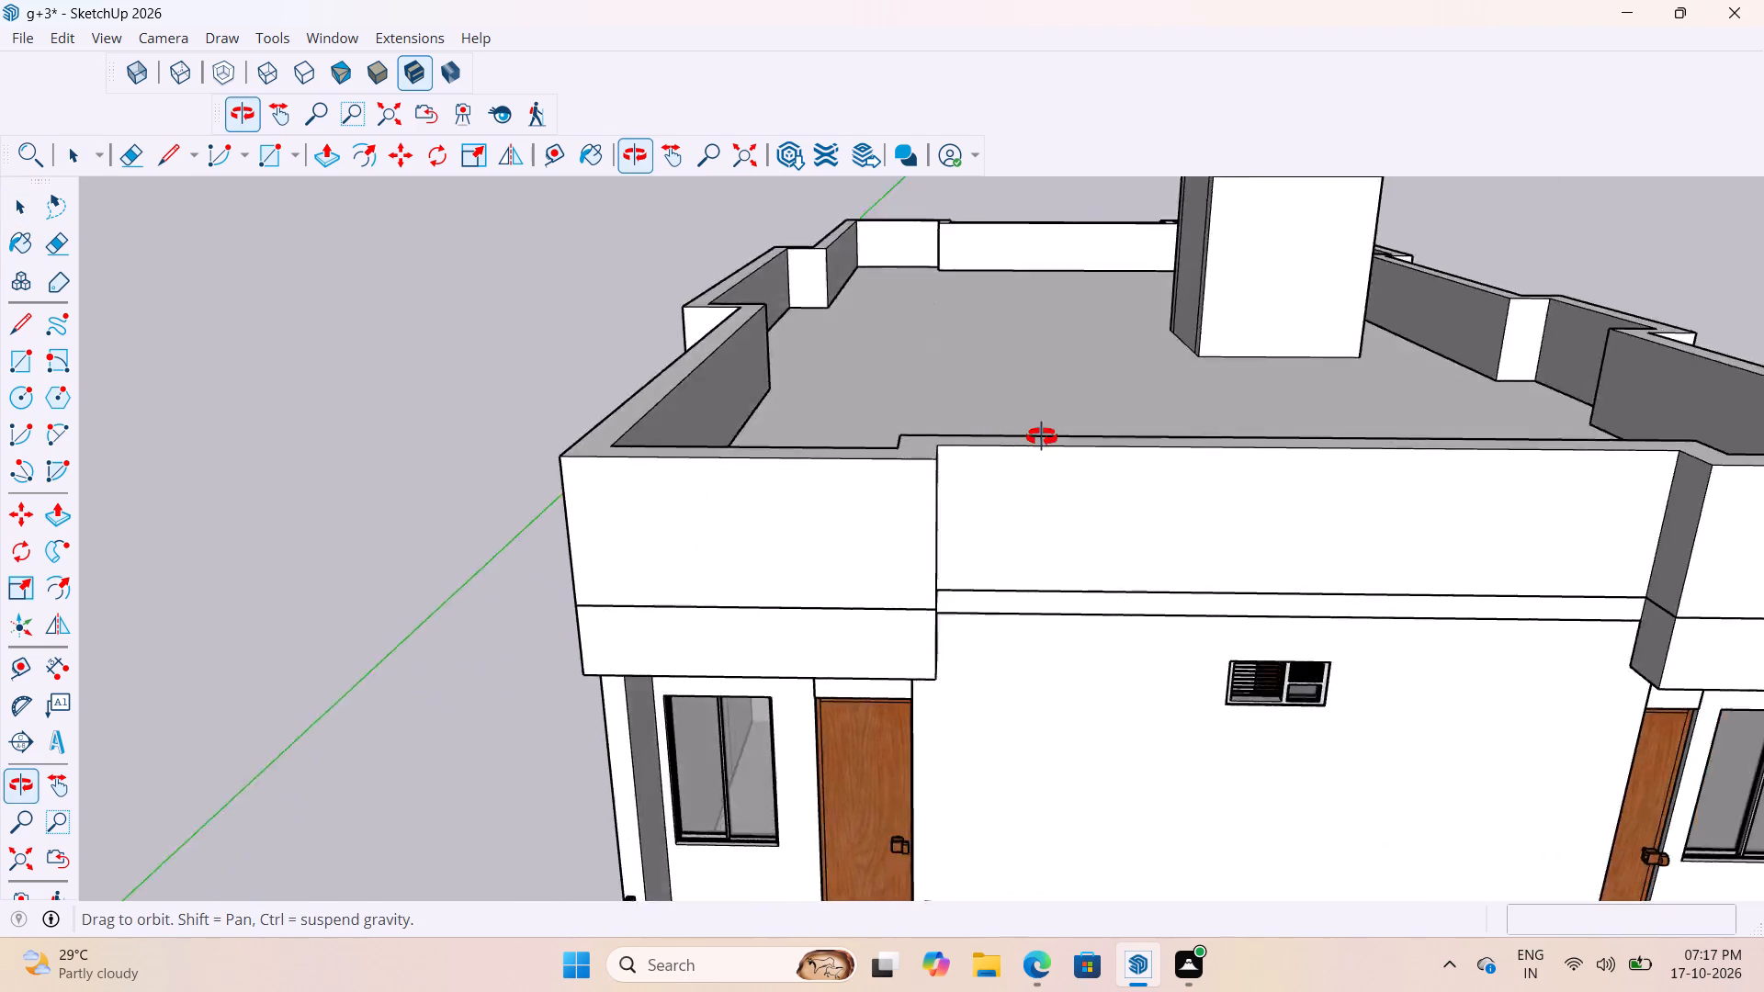
middle_click_drag(1042, 437, 1157, 408)
scroll(1145, 393, "down", 10)
scroll(836, 439, "up", 3)
middle_click_drag(825, 410, 1105, 440)
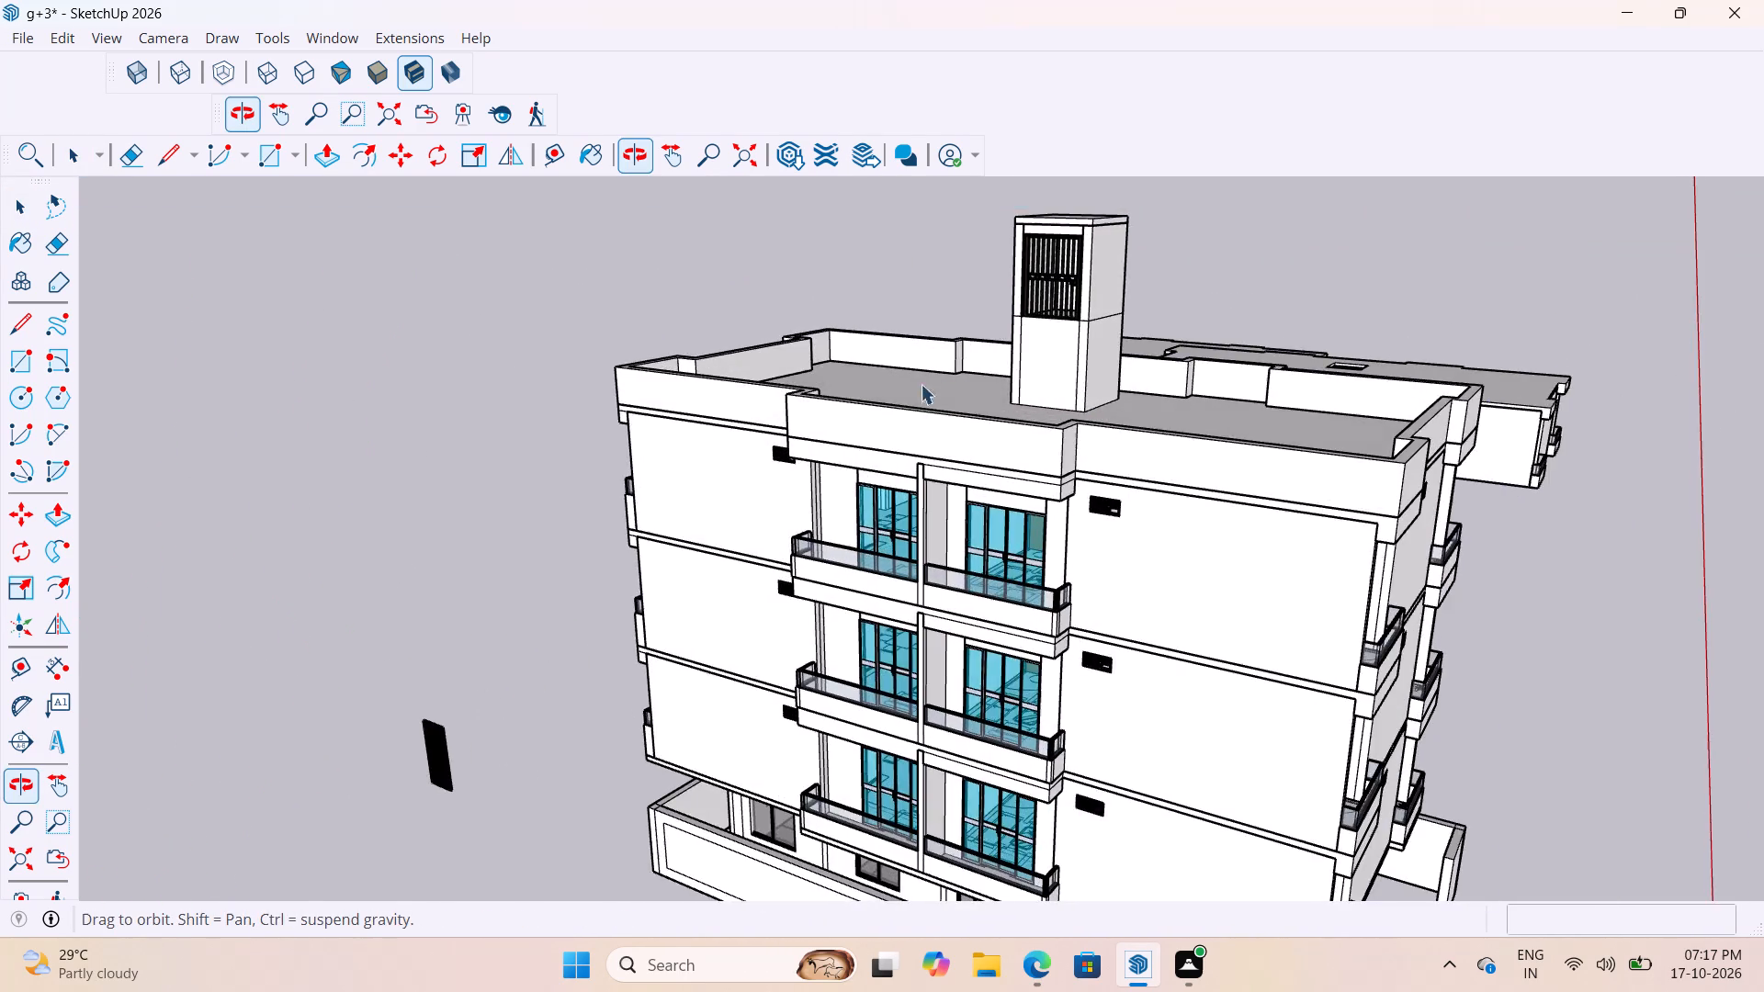
scroll(890, 390, "down", 5)
scroll(1001, 444, "up", 8)
middle_click_drag(1239, 430, 736, 502)
scroll(736, 502, "up", 1)
scroll(931, 490, "down", 2)
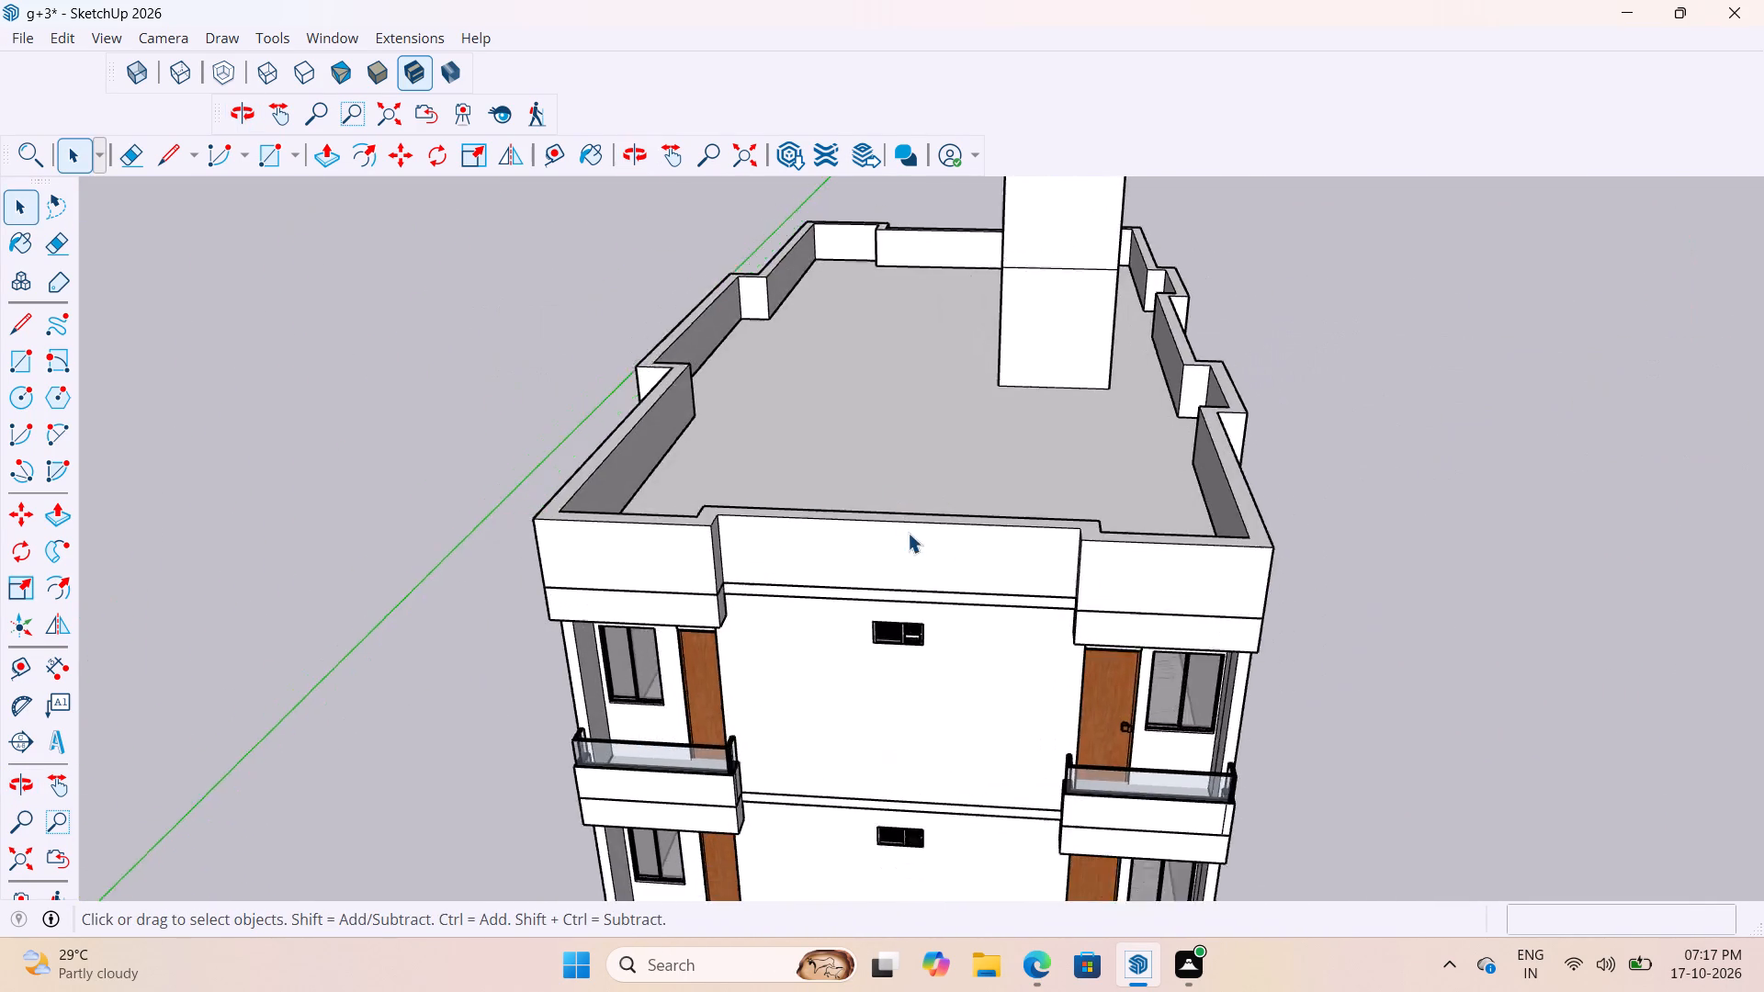
scroll(908, 533, "down", 4)
scroll(869, 567, "up", 2)
middle_click_drag(871, 623, 803, 678)
scroll(1077, 341, "up", 3)
scroll(1001, 505, "down", 4)
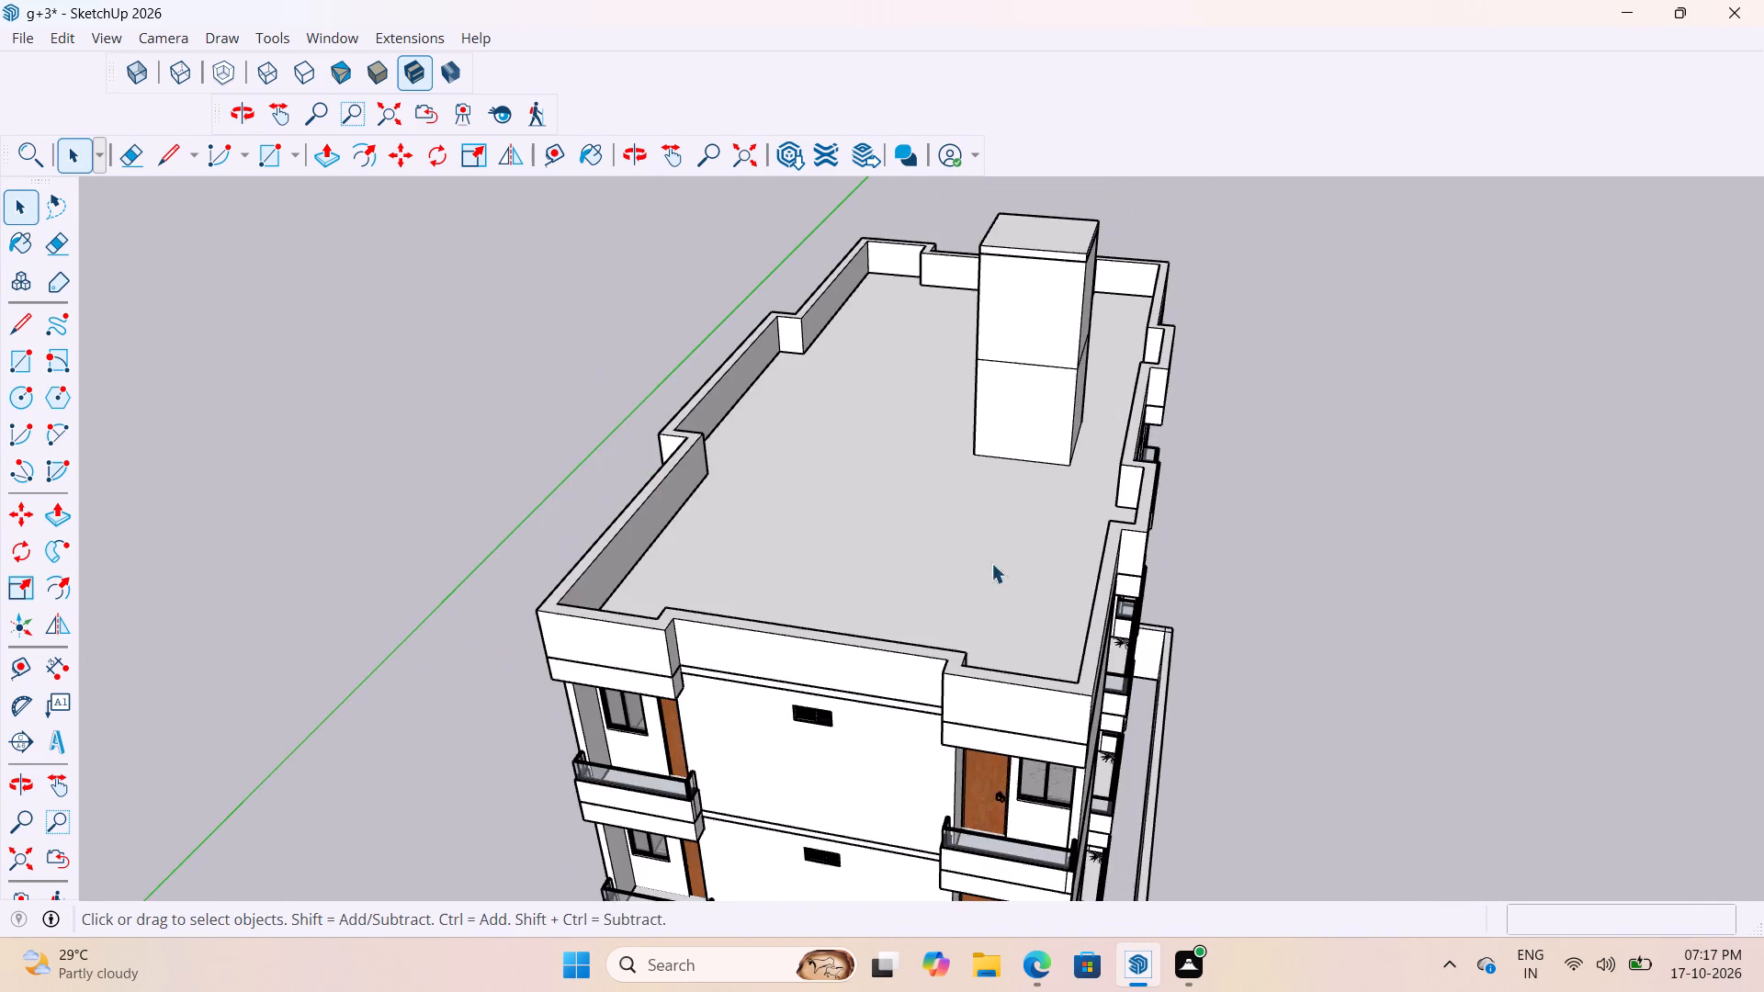
middle_click_drag(1057, 557, 1408, 644)
scroll(1059, 558, "down", 1)
scroll(1028, 455, "down", 4)
middle_click_drag(1029, 551, 1271, 643)
scroll(1119, 294, "up", 3)
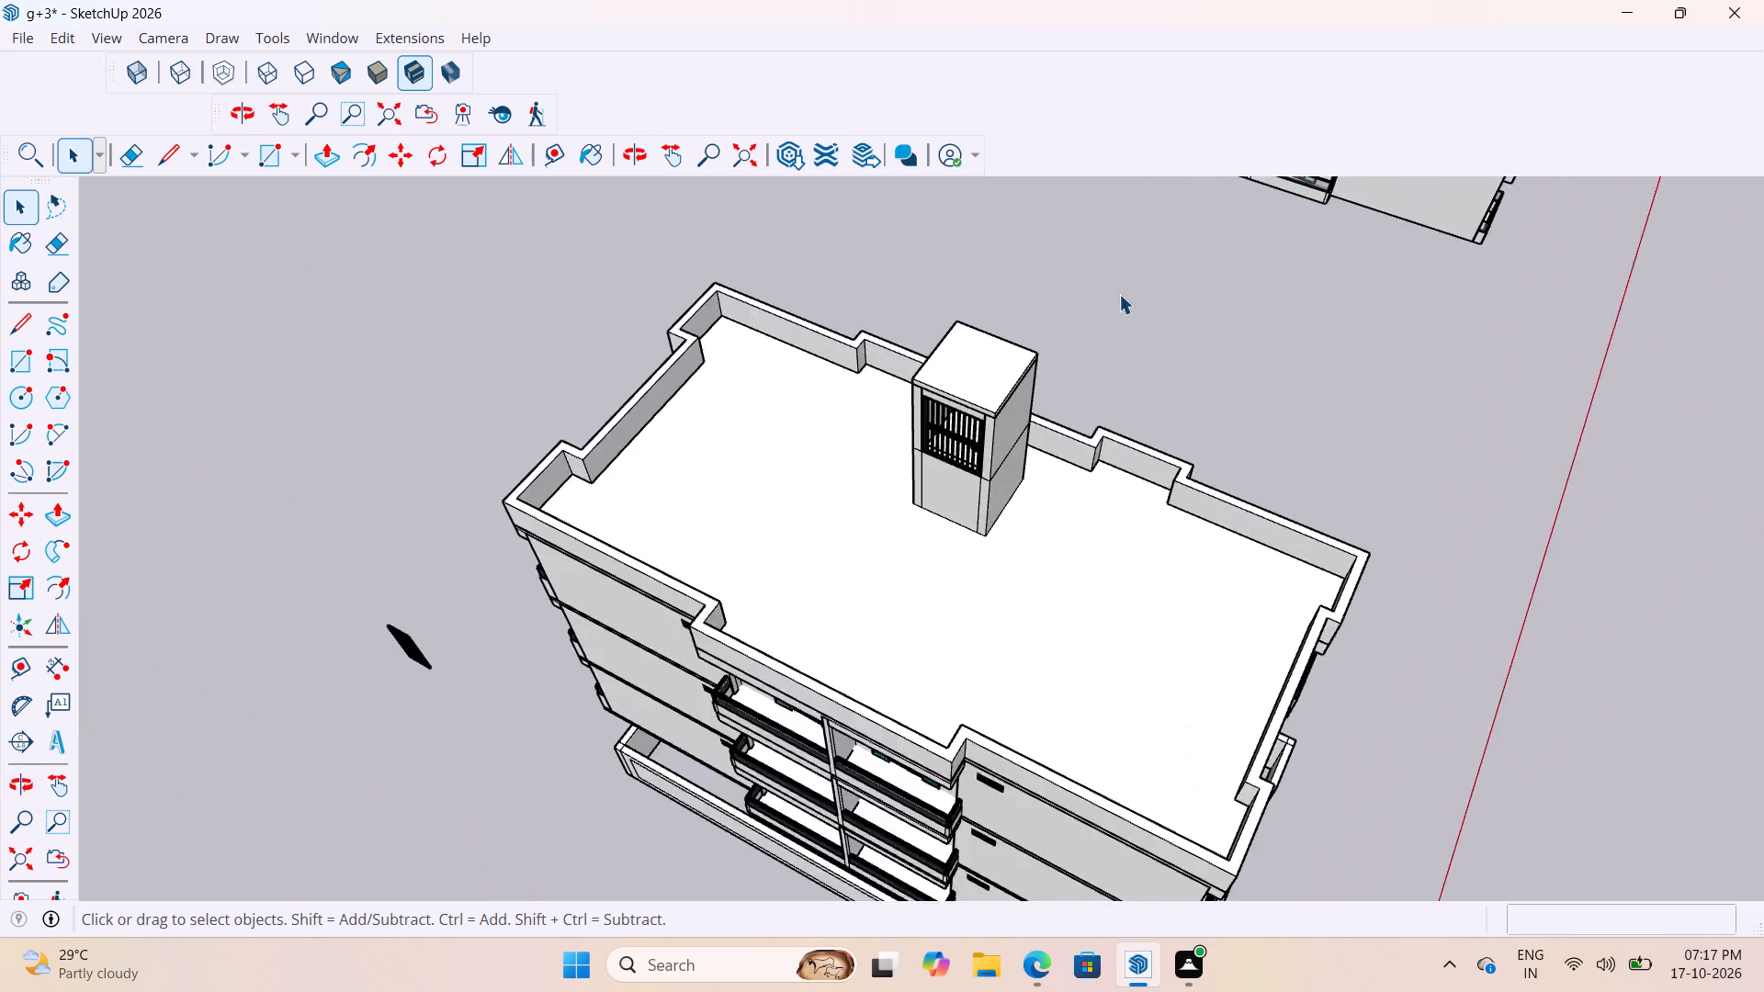
scroll(1119, 294, "up", 5)
scroll(716, 430, "down", 5)
scroll(609, 412, "down", 11)
scroll(620, 664, "up", 3)
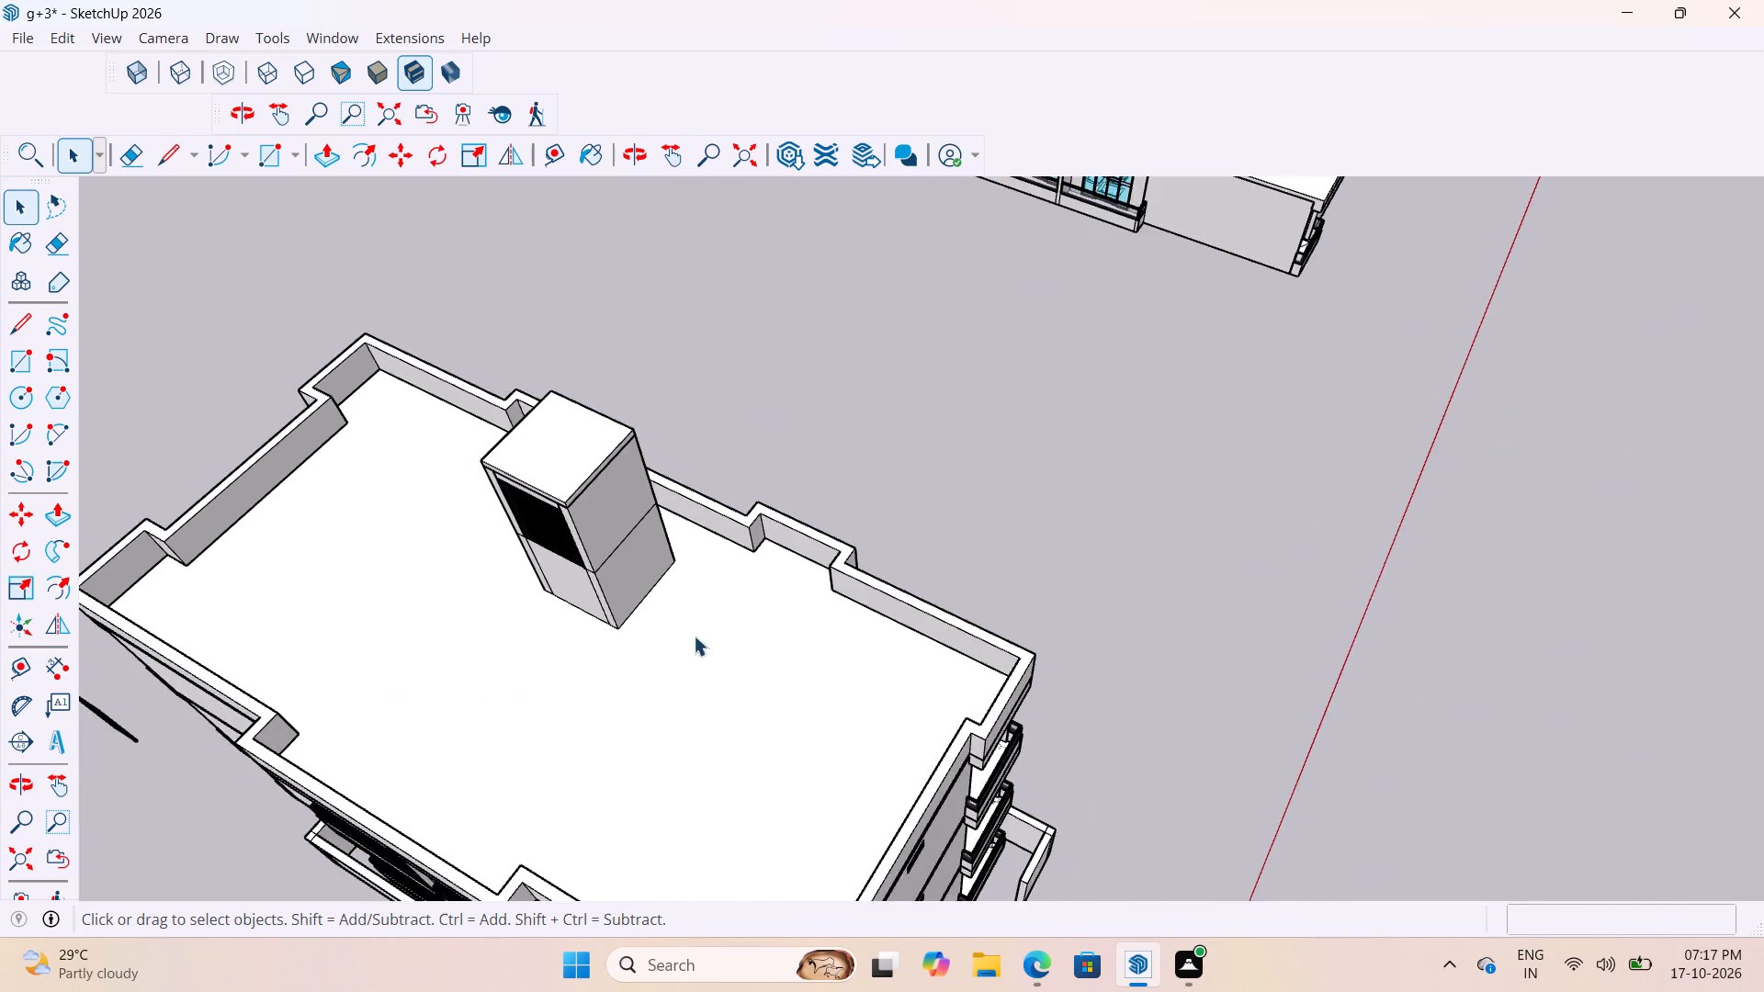
scroll(807, 492, "down", 5)
scroll(637, 616, "down", 1)
scroll(637, 616, "up", 3)
Examine the whole building with its parapet, headroom and compound wall from the long side and the entrance side.
middle_click_drag(627, 603, 631, 270)
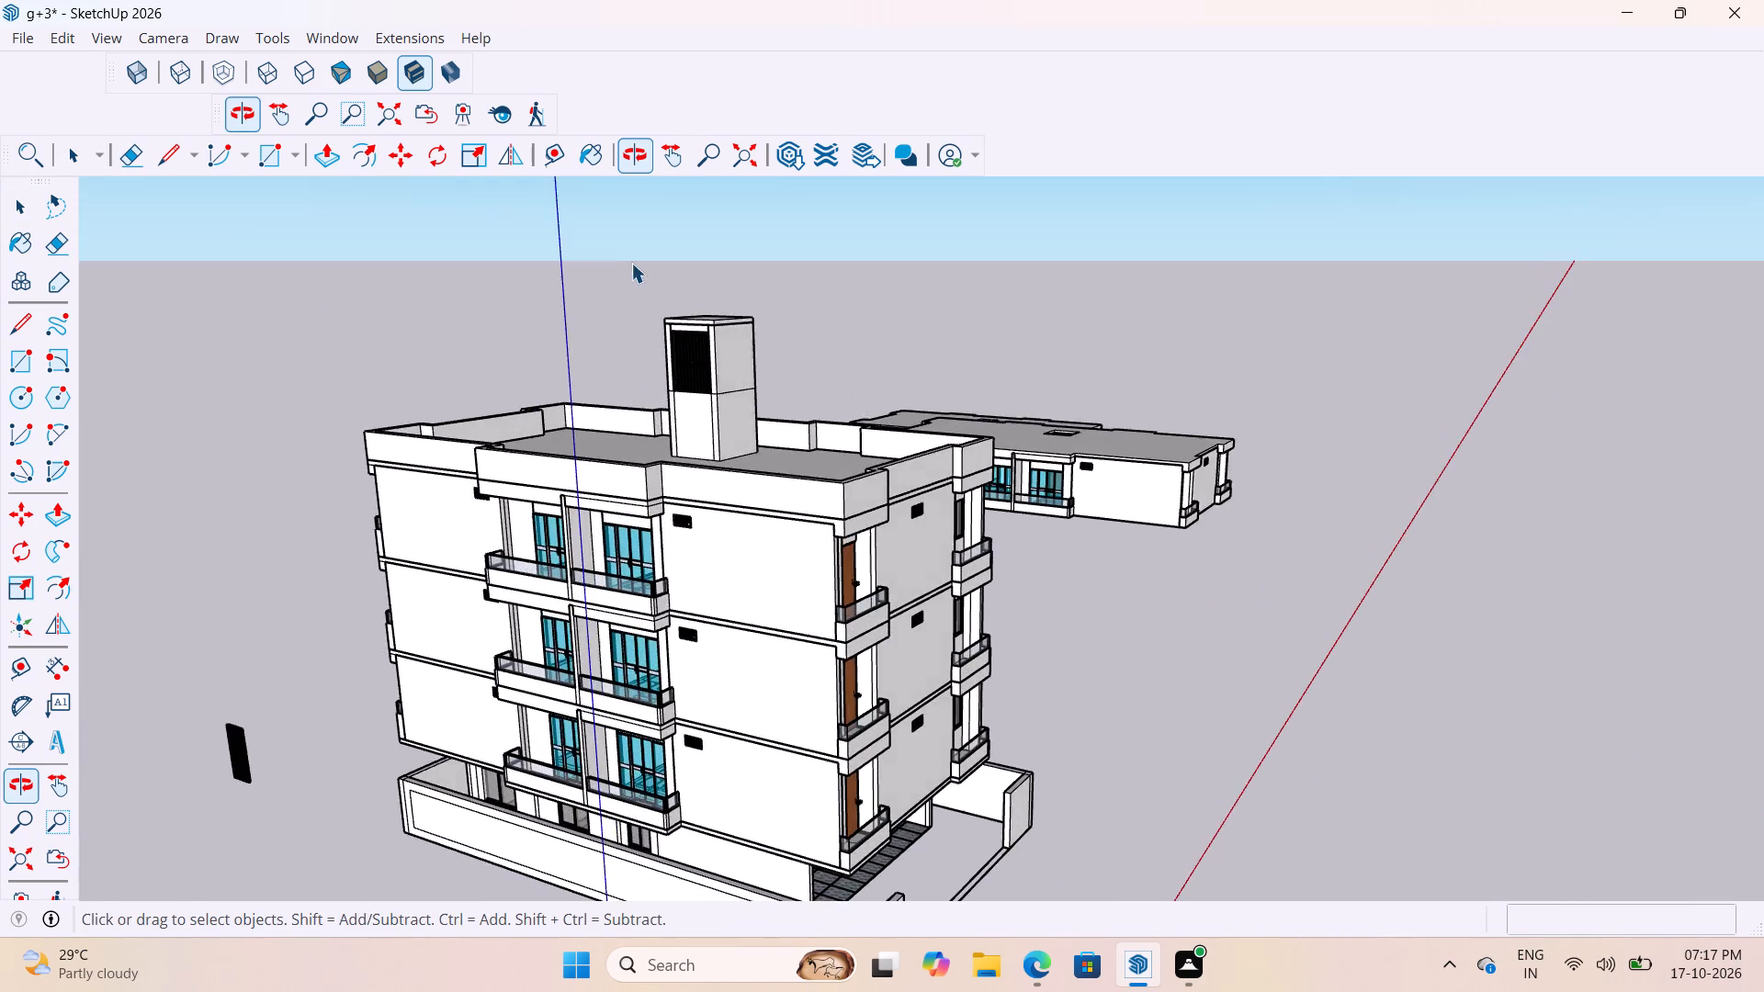
scroll(804, 491, "up", 4)
middle_click_drag(819, 357, 1045, 299)
scroll(597, 316, "down", 5)
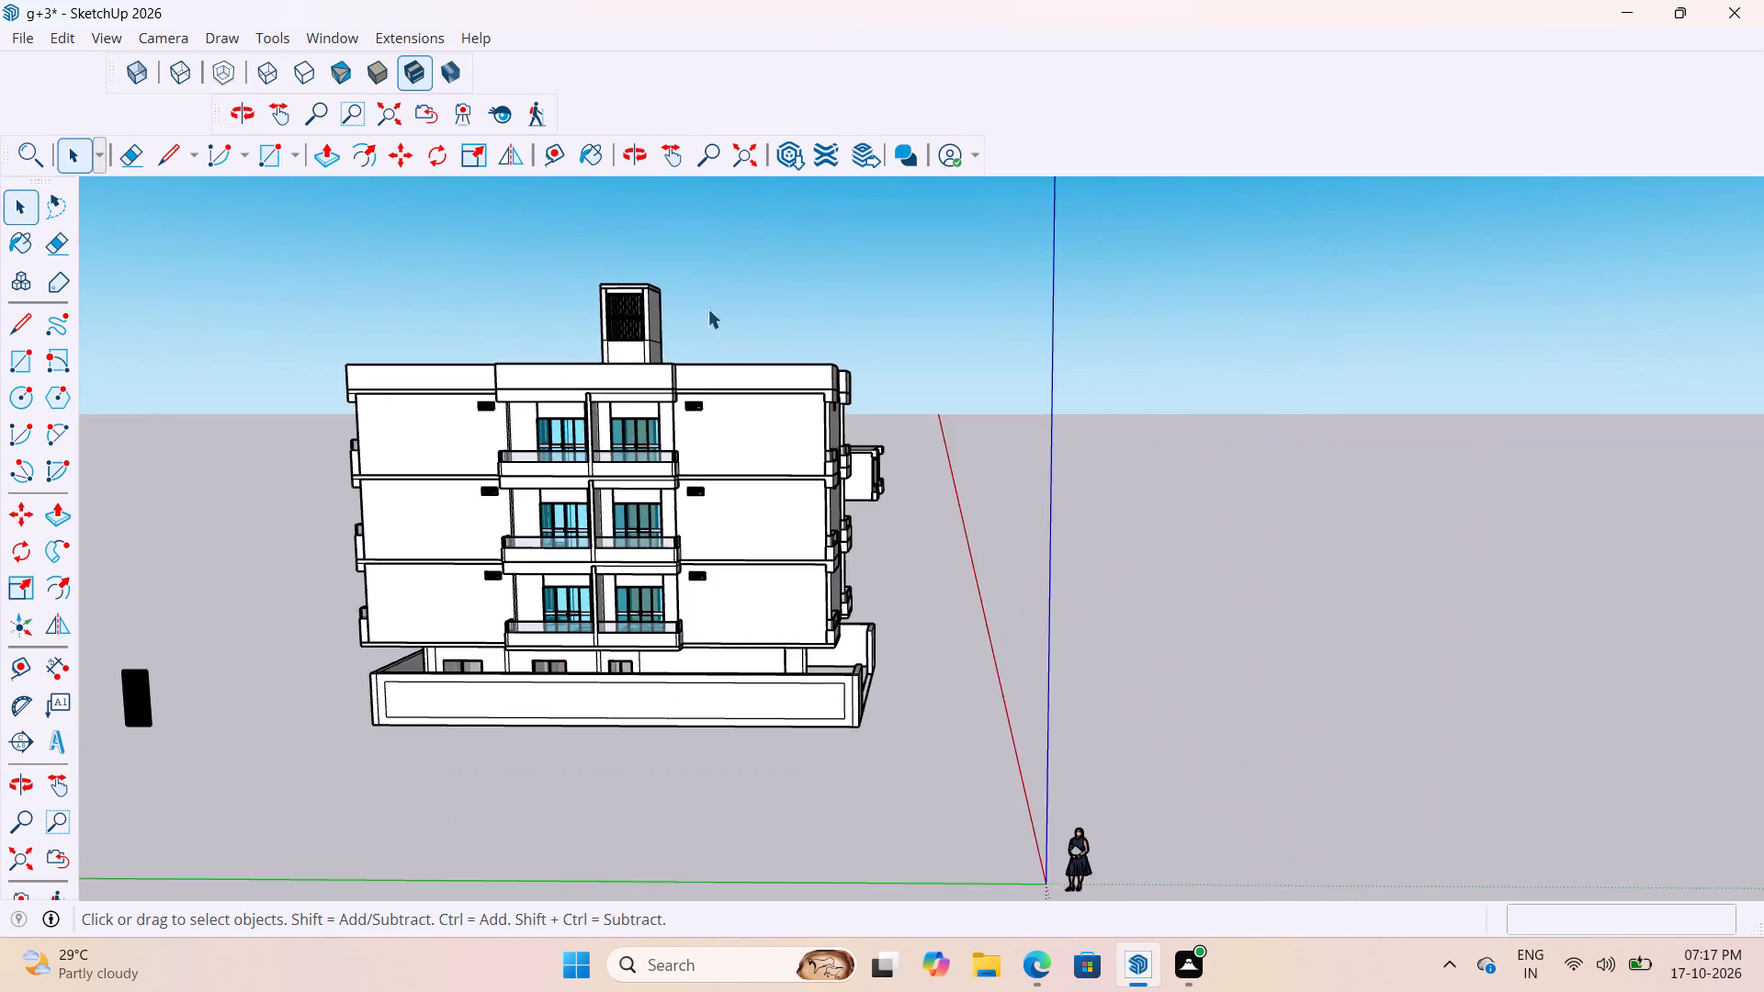
scroll(703, 304, "down", 5)
middle_click_drag(892, 389, 277, 476)
scroll(932, 431, "up", 5)
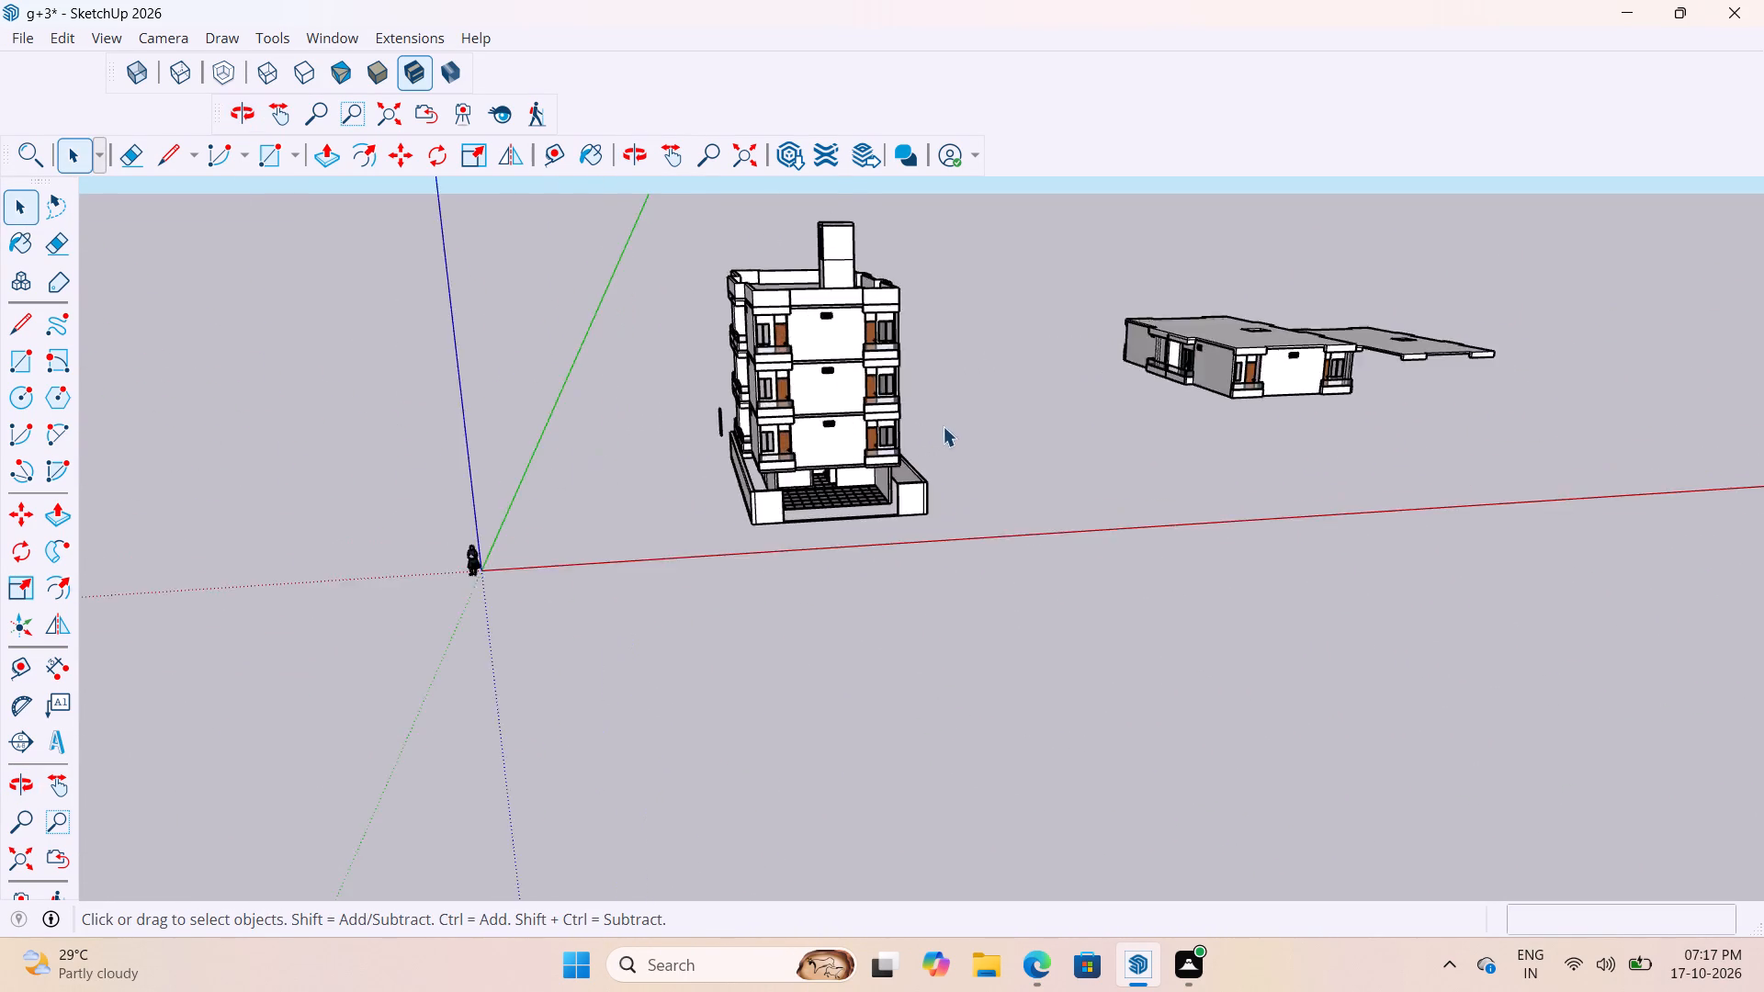
scroll(943, 426, "up", 3)
middle_click_drag(981, 476, 1140, 646)
scroll(835, 389, "up", 8)
scroll(858, 387, "down", 6)
scroll(763, 492, "up", 8)
scroll(747, 492, "down", 6)
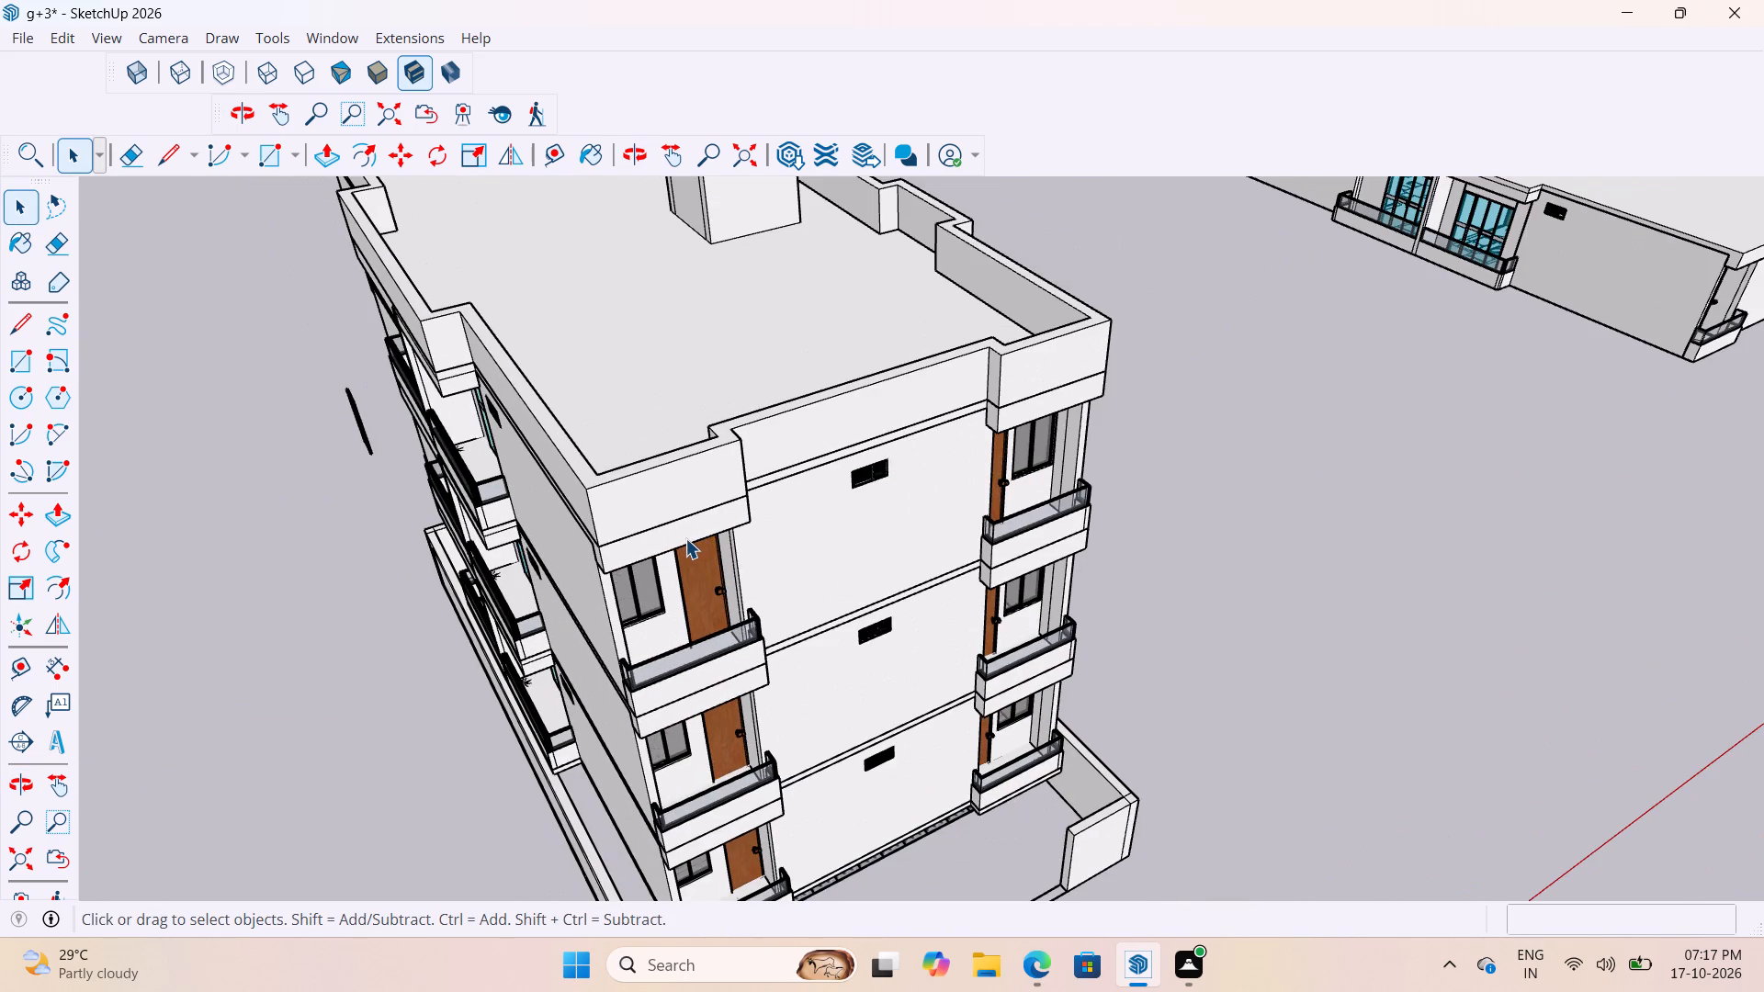
Check how the slab band above the middle upper floor's corner balcony door is grouped by selecting it inside that floor's group.
scroll(683, 538, "up", 3)
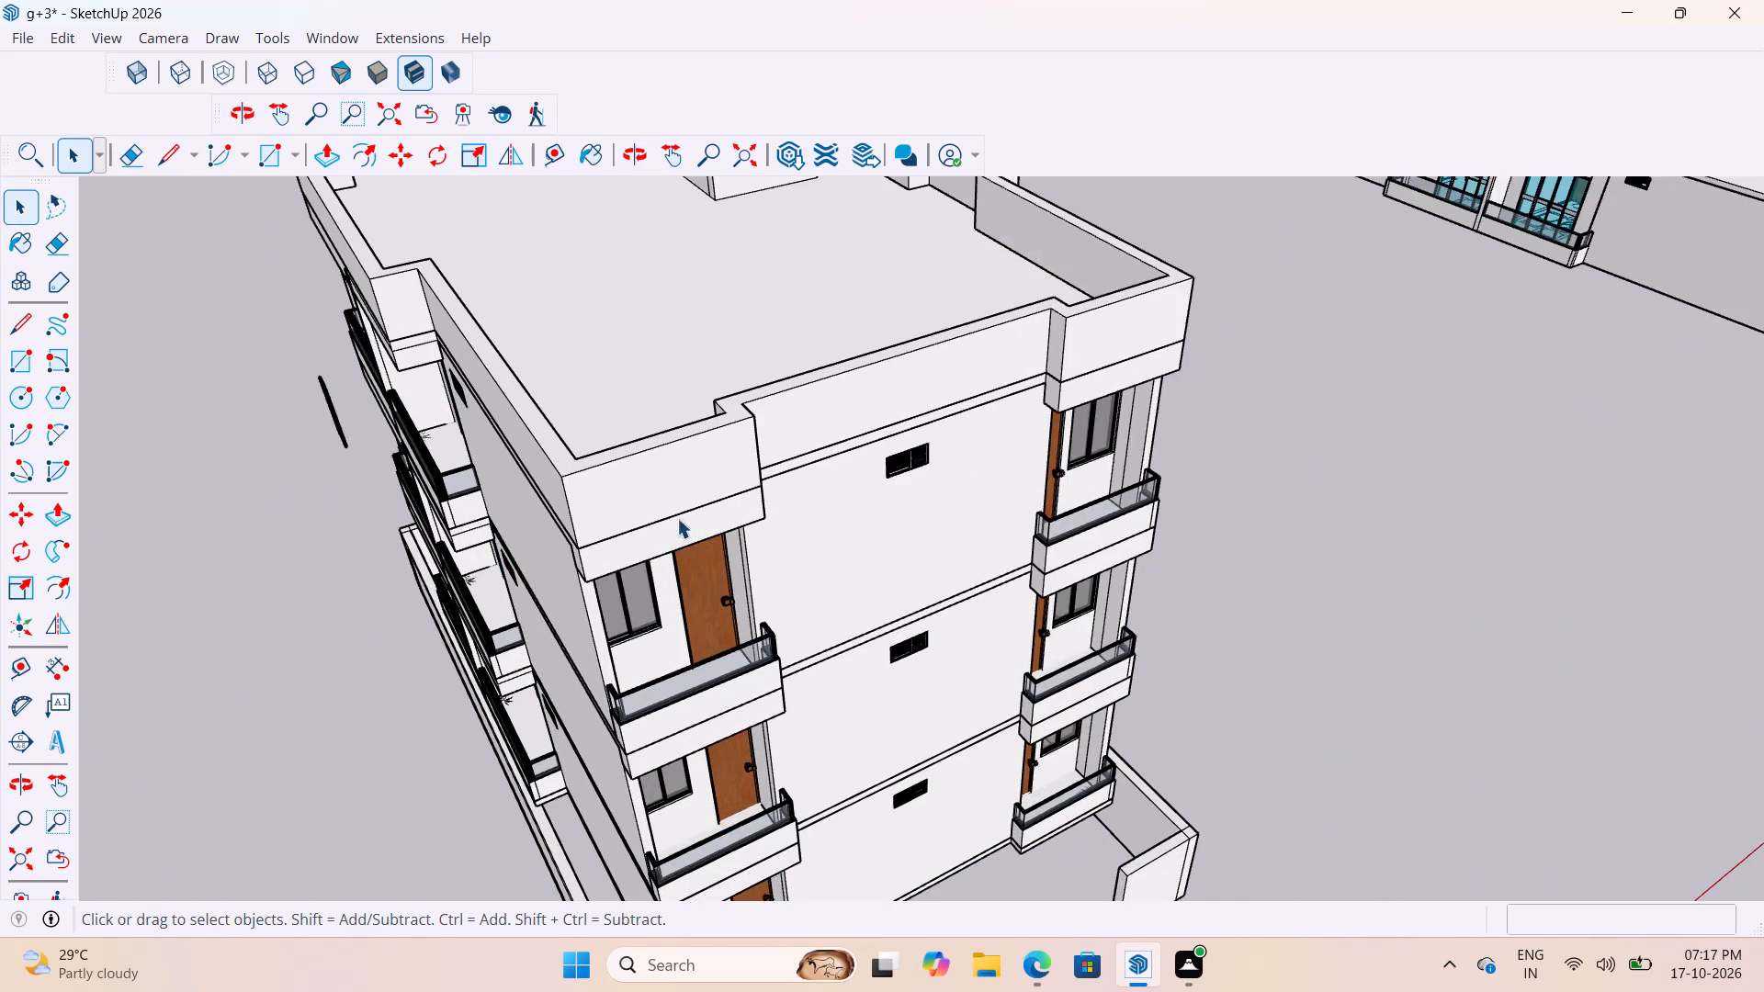
middle_click_drag(672, 501, 880, 402)
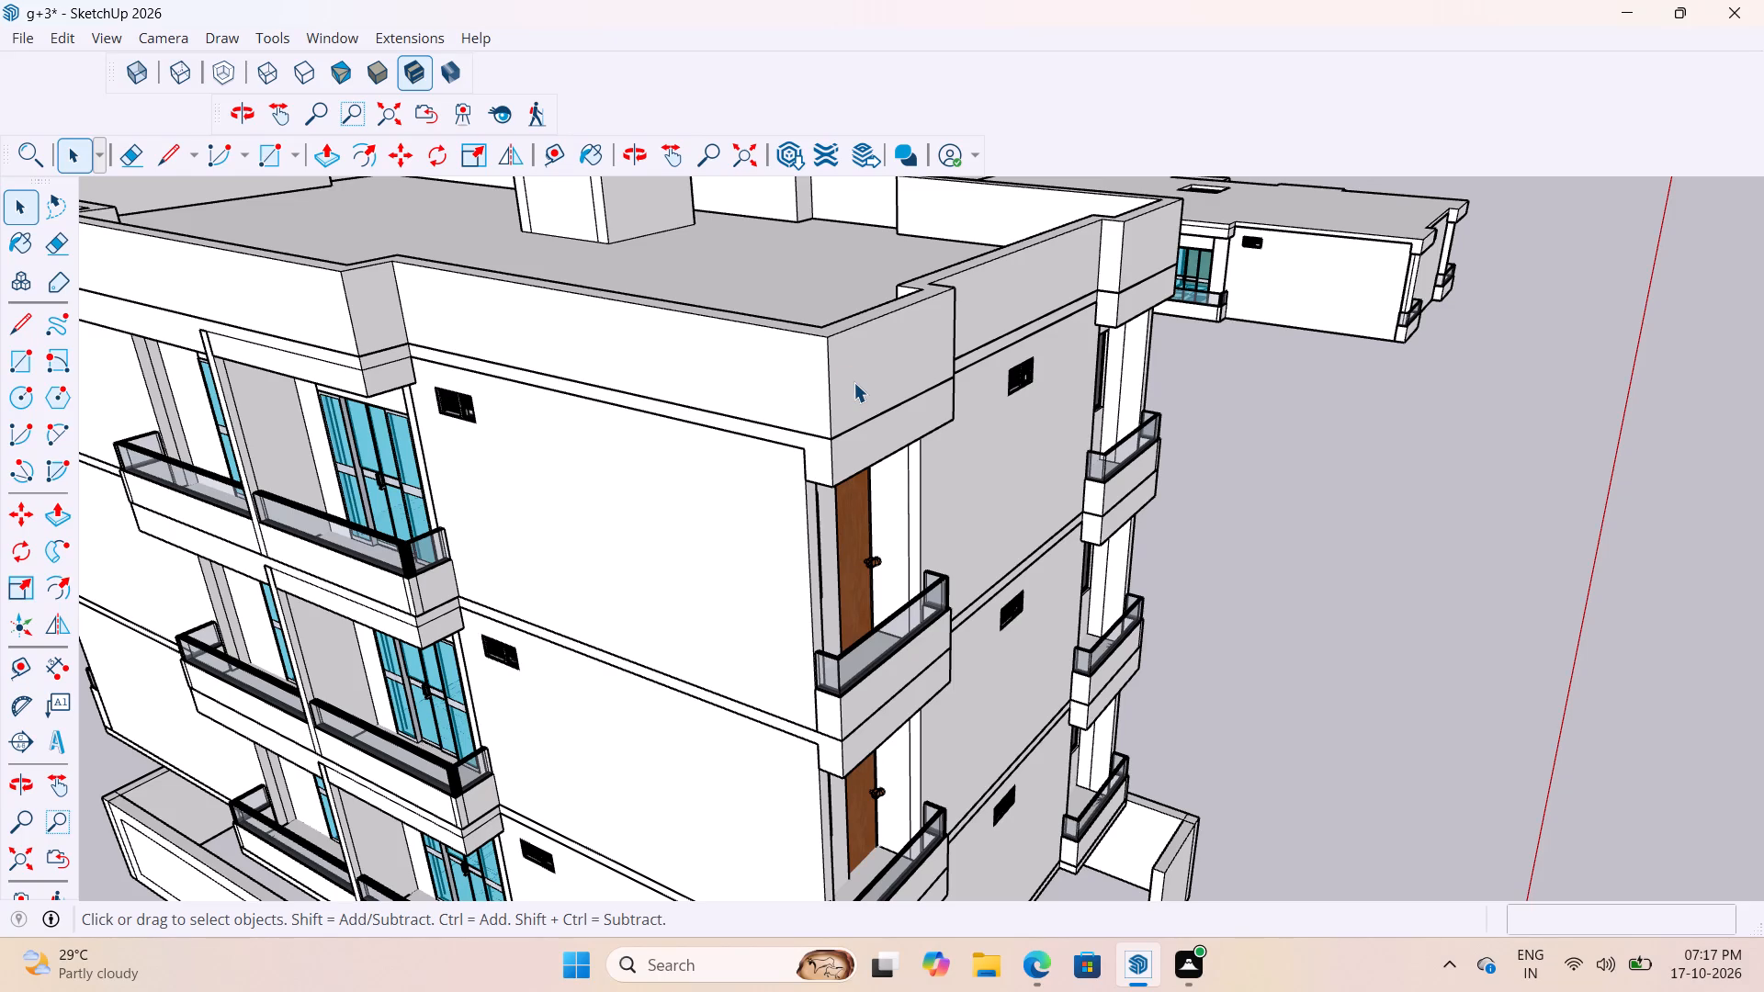
scroll(865, 403, "down", 4)
scroll(867, 659, "up", 2)
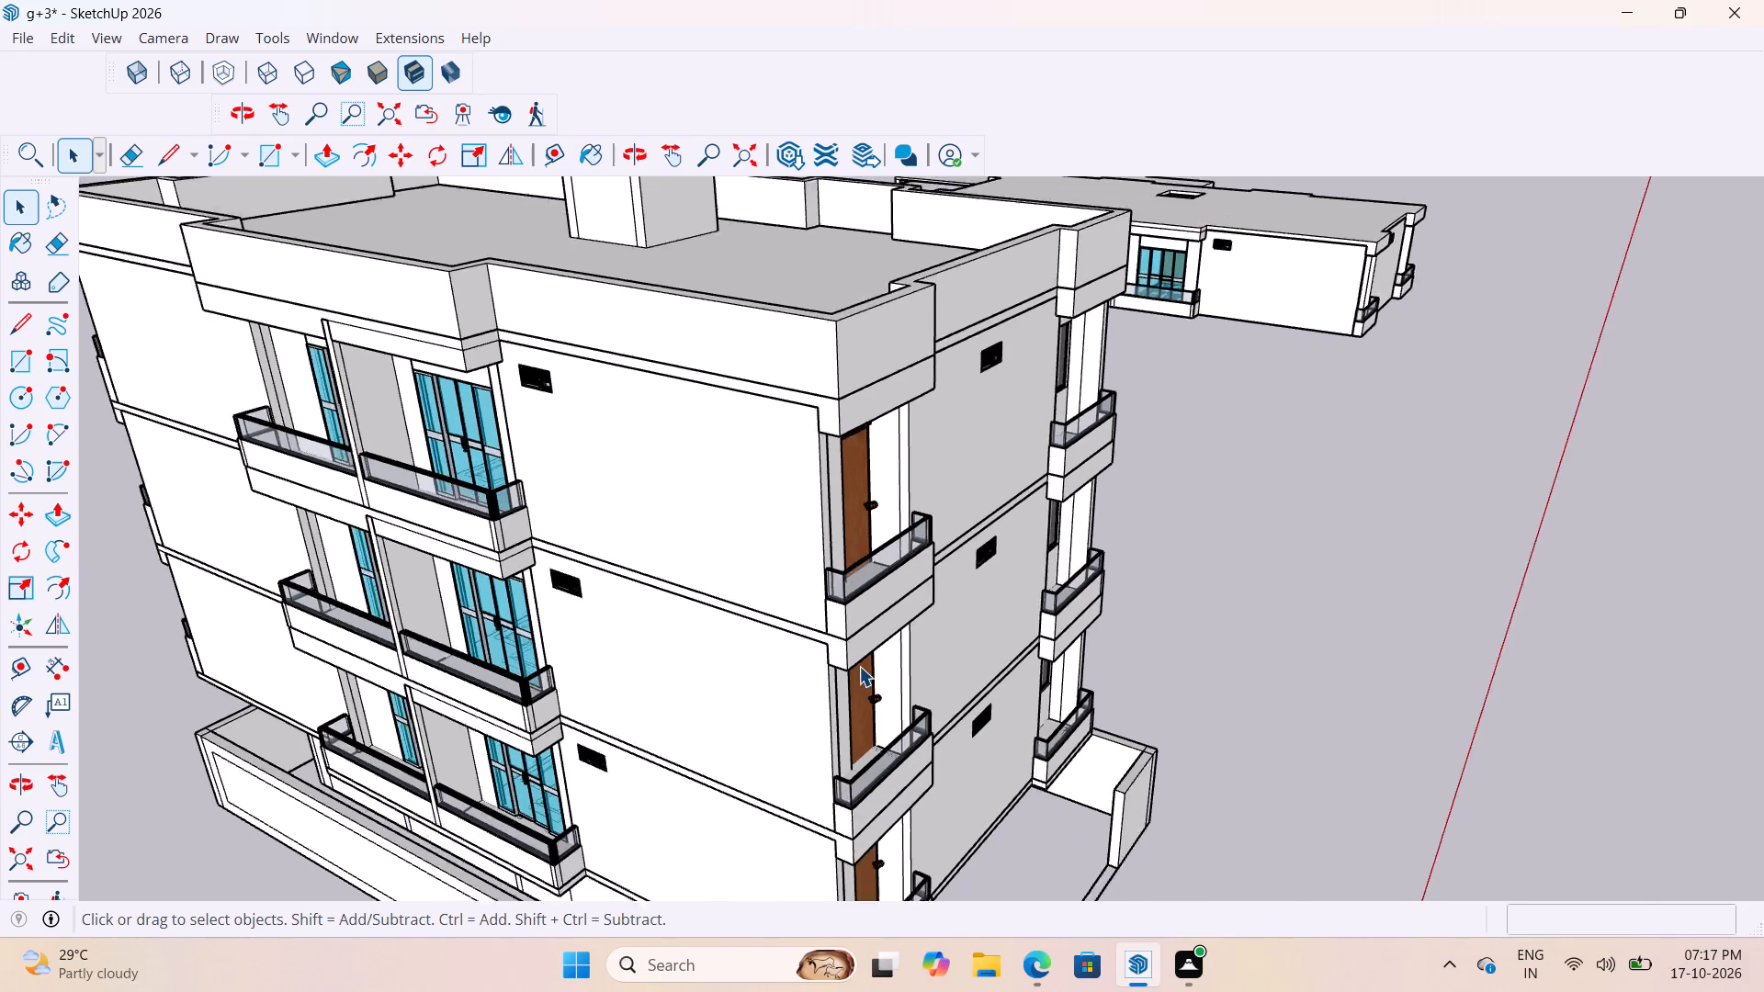
scroll(859, 666, "up", 12)
scroll(834, 583, "up", 3)
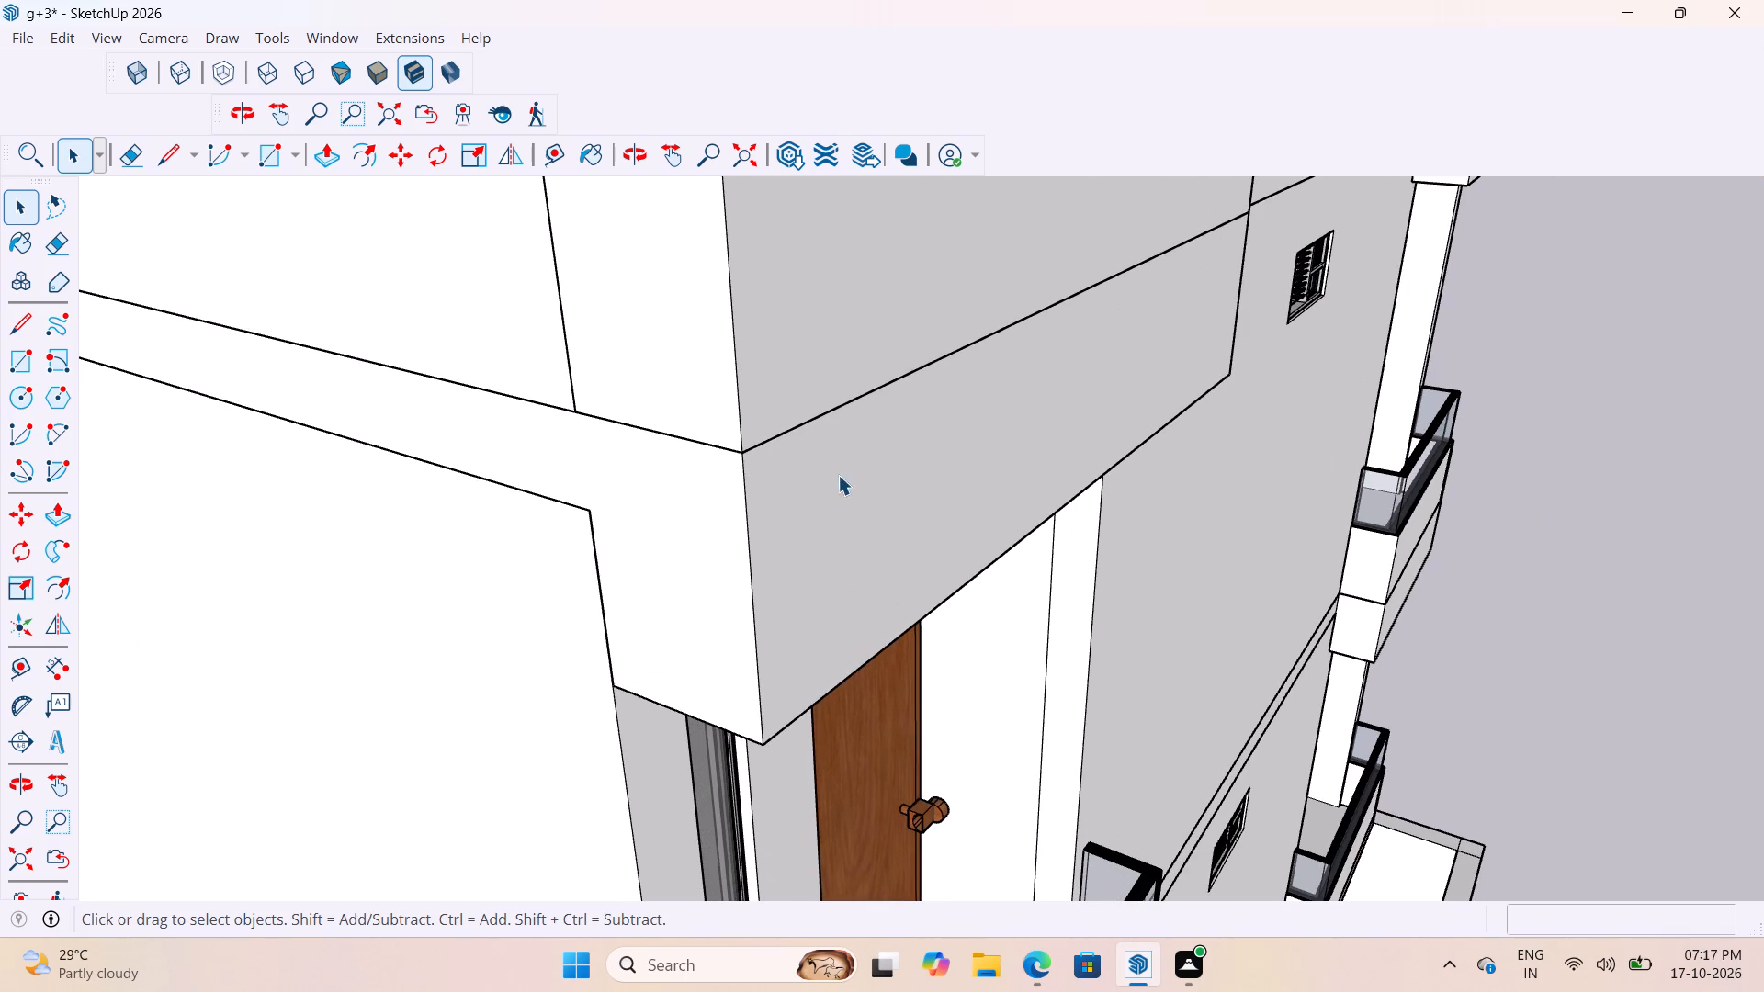
left_click(812, 421)
double_click(812, 421)
left_click(804, 430)
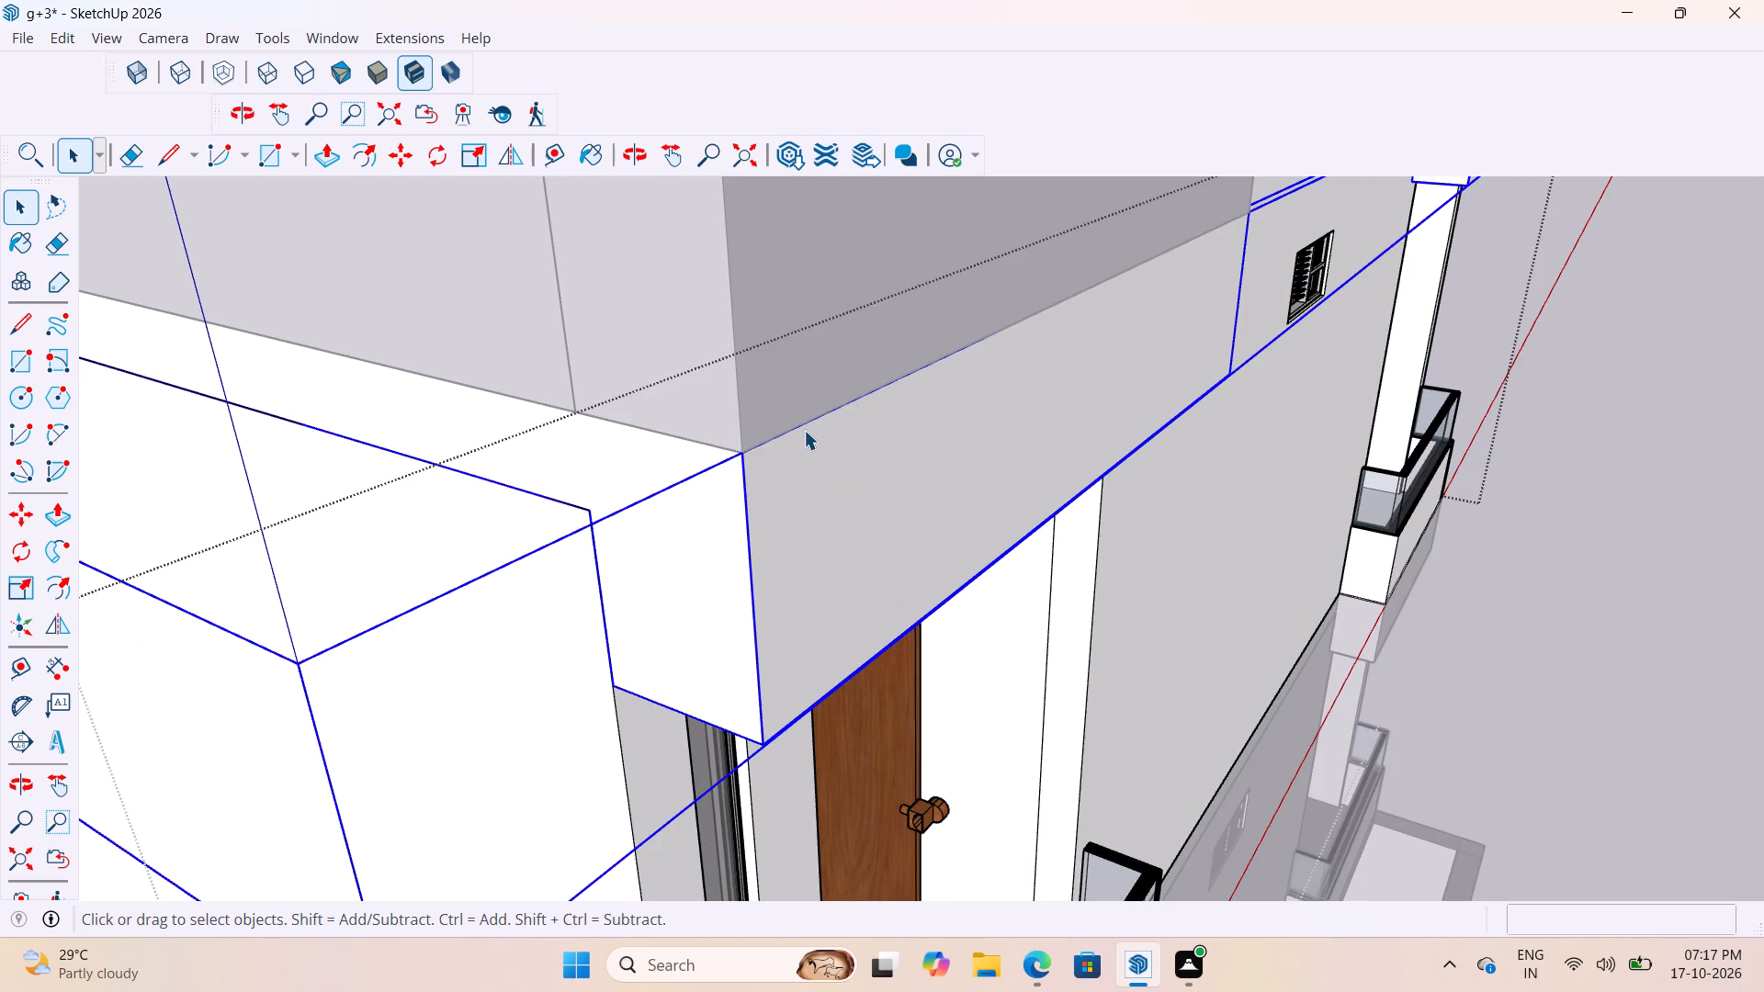
scroll(808, 432, "down", 5)
scroll(782, 474, "down", 20)
scroll(782, 474, "down", 2)
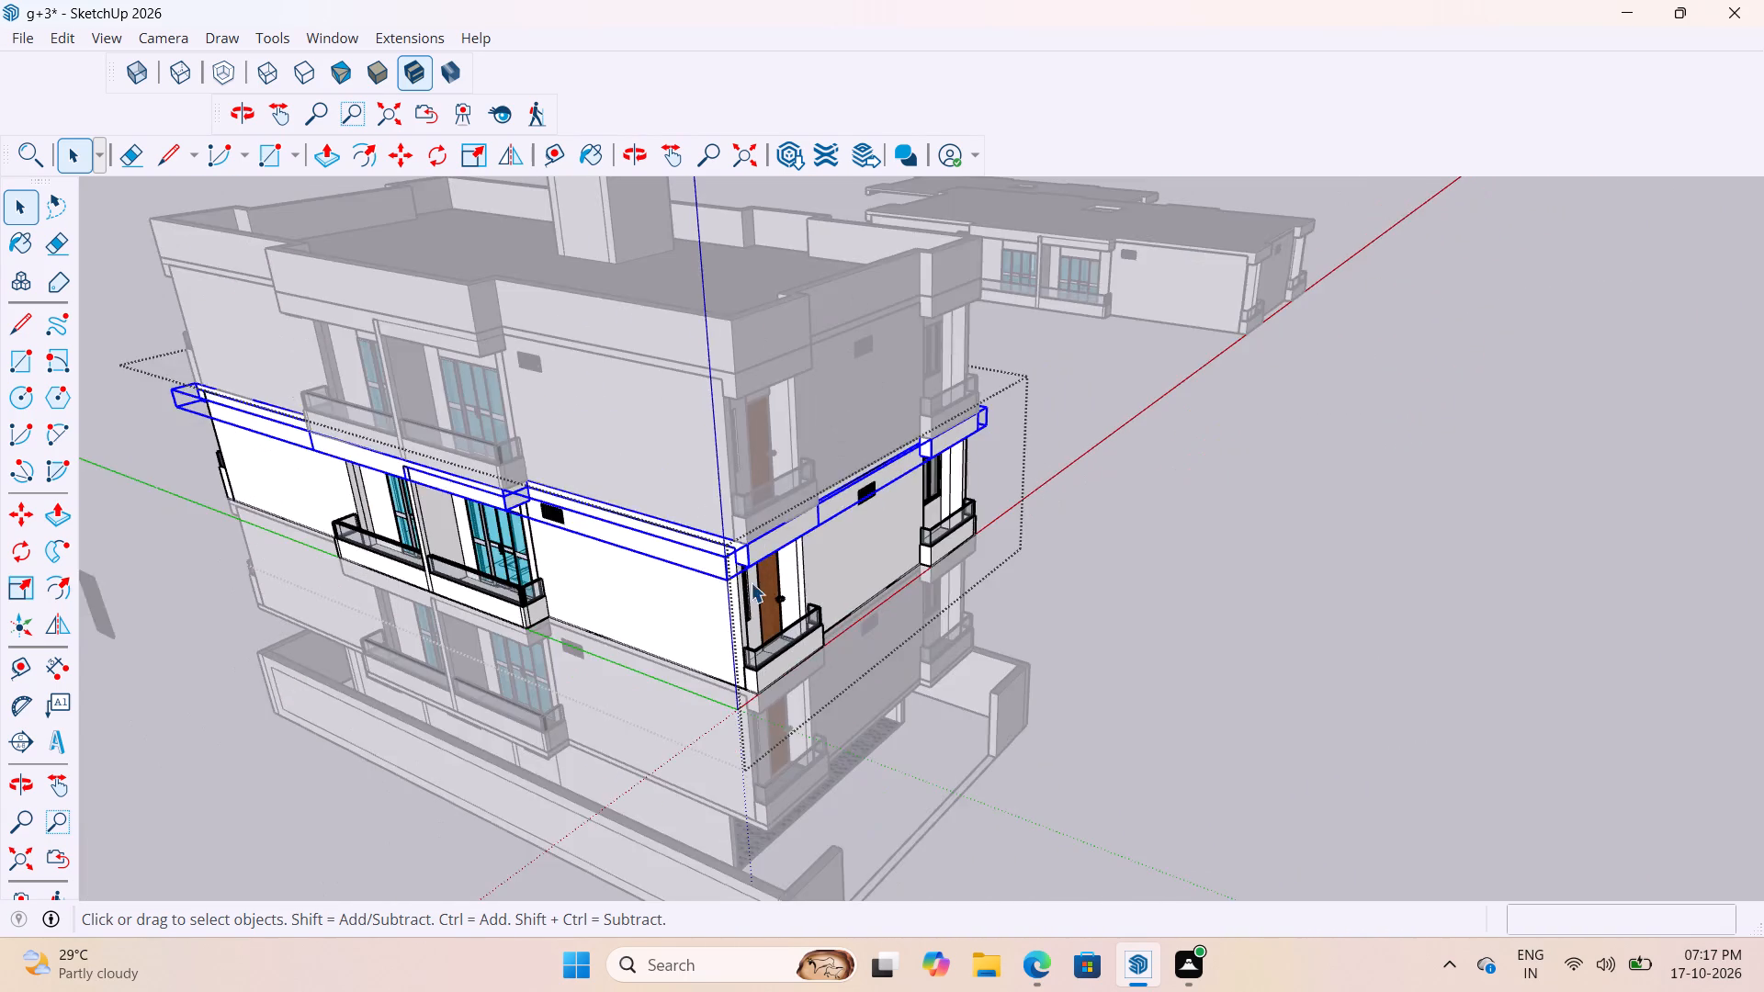
scroll(751, 582, "down", 5)
left_click(1216, 705)
Examine the balconies, doors and slab bands of the stacked floors on the entrance and long facades.
scroll(767, 577, "up", 9)
scroll(921, 614, "down", 1)
middle_click_drag(854, 592, 554, 604)
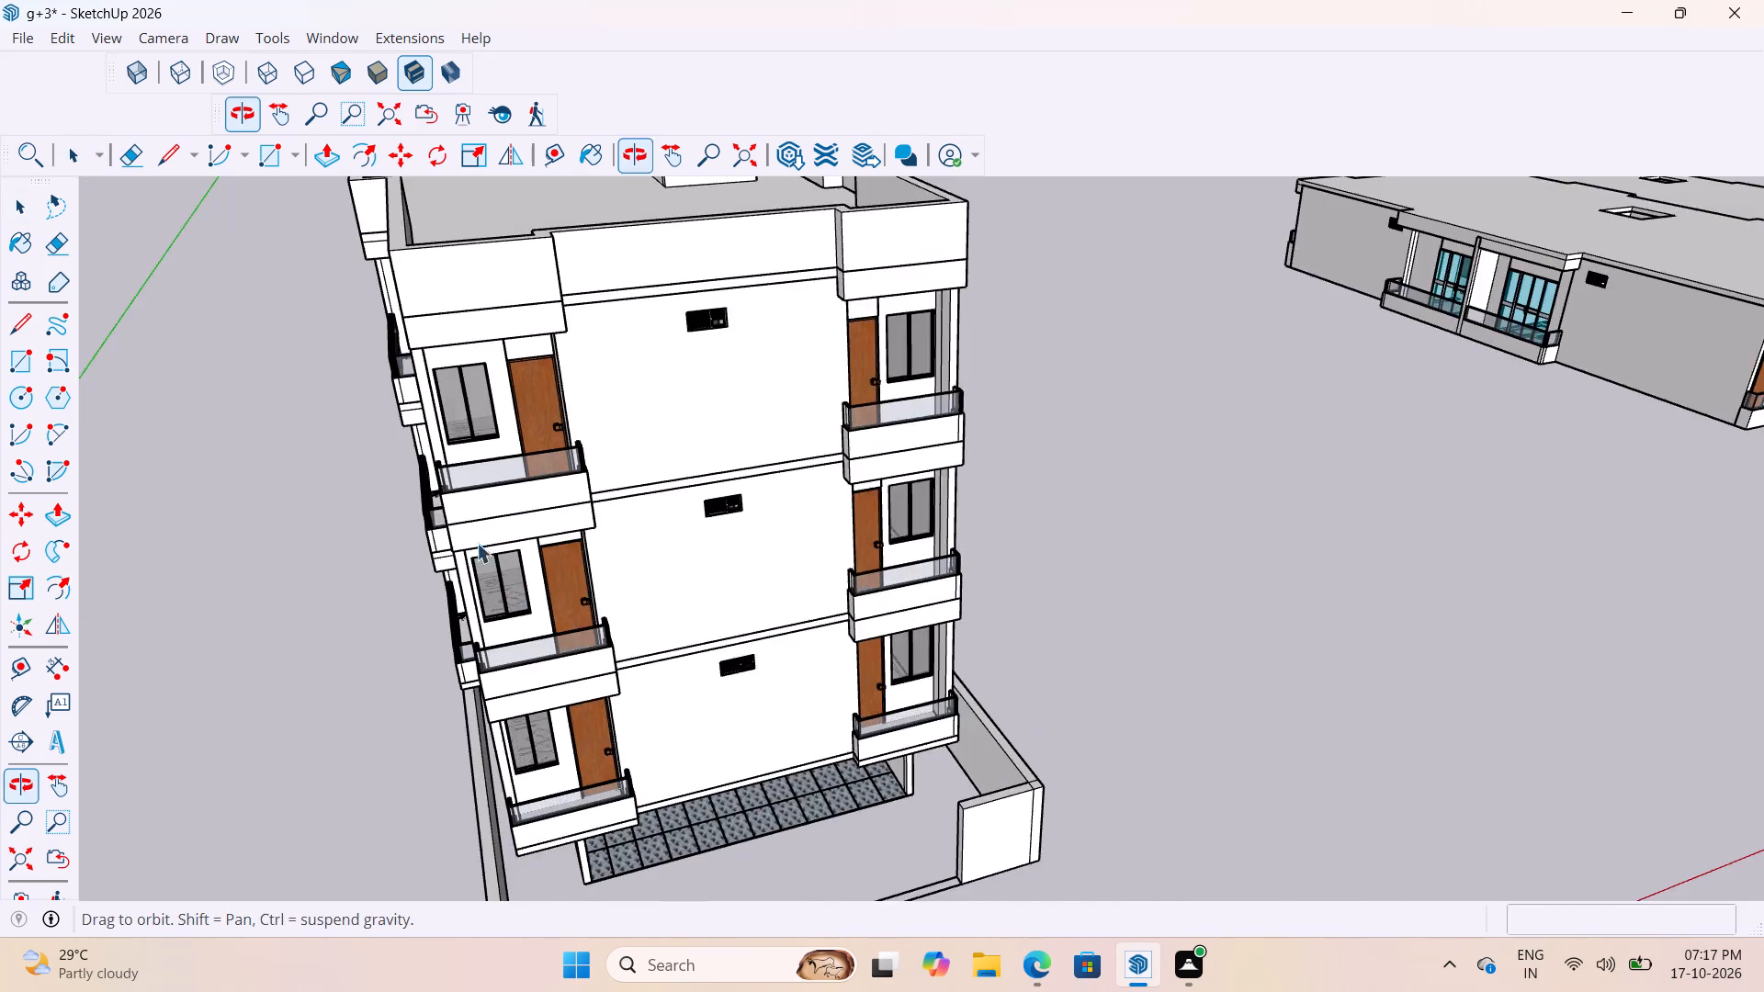
scroll(450, 518, "up", 4)
scroll(976, 472, "down", 3)
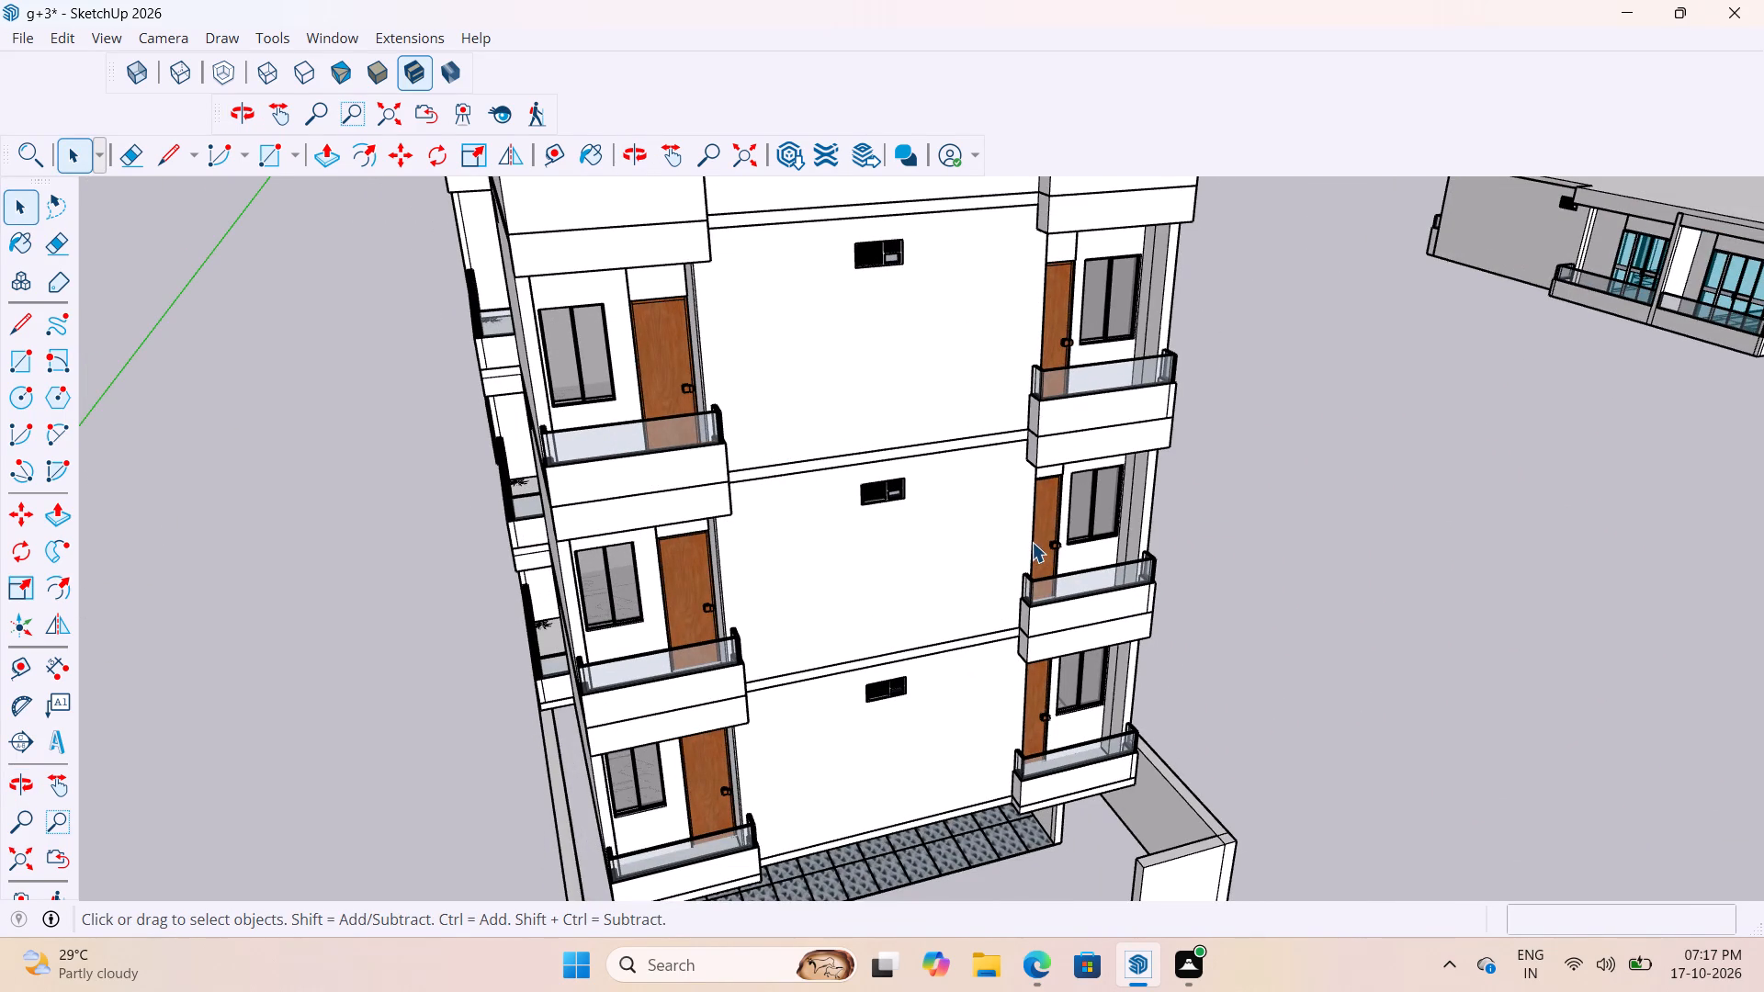
scroll(1232, 535, "down", 5)
middle_click_drag(1060, 600, 1277, 603)
scroll(1090, 491, "up", 15)
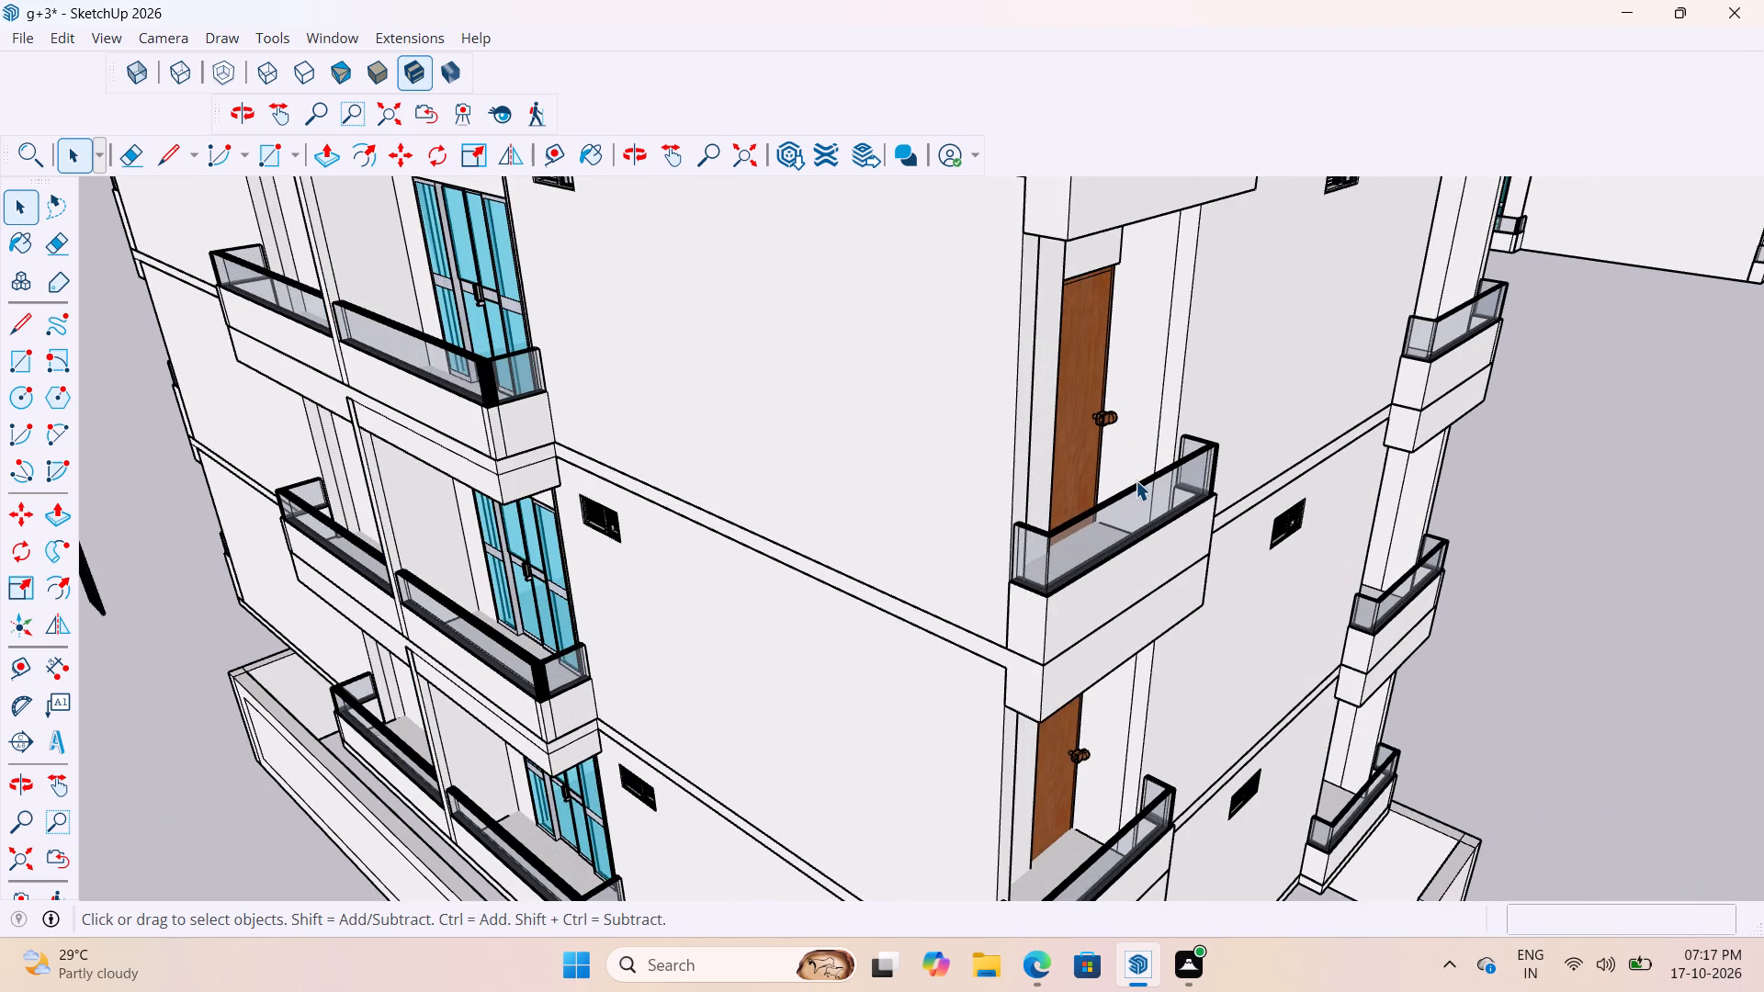
scroll(1025, 544, "down", 9)
scroll(1017, 588, "up", 5)
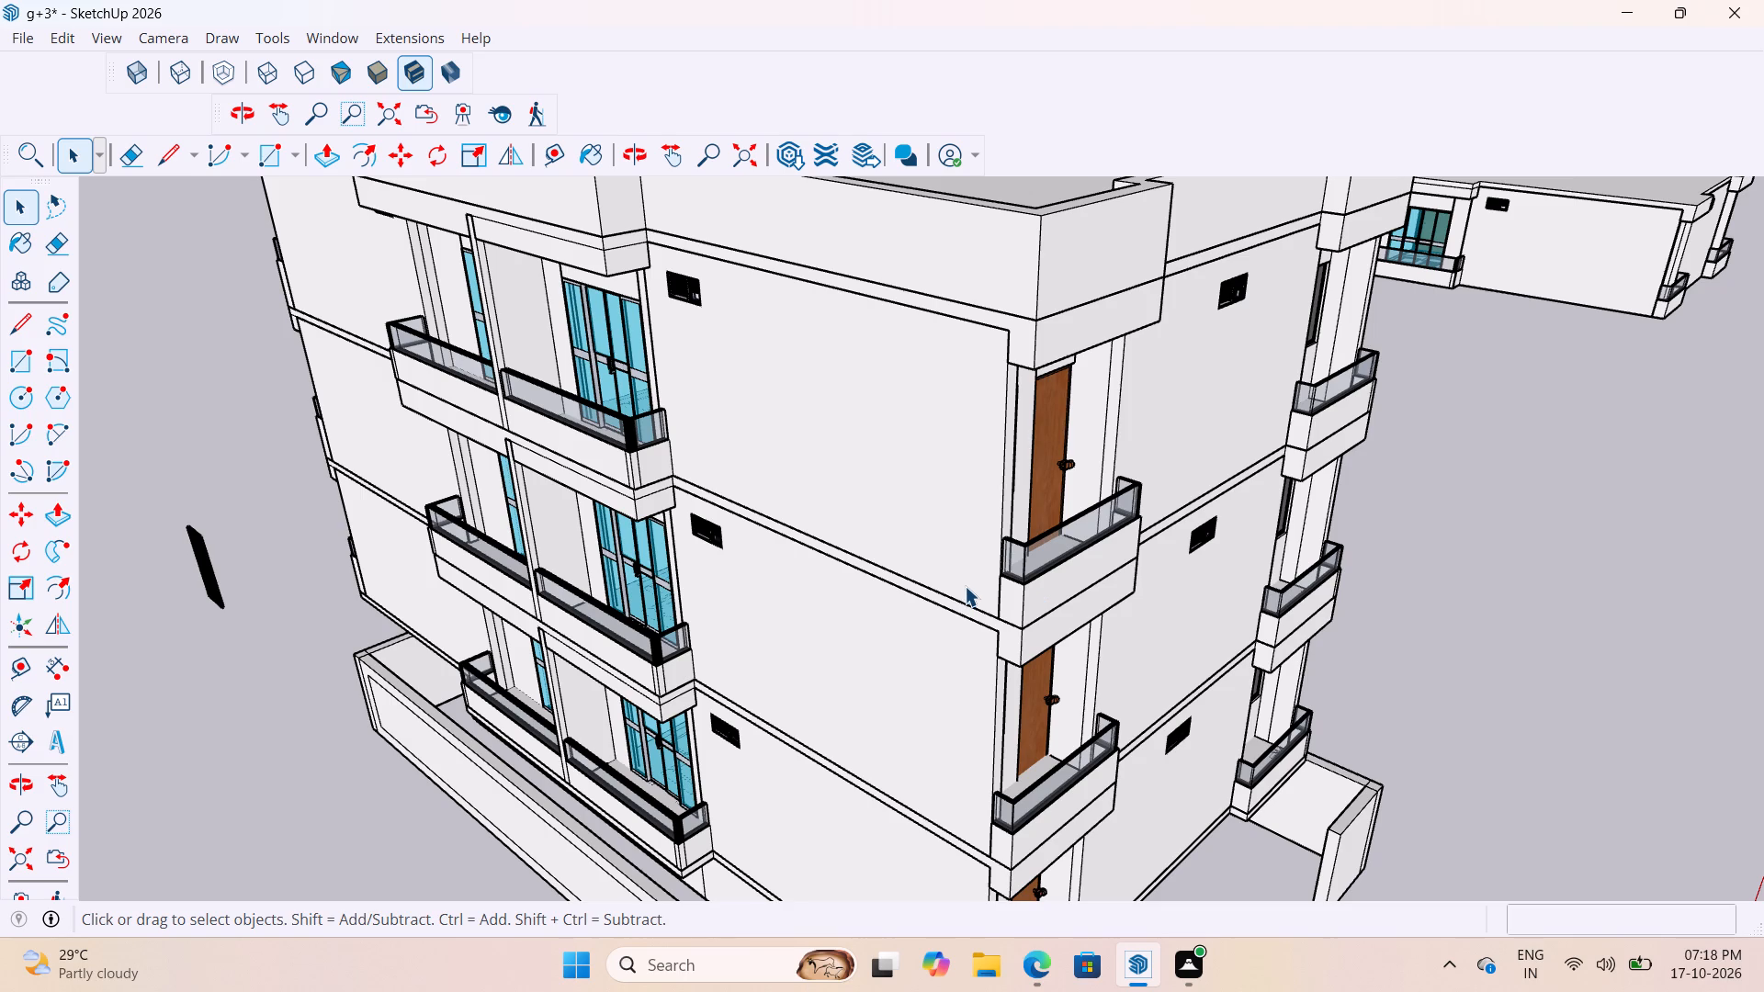
scroll(973, 535, "down", 10)
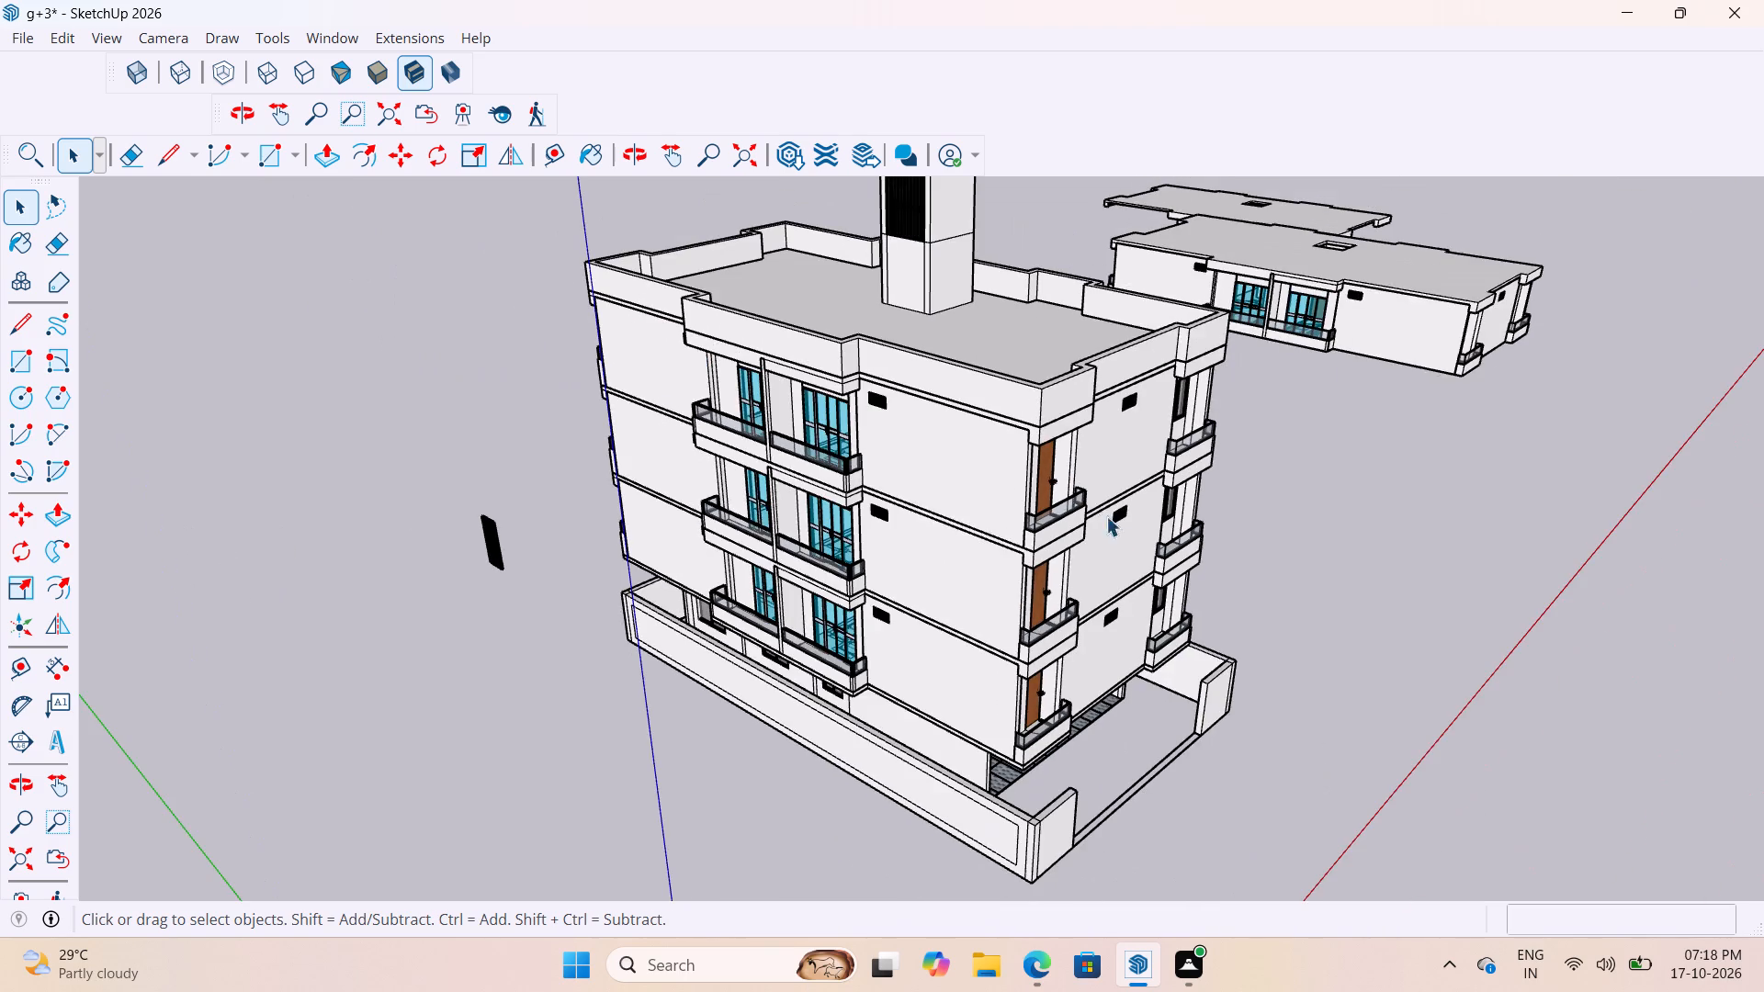
scroll(1102, 580, "down", 5)
scroll(1006, 317, "up", 3)
middle_click_drag(1000, 381, 767, 366)
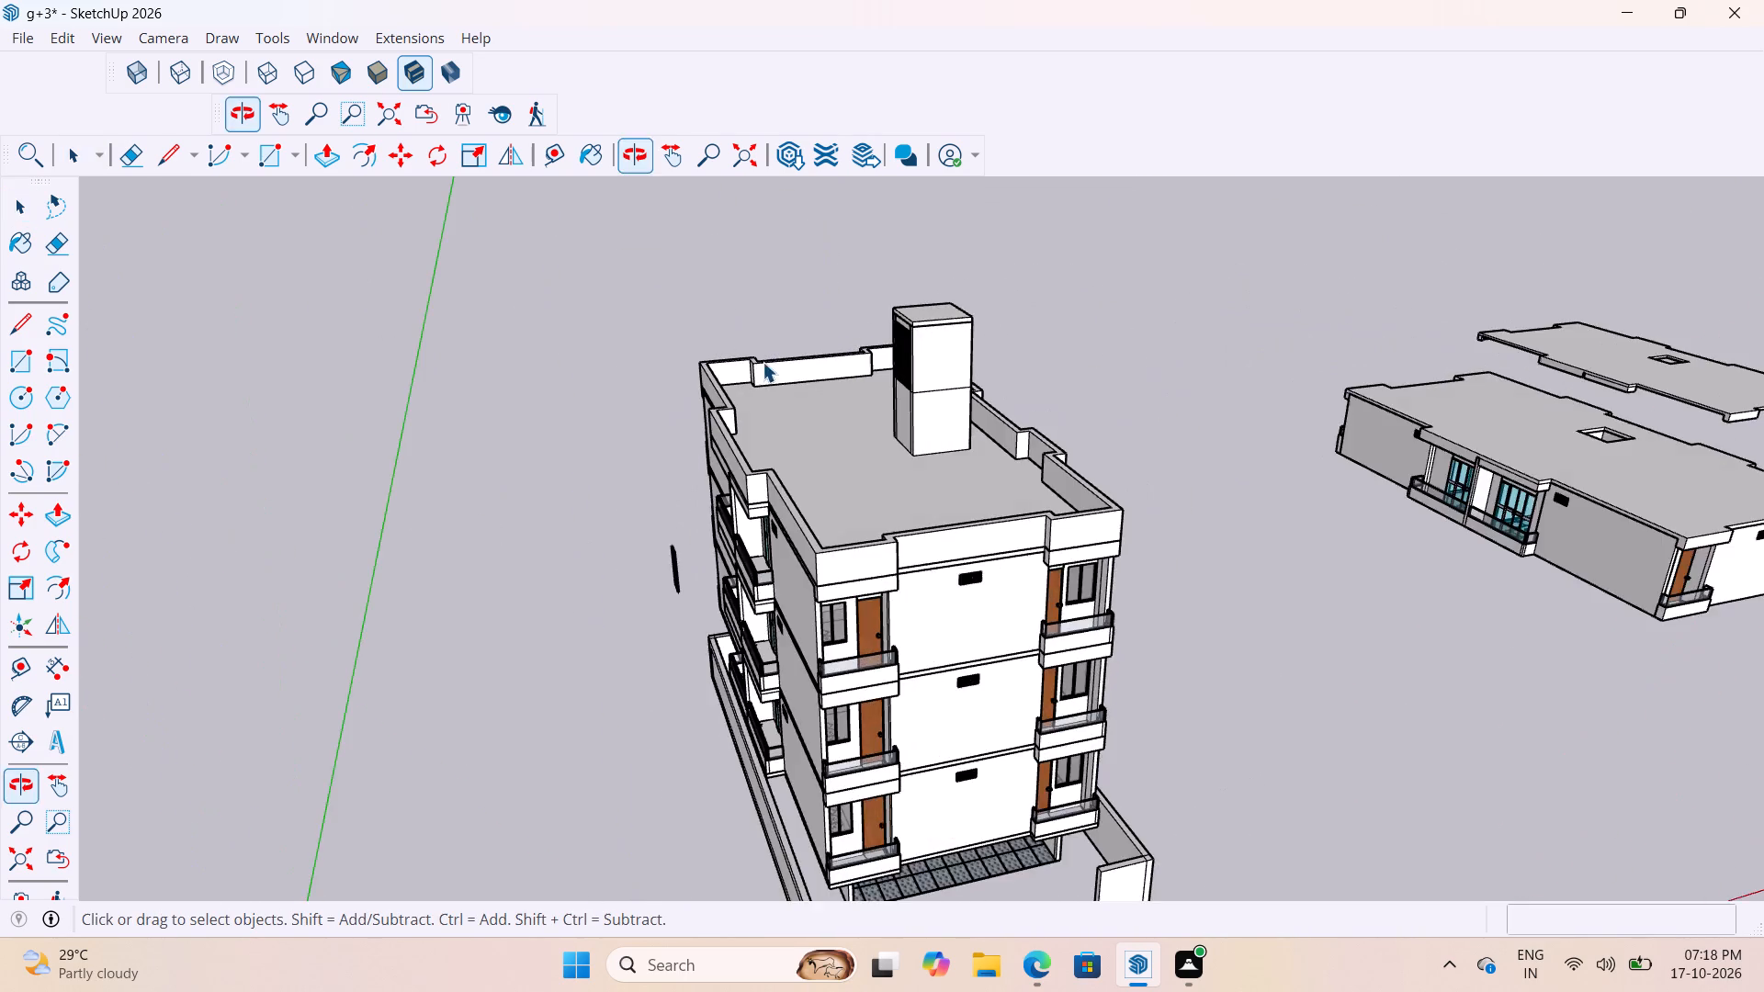
scroll(1108, 457, "down", 5)
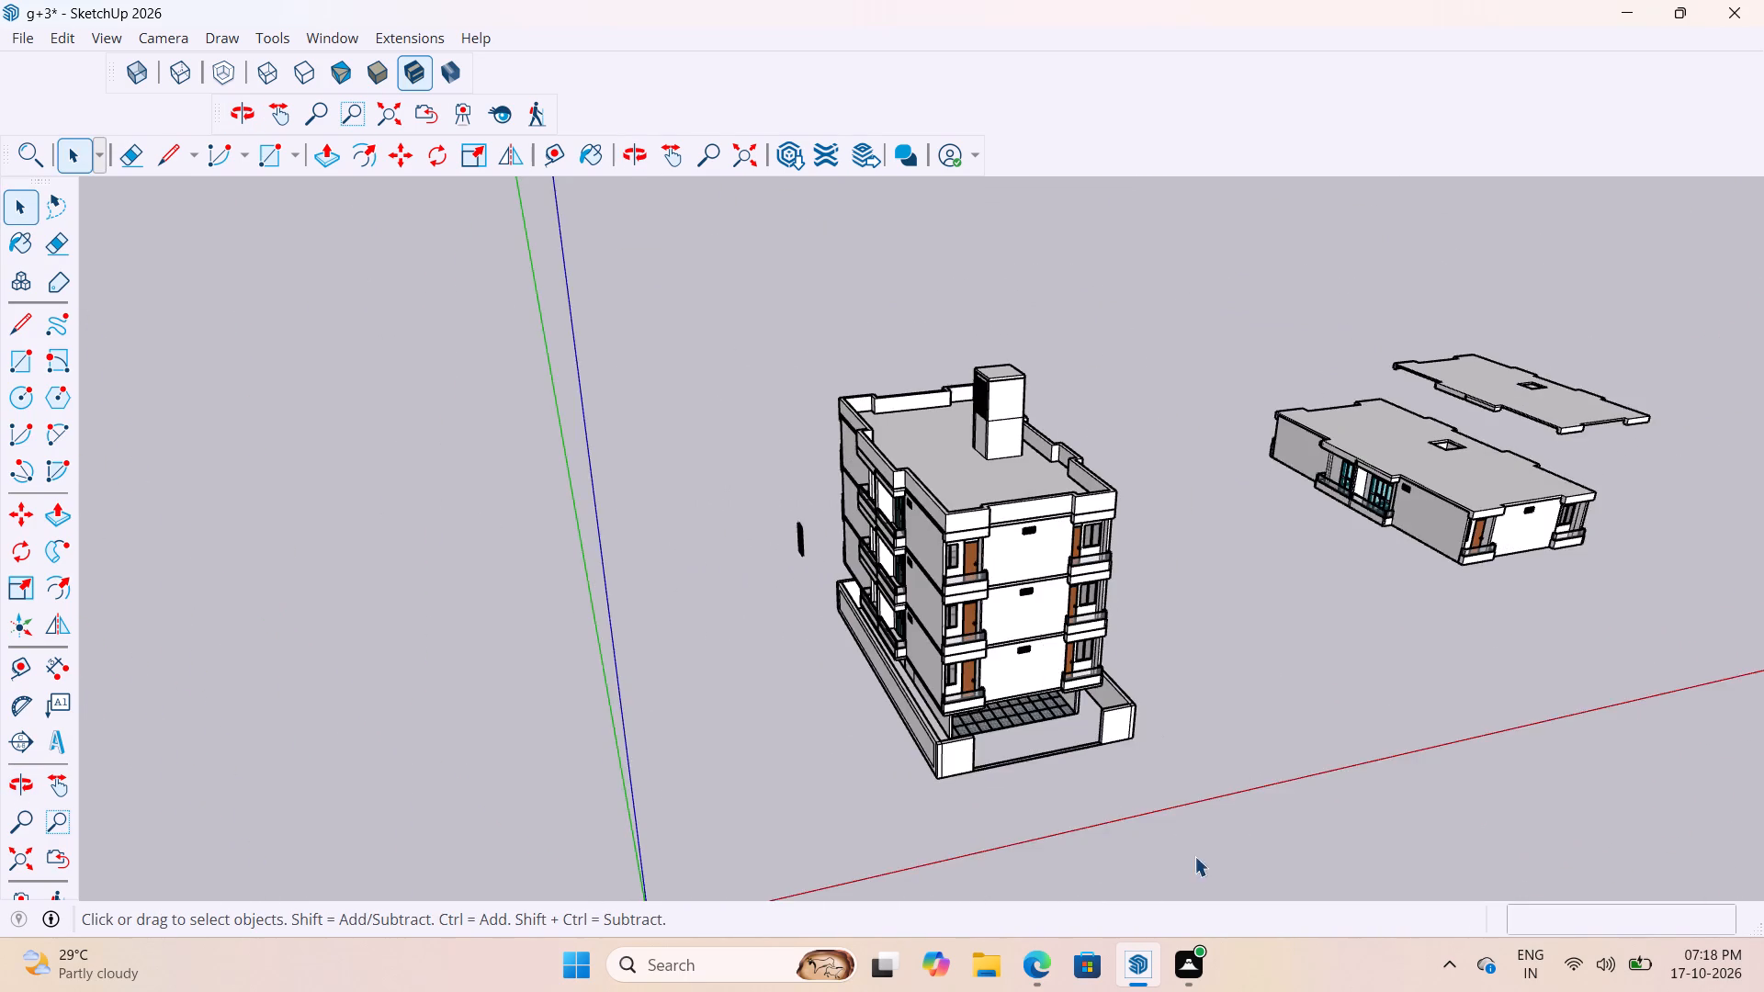
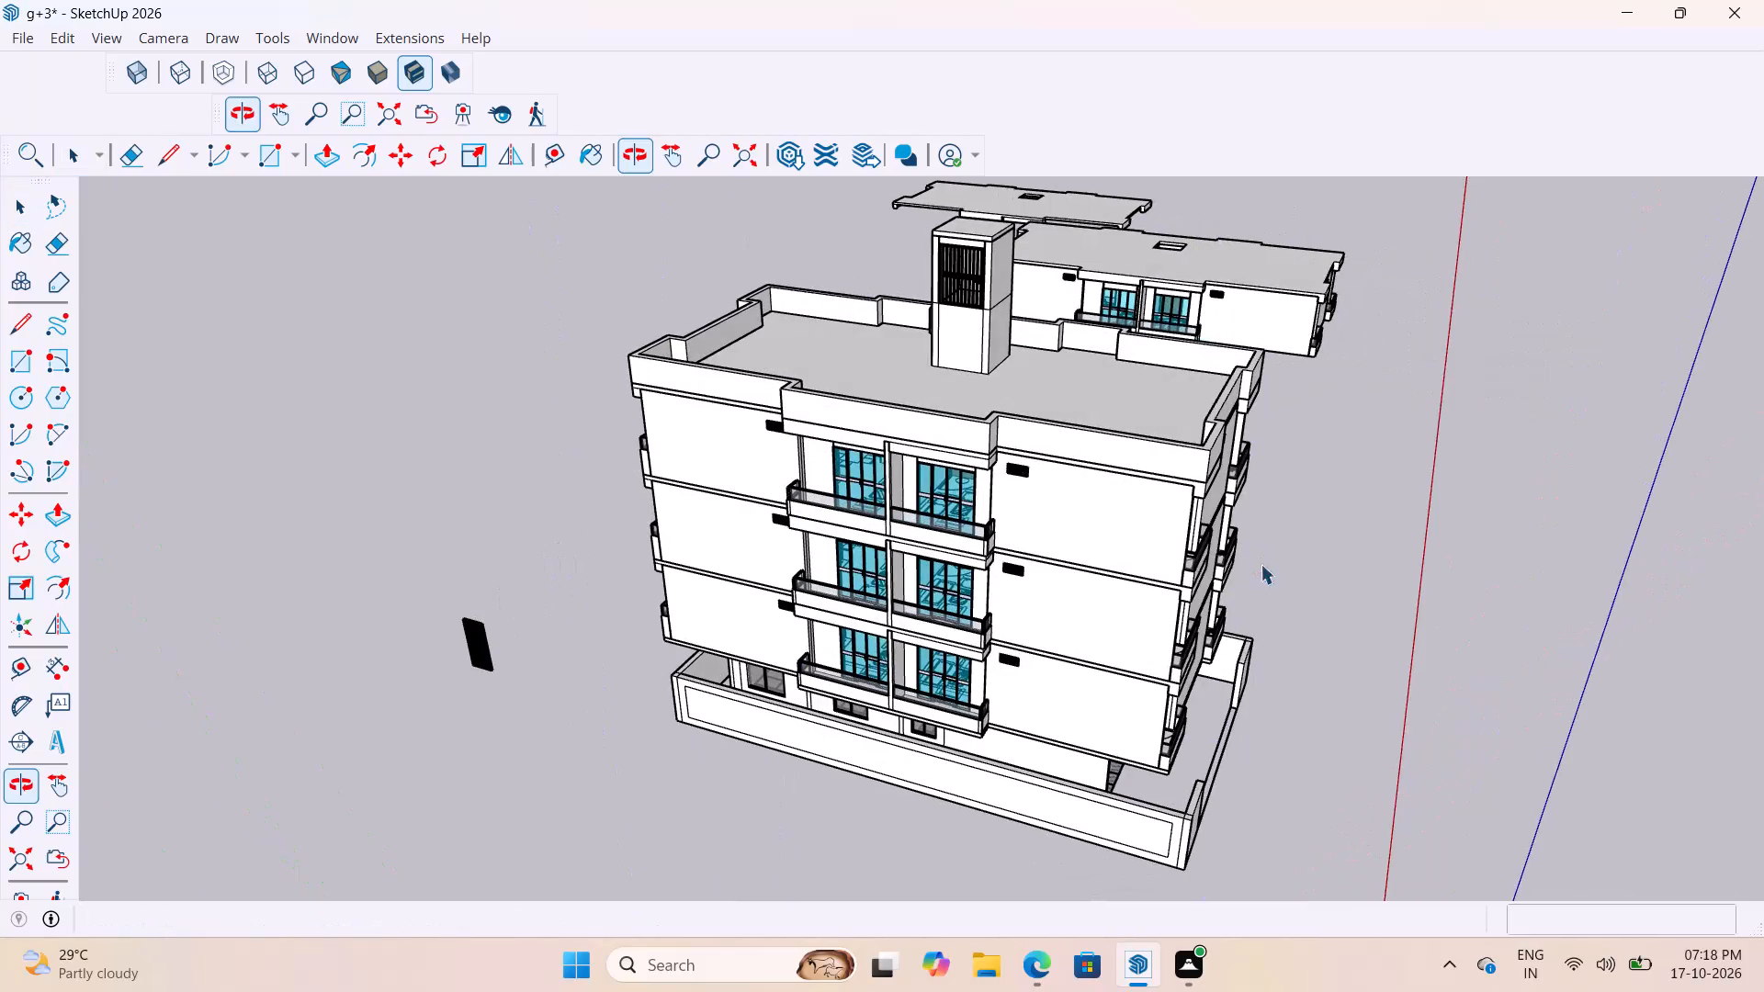
Examine the four-storey building from its balcony side round to the front elevation and the tiled ground-floor parking.
scroll(1110, 555, "up", 3)
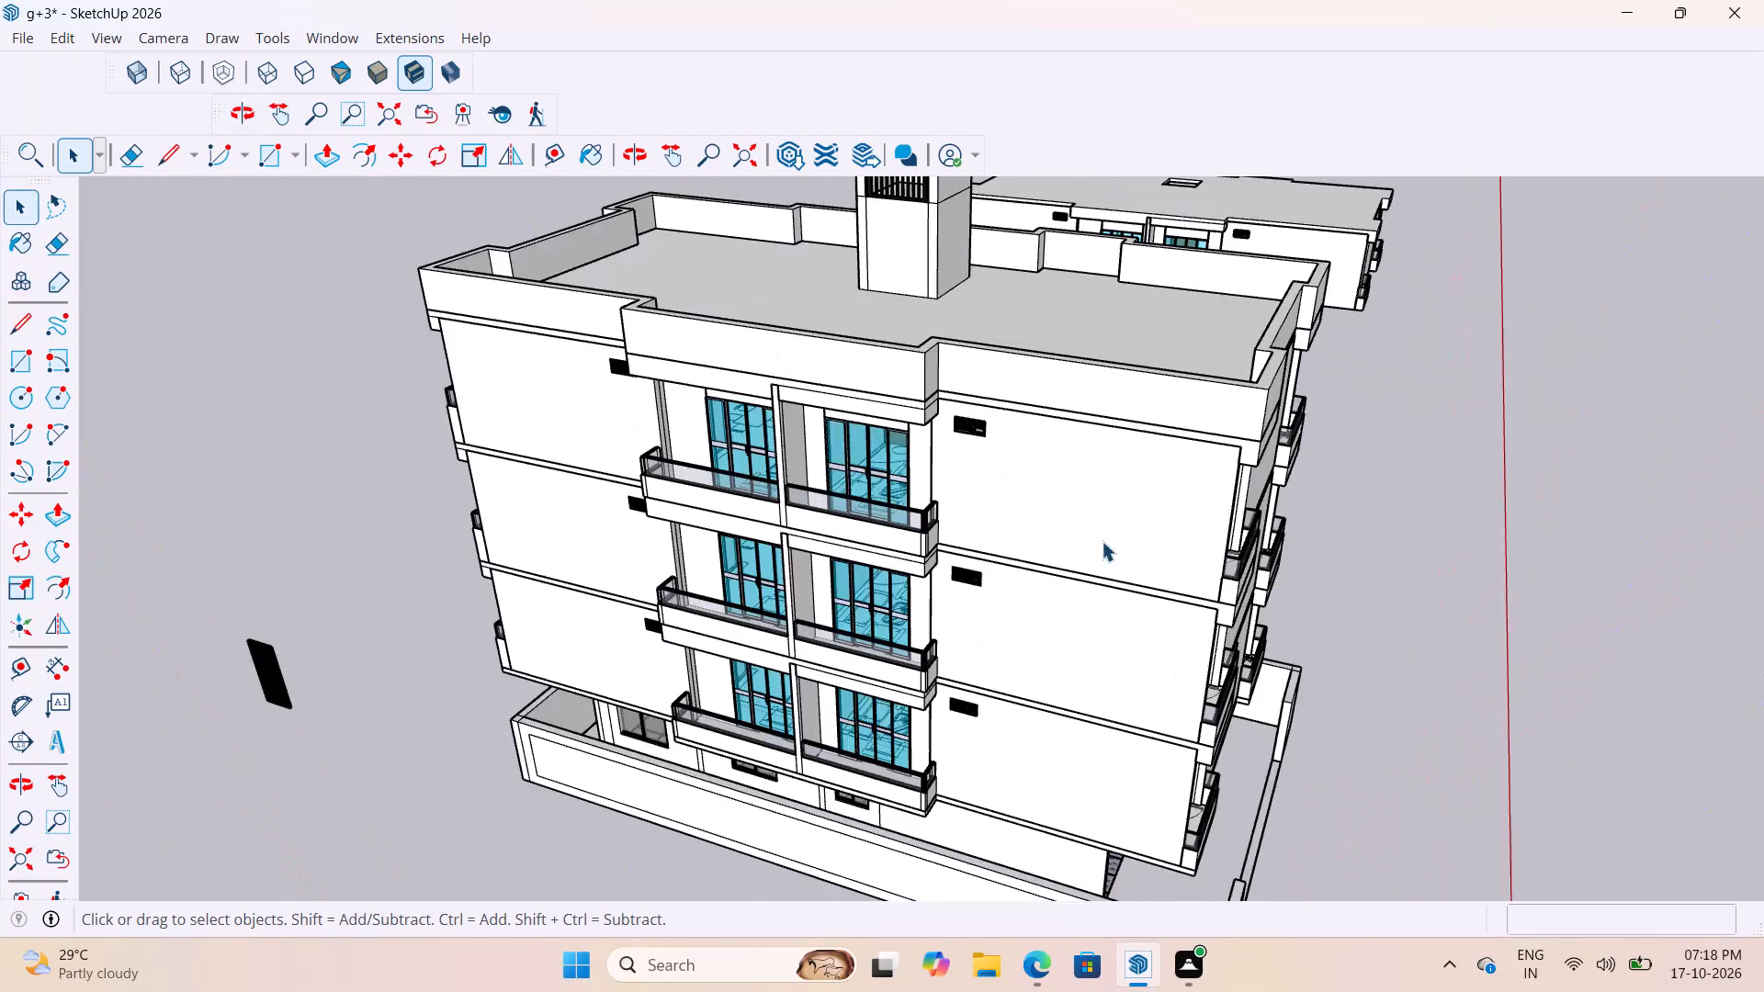
scroll(1102, 541, "up", 5)
scroll(685, 372, "down", 10)
scroll(849, 507, "up", 2)
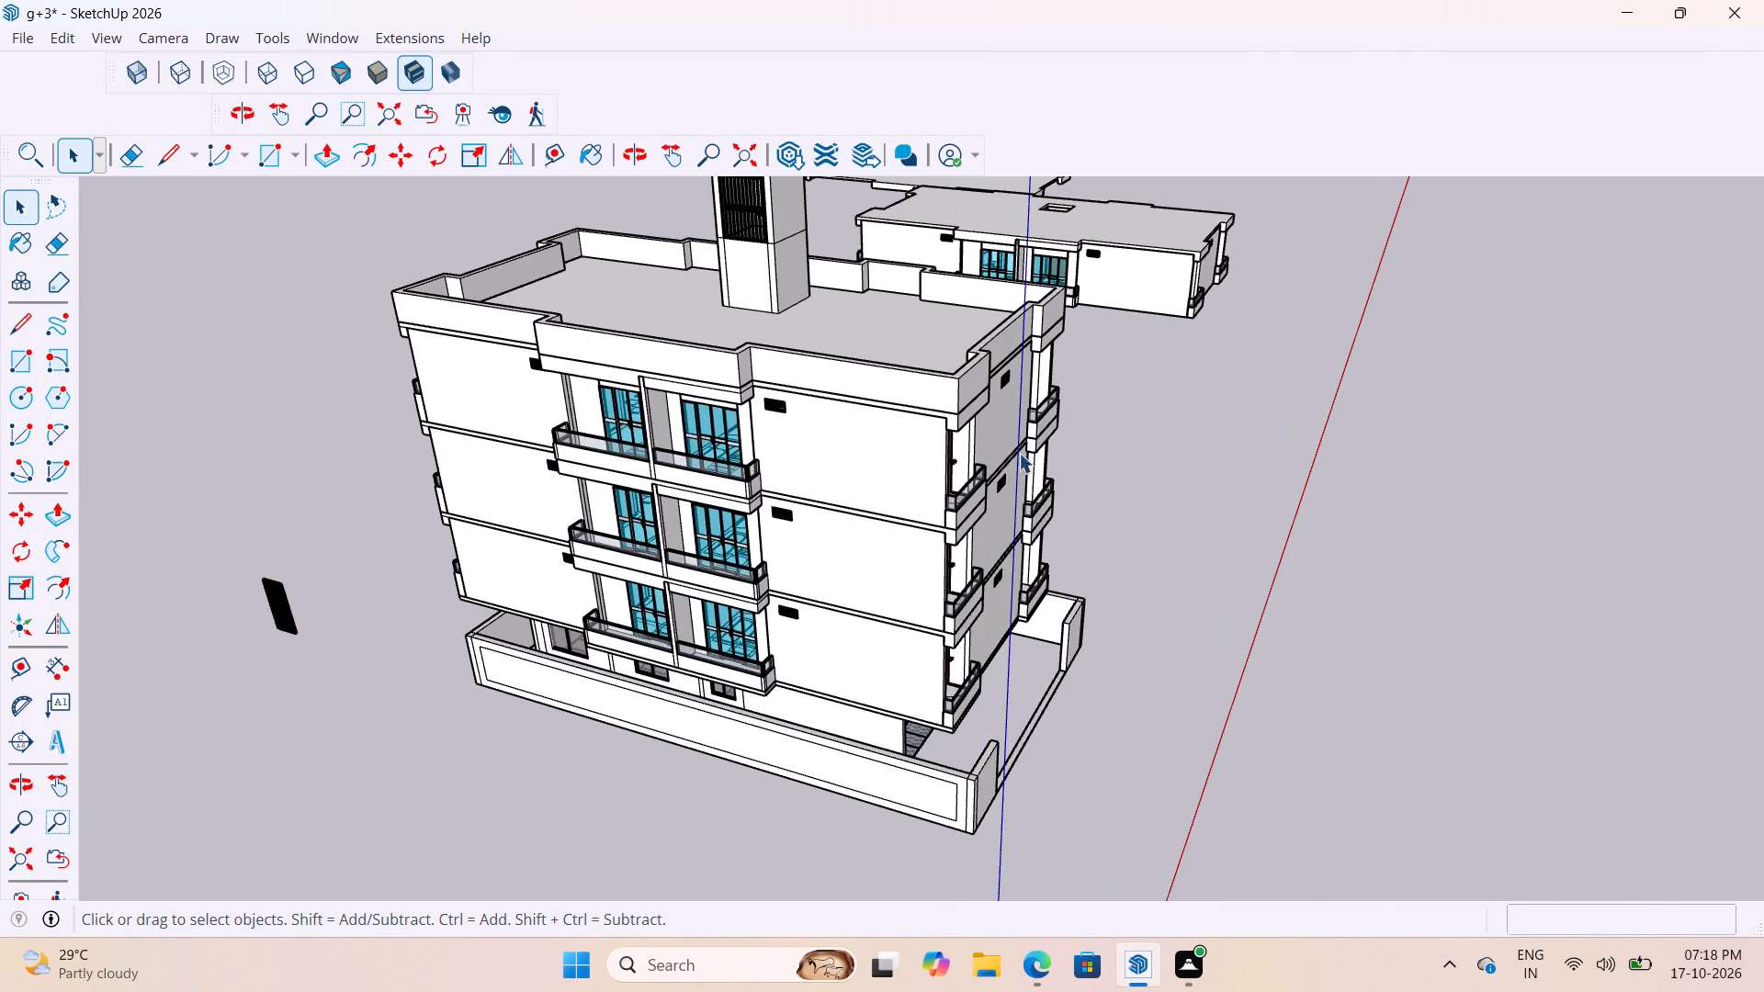
middle_click_drag(1041, 414, 702, 443)
scroll(1204, 428, "down", 5)
scroll(912, 266, "up", 6)
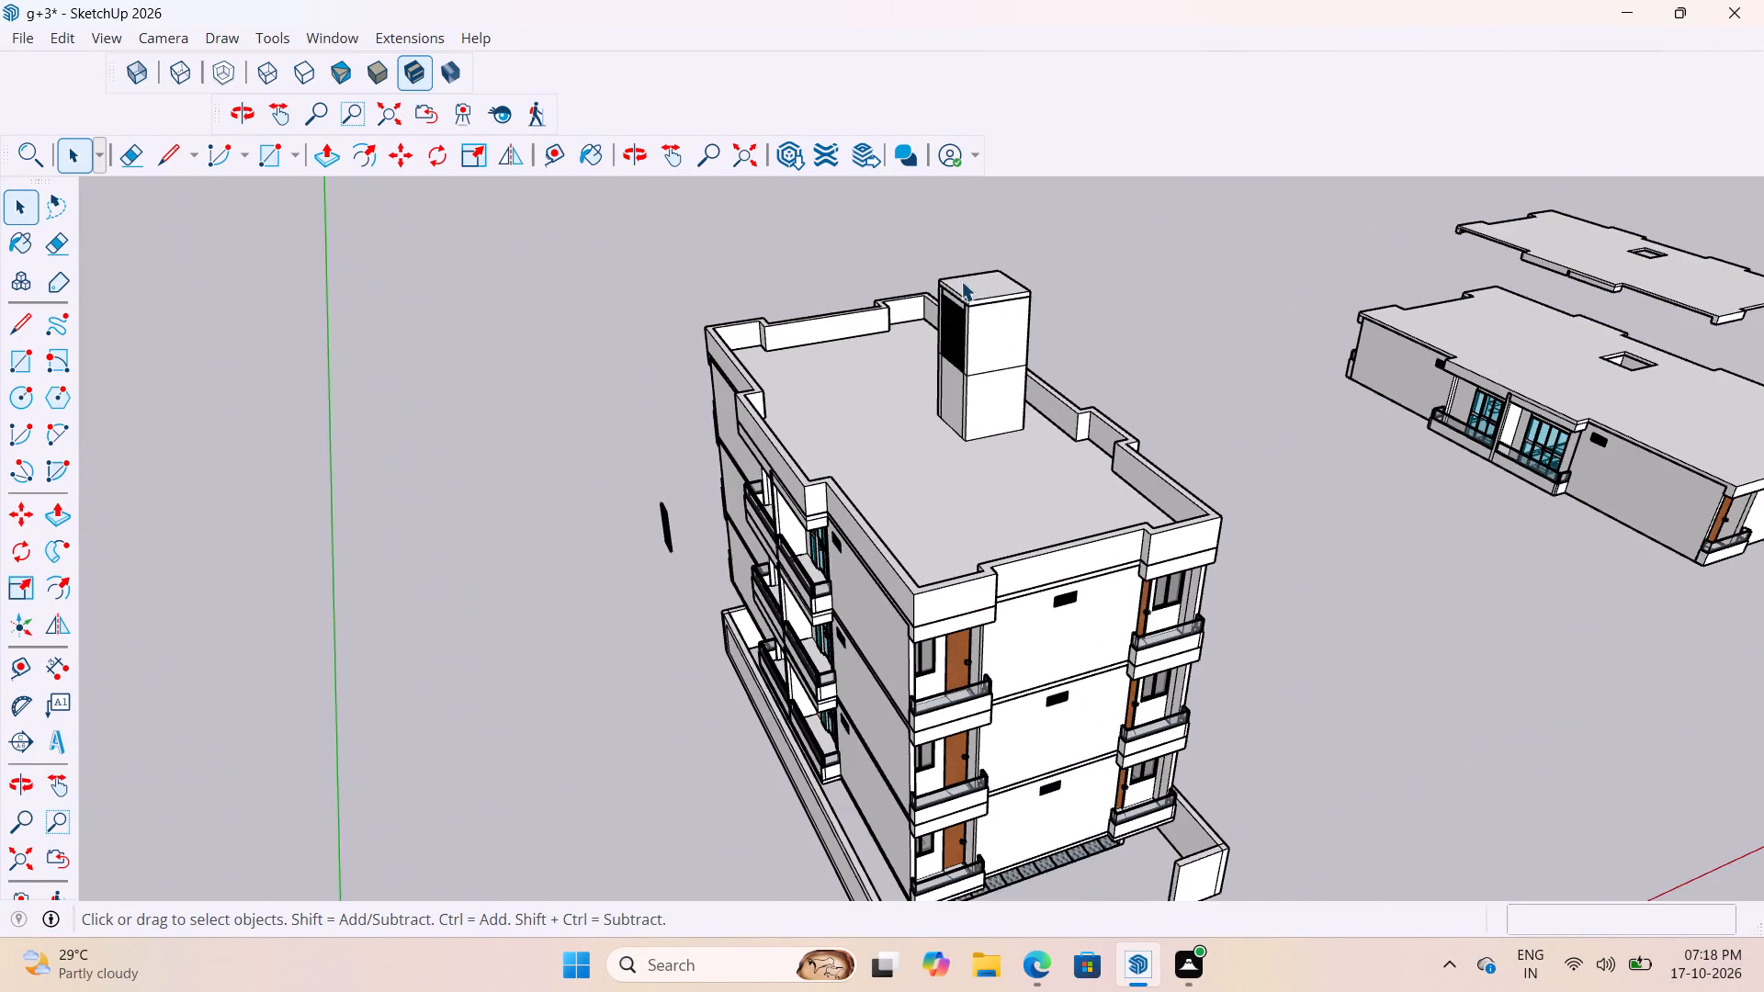
middle_click_drag(931, 245, 852, 251)
scroll(1091, 319, "down", 9)
scroll(1058, 545, "up", 13)
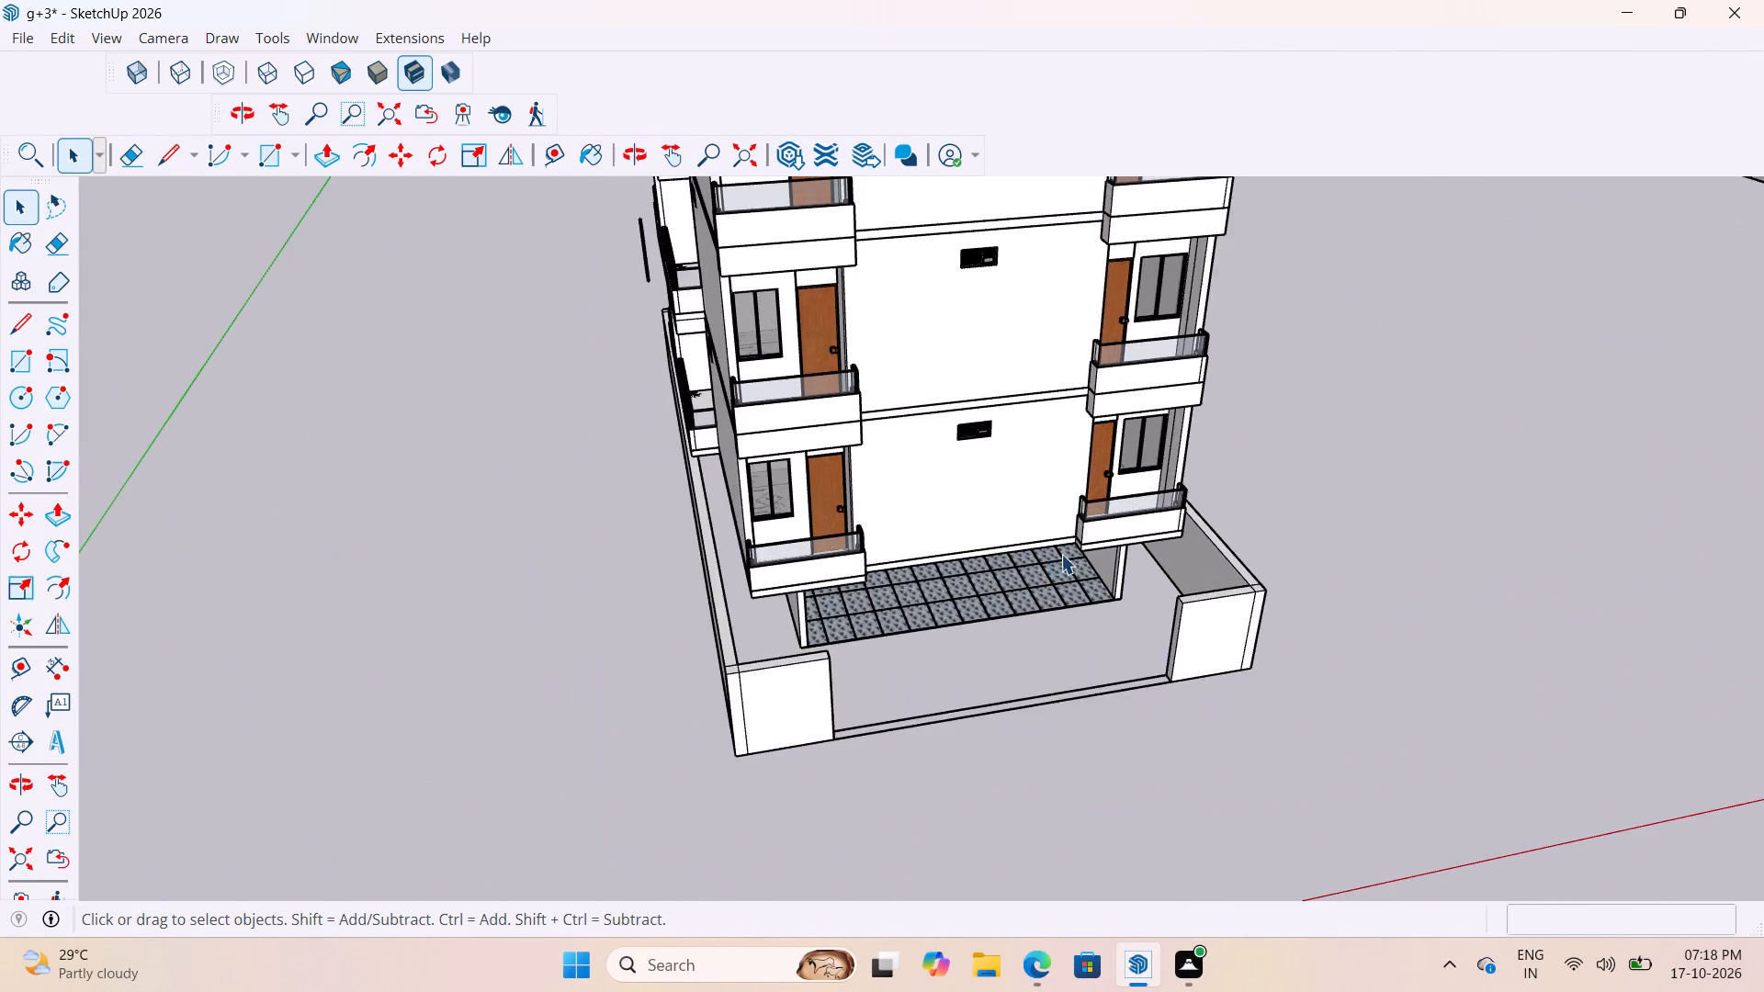
scroll(1075, 555, "up", 4)
scroll(730, 599, "up", 4)
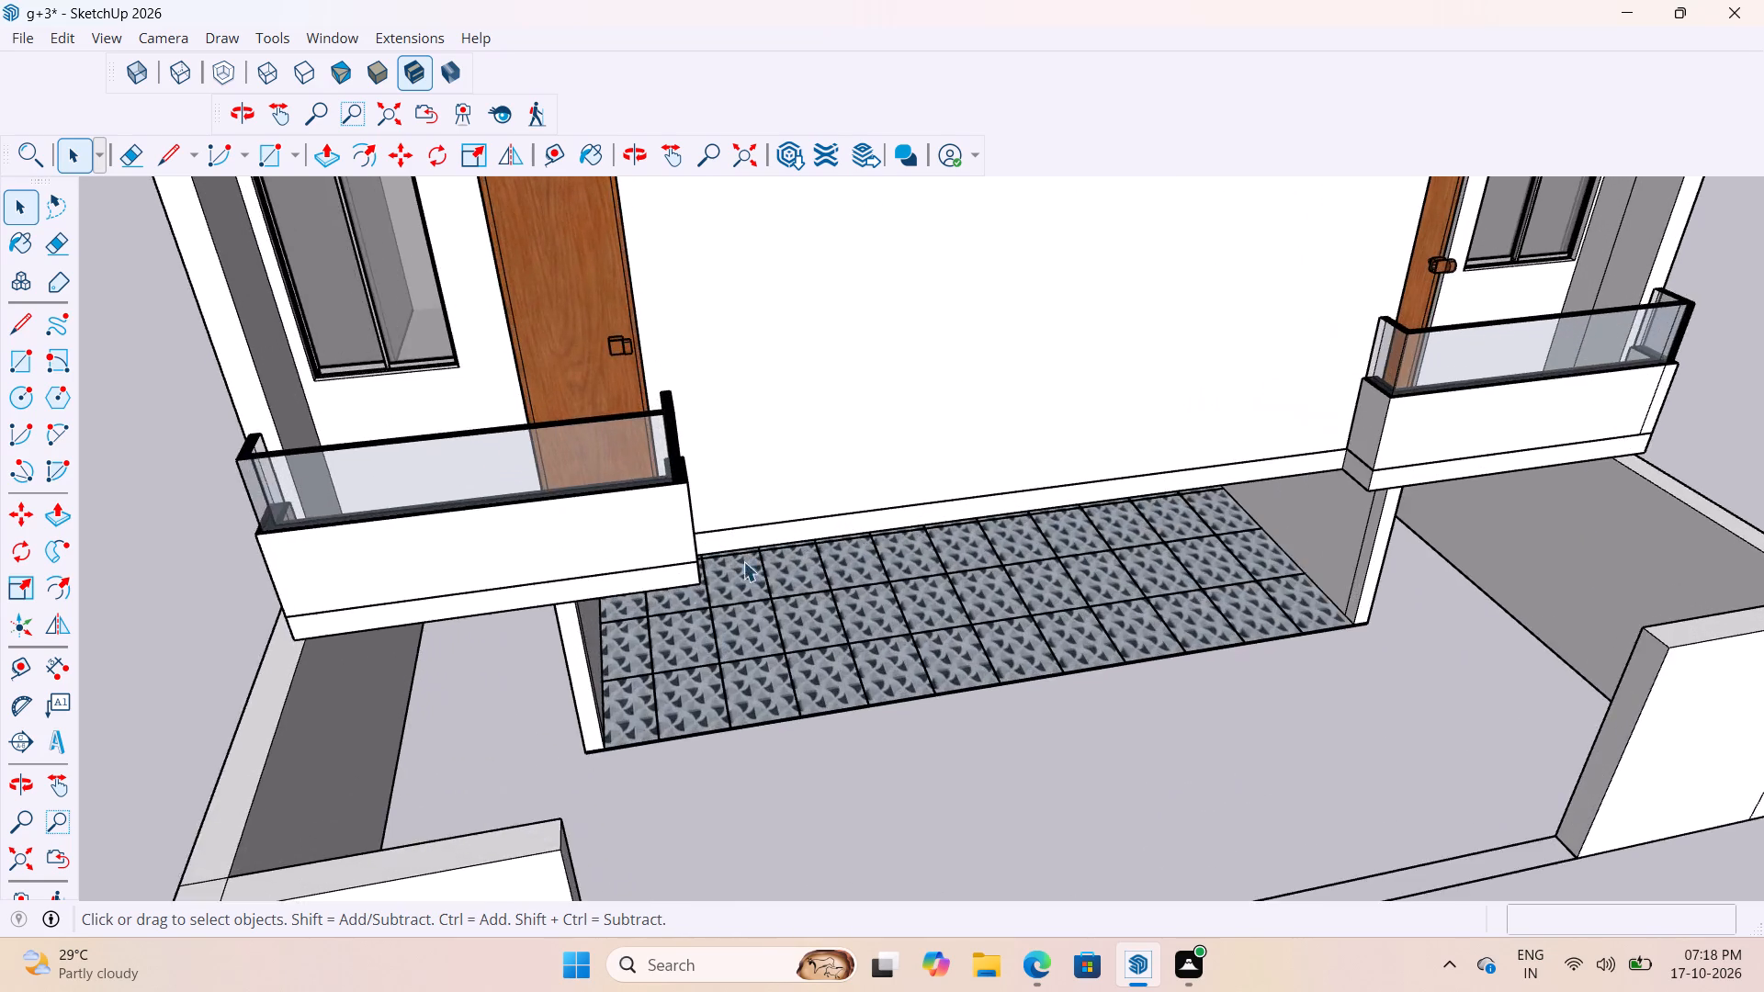
scroll(1389, 437, "down", 6)
scroll(888, 640, "up", 9)
Inspect the passage between the compound wall and the ground-floor side wall beneath the projecting balcony.
middle_click_drag(831, 489, 774, 366)
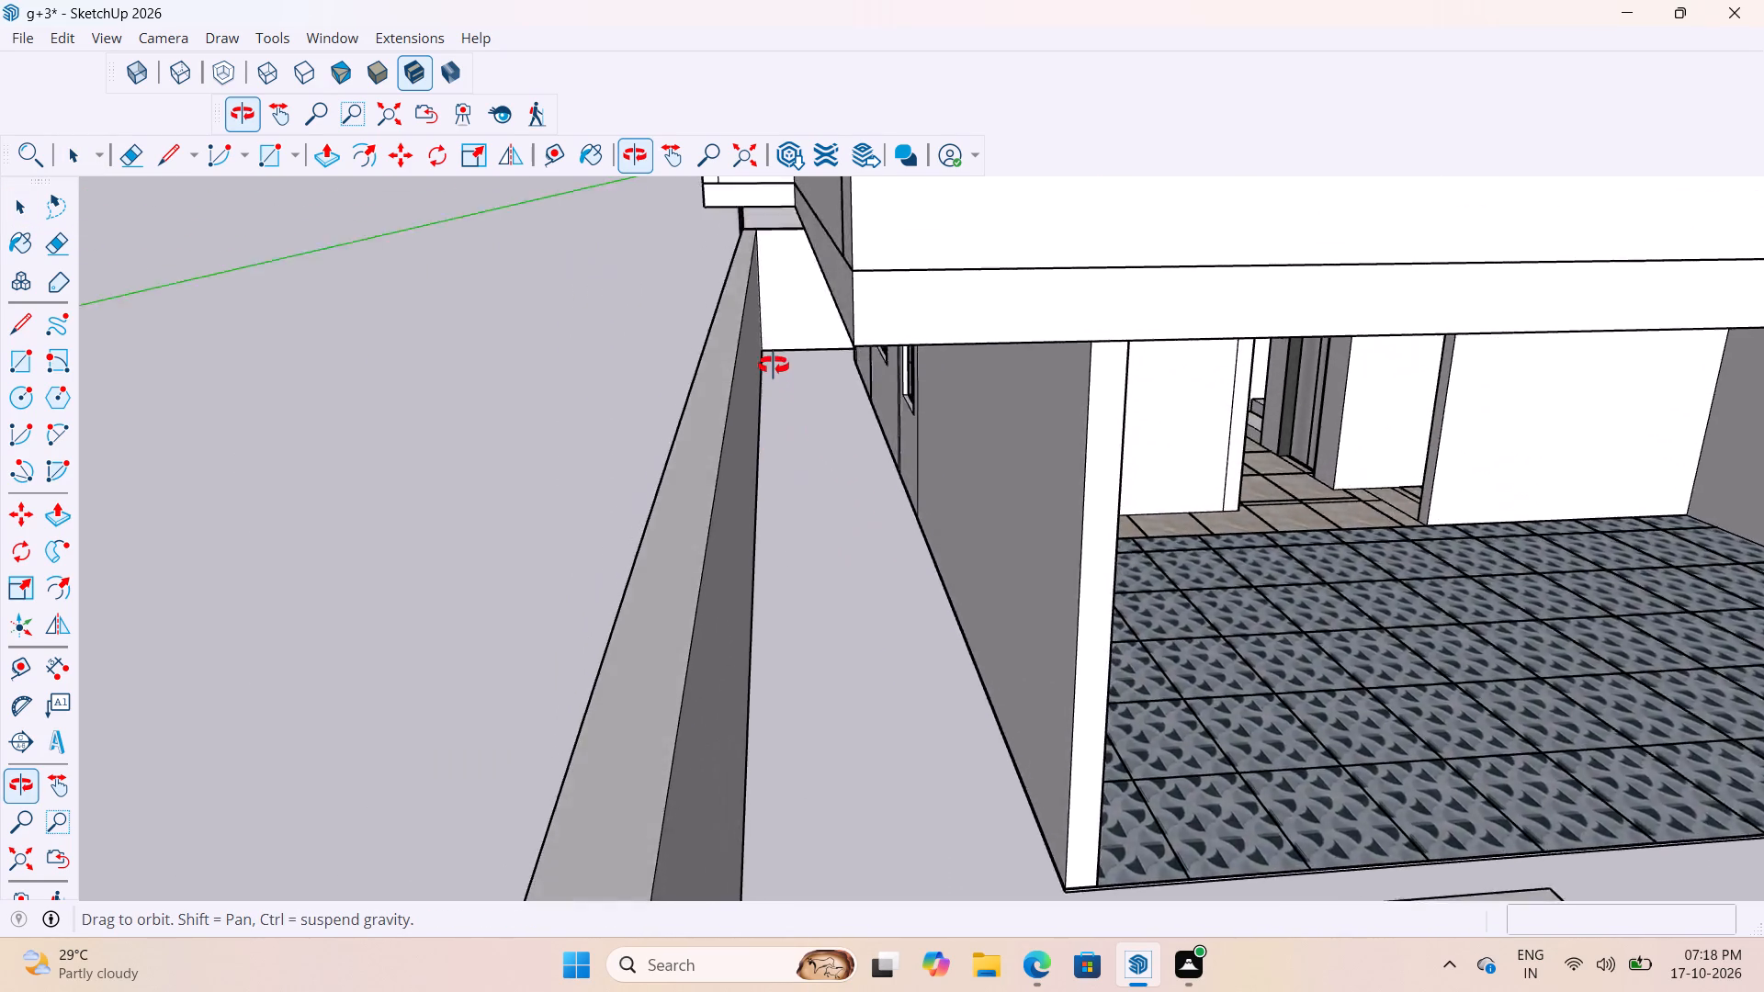
middle_click_drag(774, 366, 793, 404)
scroll(798, 478, "down", 10)
scroll(780, 308, "up", 7)
middle_click_drag(774, 362, 835, 351)
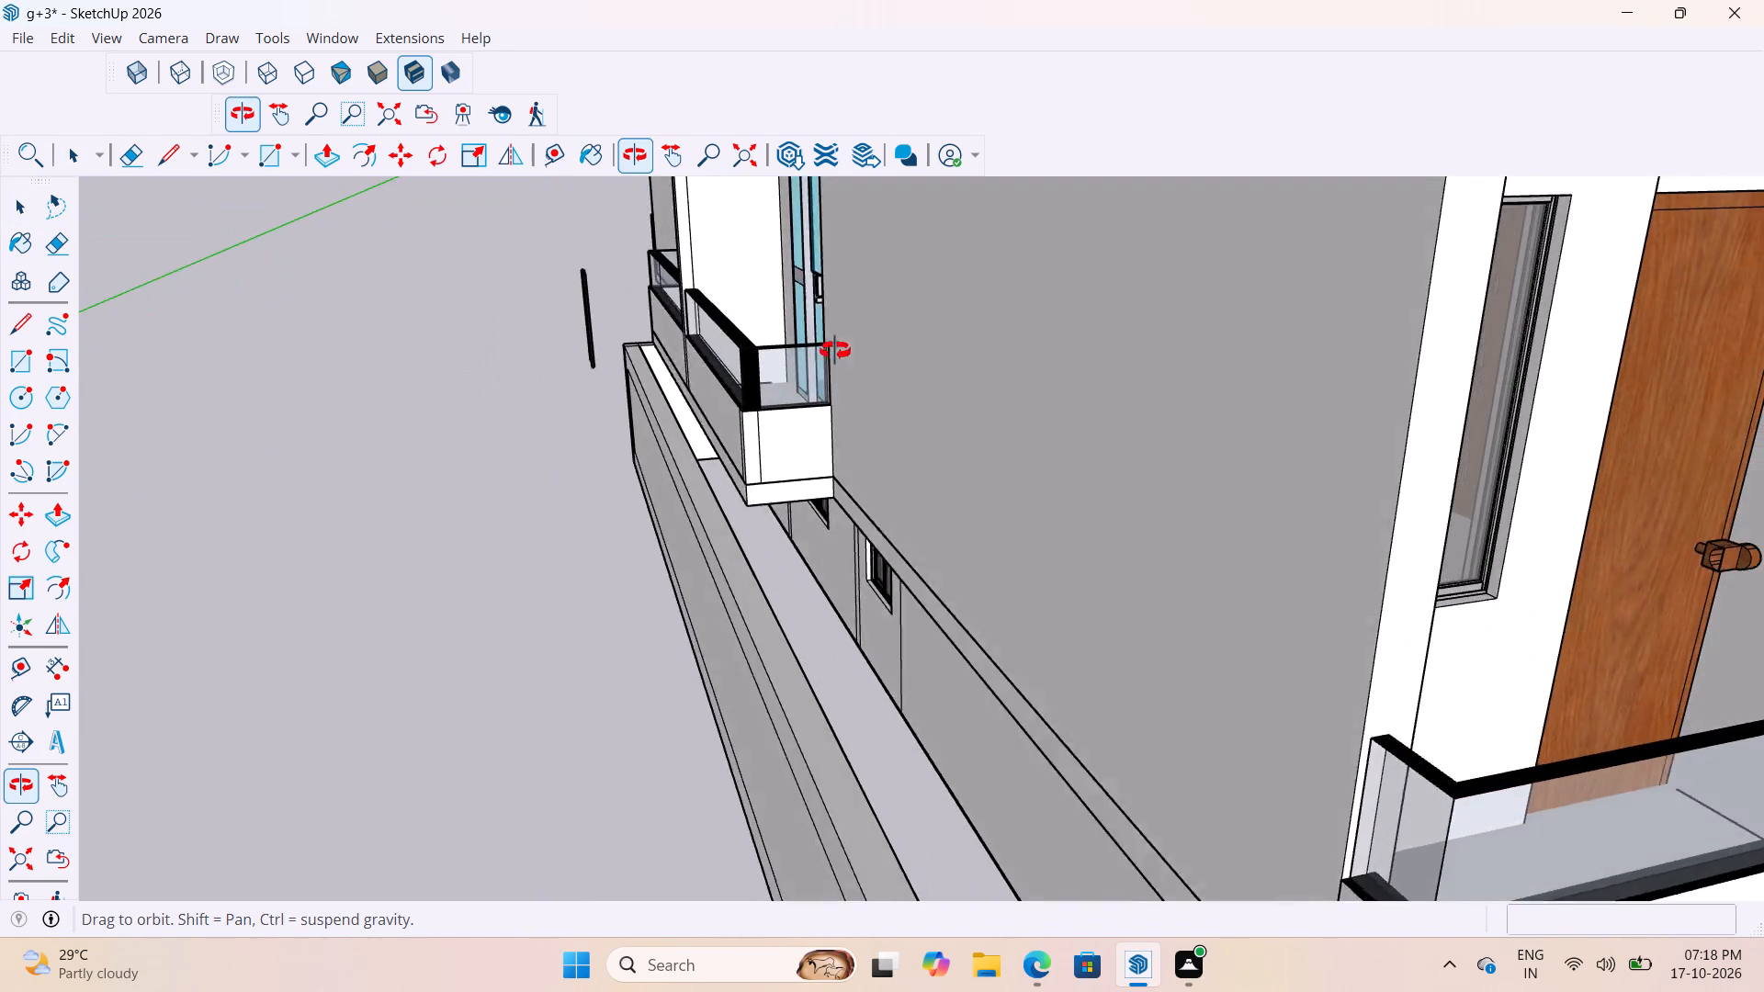
middle_click_drag(835, 351, 826, 355)
scroll(764, 488, "up", 8)
middle_click_drag(768, 460, 720, 410)
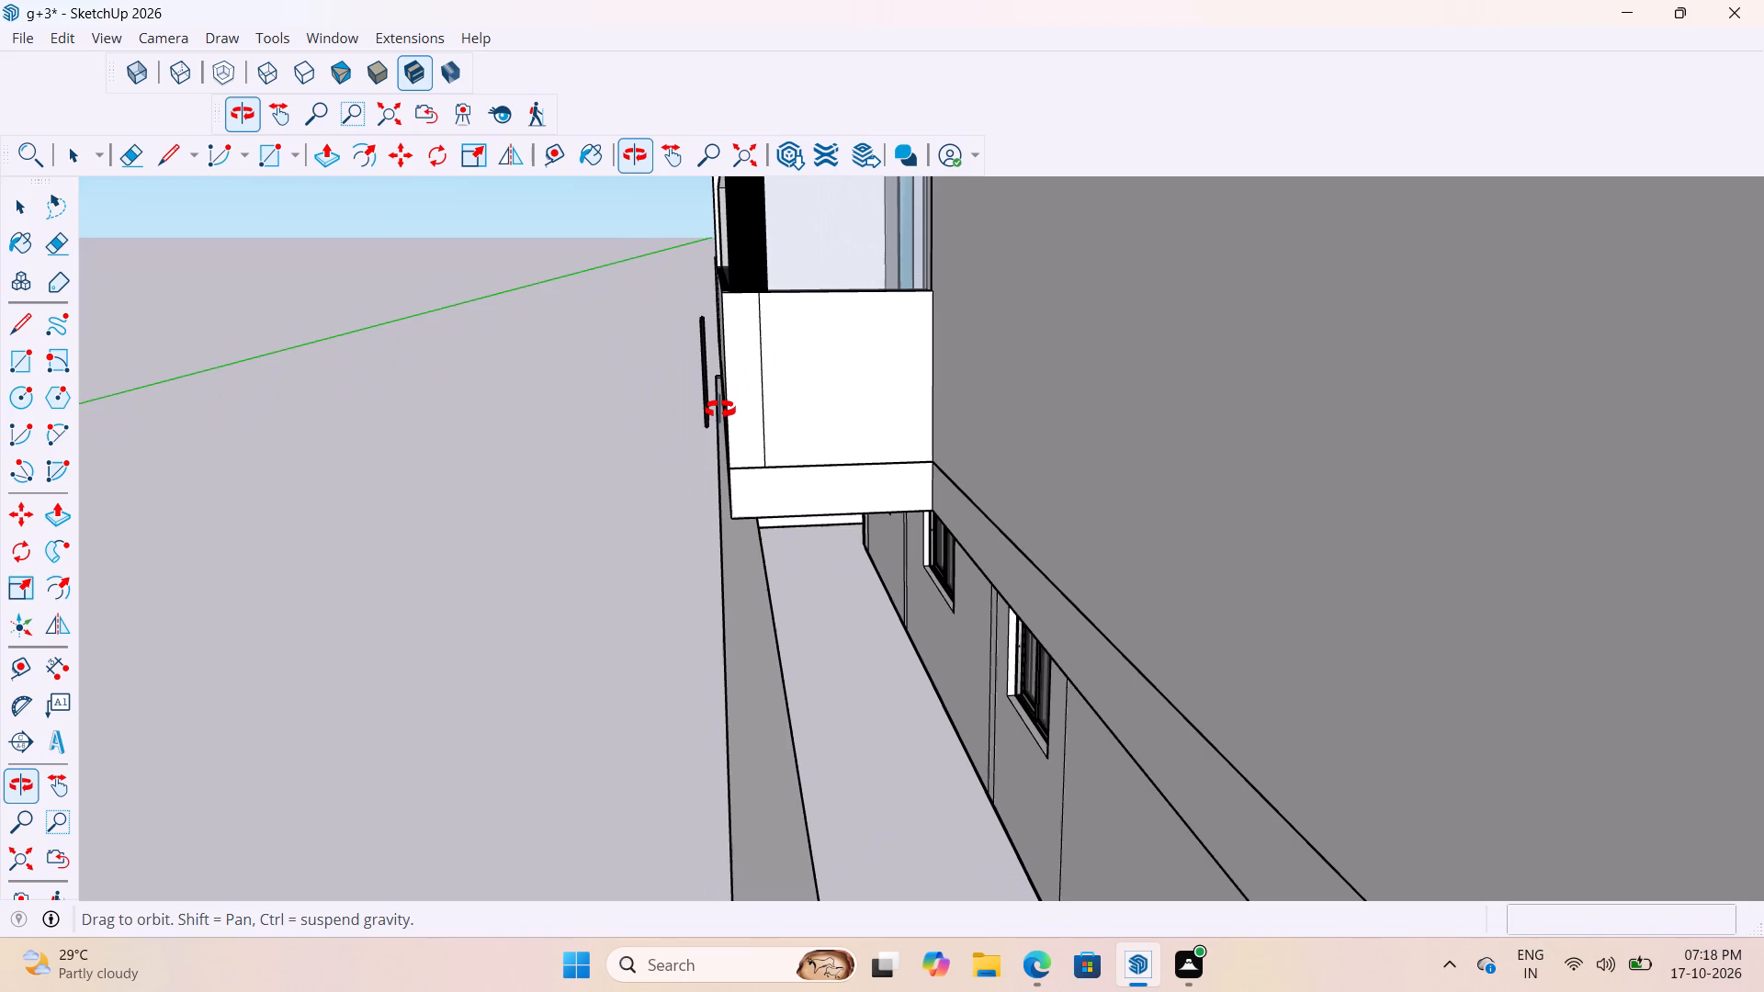
middle_click_drag(720, 410, 706, 434)
scroll(812, 542, "down", 2)
middle_click_drag(795, 594, 1039, 582)
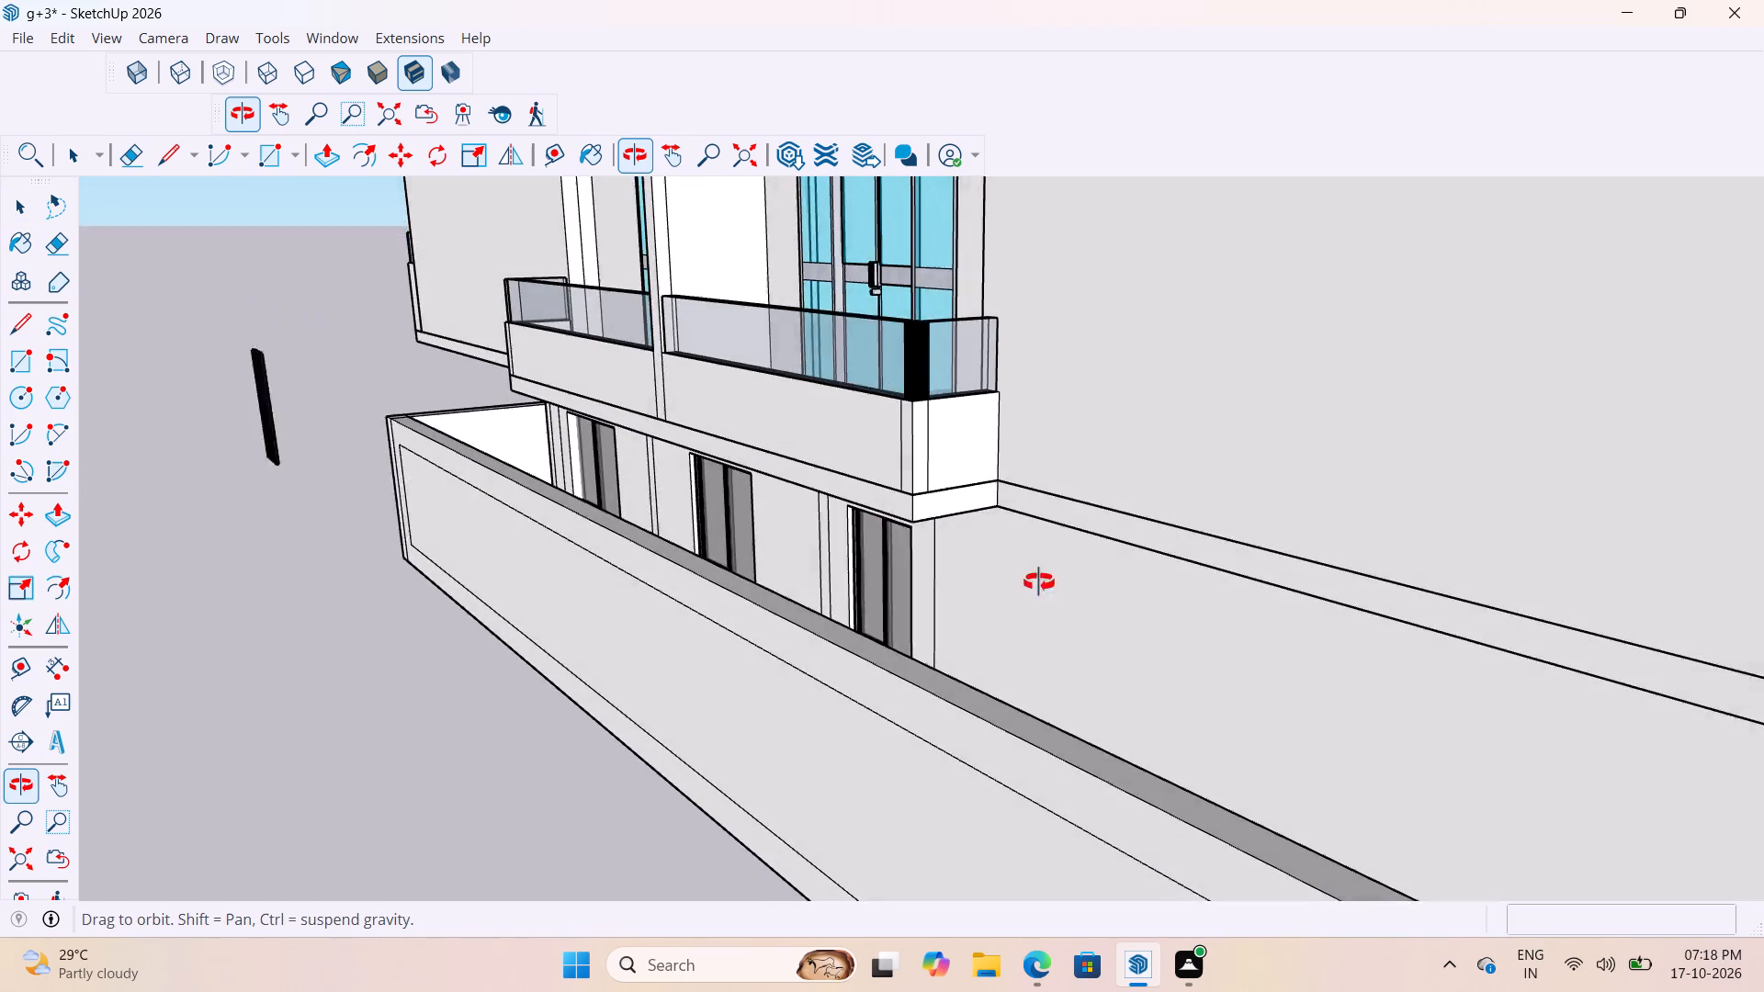
middle_click_drag(1039, 582, 1072, 603)
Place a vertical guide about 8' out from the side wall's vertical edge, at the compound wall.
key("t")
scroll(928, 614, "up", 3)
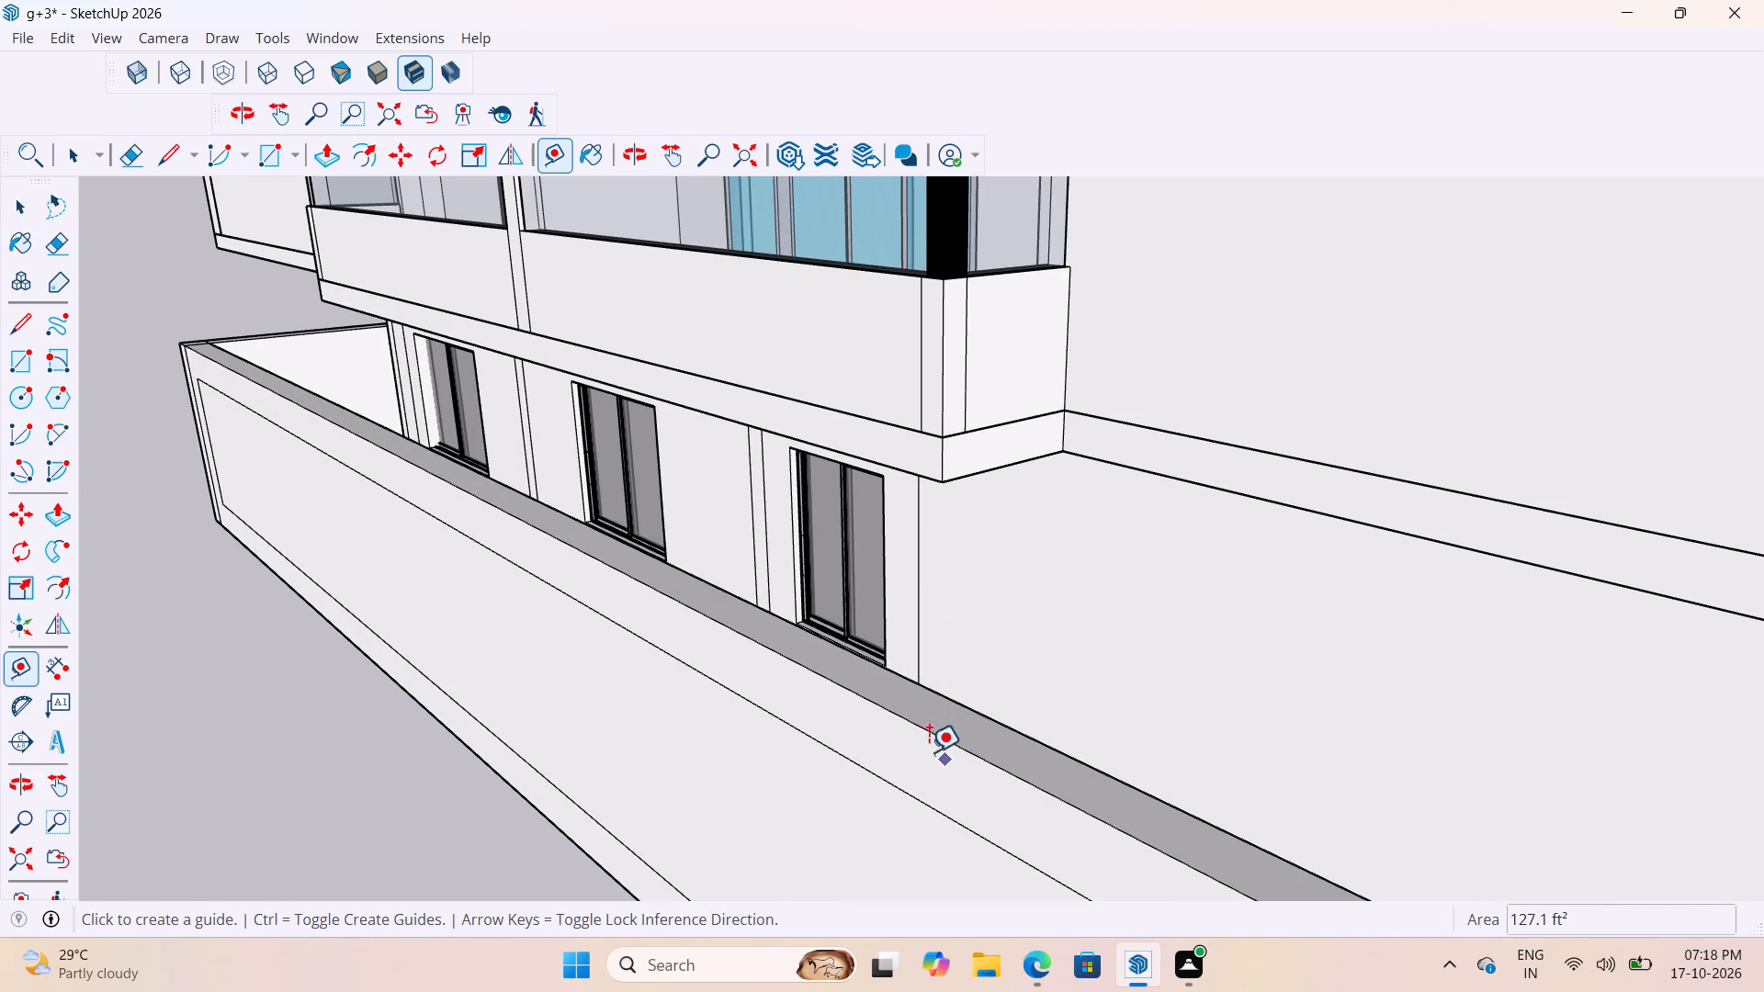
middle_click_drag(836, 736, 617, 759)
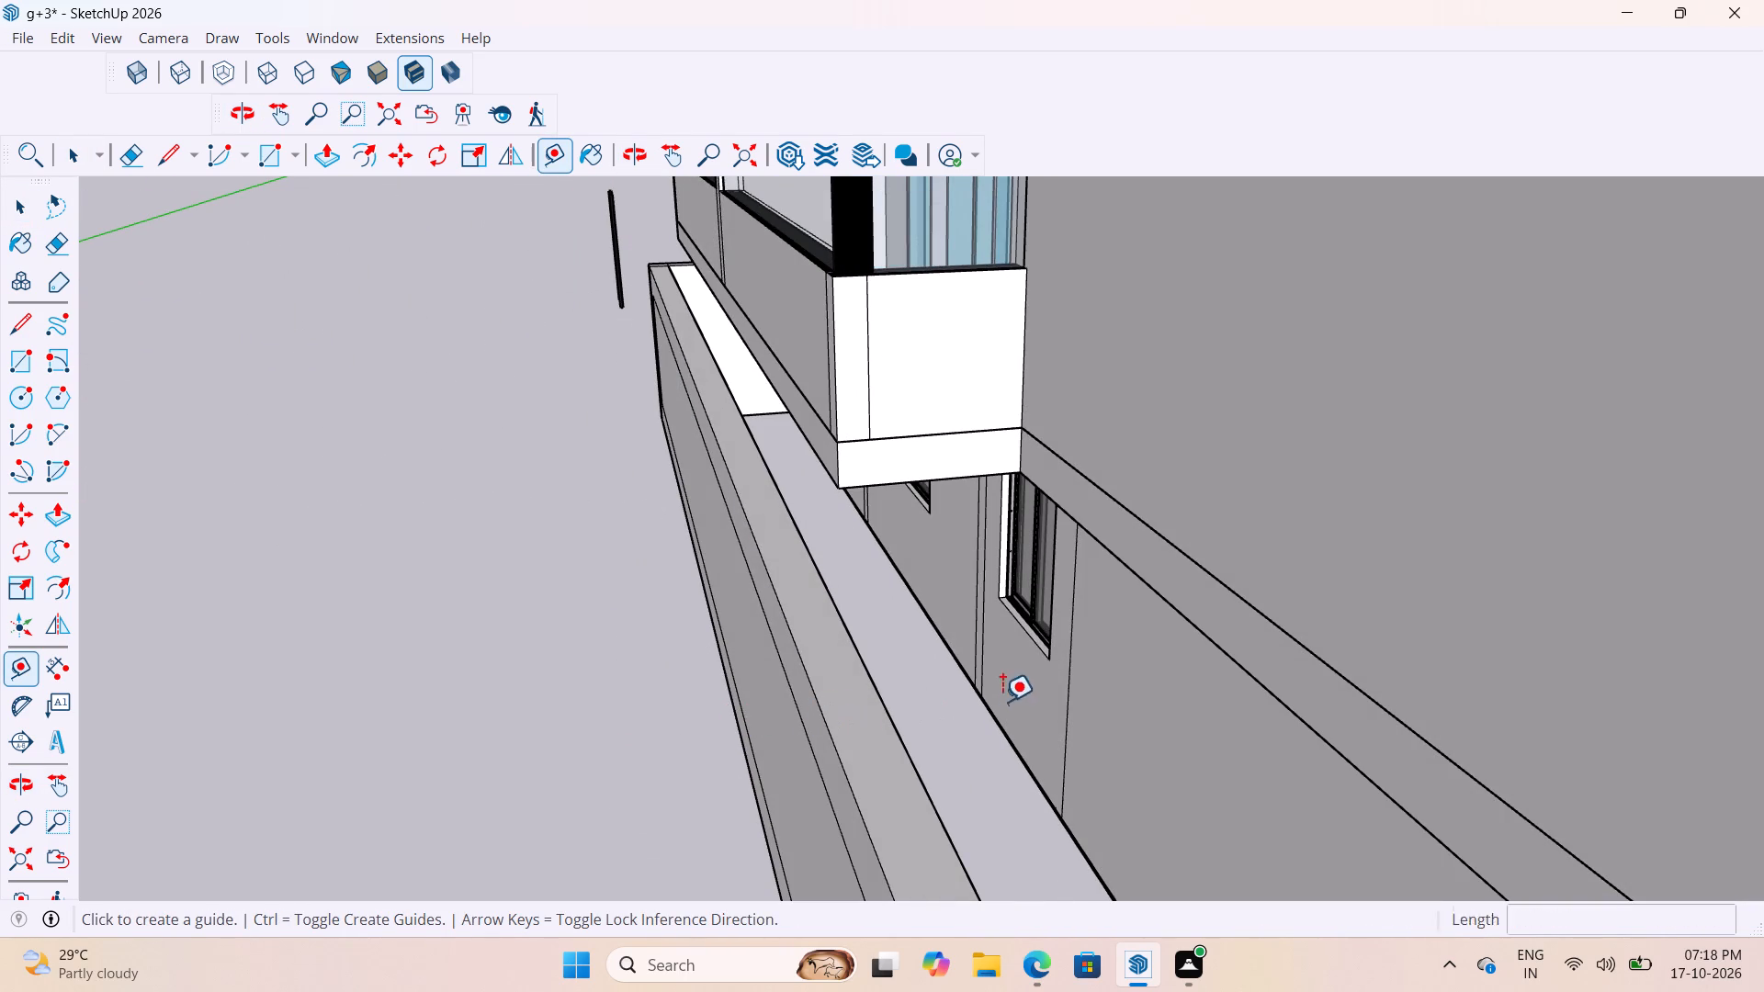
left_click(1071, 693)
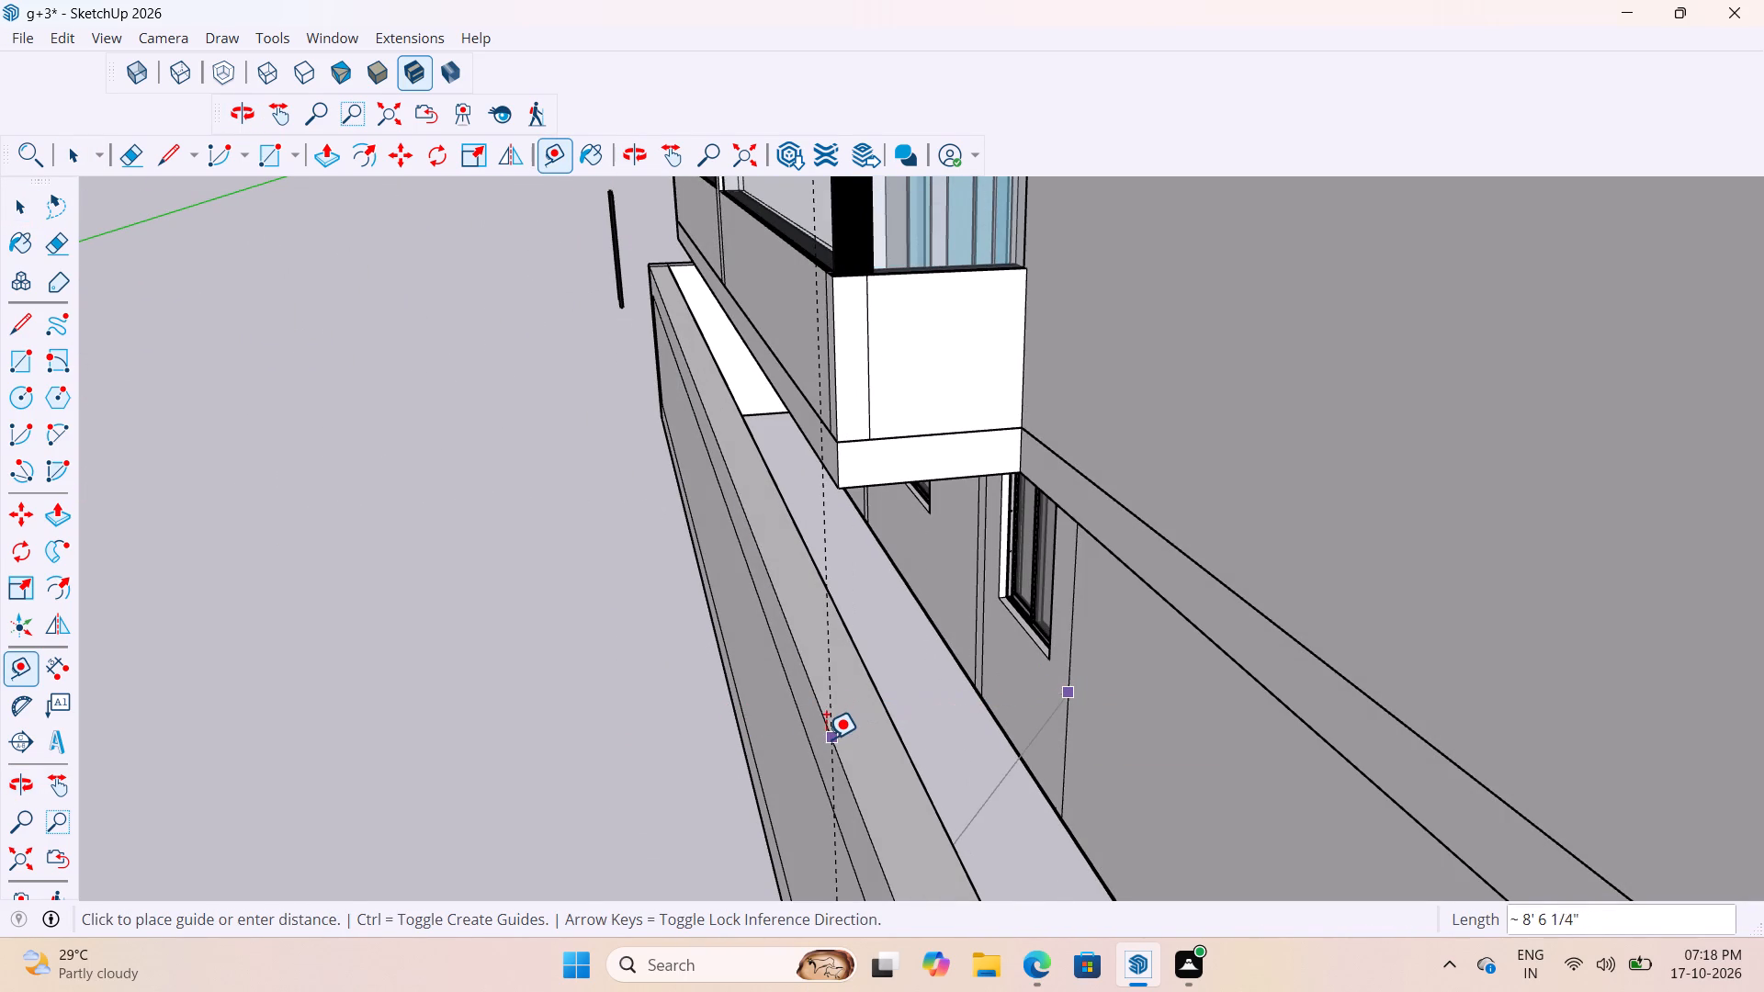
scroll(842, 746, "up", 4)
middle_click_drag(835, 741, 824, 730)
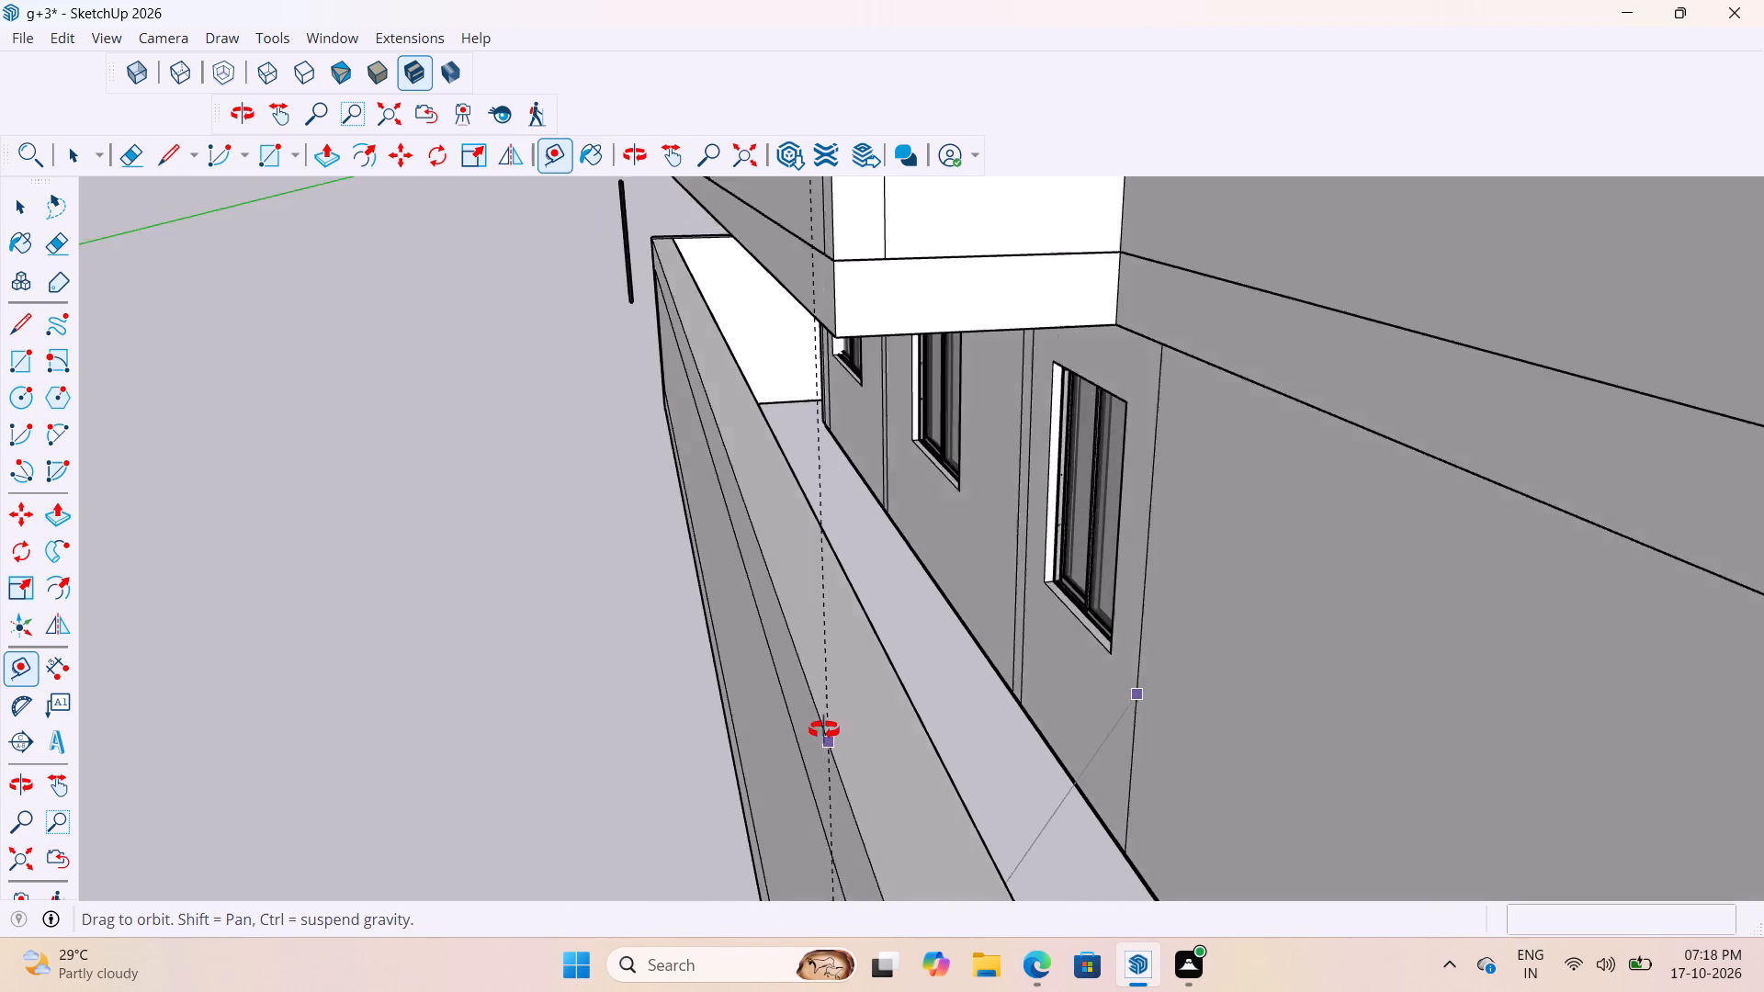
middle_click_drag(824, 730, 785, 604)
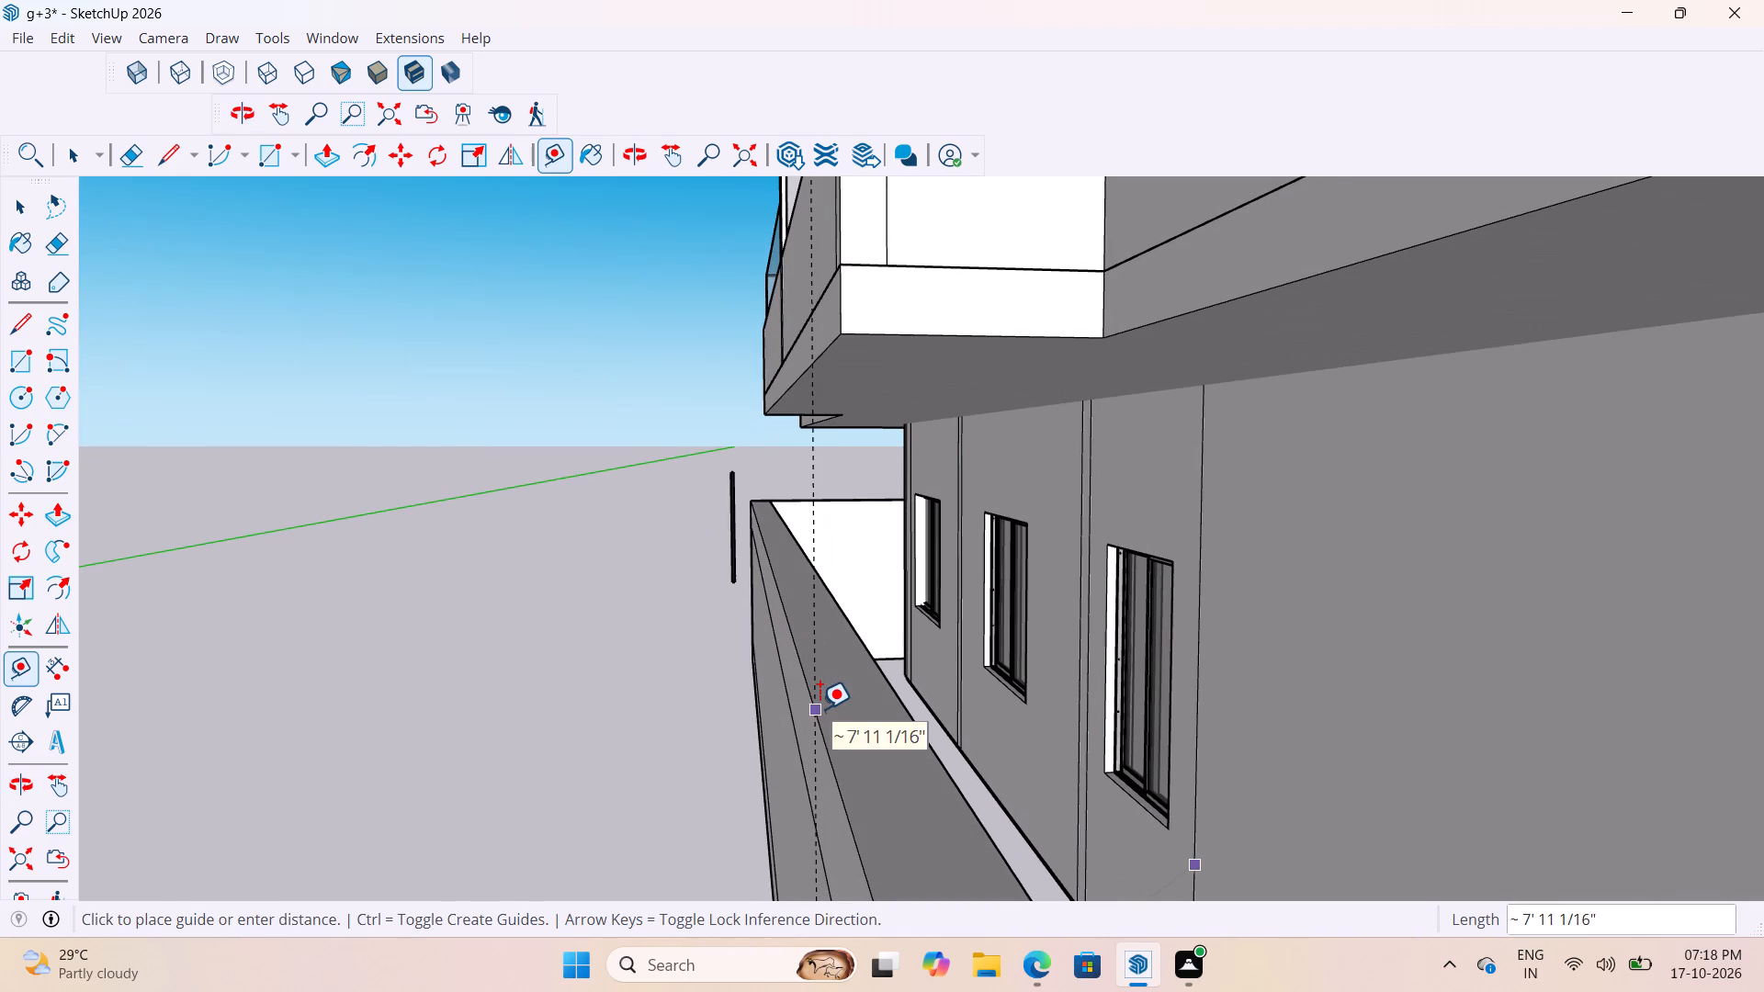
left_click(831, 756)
Check the guide's position against the outer edge of the projecting side balcony above the compound wall.
scroll(822, 771, "down", 4)
middle_click_drag(820, 587, 1104, 563)
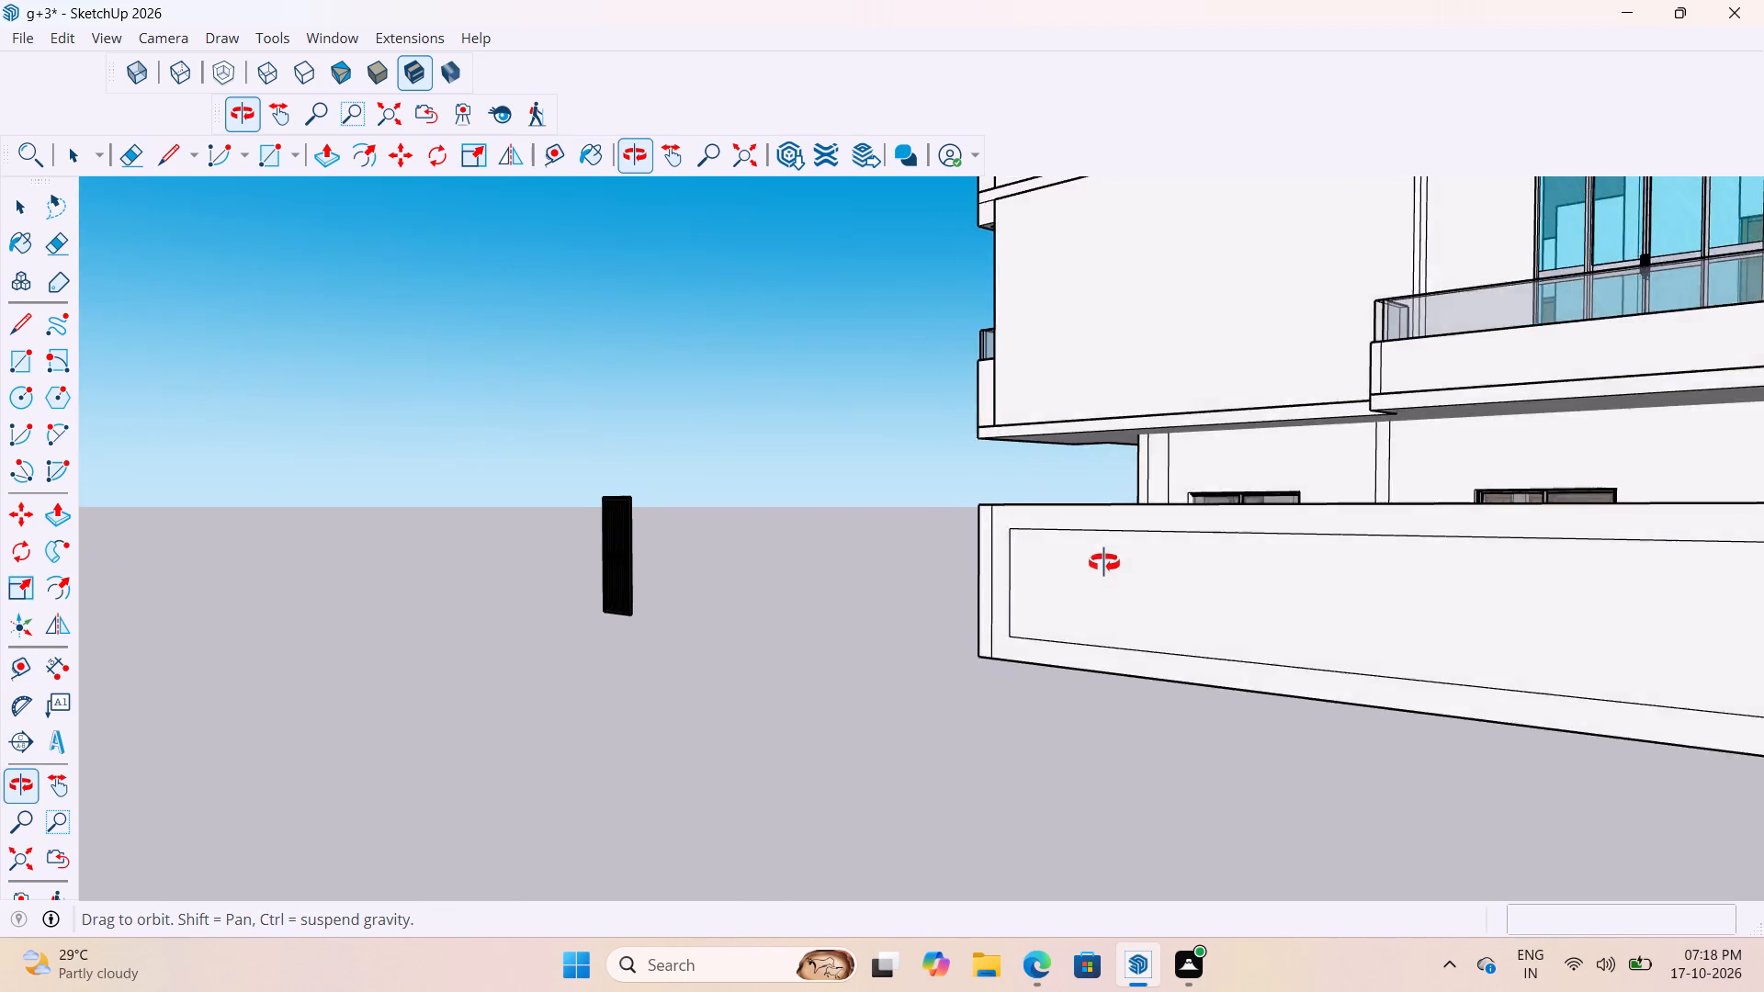
middle_click_drag(1104, 563, 824, 637)
scroll(806, 478, "down", 5)
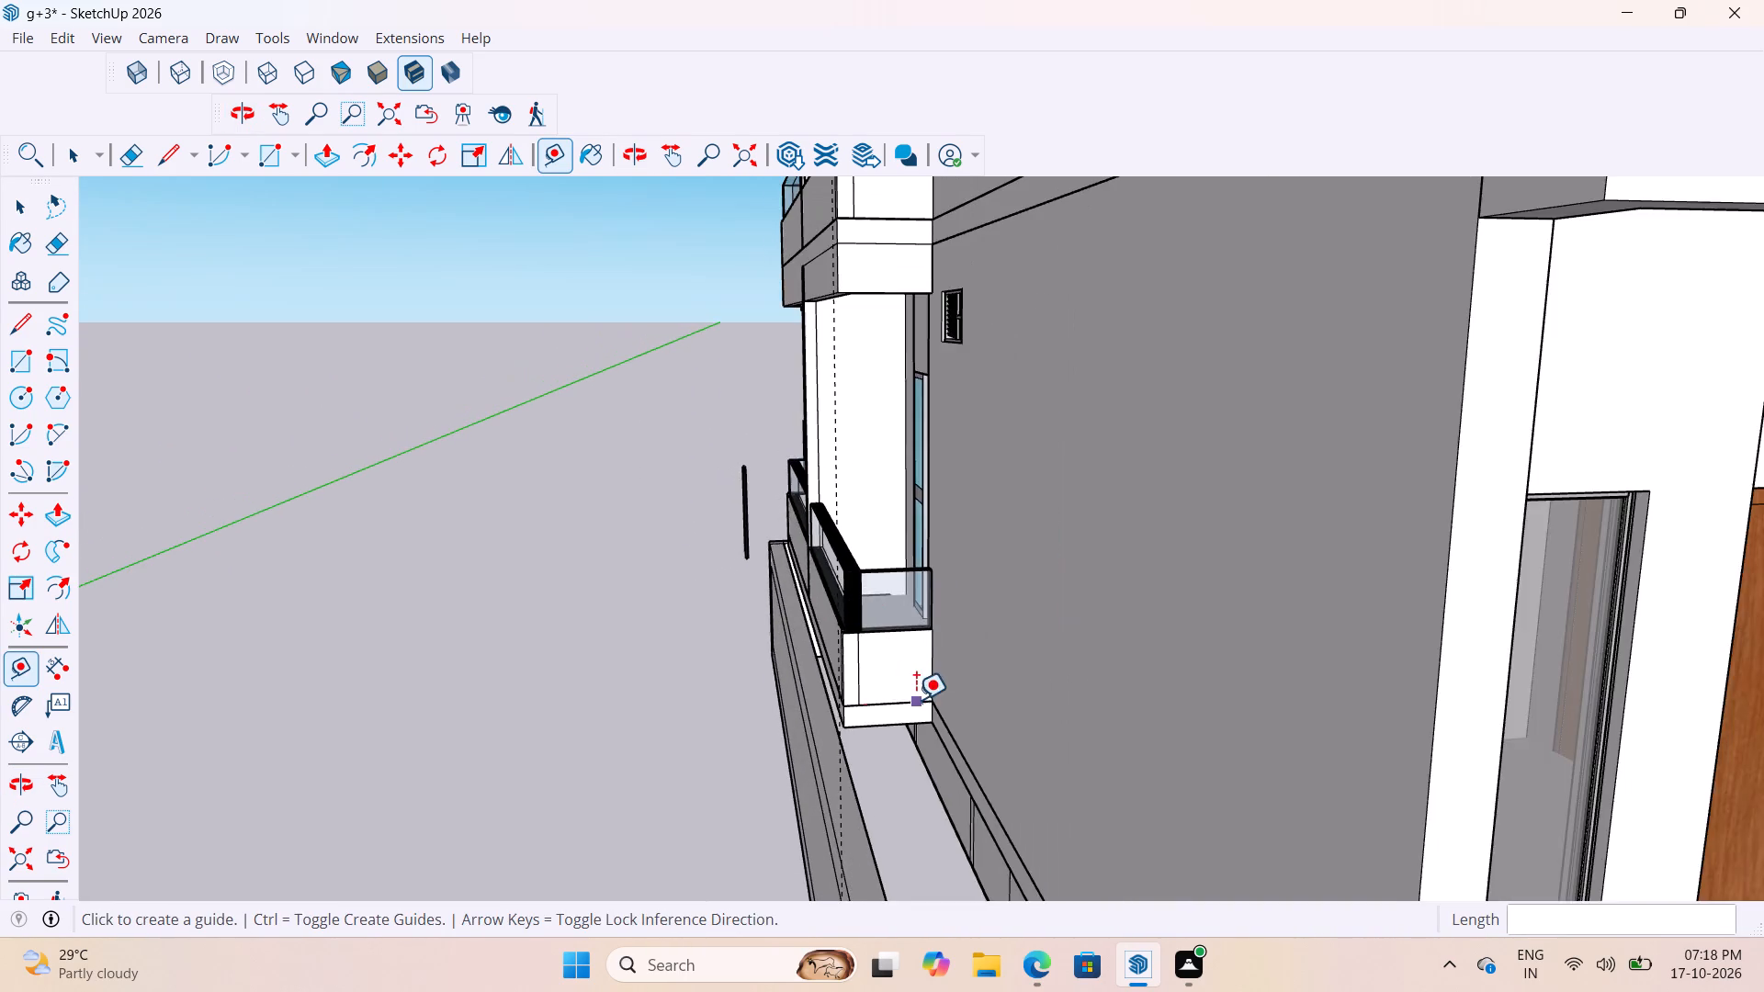
middle_click_drag(901, 703, 848, 750)
scroll(854, 716, "up", 14)
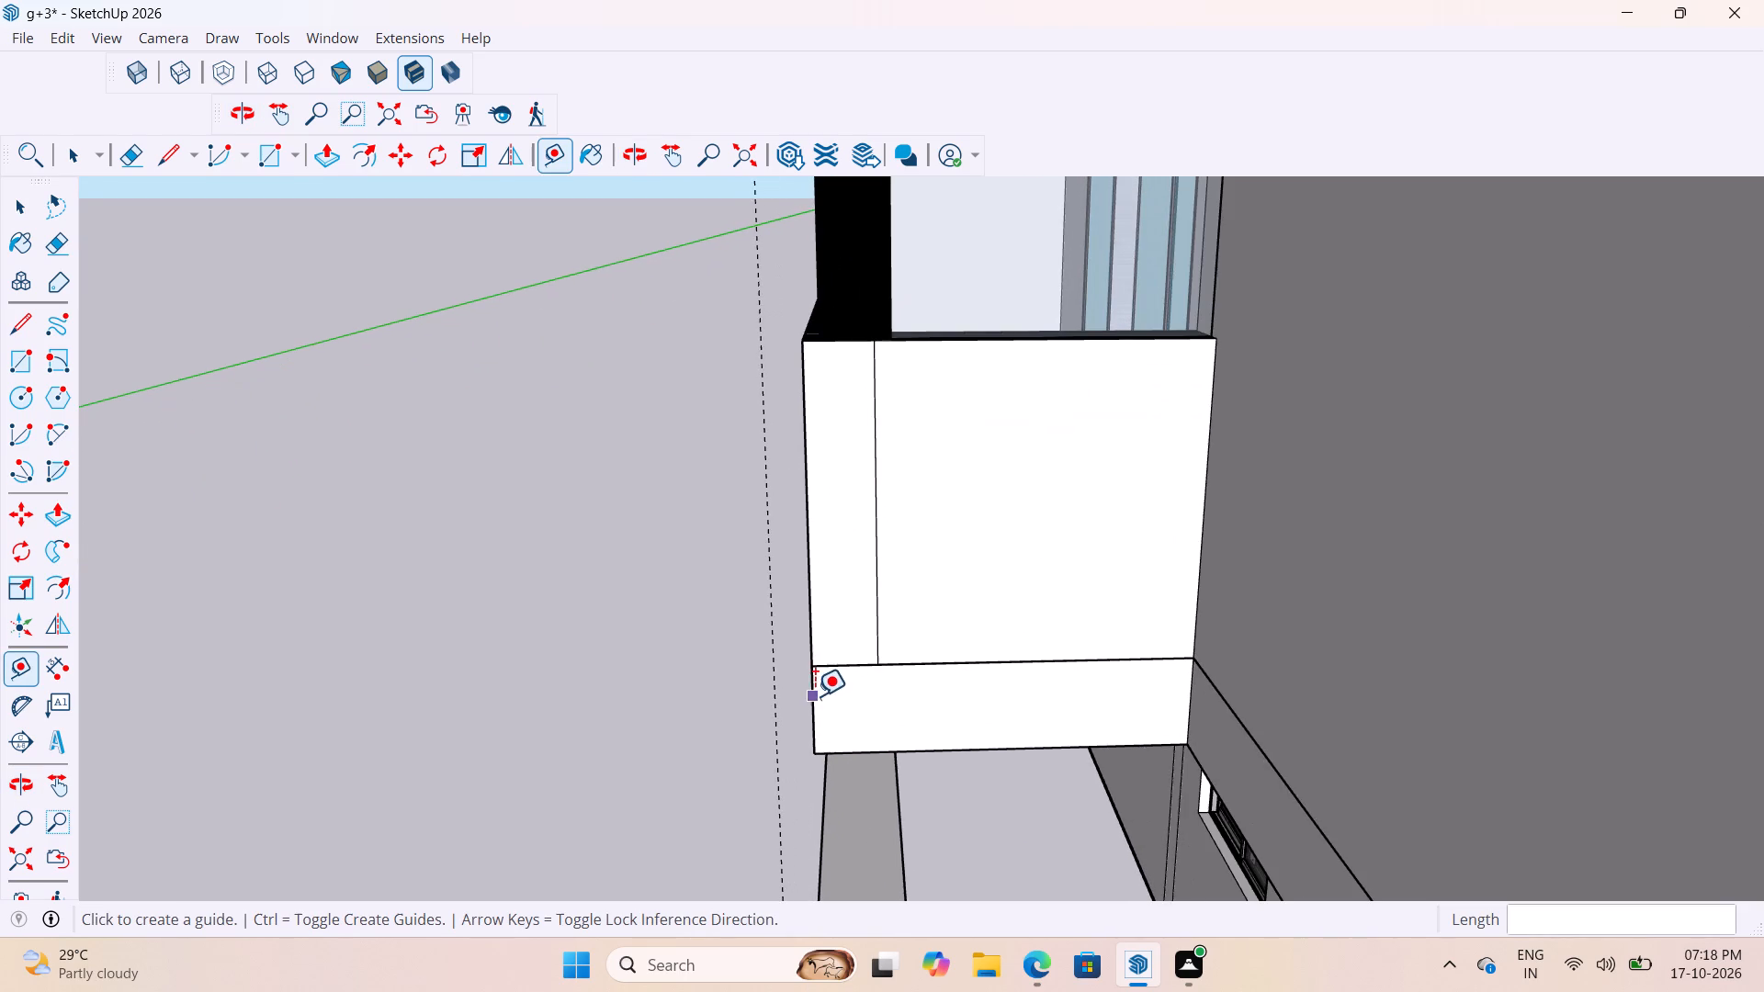
middle_click_drag(817, 695, 860, 705)
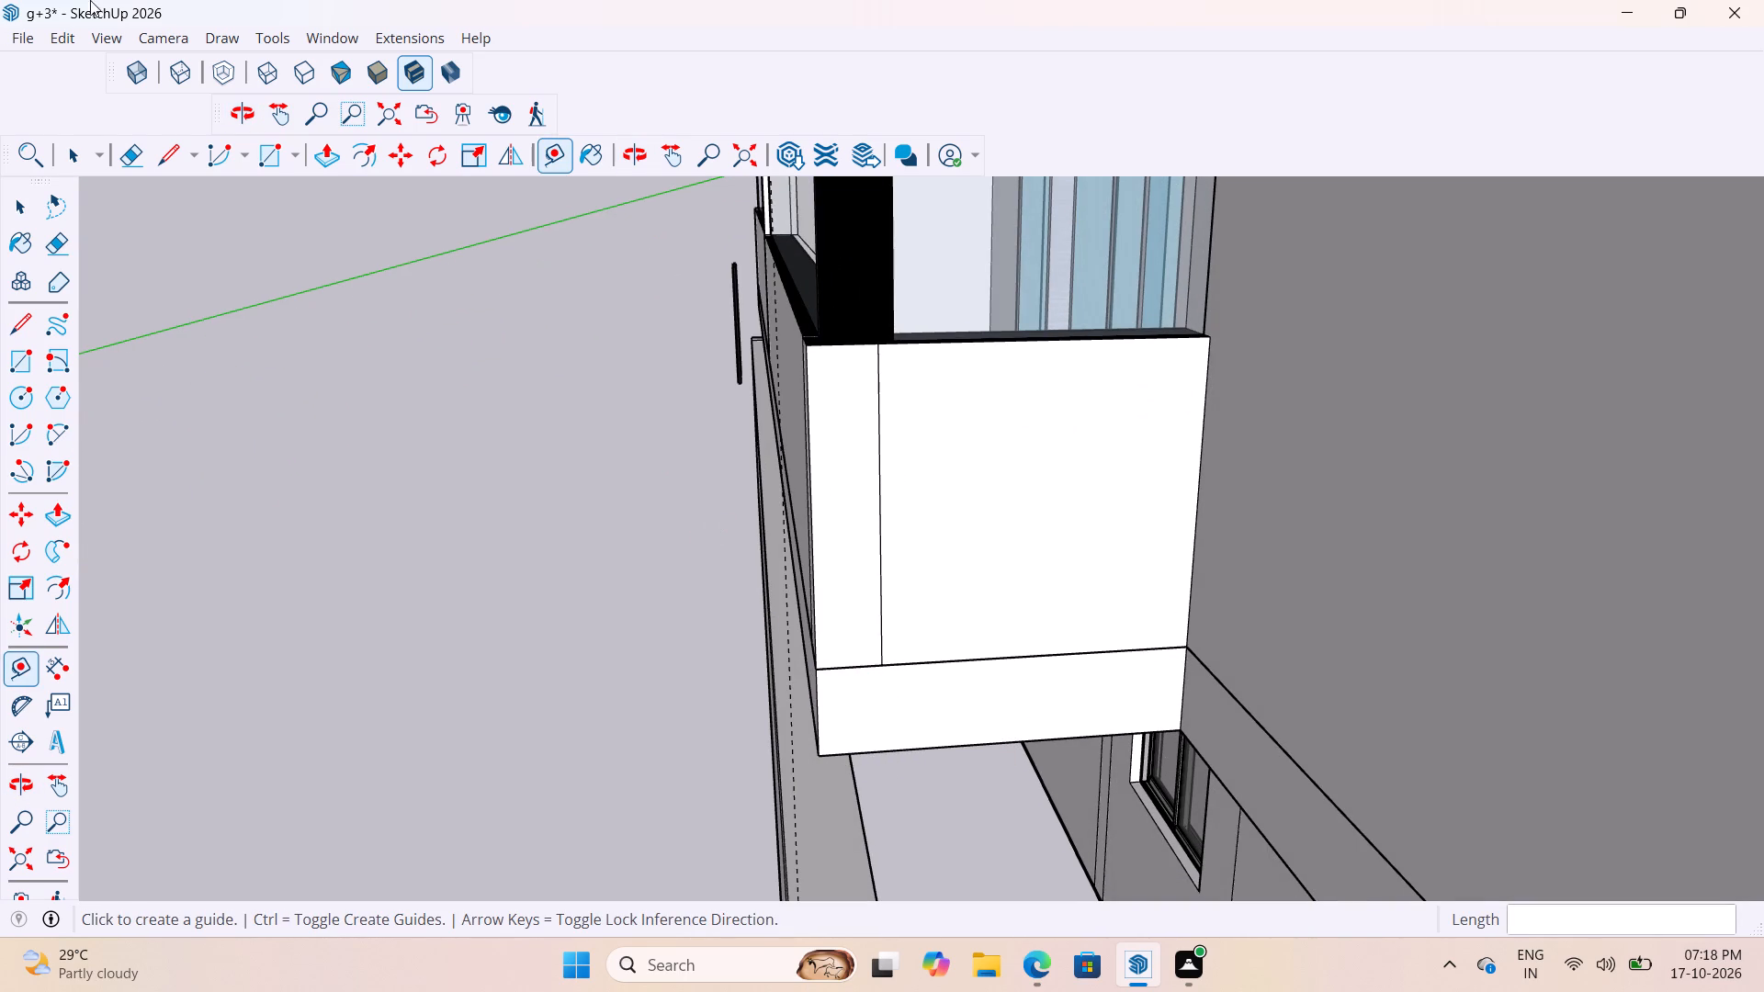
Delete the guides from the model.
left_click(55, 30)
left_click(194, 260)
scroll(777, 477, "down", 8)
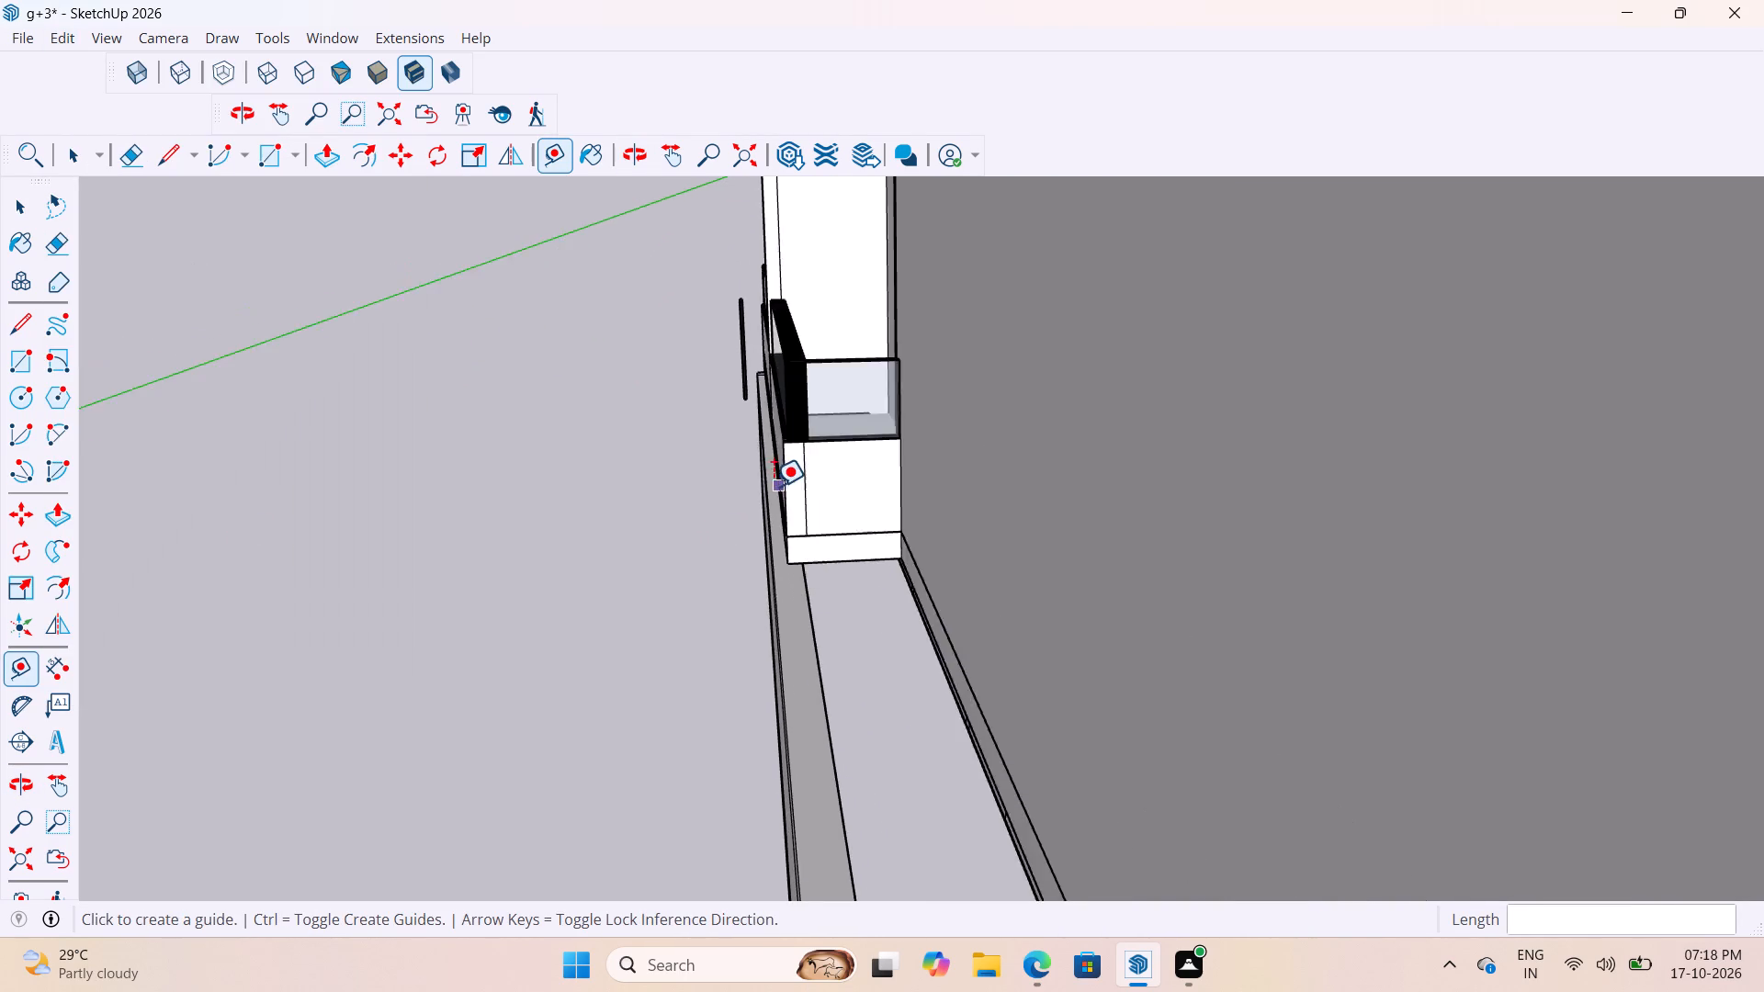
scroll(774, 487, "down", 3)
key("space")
Delete the stray black panel standing apart from the building, beyond the compound wall.
scroll(695, 408, "up", 3)
middle_click_drag(713, 401, 880, 467)
scroll(1182, 442, "down", 11)
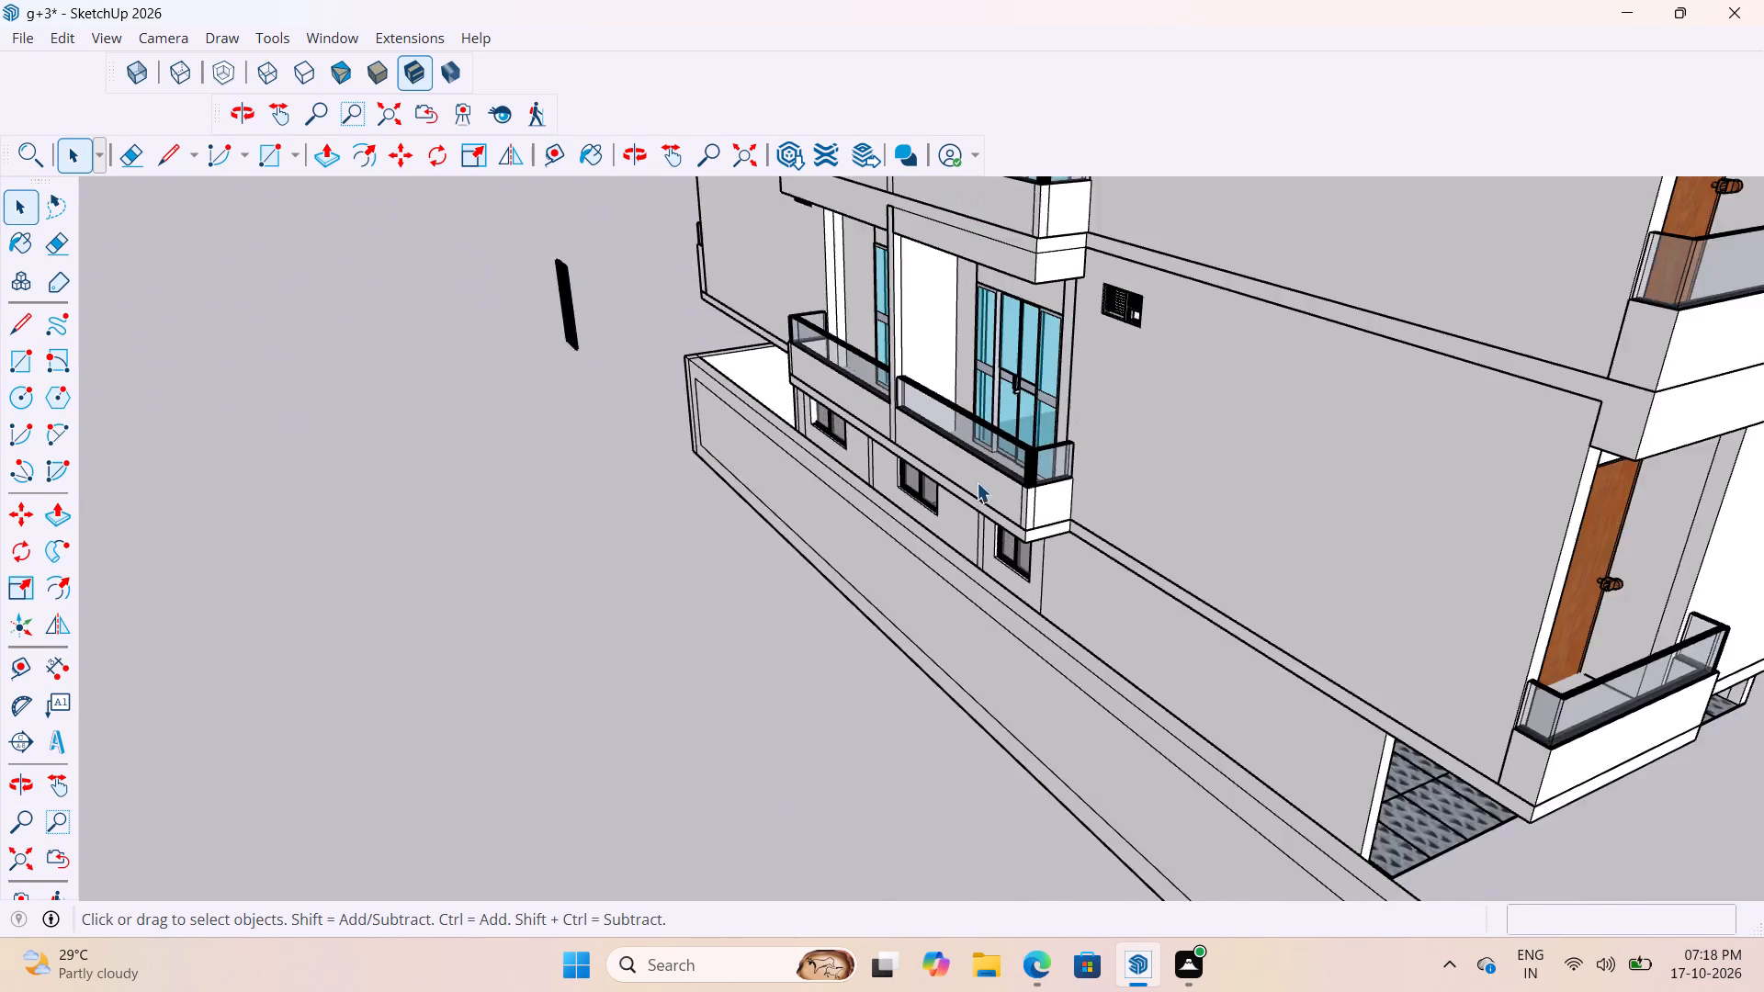
scroll(977, 482, "down", 11)
scroll(939, 569, "down", 6)
middle_click_drag(936, 383, 1159, 403)
scroll(832, 479, "up", 8)
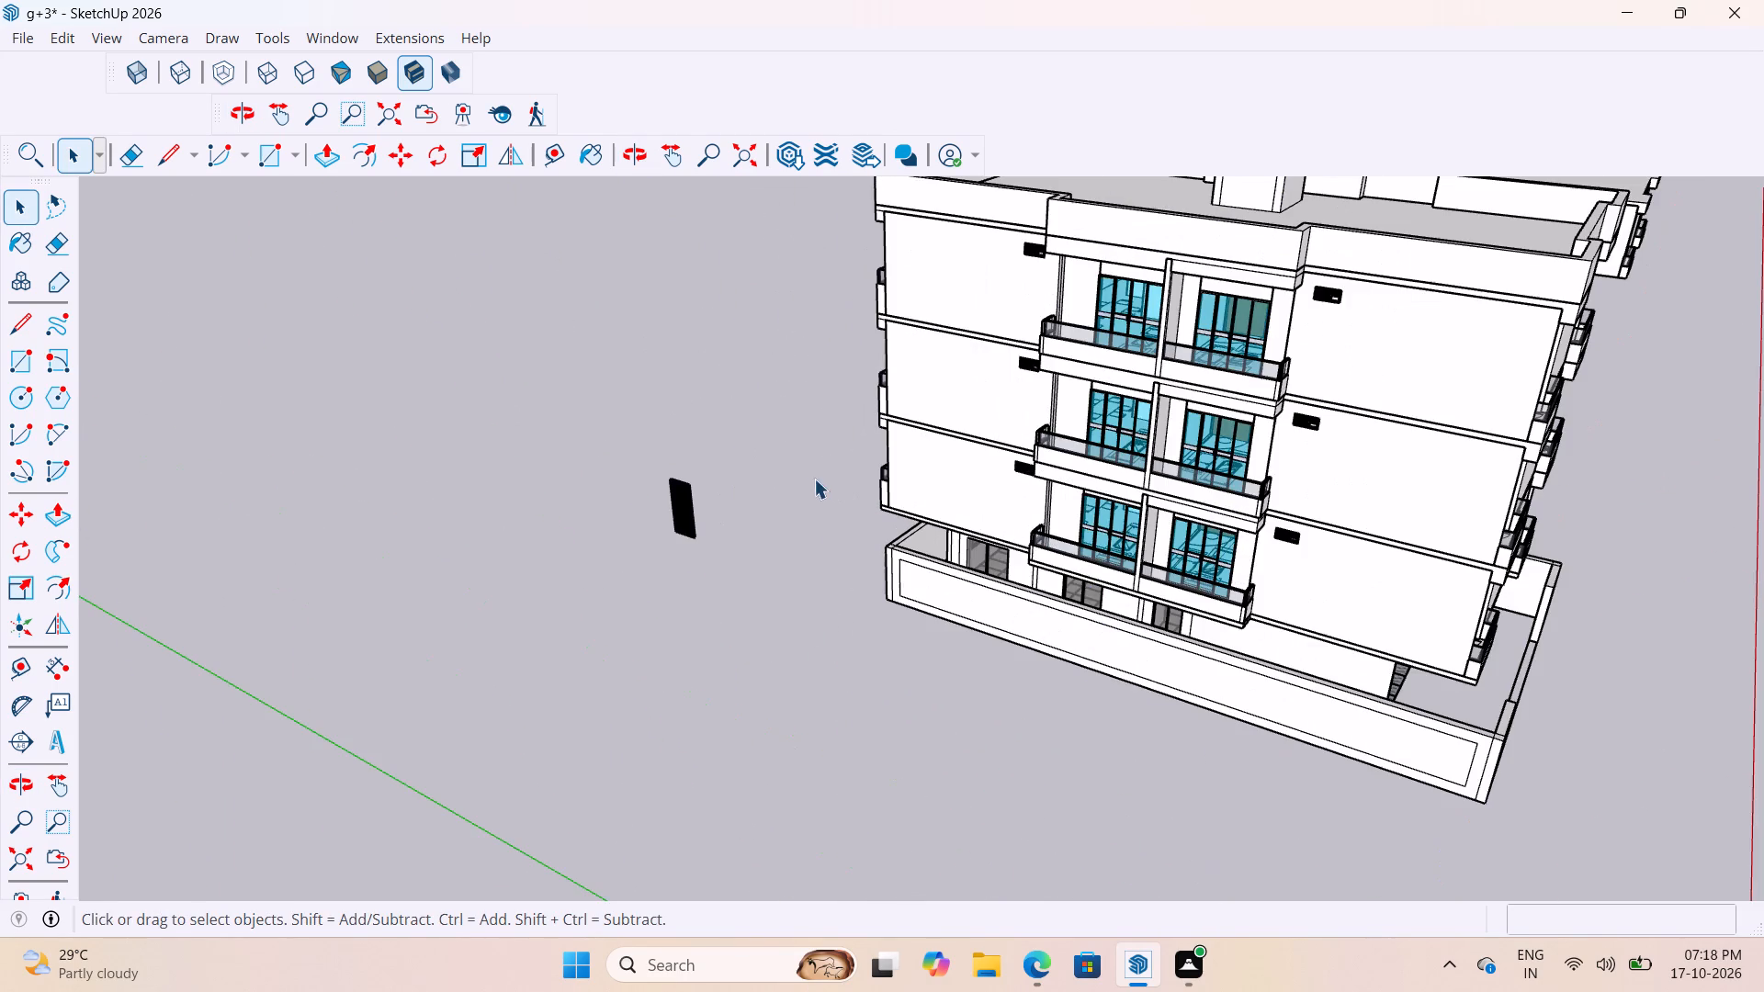
left_click(671, 517)
key("Delete")
Examine the grille door of the rooftop stair tower.
scroll(724, 592, "down", 10)
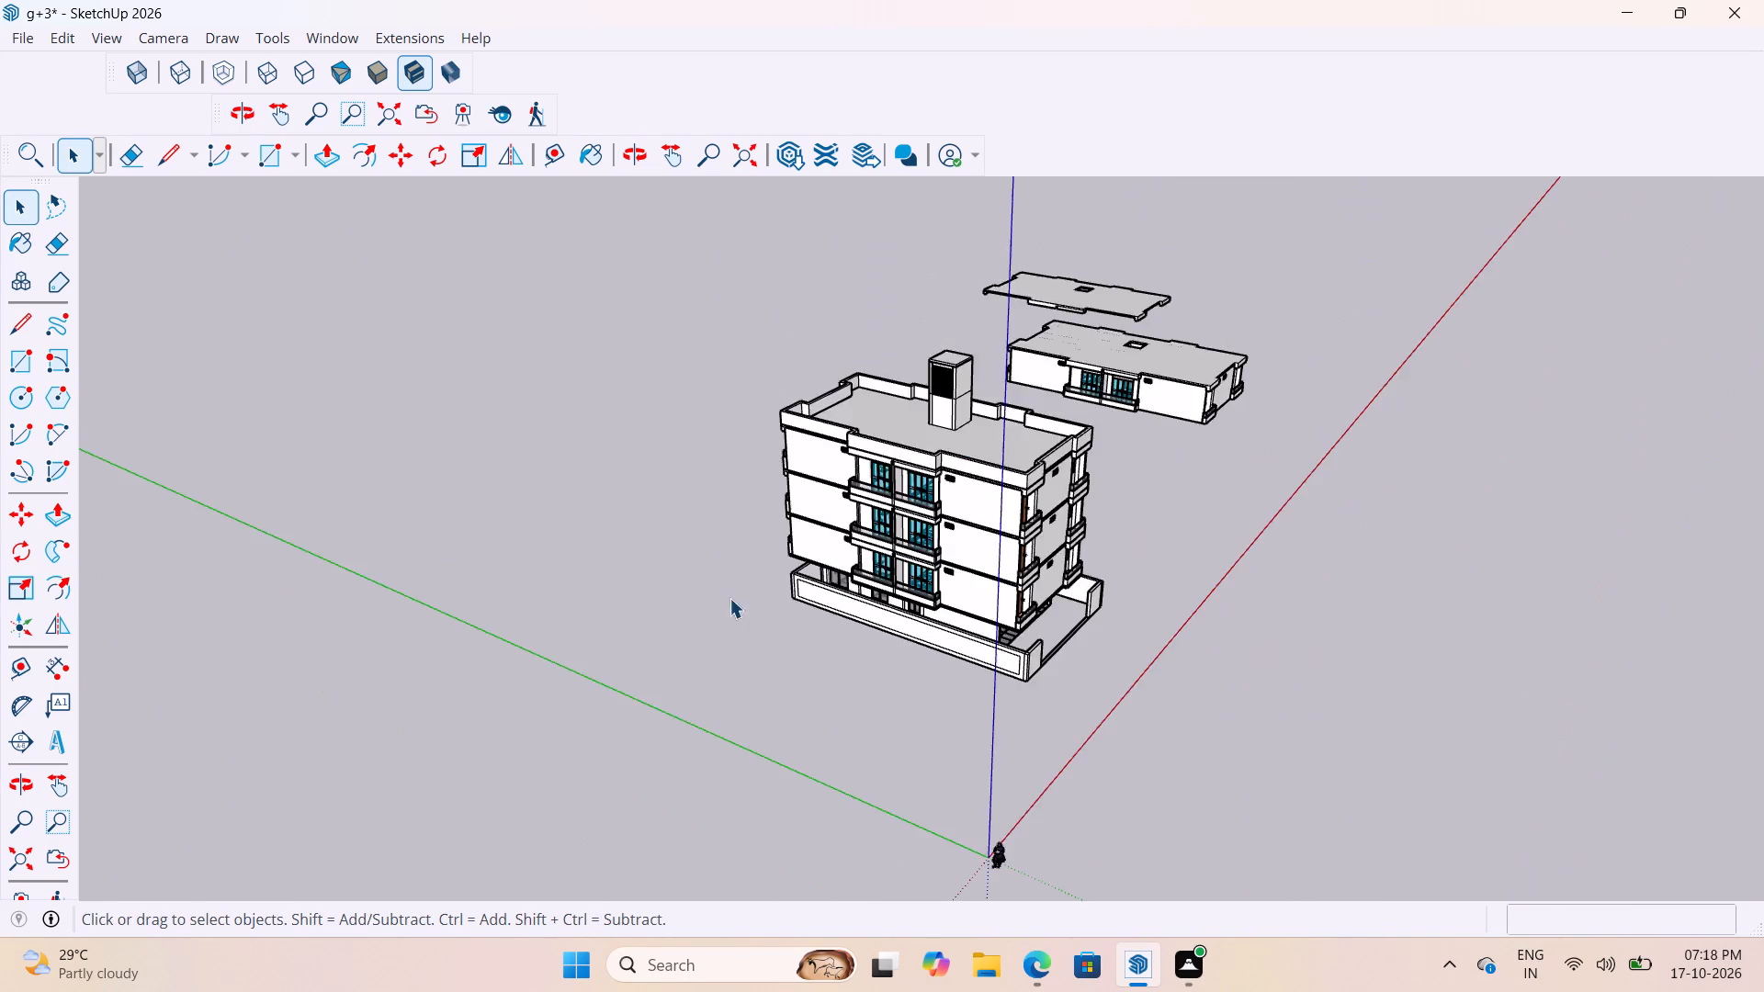
scroll(887, 342, "up", 20)
scroll(887, 342, "up", 2)
middle_click_drag(980, 355, 1168, 295)
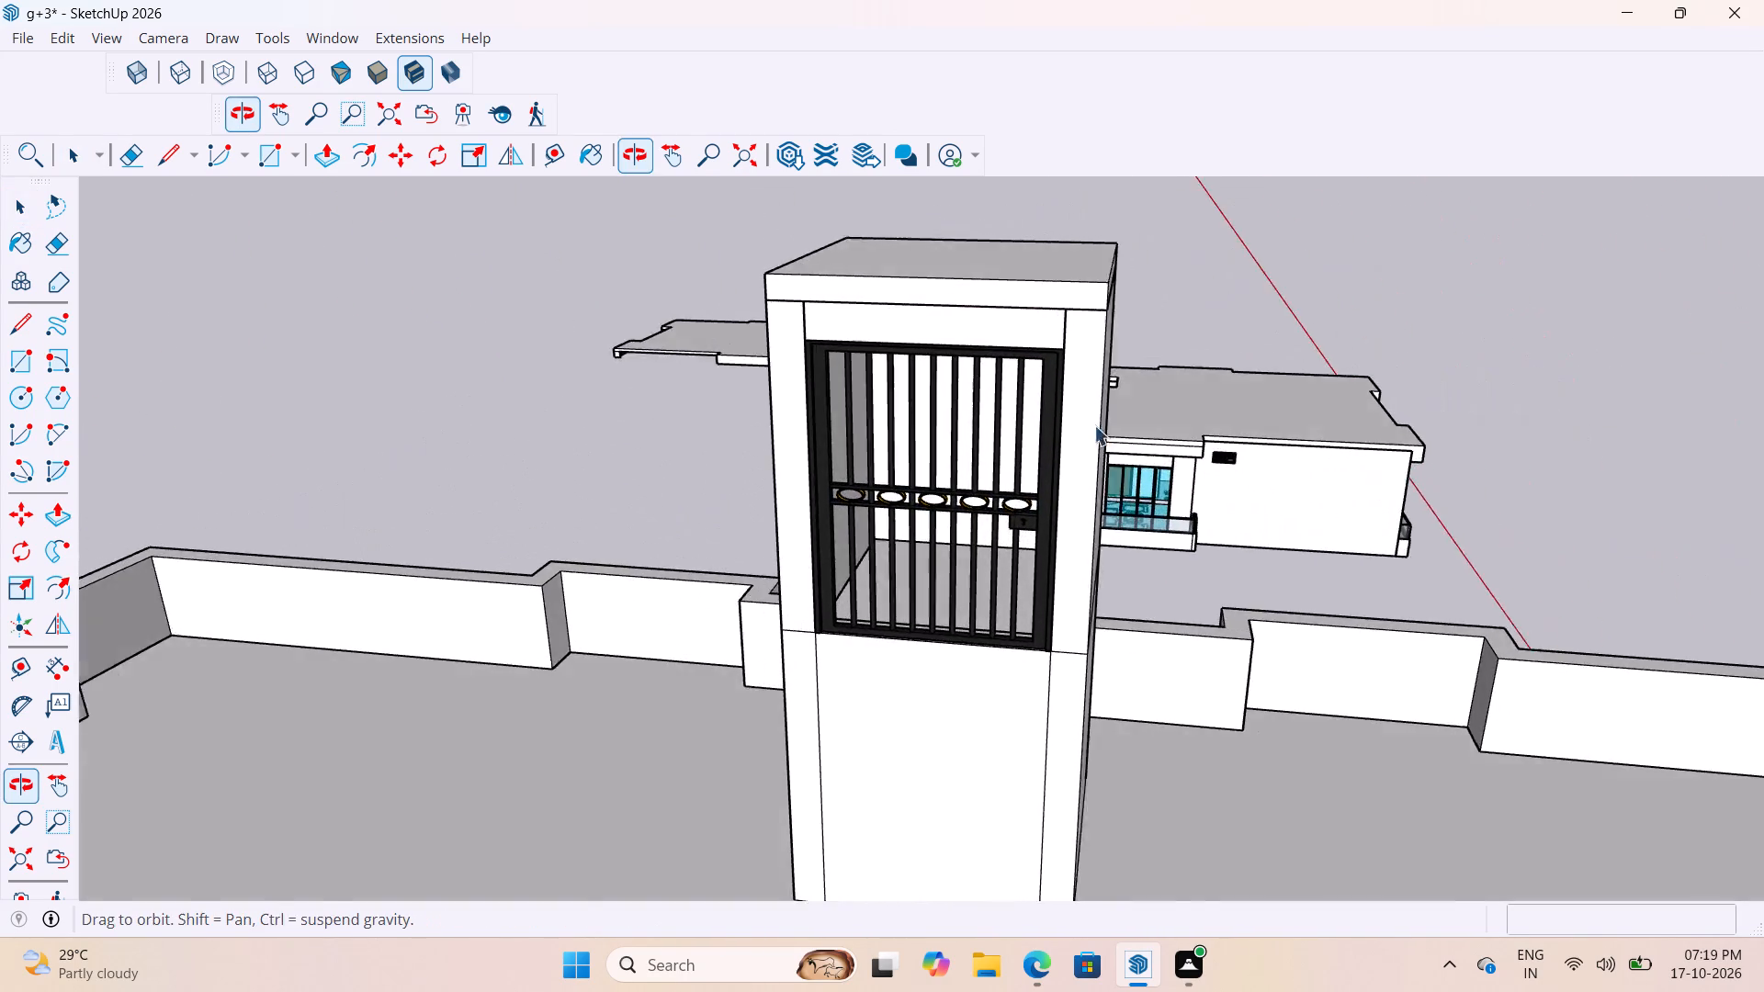
scroll(937, 530, "up", 12)
scroll(1148, 572, "up", 7)
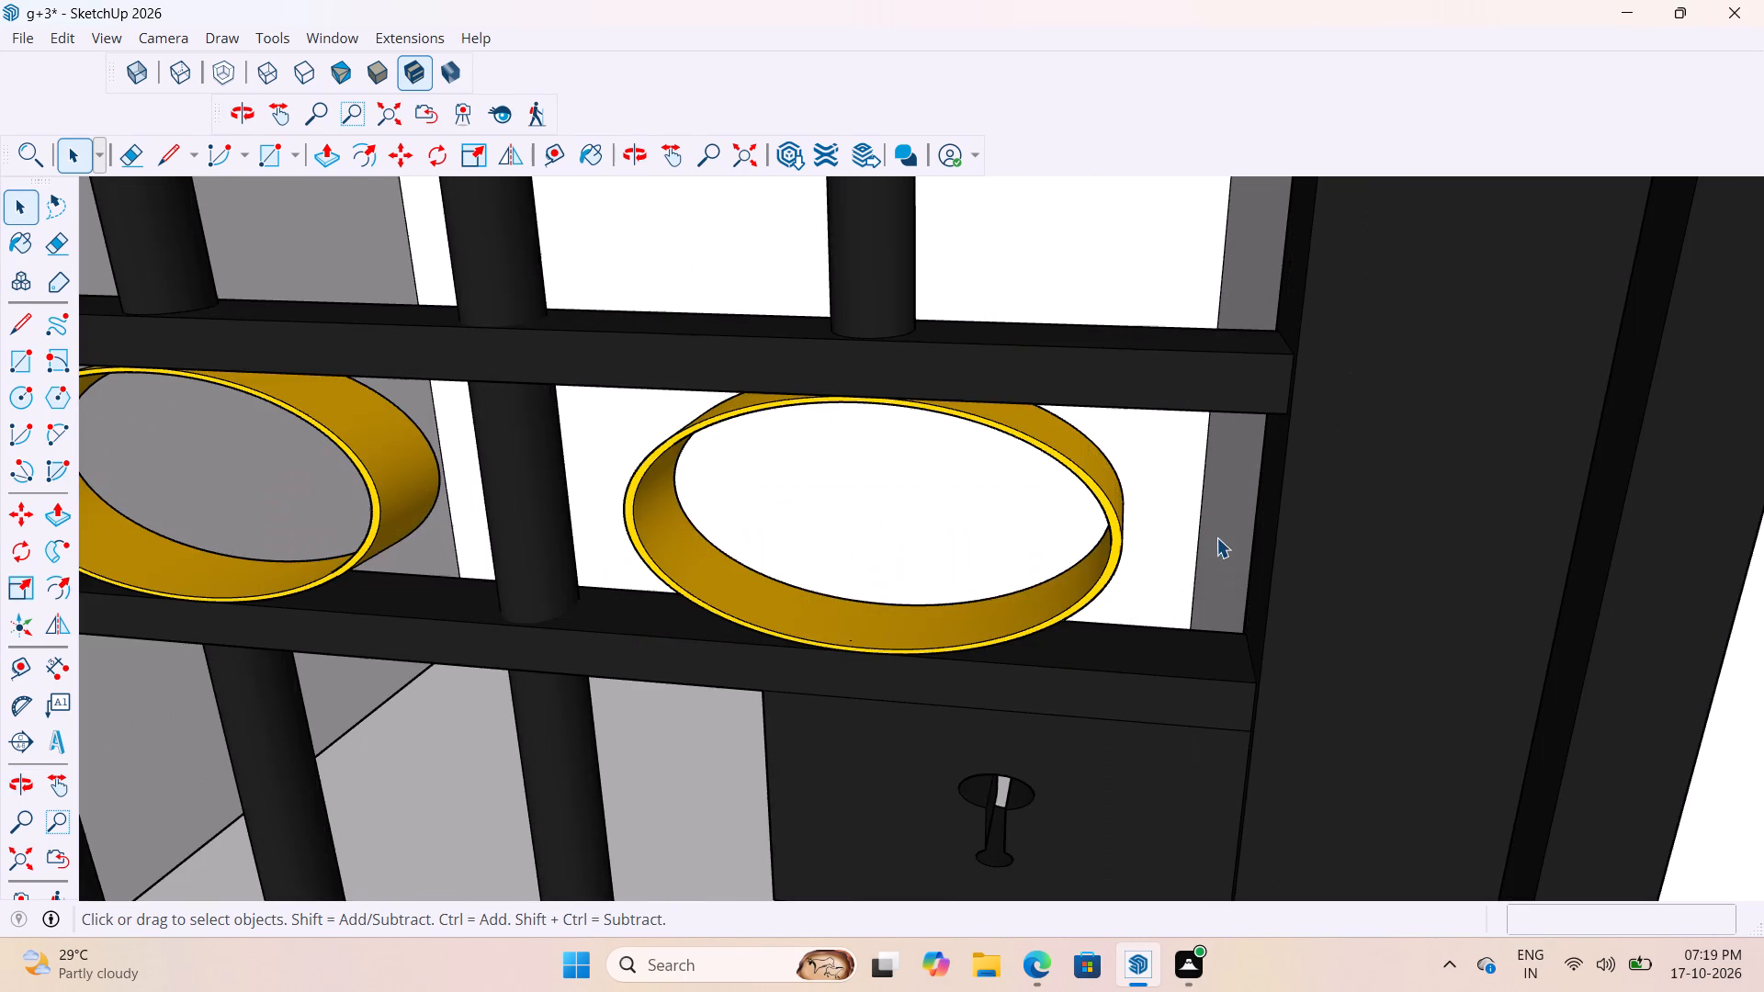
scroll(1180, 535, "down", 20)
scroll(1180, 535, "down", 5)
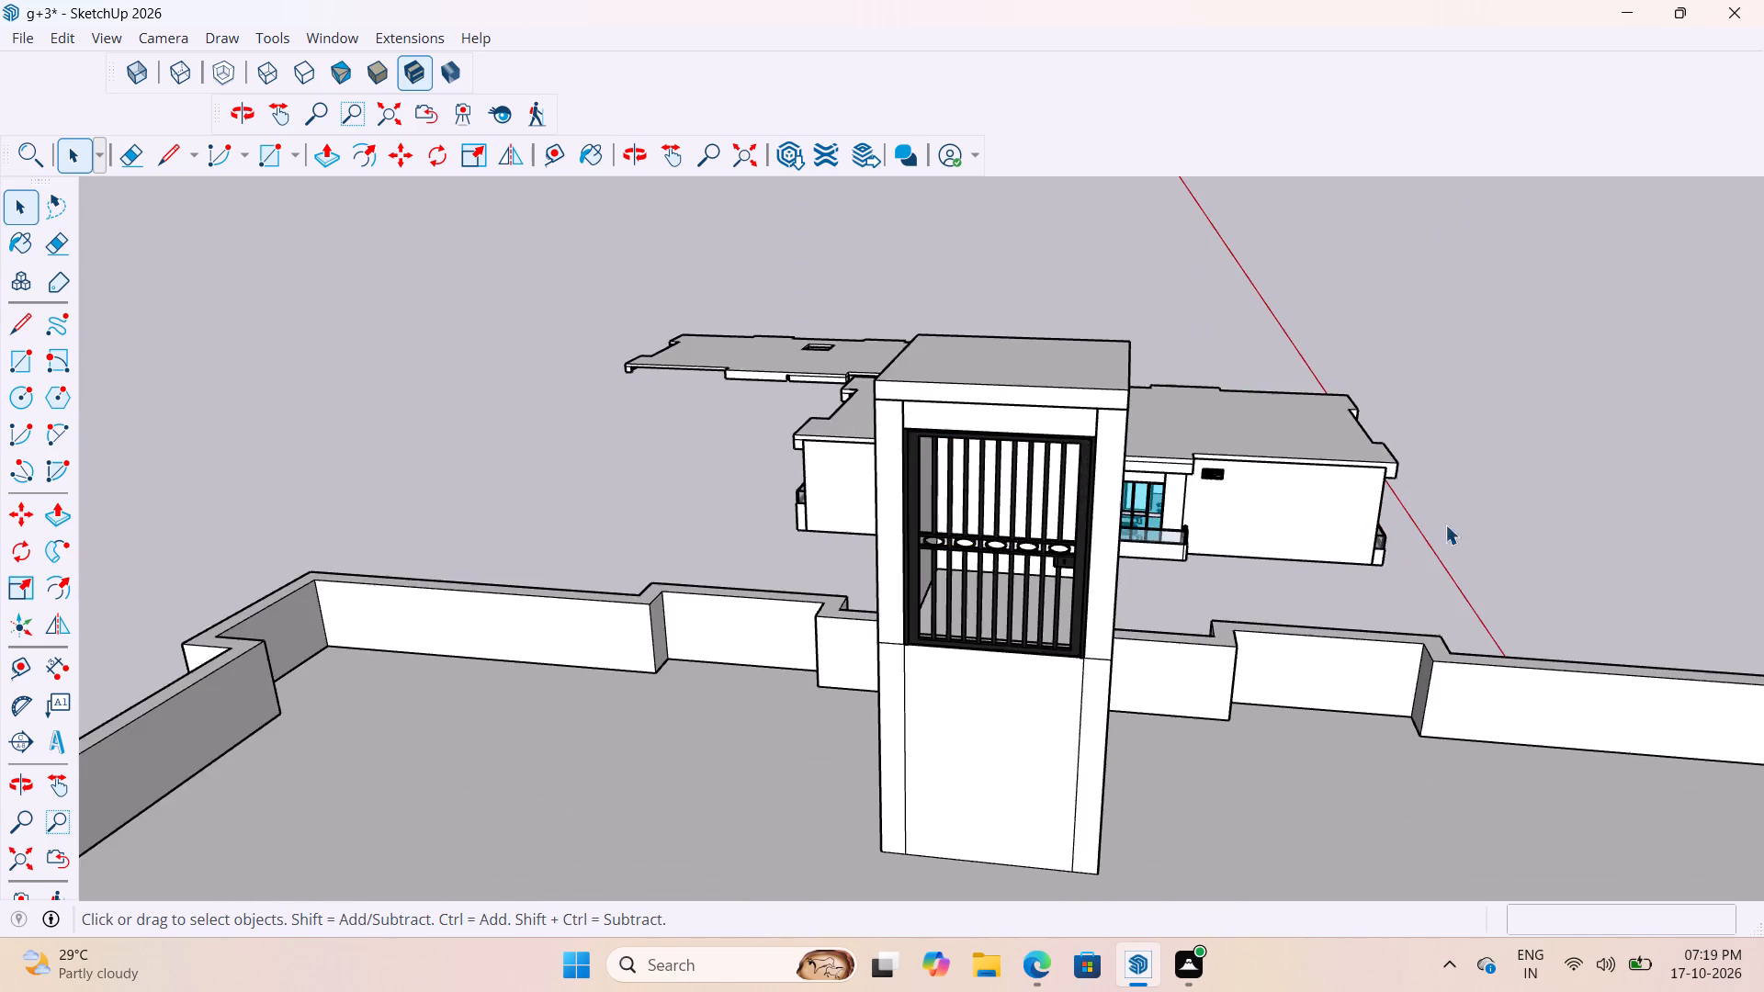
middle_click_drag(1409, 536, 989, 565)
scroll(1140, 377, "down", 12)
scroll(1196, 495, "up", 7)
scroll(1095, 390, "down", 6)
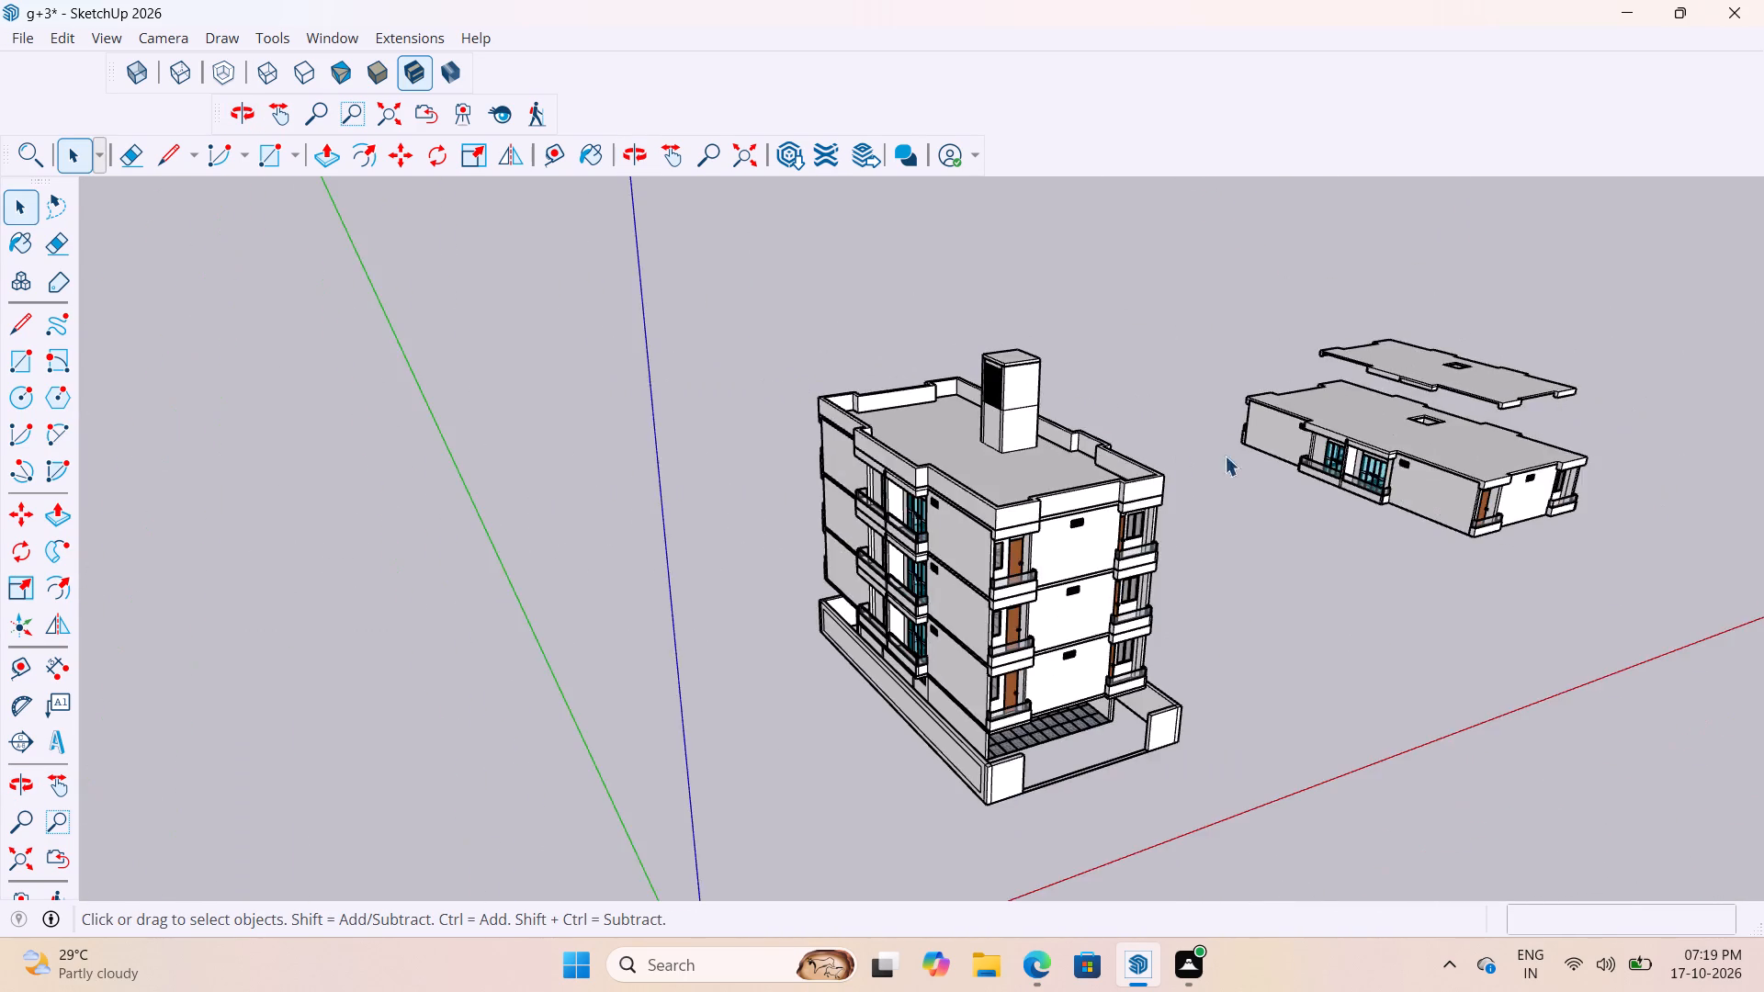
Examine the front elevation, including its balconies, doors, ventilators, parapet, parking area and compound entrance.
middle_click_drag(1214, 512, 1091, 567)
scroll(1025, 555, "up", 5)
scroll(1030, 415, "down", 5)
scroll(1083, 633, "up", 6)
middle_click_drag(1010, 569, 951, 538)
scroll(933, 537, "up", 8)
scroll(969, 477, "down", 10)
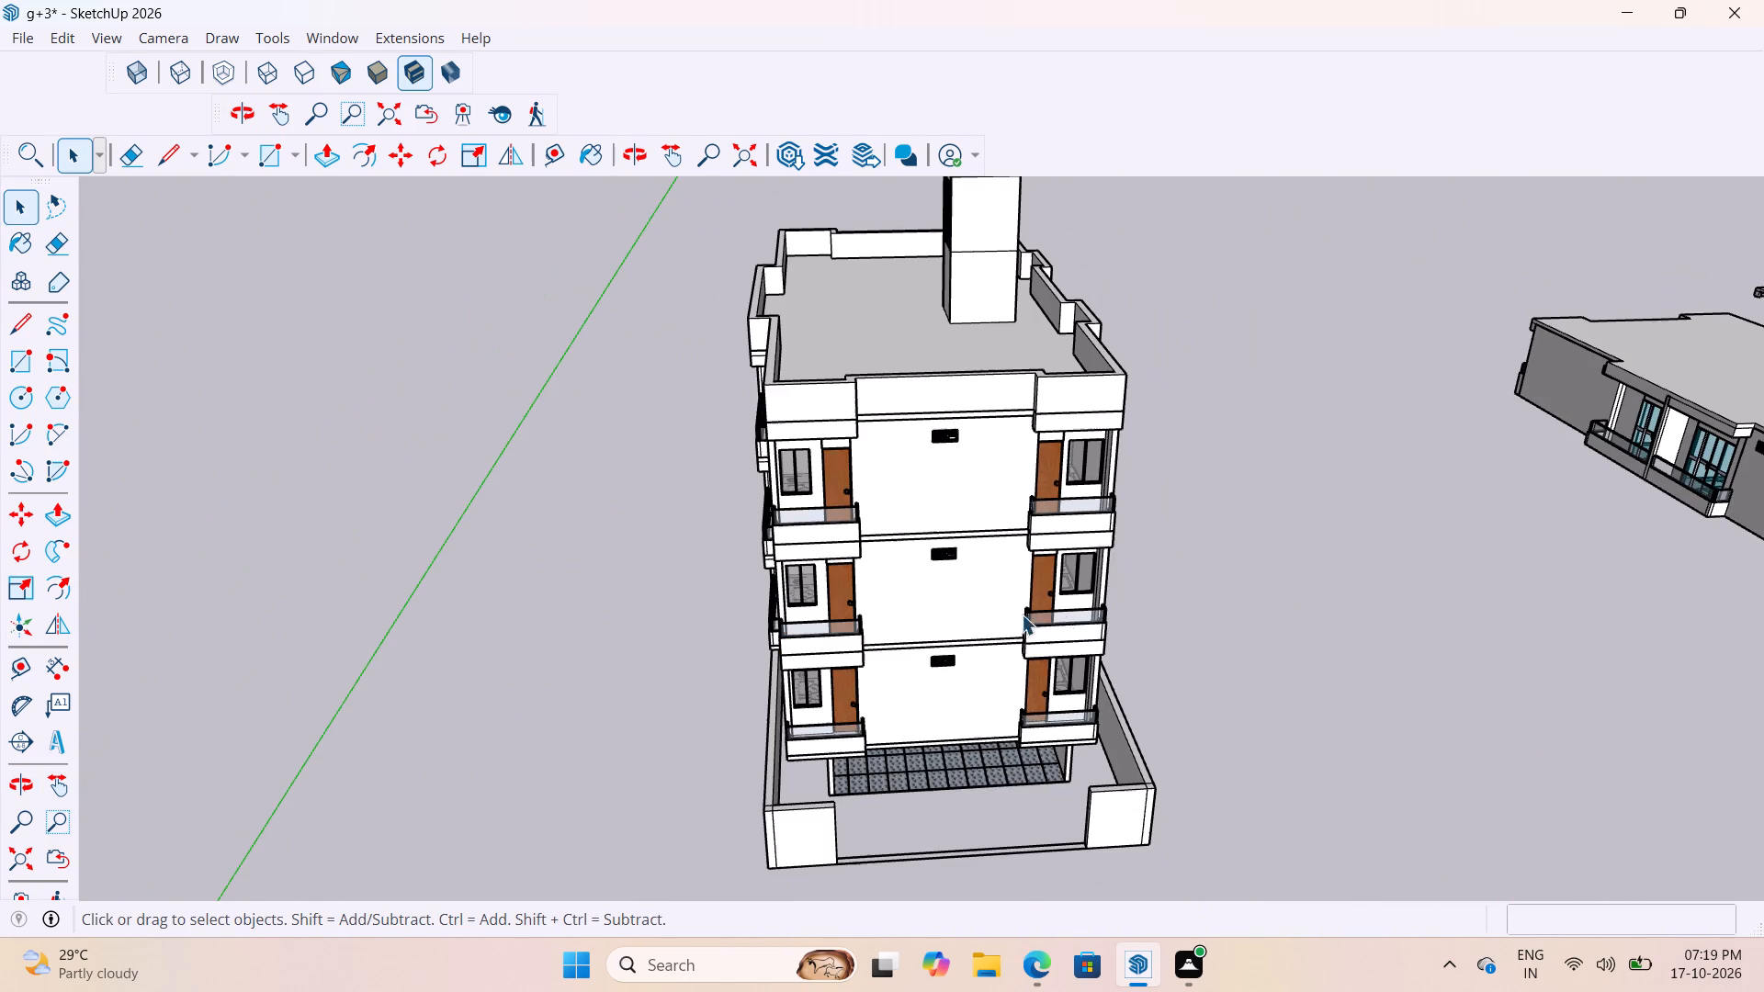
scroll(998, 482, "down", 5)
middle_click_drag(1036, 308, 1432, 356)
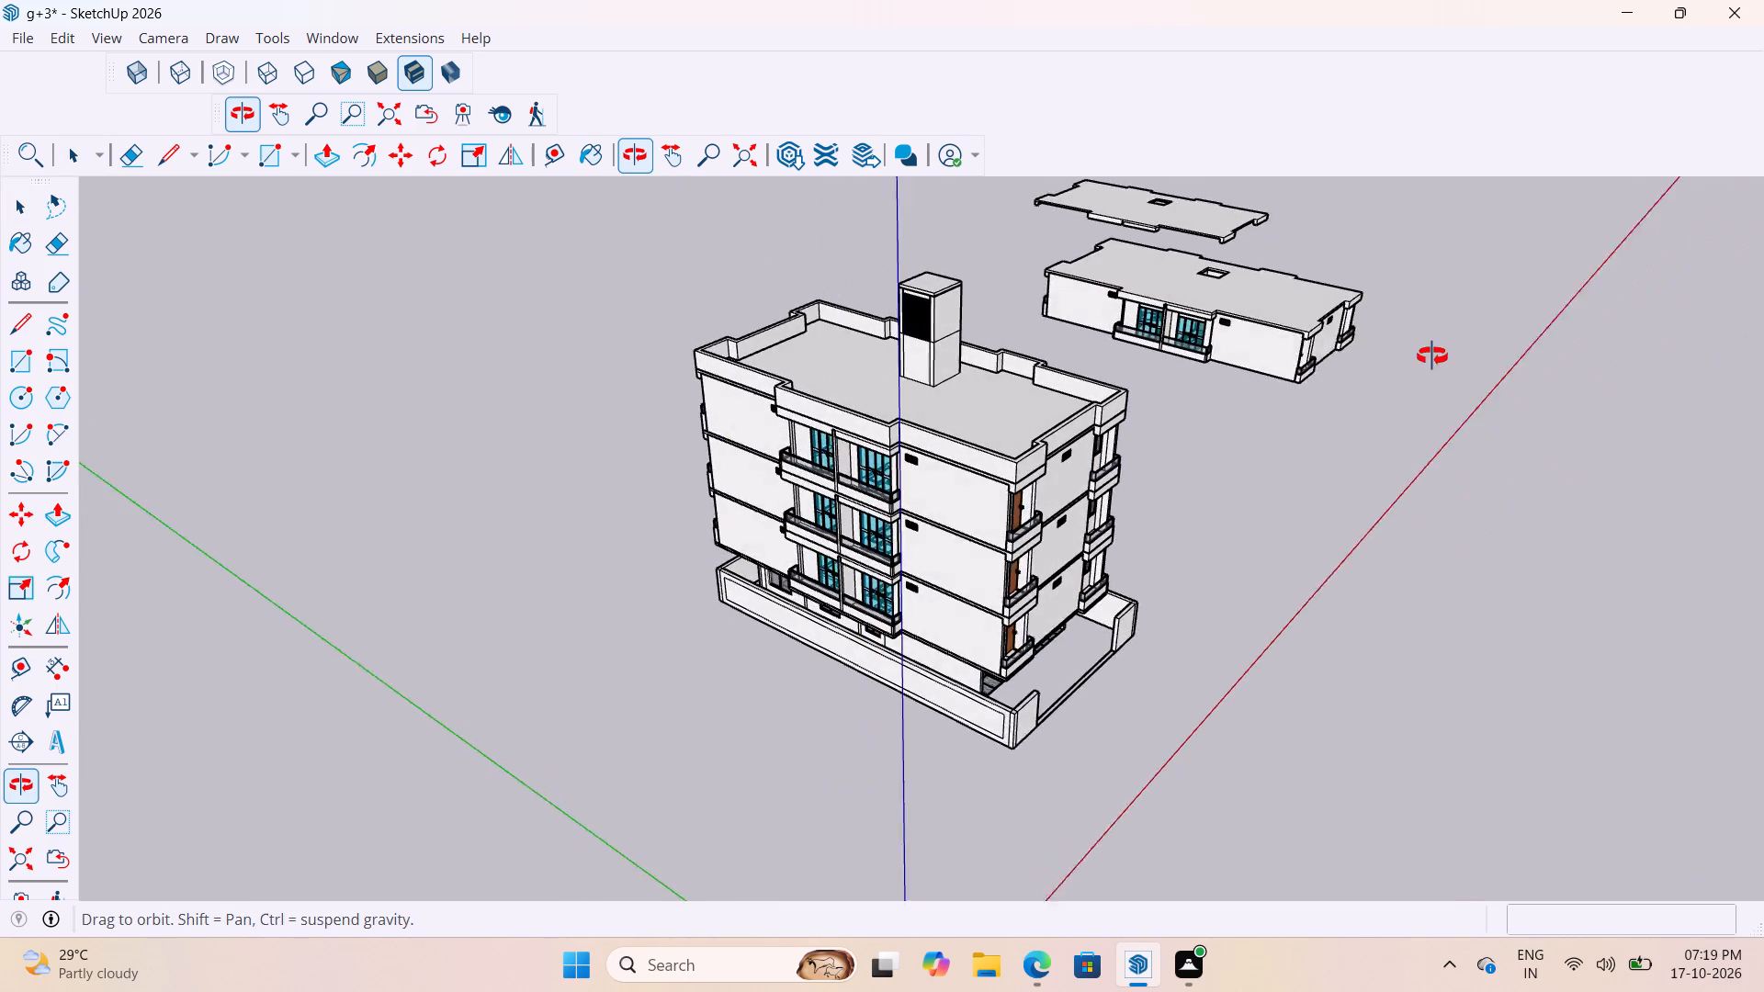
middle_click_drag(1432, 356, 1098, 432)
scroll(965, 493, "up", 8)
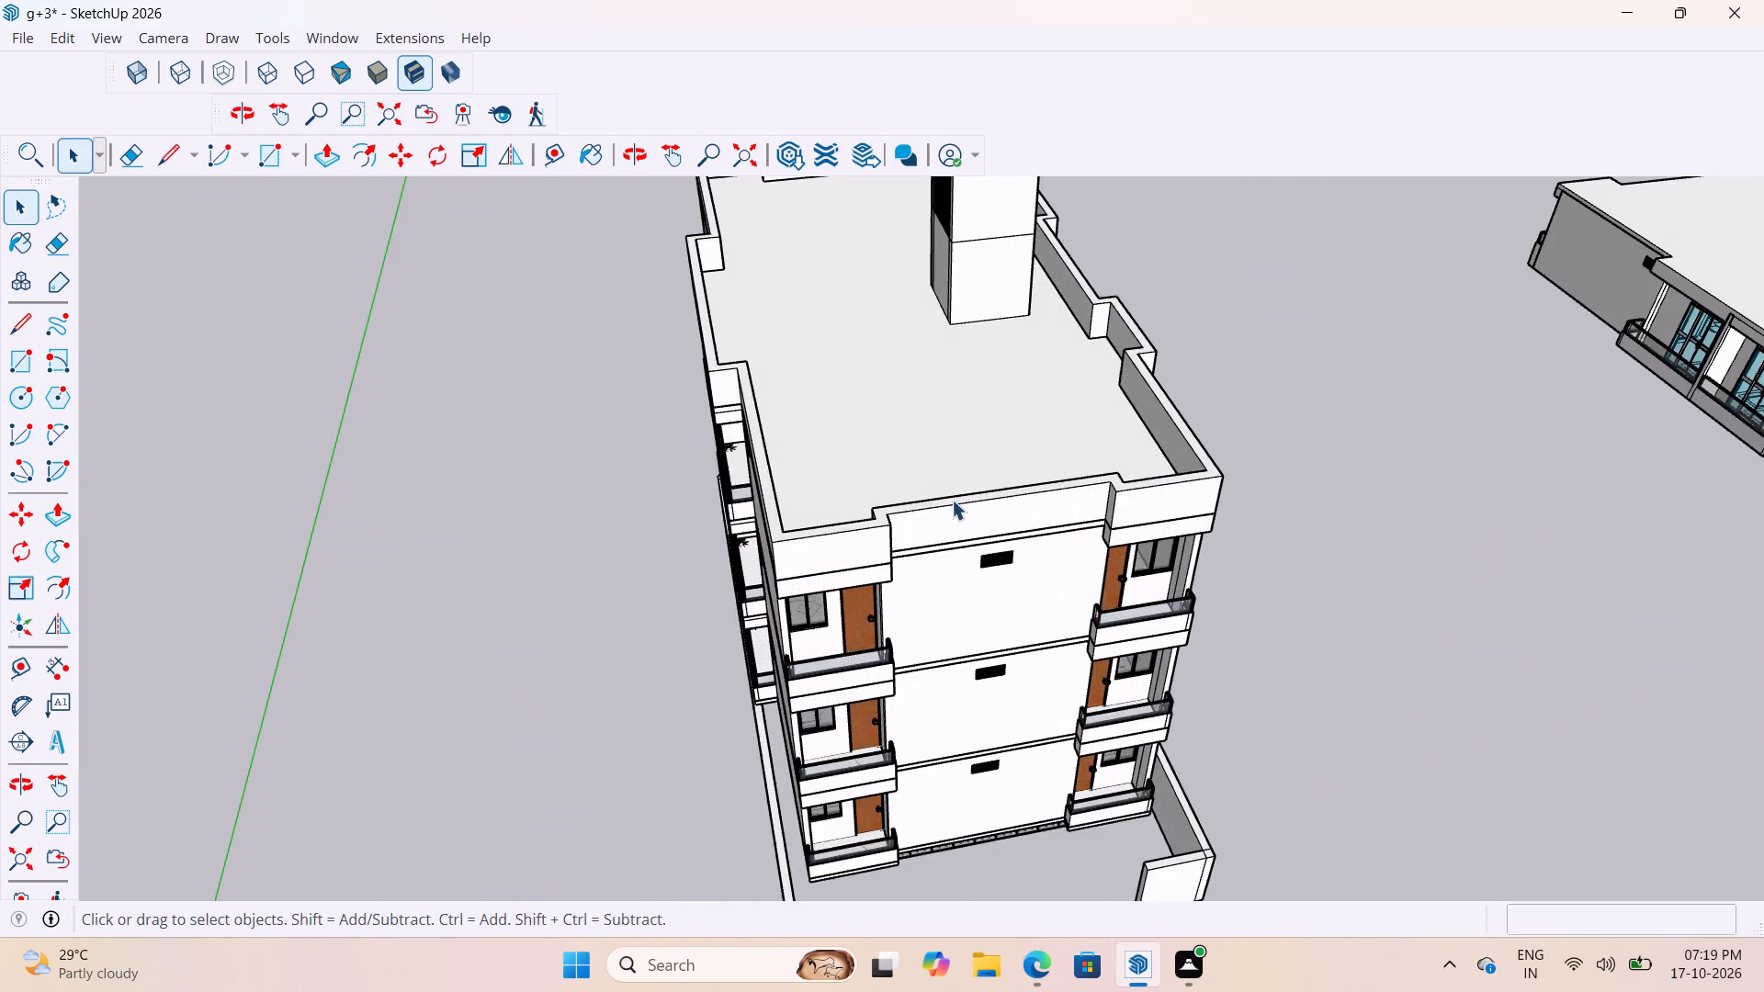
middle_click_drag(949, 499, 865, 397)
scroll(888, 397, "up", 4)
scroll(906, 387, "down", 5)
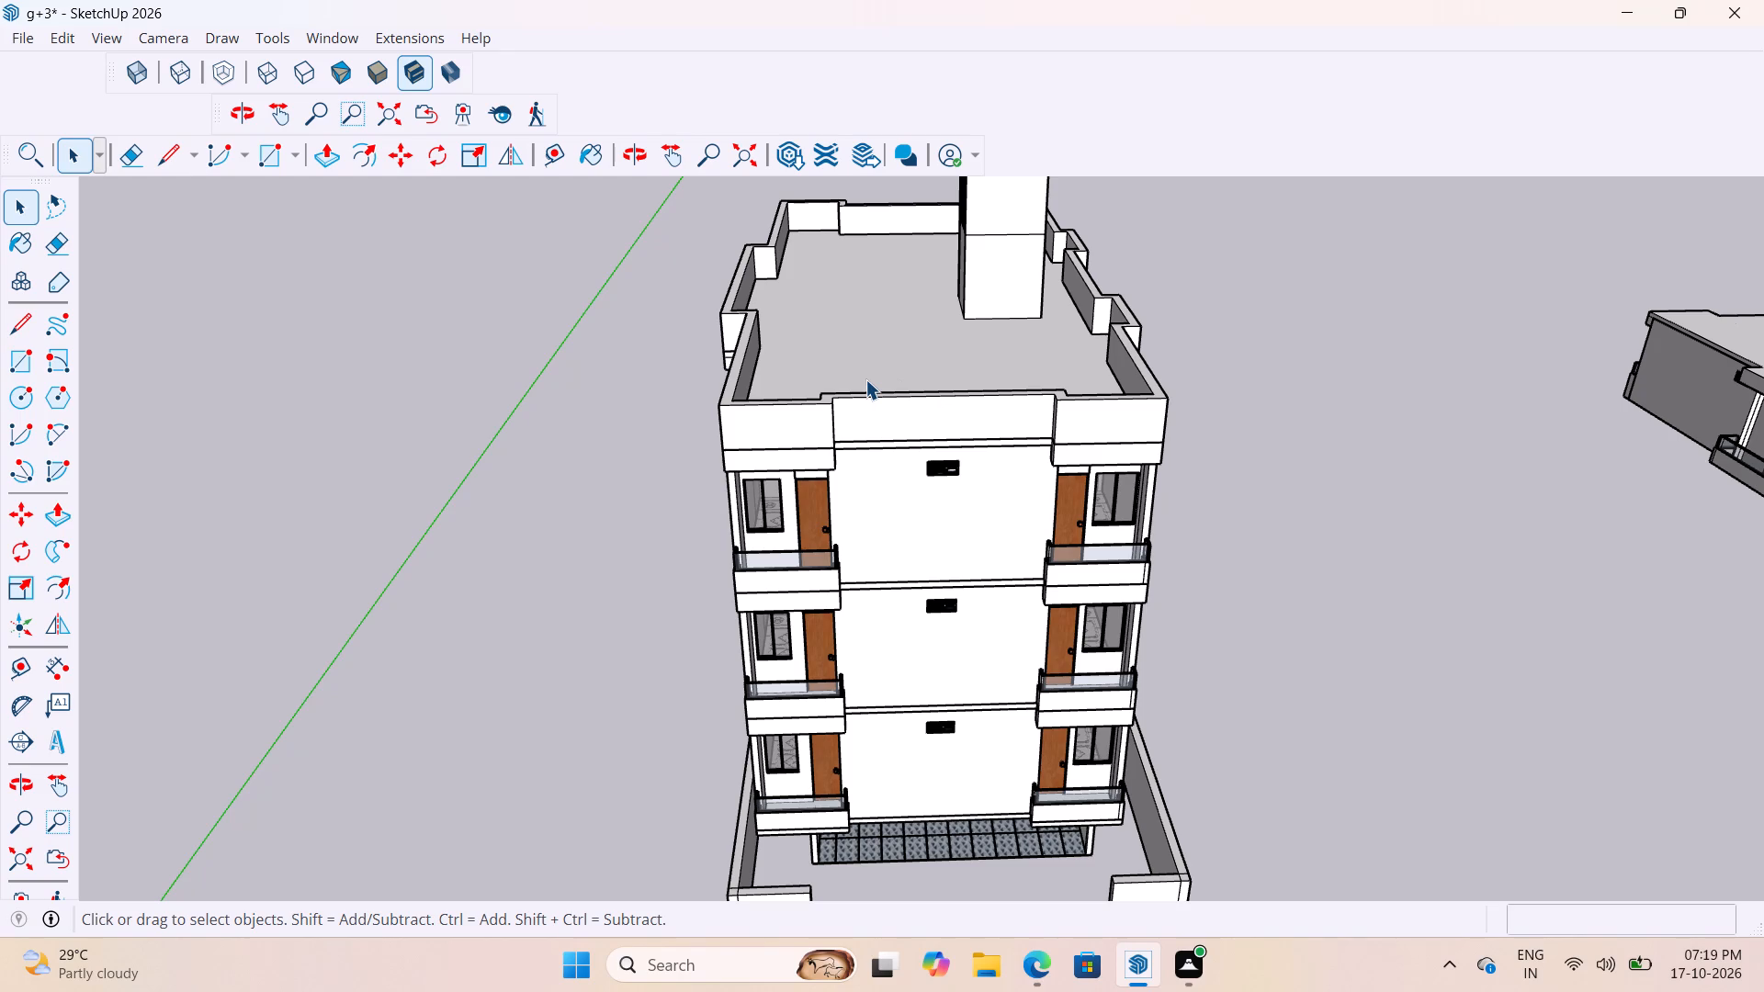
scroll(1046, 422, "down", 8)
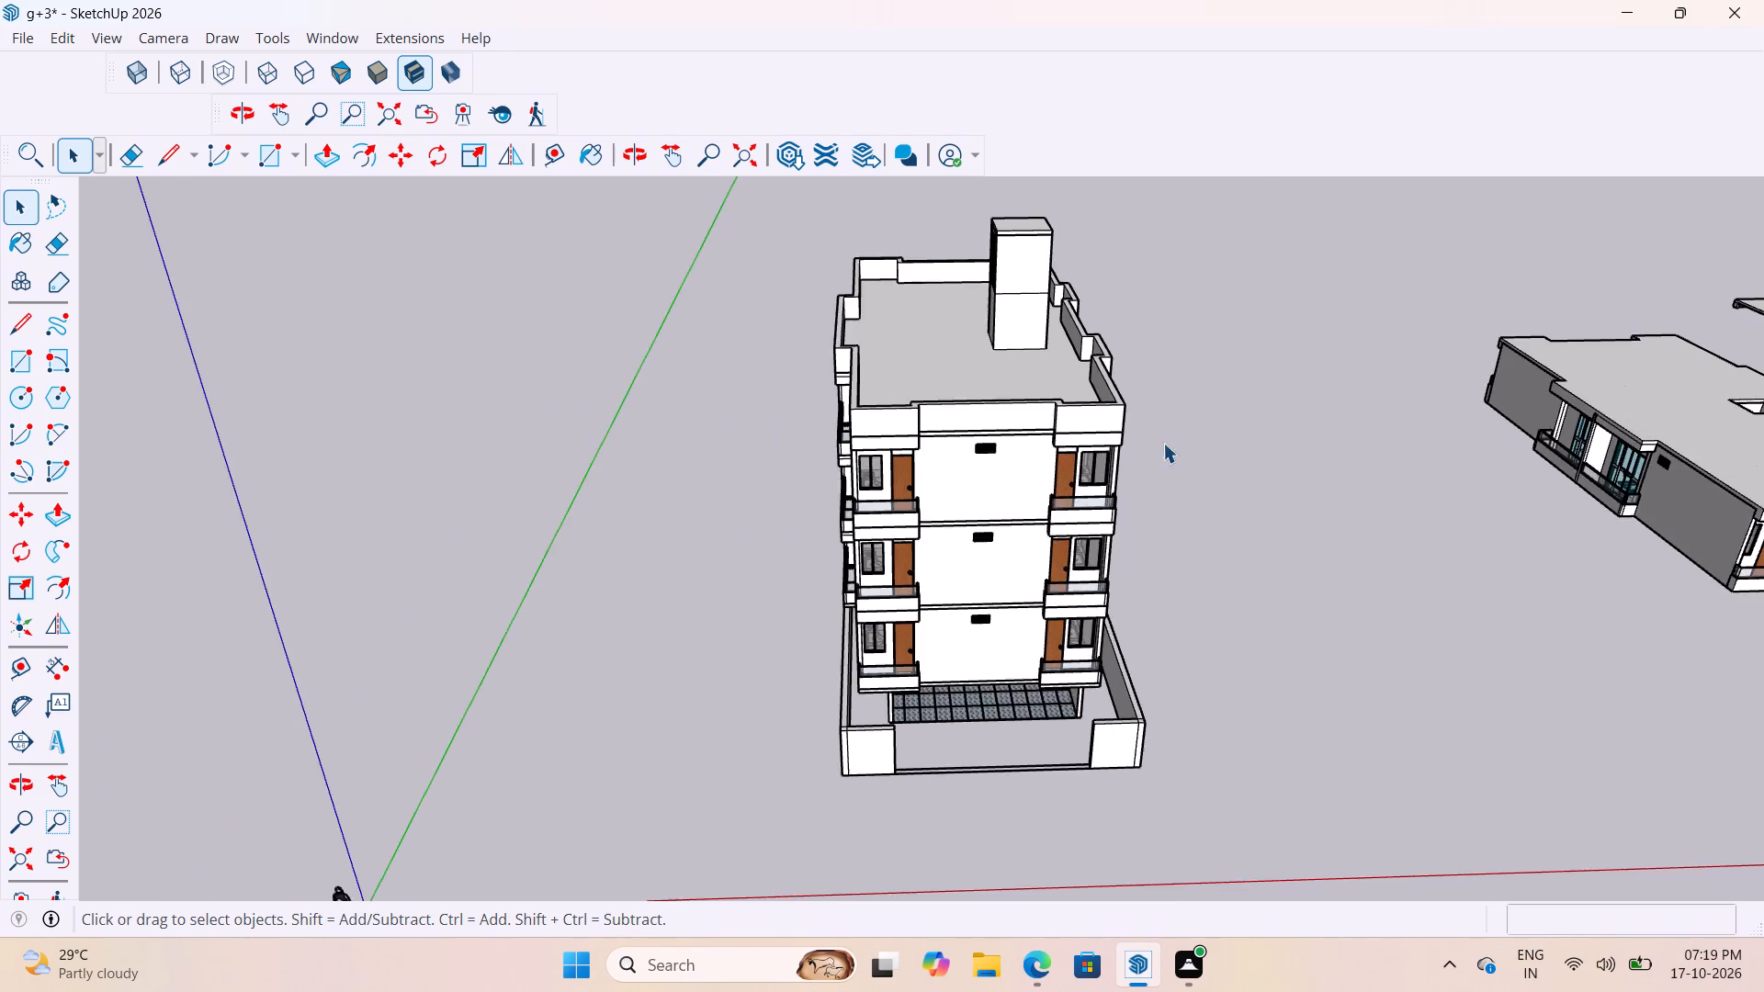
scroll(1055, 614, "up", 7)
middle_click_drag(966, 638, 1083, 581)
scroll(992, 535, "up", 2)
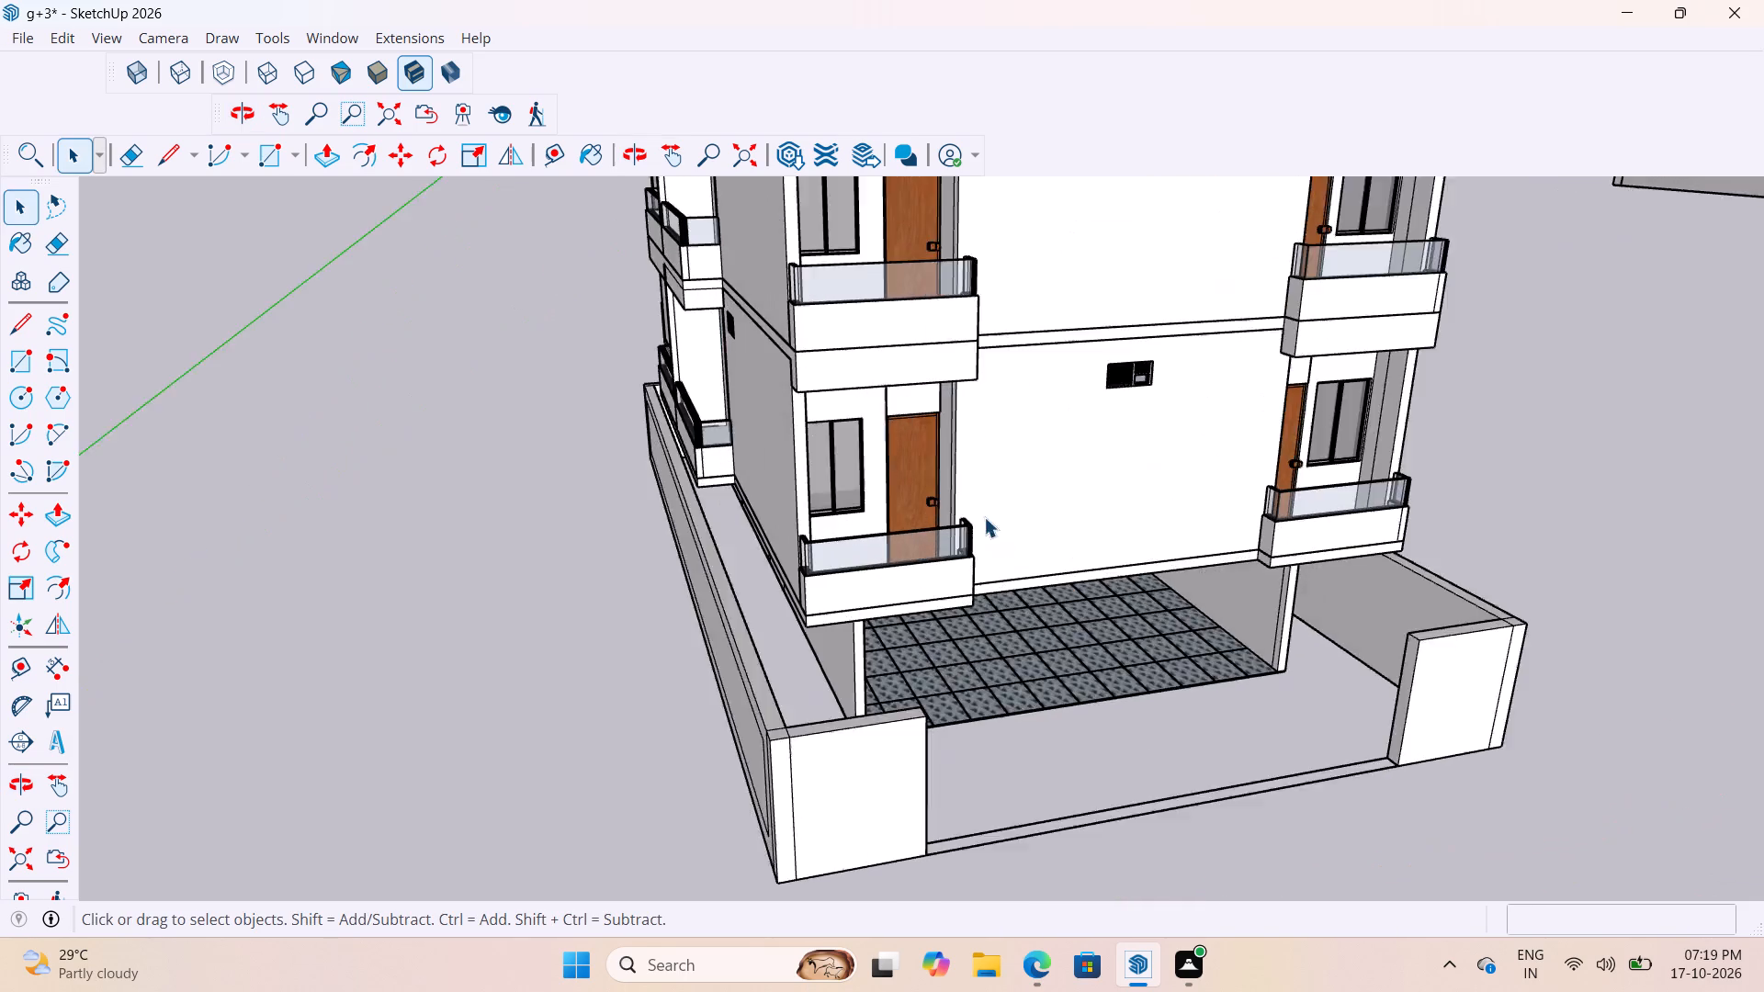
scroll(984, 517, "up", 12)
middle_click_drag(955, 321, 1325, 345)
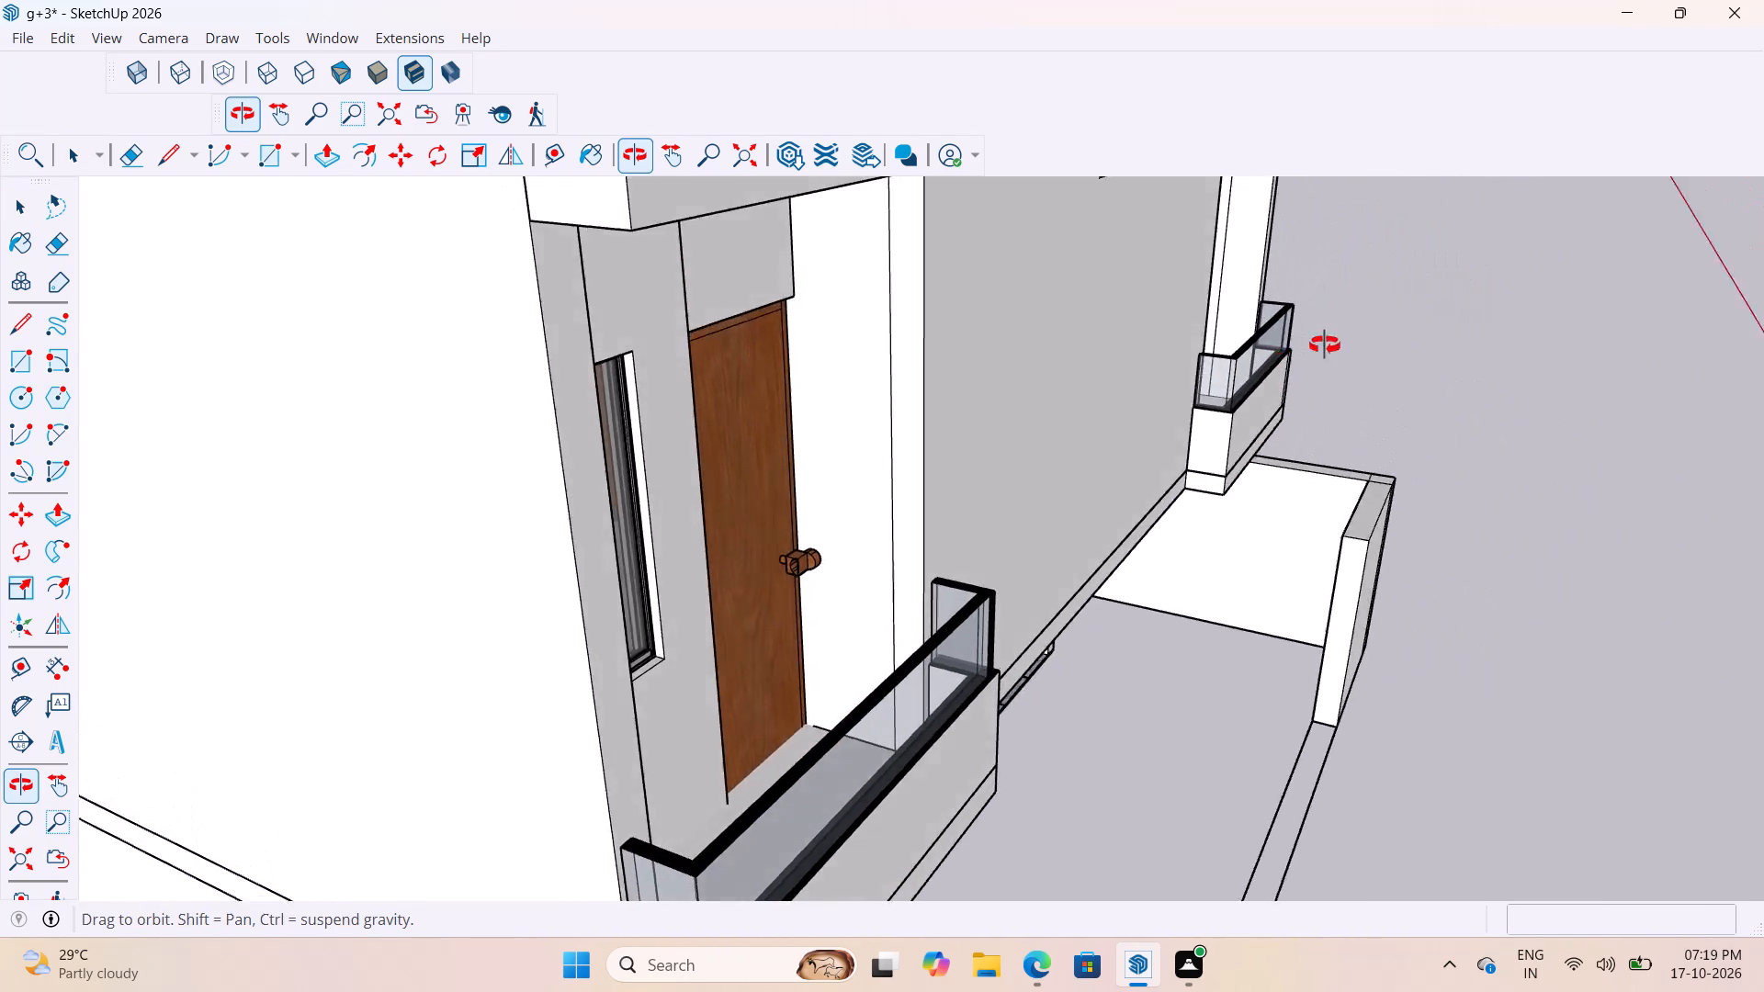
middle_click_drag(1325, 345, 830, 530)
scroll(1001, 430, "down", 17)
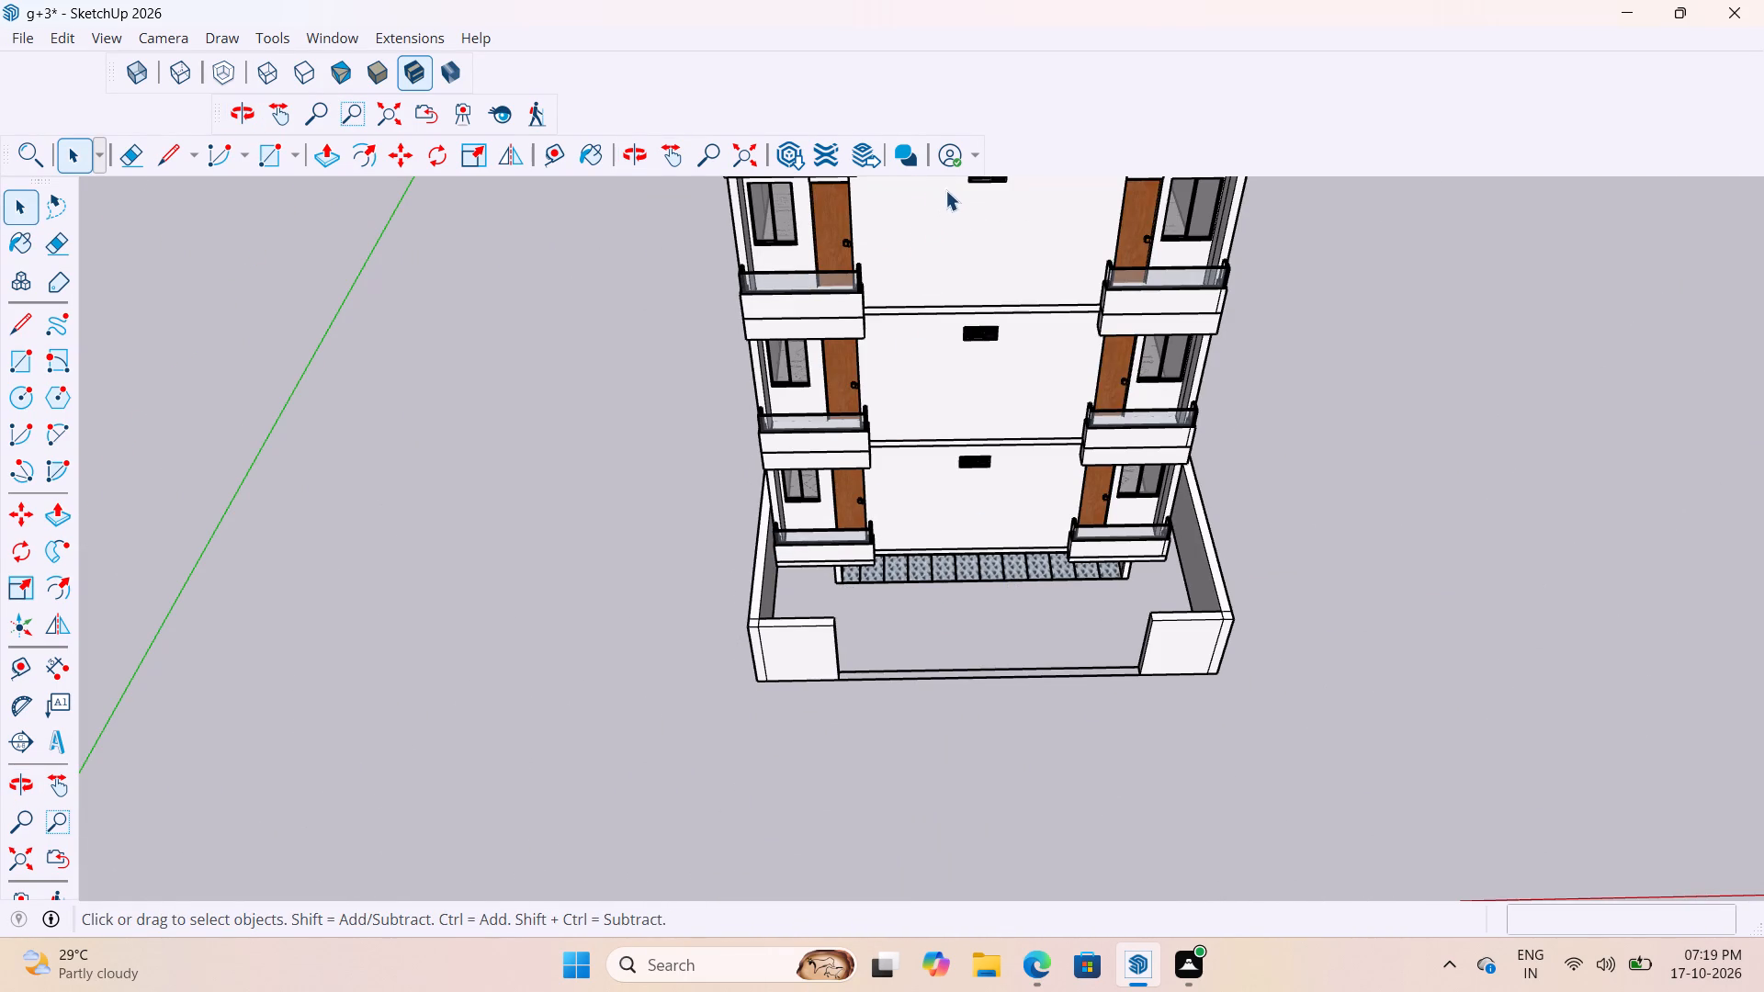
scroll(933, 475, "up", 15)
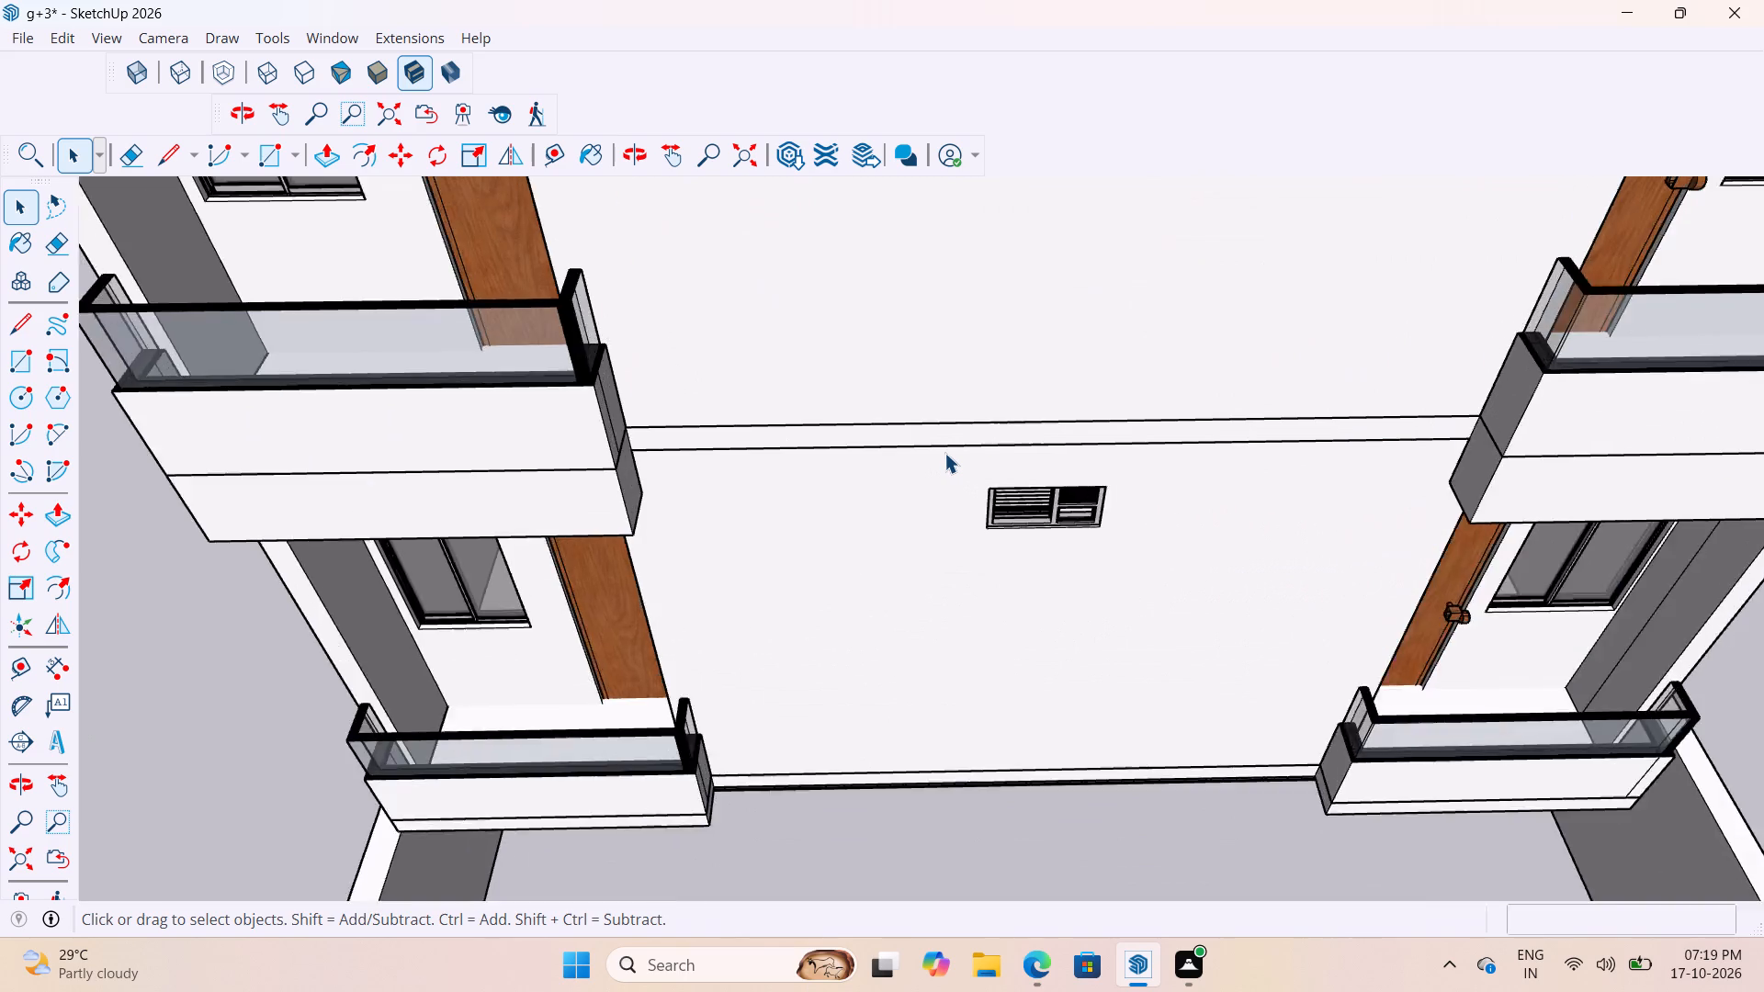
Examine the louvred ventilator with exhaust fan on the front wall between the balconies.
scroll(944, 453, "up", 4)
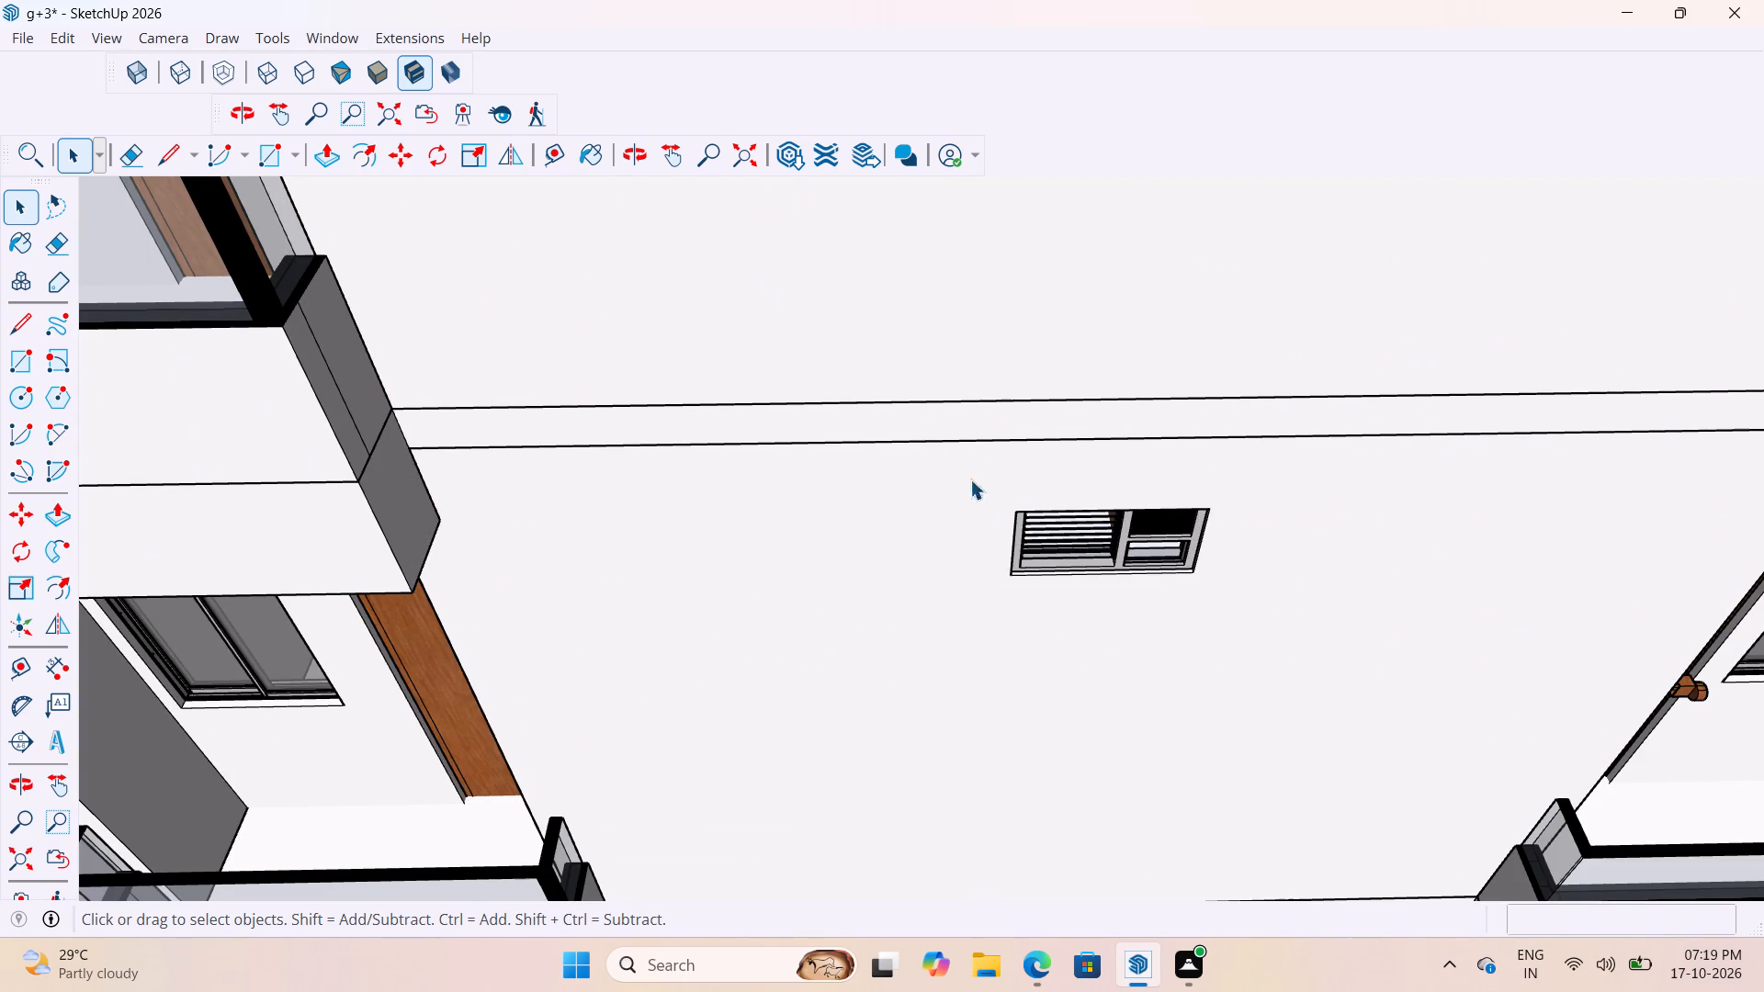
scroll(985, 576, "down", 5)
scroll(1070, 566, "up", 10)
middle_click_drag(1114, 520, 895, 302)
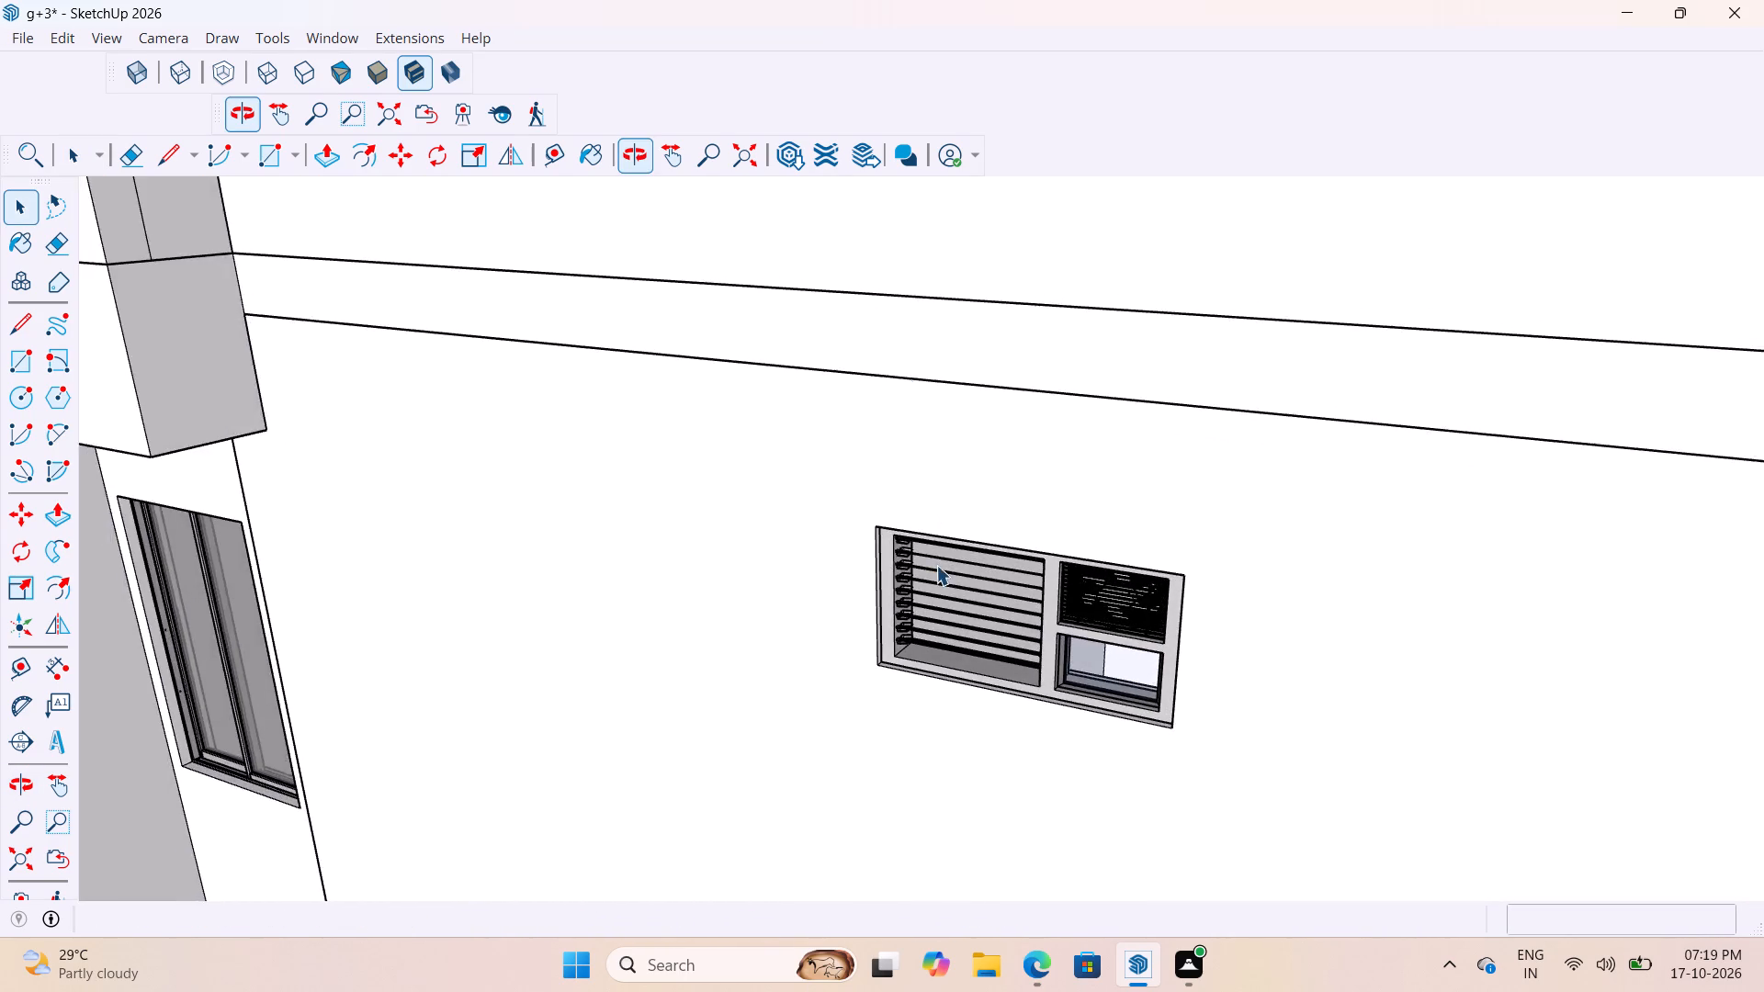
scroll(938, 605, "up", 5)
middle_click_drag(936, 605, 684, 477)
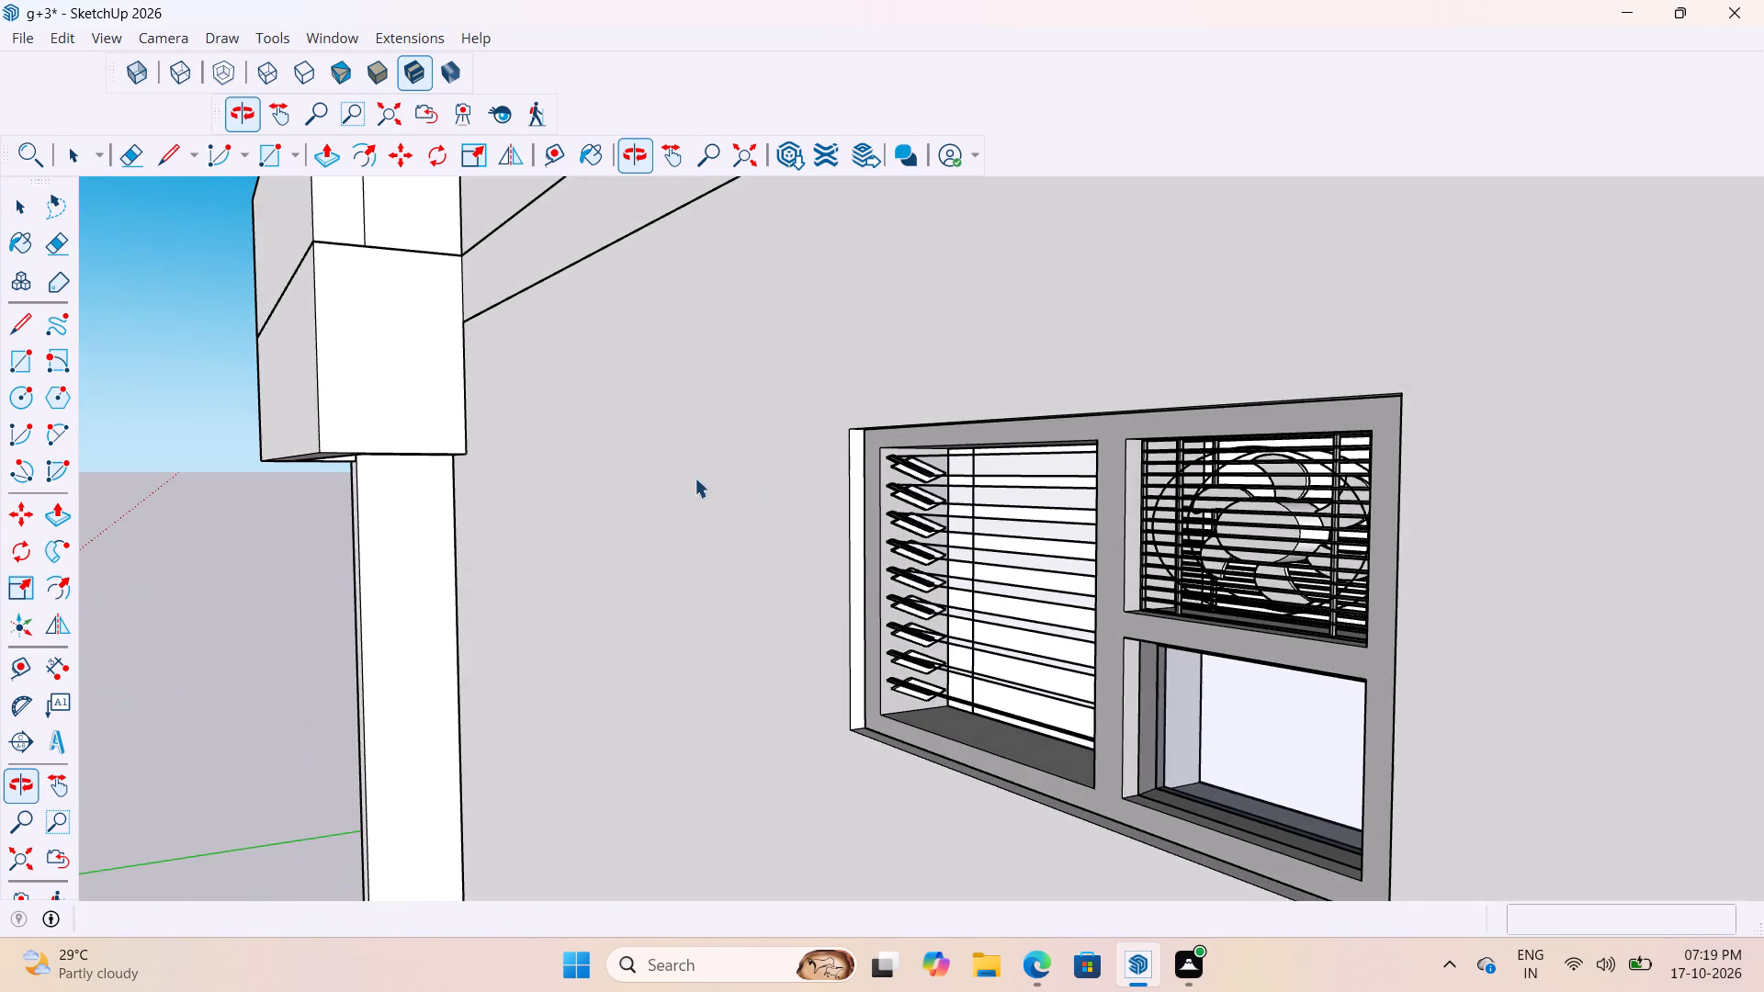
scroll(855, 469, "down", 5)
scroll(944, 469, "up", 3)
scroll(1069, 405, "down", 5)
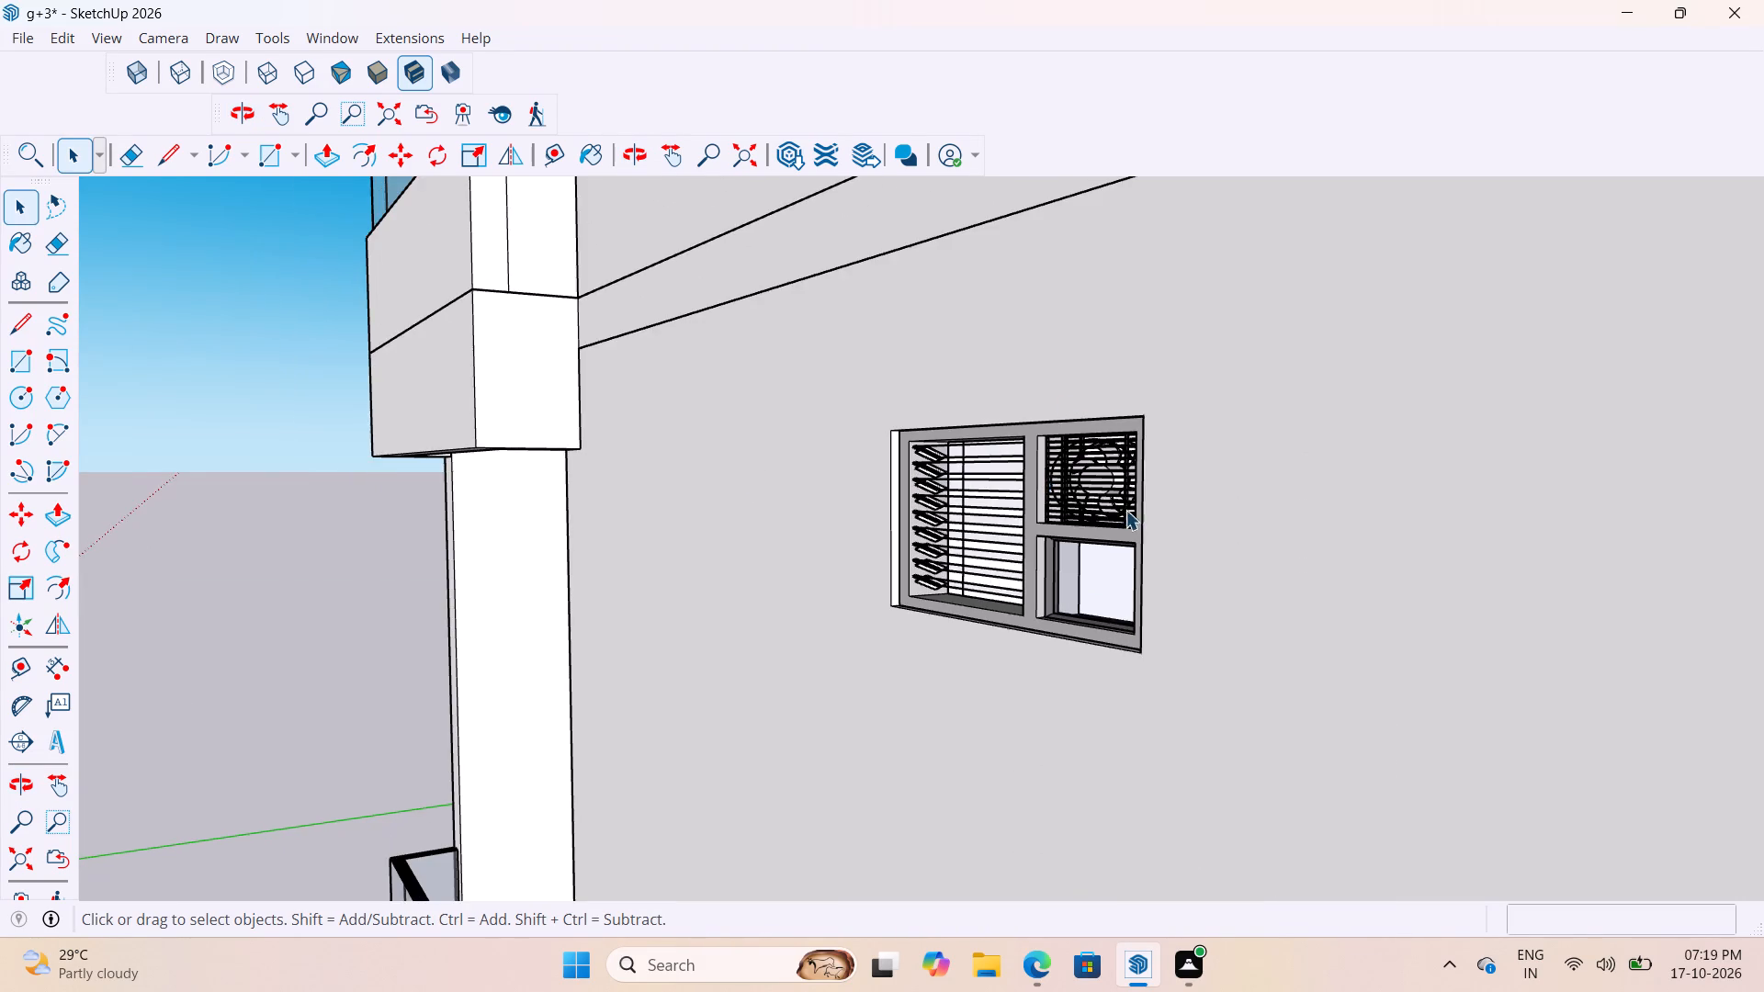
middle_click_drag(1190, 531, 1384, 581)
scroll(1216, 574, "down", 11)
scroll(1159, 539, "up", 15)
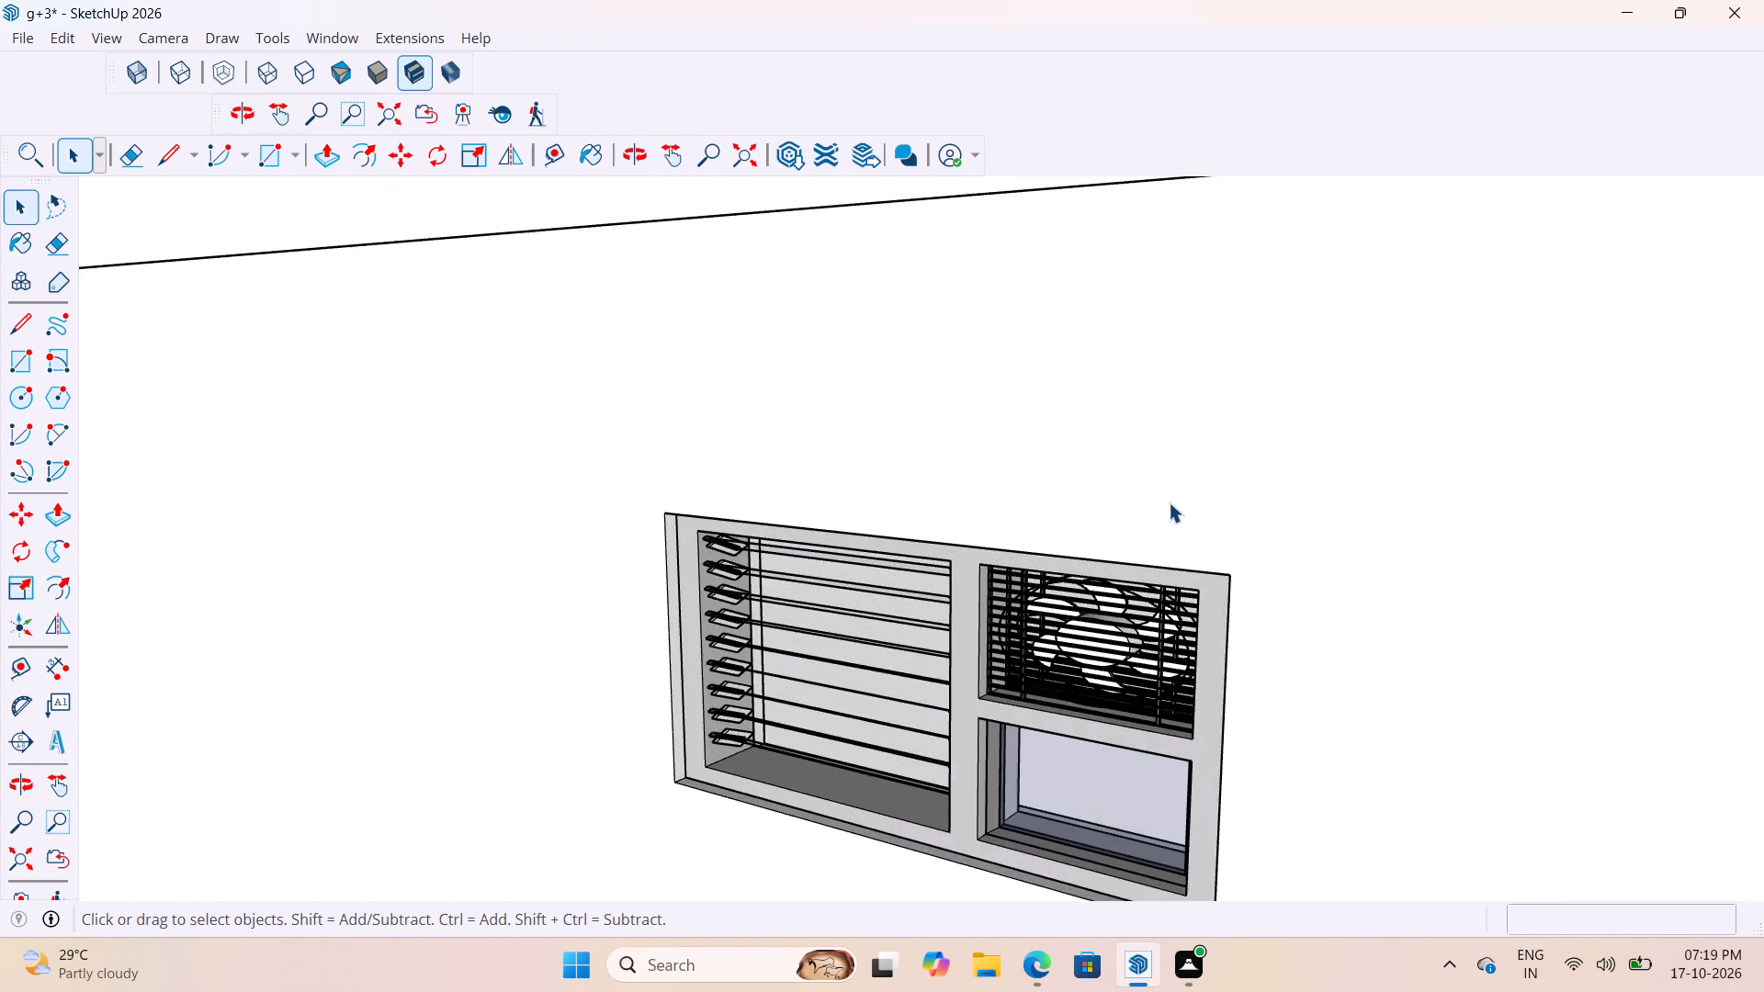
middle_click_drag(1170, 501, 1306, 362)
scroll(1089, 518, "down", 9)
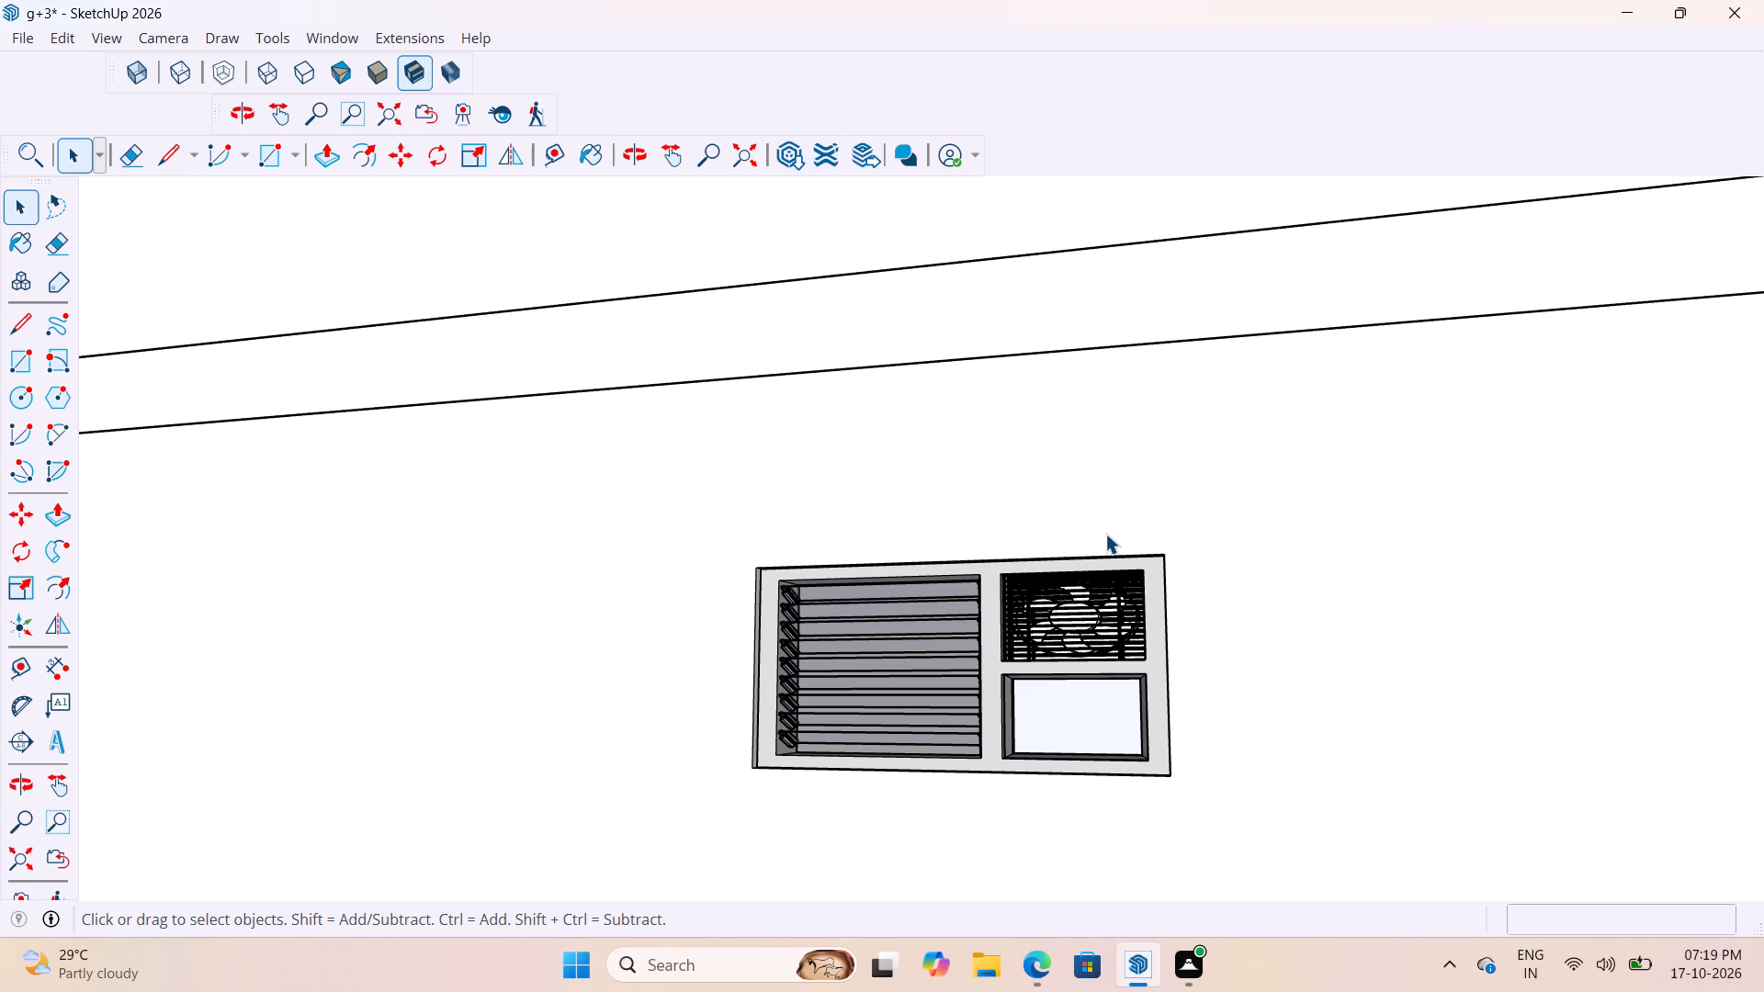
scroll(1036, 598, "down", 8)
middle_click_drag(1094, 573, 1161, 756)
scroll(1143, 742, "up", 1)
scroll(1077, 727, "down", 6)
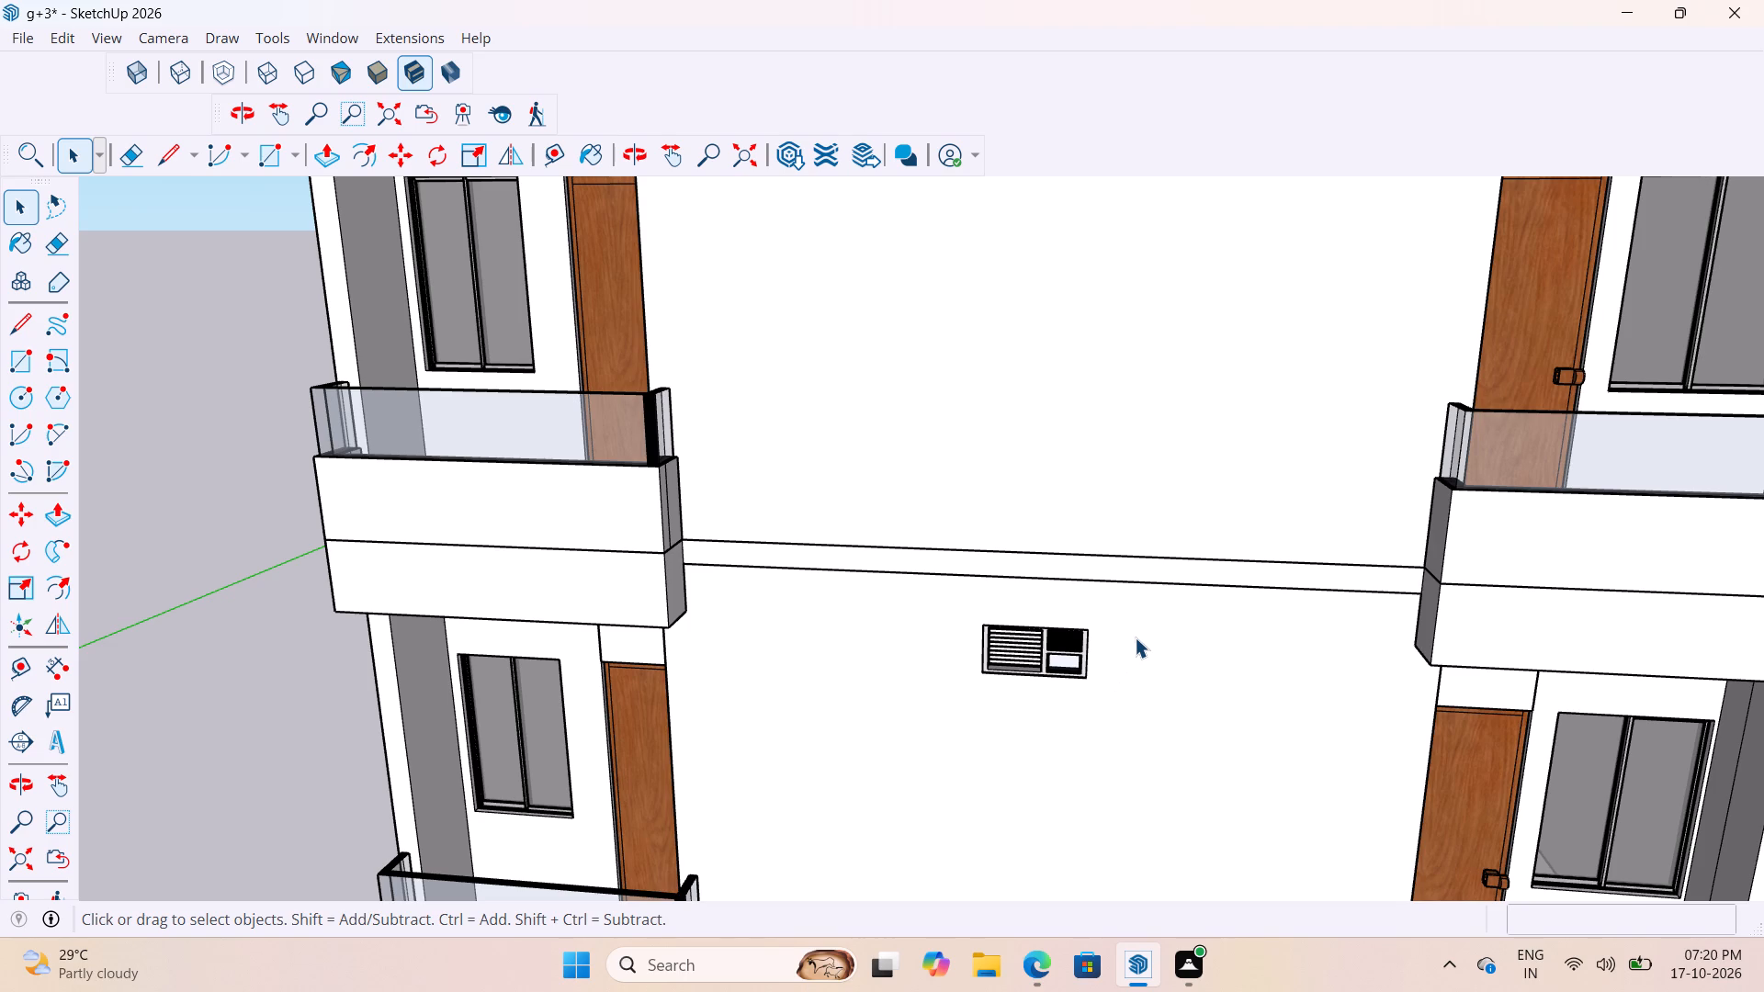
scroll(1003, 656, "up", 18)
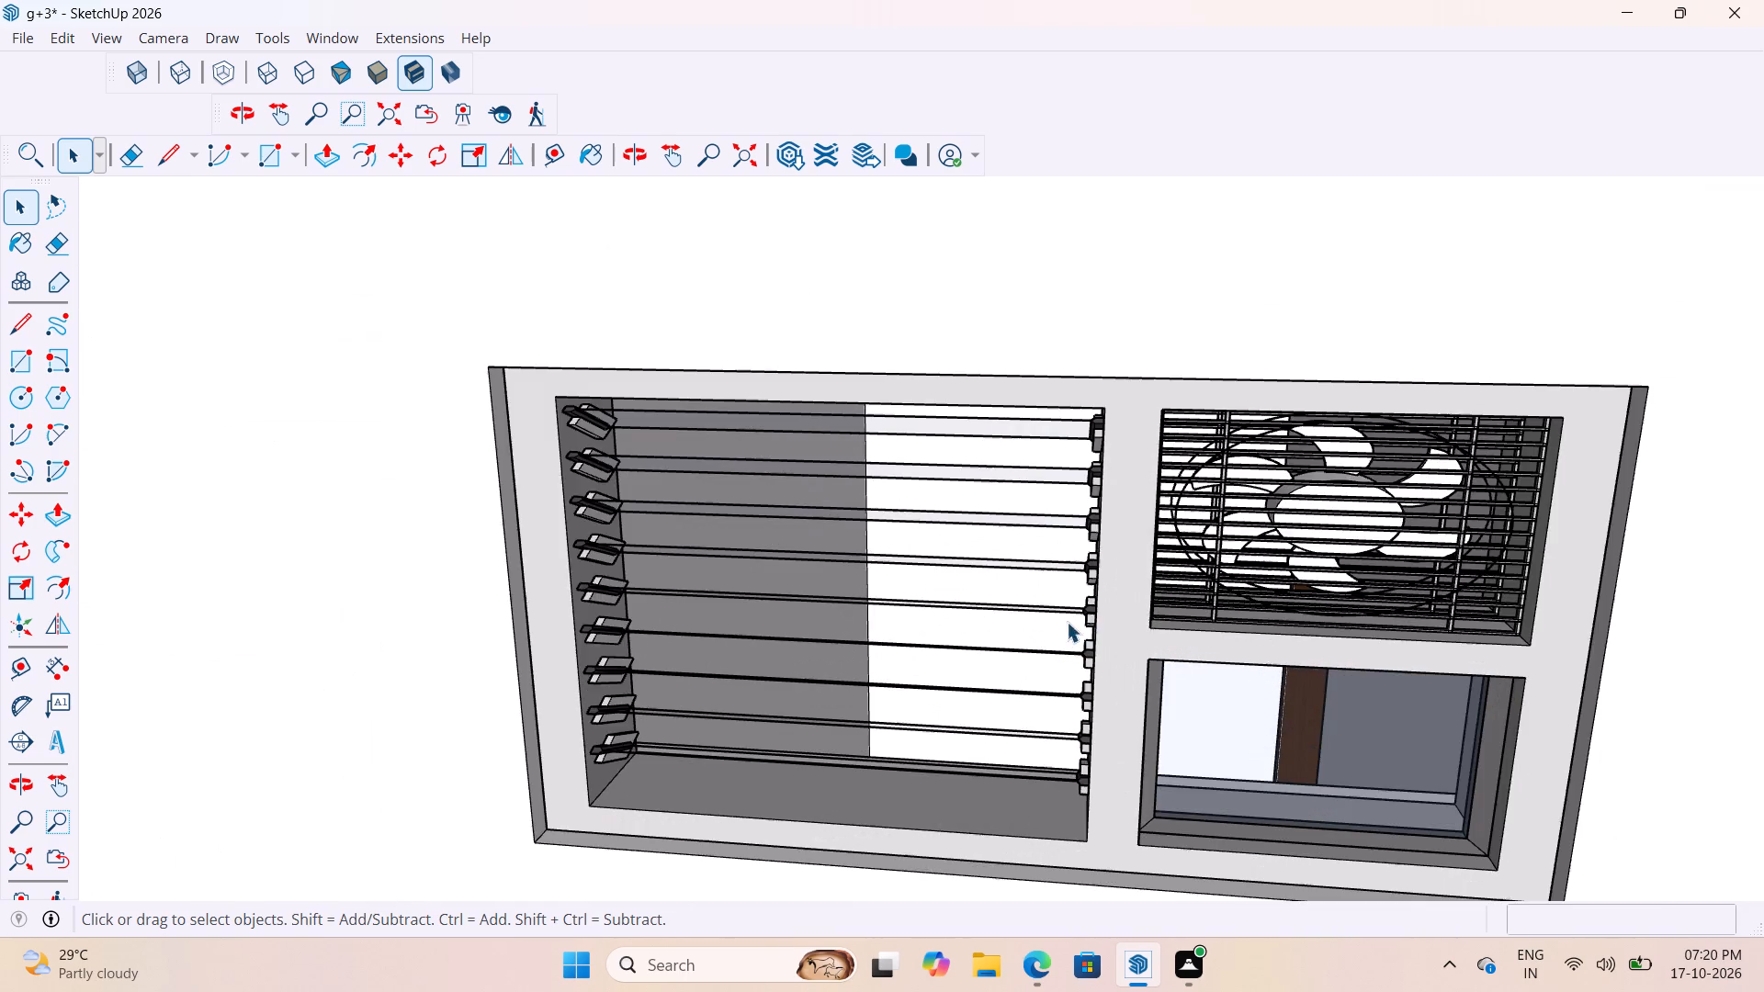
middle_click_drag(1114, 611, 1028, 278)
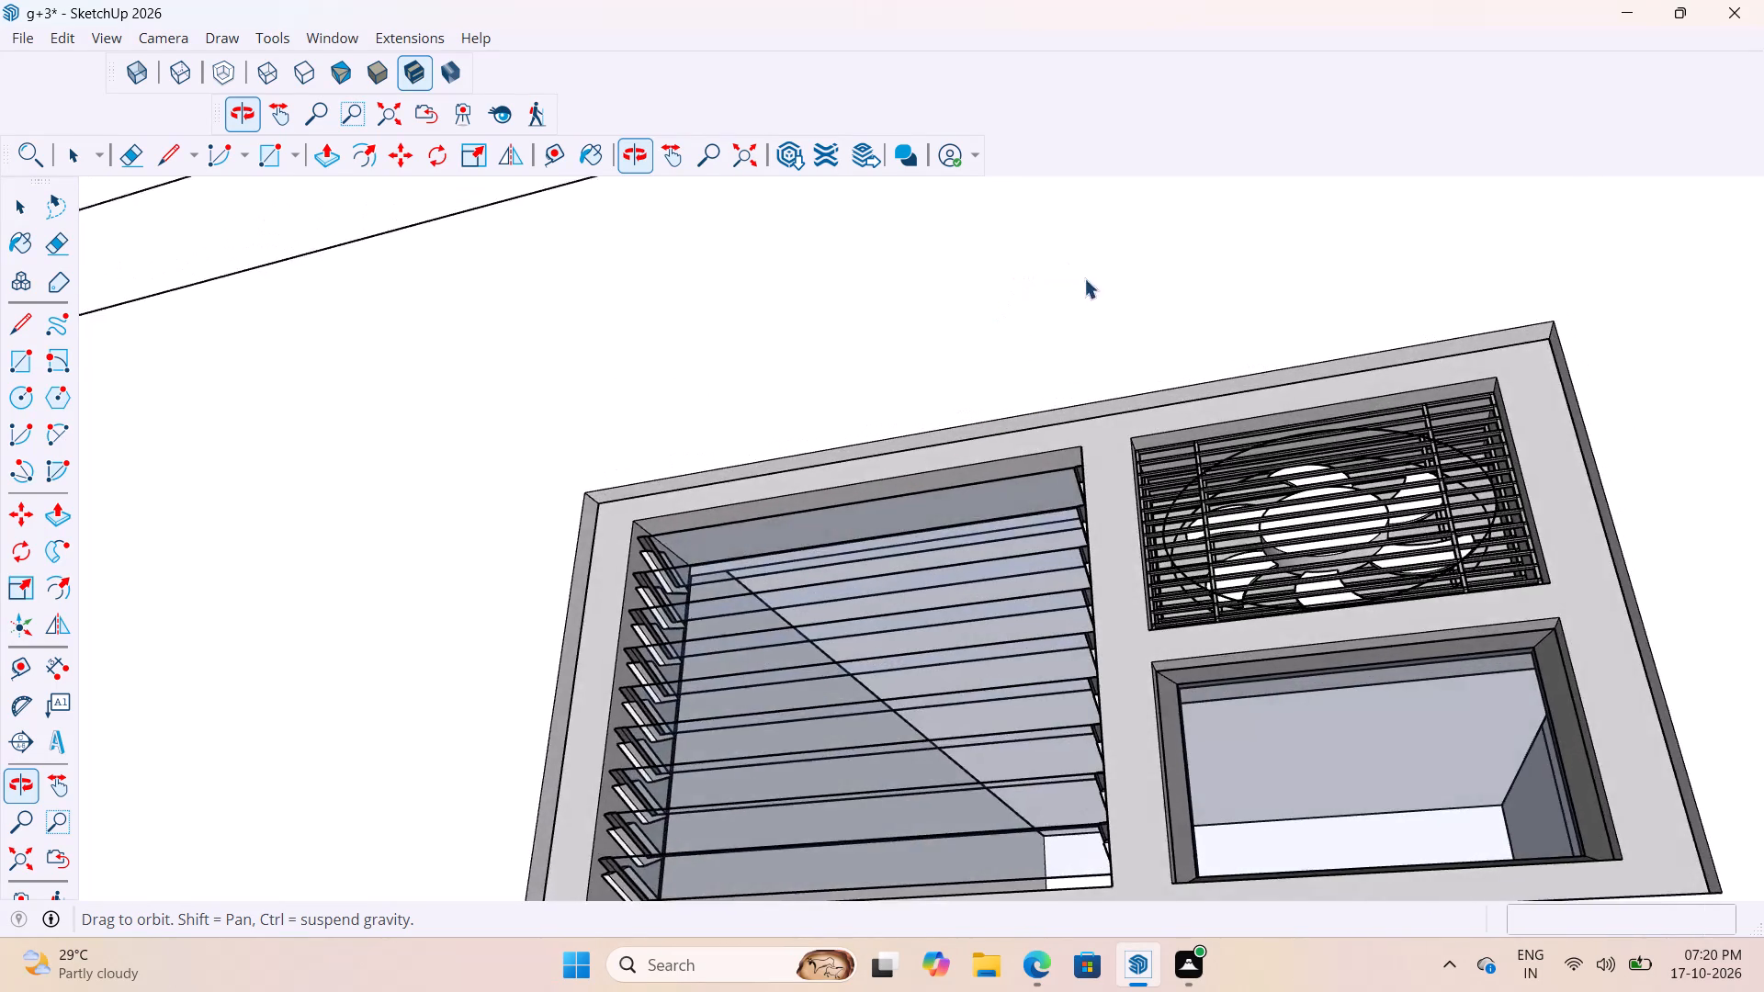
scroll(1054, 444, "down", 20)
scroll(1054, 444, "down", 12)
middle_click_drag(1072, 549, 1129, 657)
scroll(1129, 657, "up", 1)
Draw a 6" by 6" rectangle on the edge of the rooftop stair tower's top slab, starting at its corner beside the grille door.
scroll(1033, 659, "down", 12)
middle_click_drag(1054, 740, 1184, 961)
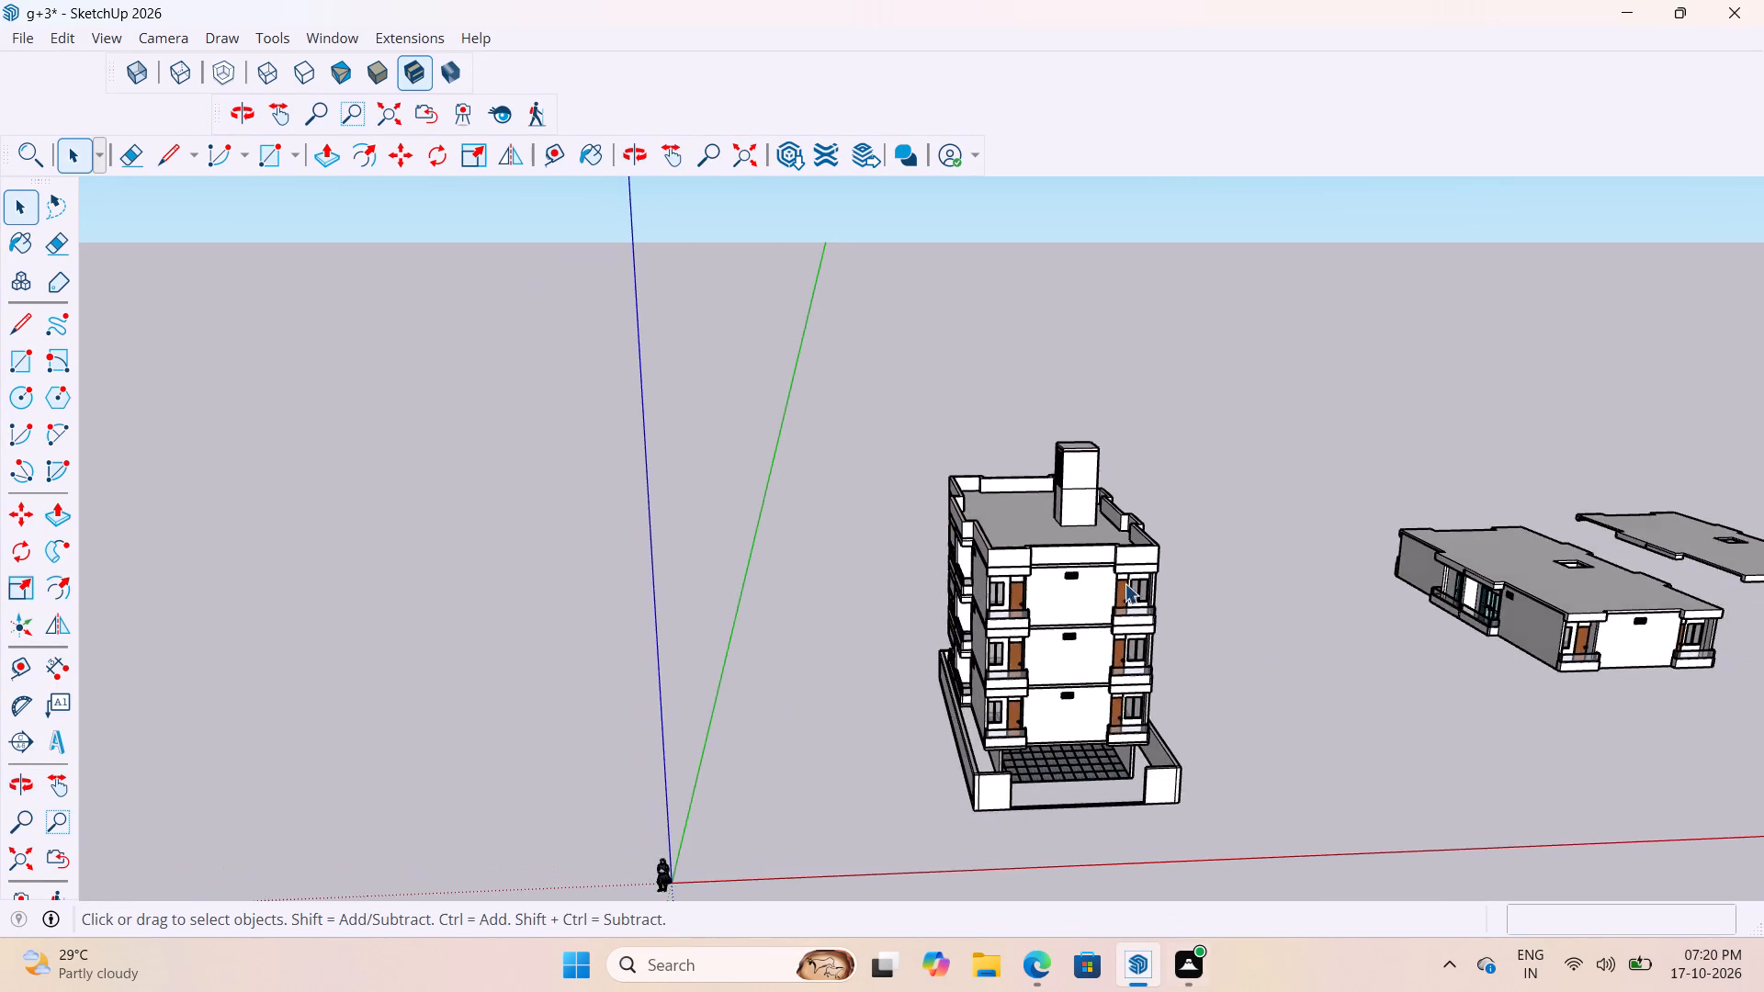
scroll(1154, 492, "up", 3)
scroll(1004, 479, "down", 4)
middle_click_drag(1060, 645, 1211, 750)
scroll(1118, 459, "up", 4)
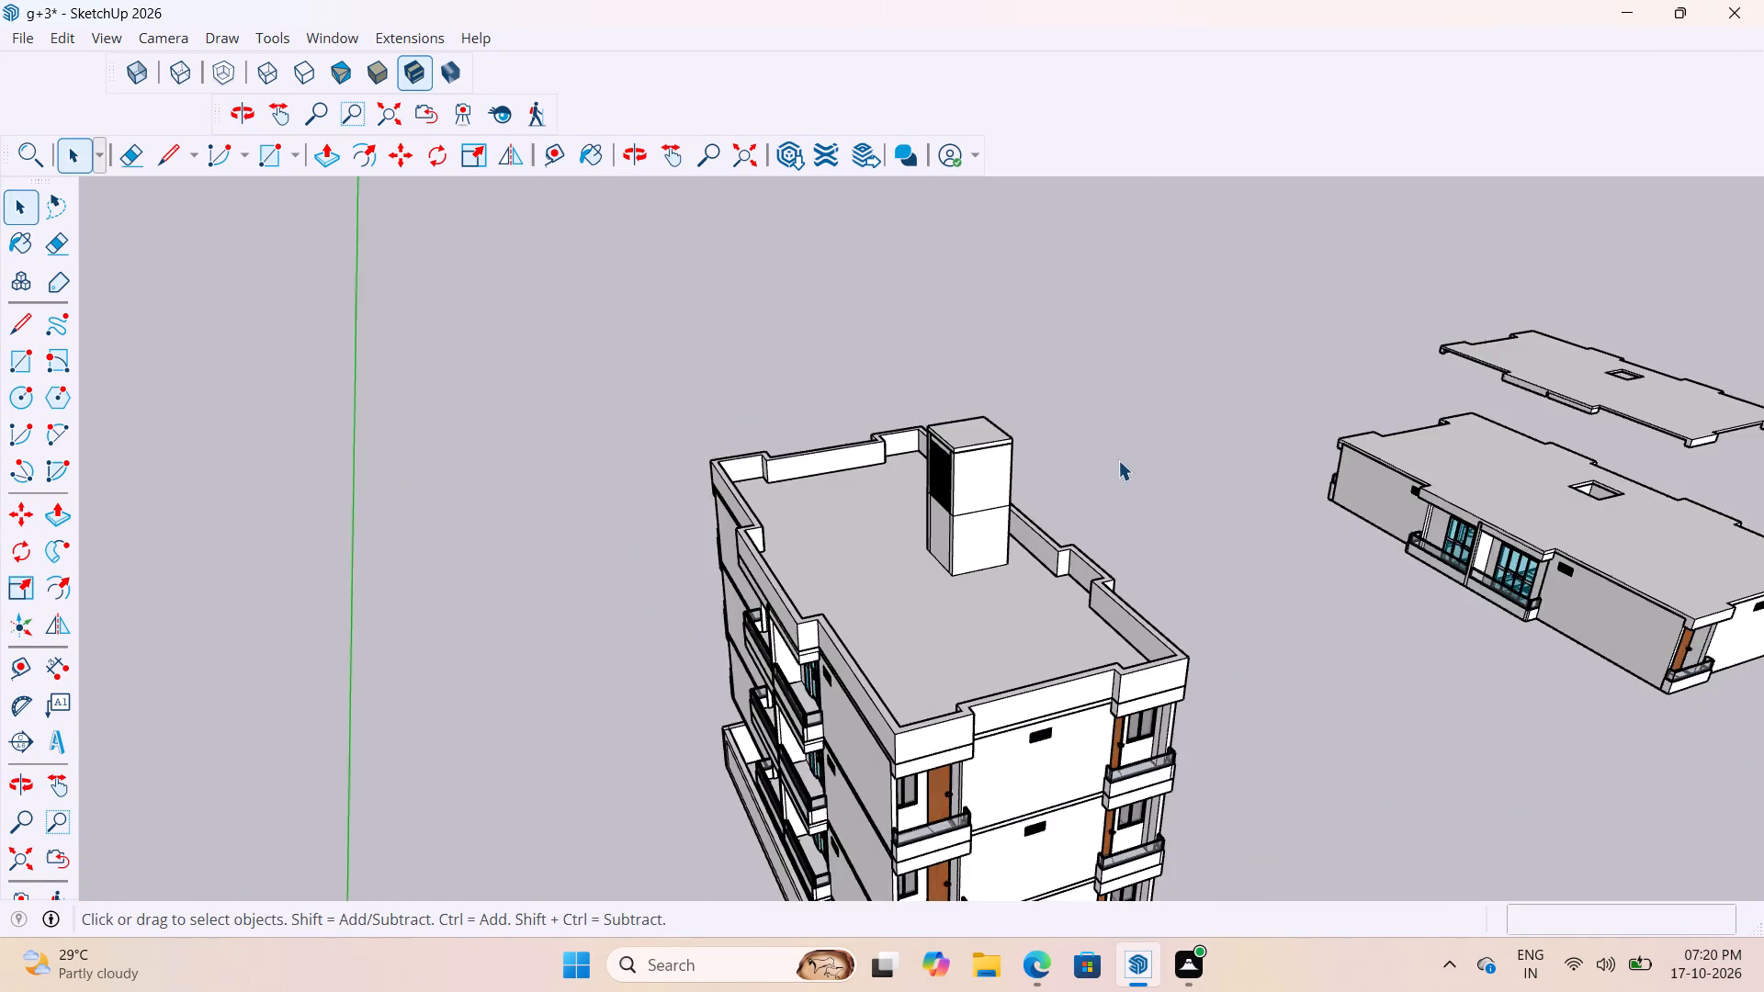
middle_click_drag(1158, 471, 1425, 521)
scroll(1141, 481, "up", 8)
scroll(896, 451, "down", 6)
middle_click_drag(906, 547, 1064, 541)
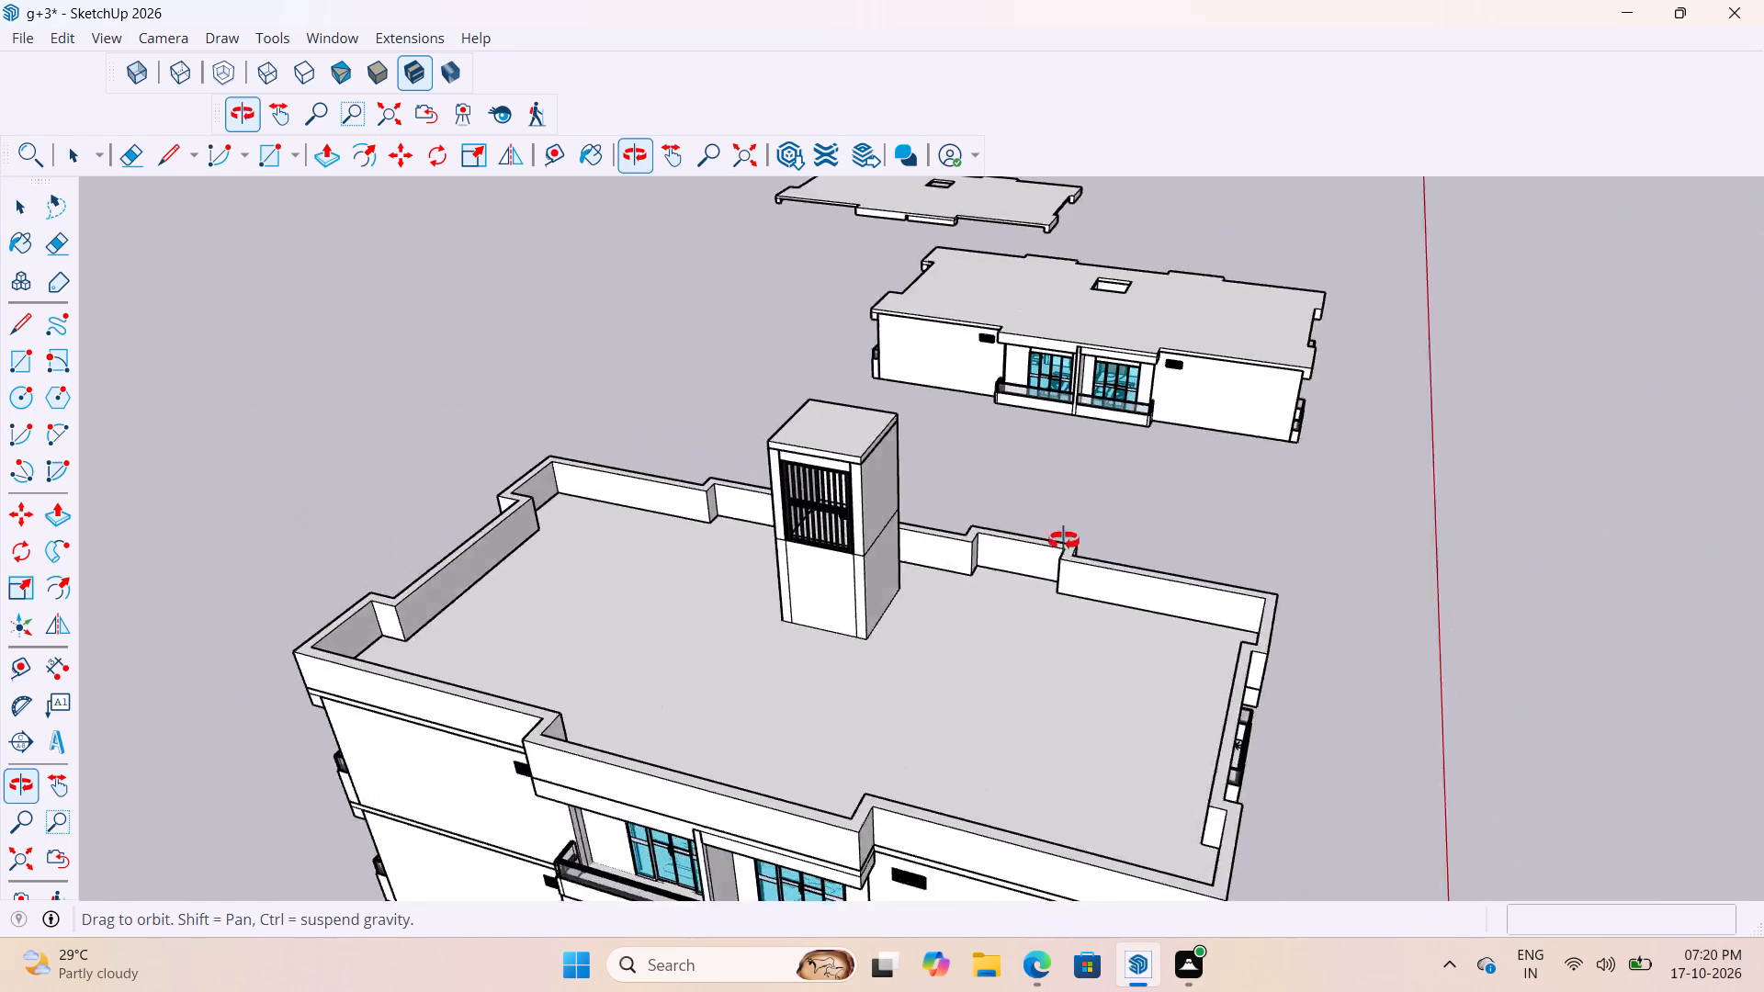
middle_click_drag(1064, 541, 1081, 545)
scroll(951, 460, "up", 3)
key("r")
scroll(812, 493, "up", 3)
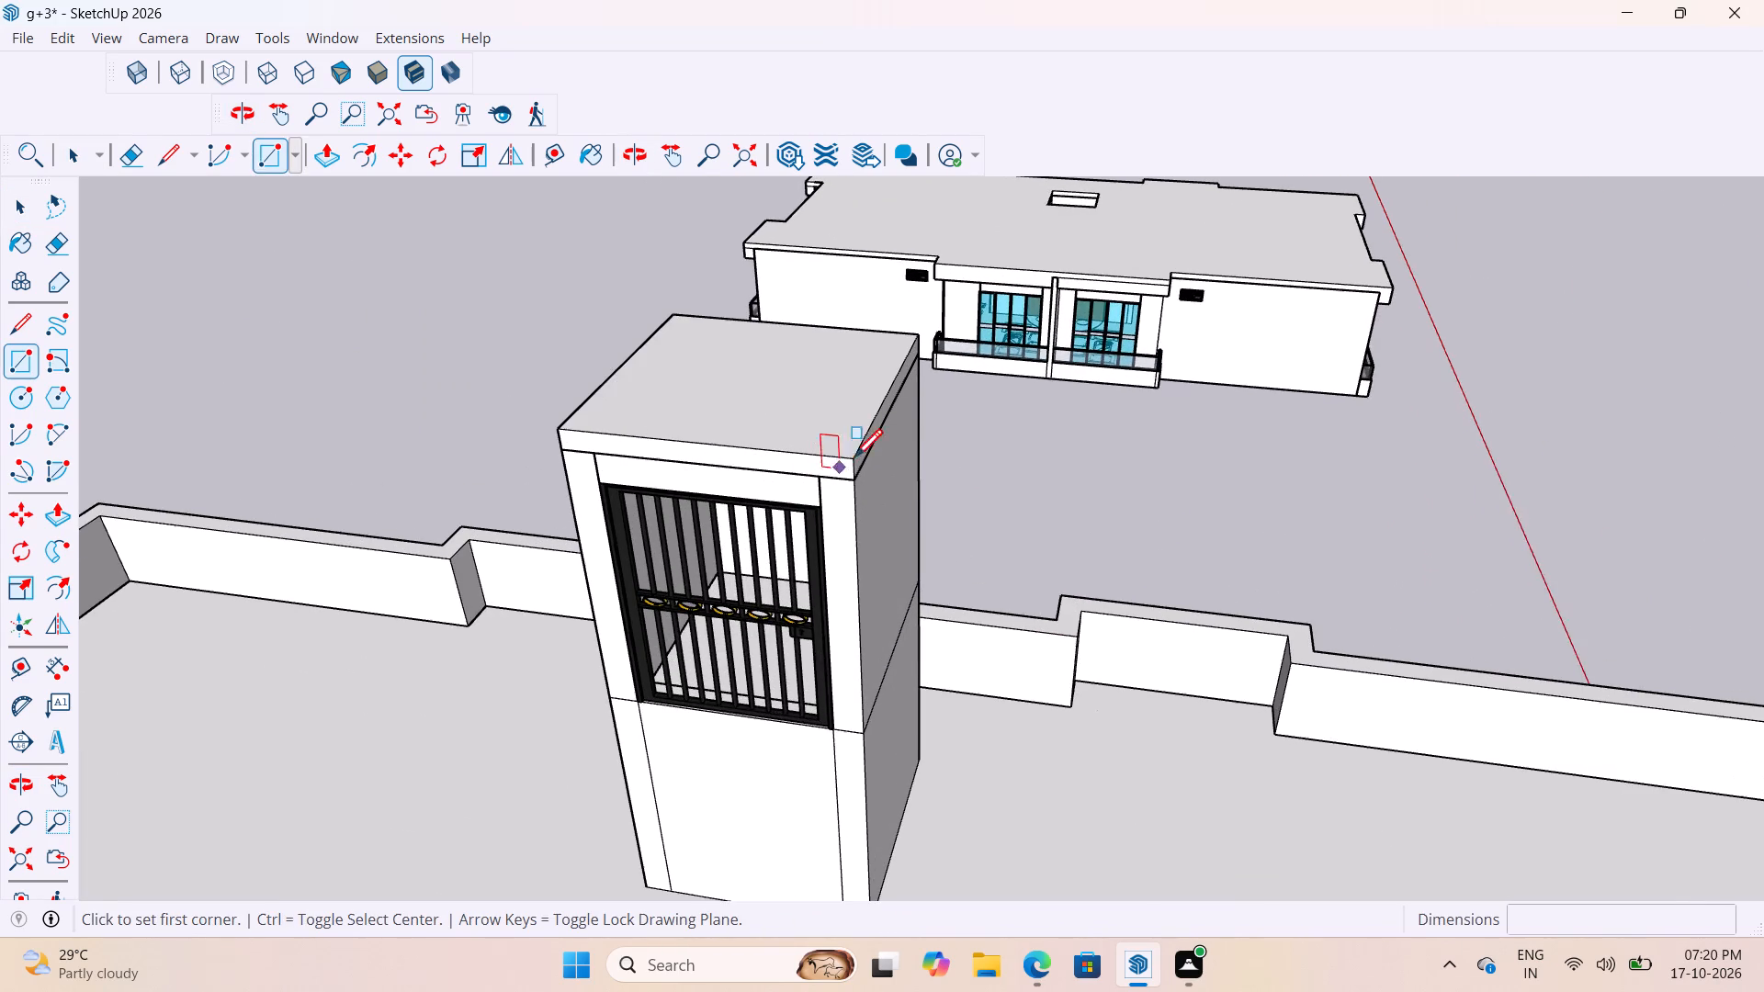
middle_click_drag(908, 448, 392, 442)
scroll(667, 411, "up", 5)
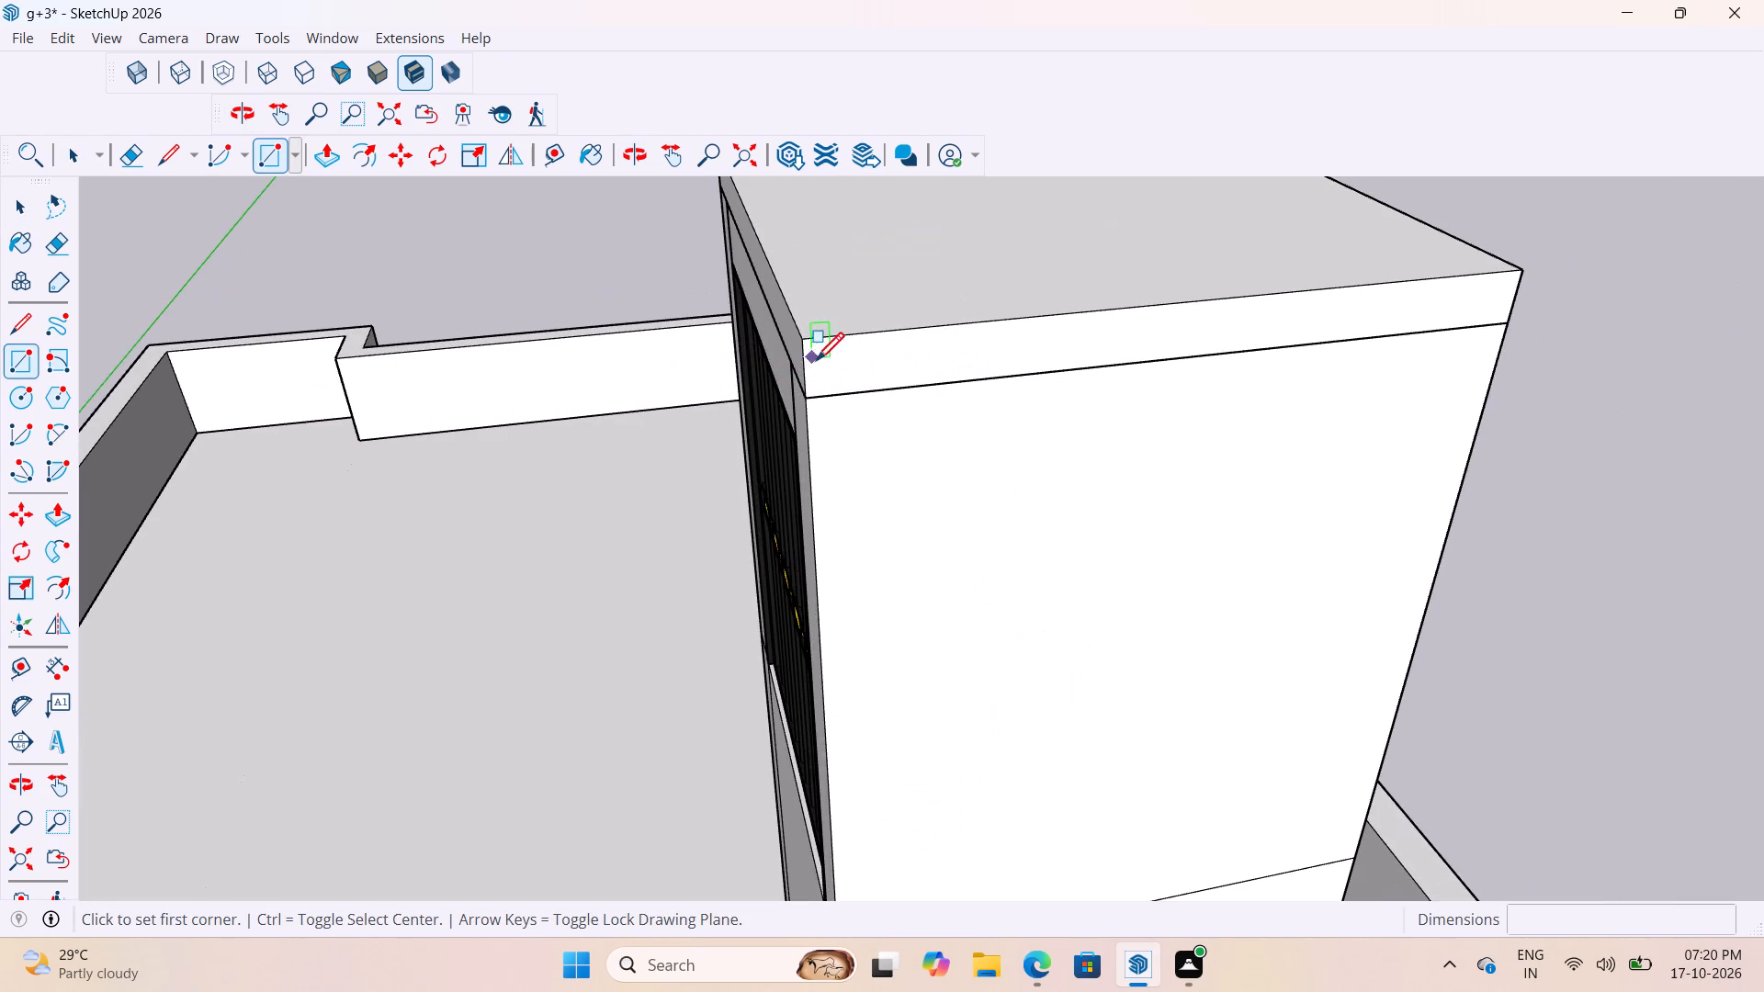
scroll(847, 378, "up", 4)
middle_click_drag(833, 382, 729, 400)
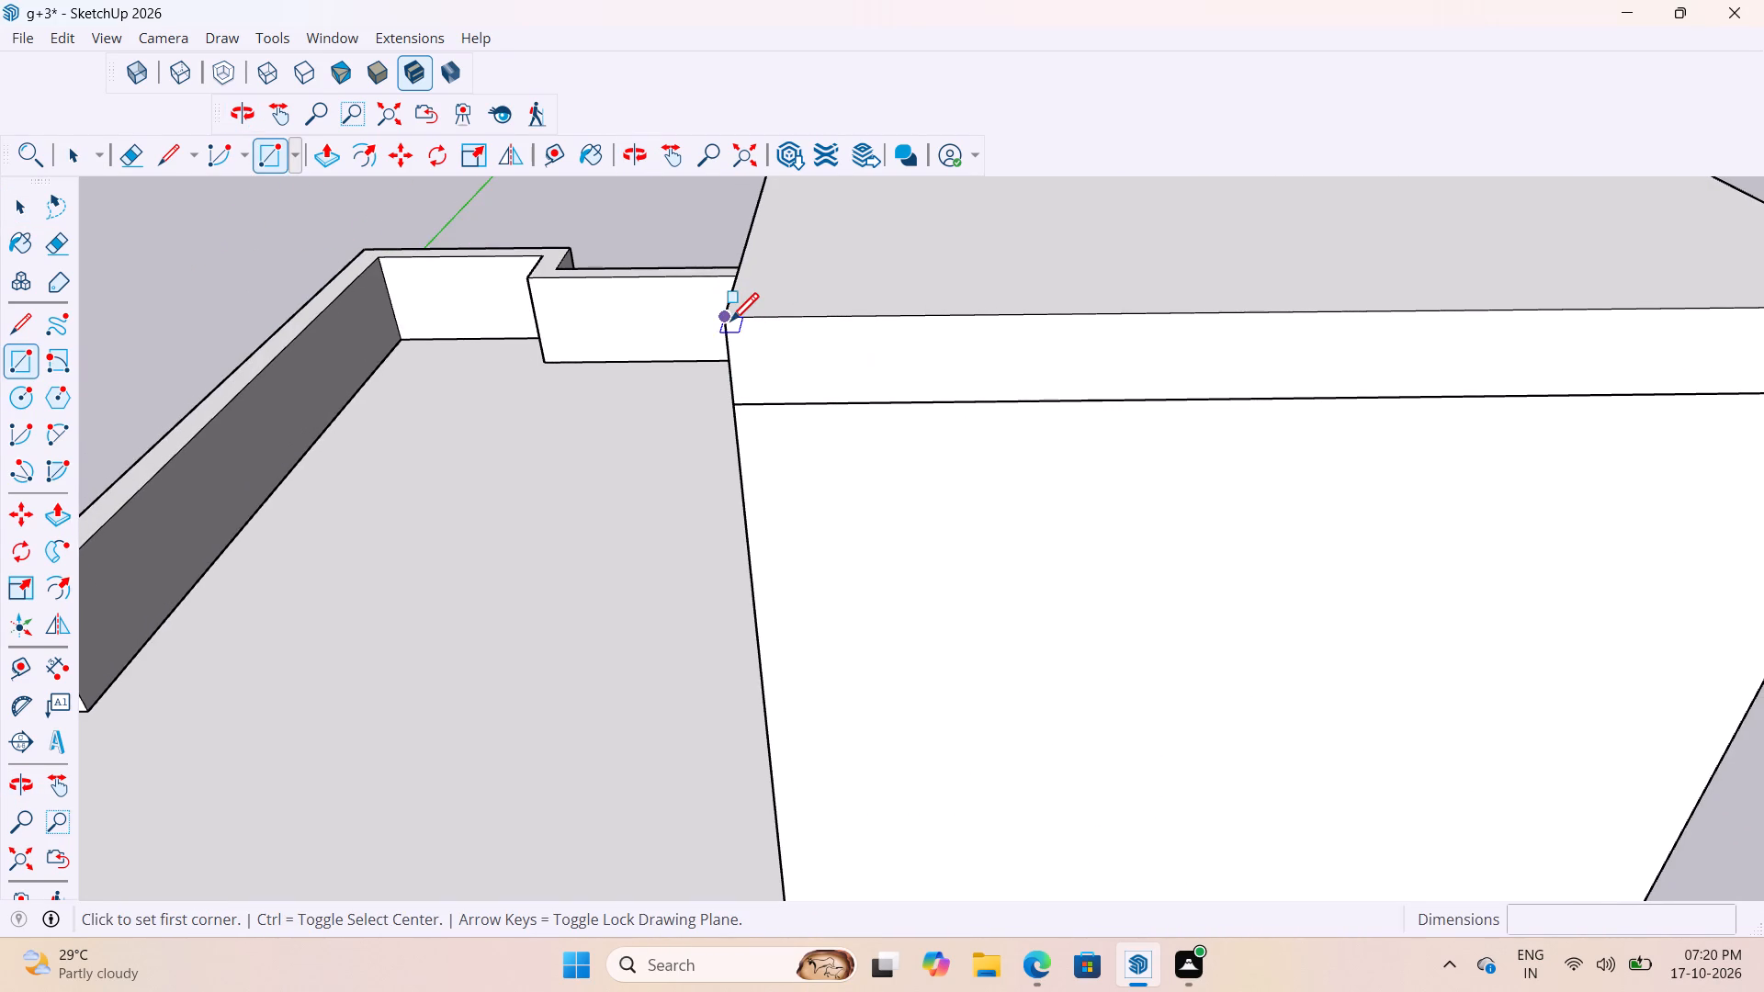
left_click(730, 324)
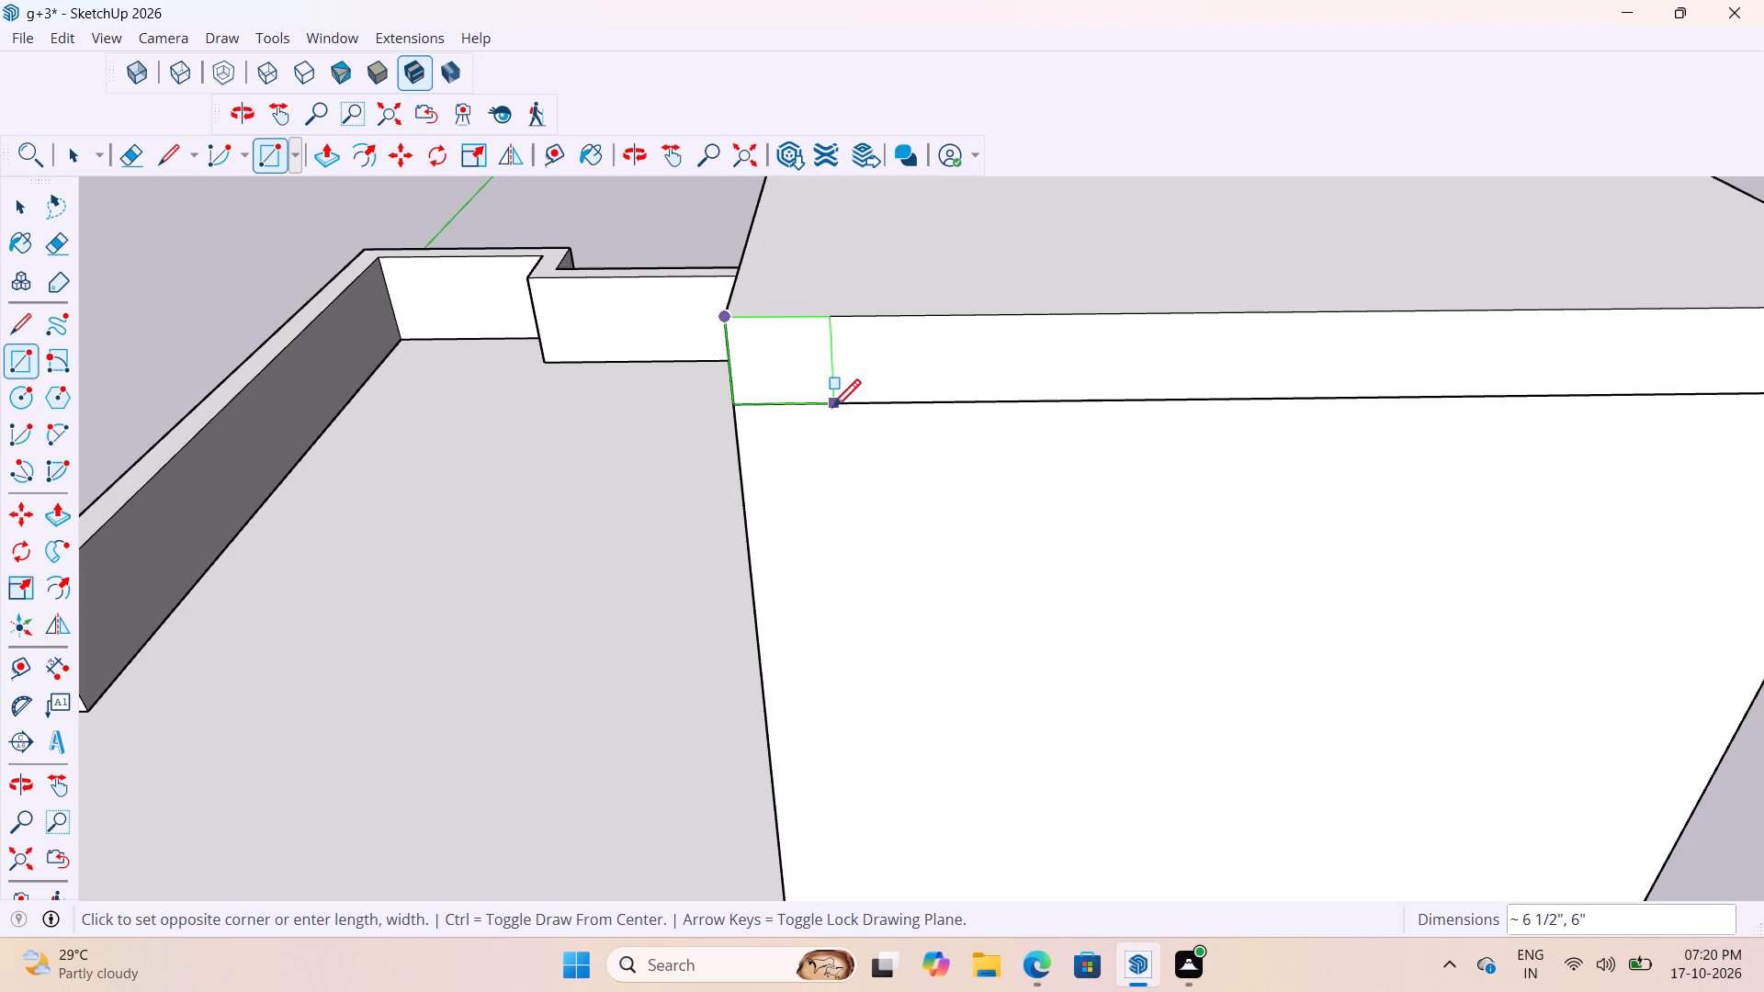
scroll(831, 411, "up", 3)
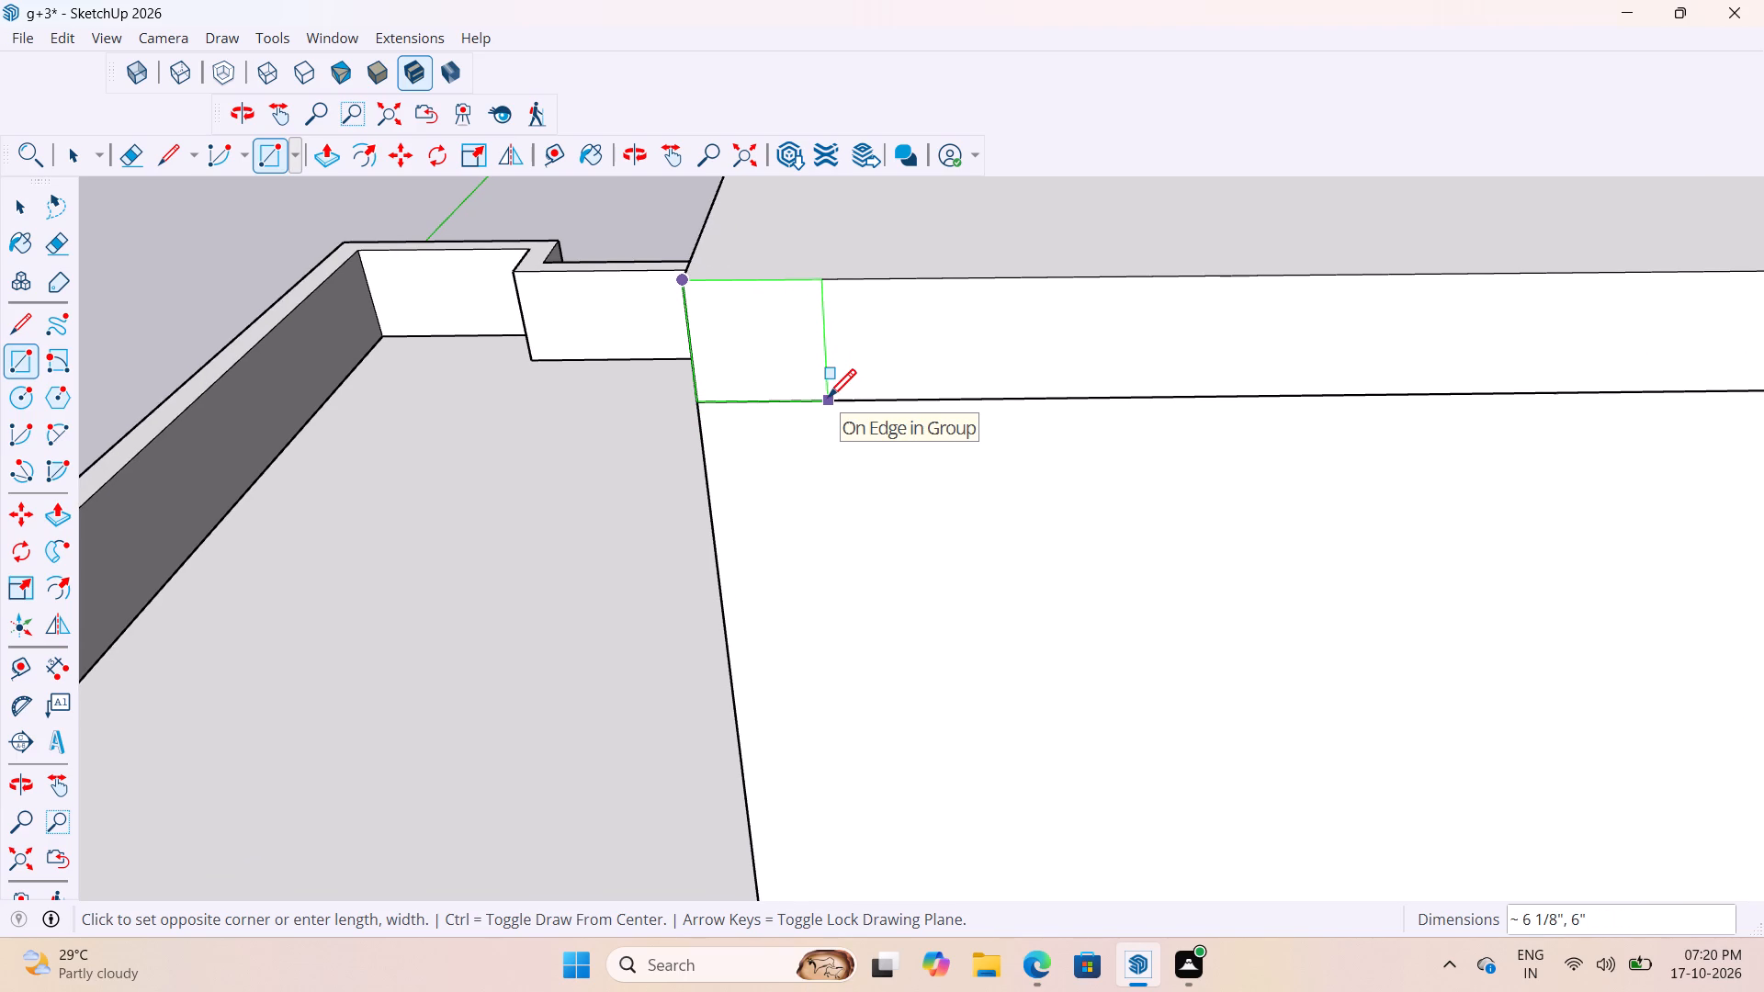
type("6\"")
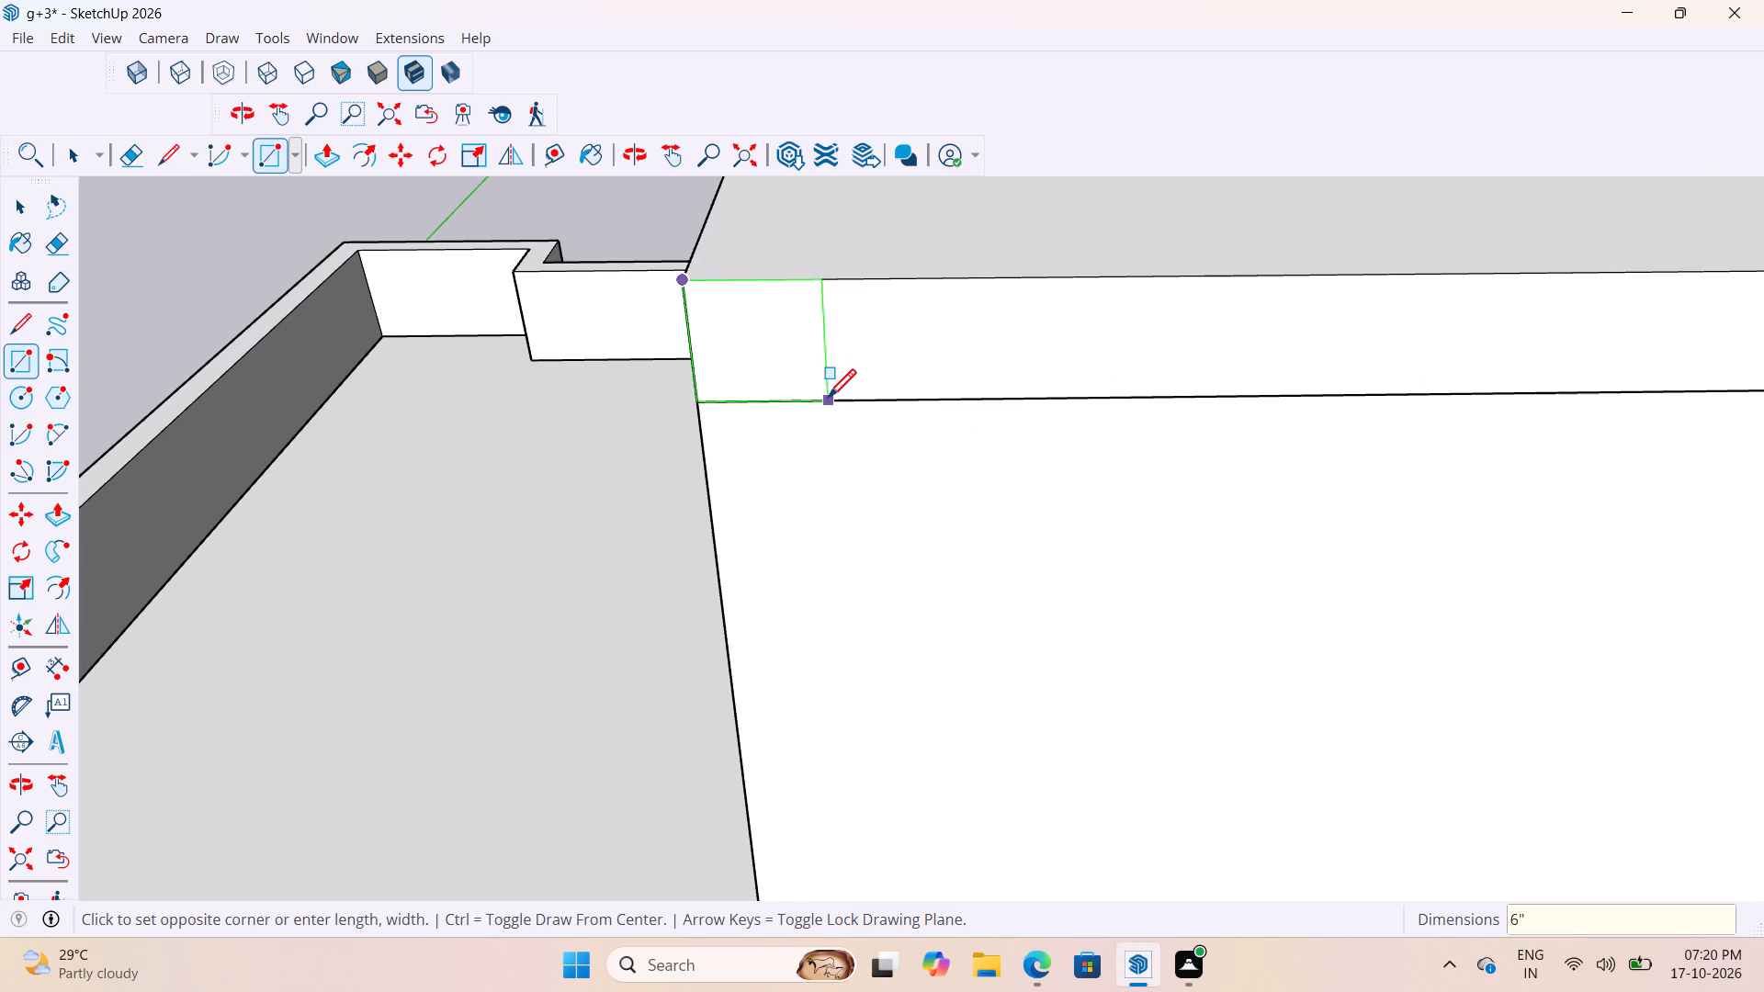
type(",6\"")
key("Return")
Make the 6" square face and its edges at the tower slab's corner into a group.
key("space")
double_click(789, 356)
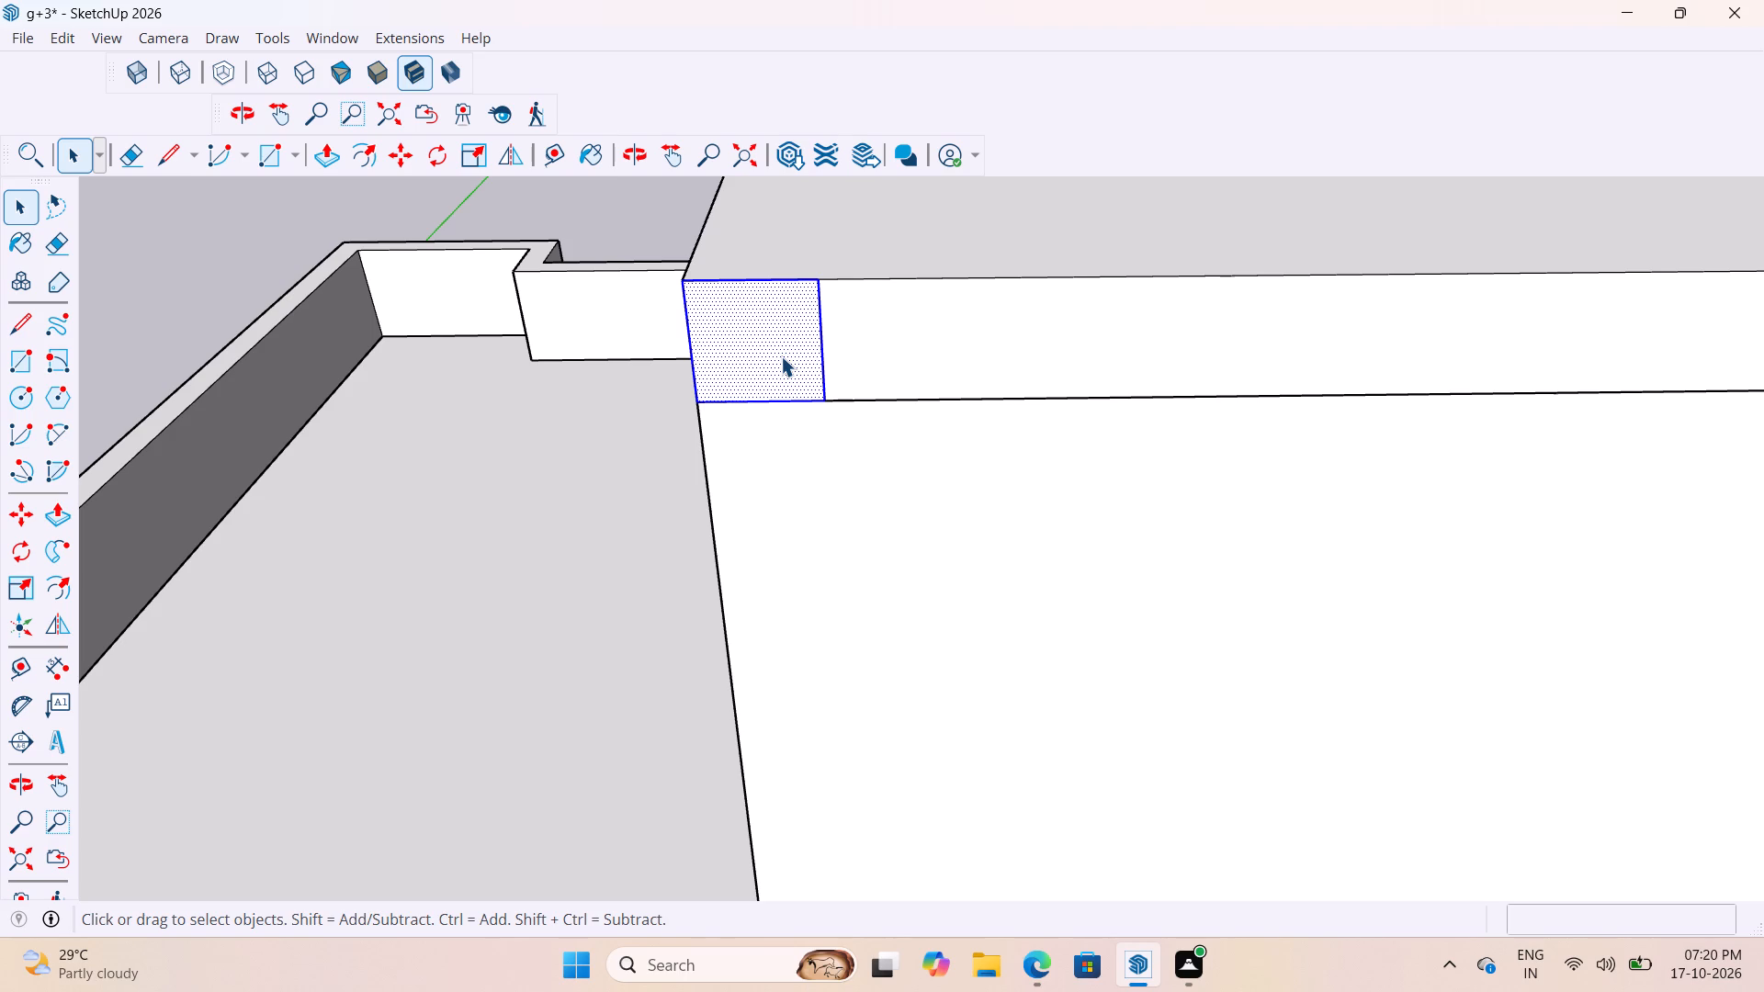
right_click(781, 356)
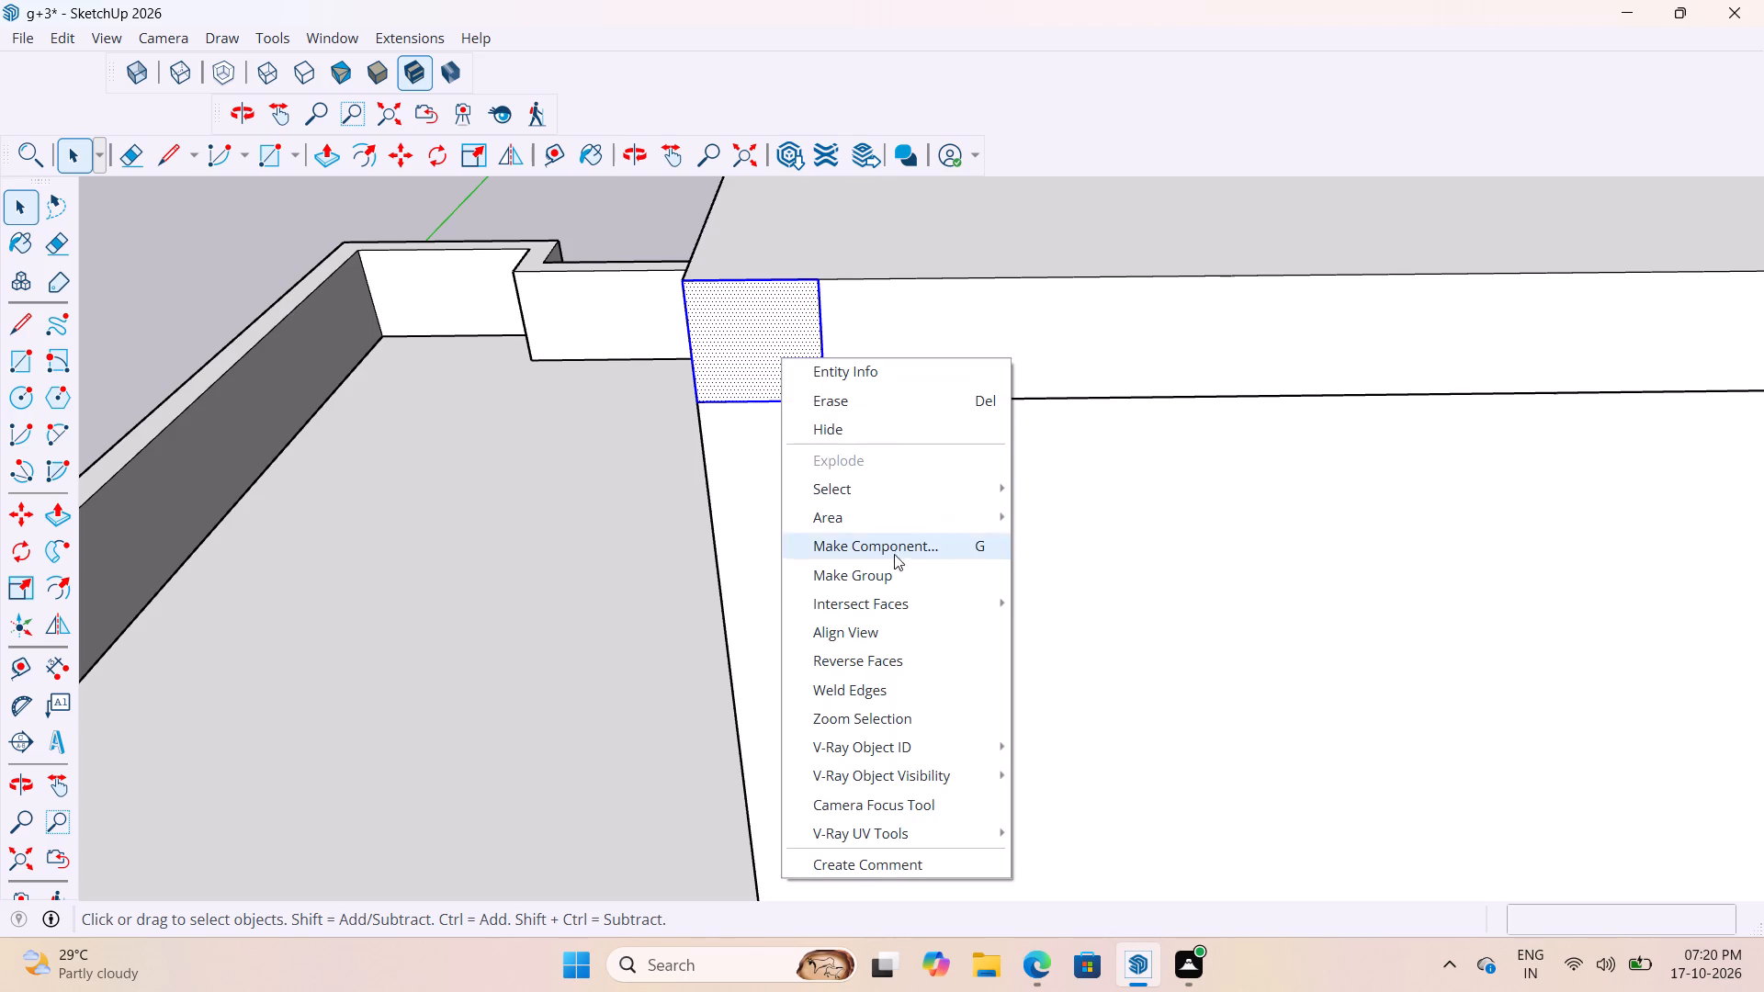
left_click(891, 580)
Extrude the square inside its group 10' outward from the stair tower to form a beam, and leave the group.
key("p")
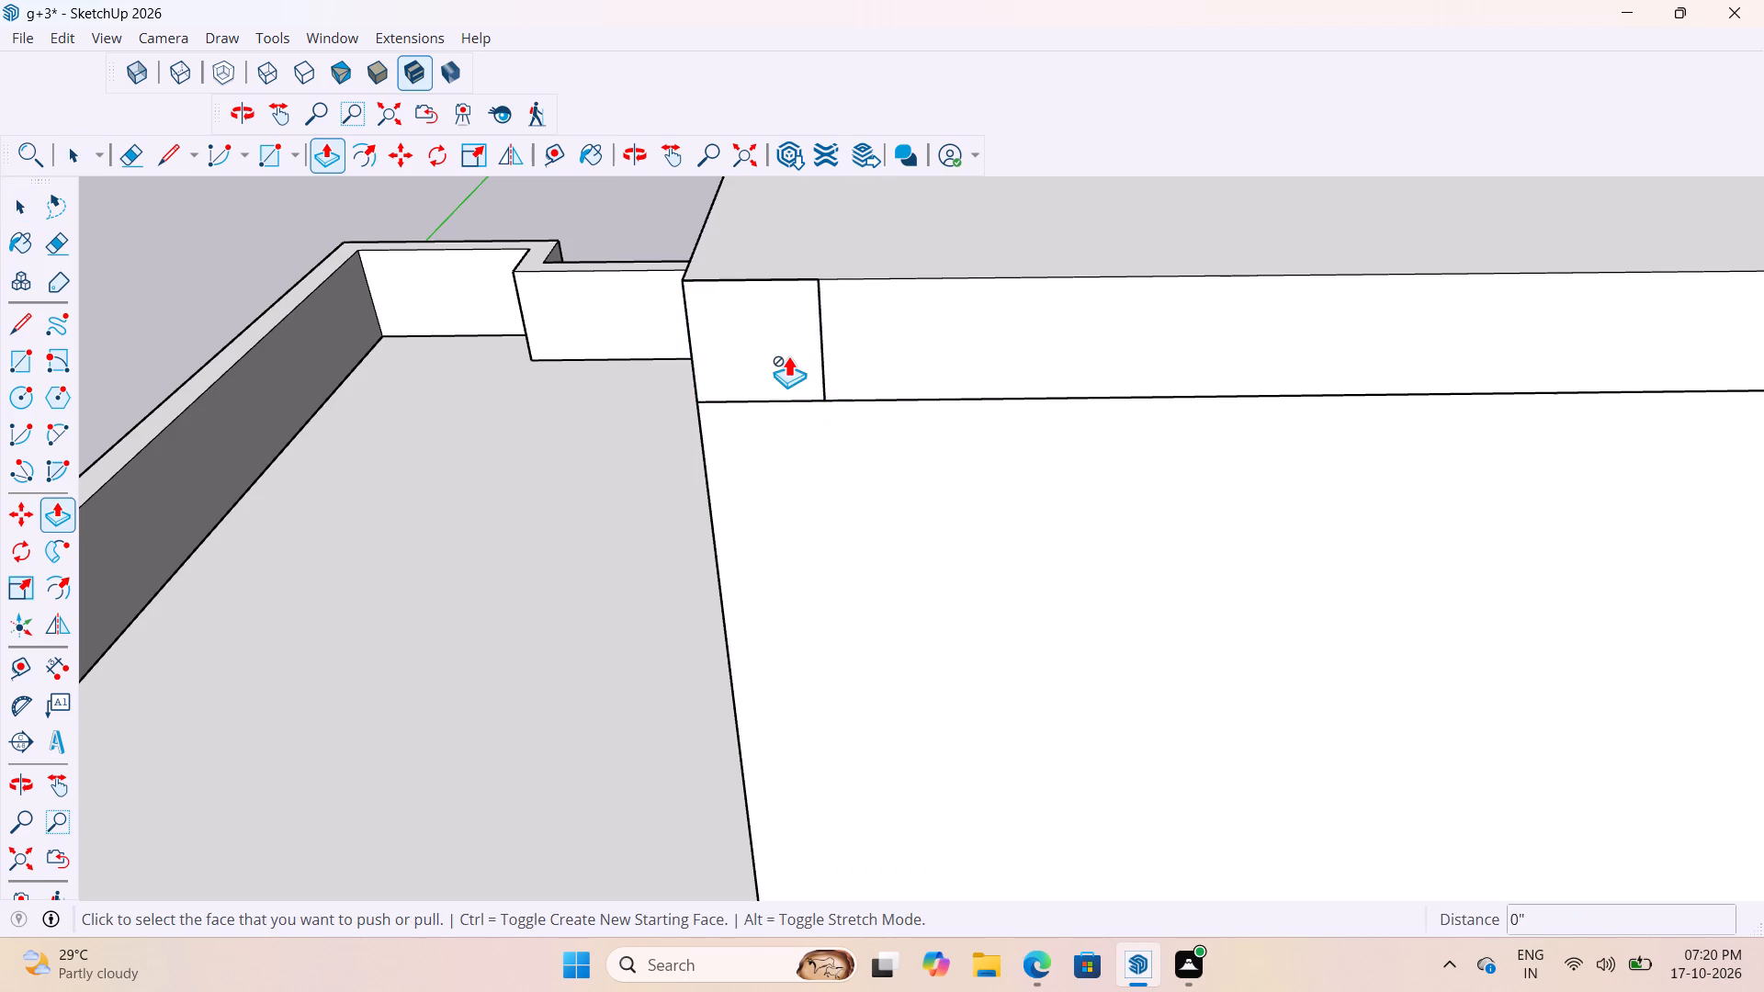
key("space")
double_click(788, 355)
key("p")
left_click(788, 355)
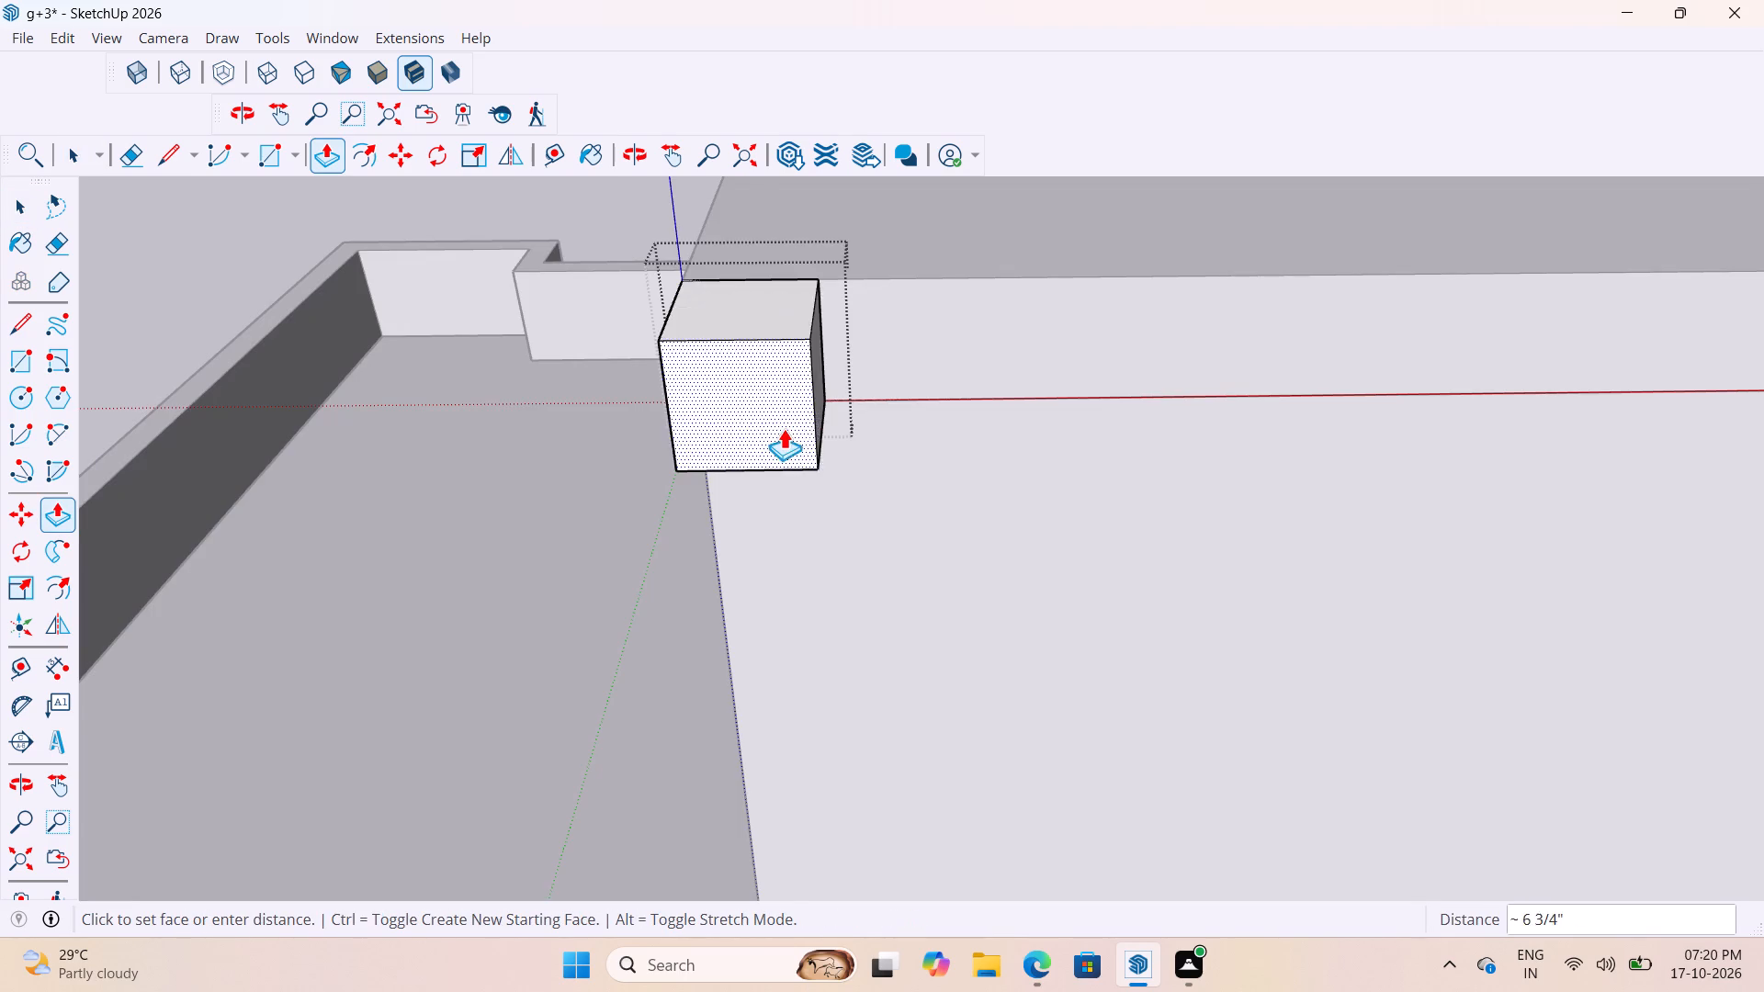
scroll(781, 411, "down", 20)
scroll(781, 411, "down", 2)
middle_click_drag(830, 510, 1206, 514)
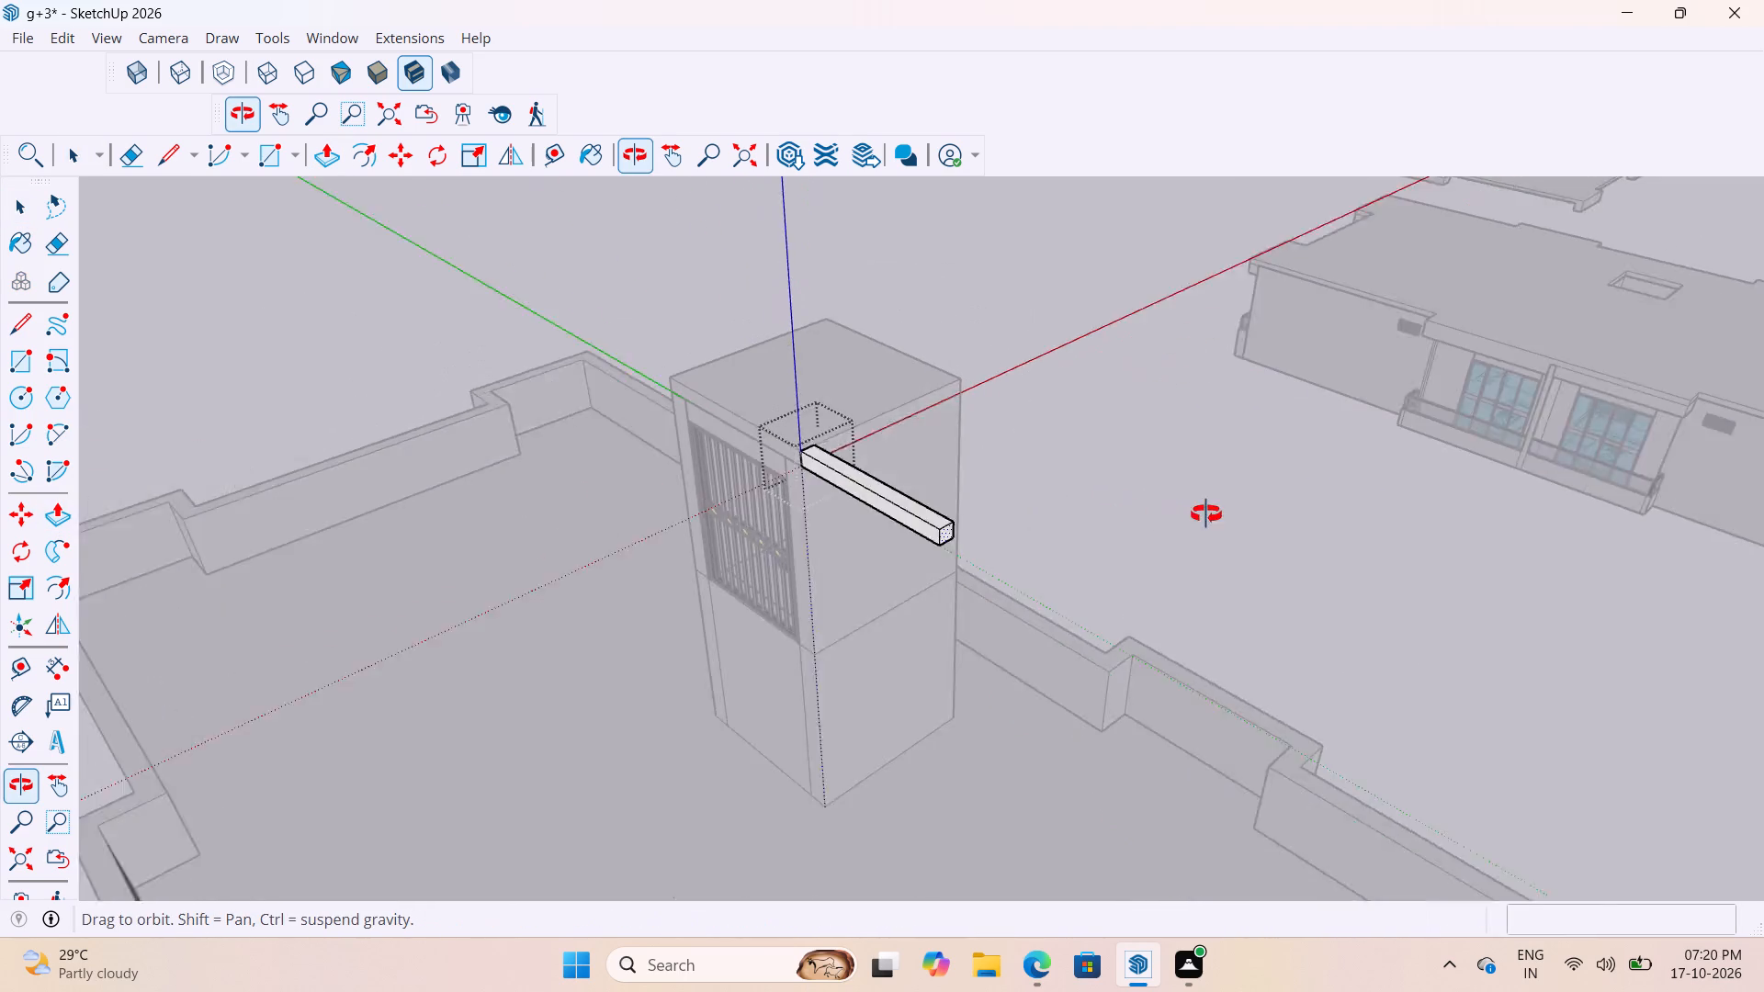
middle_click_drag(1206, 514, 1251, 518)
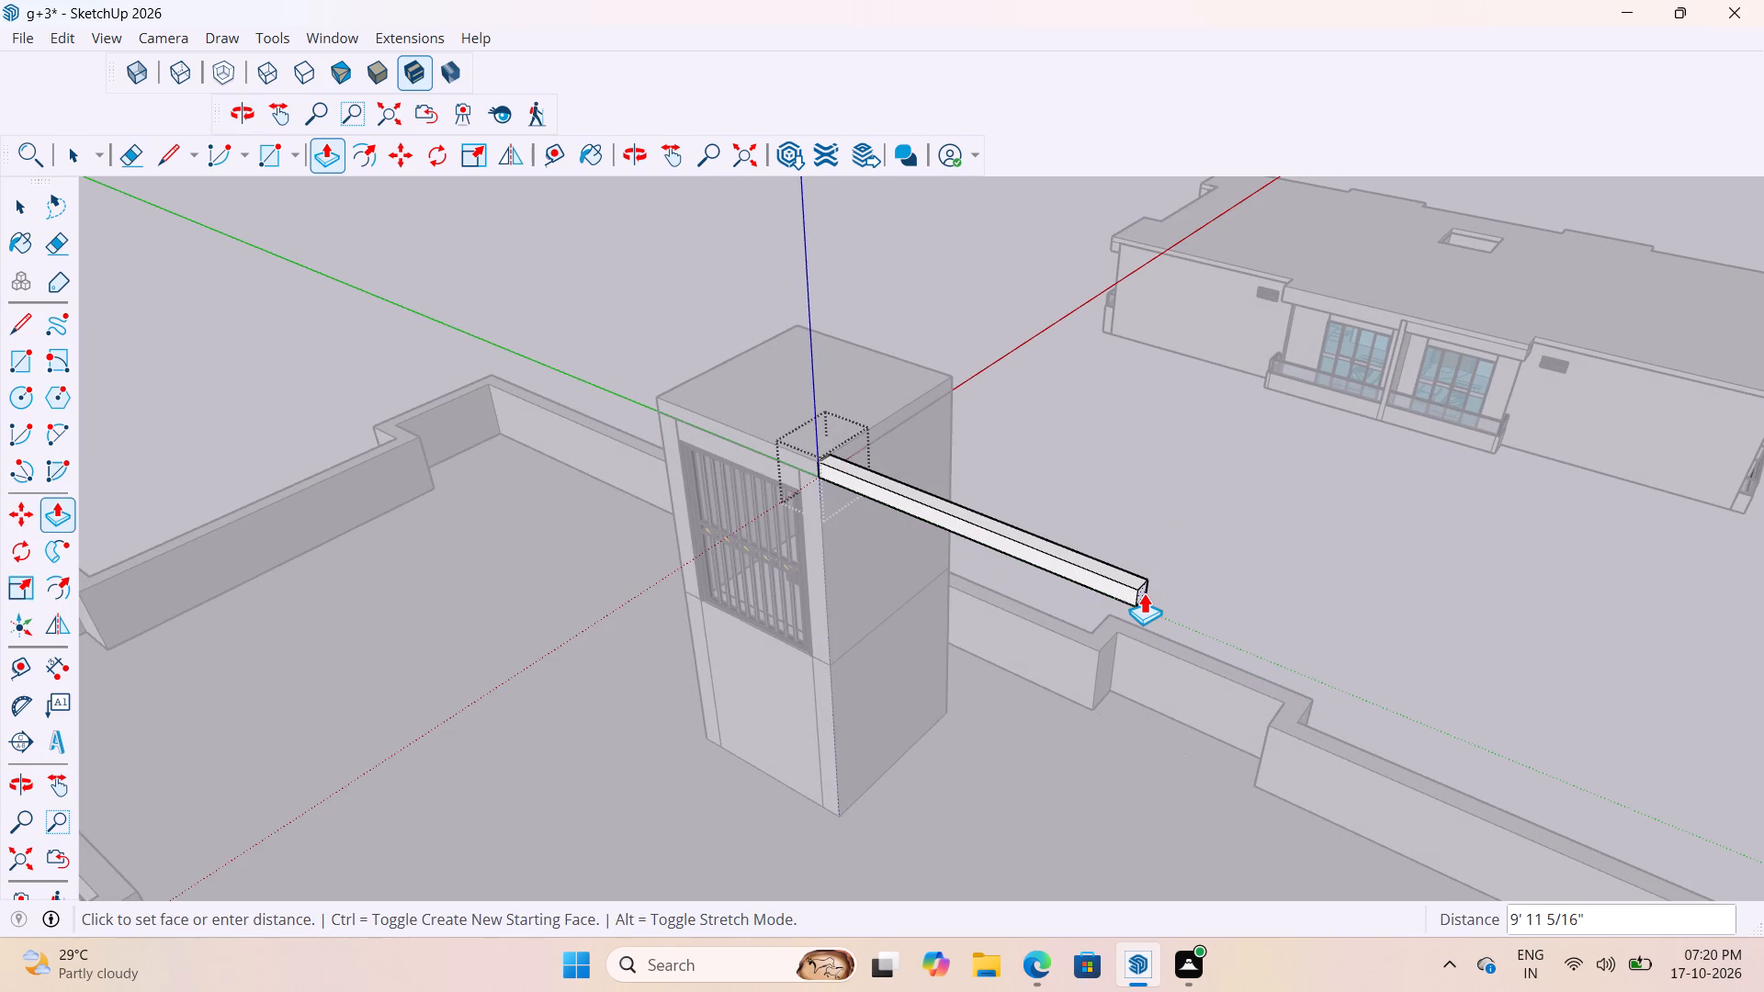
type("10'")
key("Return")
scroll(1144, 592, "down", 3)
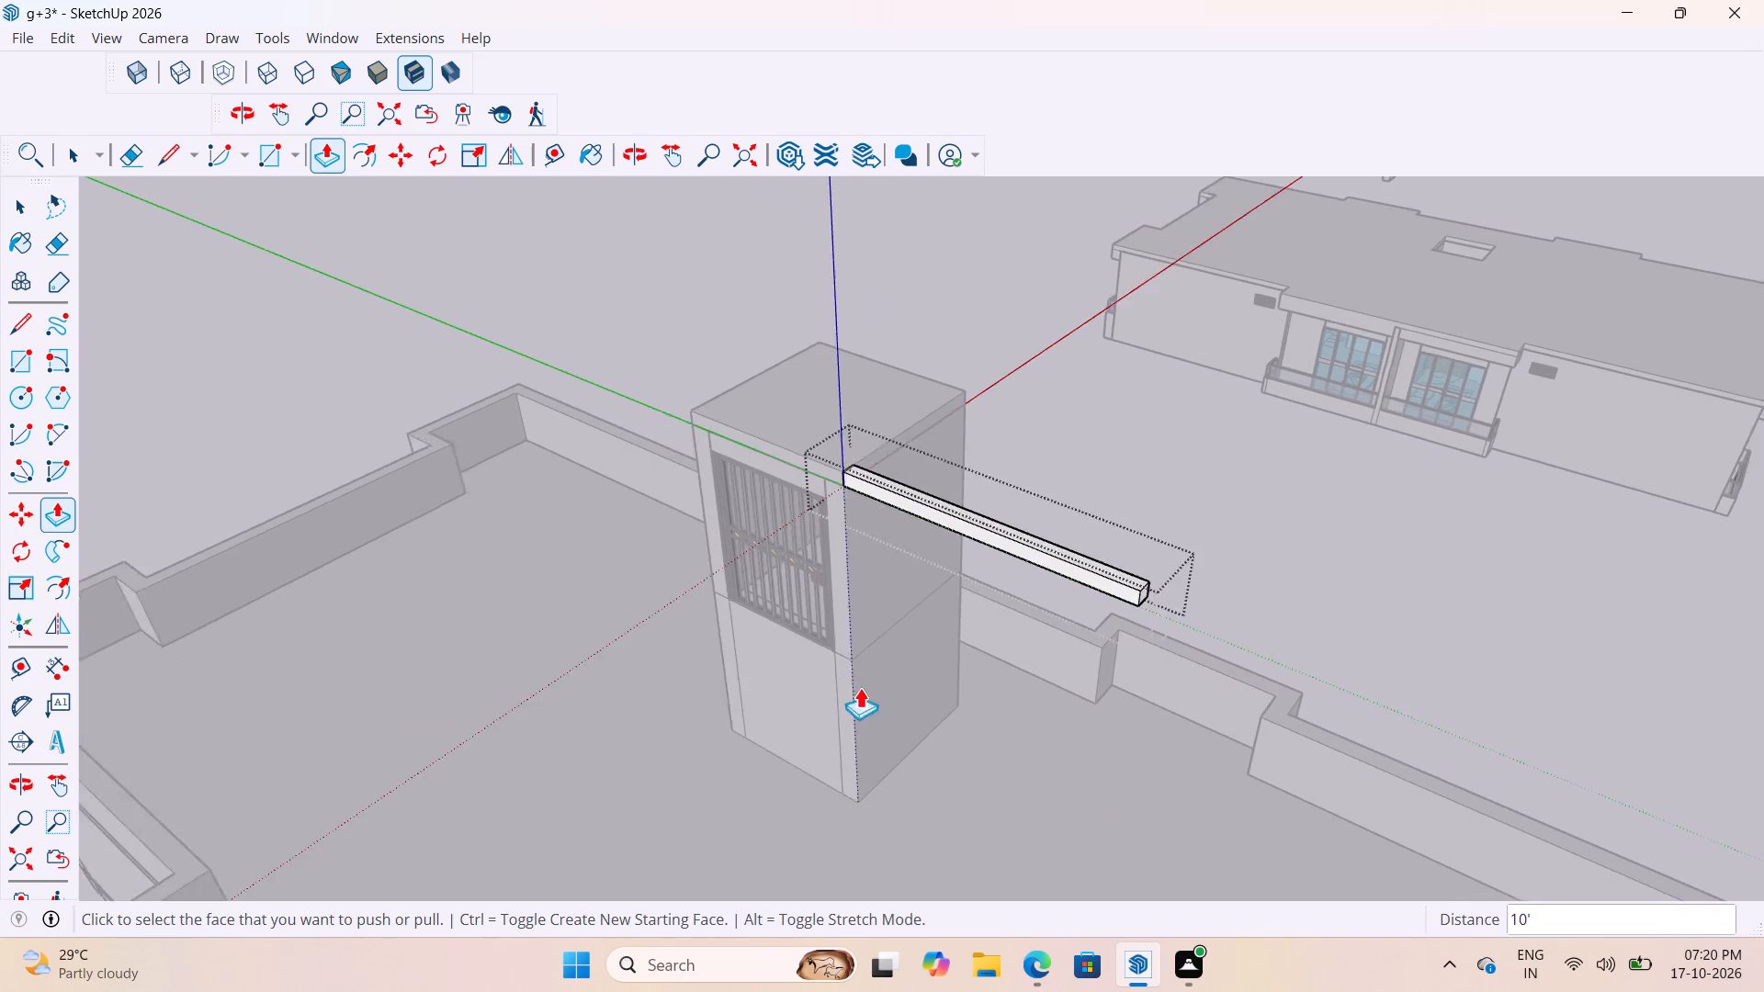
scroll(860, 687, "down", 7)
middle_click_drag(968, 690, 611, 733)
key("space")
left_click(1043, 366)
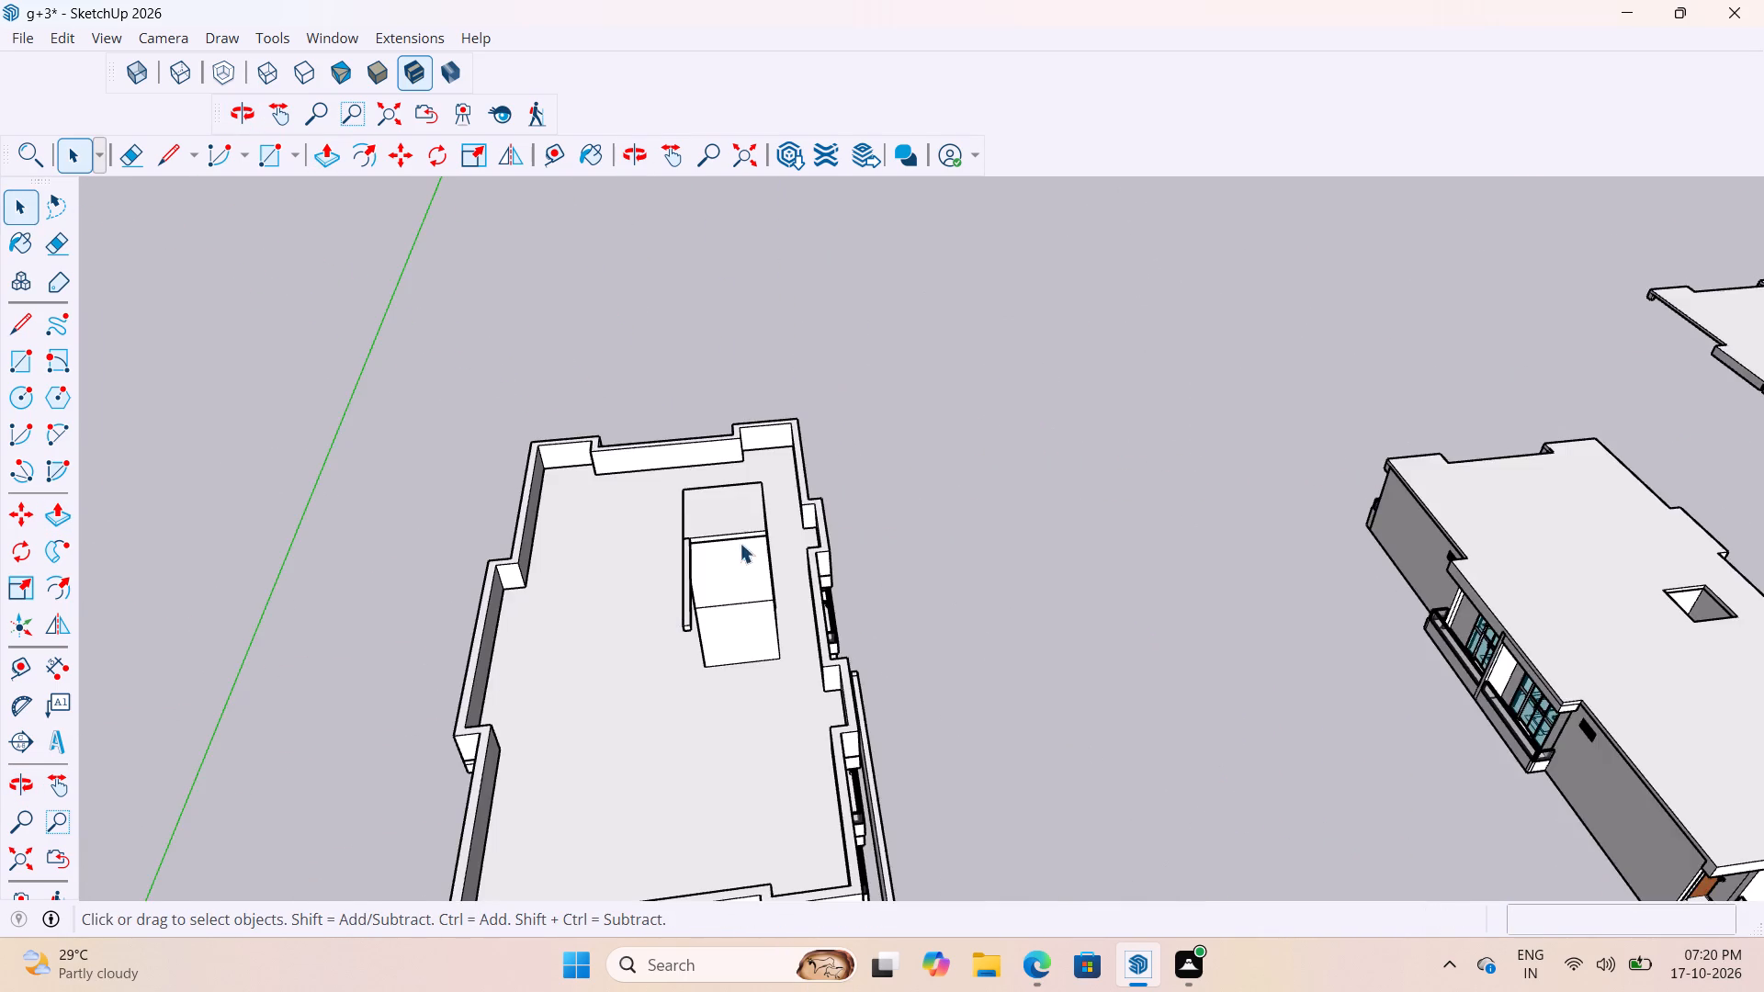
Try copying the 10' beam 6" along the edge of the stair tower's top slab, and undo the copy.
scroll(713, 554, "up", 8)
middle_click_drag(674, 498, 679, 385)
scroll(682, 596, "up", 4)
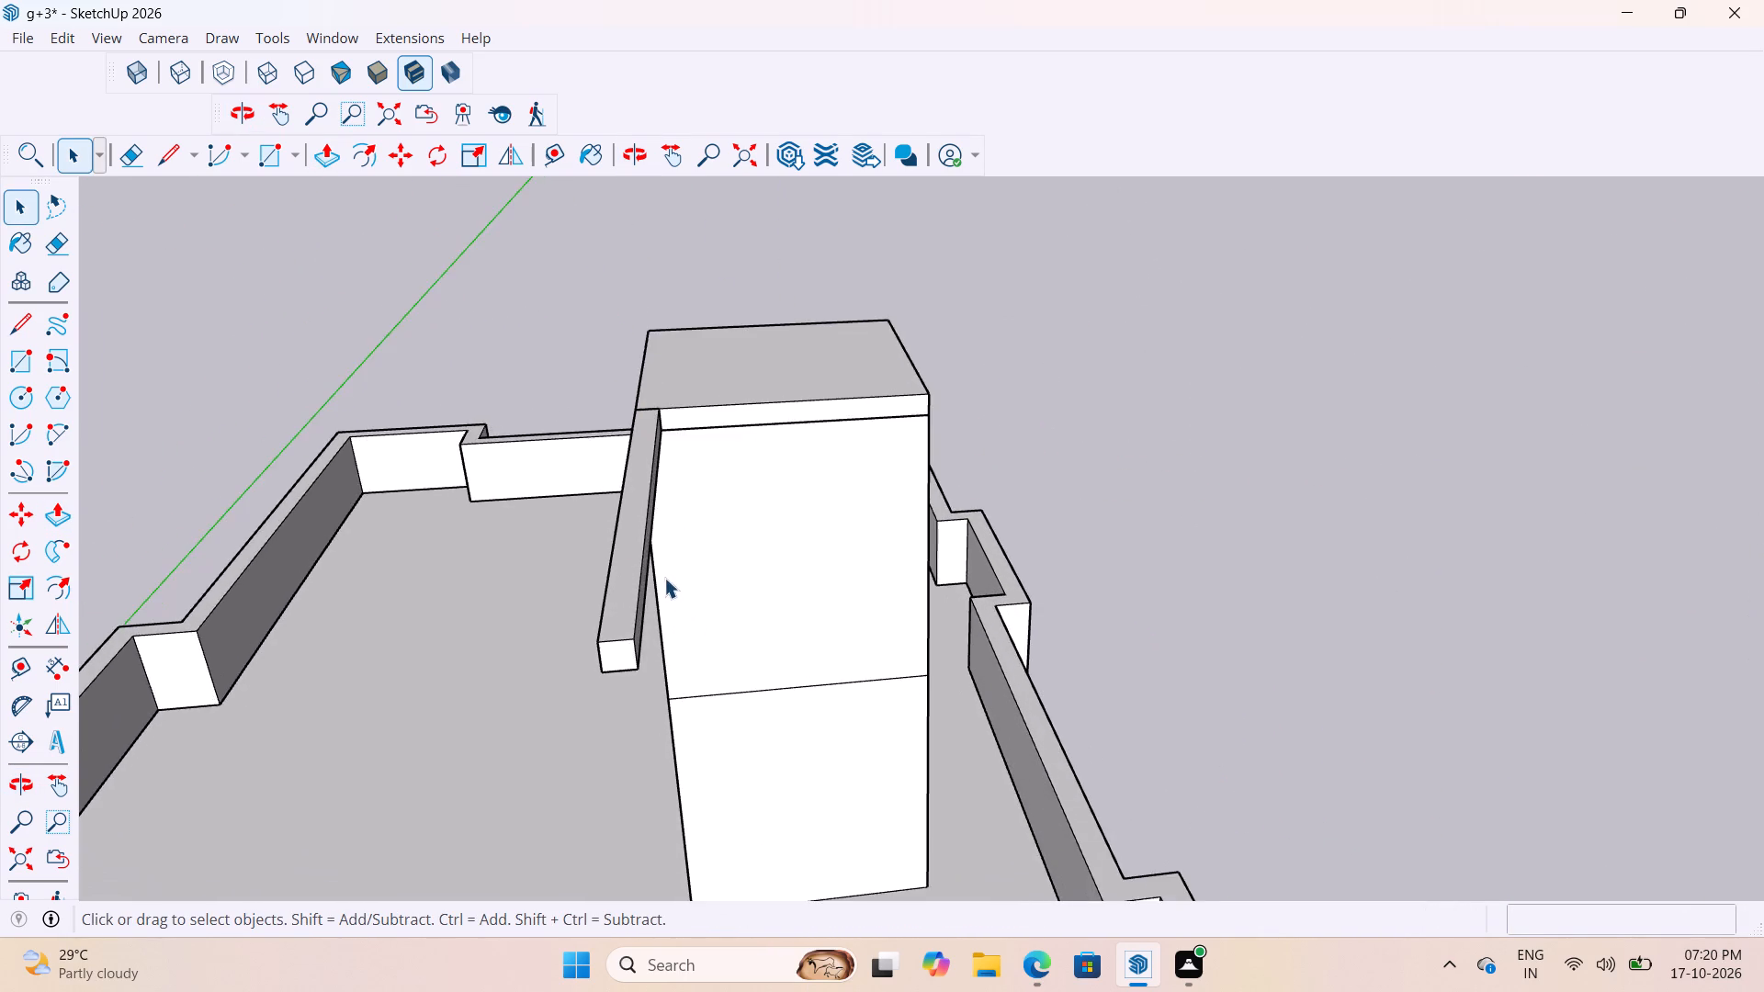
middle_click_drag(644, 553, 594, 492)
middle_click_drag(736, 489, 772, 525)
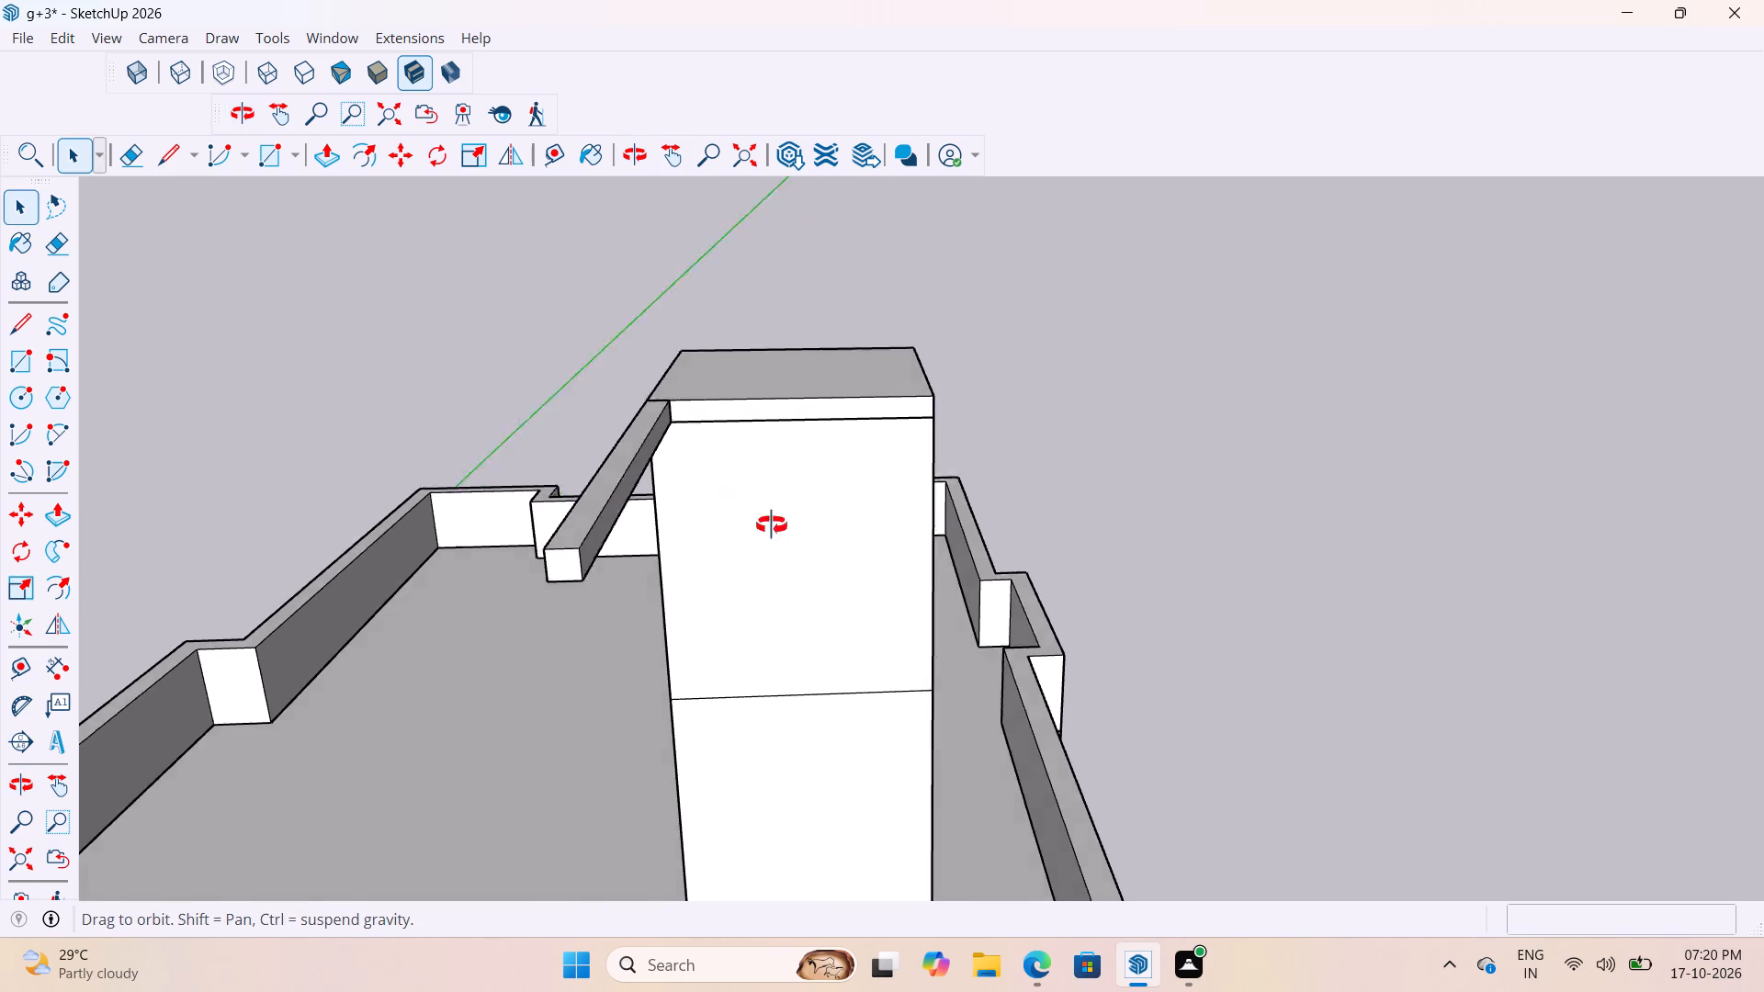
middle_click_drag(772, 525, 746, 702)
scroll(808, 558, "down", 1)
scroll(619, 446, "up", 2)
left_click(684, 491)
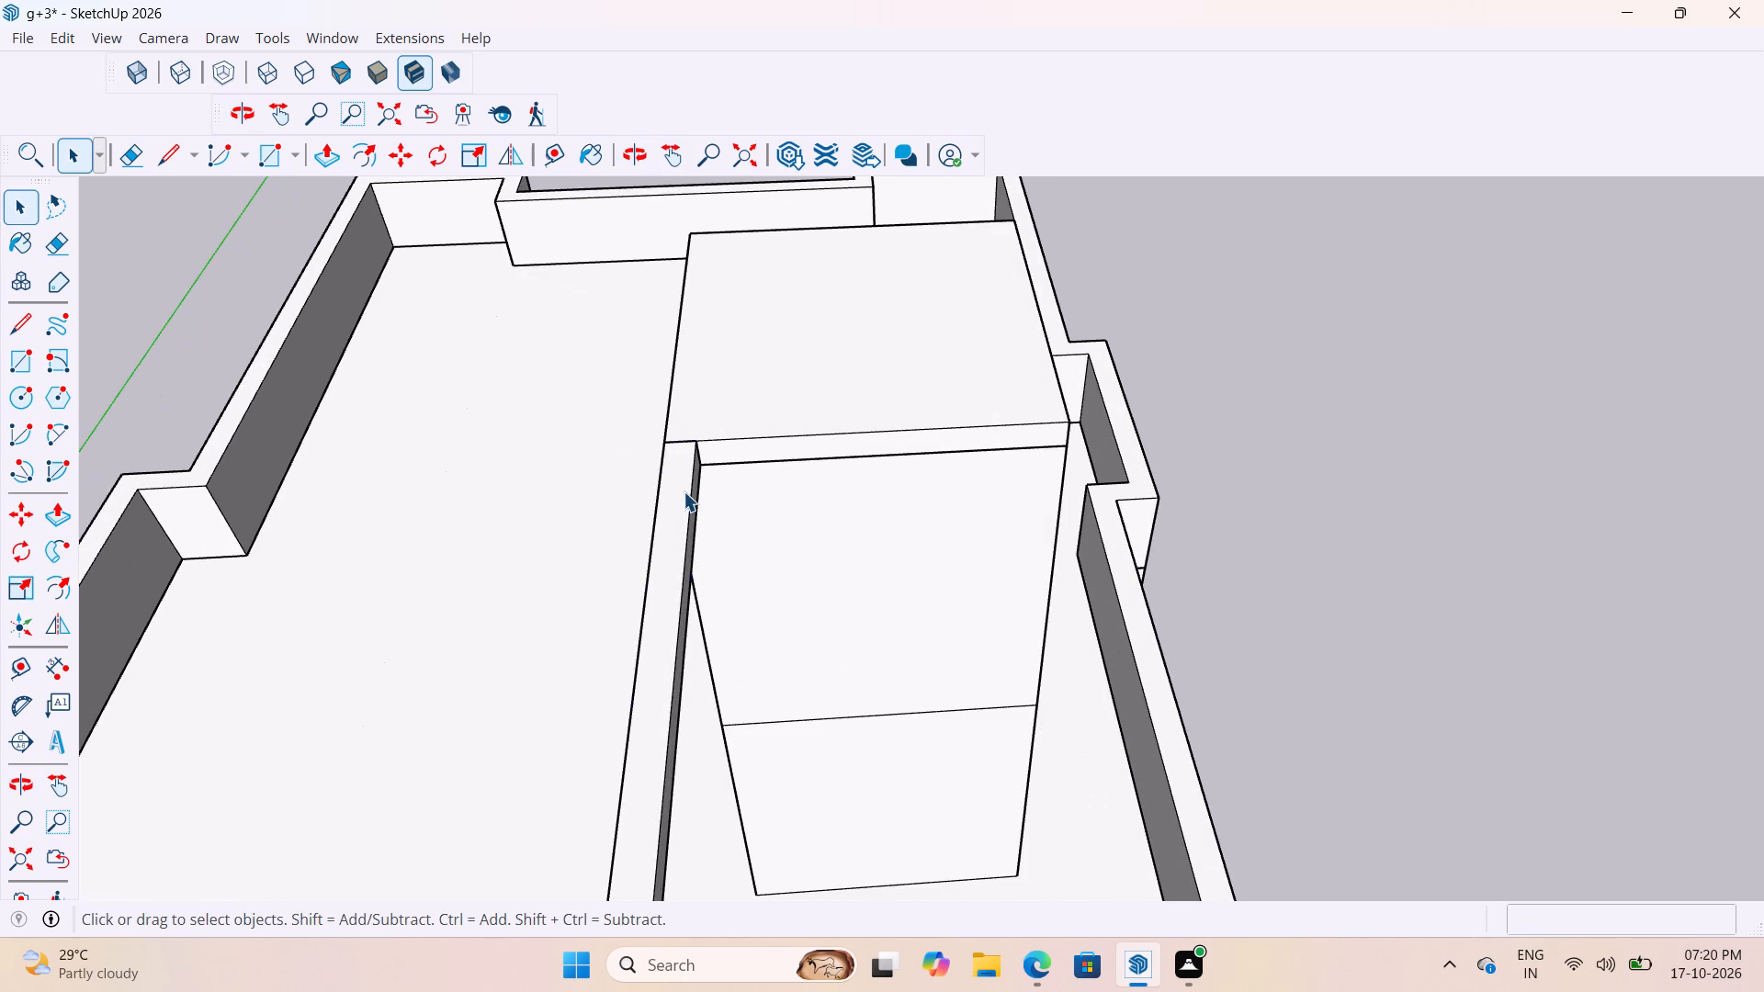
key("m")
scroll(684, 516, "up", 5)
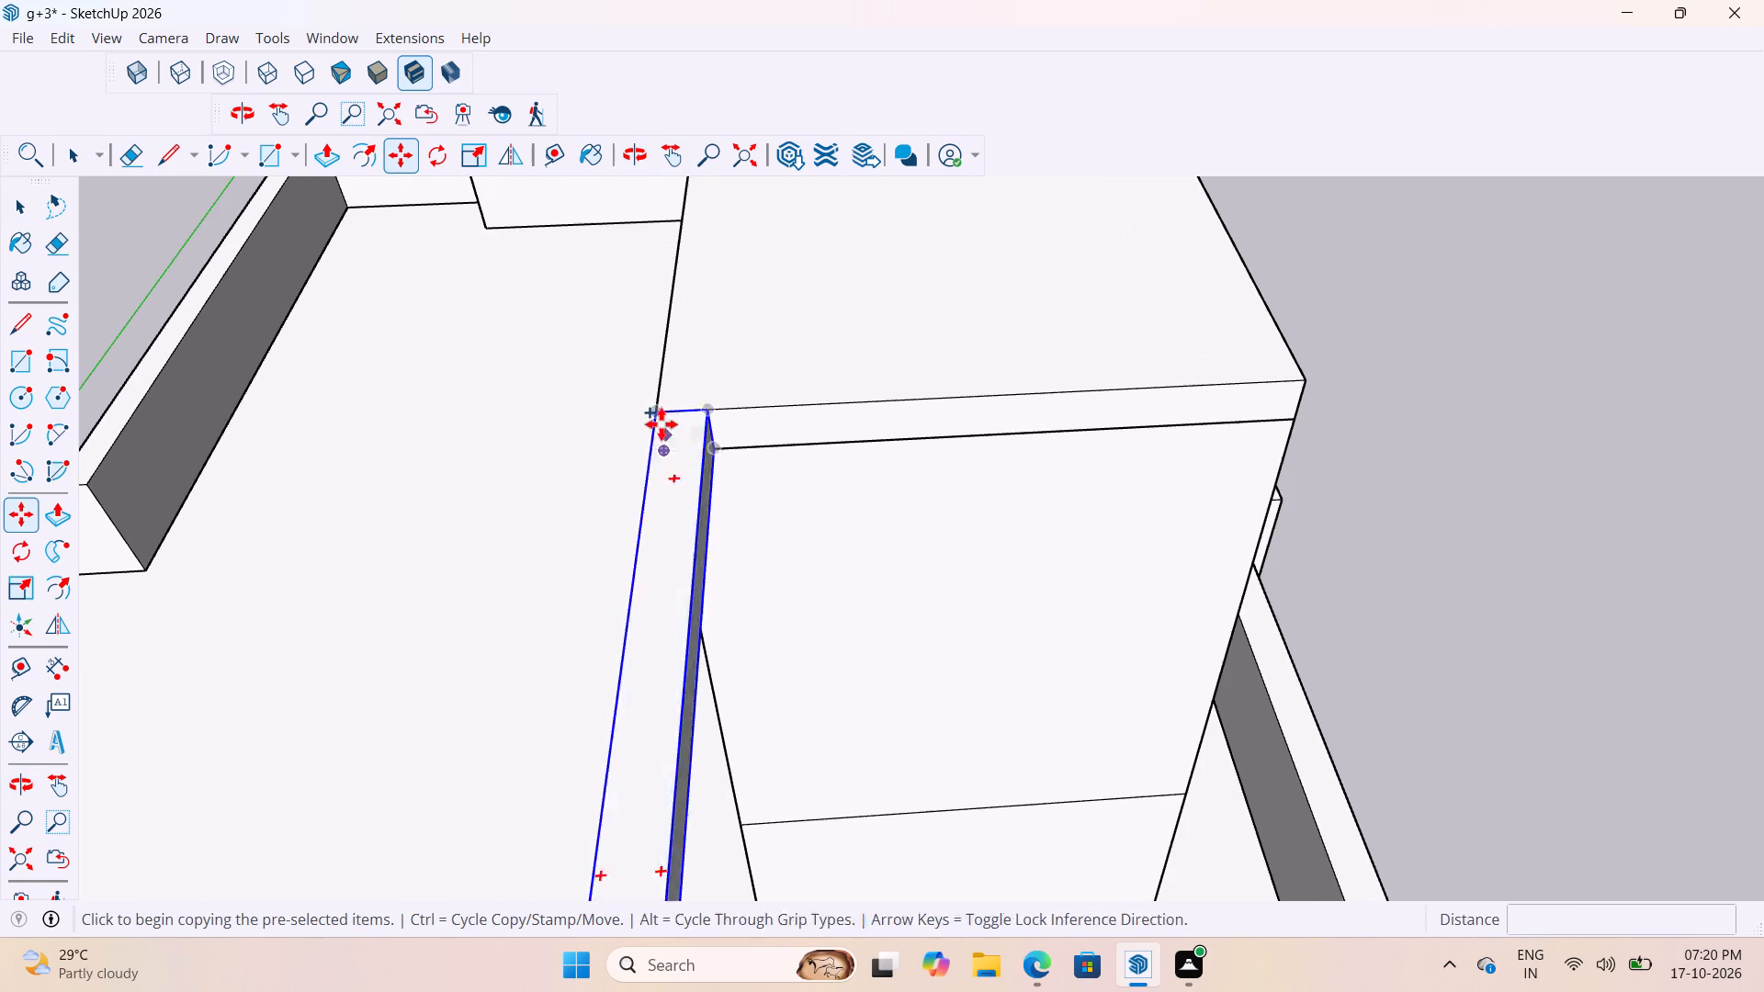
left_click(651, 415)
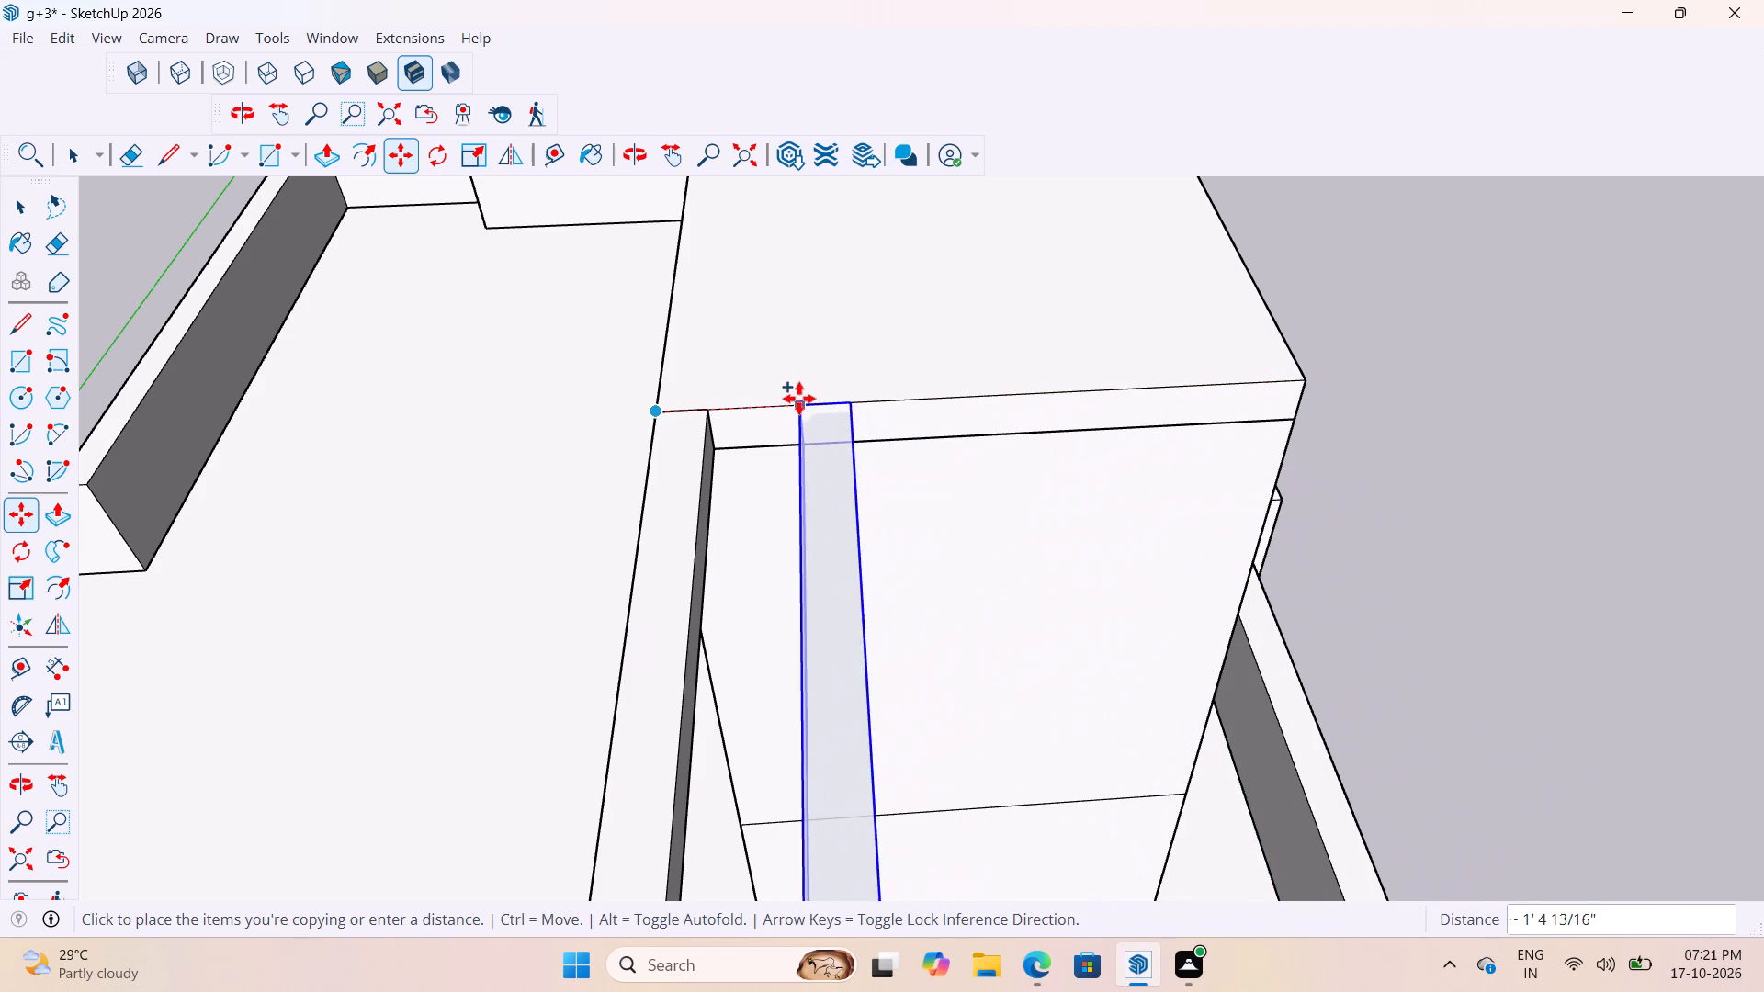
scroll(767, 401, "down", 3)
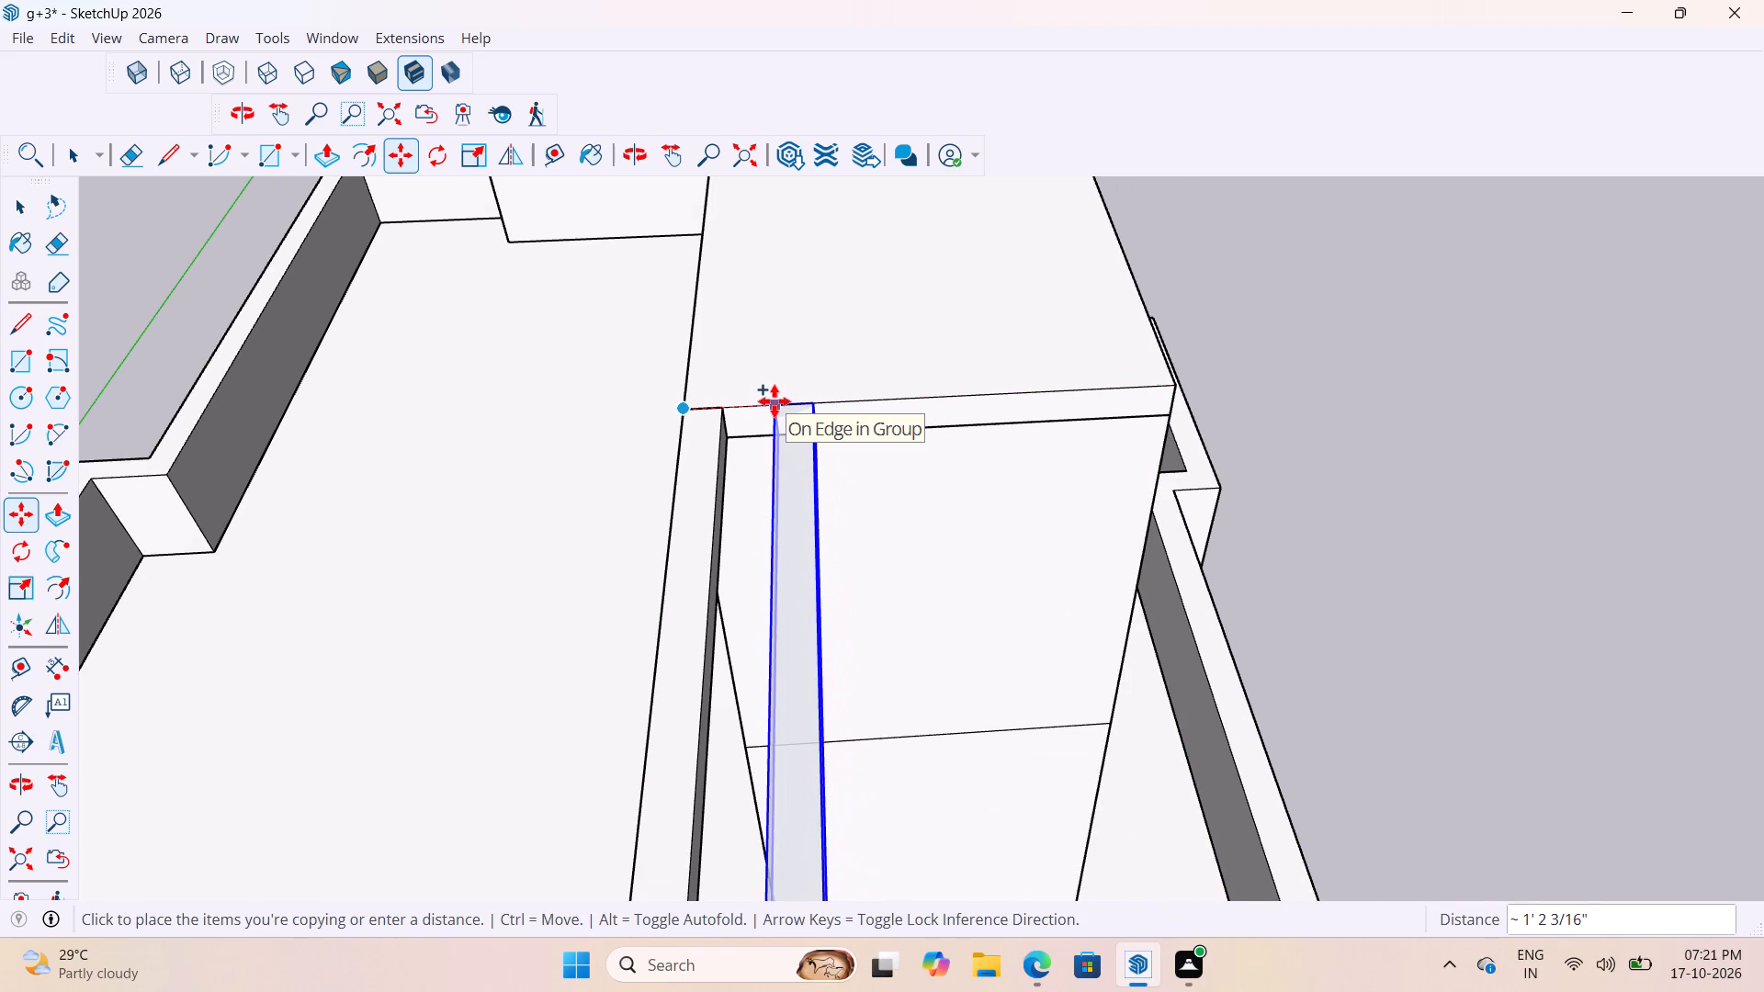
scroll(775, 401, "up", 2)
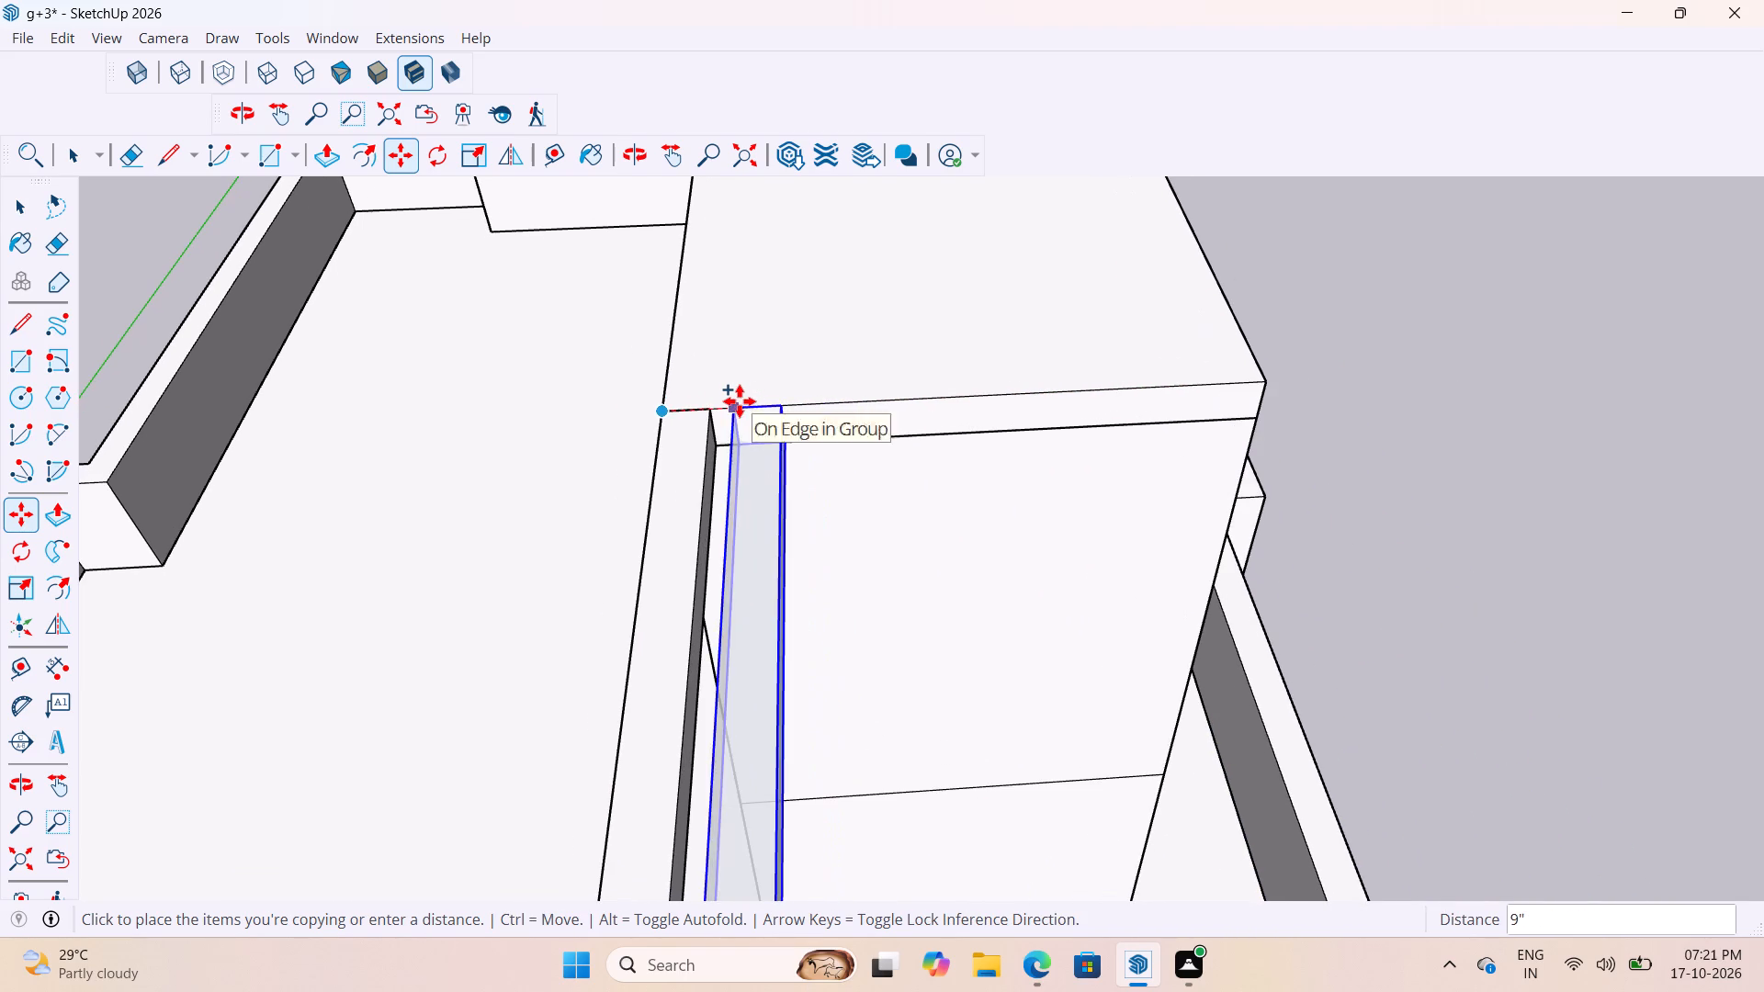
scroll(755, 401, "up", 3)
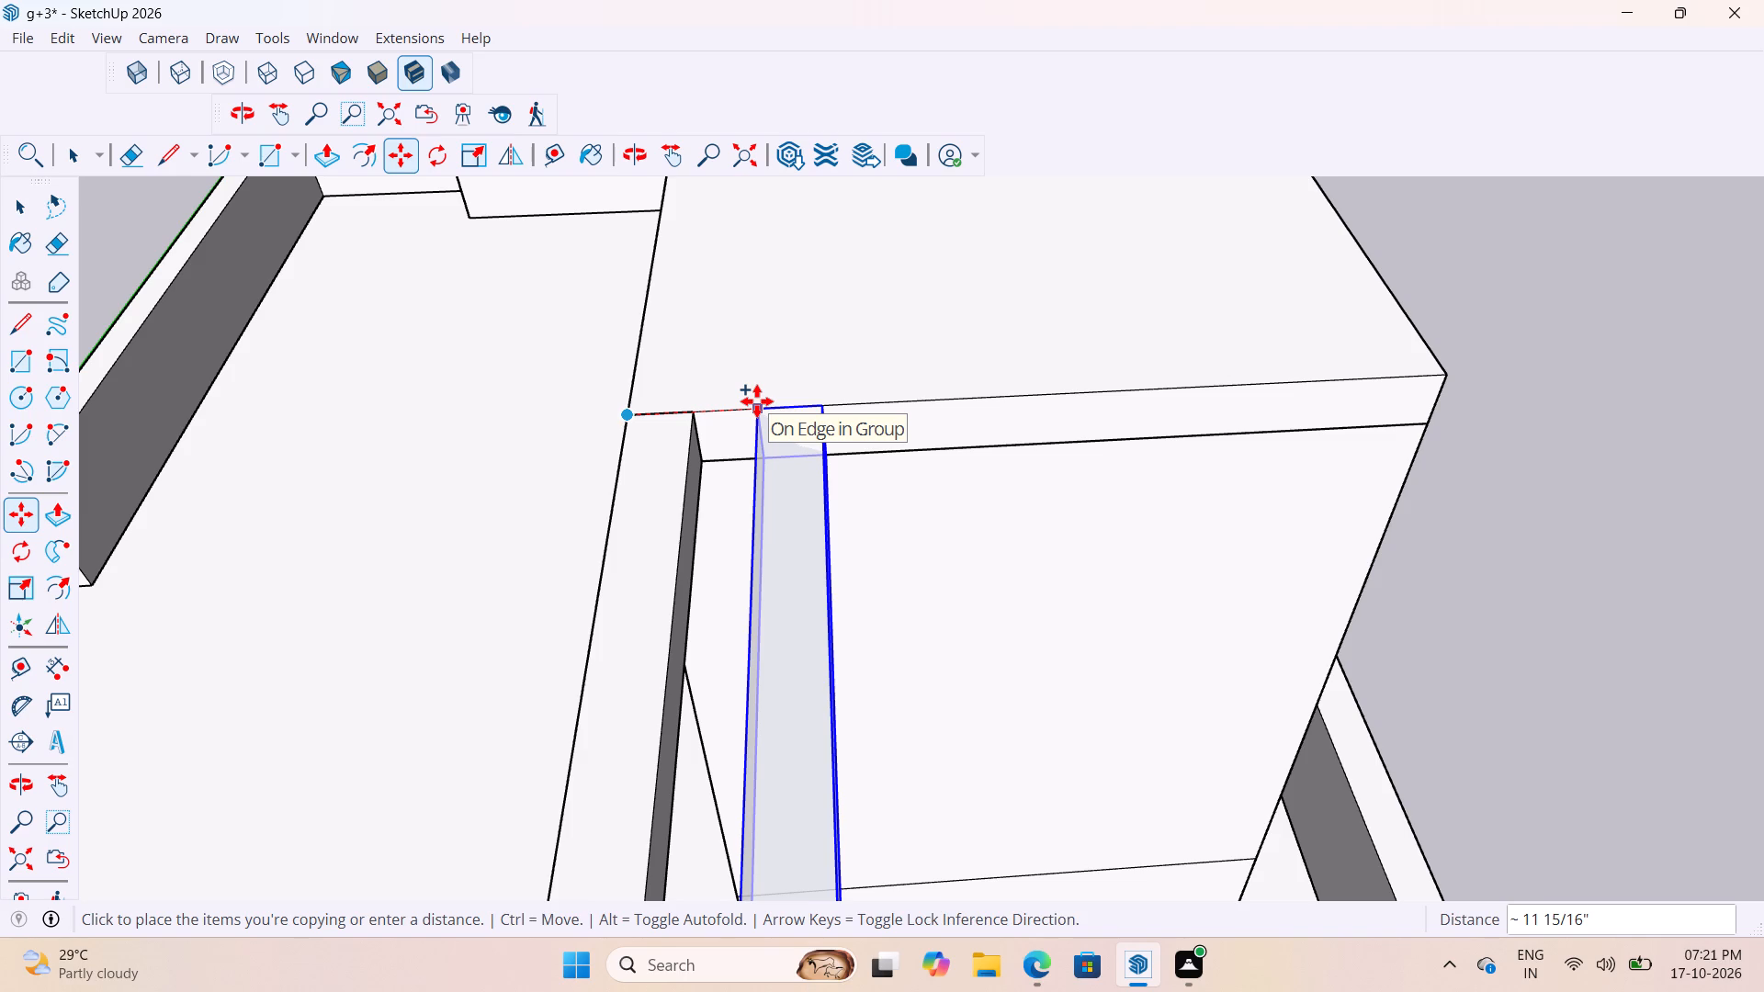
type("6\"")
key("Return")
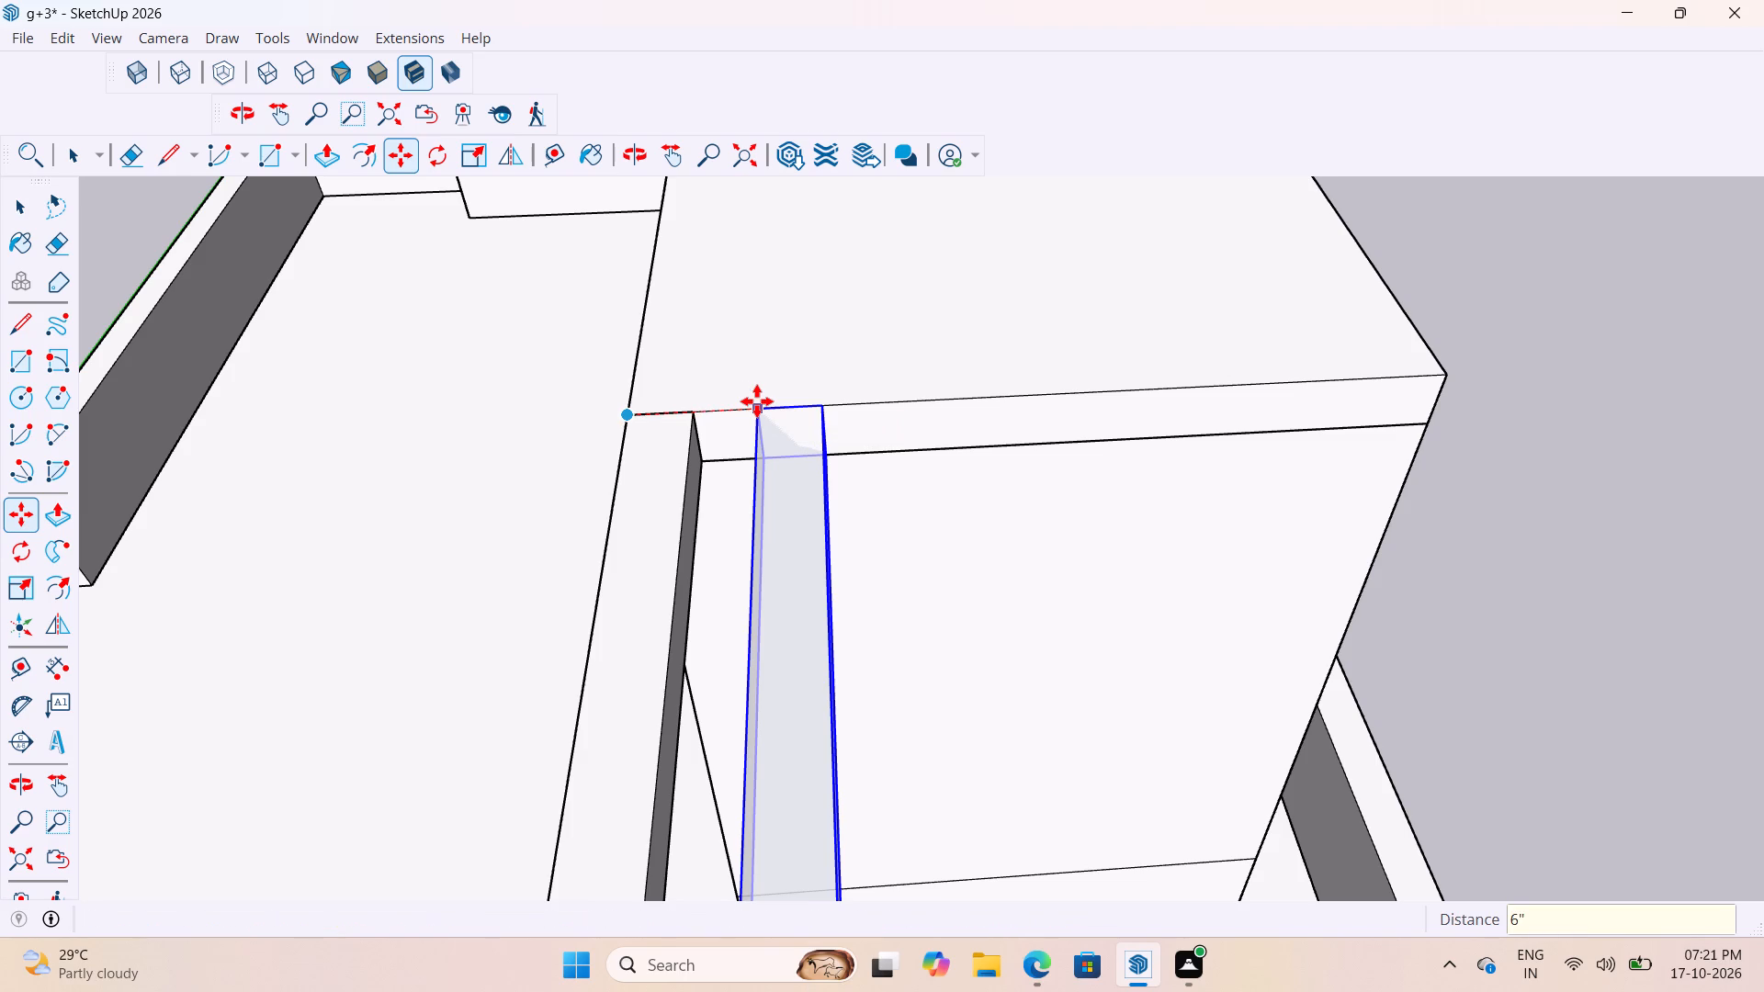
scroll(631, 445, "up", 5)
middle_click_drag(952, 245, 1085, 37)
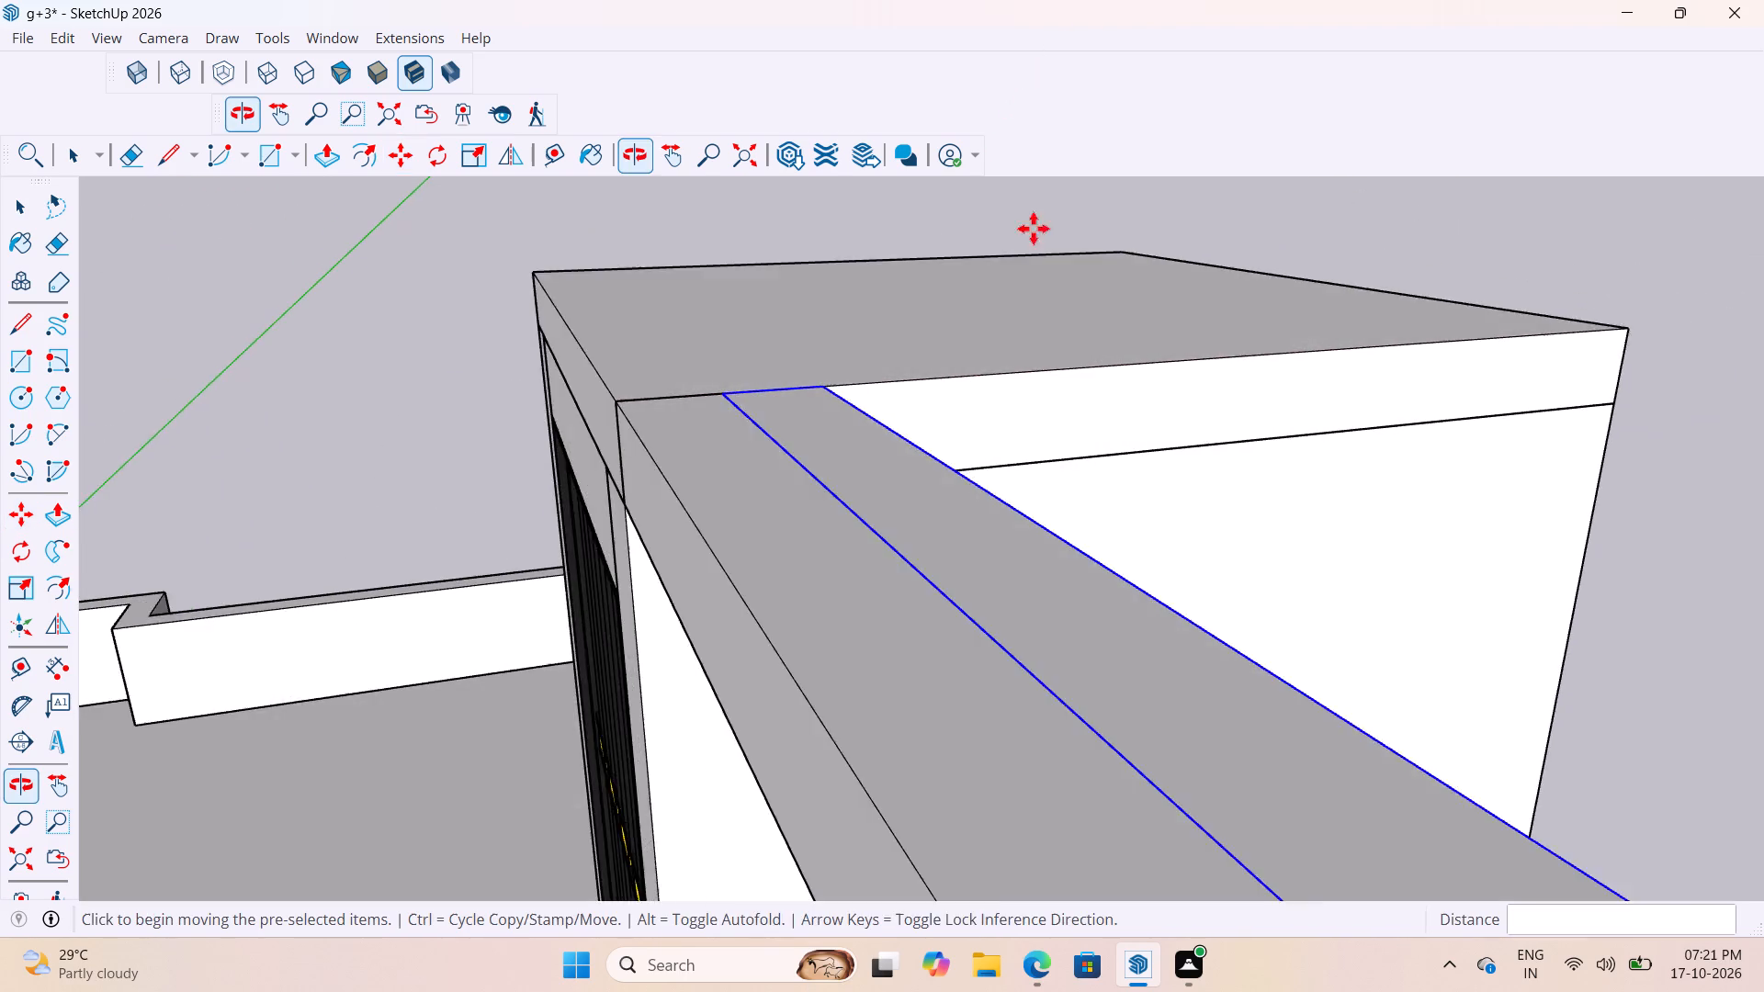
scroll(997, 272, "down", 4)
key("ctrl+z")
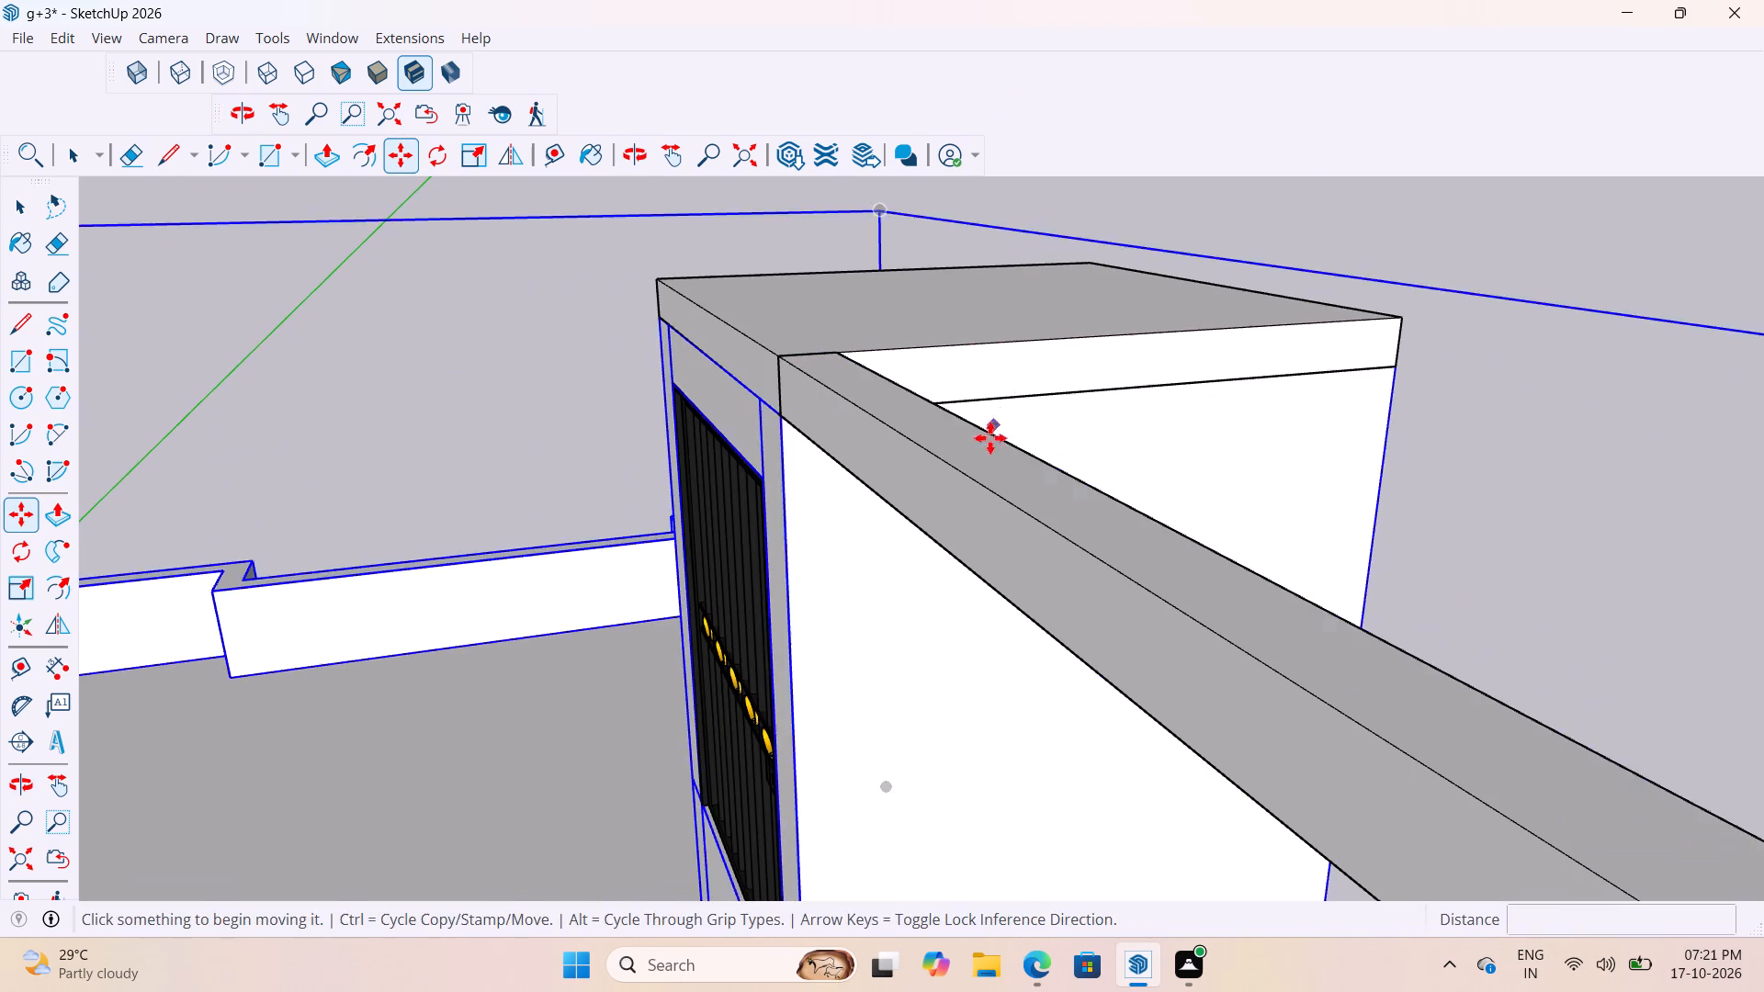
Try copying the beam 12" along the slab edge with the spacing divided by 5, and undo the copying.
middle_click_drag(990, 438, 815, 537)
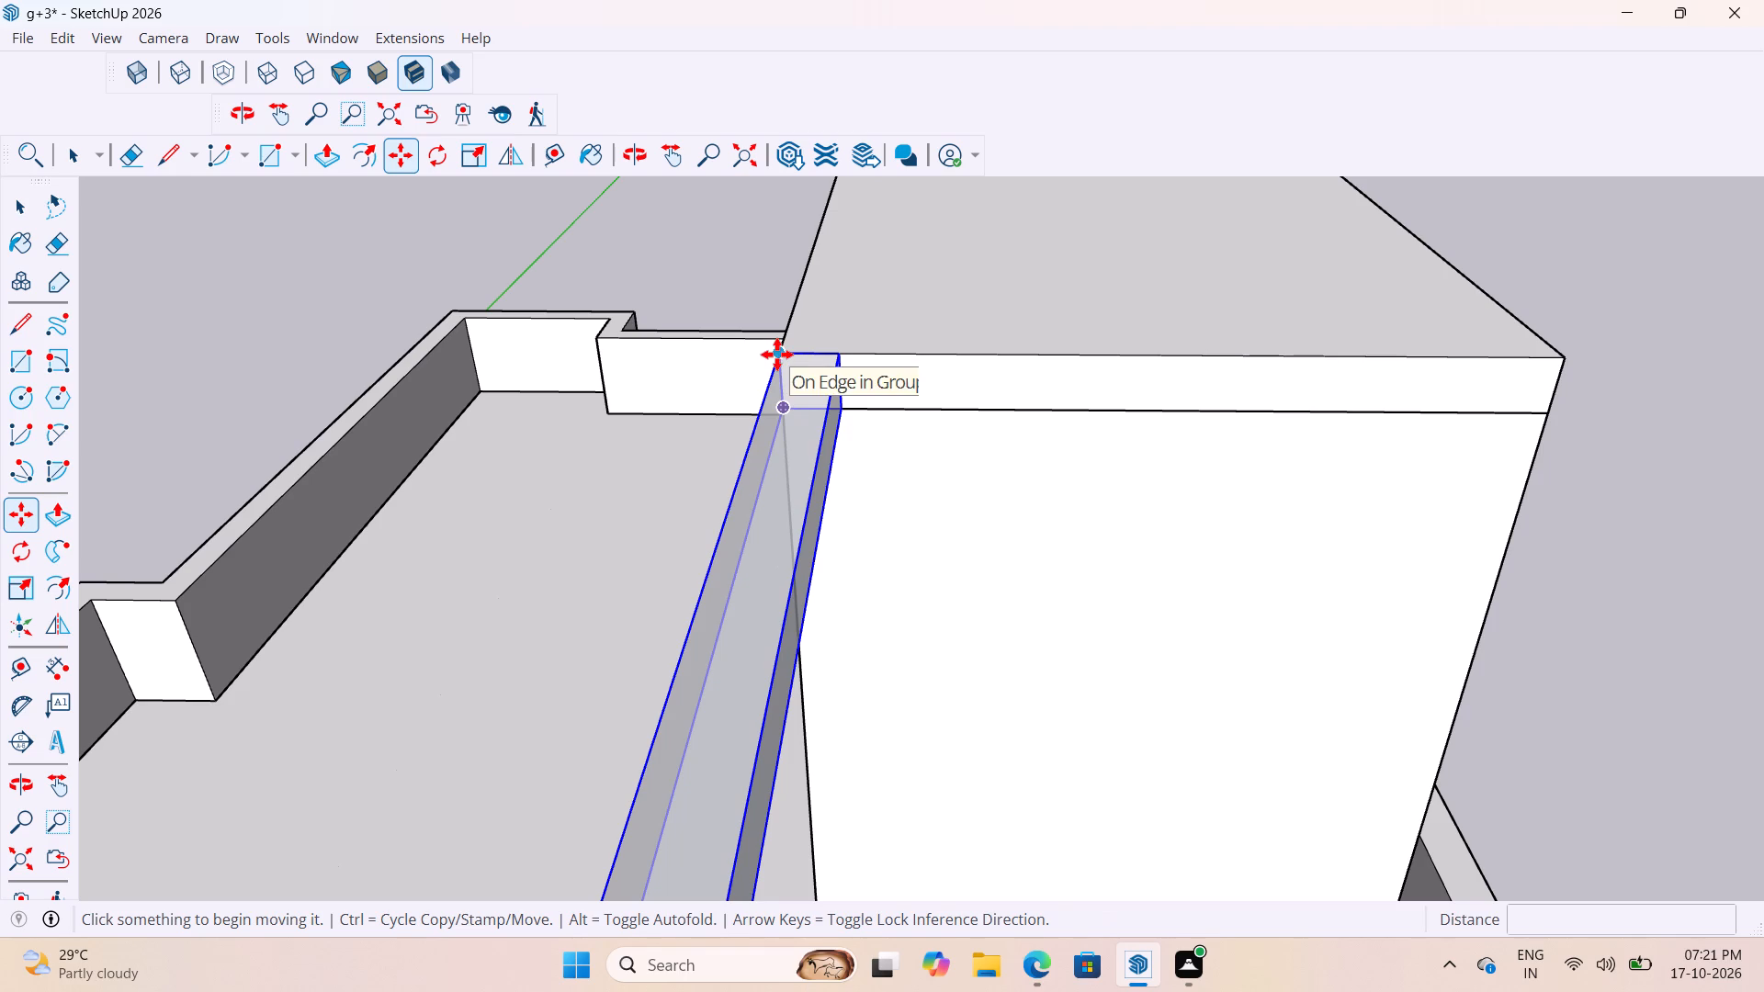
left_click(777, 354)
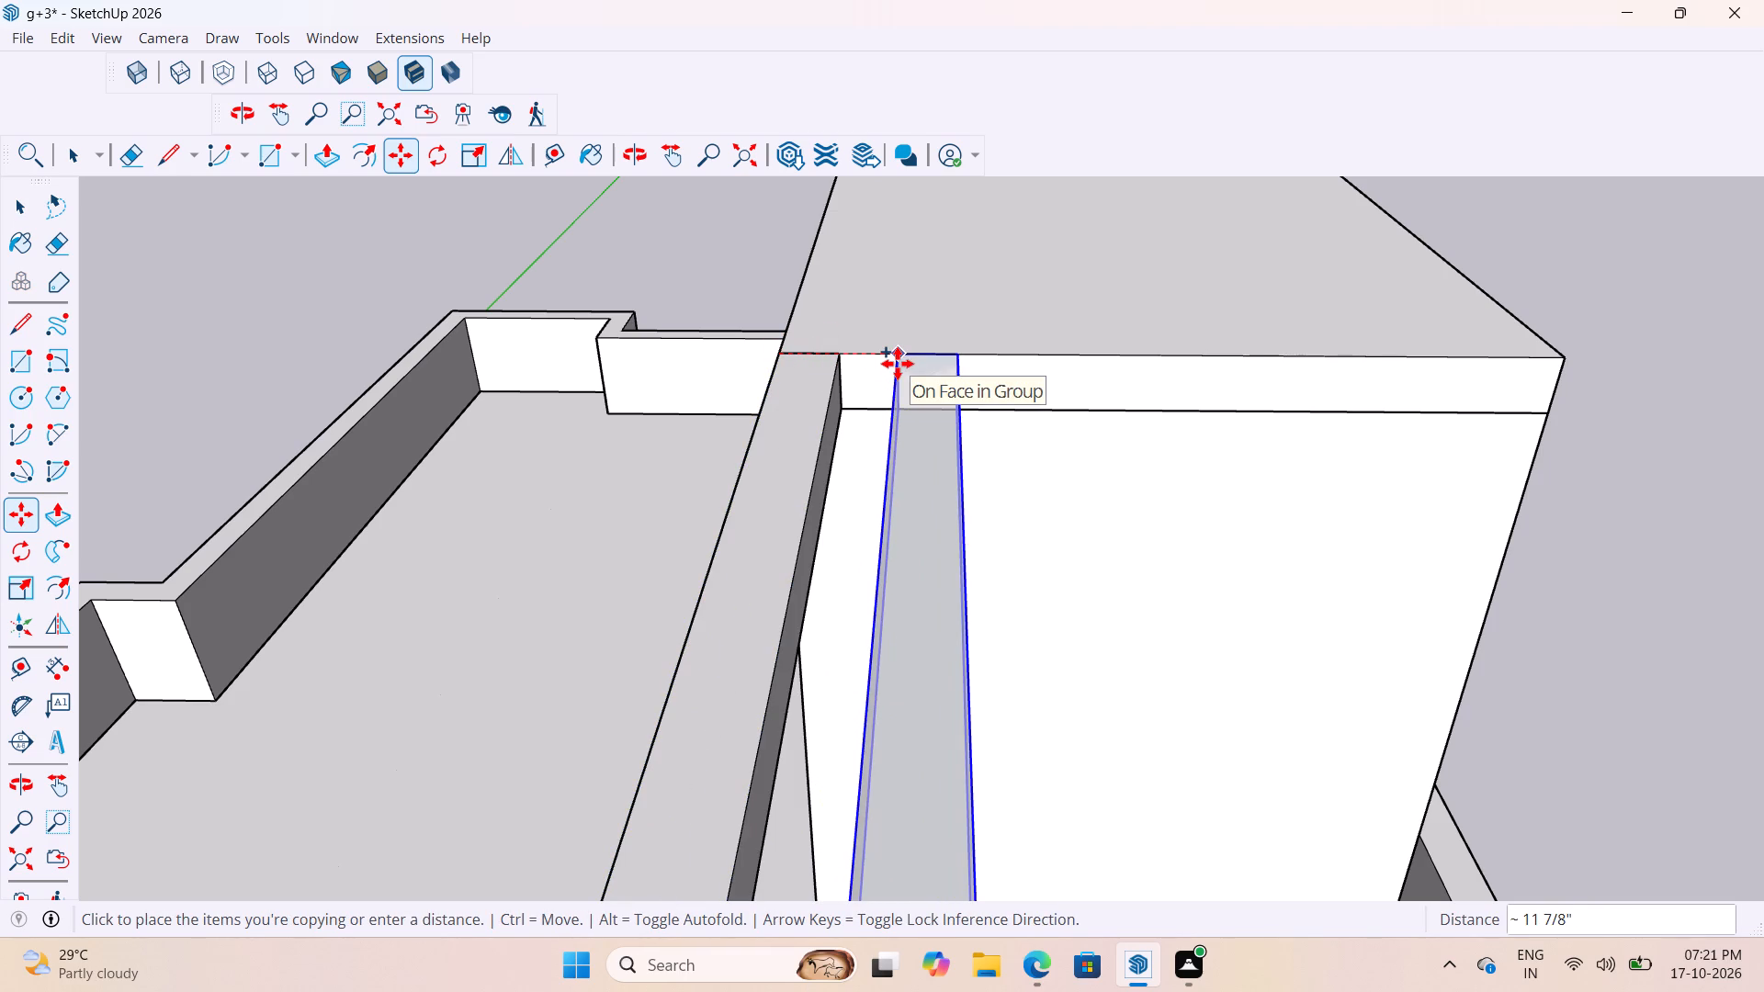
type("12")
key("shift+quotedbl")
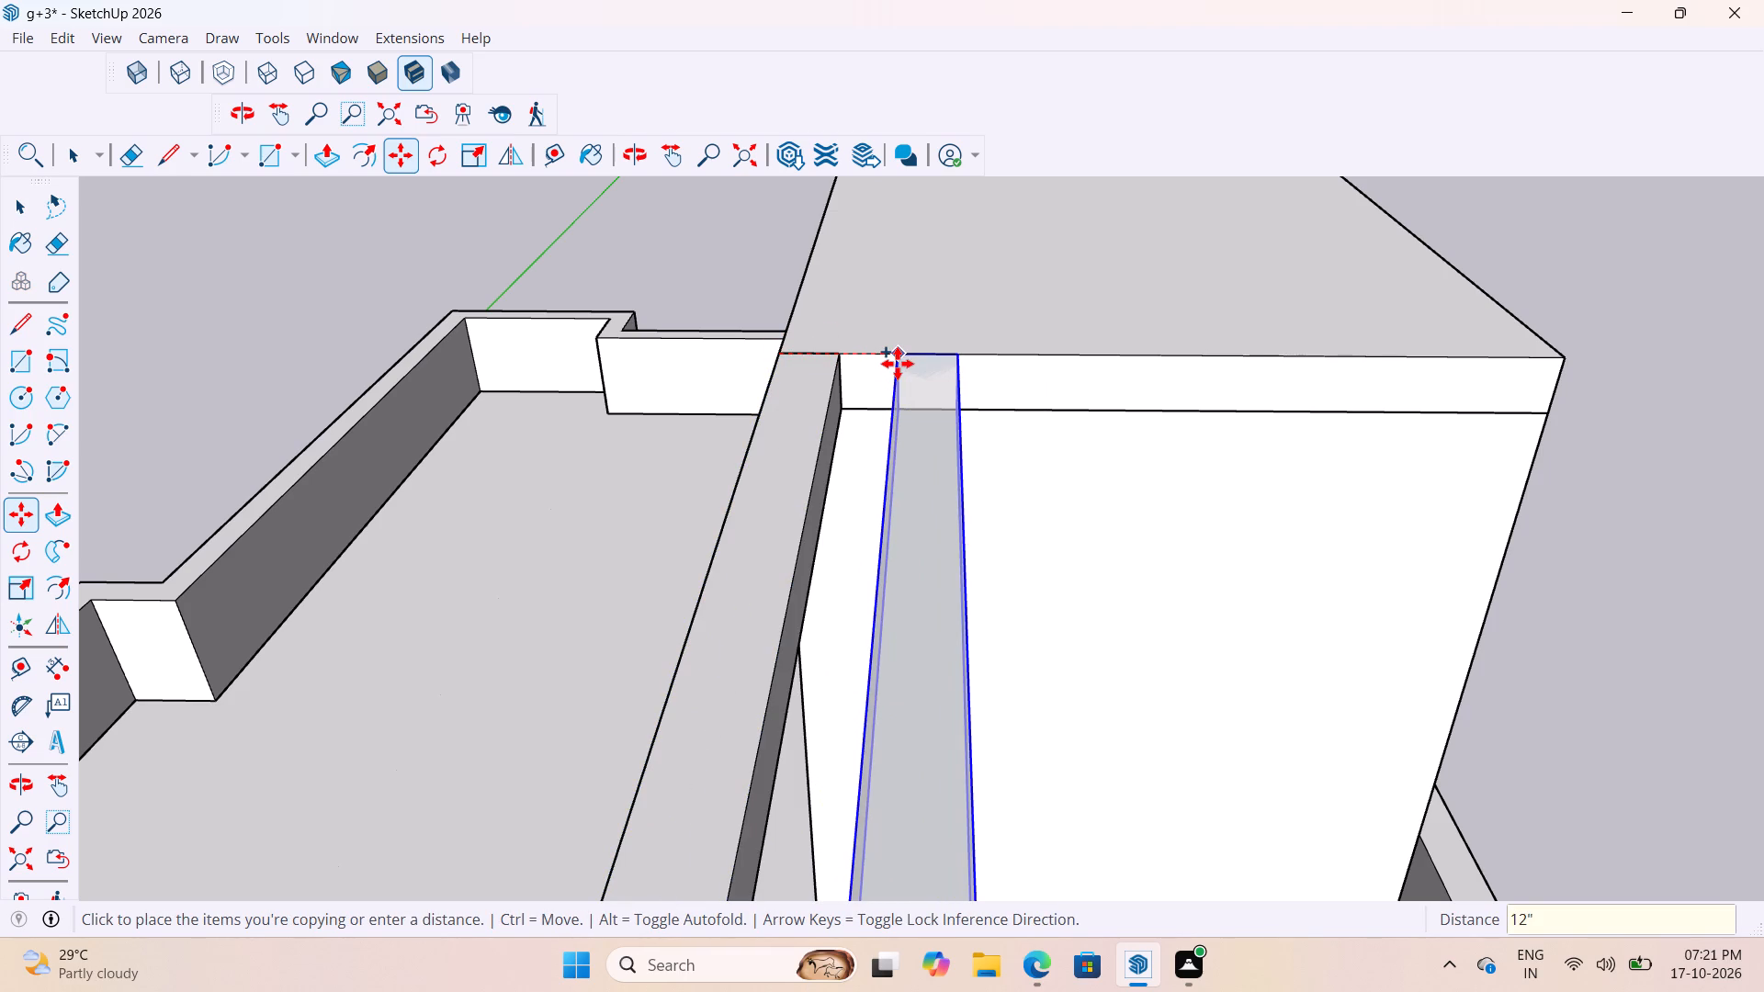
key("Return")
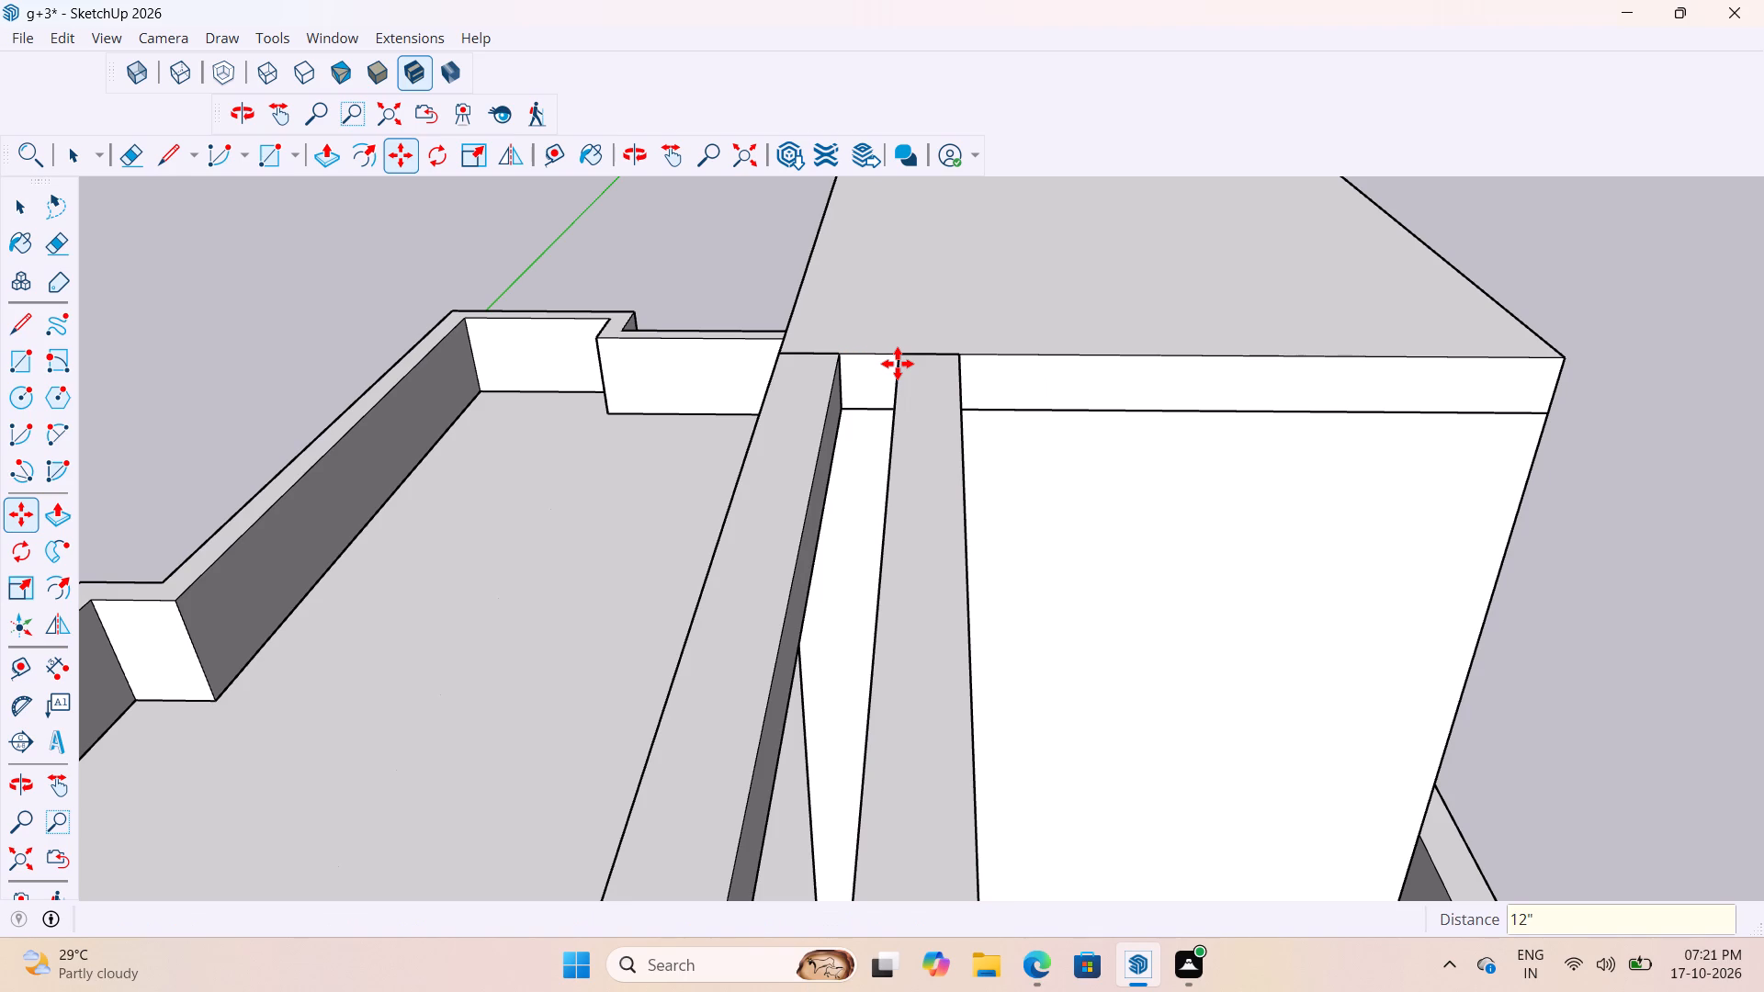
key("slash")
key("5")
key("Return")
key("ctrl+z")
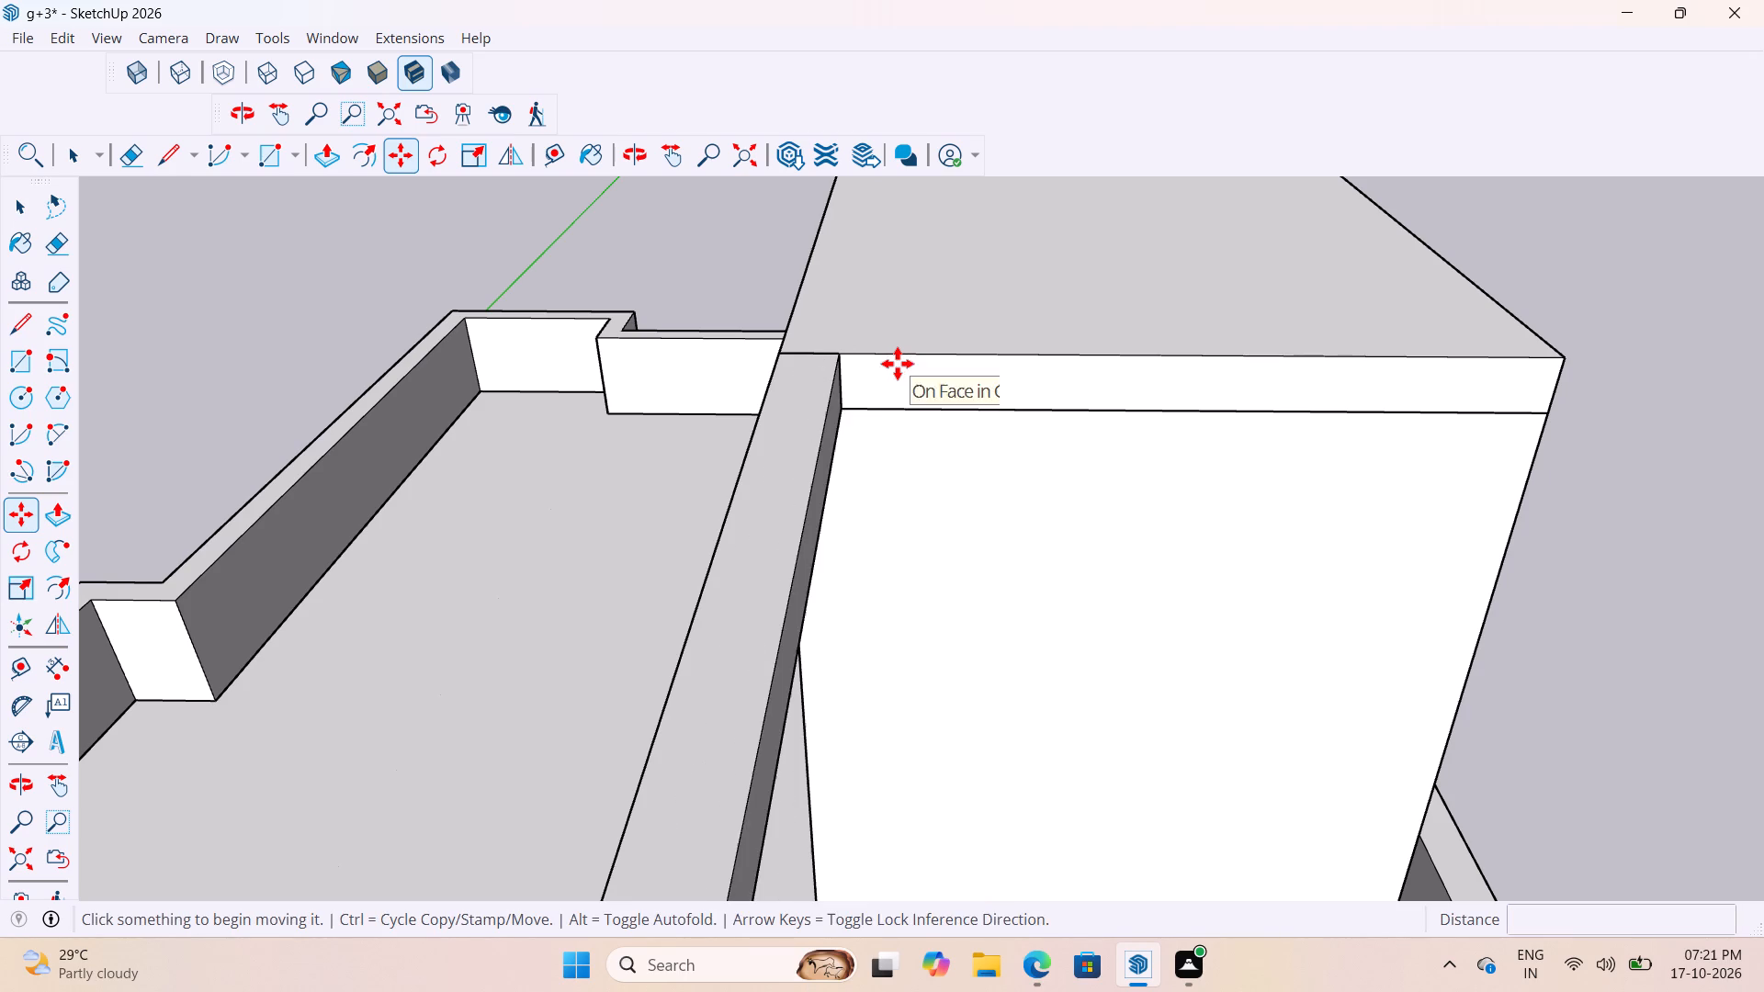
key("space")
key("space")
Copy the corner beam along the stair tower's slab edge at 1' spacing, making six copies, and clear the selection.
scroll(777, 438, "down", 10)
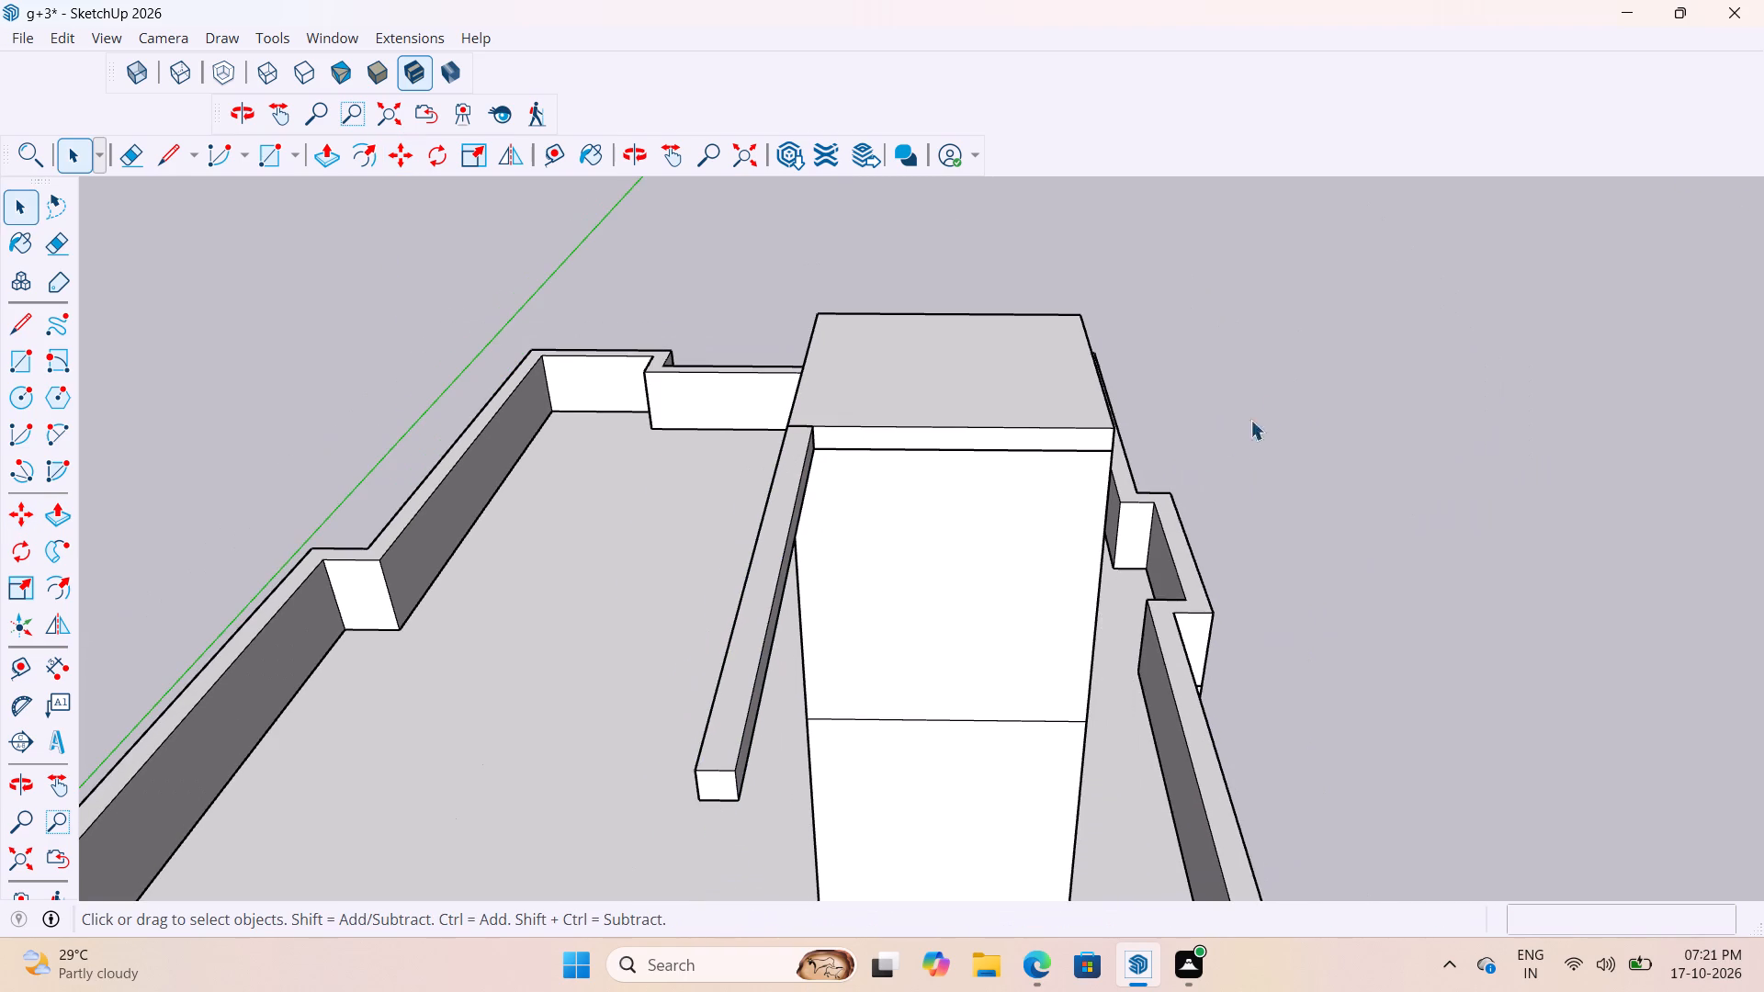
left_click_drag(1292, 389, 1308, 393)
scroll(494, 531, "up", 3)
scroll(483, 465, "down", 5)
middle_click_drag(707, 559, 920, 591)
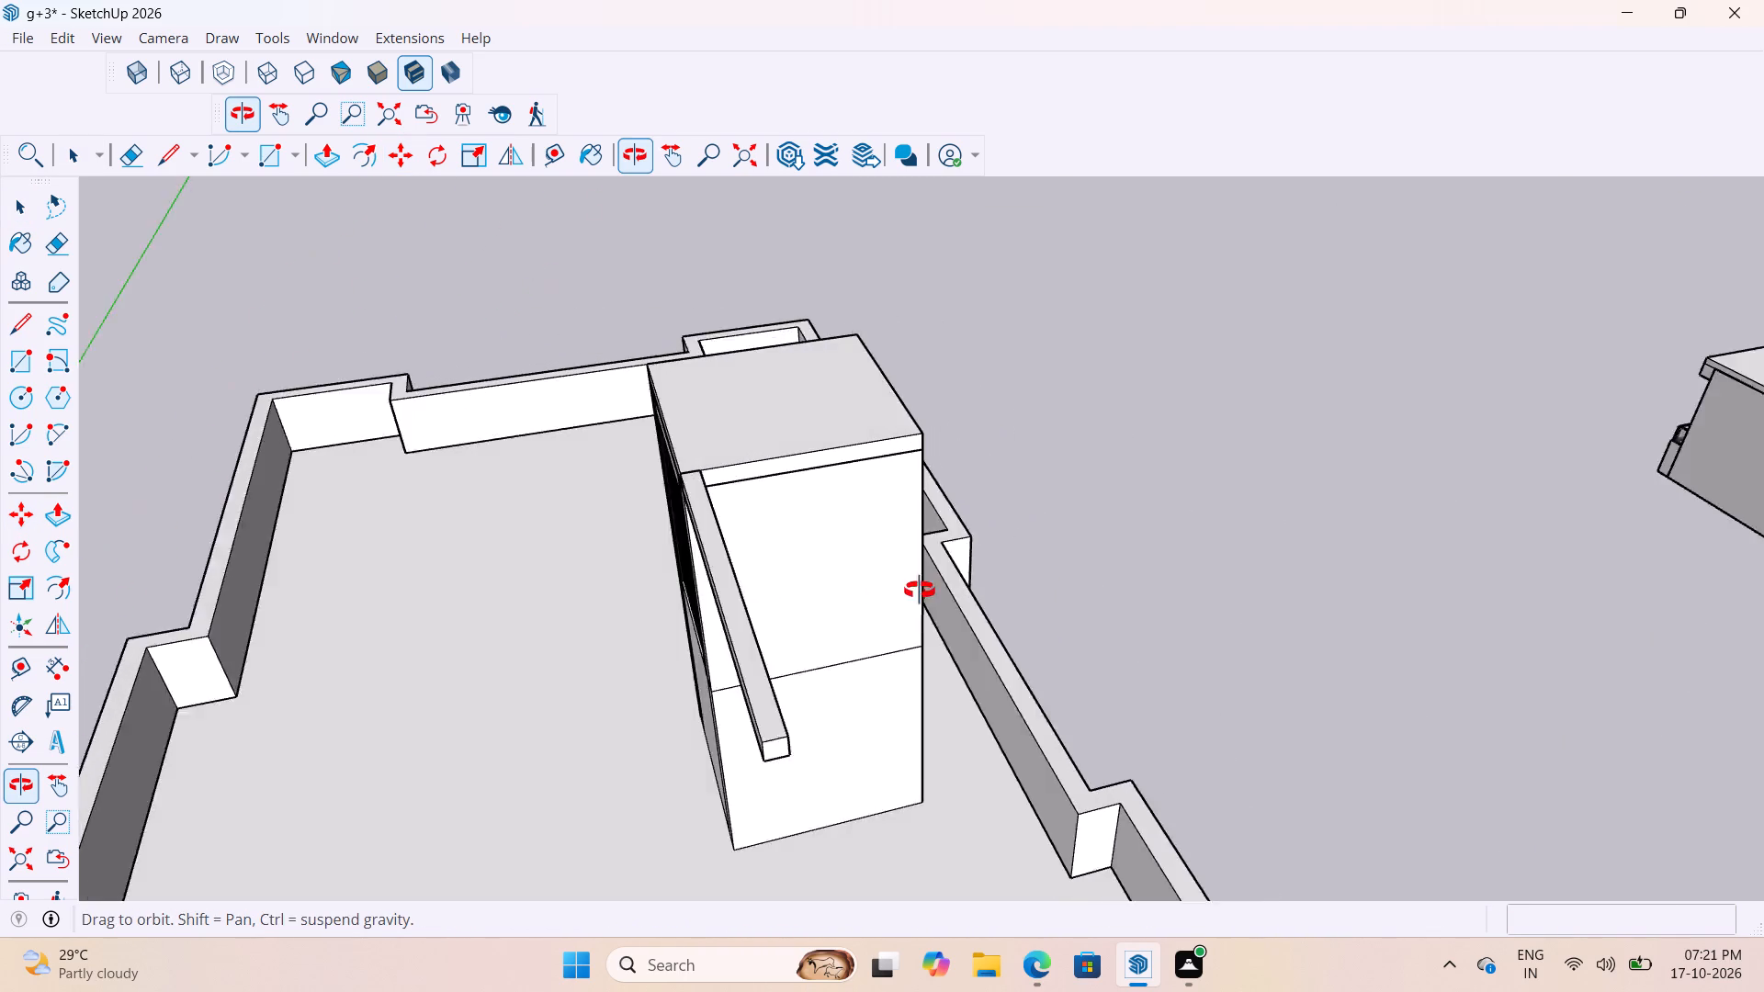
middle_click_drag(920, 591, 936, 581)
left_click(723, 537)
scroll(723, 537, "up", 7)
key("m")
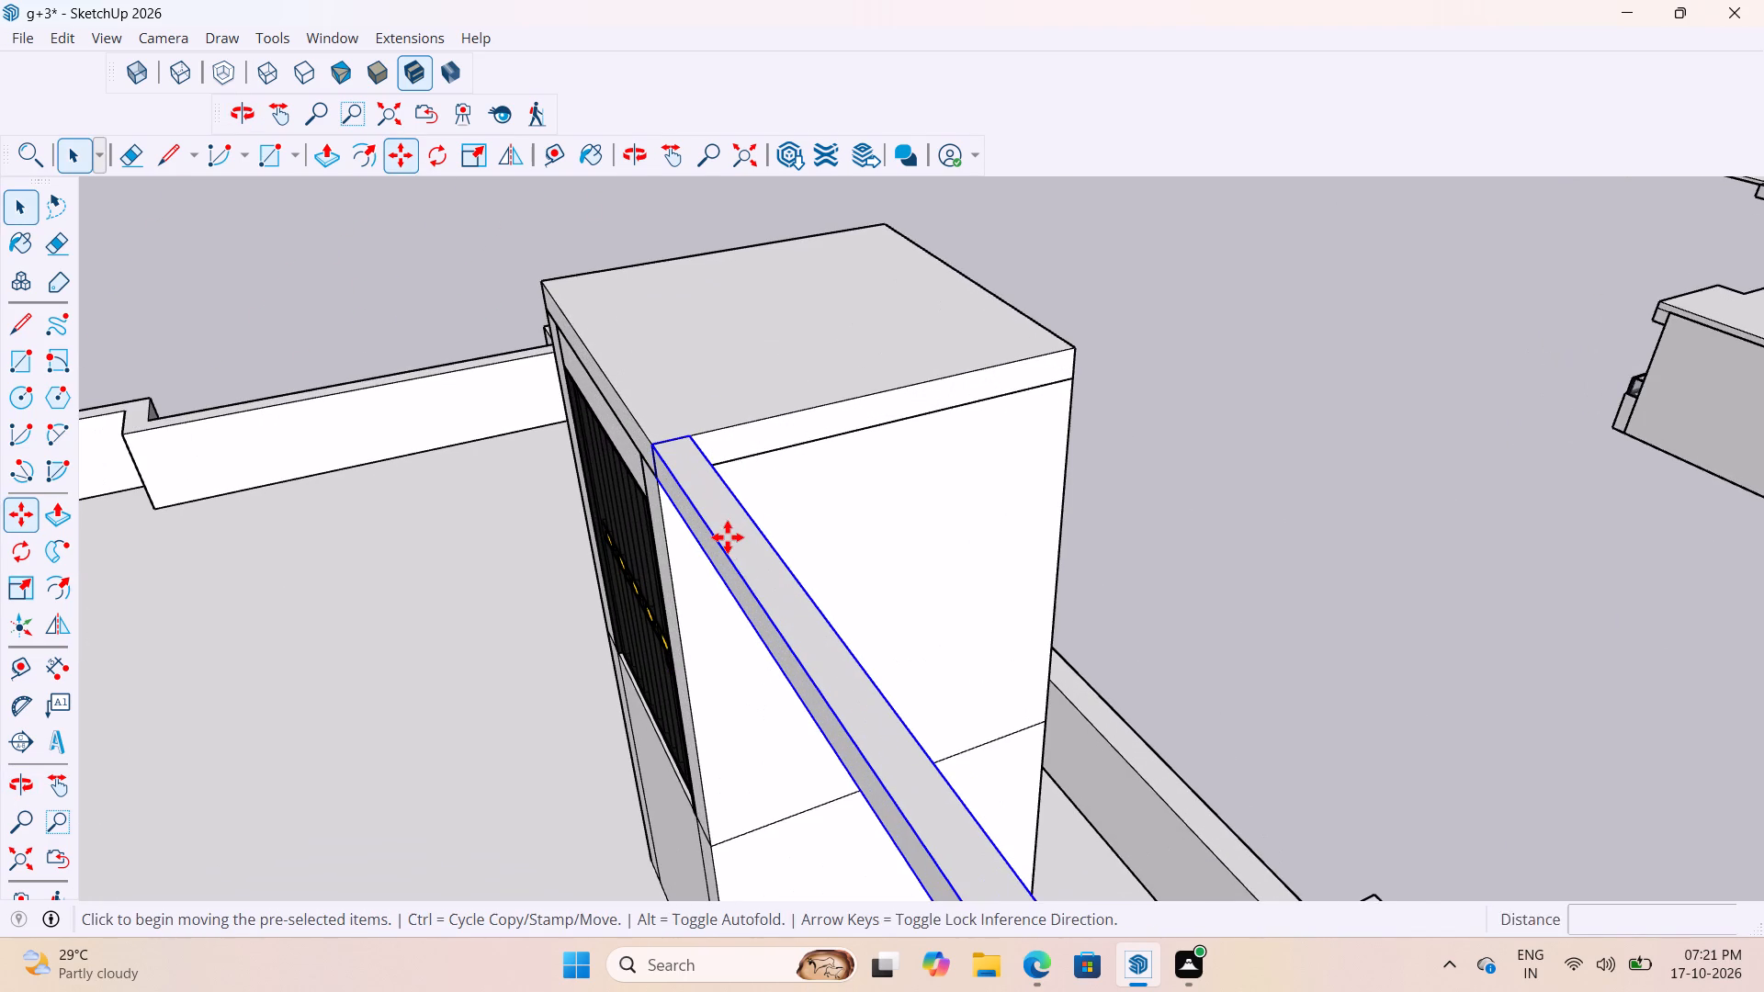
scroll(684, 513, "up", 6)
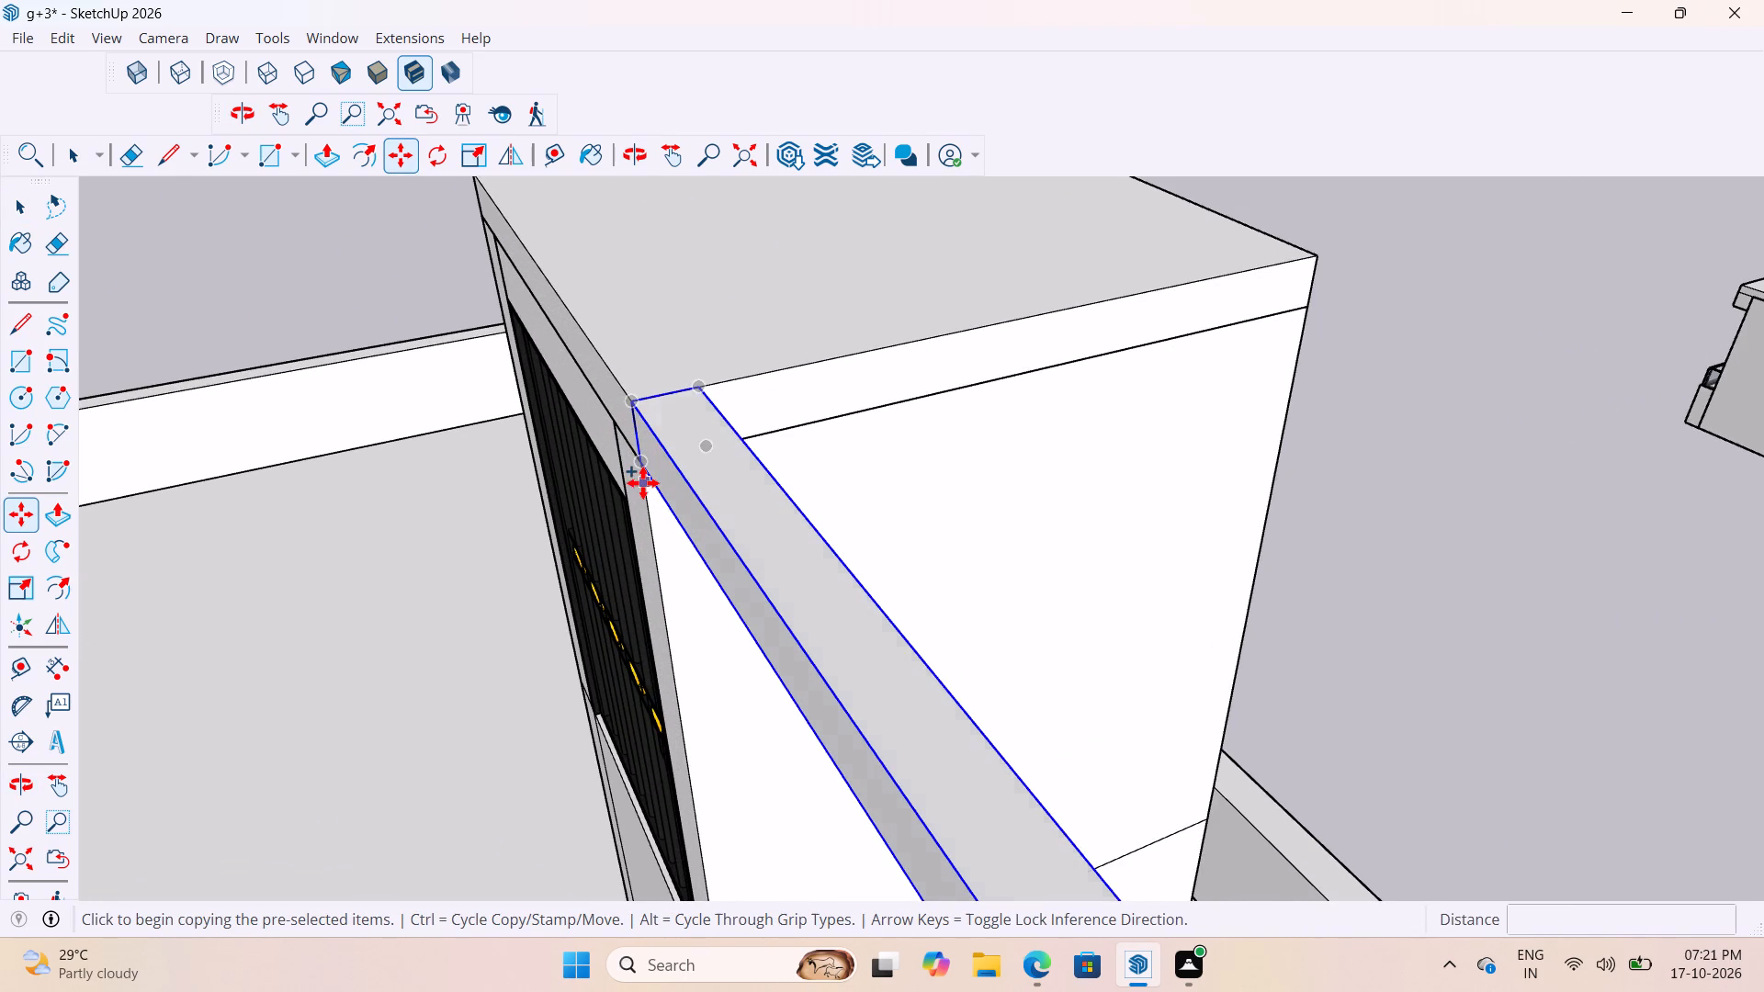
left_click(643, 471)
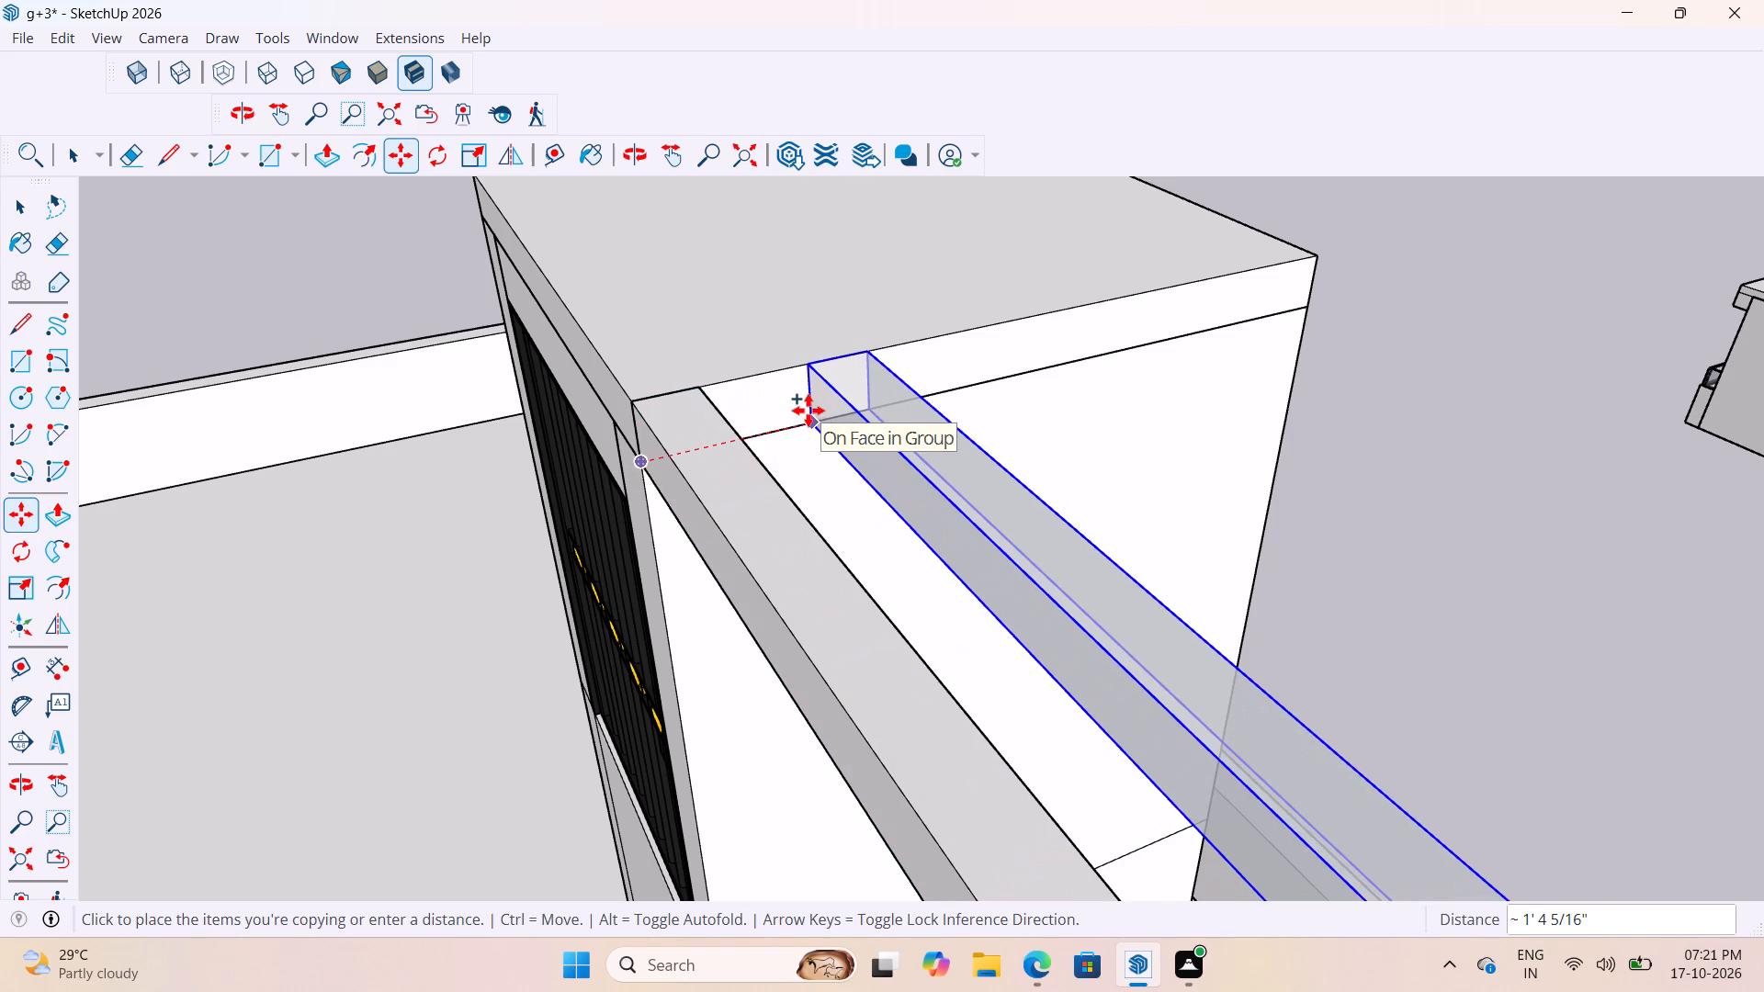
type("1'")
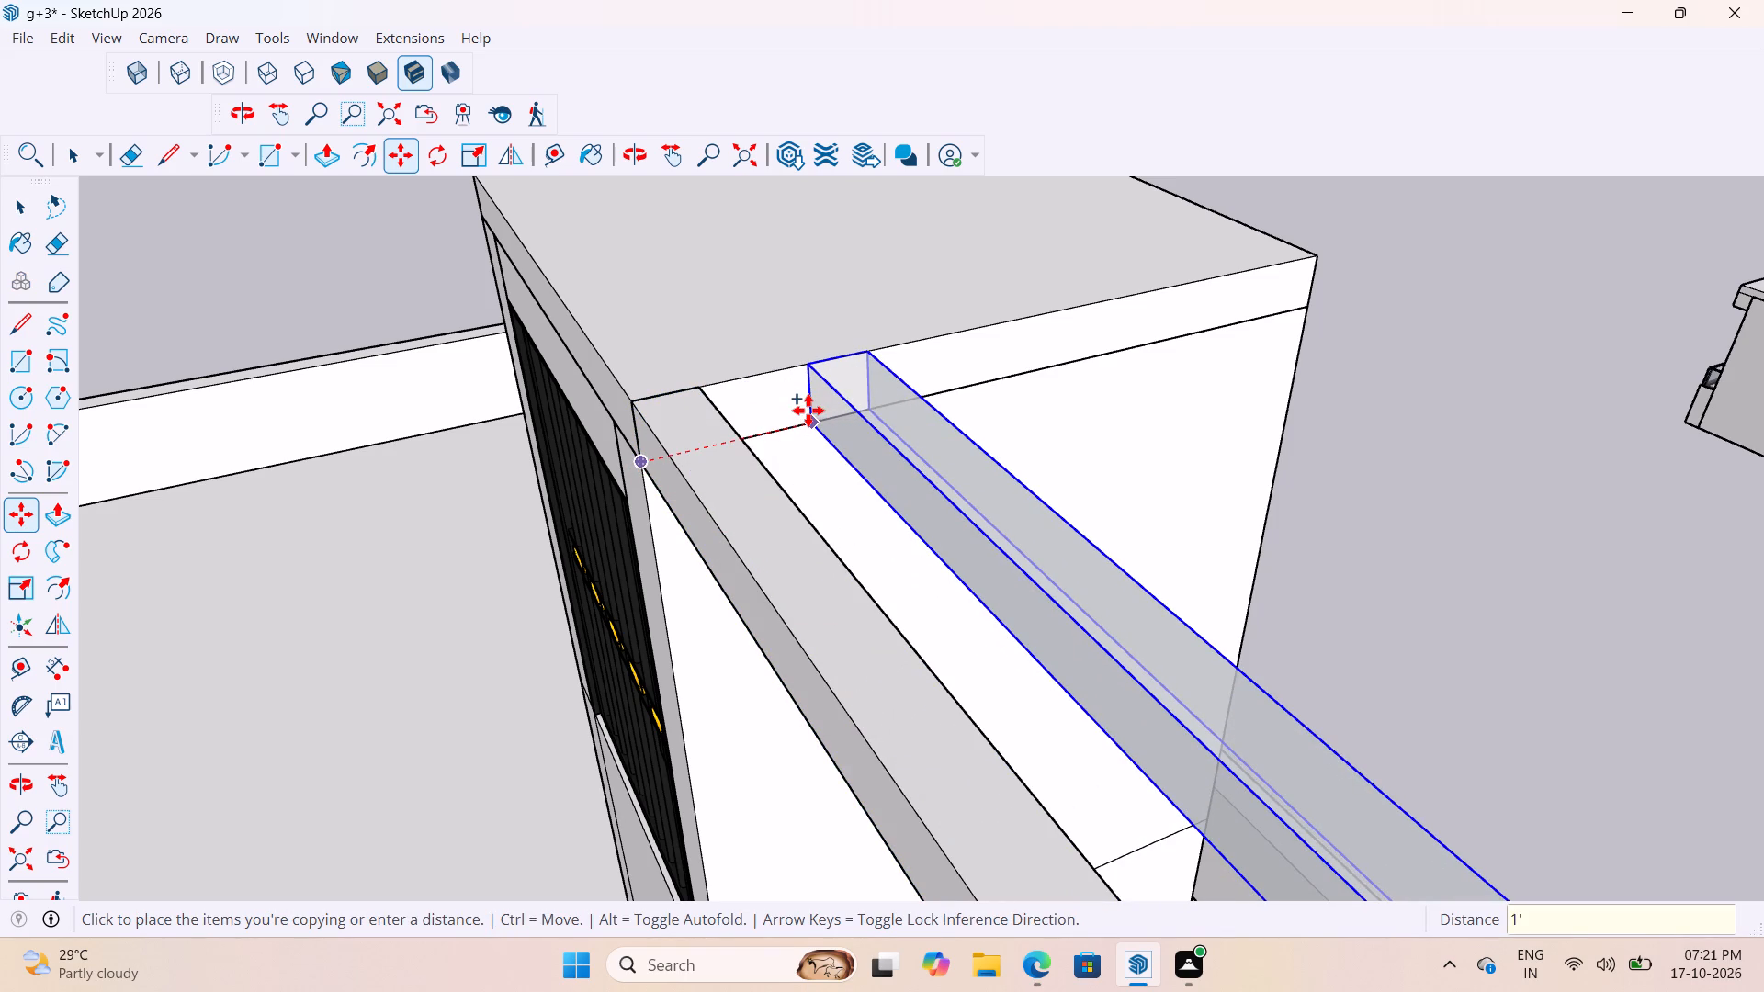
key("Return")
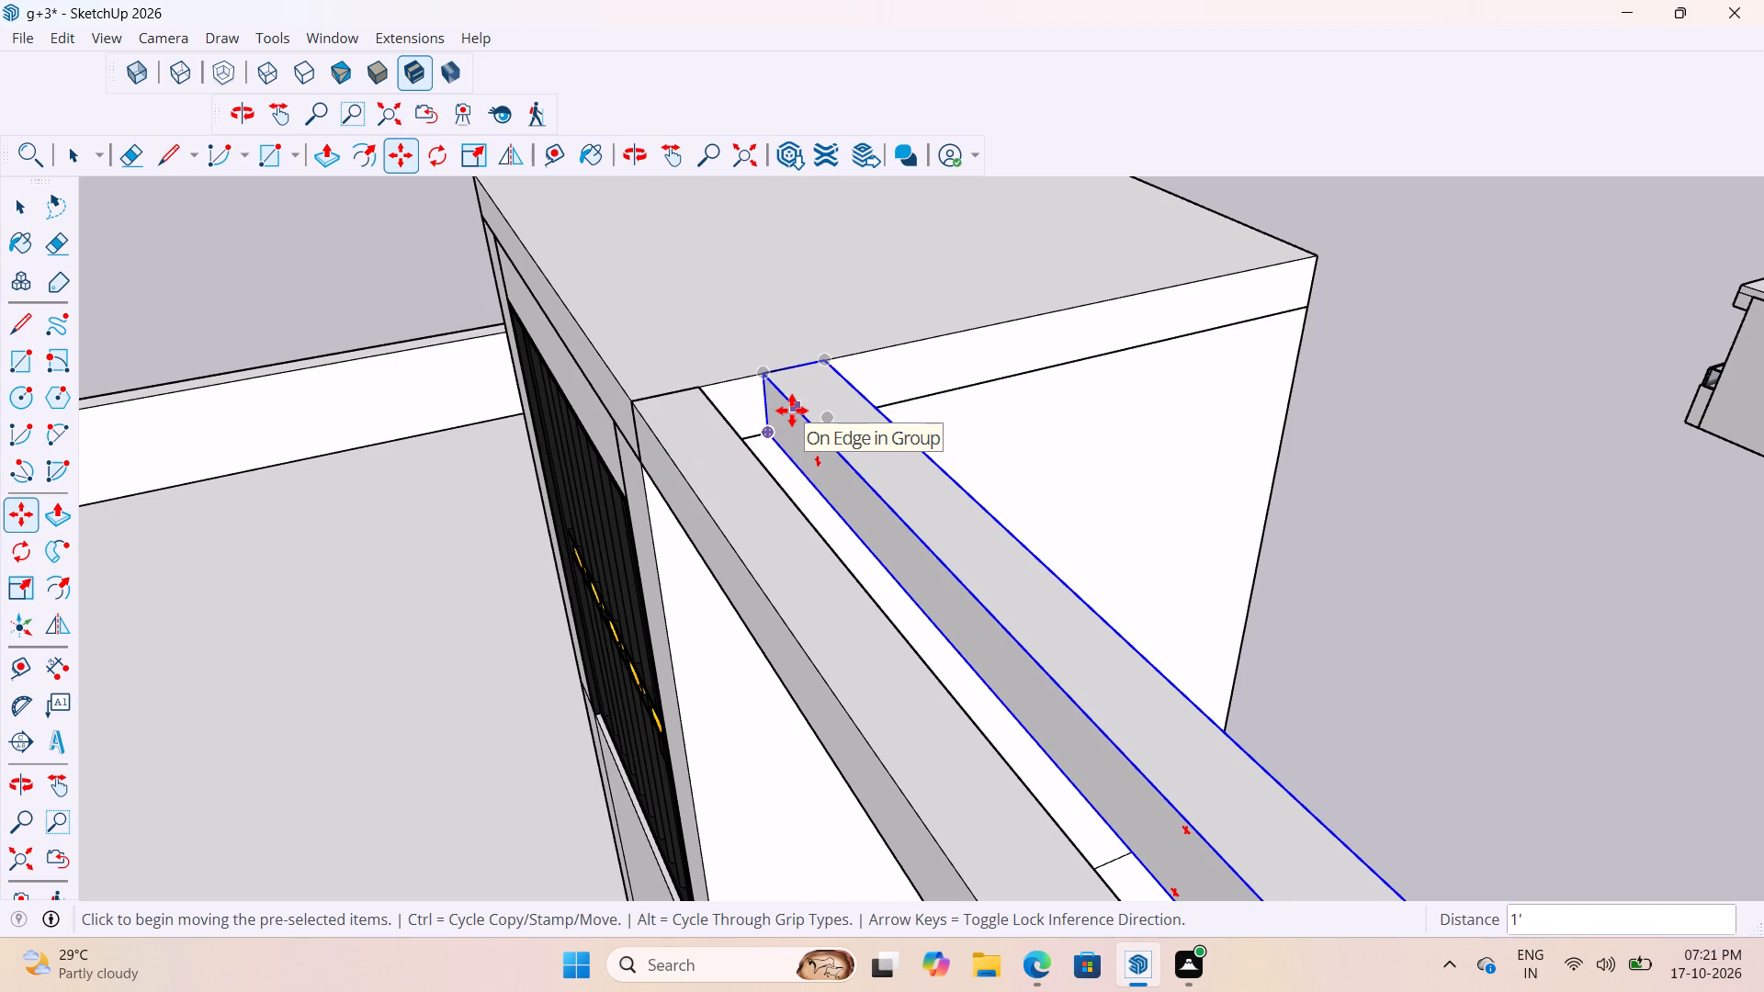
key("asterisk")
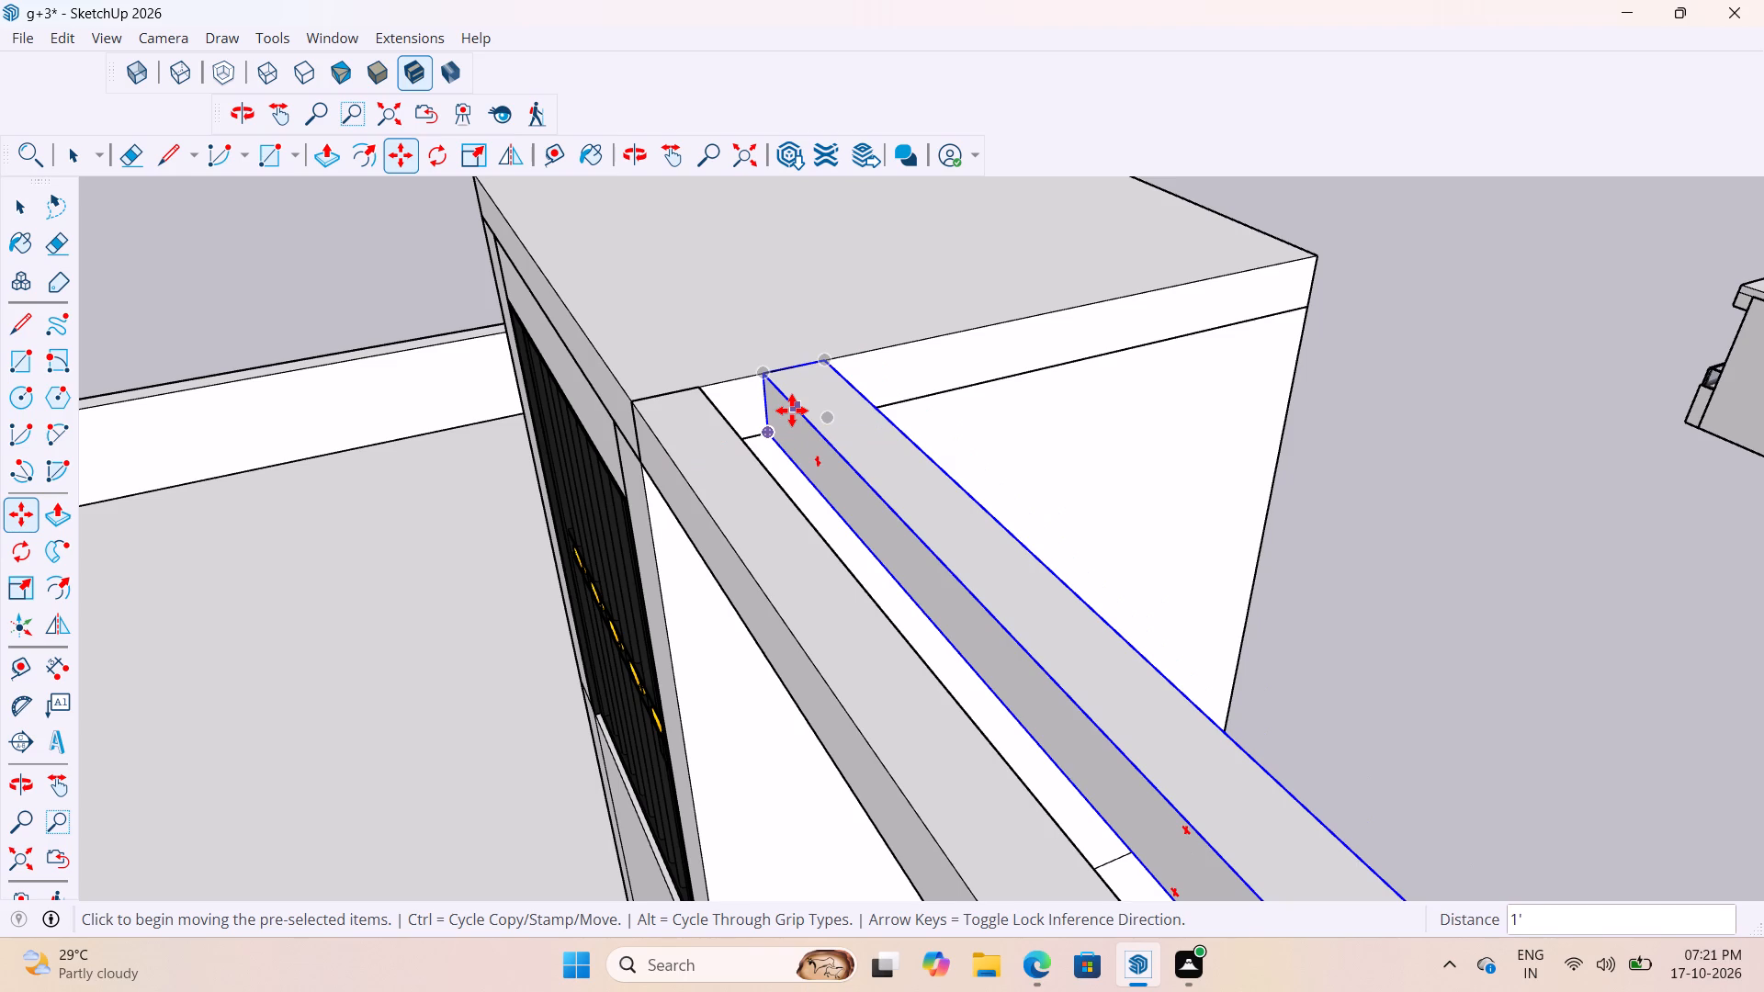
key("6")
key("Return")
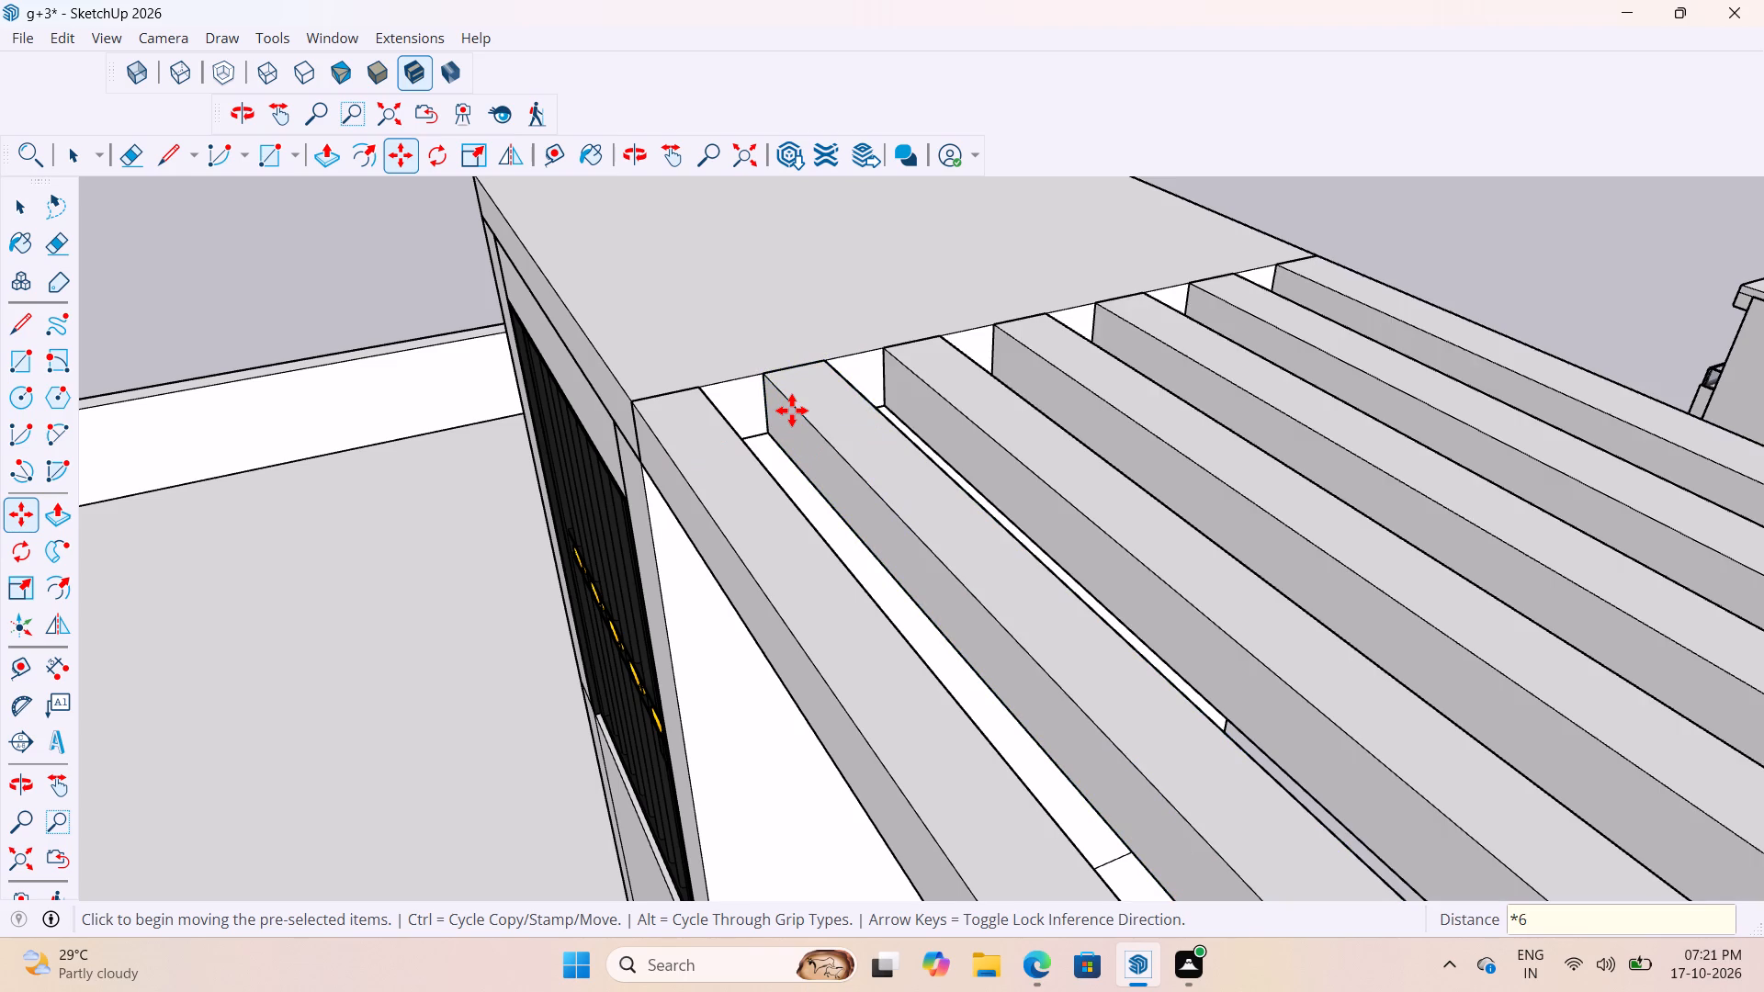
scroll(769, 491, "down", 6)
middle_click_drag(1085, 621, 560, 597)
scroll(1023, 535, "down", 6)
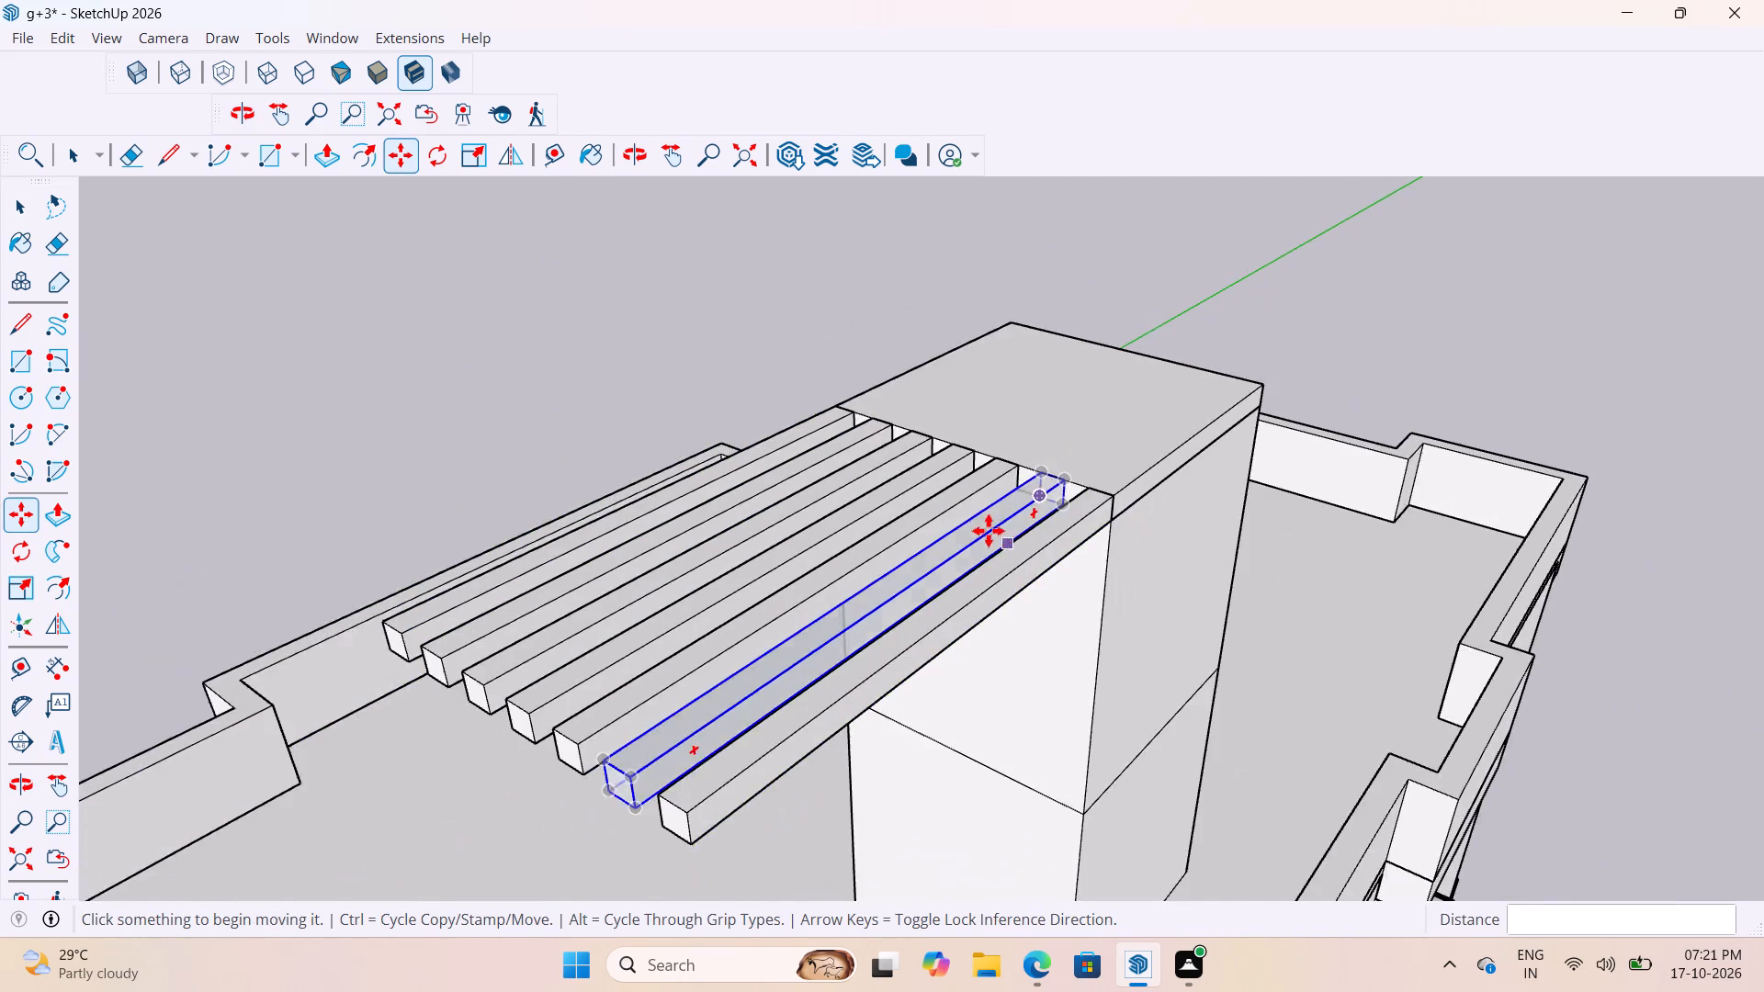
scroll(989, 531, "down", 4)
key("space")
left_click(1351, 332)
Examine the row of projecting beams on the stair tower from the front, below, the side and above.
scroll(907, 575, "up", 3)
middle_click_drag(875, 536, 1178, 372)
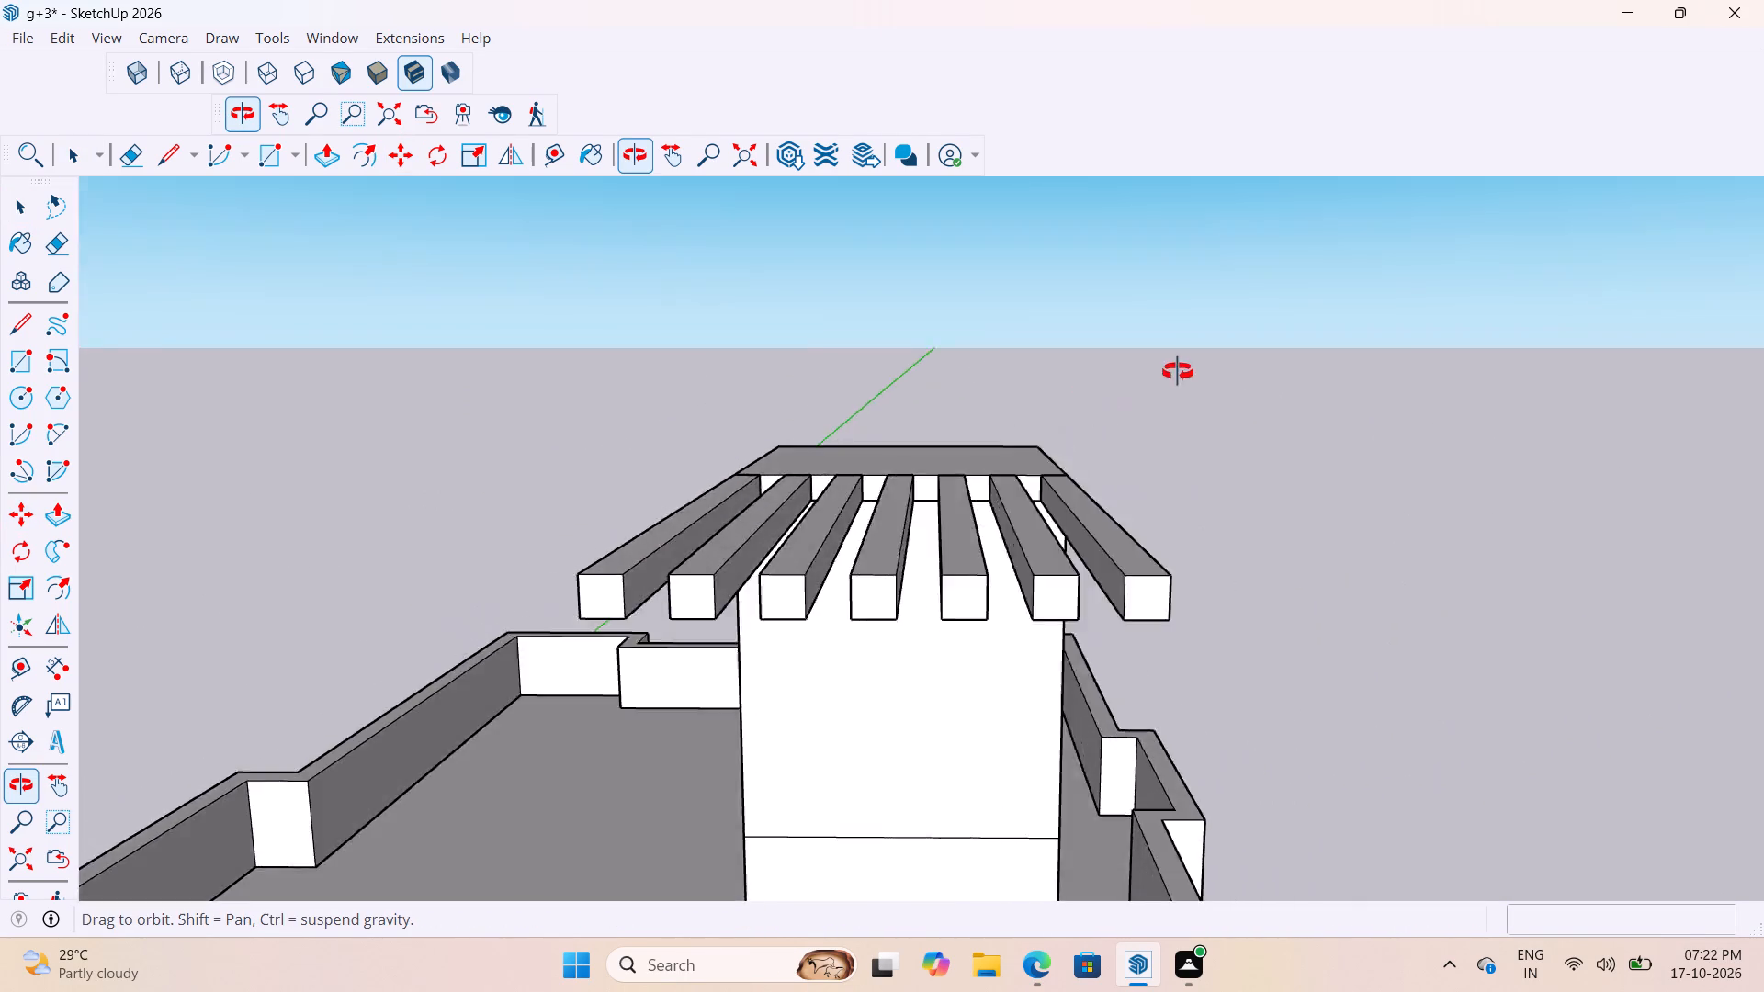
middle_click_drag(1178, 372, 1454, 418)
scroll(898, 473, "down", 8)
scroll(899, 584, "up", 8)
middle_click_drag(969, 531, 856, 299)
scroll(899, 301, "down", 7)
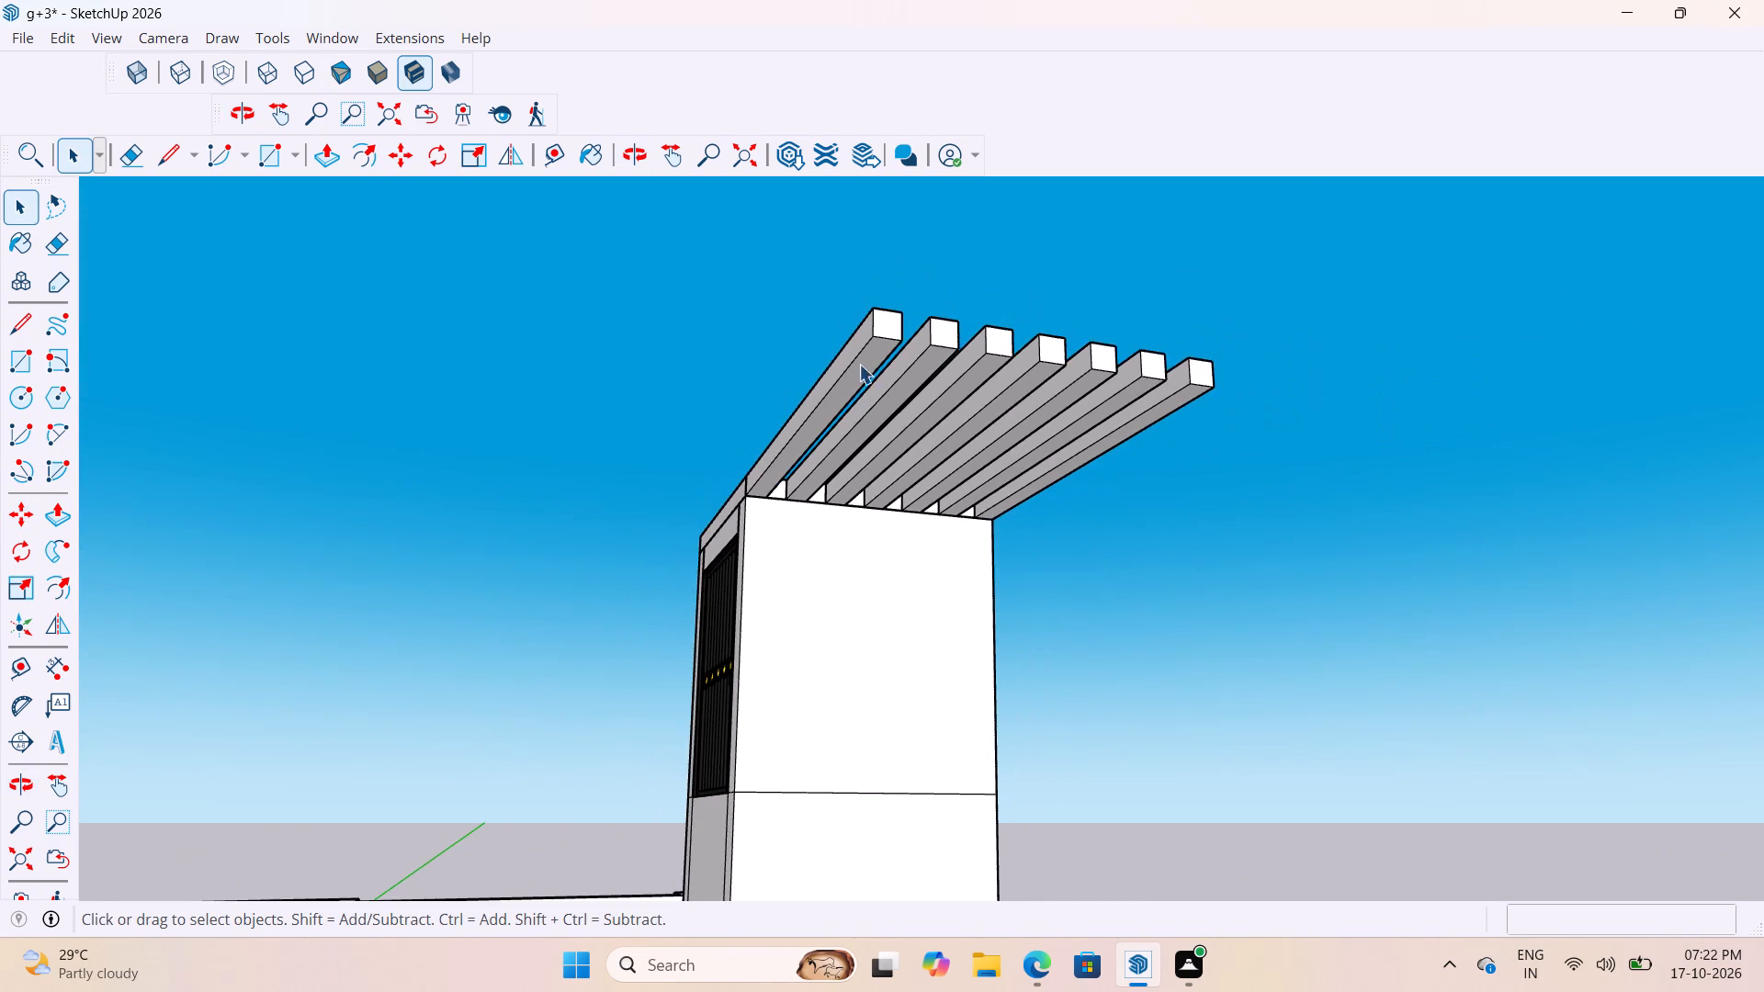
middle_click_drag(859, 357, 1148, 407)
scroll(859, 357, "down", 1)
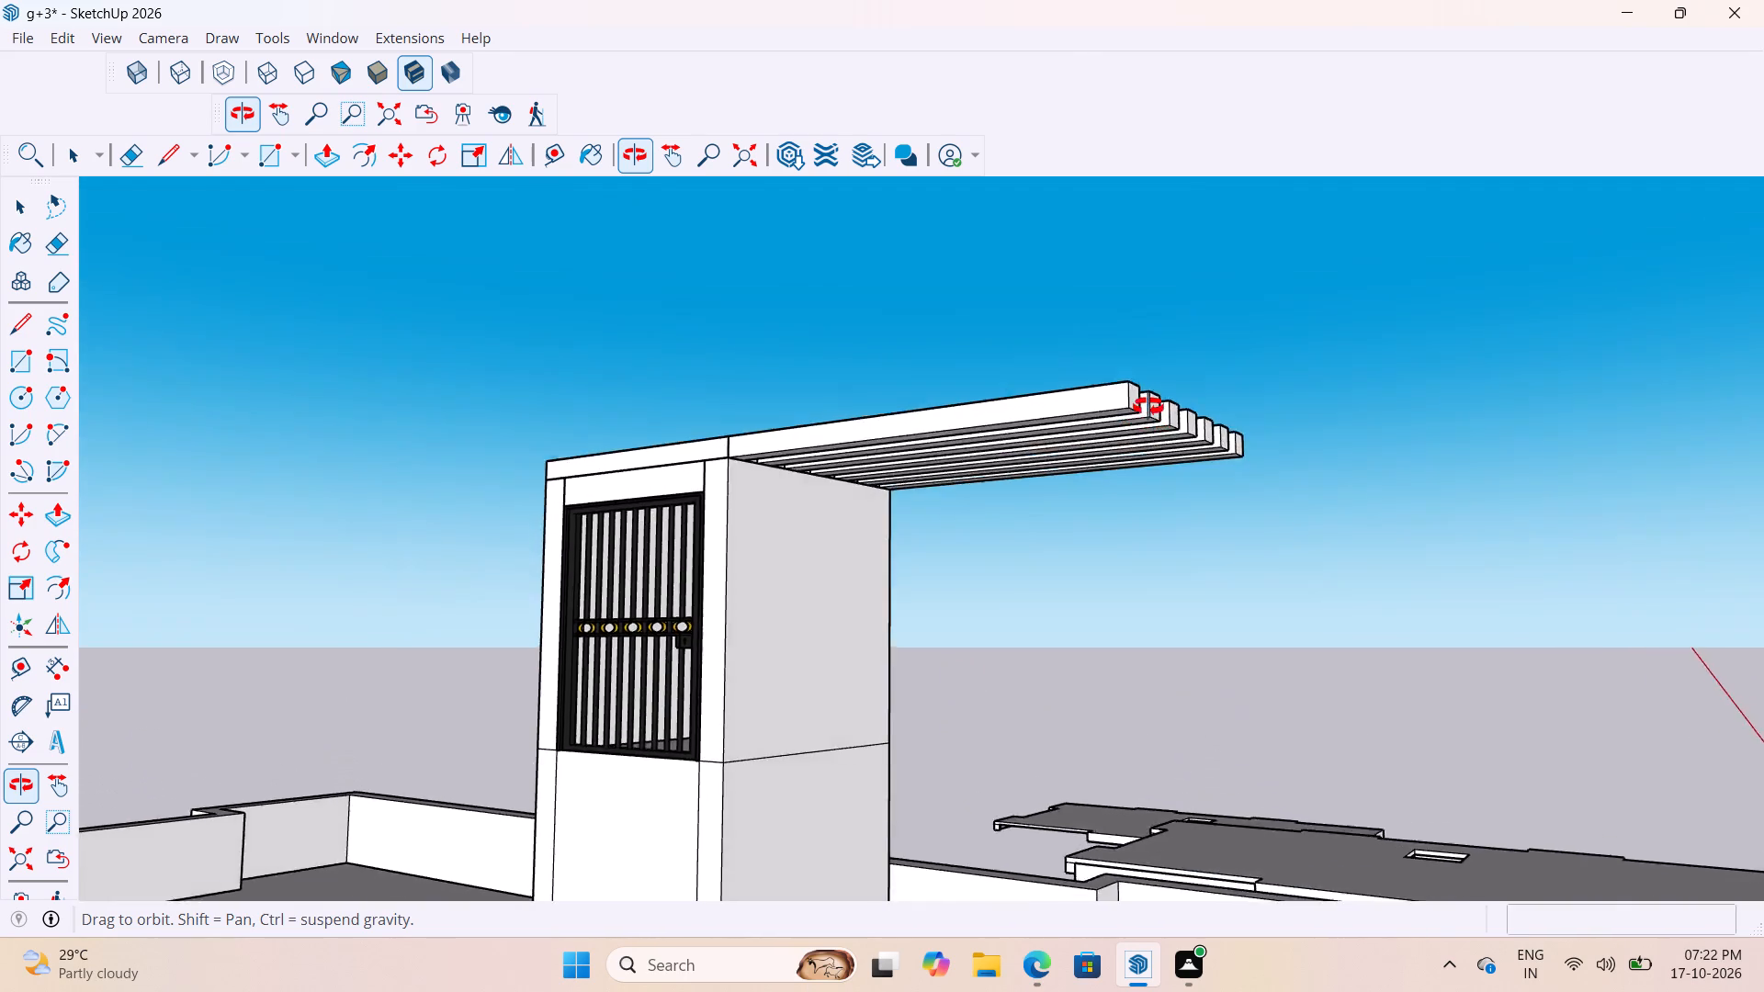
middle_click_drag(1148, 407, 1155, 466)
scroll(990, 514, "down", 6)
middle_click_drag(955, 553, 994, 595)
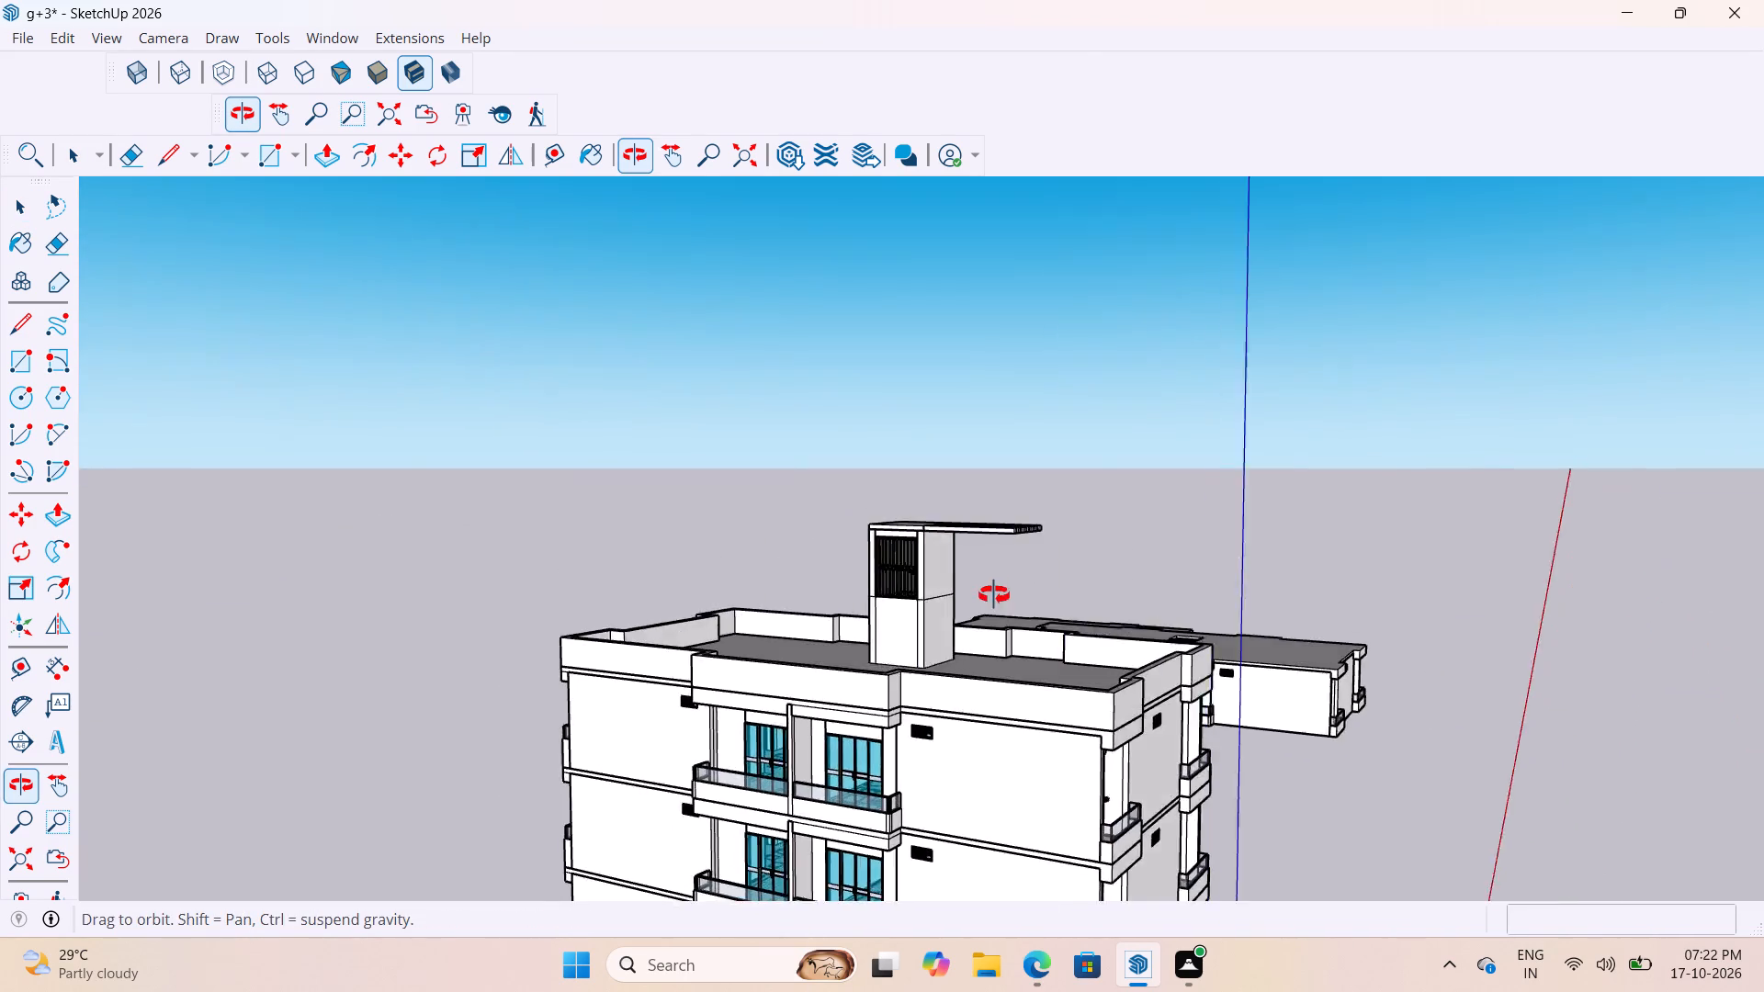
middle_click_drag(994, 595, 1070, 693)
scroll(1055, 596, "up", 6)
middle_click_drag(1031, 590, 1018, 730)
scroll(903, 554, "down", 8)
scroll(936, 764, "up", 3)
scroll(887, 645, "up", 3)
middle_click_drag(879, 629, 634, 799)
scroll(643, 788, "up", 3)
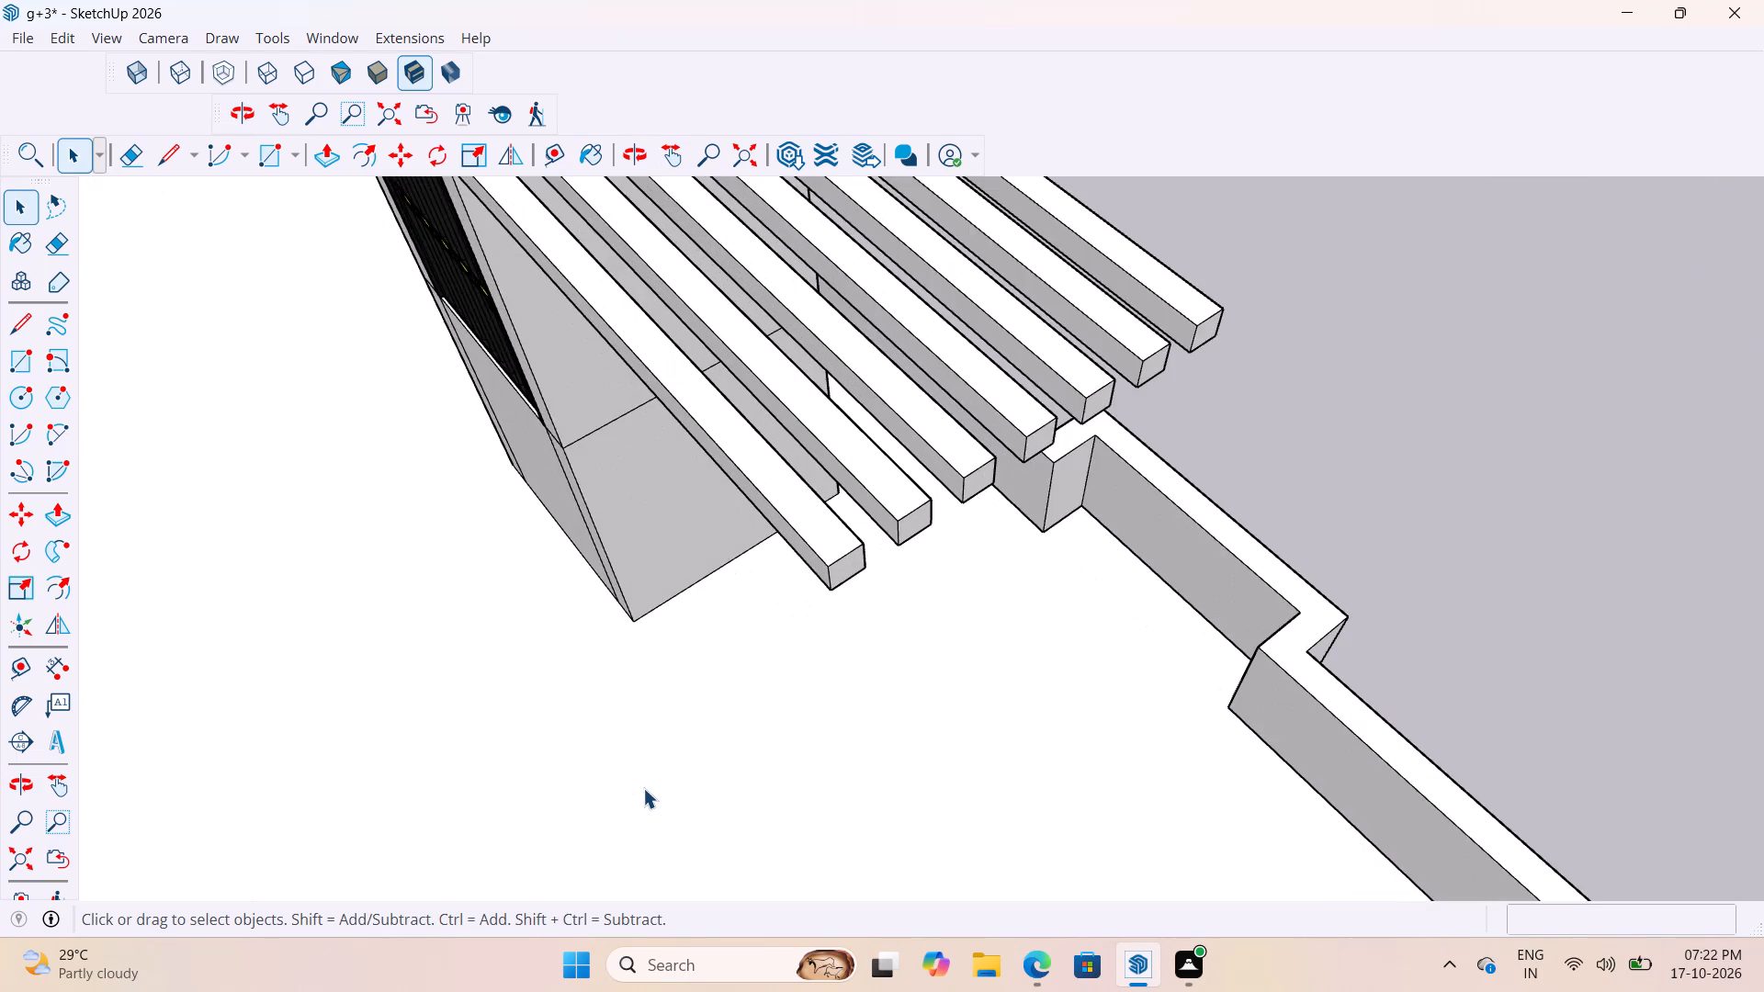
scroll(637, 824, "down", 4)
scroll(763, 713, "up", 6)
scroll(664, 737, "down", 4)
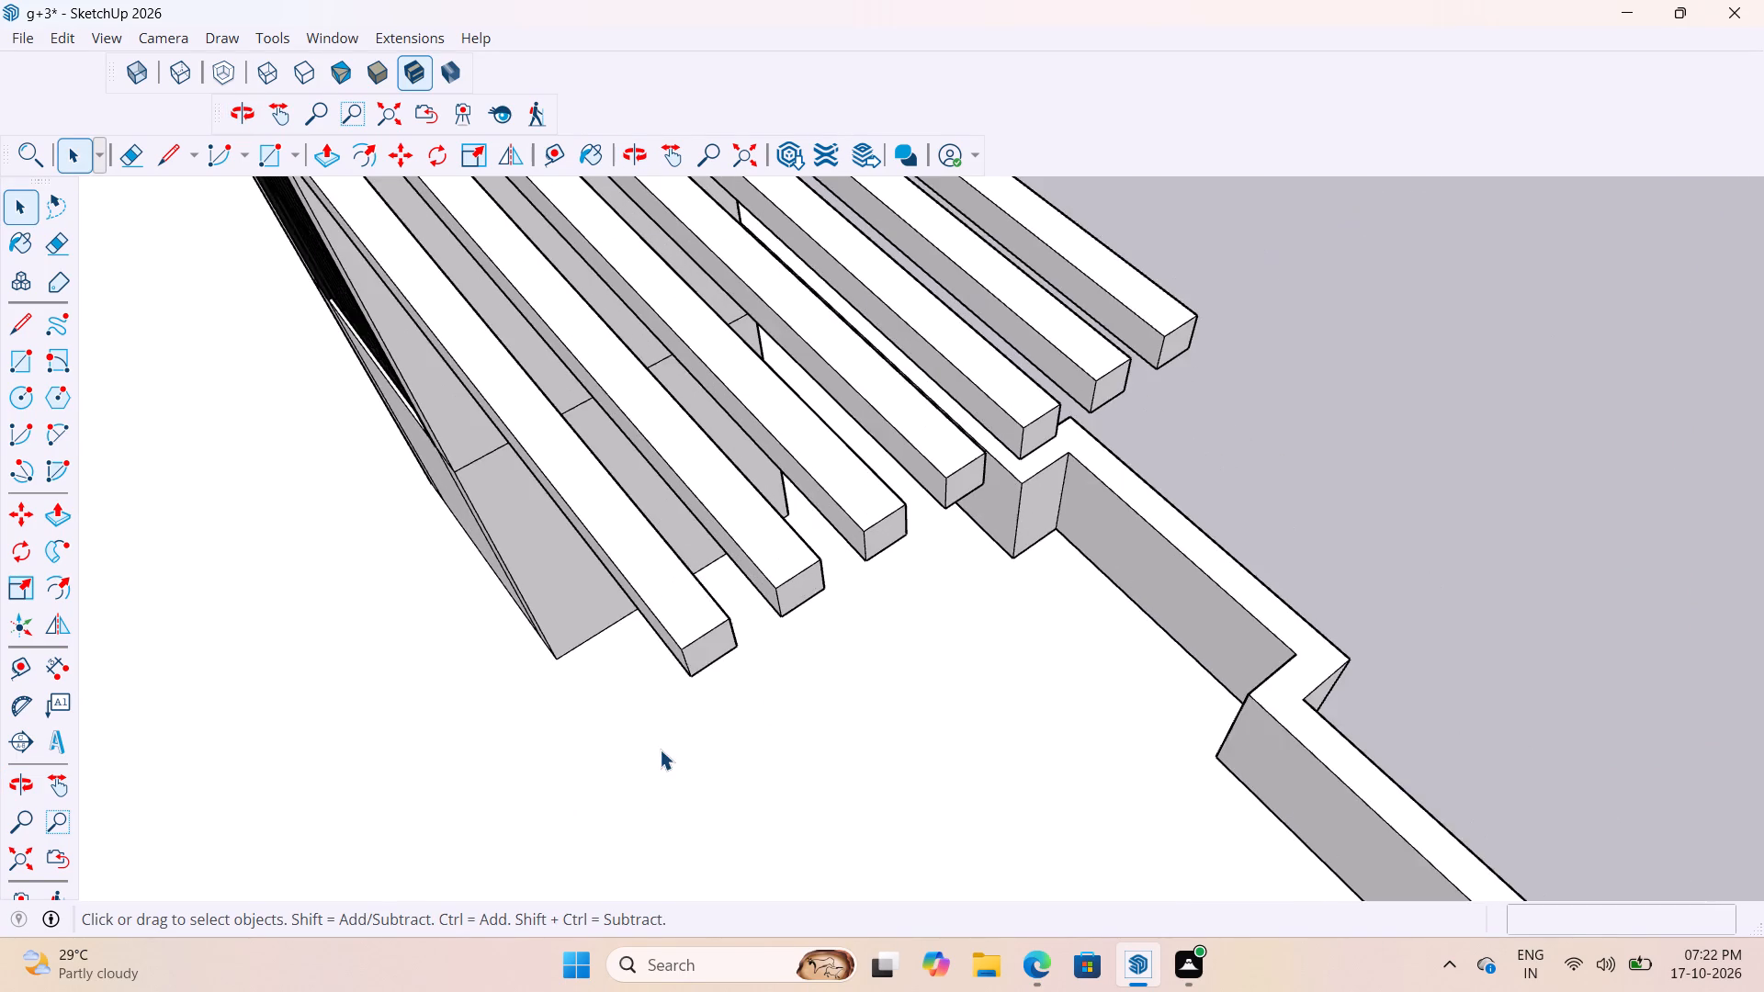
scroll(656, 748, "down", 5)
scroll(547, 437, "up", 3)
scroll(494, 438, "down", 3)
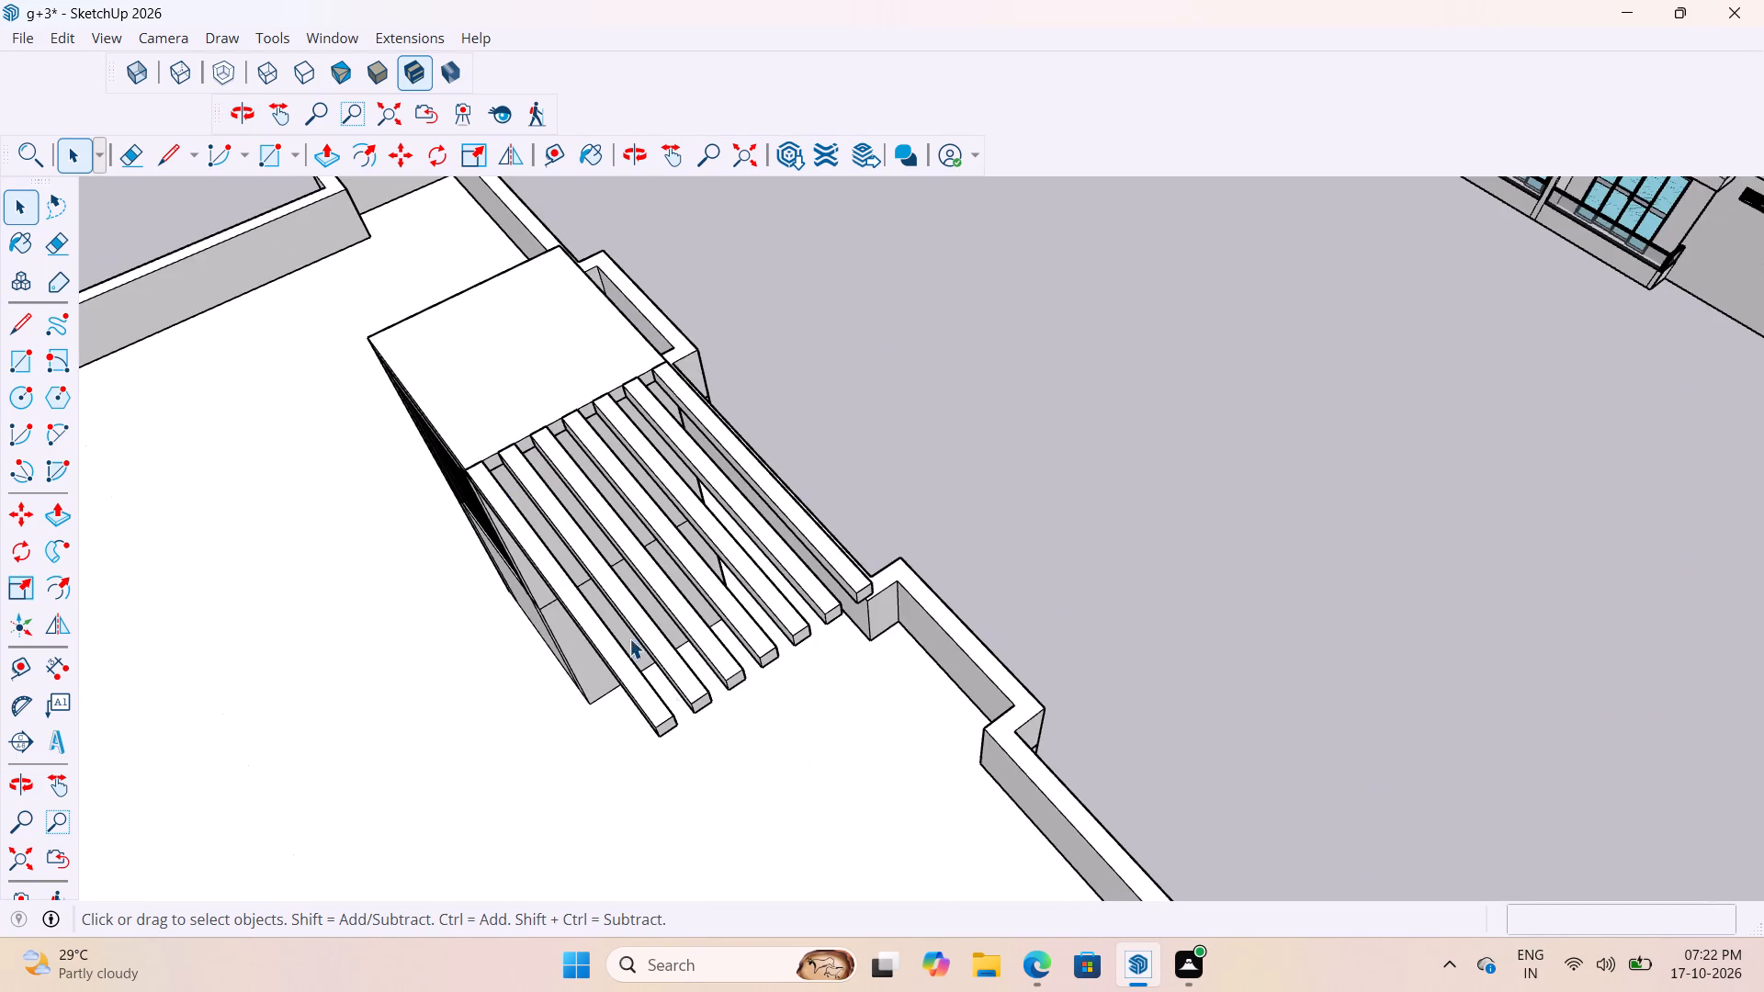
Draw a 6" by 6" square on the underside of the front corner beam, at its free outer end.
middle_click_drag(687, 672, 515, 543)
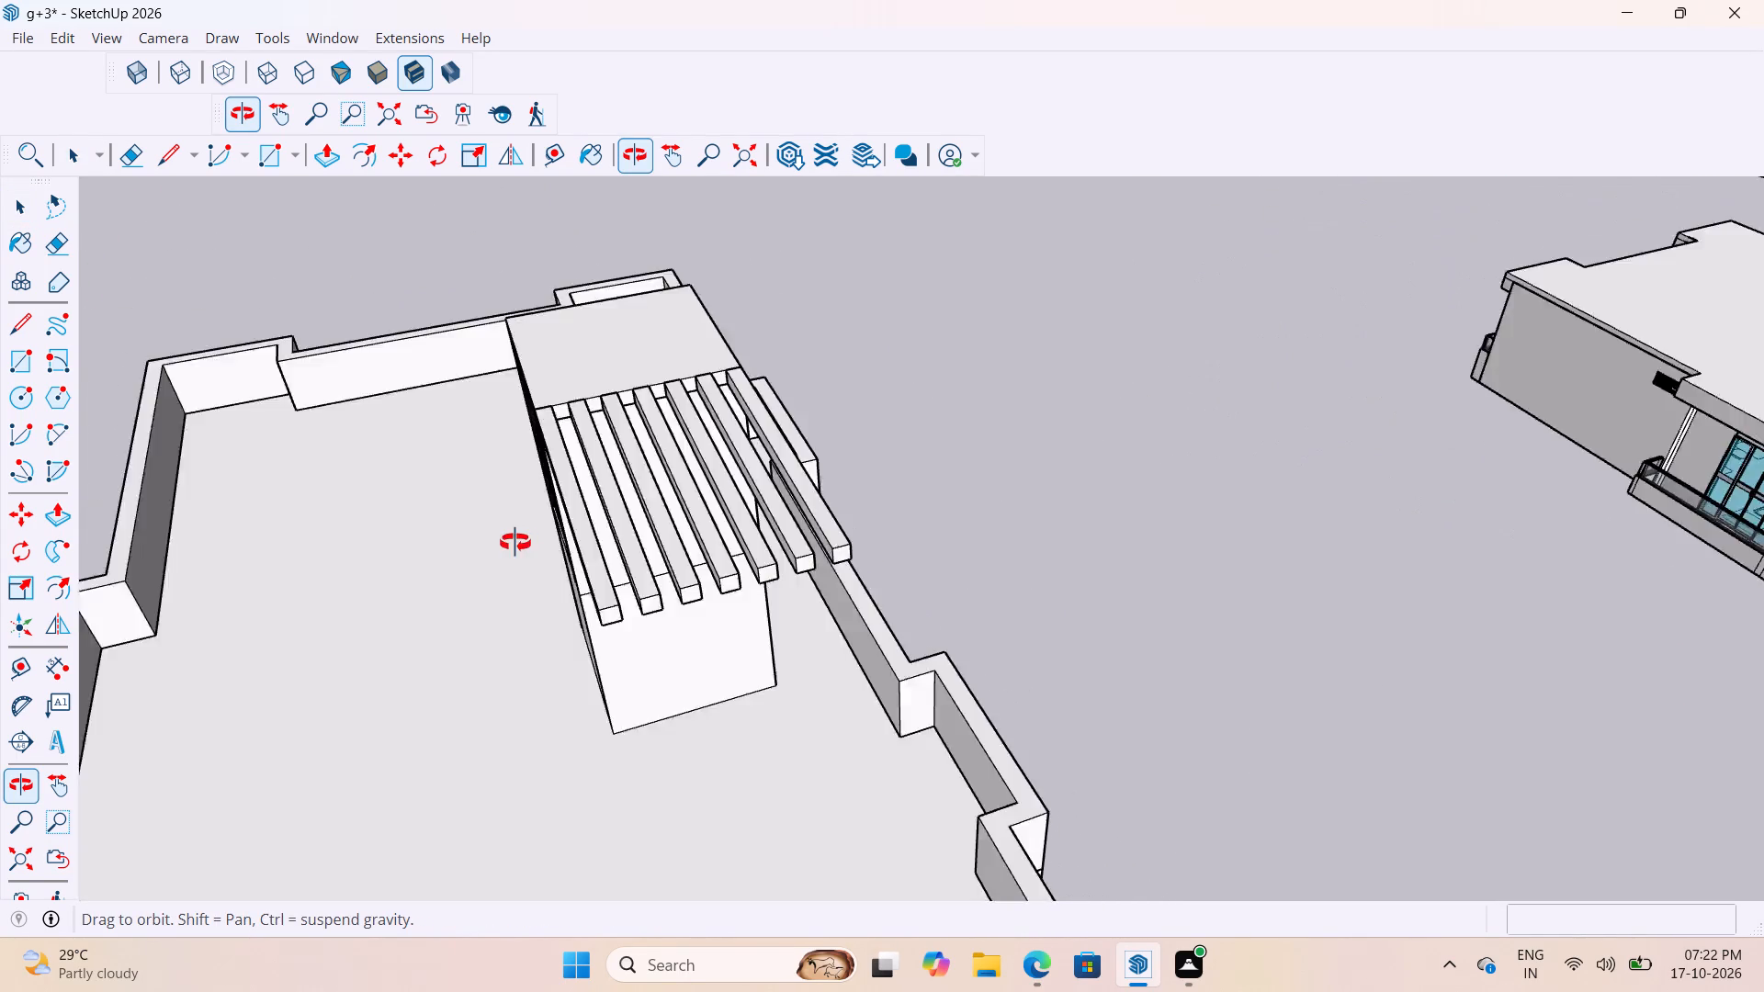
middle_click_drag(515, 543, 1025, 202)
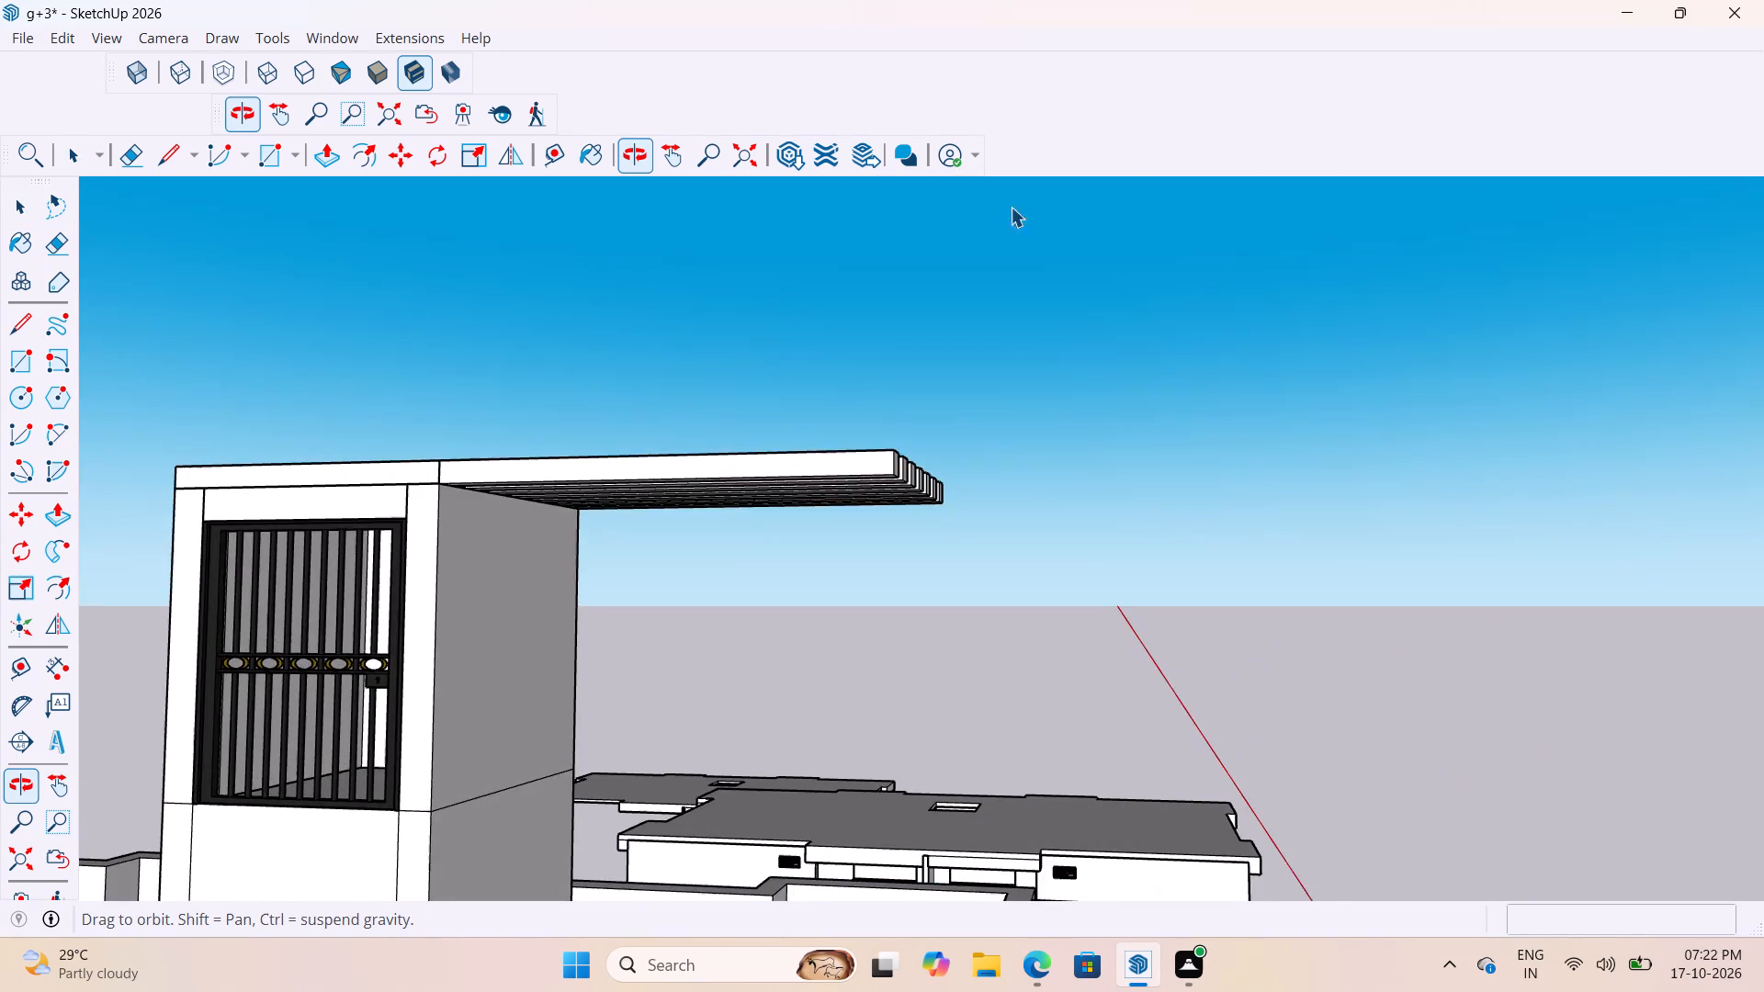
scroll(813, 525, "up", 2)
scroll(808, 490, "down", 4)
middle_click_drag(848, 480, 901, 404)
scroll(808, 470, "up", 2)
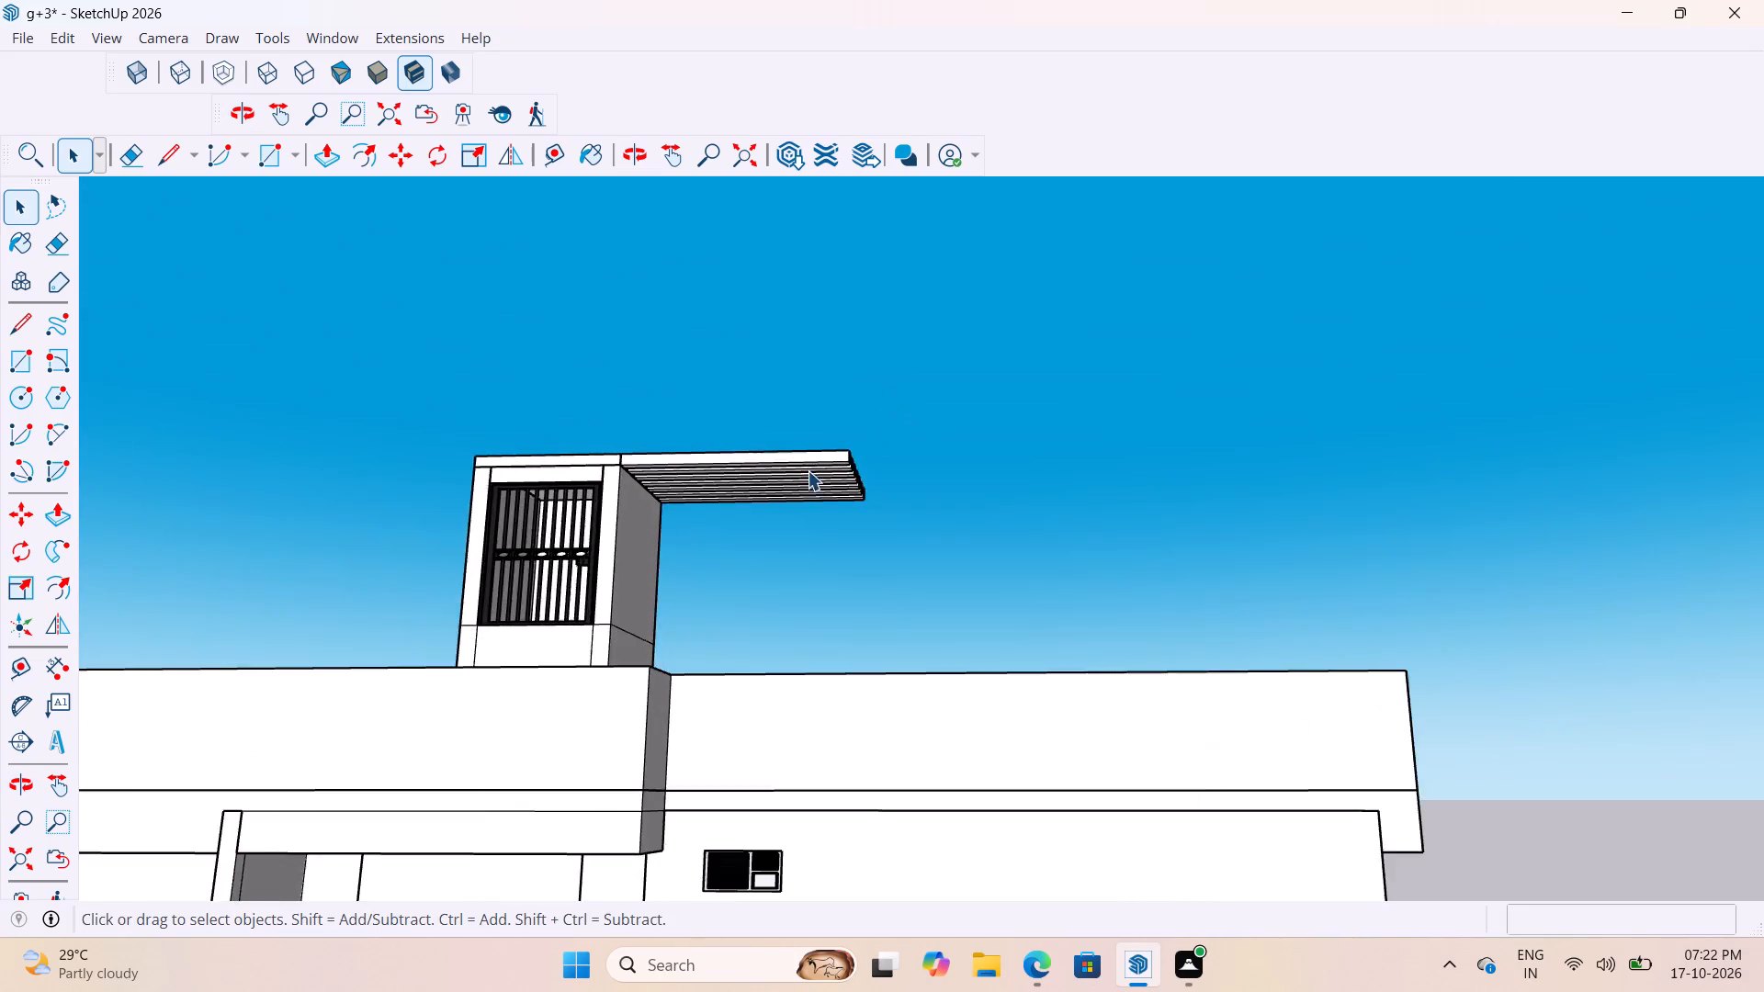
scroll(808, 470, "up", 15)
middle_click_drag(895, 401, 907, 379)
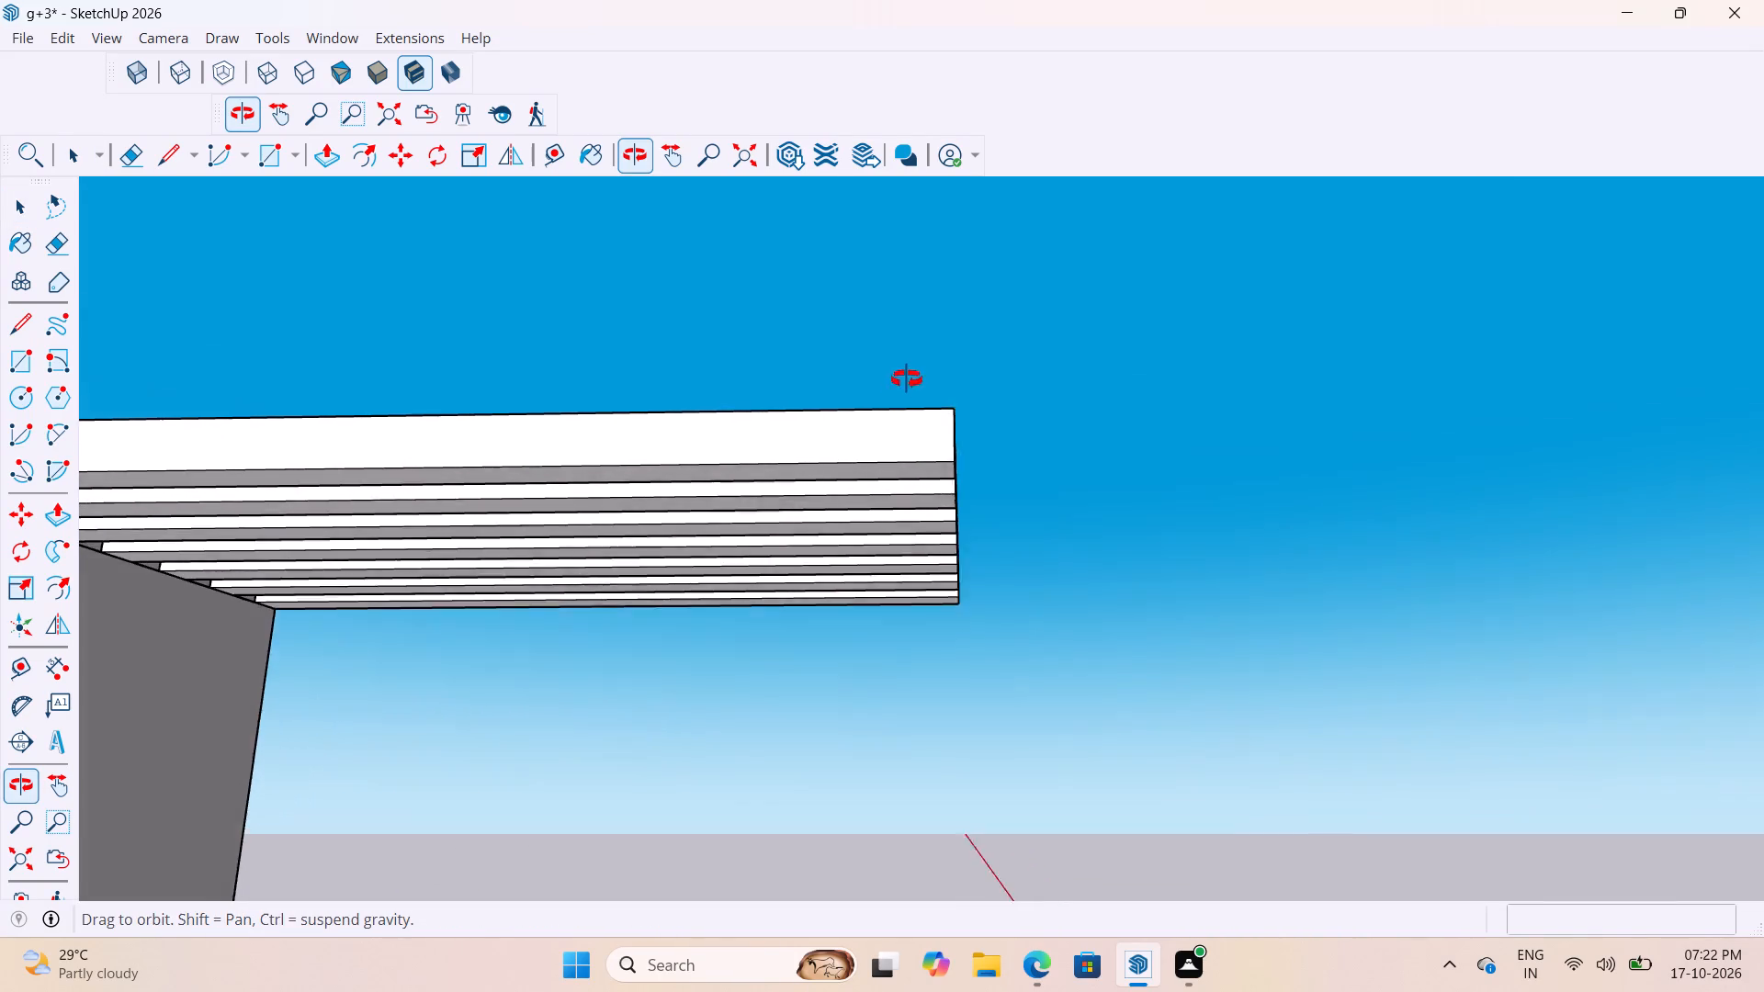
middle_click_drag(907, 379, 912, 369)
scroll(922, 423, "up", 3)
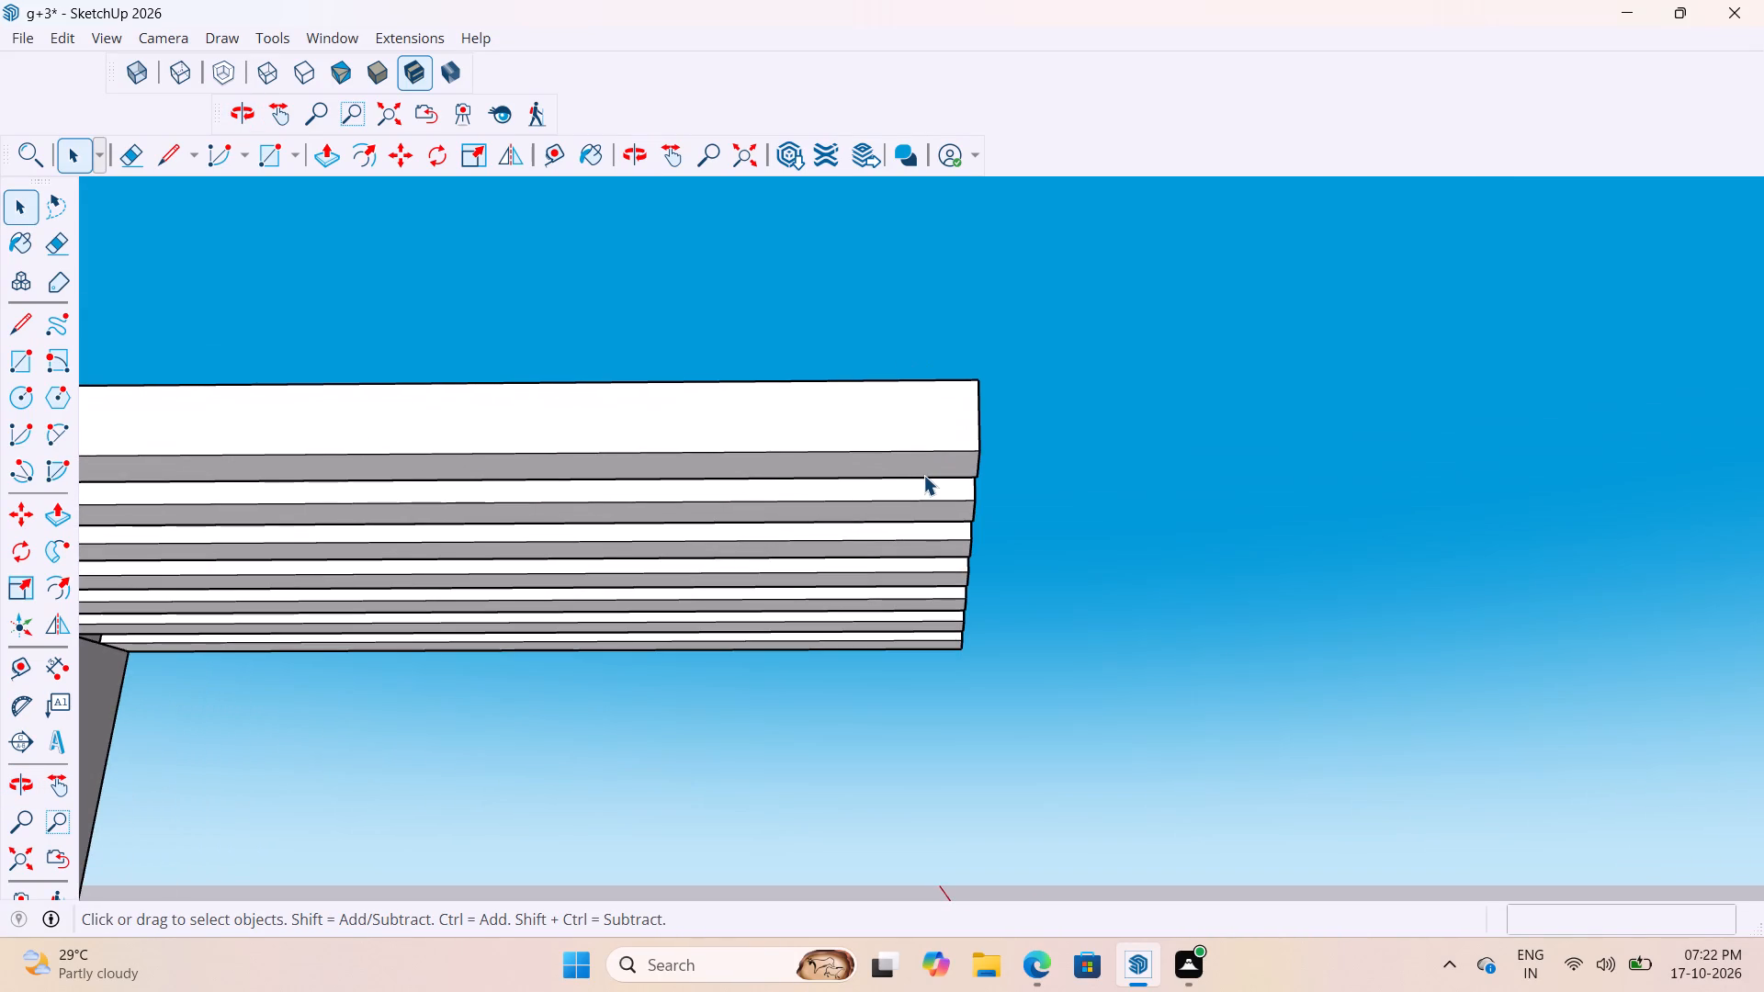
key("r")
scroll(996, 492, "up", 3)
scroll(995, 494, "down", 3)
middle_click_drag(982, 693, 1005, 613)
left_click(1006, 631)
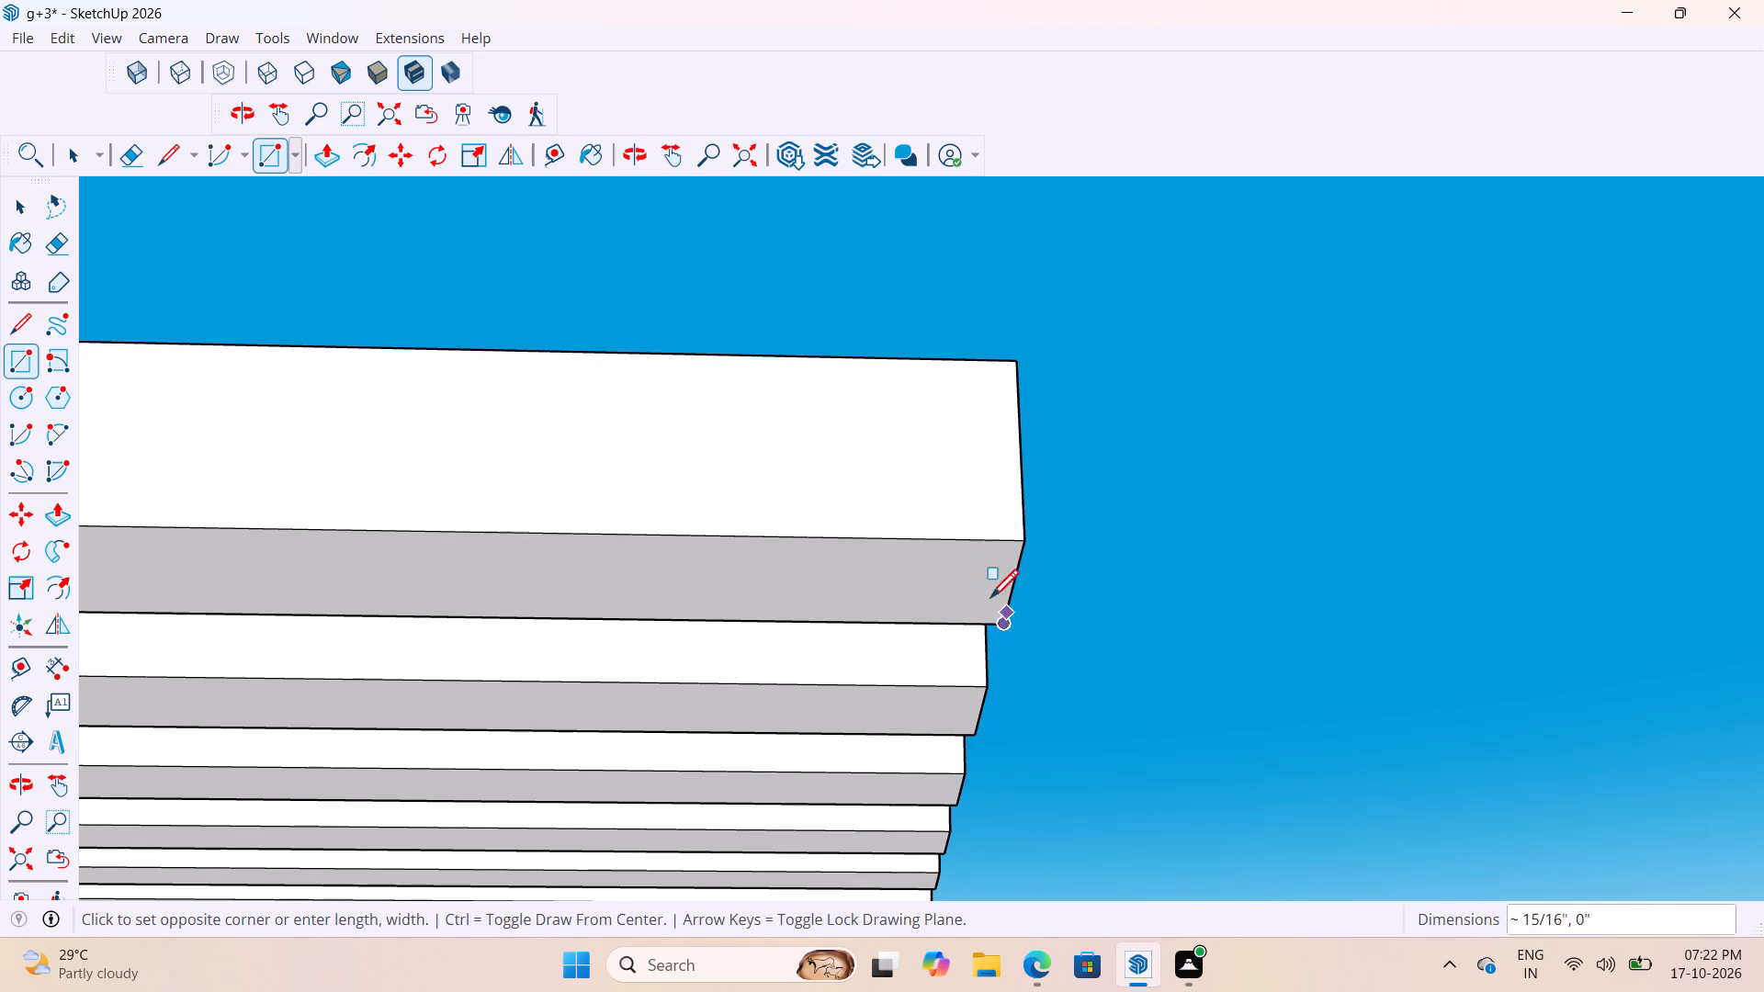
type("6\"")
type(",6\"")
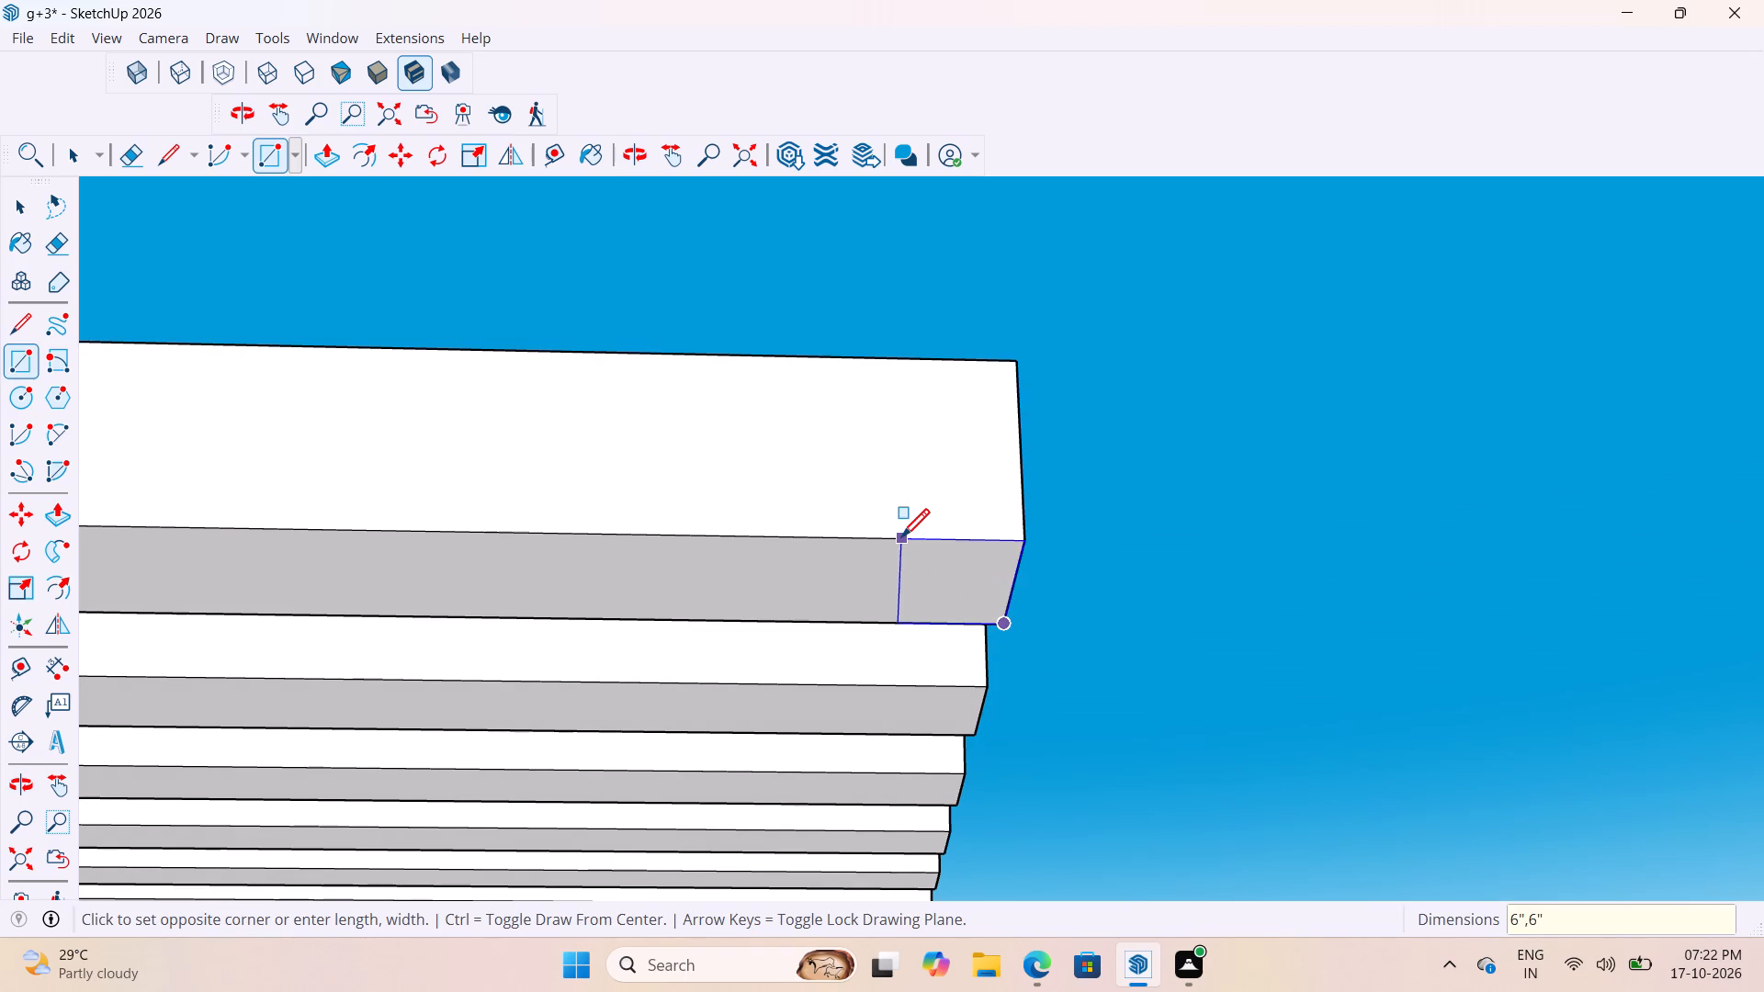
key("Return")
Make the 6" square face and its edges into a group.
key("space")
double_click(959, 583)
right_click(959, 583)
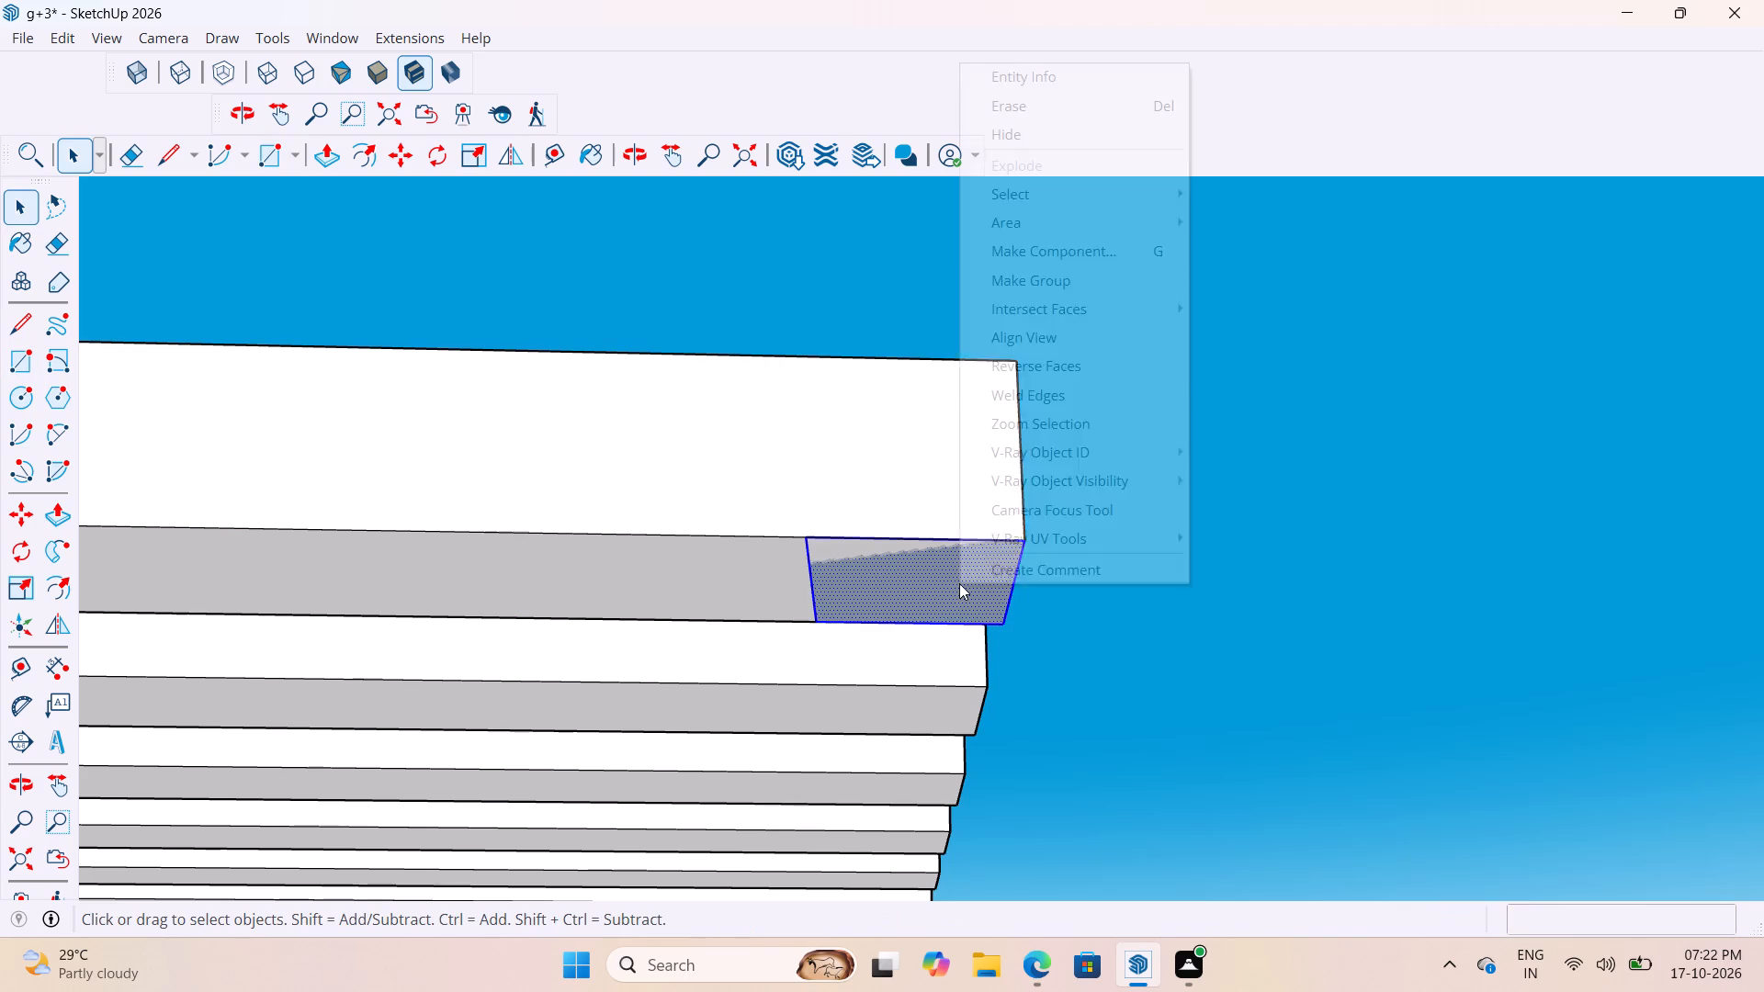
left_click(1062, 287)
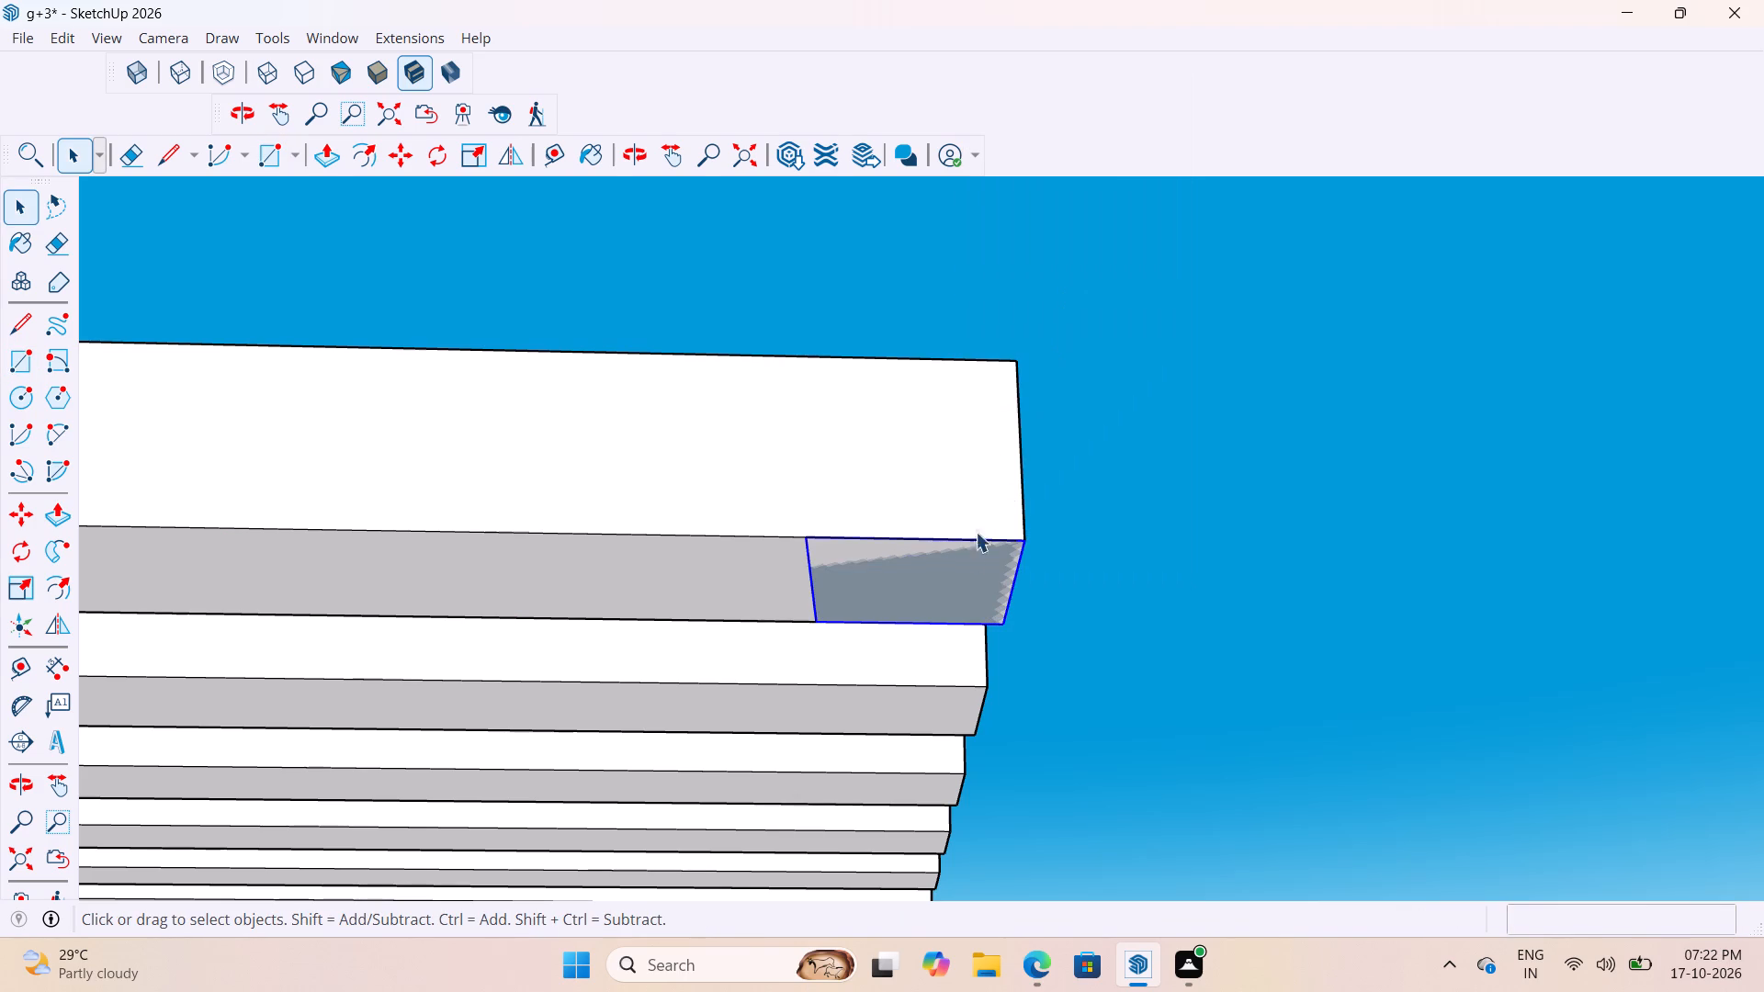
Inside the group, pull the square down about 14' to the roof floor at the stair tower's base, forming a post.
double_click(950, 582)
key("p")
left_click(948, 574)
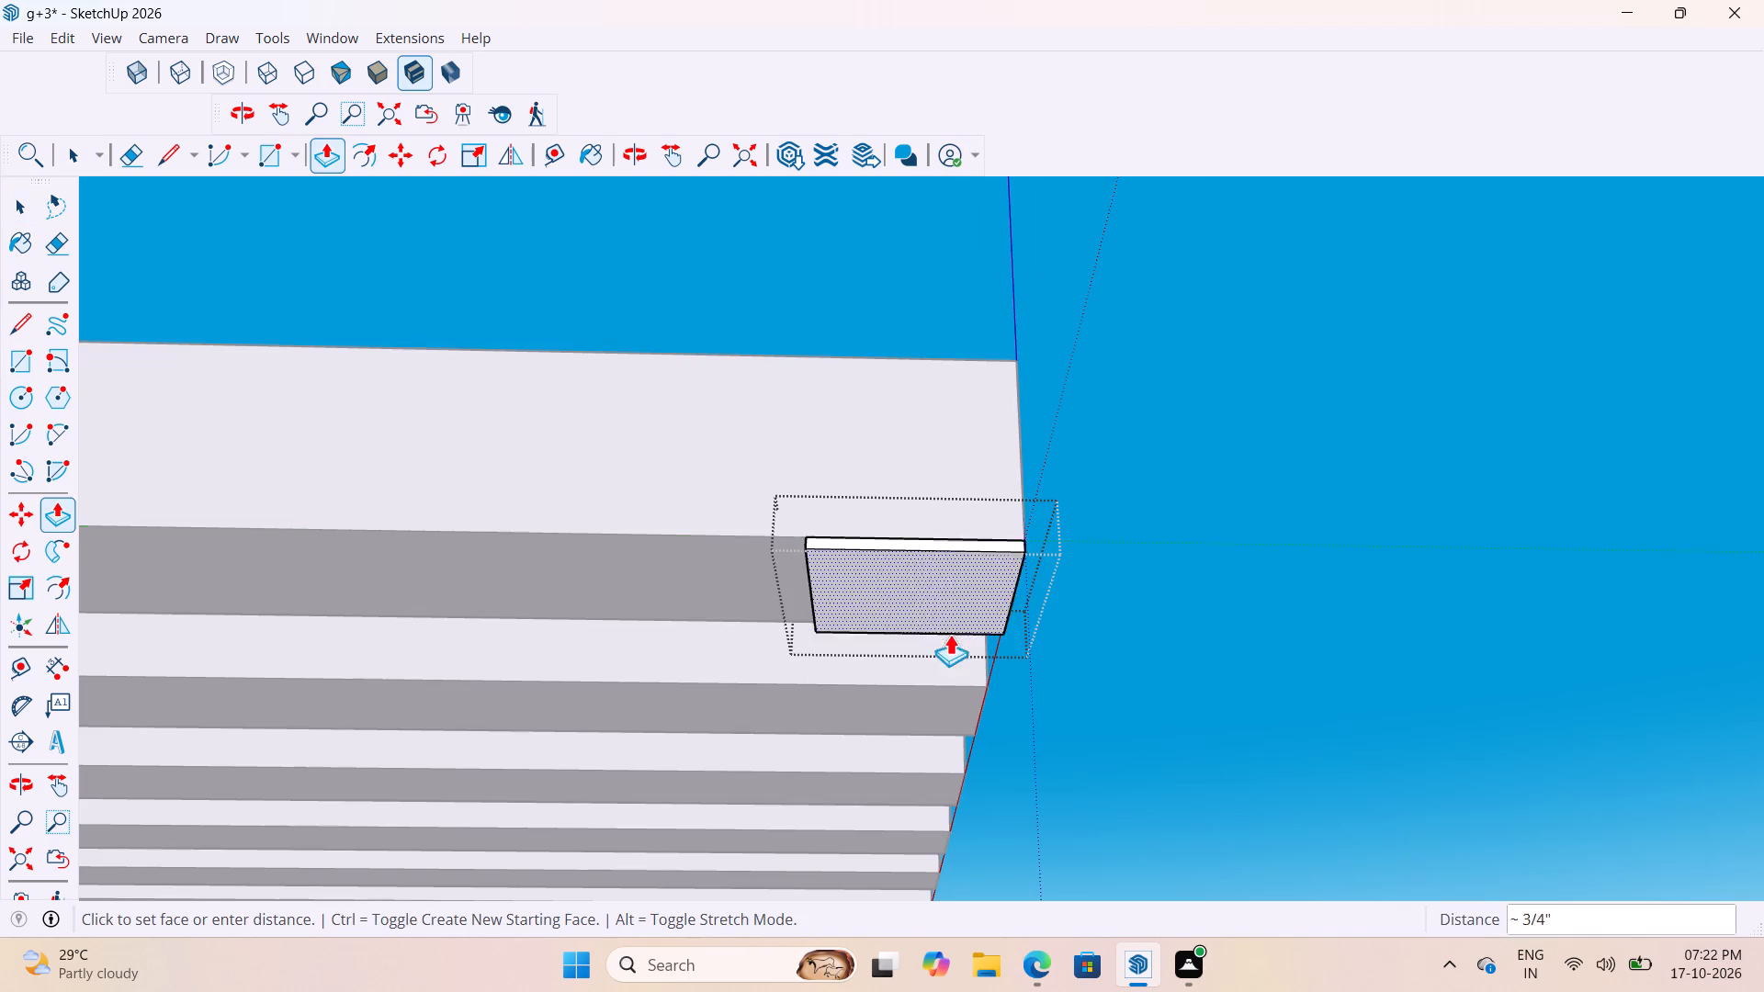
scroll(949, 626, "down", 20)
scroll(949, 626, "down", 9)
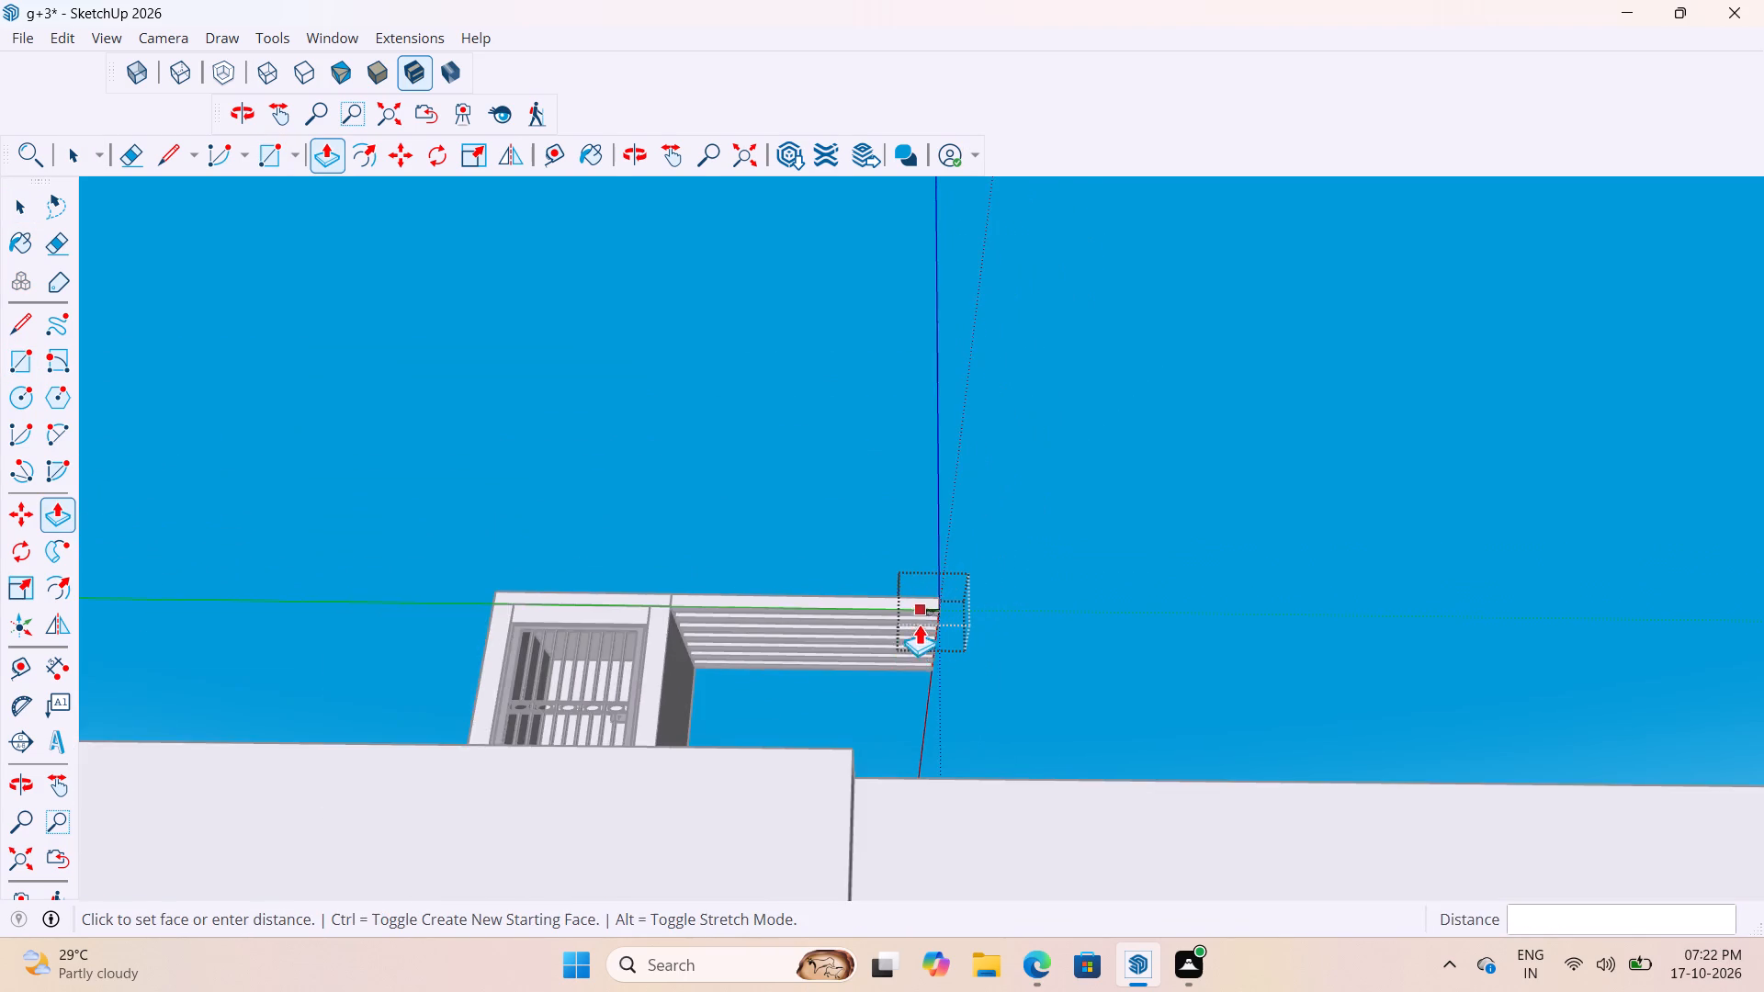
middle_click_drag(922, 657, 1028, 896)
scroll(931, 824, "down", 9)
middle_click_drag(932, 862, 970, 925)
scroll(944, 886, "up", 4)
scroll(931, 819, "down", 4)
middle_click_drag(924, 848, 959, 913)
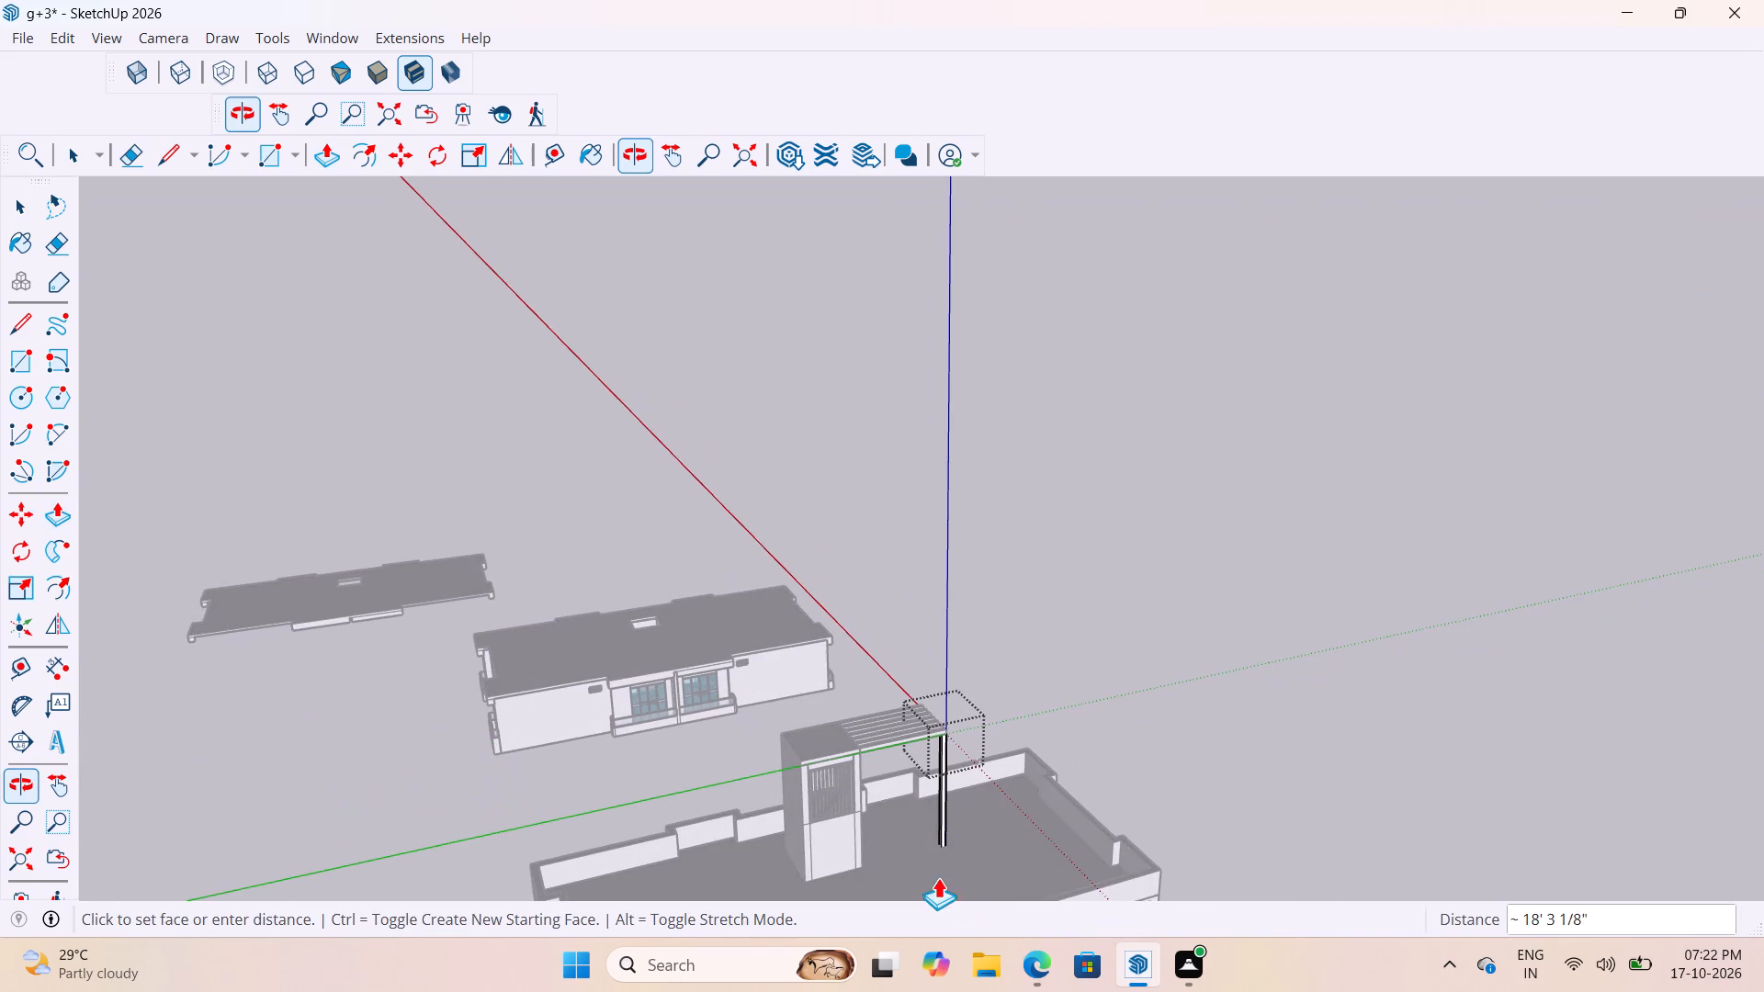
scroll(943, 855, "up", 8)
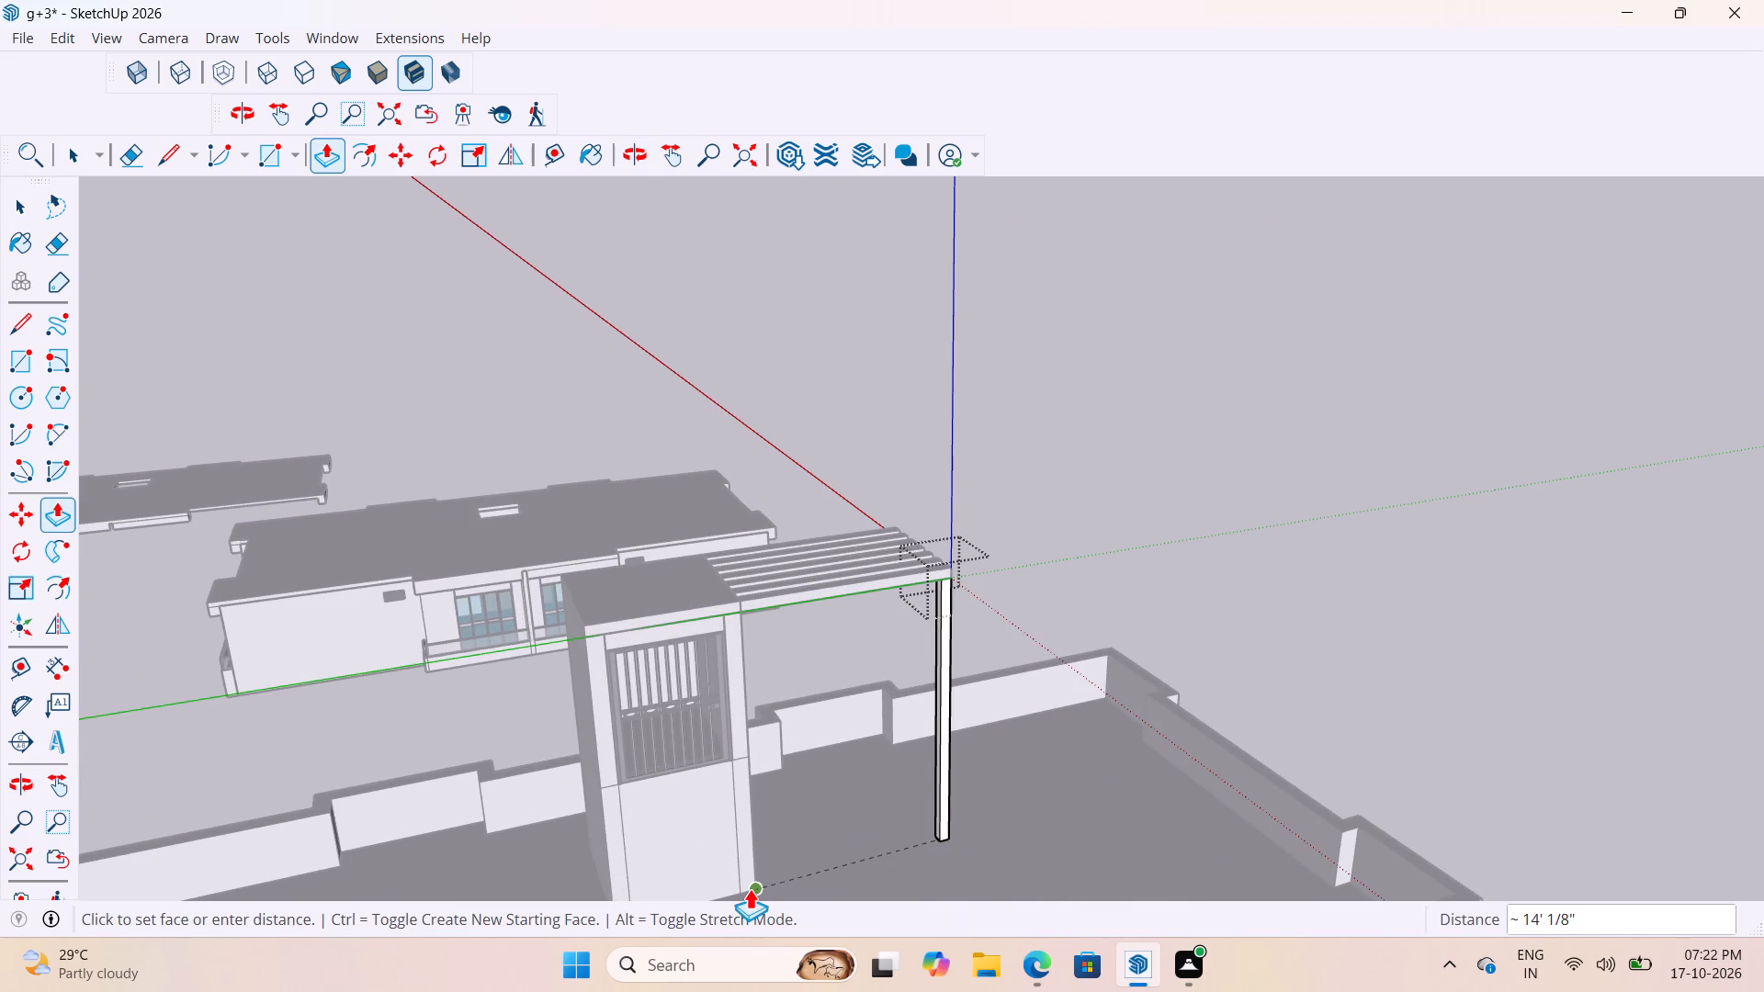
left_click(750, 888)
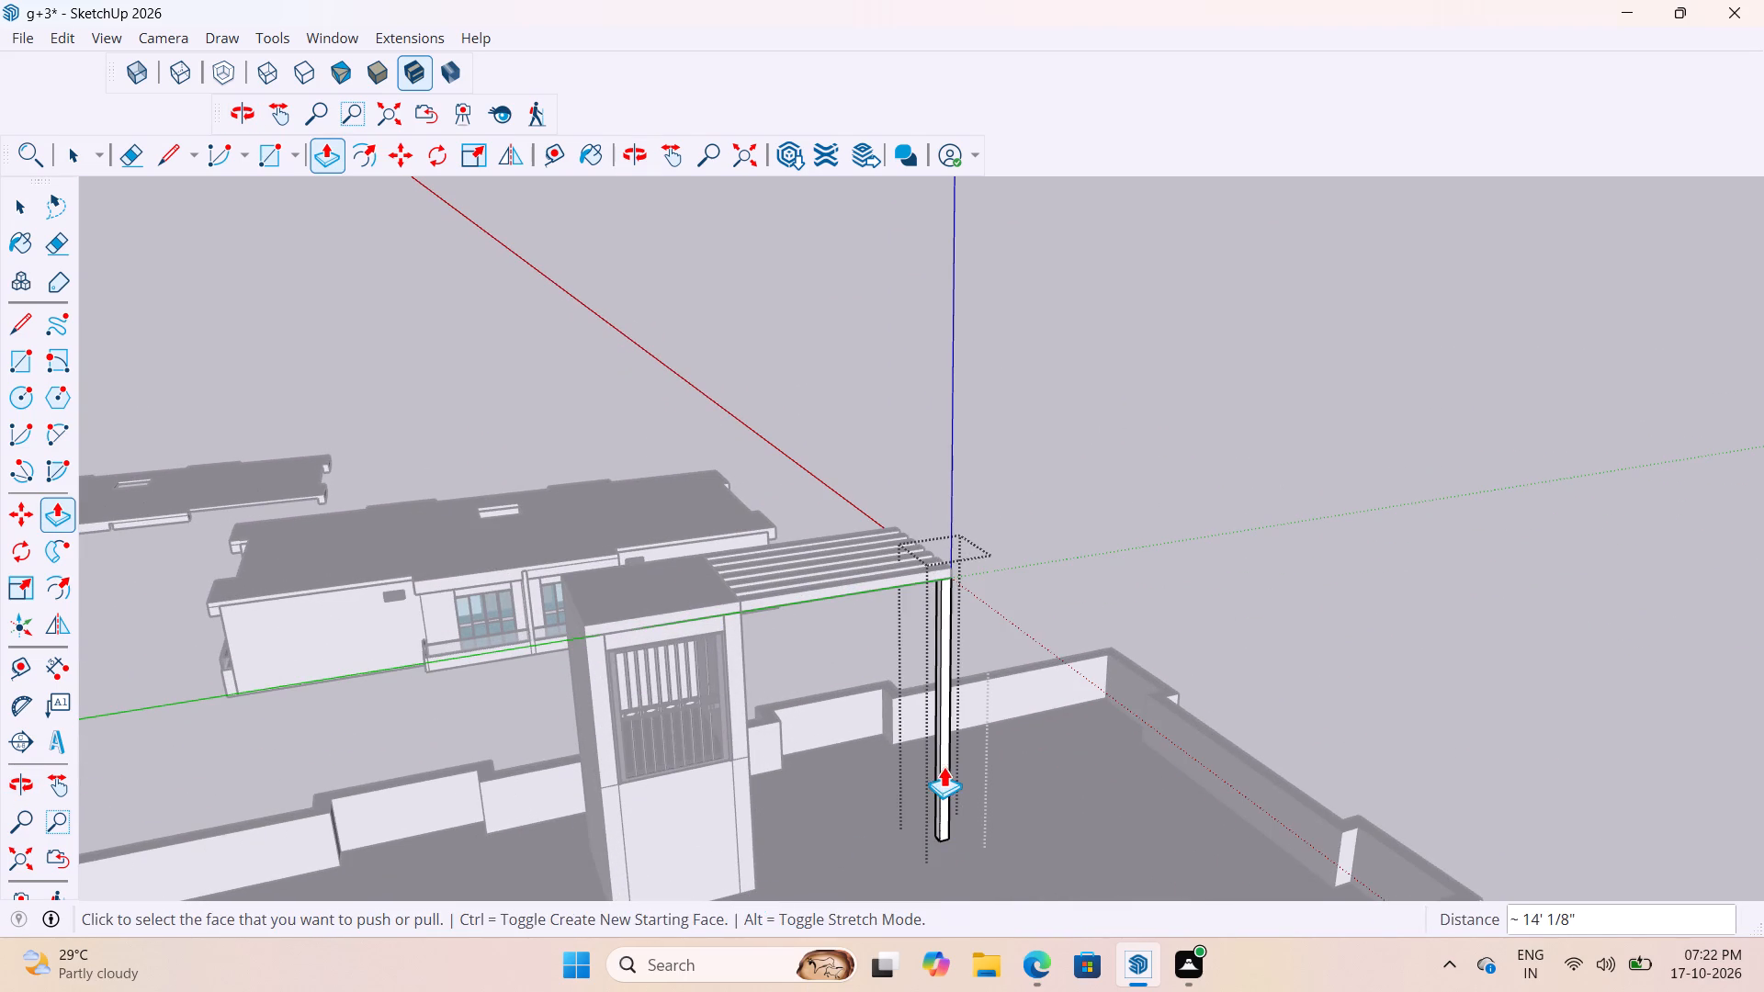
key("space")
left_click(1159, 427)
Copy the post 1' toward the neighbouring beam's end, multiply it to six copies under the remaining beams, and clear the selection.
scroll(955, 618, "up", 4)
scroll(1000, 553, "down", 3)
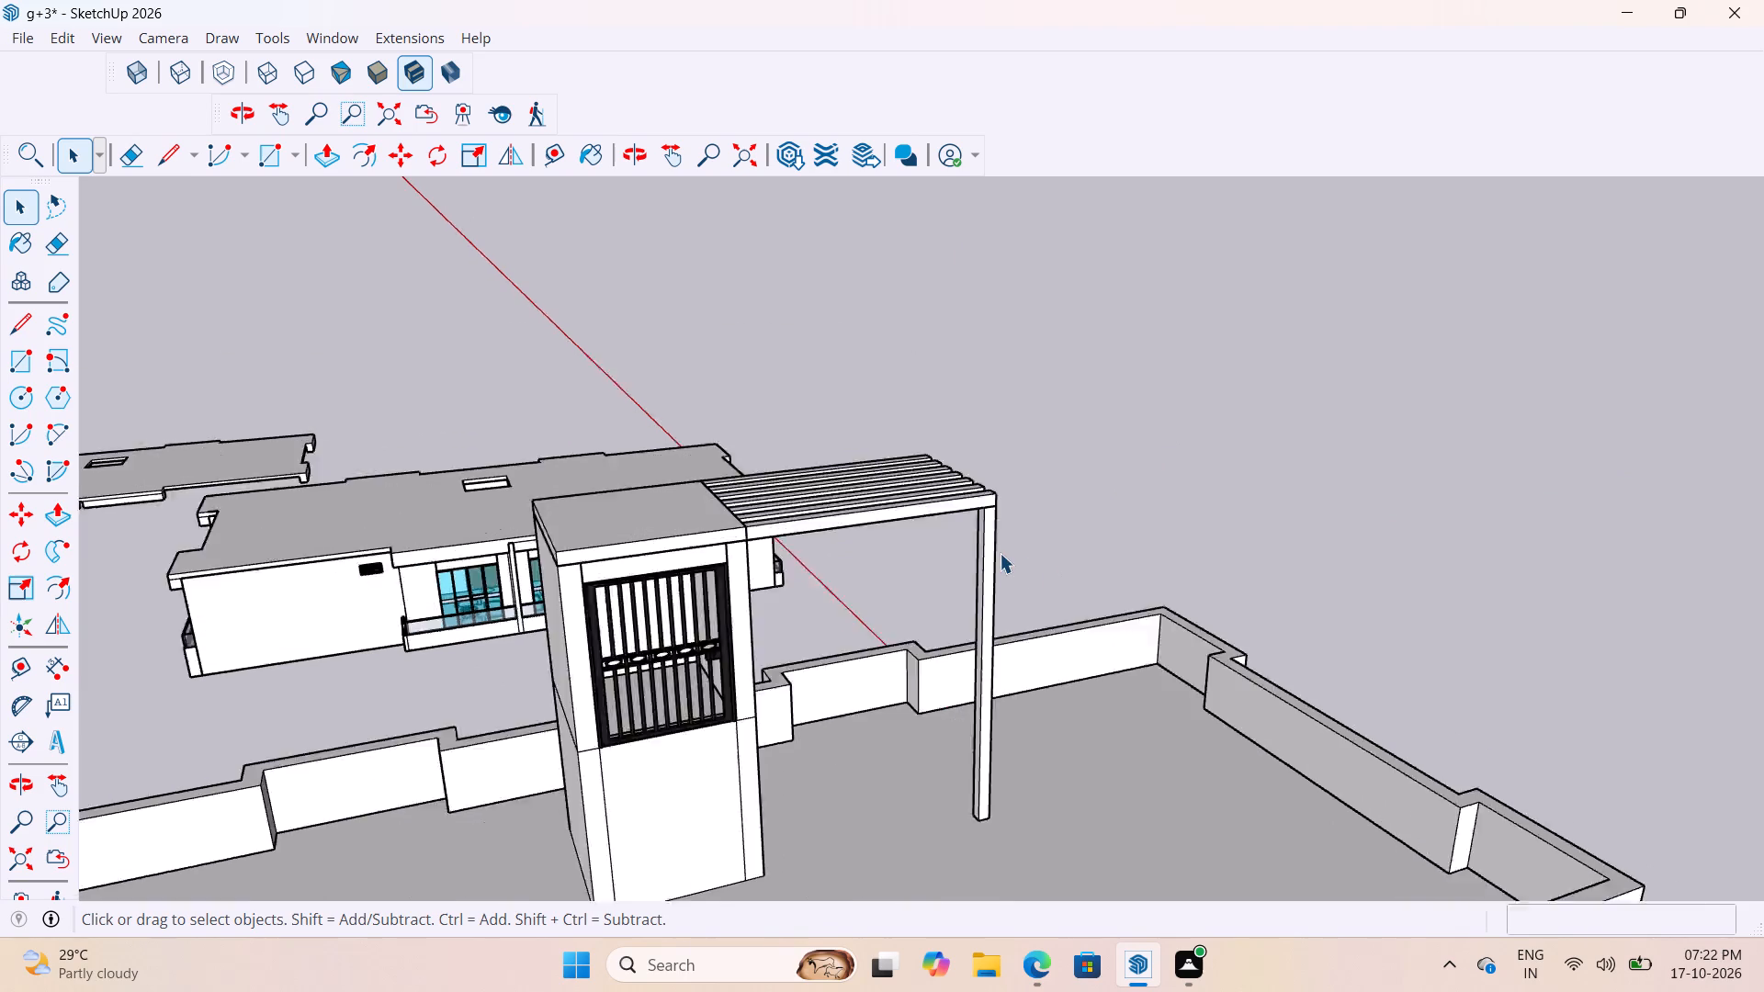
scroll(1000, 553, "down", 7)
middle_click_drag(1078, 595, 560, 624)
scroll(771, 526, "up", 8)
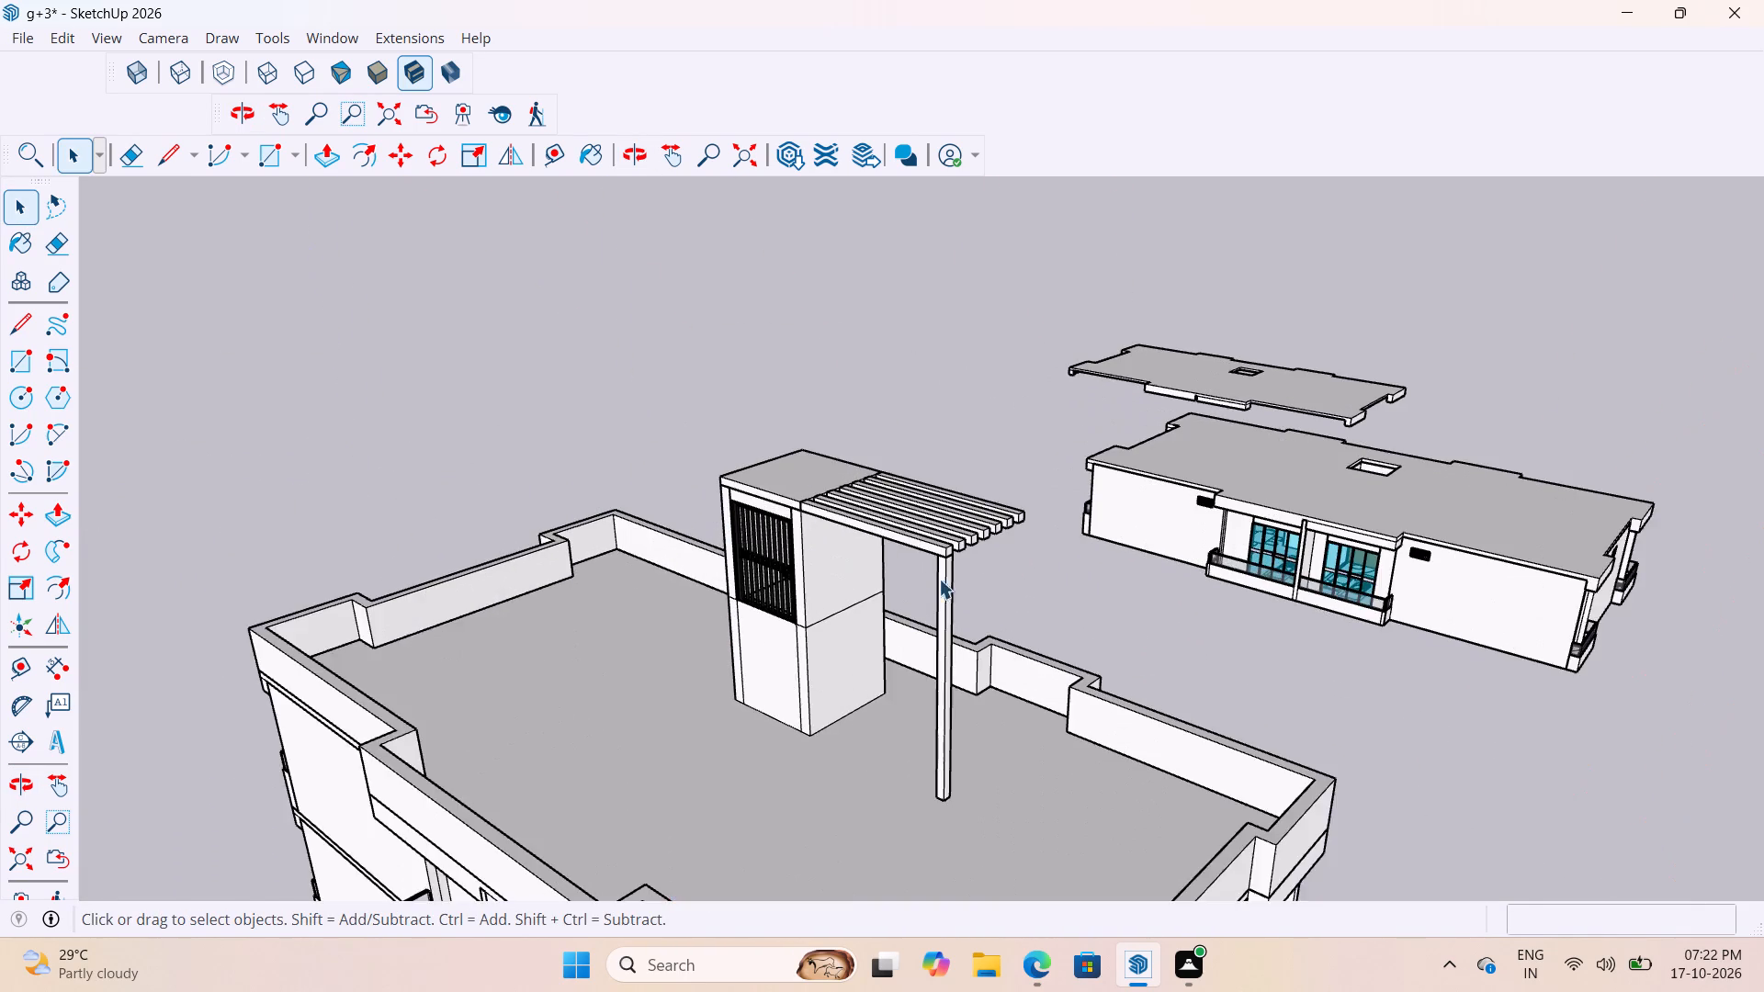
scroll(939, 579, "up", 2)
middle_click_drag(979, 590, 582, 599)
scroll(781, 558, "up", 6)
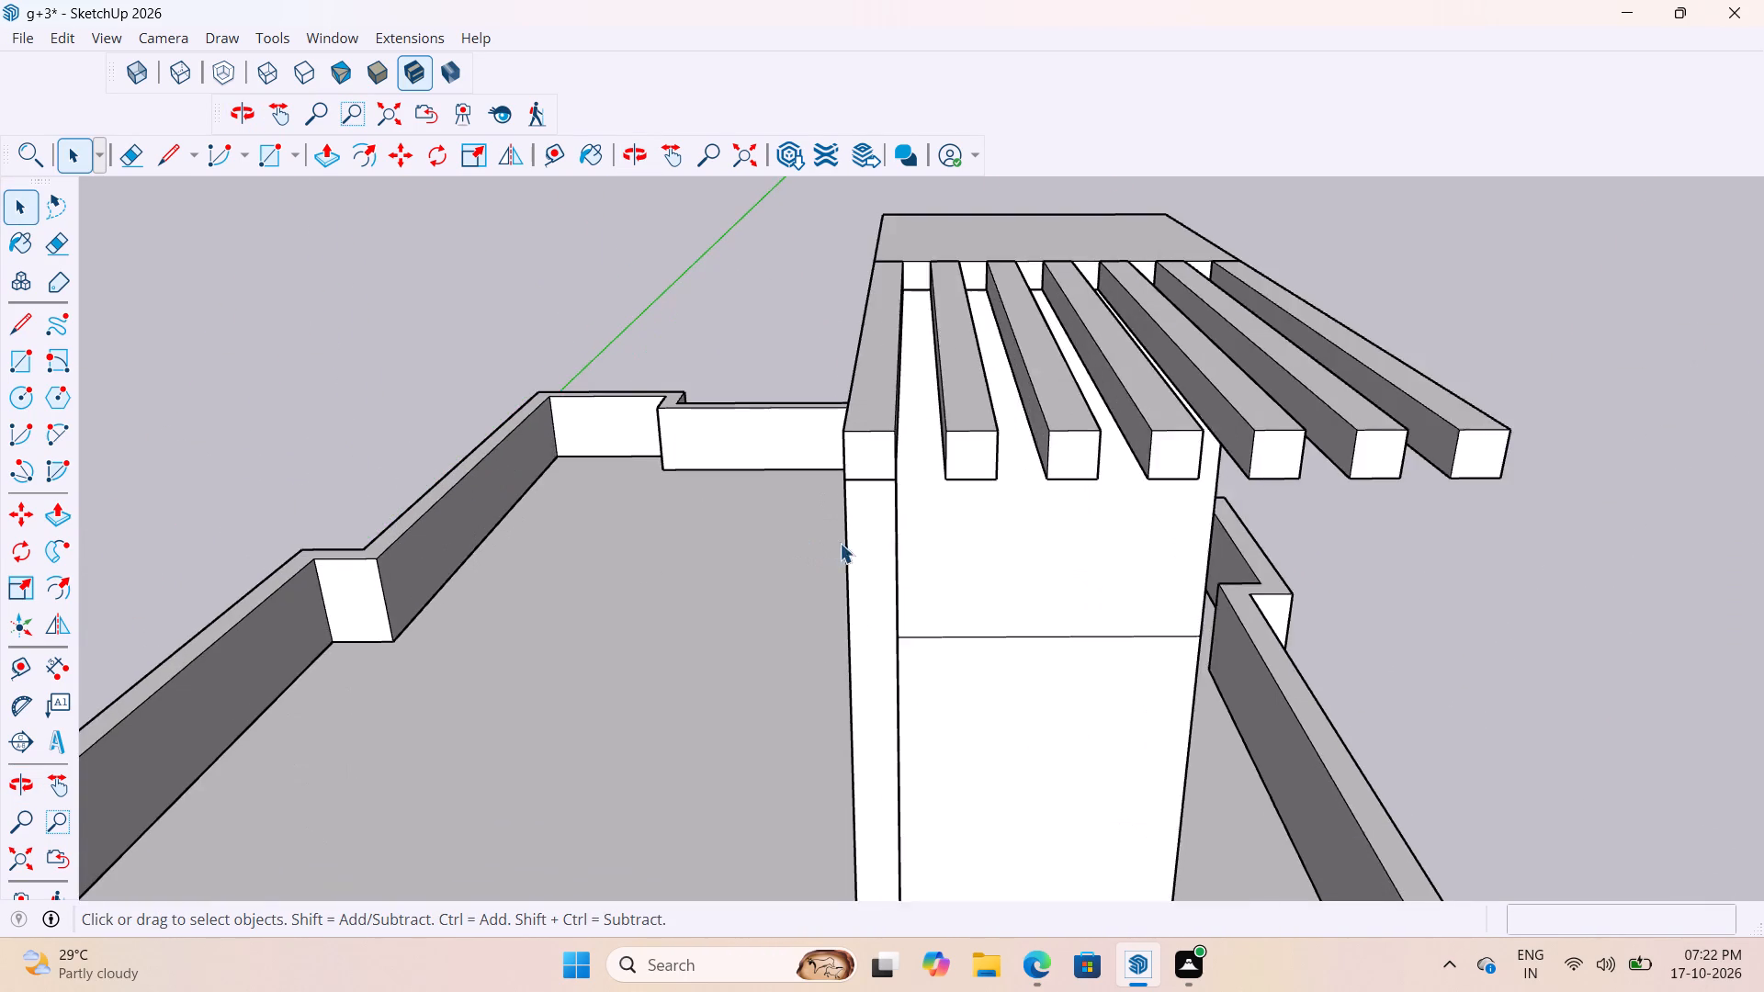
left_click(889, 524)
key("m")
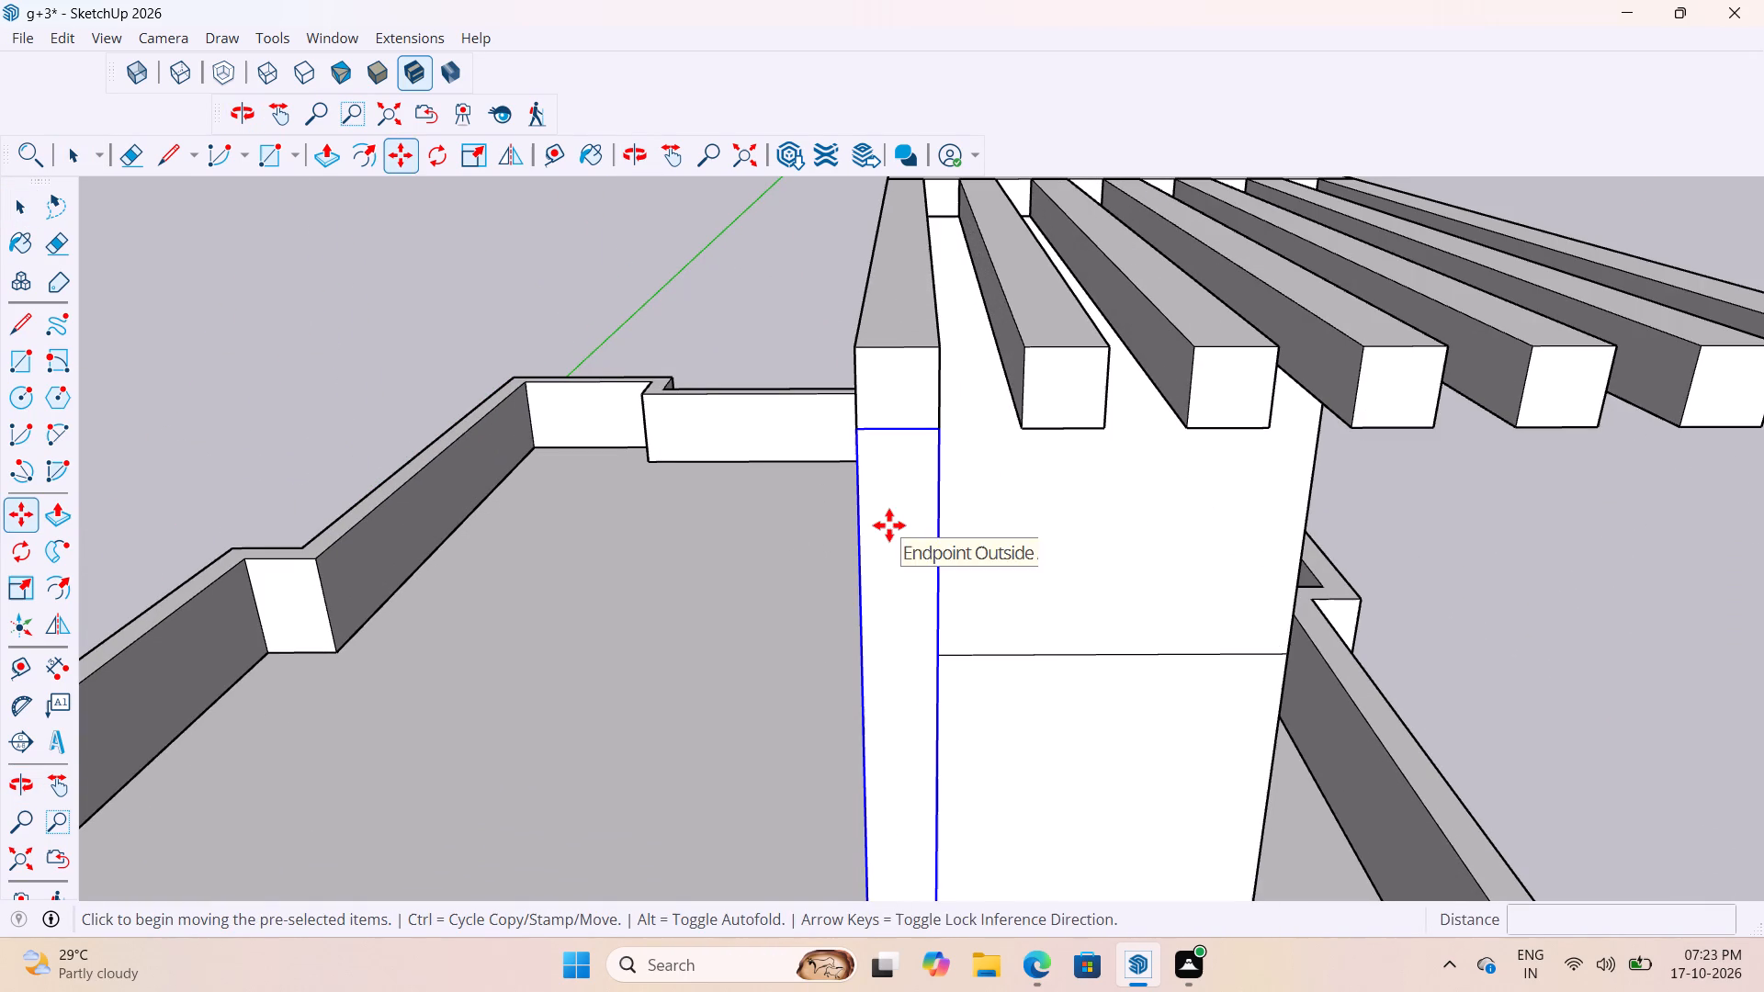
left_click(857, 436)
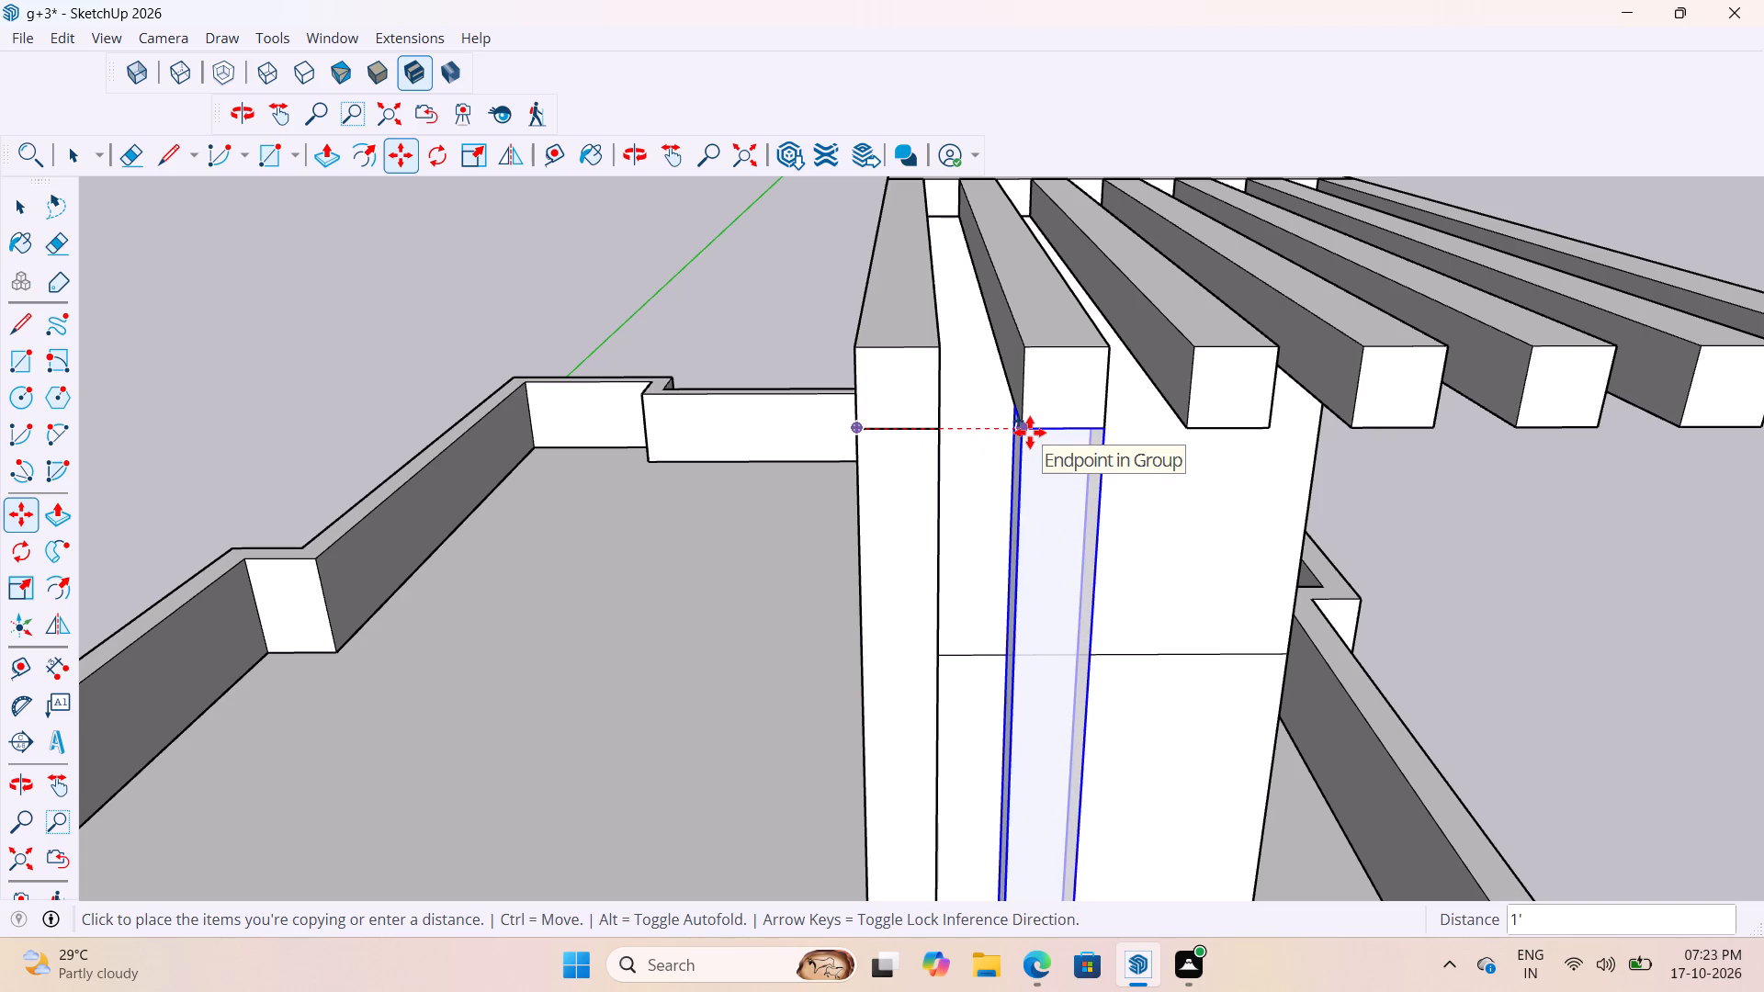
key("Return")
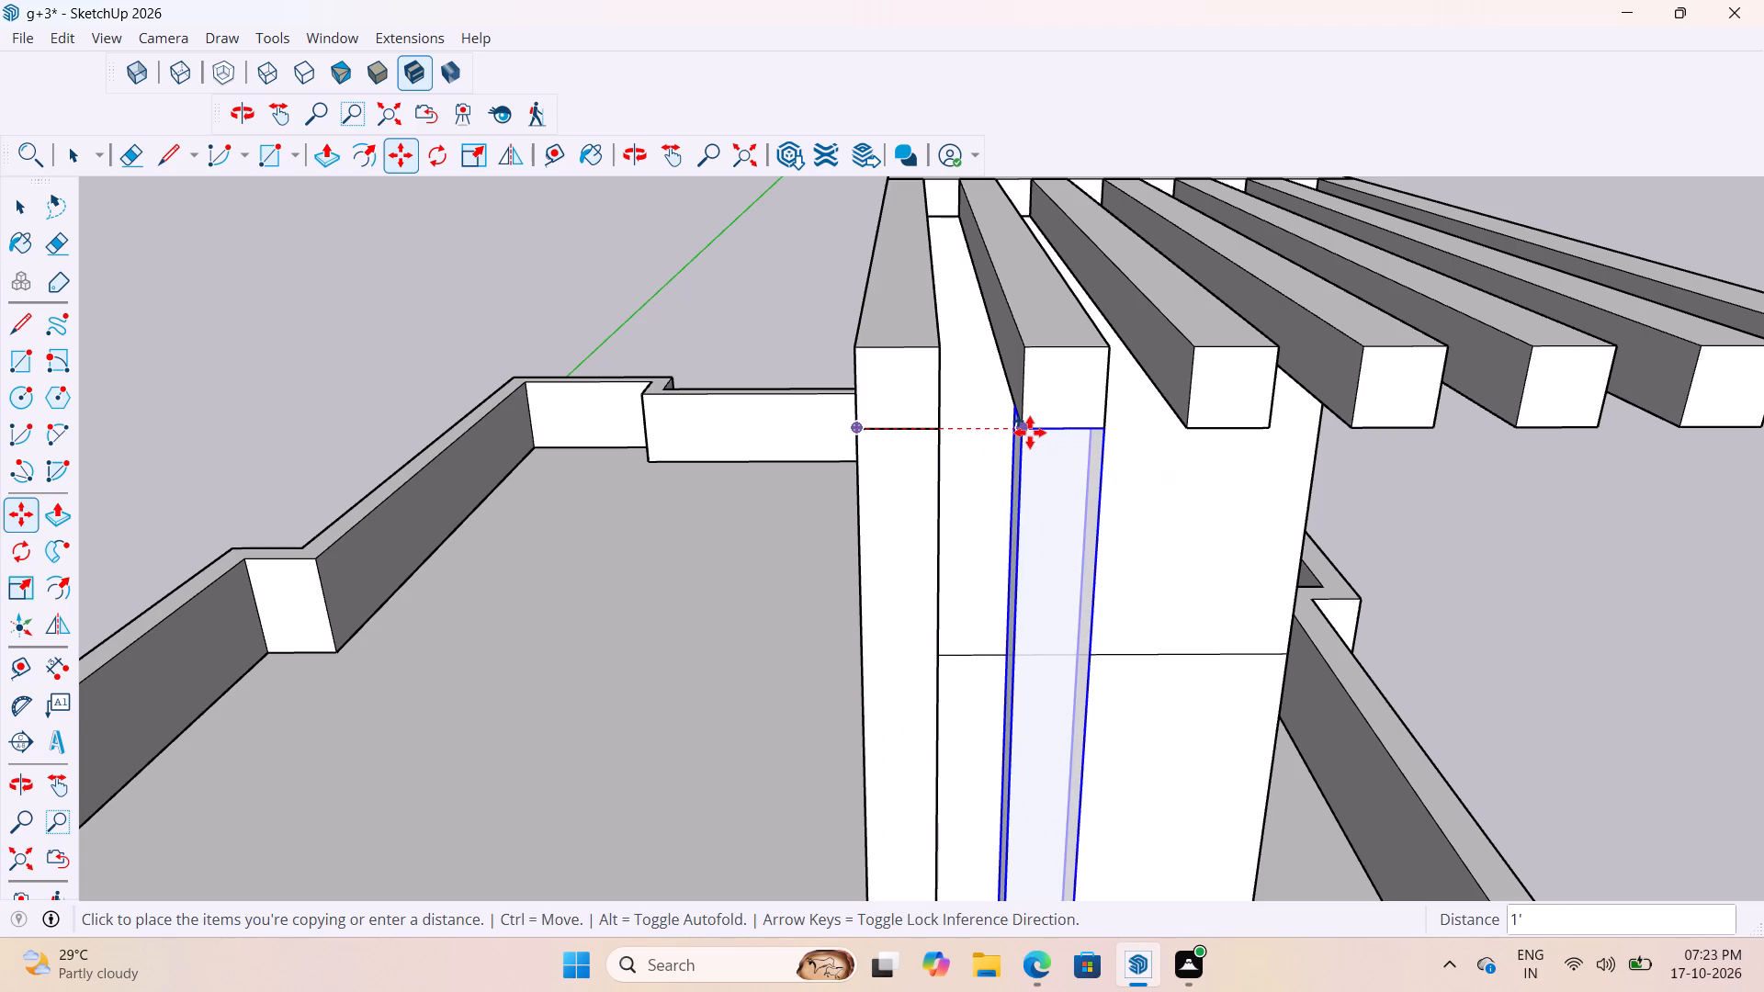
type("*6")
key("Return")
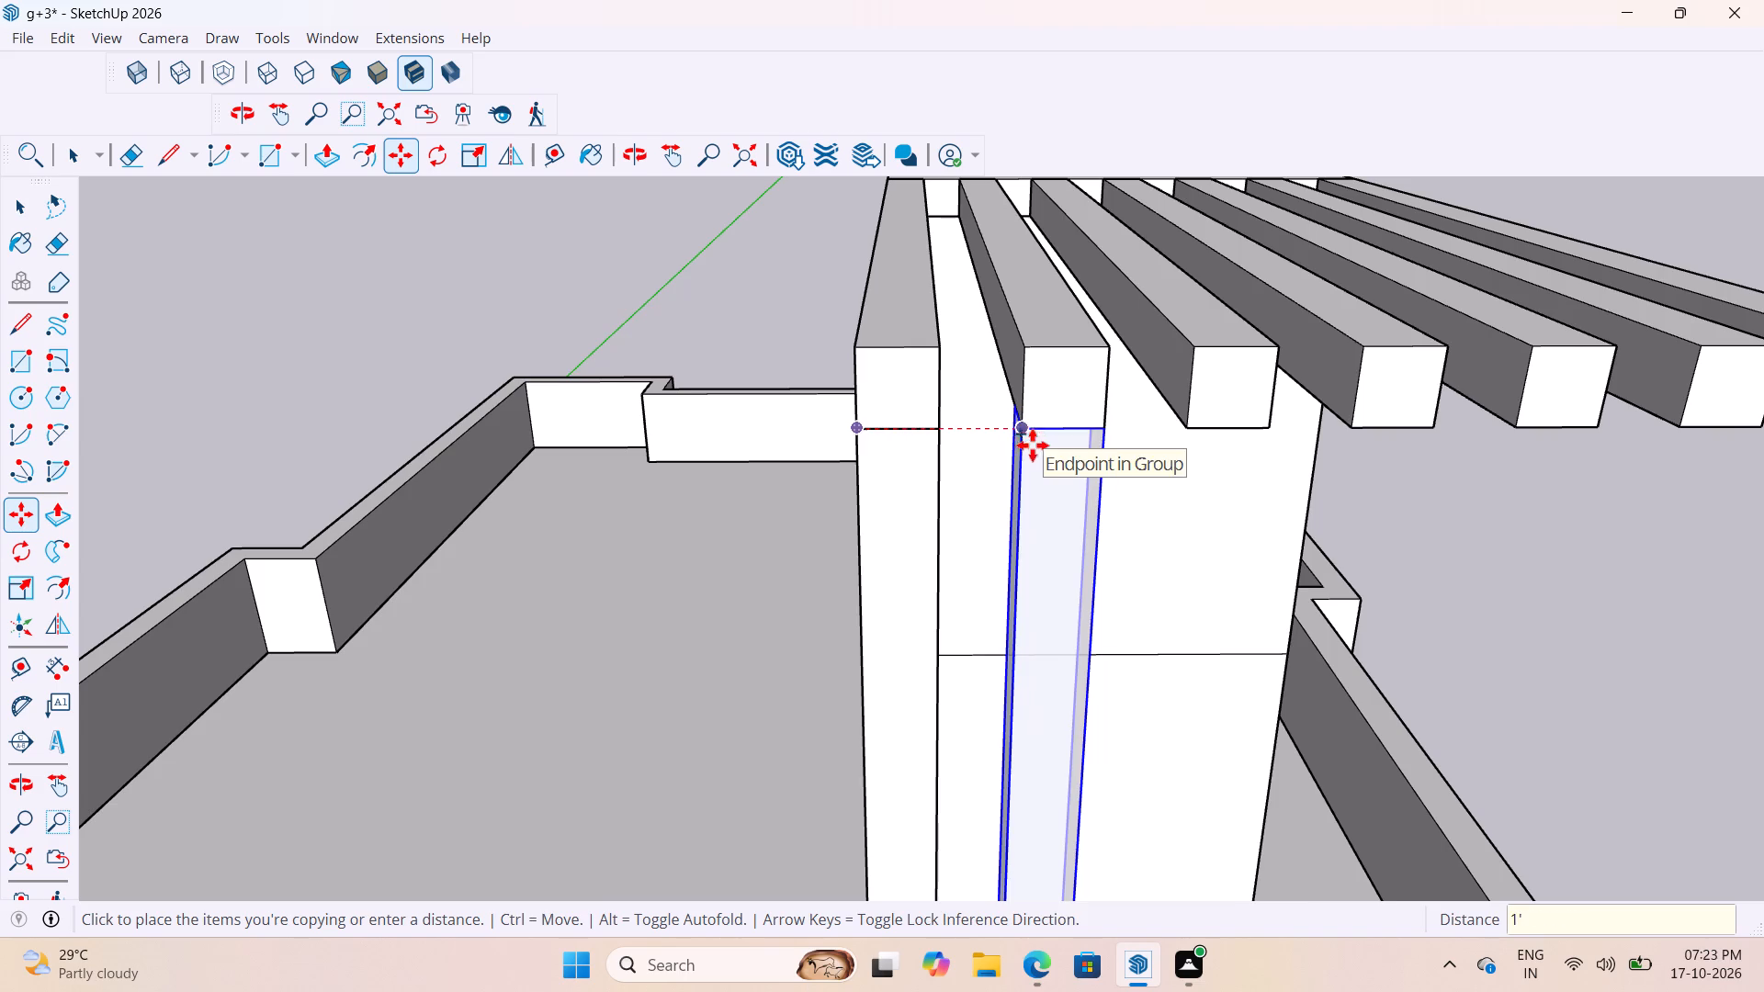
scroll(1038, 454, "up", 3)
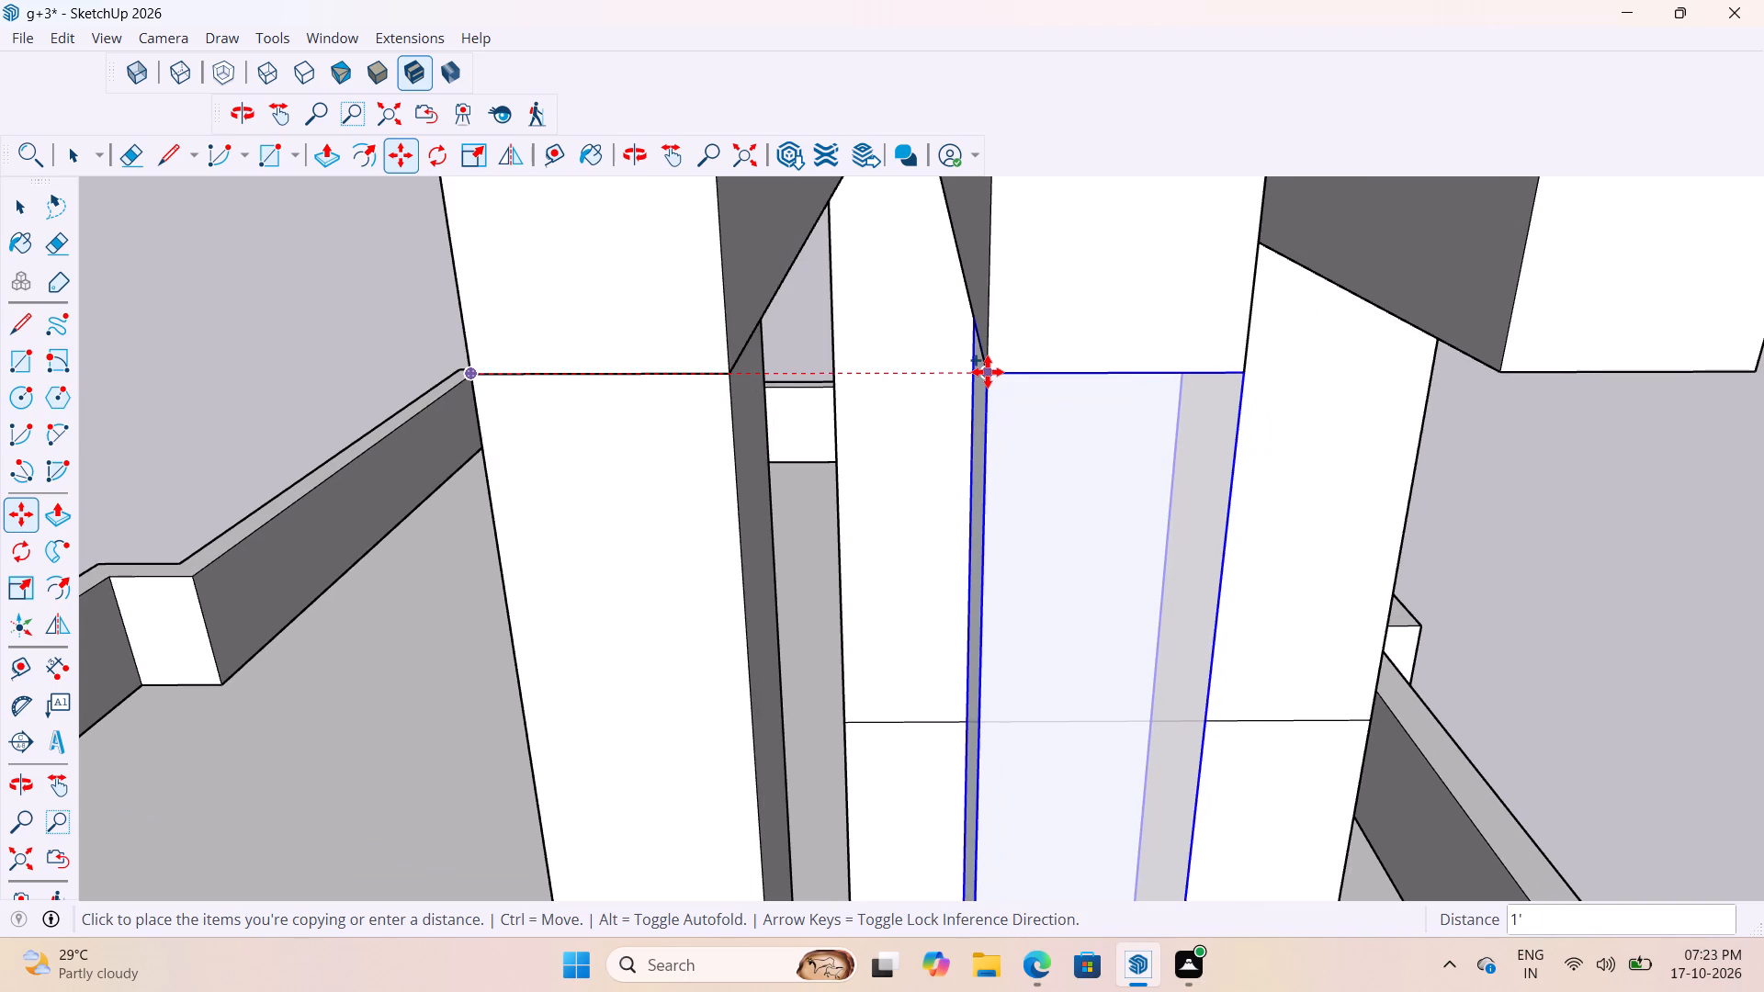
left_click(988, 372)
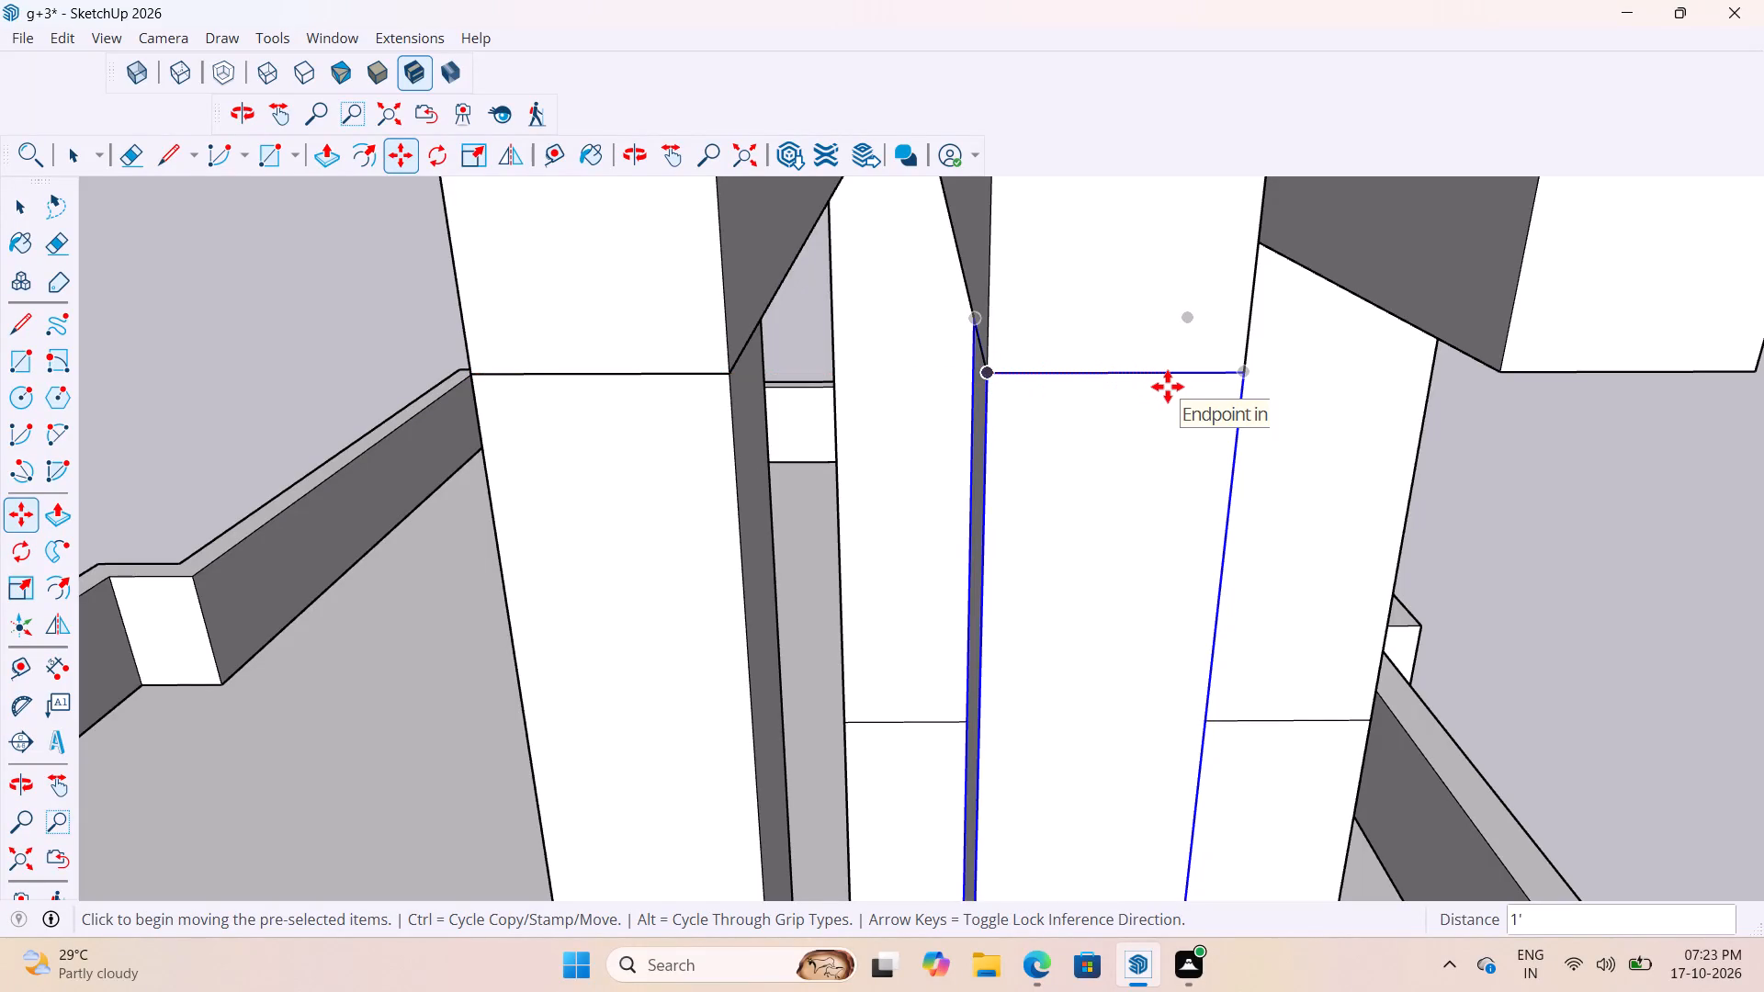
key("asterisk")
key("6")
key("Return")
scroll(960, 489, "down", 4)
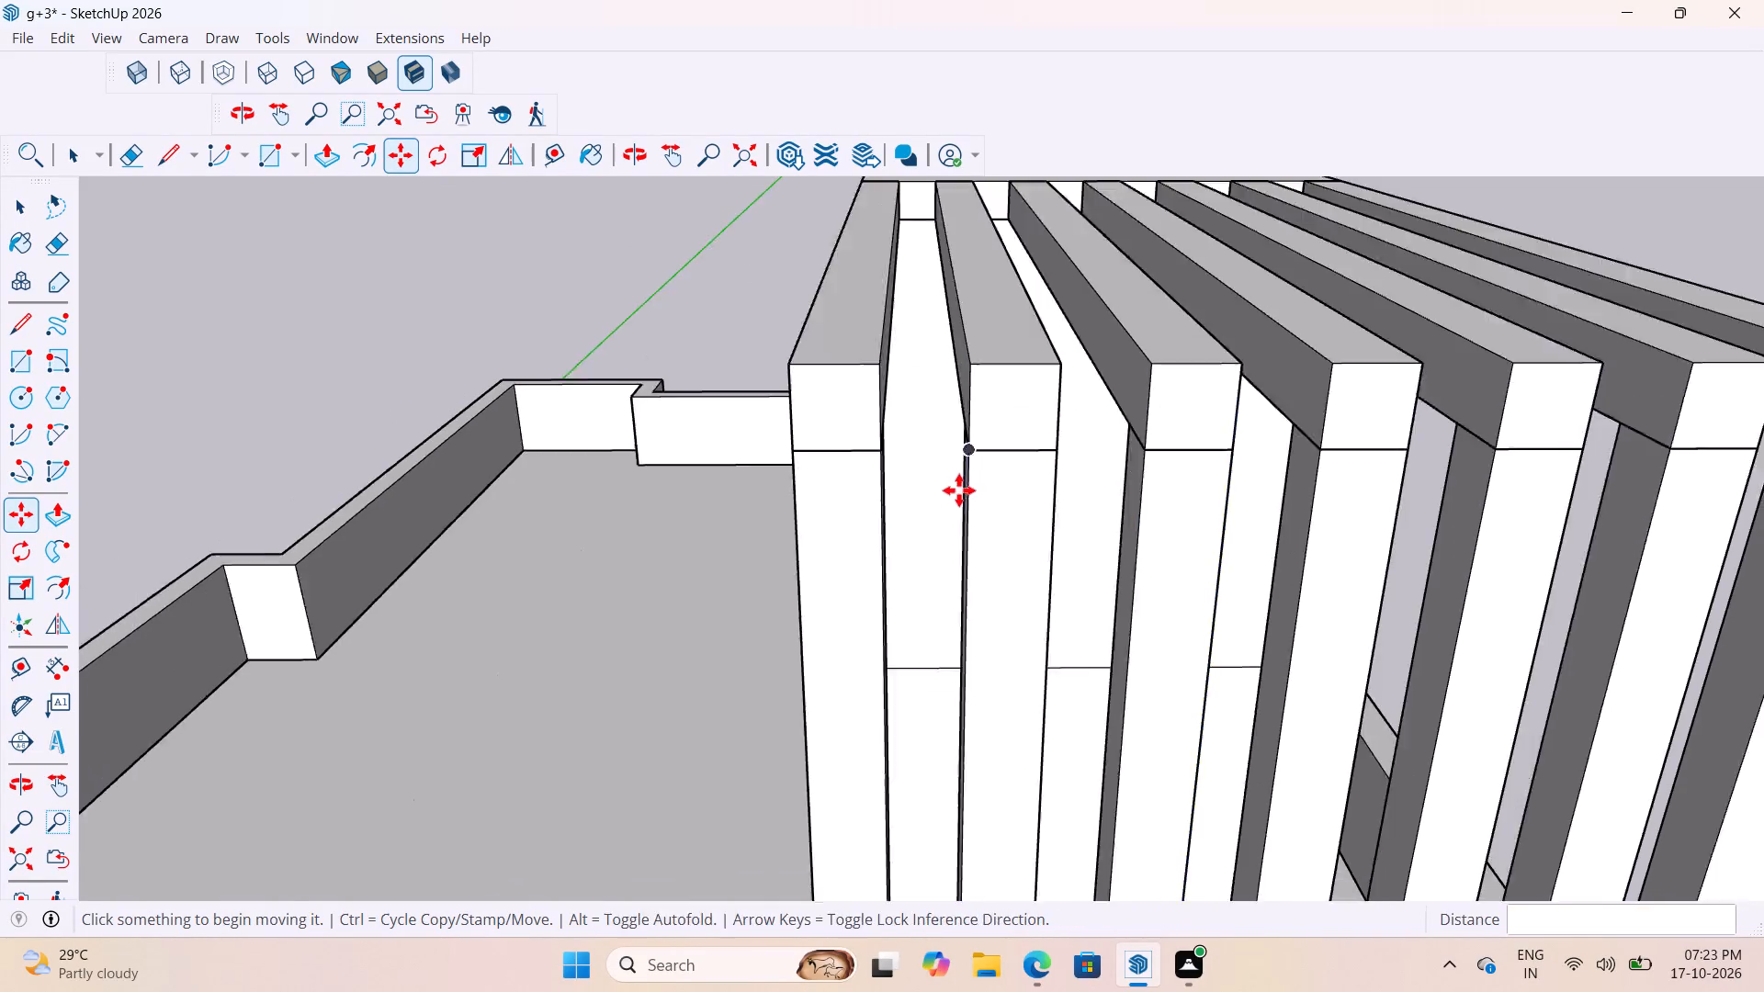
scroll(959, 490, "down", 12)
key("space")
key("space")
left_click(1330, 479)
Examine the row of posts and beams beside the stair tower from the outer end, above, the front and below.
scroll(1116, 524, "up", 4)
middle_click_drag(1124, 506, 871, 350)
scroll(1024, 450, "up", 11)
middle_click_drag(1029, 367, 986, 353)
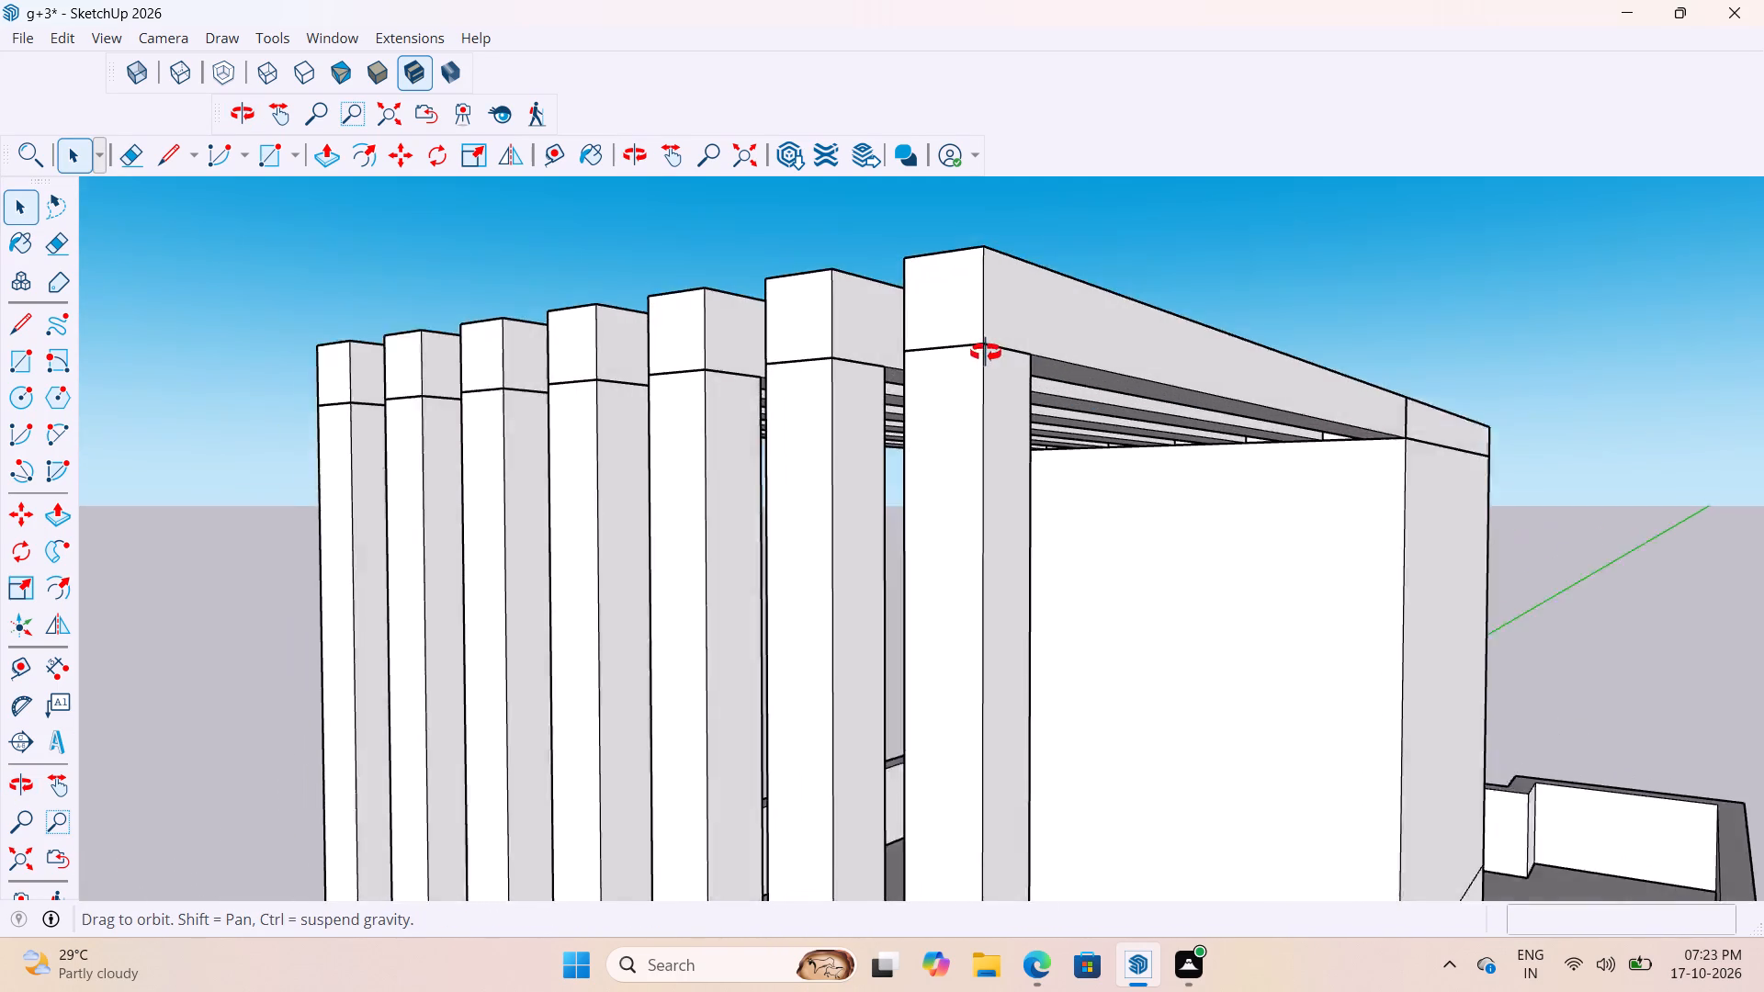
middle_click_drag(986, 353, 1331, 569)
scroll(1260, 482, "down", 11)
middle_click_drag(999, 575, 1227, 513)
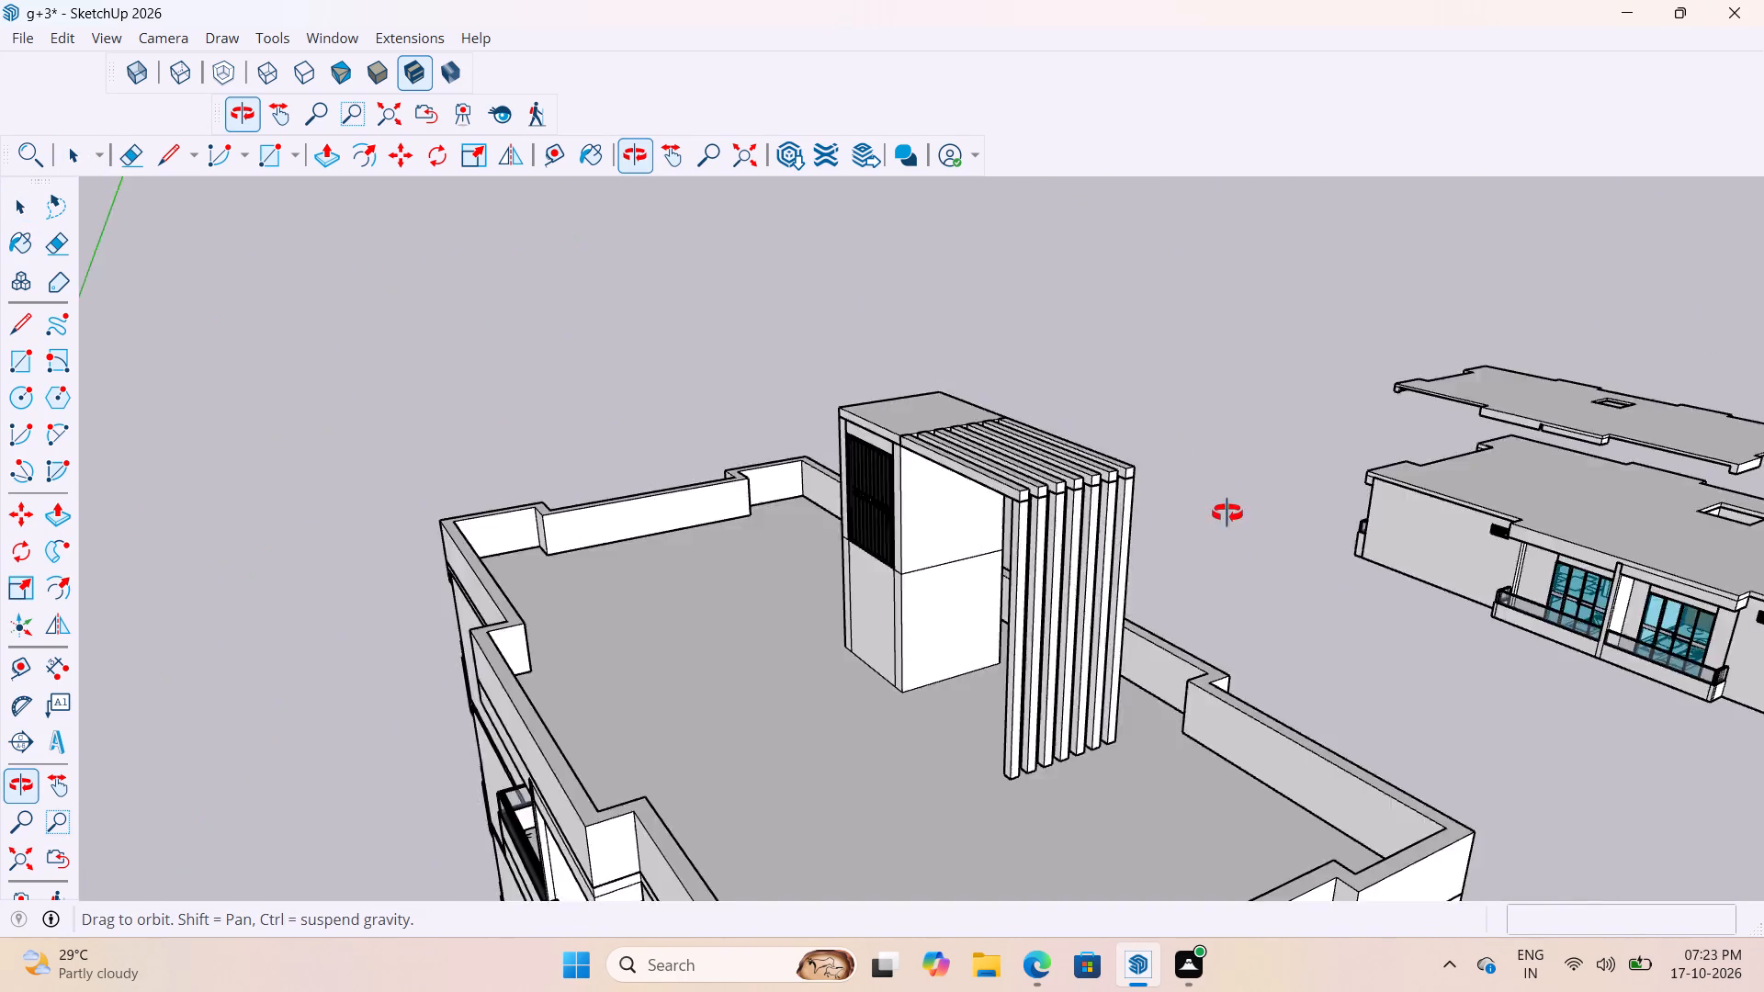
middle_click_drag(1227, 513, 1505, 572)
scroll(1056, 392, "up", 7)
scroll(989, 423, "down", 6)
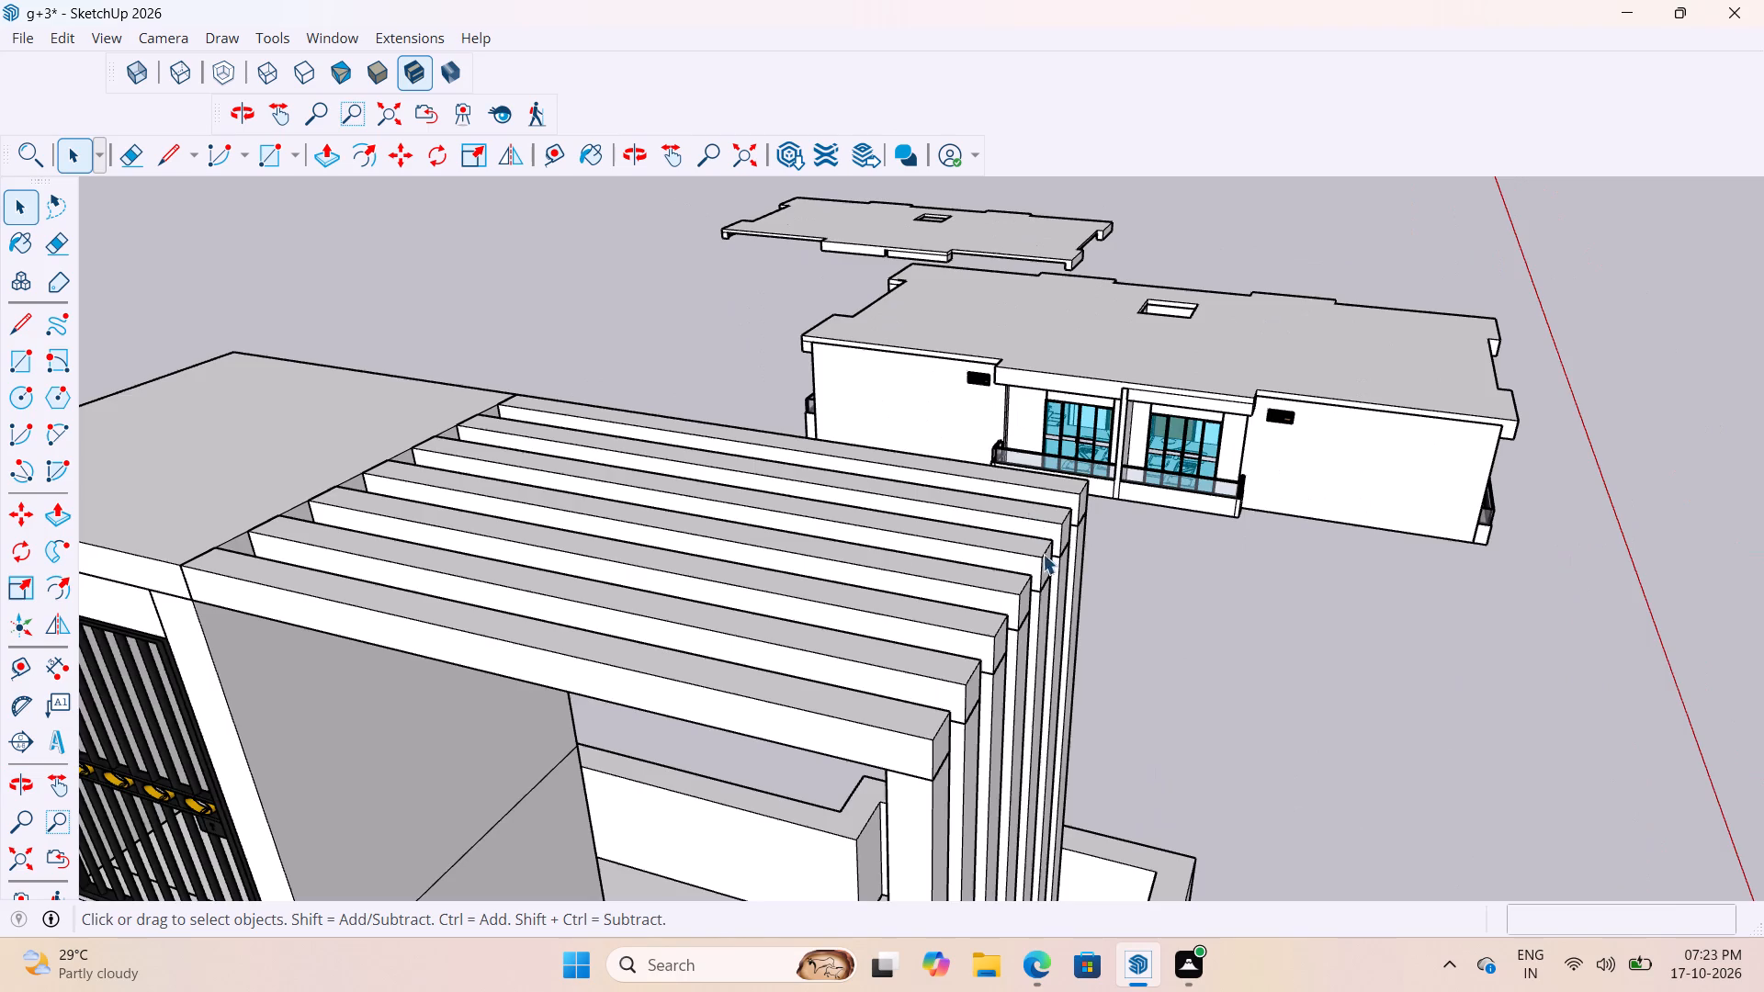
scroll(968, 613, "up", 3)
middle_click_drag(928, 537, 945, 400)
scroll(902, 427, "down", 11)
middle_click_drag(1082, 581, 842, 539)
scroll(816, 479, "up", 6)
middle_click_drag(877, 445, 1166, 487)
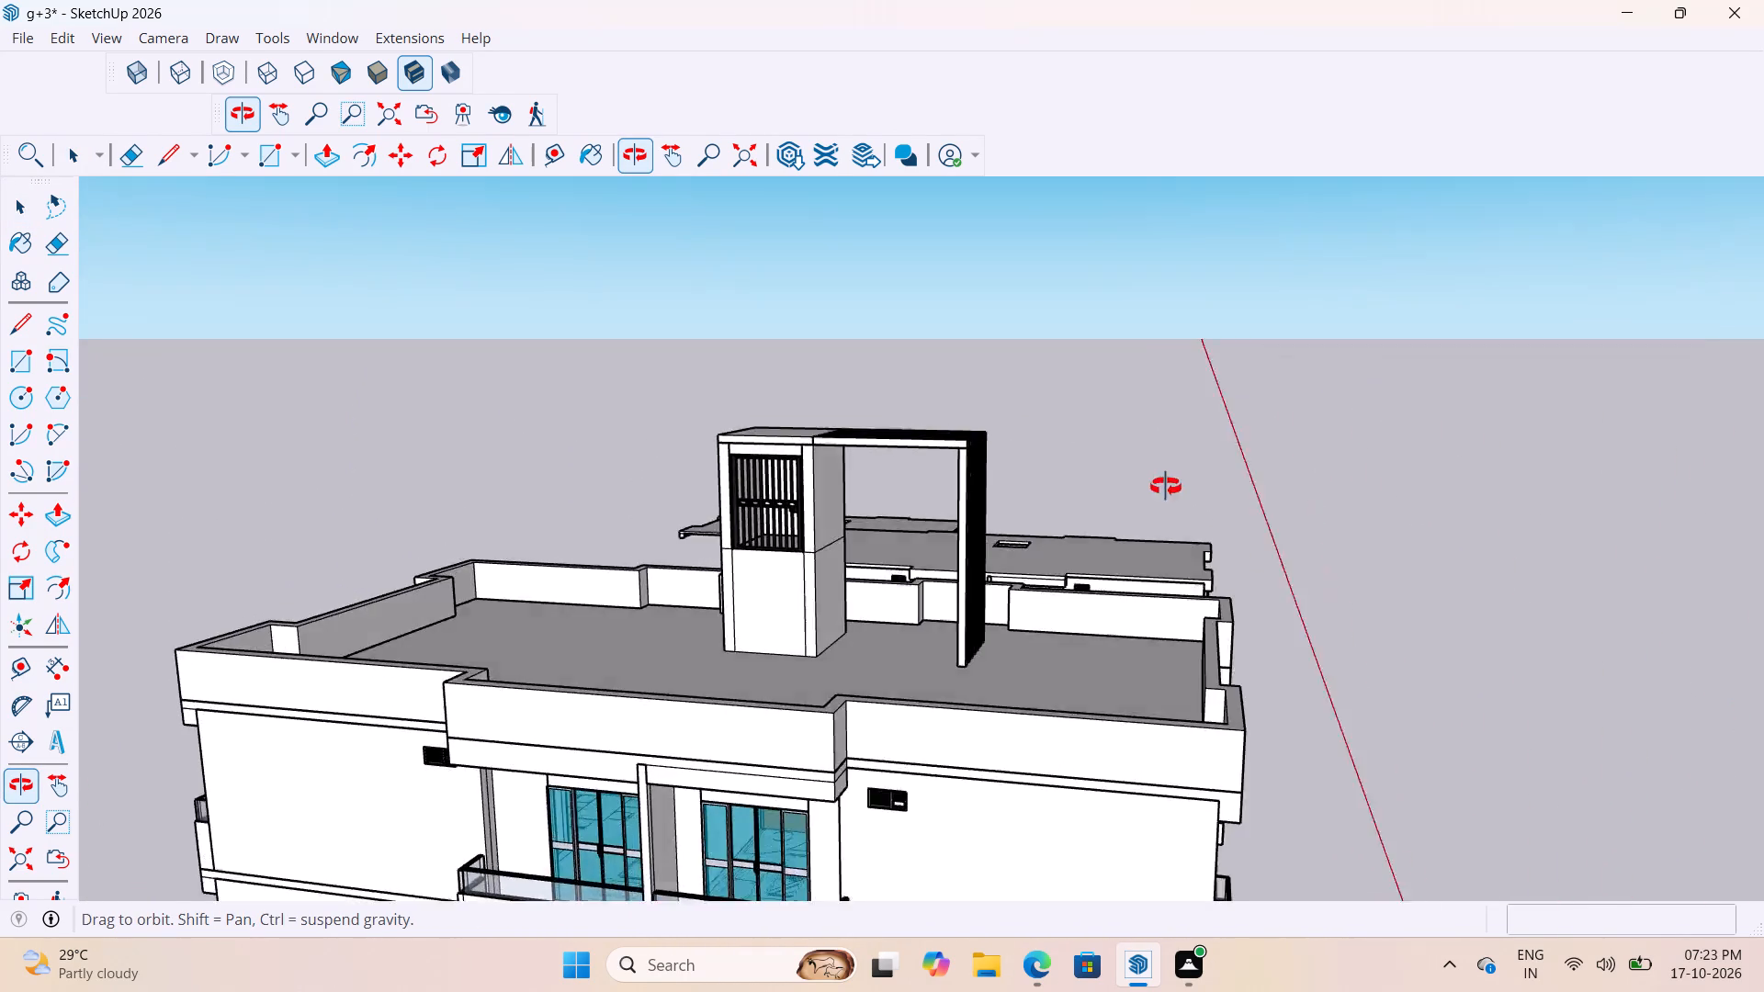
middle_click_drag(1166, 487, 1235, 612)
scroll(787, 508, "up", 11)
middle_click_drag(928, 517, 759, 450)
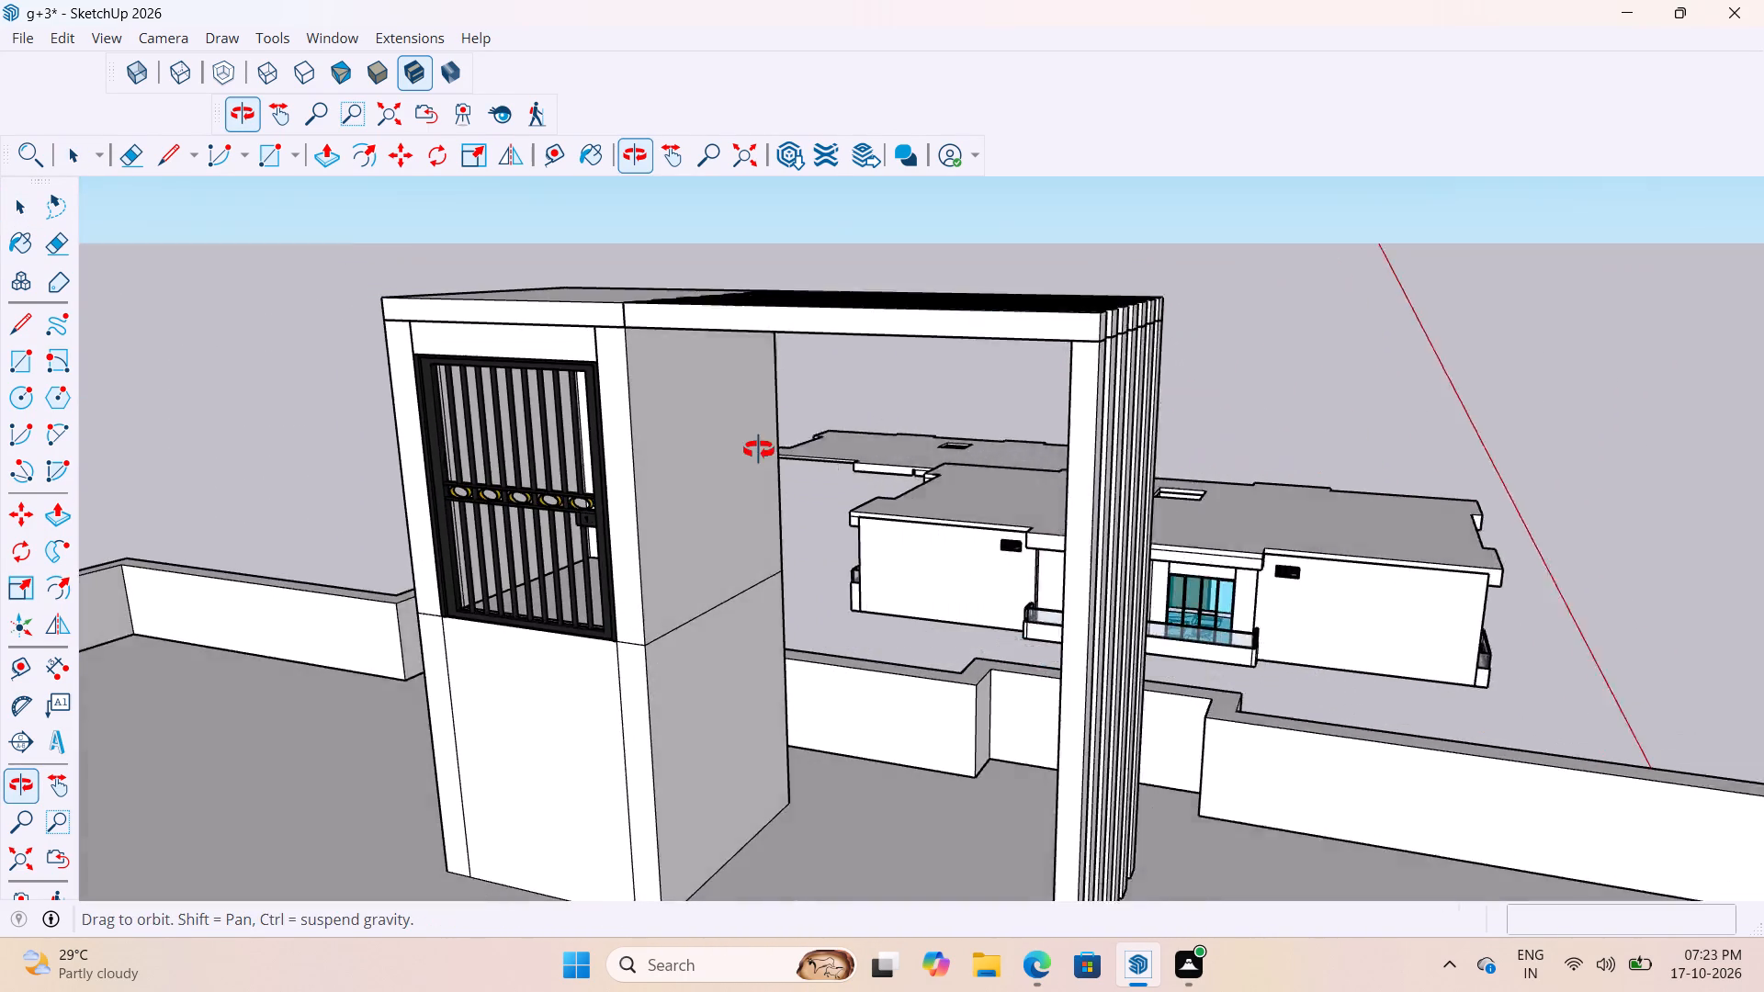
middle_click_drag(759, 450, 760, 452)
scroll(823, 391, "down", 4)
scroll(775, 483, "up", 7)
middle_click_drag(763, 463, 943, 418)
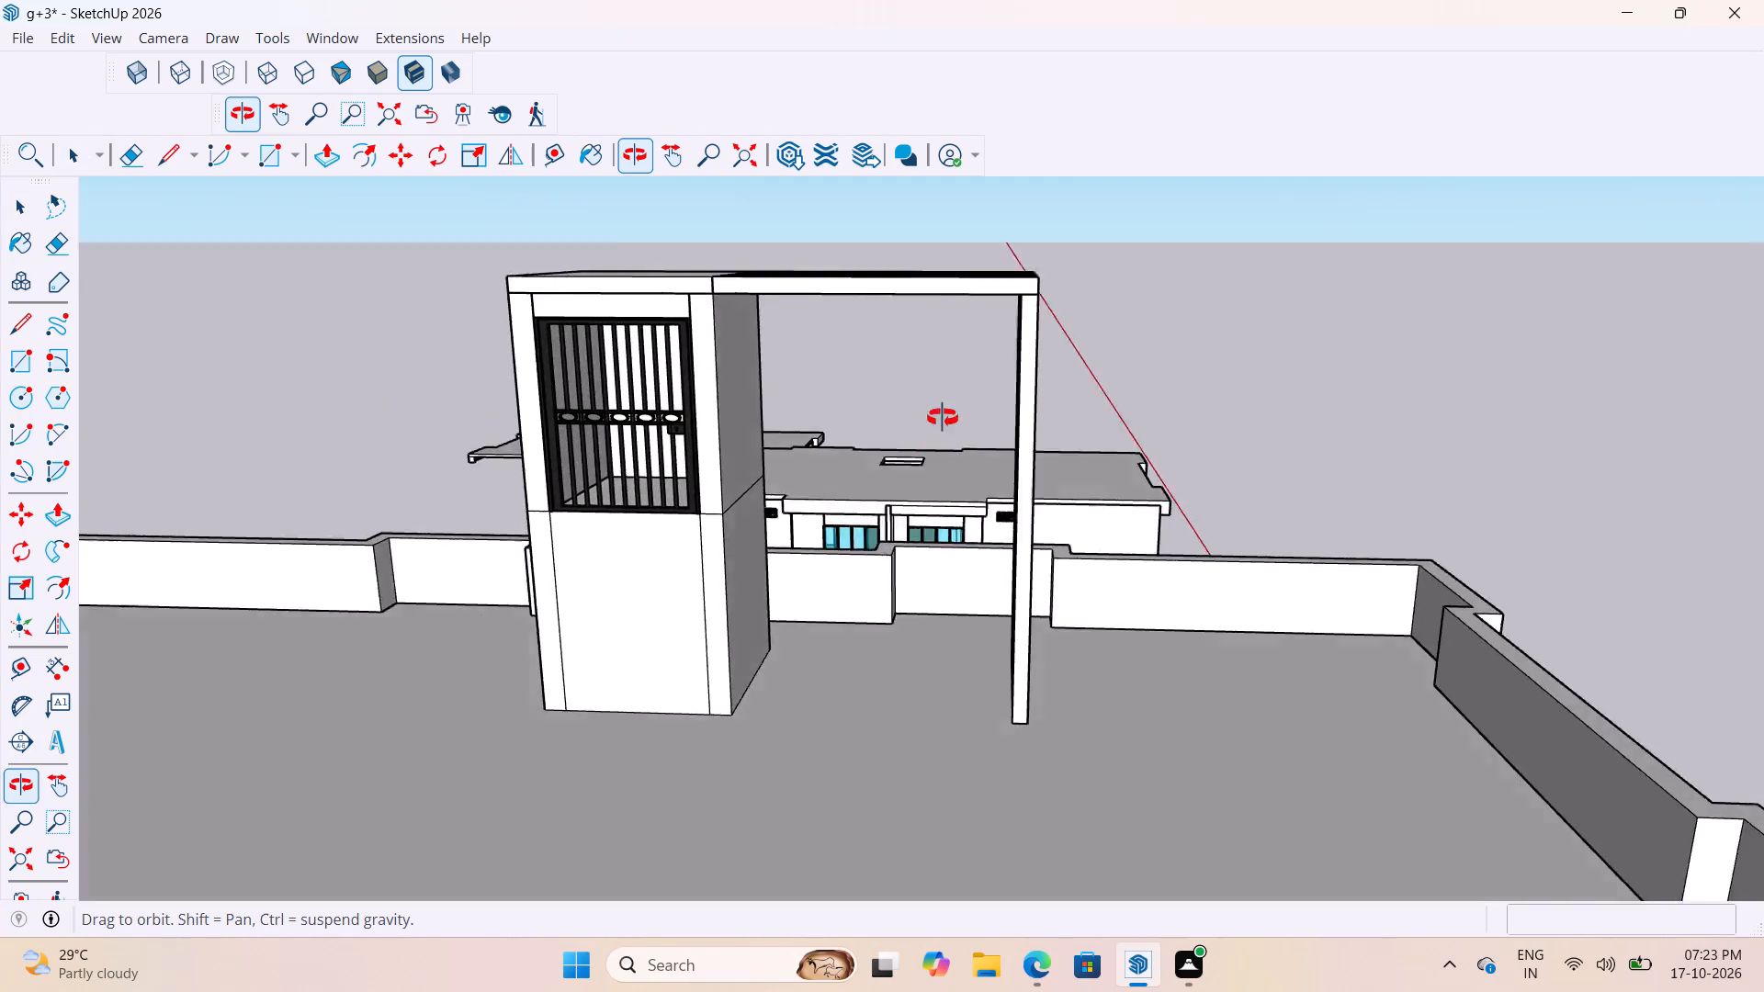
middle_click_drag(943, 418, 970, 355)
scroll(709, 563, "up", 3)
scroll(713, 563, "down", 5)
scroll(745, 481, "up", 2)
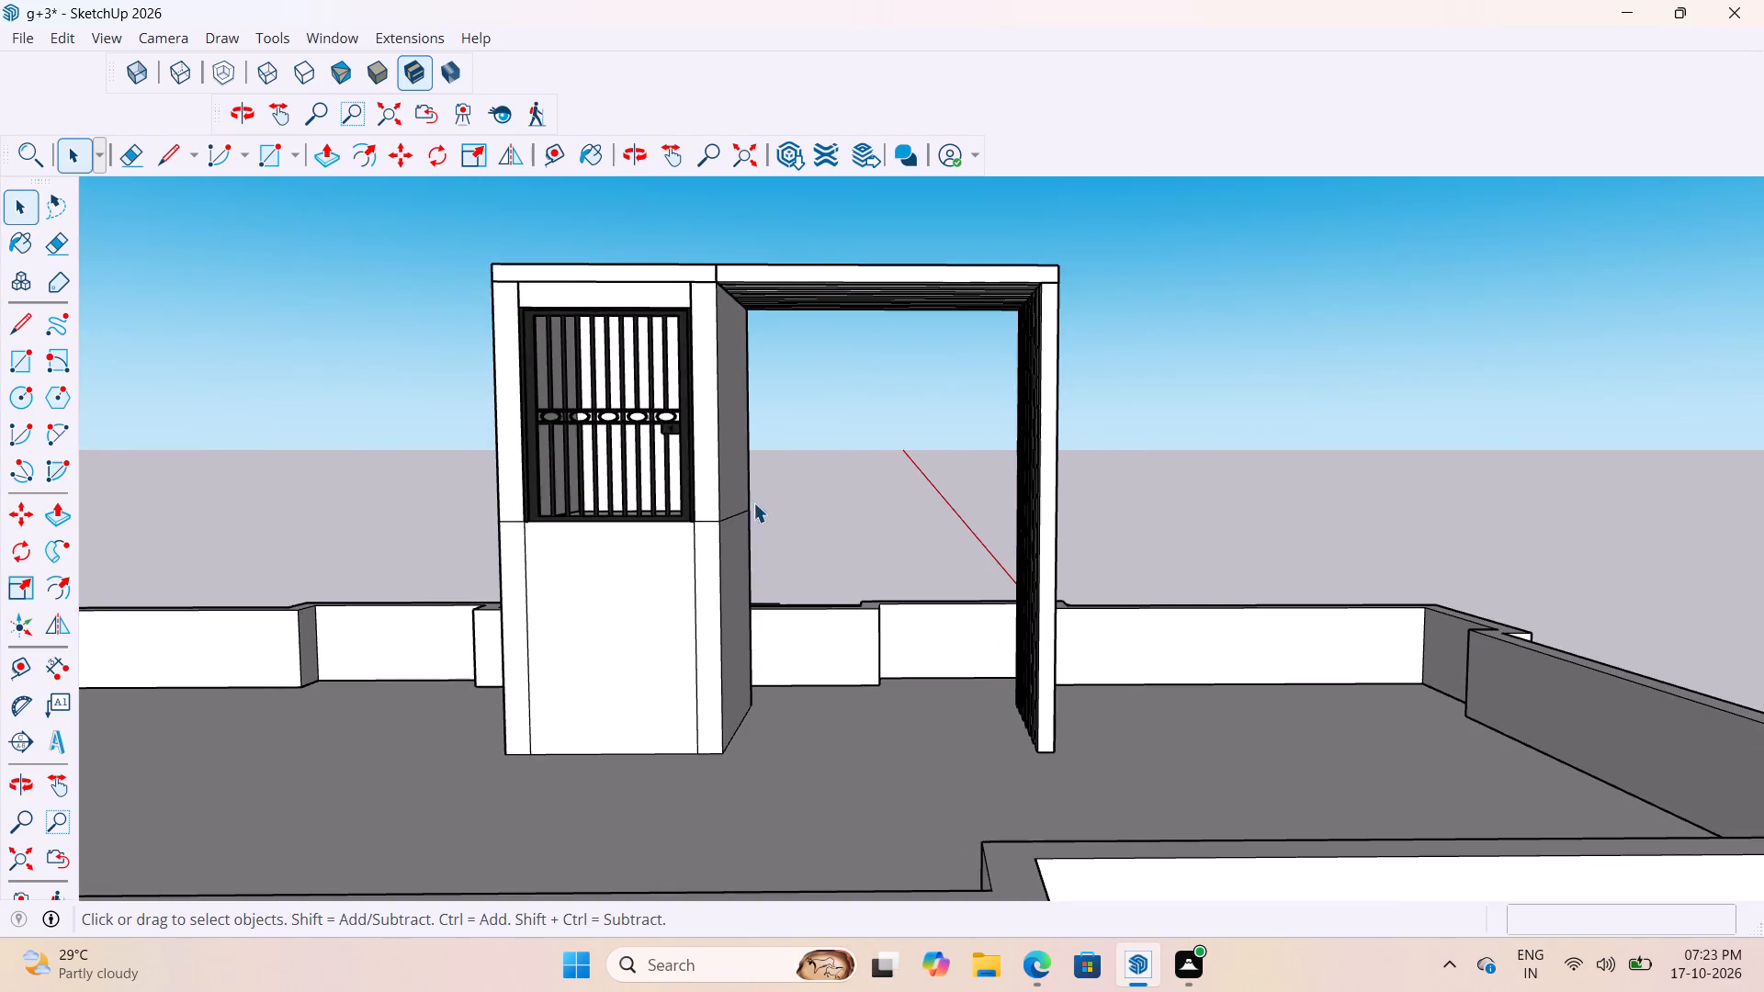
middle_click_drag(774, 526, 758, 698)
scroll(602, 583, "up", 5)
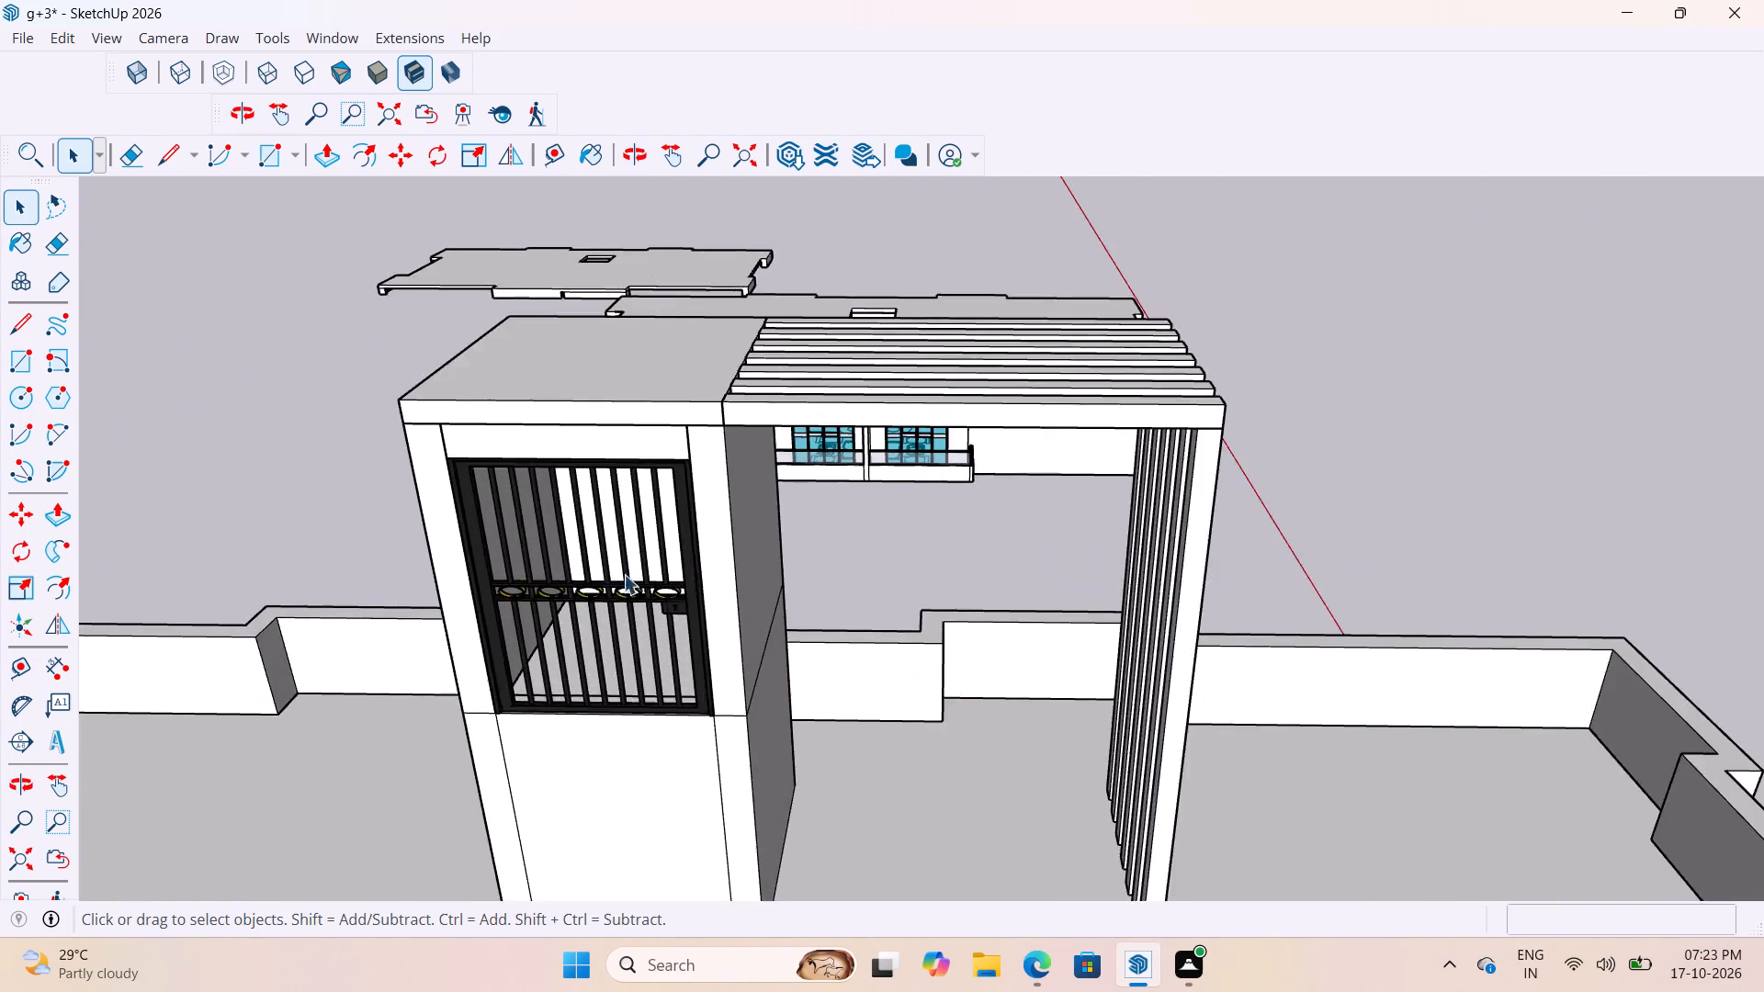
scroll(624, 574, "up", 3)
scroll(796, 490, "up", 3)
scroll(808, 478, "down", 14)
Measure the stair tower's height from its base edge on the roof floor to the top slab's edge.
key("t")
left_click(800, 651)
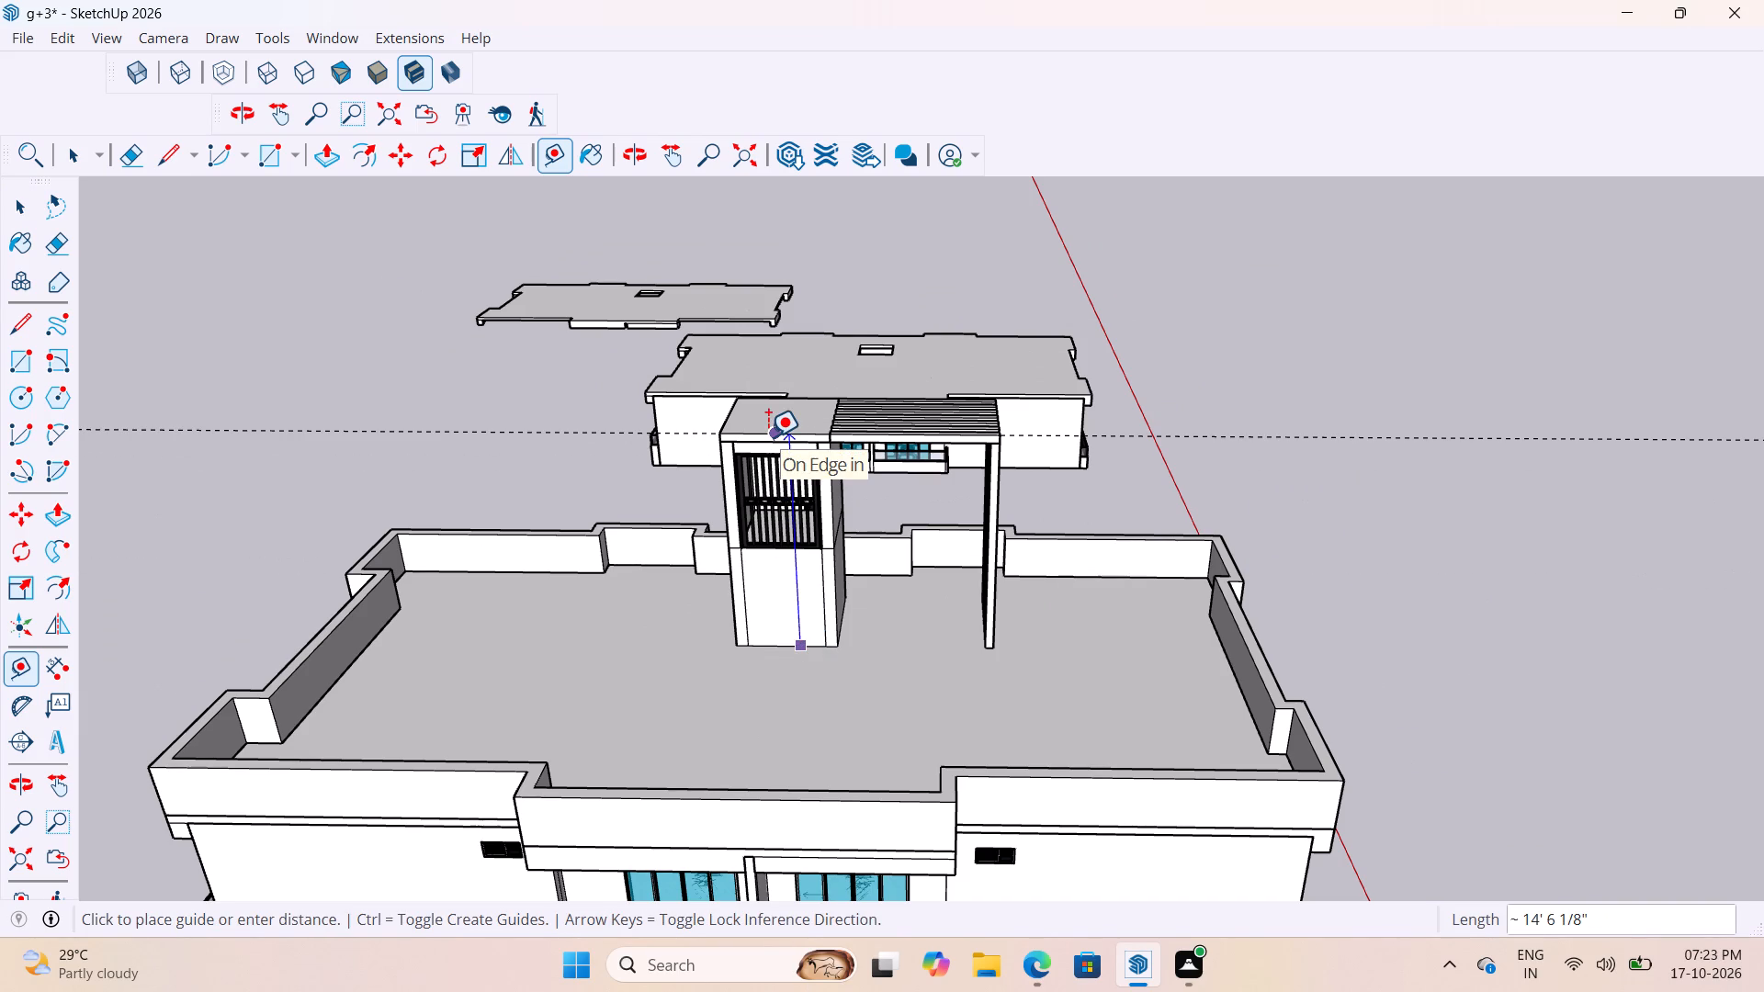
key("space")
scroll(768, 437, "up", 2)
scroll(768, 437, "down", 4)
scroll(825, 564, "up", 3)
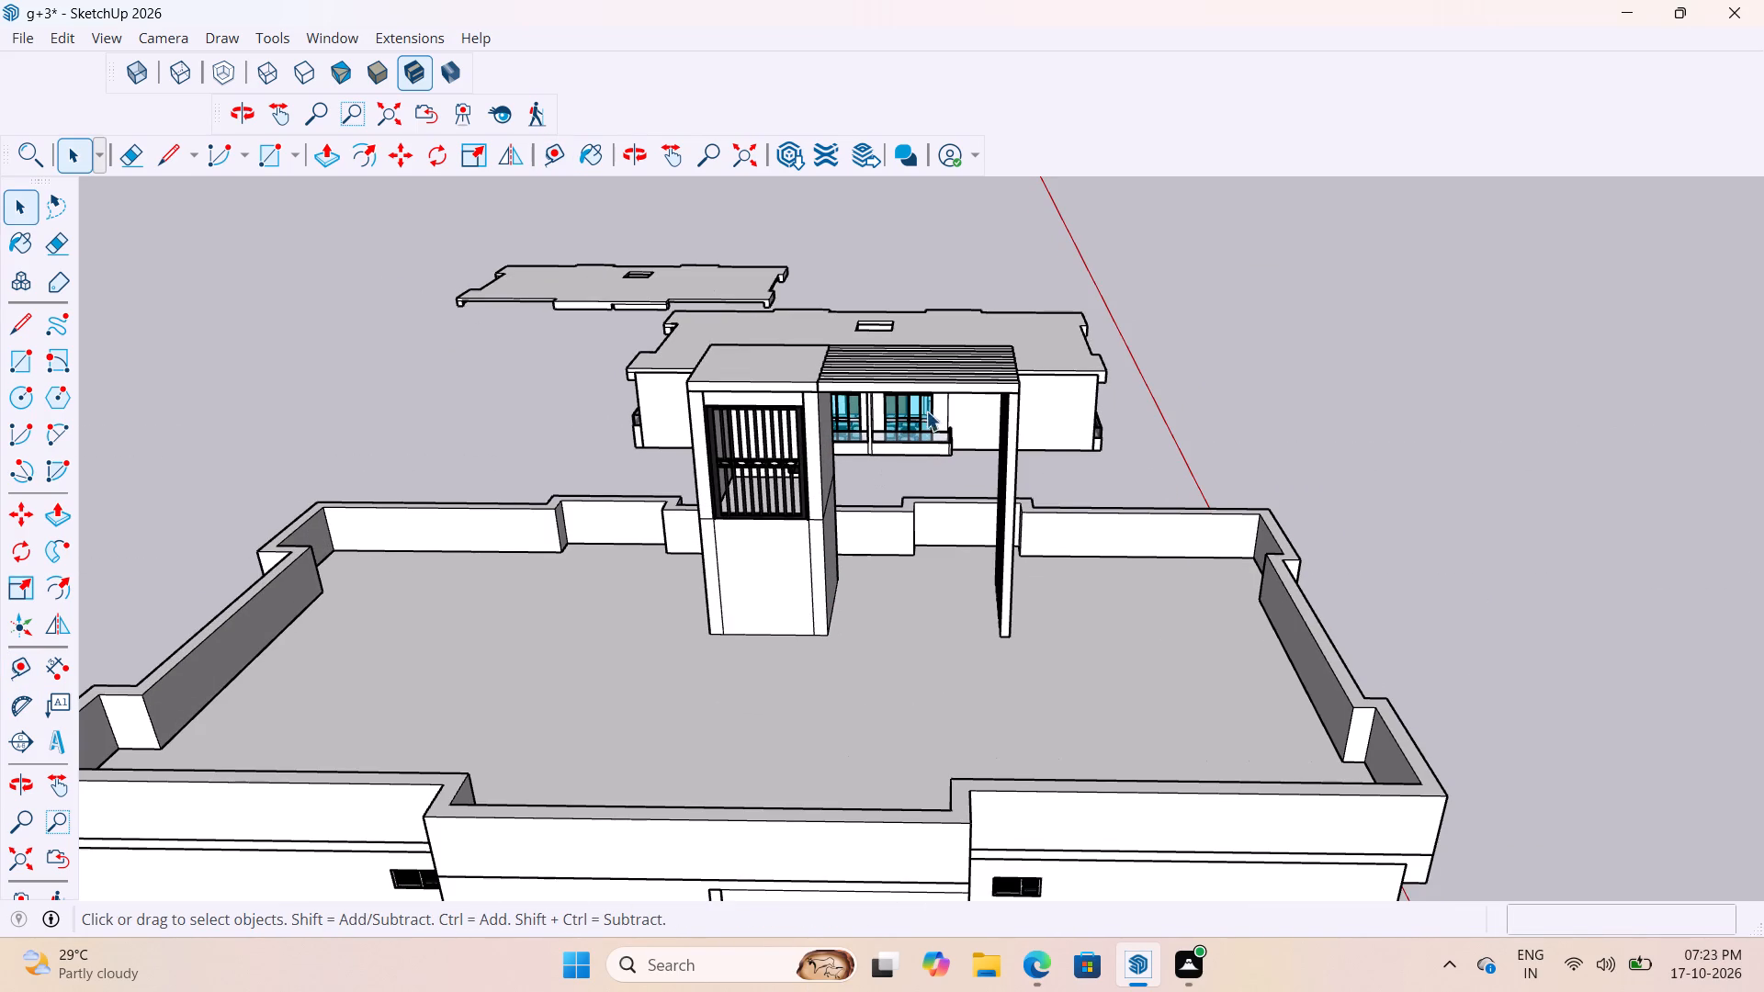
Measure the height on the stair tower's front from the door's bottom edge up to the top slab's edge.
scroll(1003, 465, "up", 3)
scroll(921, 396, "up", 2)
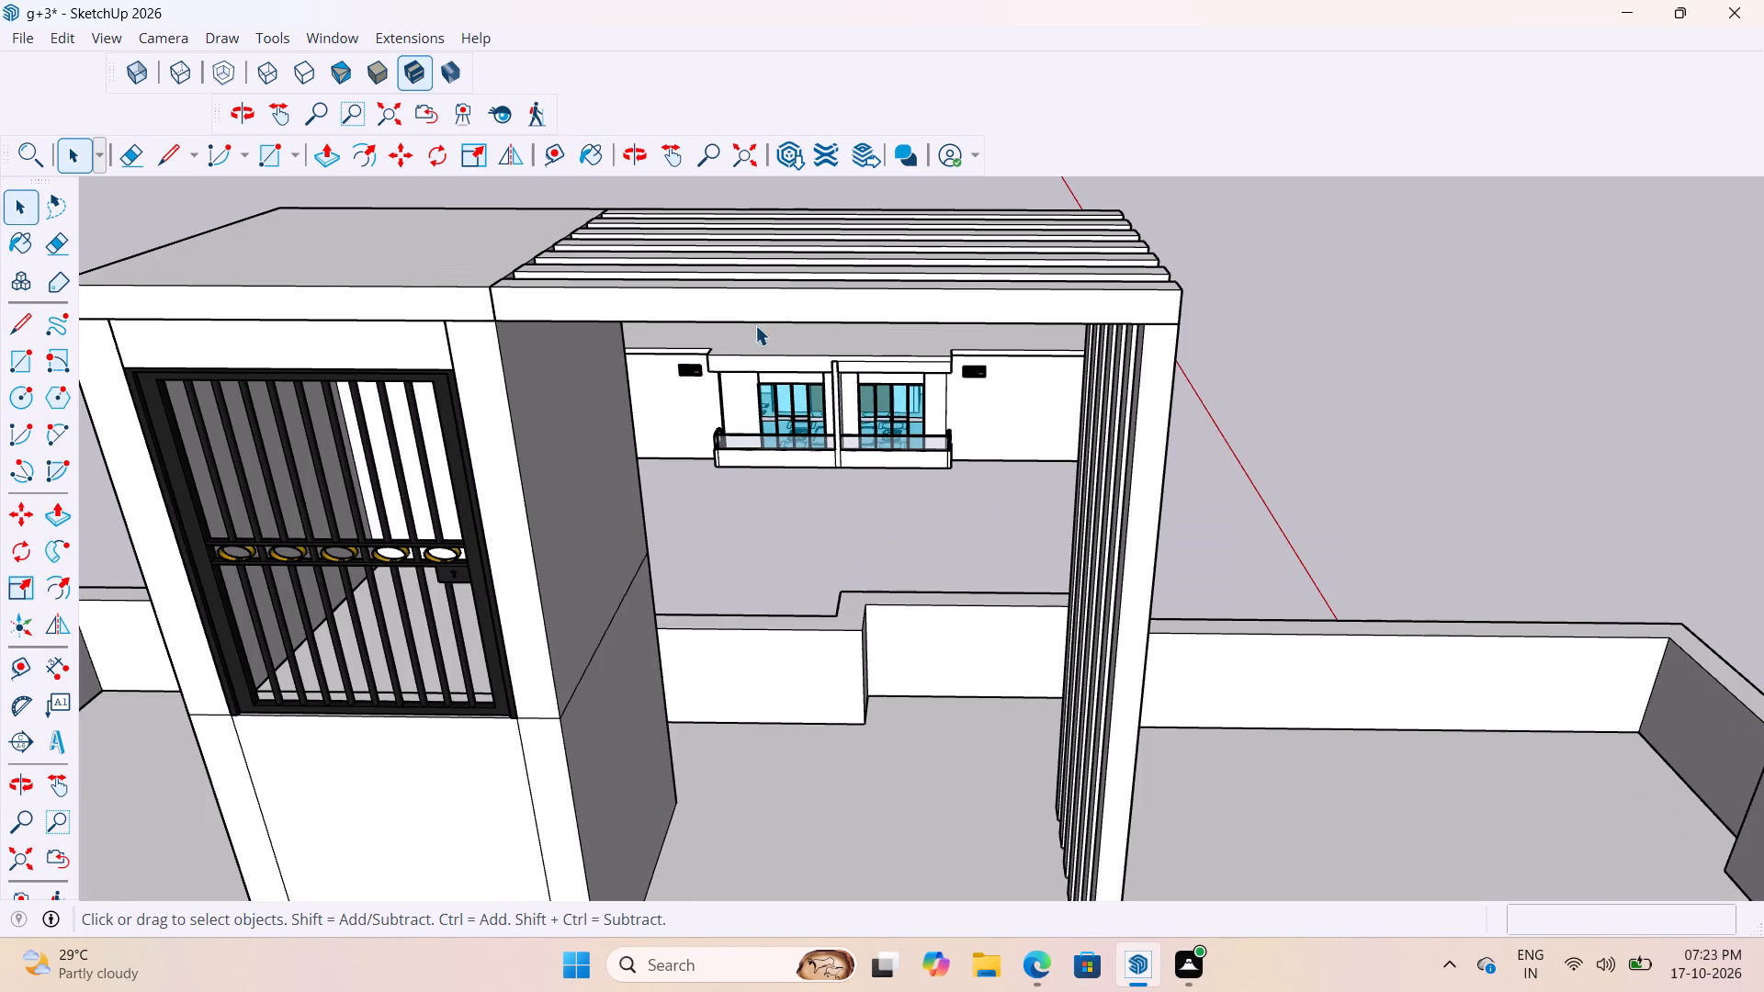
scroll(773, 389, "down", 5)
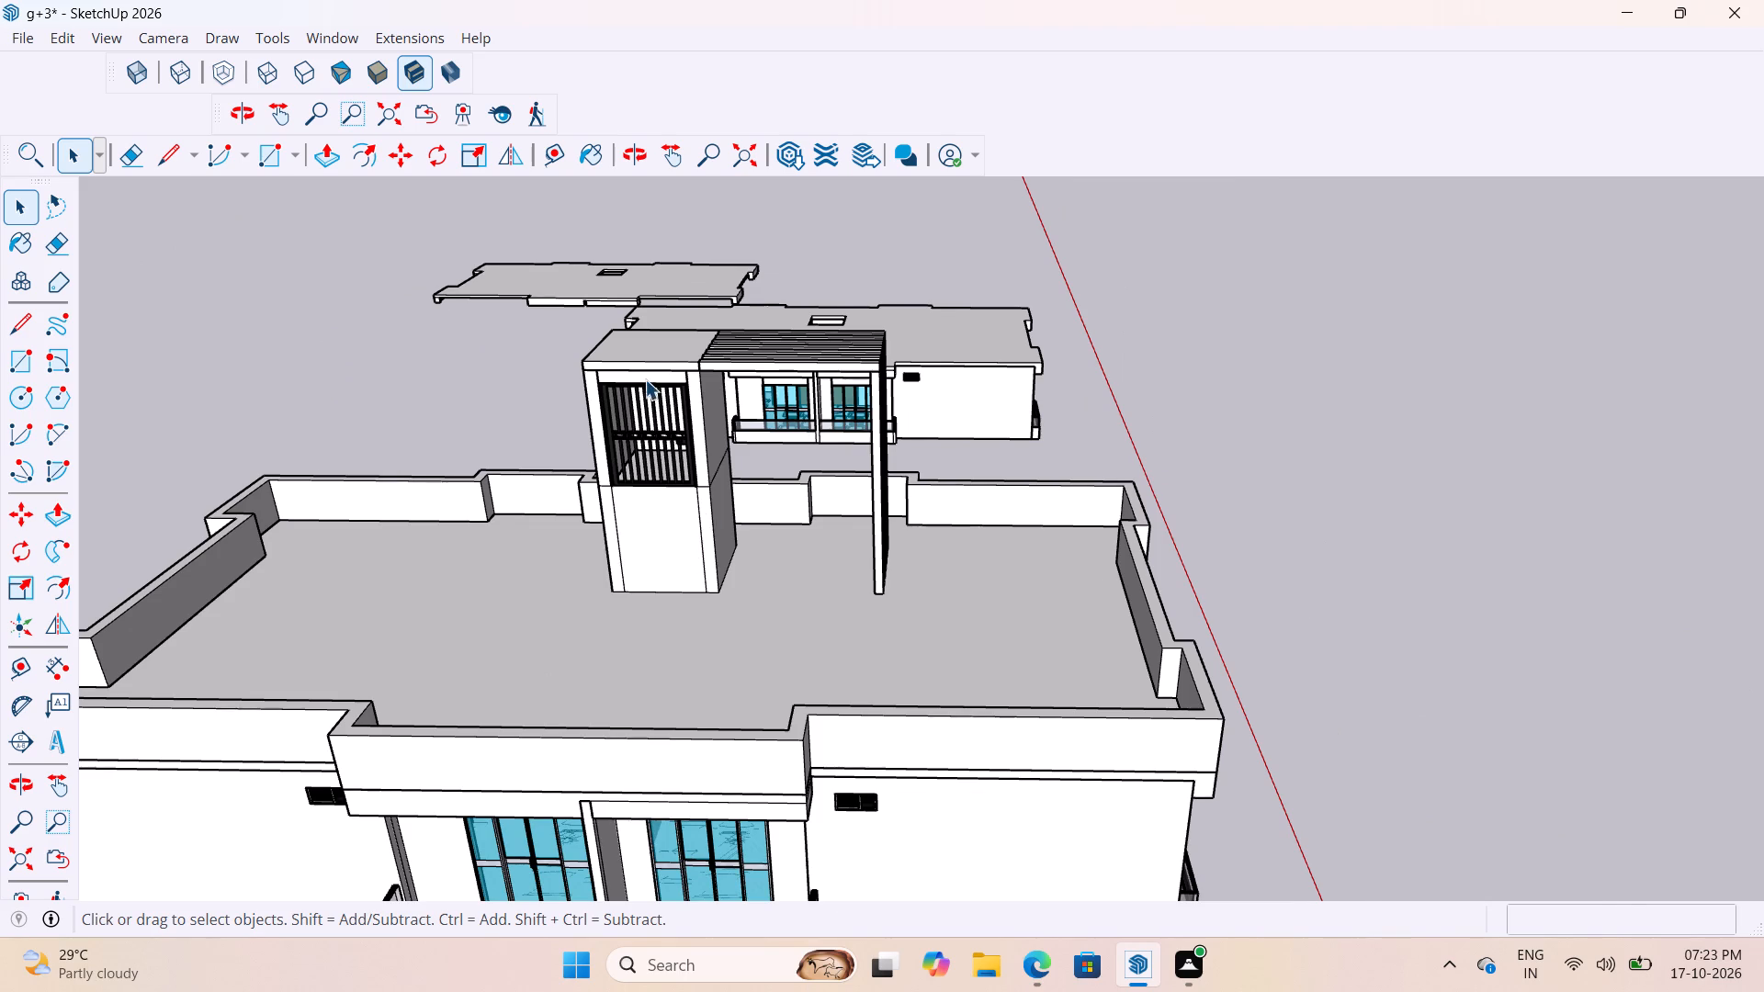
scroll(645, 379, "up", 10)
key("t")
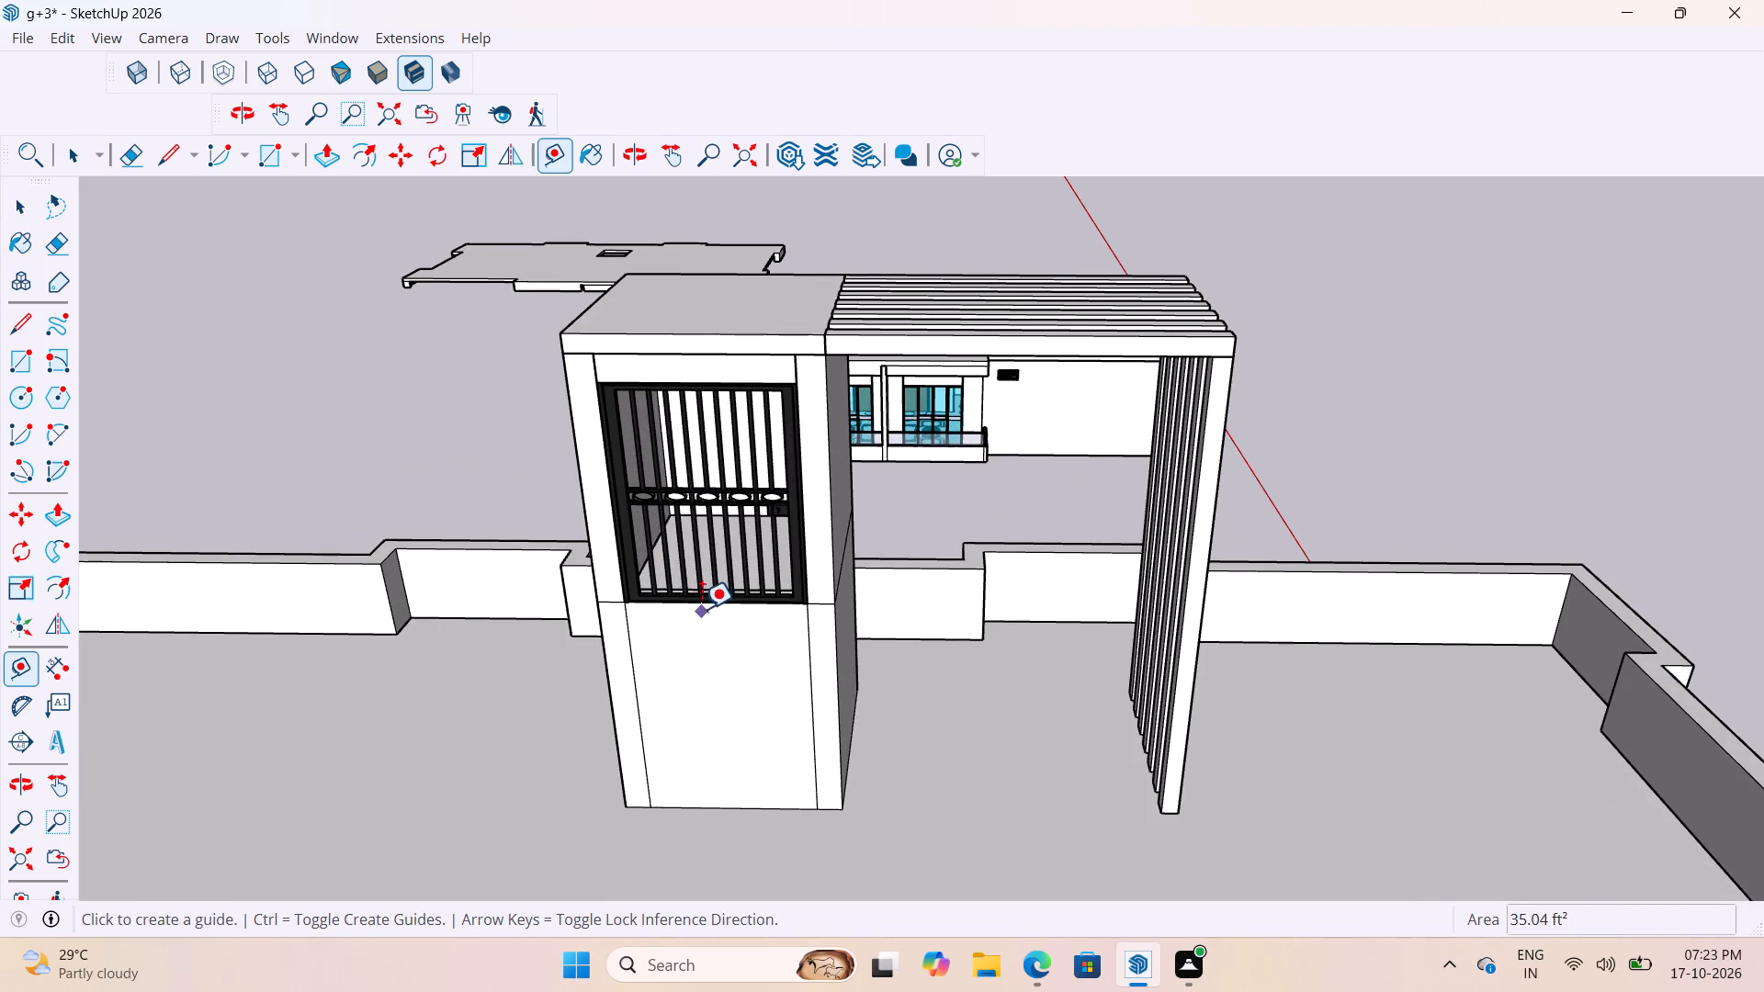
left_click(708, 601)
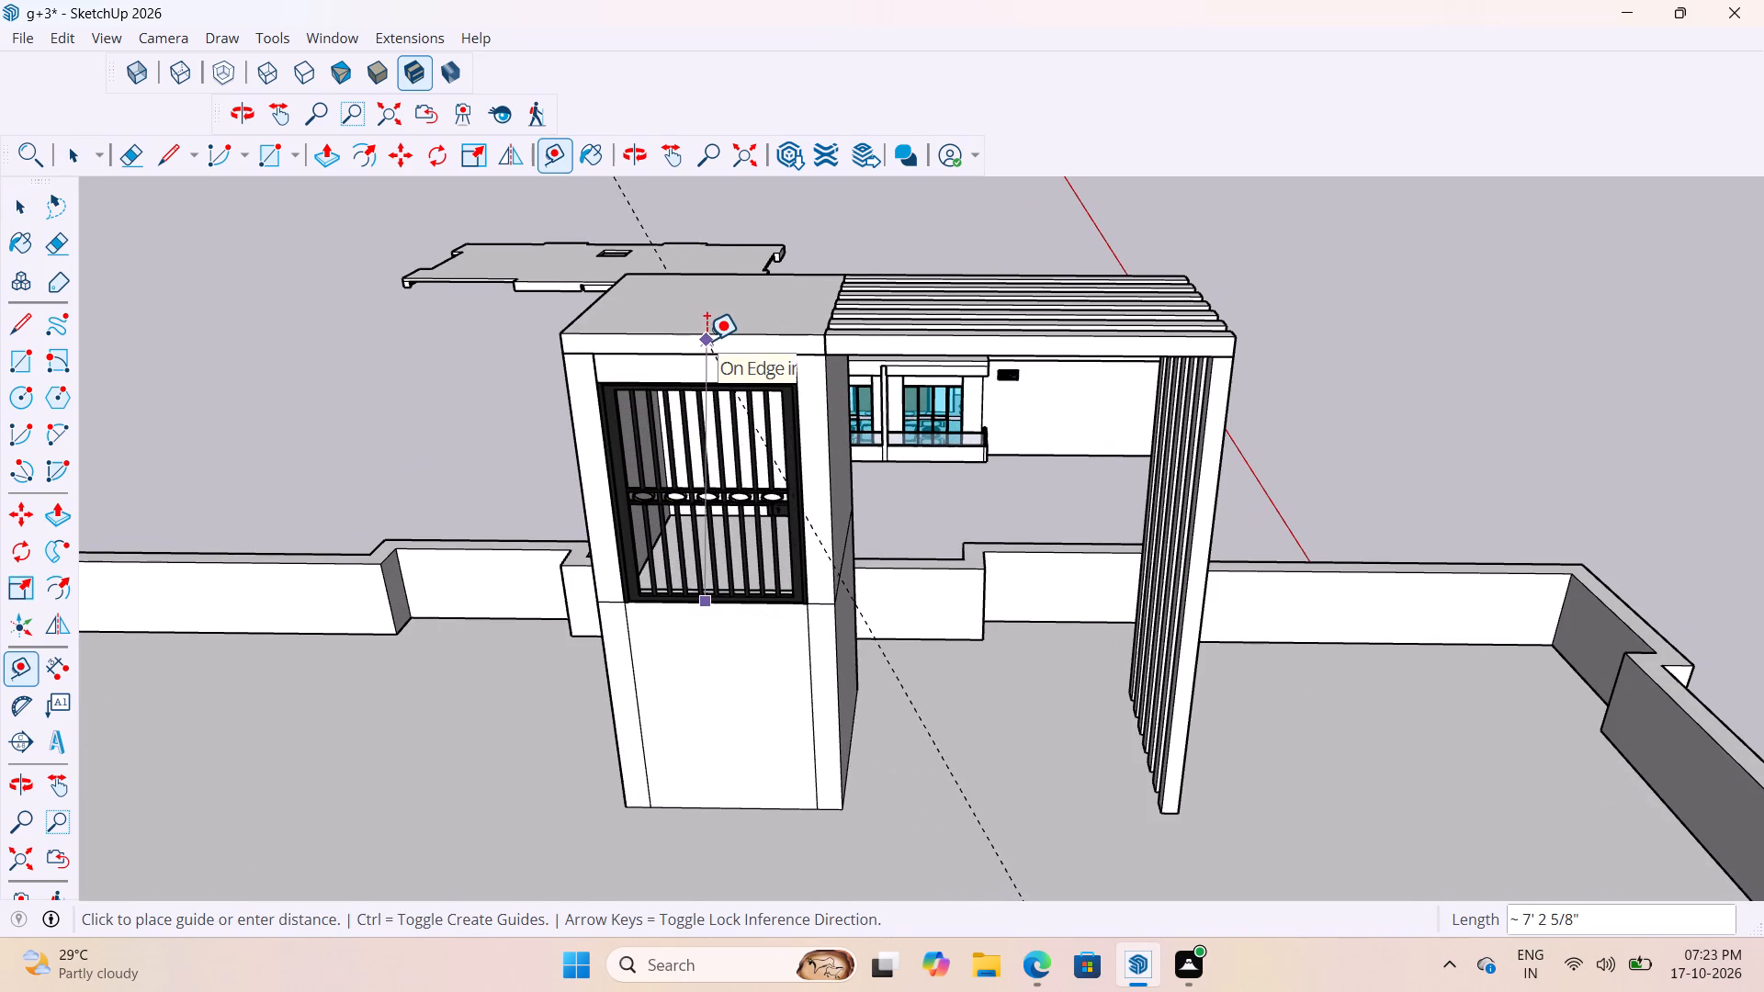
key("space")
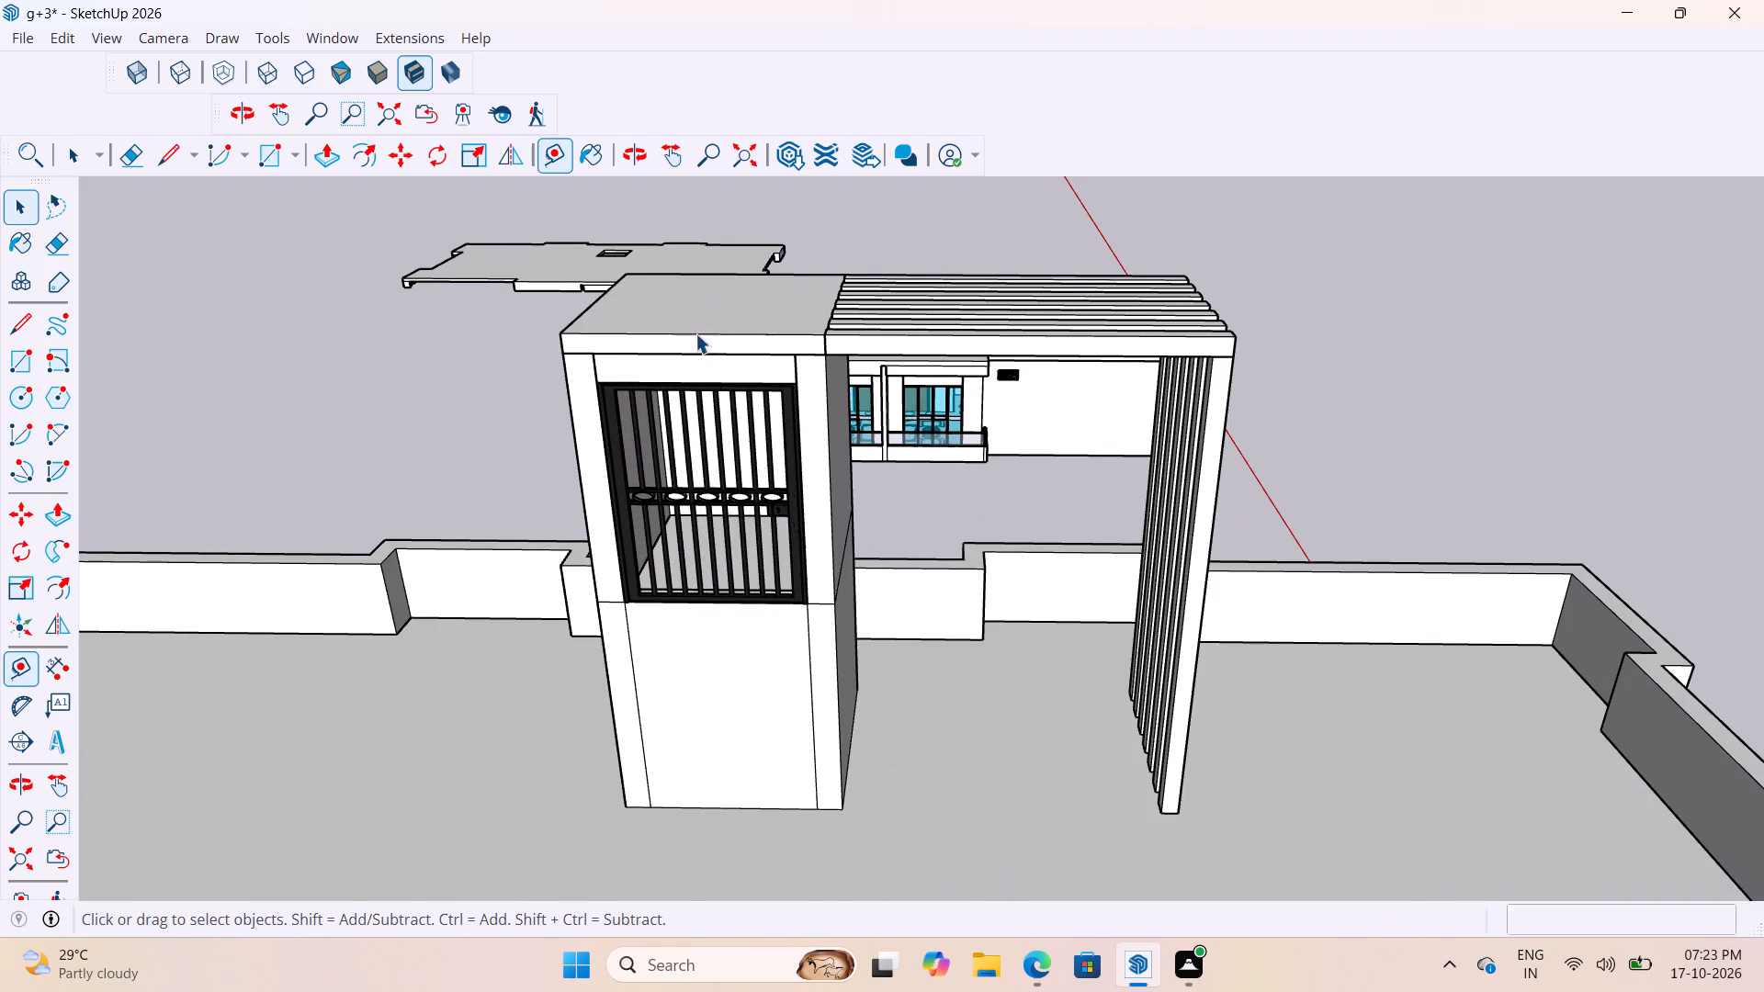
Measure the height from the stair tower's base edge on the roof floor up to the door's bottom edge.
scroll(745, 503, "down", 4)
key("t")
scroll(752, 738, "up", 4)
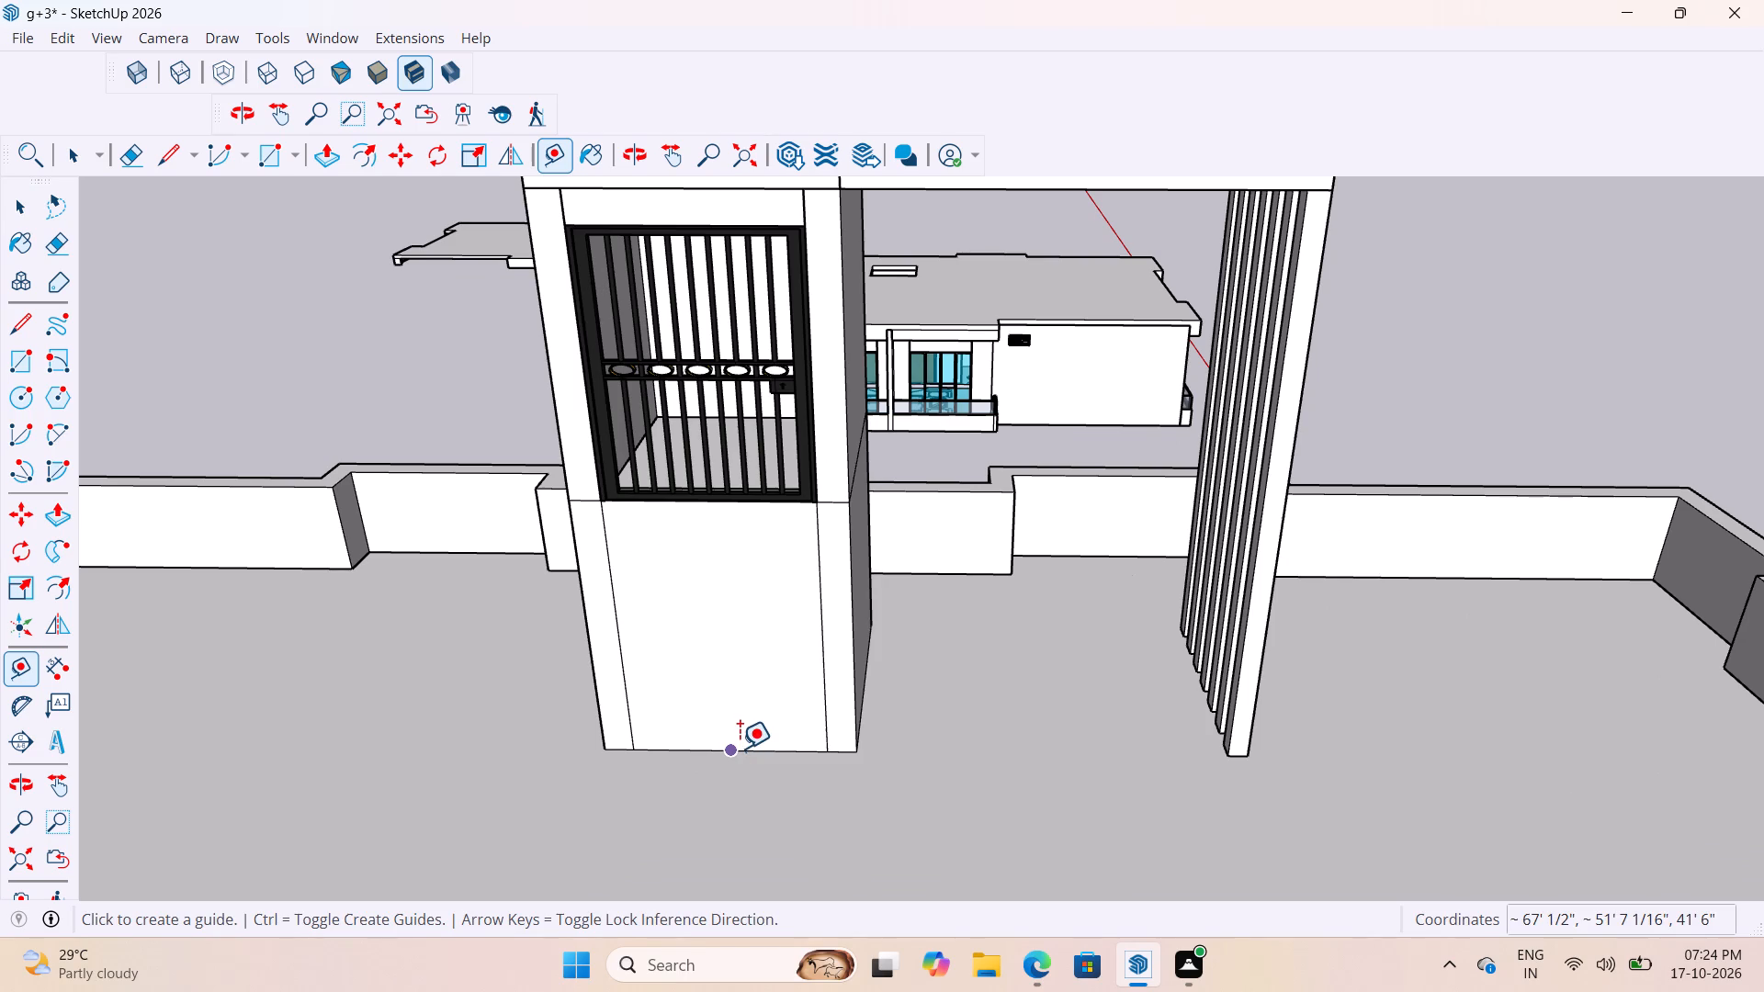
left_click(740, 749)
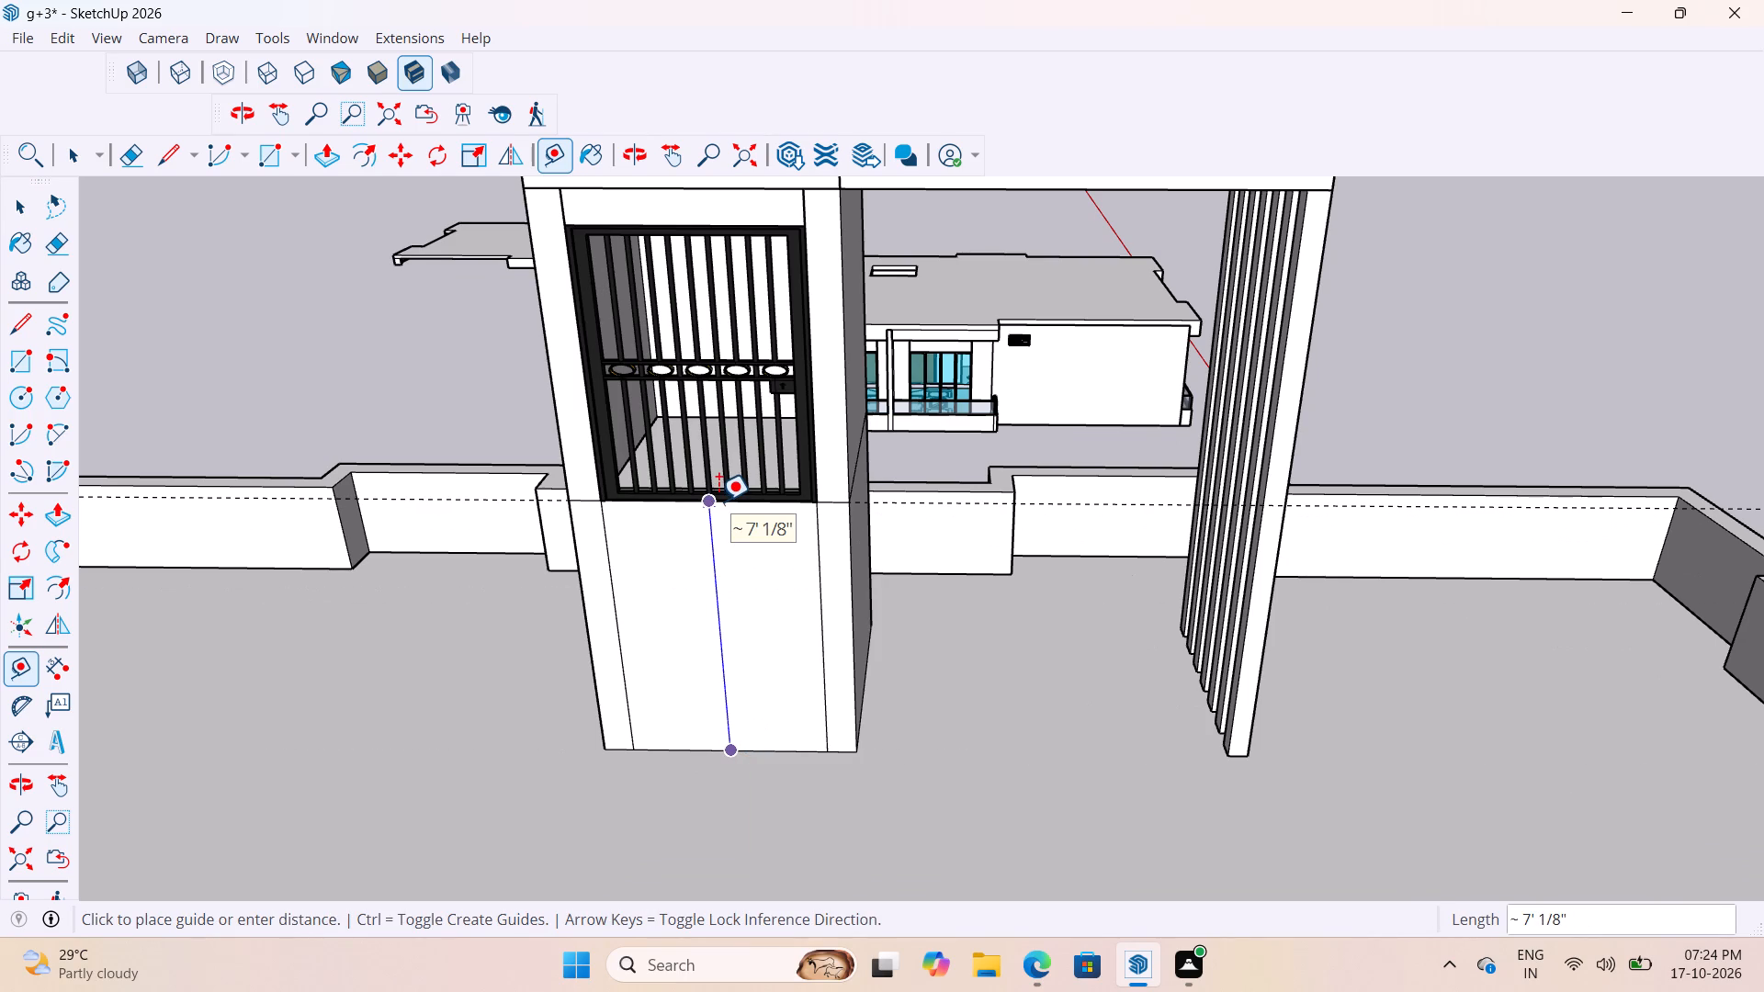
key("space")
scroll(765, 582, "down", 2)
middle_click_drag(769, 592, 858, 611)
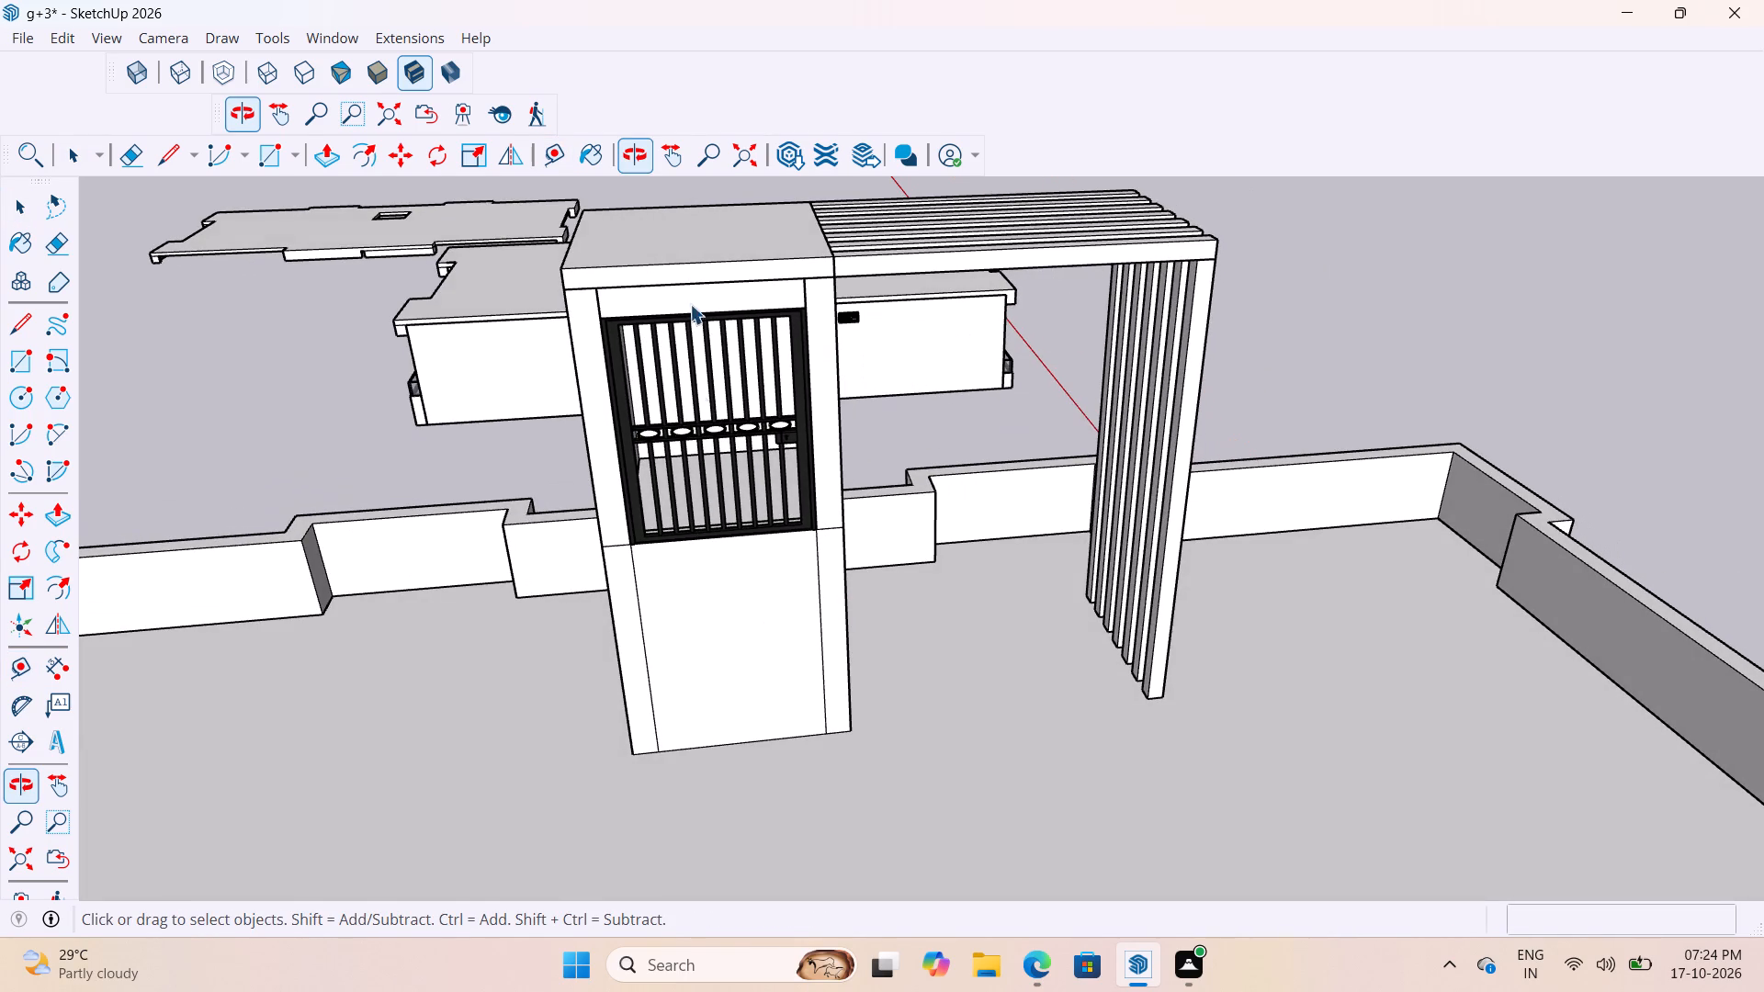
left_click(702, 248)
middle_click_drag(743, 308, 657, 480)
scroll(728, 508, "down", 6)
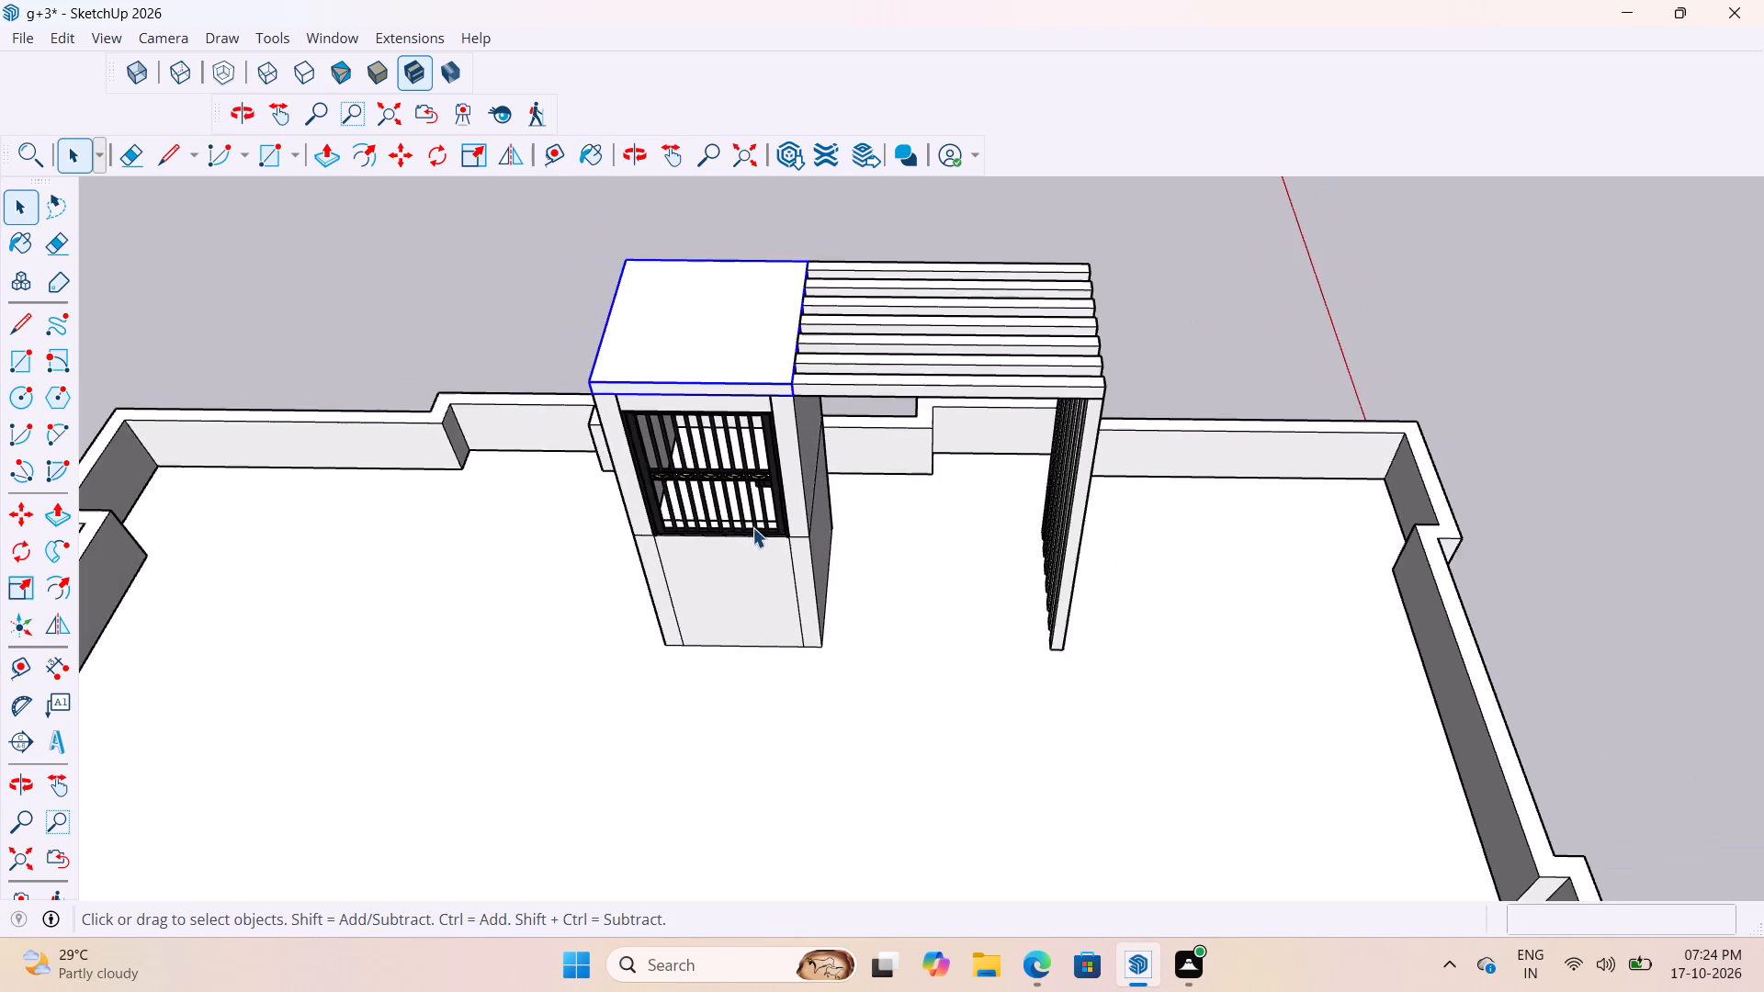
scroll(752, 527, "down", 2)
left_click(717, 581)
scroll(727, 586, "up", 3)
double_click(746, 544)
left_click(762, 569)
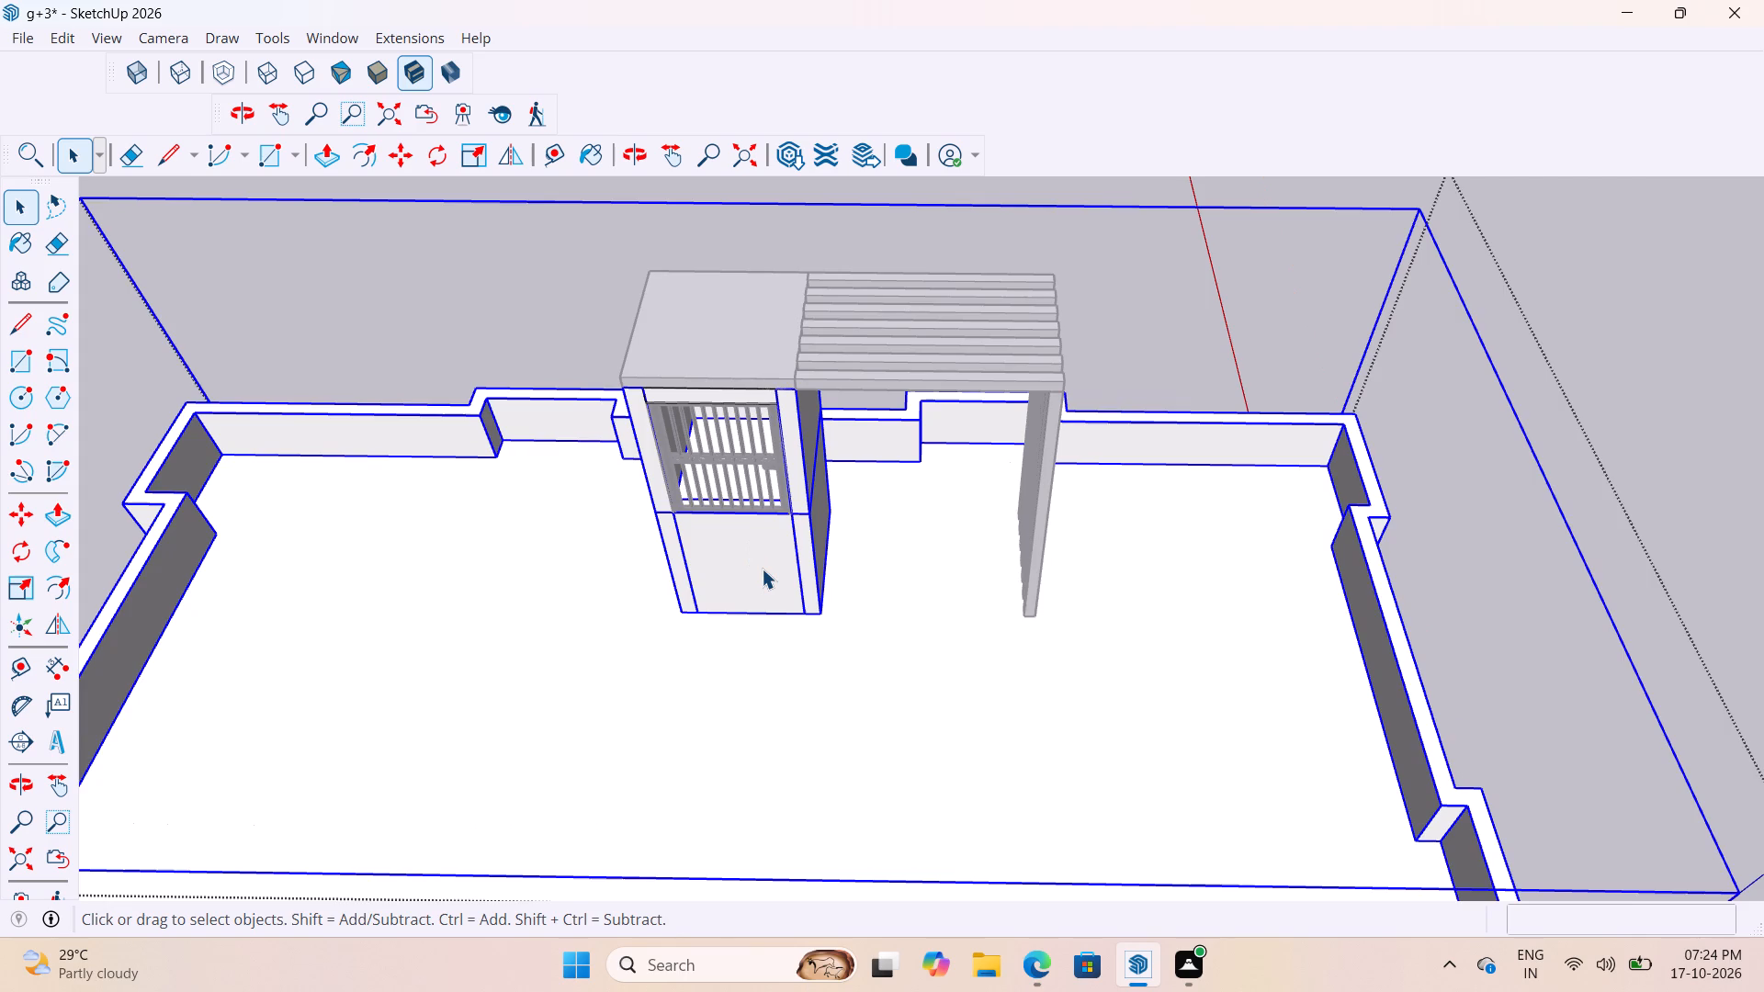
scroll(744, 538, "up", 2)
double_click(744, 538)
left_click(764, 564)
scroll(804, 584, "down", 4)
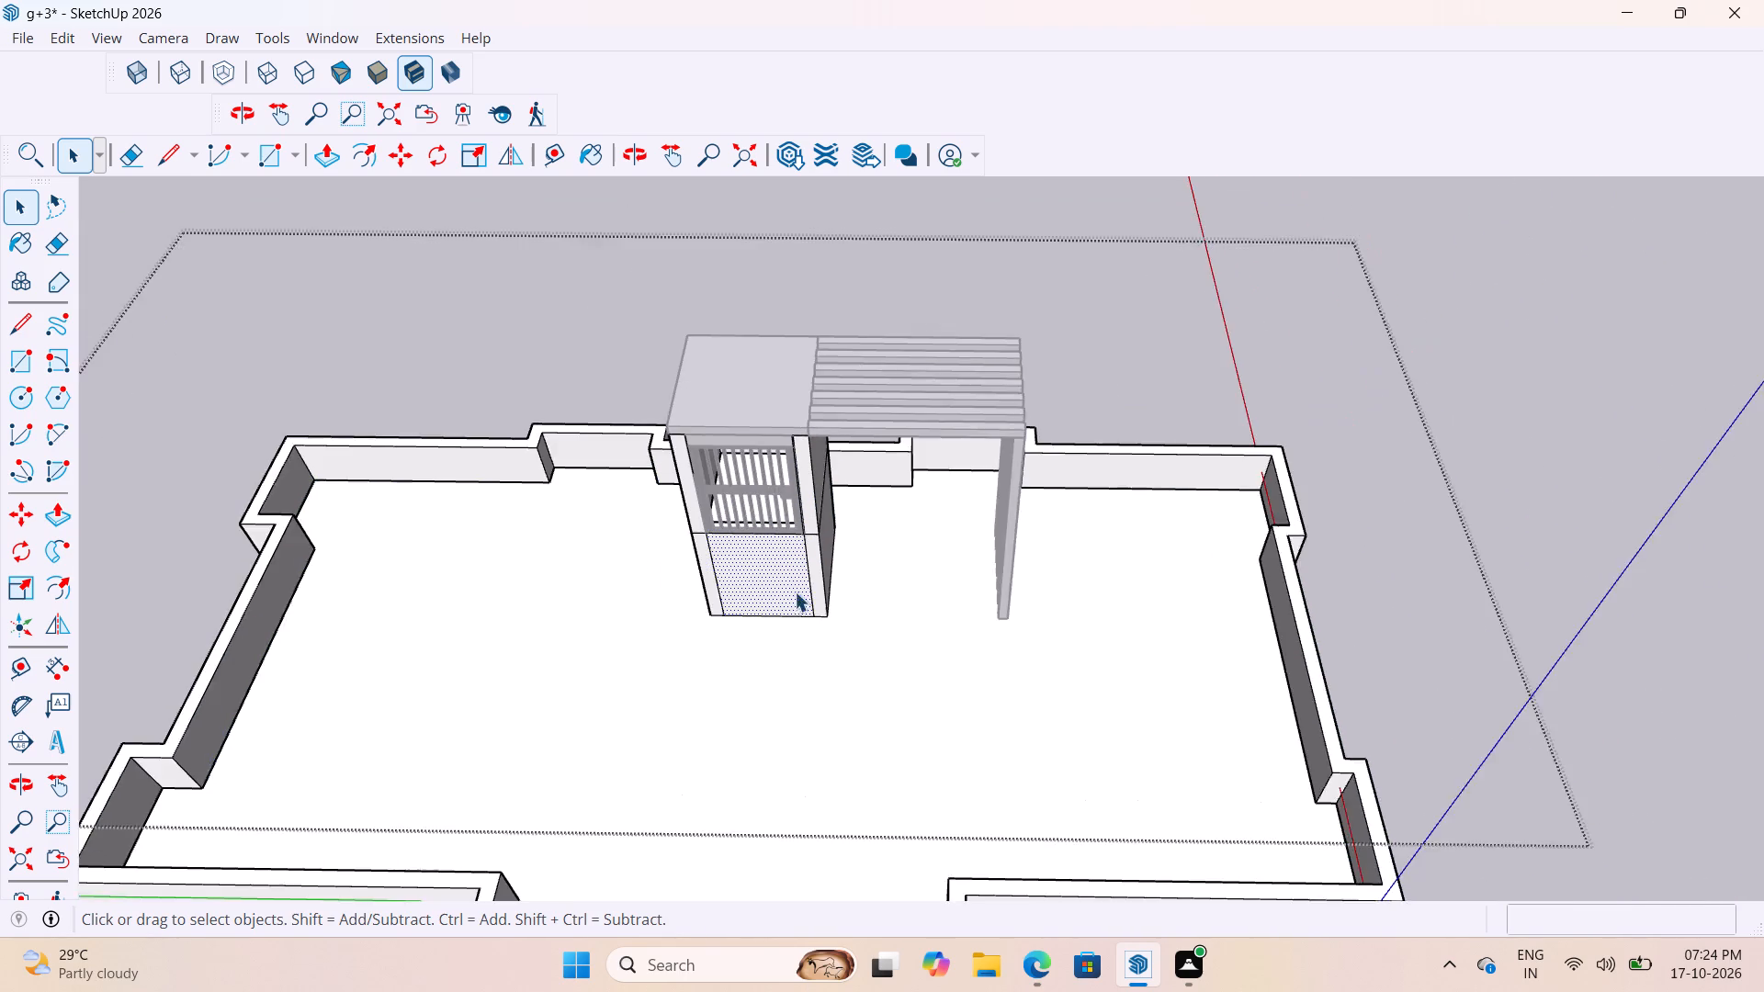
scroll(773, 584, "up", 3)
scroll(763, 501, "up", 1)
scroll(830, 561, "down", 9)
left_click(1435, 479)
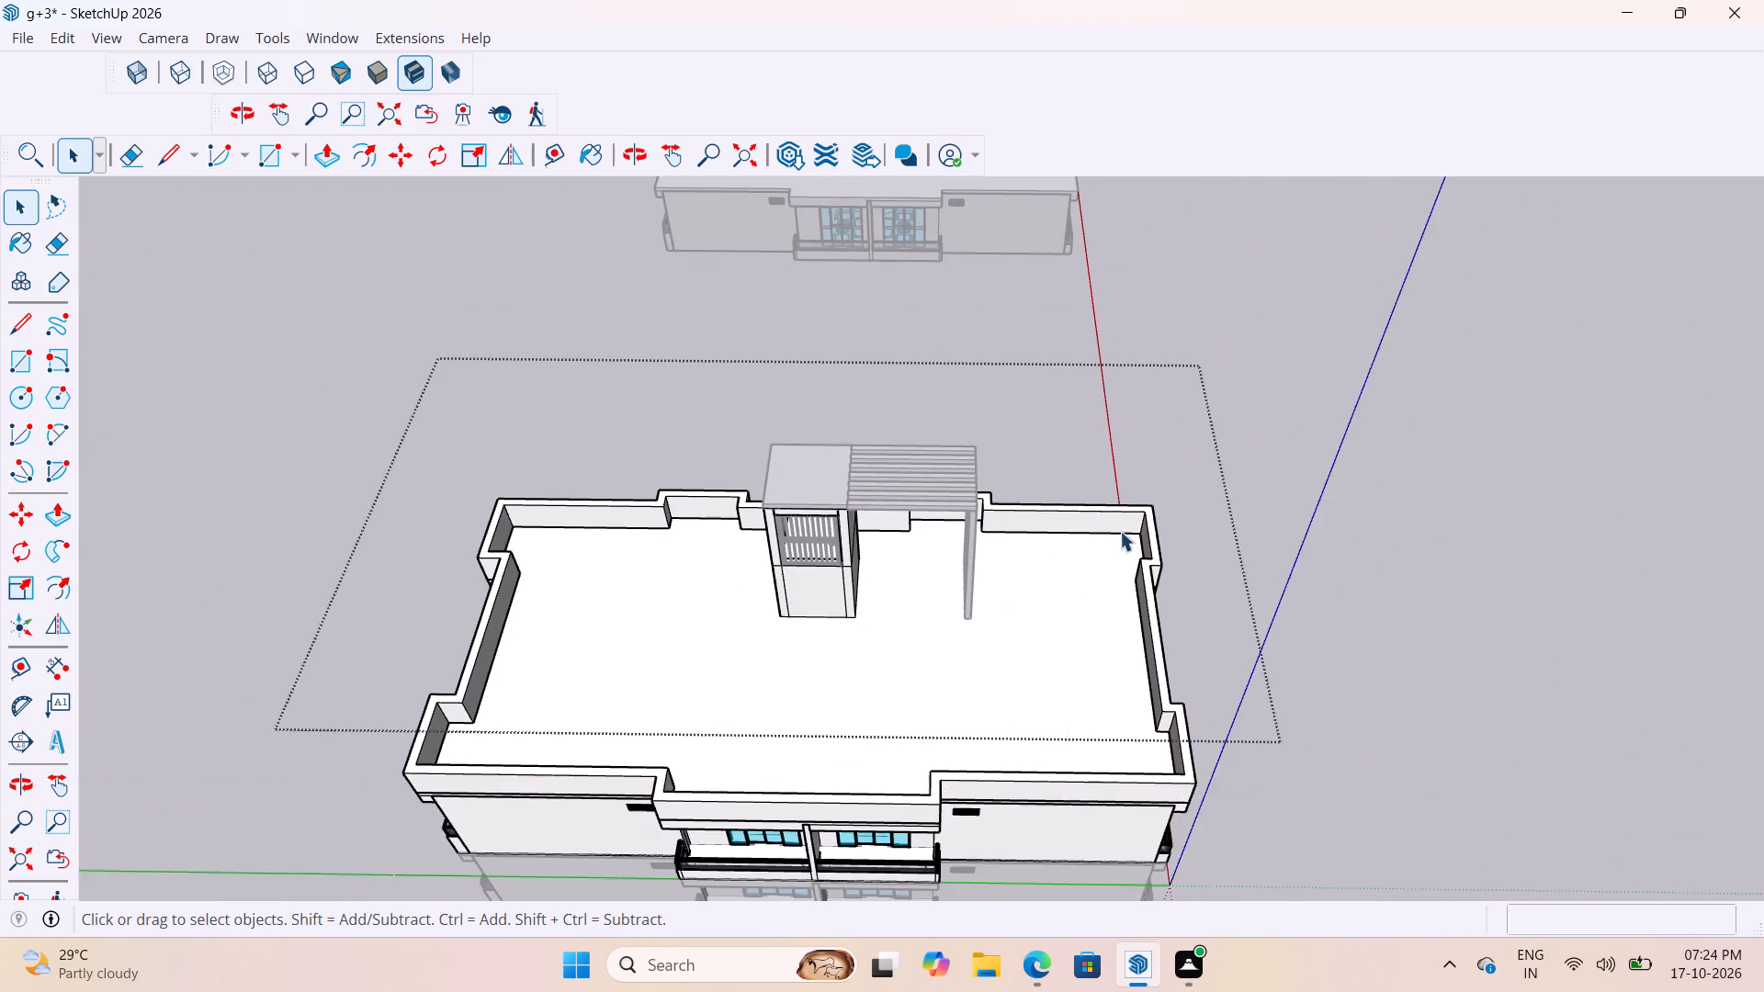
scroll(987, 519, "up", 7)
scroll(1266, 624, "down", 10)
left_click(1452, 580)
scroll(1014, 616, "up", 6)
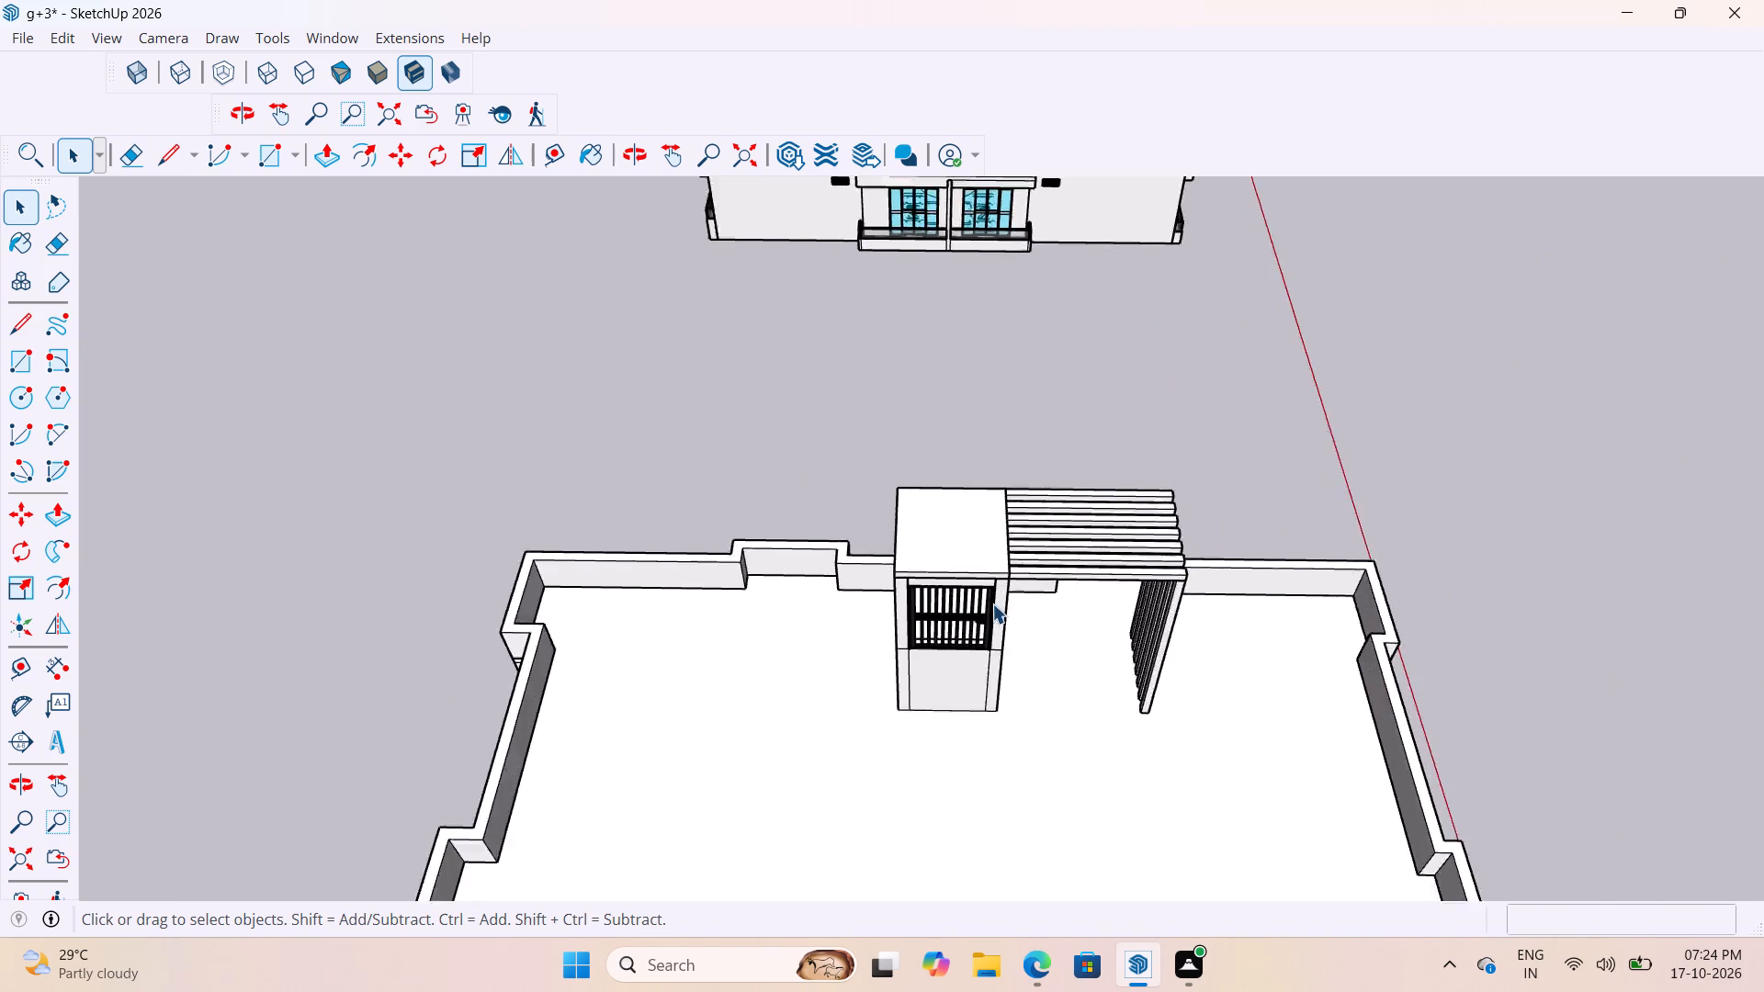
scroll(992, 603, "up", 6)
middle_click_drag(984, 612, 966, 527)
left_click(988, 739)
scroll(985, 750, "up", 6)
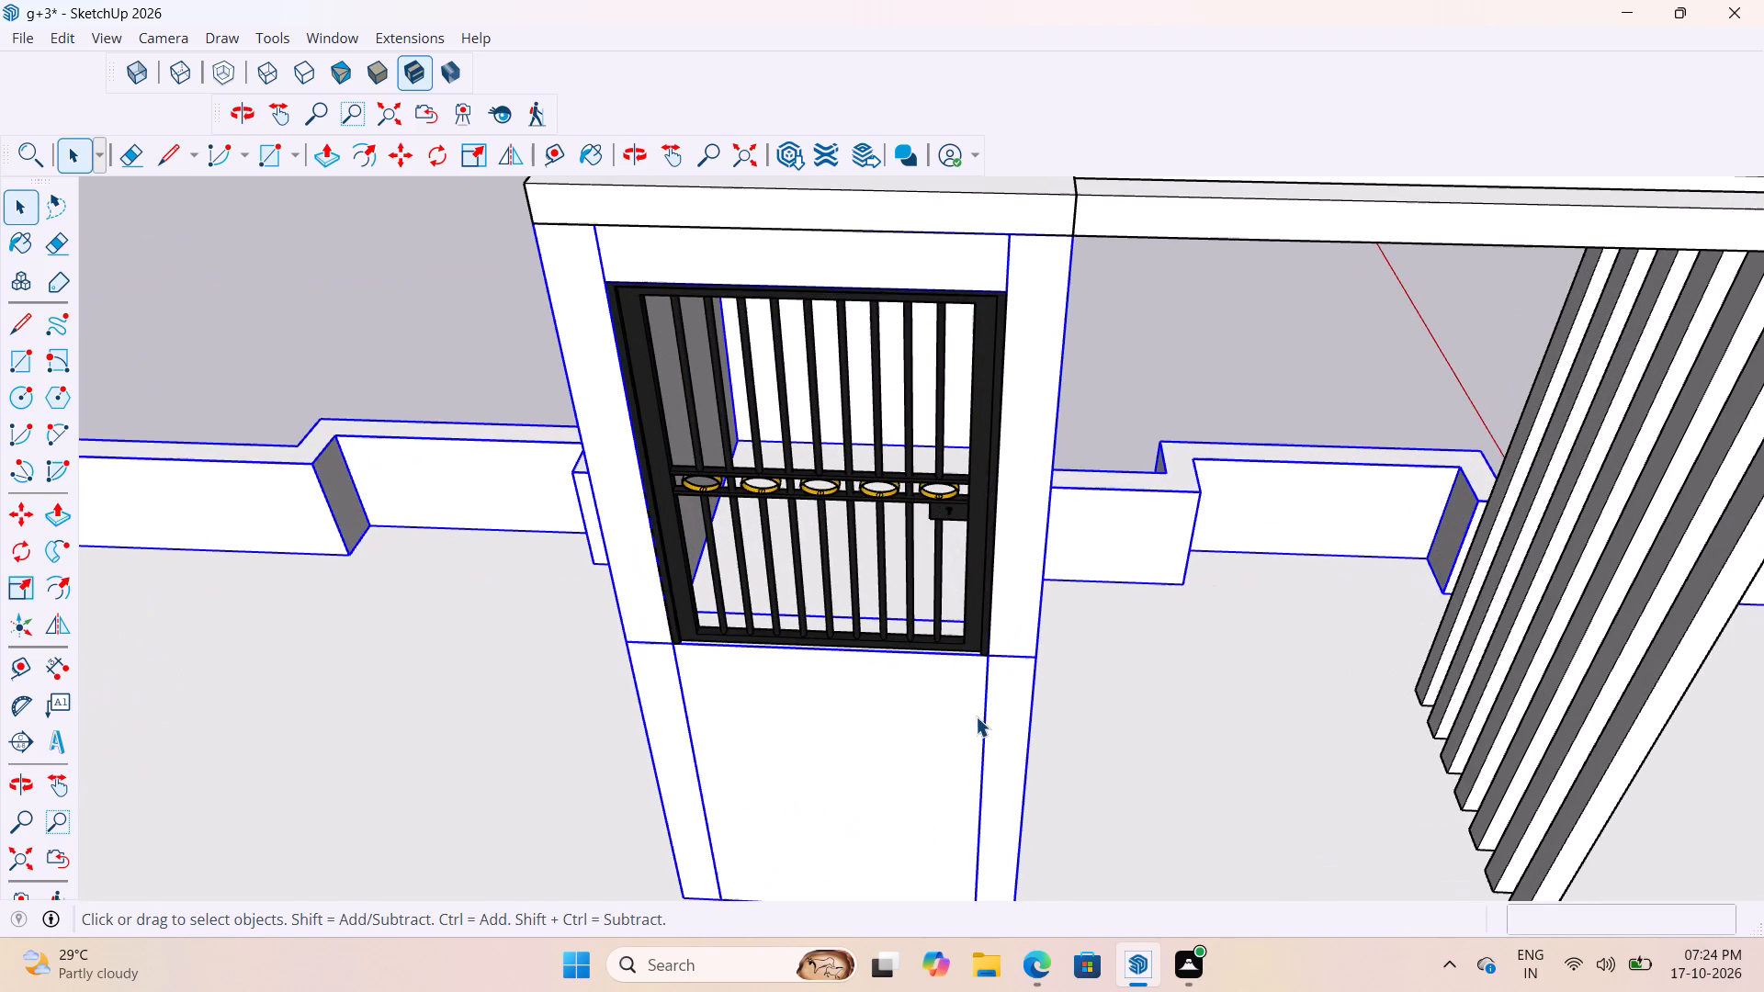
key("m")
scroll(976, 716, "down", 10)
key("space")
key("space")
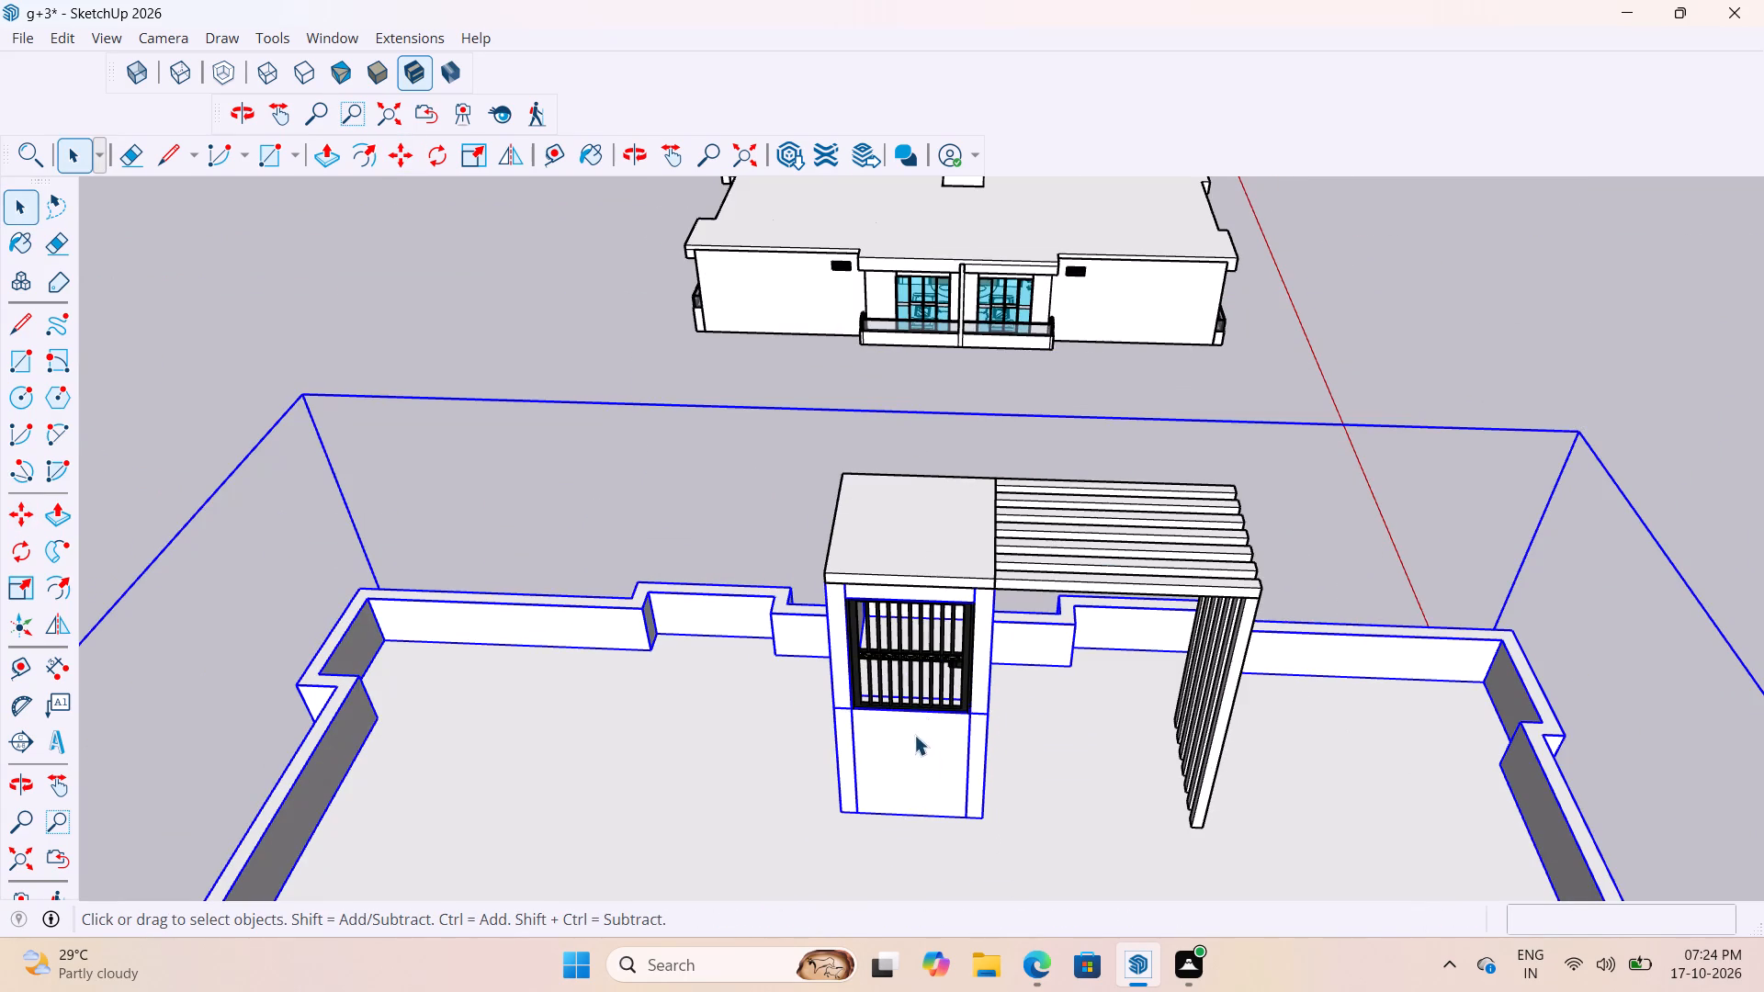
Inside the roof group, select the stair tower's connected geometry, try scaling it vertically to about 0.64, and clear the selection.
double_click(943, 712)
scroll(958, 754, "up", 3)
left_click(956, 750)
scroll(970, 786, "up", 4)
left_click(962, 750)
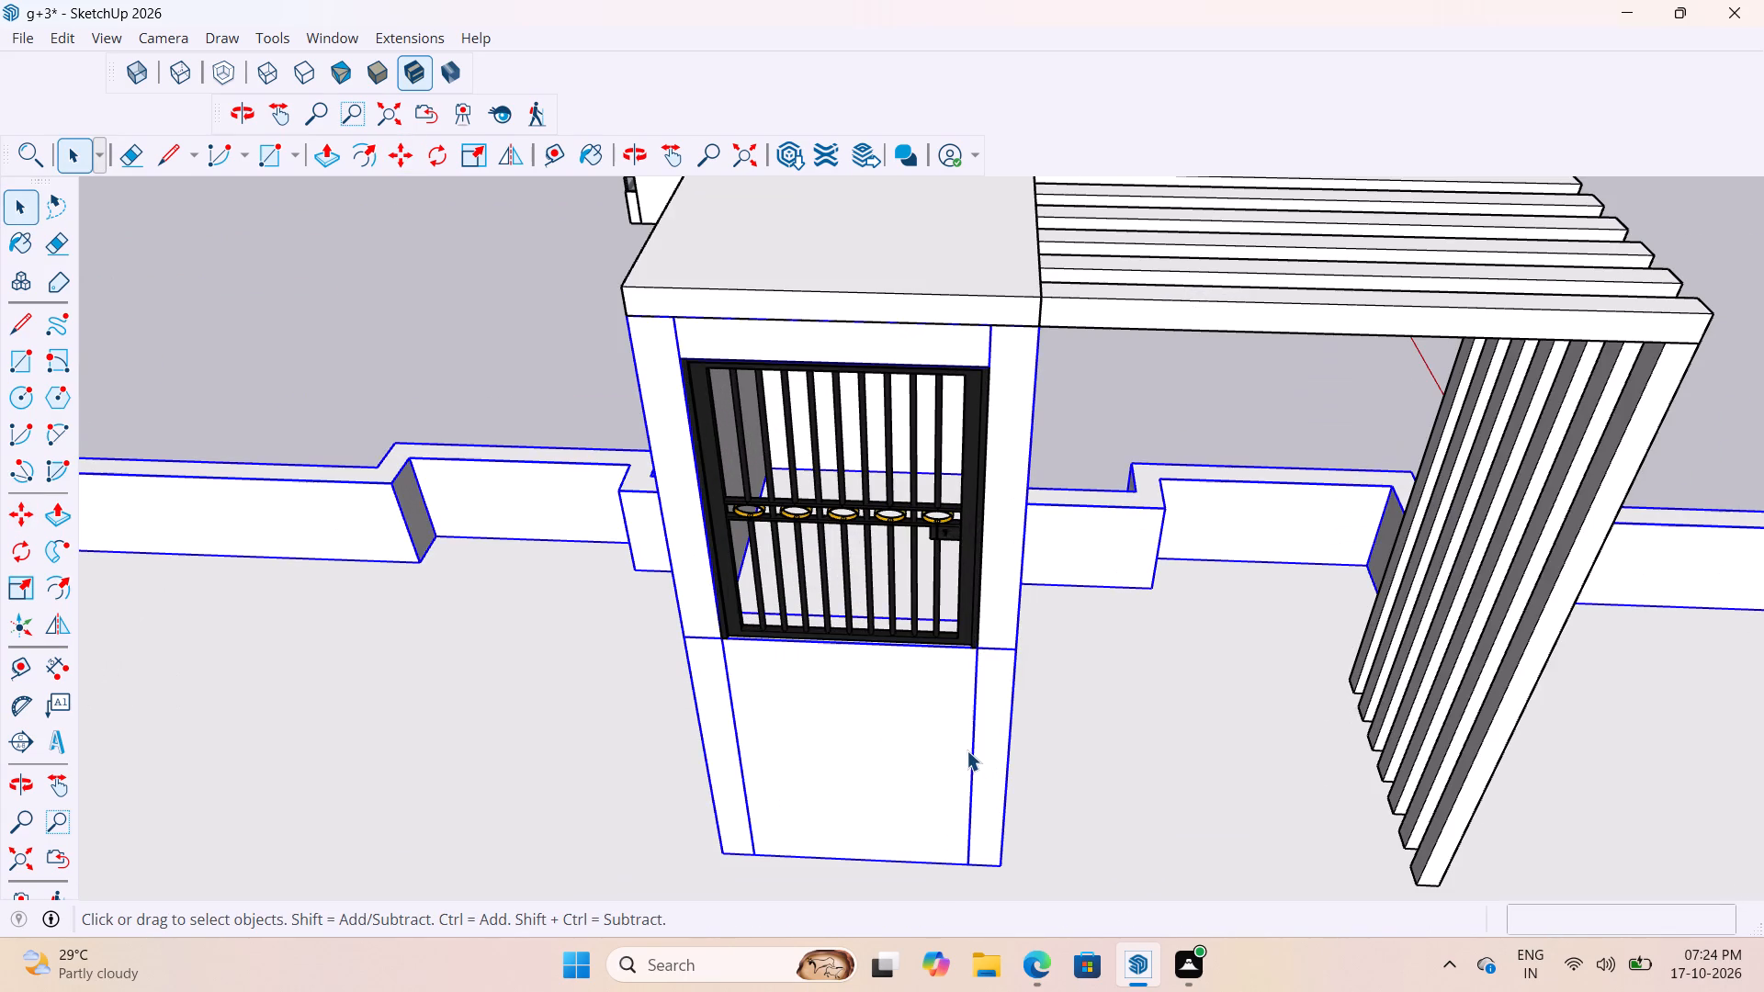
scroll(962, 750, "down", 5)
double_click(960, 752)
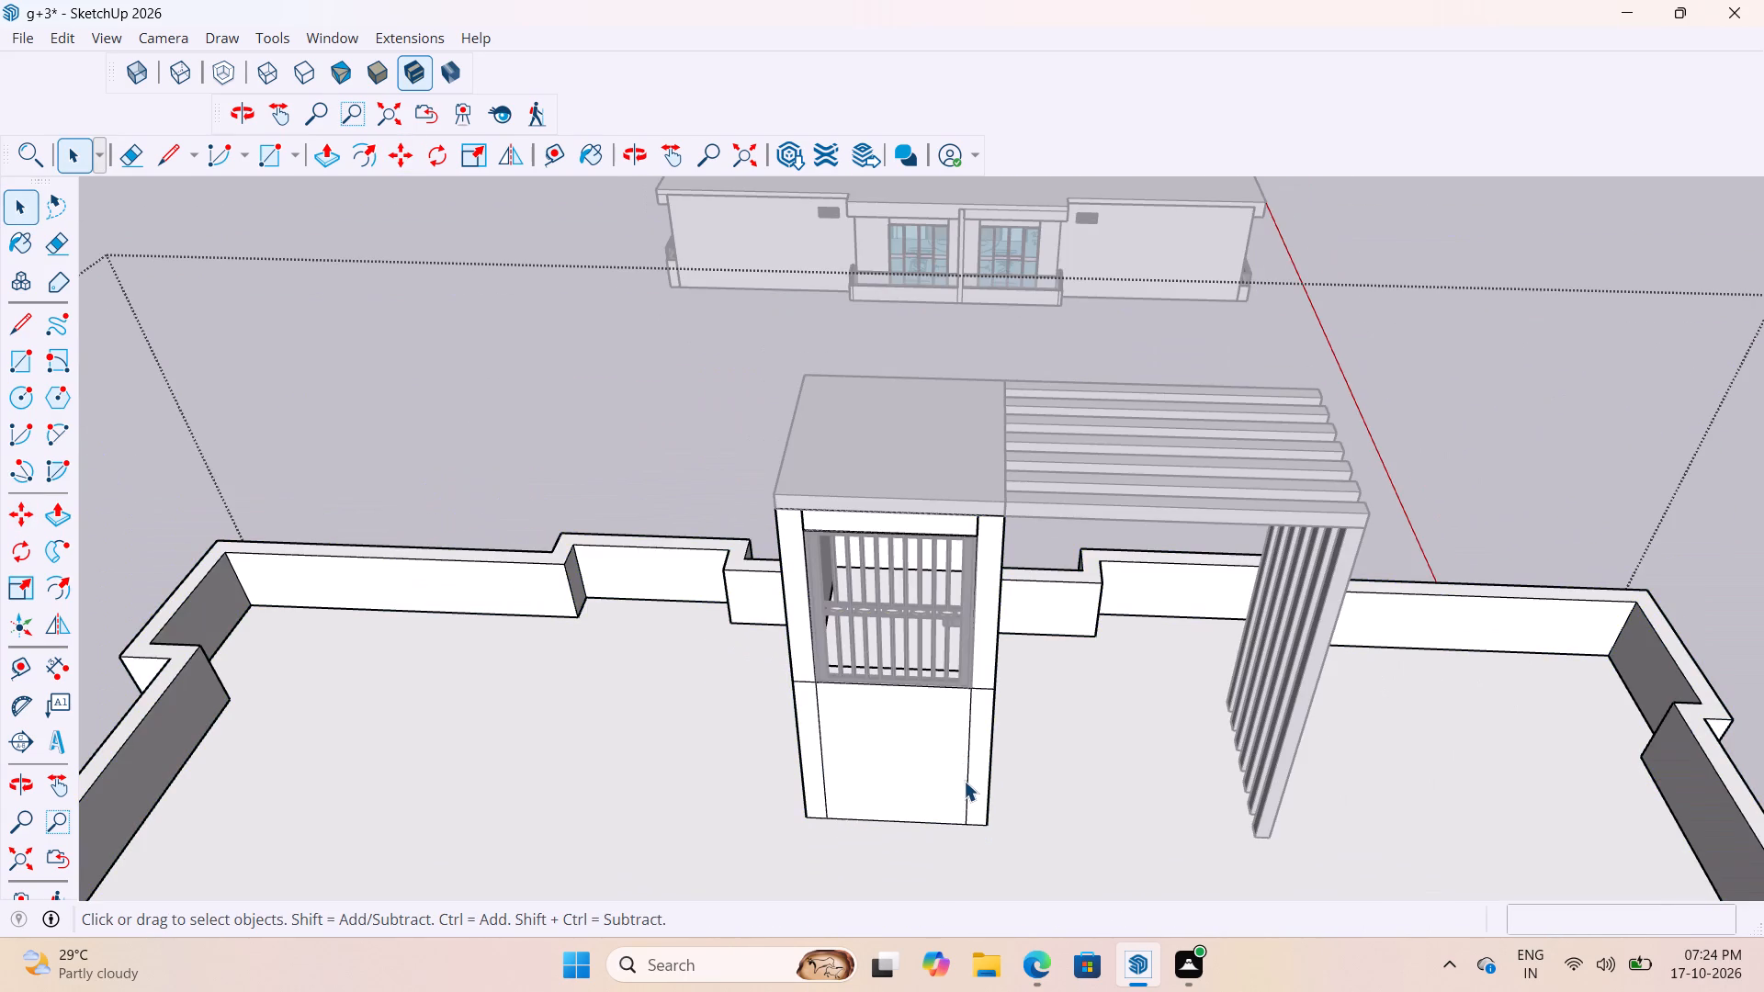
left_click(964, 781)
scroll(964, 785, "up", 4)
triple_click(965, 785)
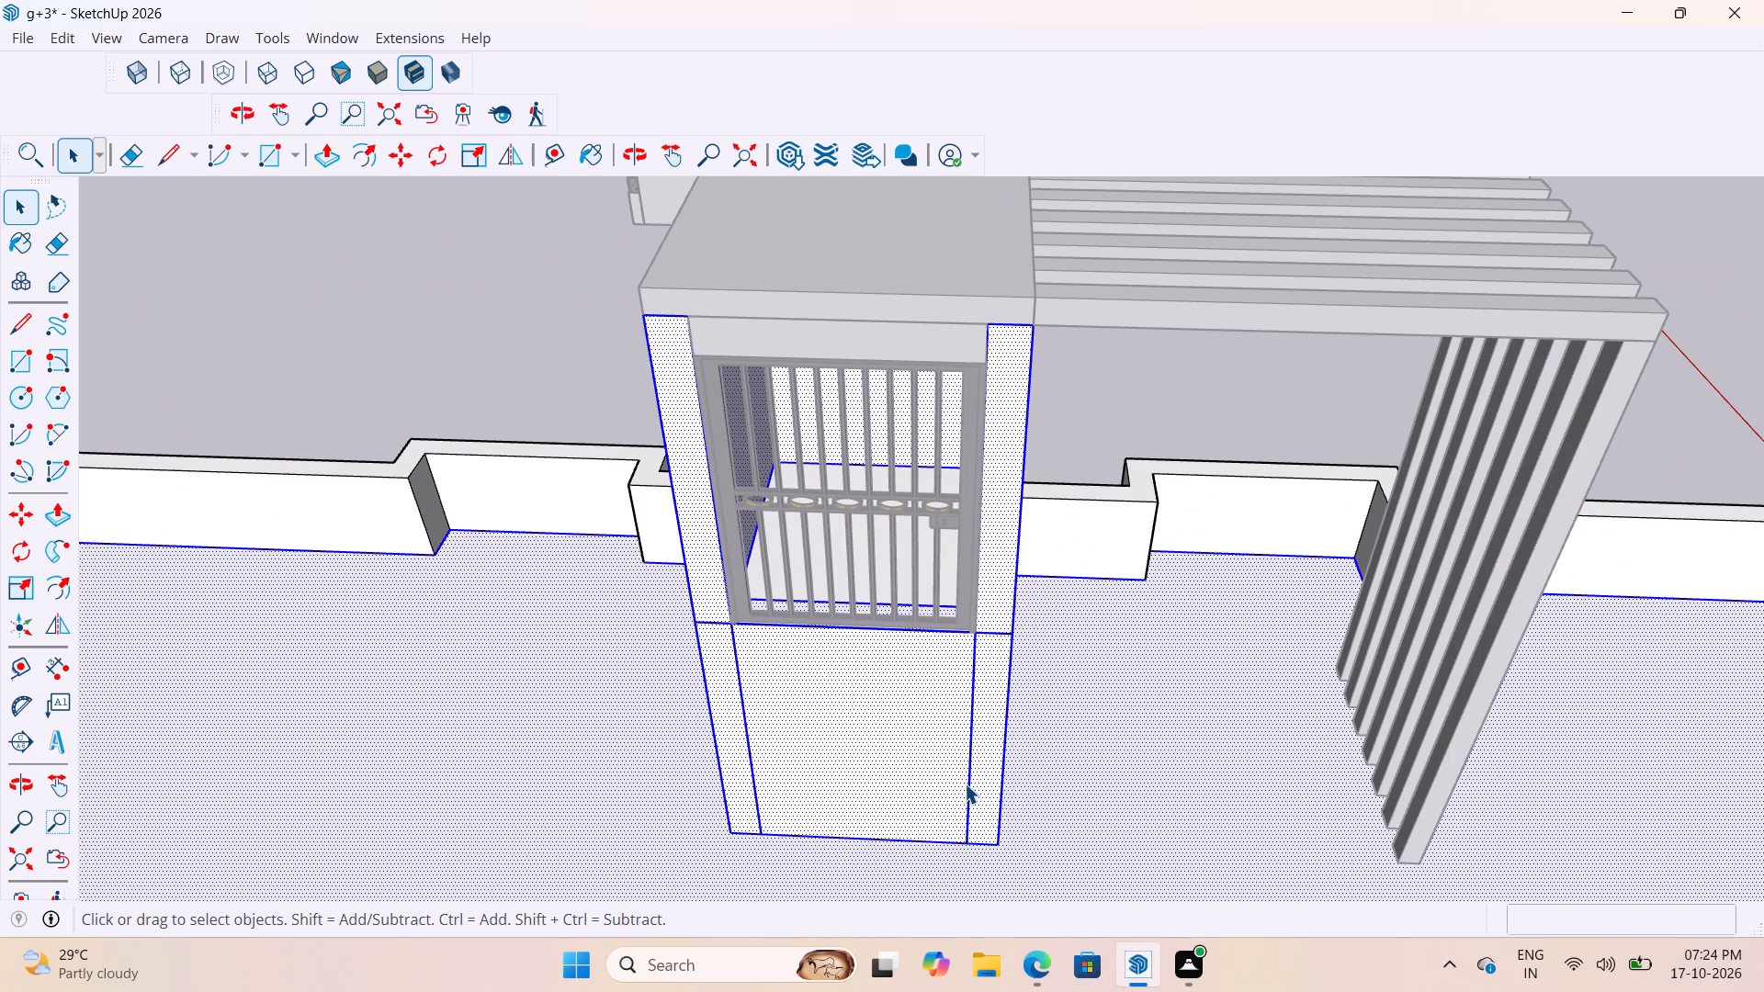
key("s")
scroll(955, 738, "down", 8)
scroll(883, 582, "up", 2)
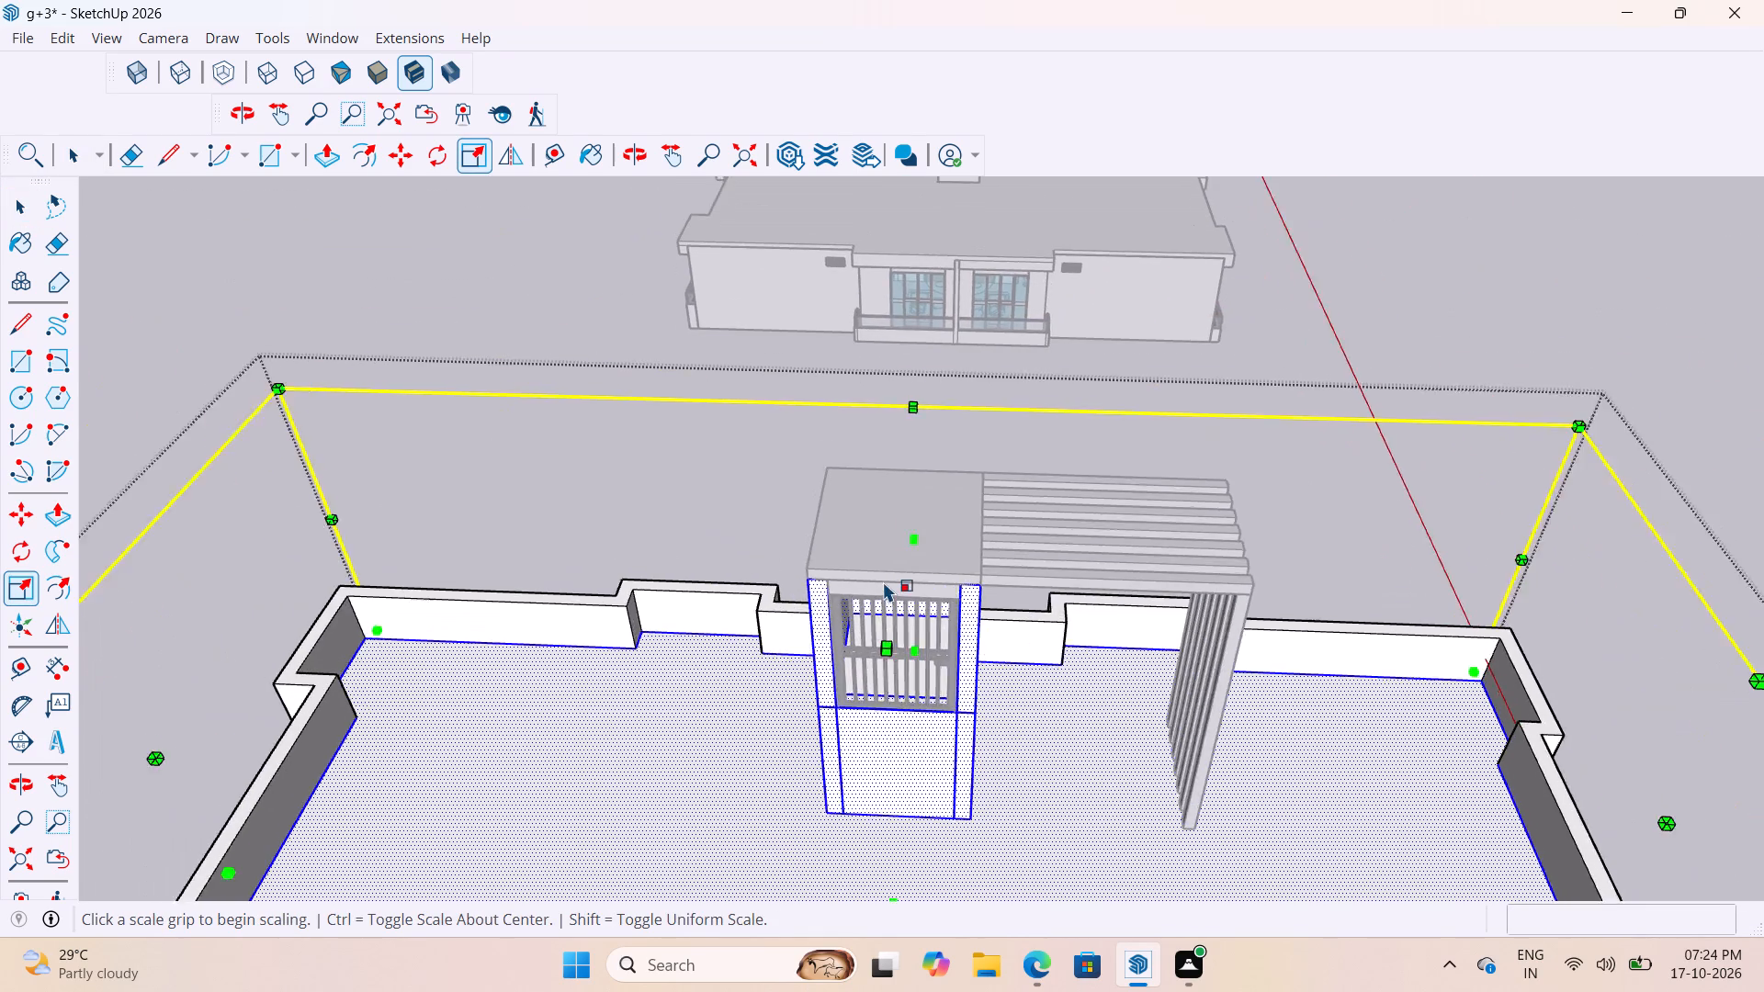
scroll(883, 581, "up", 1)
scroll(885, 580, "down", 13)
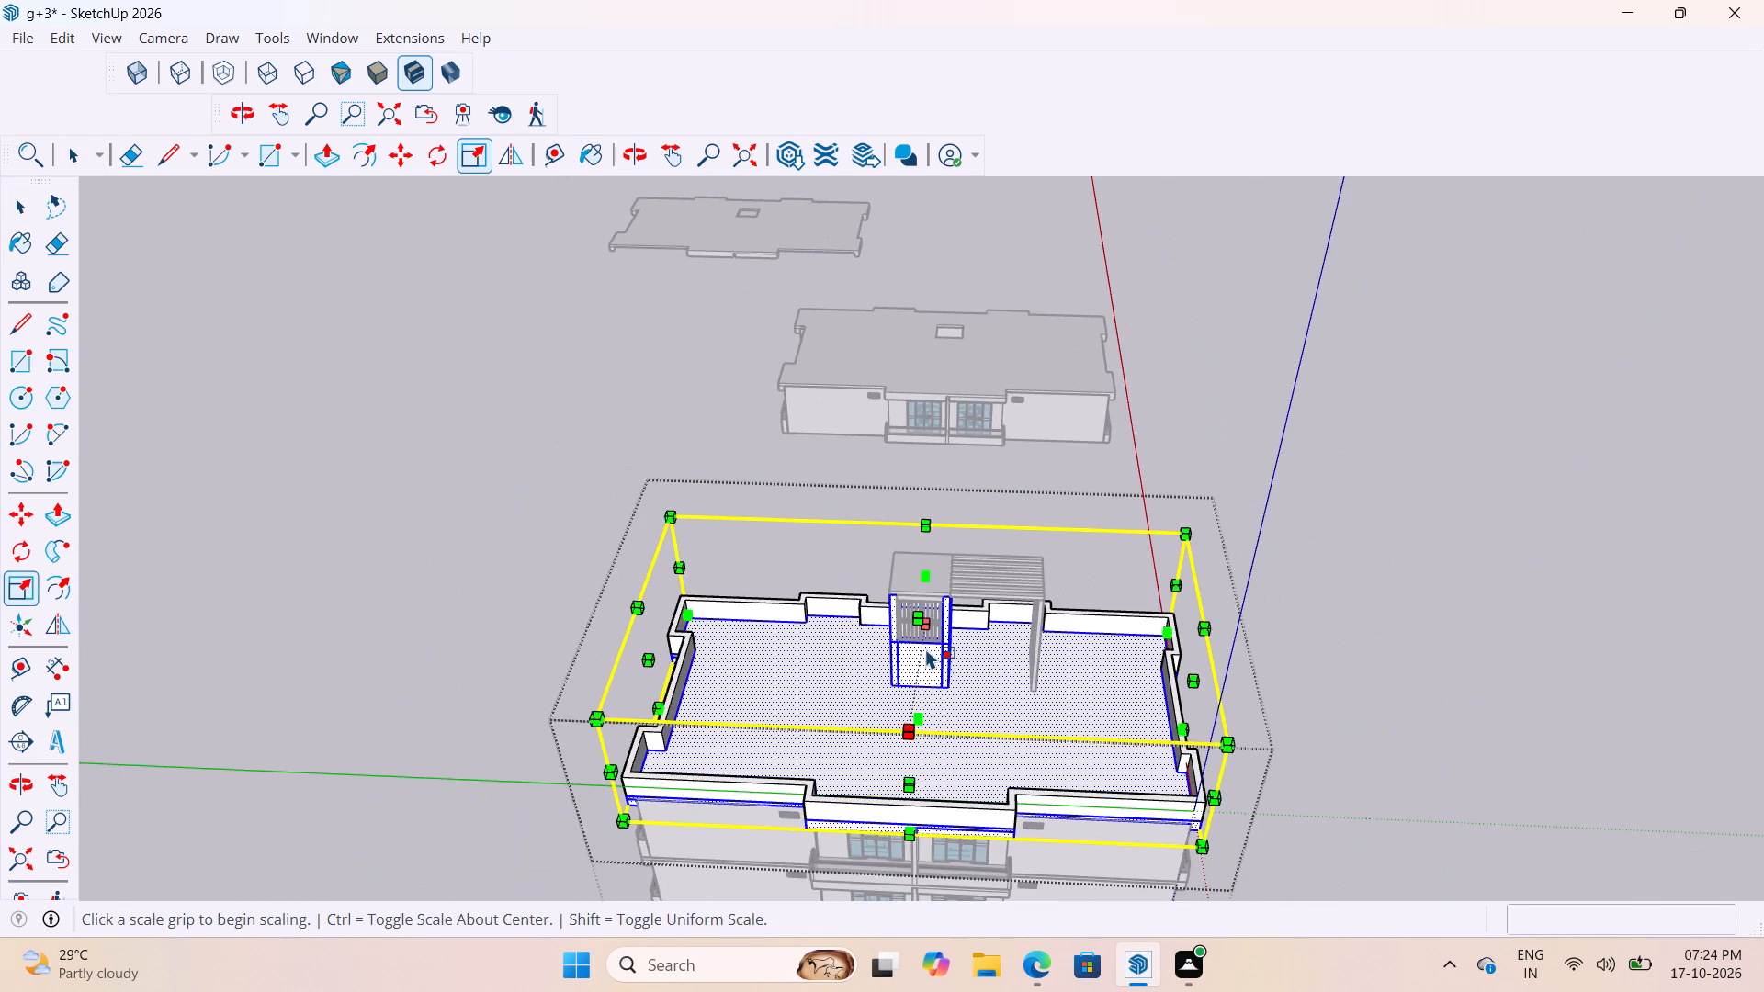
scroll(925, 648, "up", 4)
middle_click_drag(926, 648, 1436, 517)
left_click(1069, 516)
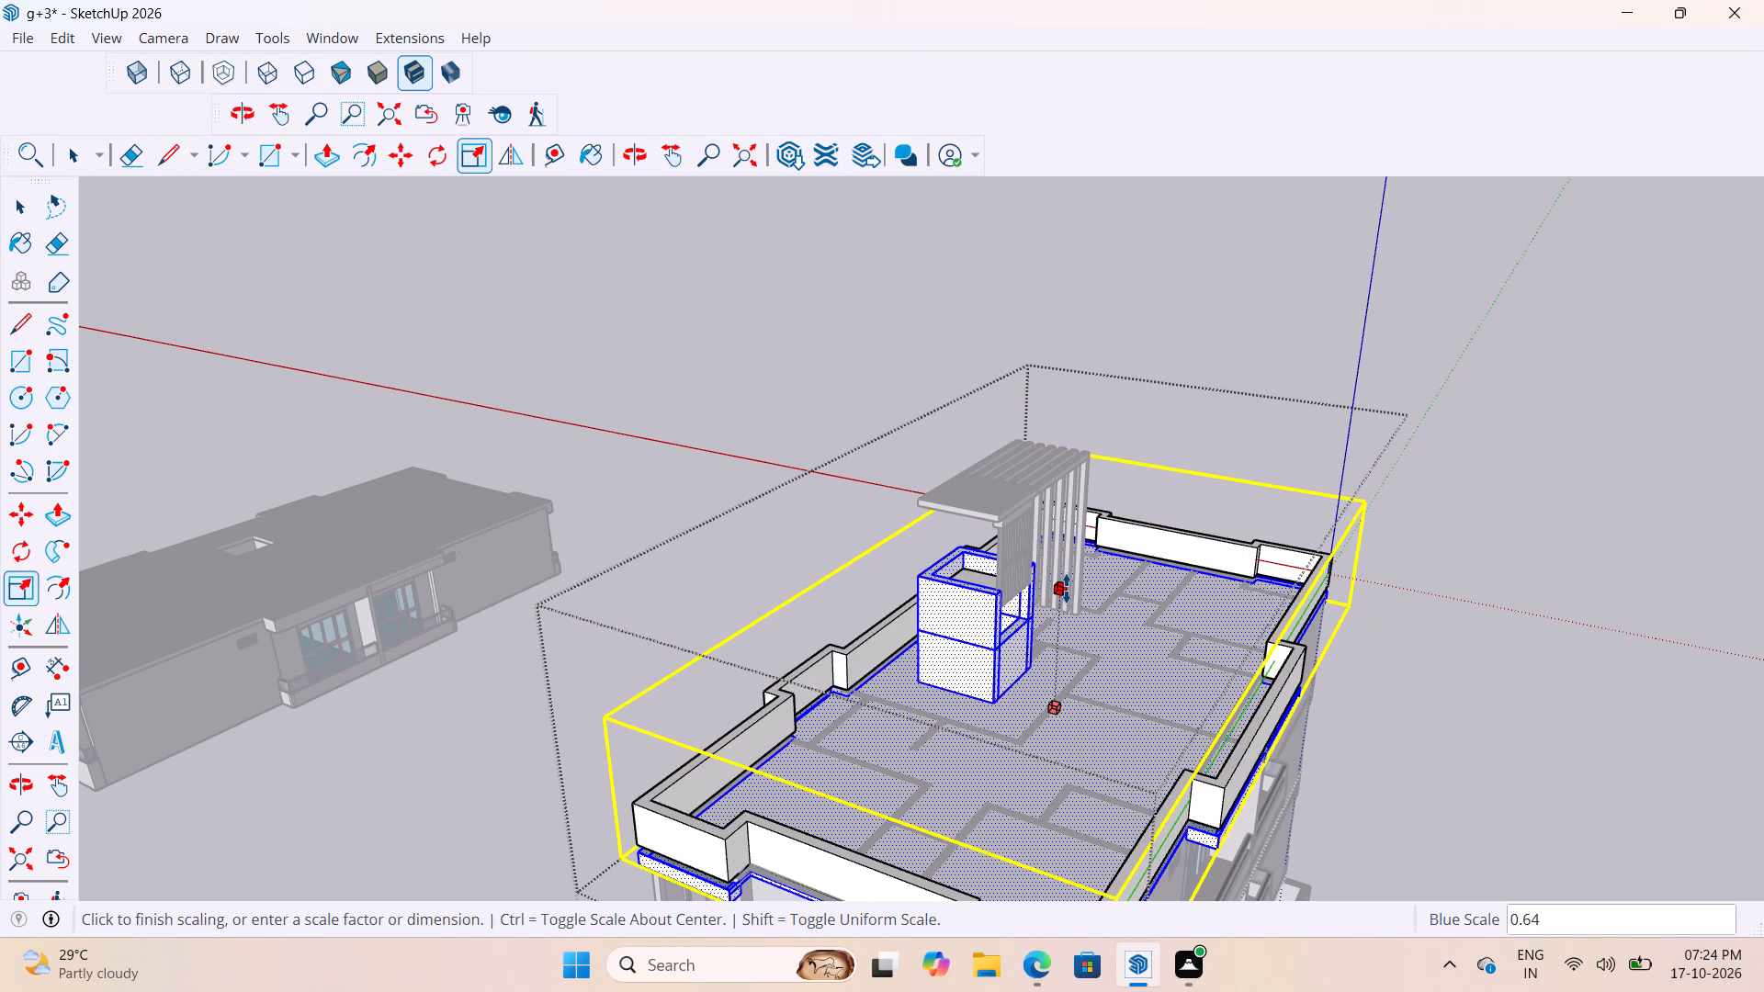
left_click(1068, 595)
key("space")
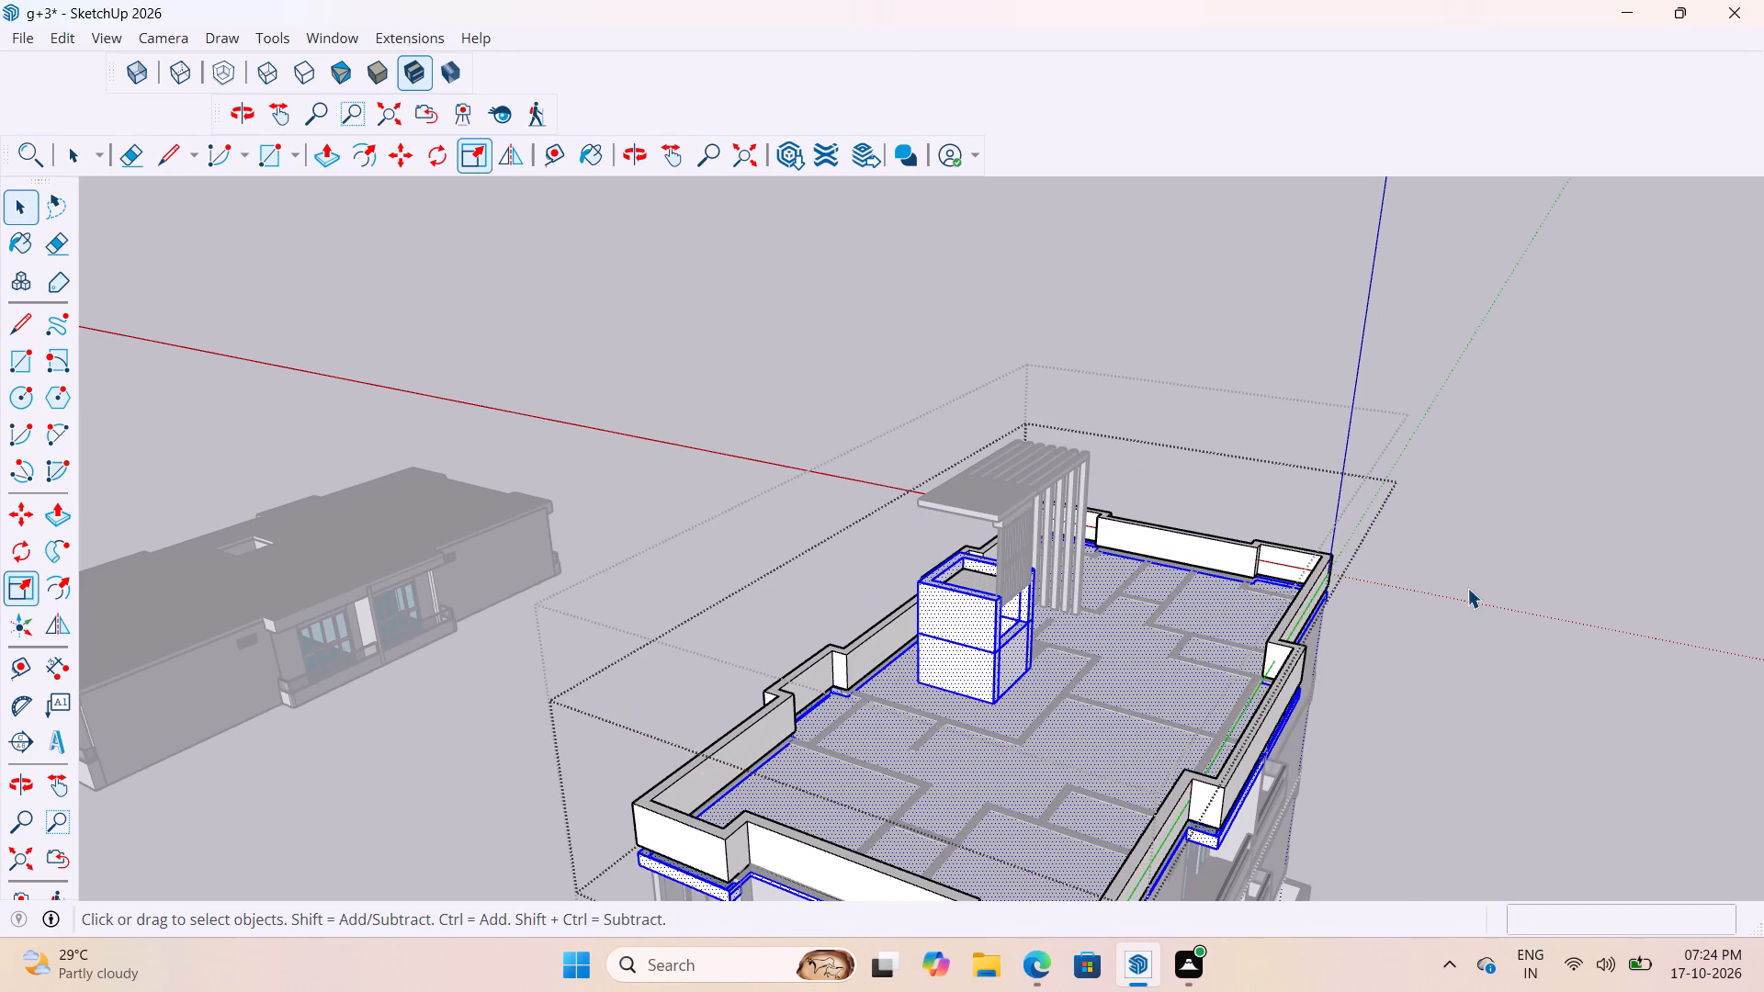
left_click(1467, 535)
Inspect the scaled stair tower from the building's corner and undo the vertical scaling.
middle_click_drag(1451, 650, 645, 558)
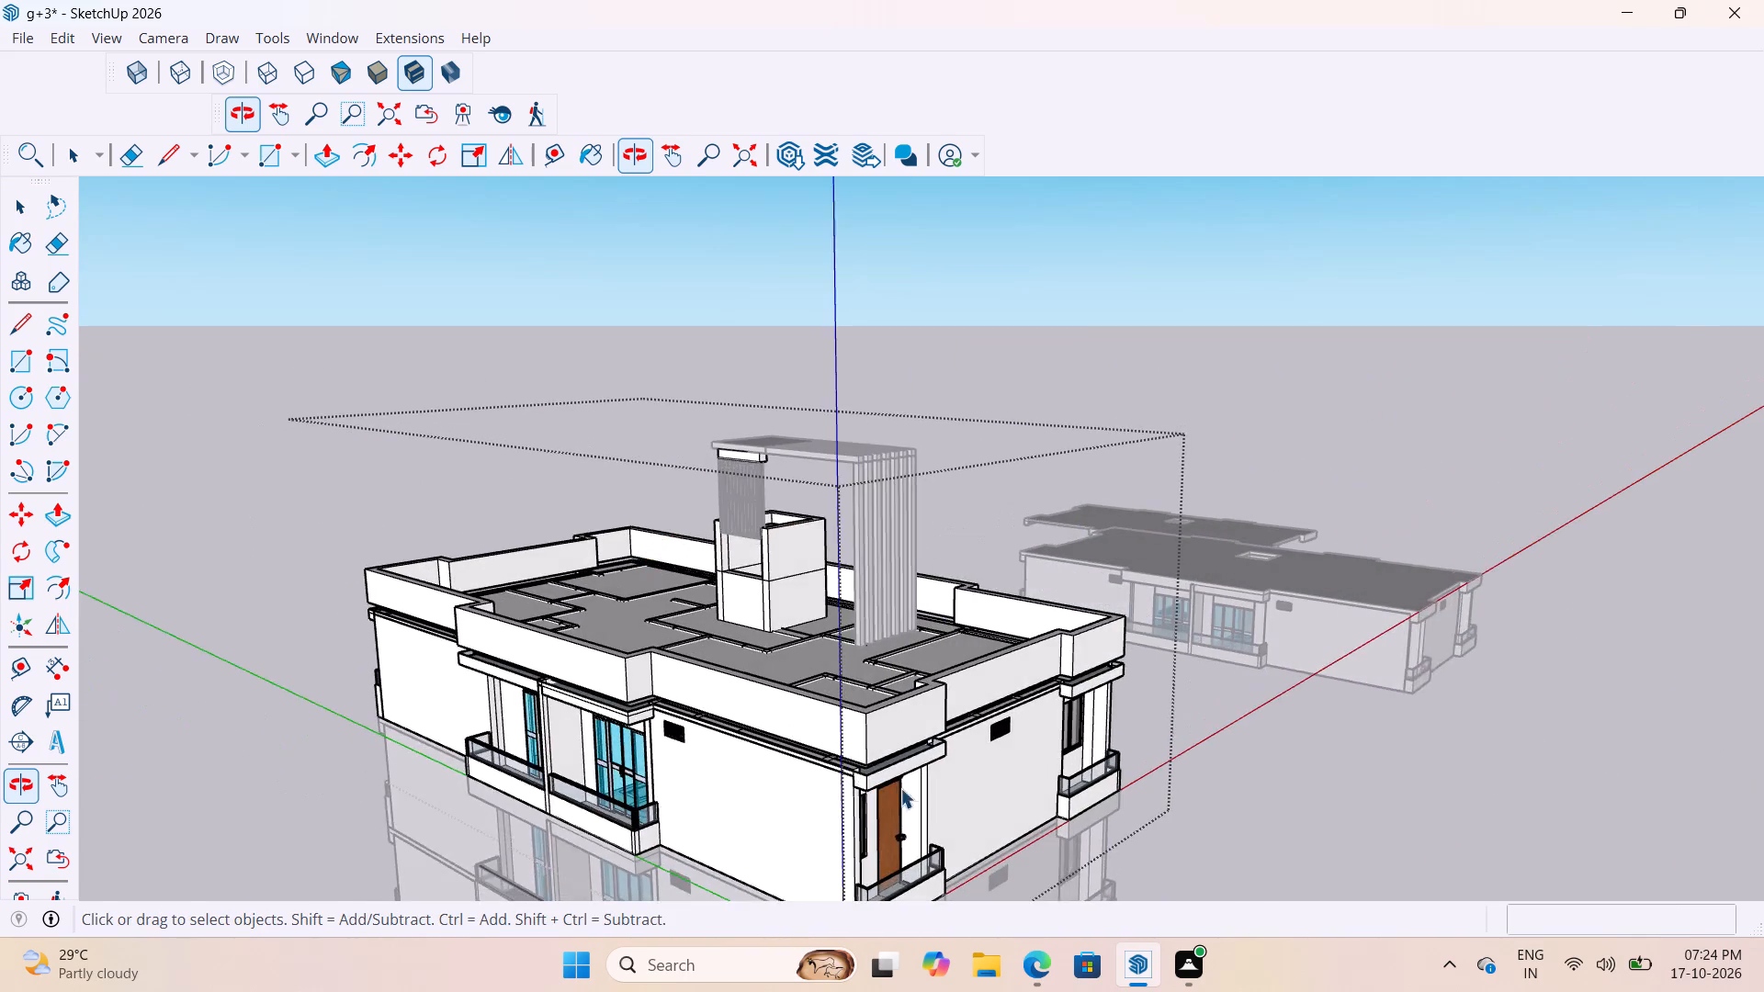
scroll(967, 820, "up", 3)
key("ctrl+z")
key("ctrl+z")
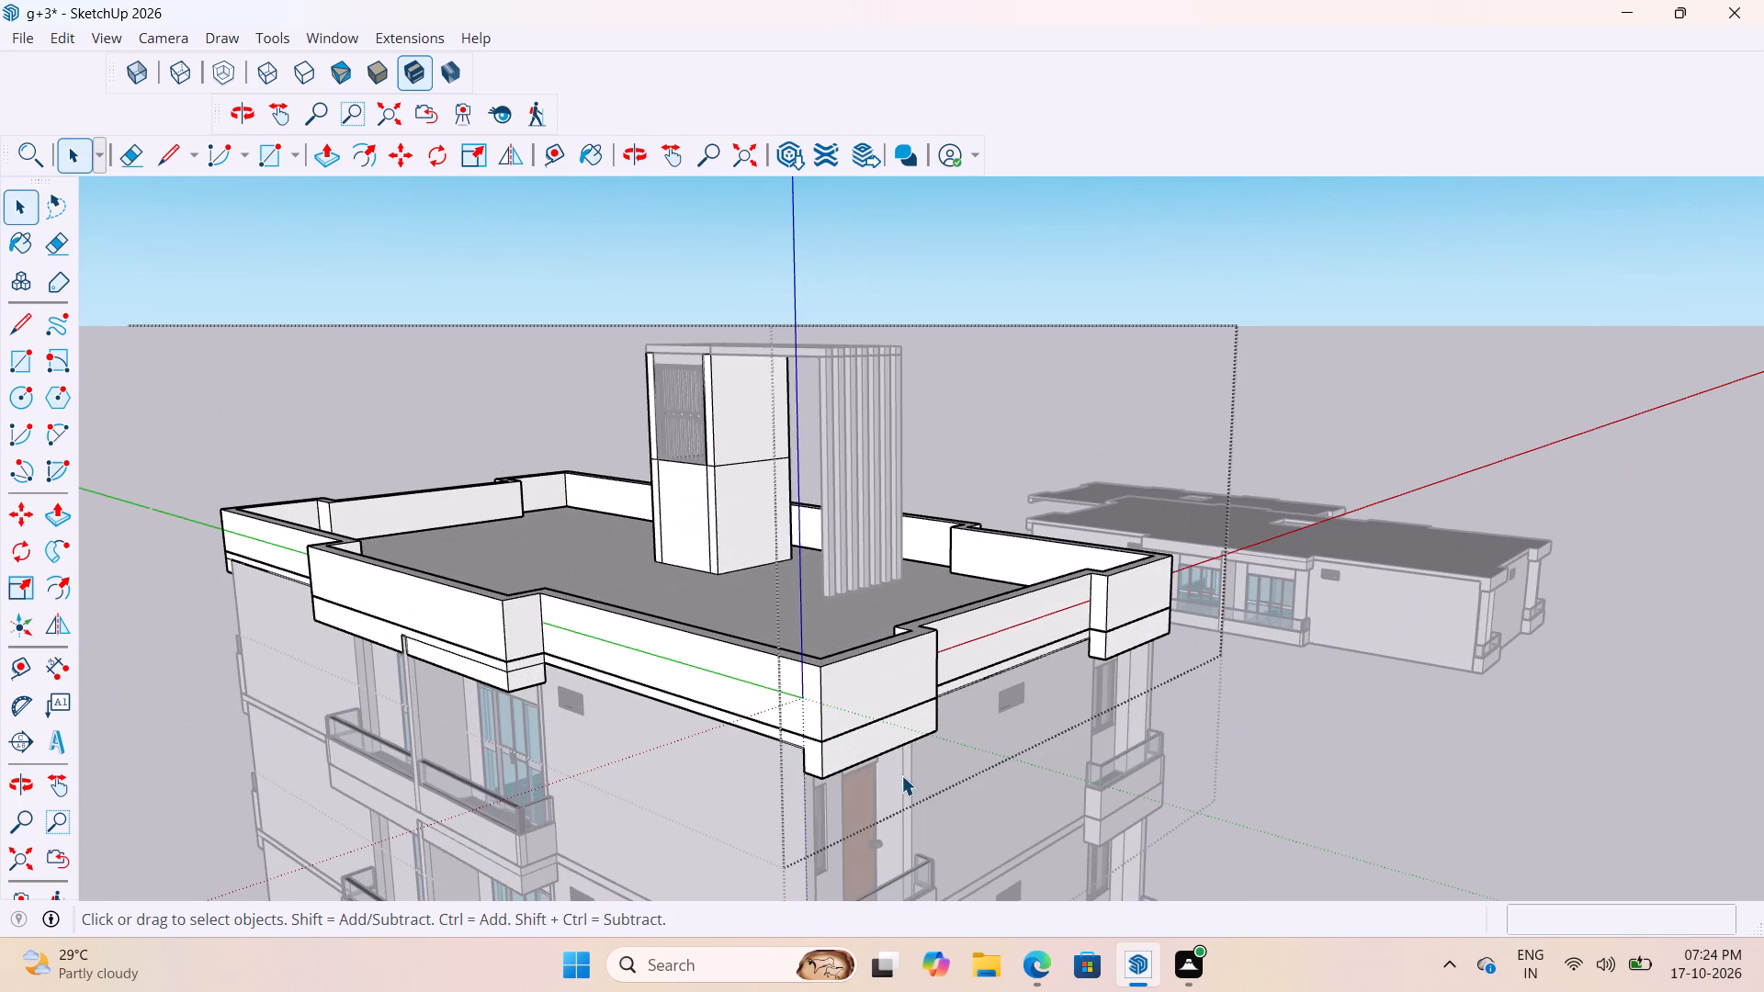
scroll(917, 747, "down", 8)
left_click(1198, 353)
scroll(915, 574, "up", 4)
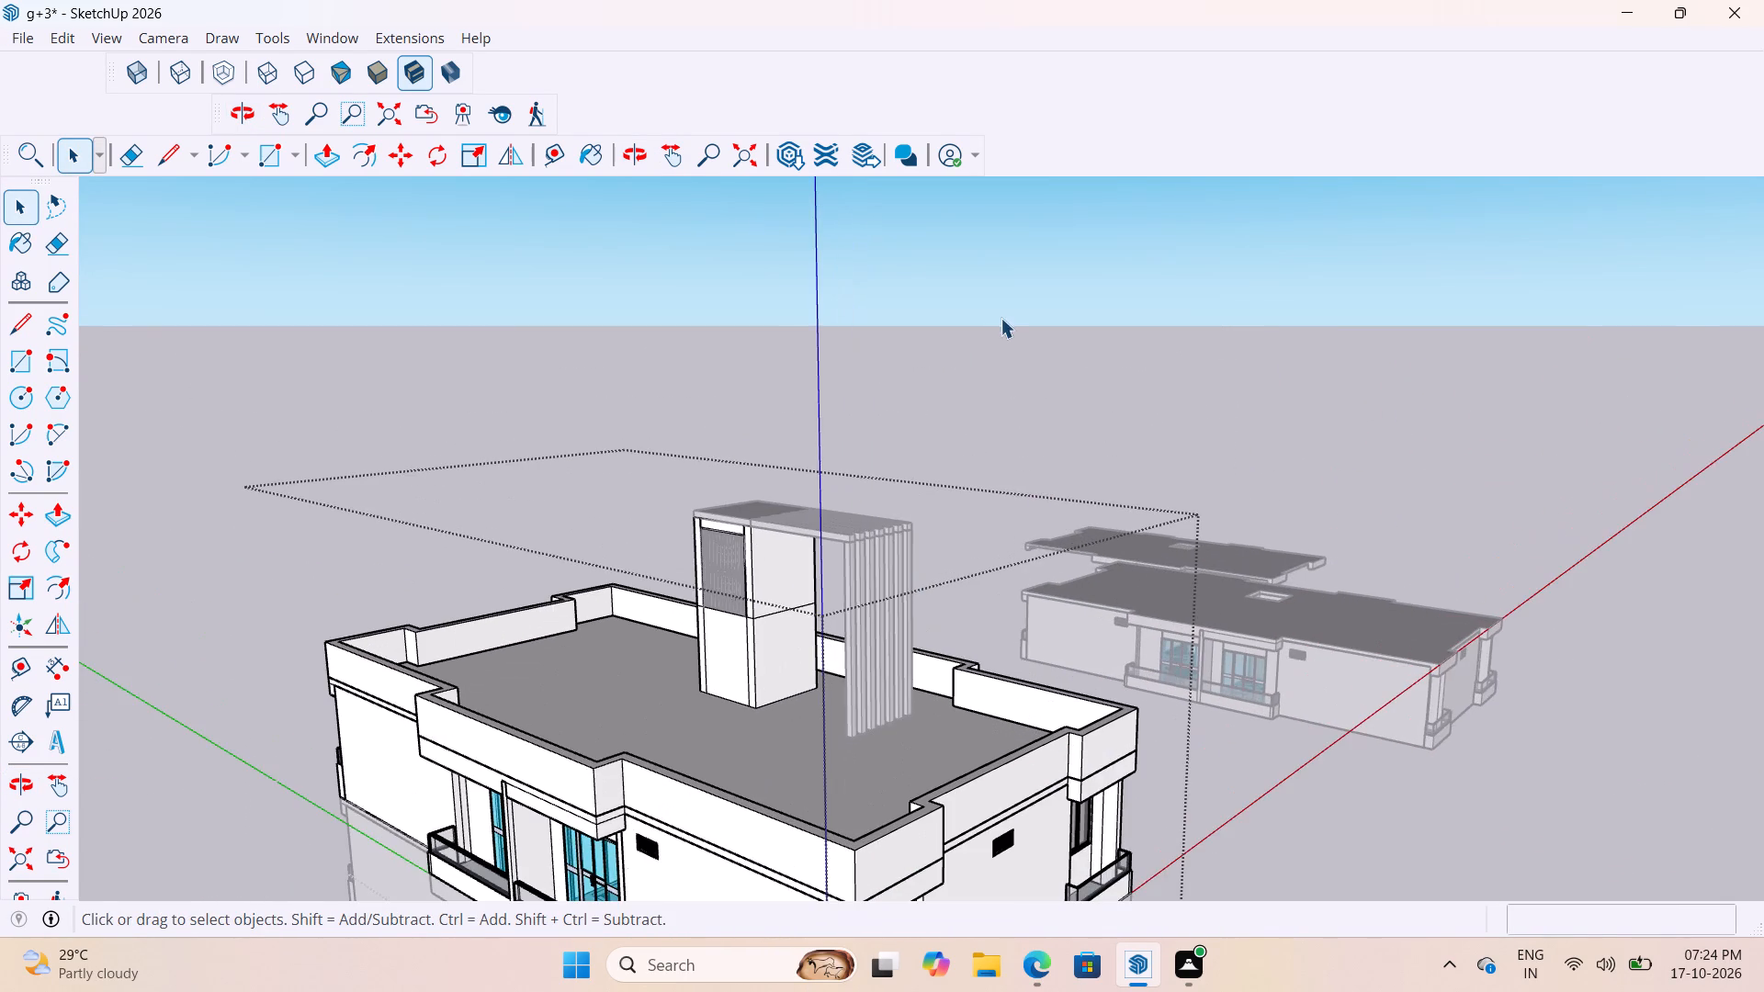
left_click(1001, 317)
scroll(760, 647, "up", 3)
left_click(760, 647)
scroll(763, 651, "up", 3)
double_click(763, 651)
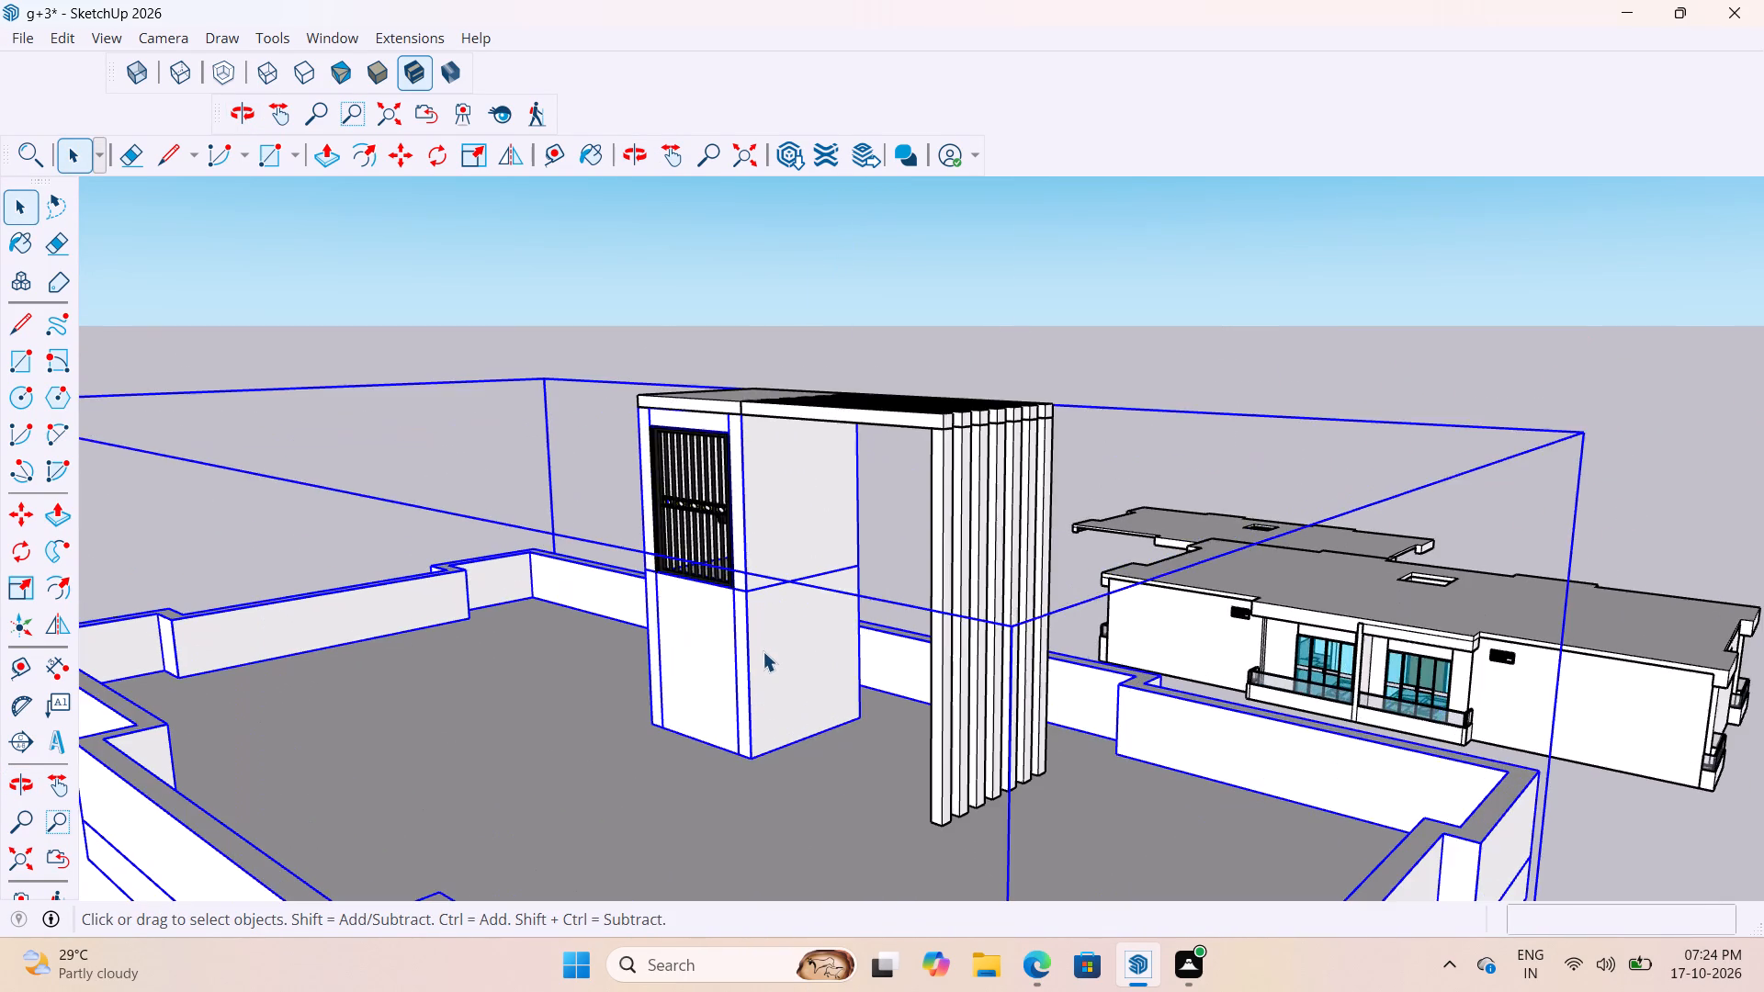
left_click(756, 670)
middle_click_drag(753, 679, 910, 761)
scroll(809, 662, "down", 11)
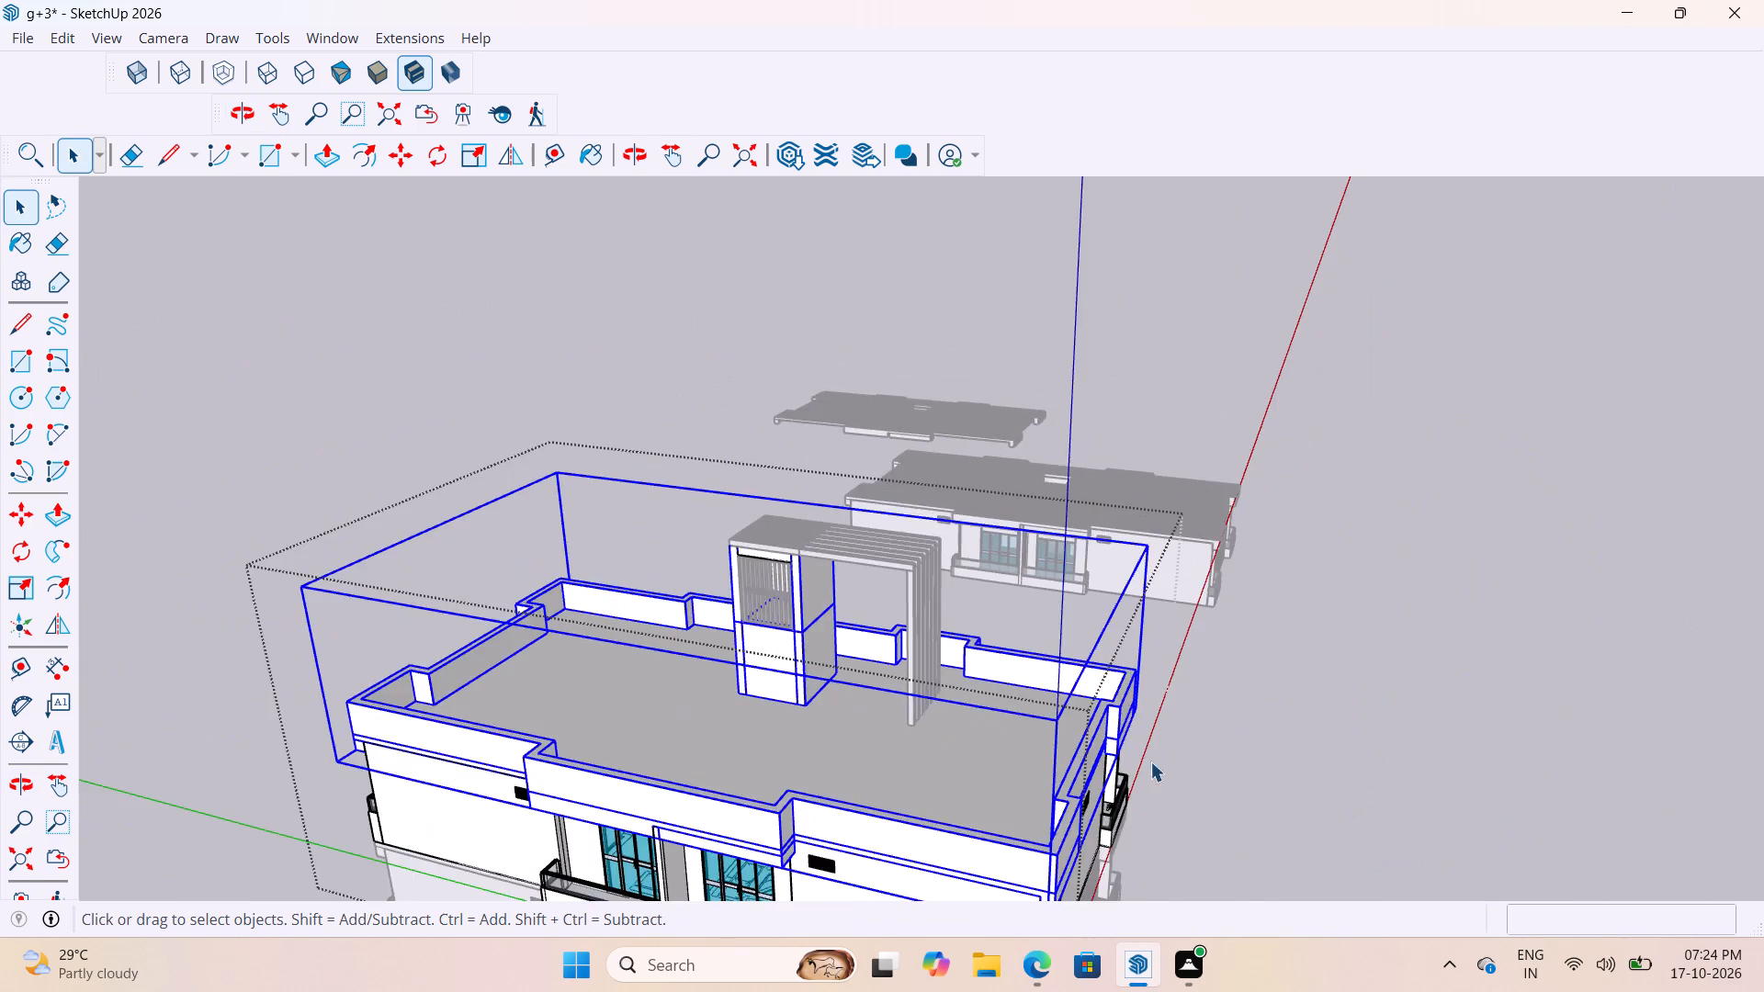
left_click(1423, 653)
Select all seven pergola beams and their seven posts and place a copy about 23' 6 11/16" away, clear of the building.
scroll(935, 644, "up", 8)
middle_click_drag(799, 520, 952, 526)
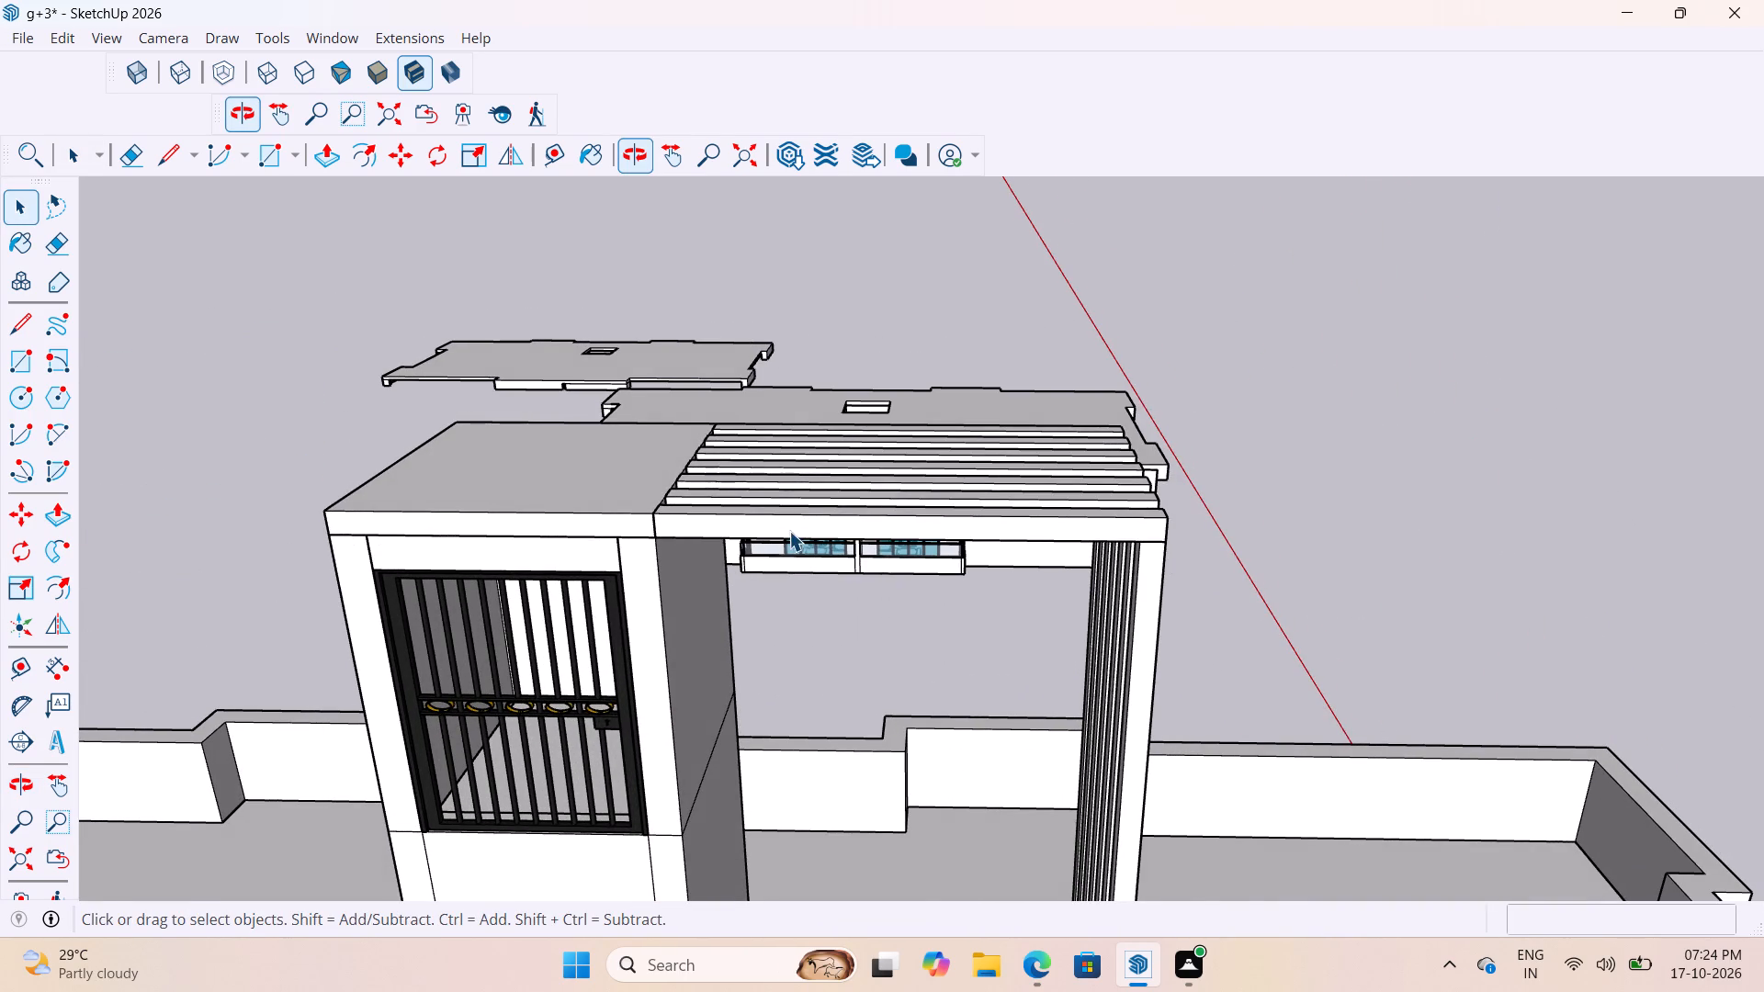
left_click(795, 531)
scroll(811, 519, "up", 4)
middle_click_drag(944, 524, 482, 712)
scroll(820, 523, "down", 5)
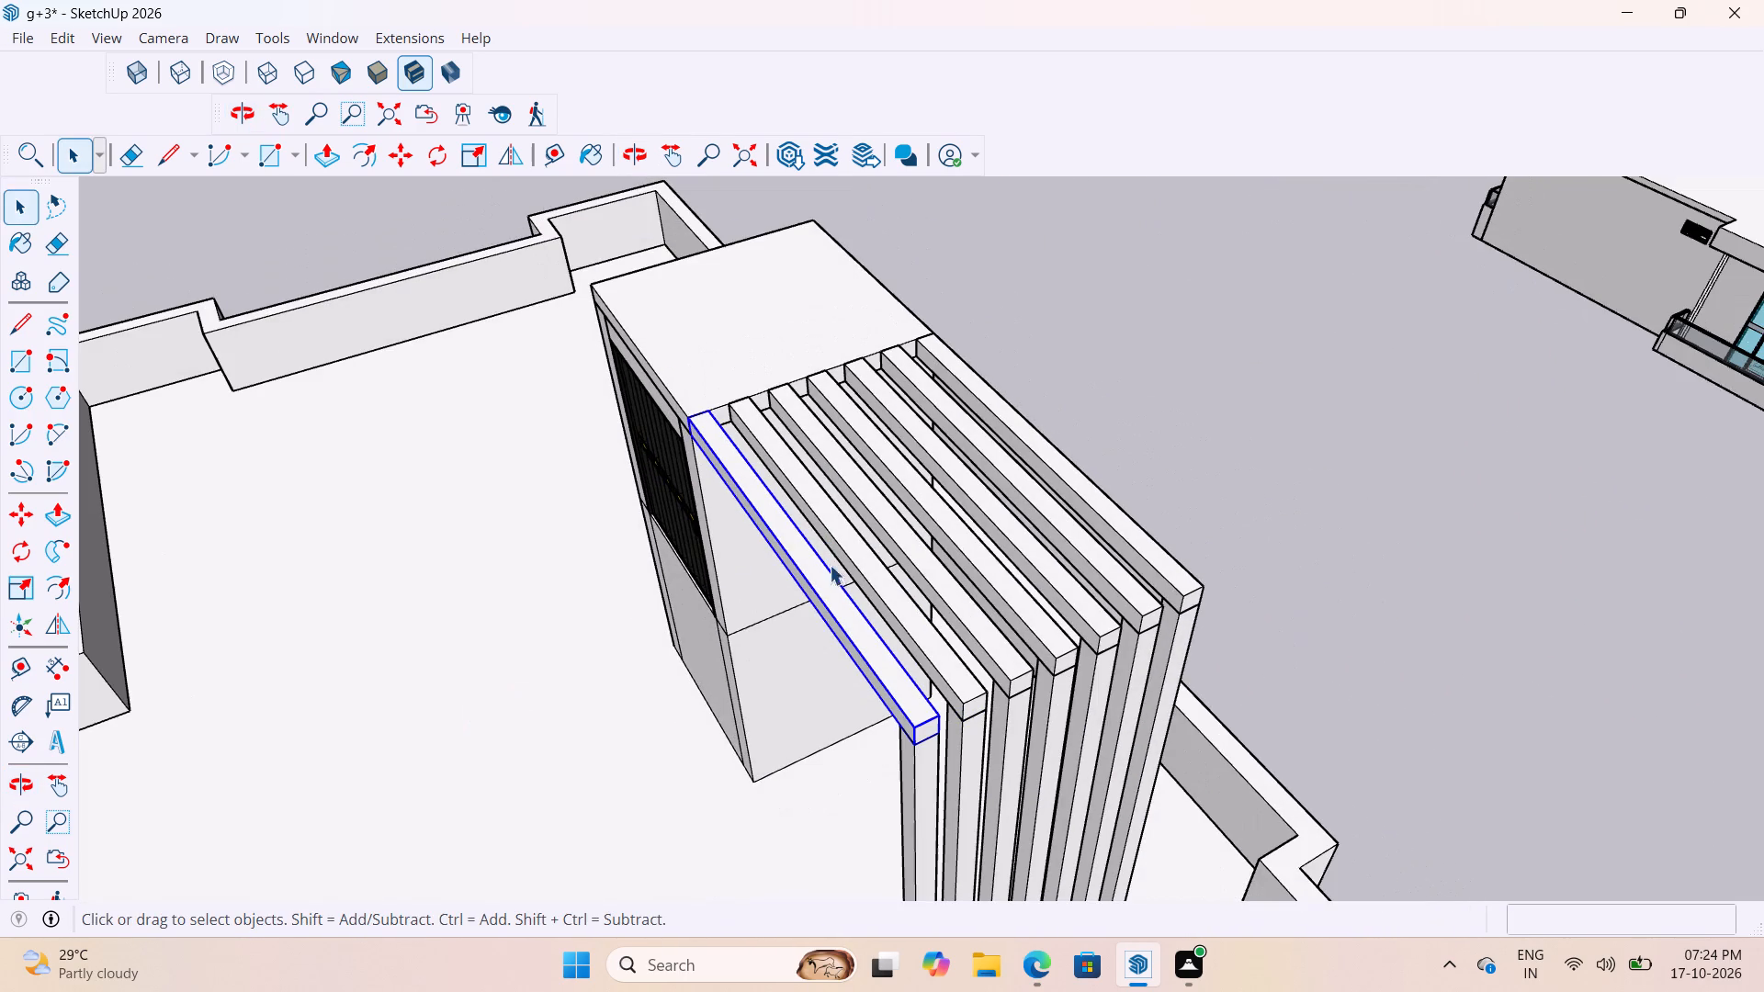
left_click(901, 624, "ctrl")
left_click(933, 590, "ctrl")
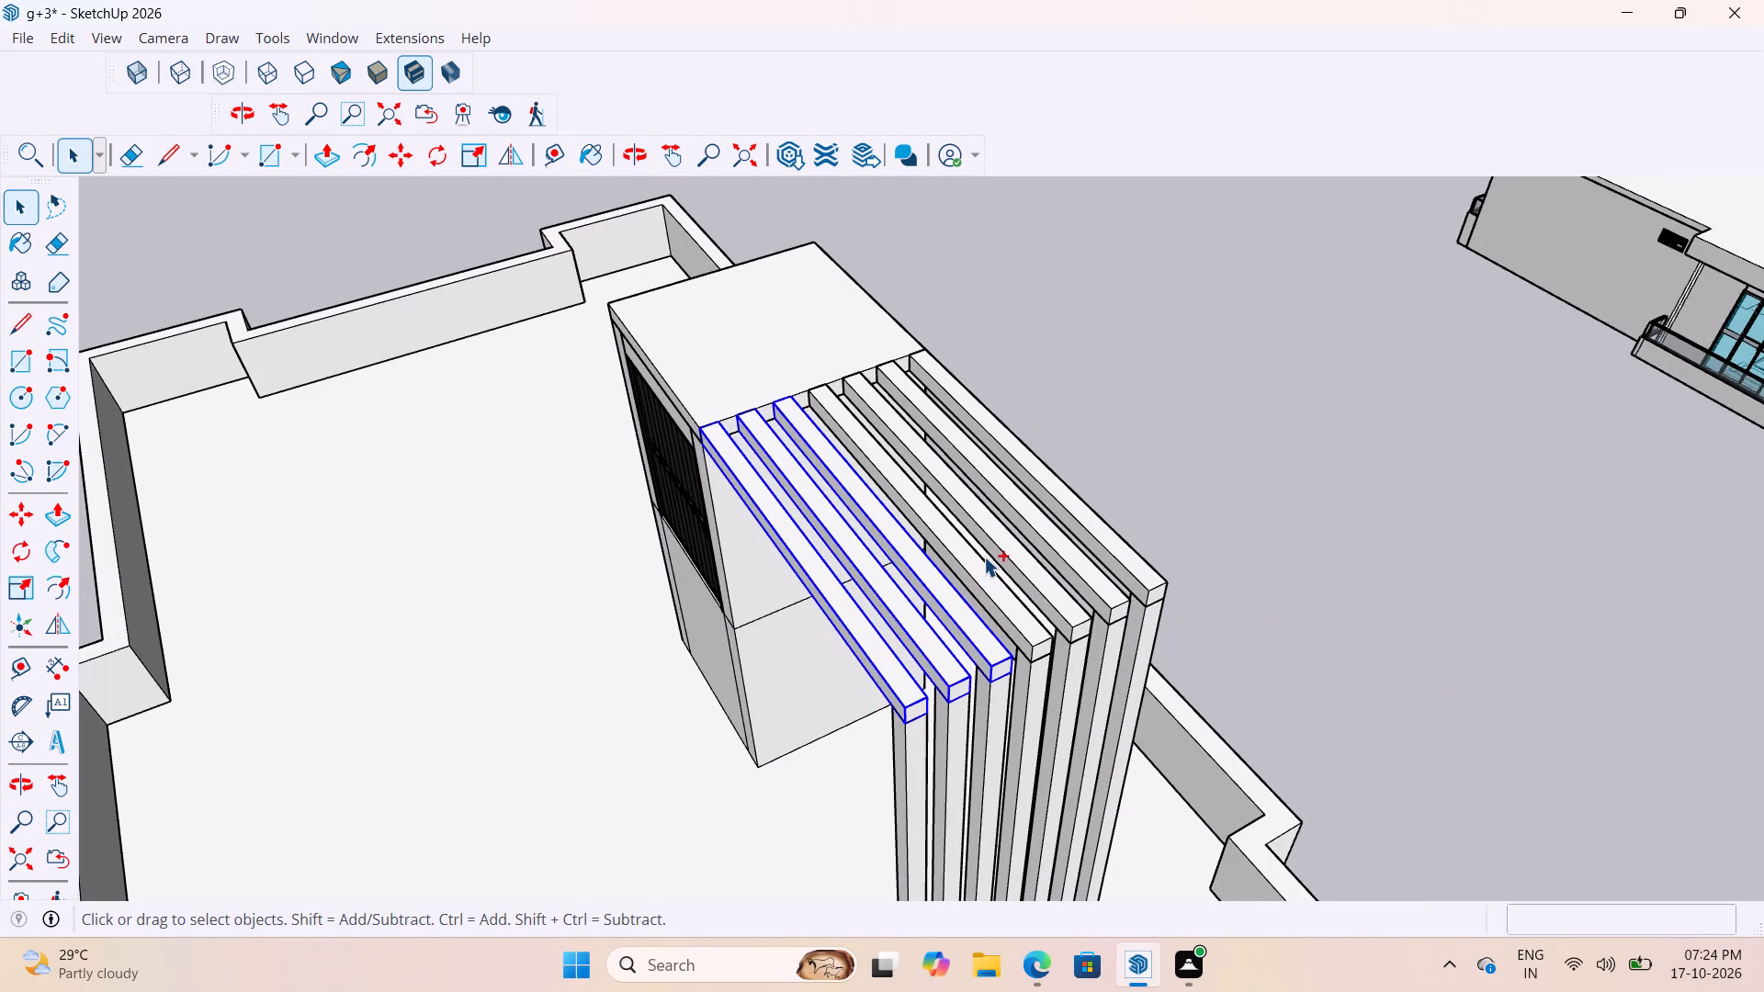
left_click(984, 557, "ctrl")
left_click(1021, 558, "ctrl")
left_click(1069, 537, "ctrl")
left_click(1111, 517, "ctrl")
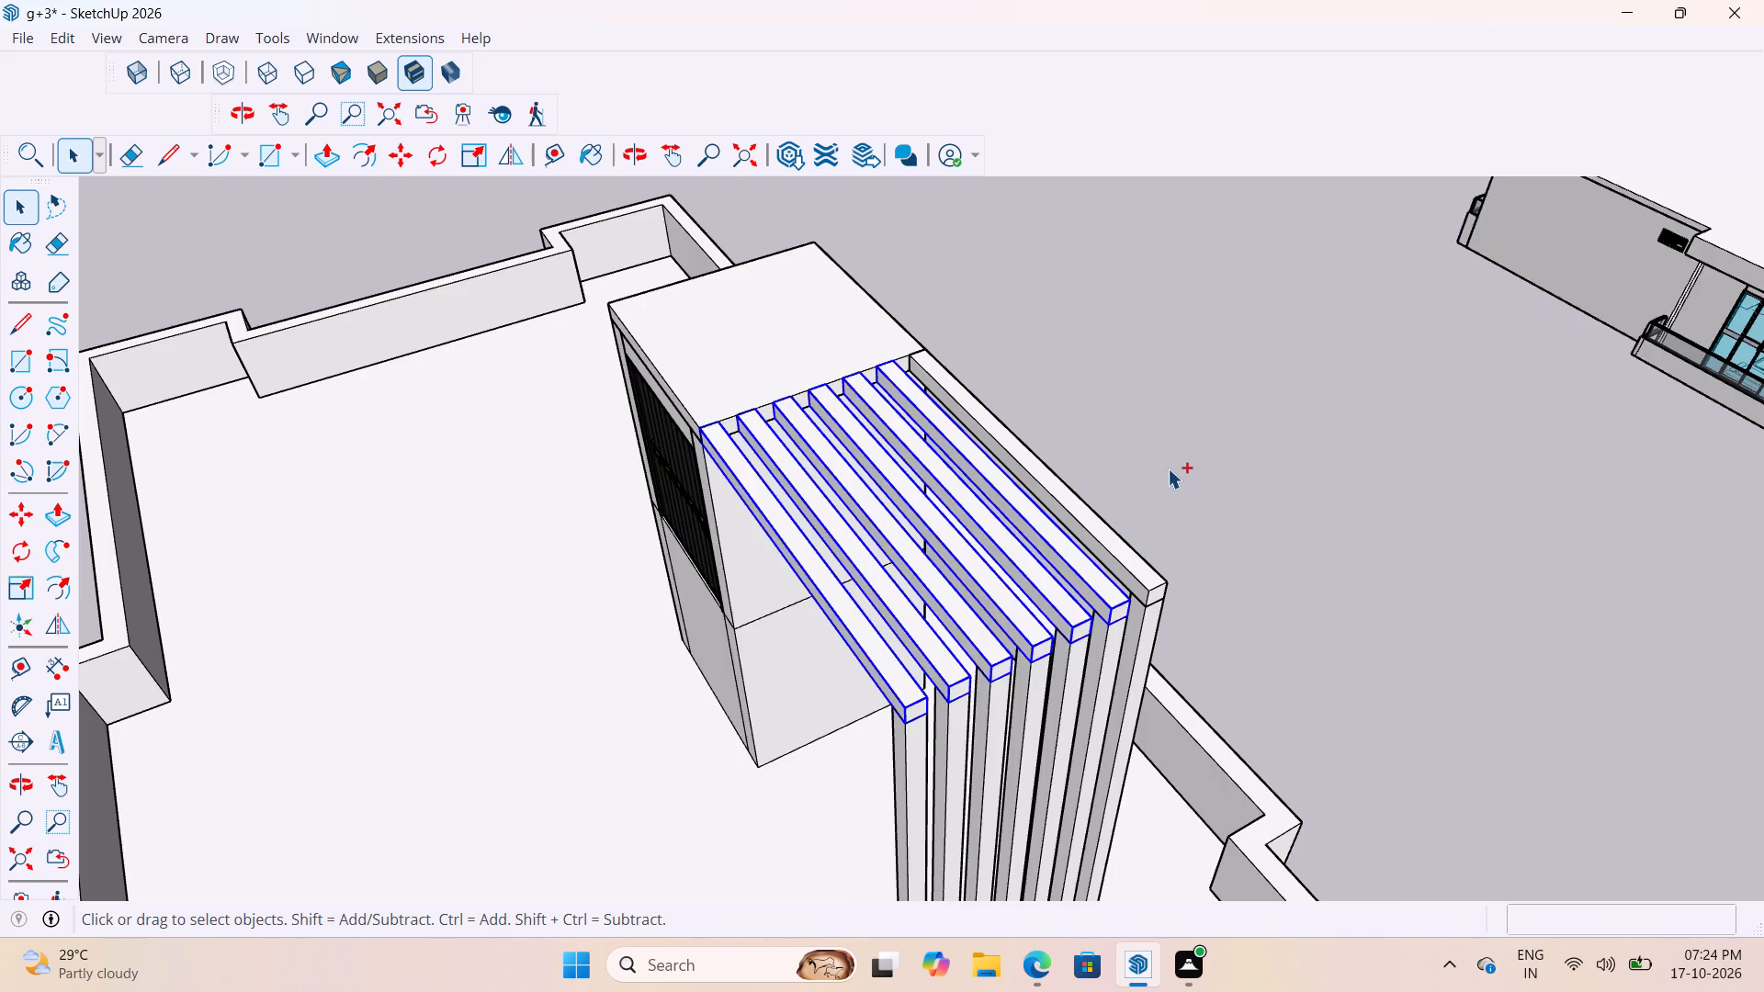
scroll(1168, 468, "down", 5, "ctrl")
scroll(1169, 523, "up", 7, "ctrl")
scroll(1125, 485, "down", 3, "ctrl")
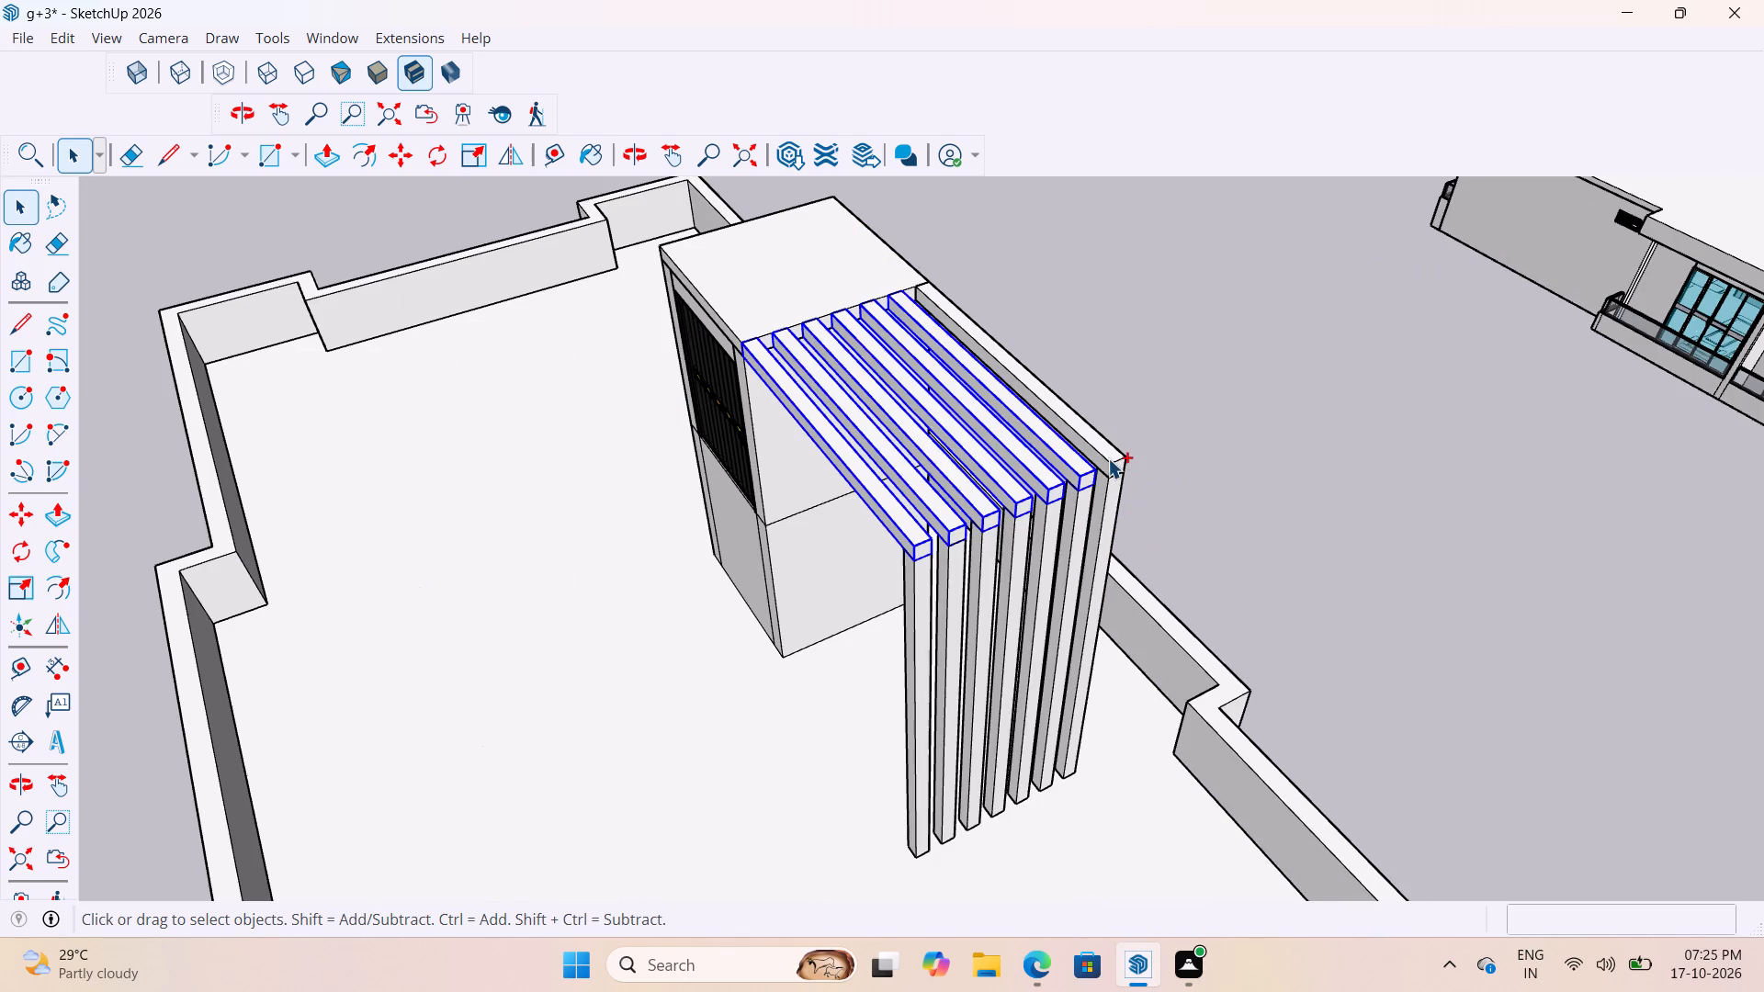
left_click(1108, 457, "ctrl")
scroll(974, 597, "up", 3, "ctrl")
left_click(897, 585, "ctrl")
left_click(957, 594, "ctrl")
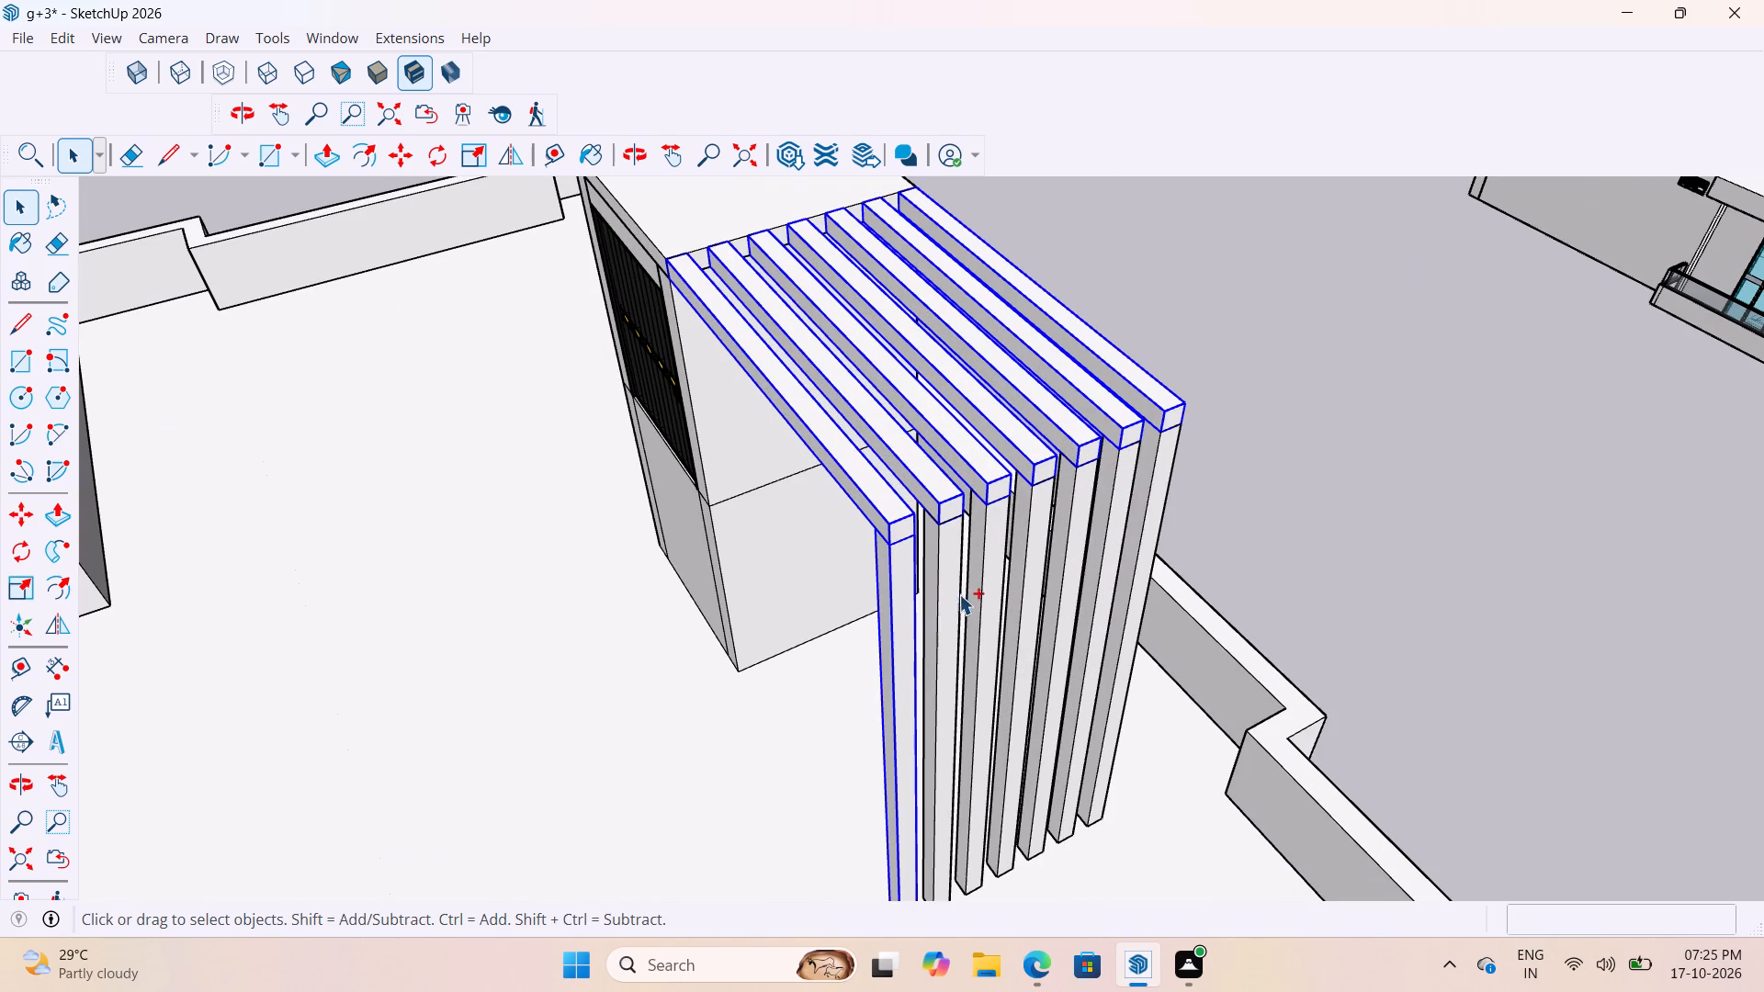
left_click(991, 581, "ctrl")
left_click(1028, 572, "ctrl")
left_click(1077, 562, "ctrl")
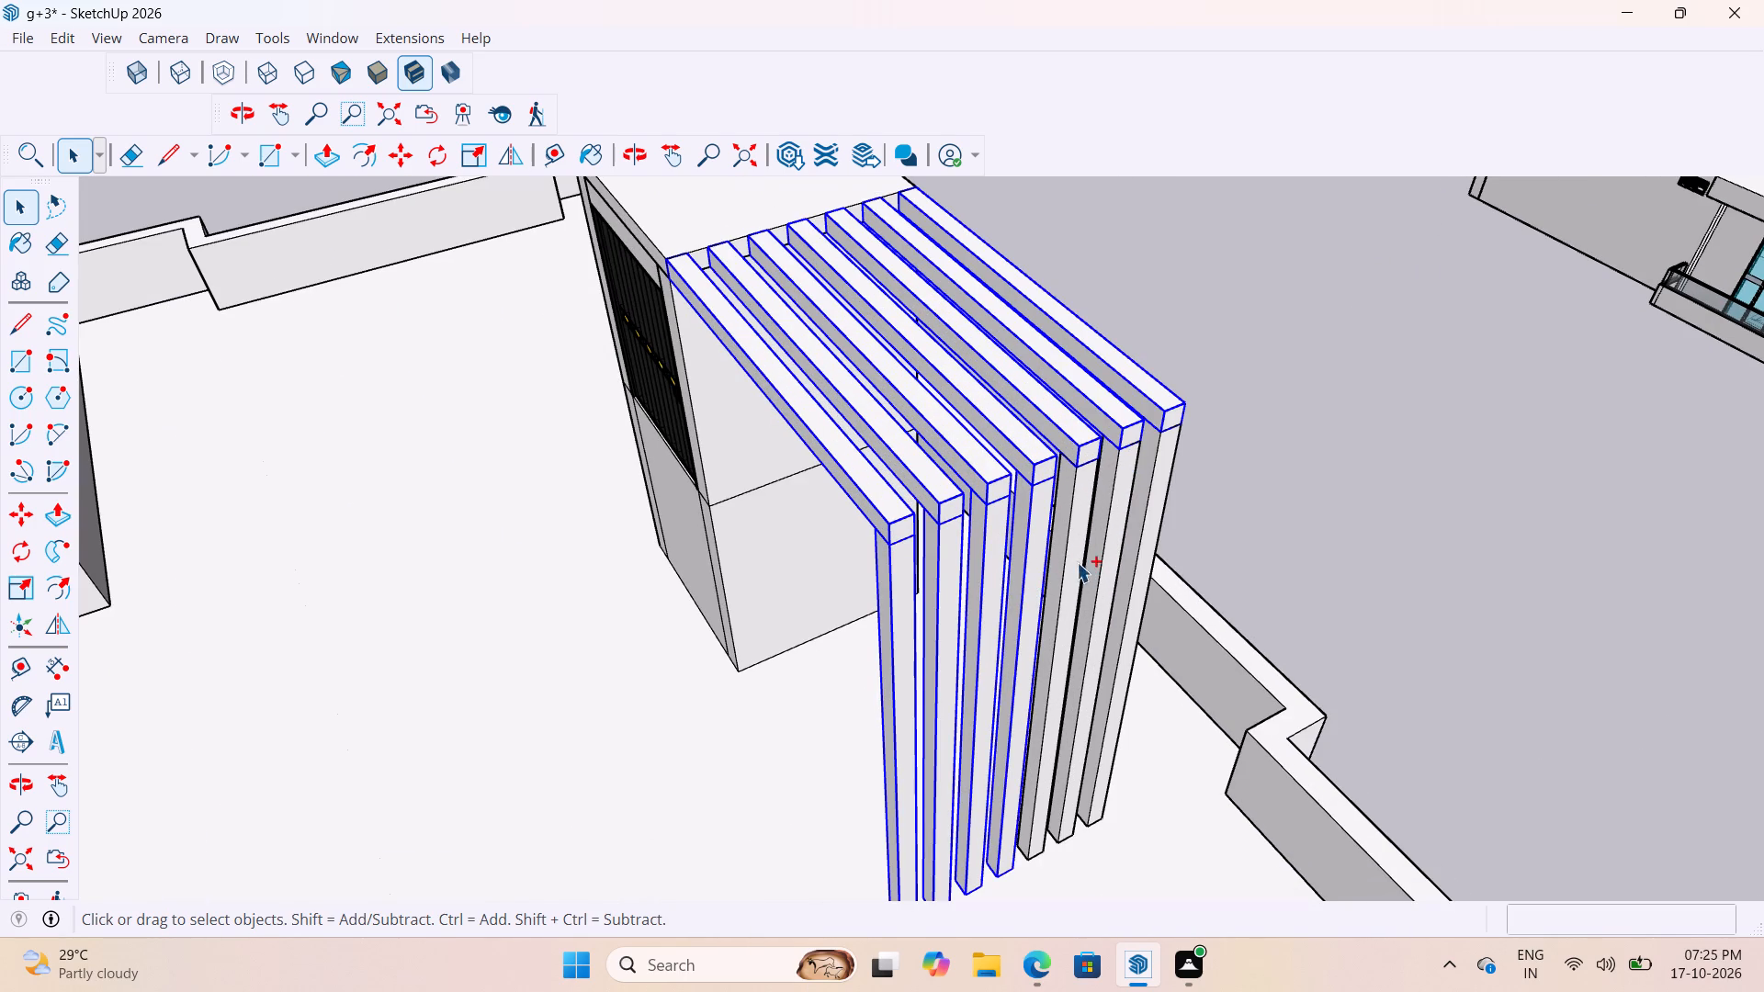
left_click(1108, 558, "ctrl")
left_click(1145, 546, "ctrl")
key("m")
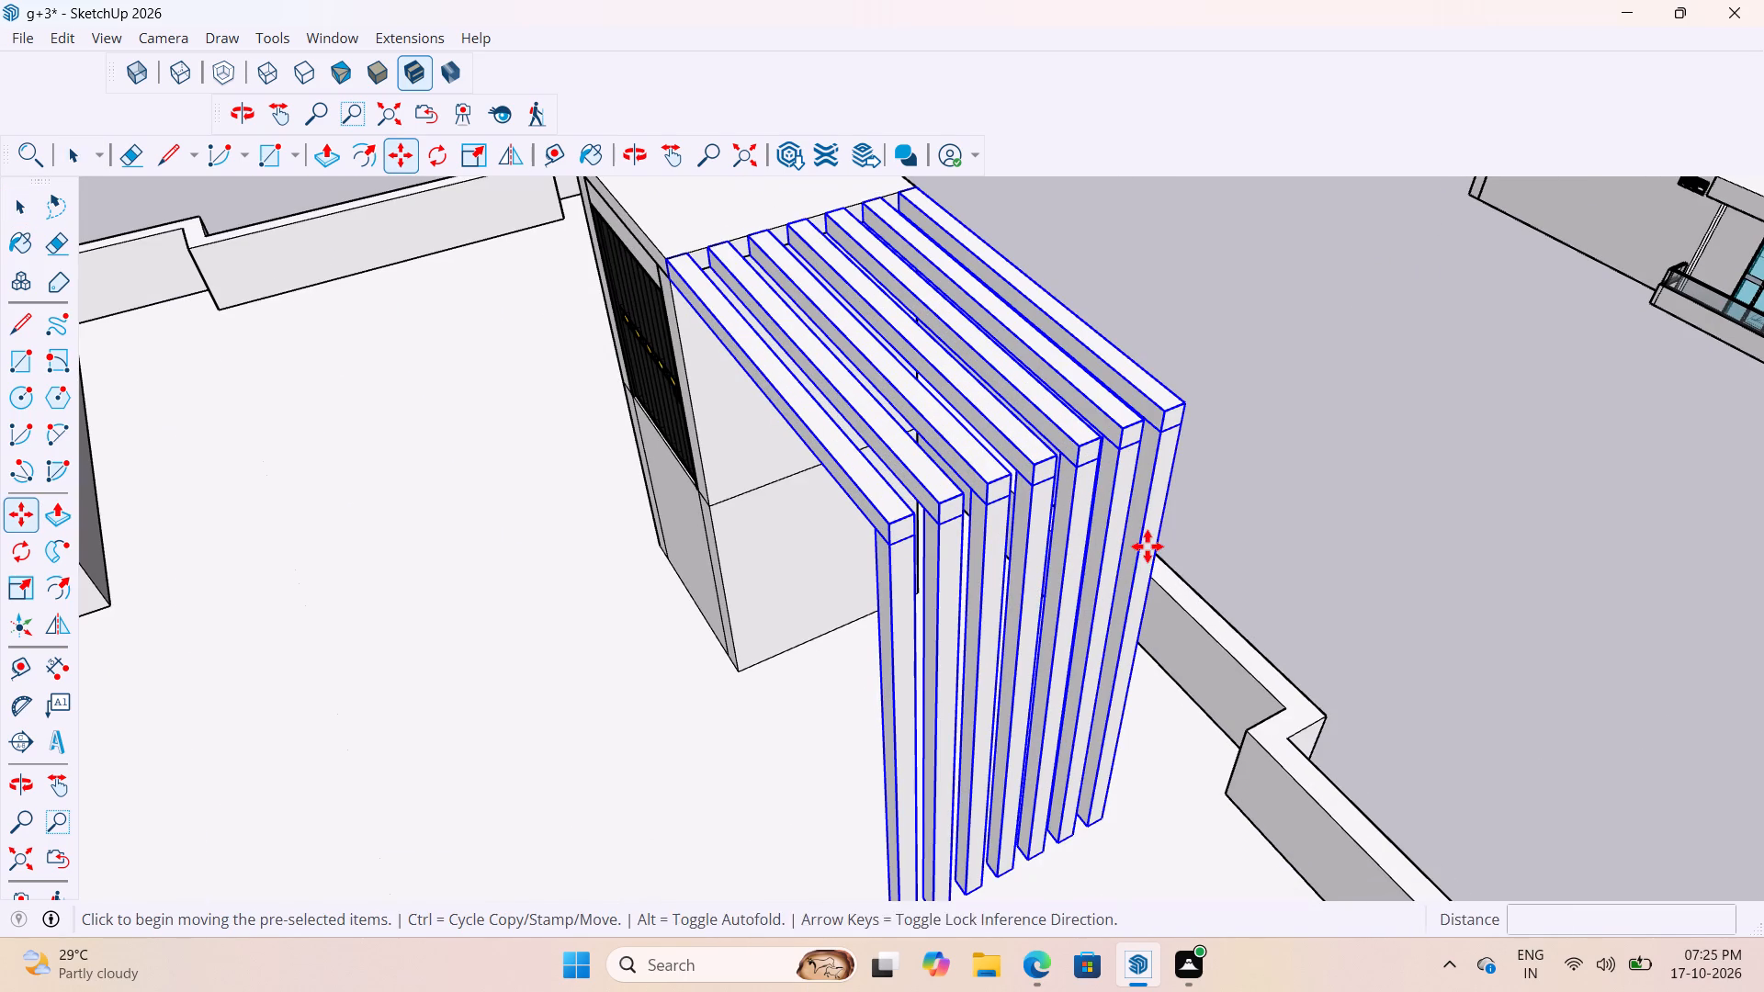
left_click(892, 530)
scroll(1105, 487, "down", 16)
left_click(1275, 522)
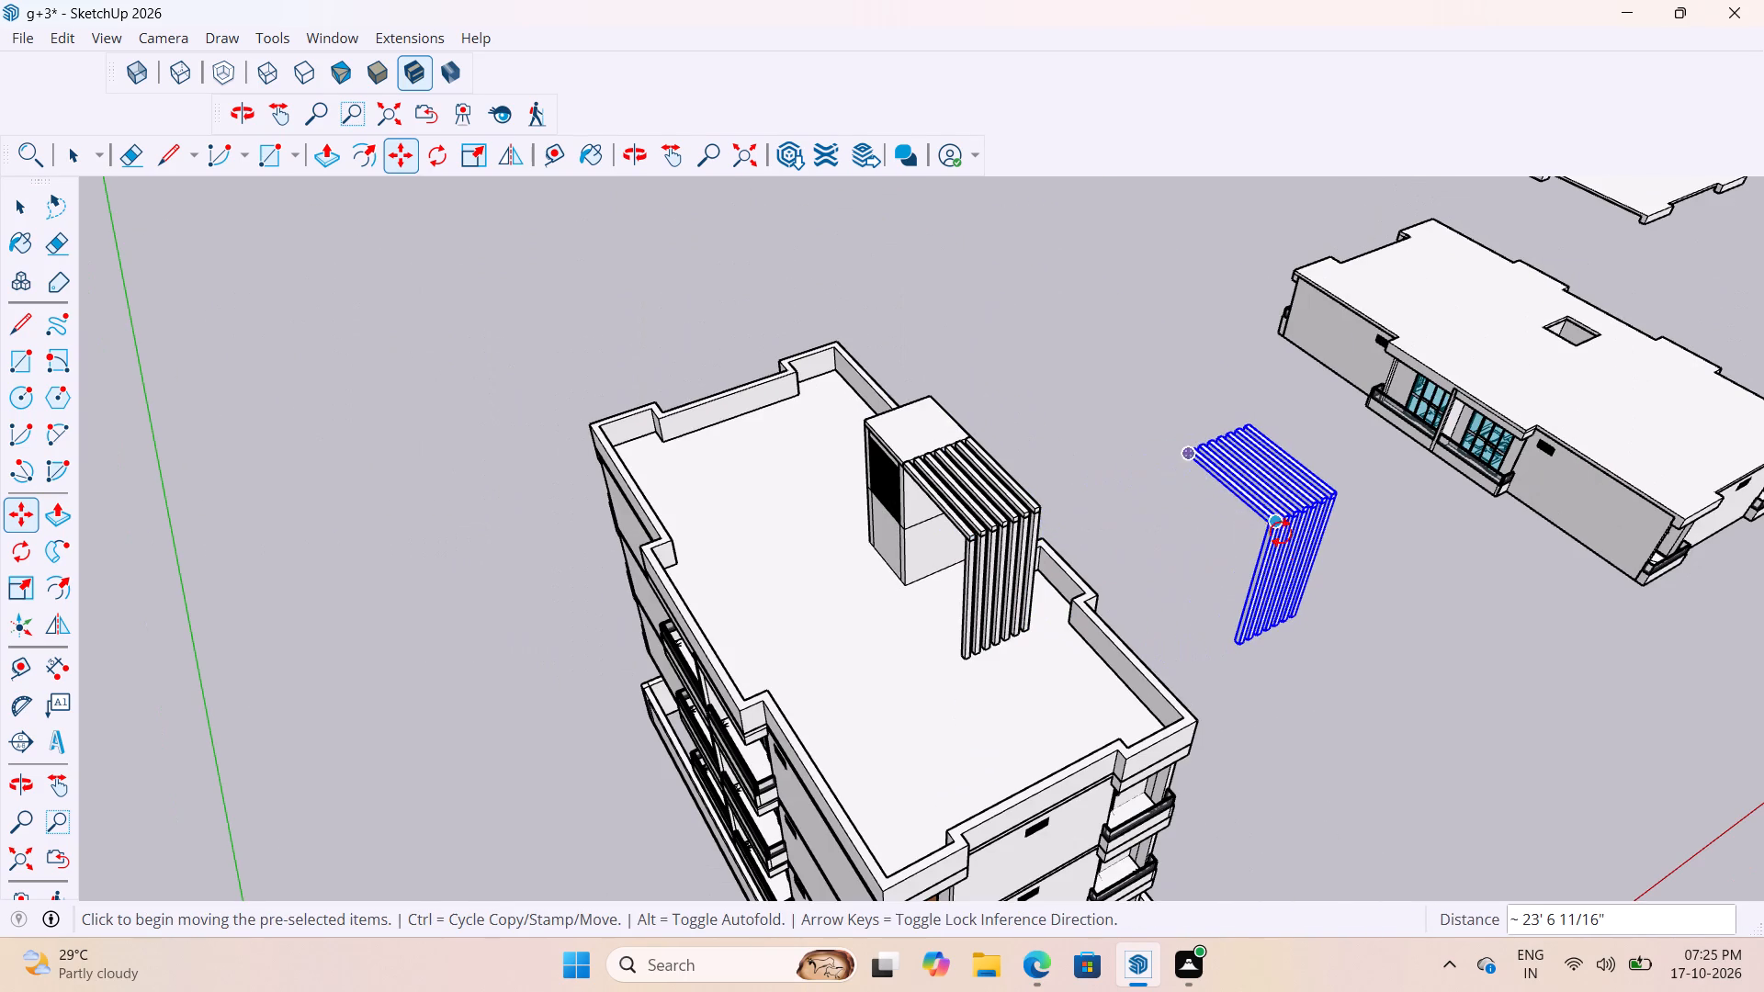
key("space")
left_click(1369, 646)
Move the grille door out of the stair tower's opening by about 17' 3/8", down to the roof floor area beside the tower.
scroll(902, 618, "up", 4)
scroll(899, 482, "down", 5)
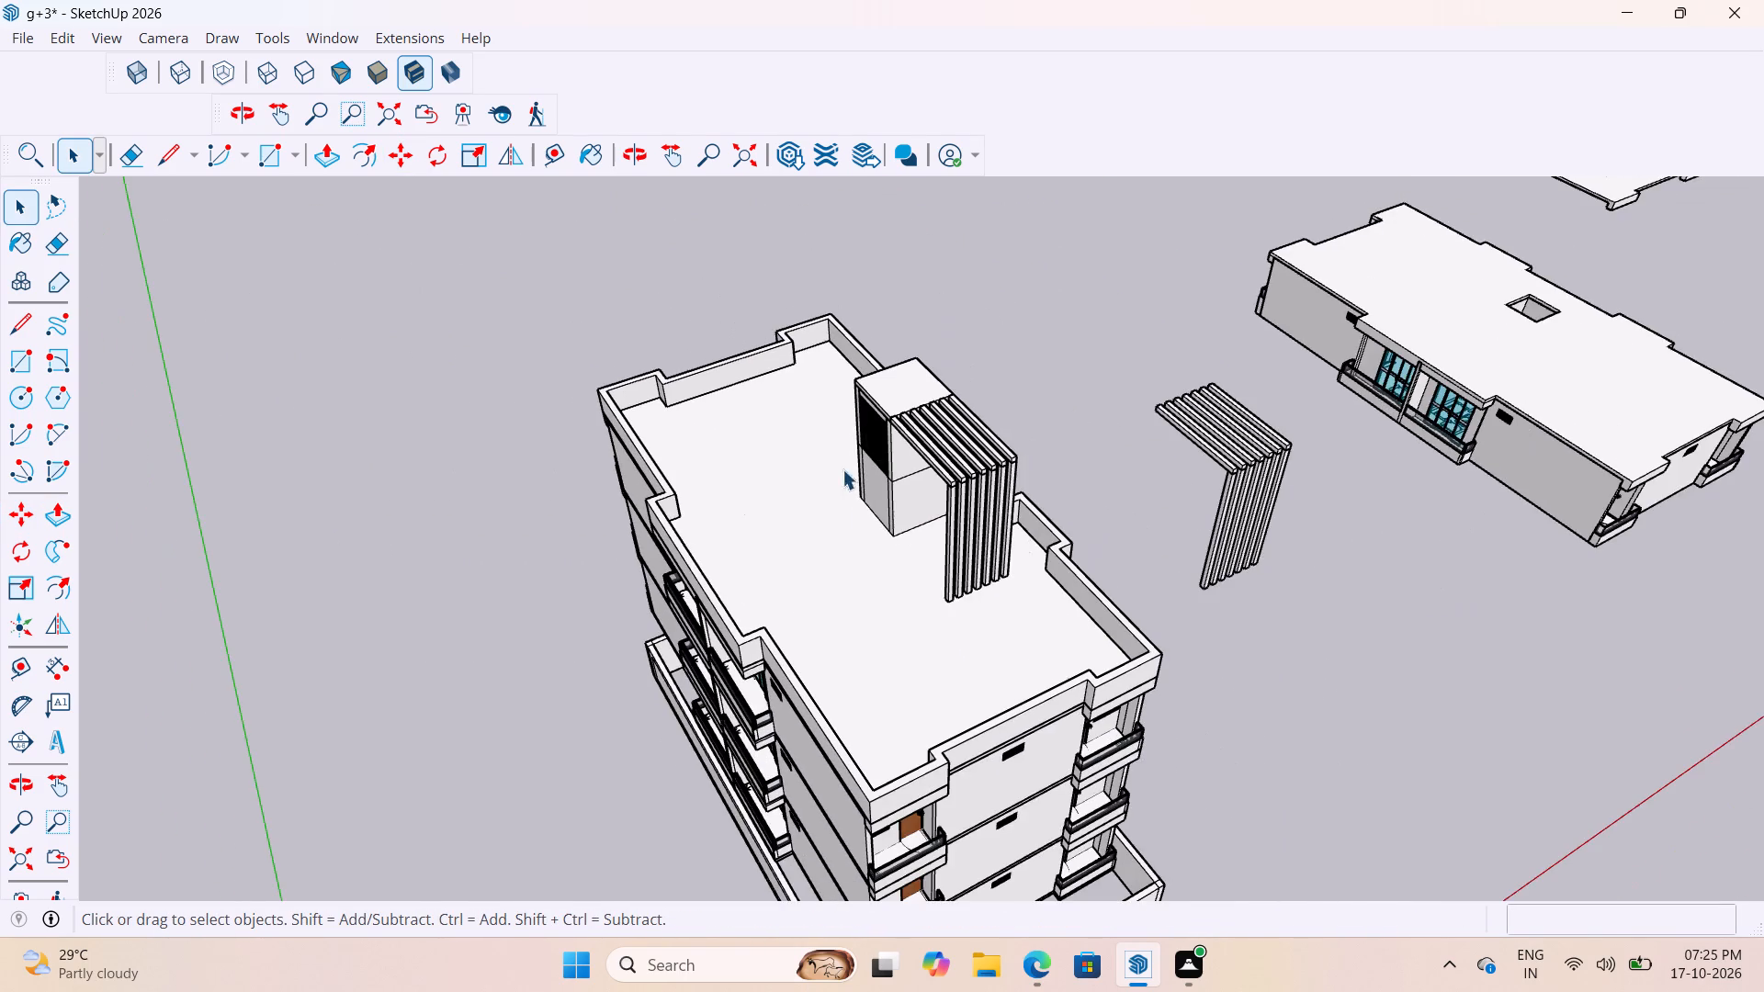
scroll(977, 378, "up", 6)
middle_click_drag(950, 430, 1225, 245)
scroll(695, 455, "up", 4)
middle_click_drag(770, 474, 879, 338)
scroll(910, 413, "down", 5)
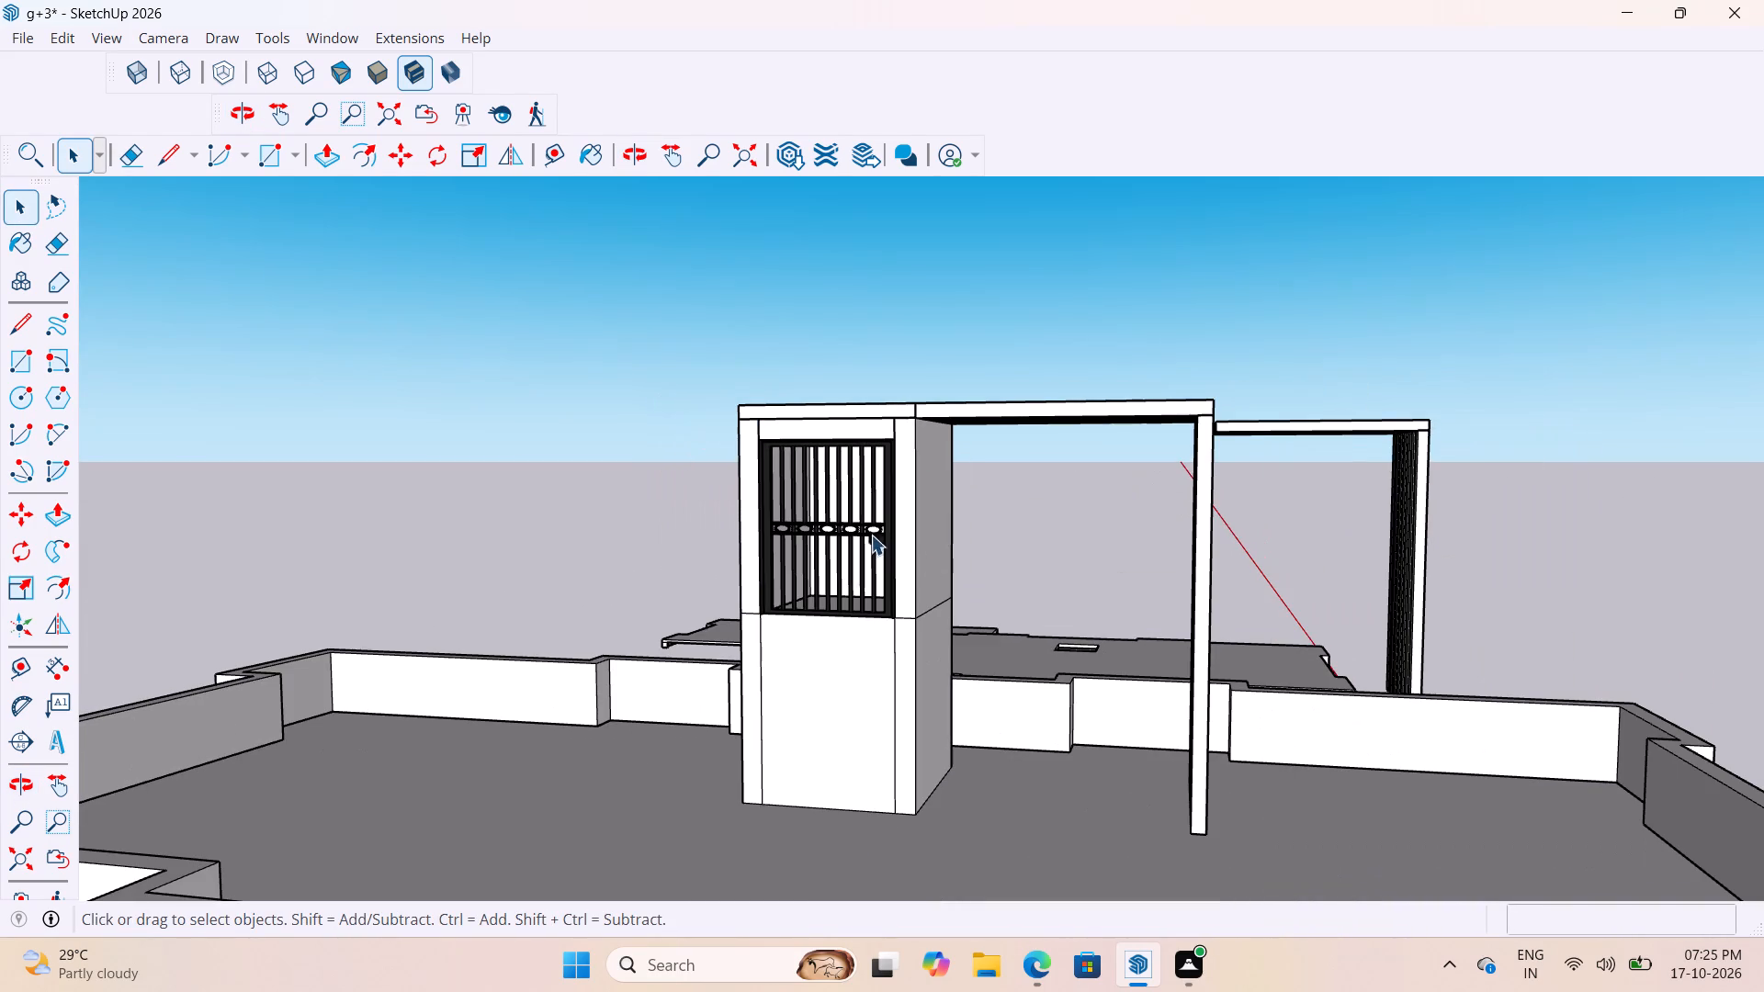
left_click(888, 559)
scroll(878, 570, "up", 3)
type("m")
key("space")
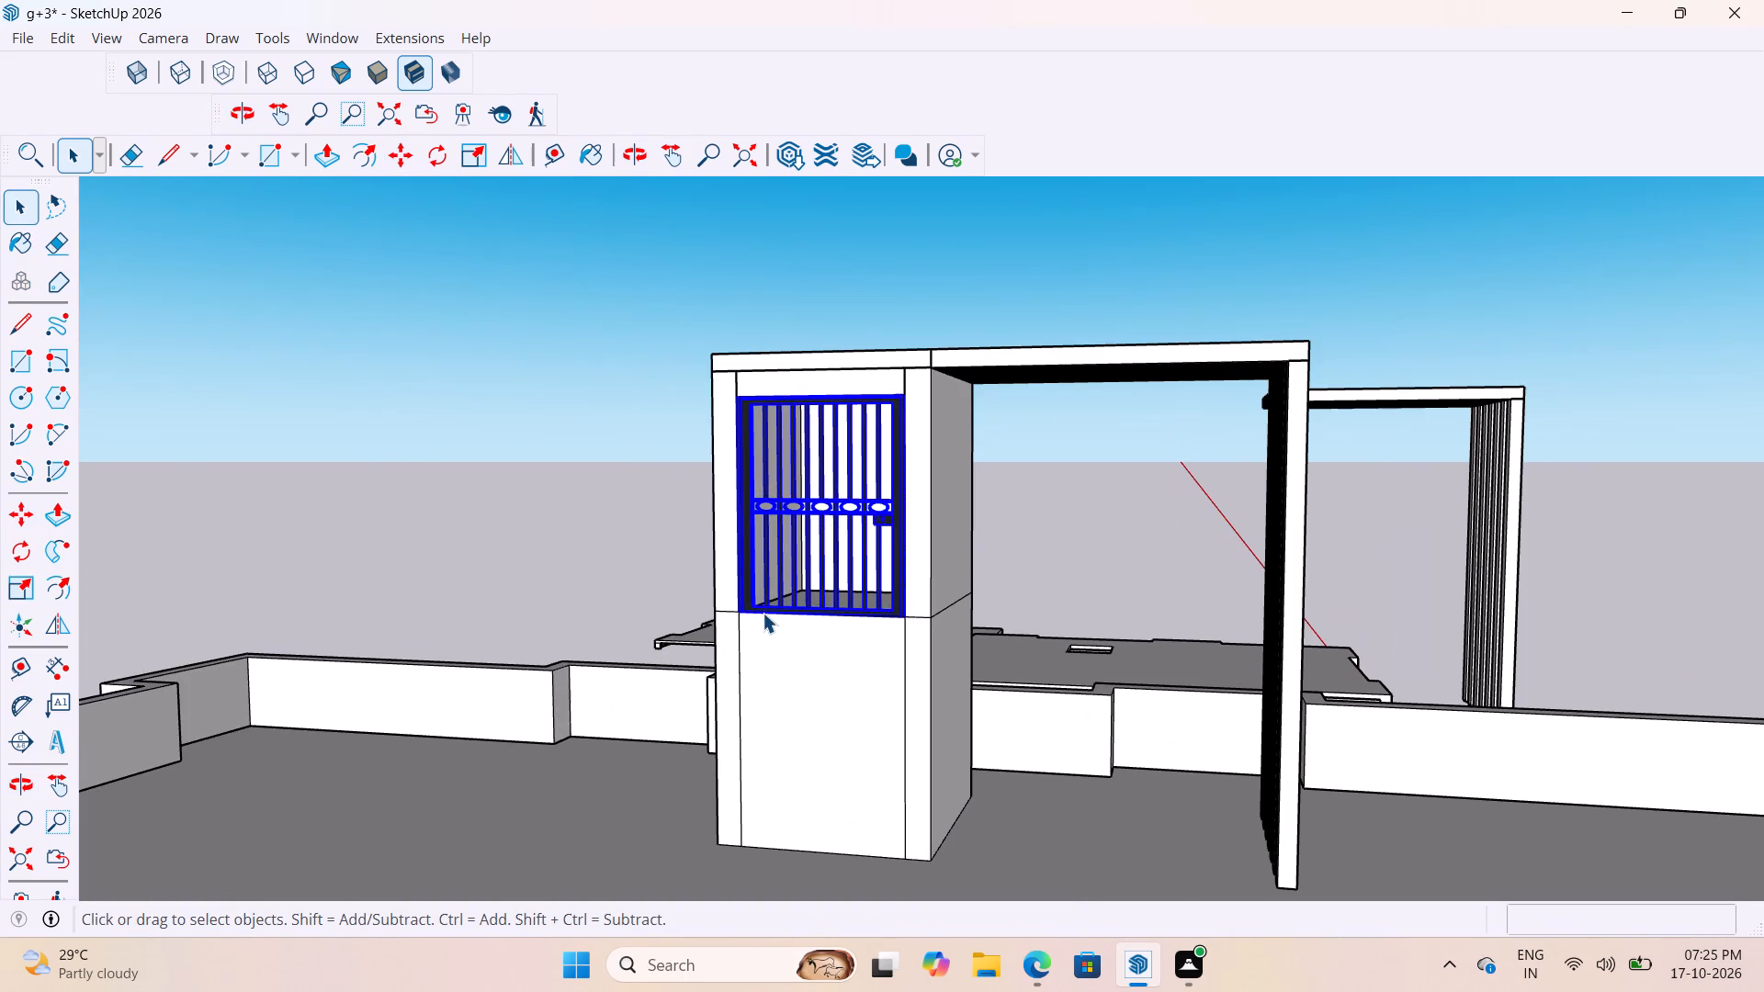
key("m")
scroll(738, 635, "up", 7)
left_click(744, 590)
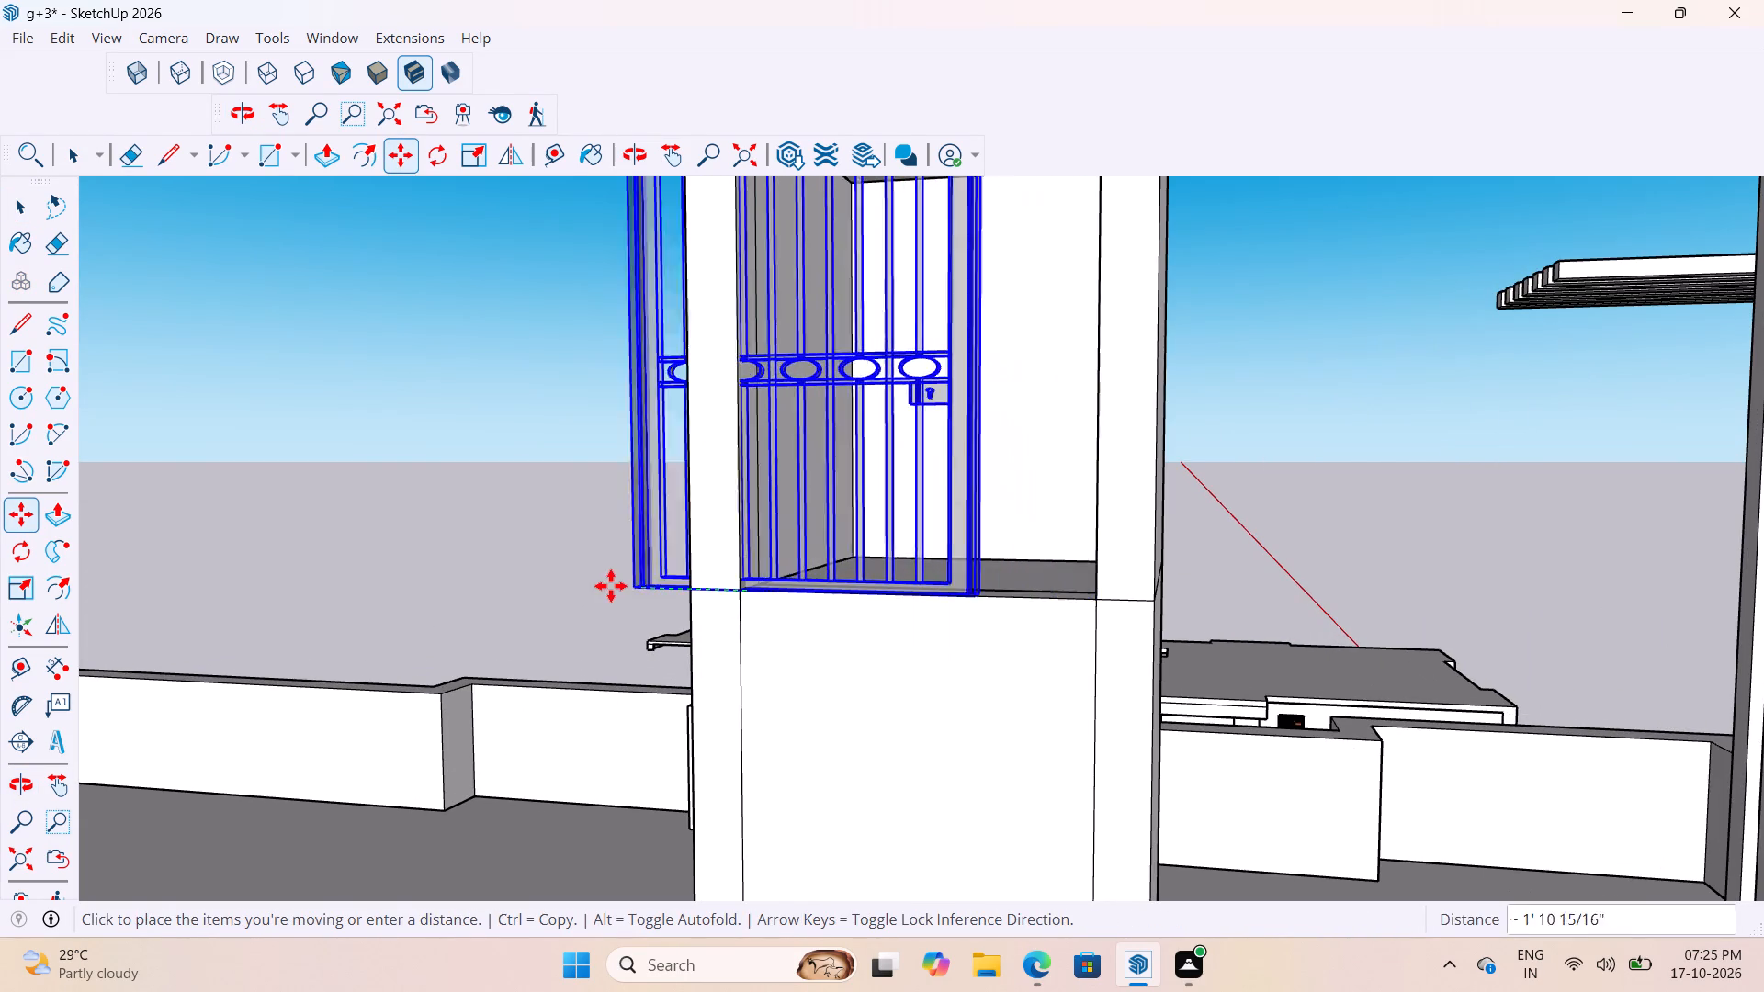
scroll(579, 589, "down", 10)
left_click(364, 711)
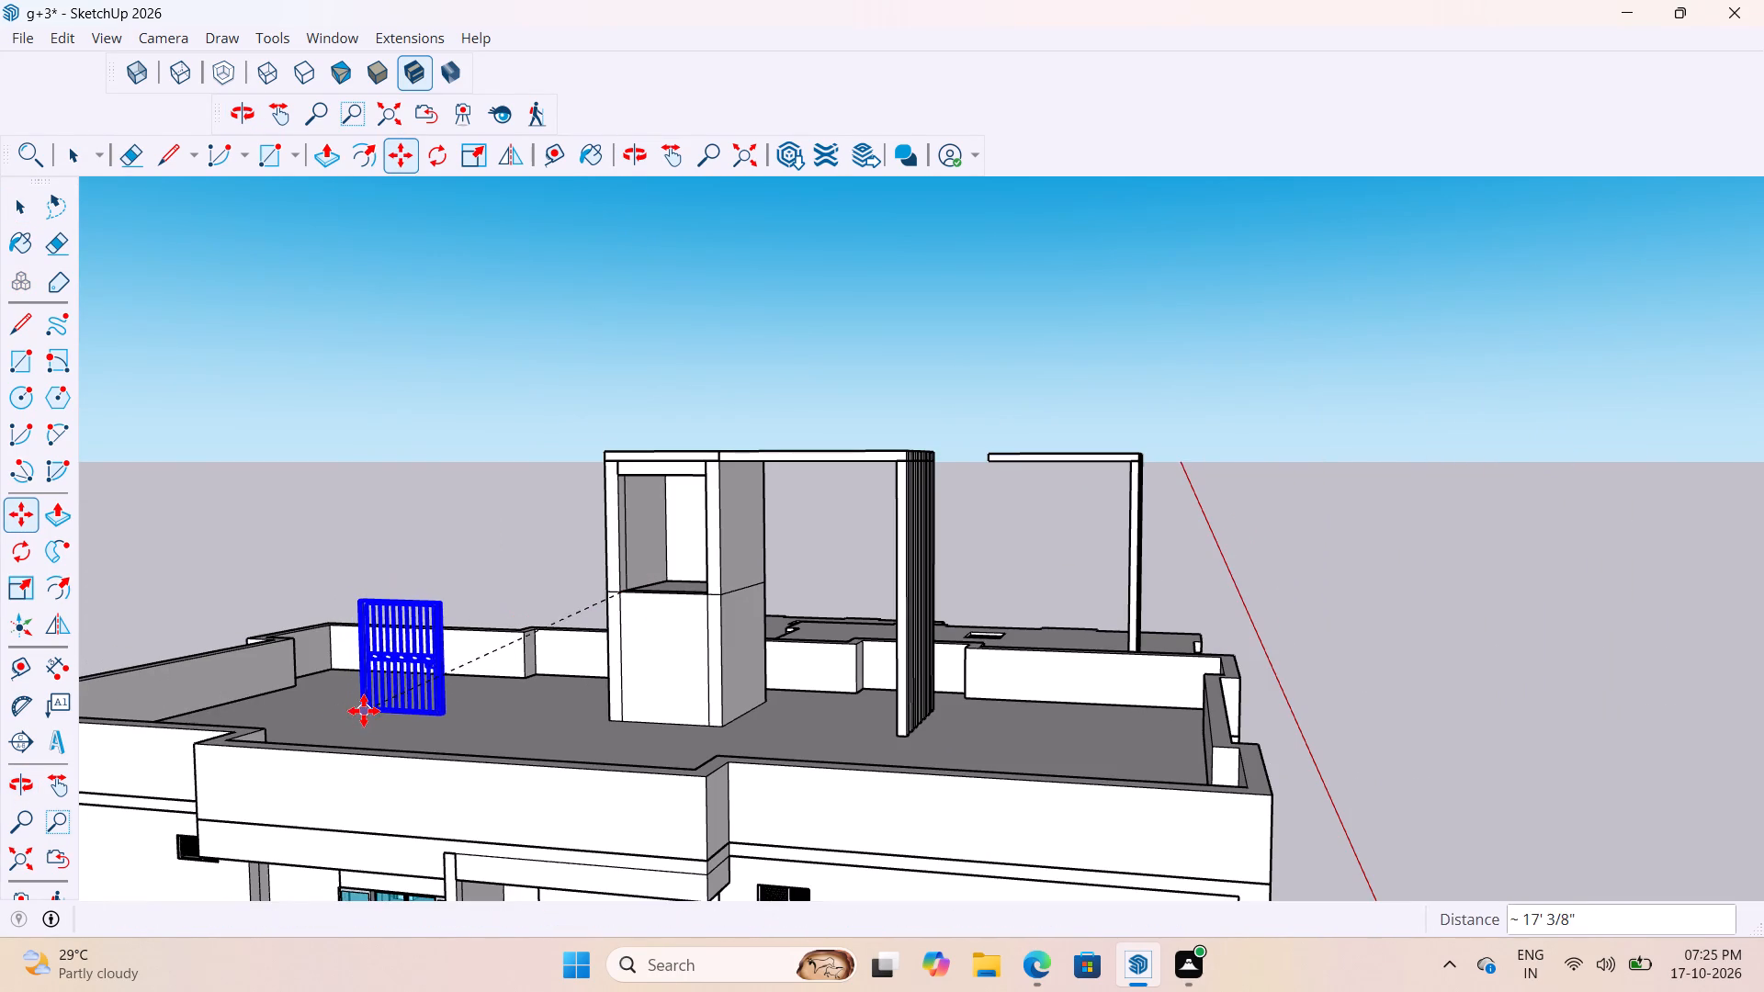
key("space")
Inside the roof group, delete the horizontal floor face inside the stair tower at the door opening's sill level.
scroll(639, 685, "up", 3)
middle_click_drag(686, 630, 766, 783)
scroll(728, 641, "up", 2)
middle_click_drag(747, 676, 768, 728)
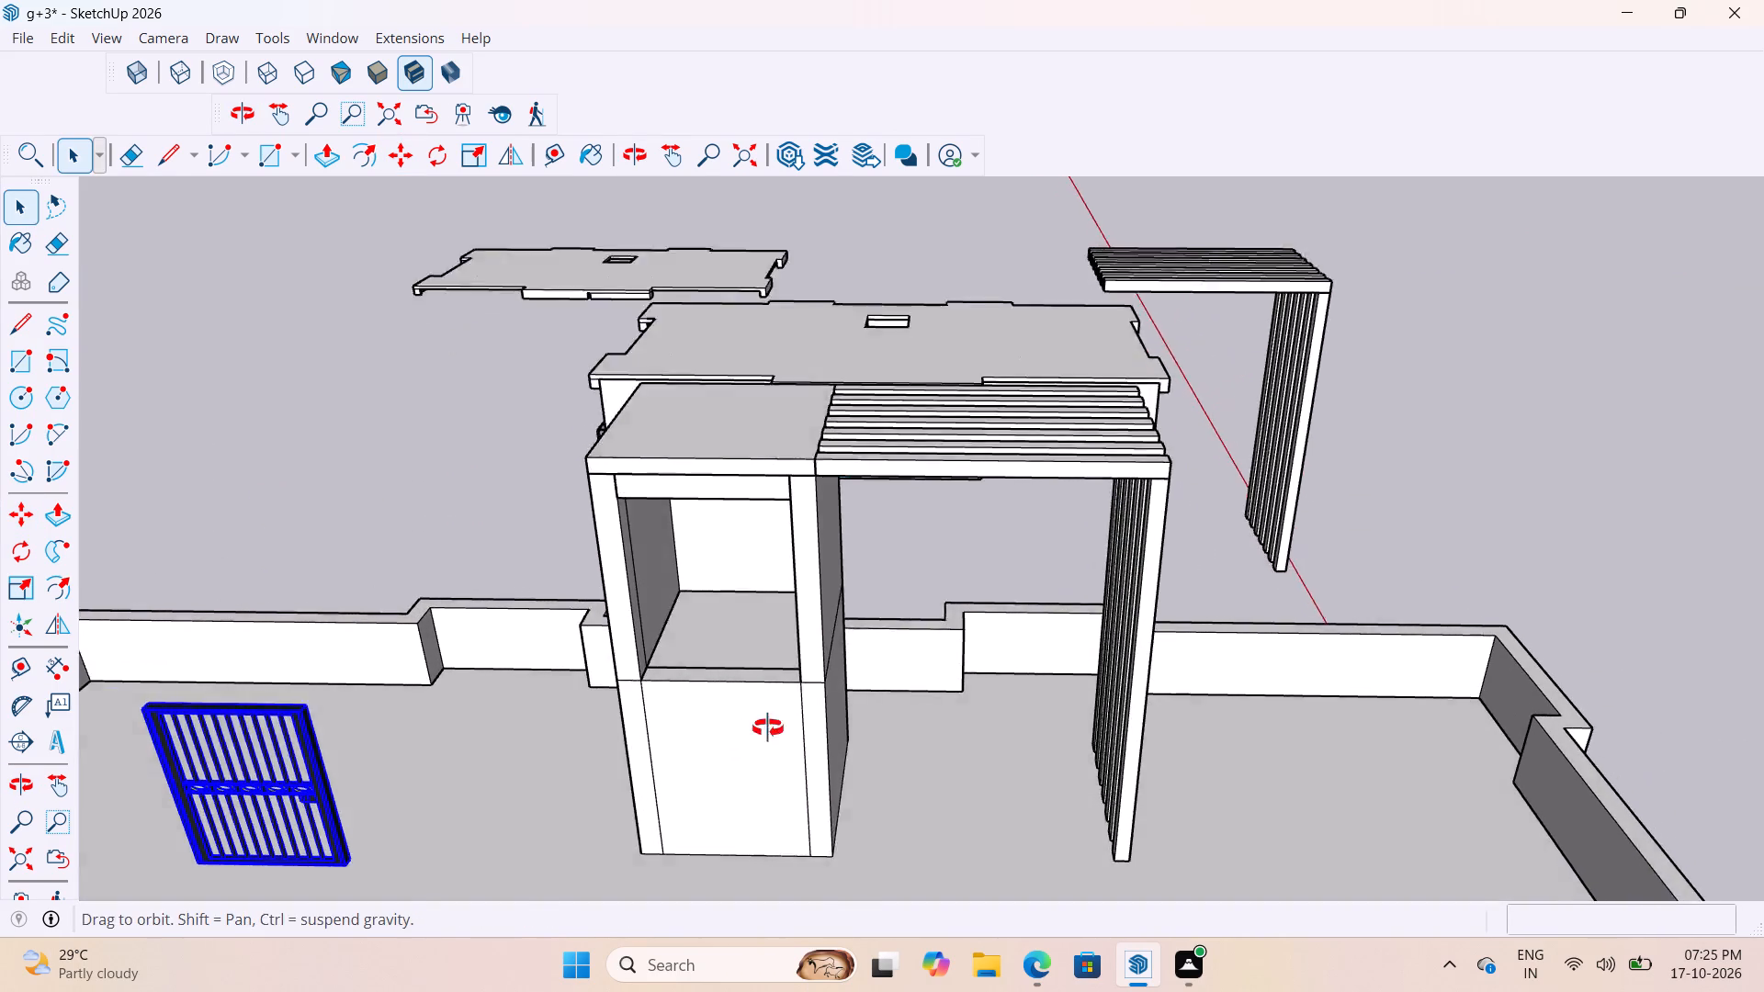
middle_click_drag(768, 728, 780, 780)
left_click(763, 701)
scroll(744, 701, "up", 6)
double_click(744, 700)
left_click(744, 706)
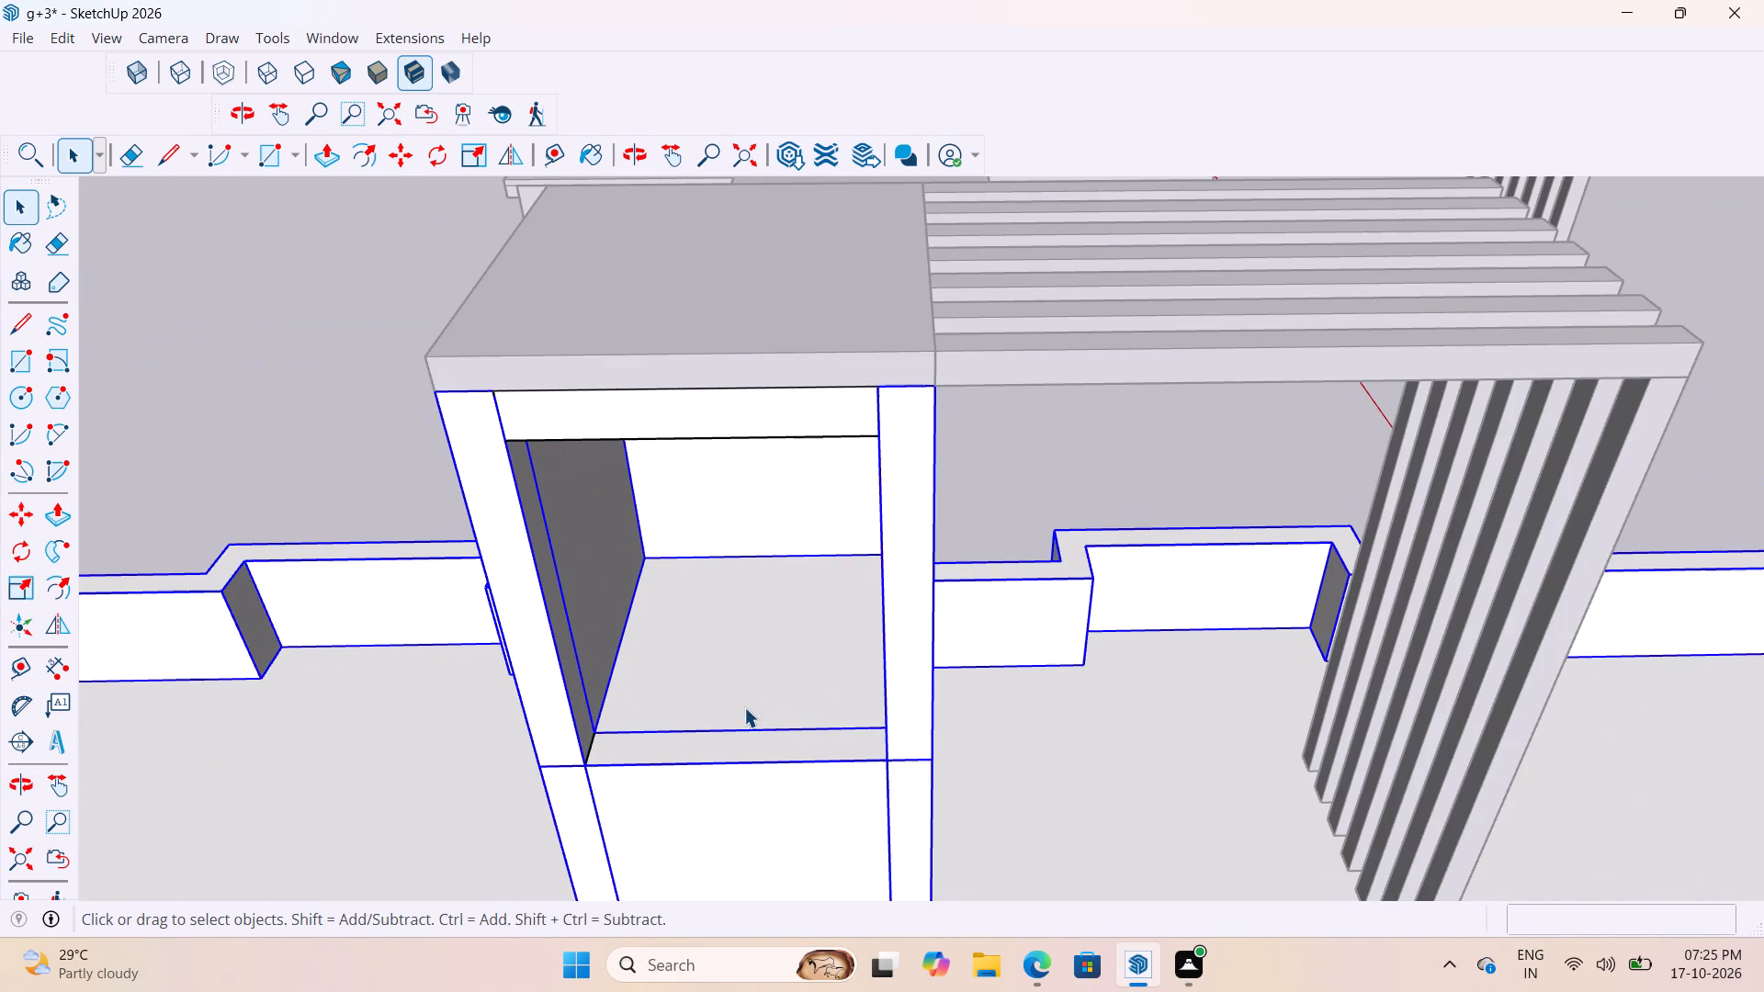
scroll(744, 698, "up", 2)
left_click(746, 696)
scroll(746, 696, "up", 1)
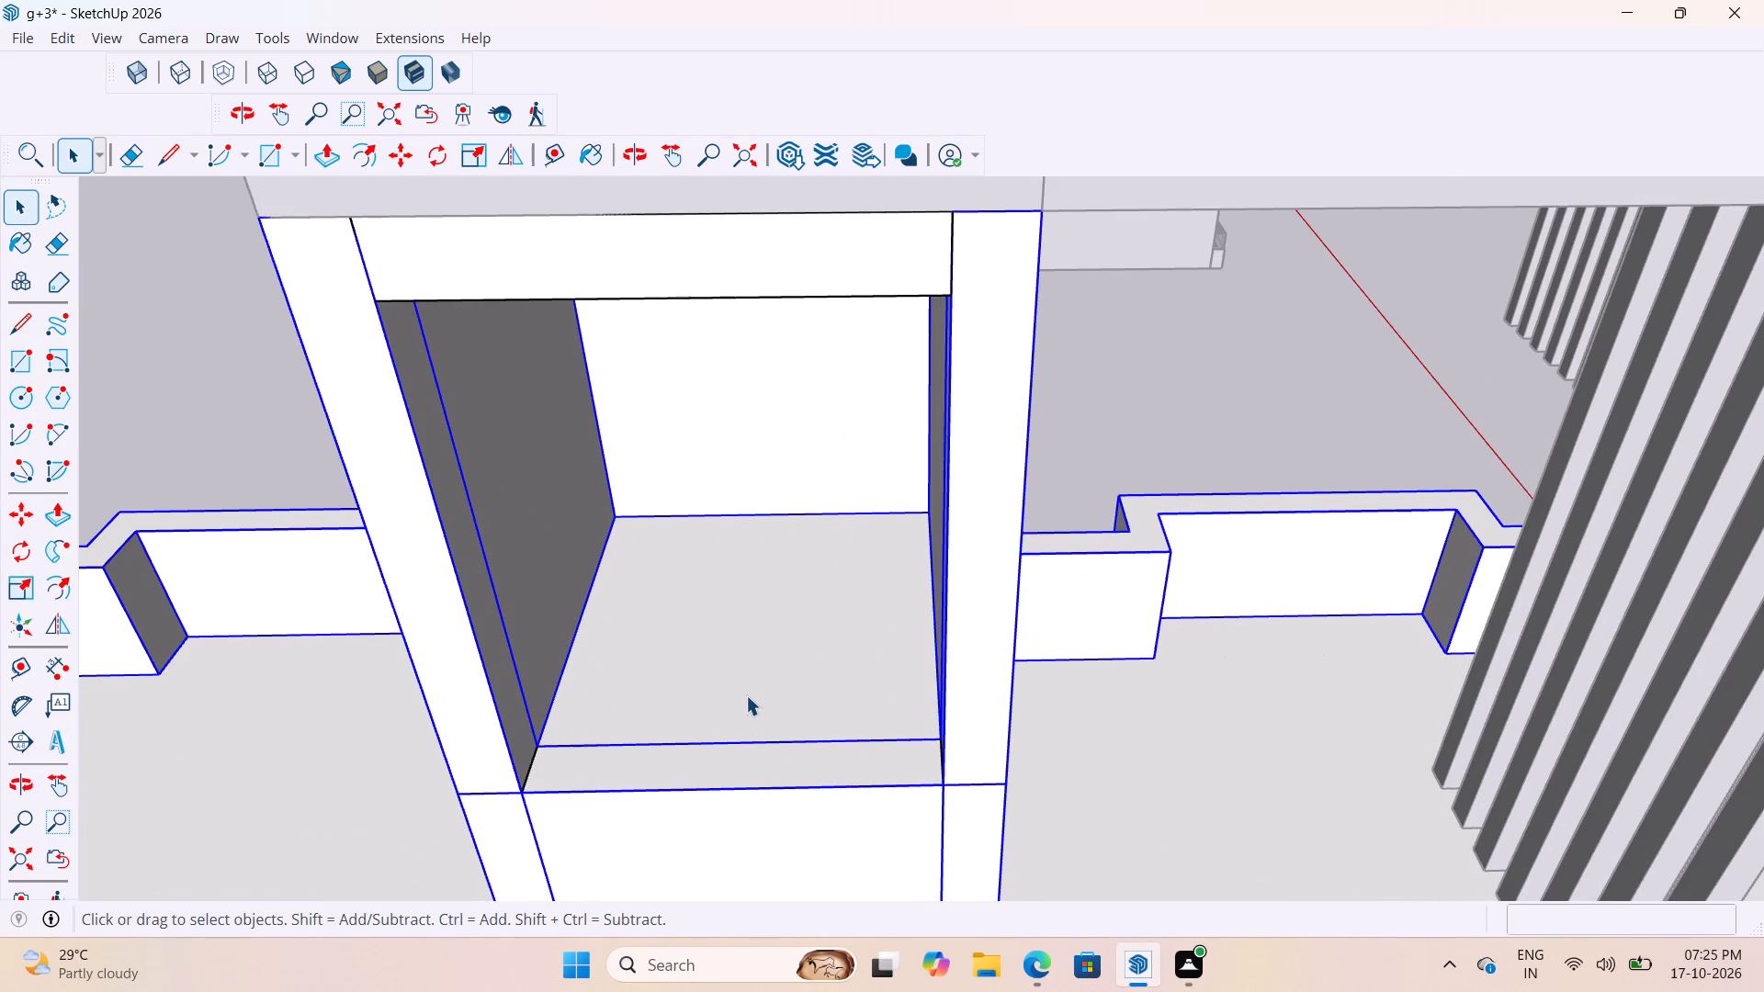
double_click(746, 695)
left_click(746, 705)
key("Delete")
Push the sill face of the stair tower's door opening down by 4'.
scroll(835, 632, "down", 5)
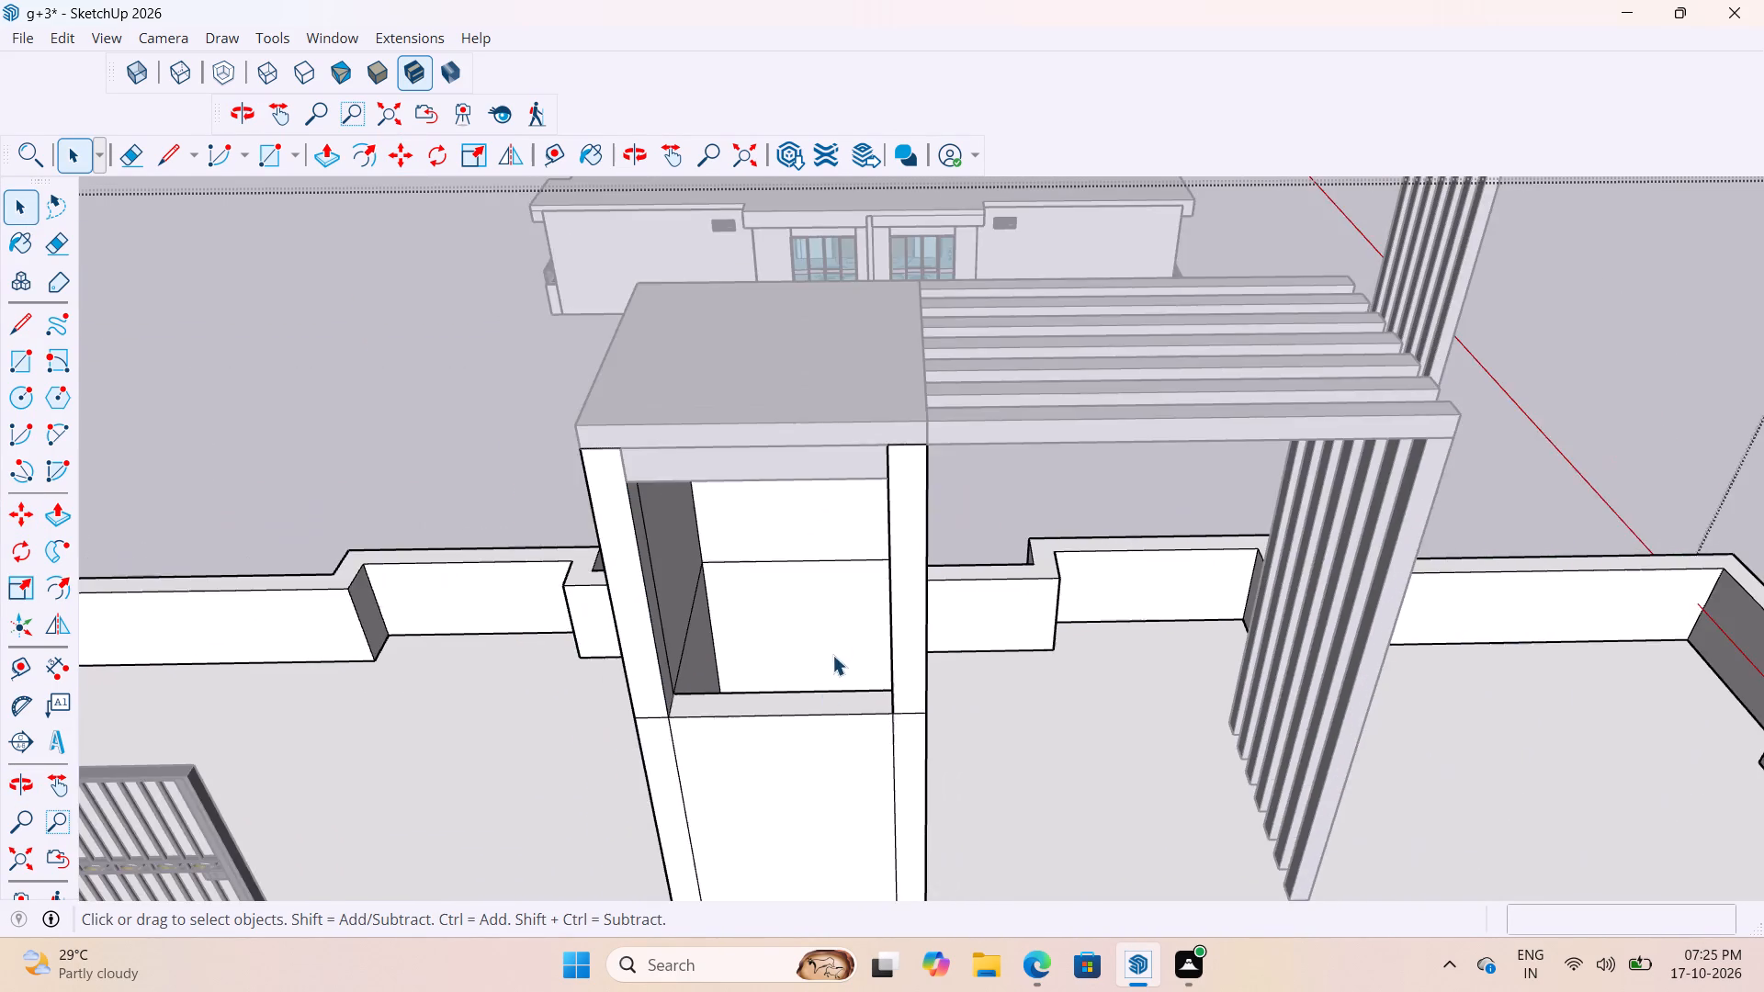
middle_click_drag(822, 693, 823, 786)
scroll(799, 740, "up", 3)
scroll(969, 644, "down", 5)
scroll(778, 700, "up", 2)
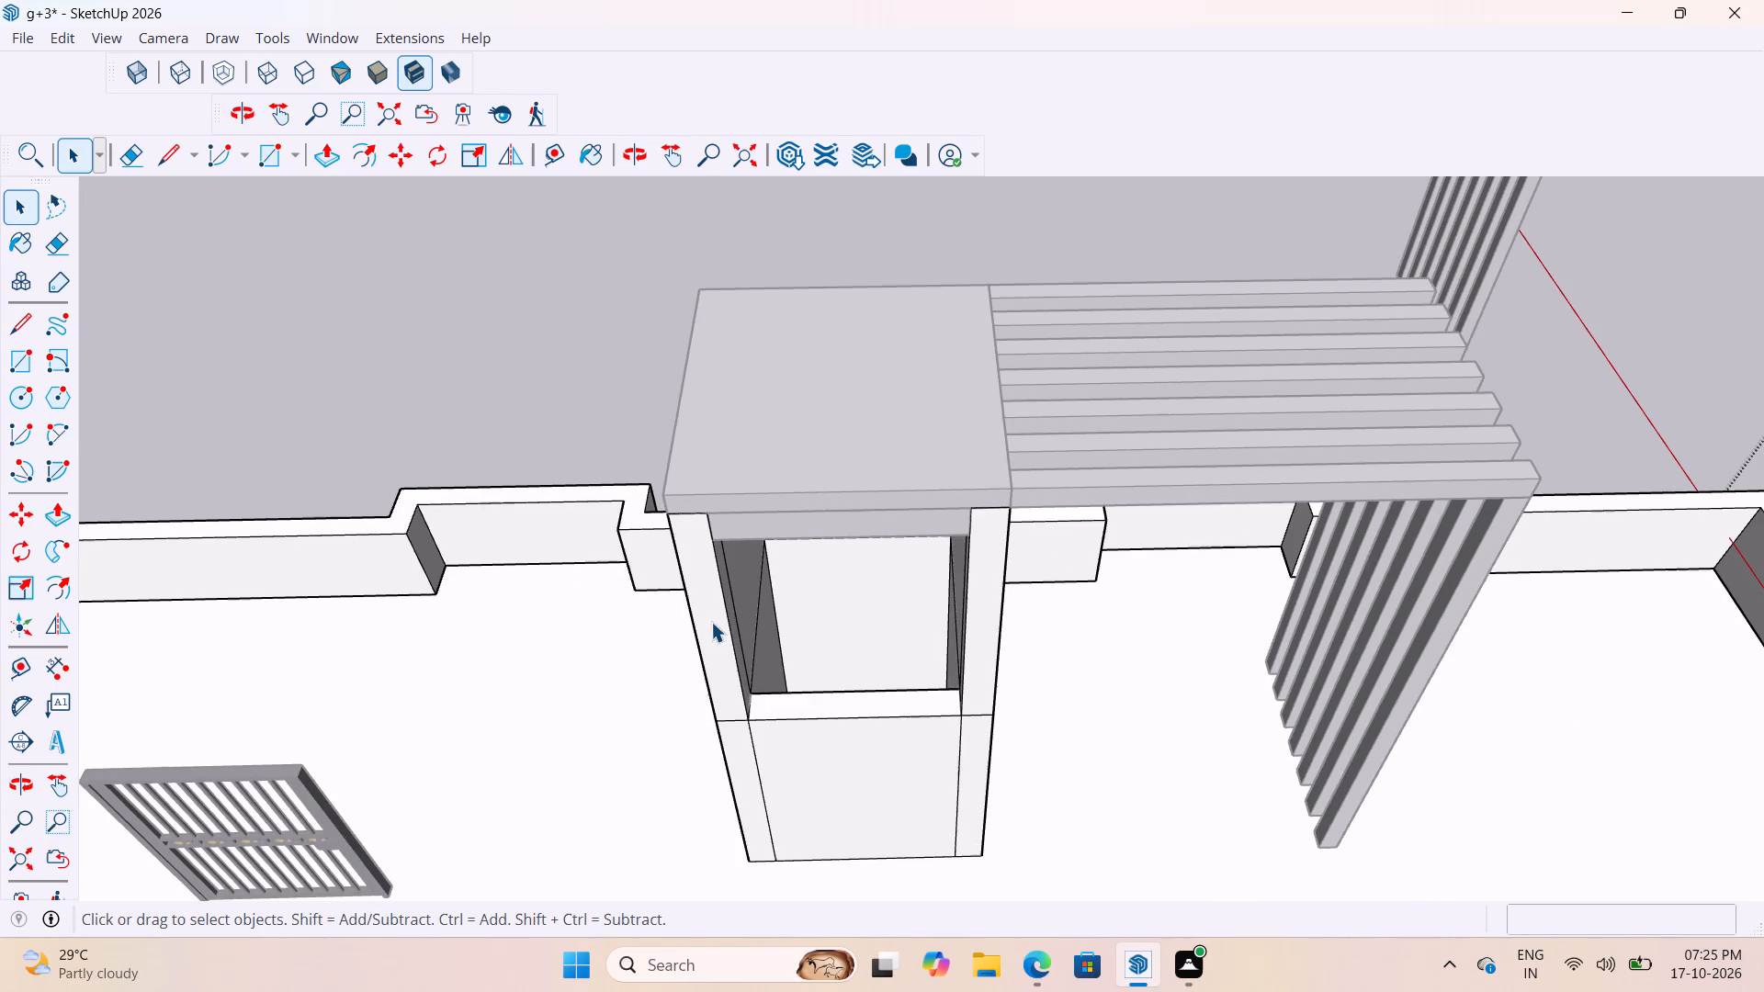
middle_click_drag(711, 619, 642, 502)
double_click(858, 709)
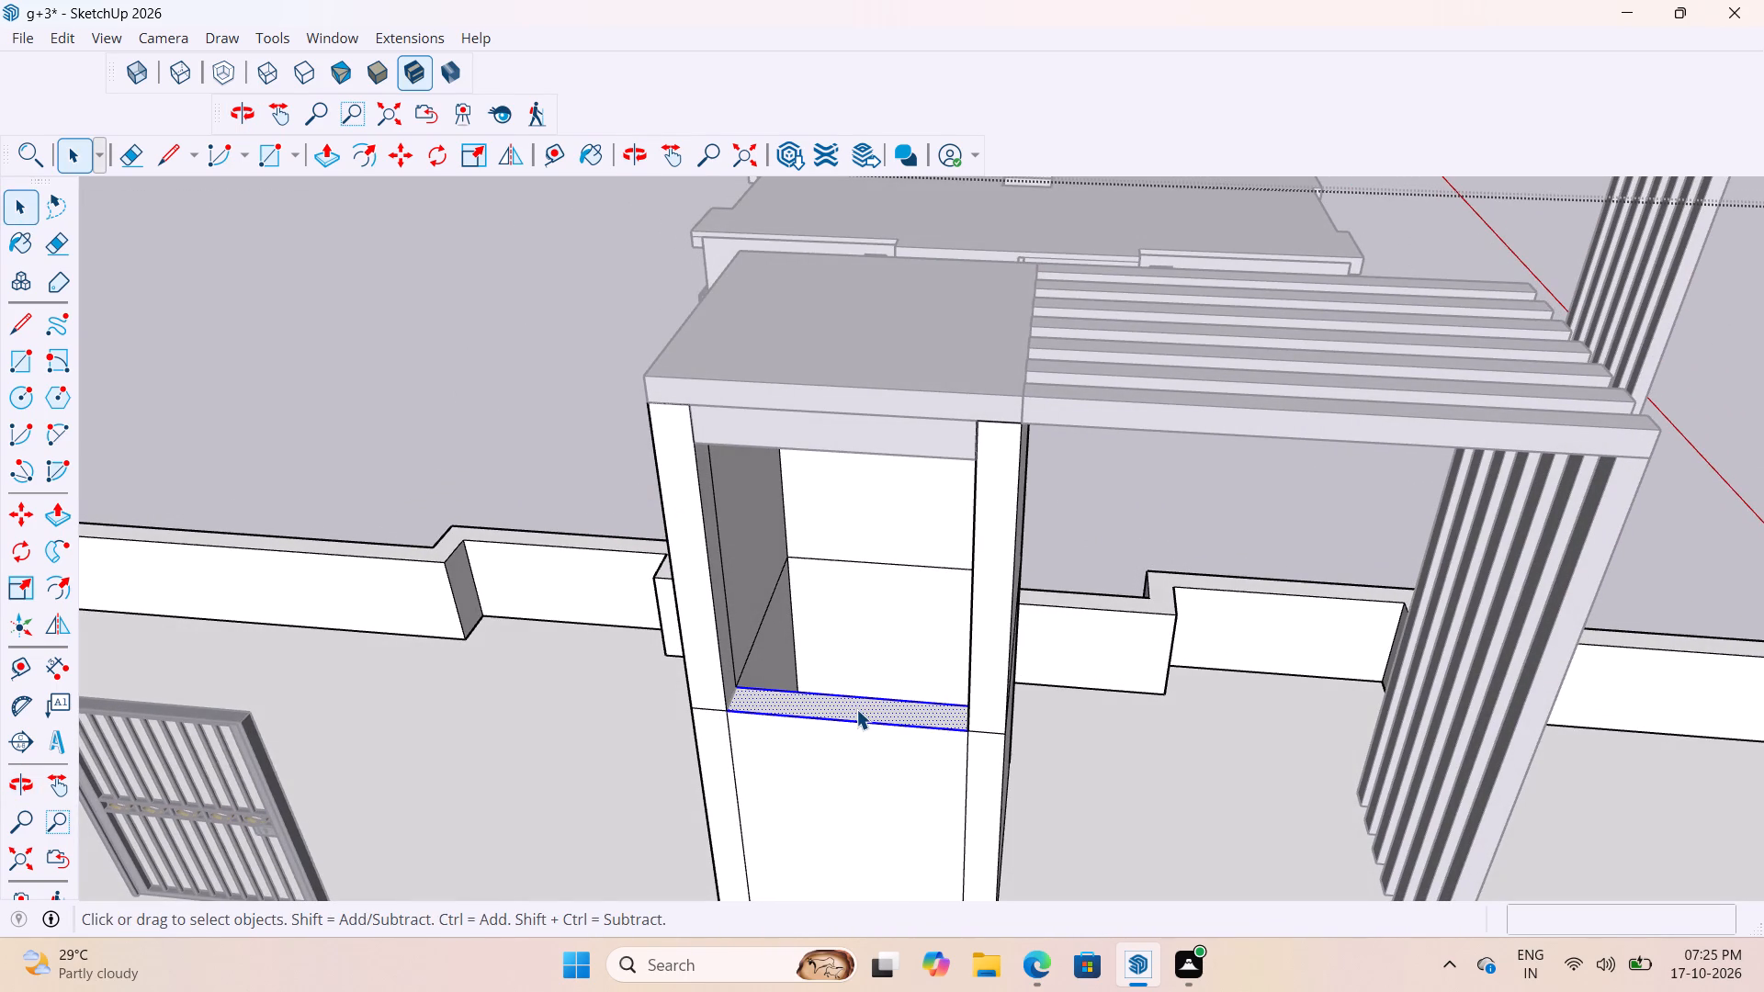
key("p")
left_click(868, 699)
scroll(870, 712, "down", 6)
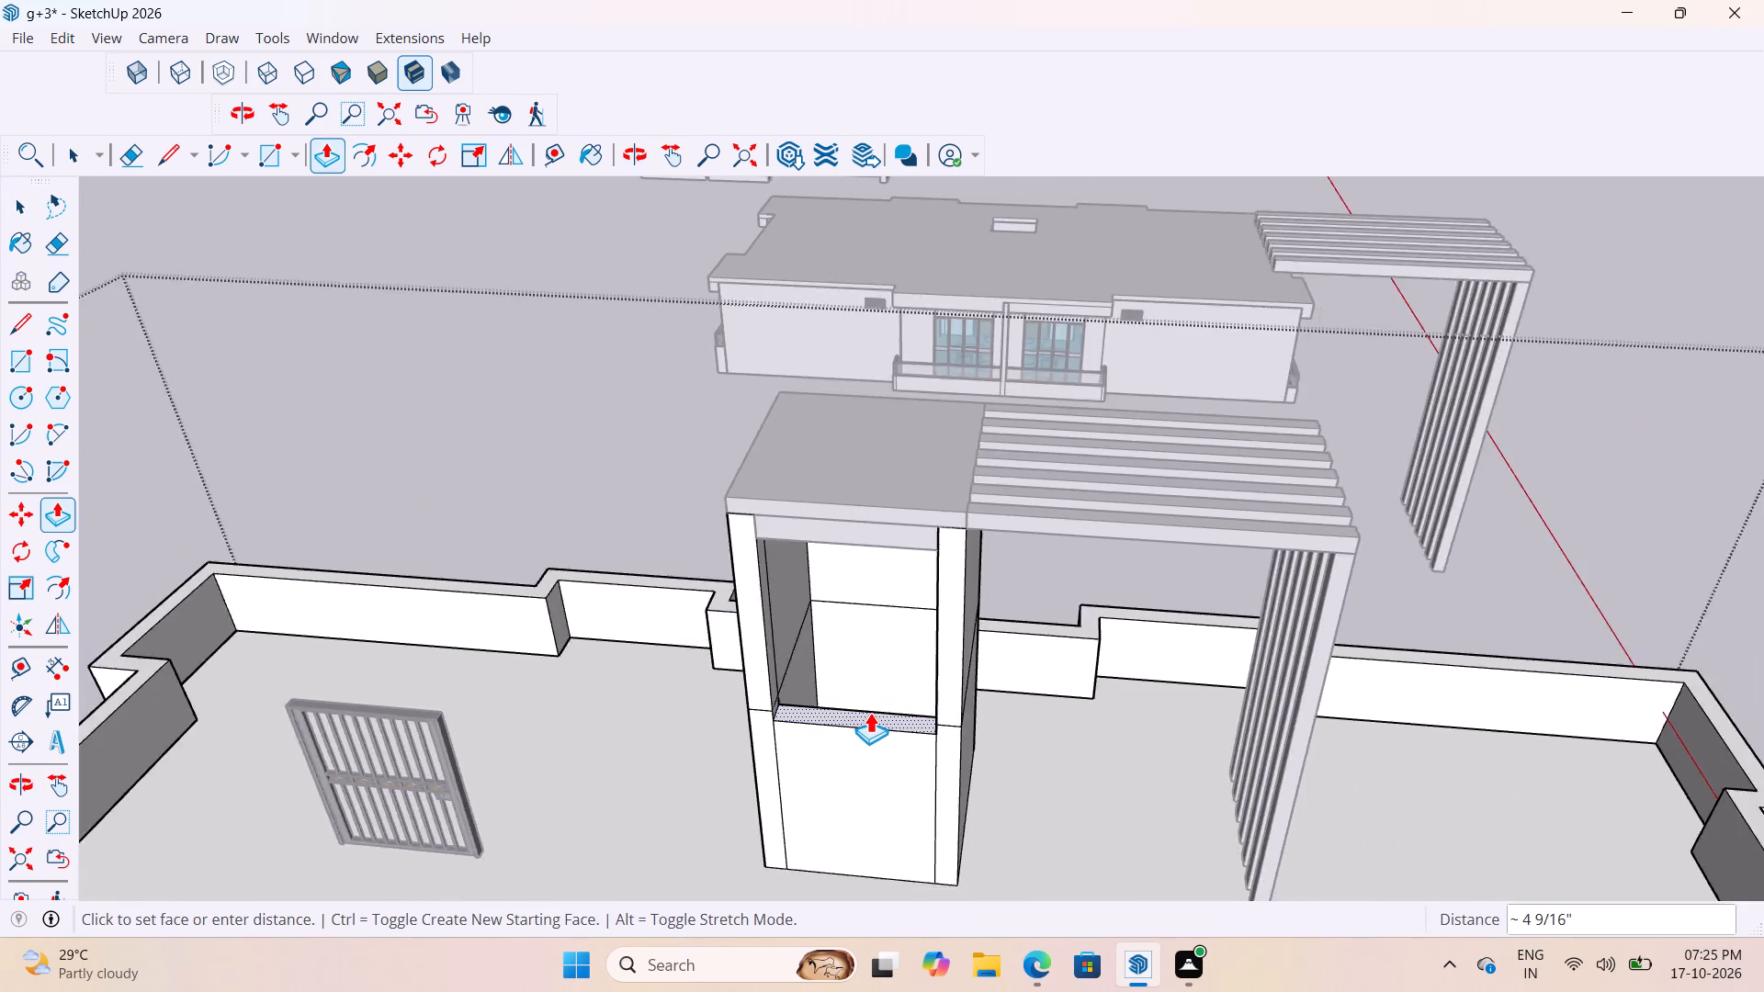
scroll(870, 712, "down", 3)
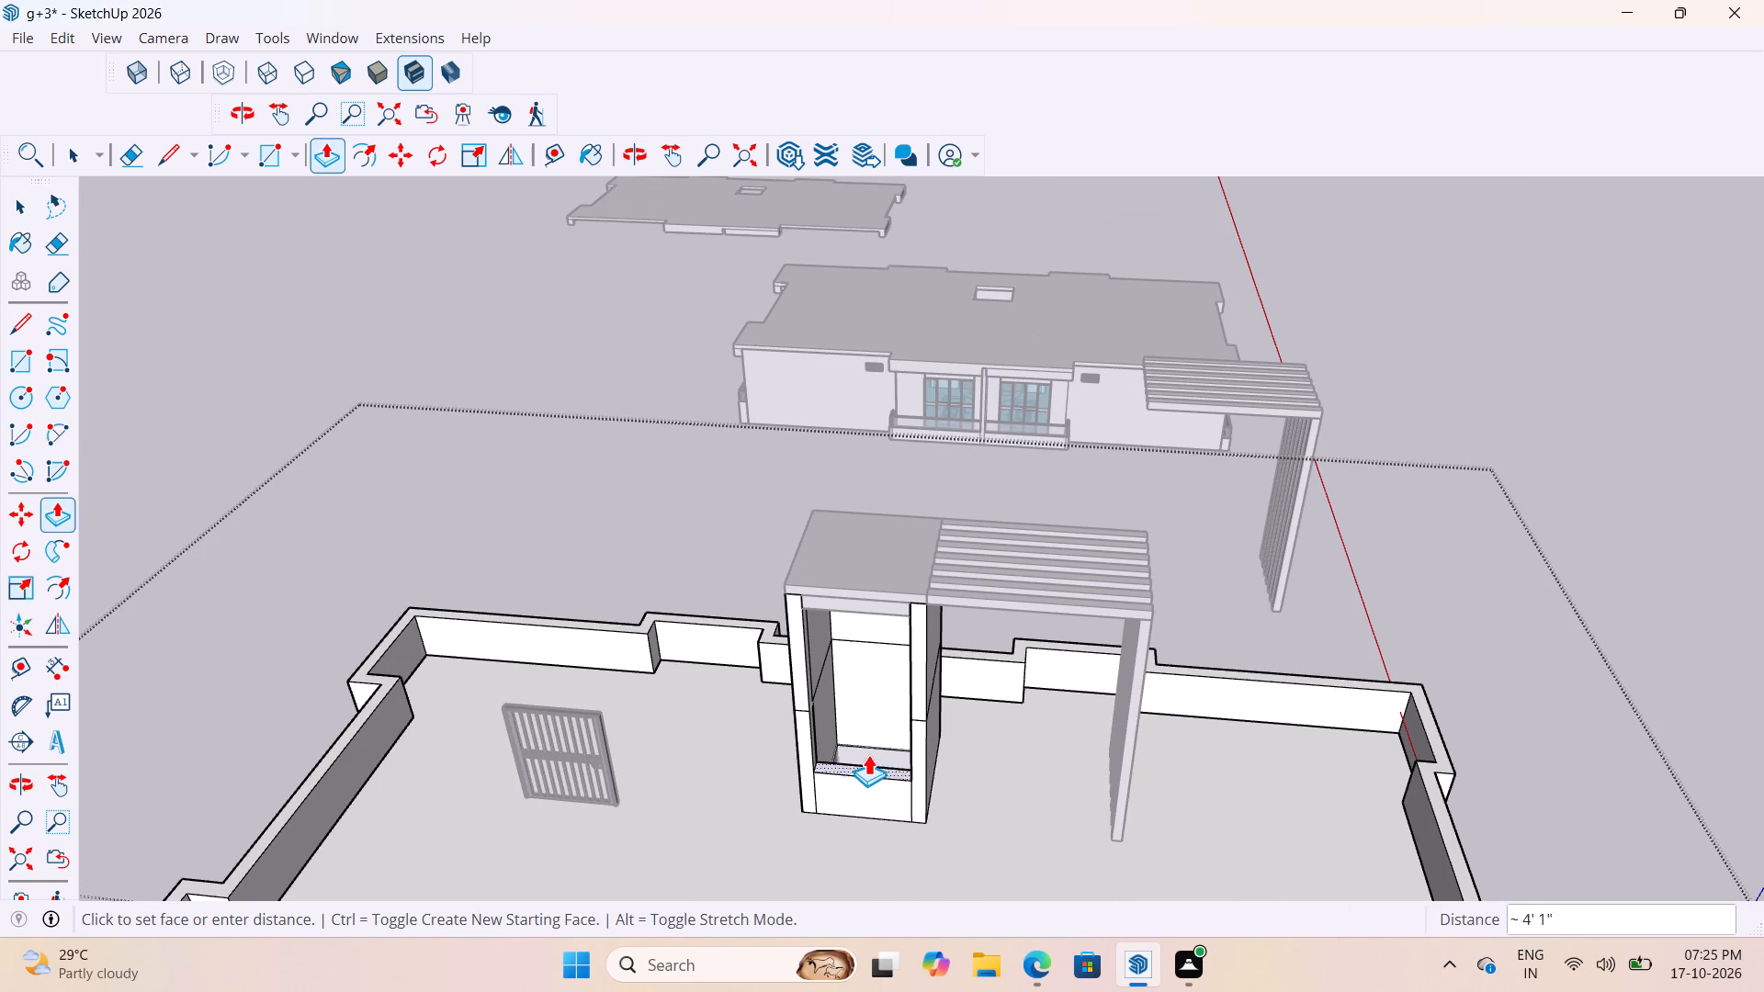
type("4'")
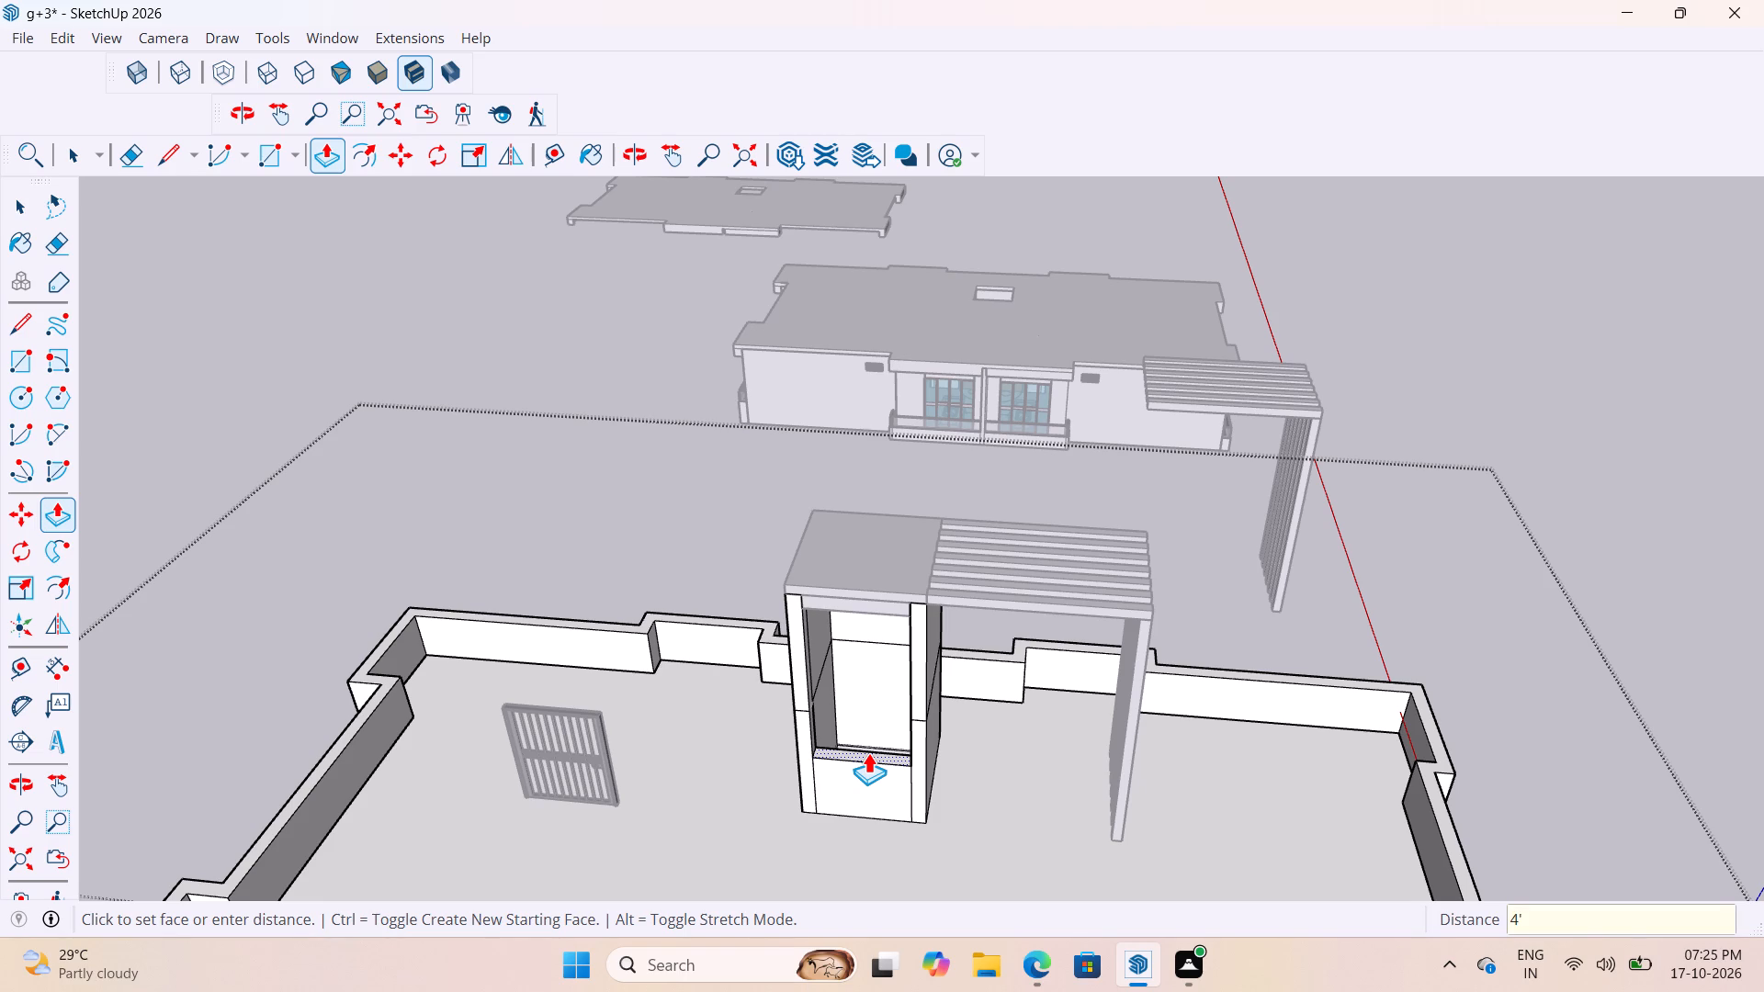
key("Return")
Push the lower front face of the door opening's pergola-side jamb inward by about 3".
scroll(868, 751, "up", 5)
key("space")
scroll(732, 725, "up", 6)
left_click(766, 632)
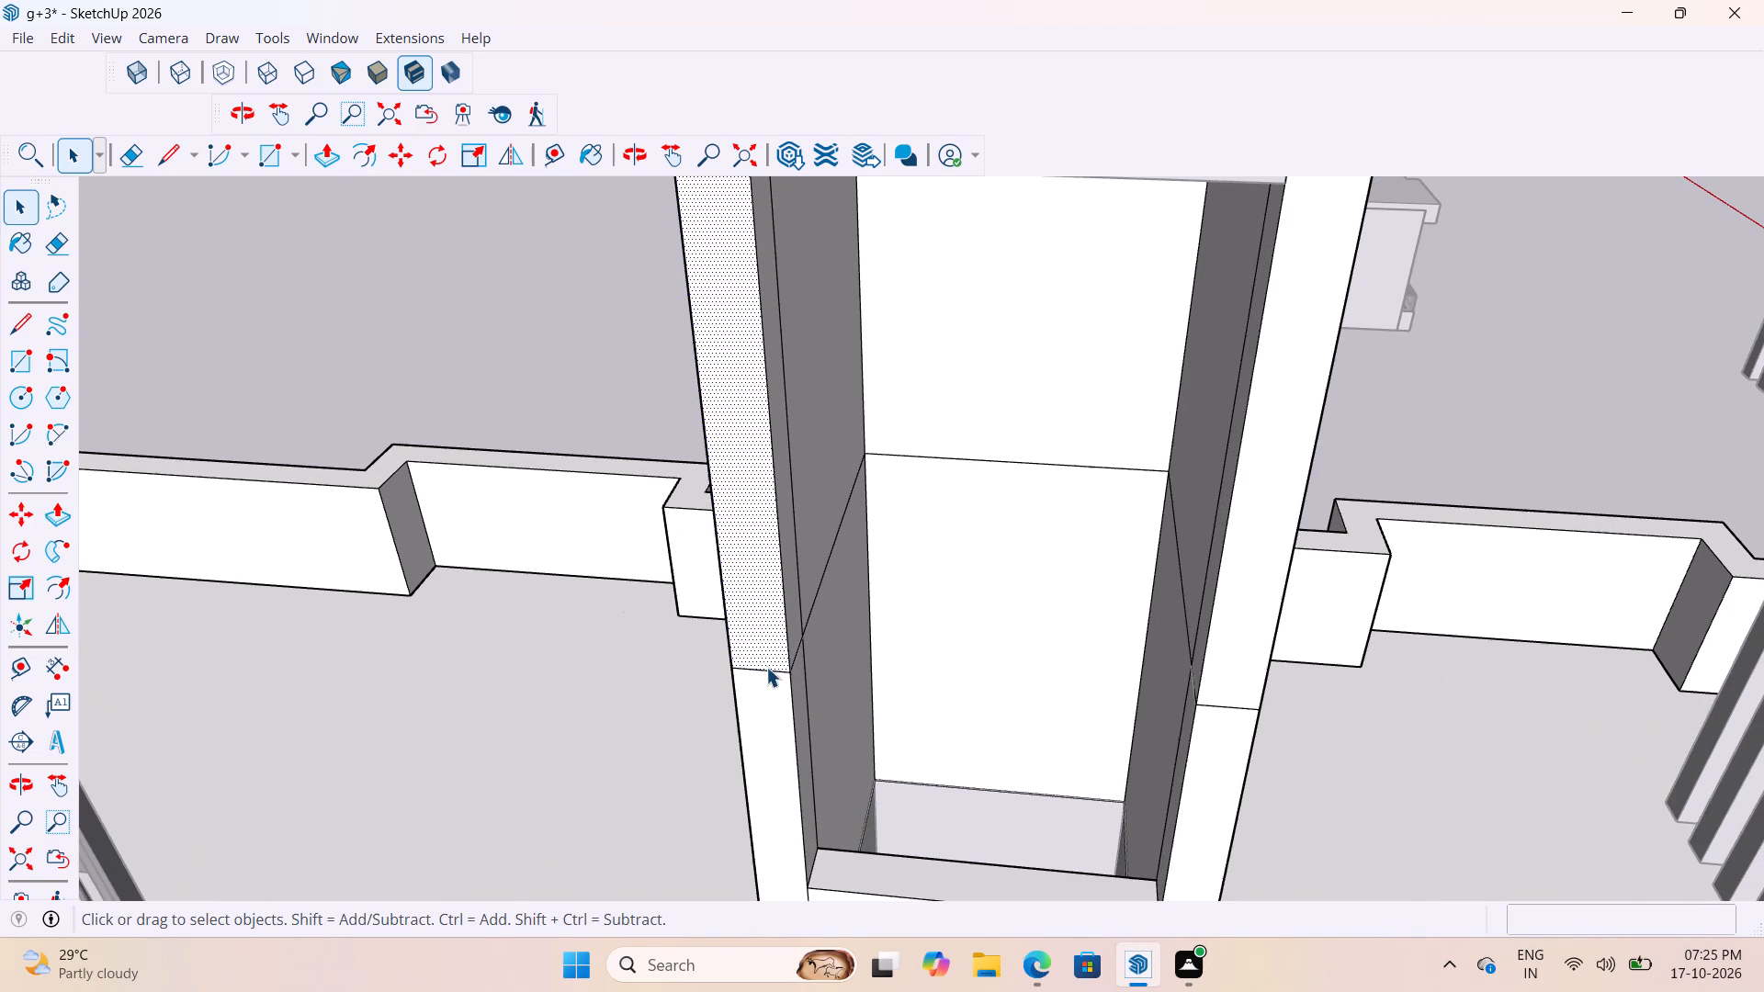
scroll(777, 688, "down", 9)
scroll(788, 554, "up", 2)
left_click(675, 468)
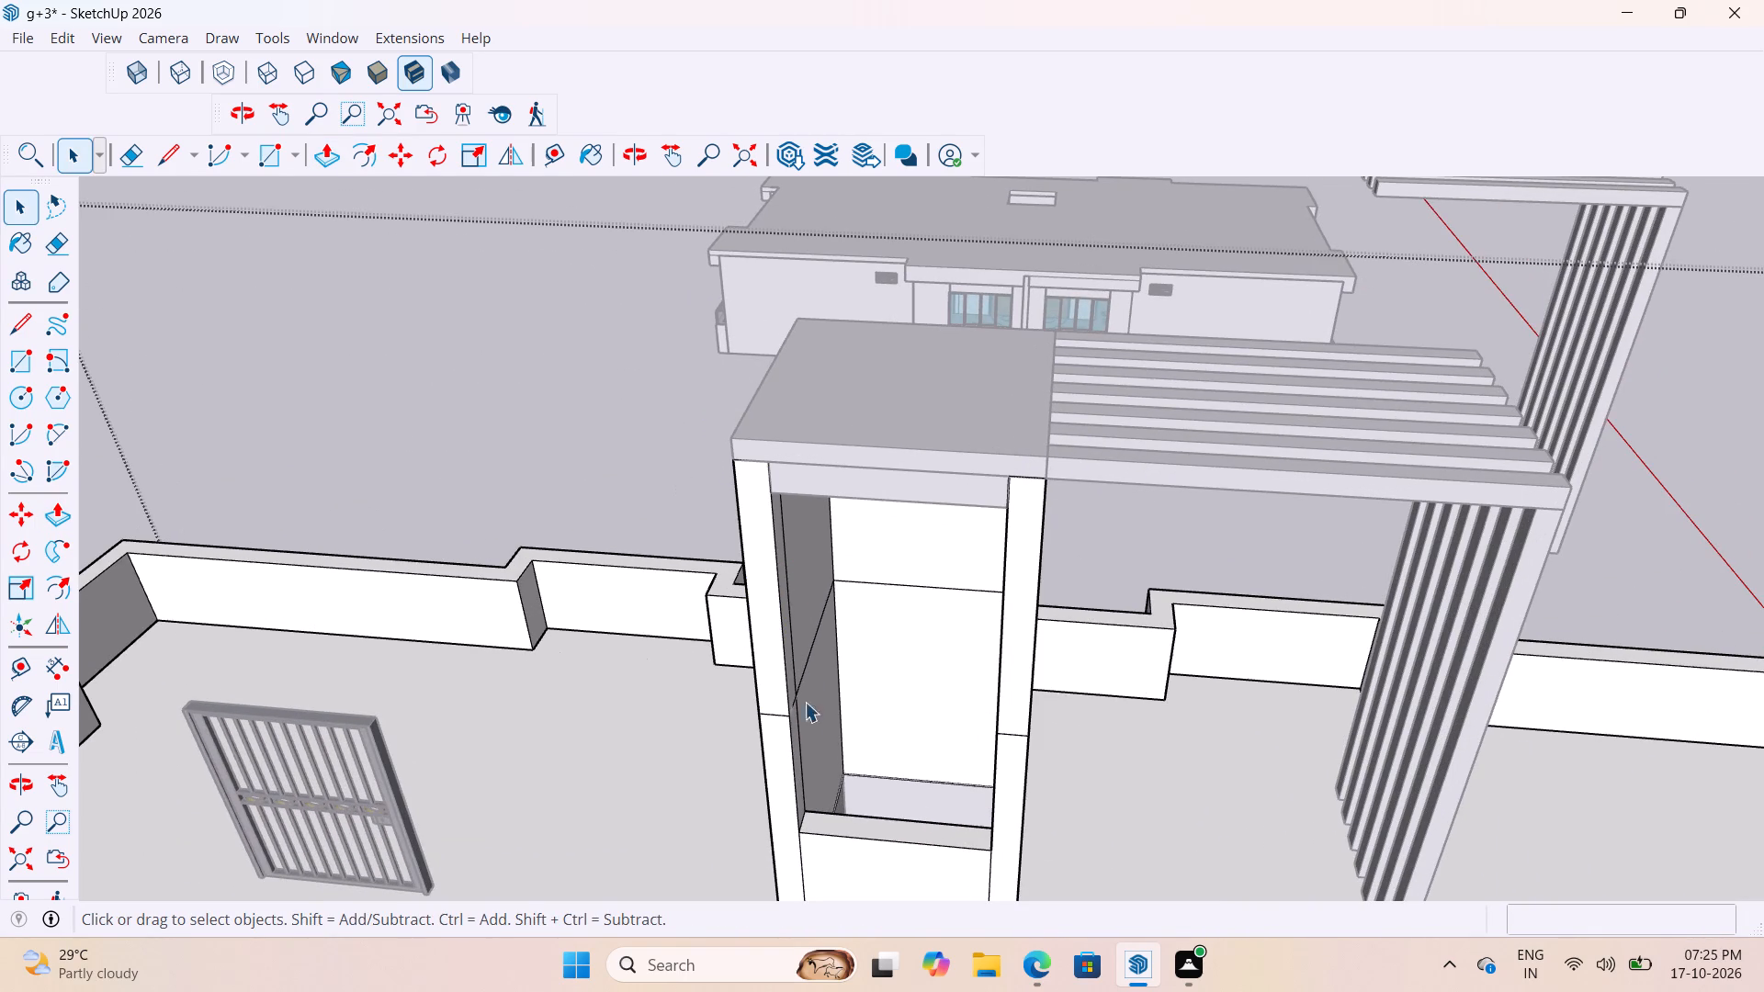
scroll(805, 739, "up", 6)
scroll(843, 603, "down", 4)
middle_click_drag(933, 759, 1056, 771)
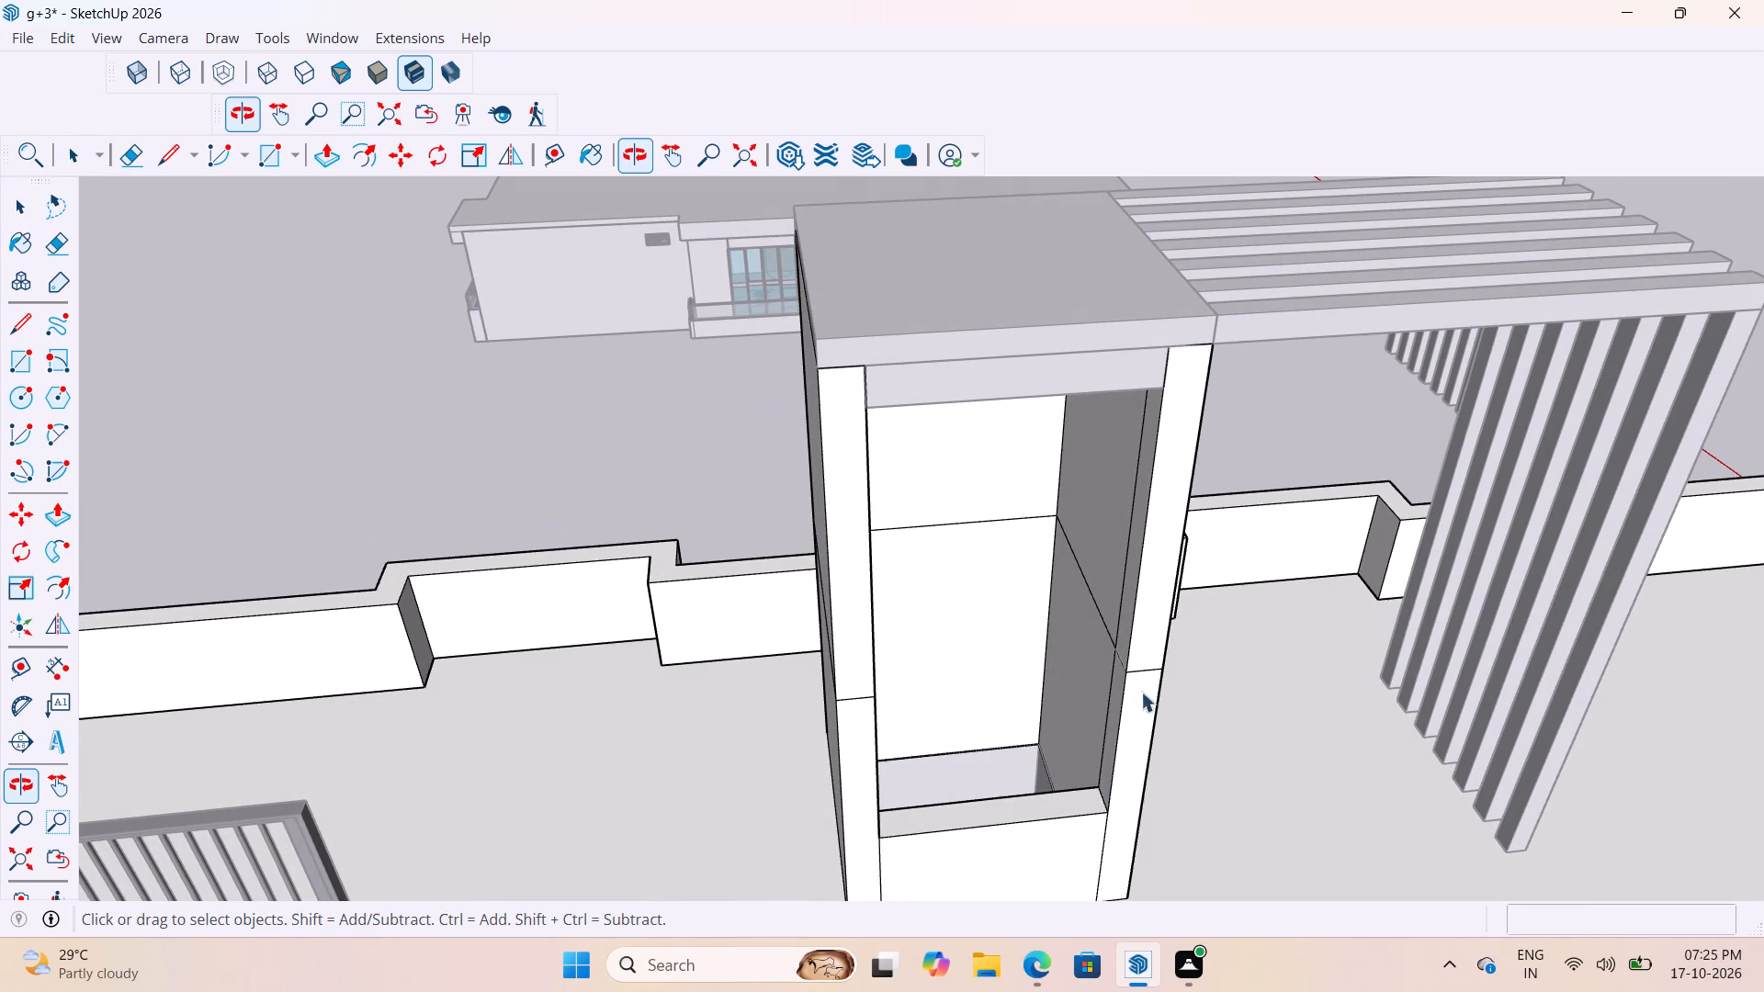
scroll(1095, 746, "up", 4)
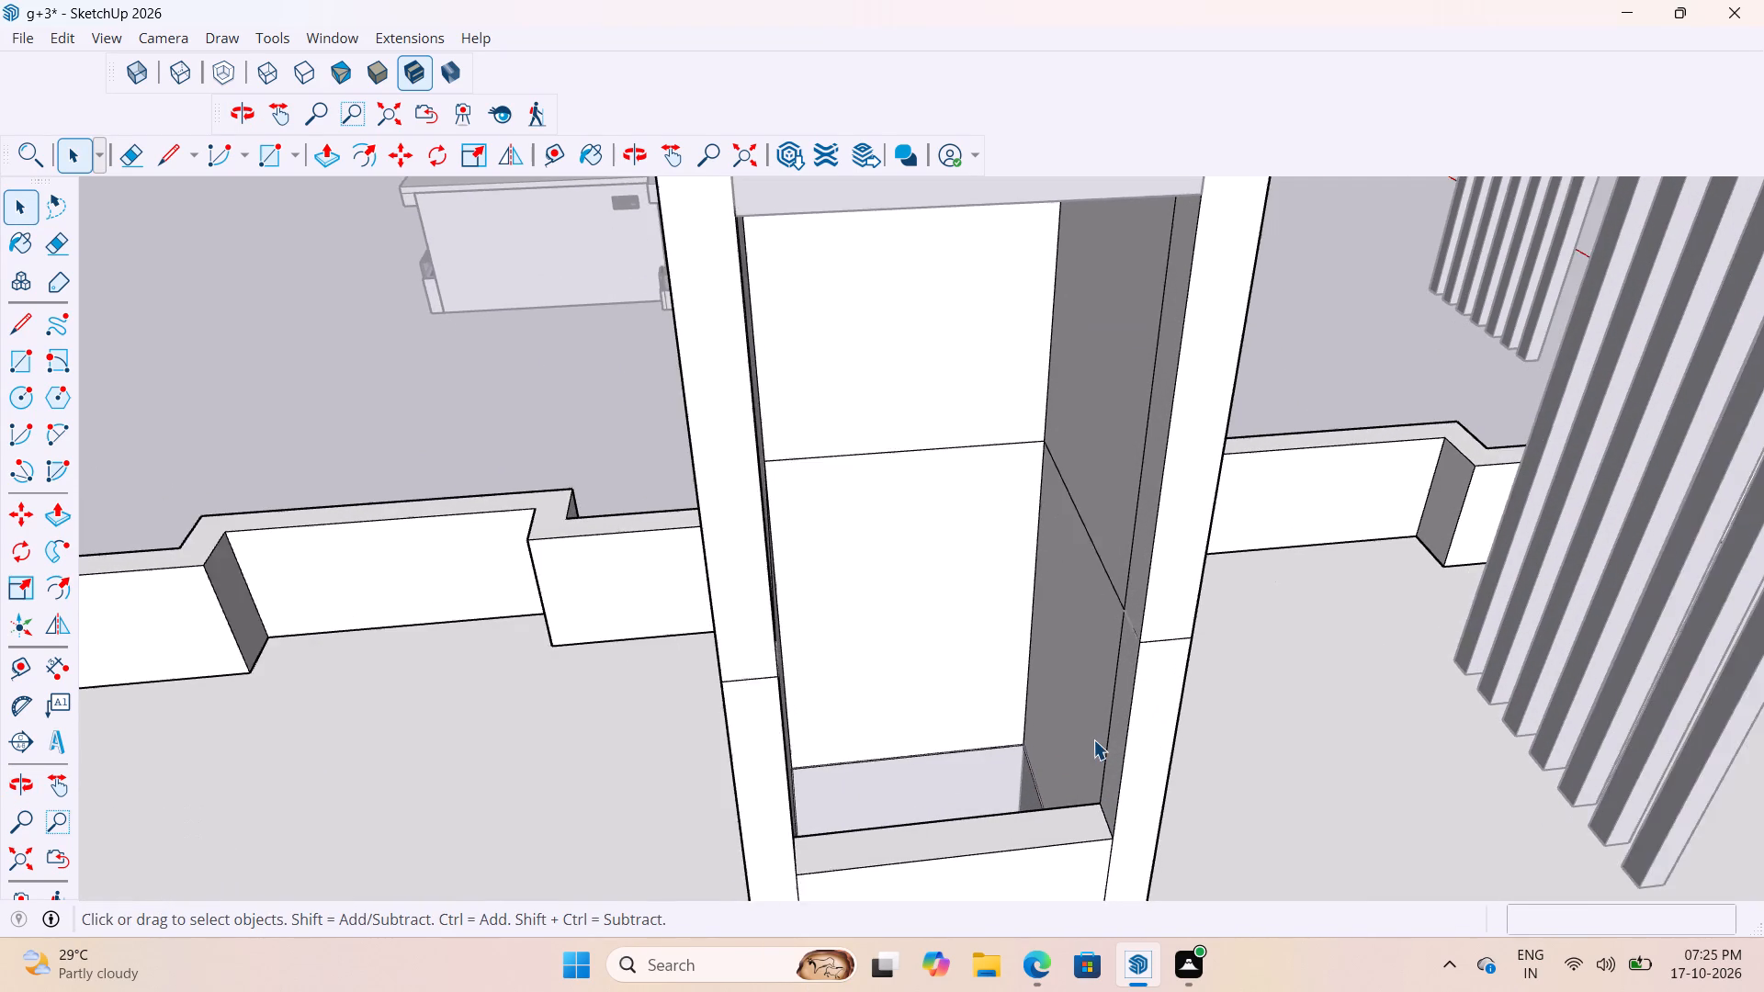
scroll(1093, 739, "up", 1)
double_click(1125, 757)
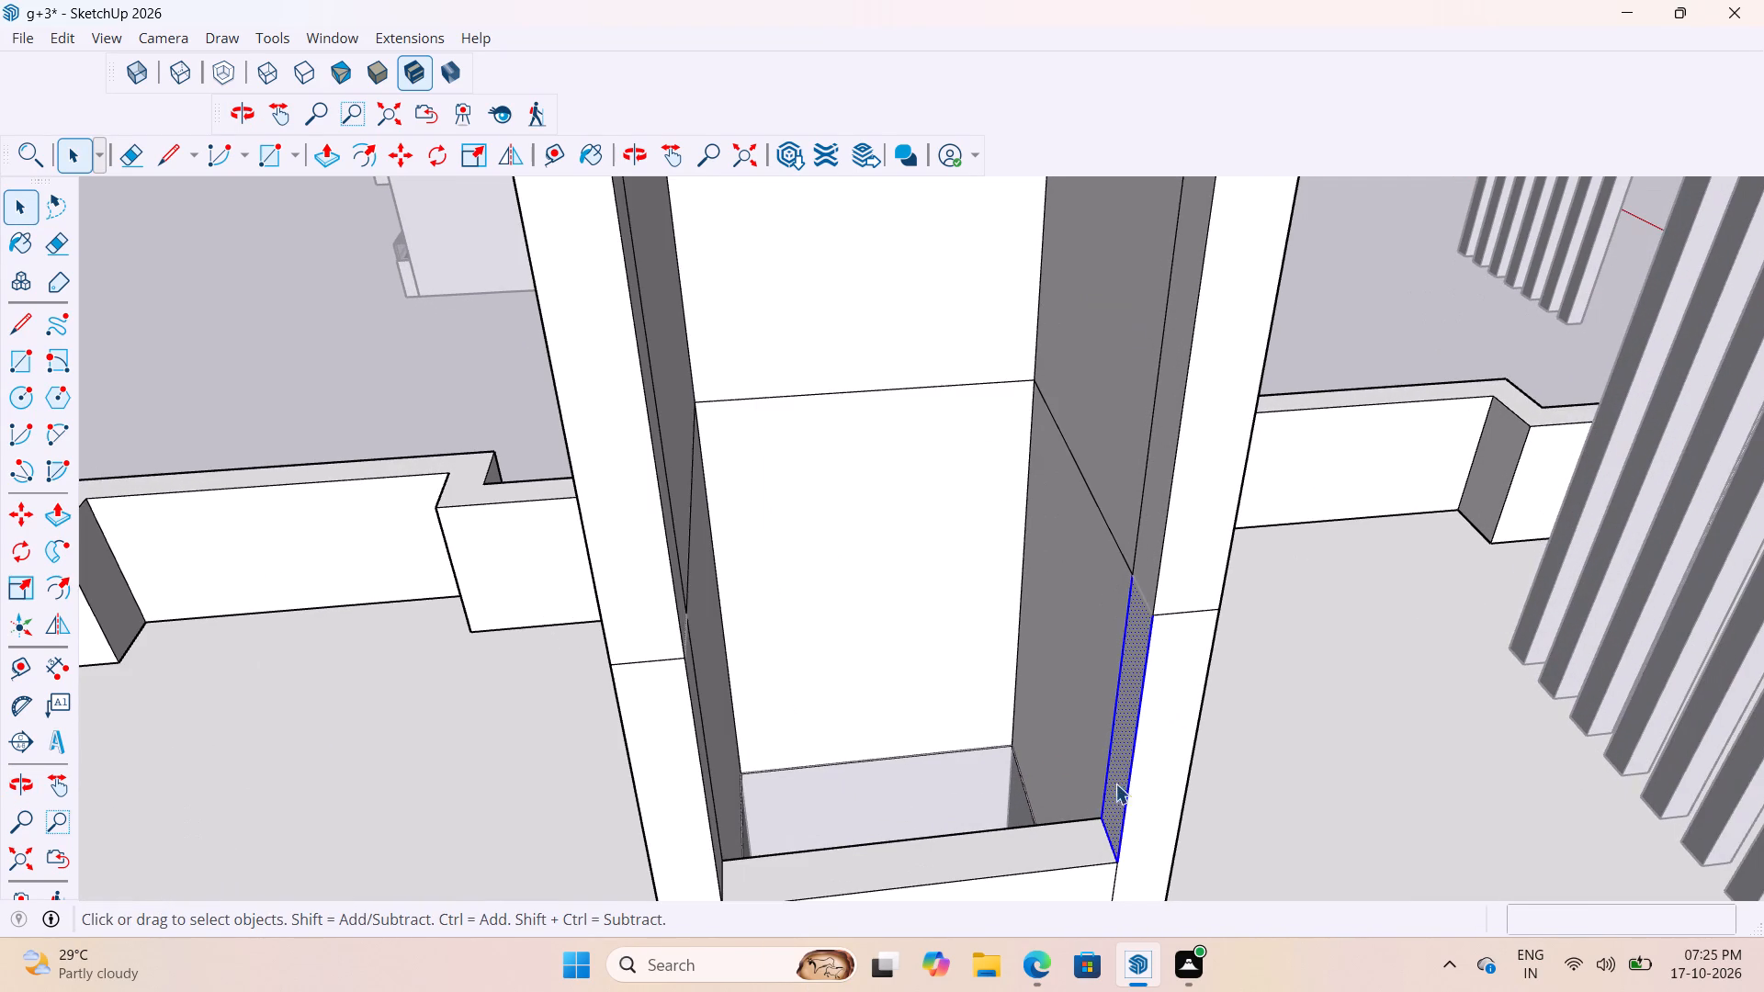
key("space")
left_click(1157, 759)
key("p")
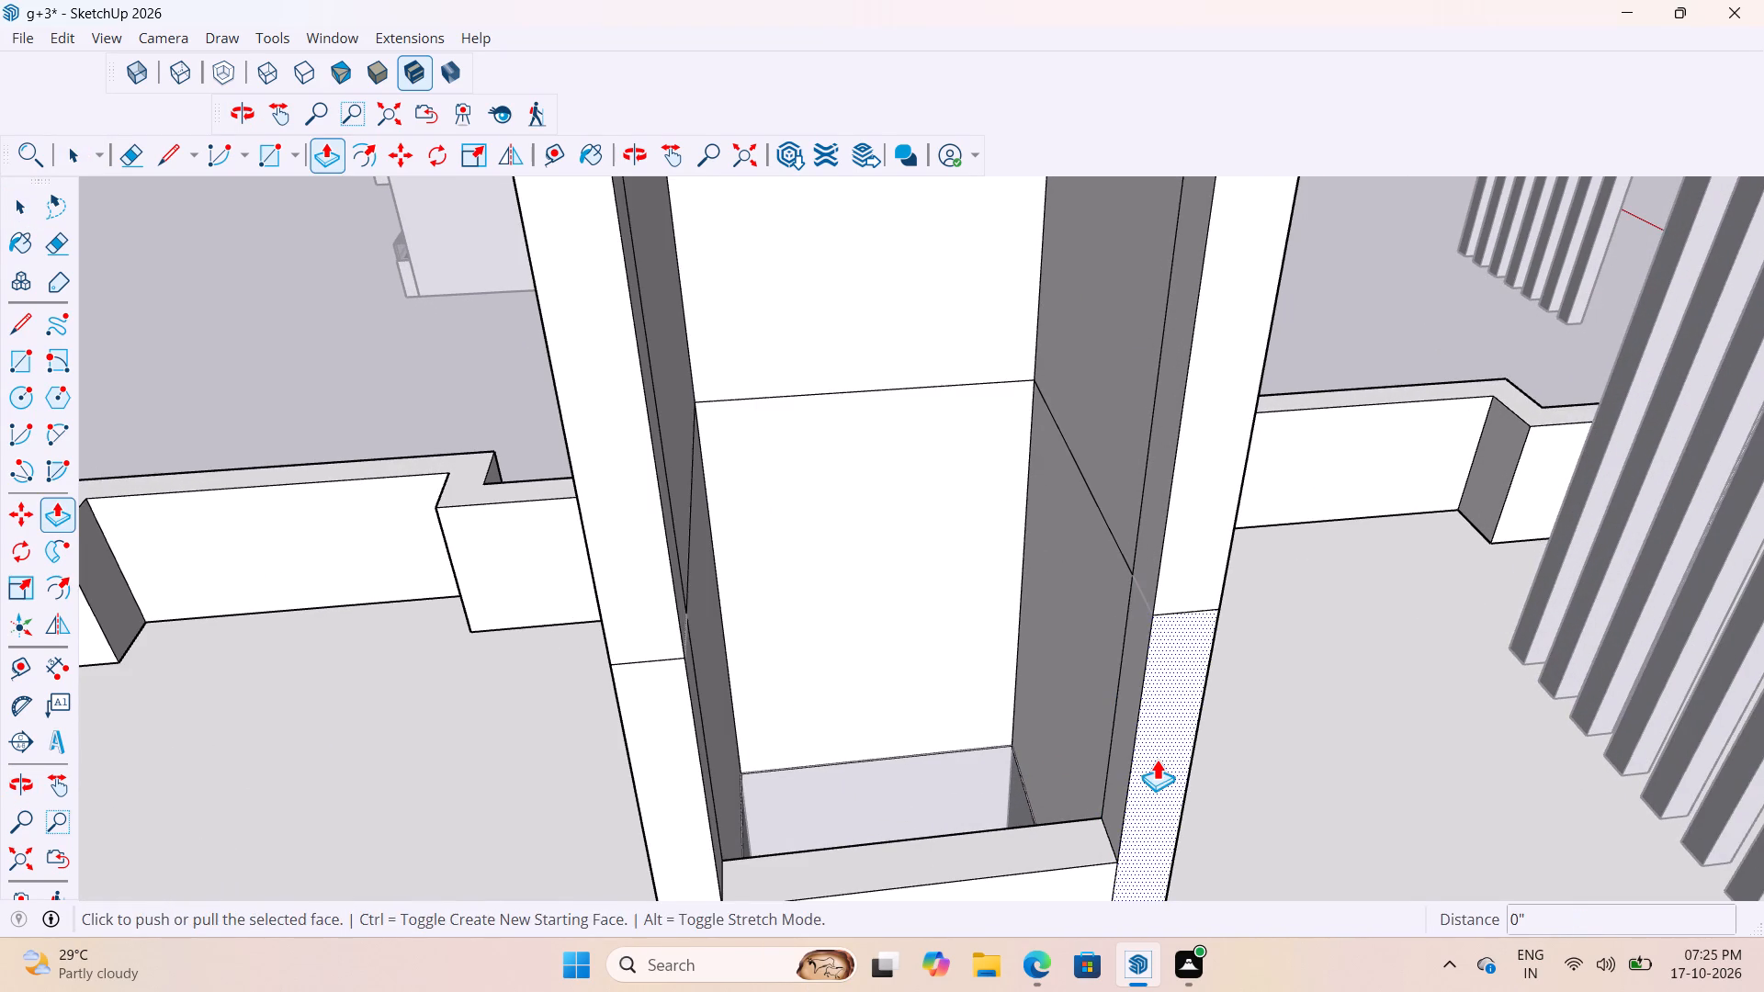
left_click(1158, 759)
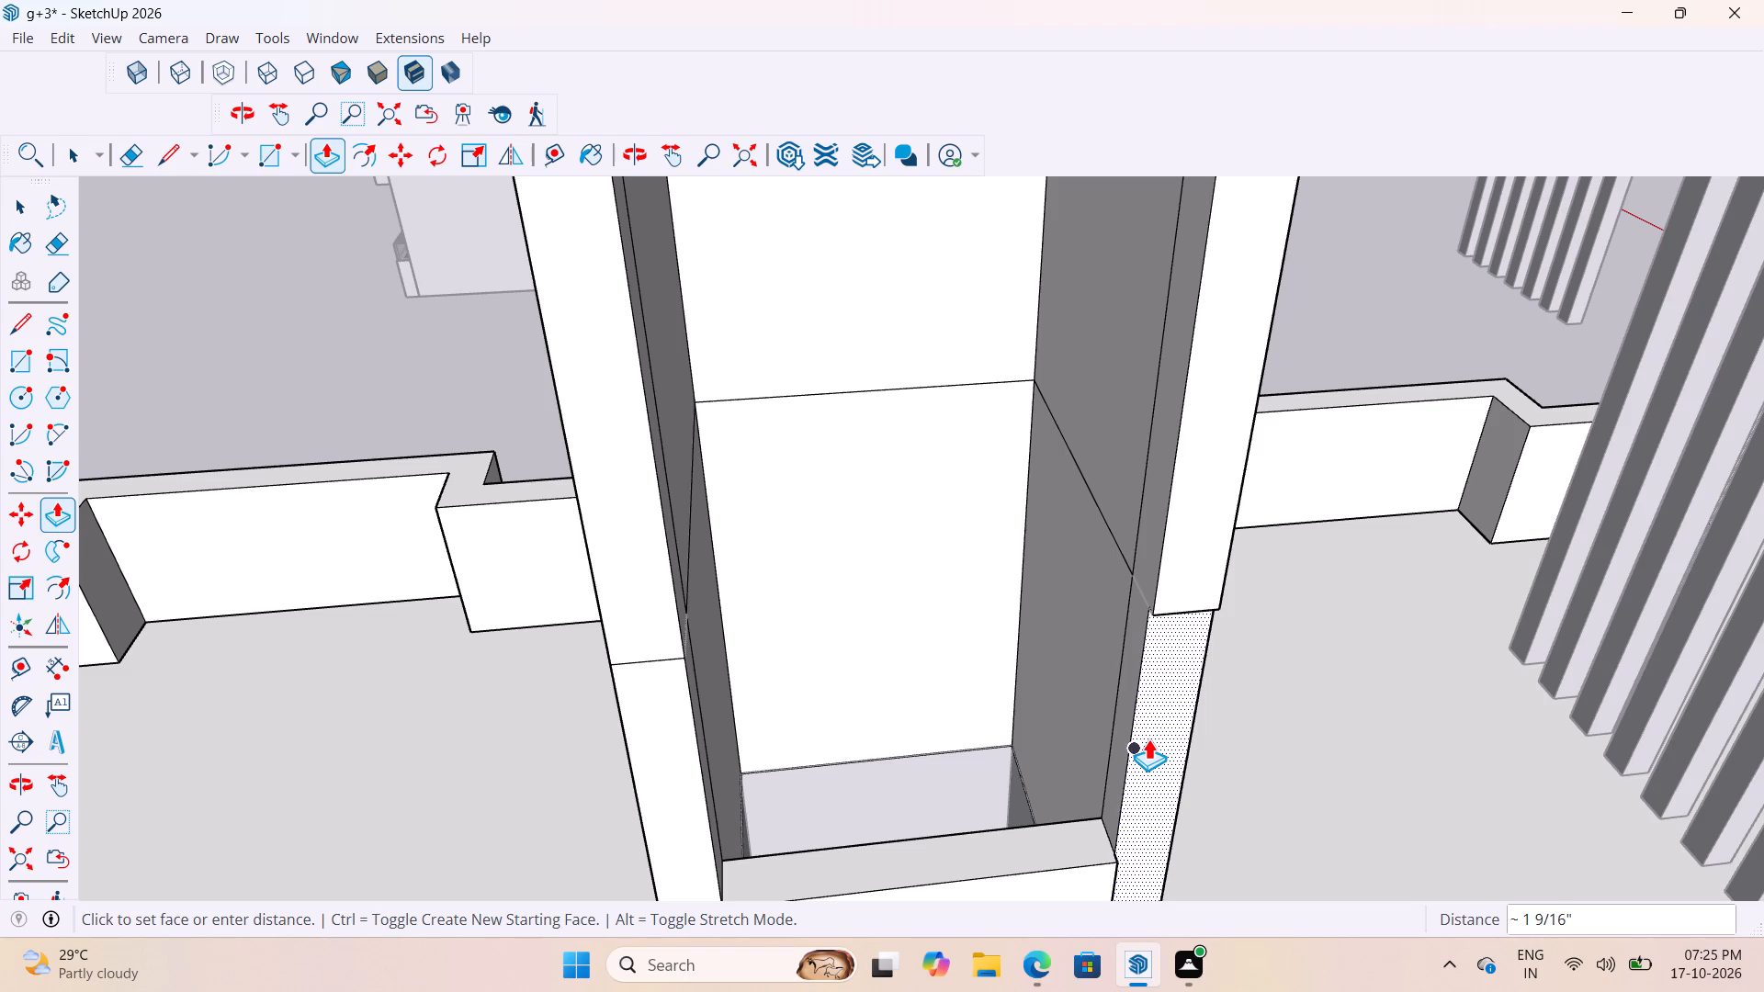
scroll(1145, 732, "down", 3)
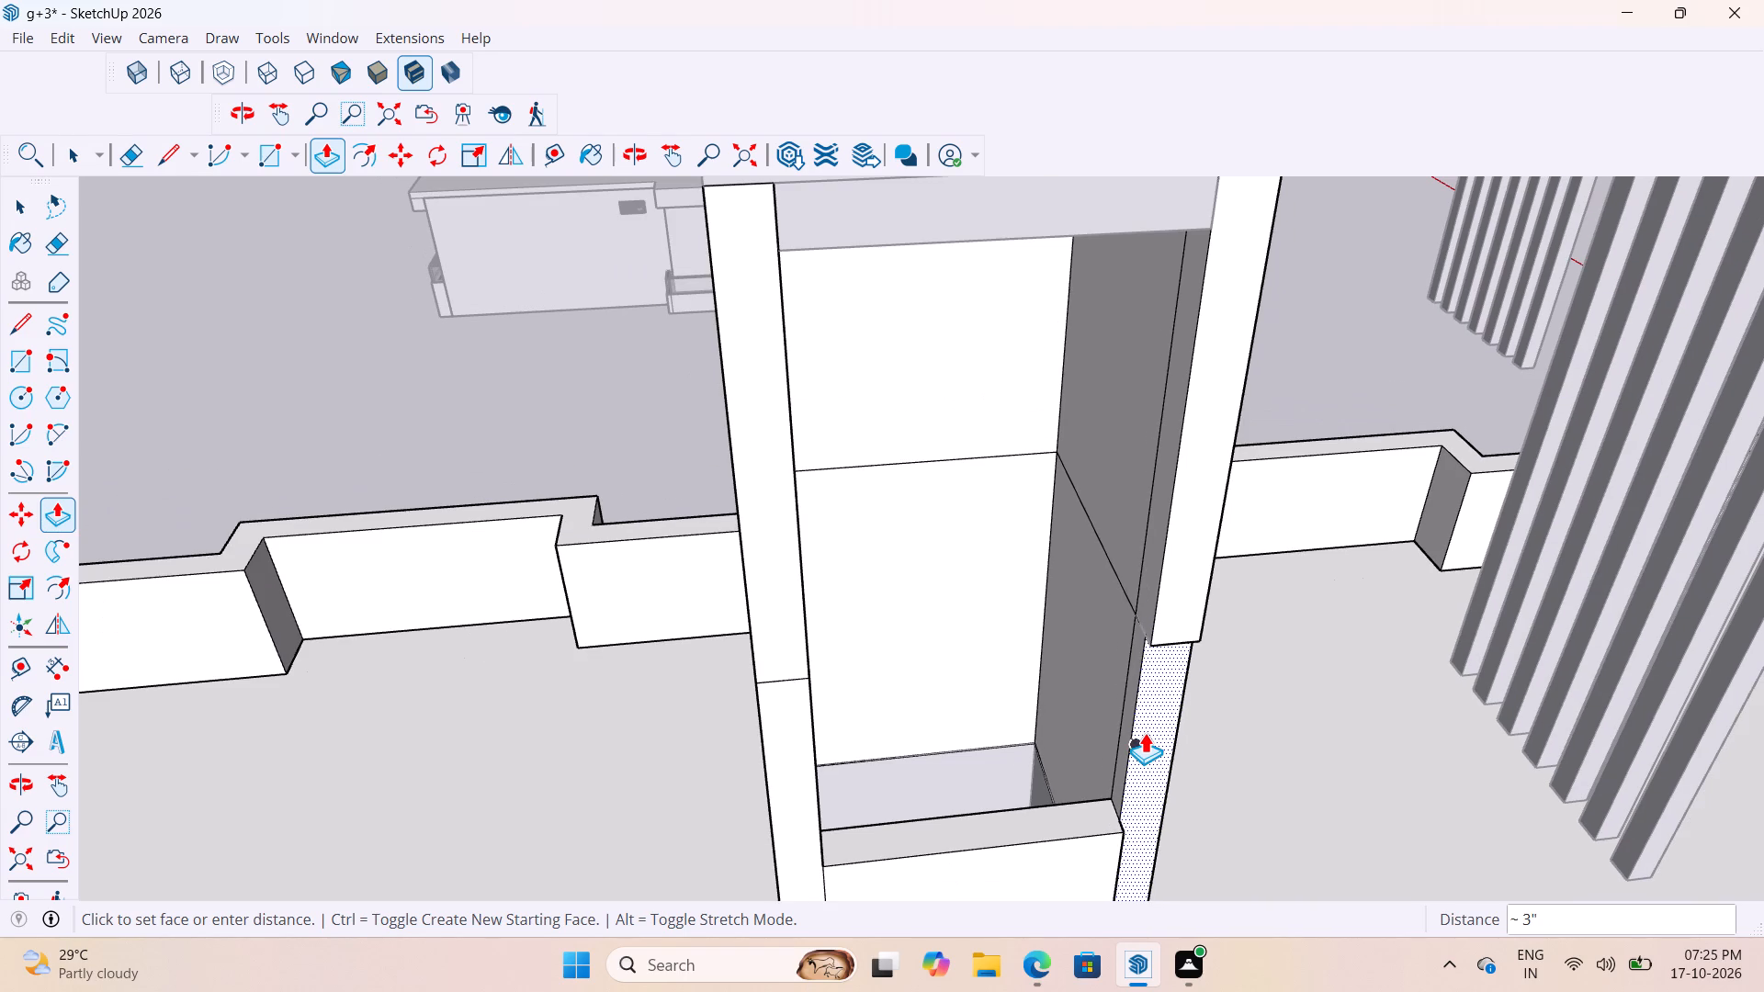
left_click(1145, 732)
Push the upper front face of the door opening's pergola-side jamb inward by 9".
scroll(1133, 728, "down", 9)
middle_click_drag(1161, 771, 1065, 738)
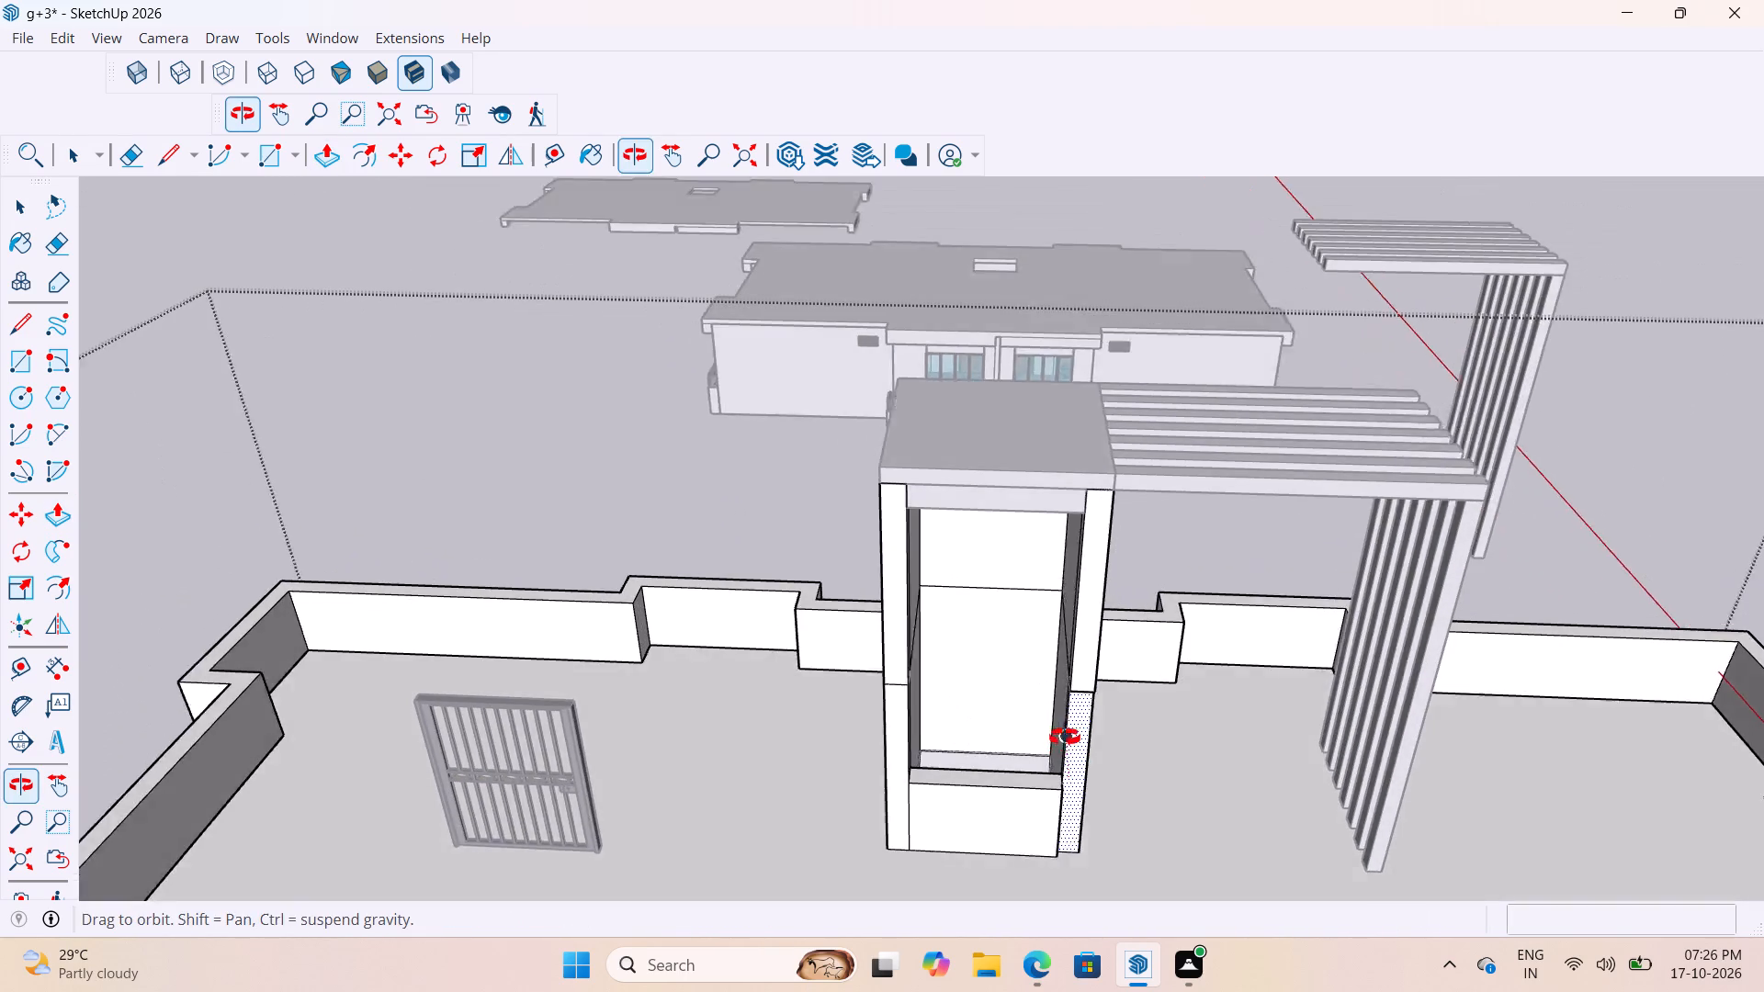
middle_click_drag(1065, 738, 1017, 736)
scroll(1016, 750, "up", 6)
middle_click_drag(1165, 655, 1260, 680)
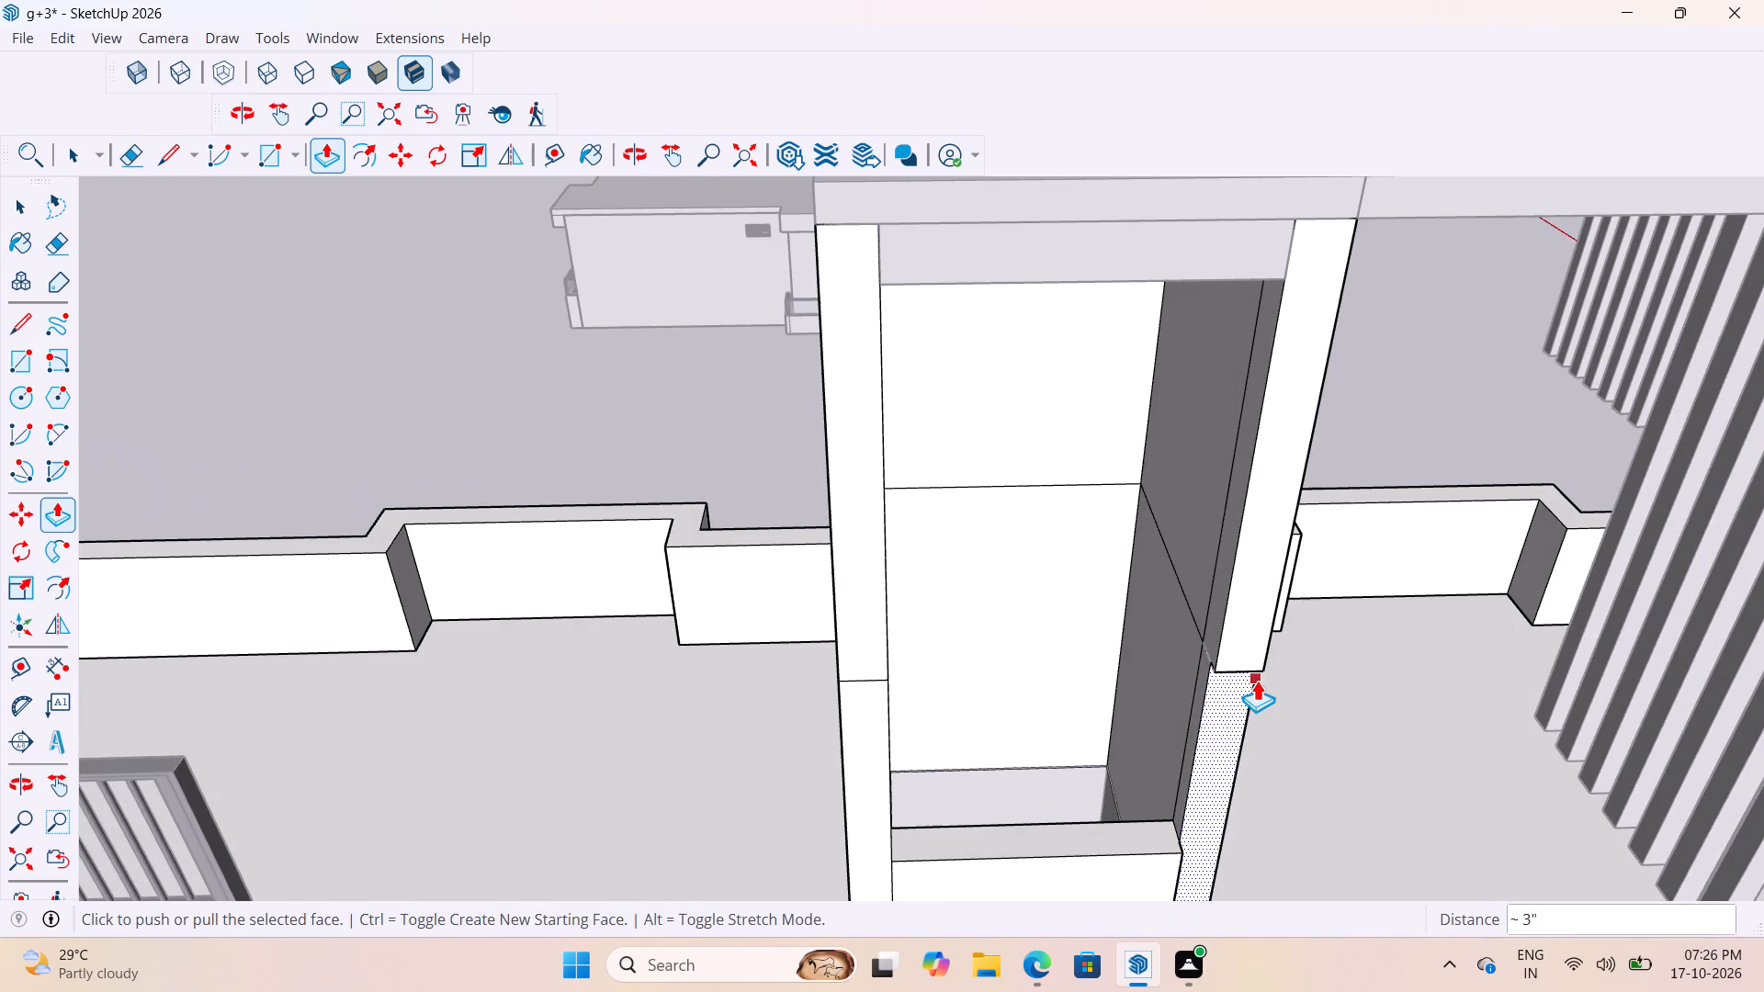
scroll(1237, 633, "up", 2)
key("space")
scroll(1109, 671, "down", 4)
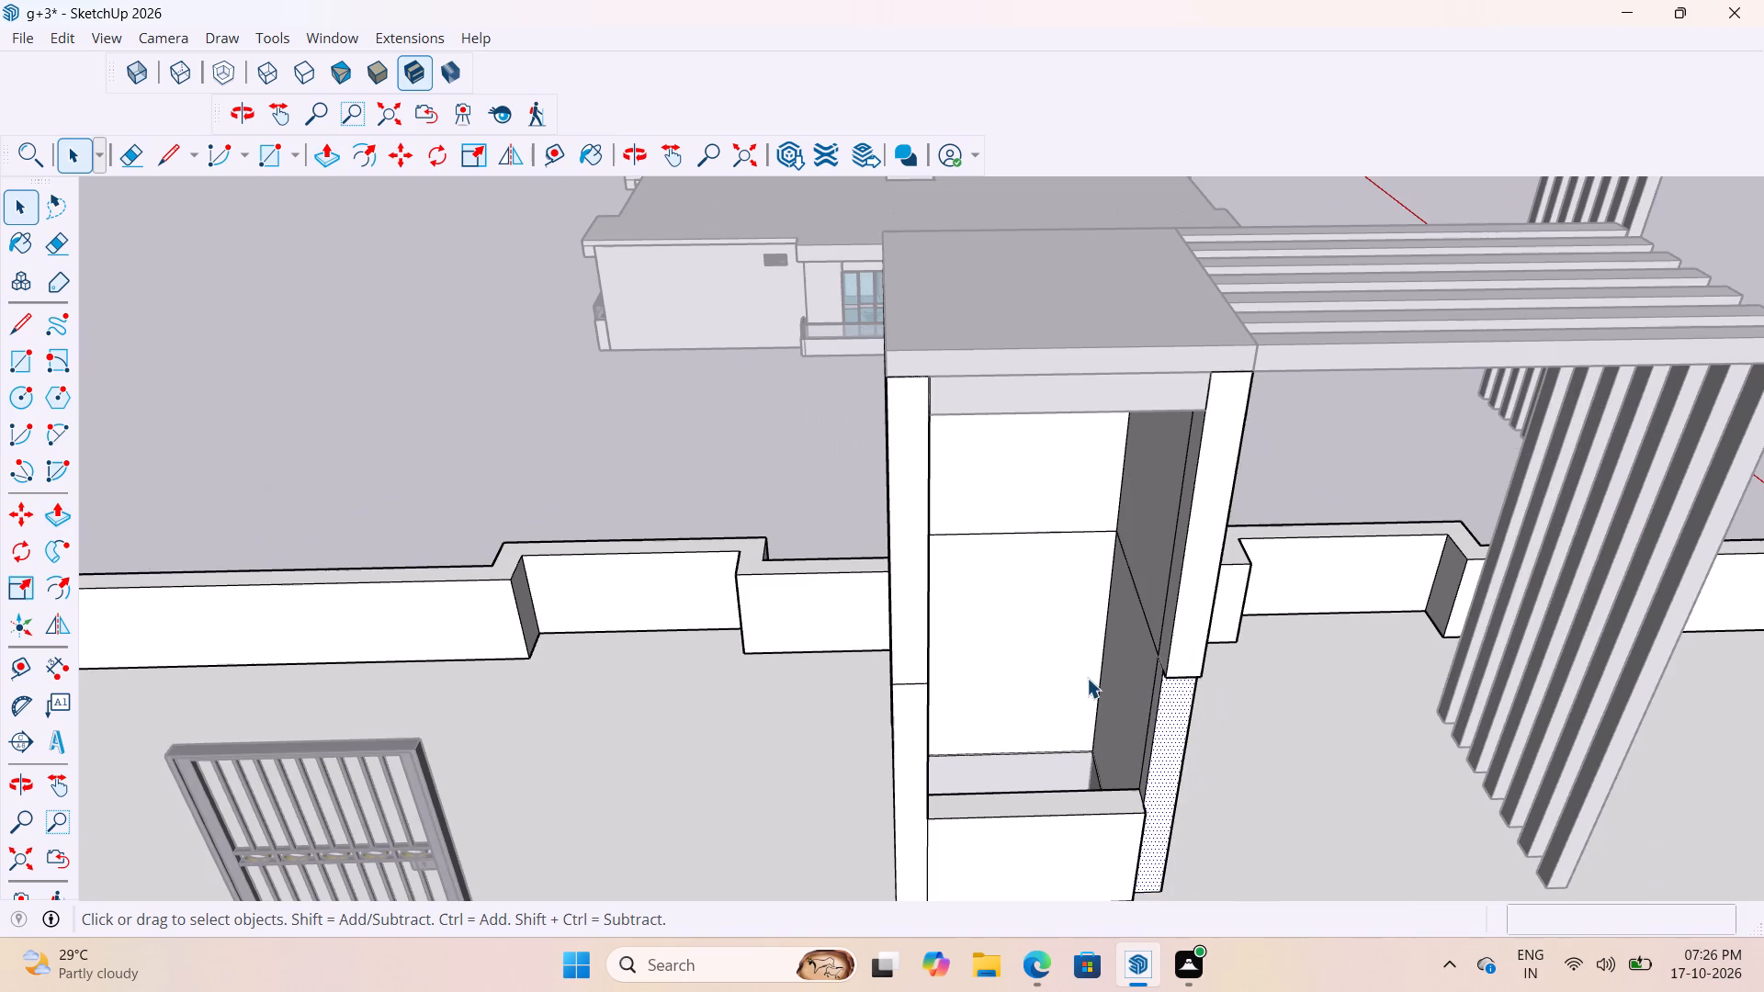
left_click(1186, 661)
key("p")
left_click(1183, 655)
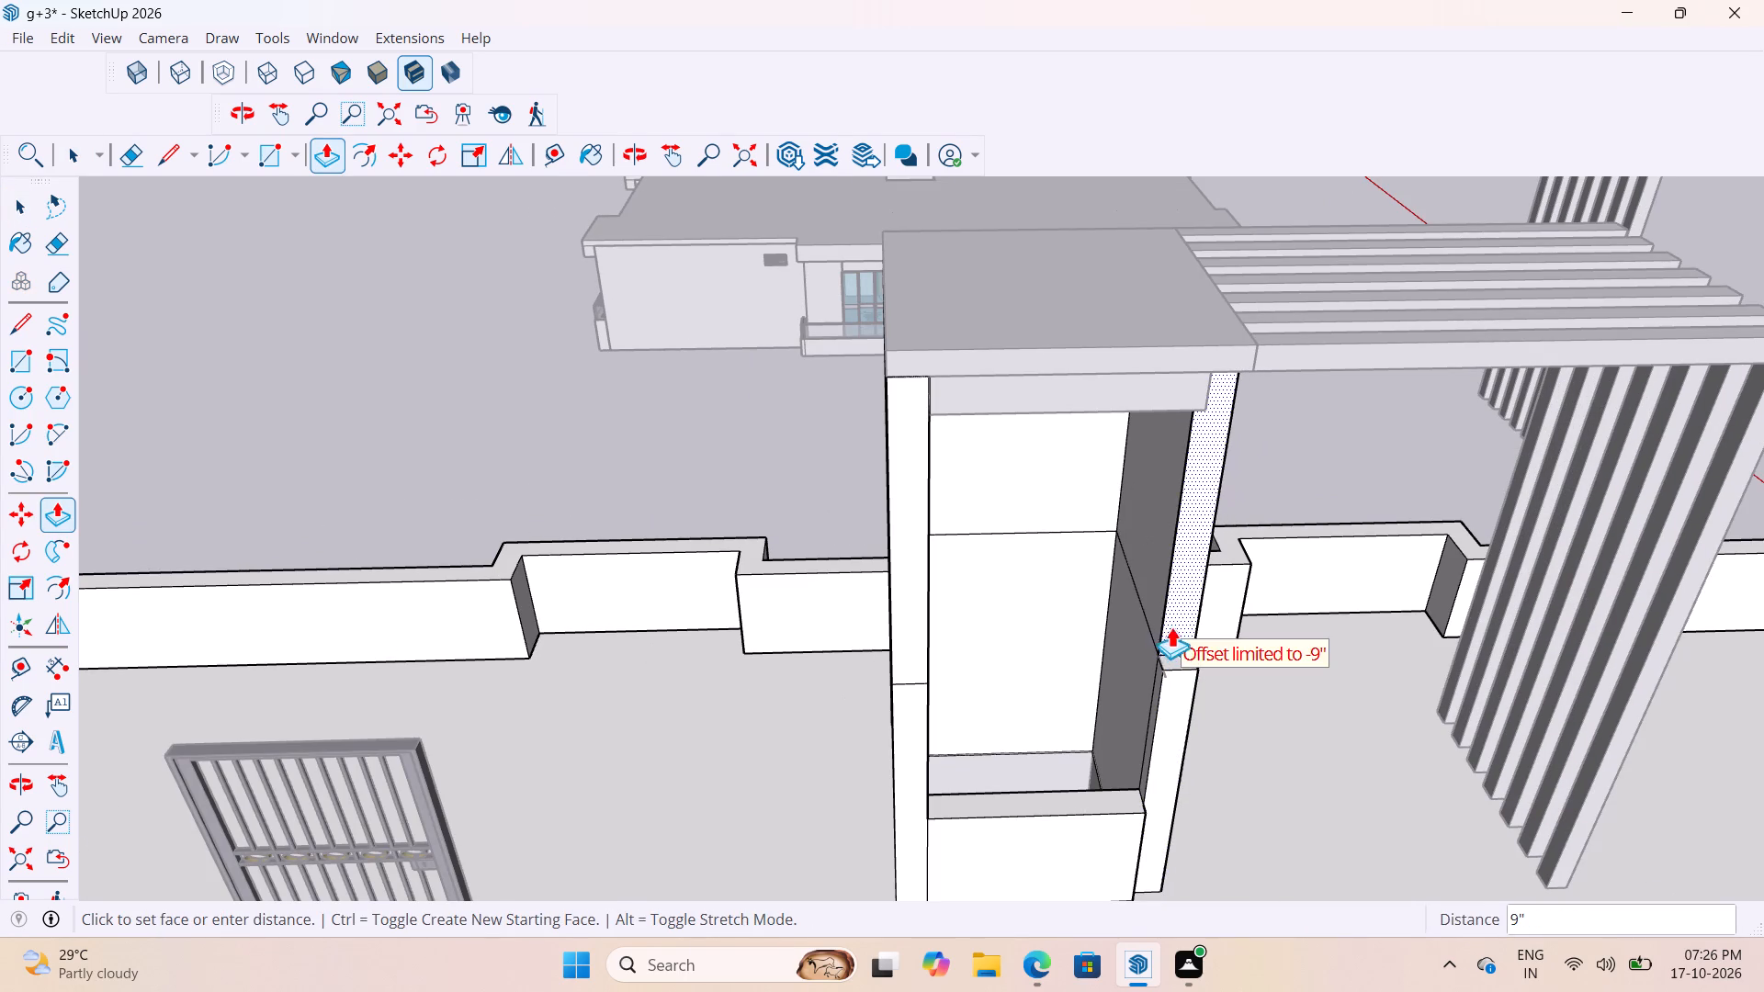
left_click(1167, 621)
Push the small ledge exposed on the pergola-side jamb down to the door opening's sill level.
scroll(1158, 630, "down", 4)
middle_click_drag(1190, 694, 1054, 698)
scroll(1052, 750, "up", 1)
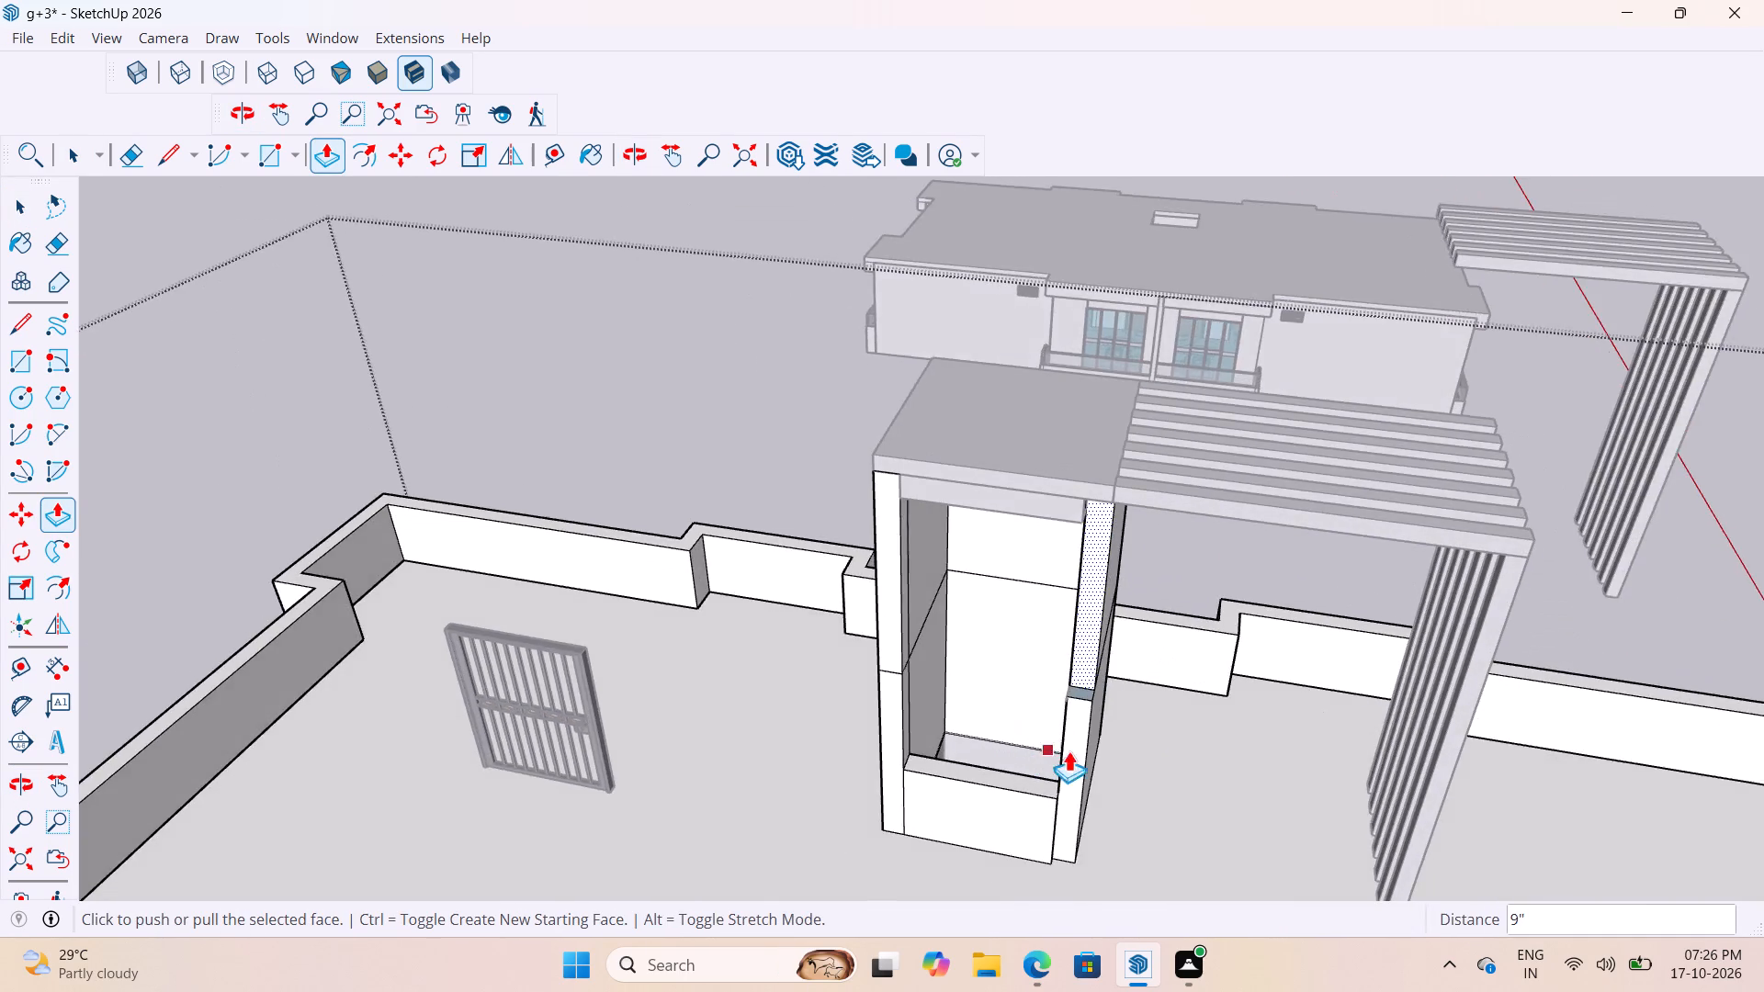
scroll(1069, 750, "up", 4)
key("space")
scroll(1075, 652, "down", 5)
middle_click_drag(1083, 648, 1166, 736)
scroll(1079, 656, "up", 3)
key("p")
scroll(1080, 656, "up", 3)
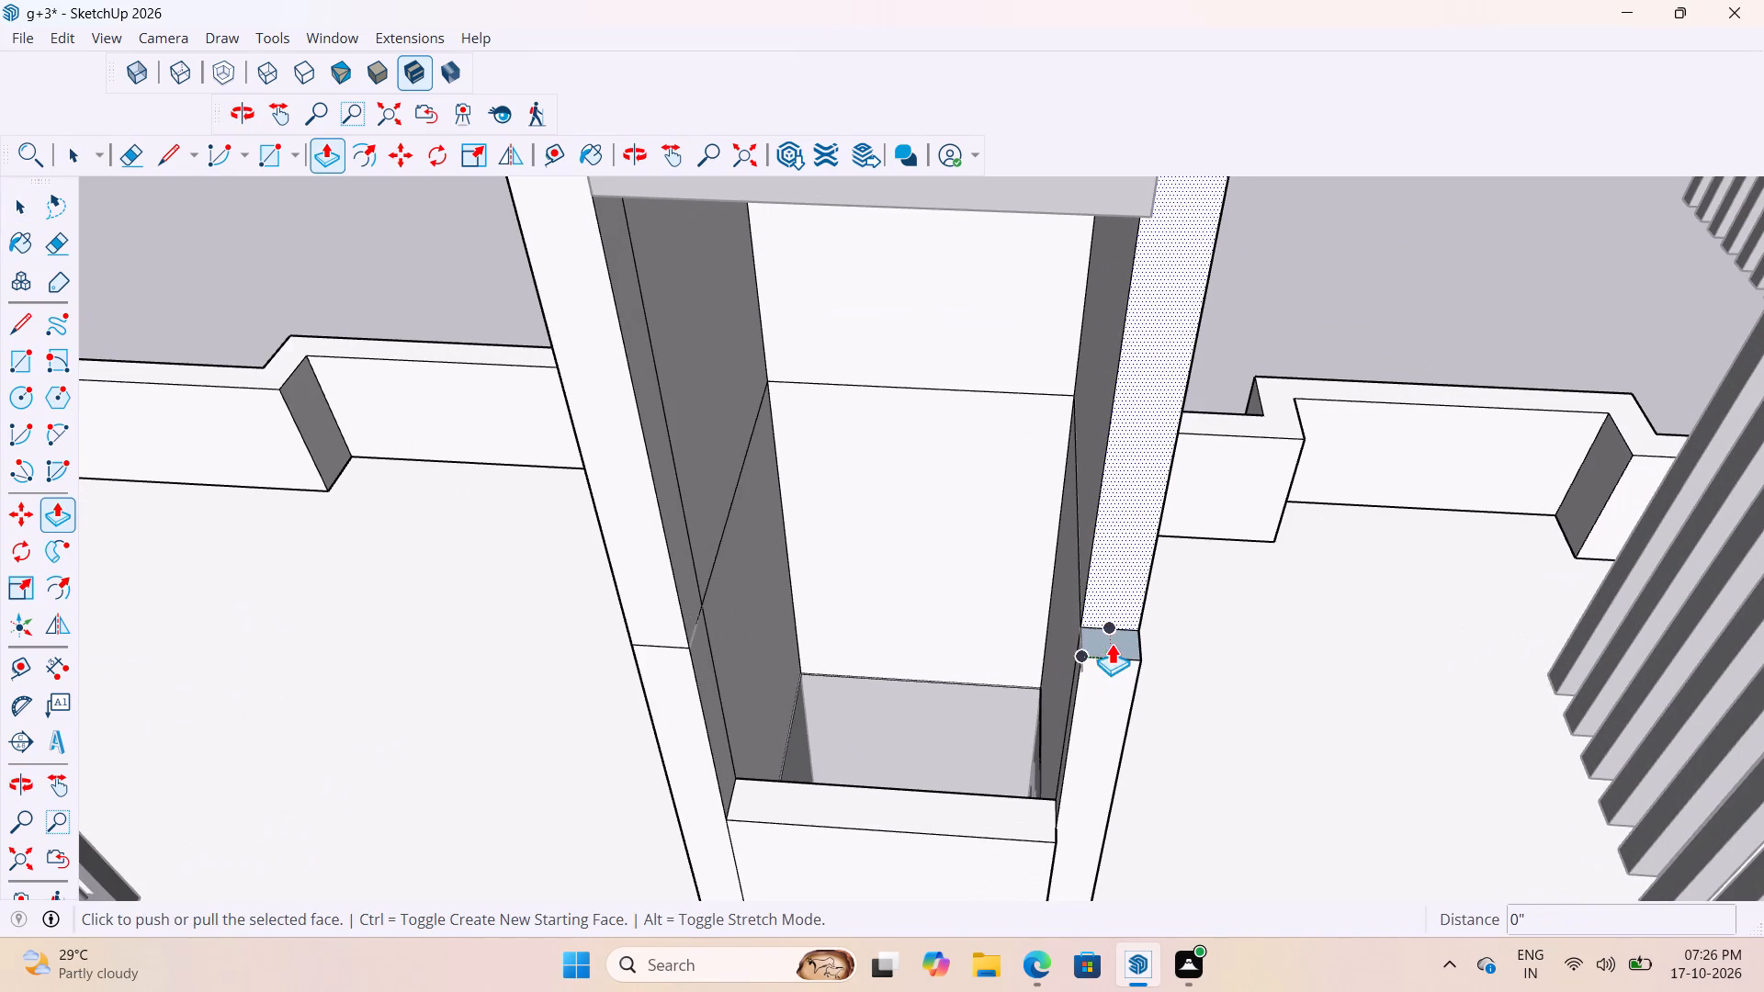
key("space")
double_click(1112, 643)
key("p")
left_click(1114, 638)
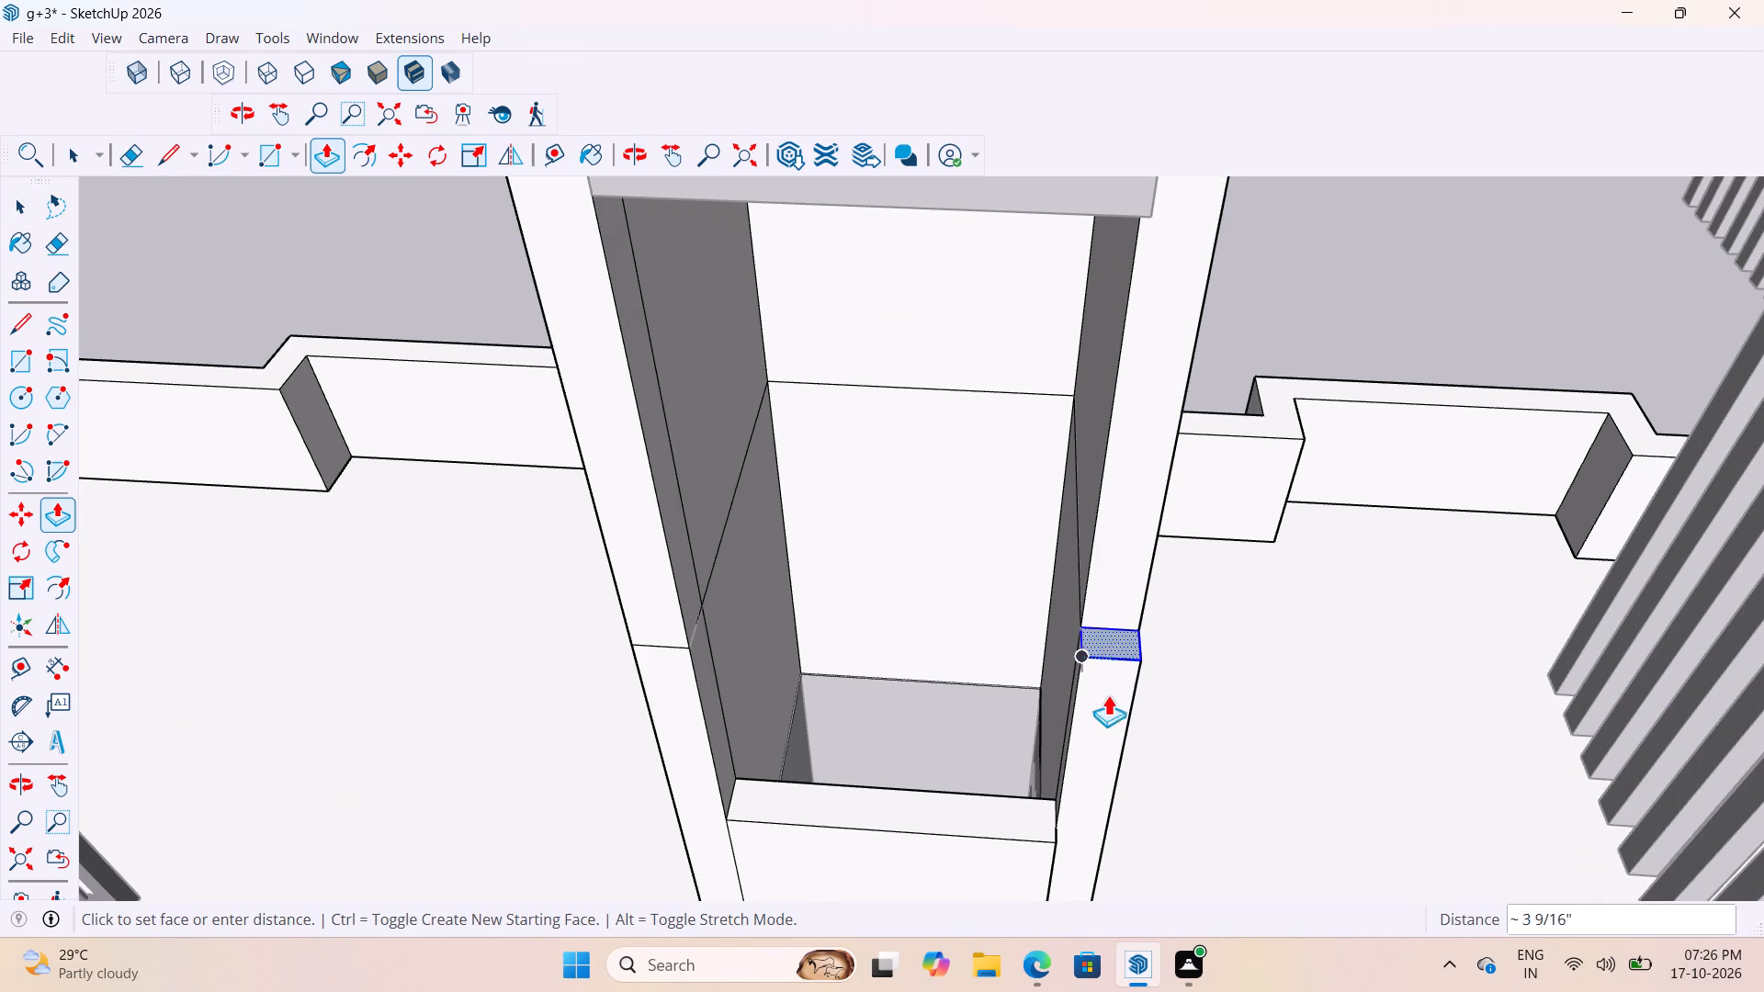
scroll(1080, 750, "down", 2)
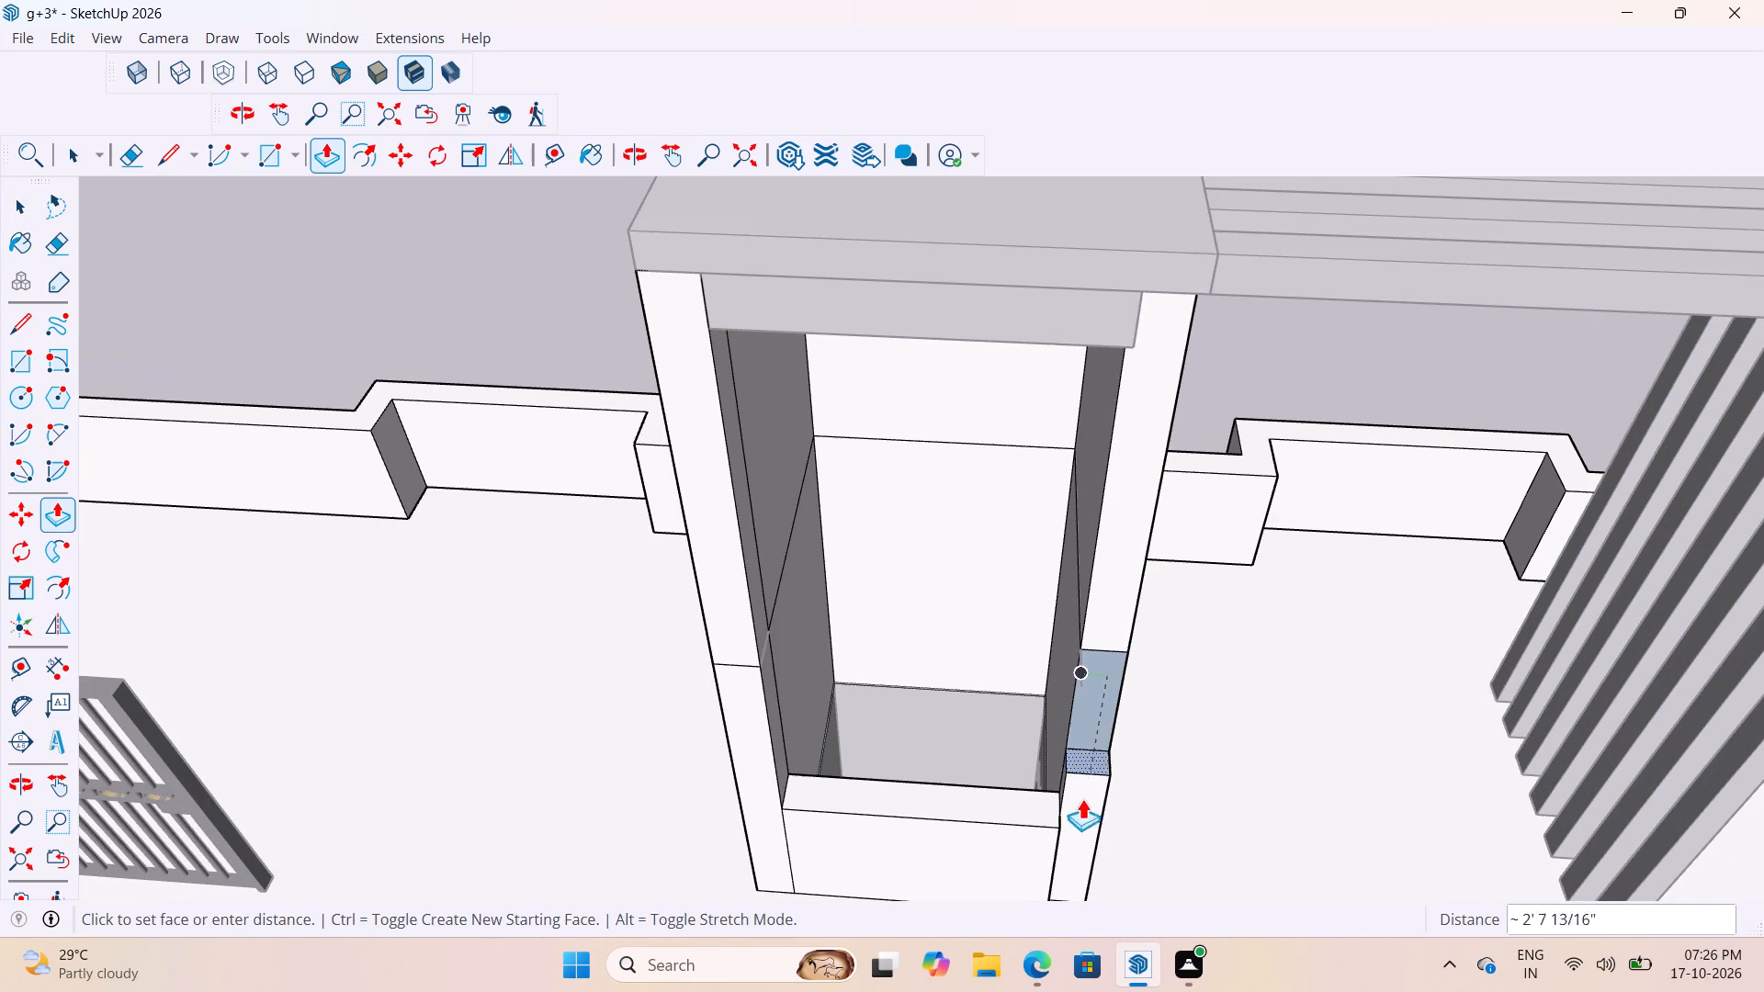
left_click(1059, 823)
Push the exposed lower front face of the pergola-side wall back 5' towards the stair tower's rear wall.
scroll(986, 730, "down", 5)
middle_click_drag(1114, 747, 922, 659)
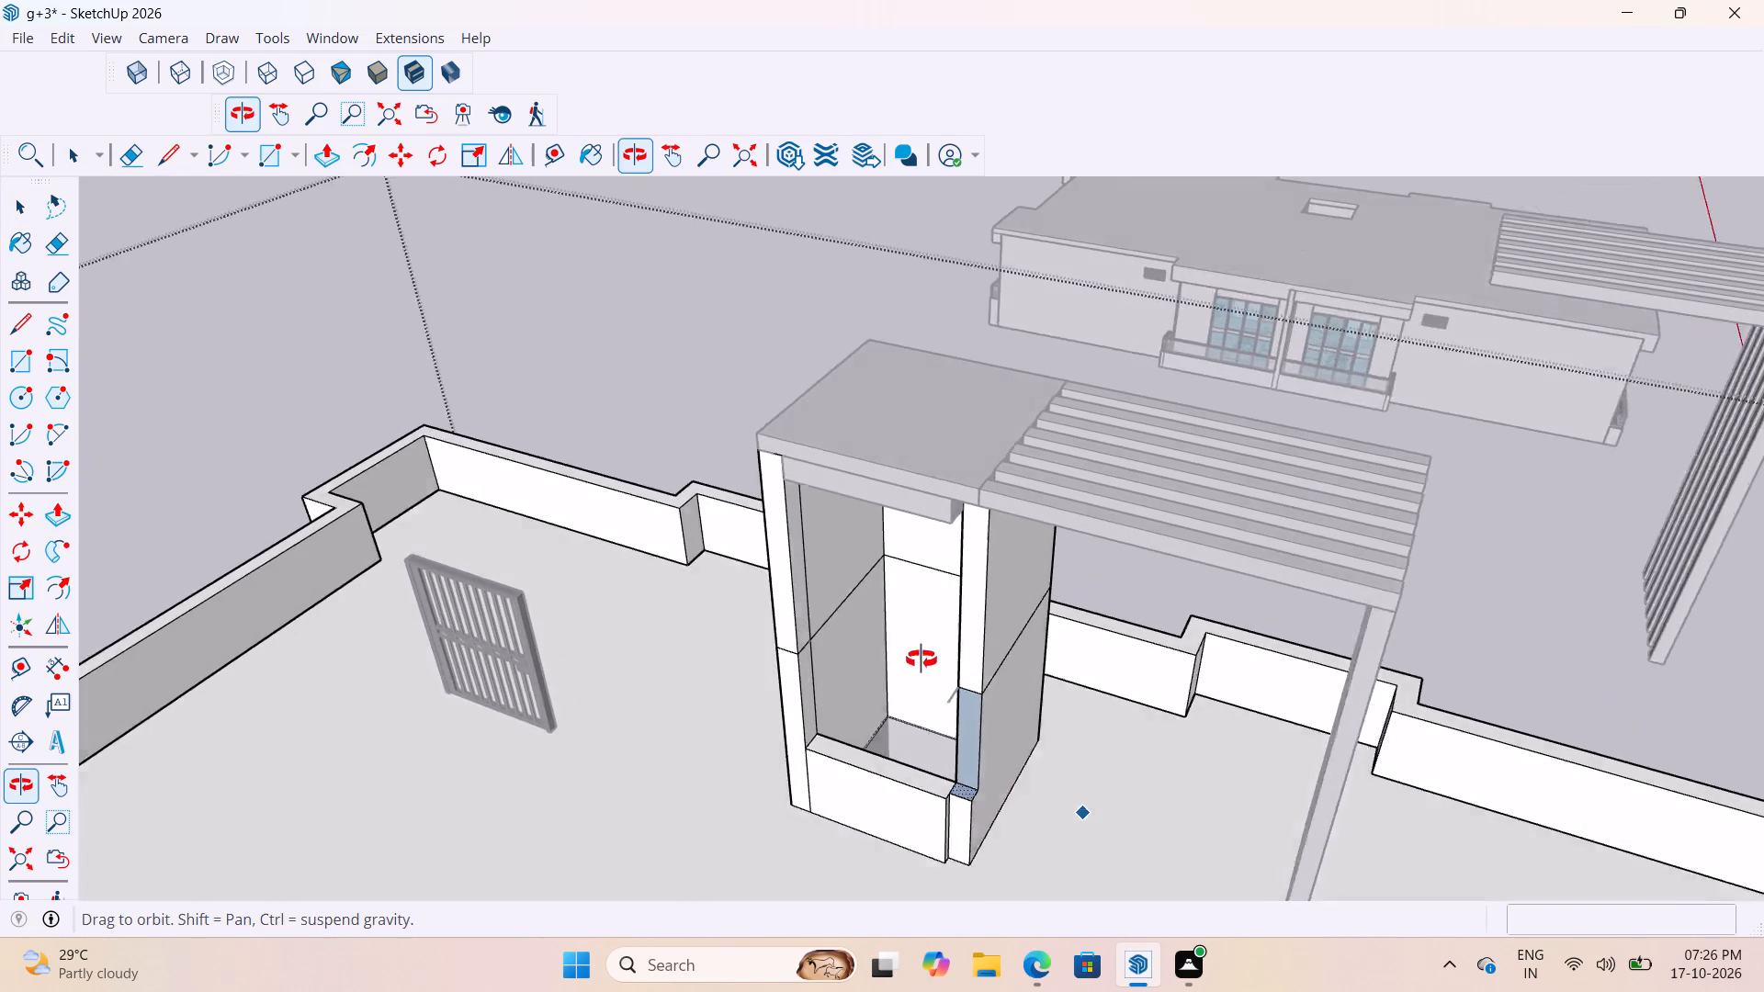
middle_click_drag(922, 659, 907, 651)
scroll(986, 727, "up", 3)
key("space")
key("space")
scroll(850, 747, "up", 2)
key("p")
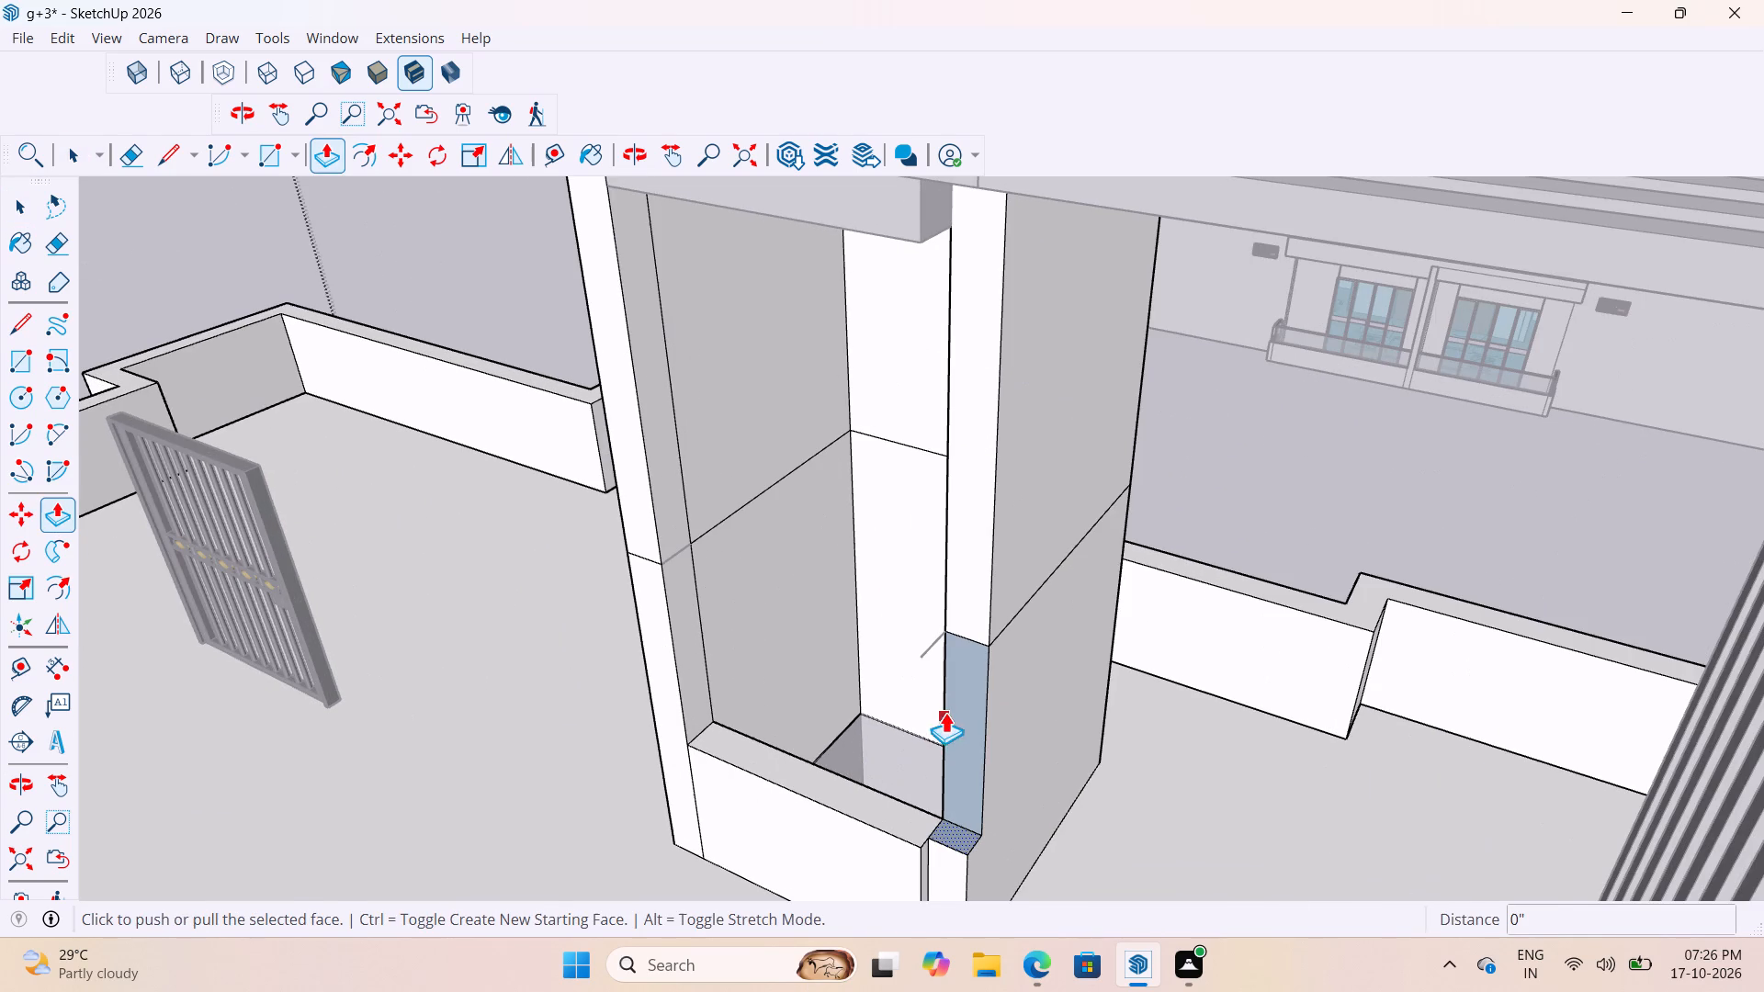
key("space")
left_click(976, 740)
key("p")
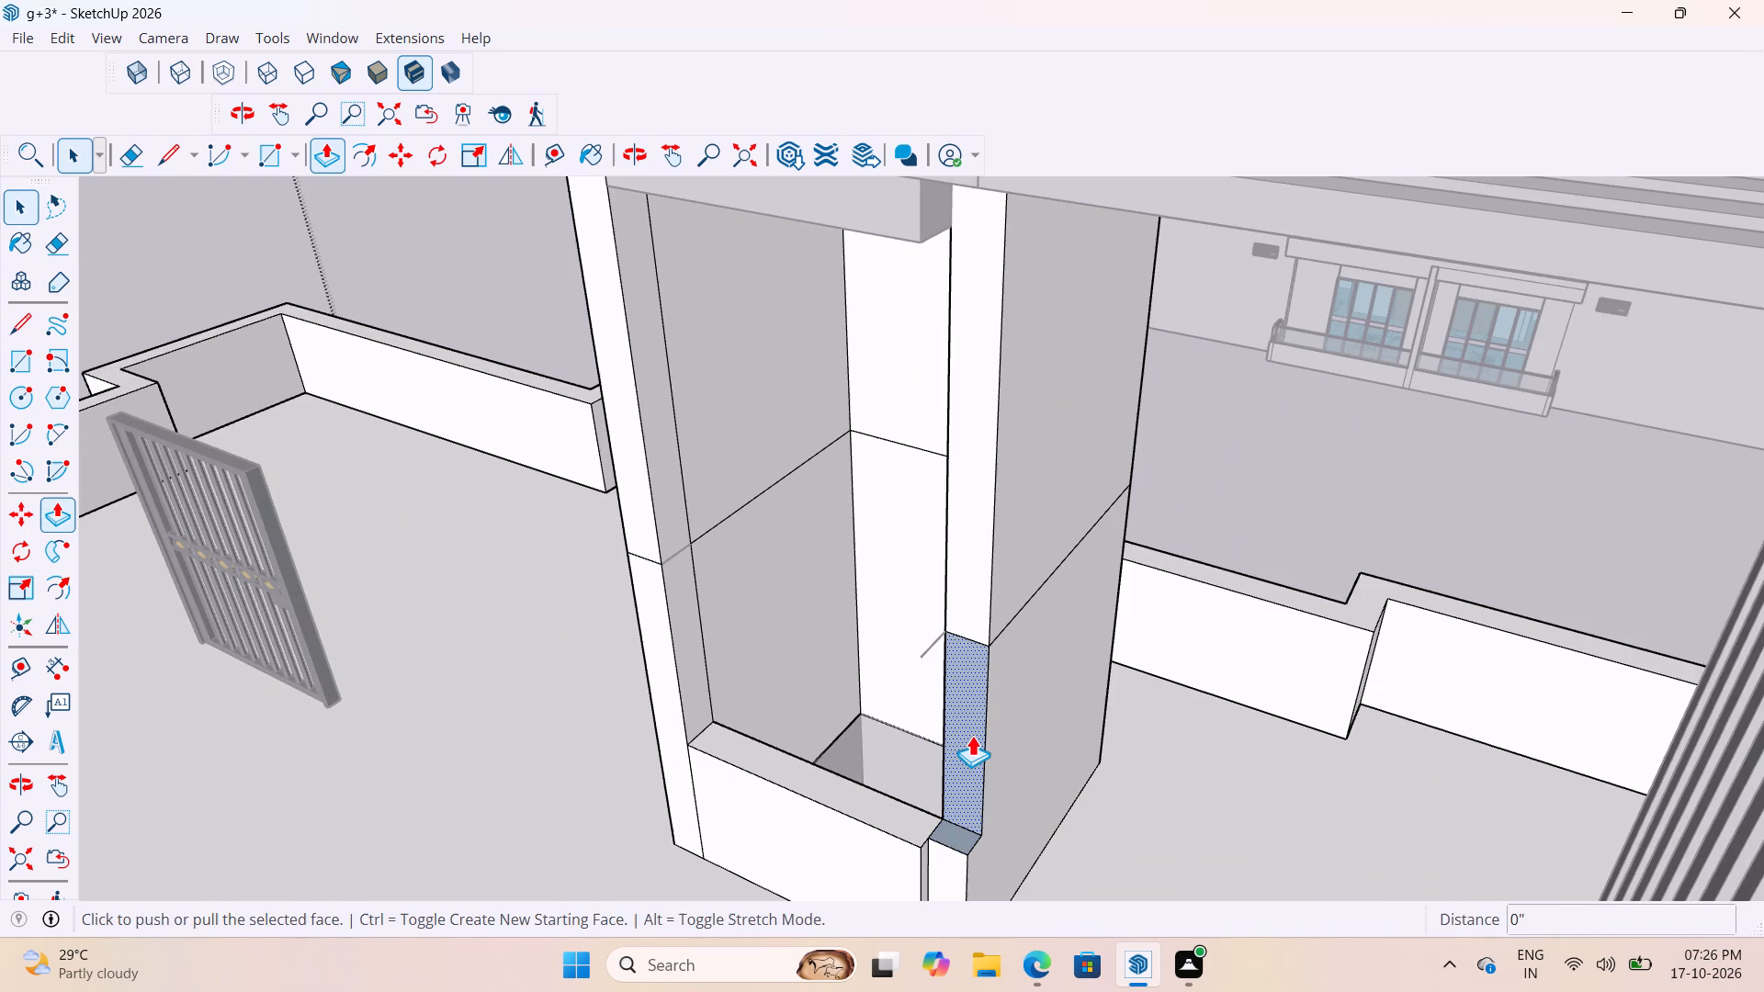
left_click(972, 735)
scroll(1131, 590, "up", 3)
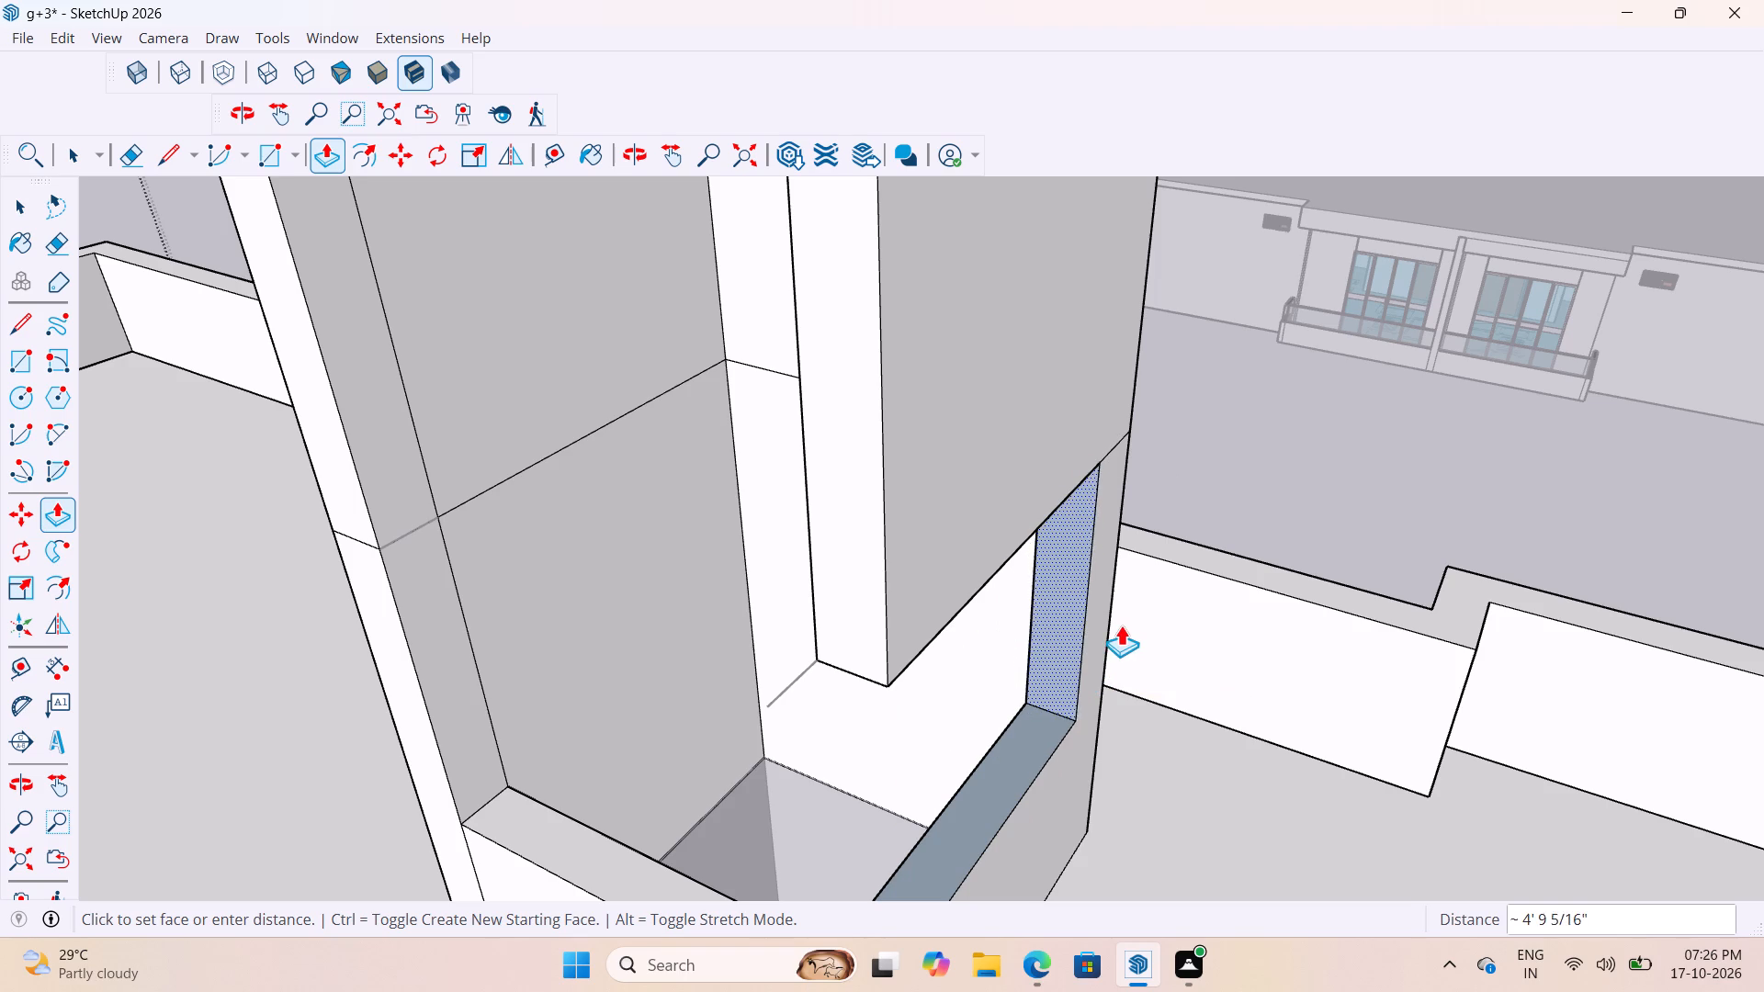
left_click(1130, 591)
Push the remaining strip at the rear end of the pergola-side cut back 9" through the corner.
scroll(1109, 683, "down", 3)
middle_click_drag(1122, 730, 1118, 728)
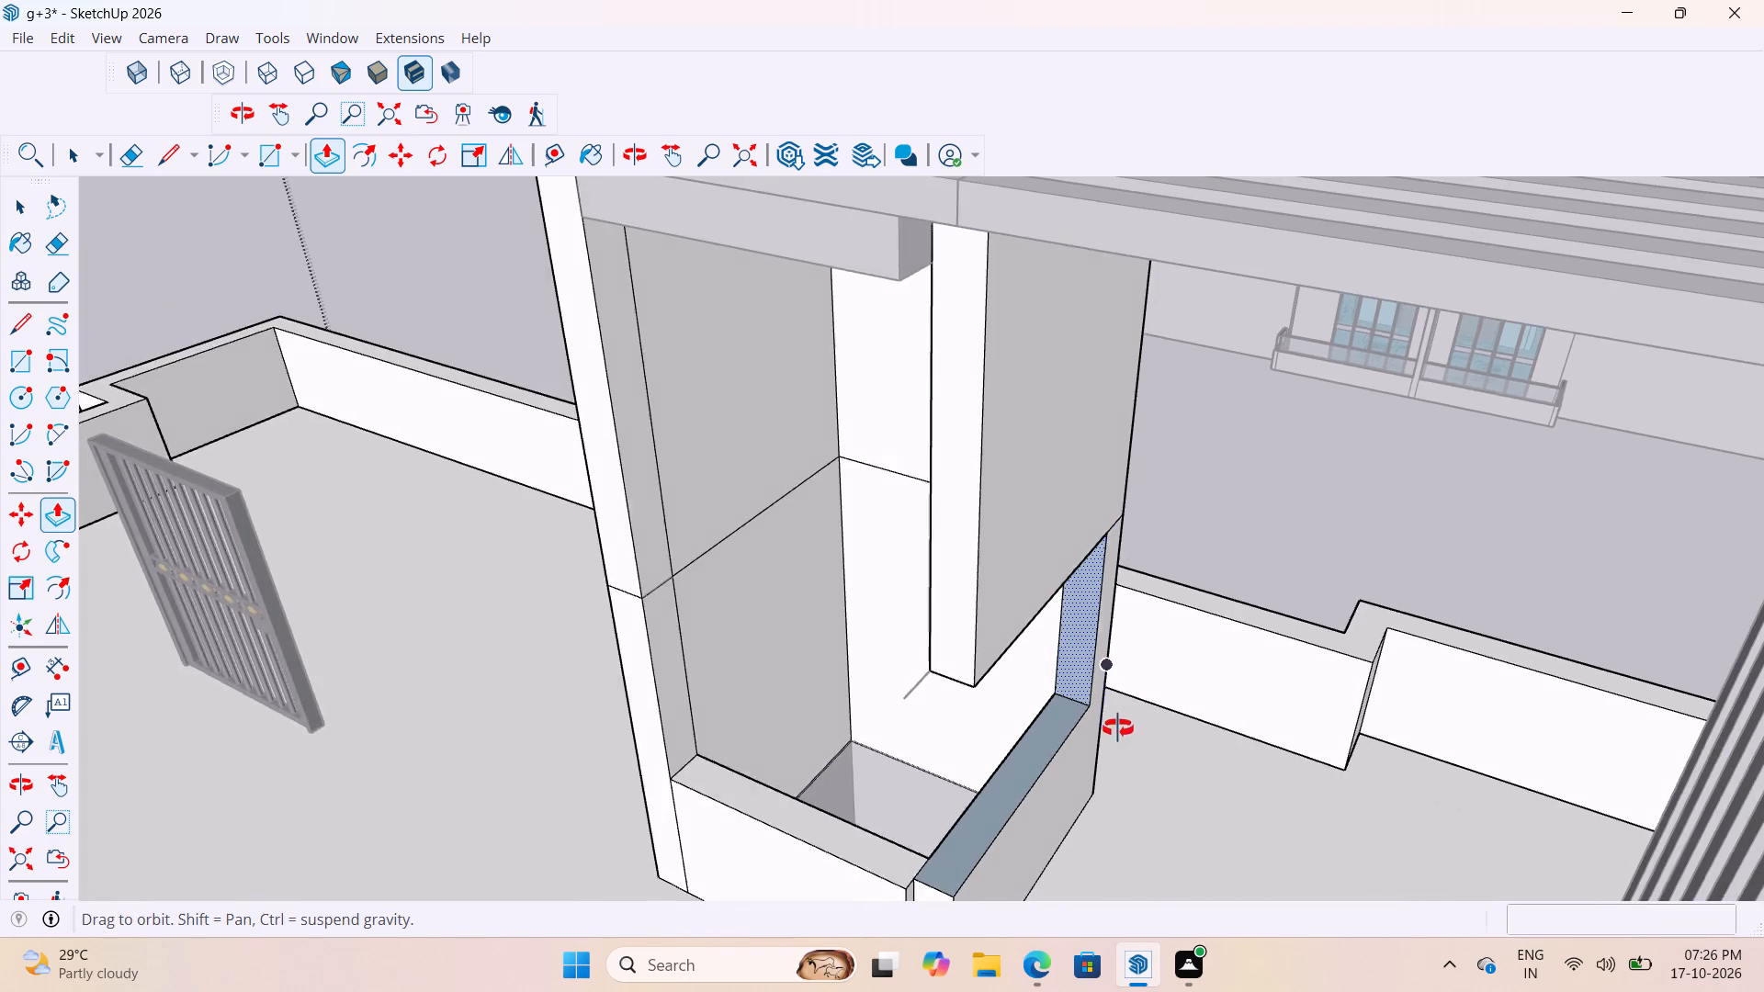
middle_click_drag(1118, 728, 1007, 639)
scroll(1111, 654, "down", 4)
scroll(1008, 735, "up", 3)
middle_click_drag(951, 766, 980, 719)
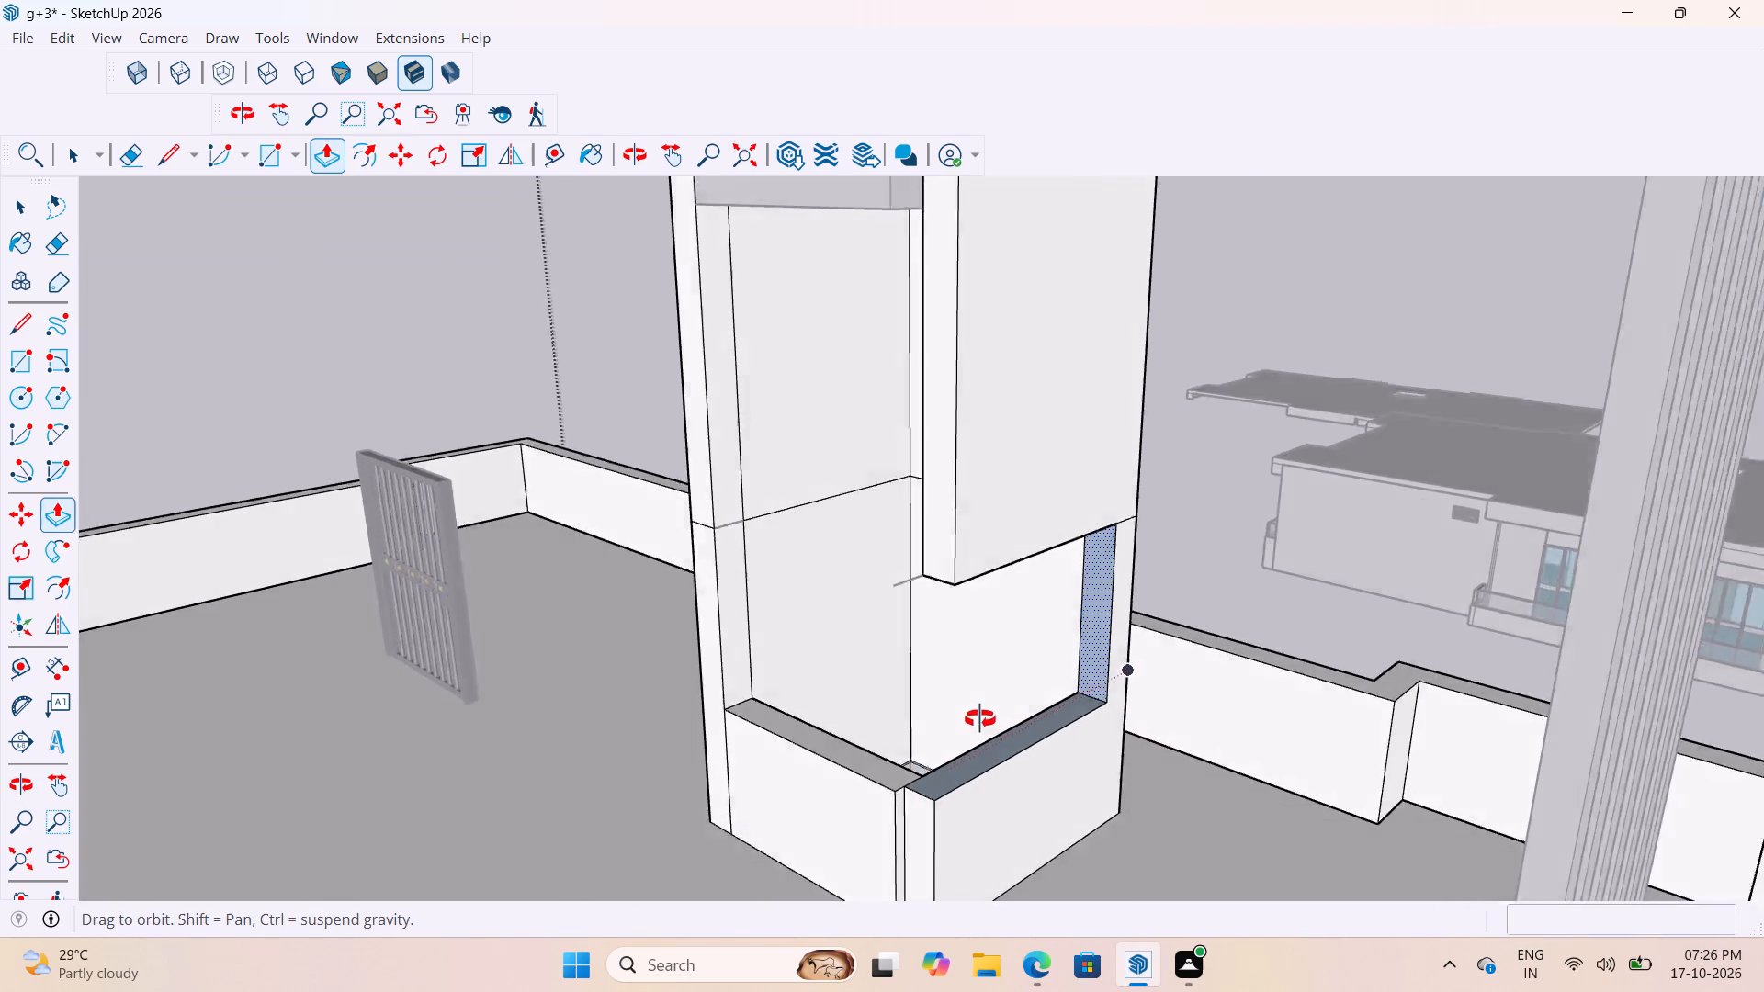
middle_click_drag(980, 719, 1236, 775)
scroll(1010, 625, "up", 2)
scroll(910, 551, "up", 1)
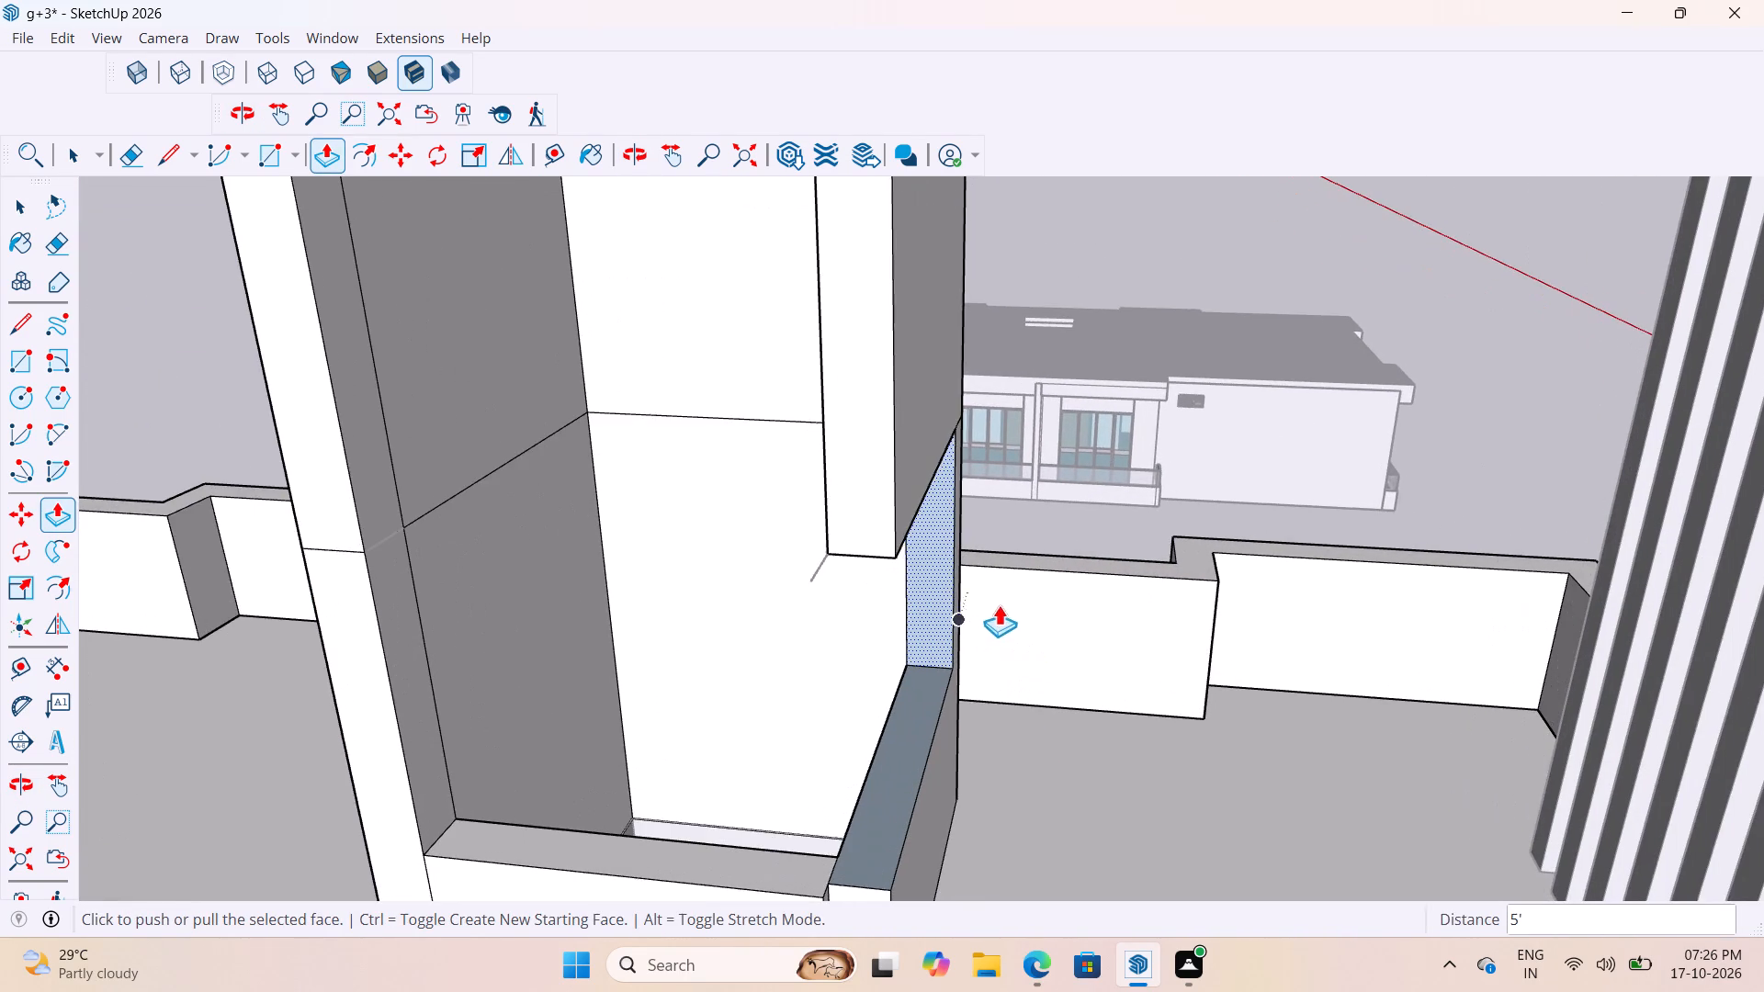
middle_click_drag(1001, 605, 893, 630)
left_click(763, 626)
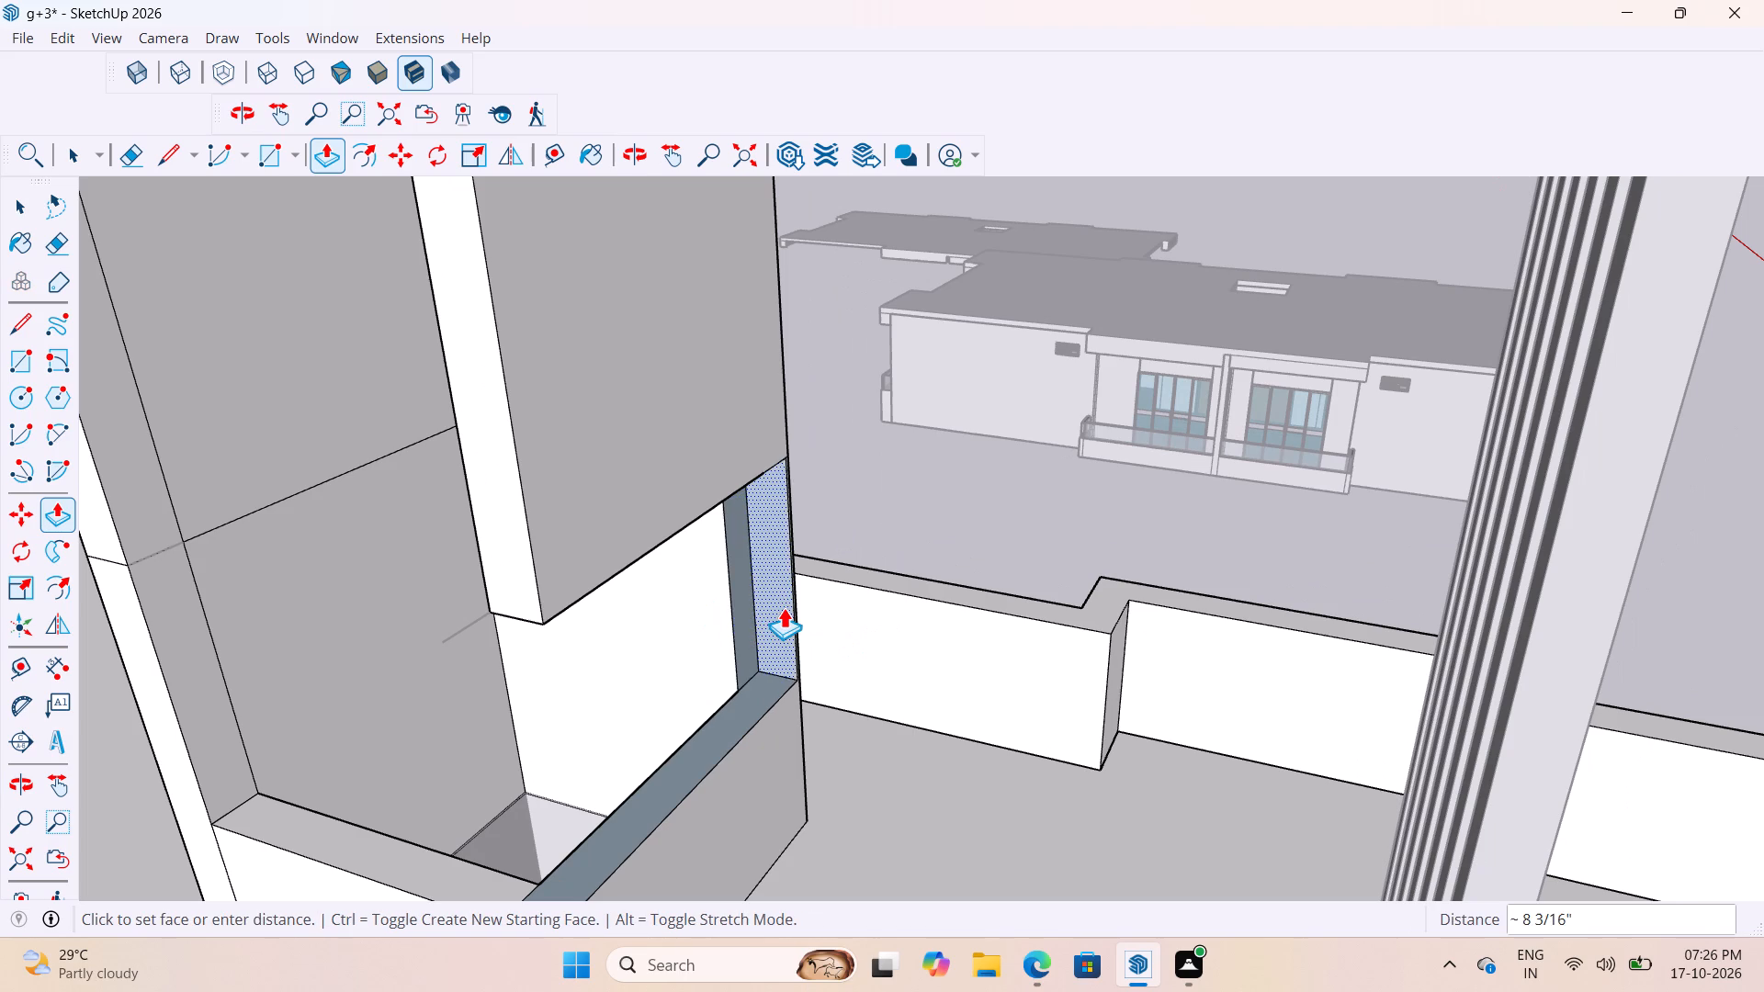
left_click(794, 620)
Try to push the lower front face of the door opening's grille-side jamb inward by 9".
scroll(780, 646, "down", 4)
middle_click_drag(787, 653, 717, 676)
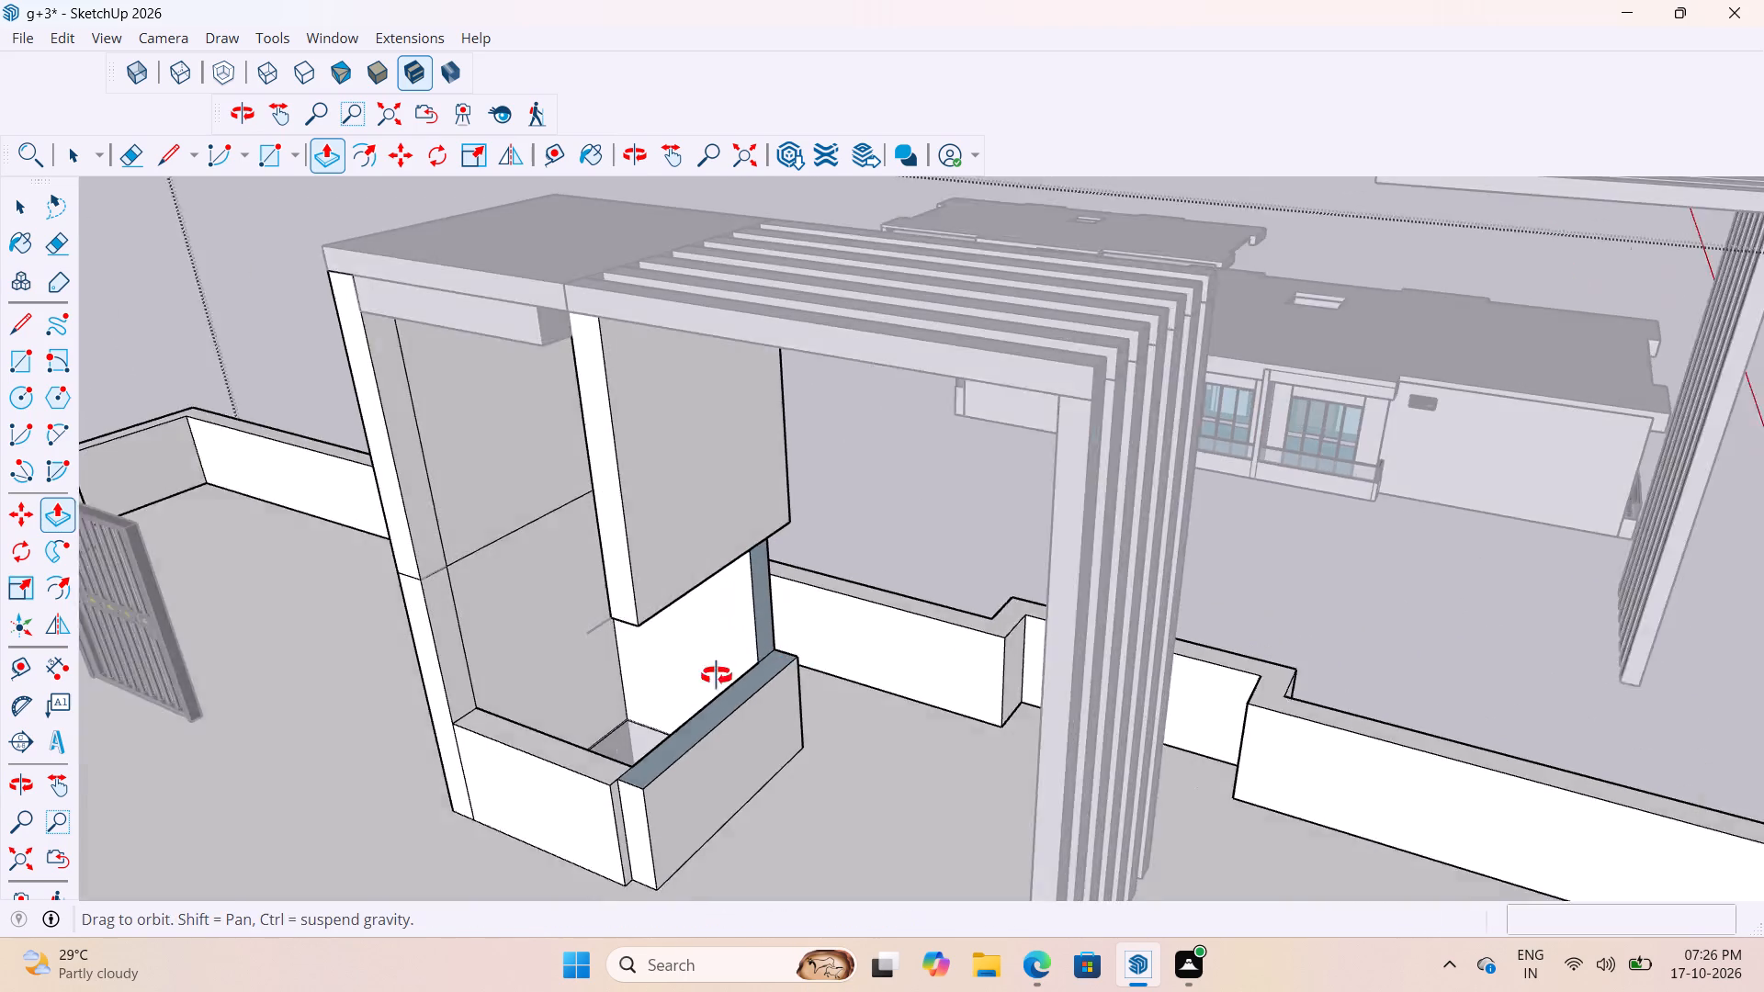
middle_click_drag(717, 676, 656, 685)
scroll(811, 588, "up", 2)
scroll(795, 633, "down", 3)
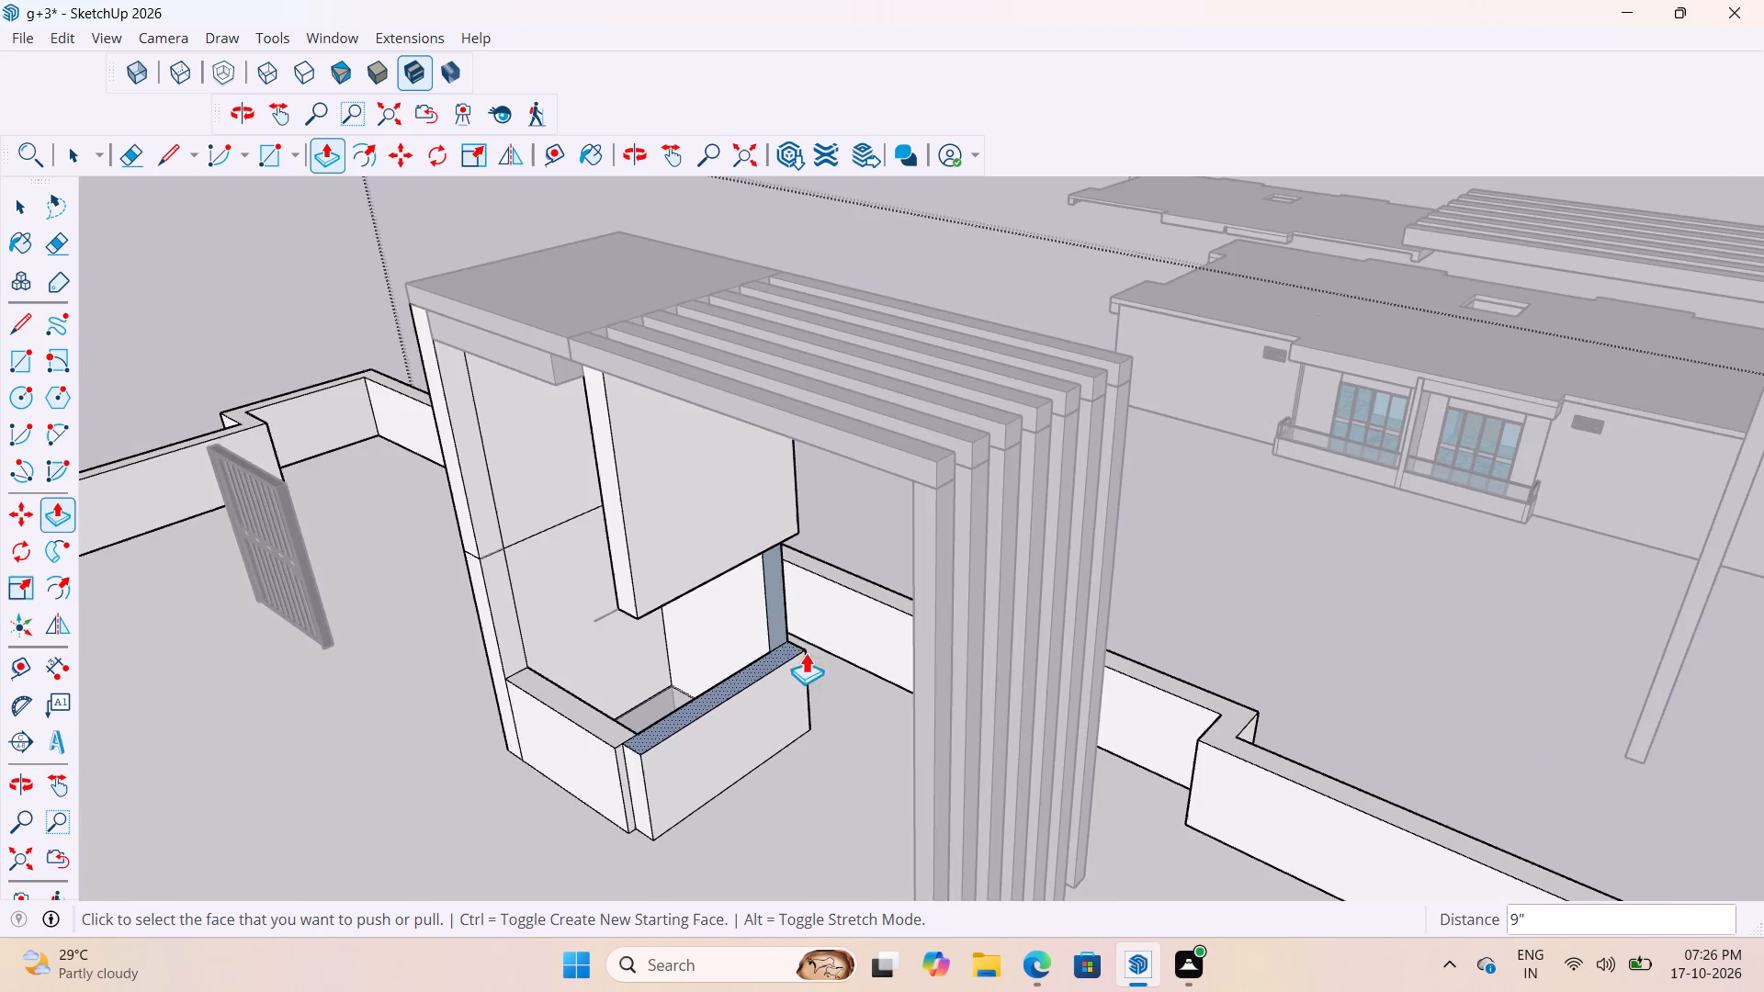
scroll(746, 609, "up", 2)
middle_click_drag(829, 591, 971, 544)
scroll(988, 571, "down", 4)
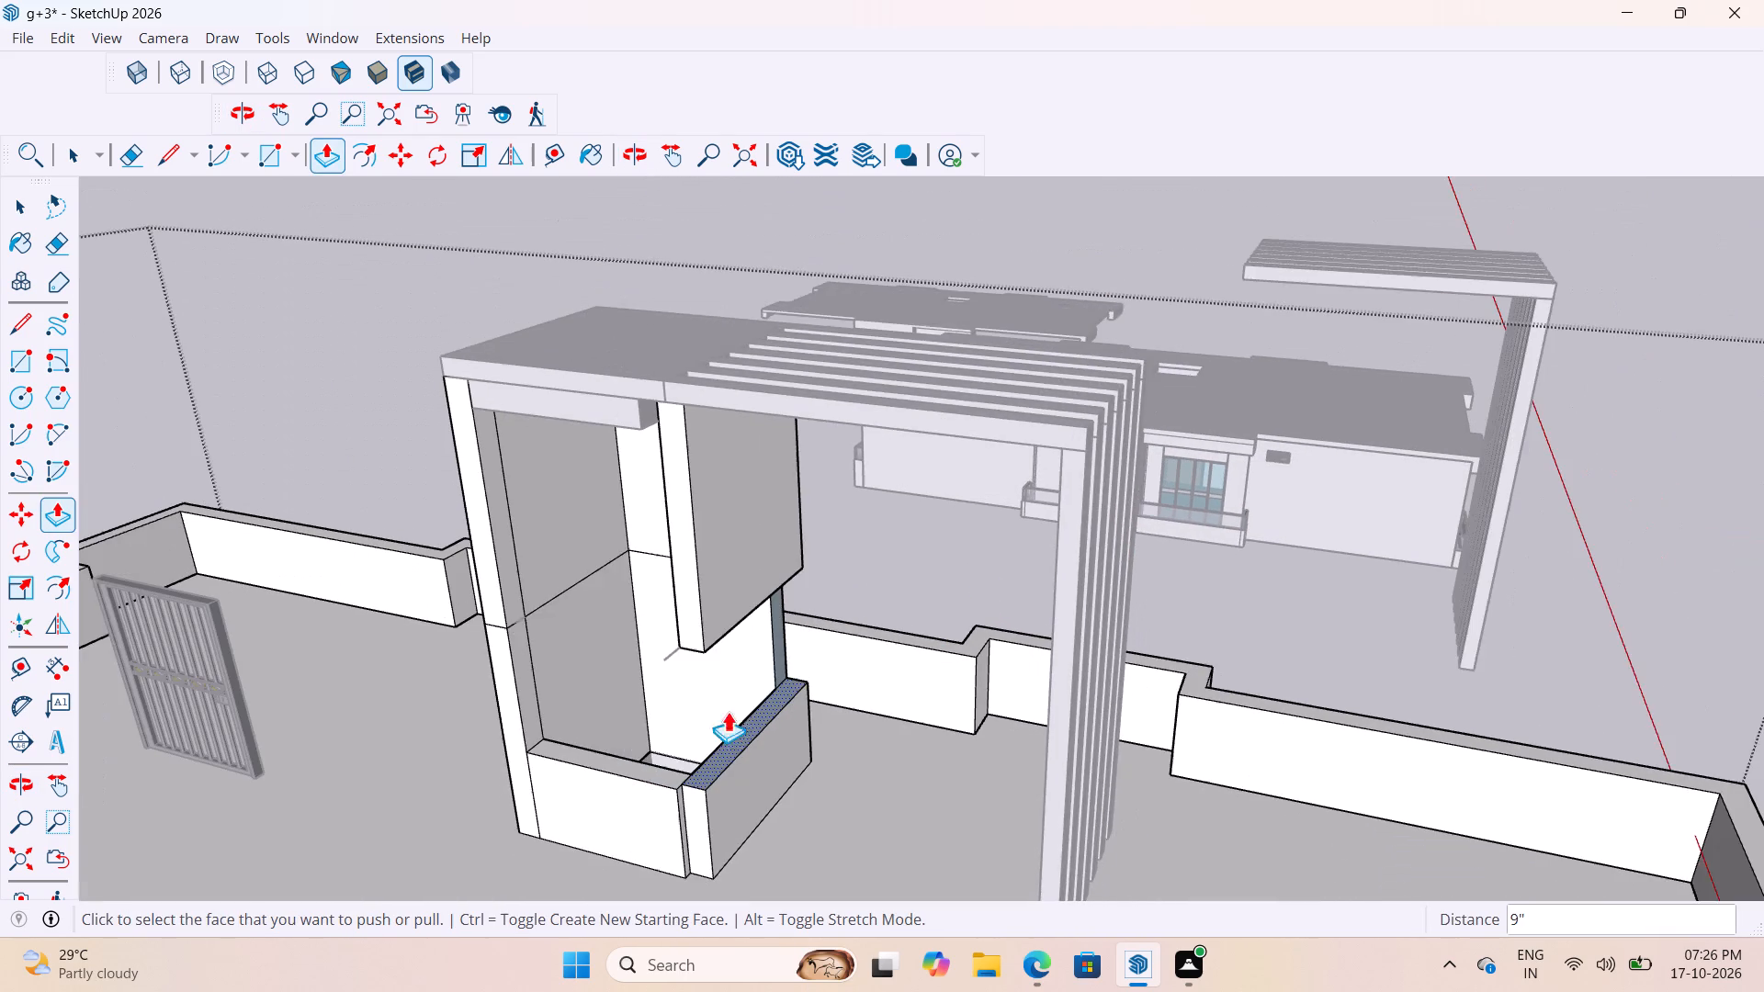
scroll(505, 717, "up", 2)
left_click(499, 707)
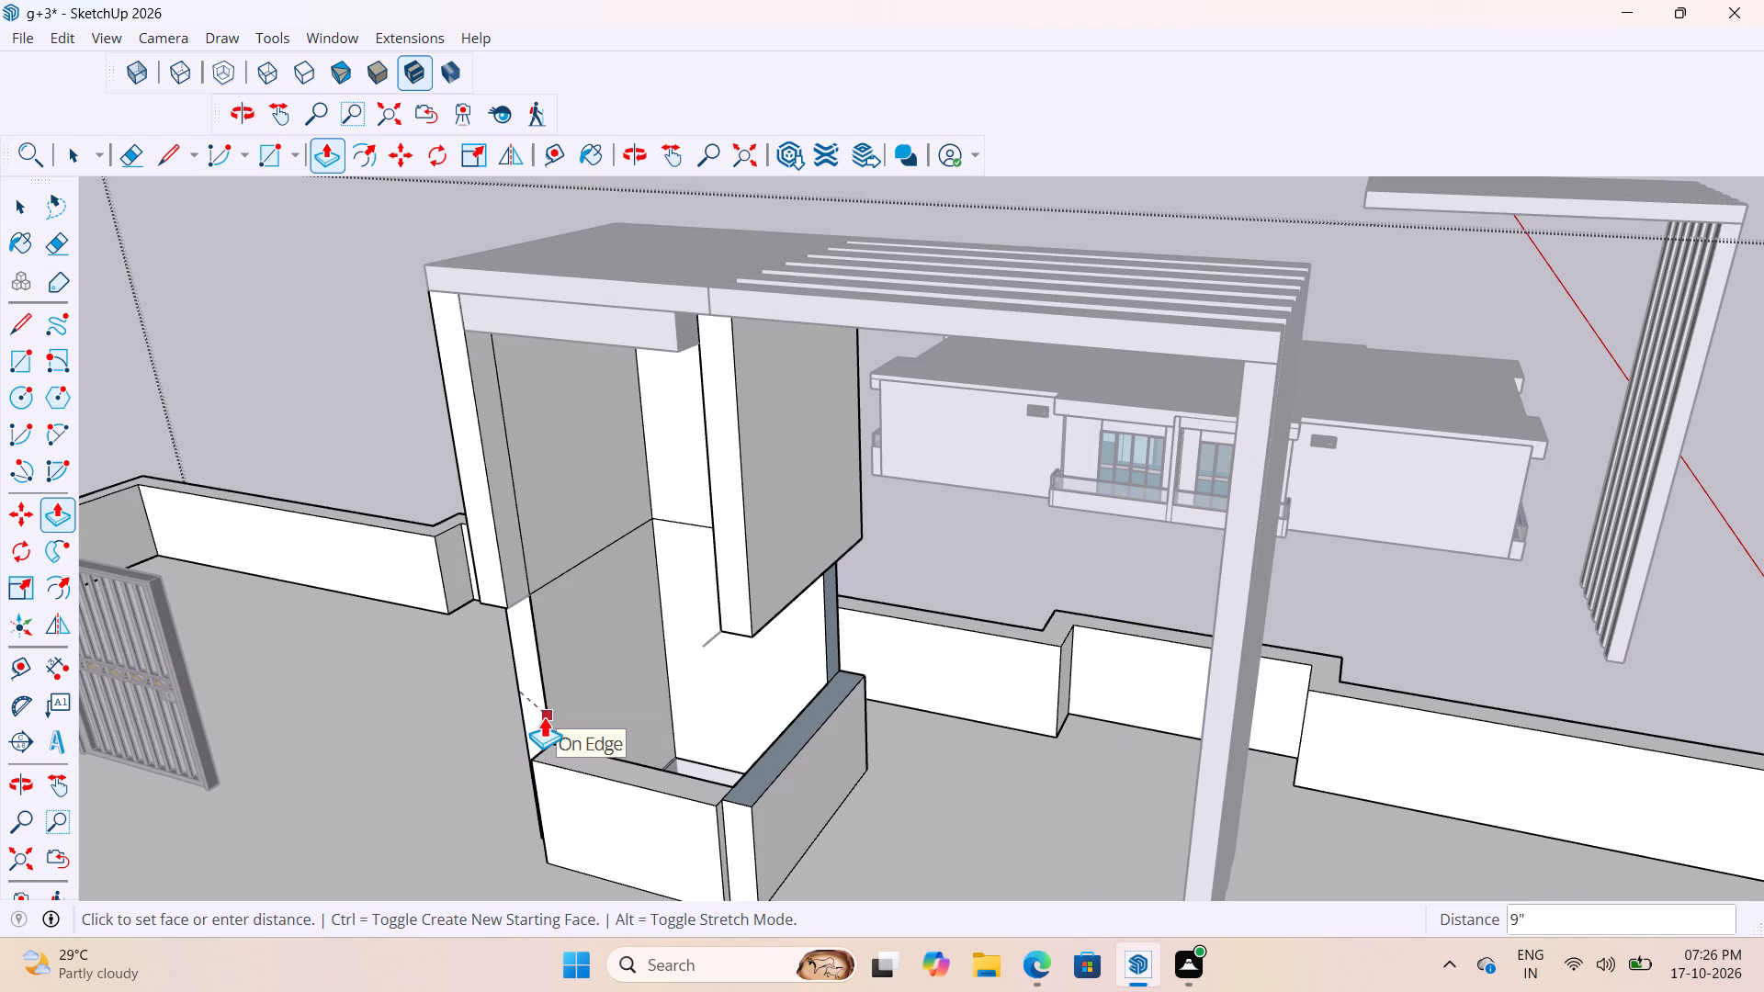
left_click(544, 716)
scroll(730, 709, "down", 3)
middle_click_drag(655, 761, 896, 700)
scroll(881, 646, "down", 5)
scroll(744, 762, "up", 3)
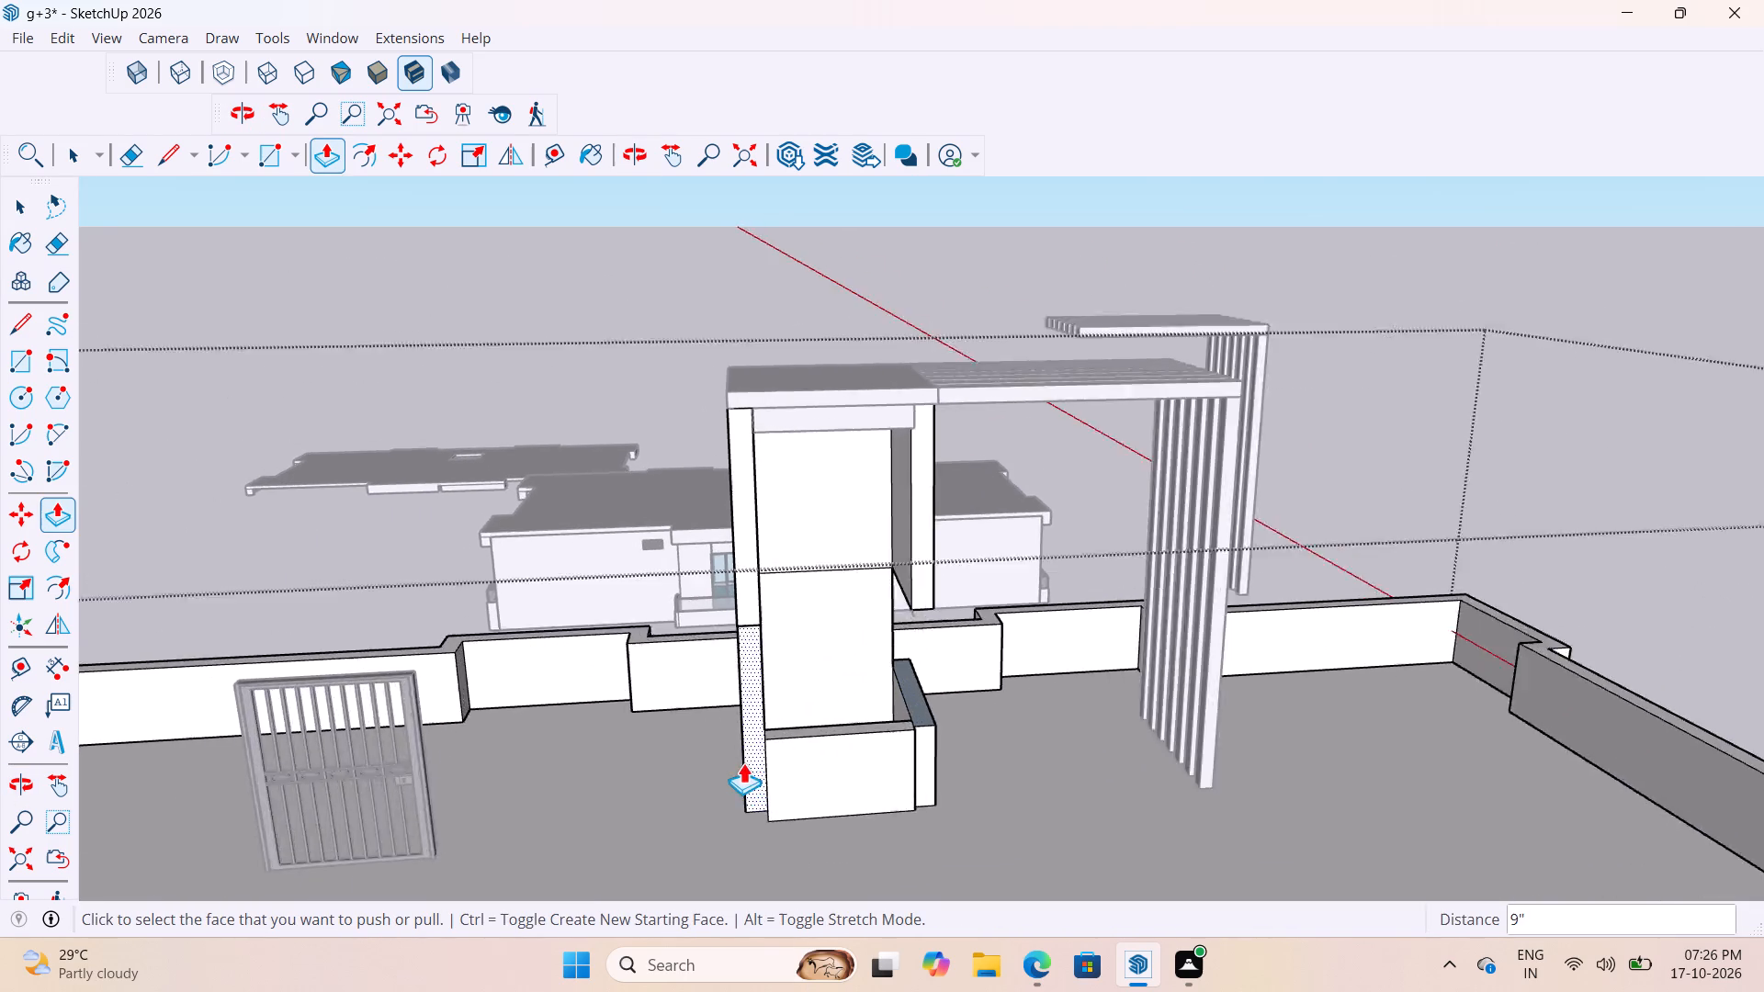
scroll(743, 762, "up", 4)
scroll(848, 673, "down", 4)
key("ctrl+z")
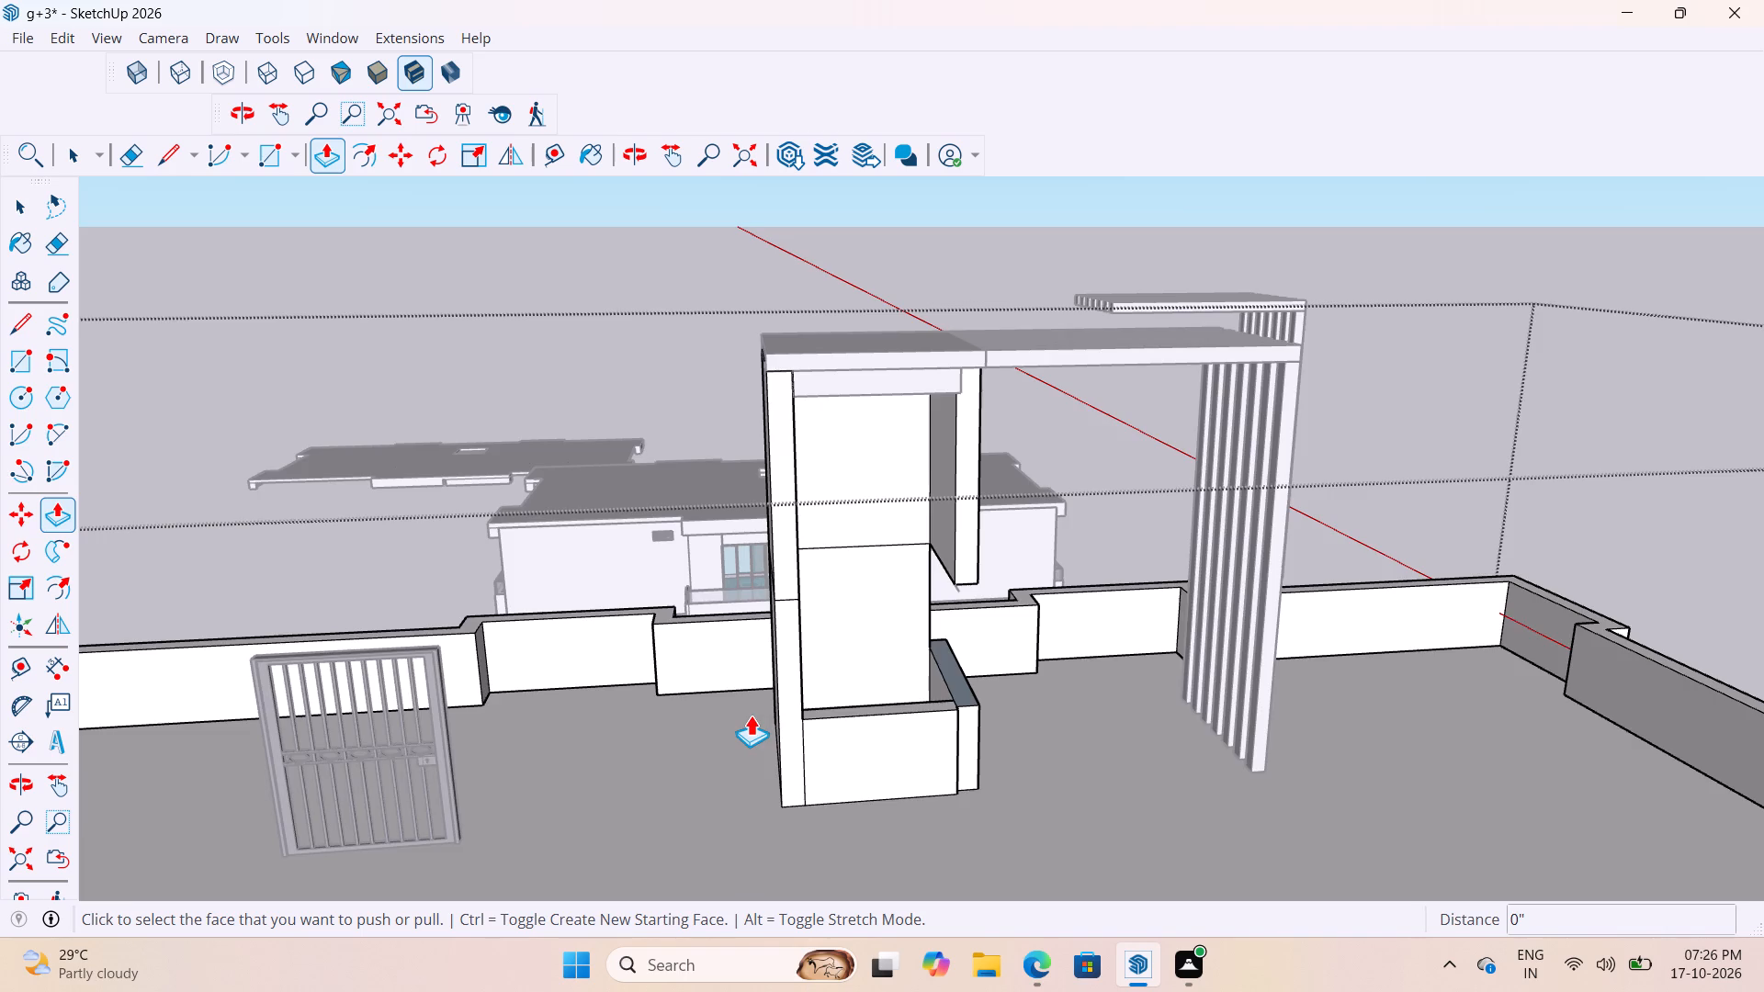
Push the upper front face of the door opening's grille-side jamb inward by 9".
scroll(751, 715, "down", 3)
scroll(775, 750, "up", 7)
middle_click_drag(848, 689, 729, 763)
scroll(618, 572, "up", 1)
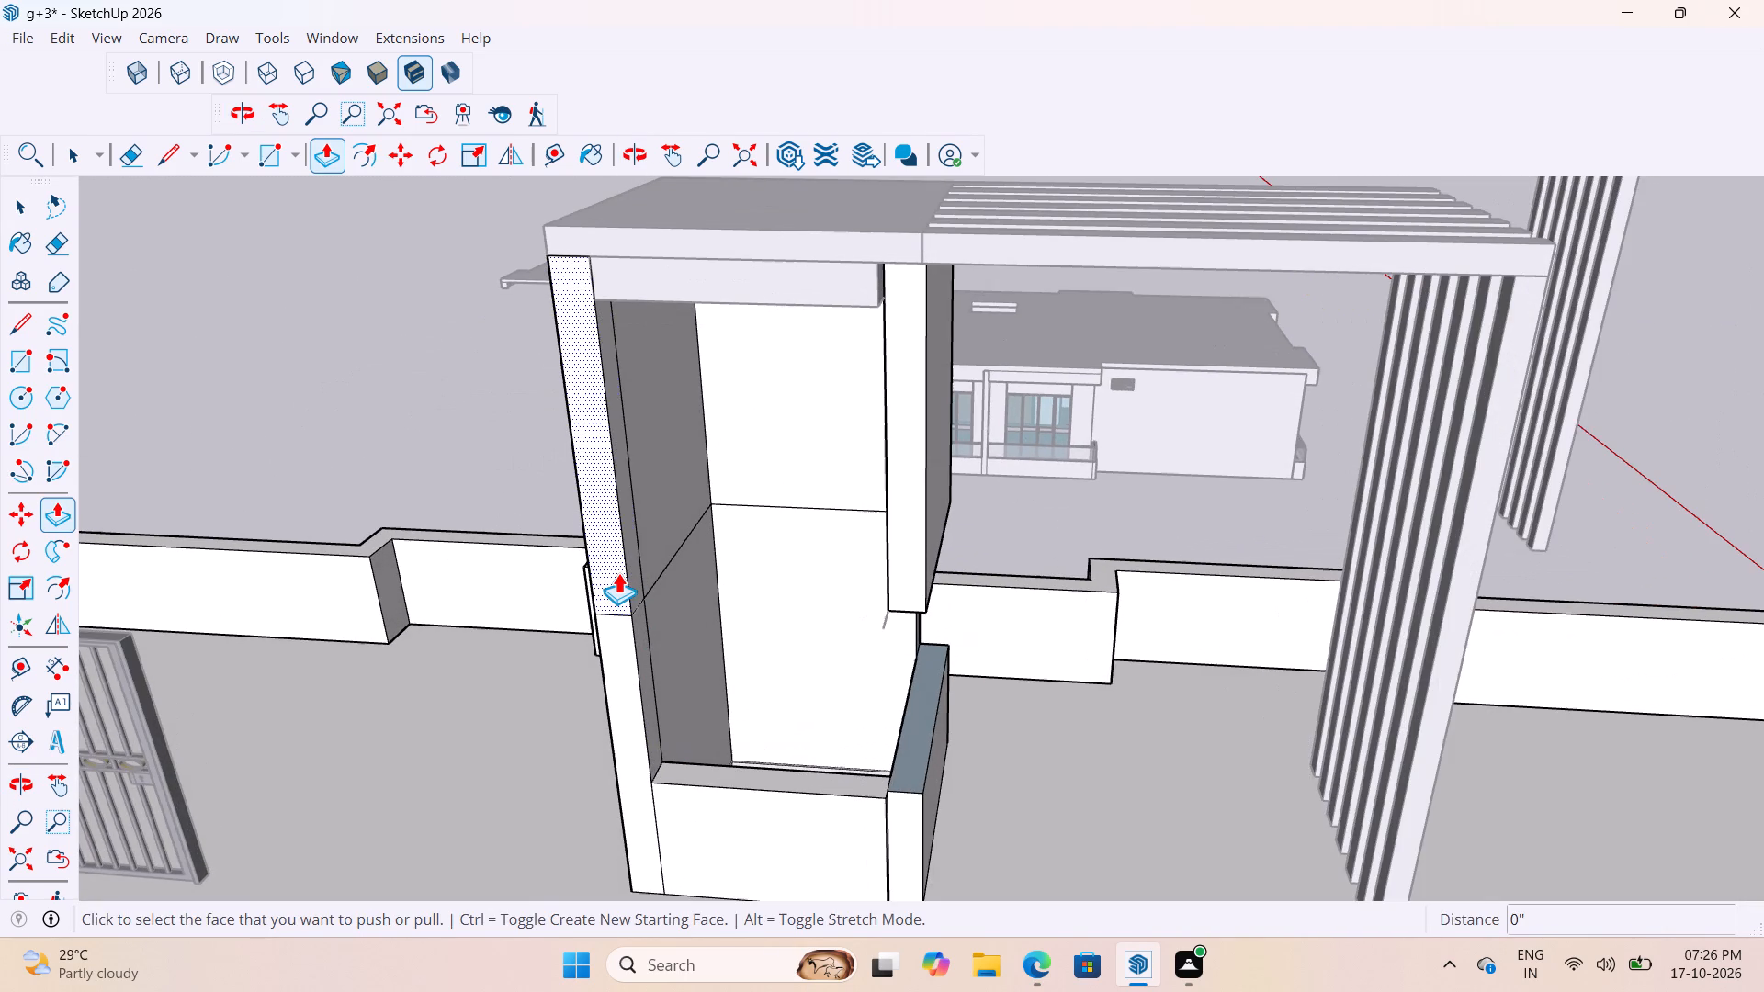
left_click(618, 572)
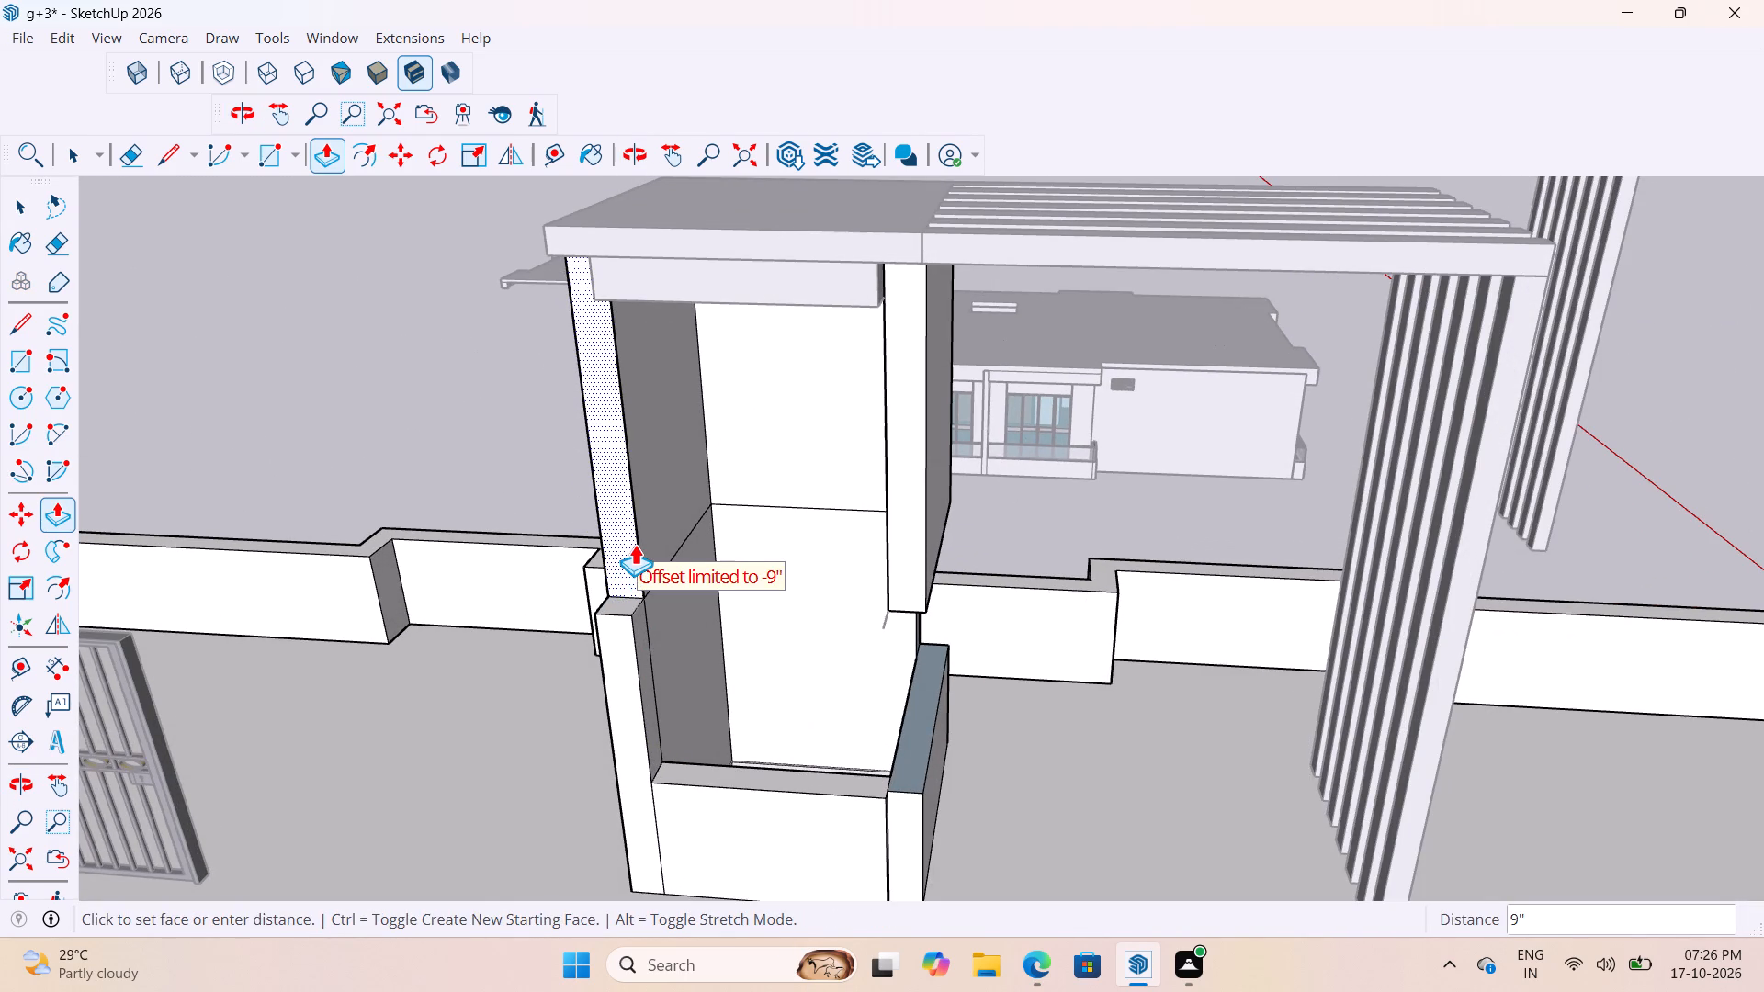
left_click(635, 544)
Push the small ledge exposed on the grille-side jamb down by 4' to the sill level.
scroll(740, 547, "down", 4)
middle_click_drag(678, 593, 730, 643)
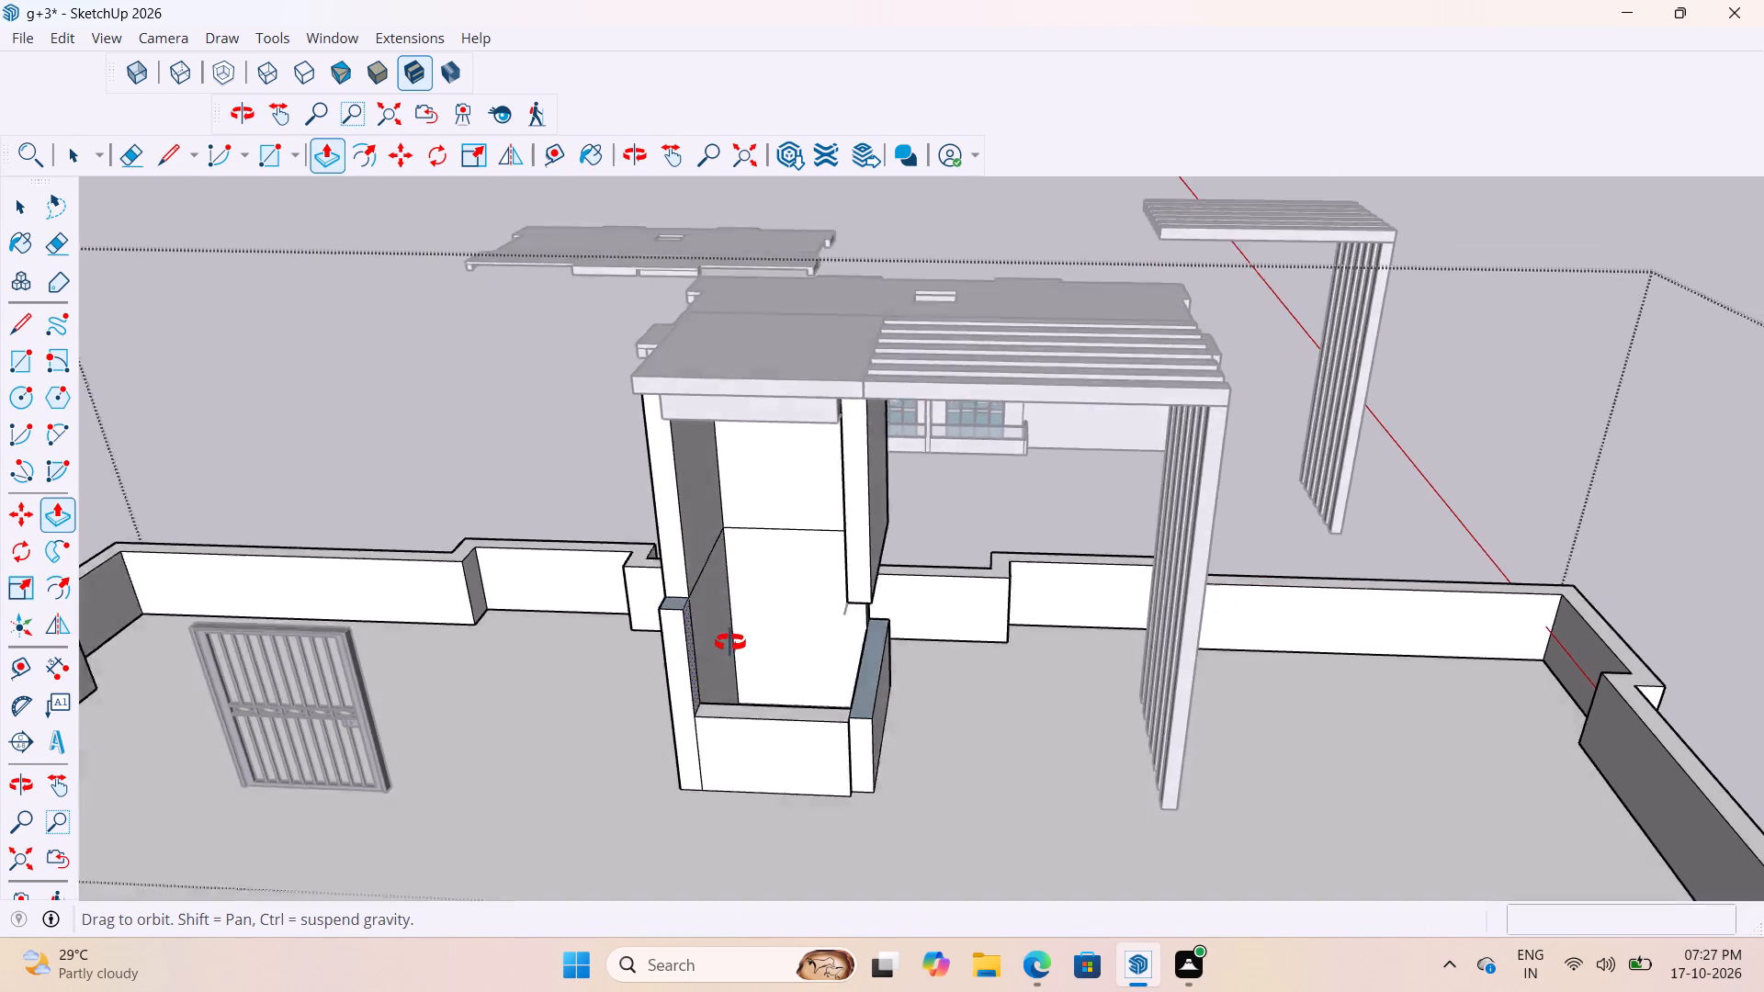
middle_click_drag(730, 643, 842, 705)
scroll(795, 785, "up", 3)
left_click(749, 668)
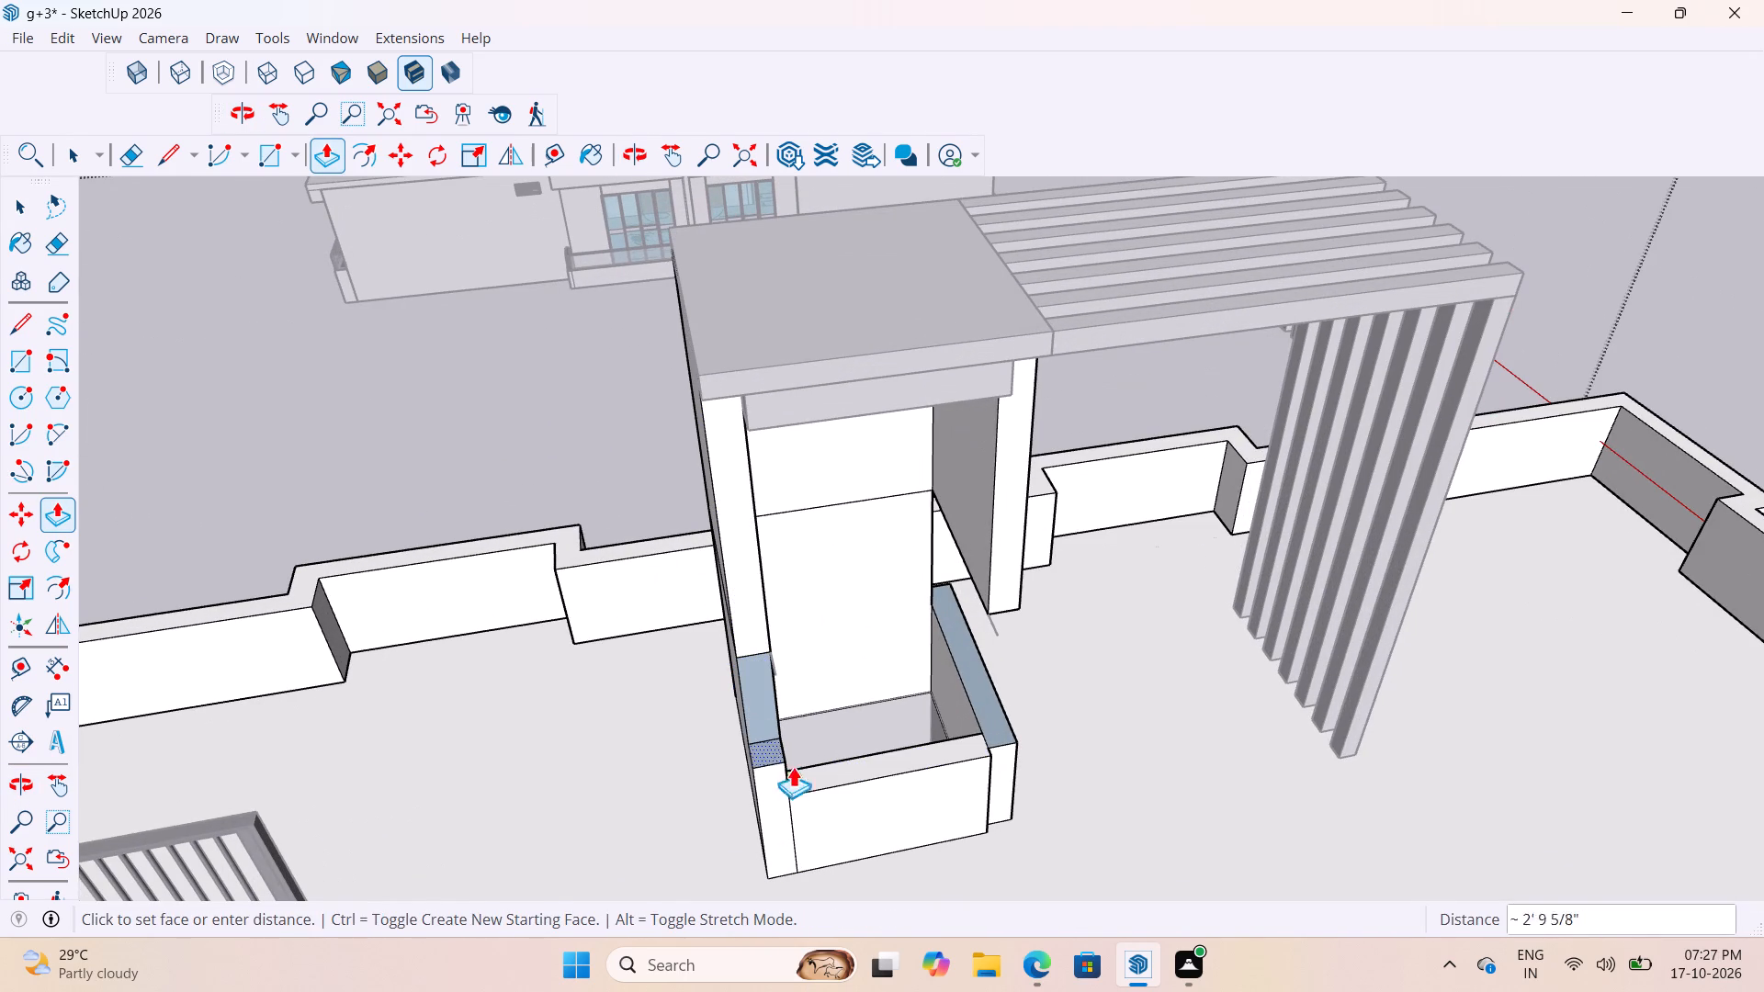
left_click(803, 791)
Push the exposed lower front face of the grille-side wall back 5' towards the stair tower's rear wall.
scroll(871, 700, "down", 4)
middle_click_drag(824, 710, 886, 623)
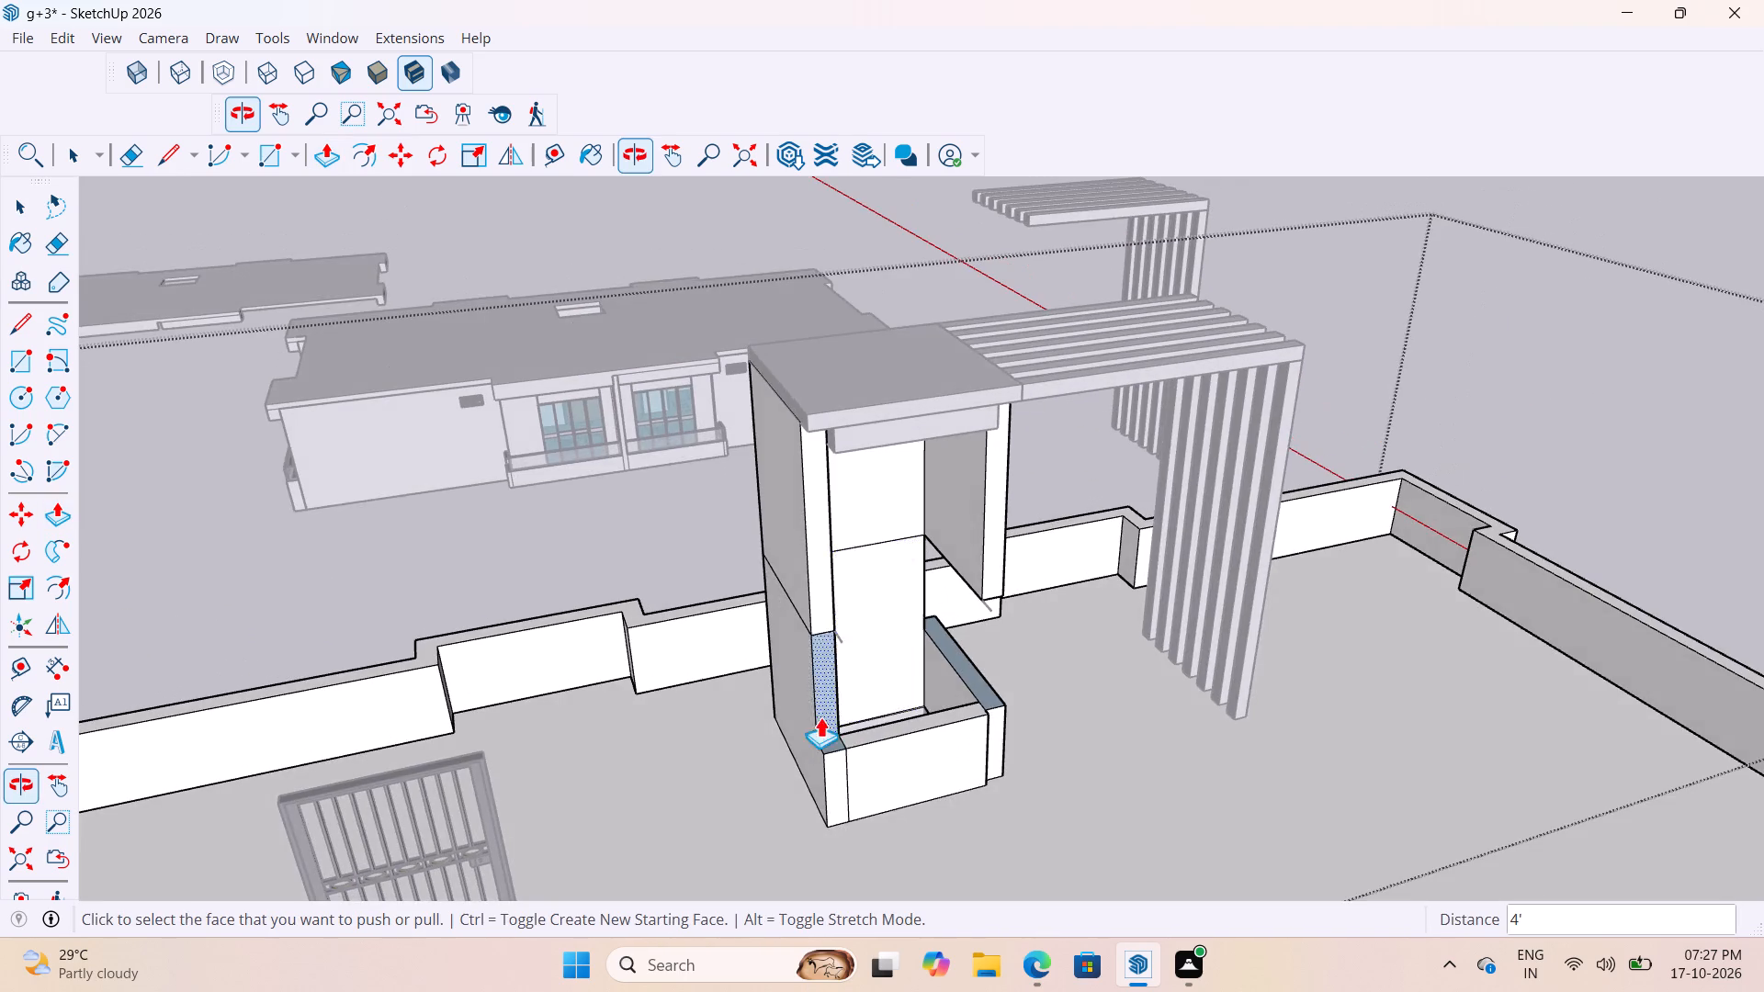
scroll(801, 759, "up", 3)
scroll(909, 646, "down", 4)
scroll(759, 625, "up", 3)
scroll(919, 685, "up", 3)
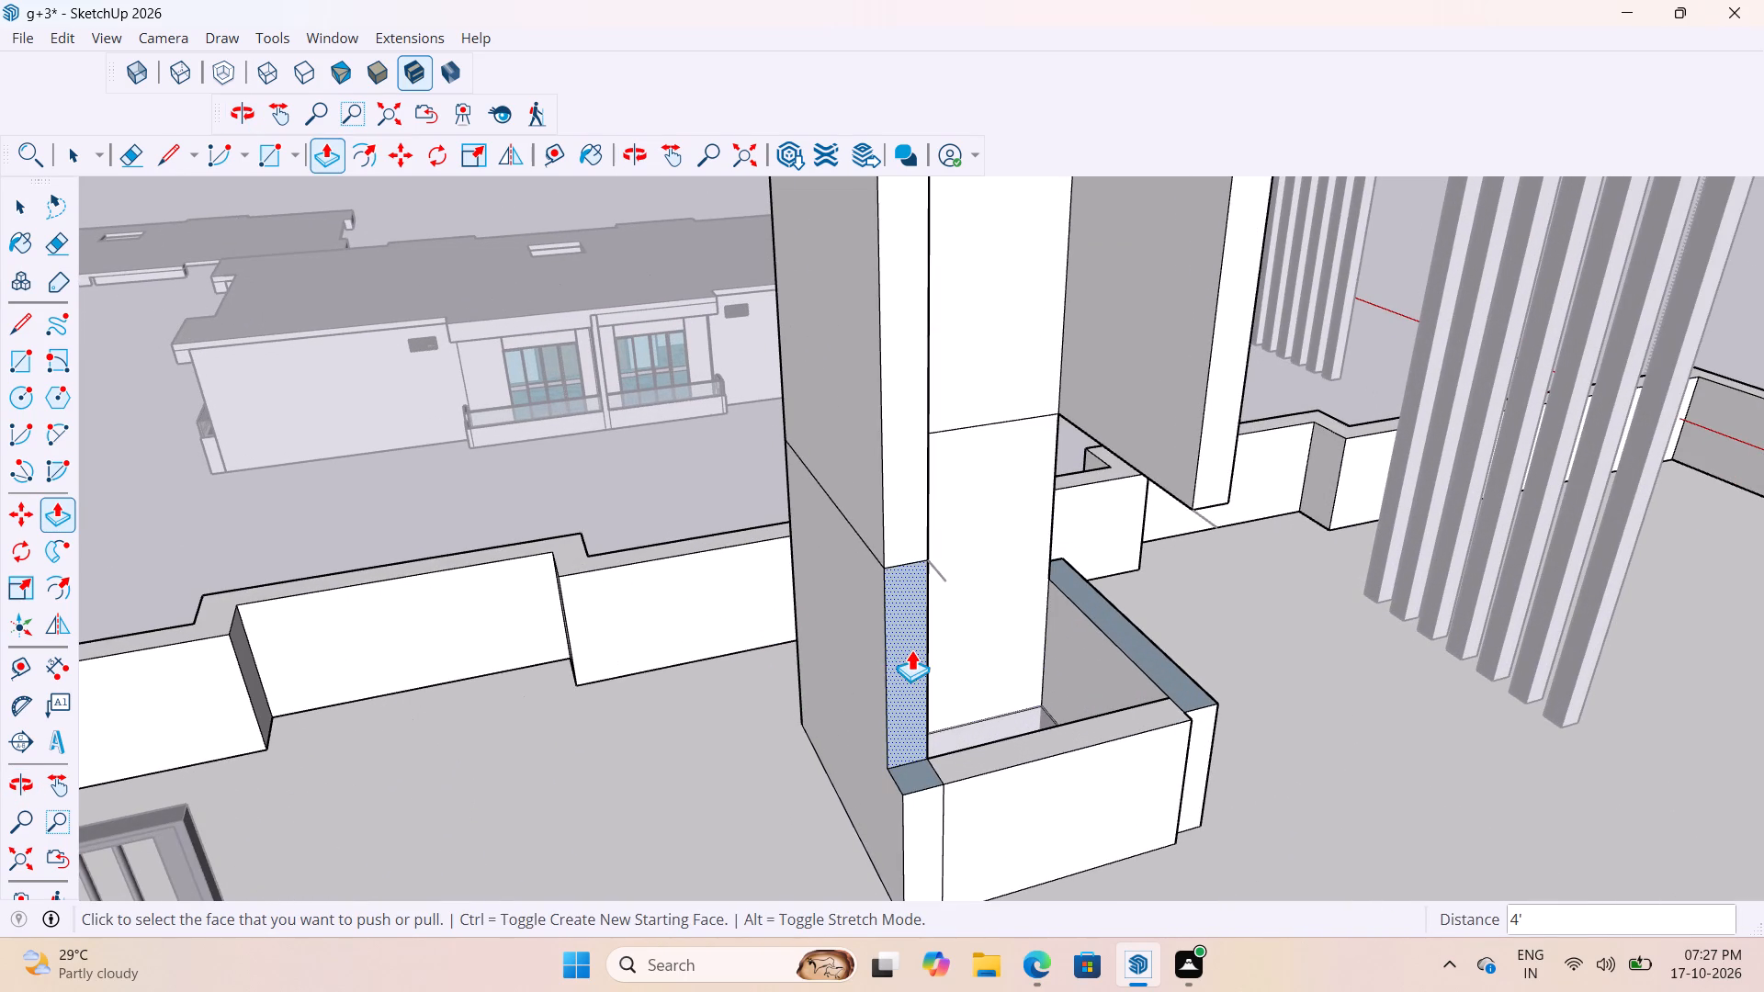
left_click(911, 649)
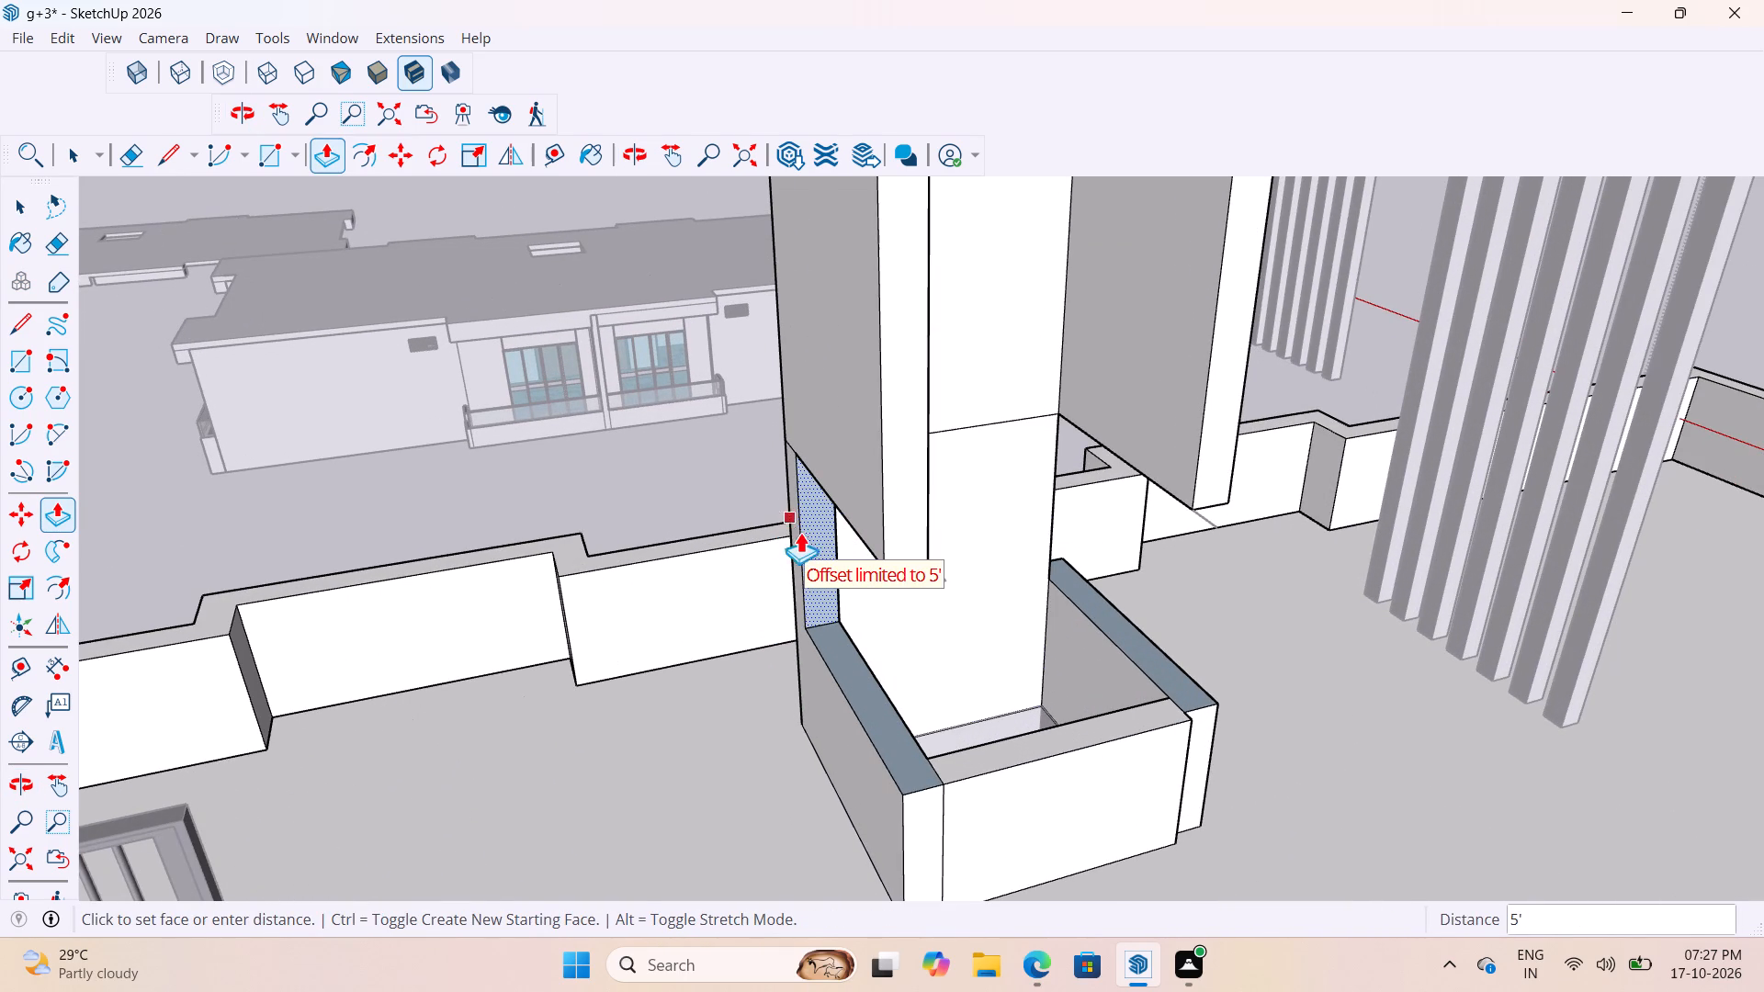
left_click(814, 529)
Push the remaining strip at the rear end of the grille-side cut back 9" through the corner.
scroll(810, 594, "up", 3)
middle_click_drag(814, 565, 868, 558)
left_click(857, 539)
left_click(823, 527)
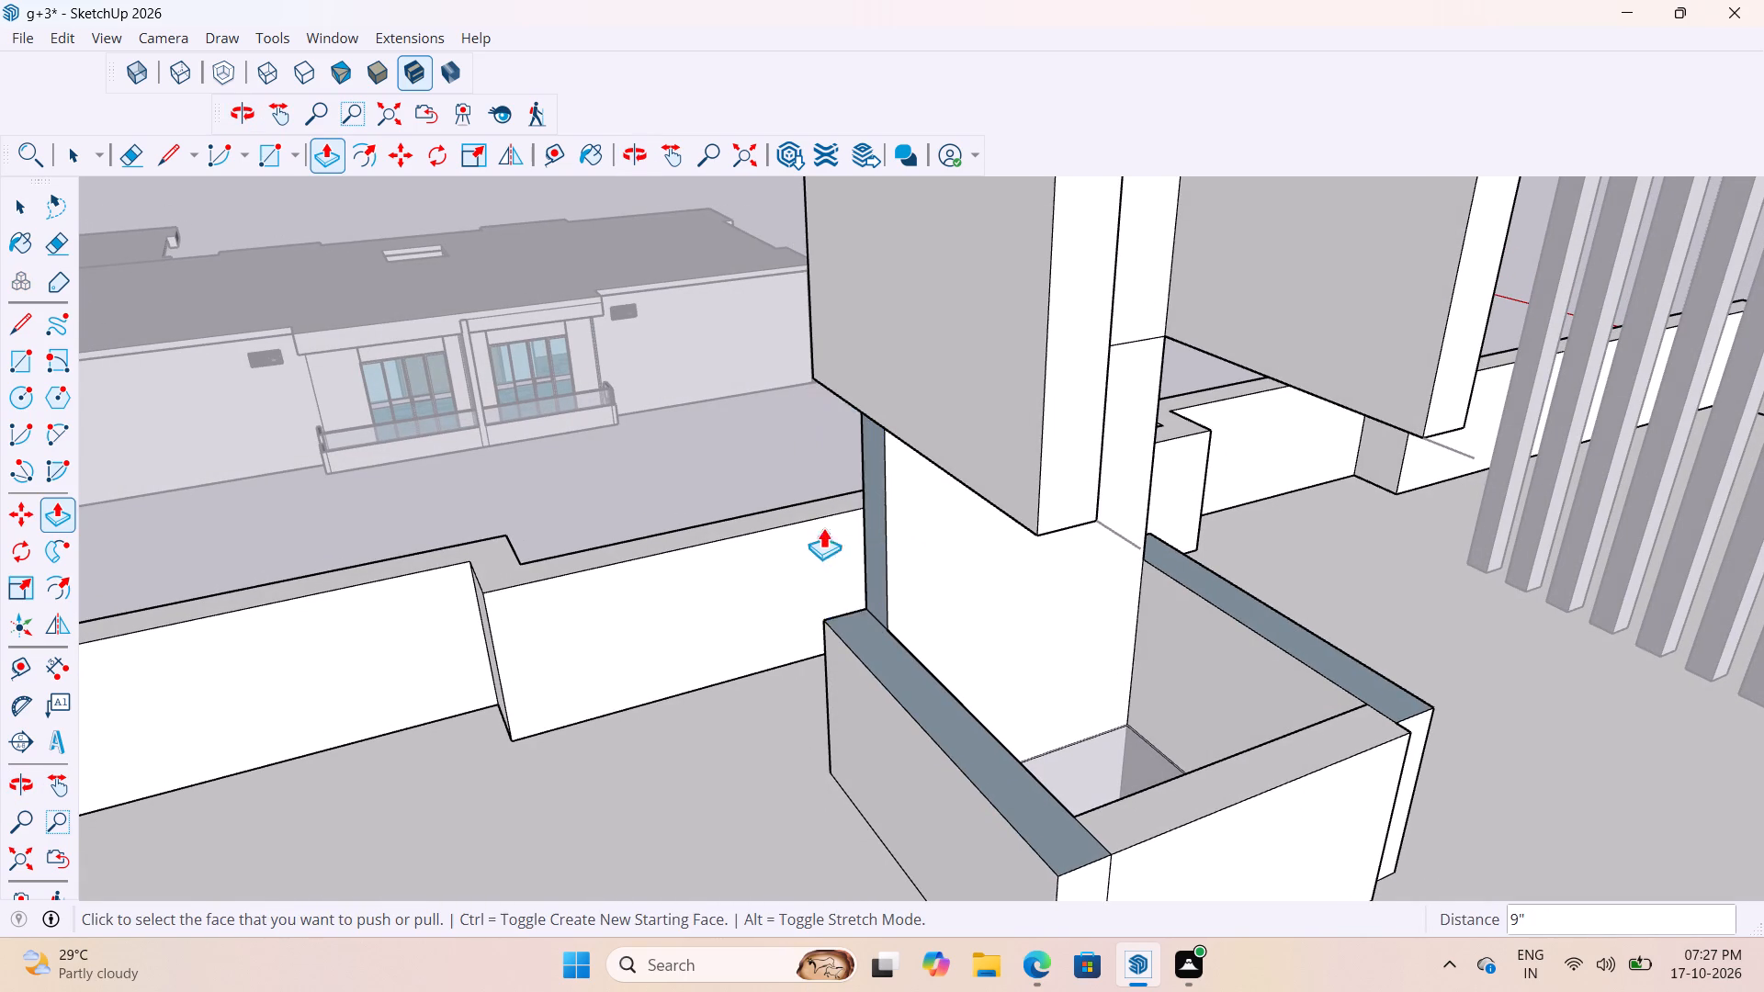
Push the exposed end of the stair tower's rear wall strip 5' across to the opposite side wall above sill level.
scroll(934, 552, "down", 4)
scroll(944, 610, "up", 2)
scroll(1002, 602, "down", 3)
middle_click_drag(1074, 599, 869, 577)
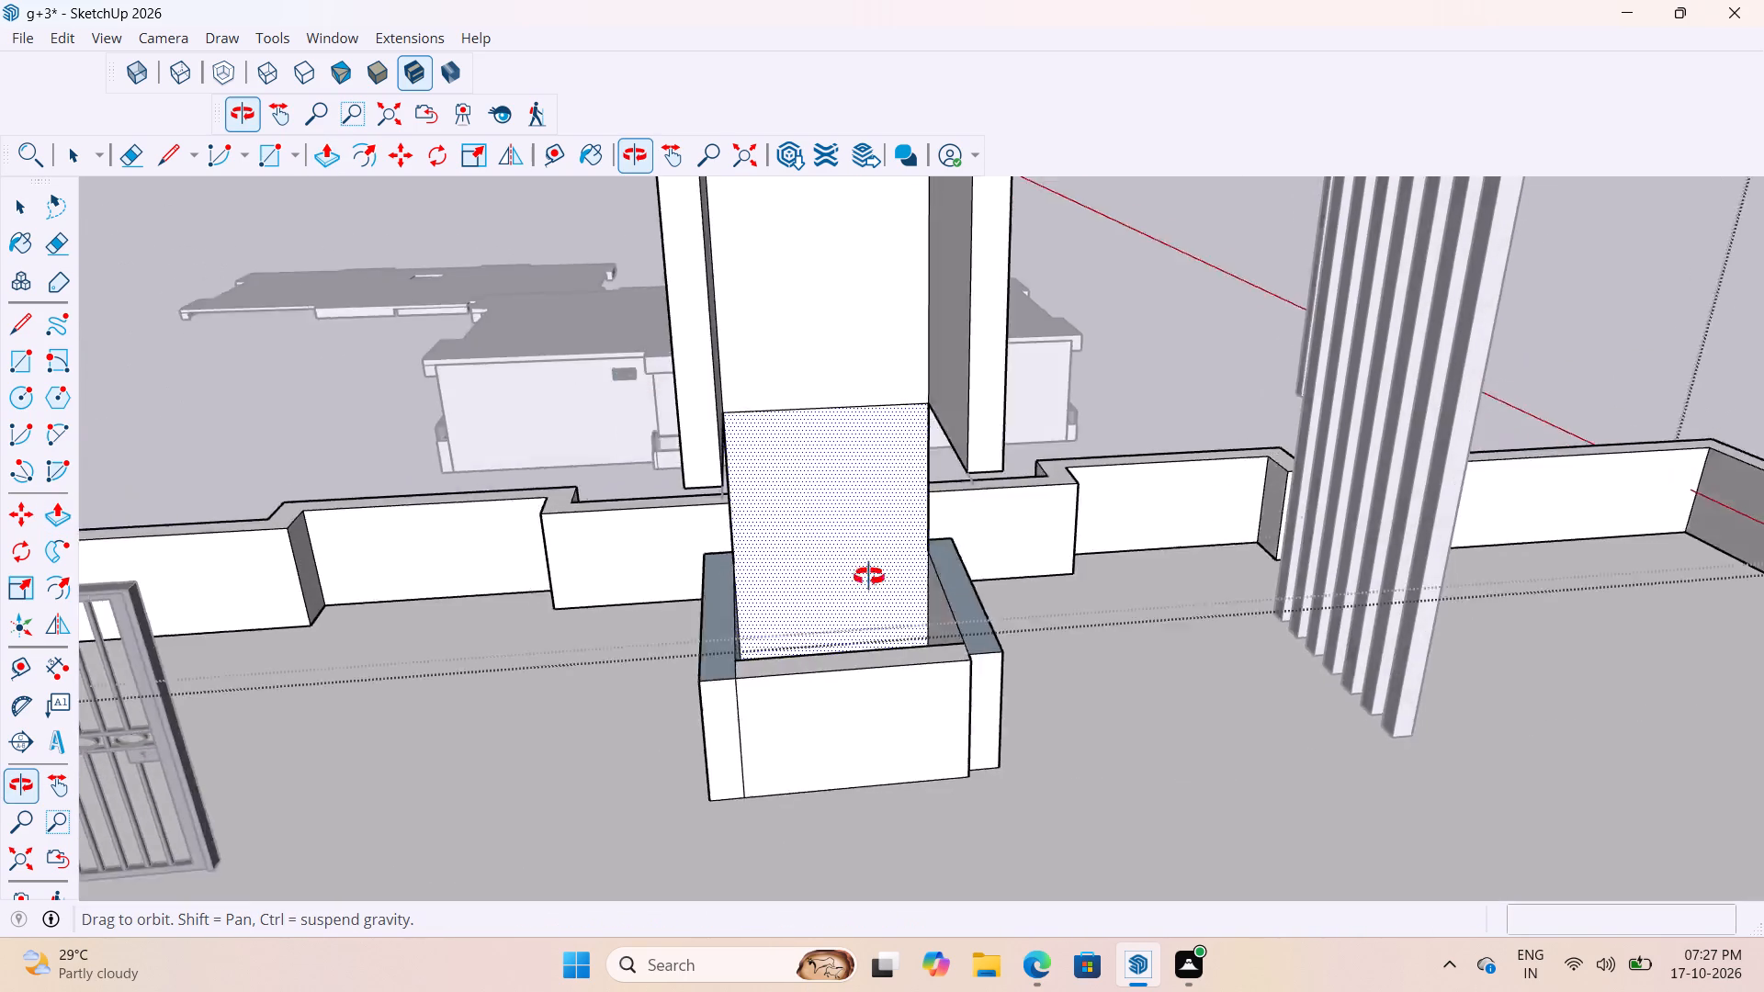
middle_click_drag(869, 577, 782, 605)
scroll(808, 546, "up", 2)
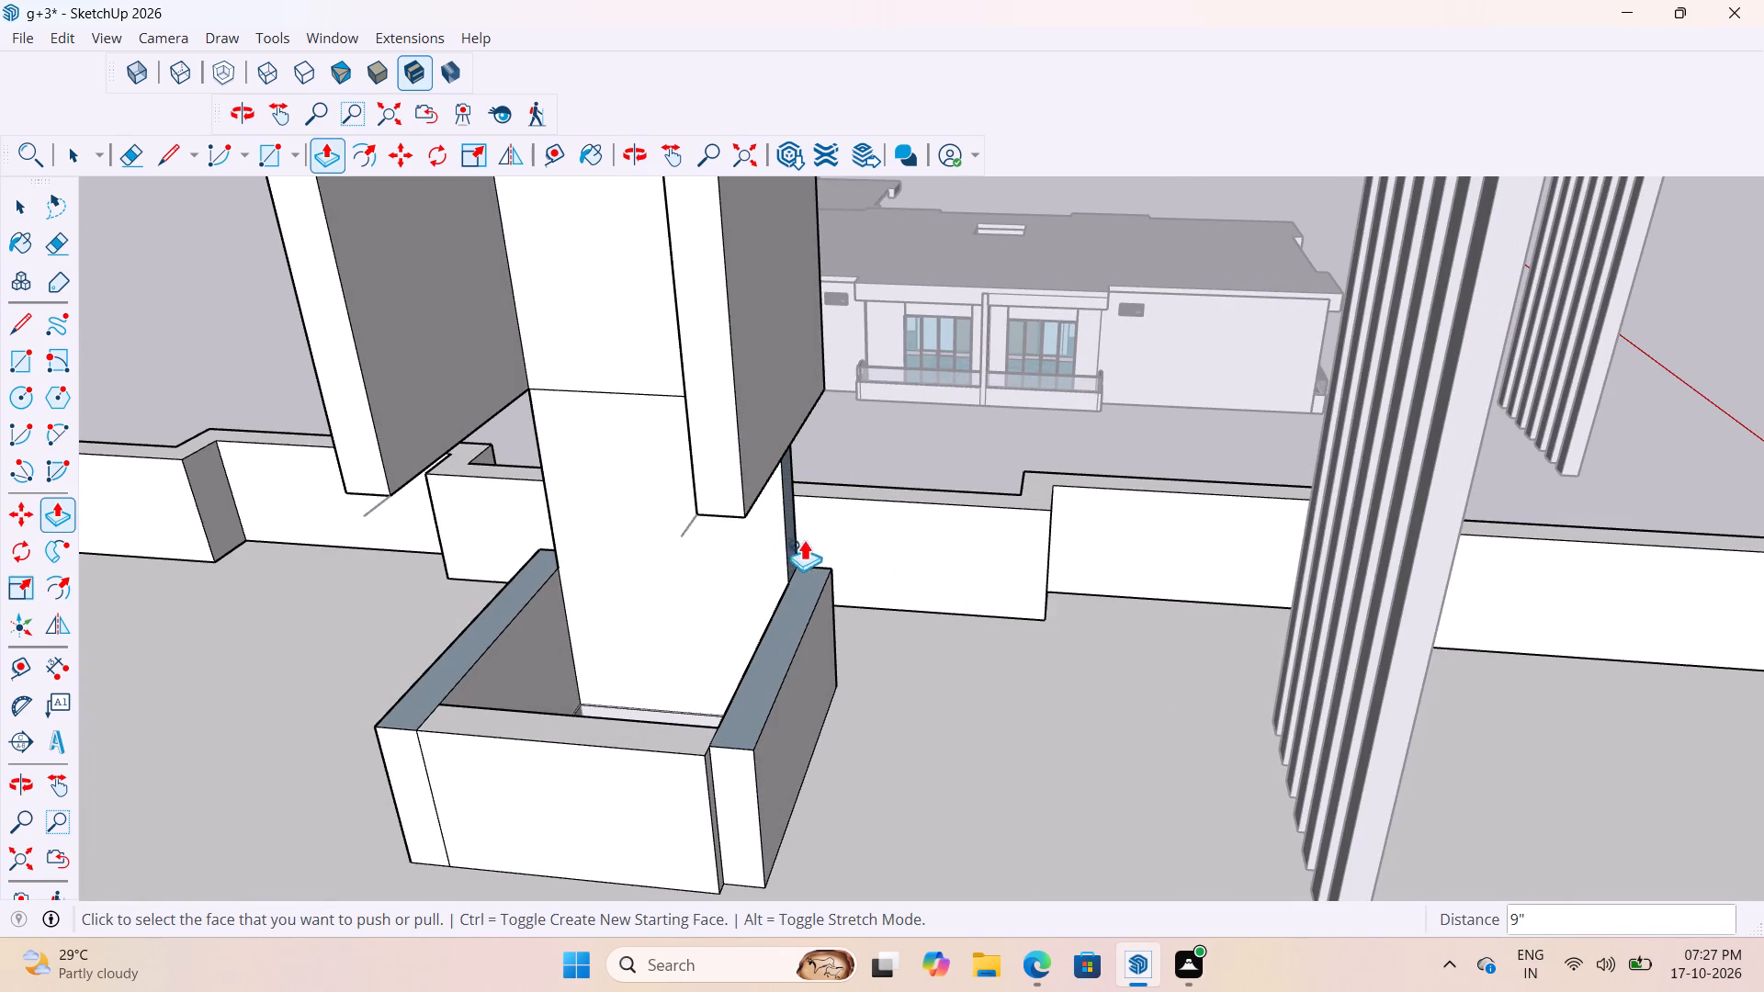
scroll(828, 570, "down", 2)
key("space")
scroll(736, 547, "up", 6)
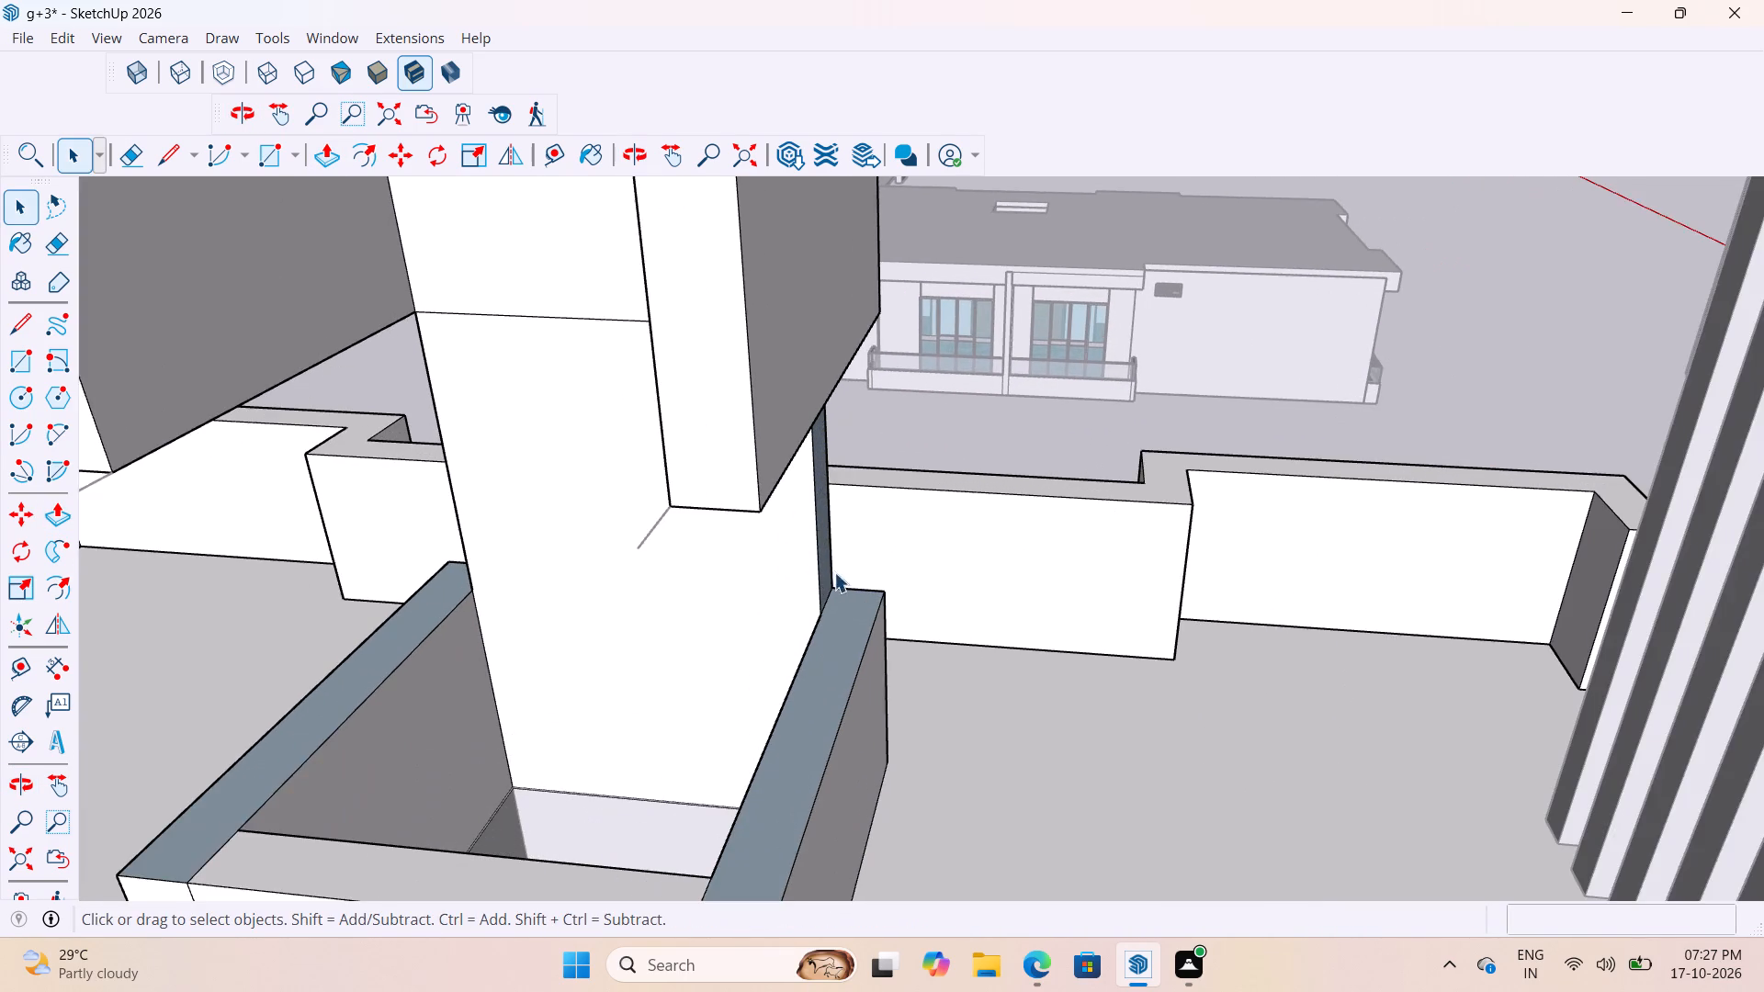
middle_click_drag(812, 575, 651, 619)
key("p")
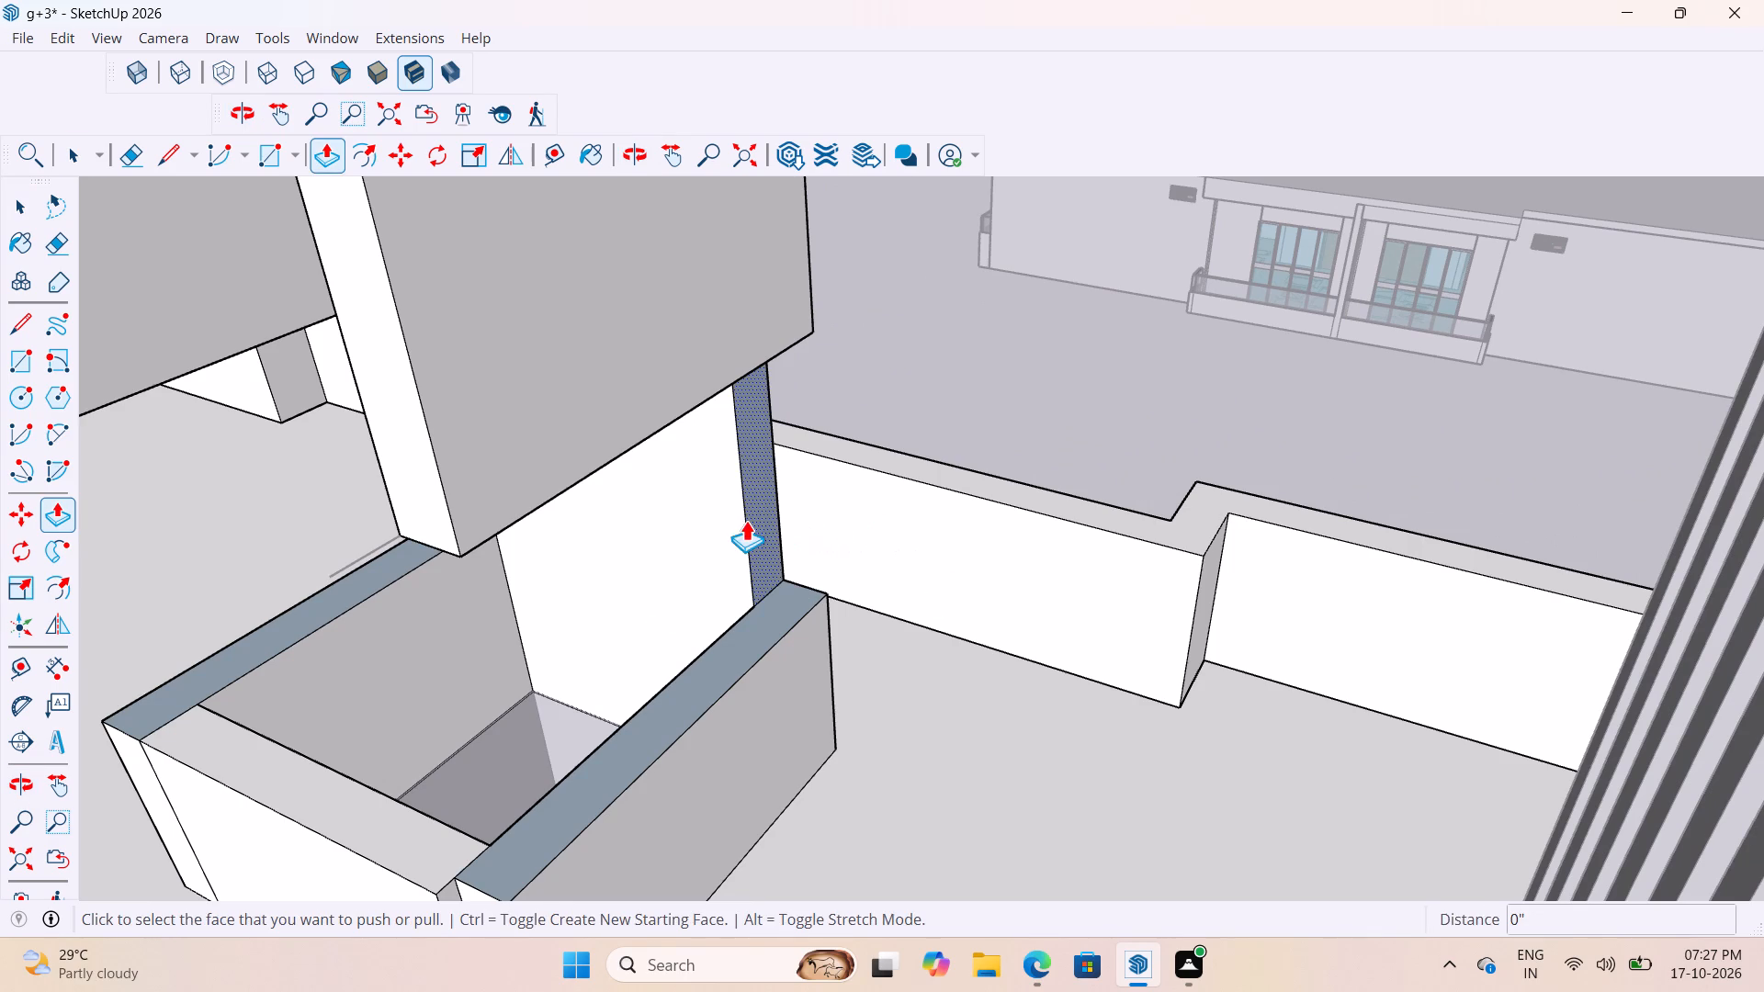
key("space")
key("p")
key("o")
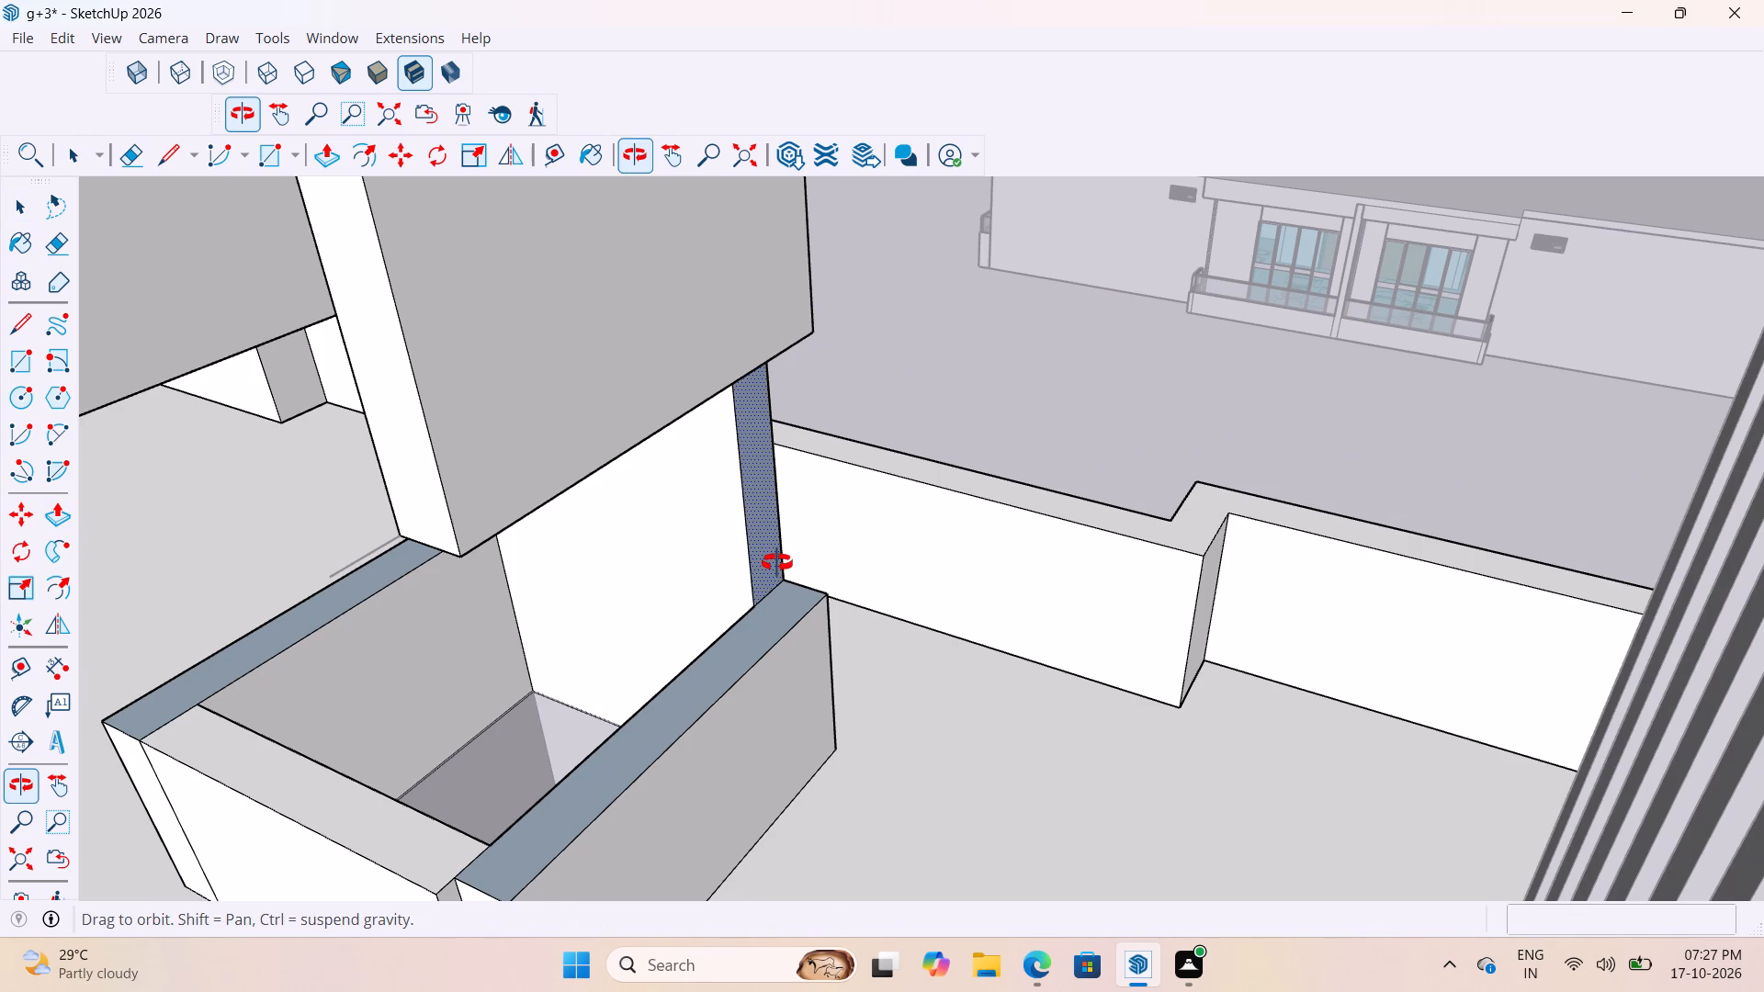
key("p")
left_click(774, 555)
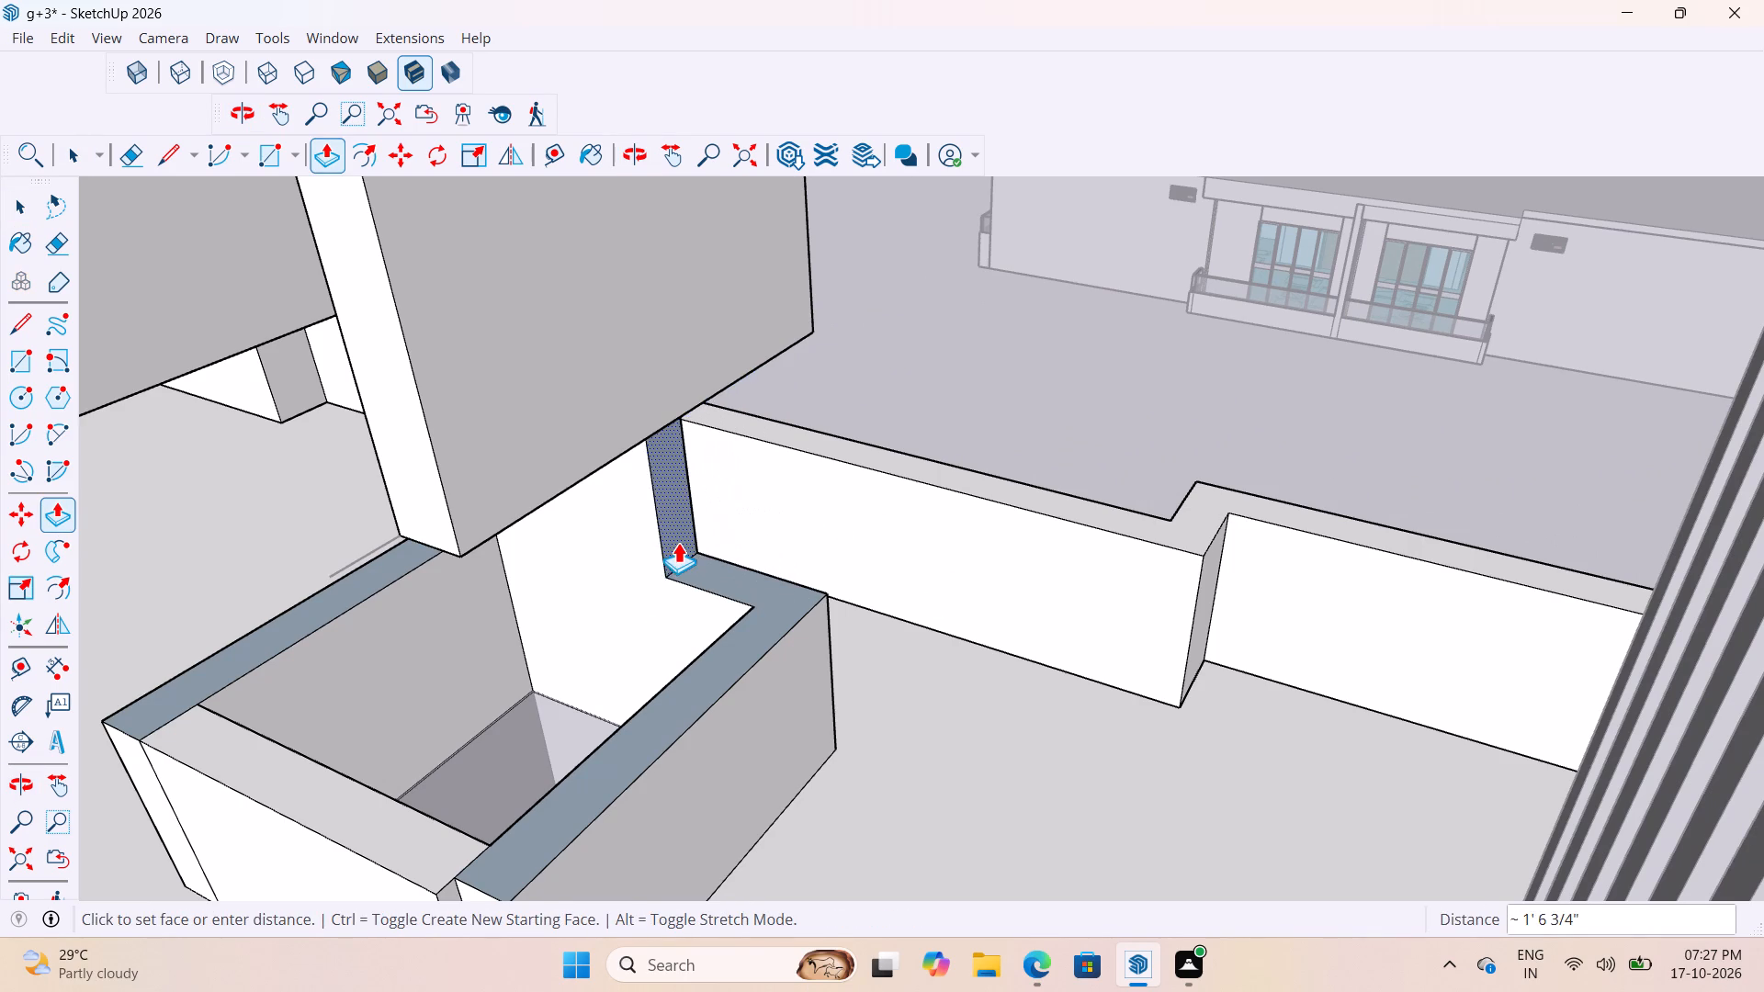
scroll(678, 542, "up", 1)
scroll(678, 542, "down", 7)
middle_click_drag(717, 546, 995, 516)
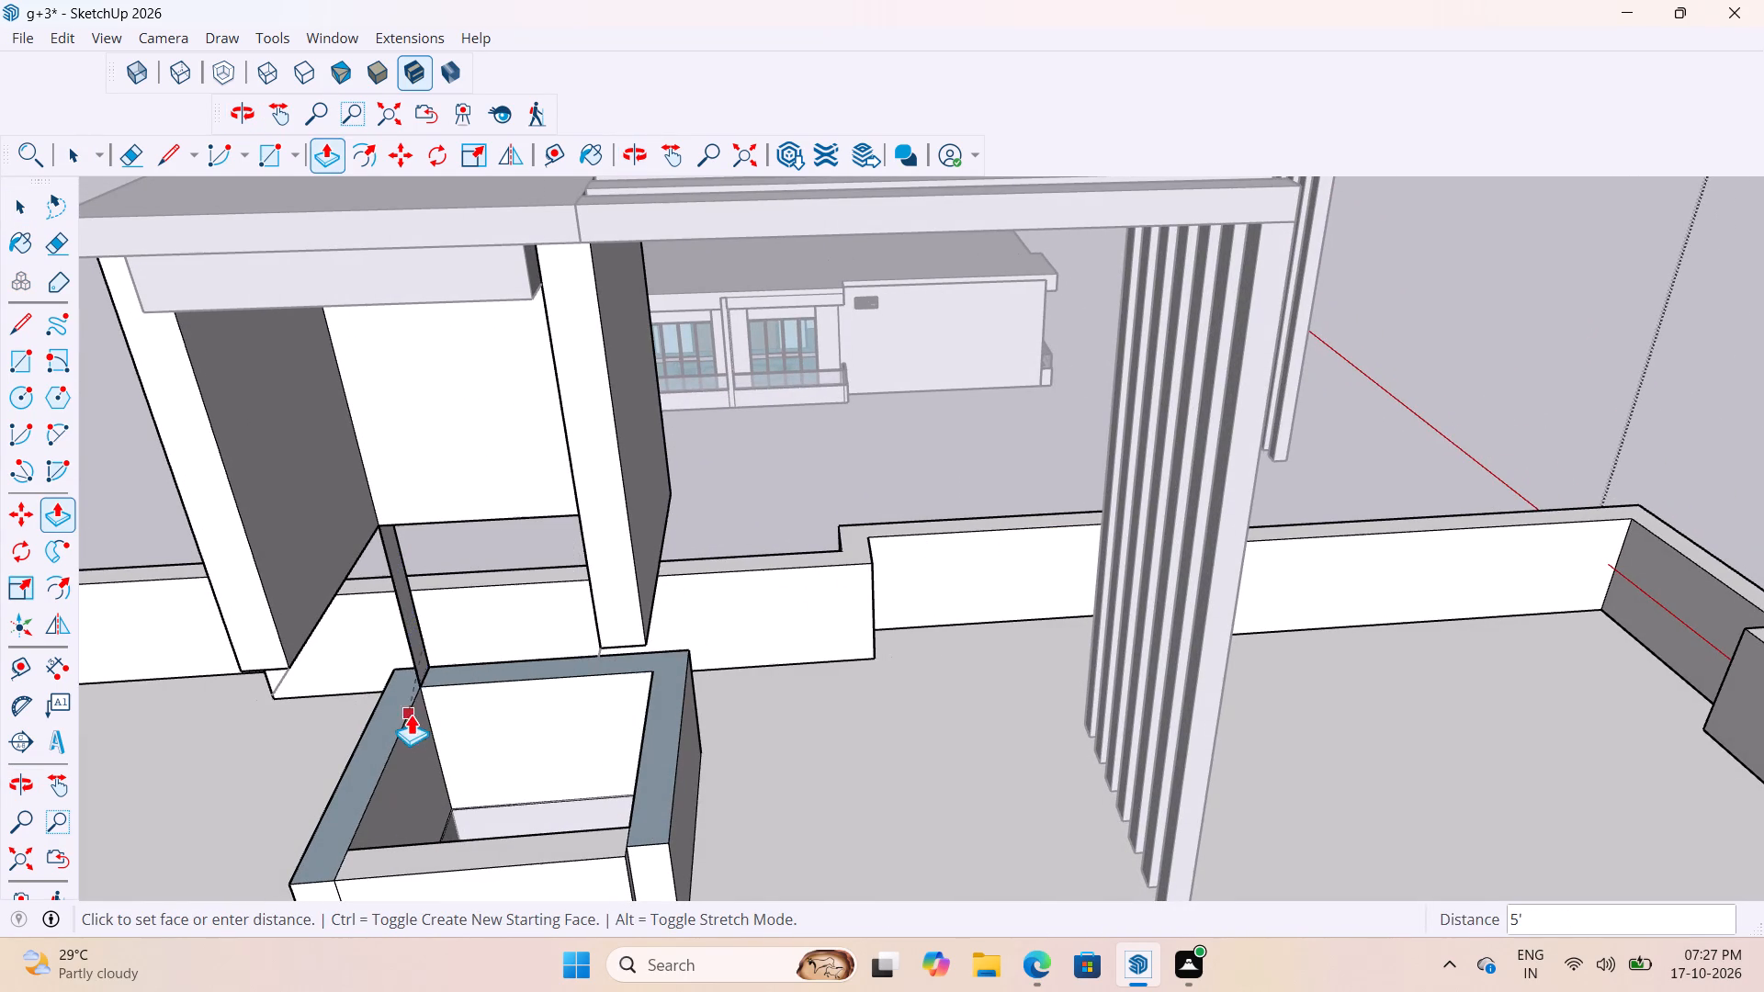
left_click(416, 680)
Move the detached upper walls of the stair tower straight down onto the sill-level base.
scroll(579, 666, "down", 16)
key("space")
left_click(1269, 612)
scroll(610, 688, "up", 5)
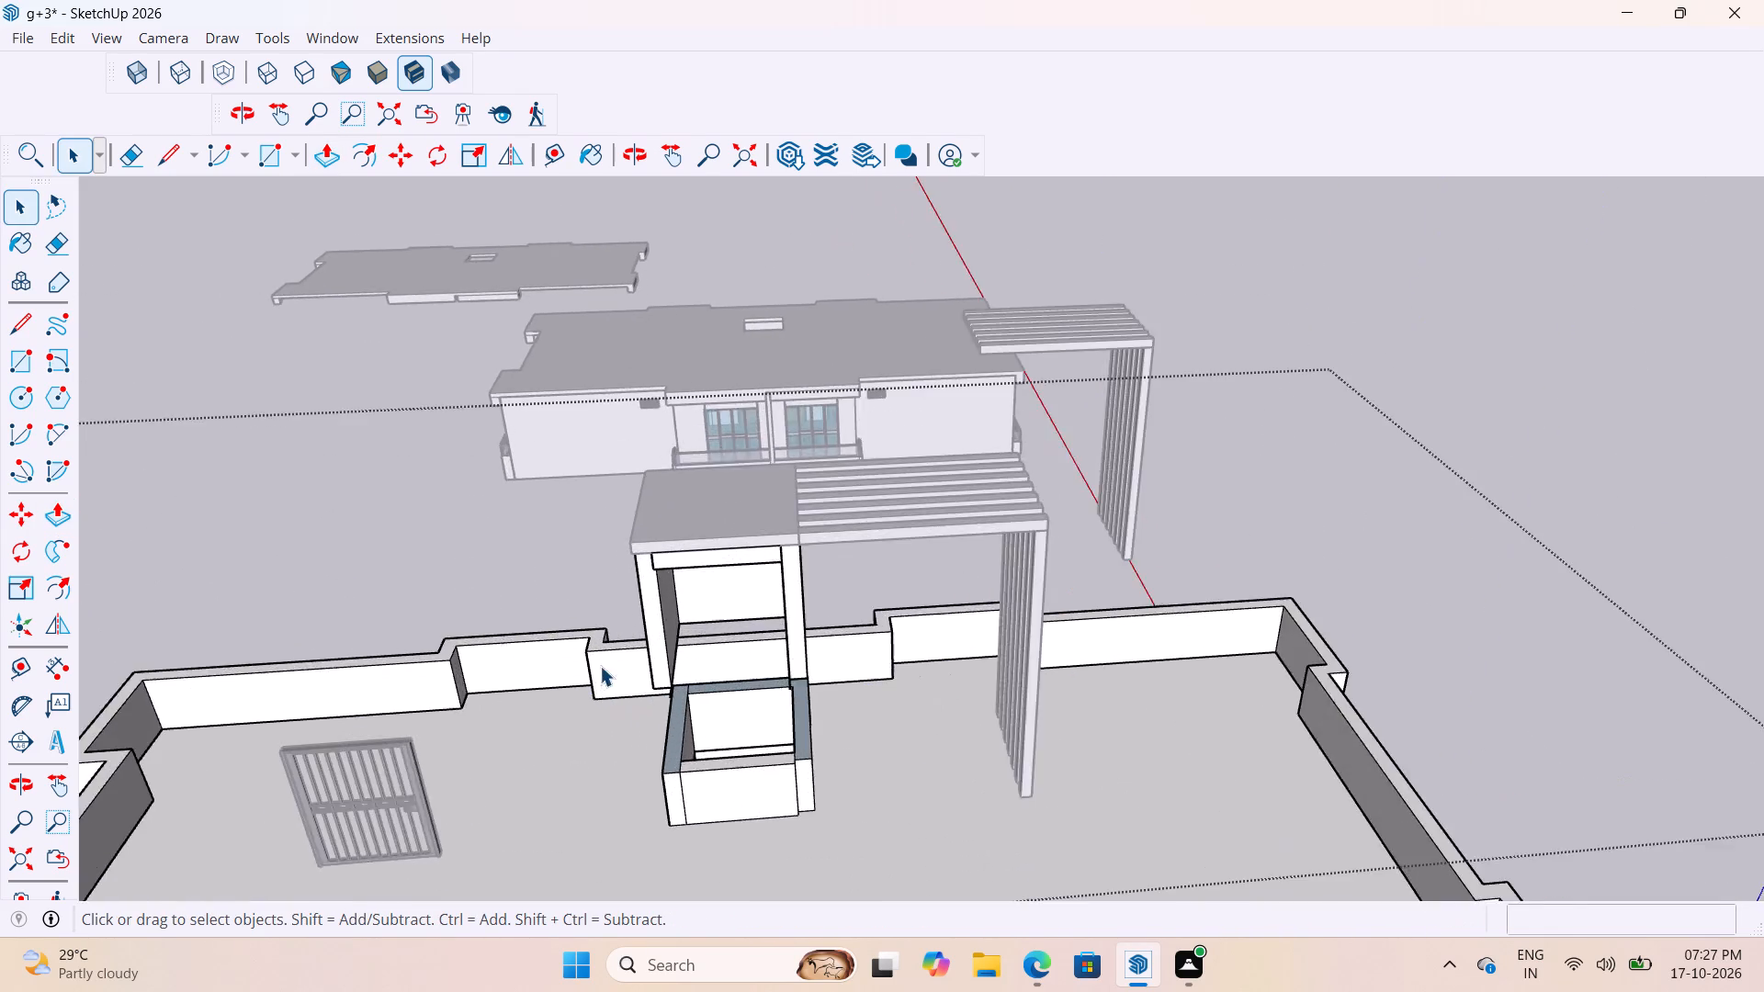
scroll(600, 666, "up", 3)
middle_click_drag(631, 677, 731, 598)
left_click(732, 620)
scroll(735, 665, "up", 3)
double_click(727, 642)
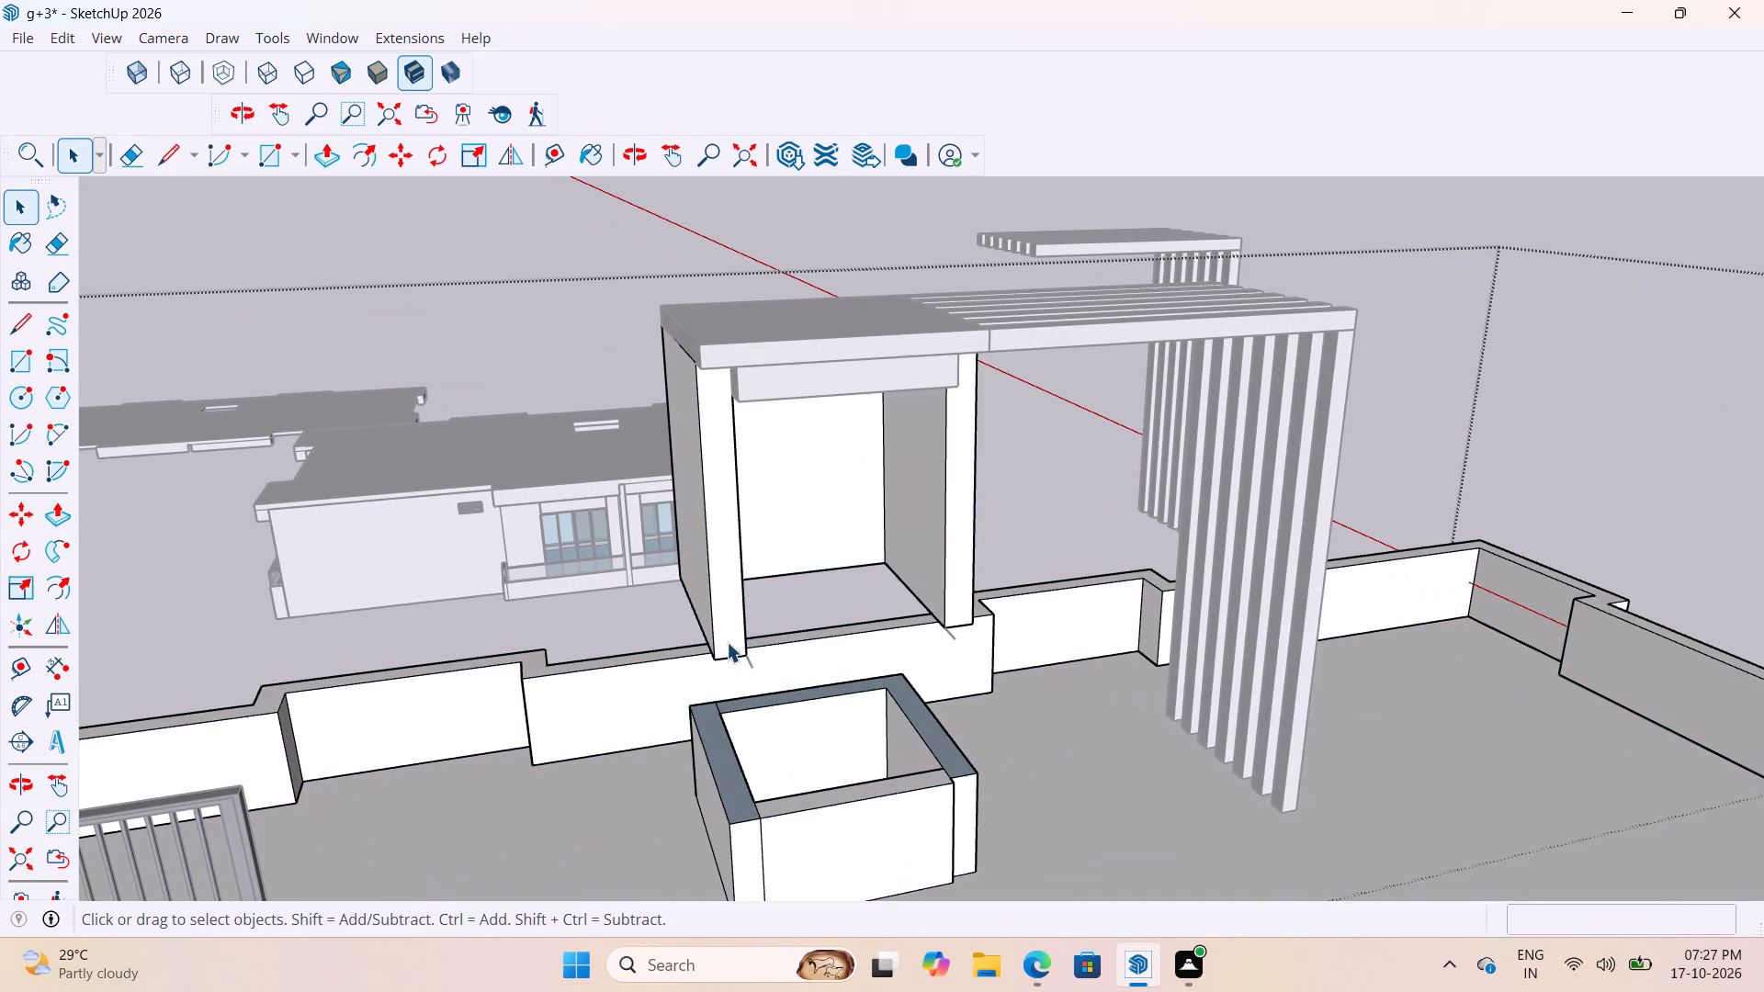
left_click(734, 644)
scroll(733, 644, "up", 1)
double_click(730, 643)
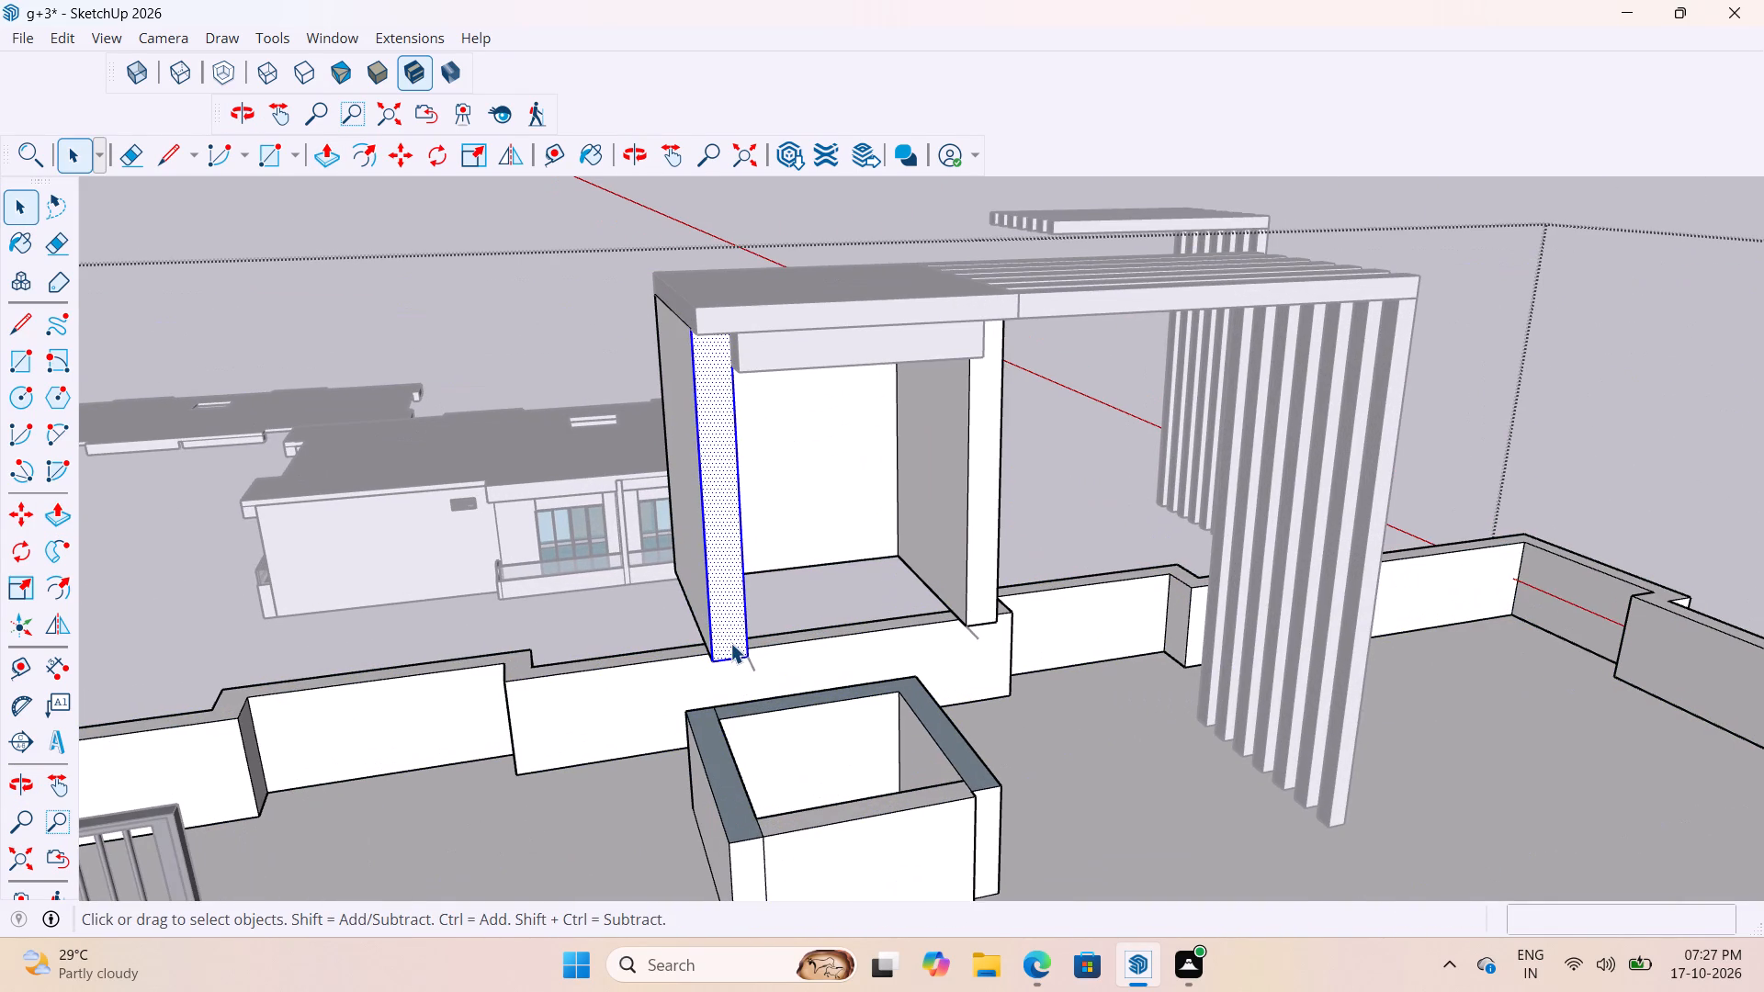
double_click(729, 643)
scroll(730, 643, "up", 3)
scroll(817, 611, "down", 4)
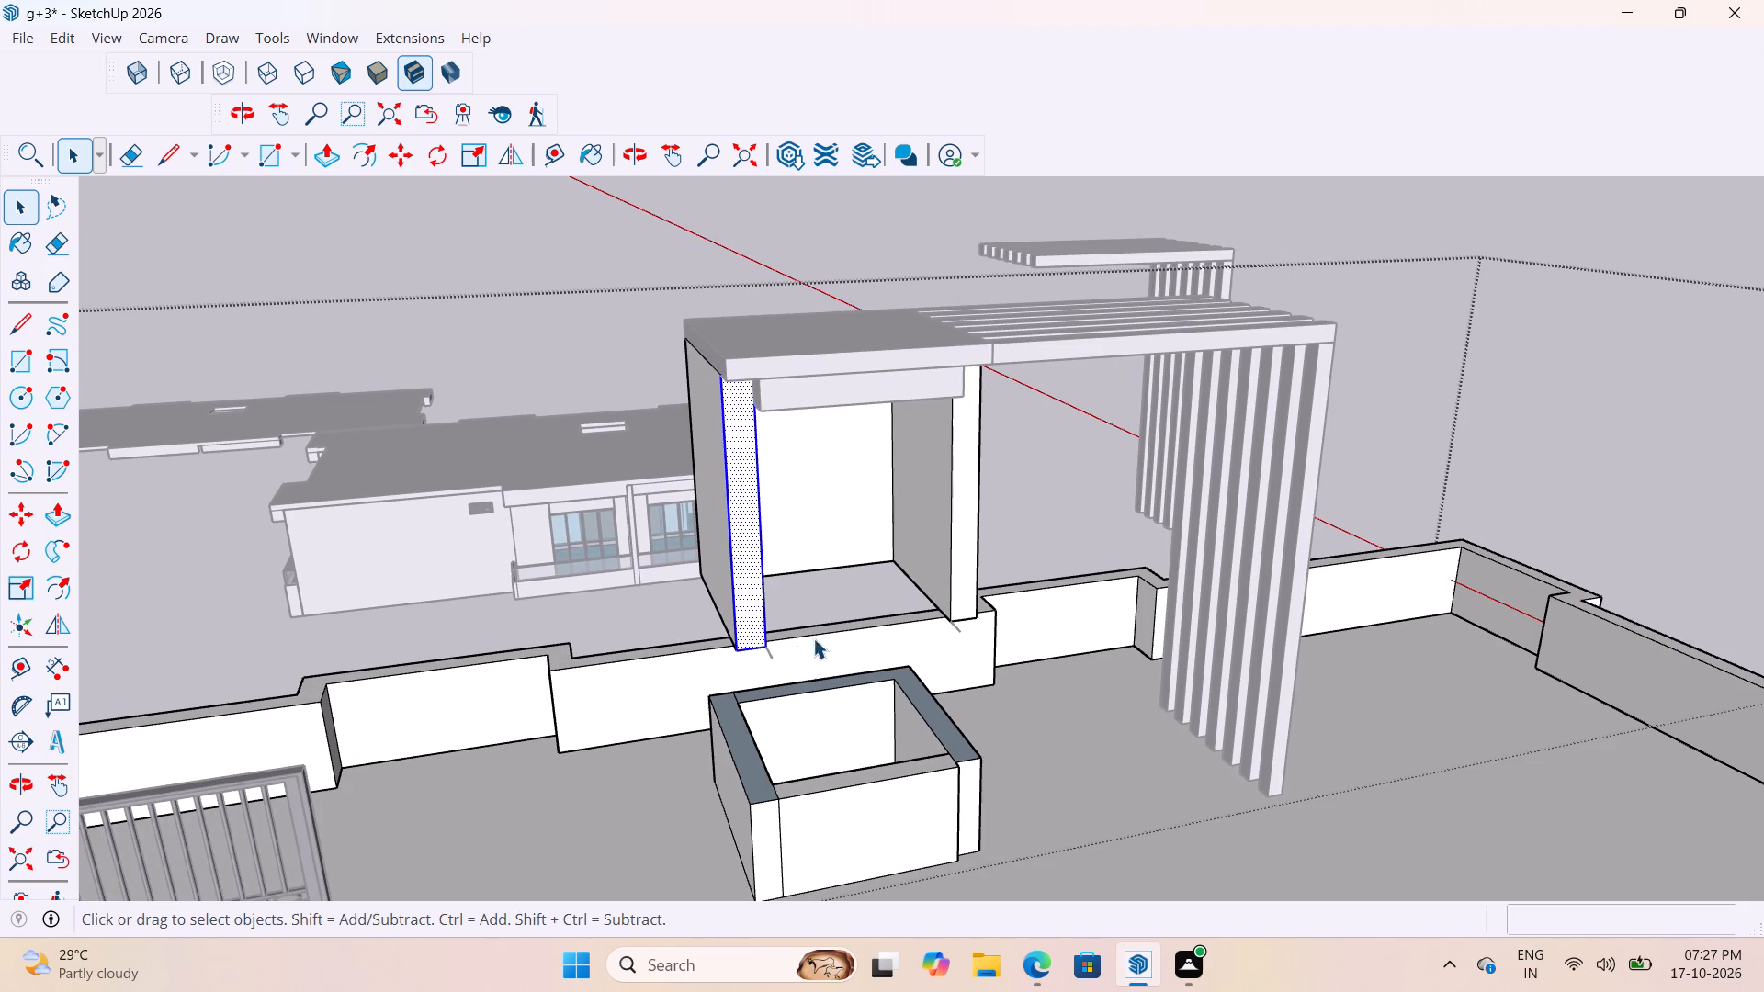
scroll(957, 573, "down", 4)
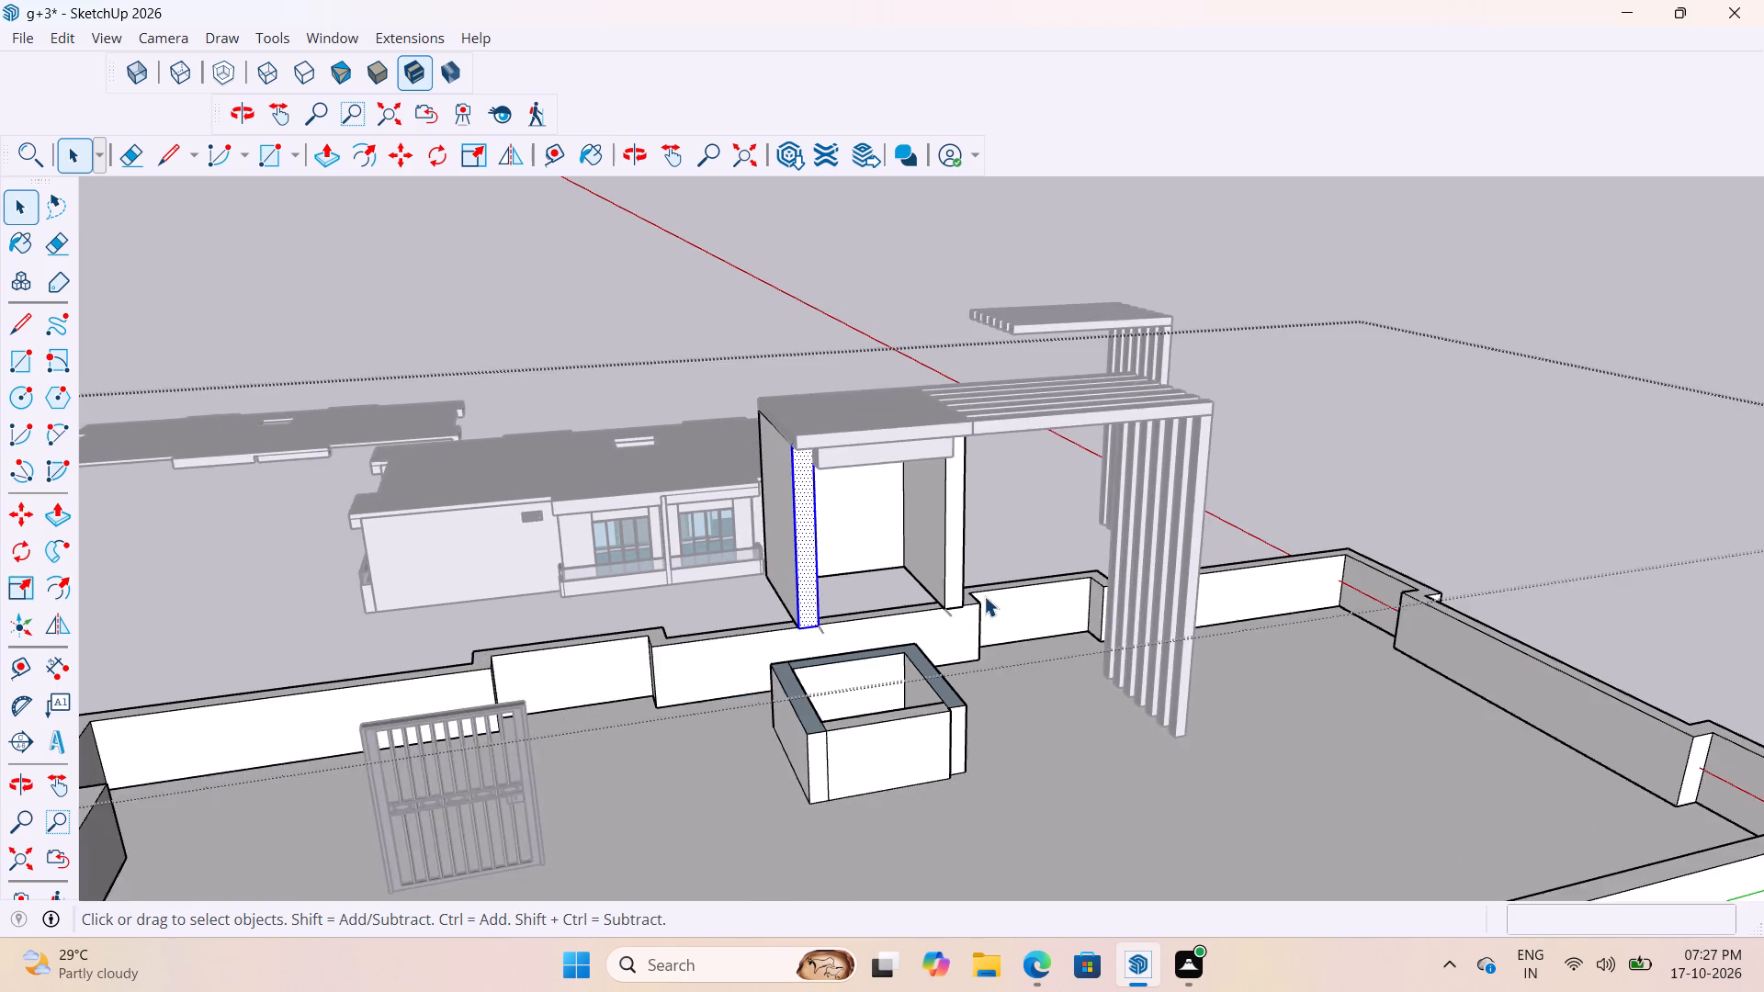
middle_click_drag(985, 596, 1237, 620)
scroll(1057, 596, "up", 3)
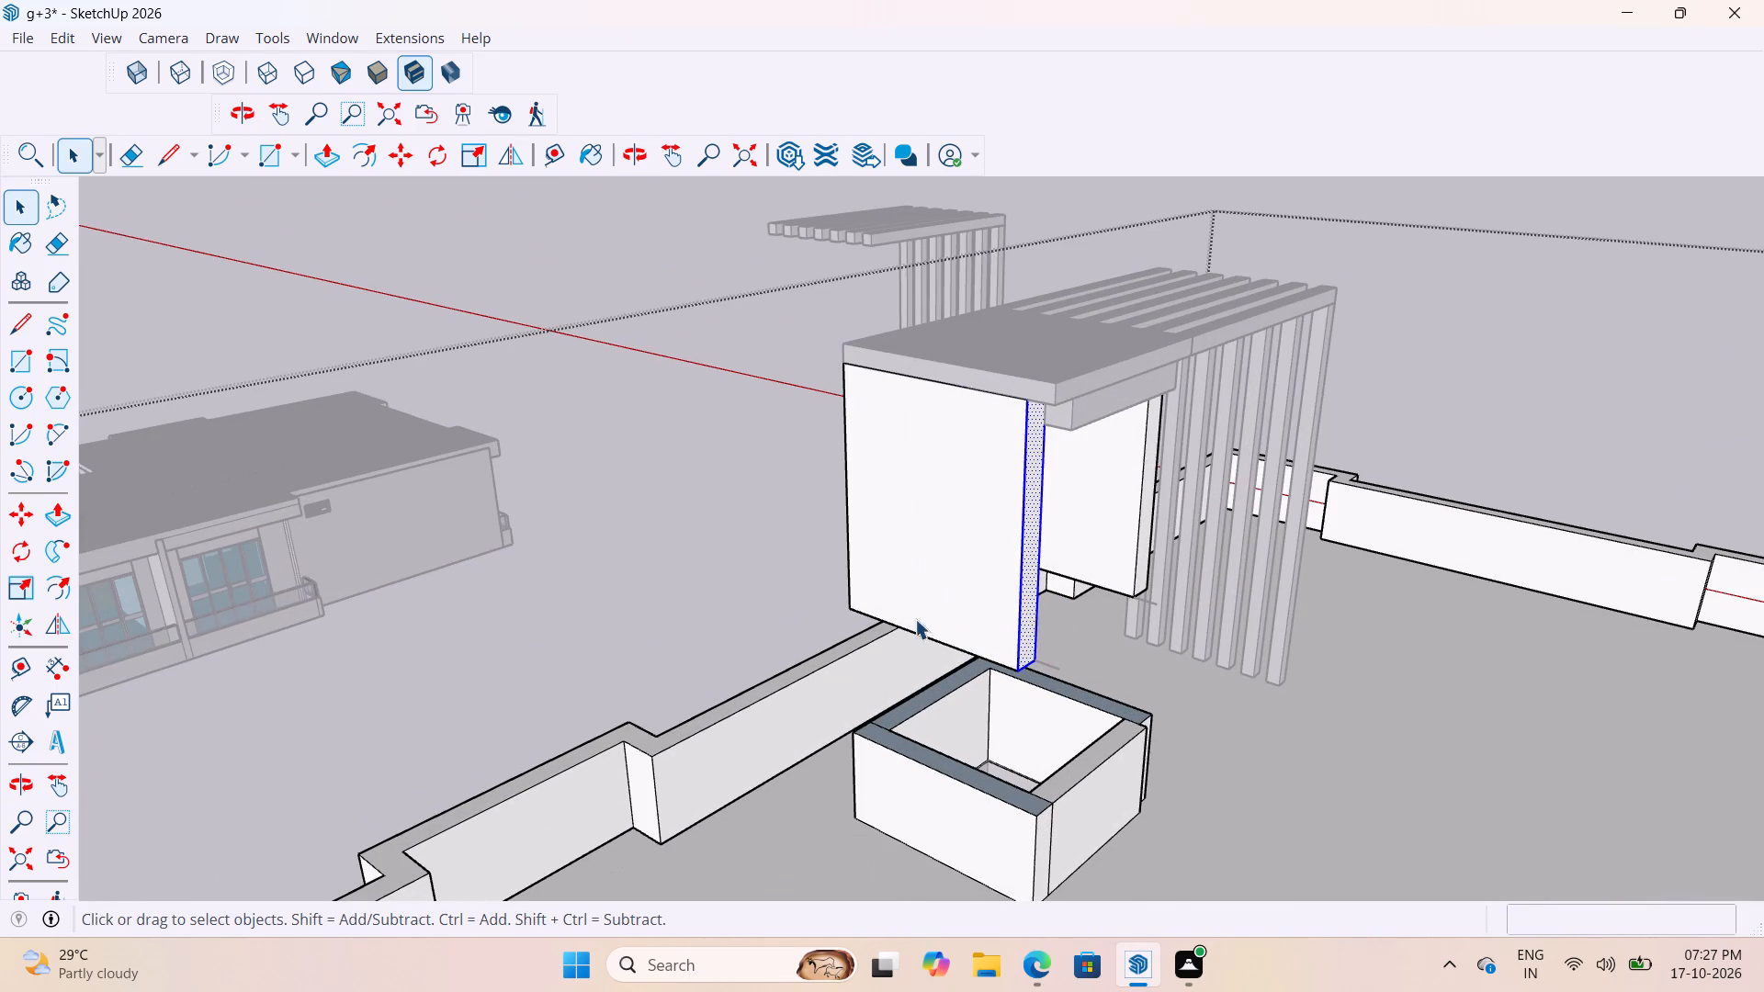
double_click(999, 629)
scroll(1016, 657, "up", 3)
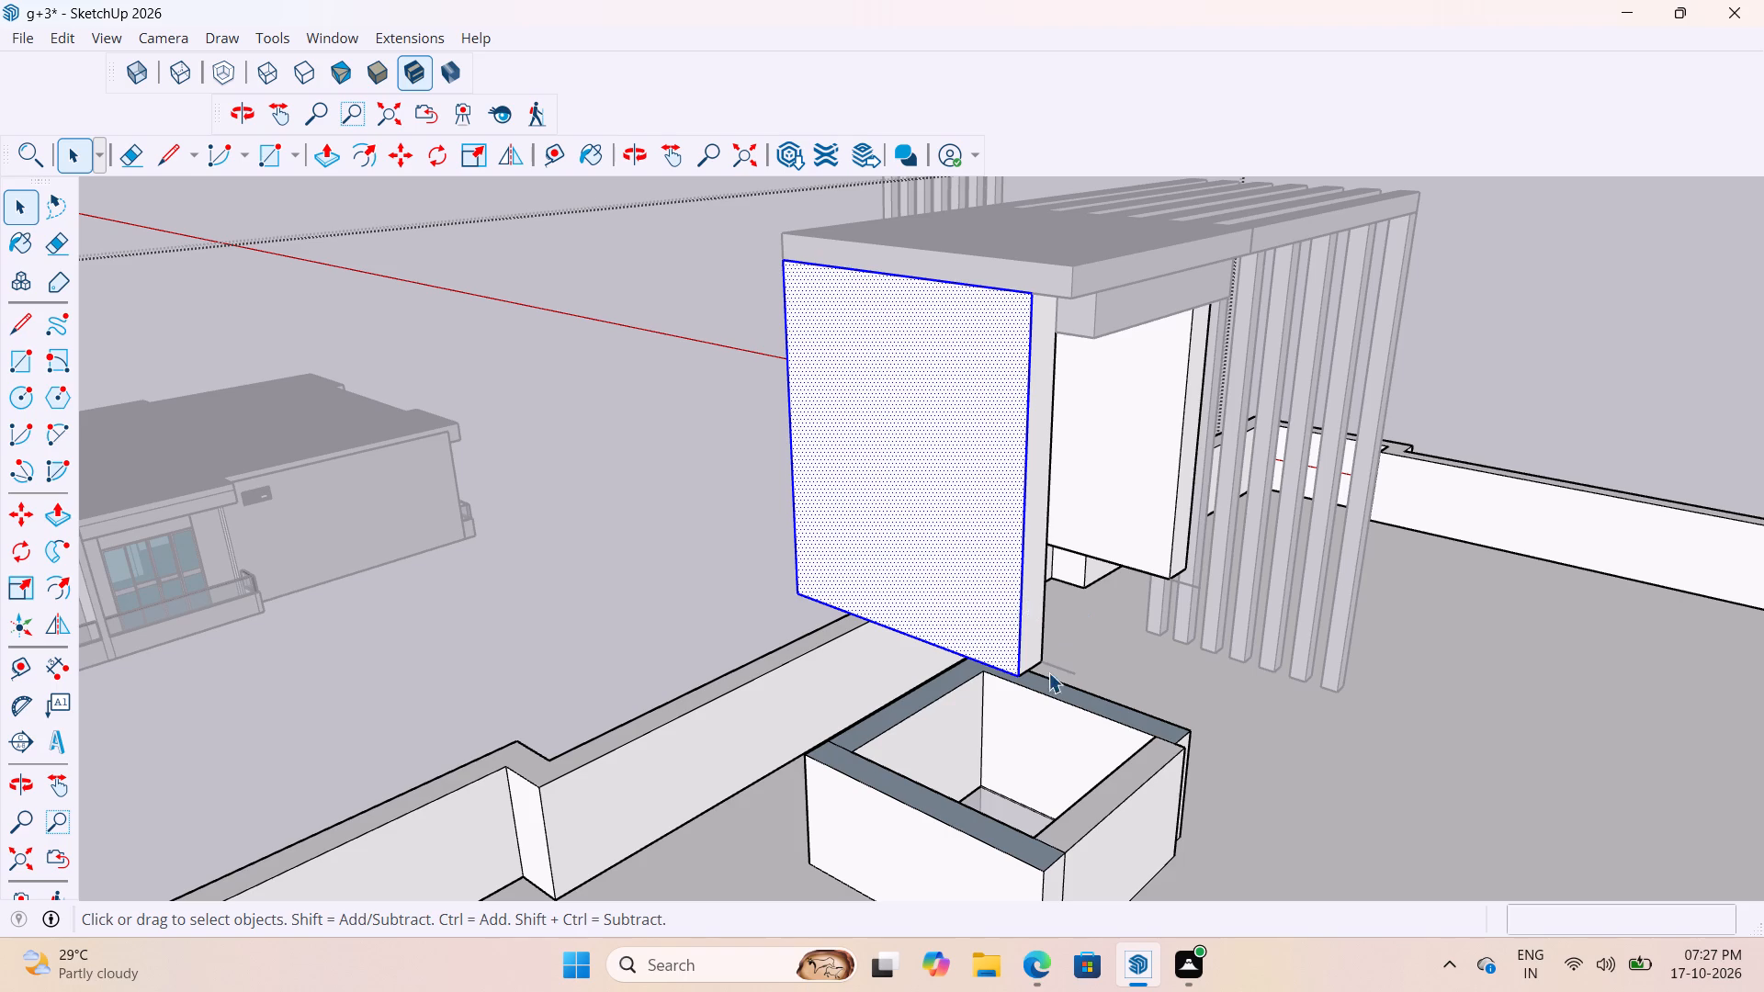
triple_click(1026, 599)
scroll(1023, 599, "down", 5)
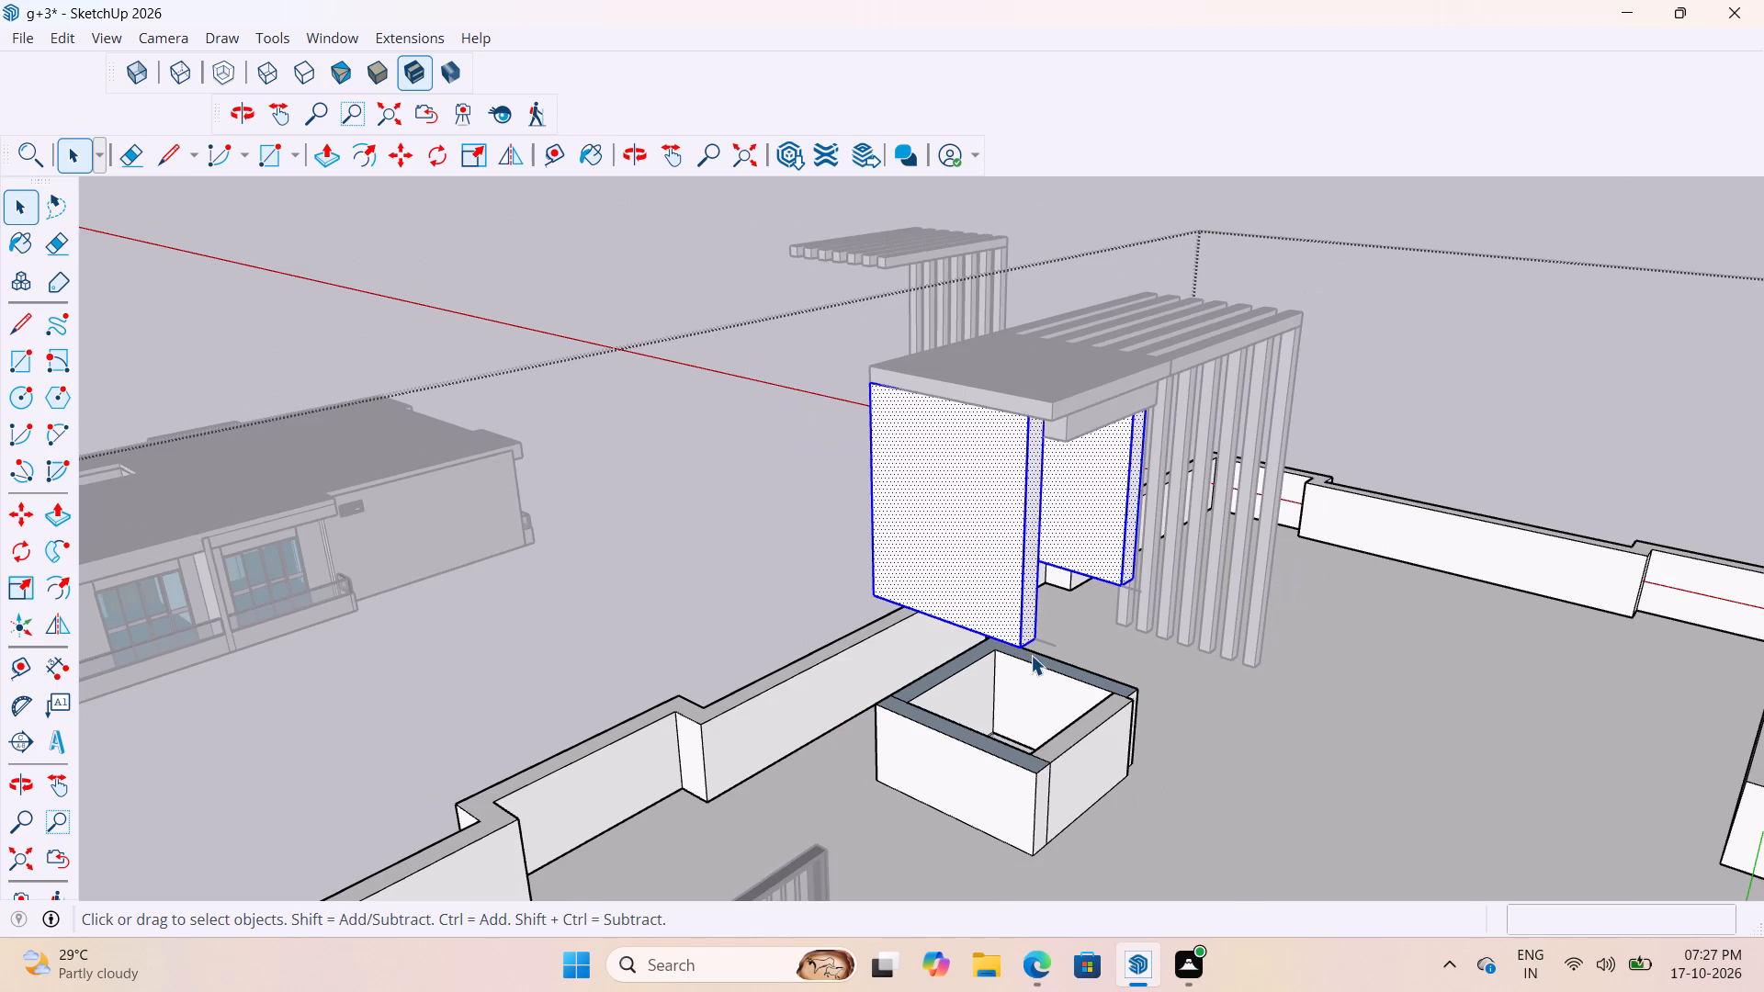
key("m")
left_click(1018, 649)
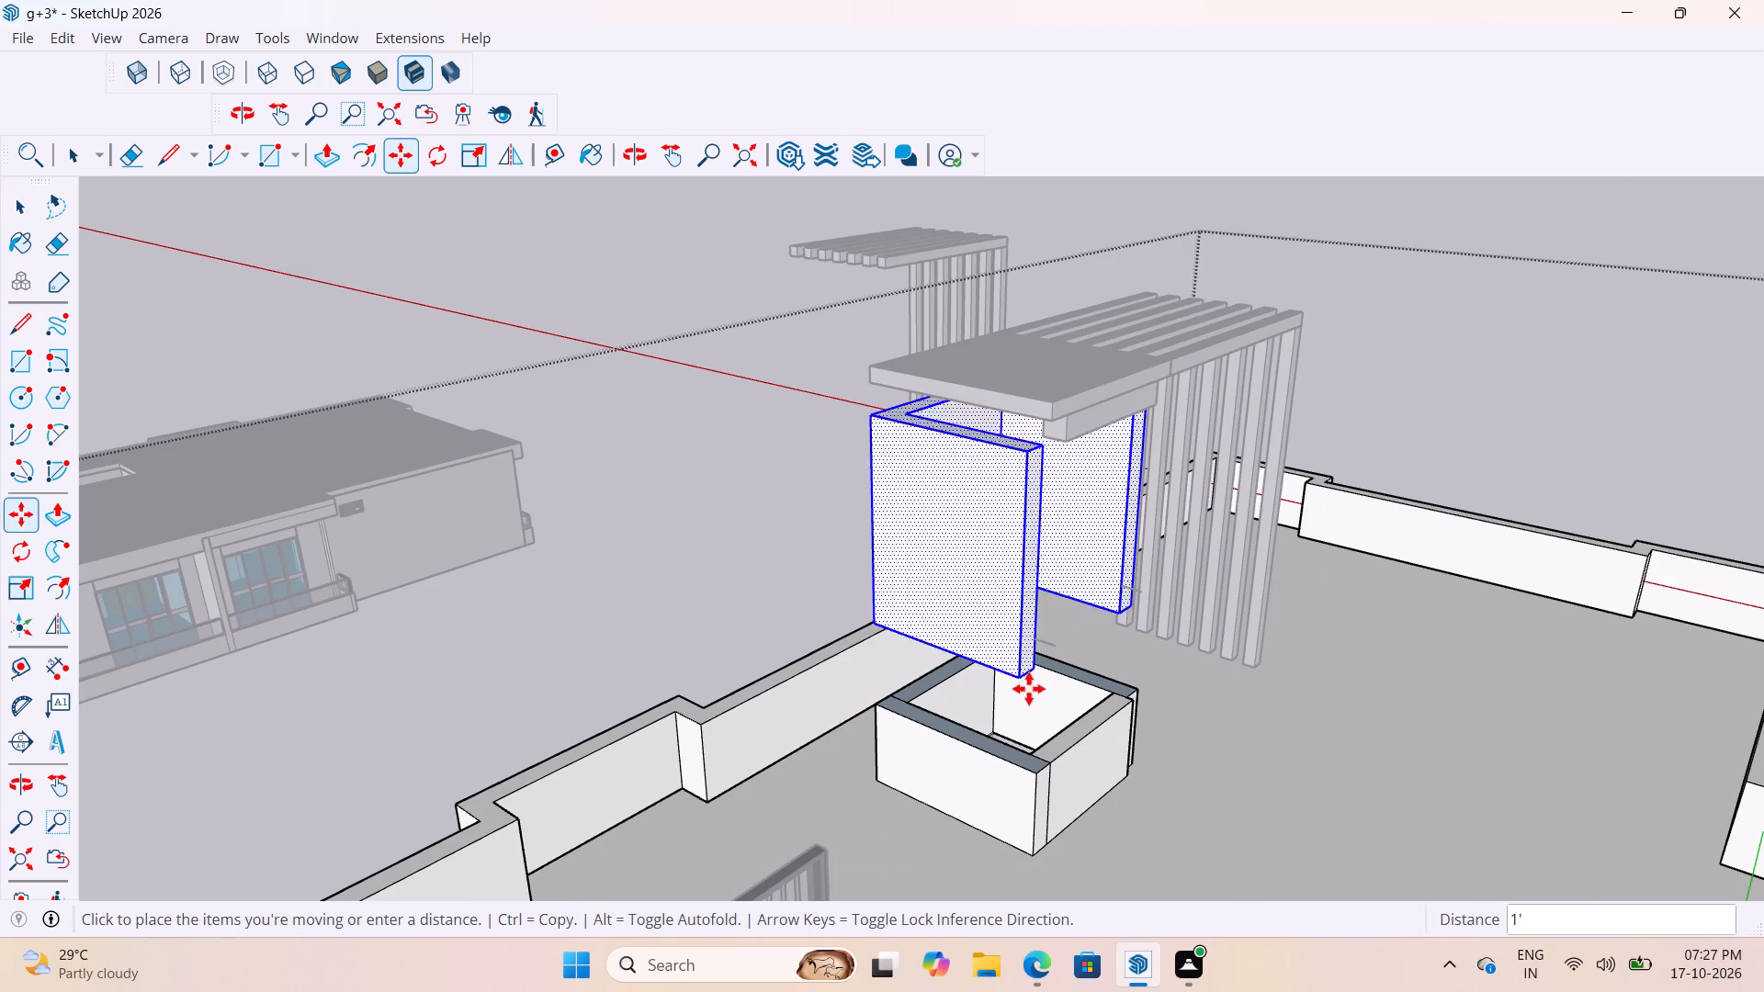
left_click(1038, 775)
scroll(1011, 707, "down", 3)
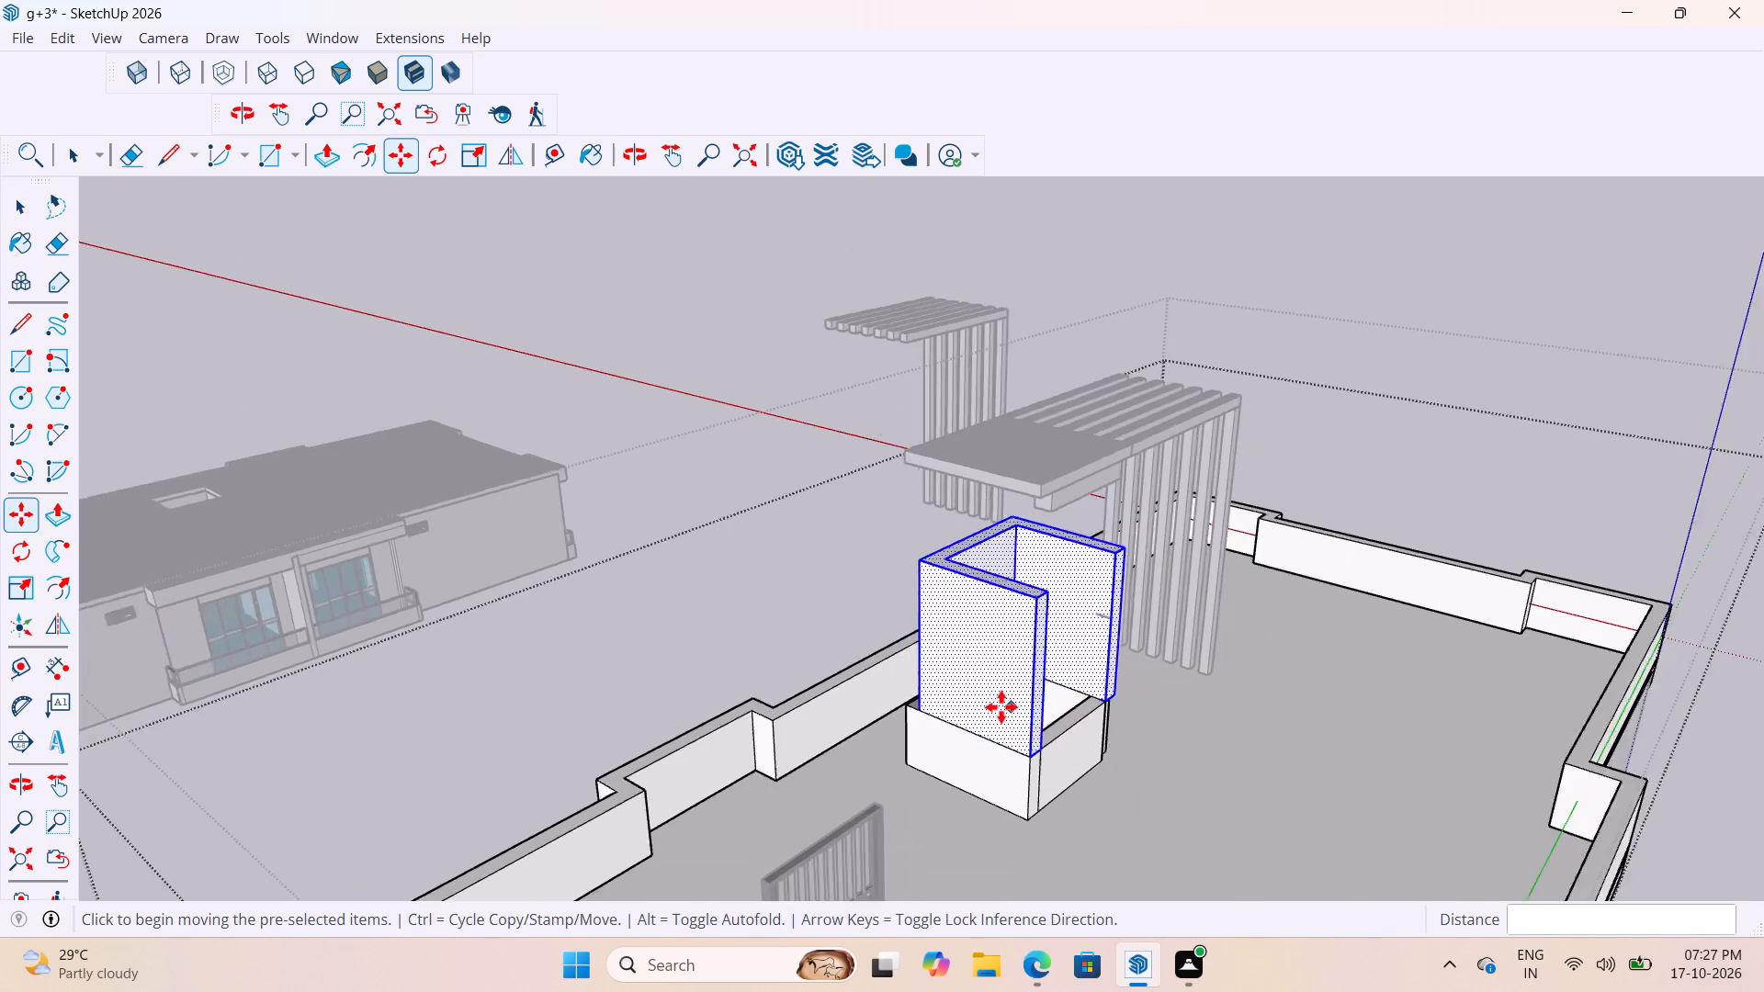
scroll(1001, 707, "down", 12)
key("space")
left_click(1401, 634)
scroll(1040, 621, "up", 5)
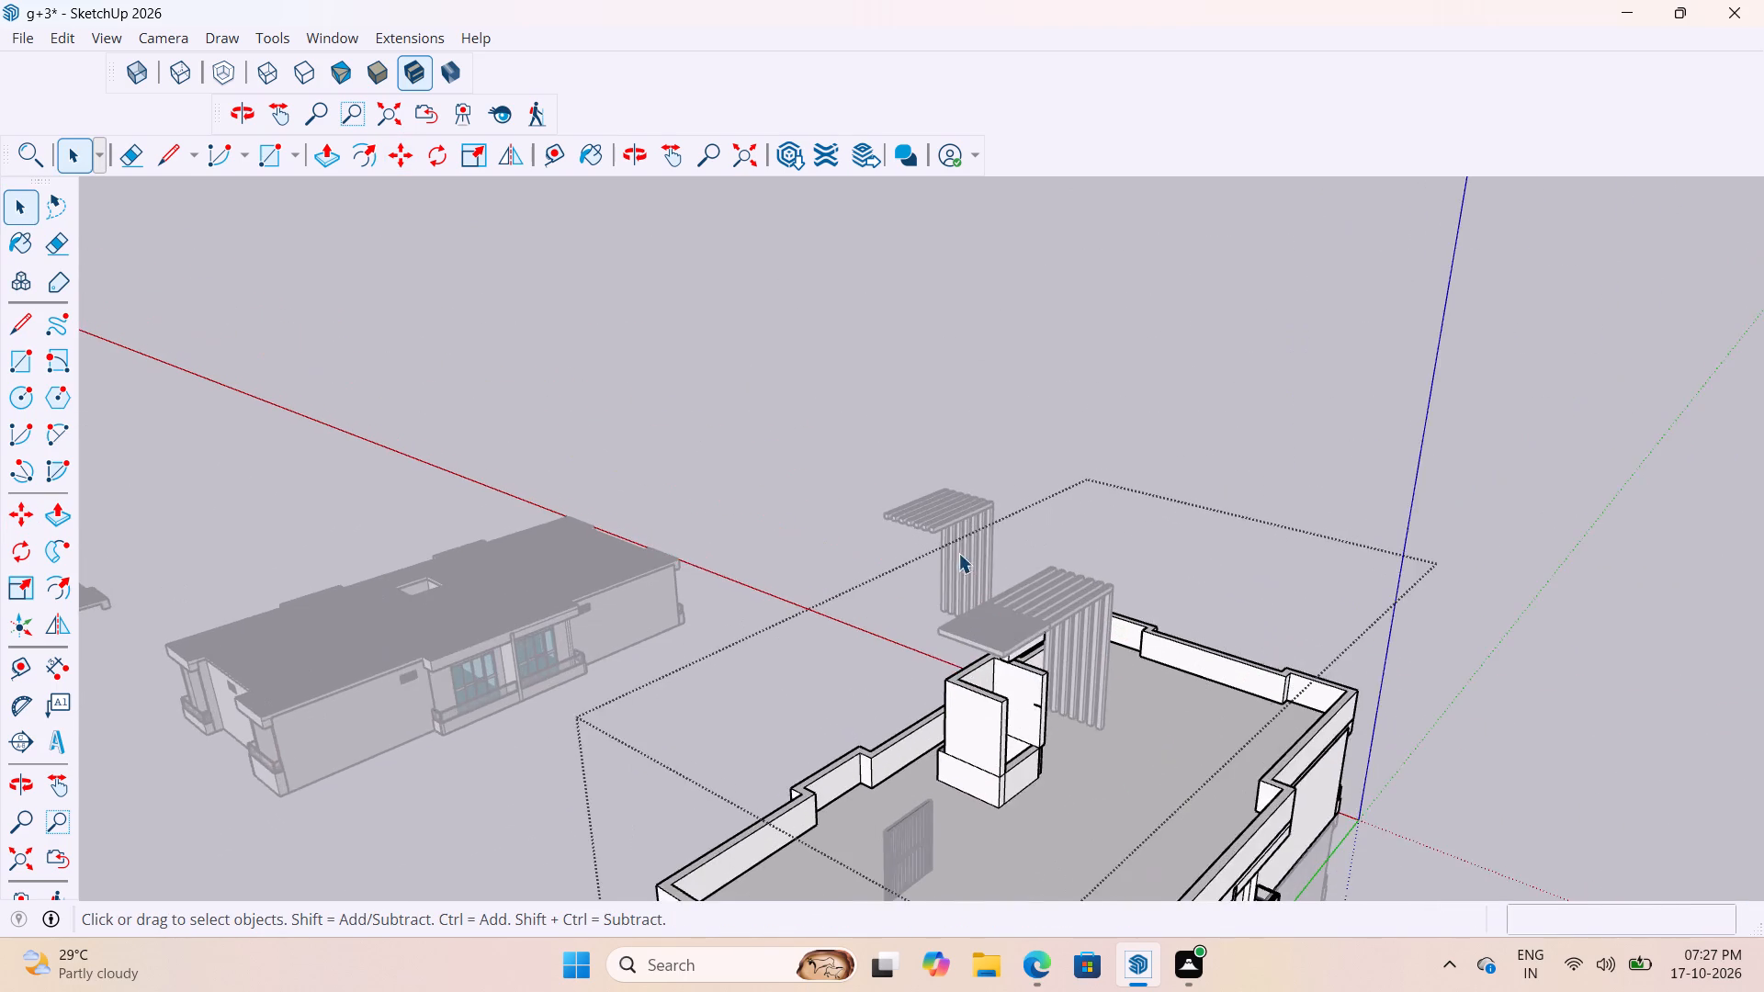
scroll(958, 553, "down", 6)
left_click(1443, 642)
left_click(1396, 417)
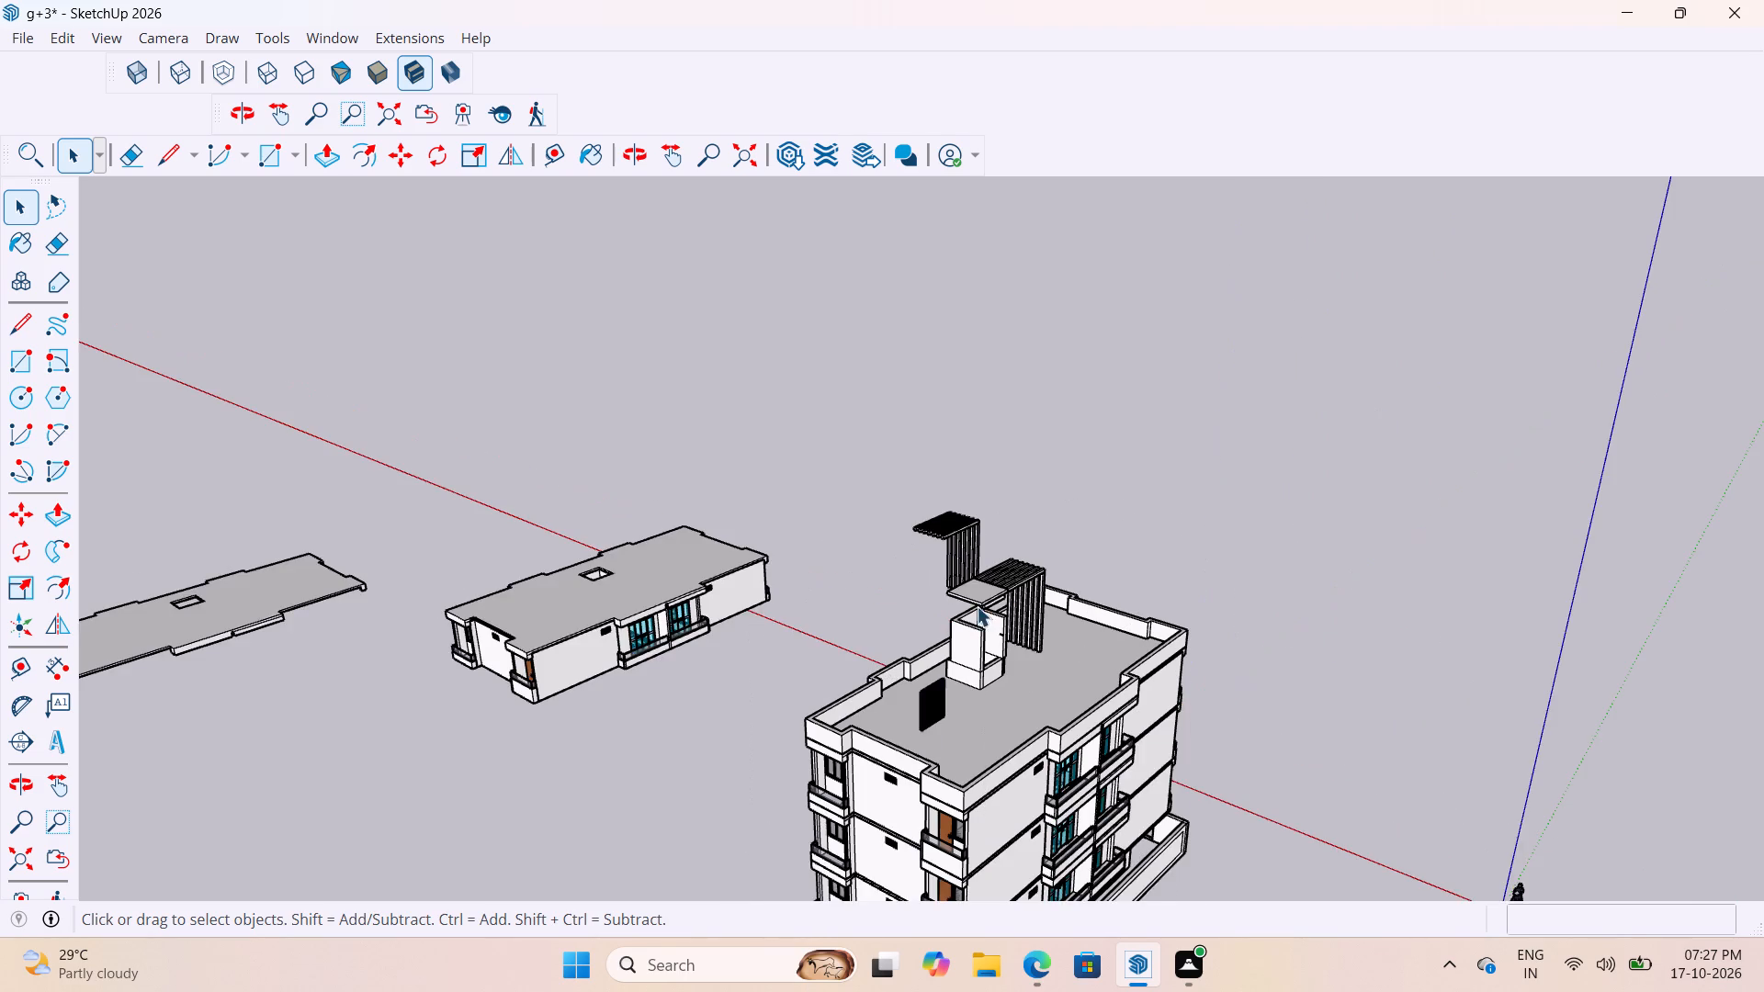
Move the door lintel beam under the roof slab down just over 4' between the tops of the lowered walls.
scroll(981, 607, "up", 15)
middle_click_drag(992, 569, 1016, 447)
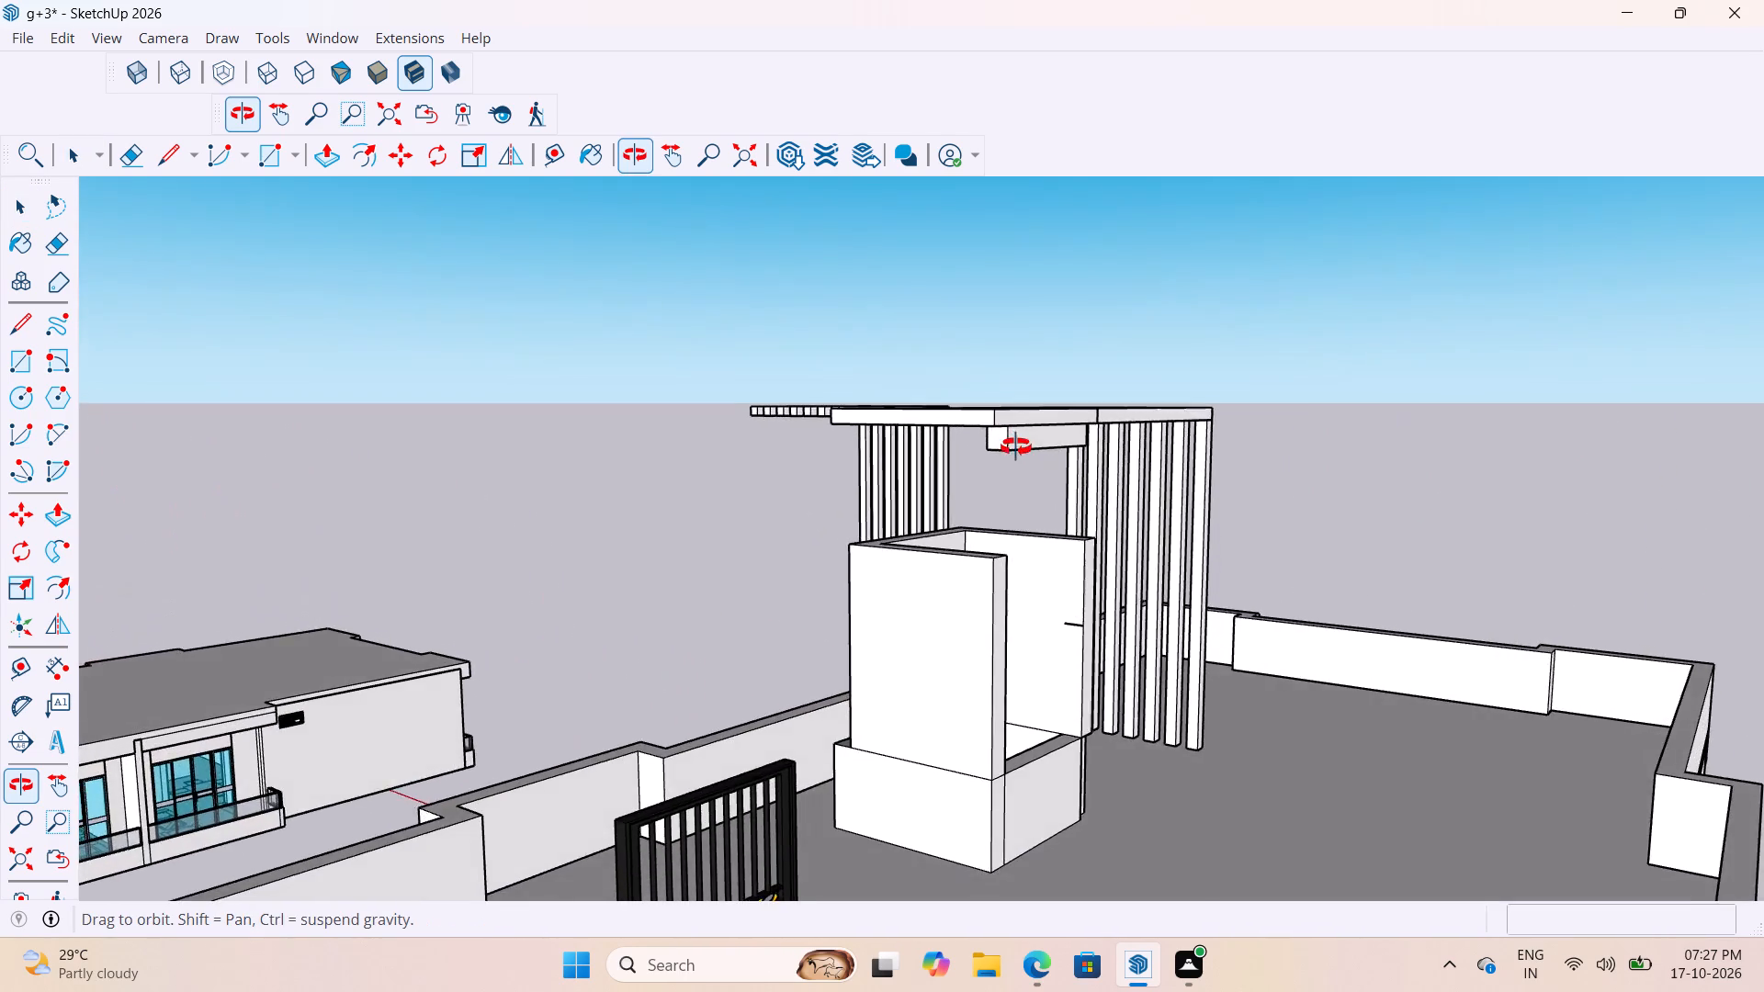
middle_click_drag(1016, 447, 1018, 492)
scroll(989, 515, "up", 4)
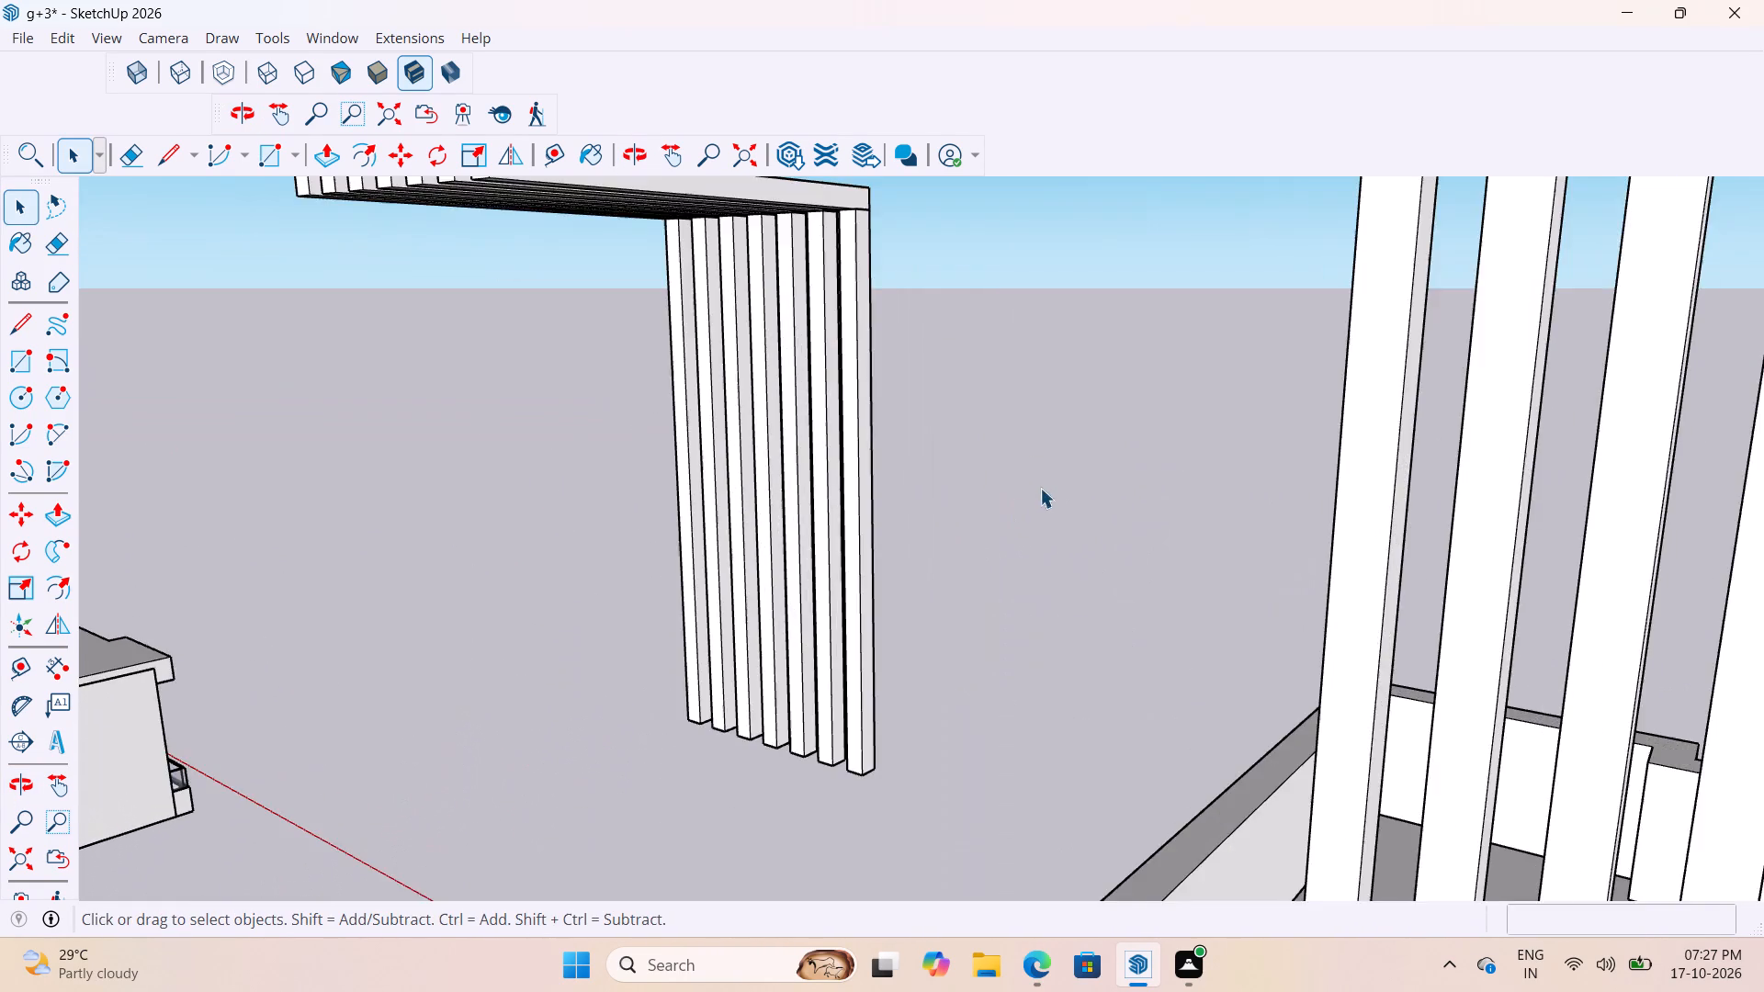
scroll(1012, 502, "down", 4)
double_click(1031, 500)
left_click(1025, 486)
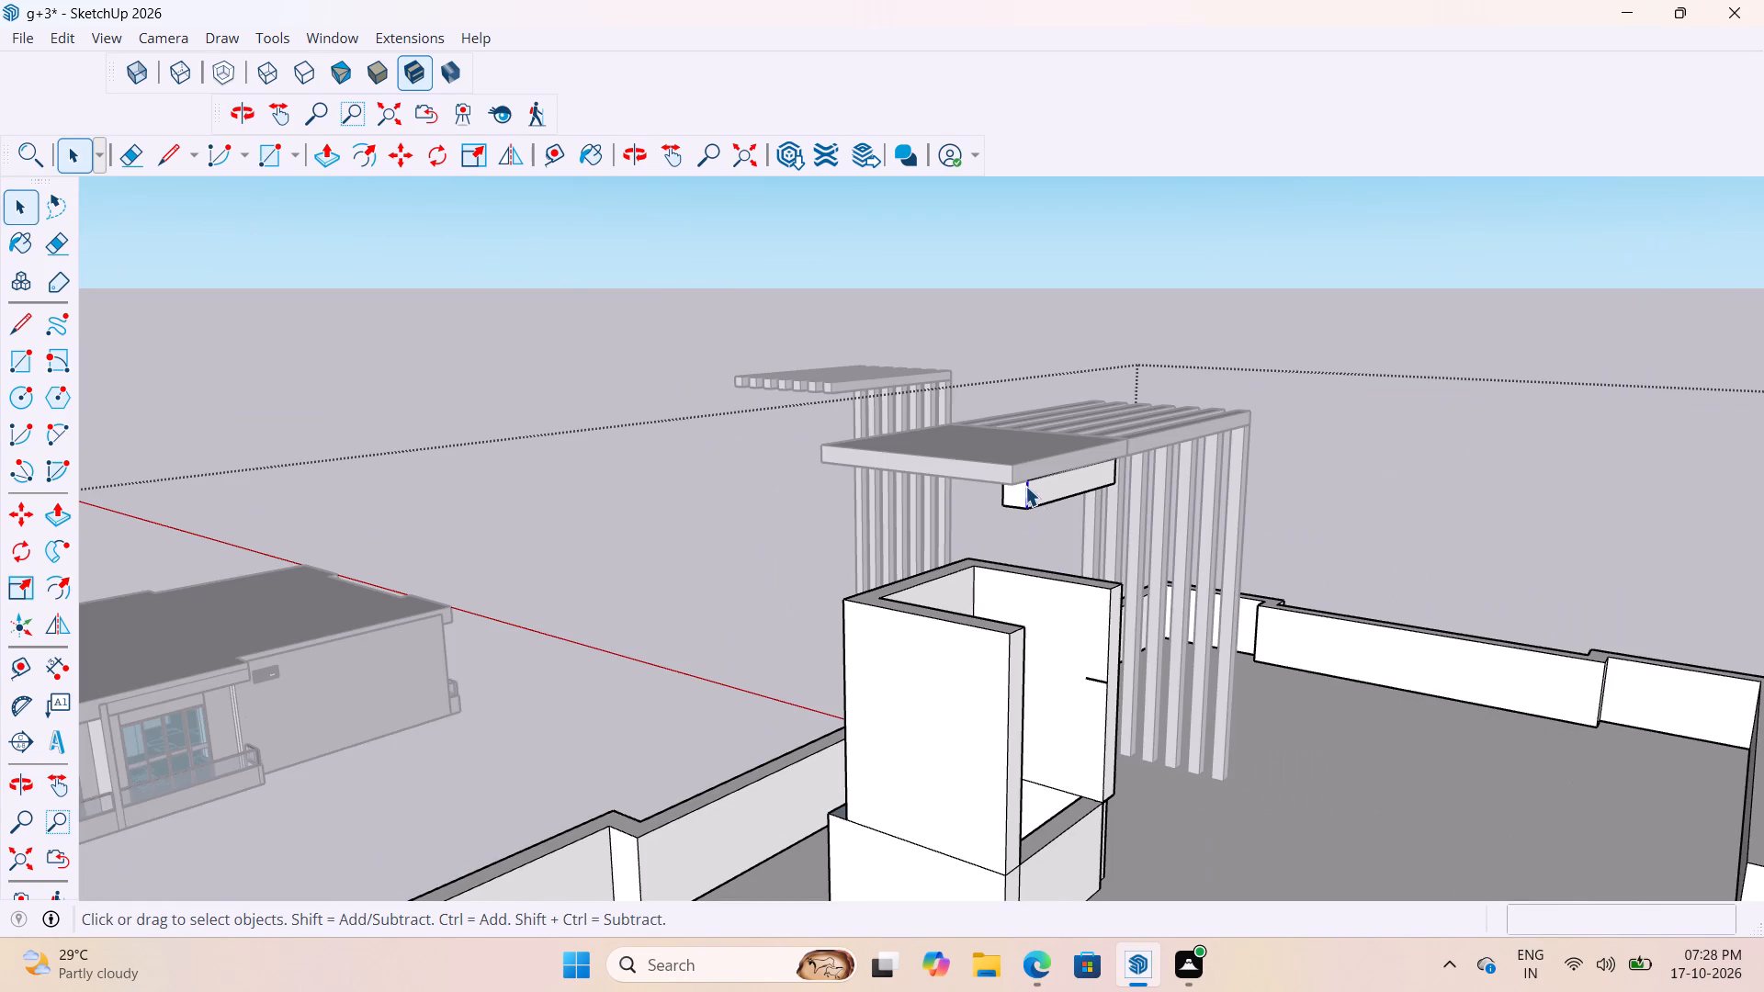
left_click(1033, 497)
left_click(1012, 492)
scroll(1029, 488, "down", 5)
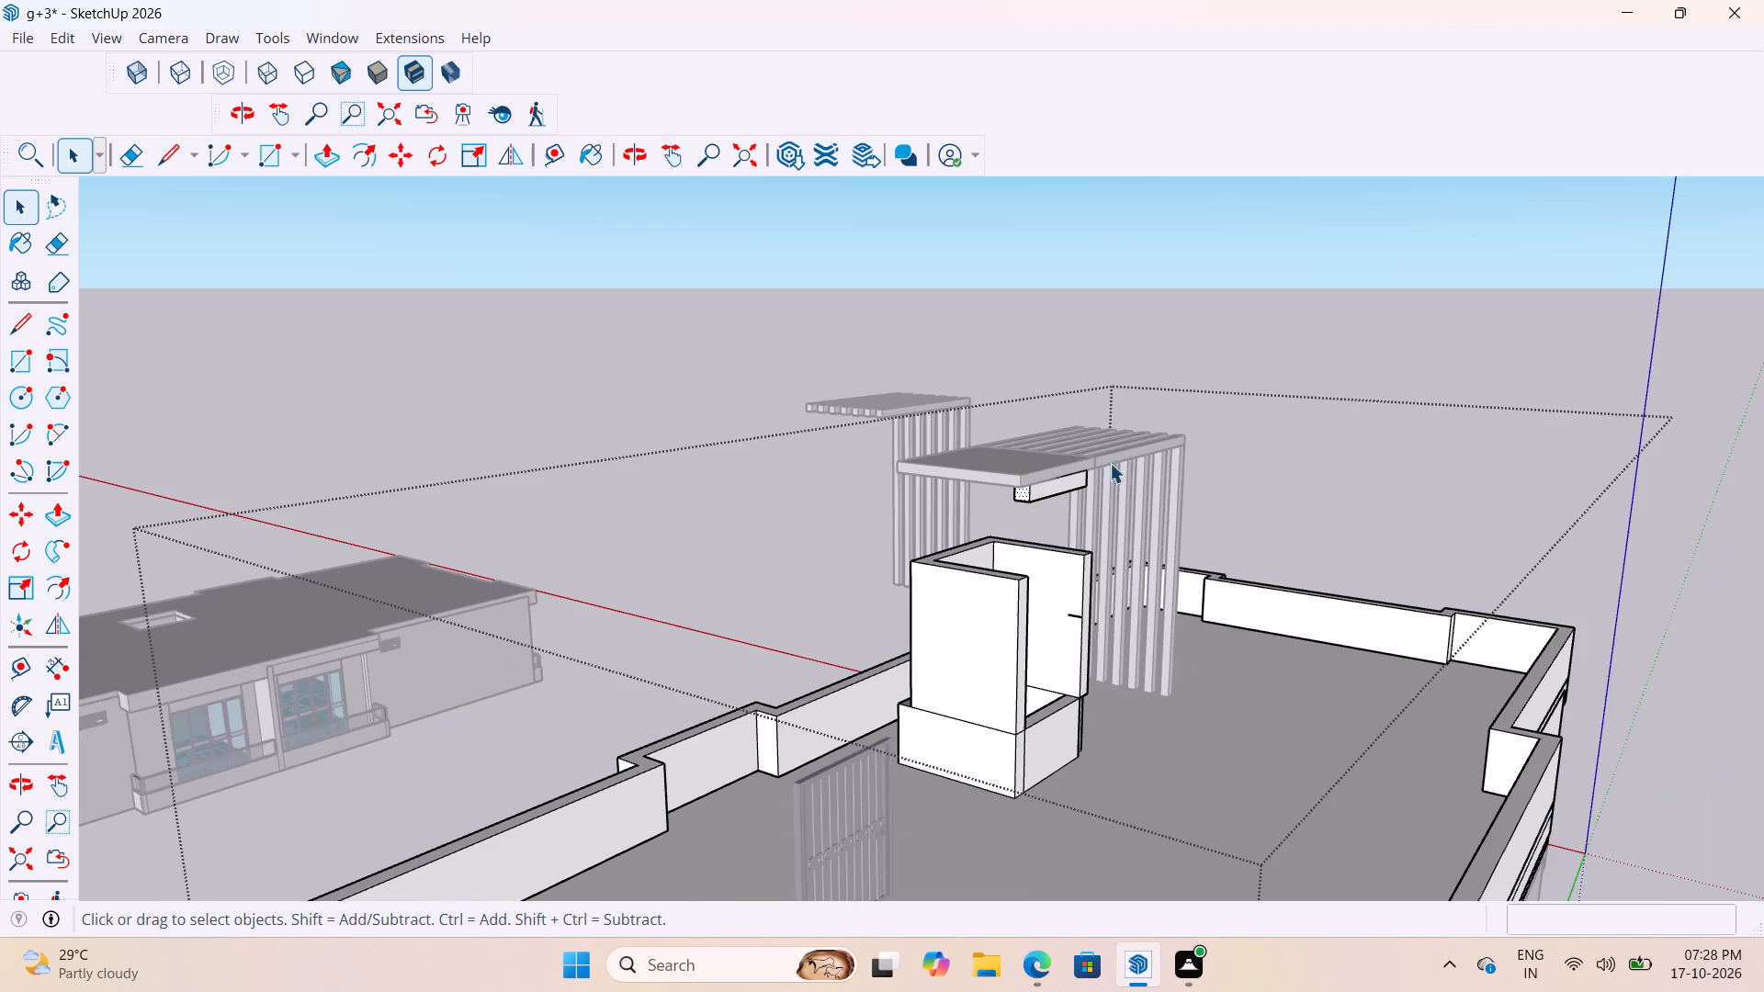
left_click(1216, 327)
scroll(978, 483, "up", 2)
left_click(1013, 480)
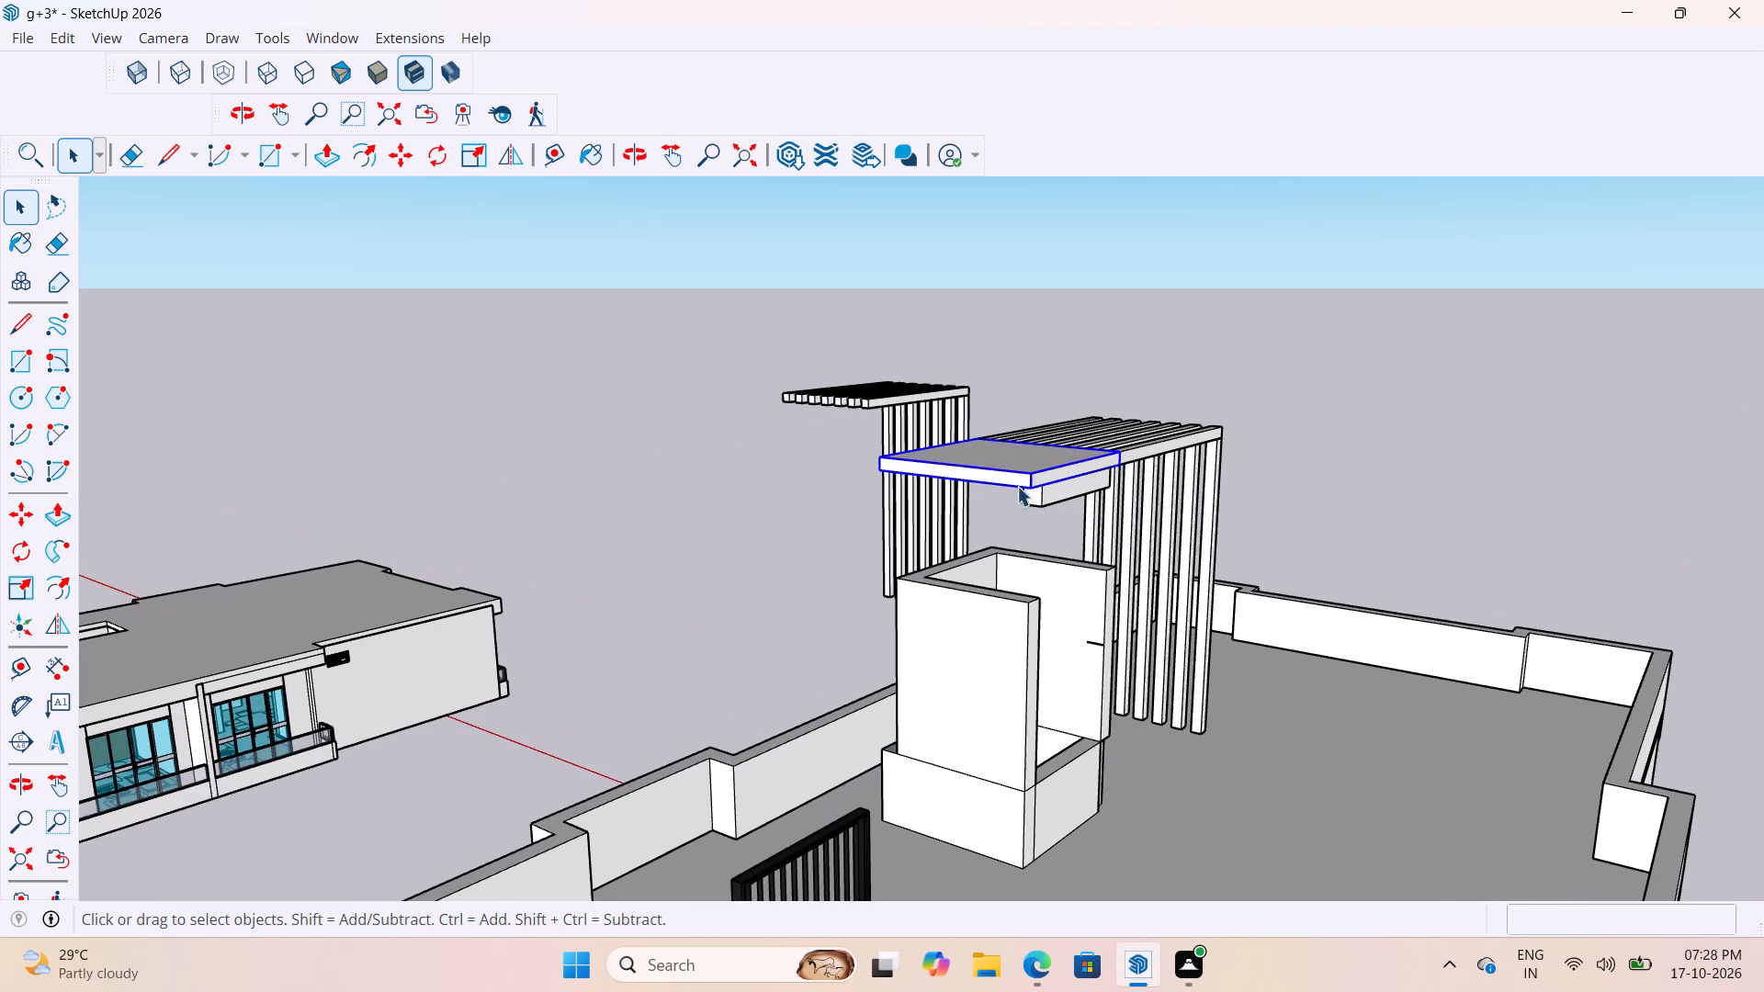
scroll(1029, 514, "up", 3)
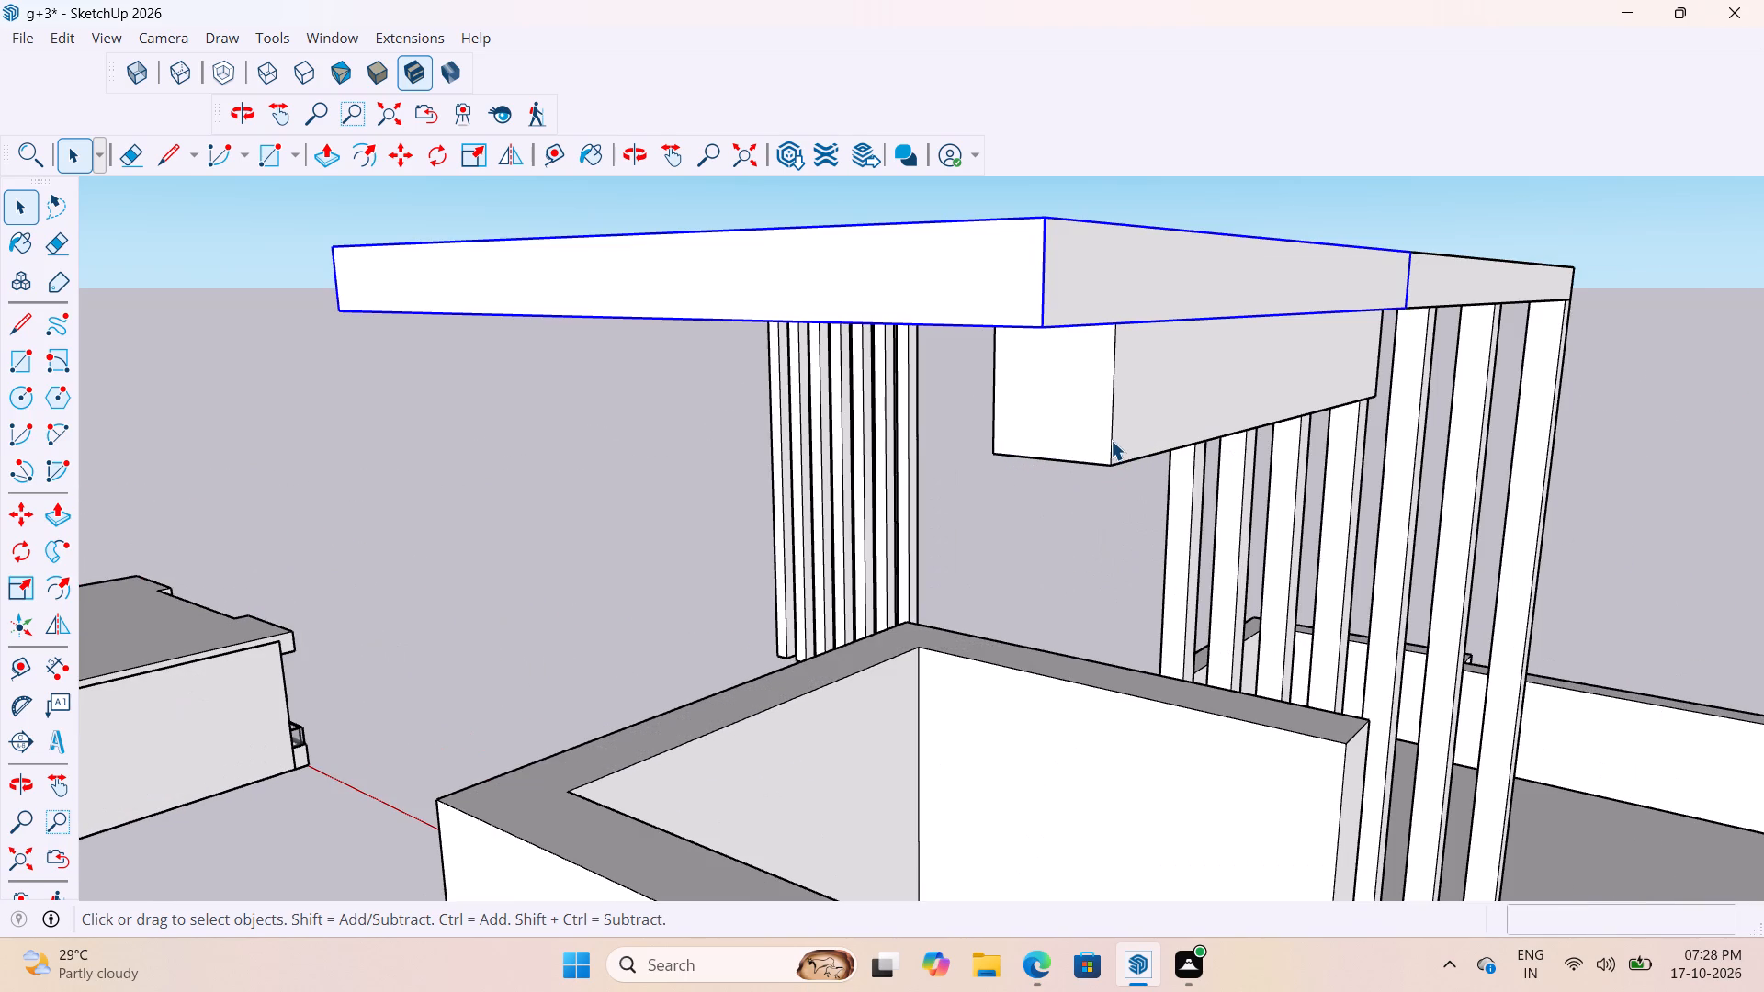
left_click(1111, 441)
scroll(1091, 431, "down", 4)
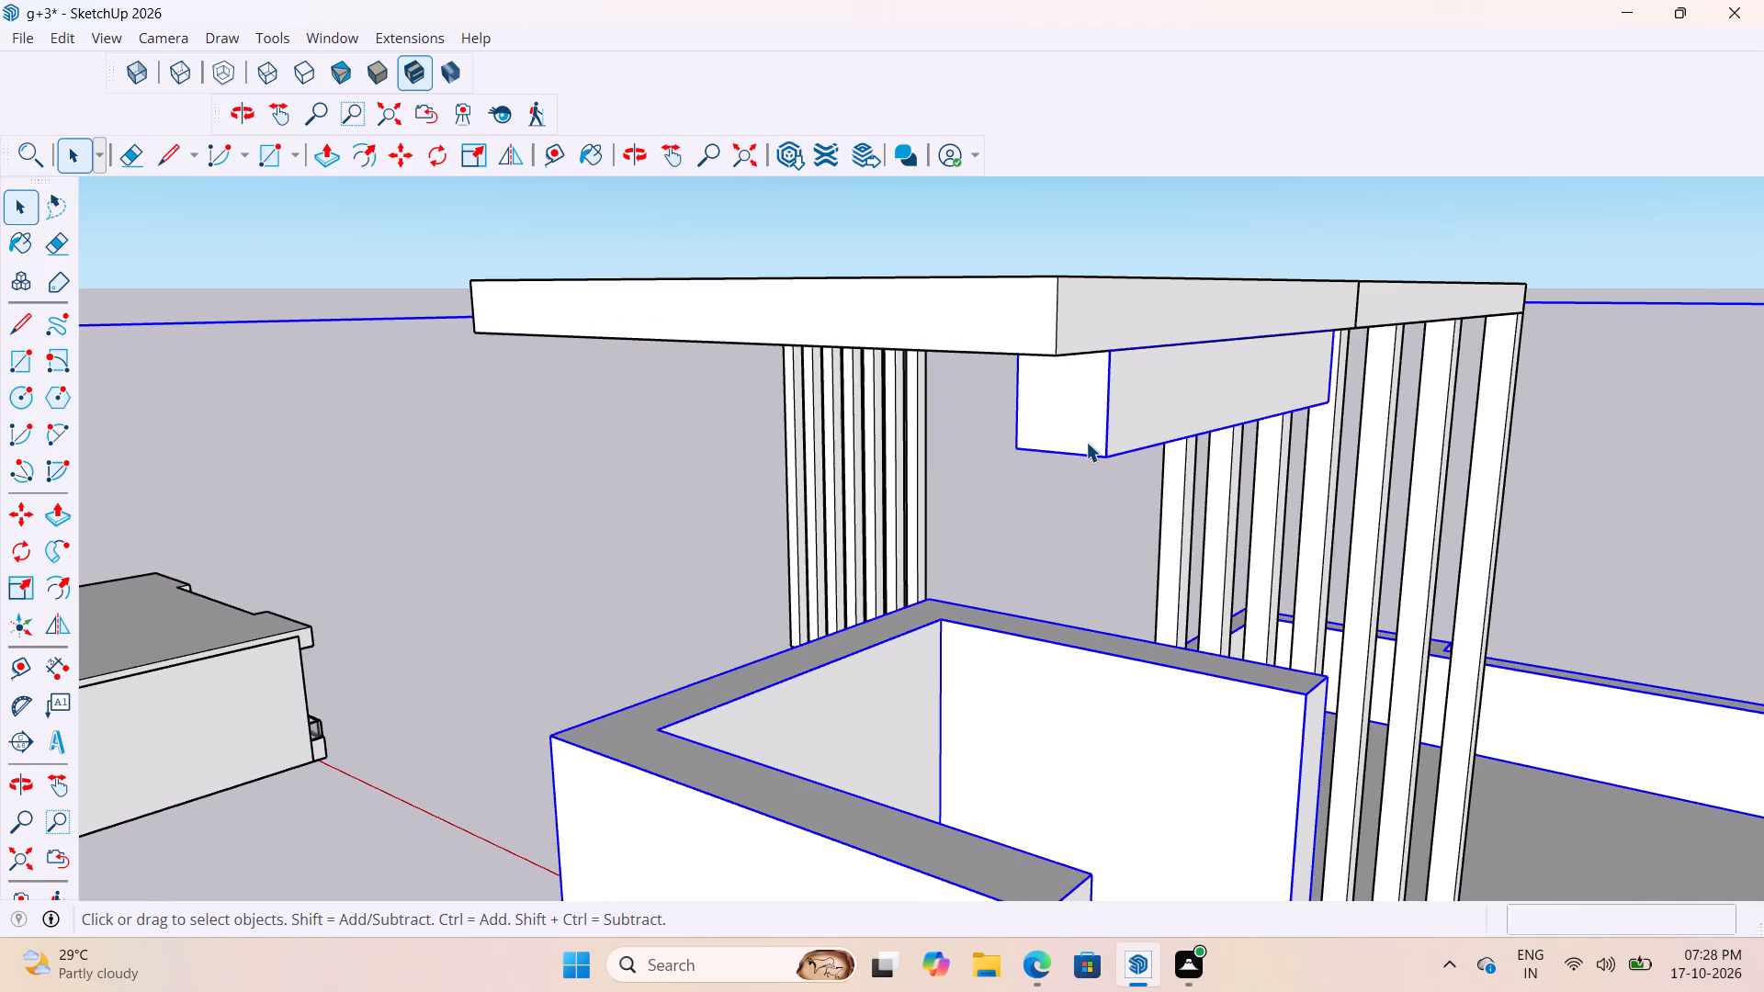
scroll(1035, 465, "down", 5)
left_click(1227, 280)
scroll(1042, 475, "up", 2)
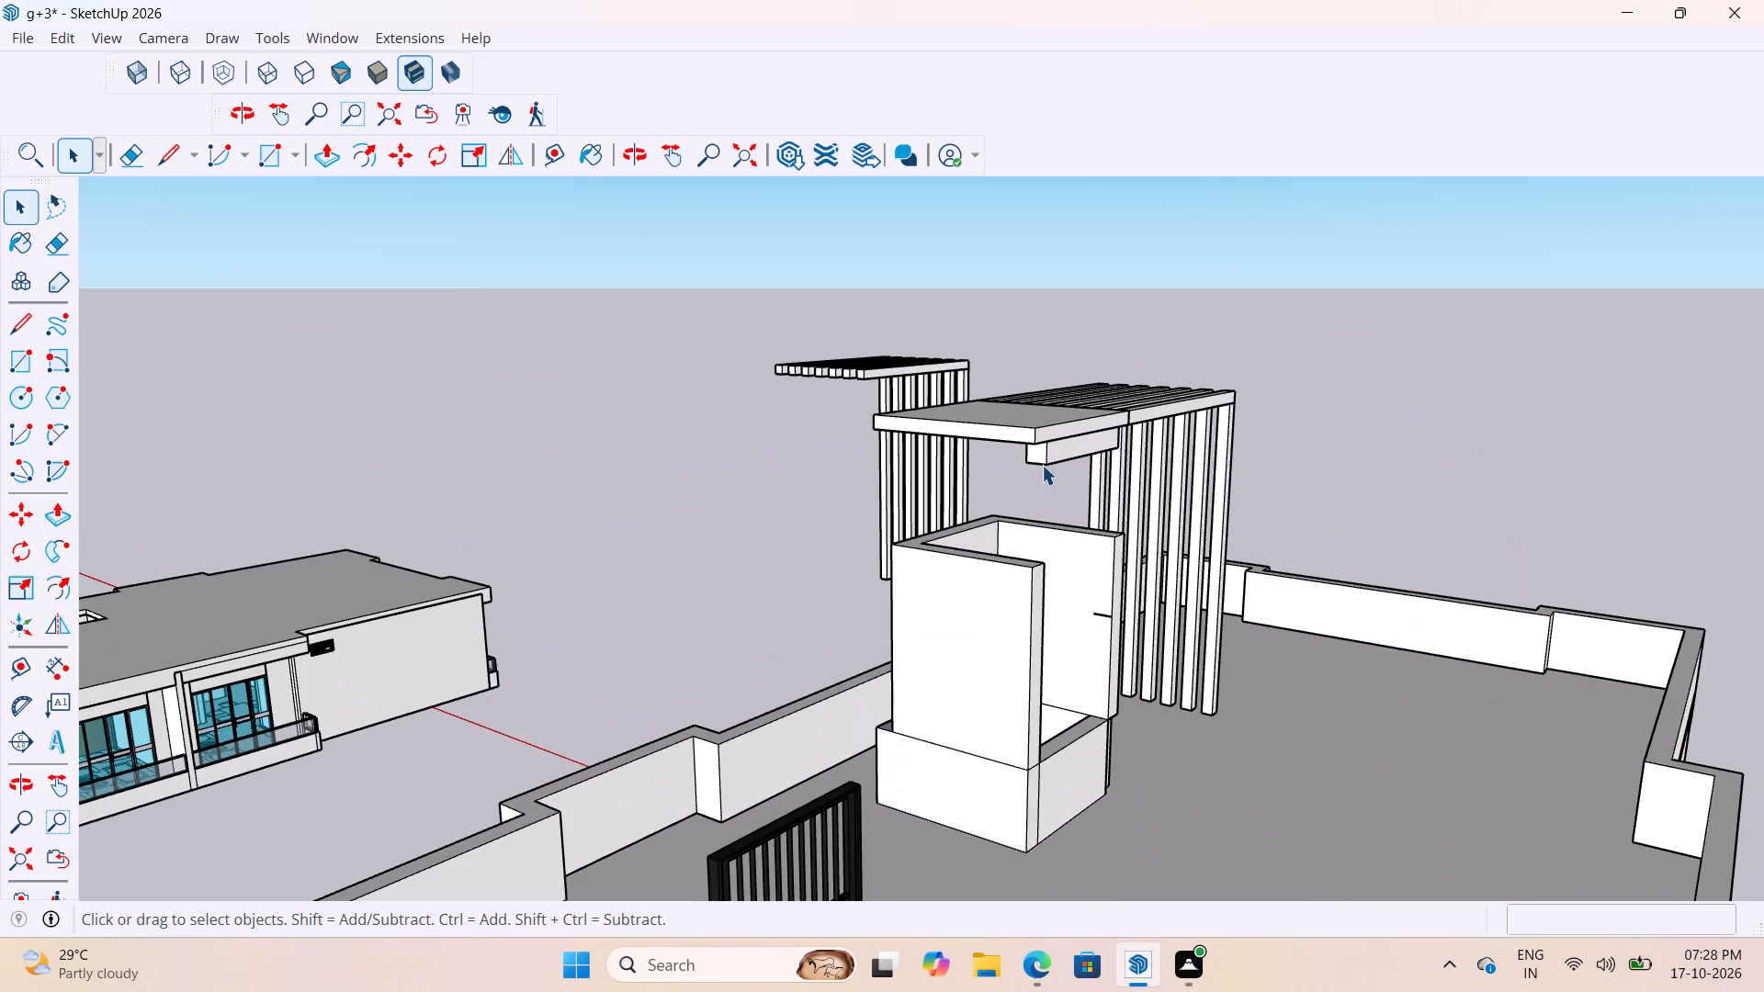
left_click(1042, 465)
double_click(1042, 465)
key("m")
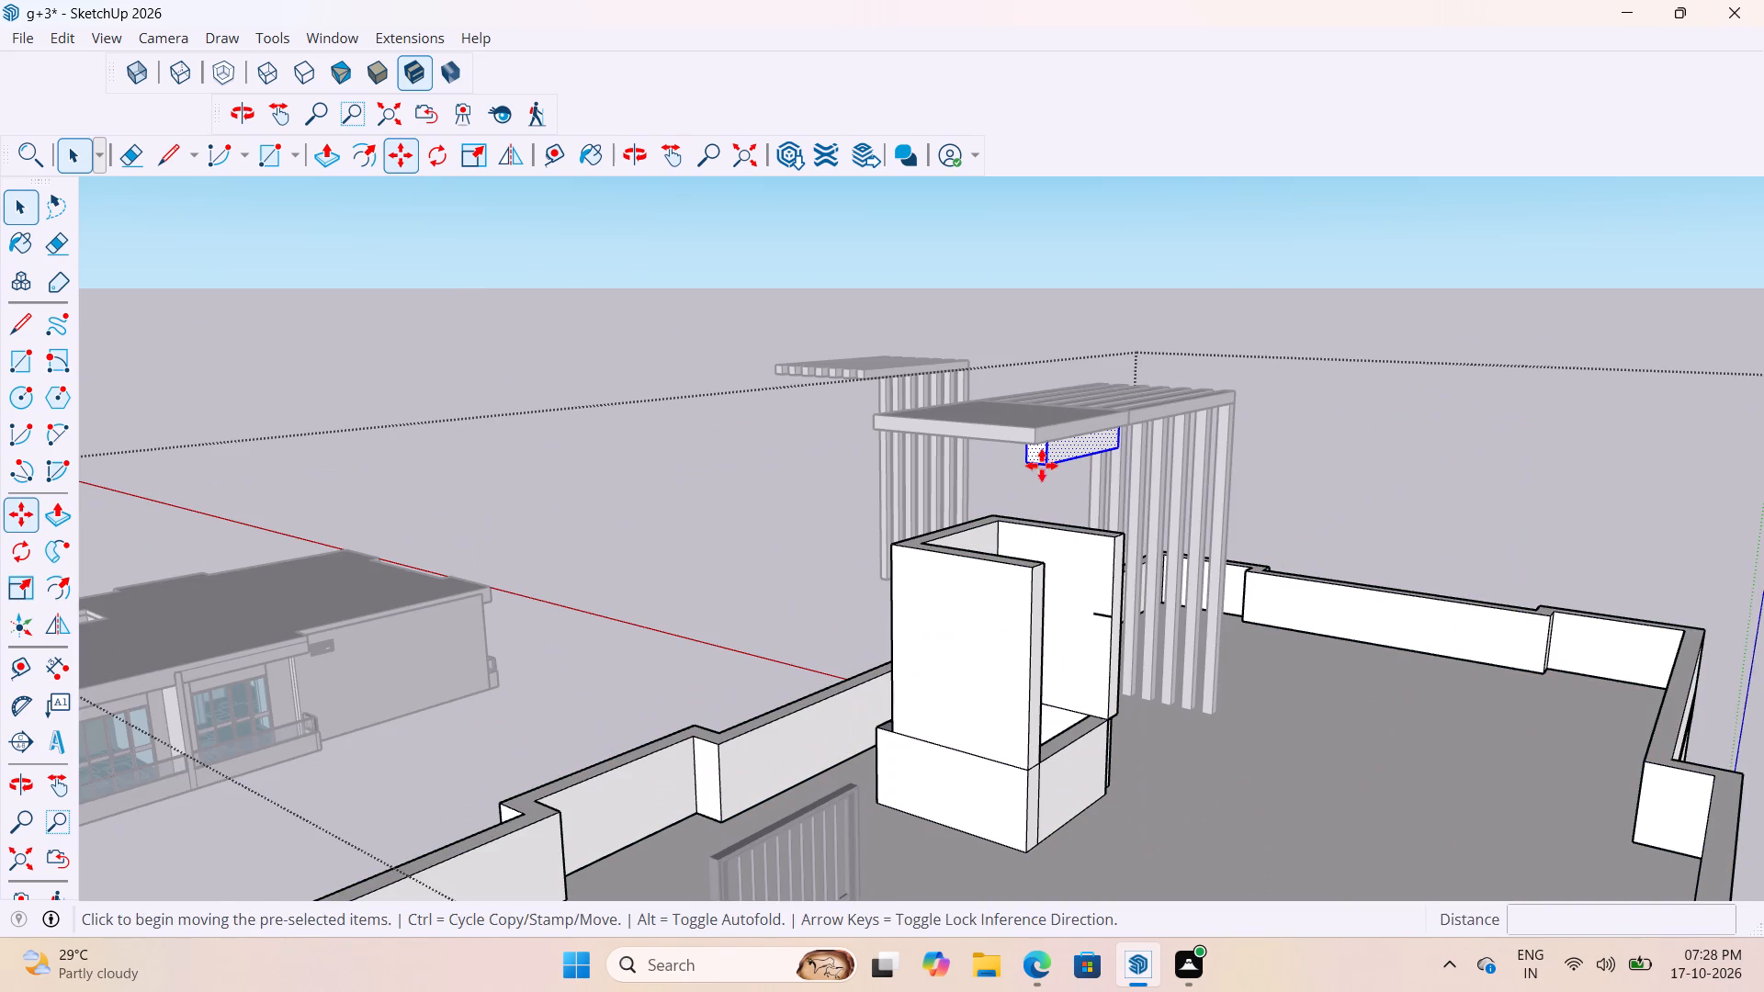
left_click(1057, 468)
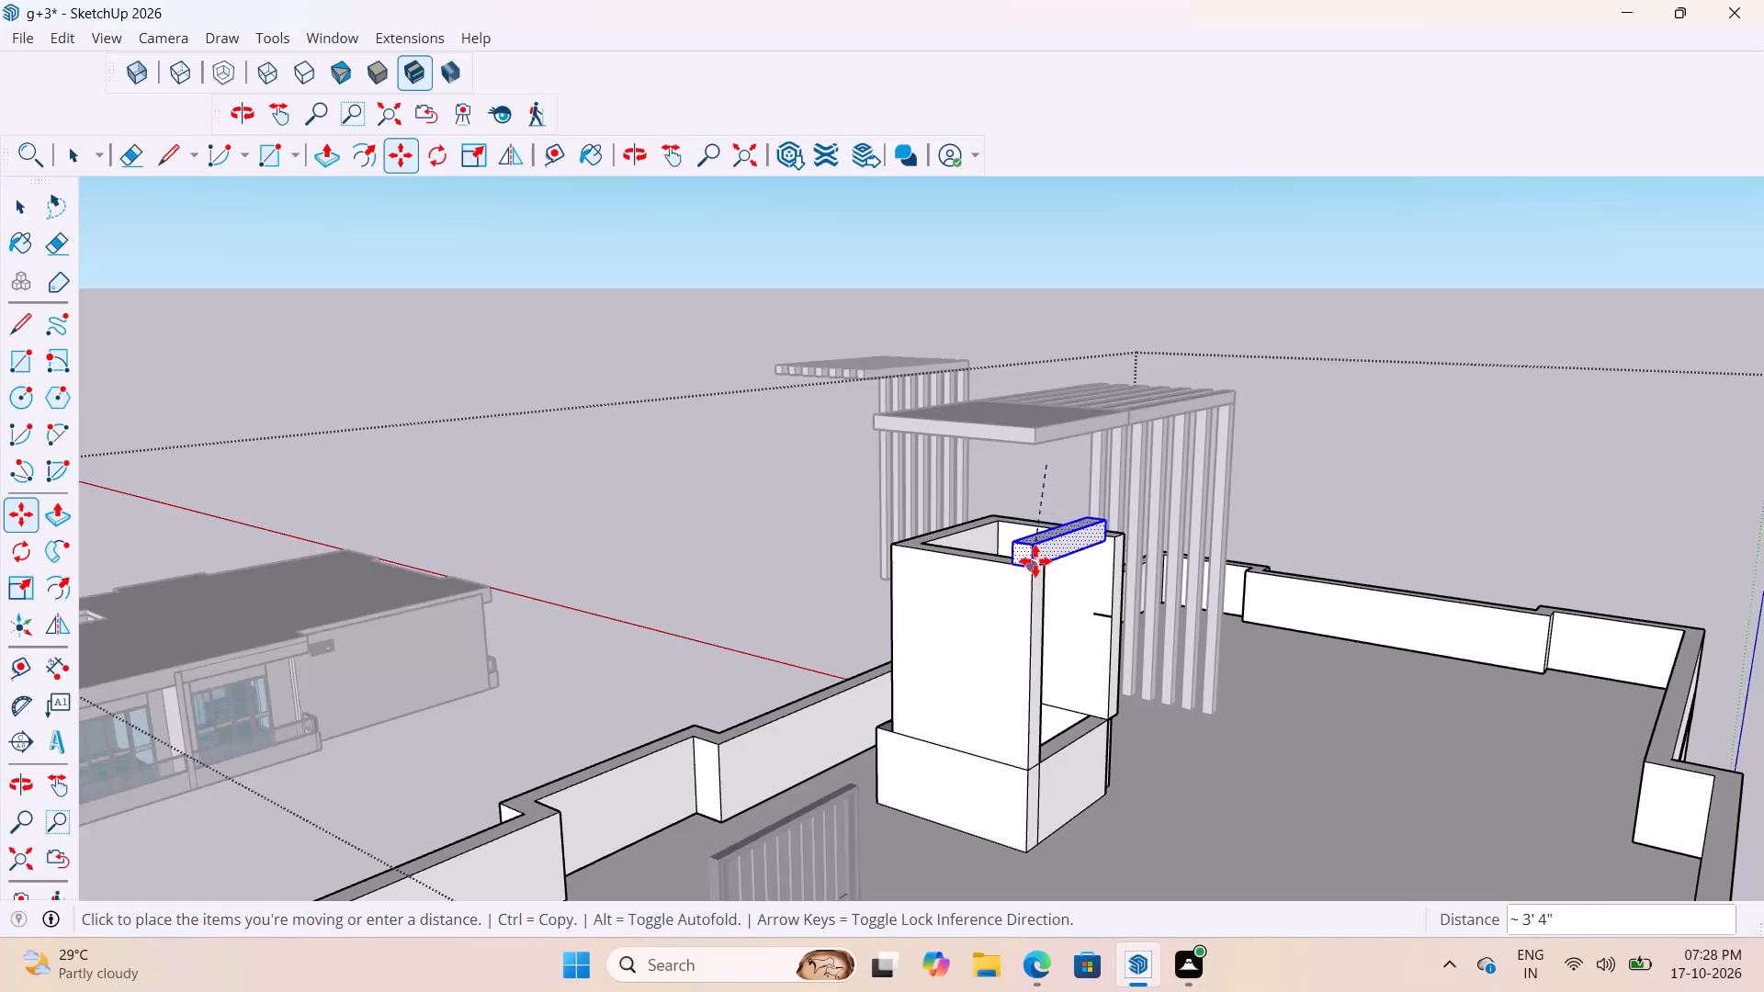
scroll(1083, 565, "up", 2)
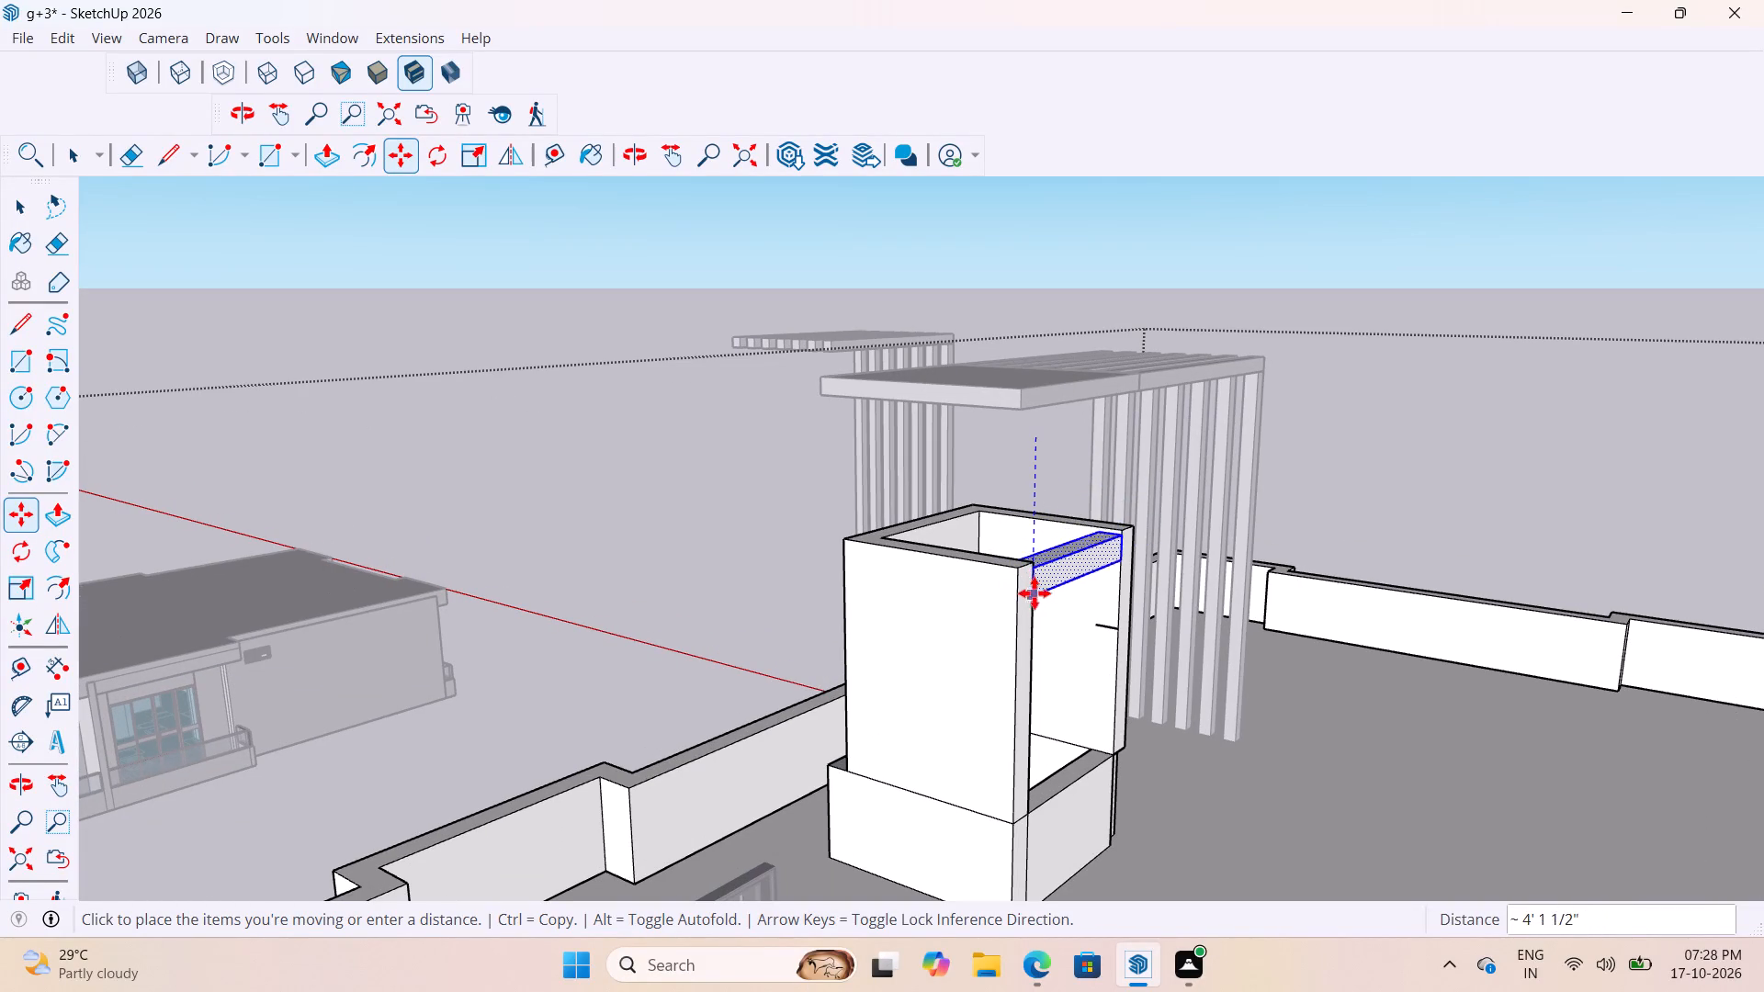
scroll(1032, 579, "down", 3)
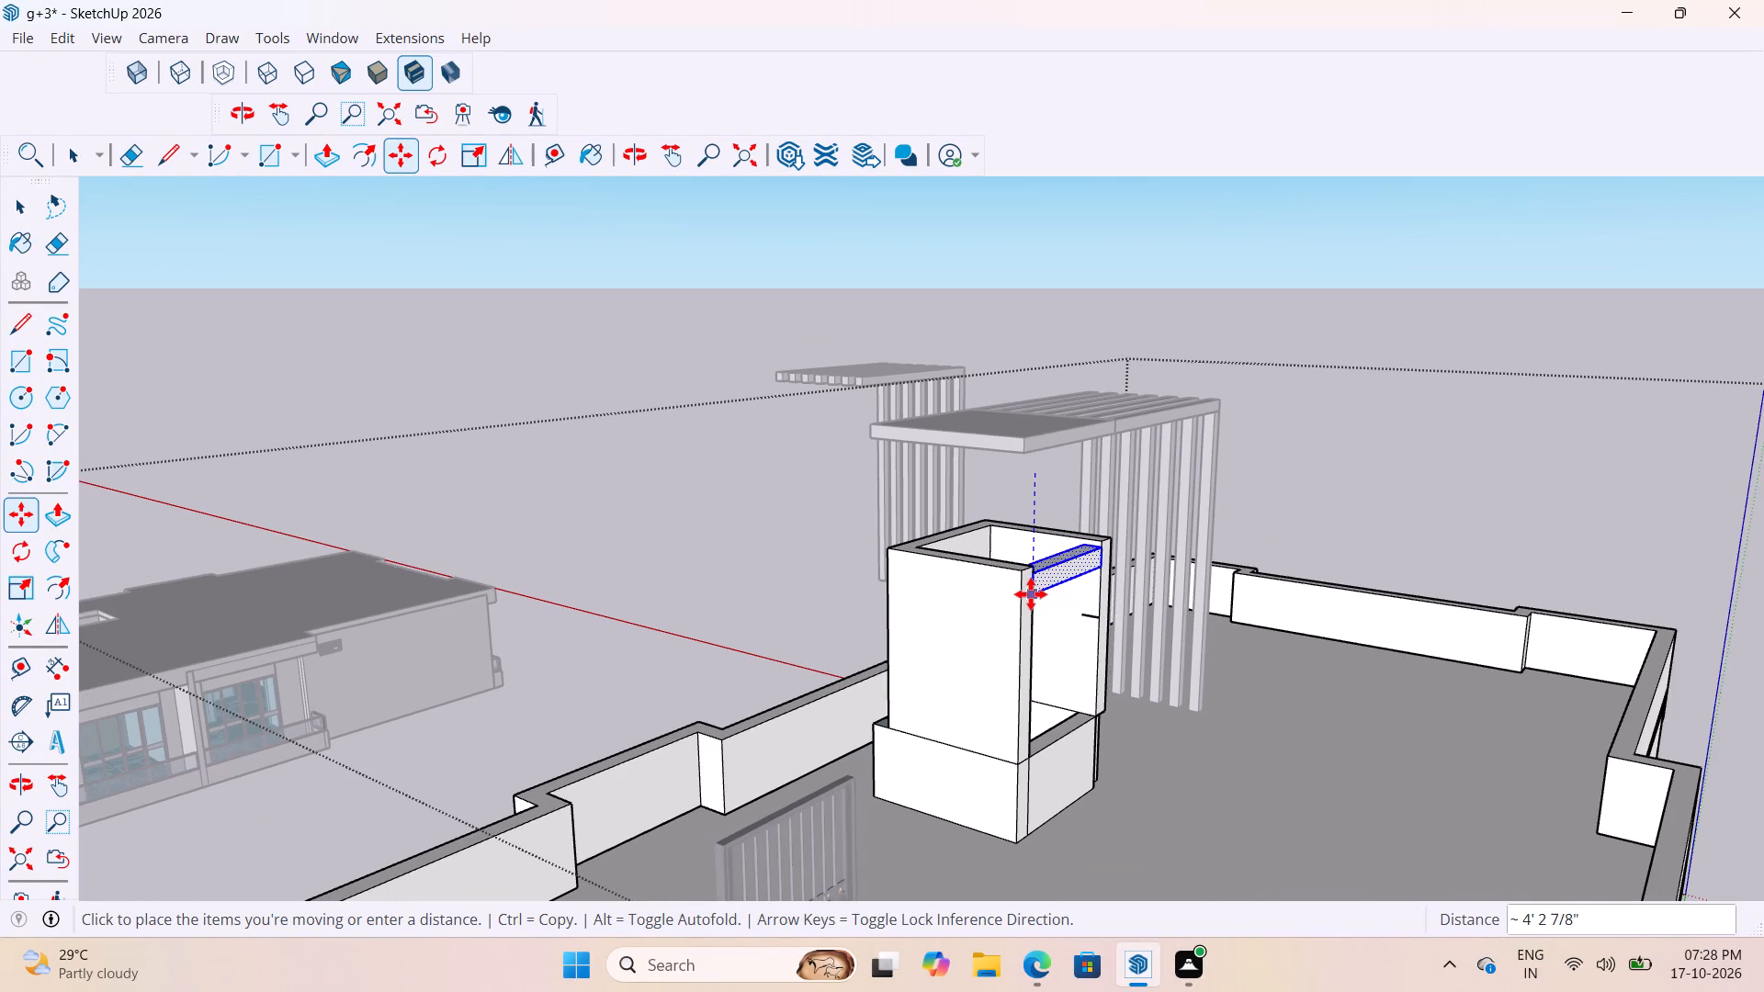
left_click(1031, 600)
scroll(1010, 547, "down", 4)
key("space")
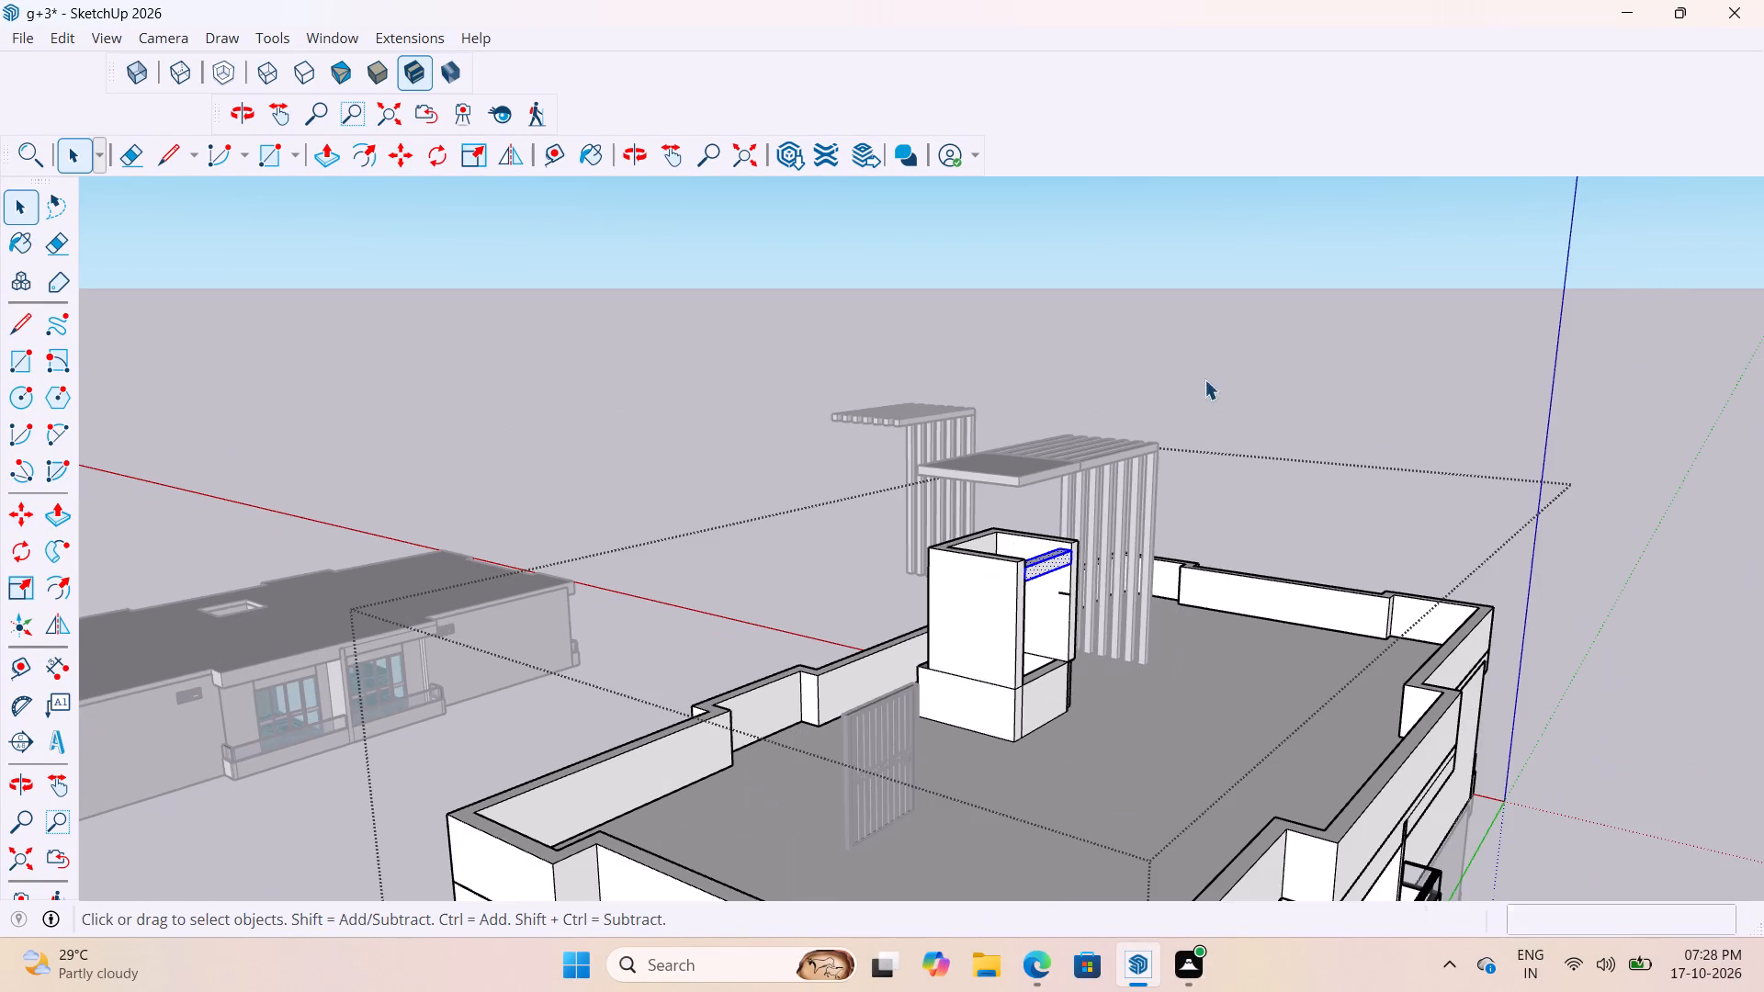
left_click(1220, 357)
Move the stair tower's roof slab down 4' so it rests on the lowered walls.
scroll(1073, 470, "up", 3)
left_click(1011, 483)
key("m")
scroll(1002, 508, "up", 3)
left_click(975, 440)
scroll(1023, 568, "down", 8)
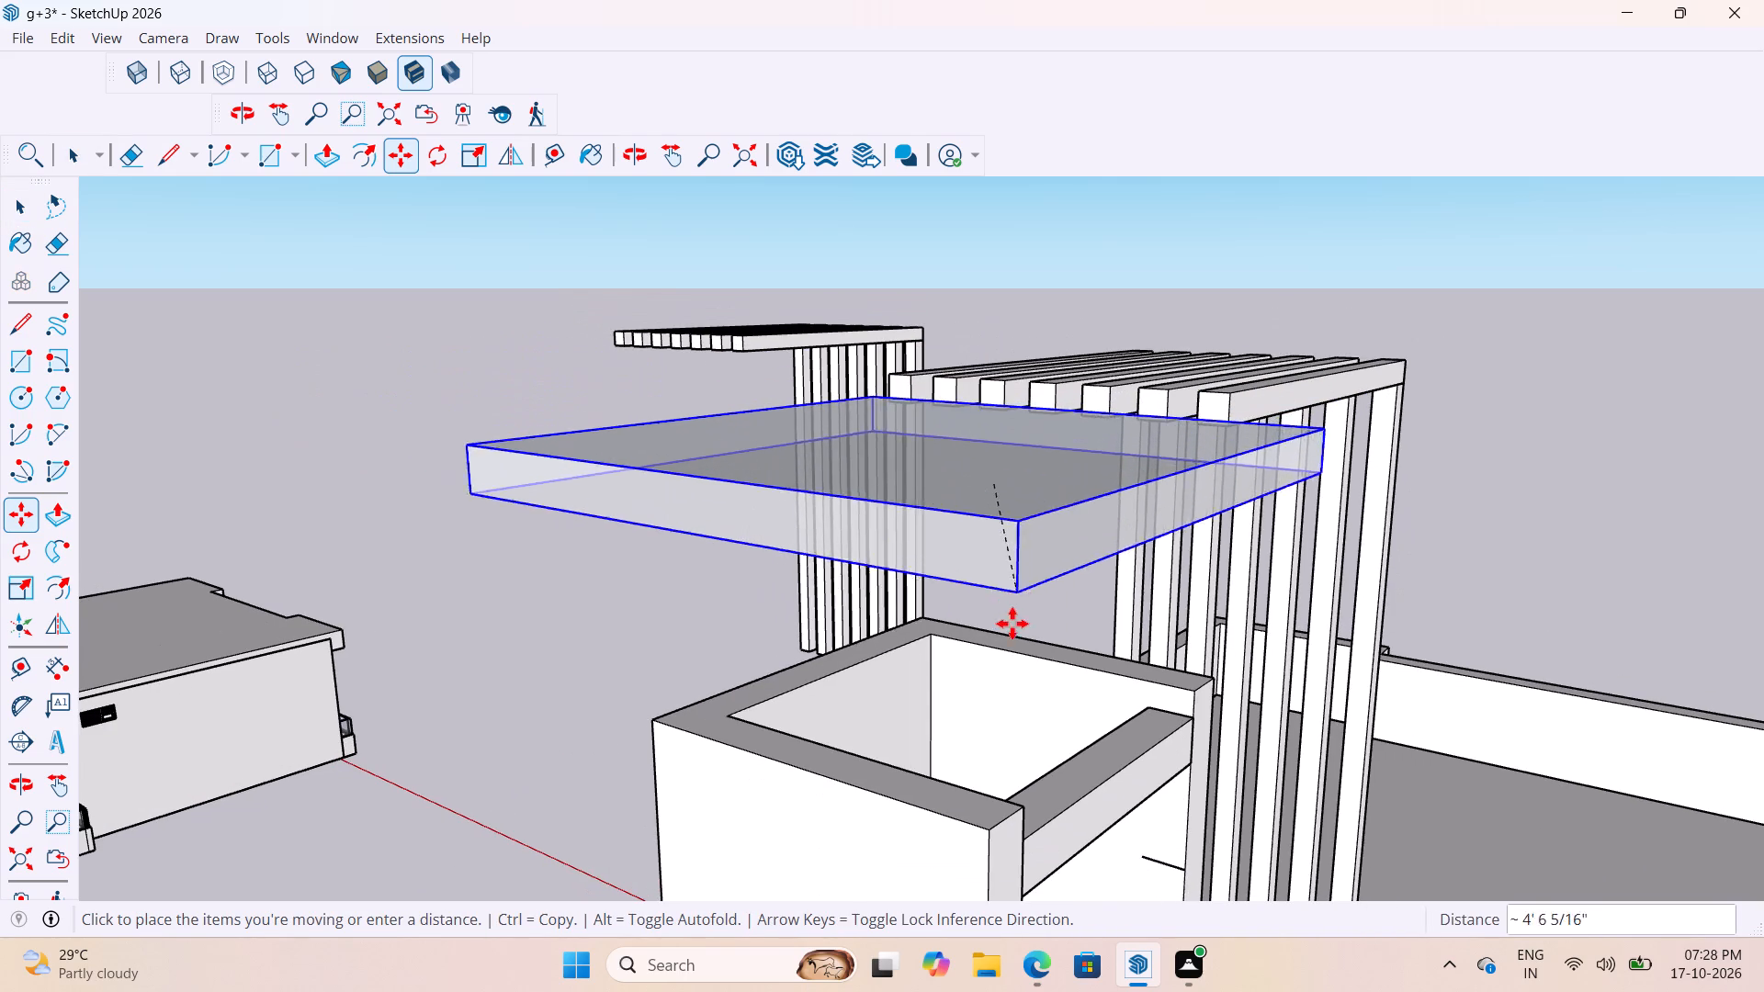
left_click(991, 834)
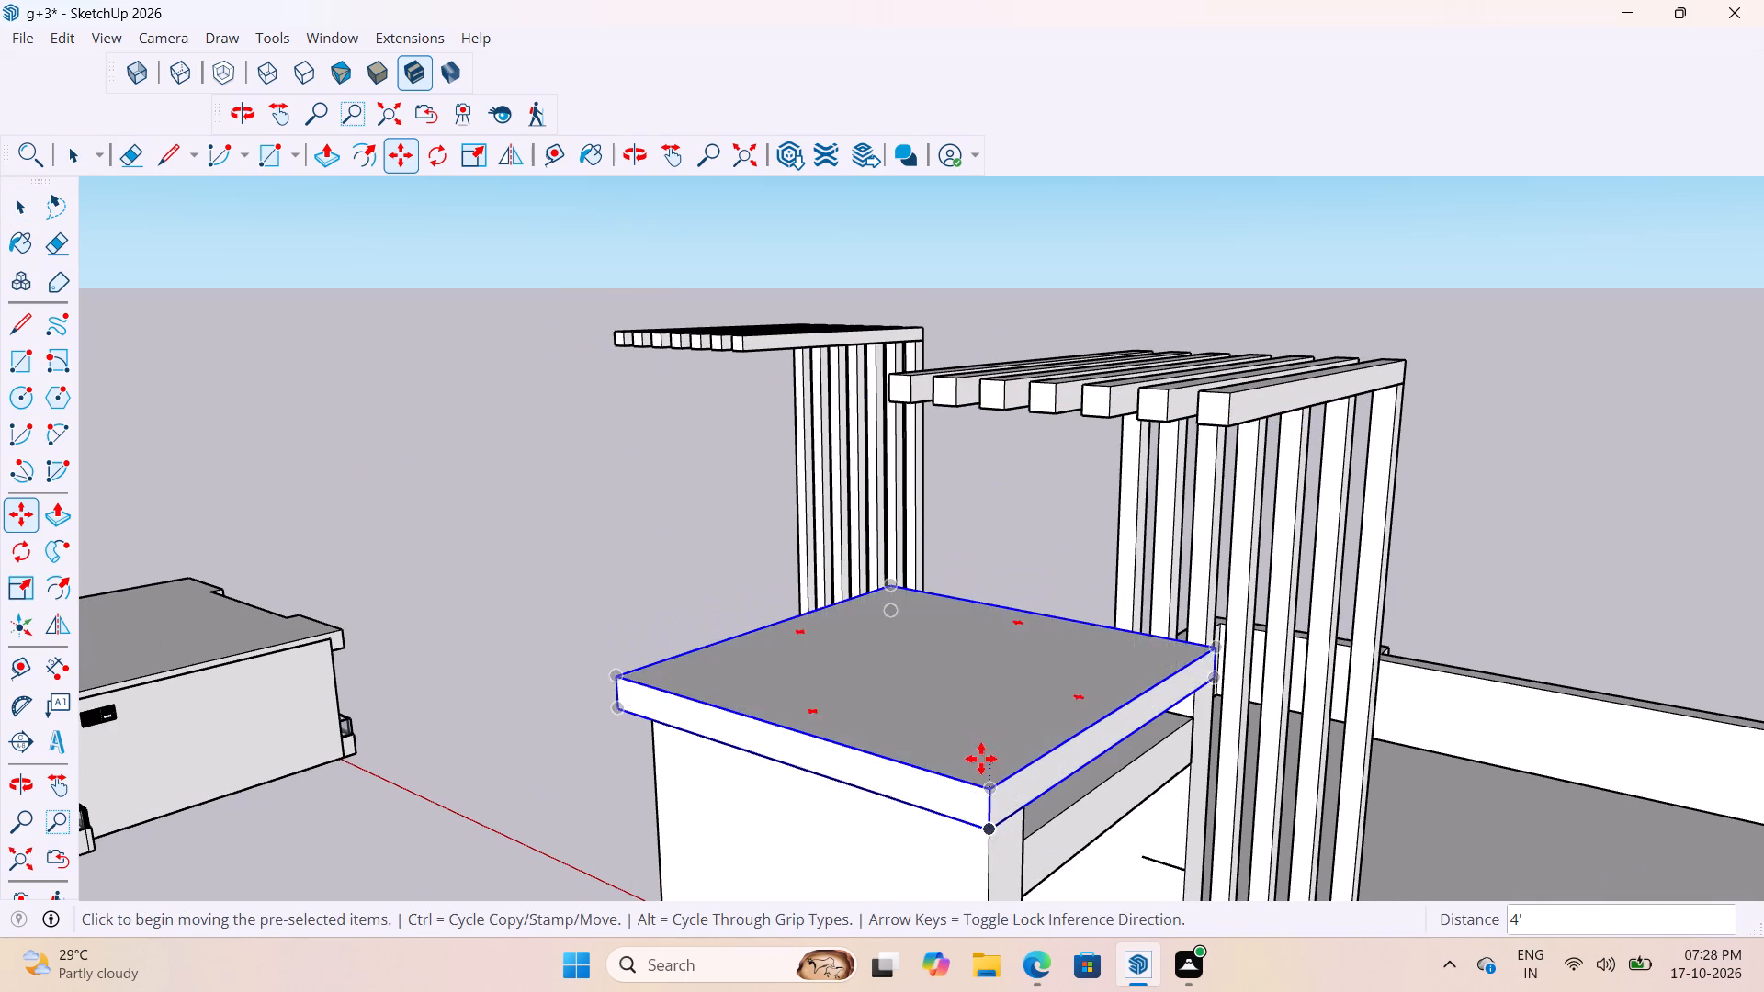
scroll(978, 757, "down", 6)
key("space")
left_click(720, 658)
Inspect the lowered stair tower's roof slab, lintel and walls, and the terrace around it, from several angles.
scroll(820, 626, "down", 4)
middle_click_drag(1008, 733, 922, 682)
scroll(812, 623, "up", 12)
scroll(1011, 665, "up", 6)
left_click(944, 691)
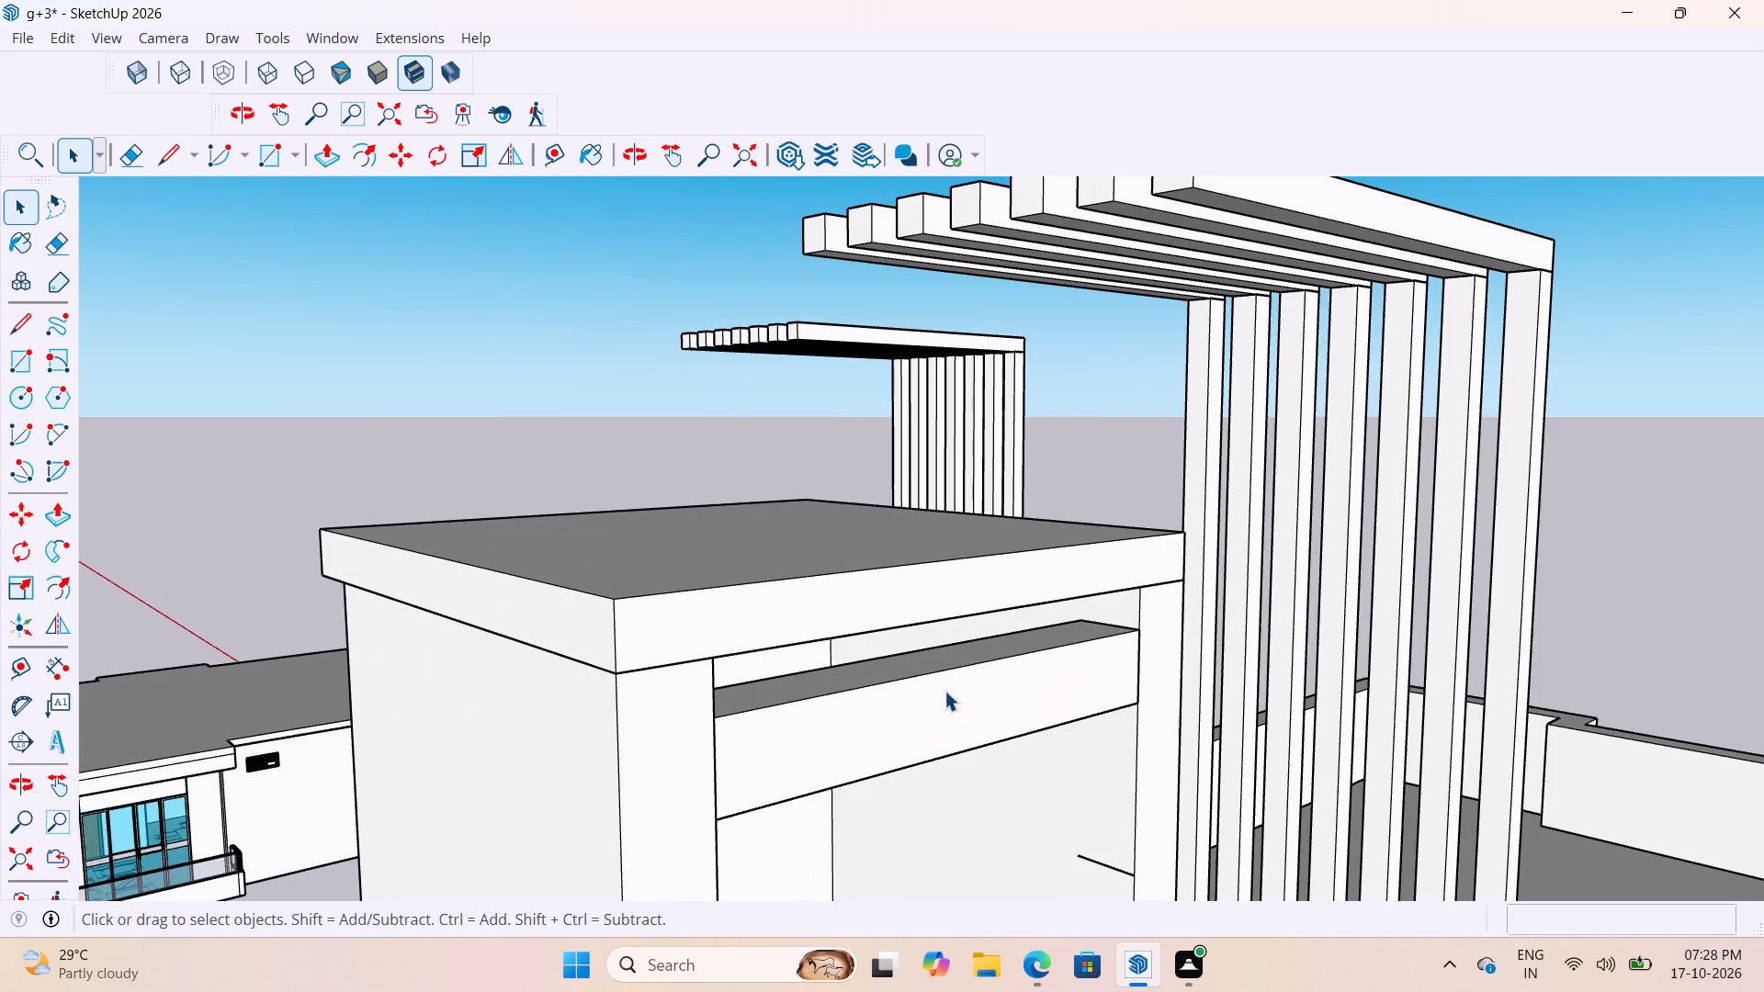
middle_click_drag(1017, 721, 831, 725)
left_click(797, 708)
left_click(810, 715)
scroll(994, 505, "down", 3)
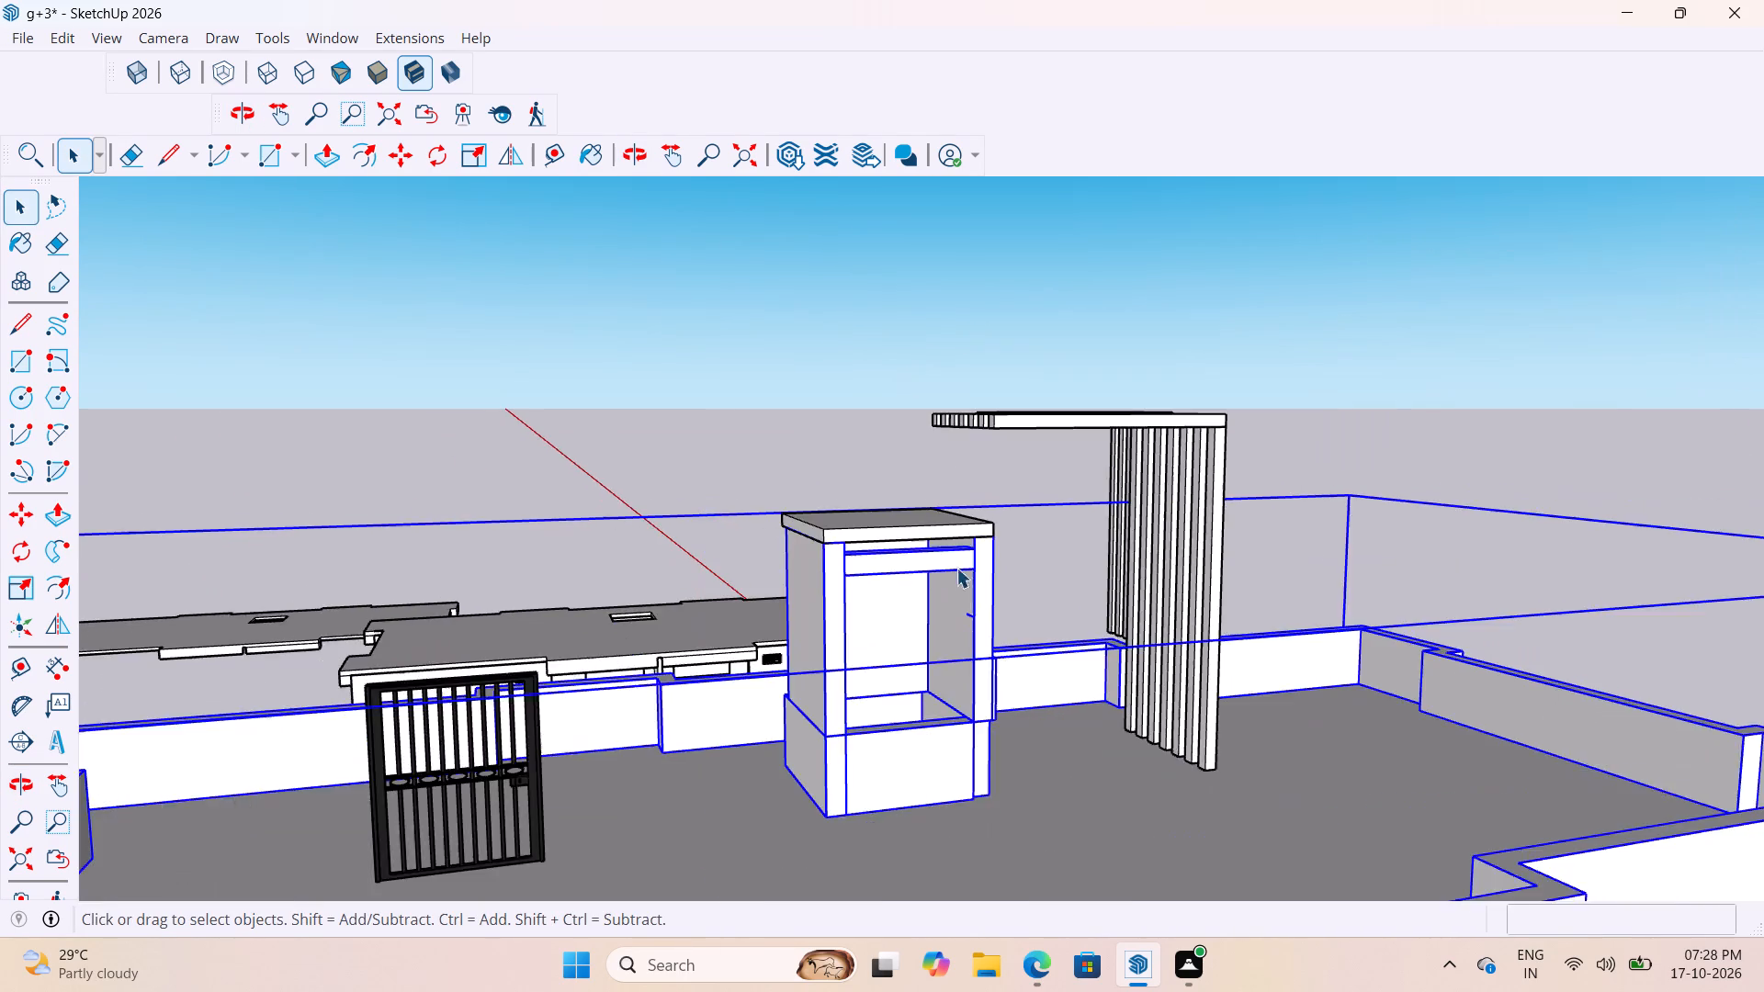
scroll(956, 568, "down", 7)
left_click(812, 392)
scroll(877, 661, "up", 6)
middle_click_drag(969, 596, 861, 717)
scroll(857, 734, "down", 5)
middle_click_drag(876, 781, 829, 932)
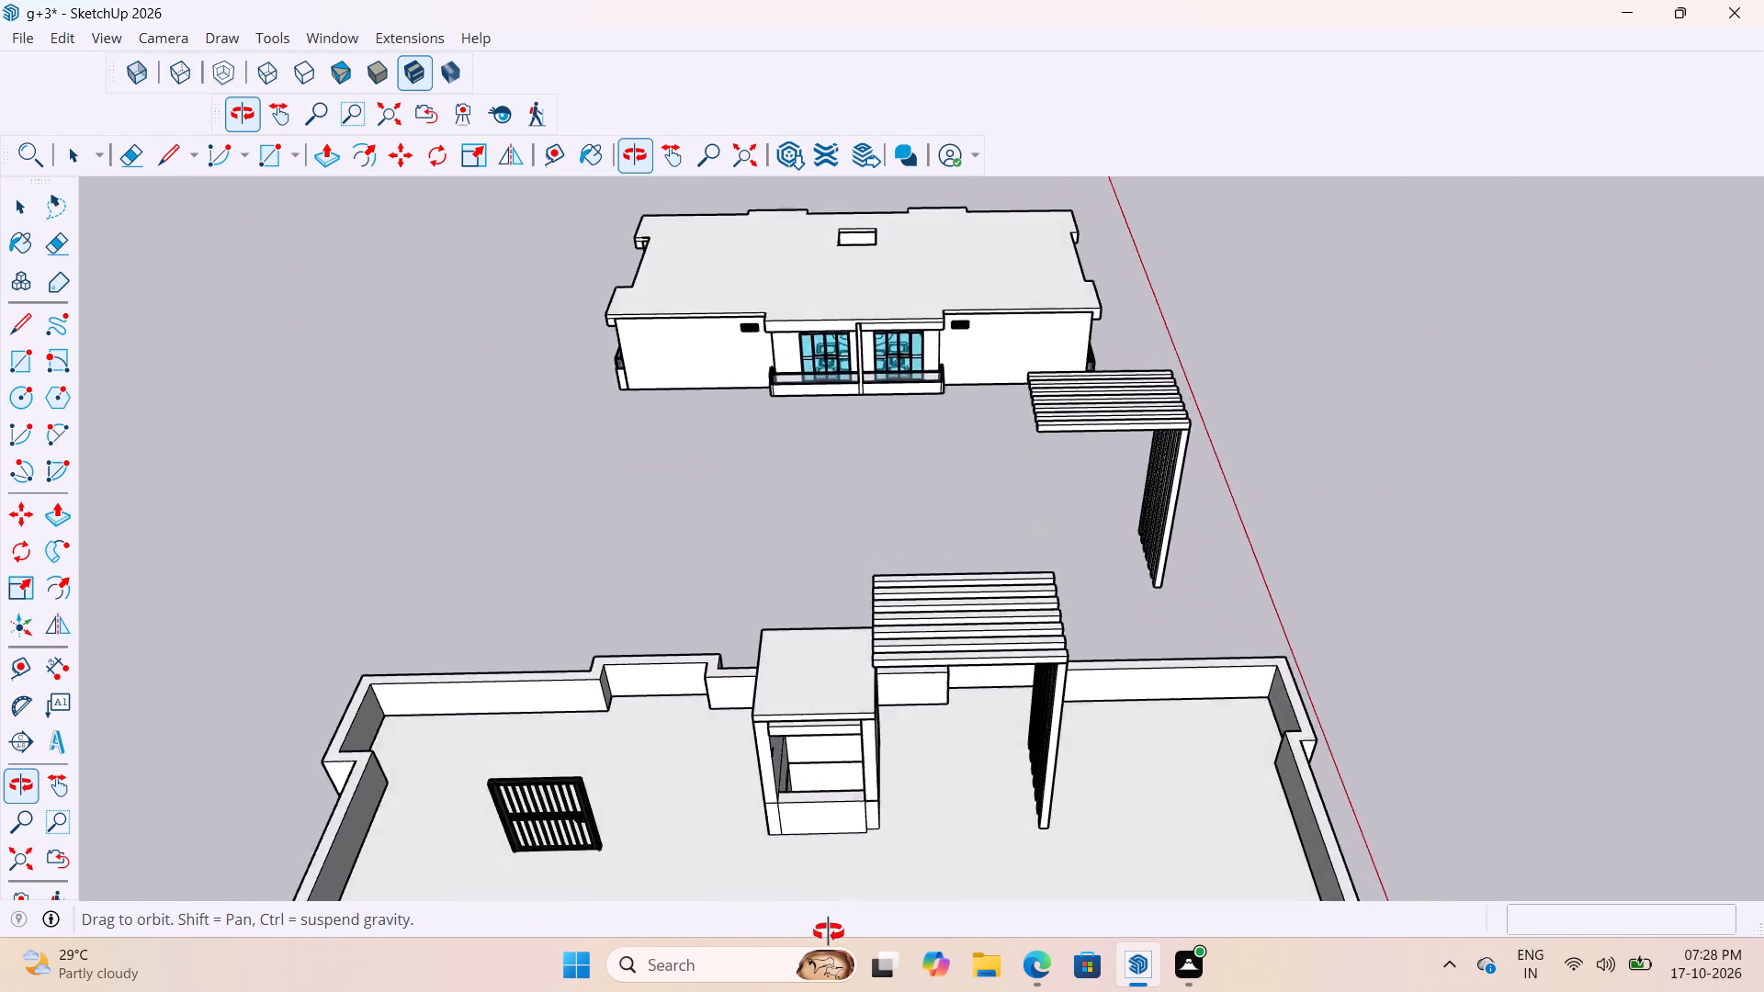
middle_click_drag(829, 932, 842, 676)
scroll(877, 655, "down", 6)
middle_click_drag(894, 735, 850, 905)
scroll(786, 732, "up", 3)
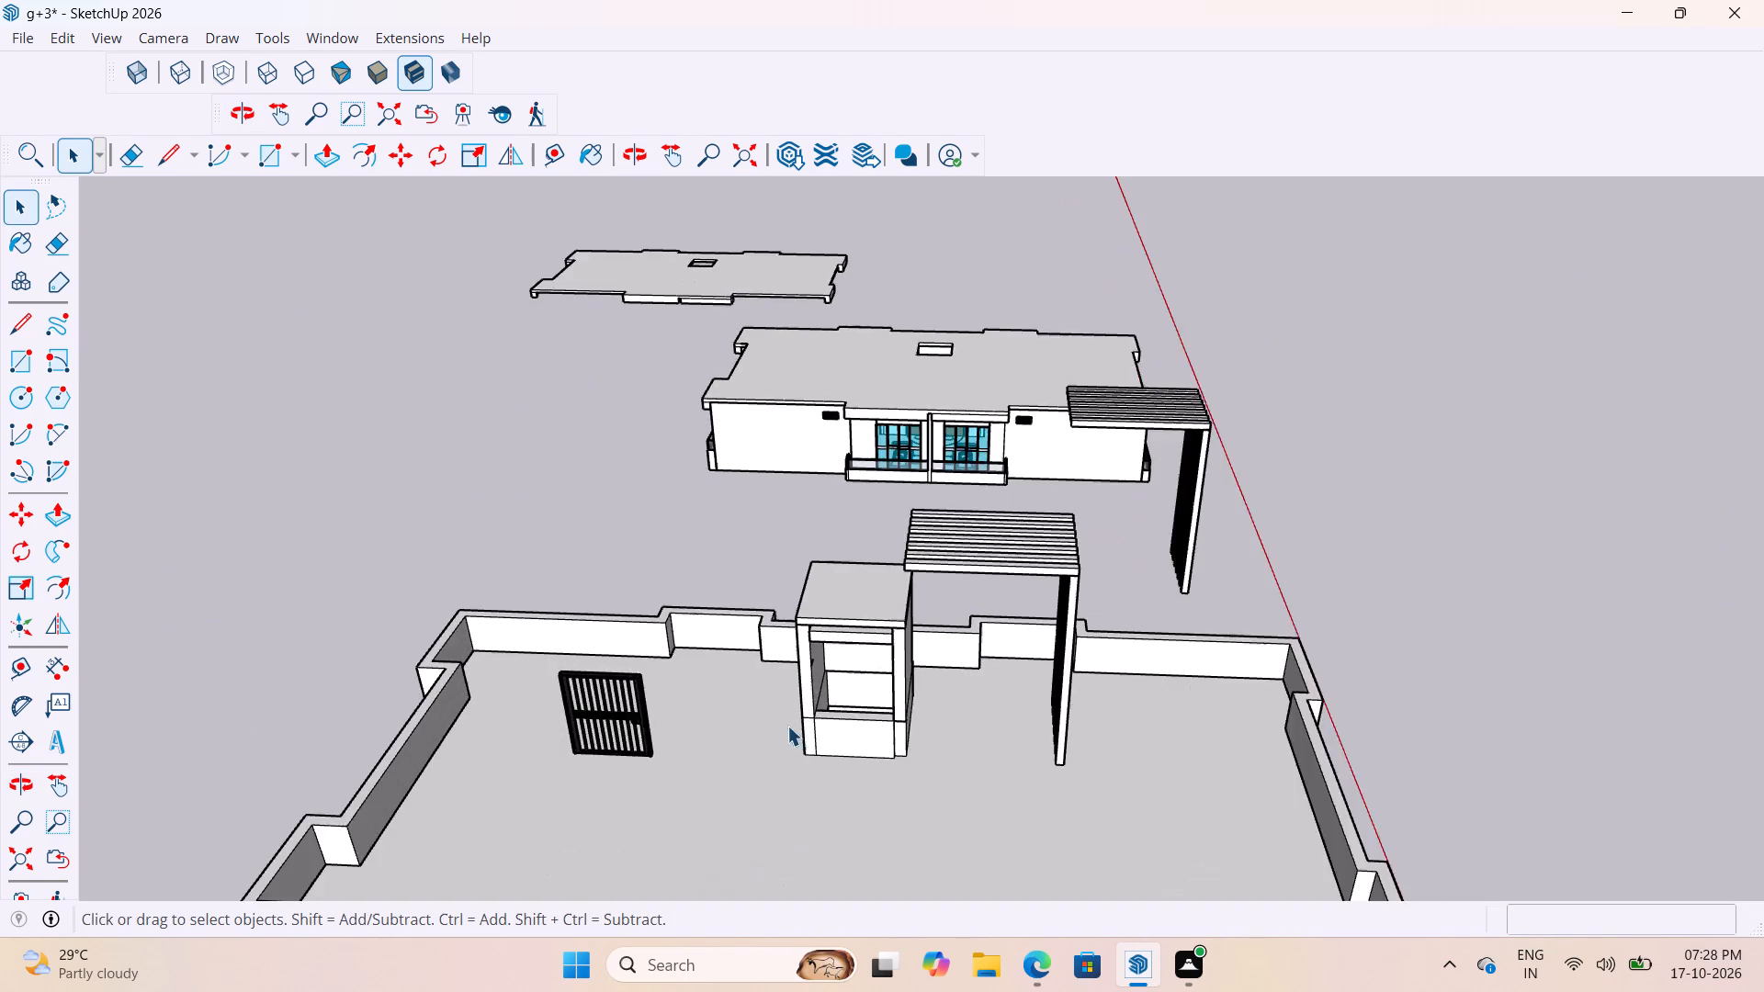
scroll(787, 726, "up", 4)
scroll(899, 634, "down", 4)
scroll(959, 826, "up", 8)
scroll(913, 635, "down", 5)
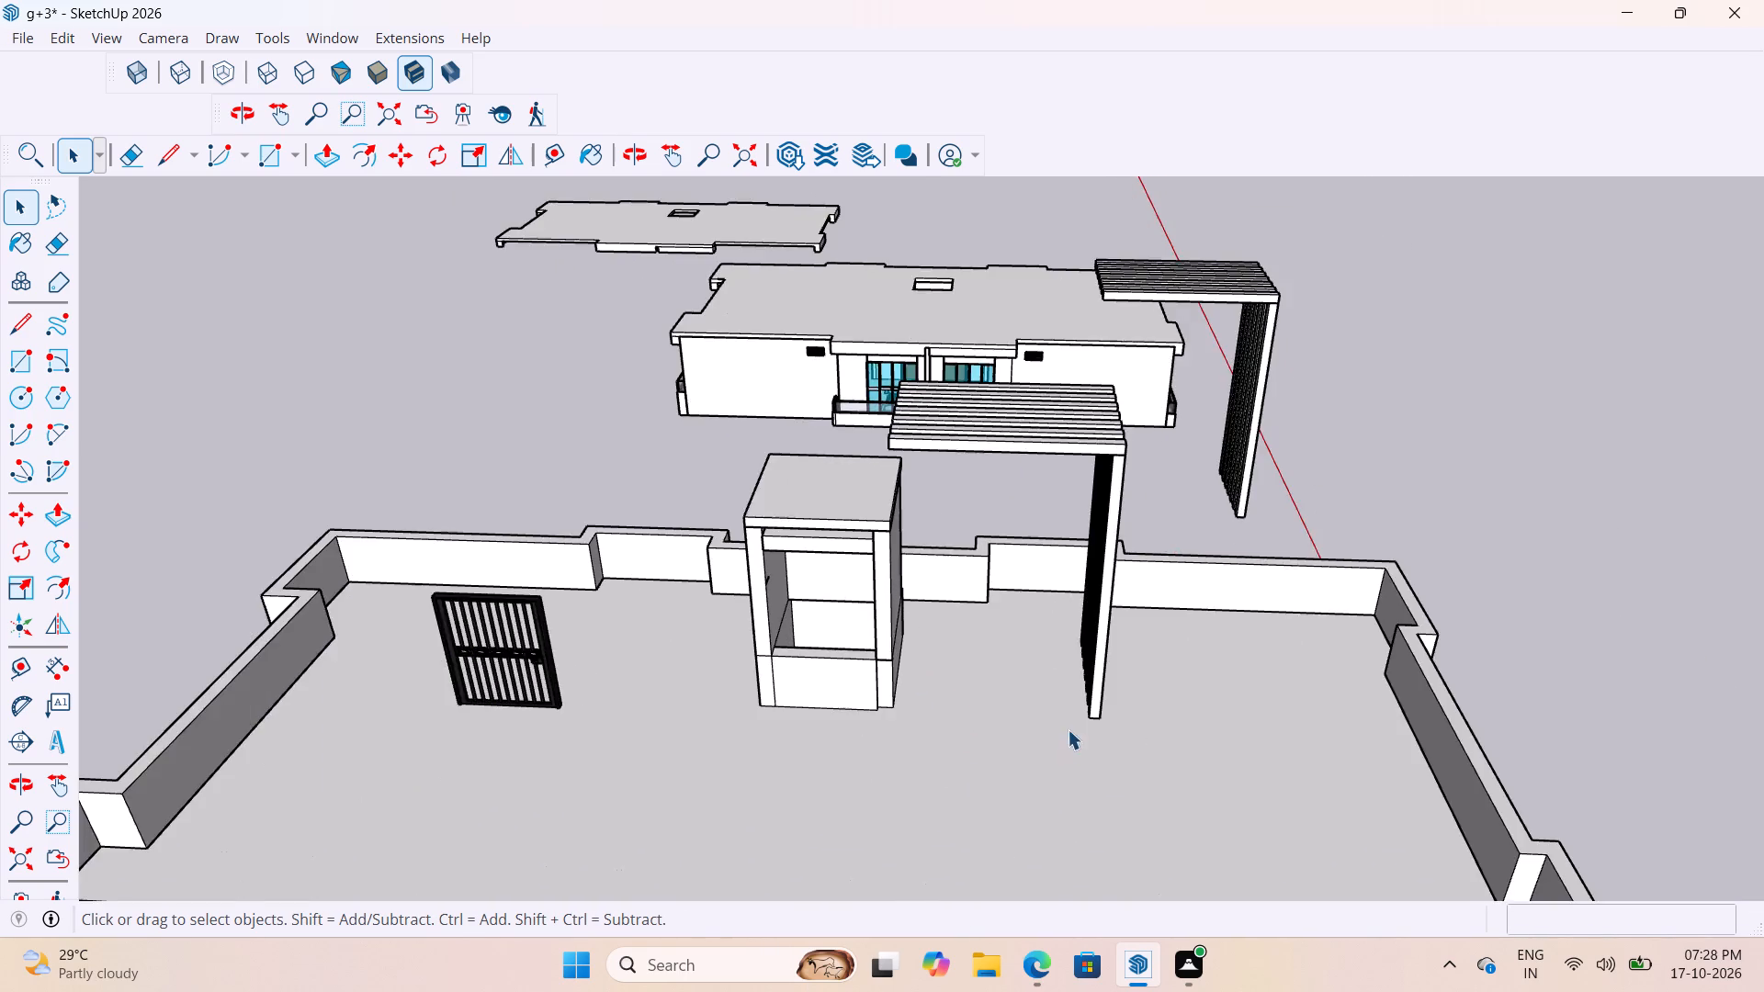
scroll(1062, 687, "down", 5)
scroll(834, 623, "up", 8)
scroll(1055, 594, "up", 4)
scroll(1028, 540, "down", 4)
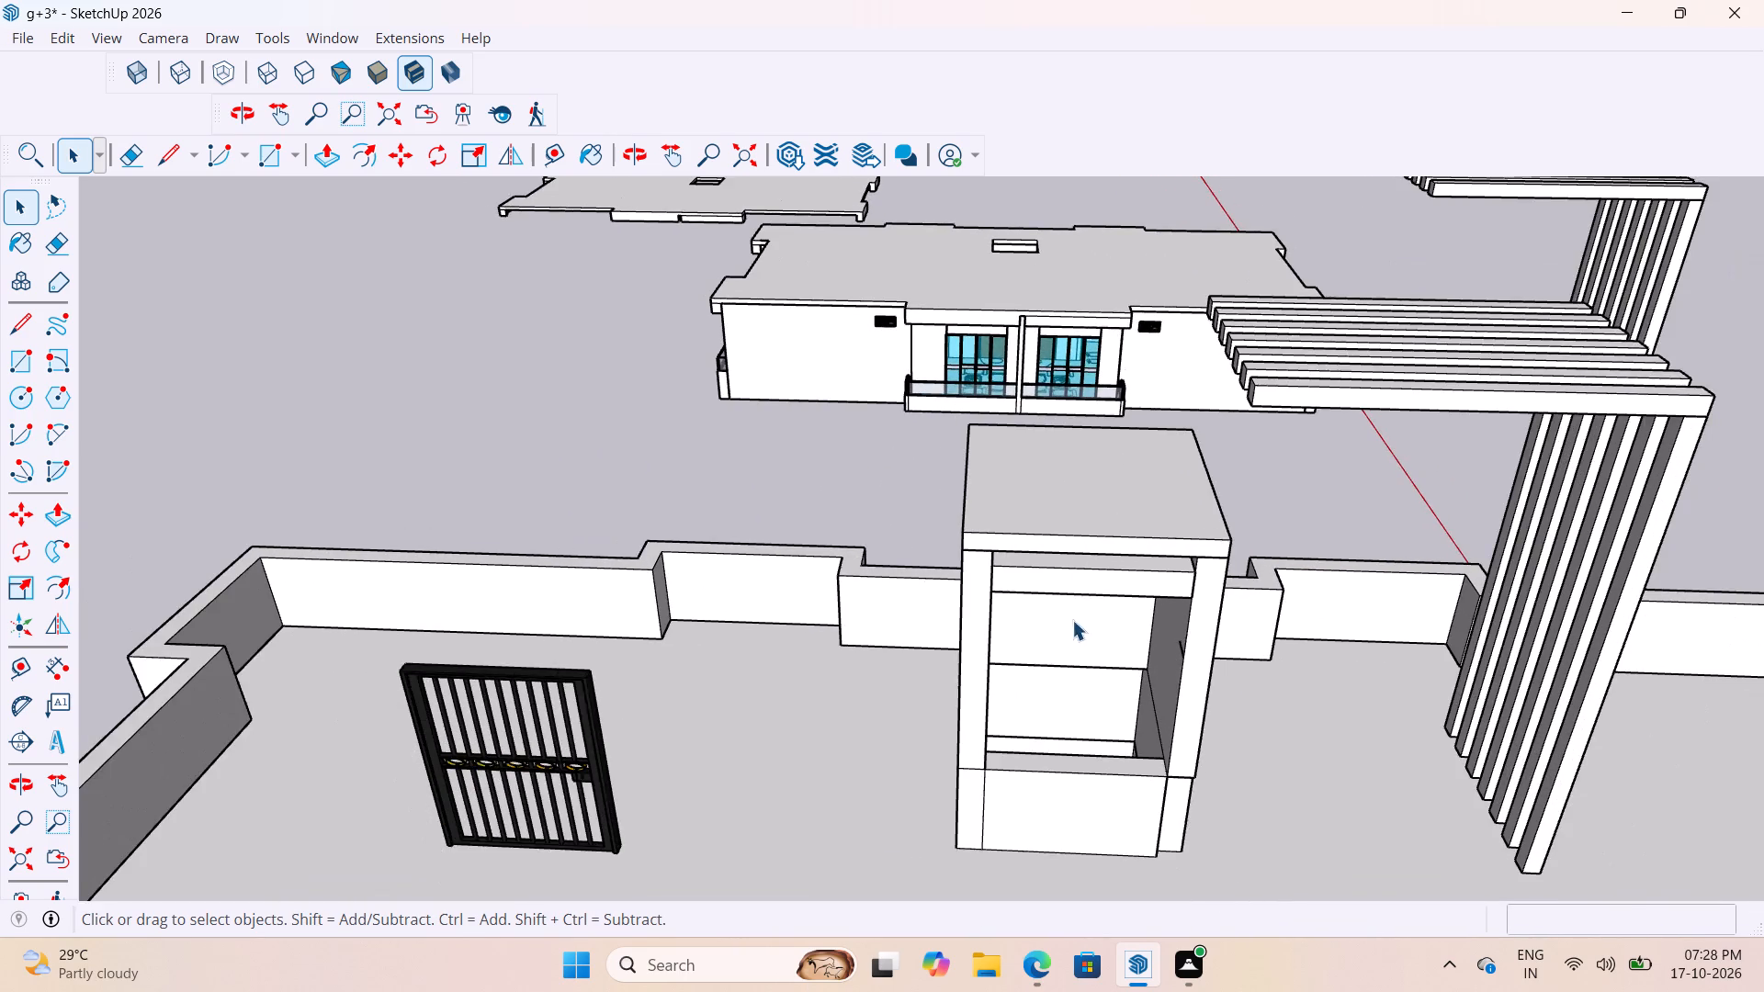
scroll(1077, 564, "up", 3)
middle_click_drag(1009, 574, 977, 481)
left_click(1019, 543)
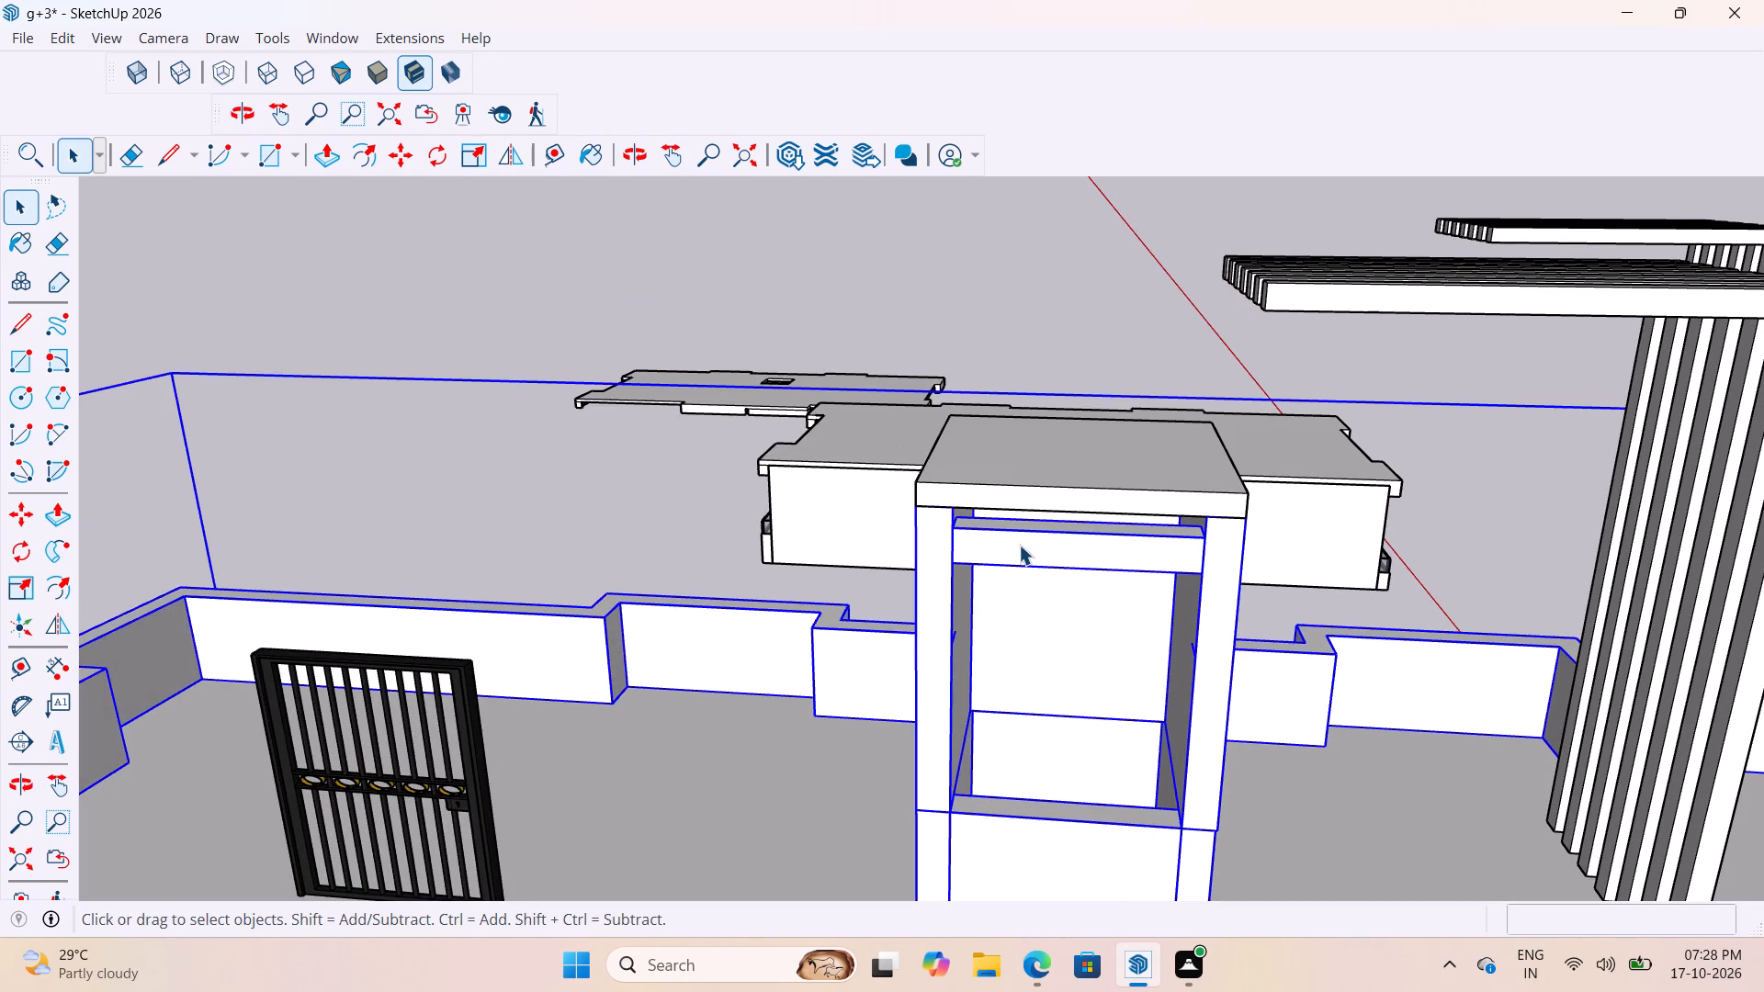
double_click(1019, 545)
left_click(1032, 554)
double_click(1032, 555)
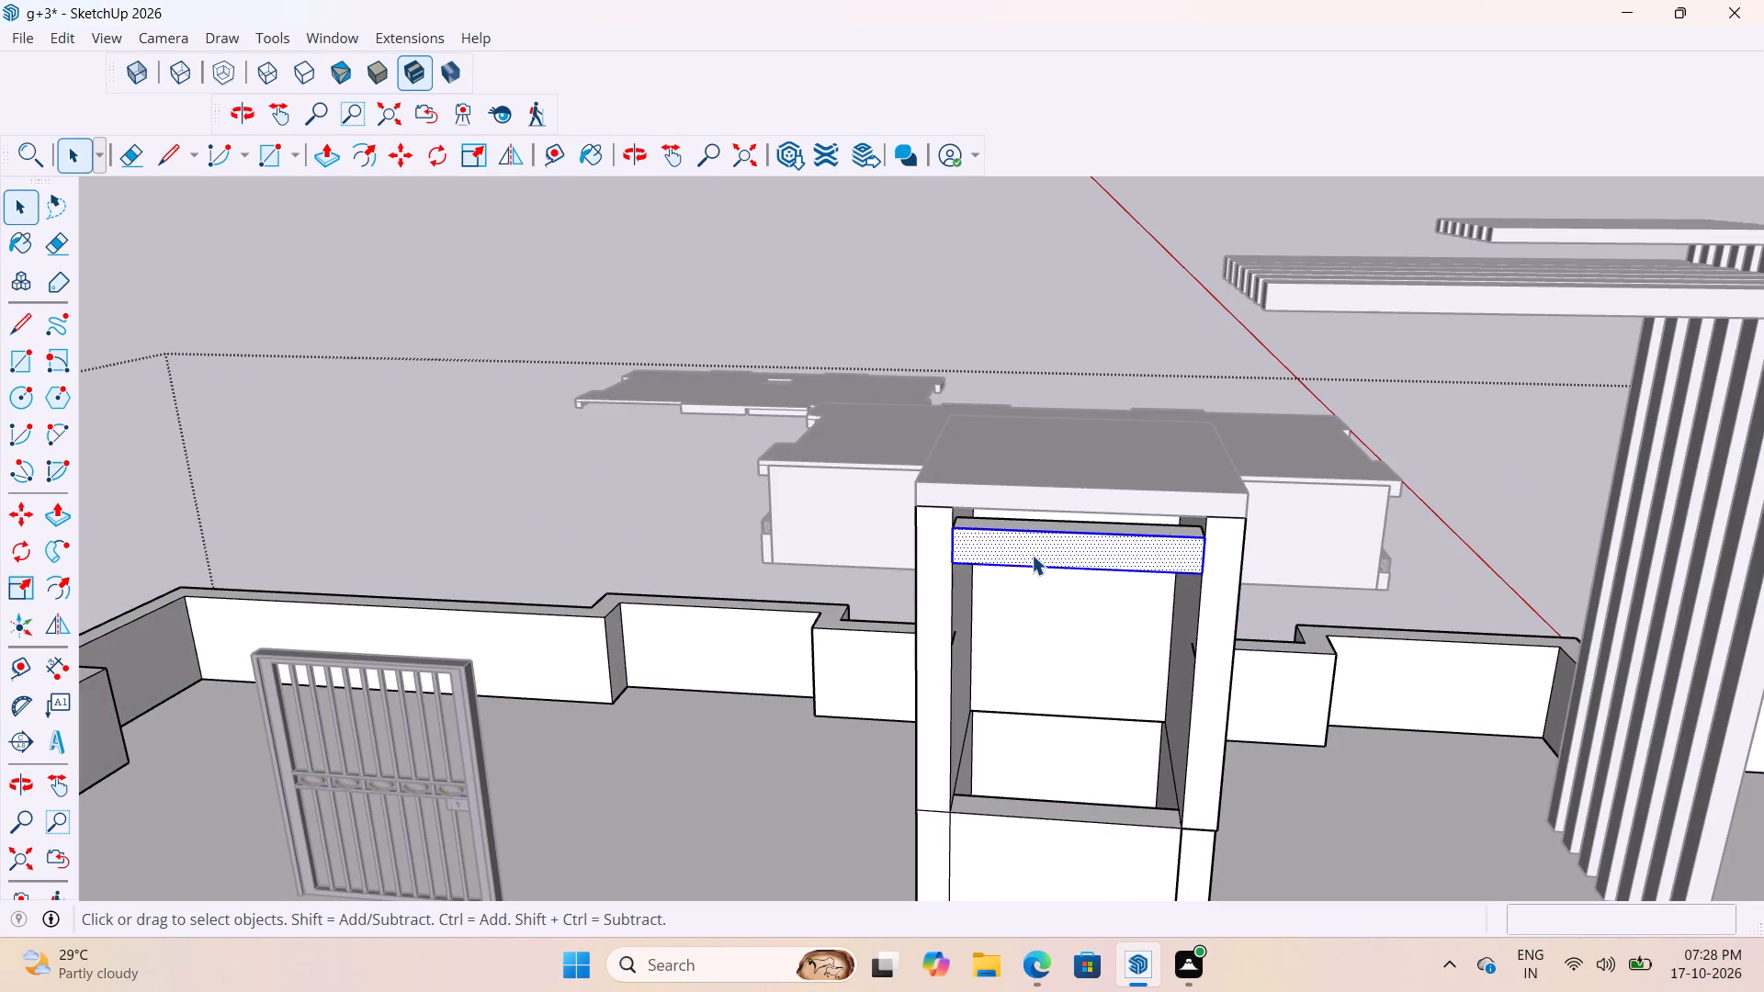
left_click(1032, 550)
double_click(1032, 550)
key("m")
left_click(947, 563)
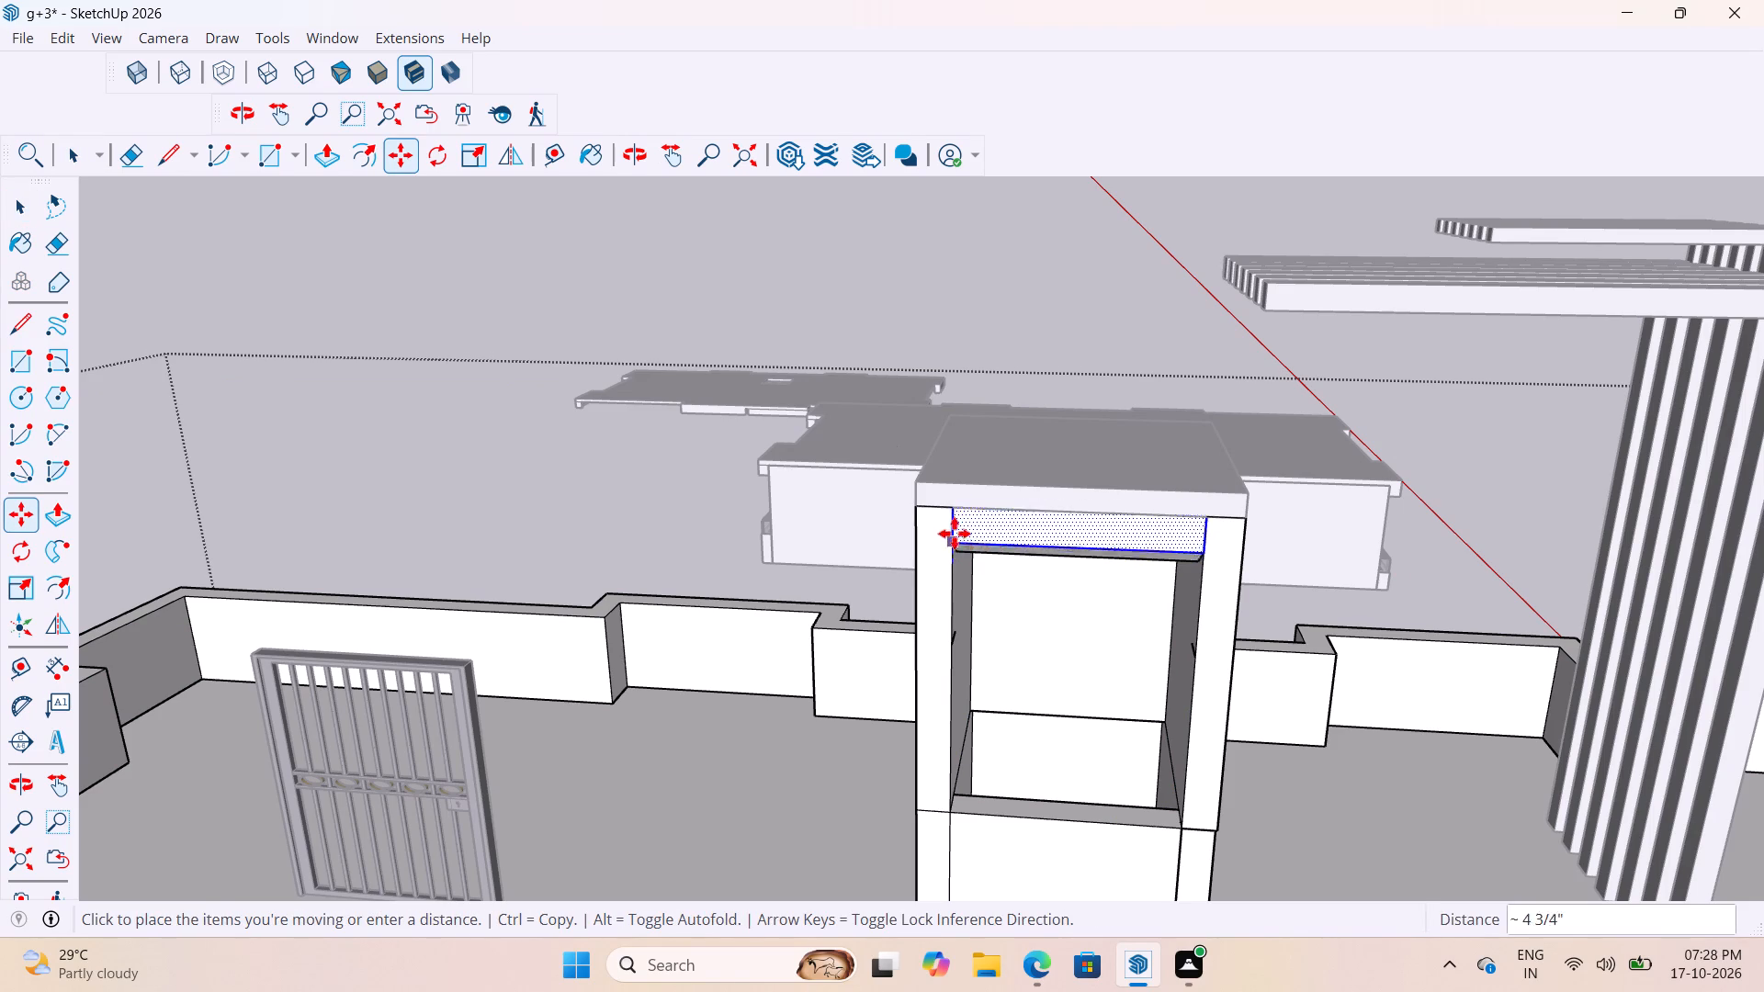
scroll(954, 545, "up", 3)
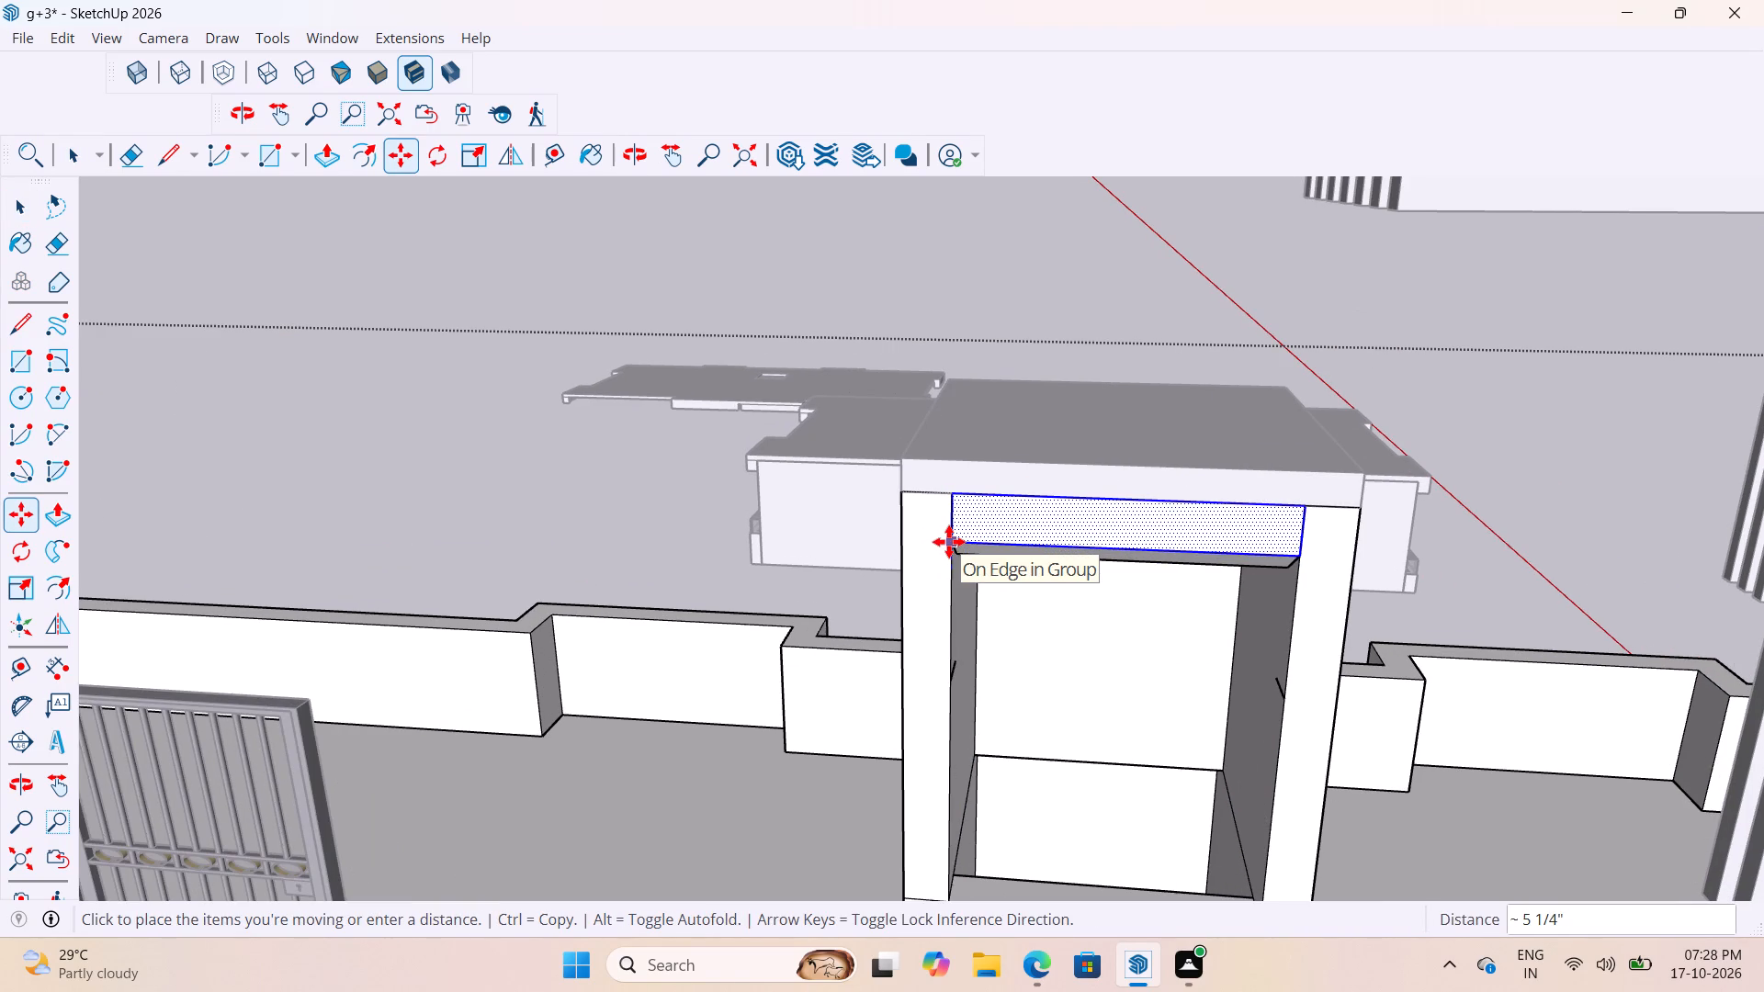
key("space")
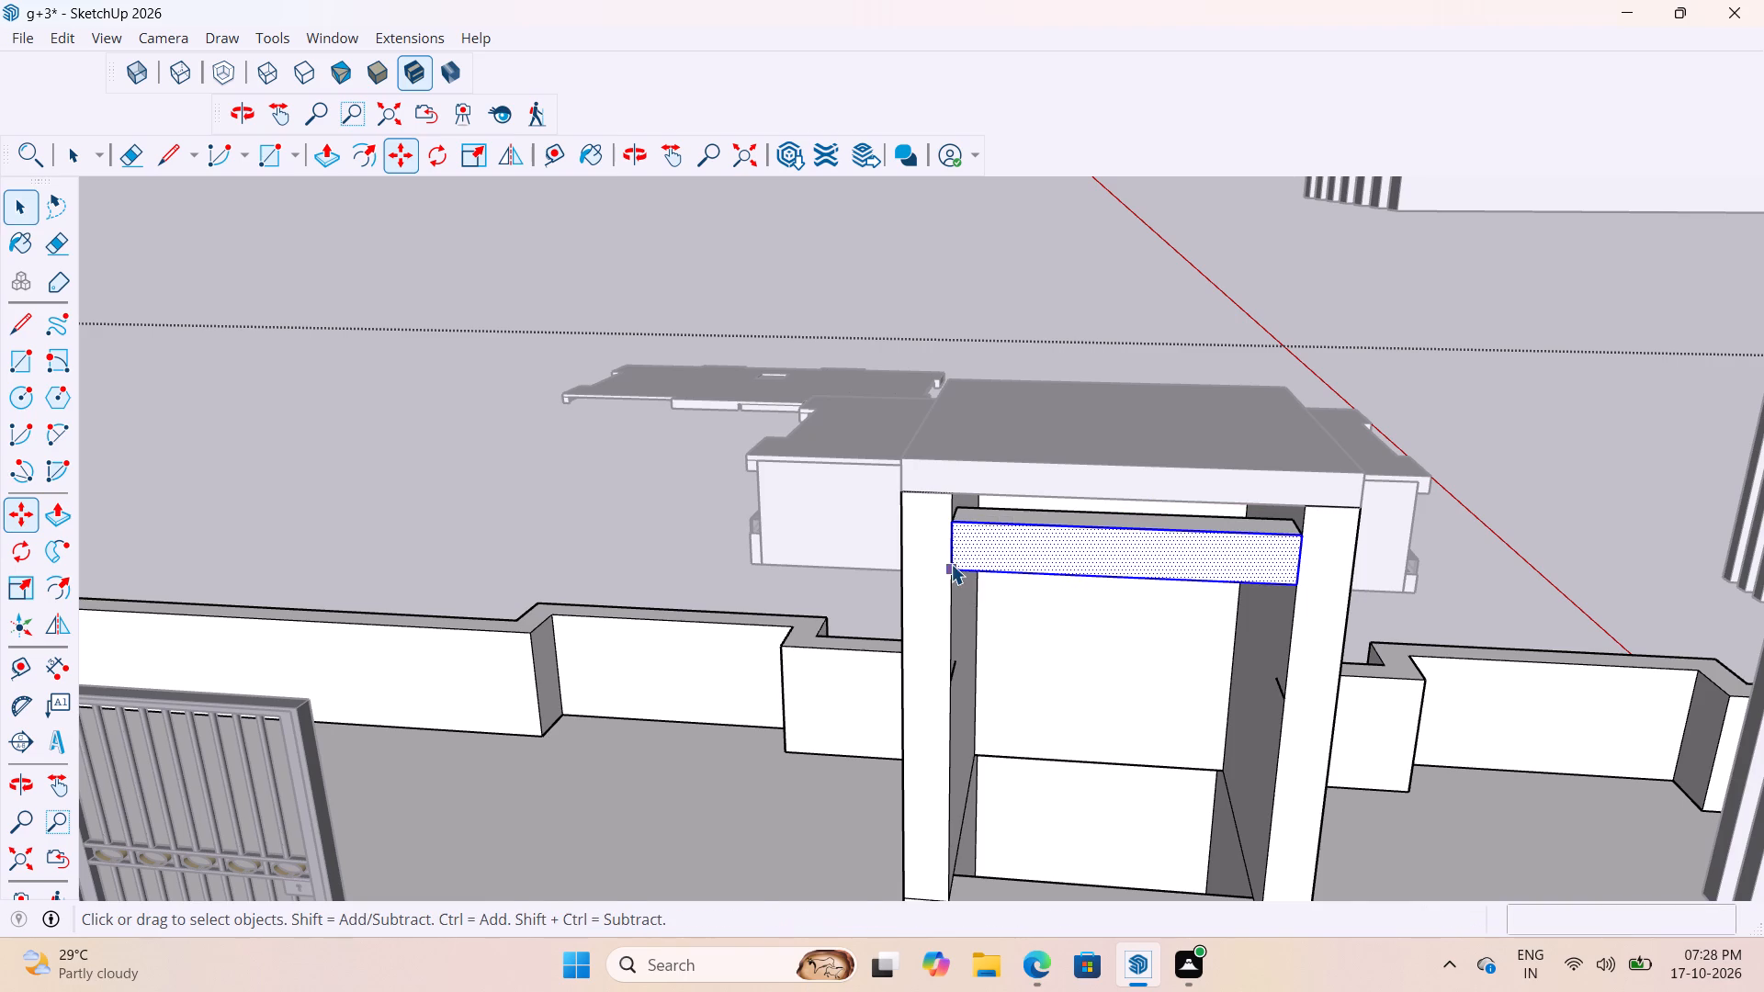
Move the stair tower's door lintel beam straight up between the walls so its top meets the roof slab's underside.
scroll(969, 528, "up", 2)
left_click(761, 558)
scroll(930, 552, "up", 3)
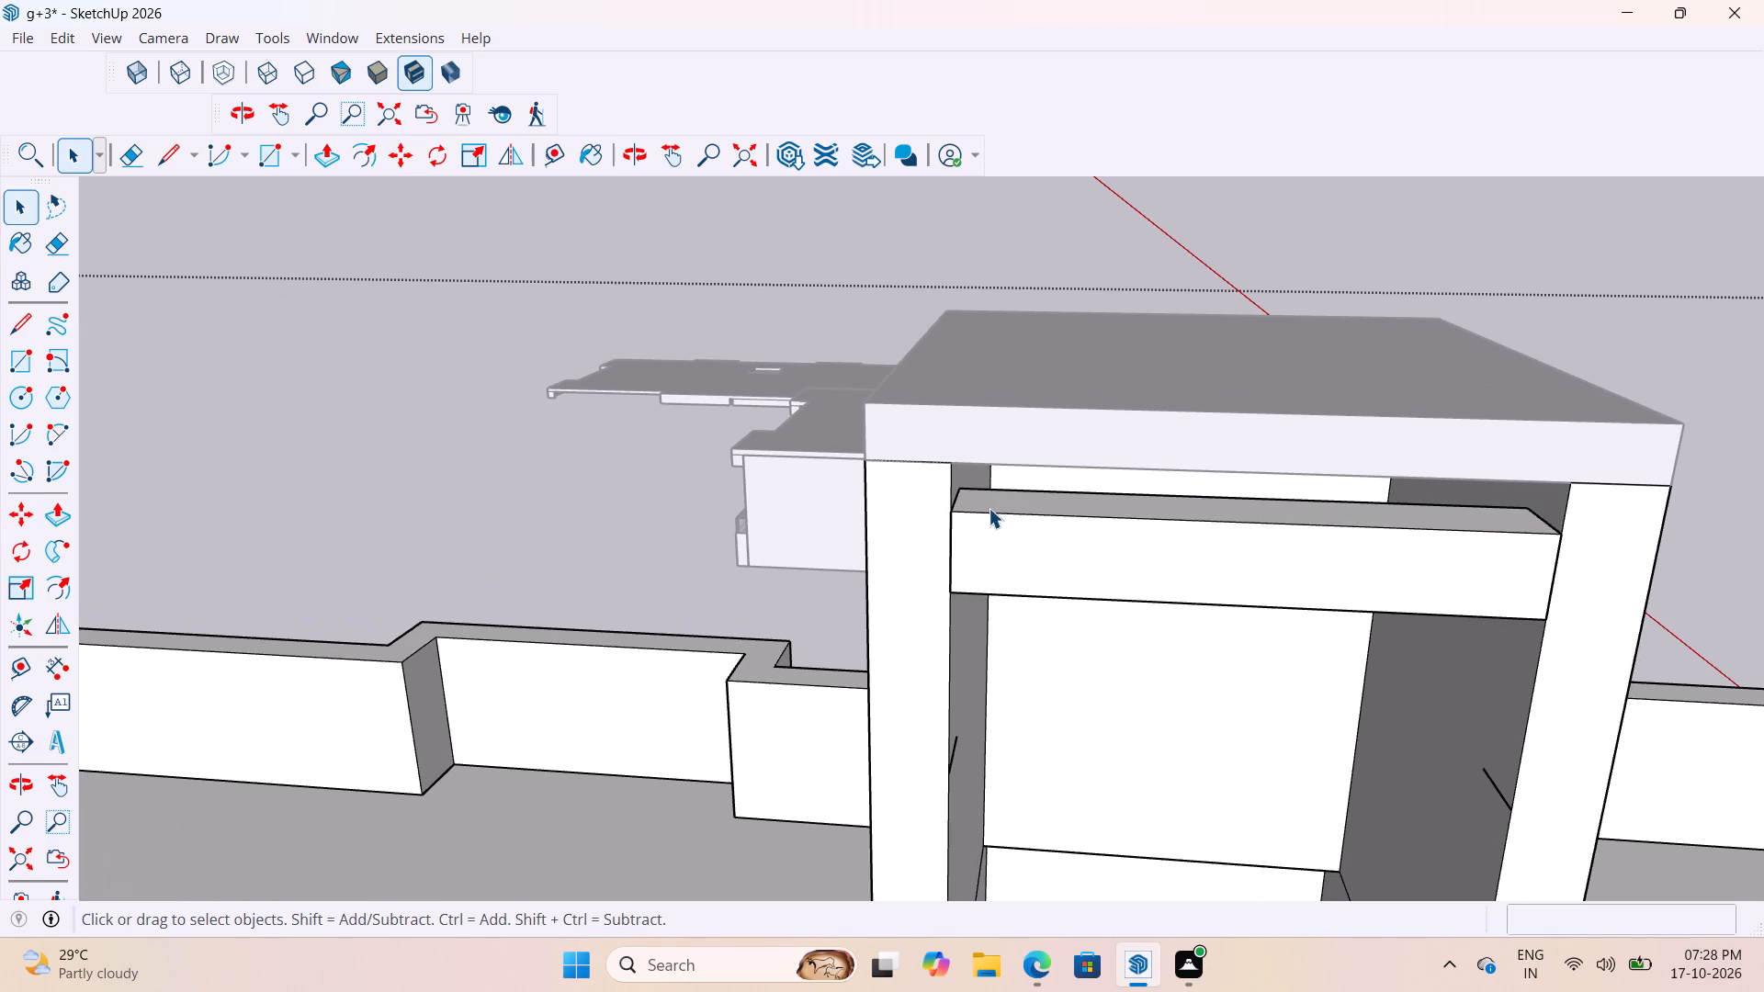
double_click(989, 508)
double_click(989, 517)
triple_click(989, 523)
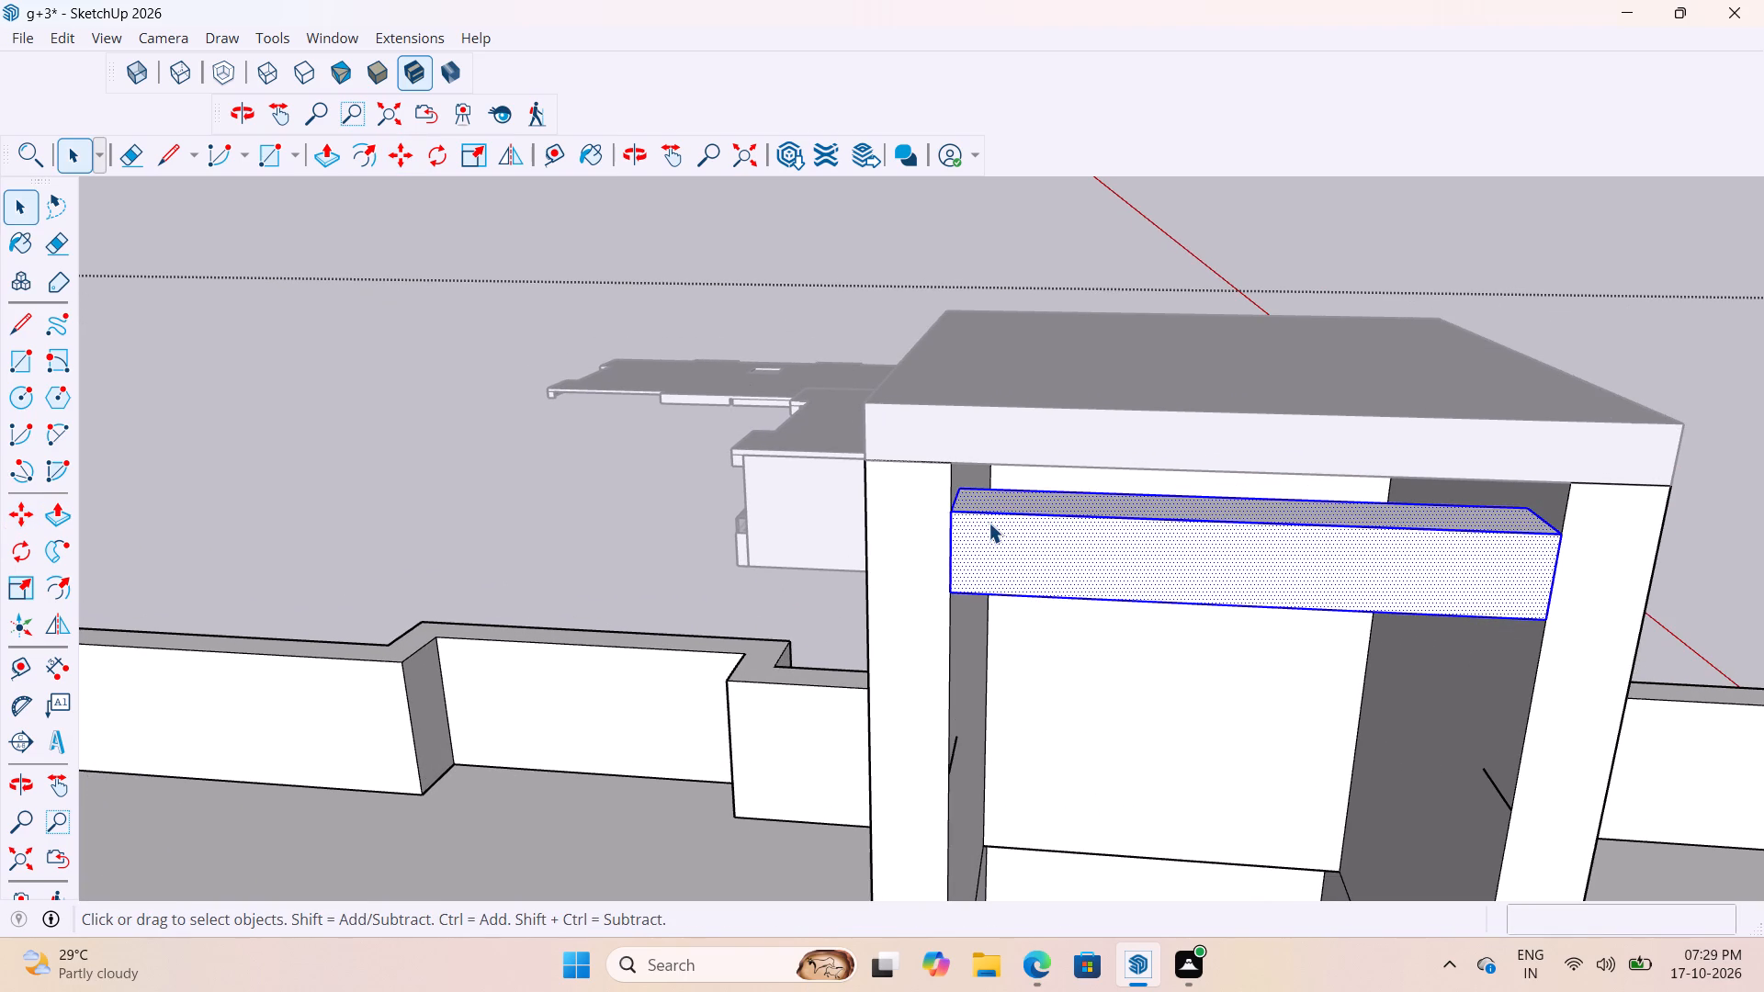
key("m")
left_click(952, 508)
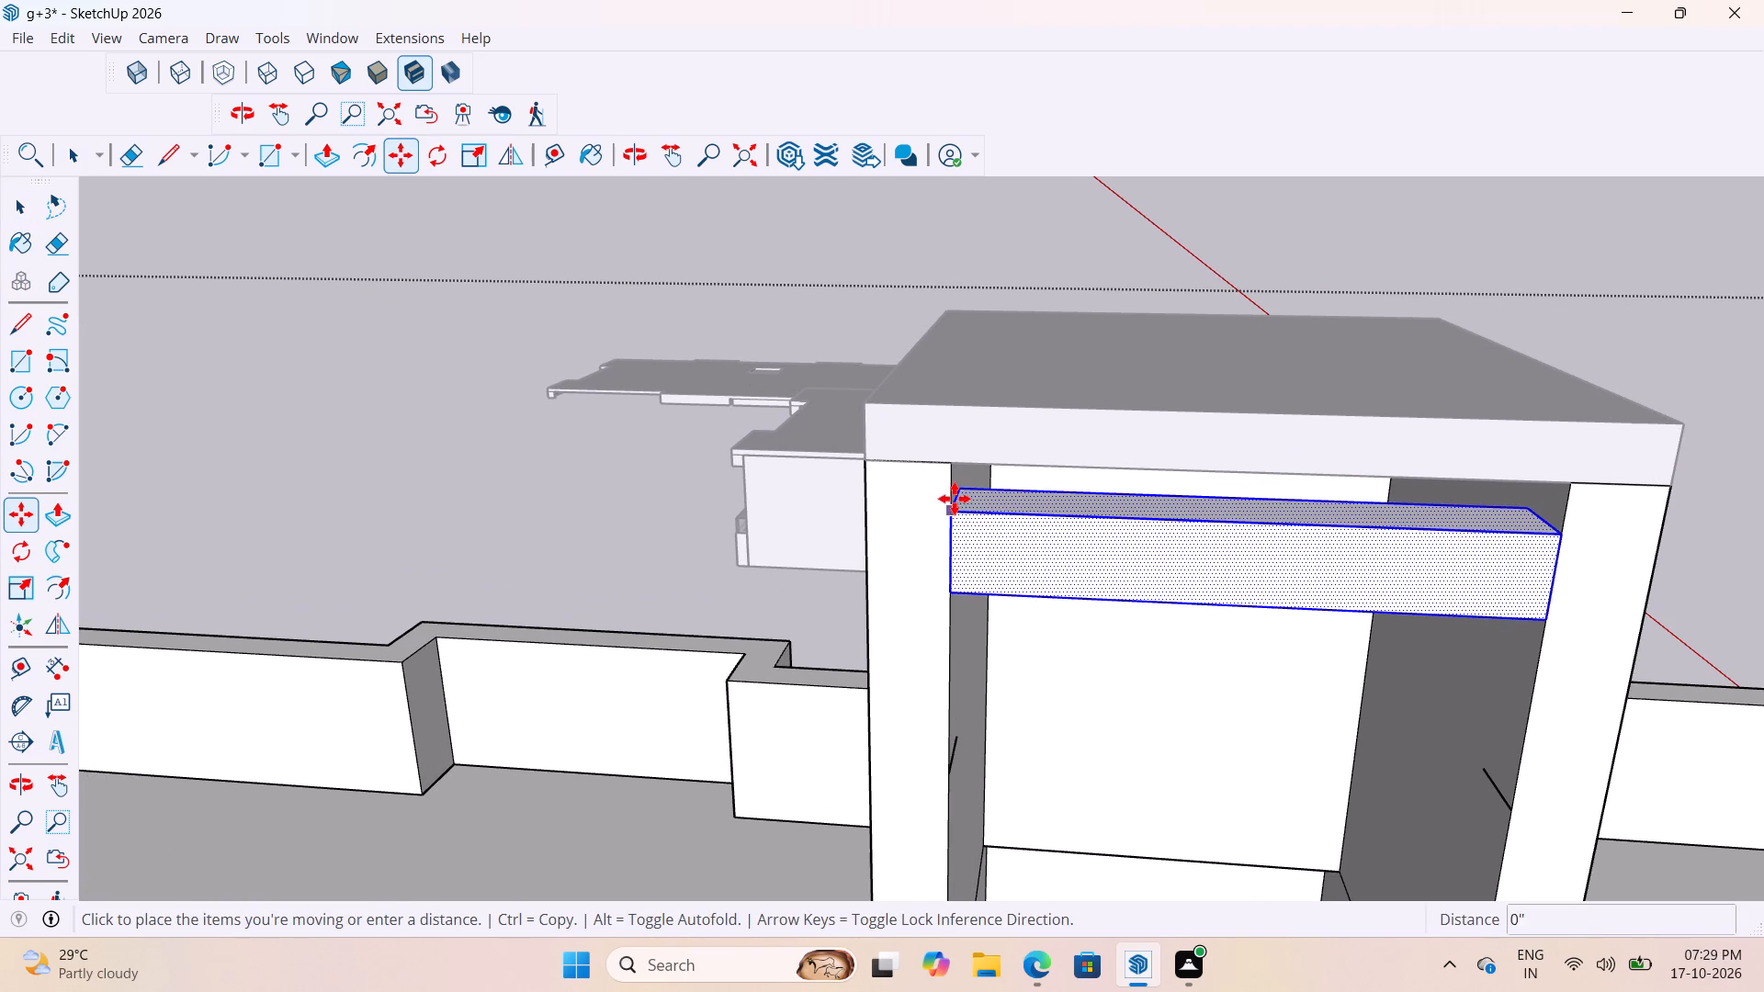
left_click(949, 463)
scroll(995, 499, "down", 9)
key("space")
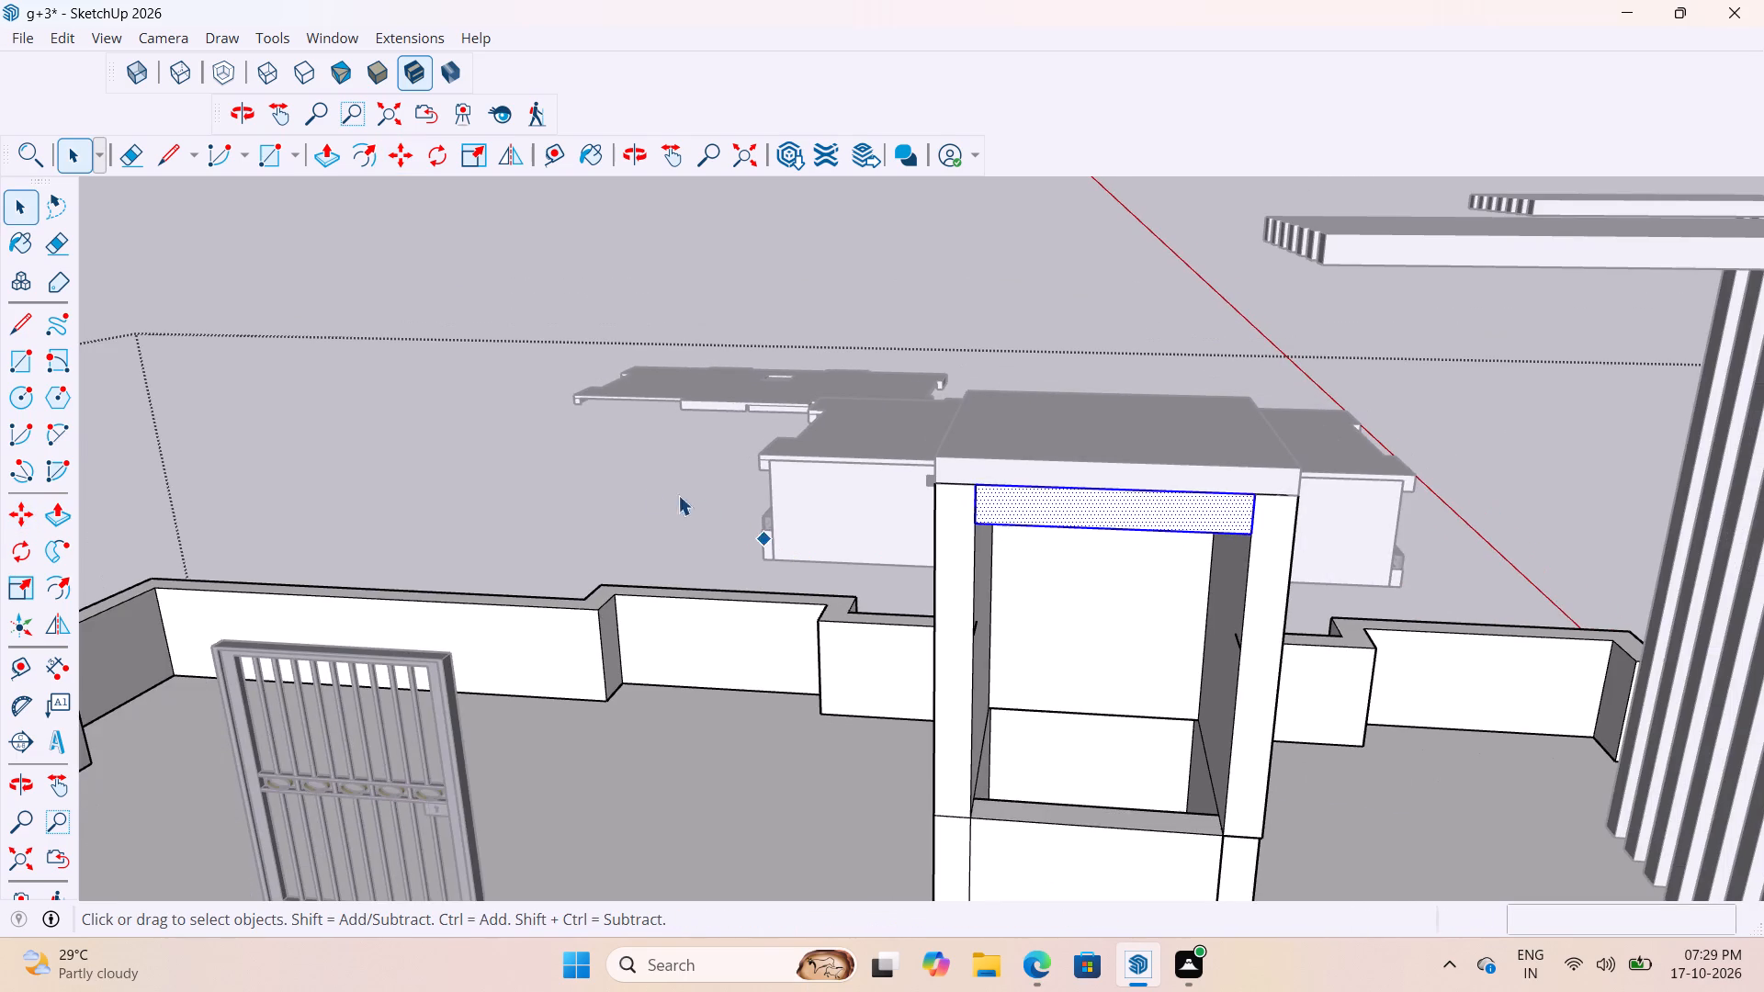
left_click(649, 490)
scroll(648, 482, "down", 17)
left_click_drag(1552, 683, 1561, 686)
left_click(1488, 599)
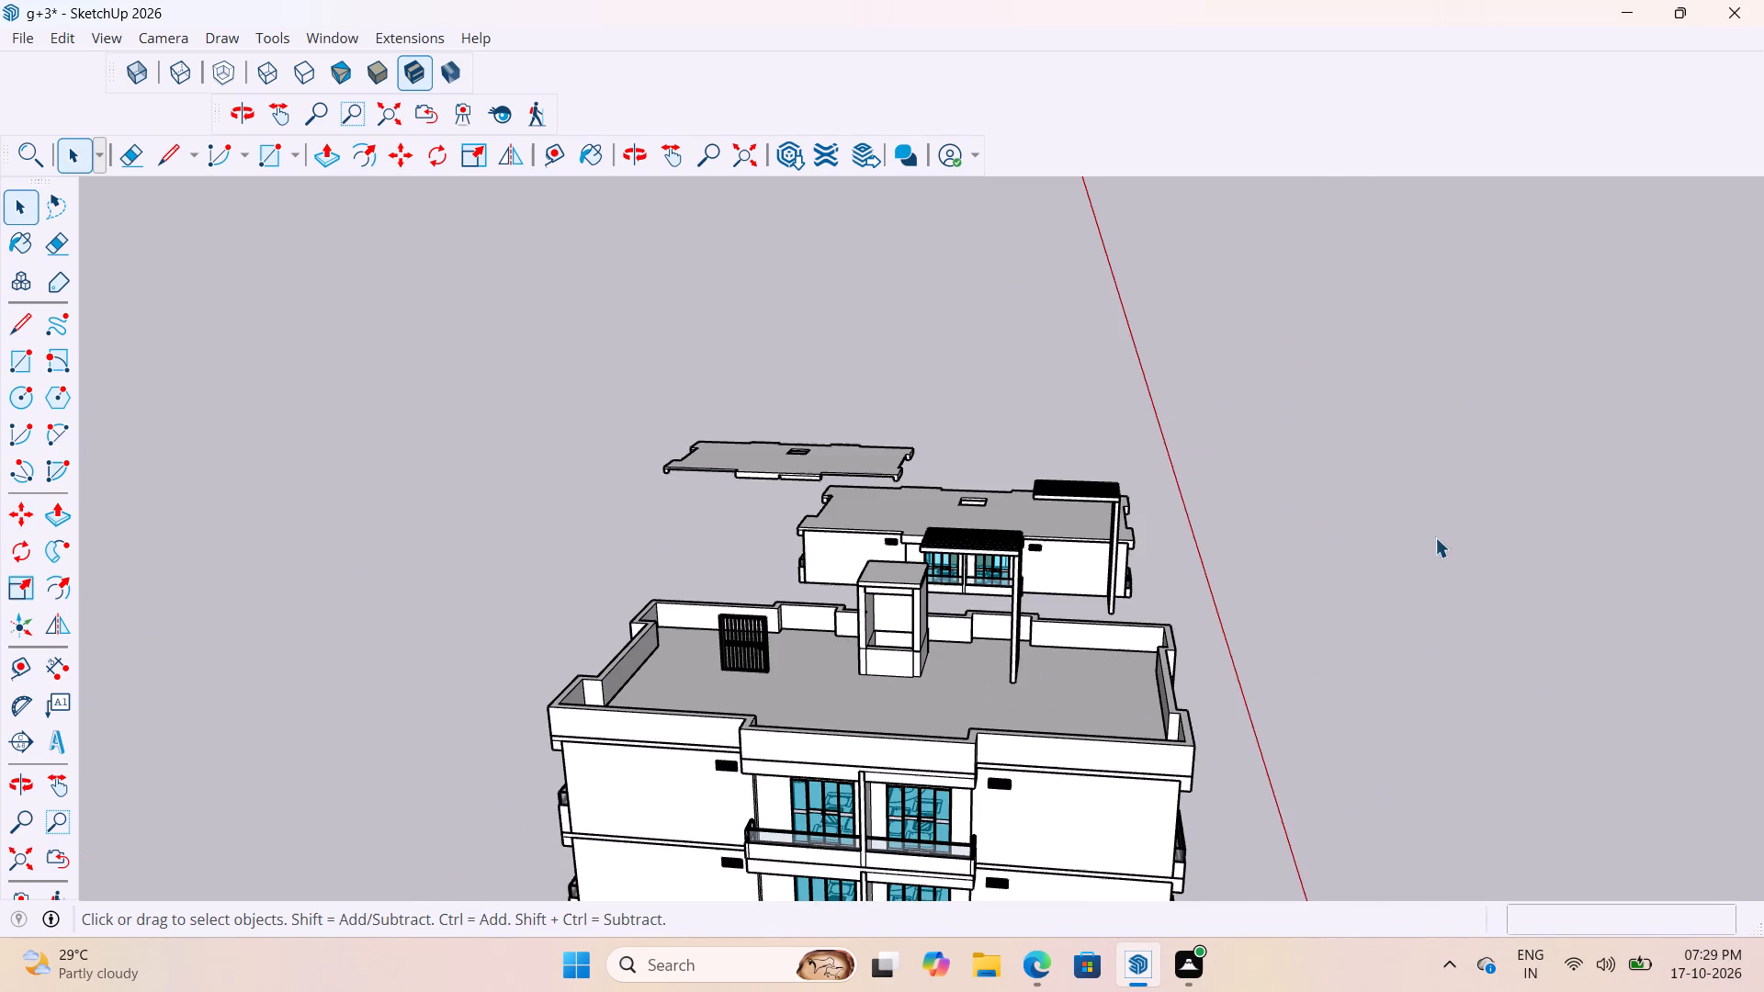
left_click(1438, 538)
Move the metal grille door about 15' 9 3/4" from the terrace into the stair tower's opening, its bottom corner on the sill.
scroll(899, 613, "up", 8)
middle_click(910, 606)
left_click(517, 729)
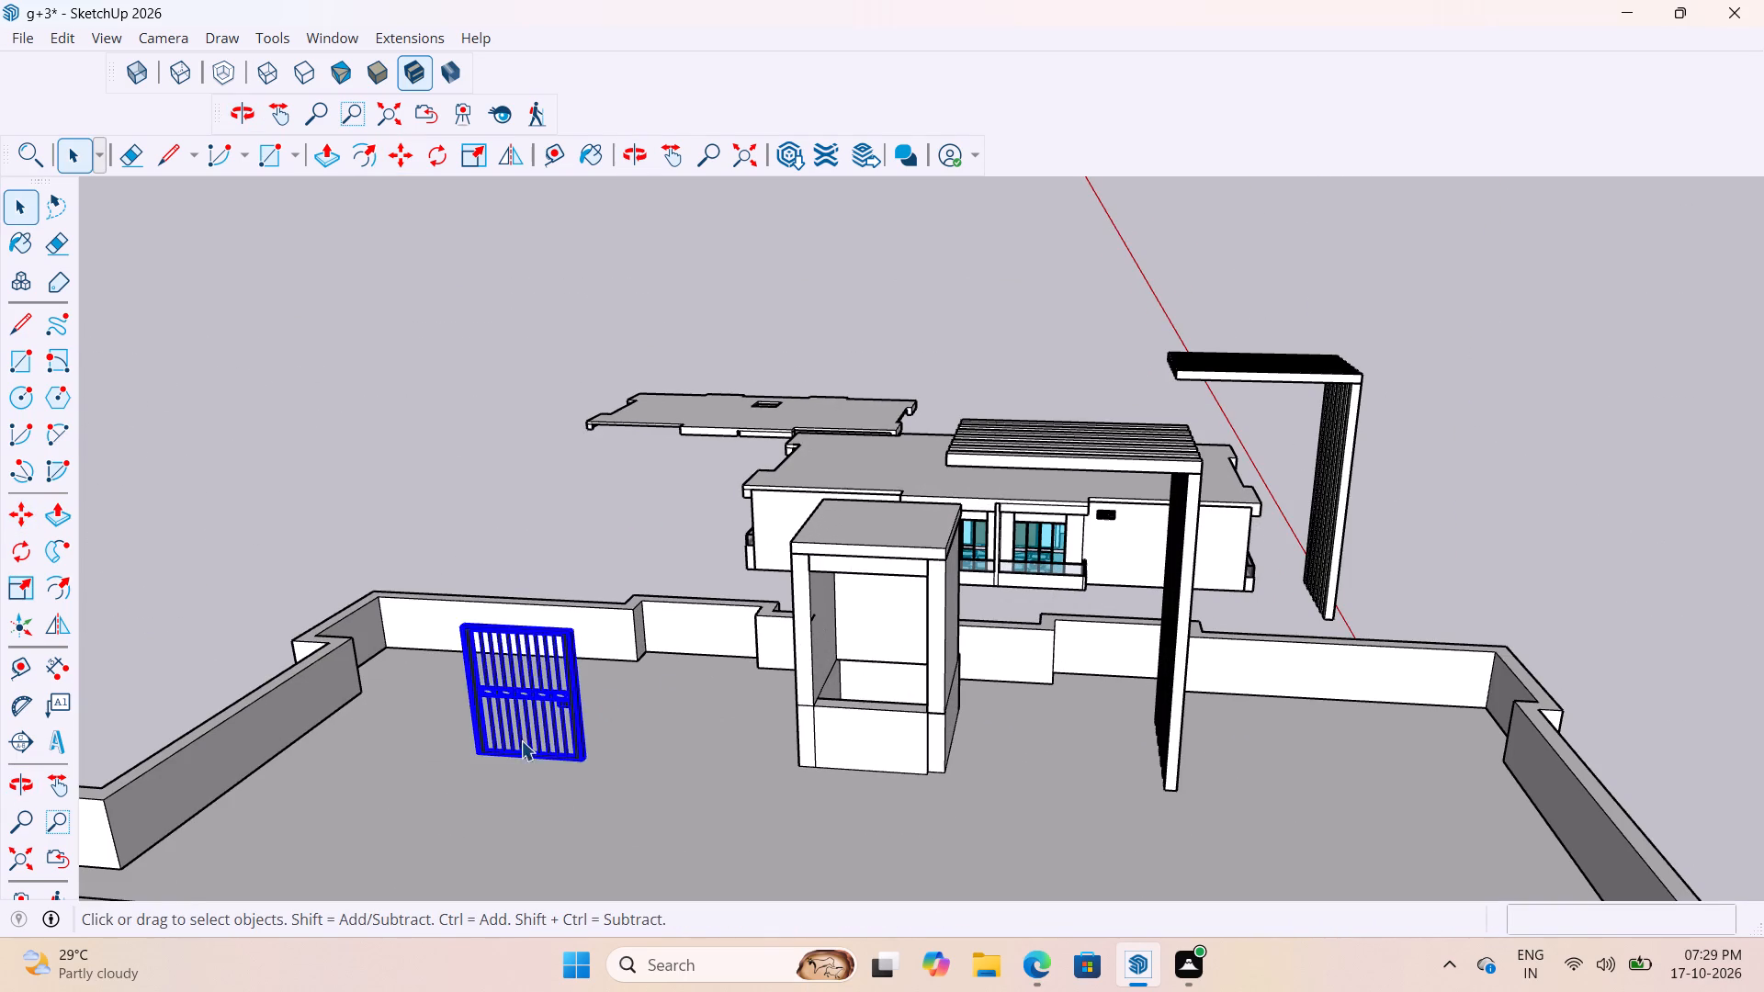
scroll(521, 765, "up", 8)
key("m")
scroll(569, 801, "up", 5)
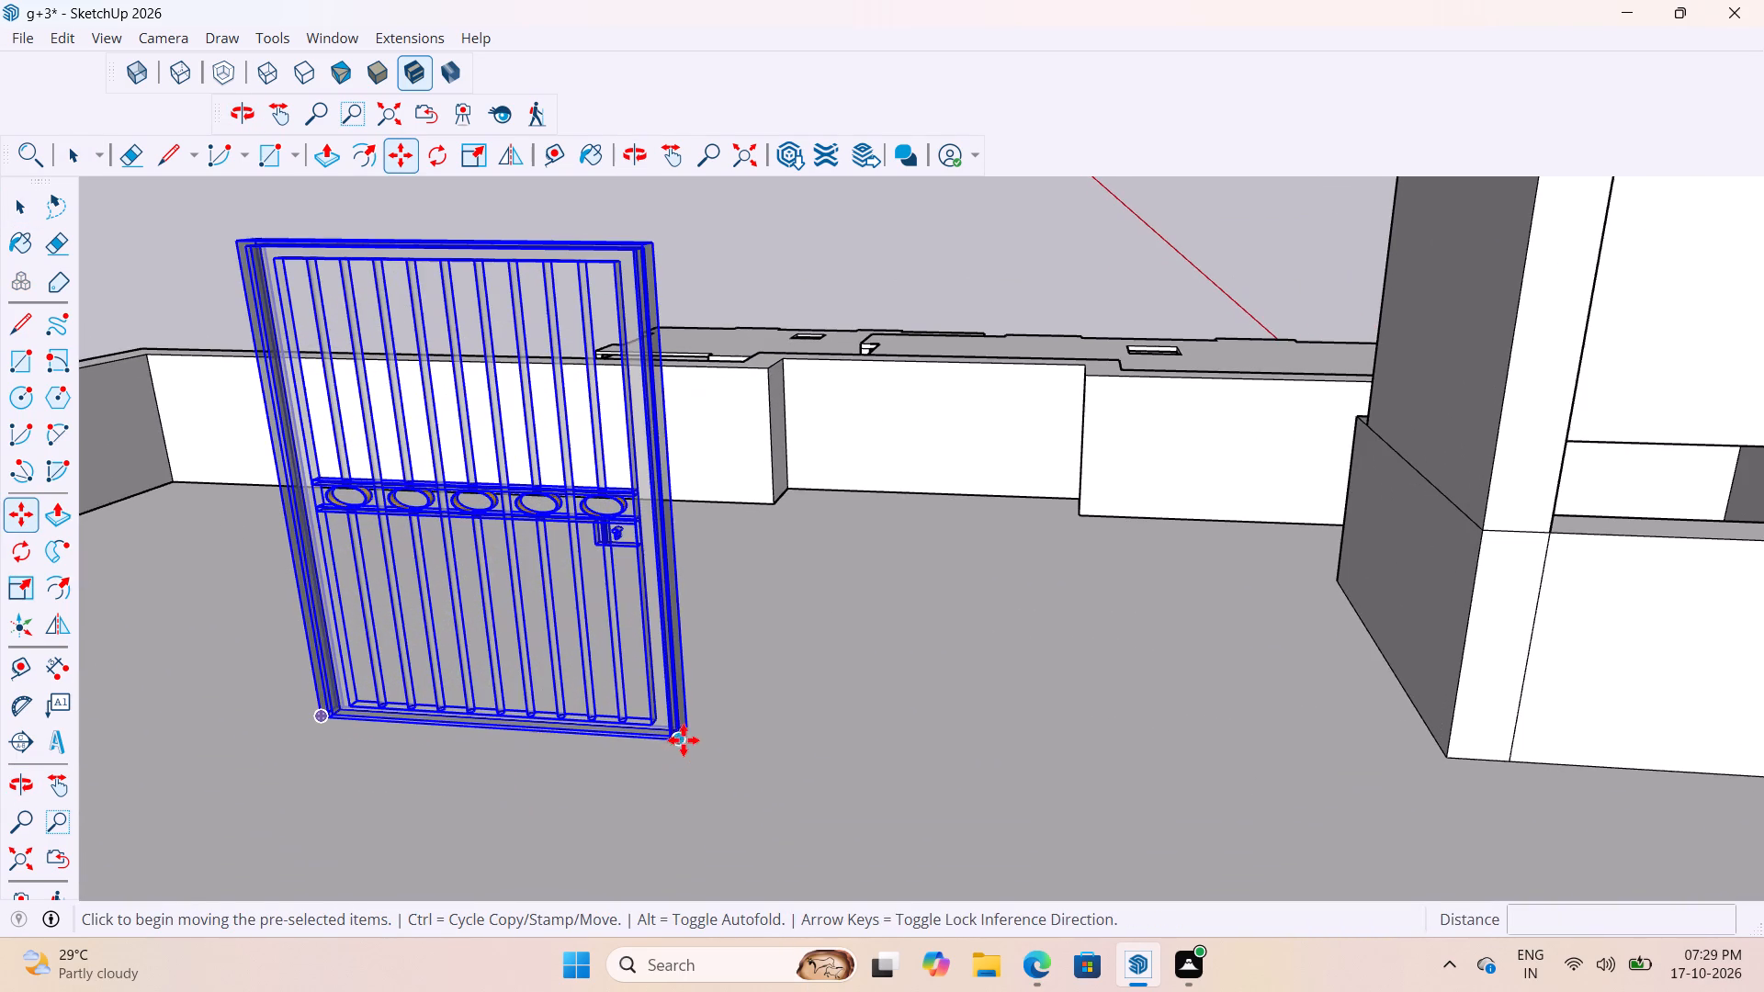
scroll(682, 760, "up", 2)
left_click(671, 742)
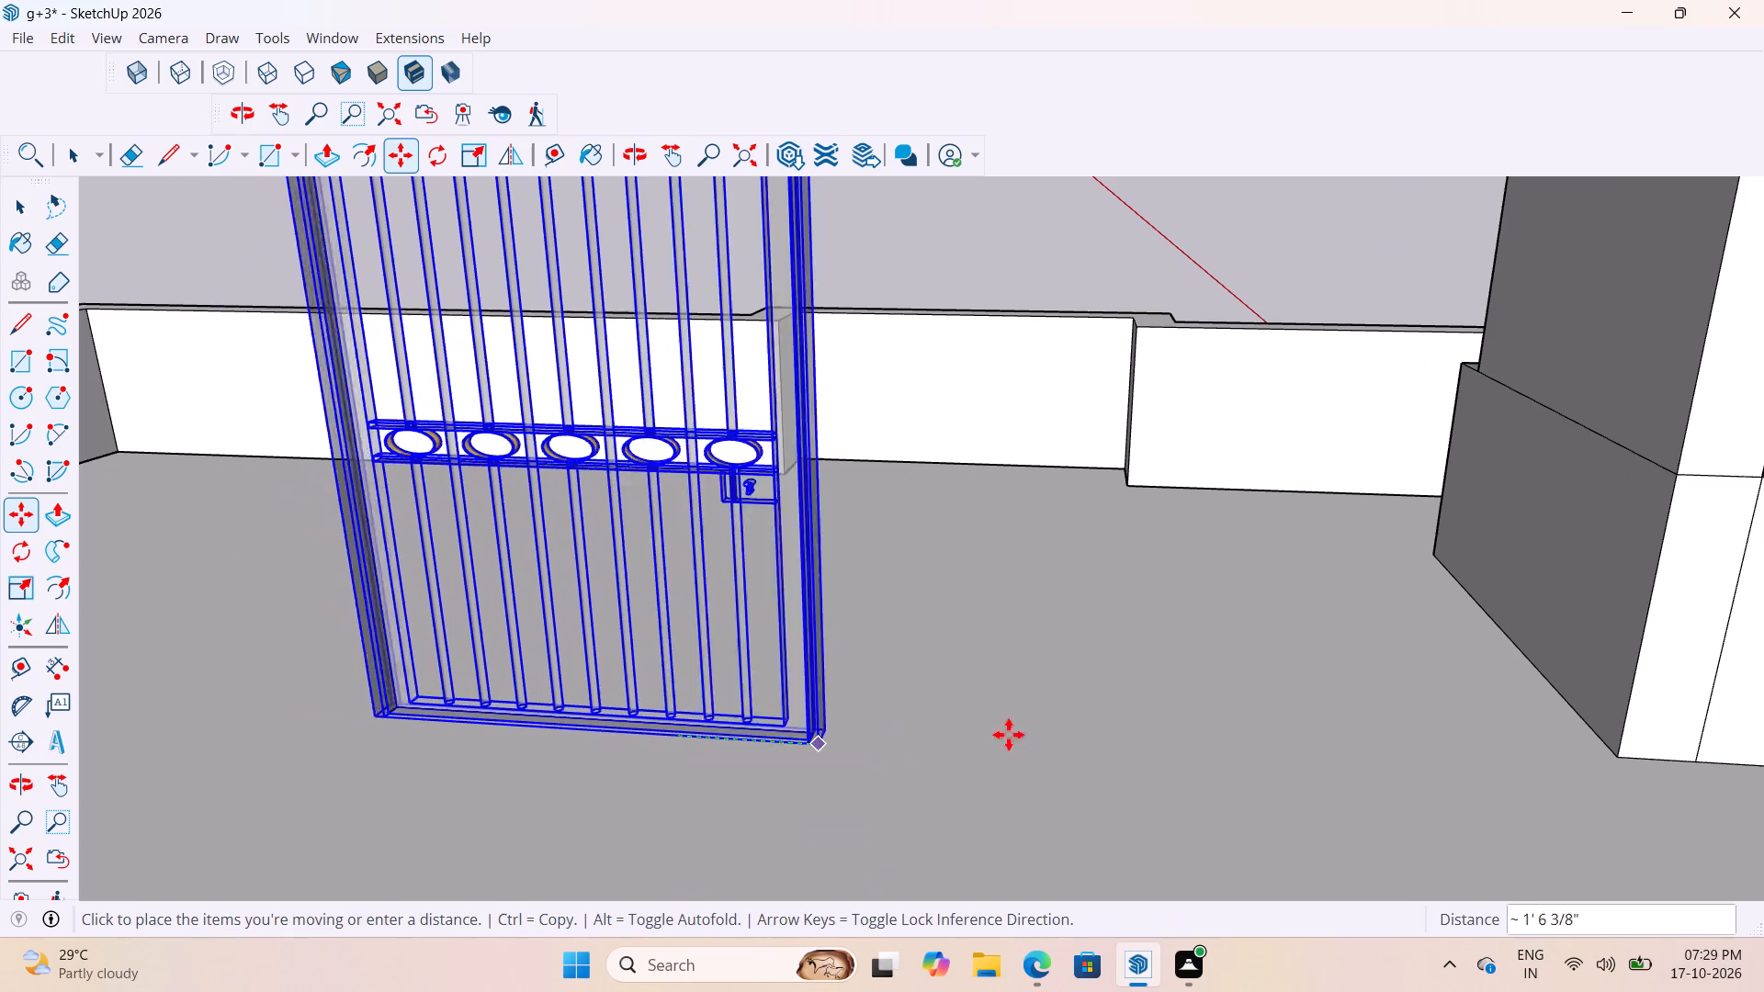
scroll(715, 653, "down", 15)
scroll(1004, 631, "up", 7)
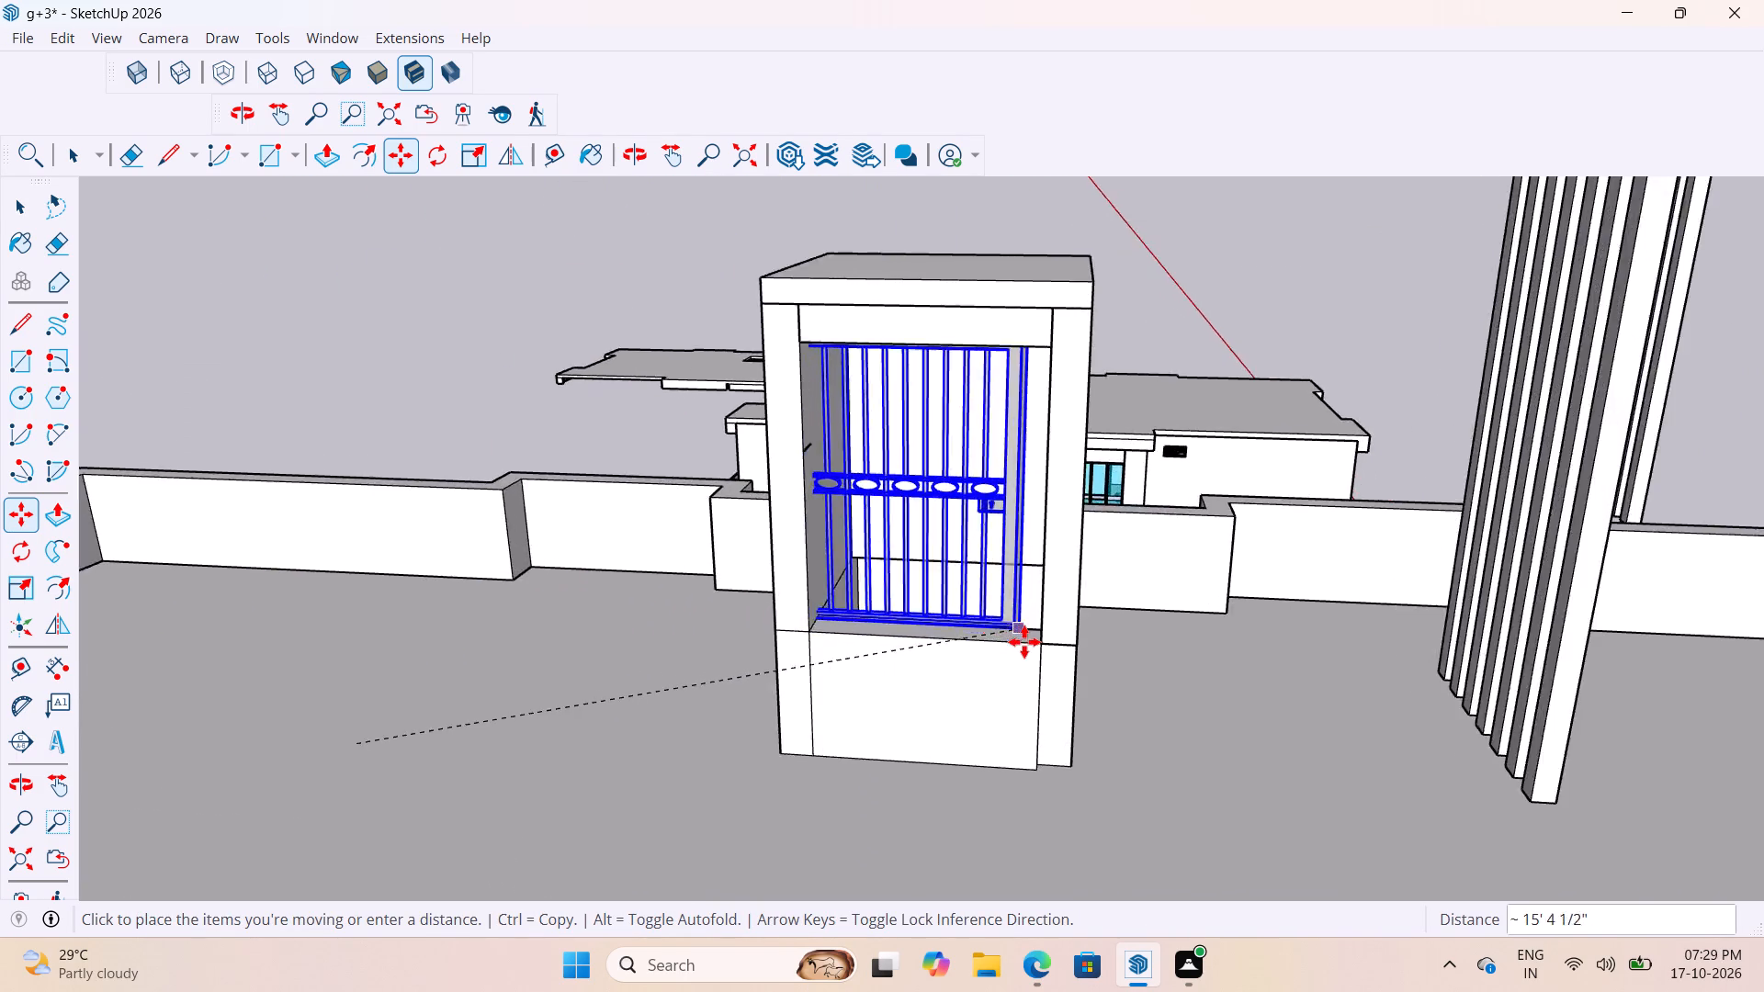
scroll(1024, 642, "up", 6)
left_click(1057, 649)
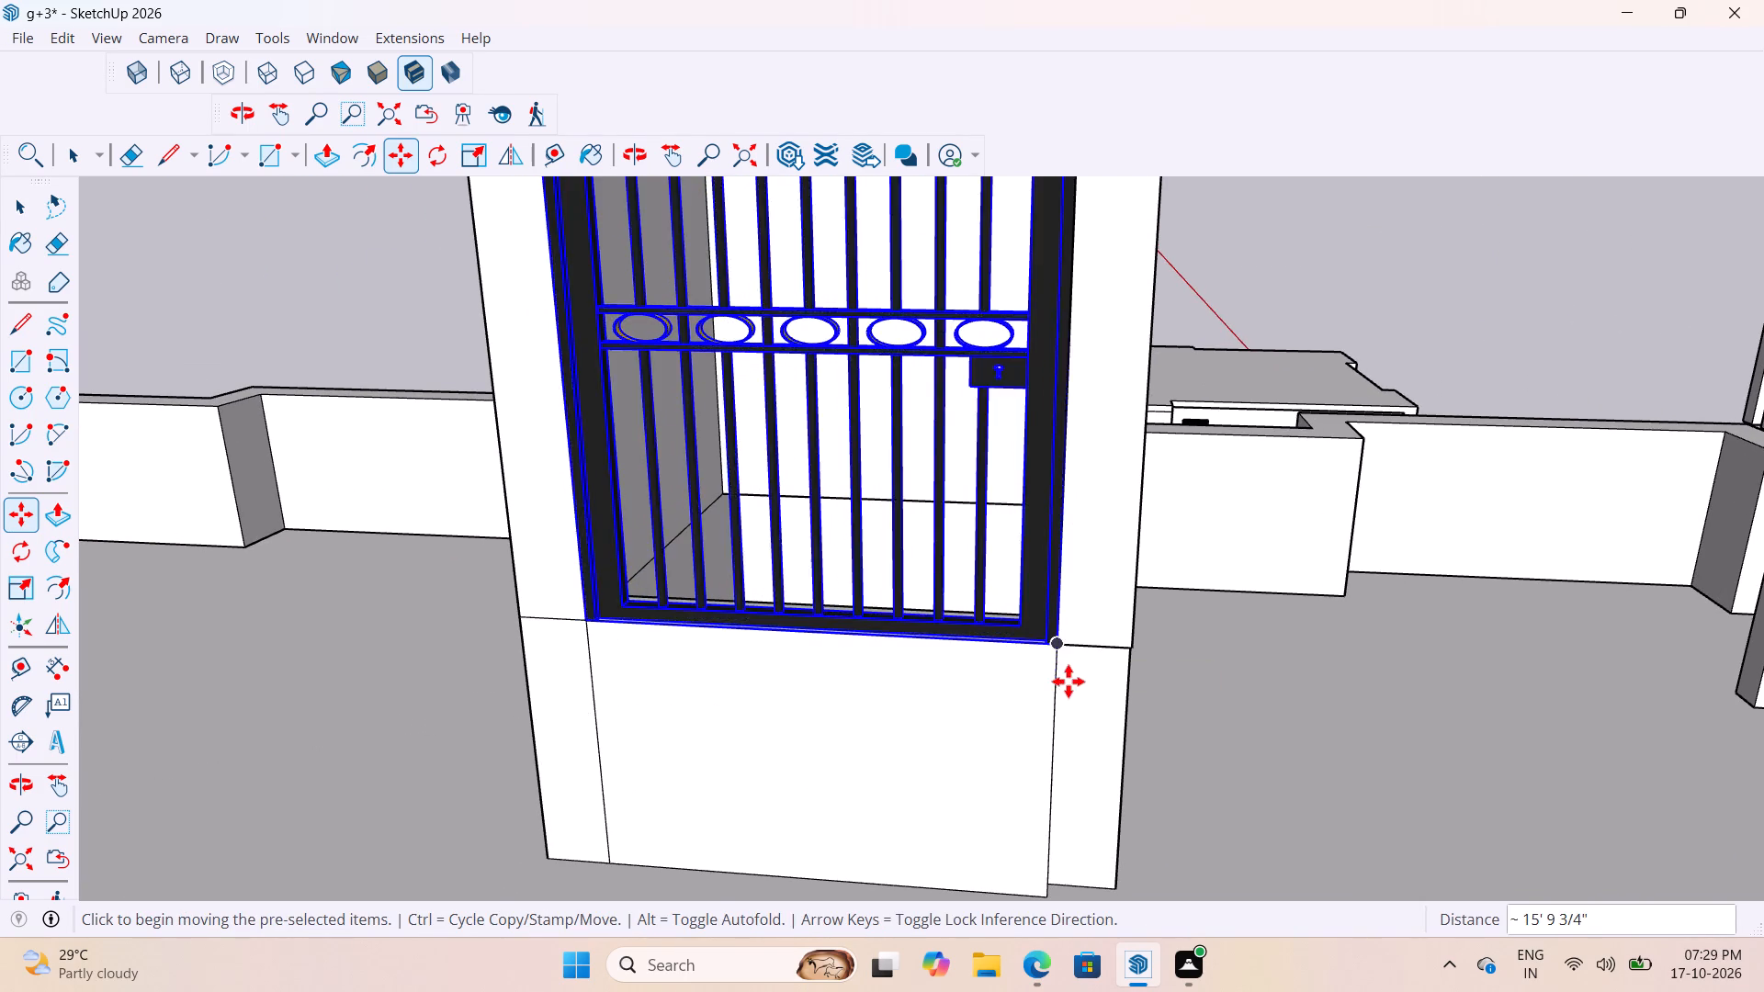
Scale the grille door vertically from its top edge so it meets the underside of the lintel.
scroll(1070, 682, "down", 9)
key("s")
scroll(814, 522, "up", 3)
scroll(911, 544, "up", 3)
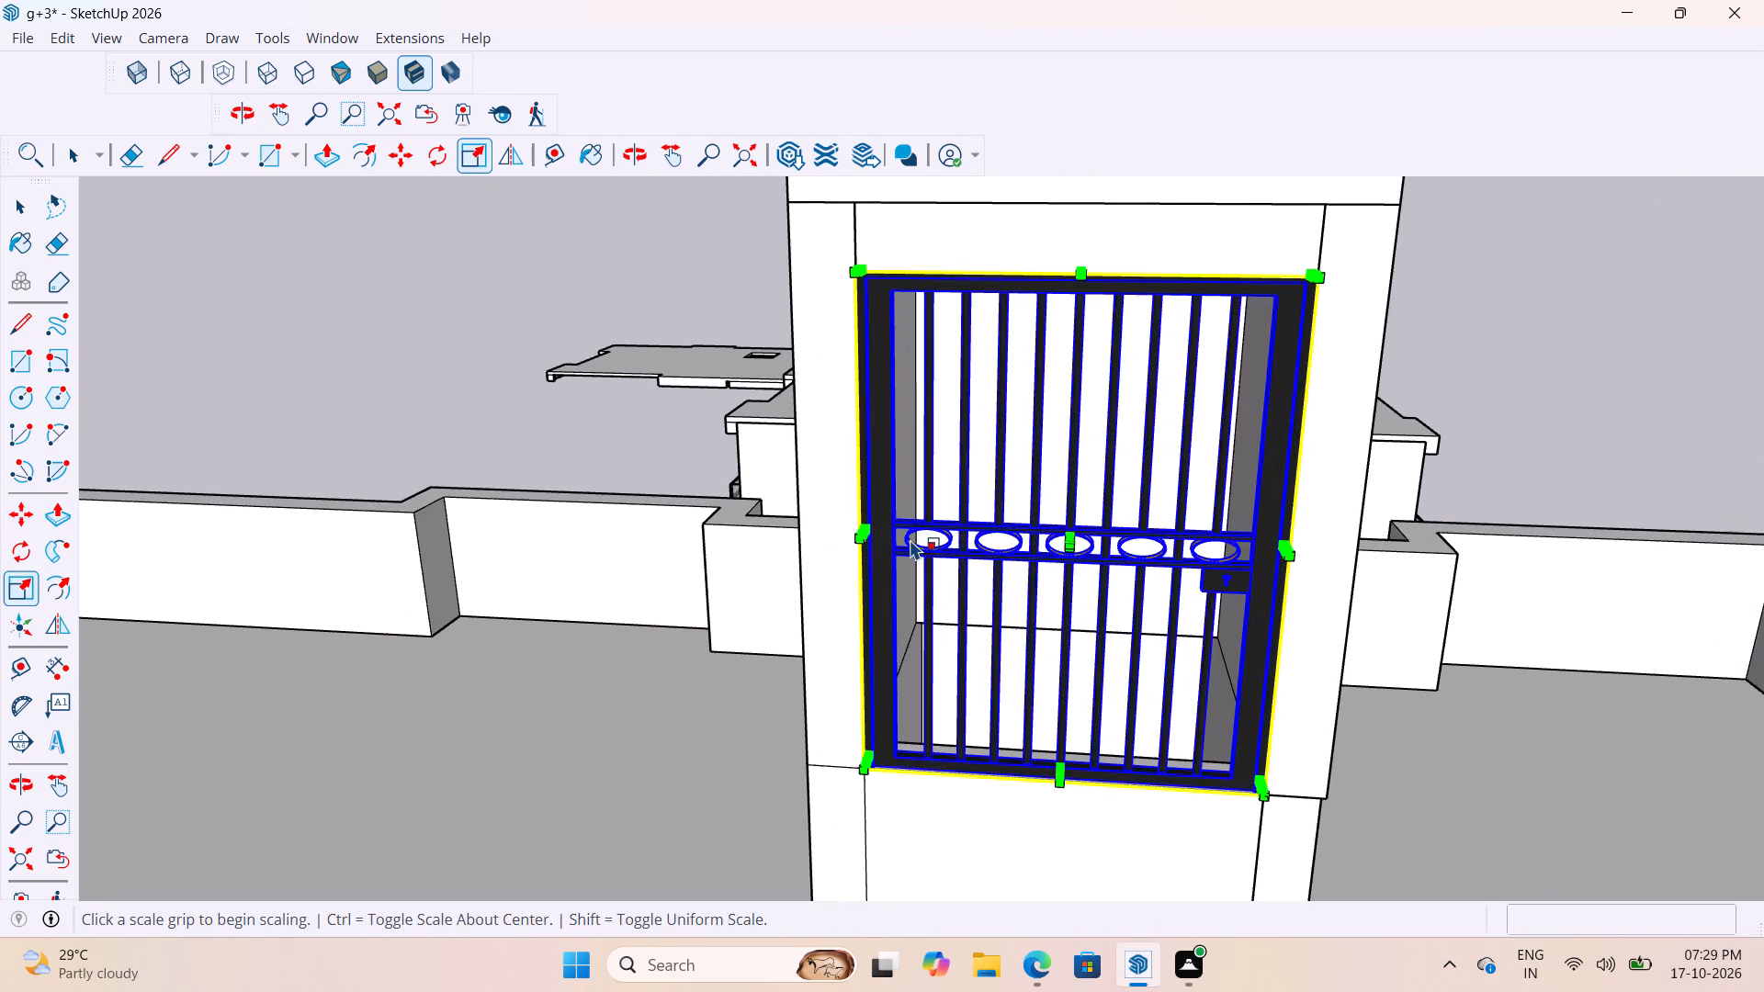
middle_click_drag(912, 539, 933, 676)
scroll(898, 551, "up", 5)
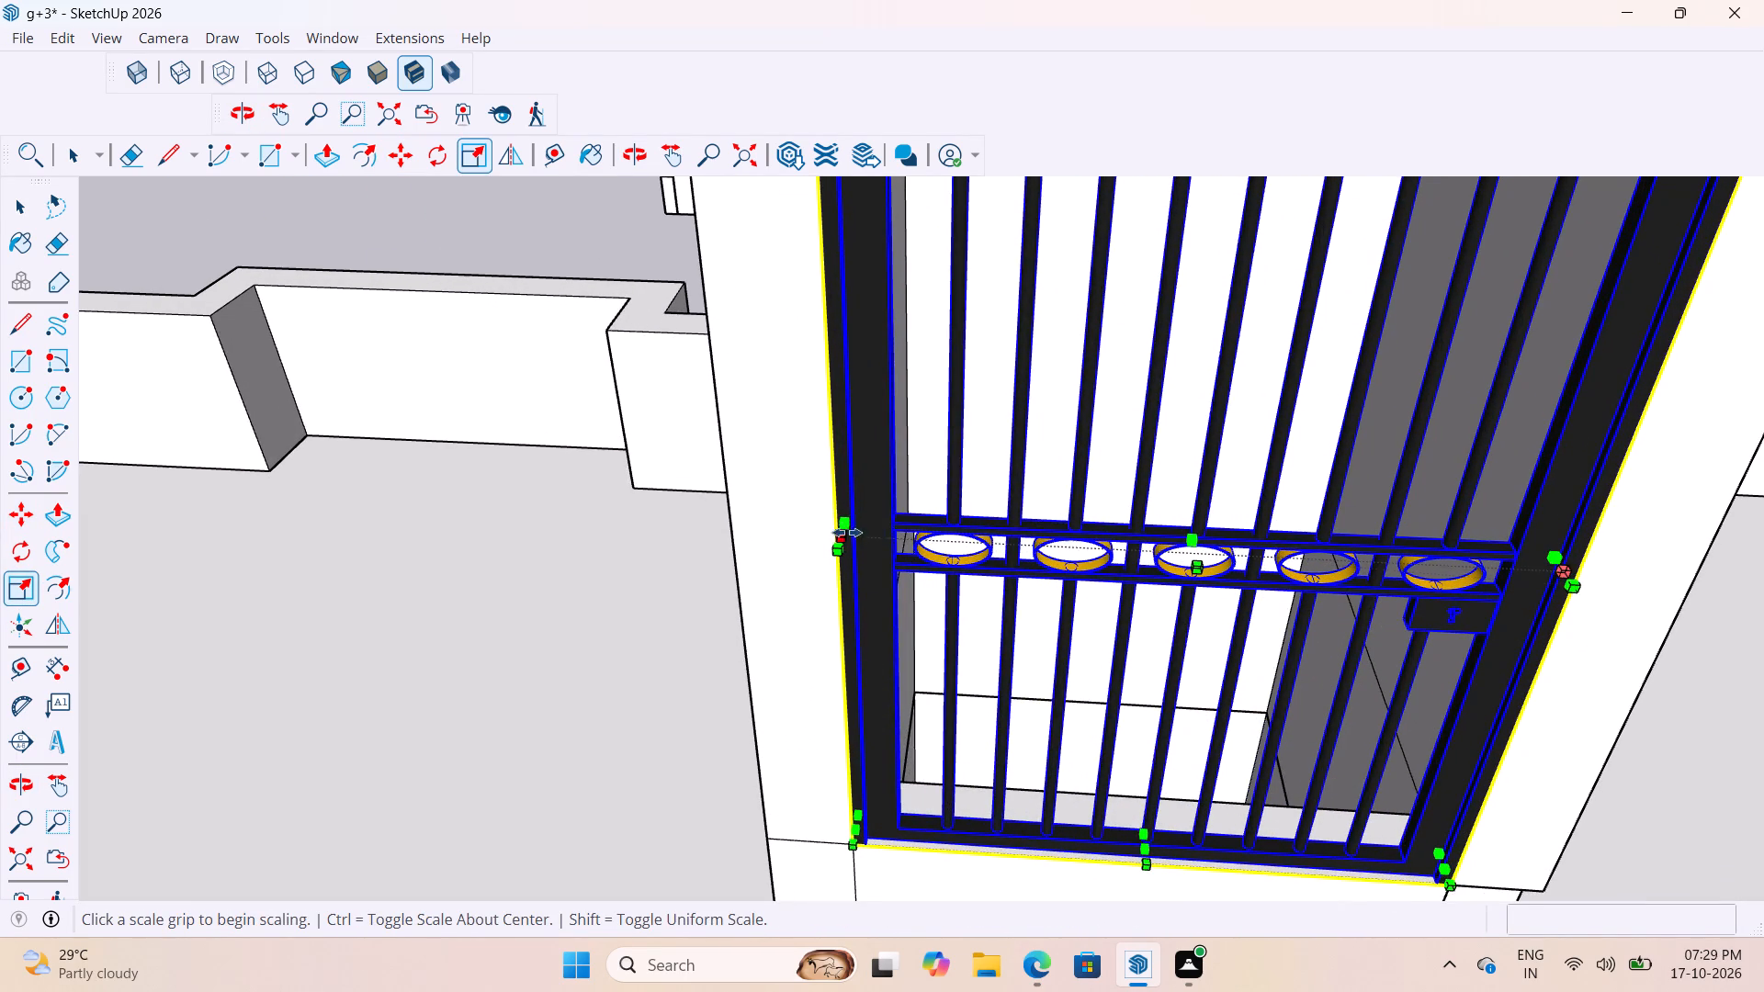
scroll(893, 618, "down", 7)
scroll(1001, 429, "up", 6)
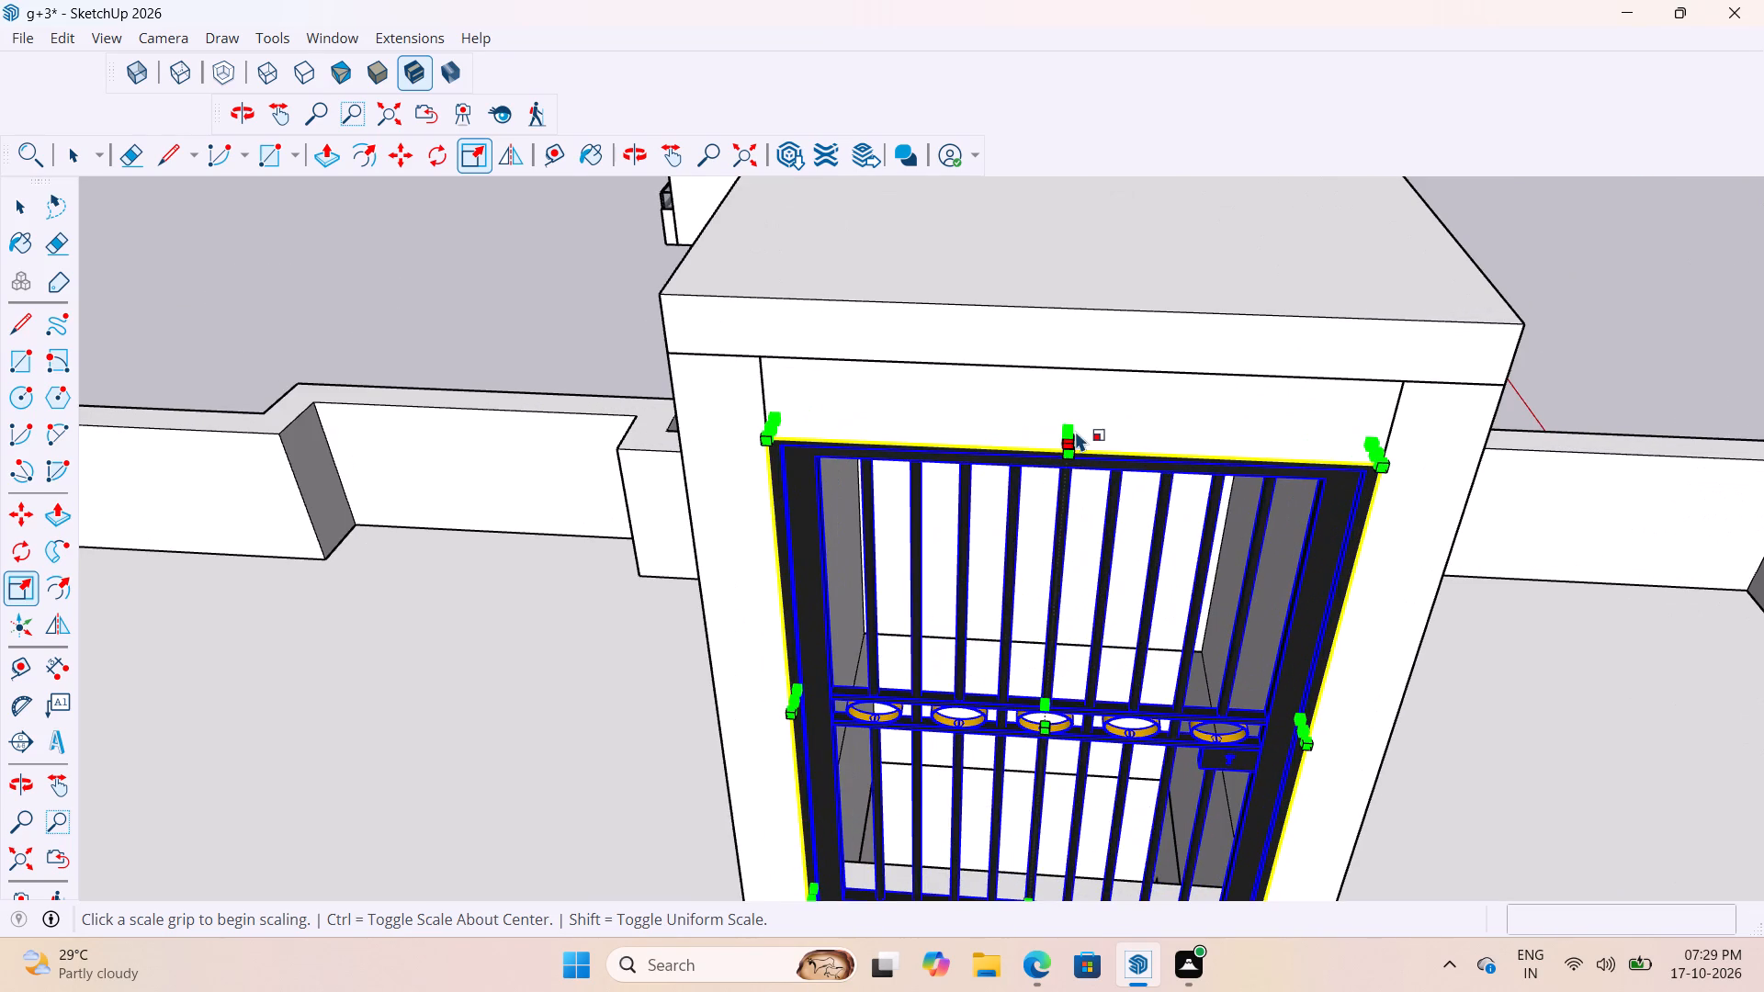
scroll(1075, 430, "up", 6)
left_click(1062, 447)
middle_click_drag(1075, 518, 1077, 417)
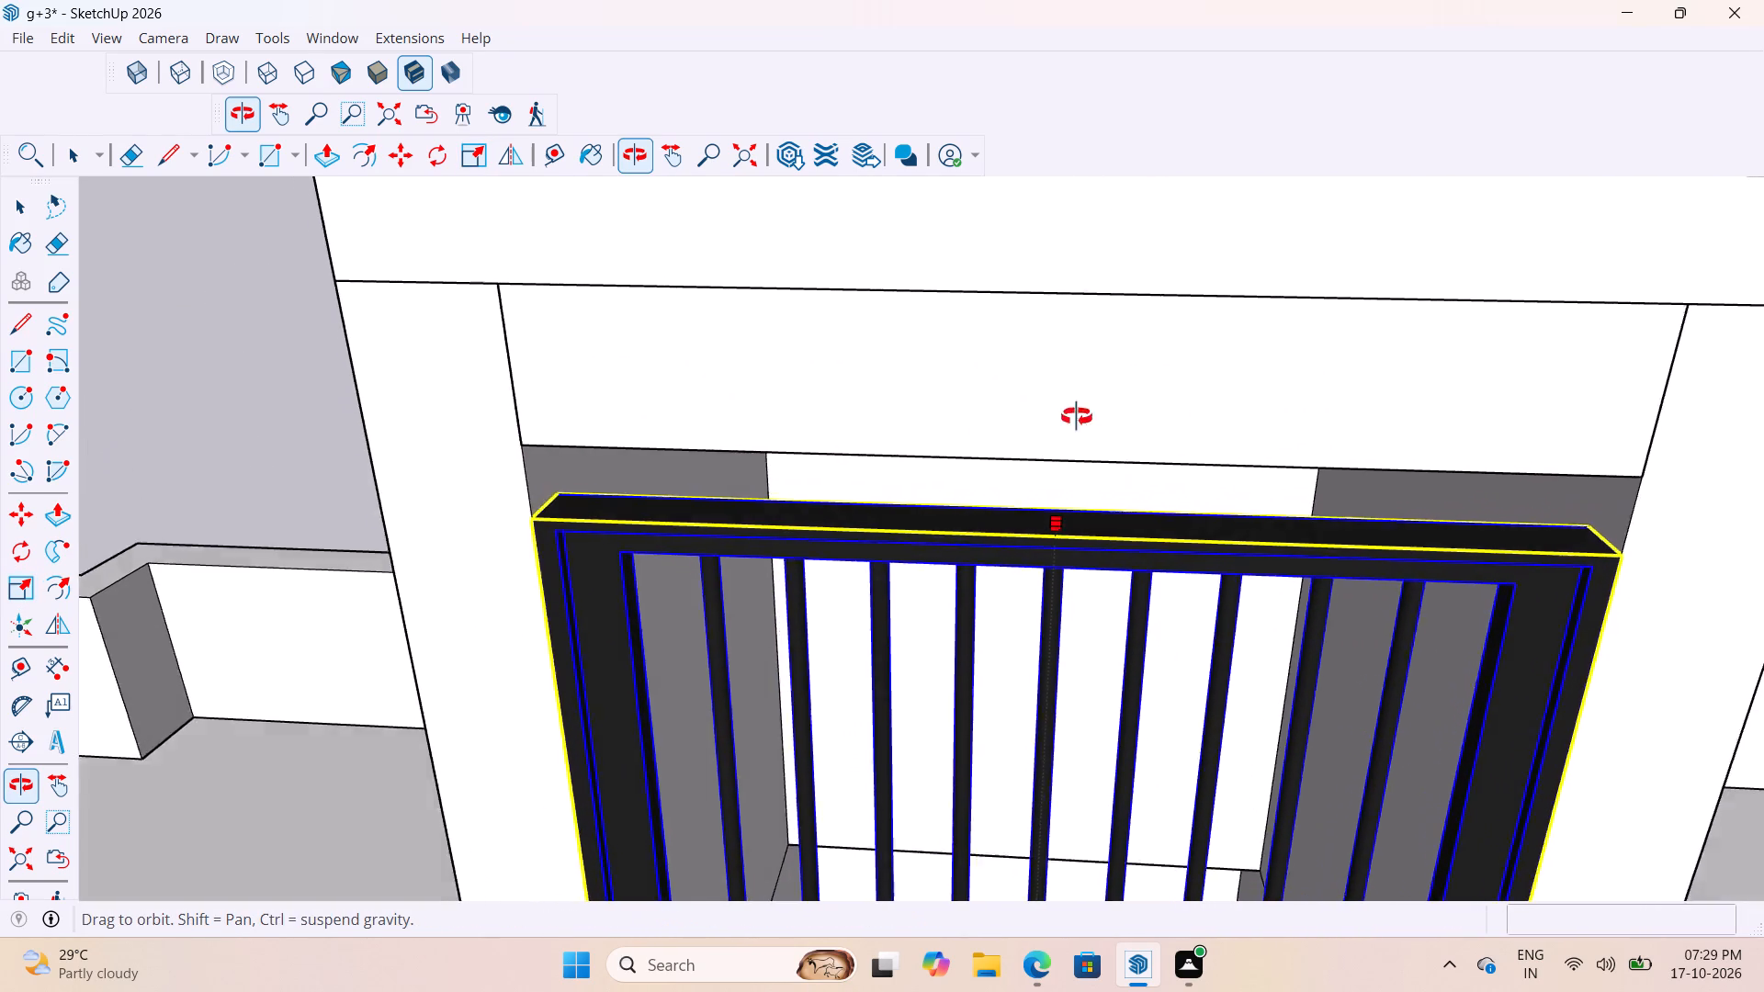
middle_click_drag(1077, 417, 1154, 284)
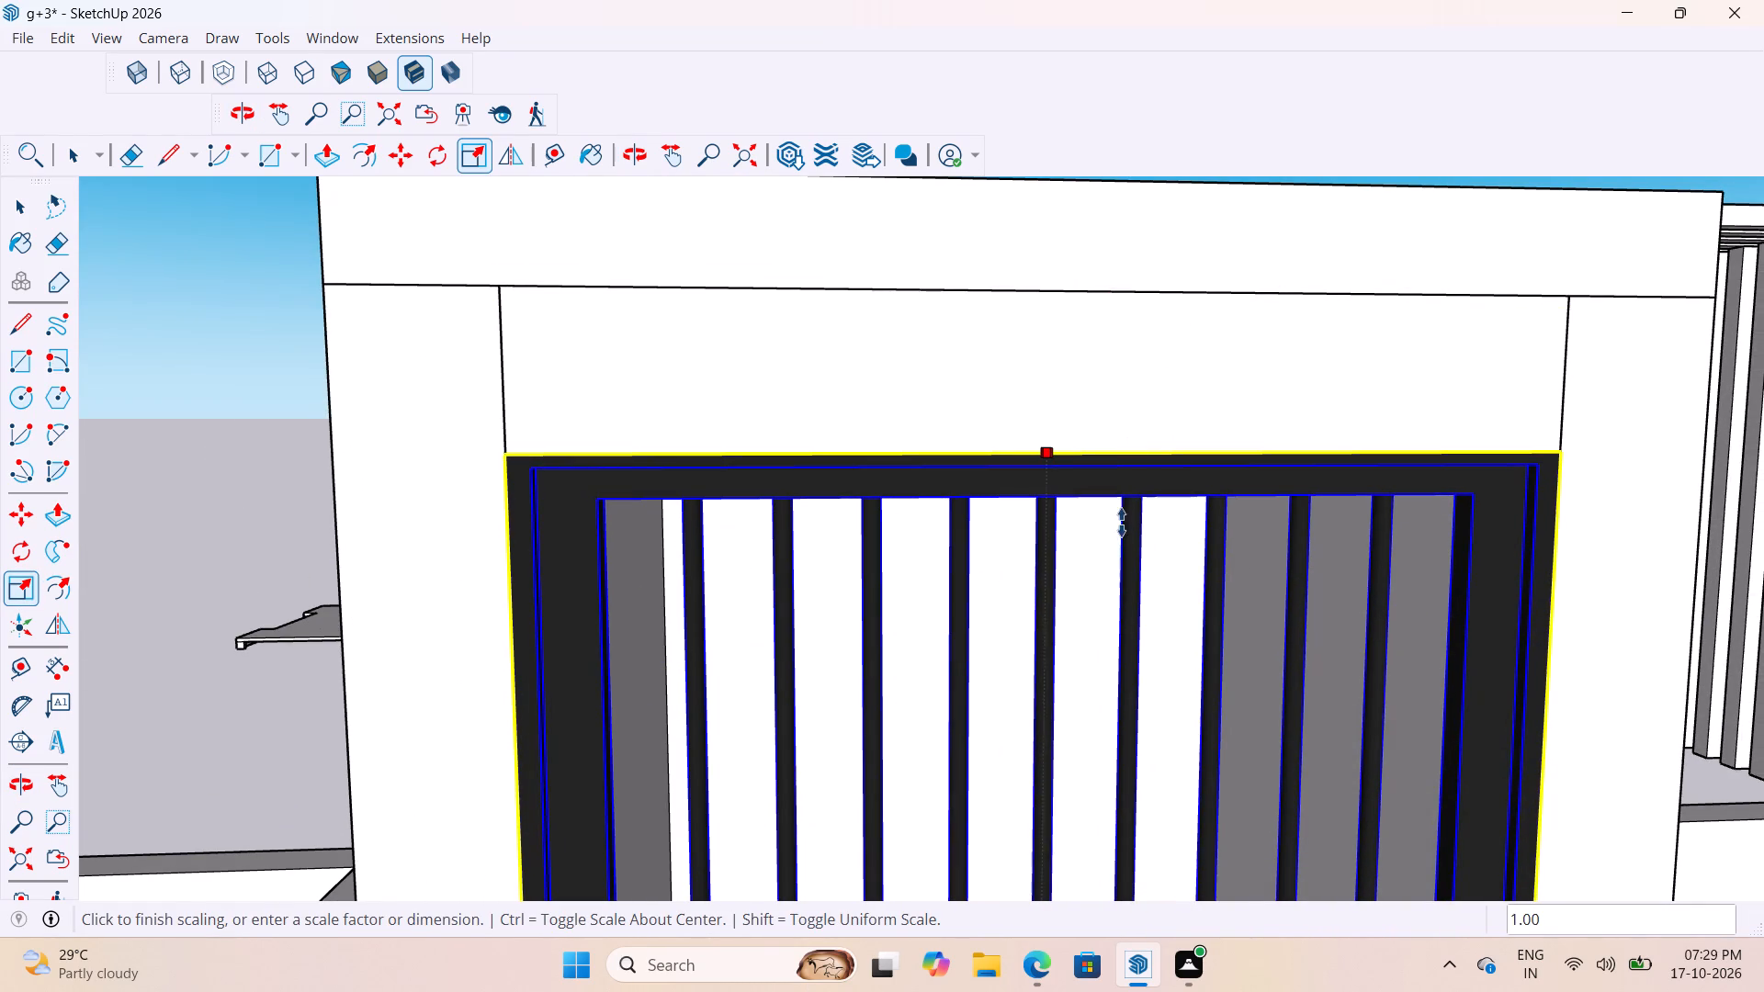
left_click(1113, 515)
scroll(1127, 441, "down", 10)
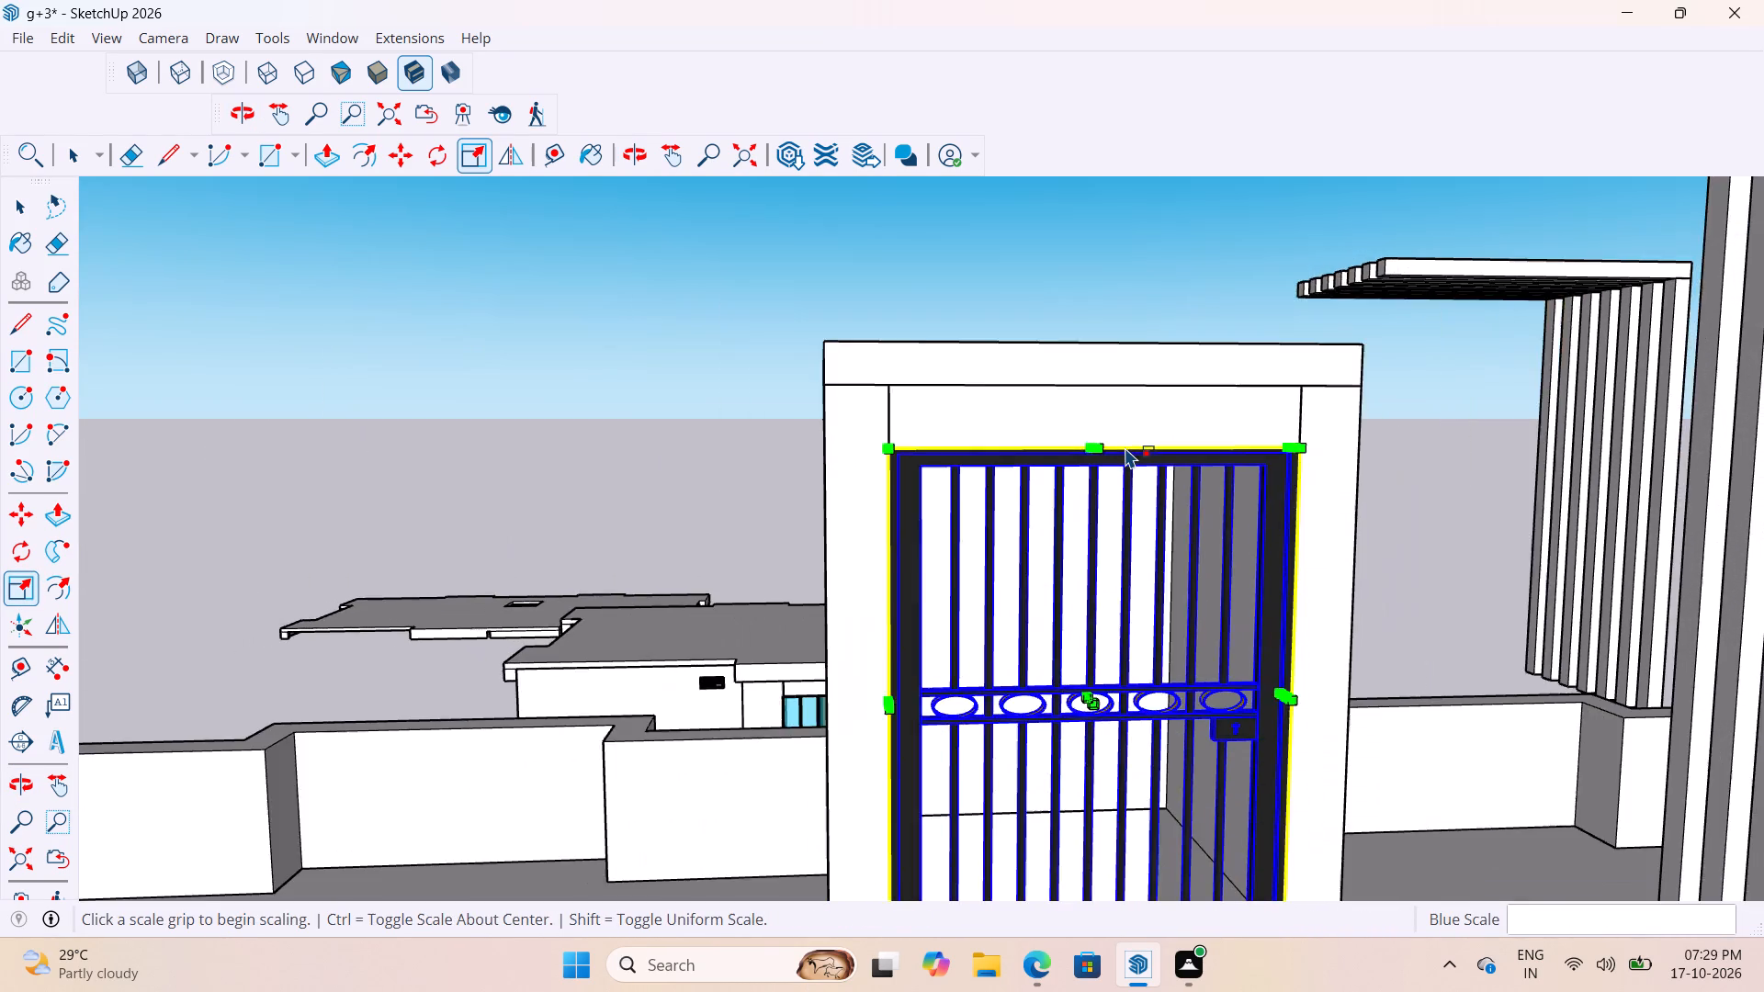
scroll(1125, 447, "down", 10)
middle_click_drag(1118, 665, 1073, 712)
key("space")
key("space")
left_click(784, 745)
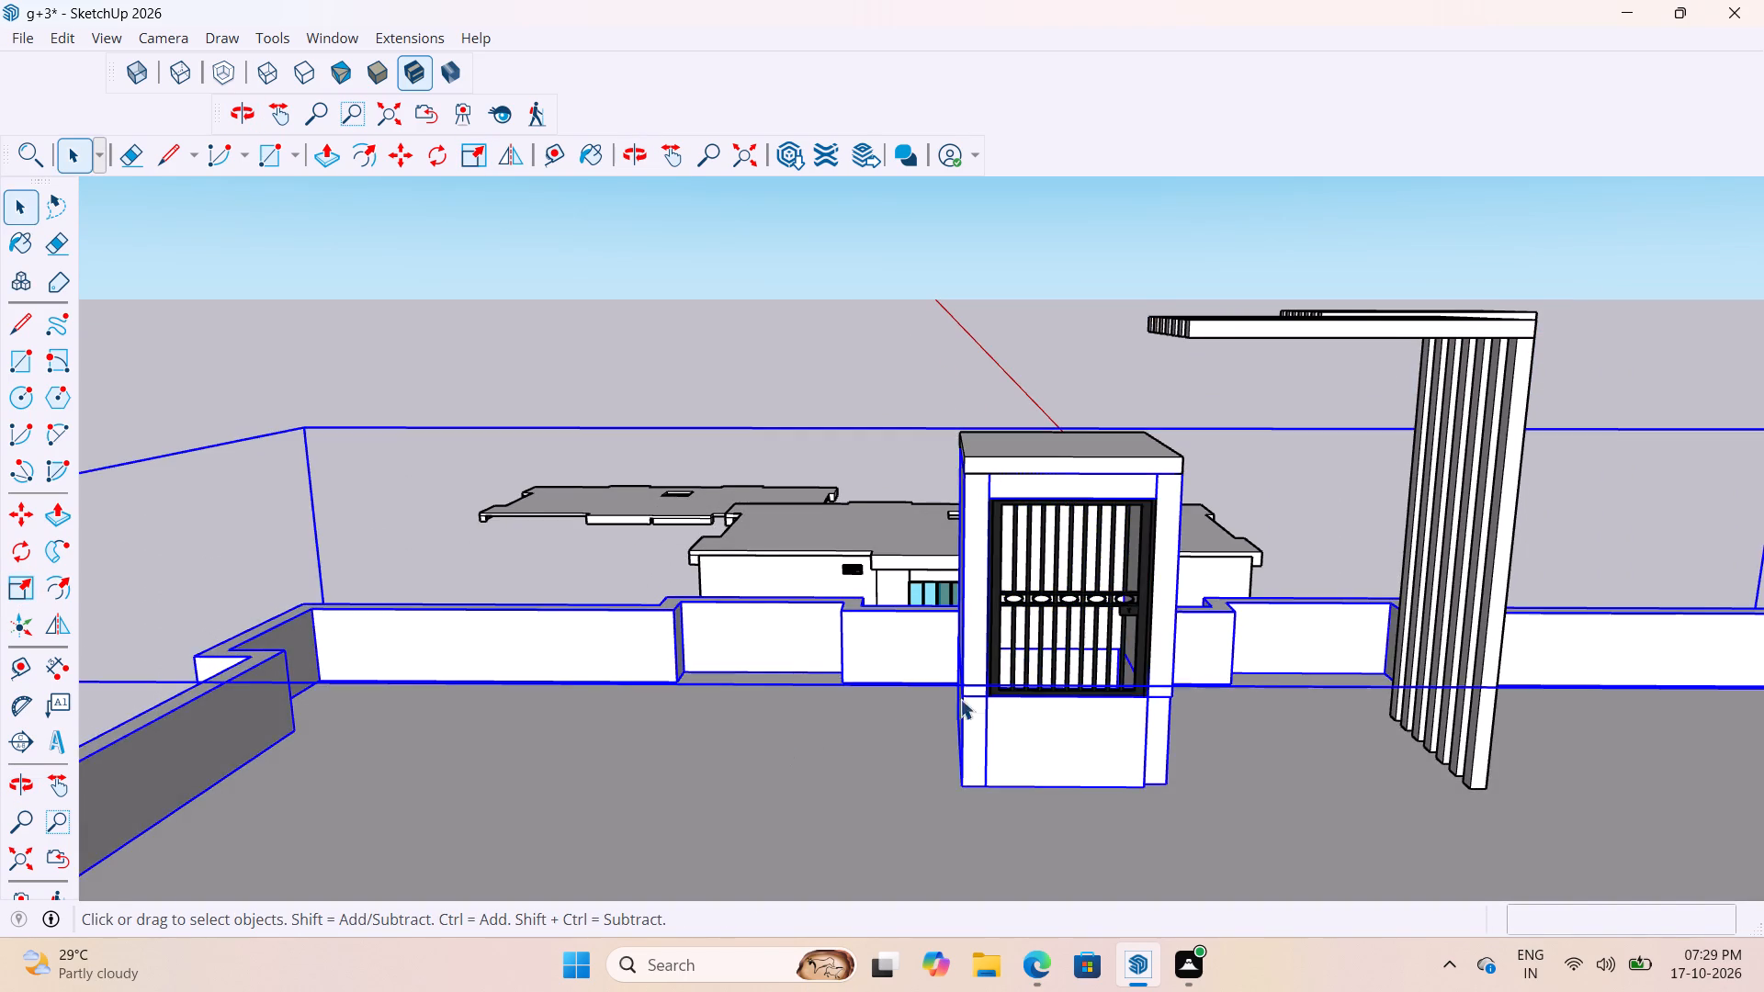
scroll(972, 687, "down", 4)
left_click(792, 324)
Inspect the stair tower's fitted grille door, the roof terrace and the adjoining pergola from several sides.
scroll(1044, 638, "up", 13)
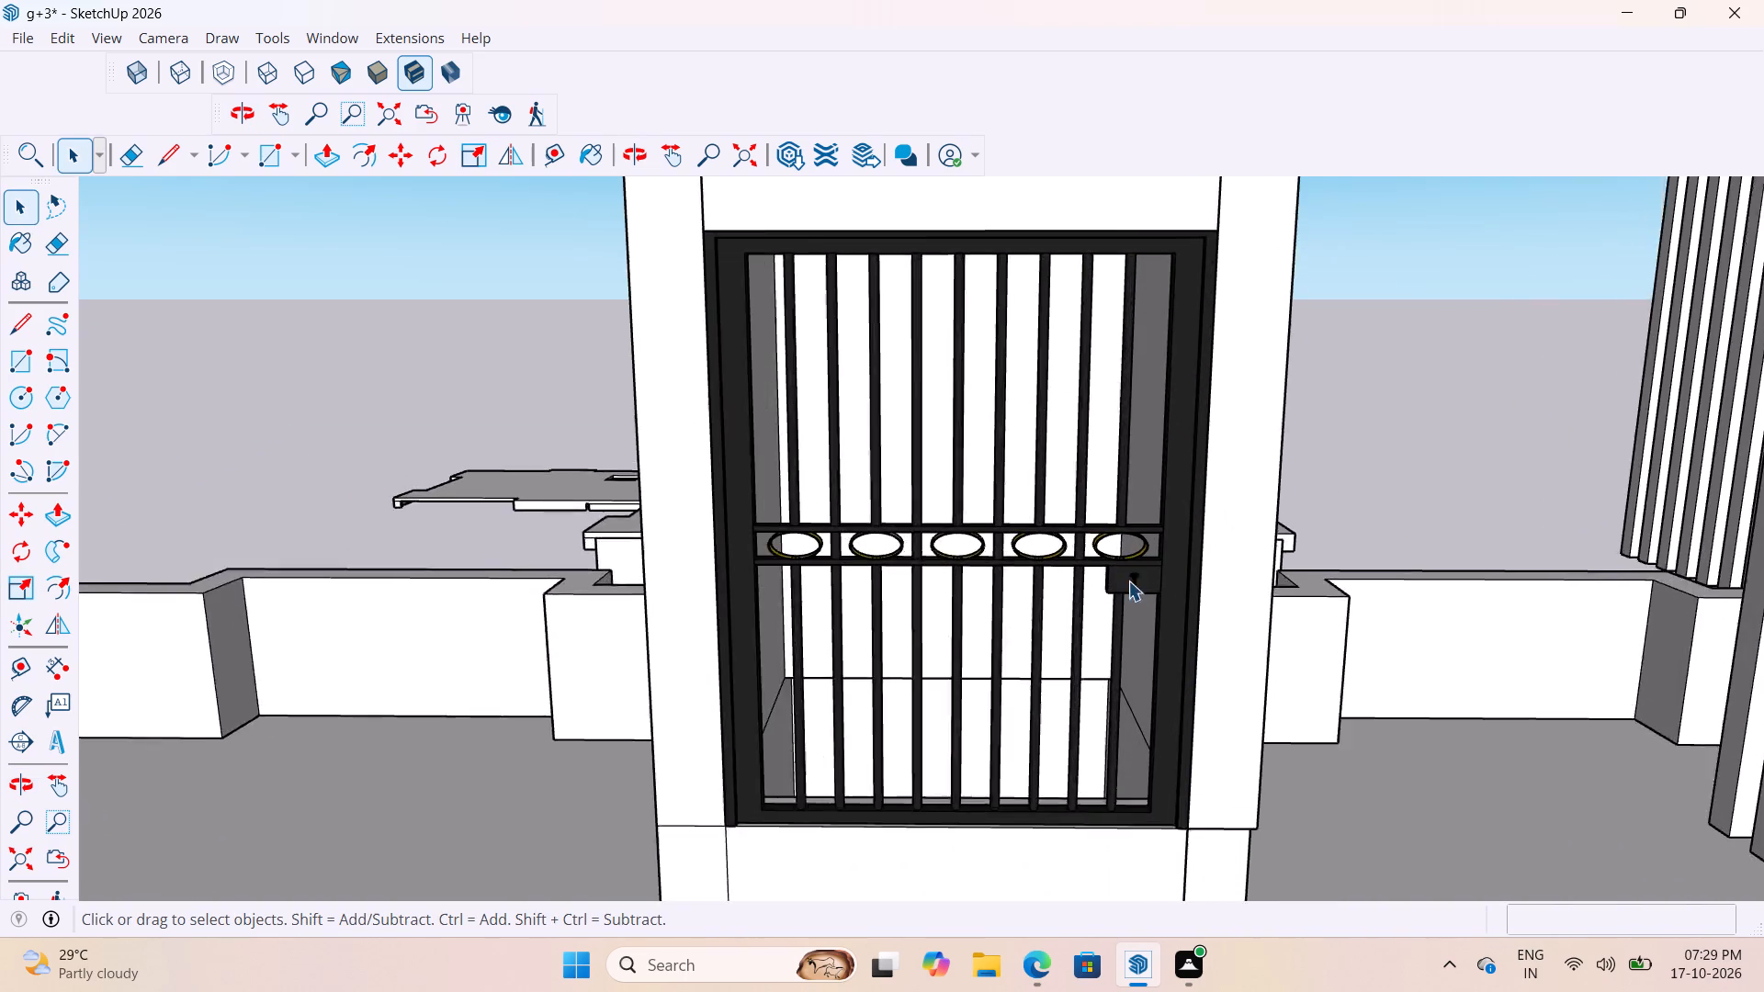
scroll(1128, 581, "up", 1)
middle_click_drag(1135, 581, 993, 776)
scroll(1044, 632, "down", 20)
scroll(1044, 632, "down", 1)
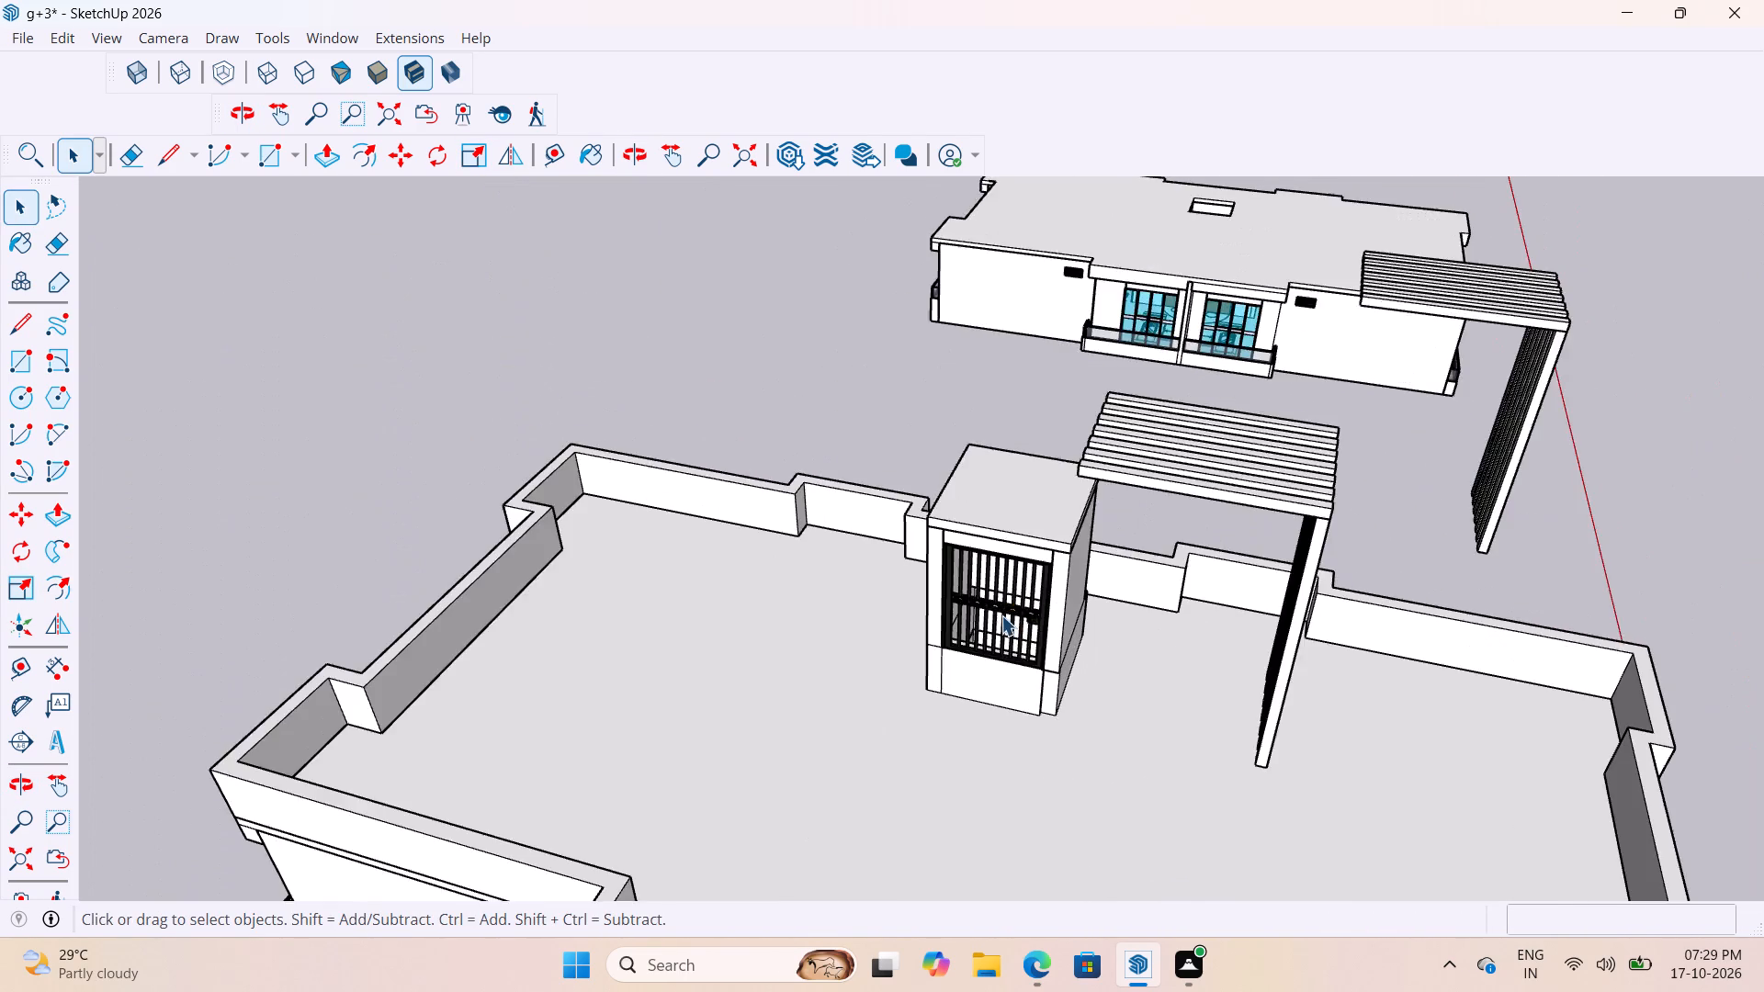
scroll(1001, 615, "down", 2)
middle_click_drag(1068, 615, 1112, 460)
scroll(1011, 449, "down", 5)
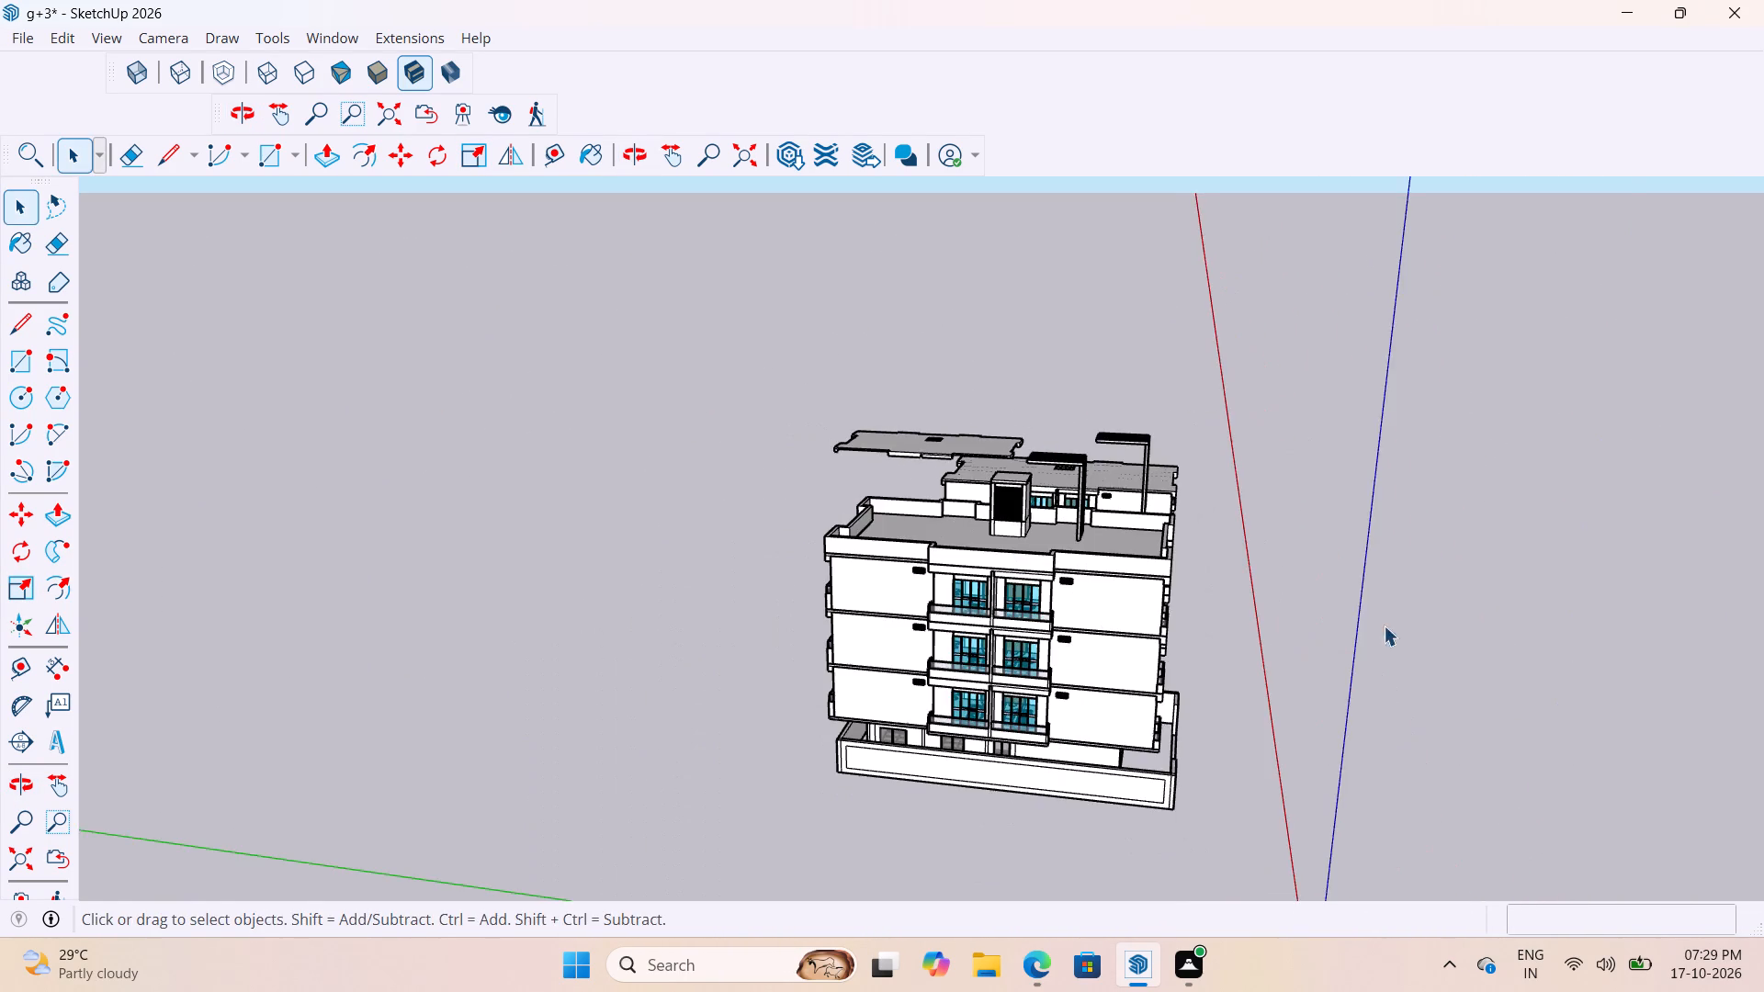
middle_click_drag(1335, 585, 1055, 555)
scroll(984, 543, "up", 7)
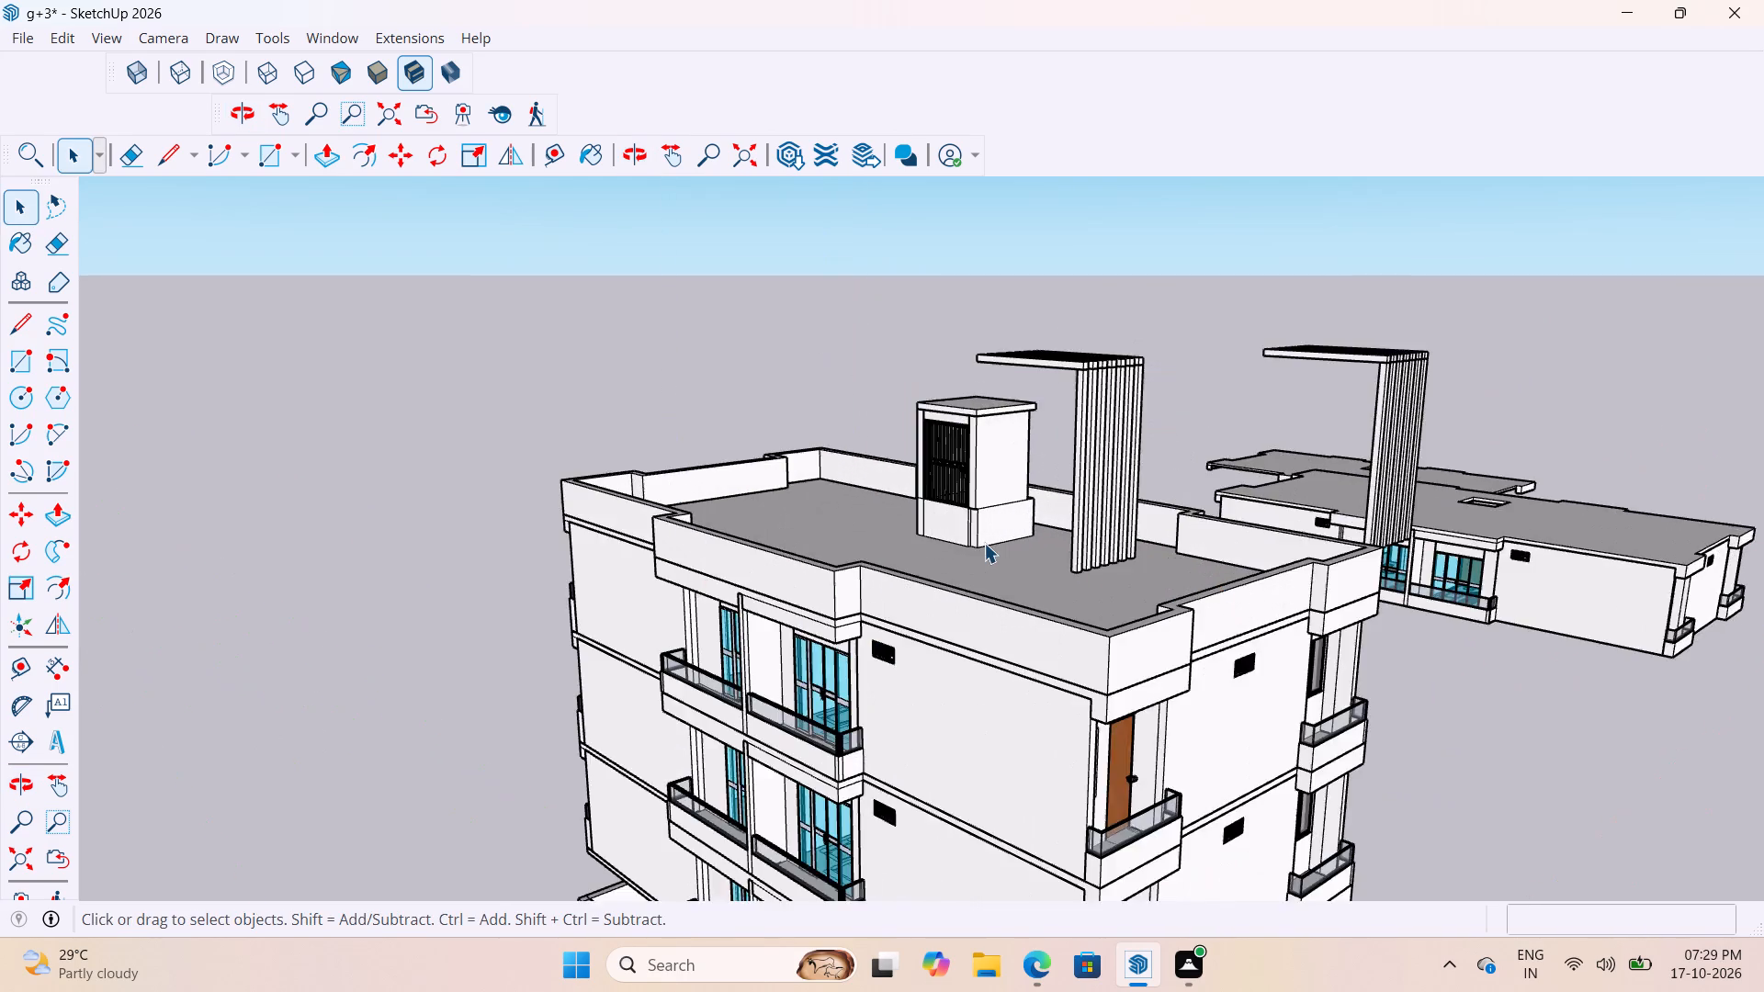
scroll(984, 543, "up", 2)
middle_click_drag(979, 539, 1271, 465)
scroll(1025, 361, "up", 3)
middle_click_drag(1035, 359, 1064, 409)
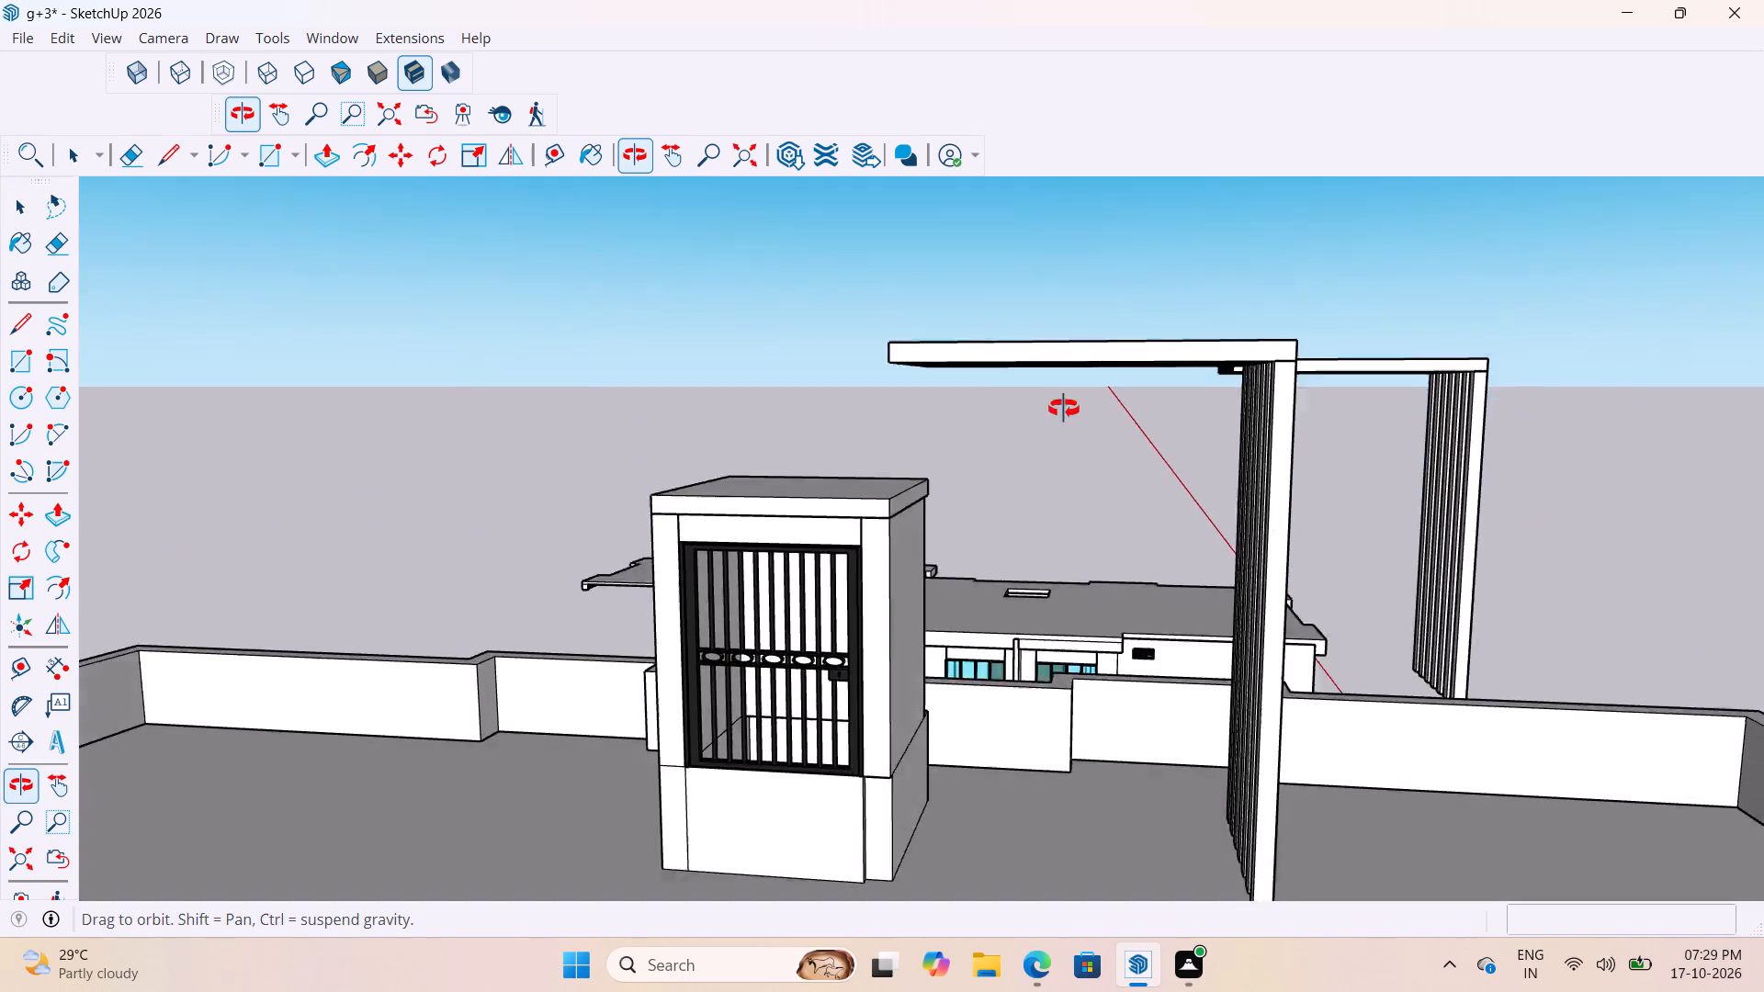
middle_click_drag(1064, 409, 1163, 456)
Examine the rooftop pergola beside the stair tower and its spare copy outside the building from several sides.
scroll(1029, 441, "up", 2)
left_click(1072, 444)
scroll(1016, 465, "down", 5)
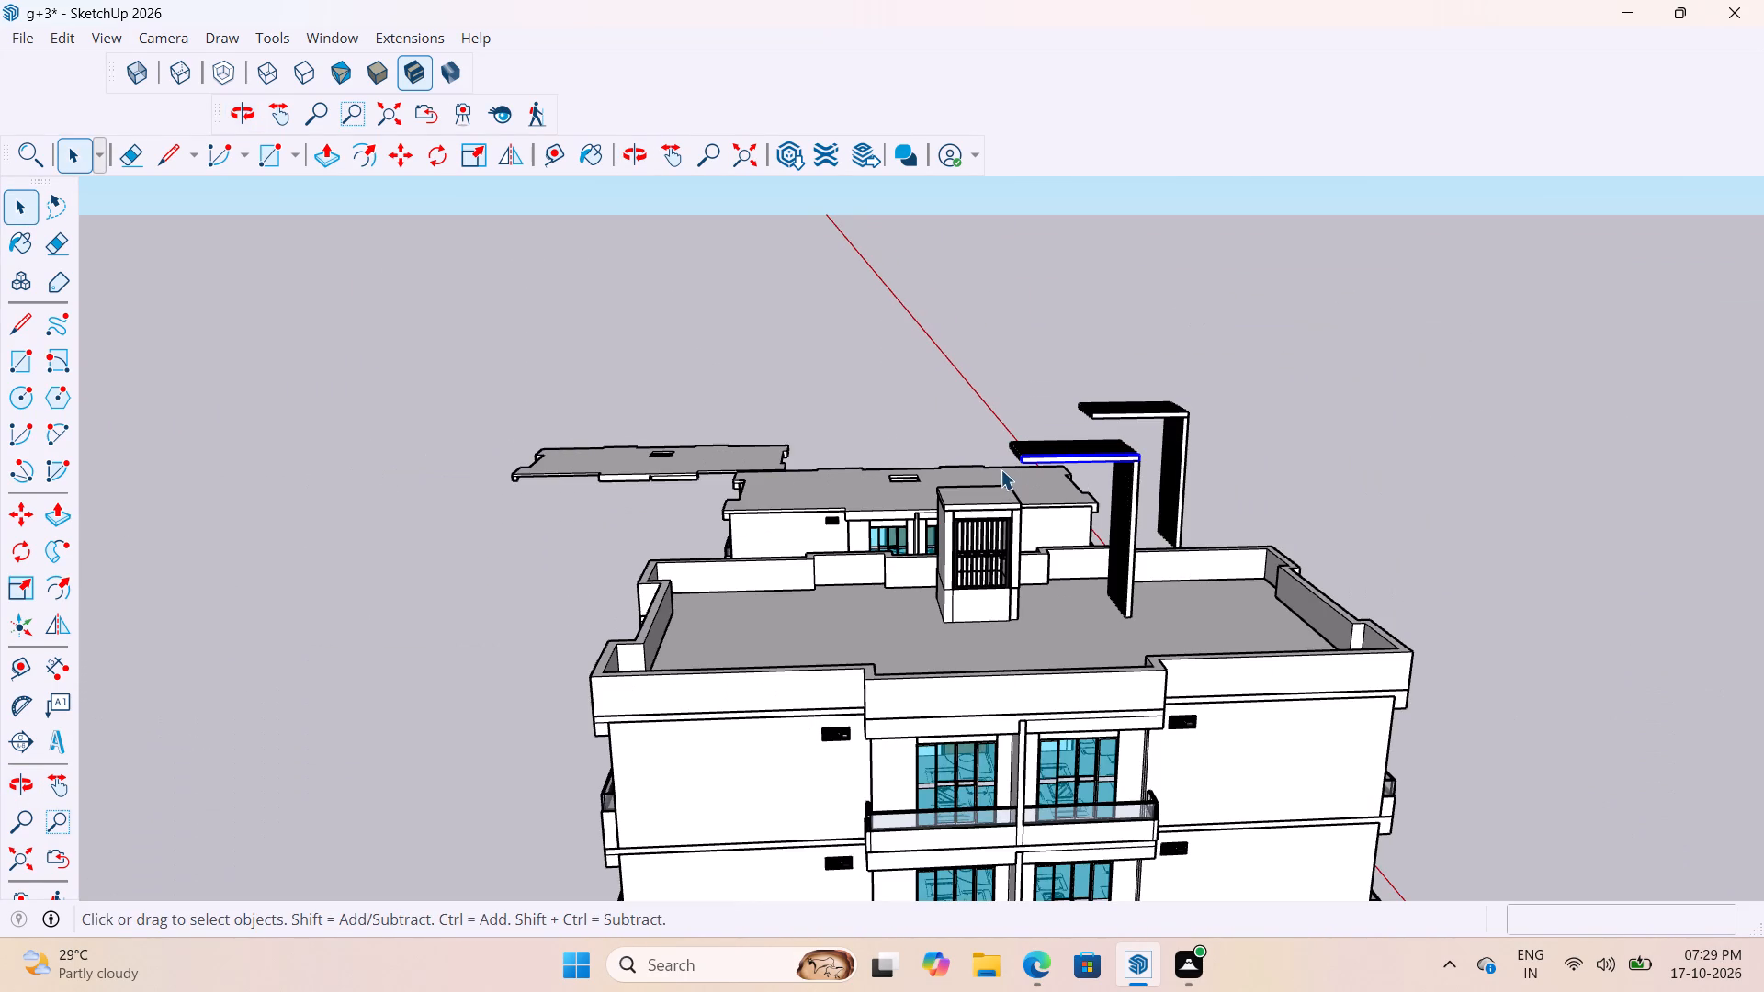
scroll(1084, 472, "up", 5)
scroll(969, 452, "down", 9)
left_click_drag(1254, 463, 1262, 467)
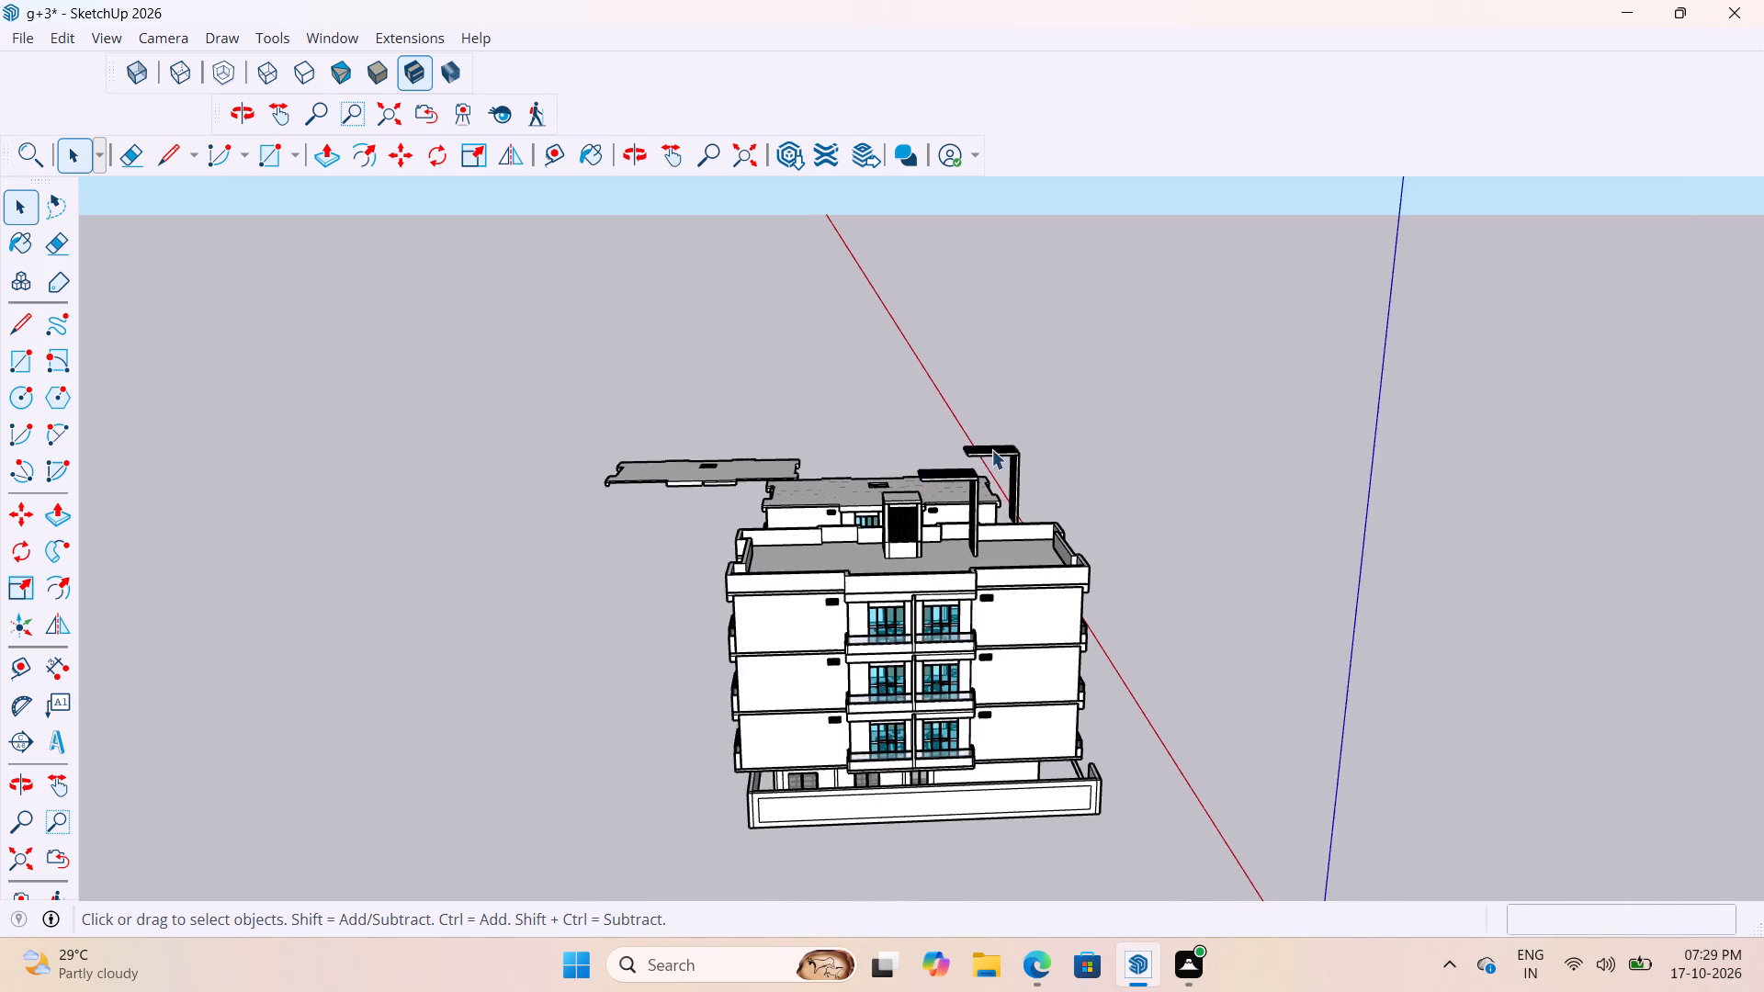
scroll(955, 439, "up", 3)
middle_click_drag(977, 468, 757, 716)
scroll(1076, 533, "up", 2)
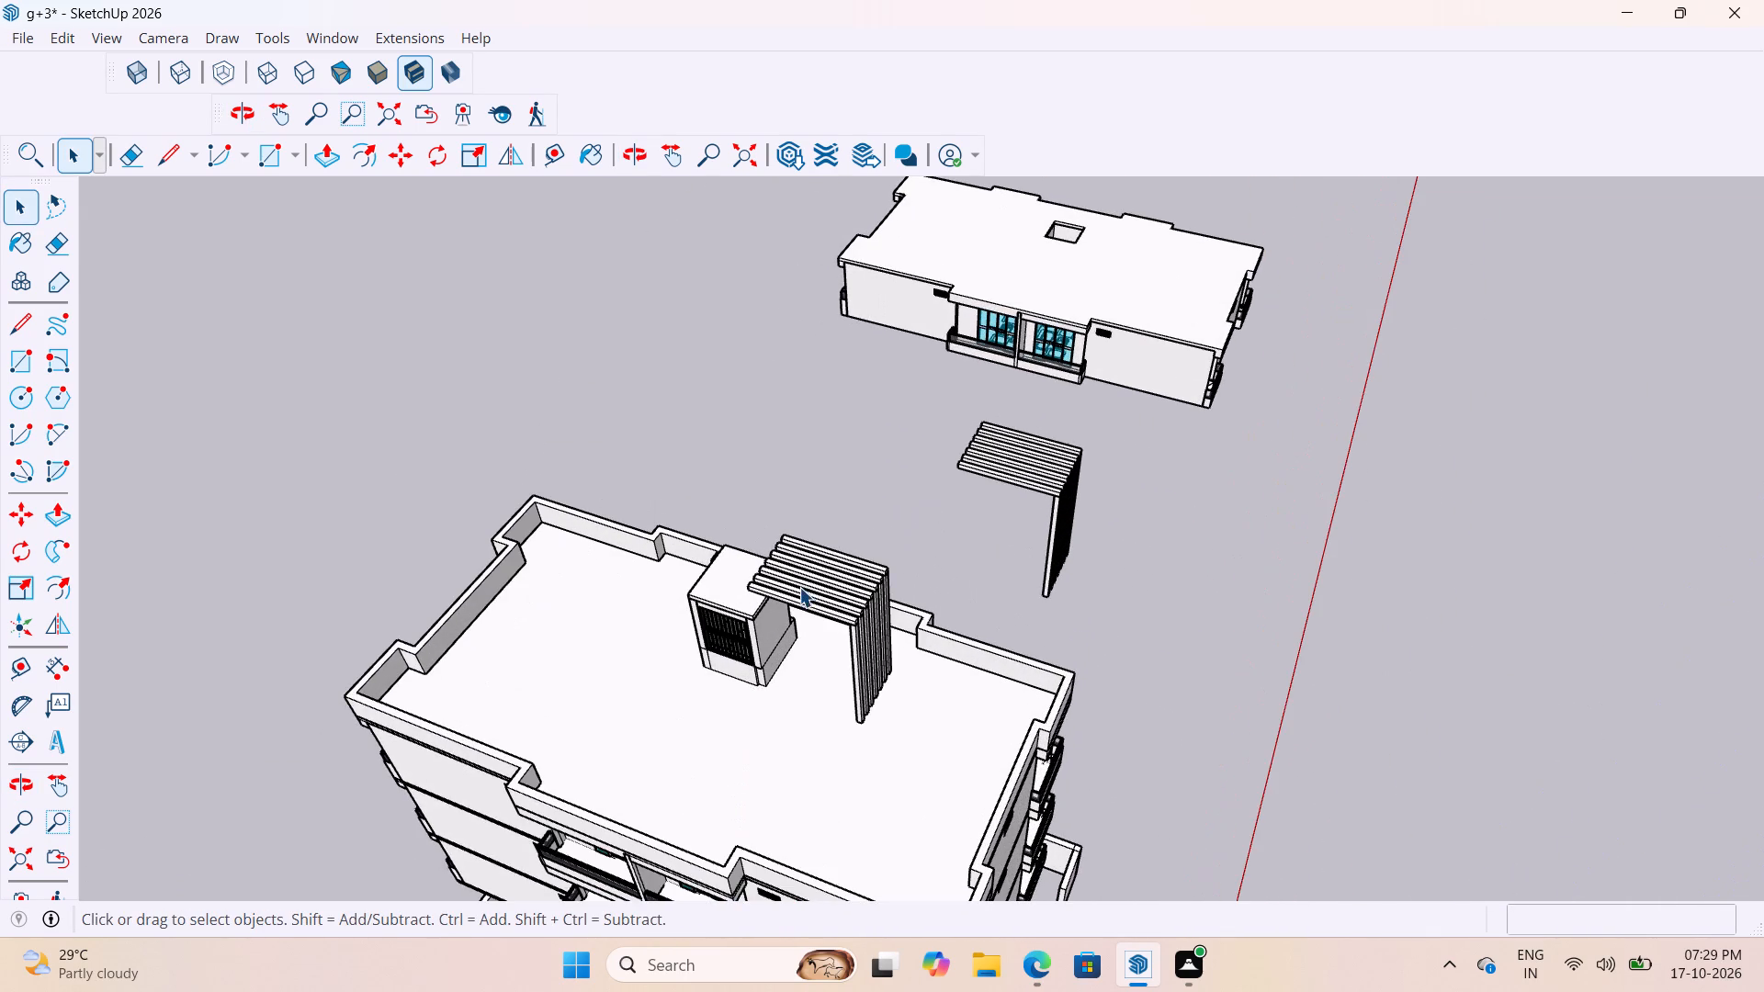
scroll(823, 616, "up", 4)
left_click_drag(838, 622, 881, 547)
scroll(884, 547, "up", 3)
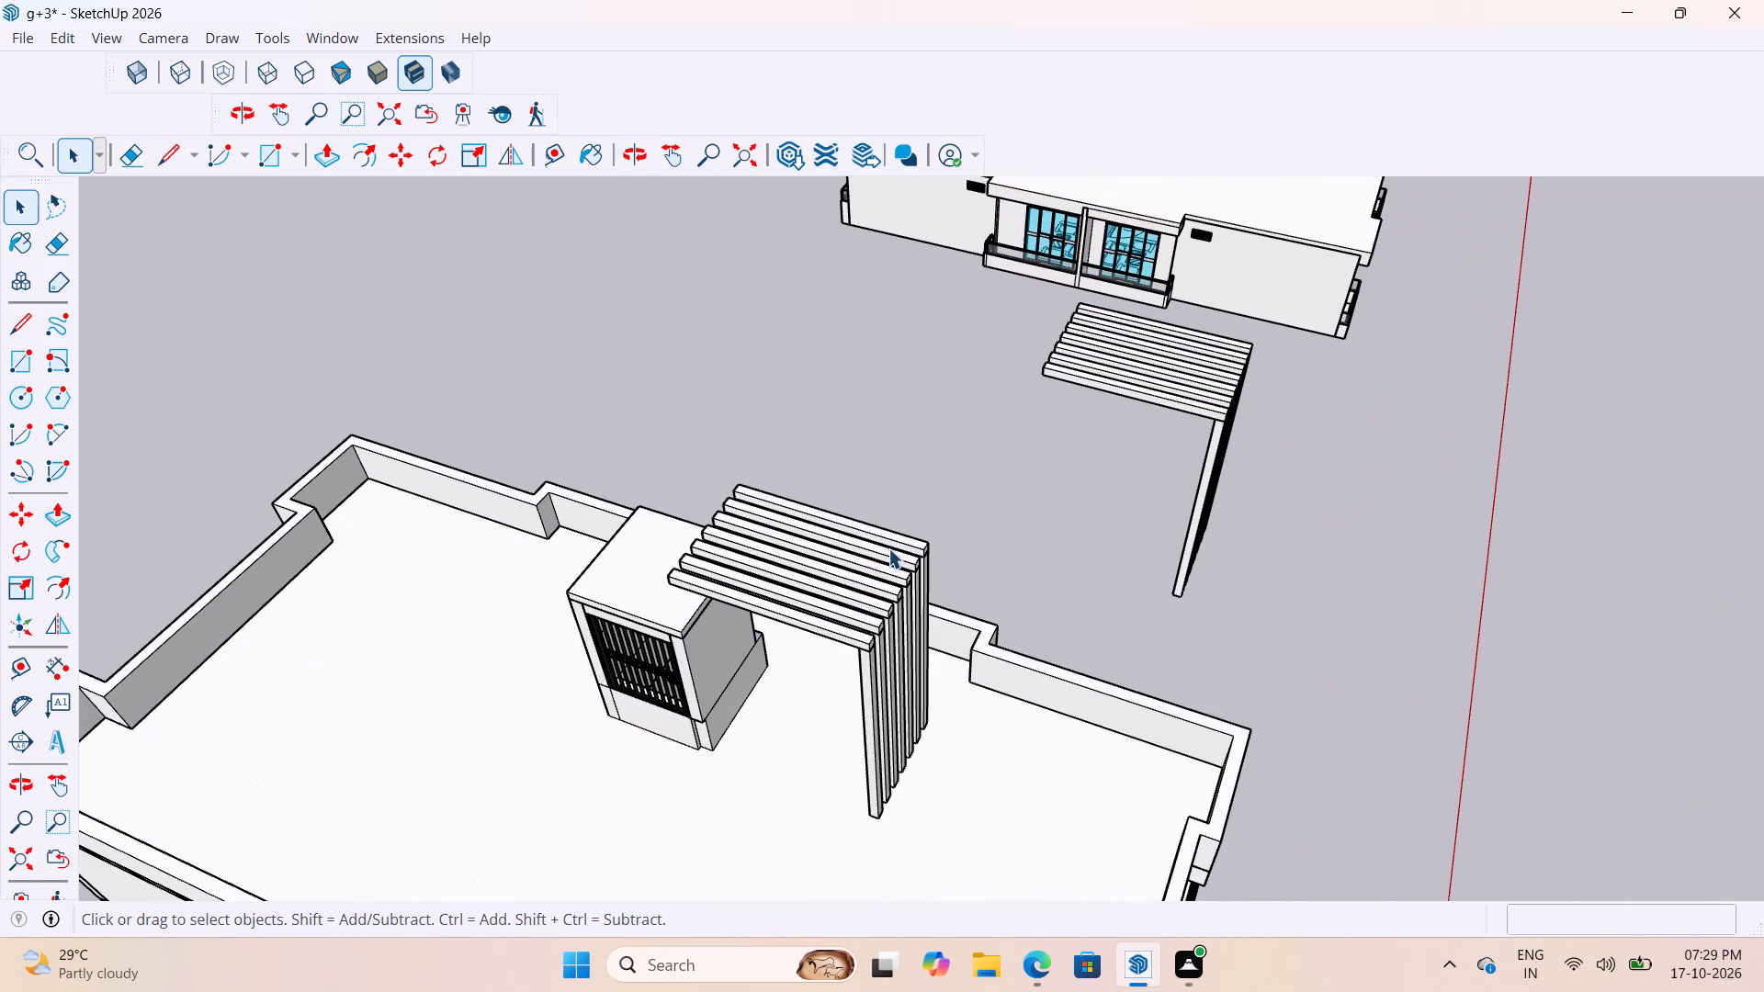
scroll(1052, 391, "down", 4)
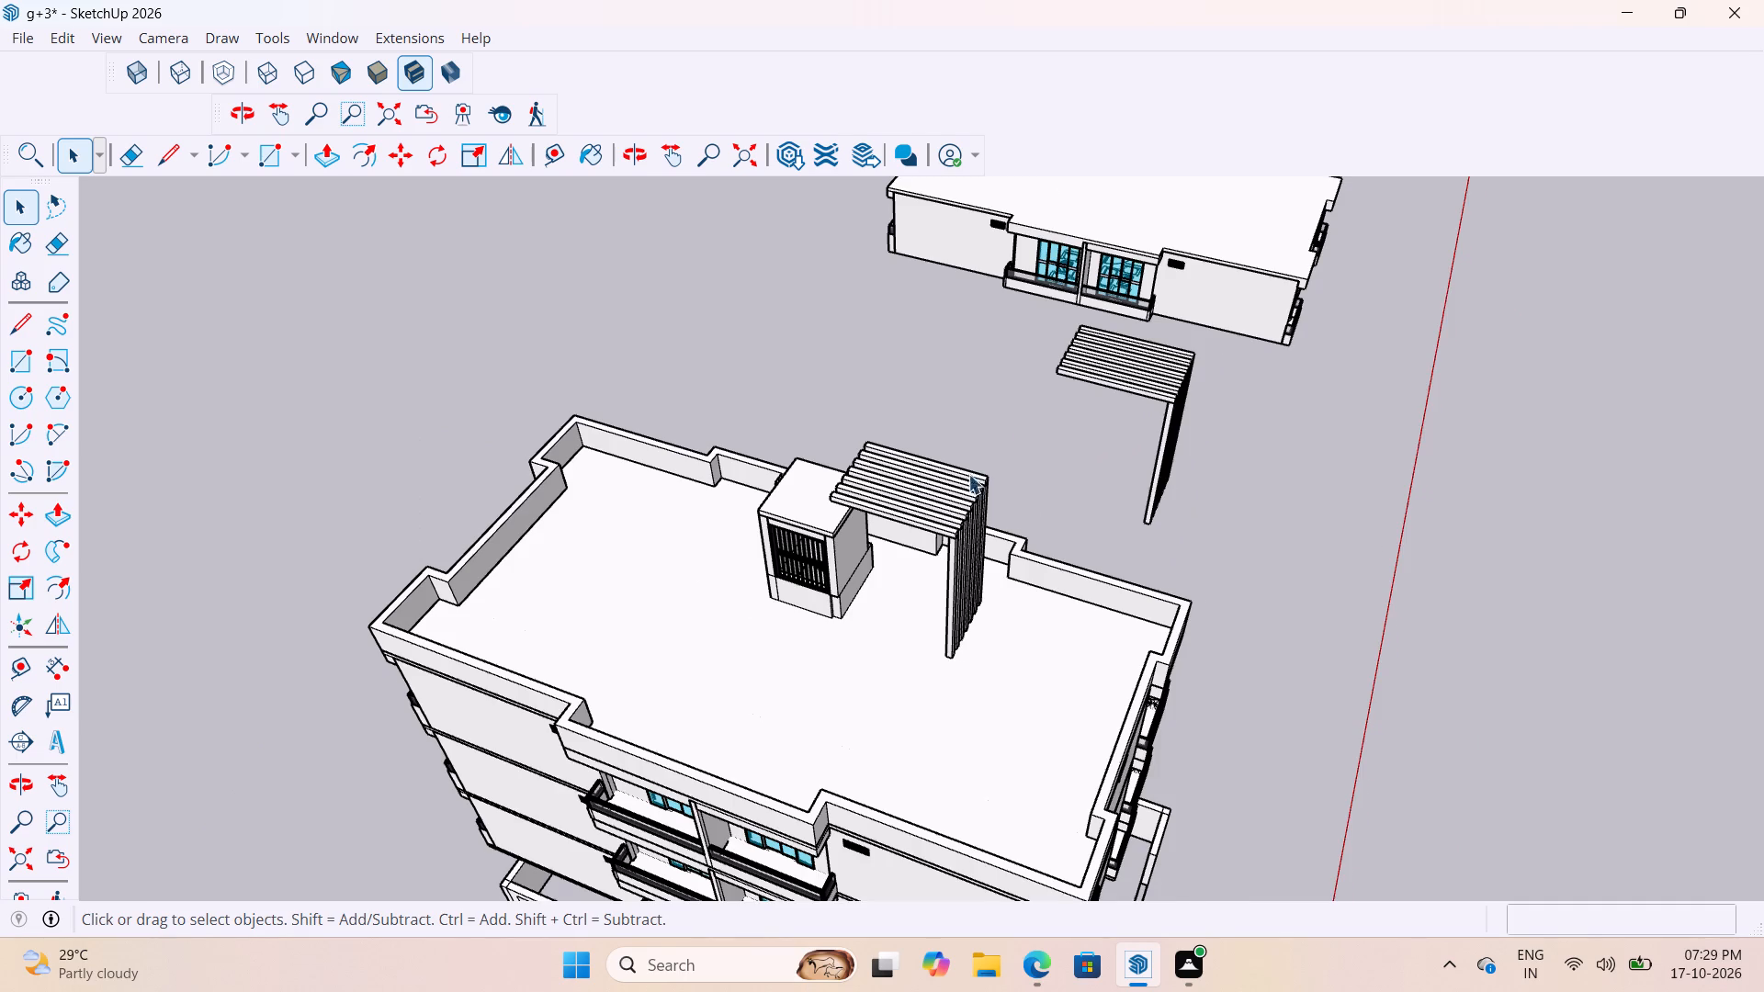
scroll(1019, 431, "up", 3)
middle_click_drag(1023, 480, 750, 657)
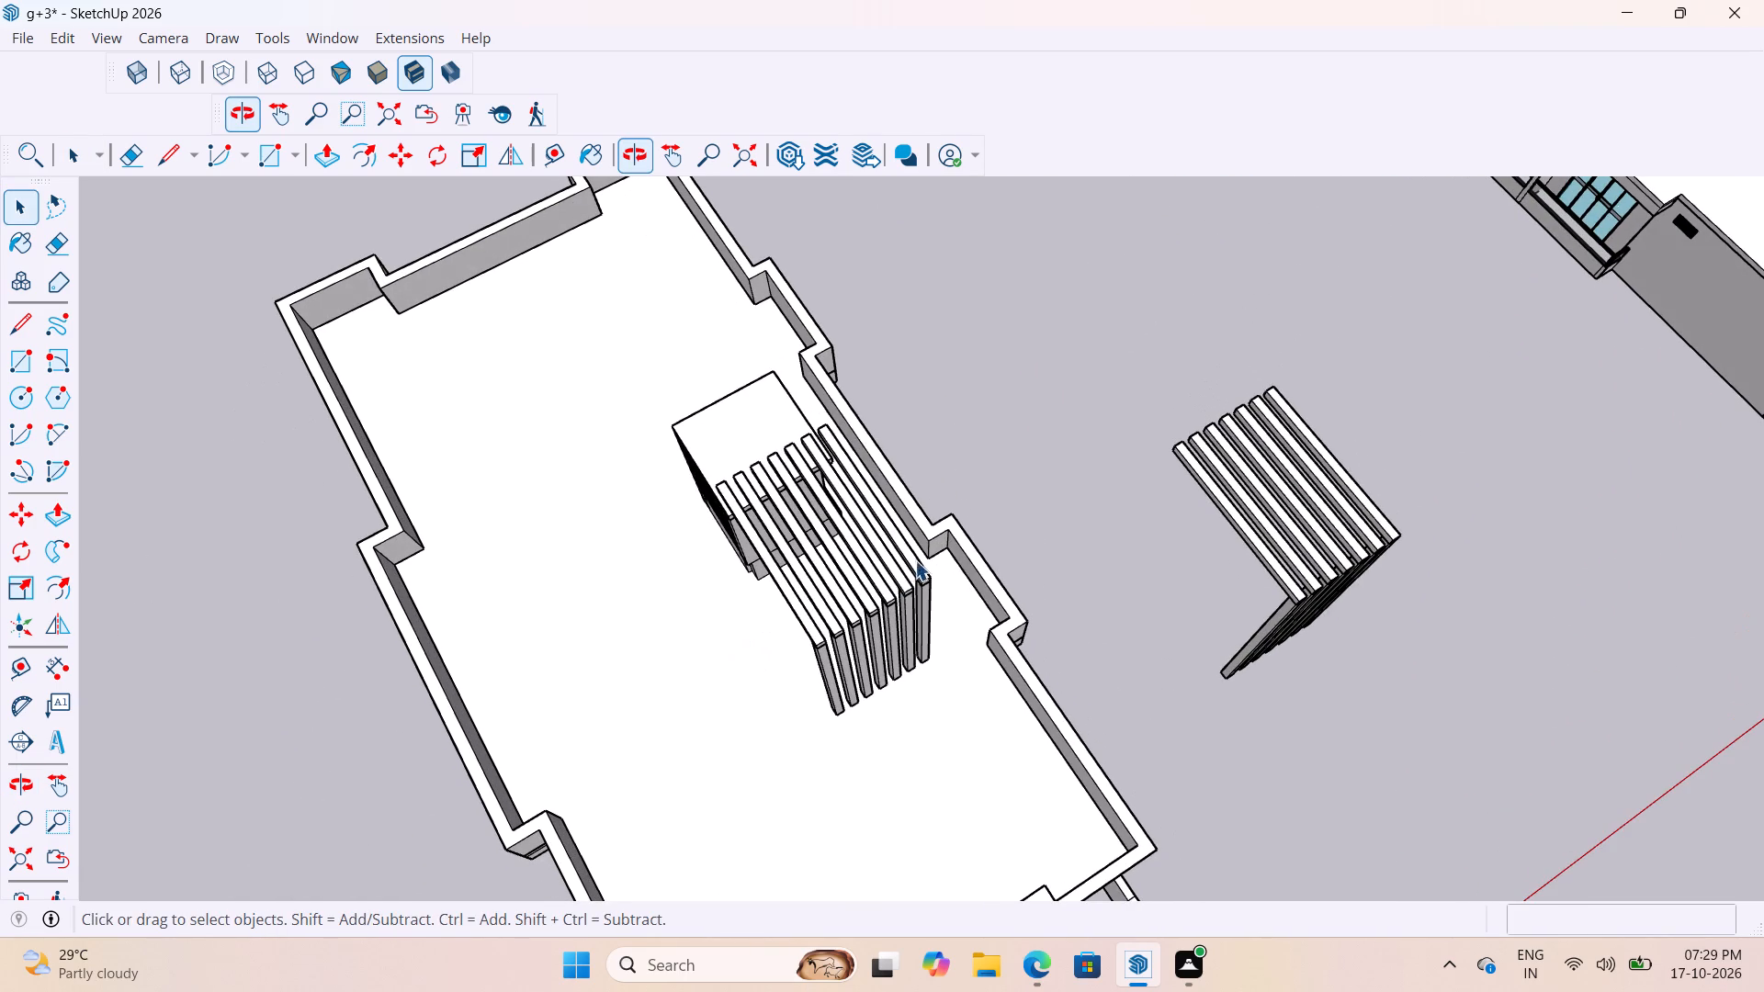
left_click_drag(916, 560, 808, 622)
scroll(809, 622, "up", 2)
left_click(823, 614)
scroll(843, 631, "down", 4)
scroll(848, 634, "up", 4)
double_click(850, 634)
scroll(852, 637, "up", 3)
left_click_drag(1164, 418, 1178, 424)
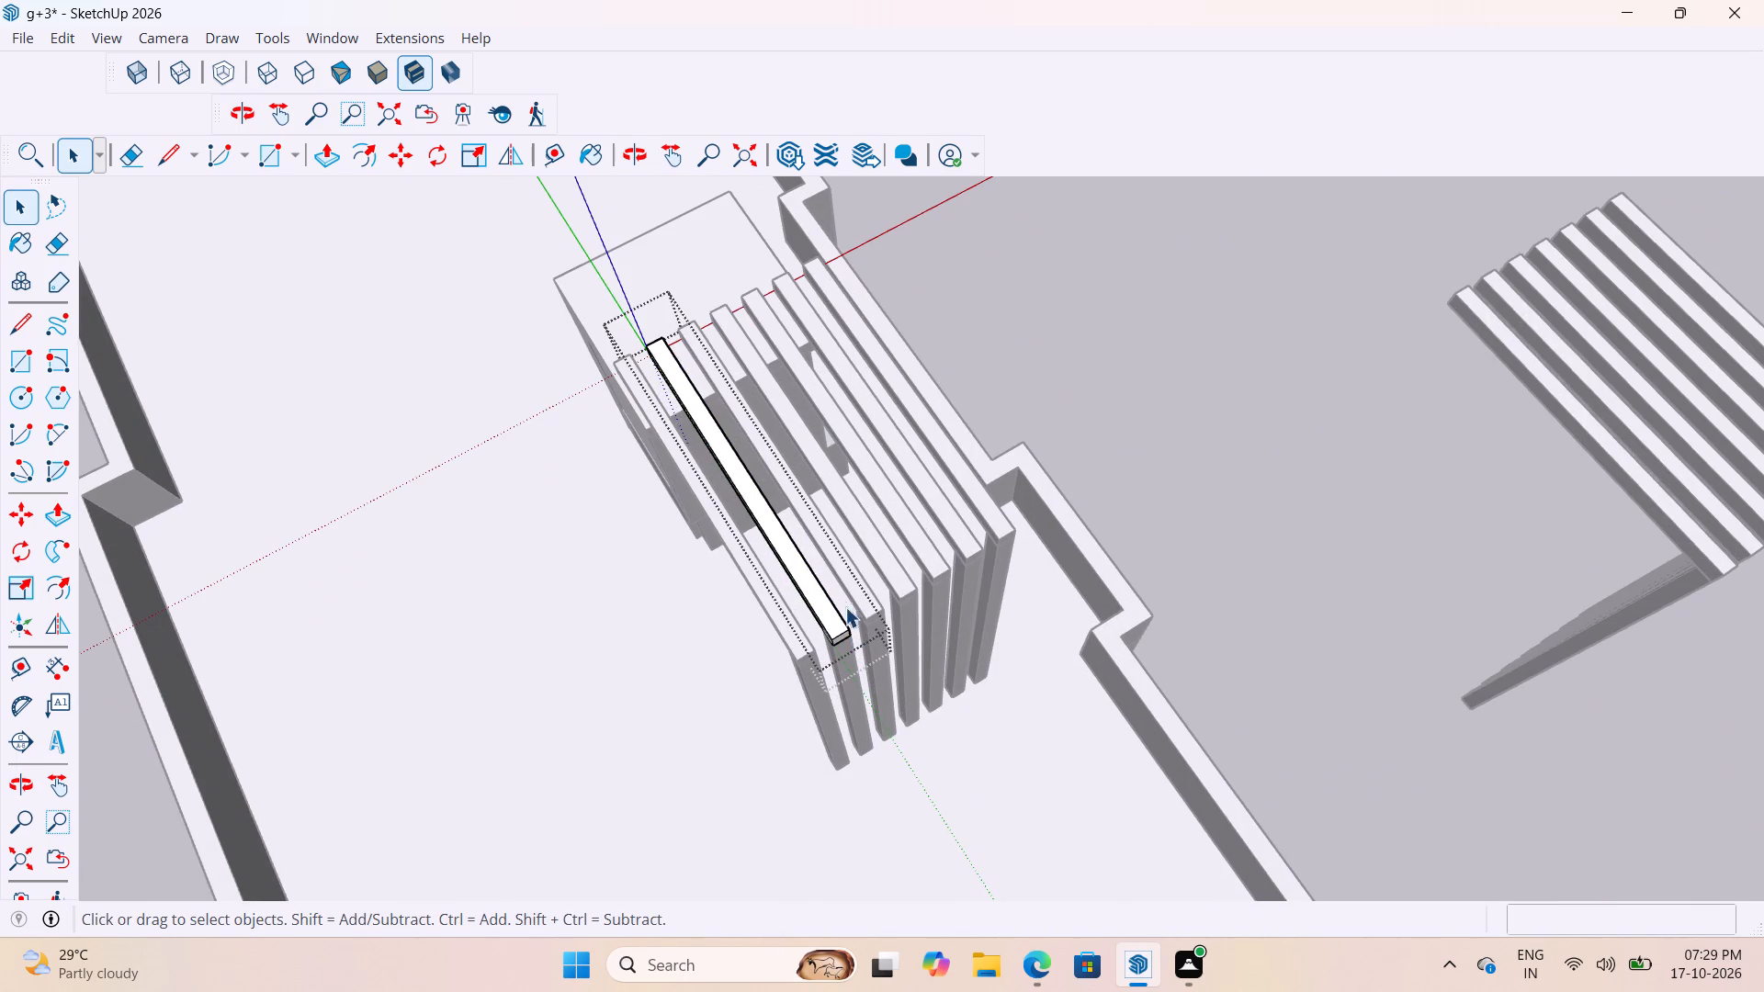
scroll(845, 611, "up", 3)
left_click(1263, 400)
scroll(1206, 405, "down", 12)
middle_click_drag(1260, 342, 1352, 268)
left_click(1284, 246)
scroll(1086, 528, "up", 4)
middle_click_drag(1085, 488, 1295, 370)
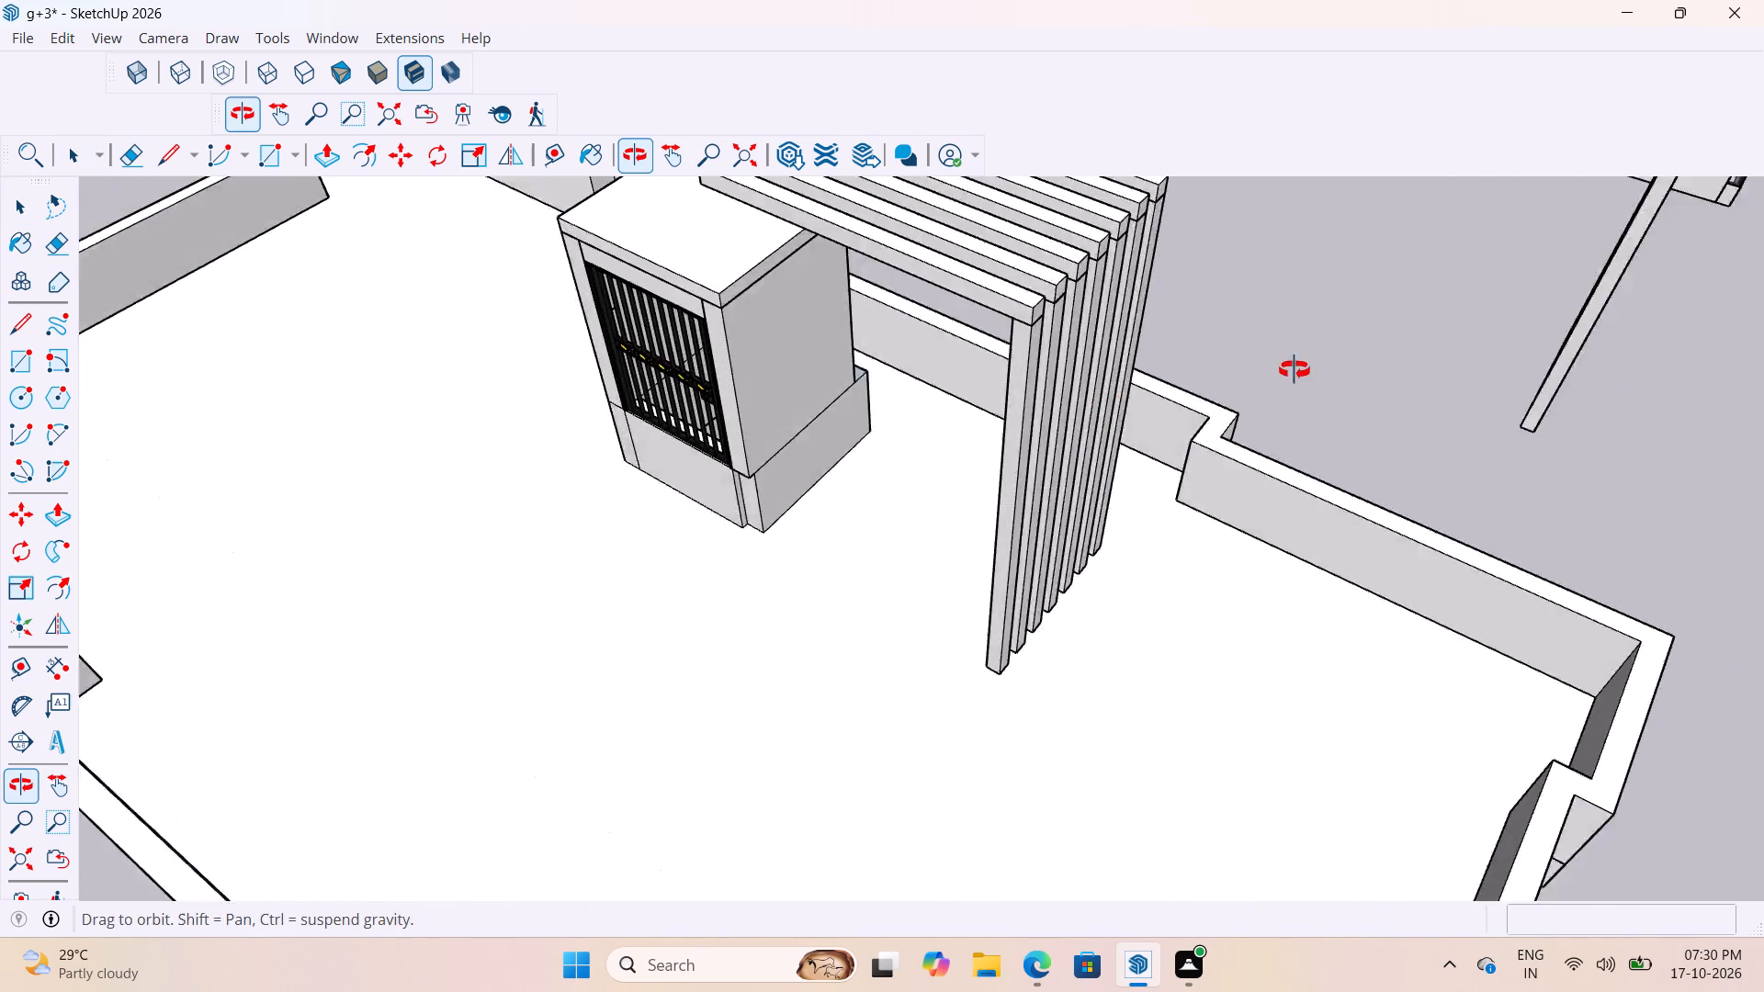
middle_click_drag(1295, 370, 1304, 362)
Delete the seven vertical posts of the rooftop pergola beside the stair tower, one after another.
left_click(1024, 407)
scroll(1023, 411, "up", 2)
key("Delete")
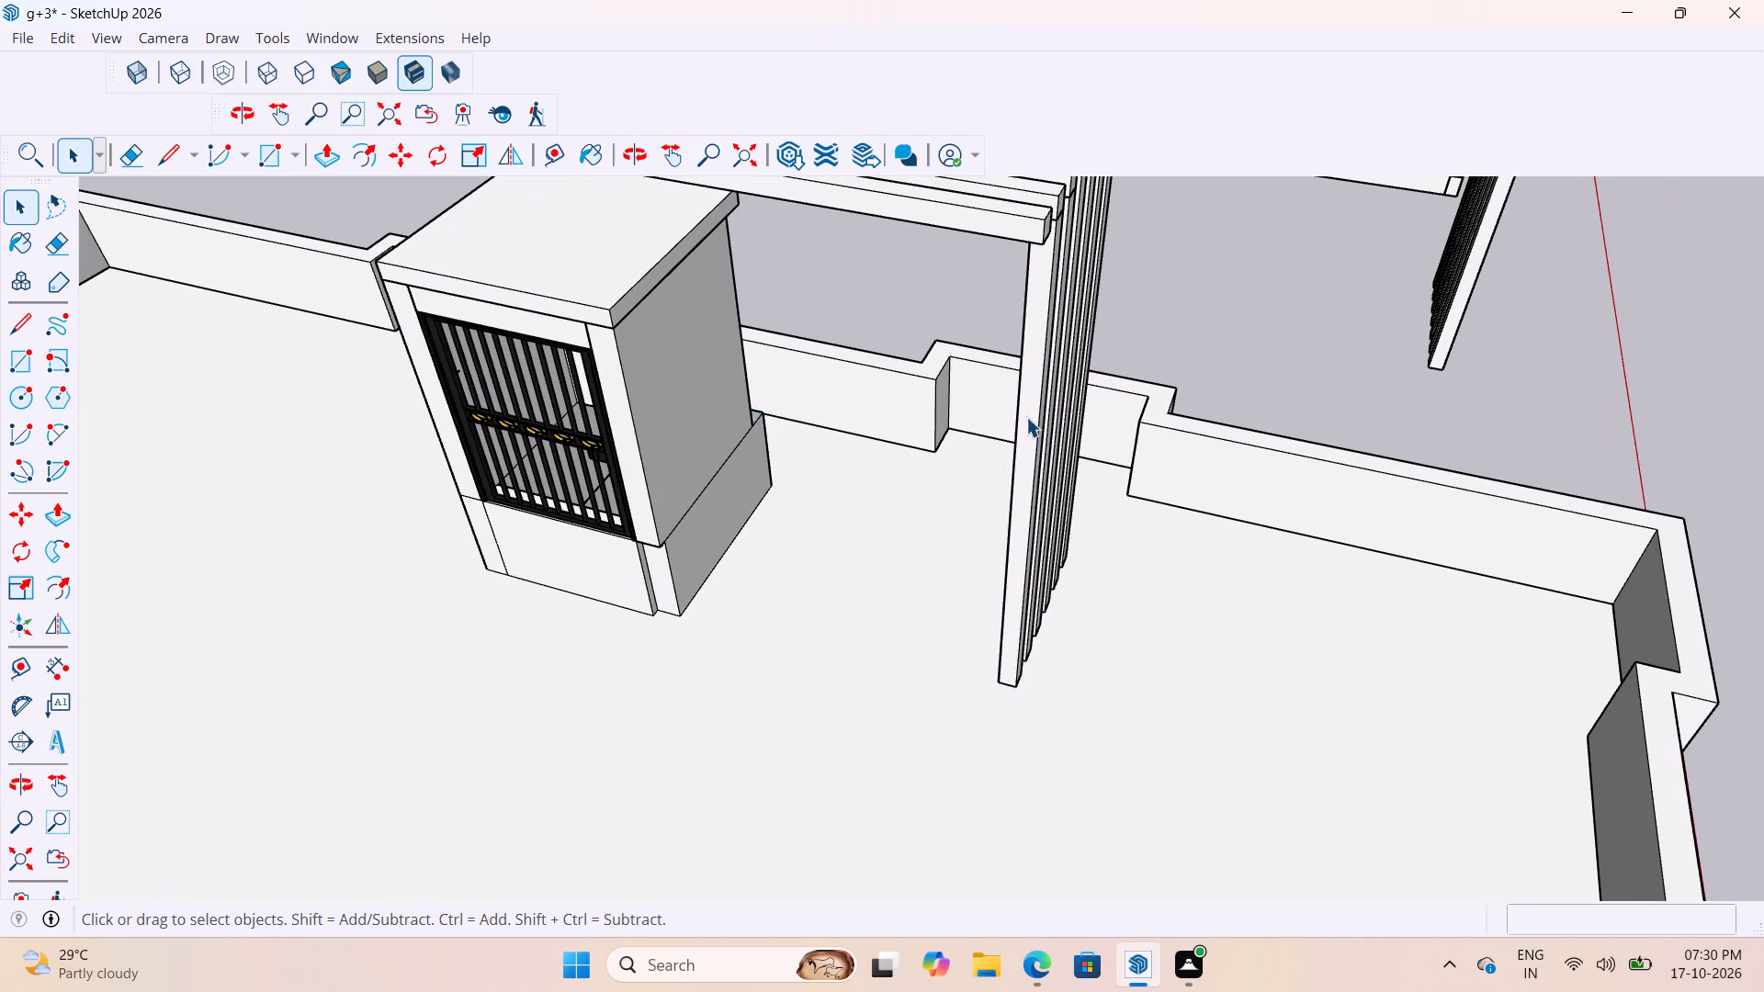
left_click(1026, 419)
key("Delete")
left_click(1068, 408)
key("Delete")
left_click_drag(1094, 371, 1035, 424)
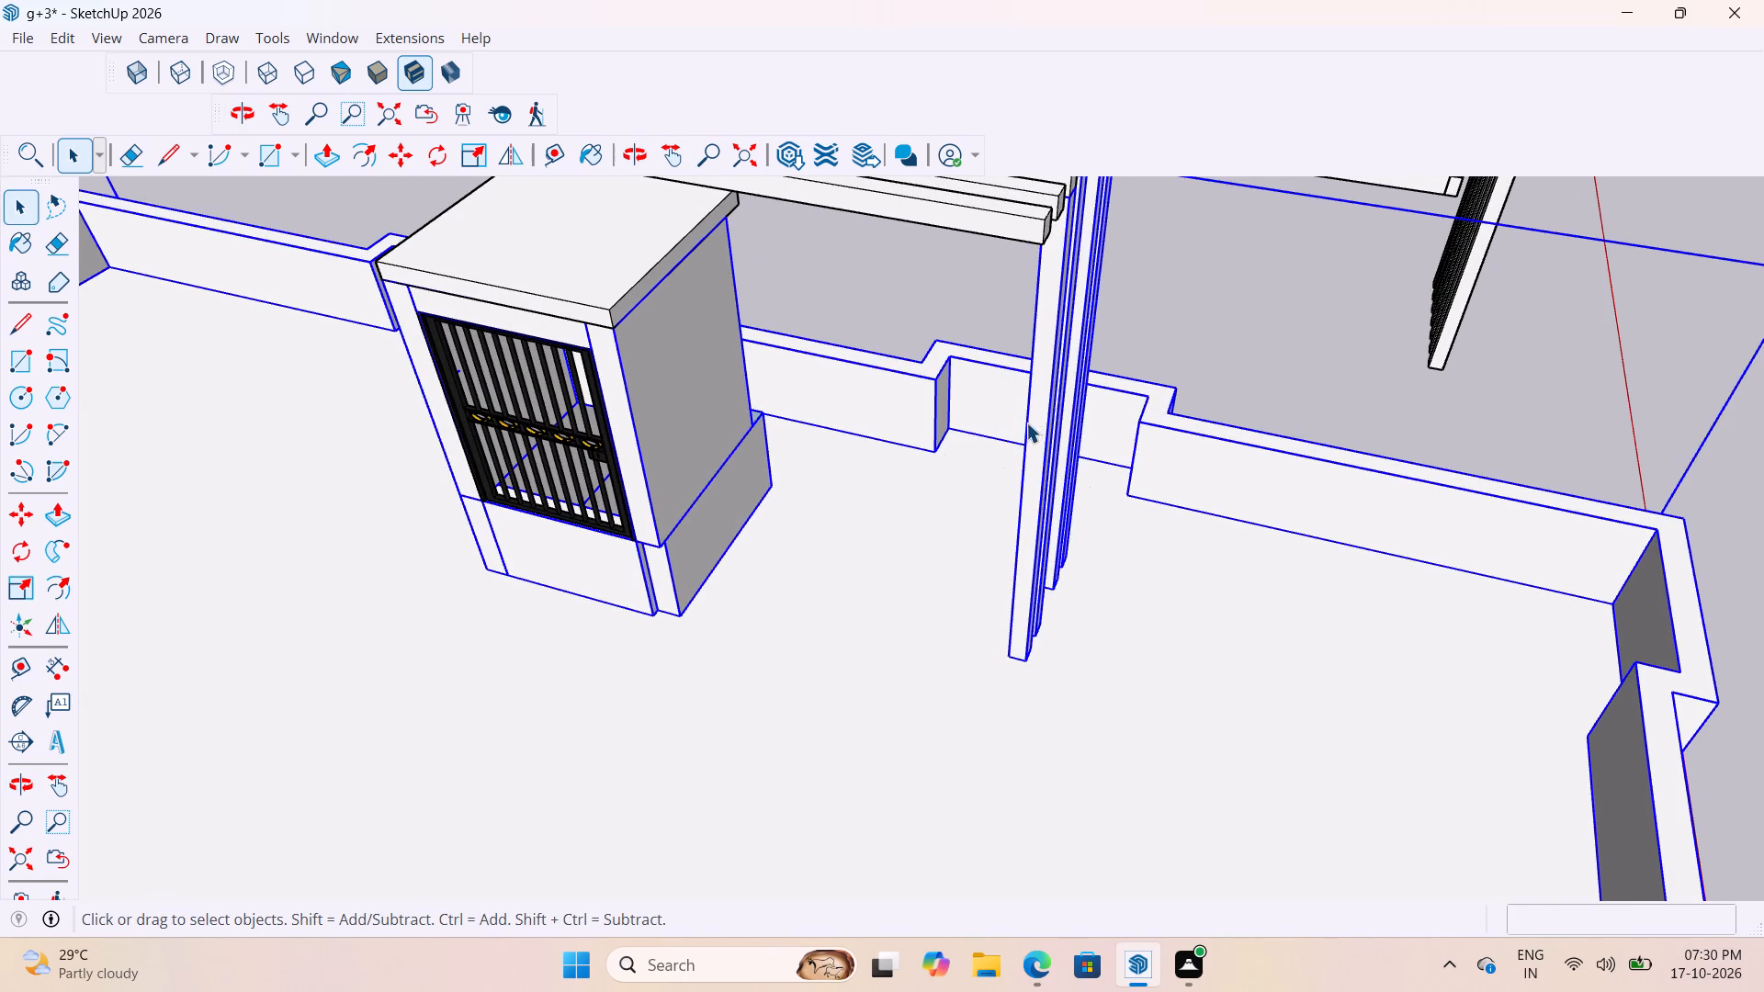
scroll(835, 601, "down", 10)
left_click(1537, 501)
scroll(986, 540, "up", 4)
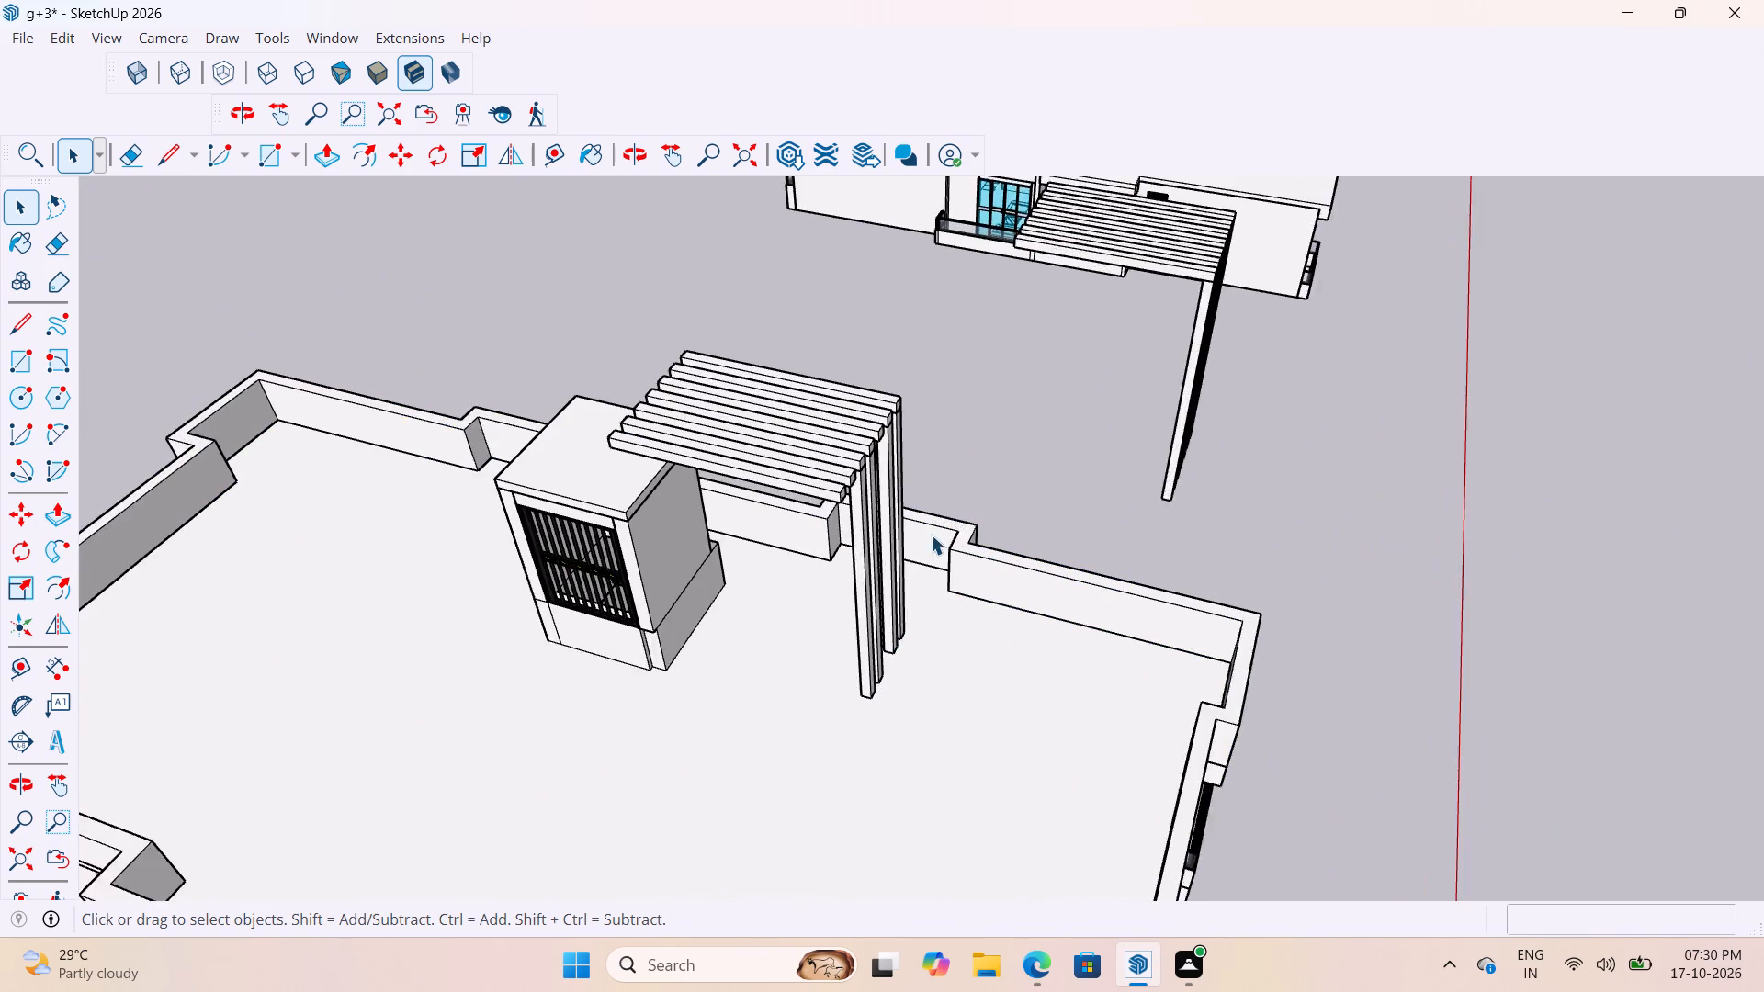
scroll(931, 535, "up", 2)
left_click(832, 563)
key("Delete")
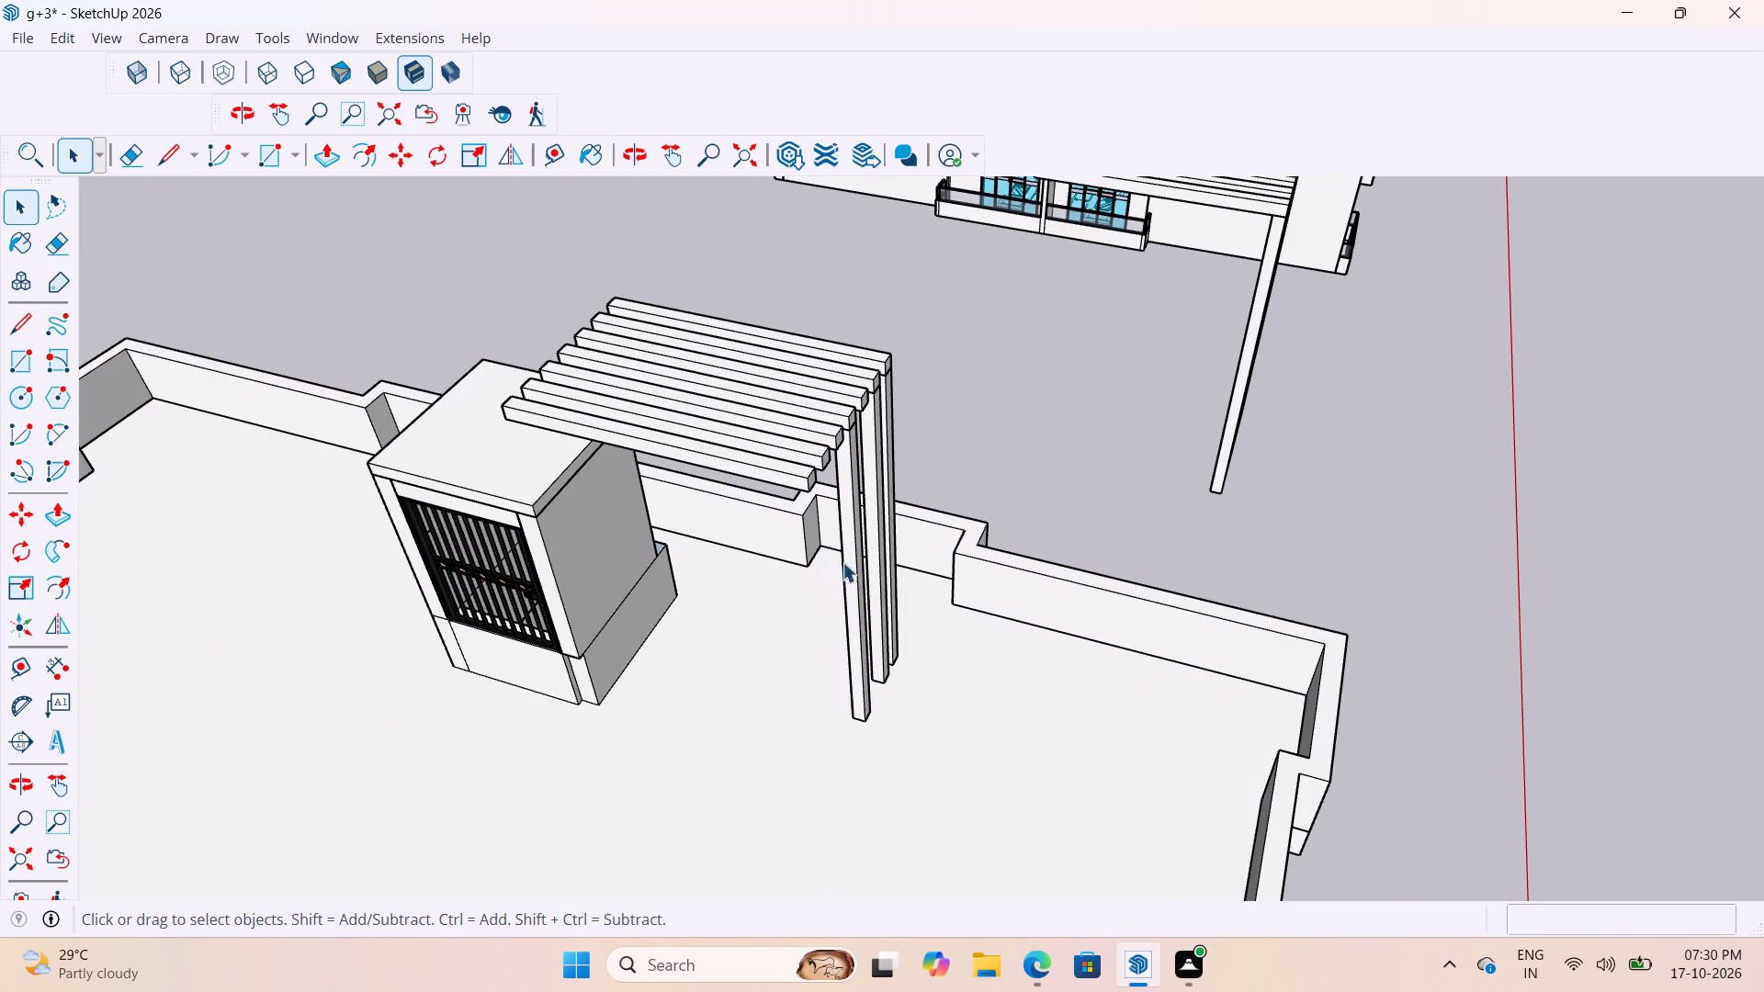
left_click(848, 563)
key("Delete")
left_click(867, 542)
key("Delete")
left_click(888, 528)
key("Delete")
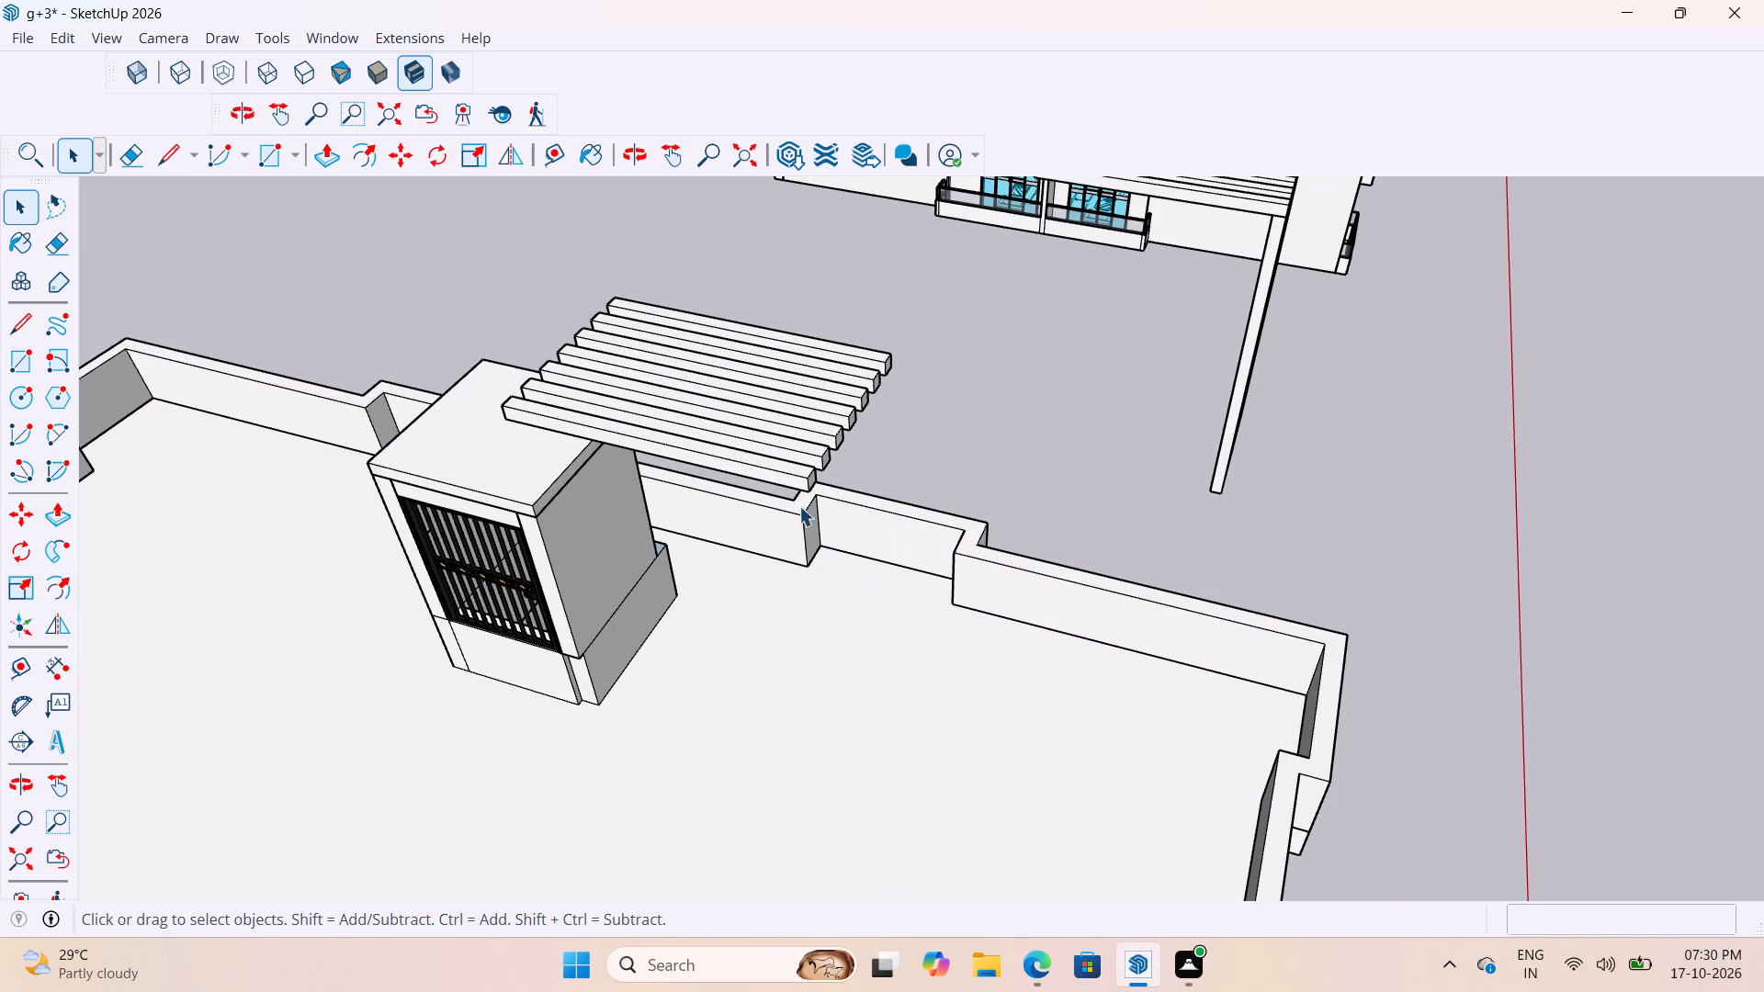
Delete the seven horizontal top beams of the same rooftop pergola, clearing it from the terrace.
left_click(794, 482)
key("Delete")
left_click(817, 460)
key("Delete")
left_click(834, 436)
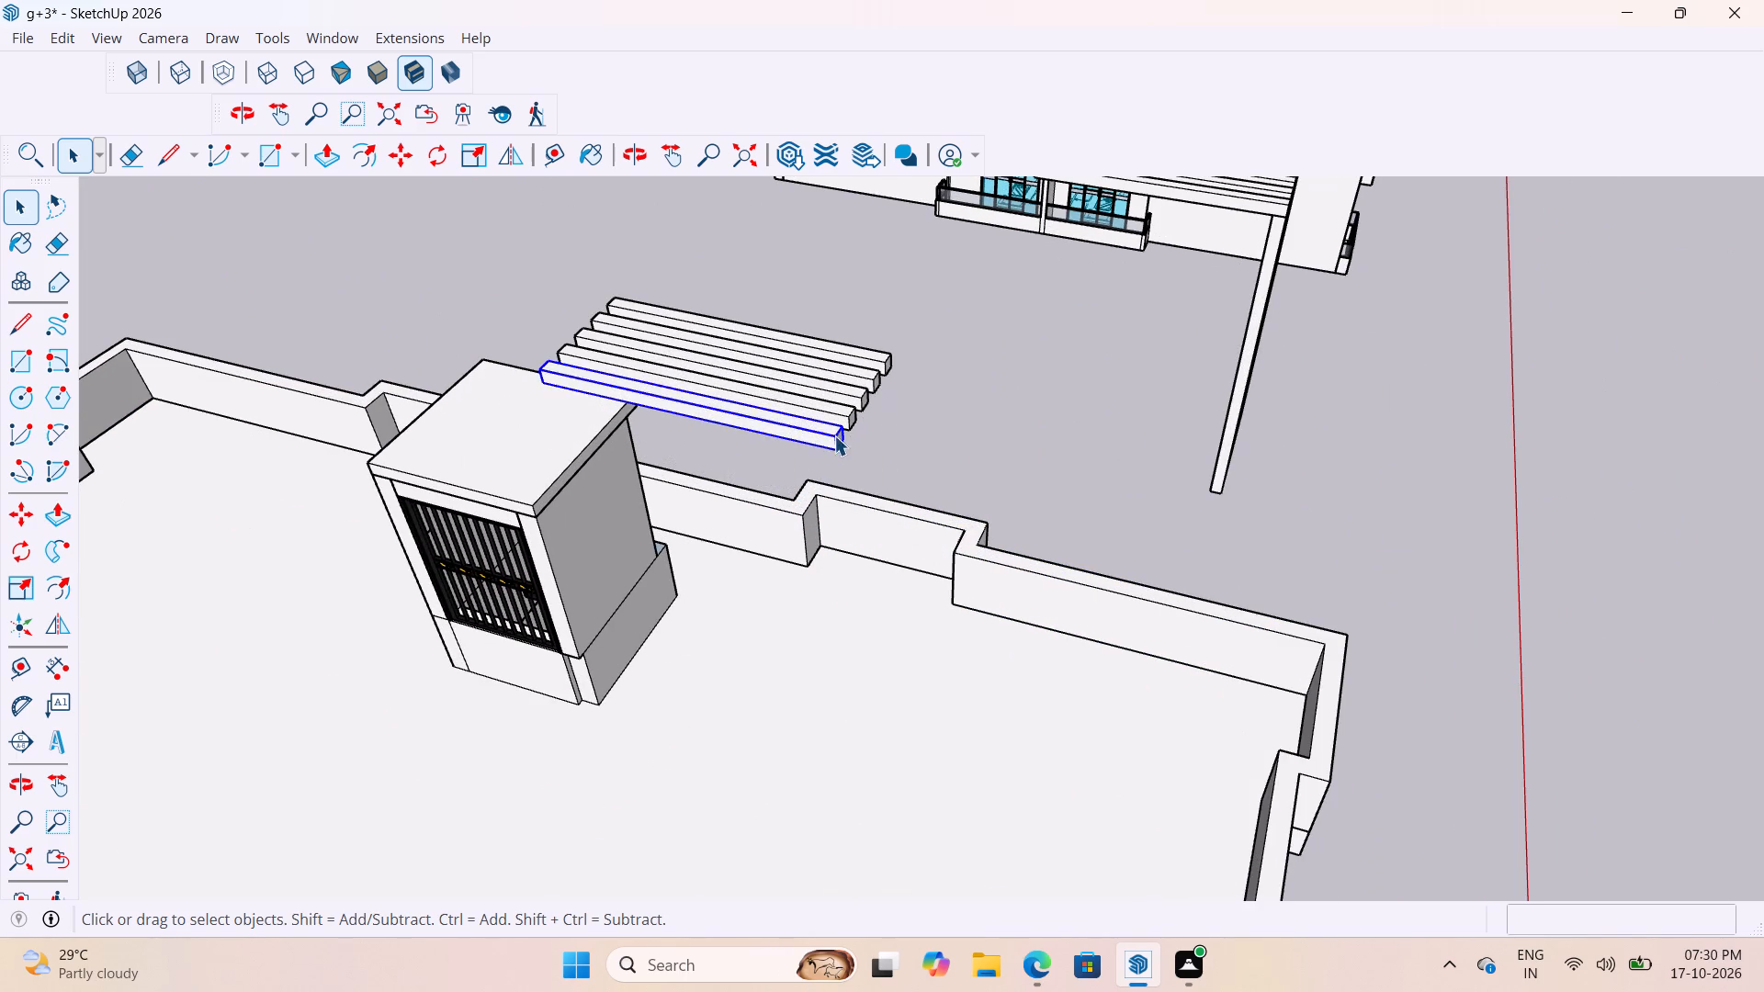
key("Delete")
left_click(849, 420)
key("Delete")
left_click(867, 400)
key("Delete")
left_click(877, 382)
key("Delete")
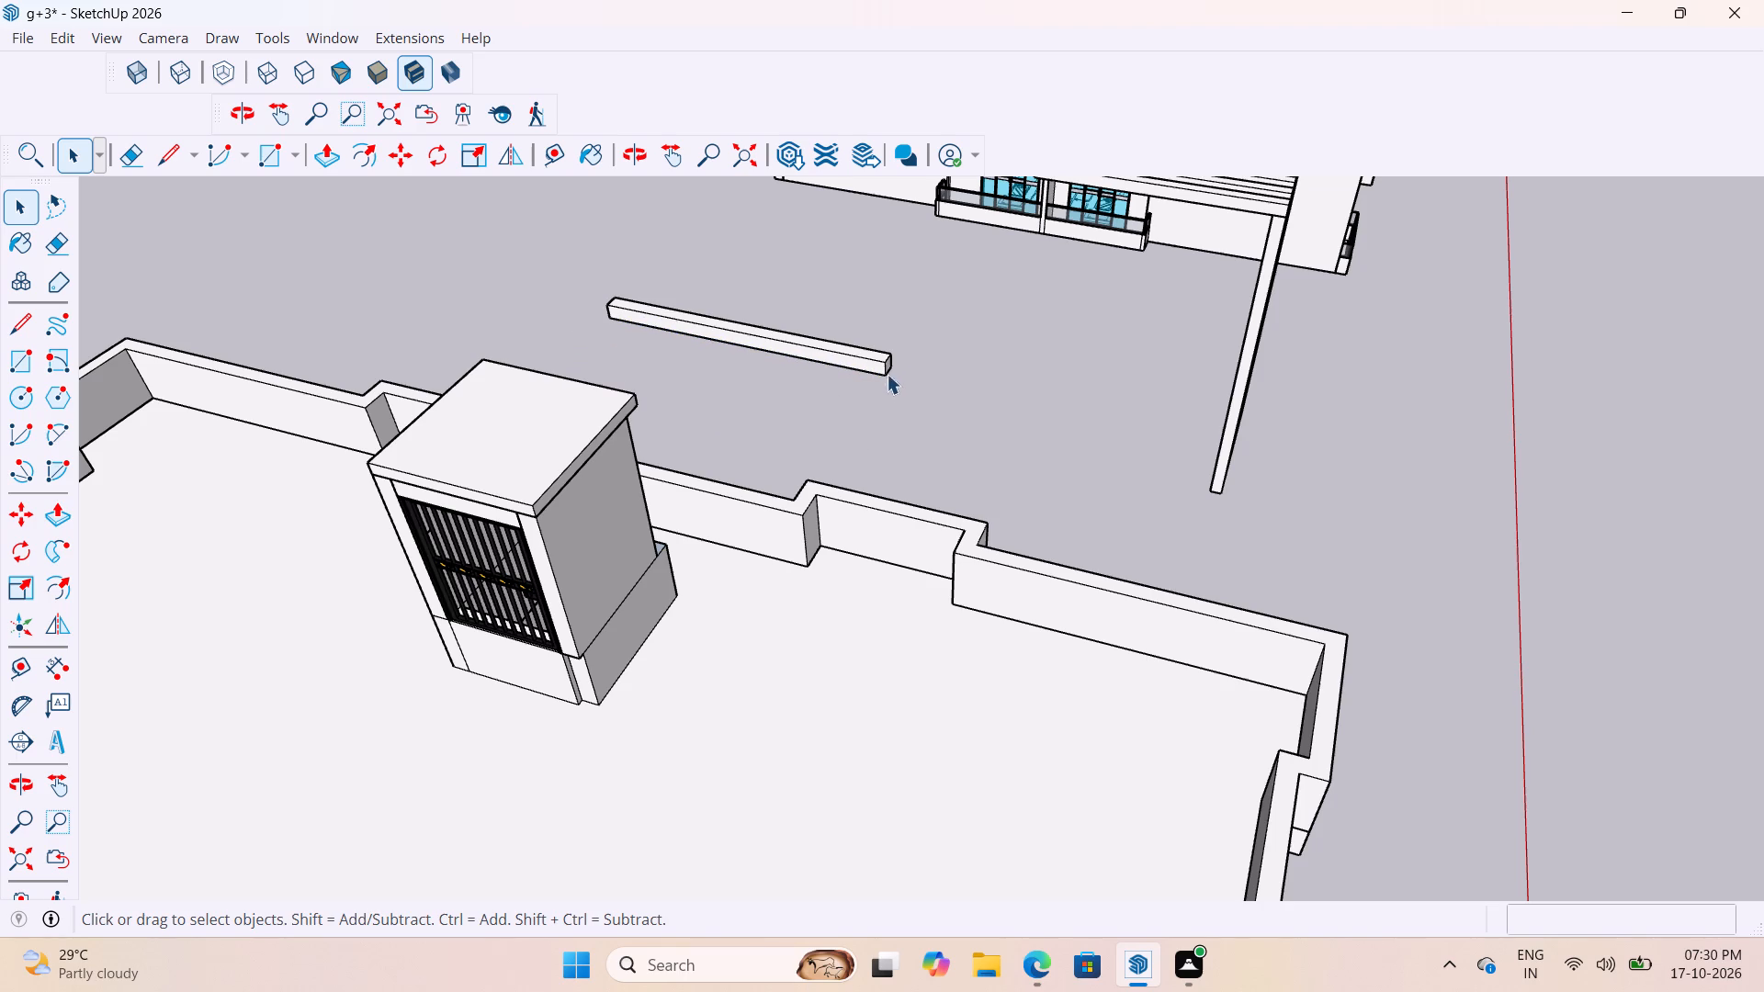
left_click(891, 366)
key("Delete")
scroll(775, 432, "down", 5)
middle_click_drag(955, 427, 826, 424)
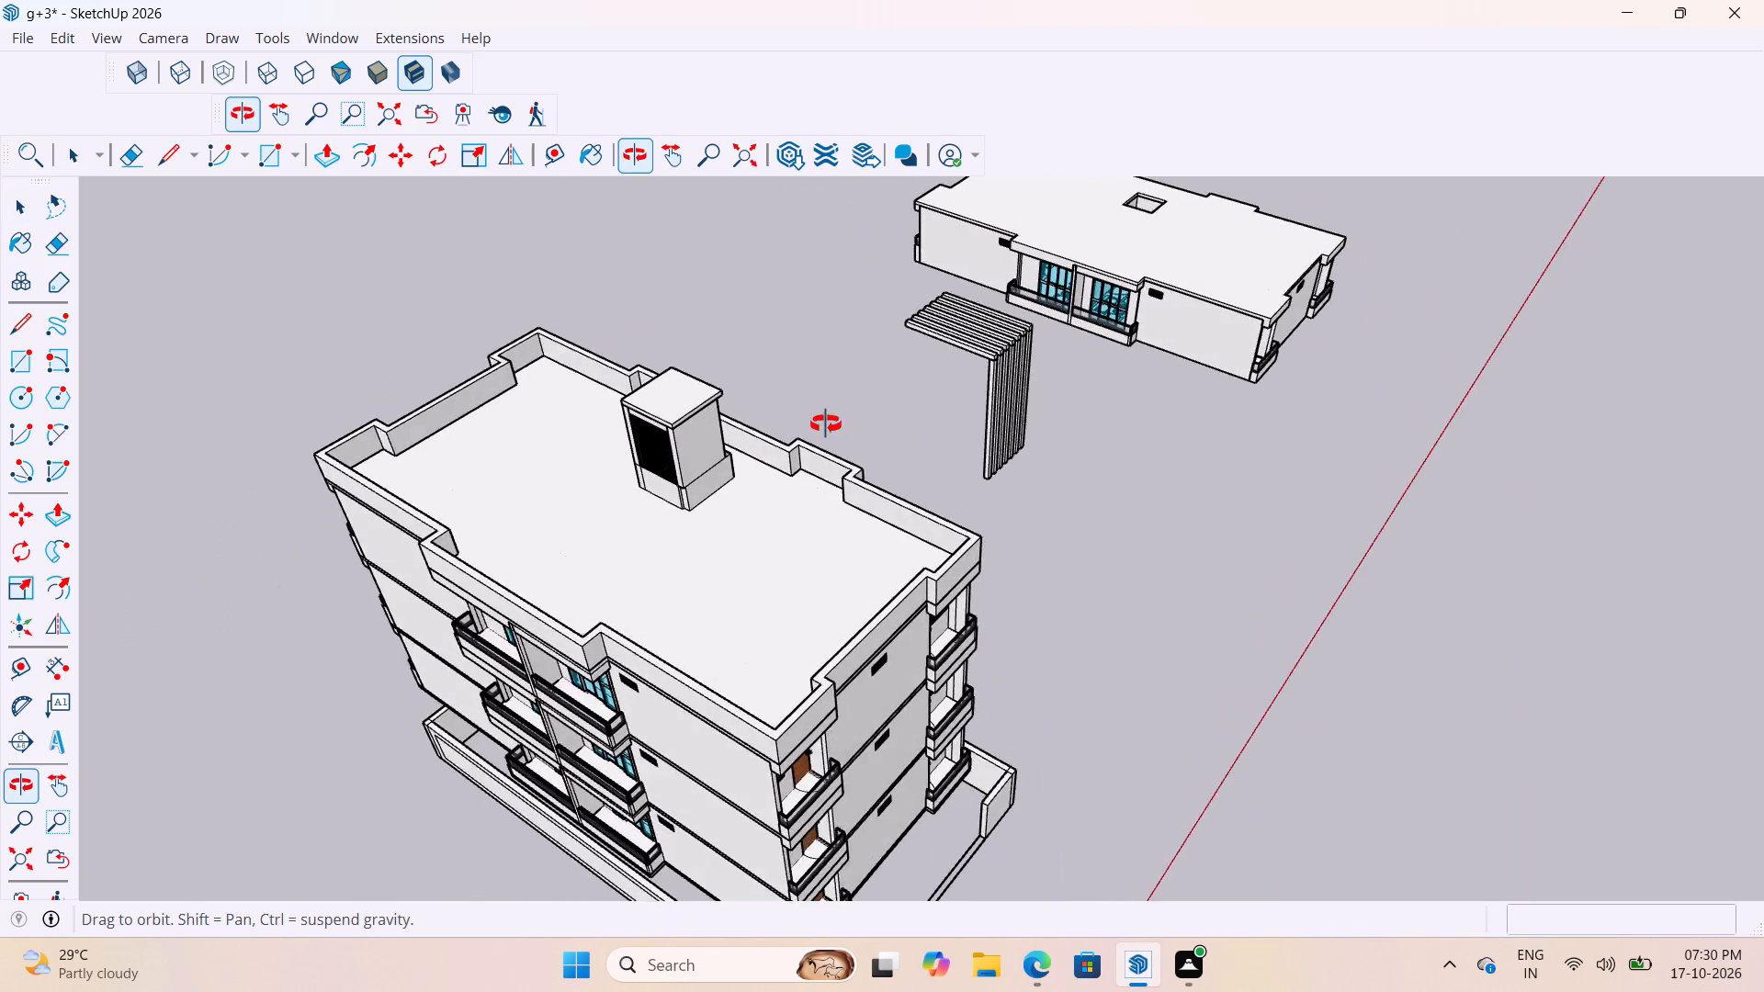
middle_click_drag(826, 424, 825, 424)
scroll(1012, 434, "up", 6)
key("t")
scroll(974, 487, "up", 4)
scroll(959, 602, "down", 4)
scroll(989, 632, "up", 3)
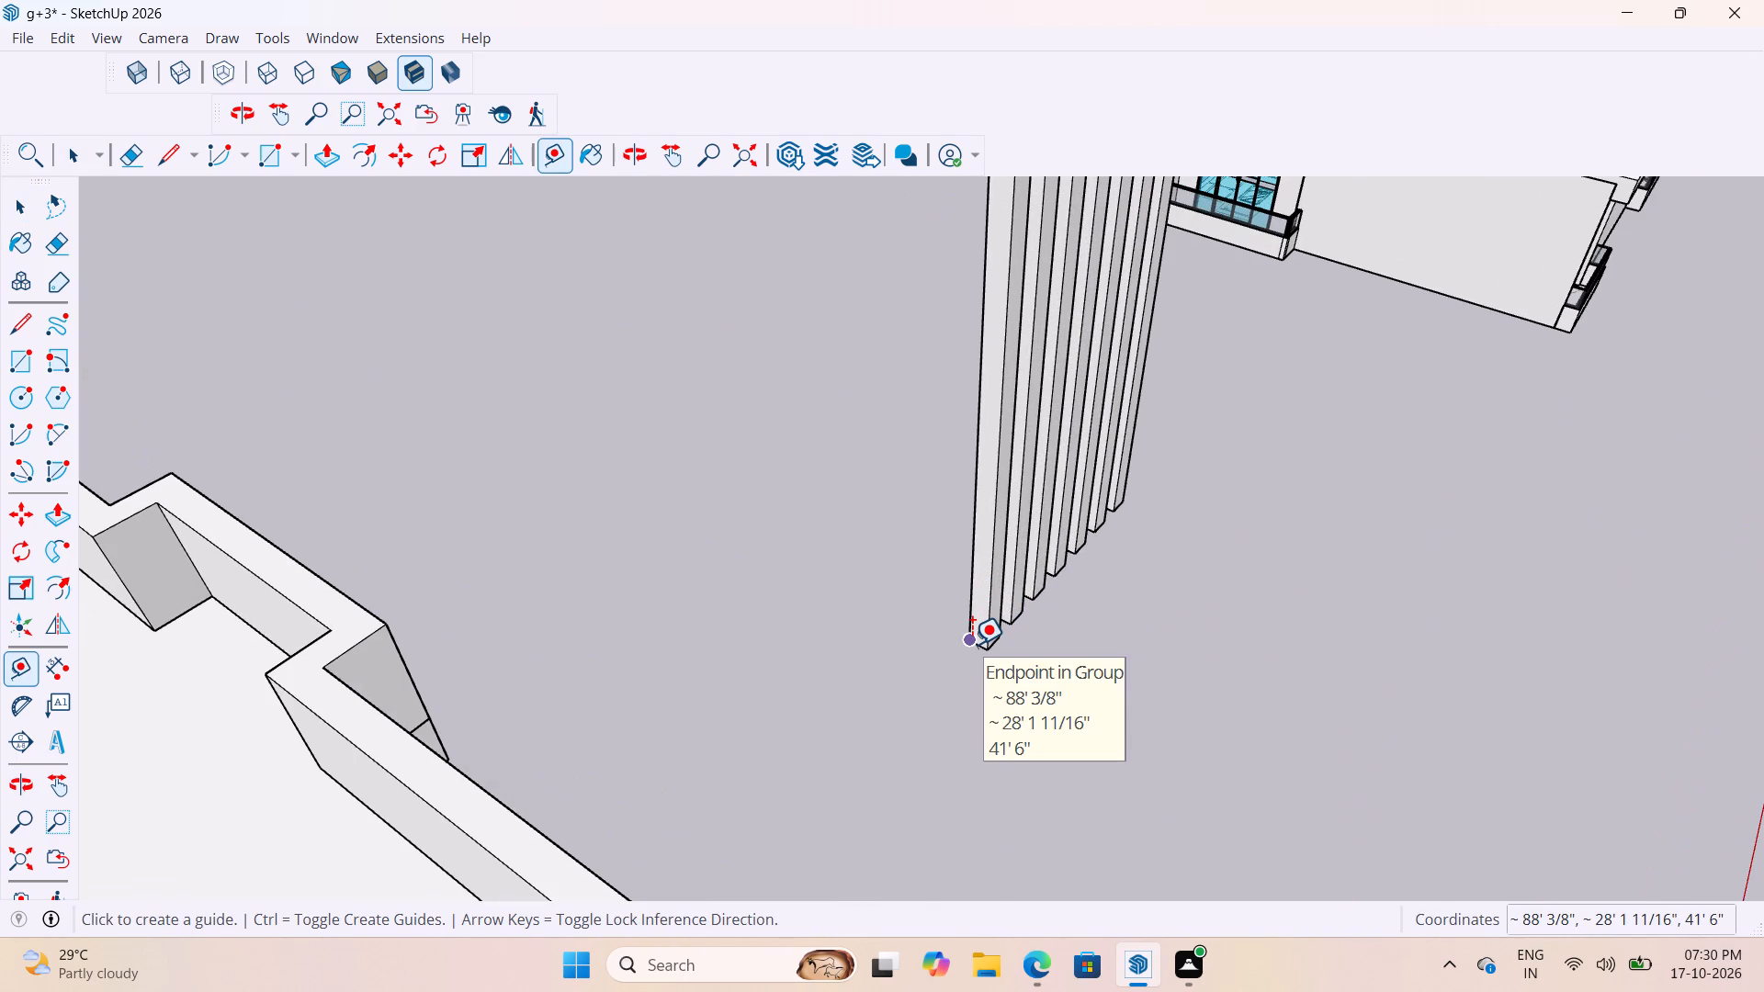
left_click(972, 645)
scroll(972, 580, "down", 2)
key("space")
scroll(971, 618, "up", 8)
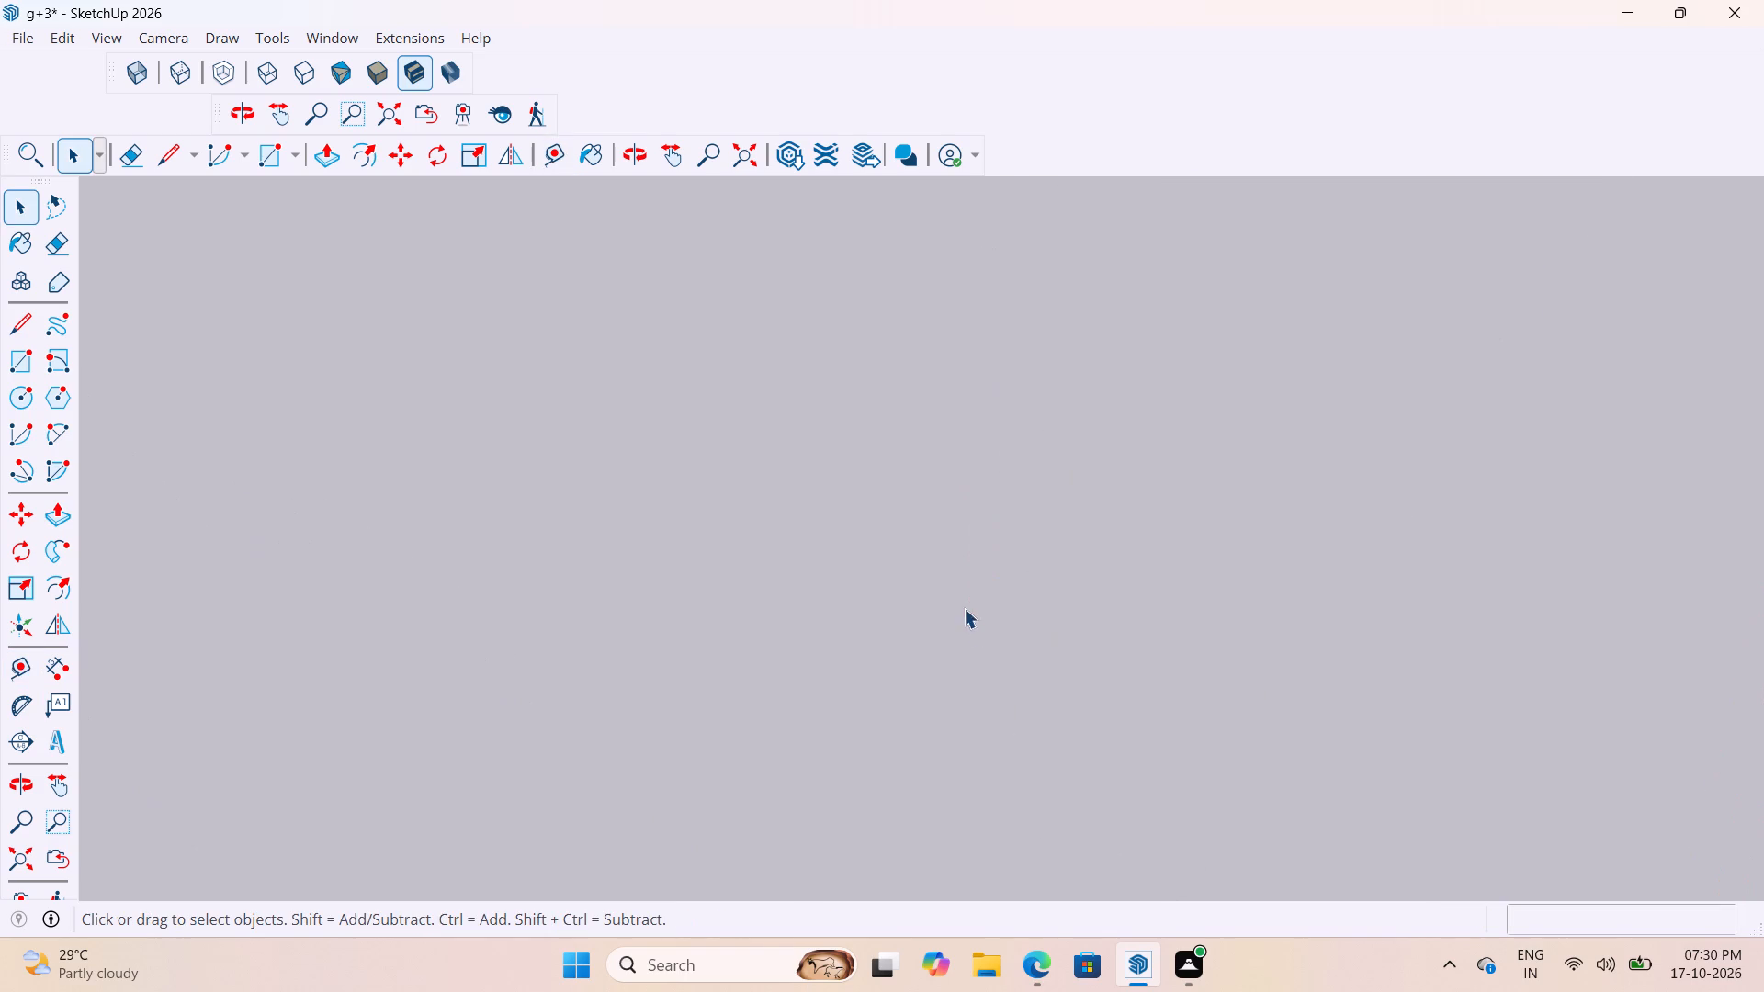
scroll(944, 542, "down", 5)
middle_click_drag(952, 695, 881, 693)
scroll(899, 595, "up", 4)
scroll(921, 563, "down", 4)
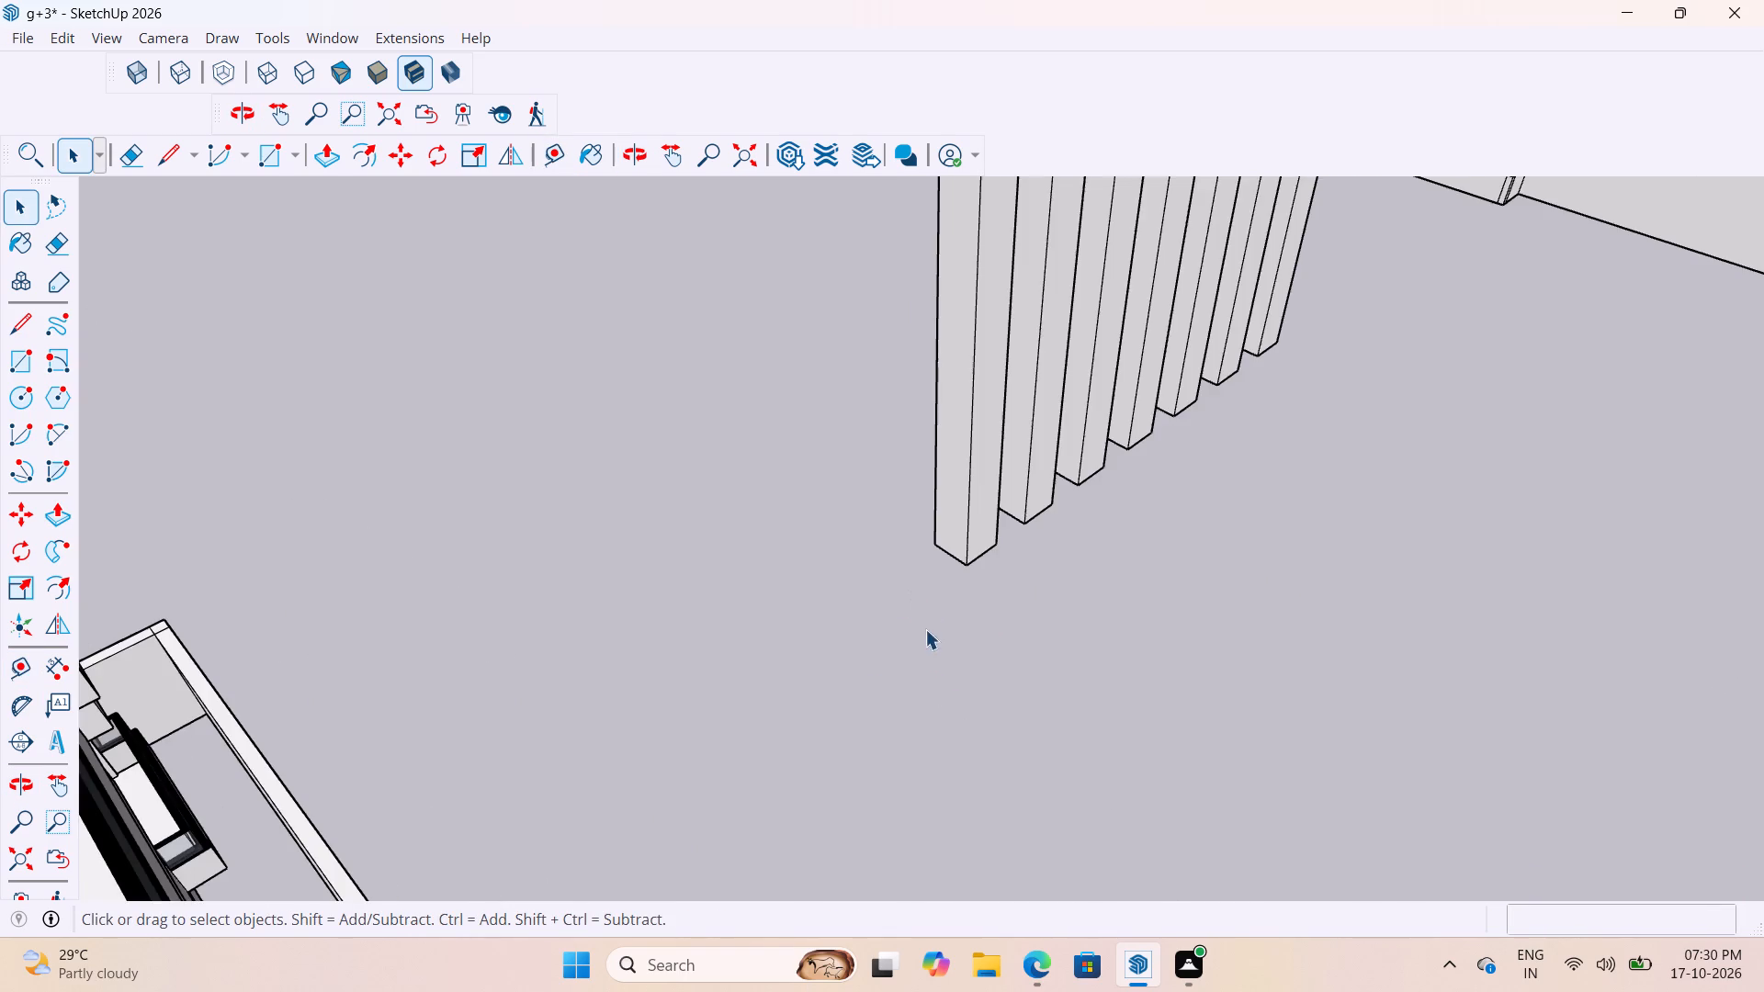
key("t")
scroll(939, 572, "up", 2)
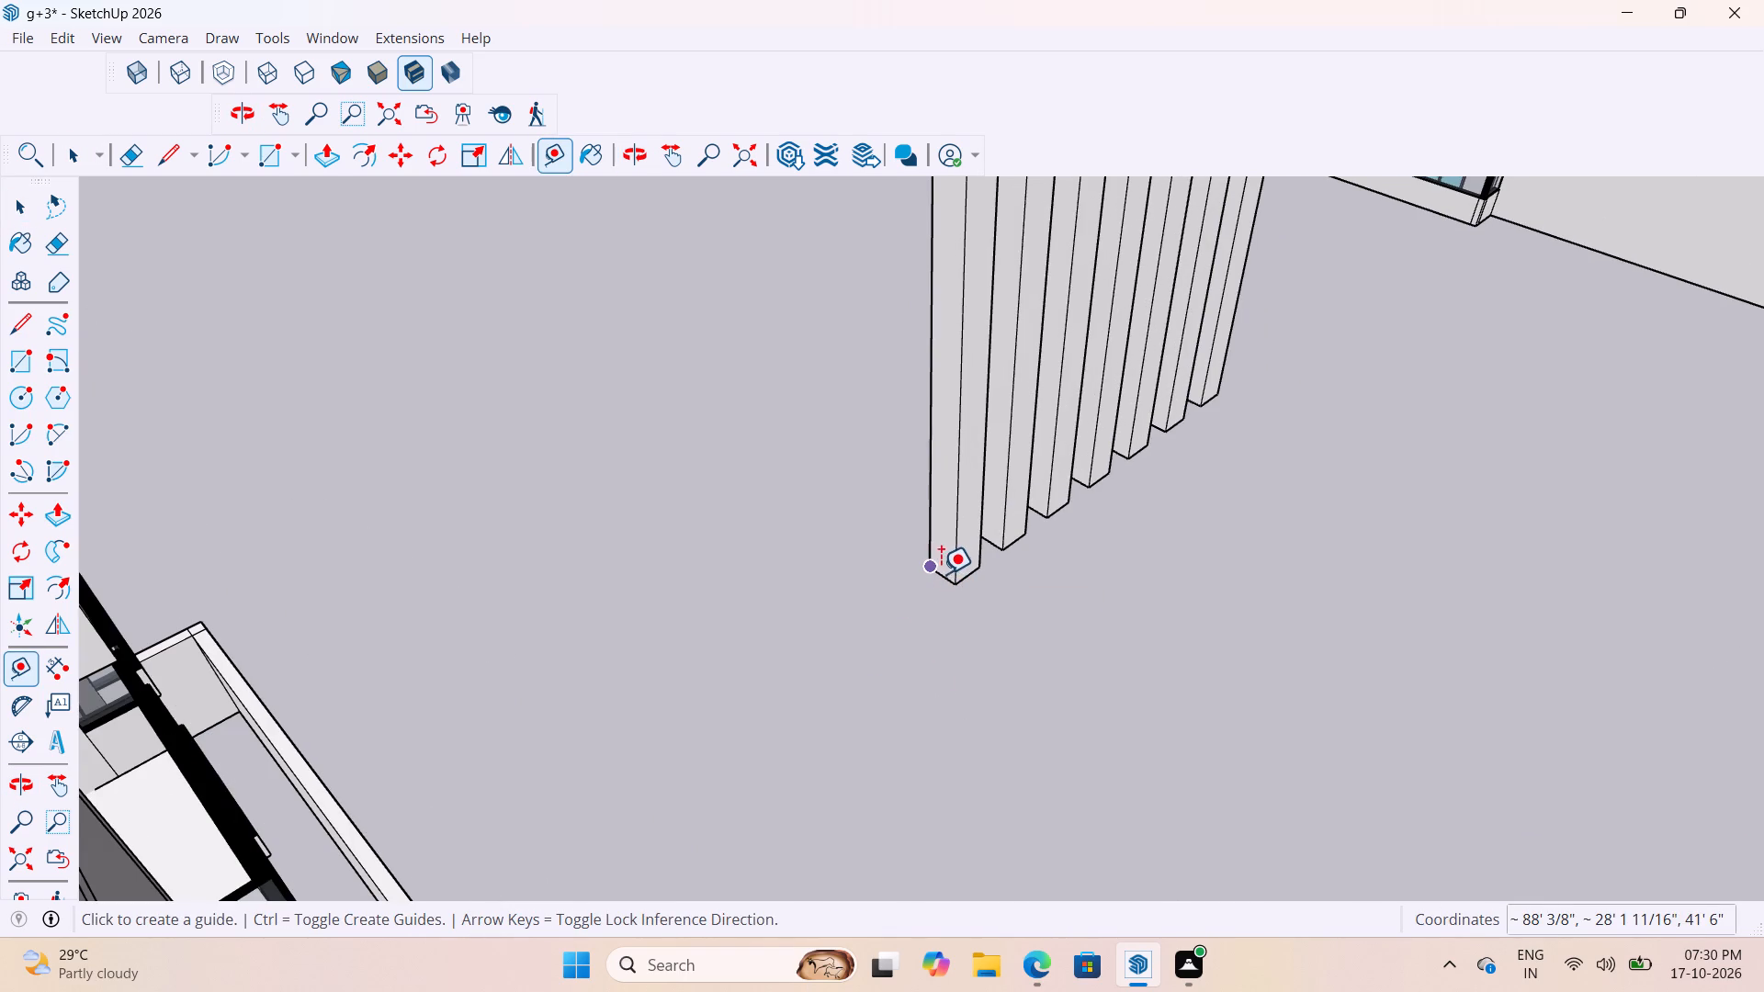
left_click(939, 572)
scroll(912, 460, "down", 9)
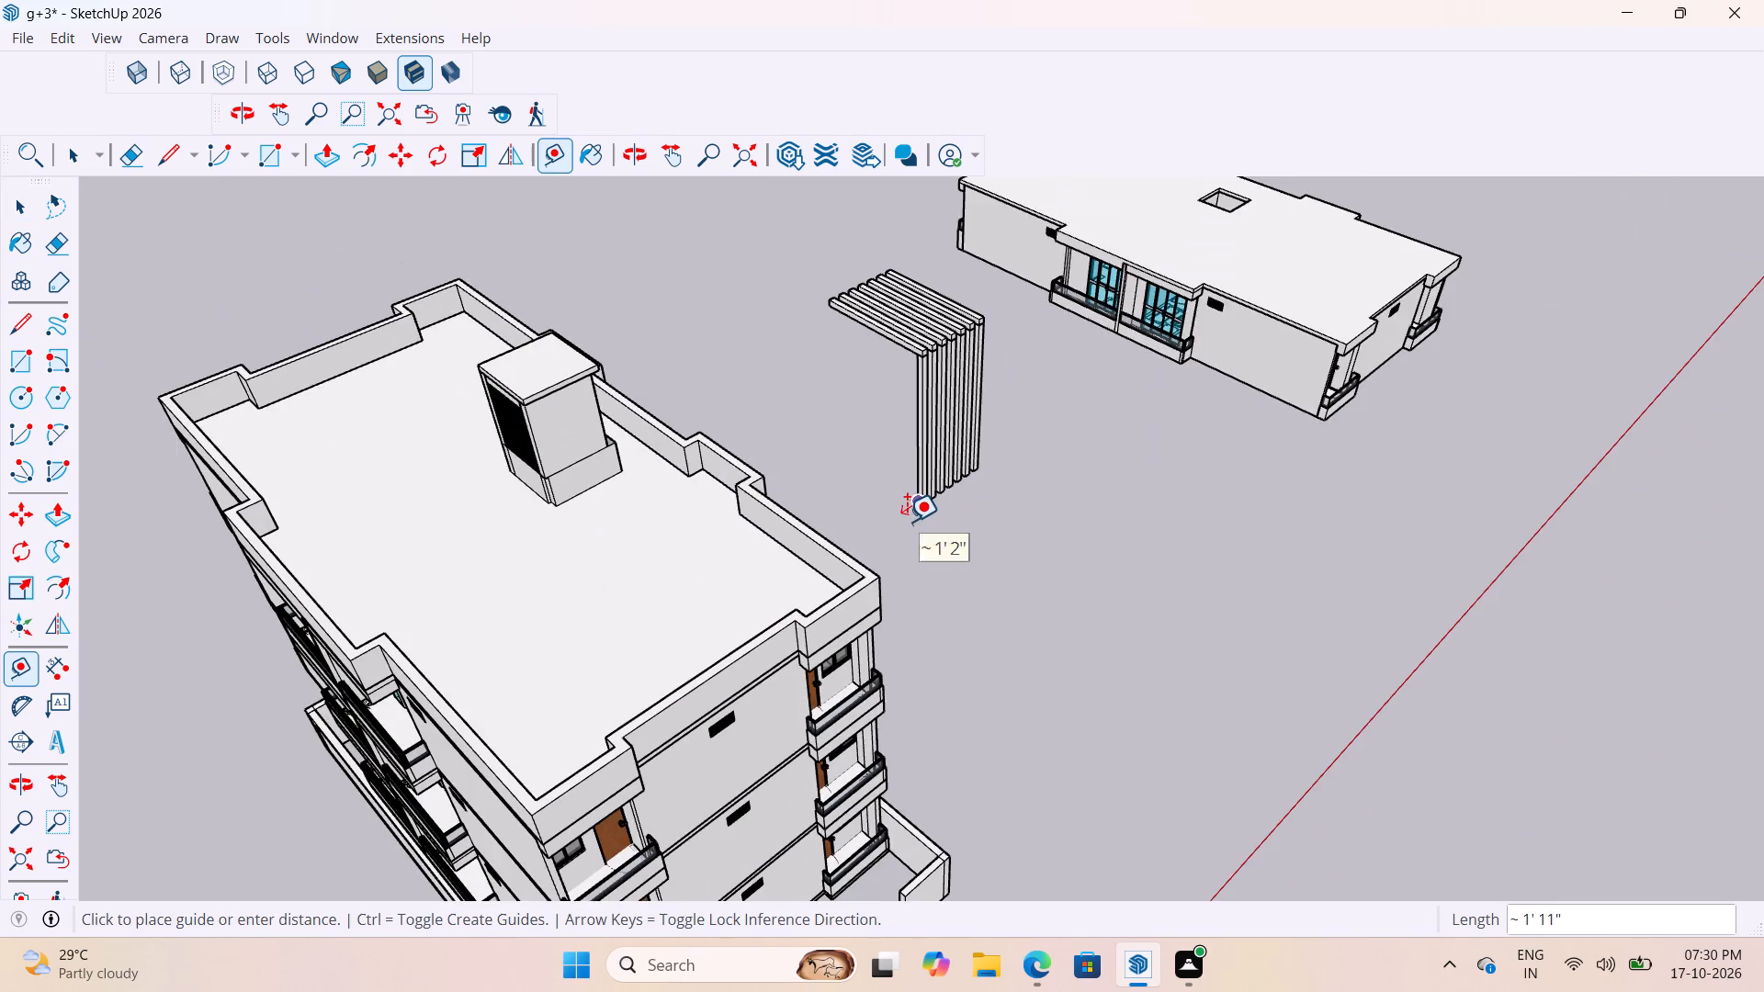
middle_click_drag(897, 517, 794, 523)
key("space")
Draw a 10' vertical reference line in the open space next to the spare pergola outside the building.
middle_click_drag(606, 459, 849, 479)
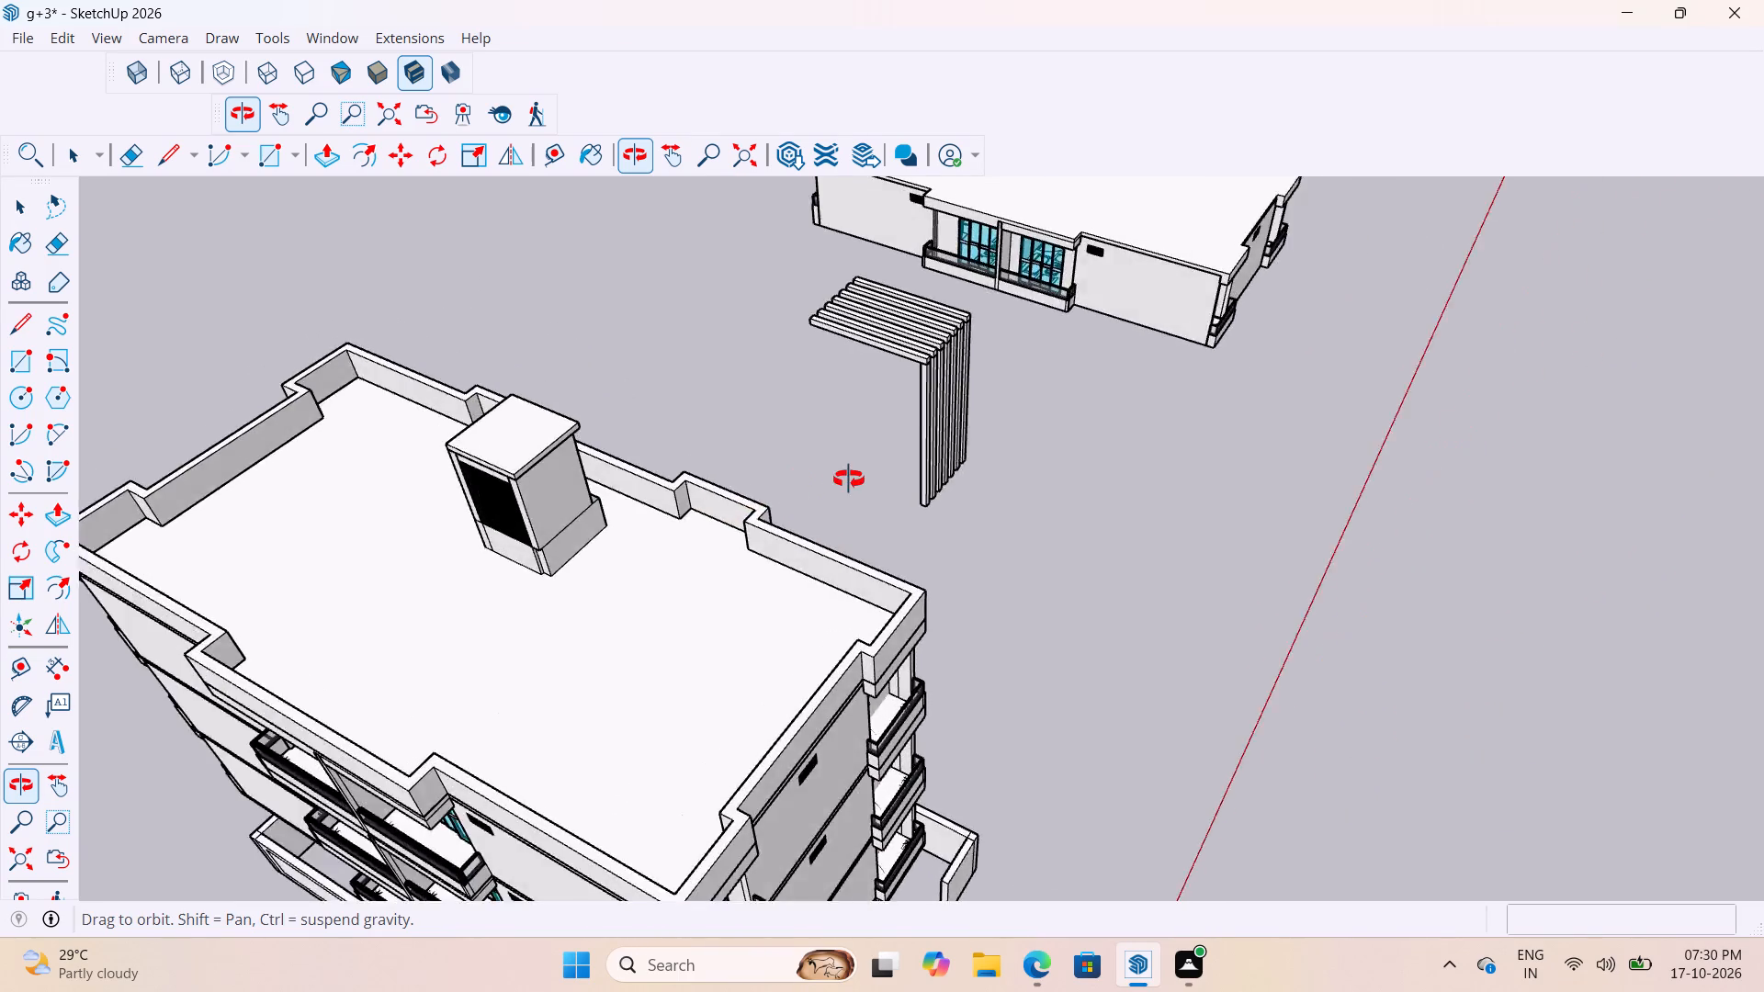
middle_click_drag(849, 479, 936, 473)
scroll(936, 473, "down", 1)
scroll(925, 359, "up", 6)
middle_click_drag(877, 459, 582, 519)
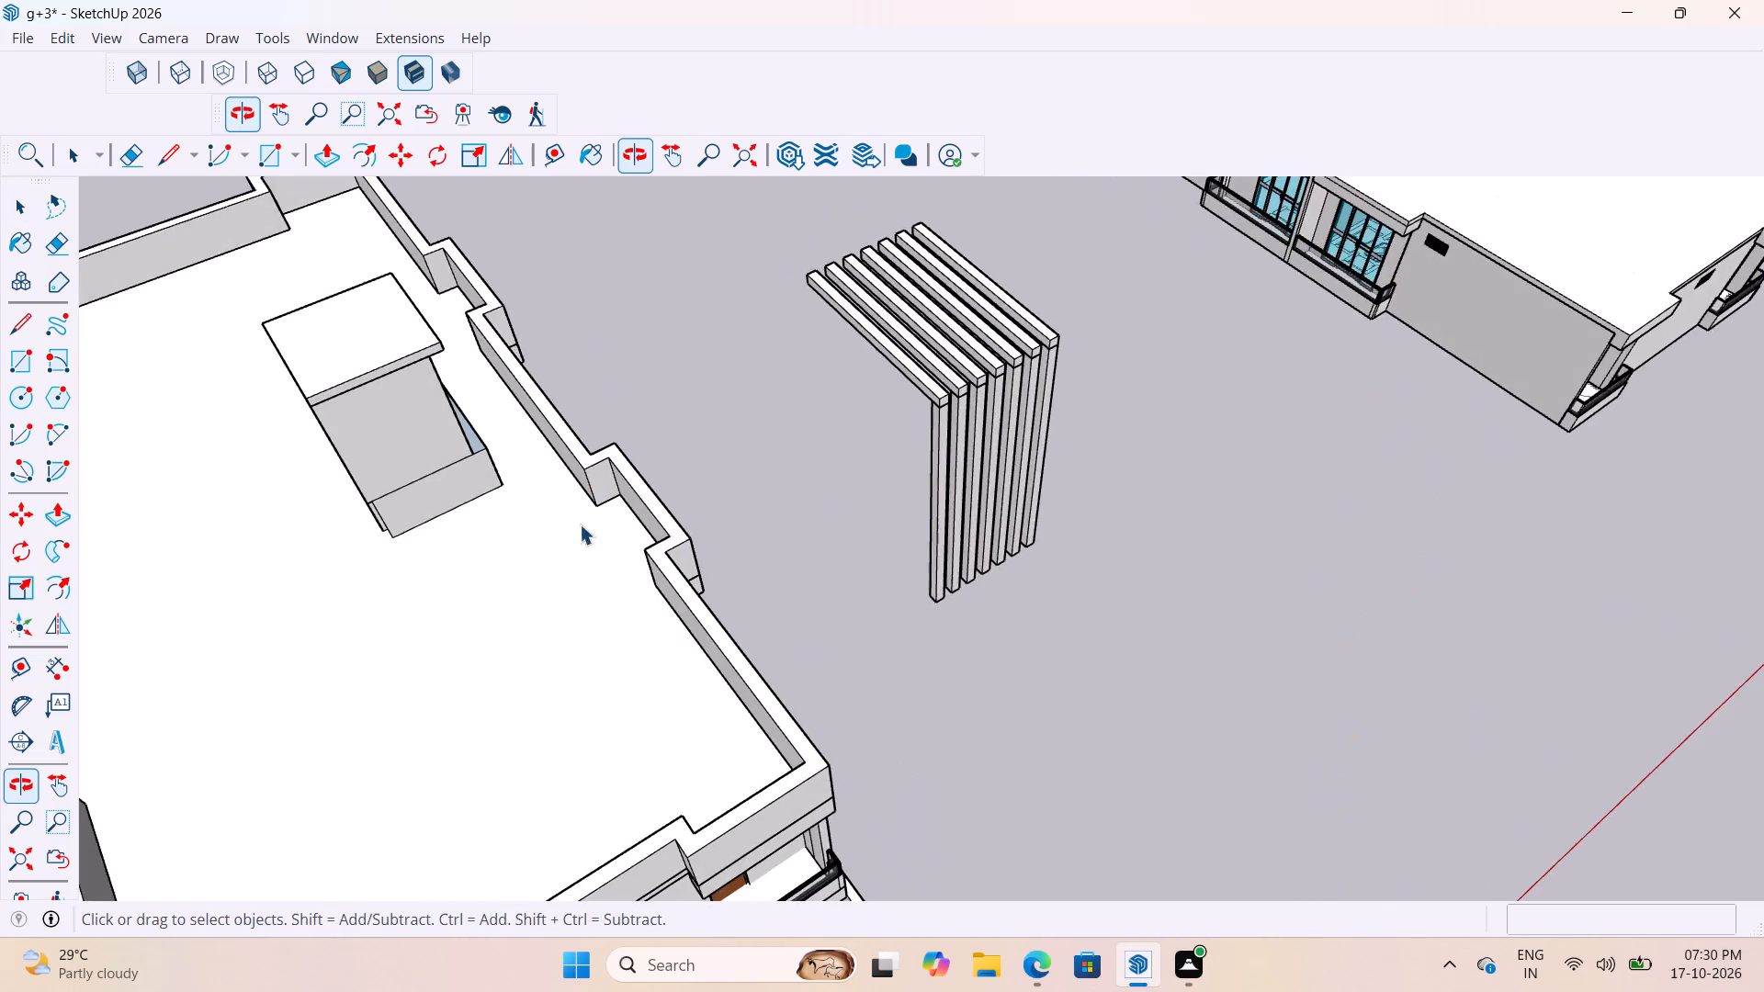
scroll(678, 599, "down", 4)
middle_click_drag(844, 606, 463, 566)
scroll(869, 674, "down", 3)
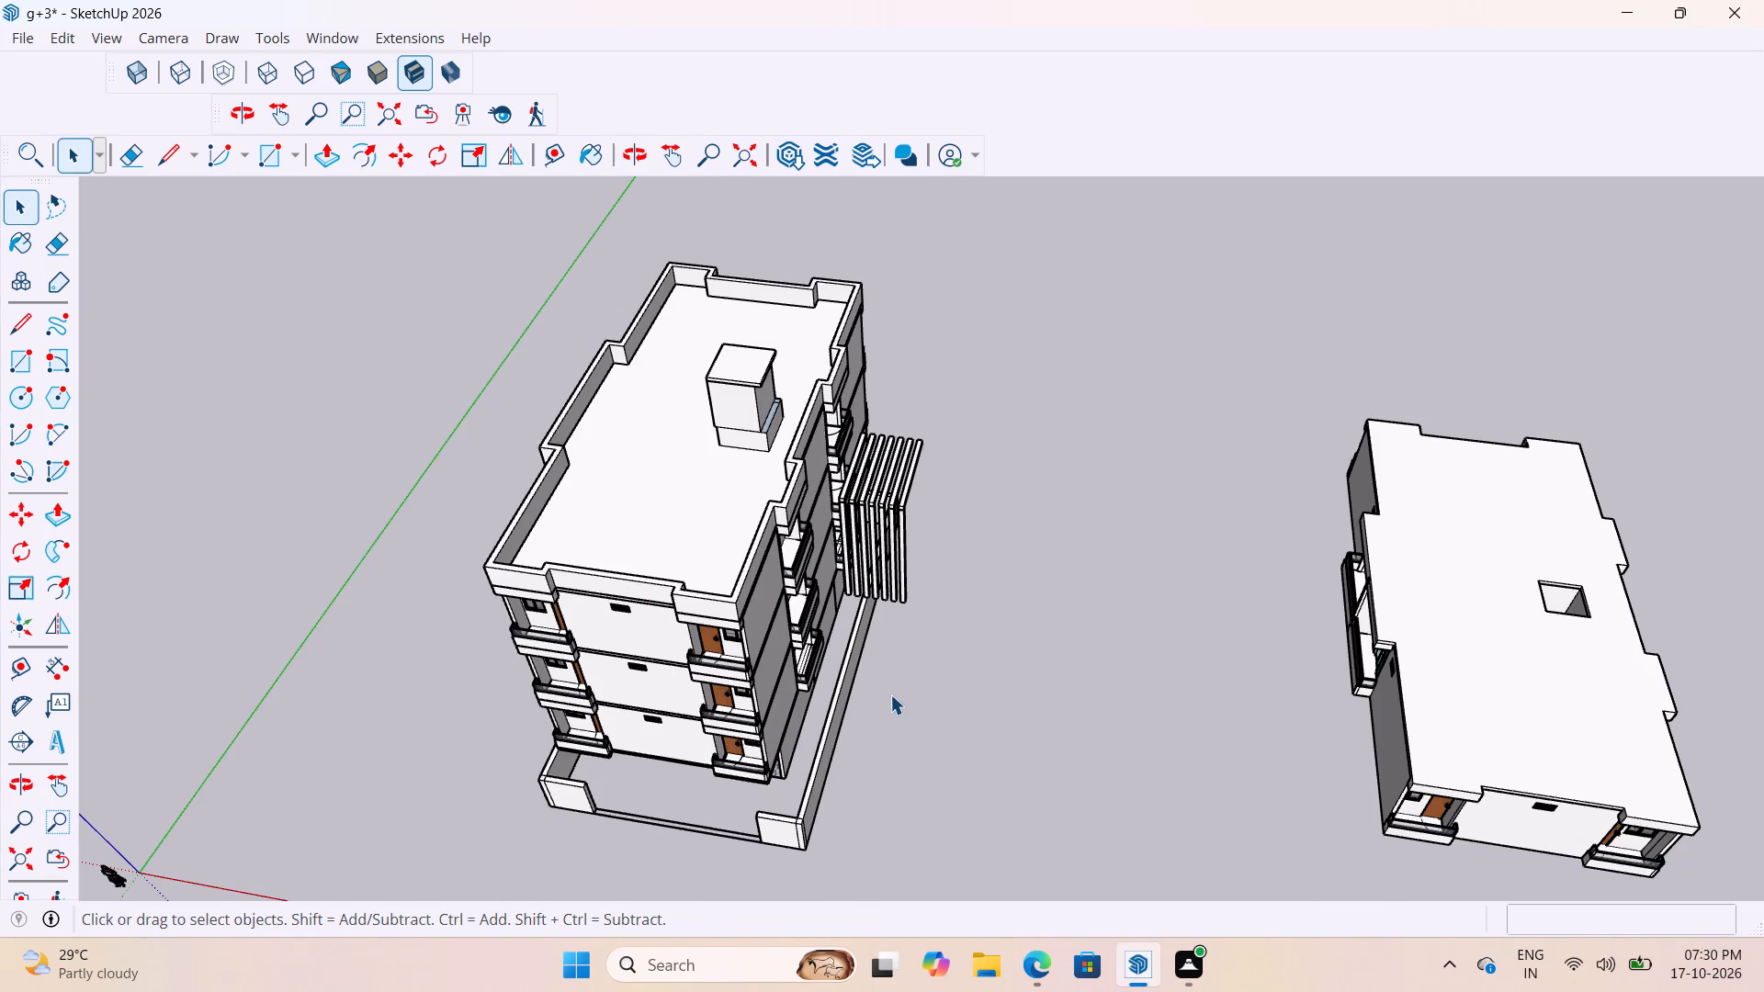
key("l")
left_click(953, 614)
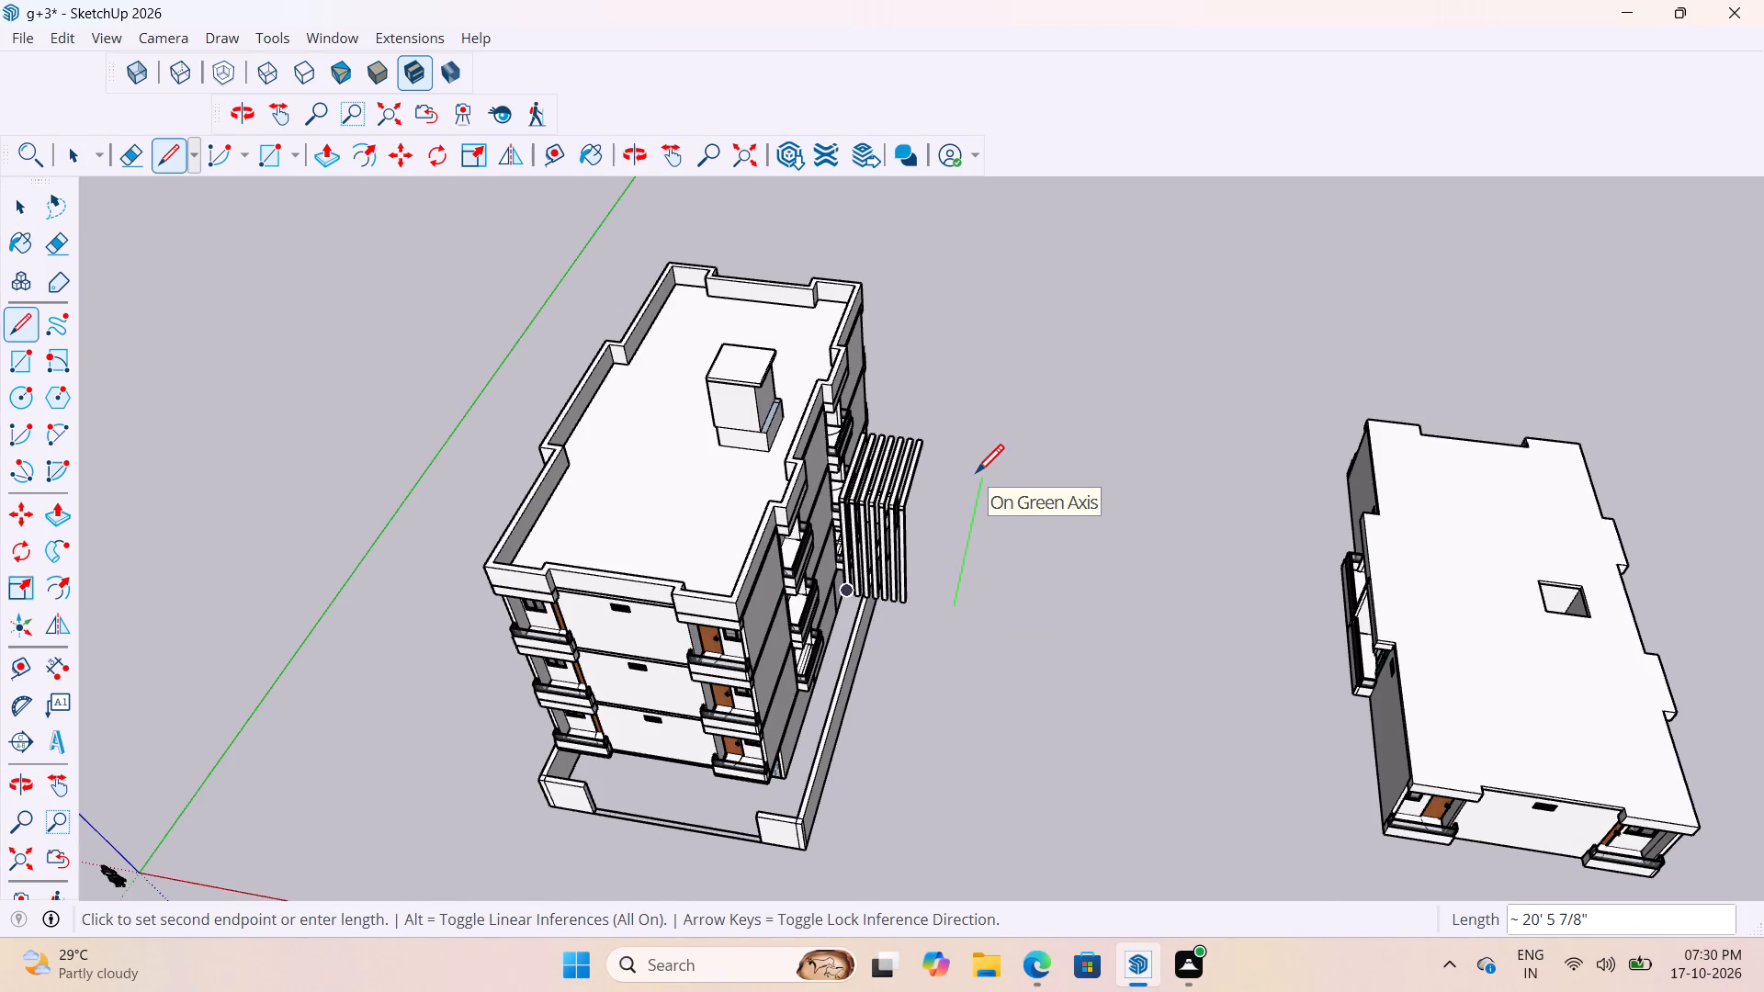
key("Up")
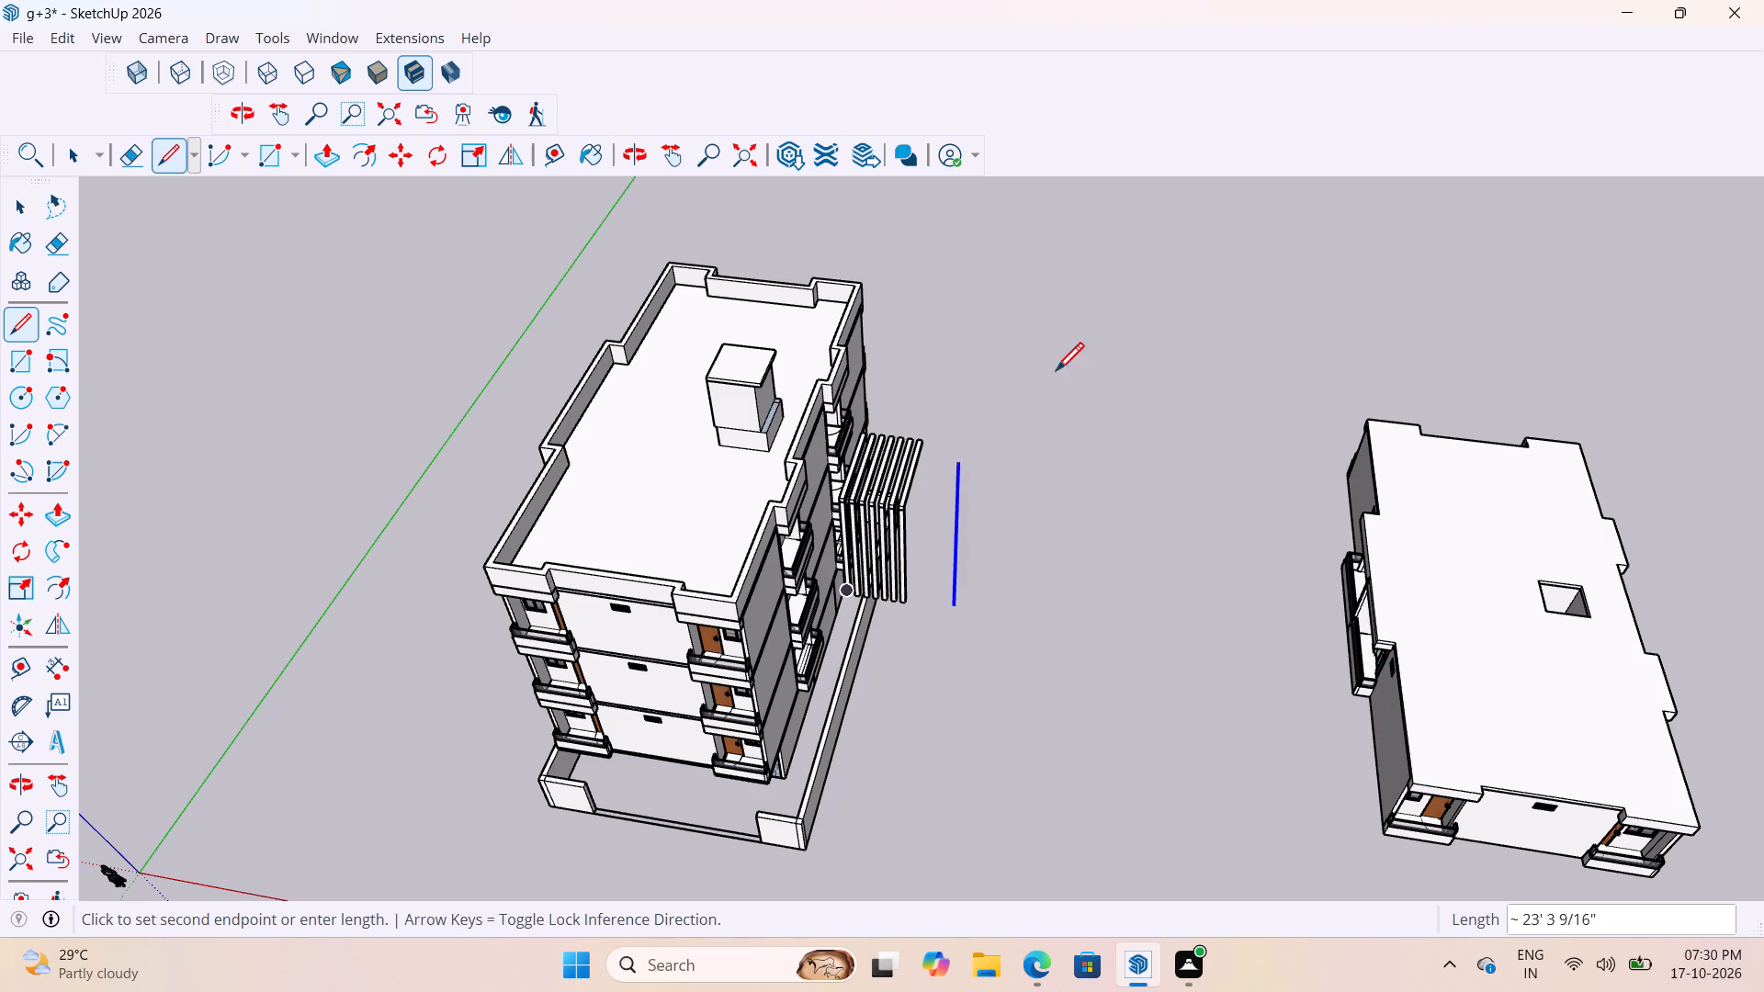
scroll(967, 391, "down", 4)
middle_click_drag(923, 547, 548, 574)
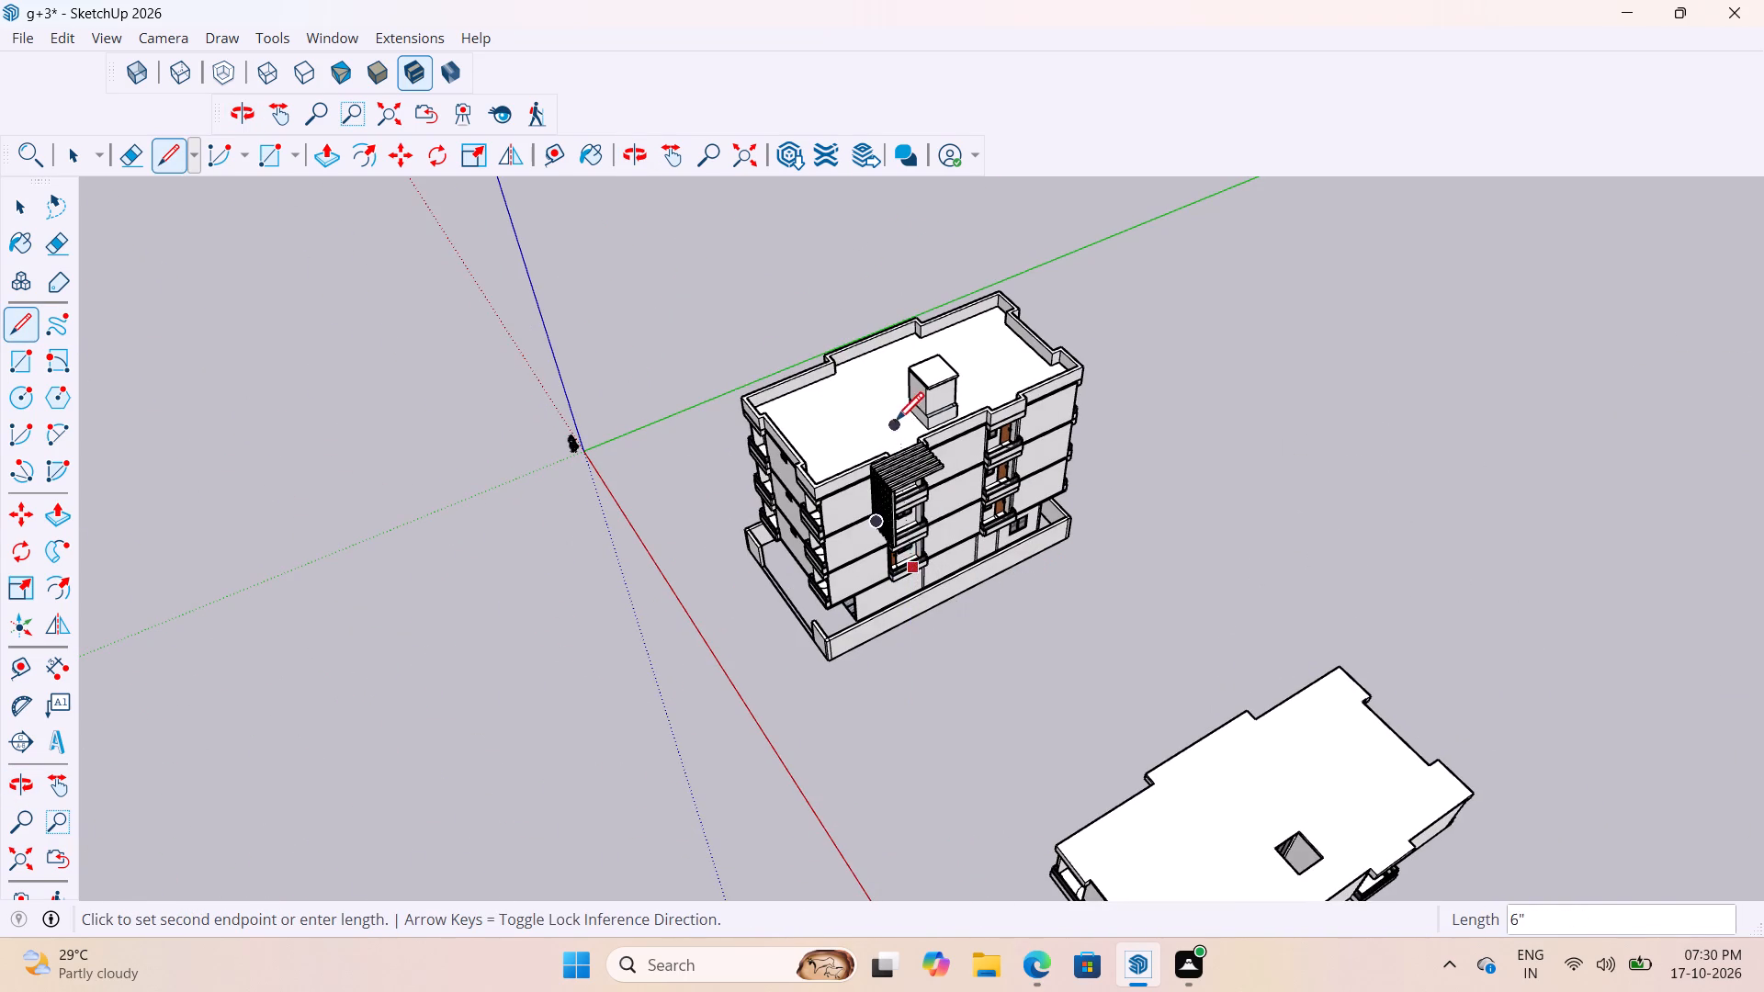
scroll(938, 461, "up", 3)
middle_click_drag(930, 456, 1176, 465)
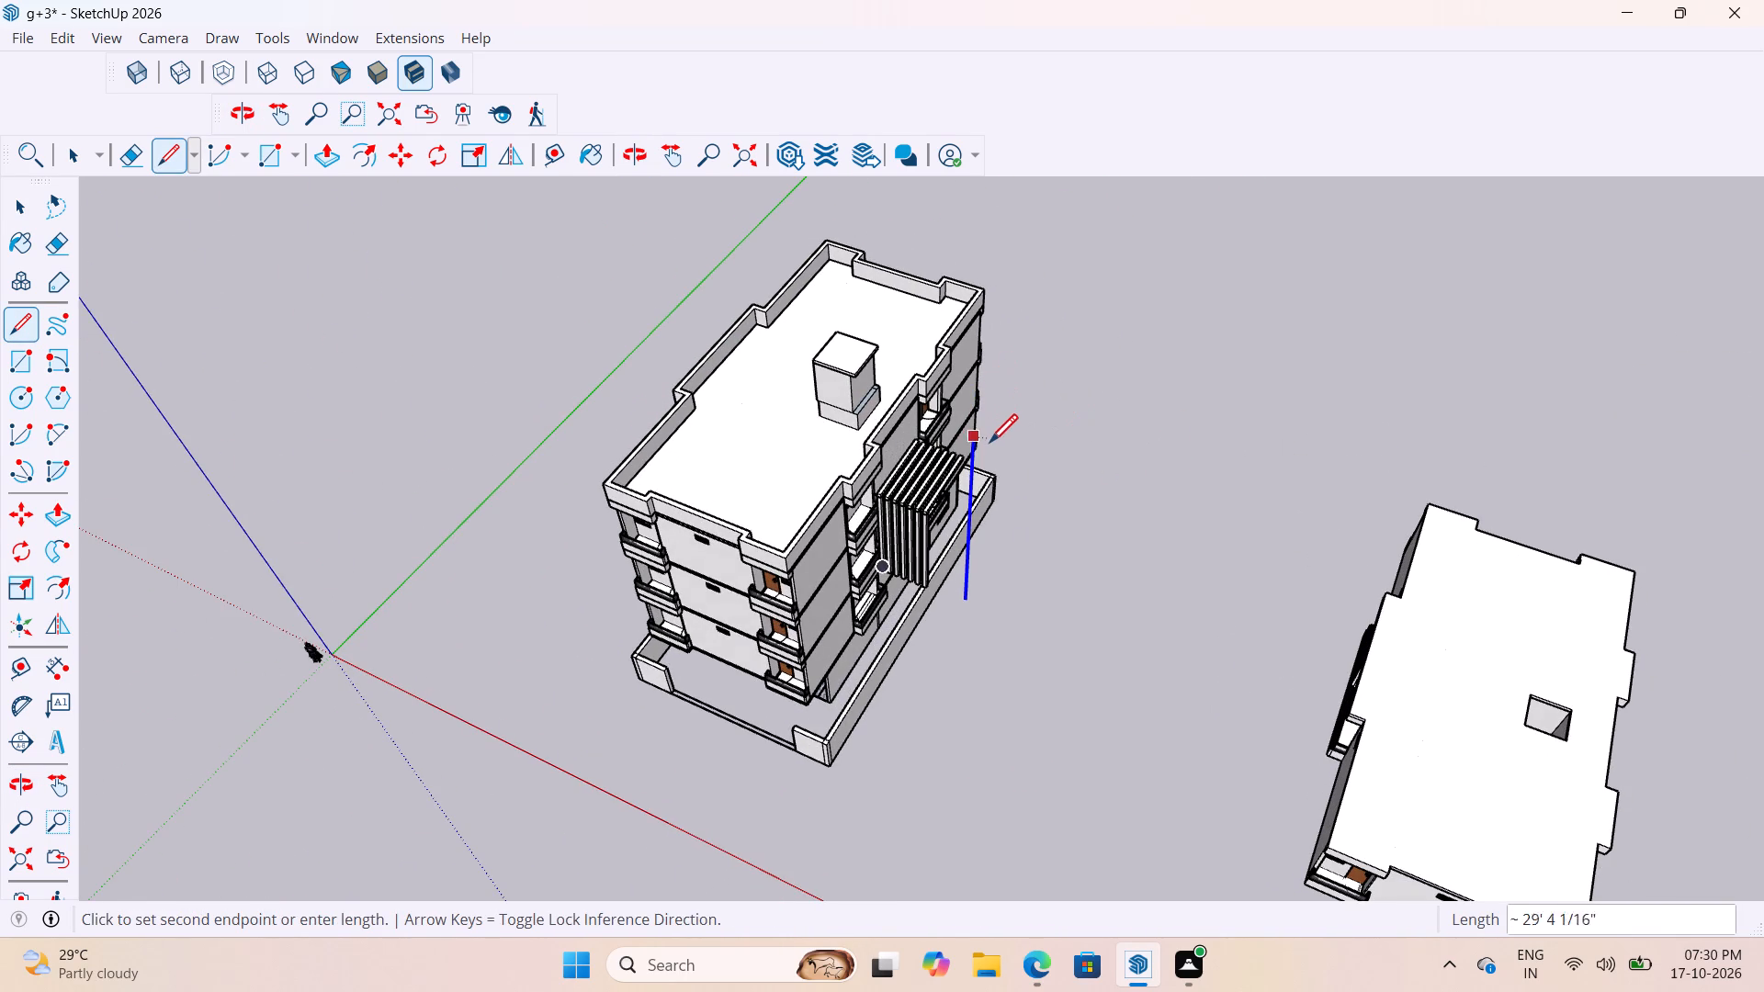
type("10'")
key("Return")
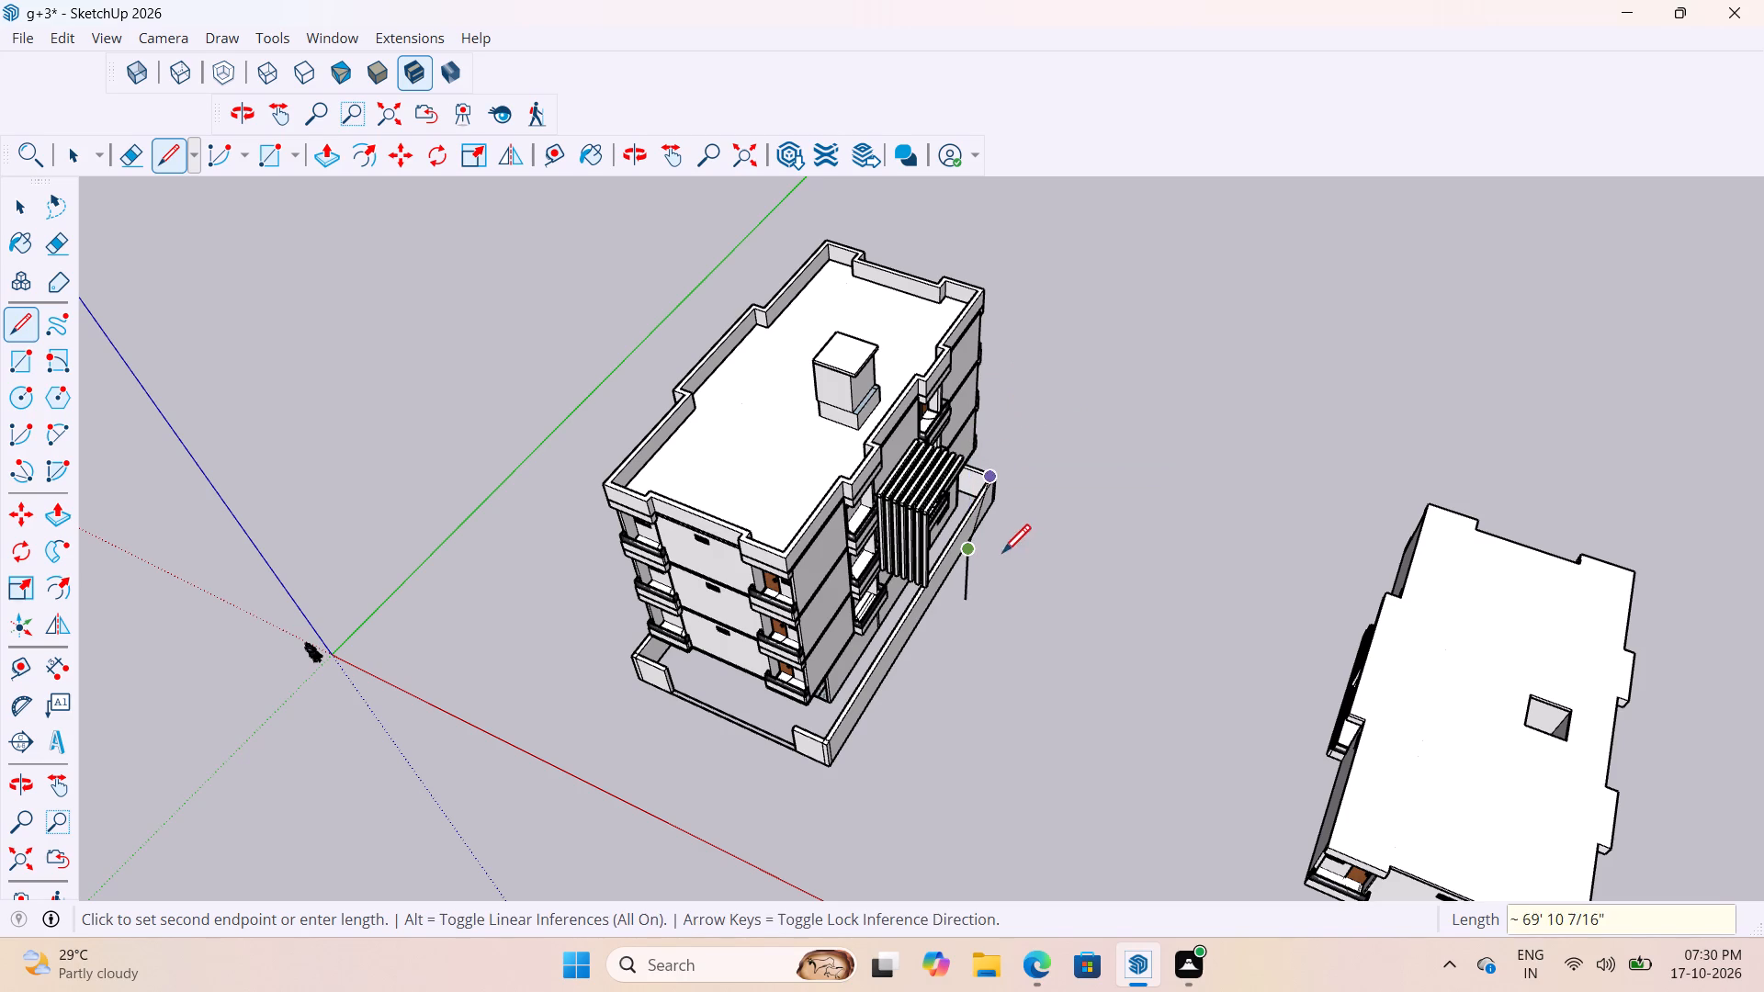
scroll(1001, 538, "up", 4)
middle_click_drag(998, 535, 1184, 453)
key("space")
Make one group of the spare pergola's posts and top beams outside the building.
scroll(846, 596, "up", 2)
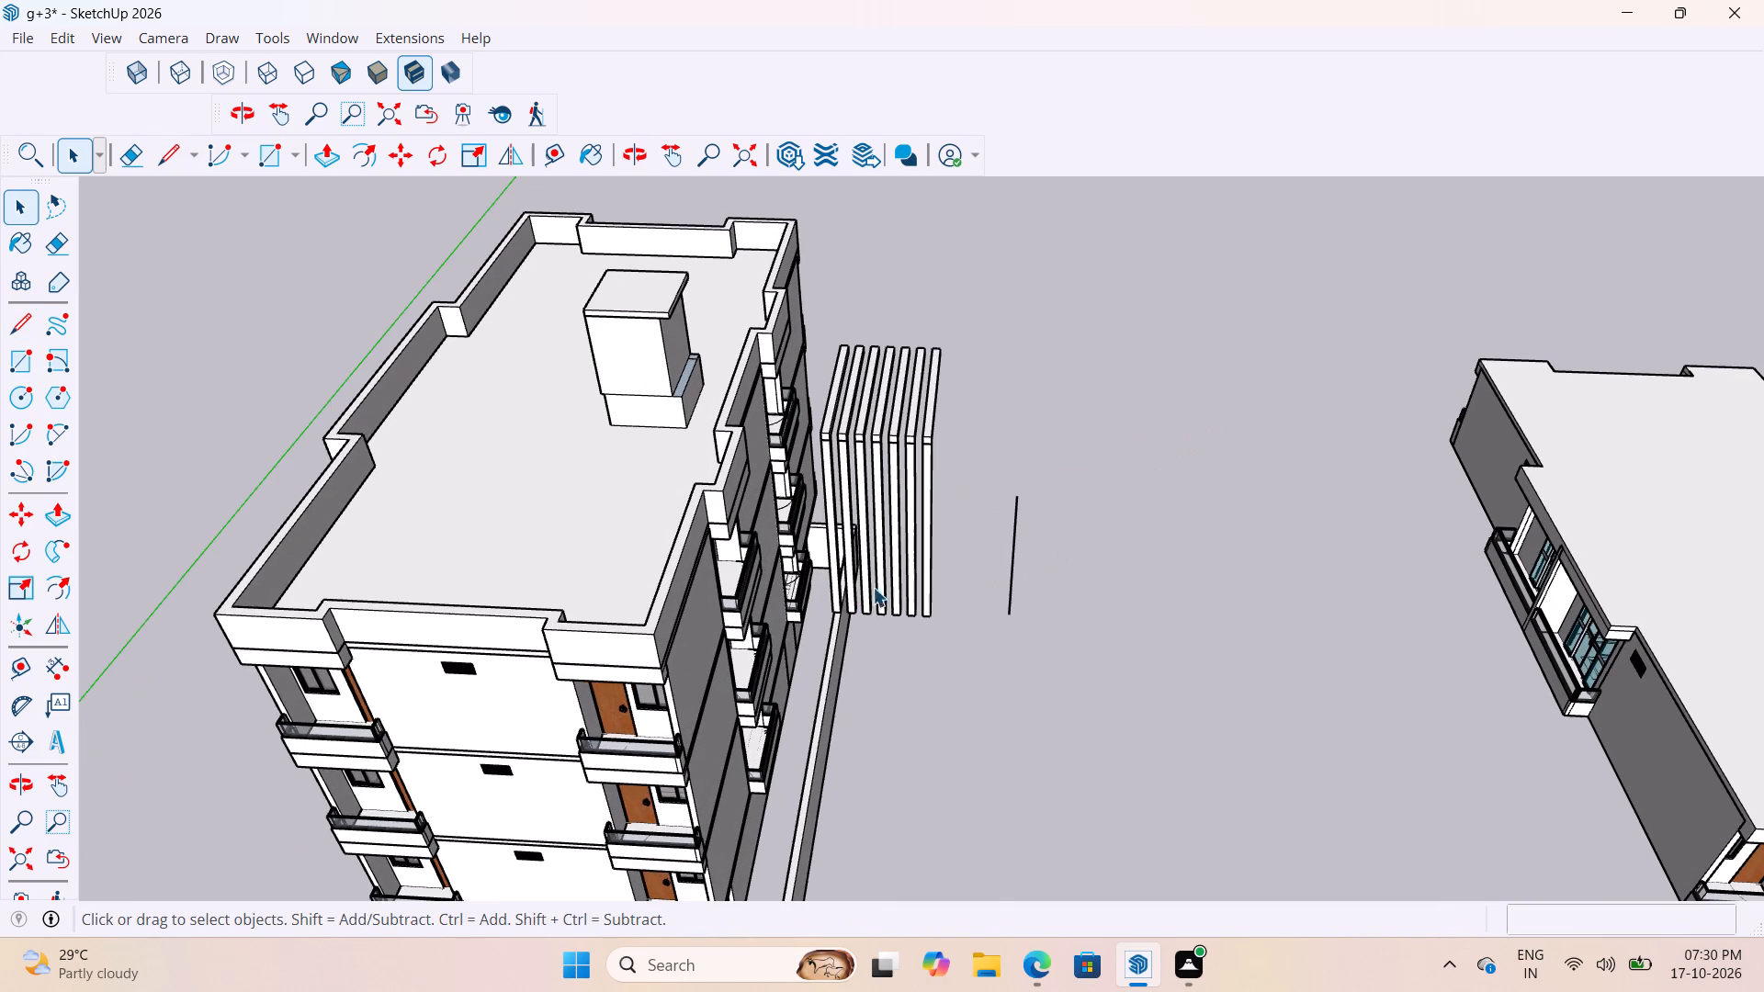
scroll(929, 296, "up", 2)
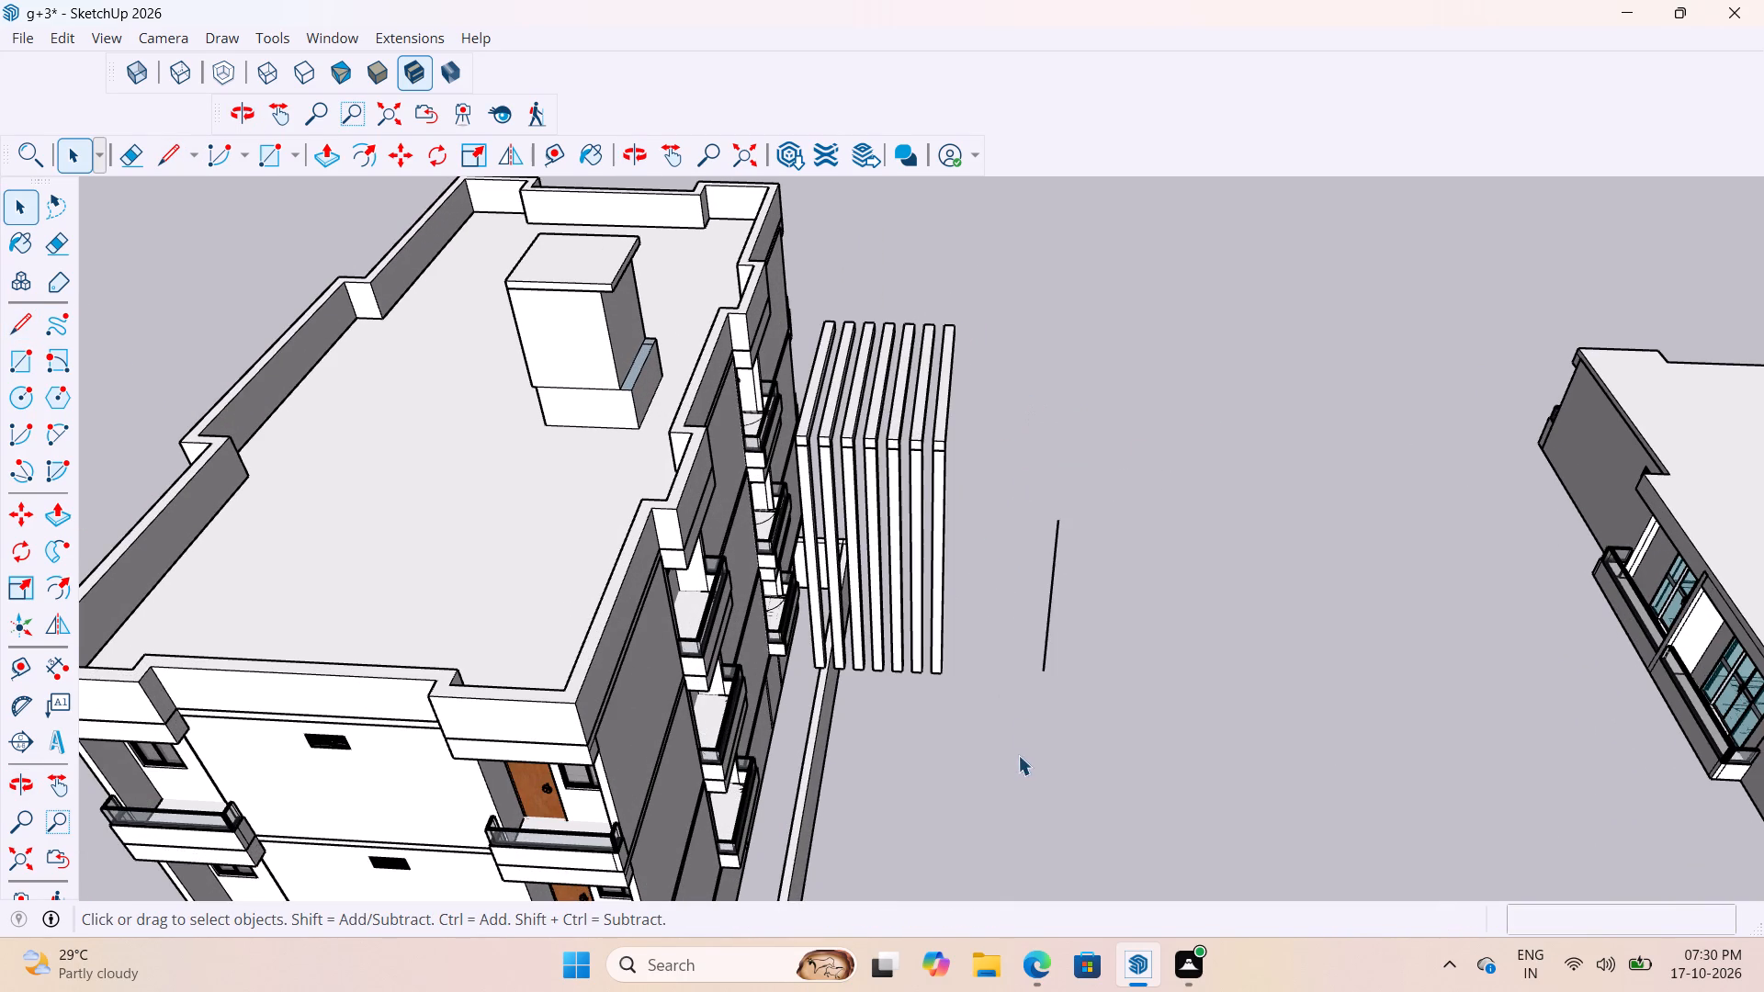
left_click_drag(983, 718, 773, 297)
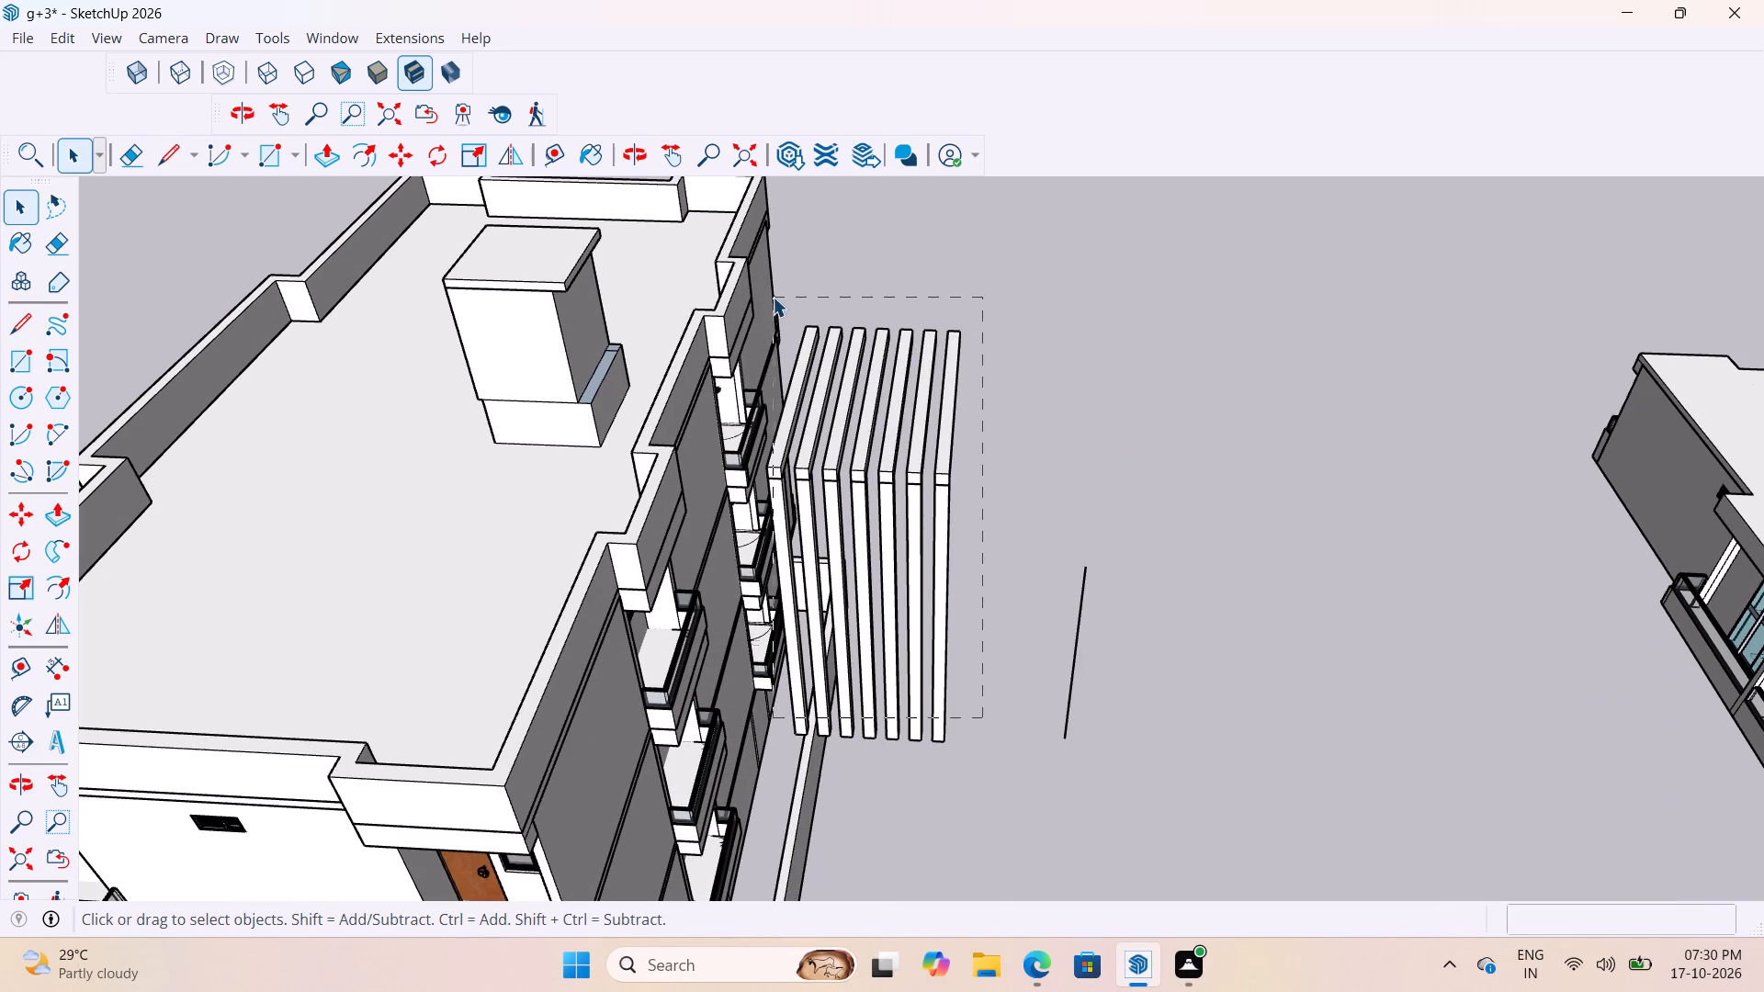
left_click_drag(773, 297, 773, 296)
key("space")
scroll(1025, 461, "down", 3)
left_click(1052, 461)
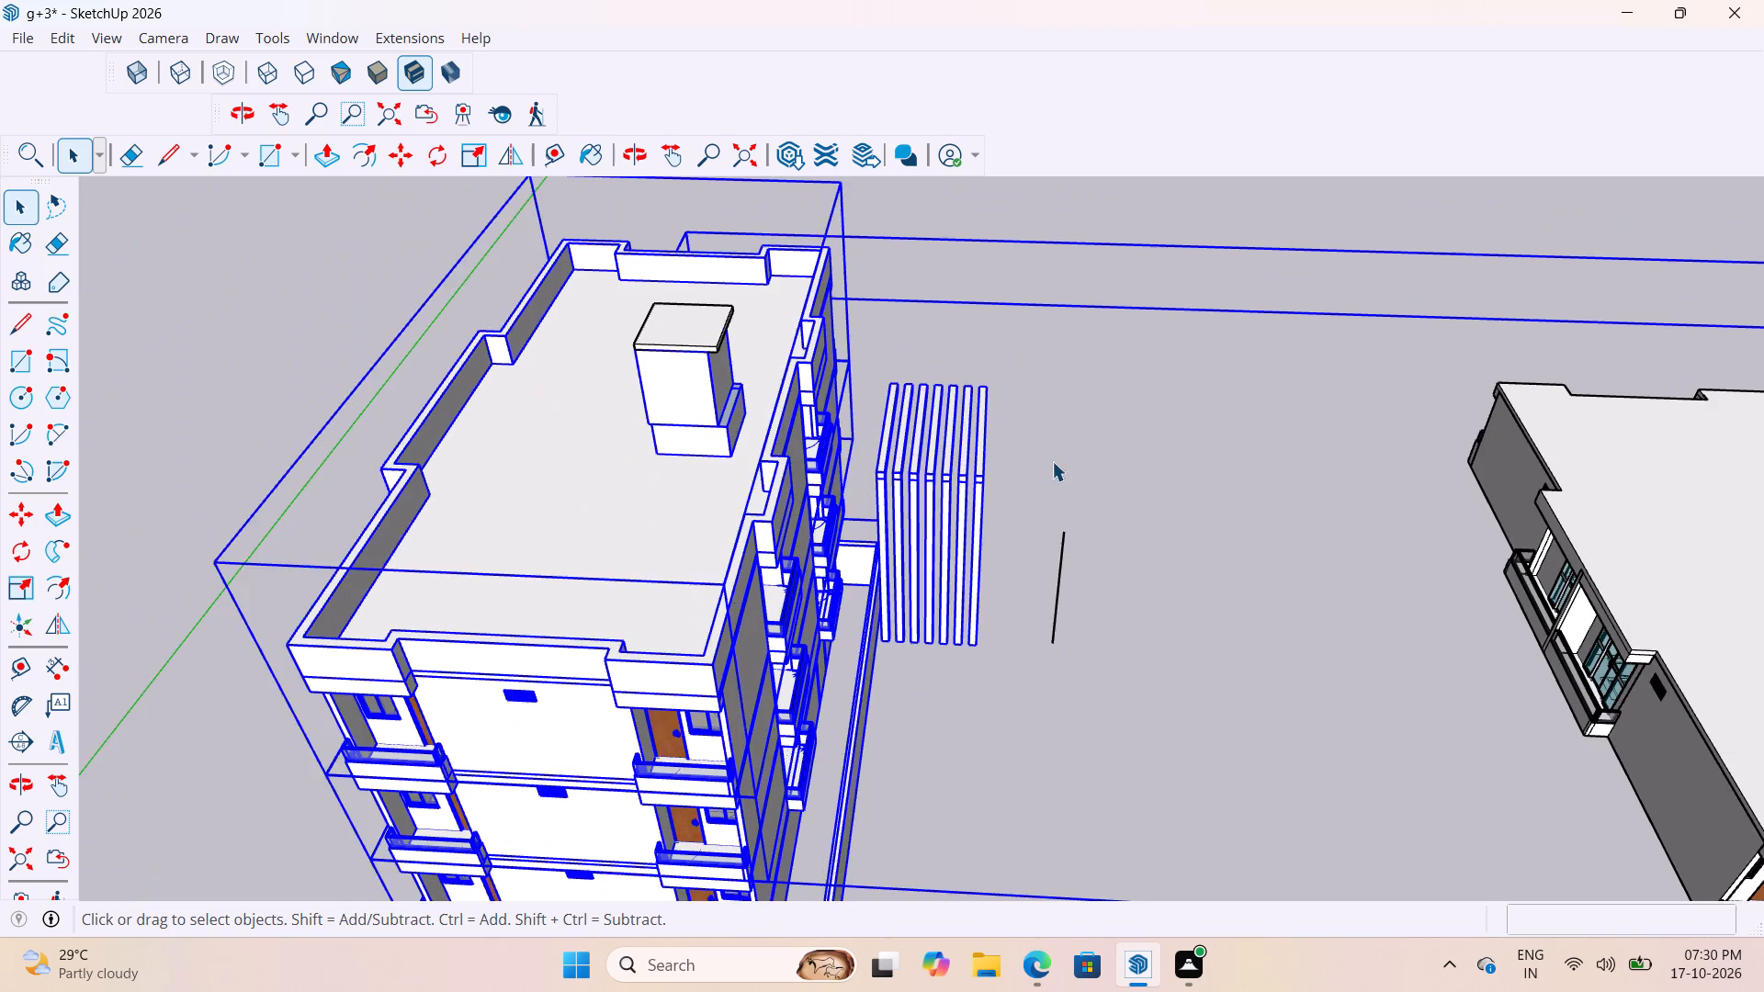
scroll(1001, 455, "up", 3)
middle_click_drag(1021, 477, 1325, 586)
left_click_drag(1062, 751, 1010, 644)
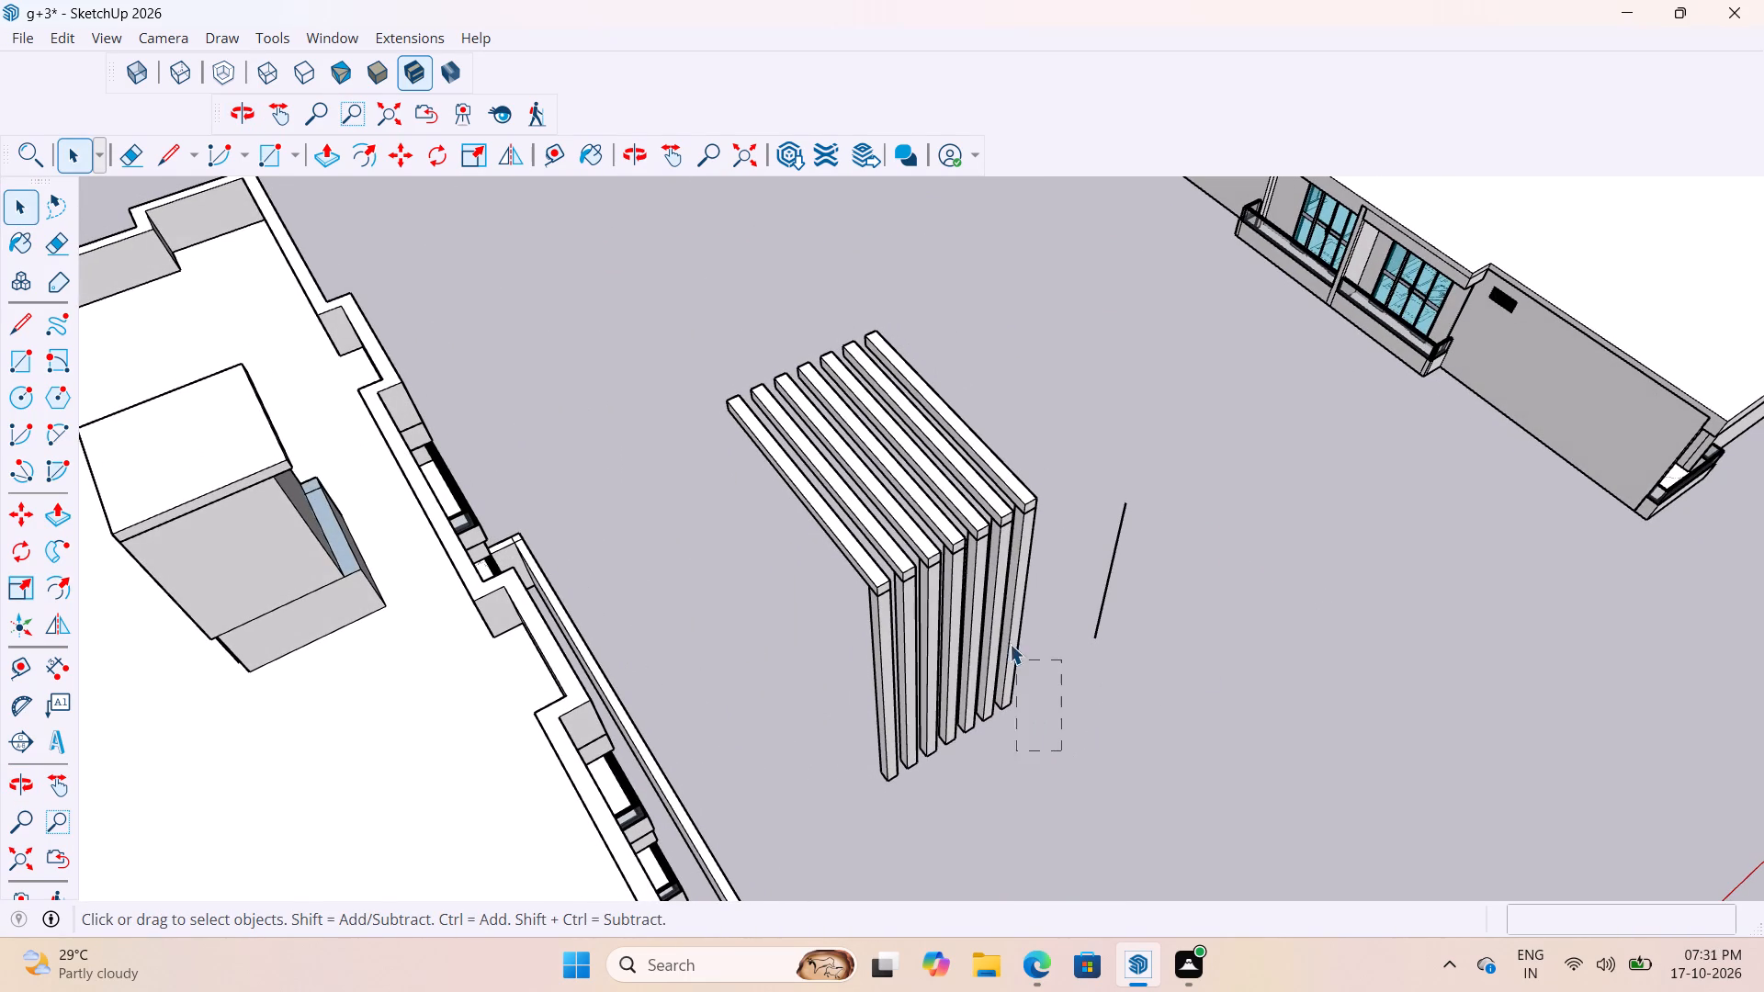
left_click_drag(1010, 644, 790, 349)
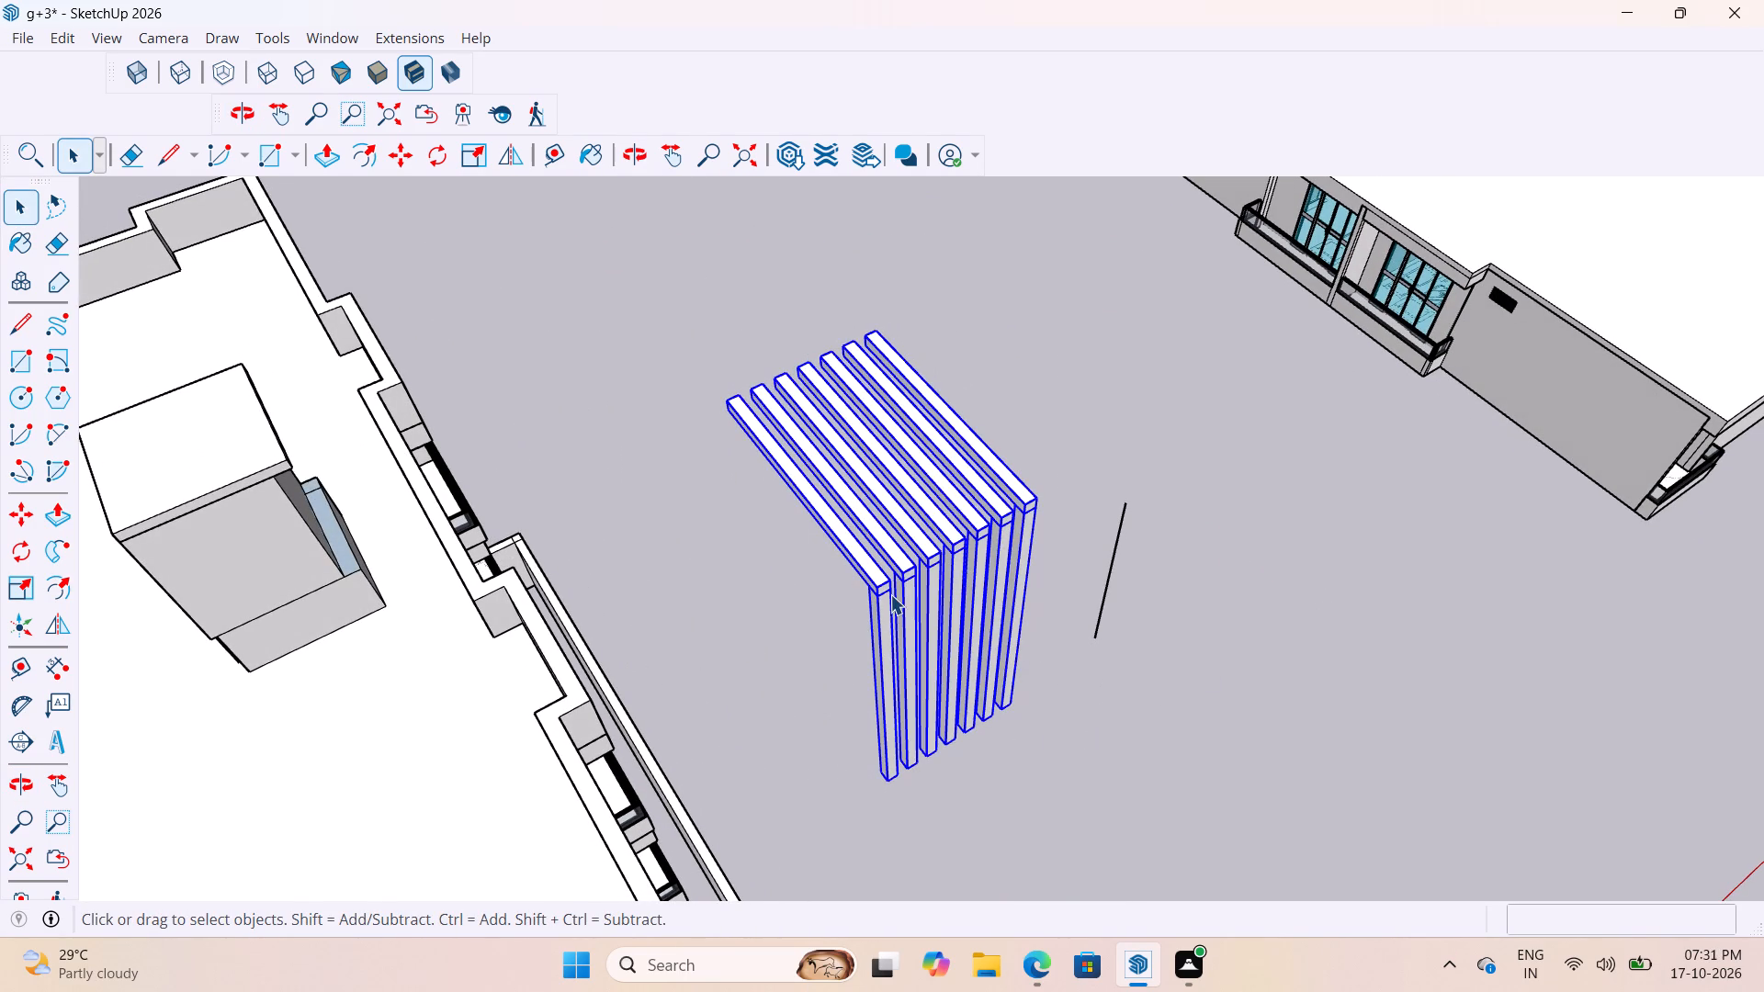
right_click(972, 603)
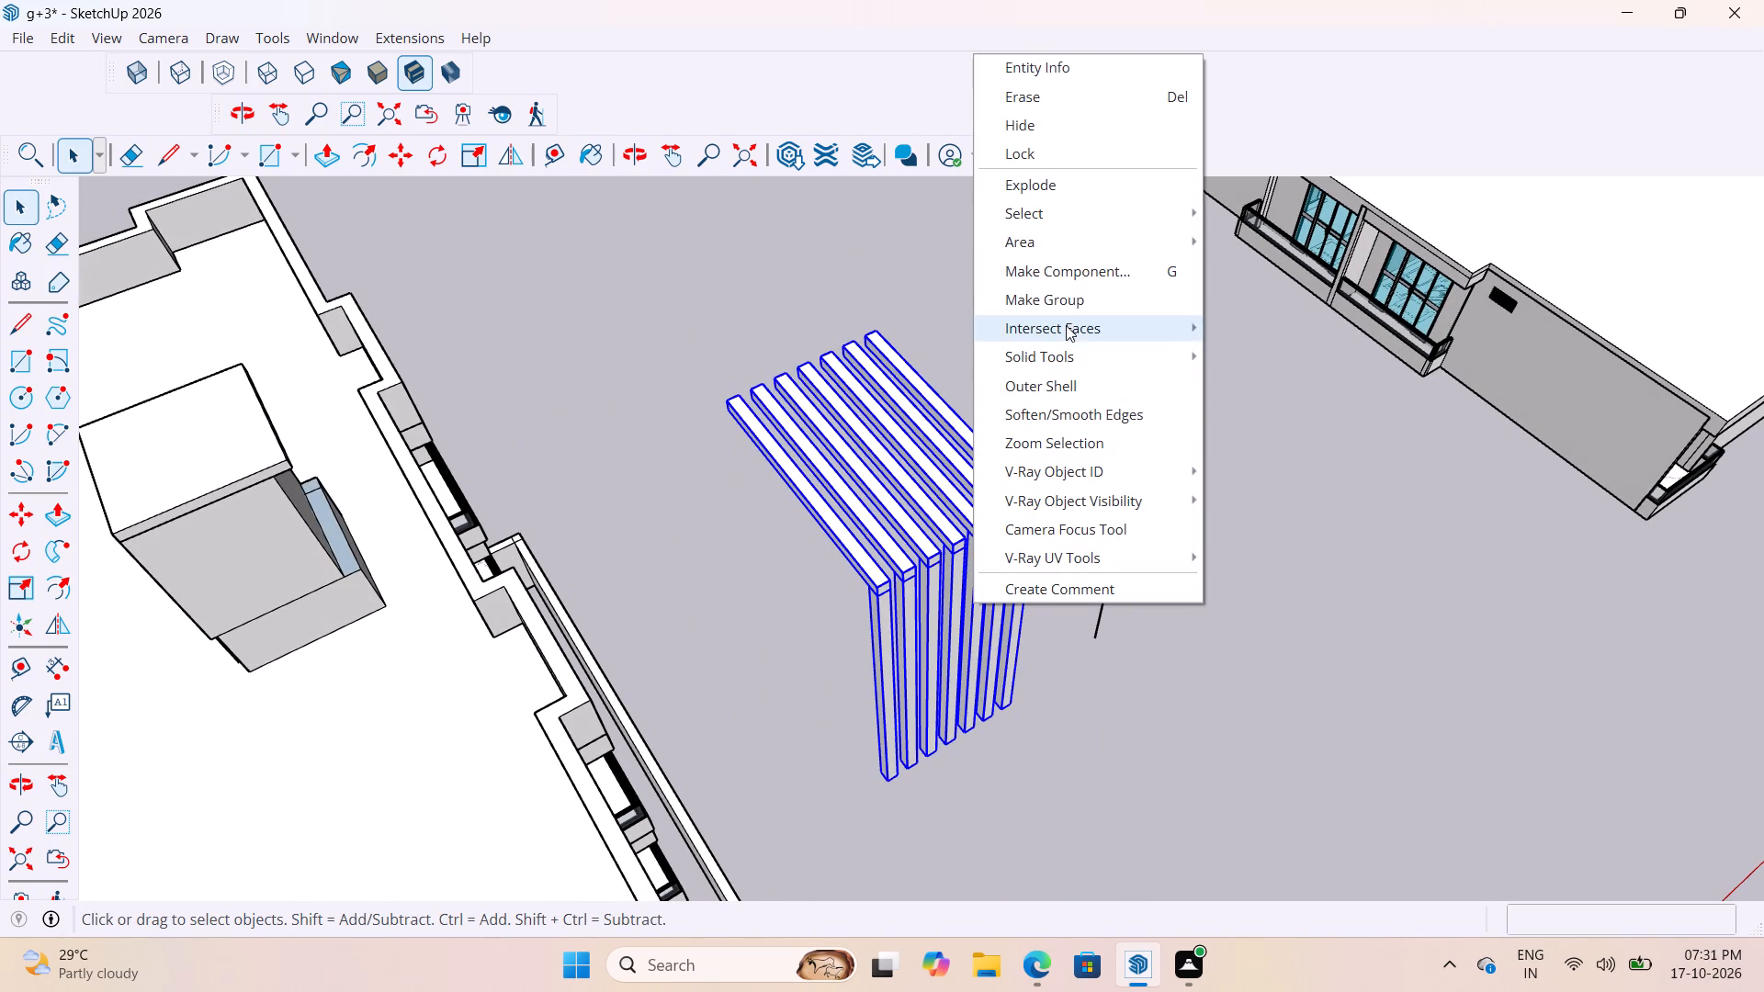
left_click(1067, 311)
Move the pergola group by the bottom corner of its end post onto the lower end of the 10' reference line.
scroll(1001, 709, "up", 2)
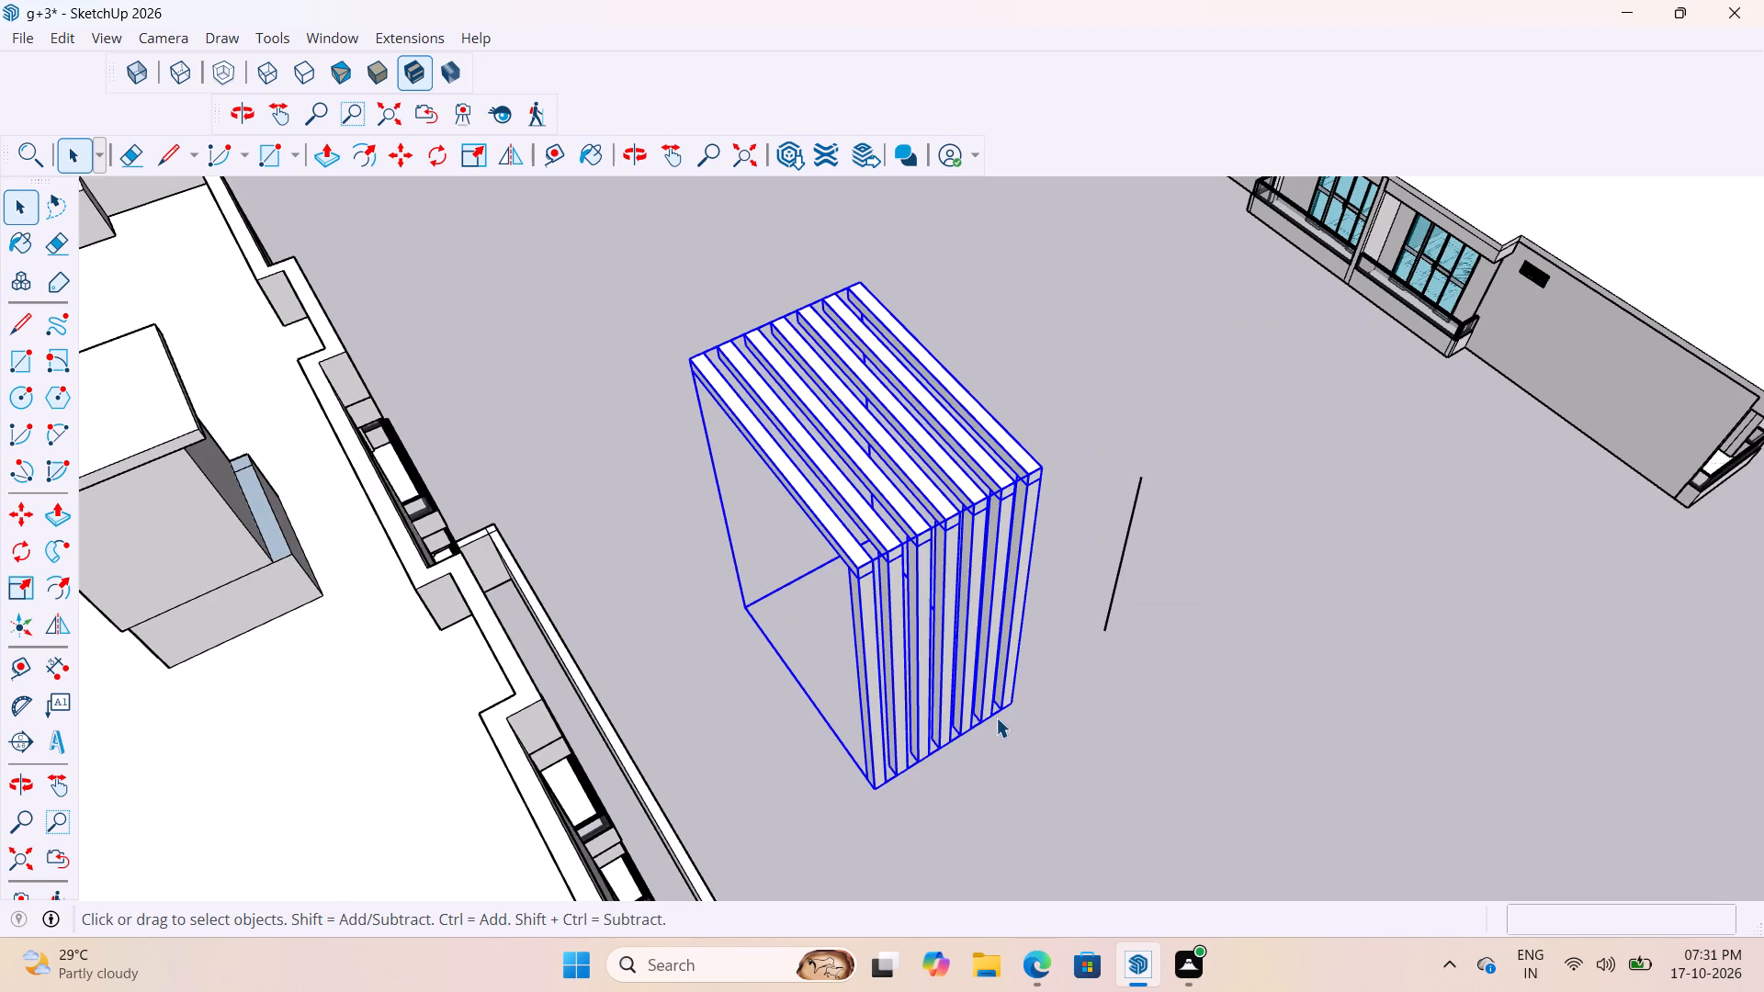
key("m")
scroll(1022, 765, "up", 2)
middle_click_drag(1002, 699, 887, 632)
left_click(990, 707)
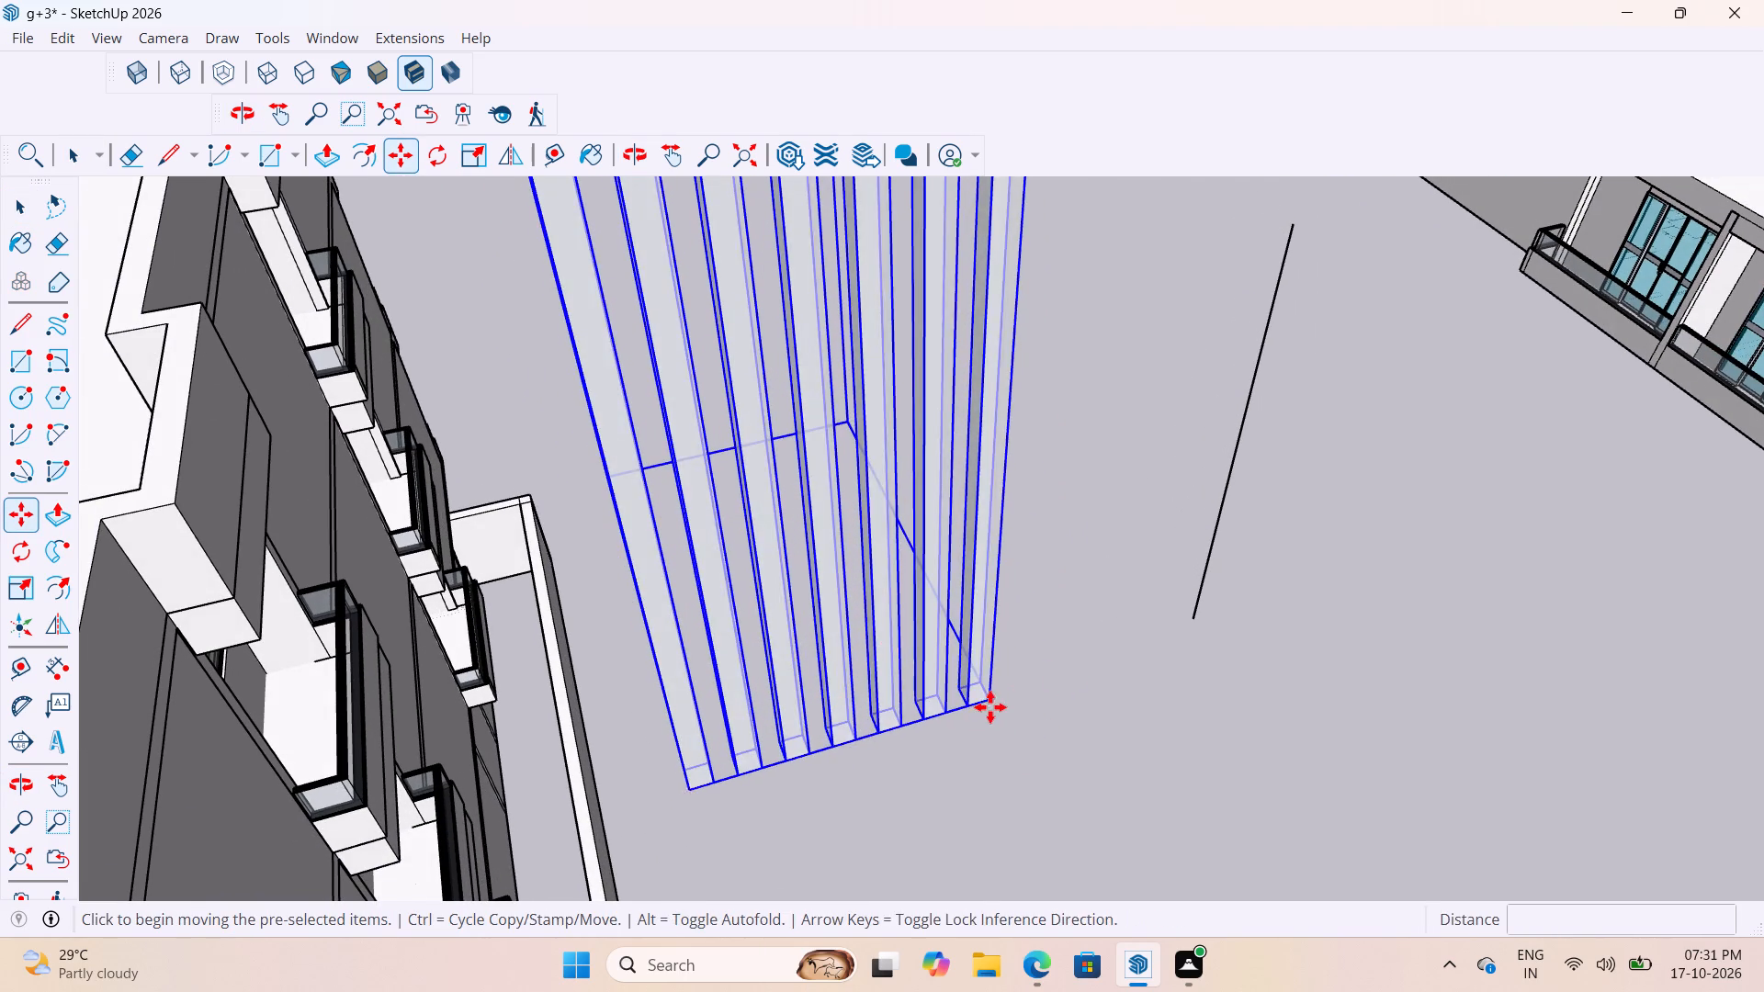
left_click(1193, 622)
Scale the pergola group's height down by a factor of about 0.69 to match the 10' reference line.
scroll(971, 705, "down", 9)
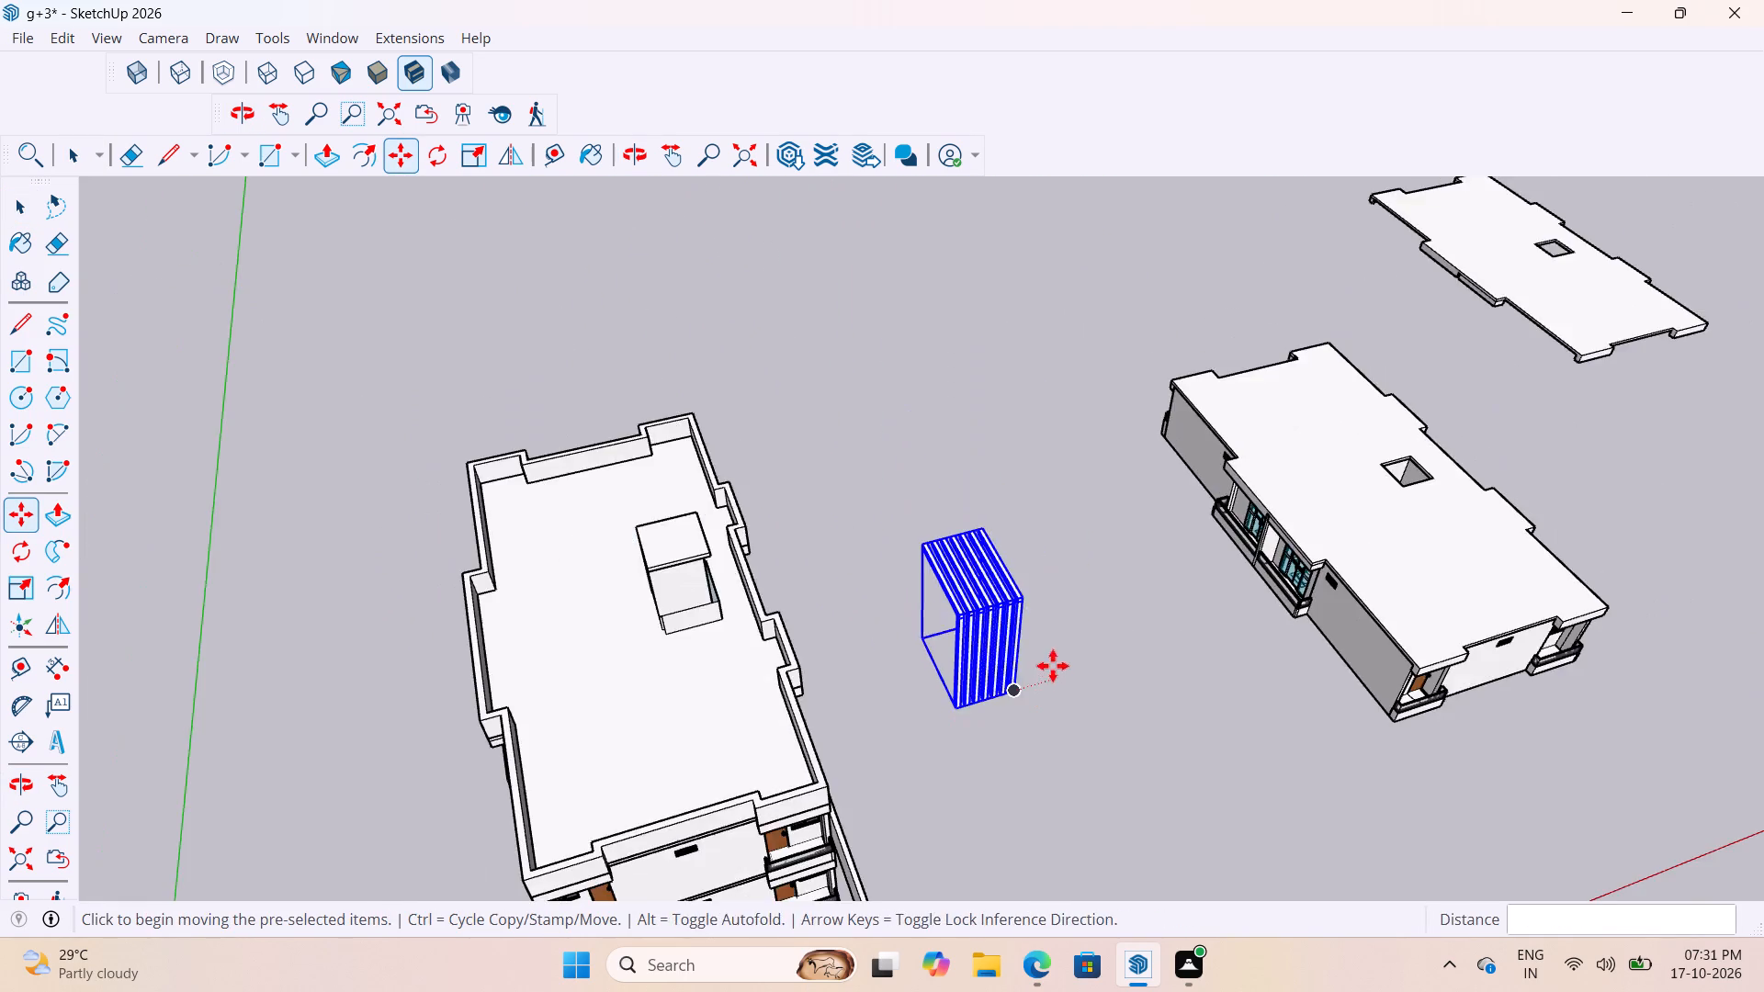
middle_click_drag(1034, 657, 746, 632)
scroll(767, 570, "up", 3)
middle_click_drag(893, 625, 727, 629)
scroll(742, 637, "up", 2)
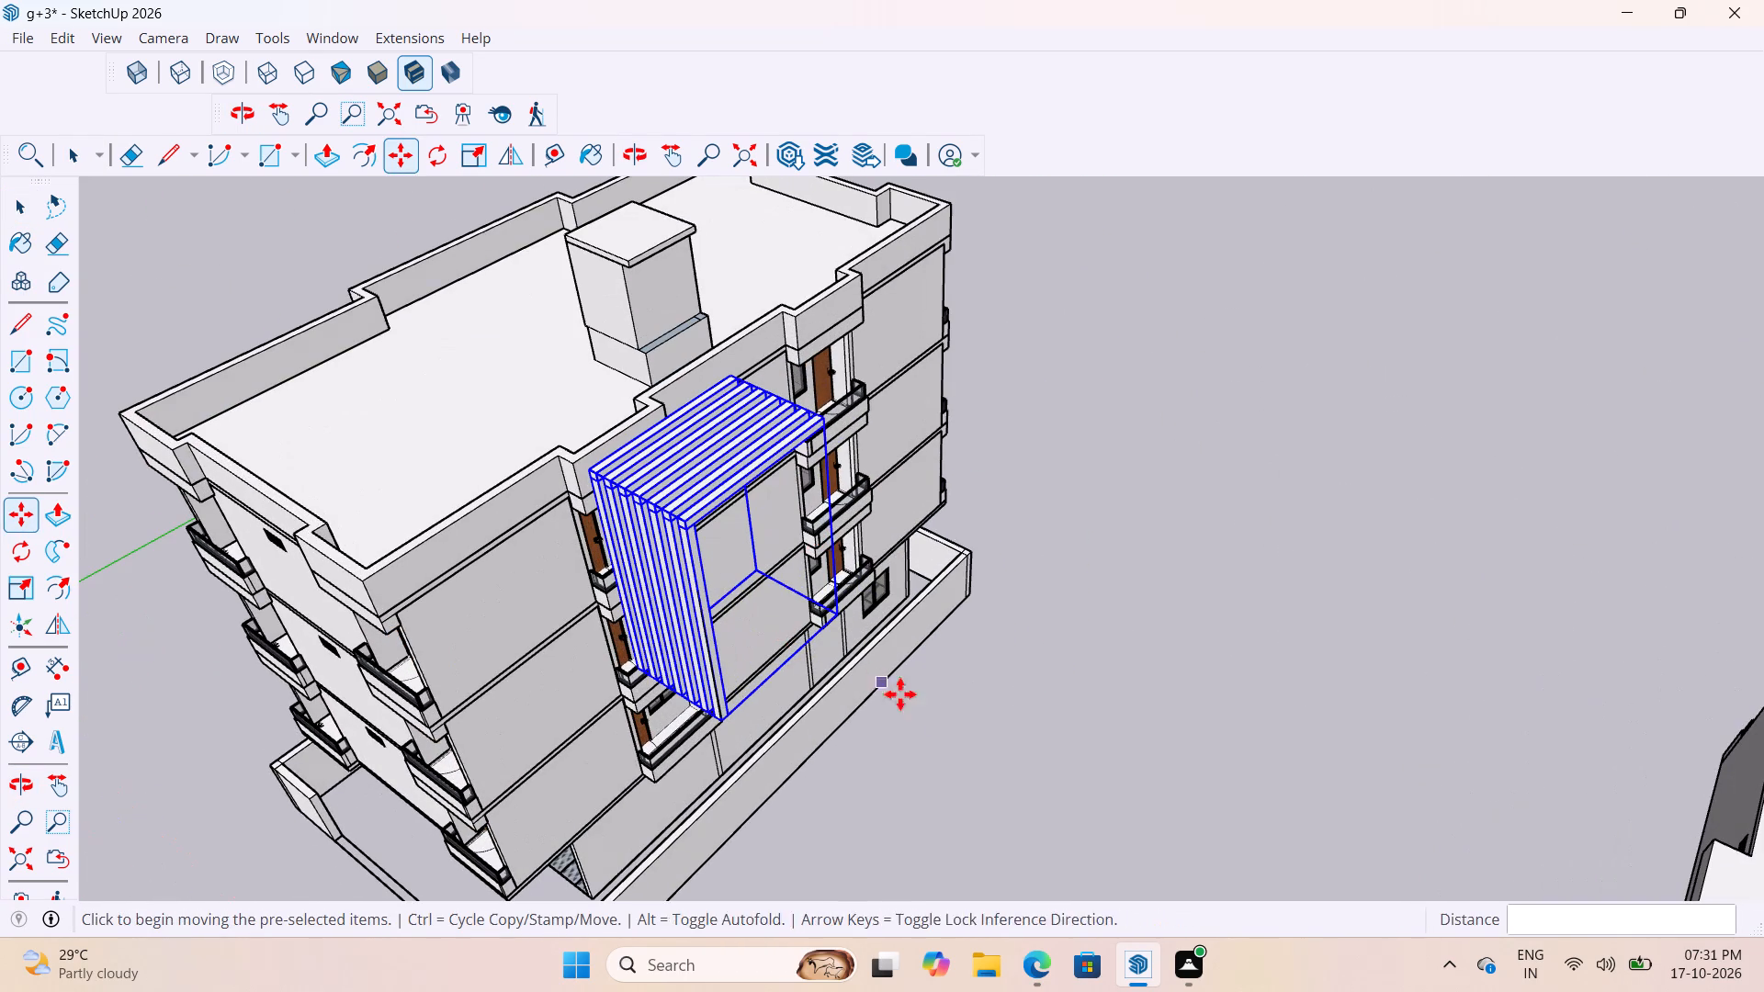
key("space")
key("s")
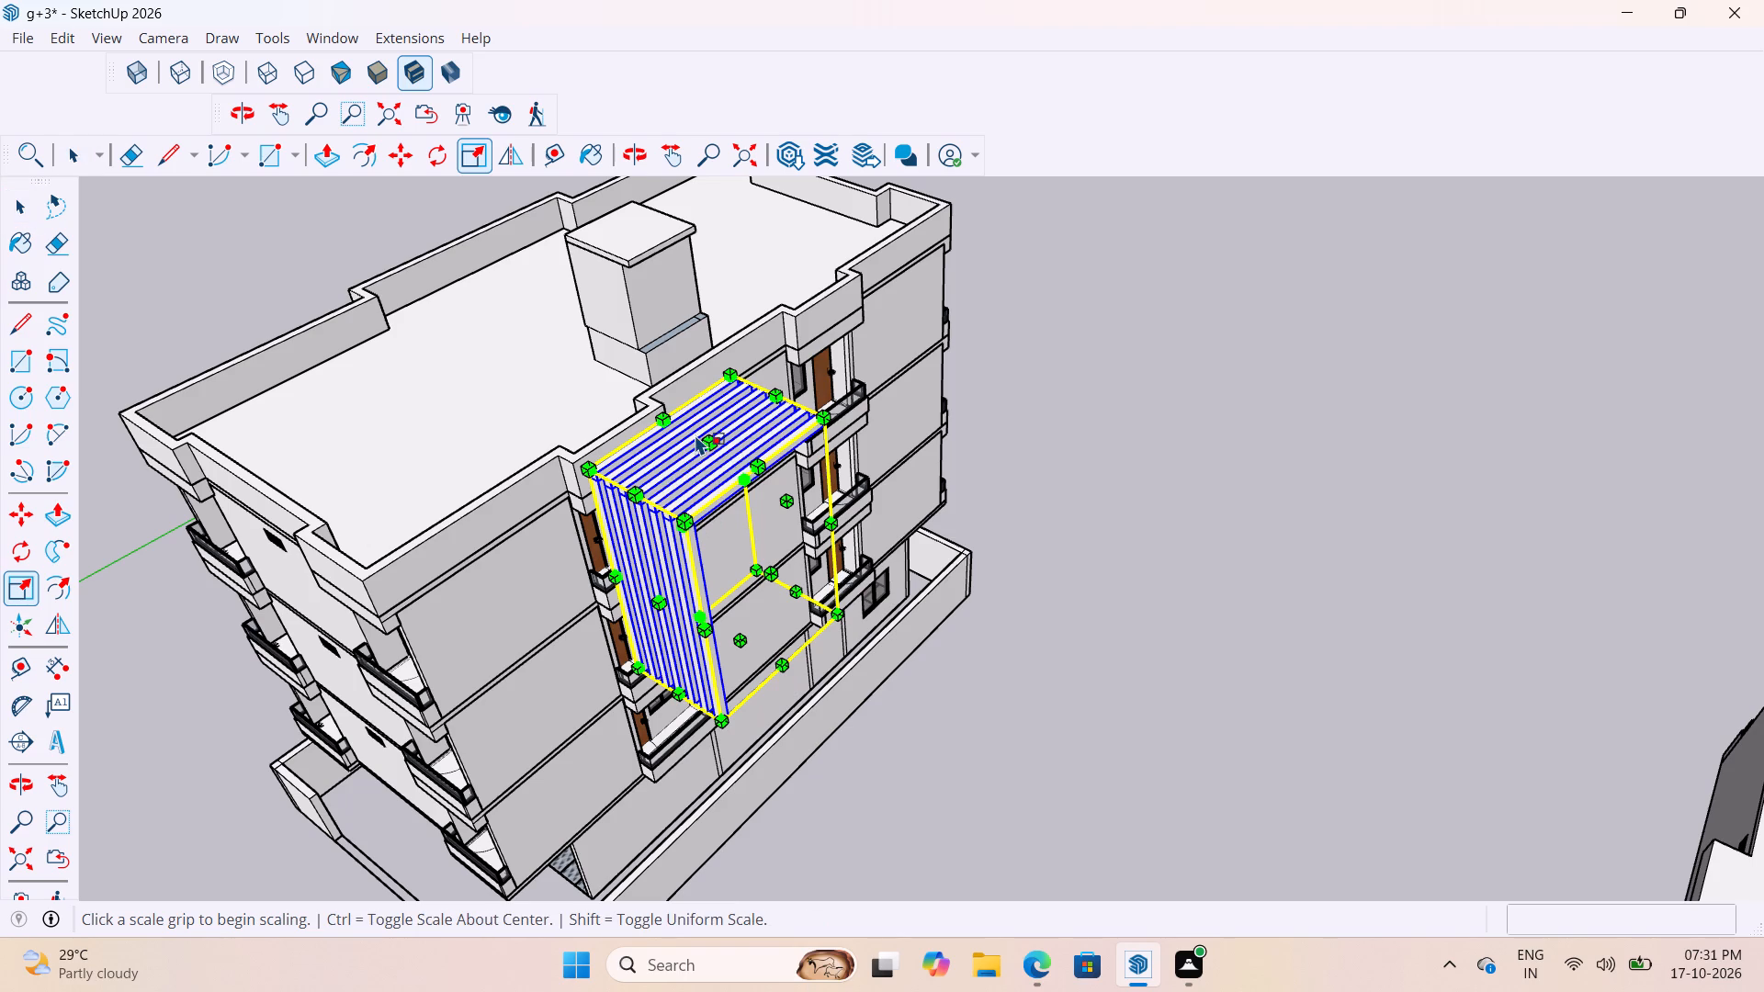
left_click(712, 435)
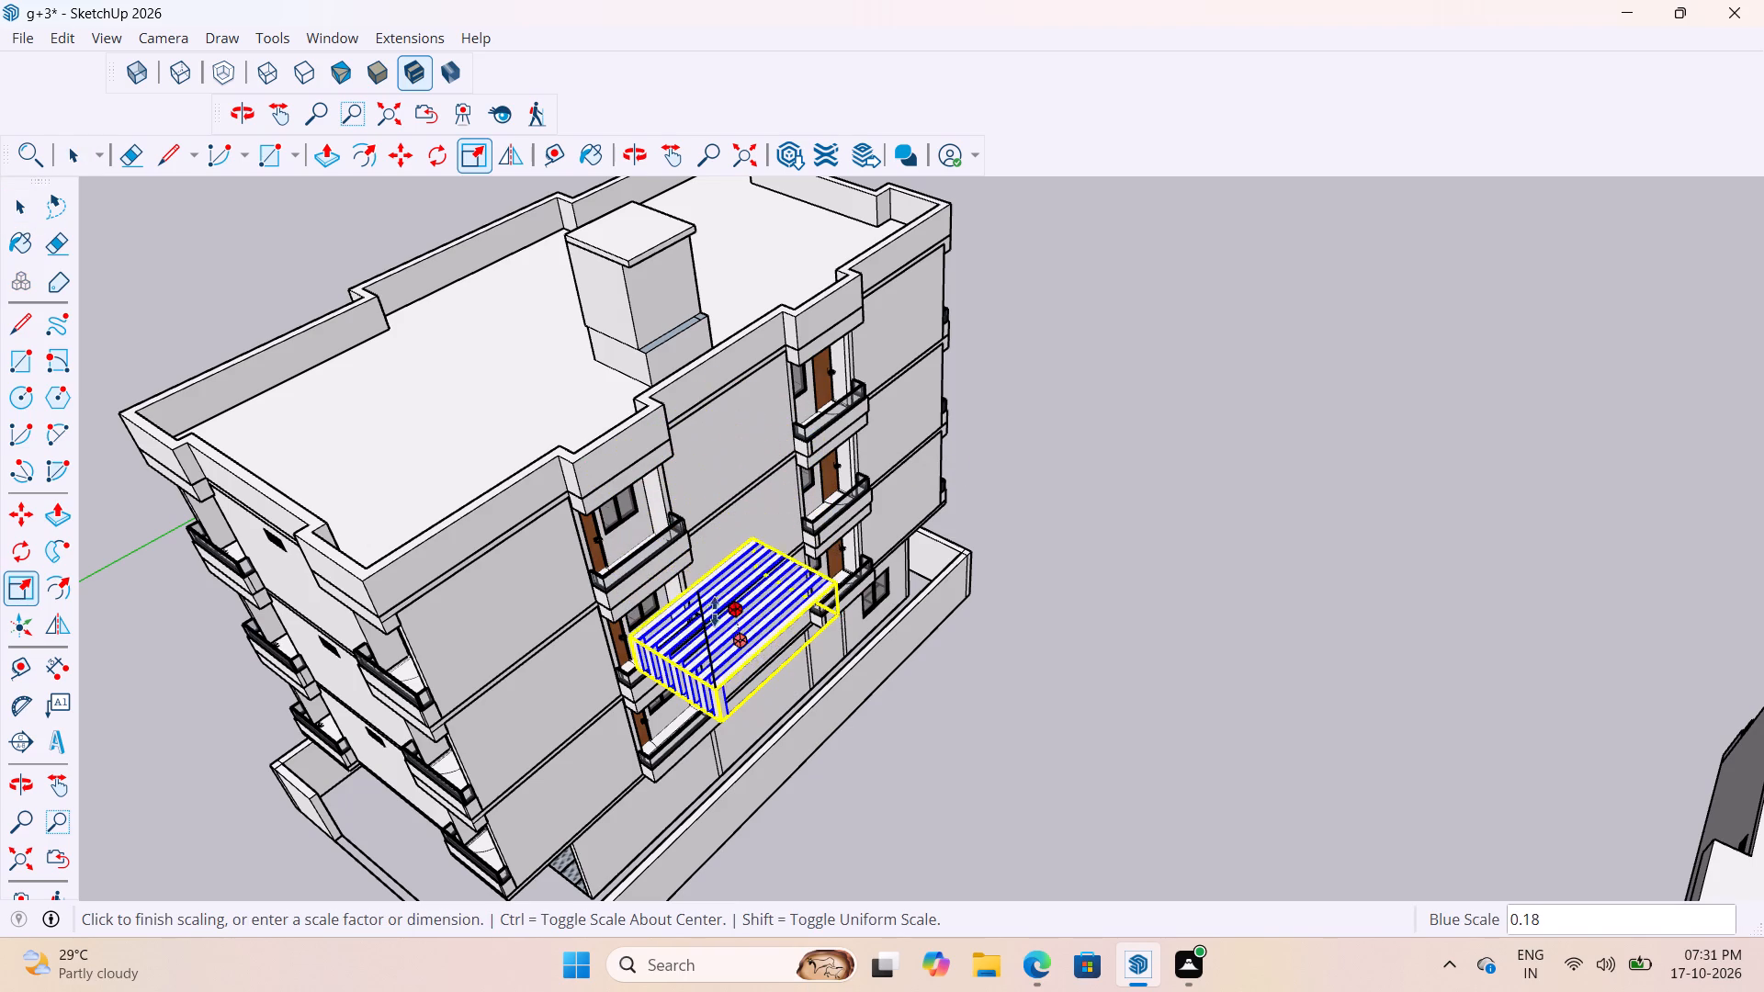
left_click(695, 592)
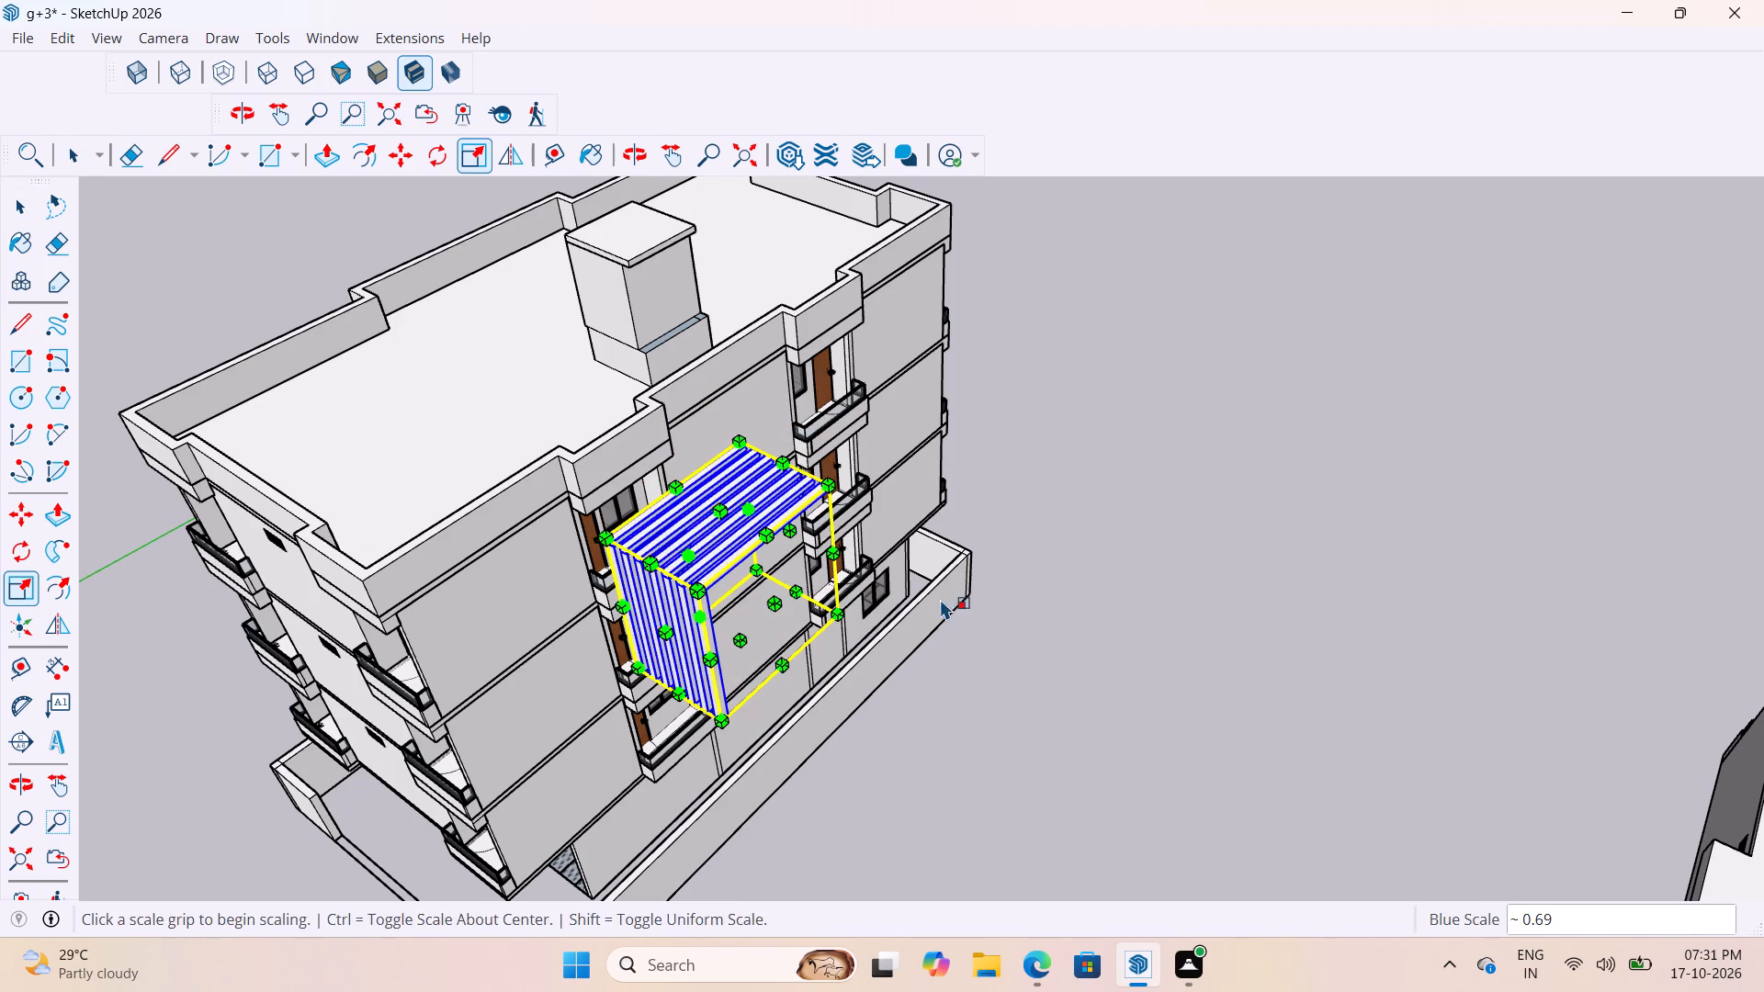
key("space")
left_click(1112, 696)
Move the pergola group onto the terrace, snapping its beam-end corner to the lower corner of the stair tower's roof slab.
middle_click_drag(833, 610, 1091, 591)
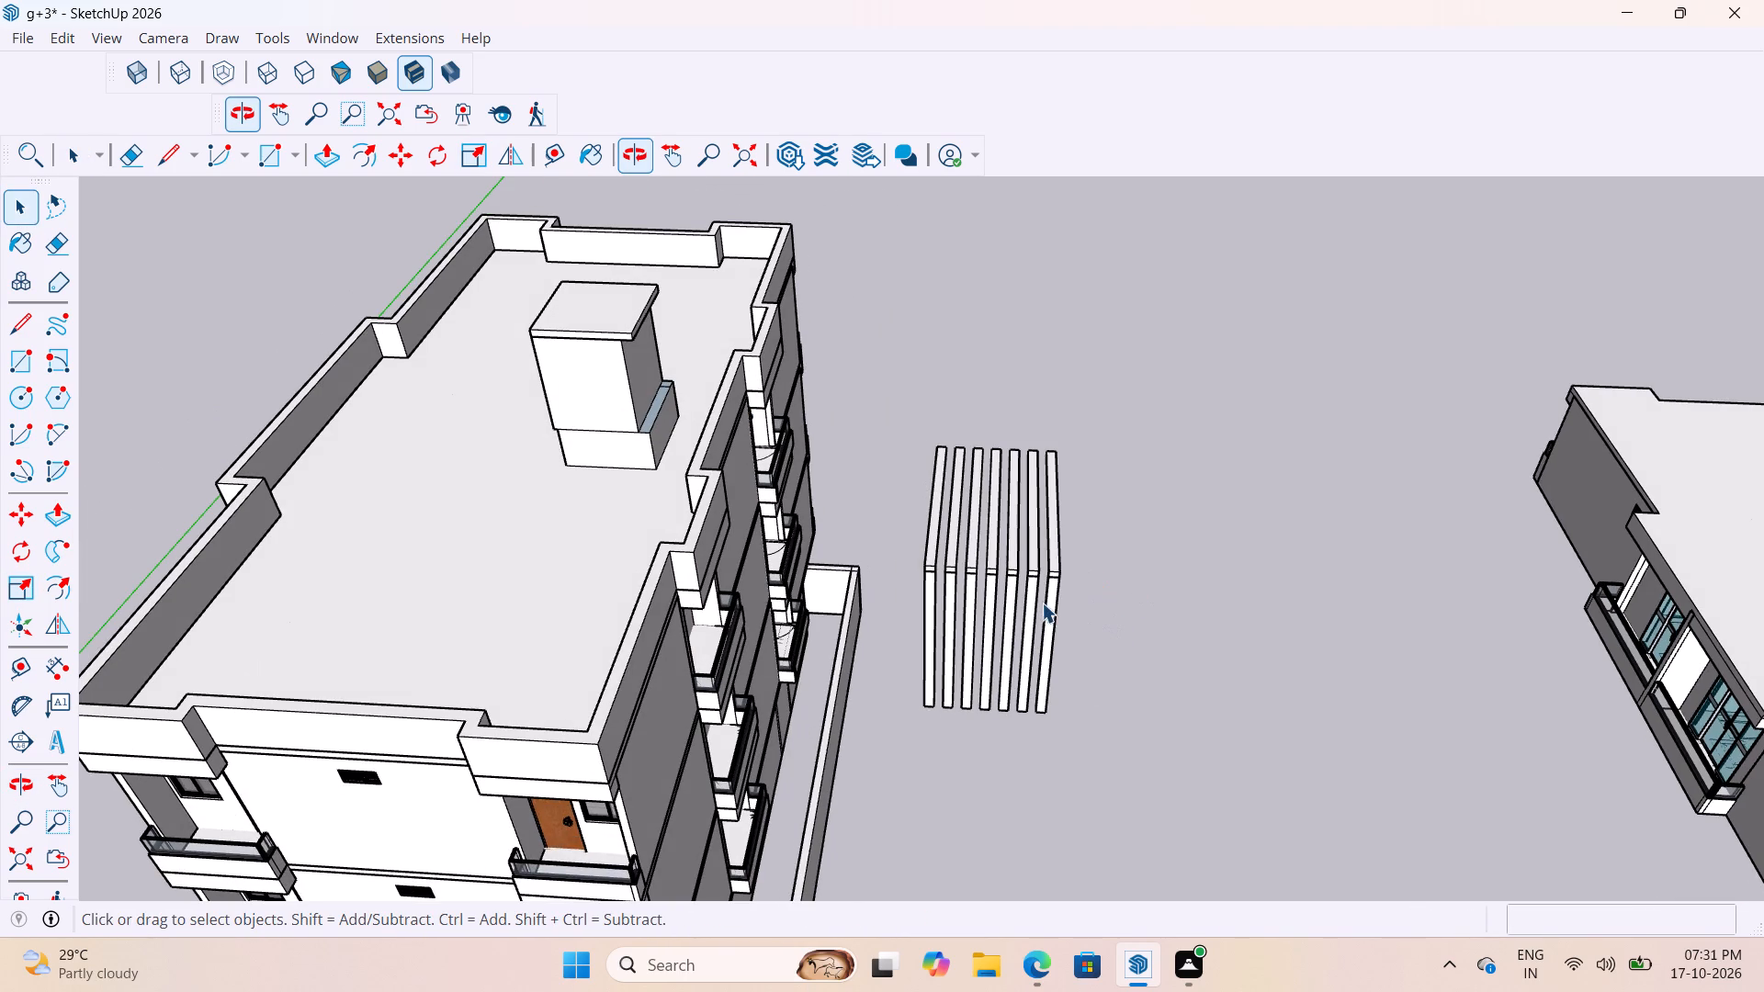
left_click(1042, 603)
scroll(1024, 588, "up", 3)
middle_click_drag(1091, 678, 963, 614)
scroll(958, 583, "up", 3)
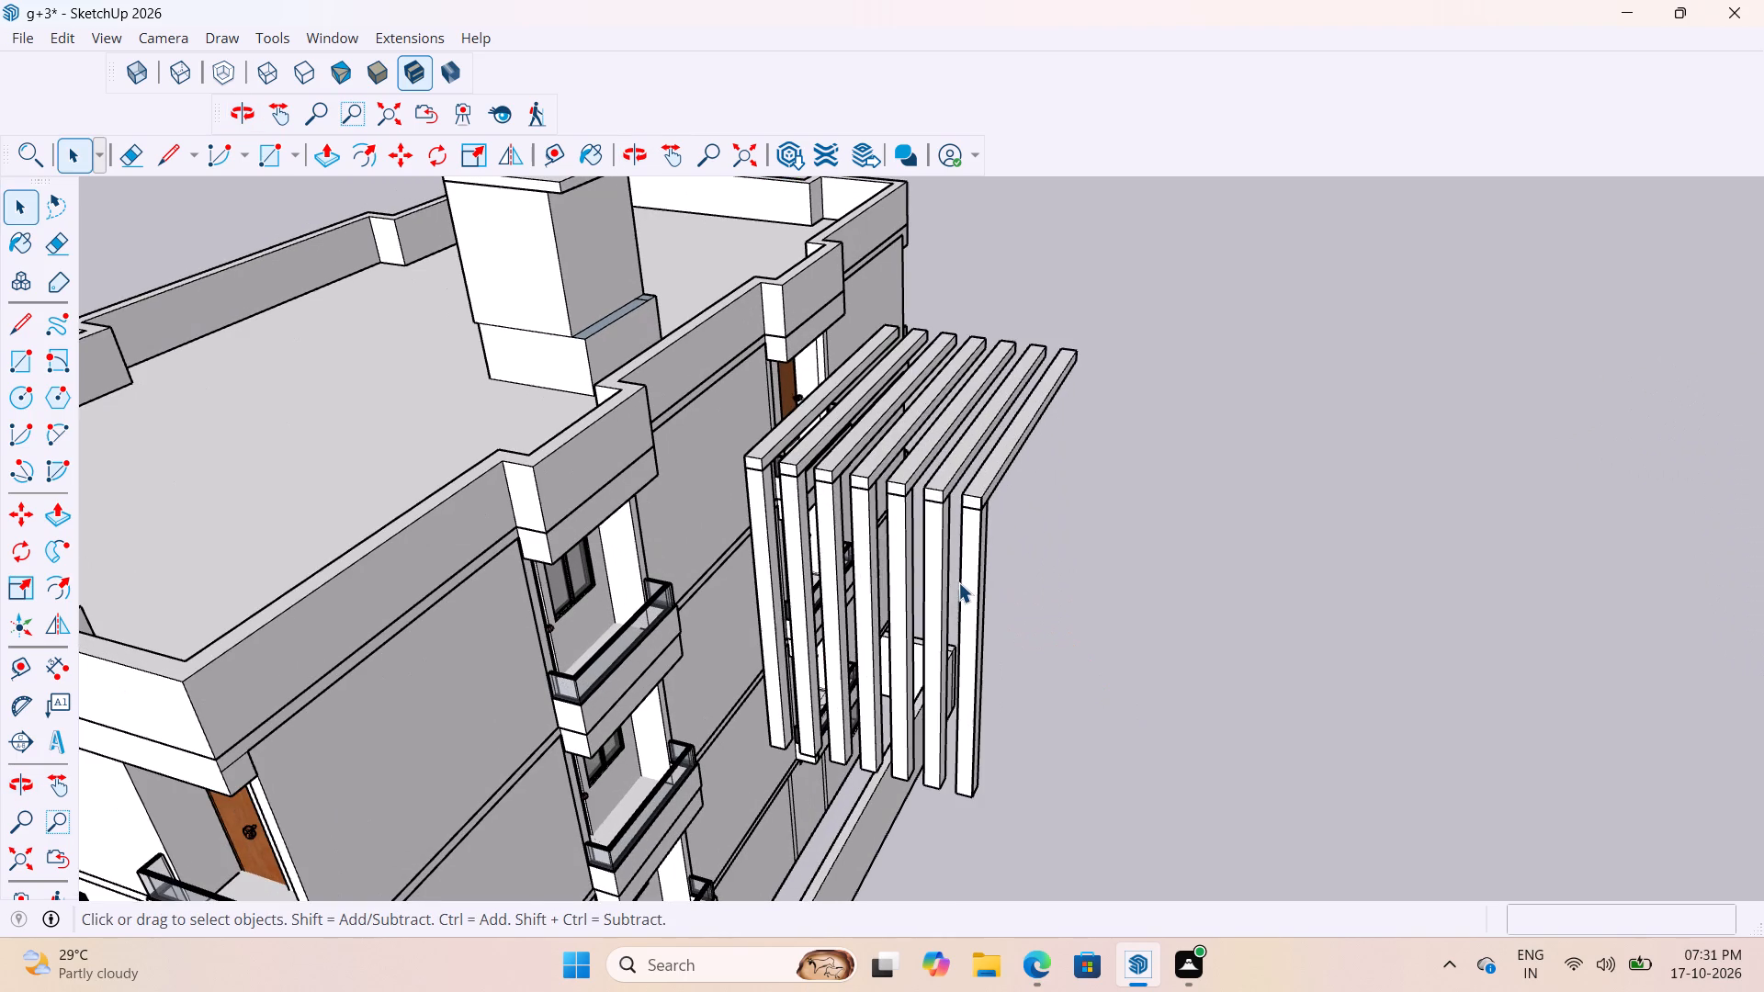
left_click(958, 582)
key("m")
middle_click_drag(1107, 767, 1114, 769)
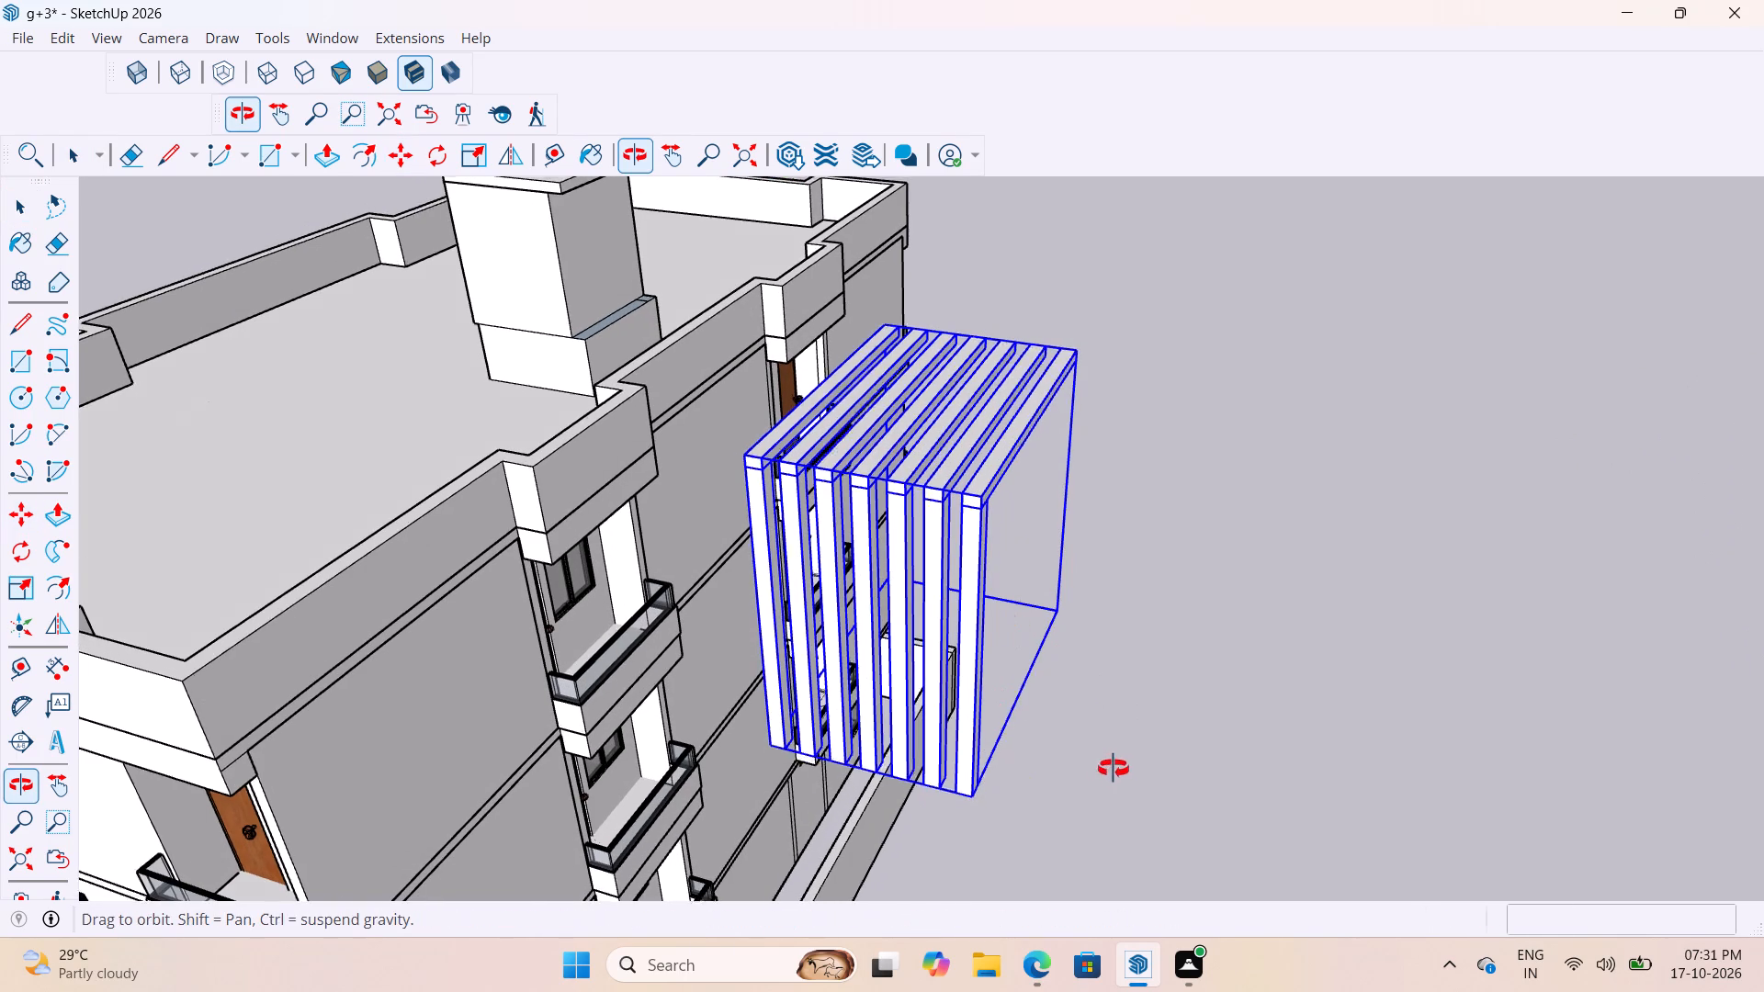
middle_click_drag(1114, 769, 1756, 854)
scroll(922, 396, "up", 5)
scroll(933, 424, "down", 4)
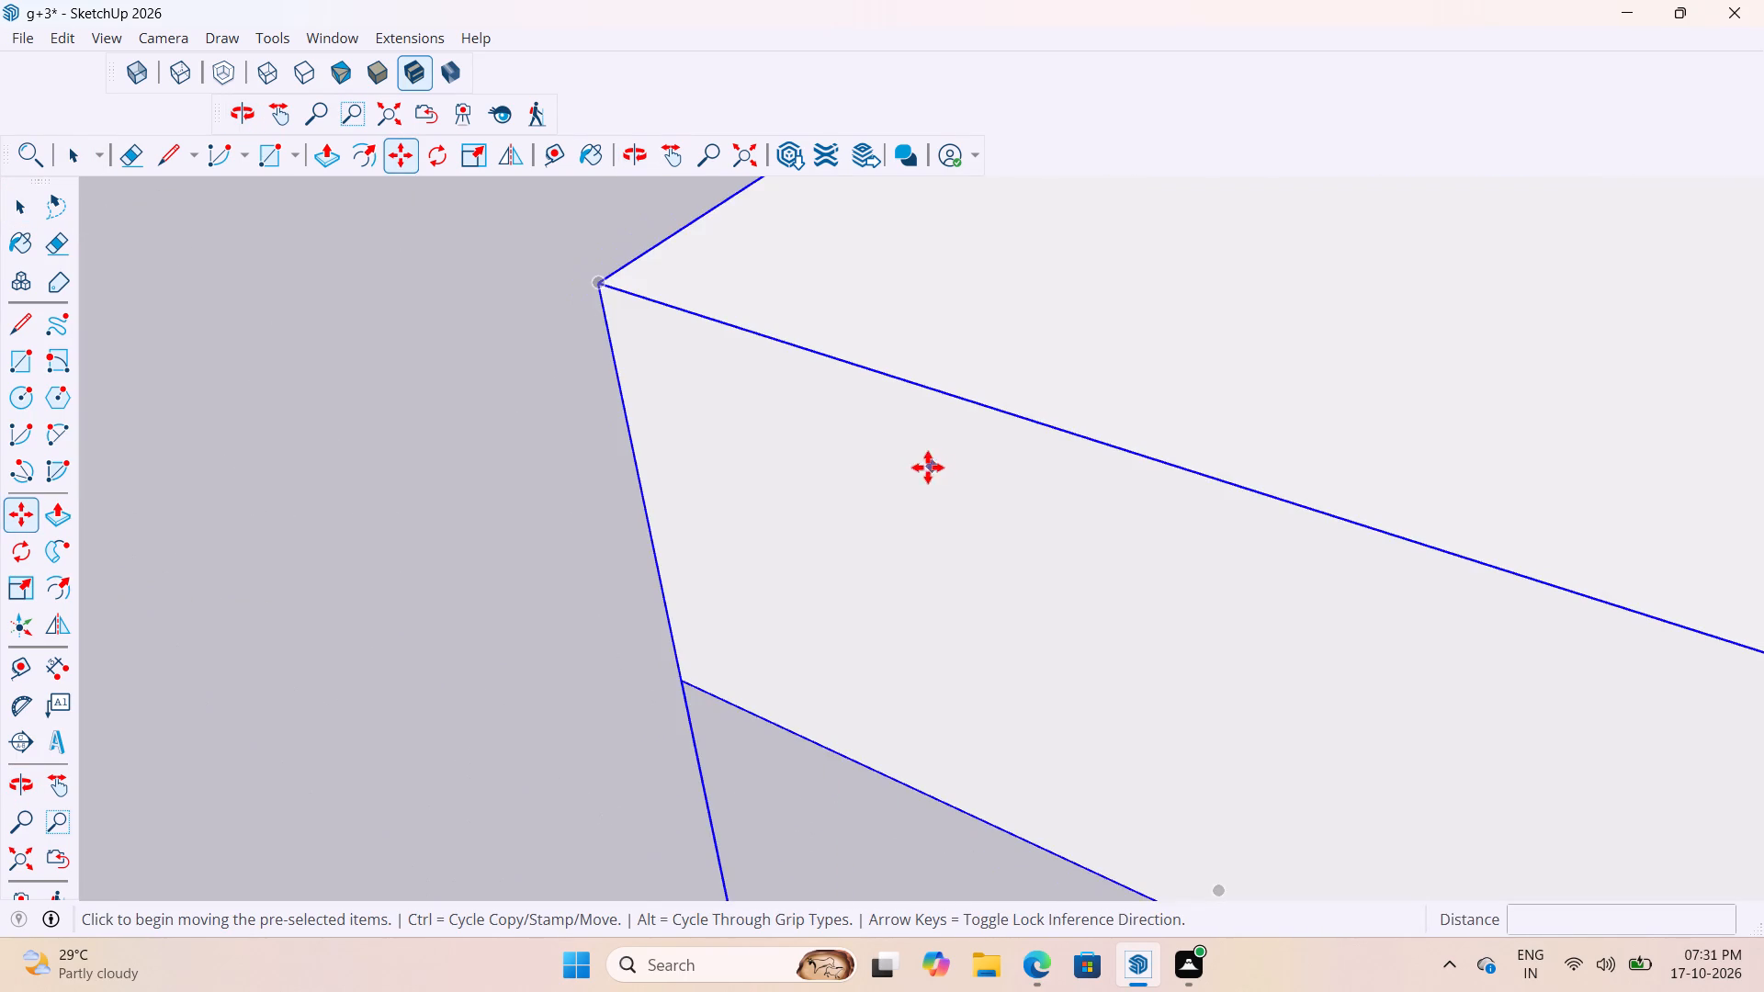
scroll(842, 466, "down", 4)
scroll(811, 620, "down", 11)
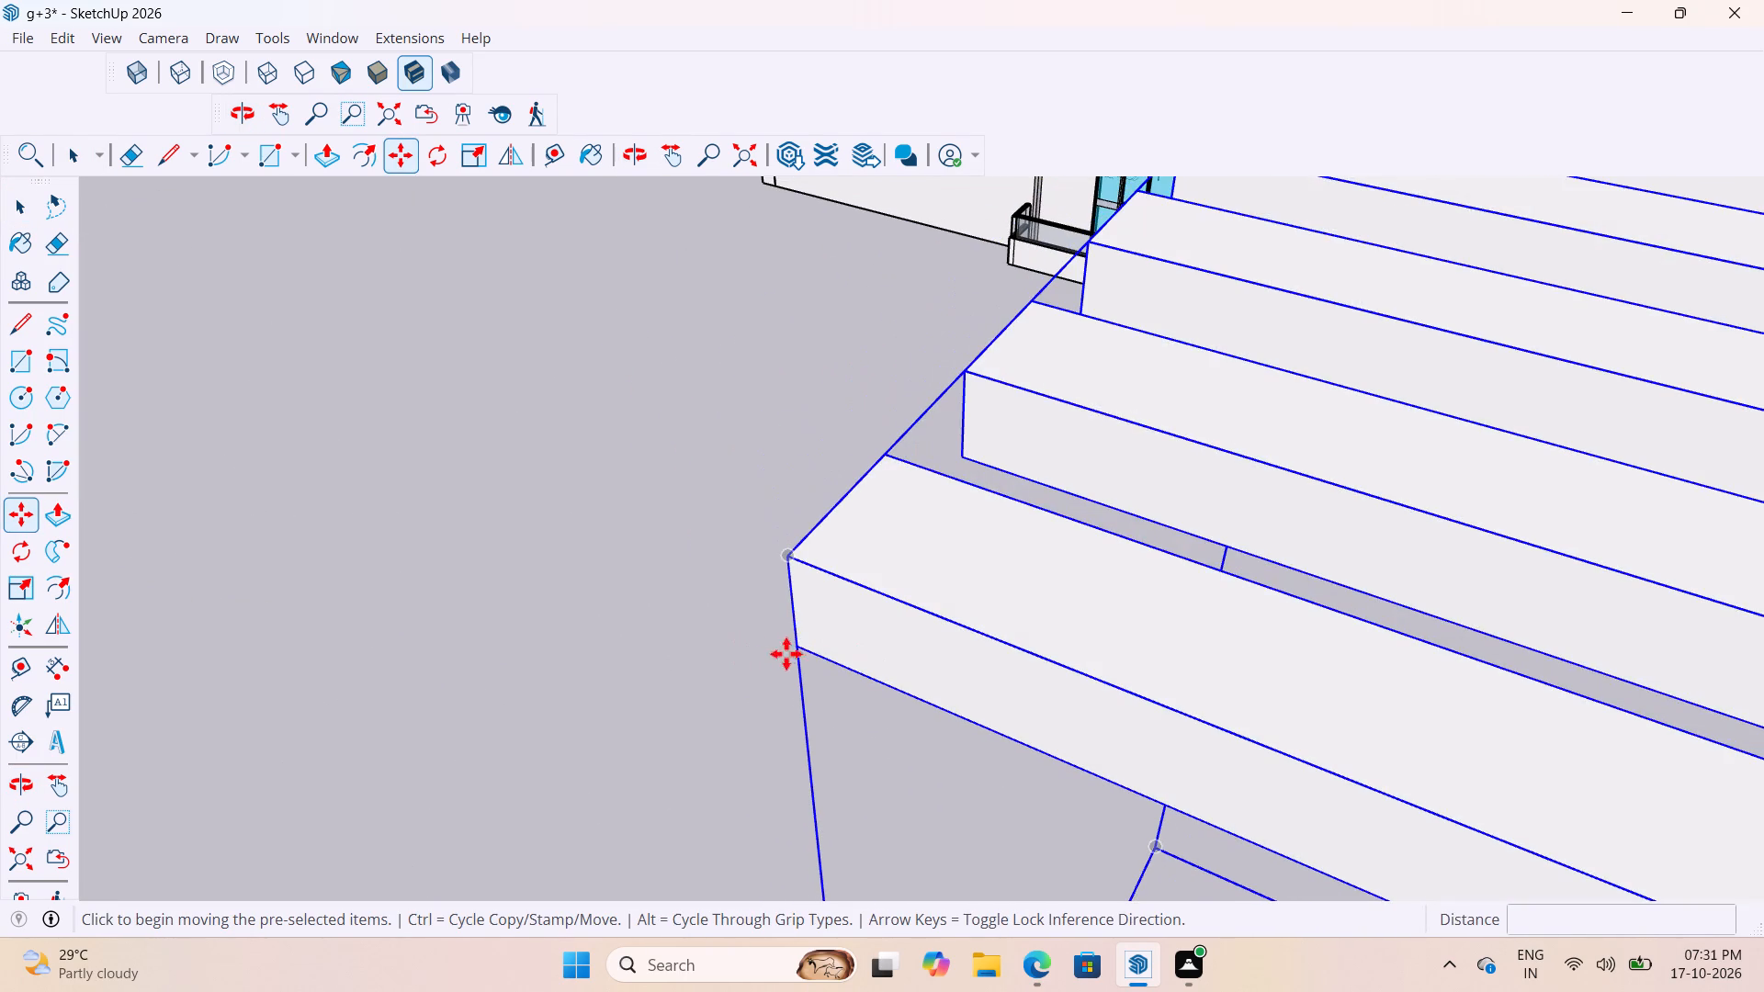
left_click_drag(799, 643, 822, 652)
scroll(1132, 587, "down", 20)
scroll(1132, 587, "down", 5)
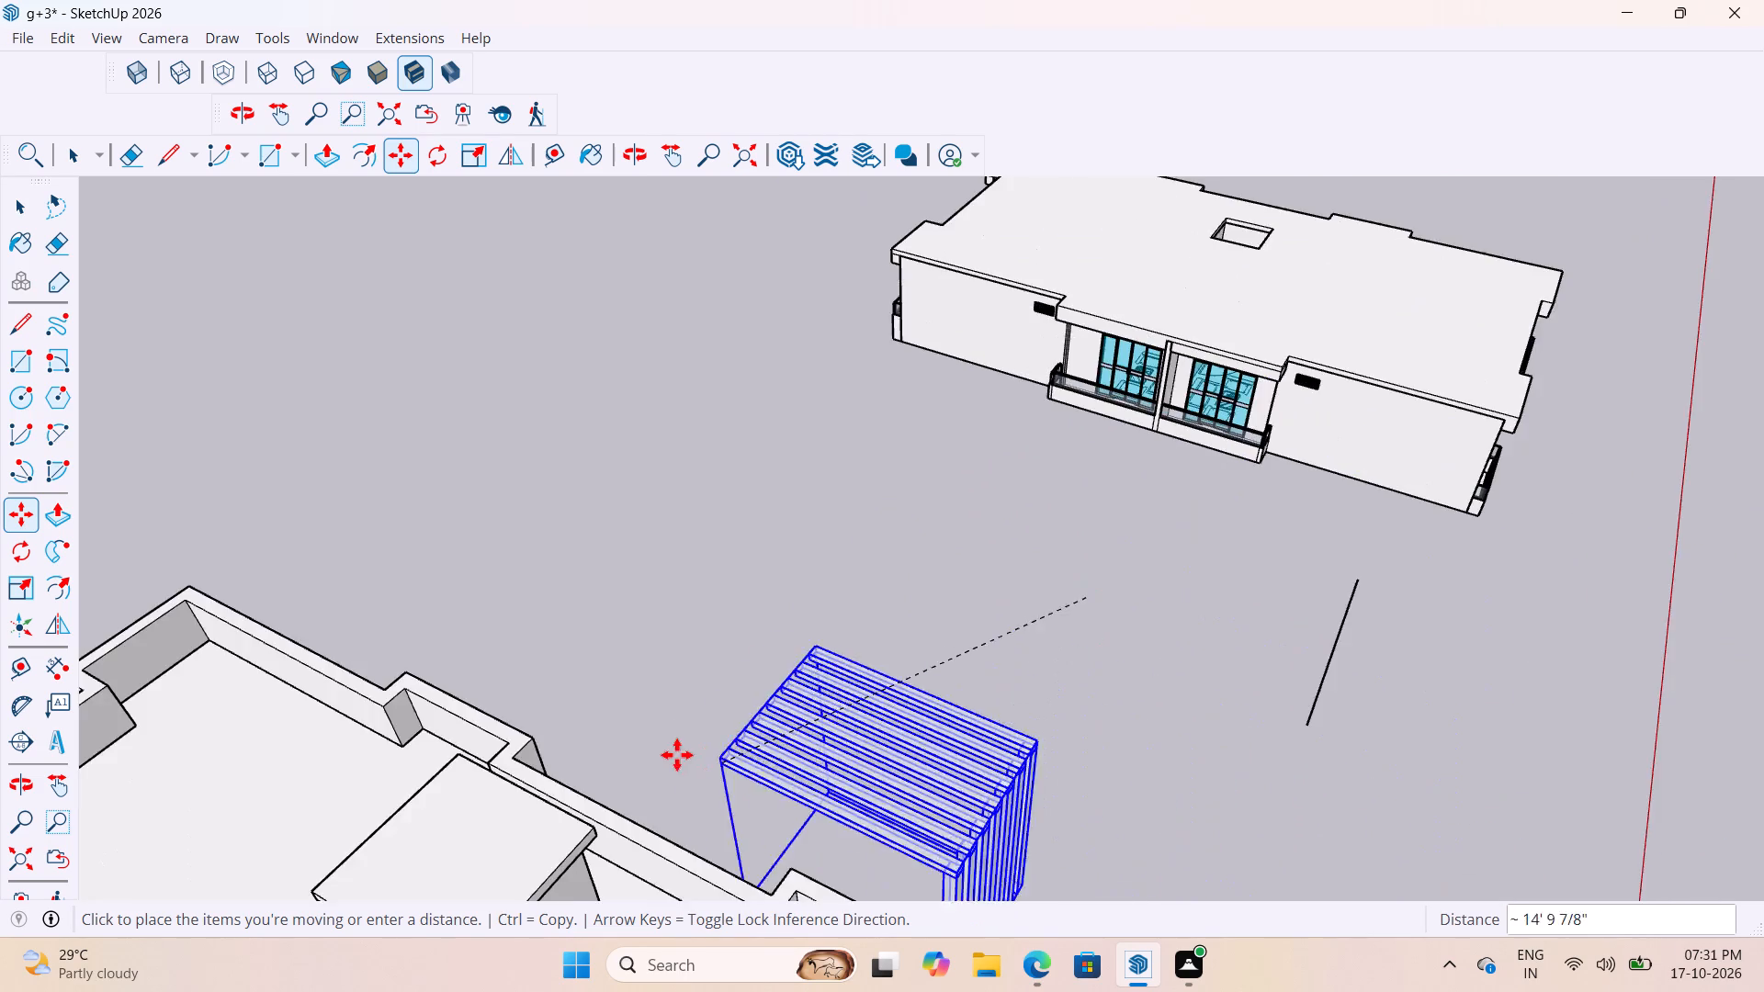
scroll(677, 755, "down", 13)
scroll(771, 819, "up", 14)
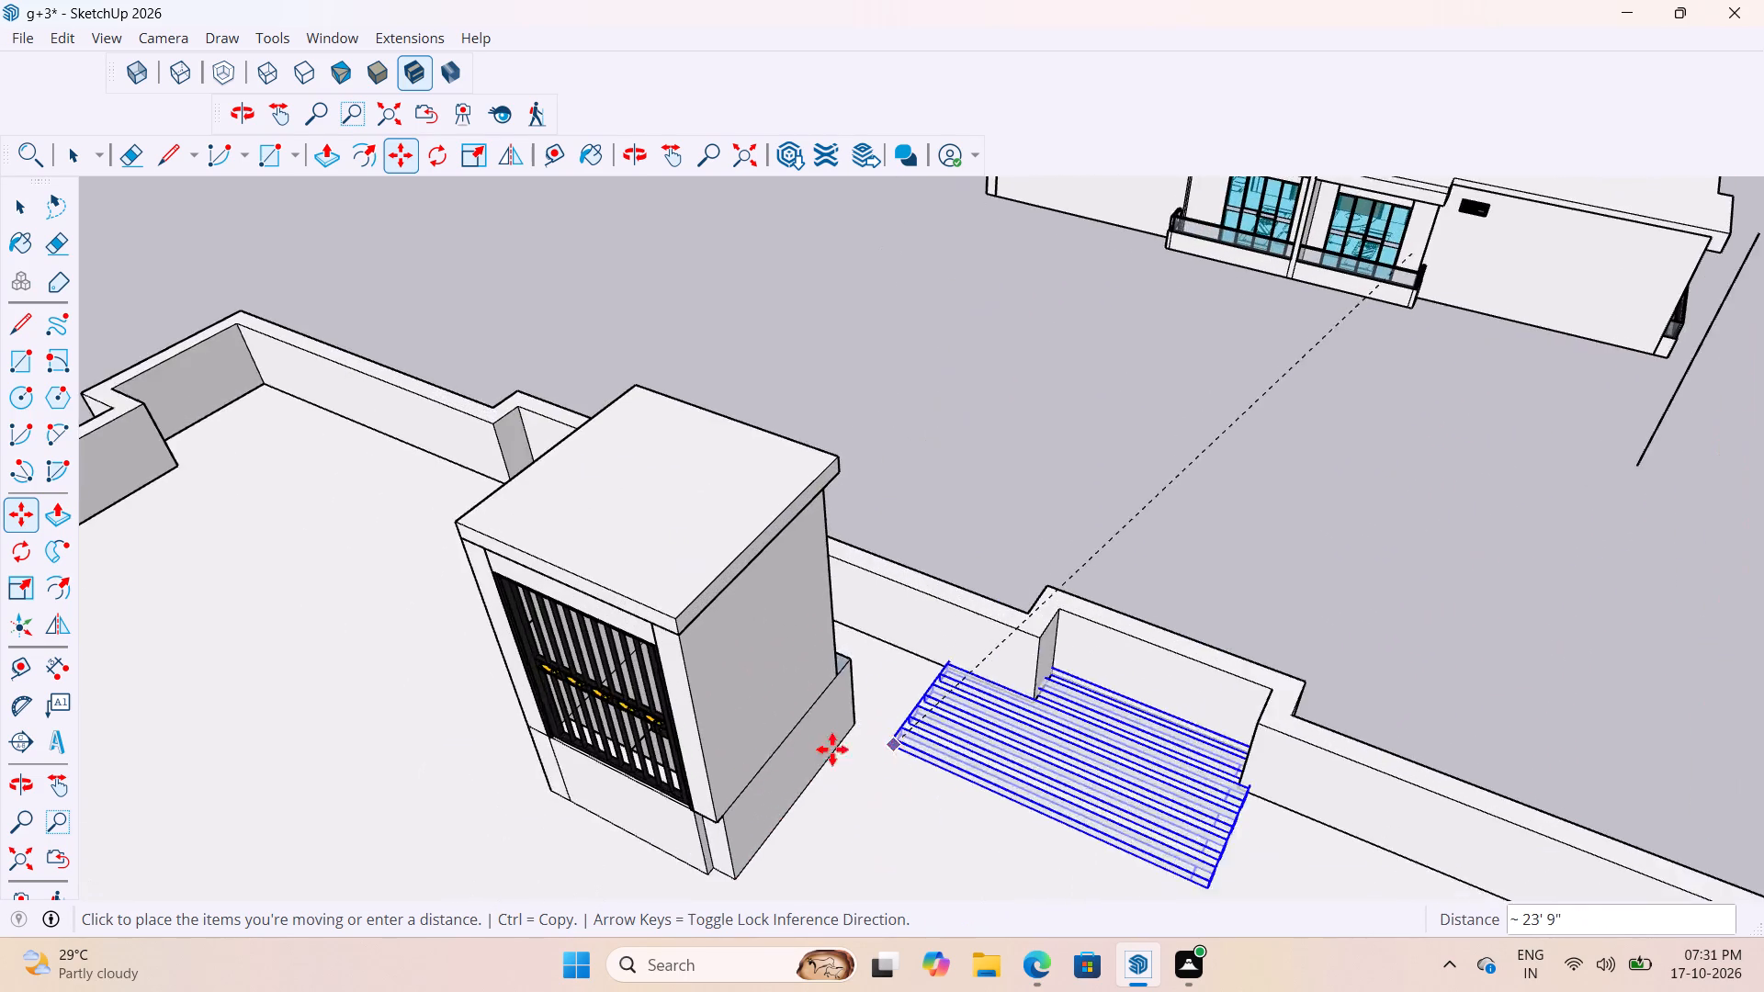
scroll(775, 763, "up", 5)
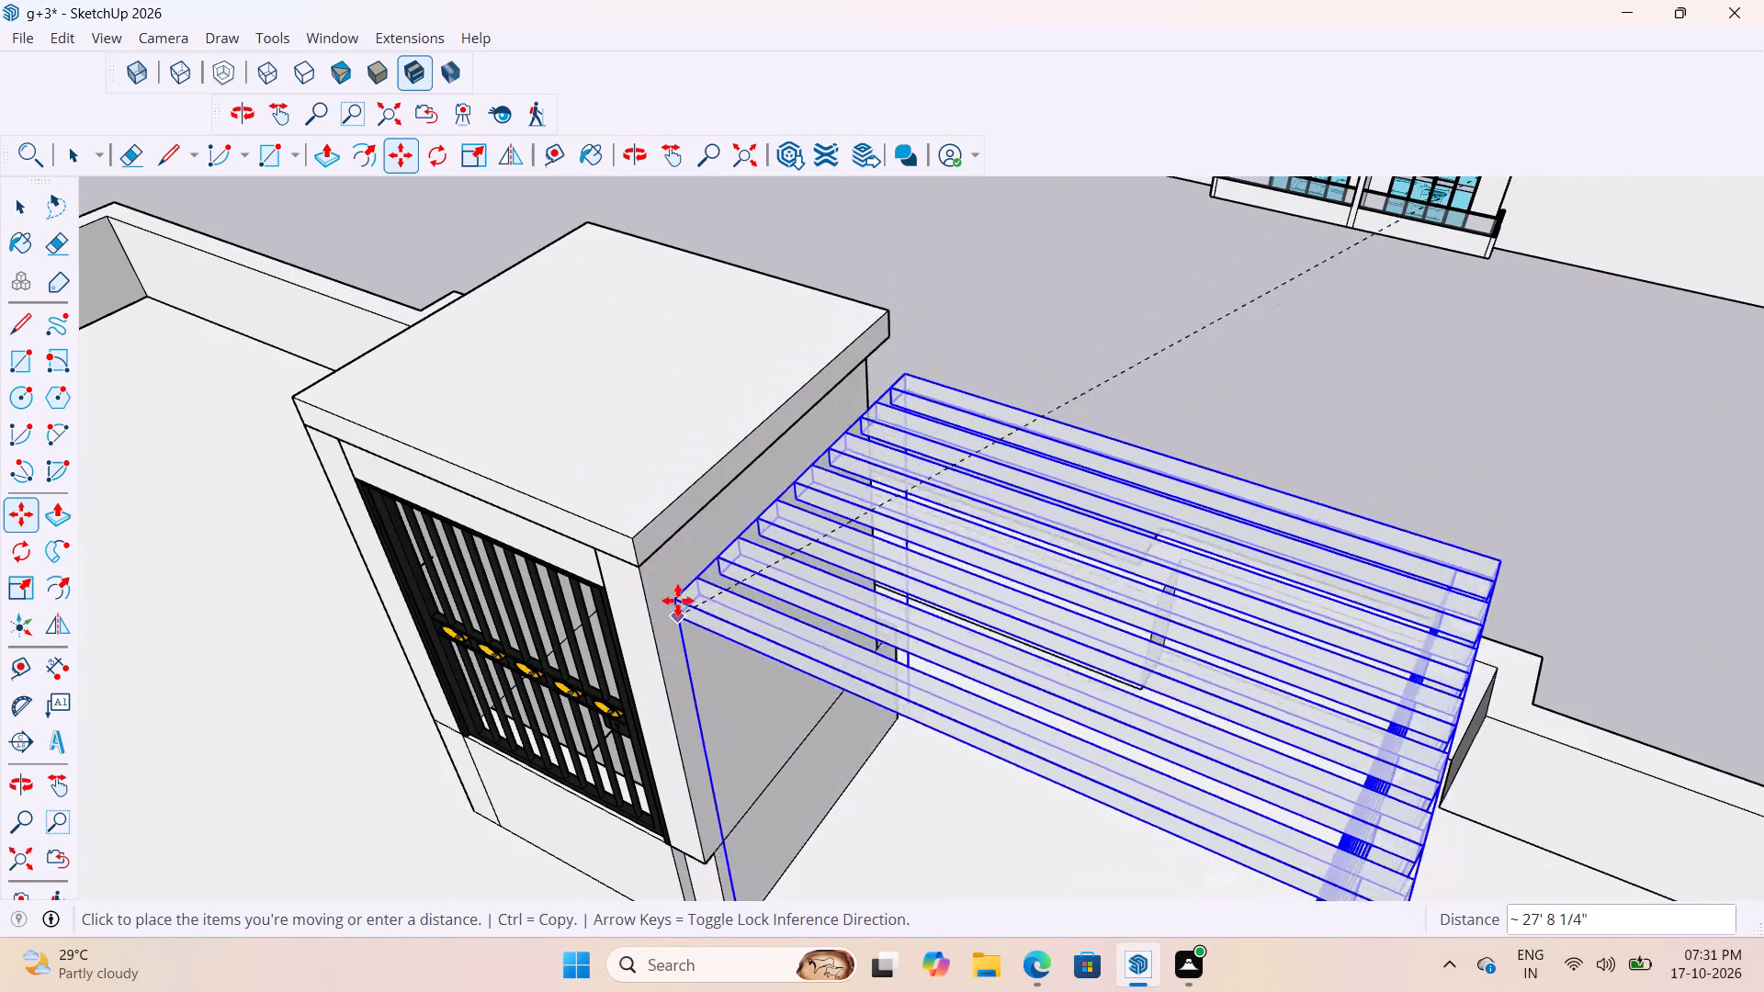
scroll(678, 601, "up", 2)
scroll(623, 536, "up", 2)
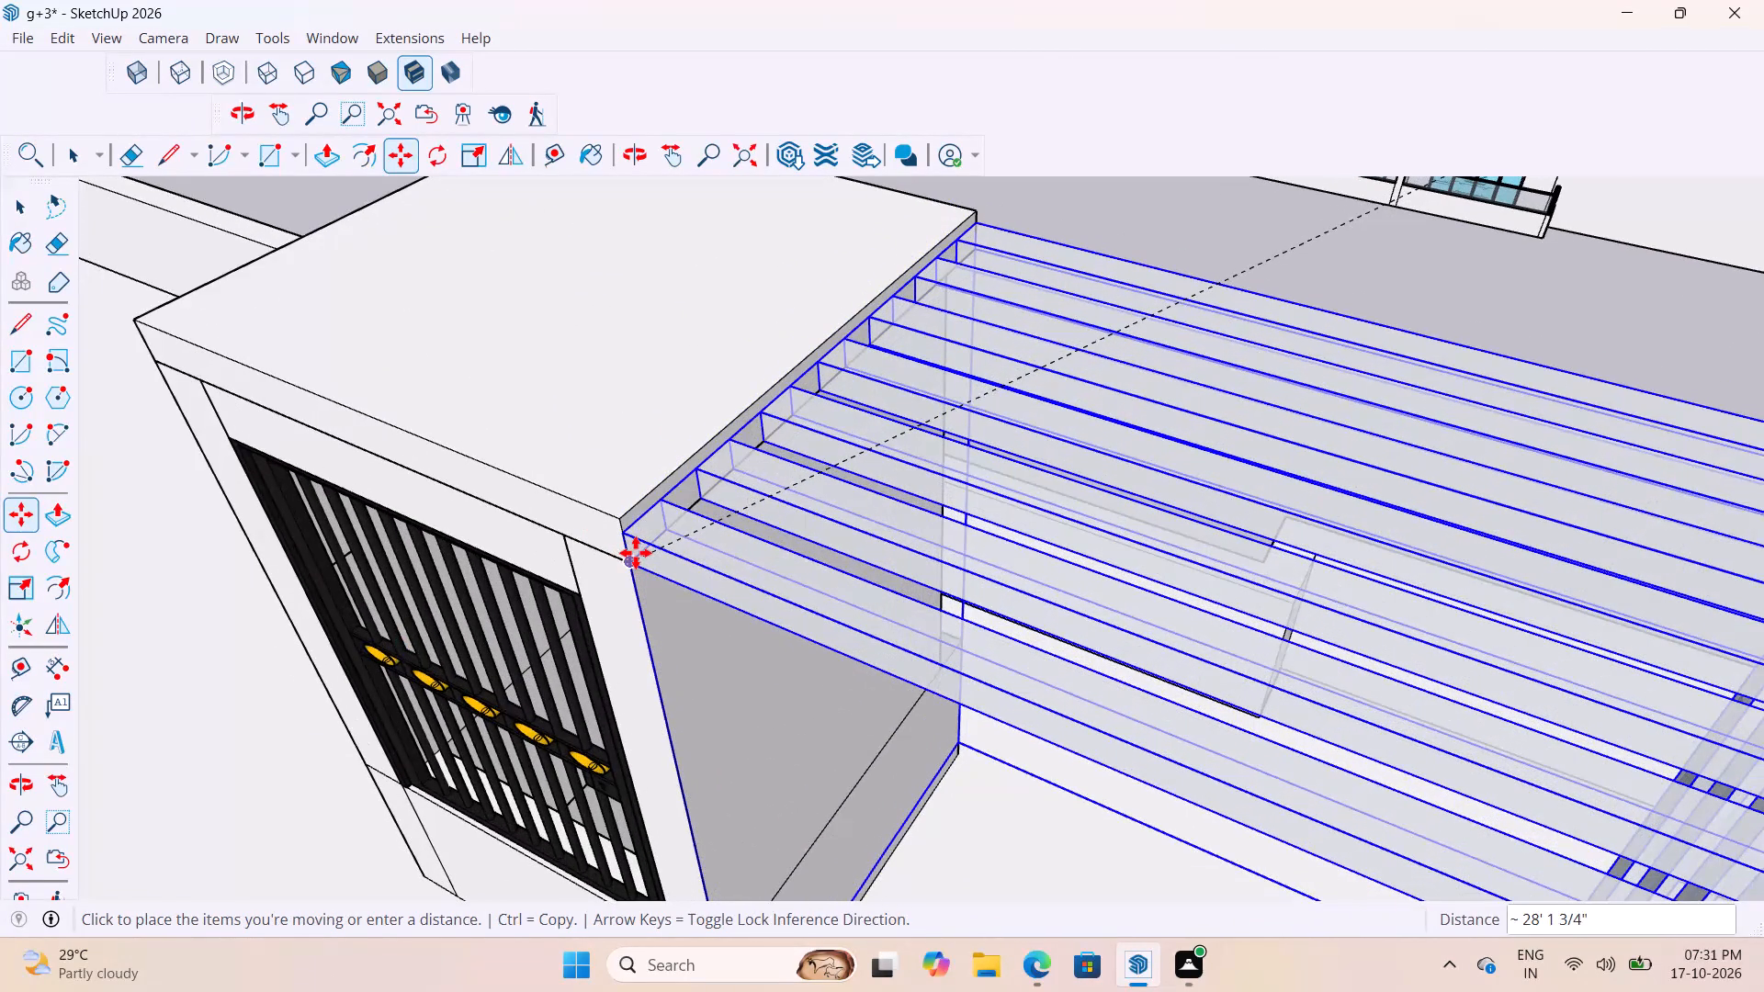
left_click(635, 551)
scroll(894, 547, "down", 7)
key("space")
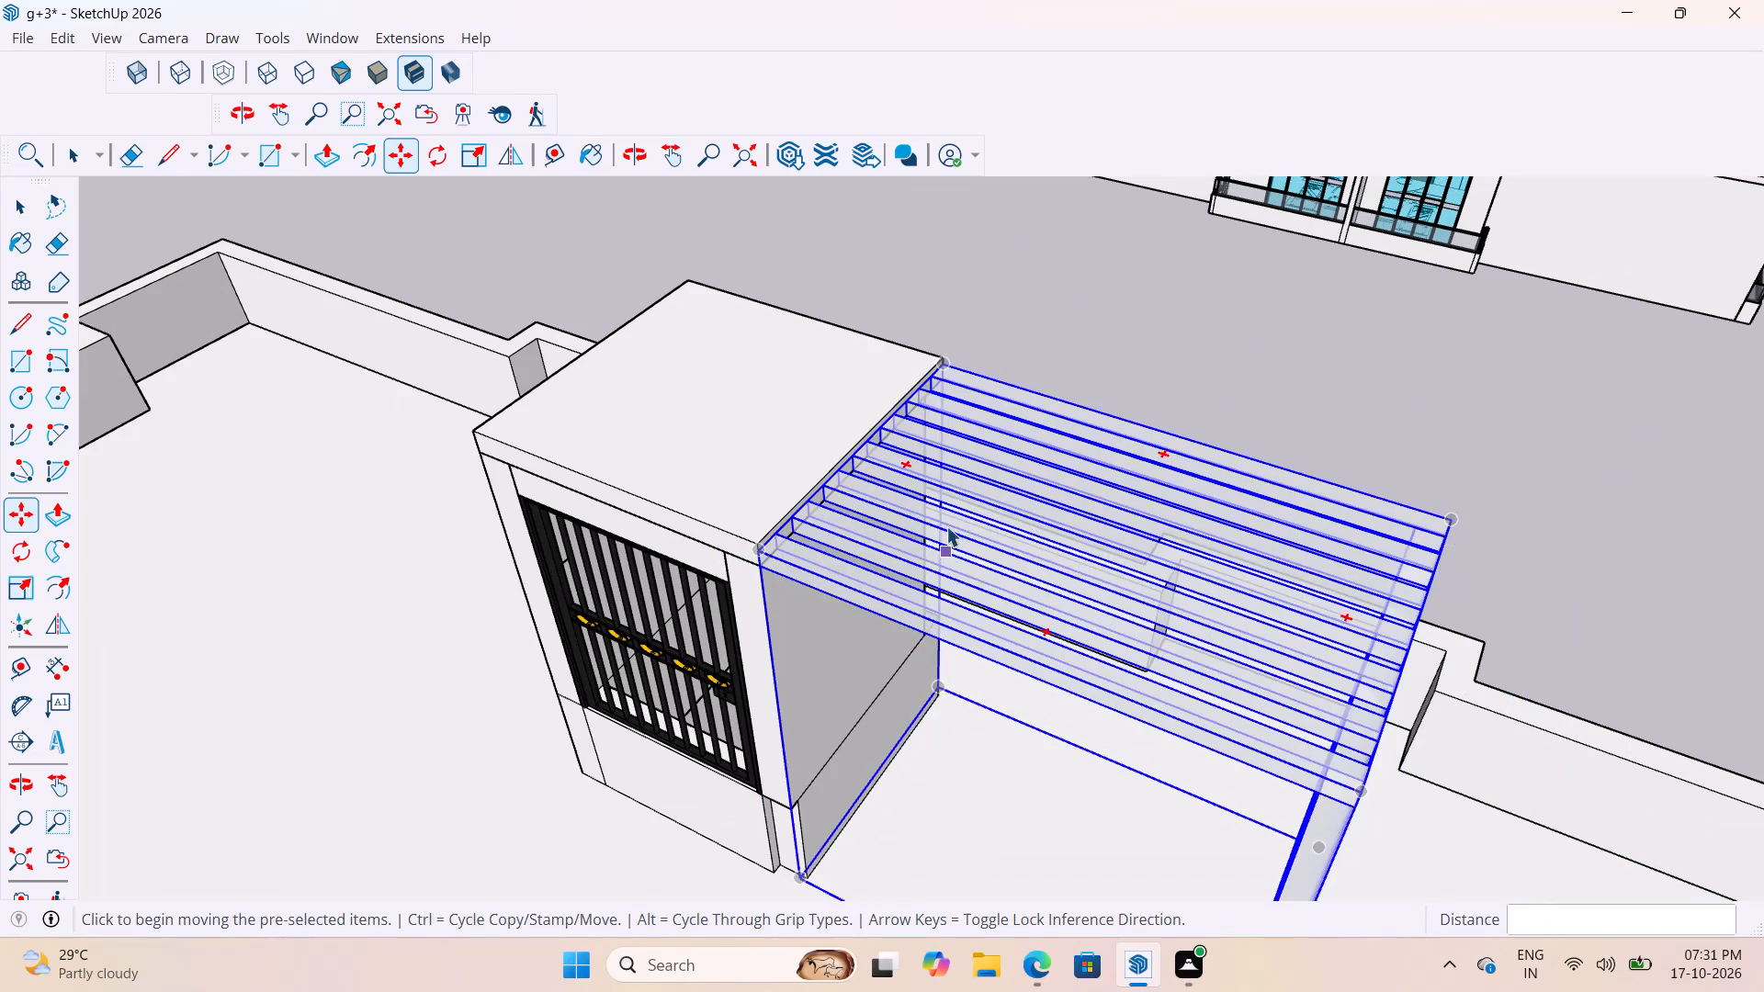
left_click(1063, 322)
Raise the pergola group so its beam tops are flush with the top of the stair tower's roof slab.
scroll(732, 522, "up", 3)
middle_click_drag(822, 602, 994, 528)
scroll(822, 602, "up", 1)
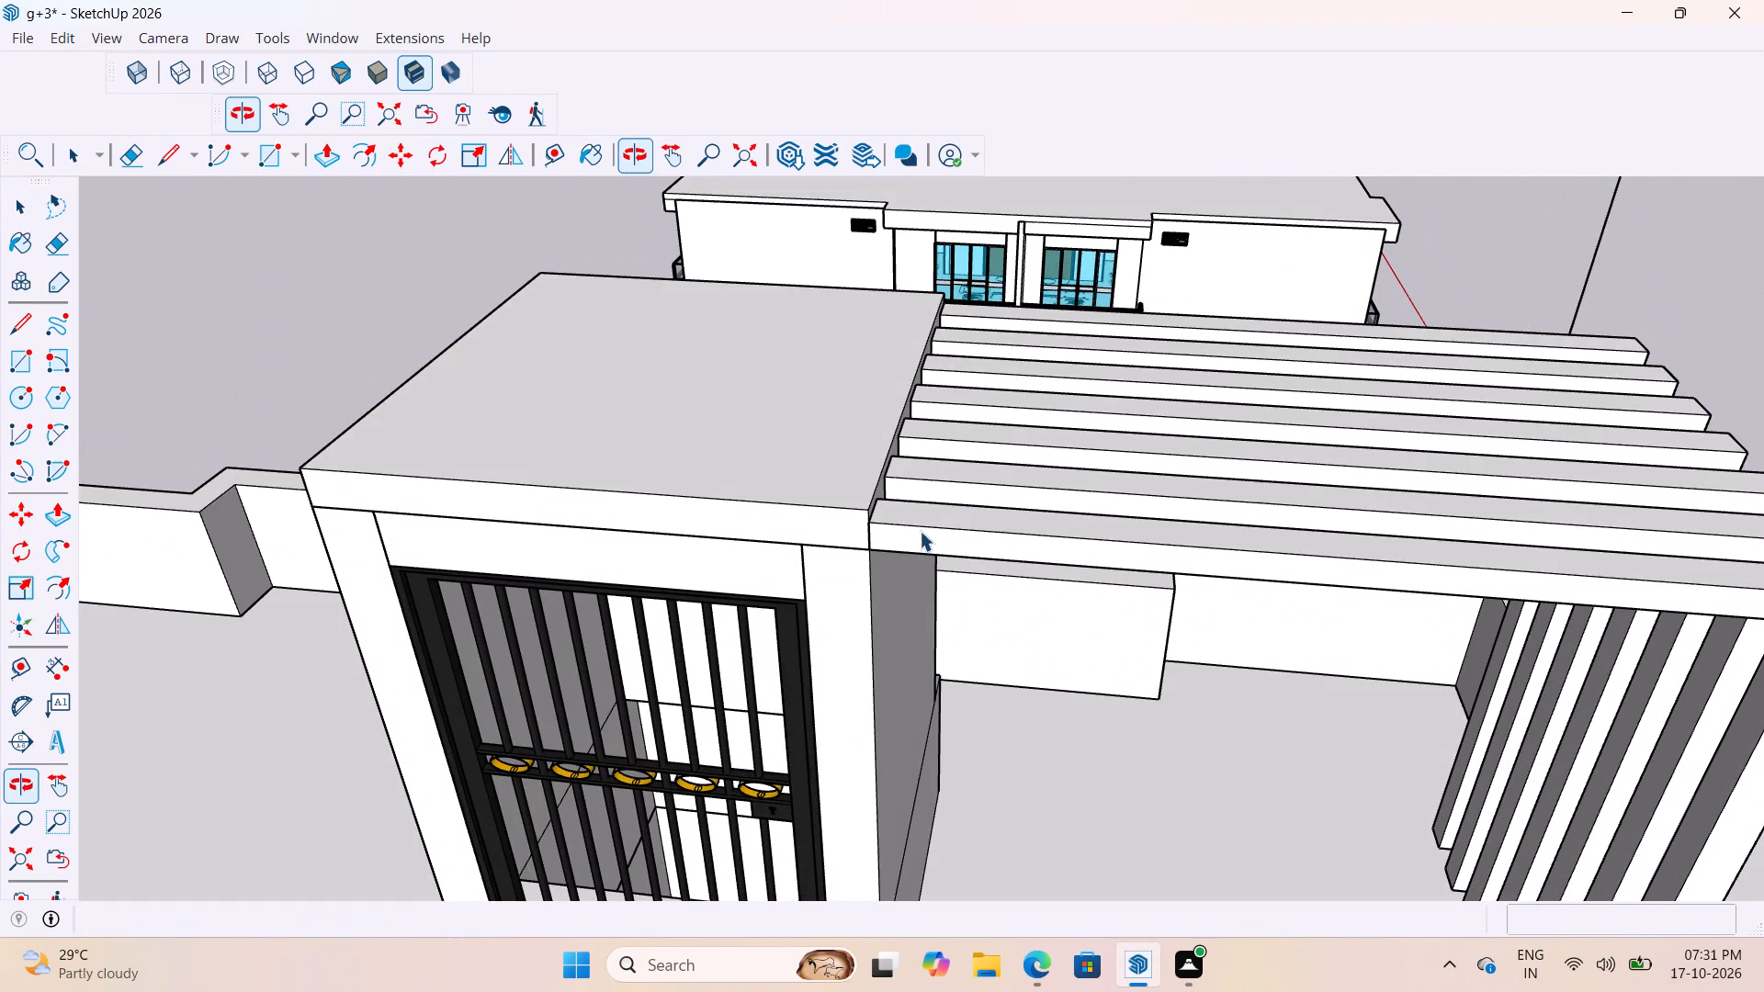
left_click(920, 529)
key("m")
scroll(891, 541, "up", 6)
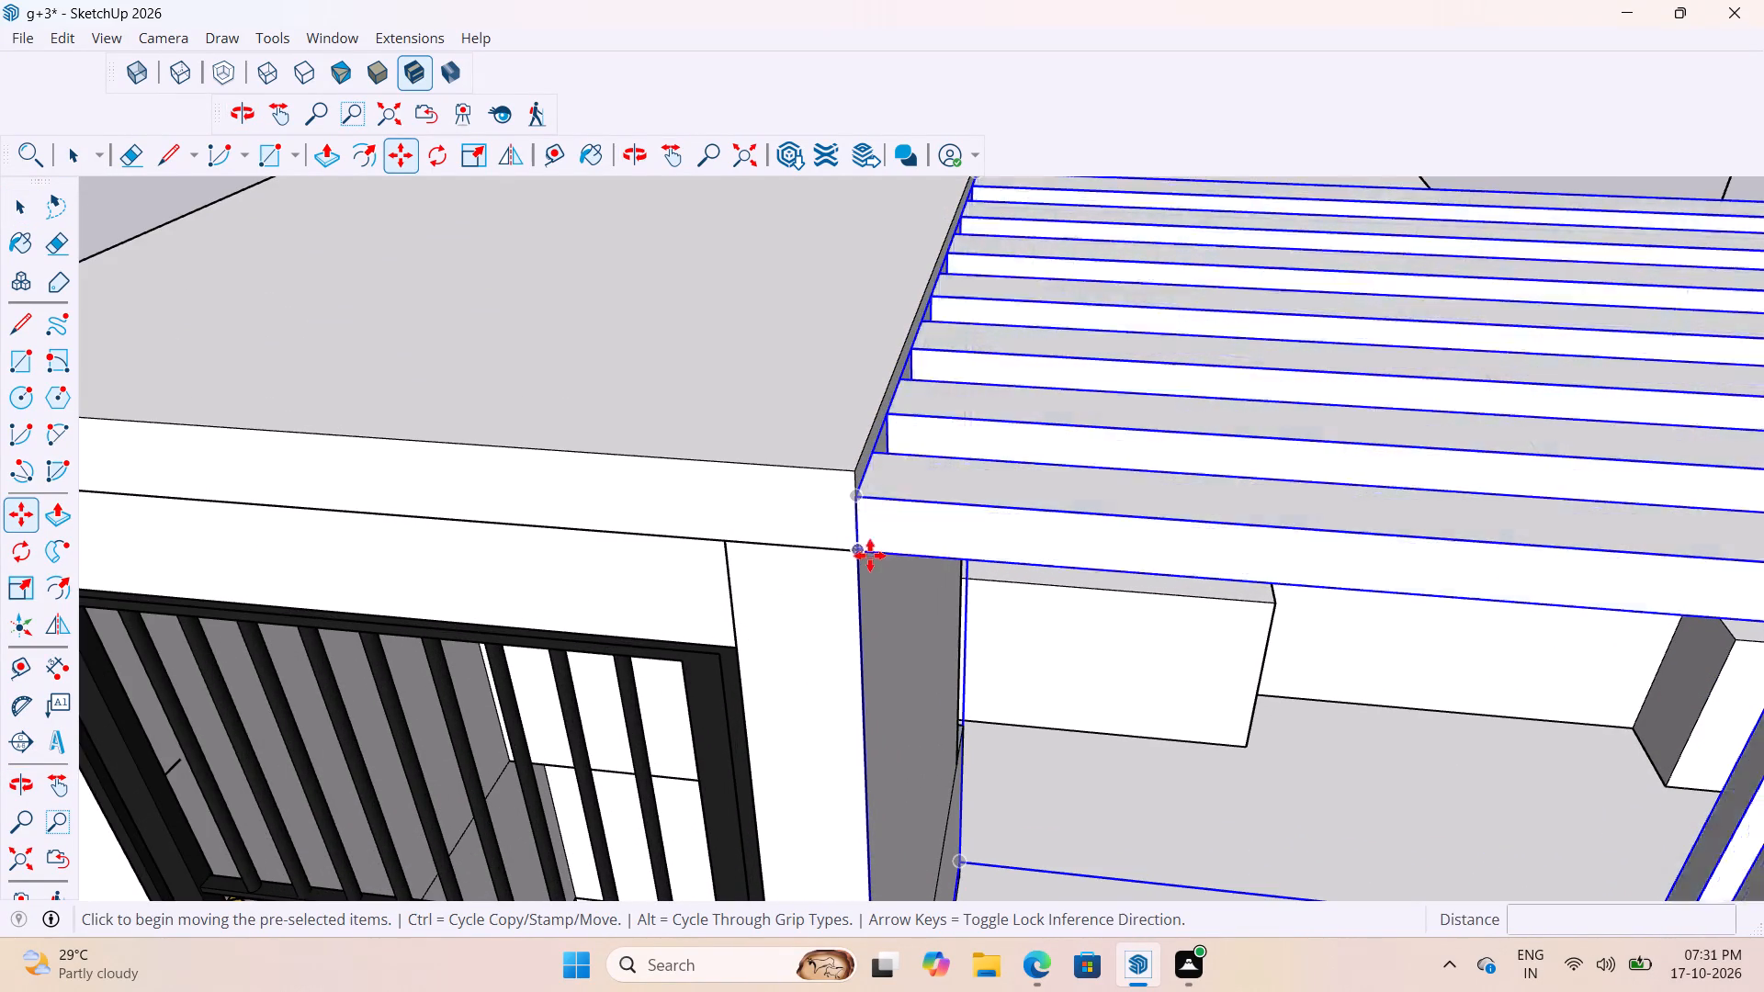
left_click(864, 555)
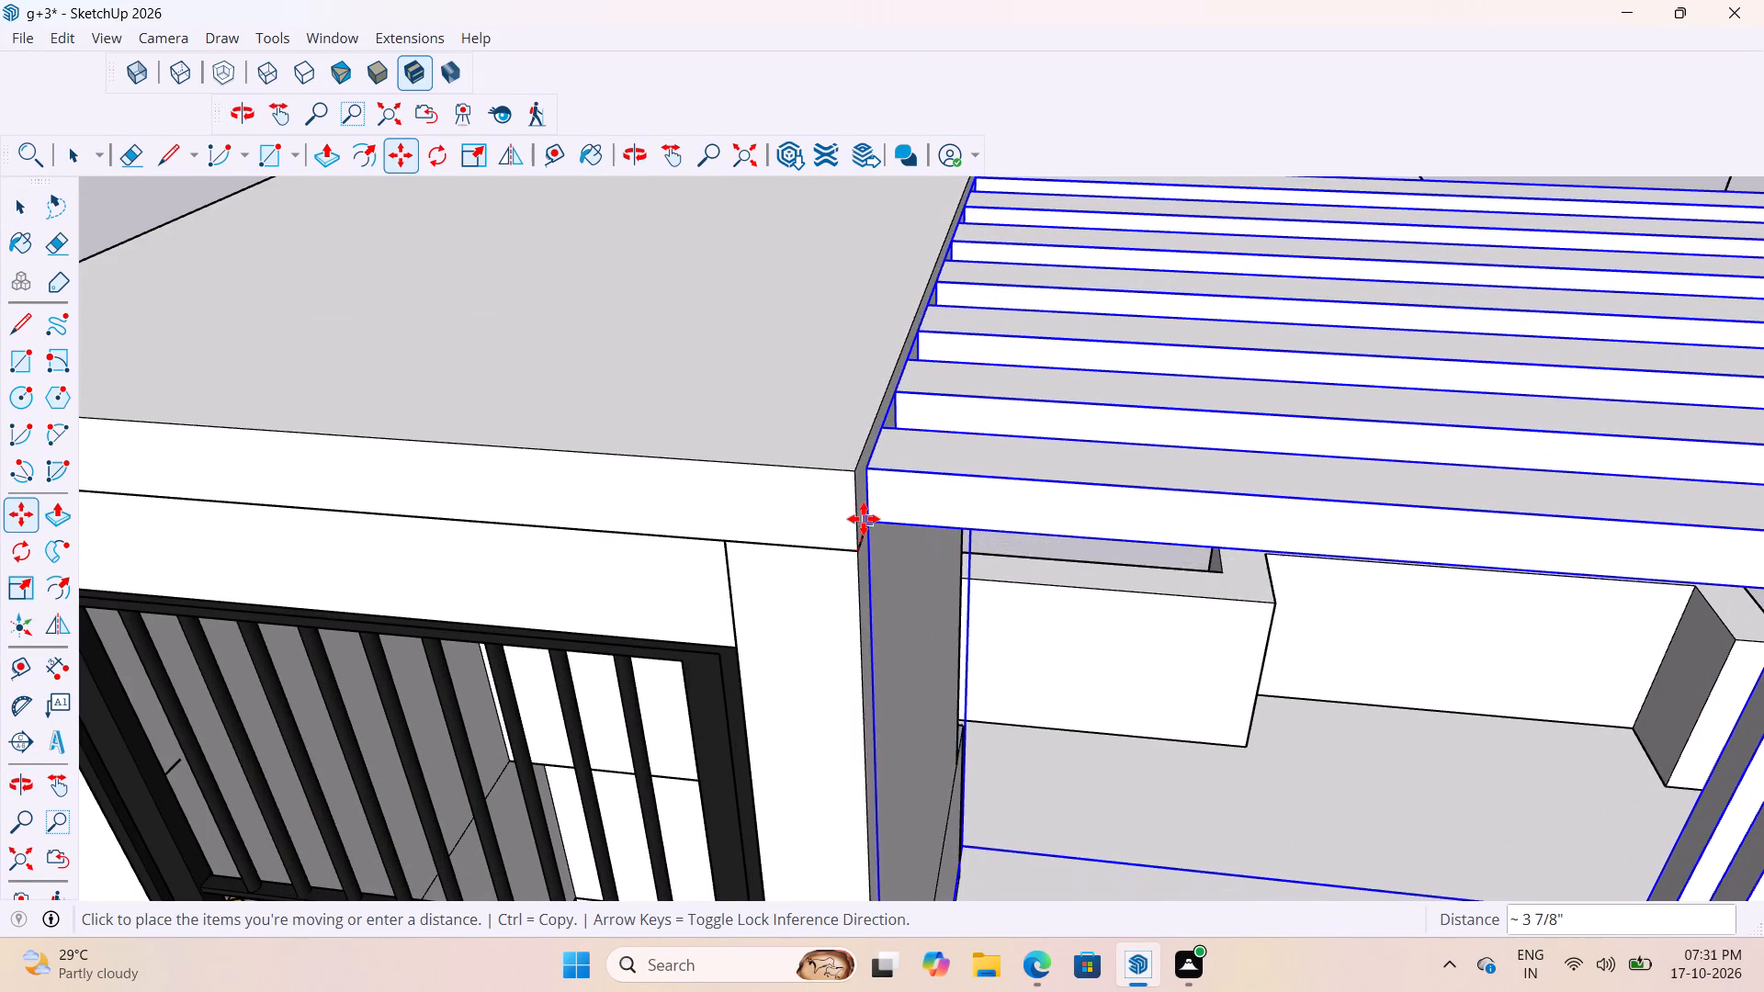
key("space")
scroll(847, 515, "up", 3)
key("m")
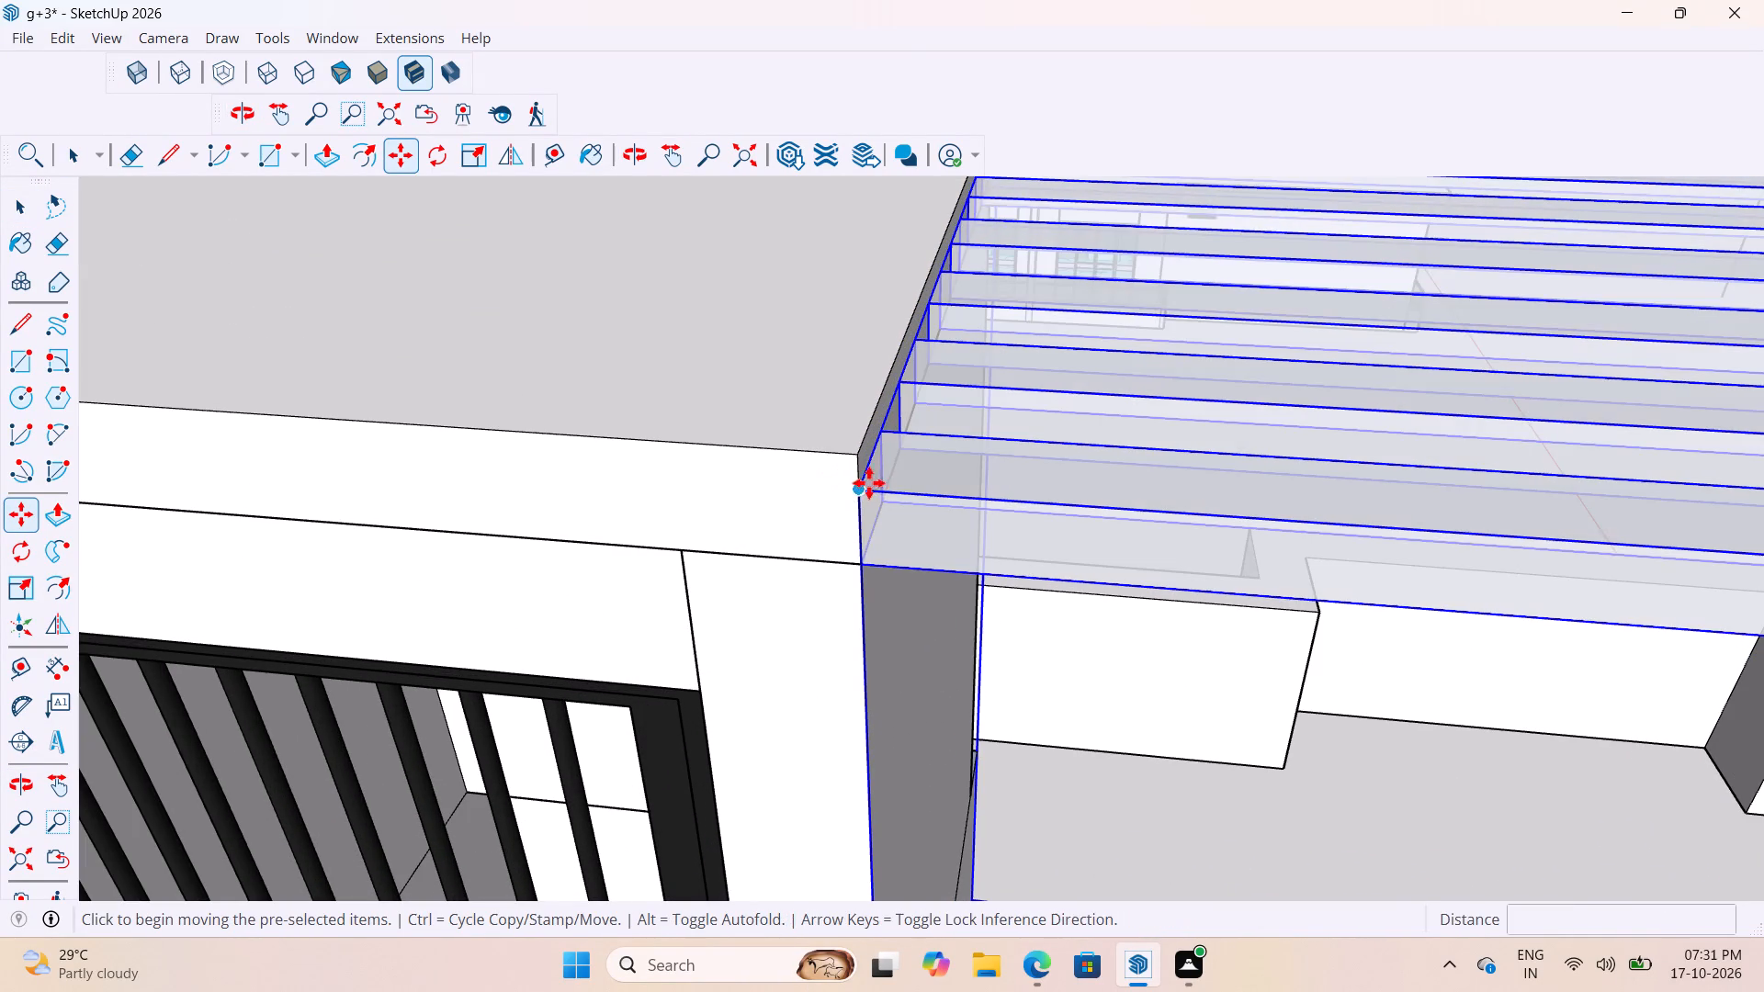
left_click(865, 492)
left_click(863, 456)
scroll(886, 490, "down", 7)
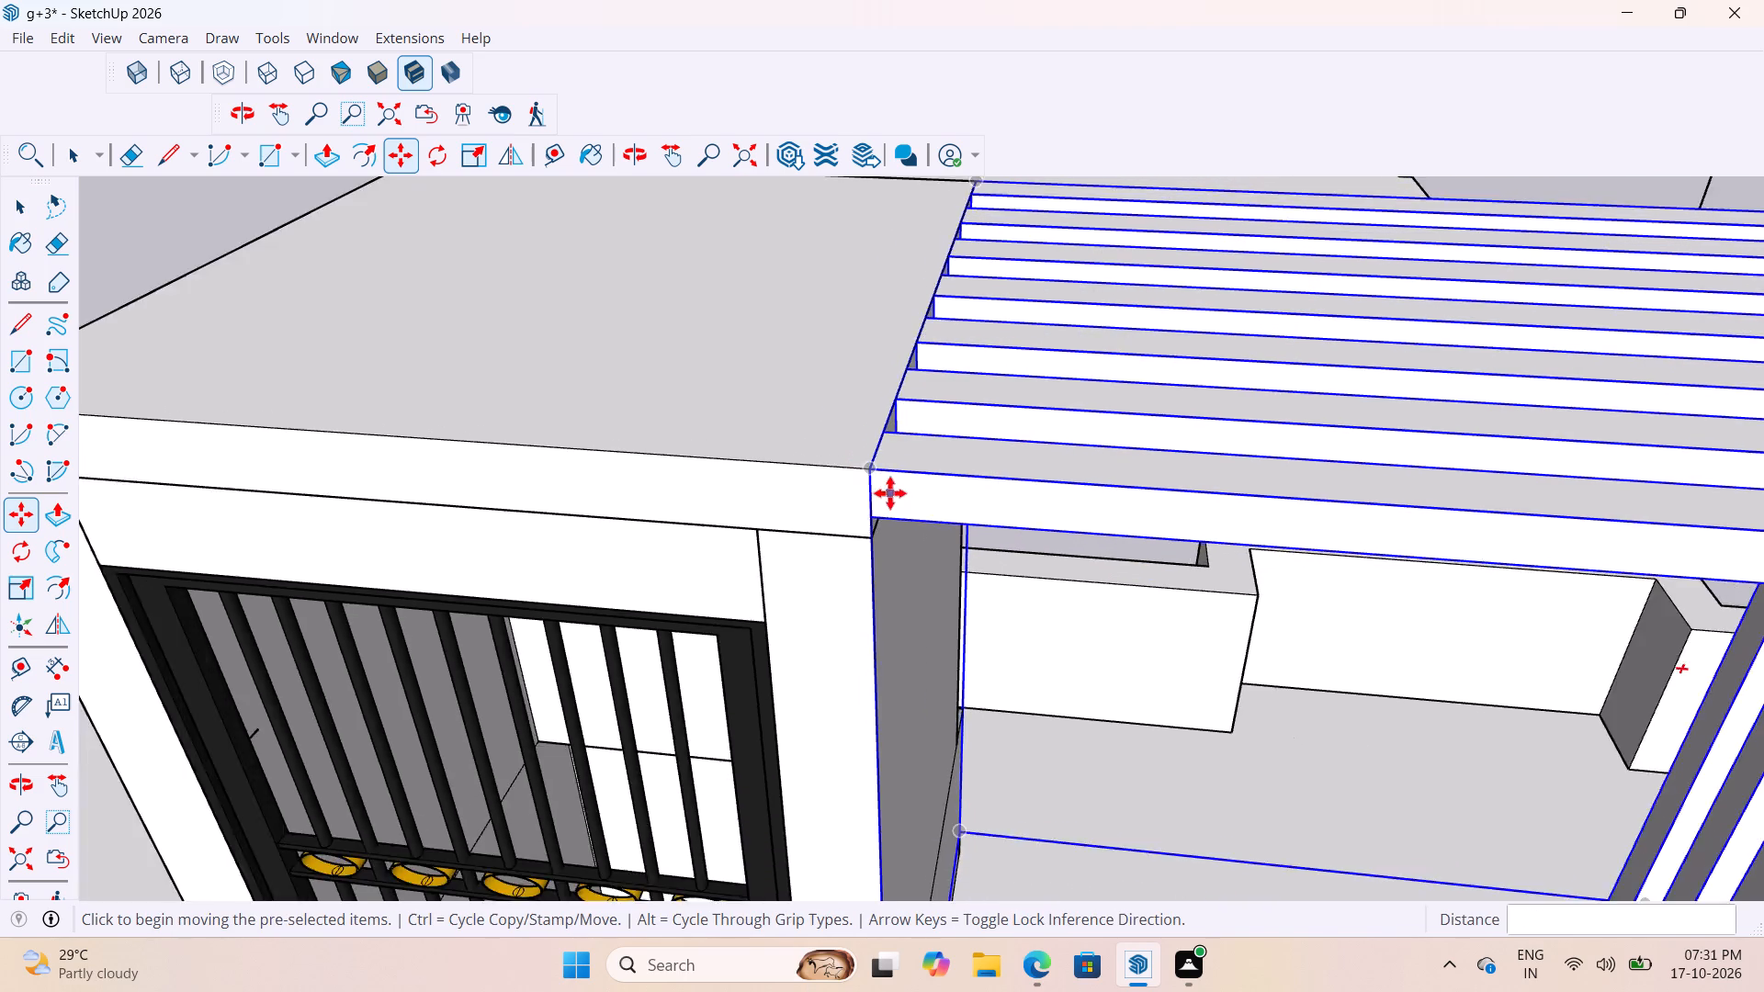
scroll(890, 493, "down", 20)
scroll(890, 493, "down", 3)
key("space")
left_click(1453, 448)
Scale the pergola group vertically from its base so the posts extend down to the terrace floor.
scroll(1082, 661, "up", 7)
middle_click_drag(1039, 629, 653, 641)
scroll(881, 597, "up", 10)
middle_click_drag(790, 592, 879, 486)
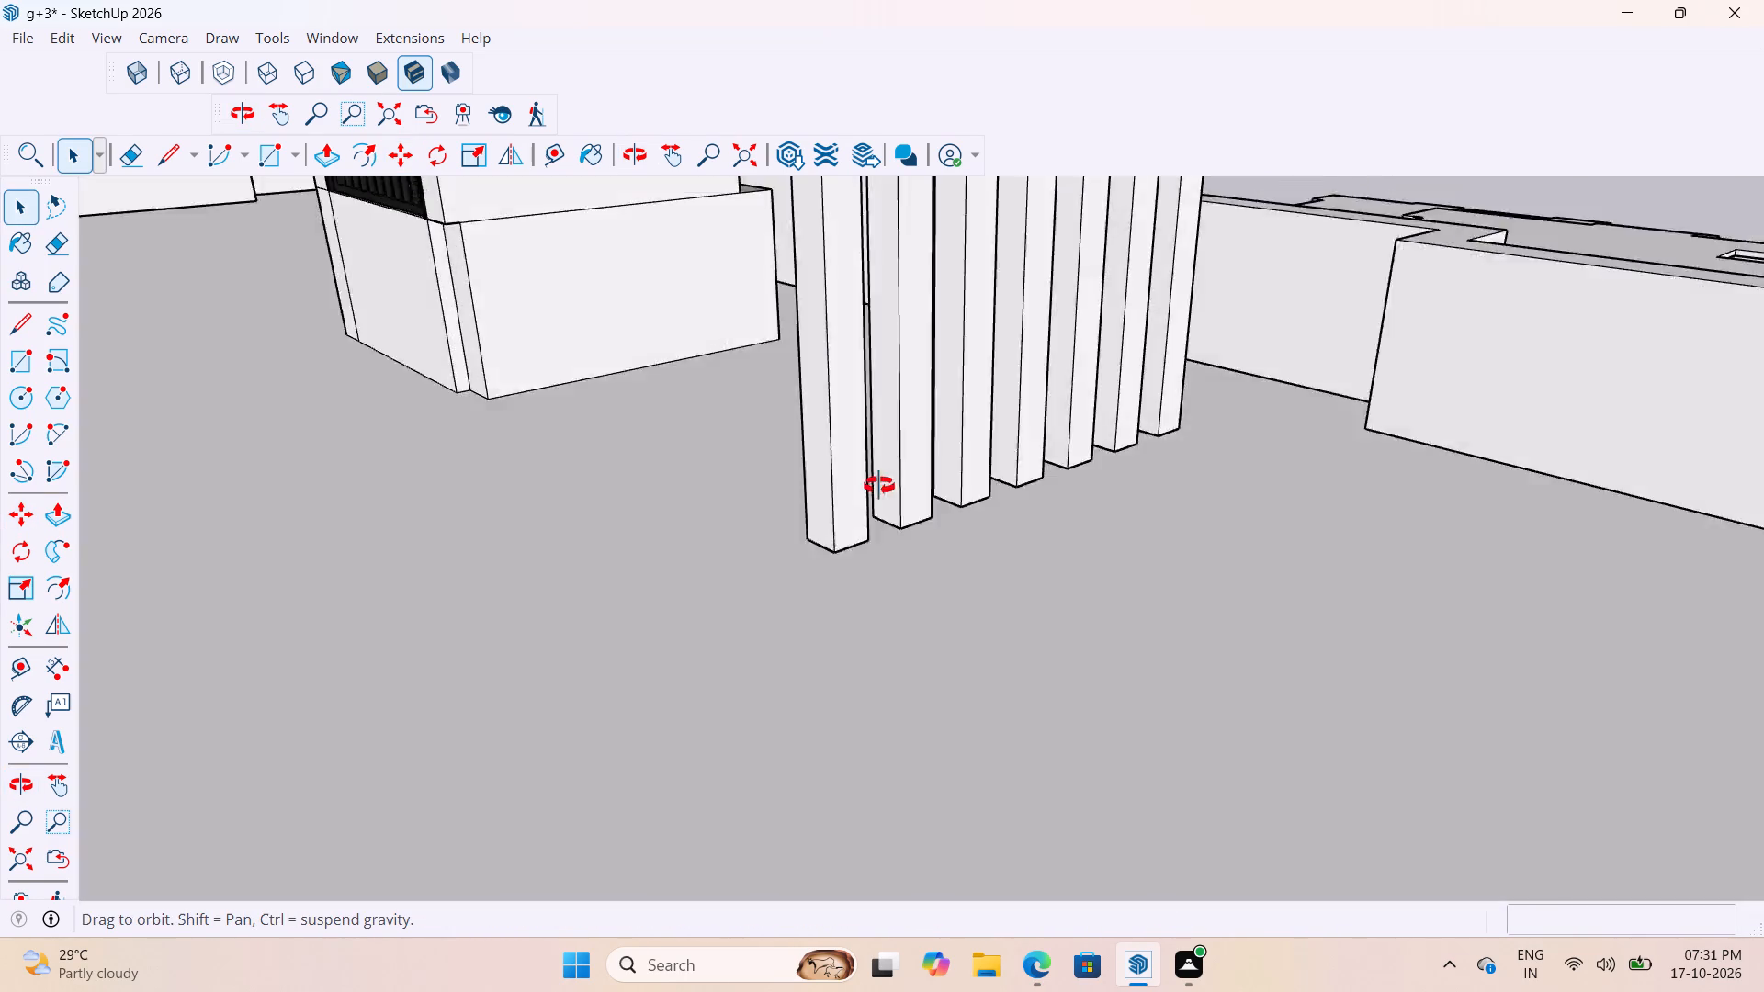
middle_click_drag(879, 486, 1026, 424)
left_click(1025, 424)
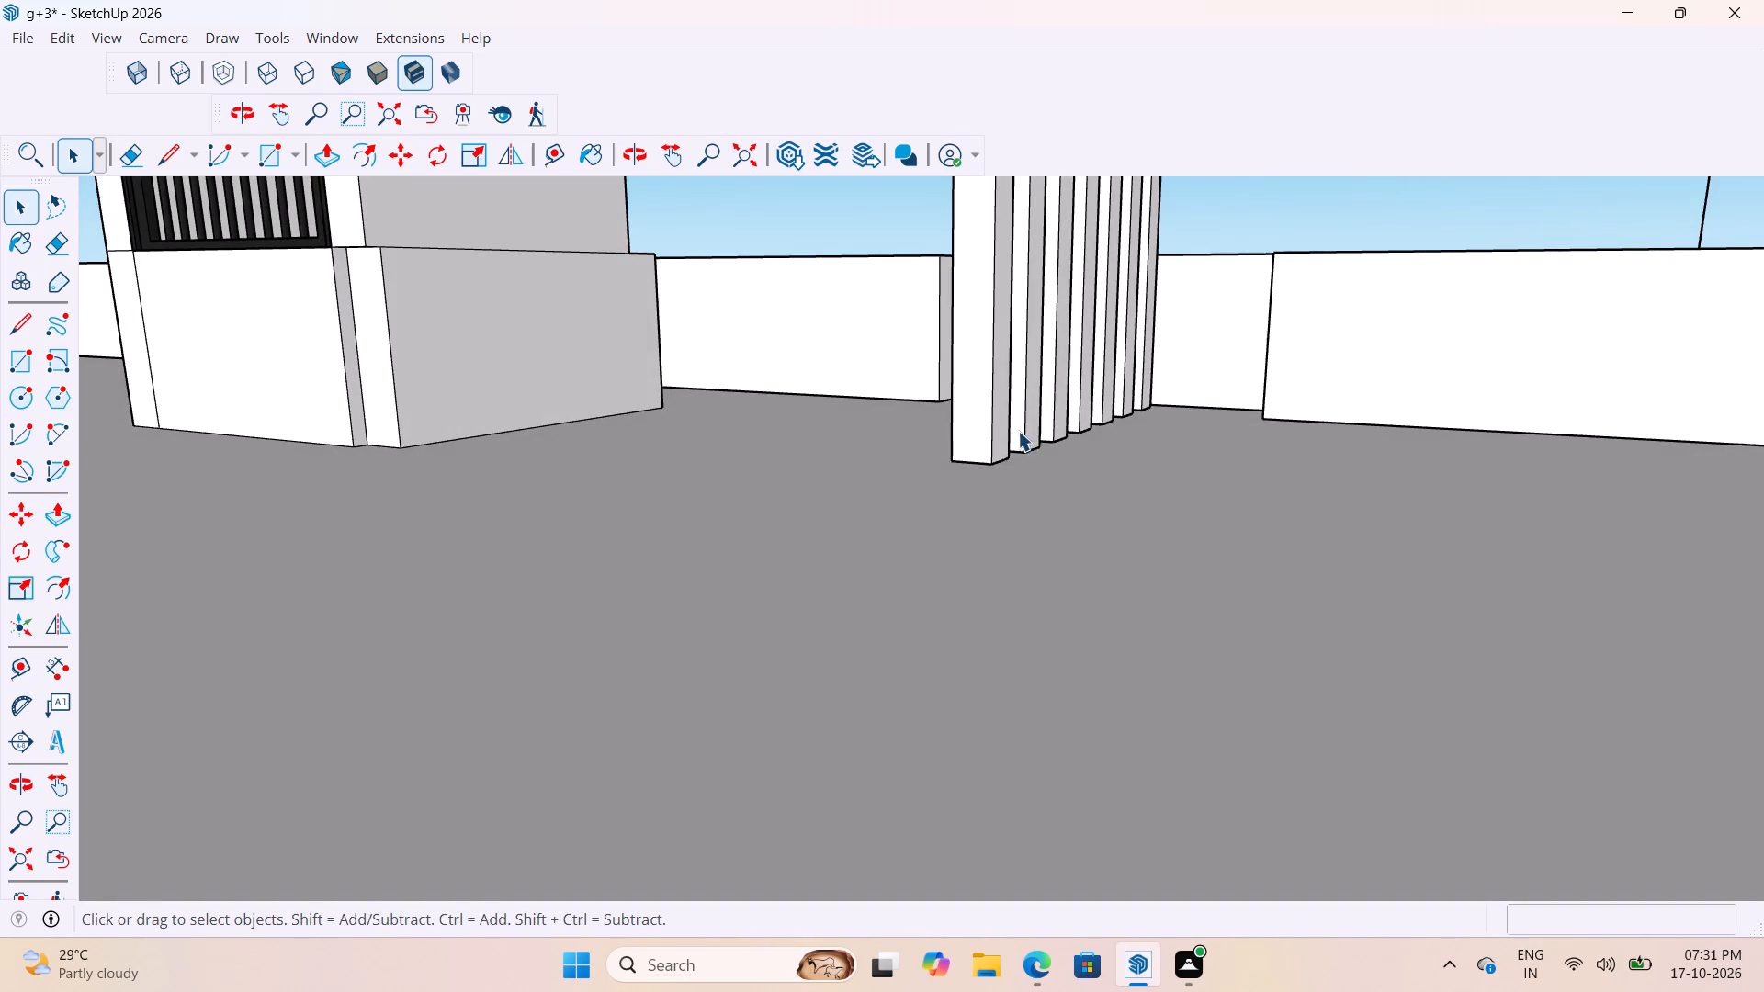
key("s")
left_click(778, 409)
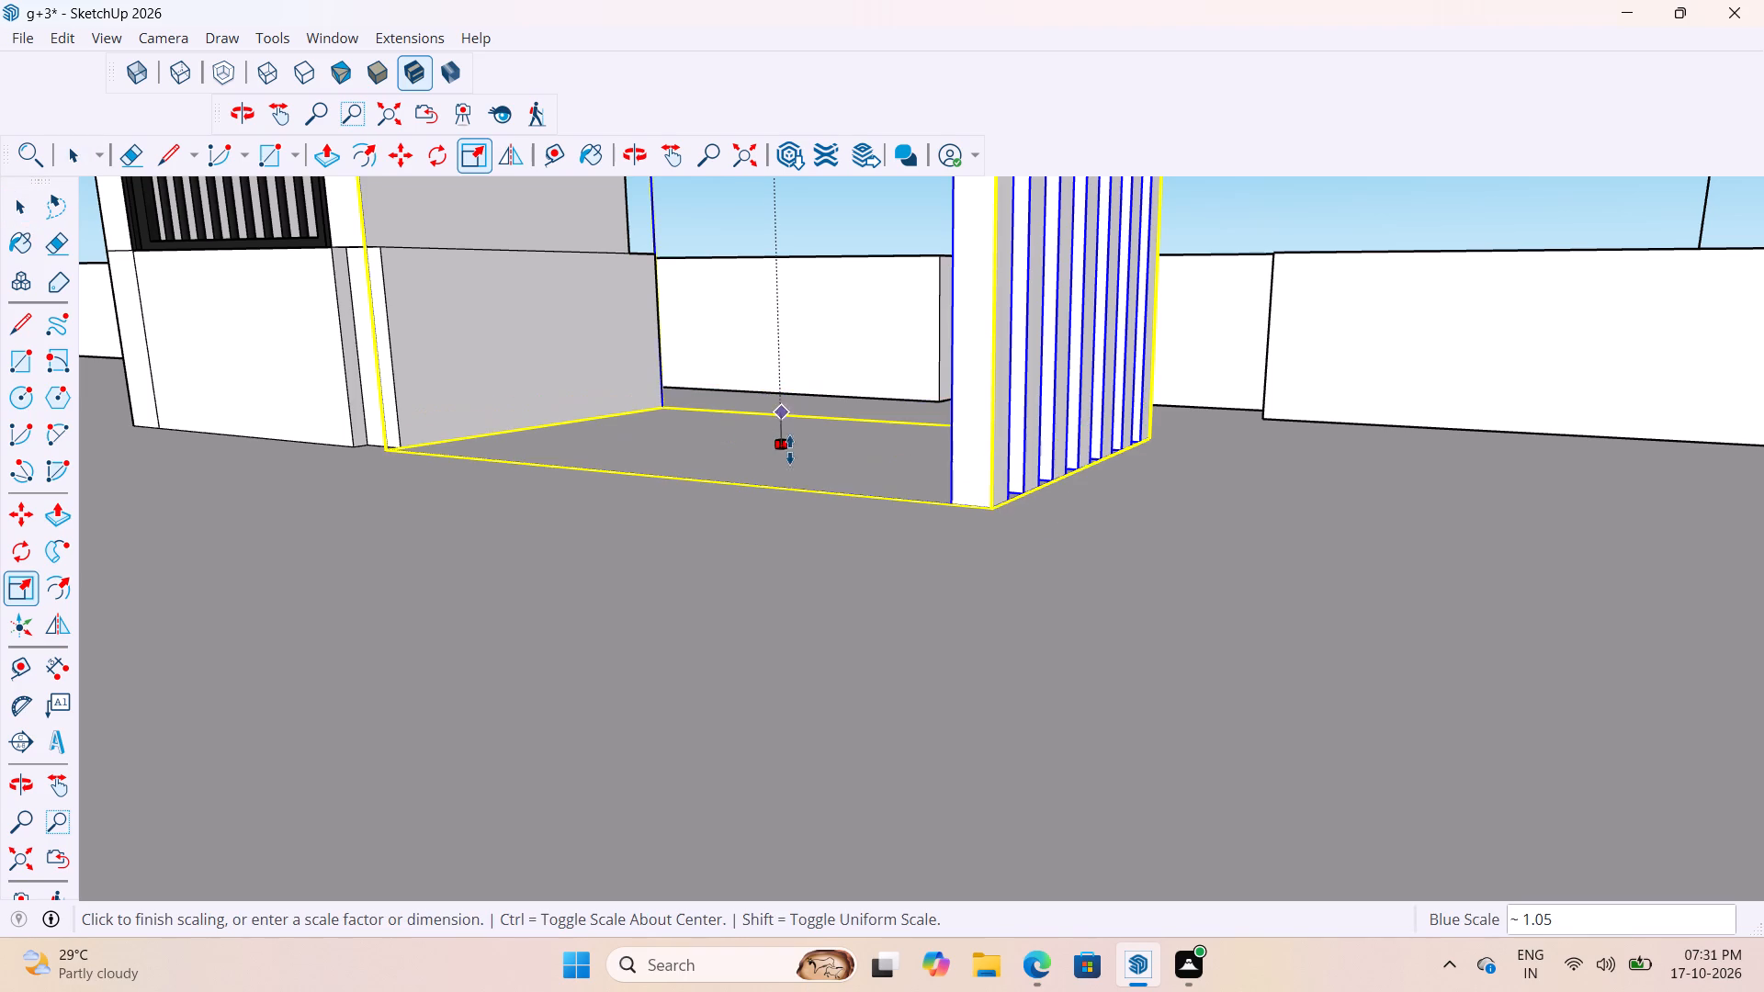
left_click(797, 493)
scroll(796, 509, "down", 17)
key("space")
key("space")
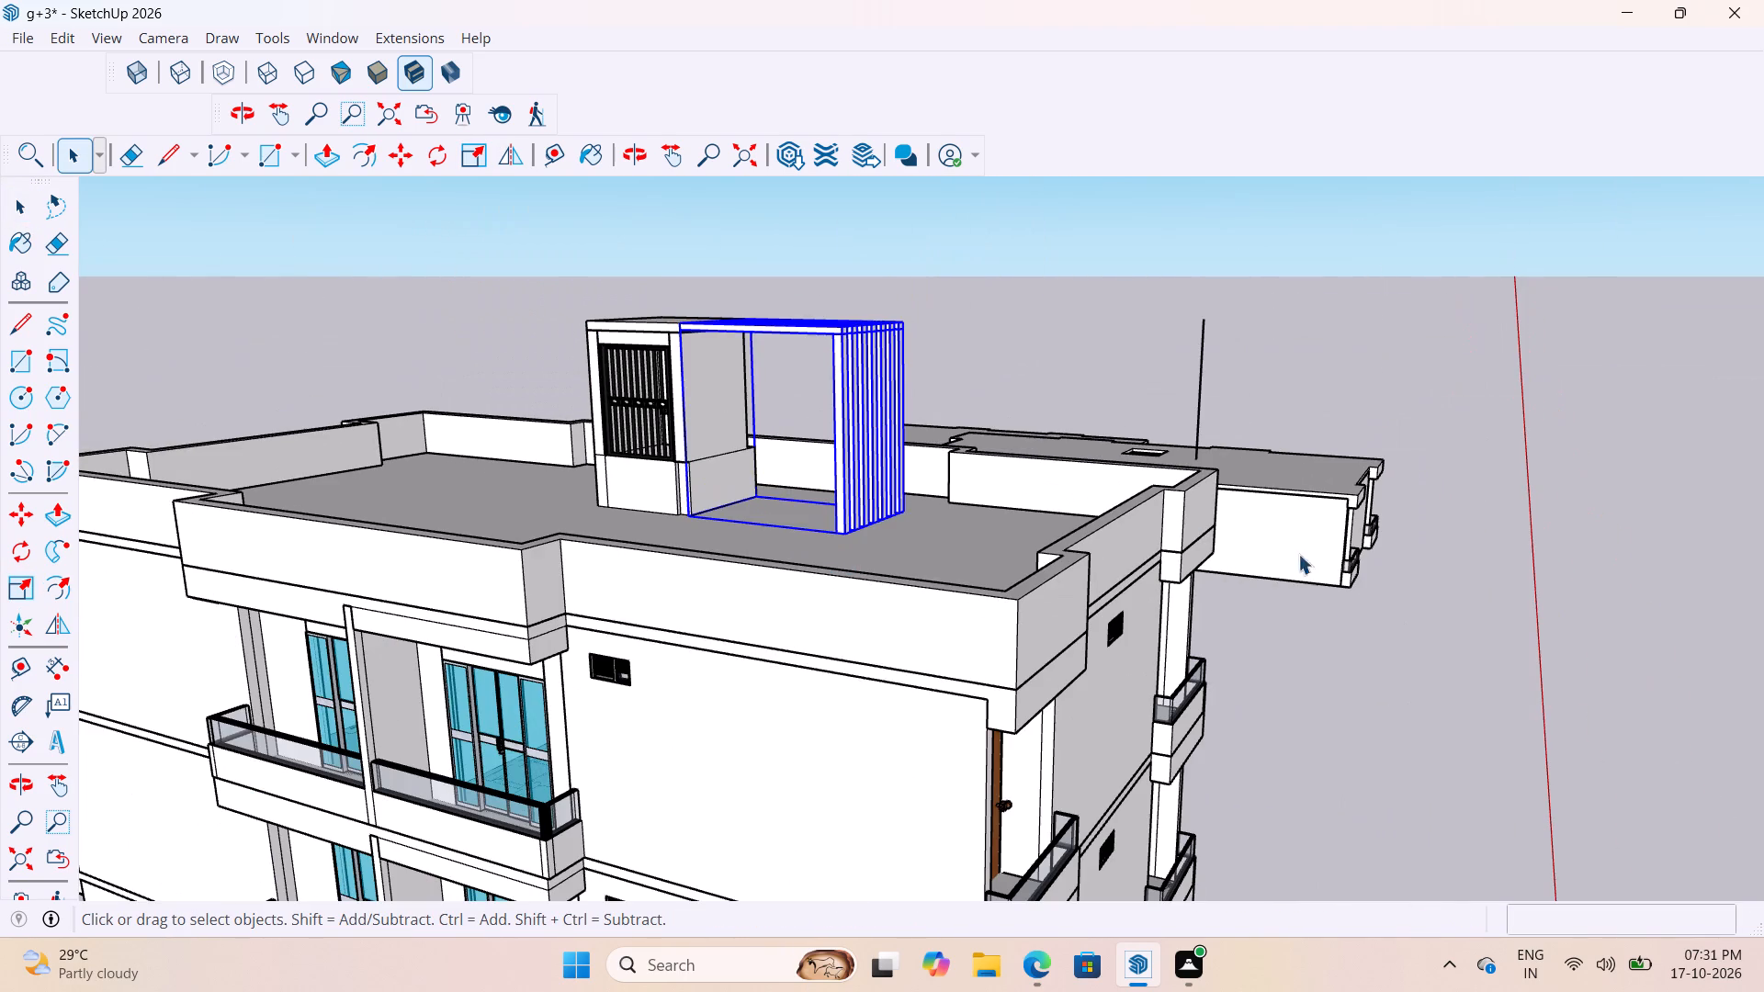
left_click(1403, 724)
Examine the placed rooftop pergola beside the stair tower and the whole building from several sides.
middle_click_drag(1022, 485, 1133, 684)
scroll(929, 440, "down", 5)
scroll(932, 486, "up", 4)
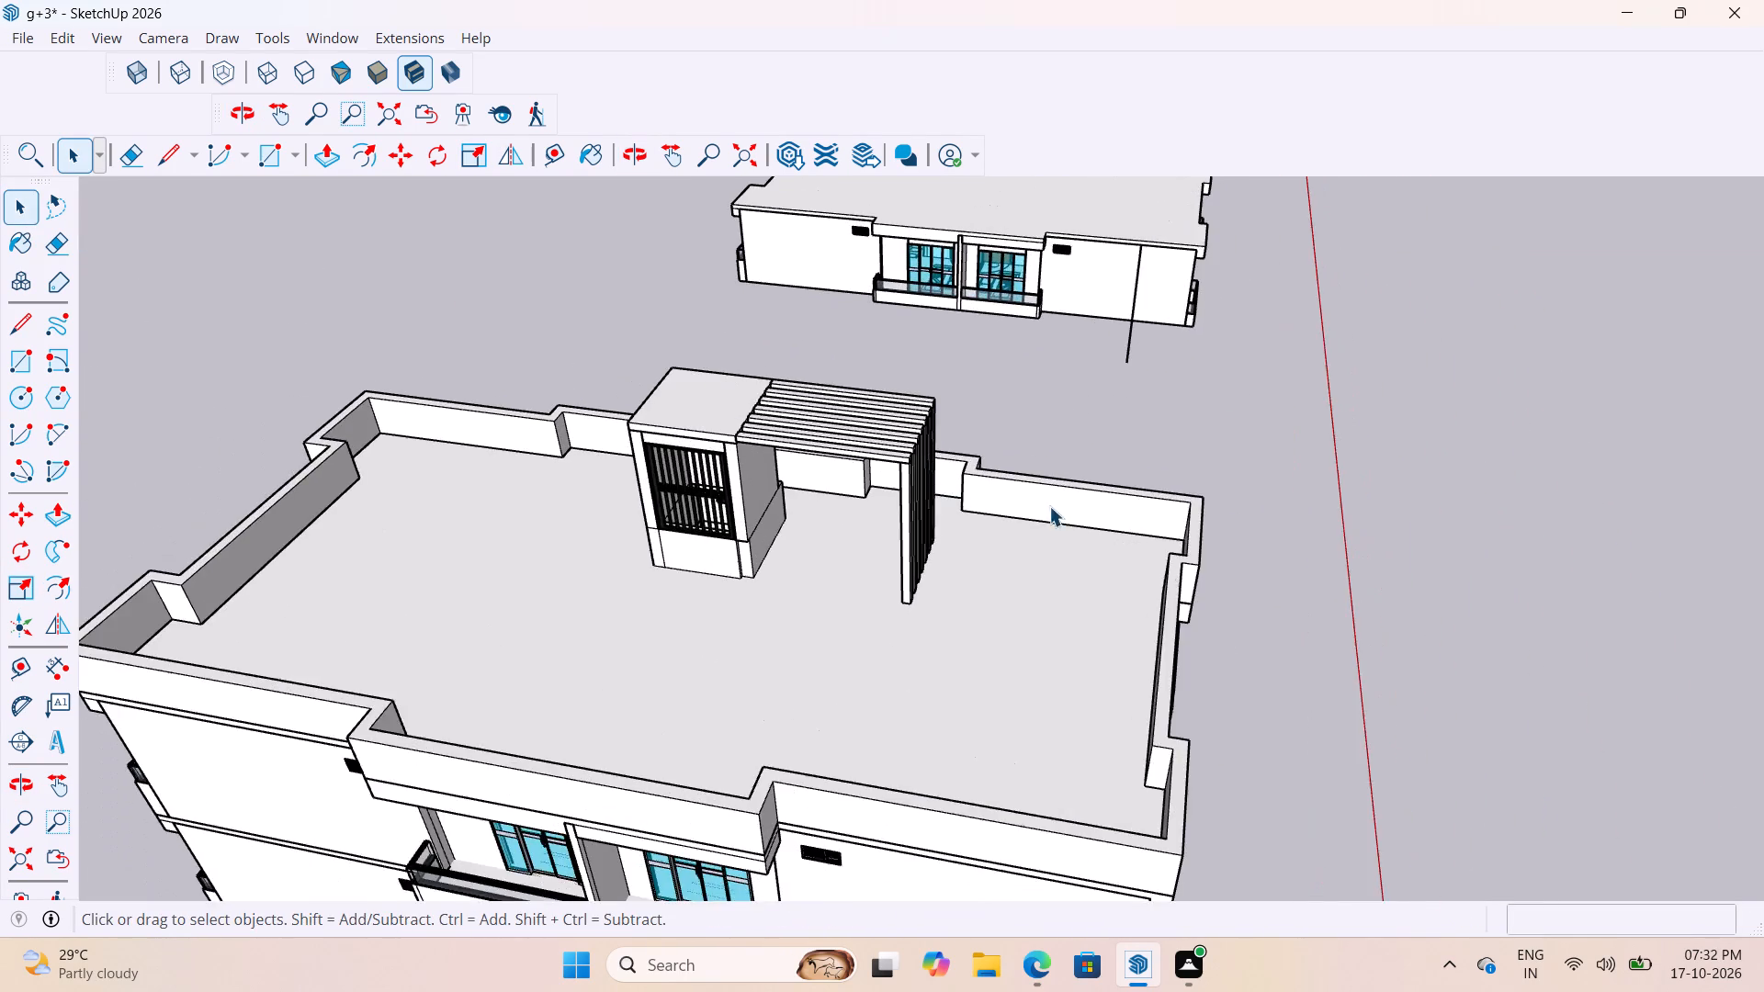
middle_click_drag(1036, 500, 747, 535)
scroll(596, 486, "down", 6)
scroll(835, 376, "up", 8)
scroll(718, 353, "down", 11)
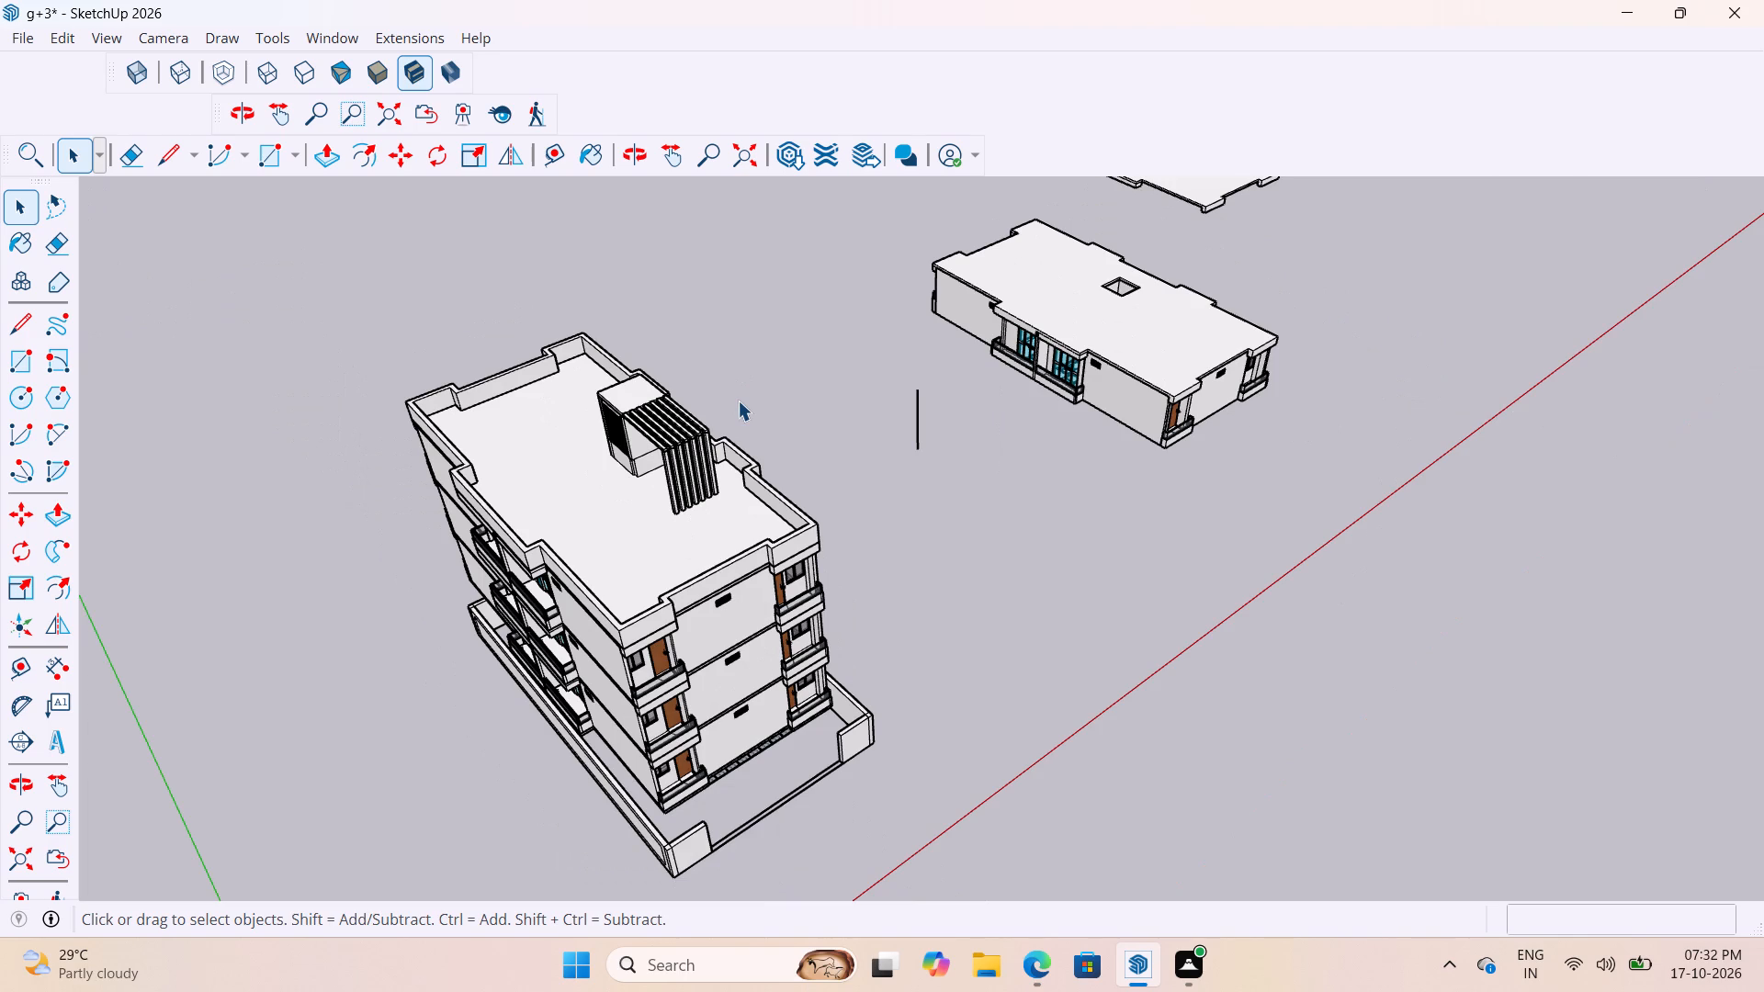
Draw a 6' 6" by 10' rectangle over the pergola beam tops, from the stair tower slab's corner to the diagonally opposite beam end.
scroll(606, 432, "up", 16)
scroll(762, 425, "up", 1)
middle_click_drag(767, 428, 596, 511)
scroll(729, 684, "down", 11)
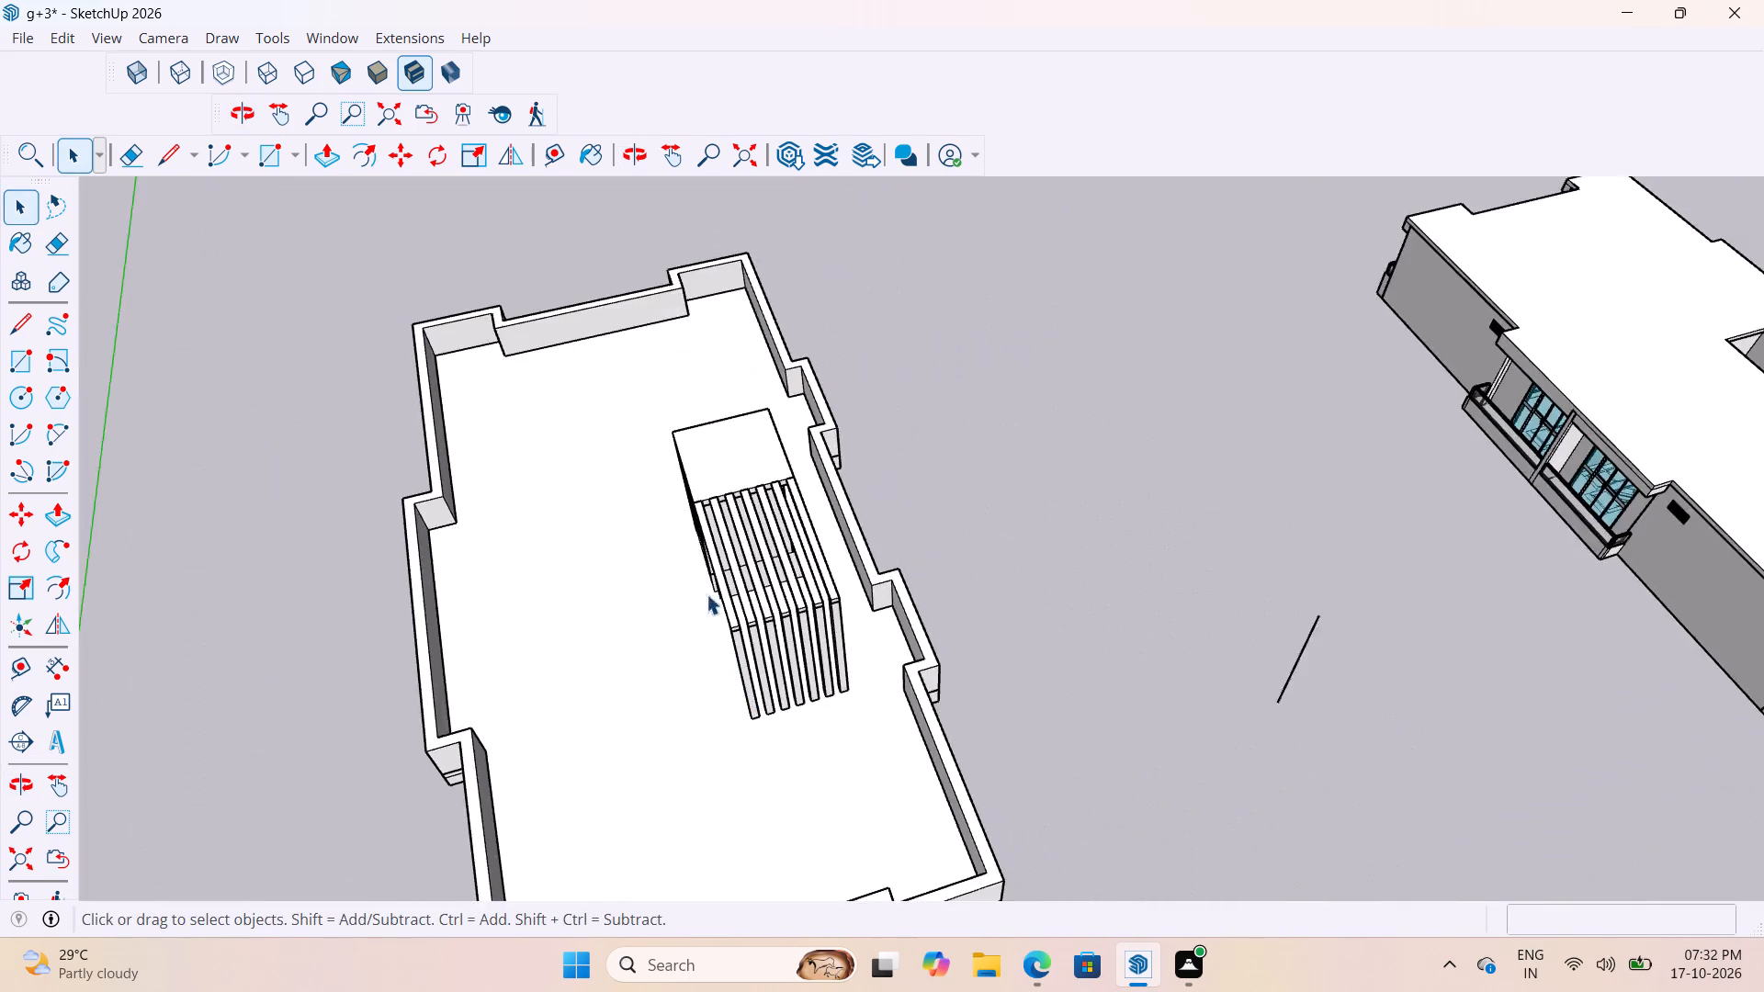
scroll(652, 468, "up", 8)
middle_click_drag(979, 592, 773, 635)
scroll(697, 452, "up", 5)
scroll(972, 430, "down", 5)
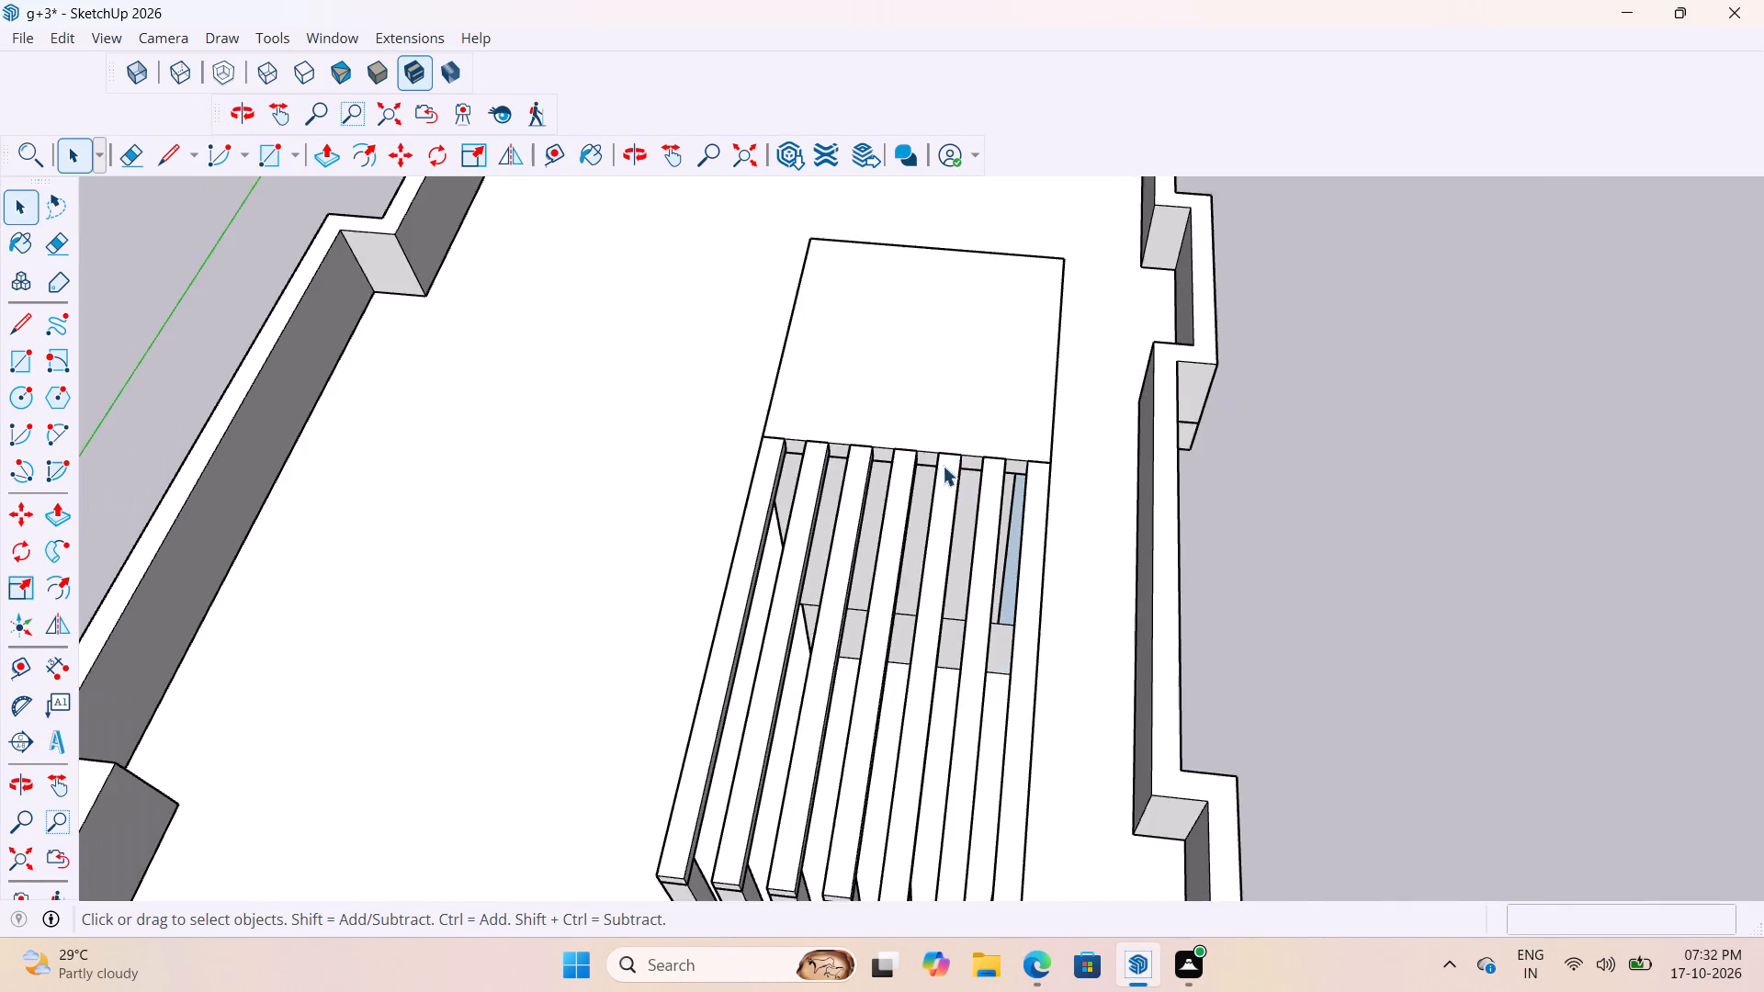
scroll(943, 466, "down", 5)
scroll(908, 576, "up", 8)
middle_click_drag(838, 428, 903, 357)
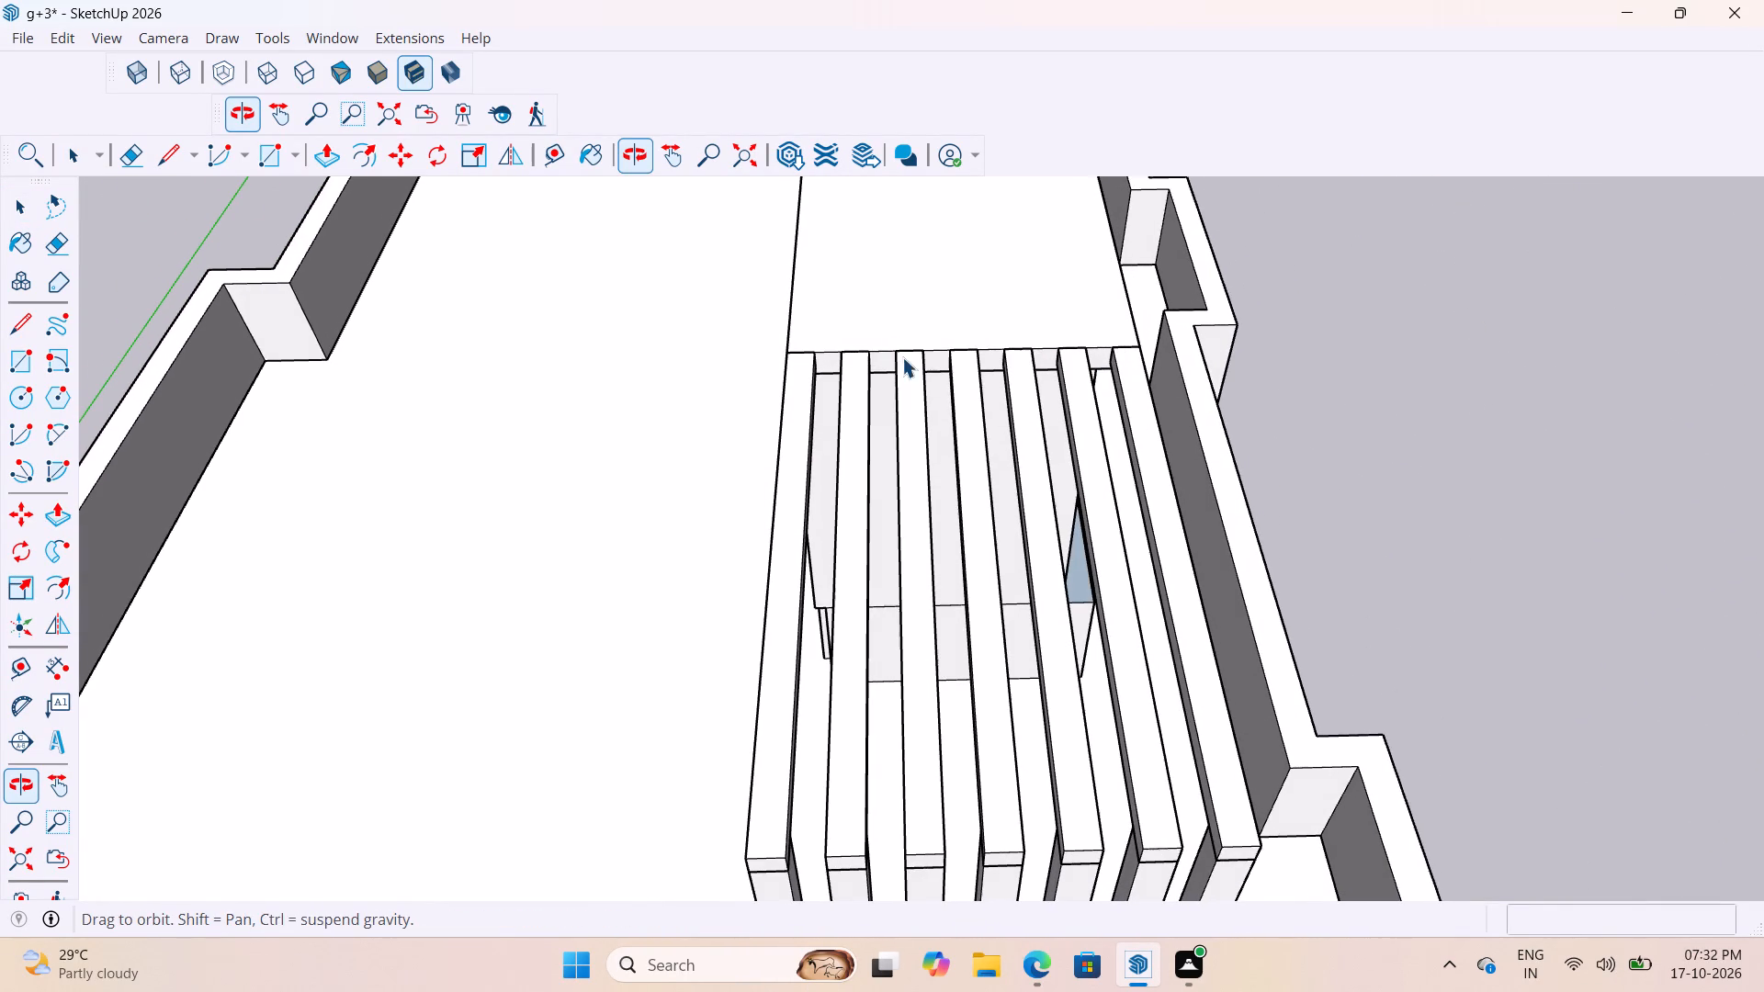
scroll(802, 333, "down", 5)
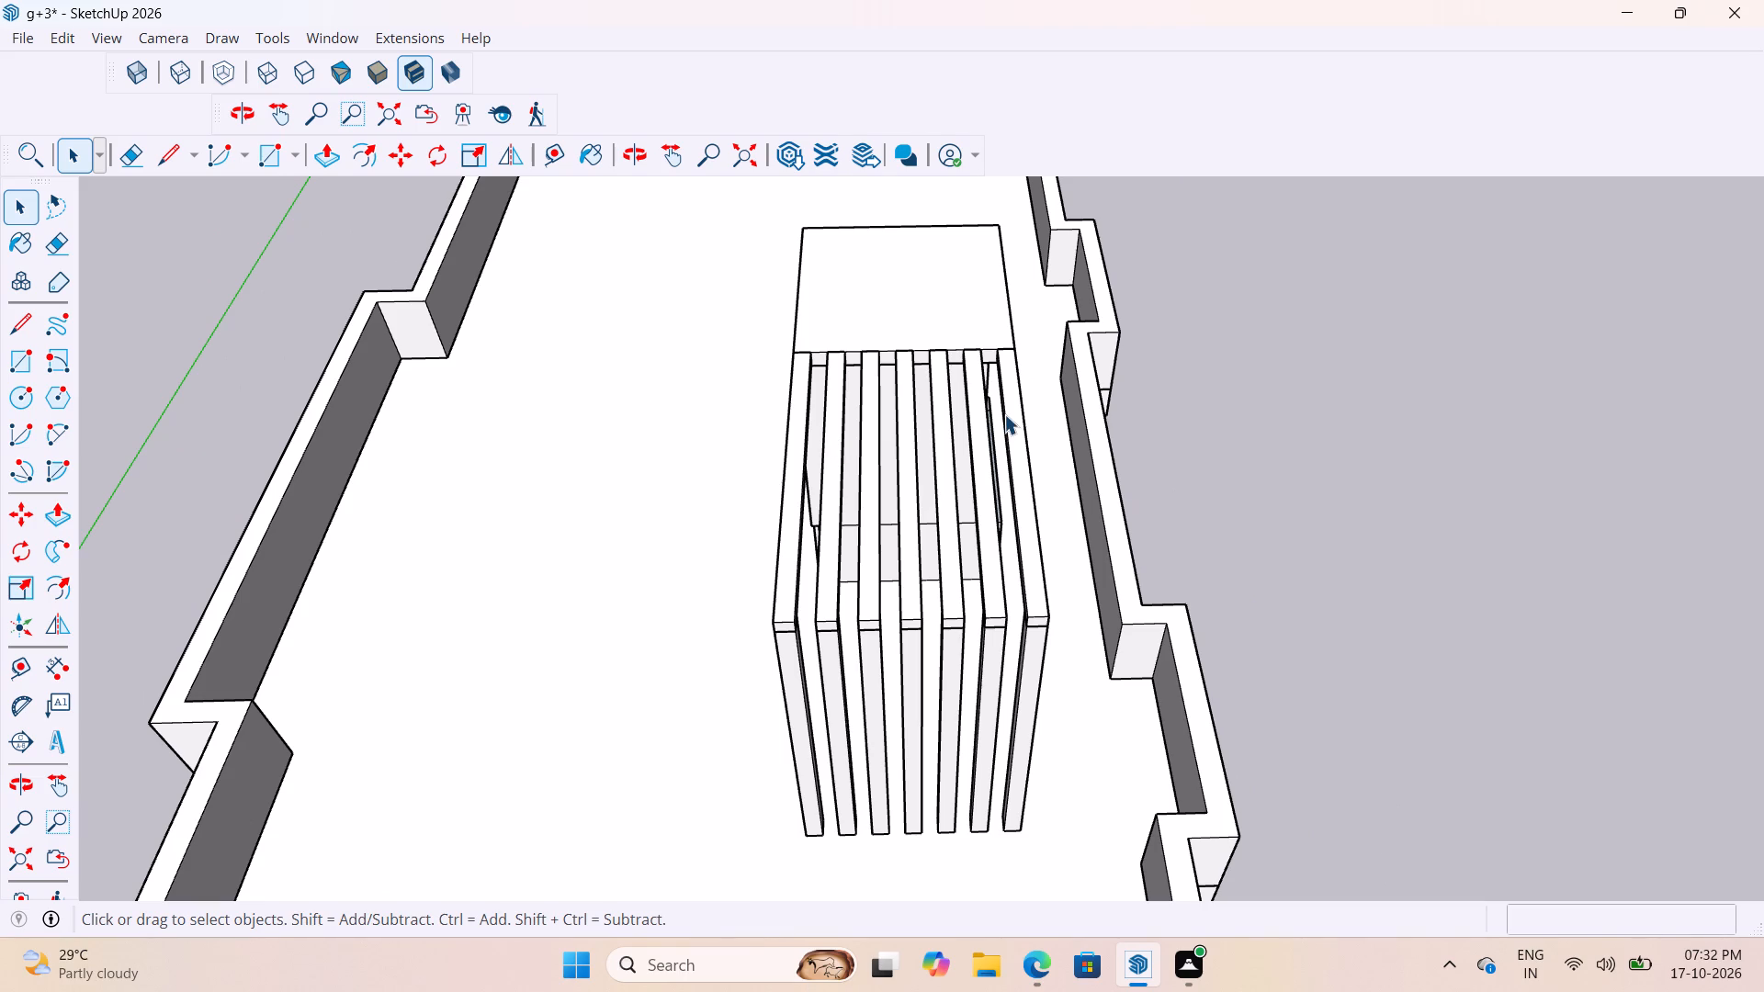
key("r")
scroll(860, 362, "up", 5)
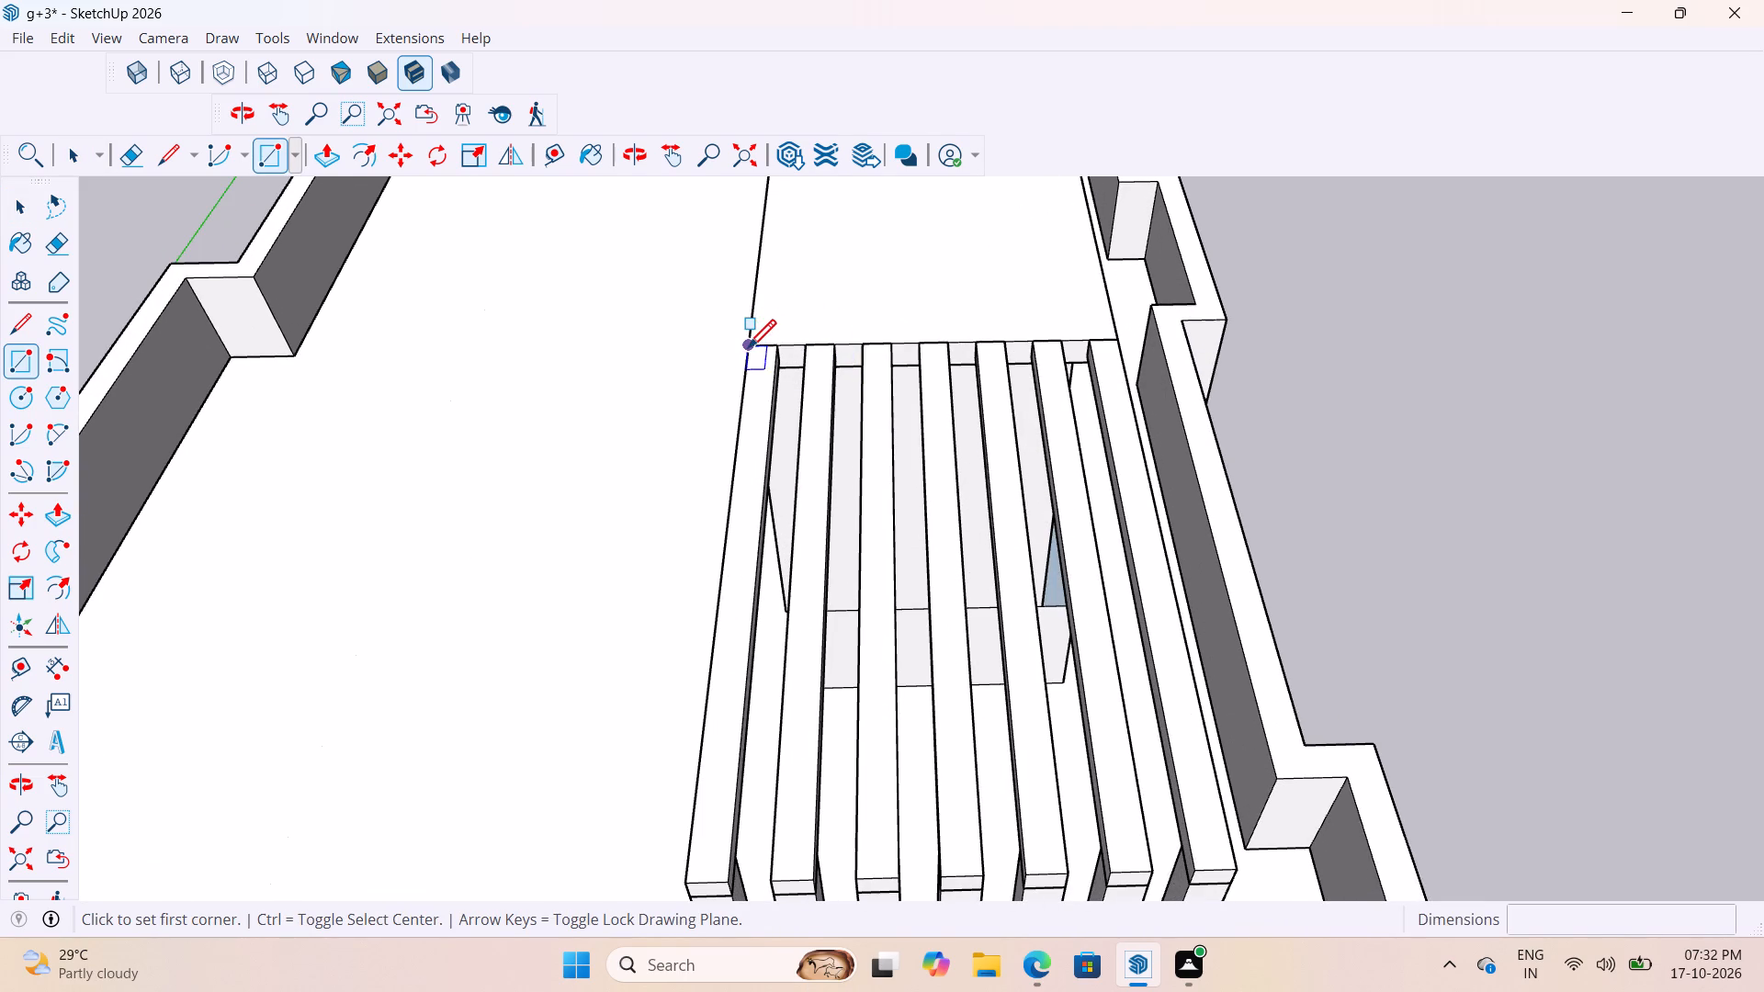
left_click(748, 351)
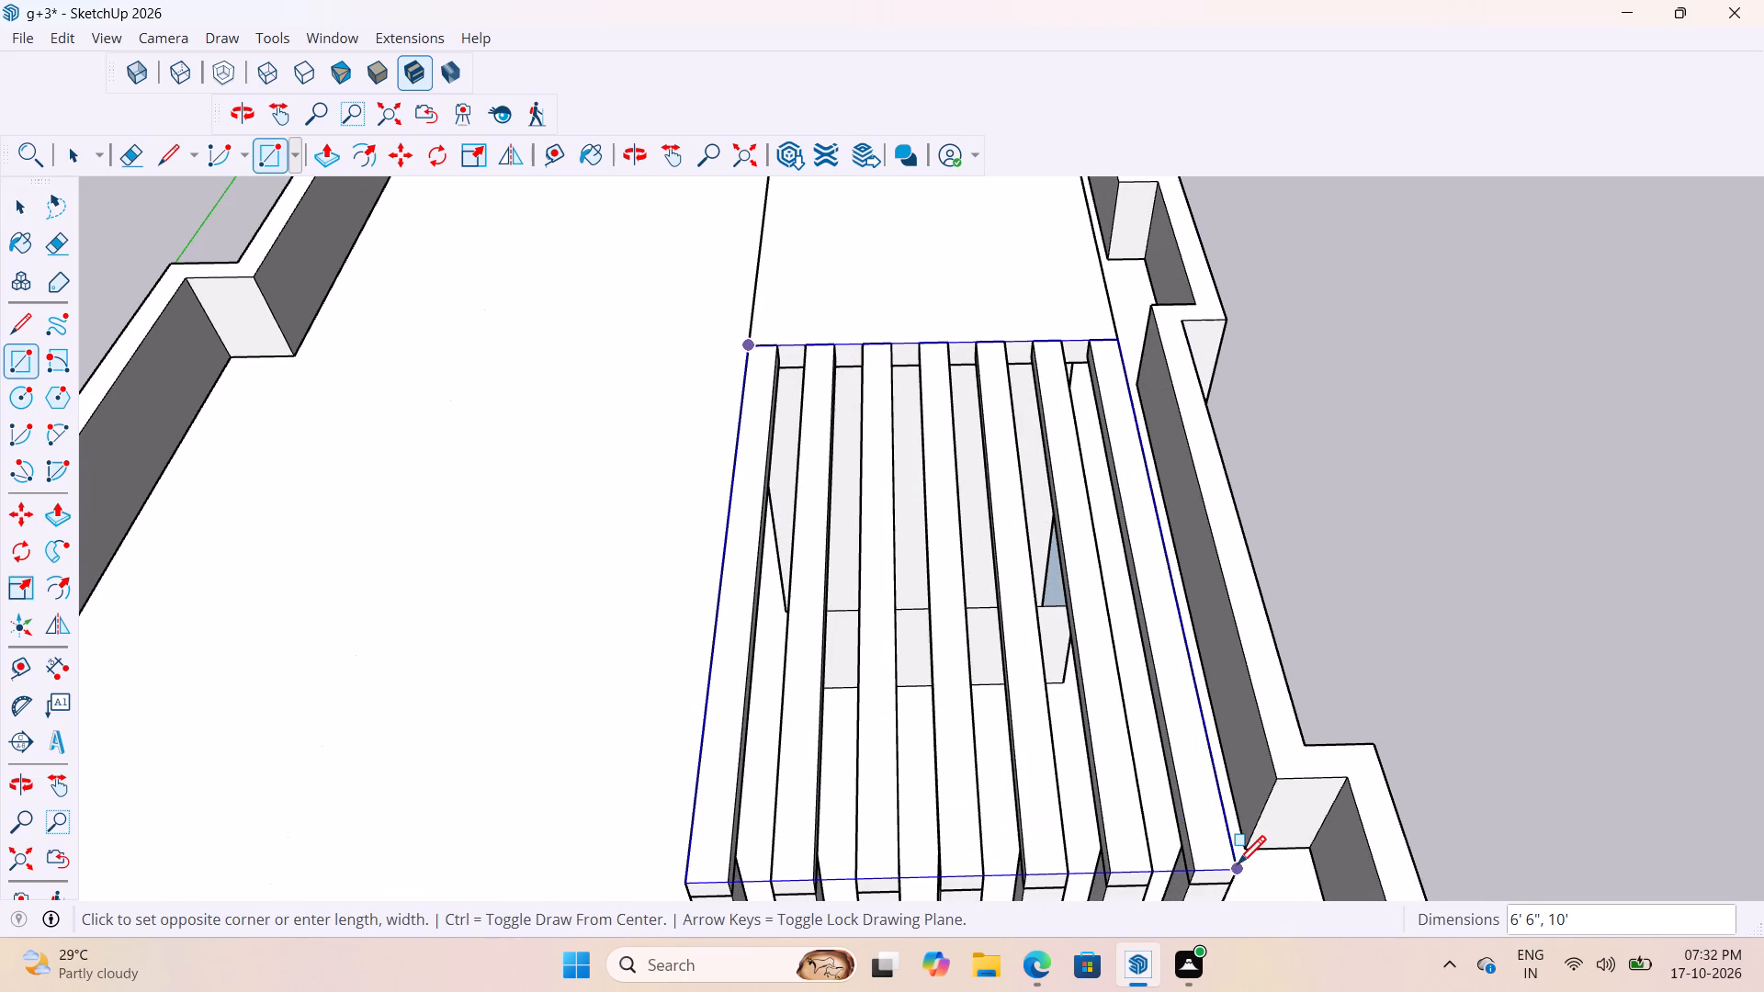
left_click(1238, 867)
key("space")
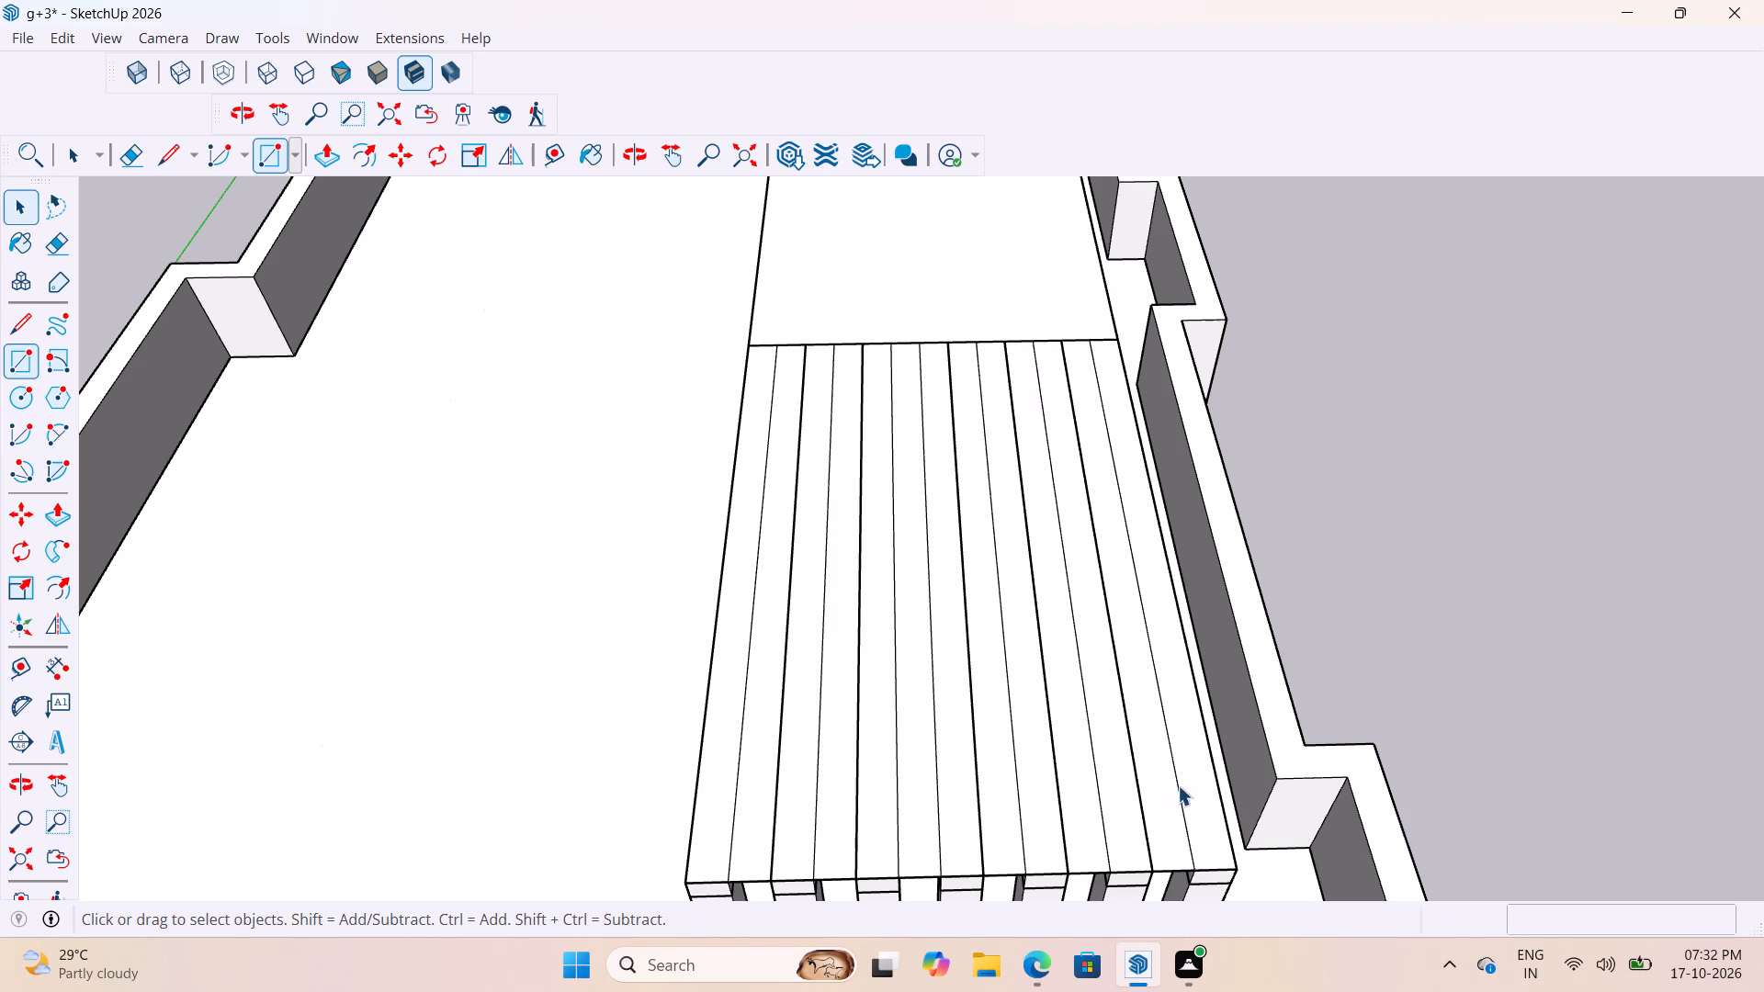
Make a group of the new rectangle face and its edges.
double_click(1153, 779)
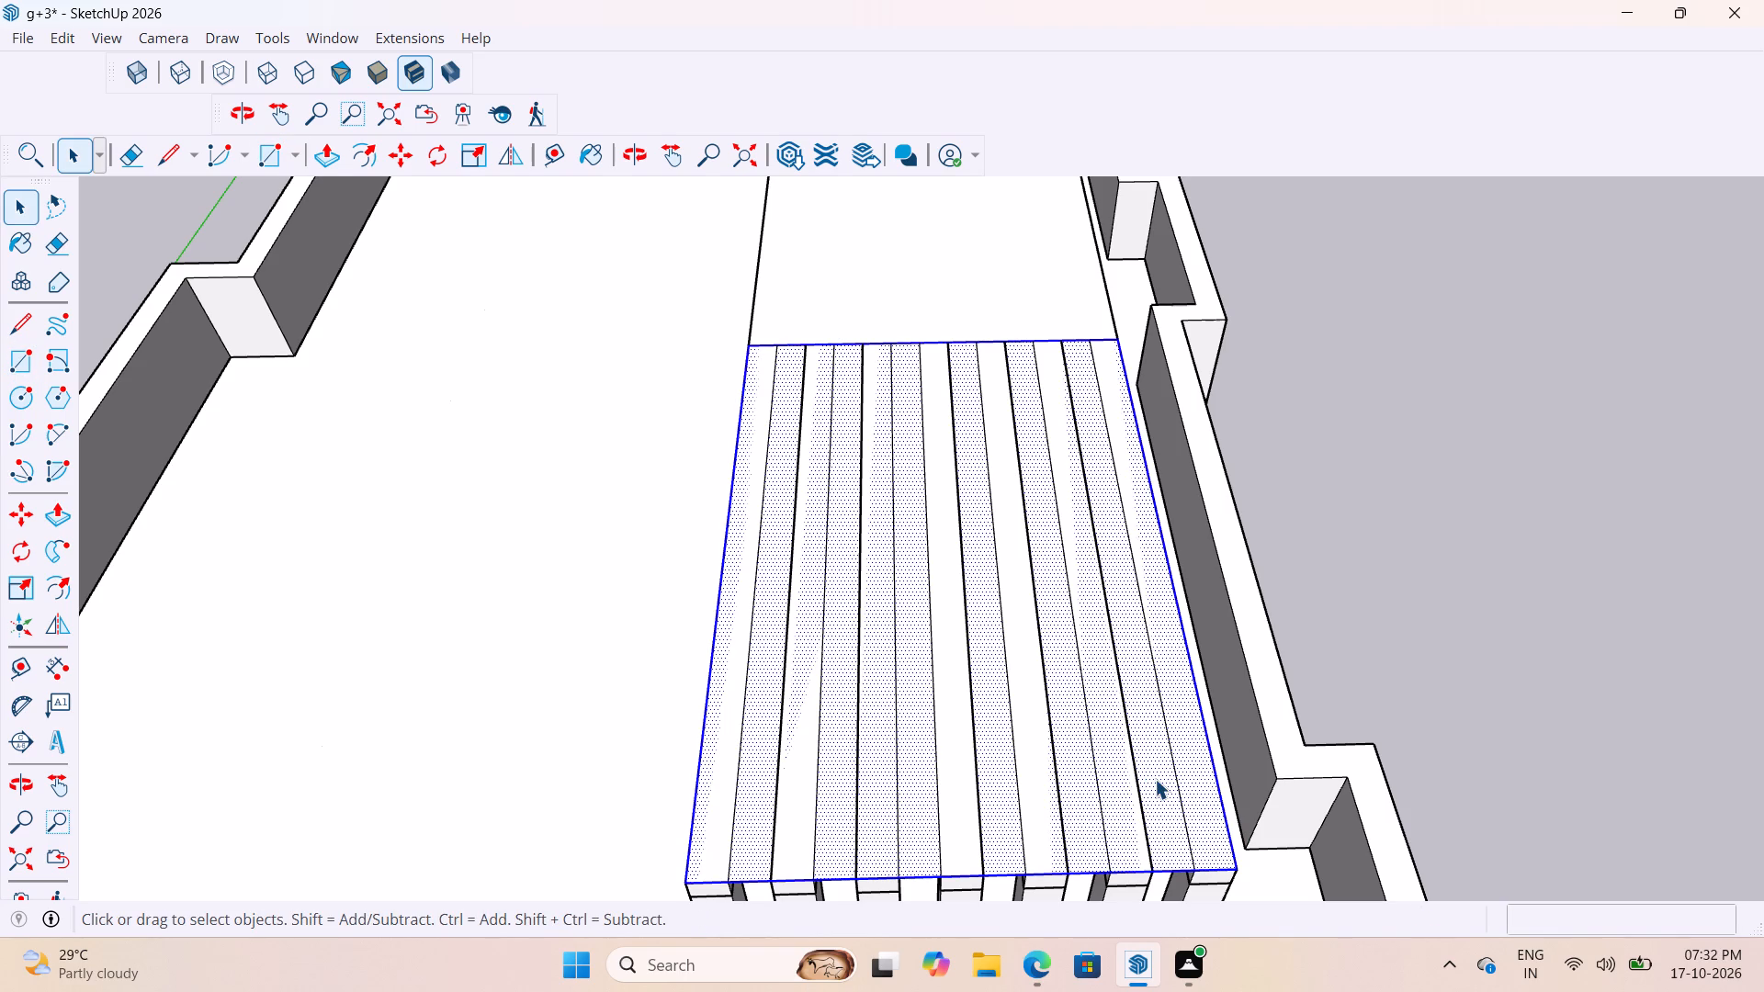
right_click(1155, 779)
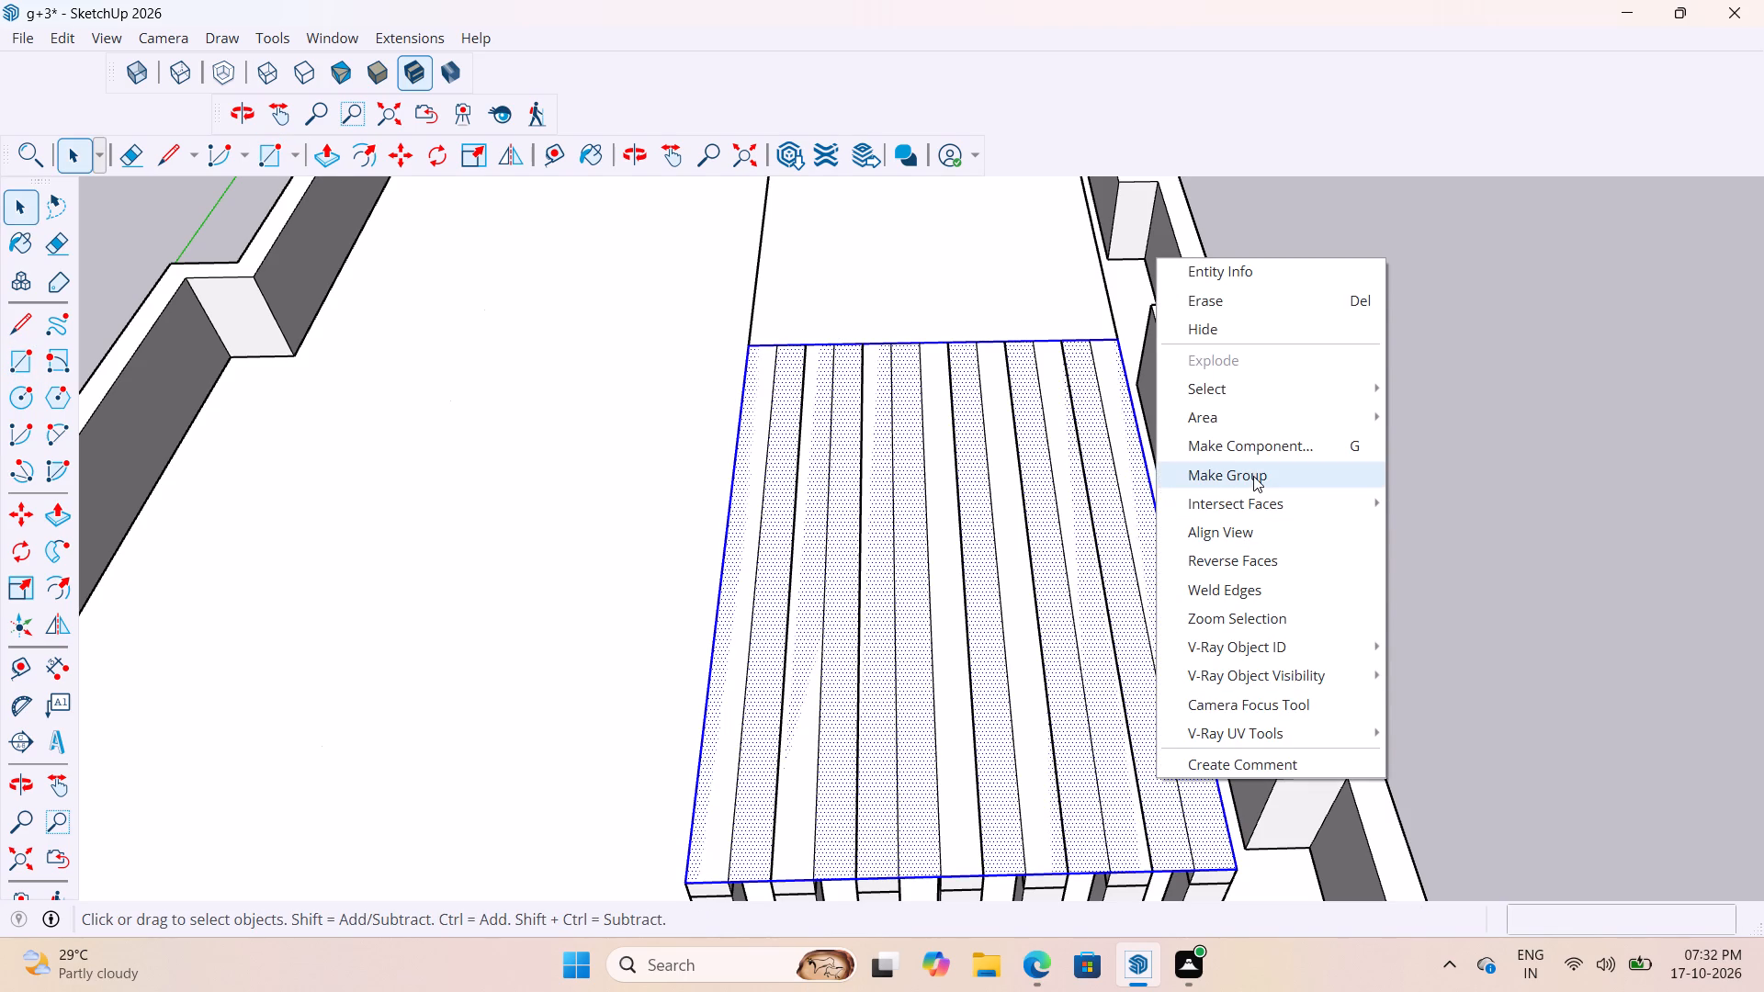
left_click_drag(1253, 476, 1261, 479)
Extrude the rectangle face inside its group upward by 1" with Push/Pull to form a thin roof panel.
double_click(1171, 822)
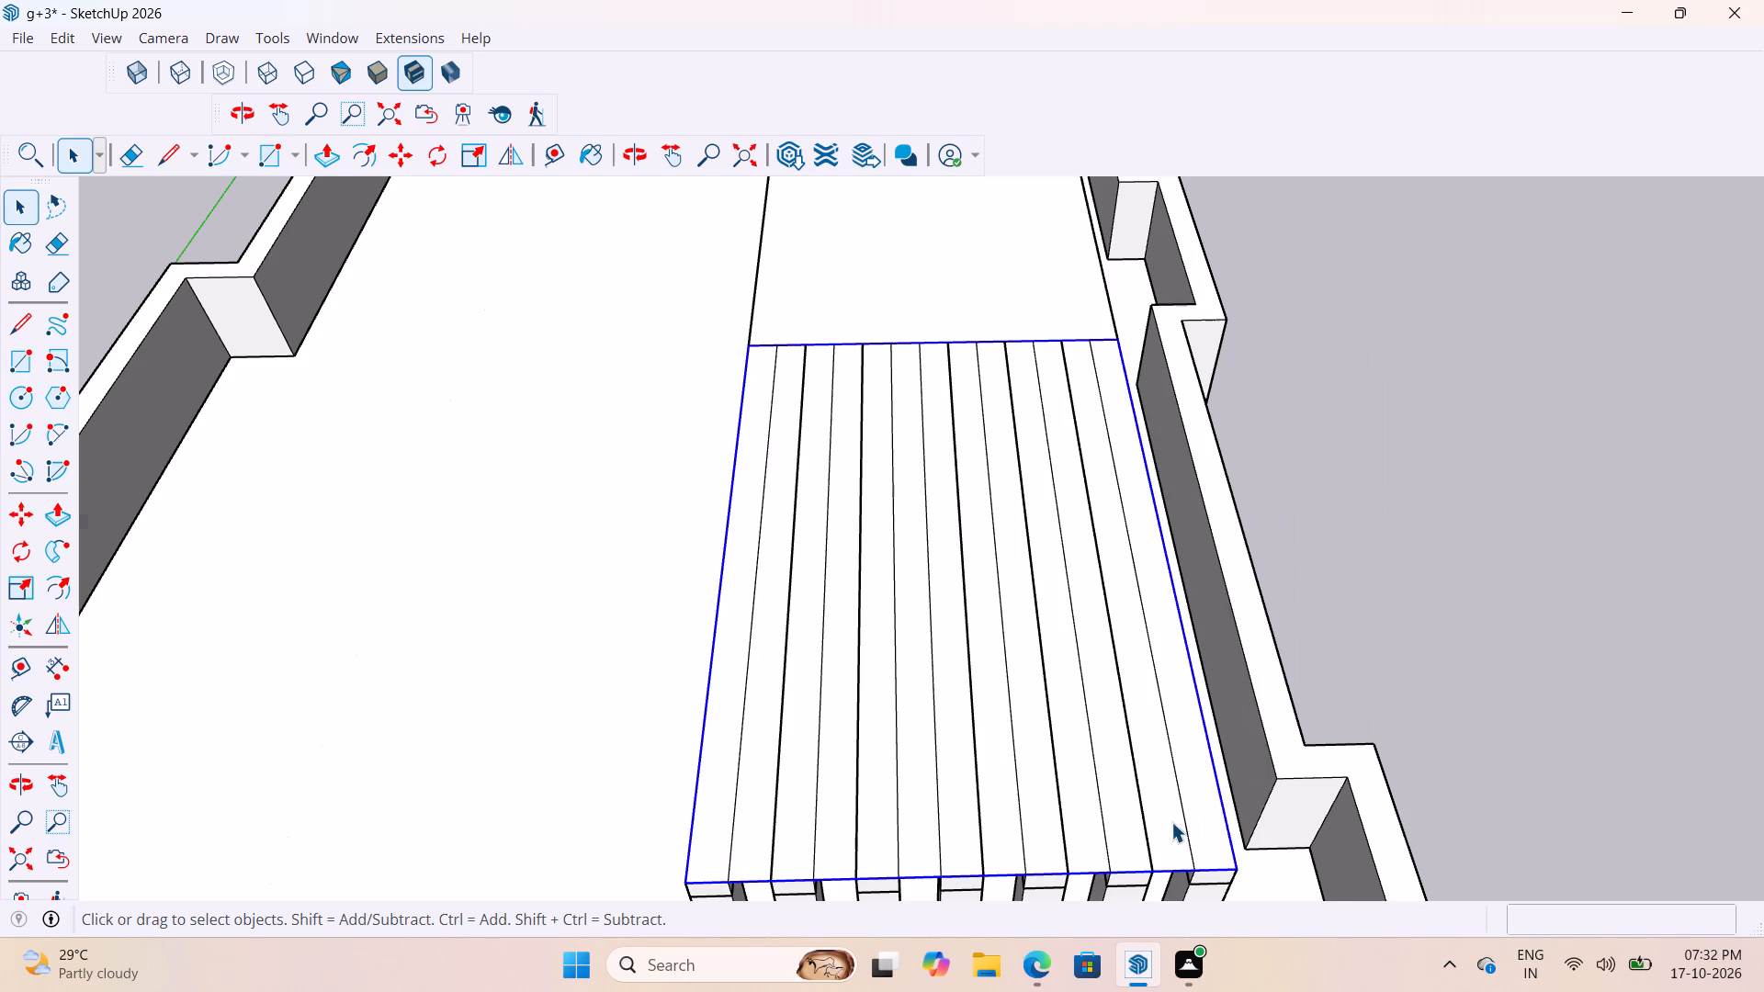
key("p")
left_click(1189, 829)
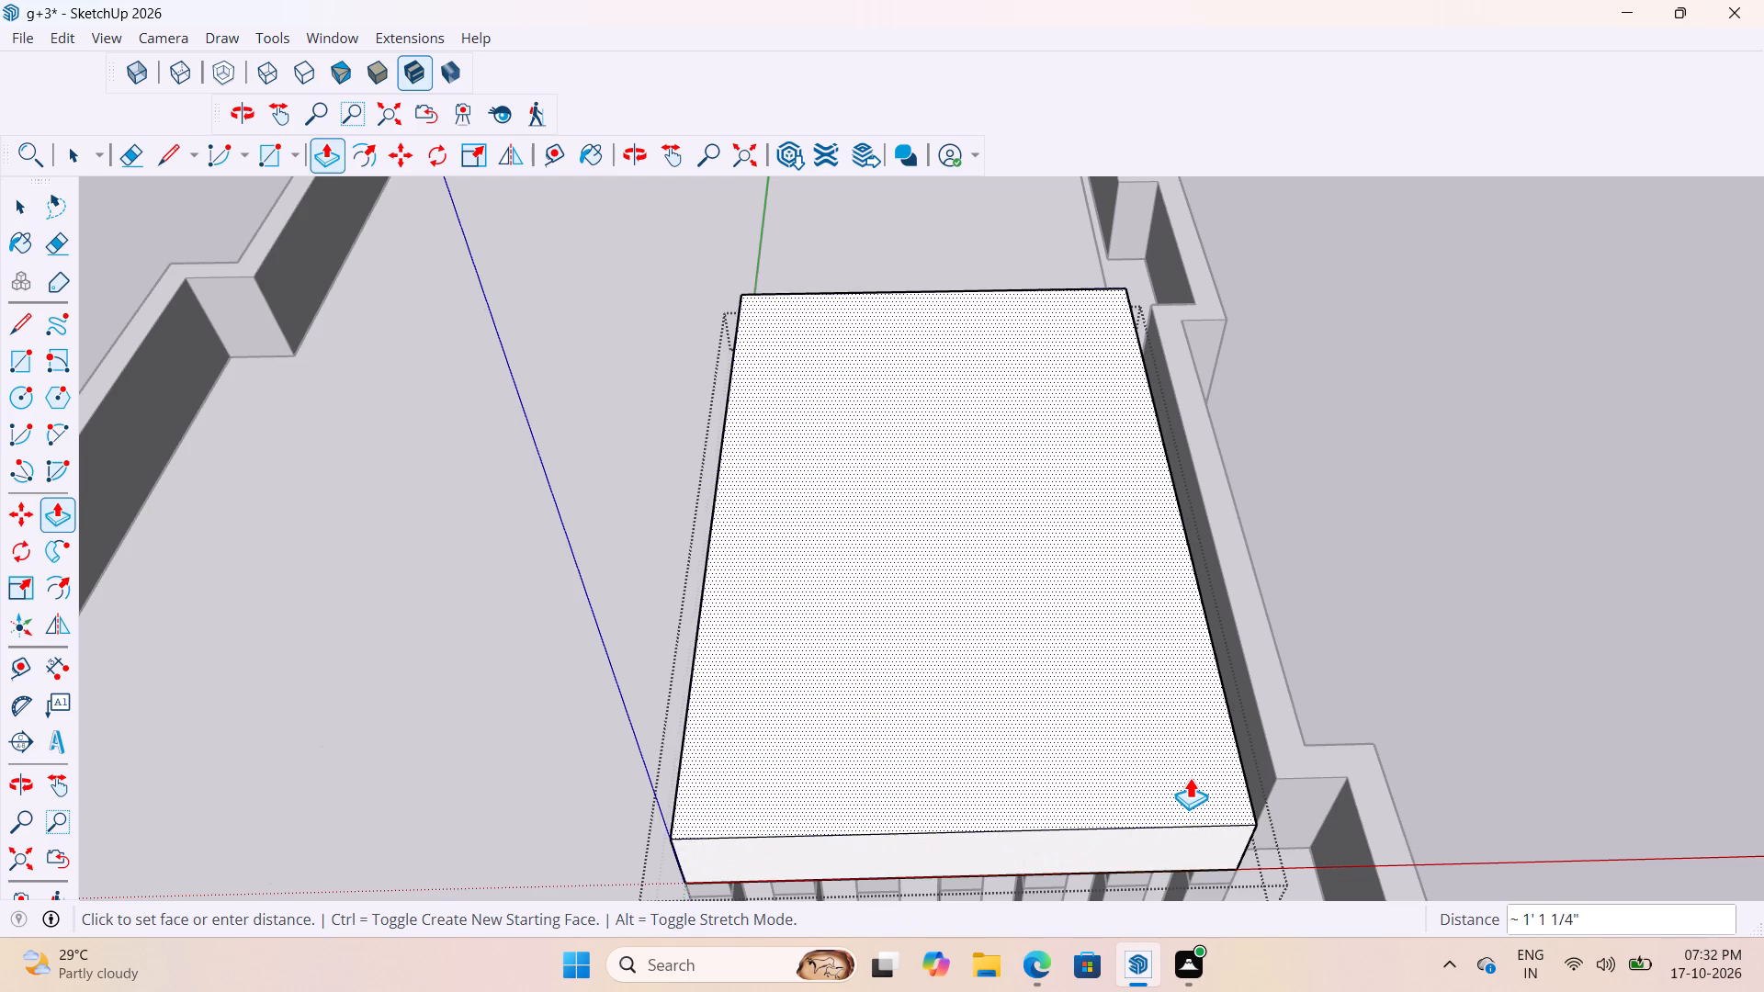
scroll(1190, 777, "down", 2)
middle_click_drag(1190, 777, 1440, 628)
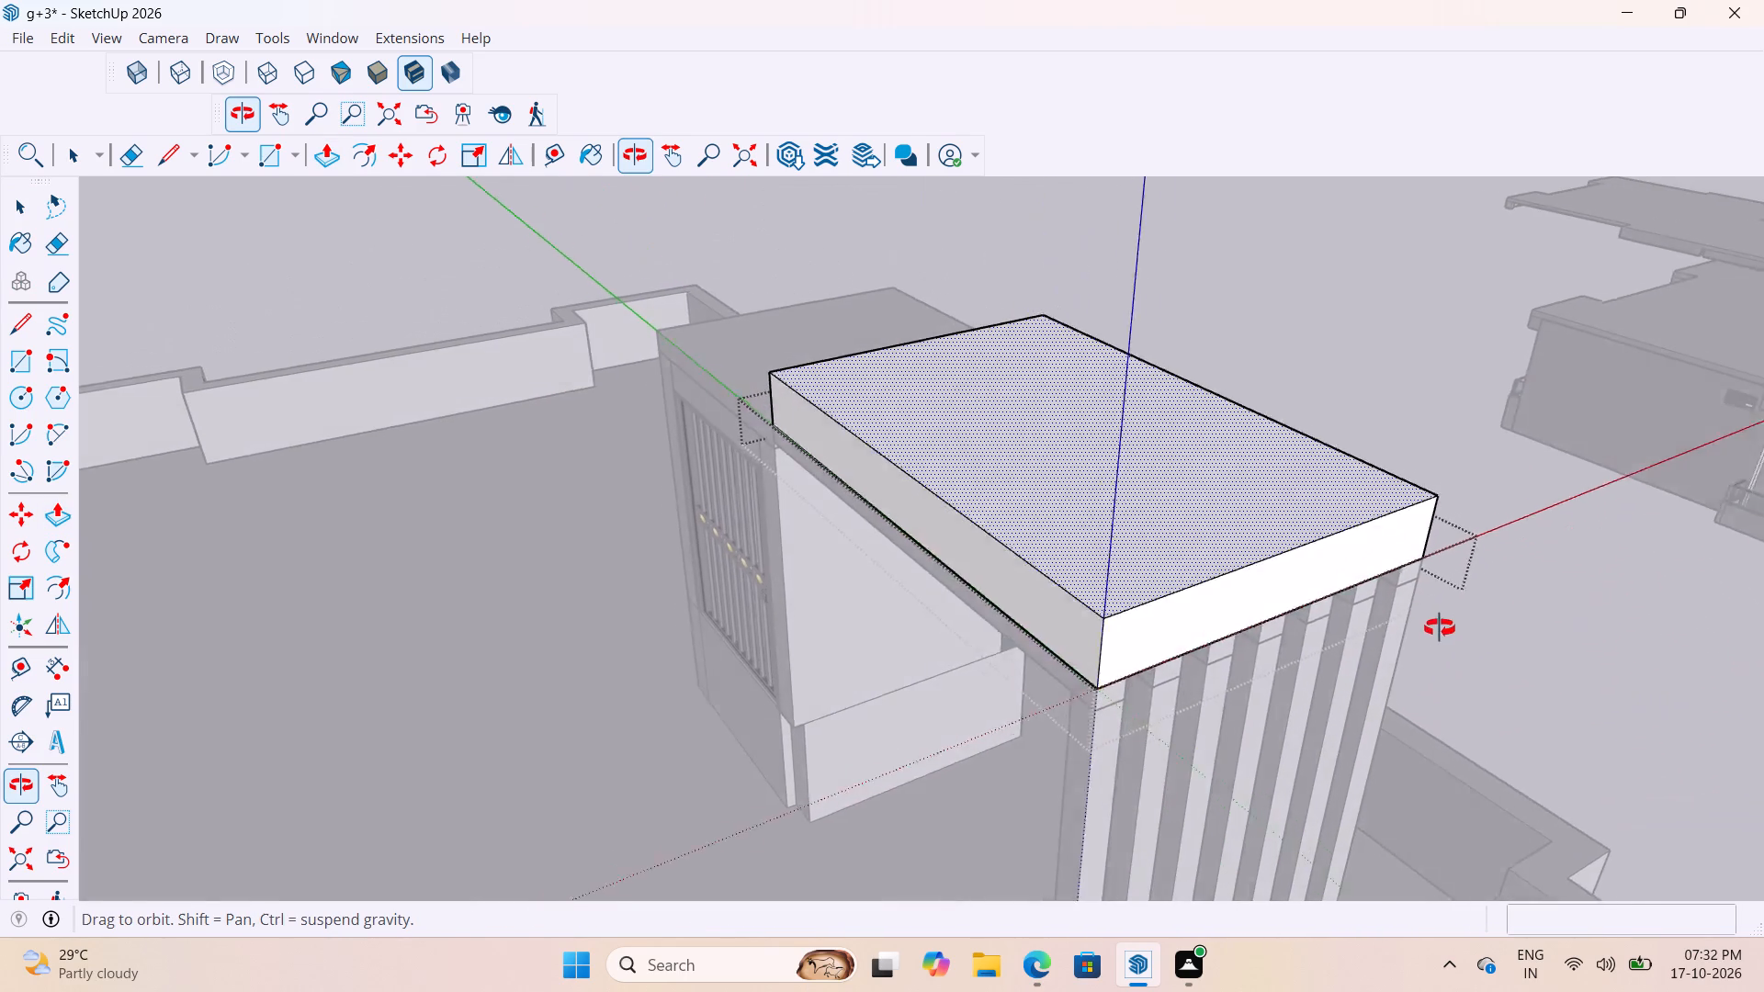
middle_click_drag(1440, 628, 1460, 625)
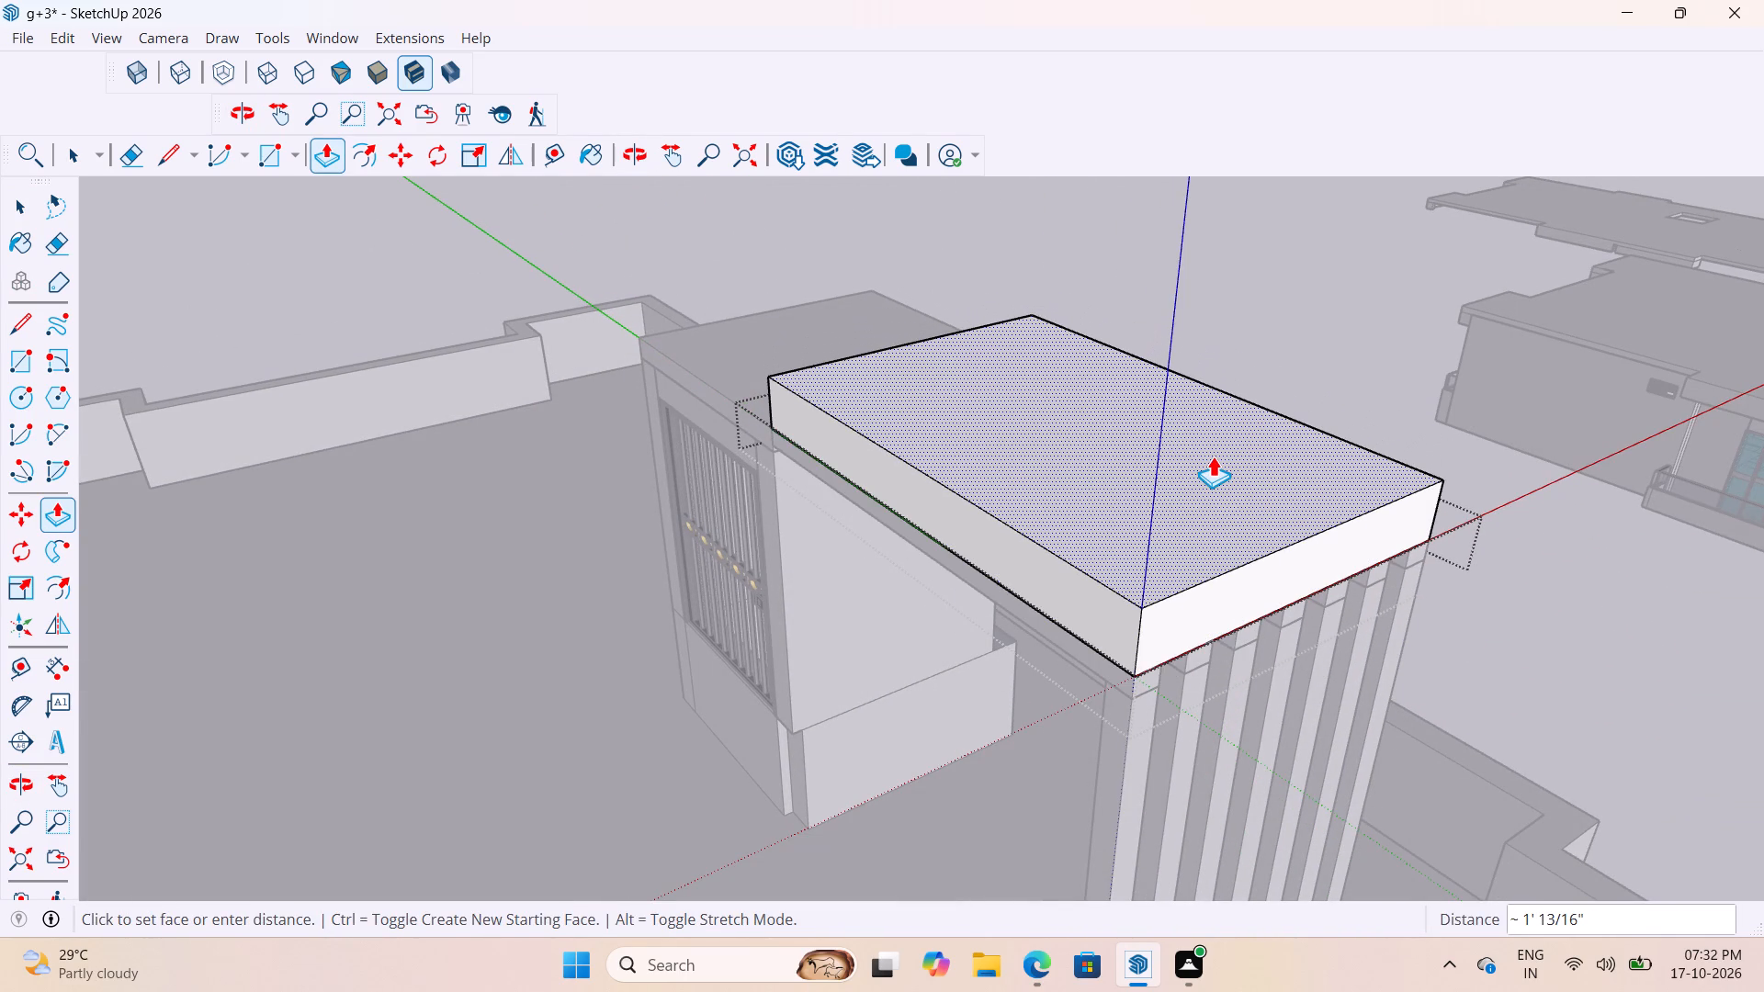
type("1\"")
key("Return")
key("space")
left_click(1361, 306)
Paint the top face inside the pergola roof panel group with Glass_Basic_01 from the Glass materials.
scroll(1131, 622, "up", 7)
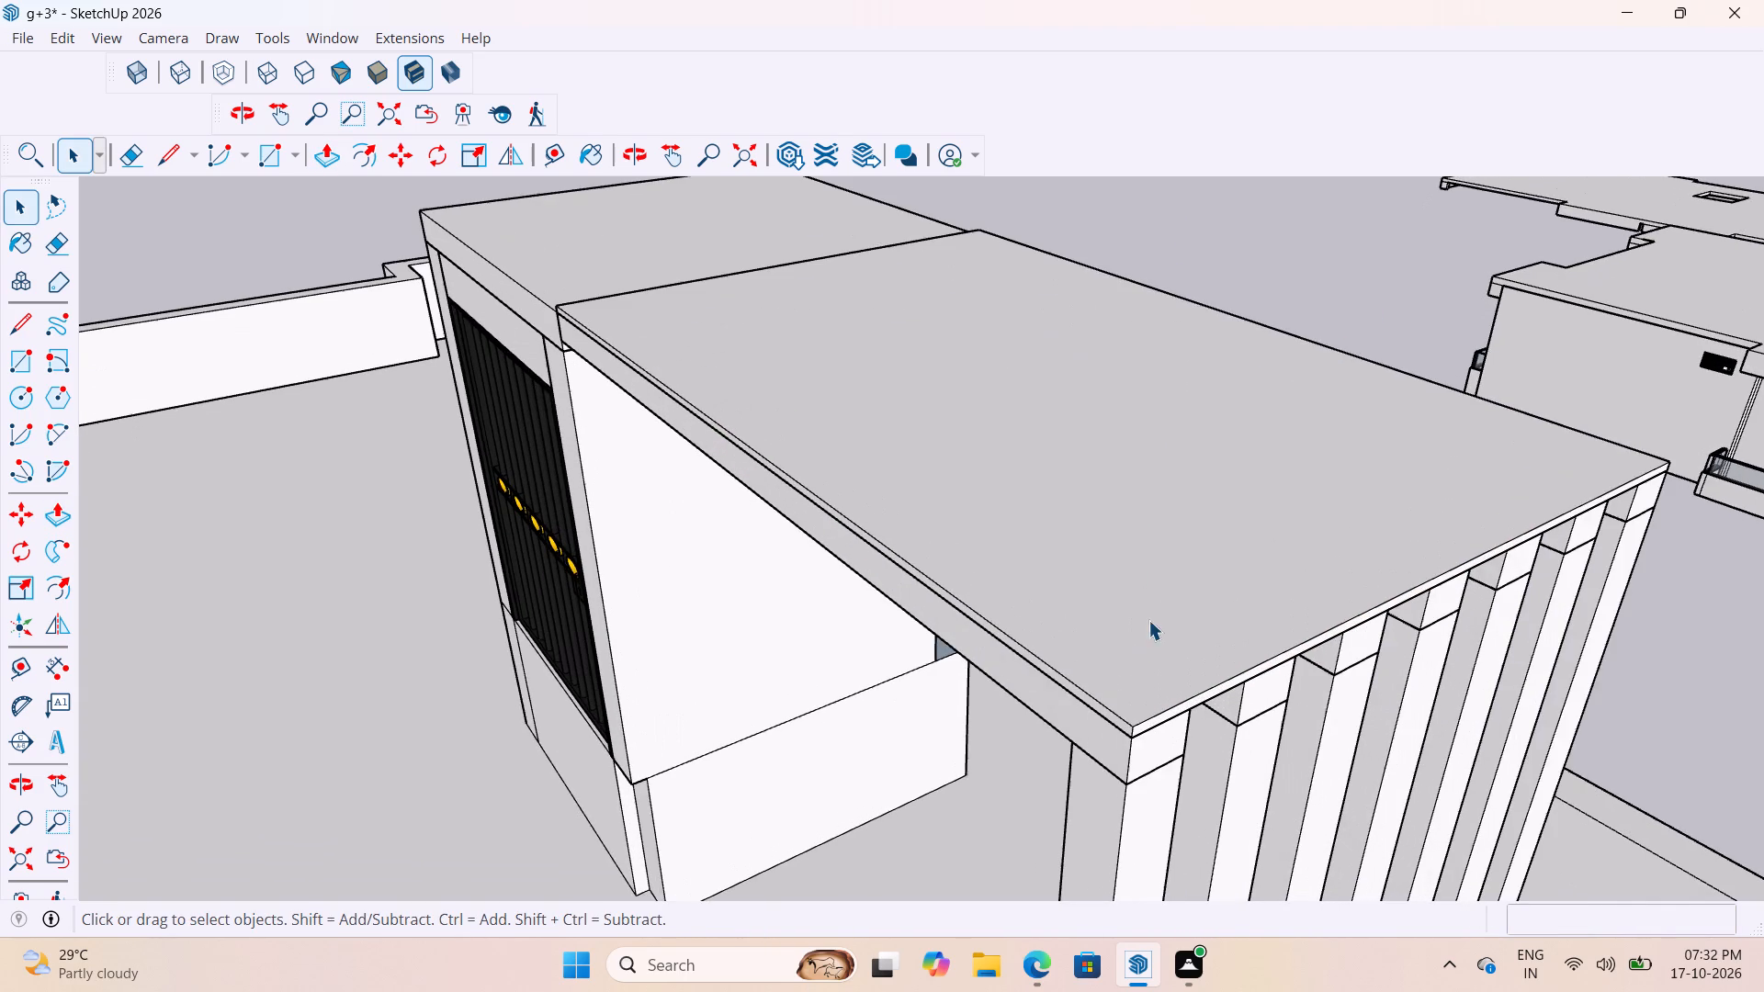
middle_click_drag(1162, 644, 912, 750)
scroll(983, 604, "down", 6)
middle_click_drag(994, 674, 1313, 651)
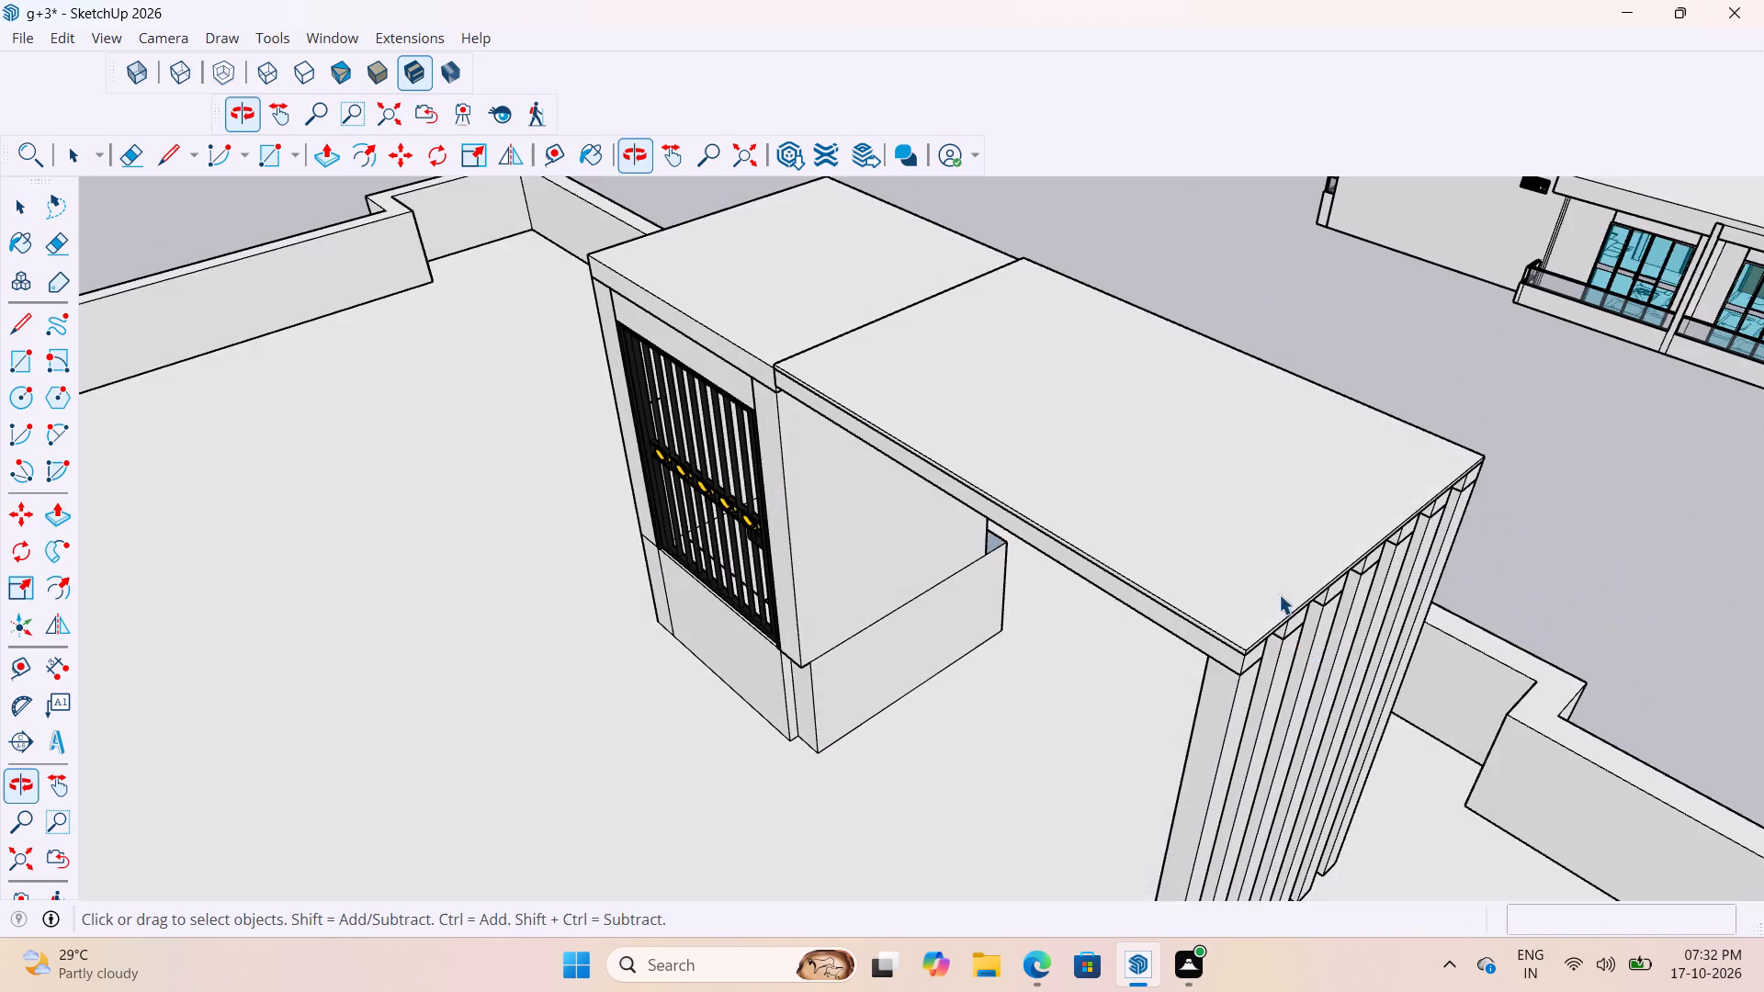
scroll(1204, 524, "up", 3)
scroll(905, 615, "down", 4)
key("b")
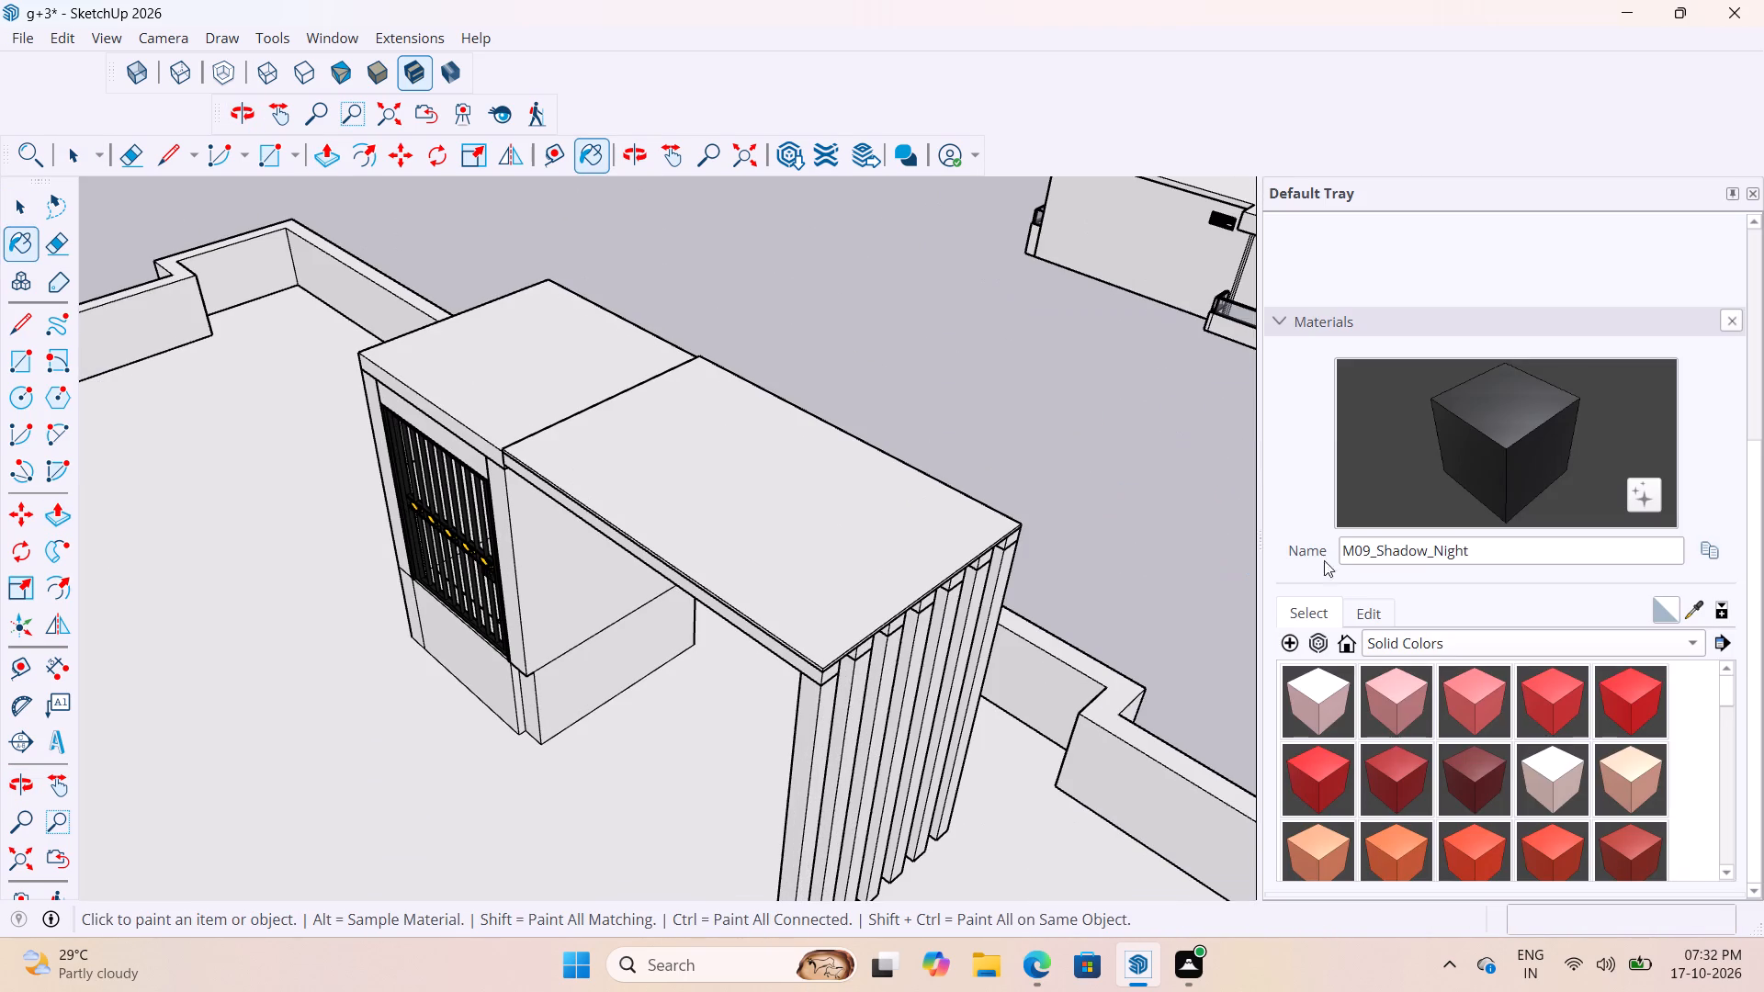
left_click(1453, 642)
left_click(1421, 505)
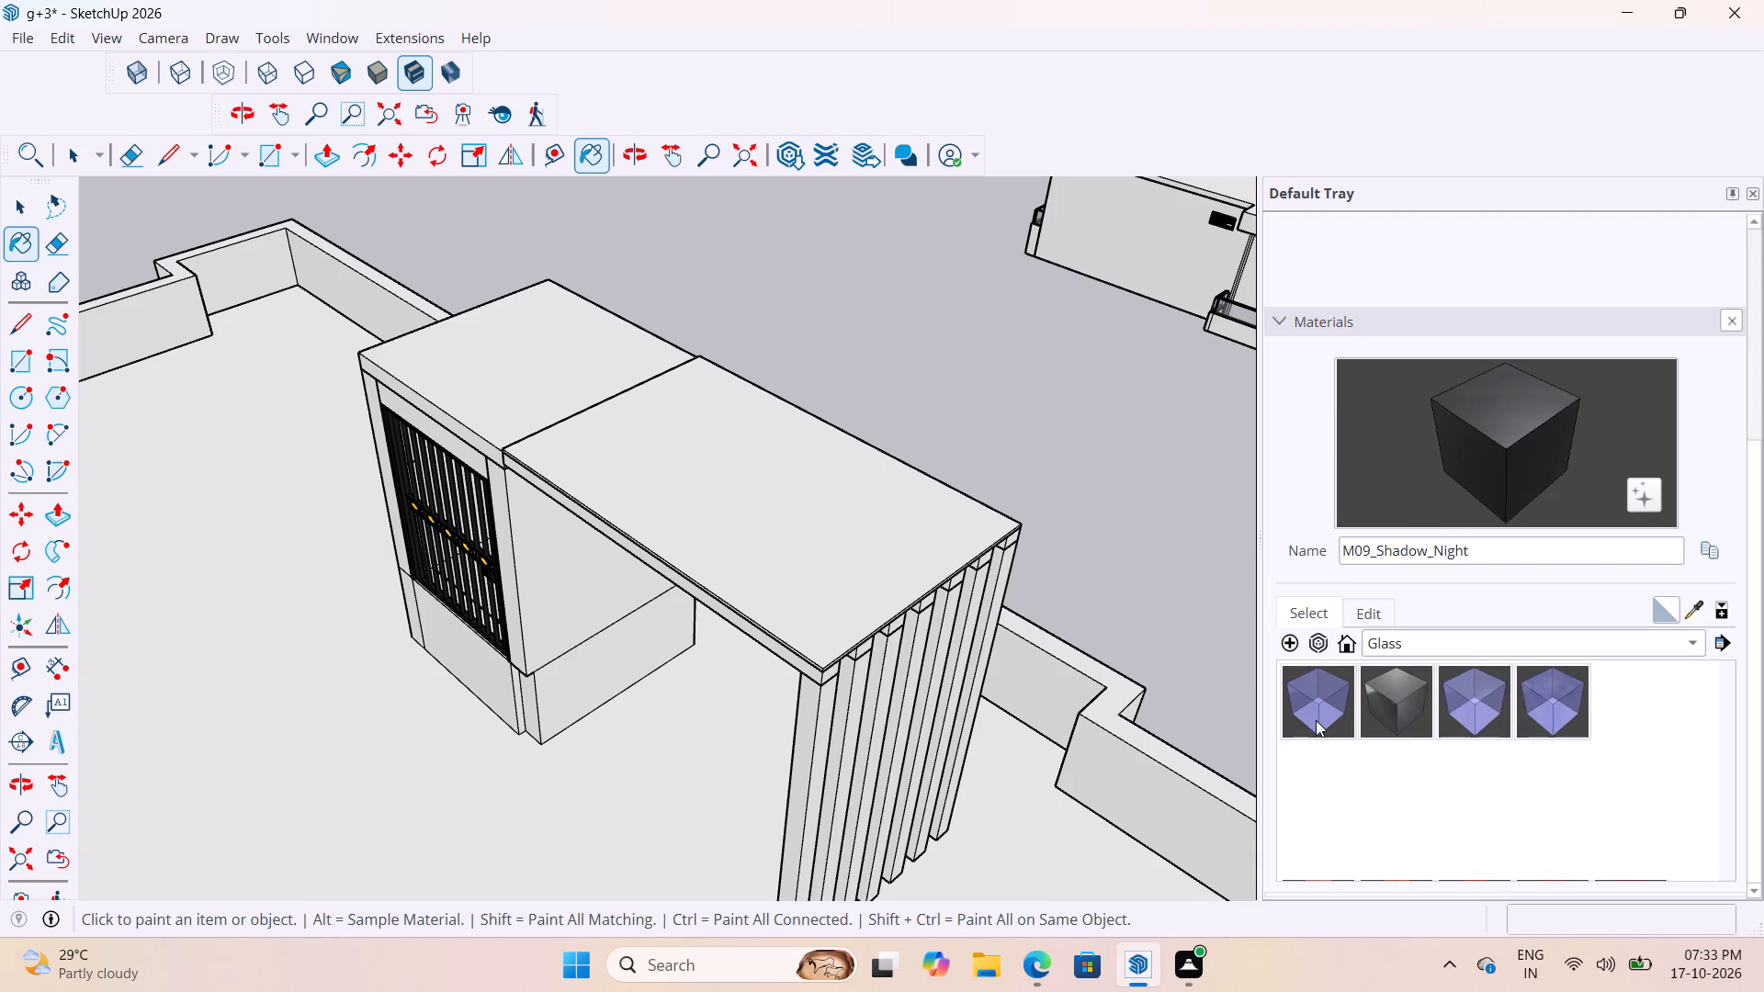
left_click(1309, 720)
scroll(778, 560, "up", 2)
key("space")
double_click(790, 574)
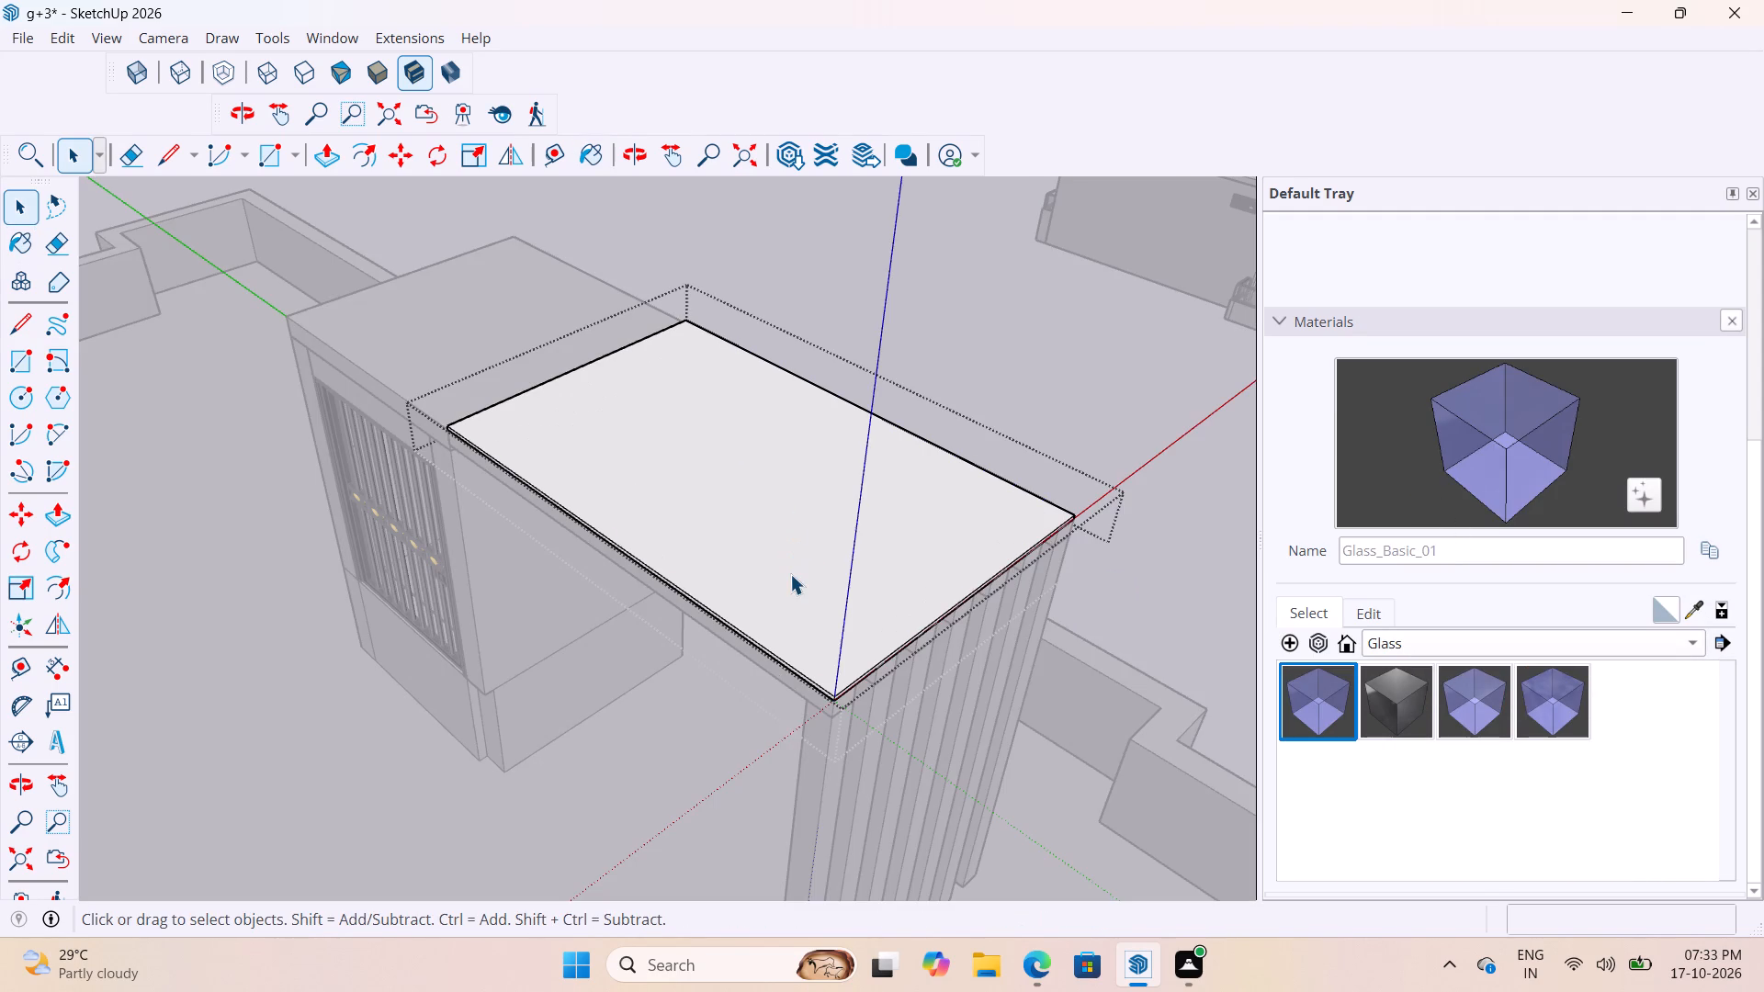
left_click(800, 595)
left_click_drag(1296, 721, 1308, 733)
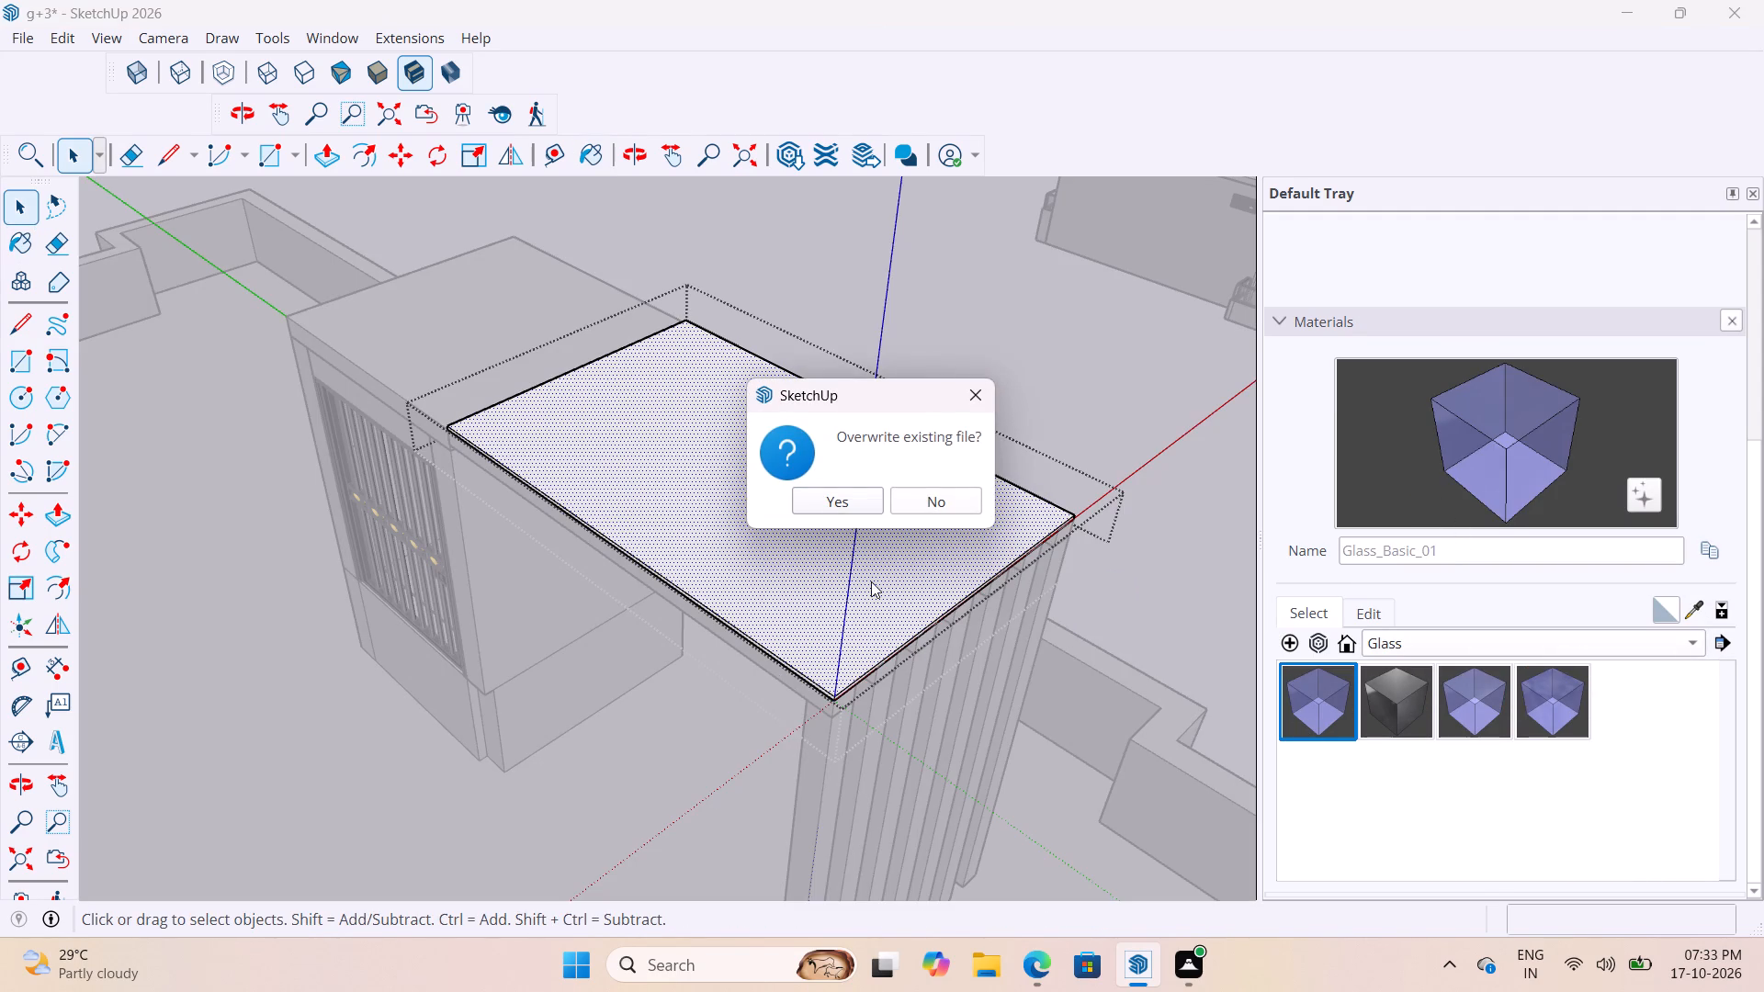
left_click(951, 494)
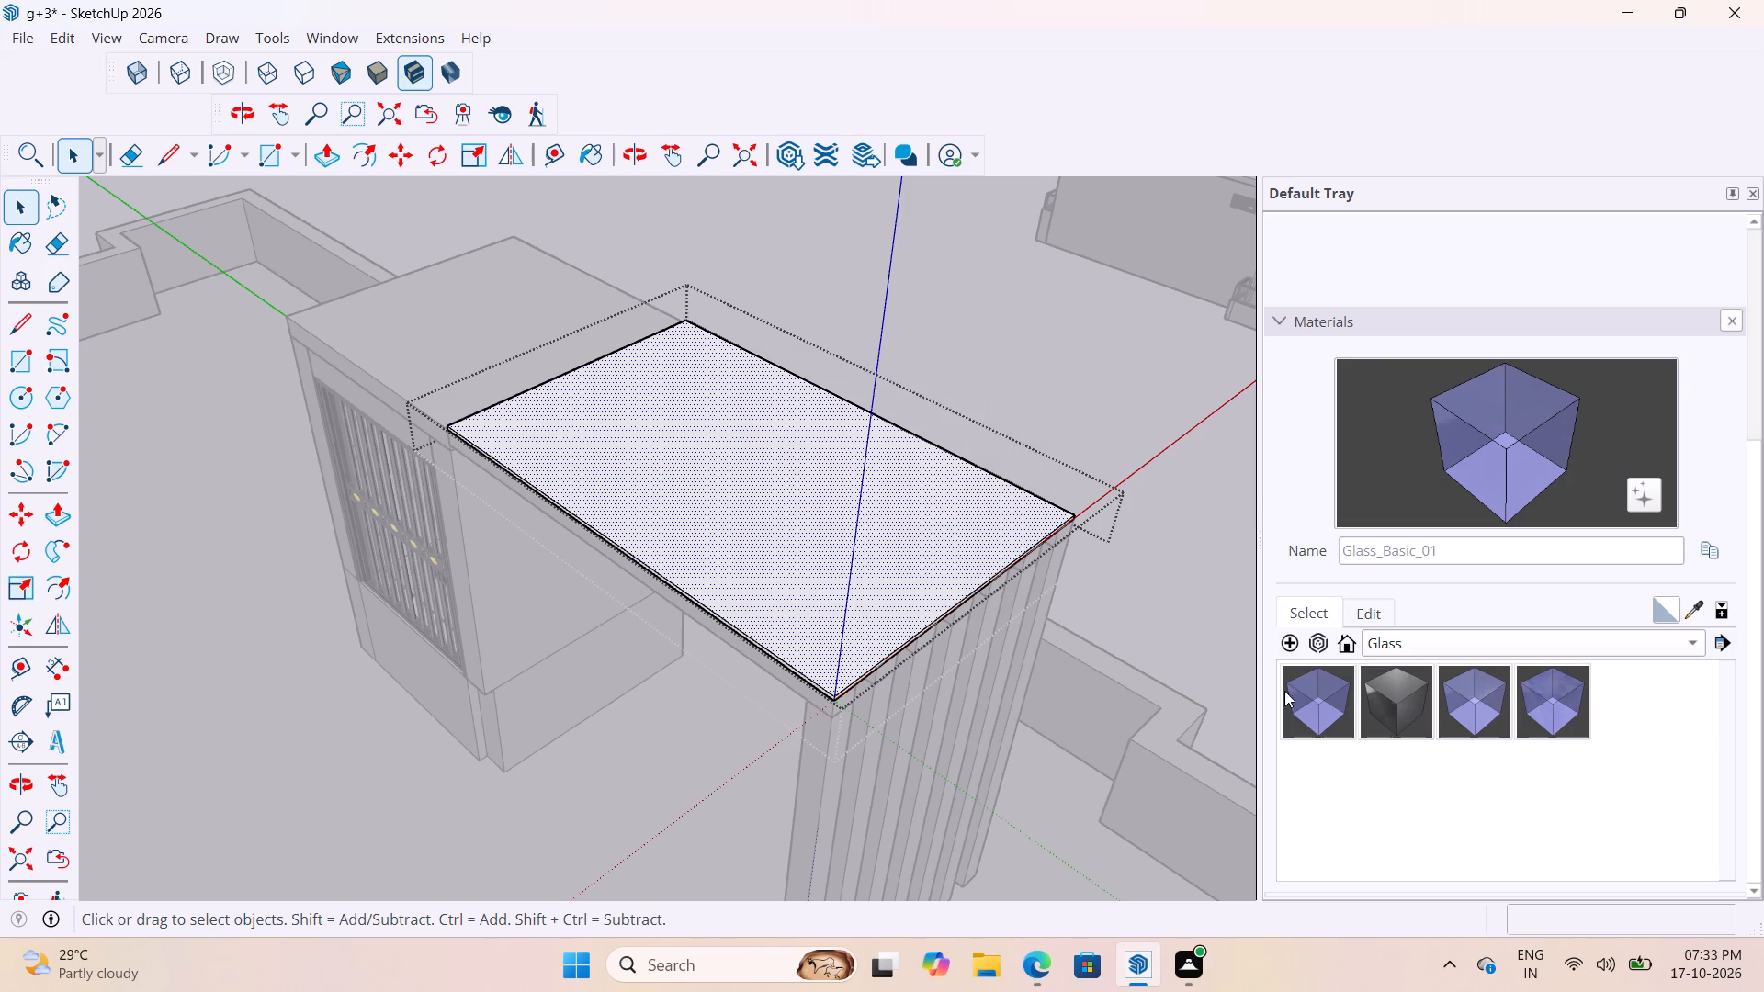
left_click(1305, 695)
left_click(834, 582)
scroll(844, 603, "down", 5)
key("space")
left_click_drag(949, 358, 970, 388)
scroll(850, 526, "down", 5)
scroll(840, 603, "down", 5)
left_click(846, 311)
left_click(762, 264)
scroll(865, 584, "up", 3)
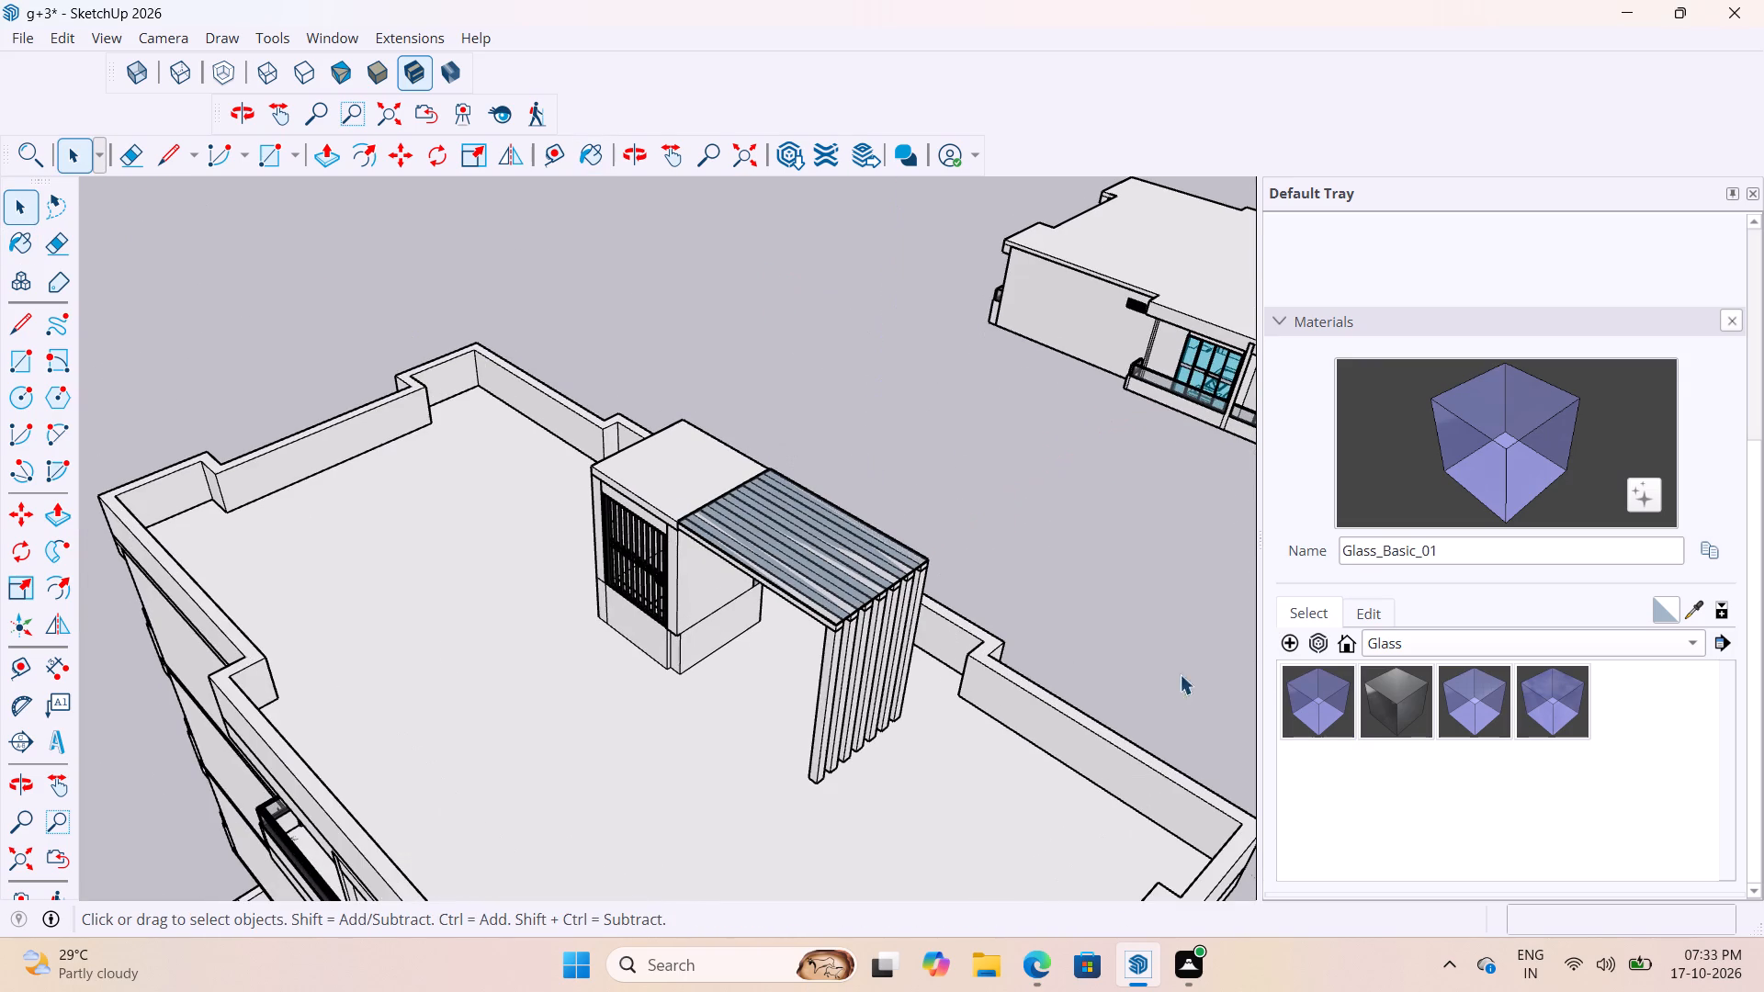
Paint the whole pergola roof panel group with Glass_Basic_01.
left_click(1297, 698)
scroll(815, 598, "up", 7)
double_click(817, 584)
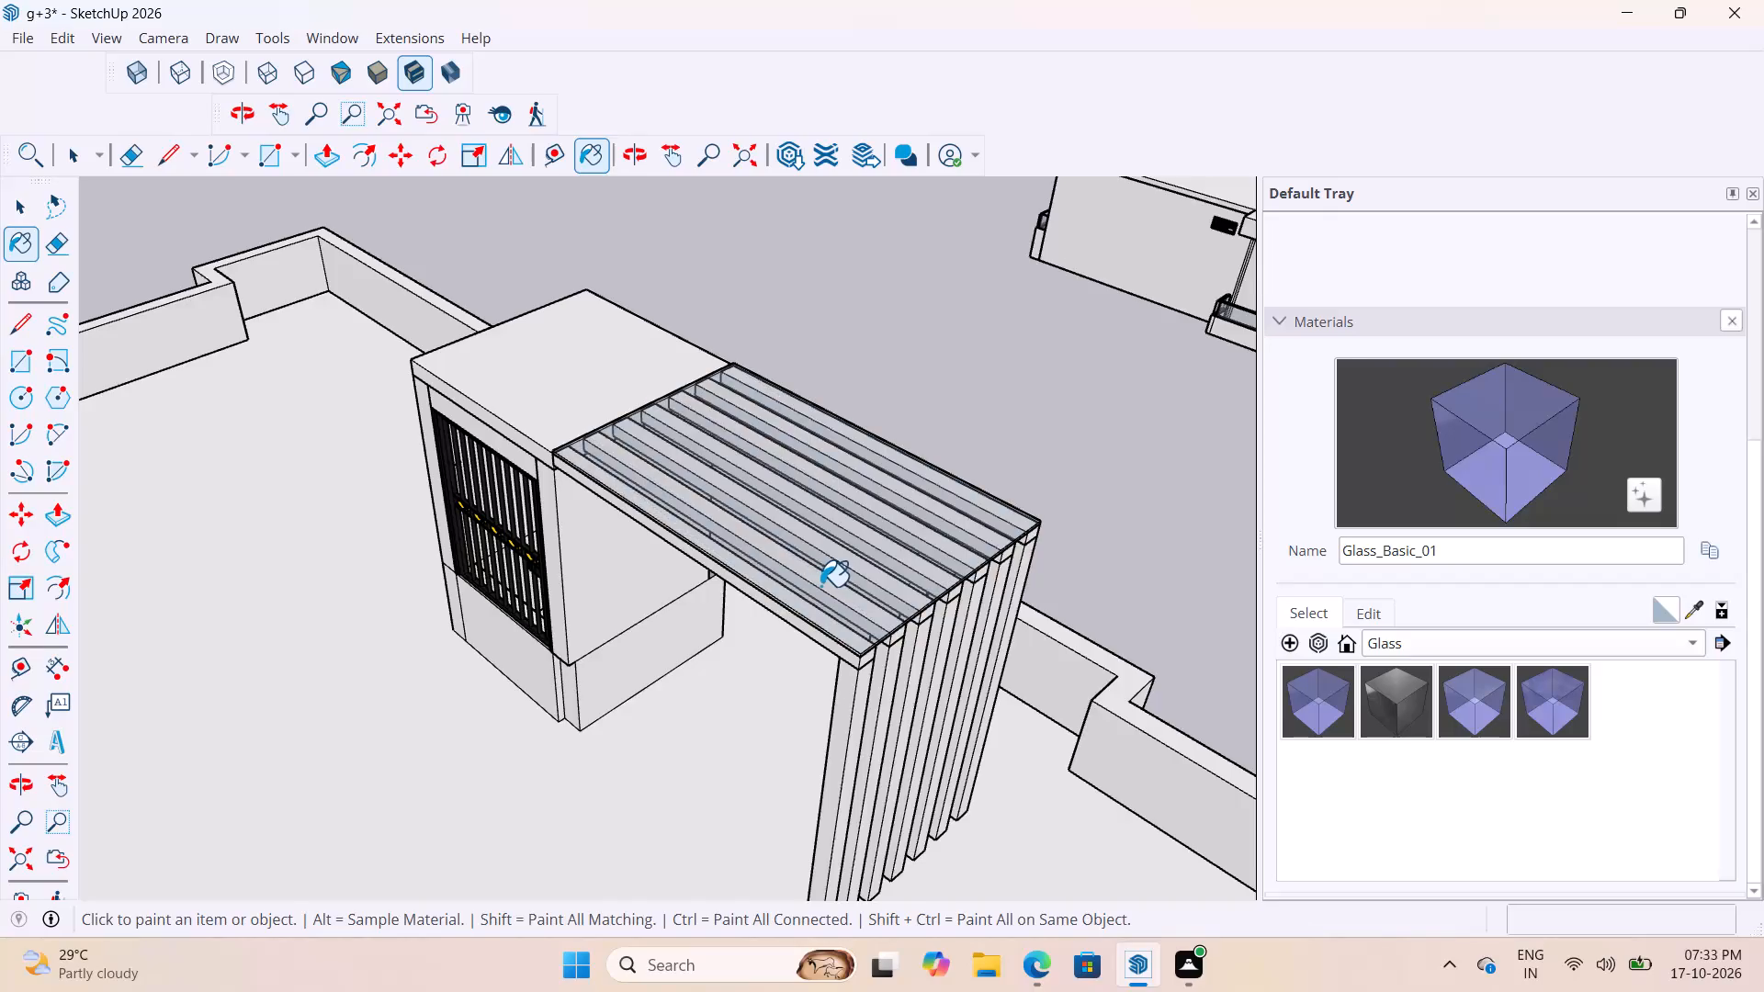
Paint the pergola roof panel group with Glass_Mirror_01.
scroll(822, 586, "up", 10)
middle_click_drag(858, 491, 684, 593)
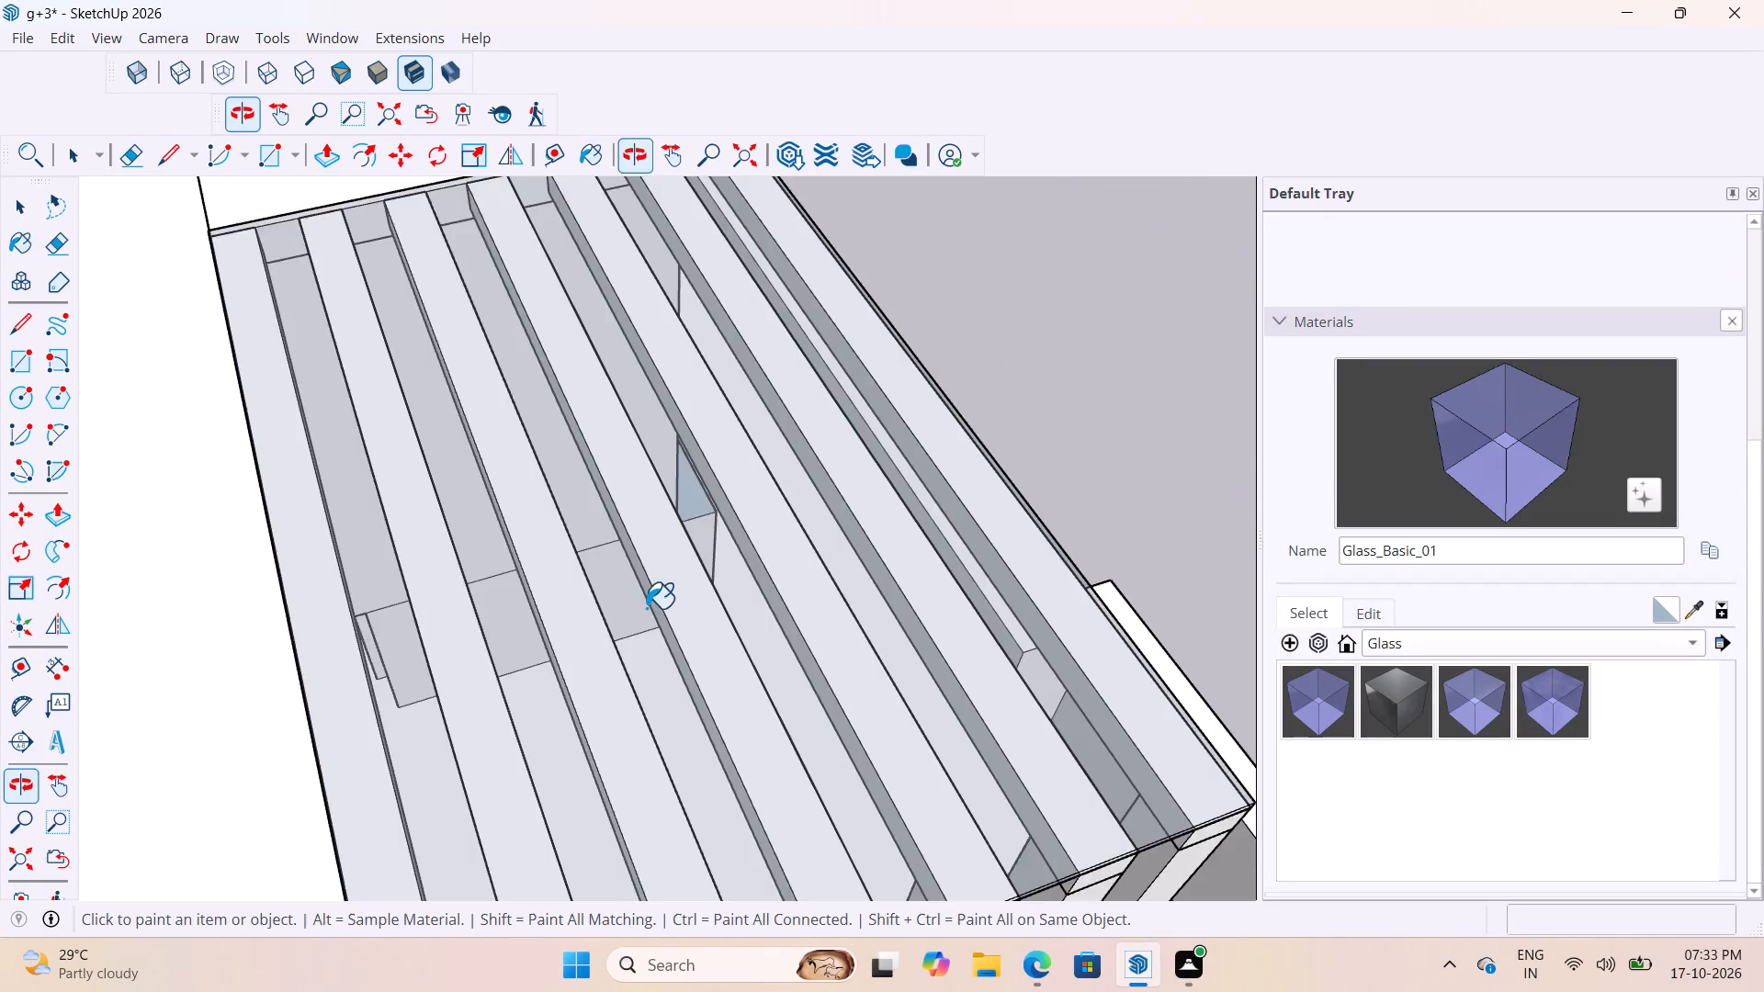
scroll(646, 609, "down", 5)
scroll(617, 684, "up", 3)
middle_click_drag(689, 652, 1039, 404)
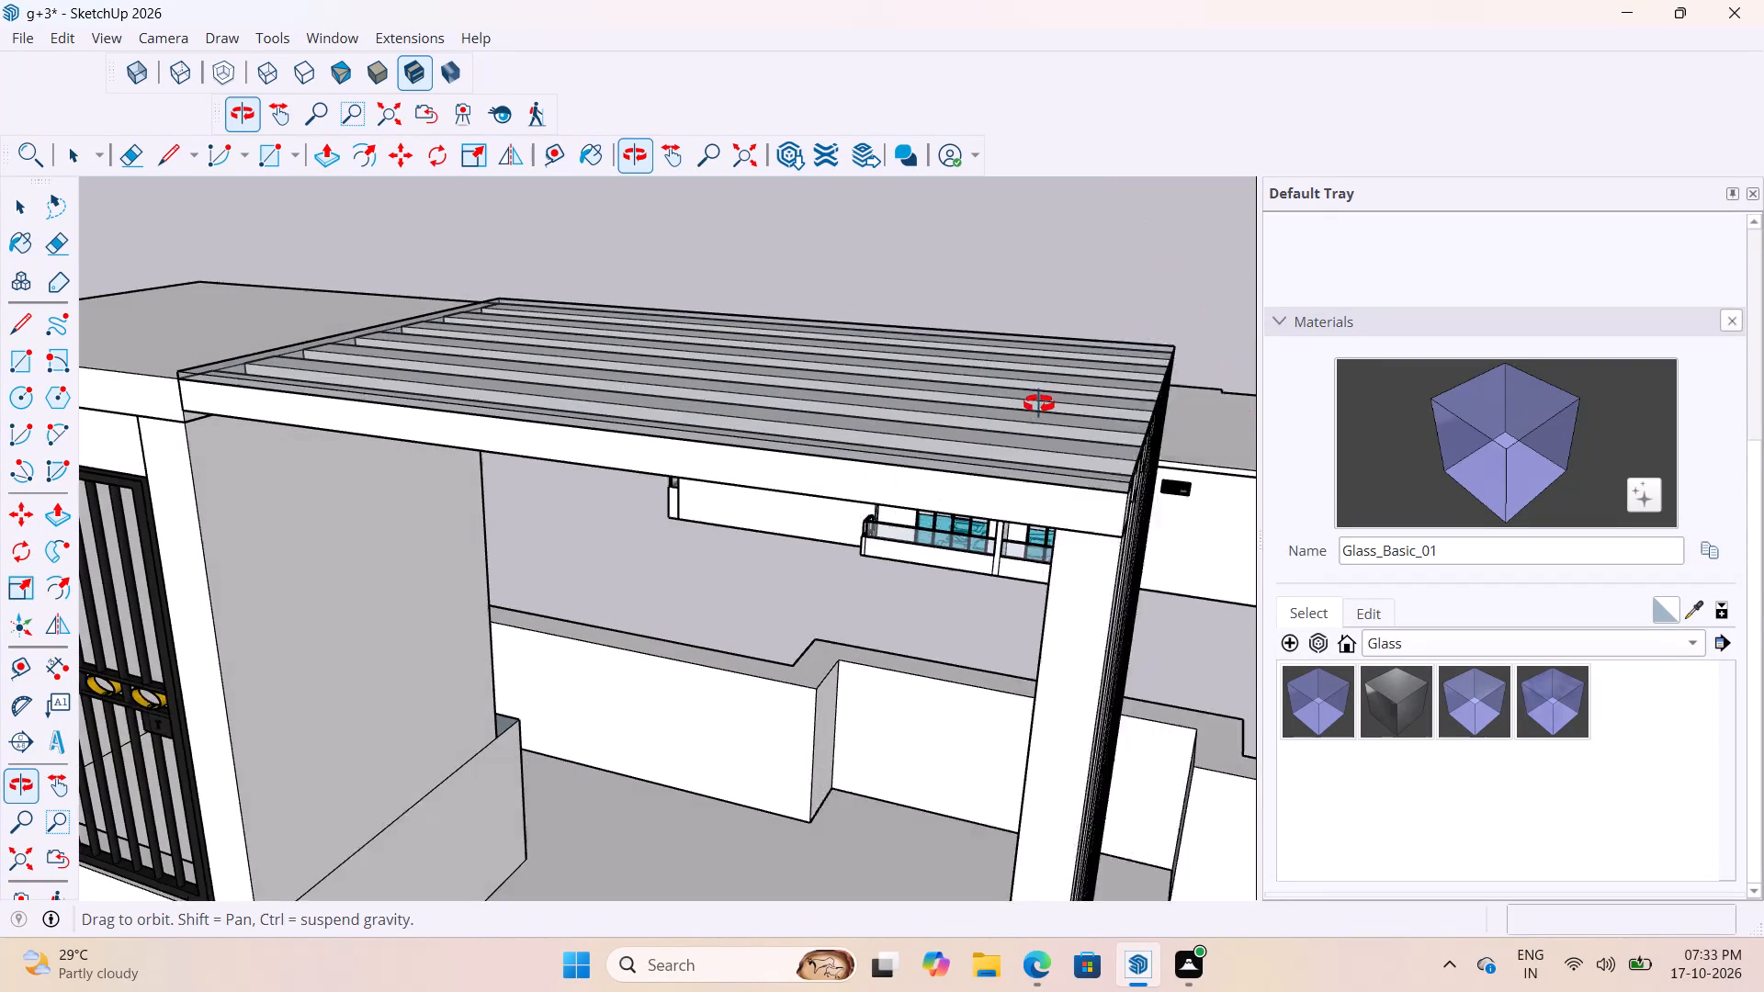
middle_click_drag(1039, 404, 1018, 404)
left_click(1397, 706)
left_click(1021, 435)
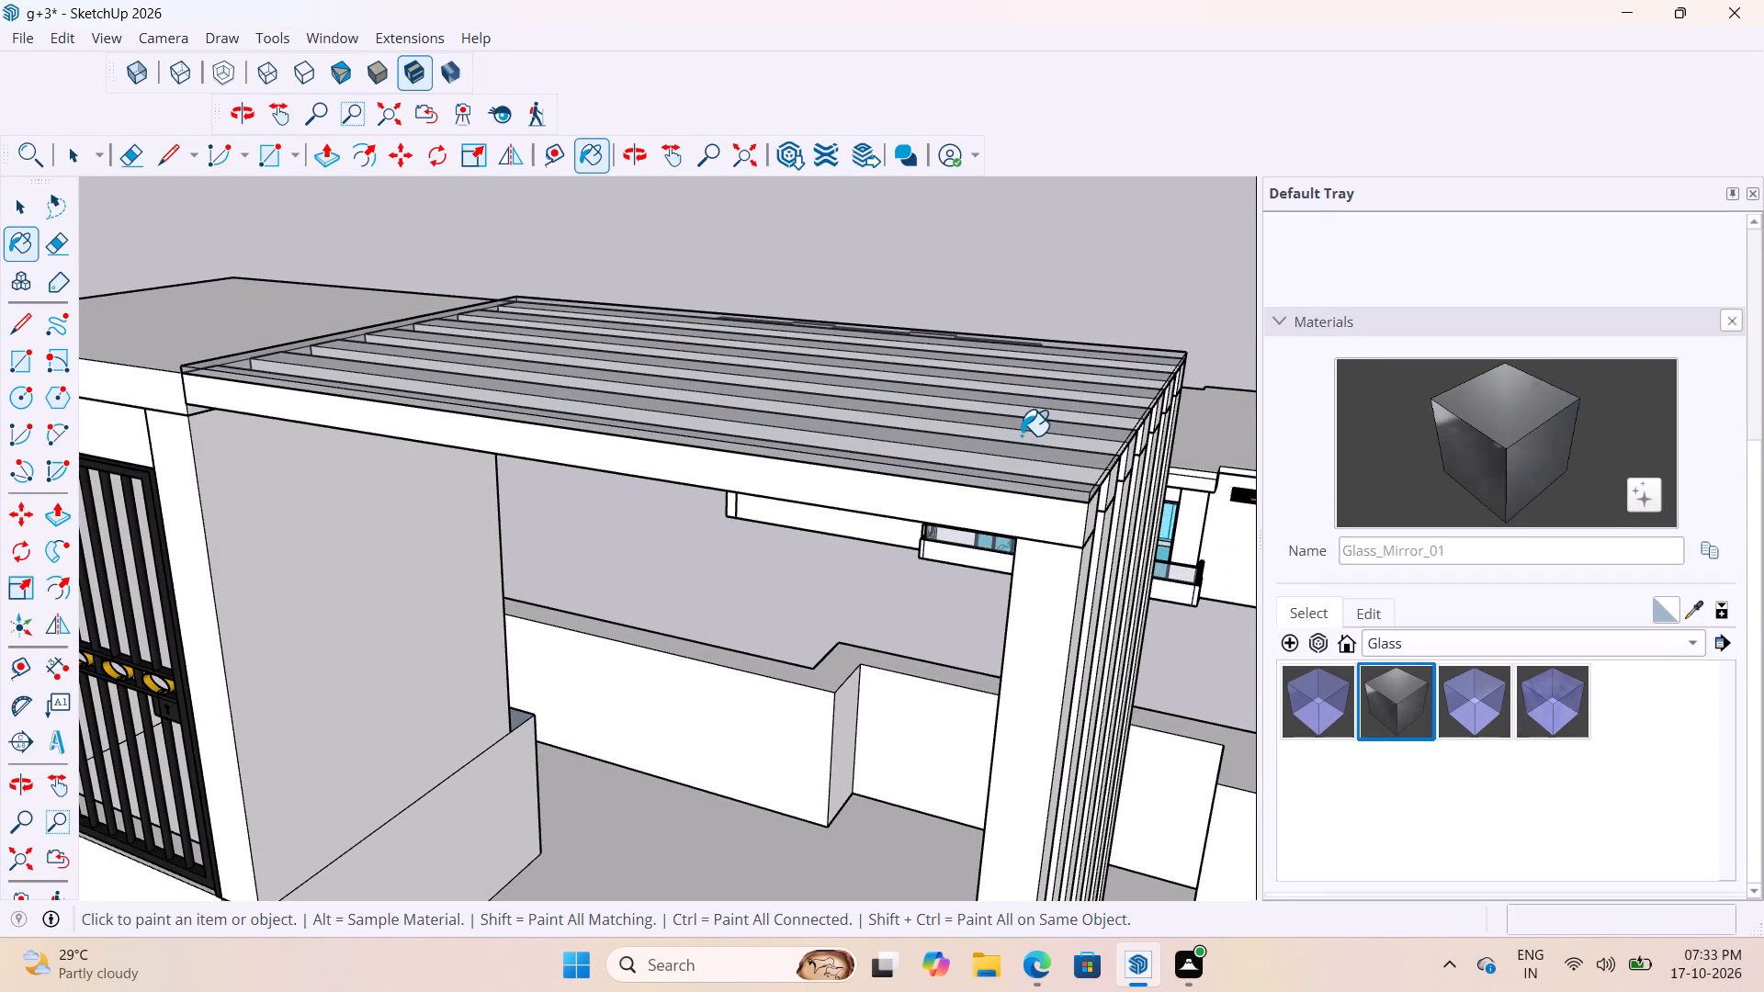
scroll(1035, 459, "up", 3)
middle_click_drag(1035, 467, 735, 645)
scroll(614, 626, "down", 11)
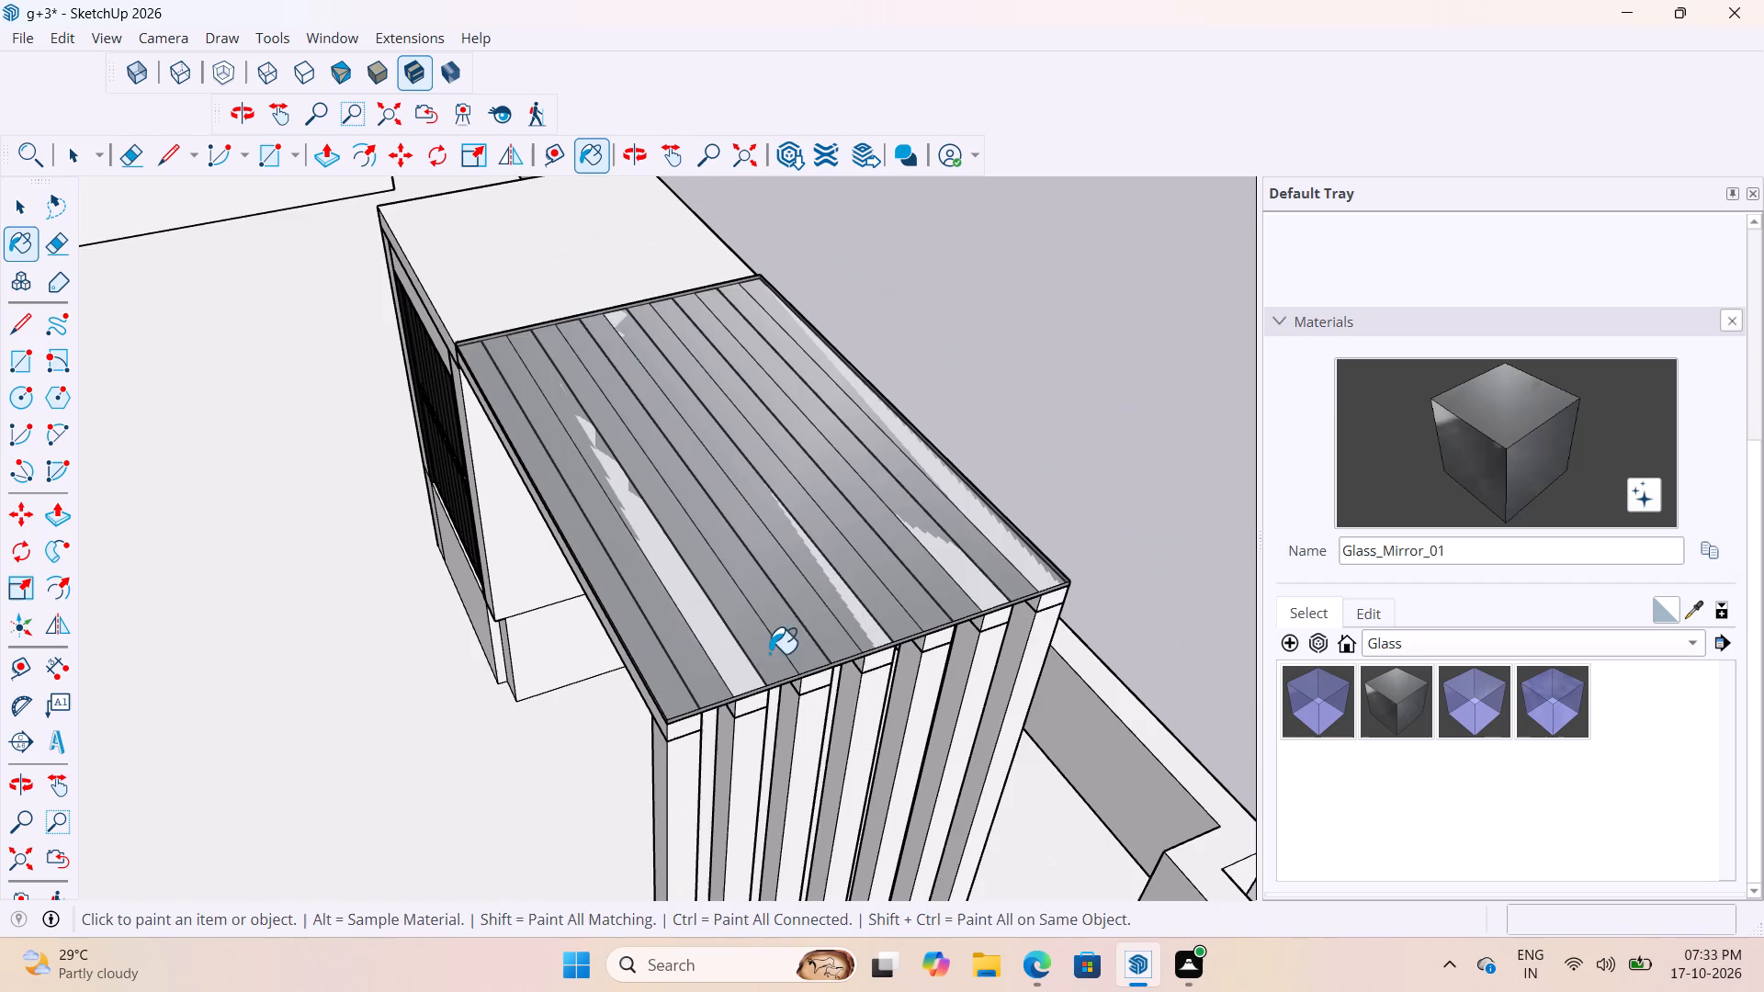
key("space")
left_click(1012, 426)
Examine the pergola's glass roof panel from below, from the side and from above.
scroll(808, 637, "up", 4)
middle_click_drag(801, 635, 701, 422)
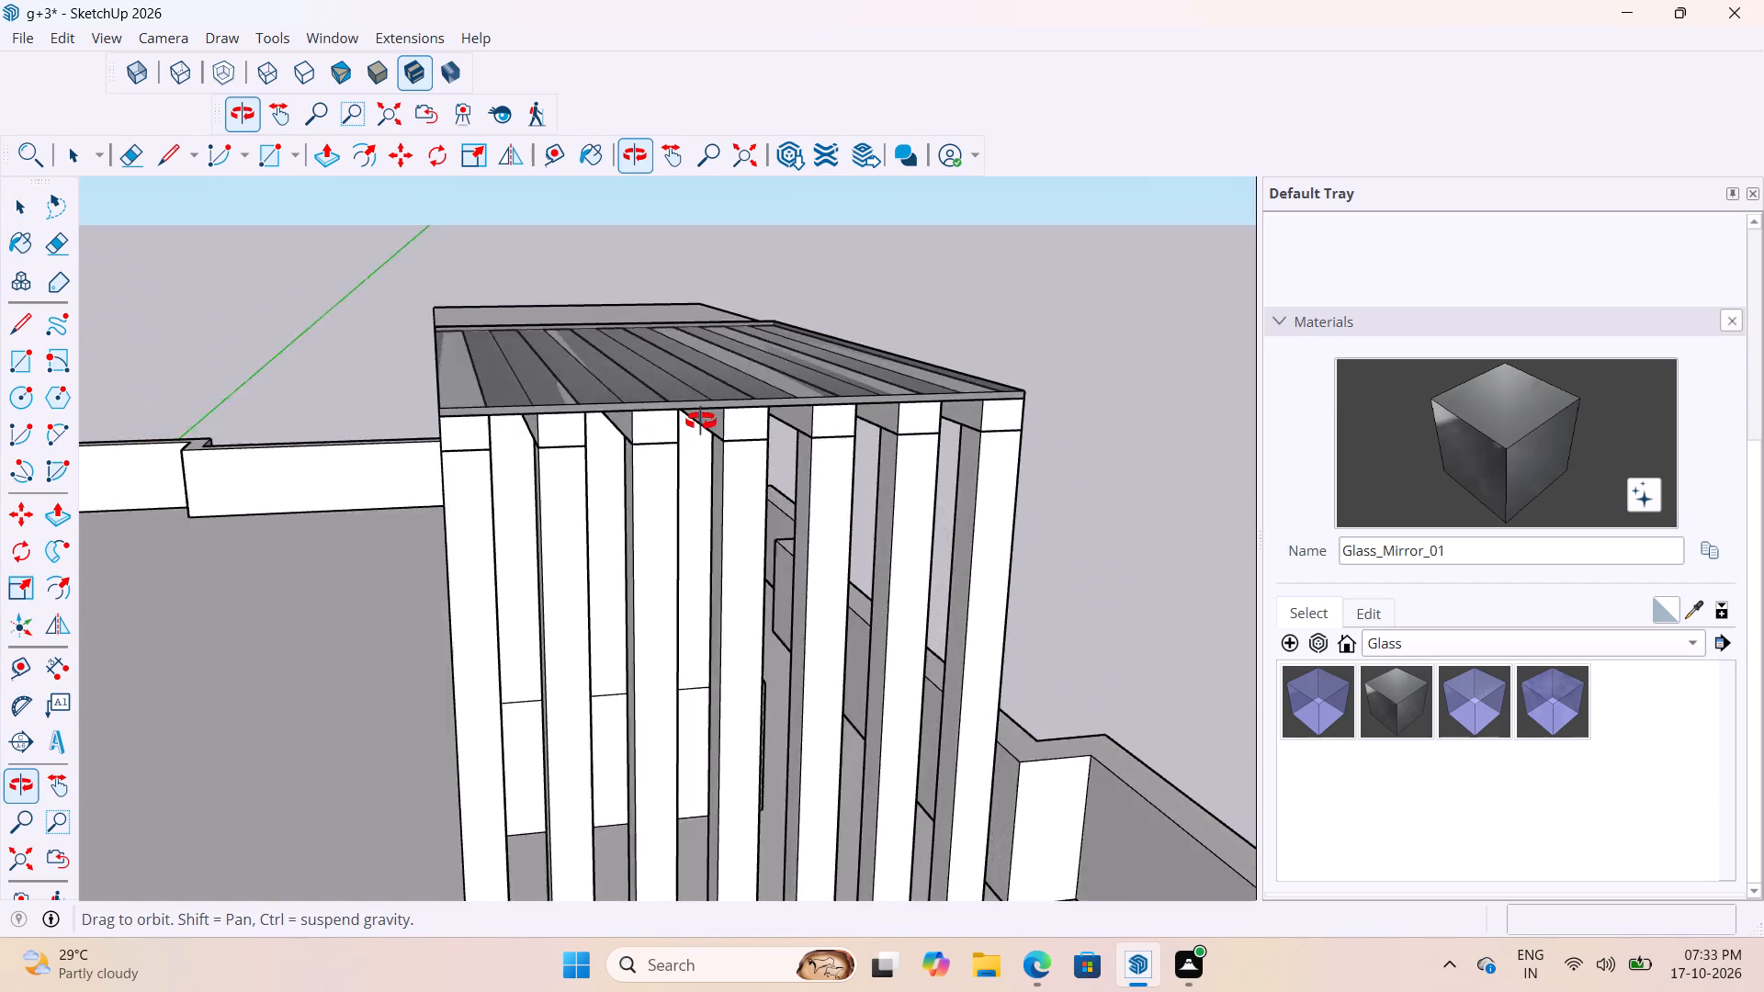
middle_click_drag(701, 422, 1085, 117)
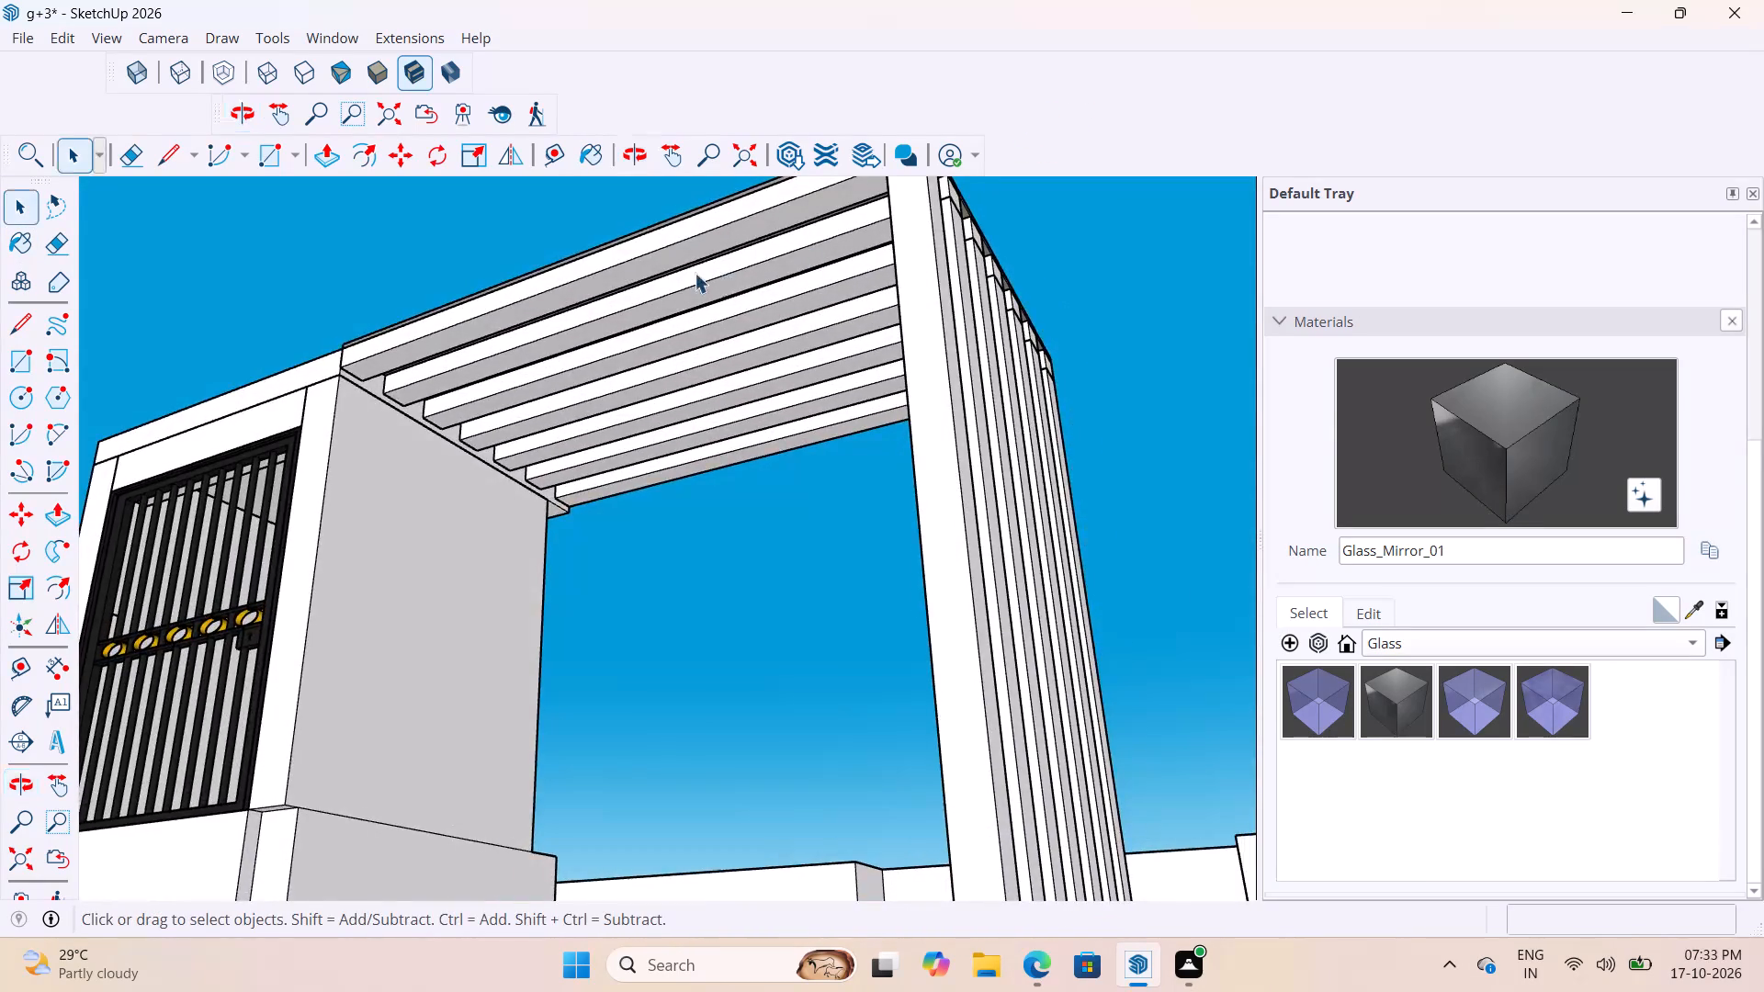
scroll(694, 273, "up", 7)
middle_click_drag(721, 287, 695, 496)
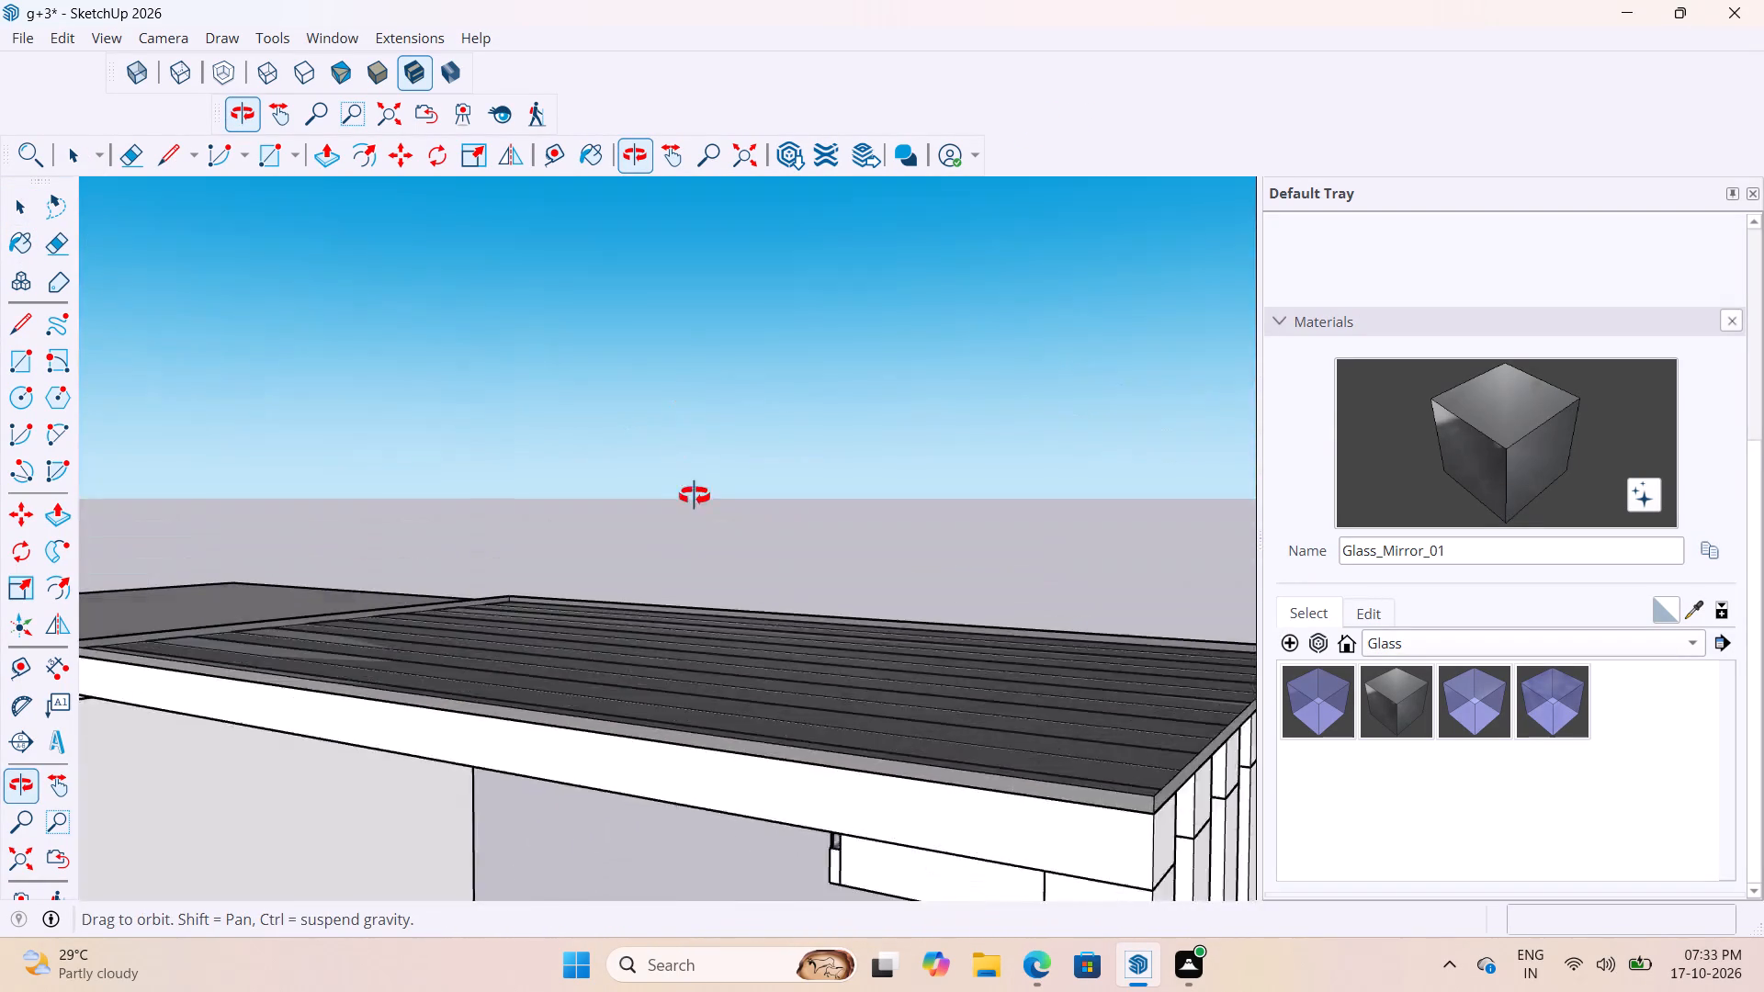
middle_click_drag(695, 496, 724, 554)
scroll(550, 524, "down", 5)
scroll(688, 566, "down", 1)
middle_click_drag(699, 628, 780, 874)
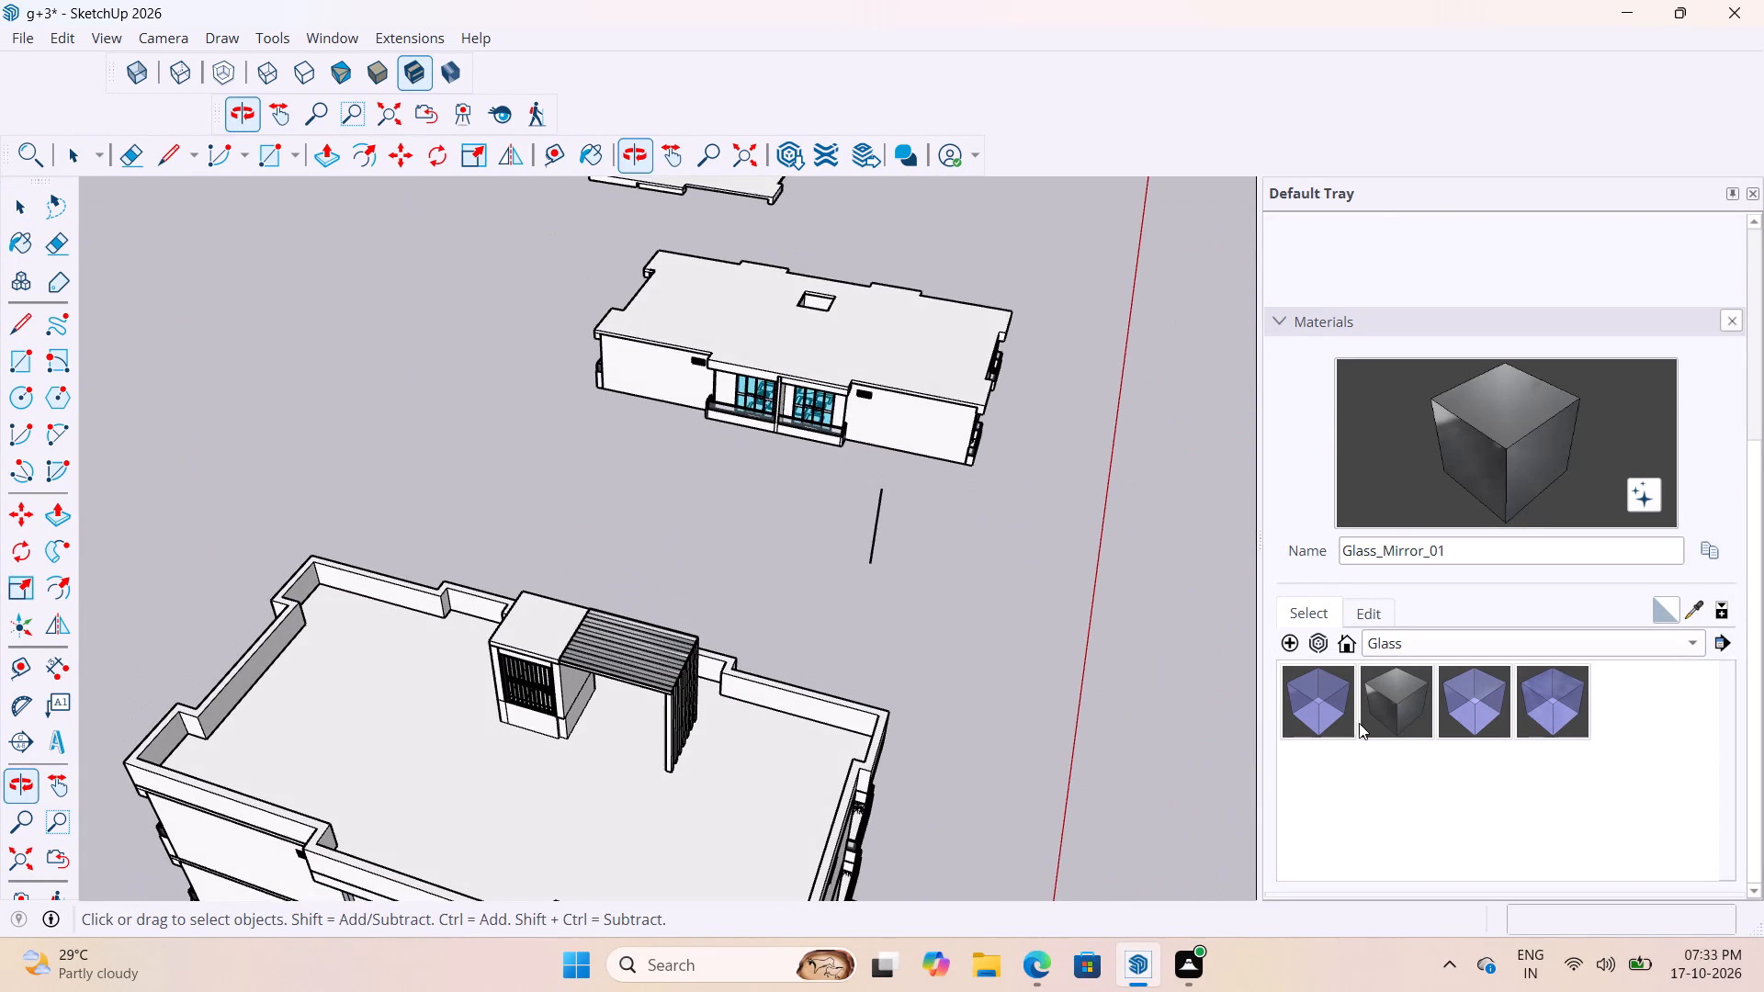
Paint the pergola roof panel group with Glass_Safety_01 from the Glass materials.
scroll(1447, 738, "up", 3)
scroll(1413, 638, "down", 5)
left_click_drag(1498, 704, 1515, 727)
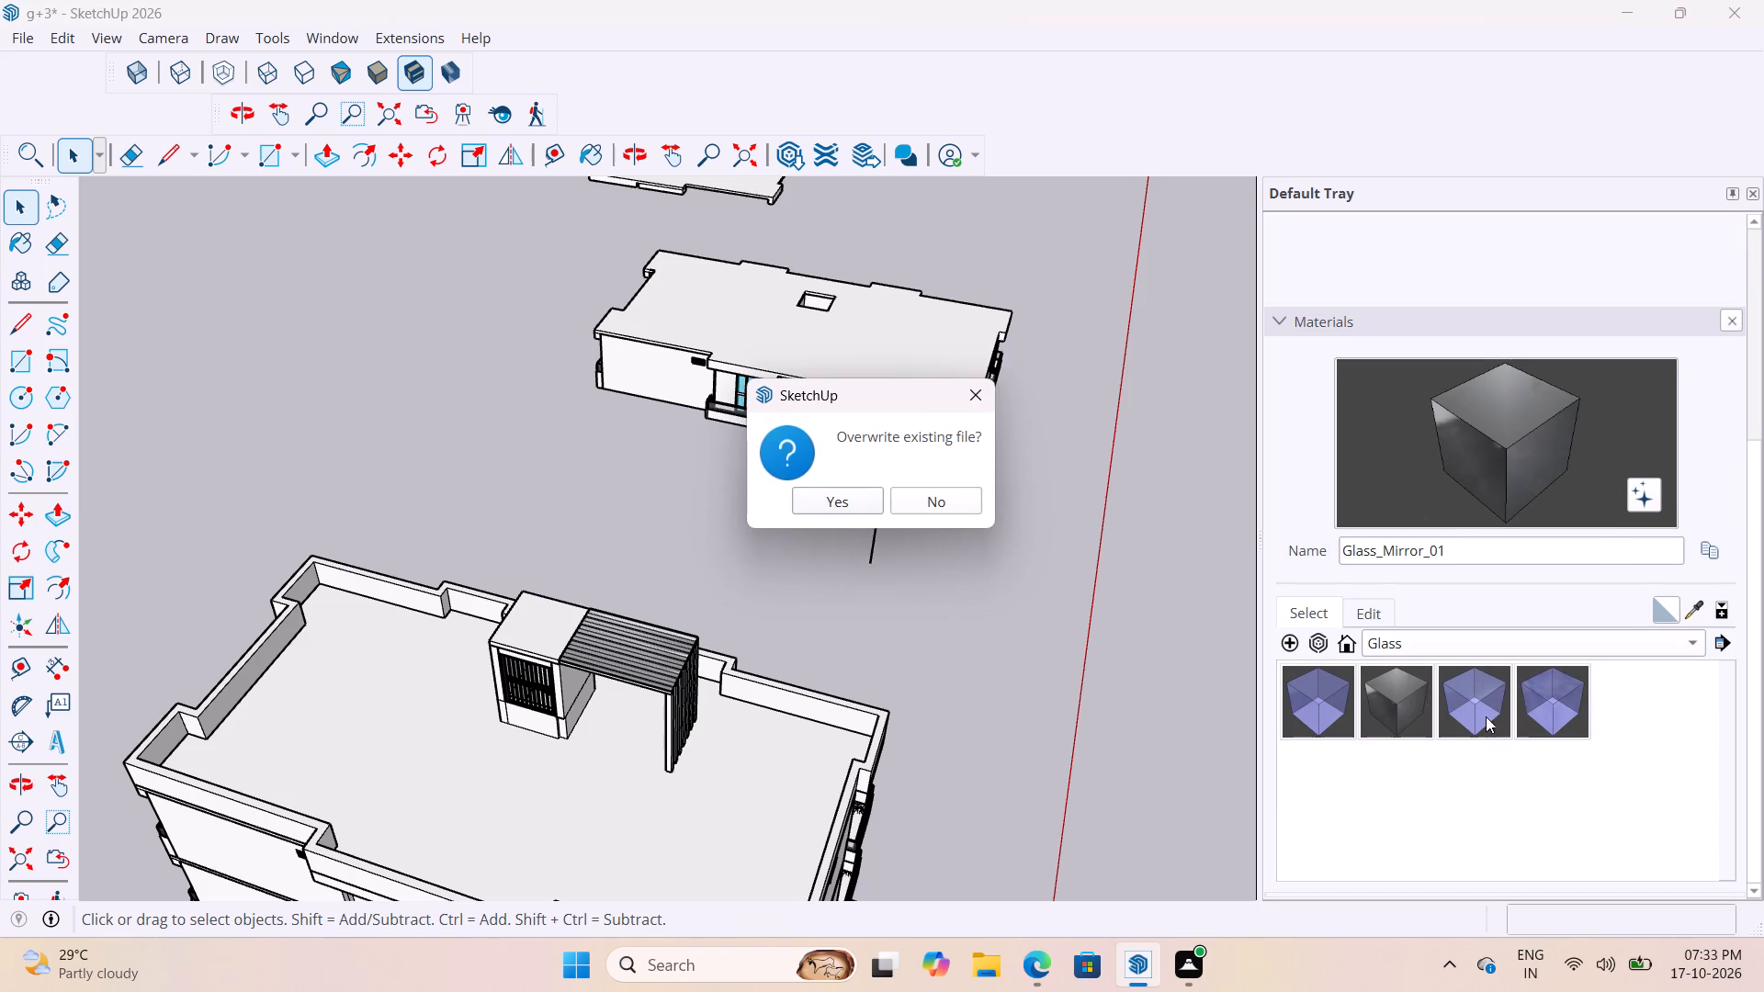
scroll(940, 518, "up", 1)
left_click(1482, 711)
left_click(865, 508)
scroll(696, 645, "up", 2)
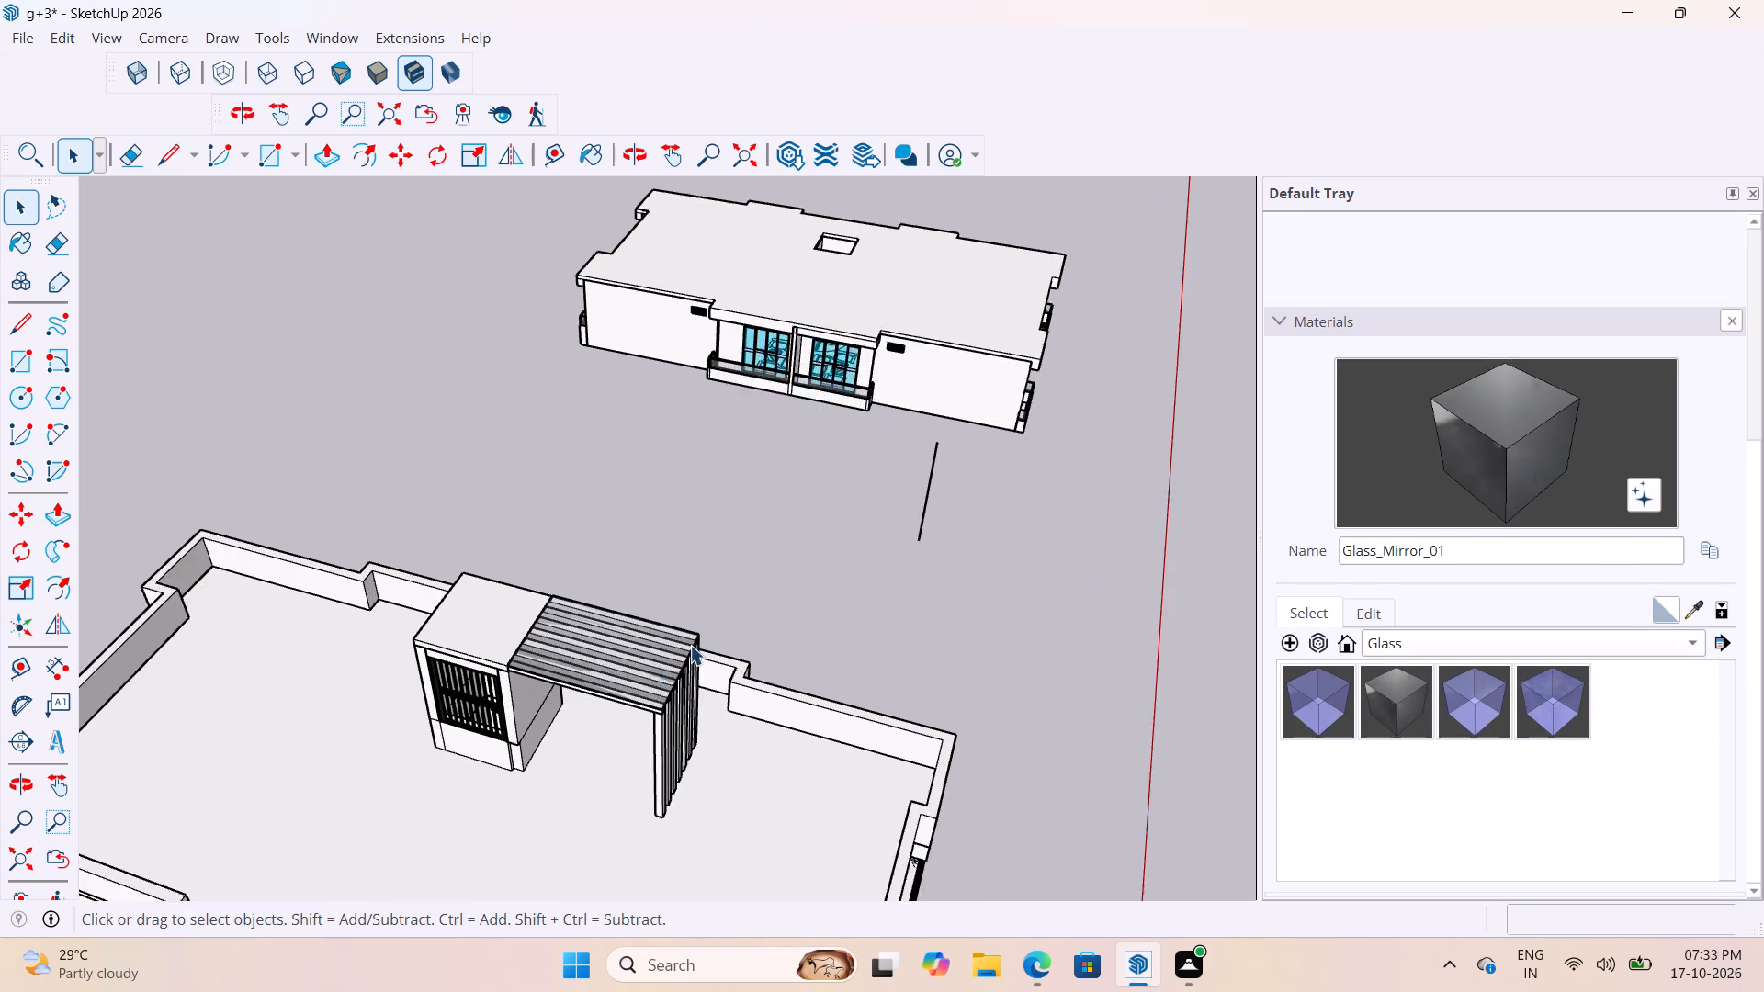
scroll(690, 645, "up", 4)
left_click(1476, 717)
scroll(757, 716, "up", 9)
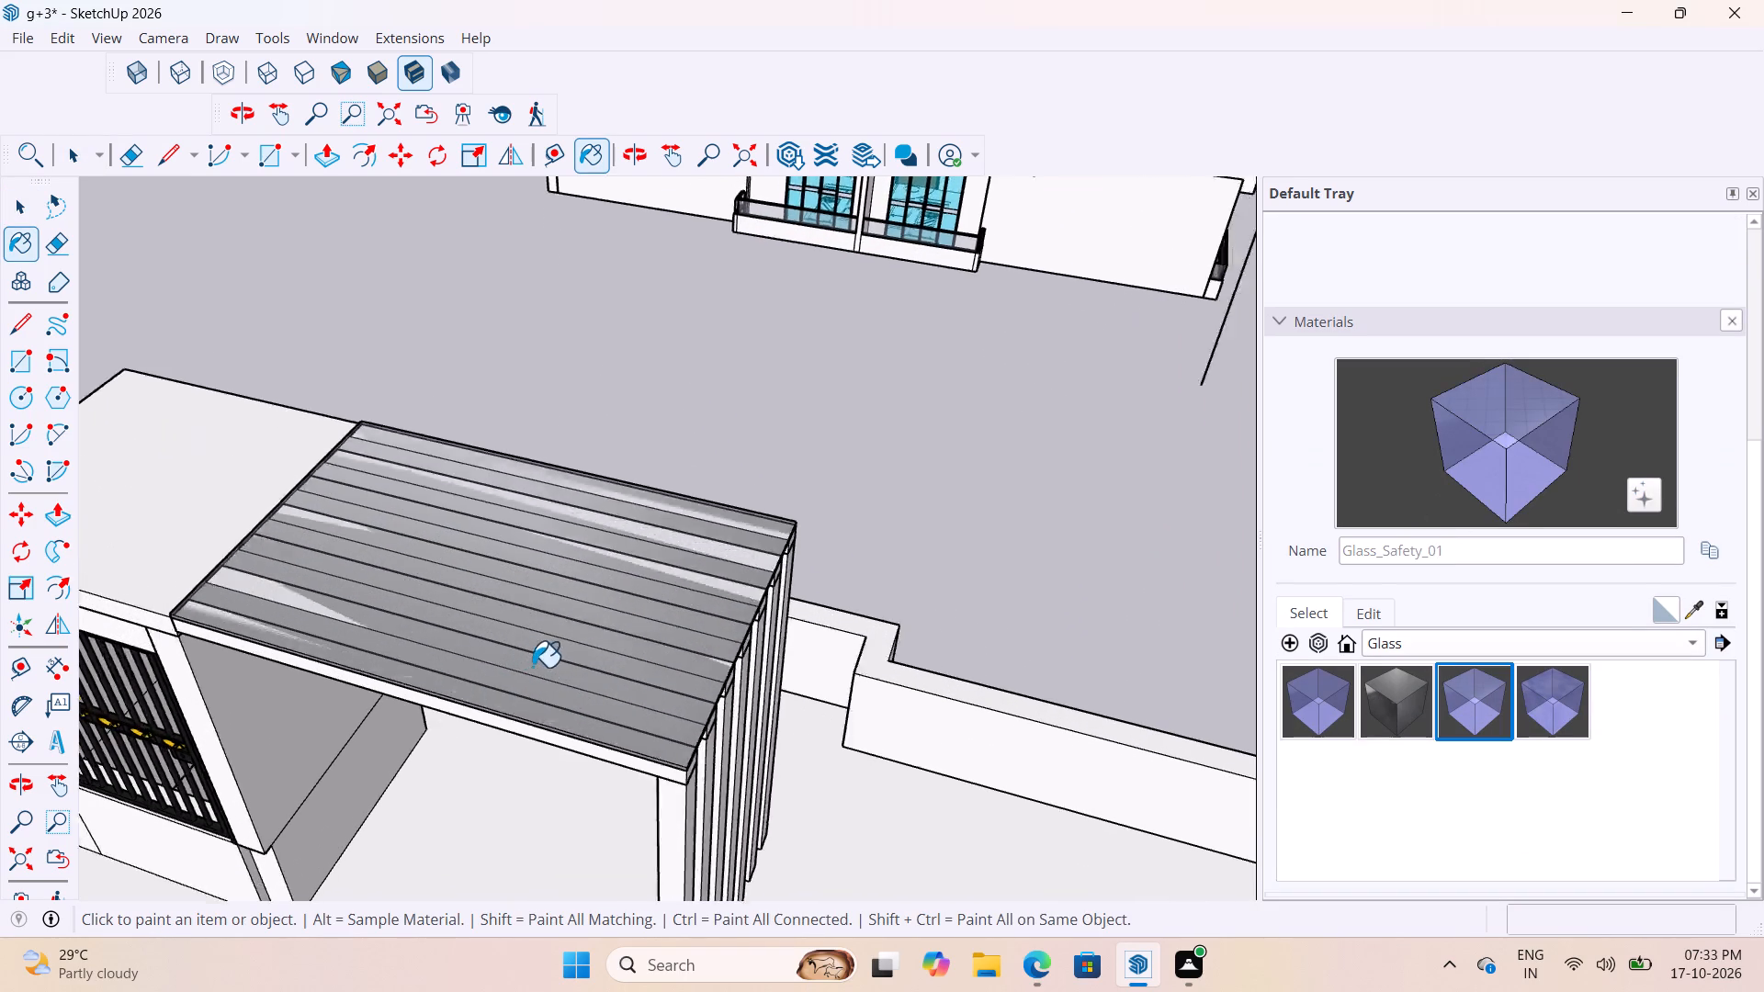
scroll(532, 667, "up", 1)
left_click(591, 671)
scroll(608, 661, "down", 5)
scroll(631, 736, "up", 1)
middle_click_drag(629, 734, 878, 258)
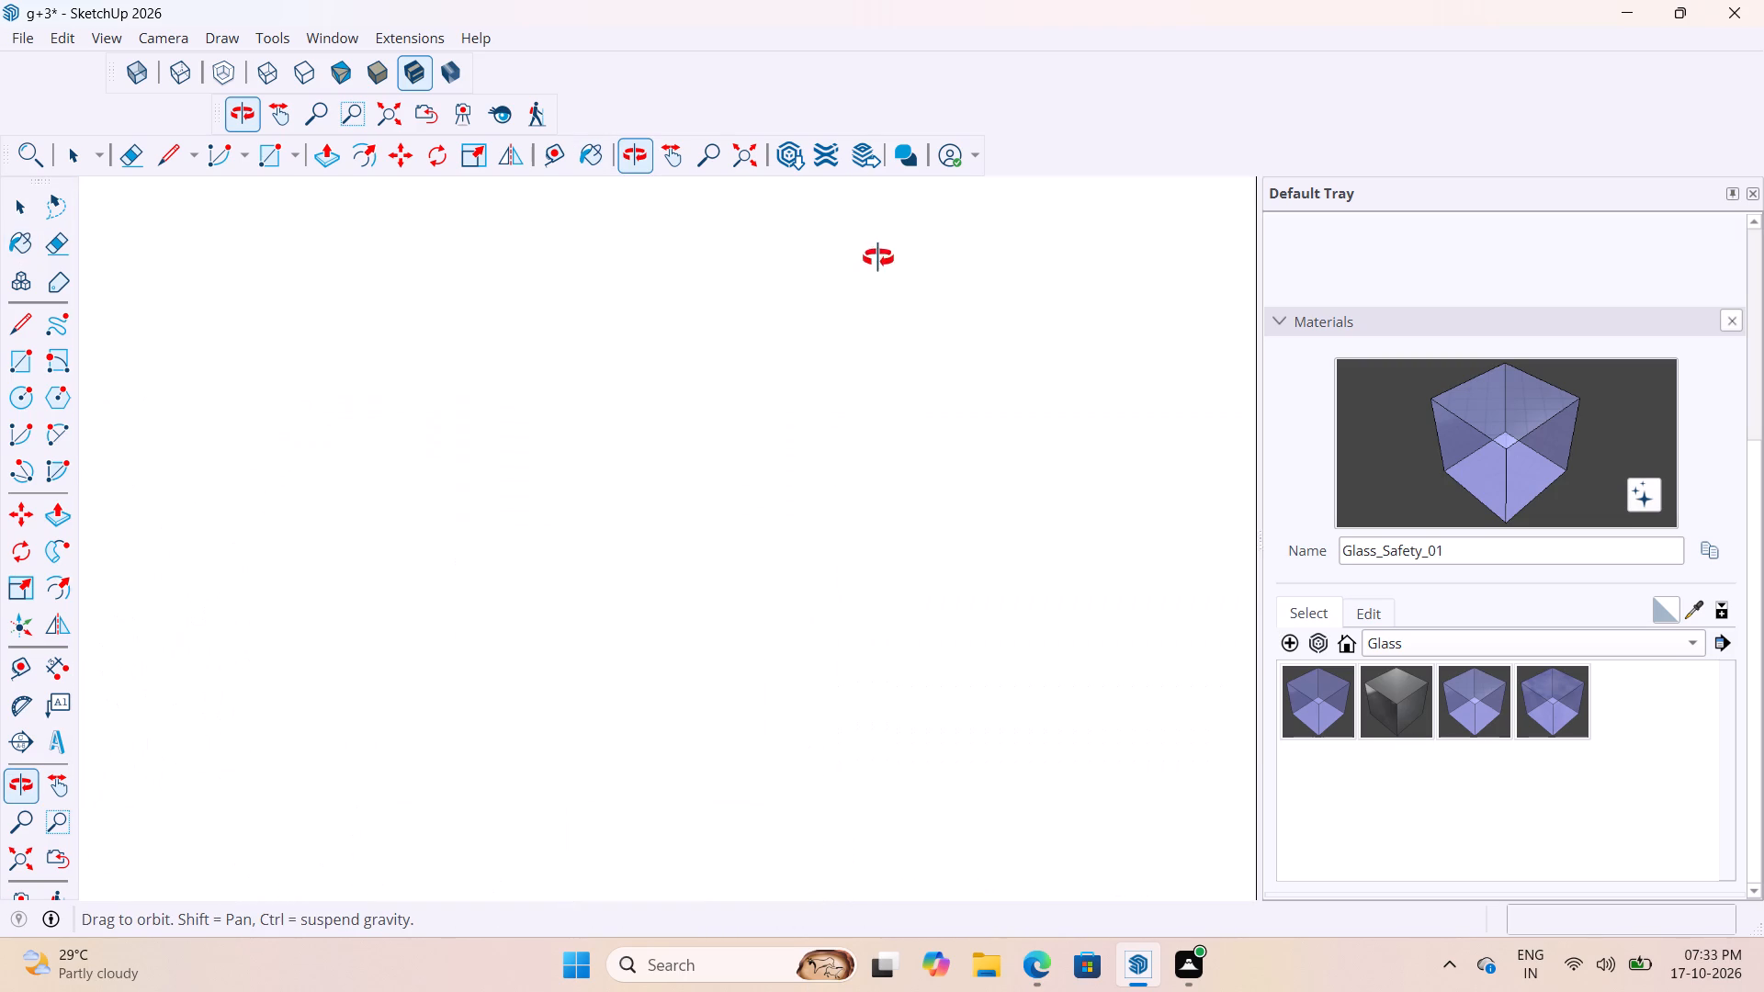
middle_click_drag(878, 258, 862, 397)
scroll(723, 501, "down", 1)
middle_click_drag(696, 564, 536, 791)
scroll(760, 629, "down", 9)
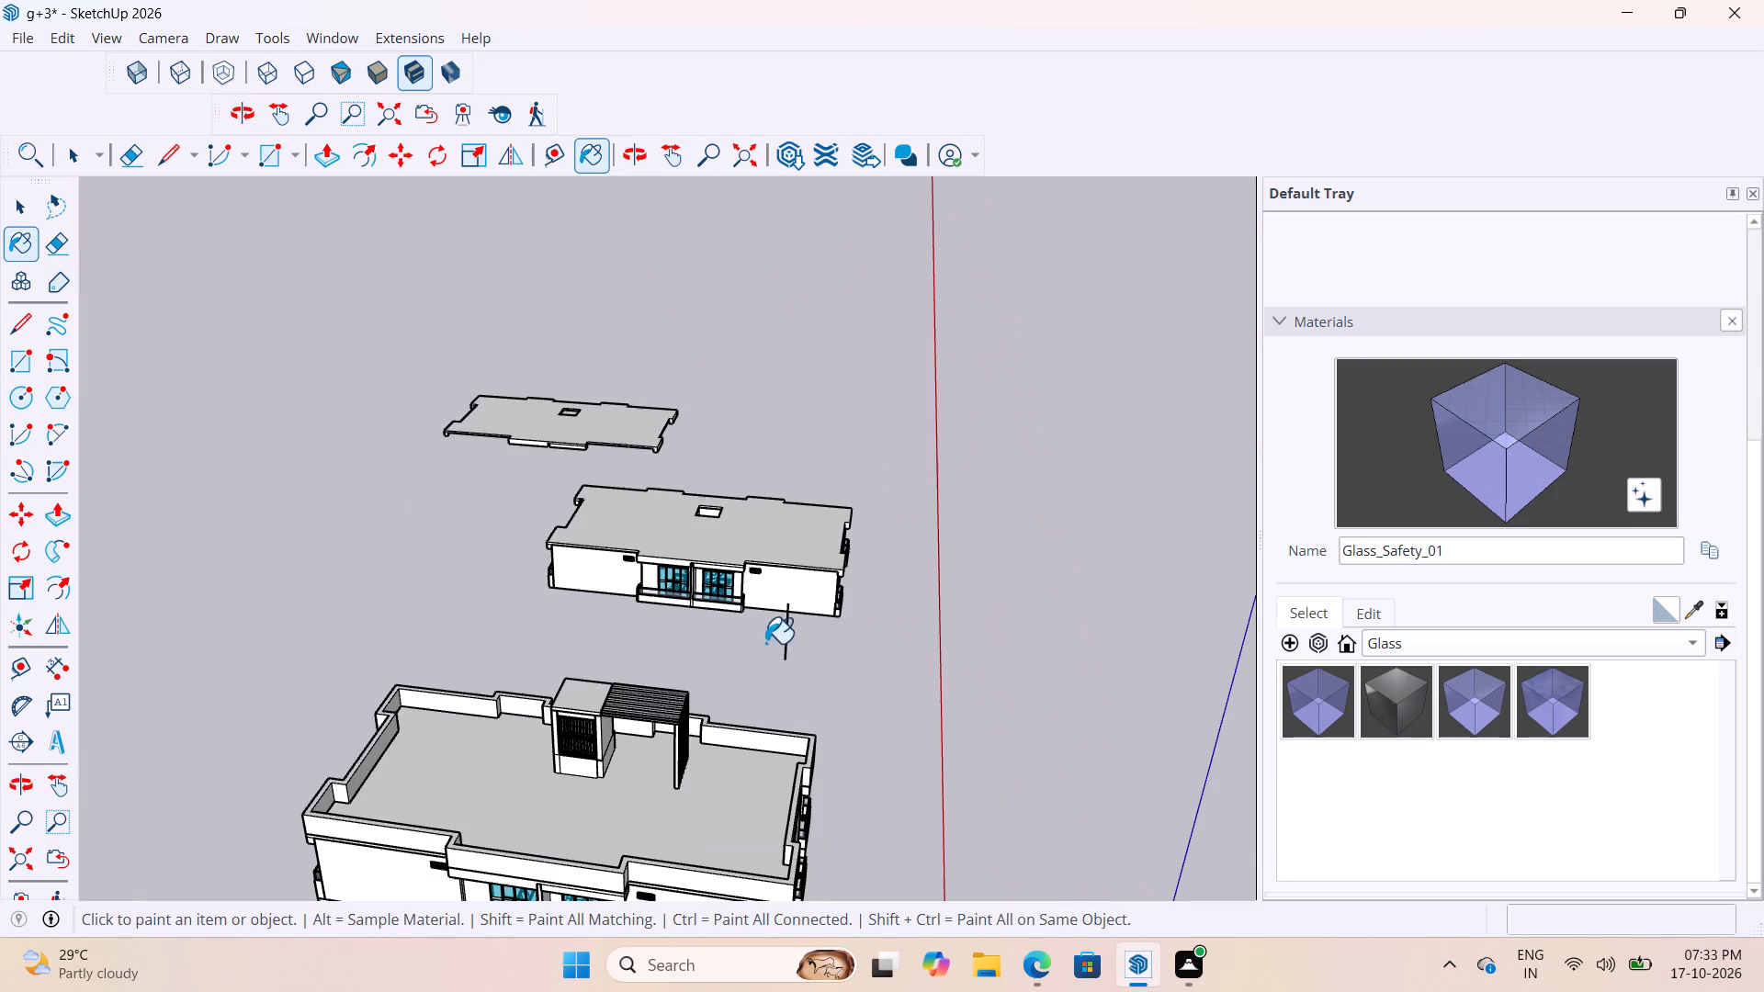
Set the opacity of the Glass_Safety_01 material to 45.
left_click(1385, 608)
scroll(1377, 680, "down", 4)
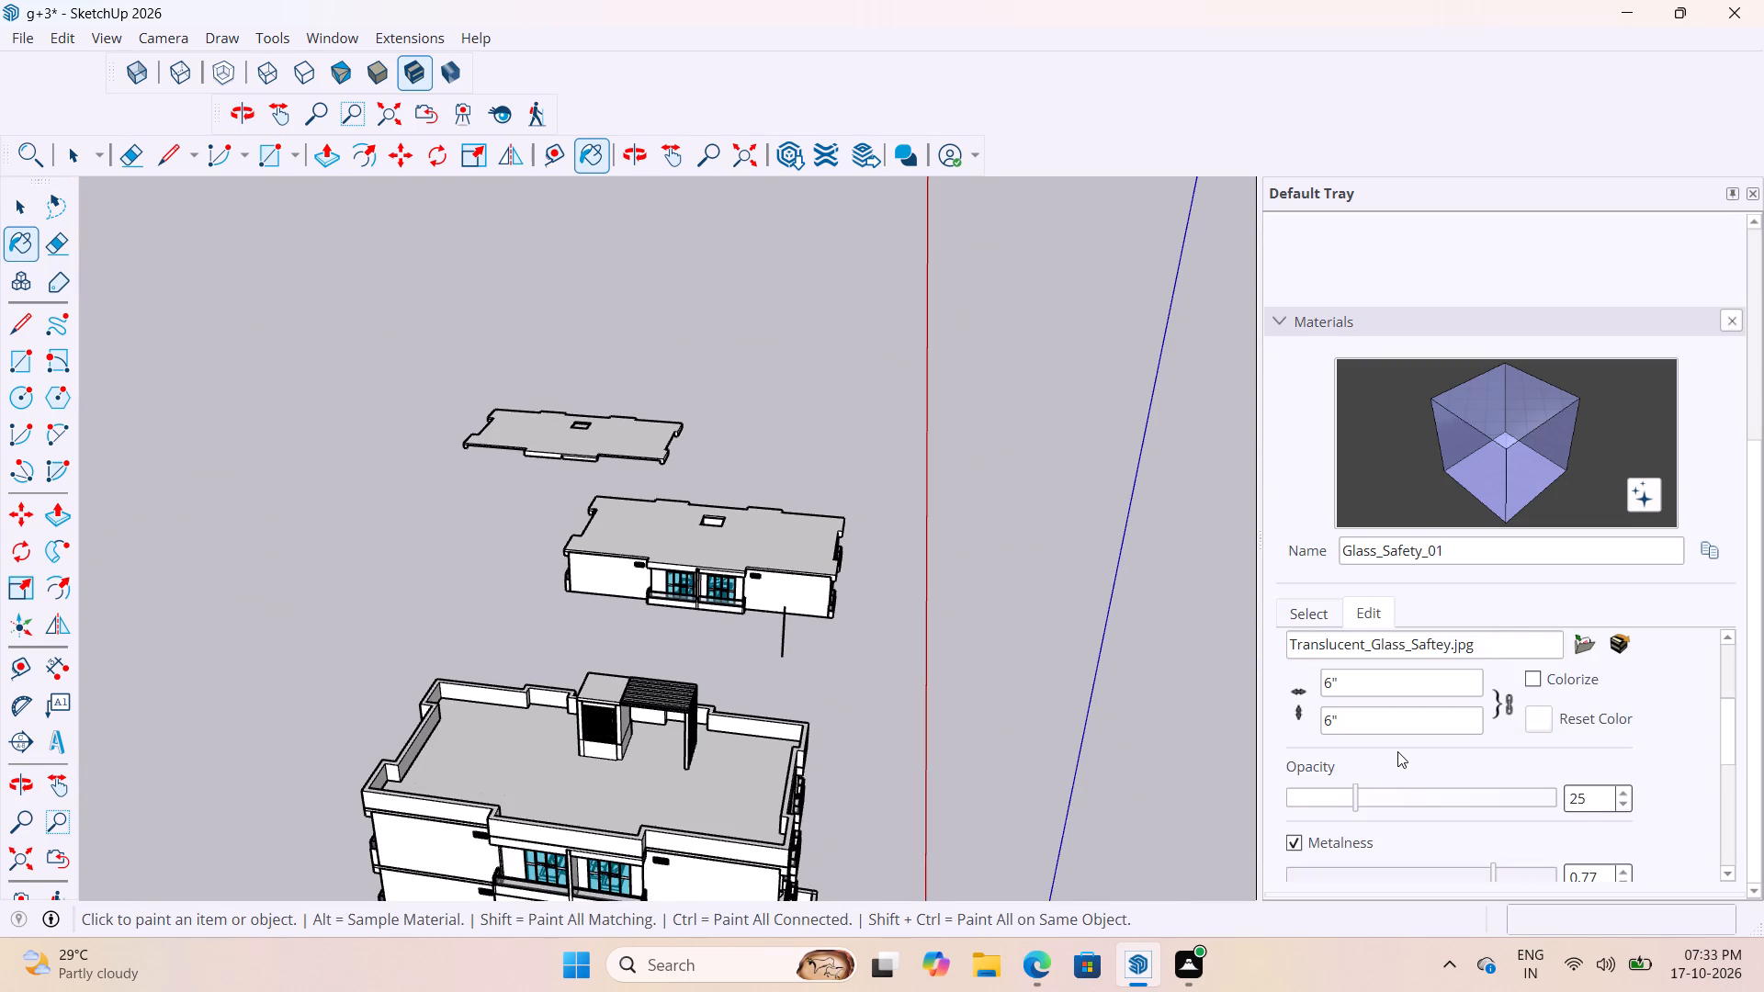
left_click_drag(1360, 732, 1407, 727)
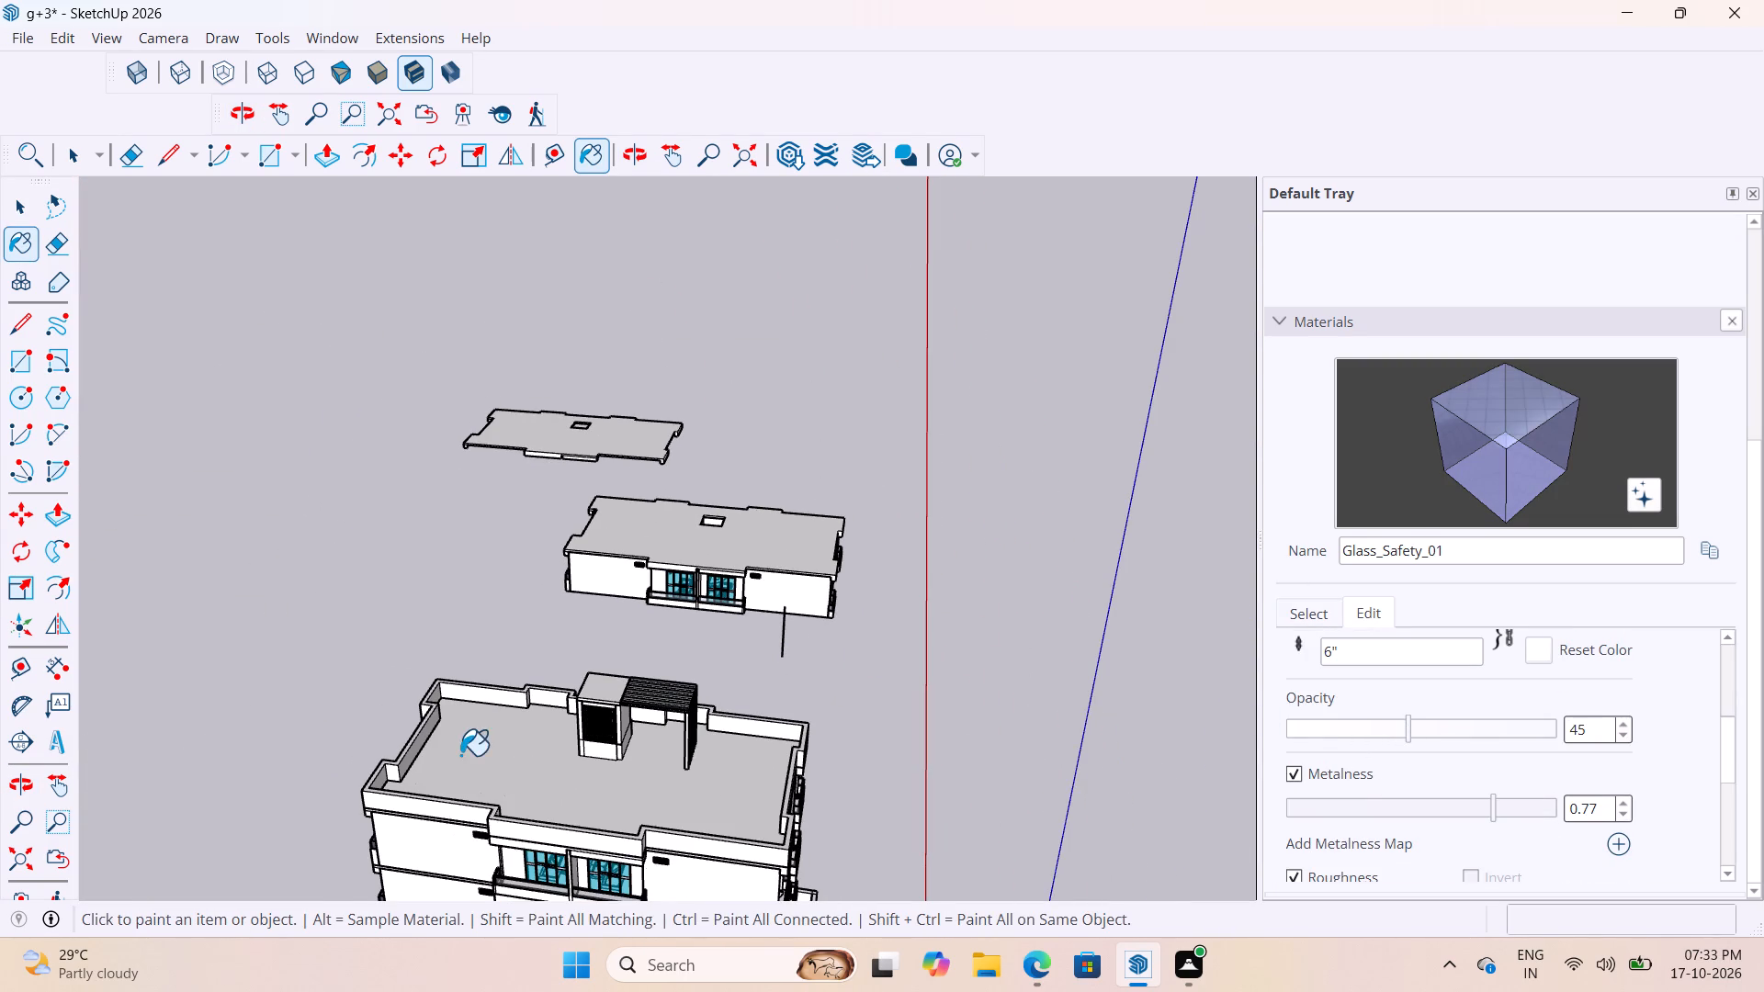
Examine the pergola's glass roof panel from the side, from above and close up over the slats.
scroll(469, 750, "up", 6)
key("space")
scroll(684, 704, "up", 12)
middle_click_drag(719, 706, 715, 608)
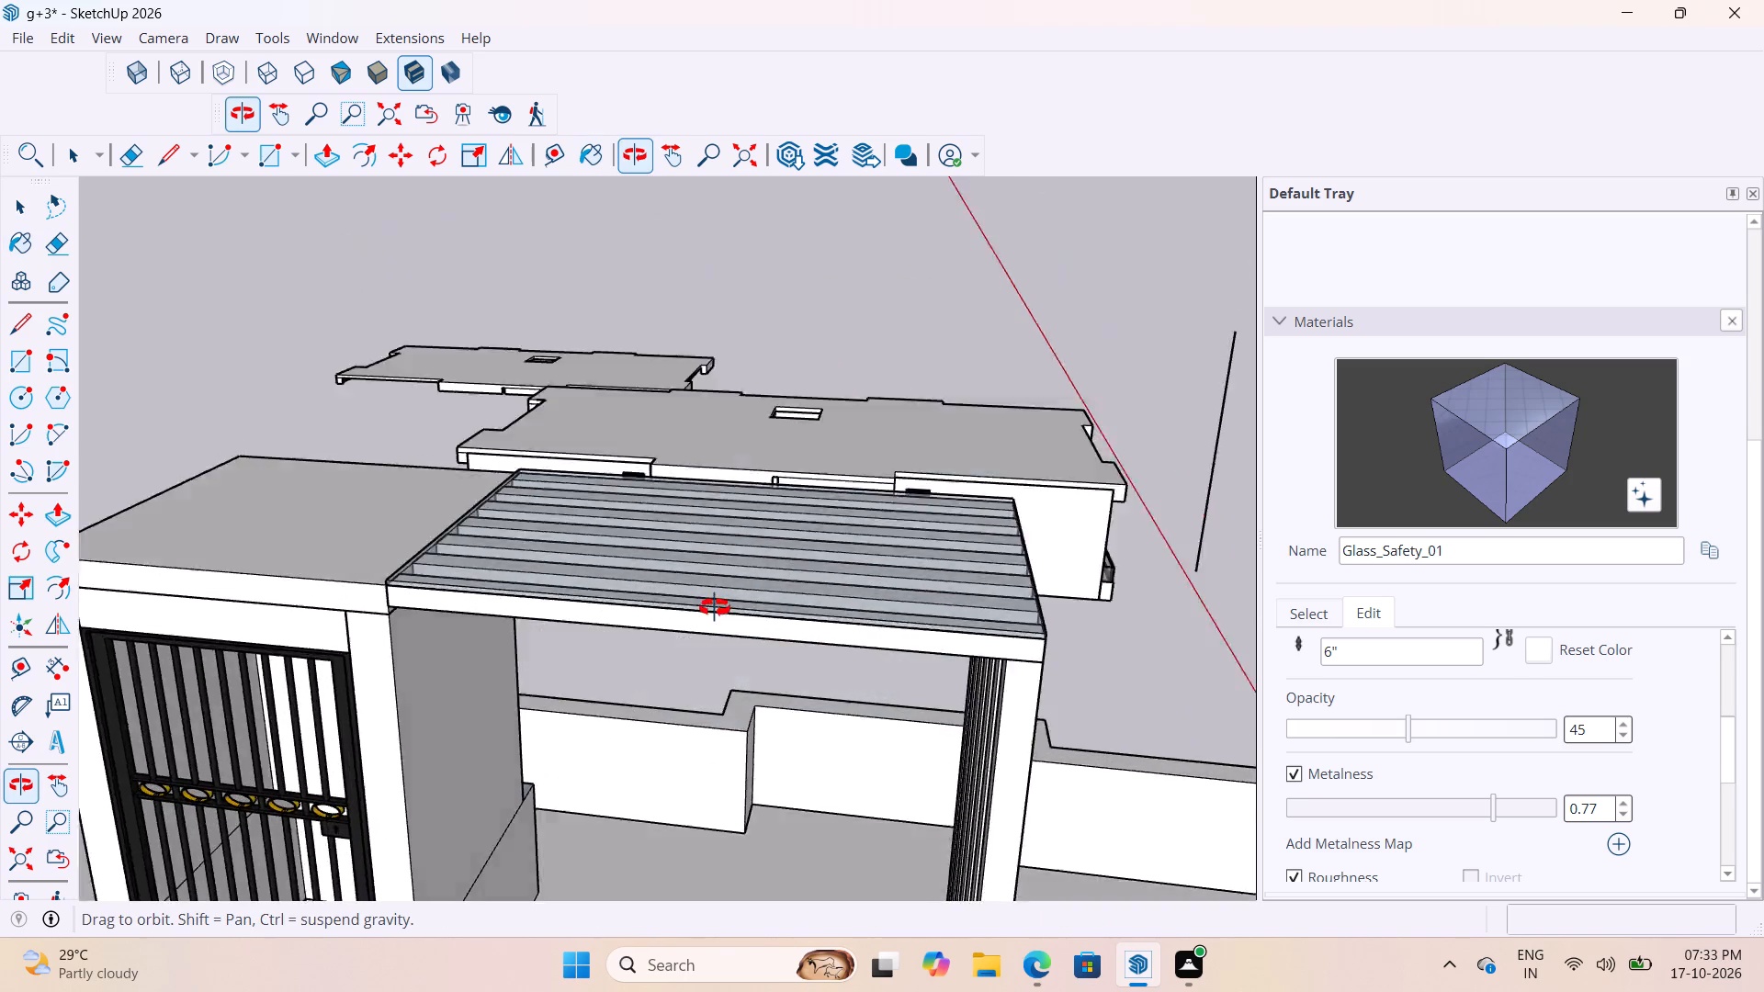
middle_click_drag(715, 608, 769, 355)
scroll(778, 457, "down", 4)
key("space")
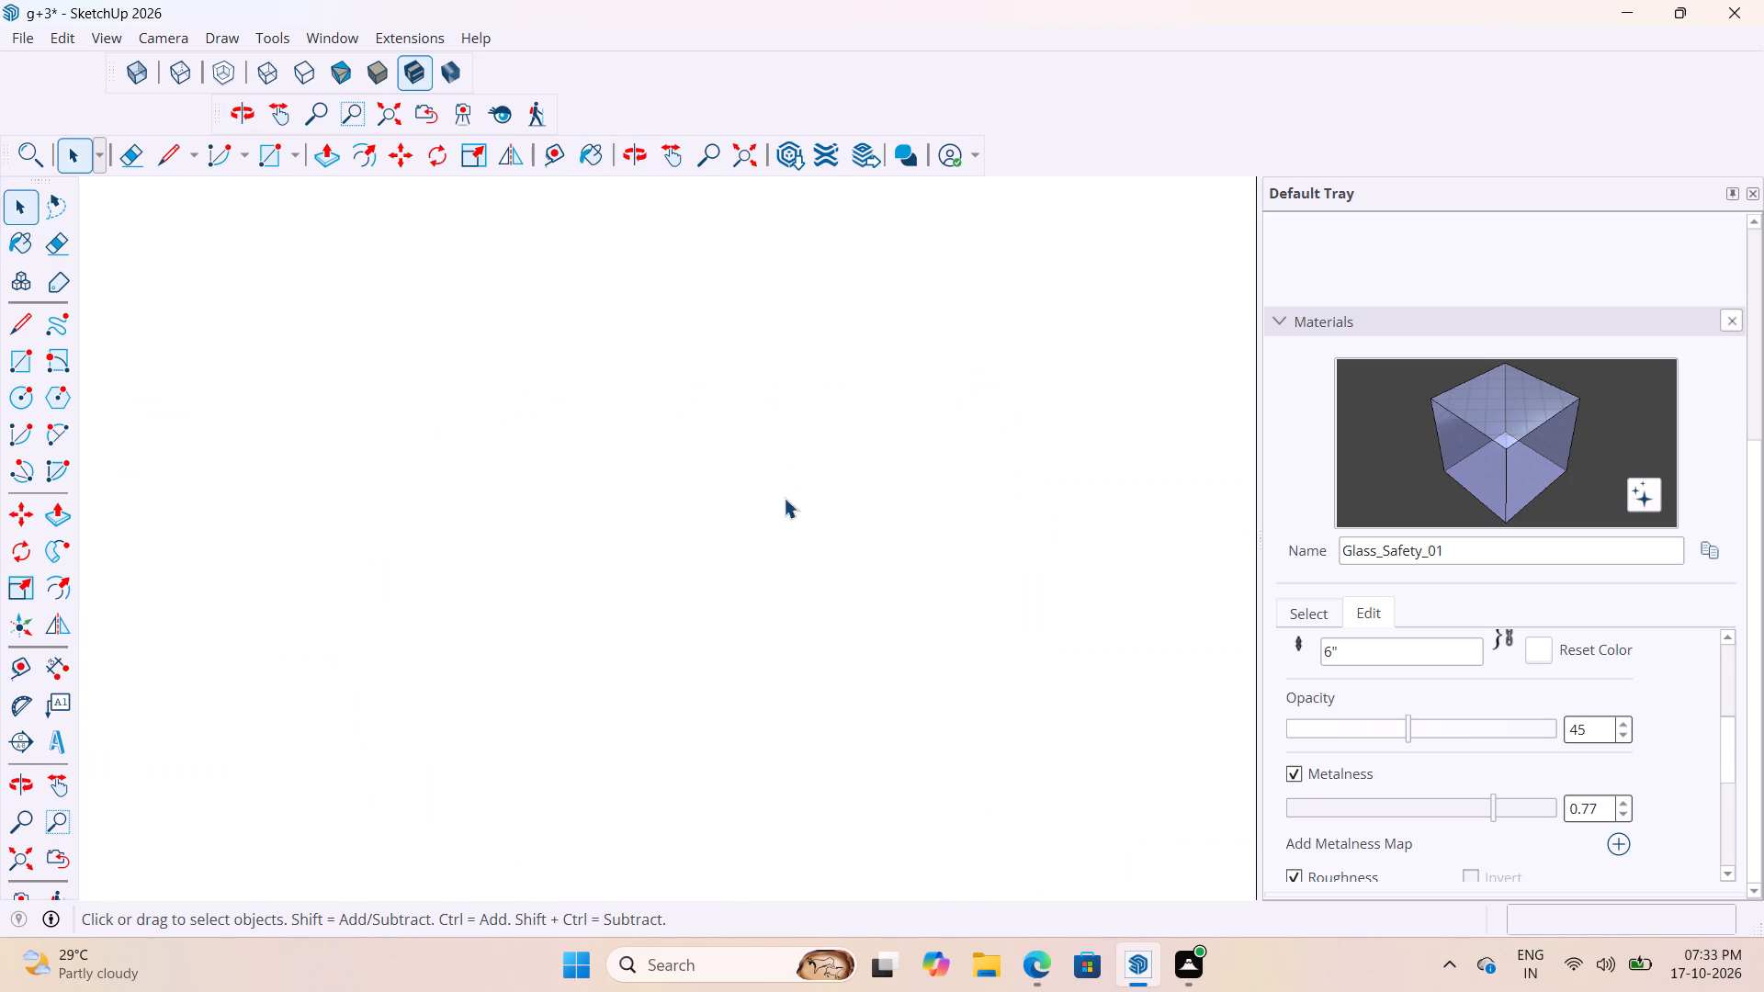
scroll(759, 524, "down", 5)
left_click(741, 161)
scroll(815, 417, "down", 4)
middle_click_drag(817, 510, 707, 874)
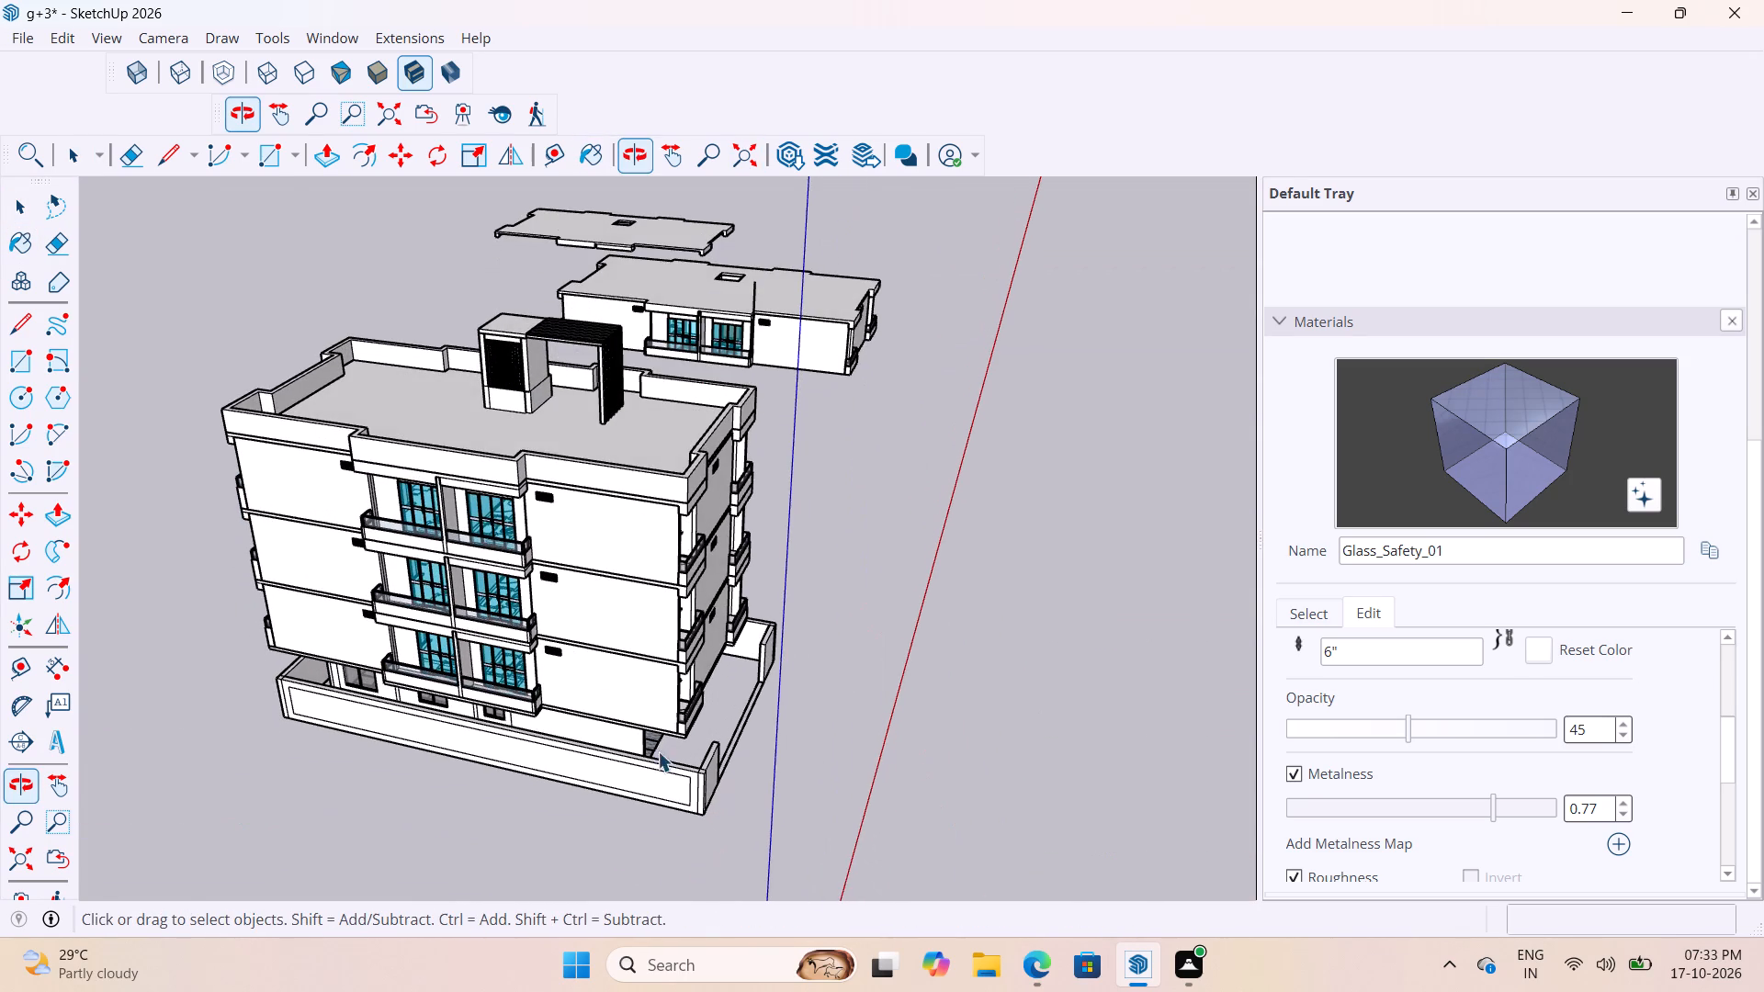
left_click(918, 533)
scroll(541, 249, "up", 7)
middle_click_drag(669, 436, 447, 627)
scroll(443, 449, "up", 5)
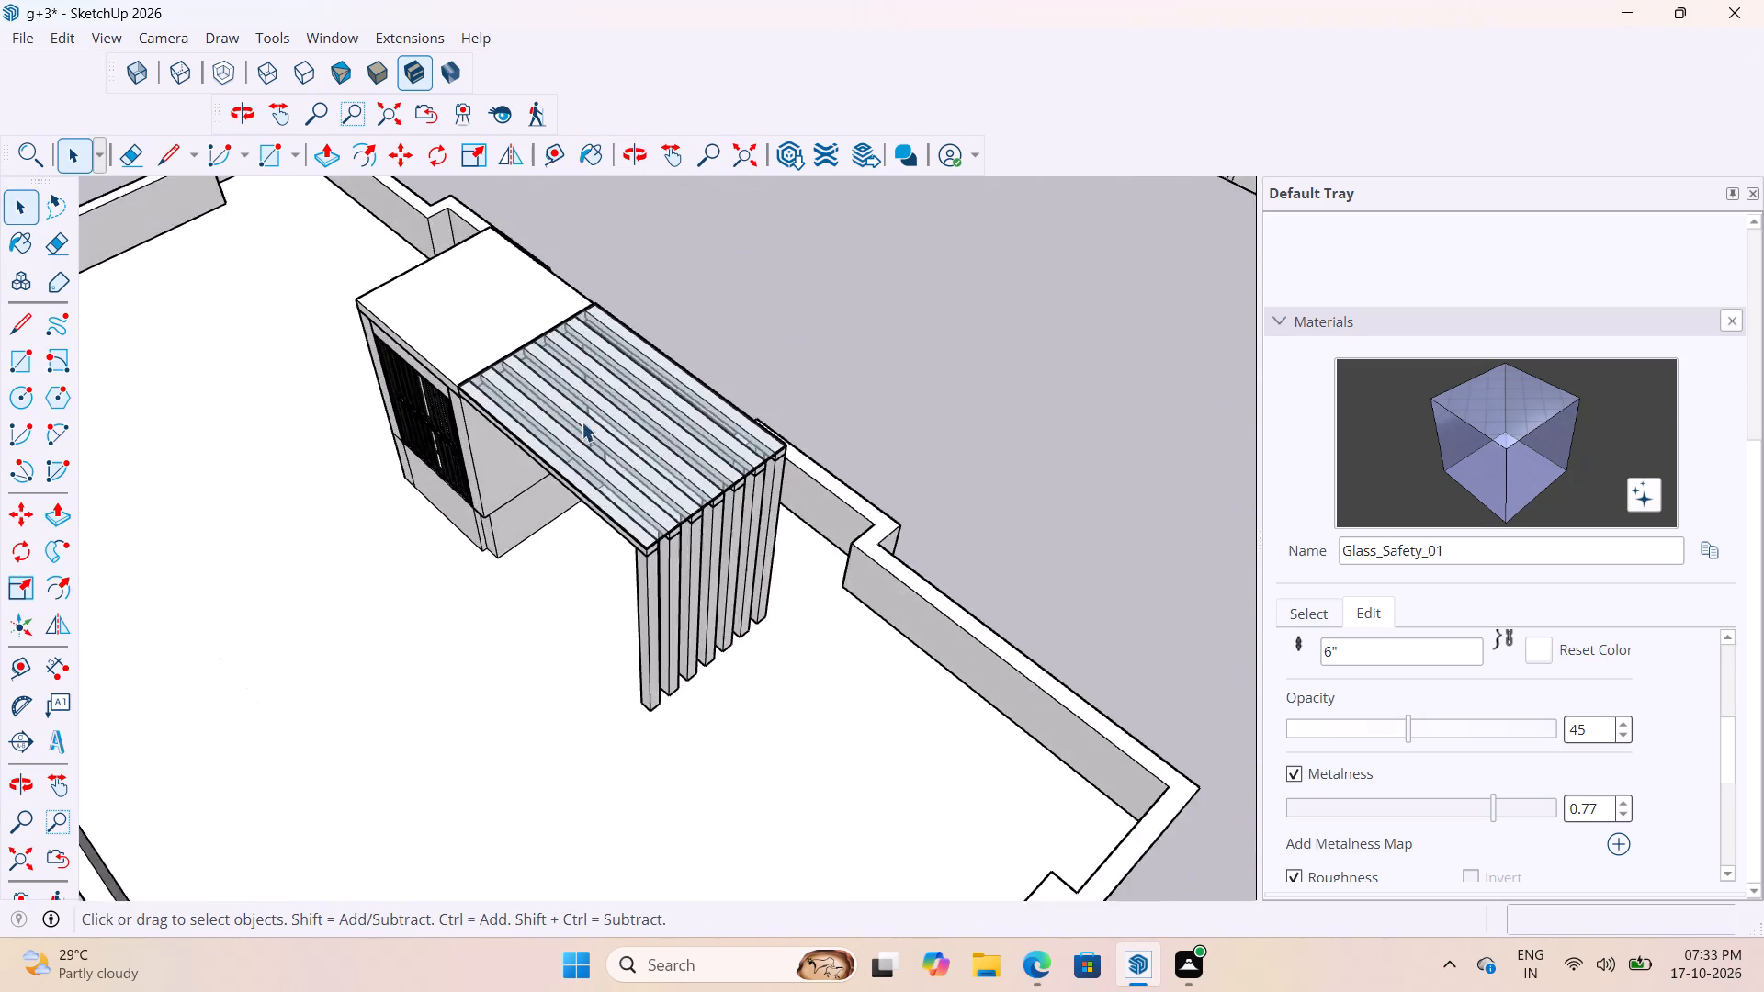
scroll(582, 422, "up", 16)
middle_click_drag(590, 476, 453, 558)
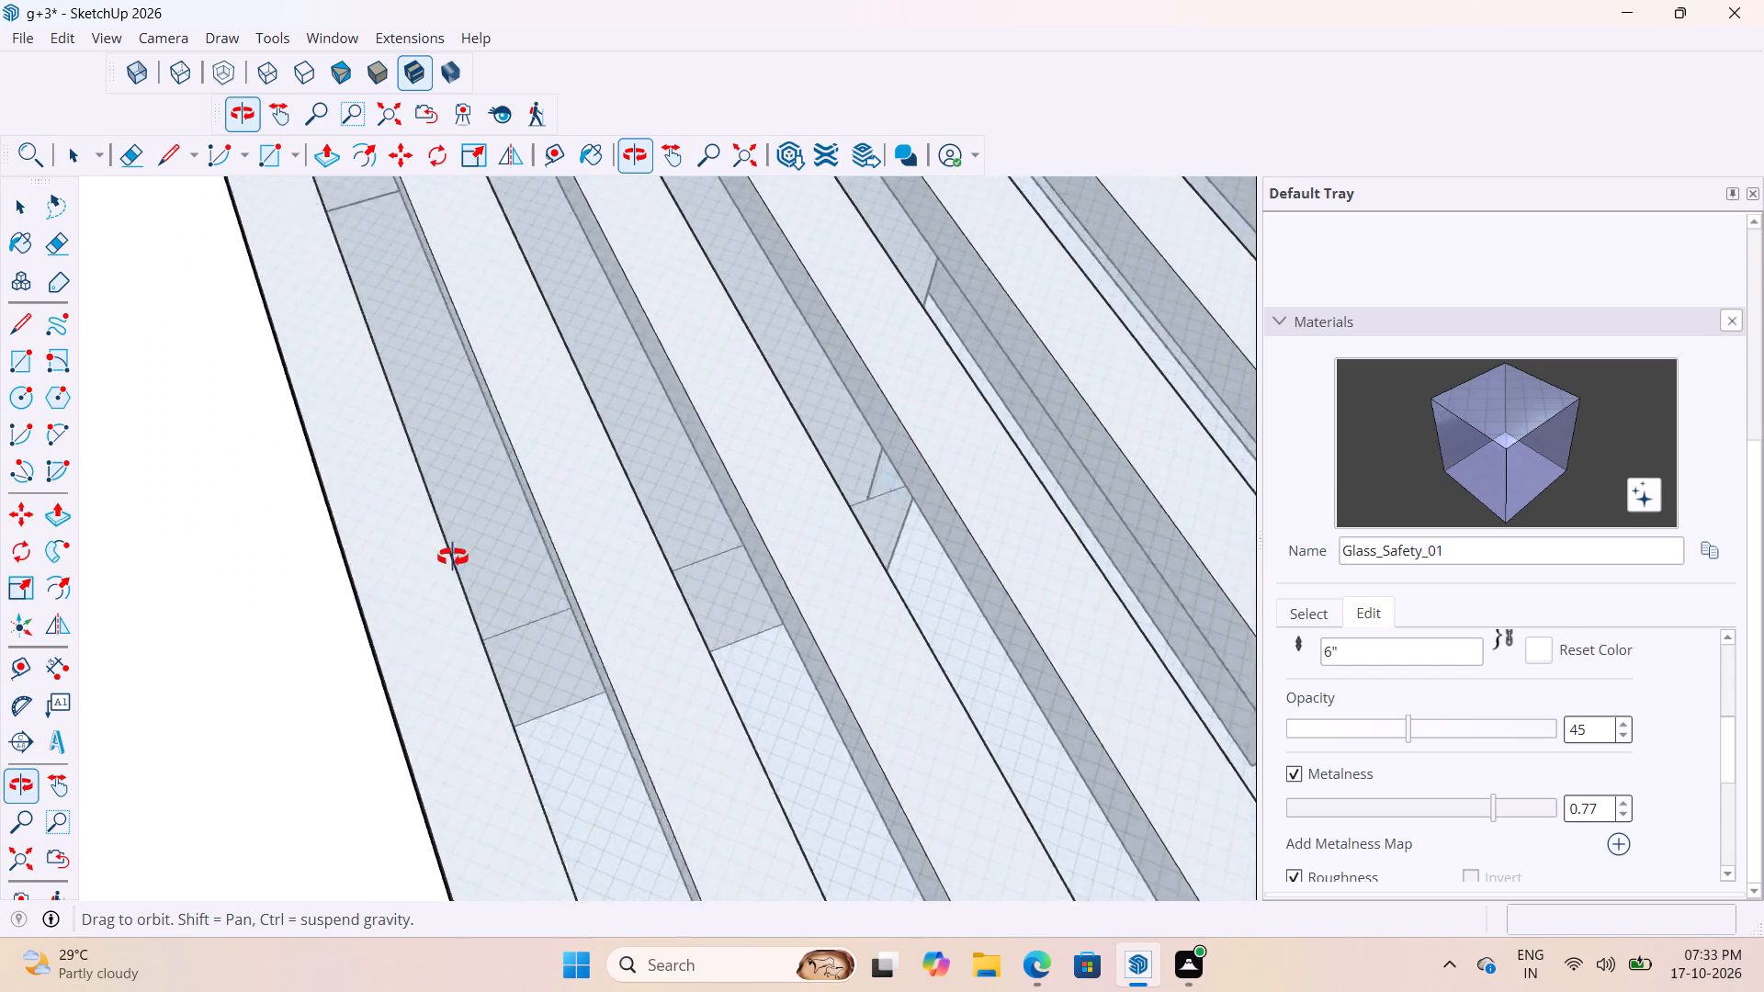
middle_click_drag(453, 558, 528, 586)
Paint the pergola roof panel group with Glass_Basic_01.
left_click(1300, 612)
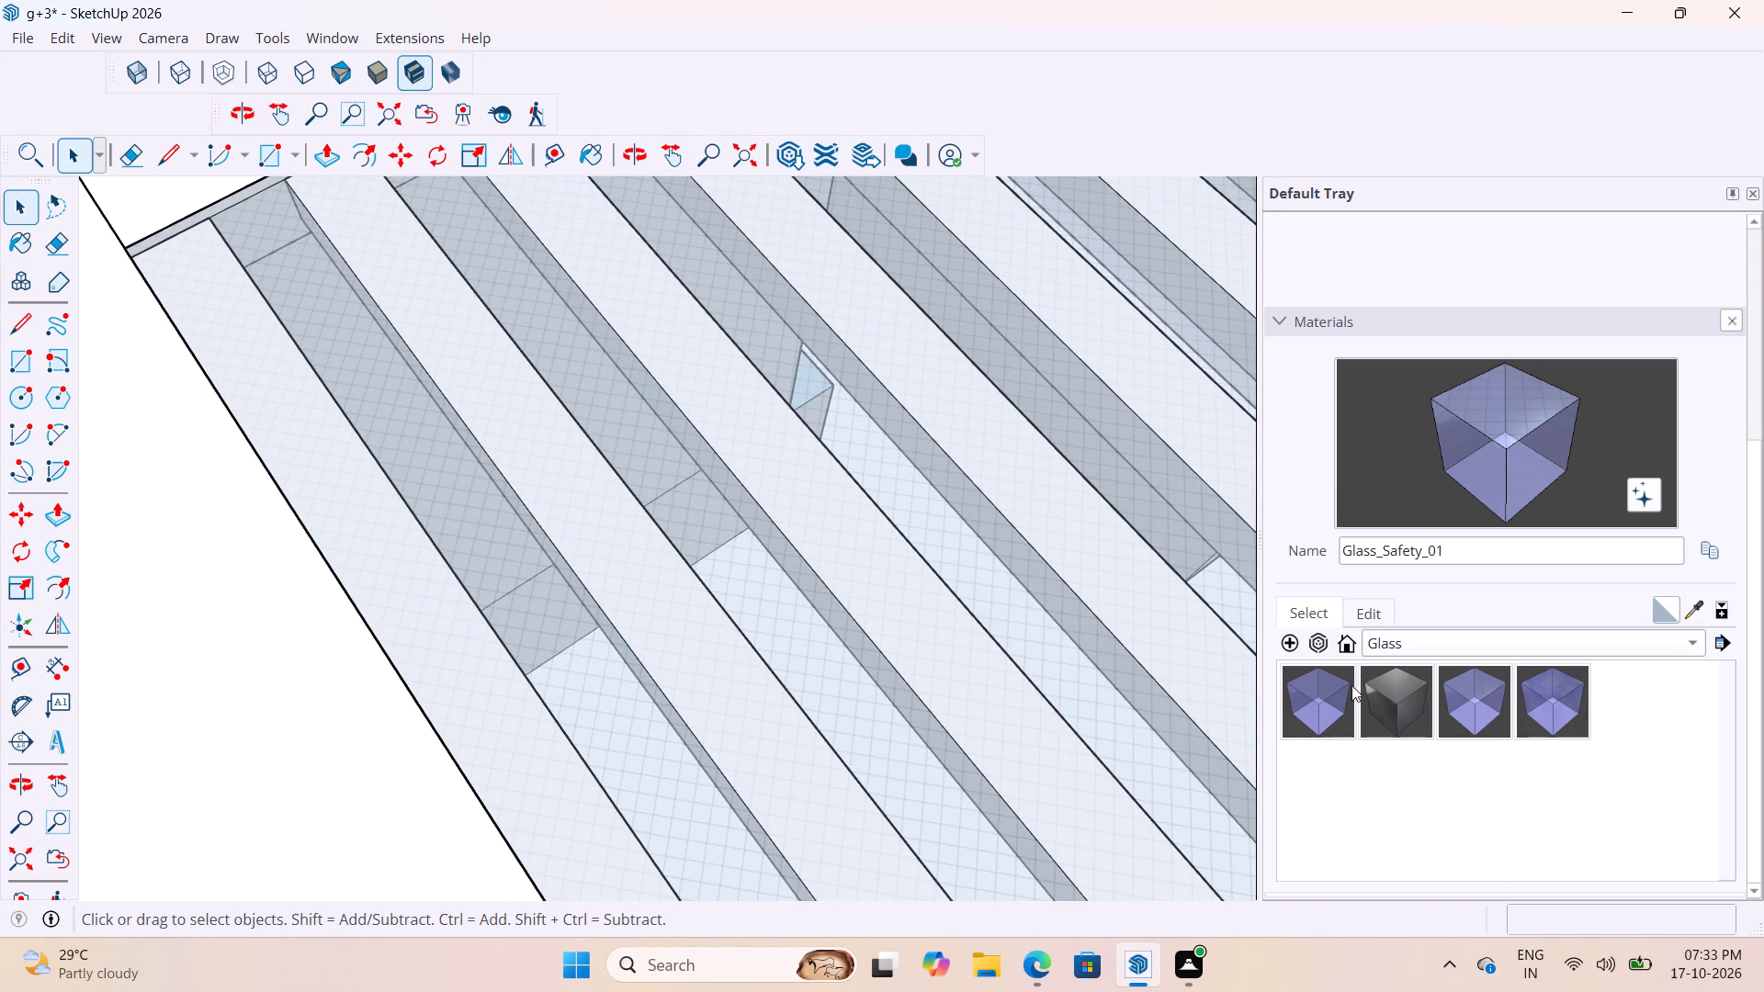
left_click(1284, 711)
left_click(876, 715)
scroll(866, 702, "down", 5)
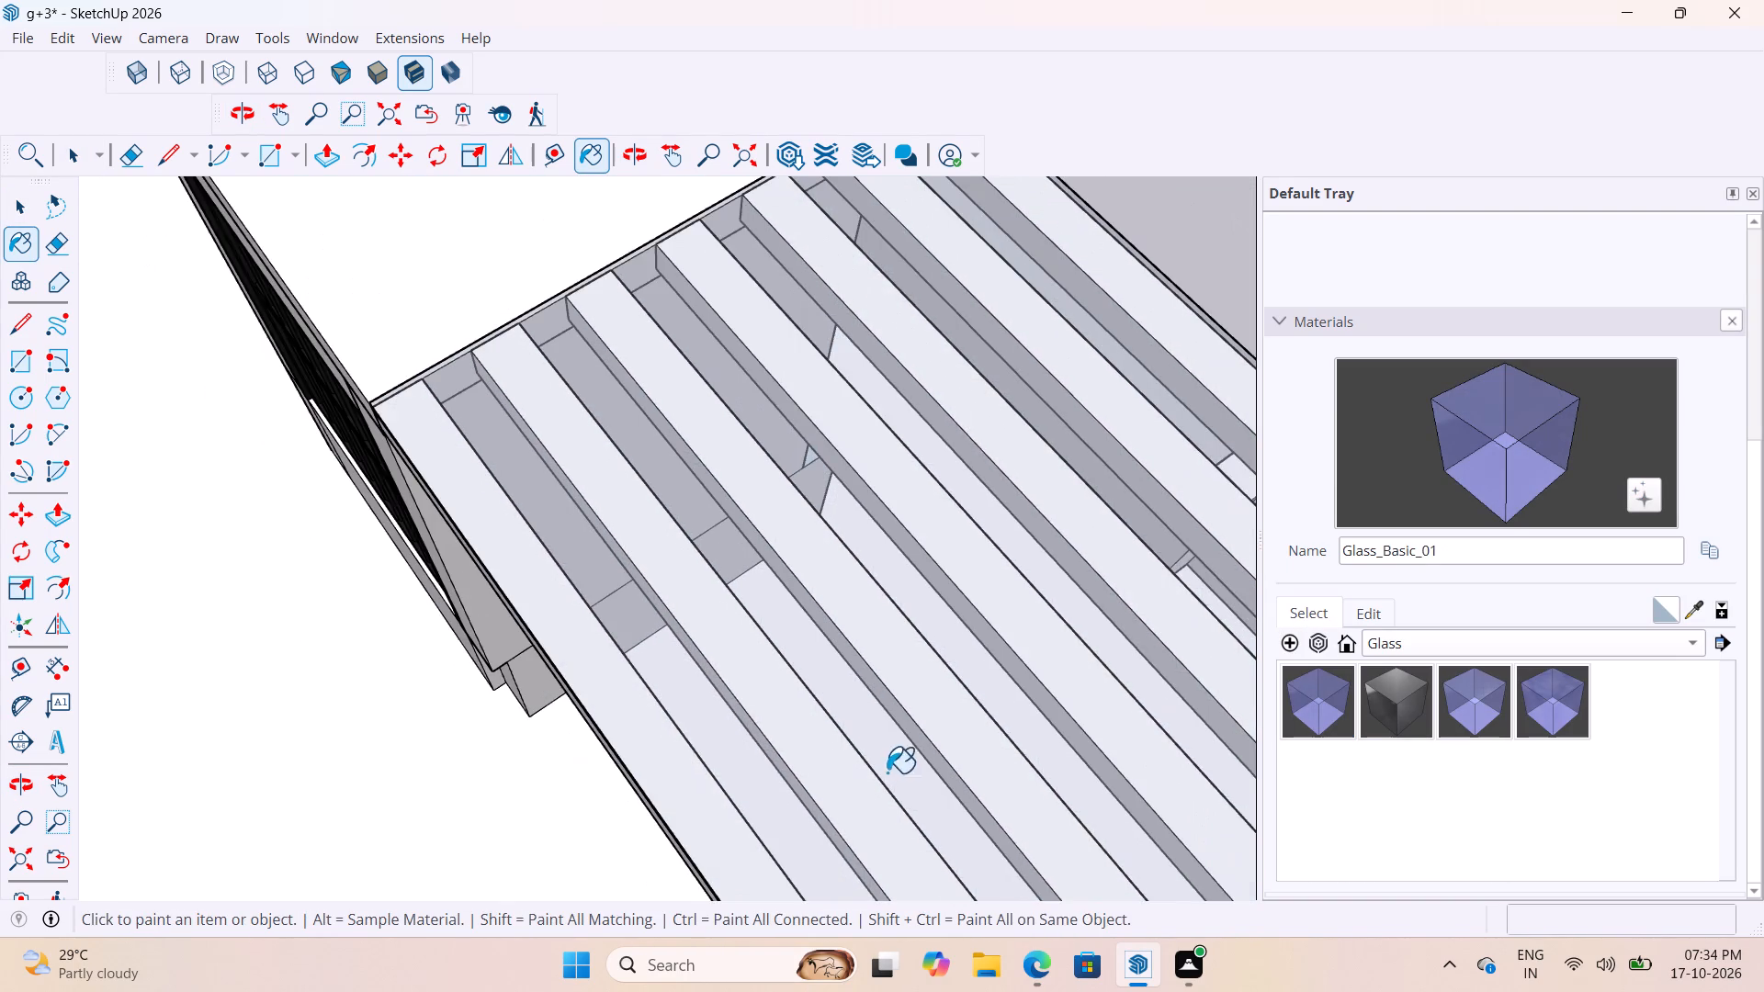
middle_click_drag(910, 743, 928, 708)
Set the roughness of the Glass_Basic_01 material to 0.43.
left_click(1378, 613)
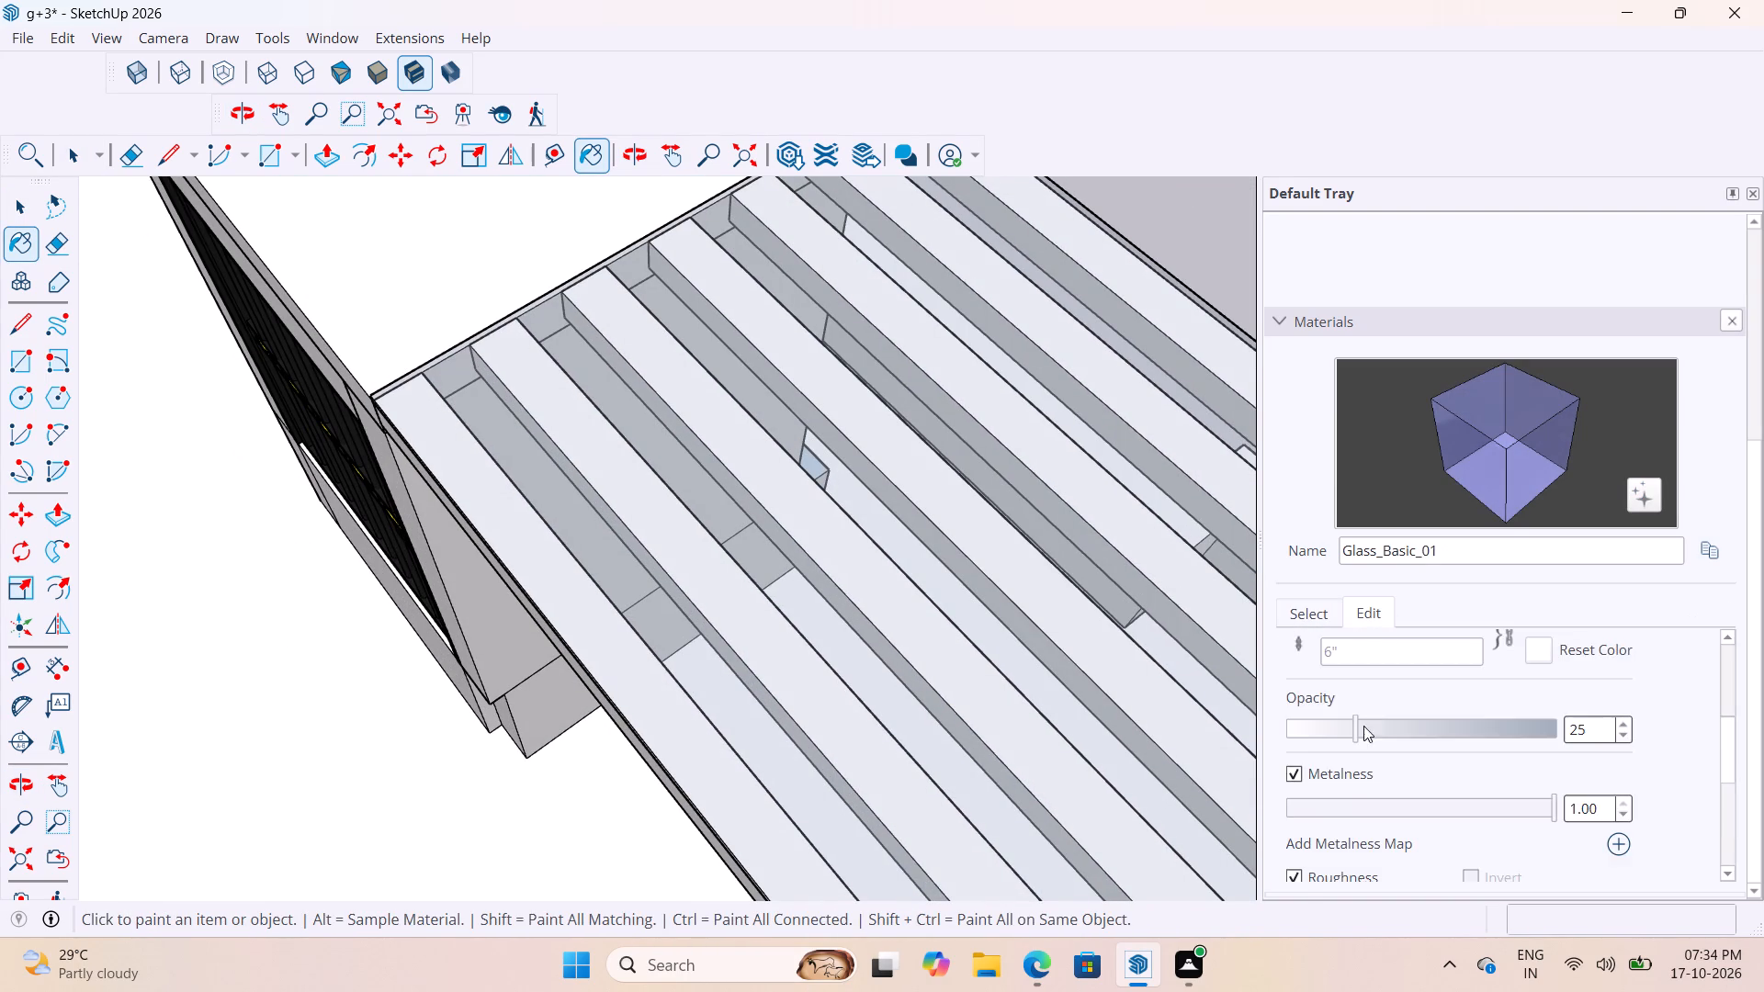
scroll(1360, 759, "down", 4)
scroll(1400, 811, "up", 2)
scroll(1375, 754, "down", 1)
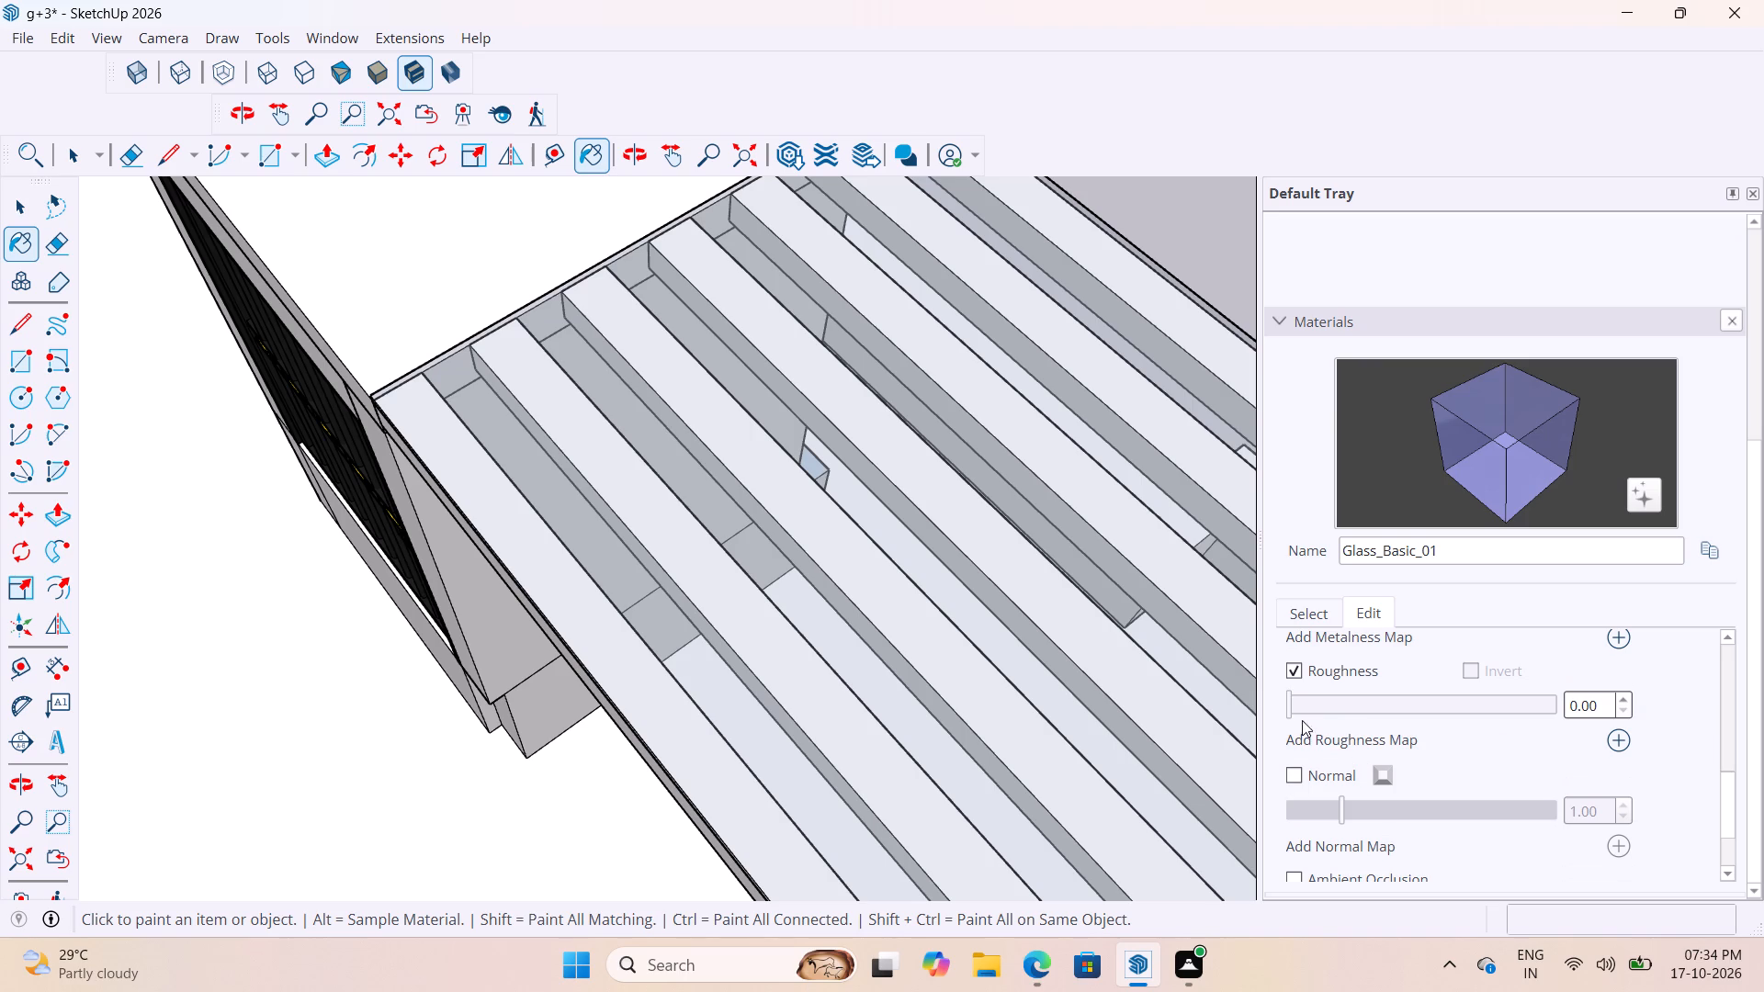
left_click_drag(1302, 706, 1345, 705)
left_click(1345, 705)
left_click_drag(1343, 705, 1401, 704)
Set the opacity of the Glass_Basic_01 material to 59.
scroll(1113, 703, "down", 8)
scroll(1369, 721, "up", 2)
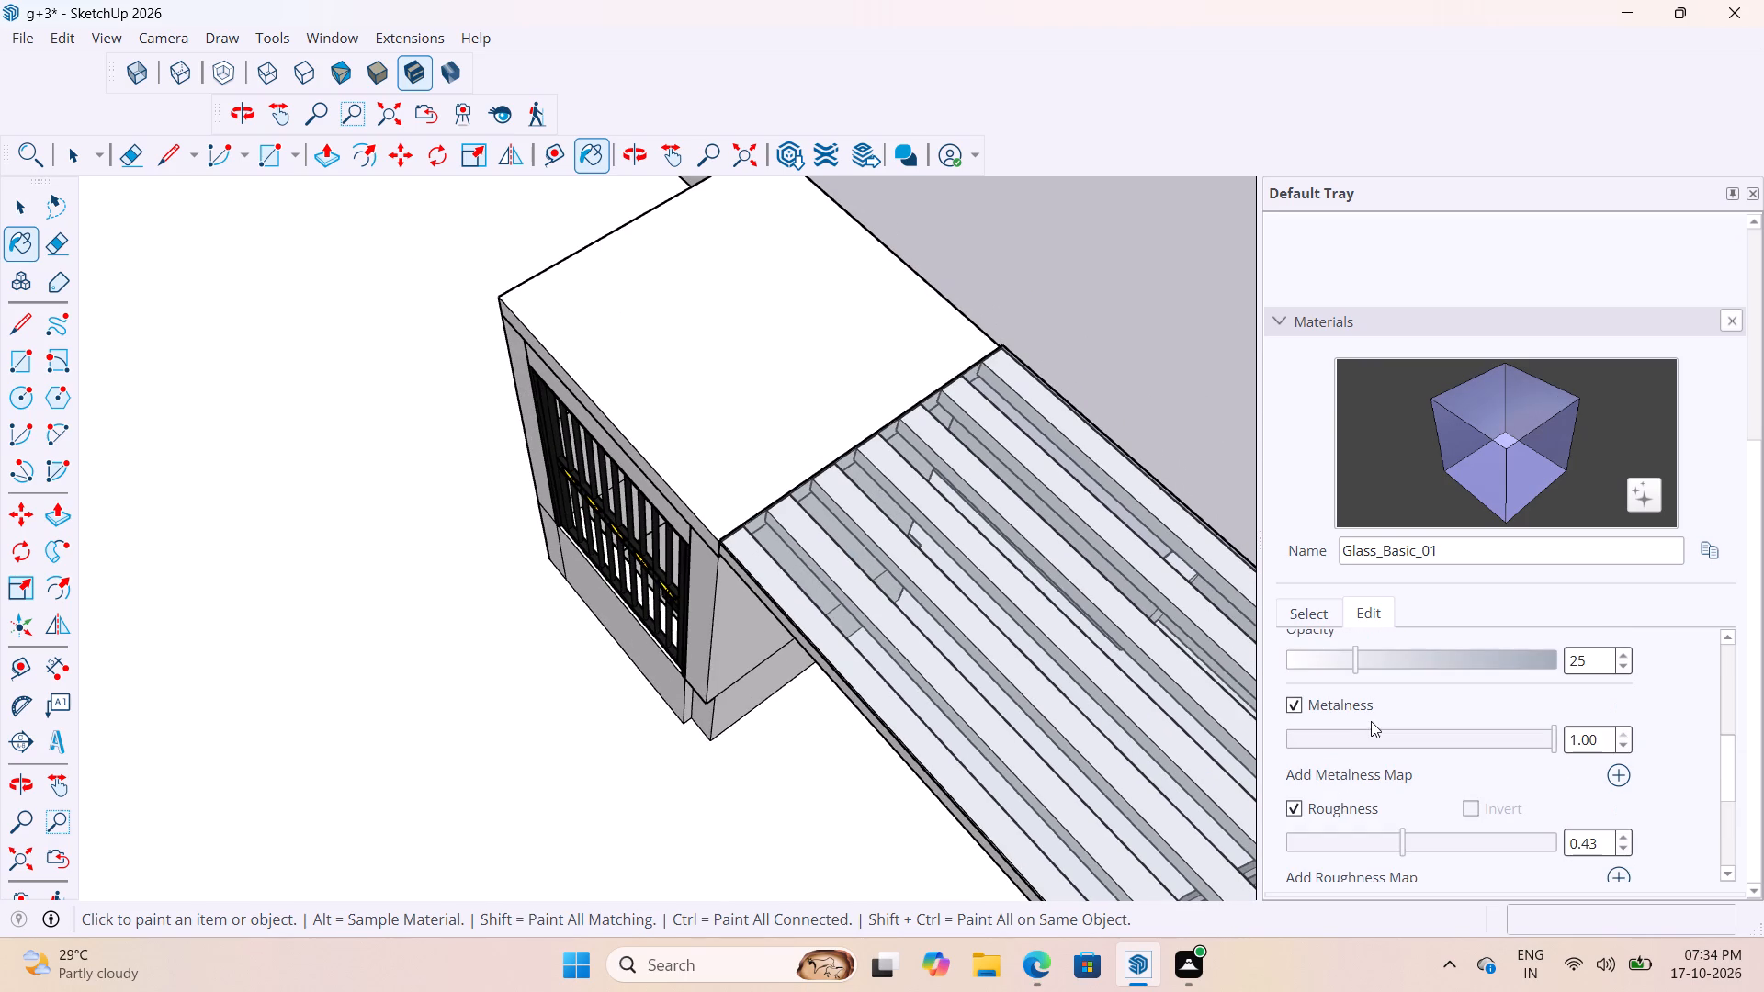
scroll(1368, 671, "up", 1)
left_click_drag(1371, 659, 1445, 654)
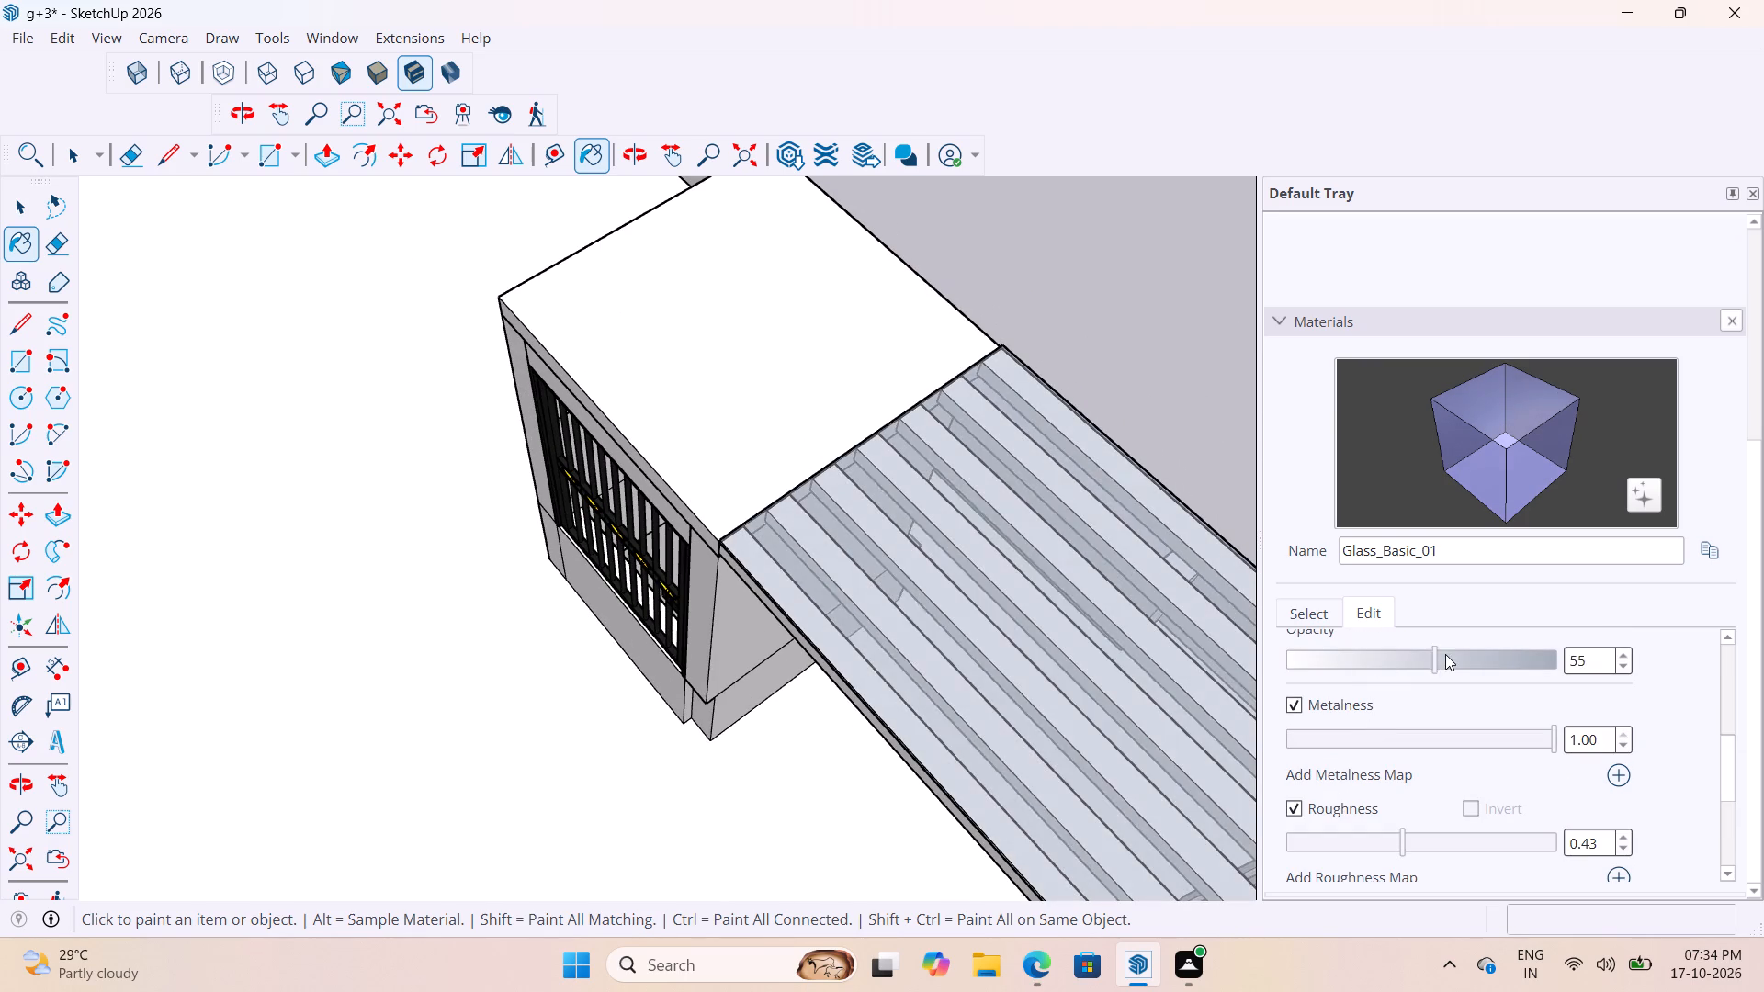
left_click_drag(1445, 654, 1444, 654)
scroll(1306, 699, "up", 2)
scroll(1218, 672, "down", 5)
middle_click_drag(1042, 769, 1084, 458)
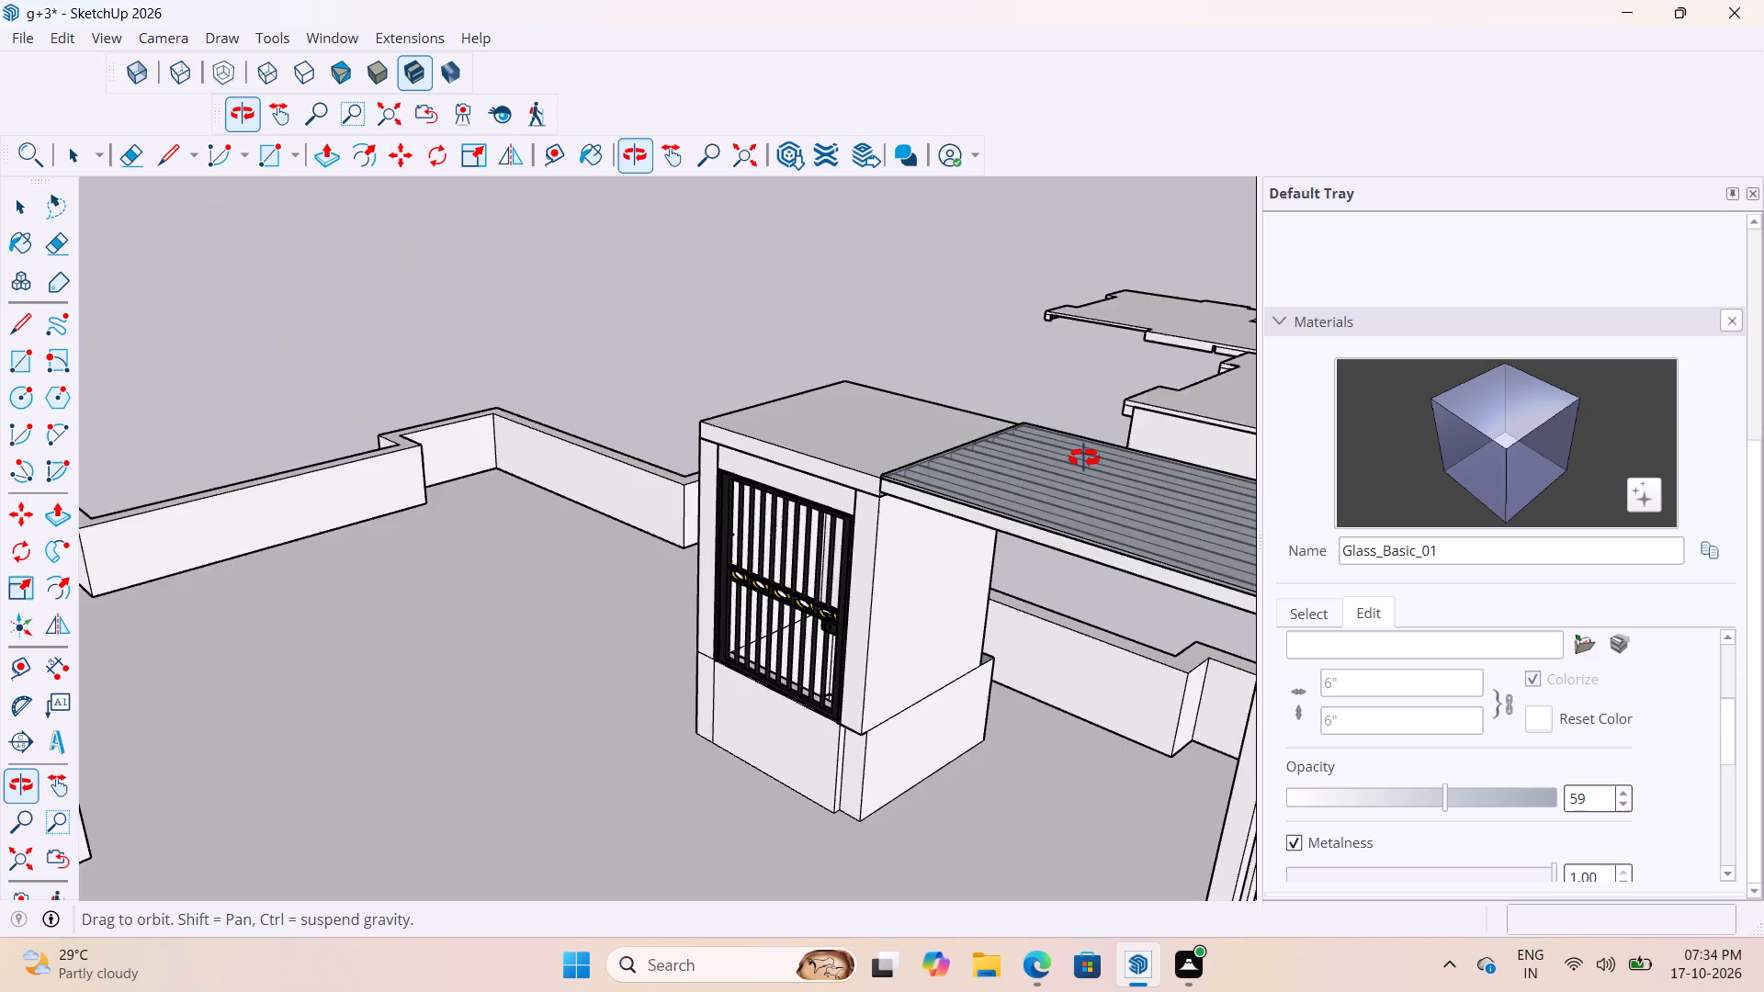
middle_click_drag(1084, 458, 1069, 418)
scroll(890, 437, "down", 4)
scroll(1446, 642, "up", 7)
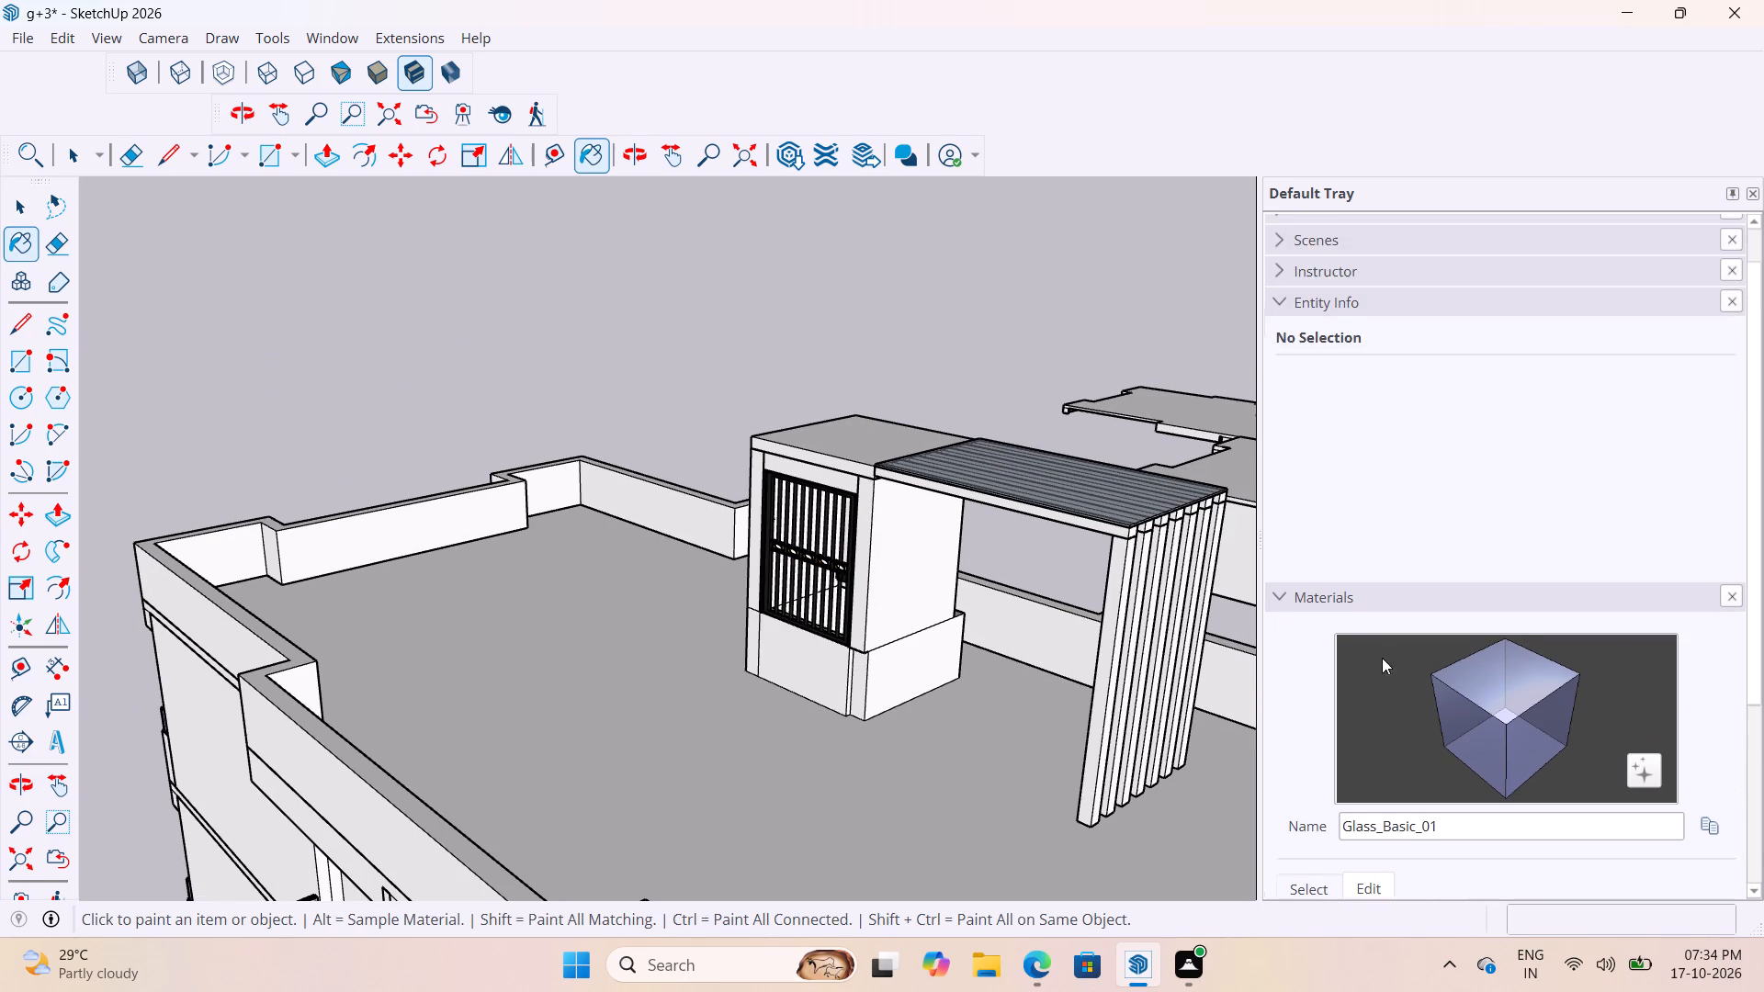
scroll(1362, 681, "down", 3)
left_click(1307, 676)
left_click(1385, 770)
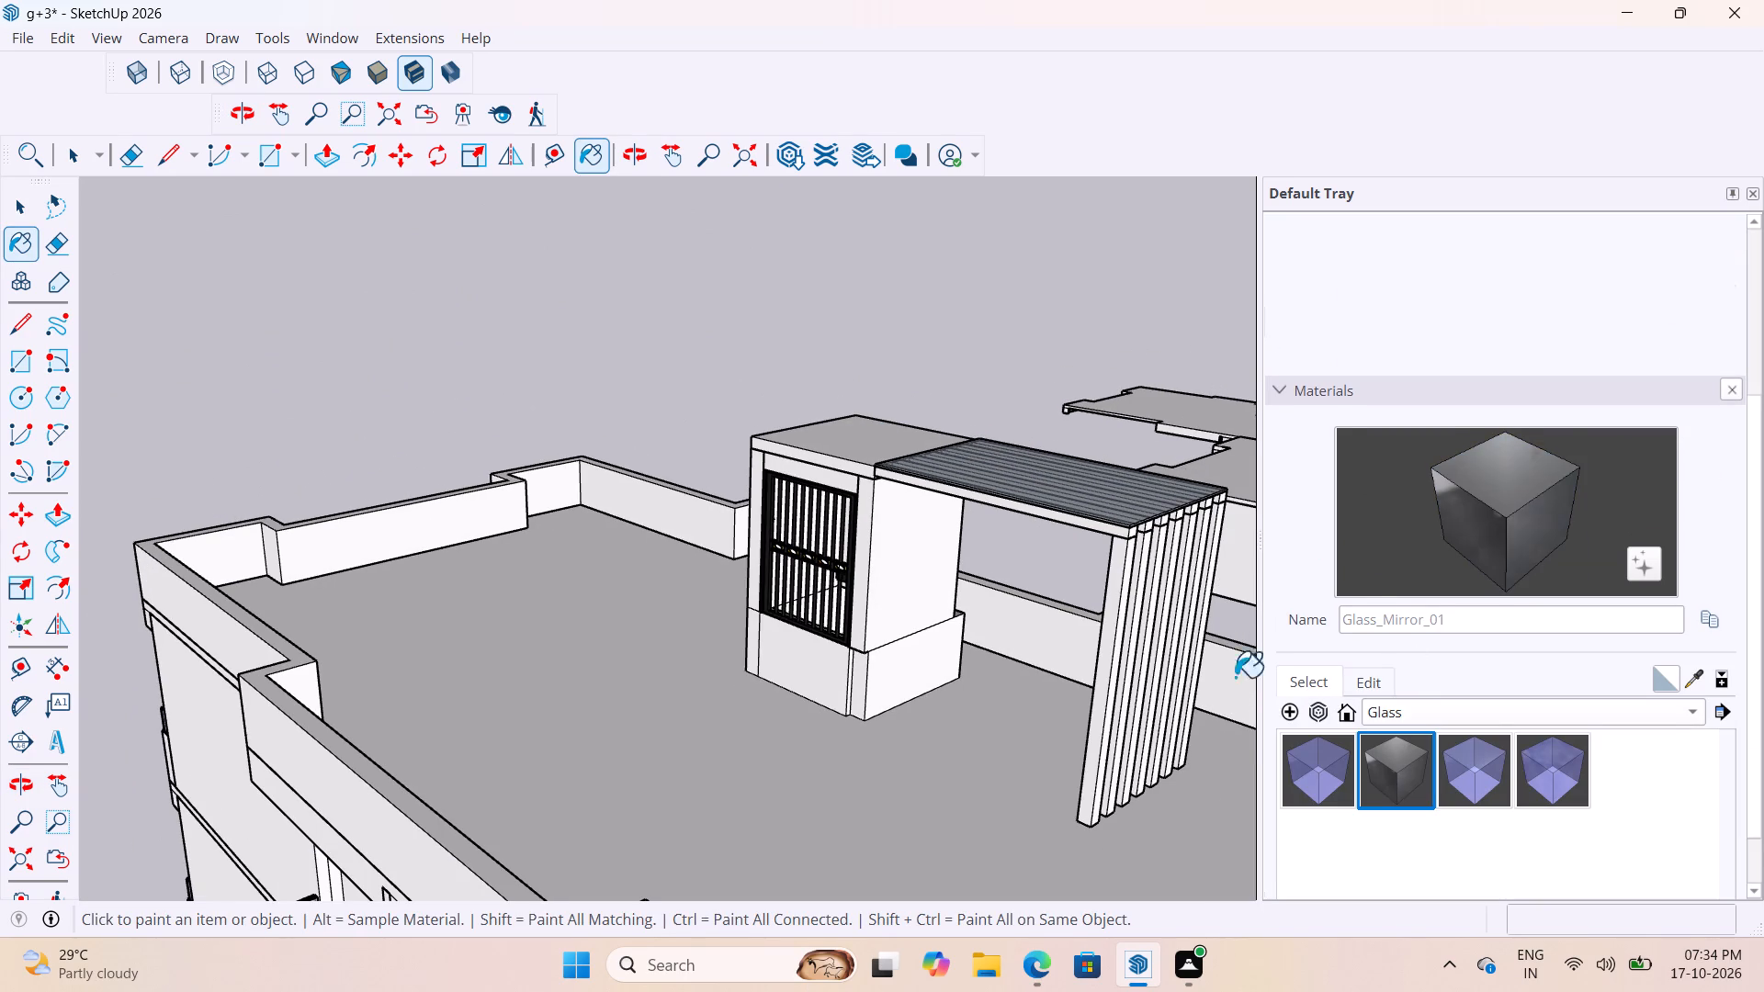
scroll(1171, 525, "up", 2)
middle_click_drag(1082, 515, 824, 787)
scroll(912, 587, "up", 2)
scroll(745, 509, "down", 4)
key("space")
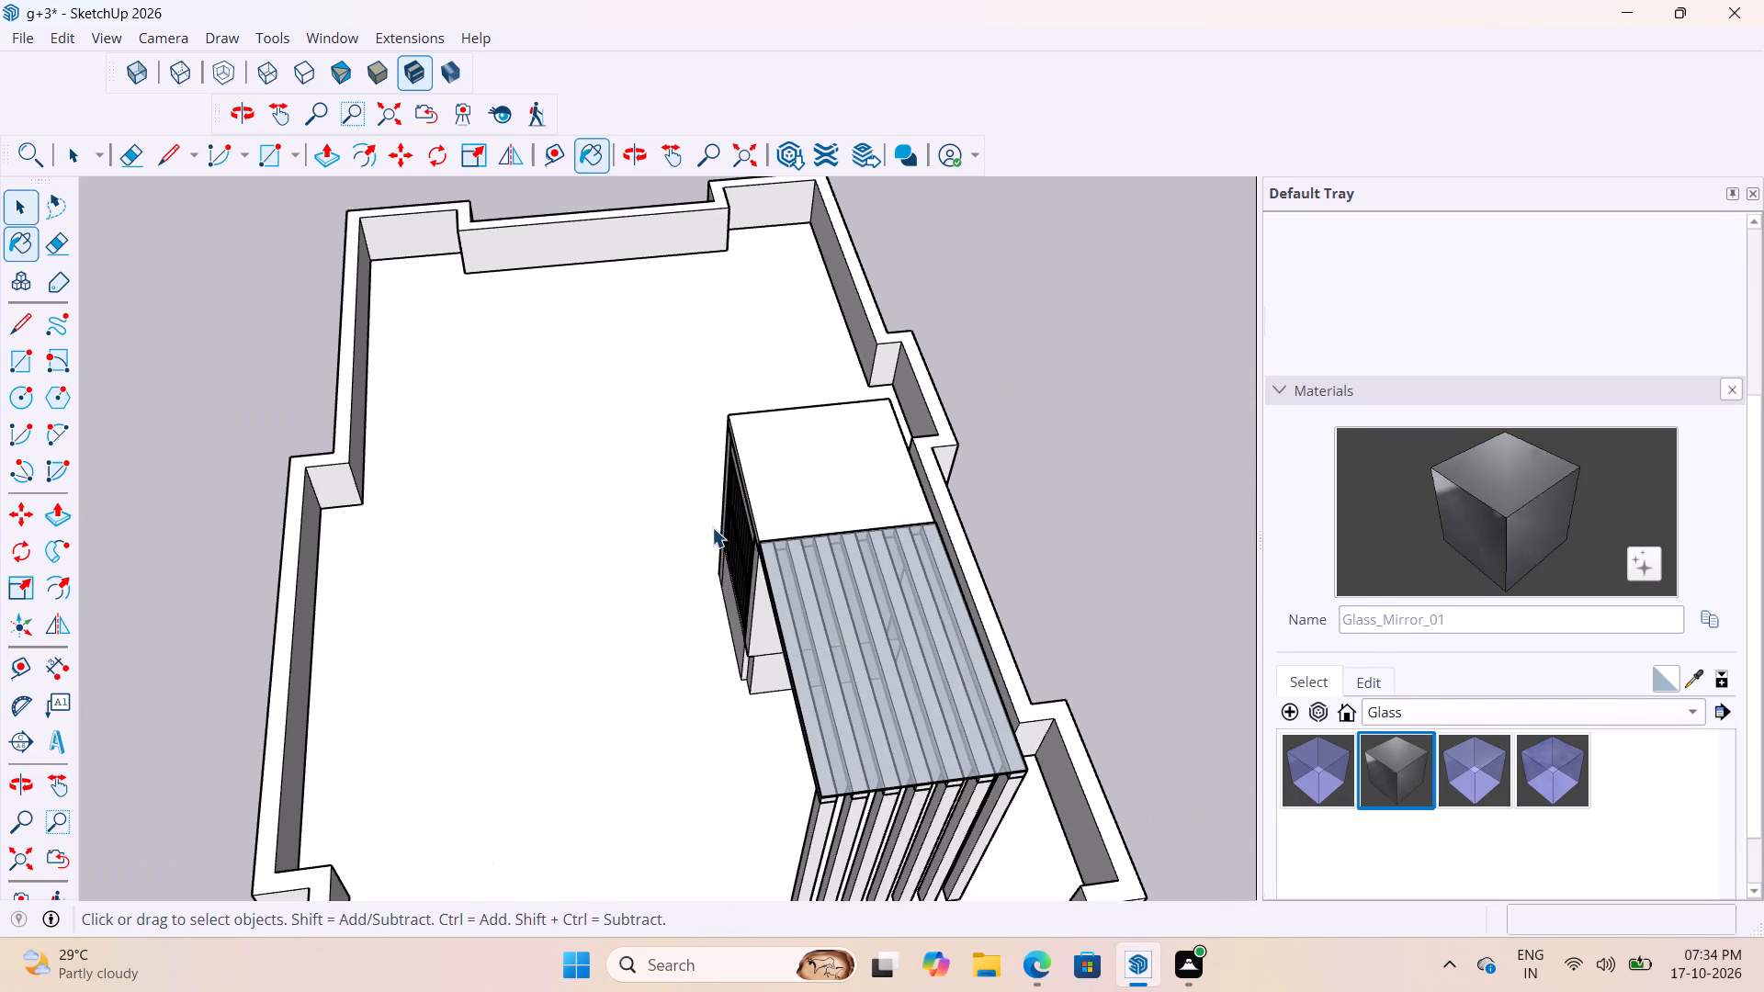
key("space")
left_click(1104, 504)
Paint the pergola roof panel group with Glass_Safety_01 from the Glass materials.
scroll(526, 524, "down", 5)
left_click(1461, 778)
scroll(918, 707, "up", 3)
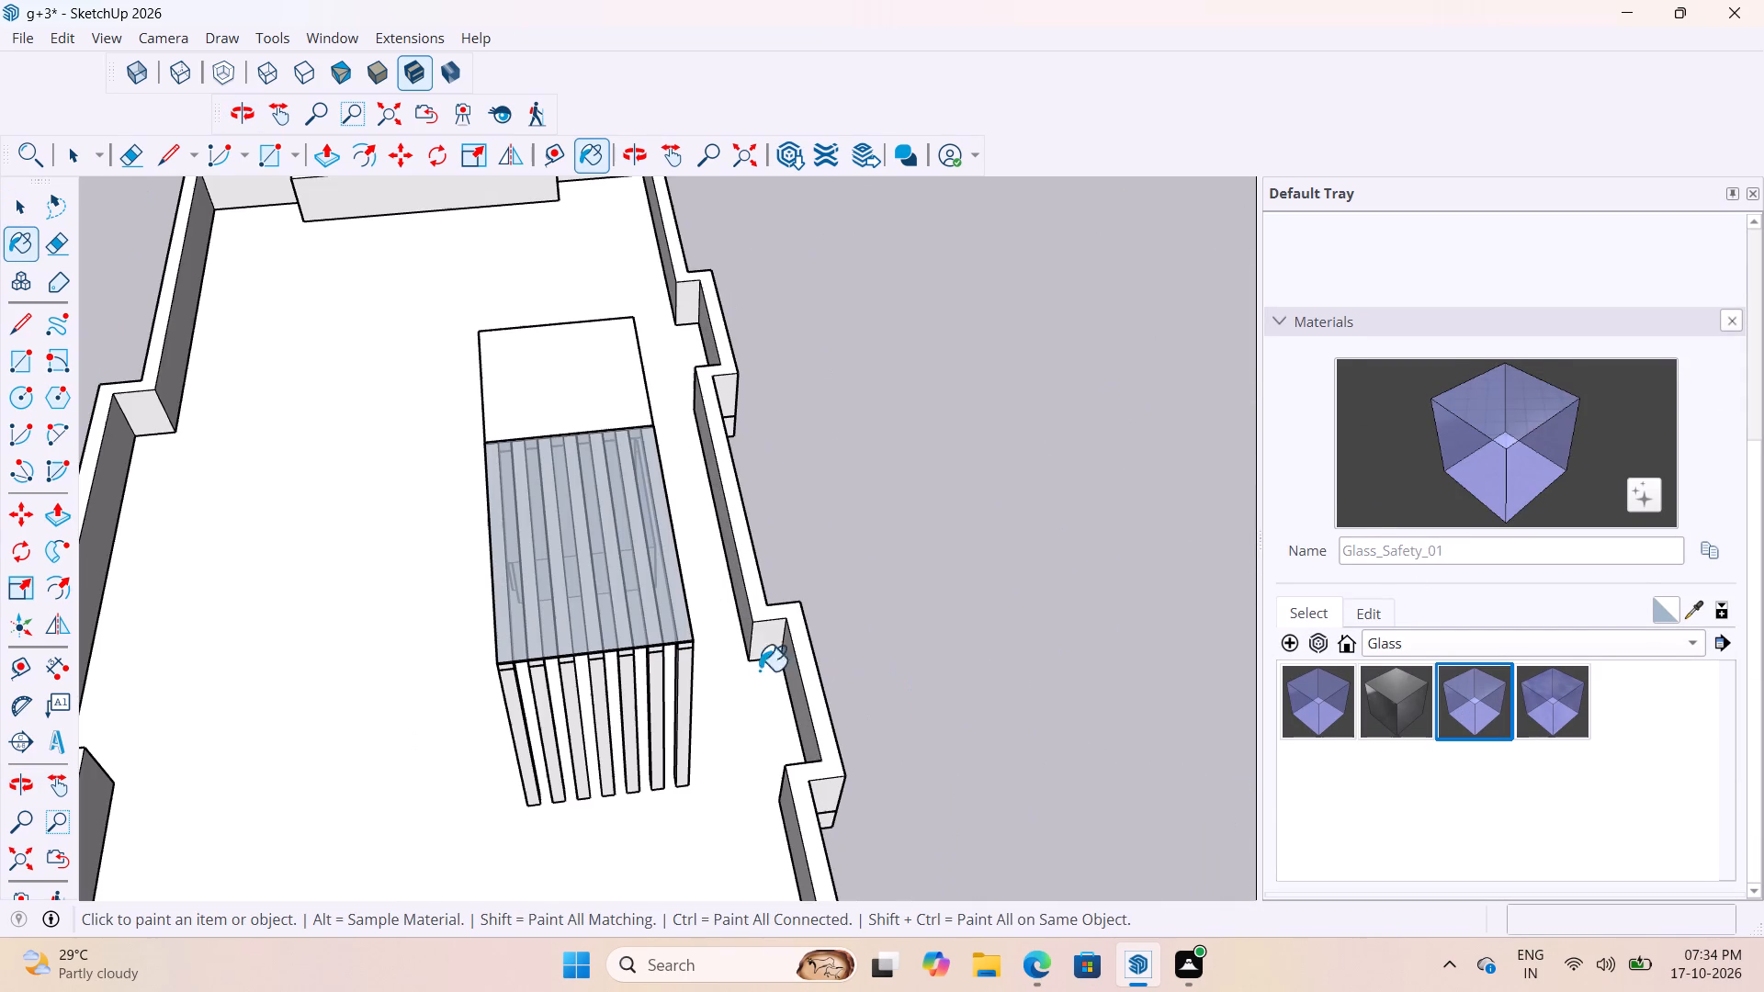
left_click(578, 603)
scroll(552, 621, "up", 4)
middle_click_drag(574, 637, 658, 603)
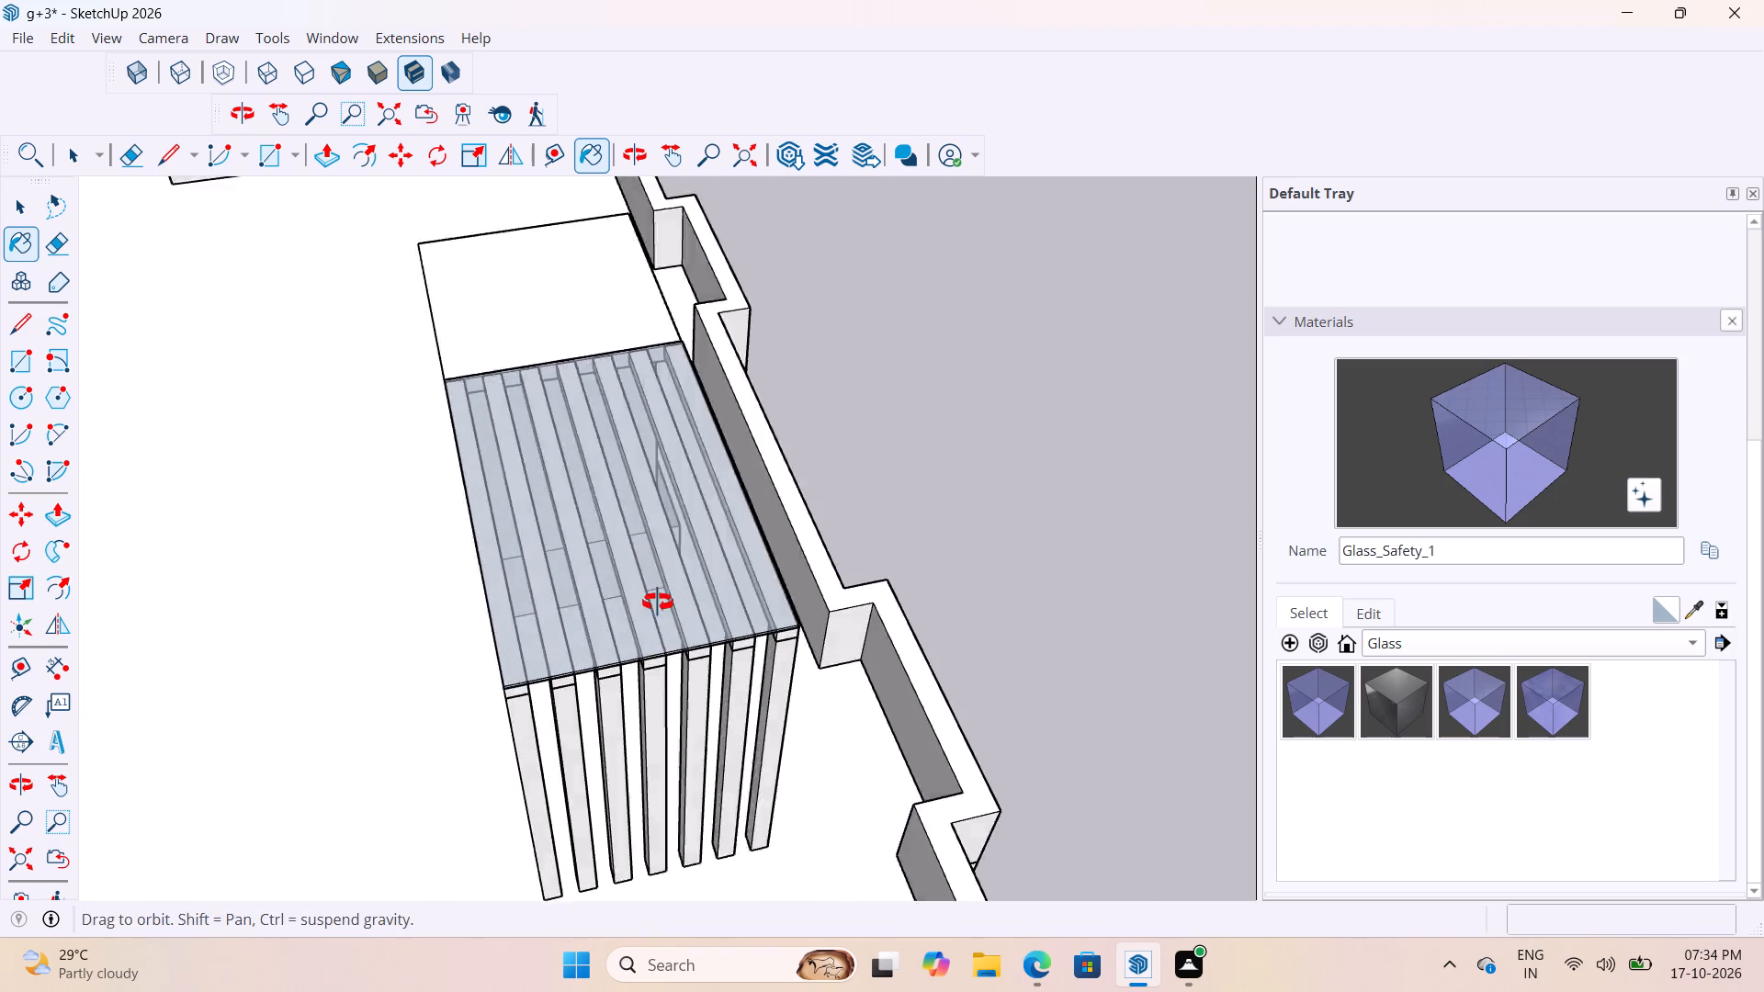
middle_click_drag(658, 603, 759, 592)
key("space")
key("space")
left_click(882, 439)
Examine the pergola's glass roof from a distance, from below, from above and close up at the corner by the stair tower.
scroll(782, 555, "up", 6)
middle_click_drag(749, 531, 808, 436)
scroll(753, 475, "down", 10)
left_click(759, 164)
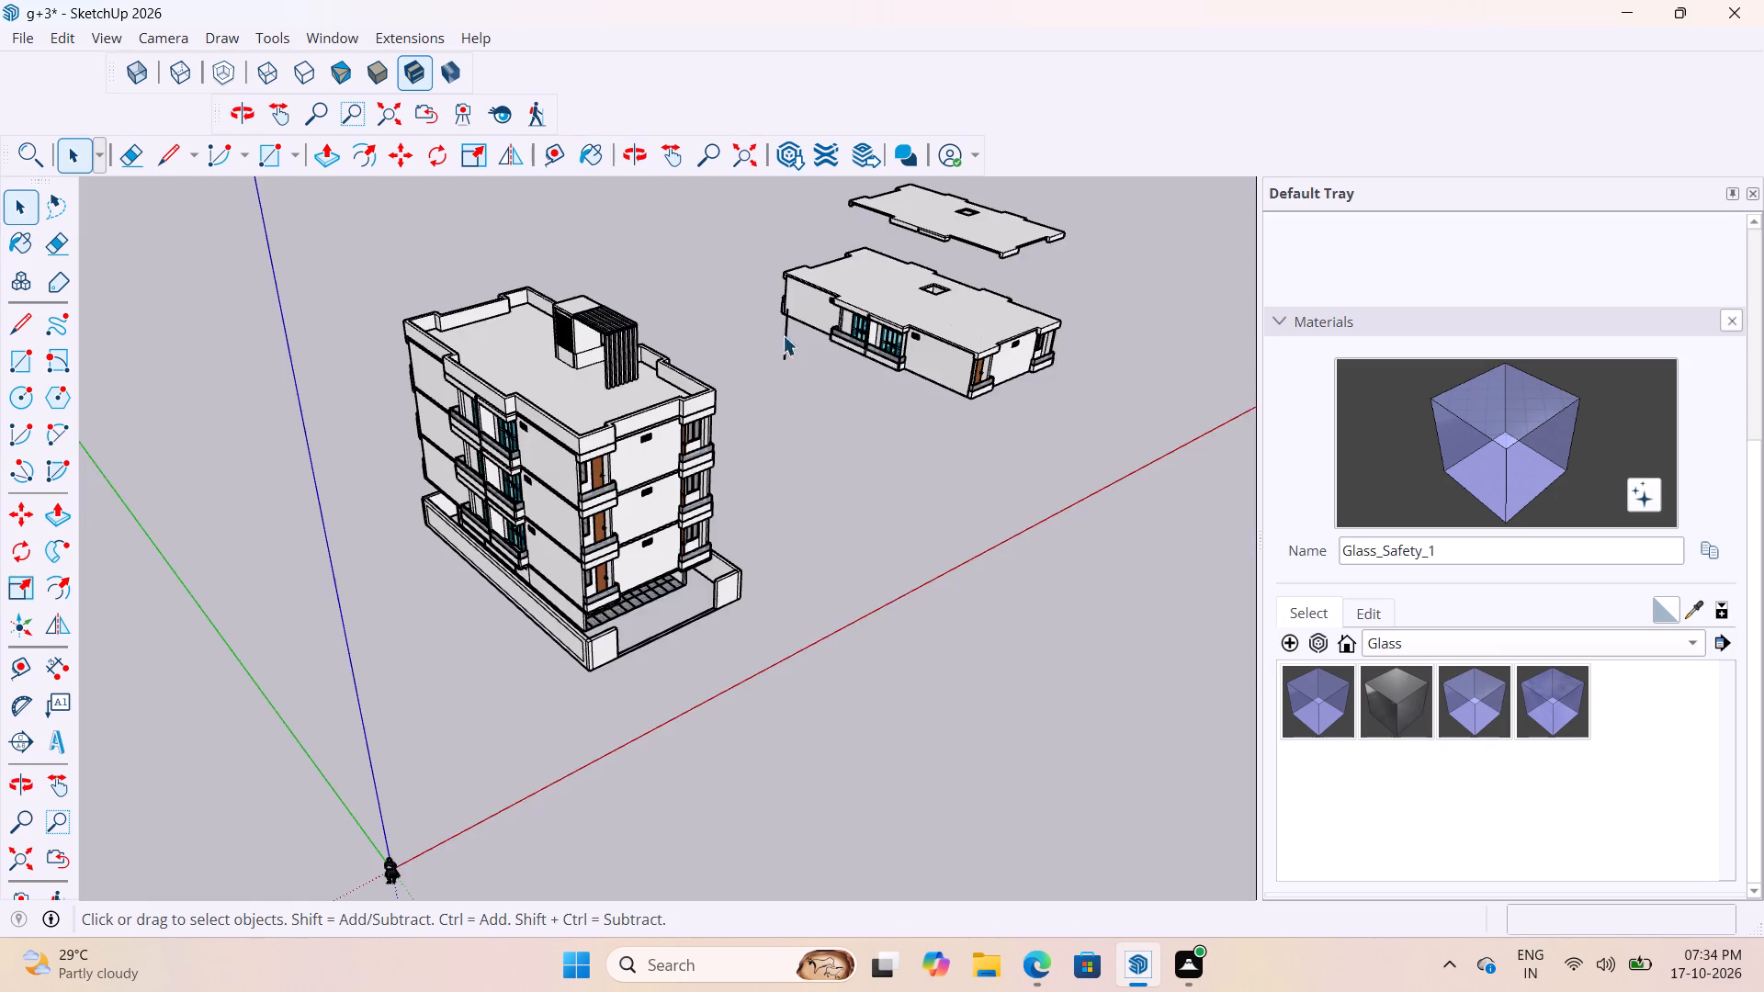
scroll(795, 518, "down", 4)
scroll(805, 360, "up", 10)
left_click_drag(696, 361, 705, 365)
scroll(549, 496, "up", 4)
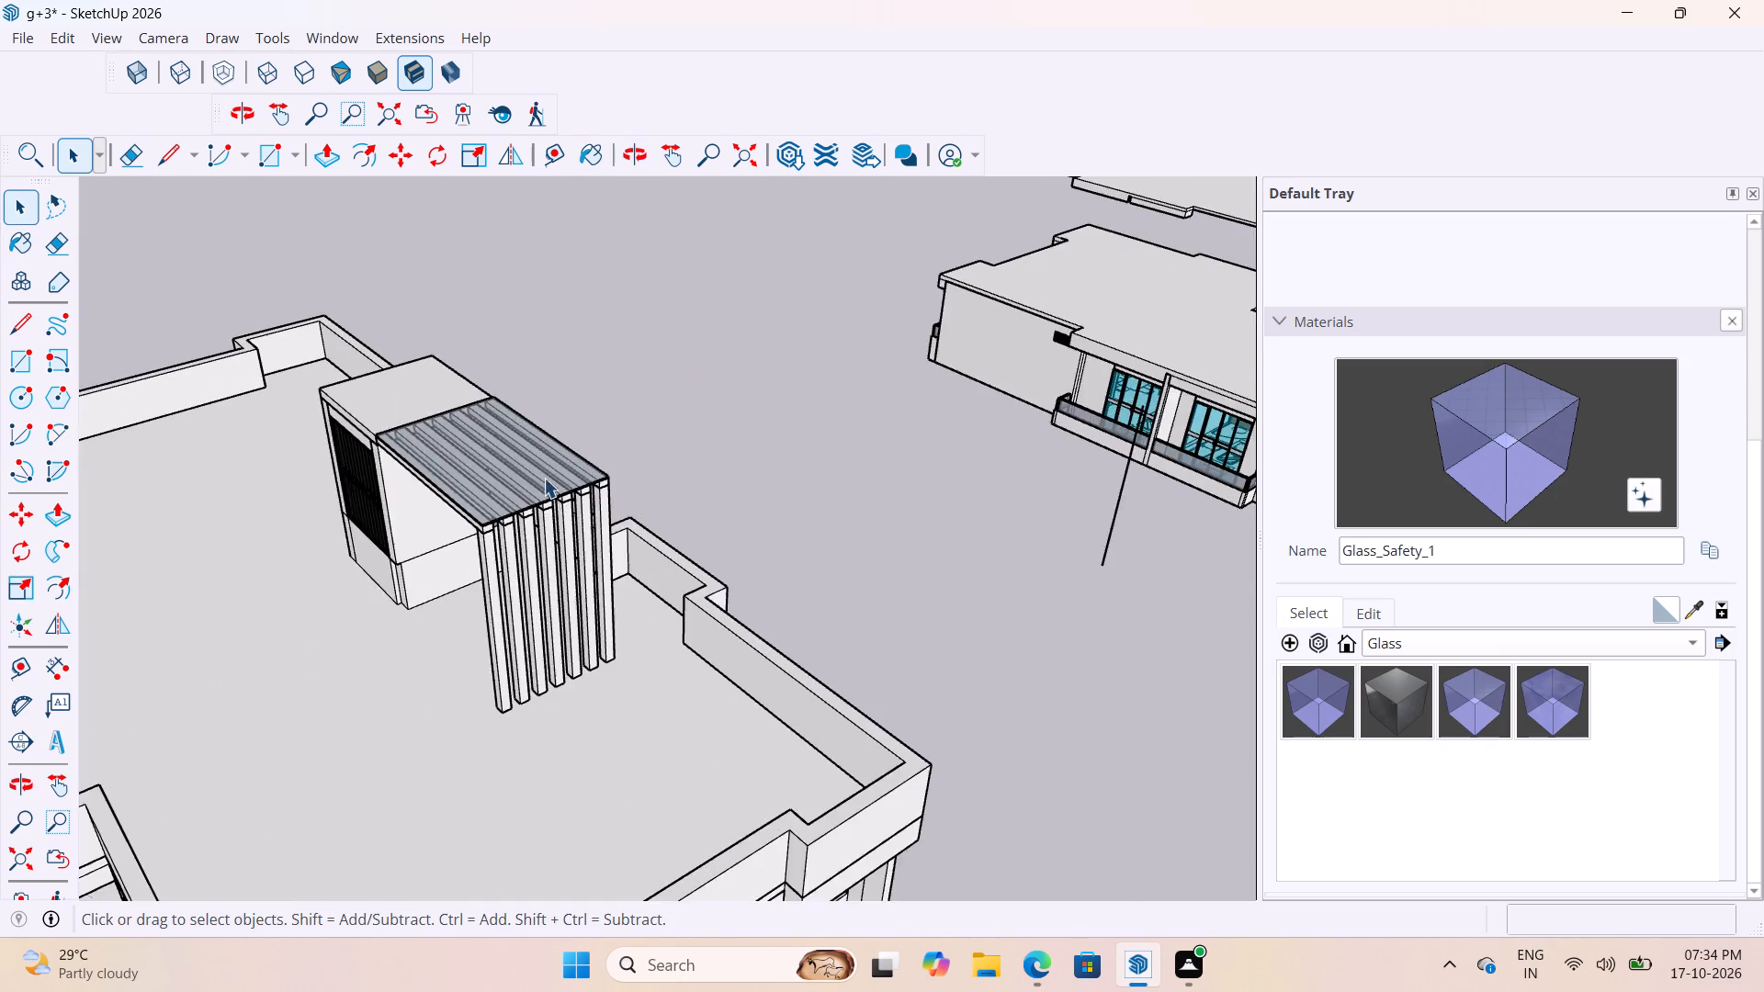
scroll(544, 478, "up", 4)
middle_click_drag(611, 458, 1017, 300)
scroll(732, 412, "up", 2)
middle_click_drag(735, 372, 779, 276)
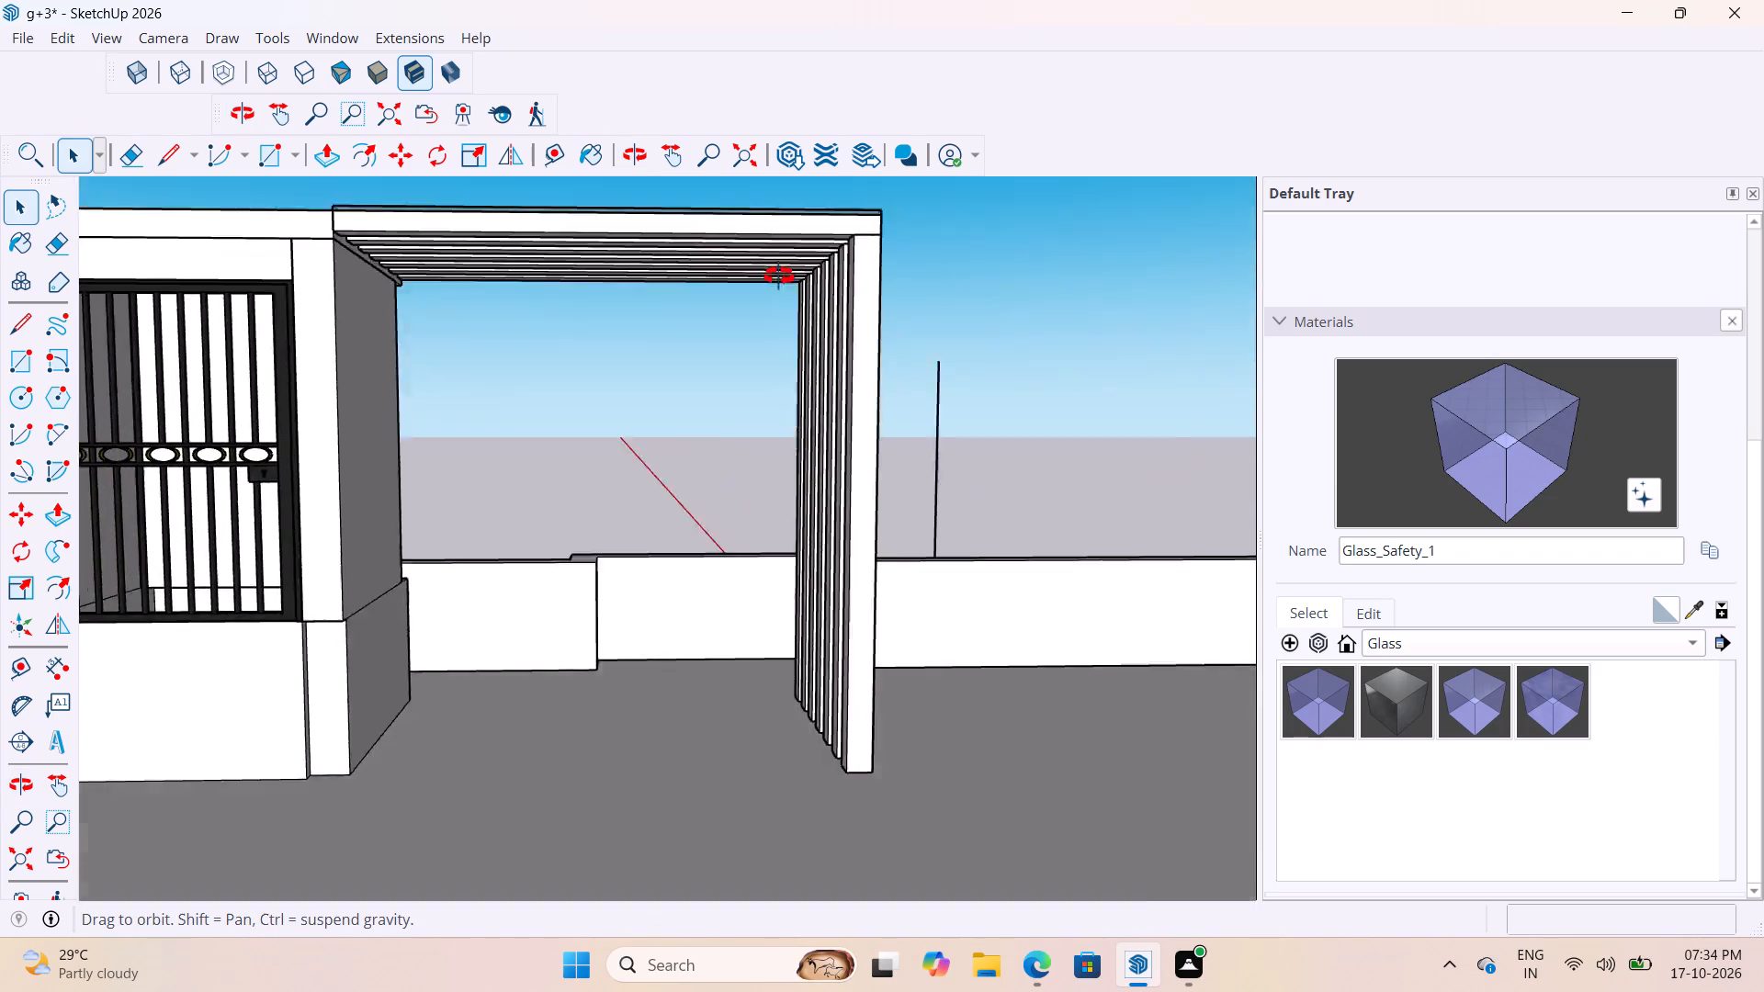
middle_click_drag(779, 276, 570, 627)
scroll(808, 432, "down", 5)
scroll(532, 650, "up", 6)
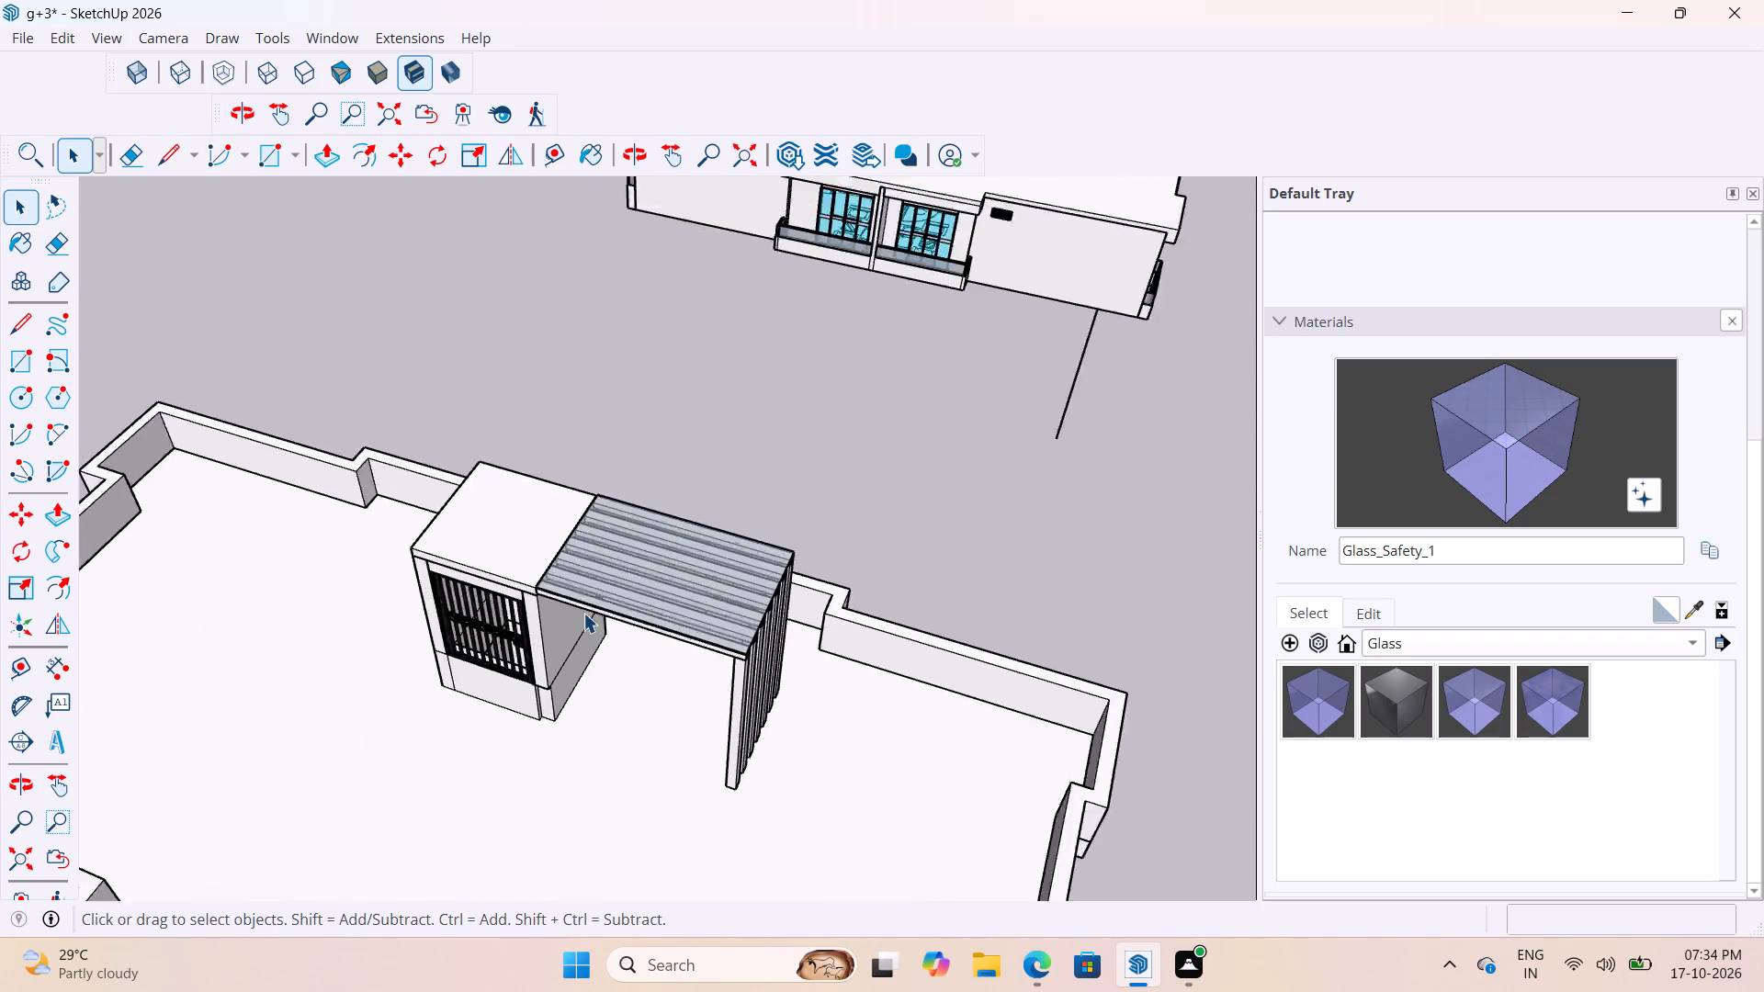
scroll(583, 613, "up", 7)
middle_click_drag(625, 571, 390, 671)
scroll(546, 477, "up", 8)
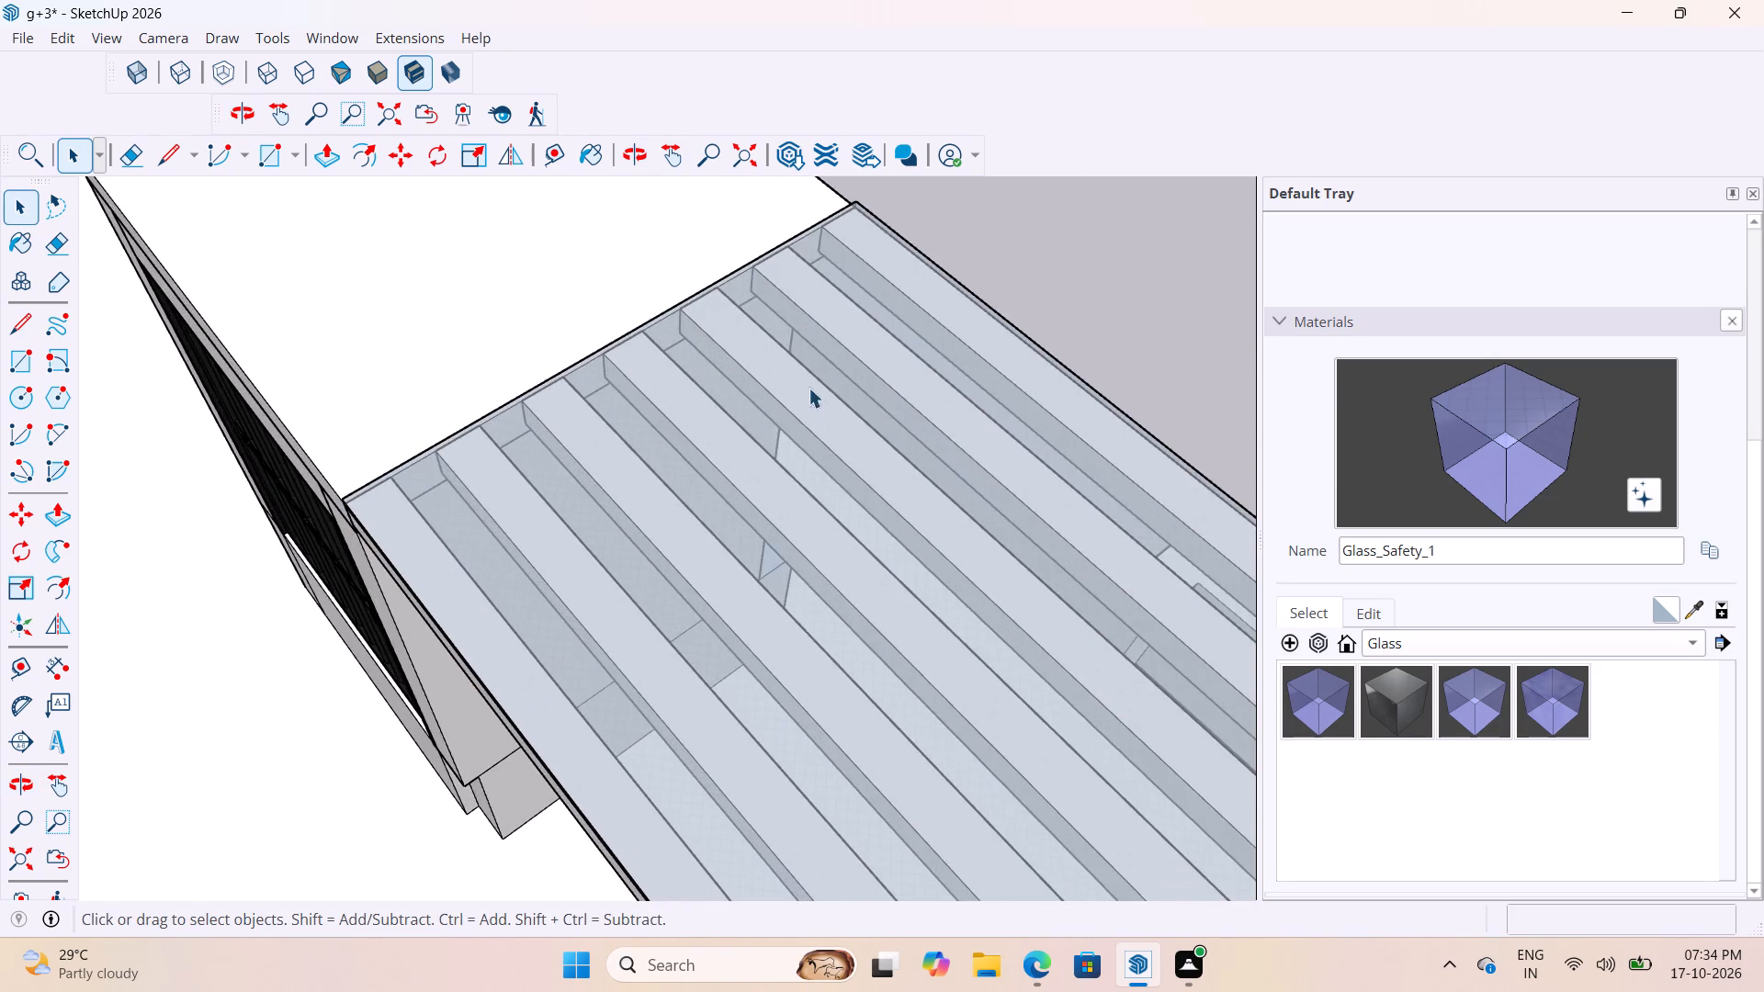
scroll(797, 392, "down", 5)
scroll(634, 562, "up", 7)
scroll(556, 519, "up", 1)
middle_click_drag(553, 511, 830, 213)
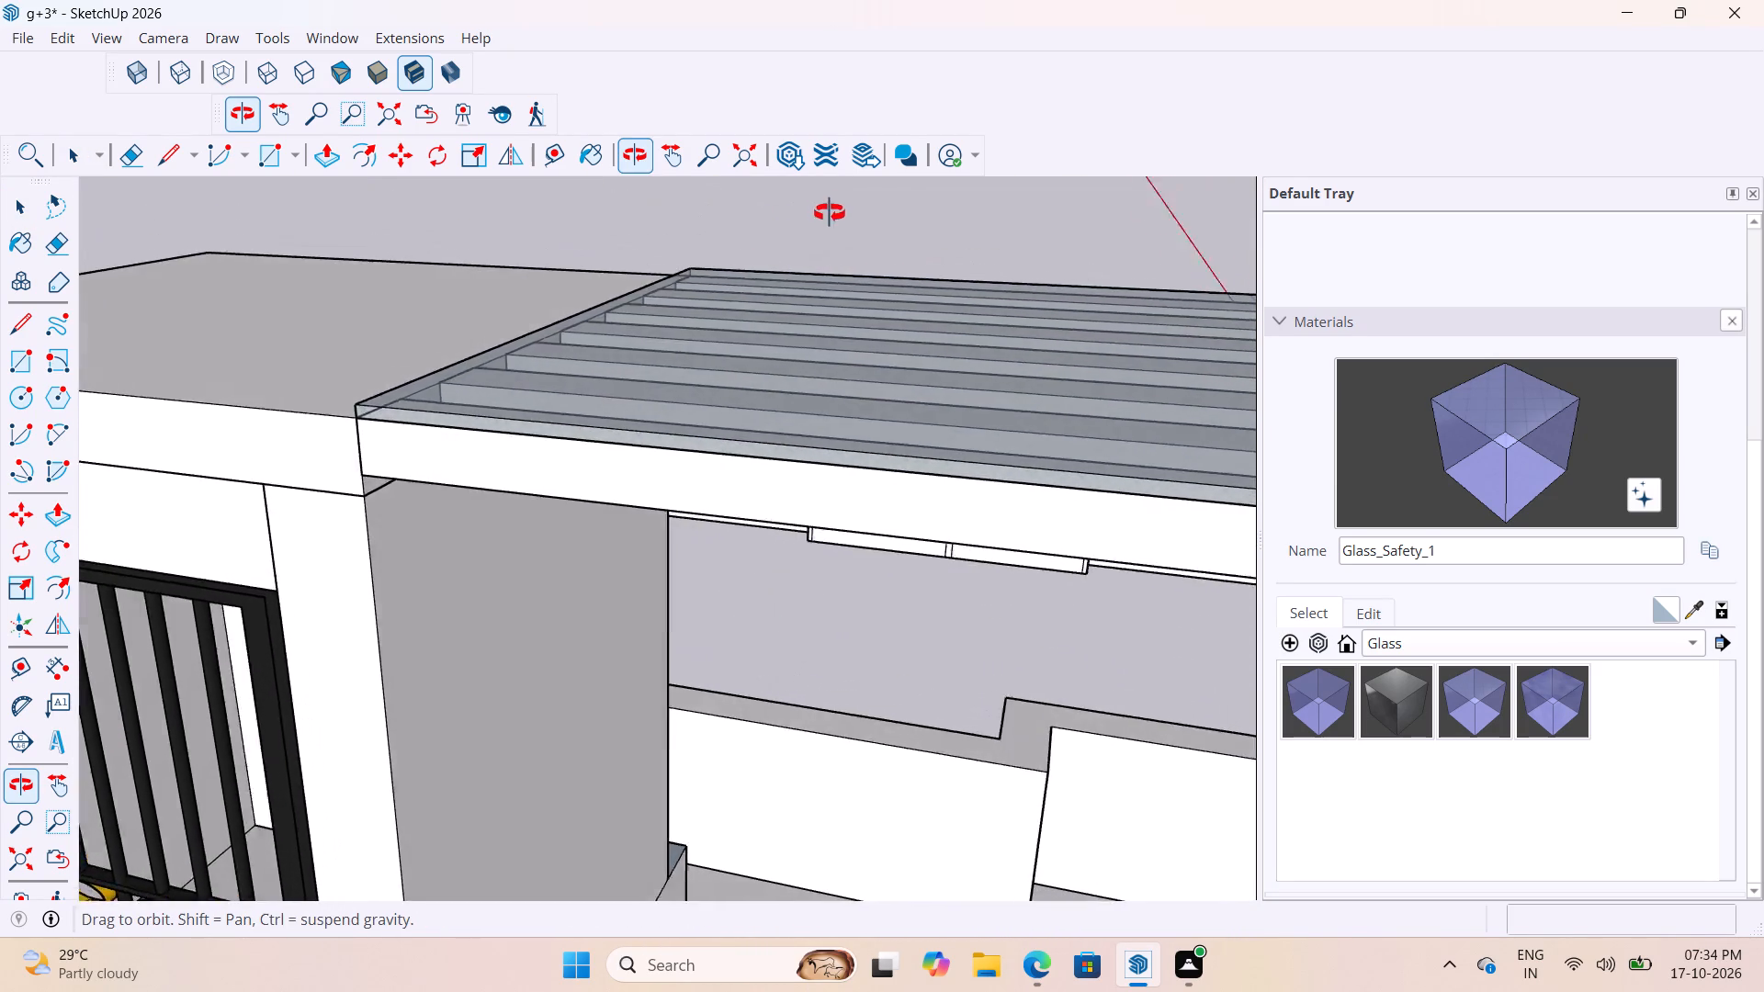
middle_click_drag(830, 213, 1259, 179)
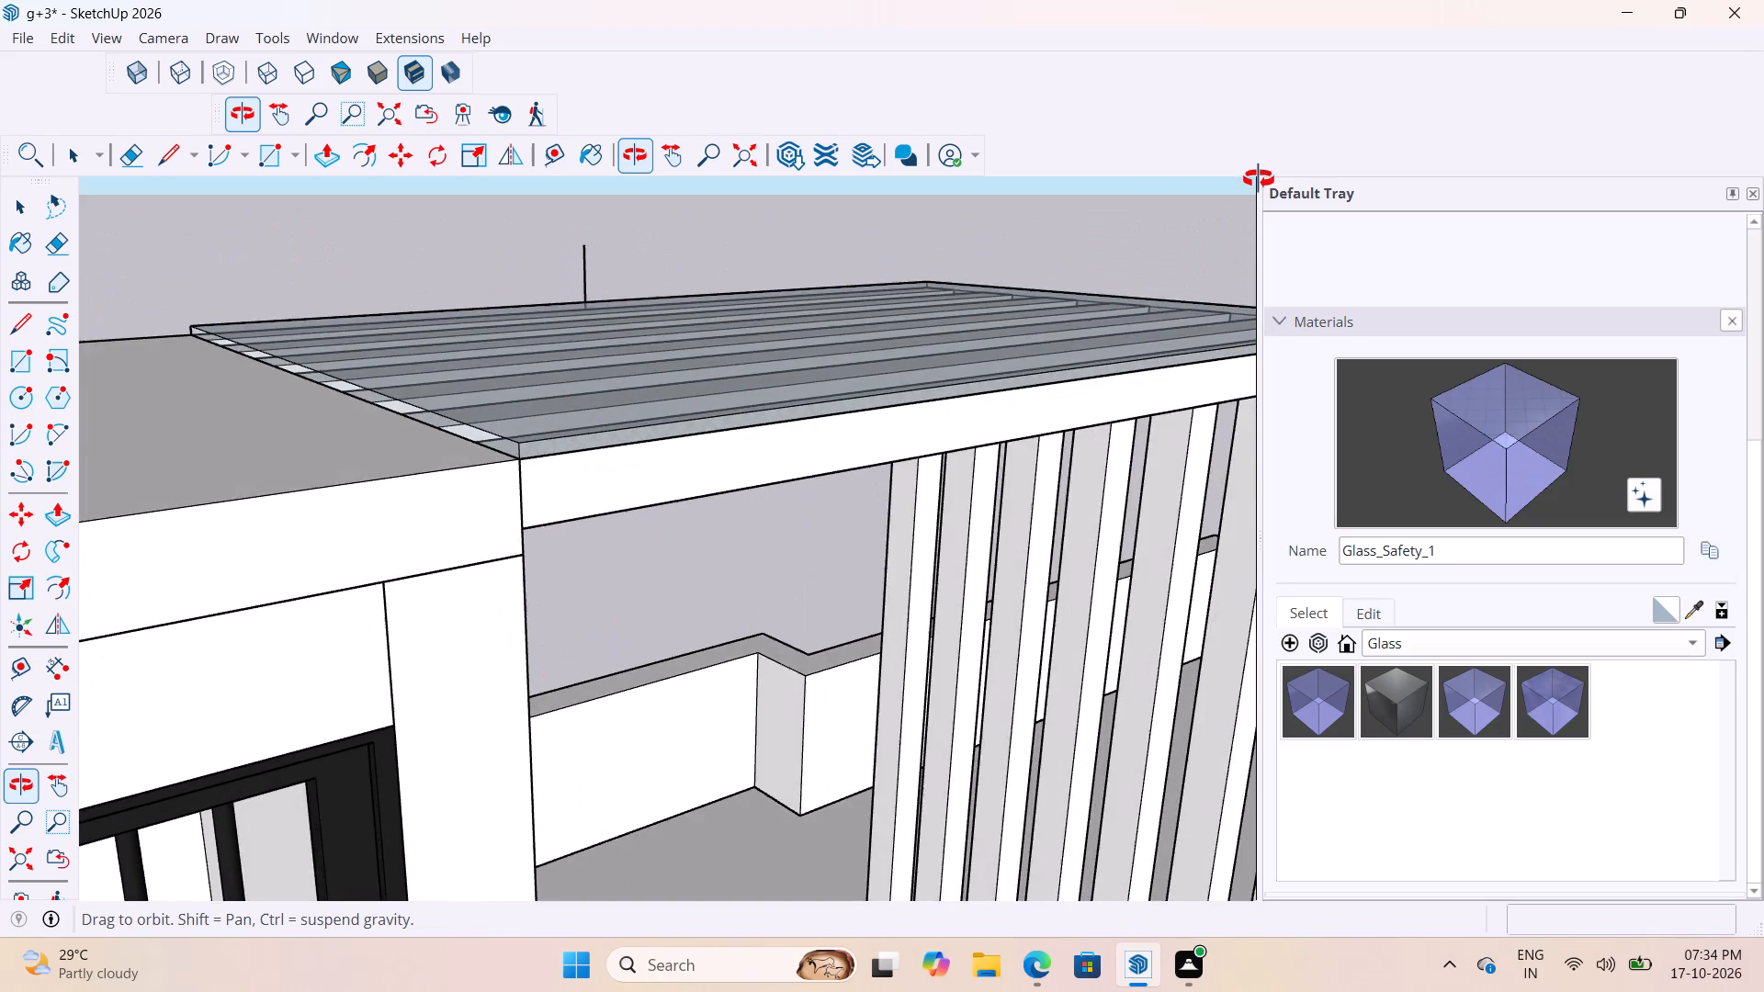
middle_click_drag(1259, 179, 1344, 212)
scroll(610, 453, "up", 14)
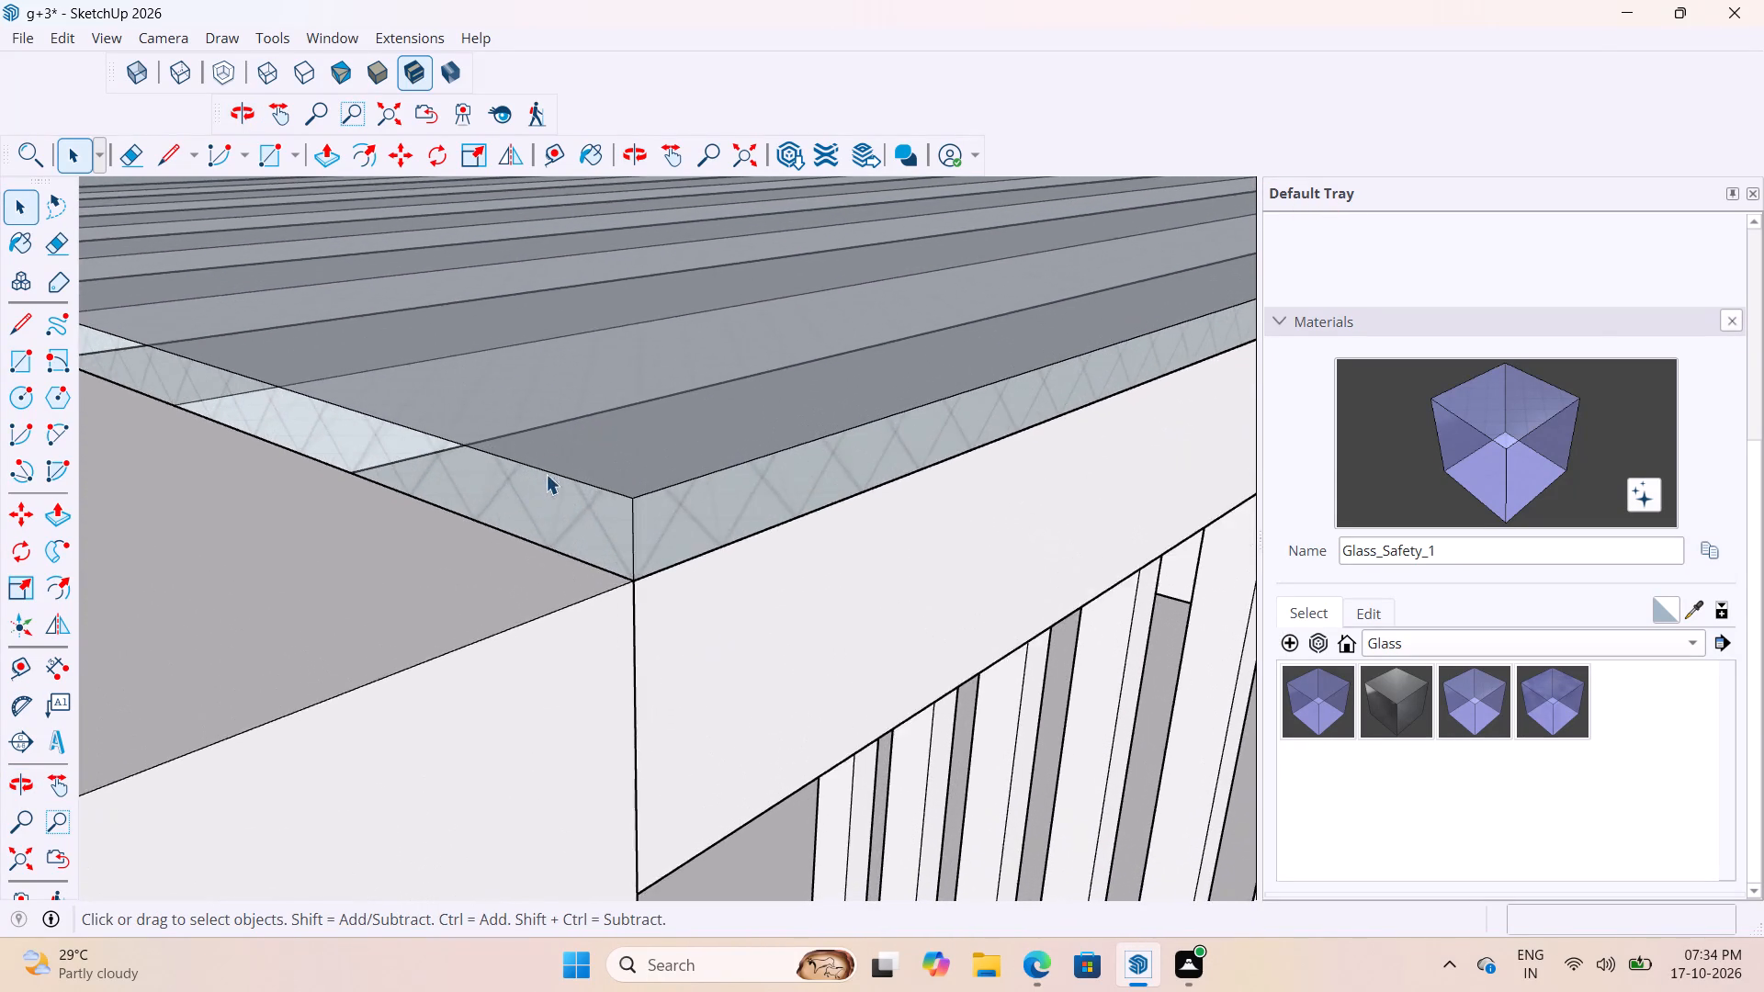
scroll(546, 474, "up", 3)
scroll(548, 445, "down", 6)
middle_click_drag(748, 489, 204, 514)
scroll(575, 569, "down", 10)
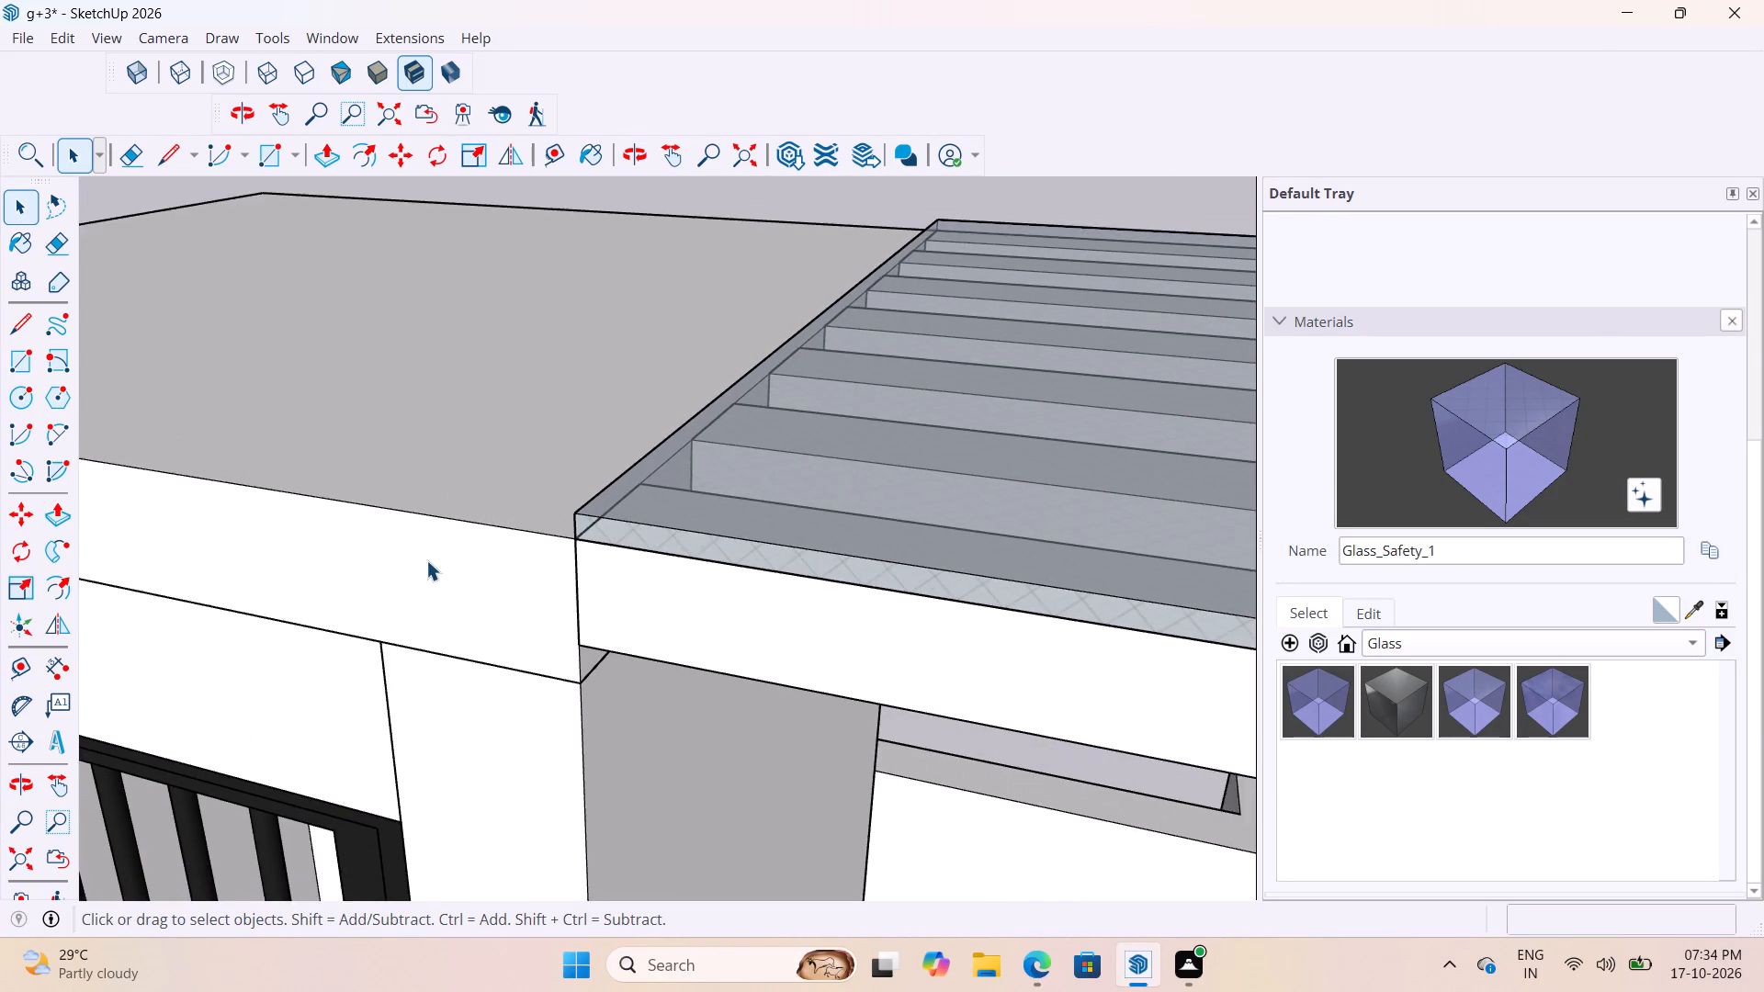
Examine the whole building from a distance, then the balcony facades and the rooftop pergola from lower angles.
scroll(426, 560, "down", 20)
scroll(426, 560, "down", 3)
middle_click_drag(752, 591, 704, 517)
scroll(731, 475, "down", 16)
middle_click_drag(763, 556, 597, 495)
scroll(672, 407, "down", 1)
scroll(675, 603, "up", 4)
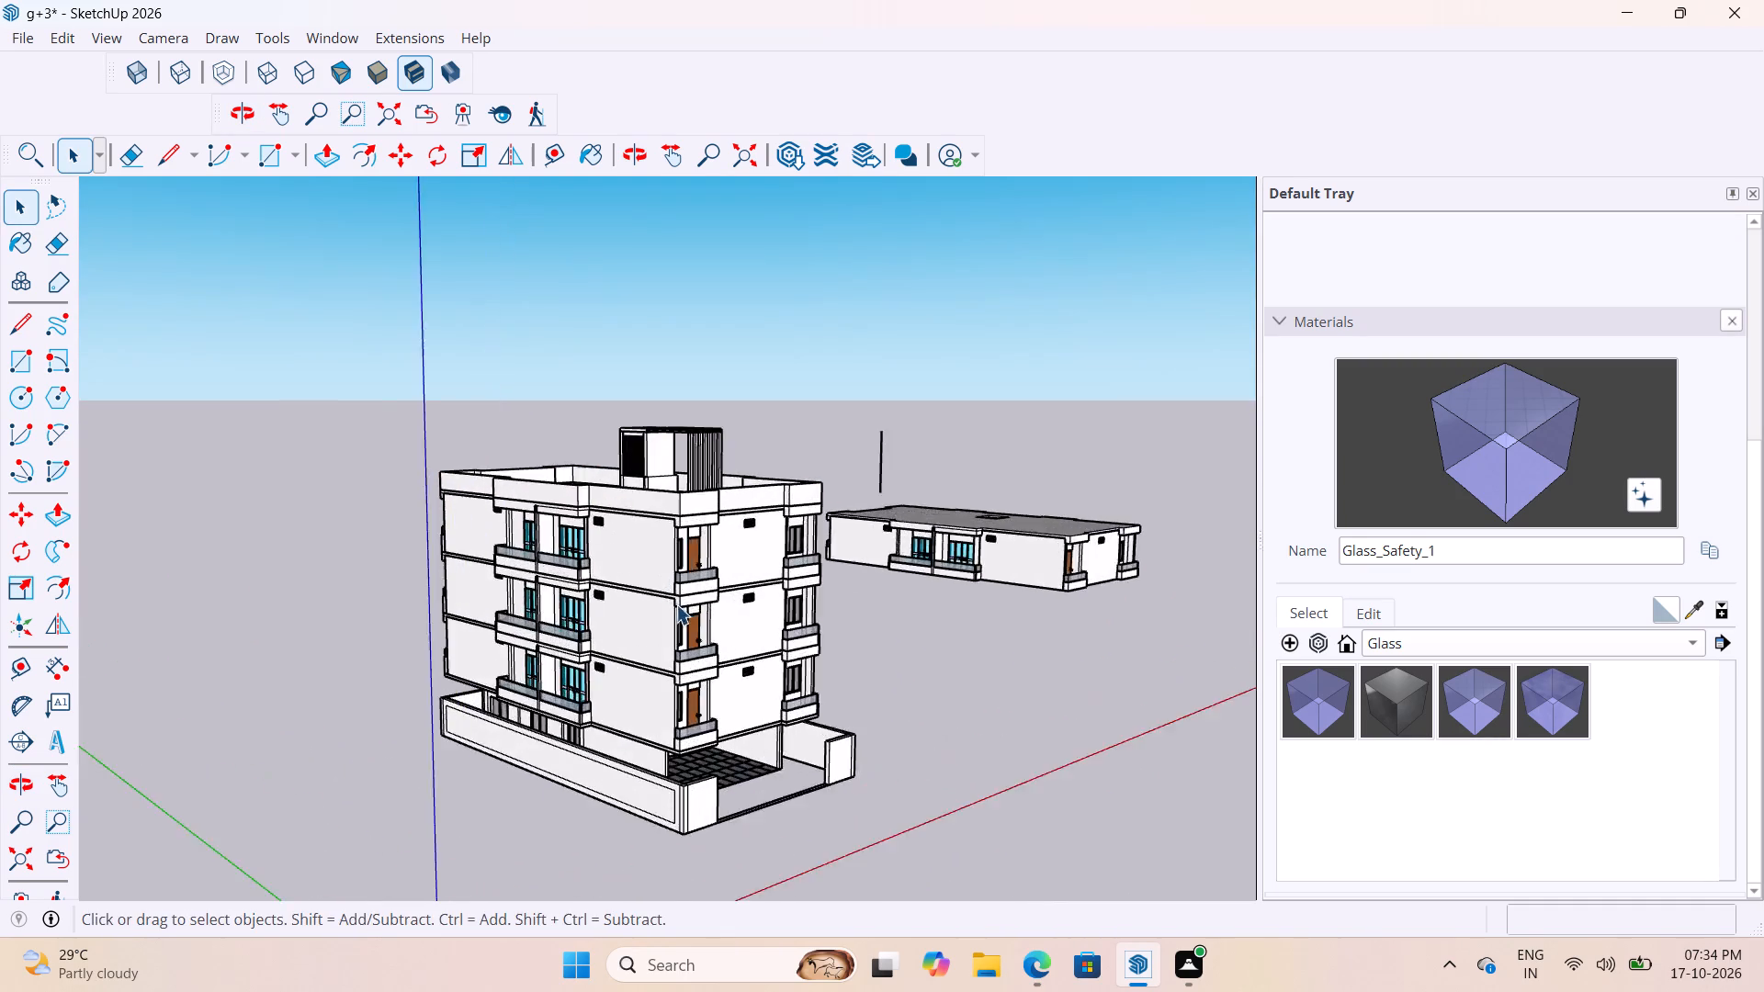
scroll(676, 604, "up", 3)
middle_click_drag(671, 554, 787, 489)
scroll(707, 422, "up", 3)
middle_click_drag(682, 368, 726, 357)
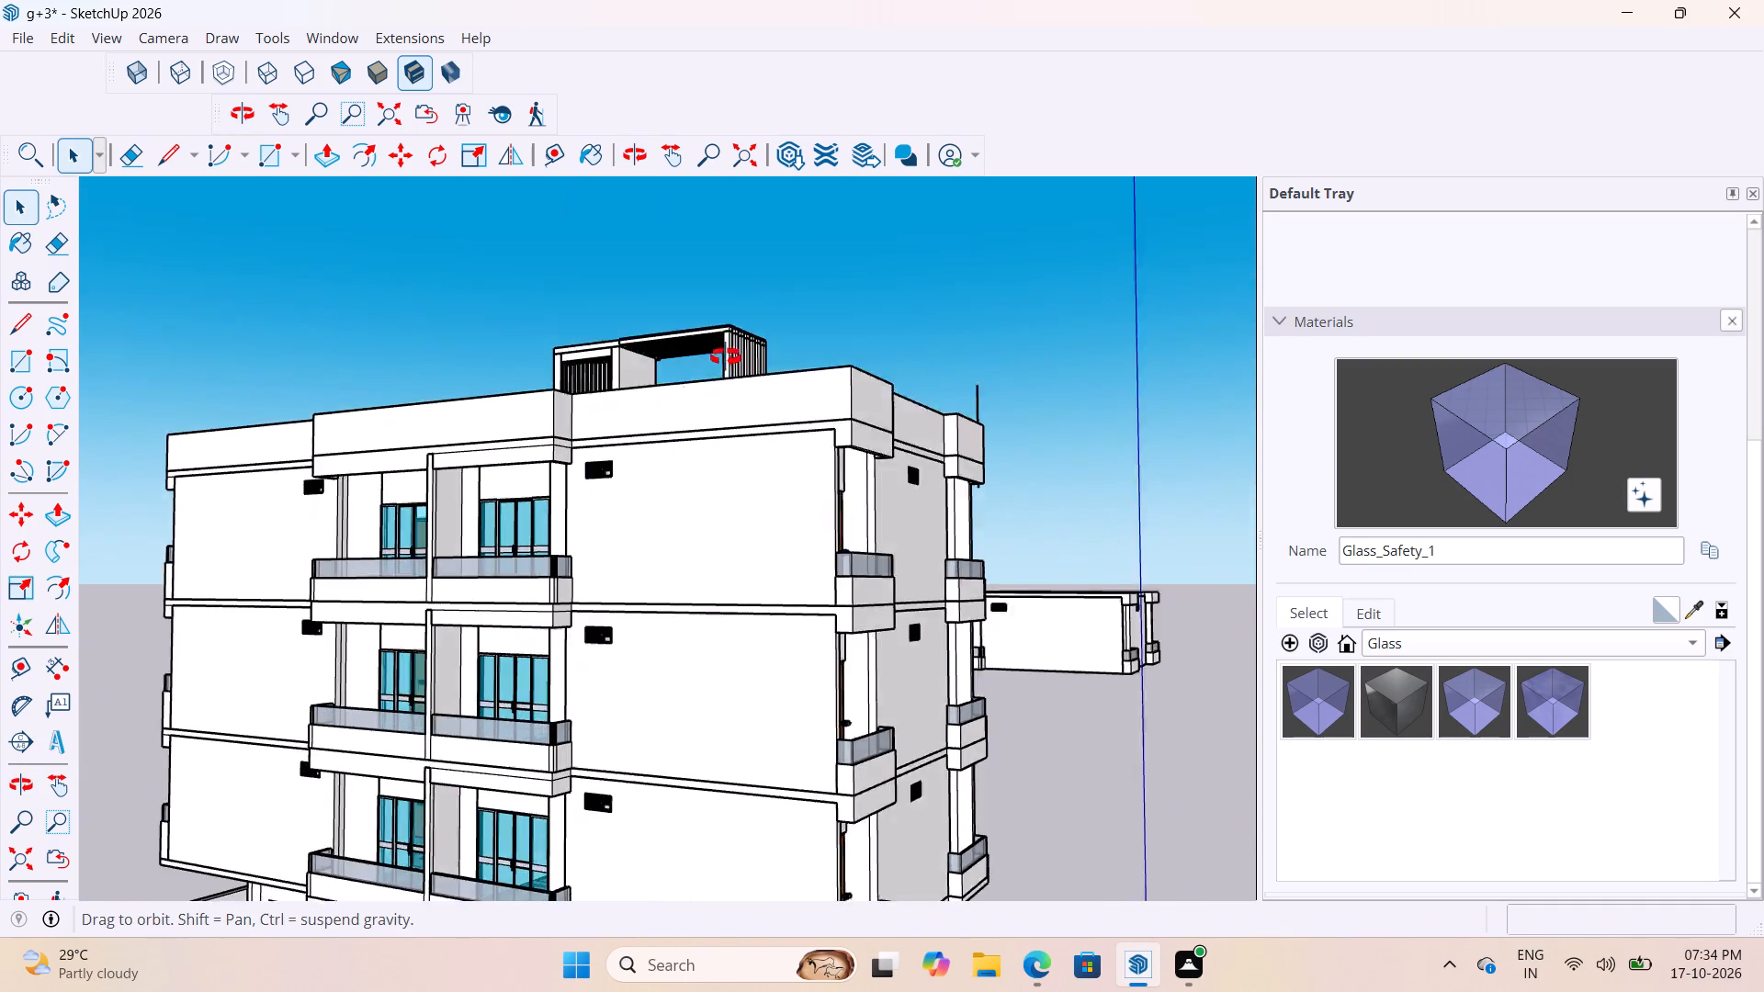
middle_click_drag(726, 357, 760, 347)
scroll(787, 341, "up", 3)
scroll(661, 384, "down", 5)
scroll(702, 382, "up", 2)
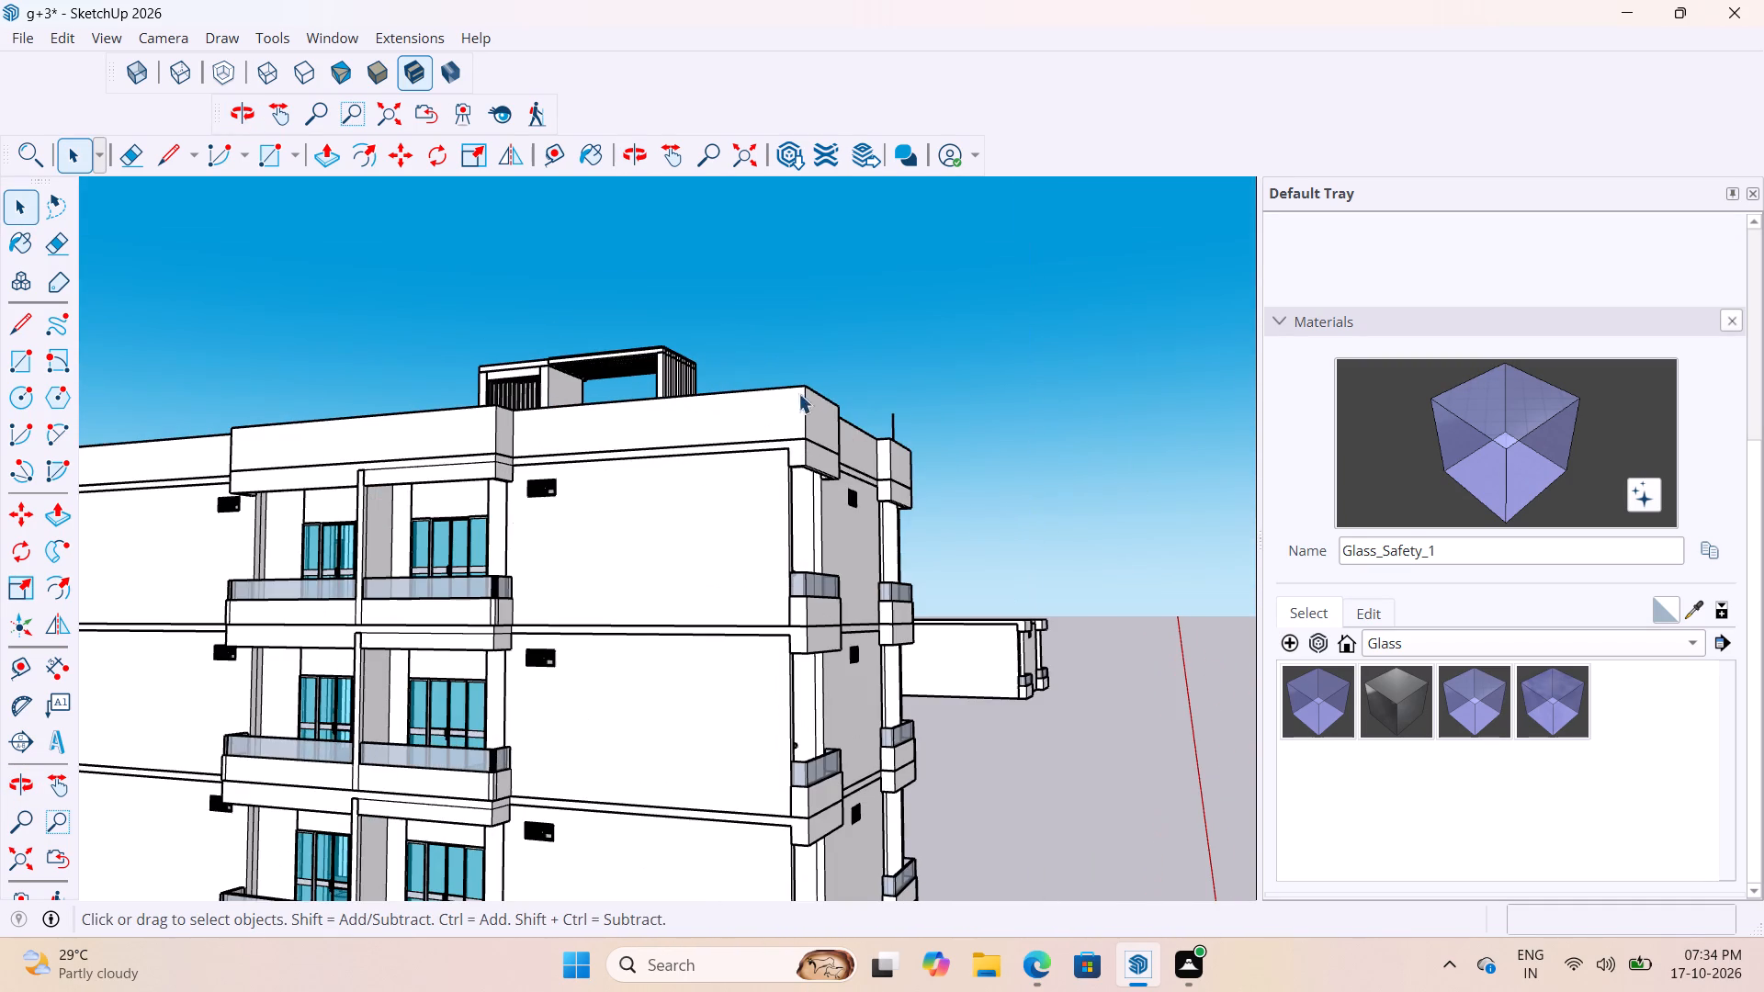
Close the Default Tray to enlarge the modelling area.
left_click(1758, 196)
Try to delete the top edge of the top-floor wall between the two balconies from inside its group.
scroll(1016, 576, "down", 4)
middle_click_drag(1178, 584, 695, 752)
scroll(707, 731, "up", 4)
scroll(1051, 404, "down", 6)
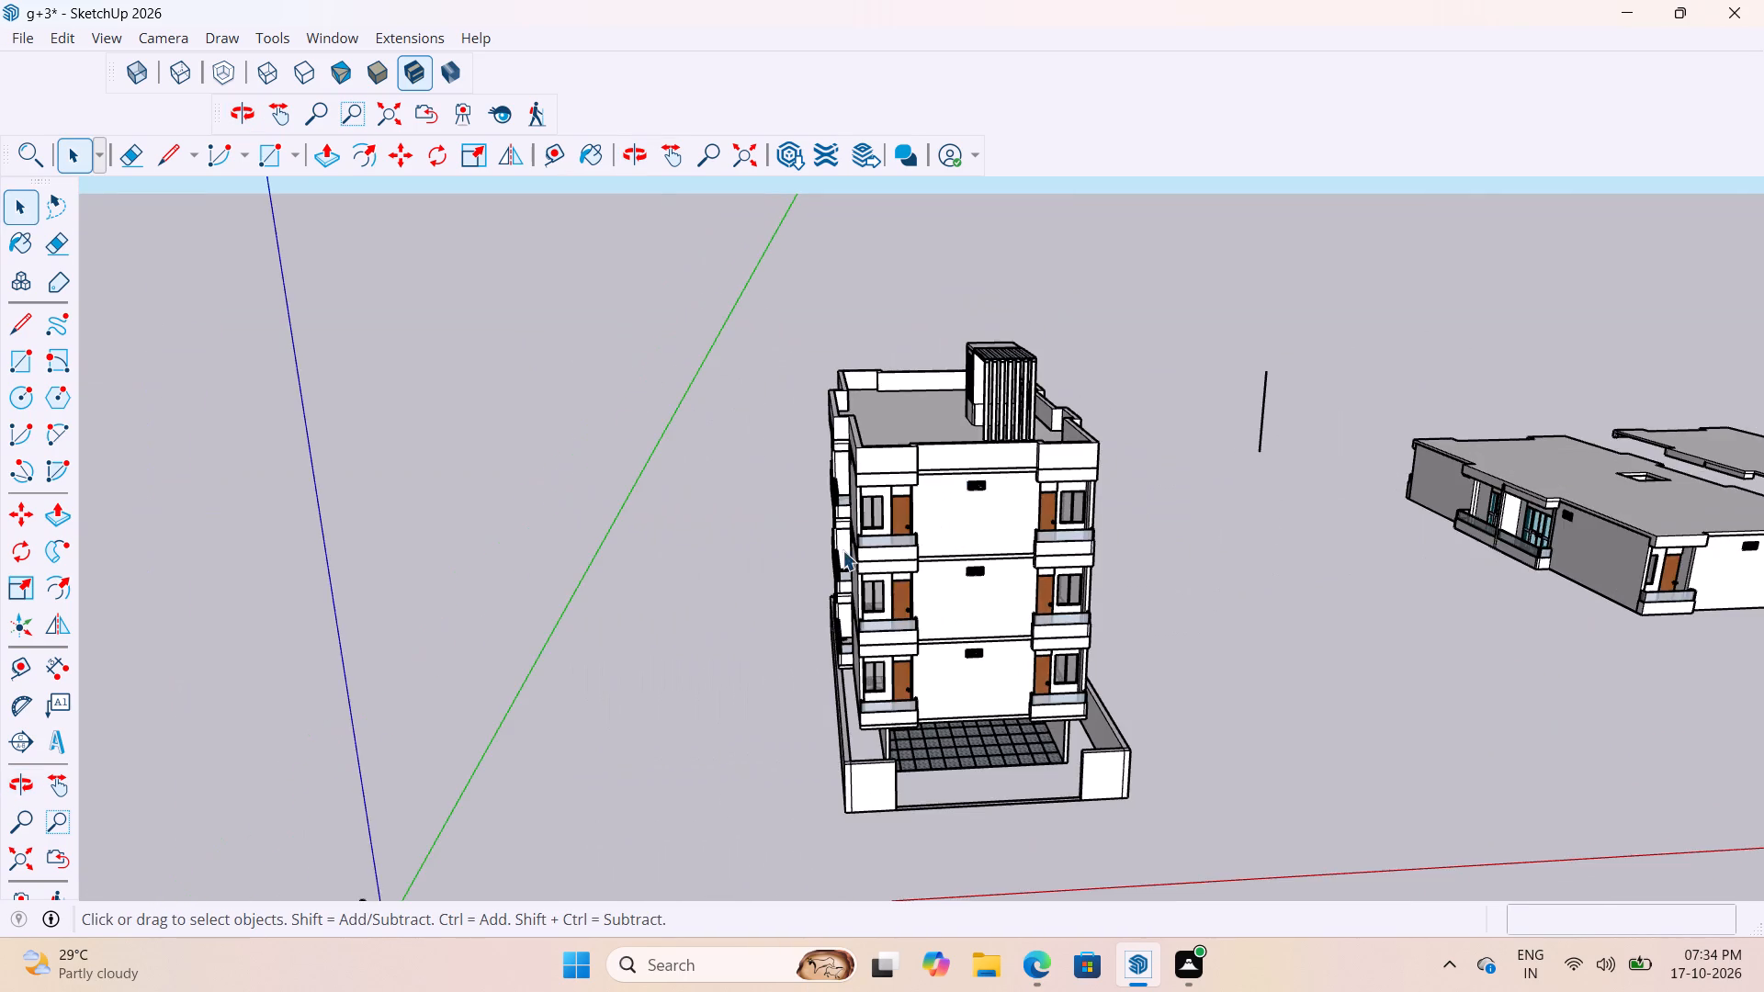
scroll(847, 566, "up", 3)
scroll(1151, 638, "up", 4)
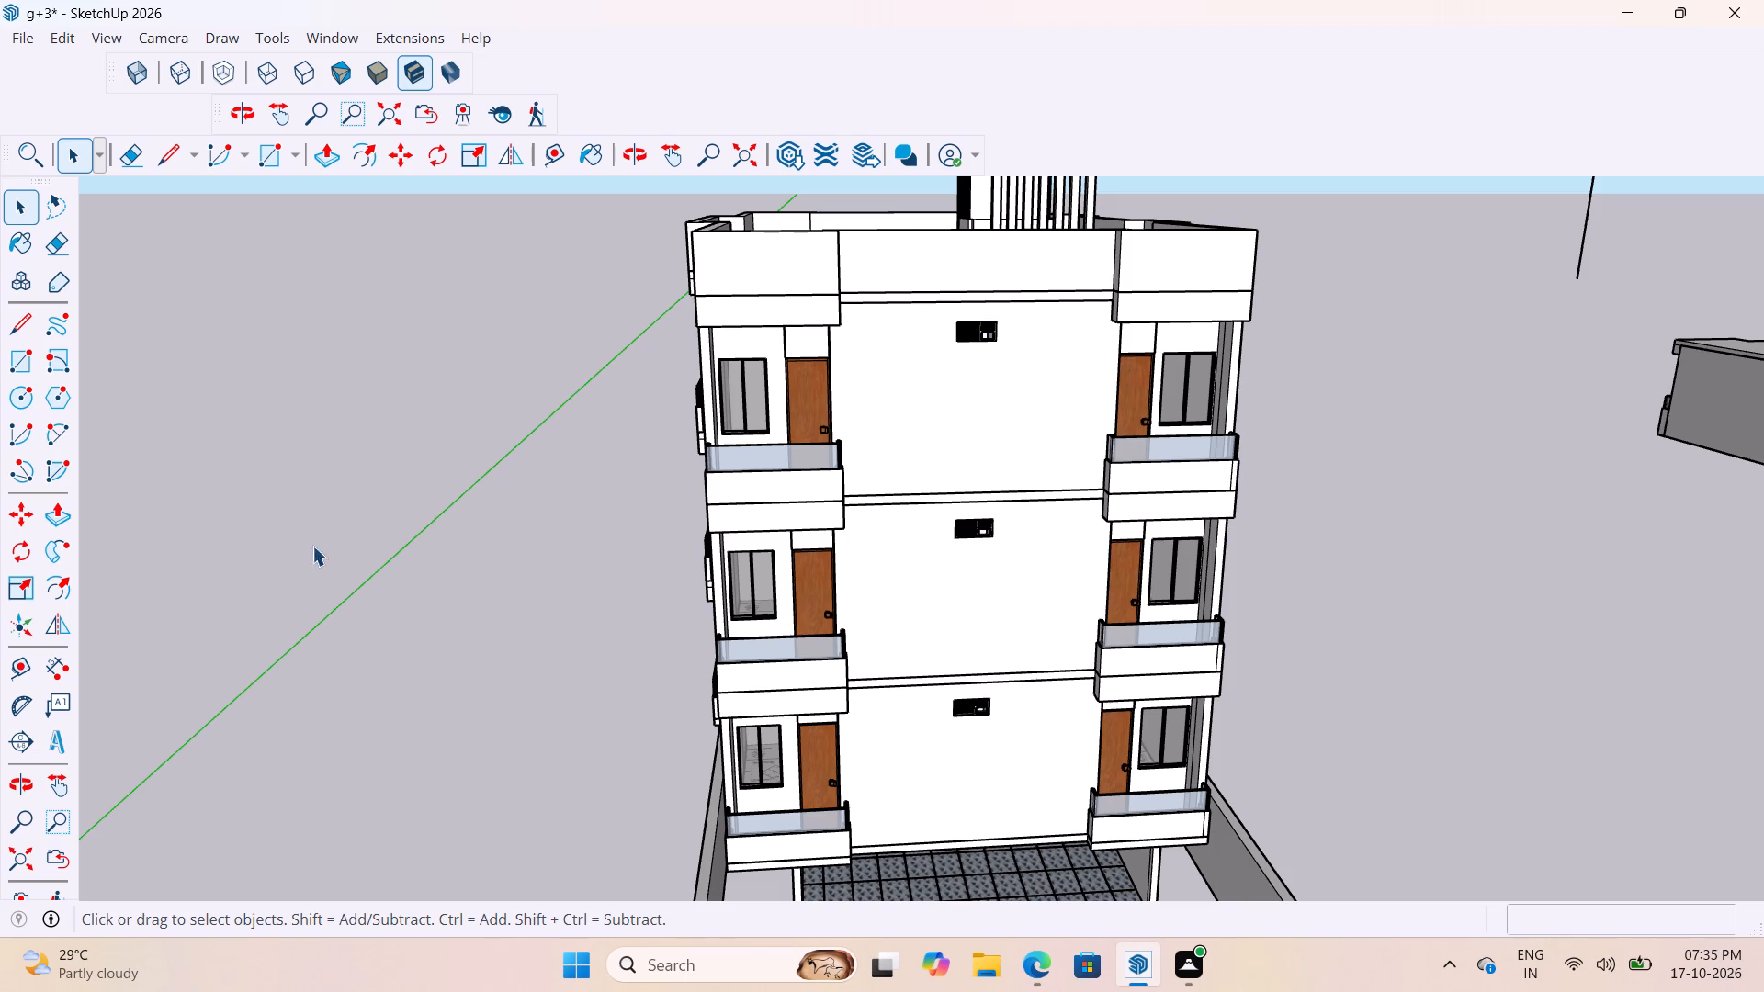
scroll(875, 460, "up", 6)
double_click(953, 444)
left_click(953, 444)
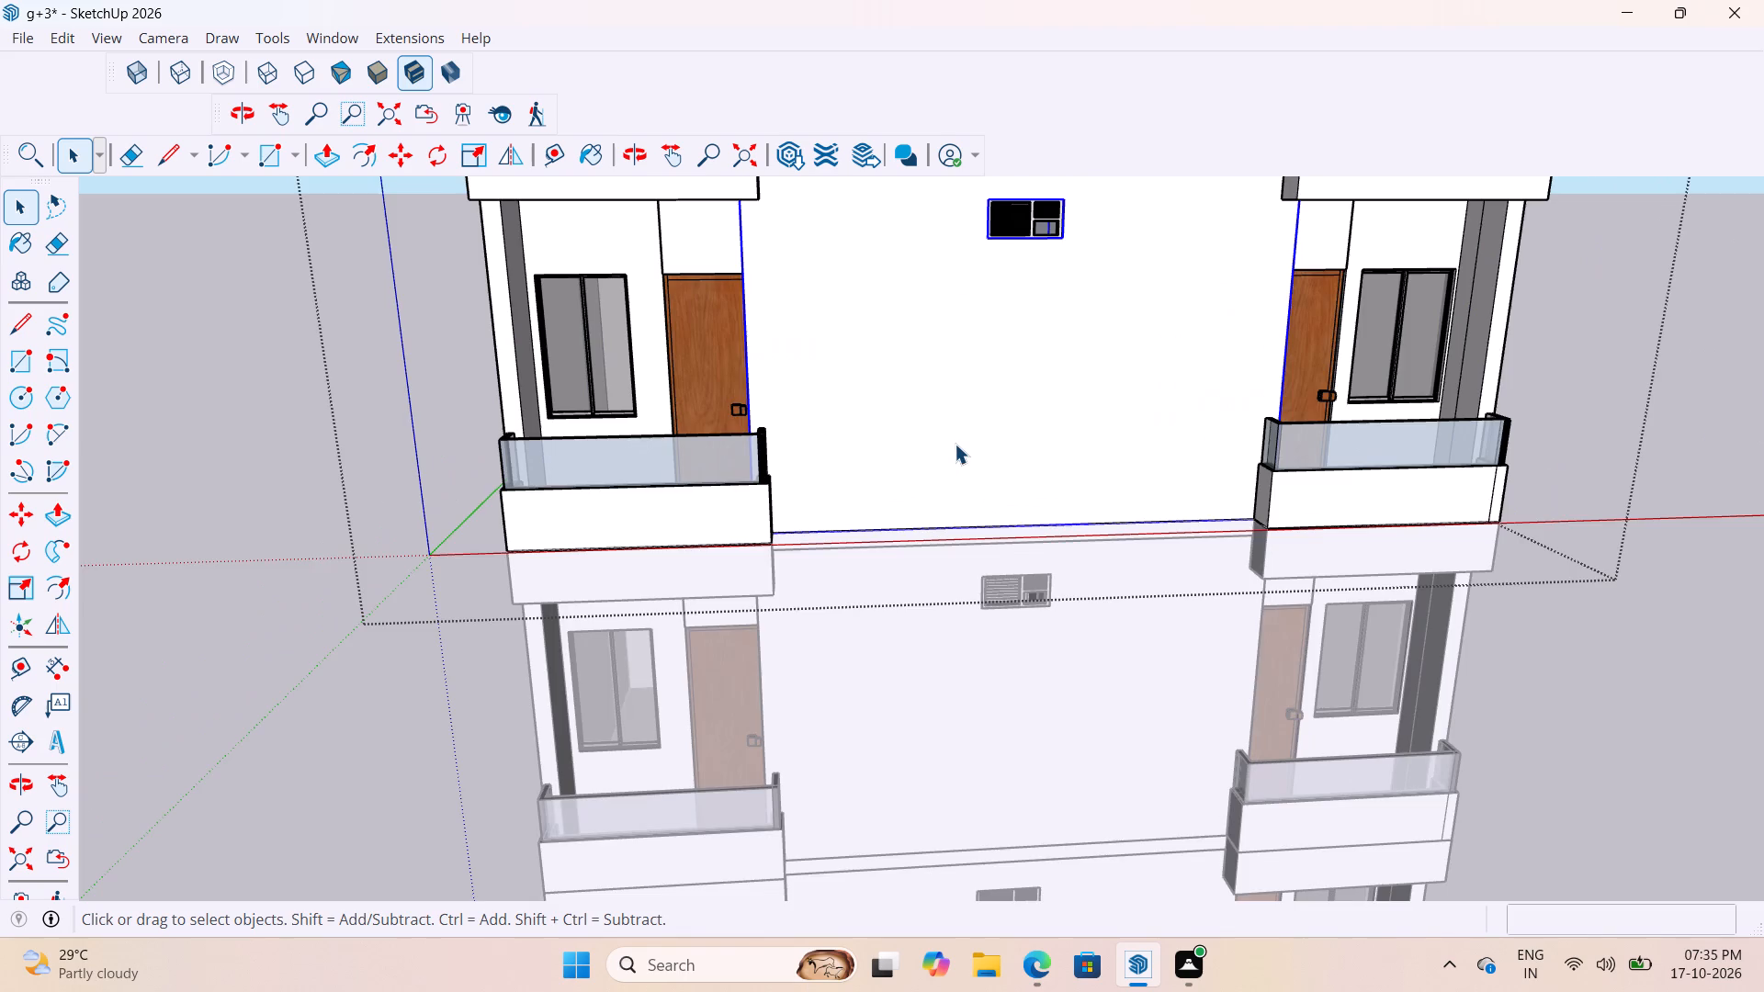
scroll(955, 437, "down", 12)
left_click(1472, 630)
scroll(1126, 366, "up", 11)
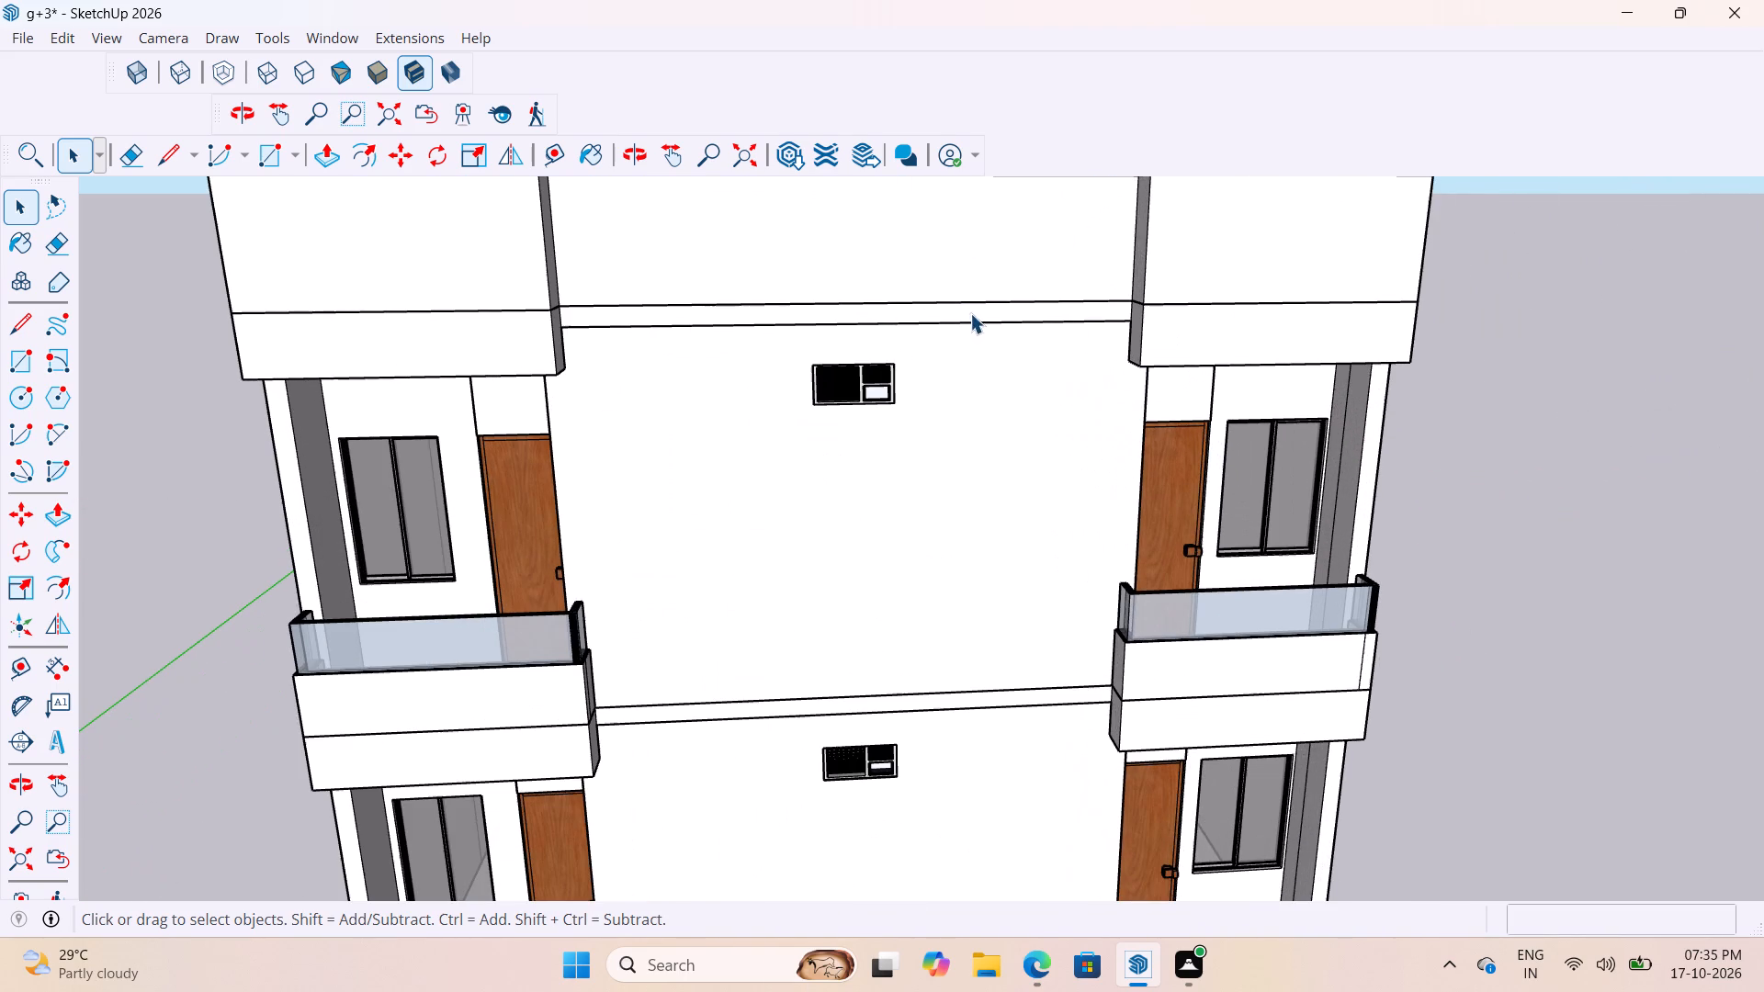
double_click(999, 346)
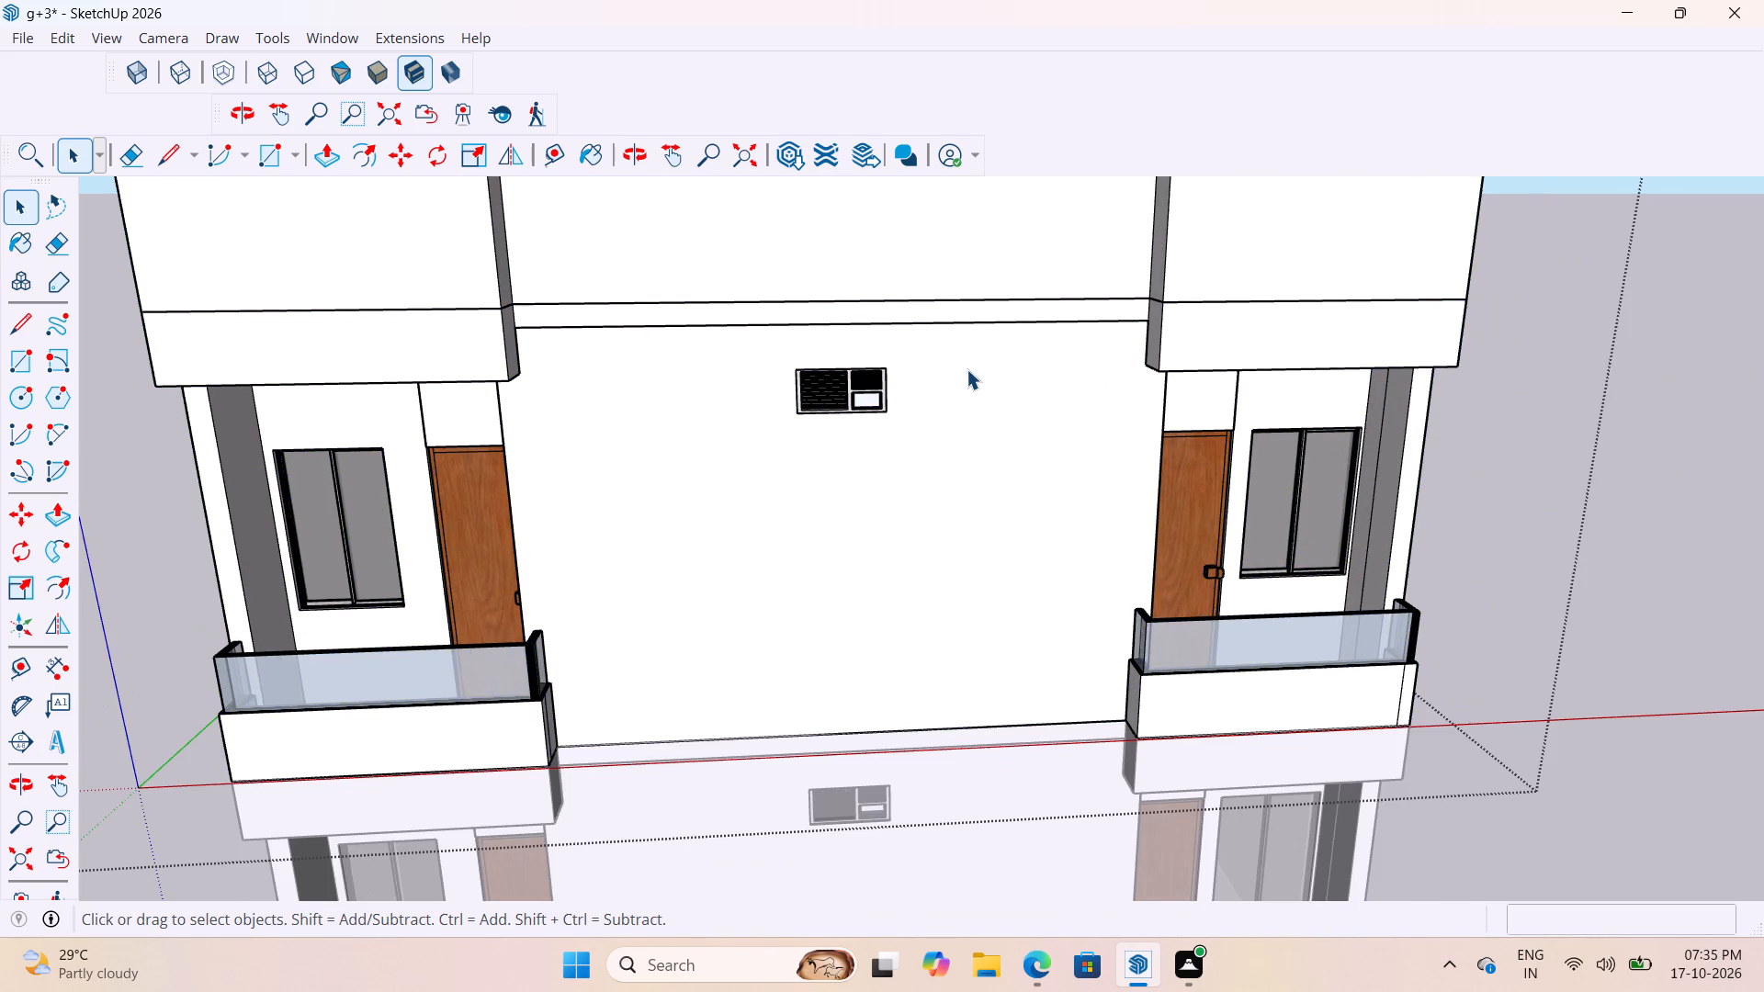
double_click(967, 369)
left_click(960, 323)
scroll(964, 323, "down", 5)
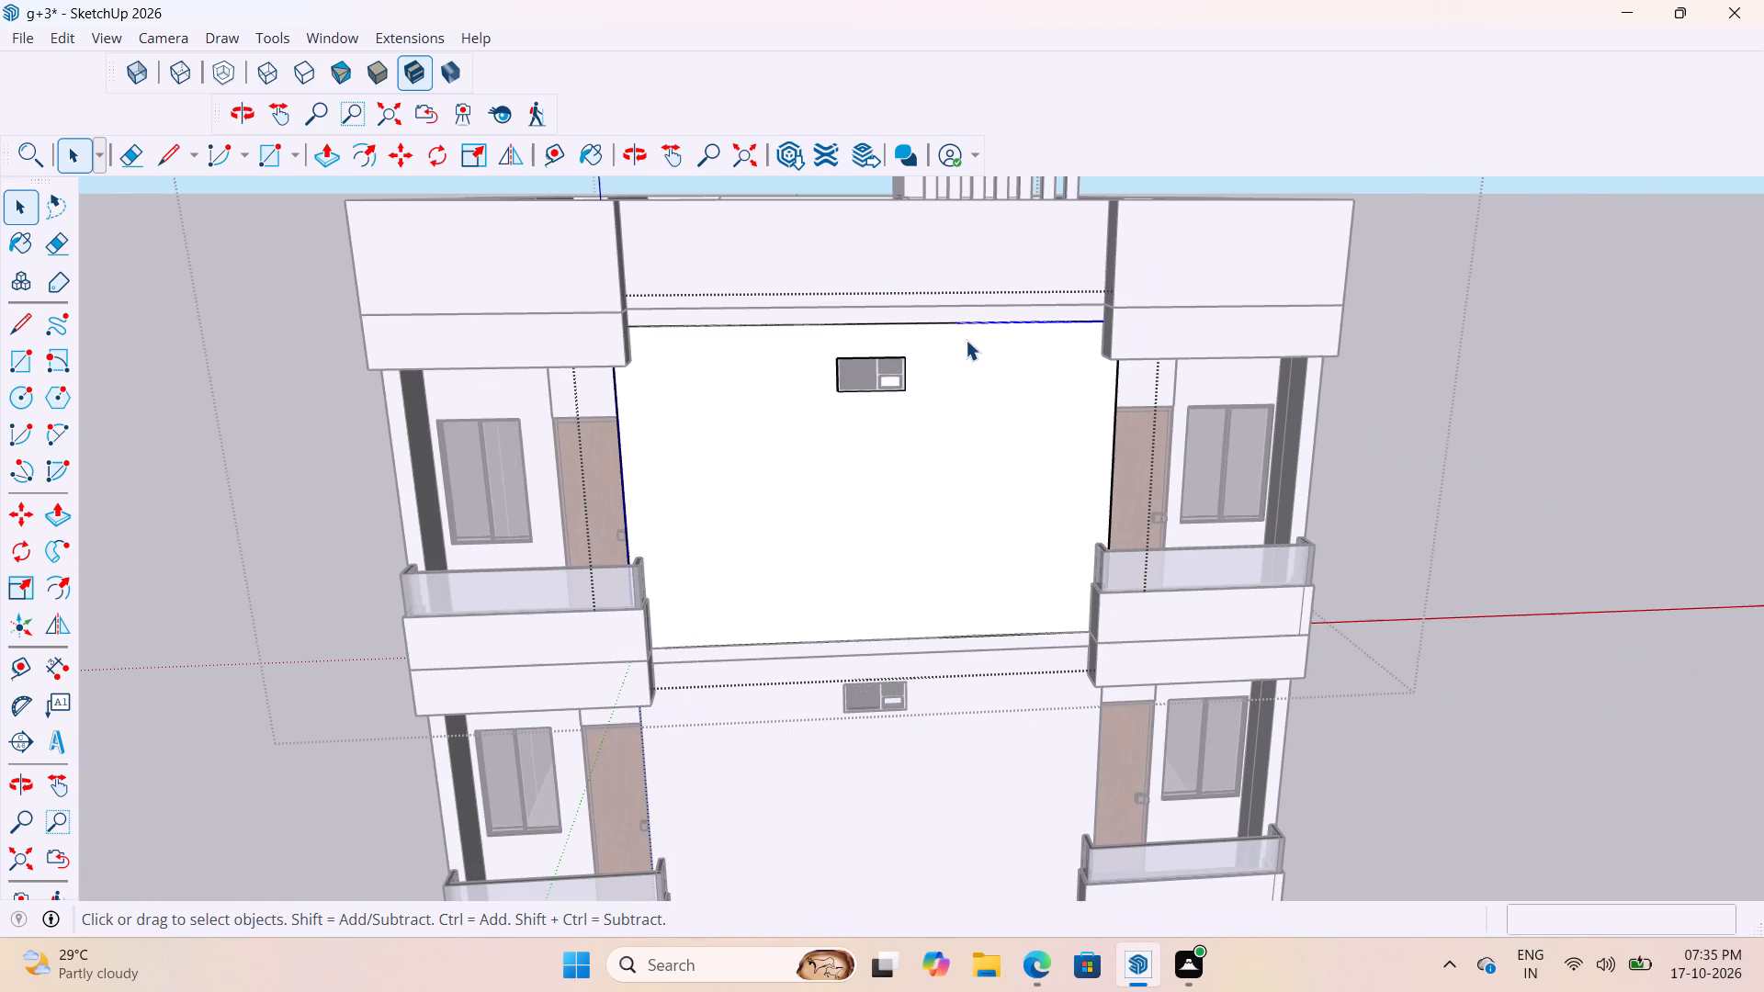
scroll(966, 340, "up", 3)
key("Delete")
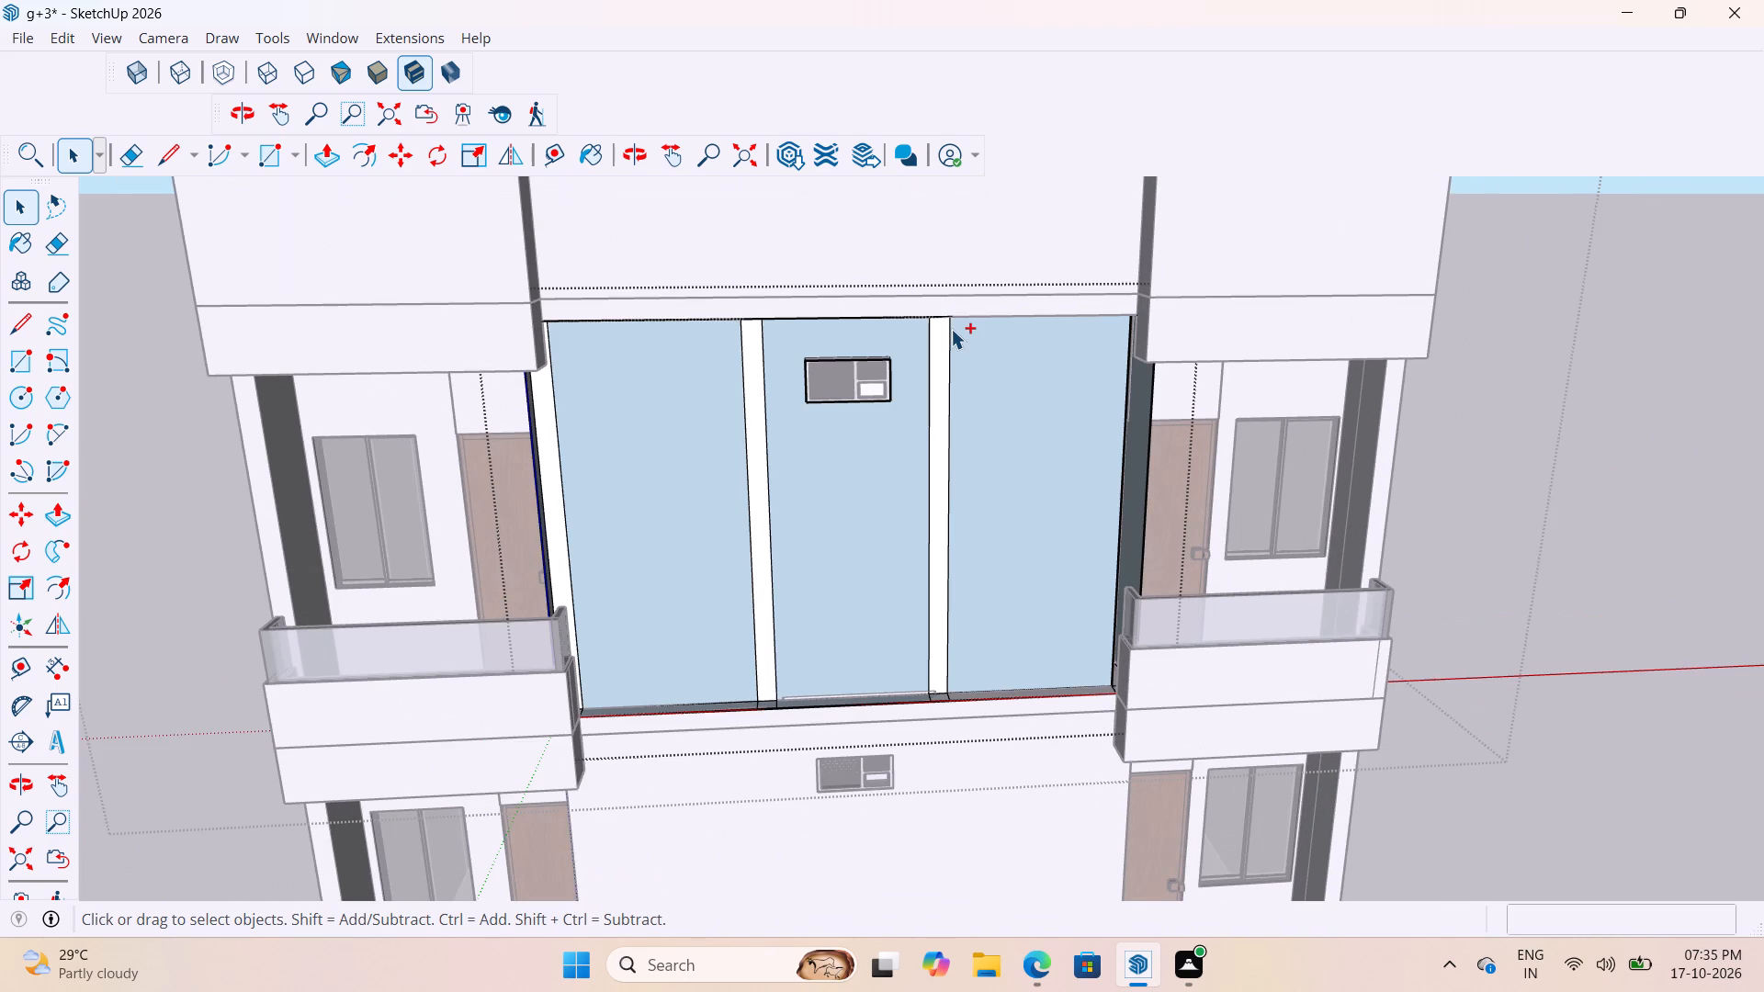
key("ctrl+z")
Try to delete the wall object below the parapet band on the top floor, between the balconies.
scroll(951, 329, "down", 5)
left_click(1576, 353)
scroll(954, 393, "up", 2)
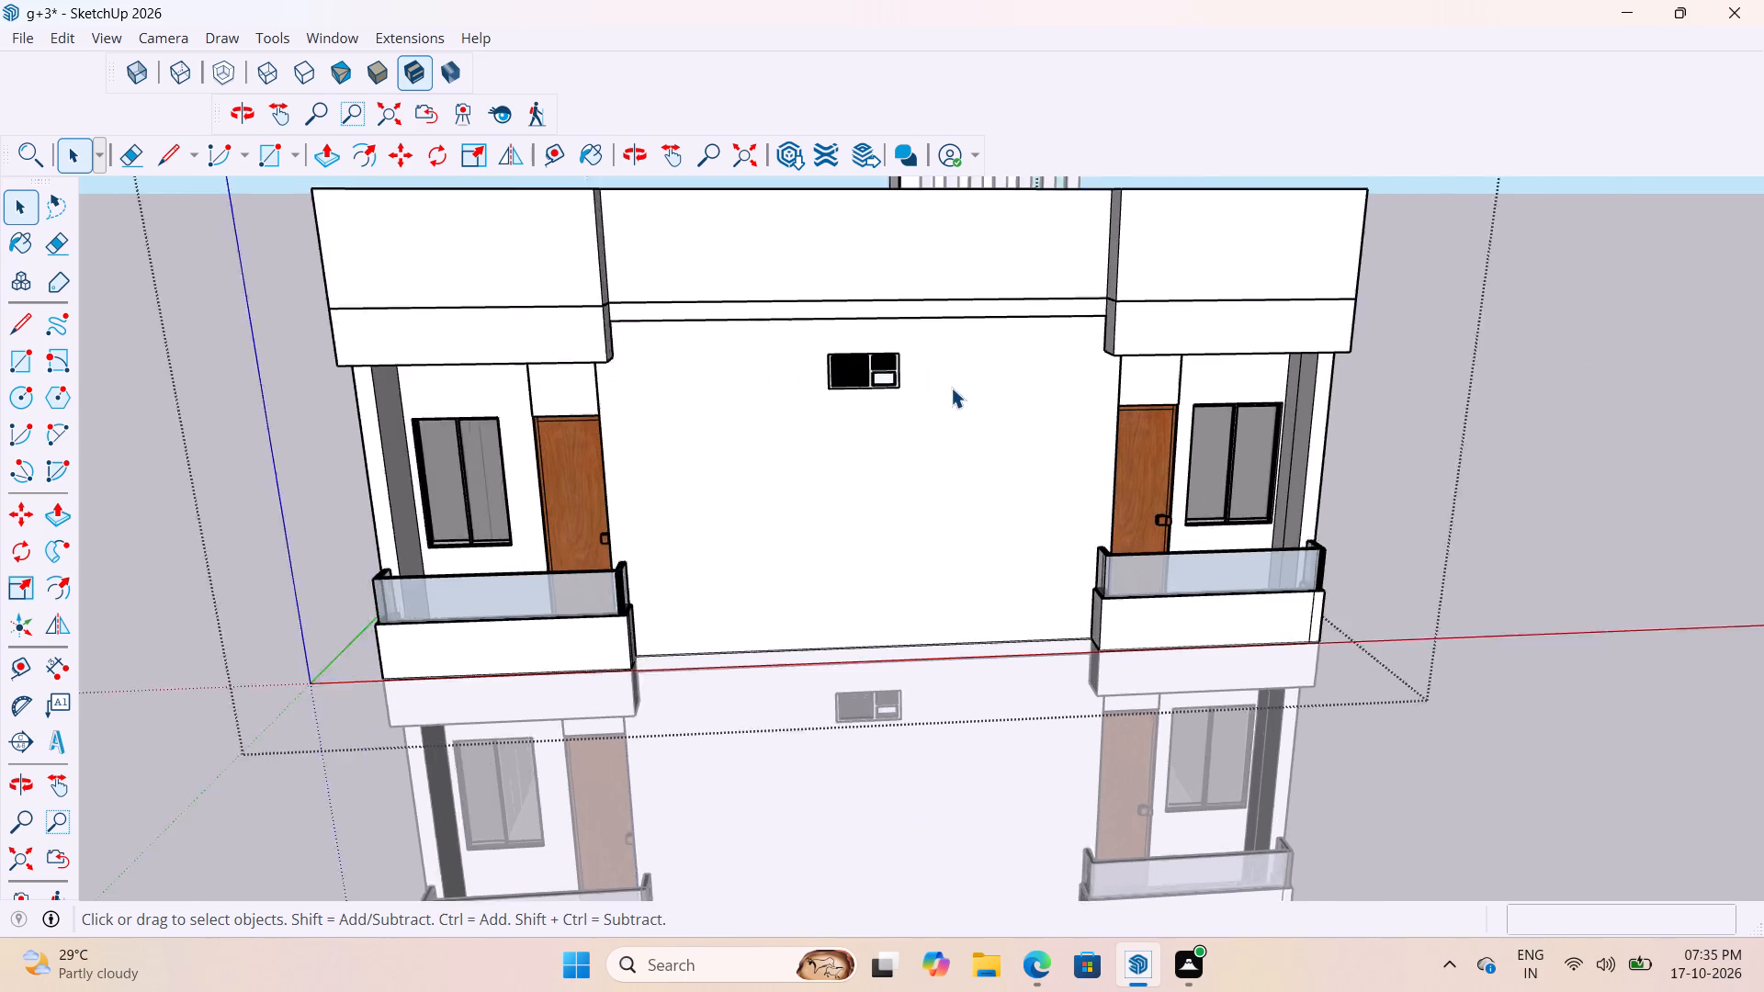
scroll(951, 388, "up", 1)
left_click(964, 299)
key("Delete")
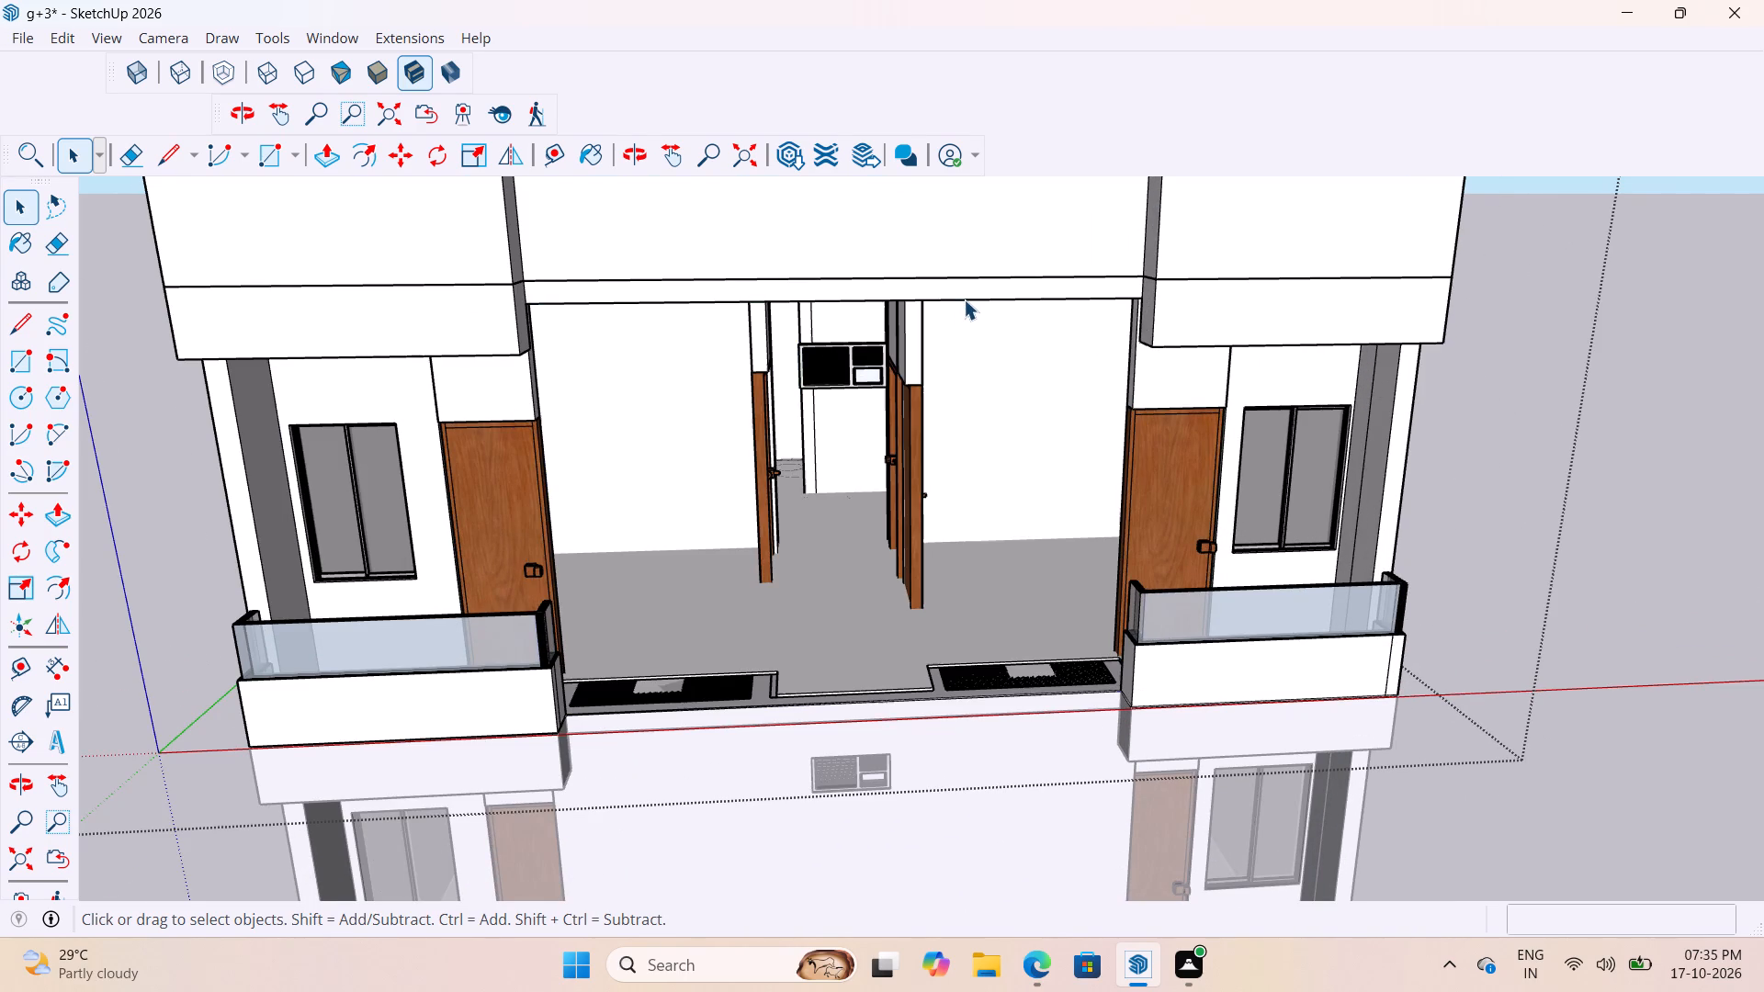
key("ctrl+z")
Examine the parapet, balconies and horizontal floor-line edges on the facade with the ventilators.
scroll(927, 305, "up", 3)
middle_click_drag(926, 303, 1131, 304)
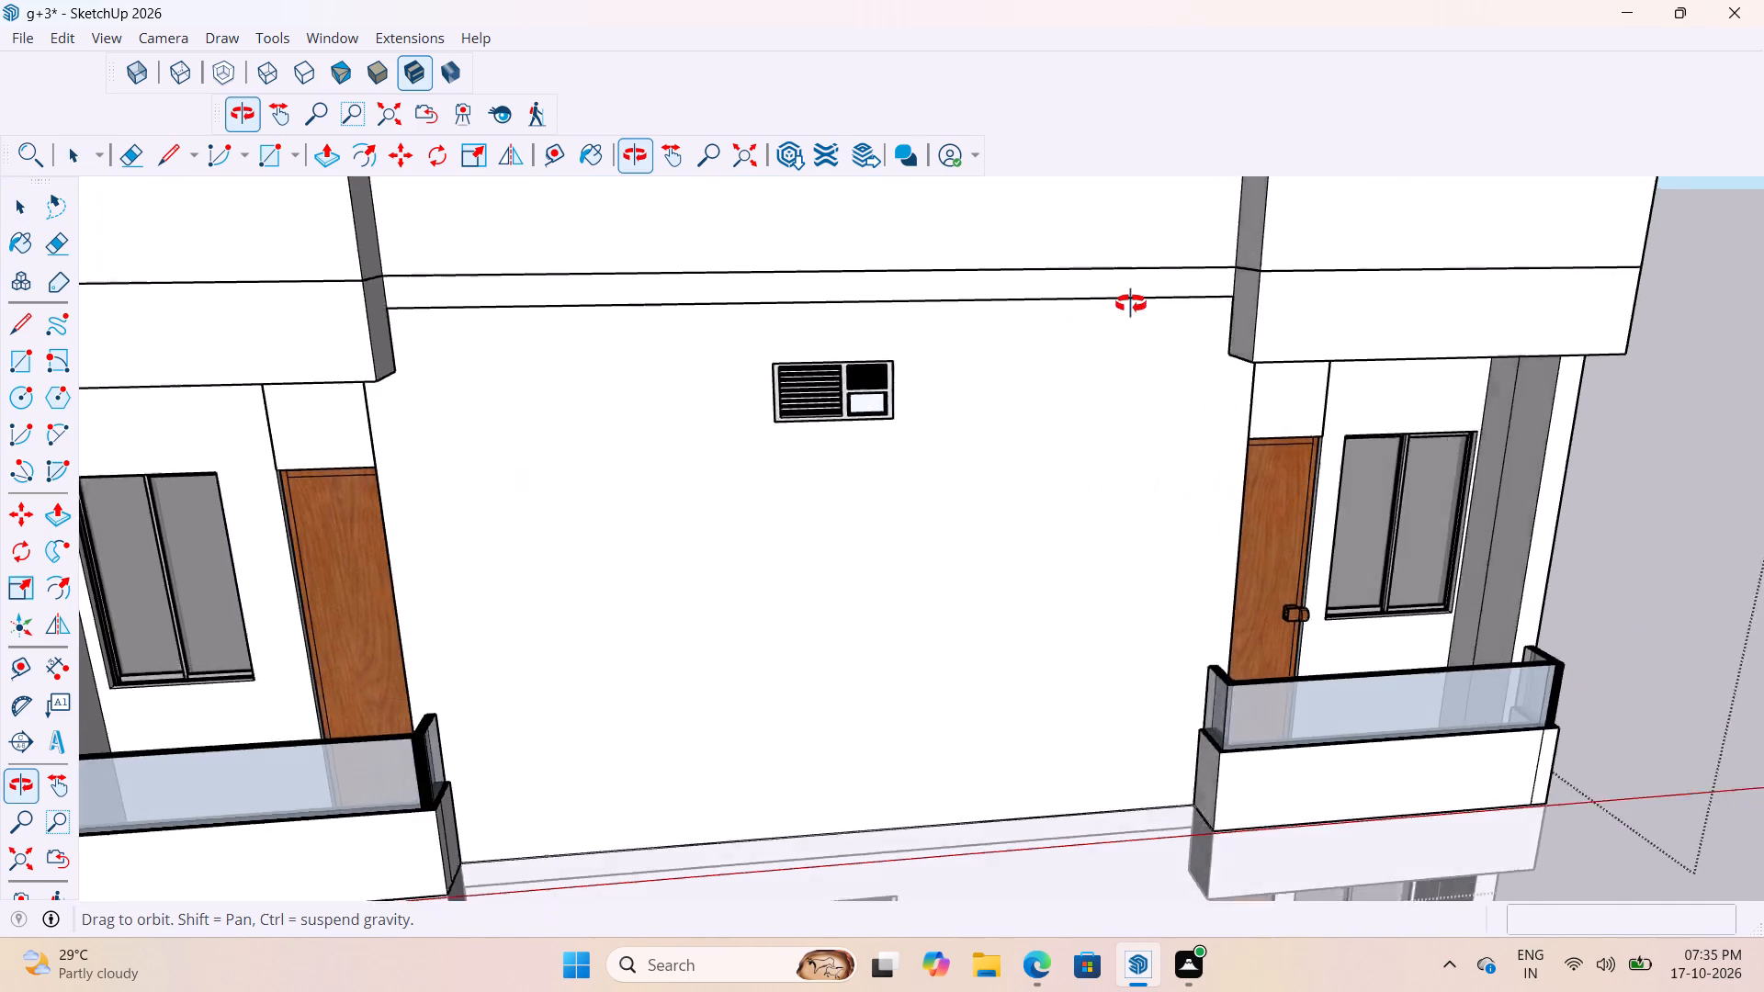
middle_click_drag(1131, 304, 920, 378)
scroll(1235, 381, "down", 4)
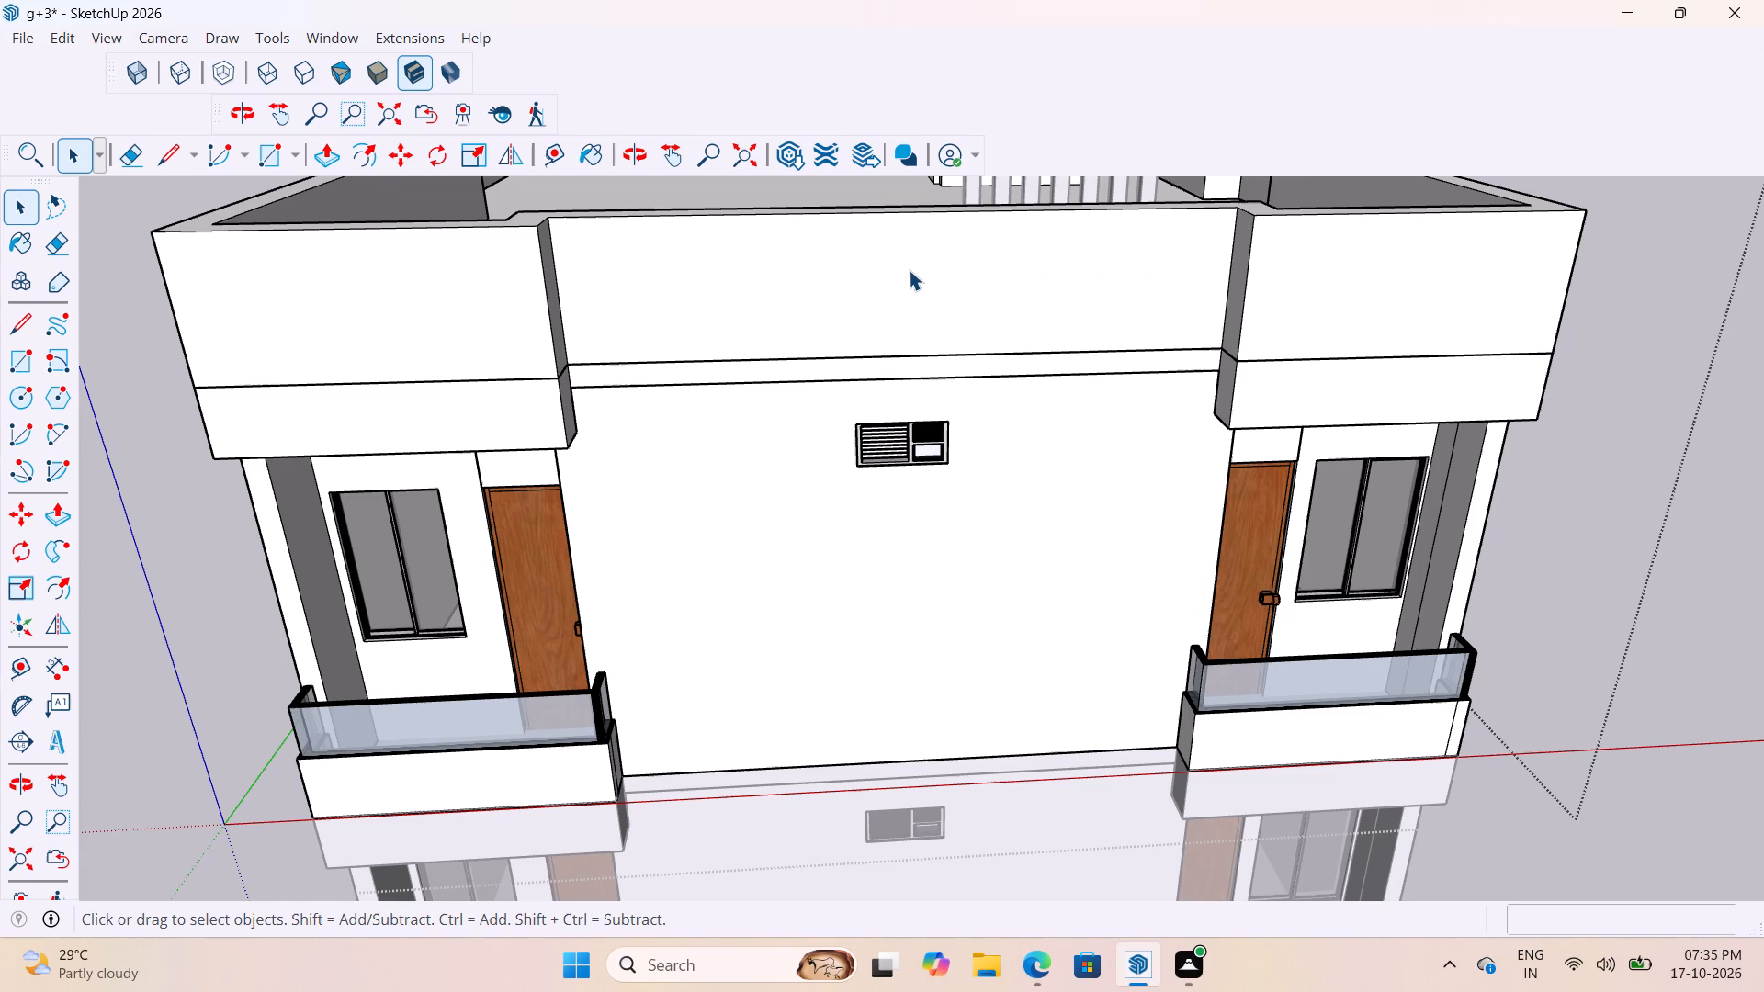
scroll(843, 425, "down", 4)
scroll(638, 705, "up", 13)
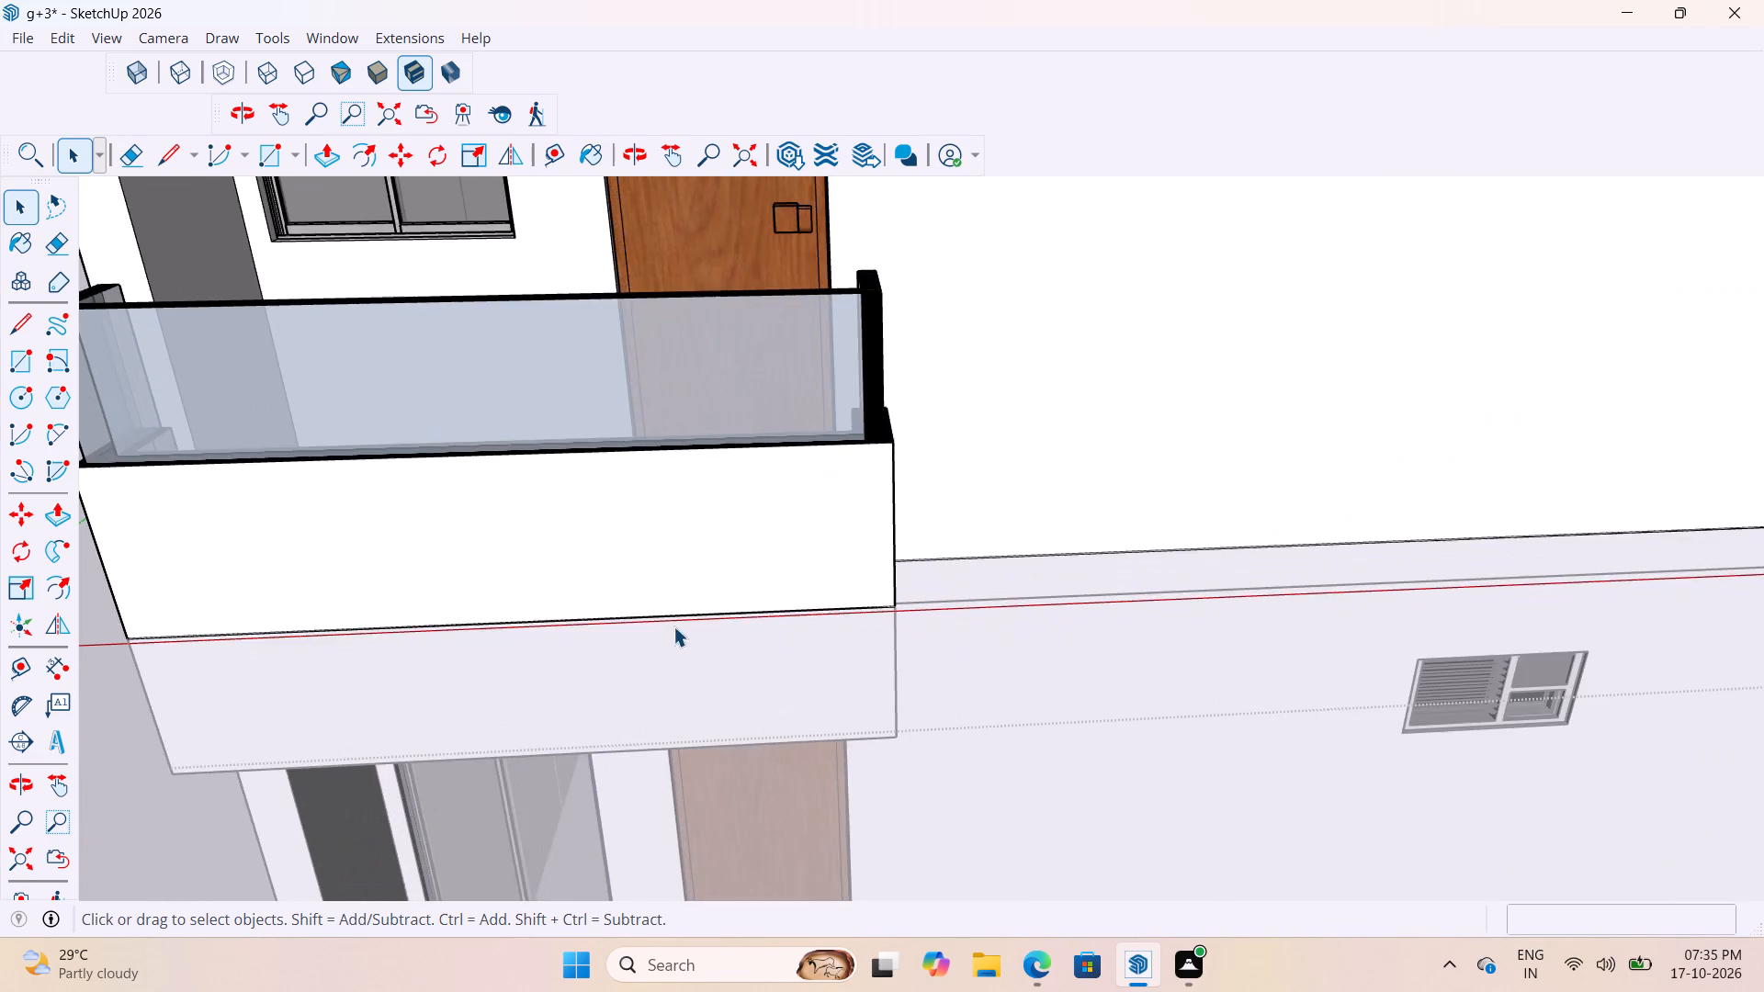
middle_click_drag(712, 576, 830, 420)
scroll(881, 412, "up", 1)
scroll(969, 463, "down", 18)
left_click(1504, 537)
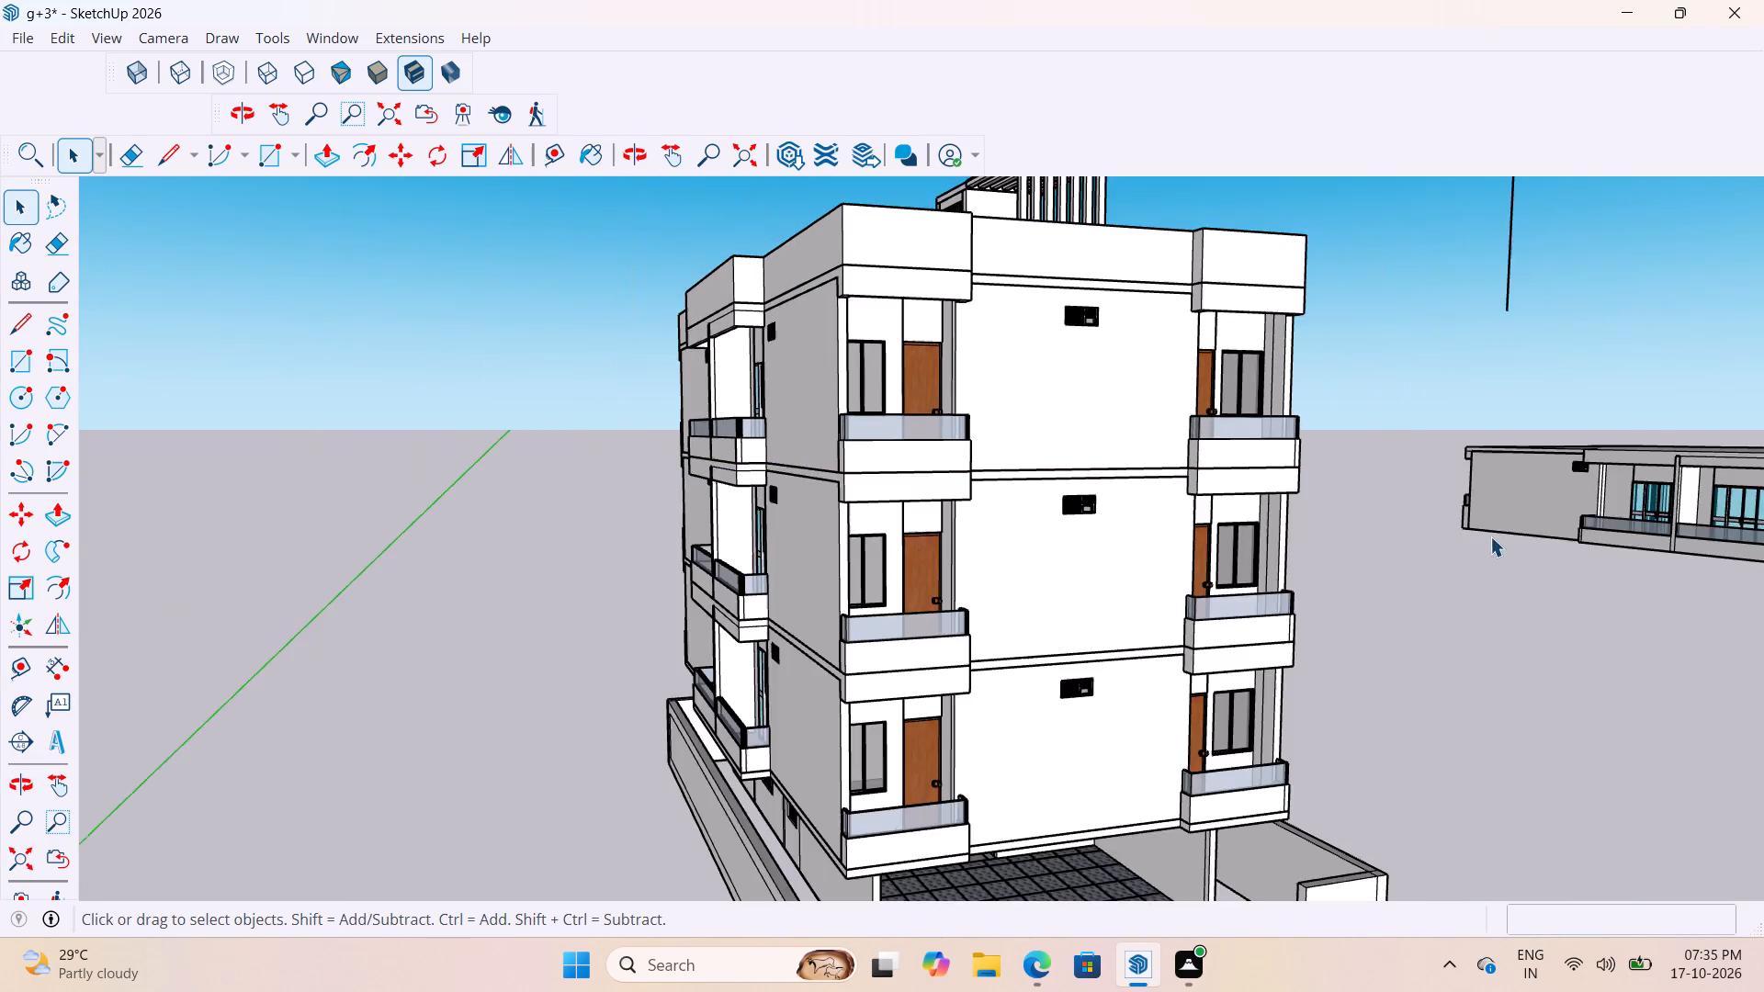
scroll(1067, 562, "up", 8)
scroll(1097, 535, "down", 1)
middle_click_drag(1097, 535, 1050, 657)
scroll(1059, 617, "down", 1)
scroll(1065, 723, "up", 4)
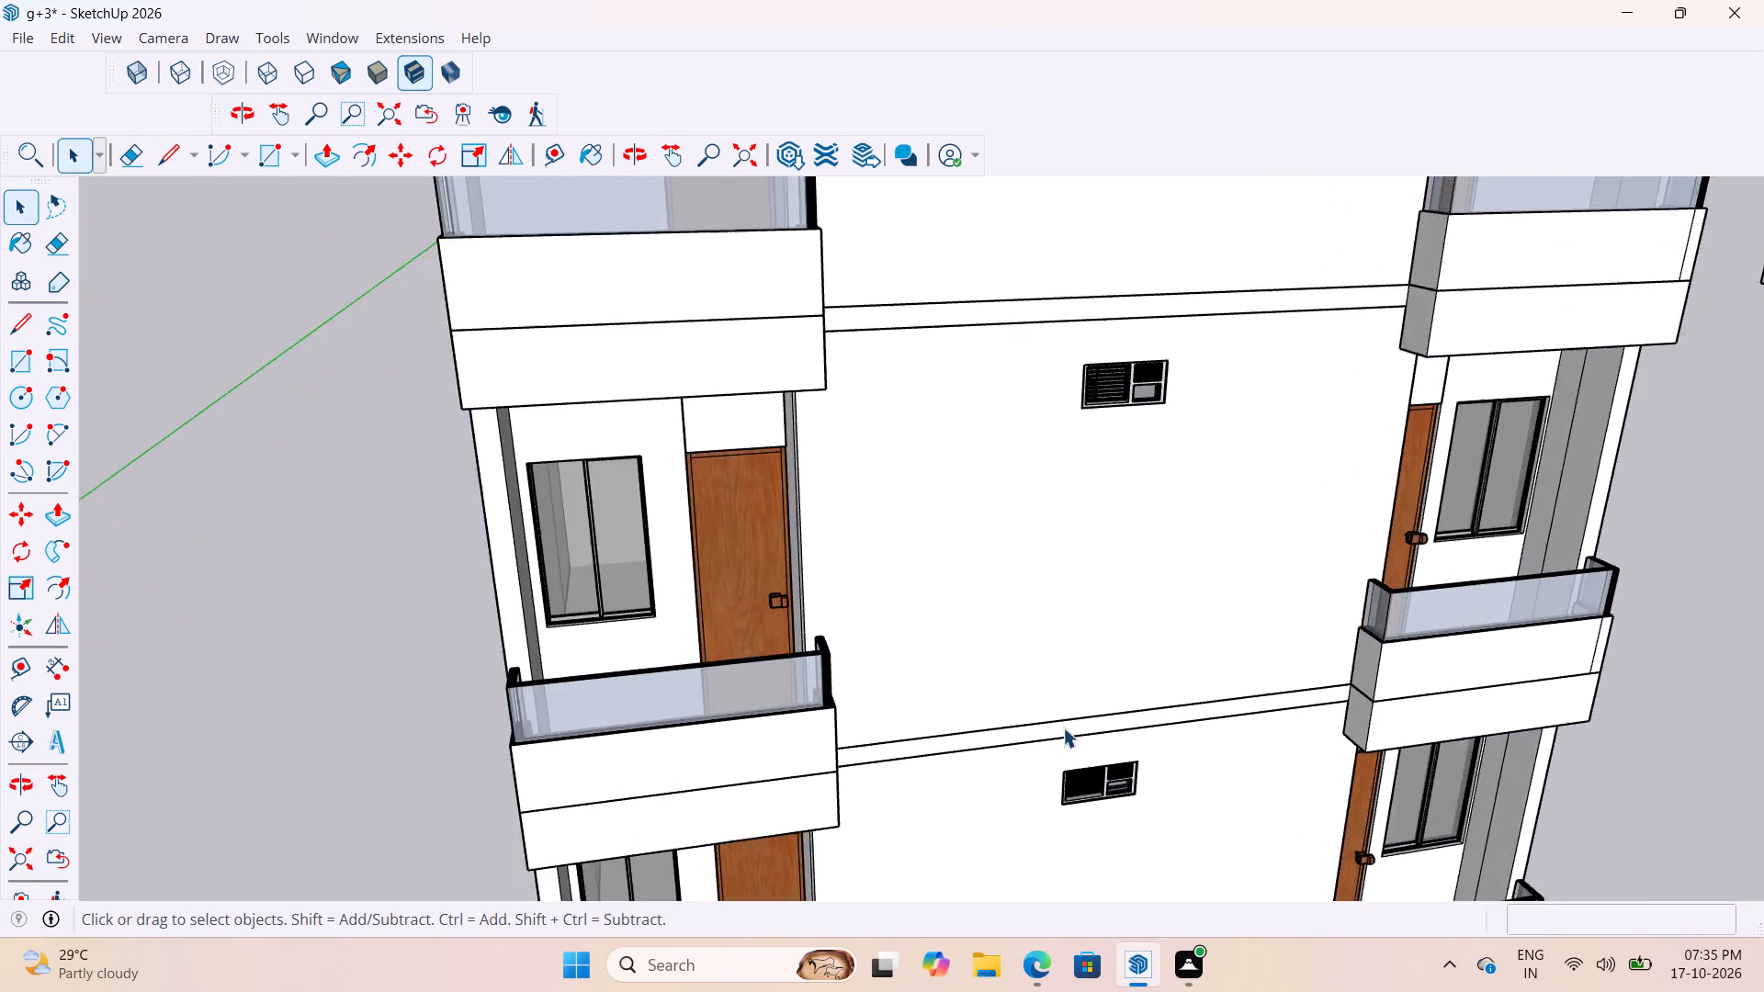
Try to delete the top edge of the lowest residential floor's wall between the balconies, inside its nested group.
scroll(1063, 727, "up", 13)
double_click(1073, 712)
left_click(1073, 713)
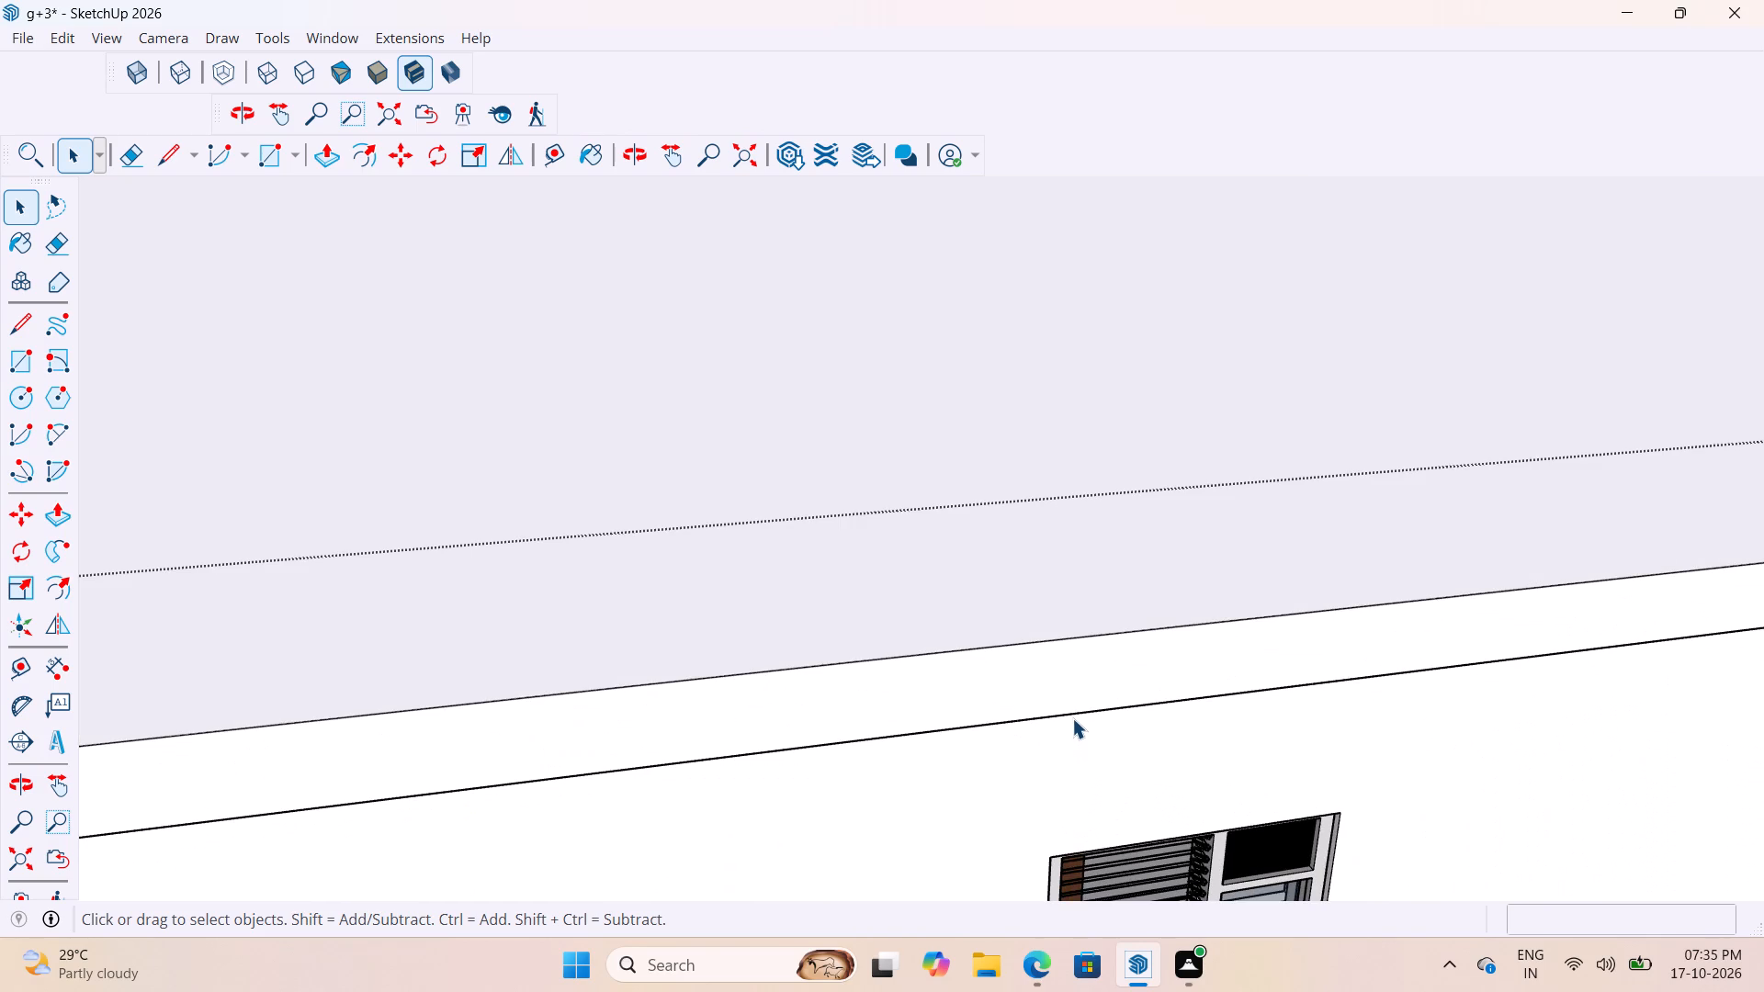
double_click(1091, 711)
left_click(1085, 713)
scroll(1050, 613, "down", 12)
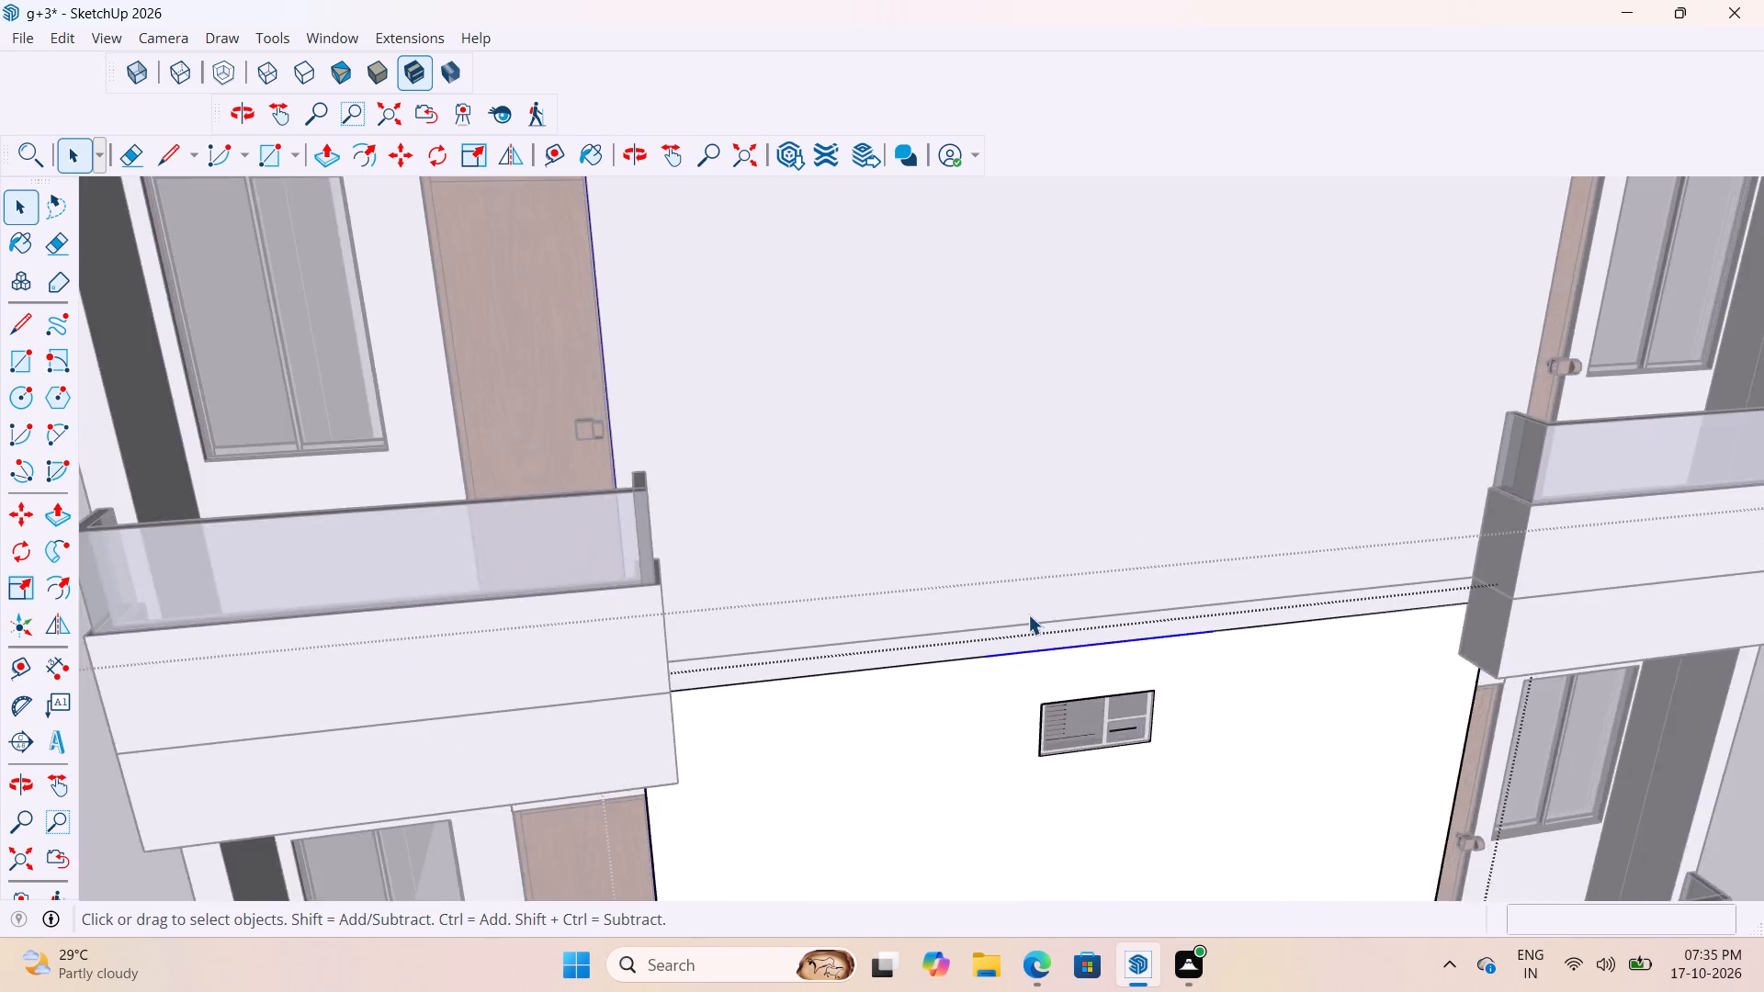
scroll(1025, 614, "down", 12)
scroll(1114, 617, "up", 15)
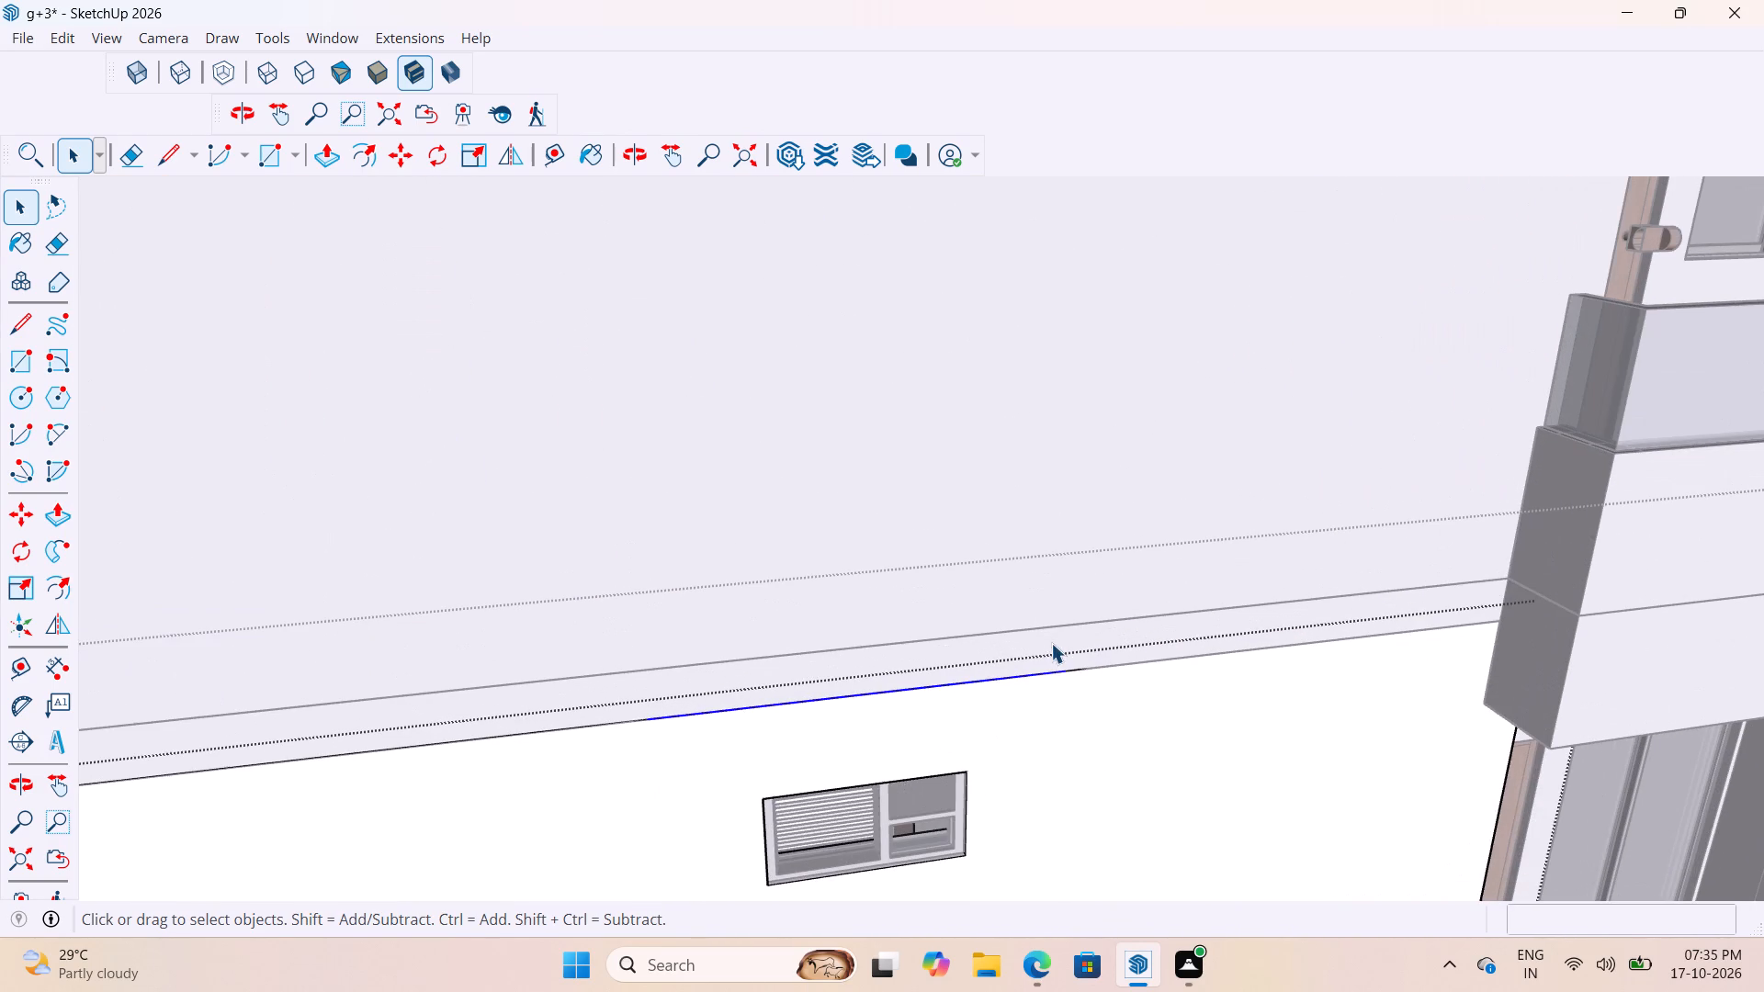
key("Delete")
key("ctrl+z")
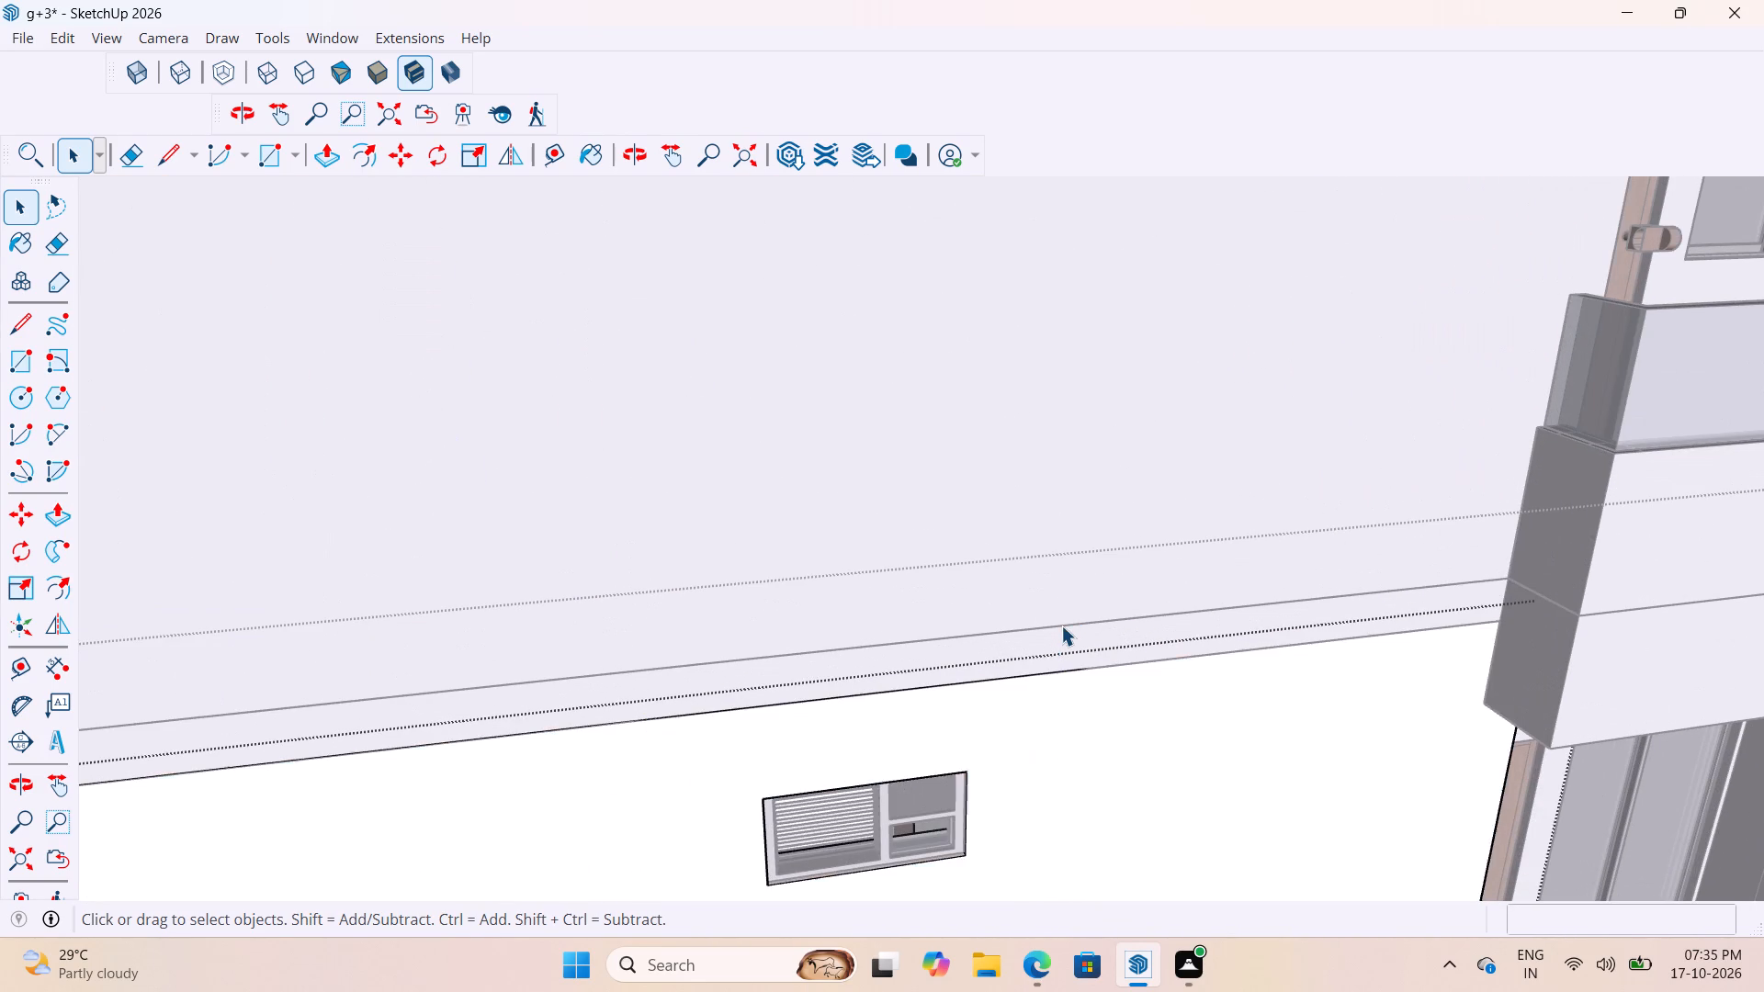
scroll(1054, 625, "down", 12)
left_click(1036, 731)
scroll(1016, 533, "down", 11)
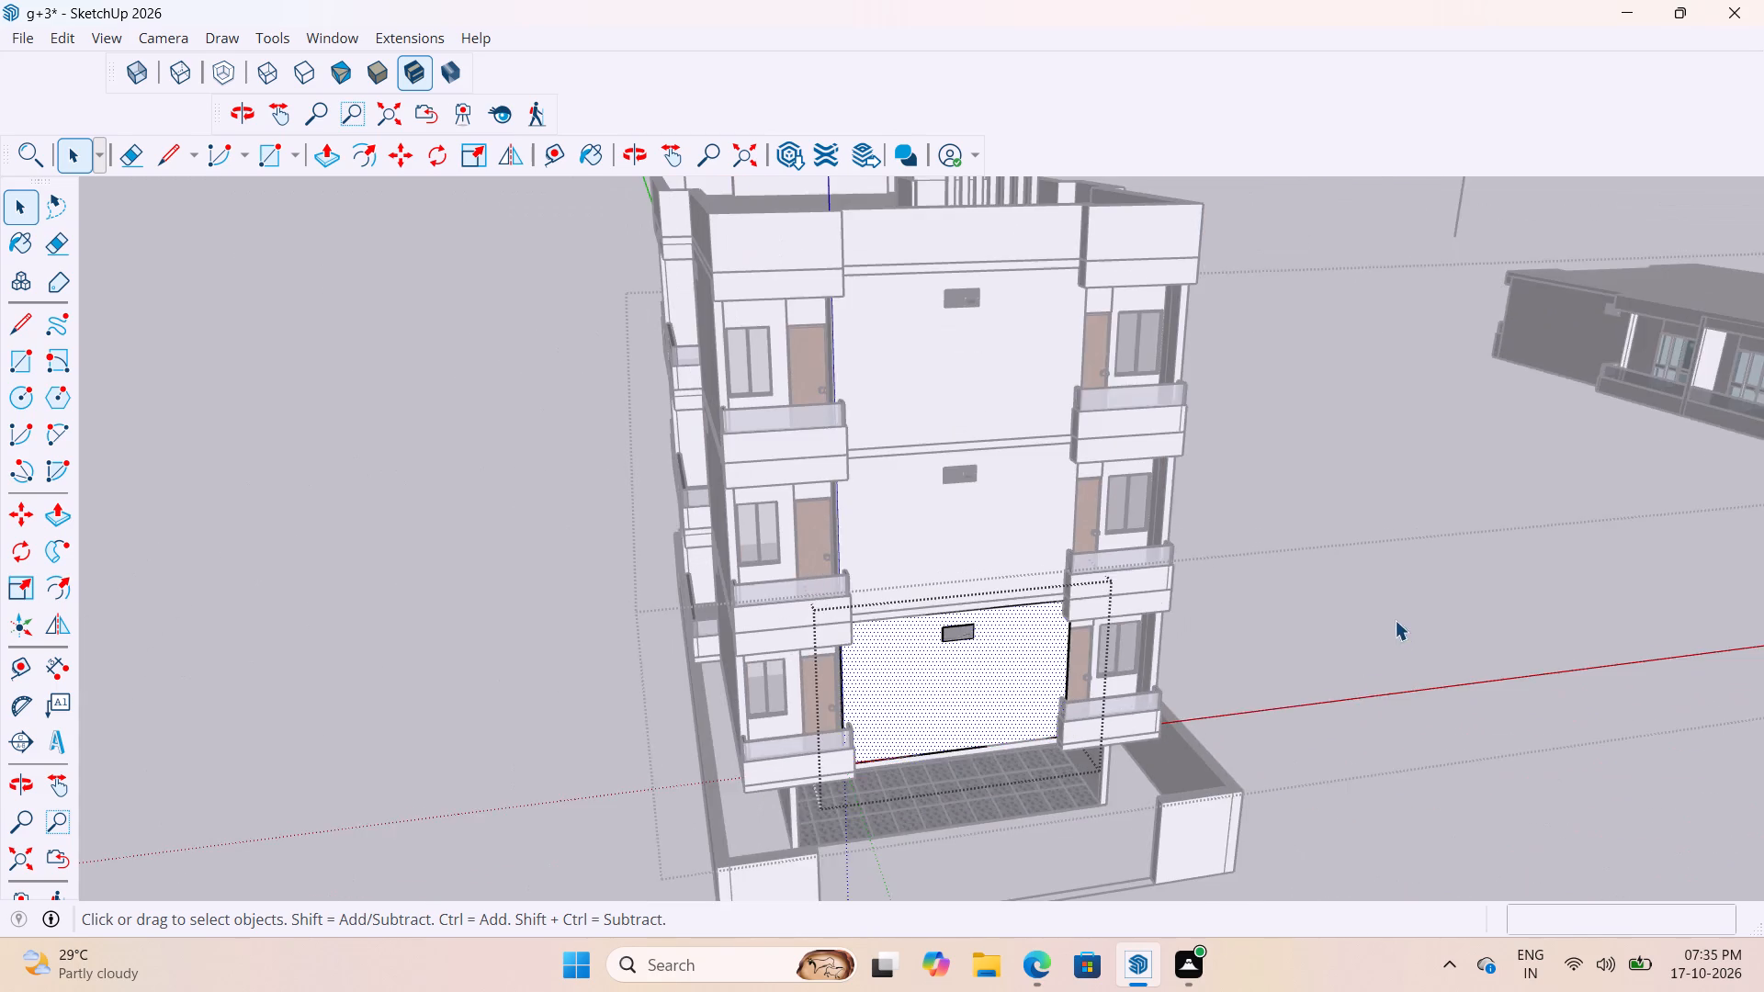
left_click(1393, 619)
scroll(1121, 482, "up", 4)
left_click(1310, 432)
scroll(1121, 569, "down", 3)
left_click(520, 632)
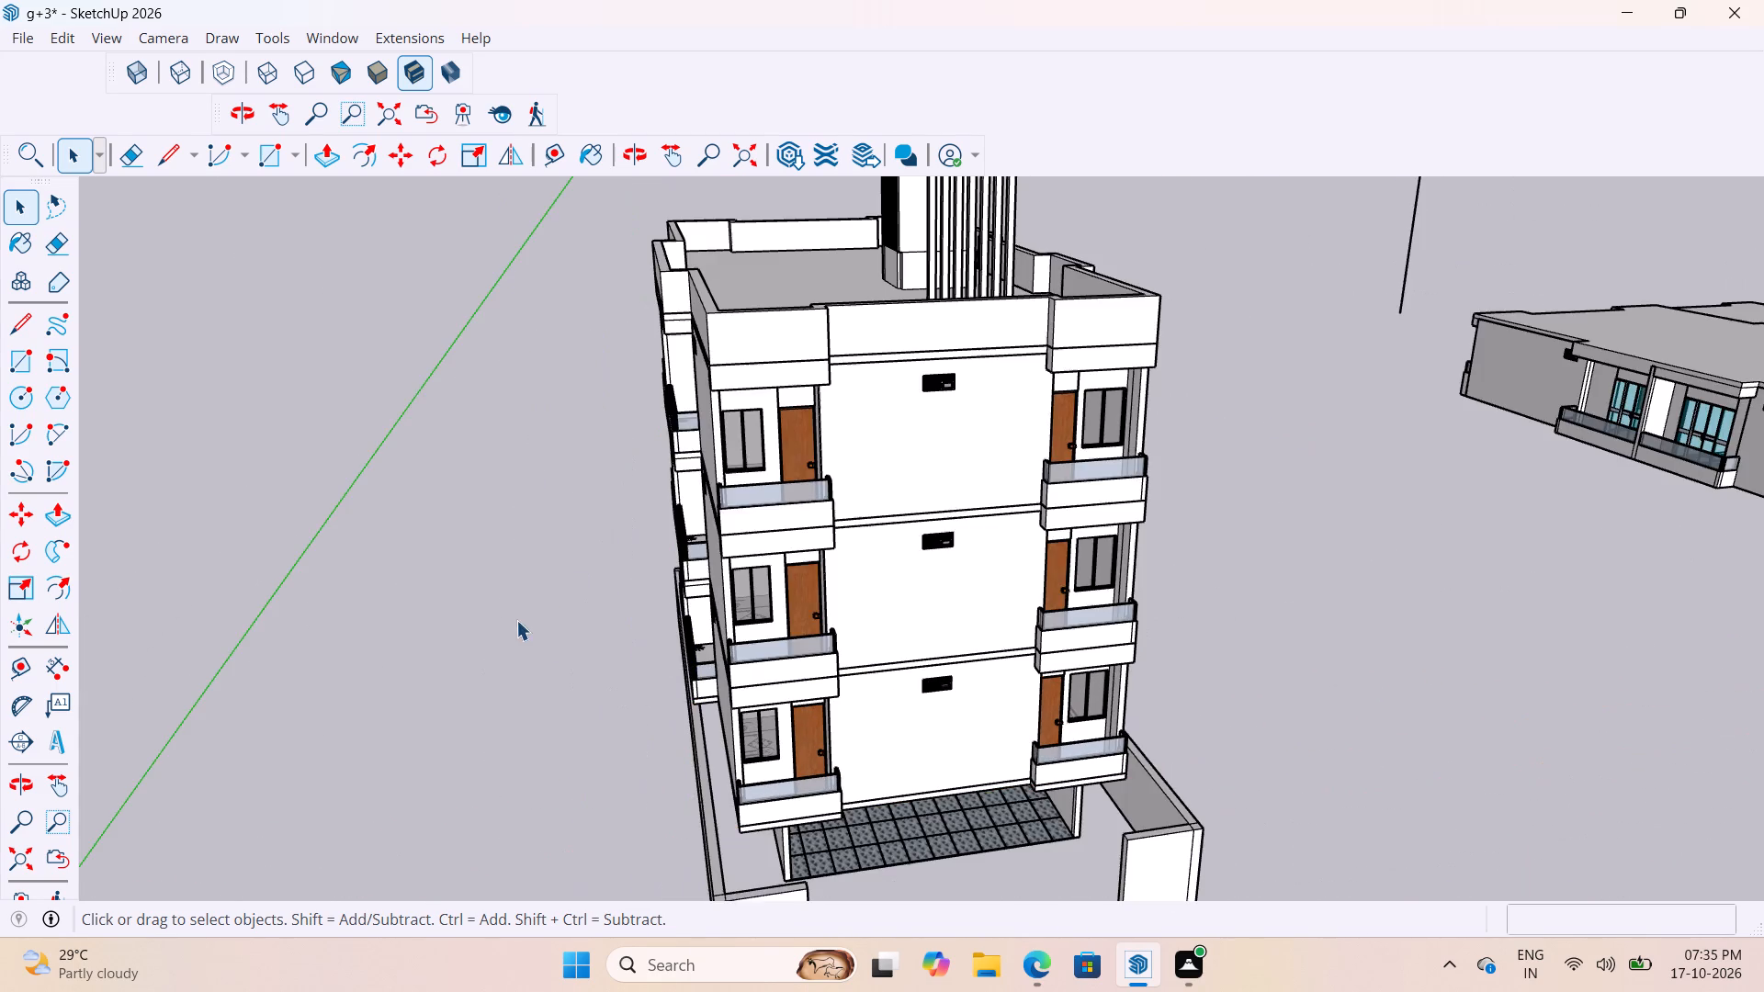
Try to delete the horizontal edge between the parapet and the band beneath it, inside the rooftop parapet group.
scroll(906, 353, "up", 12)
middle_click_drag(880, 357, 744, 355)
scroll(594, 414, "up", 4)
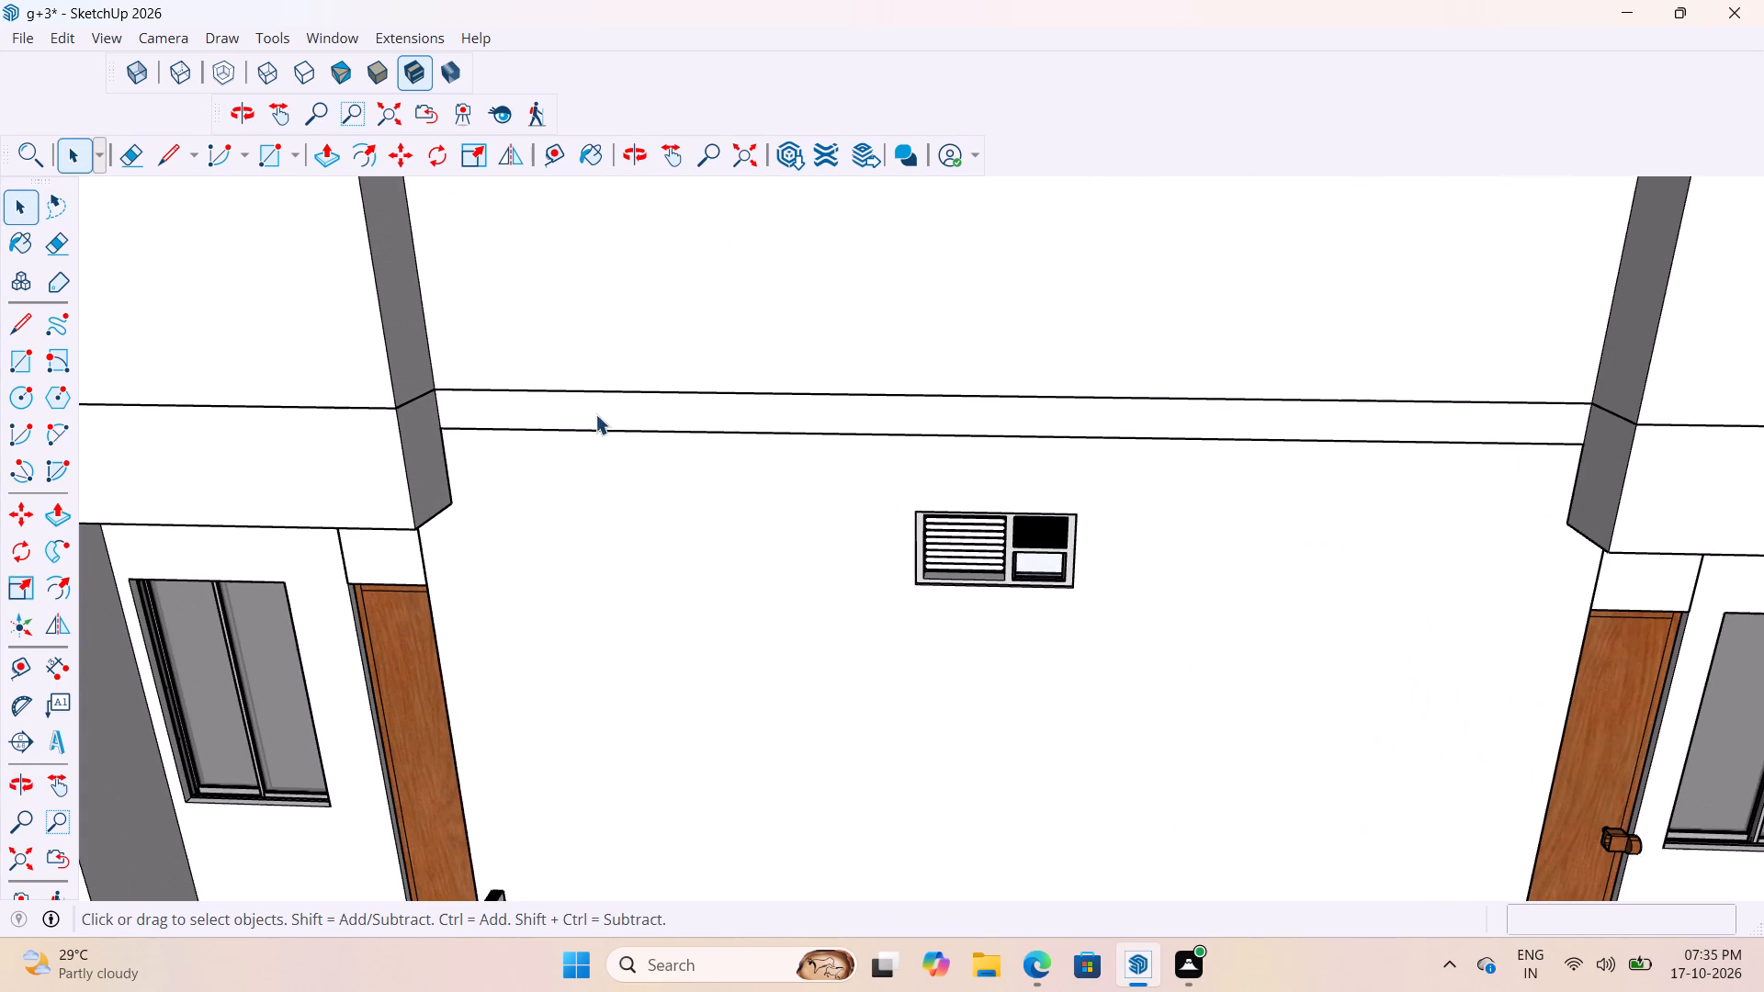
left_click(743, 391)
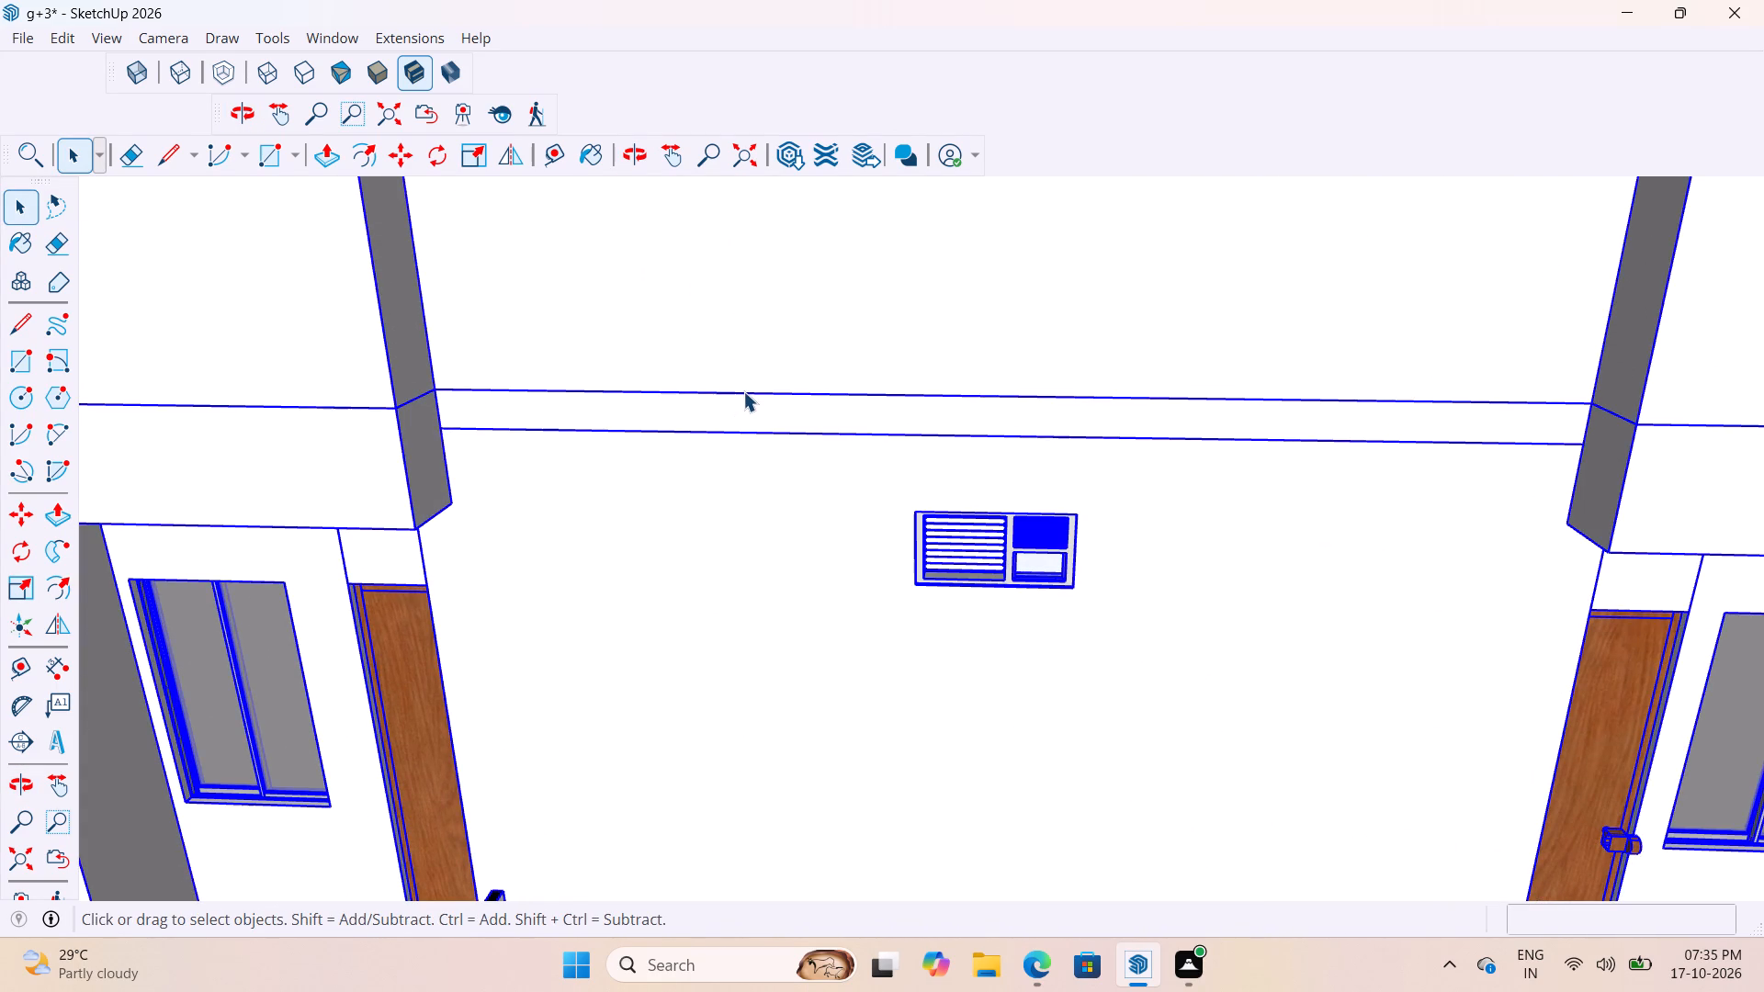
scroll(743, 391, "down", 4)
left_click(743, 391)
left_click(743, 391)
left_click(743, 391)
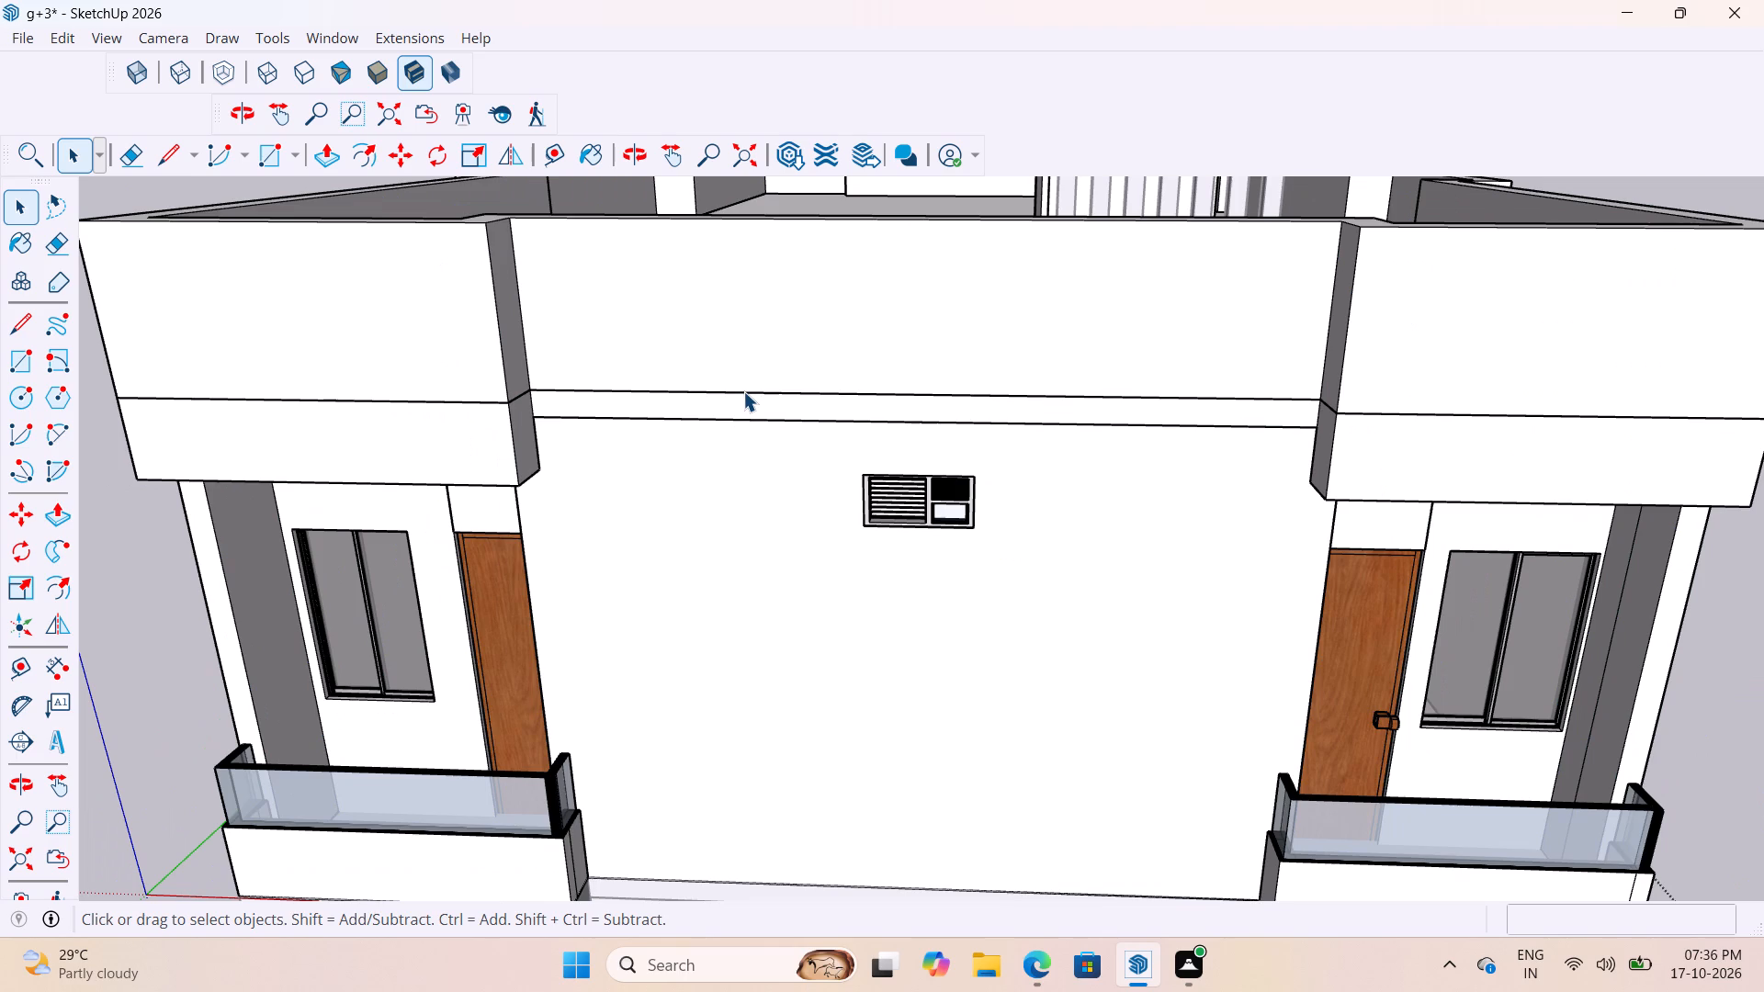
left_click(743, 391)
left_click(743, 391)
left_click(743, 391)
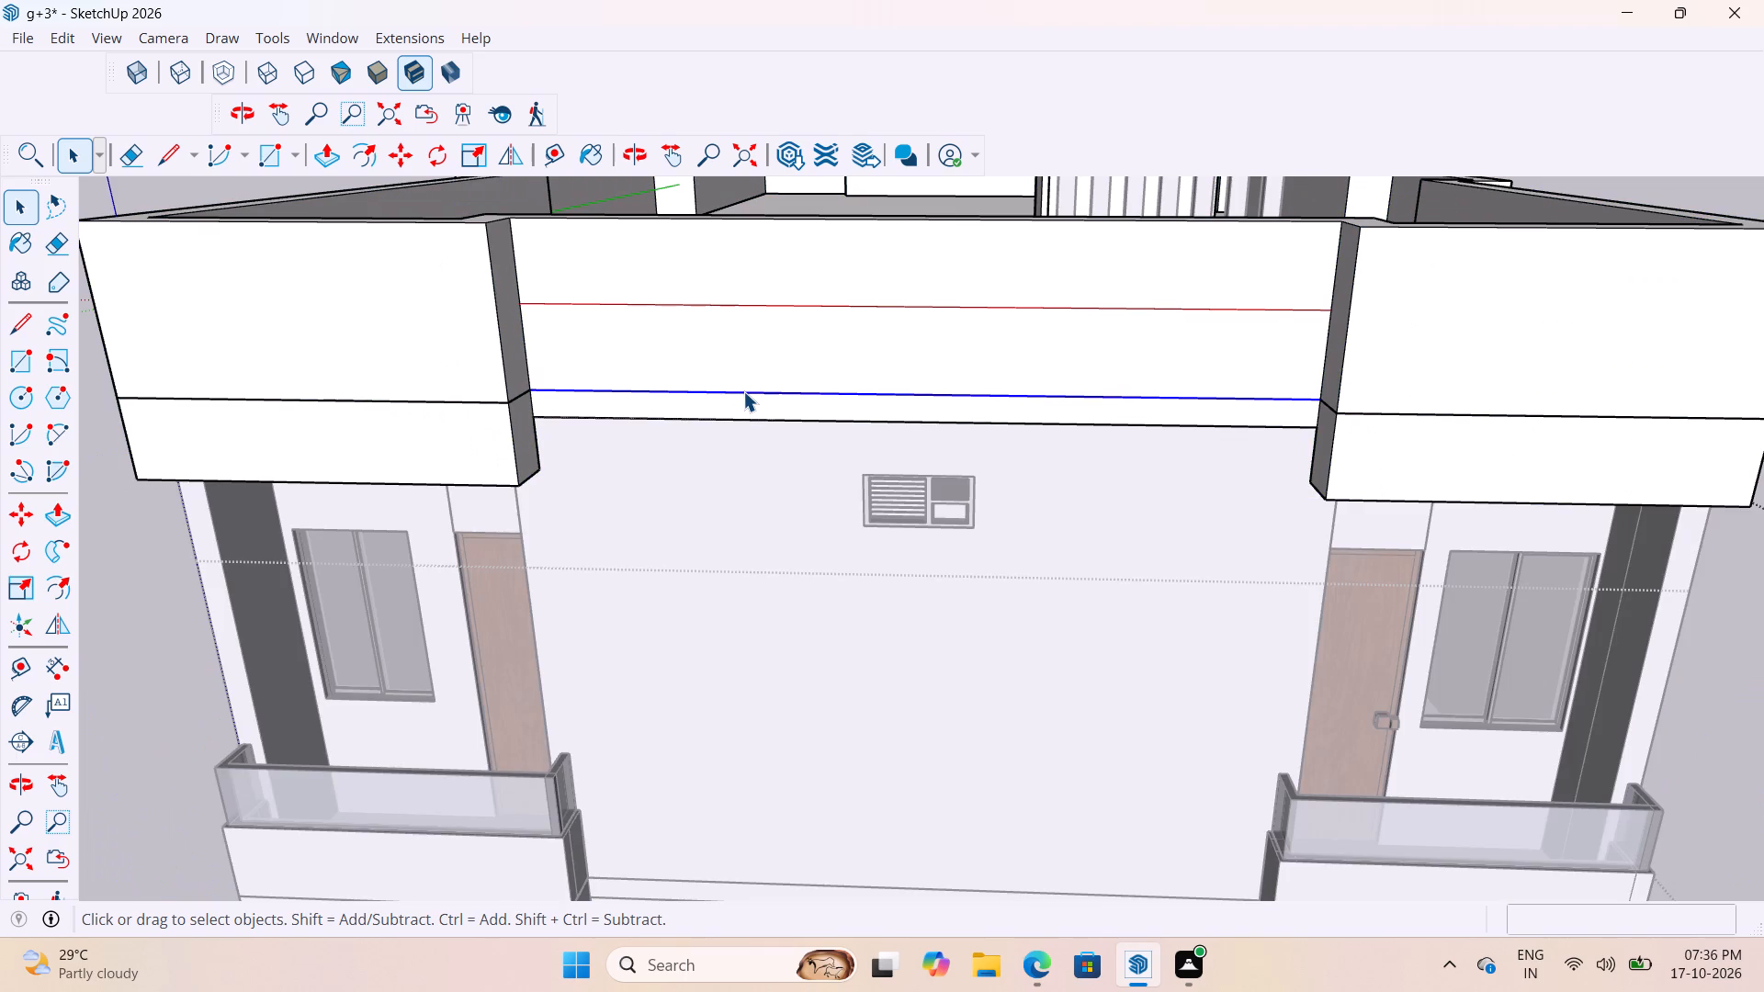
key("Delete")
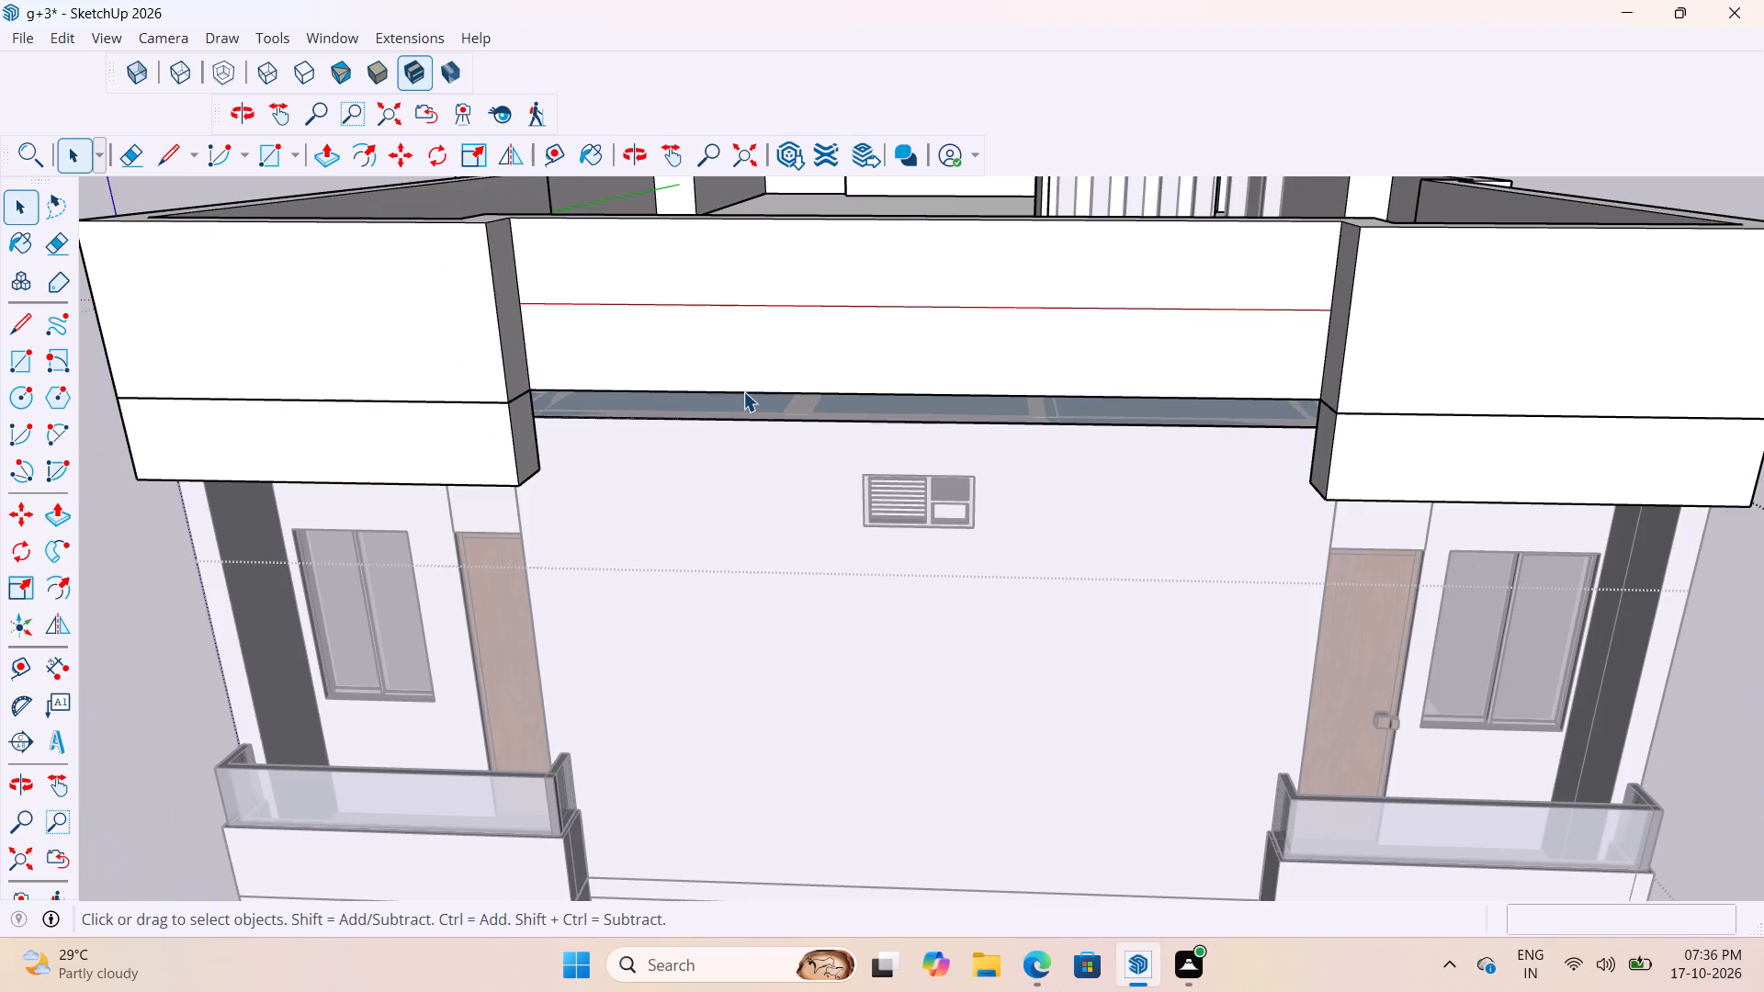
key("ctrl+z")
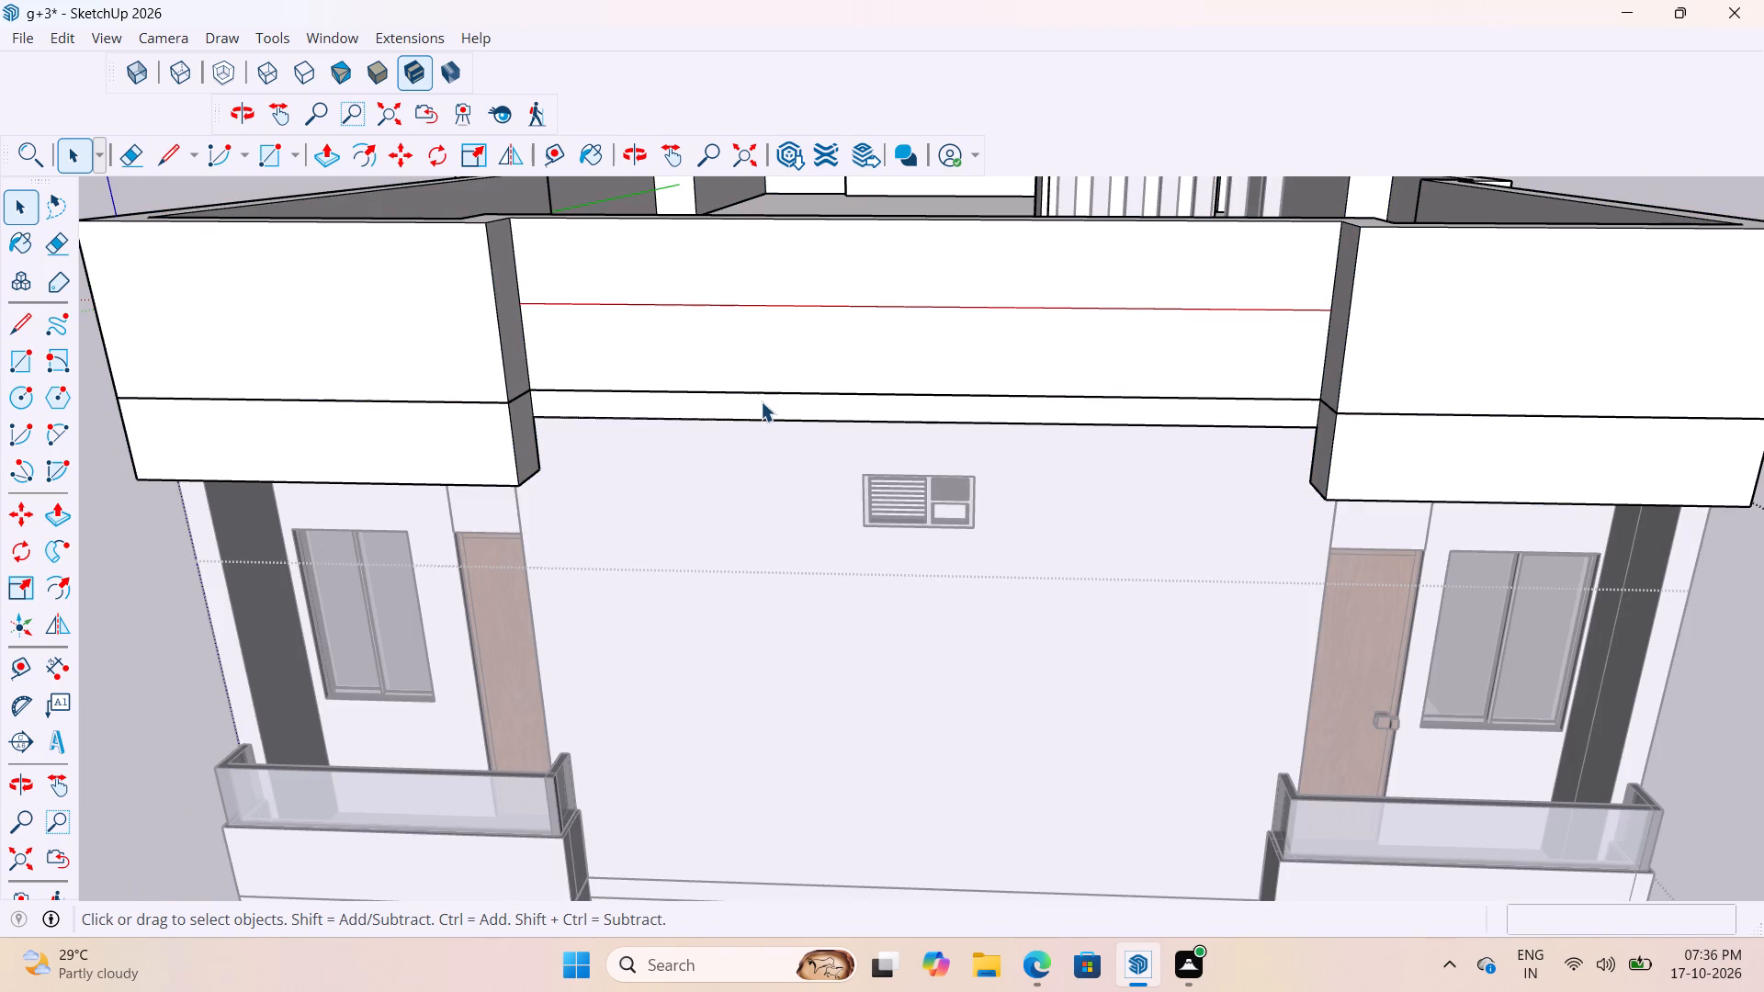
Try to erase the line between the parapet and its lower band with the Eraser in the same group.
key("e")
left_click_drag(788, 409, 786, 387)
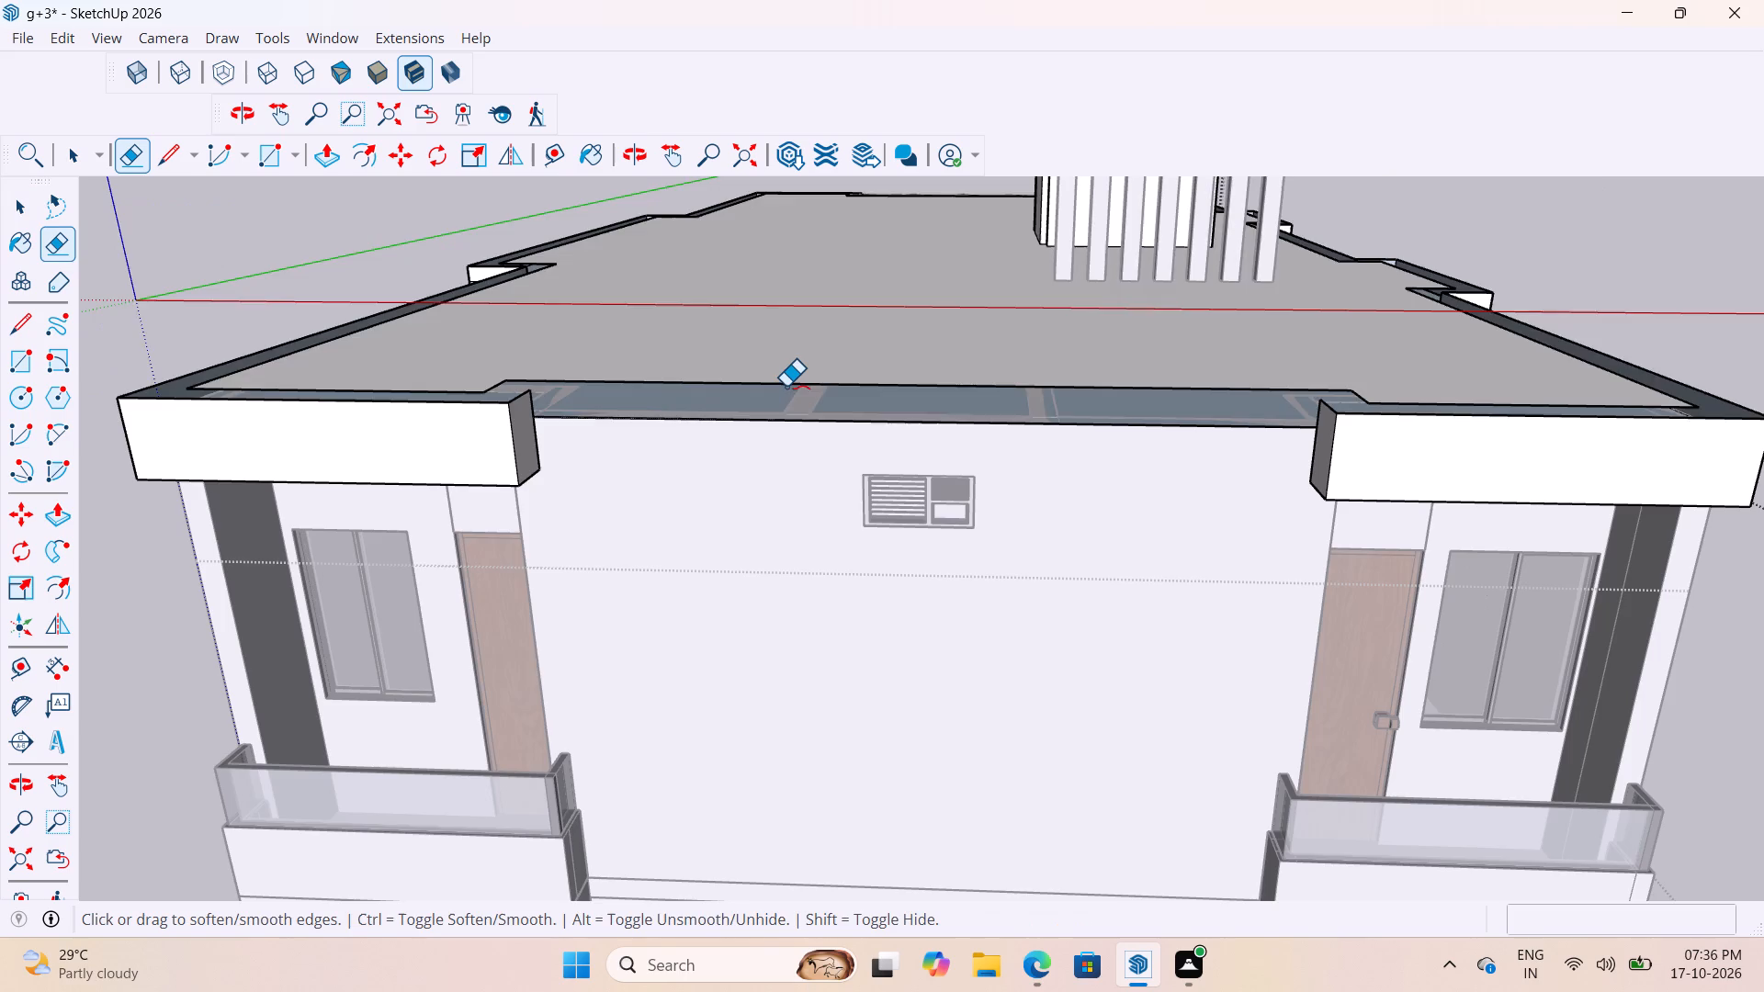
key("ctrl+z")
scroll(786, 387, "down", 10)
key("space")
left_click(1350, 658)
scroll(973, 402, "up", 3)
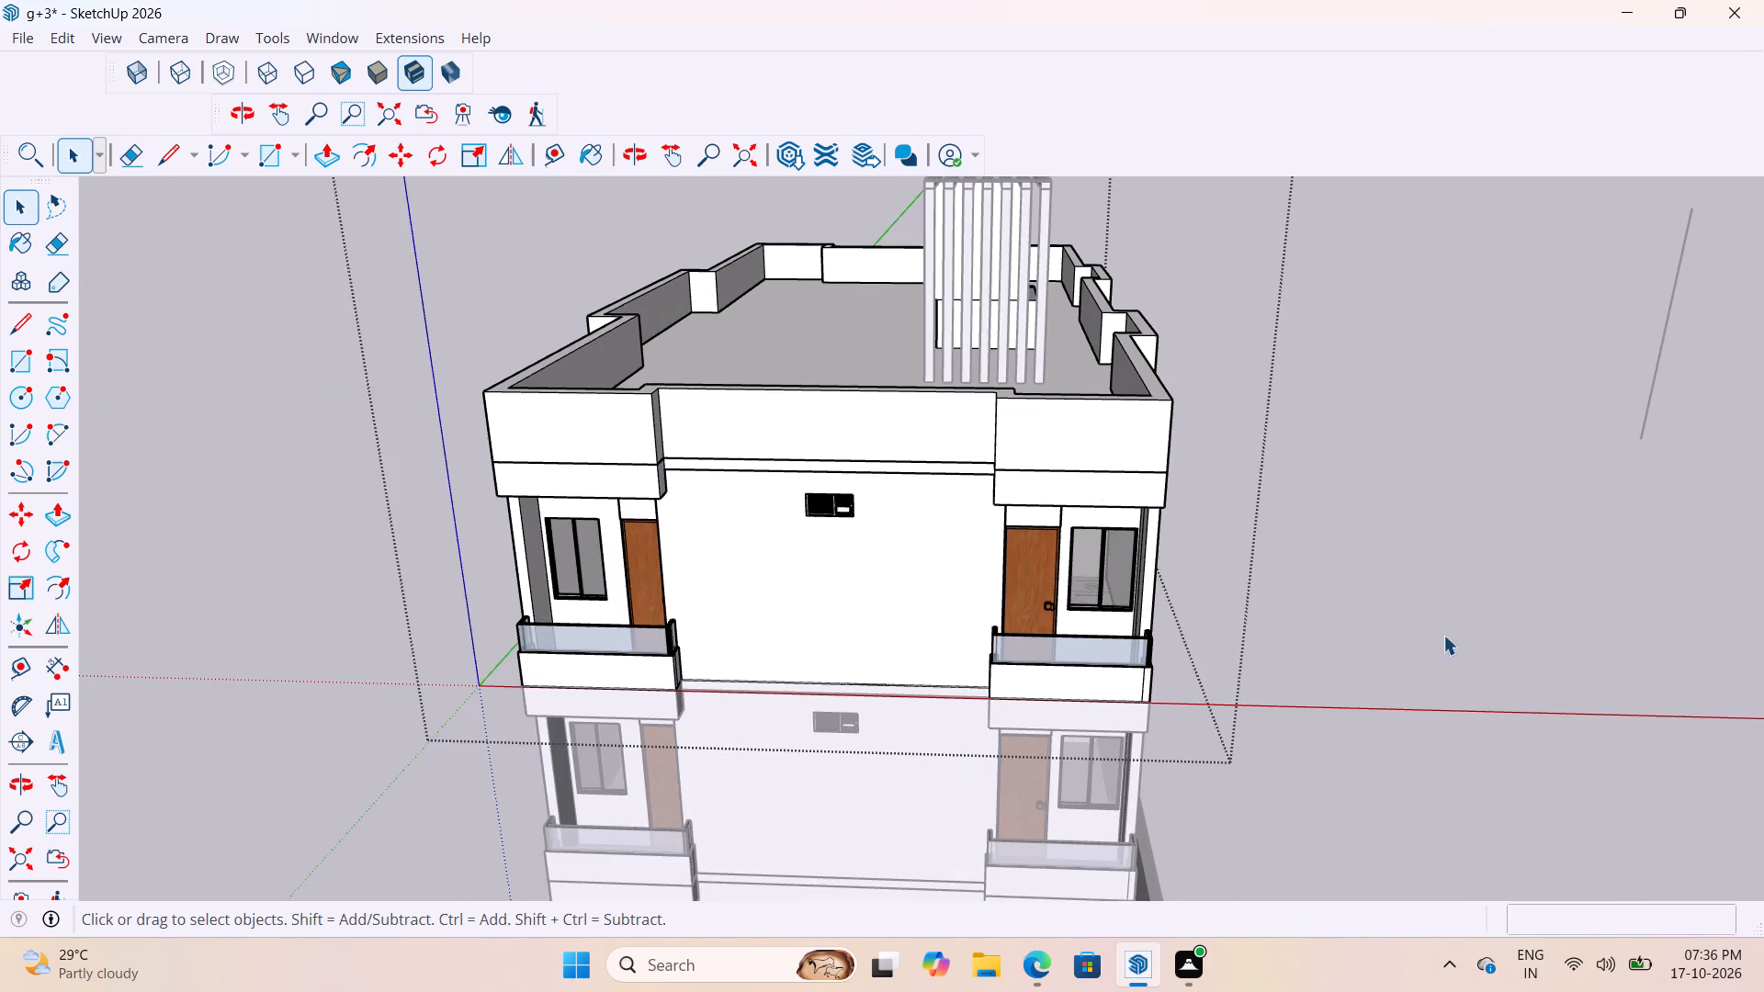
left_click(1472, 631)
Examine the front facade, its lower balcony and the wall ventilator's louvres up close.
scroll(1275, 652, "up", 1)
scroll(1275, 652, "down", 7)
middle_click_drag(1269, 663, 1377, 579)
scroll(908, 431, "down", 5)
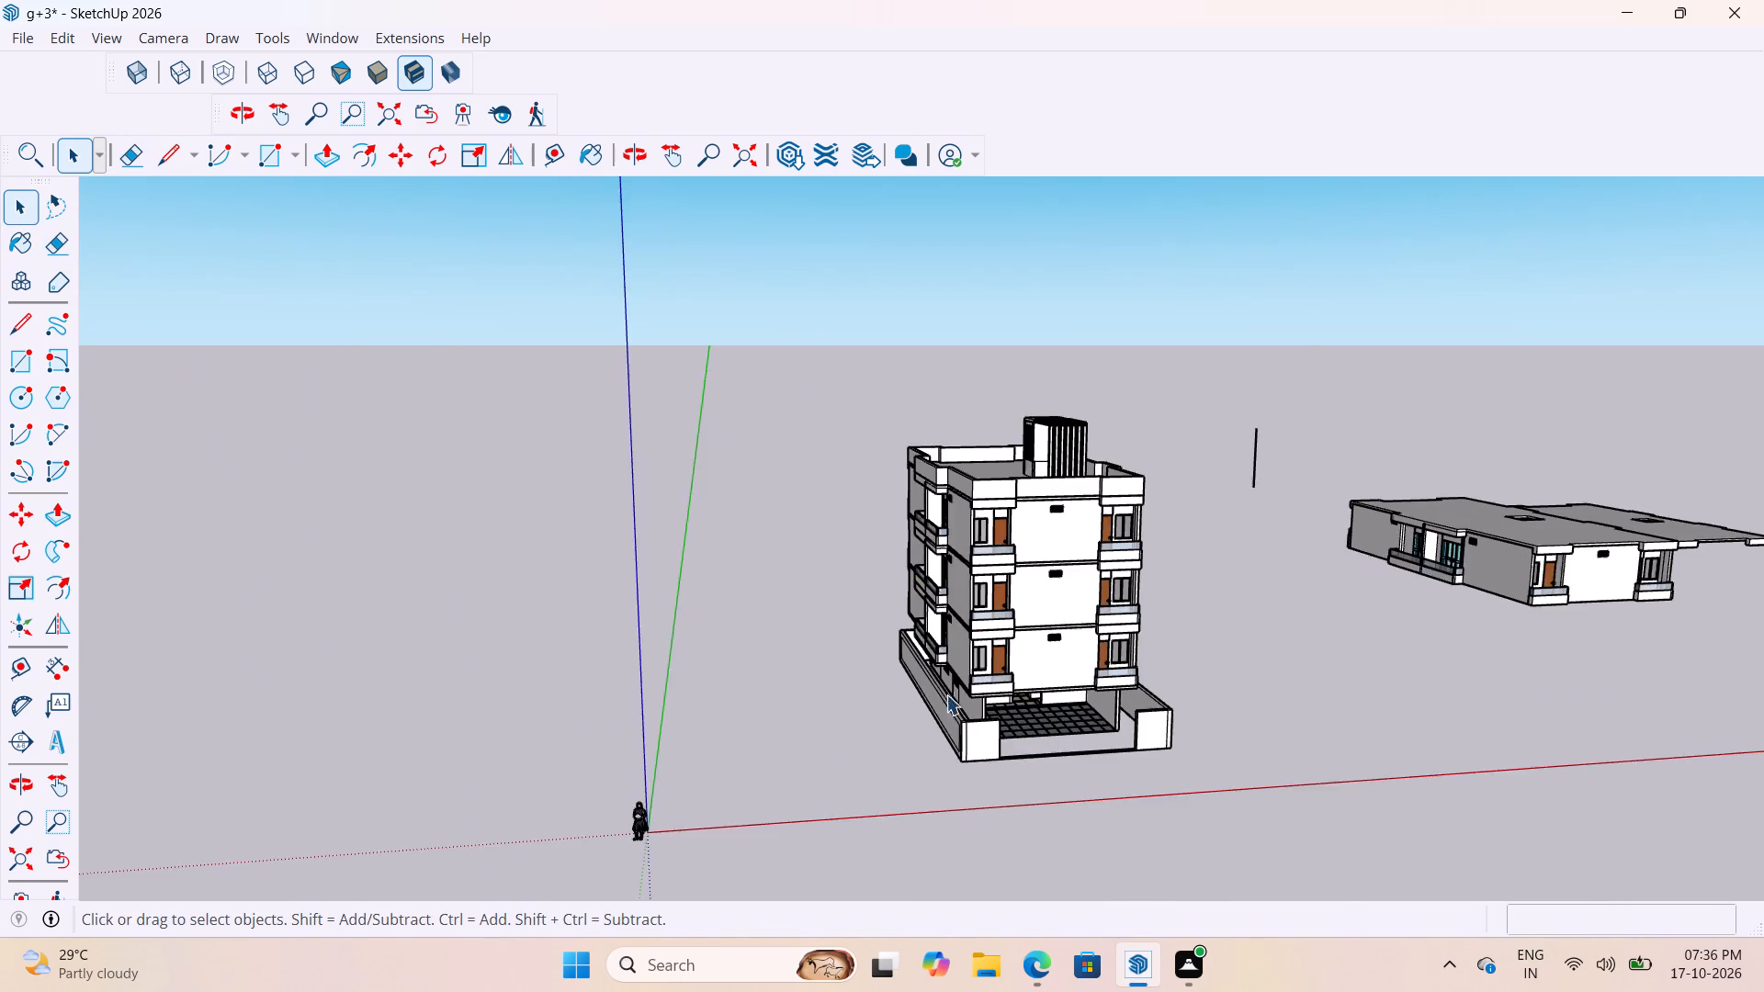
scroll(1023, 746, "up", 8)
middle_click_drag(1031, 624, 871, 644)
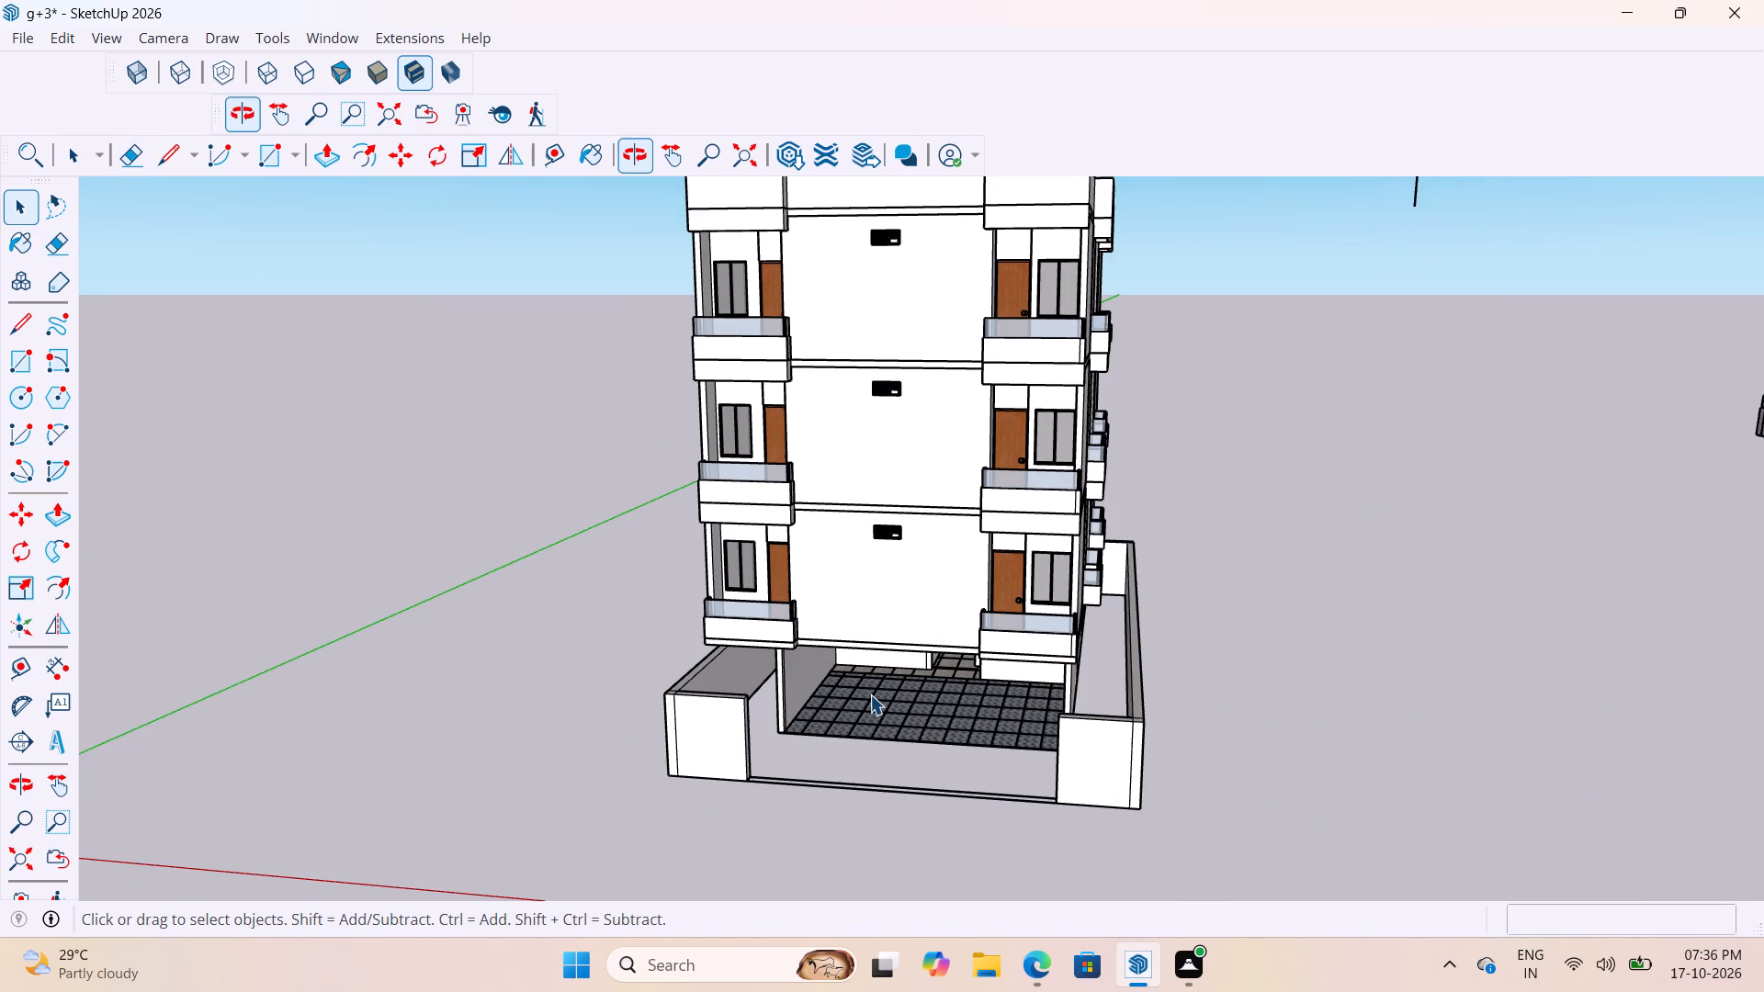
scroll(781, 608, "up", 12)
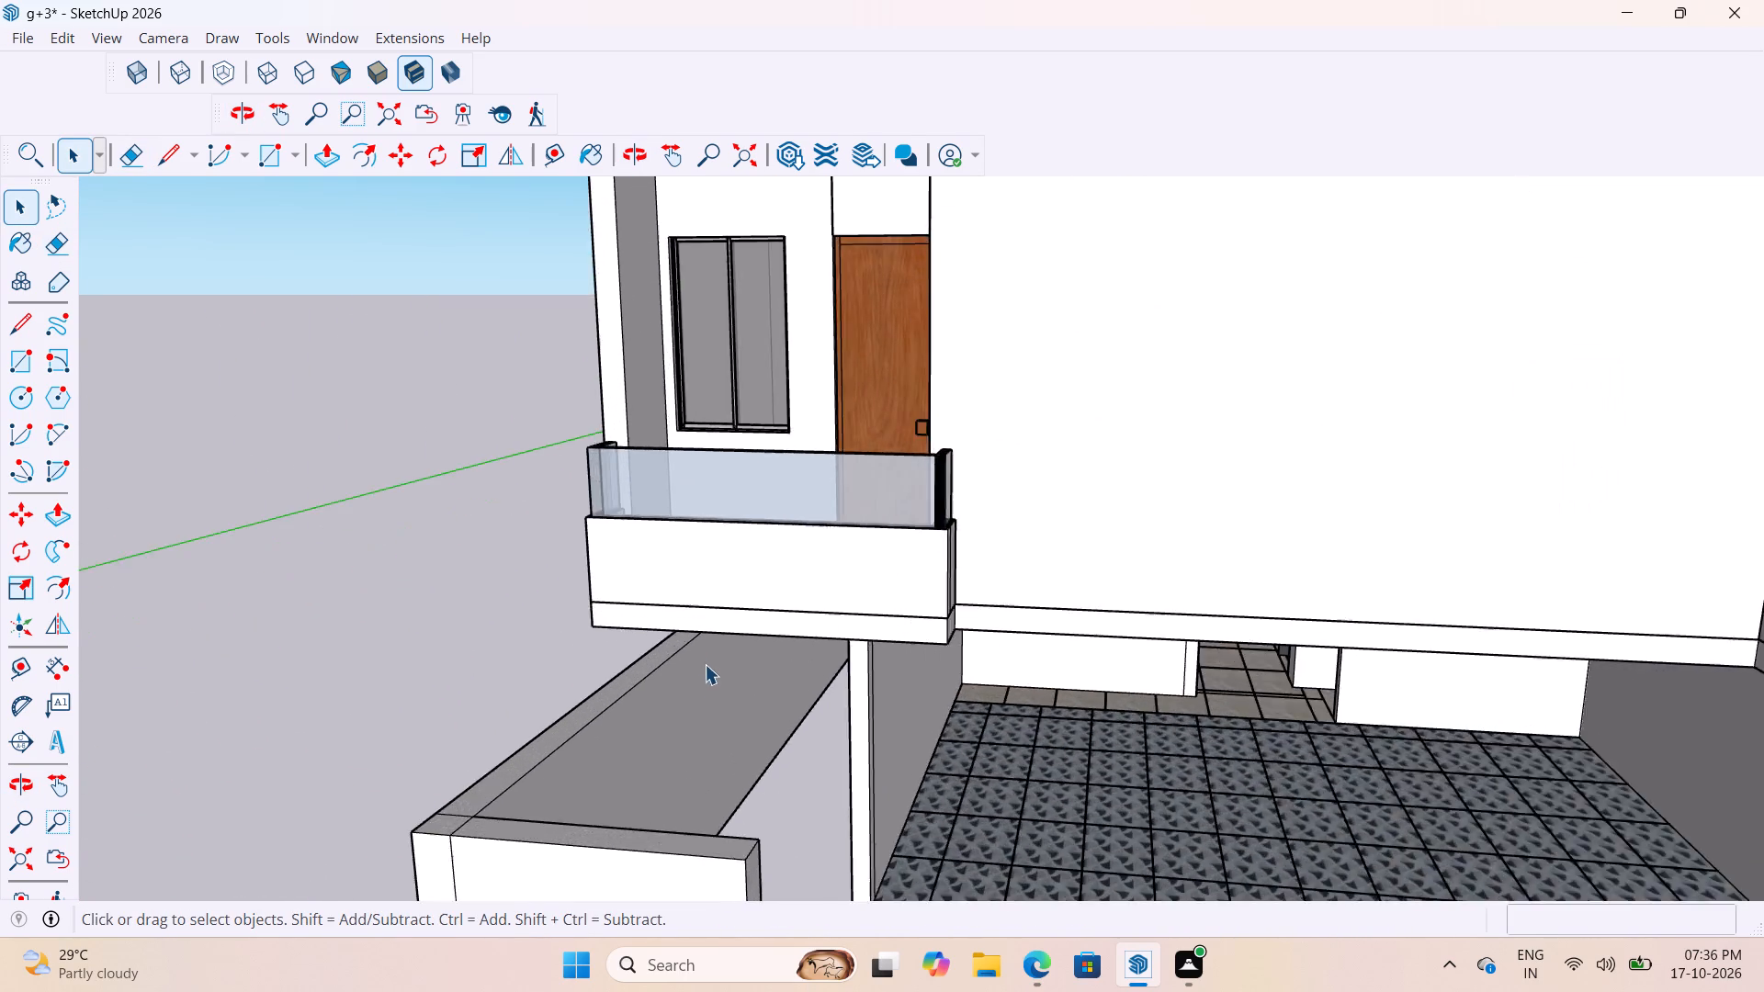
scroll(705, 664, "up", 4)
middle_click_drag(733, 574, 1159, 561)
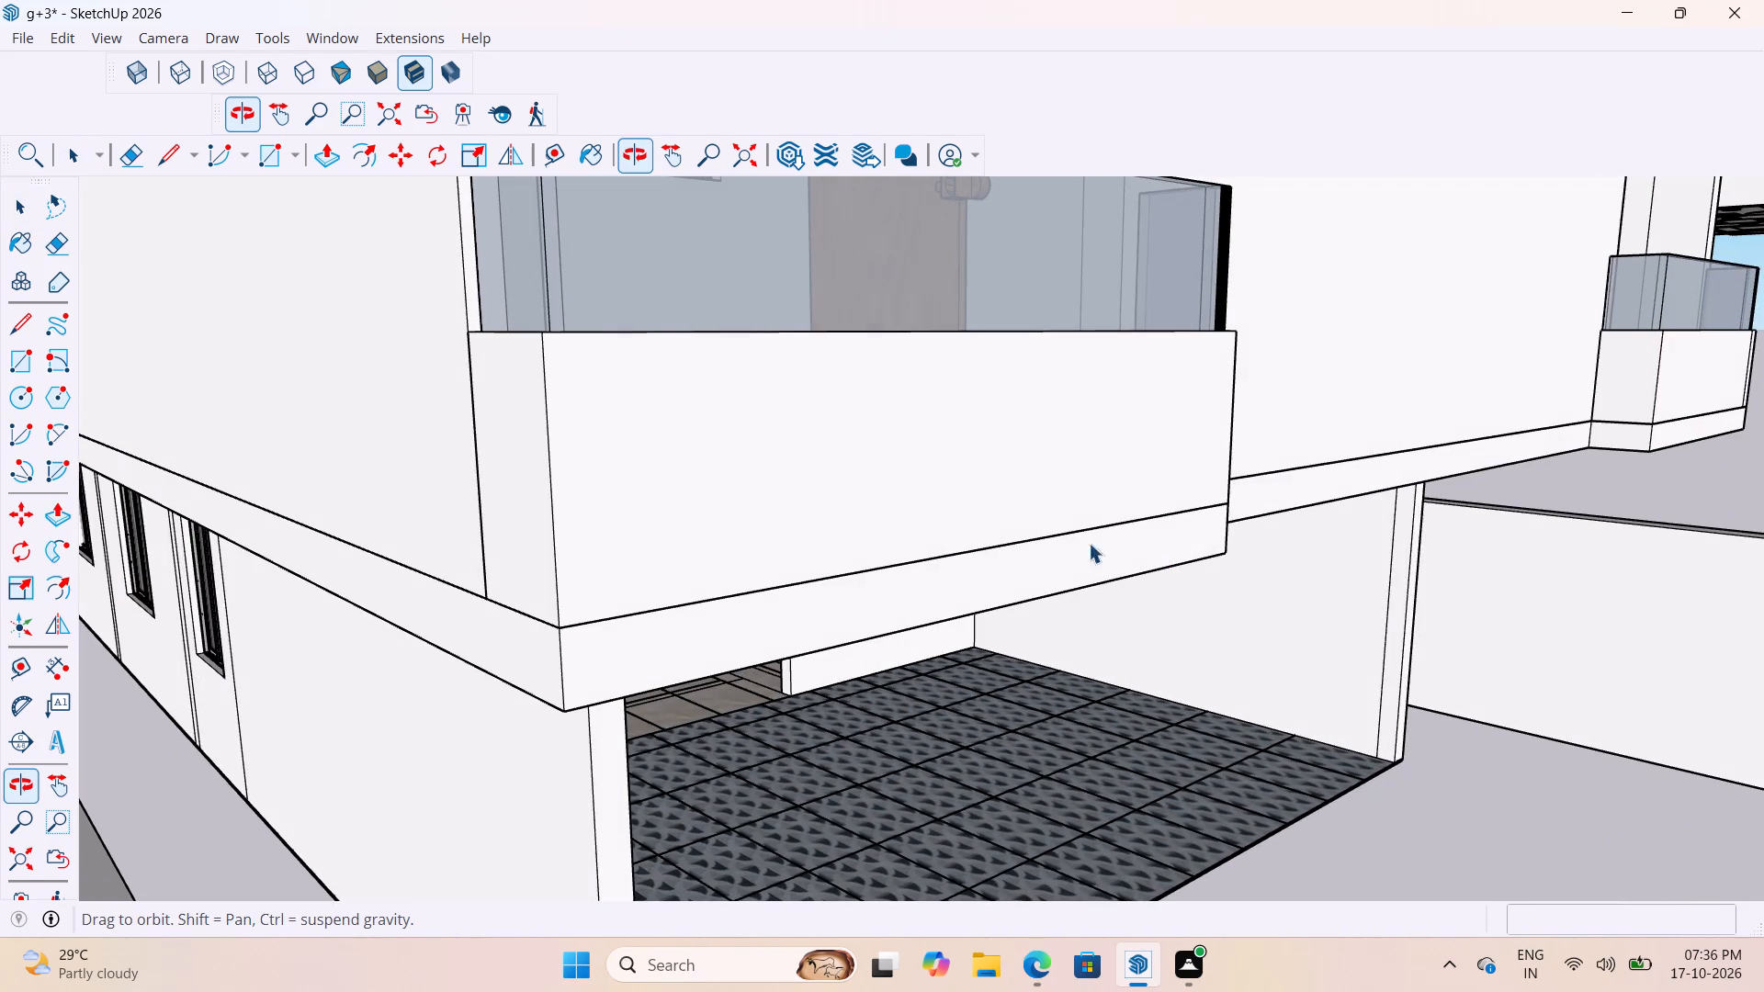
scroll(1057, 555, "down", 5)
scroll(978, 678, "down", 10)
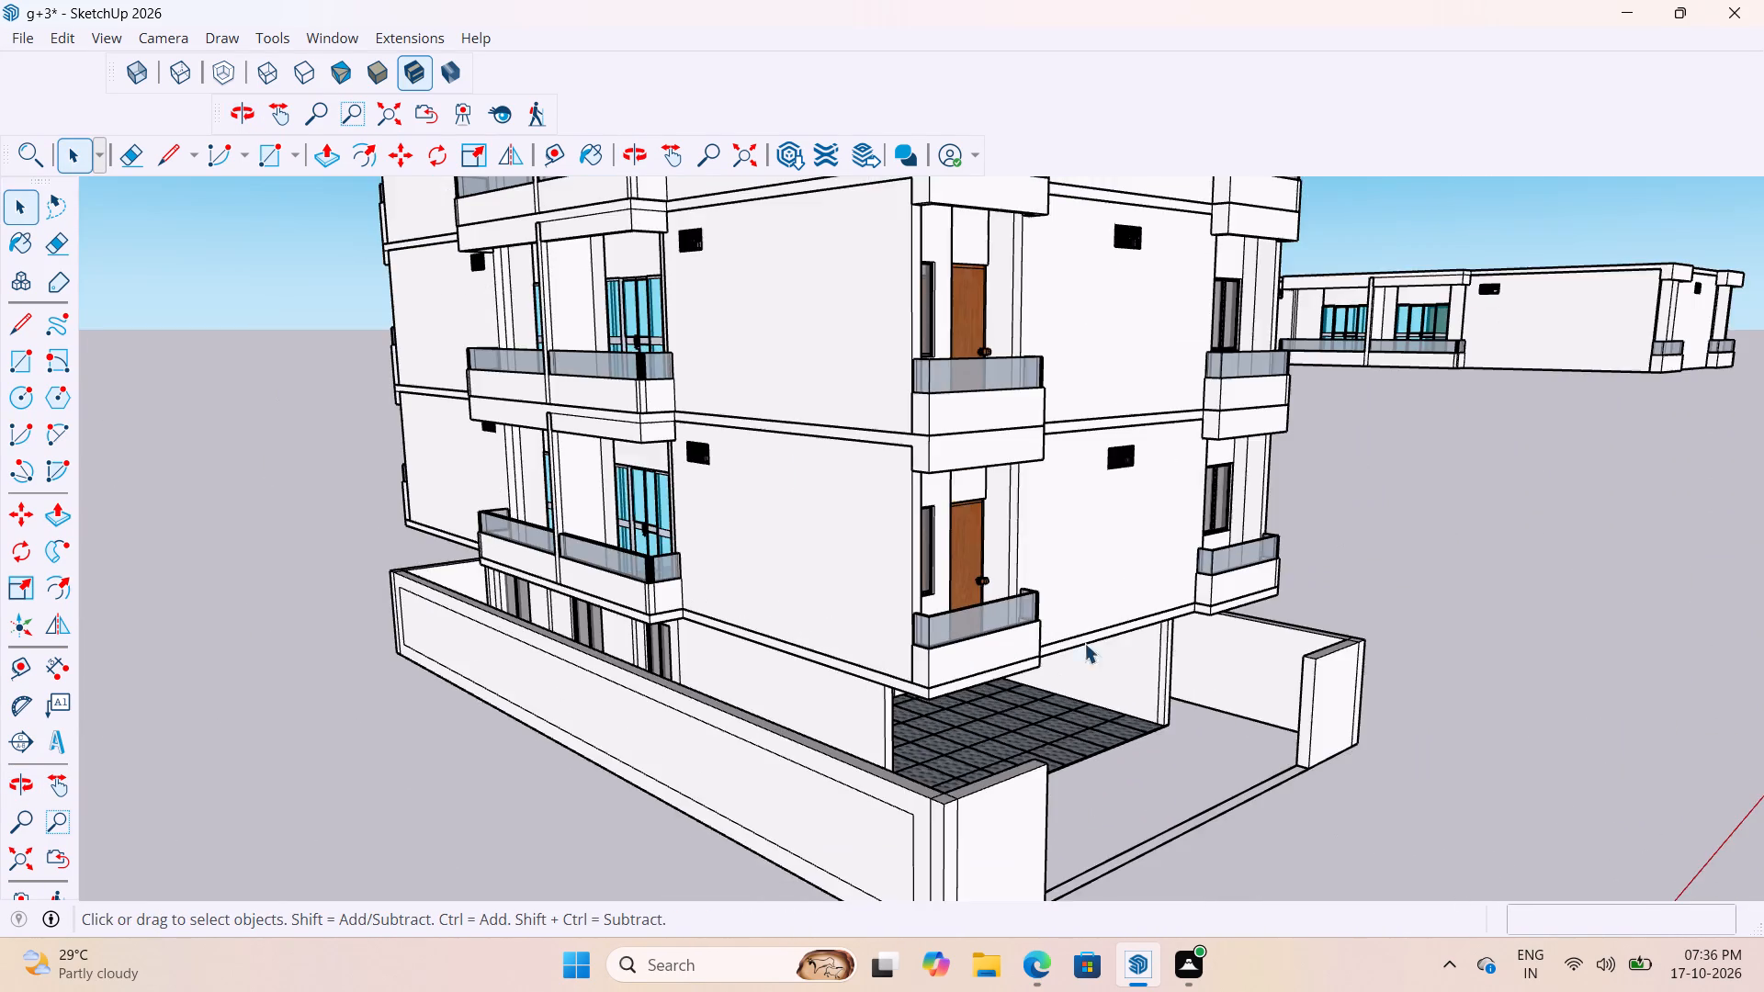
scroll(1139, 518, "up", 8)
middle_click_drag(1117, 496, 911, 507)
scroll(922, 509, "up", 8)
scroll(1088, 442, "up", 2)
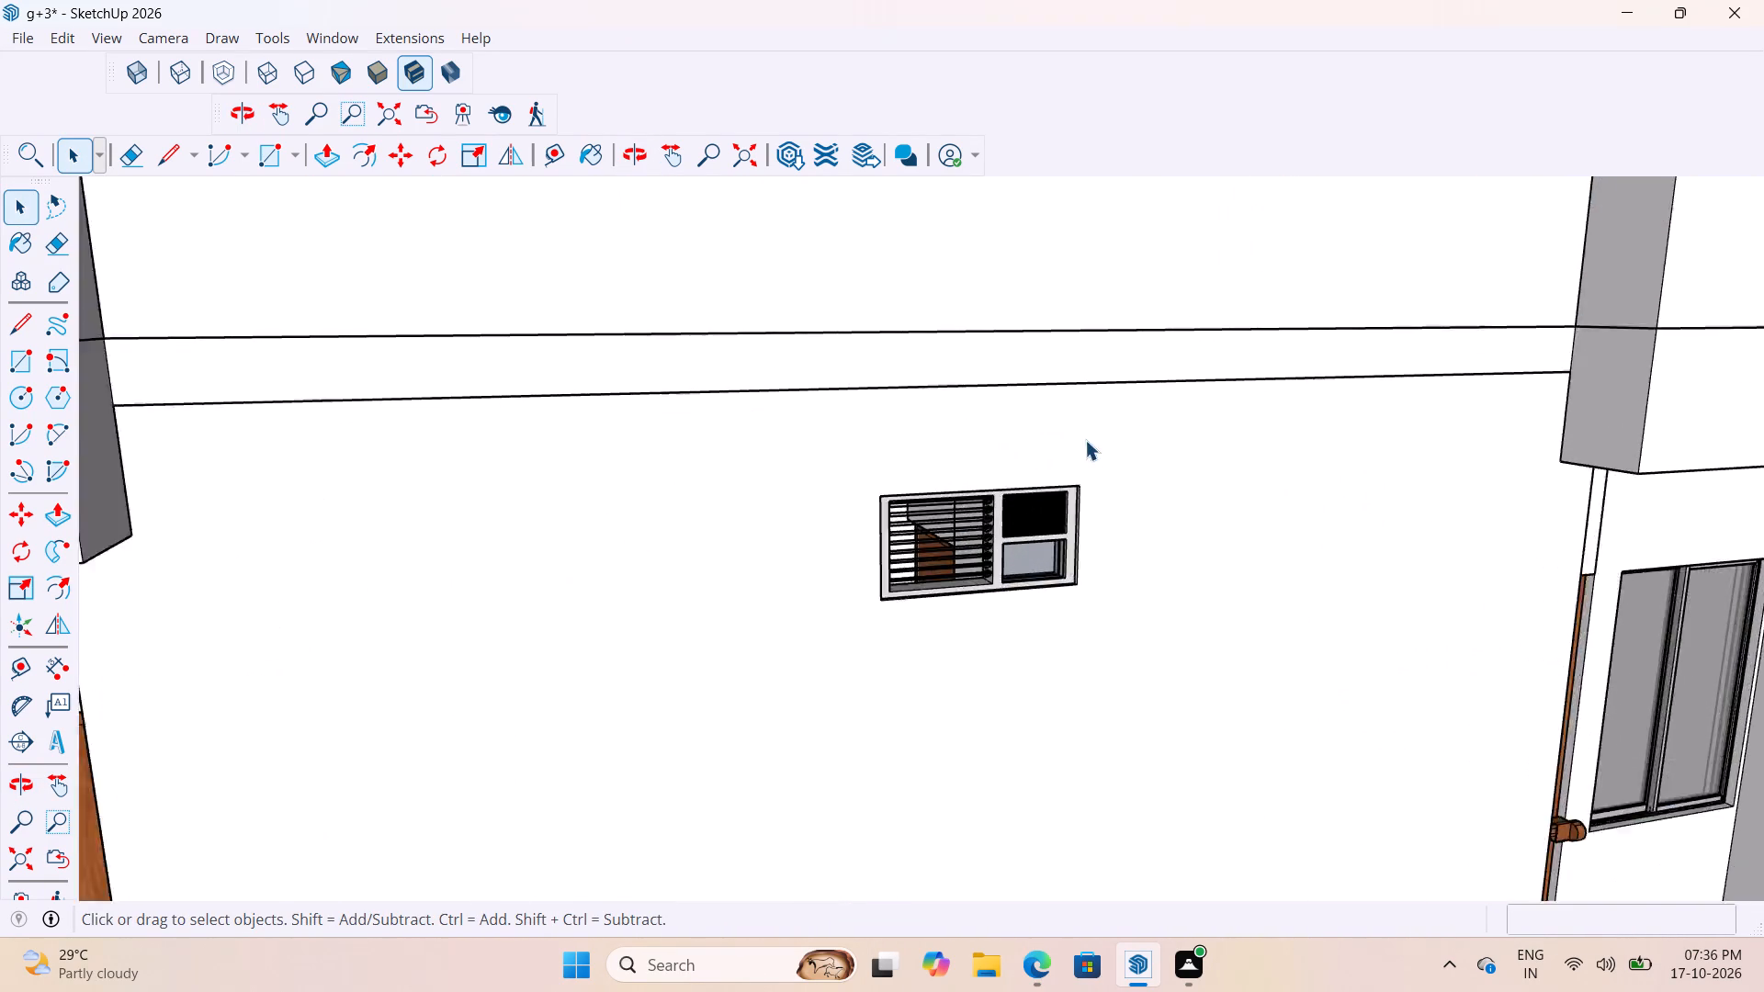
scroll(1085, 440, "up", 2)
middle_click_drag(1013, 511, 565, 603)
scroll(759, 503, "up", 11)
middle_click_drag(989, 462, 981, 457)
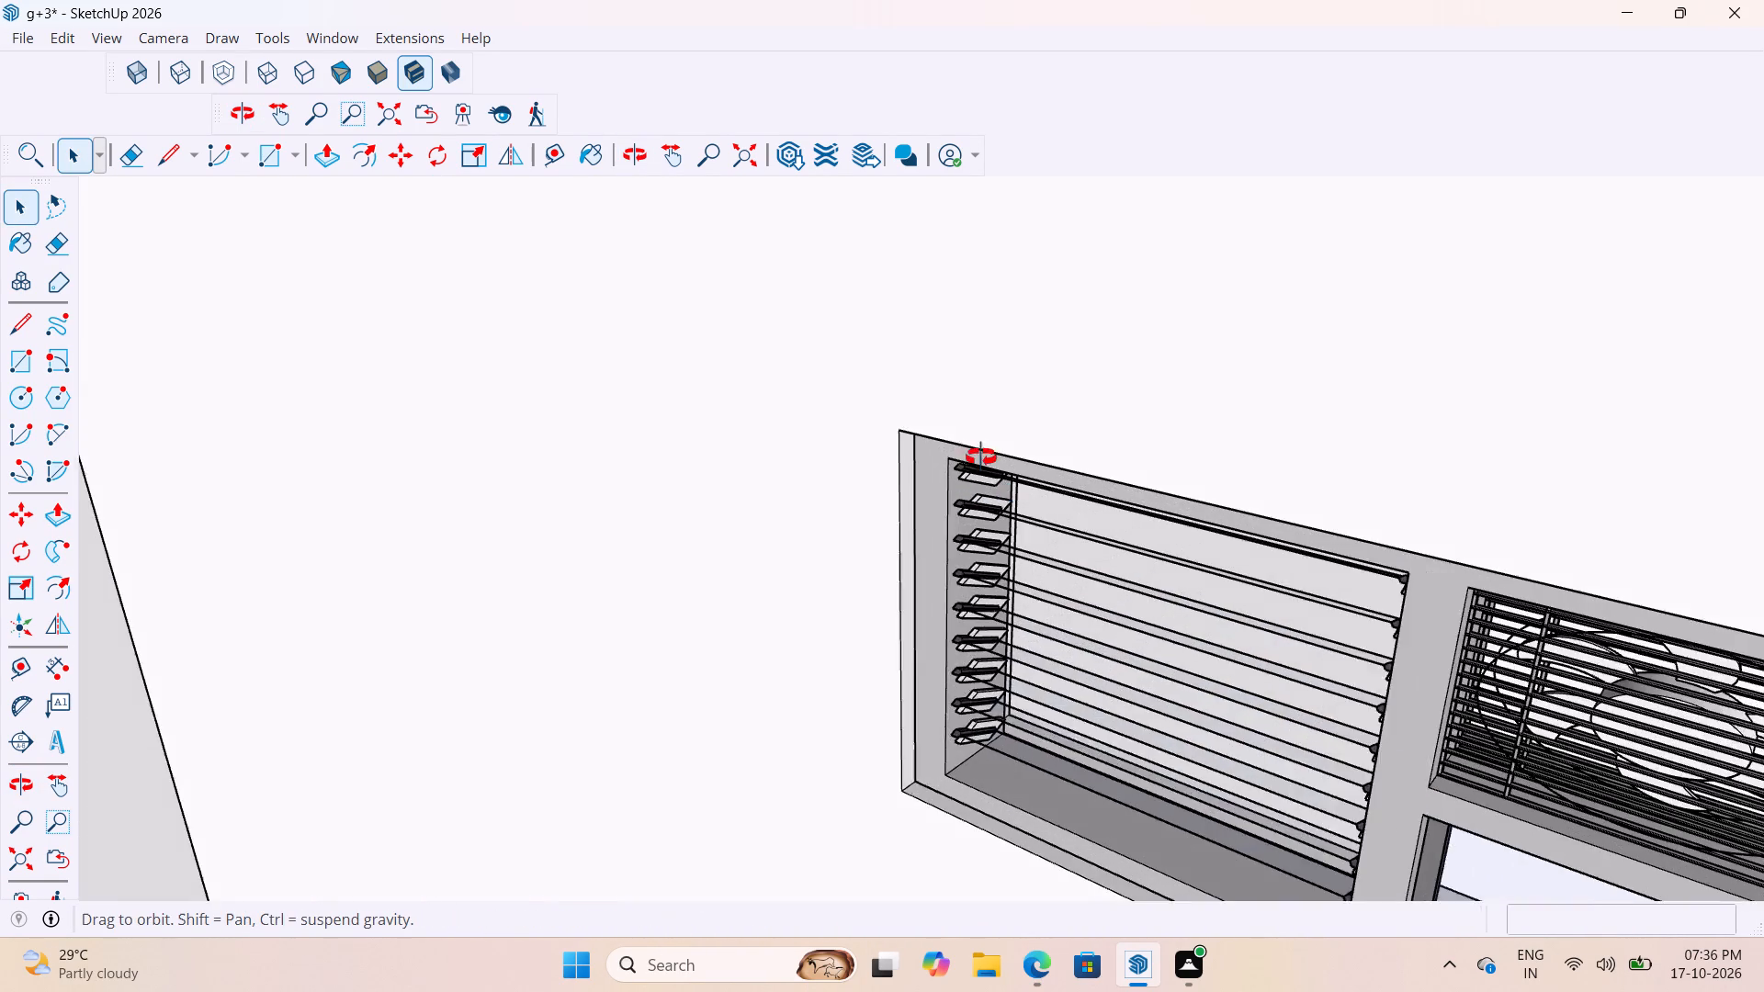
middle_click_drag(981, 457, 962, 425)
scroll(526, 576, "down", 8)
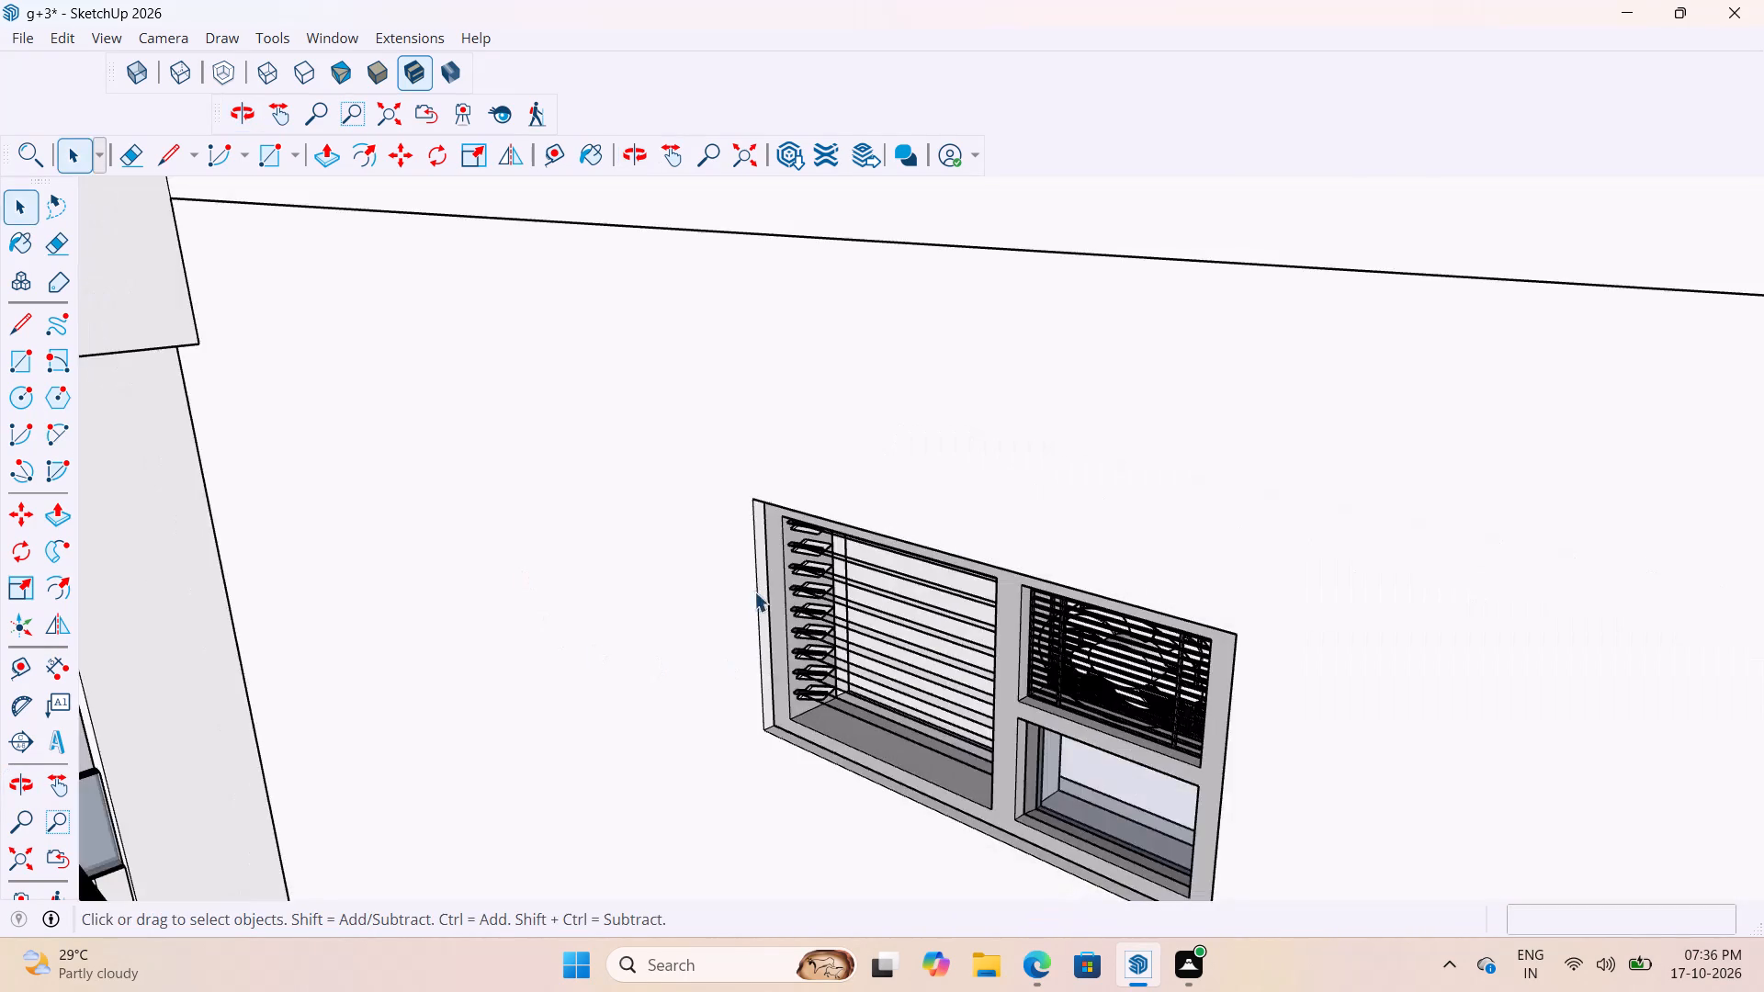
Examine the whole building from several sides, checking the parapet, floor bands and balconies.
scroll(754, 592, "down", 9)
scroll(782, 709, "down", 17)
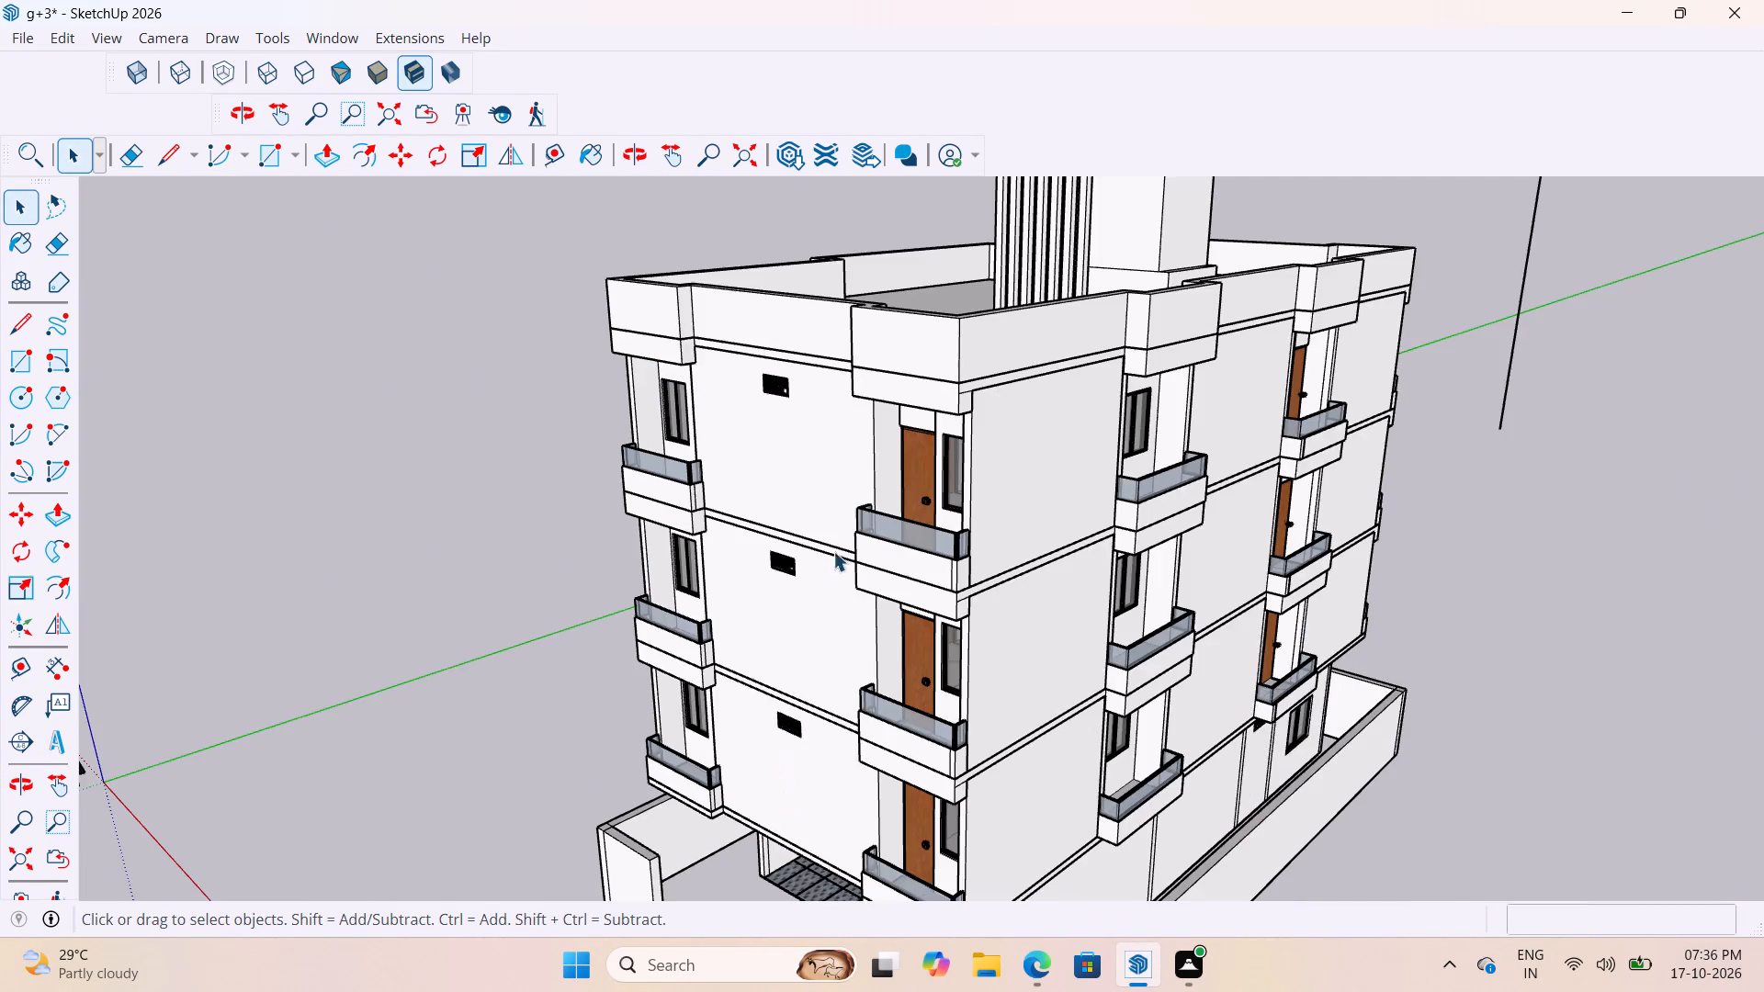
scroll(865, 499, "down", 4)
middle_click_drag(843, 506, 1157, 511)
scroll(1091, 467, "up", 7)
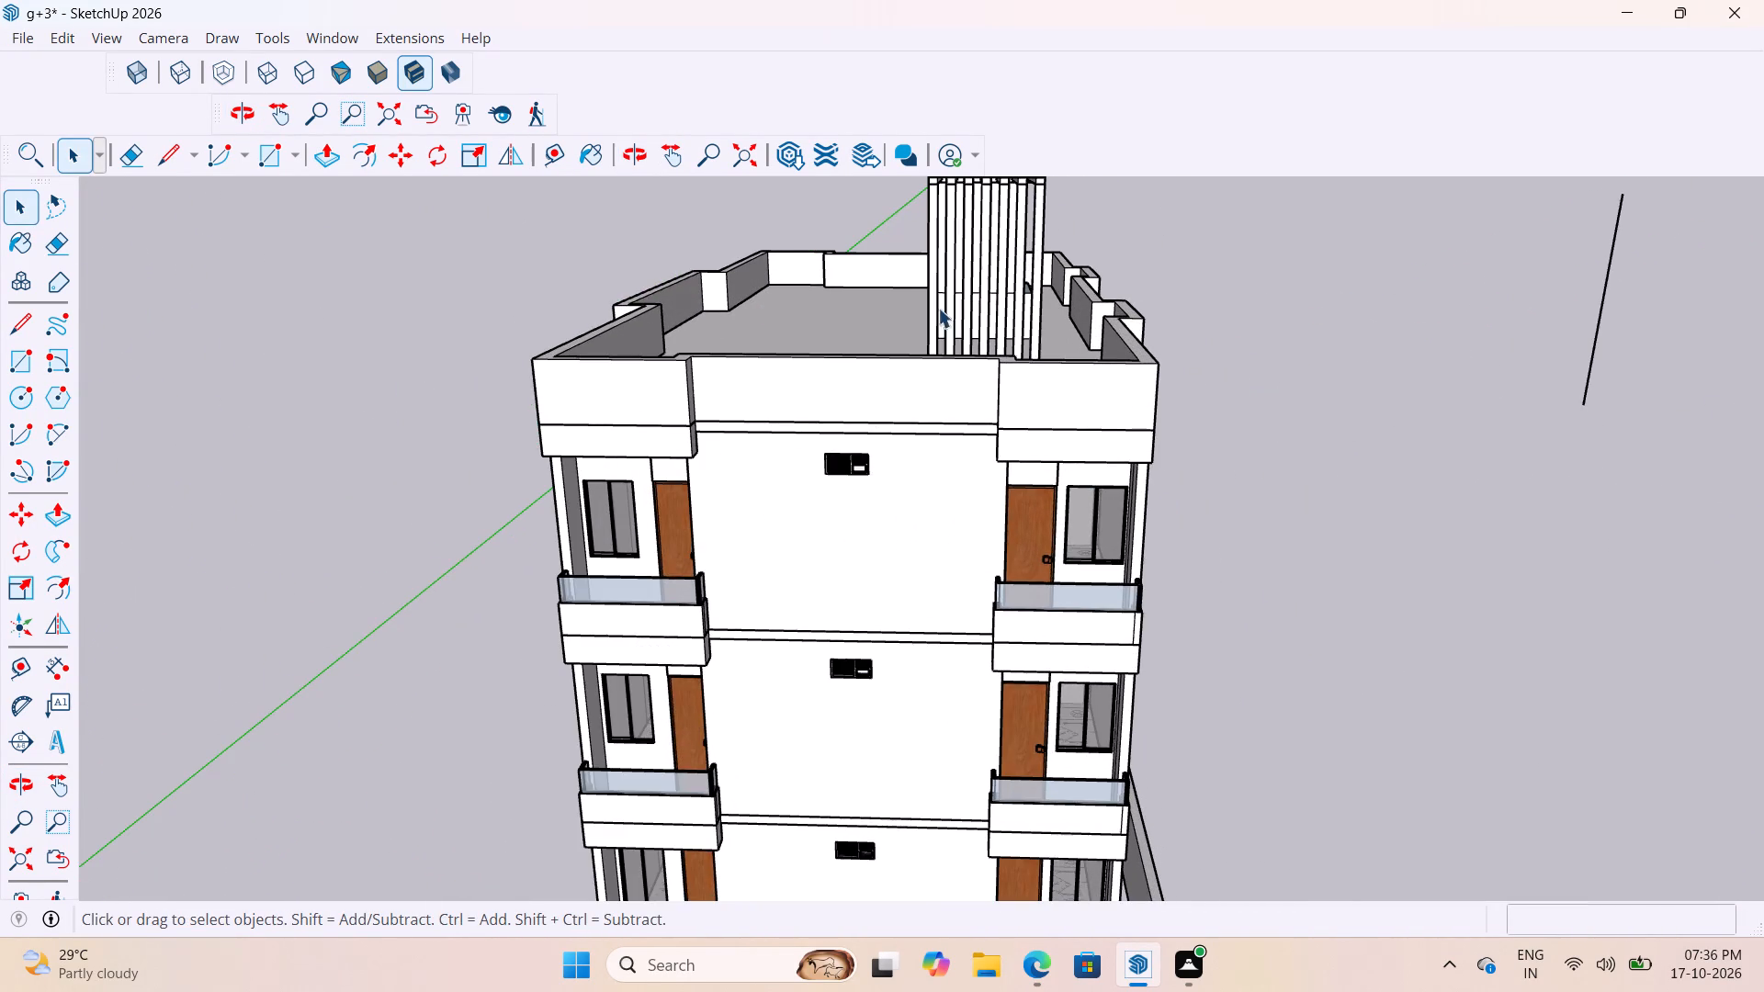
scroll(836, 417, "up", 4)
scroll(1091, 328, "down", 5)
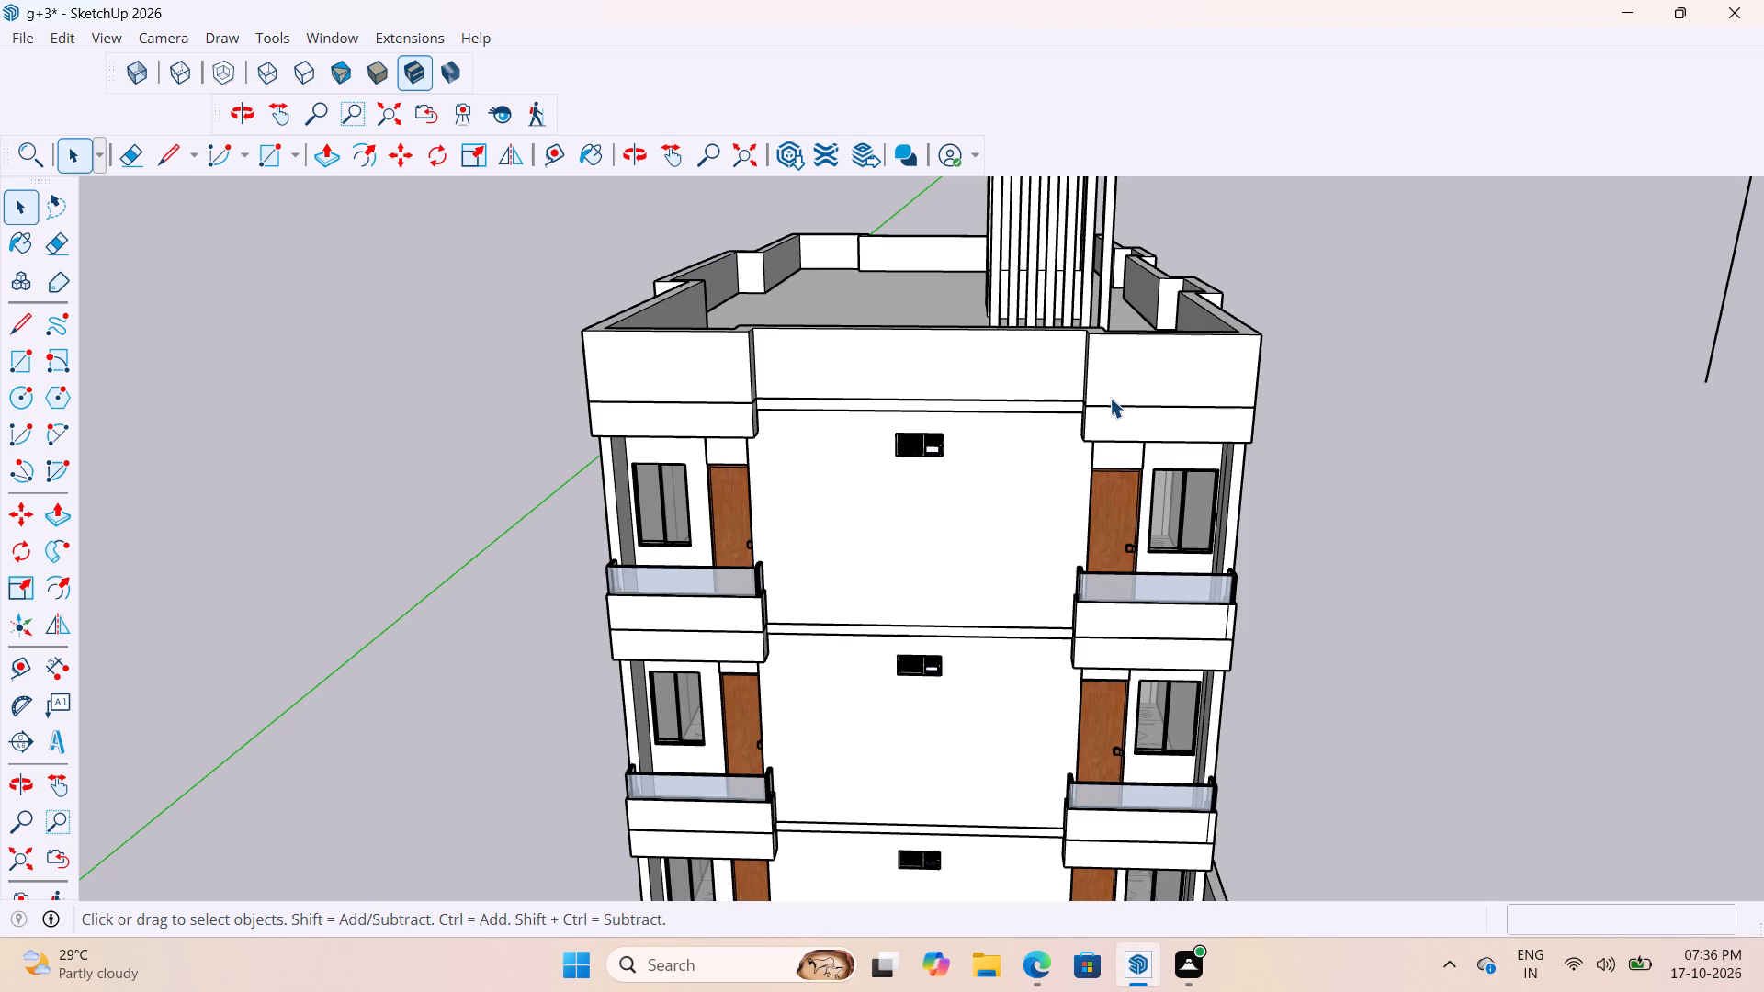
scroll(979, 400, "down", 5)
scroll(1098, 429, "down", 6)
scroll(934, 380, "up", 2)
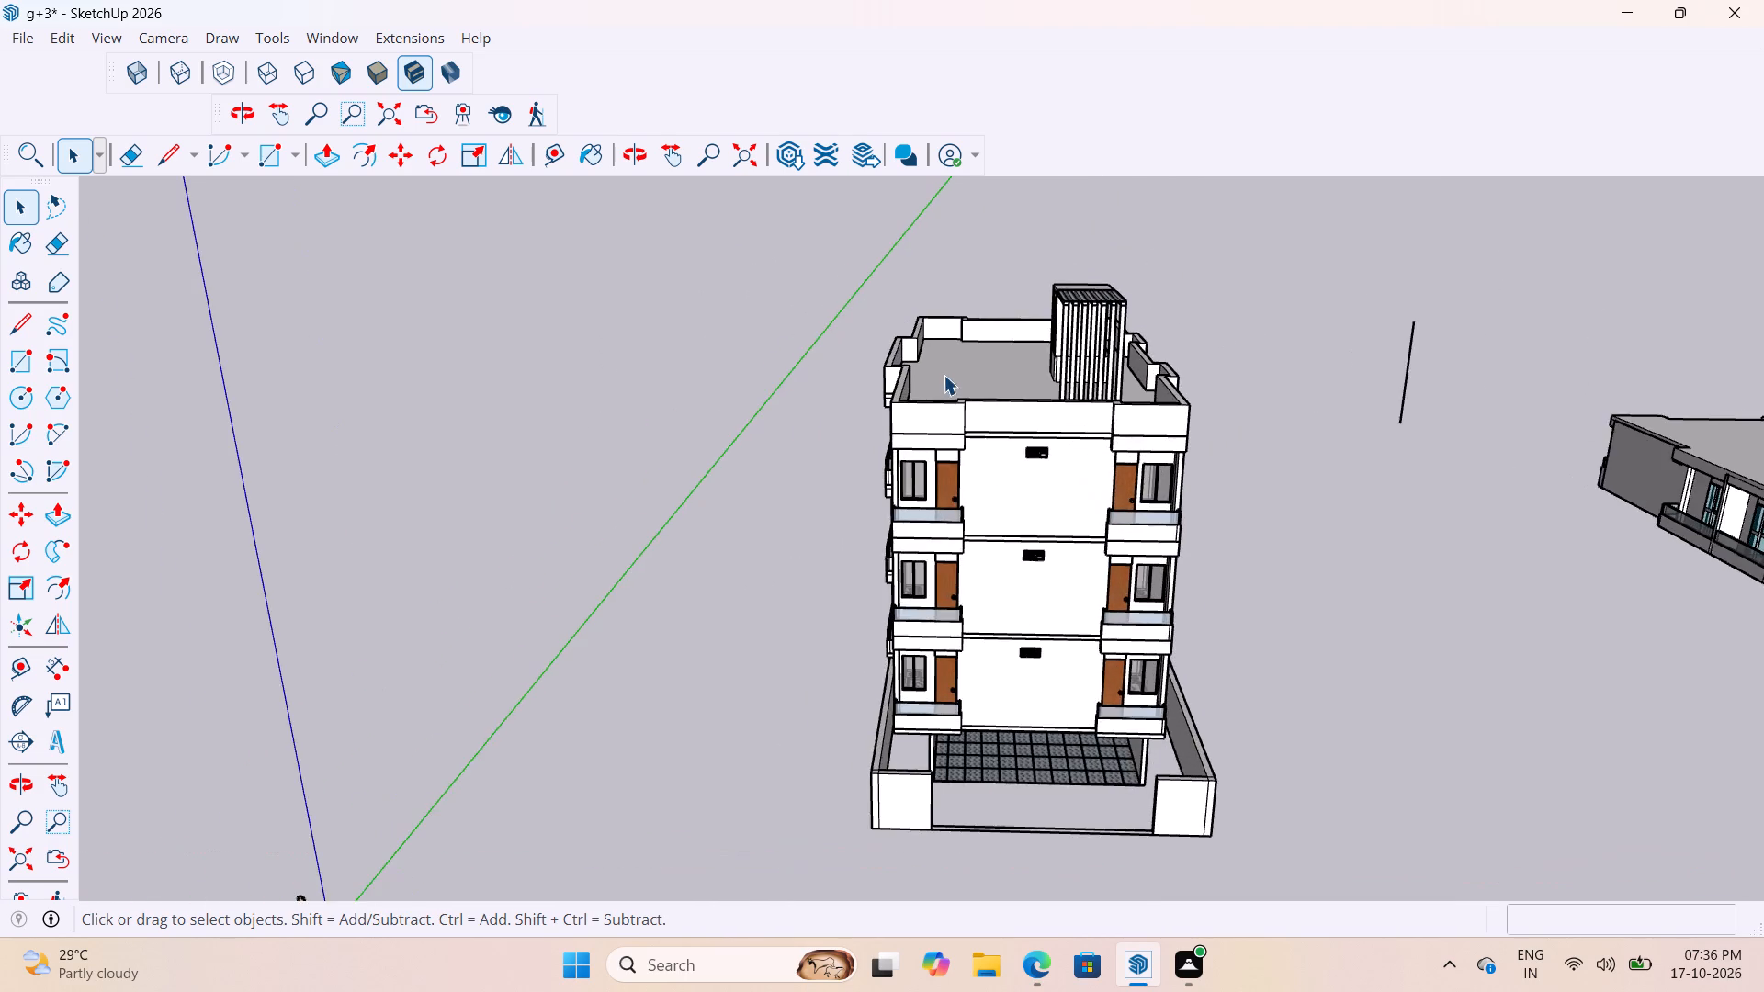
middle_click_drag(957, 374, 1317, 368)
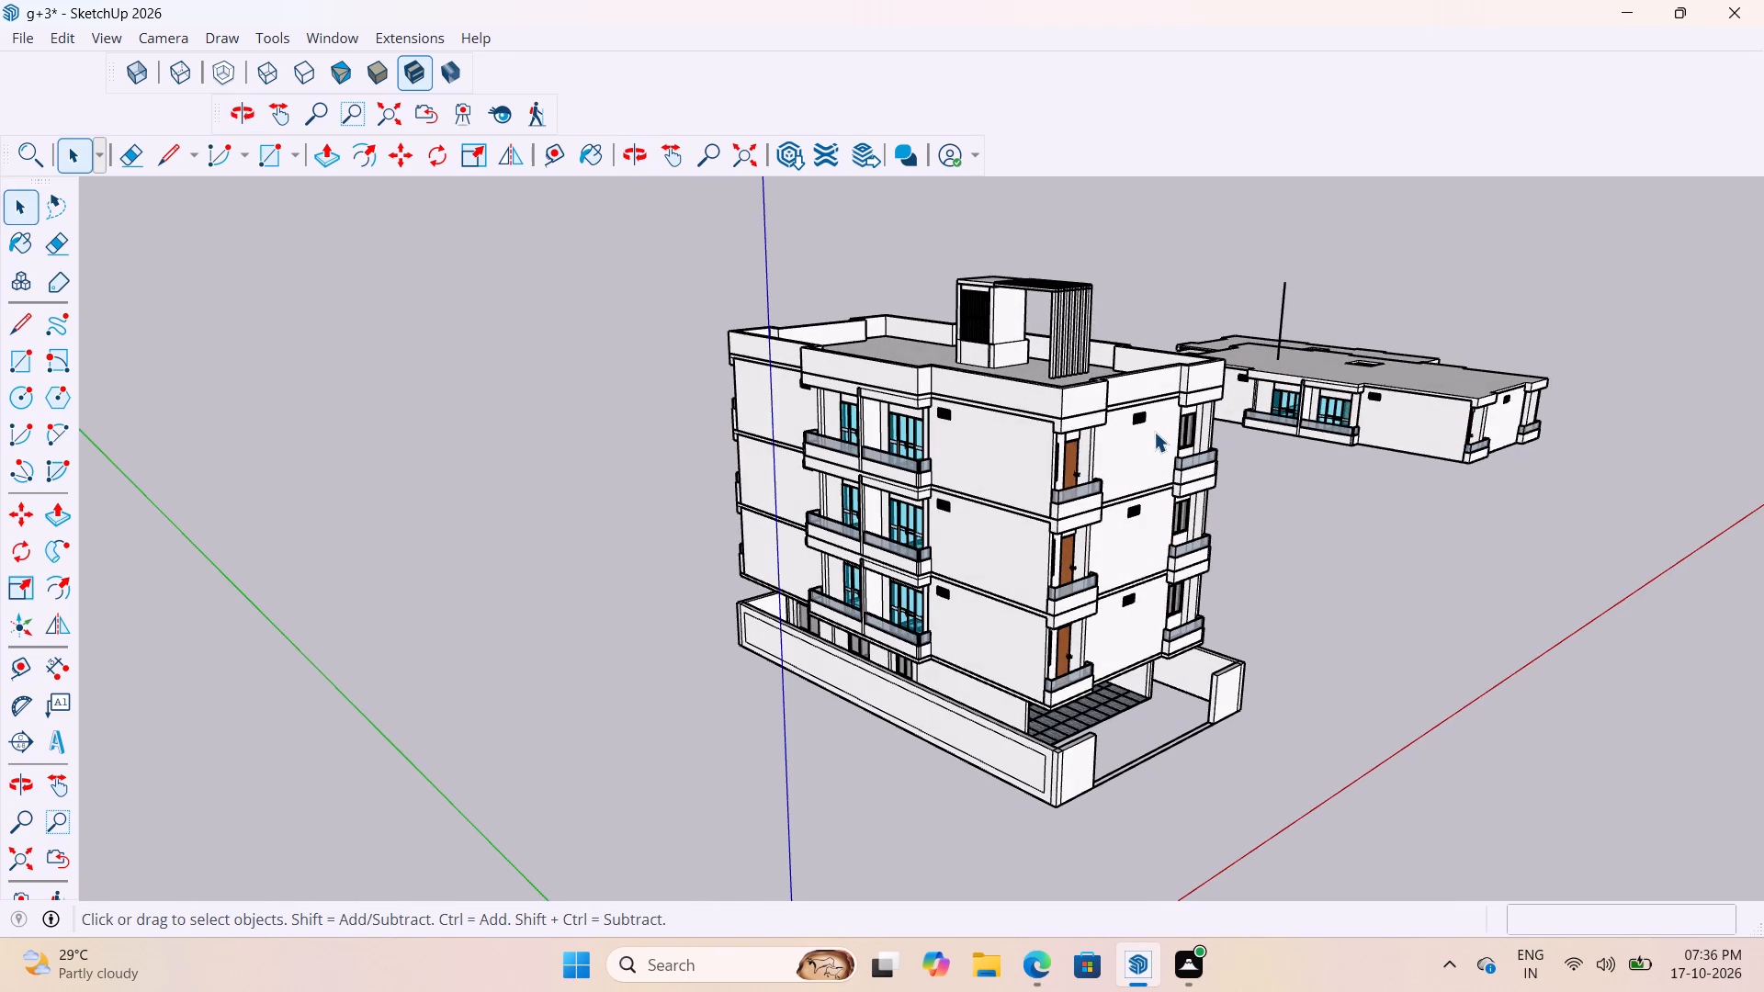
scroll(1066, 430, "up", 11)
middle_click_drag(1109, 426, 946, 393)
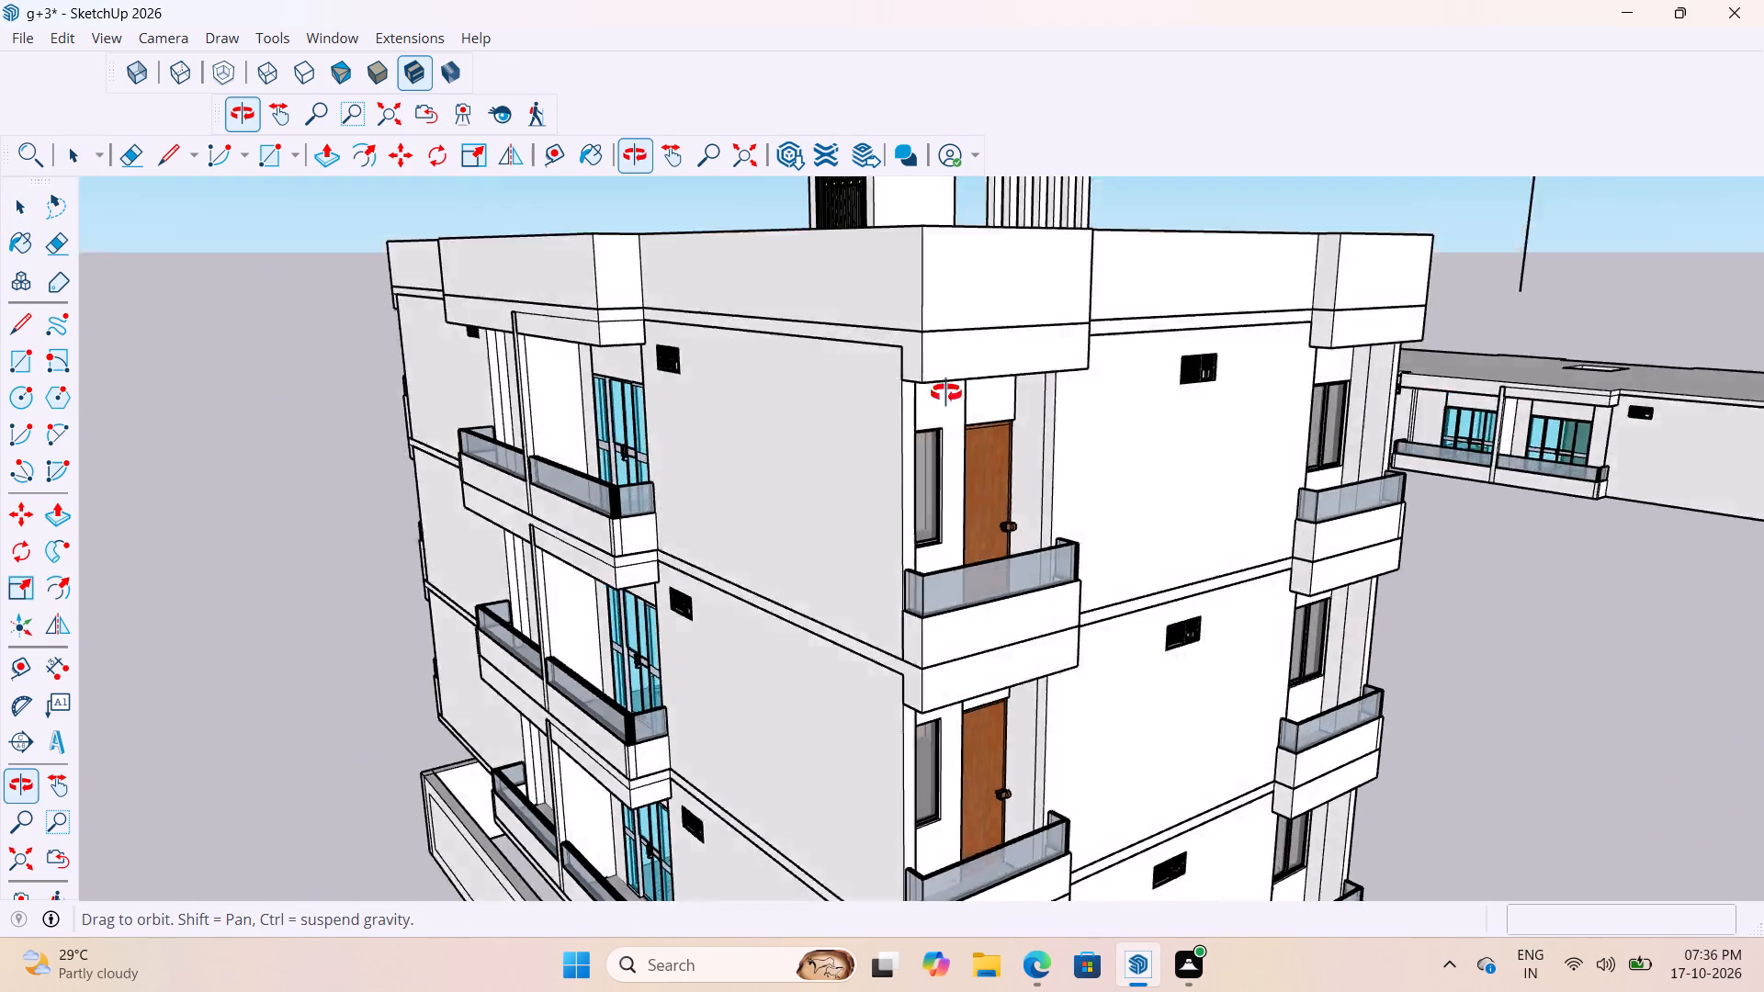
middle_click_drag(946, 393, 910, 407)
Examine the rooftop stair cabin, its grille gate and the base wall beneath the gate.
scroll(966, 406, "down", 10)
middle_click_drag(939, 505, 1272, 541)
scroll(1012, 258, "up", 13)
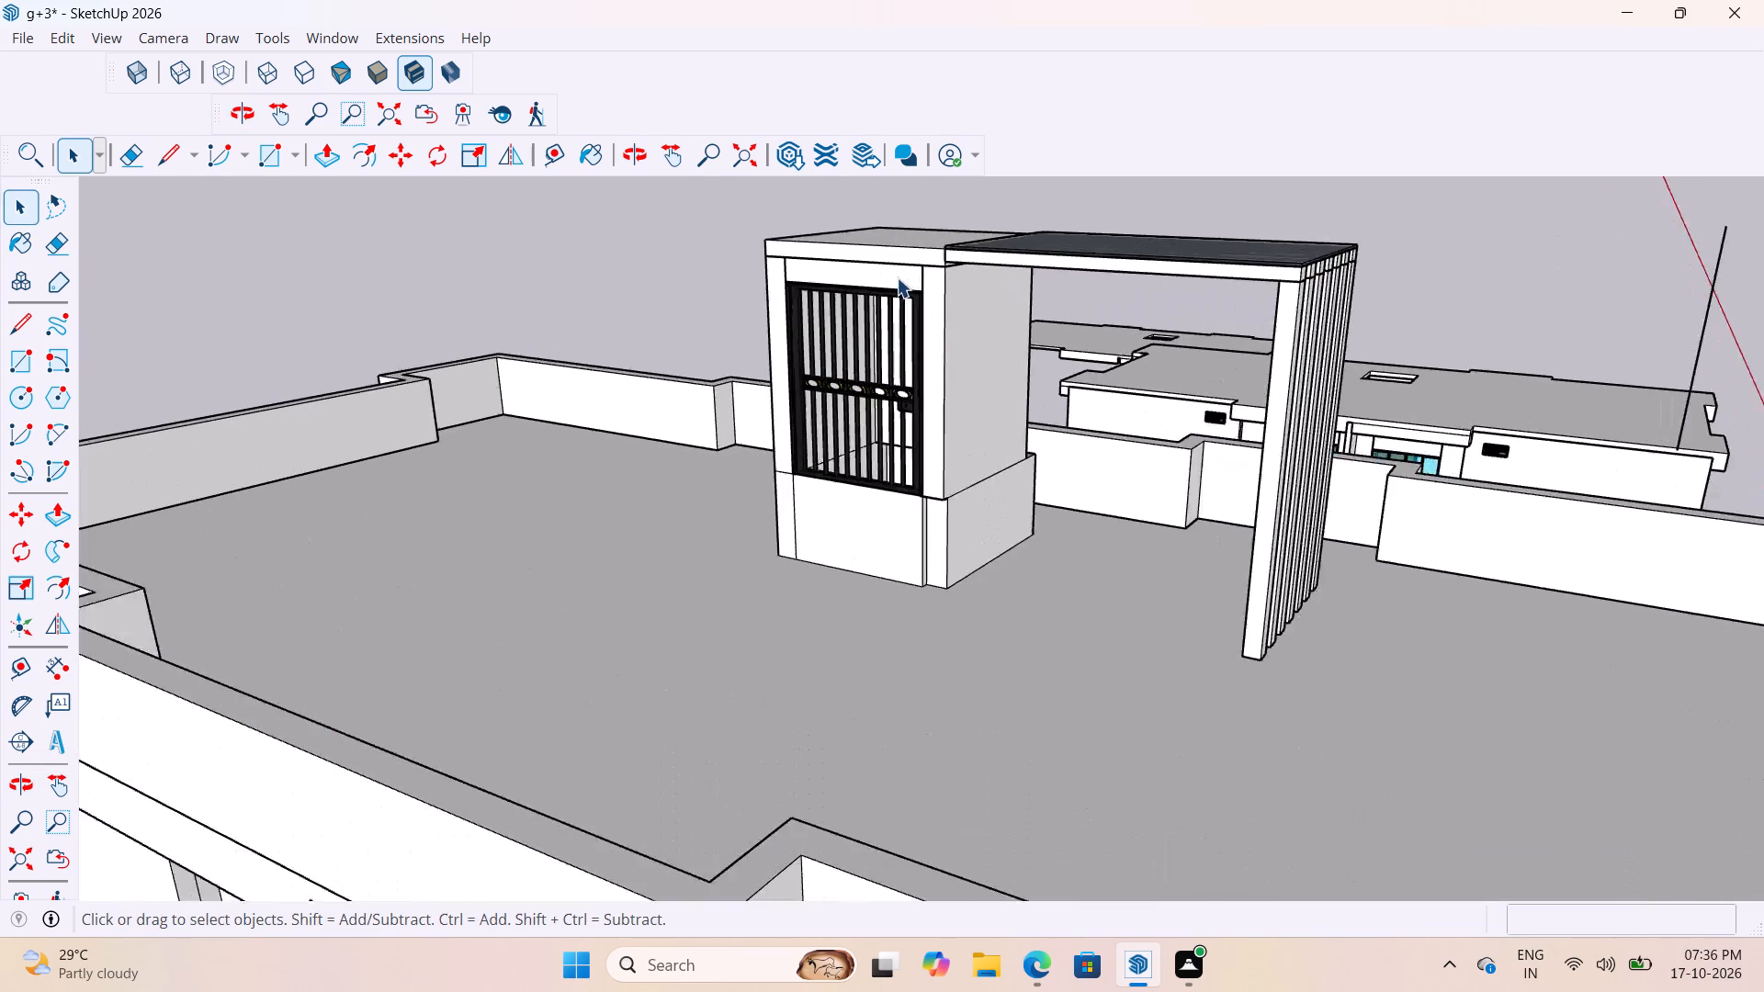
scroll(897, 277, "up", 6)
scroll(921, 524, "up", 1)
middle_click_drag(919, 523, 1216, 471)
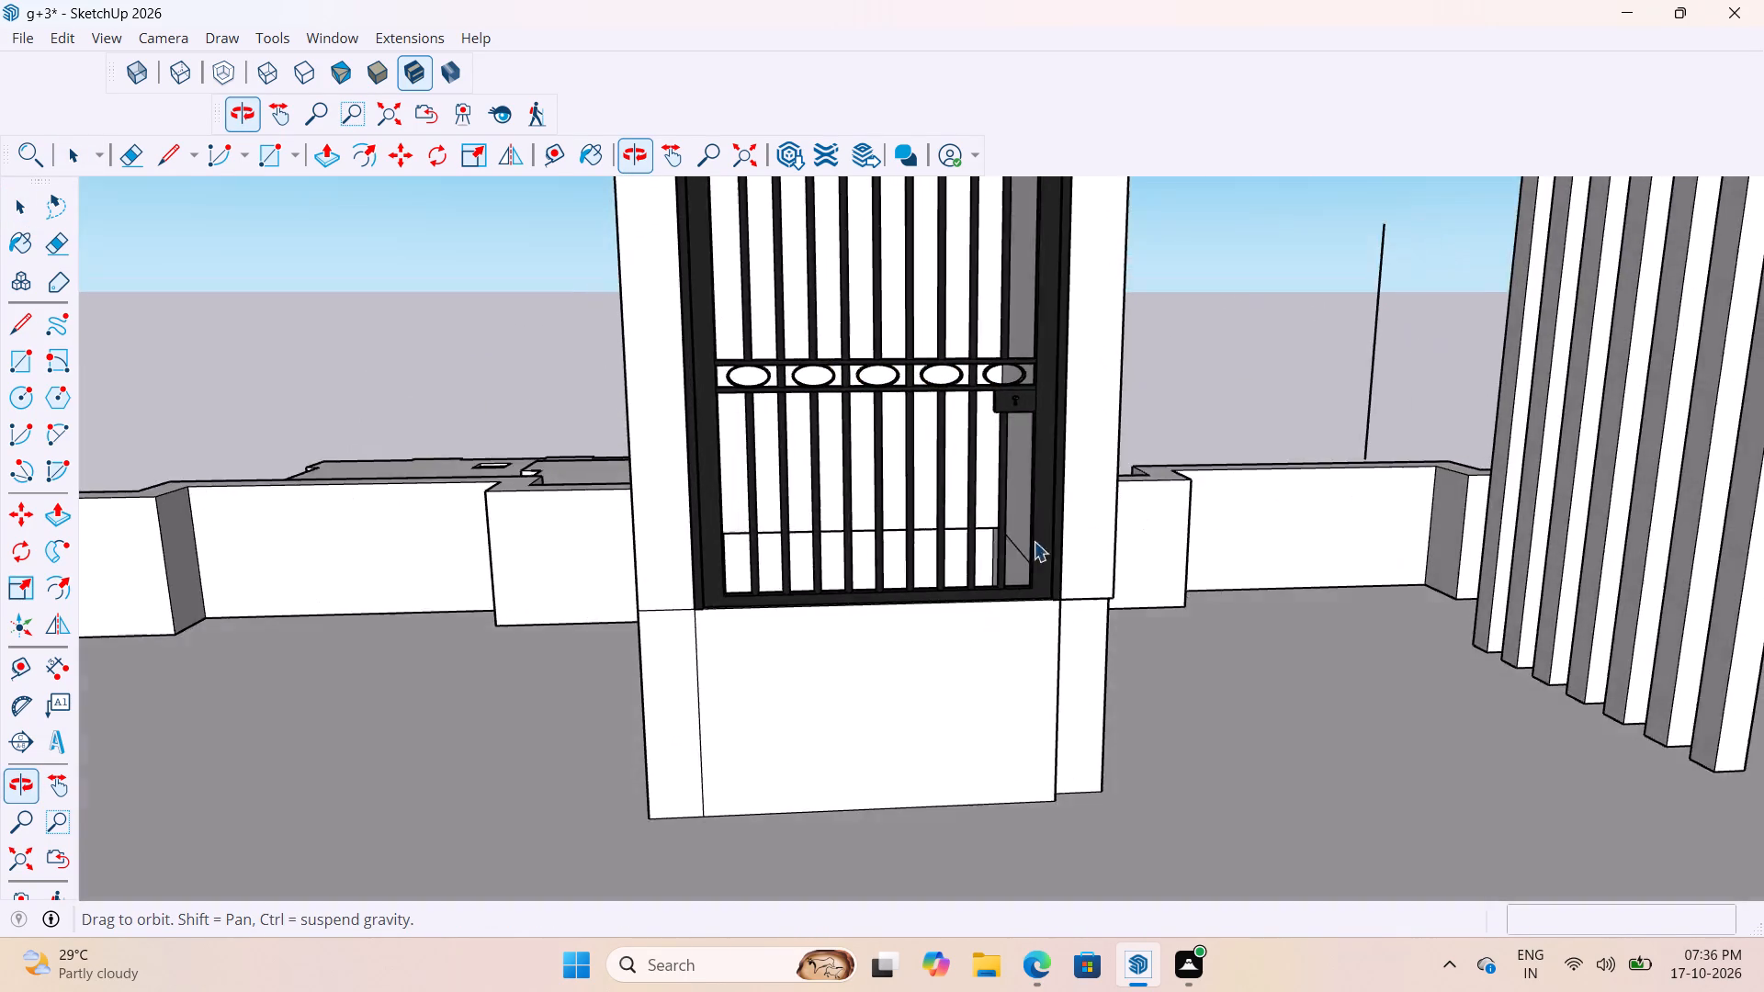
scroll(782, 567, "down", 10)
middle_click_drag(683, 722, 382, 841)
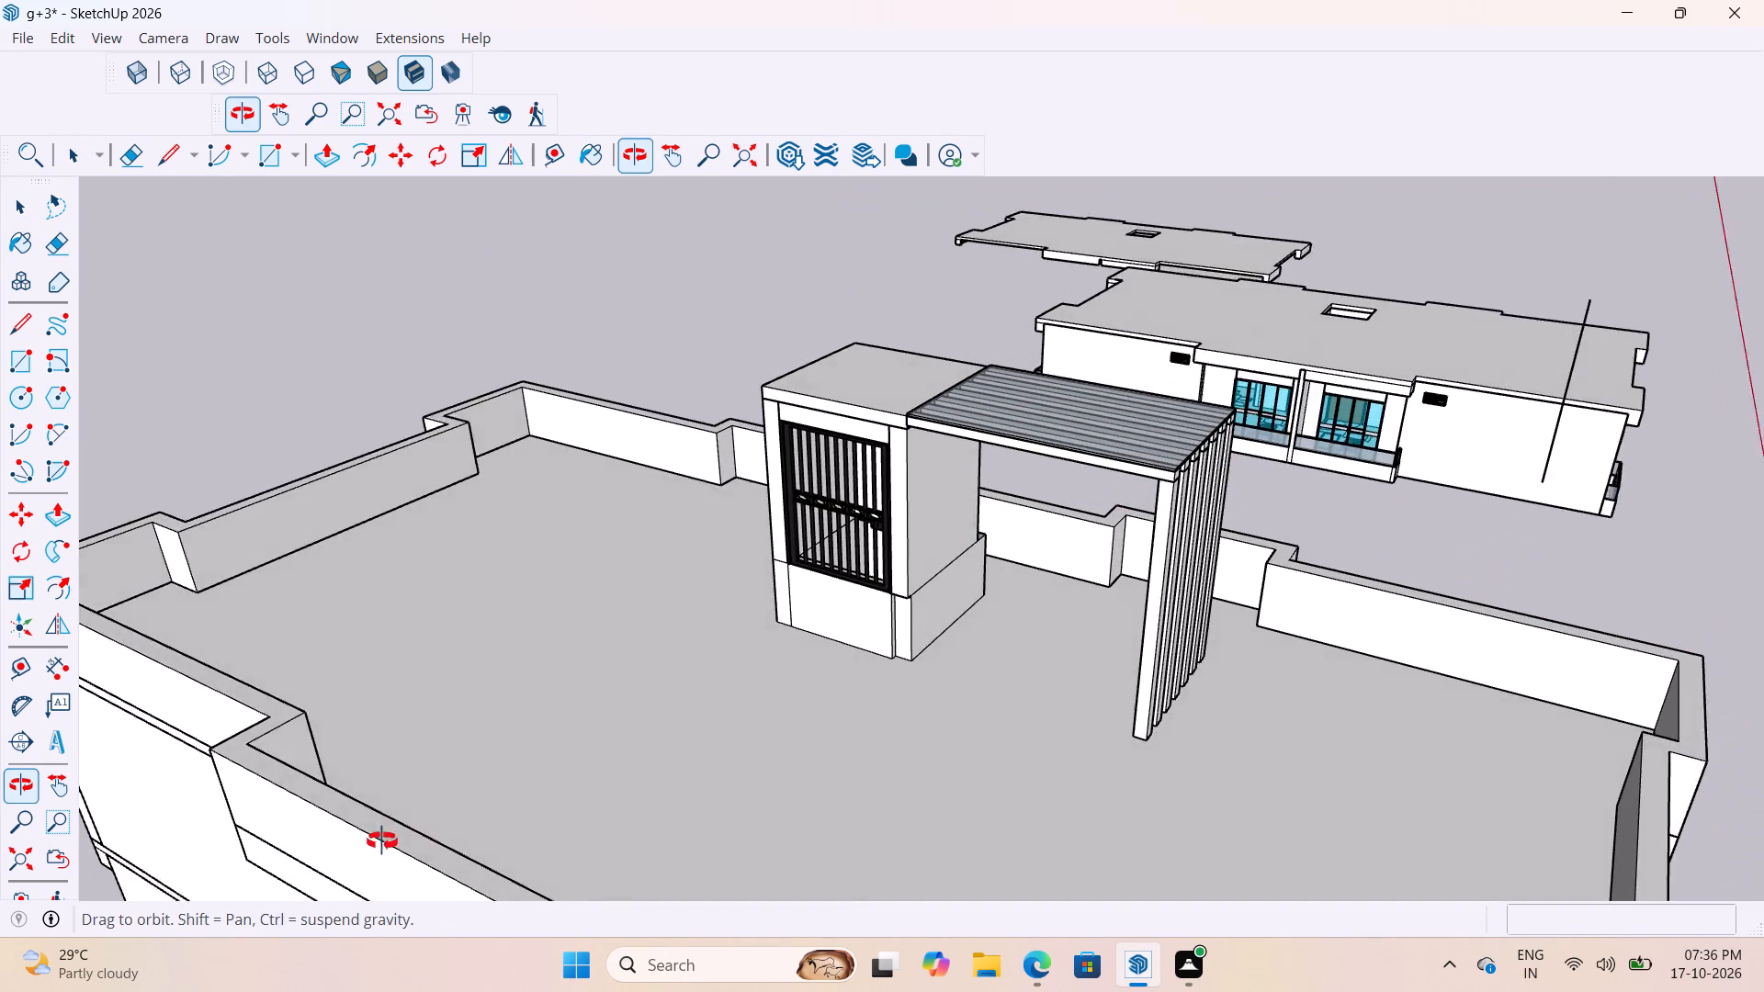
middle_click_drag(382, 841, 381, 840)
scroll(820, 638, "up", 11)
middle_click_drag(878, 623, 735, 553)
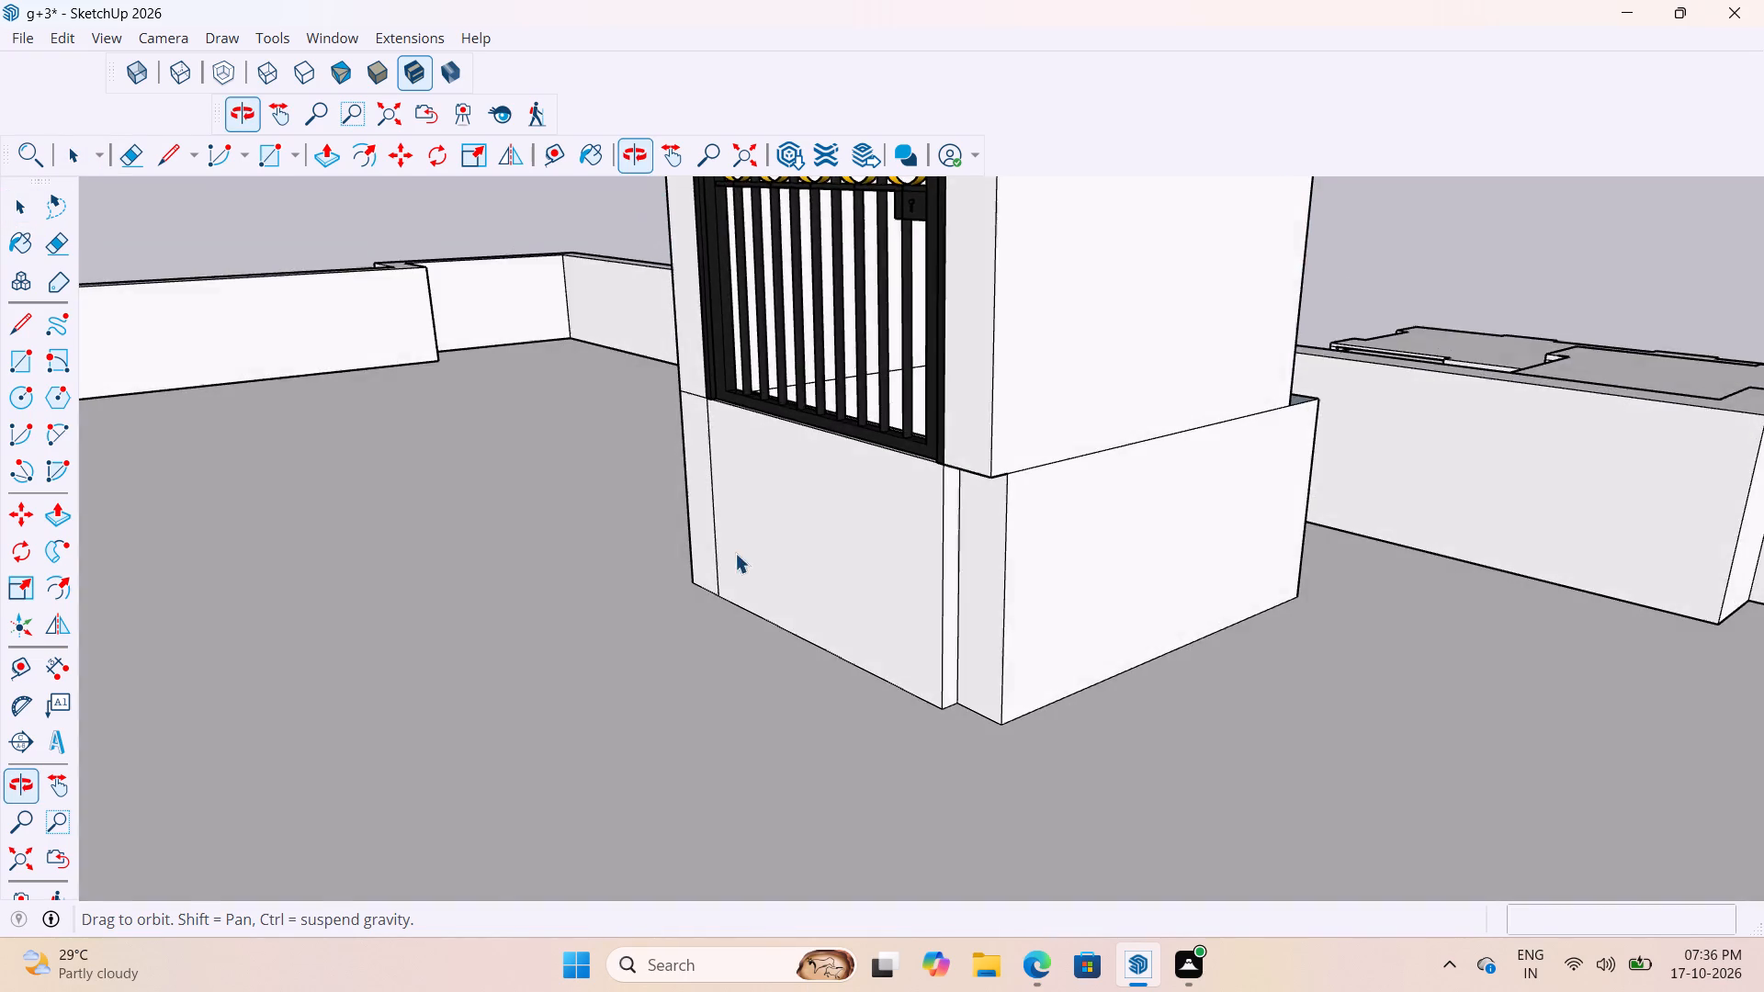
middle_click_drag(735, 553, 737, 553)
Inside the rooftop group, push the protruding base face beside the stair cabin's gate about 3" to align with the wall beneath the gate.
scroll(914, 547, "up", 8)
middle_click_drag(941, 536, 831, 461)
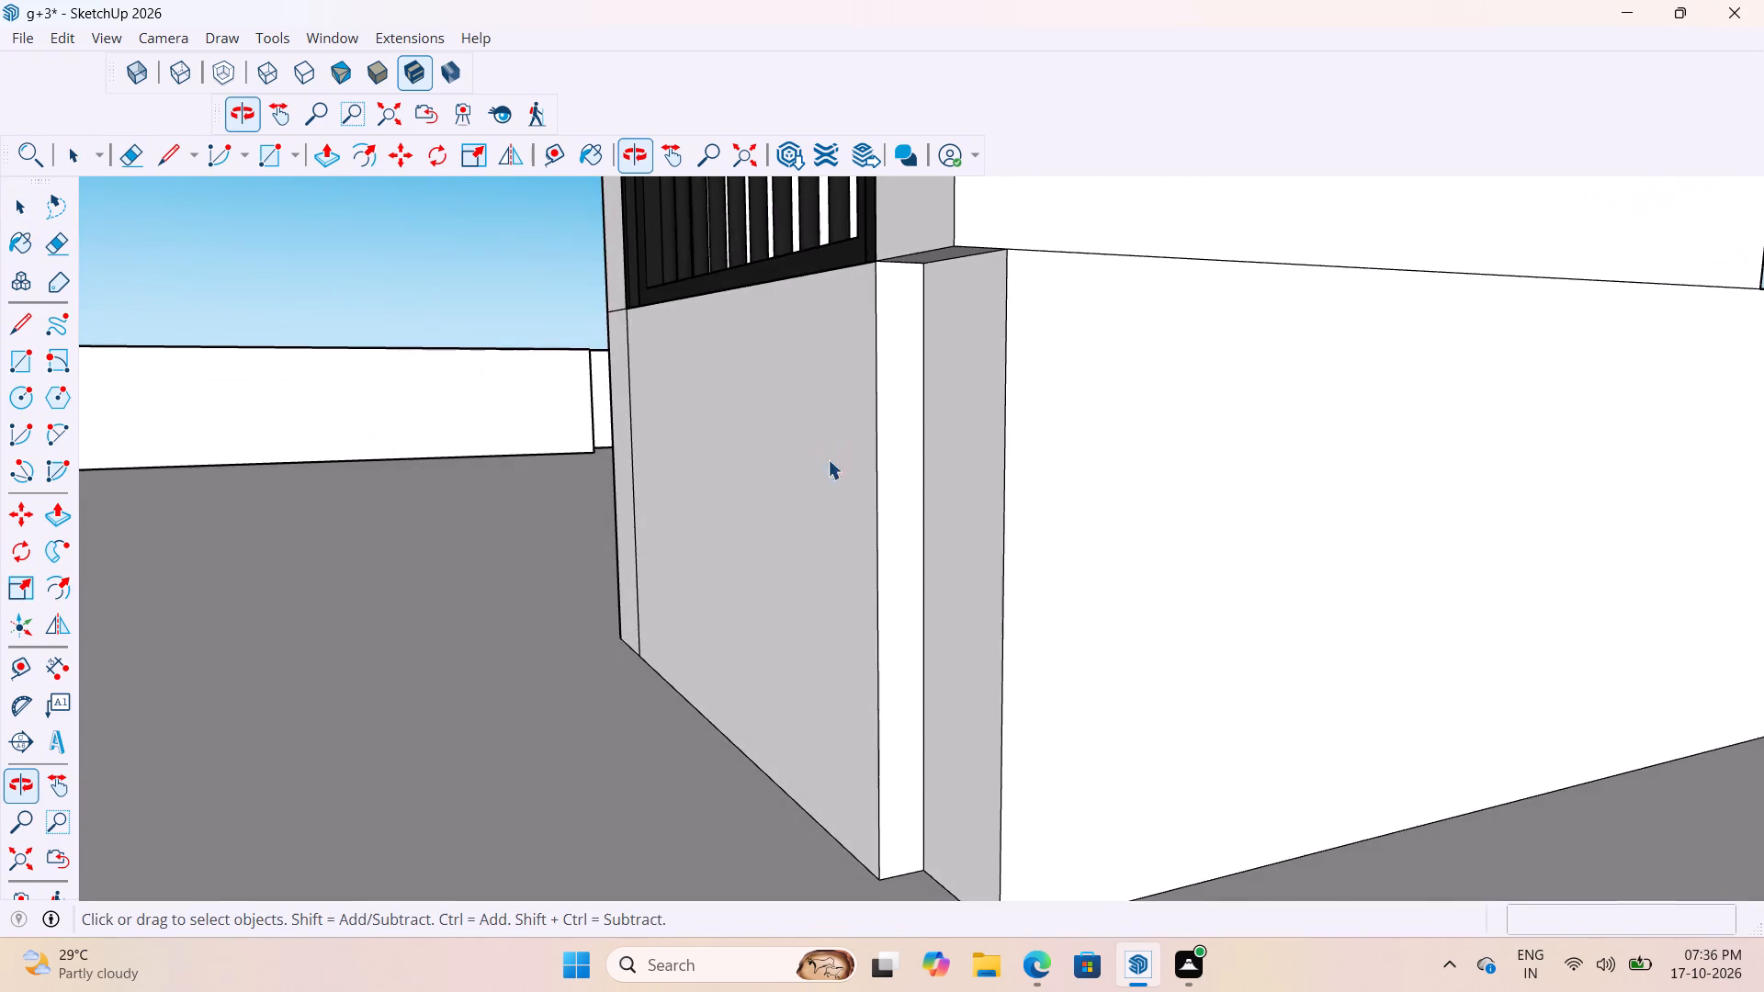
scroll(961, 286, "up", 3)
scroll(961, 287, "down", 4)
scroll(981, 350, "up", 5)
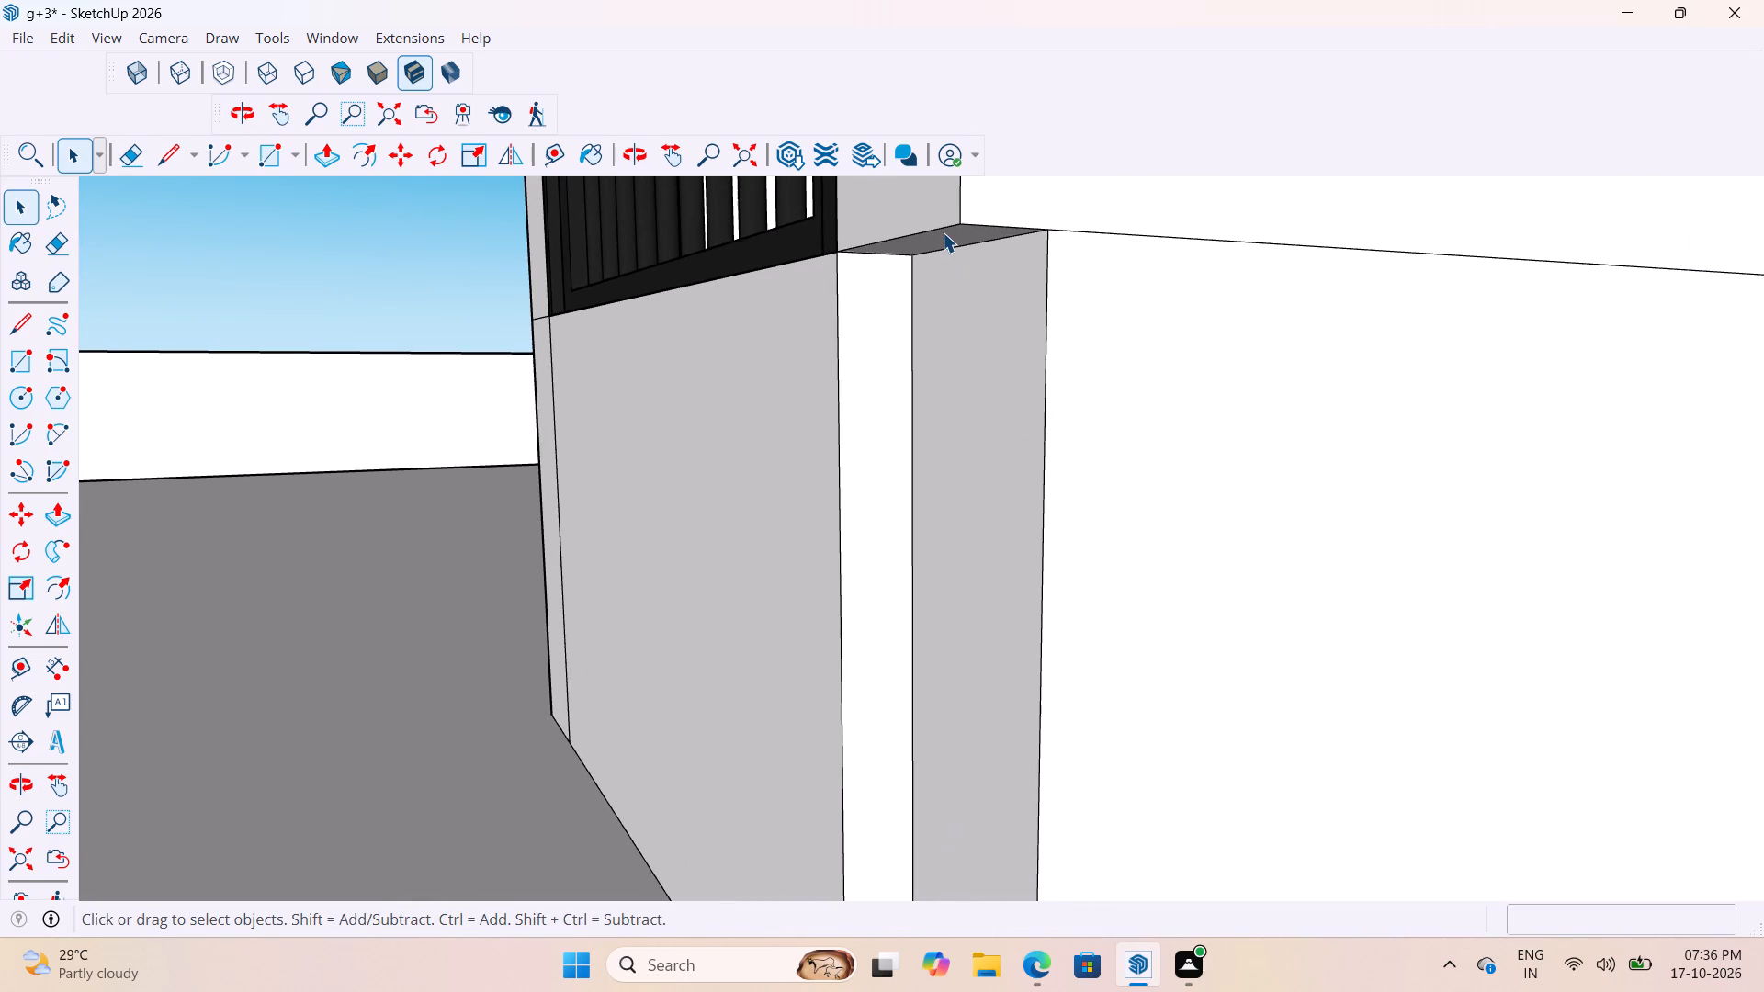
double_click(943, 232)
key("p")
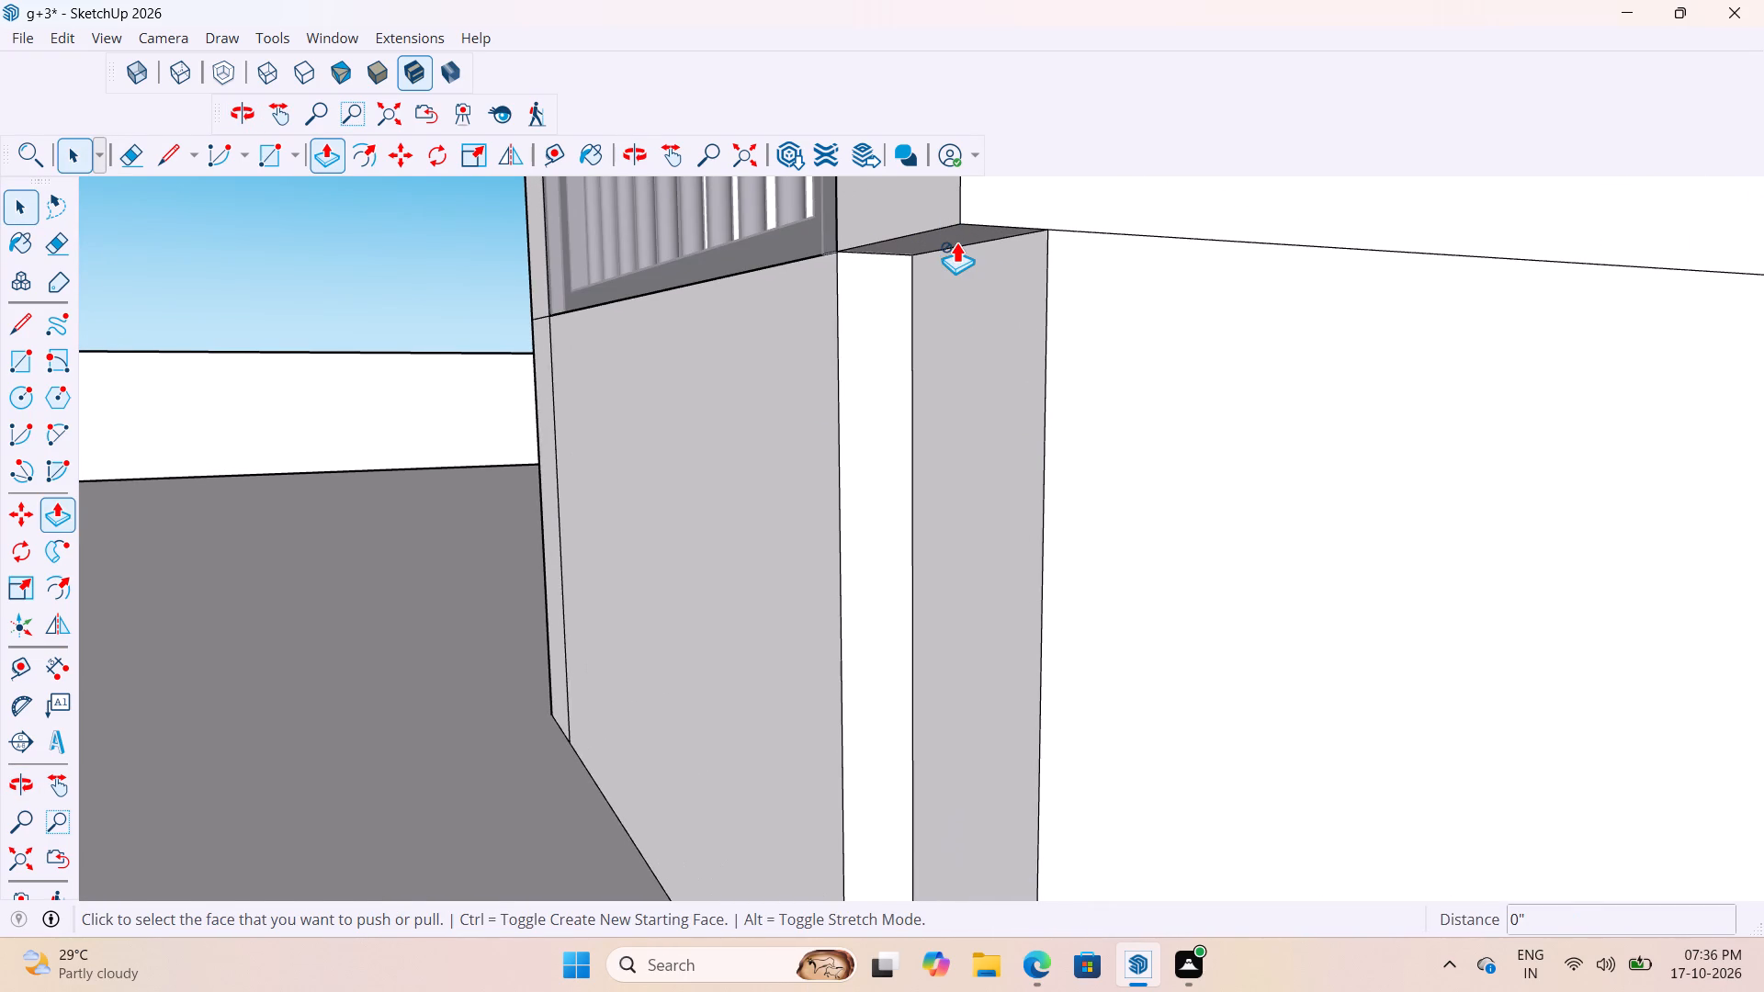
scroll(956, 242, "up", 3)
key("space")
double_click(998, 439)
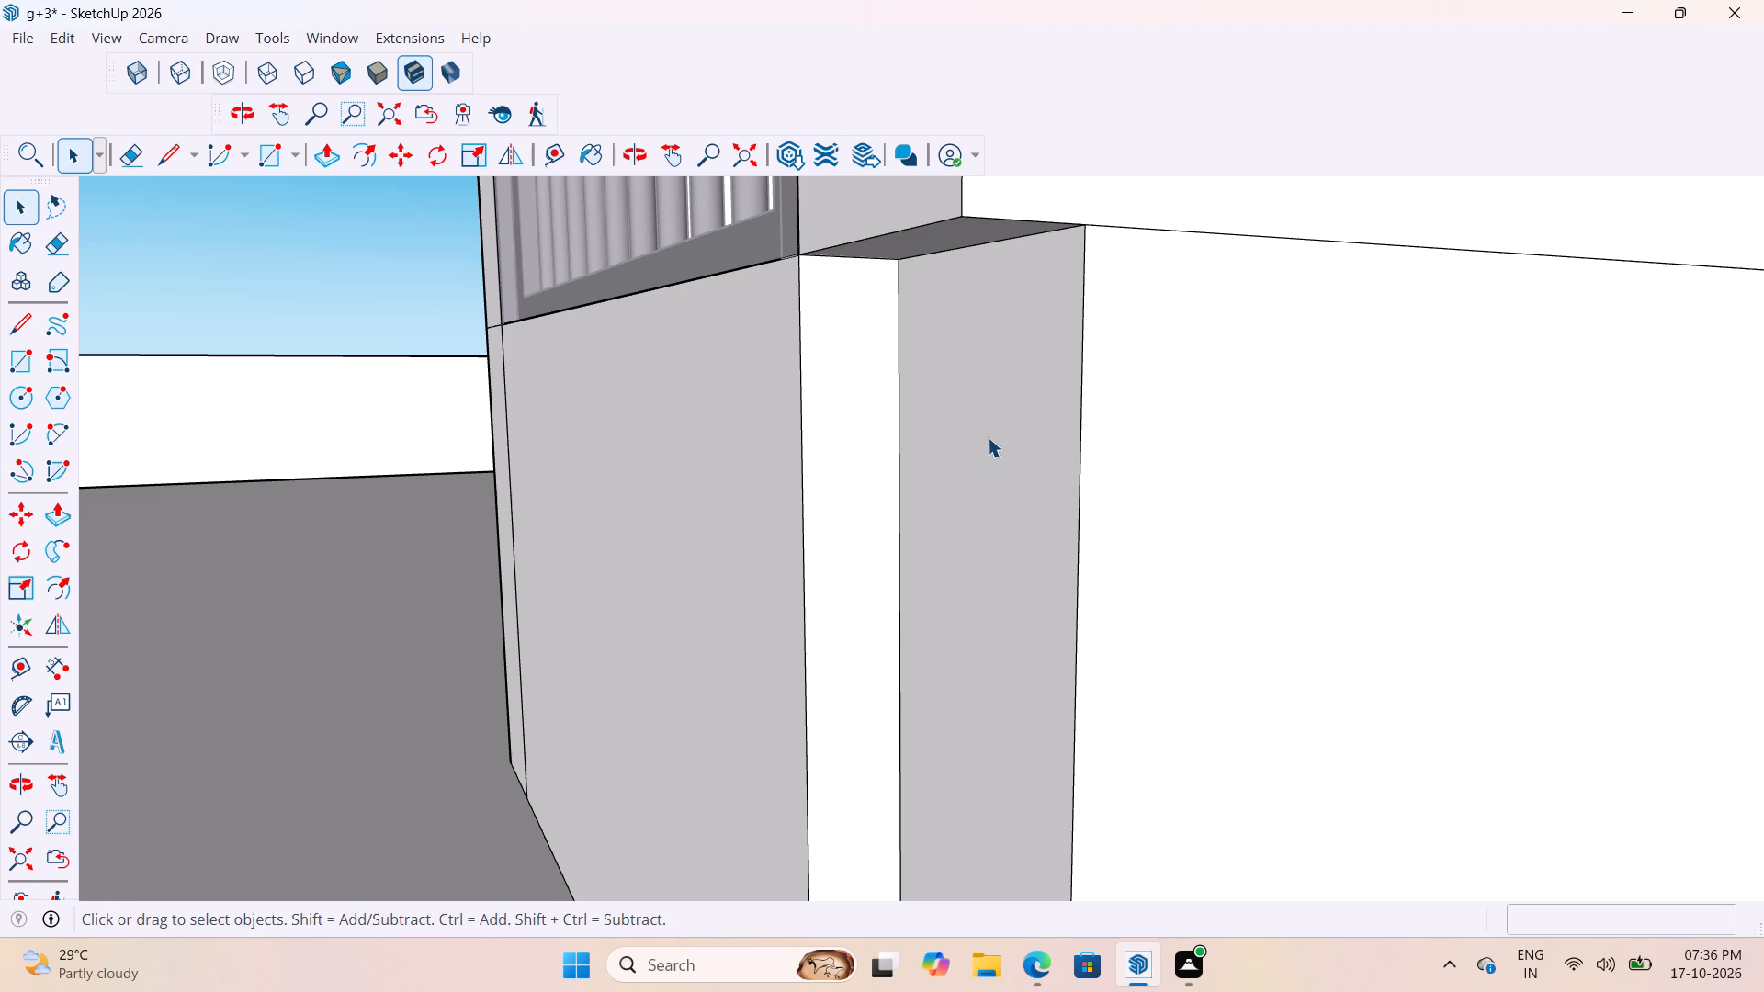
key("p")
left_click(1024, 457)
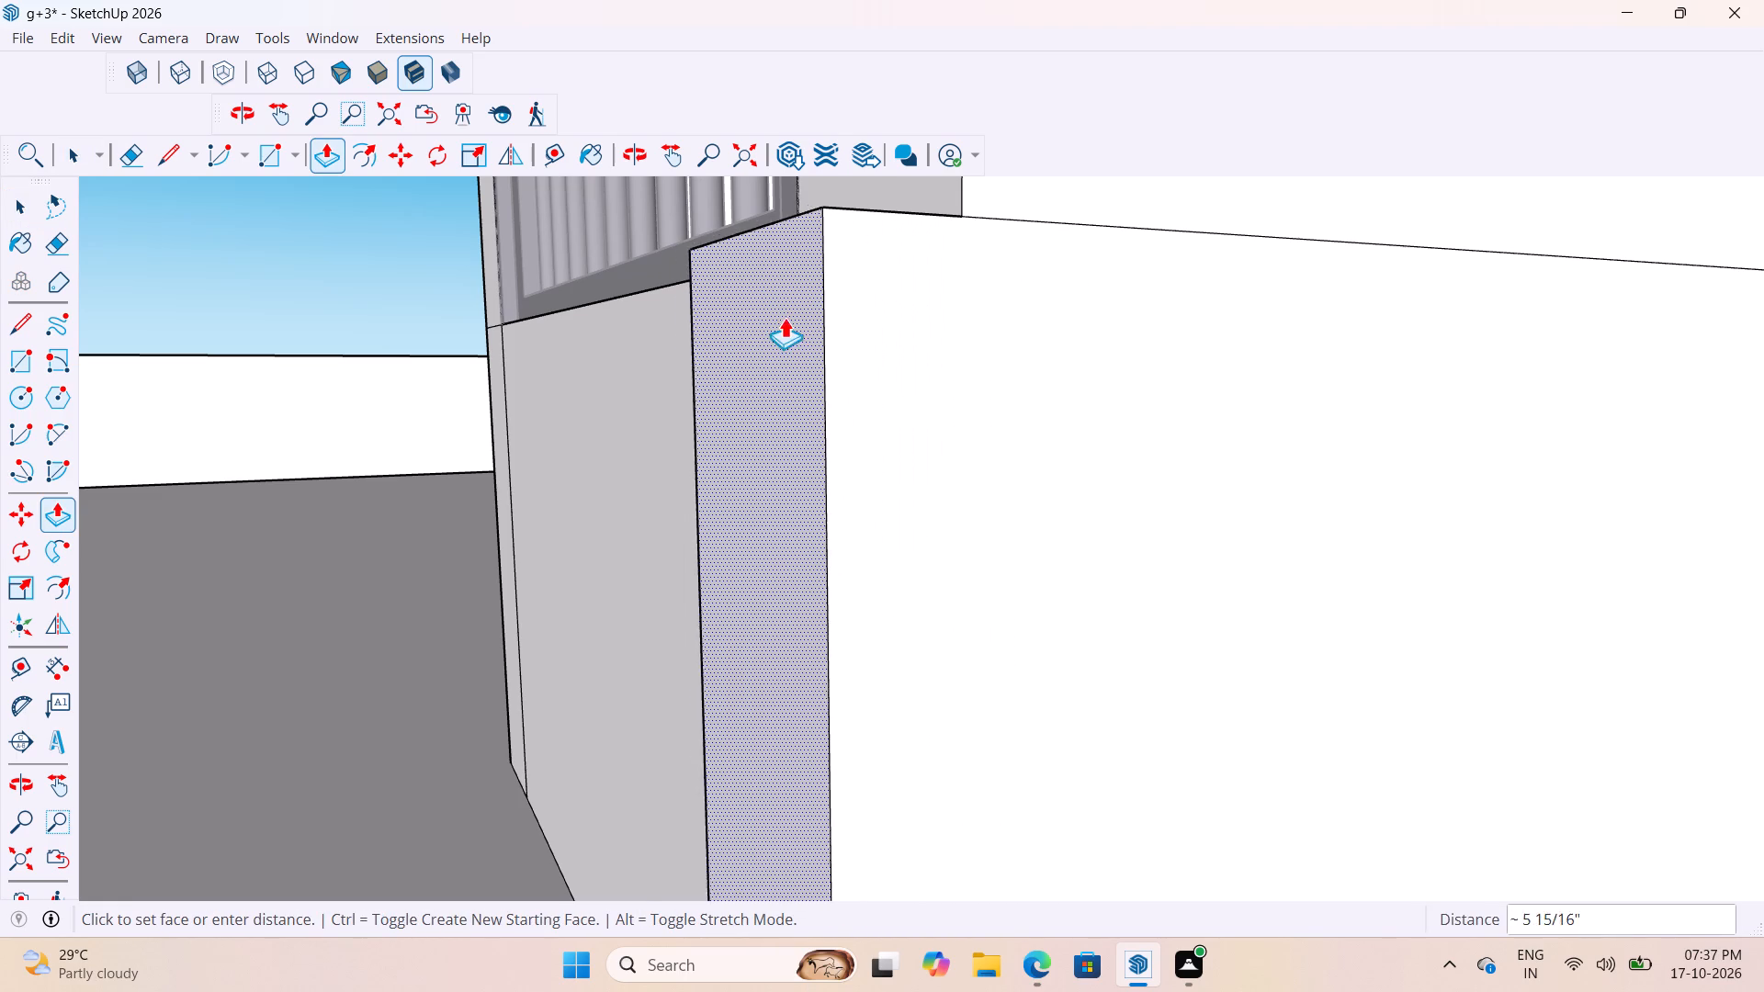
middle_click_drag(816, 333, 1246, 408)
scroll(922, 363, "down", 1)
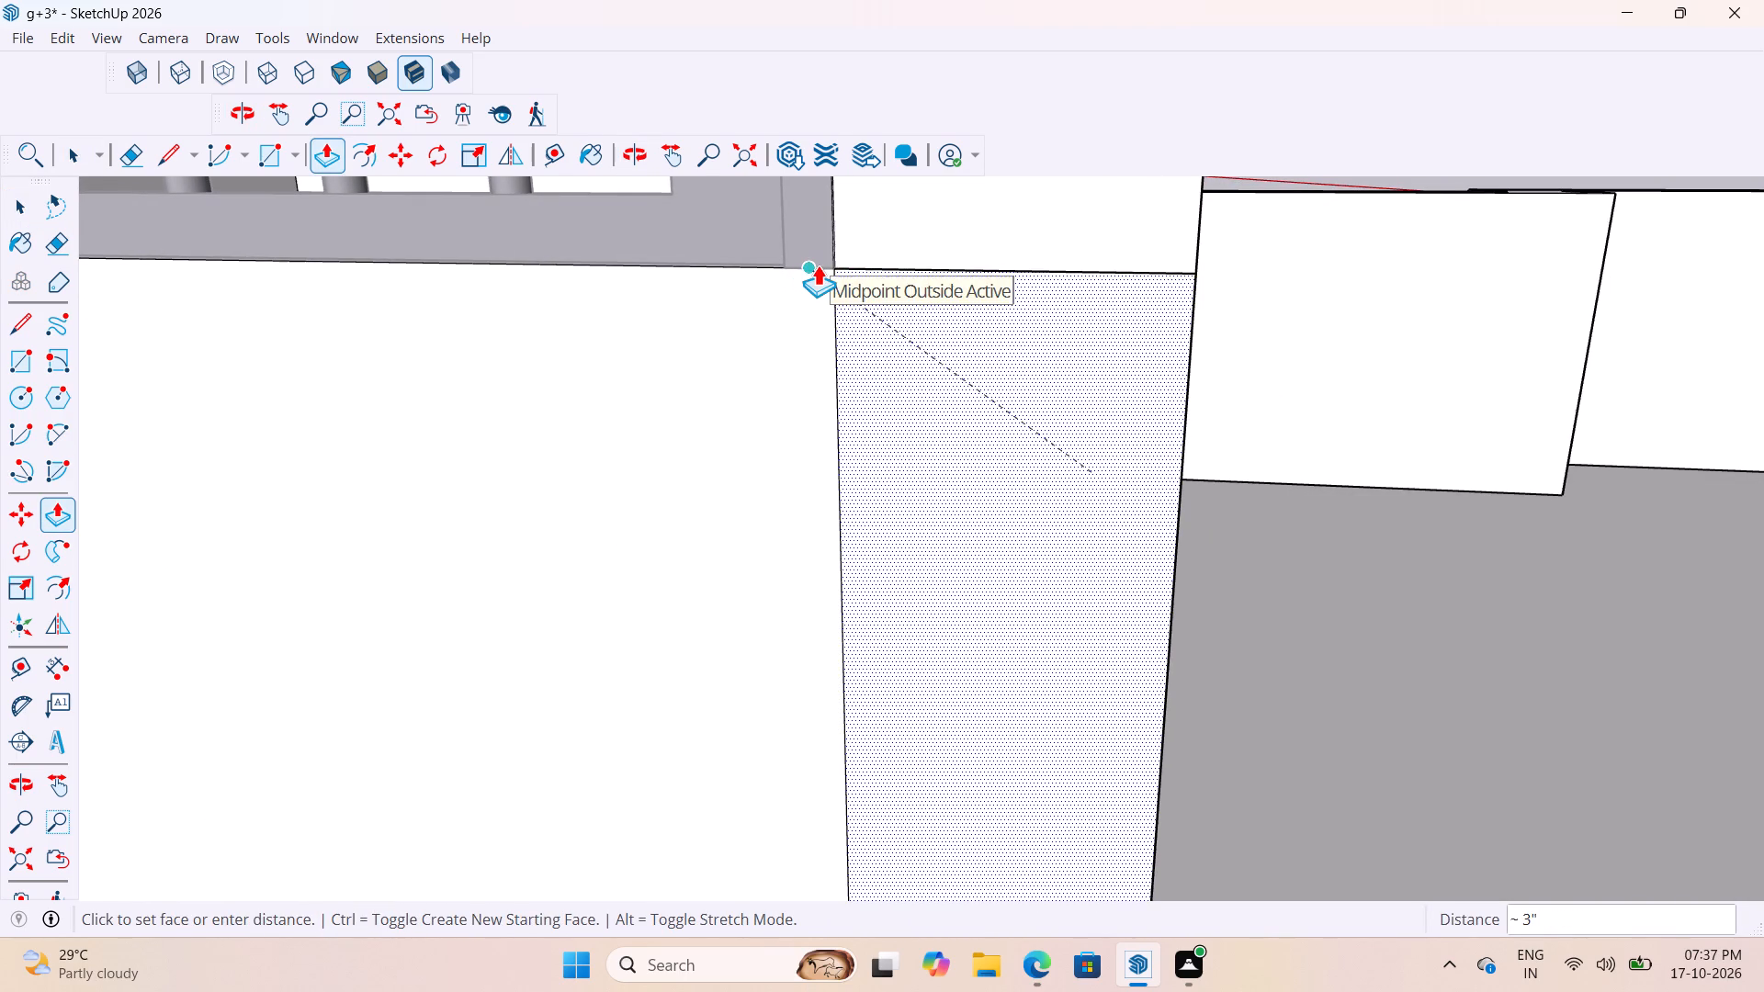
left_click(818, 265)
Push/Pull the long ledge along the stair cabin's side upward 7' to the underside of the roof slab.
scroll(1149, 306, "down", 19)
middle_click_drag(750, 435, 1017, 422)
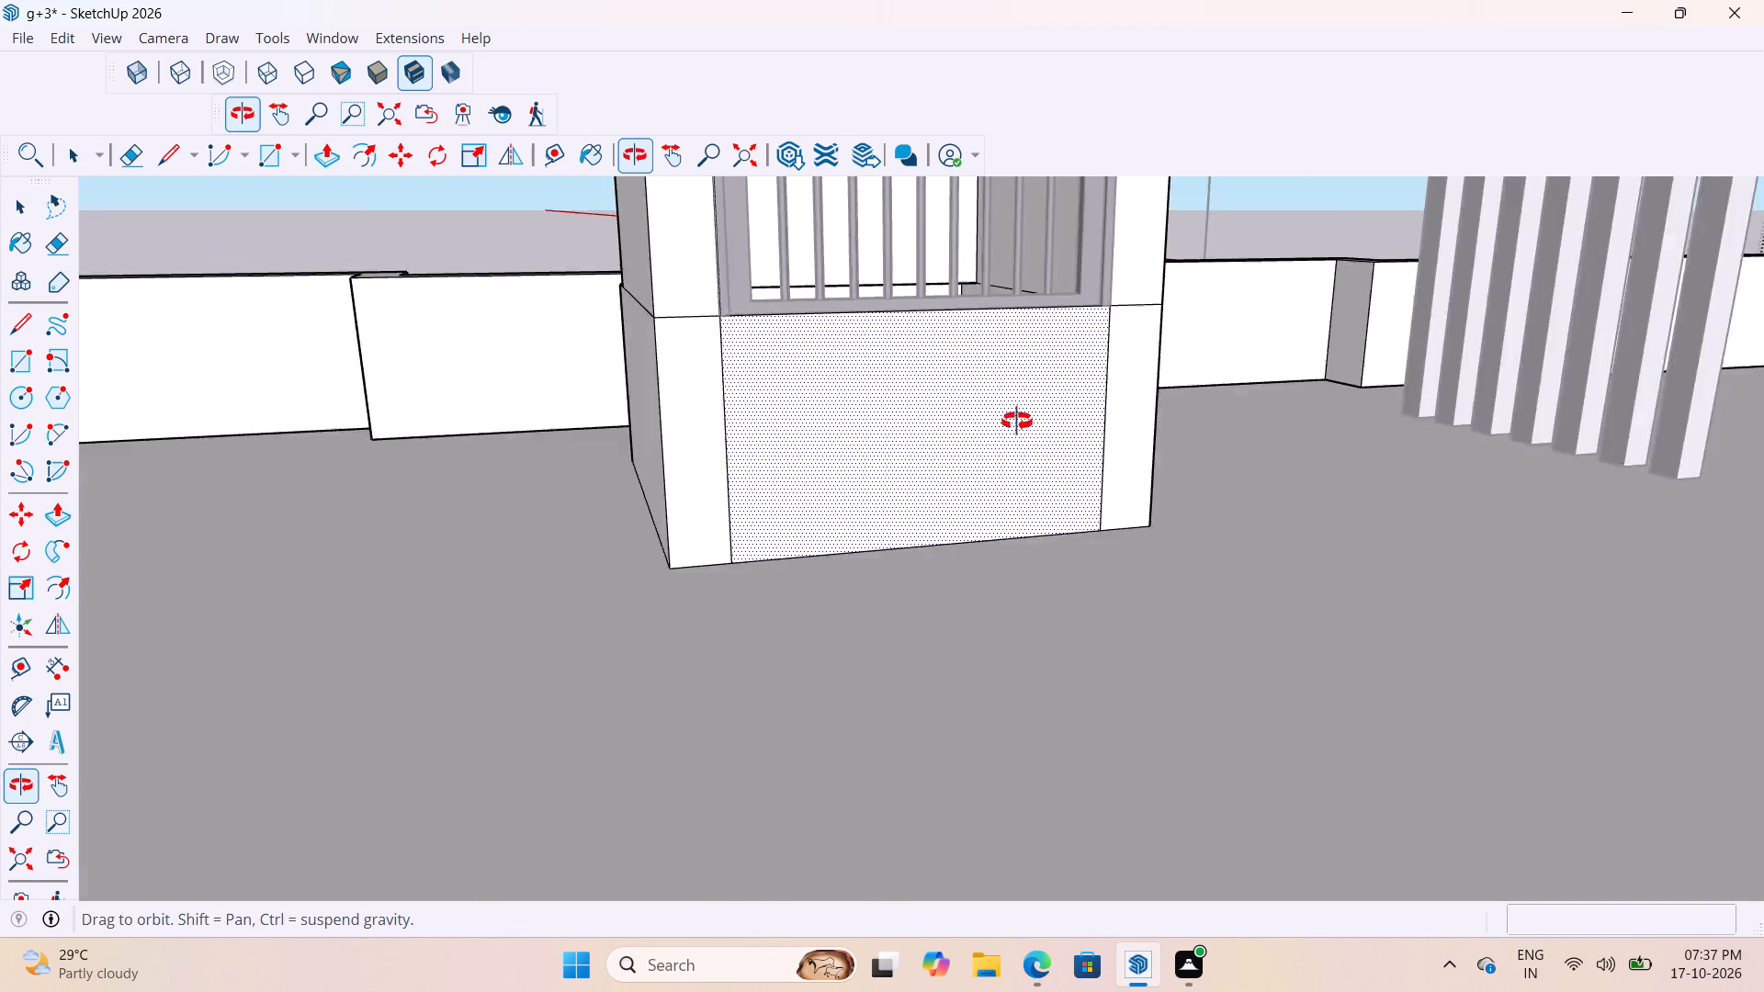
middle_click_drag(1017, 422, 1443, 396)
scroll(1146, 455, "down", 5)
middle_click_drag(924, 433, 1135, 664)
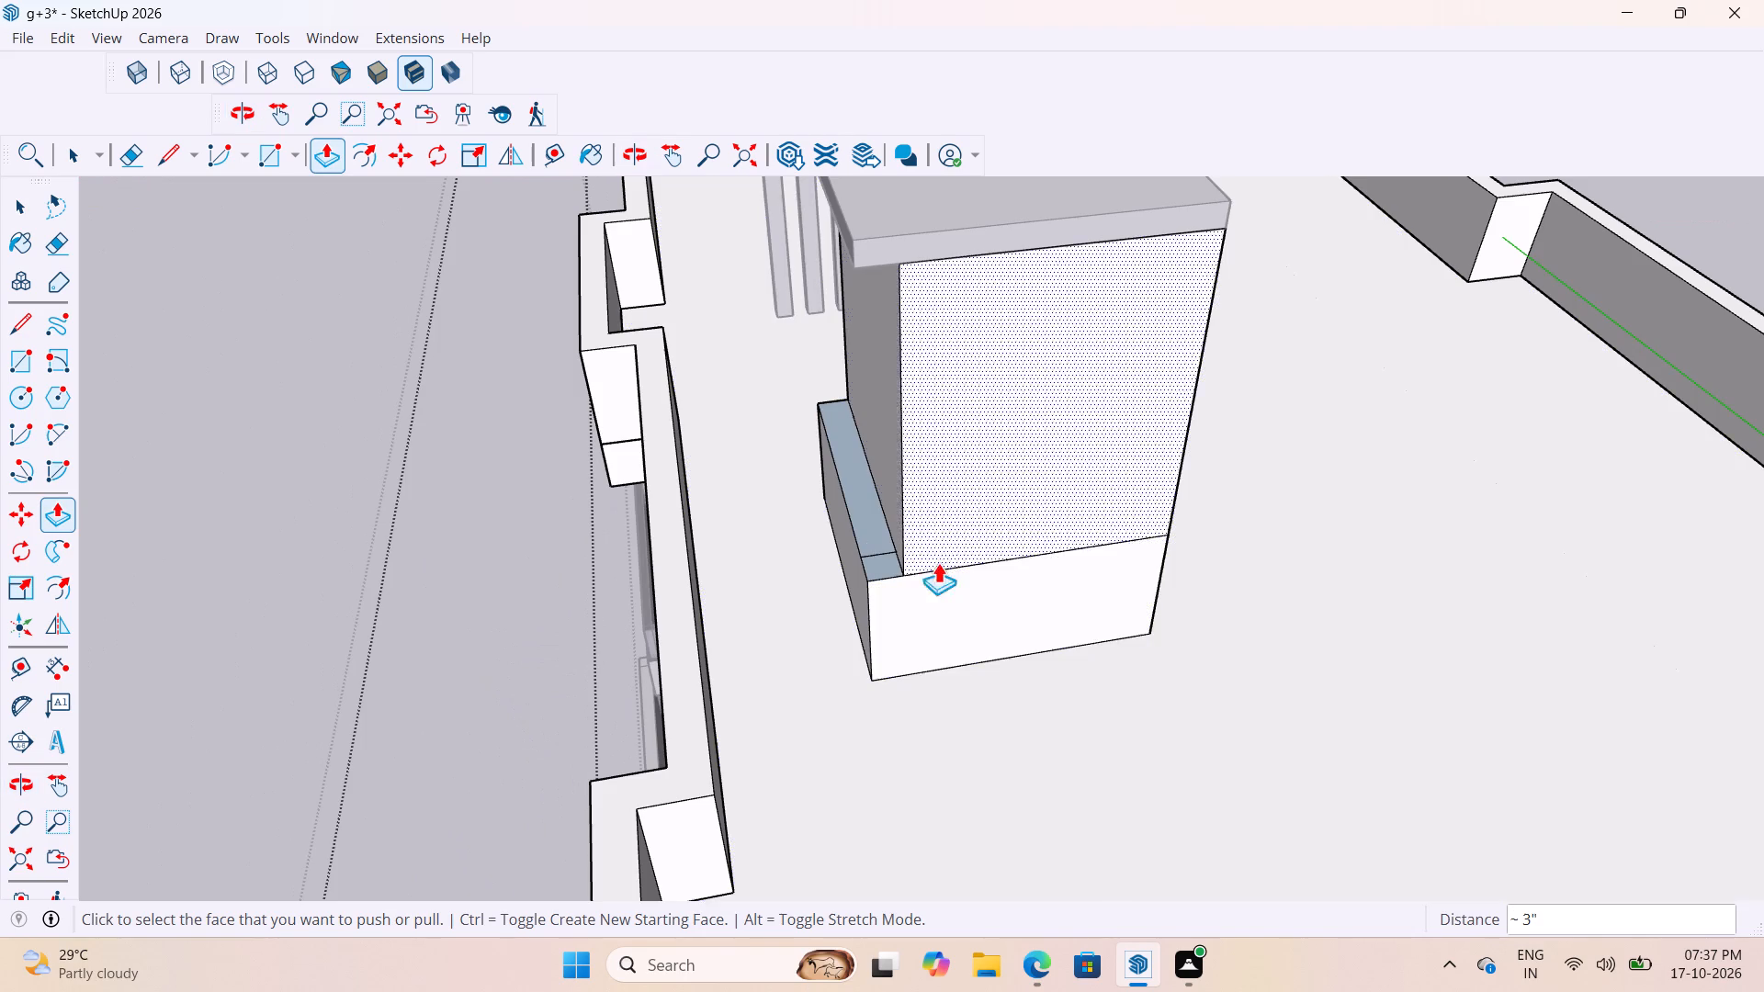
scroll(844, 503, "up", 3)
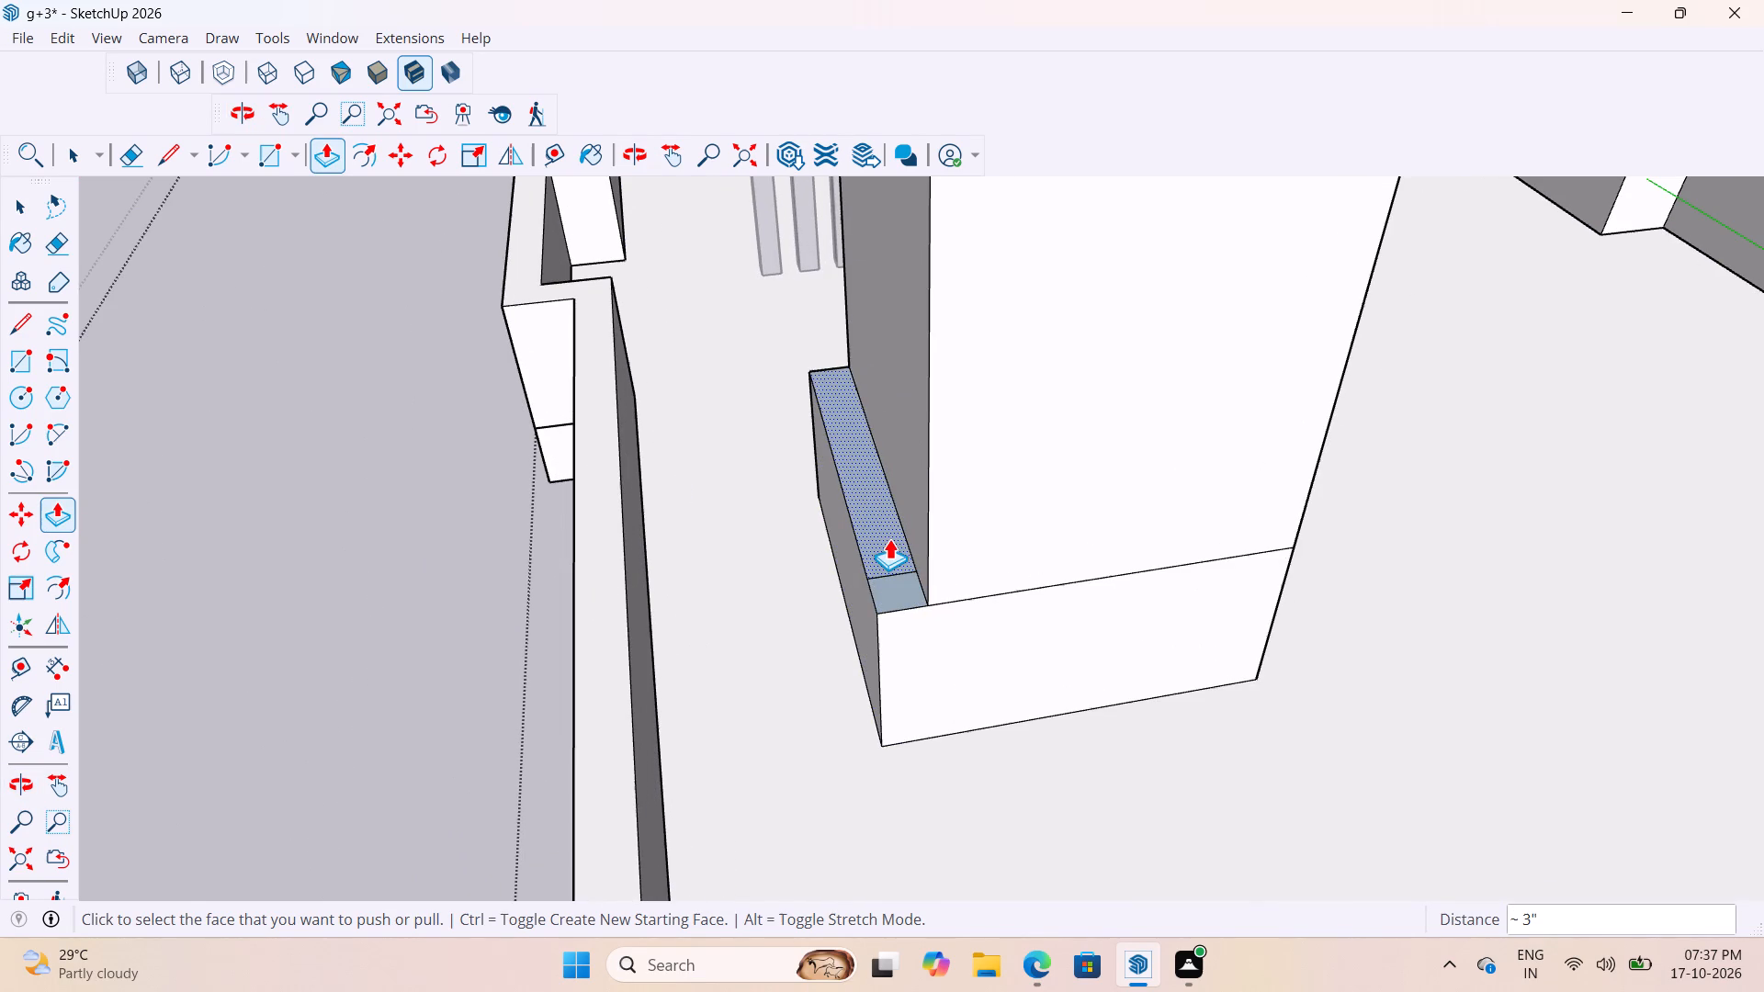
left_click(889, 538)
scroll(939, 457, "down", 7)
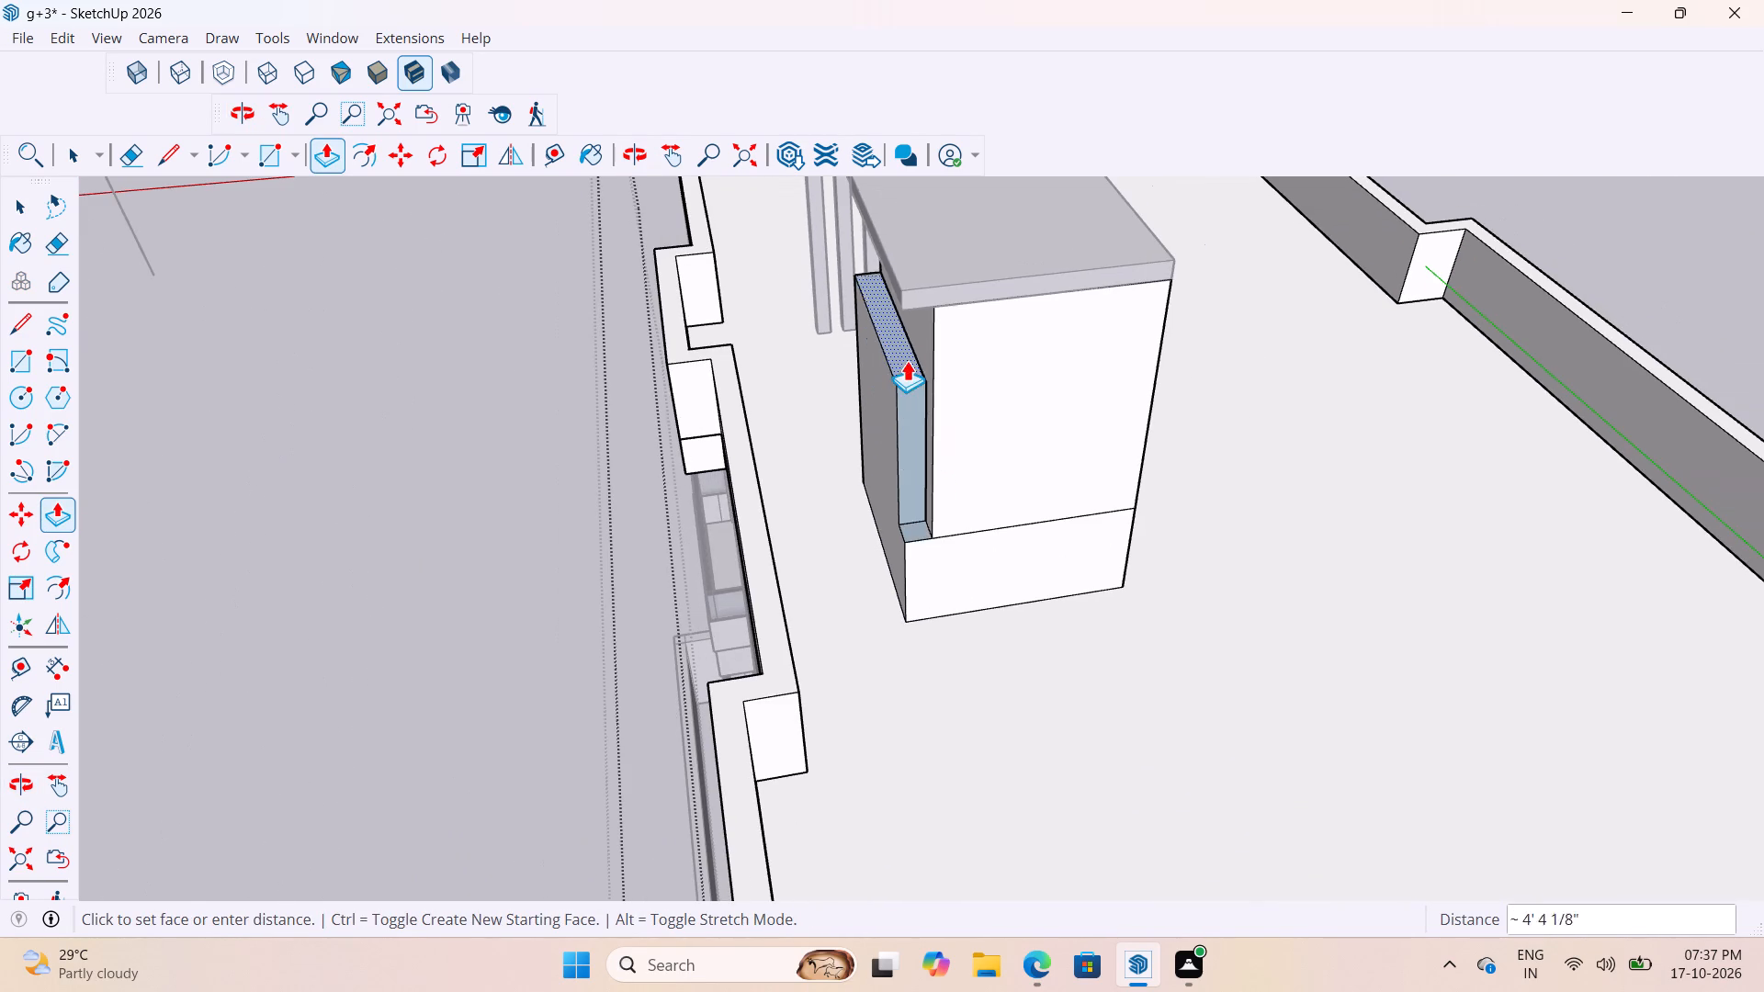
left_click(894, 301)
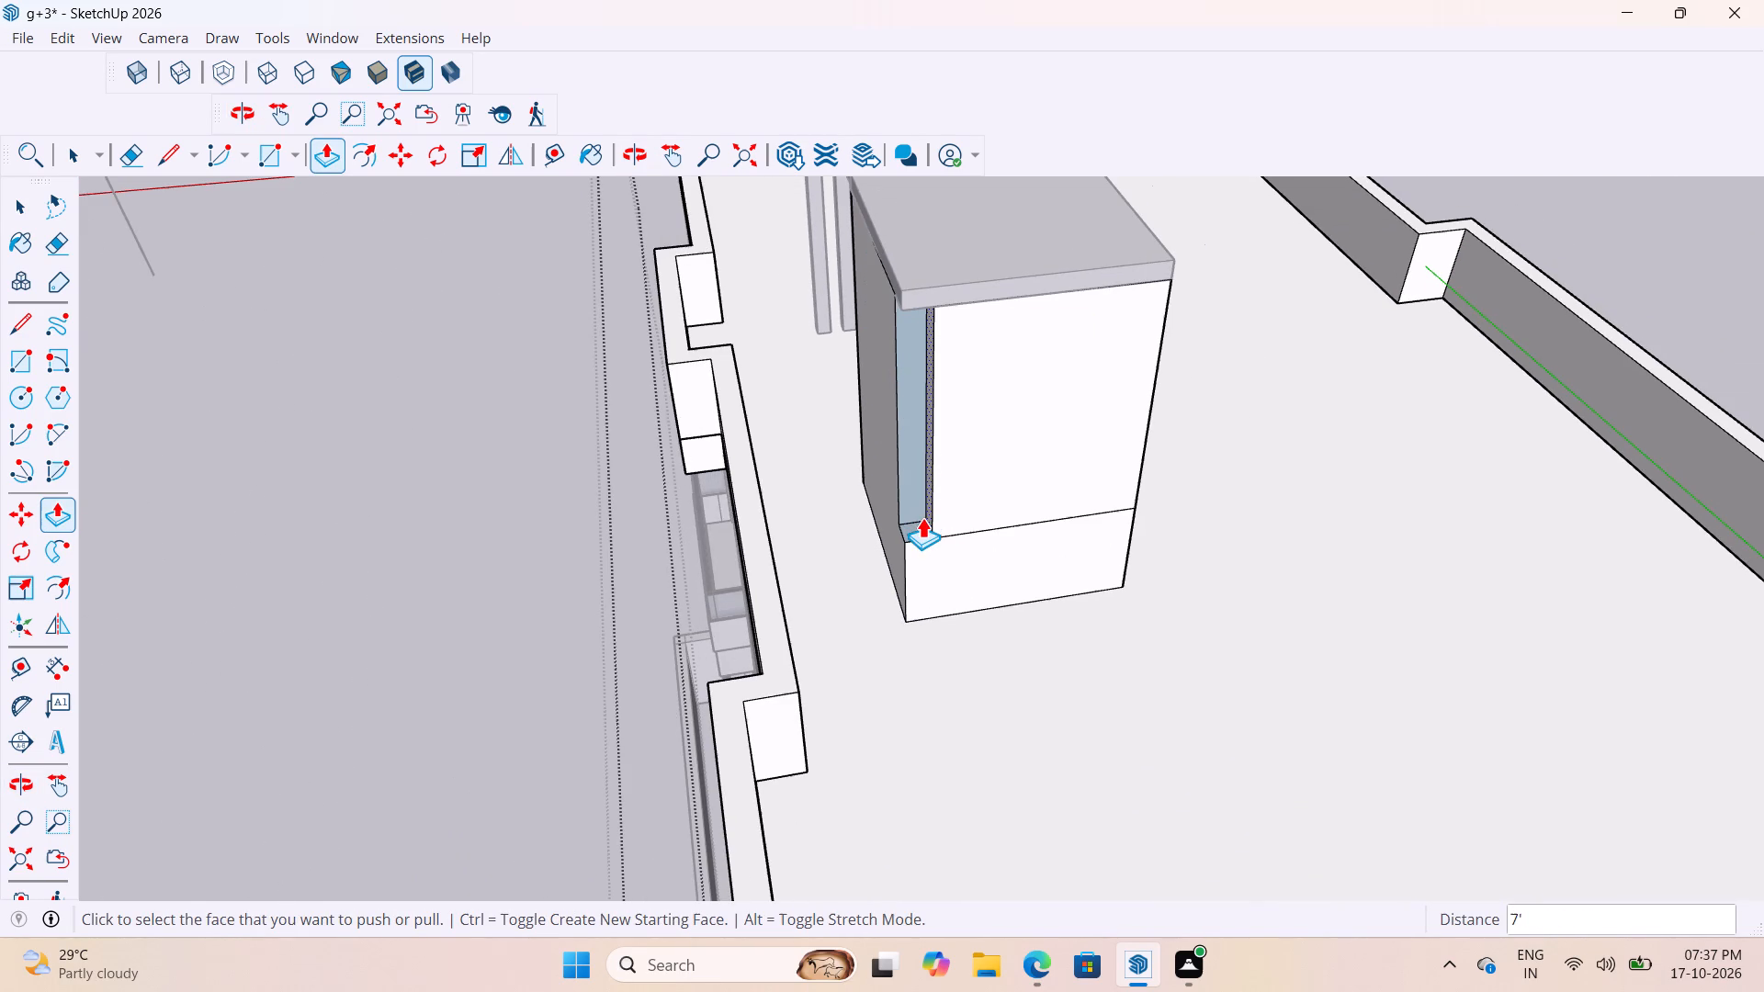
Push/Pull the small remaining corner ledge of the stair cabin upward 7' to the roof slab's underside.
scroll(921, 521, "up", 7)
left_click(917, 537)
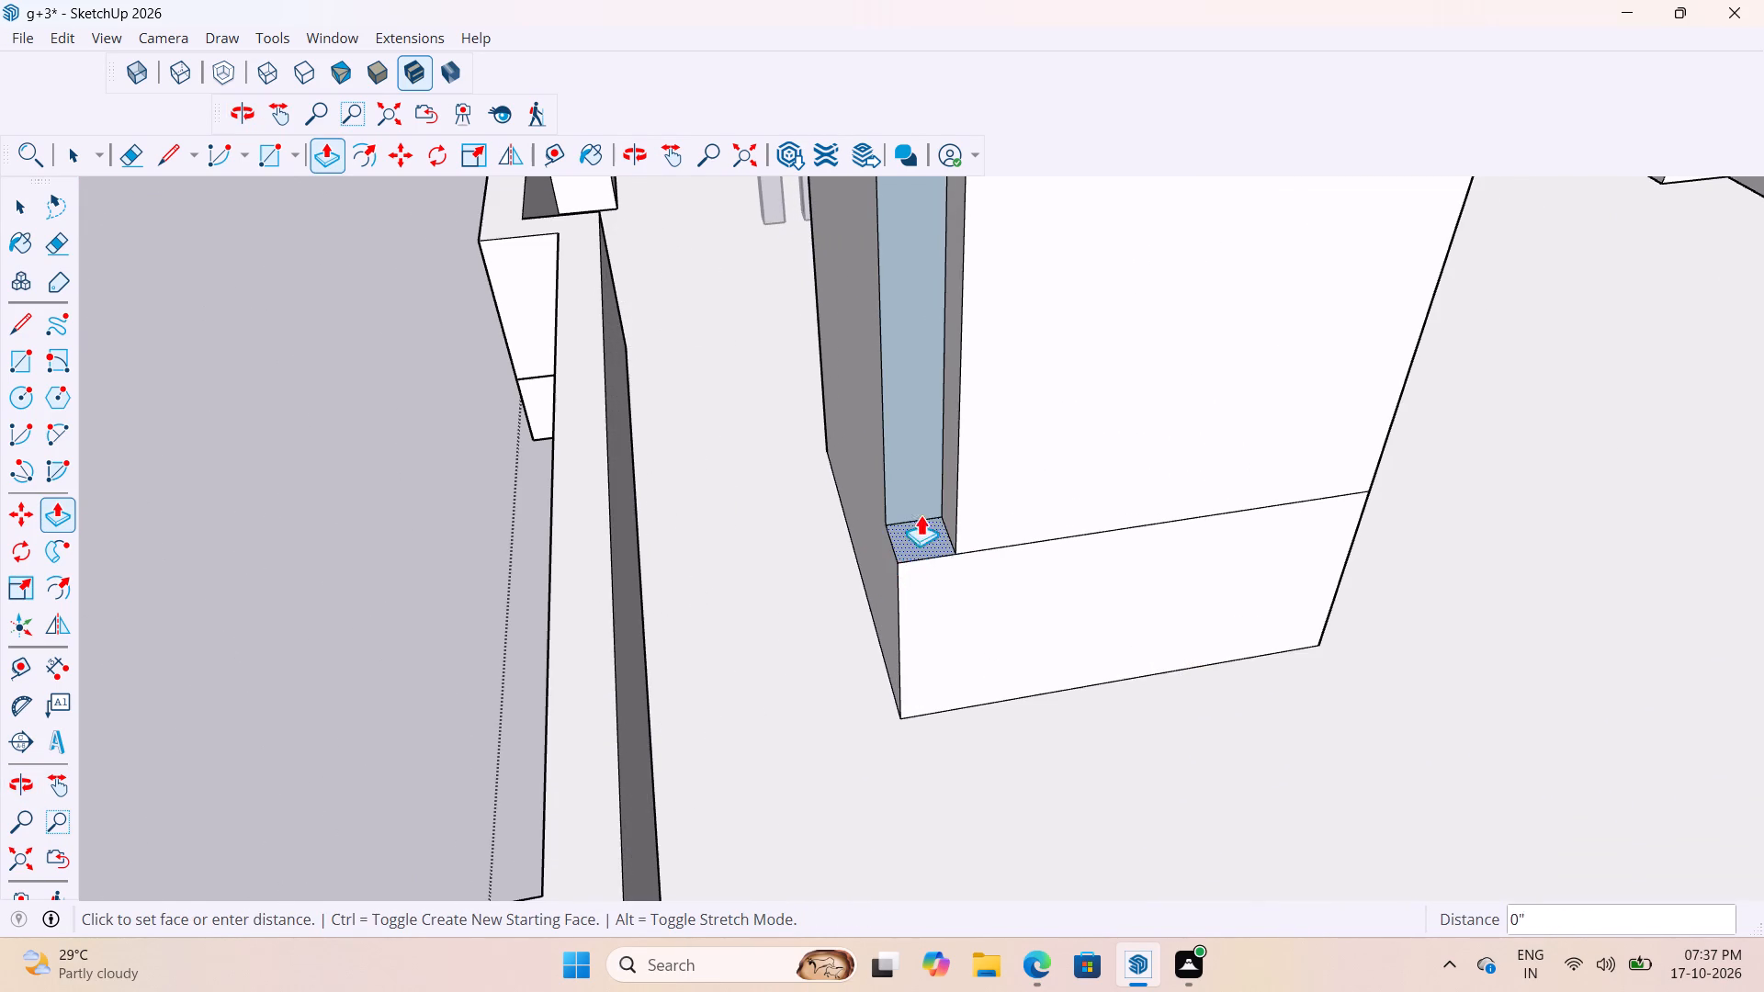
scroll(933, 533, "down", 10)
left_click_drag(908, 353, 933, 392)
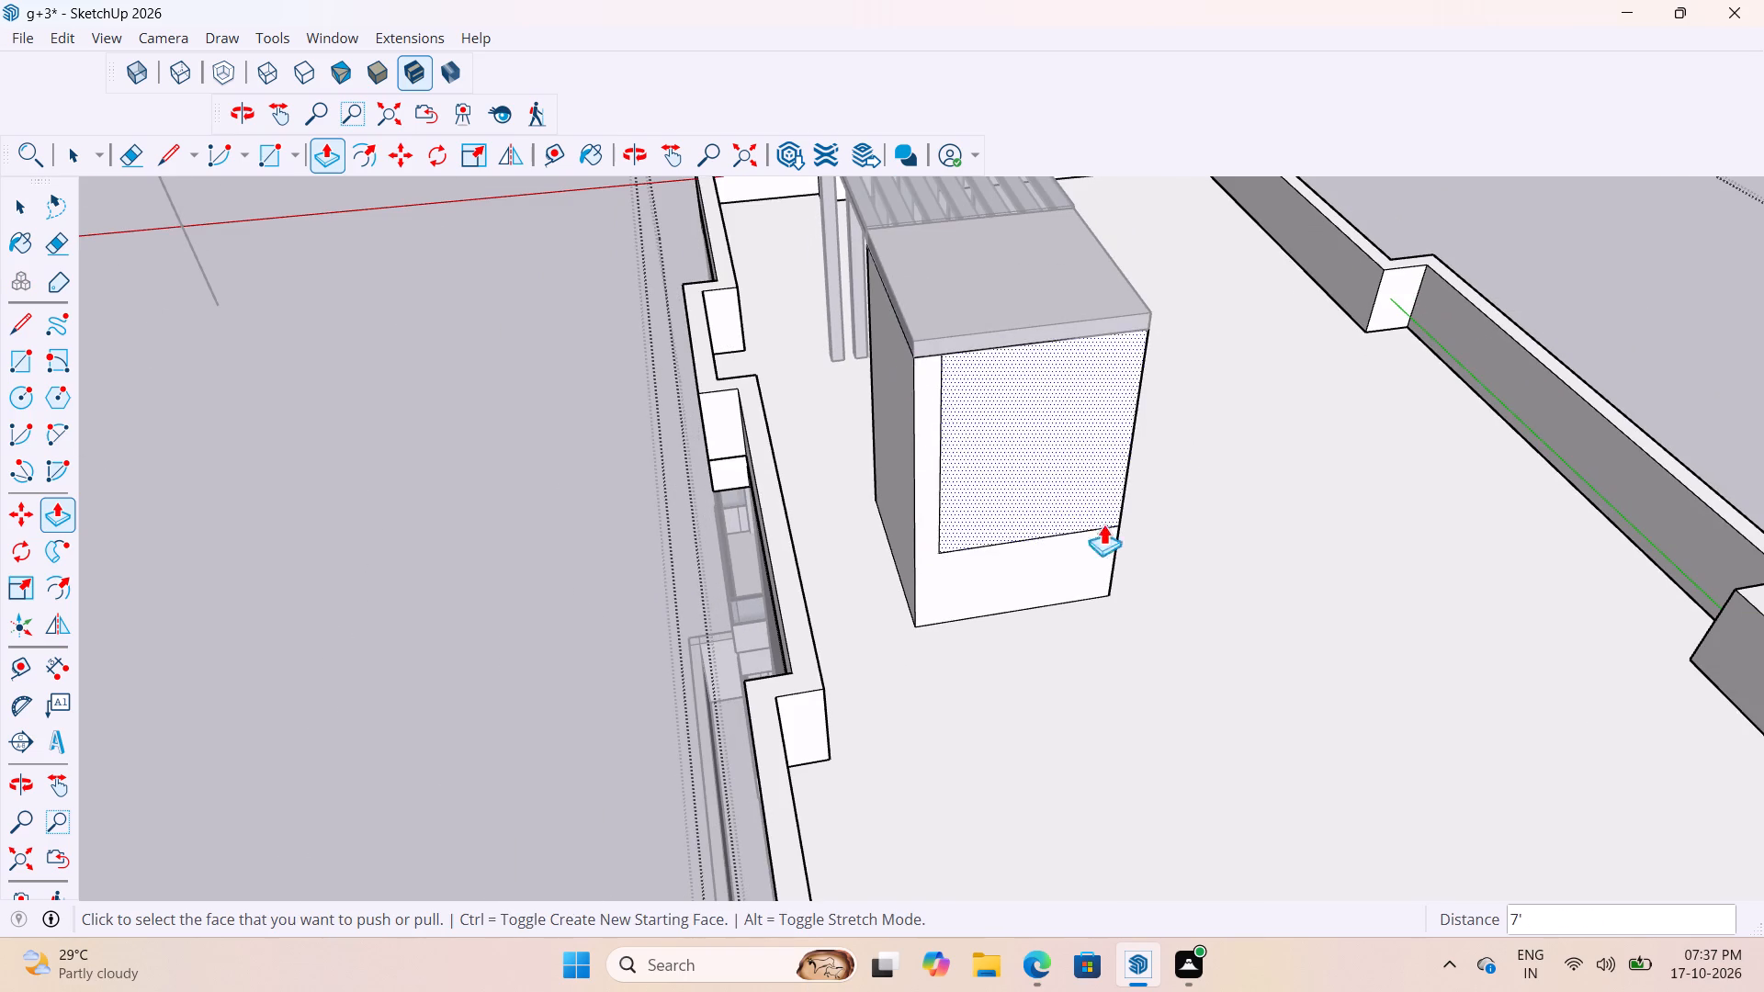
Leave the parapet group and examine the filled-out stair cabin from all sides, down to the base below the gate.
scroll(1103, 614, "down", 7)
middle_click_drag(950, 465, 1524, 432)
scroll(1214, 318, "up", 7)
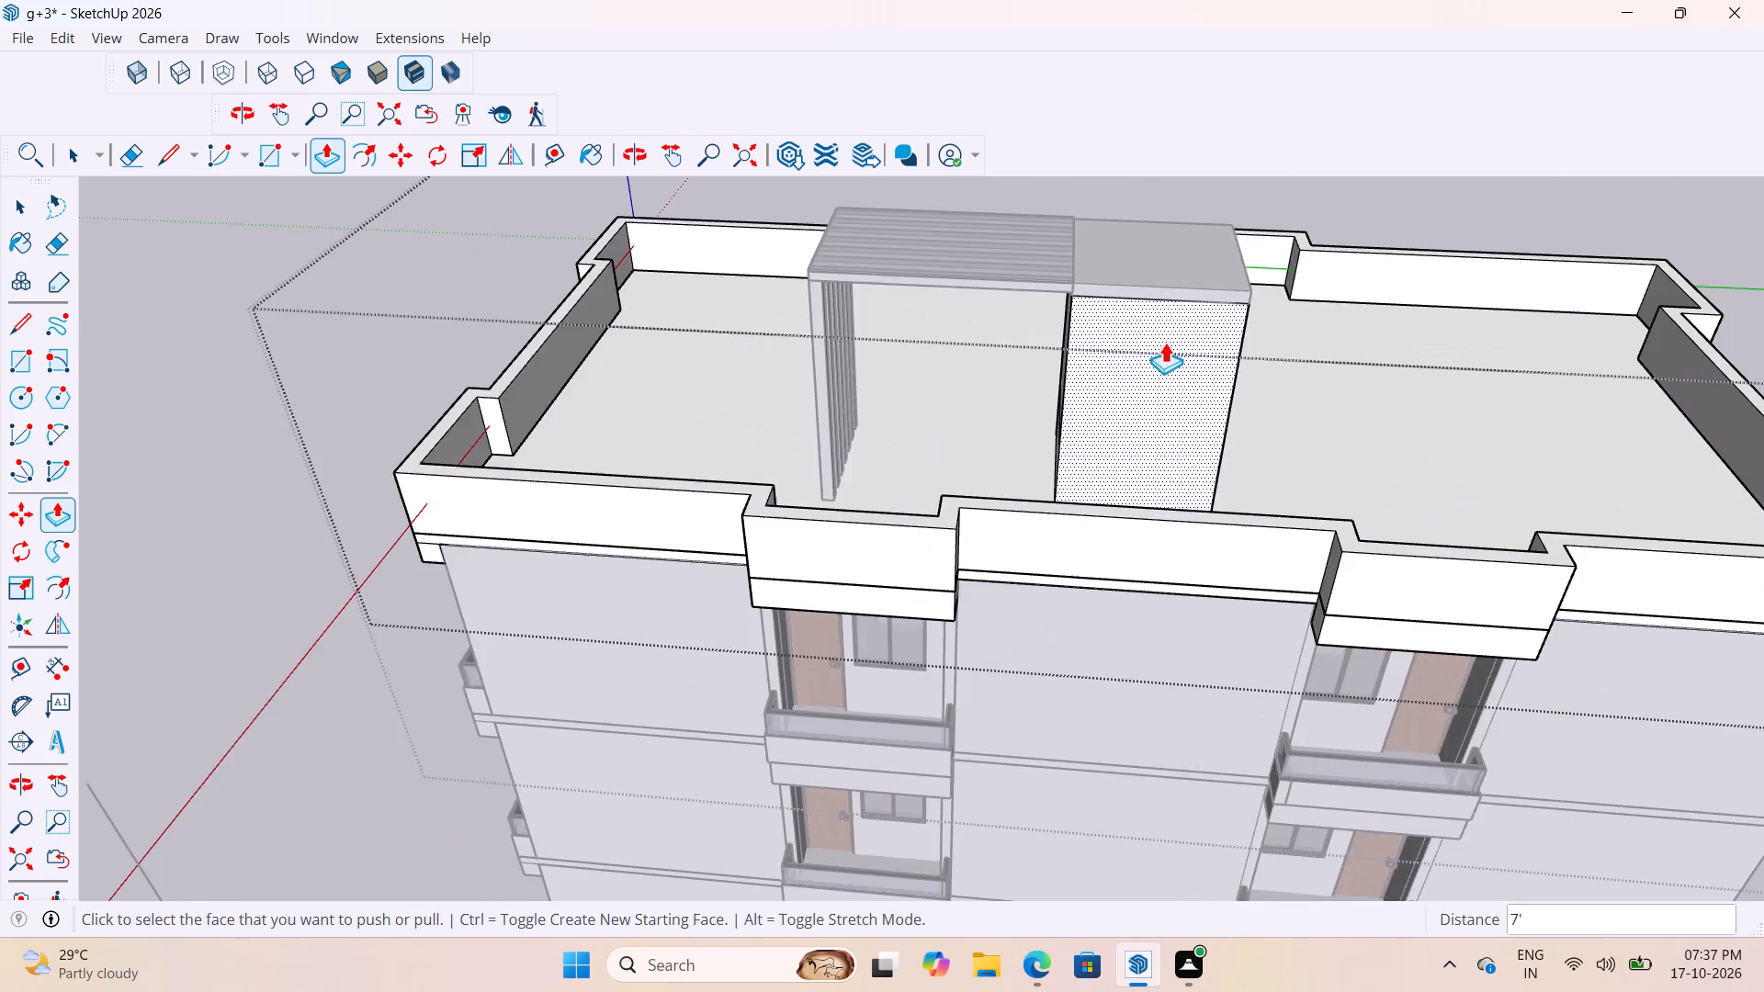
middle_click_drag(1148, 343, 1487, 337)
scroll(1066, 480, "down", 9)
key("space")
key("space")
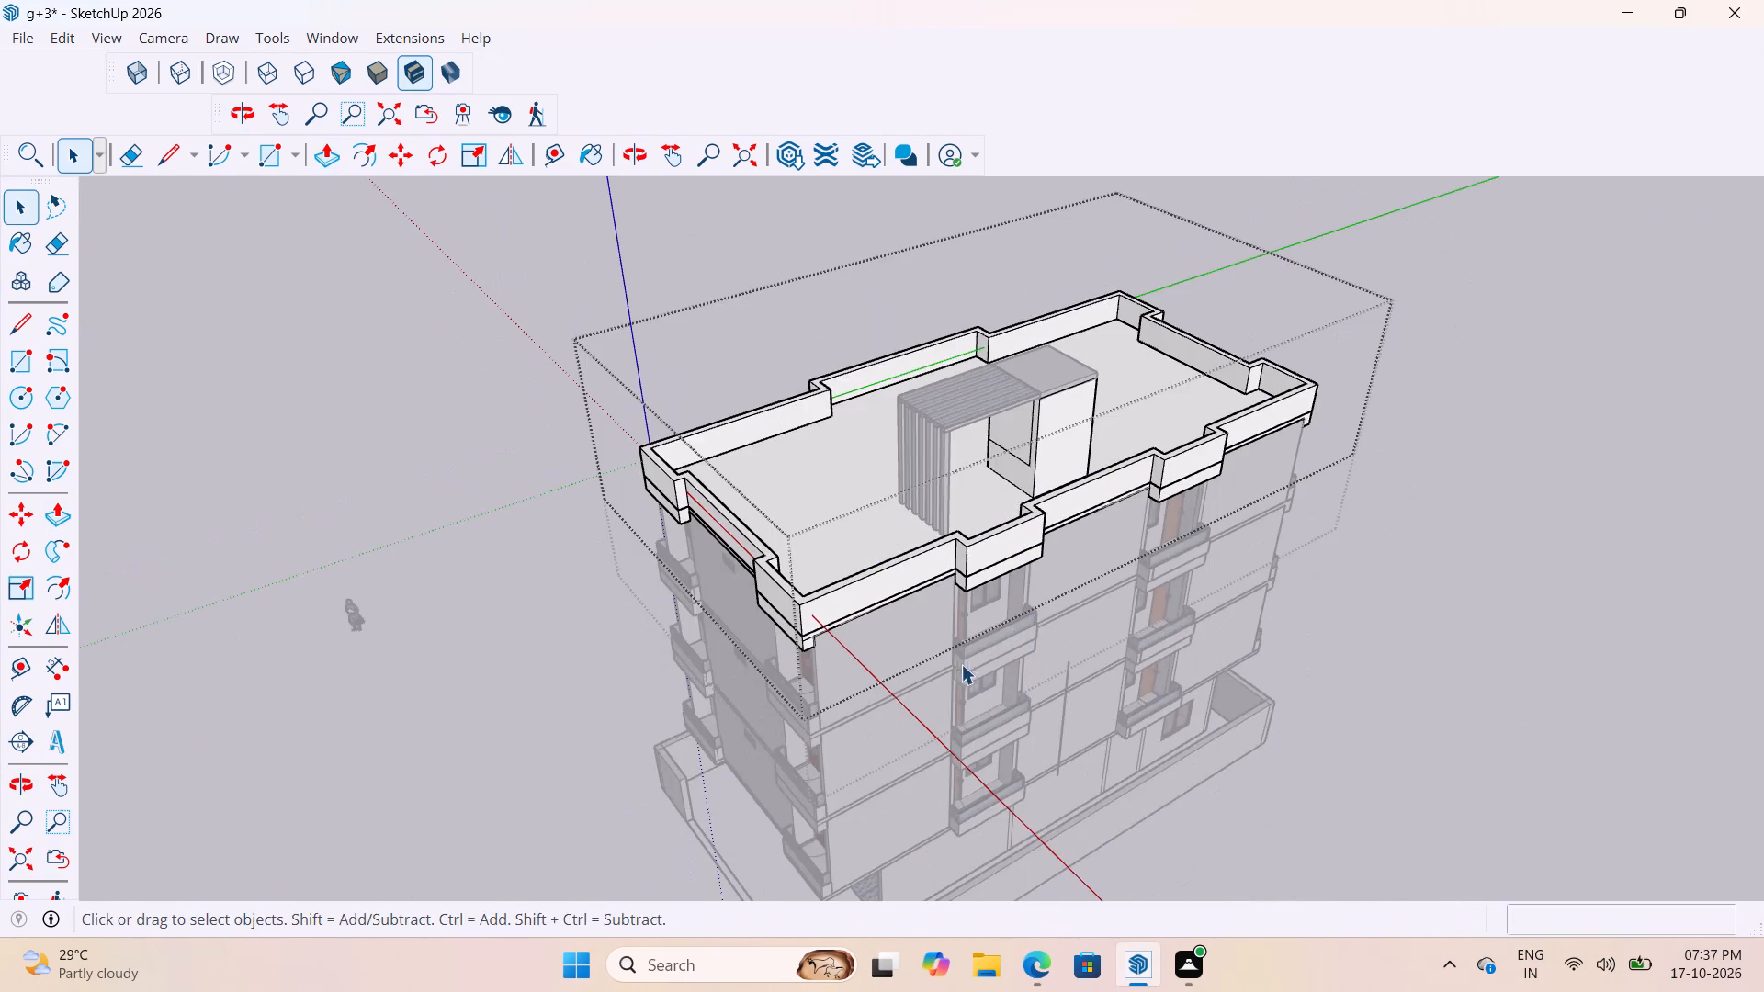
scroll(956, 663, "down", 4)
middle_click_drag(945, 655, 1738, 610)
left_click(715, 874)
scroll(951, 447, "up", 7)
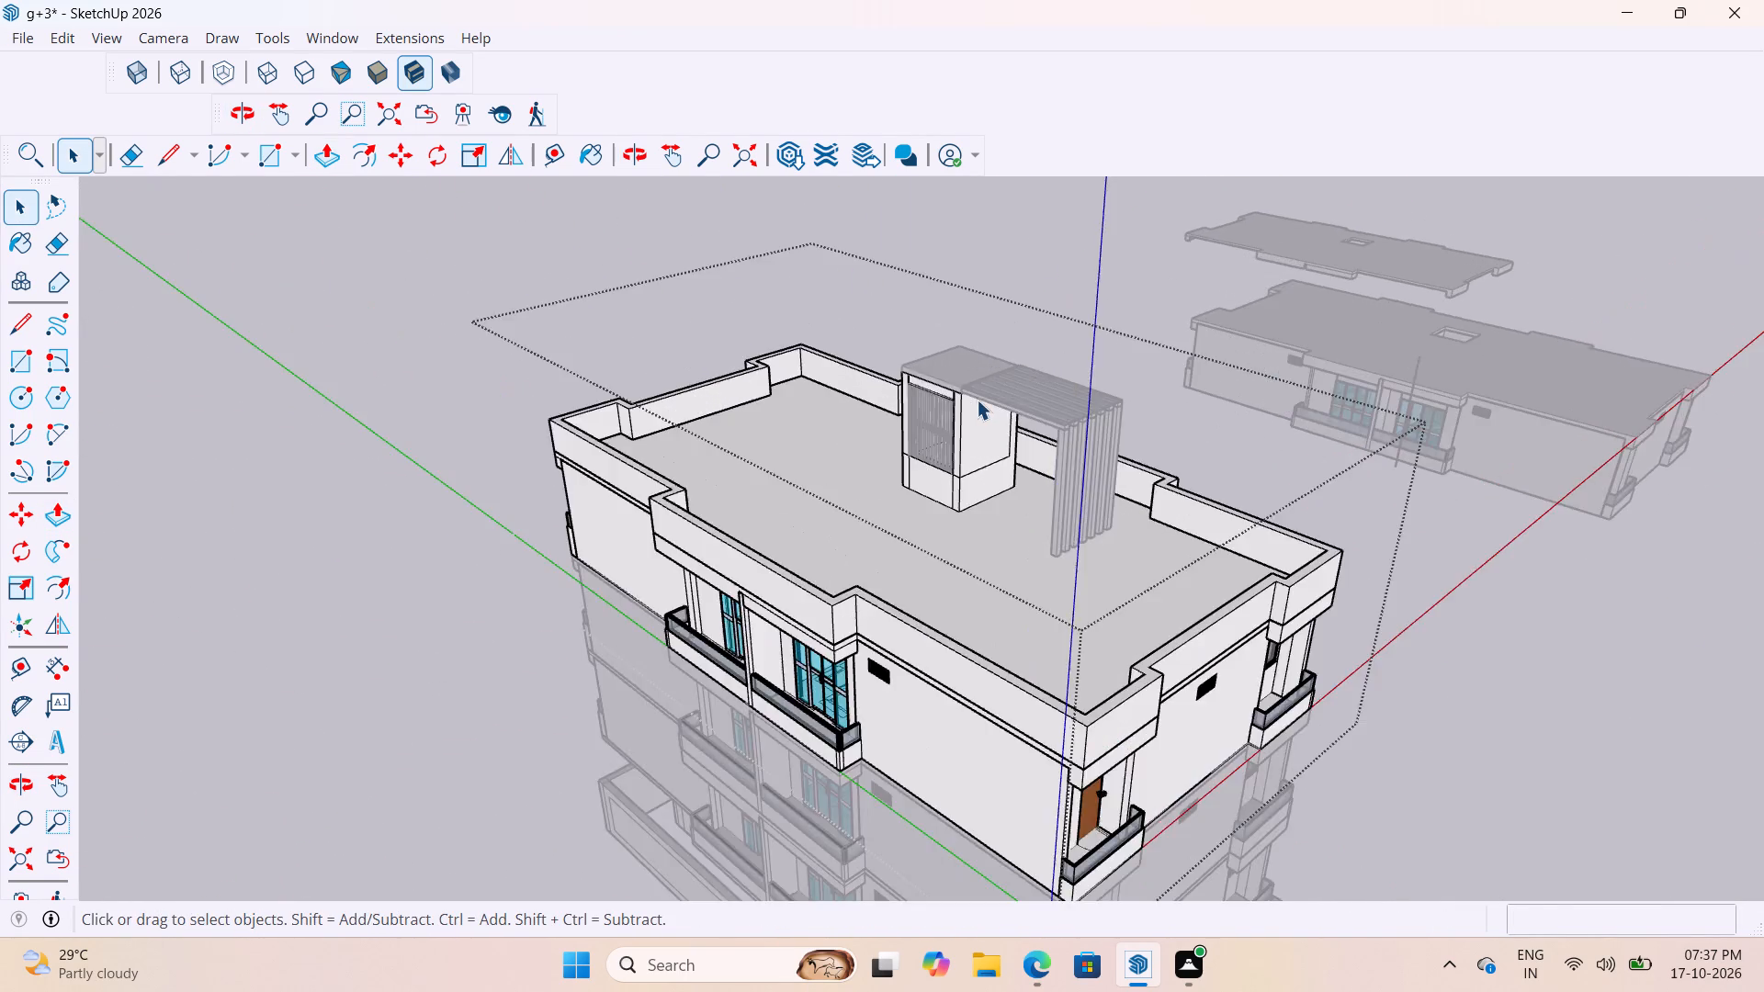
scroll(977, 400, "up", 8)
middle_click_drag(966, 445, 1447, 518)
scroll(836, 547, "up", 9)
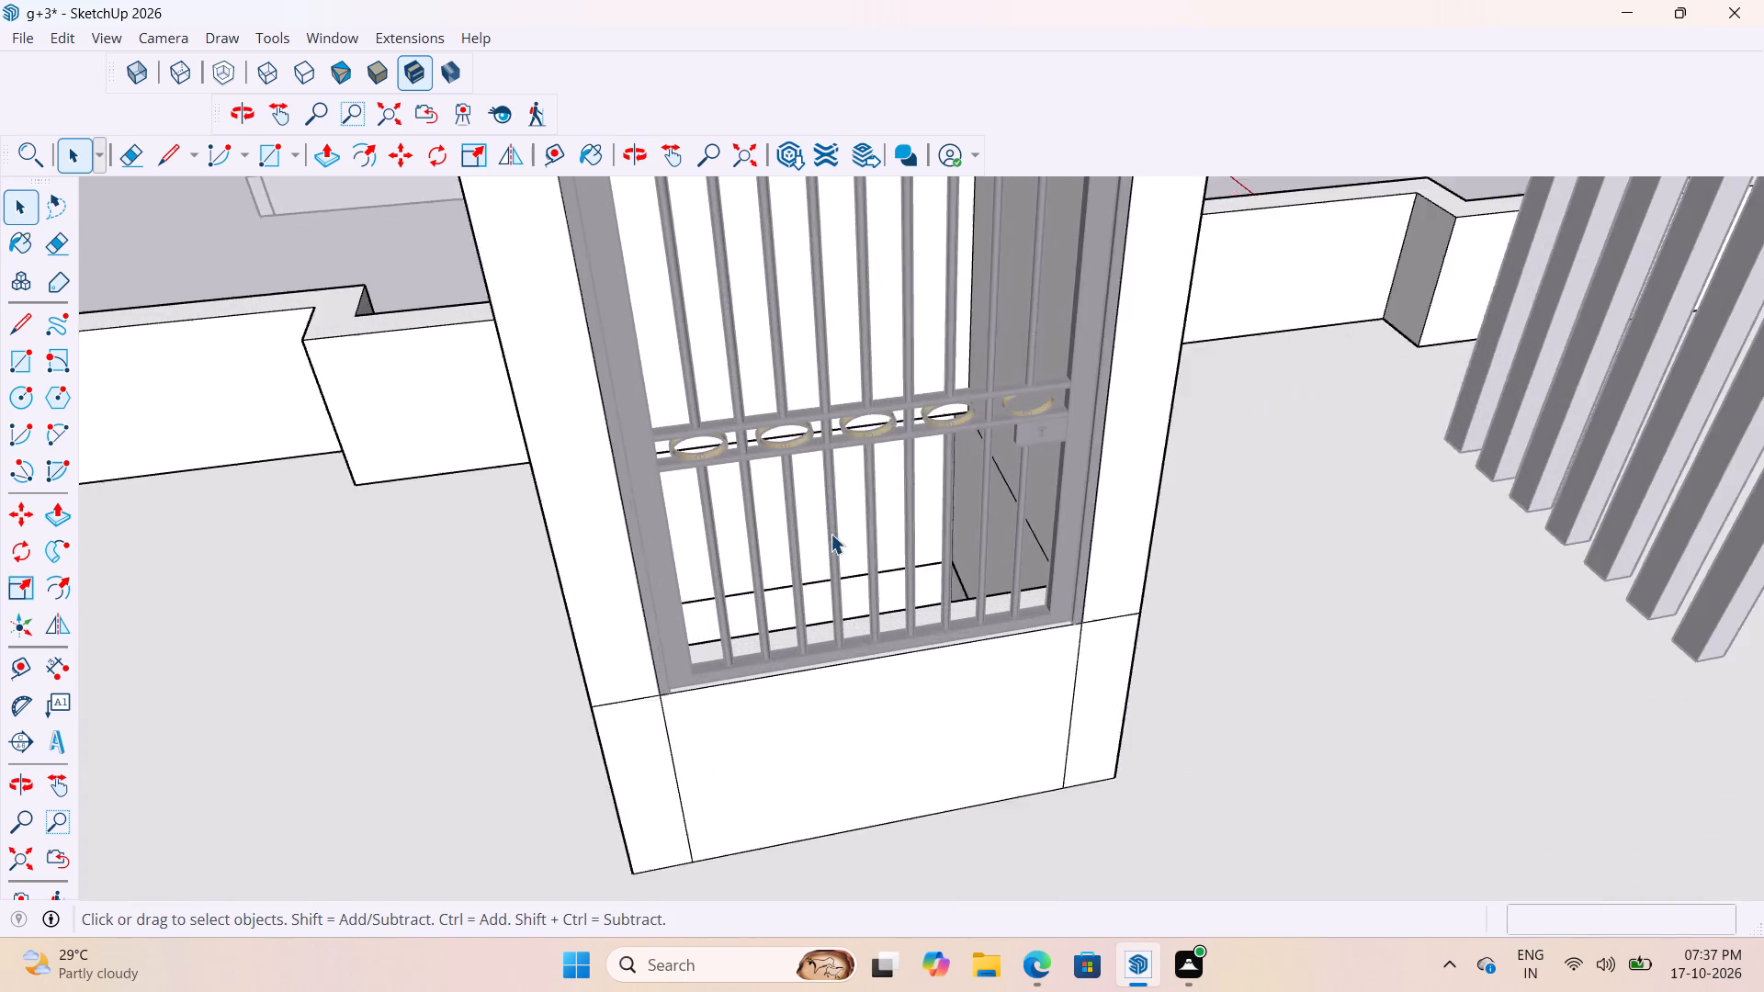
Leave the top-floor group and examine the rooftop with its stair cabin and pergola from several angles.
scroll(831, 534, "up", 2)
middle_click_drag(1197, 588, 857, 562)
scroll(1038, 500, "down", 18)
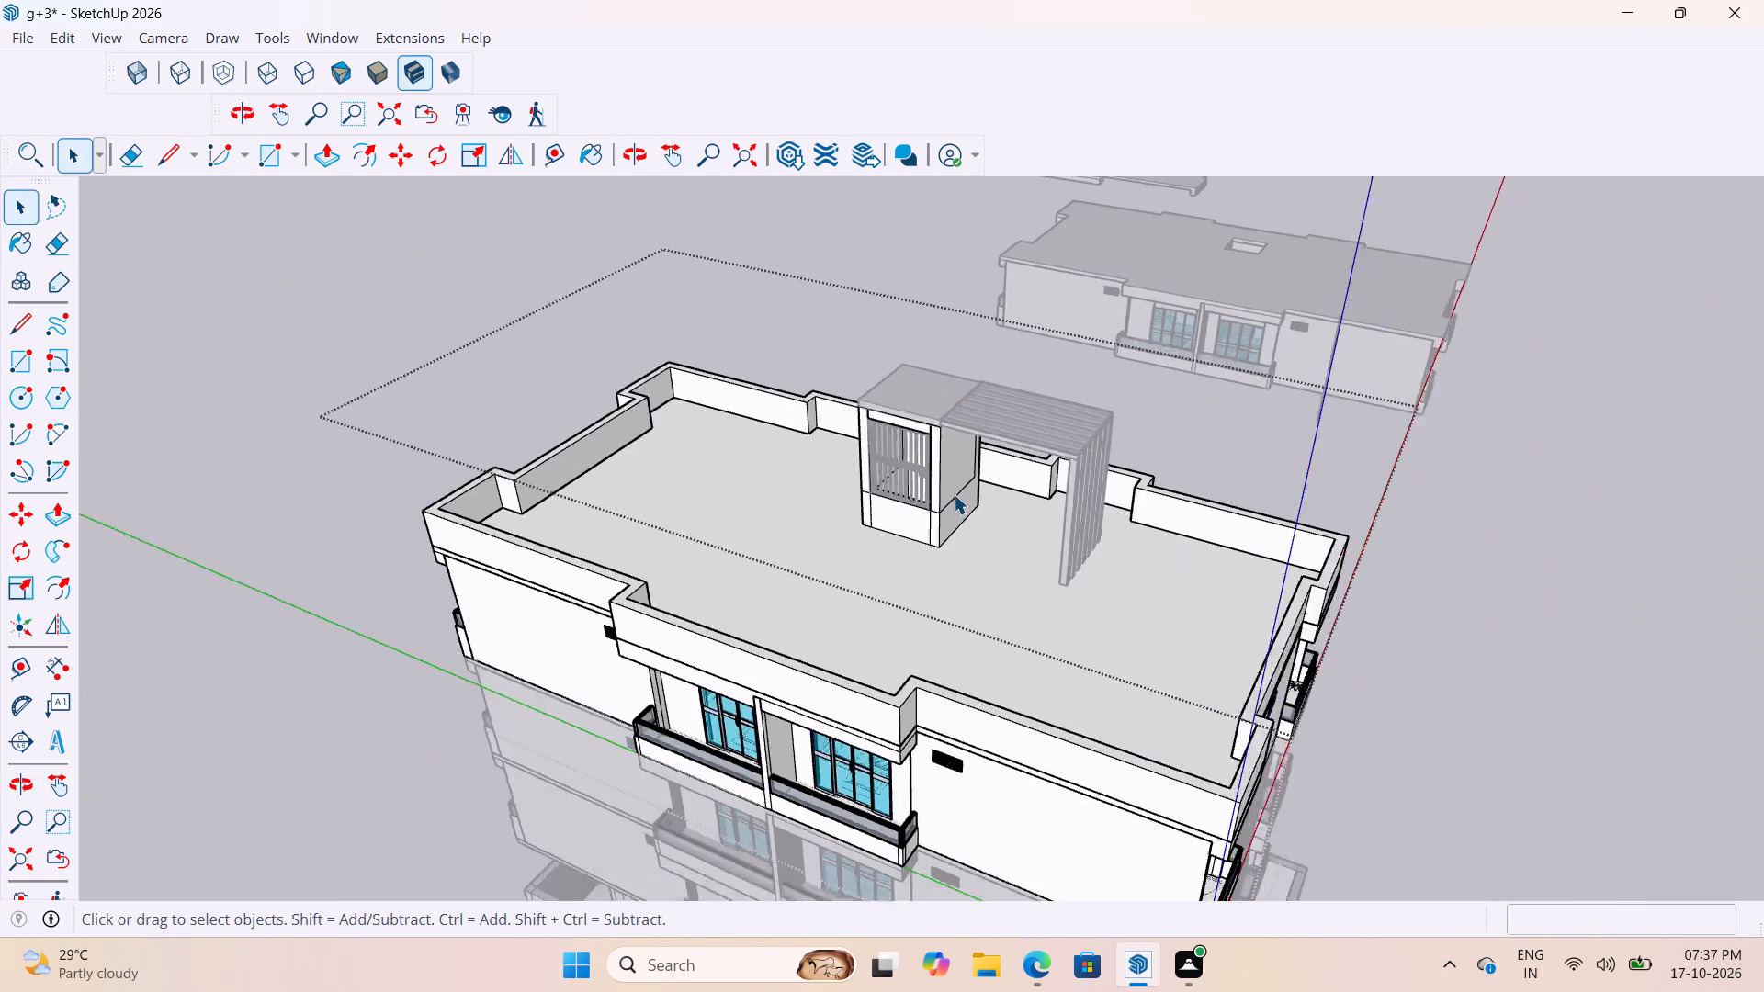
scroll(954, 494, "down", 8)
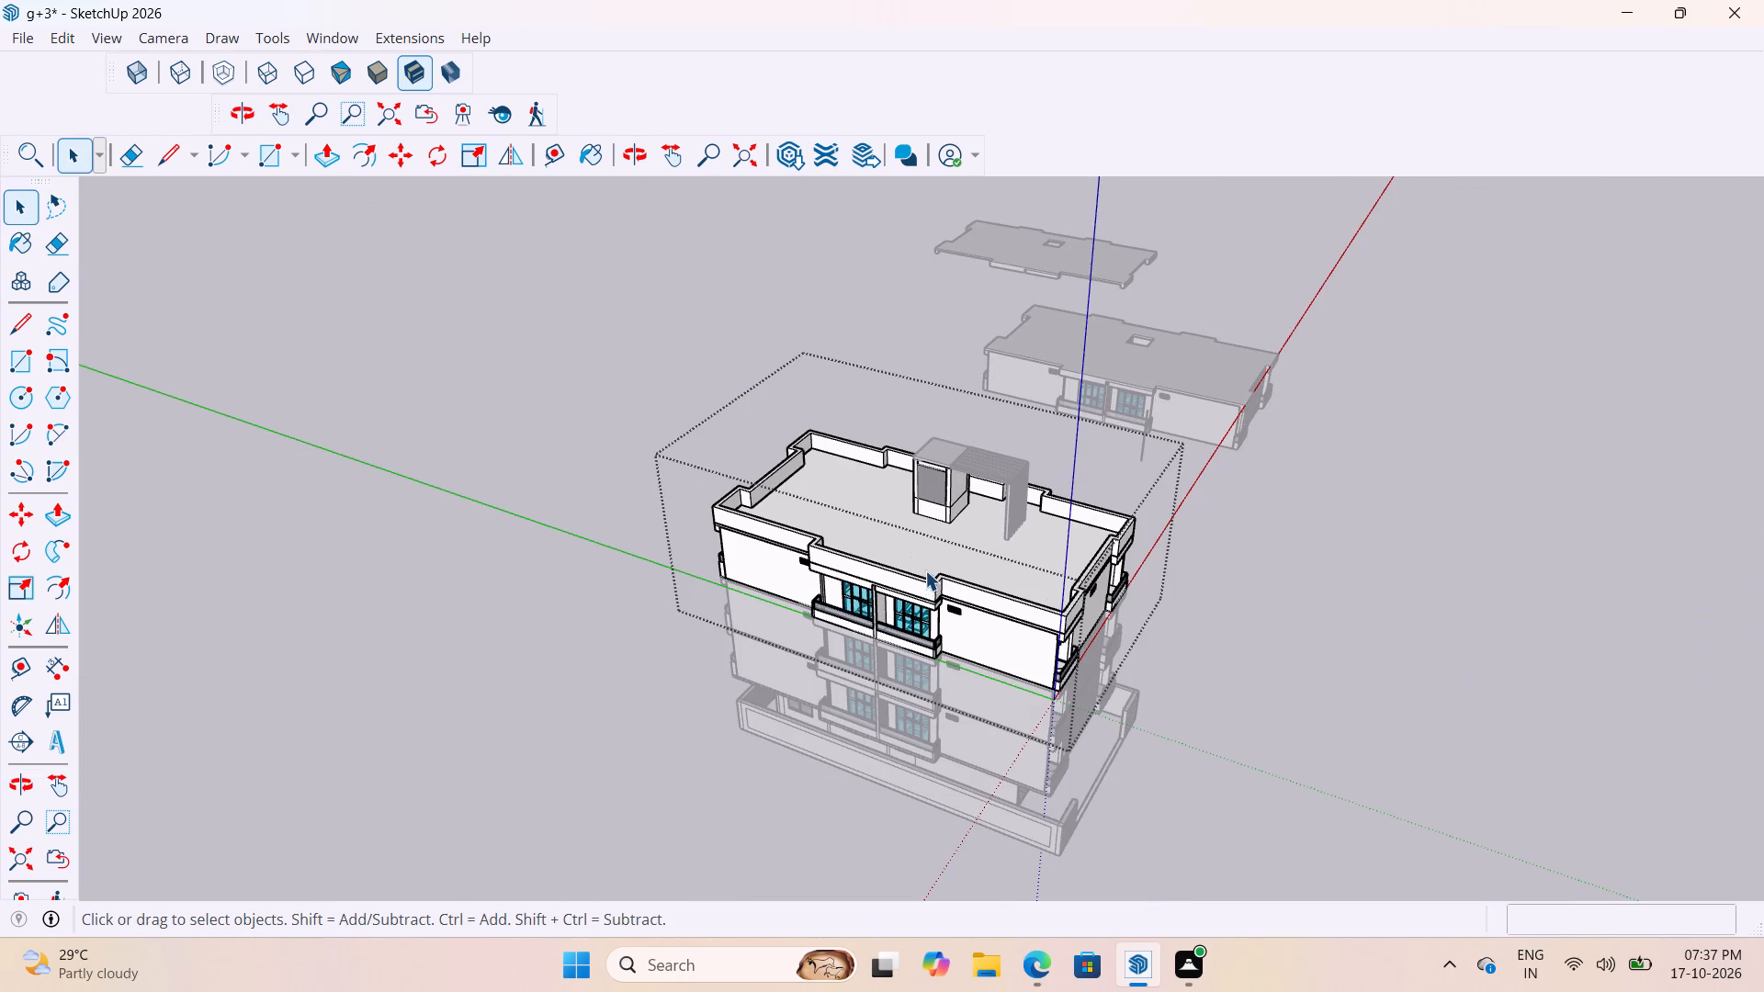
scroll(902, 542, "down", 10)
left_click(1163, 693)
scroll(888, 526, "up", 11)
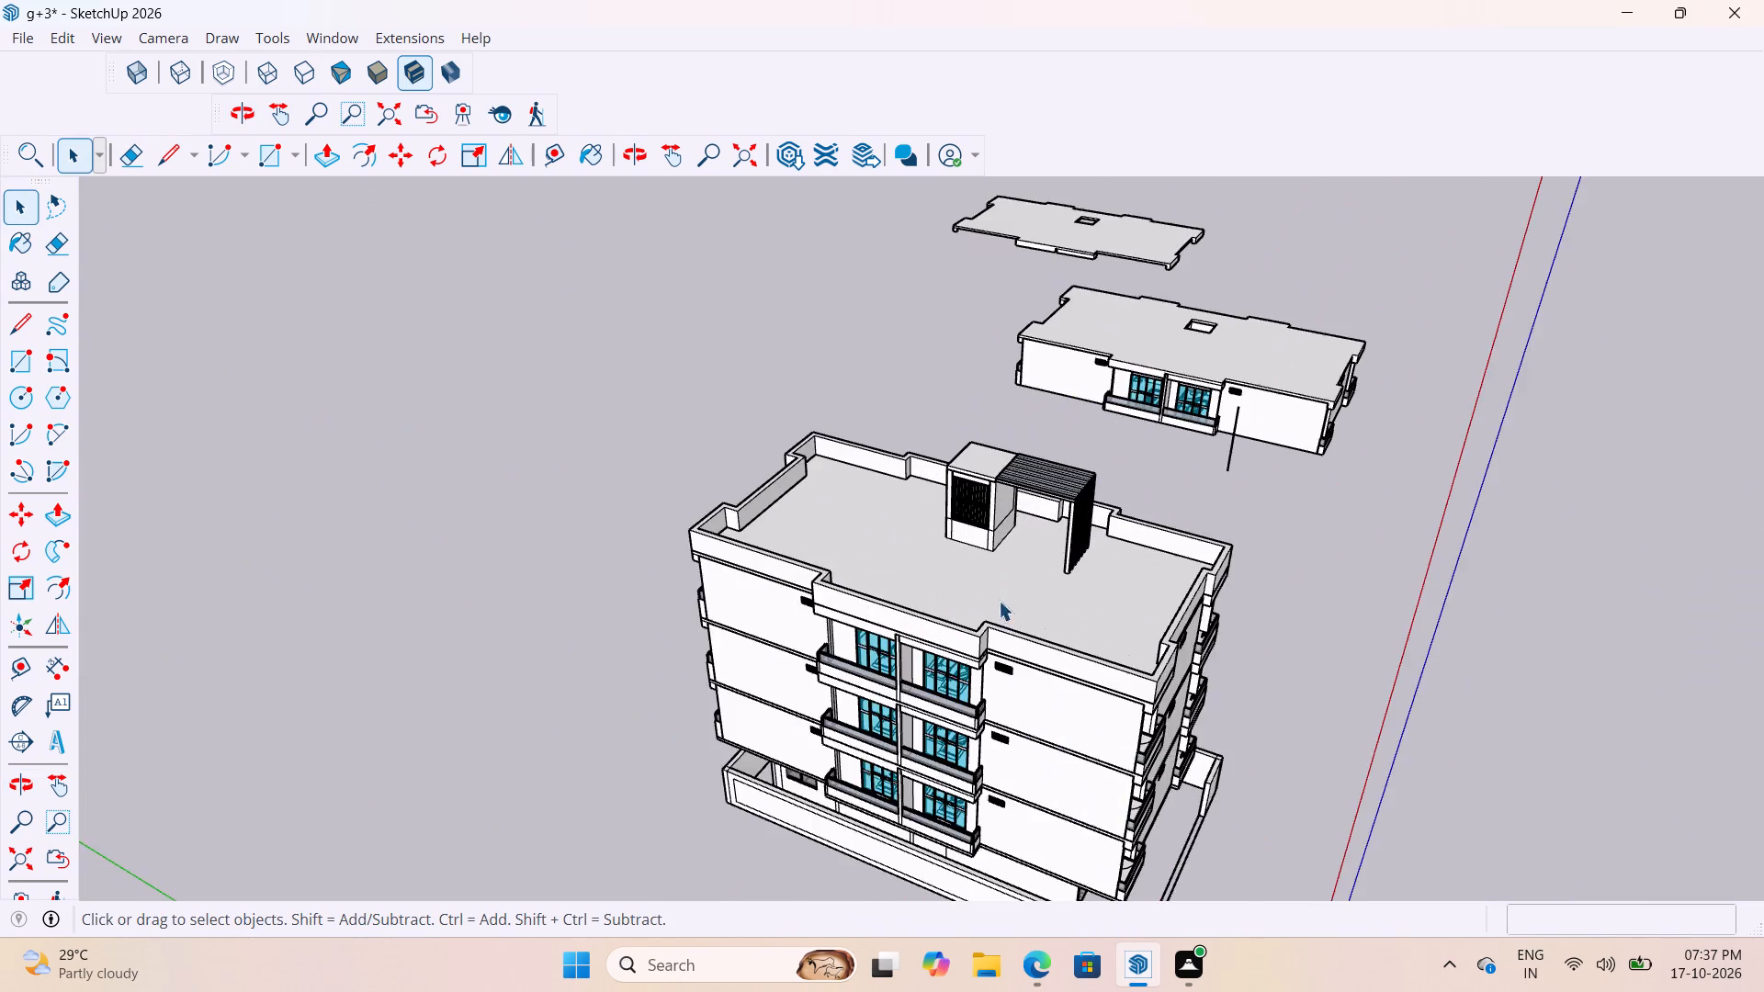
scroll(999, 601, "up", 2)
middle_click_drag(1018, 602, 1145, 671)
scroll(1028, 475, "up", 13)
scroll(990, 458, "down", 6)
middle_click_drag(940, 616, 1043, 557)
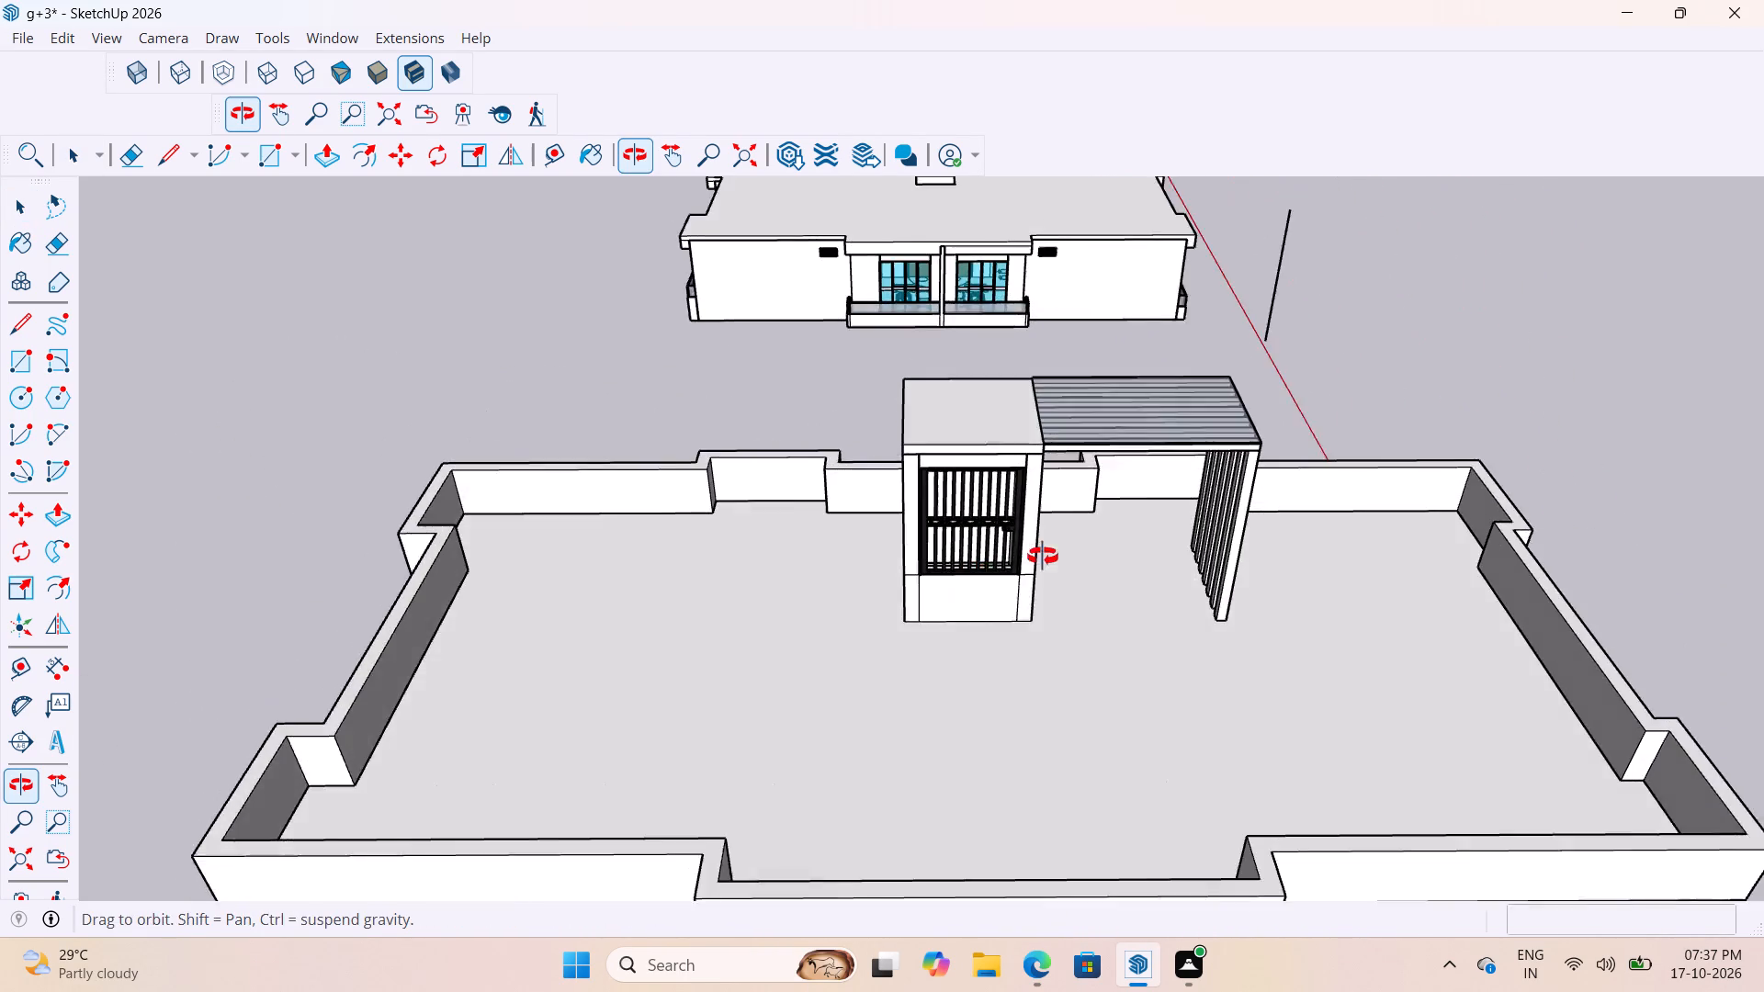
middle_click_drag(1043, 557, 1121, 543)
scroll(963, 526, "up", 6)
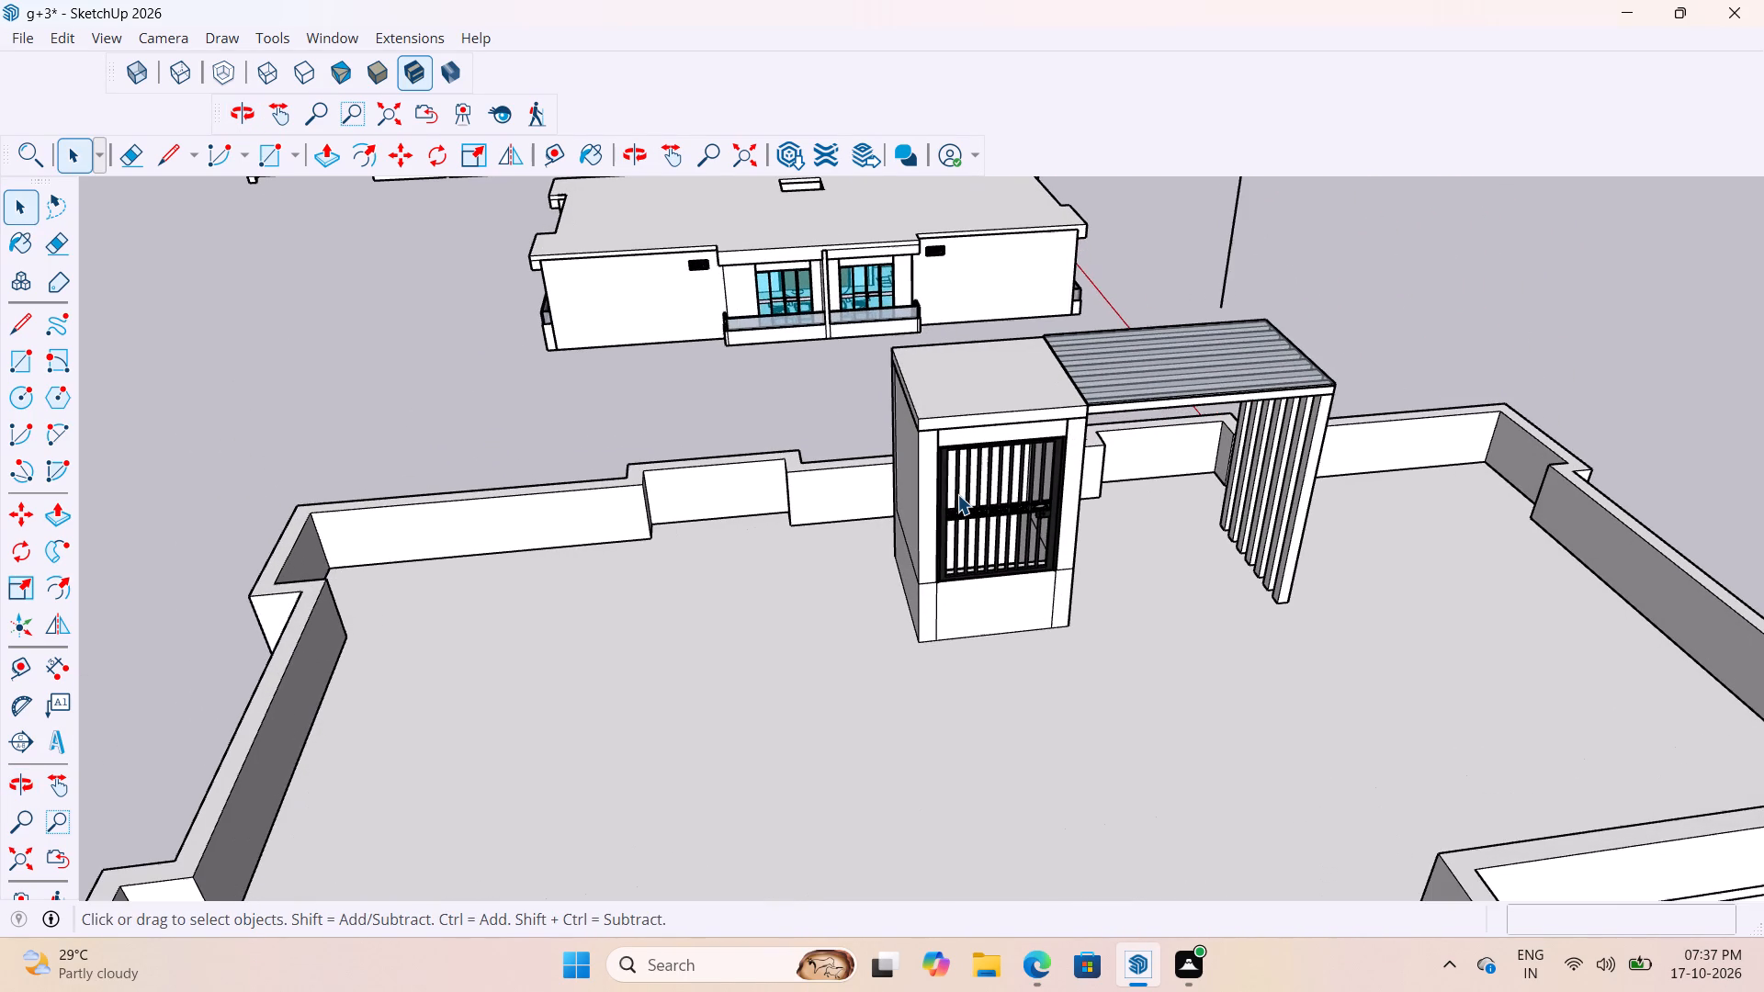
scroll(957, 494, "down", 4)
scroll(909, 573, "down", 5)
scroll(988, 601, "up", 7)
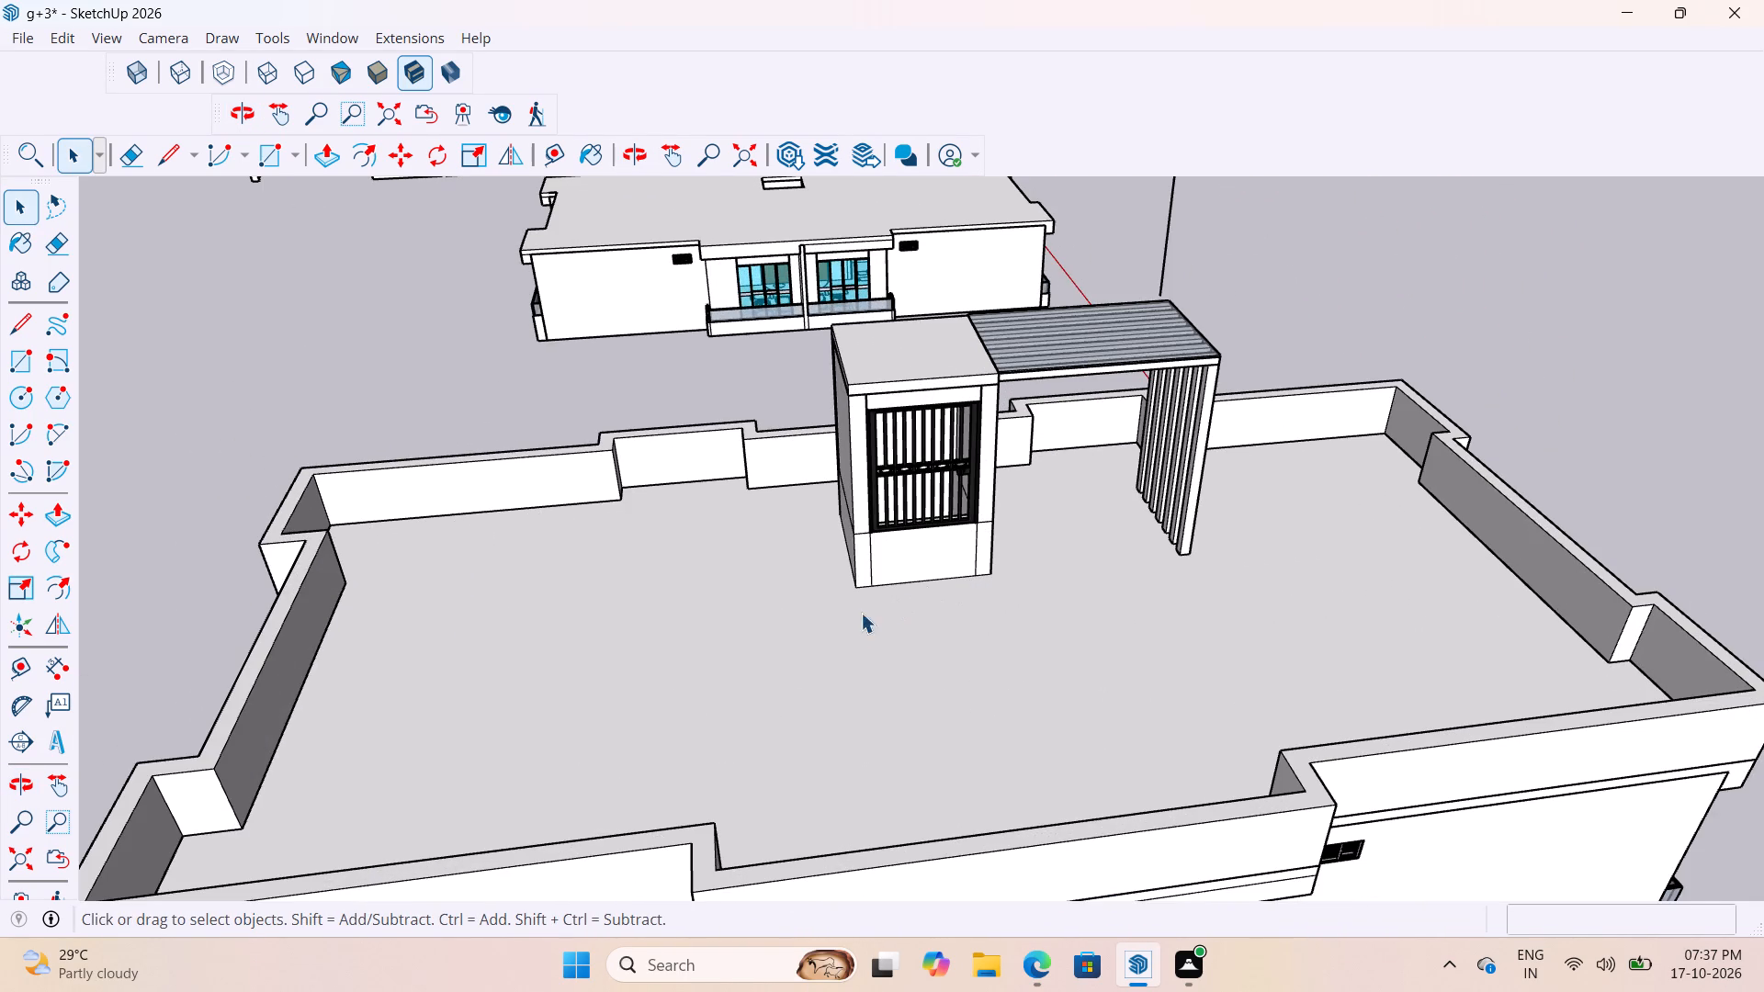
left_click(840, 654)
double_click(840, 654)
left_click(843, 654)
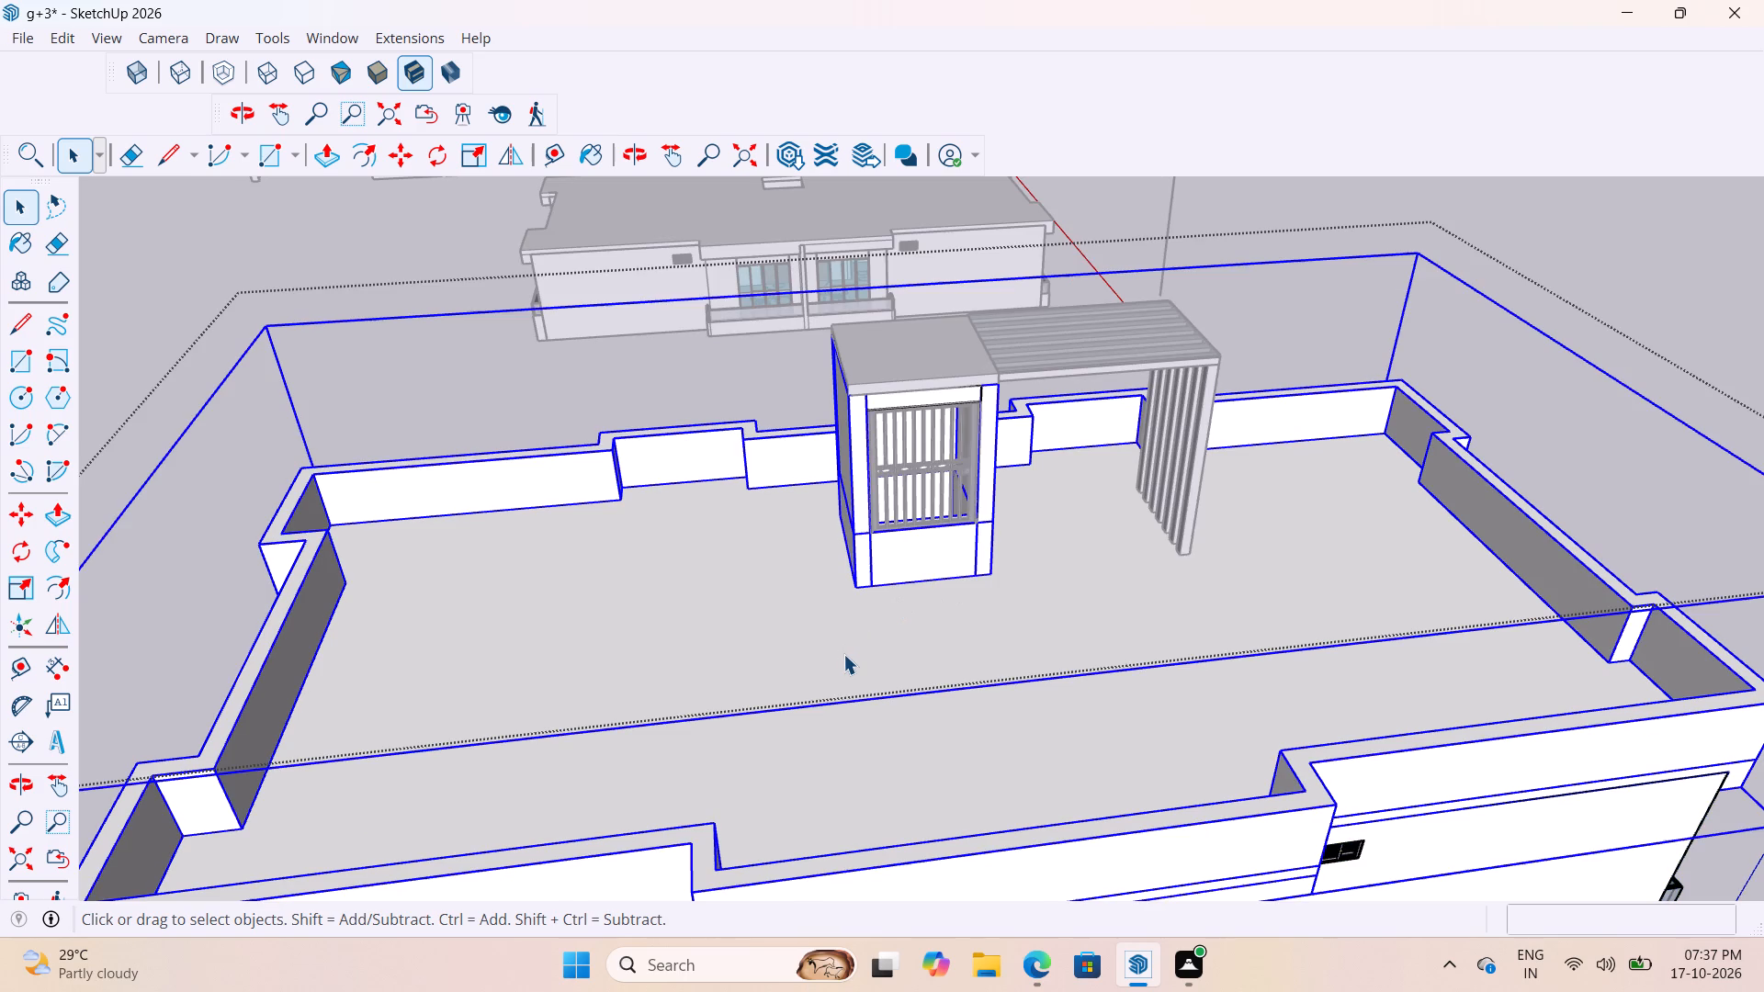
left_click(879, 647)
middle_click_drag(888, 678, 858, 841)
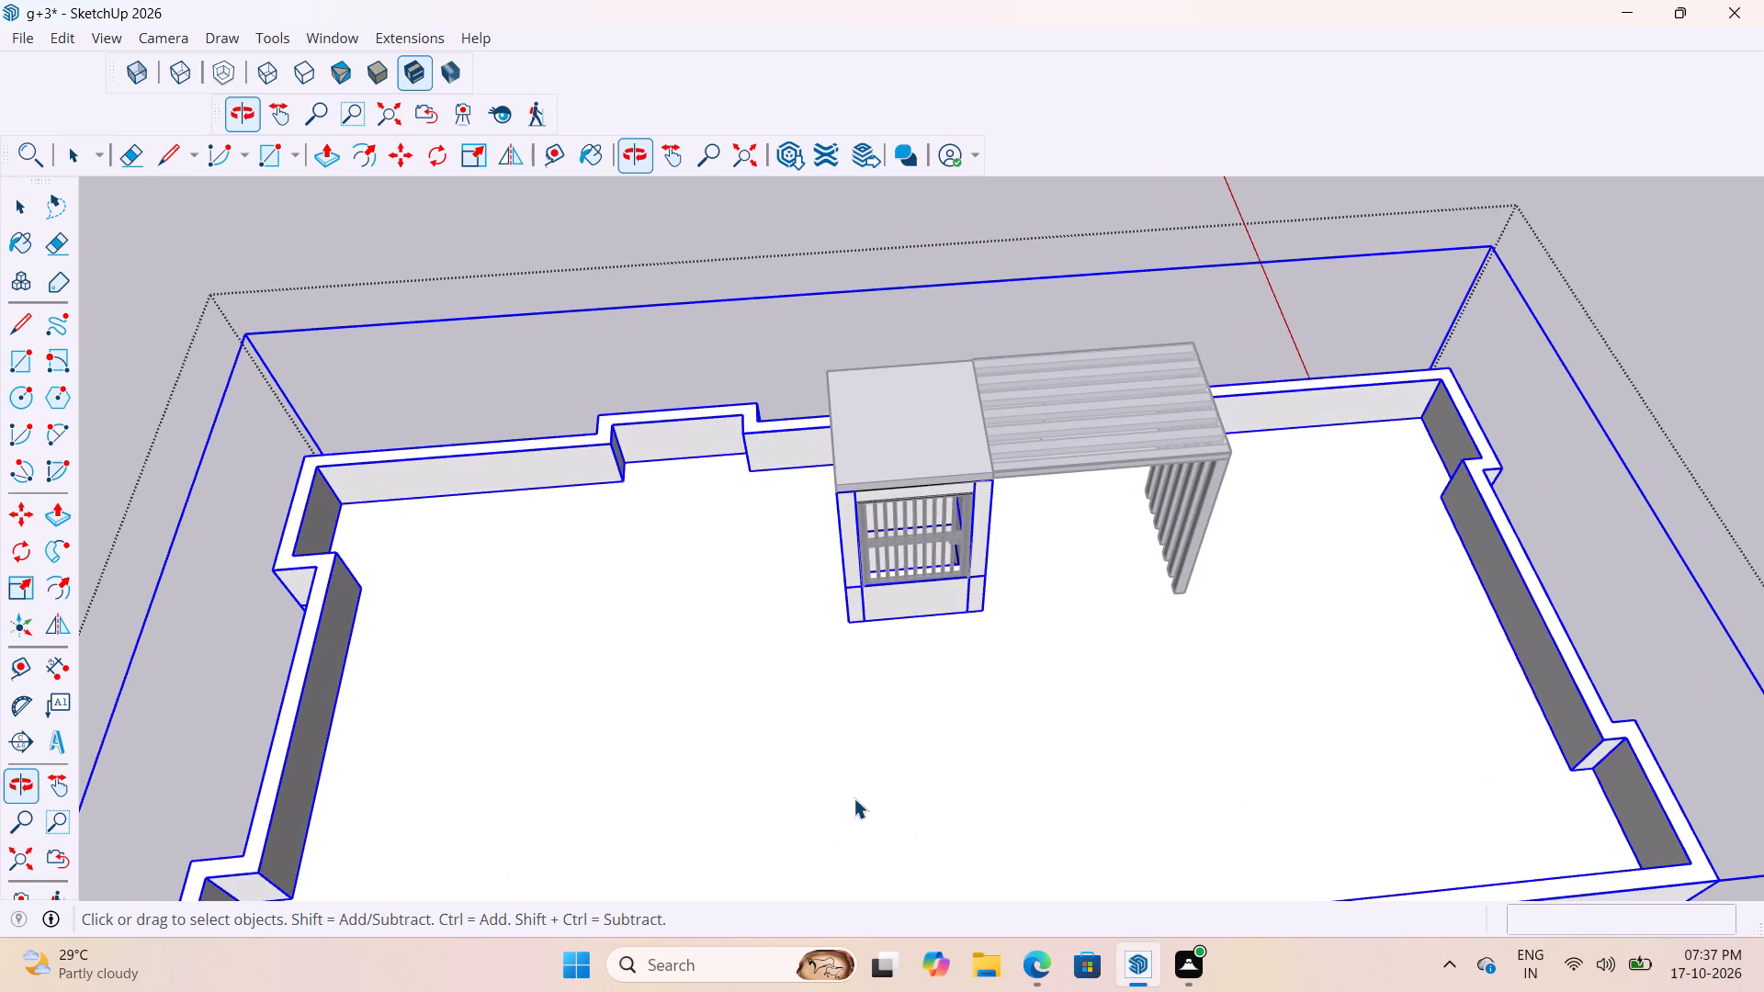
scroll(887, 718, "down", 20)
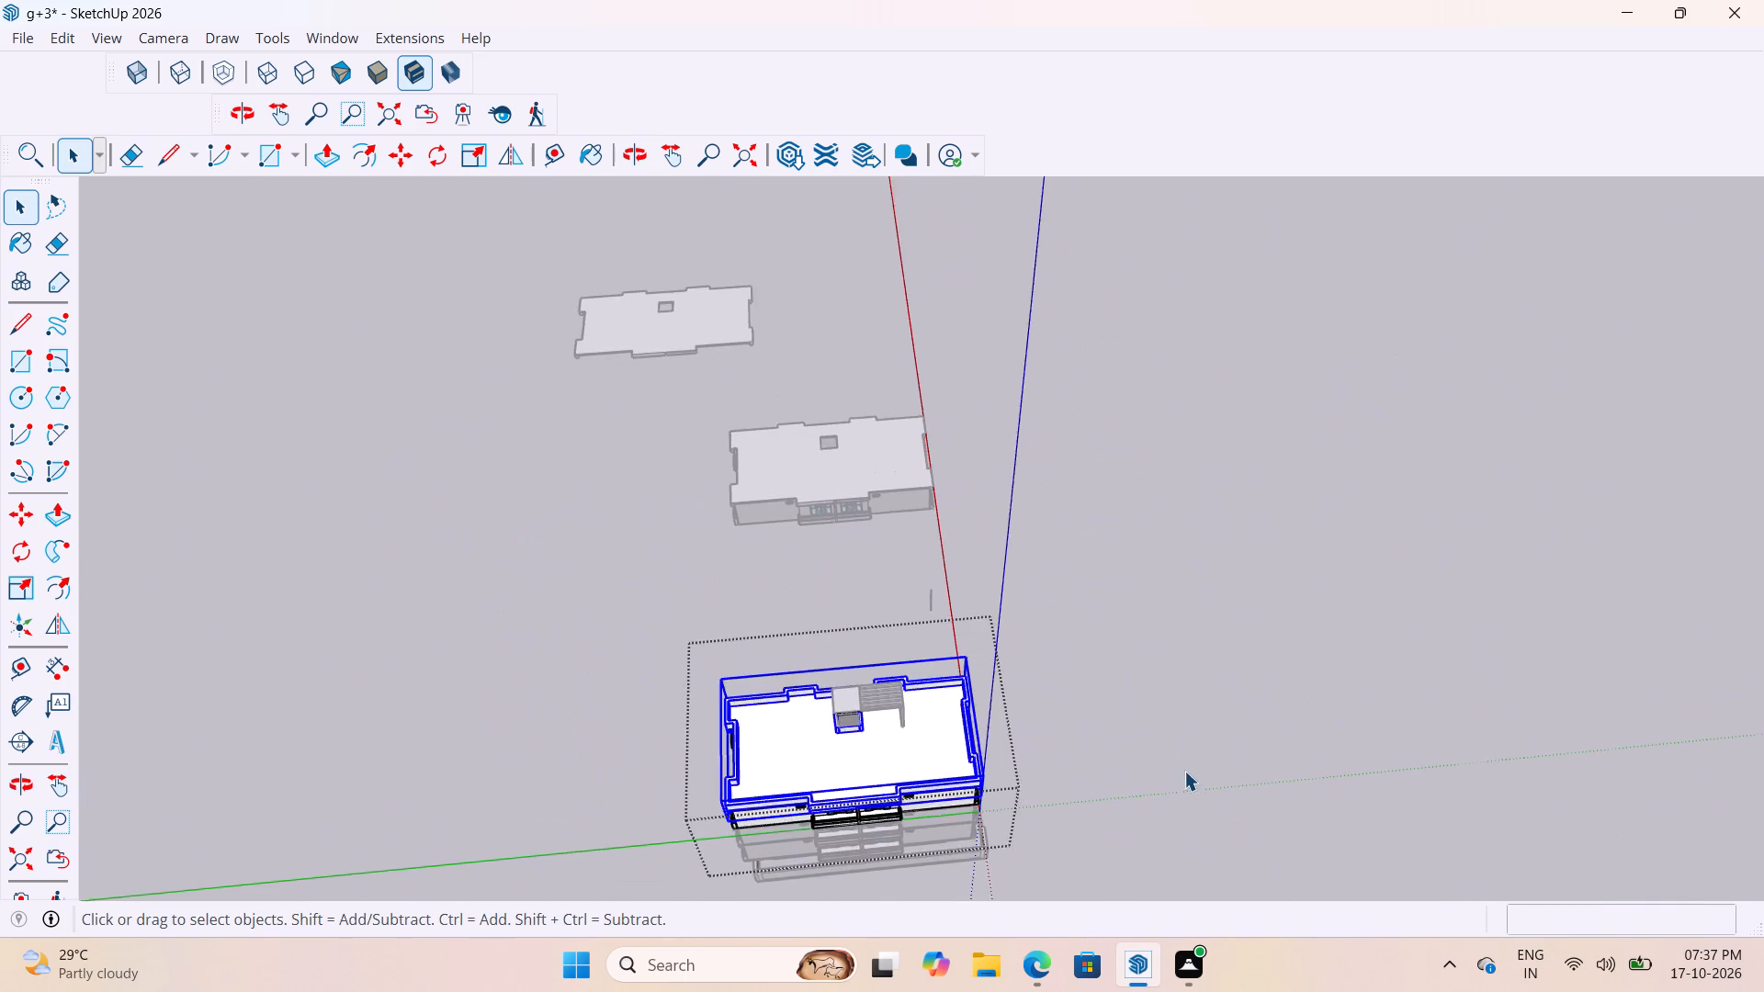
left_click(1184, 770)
Open the separate single-floor group and move its roof slab sideways off the walls to expose the rooms.
scroll(866, 367, "up", 7)
middle_click_drag(933, 522, 503, 381)
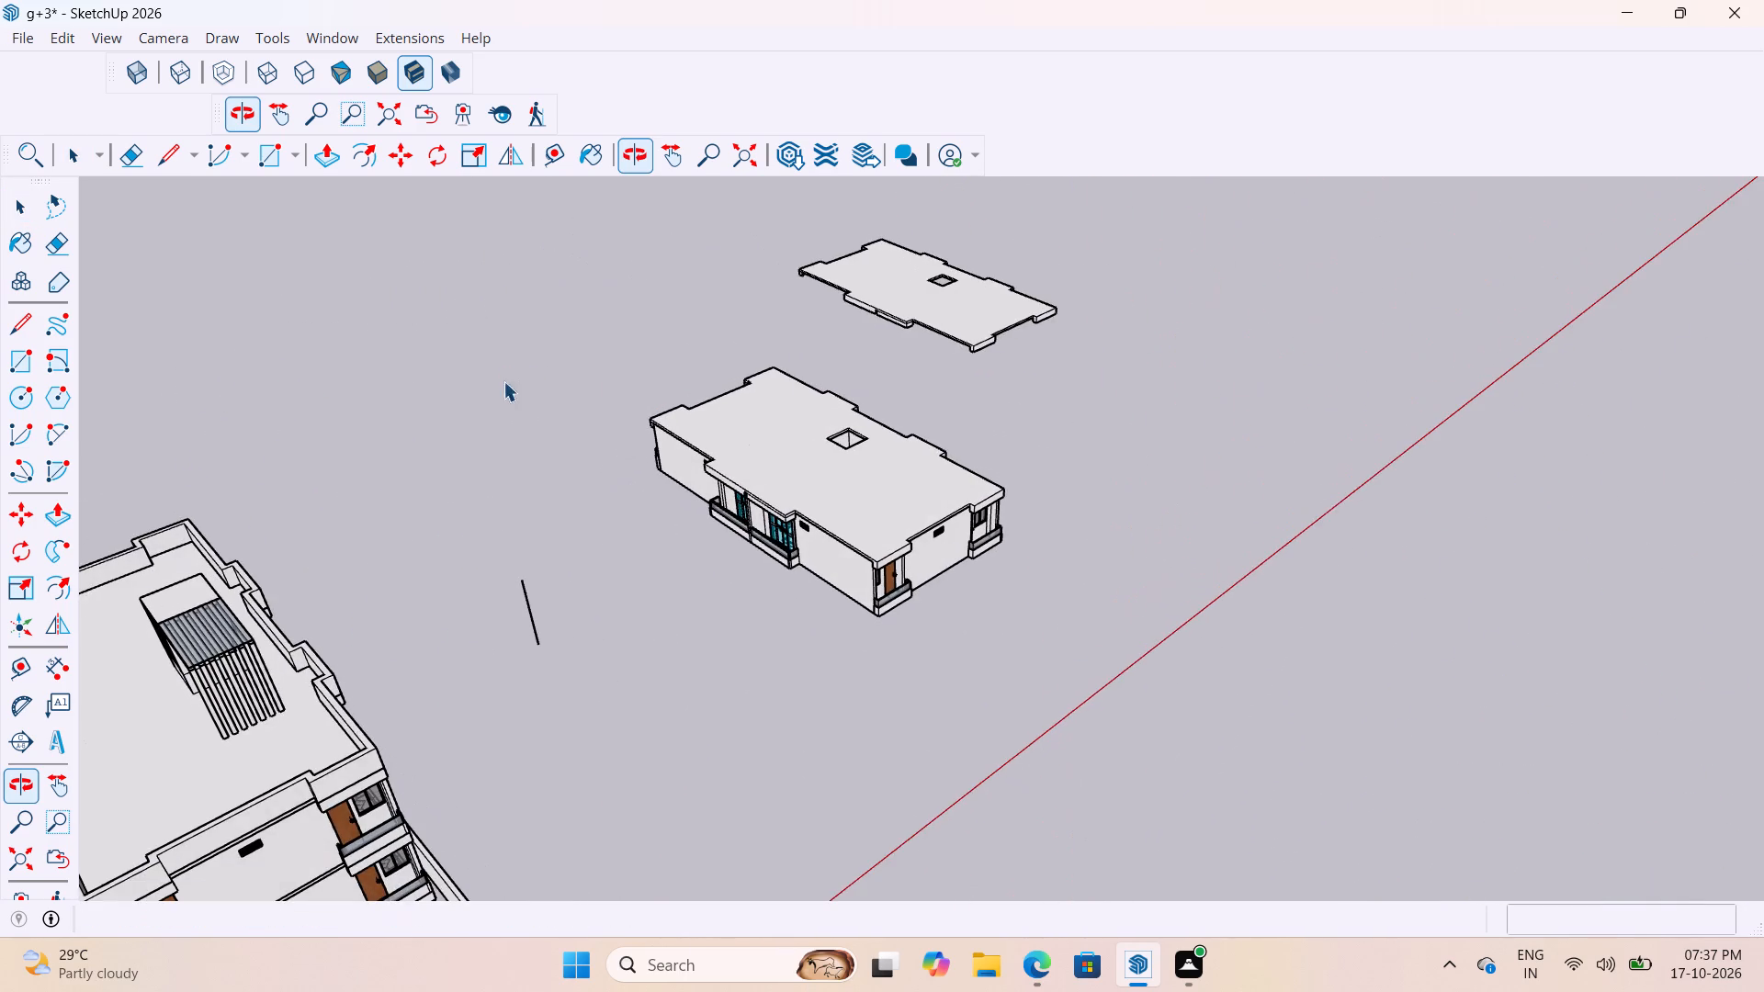
middle_click_drag(503, 381, 517, 381)
scroll(871, 479, "up", 8)
middle_click_drag(932, 515, 784, 492)
left_click(832, 530)
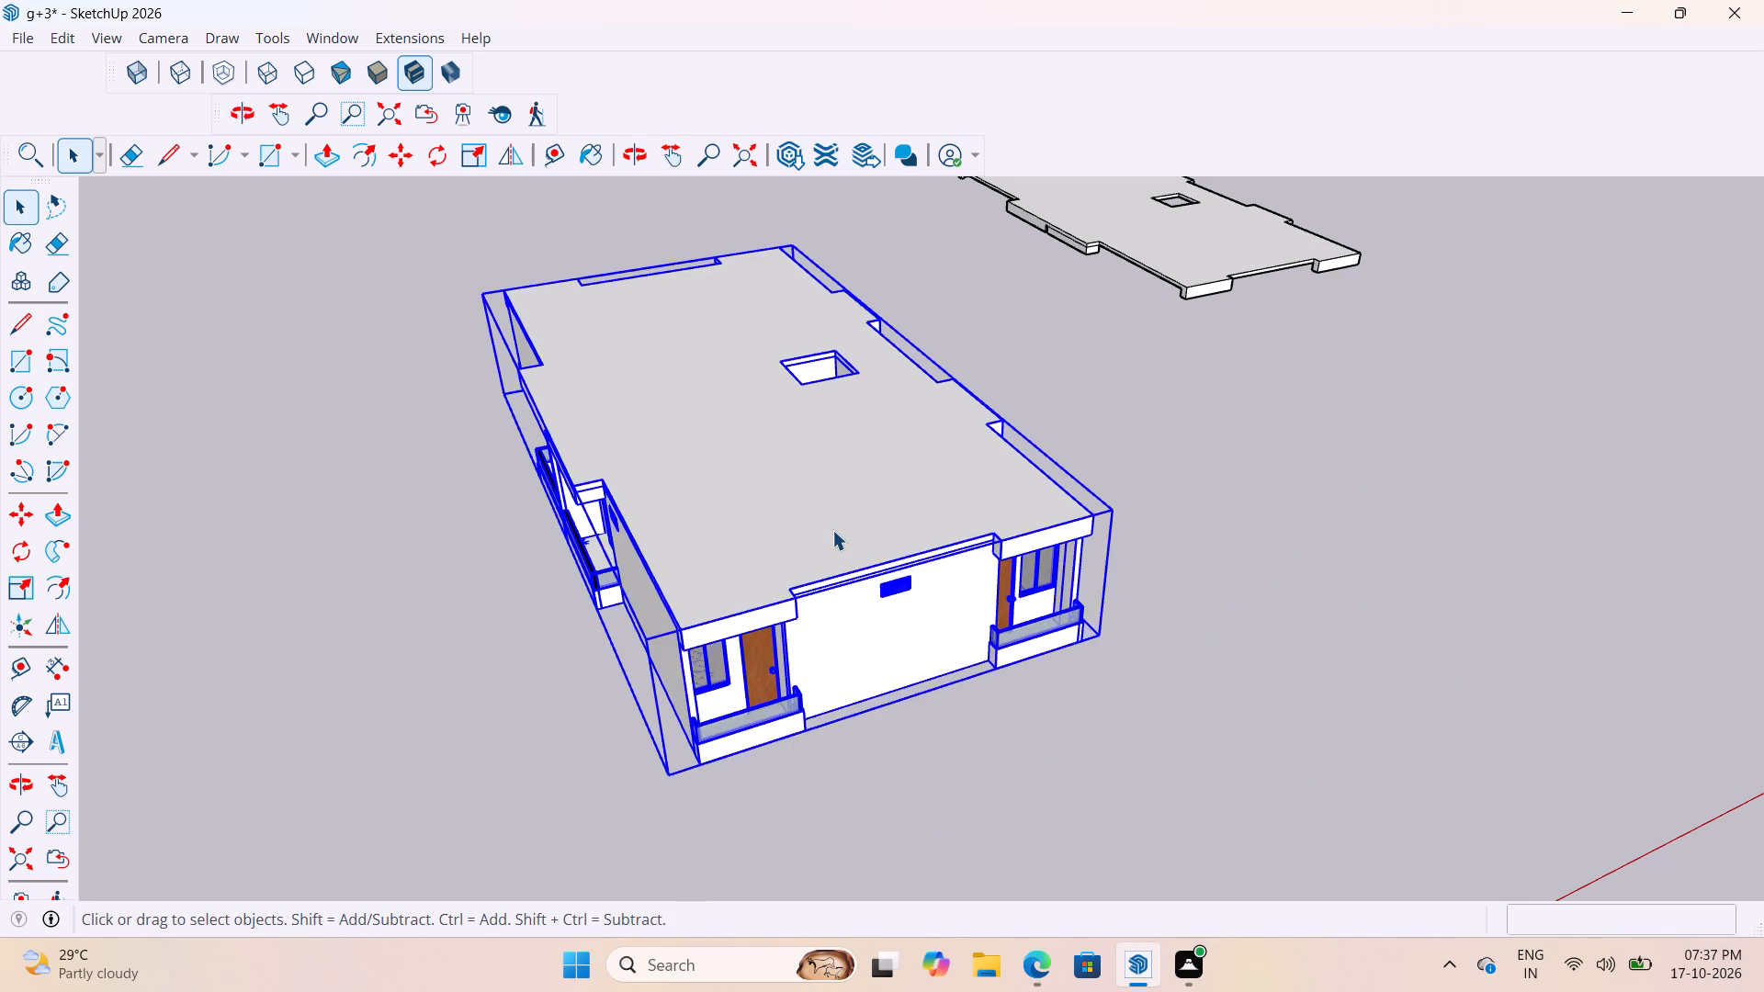
left_click(832, 530)
double_click(841, 551)
left_click(879, 549)
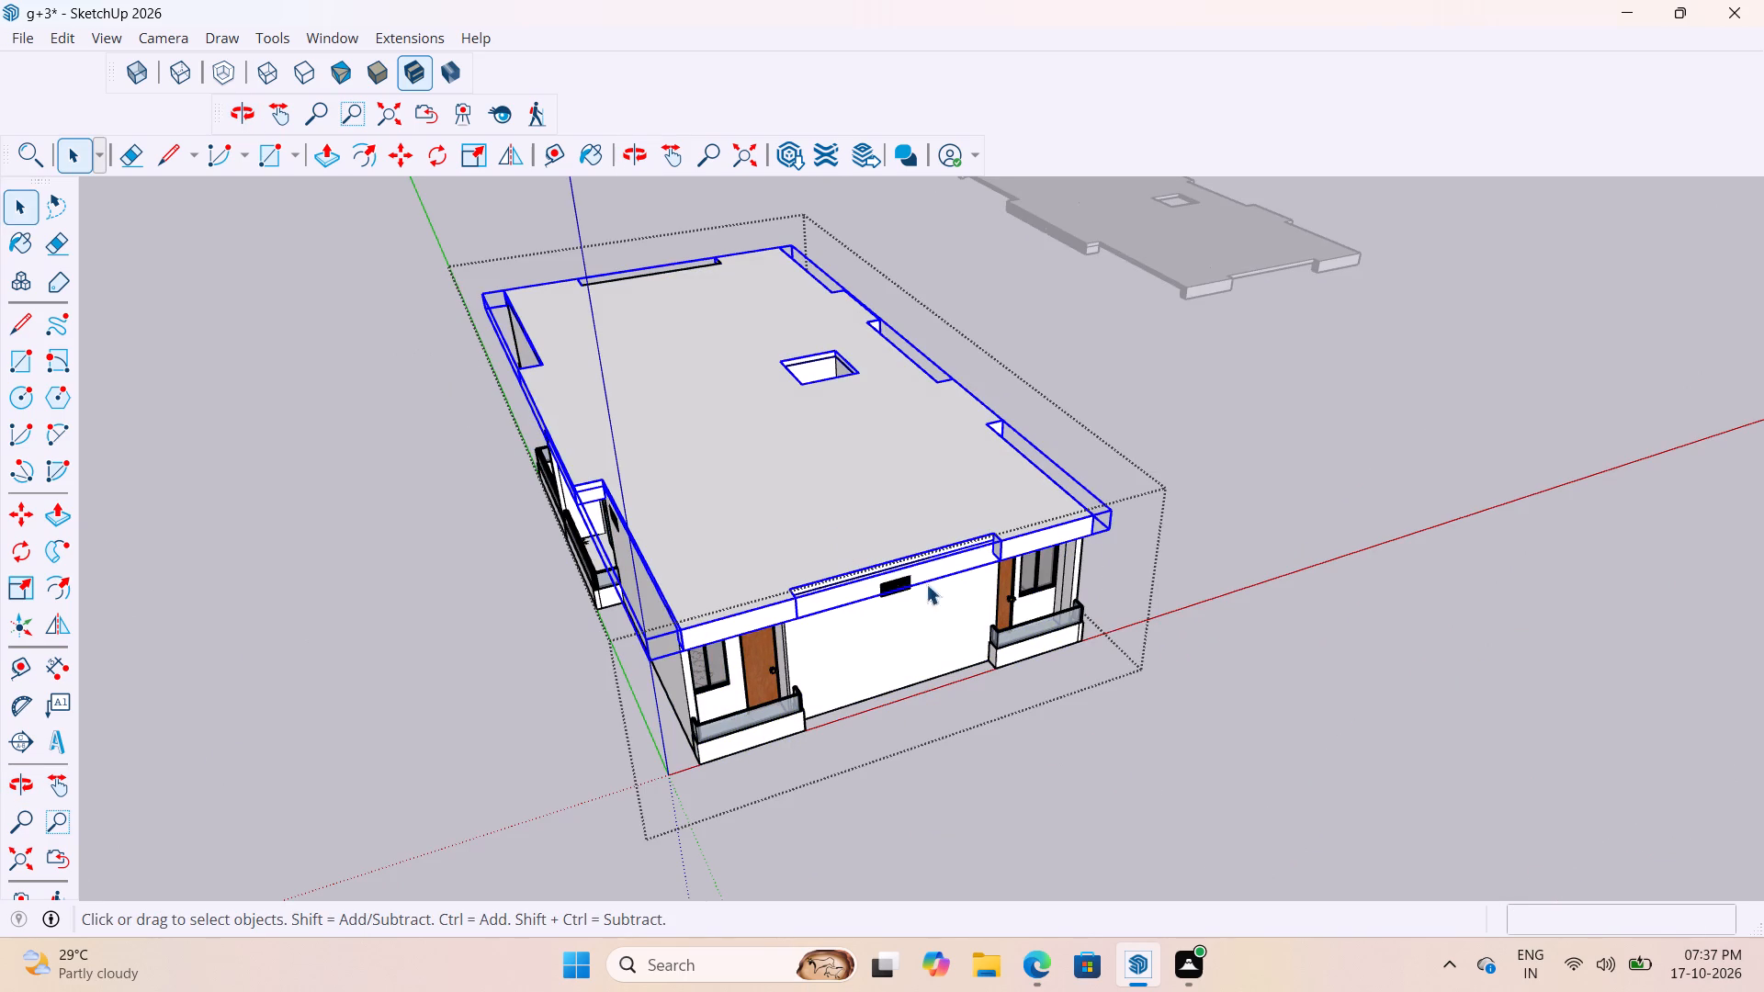
key("m")
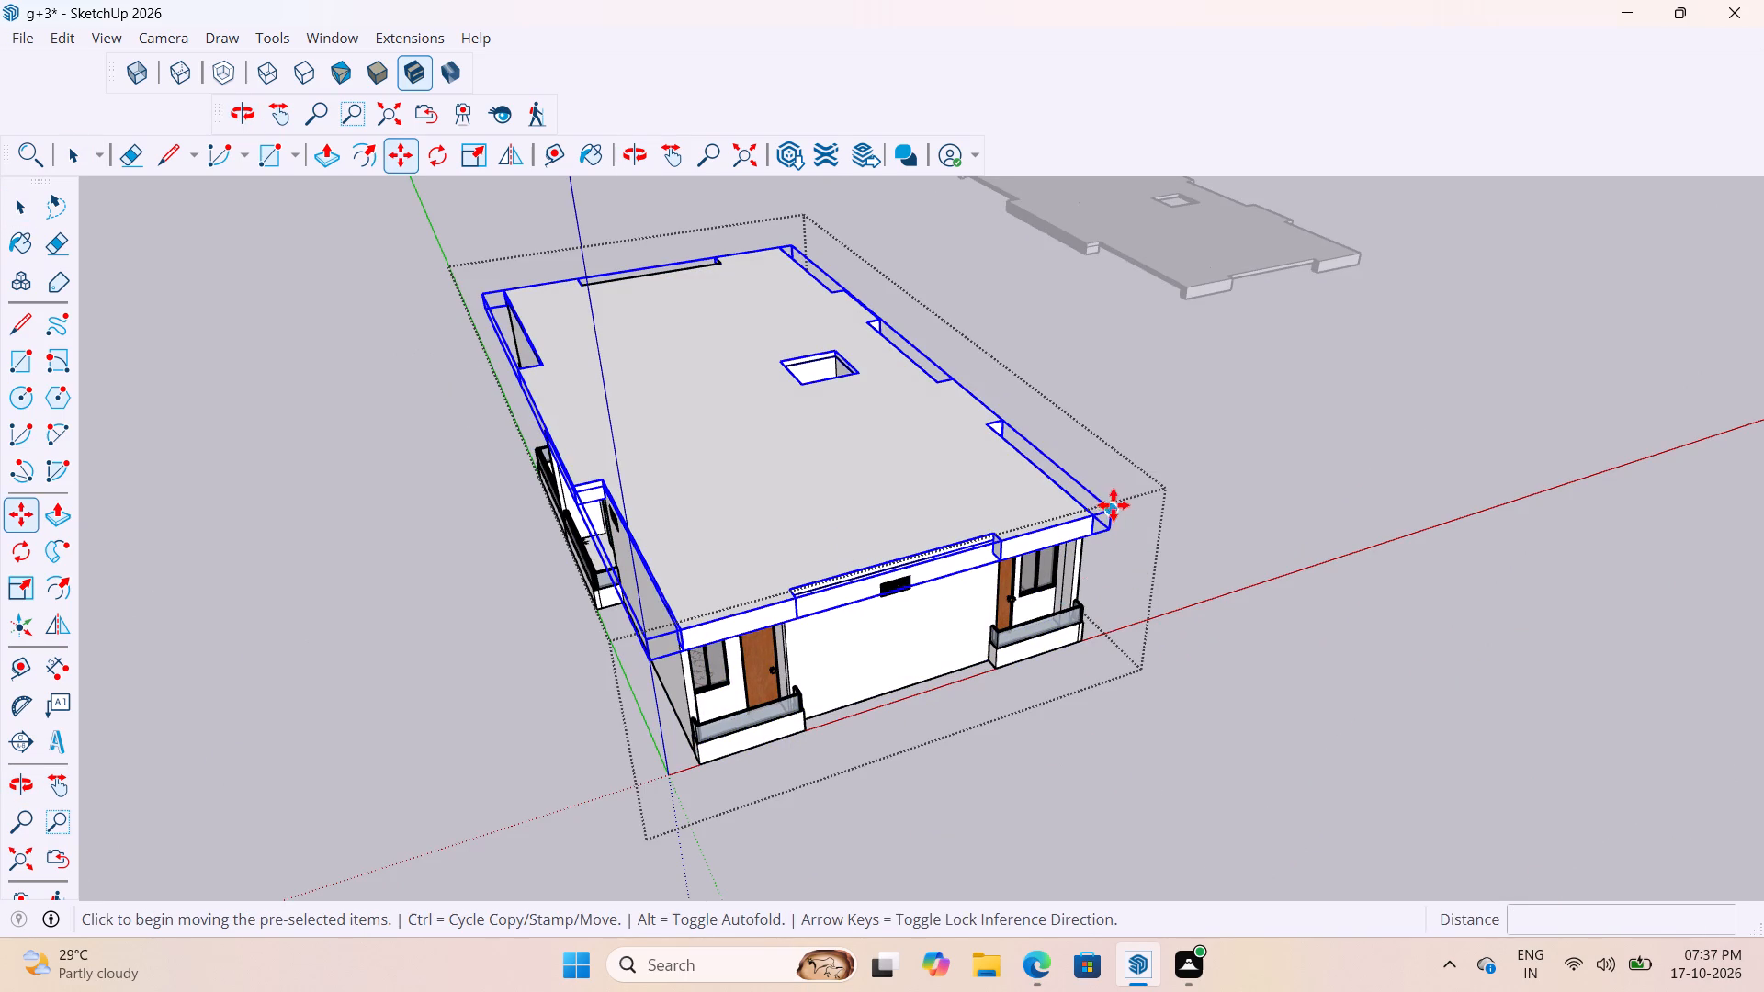
left_click(1114, 505)
left_click(1640, 407)
key("space")
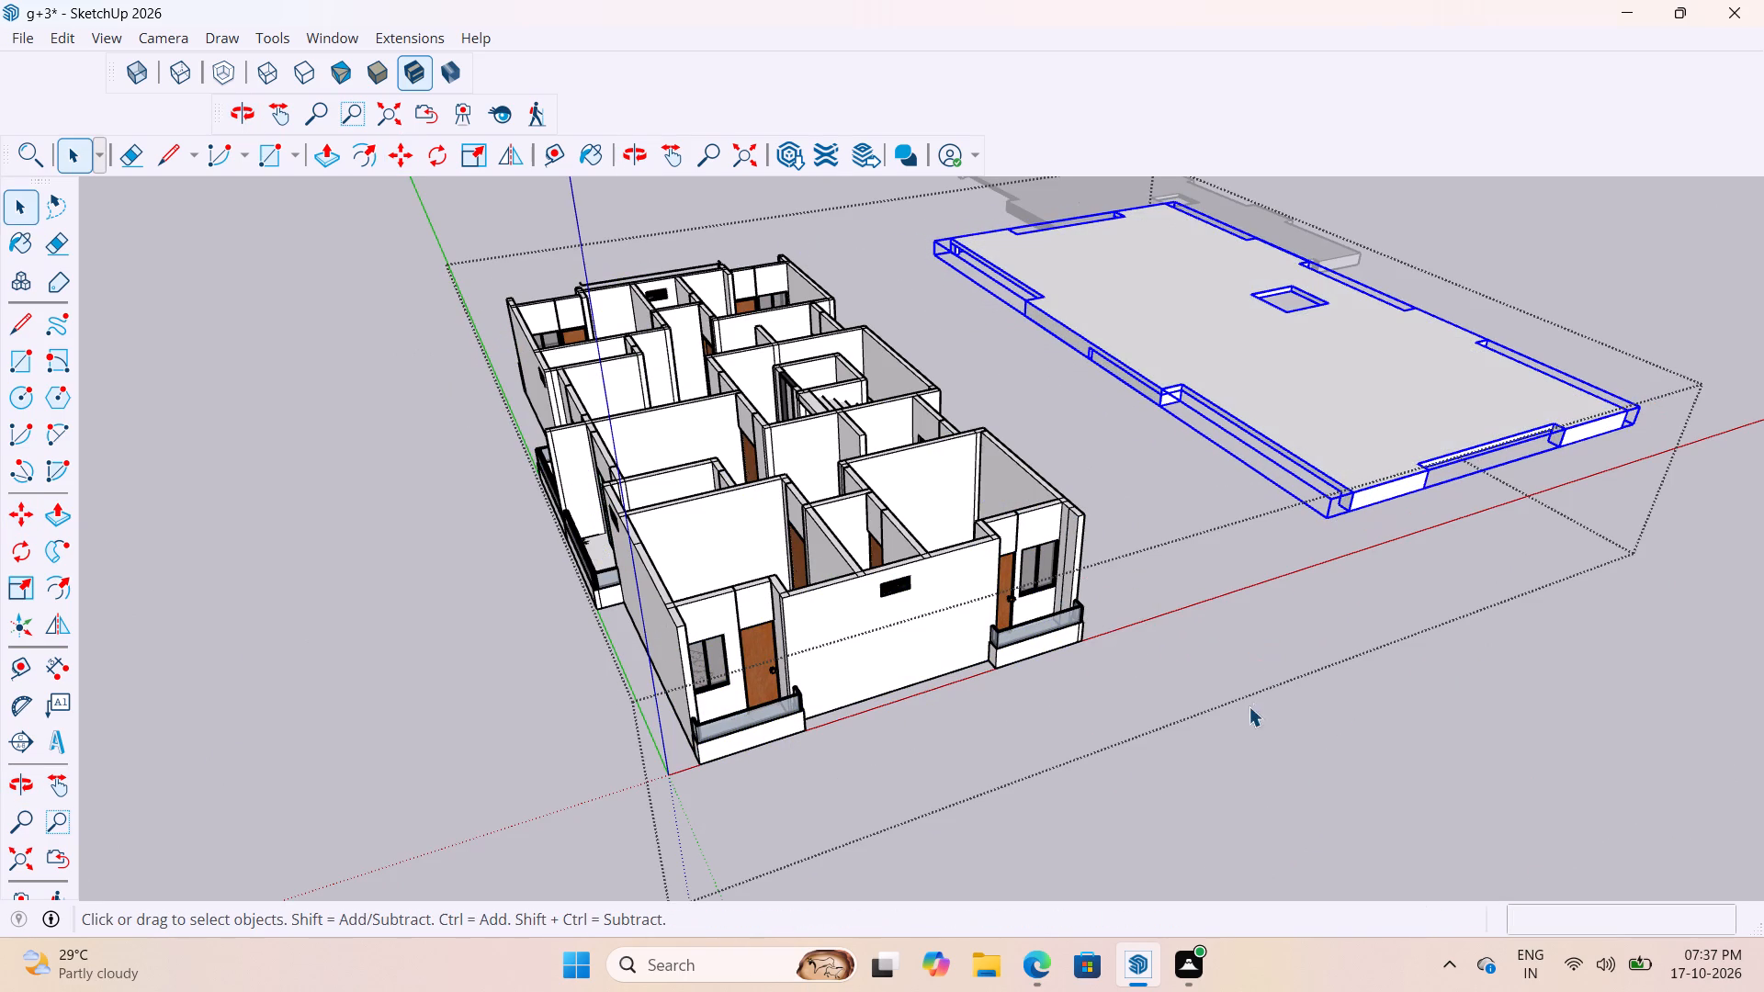
Examine the staircase and lift core inside the exposed floor plan from above.
left_click(1124, 676)
scroll(888, 379, "up", 4)
middle_click_drag(849, 347, 1069, 551)
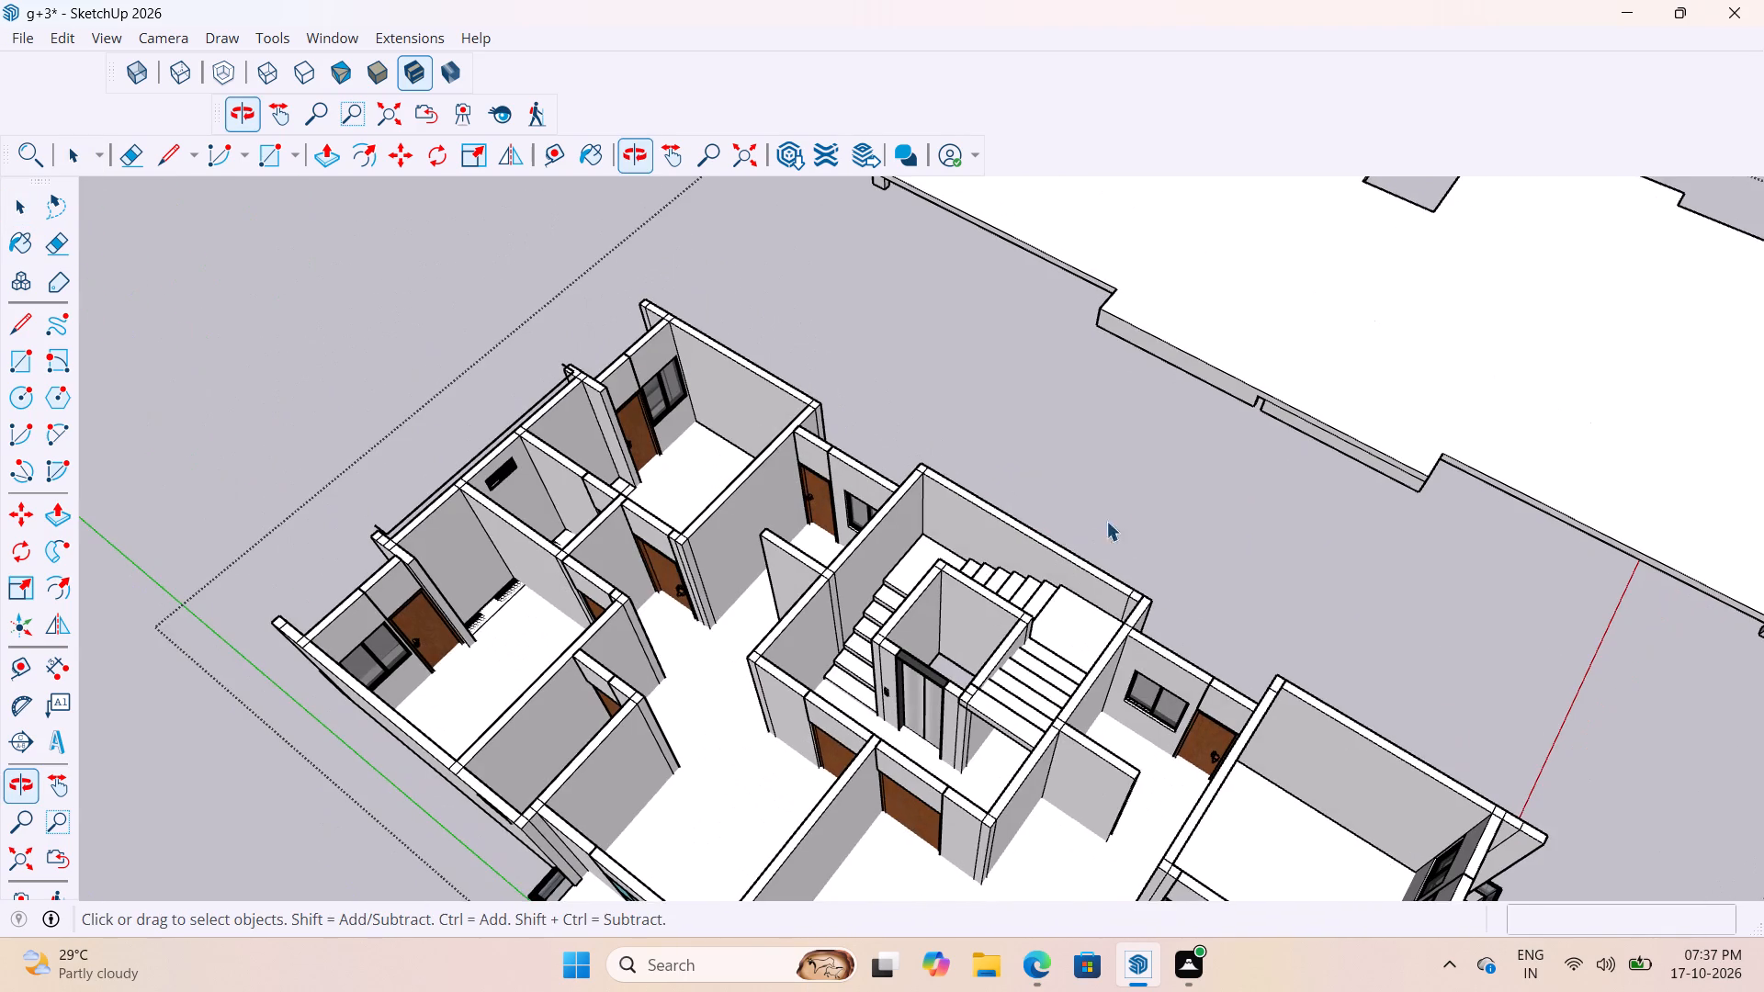
left_click(1114, 508)
scroll(968, 714, "up", 6)
scroll(1036, 680, "up", 2)
scroll(1040, 676, "down", 7)
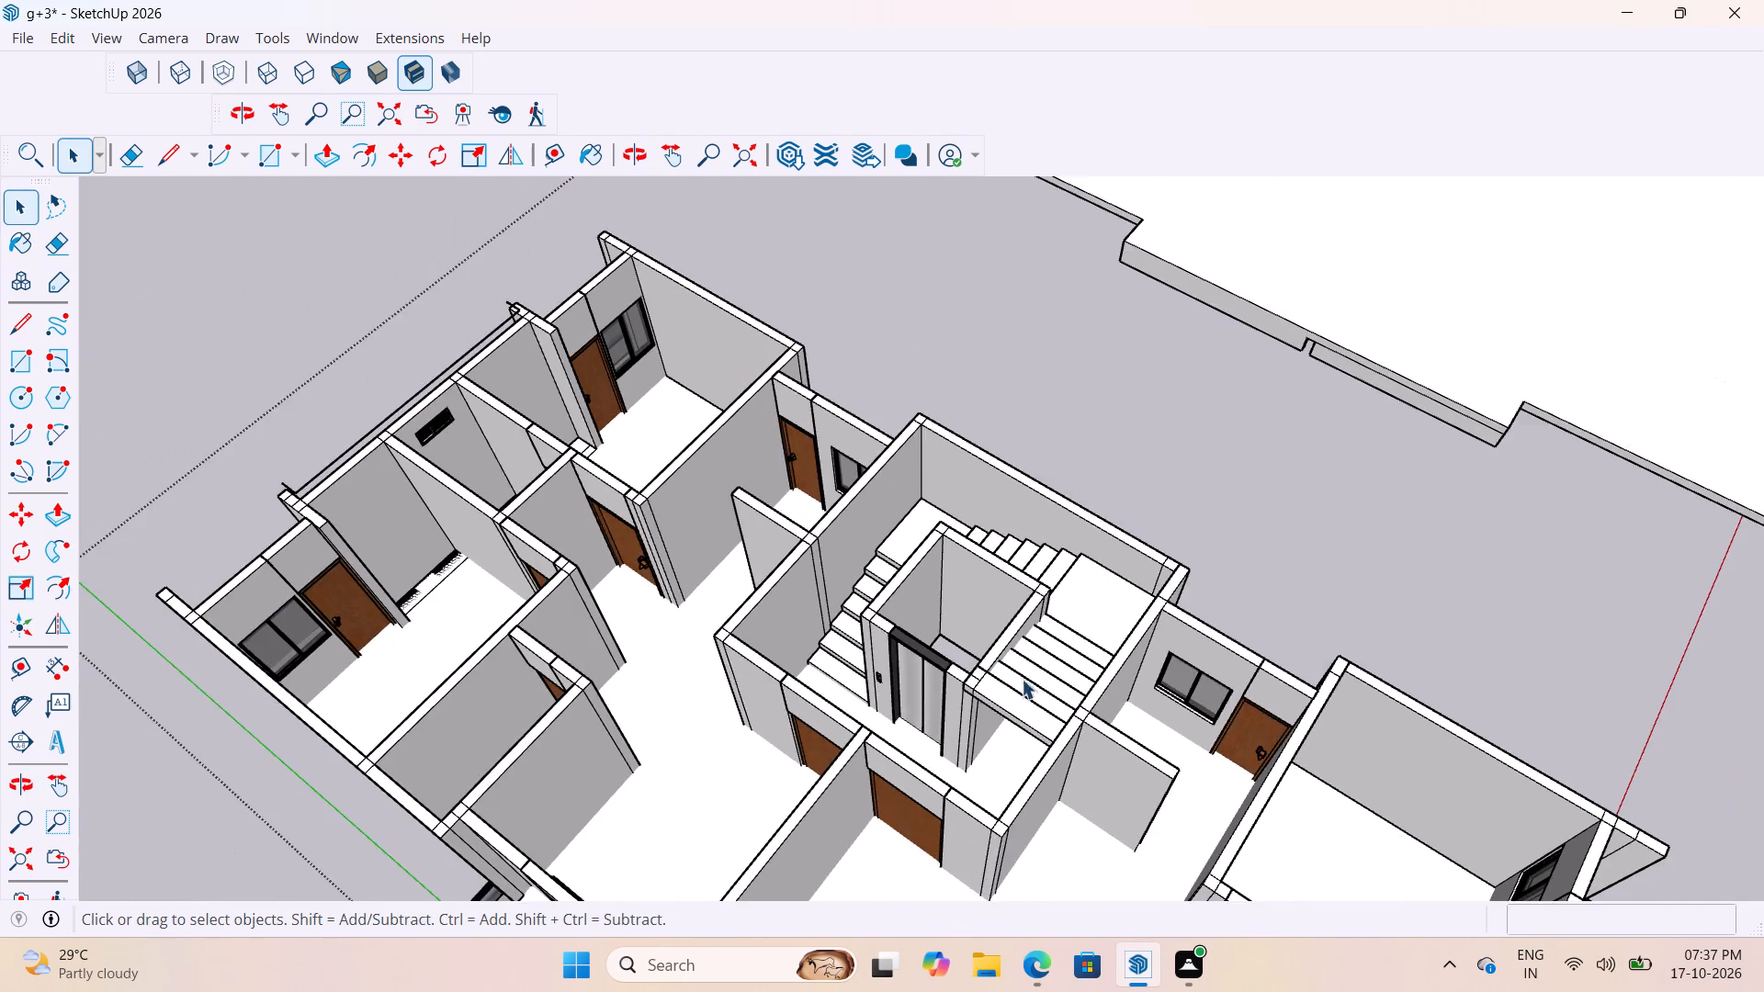
middle_click_drag(1031, 682, 1323, 693)
scroll(1122, 573, "up", 10)
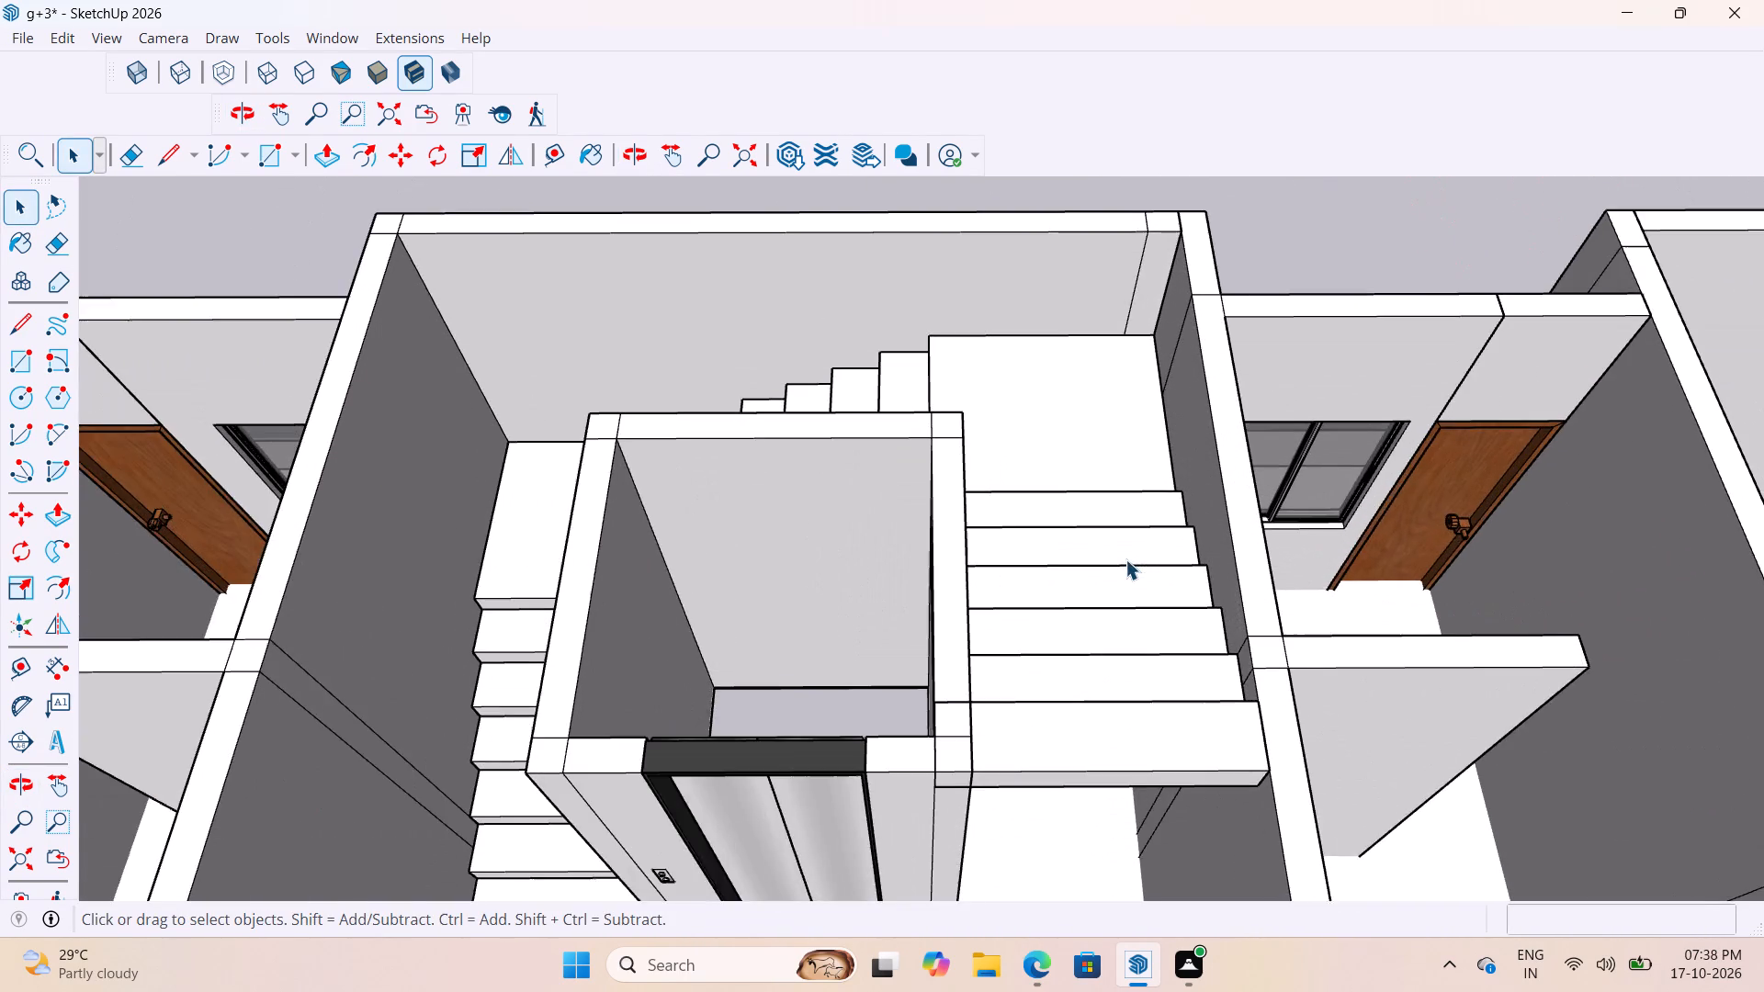
scroll(1071, 627, "down", 10)
scroll(625, 775, "down", 4)
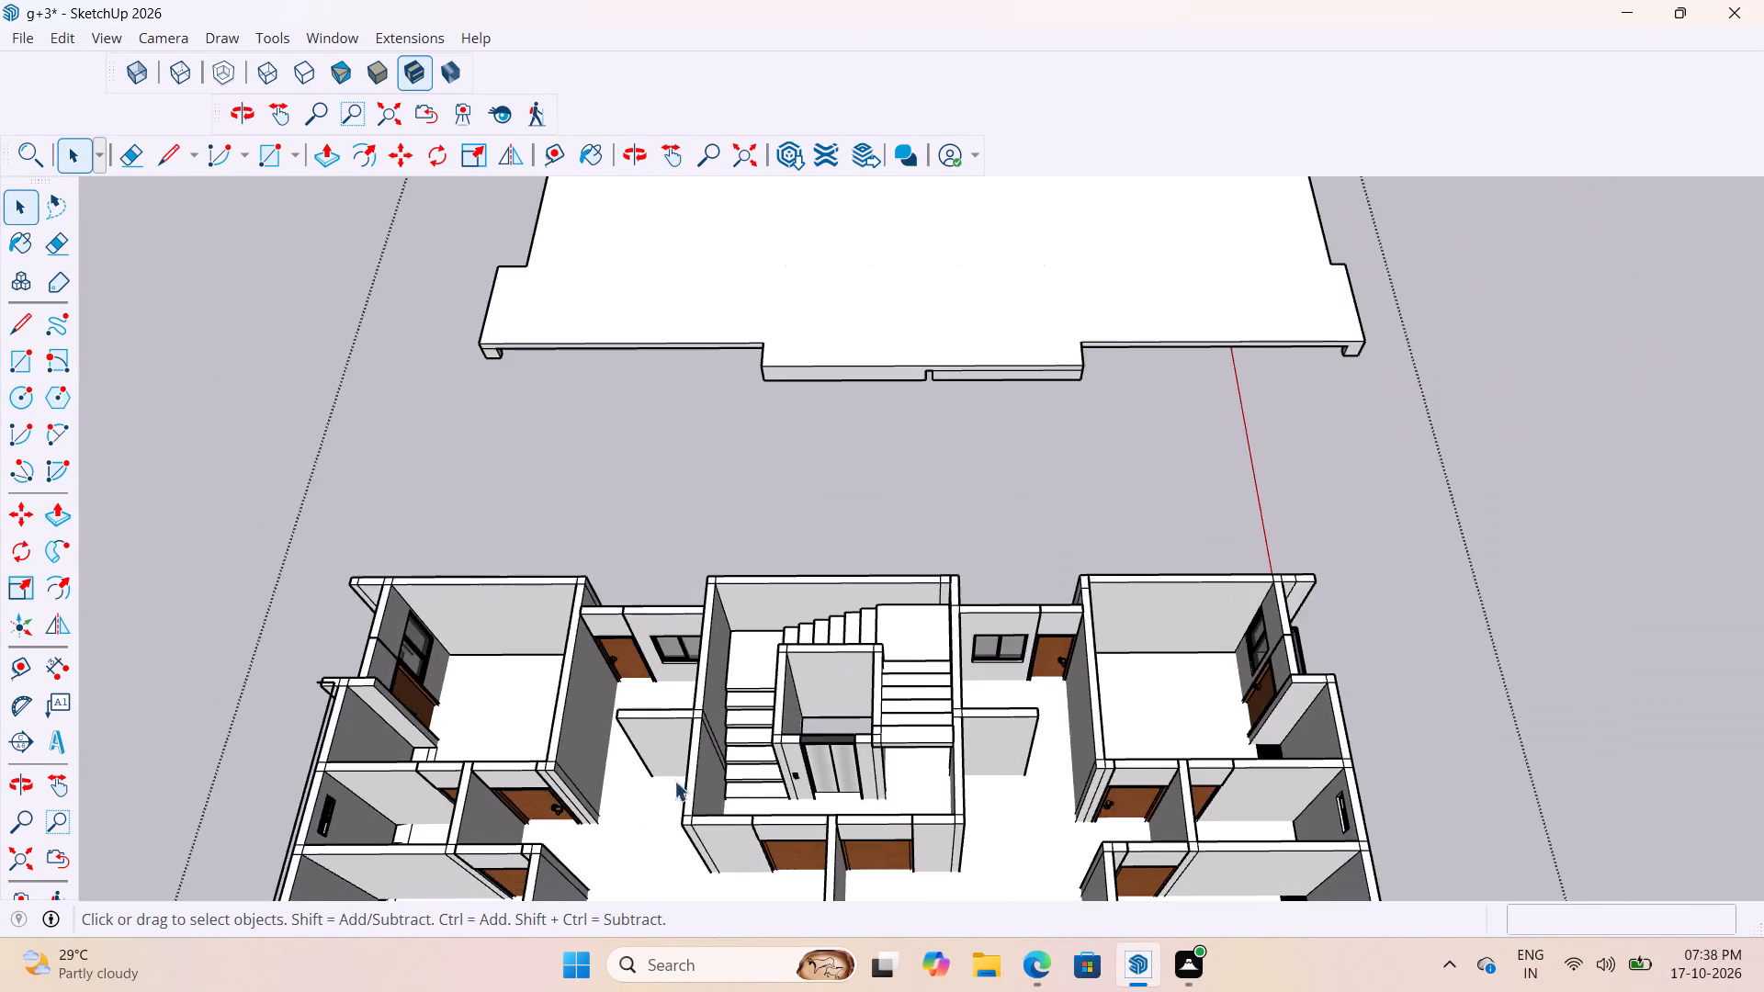
scroll(844, 493, "down", 20)
scroll(844, 493, "down", 4)
Examine the main building's roof terrace, stair cabin gate and front facade for comparison with the exposed floor.
scroll(874, 649, "up", 5)
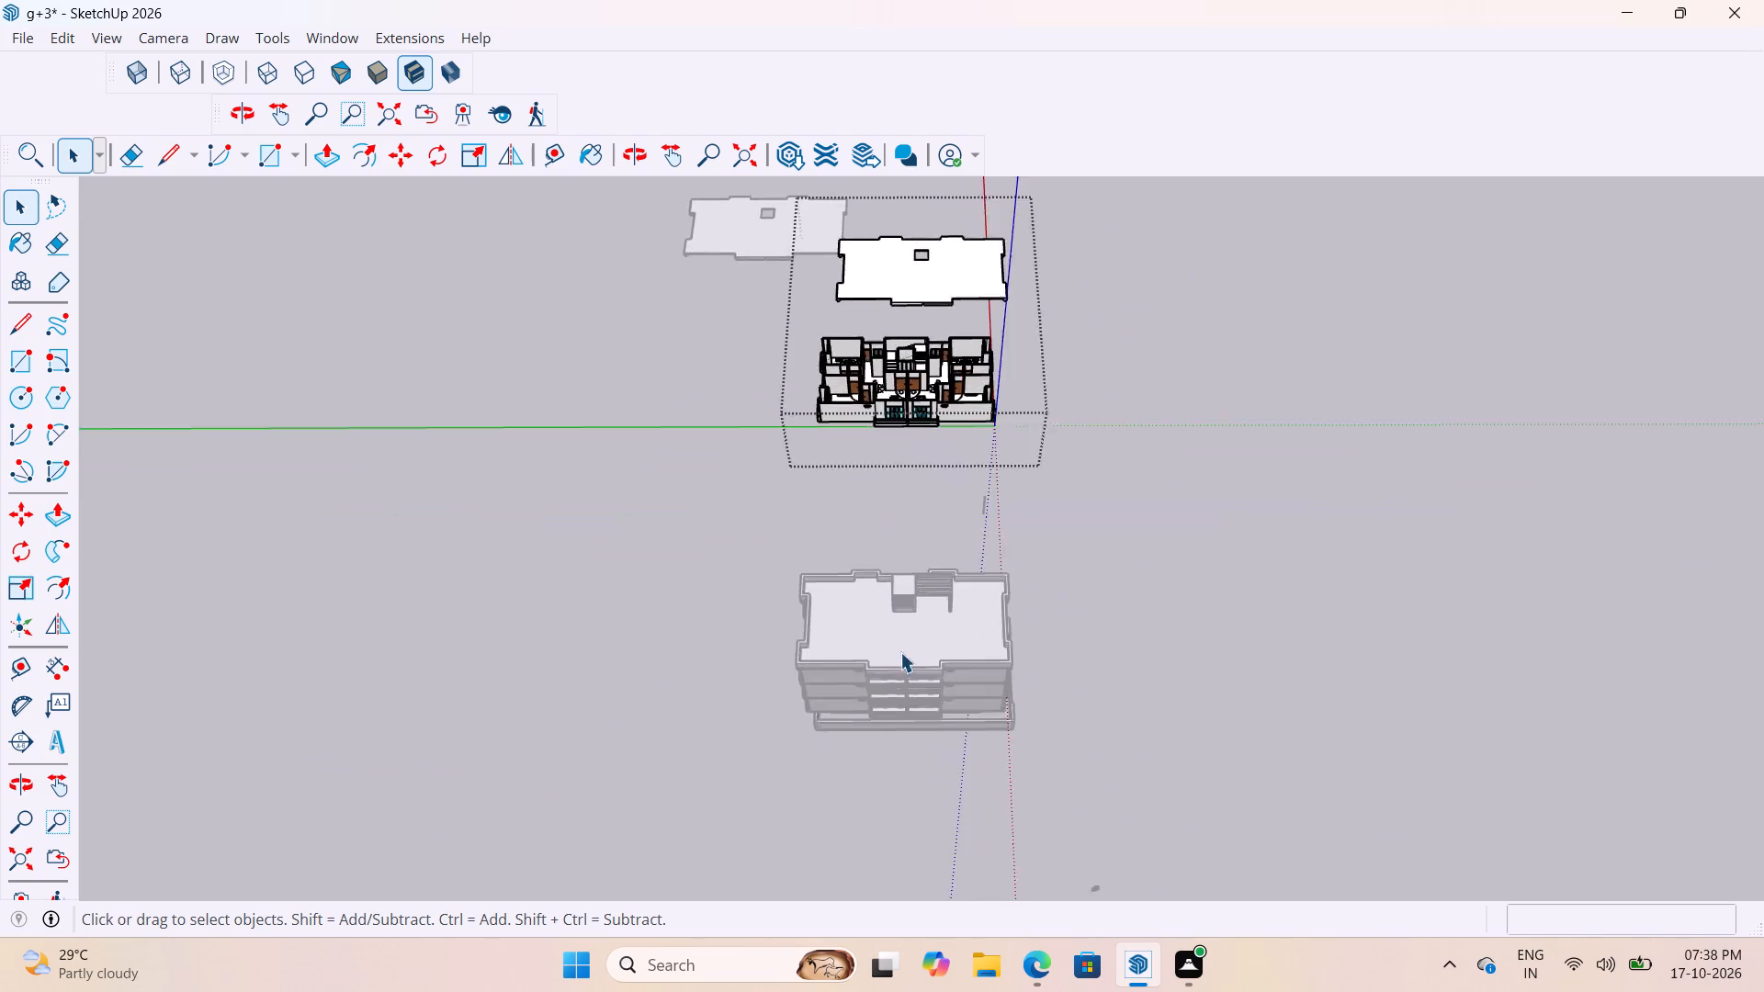
scroll(900, 652, "up", 15)
middle_click_drag(933, 582, 894, 260)
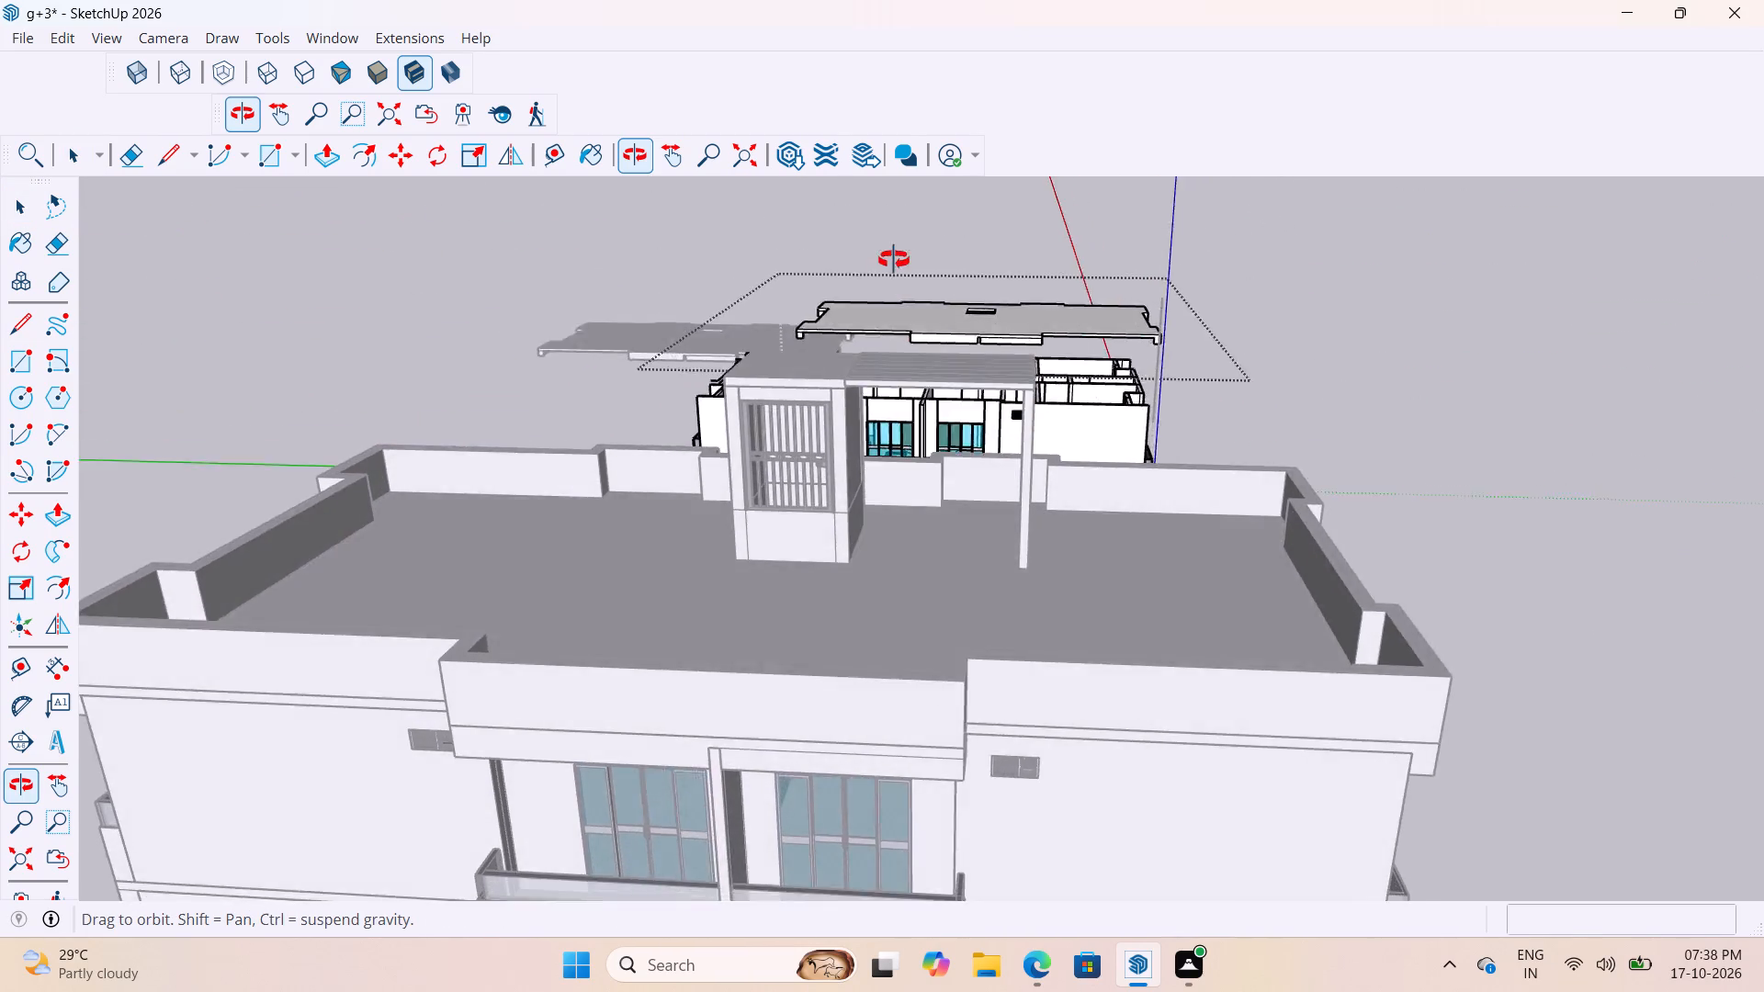
middle_click_drag(894, 260, 902, 230)
middle_click_drag(832, 680, 781, 624)
scroll(801, 733, "up", 7)
middle_click_drag(914, 638, 1005, 616)
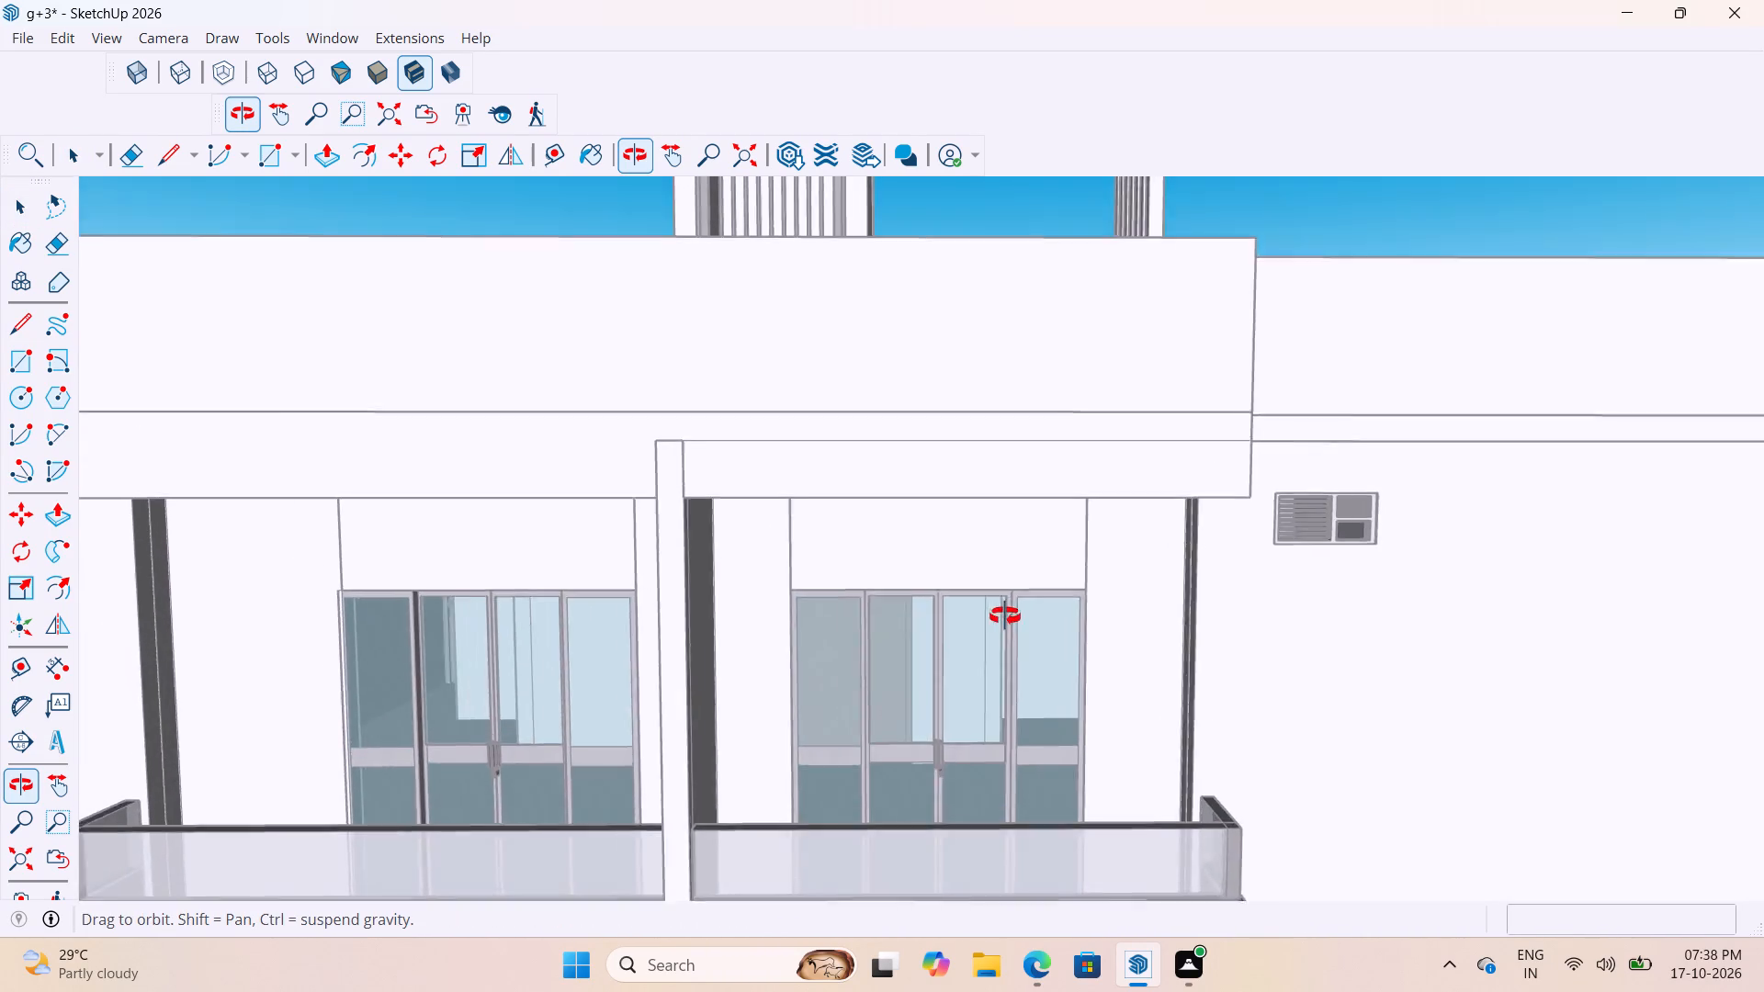
middle_click_drag(1005, 616, 958, 822)
scroll(963, 832, "down", 3)
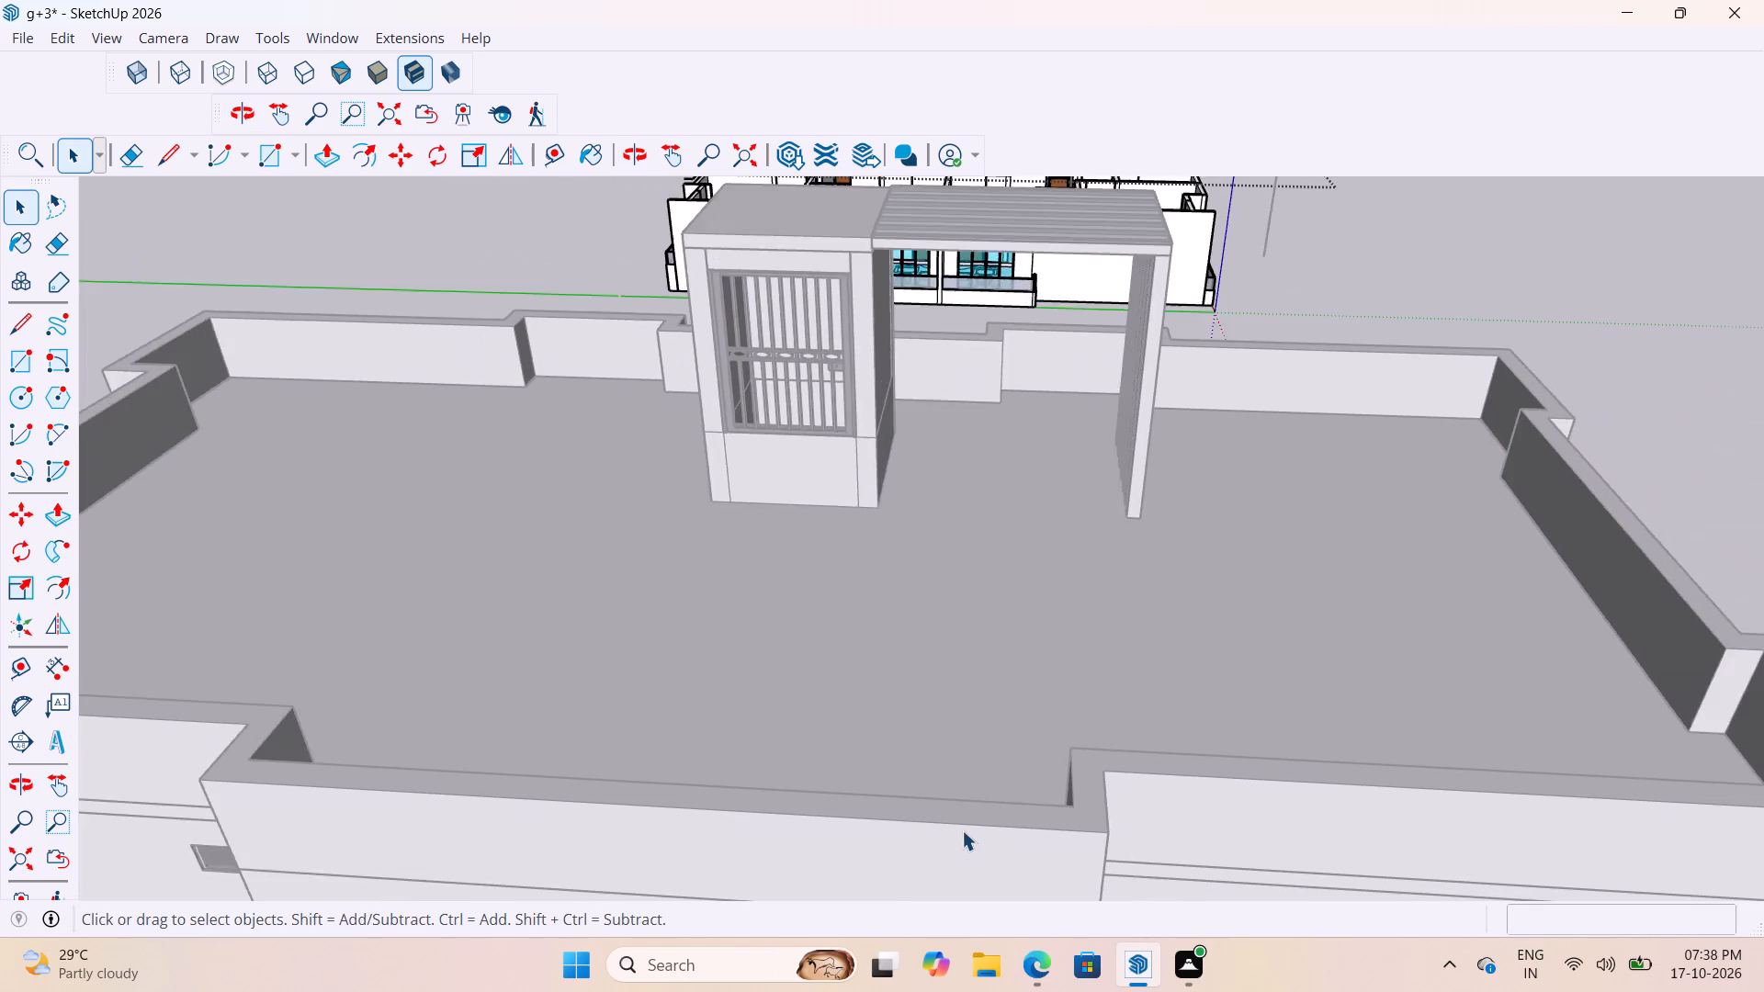
scroll(962, 830, "down", 20)
scroll(962, 830, "down", 1)
scroll(959, 517, "up", 4)
scroll(959, 524, "down", 2)
scroll(959, 531, "up", 4)
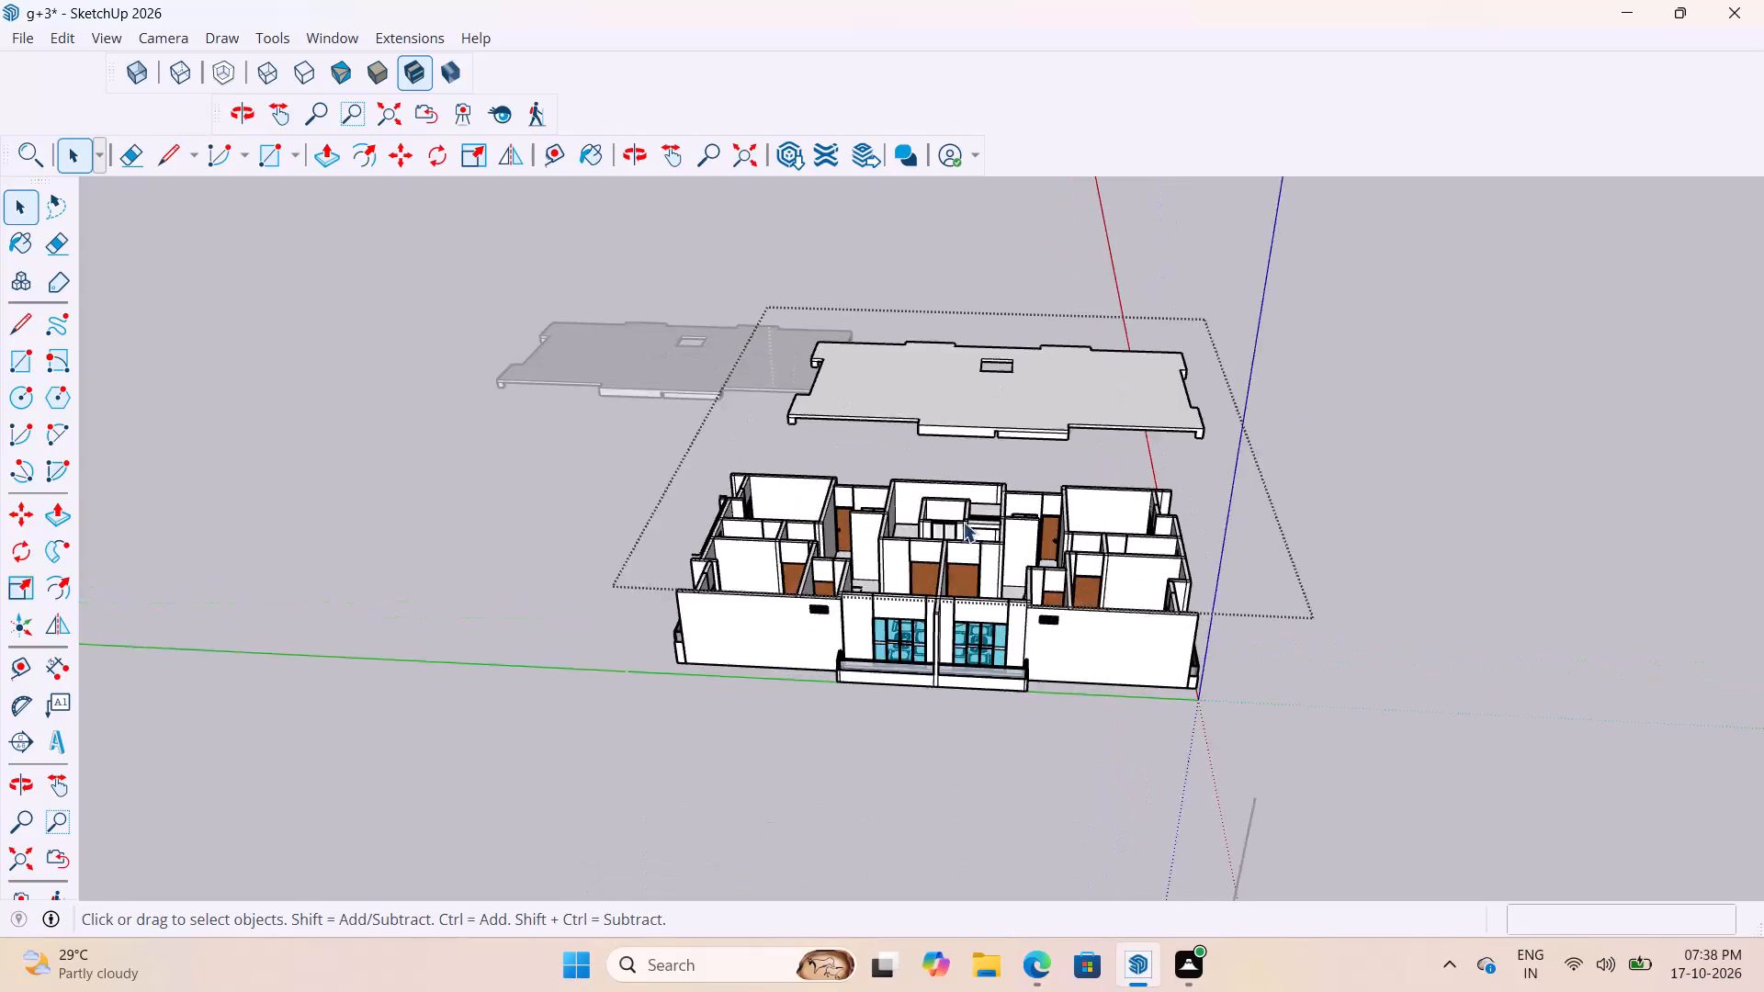
Copy the staircase group from the exposed floor's lift core out to open ground well away from the buildings, and leave the floor group.
scroll(963, 522, "up", 2)
middle_click_drag(958, 497, 769, 612)
scroll(869, 647, "up", 5)
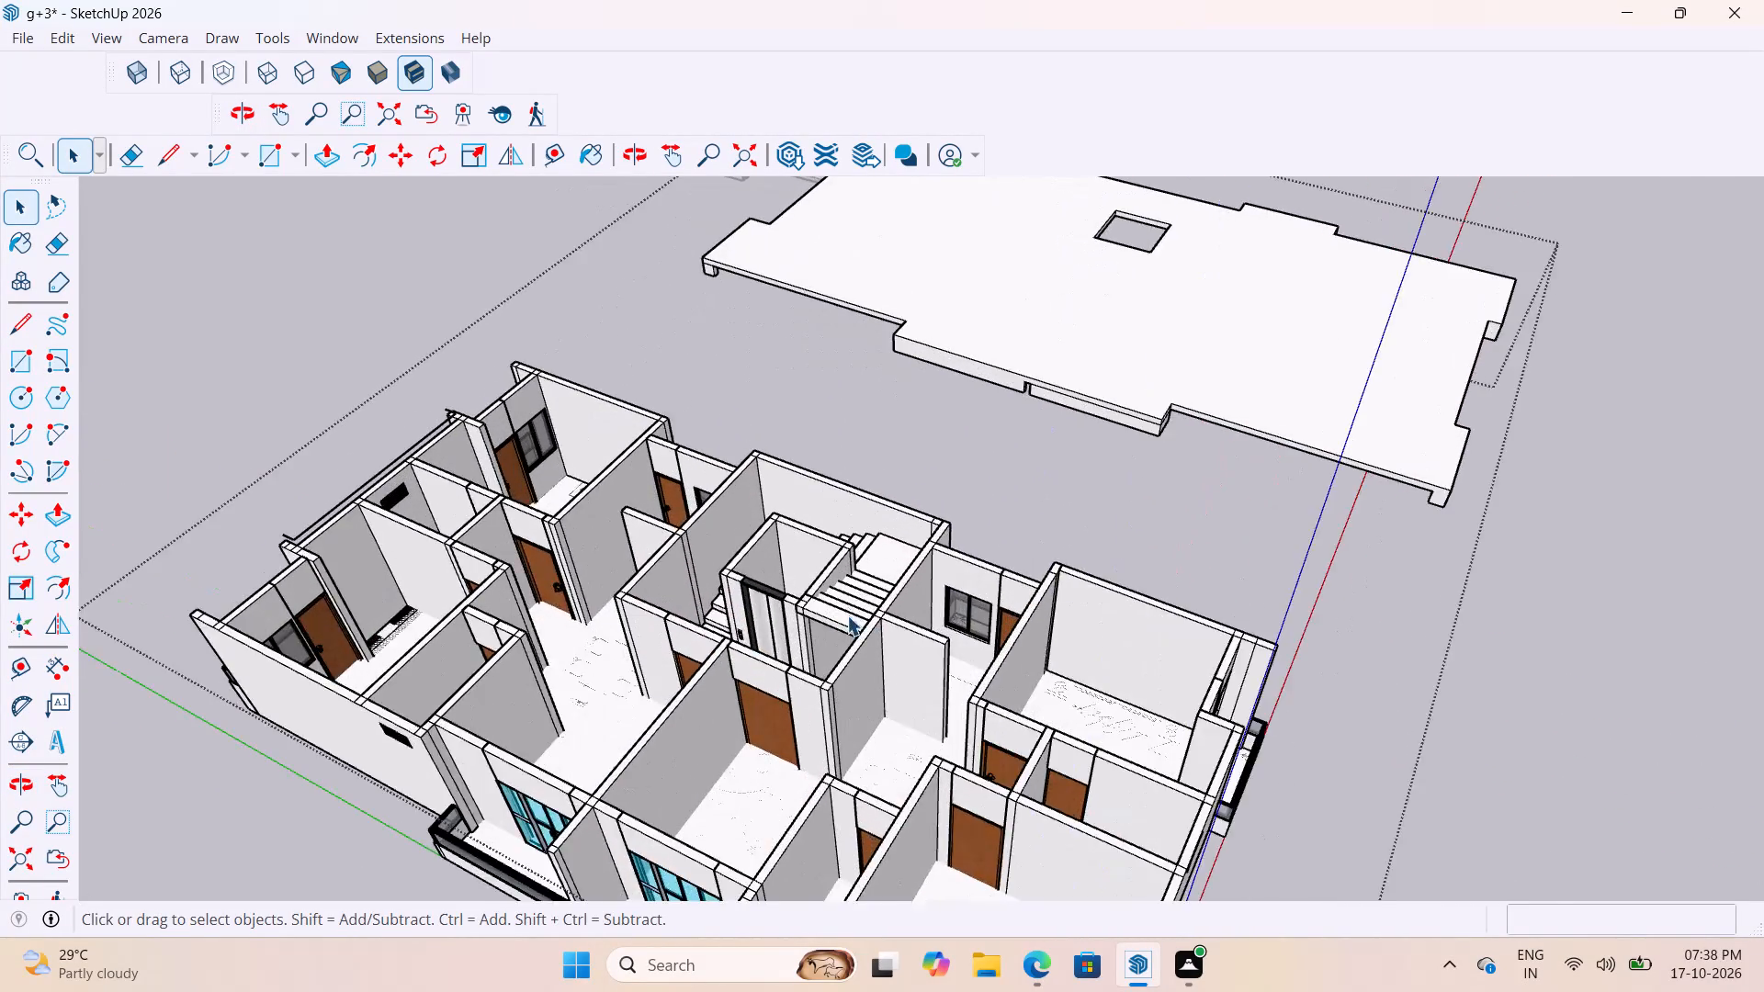
scroll(847, 615, "up", 5)
middle_click_drag(853, 601, 1001, 631)
left_click(1046, 659)
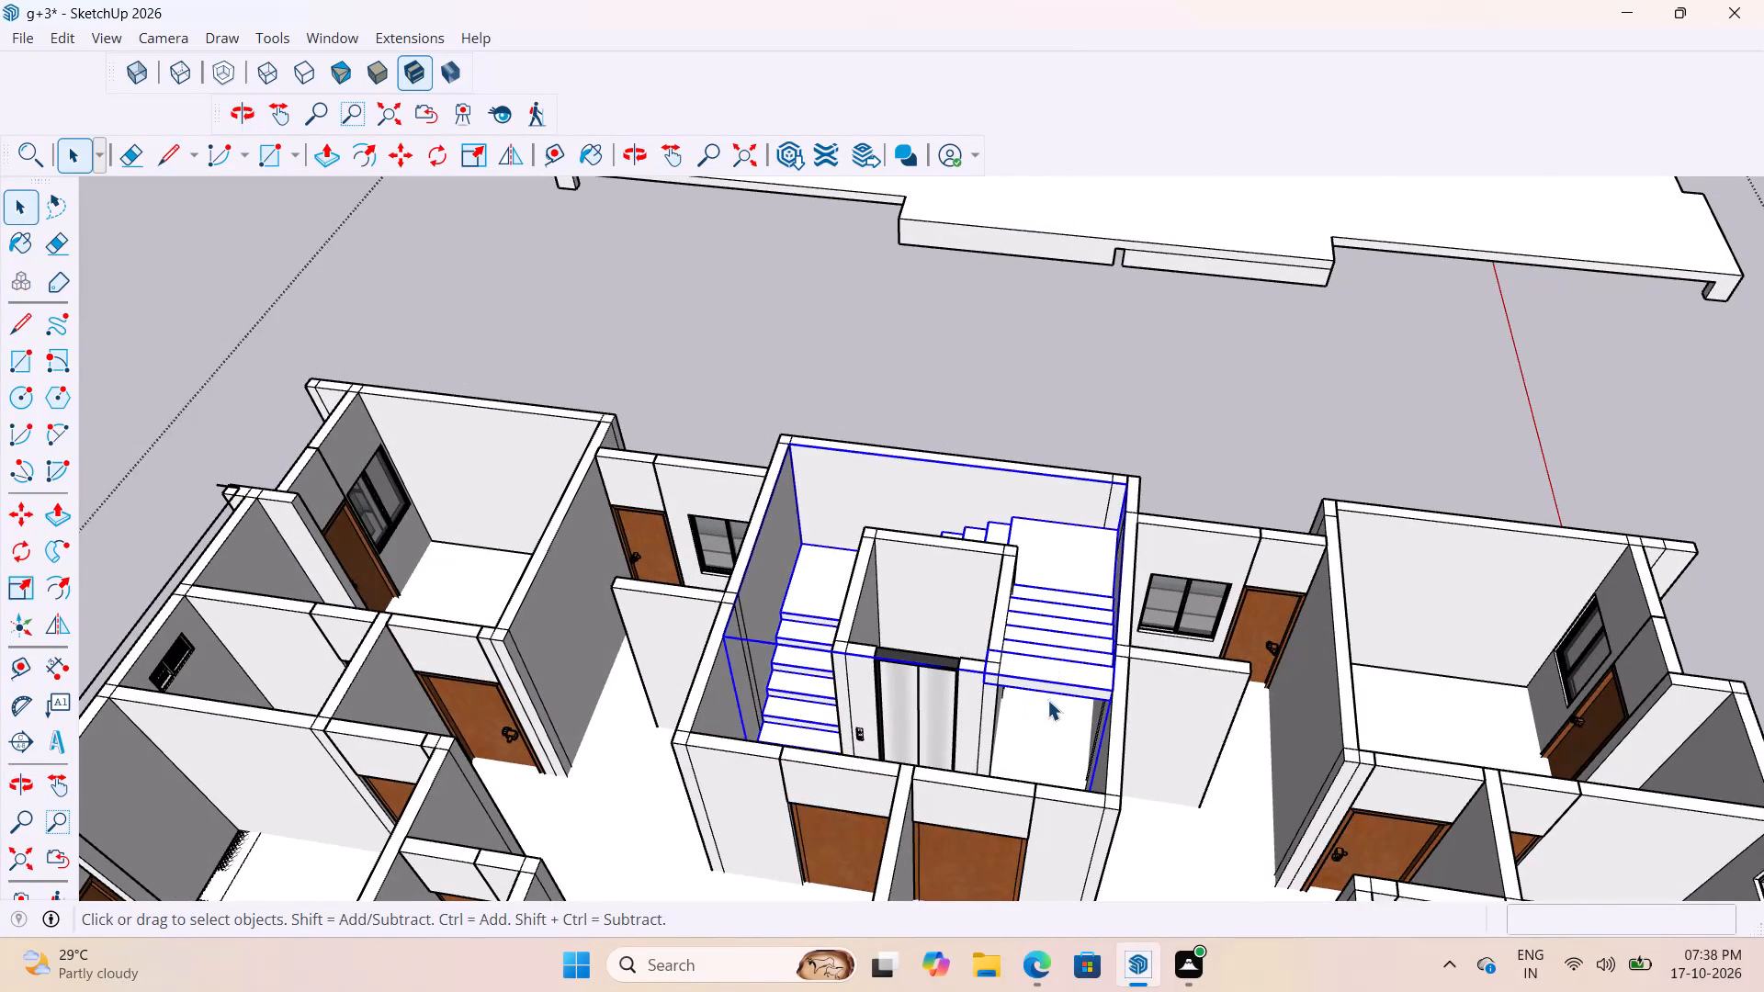
scroll(1048, 707, "up", 6)
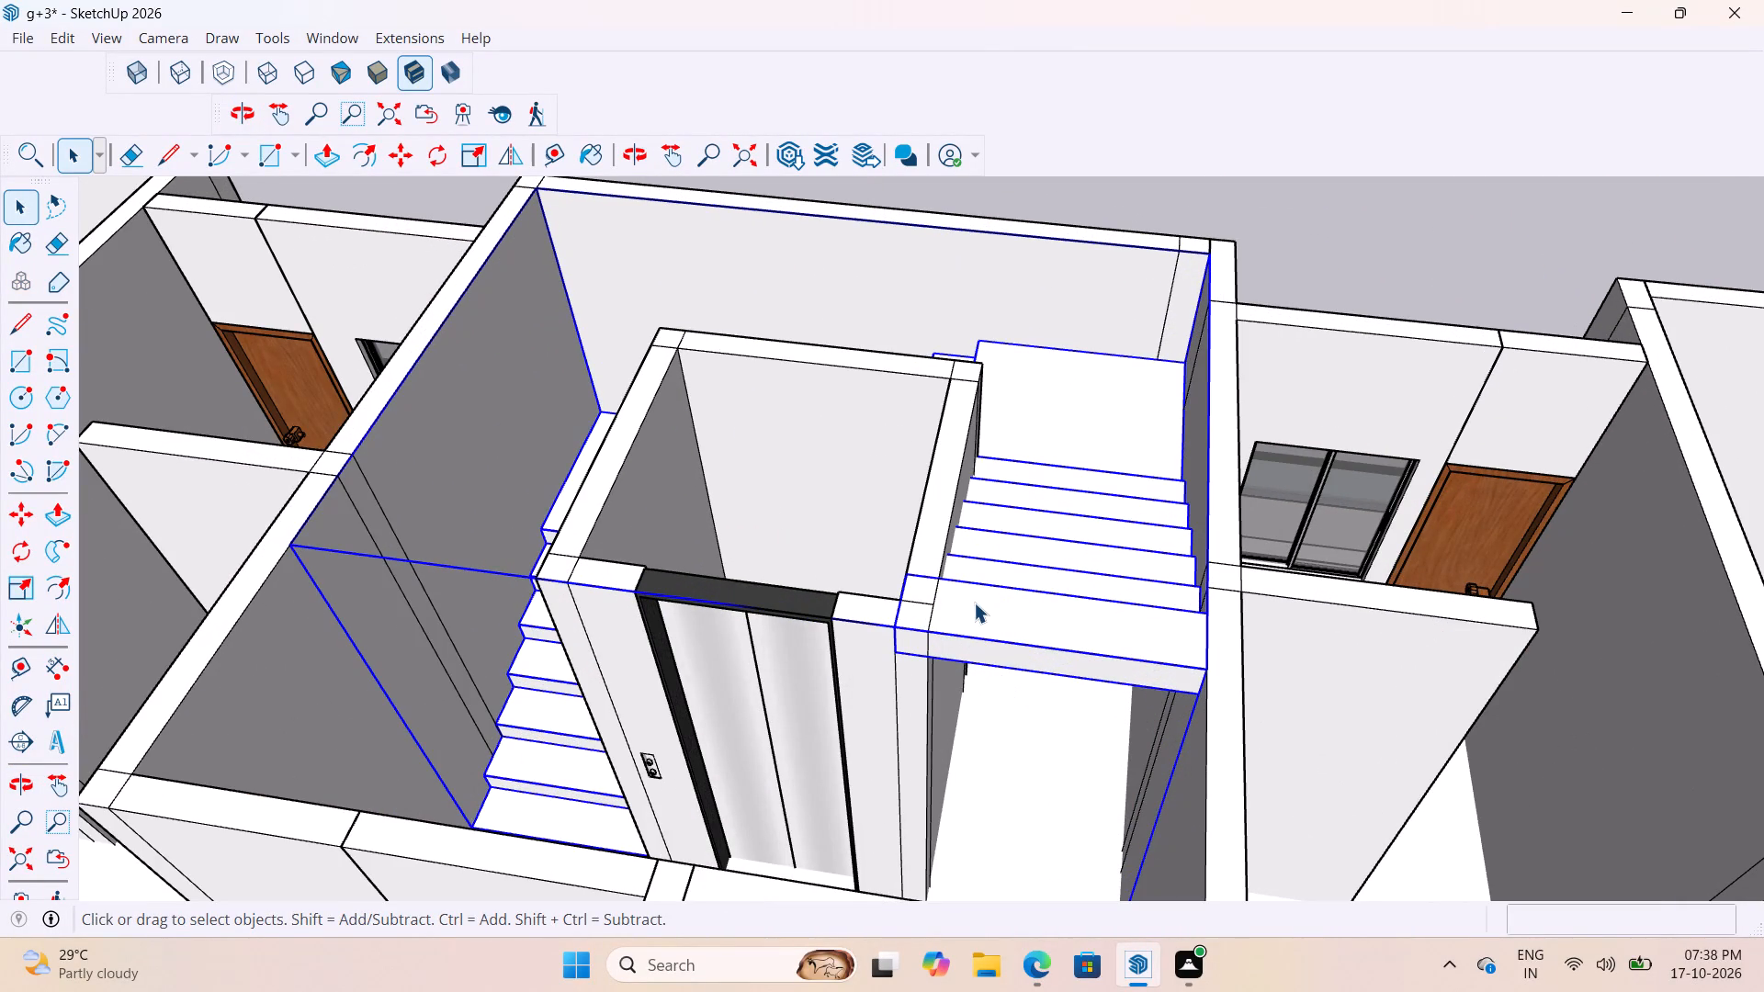
scroll(798, 466, "down", 20)
scroll(803, 431, "up", 3)
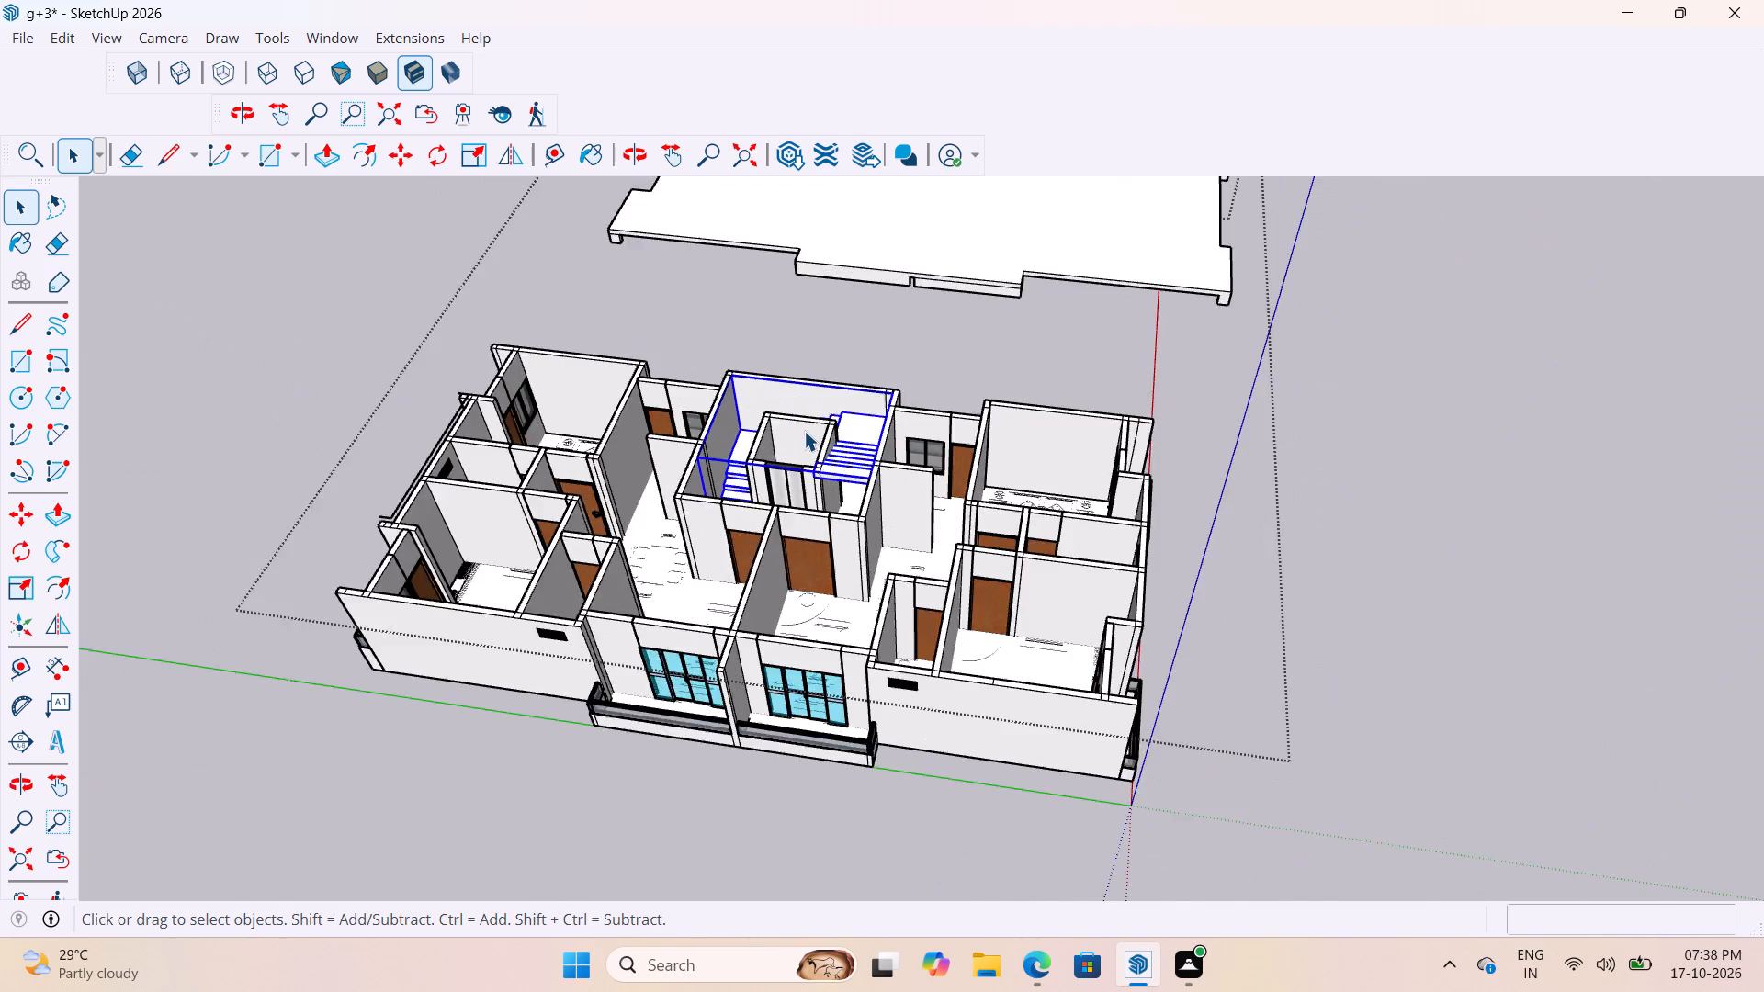
scroll(804, 431, "up", 8)
key("m")
scroll(919, 485, "up", 9)
scroll(953, 431, "down", 5)
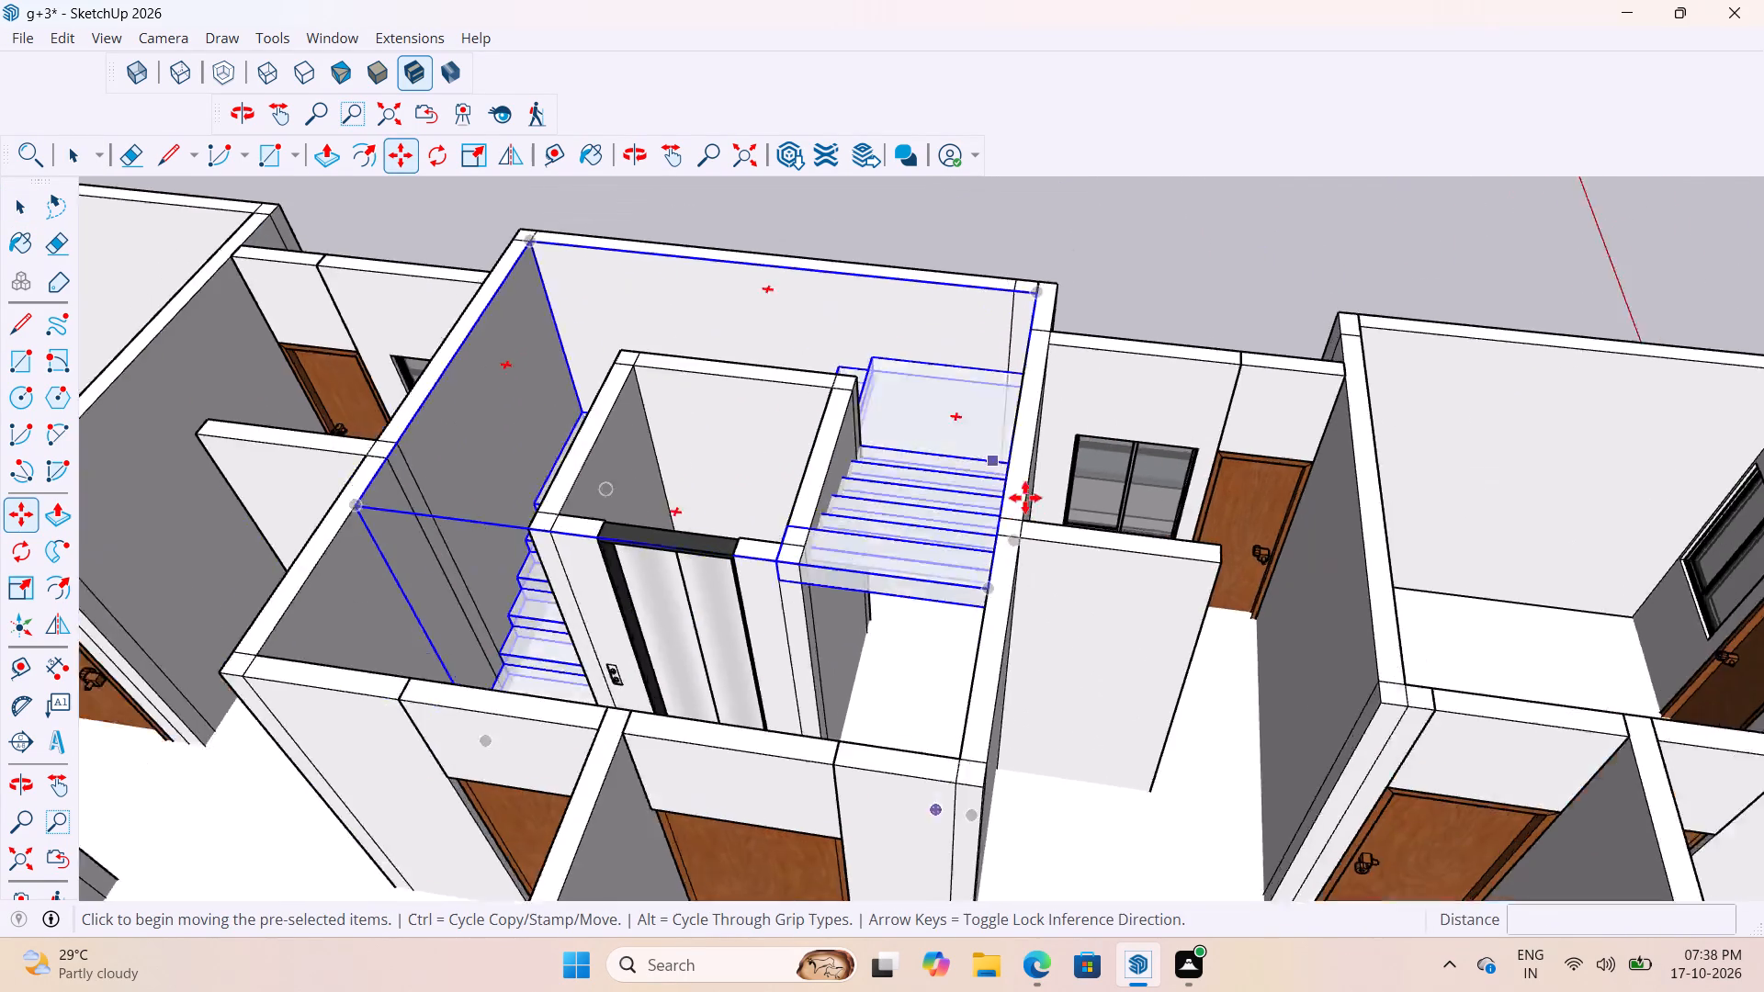
middle_click_drag(946, 516, 1081, 559)
scroll(899, 519, "down", 10)
middle_click_drag(820, 615, 802, 654)
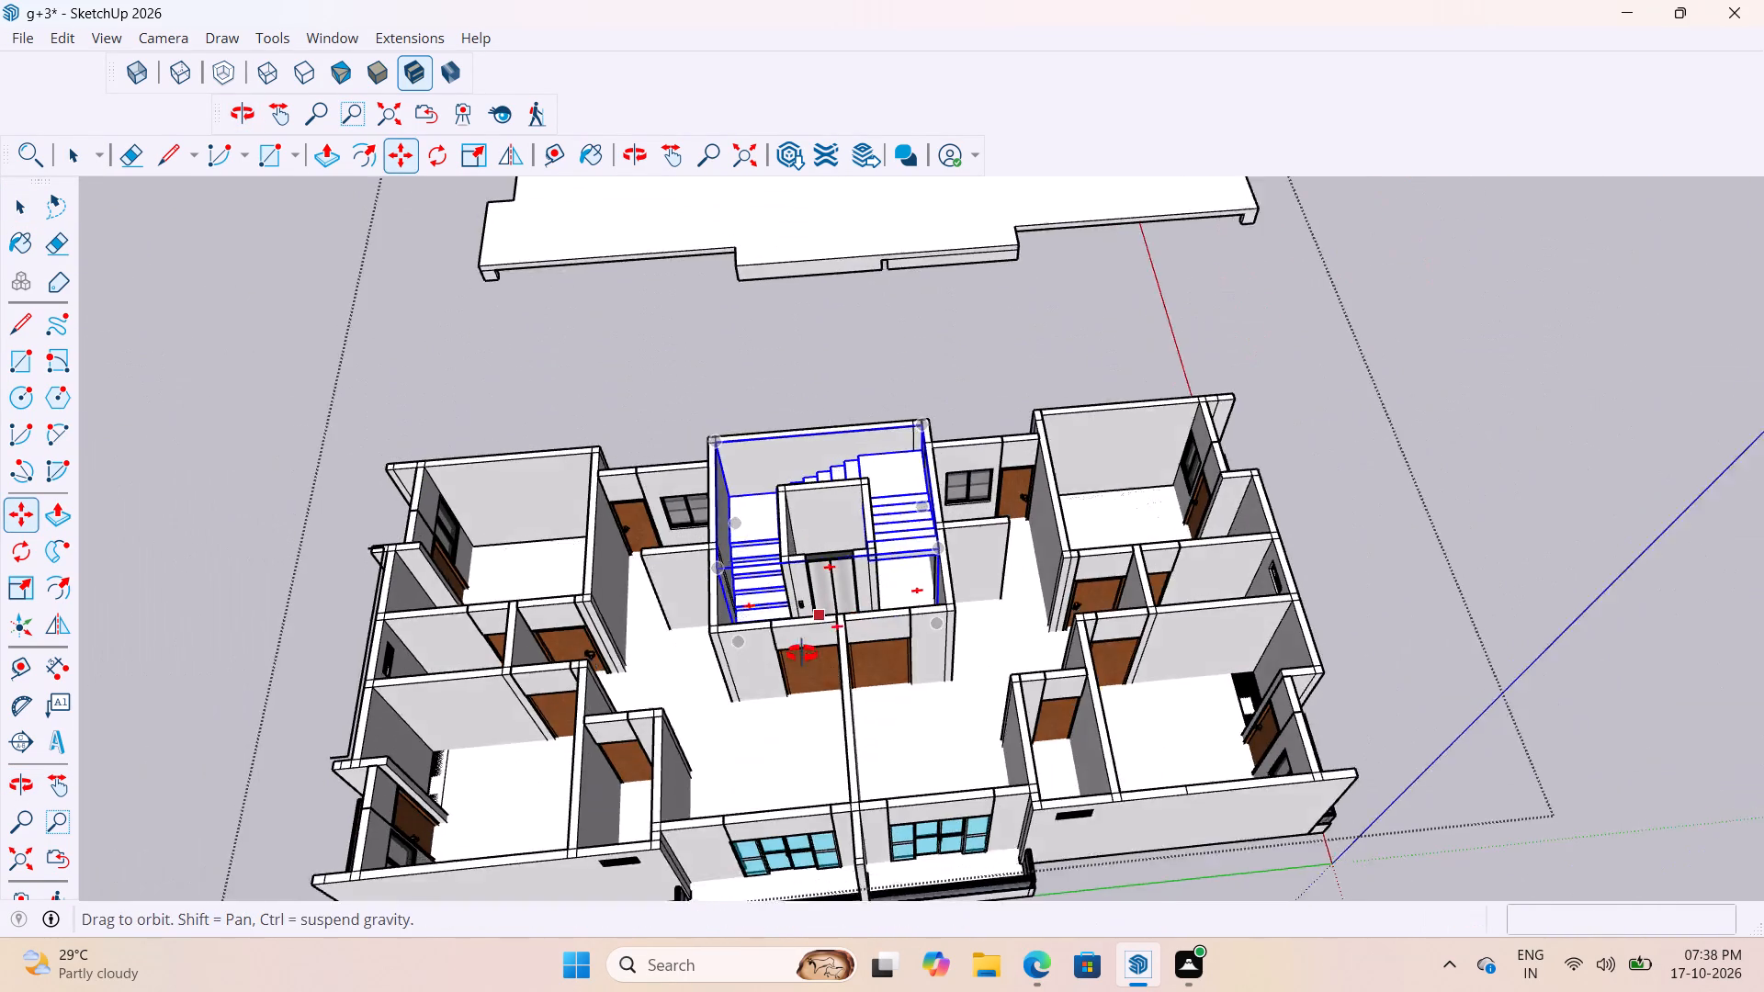
middle_click_drag(802, 654, 752, 695)
scroll(747, 562, "up", 20)
scroll(747, 562, "up", 1)
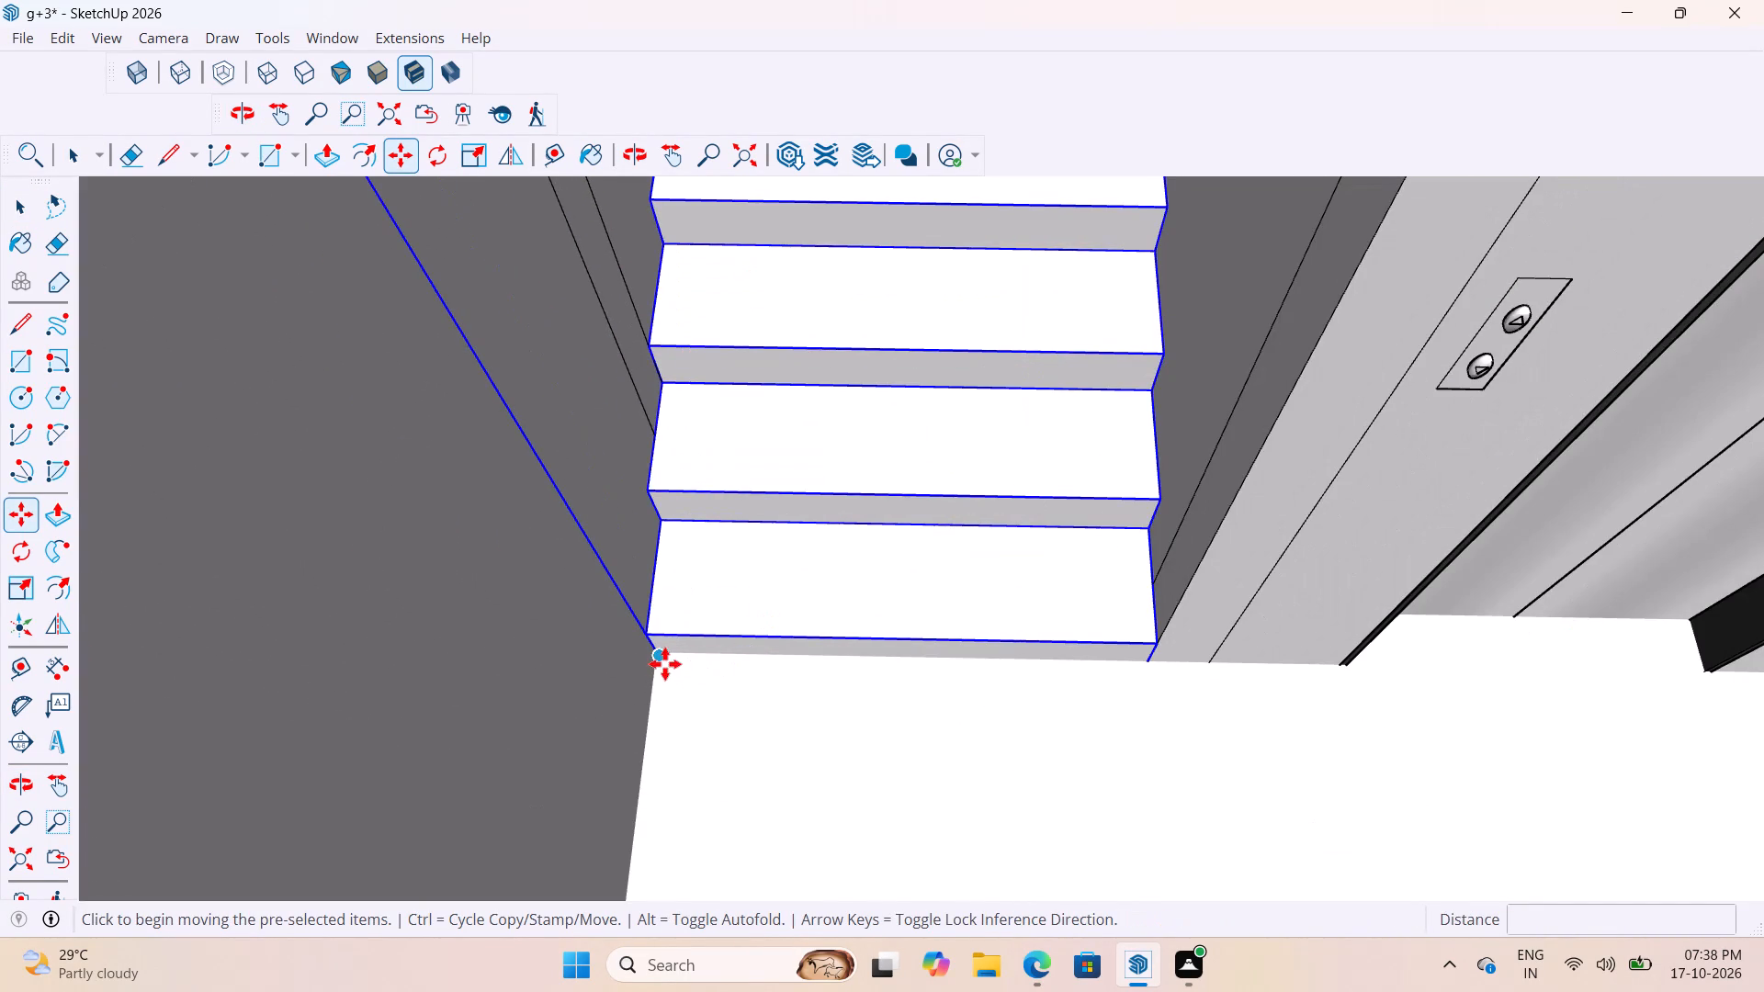
left_click(659, 655)
scroll(659, 559, "down", 18)
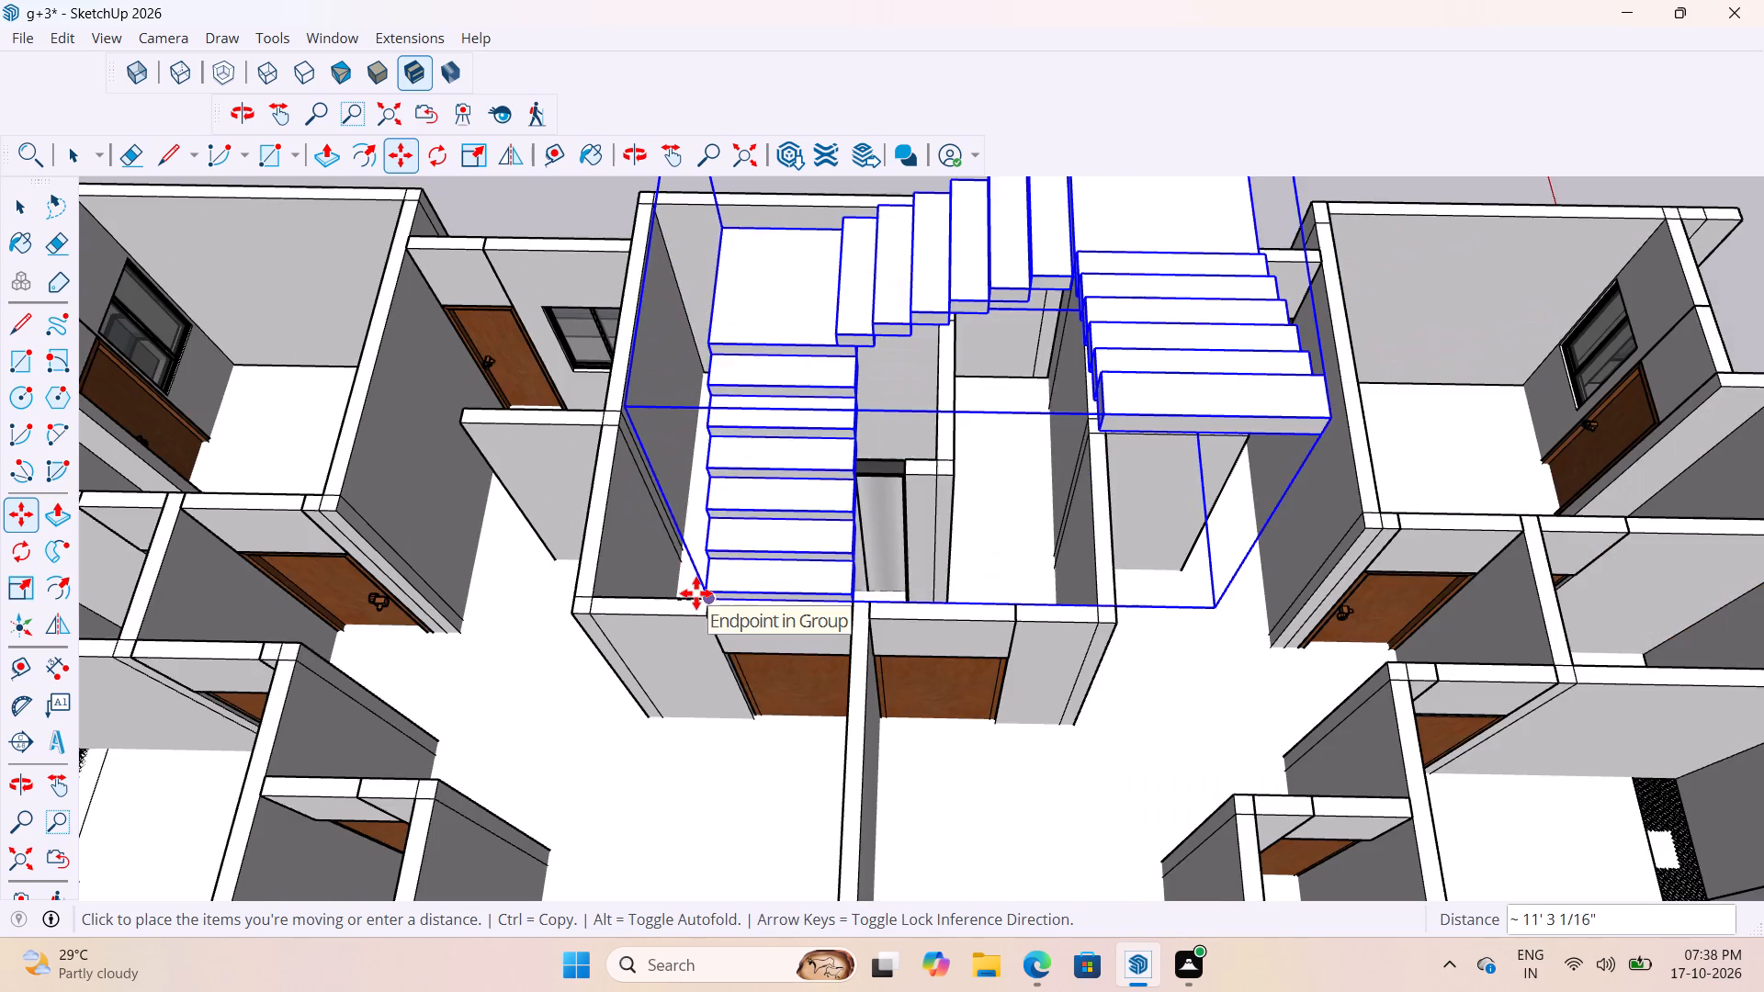
scroll(696, 593, "down", 20)
scroll(696, 593, "down", 16)
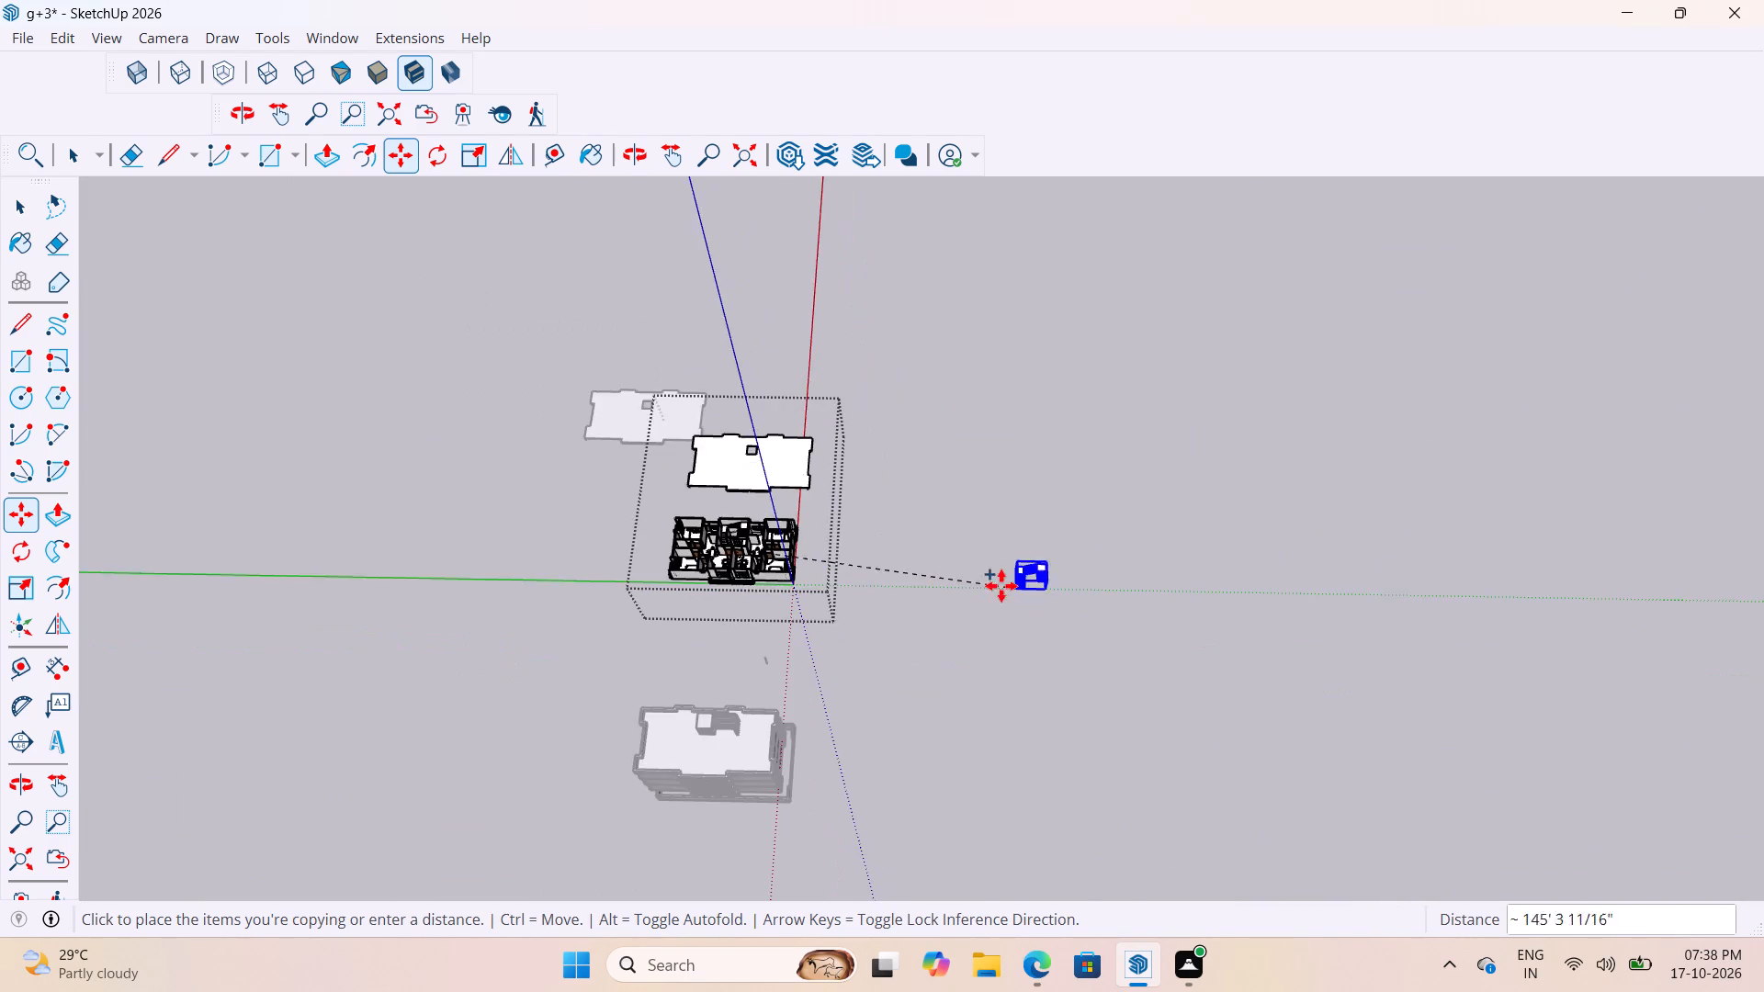
middle_click_drag(988, 583, 686, 529)
left_click(1030, 756)
key("space")
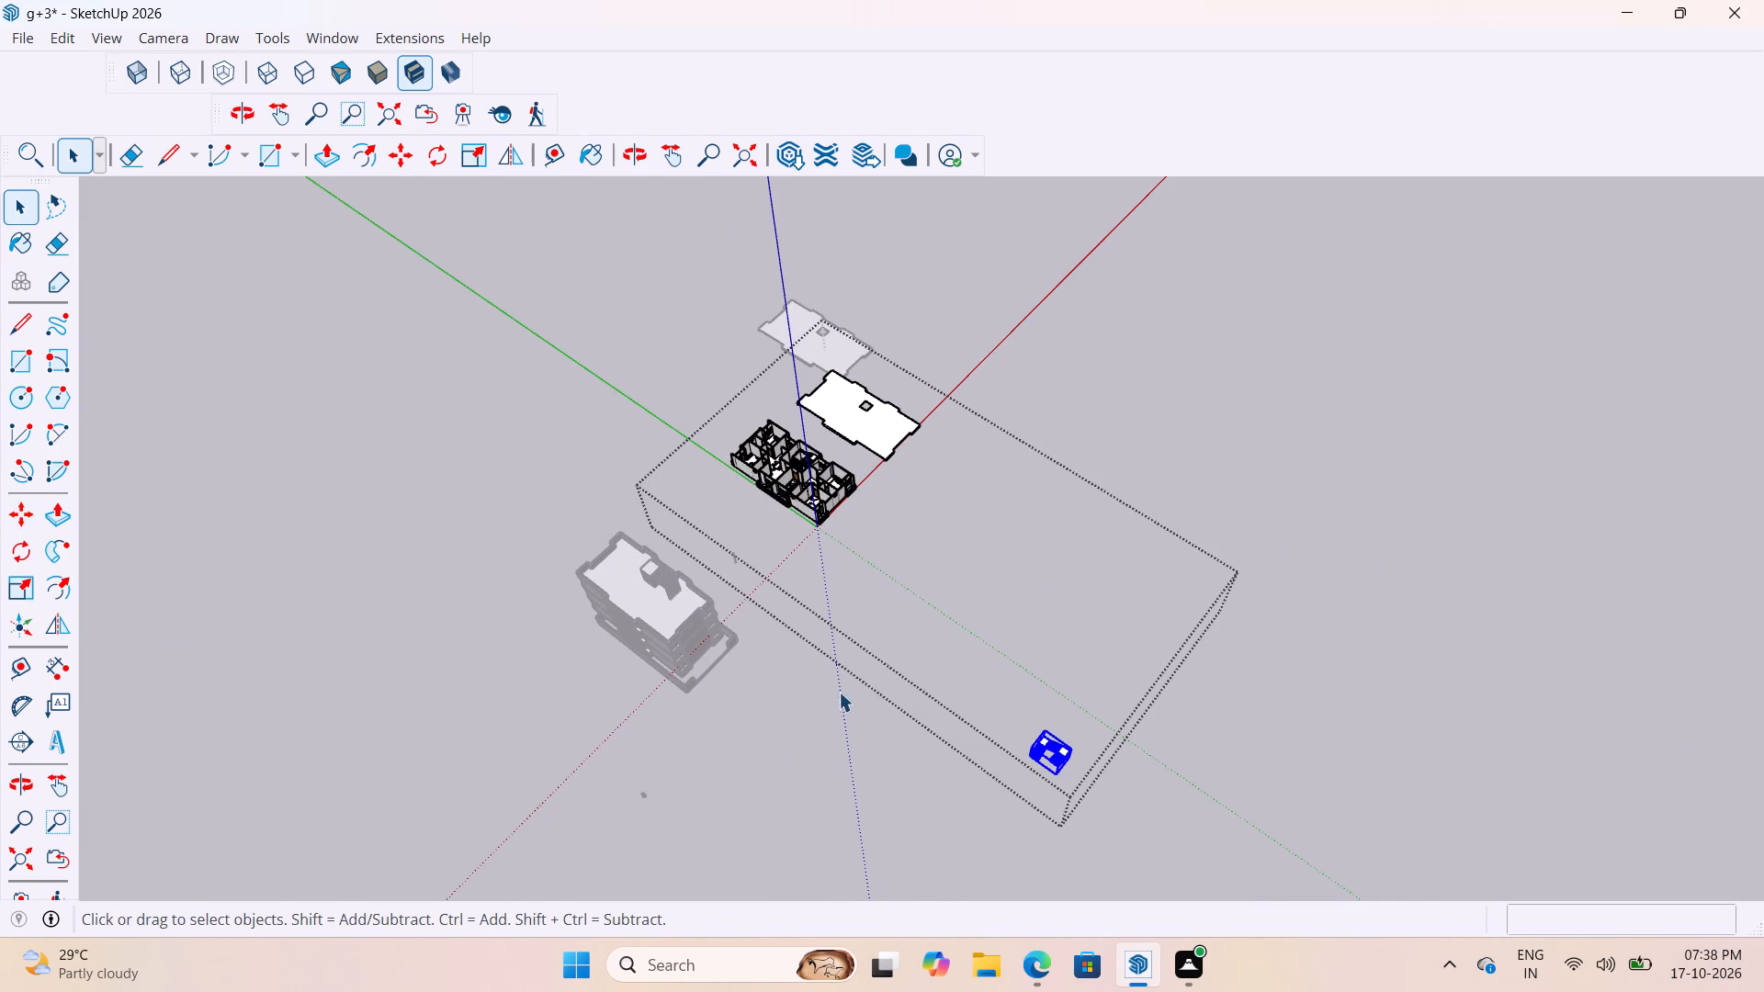
scroll(1054, 764, "up", 8)
left_click(1114, 568)
left_click(922, 783)
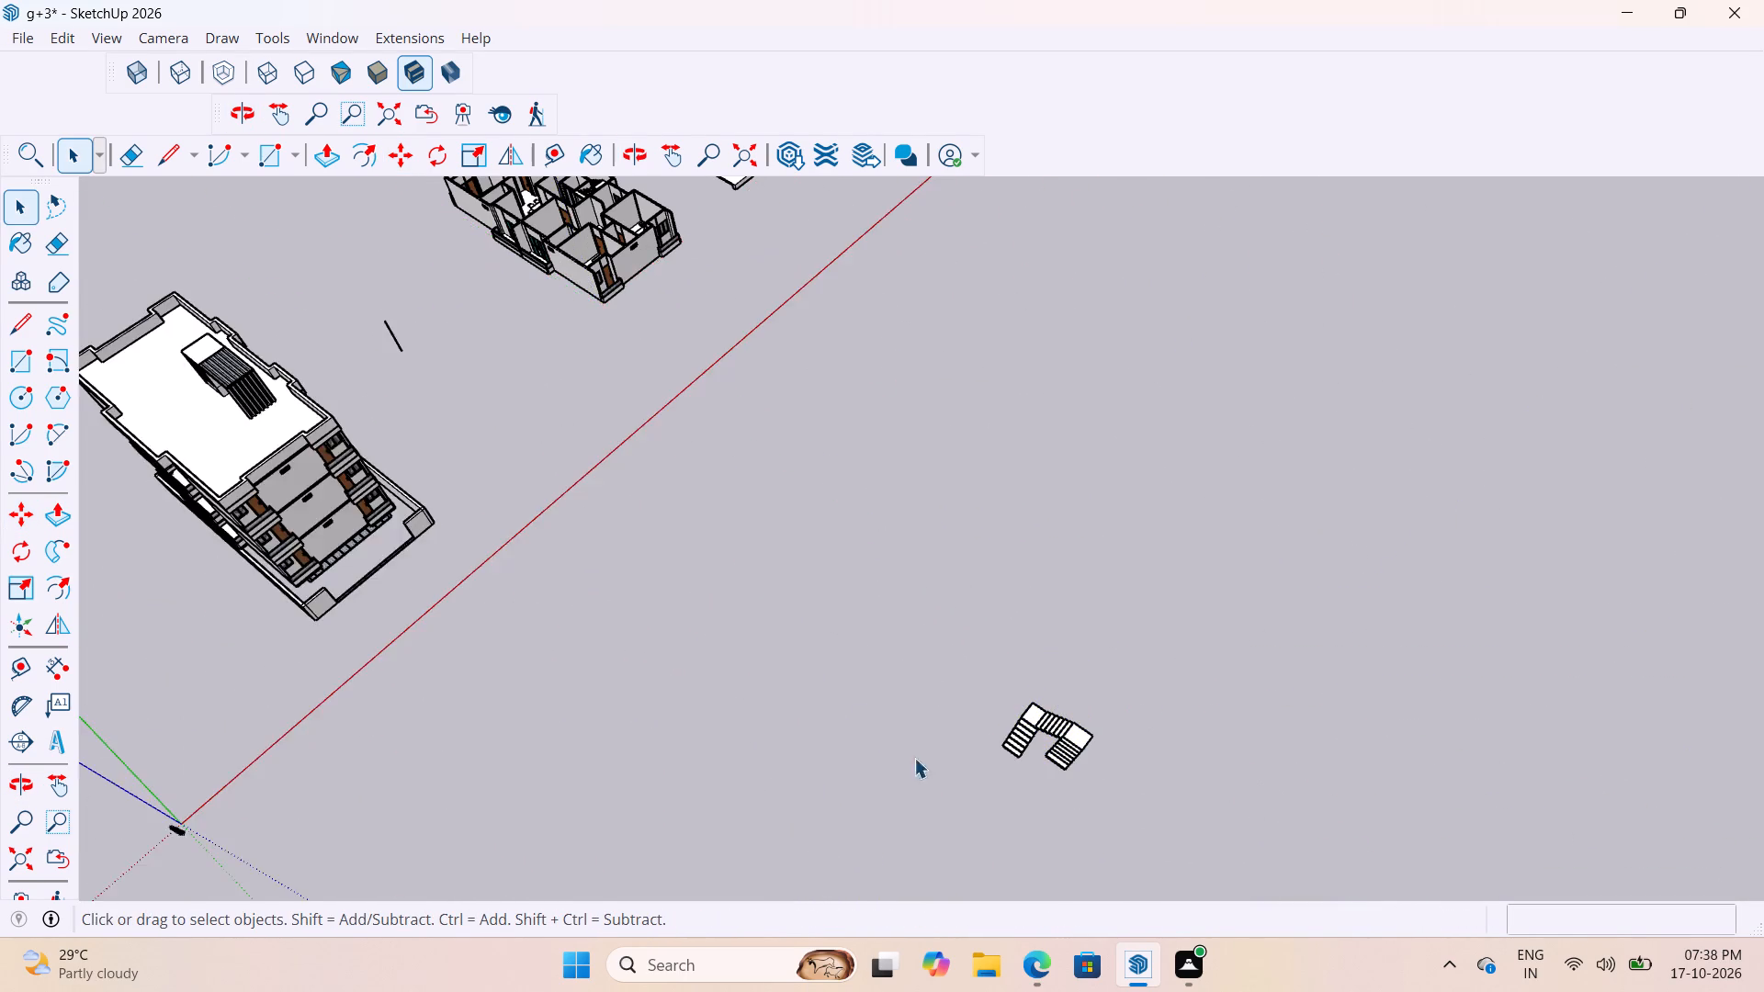
Examine the extent of the single-floor group to check whether the staircase copy on open ground belongs to it.
scroll(892, 730, "down", 11)
scroll(814, 598, "up", 9)
left_click(885, 454)
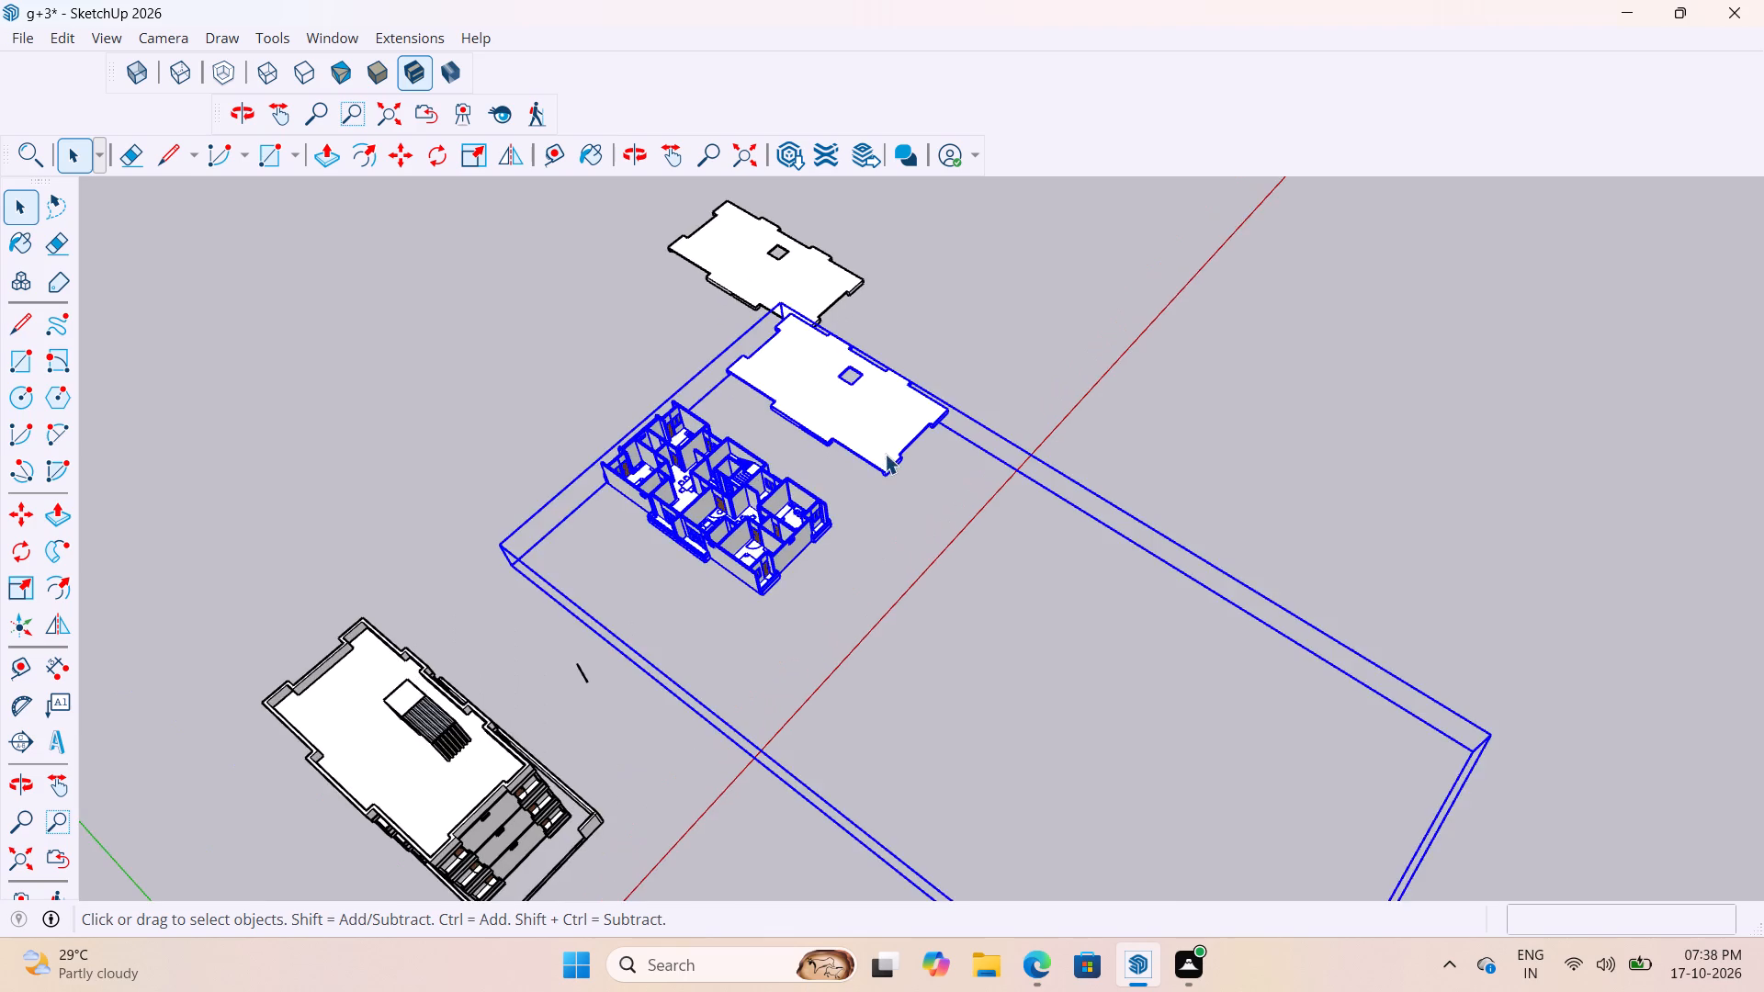
scroll(895, 441, "up", 7)
scroll(906, 403, "down", 16)
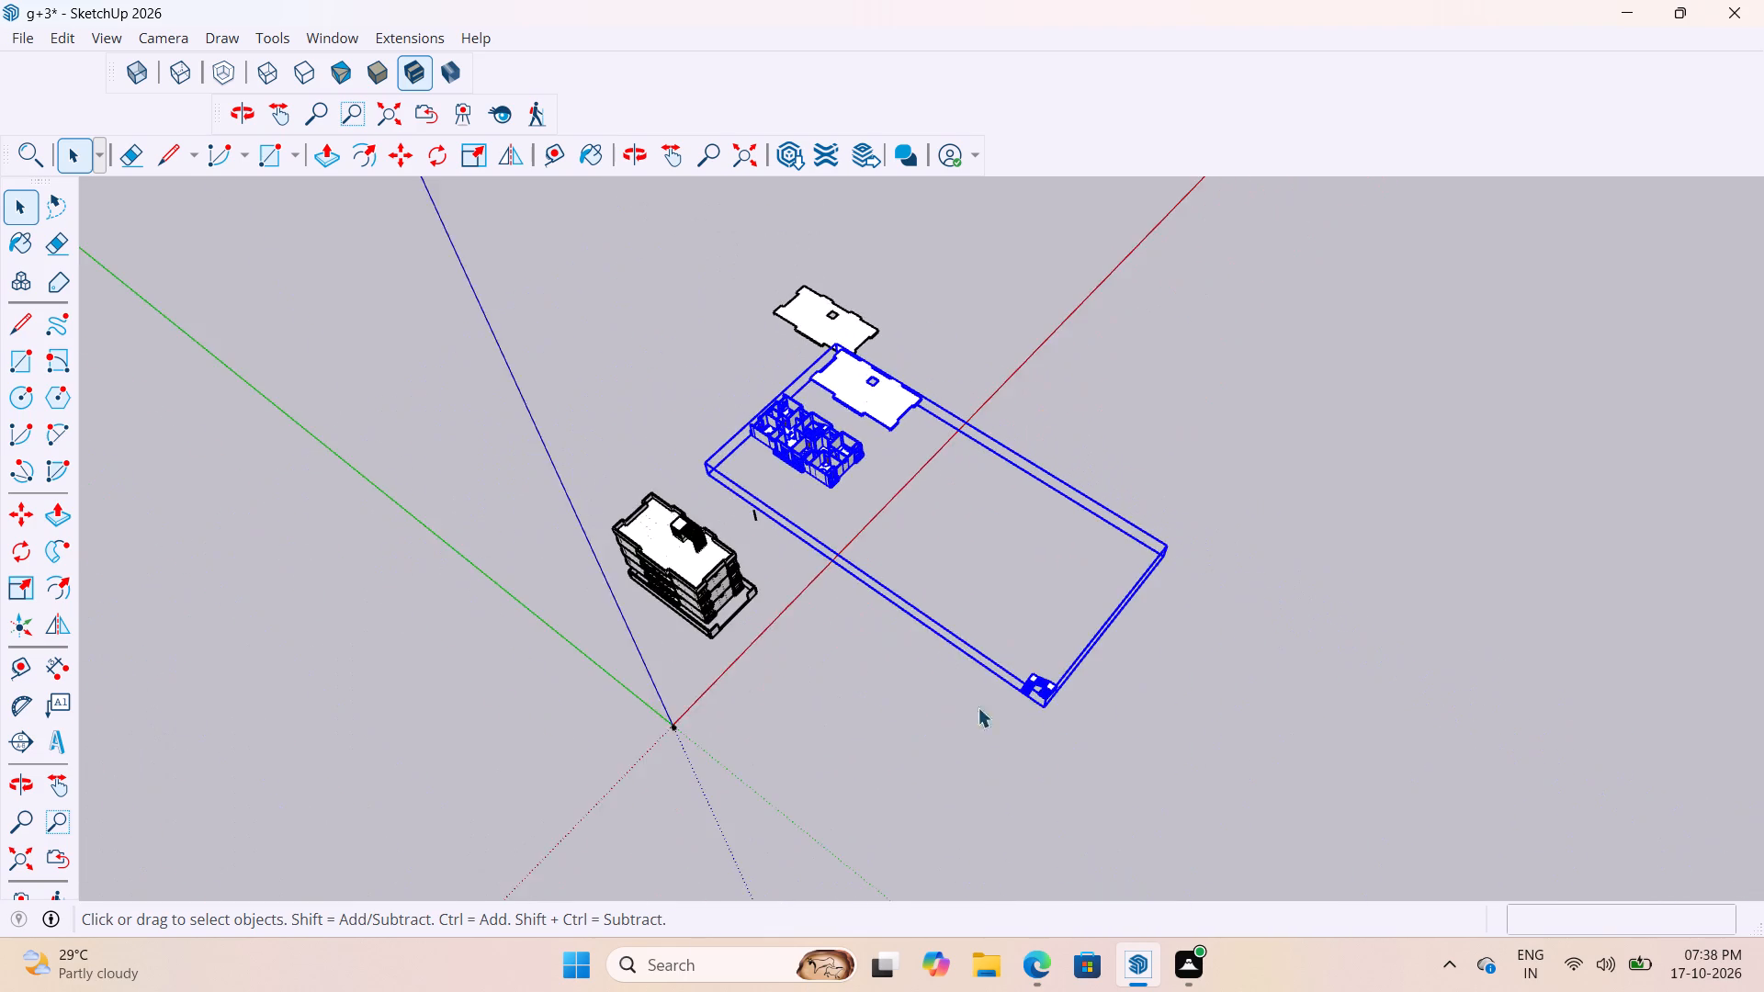
scroll(1043, 758, "up", 11)
scroll(1005, 596, "down", 5)
scroll(982, 600, "up", 2)
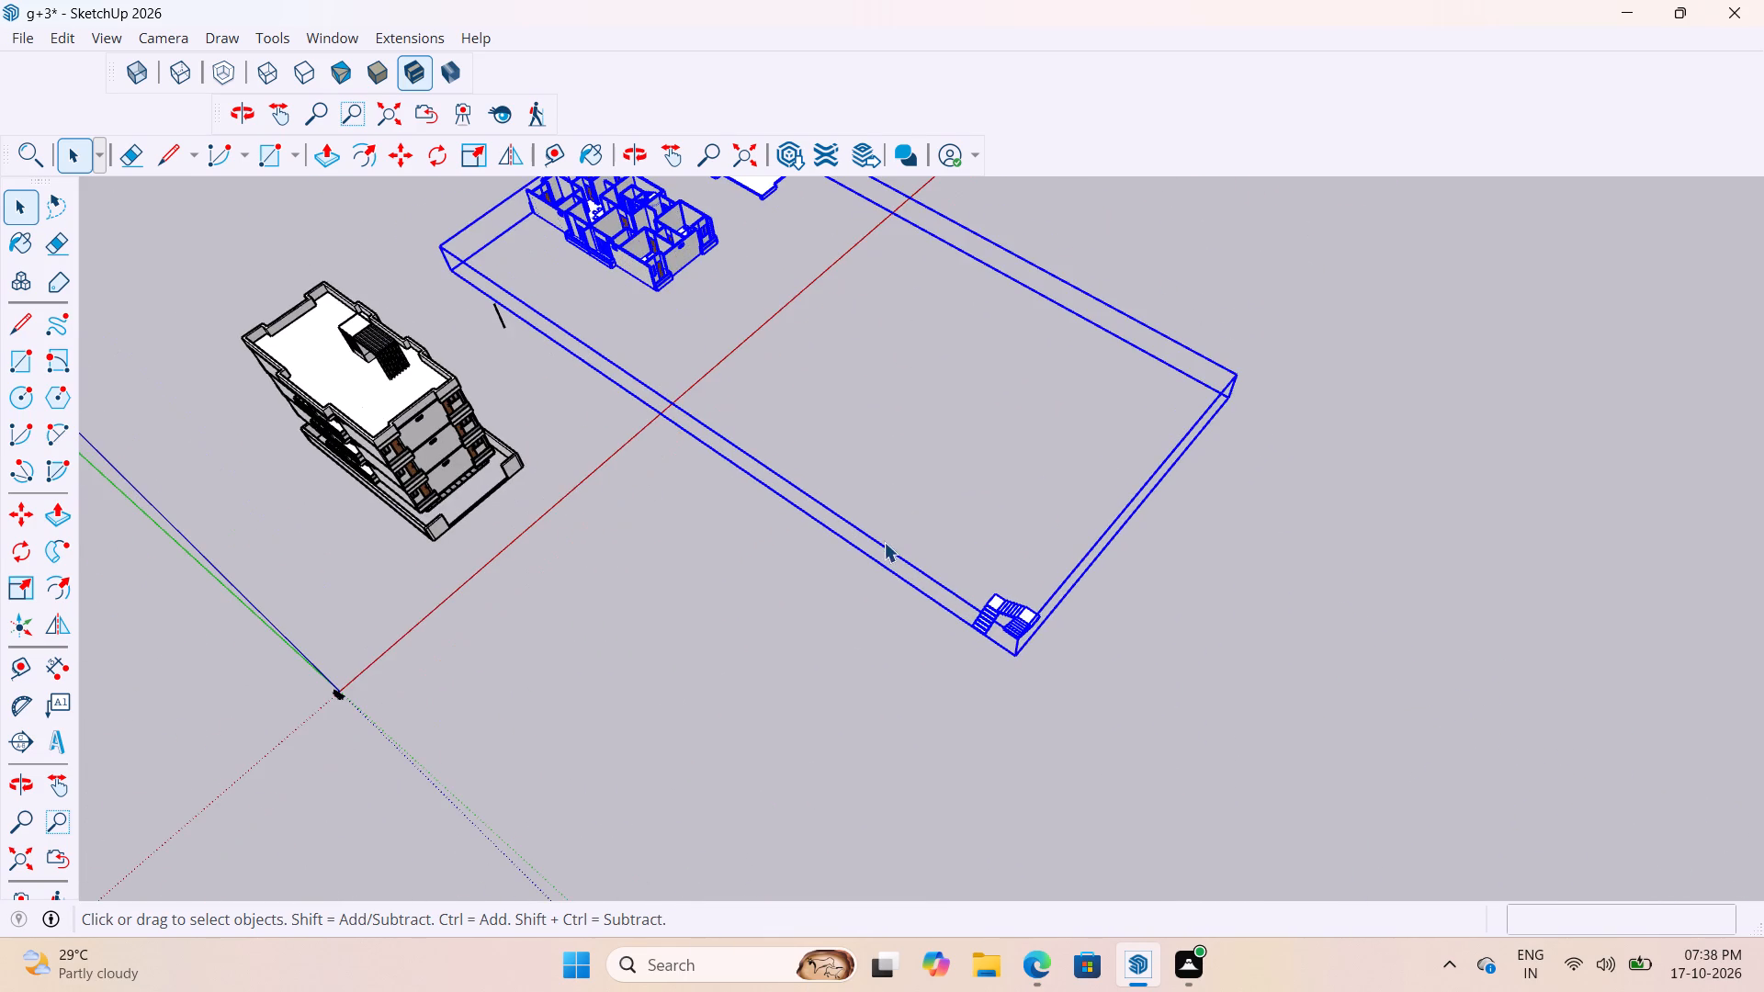
left_click(887, 558)
scroll(878, 648, "down", 7)
scroll(802, 454, "up", 2)
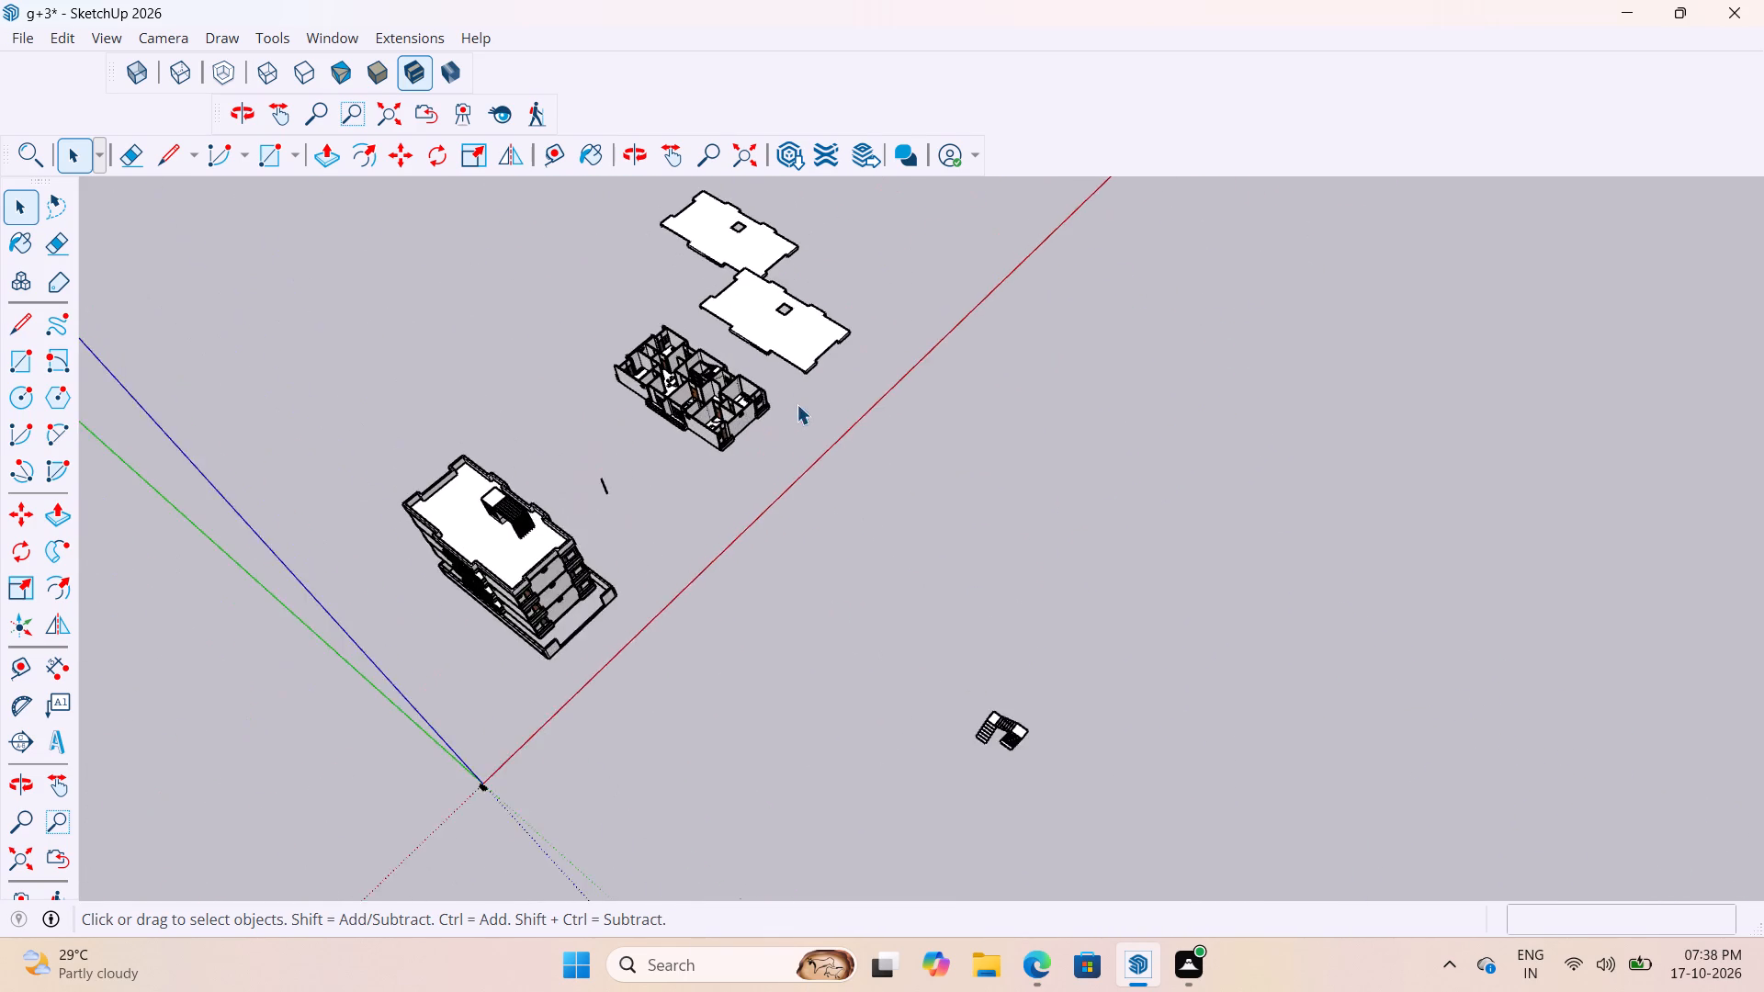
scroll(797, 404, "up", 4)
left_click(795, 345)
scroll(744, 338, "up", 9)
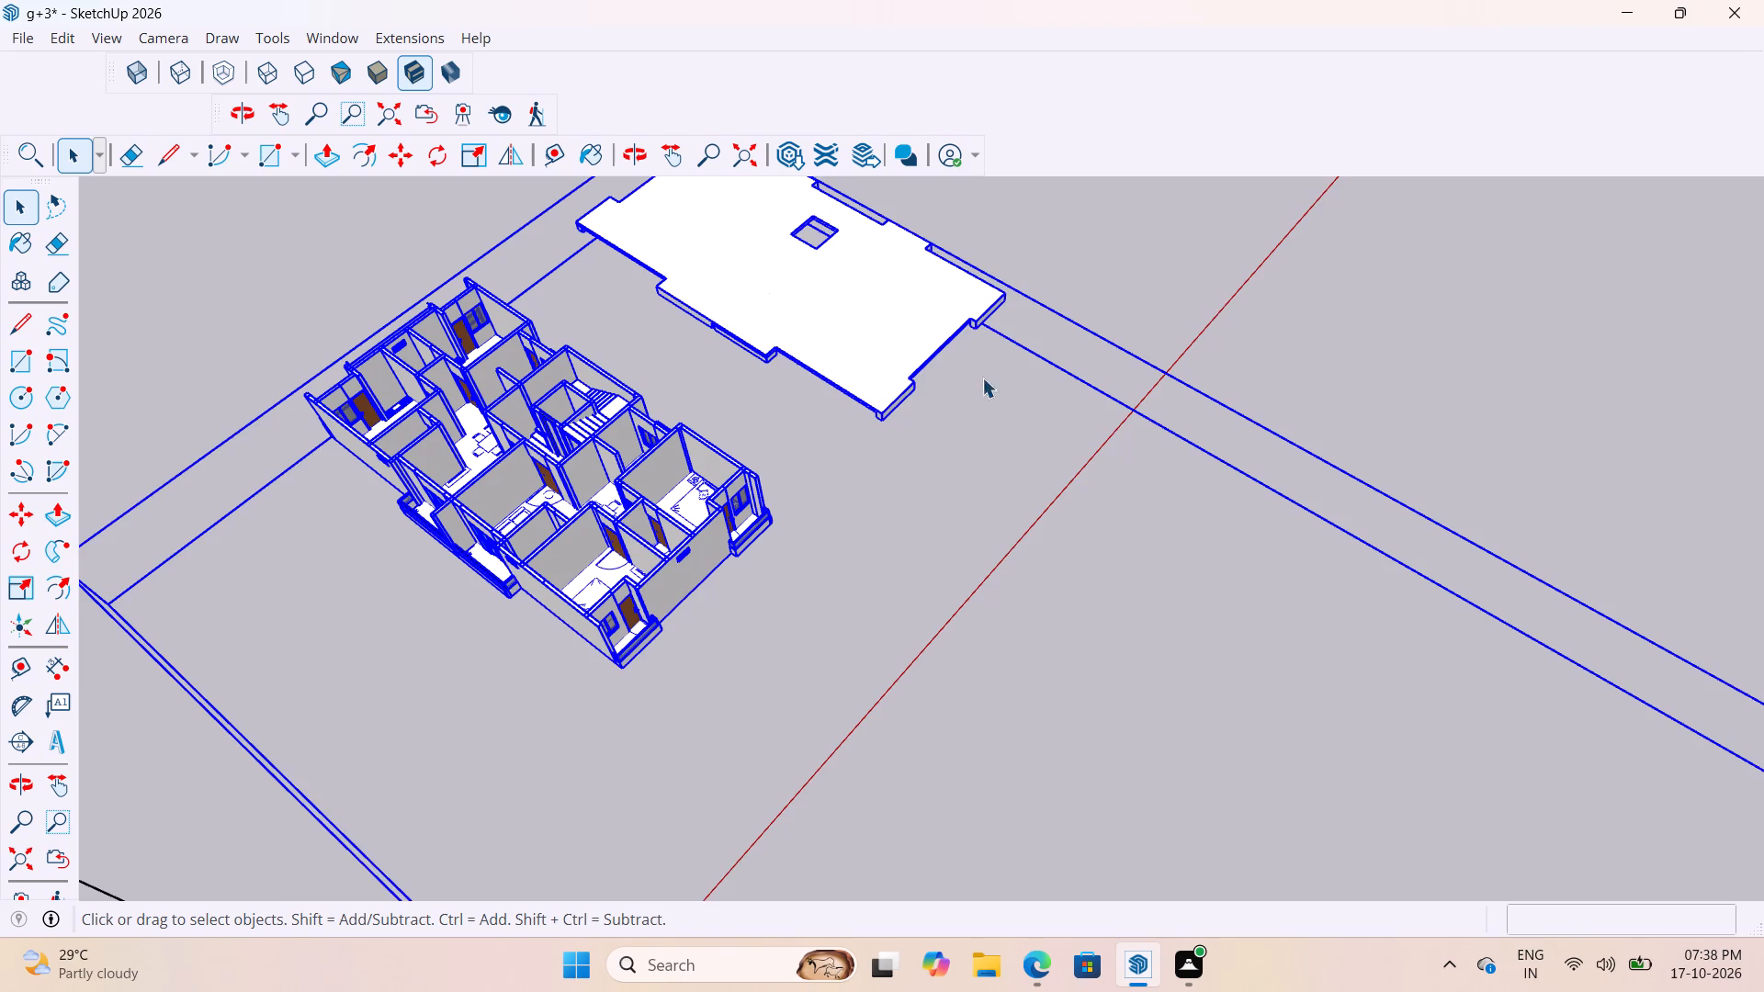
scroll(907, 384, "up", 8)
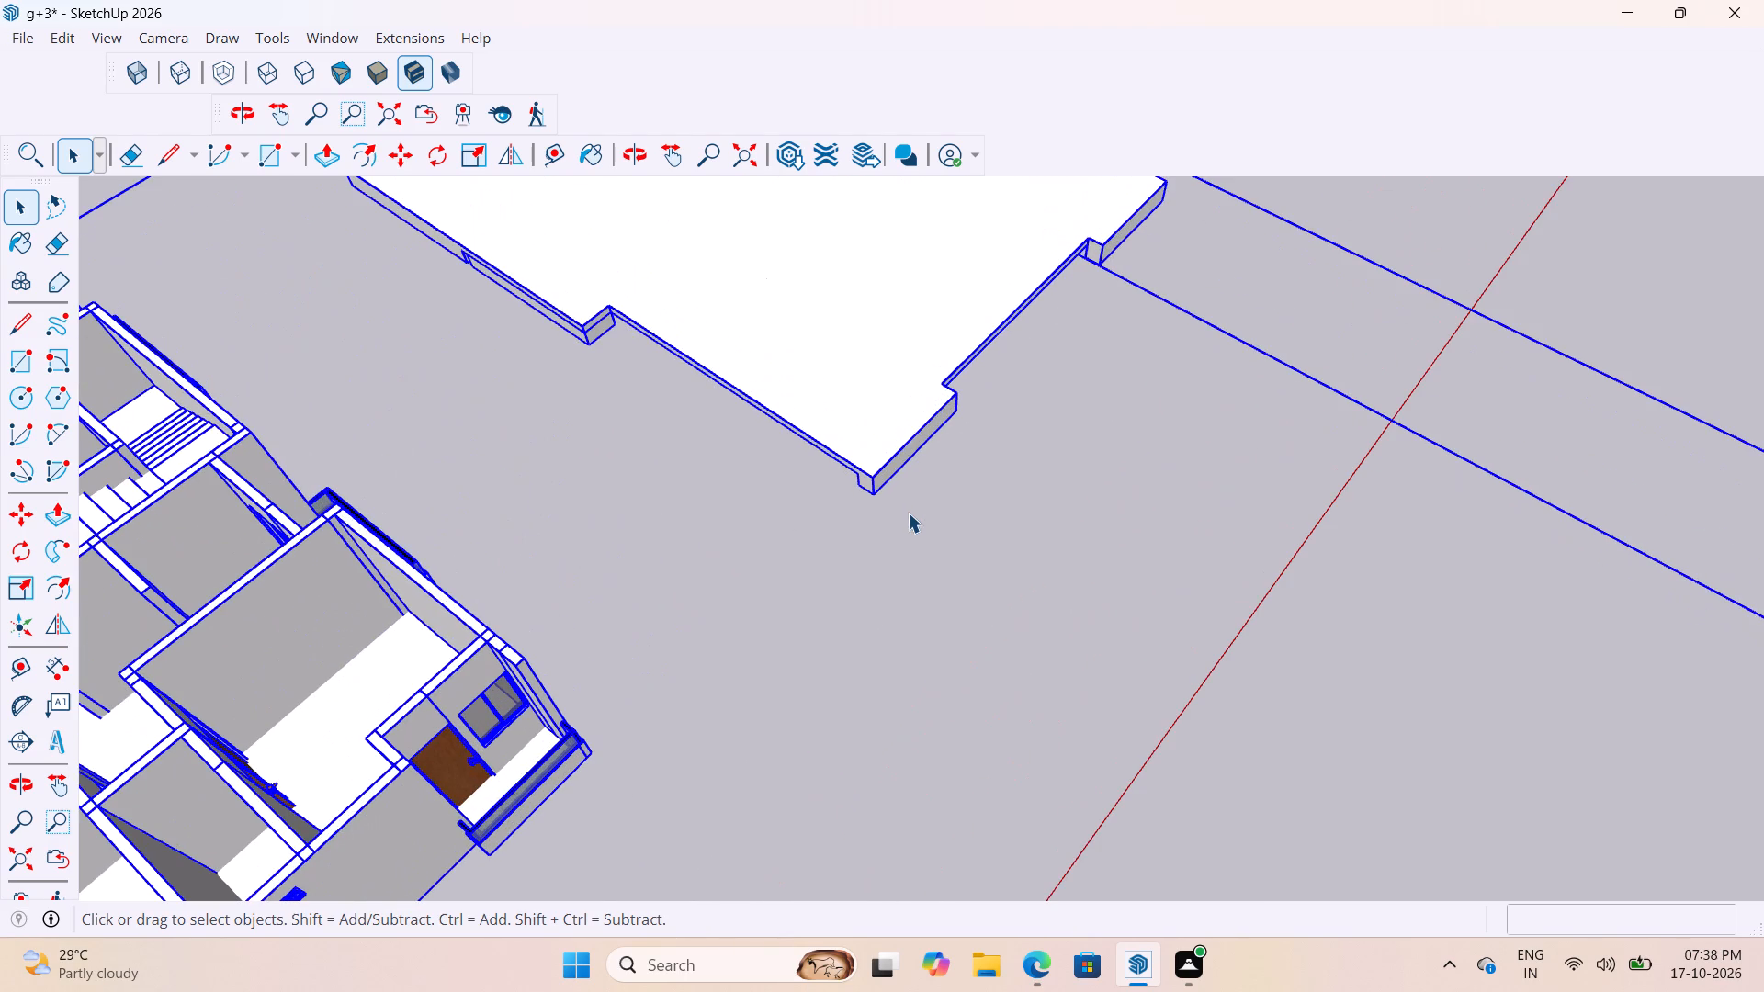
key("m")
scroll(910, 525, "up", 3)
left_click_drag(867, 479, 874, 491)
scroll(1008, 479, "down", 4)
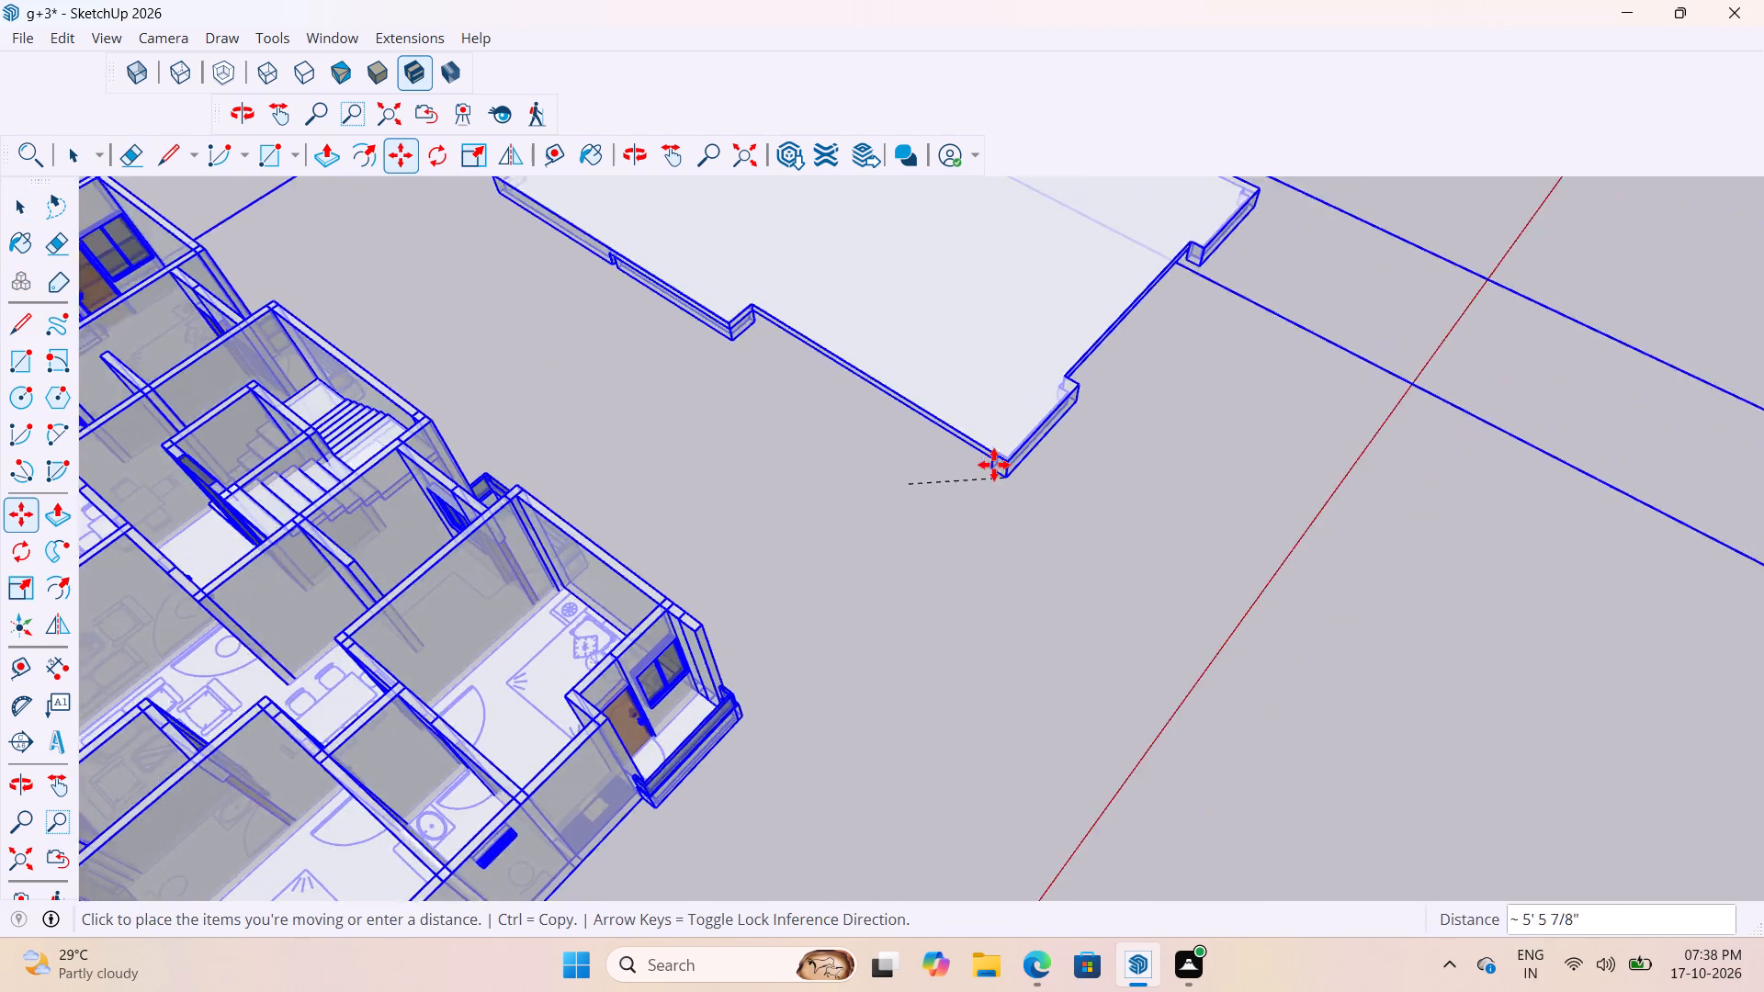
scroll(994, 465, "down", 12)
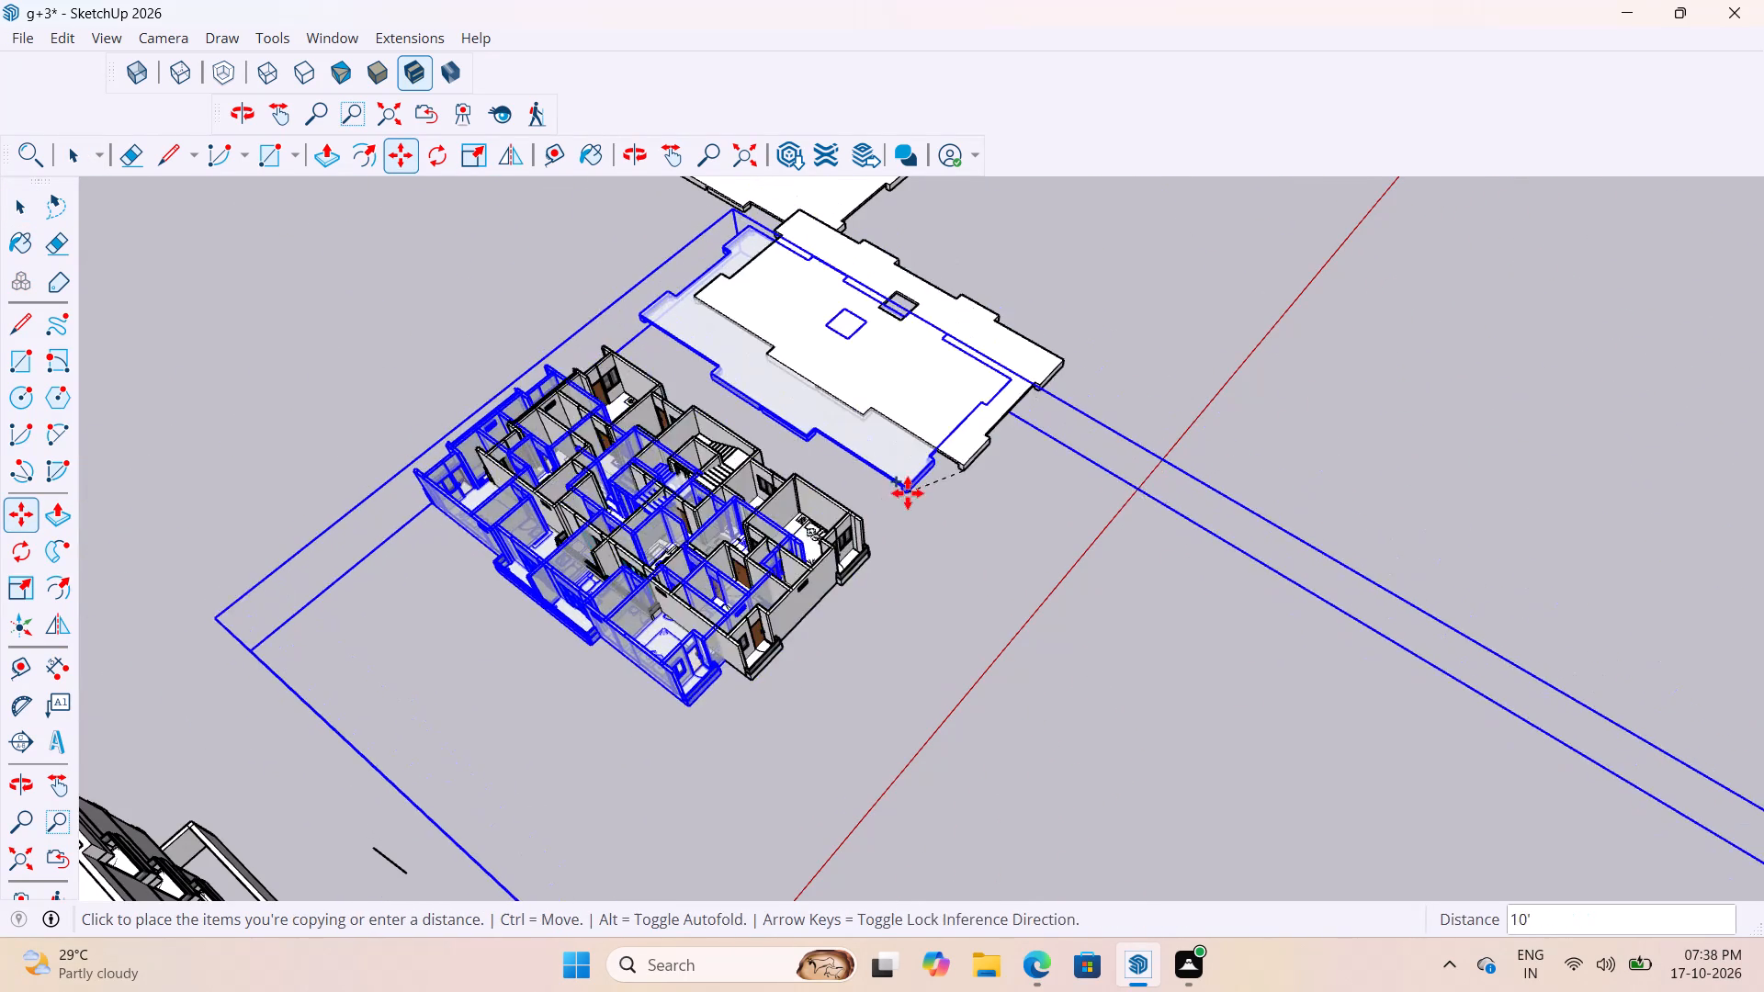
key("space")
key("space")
Open the single-floor group for editing at the staircase copy on open ground.
scroll(974, 440, "up", 3)
scroll(871, 347, "down", 10)
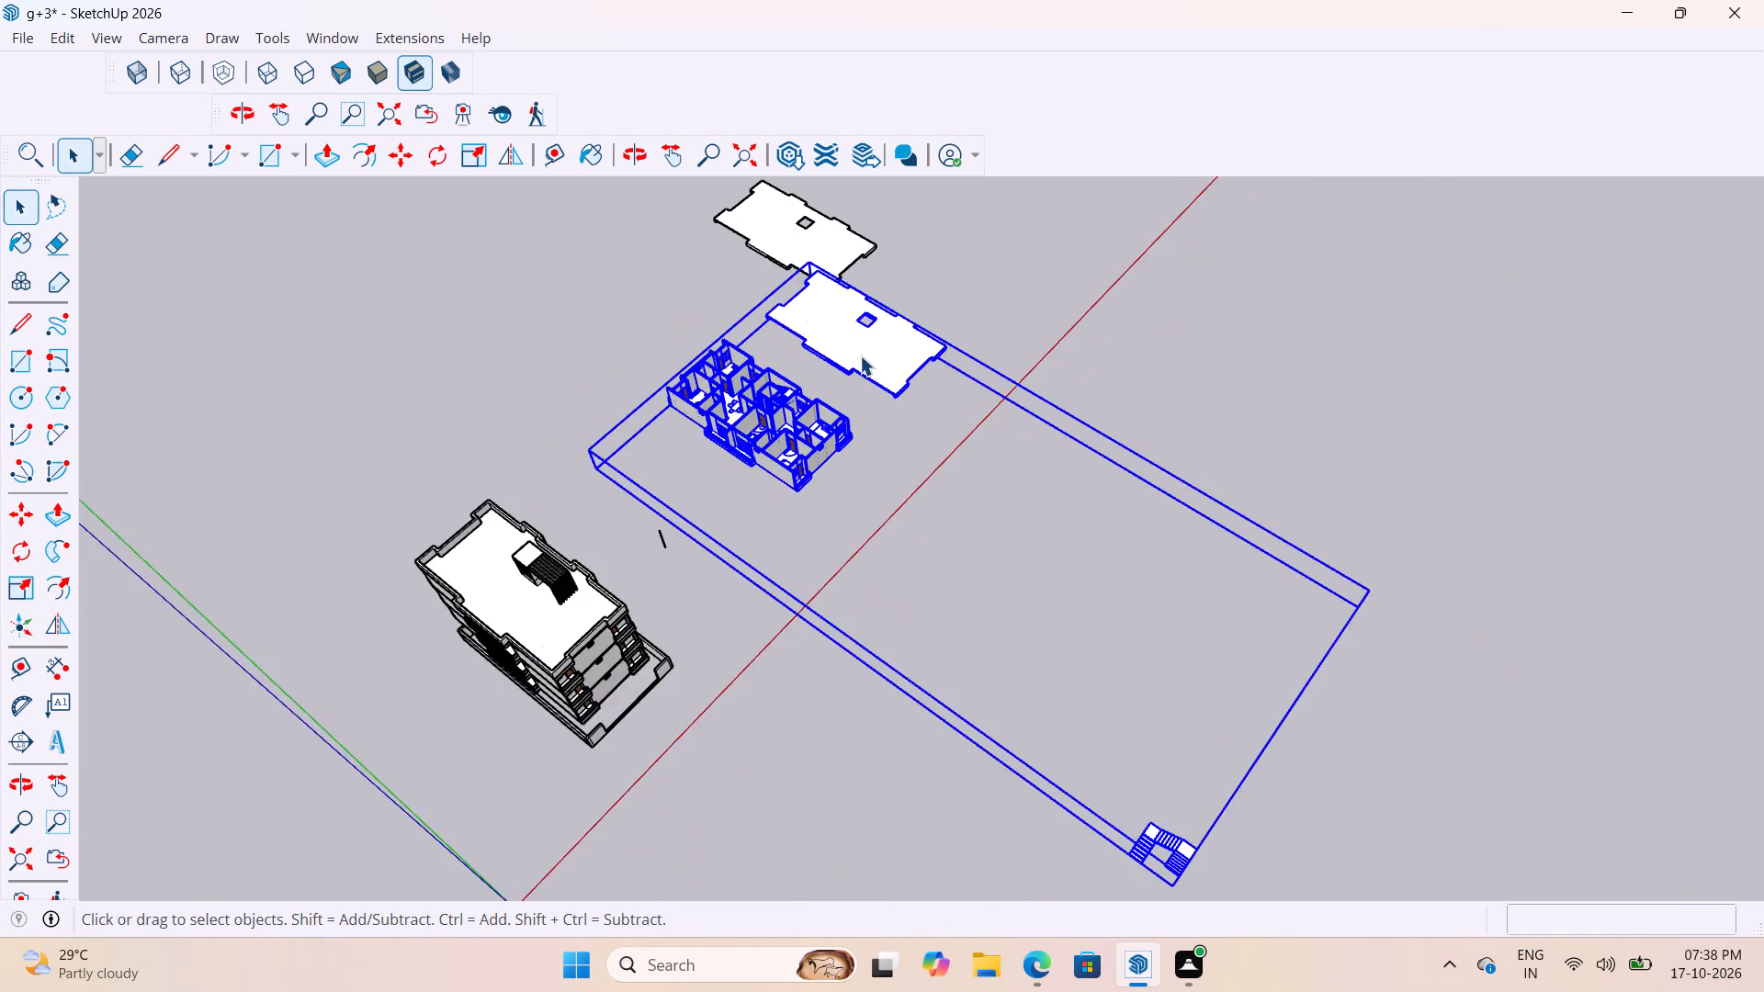
scroll(860, 355, "down", 5)
scroll(1050, 718, "up", 13)
double_click(1046, 624)
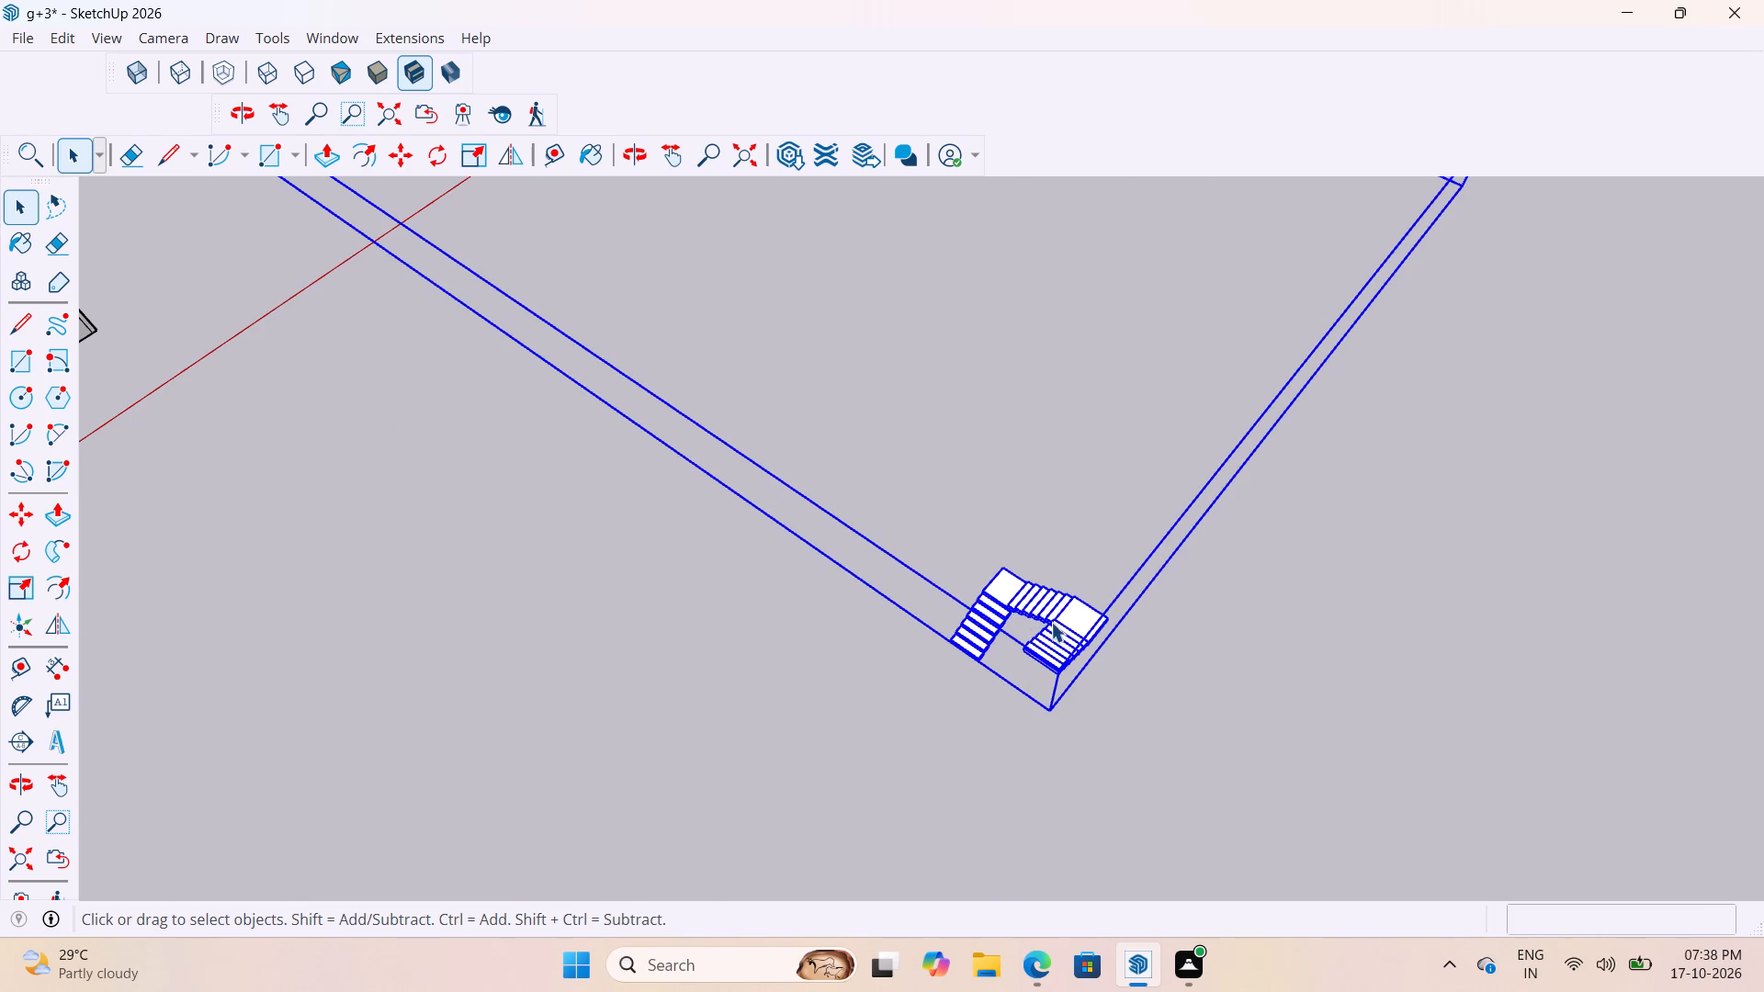
Explode the oversized outer group that encloses the staircase copy on open ground, and clear the selection.
right_click(903, 583)
left_click(899, 527)
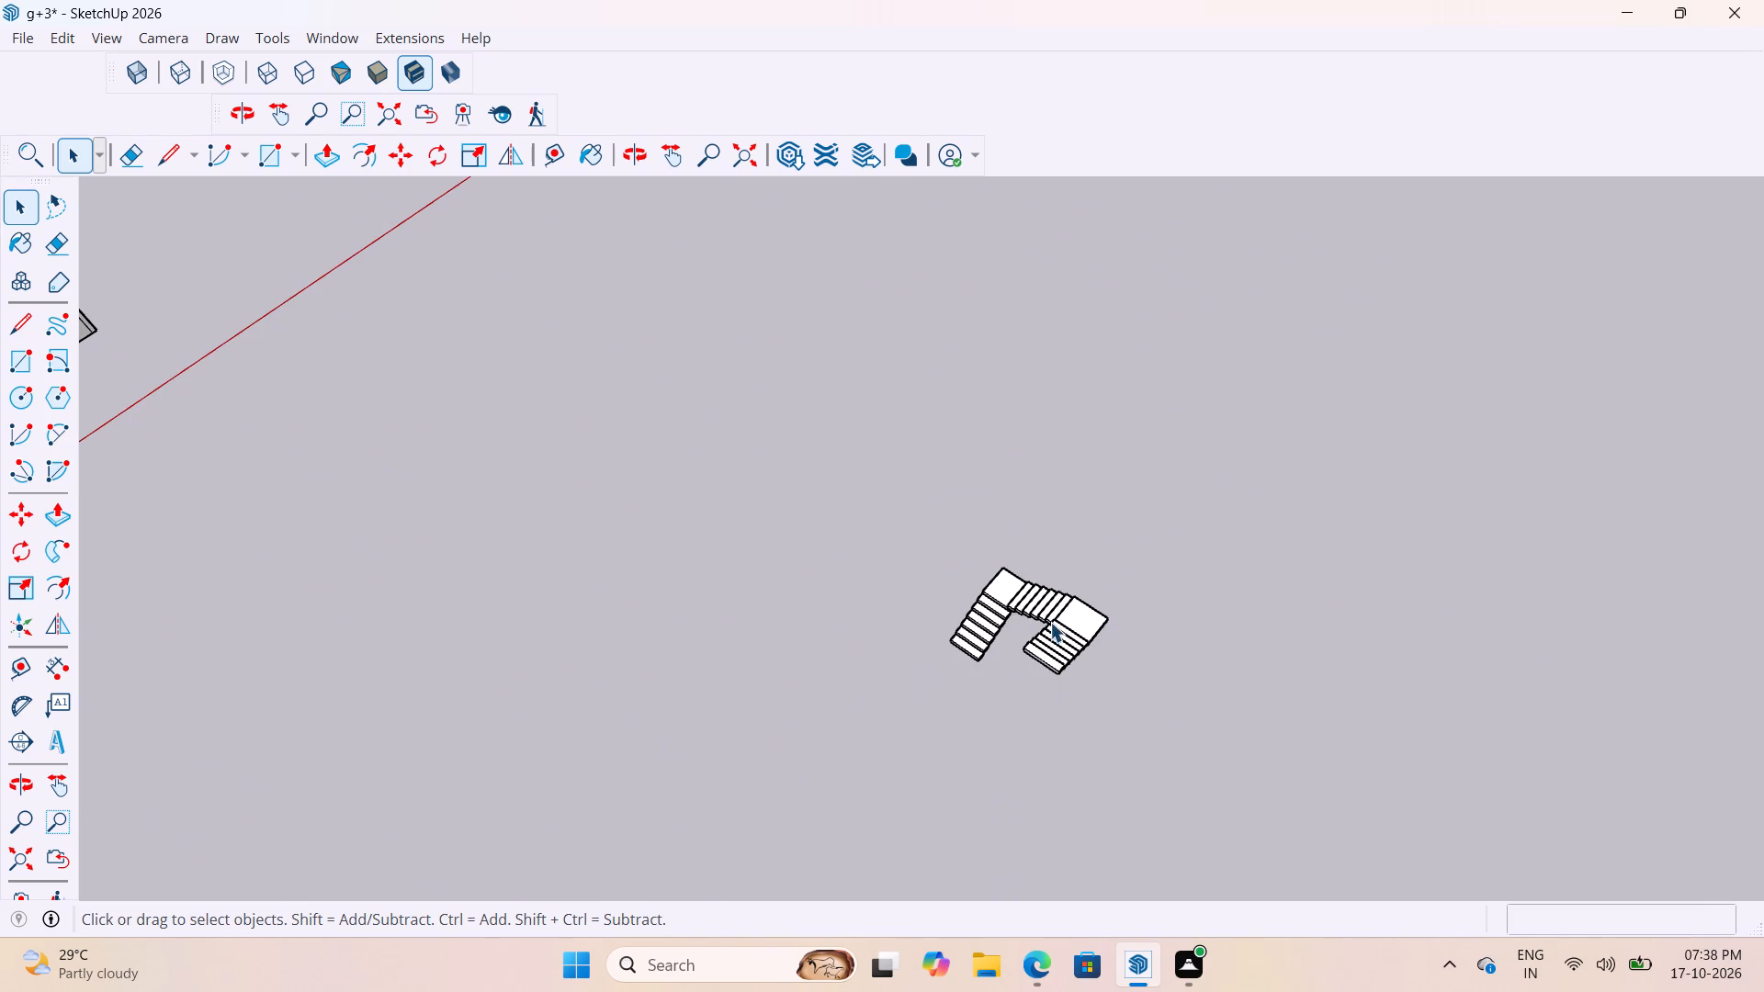
left_click(1050, 622)
right_click(1023, 616)
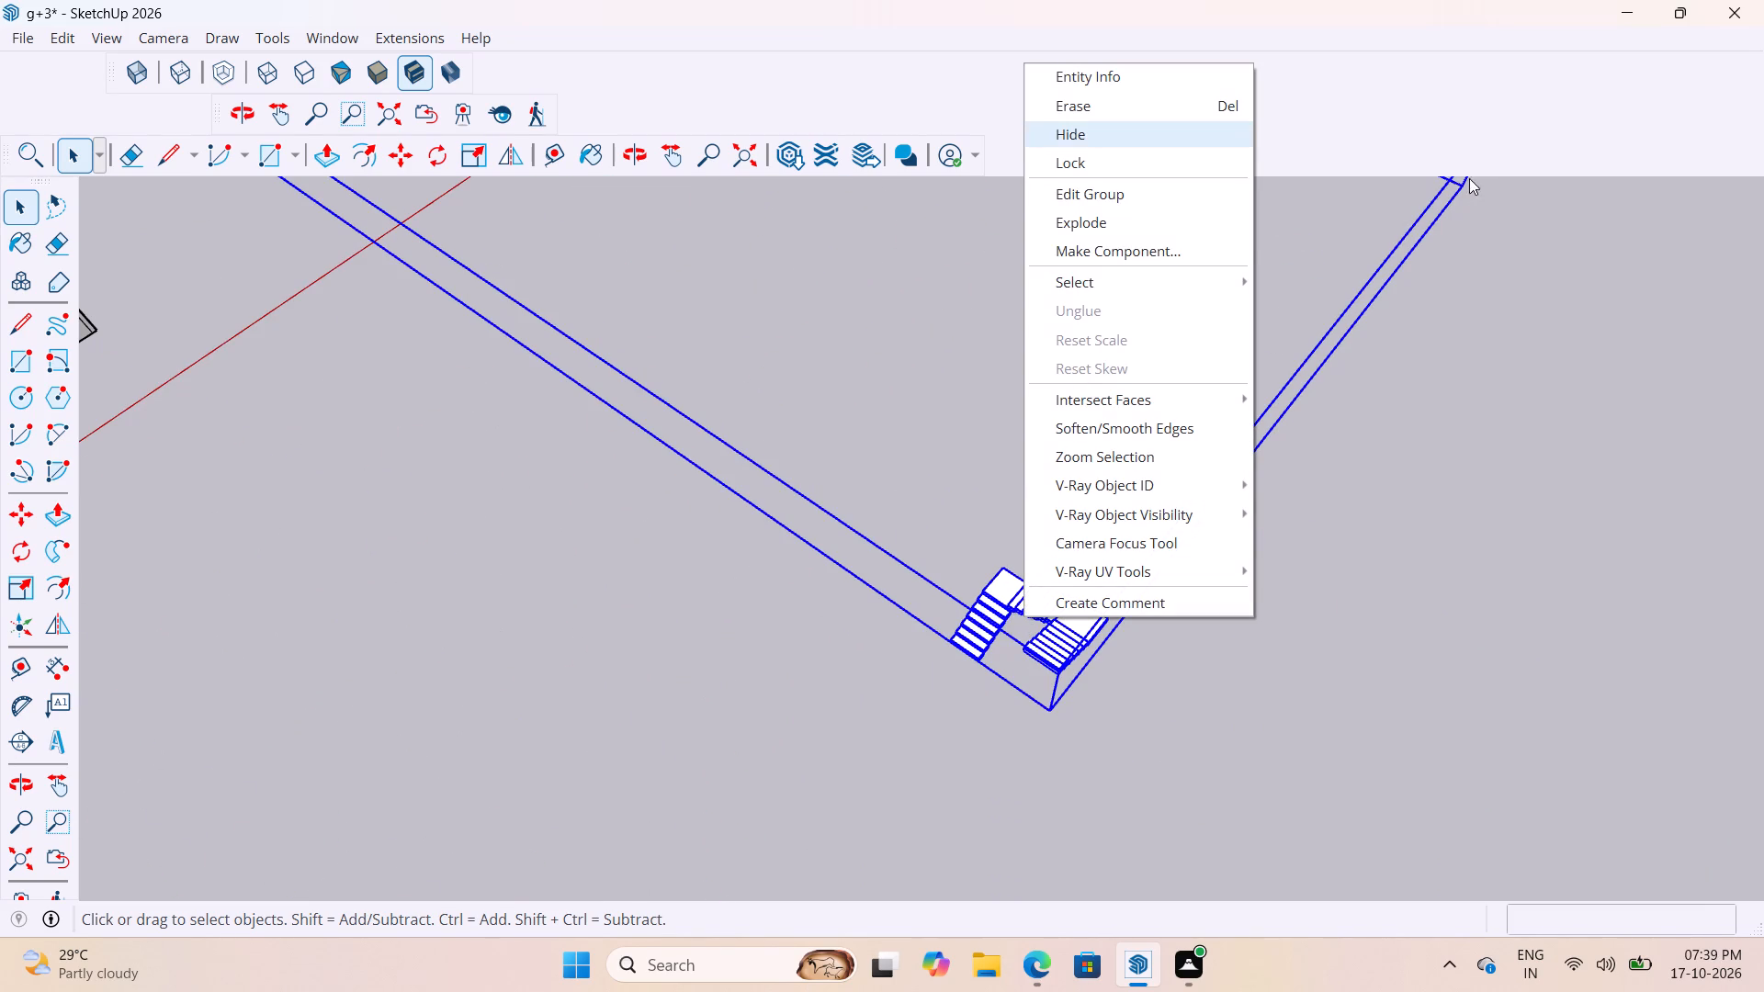
left_click(1195, 229)
left_click(821, 638)
Examine the main building's front facade and roof terrace in relation to the staircase copy and the exposed floor.
scroll(1021, 685, "down", 11)
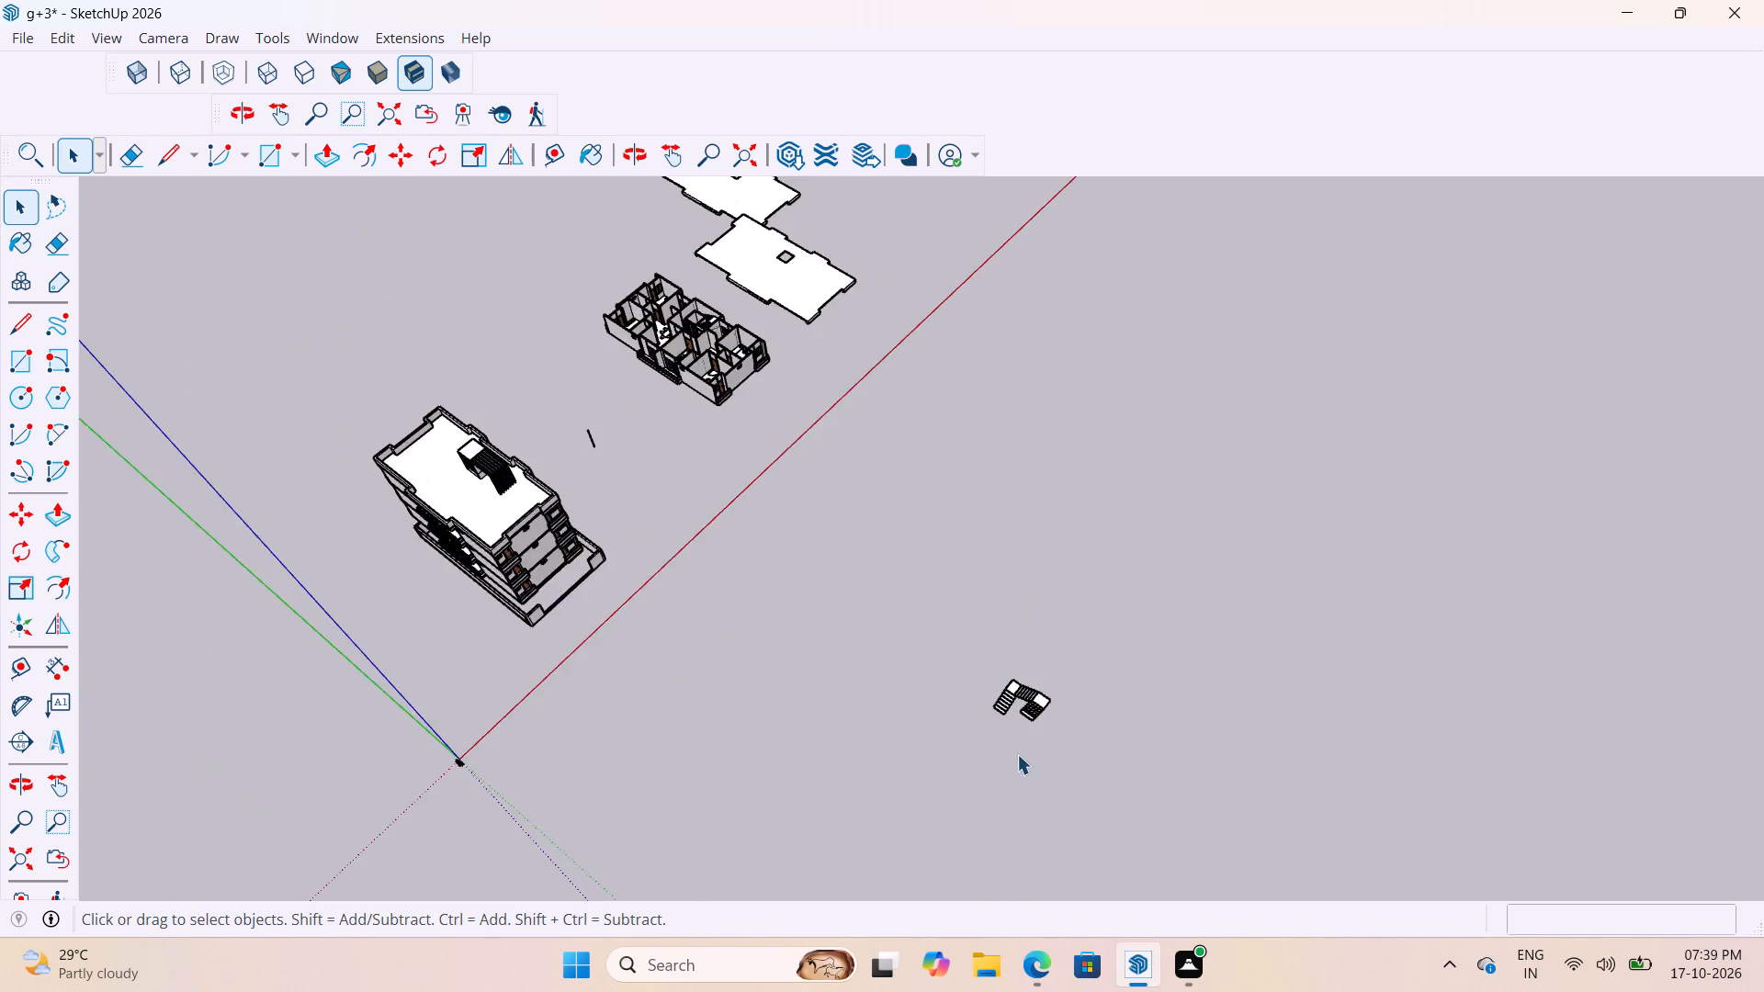
scroll(1017, 754, "down", 5)
scroll(831, 431, "up", 3)
left_click(824, 514)
scroll(829, 491, "up", 7)
left_click(904, 485)
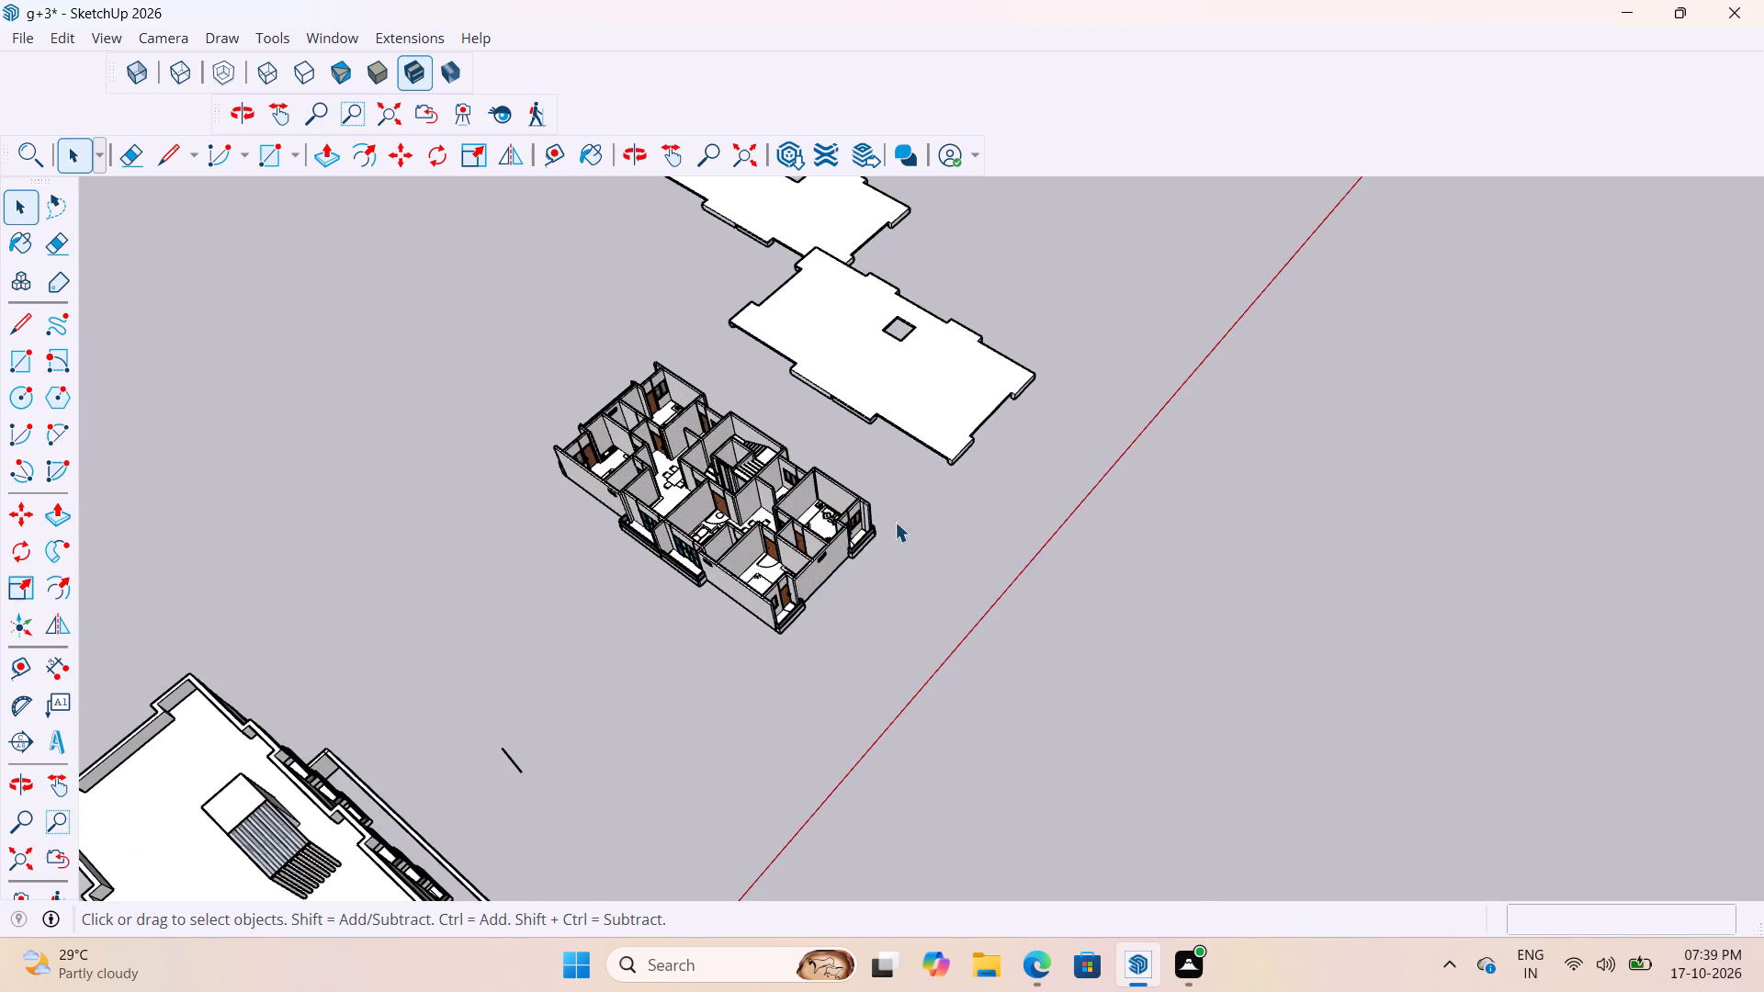
scroll(970, 481, "down", 10)
scroll(687, 600, "up", 9)
middle_click_drag(845, 637, 1015, 465)
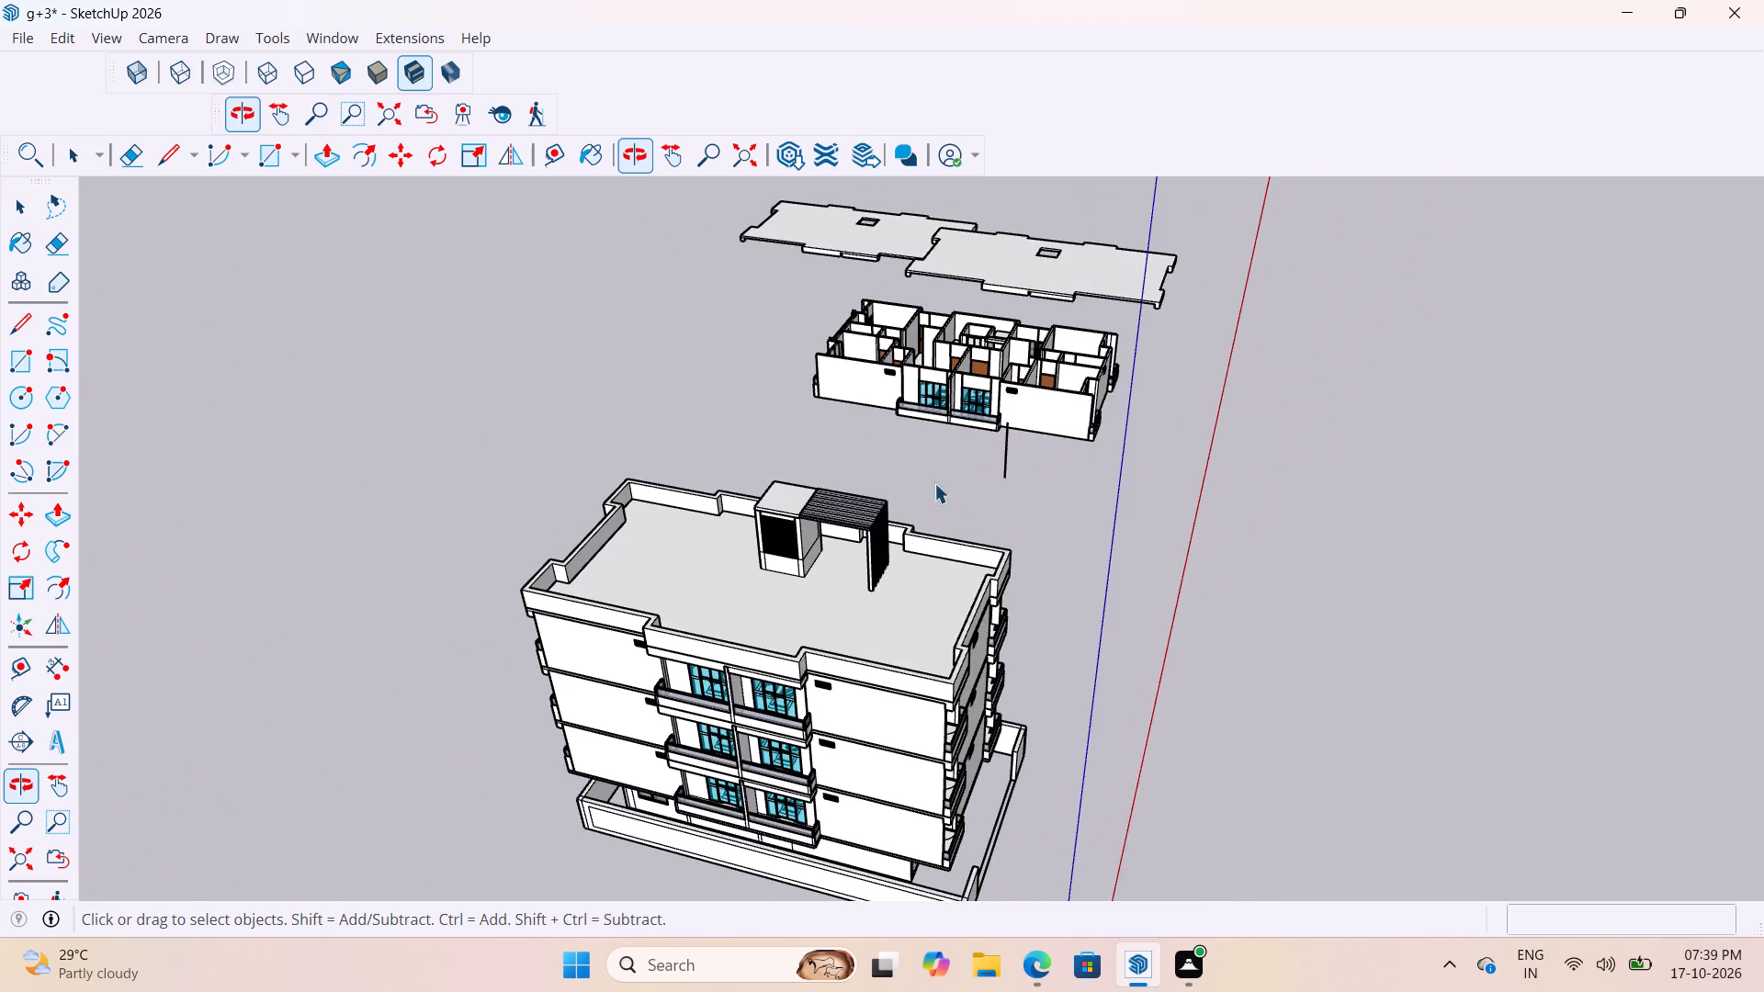
scroll(842, 626, "up", 4)
middle_click_drag(861, 592, 997, 444)
scroll(1011, 389, "up", 4)
middle_click_drag(991, 442, 972, 645)
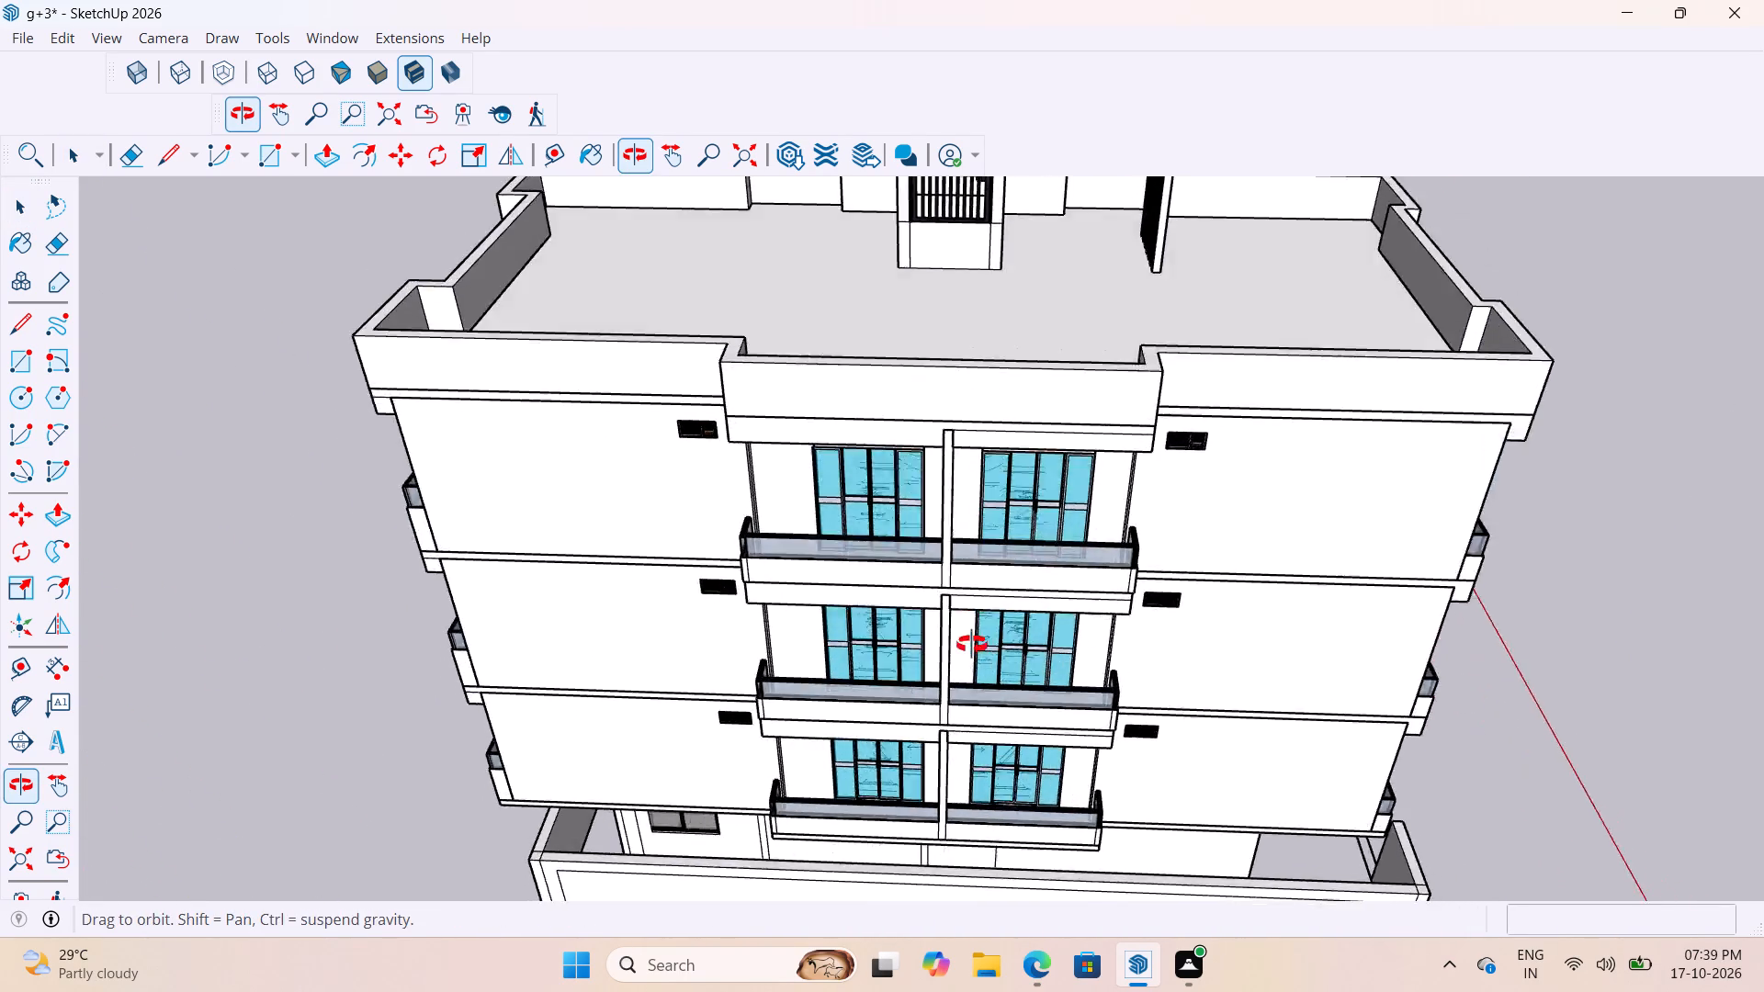
middle_click_drag(972, 645, 976, 733)
scroll(772, 441, "down", 20)
scroll(772, 441, "down", 3)
scroll(1164, 355, "up", 20)
scroll(1164, 355, "up", 2)
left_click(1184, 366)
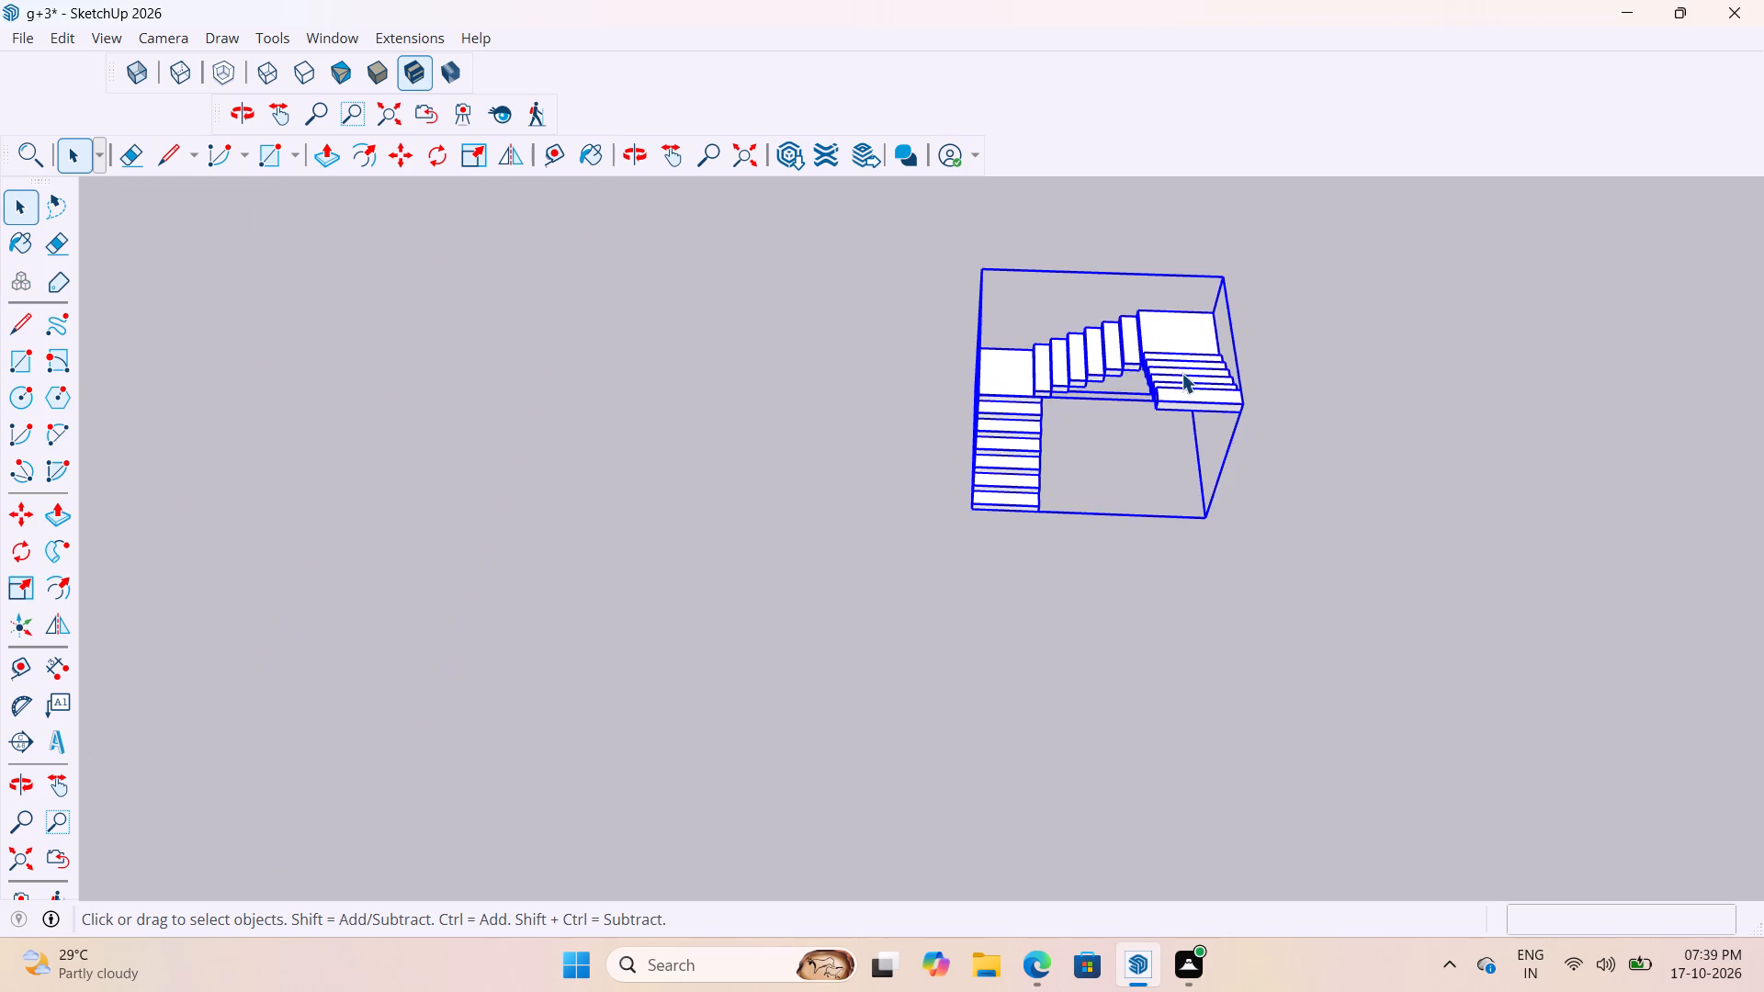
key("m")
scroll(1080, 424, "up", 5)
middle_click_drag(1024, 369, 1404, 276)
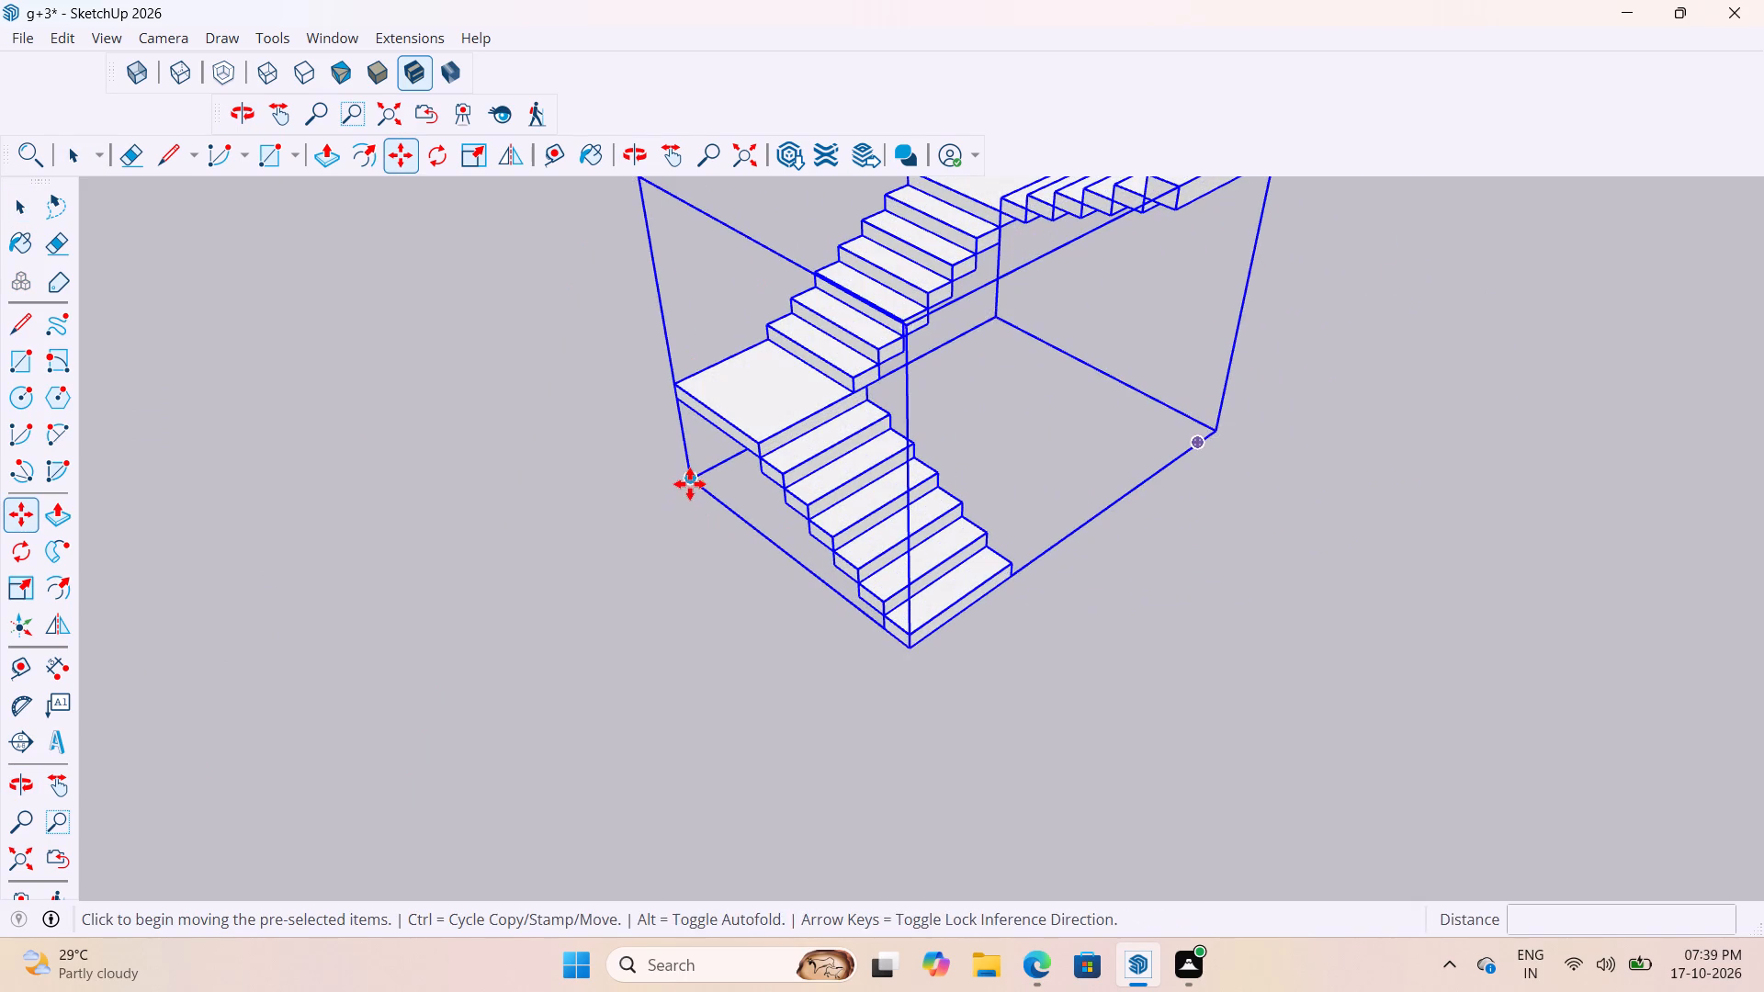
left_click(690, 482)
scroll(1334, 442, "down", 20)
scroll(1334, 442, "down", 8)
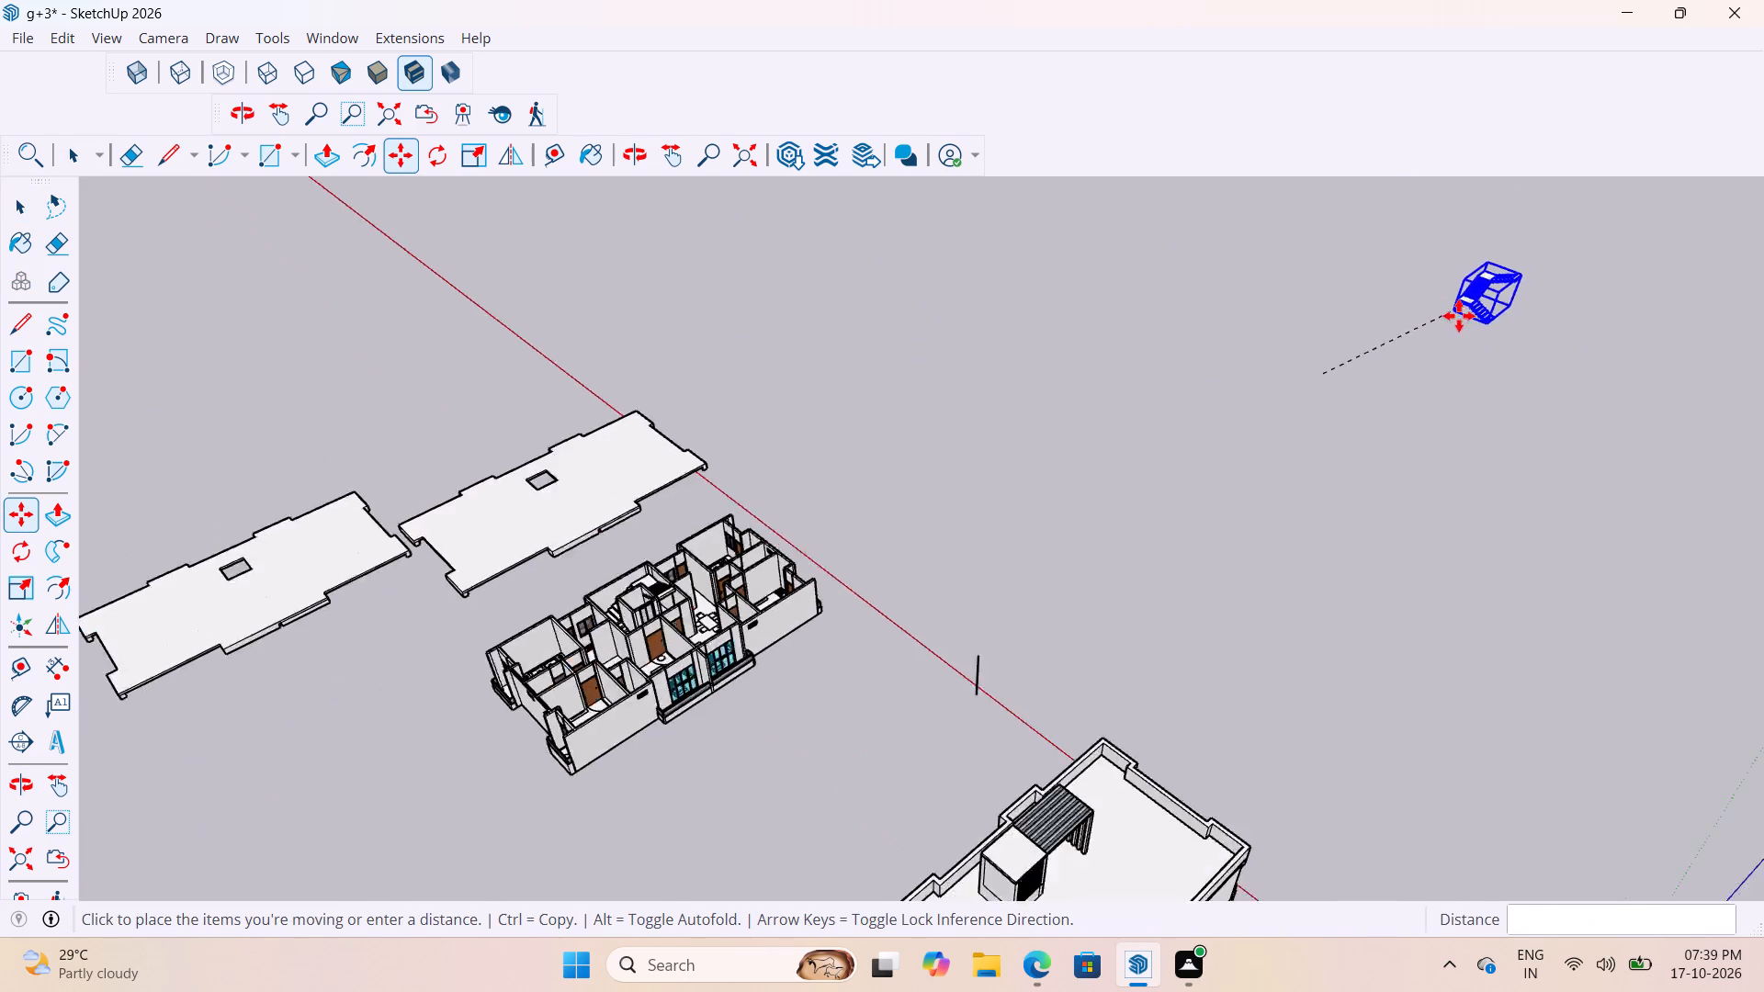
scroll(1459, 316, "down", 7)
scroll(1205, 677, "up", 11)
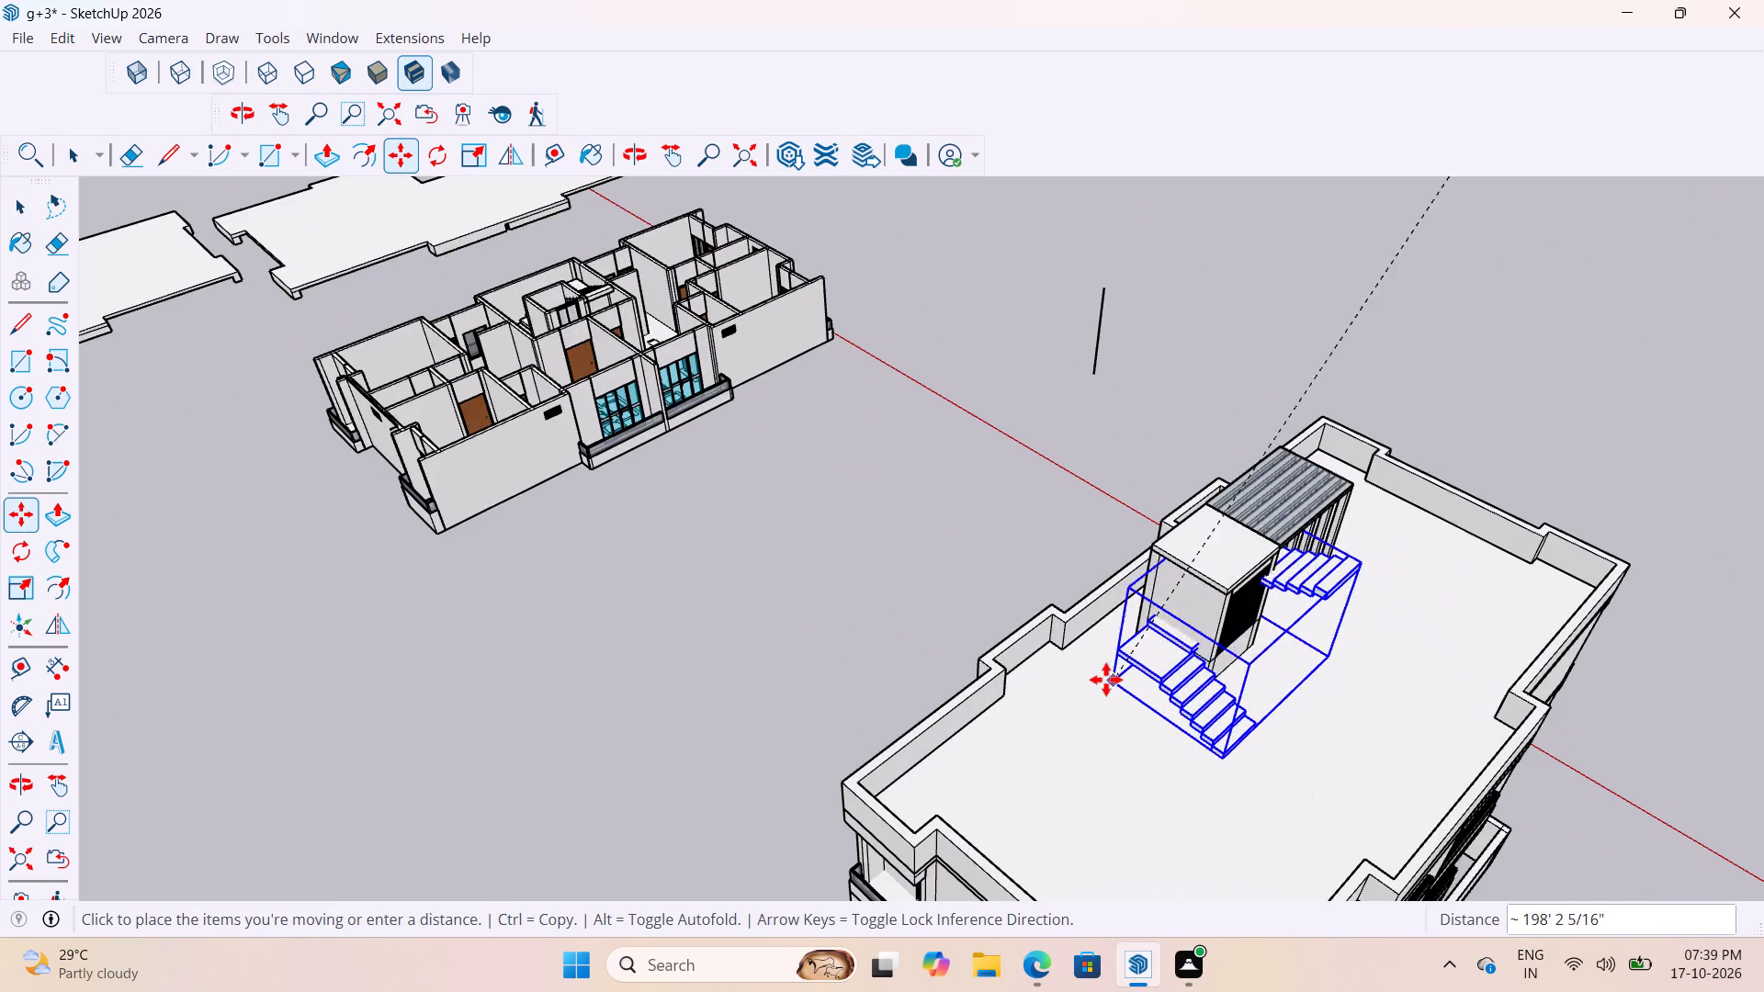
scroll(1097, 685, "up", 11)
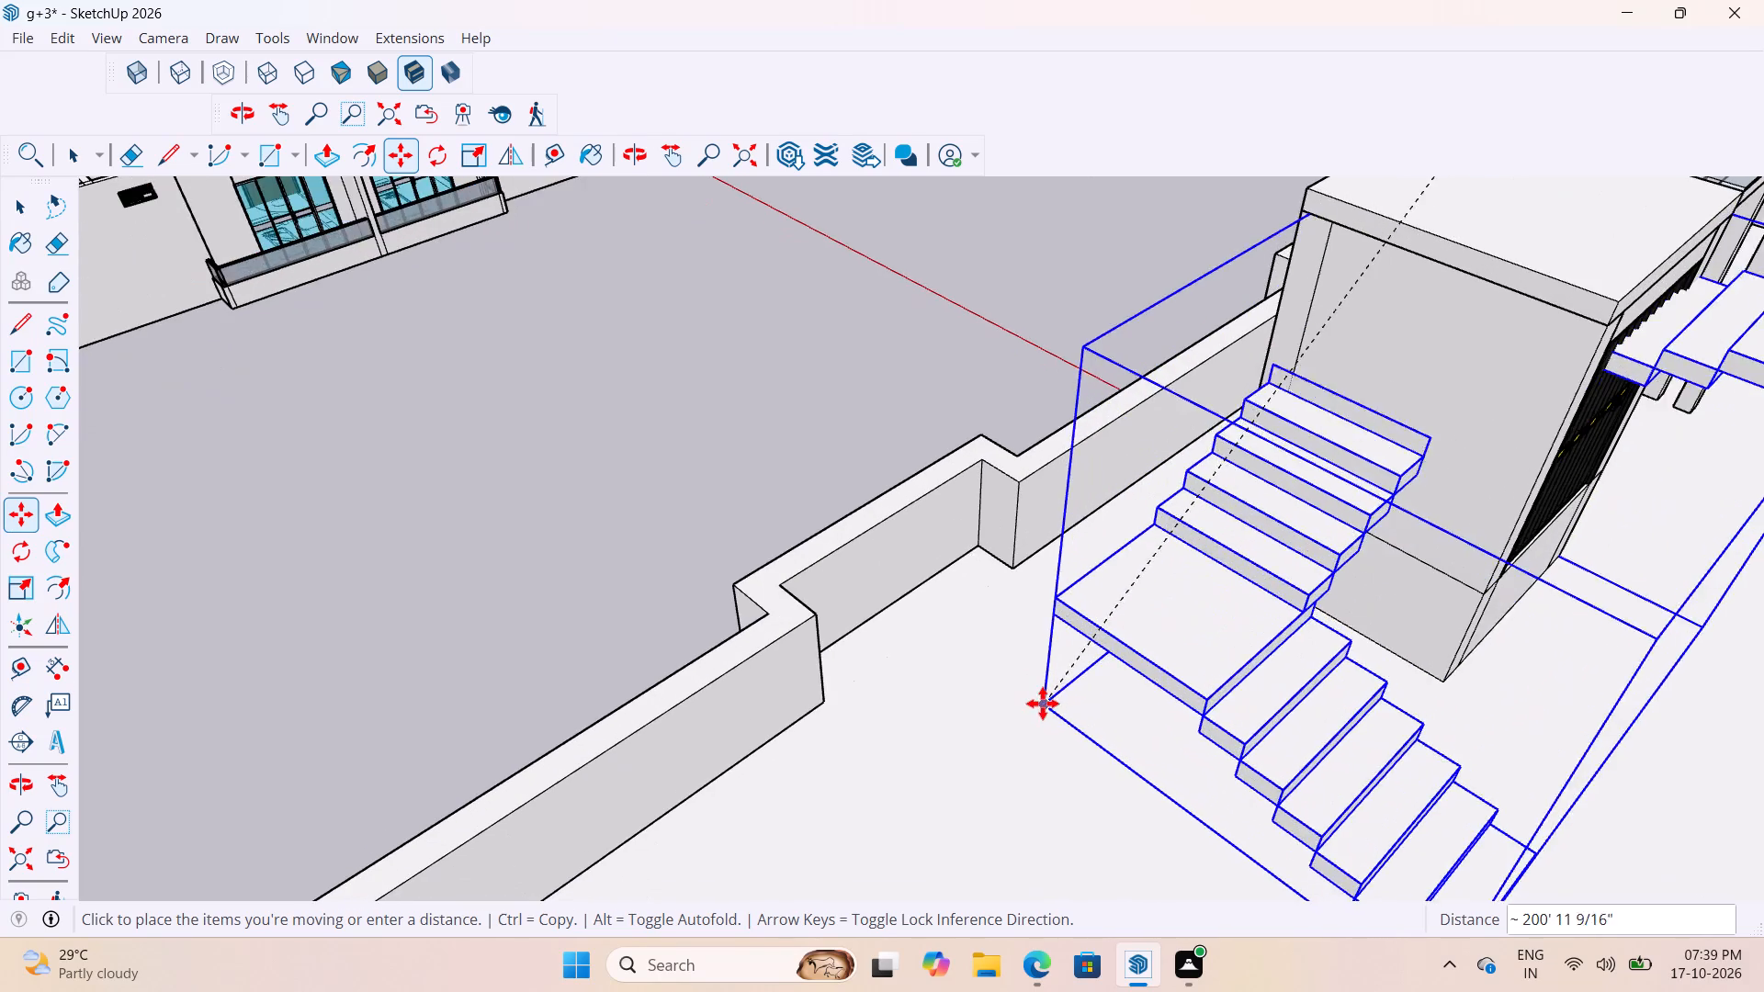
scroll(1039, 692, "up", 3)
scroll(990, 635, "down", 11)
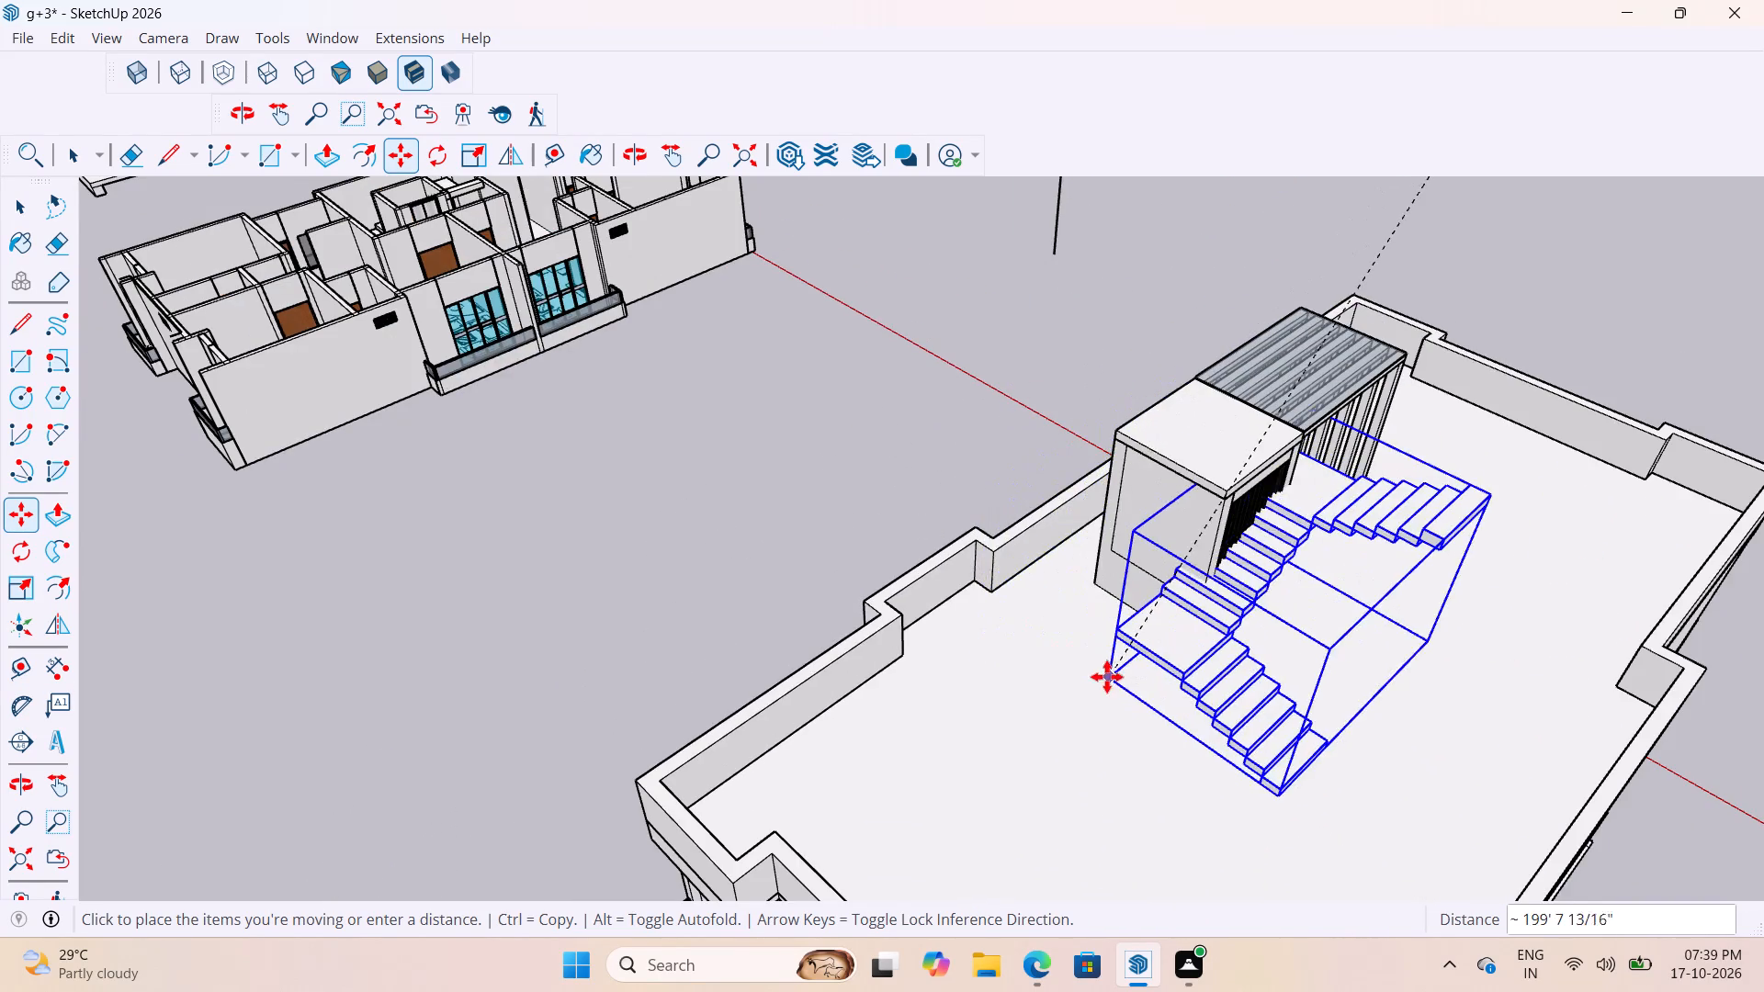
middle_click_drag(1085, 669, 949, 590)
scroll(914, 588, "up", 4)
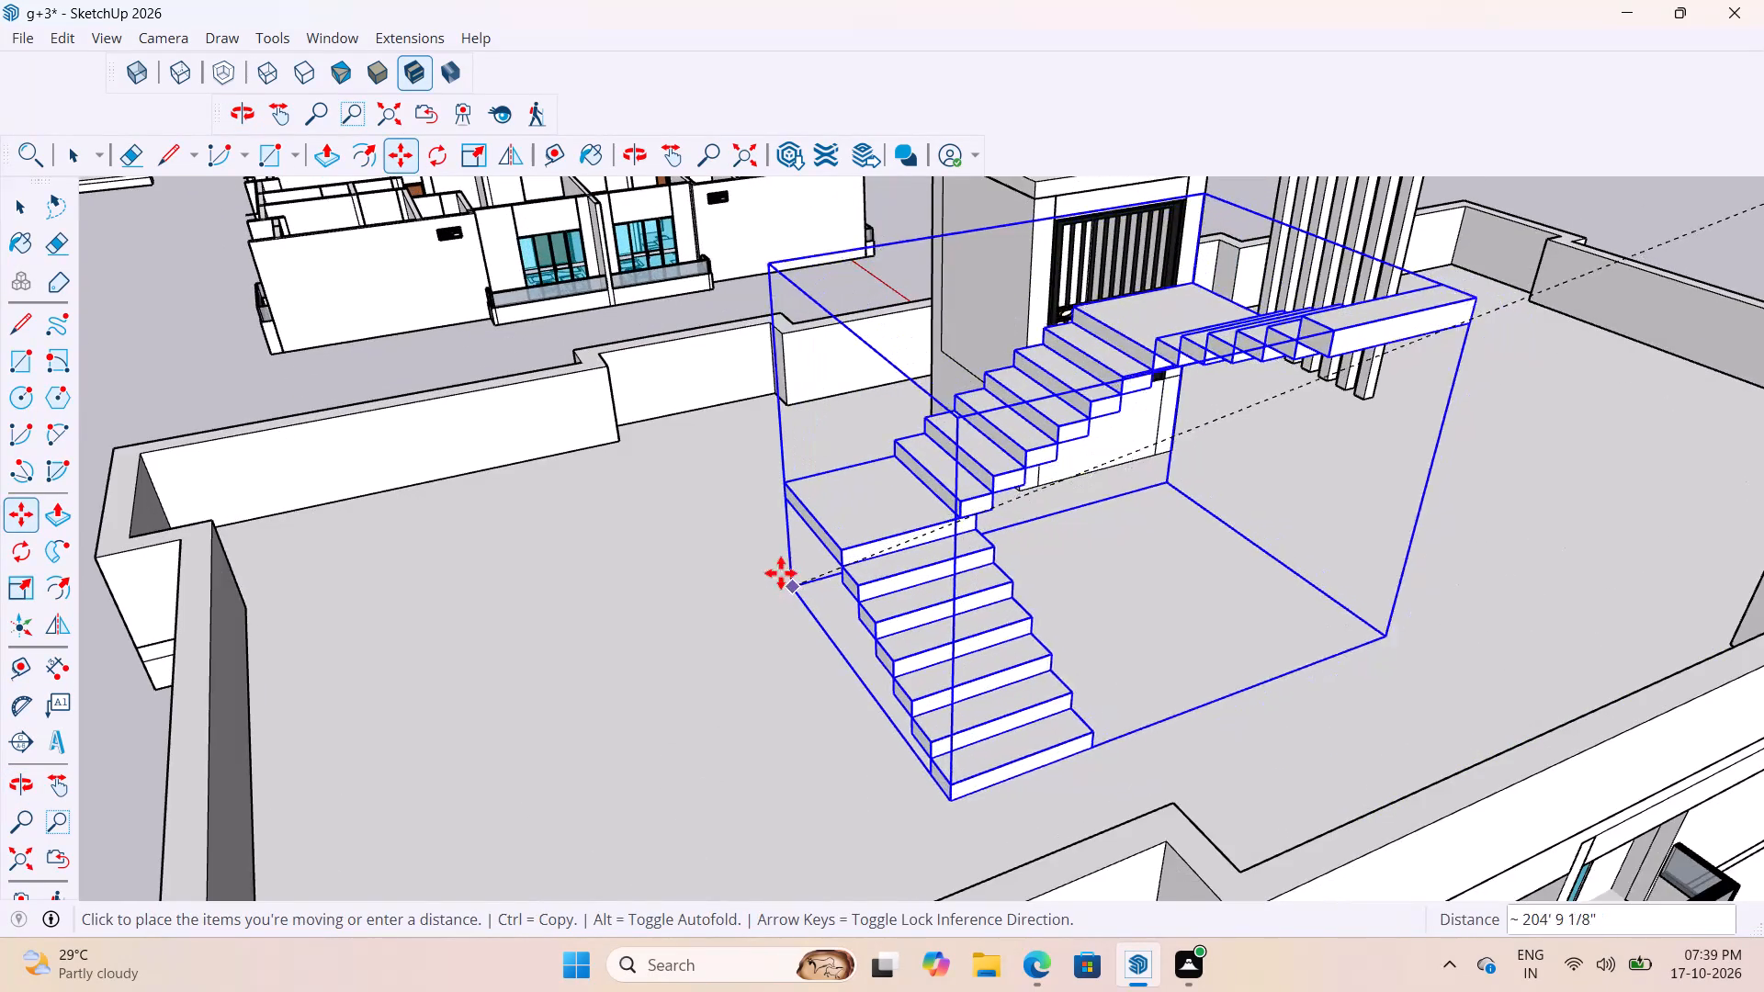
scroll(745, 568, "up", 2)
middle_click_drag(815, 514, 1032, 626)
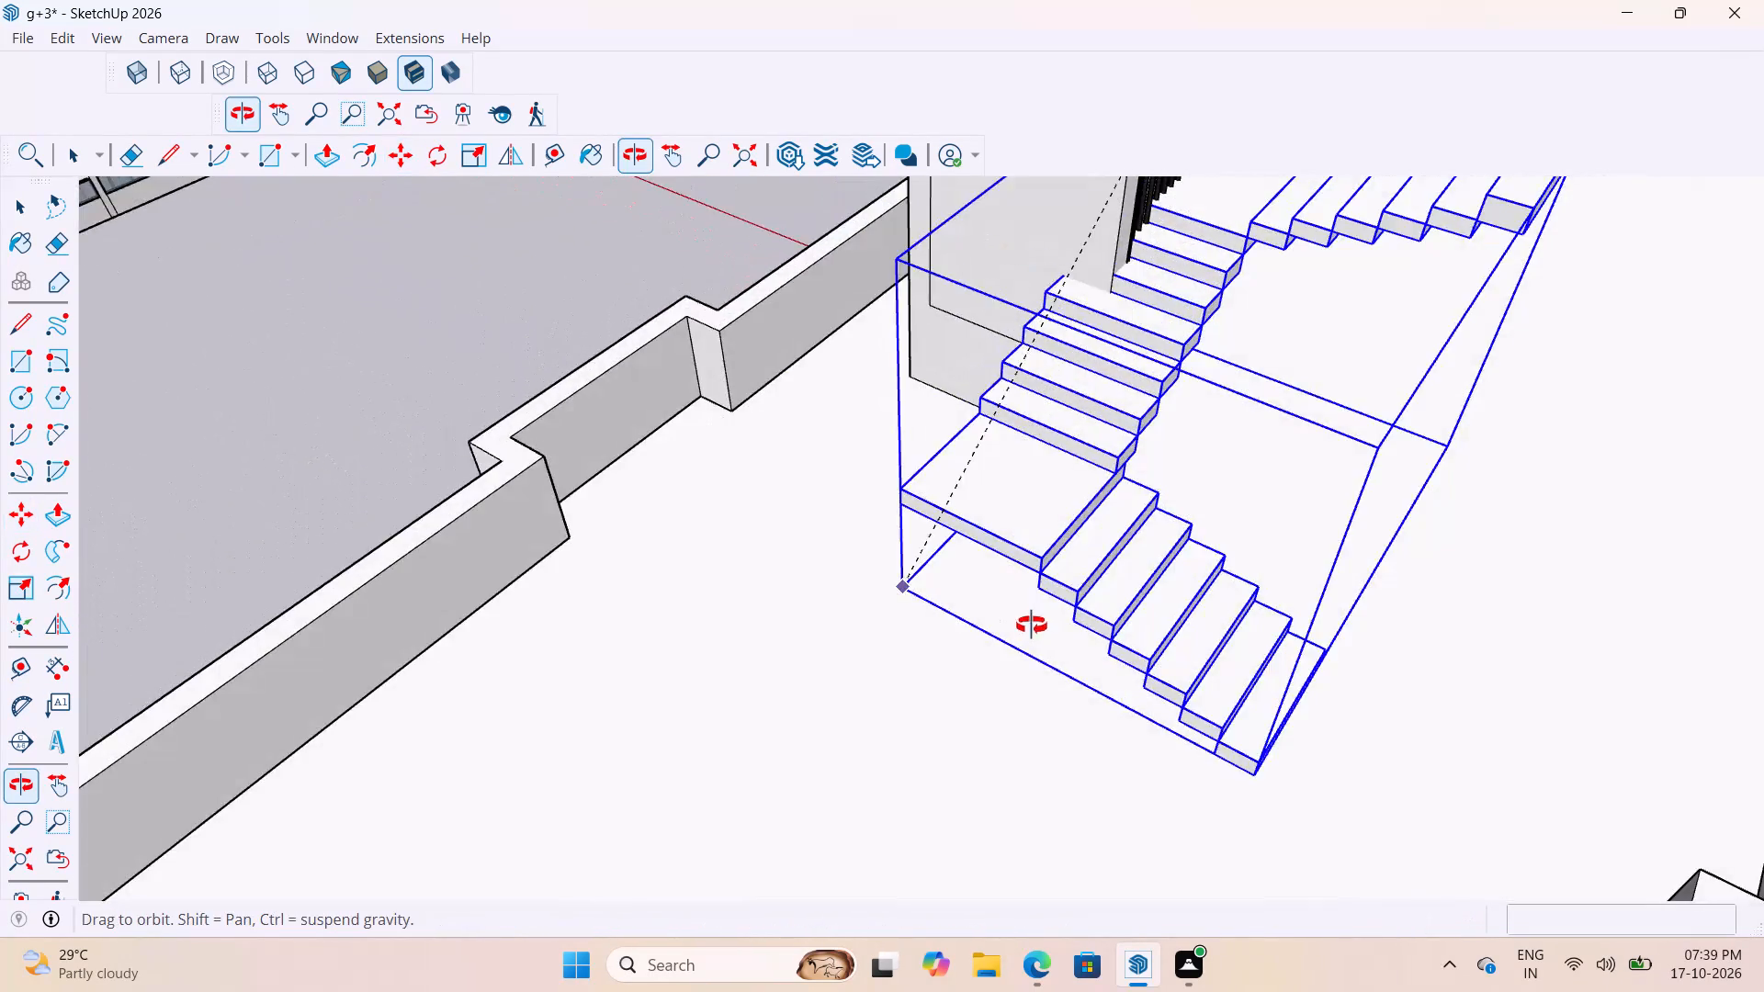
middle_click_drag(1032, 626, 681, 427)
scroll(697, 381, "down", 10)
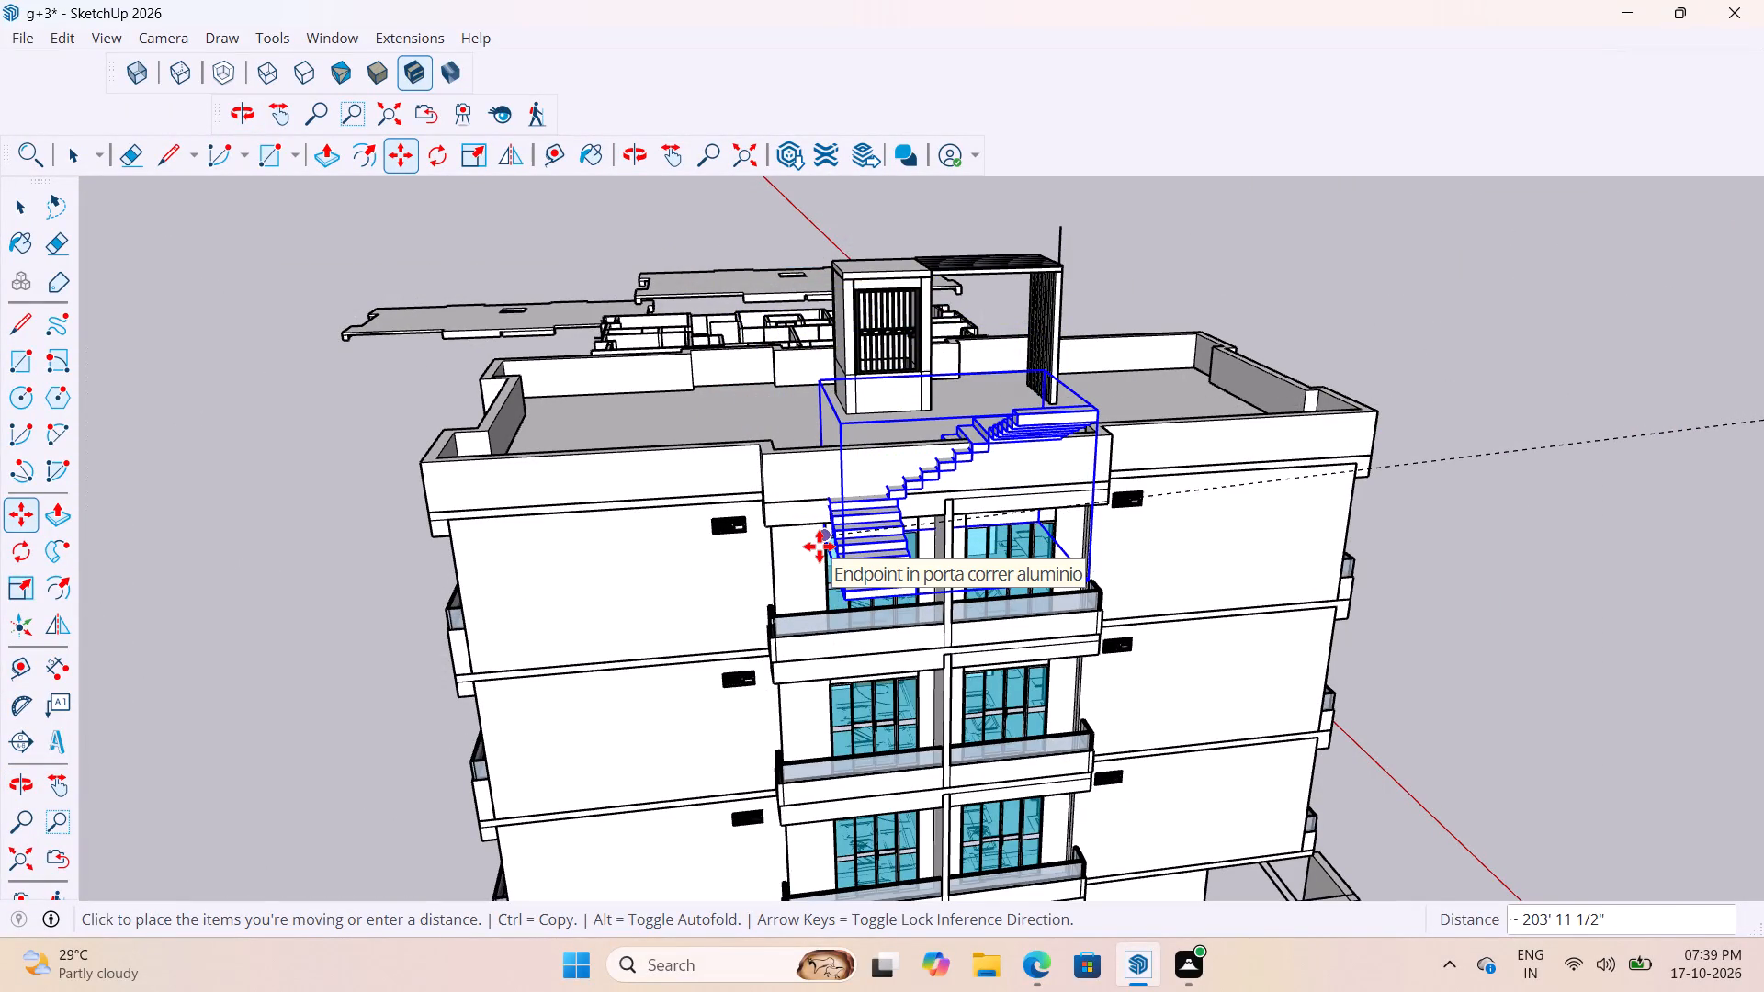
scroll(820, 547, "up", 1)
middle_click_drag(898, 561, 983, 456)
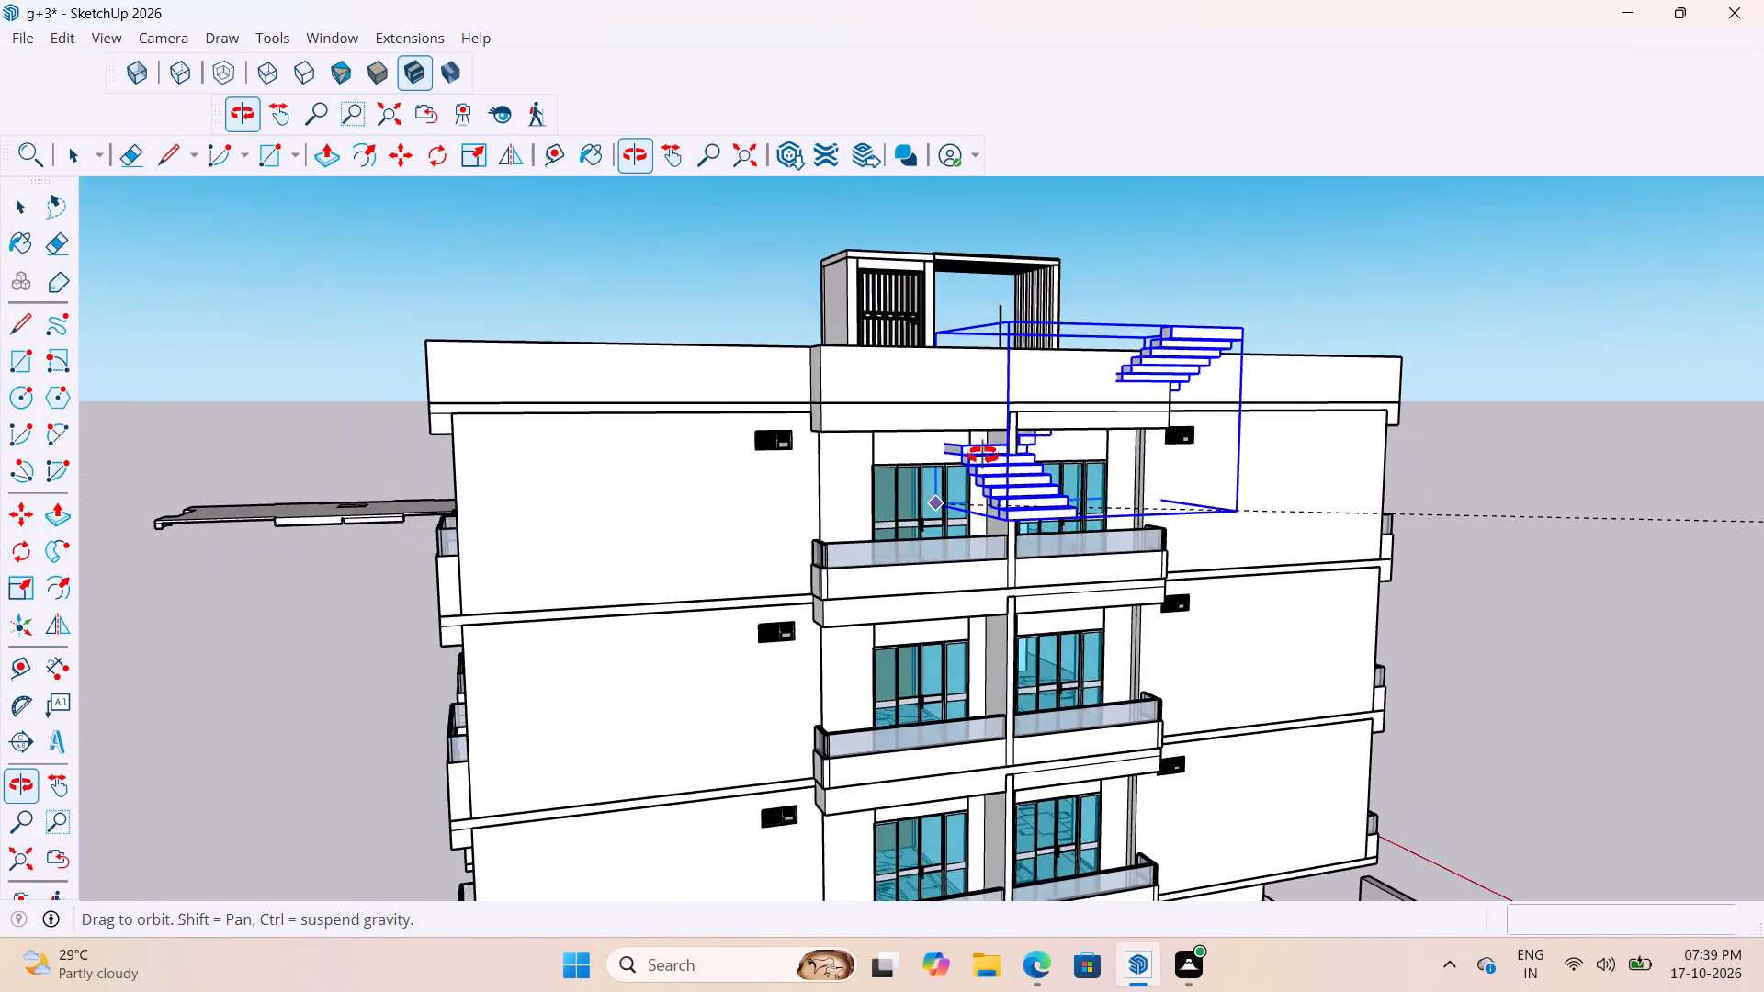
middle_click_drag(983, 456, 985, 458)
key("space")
Examine the main building's upper balcony doors, the interior behind the glass and the remaining facades.
scroll(930, 555, "up", 13)
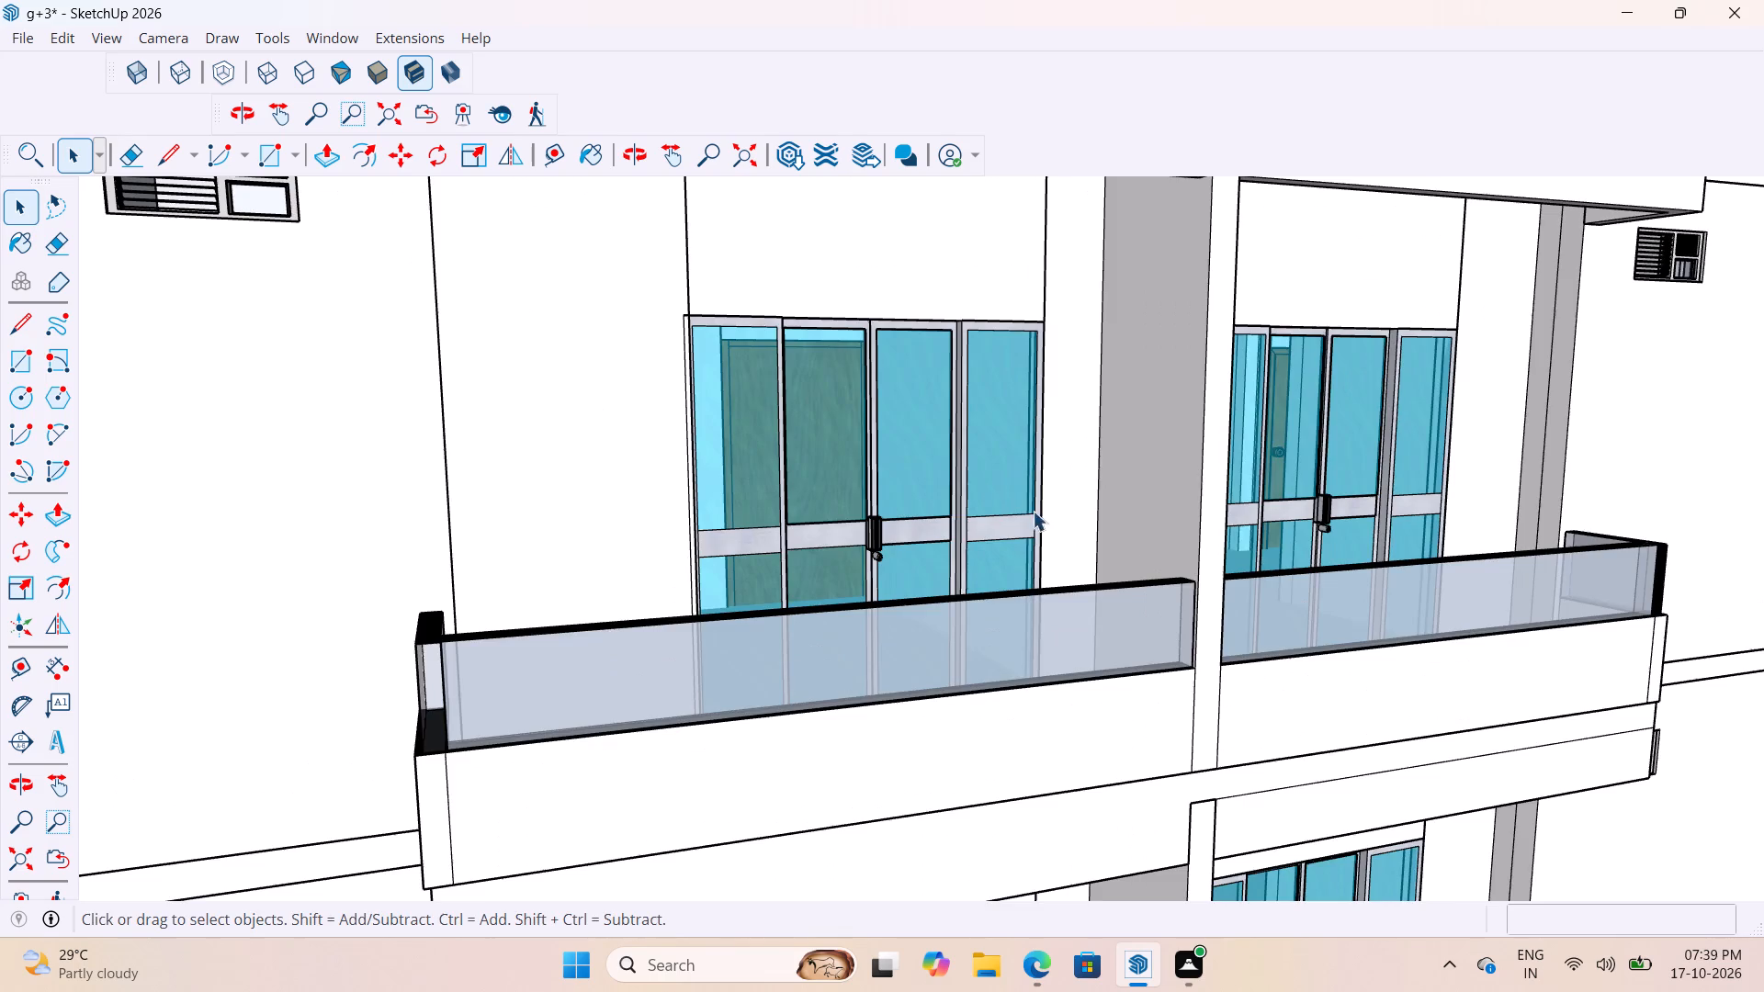
middle_click_drag(1001, 513, 816, 567)
scroll(1099, 561, "up", 10)
scroll(1188, 578, "down", 5)
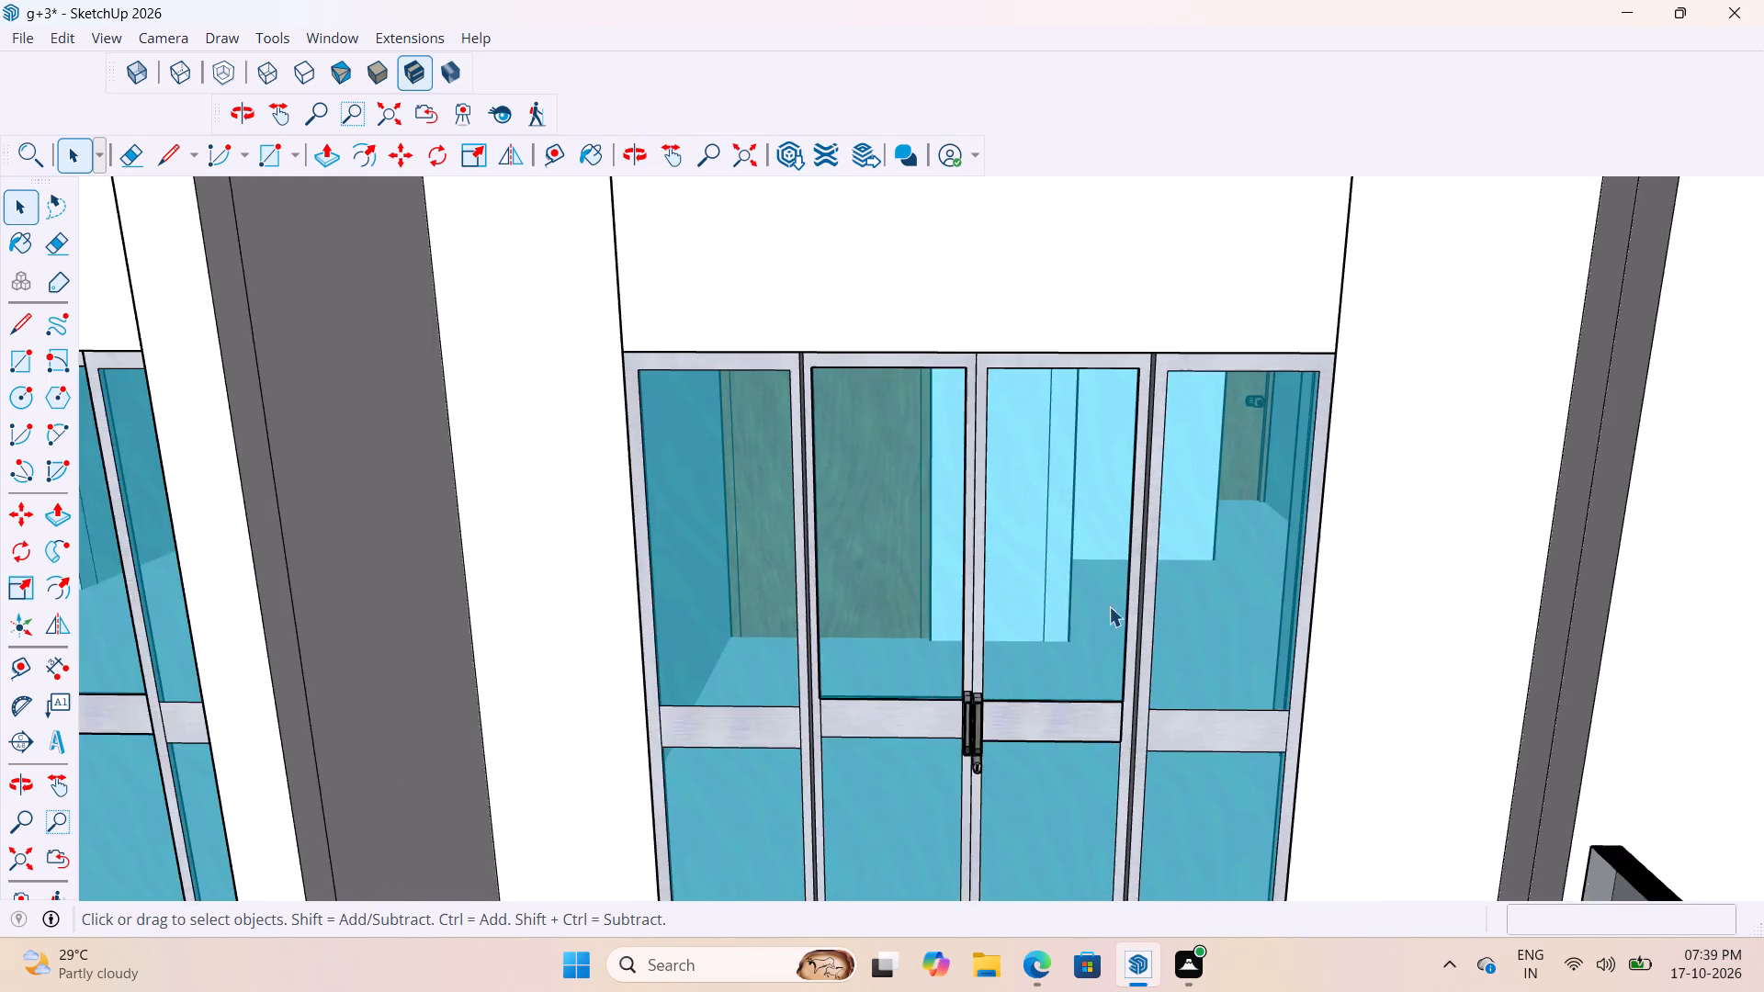
scroll(1035, 569, "up", 7)
middle_click_drag(1085, 542, 904, 573)
scroll(1032, 619, "down", 4)
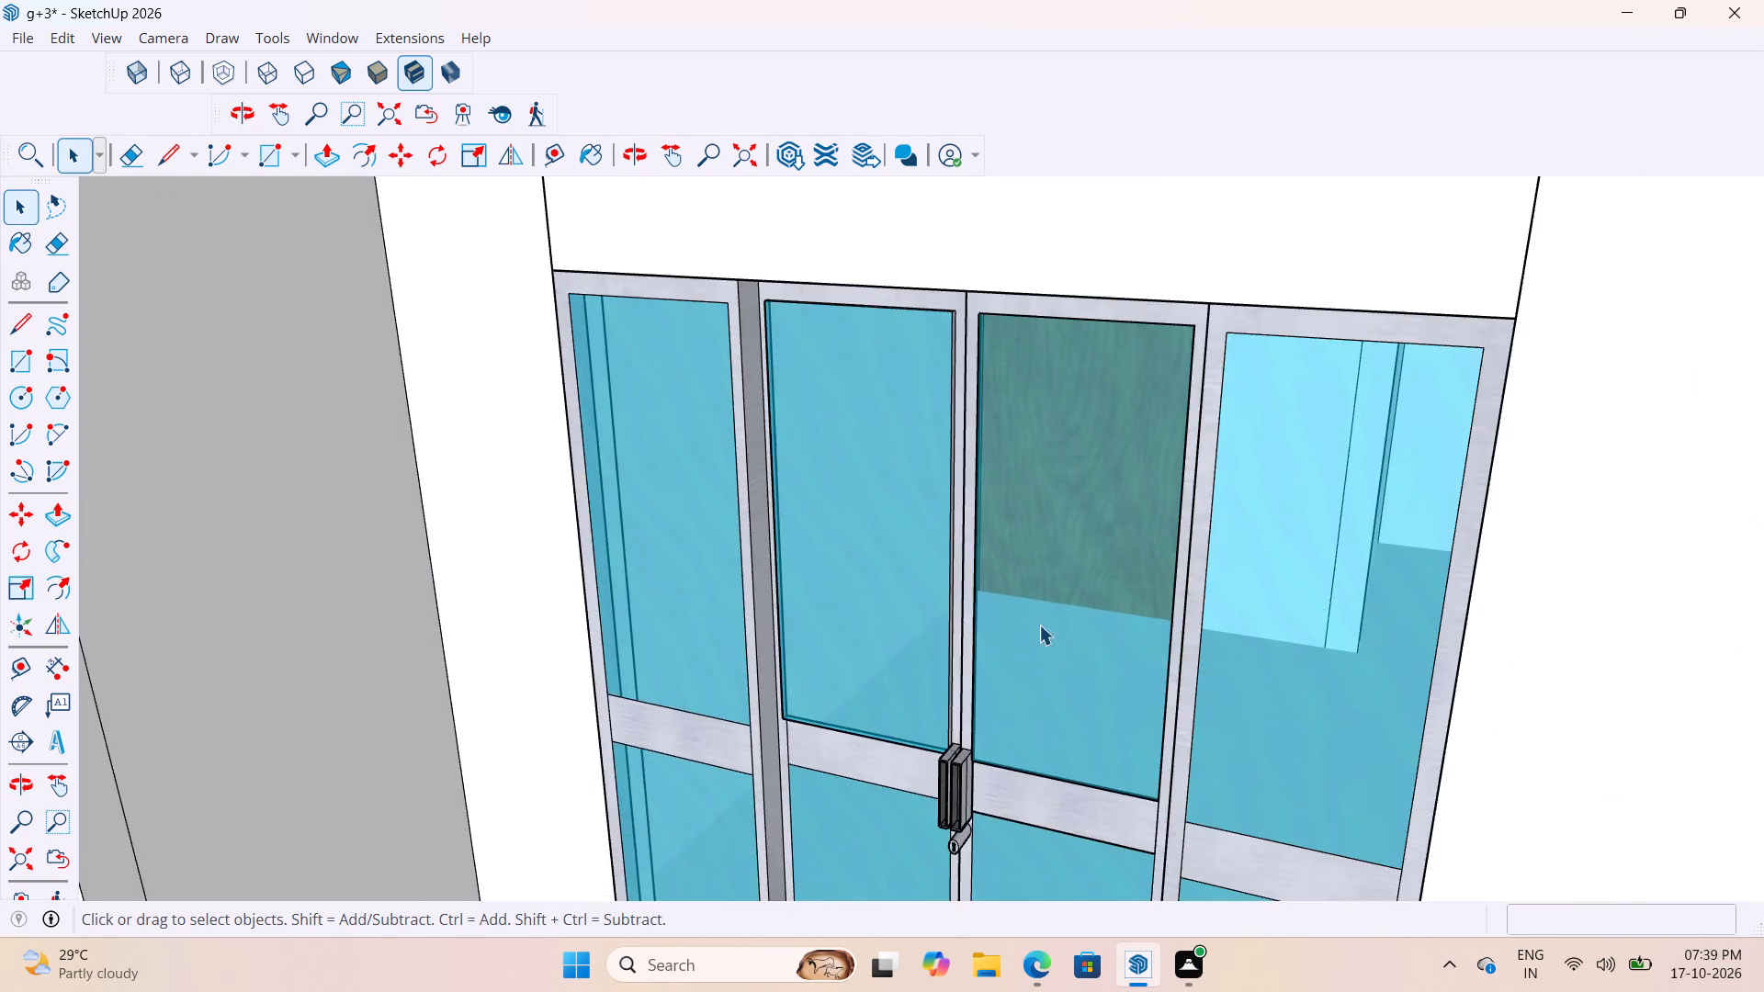
scroll(1263, 600, "up", 15)
middle_click_drag(1394, 489, 1329, 422)
scroll(1217, 541, "down", 4)
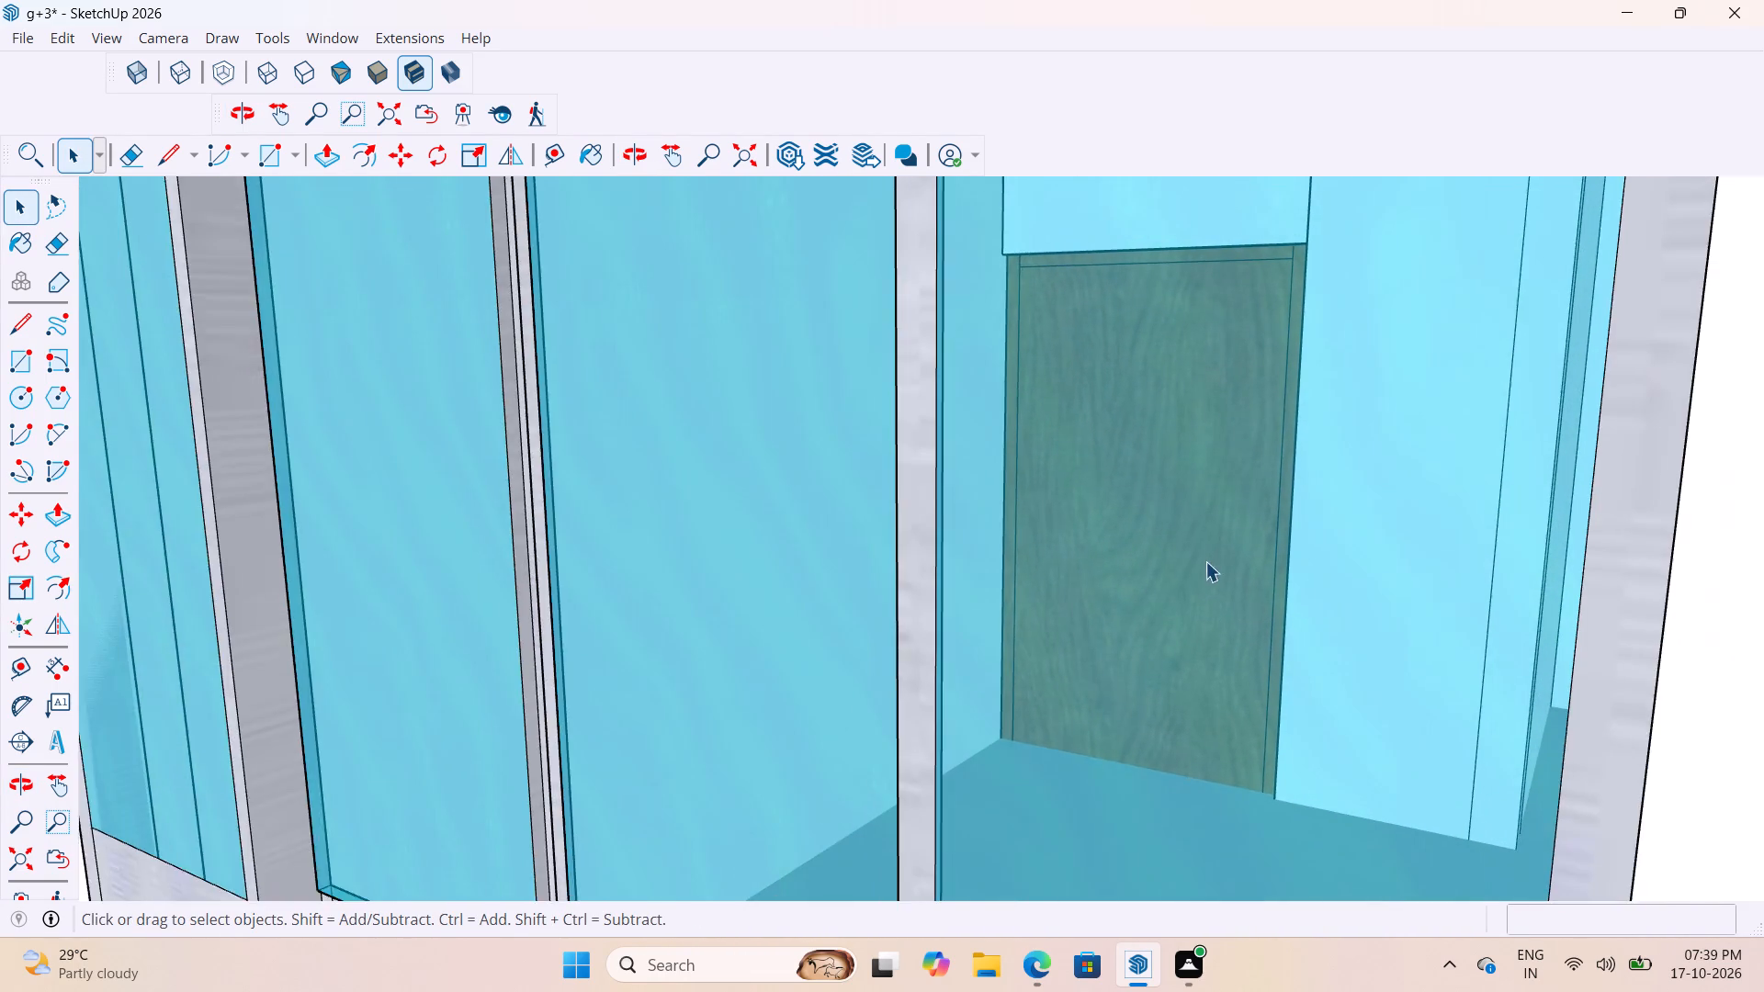
scroll(1310, 591, "up", 2)
scroll(1295, 596, "down", 5)
scroll(1158, 593, "down", 20)
scroll(1158, 593, "down", 1)
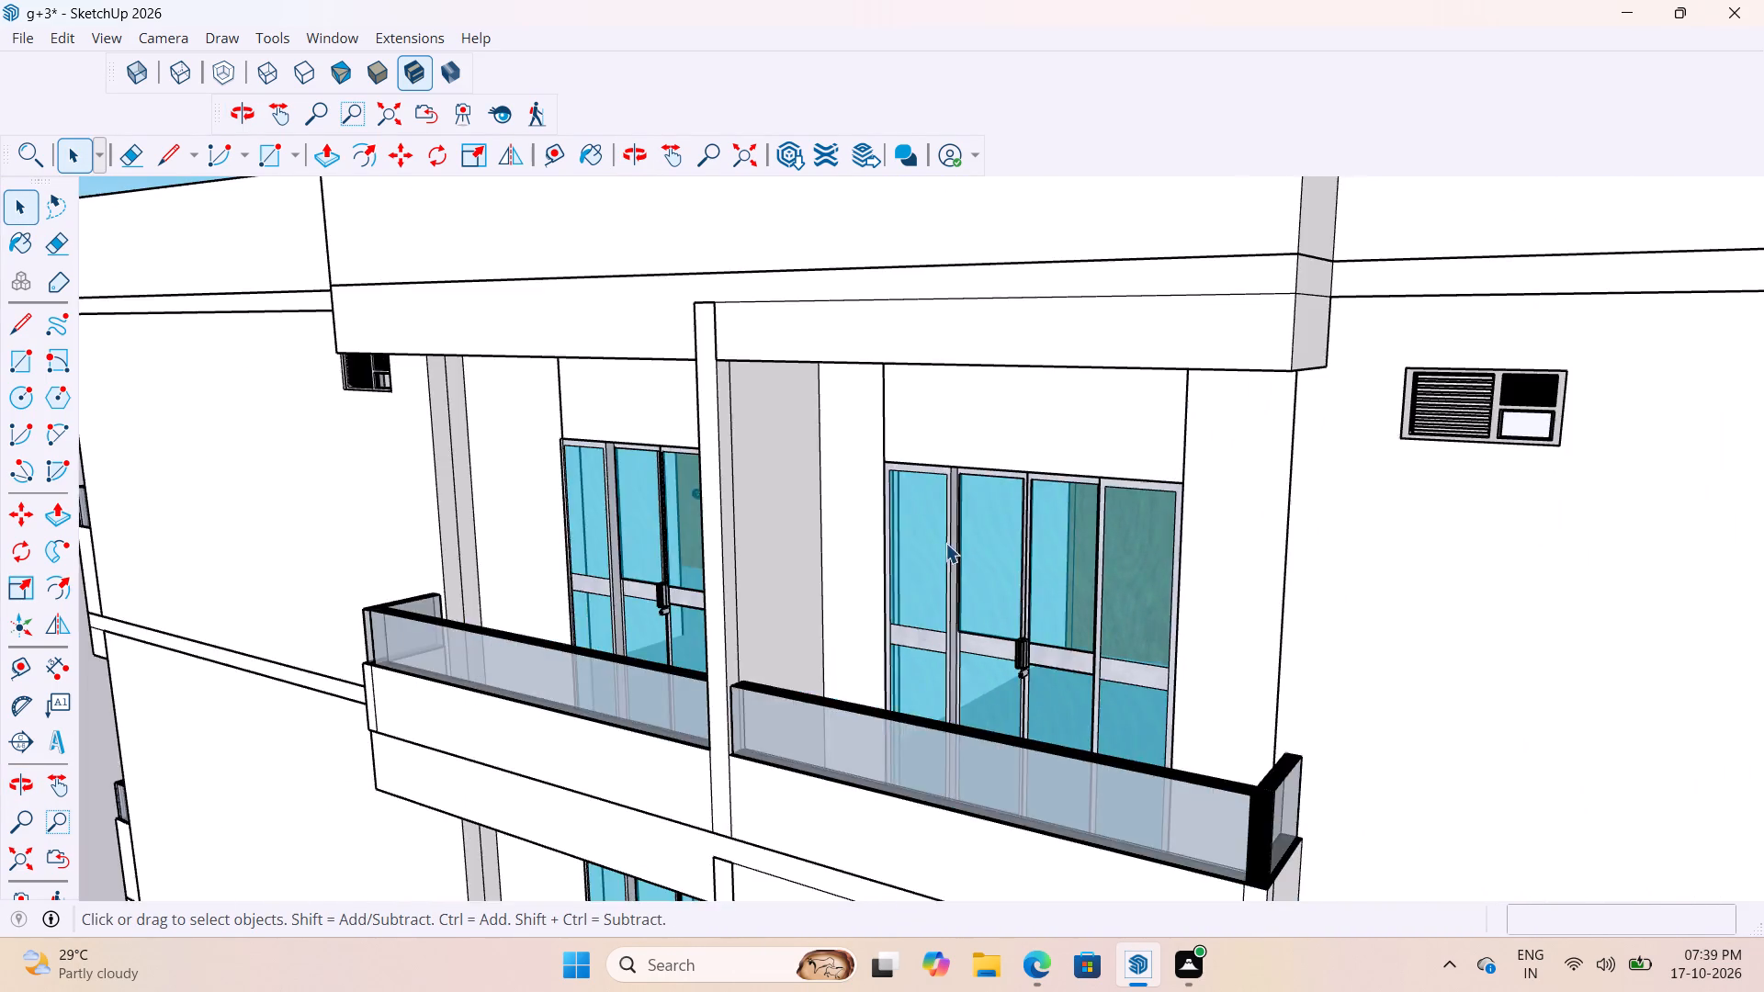
scroll(945, 543, "down", 15)
middle_click_drag(1212, 629, 367, 716)
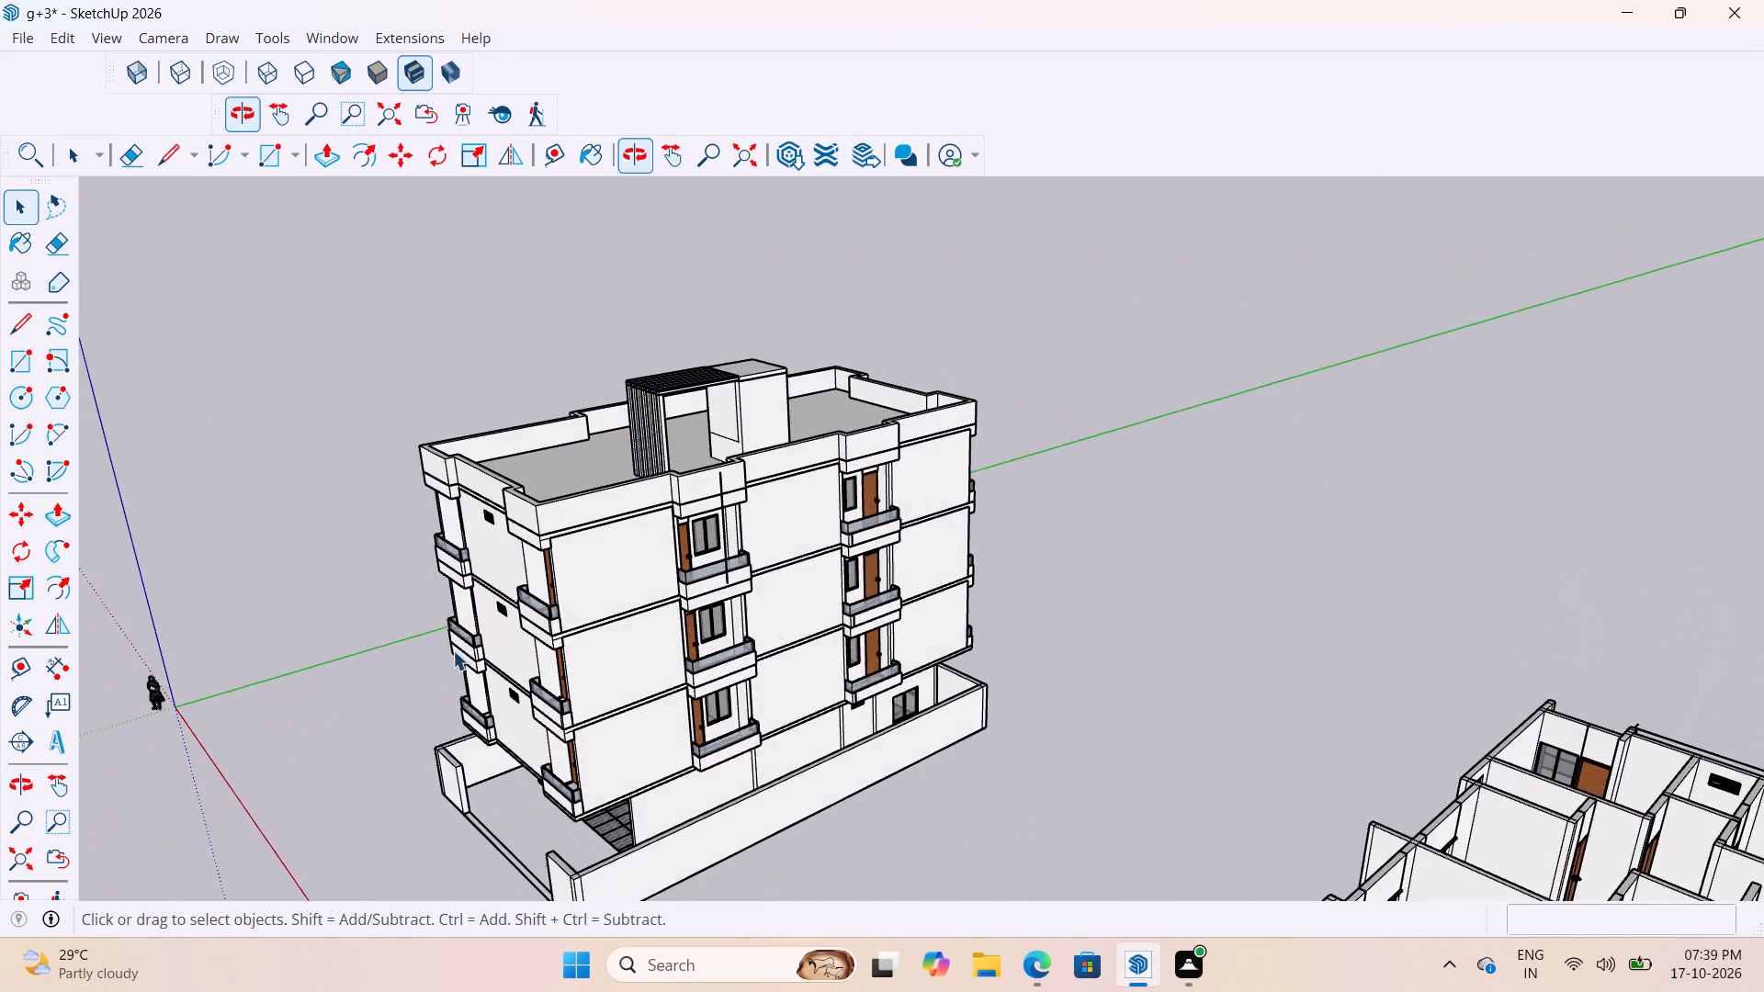
scroll(598, 574, "up", 8)
scroll(1002, 526, "down", 11)
middle_click_drag(847, 607, 1528, 667)
scroll(1205, 535, "down", 5)
middle_click_drag(950, 658, 1045, 557)
scroll(1113, 544, "up", 5)
middle_click_drag(1193, 500, 820, 665)
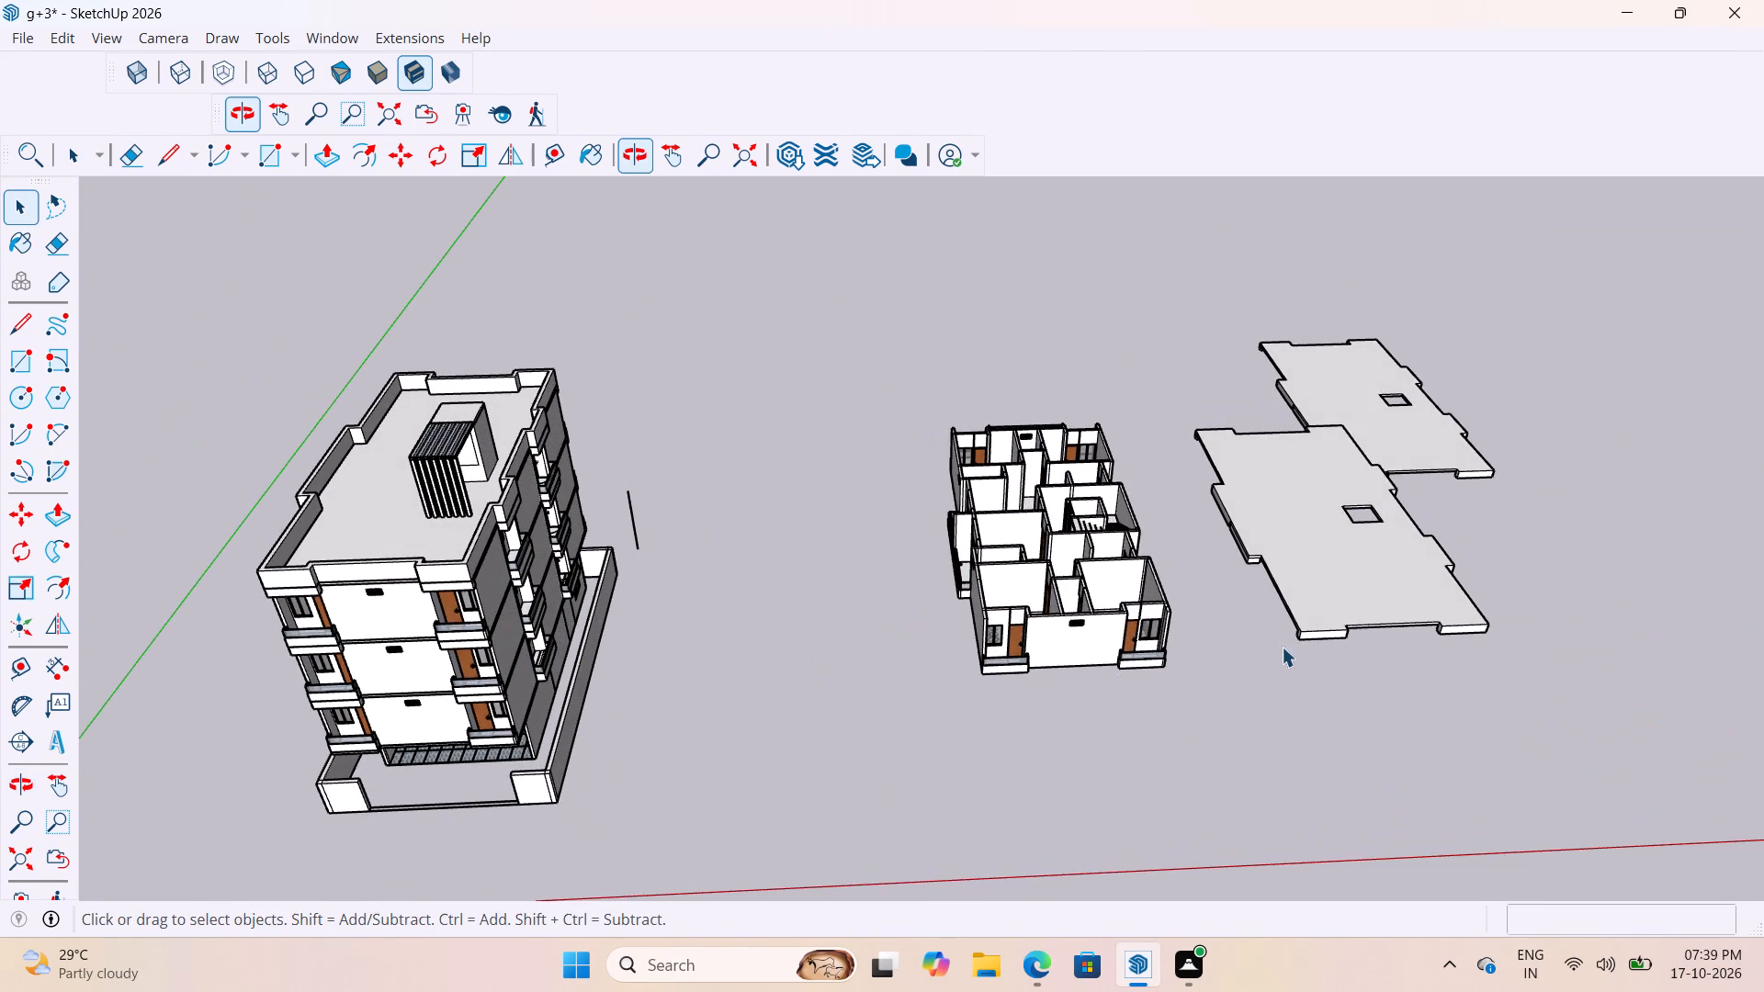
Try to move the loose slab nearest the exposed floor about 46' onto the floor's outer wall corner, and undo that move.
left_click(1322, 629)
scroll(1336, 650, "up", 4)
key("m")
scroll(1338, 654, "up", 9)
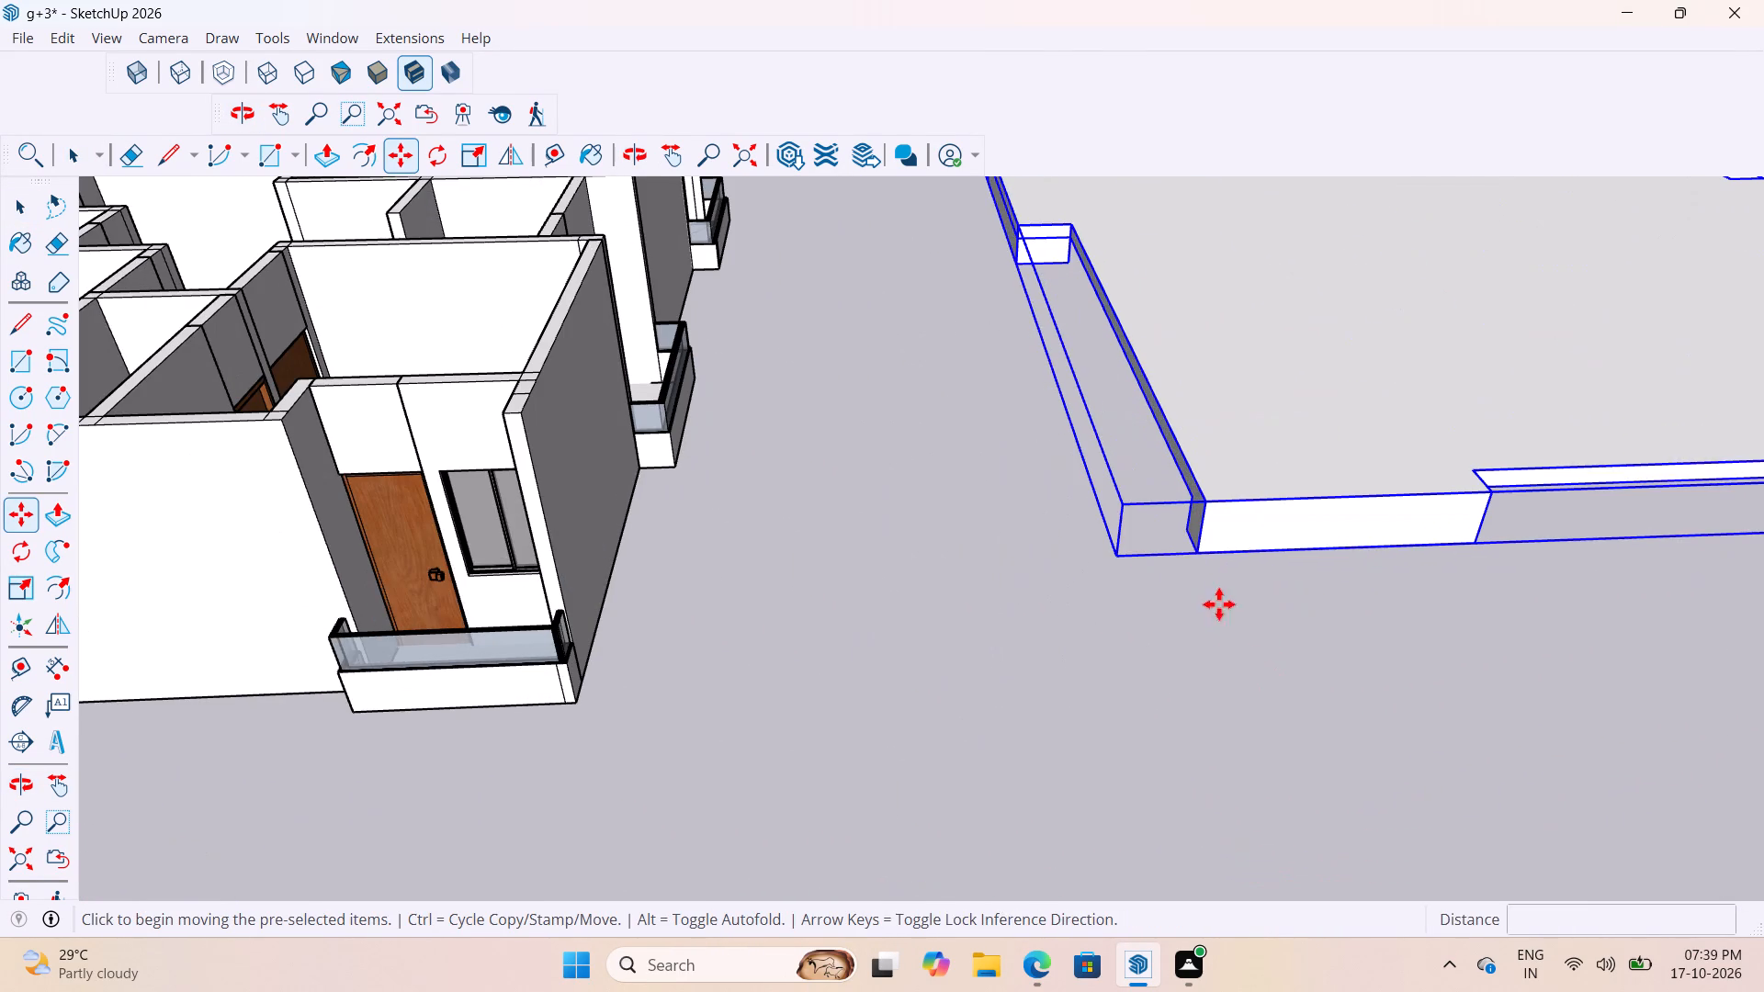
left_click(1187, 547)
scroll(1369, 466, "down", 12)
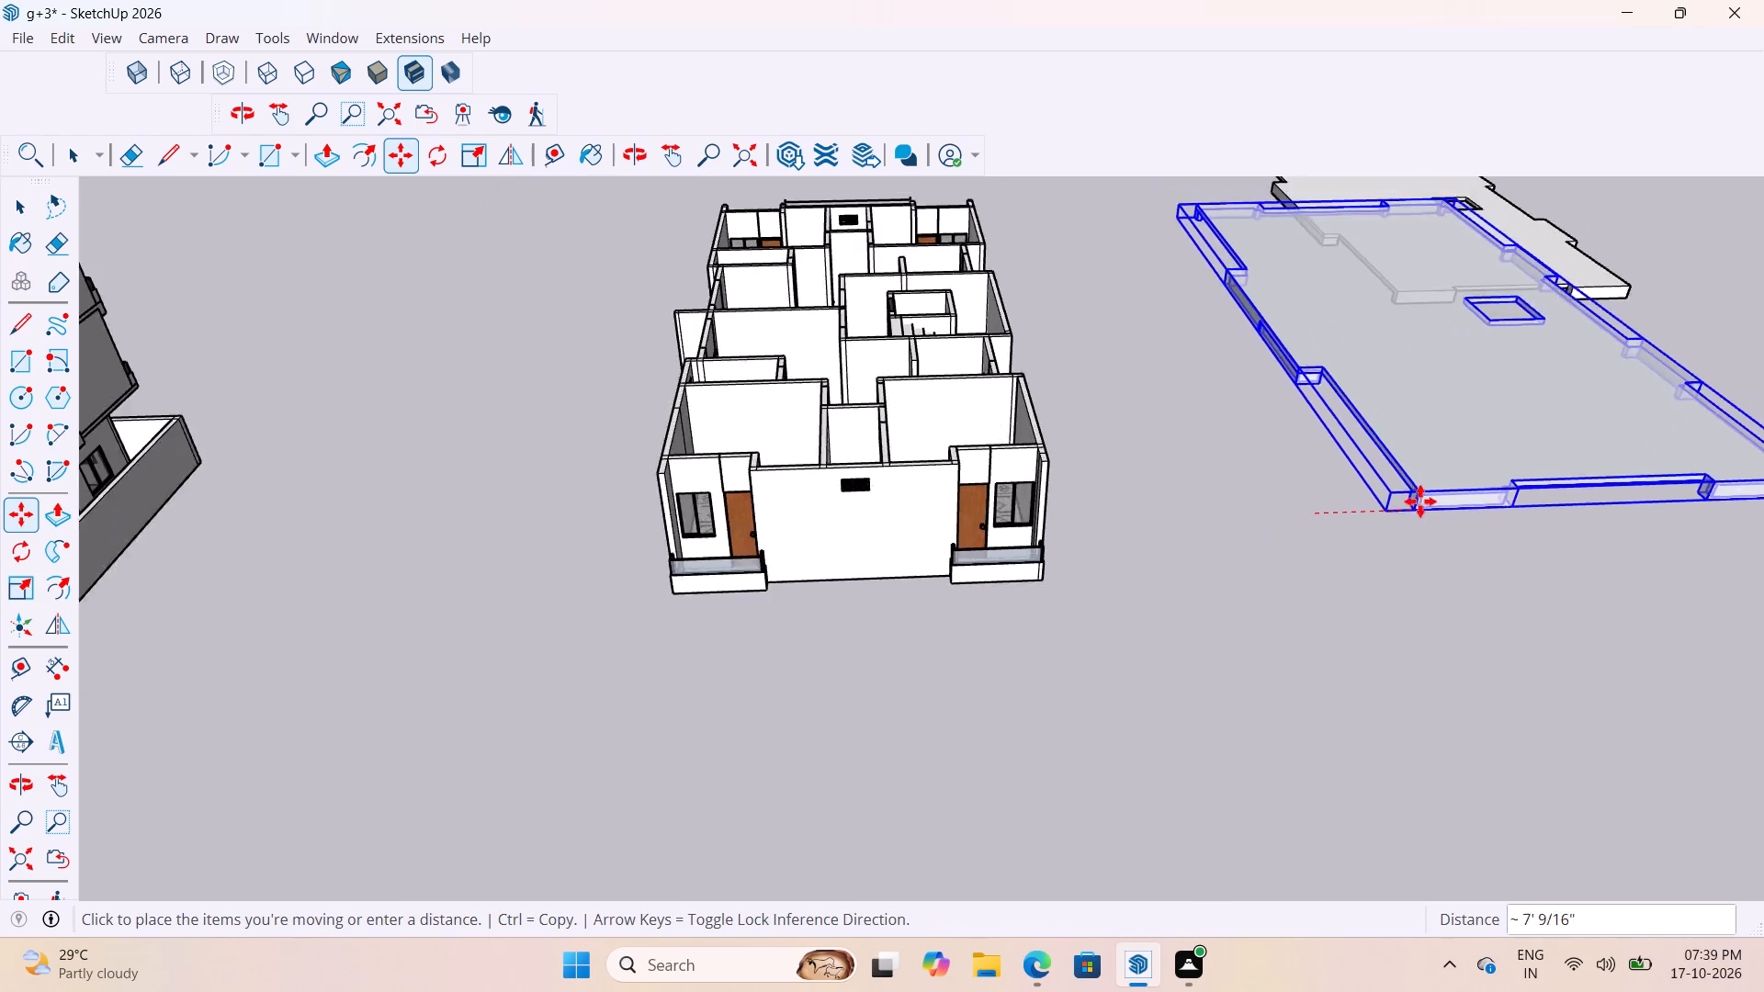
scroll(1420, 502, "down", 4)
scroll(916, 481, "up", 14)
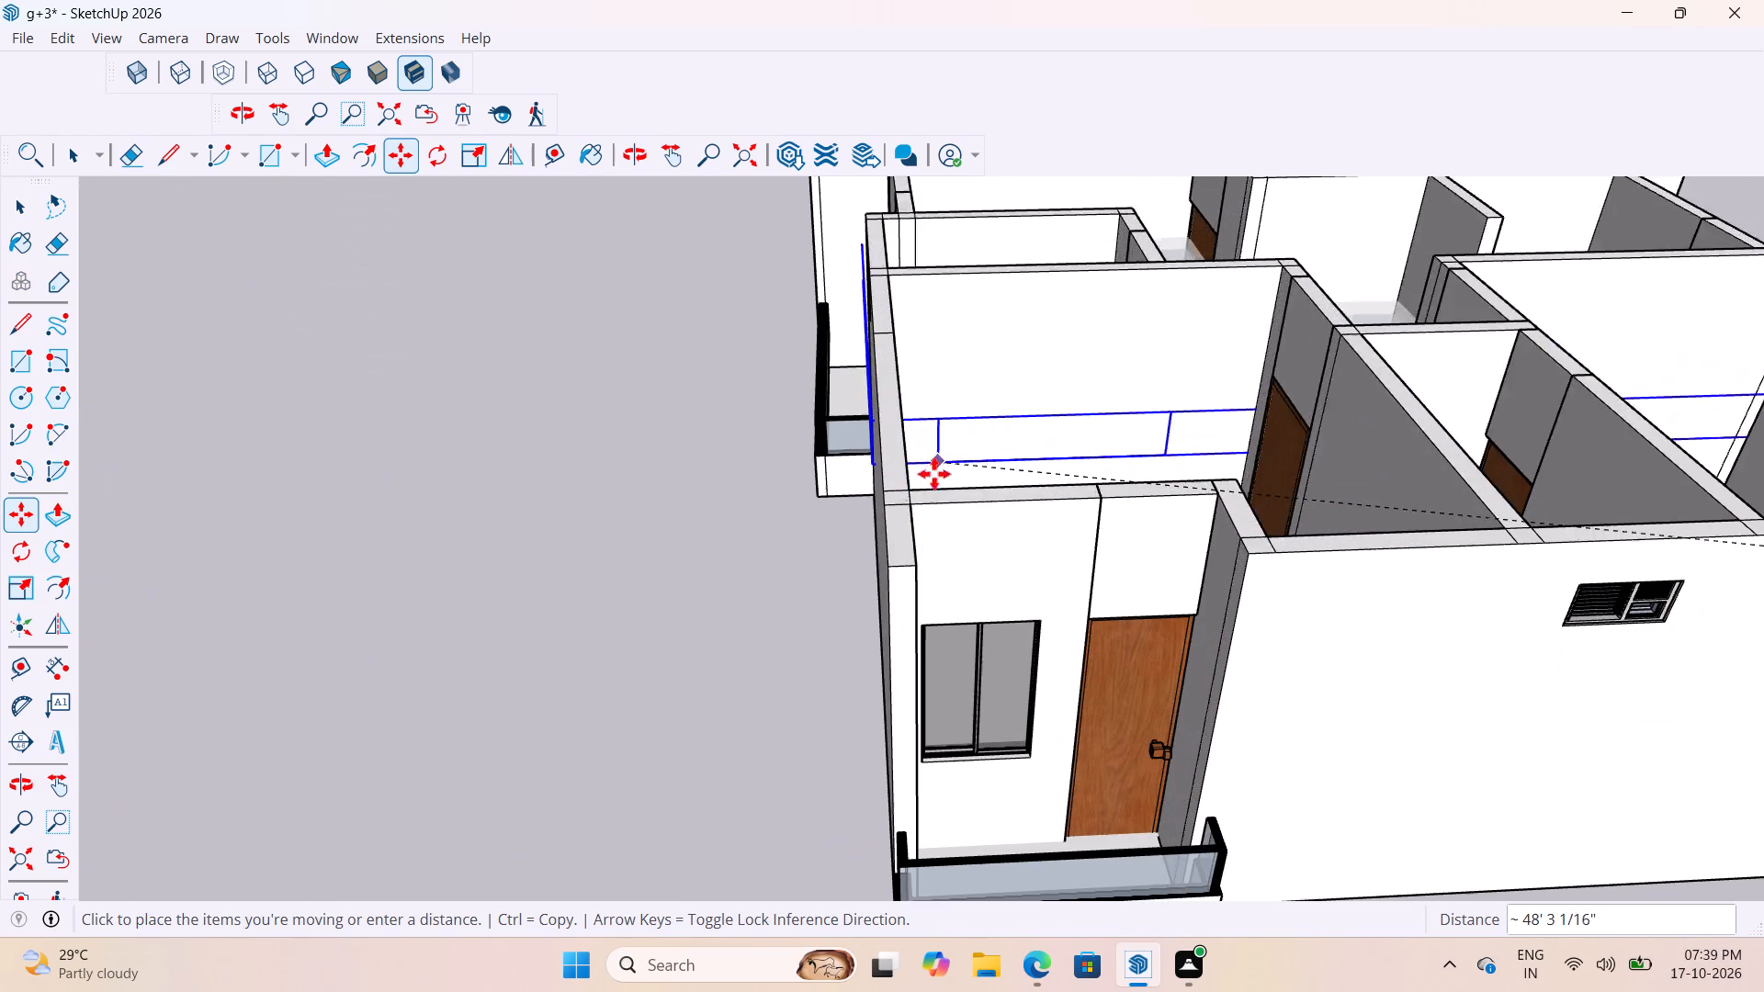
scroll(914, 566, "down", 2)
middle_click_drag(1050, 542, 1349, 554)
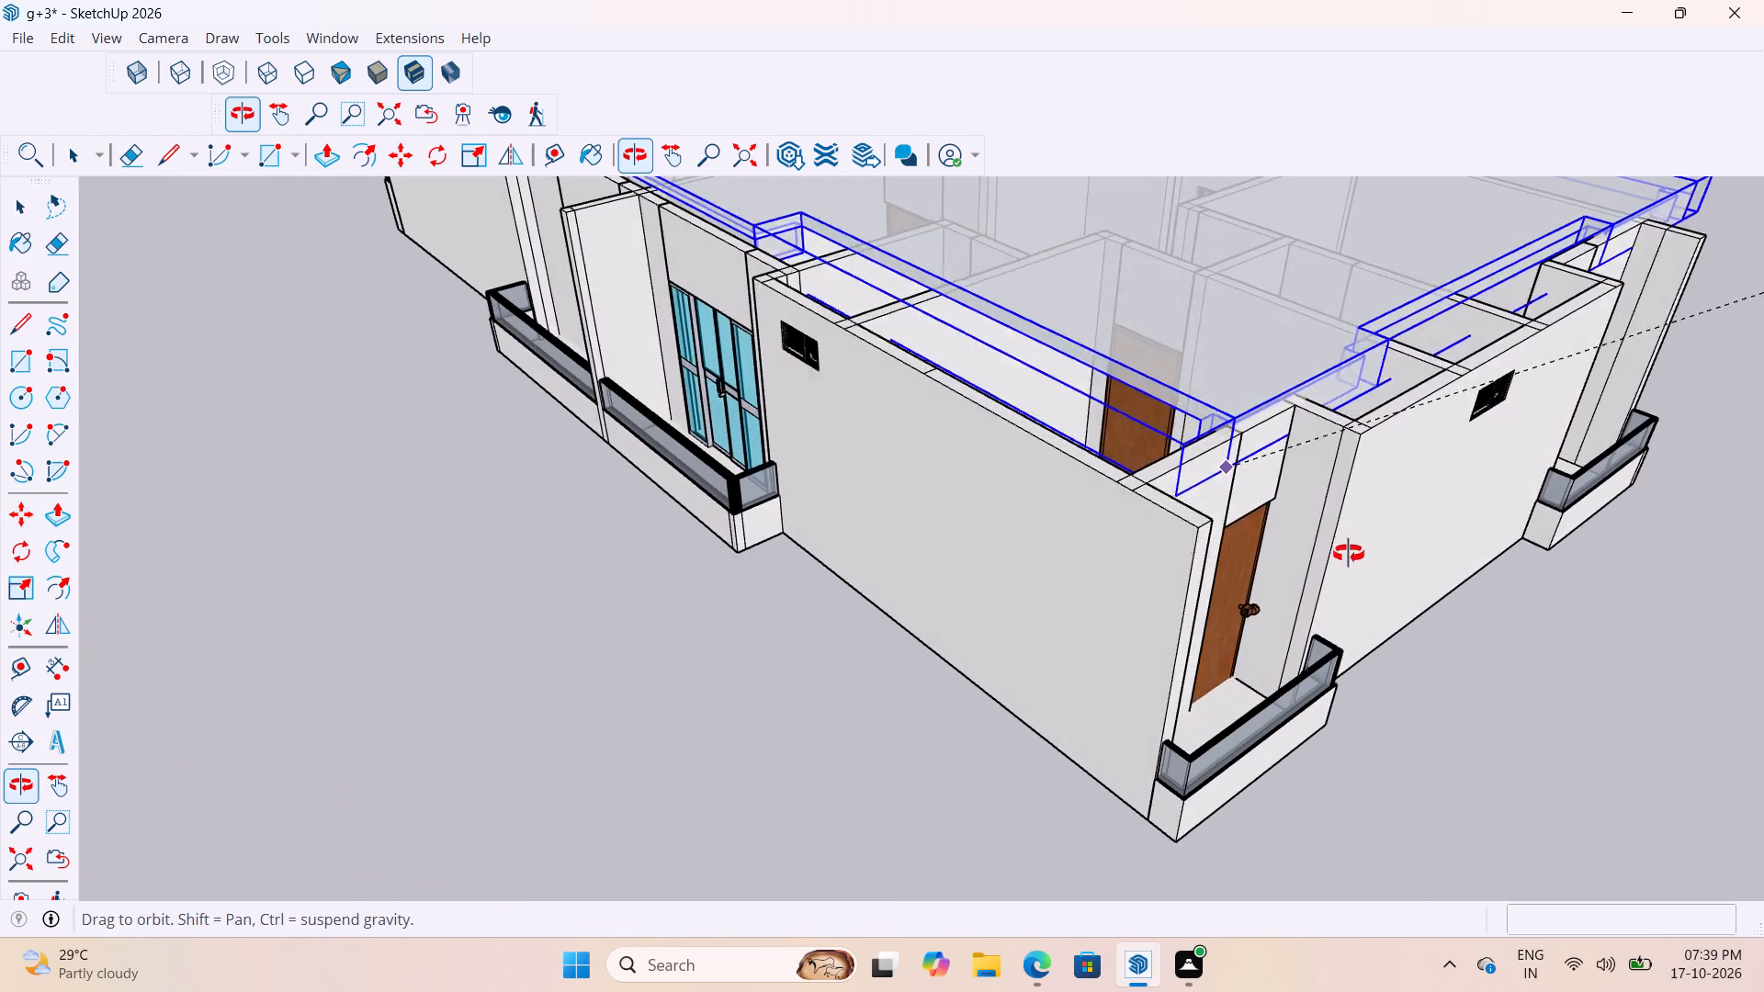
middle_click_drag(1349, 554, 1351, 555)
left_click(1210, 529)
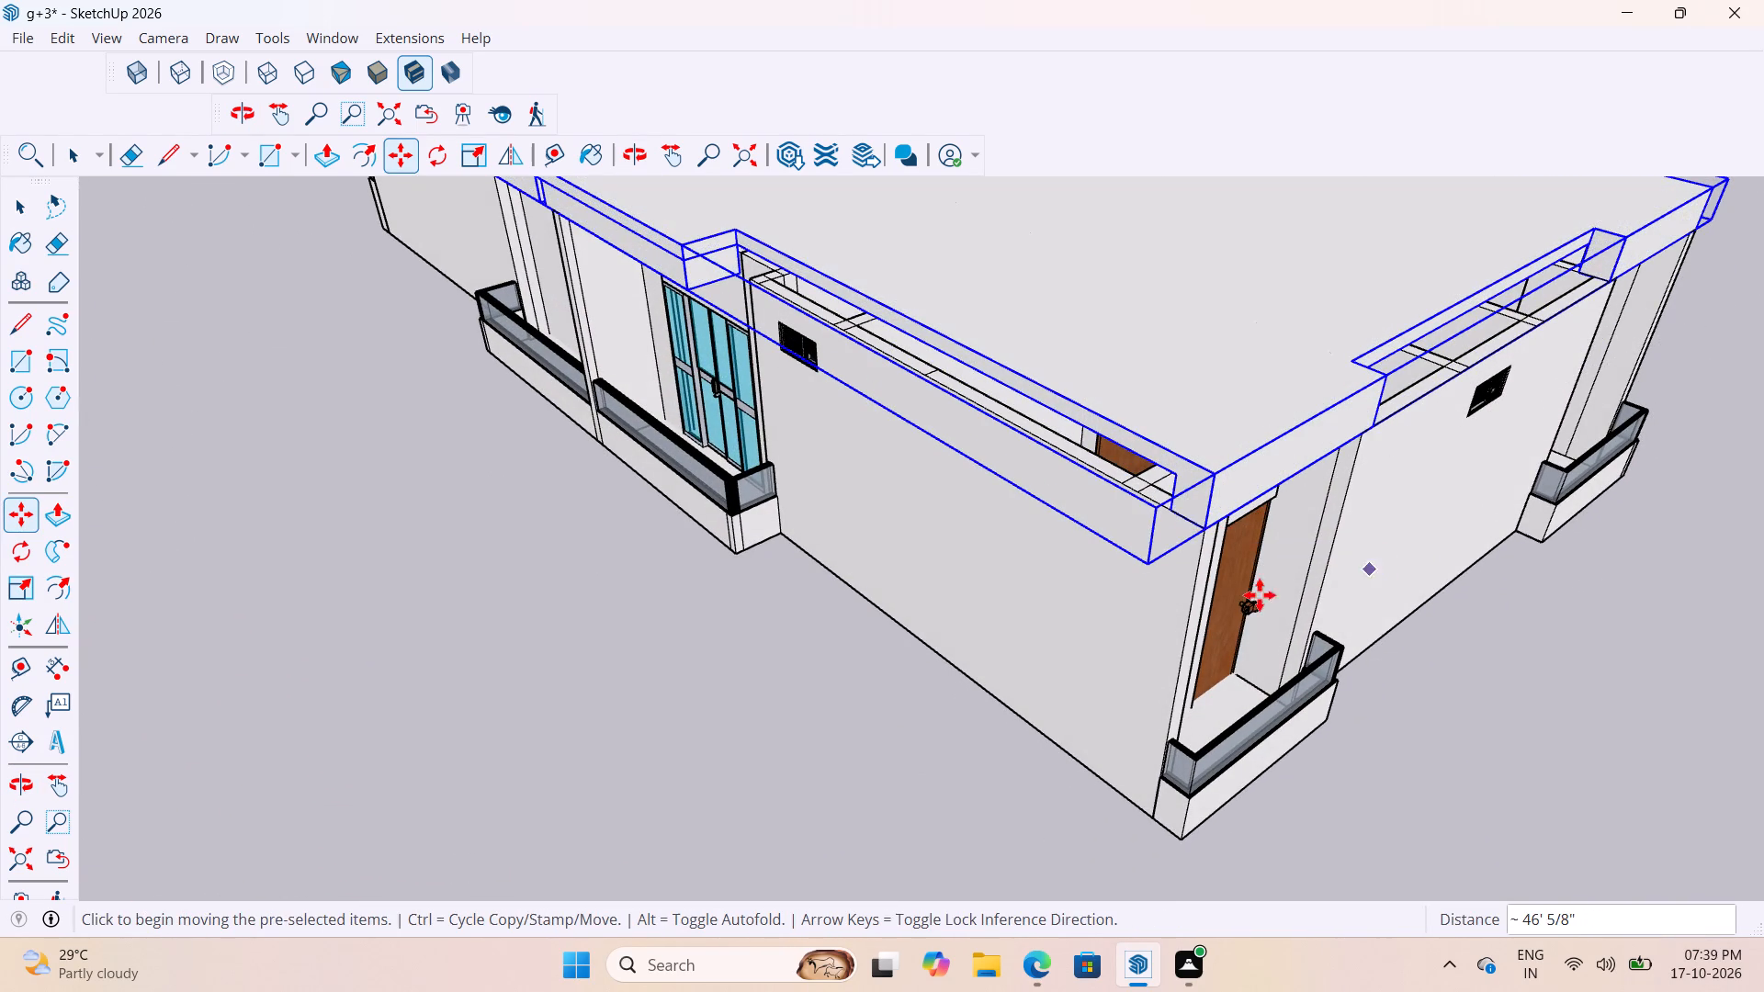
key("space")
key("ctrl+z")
Move the loose slab nearest the exposed floor about 44' 8" onto that floor's end-wall corner beside the balcony door.
scroll(912, 706, "down", 8)
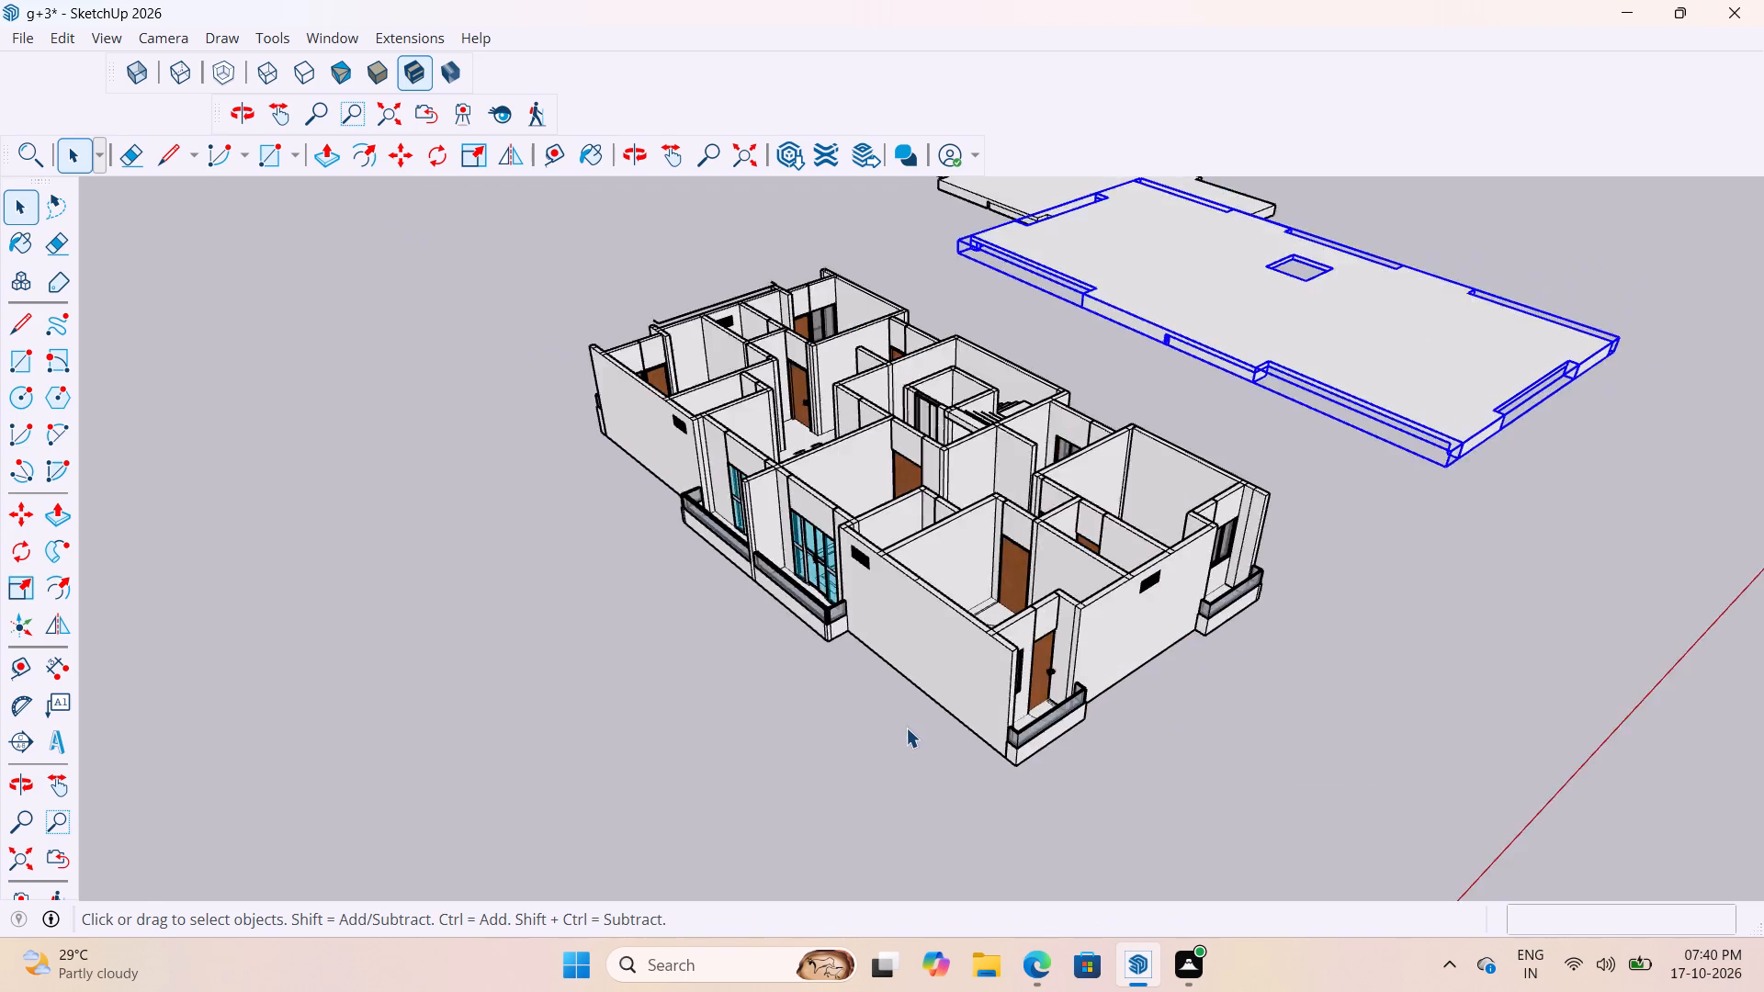
scroll(906, 727, "down", 3)
scroll(1381, 584, "up", 3)
left_click(1199, 611)
scroll(1185, 591, "up", 4)
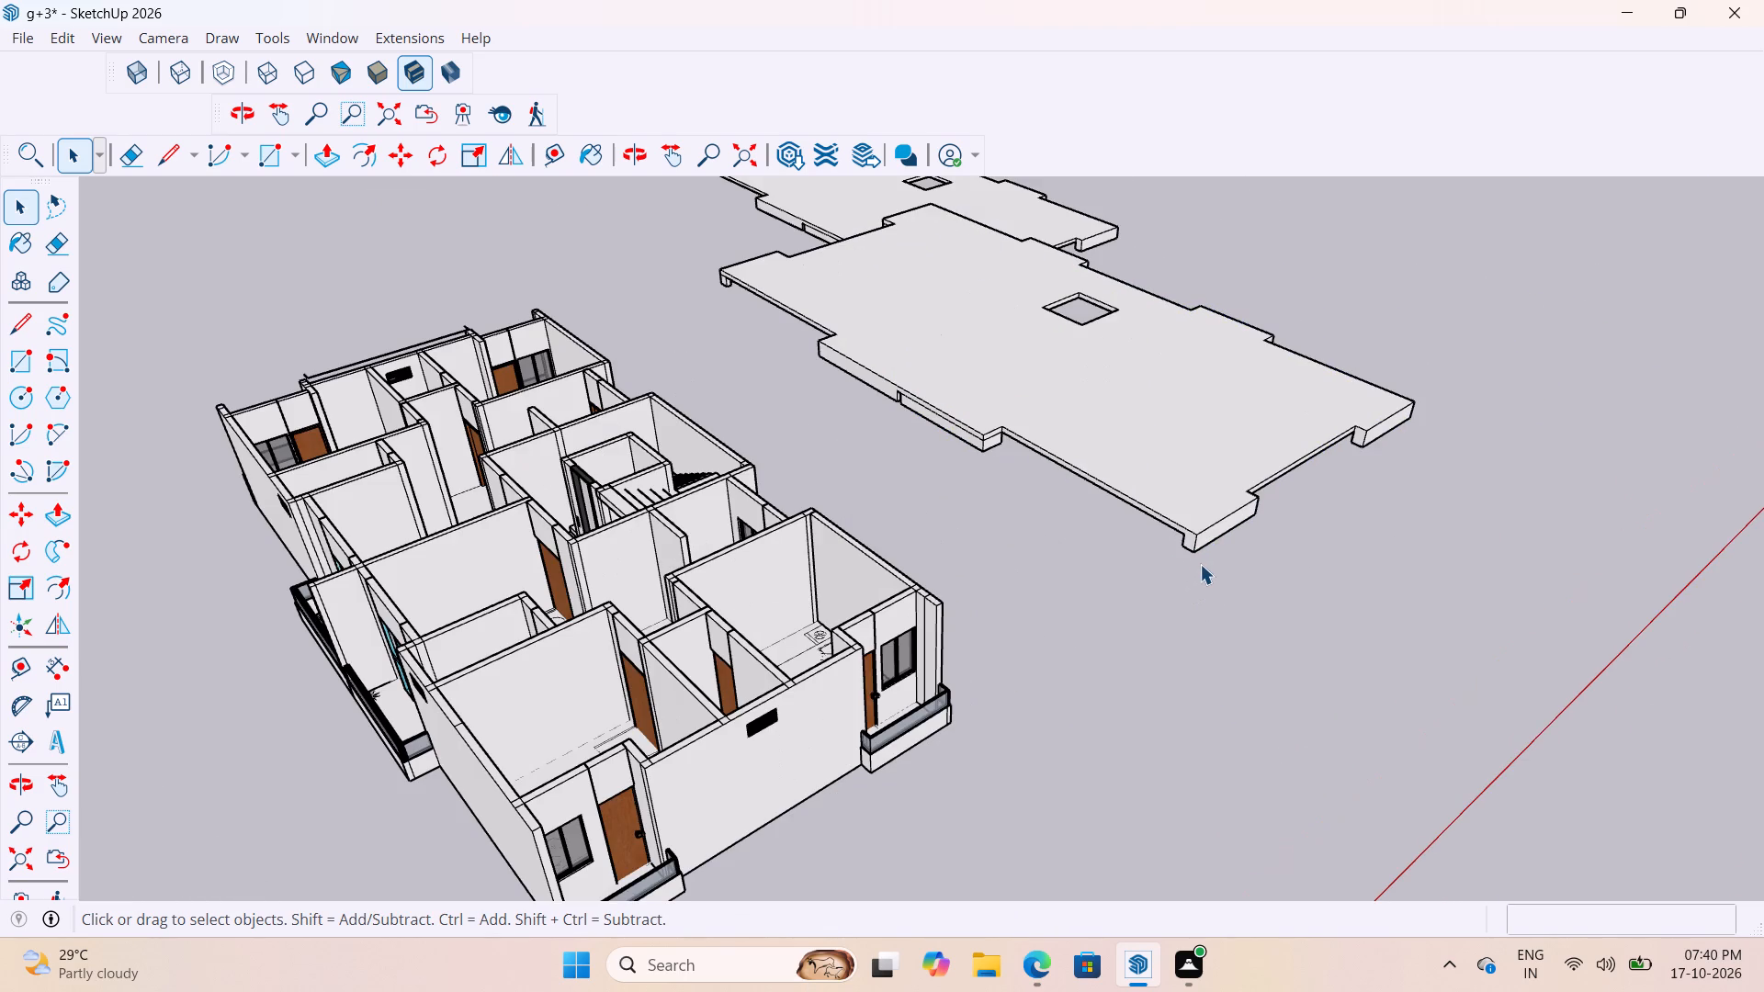
scroll(1200, 564, "up", 3)
left_click(1200, 535)
key("m")
scroll(1188, 546, "up", 2)
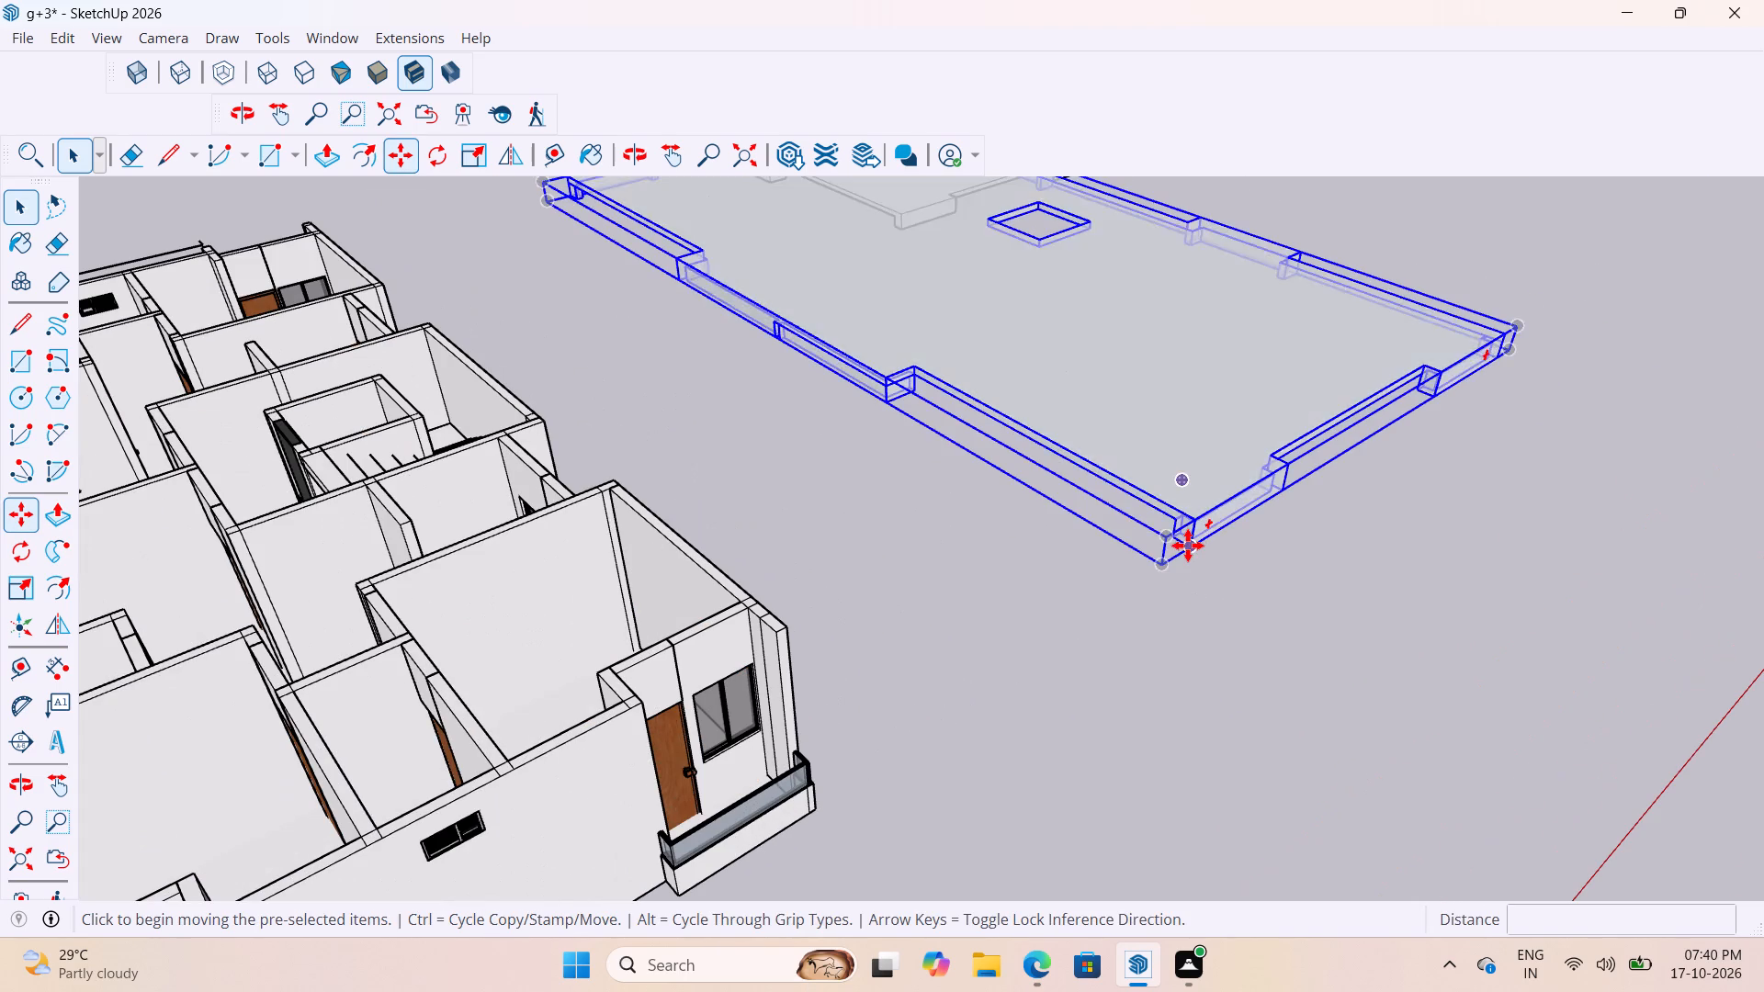
scroll(1188, 546, "up", 4)
left_click(1182, 527)
scroll(1571, 411, "down", 5)
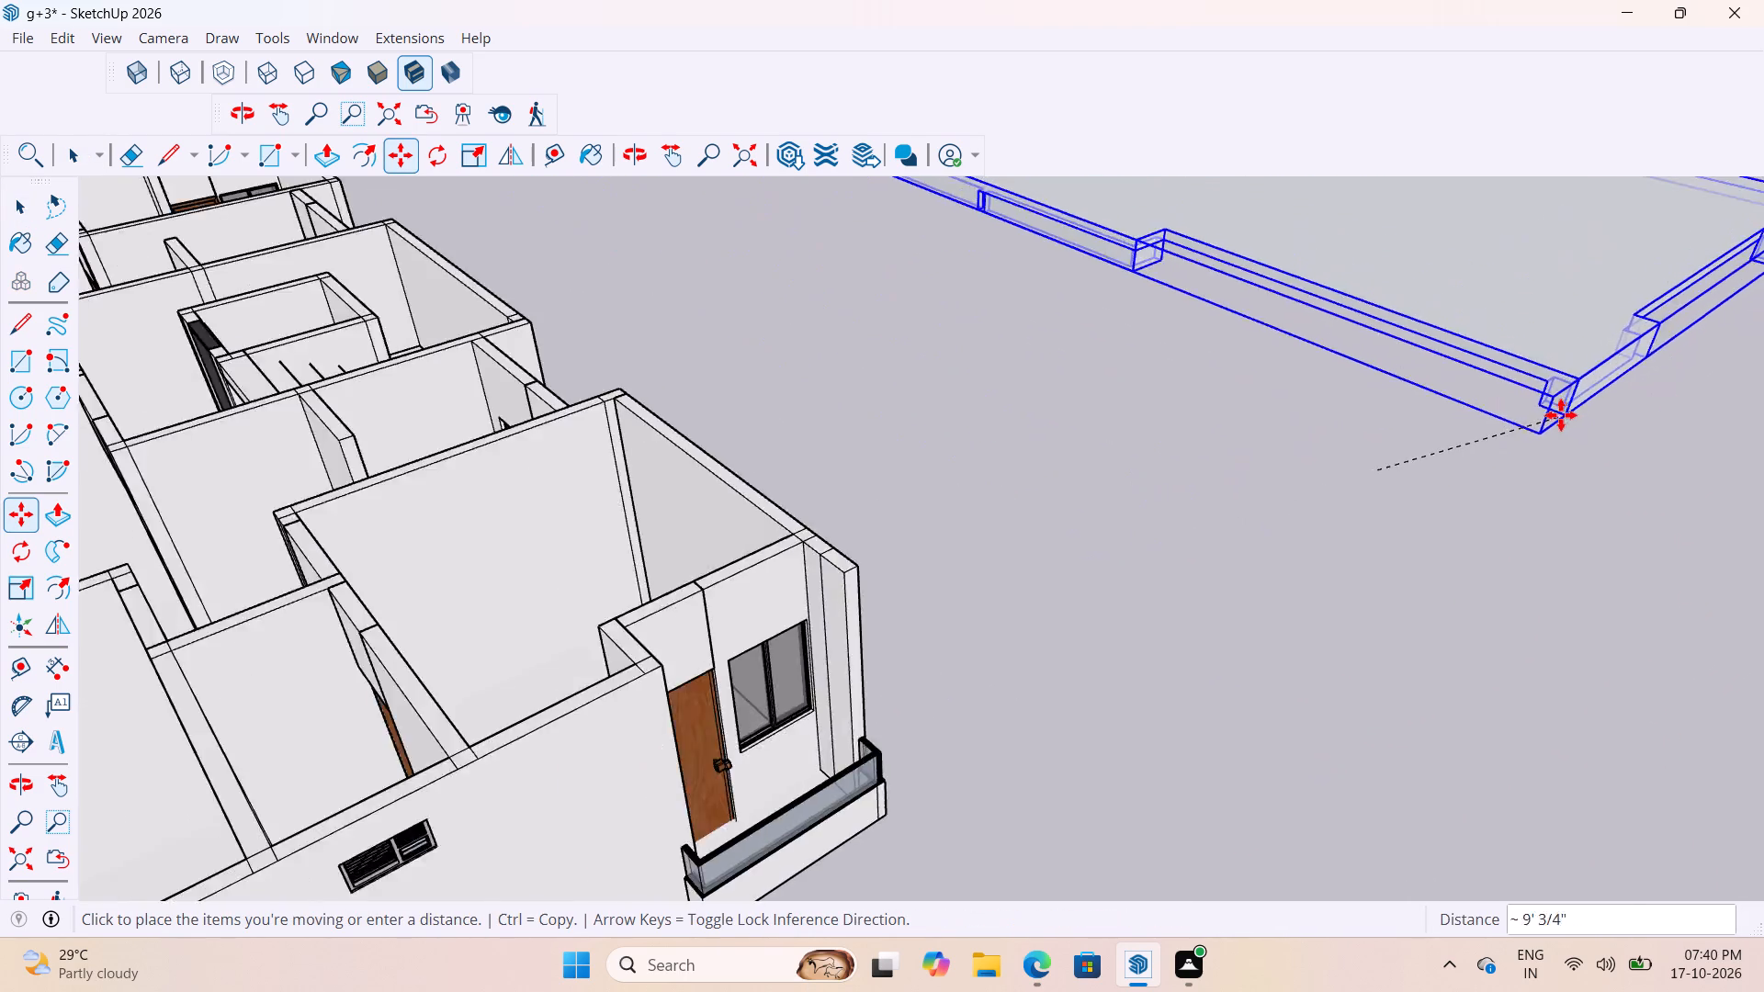
scroll(1561, 415, "down", 11)
scroll(1308, 552, "up", 3)
scroll(1082, 605, "up", 9)
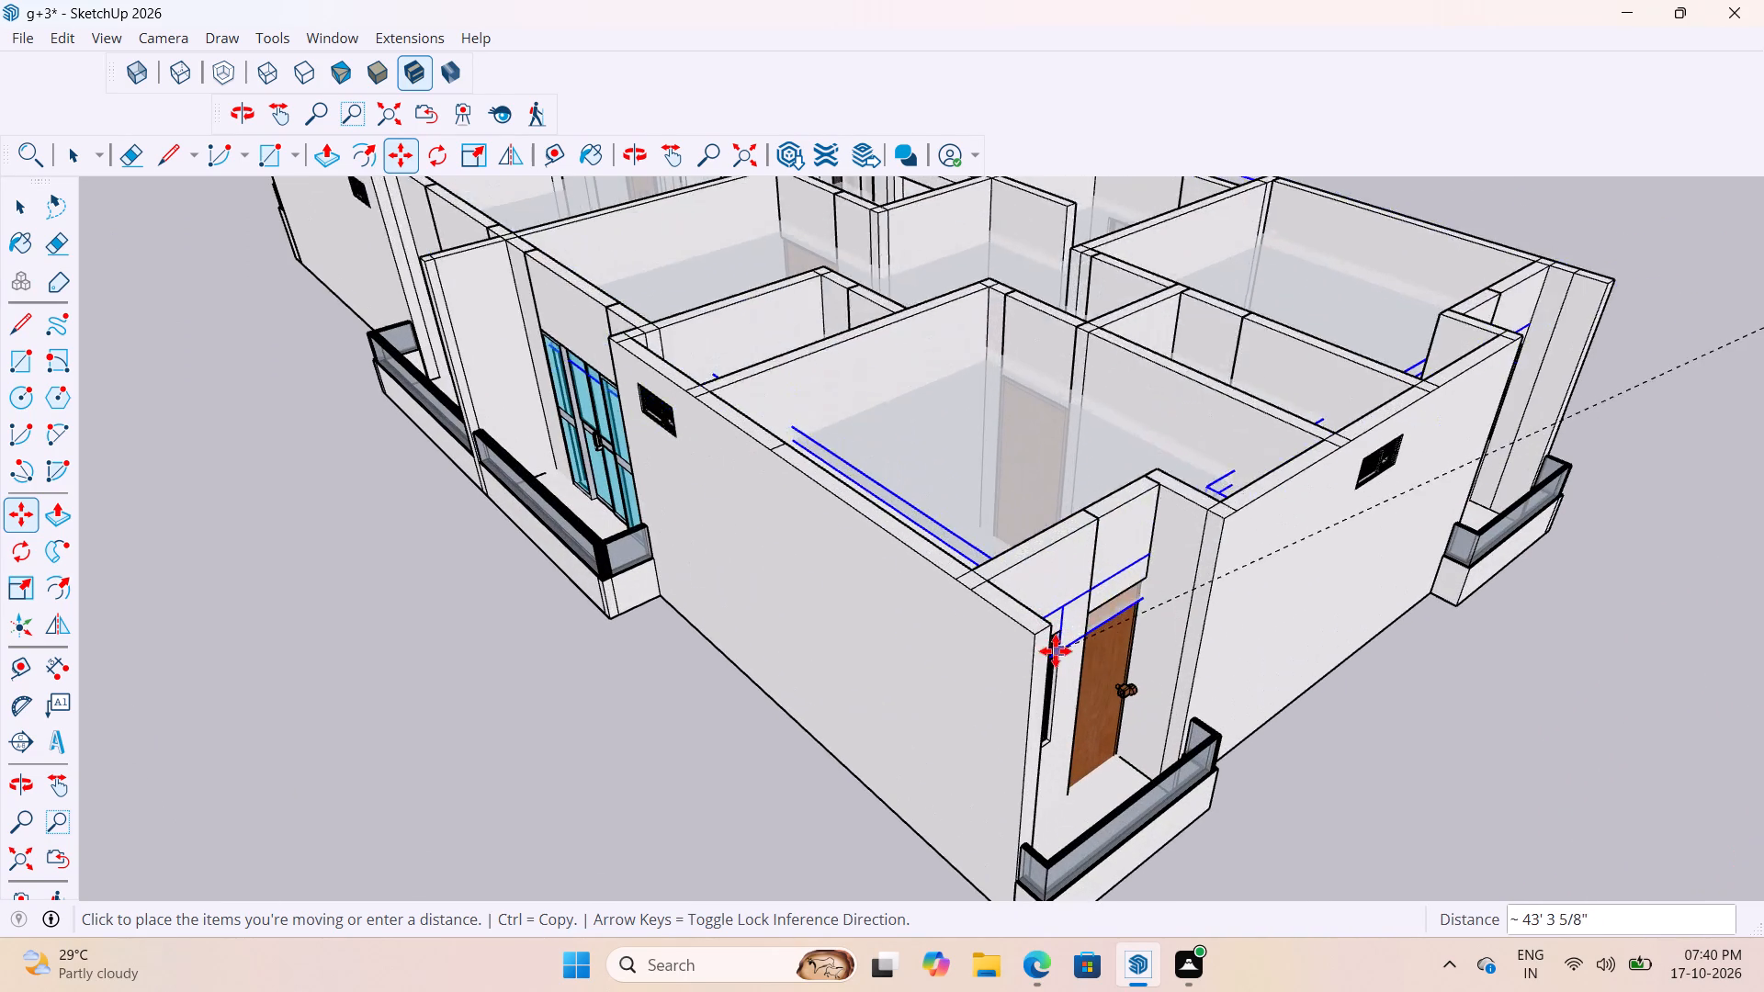
scroll(1057, 610, "up", 3)
middle_click_drag(1209, 614, 1231, 624)
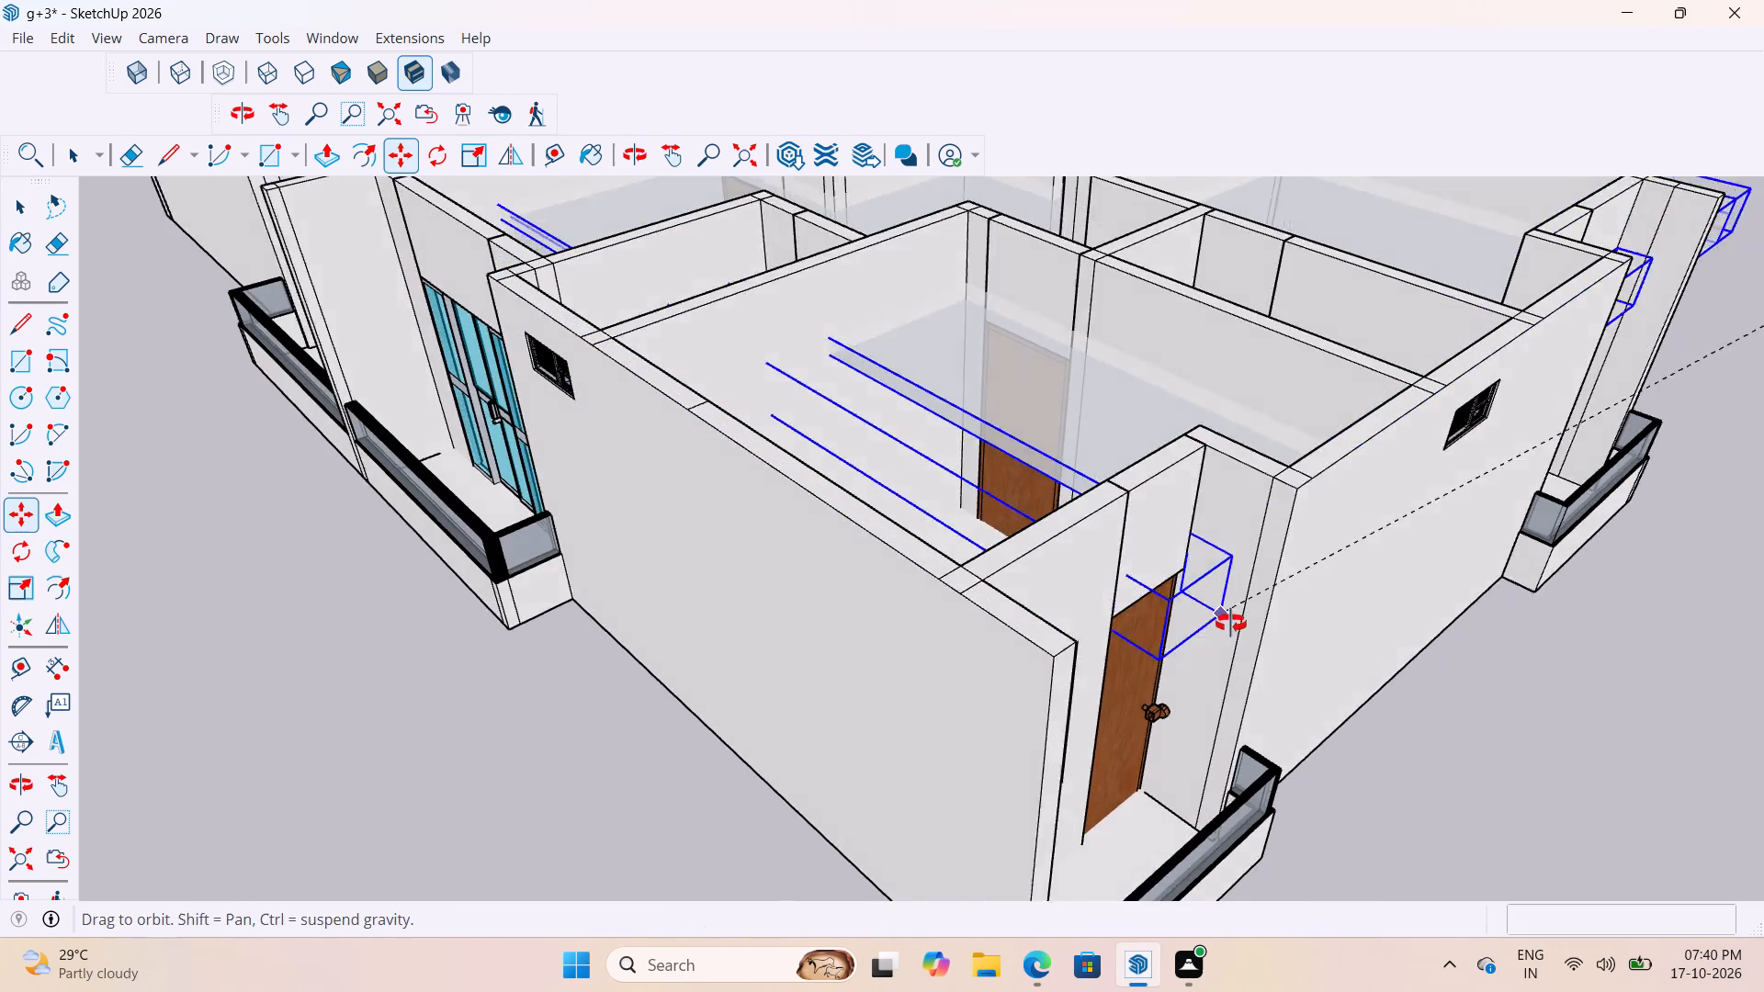
middle_click_drag(1231, 624, 1399, 612)
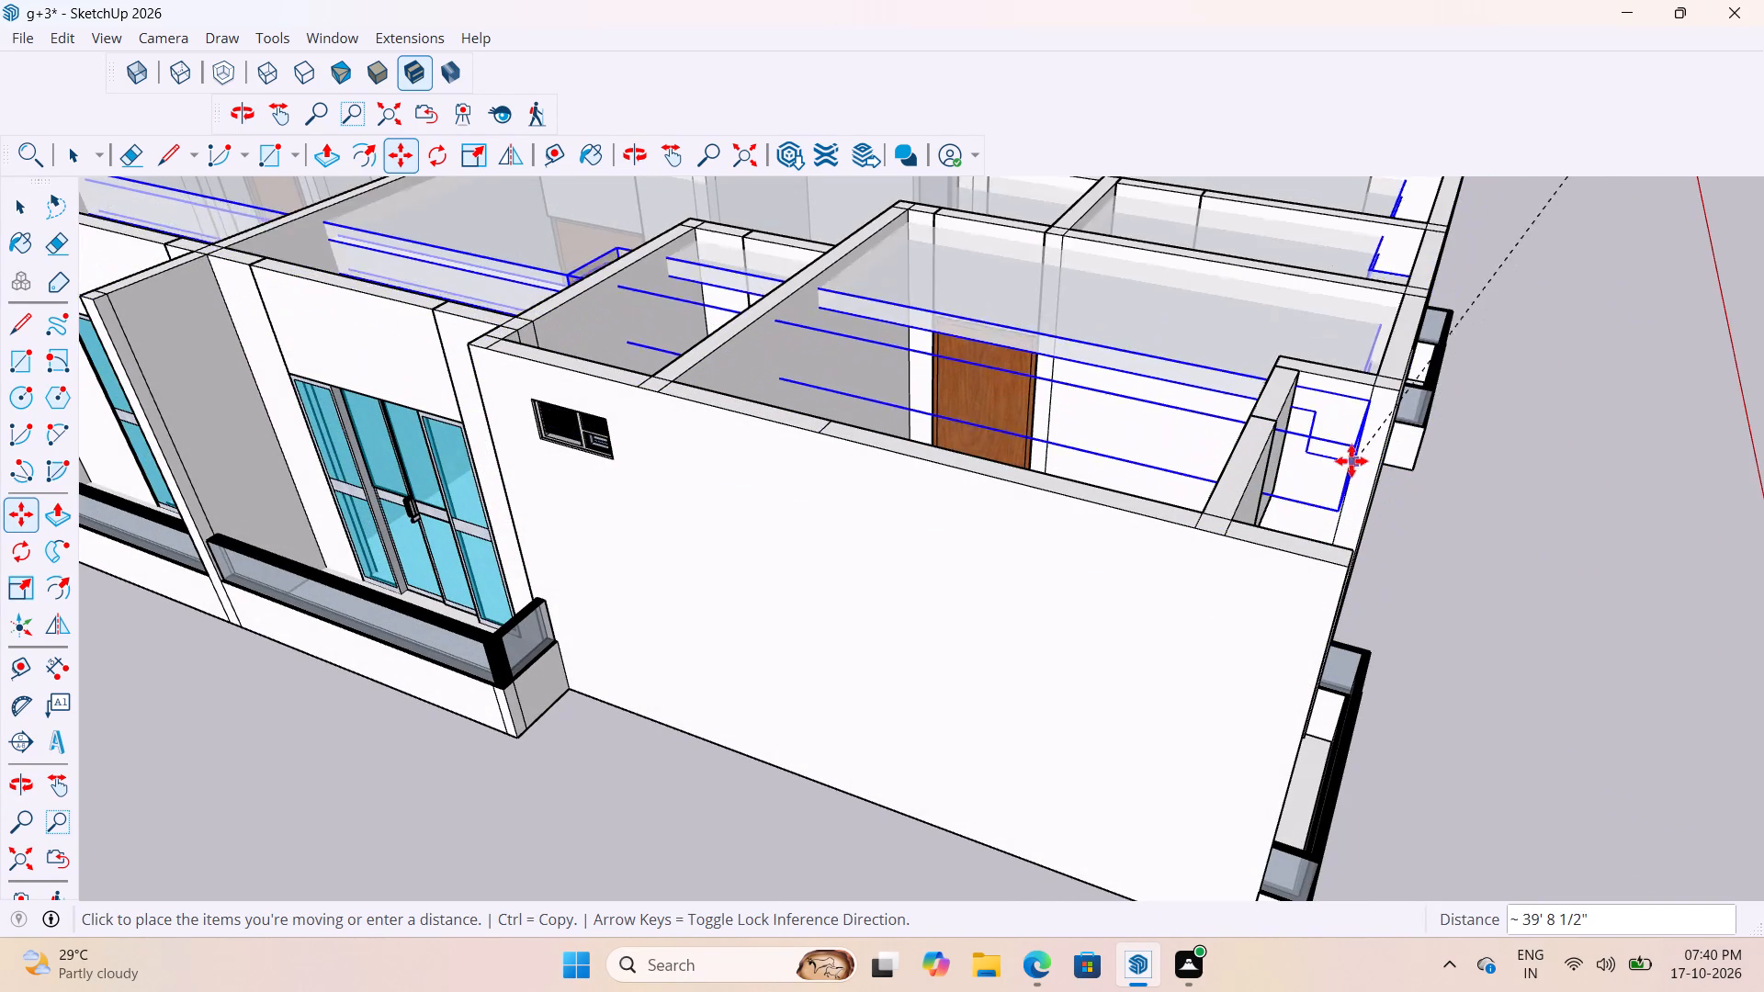
middle_click_drag(1361, 500, 1228, 400)
left_click(1227, 421)
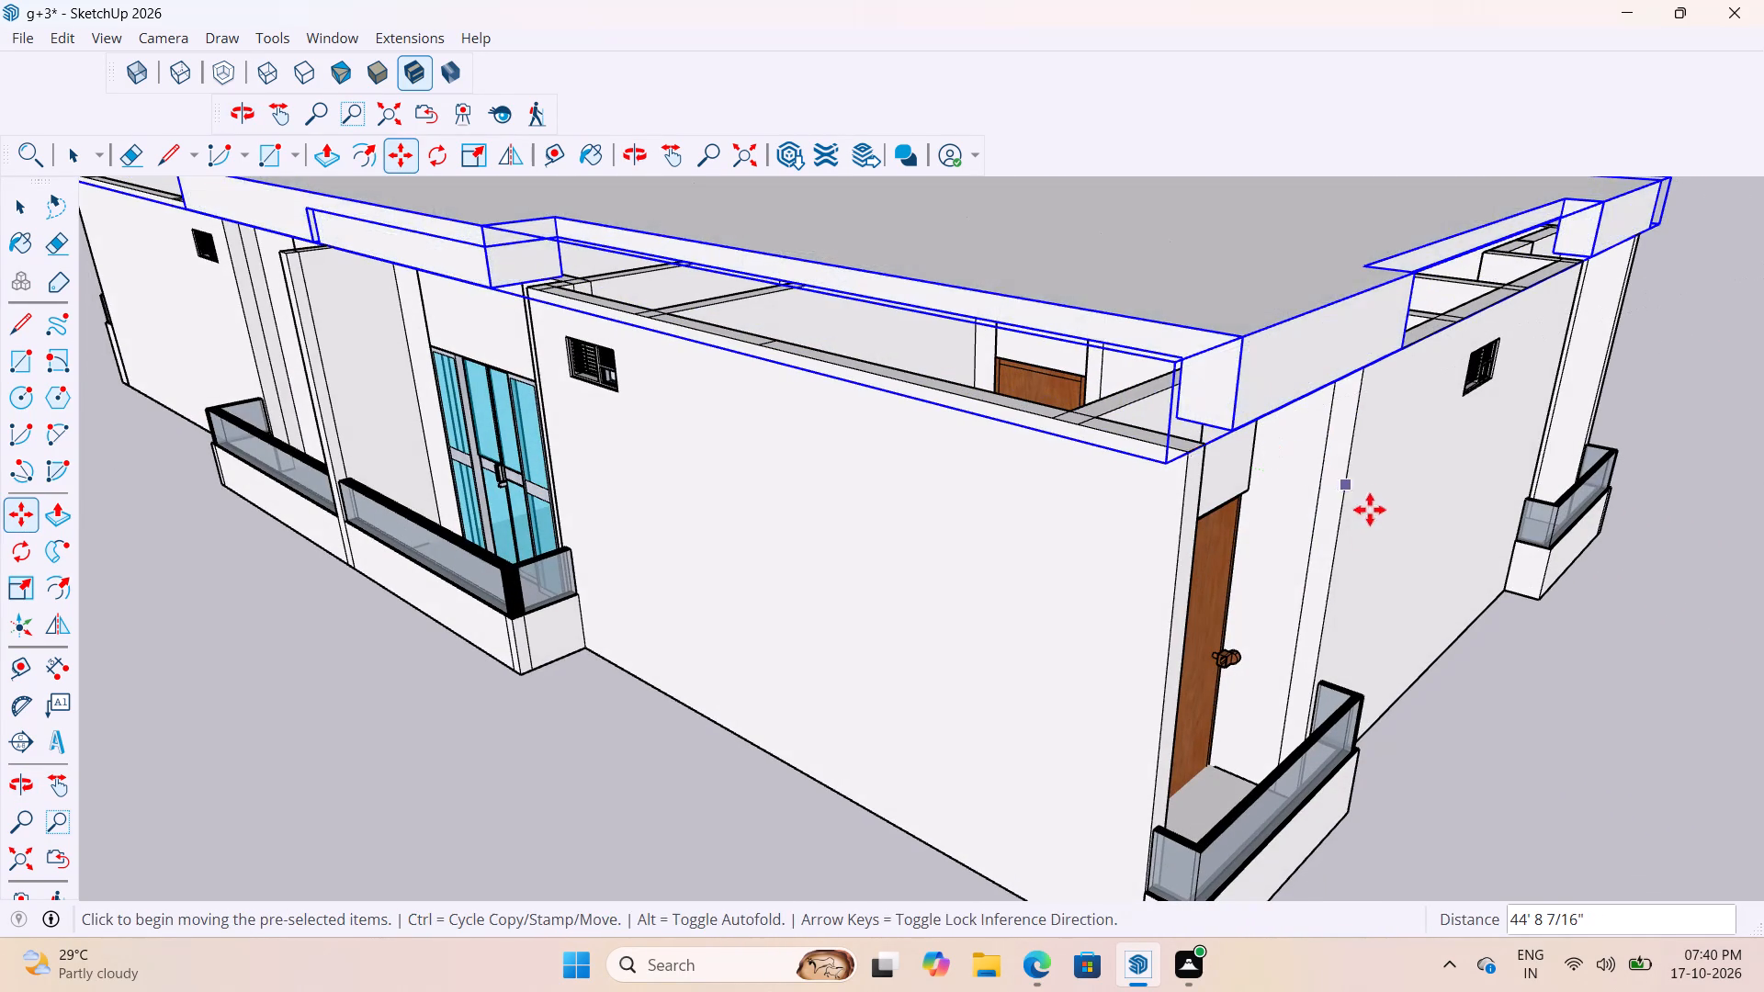
key("space")
left_click(1457, 745)
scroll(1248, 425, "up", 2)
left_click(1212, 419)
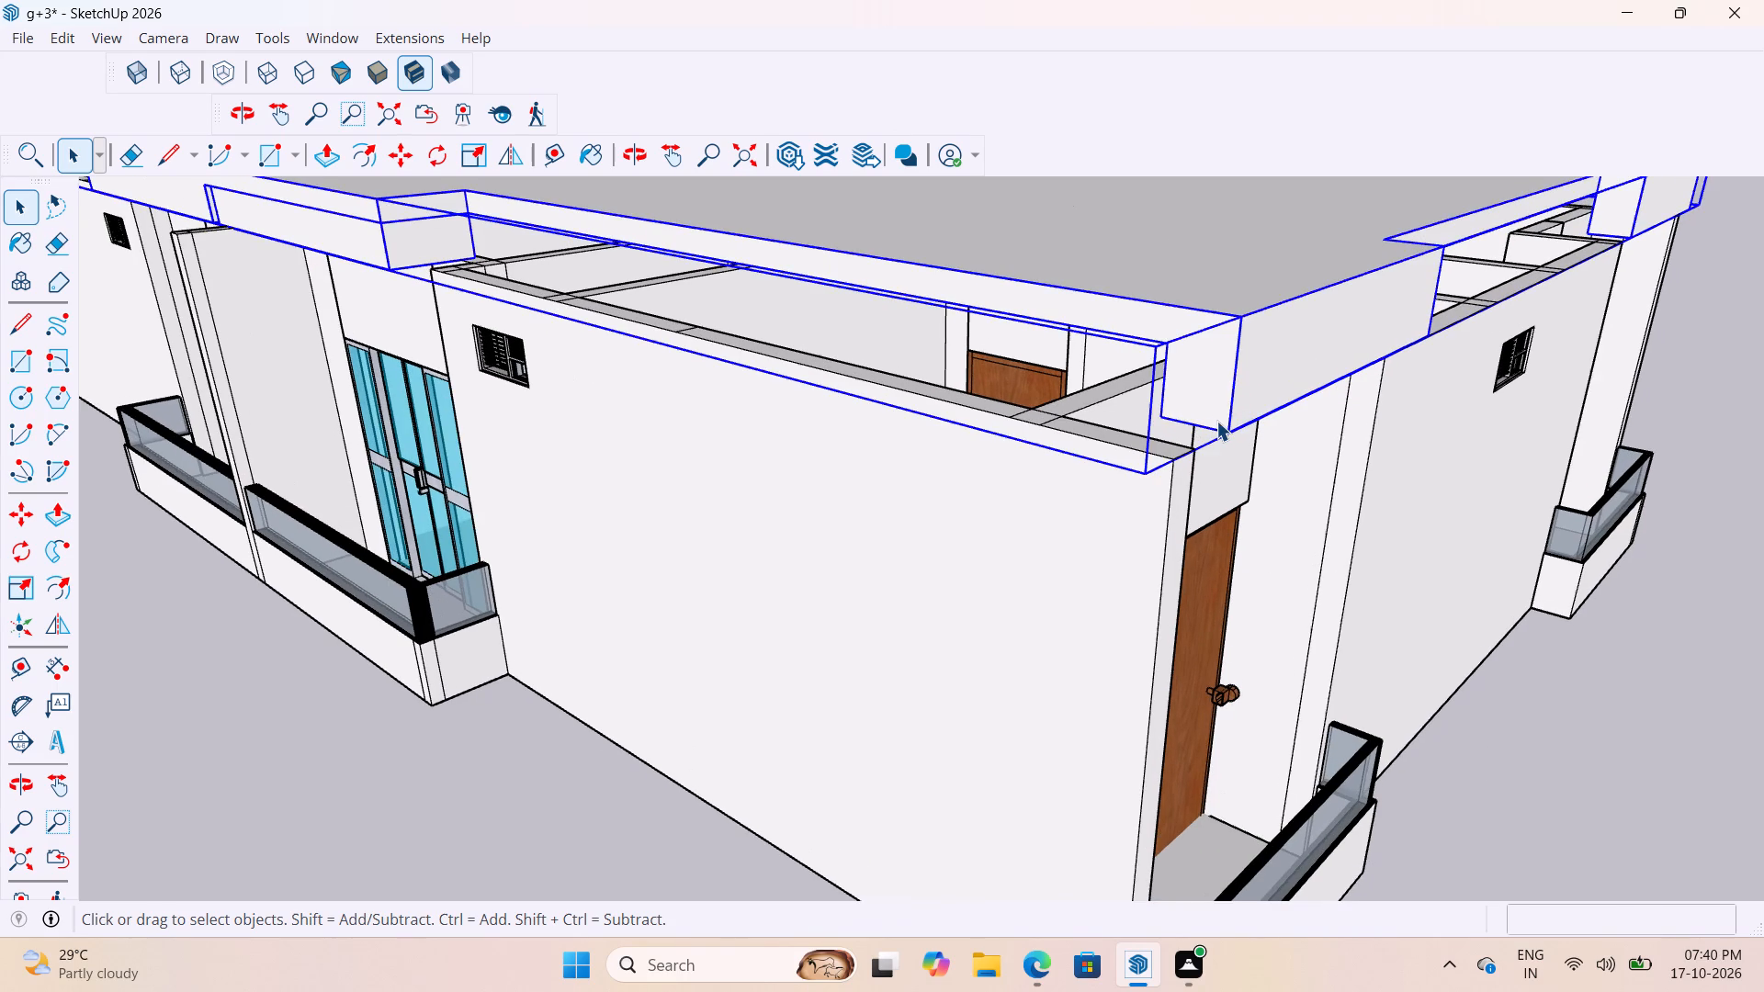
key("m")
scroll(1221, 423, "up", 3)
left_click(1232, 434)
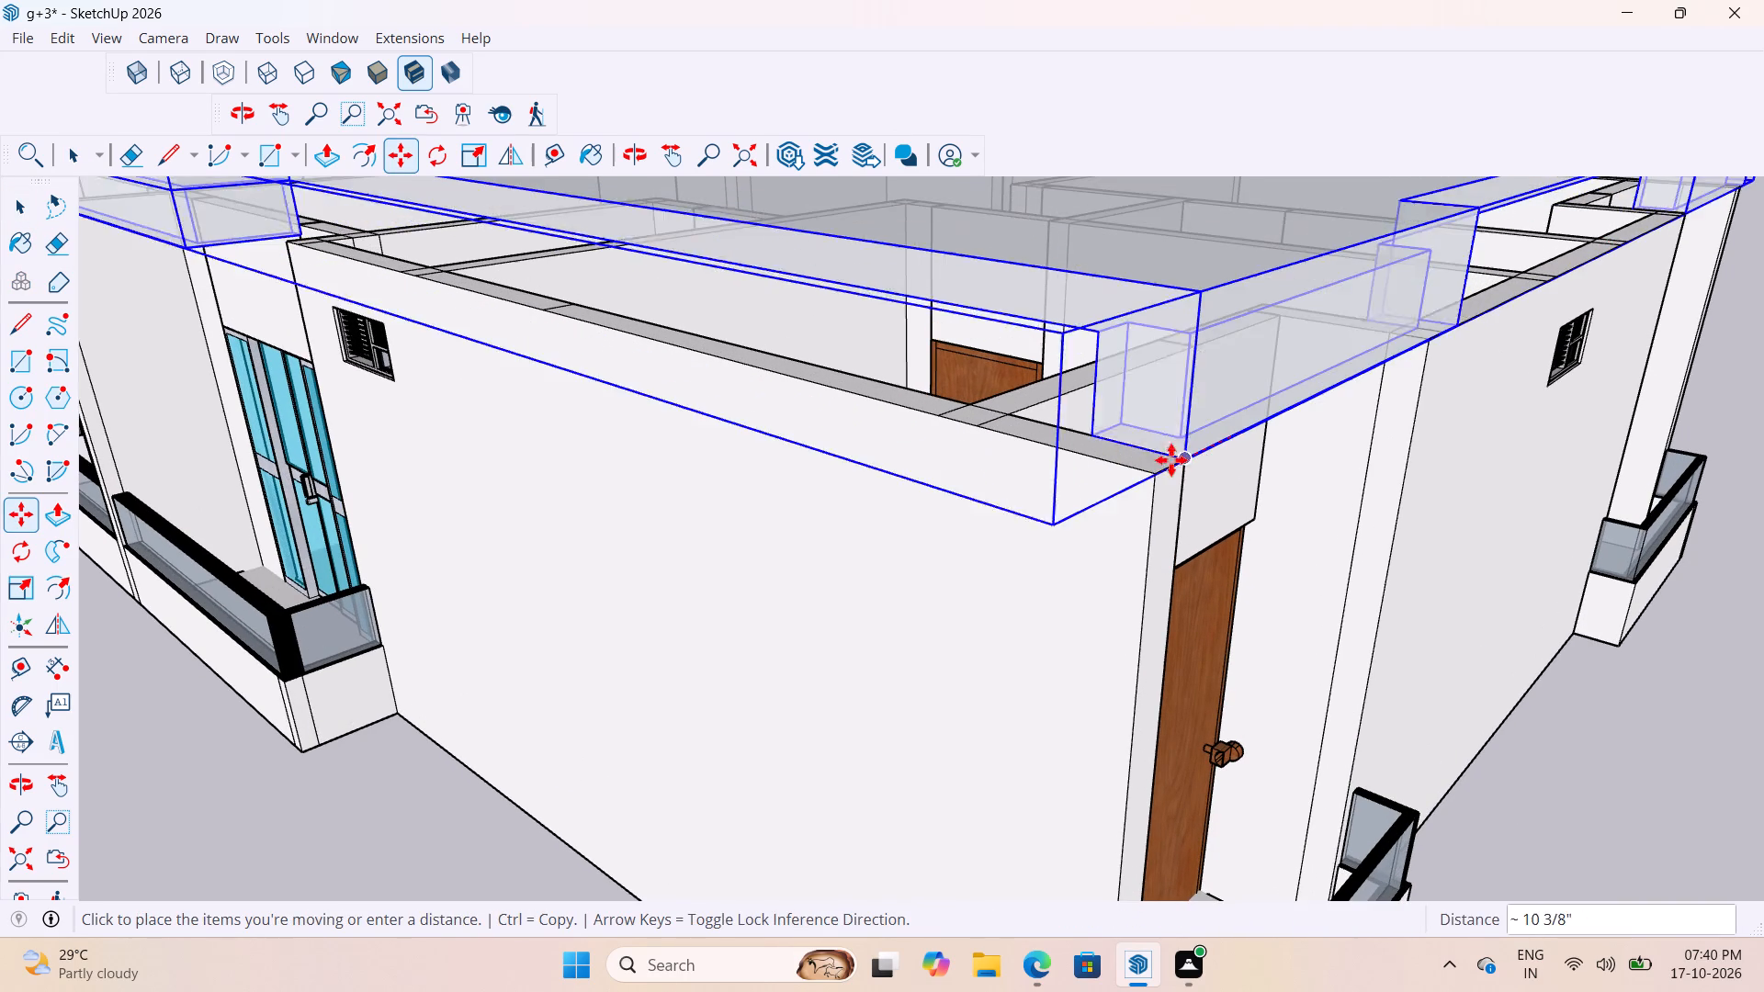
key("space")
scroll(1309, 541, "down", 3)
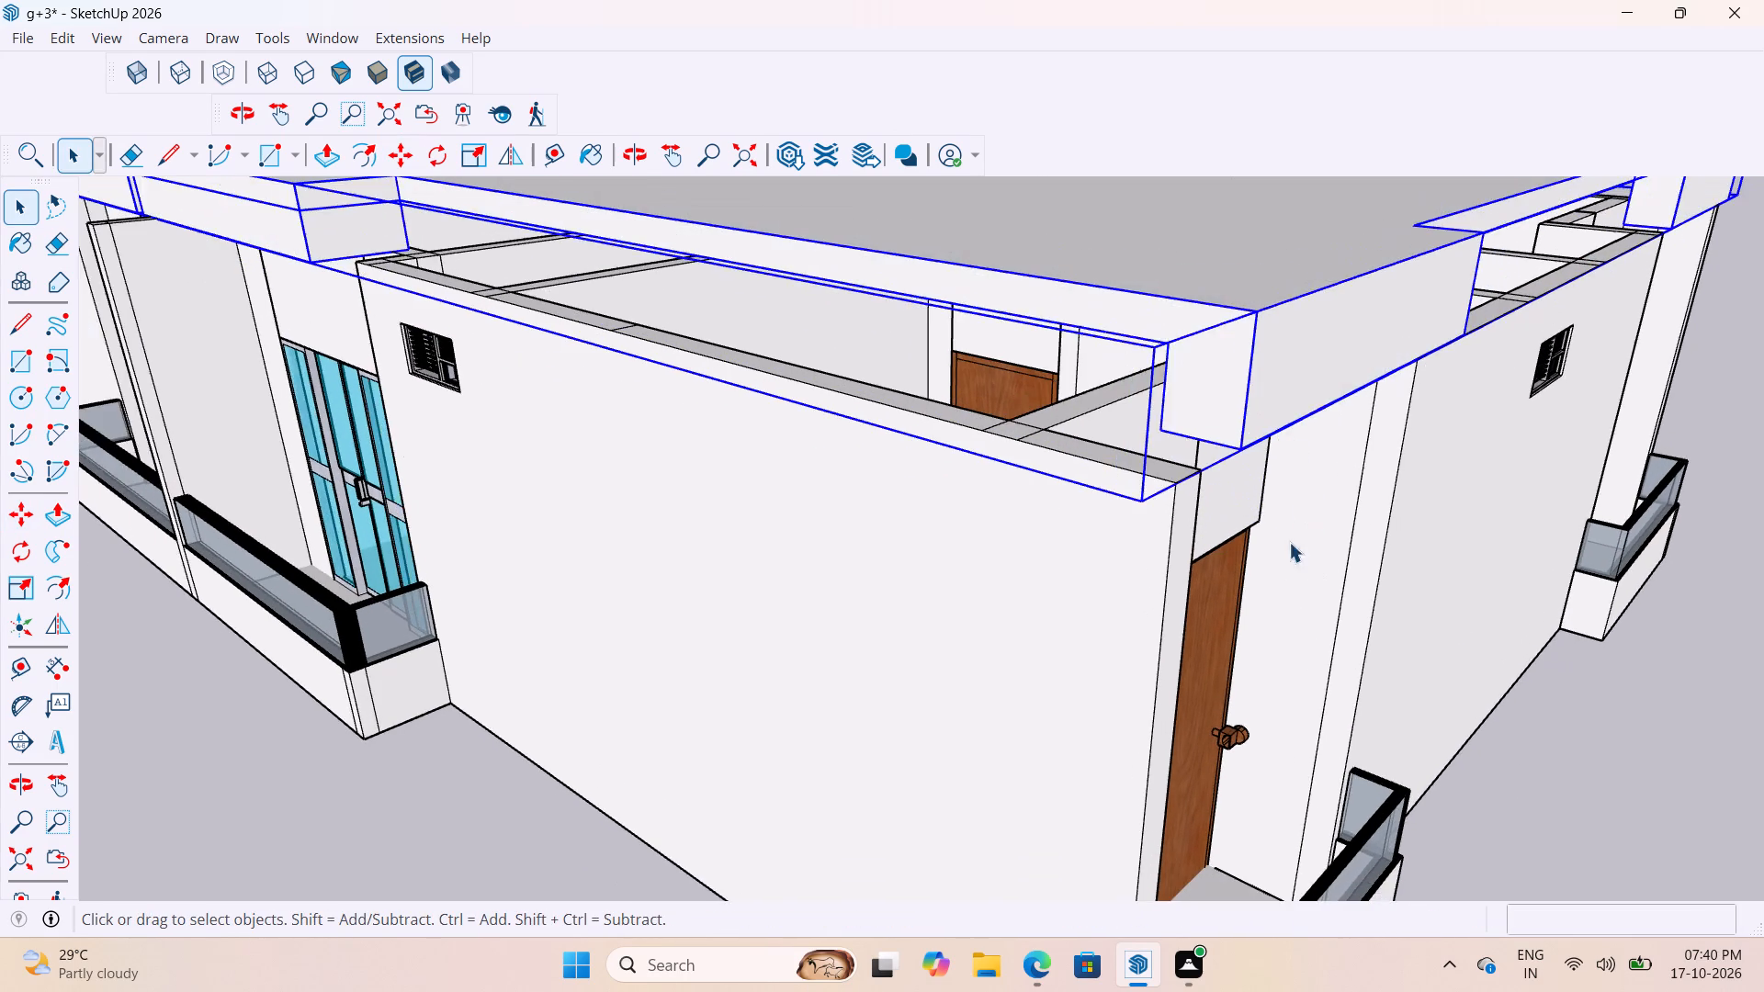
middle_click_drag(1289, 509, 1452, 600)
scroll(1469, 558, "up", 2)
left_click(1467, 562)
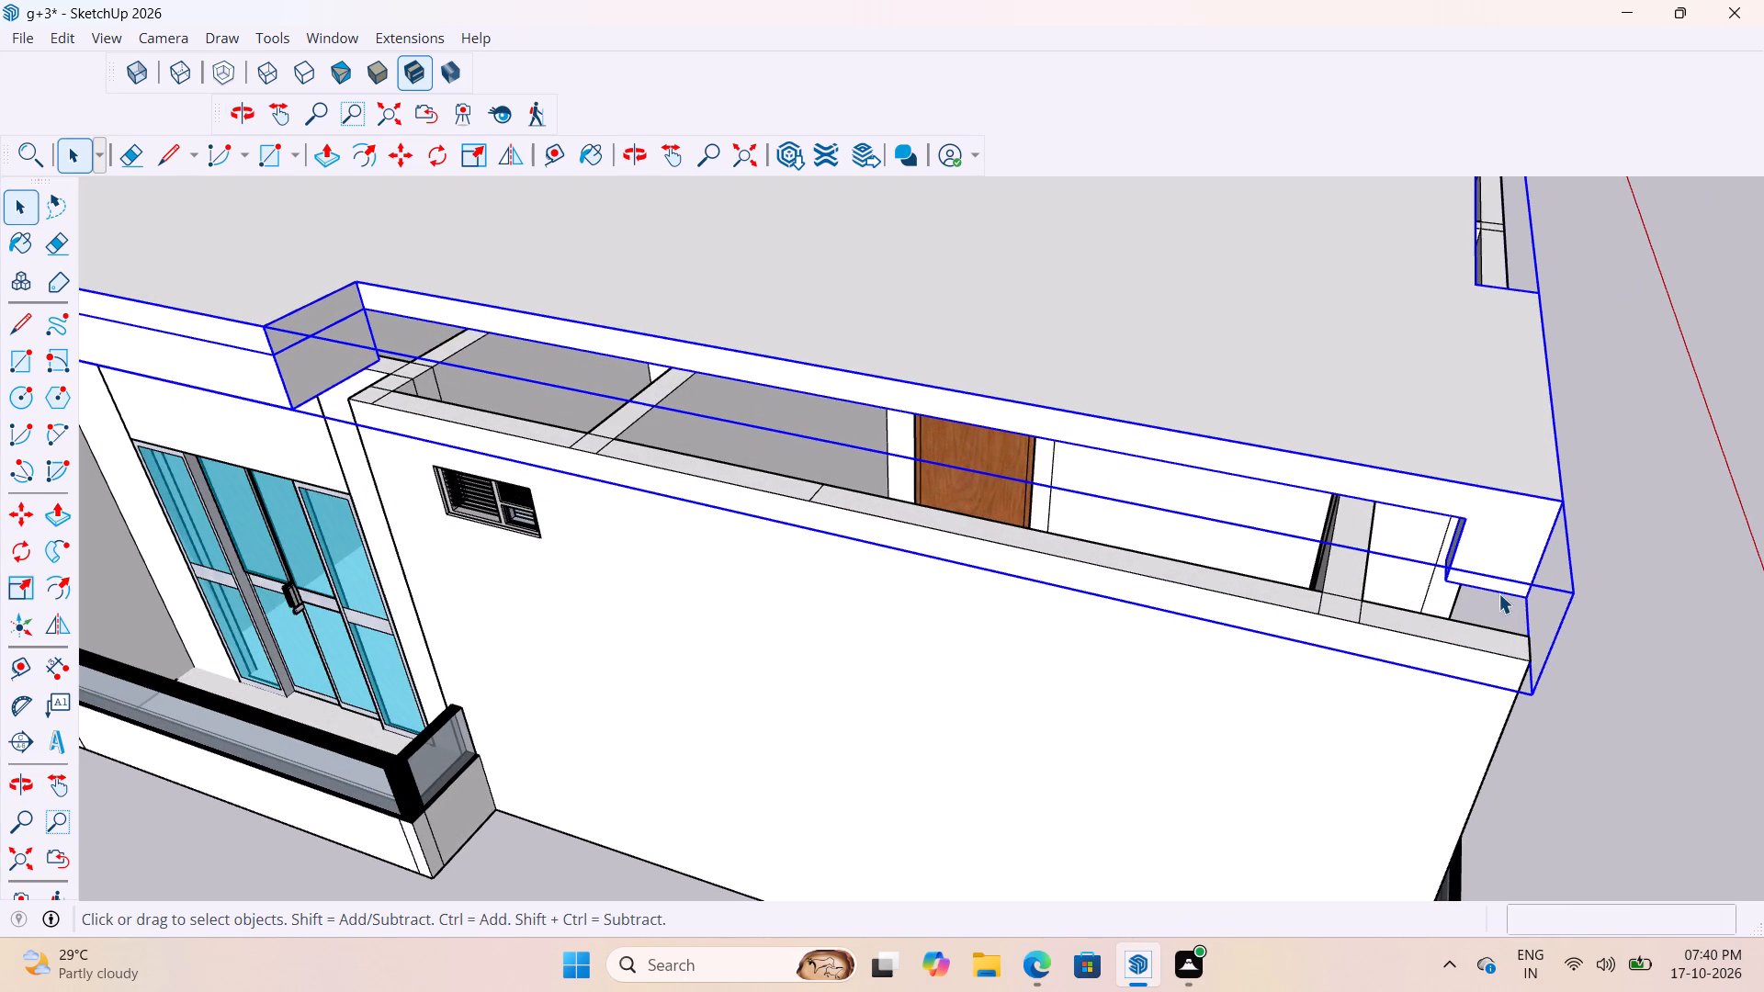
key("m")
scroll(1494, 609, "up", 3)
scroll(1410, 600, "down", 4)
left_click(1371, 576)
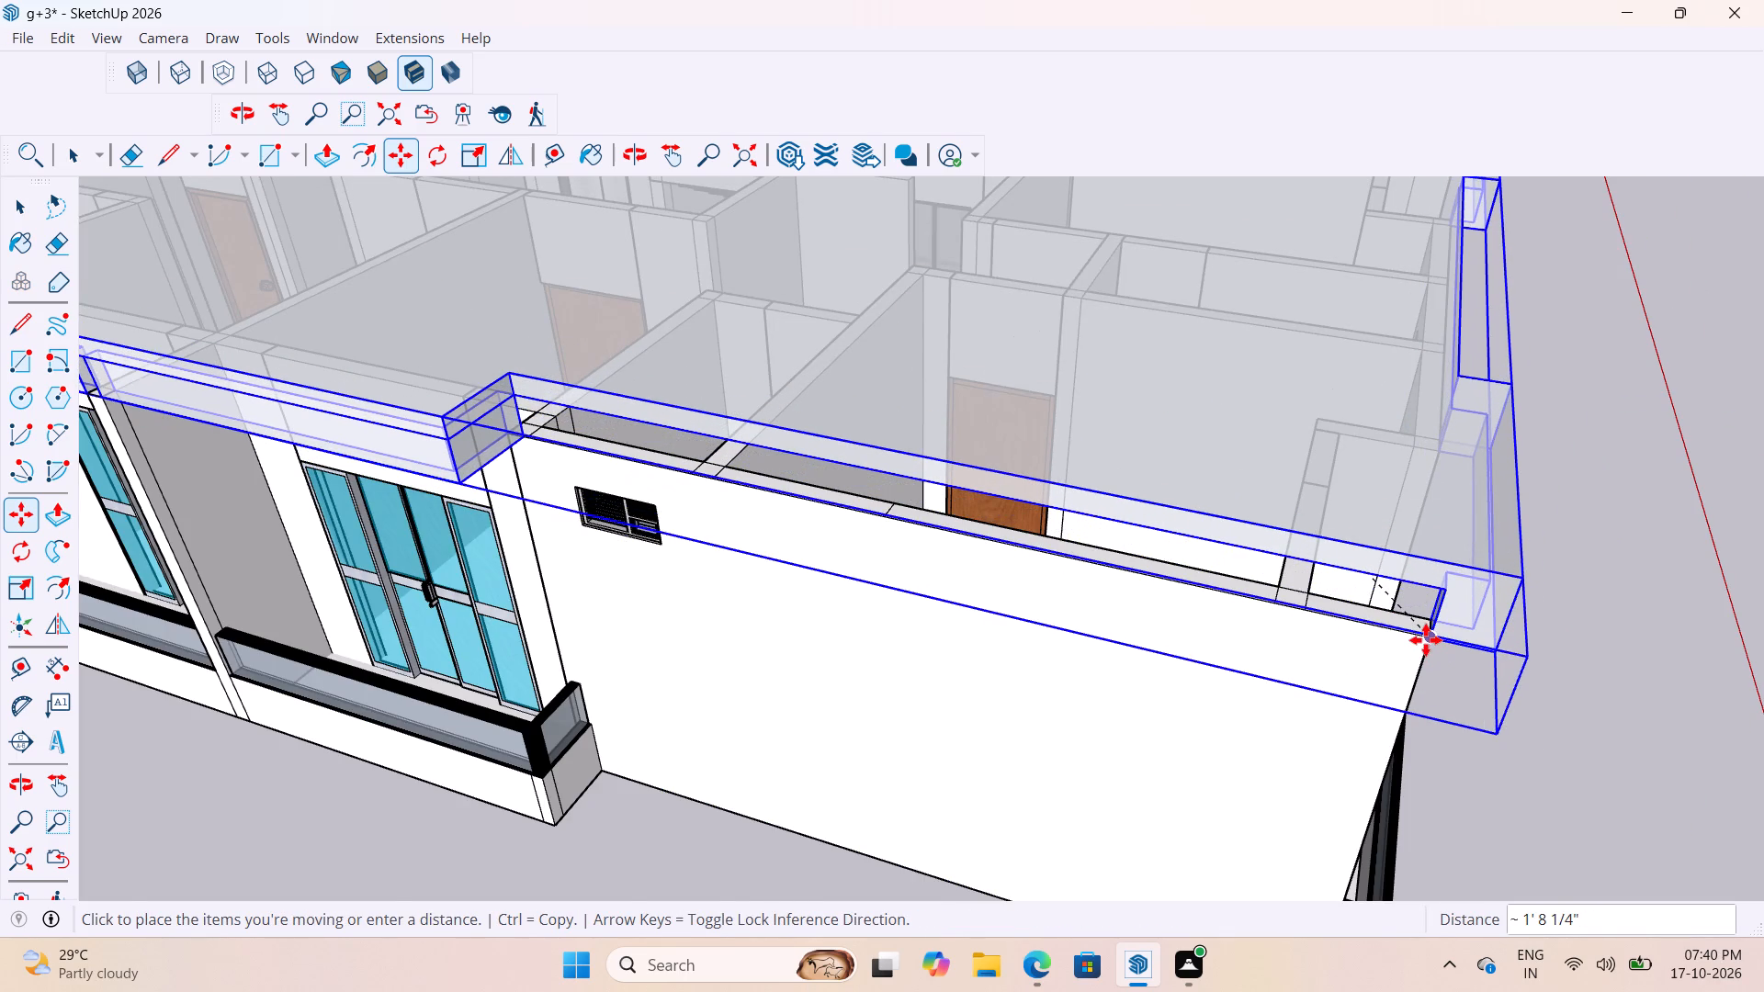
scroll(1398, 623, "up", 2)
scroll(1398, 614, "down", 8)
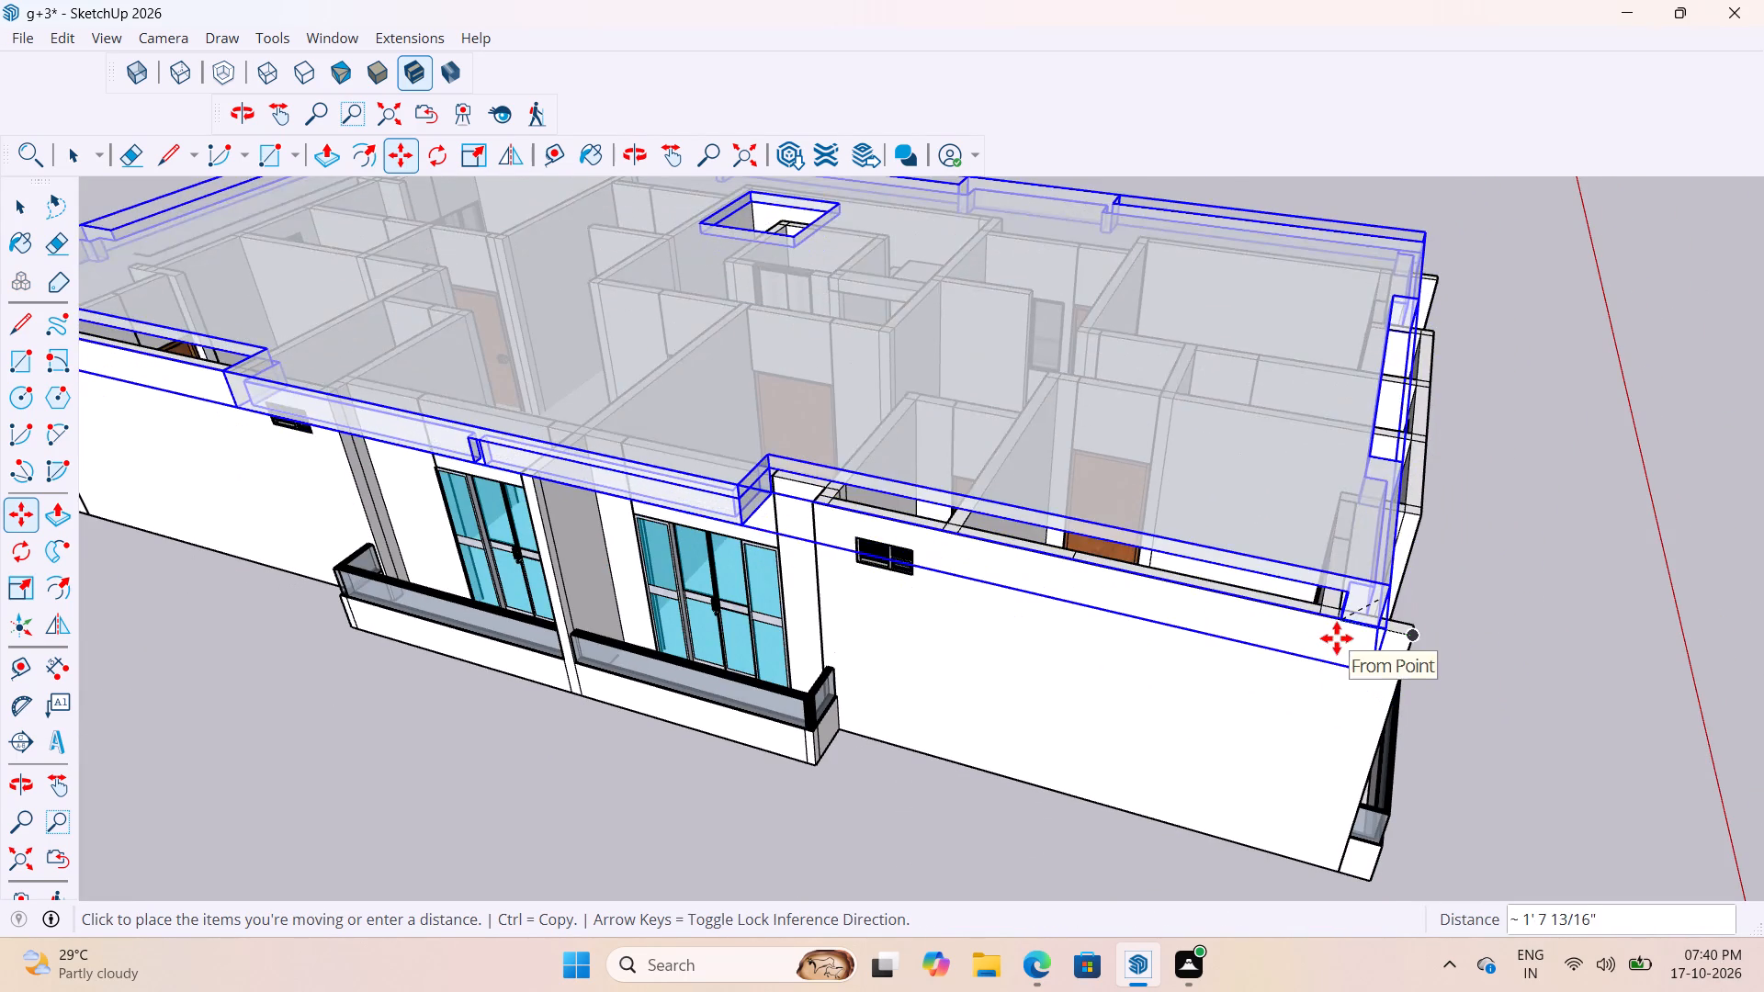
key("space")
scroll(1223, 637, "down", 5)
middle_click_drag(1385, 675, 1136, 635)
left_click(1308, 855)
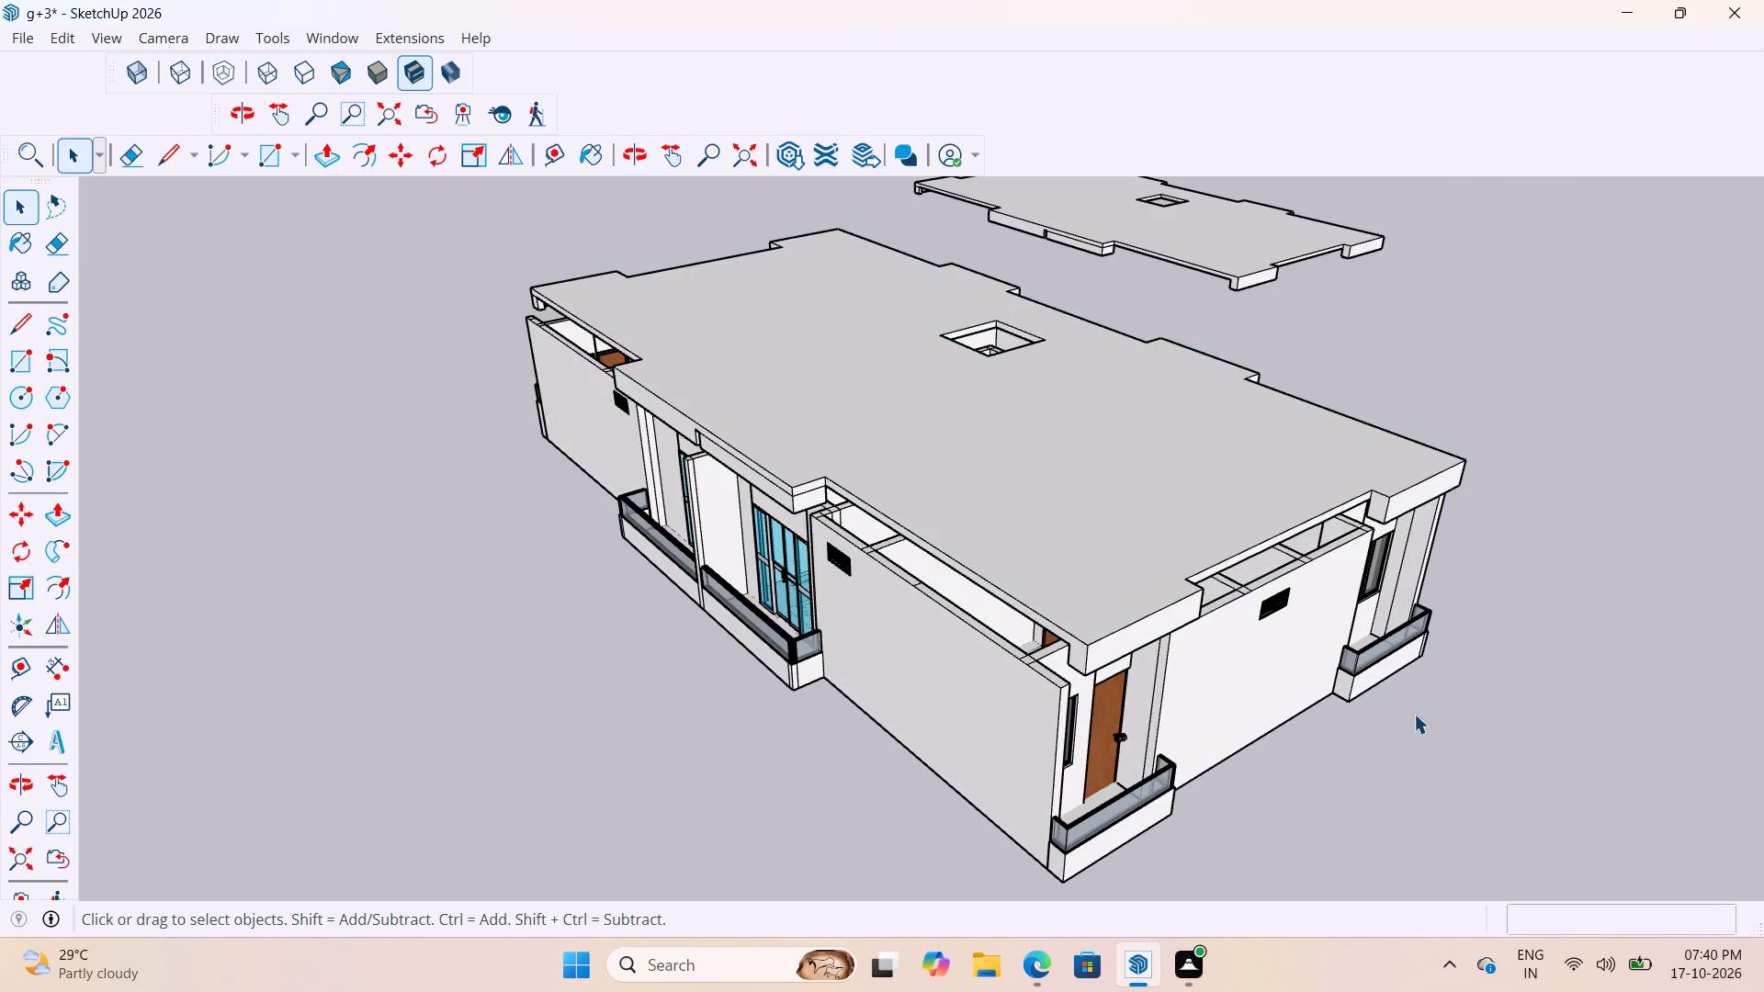
Move the slab about 1' 10 5/8" so its lower outer corner meets the top of the floor's adjacent wall corner.
middle_click_drag(1099, 562, 809, 498)
scroll(1245, 565, "up", 3)
middle_click_drag(1320, 557, 938, 536)
scroll(931, 539, "up", 2)
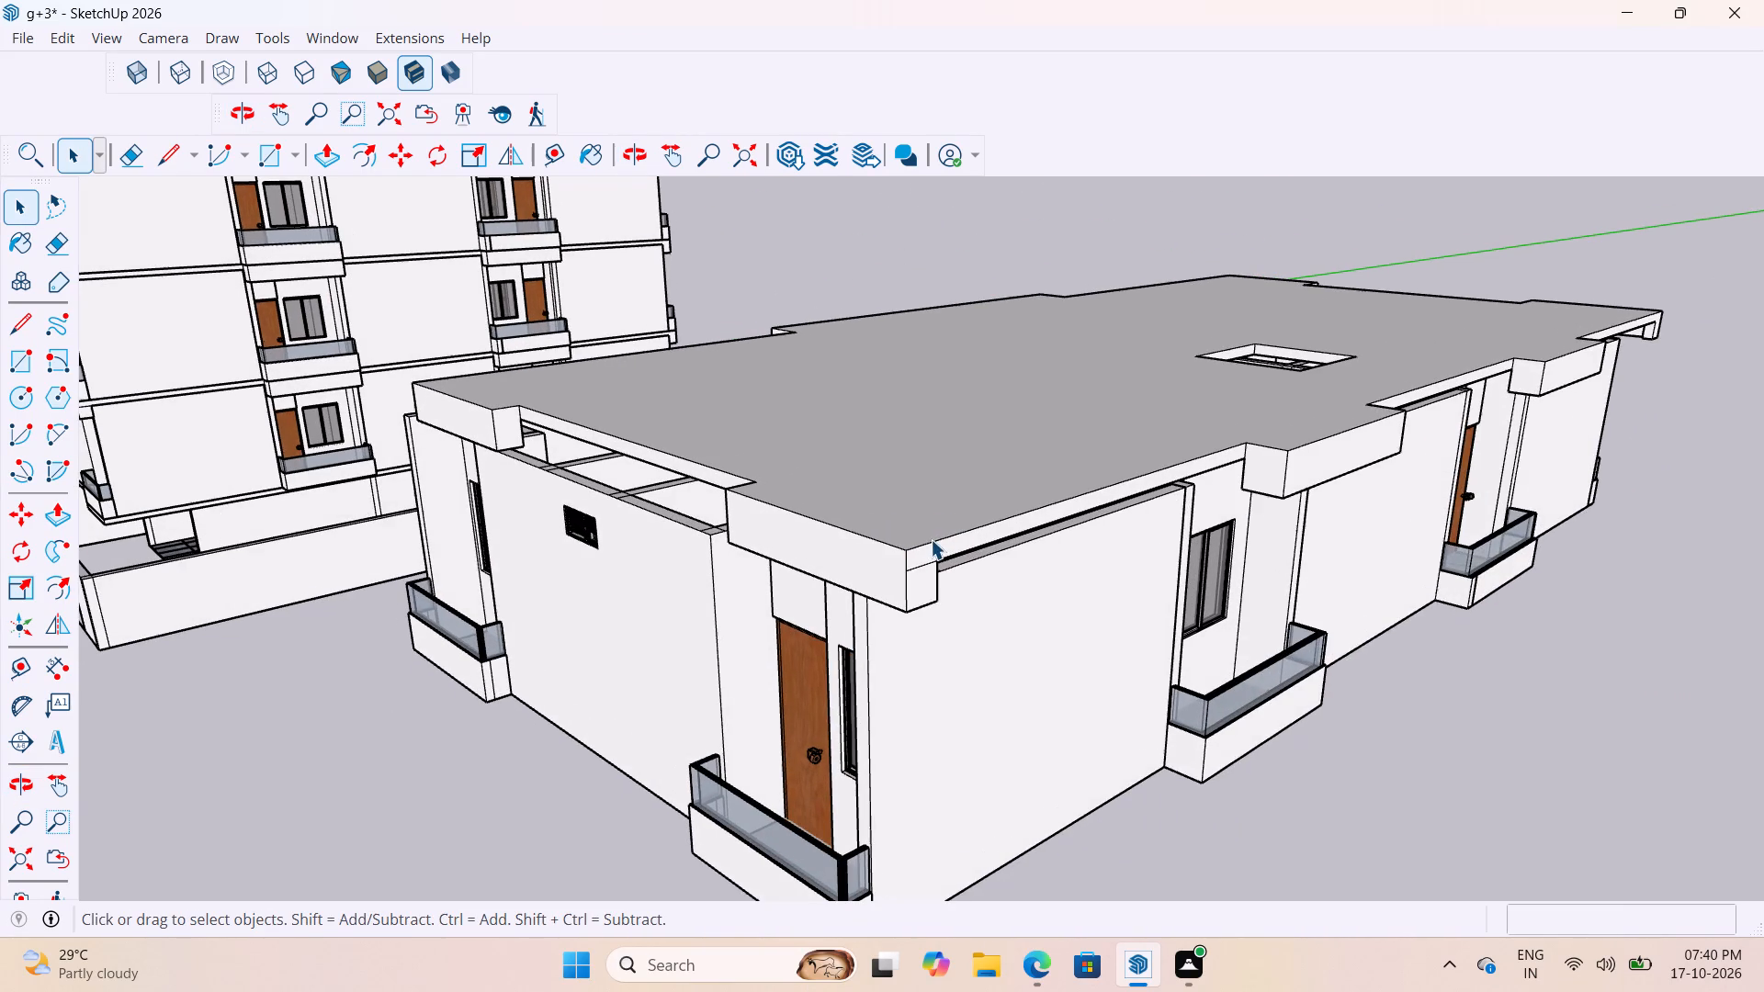
left_click(909, 598)
key("m")
scroll(919, 623, "up", 3)
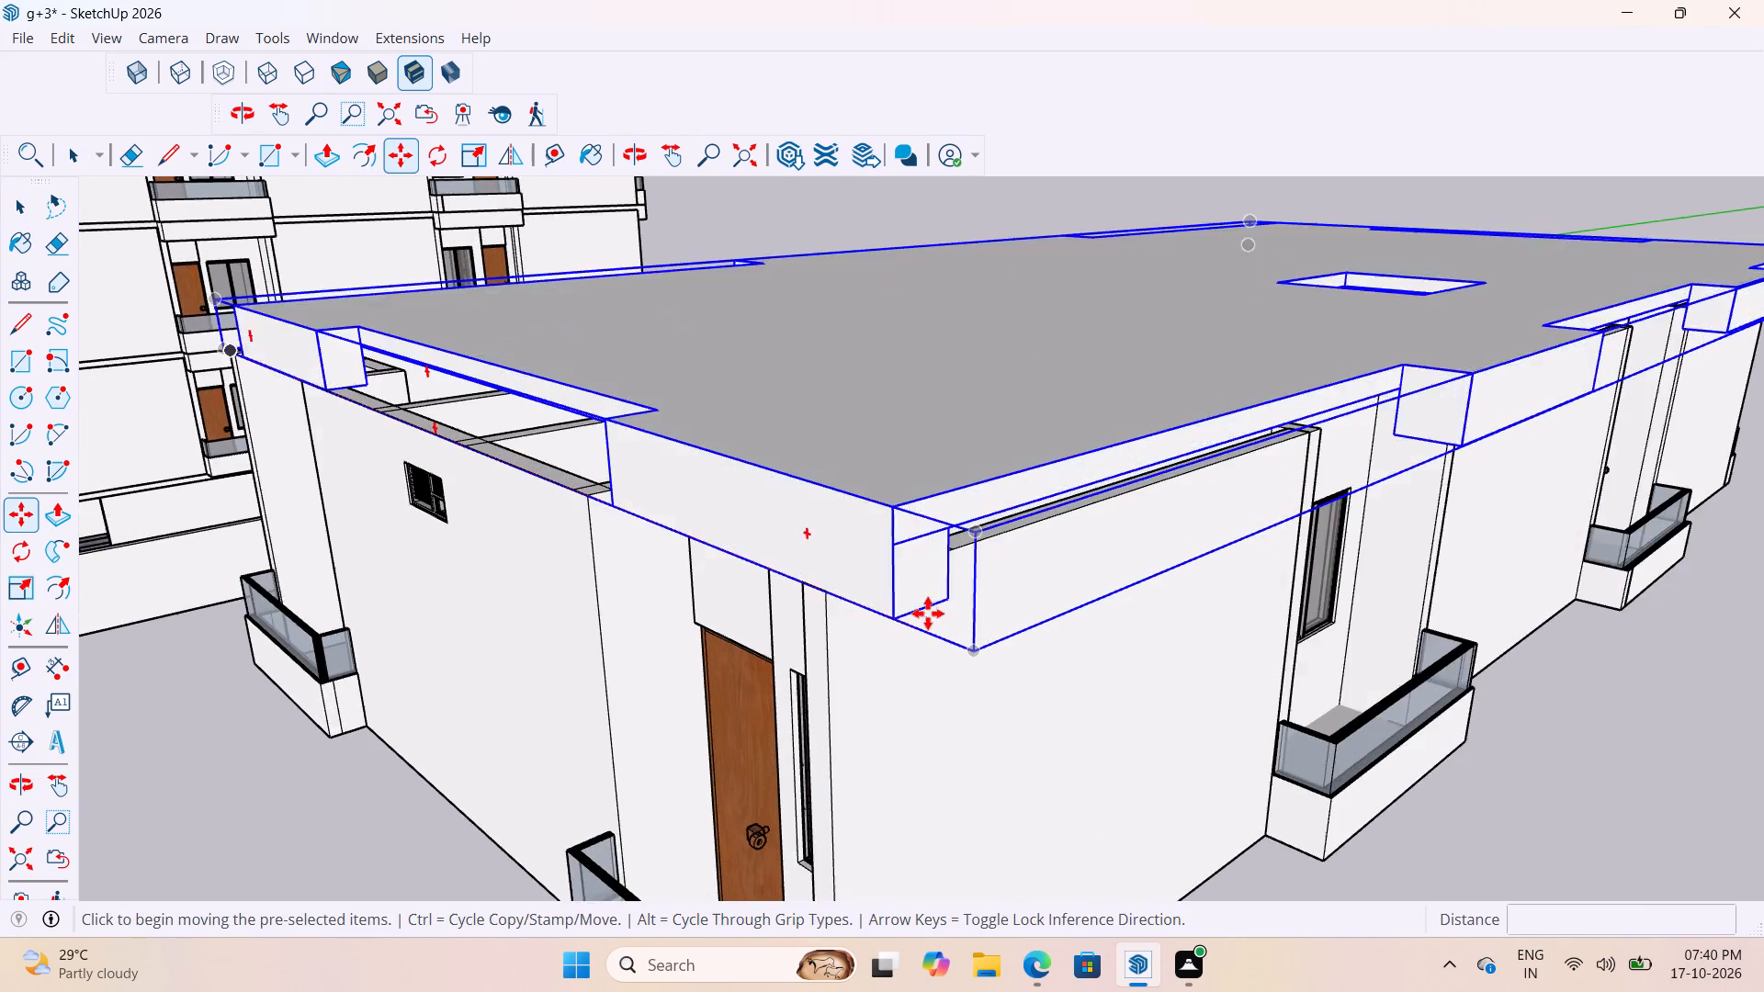
scroll(928, 614, "up", 4)
left_click(873, 626)
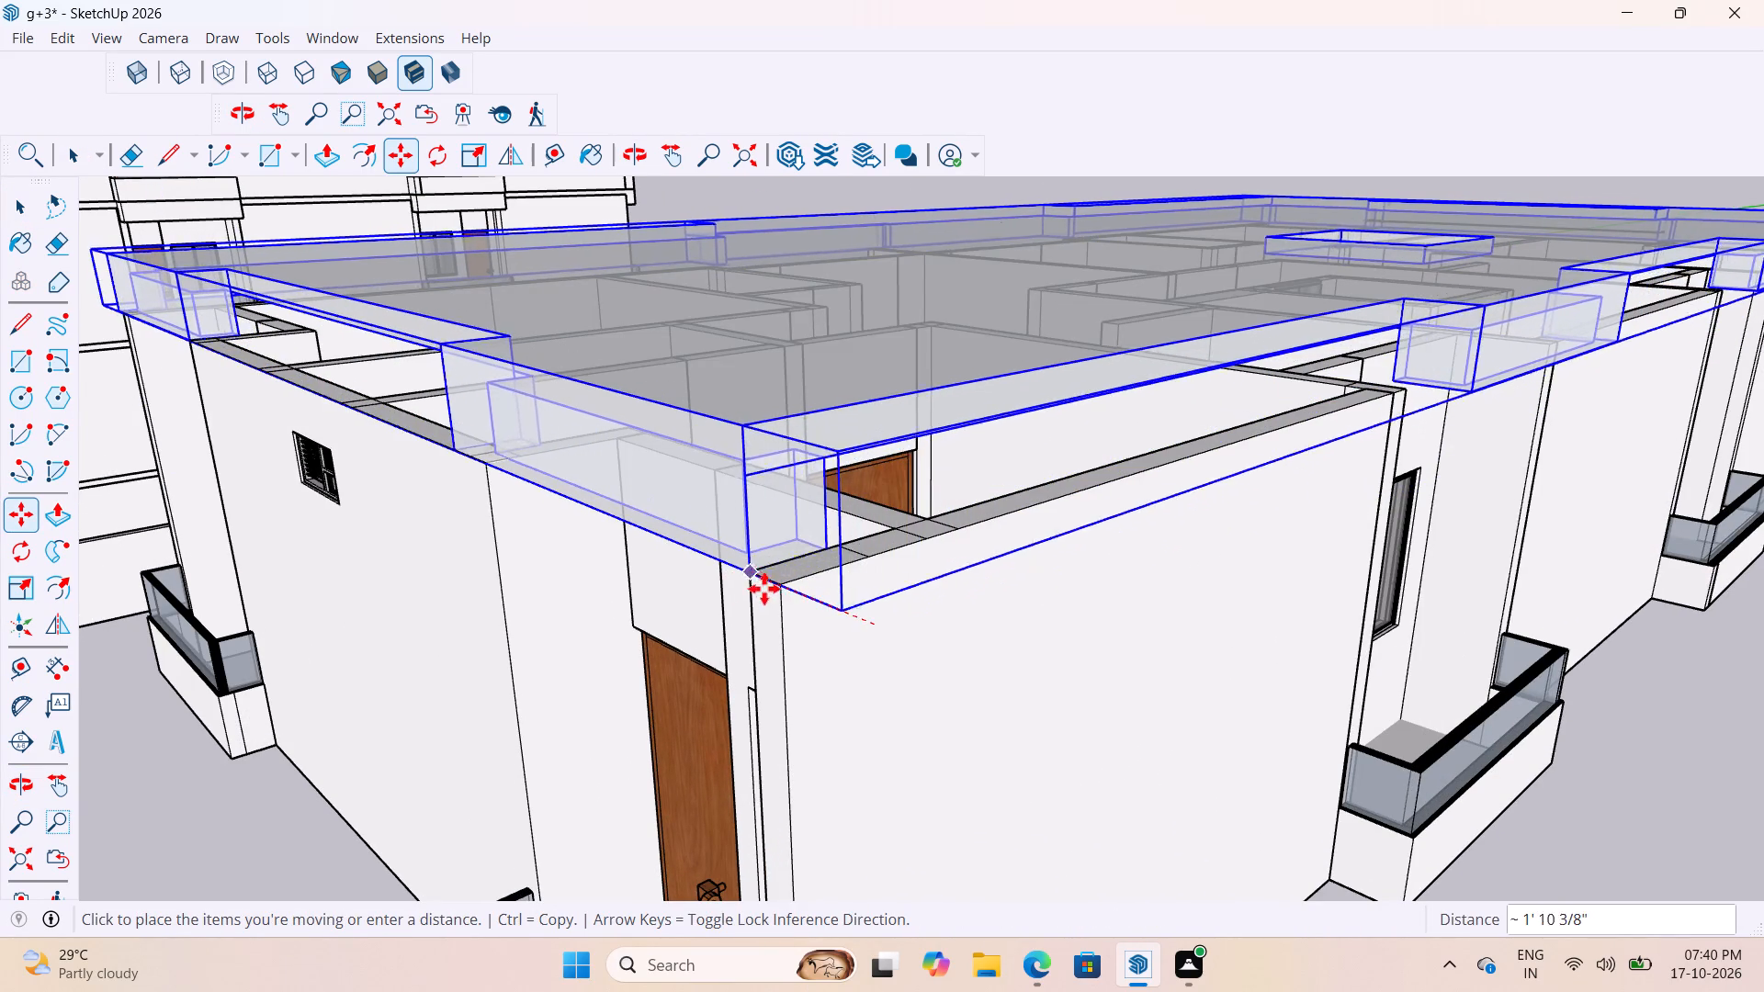
scroll(775, 569, "up", 1)
left_click(775, 571)
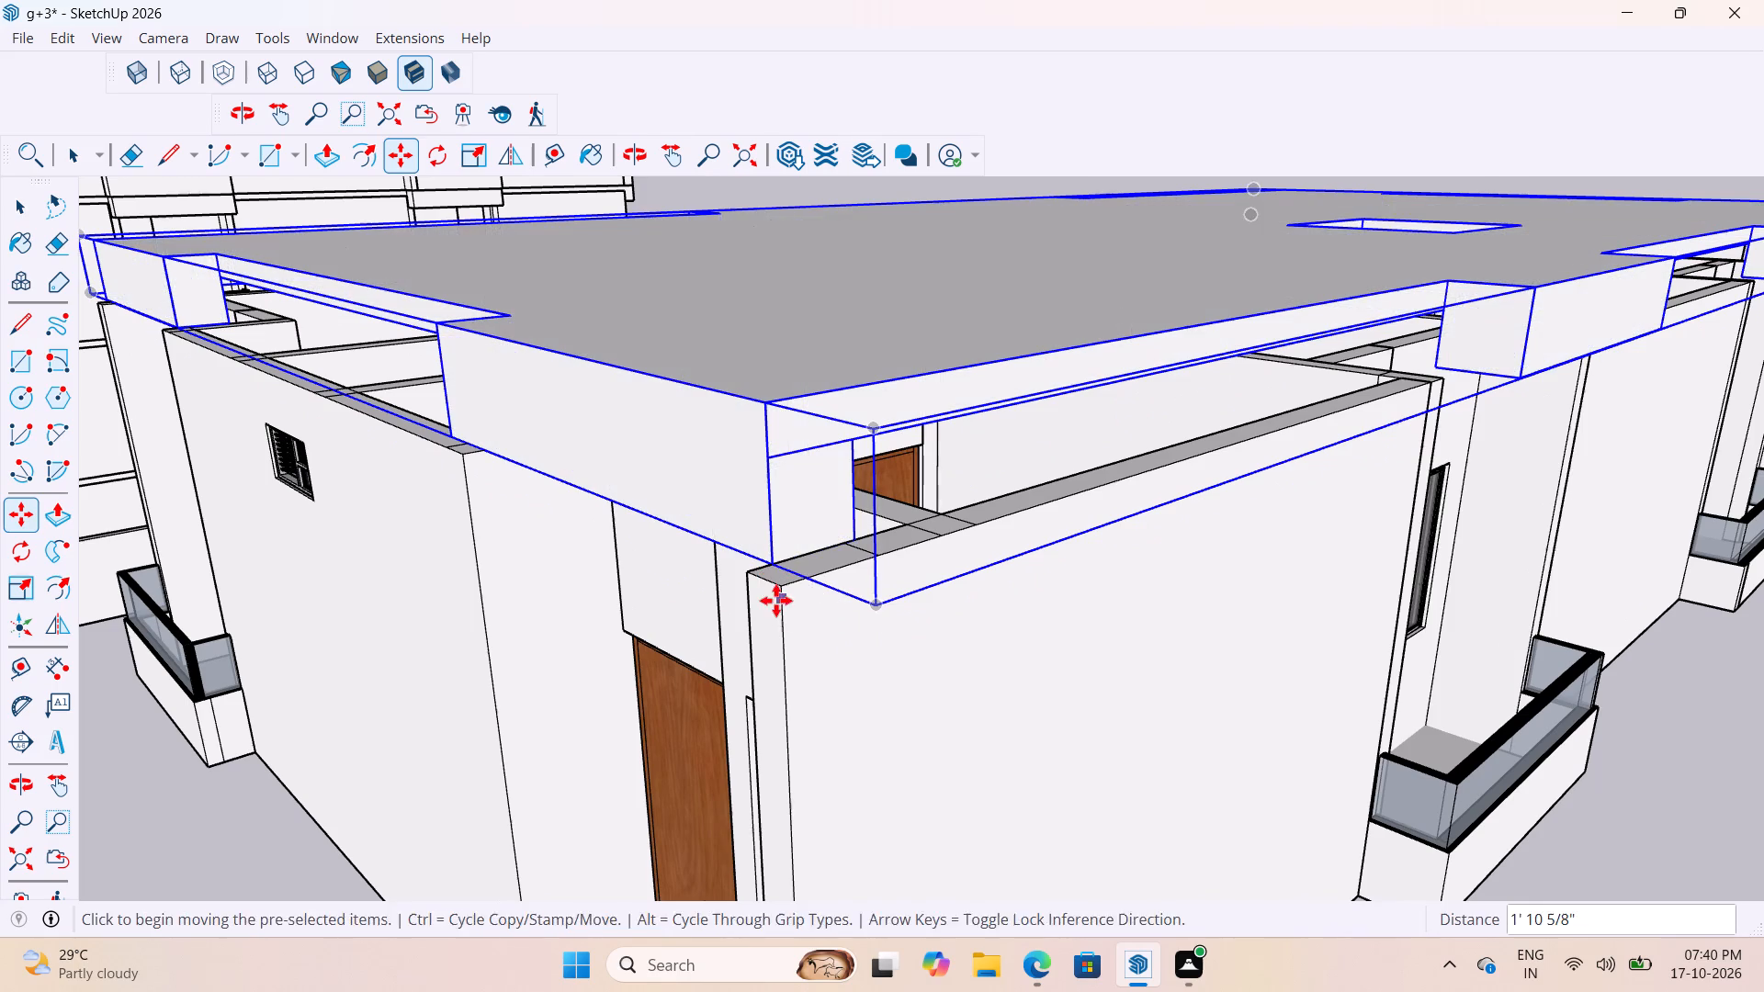
Move the slab another 1' 4 9/16" or so, placing the bottom inner corner of its edge drop on the outer wall's top corner.
key("space")
middle_click_drag(938, 600, 814, 627)
key("m")
scroll(721, 541, "up", 3)
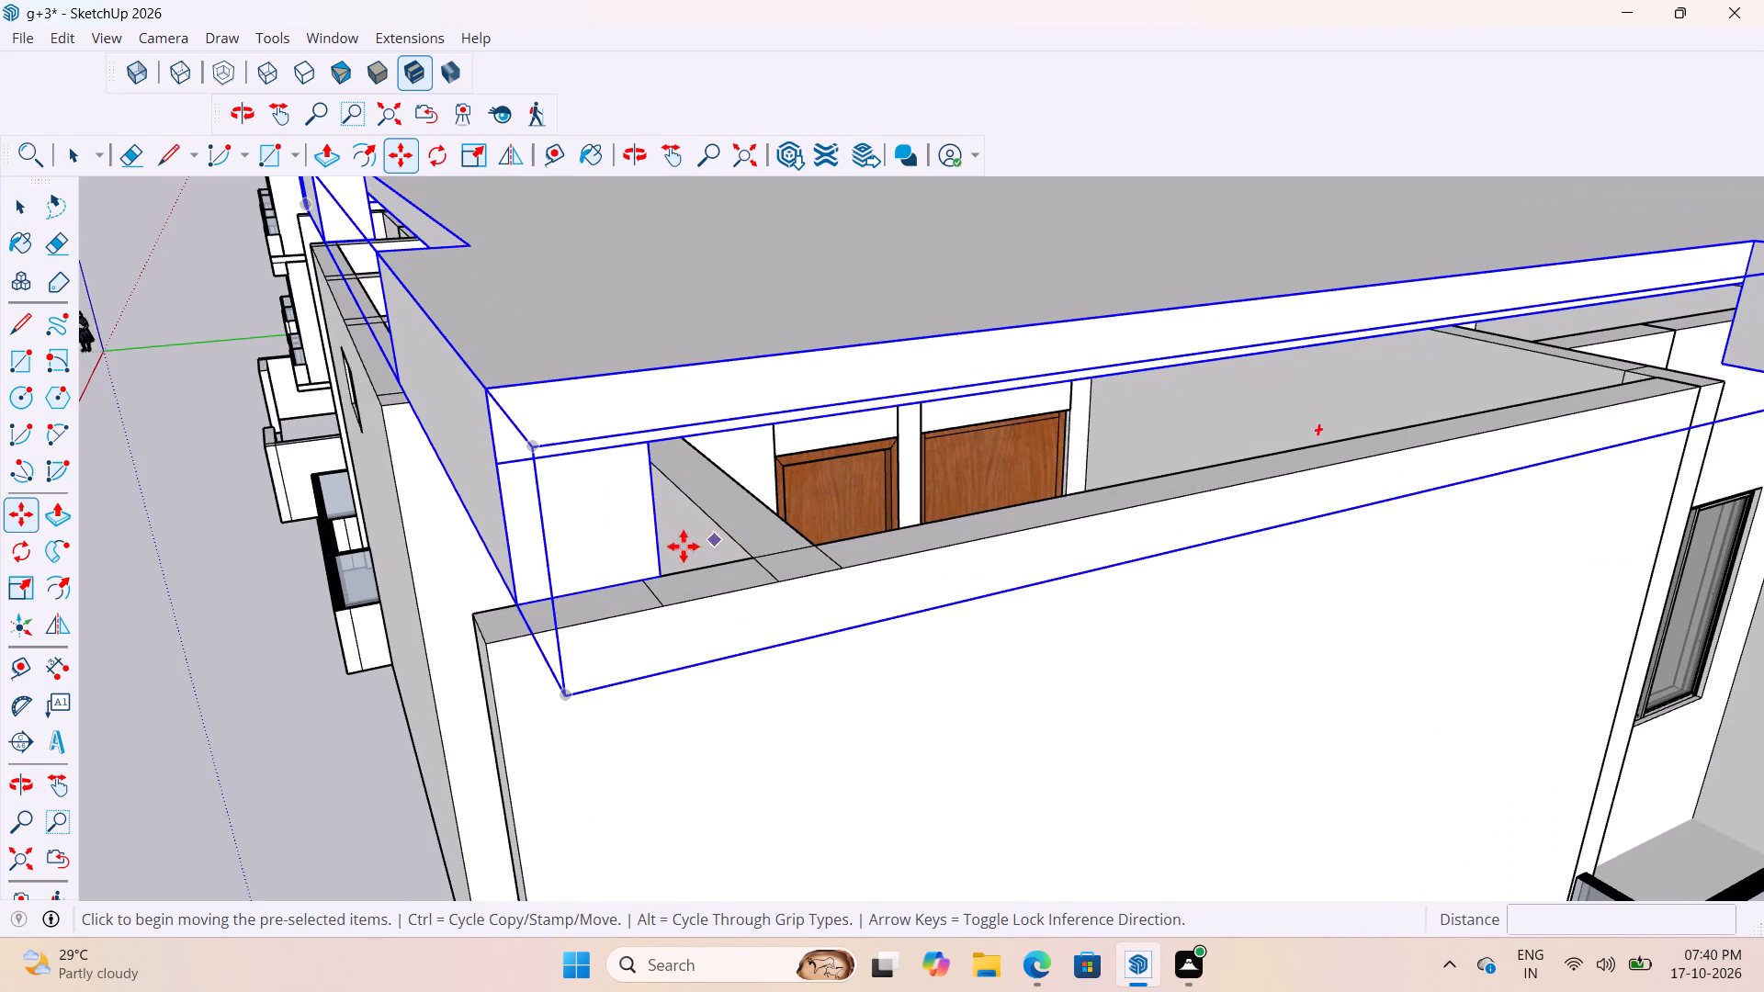
left_click(661, 573)
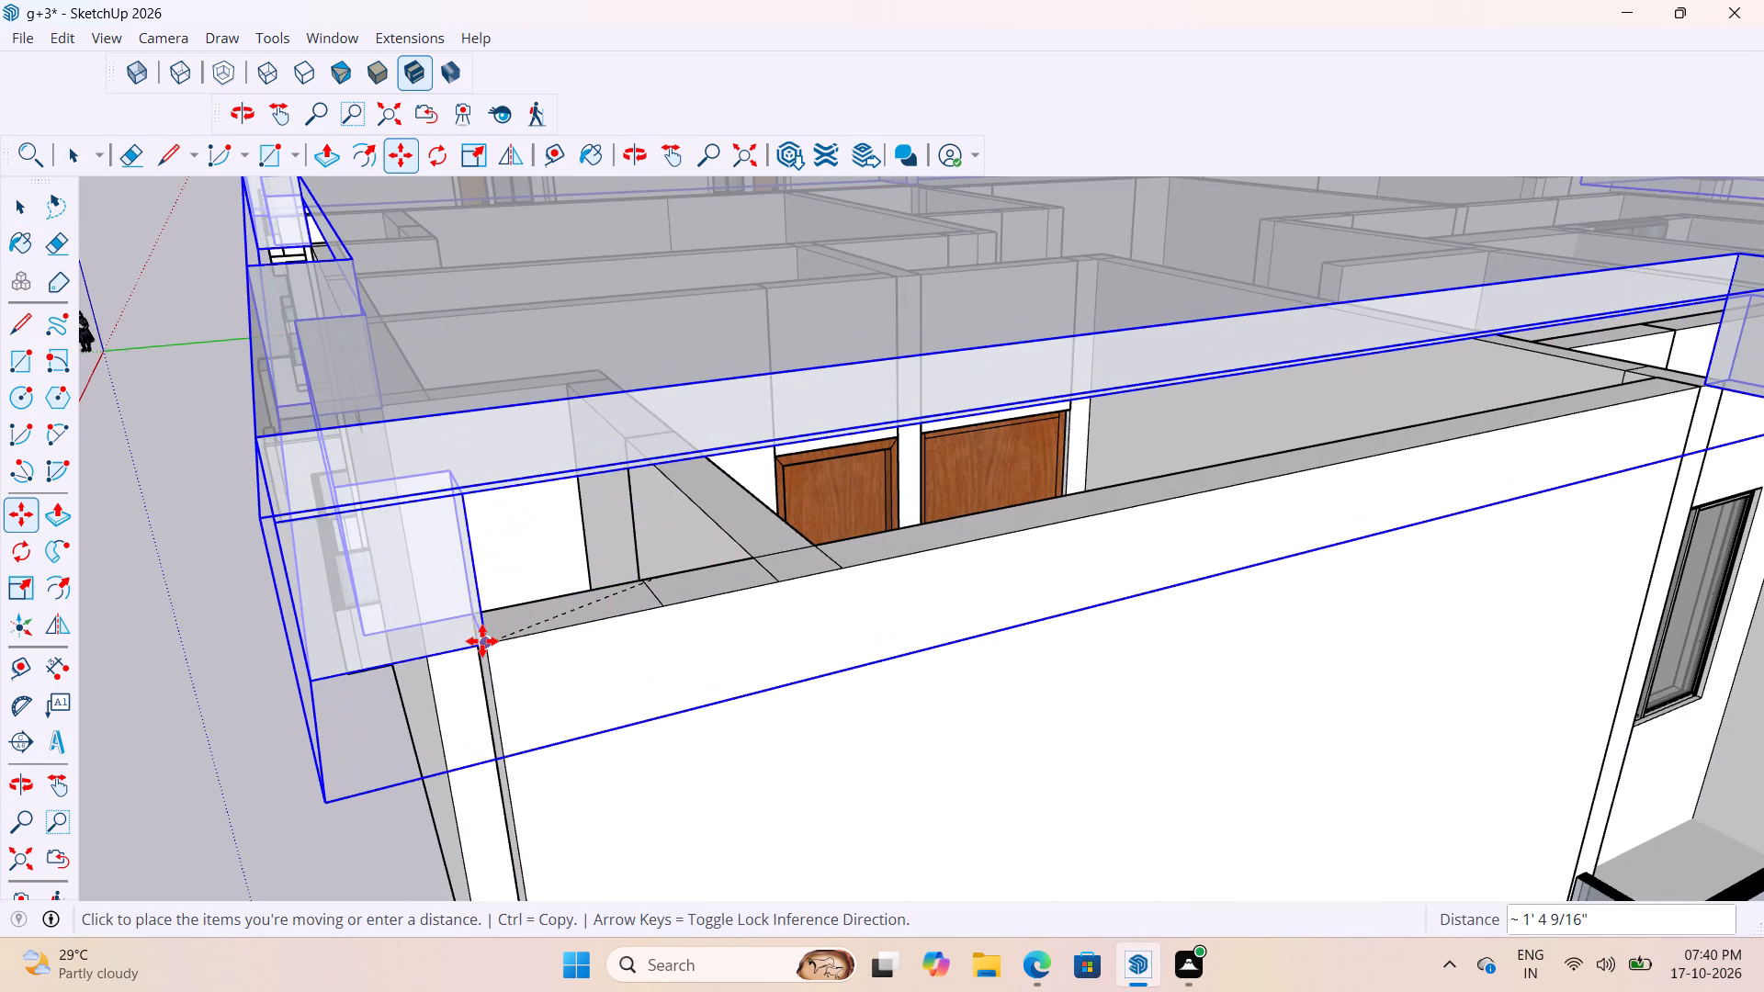
left_click(482, 641)
scroll(975, 585, "down", 9)
middle_click_drag(971, 611, 1273, 571)
scroll(1034, 618, "down", 1)
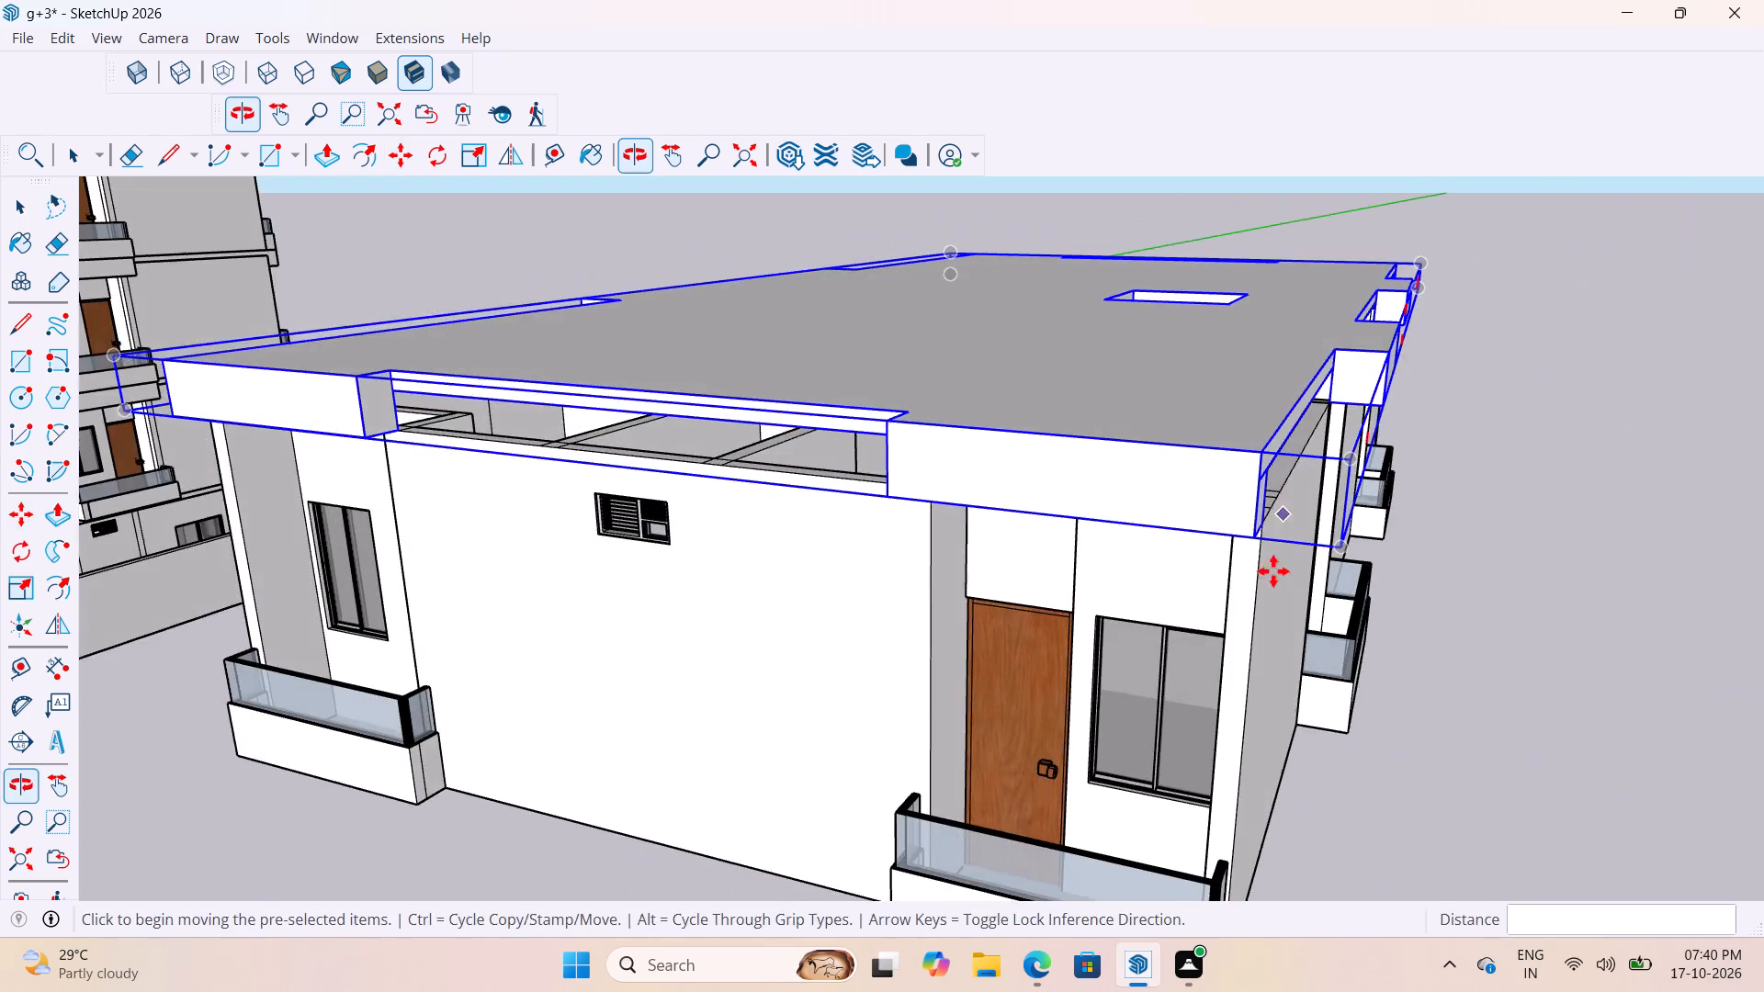
scroll(1226, 554, "down", 4)
key("space")
left_click(1380, 749)
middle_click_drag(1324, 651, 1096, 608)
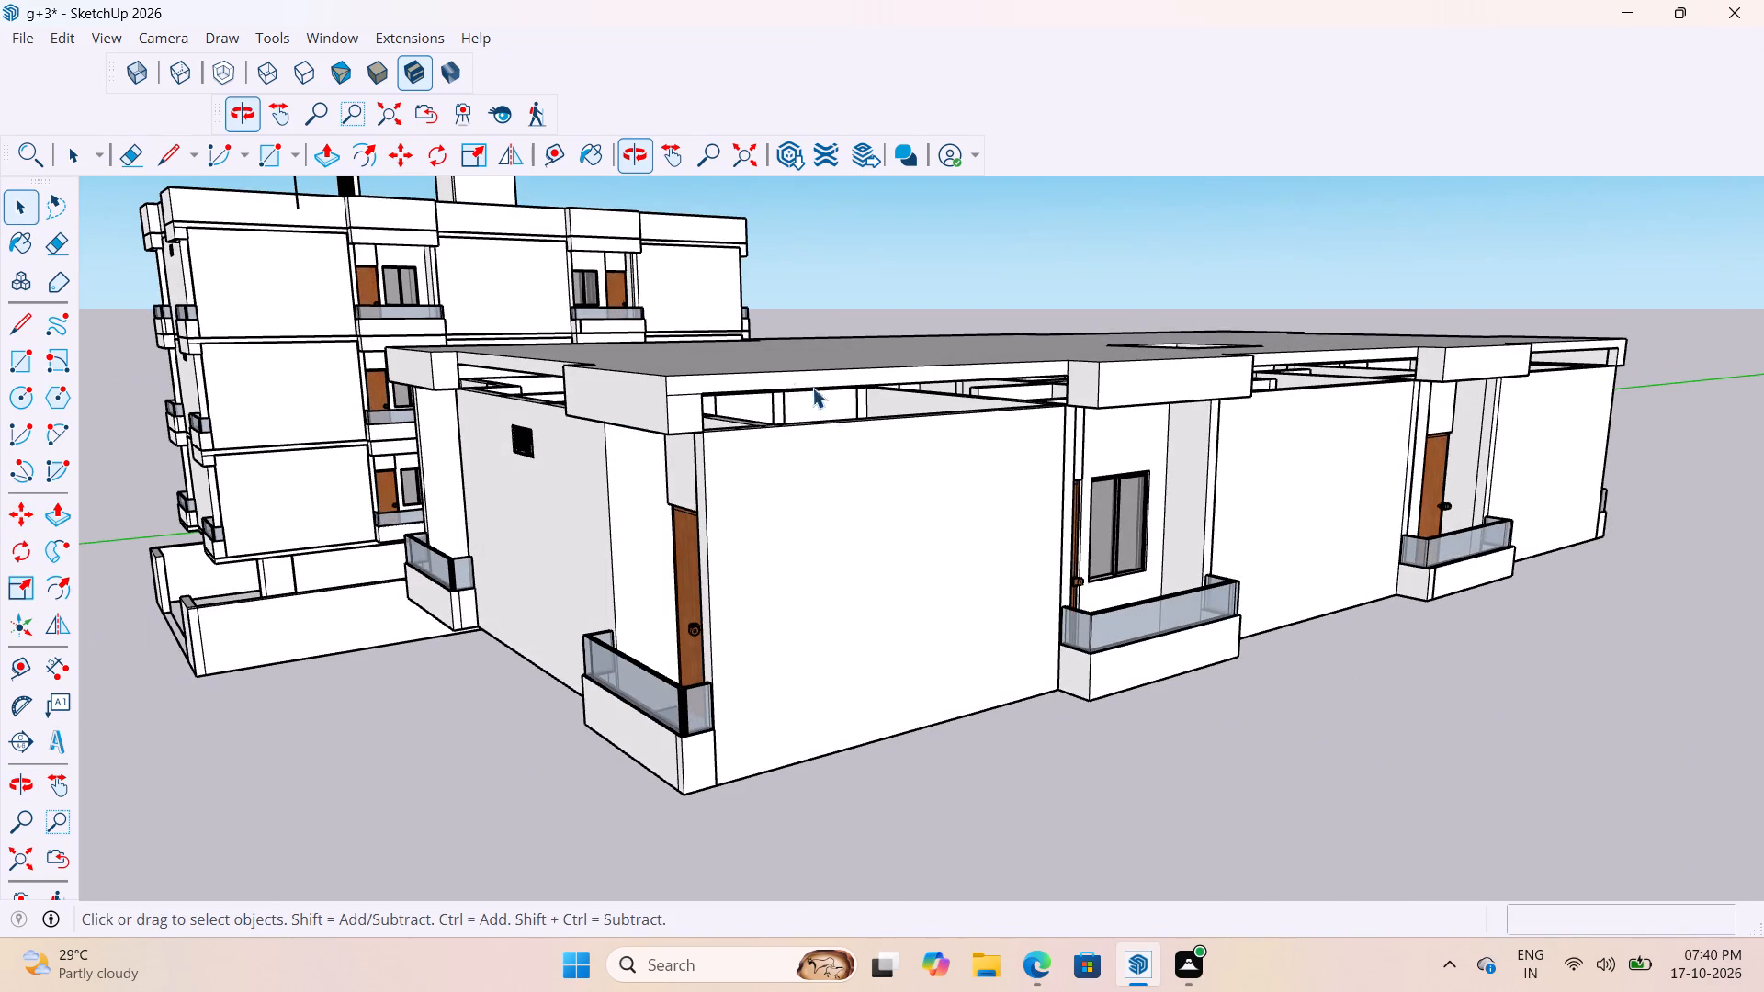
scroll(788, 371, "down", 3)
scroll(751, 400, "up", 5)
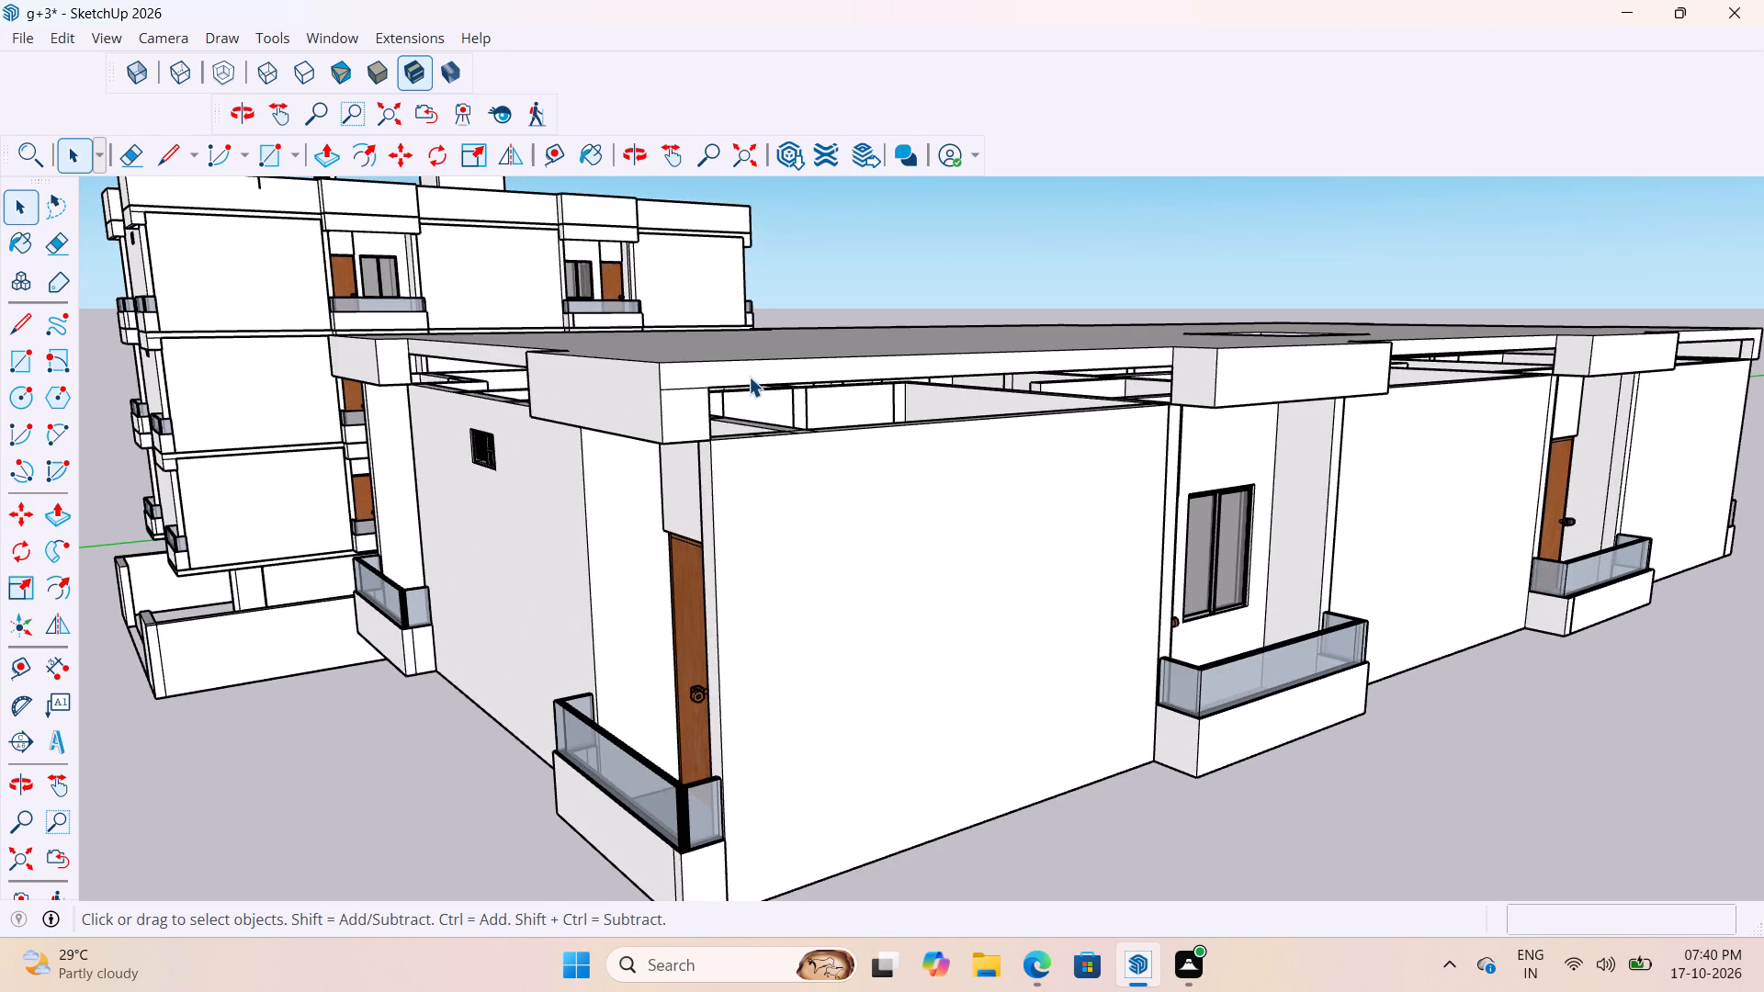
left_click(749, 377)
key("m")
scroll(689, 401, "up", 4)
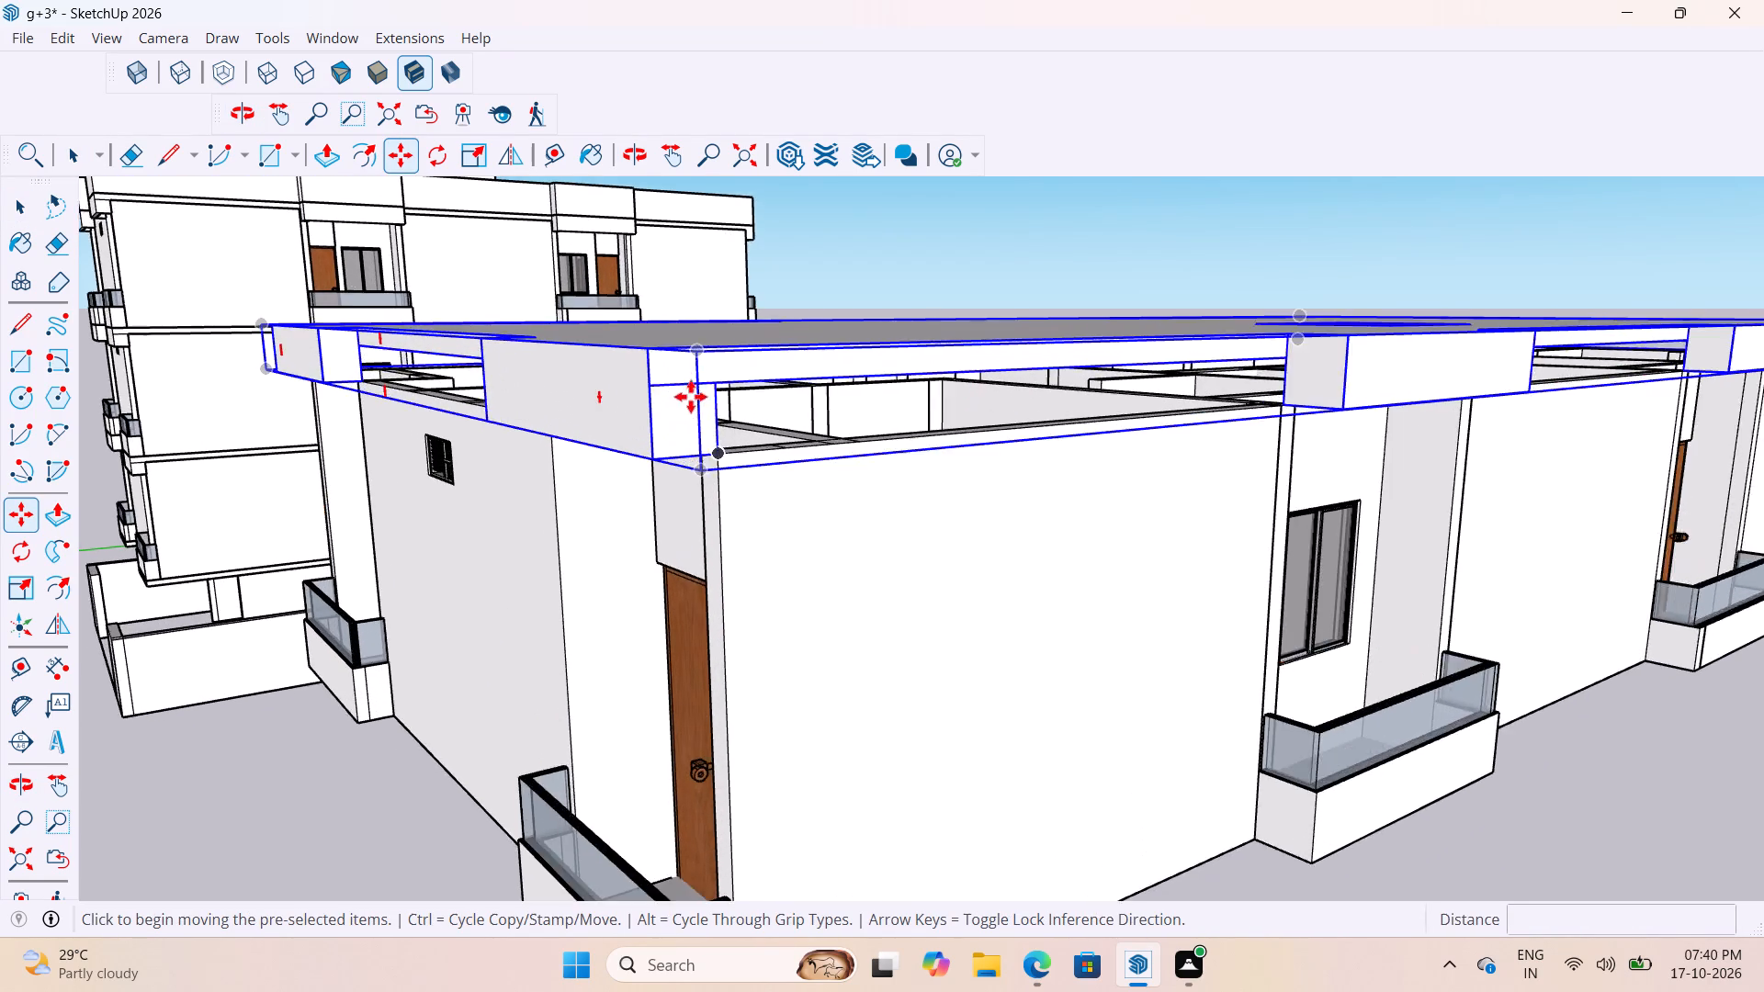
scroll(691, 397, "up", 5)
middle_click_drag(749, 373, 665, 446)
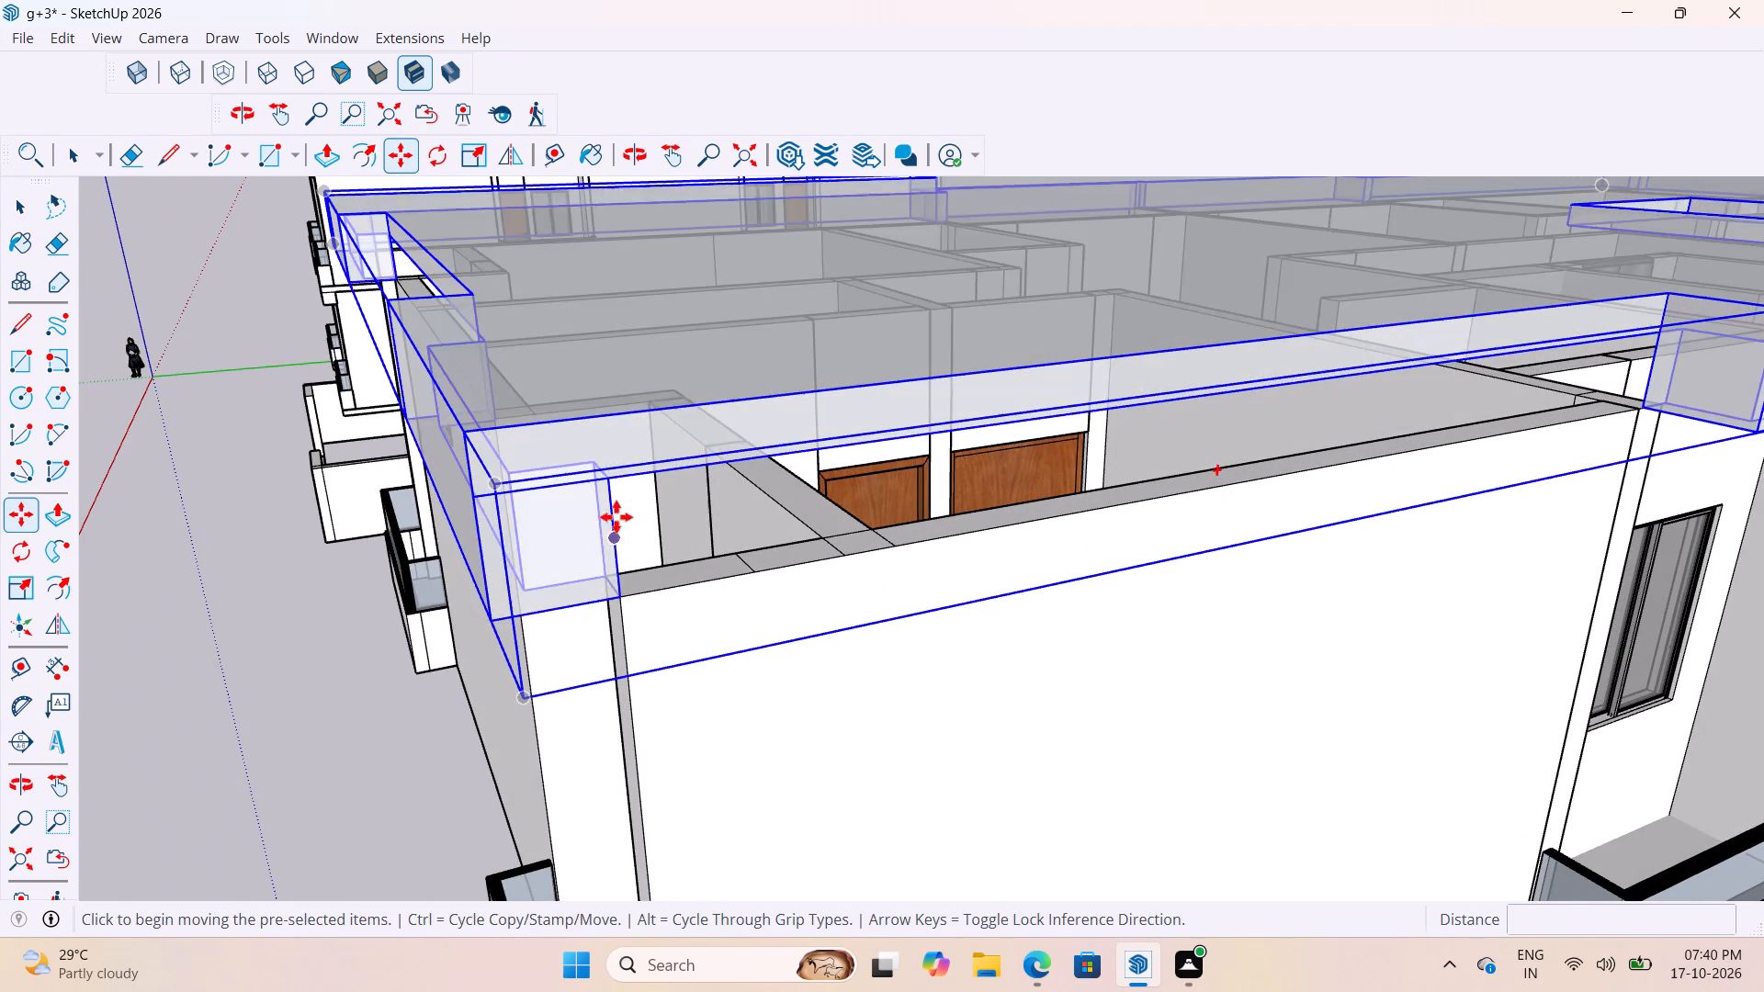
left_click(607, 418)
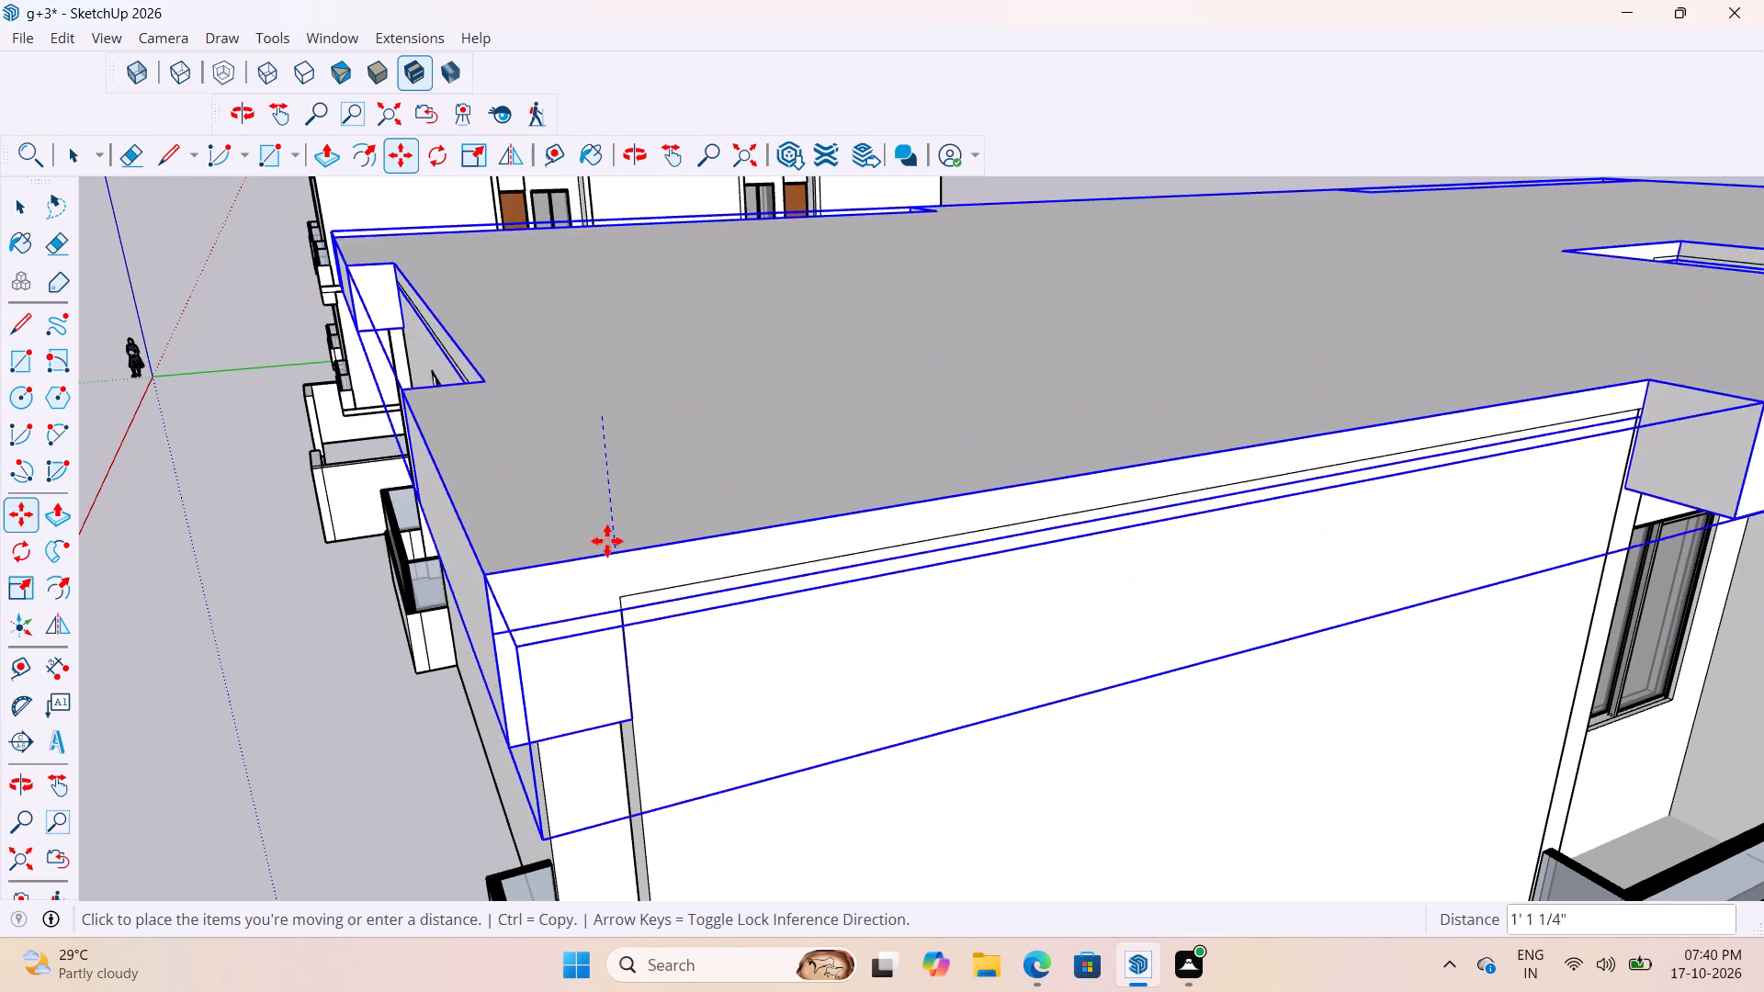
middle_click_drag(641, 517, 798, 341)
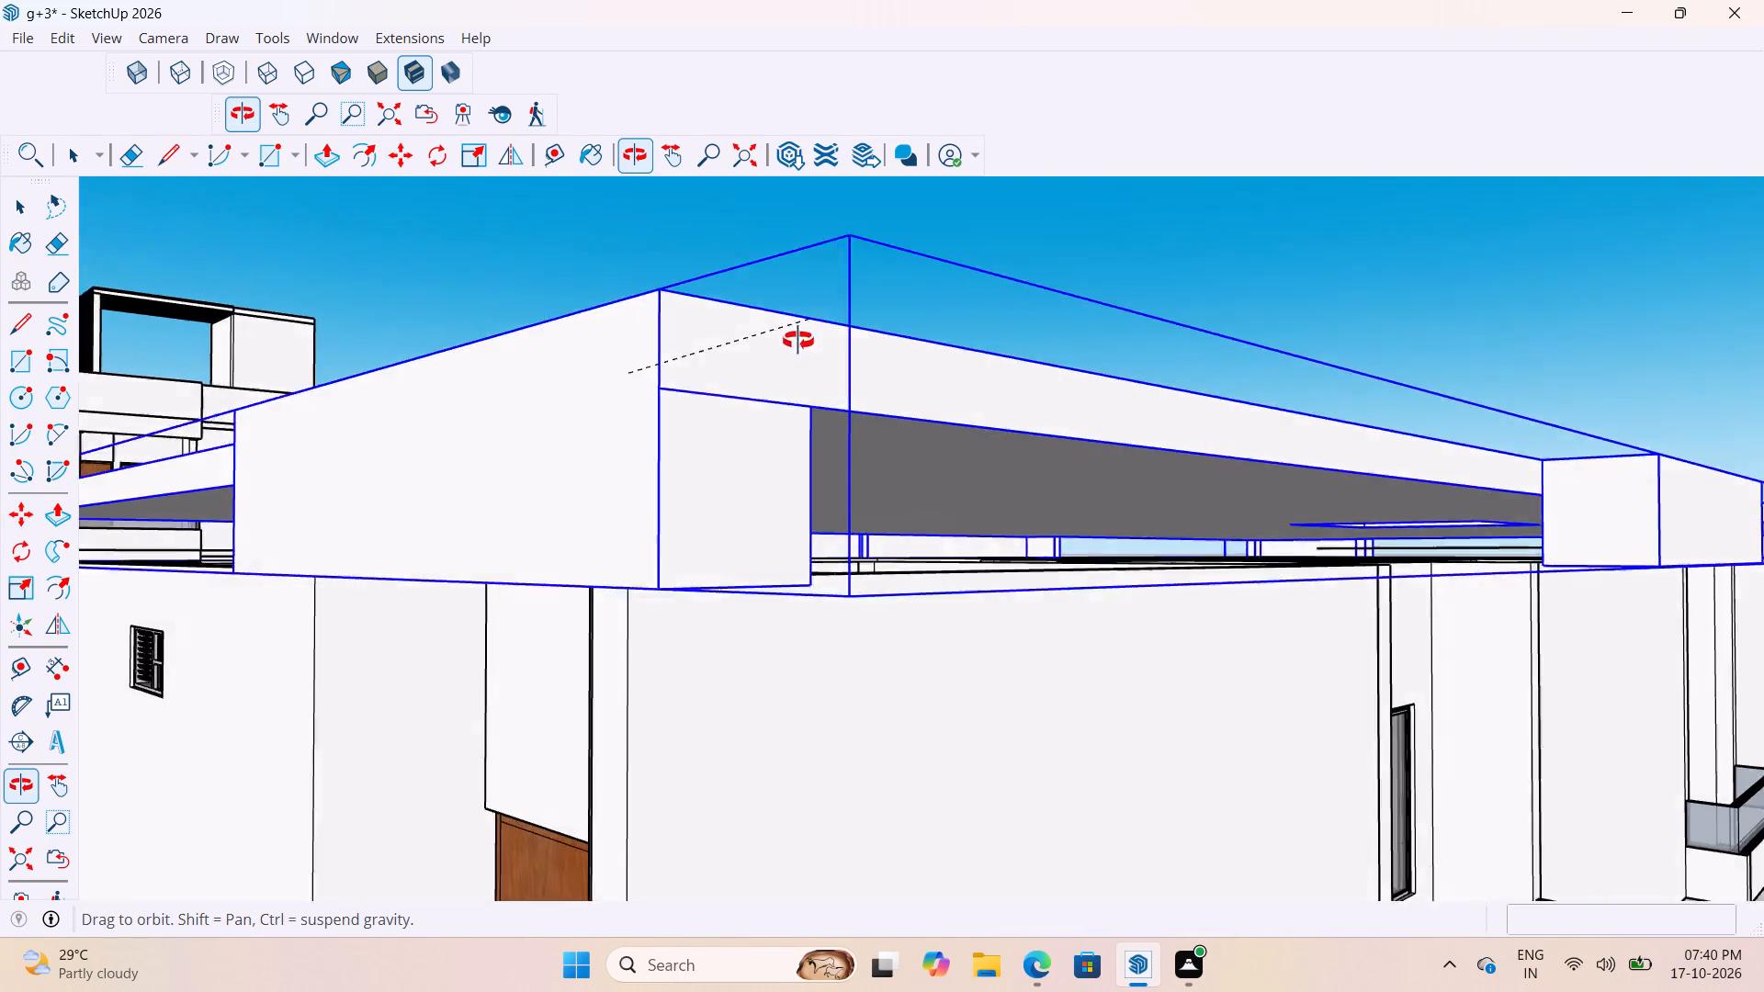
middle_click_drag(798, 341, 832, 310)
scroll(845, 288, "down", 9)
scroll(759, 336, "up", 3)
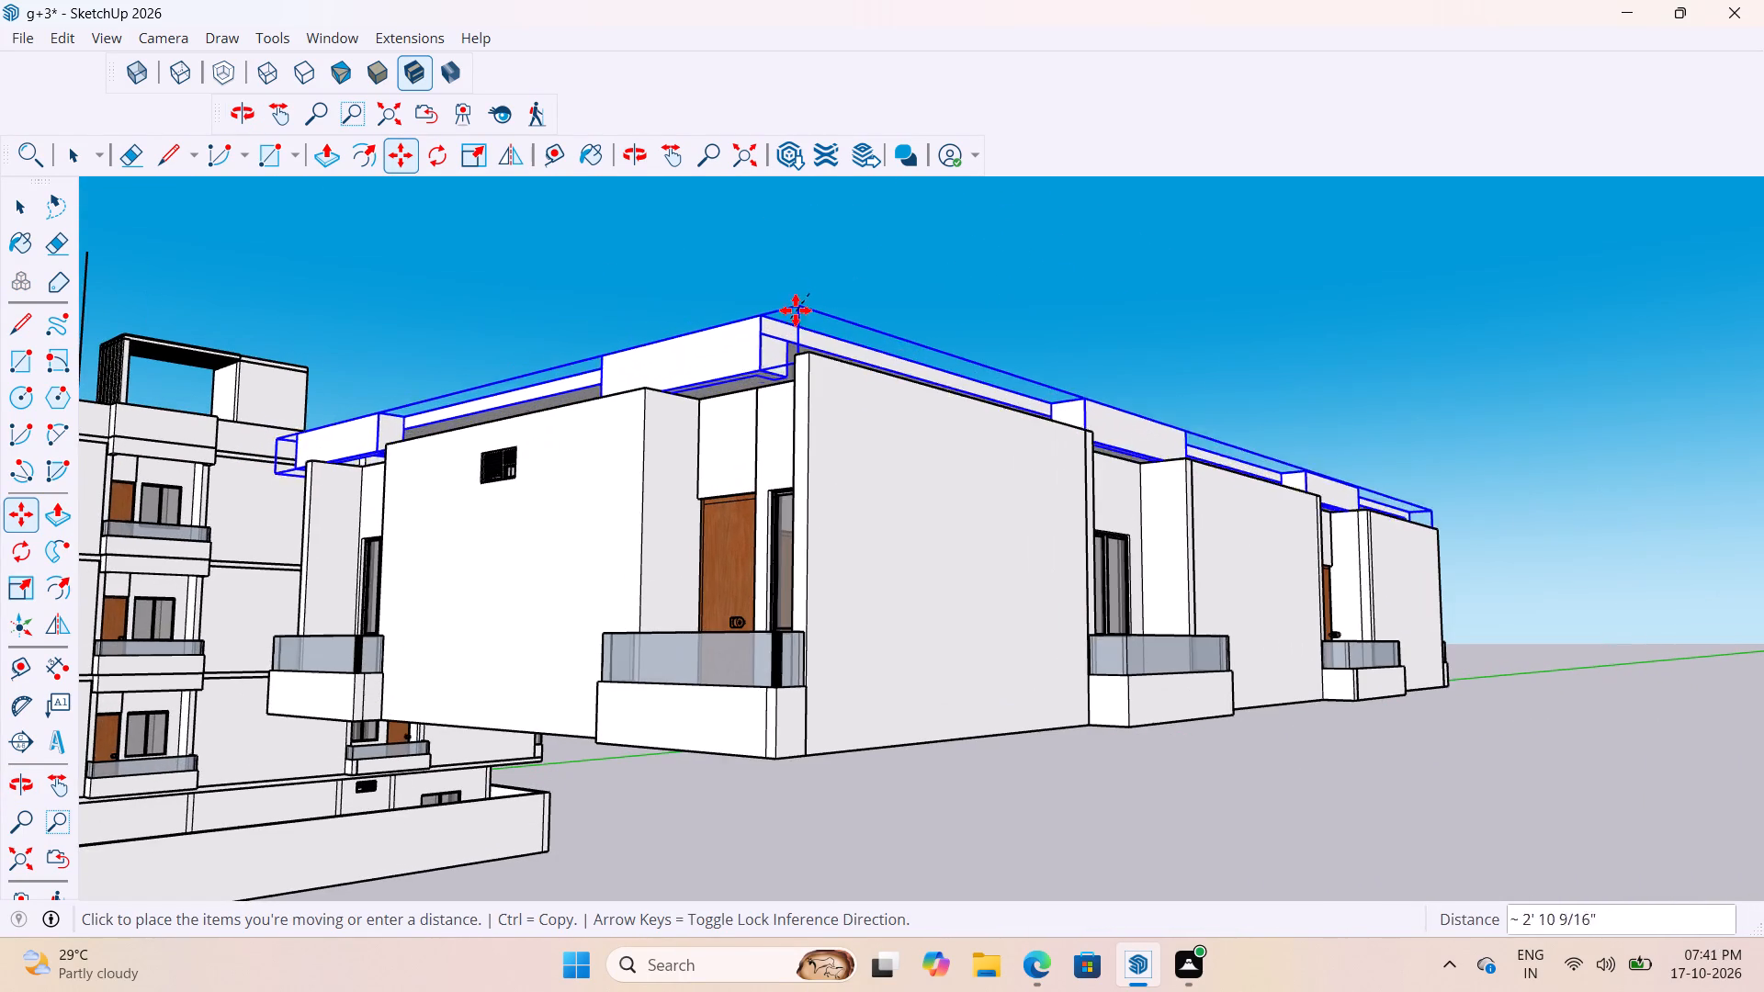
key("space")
Lower the slab about 1' 3/4" so its underside rests at the outer wall's top corner, and clear the selection.
scroll(802, 319, "up", 3)
middle_click_drag(799, 345, 508, 368)
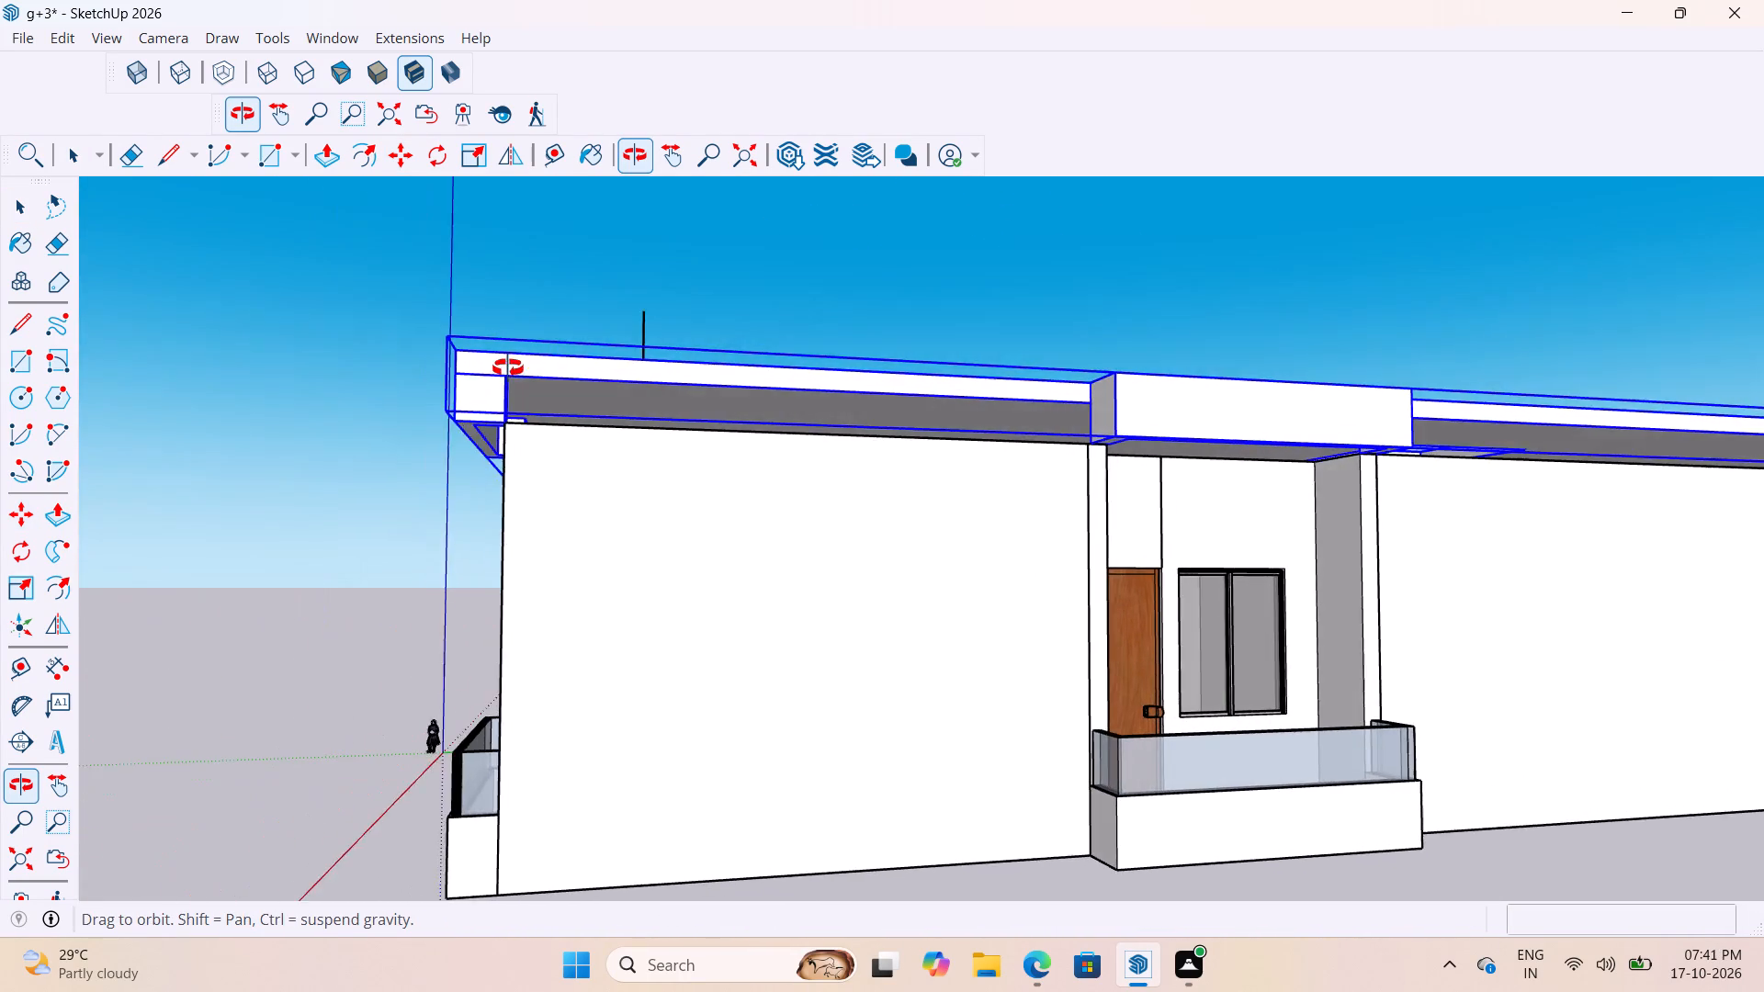
middle_click_drag(508, 368, 447, 416)
scroll(434, 417, "up", 8)
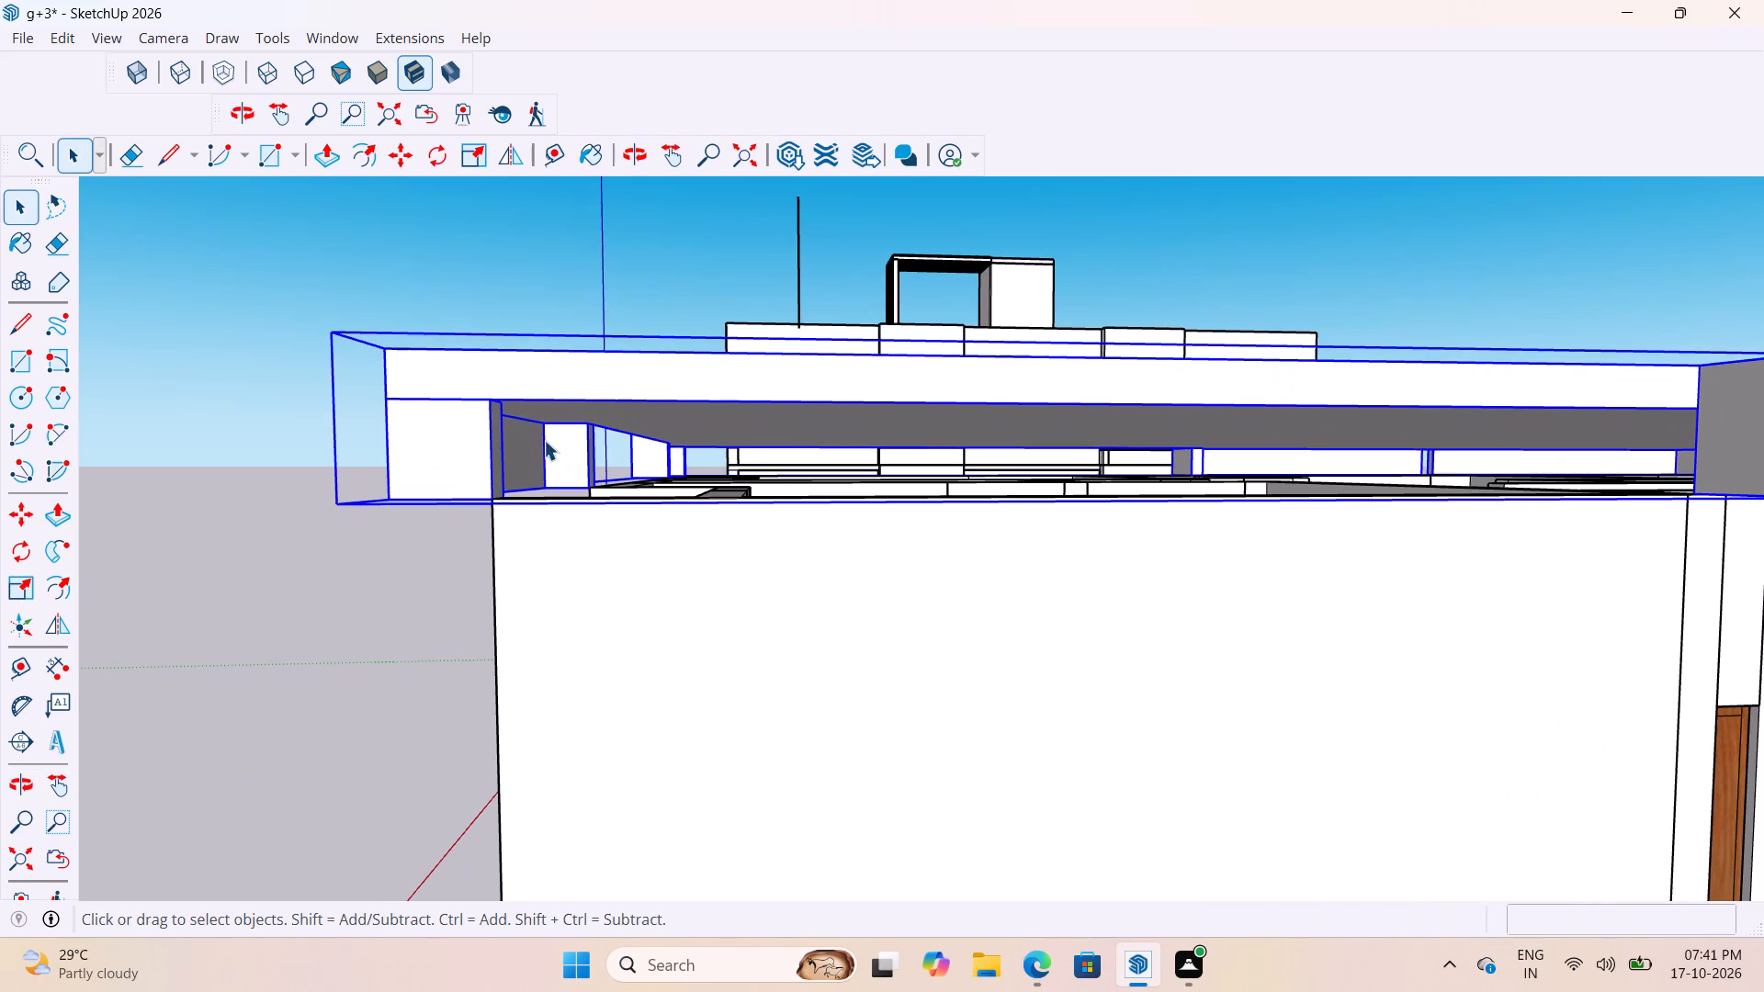
key("m")
scroll(500, 504, "up", 7)
left_click(518, 339)
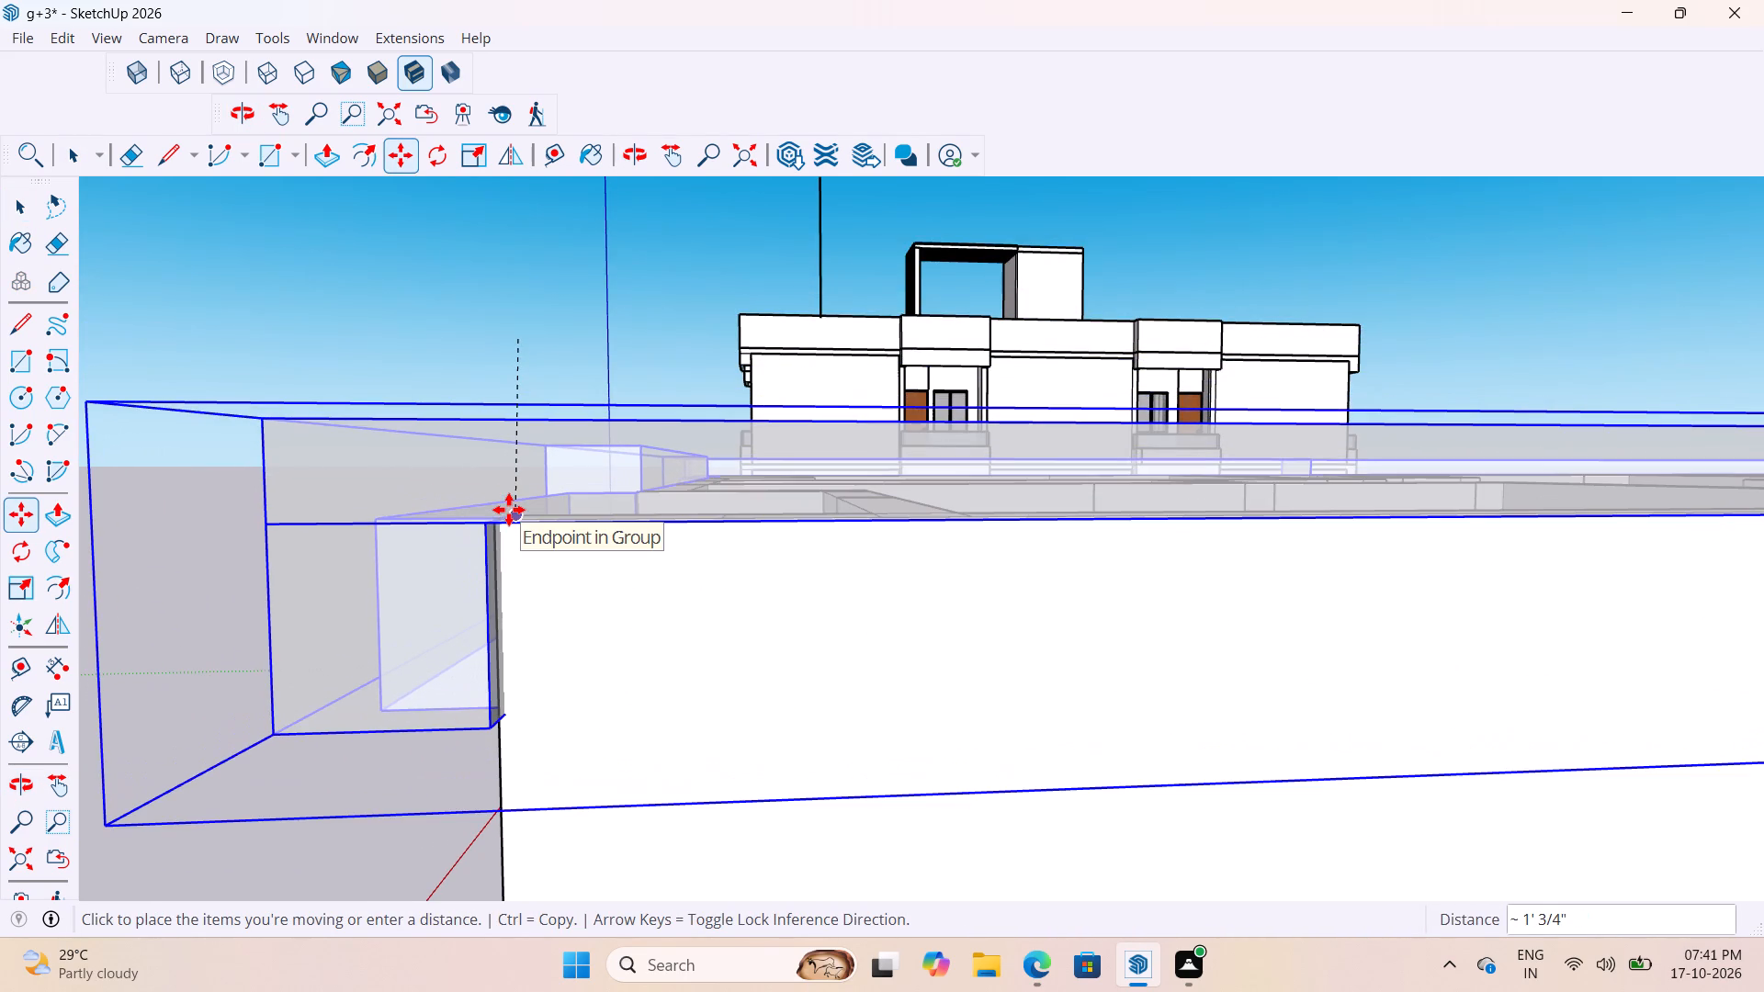
left_click(509, 510)
scroll(673, 507, "down", 4)
middle_click_drag(613, 577, 745, 566)
key("space")
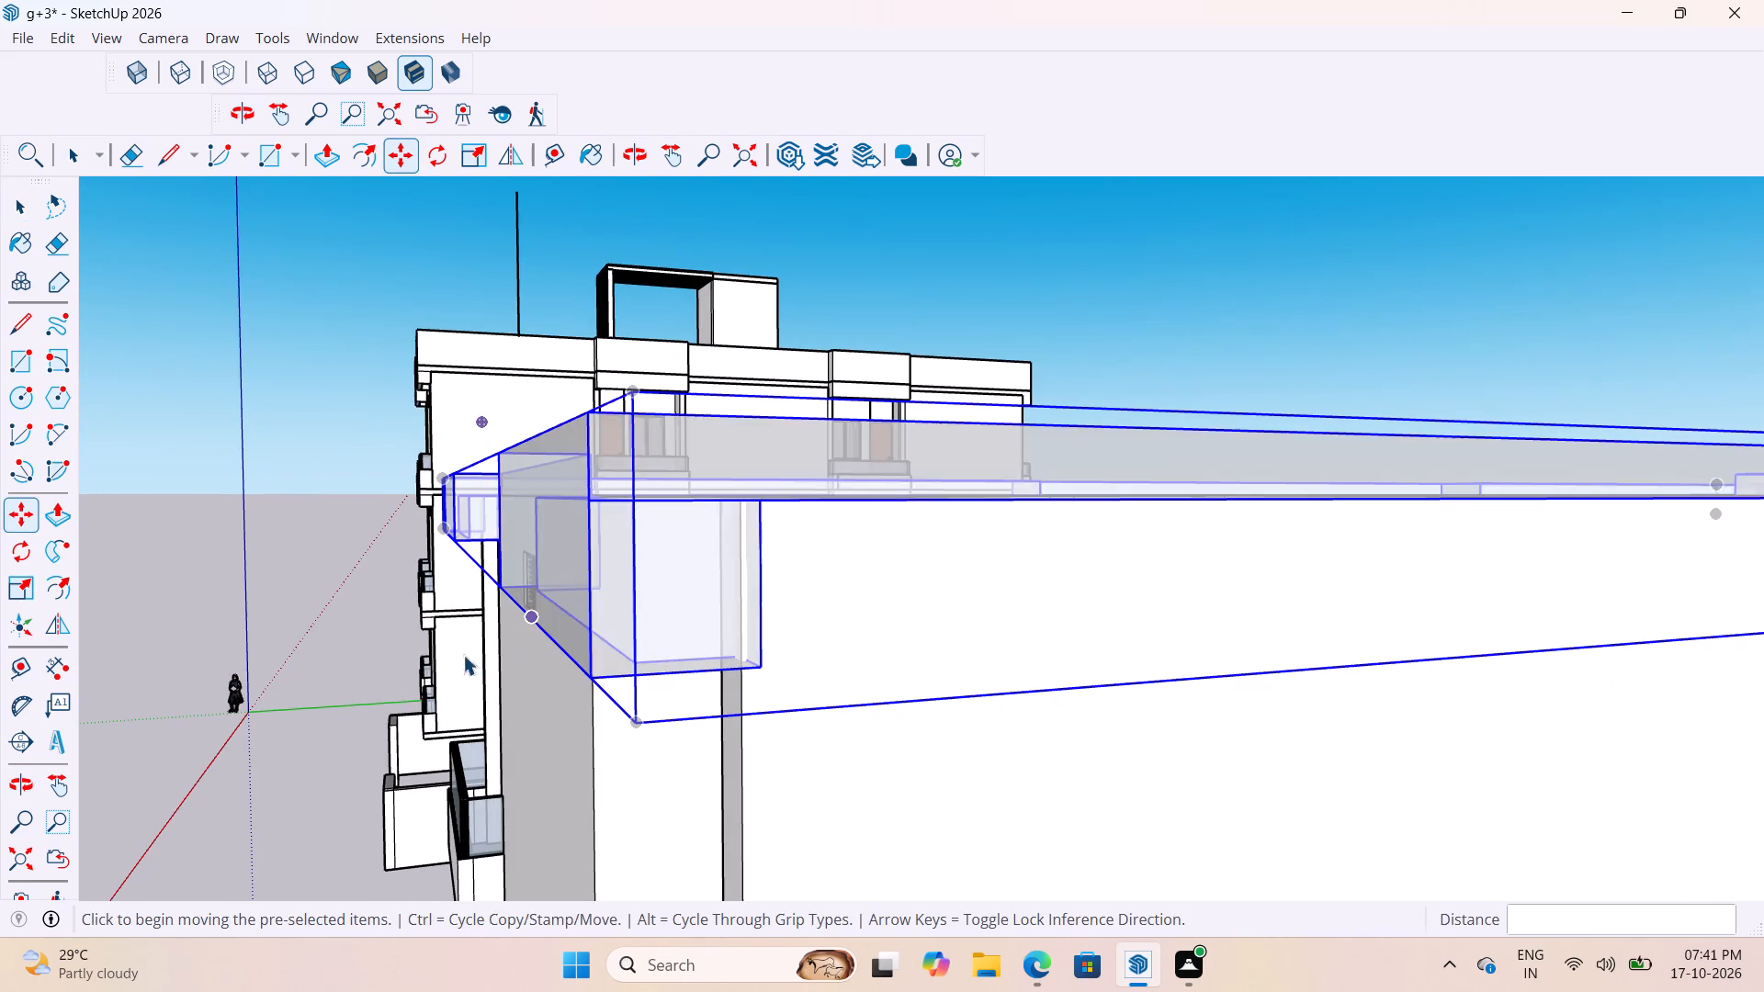
left_click(301, 524)
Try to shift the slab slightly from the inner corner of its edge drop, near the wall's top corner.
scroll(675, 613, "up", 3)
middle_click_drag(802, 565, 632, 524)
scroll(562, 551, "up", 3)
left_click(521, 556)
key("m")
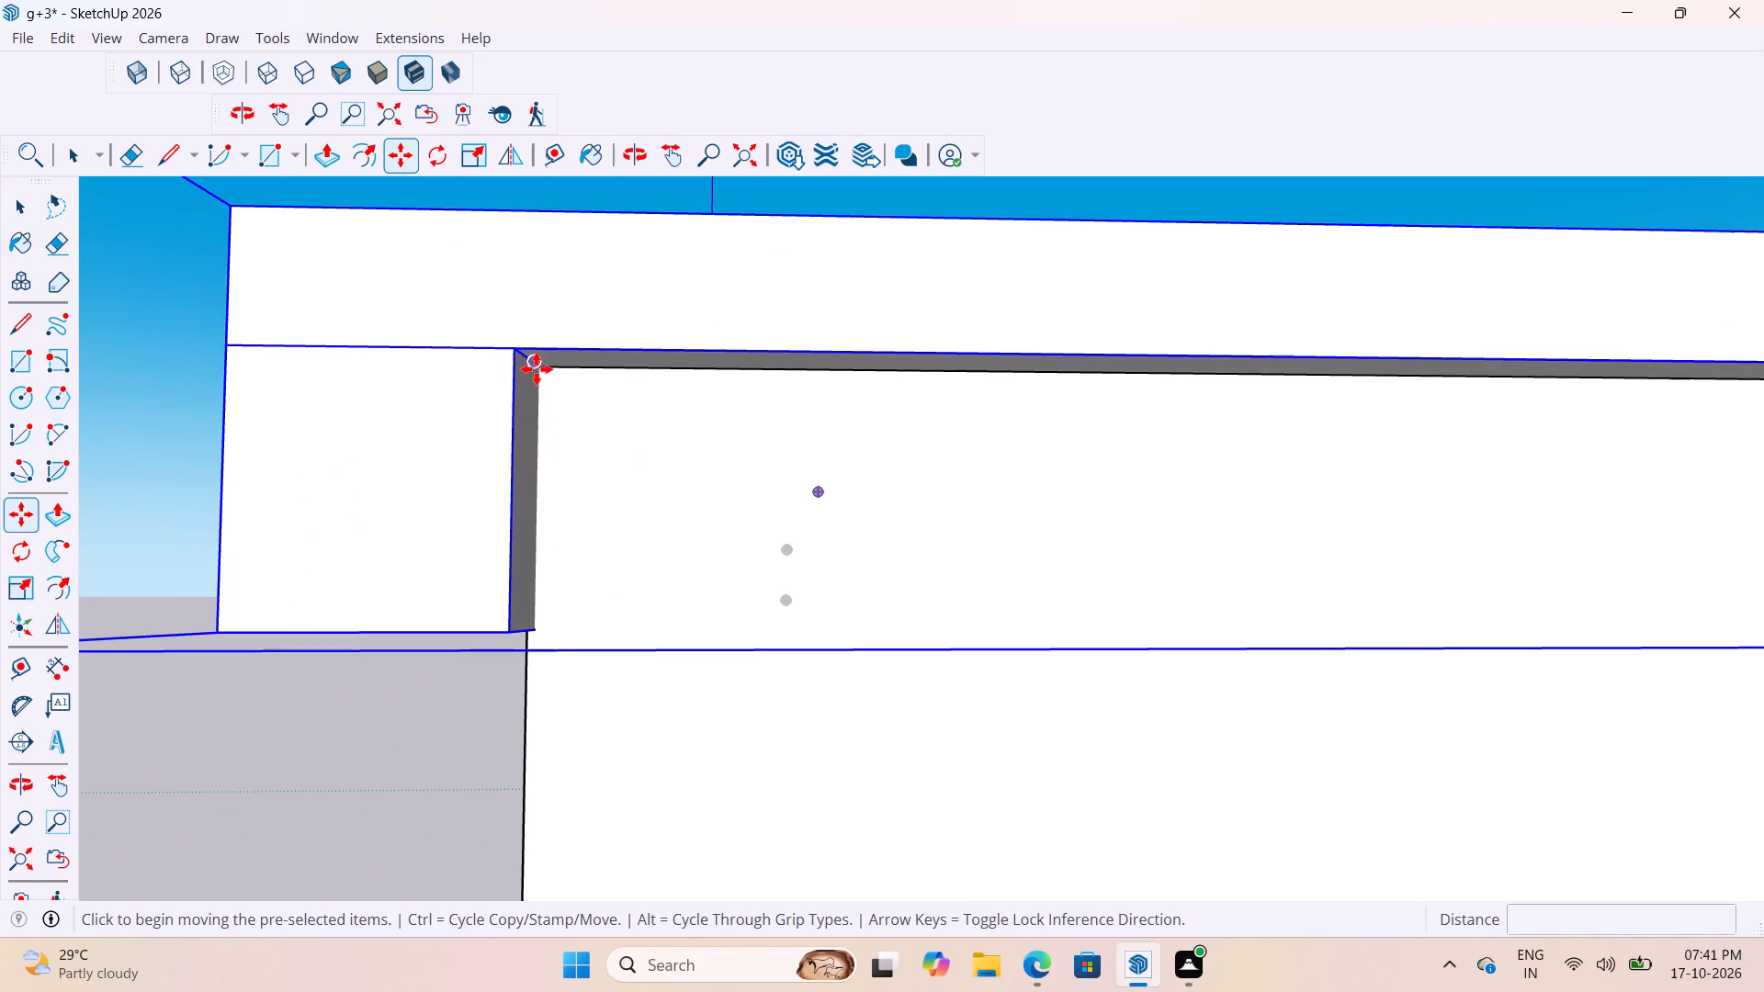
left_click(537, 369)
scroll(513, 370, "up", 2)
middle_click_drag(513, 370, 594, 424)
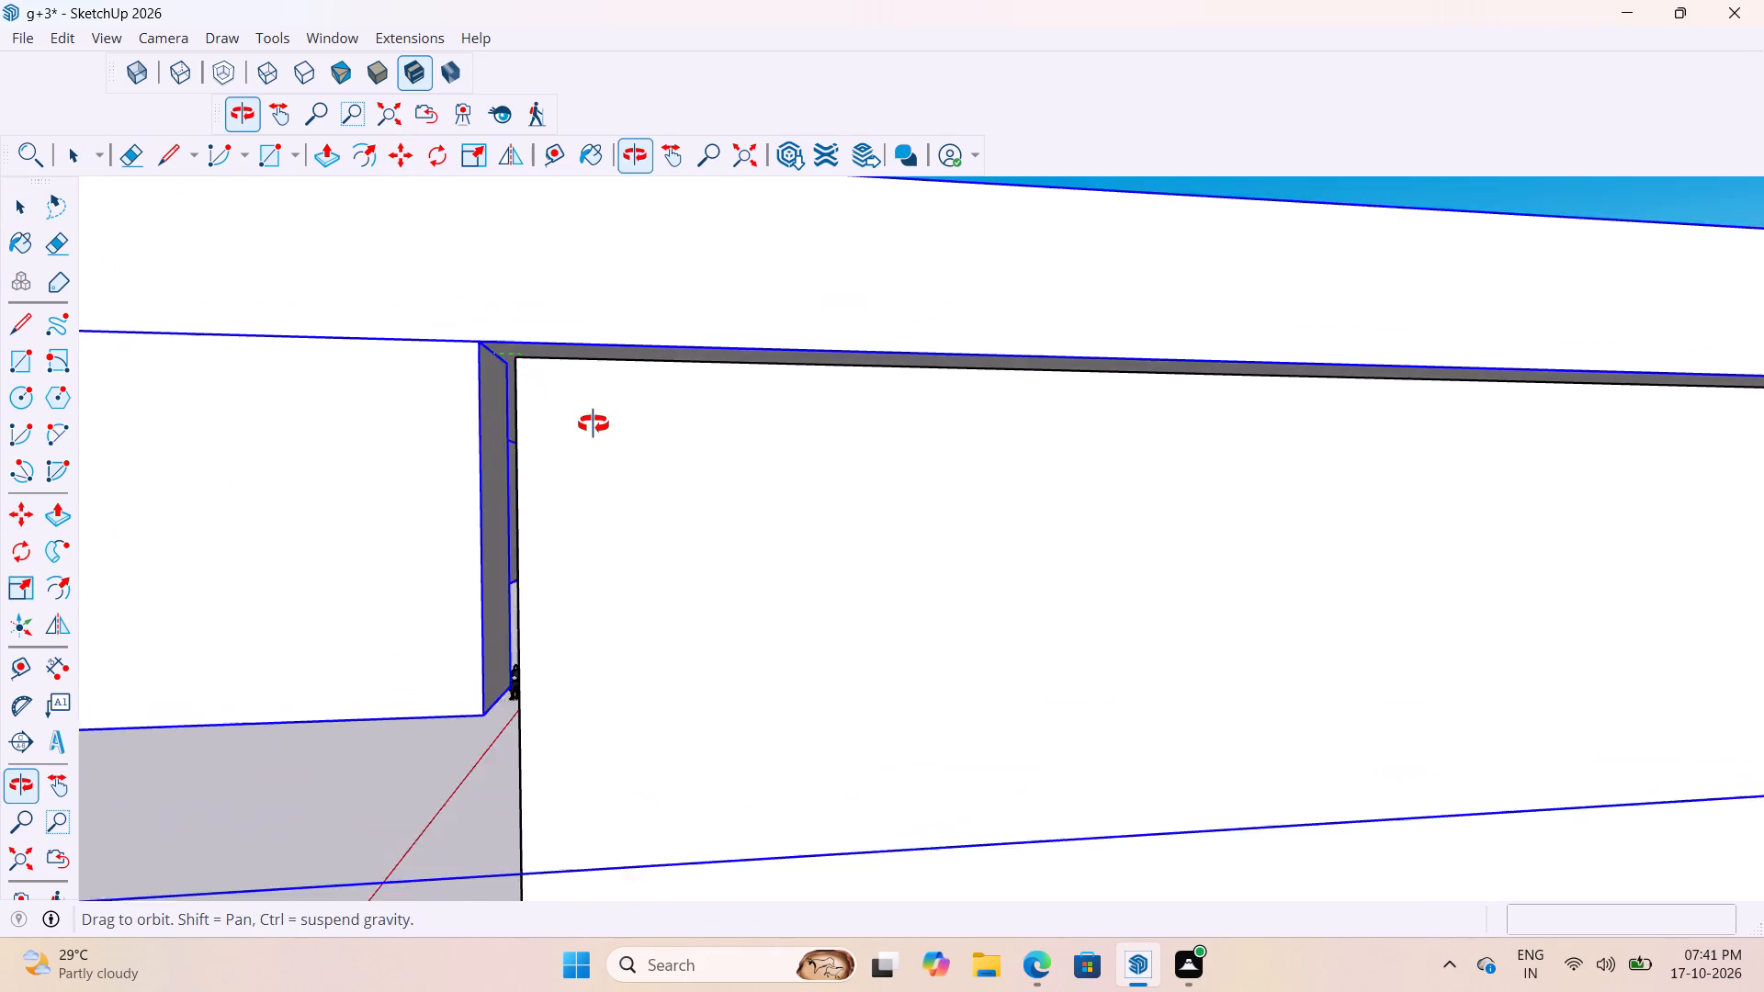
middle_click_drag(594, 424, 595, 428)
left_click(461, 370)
Move the slab about 4 1/4" from its edge drop's inner corner to the wall's top corner above the balcony door, and clear the selection.
scroll(452, 405, "up", 3)
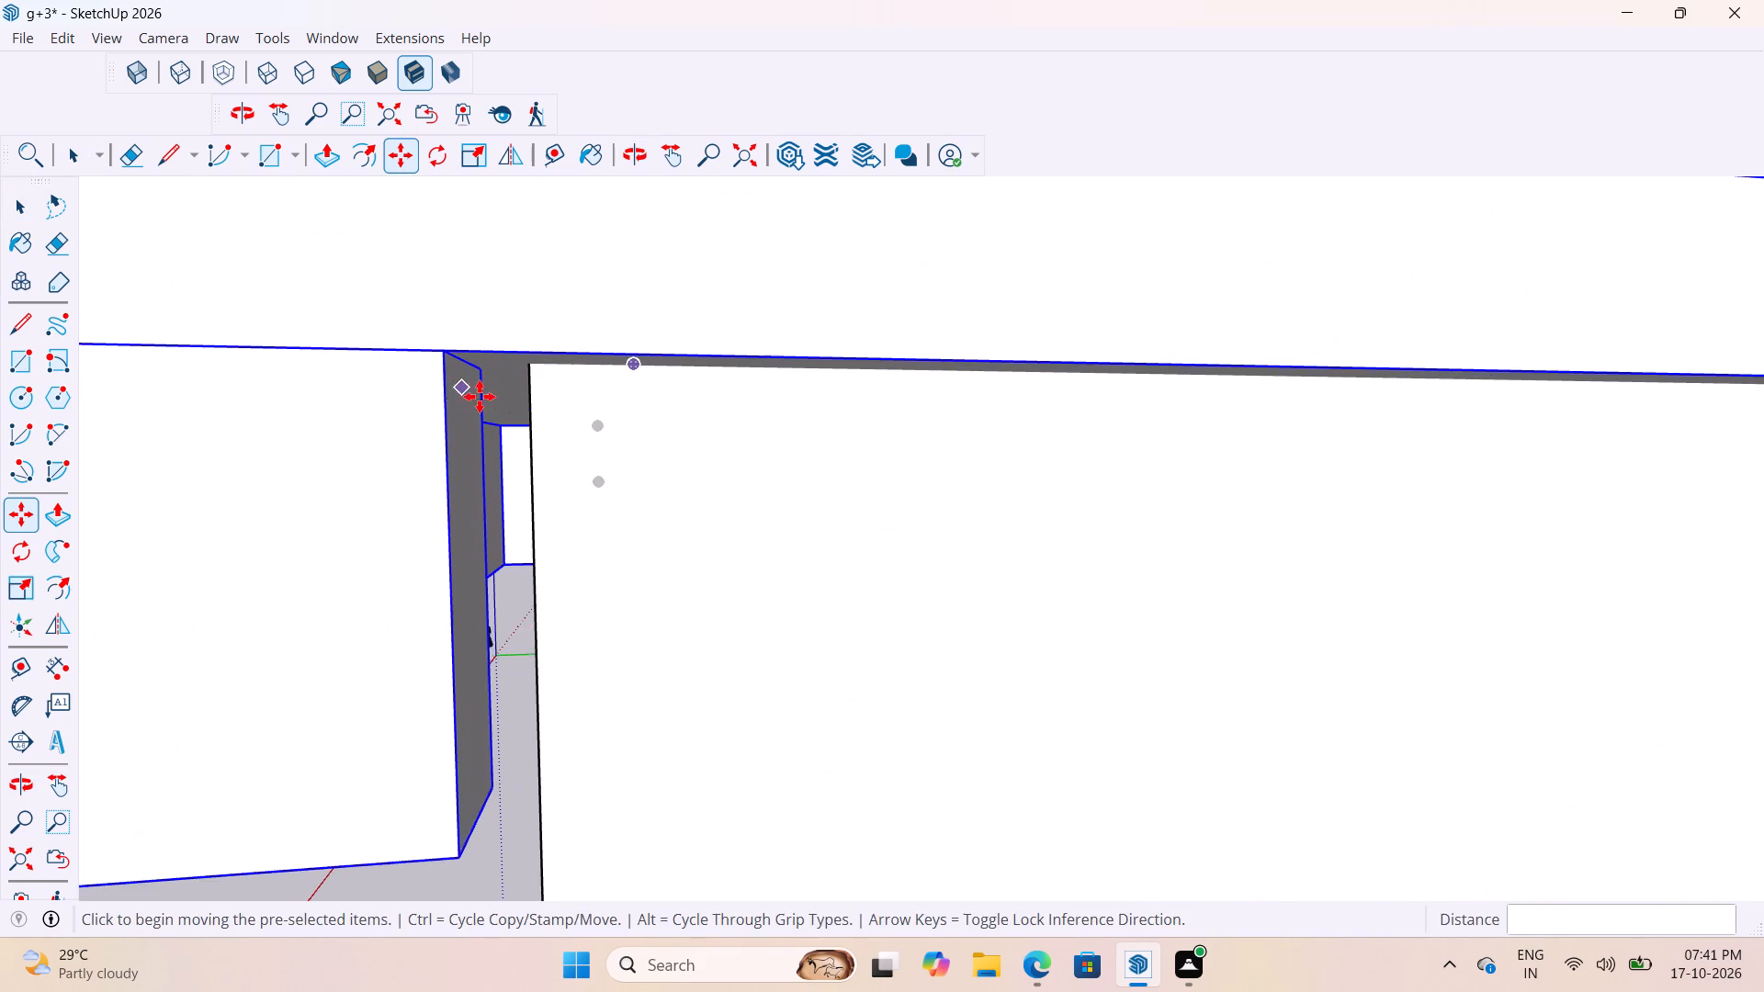
middle_click_drag(497, 400, 512, 393)
key("m")
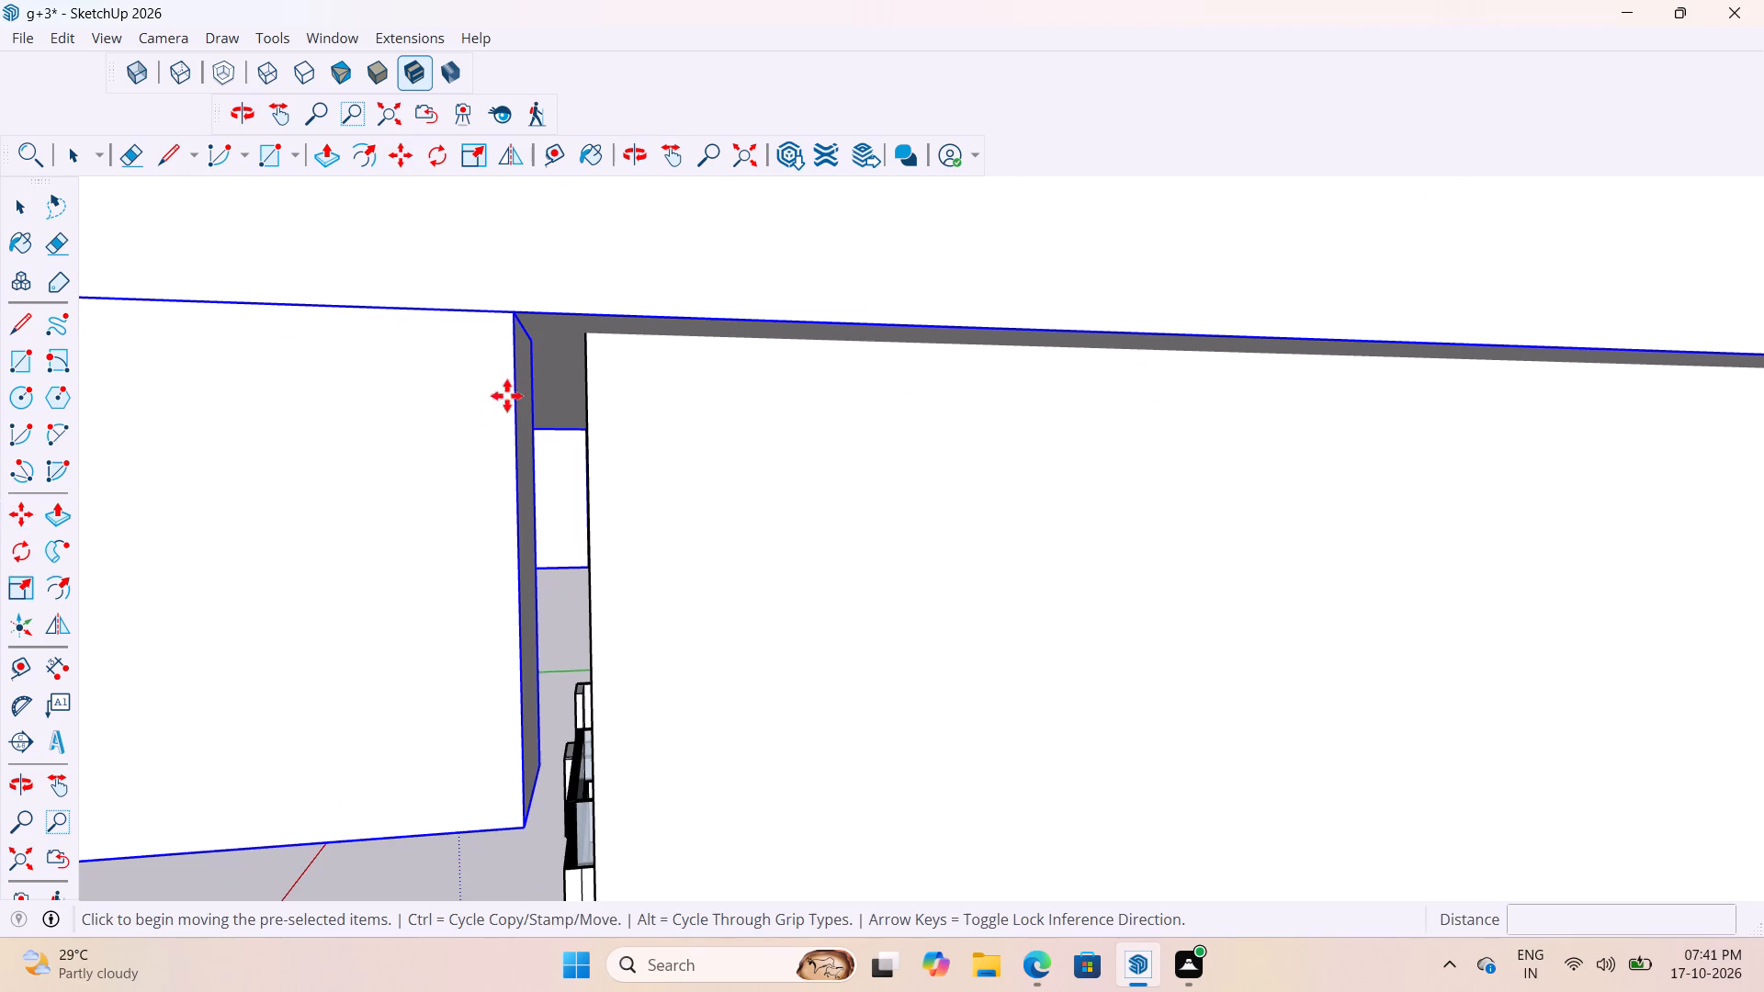
scroll(502, 394, "up", 1)
left_click(537, 341)
middle_click_drag(538, 341, 567, 351)
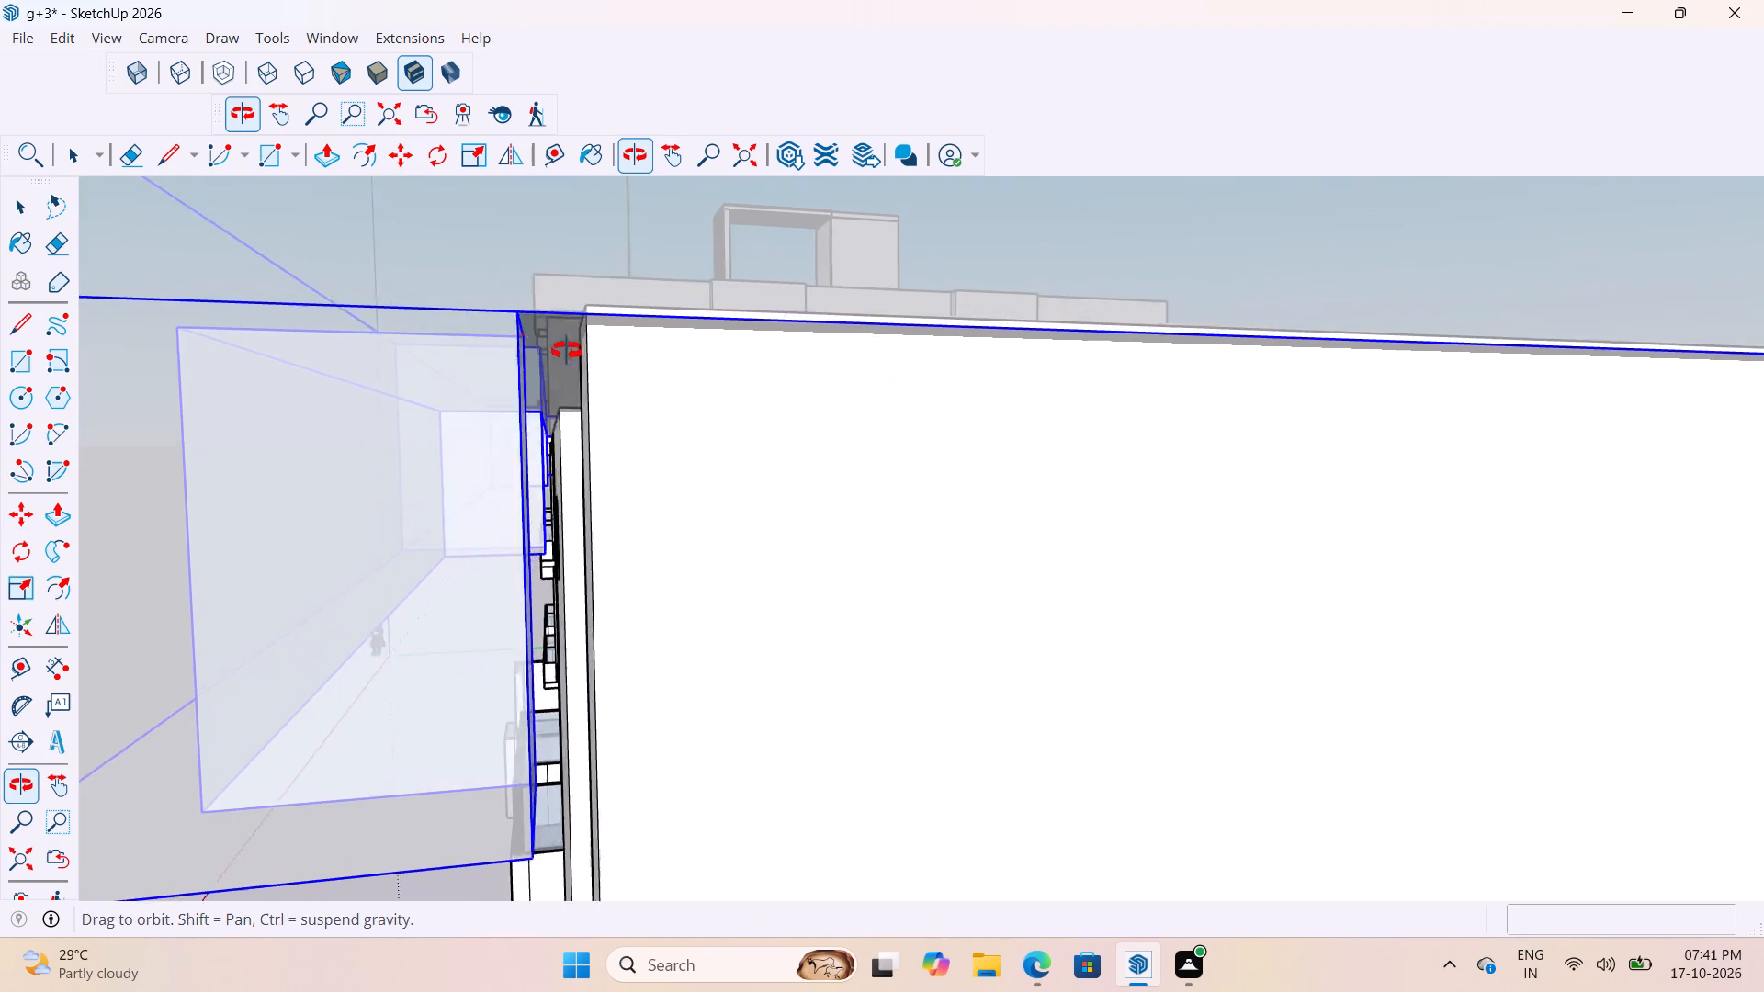
middle_click_drag(567, 351, 594, 351)
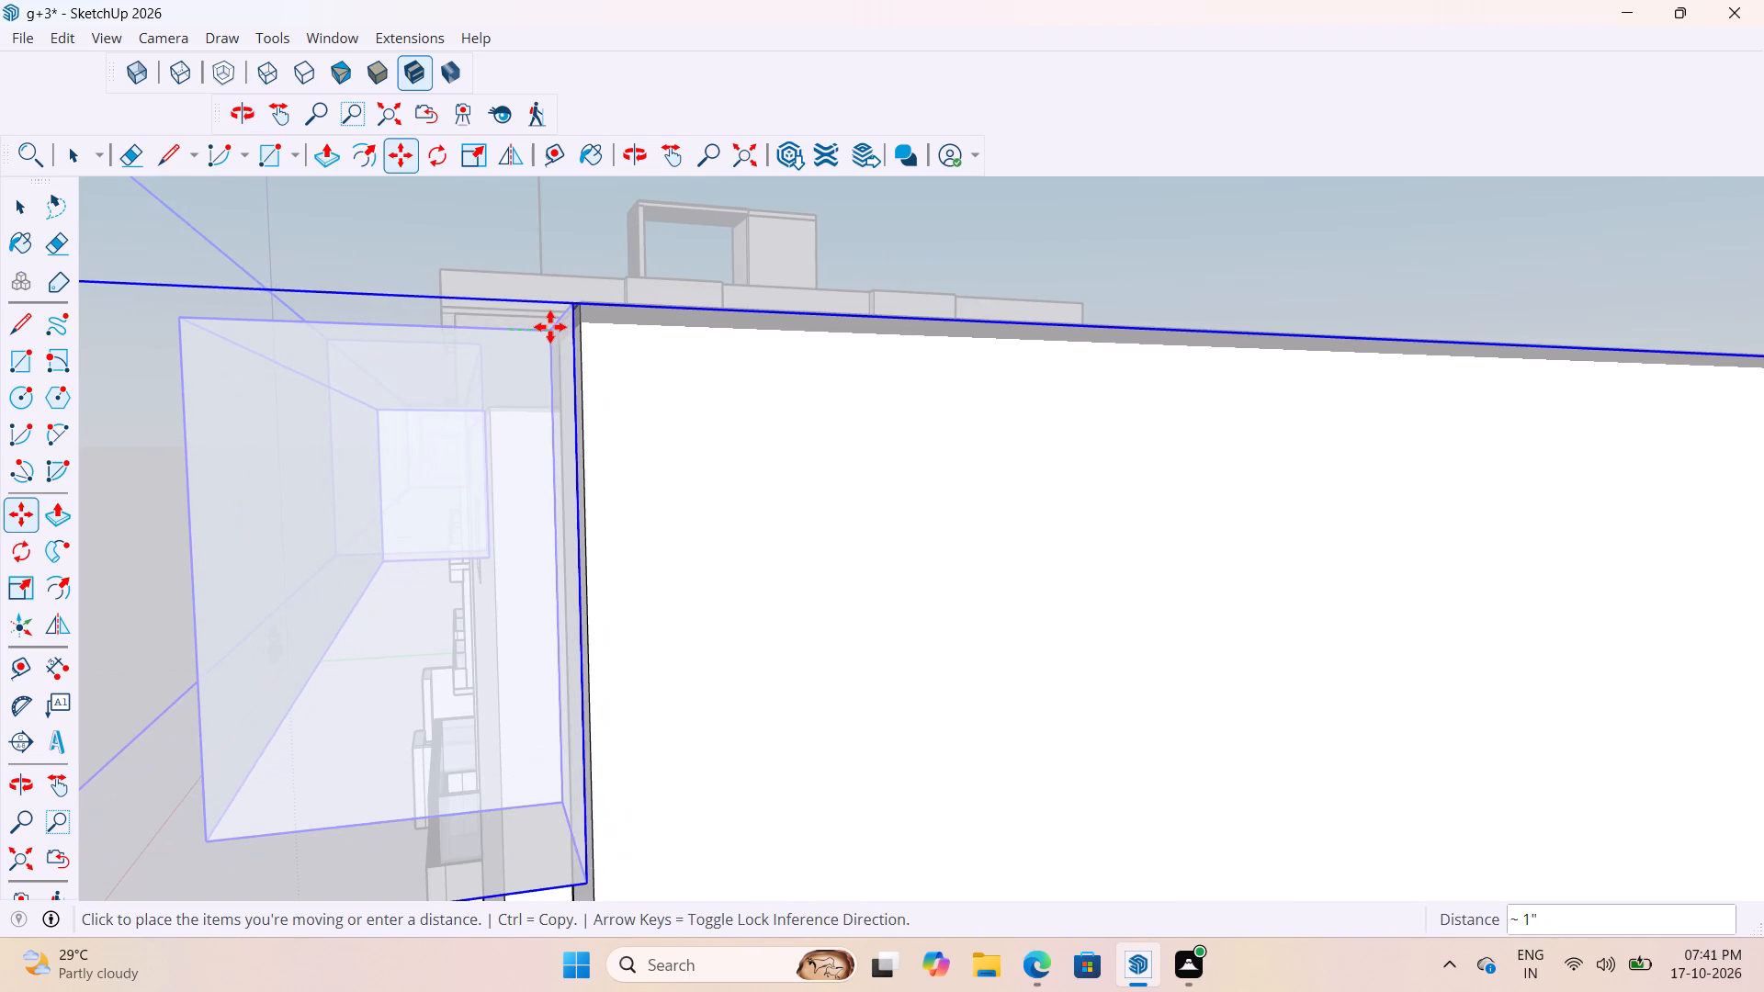
scroll(550, 327, "up", 4)
middle_click_drag(561, 337, 503, 344)
scroll(522, 334, "up", 3)
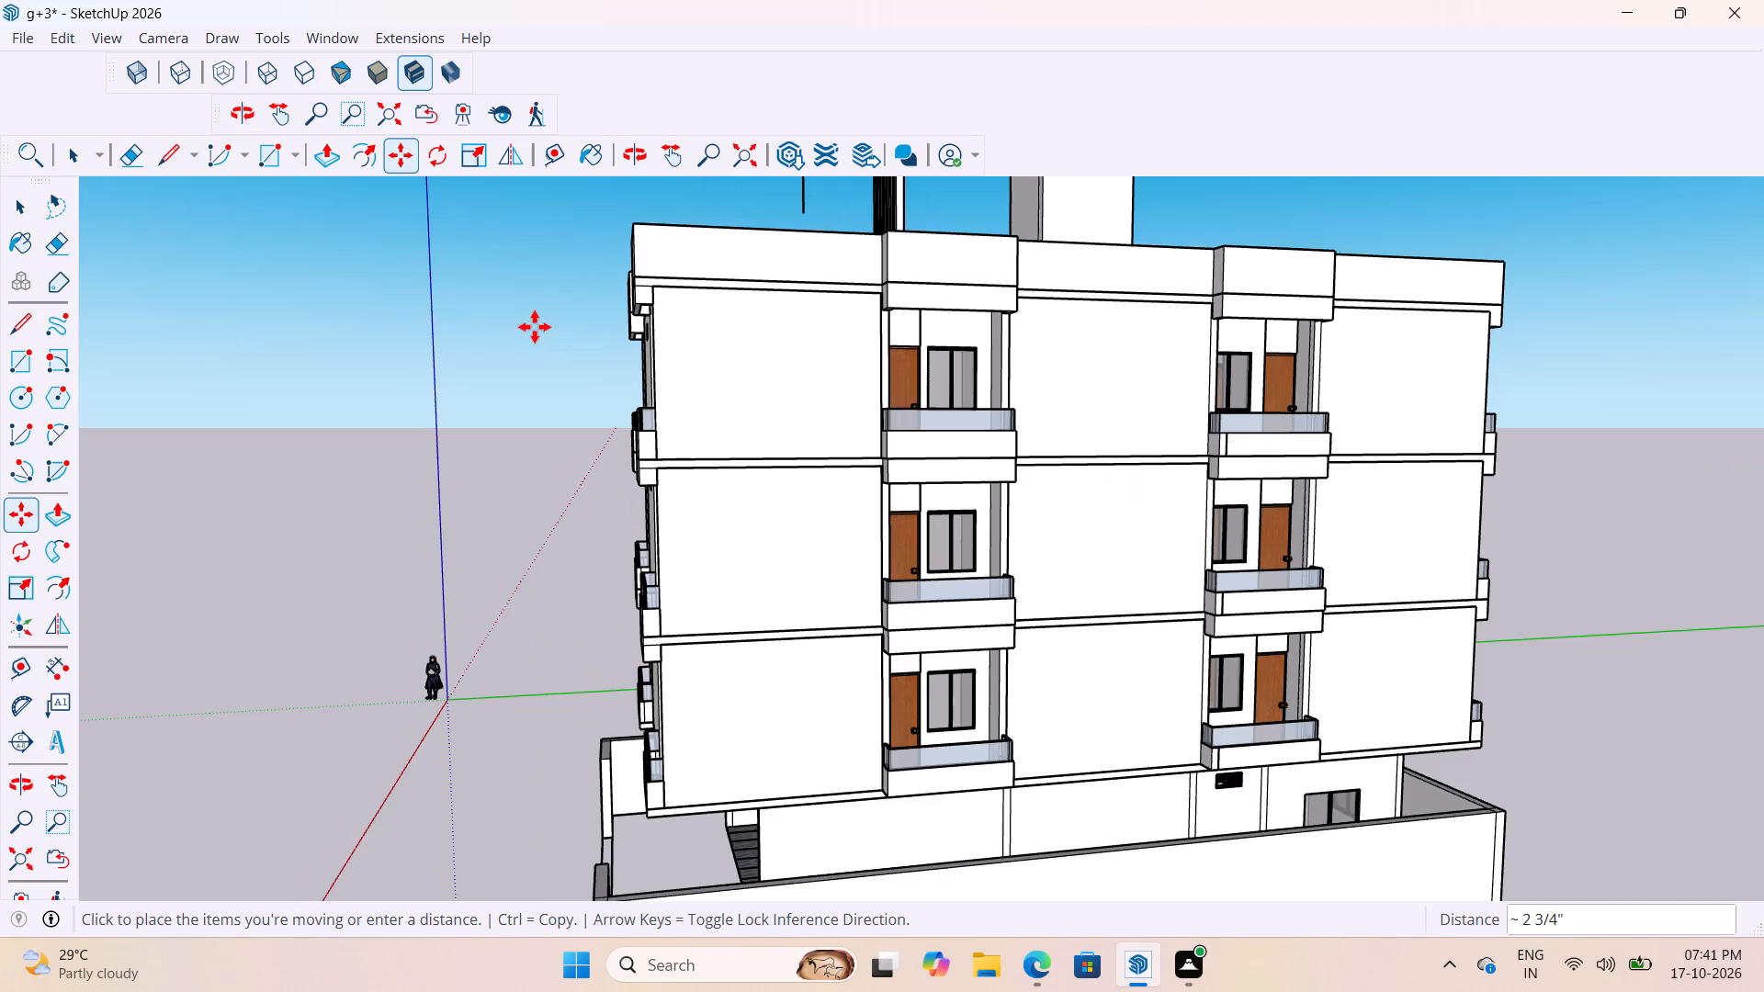
scroll(553, 336, "down", 16)
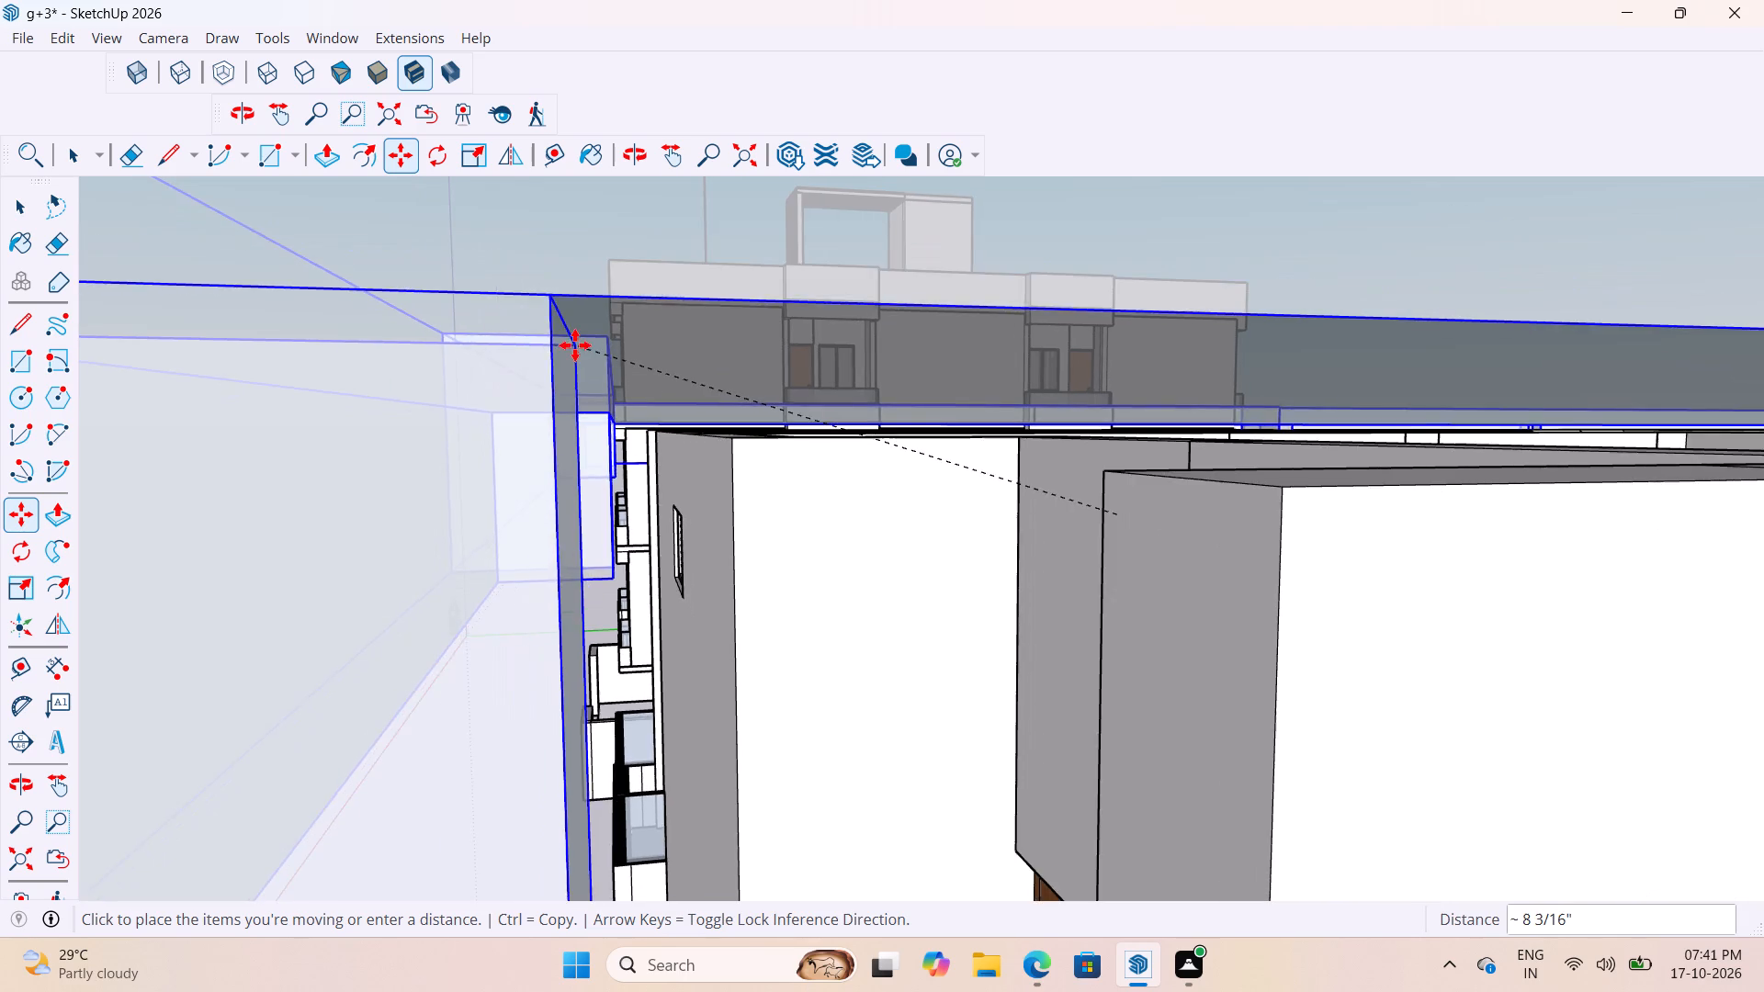
scroll(575, 345, "down", 5)
scroll(671, 318, "down", 4)
scroll(643, 353, "up", 5)
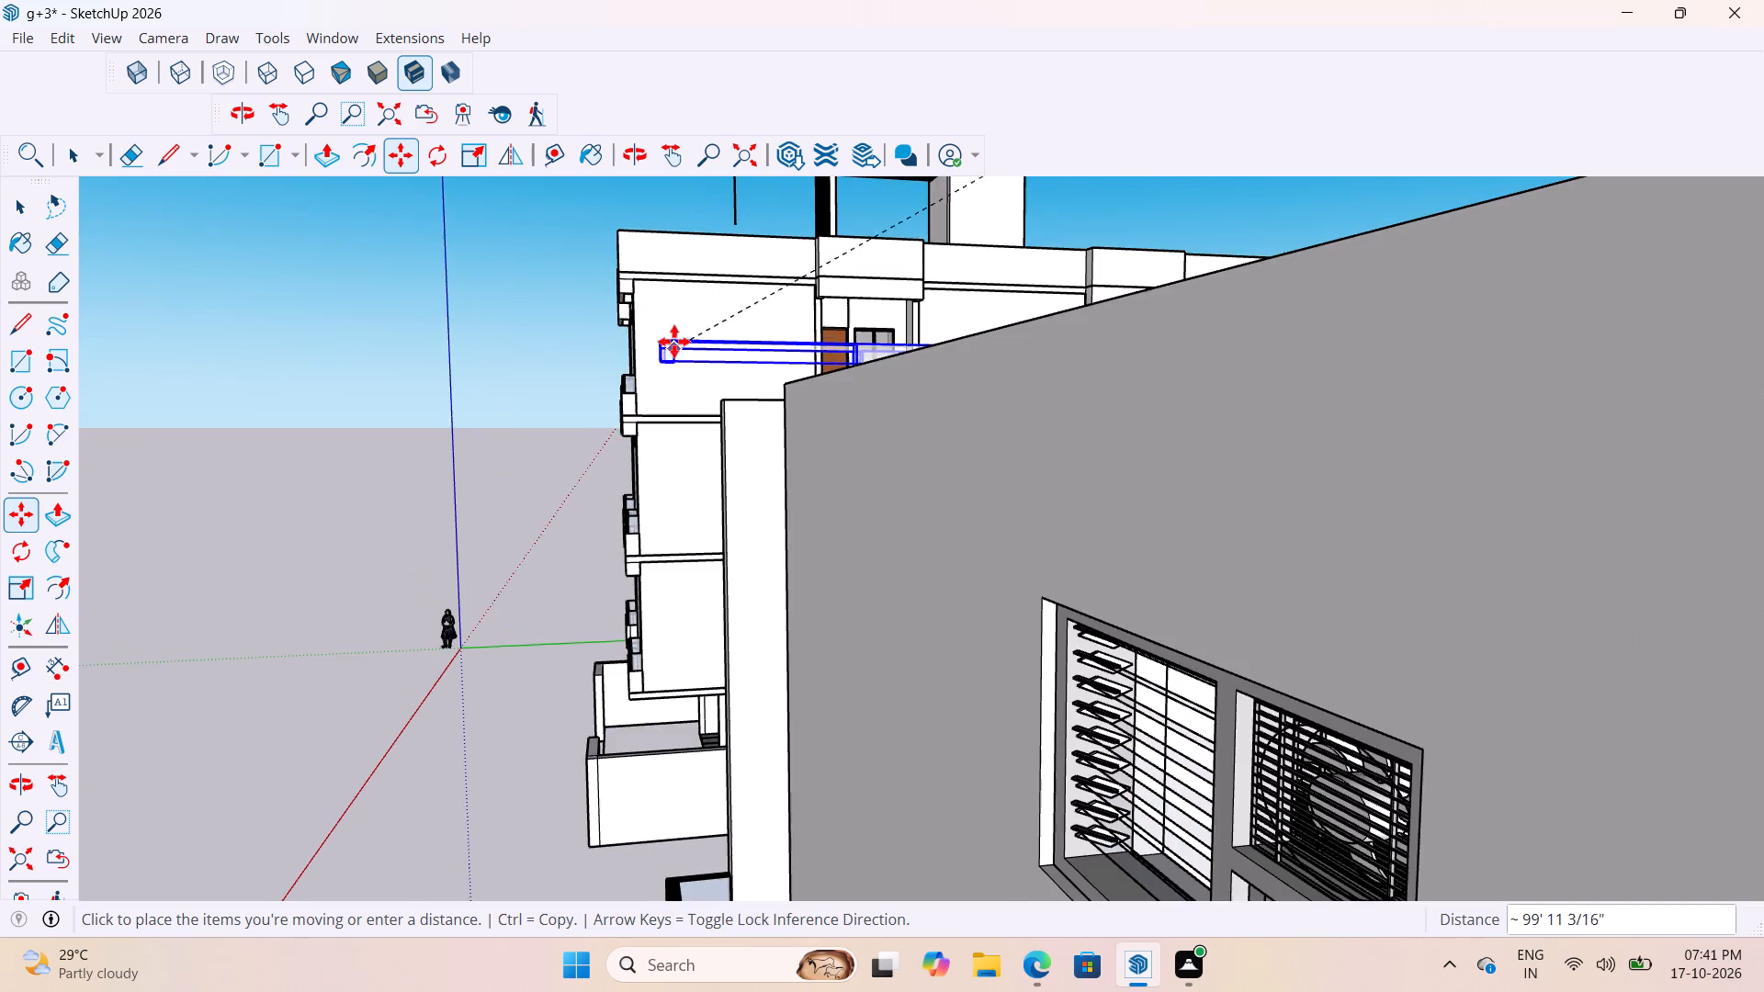
scroll(669, 337, "down", 8)
middle_click_drag(710, 372, 759, 467)
scroll(719, 419, "up", 2)
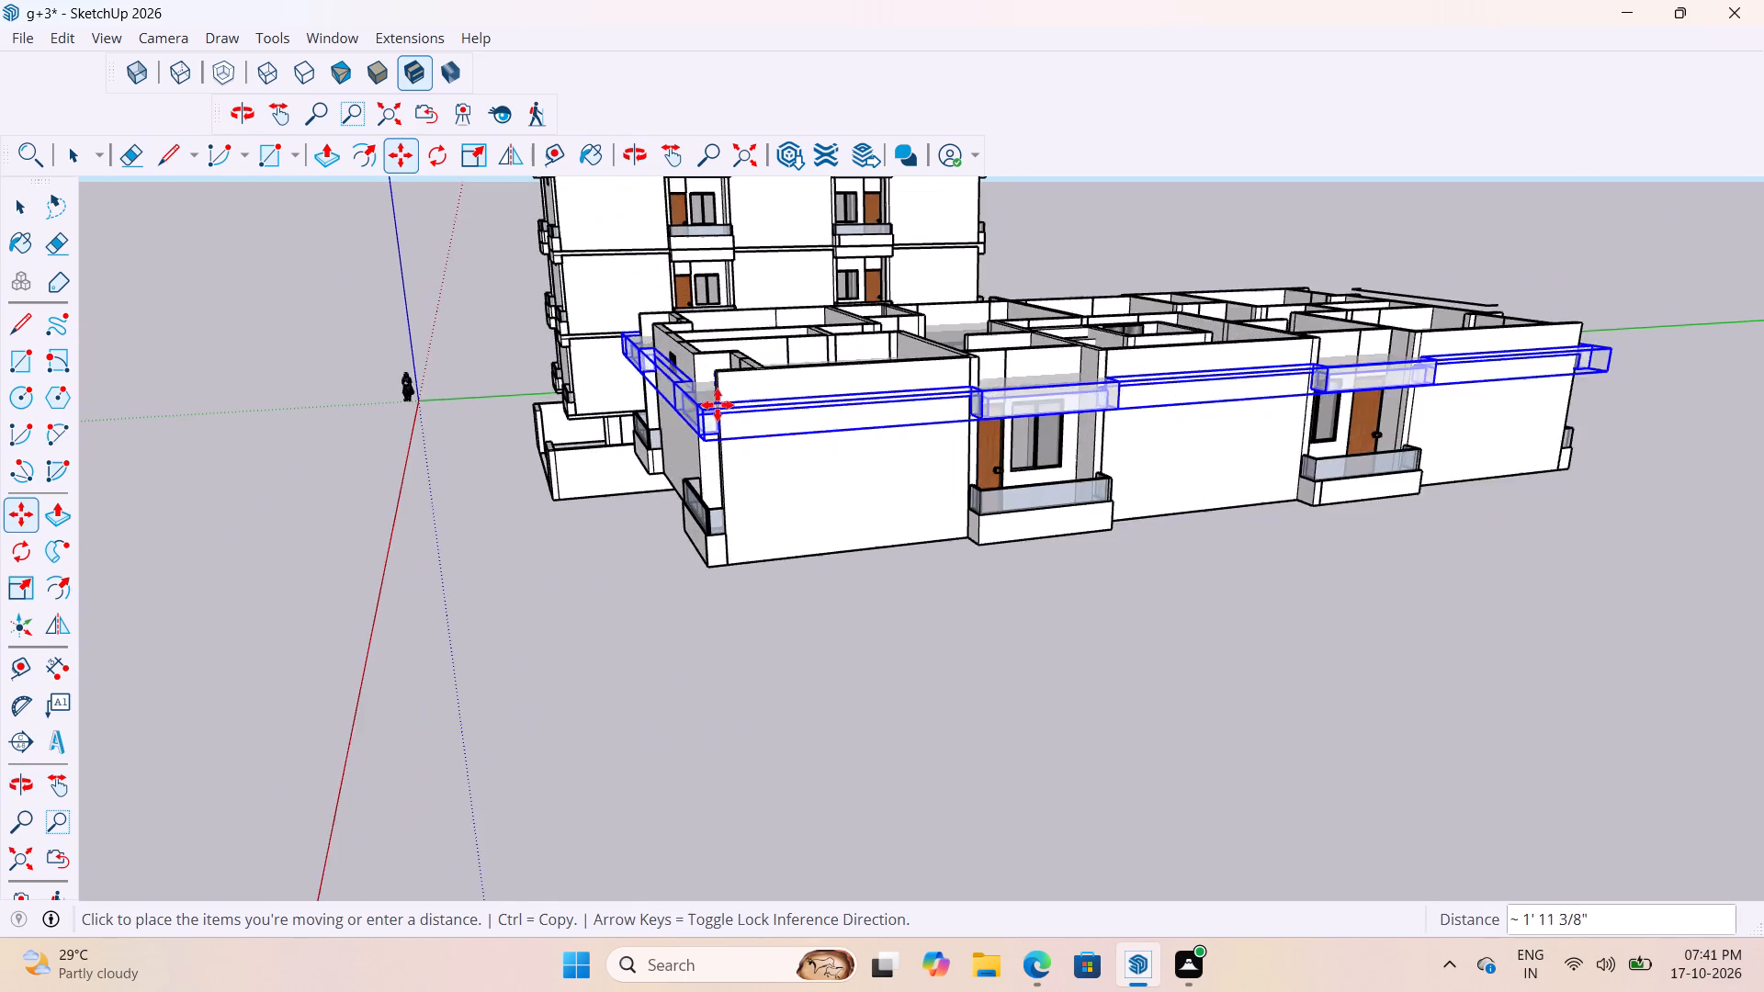
scroll(718, 405, "up", 19)
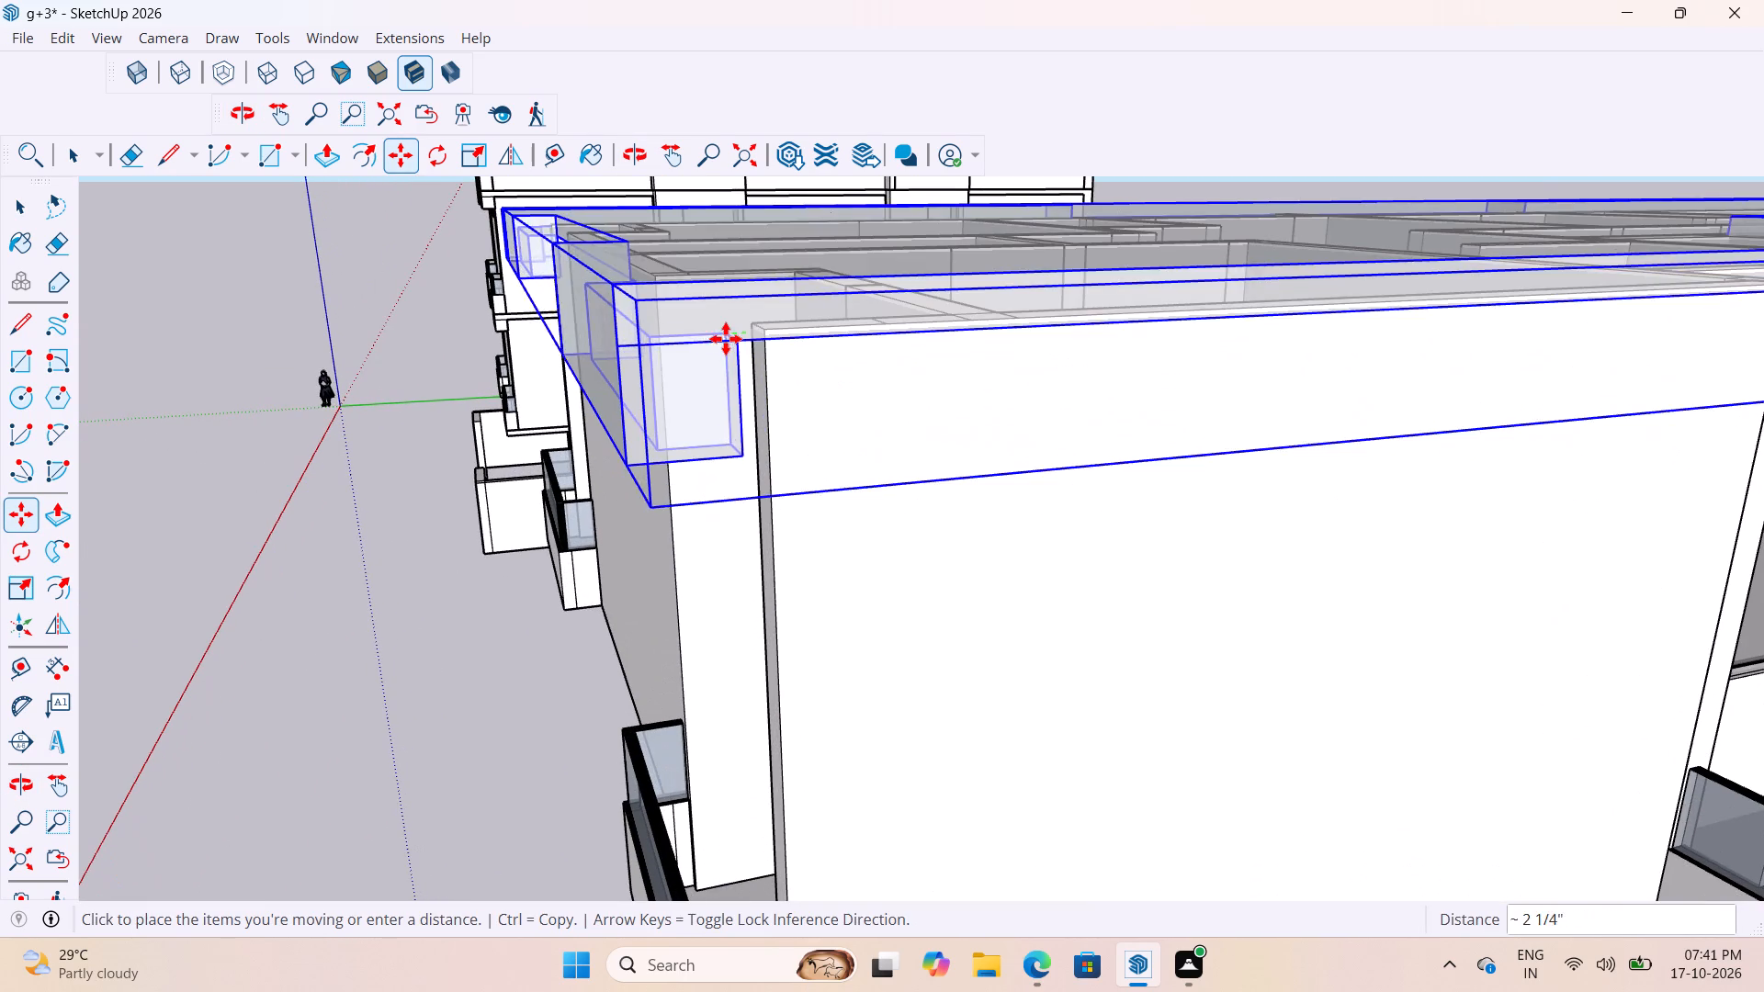
scroll(735, 333, "up", 2)
middle_click_drag(743, 336, 813, 408)
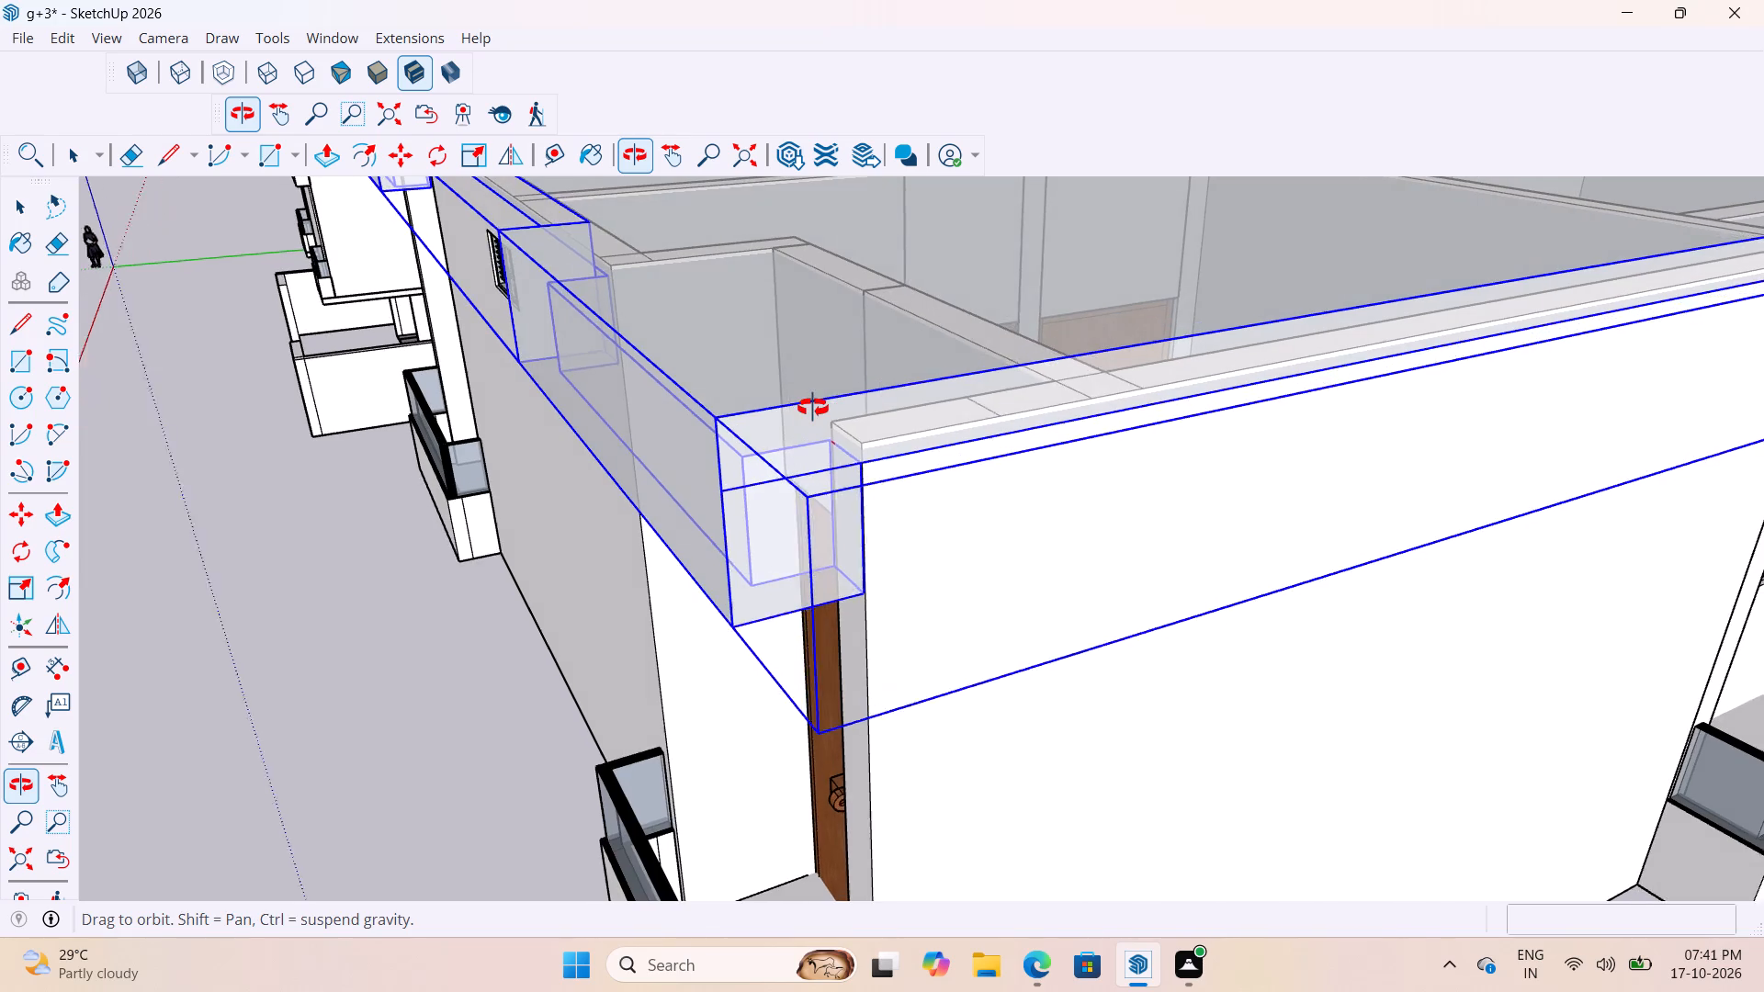
middle_click_drag(813, 408, 817, 409)
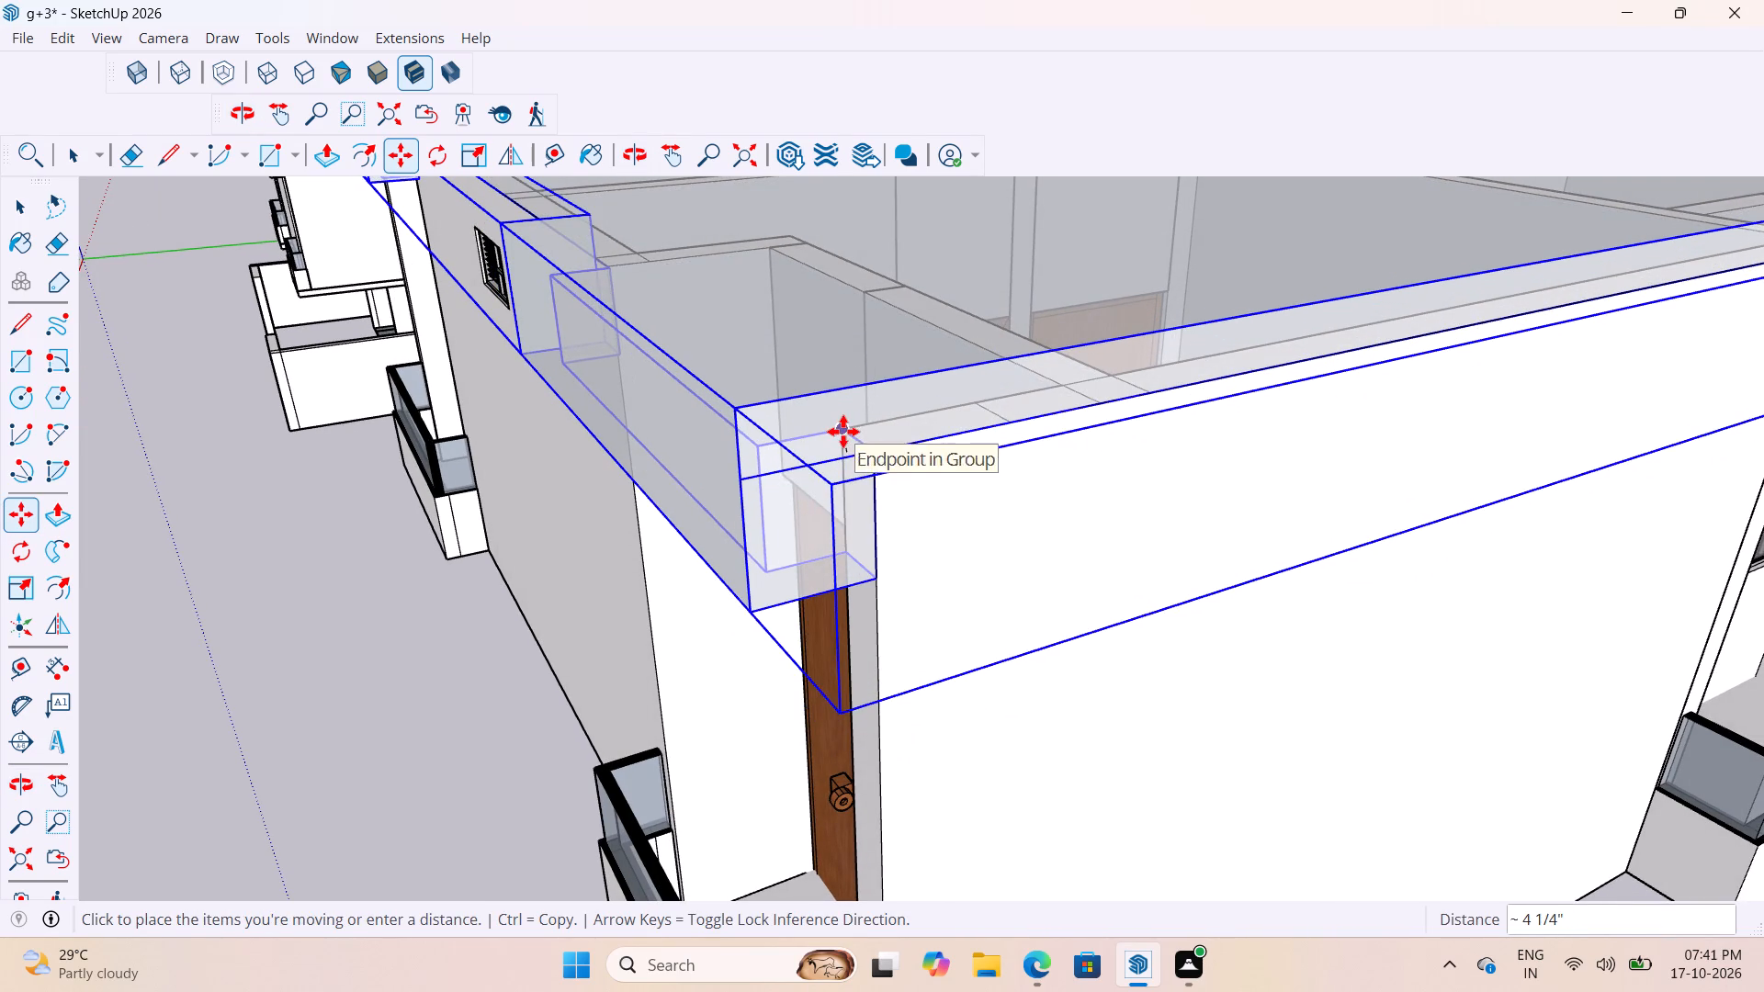
left_click(843, 432)
scroll(827, 431, "down", 9)
key("space")
left_click(534, 656)
scroll(608, 590, "down", 6)
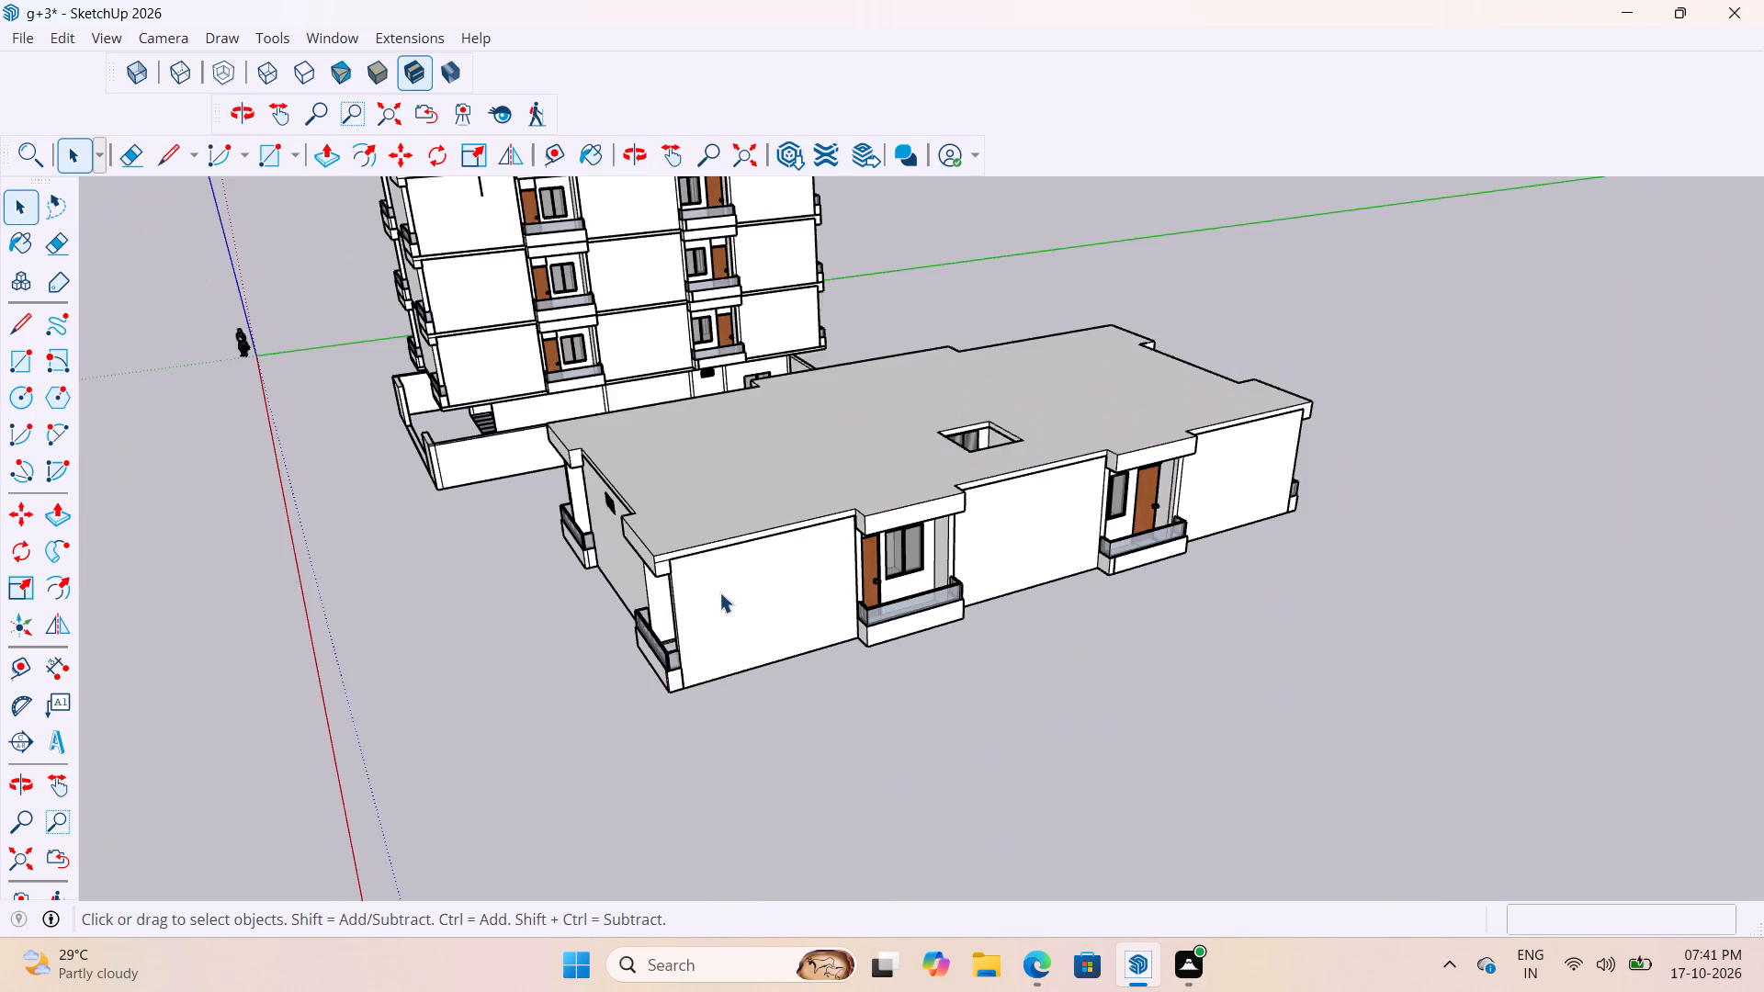
Examine the slab's fit against the walls around the spare floor's balconies and at its other end corner.
middle_click_drag(717, 585, 672, 505)
scroll(655, 506, "up", 20)
middle_click_drag(637, 455, 768, 254)
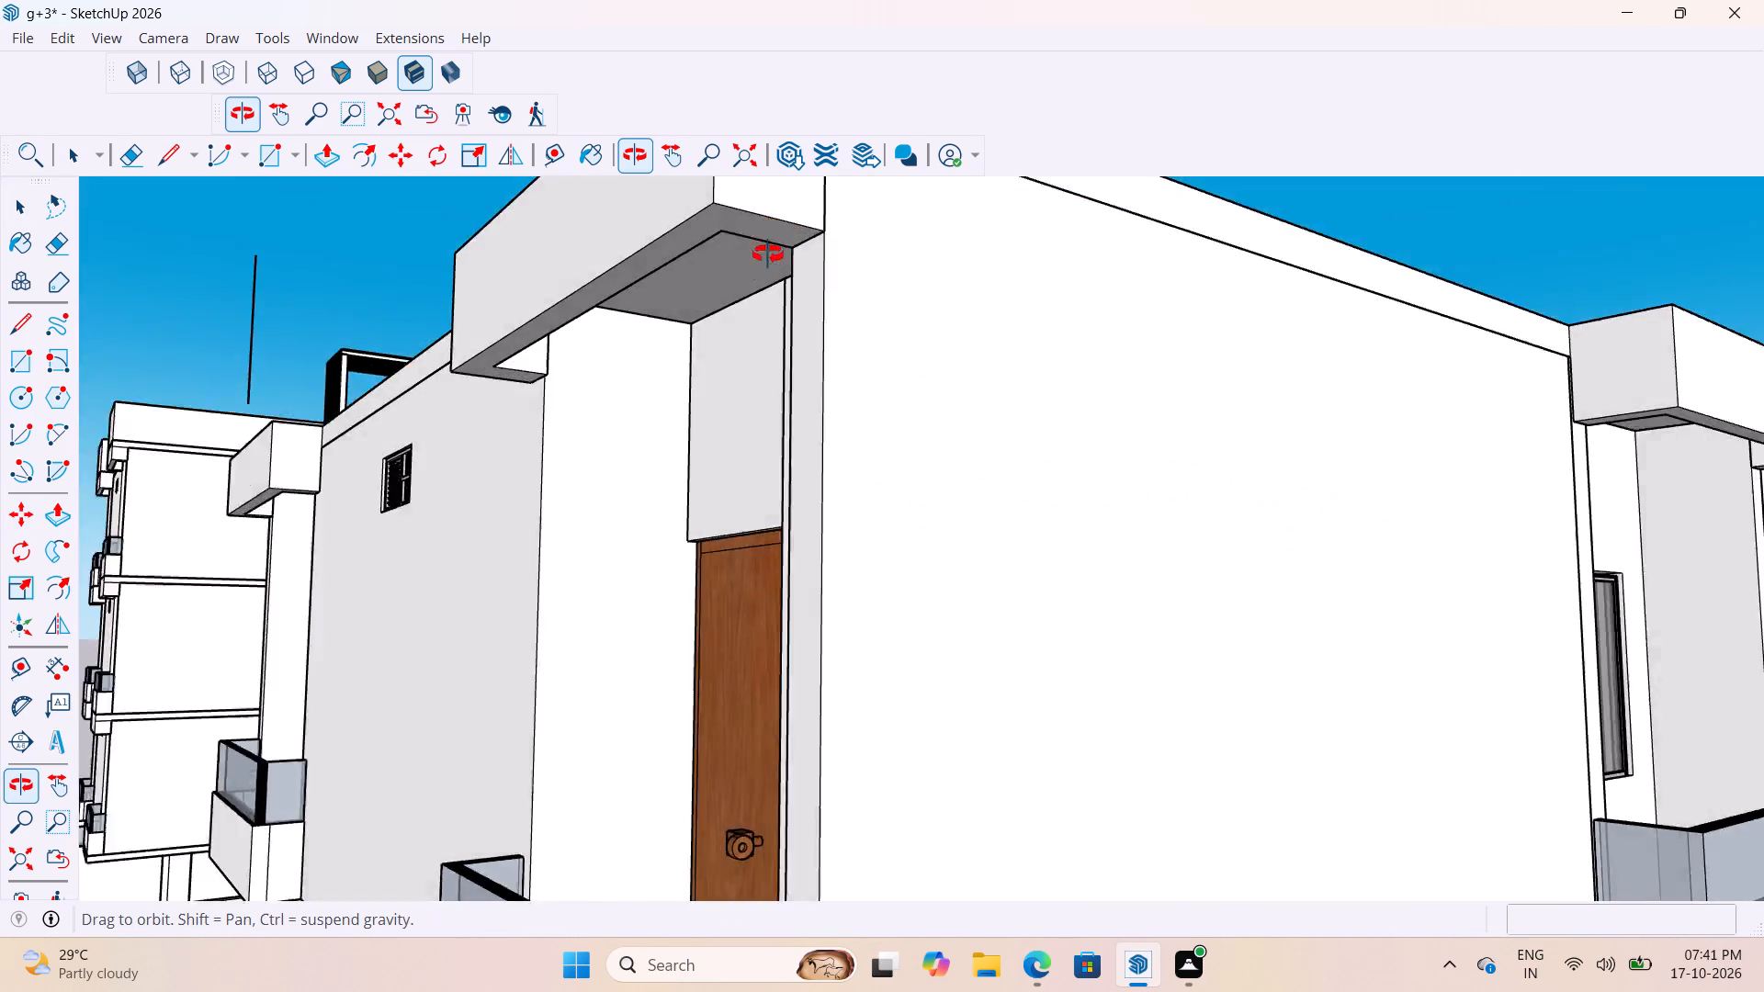
middle_click_drag(768, 254, 1151, 360)
scroll(1079, 459, "down", 12)
scroll(544, 415, "up", 6)
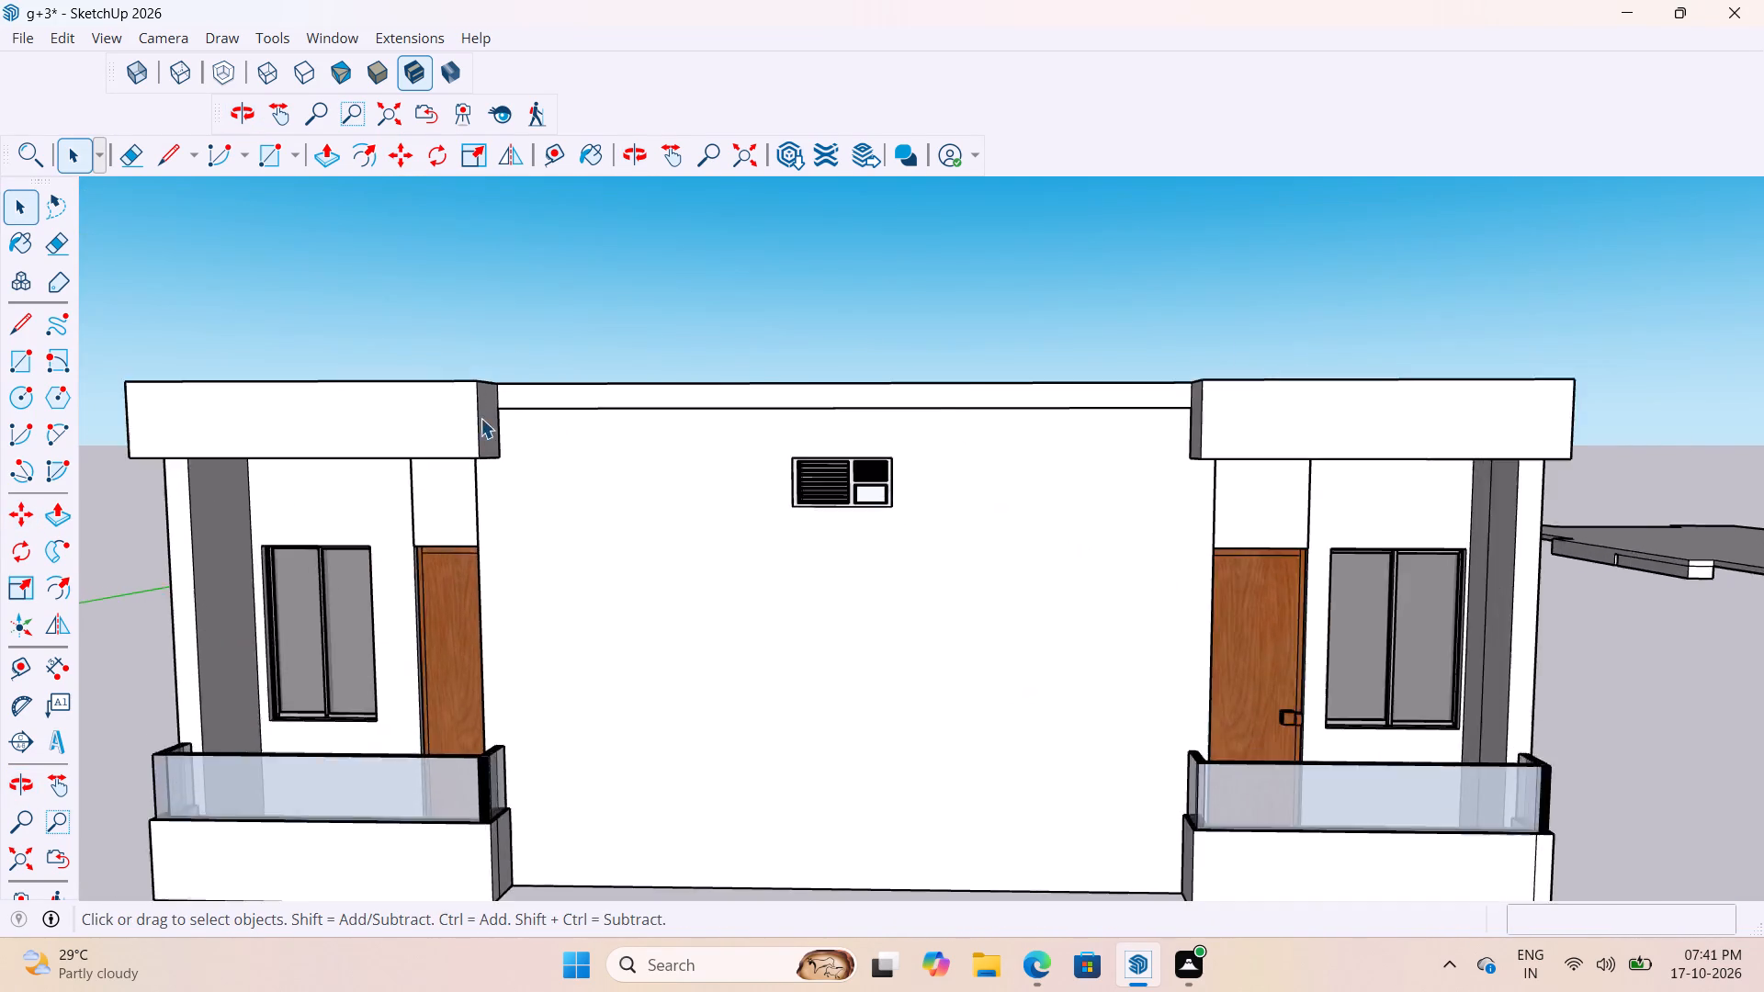
middle_click_drag(481, 418, 1069, 449)
scroll(1066, 445, "down", 1)
scroll(1215, 582, "up", 7)
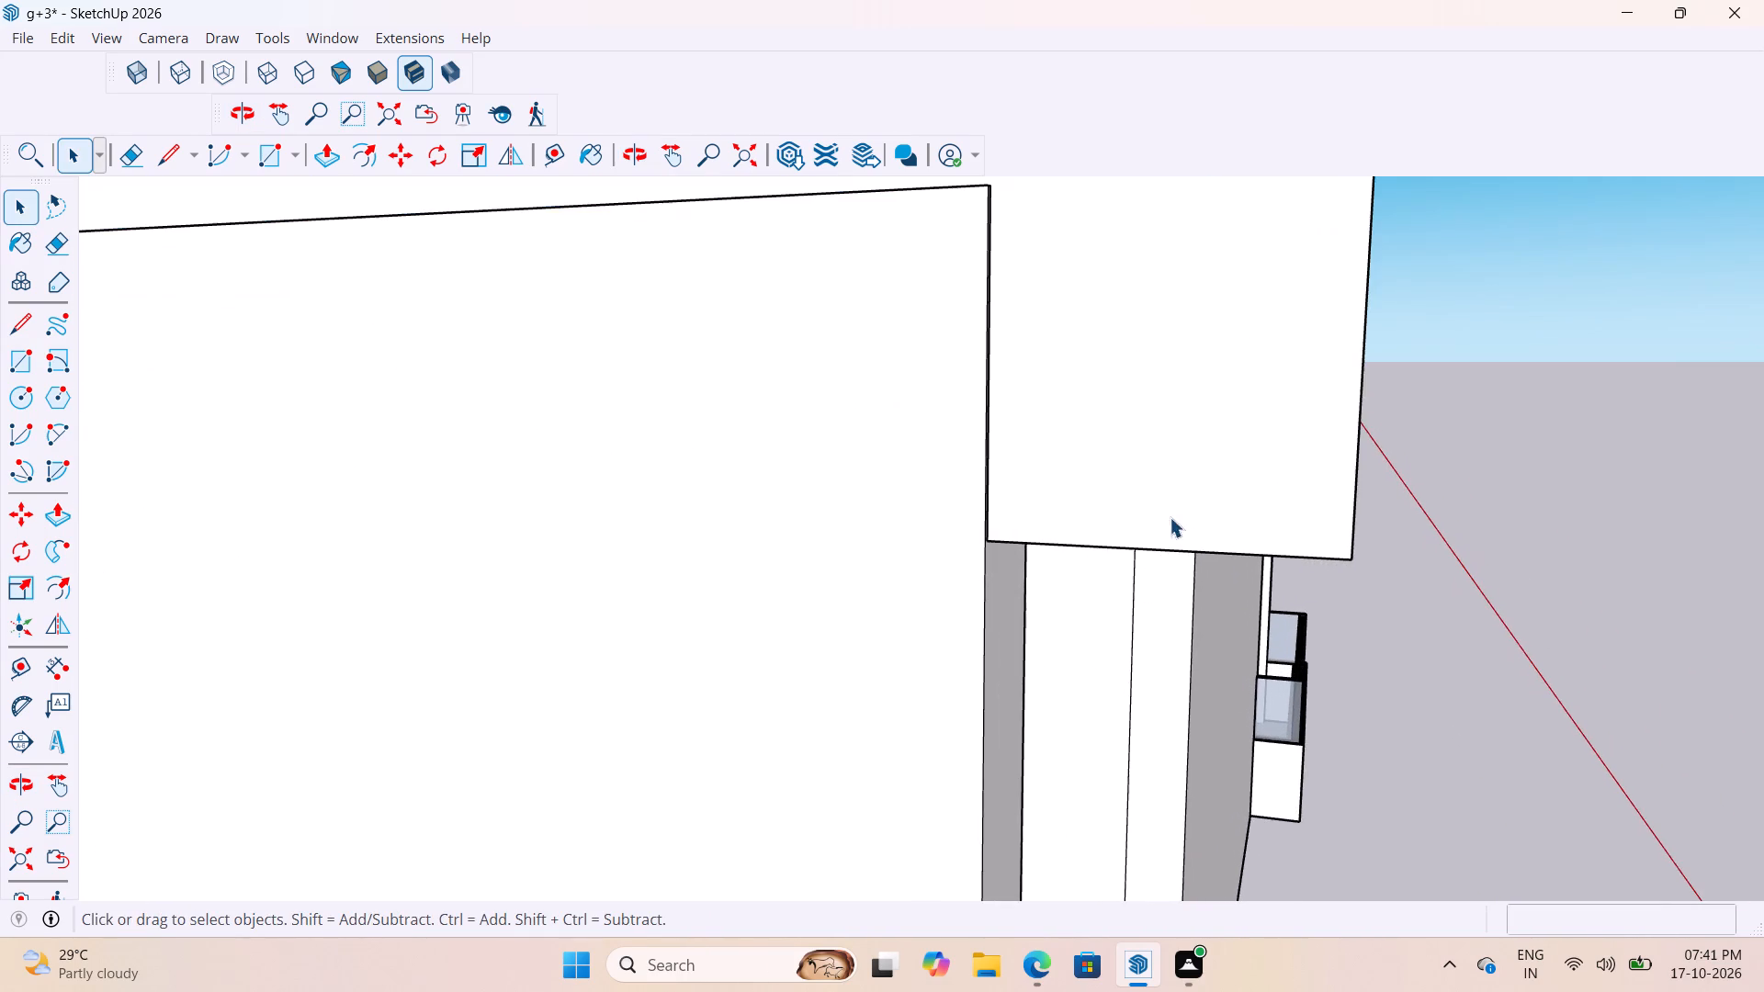
middle_click_drag(1053, 502, 1314, 431)
scroll(503, 638, "up", 5)
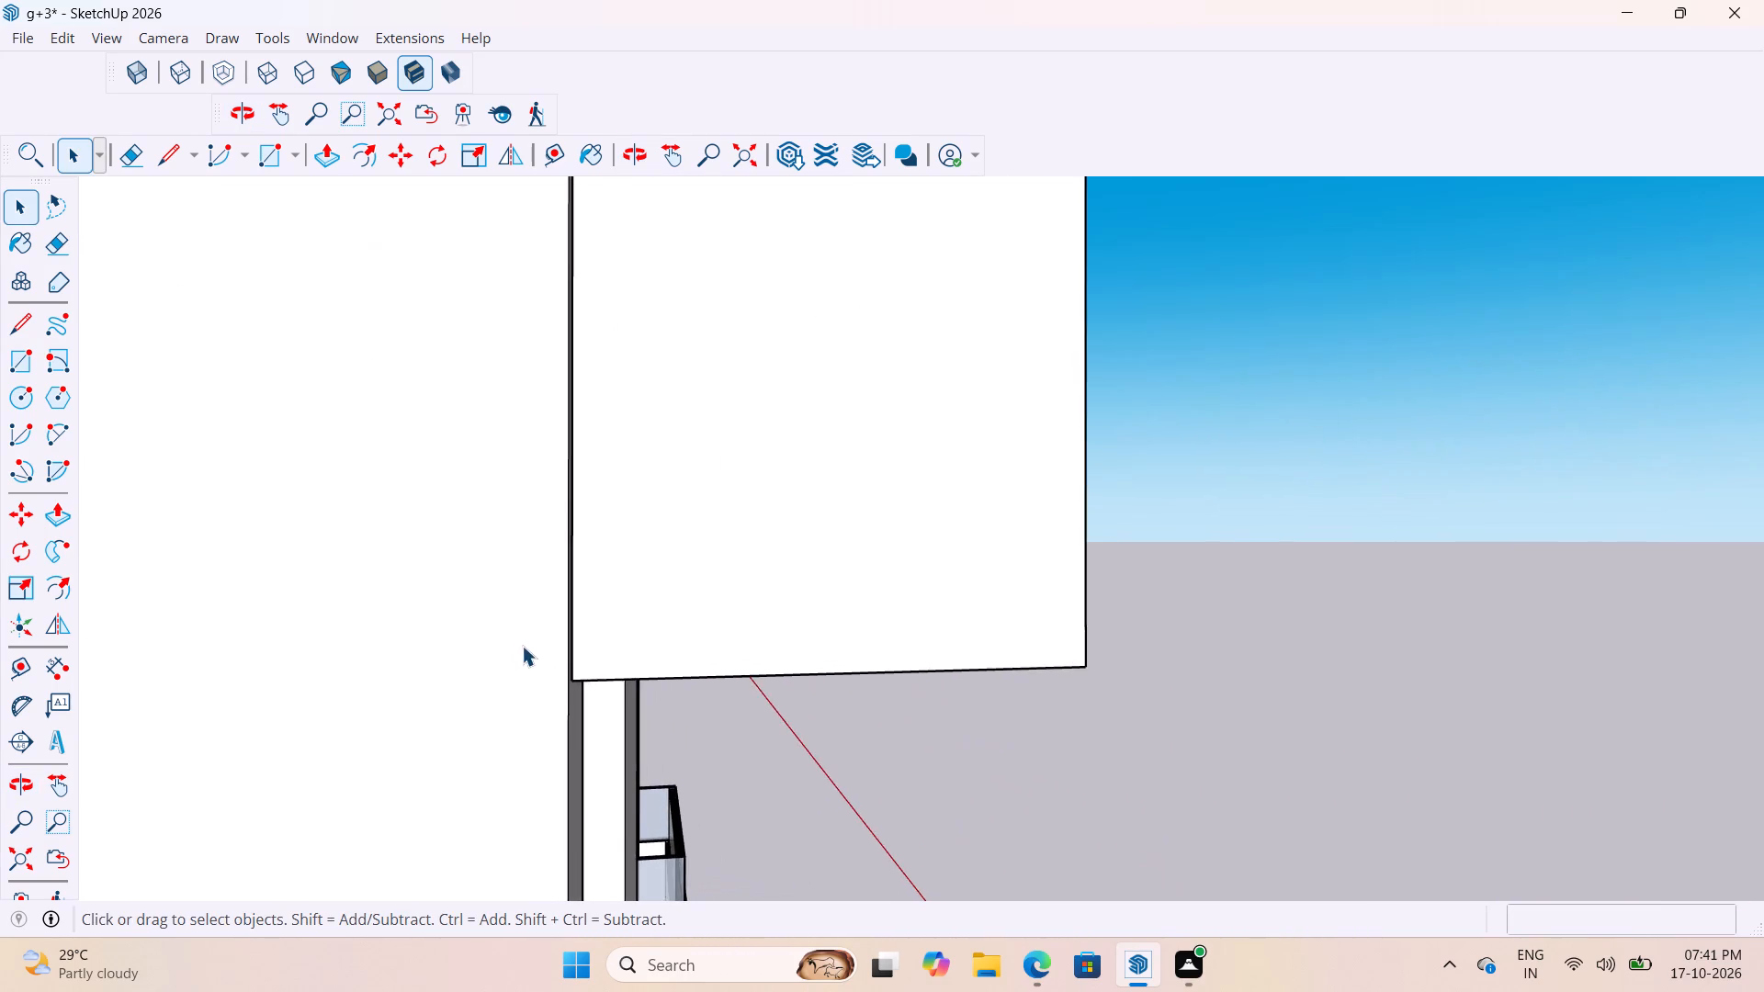
scroll(522, 646, "up", 2)
middle_click_drag(648, 644, 729, 682)
scroll(583, 748, "down", 9)
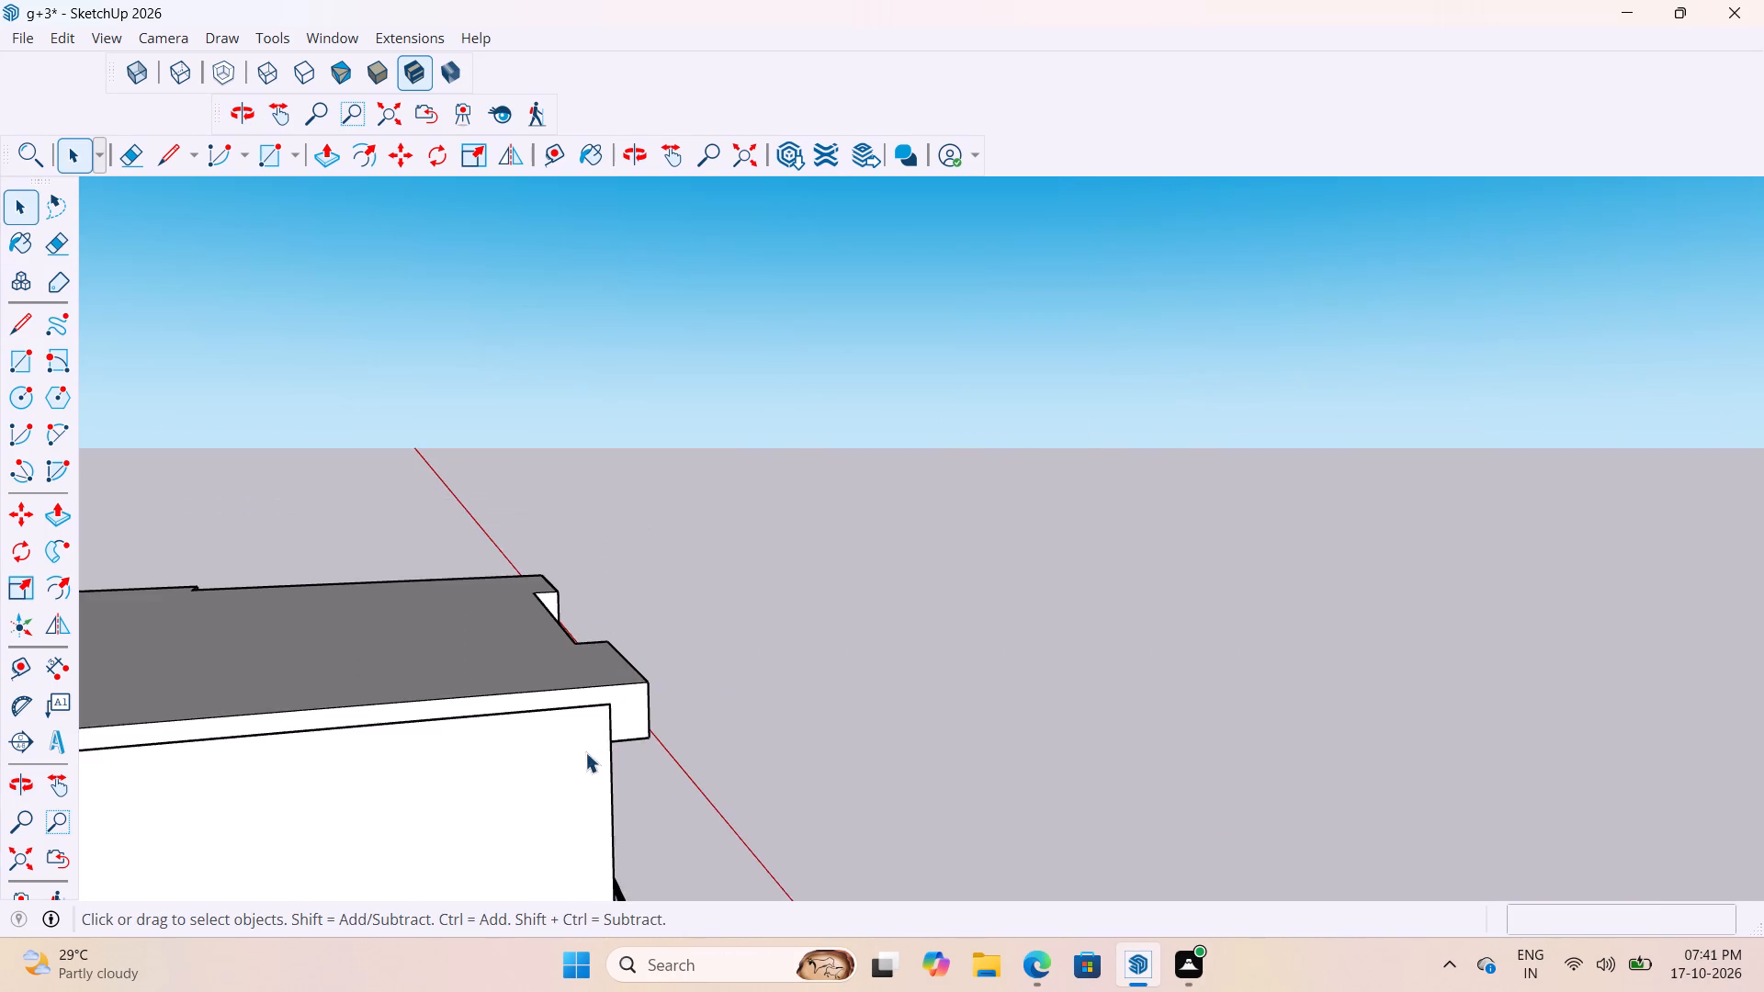
Nudge the slab so the inner corner of its edge meets the wall corner at the floor's other end, and clear the selection.
scroll(585, 752, "up", 16)
left_click(647, 679)
scroll(628, 698, "up", 8)
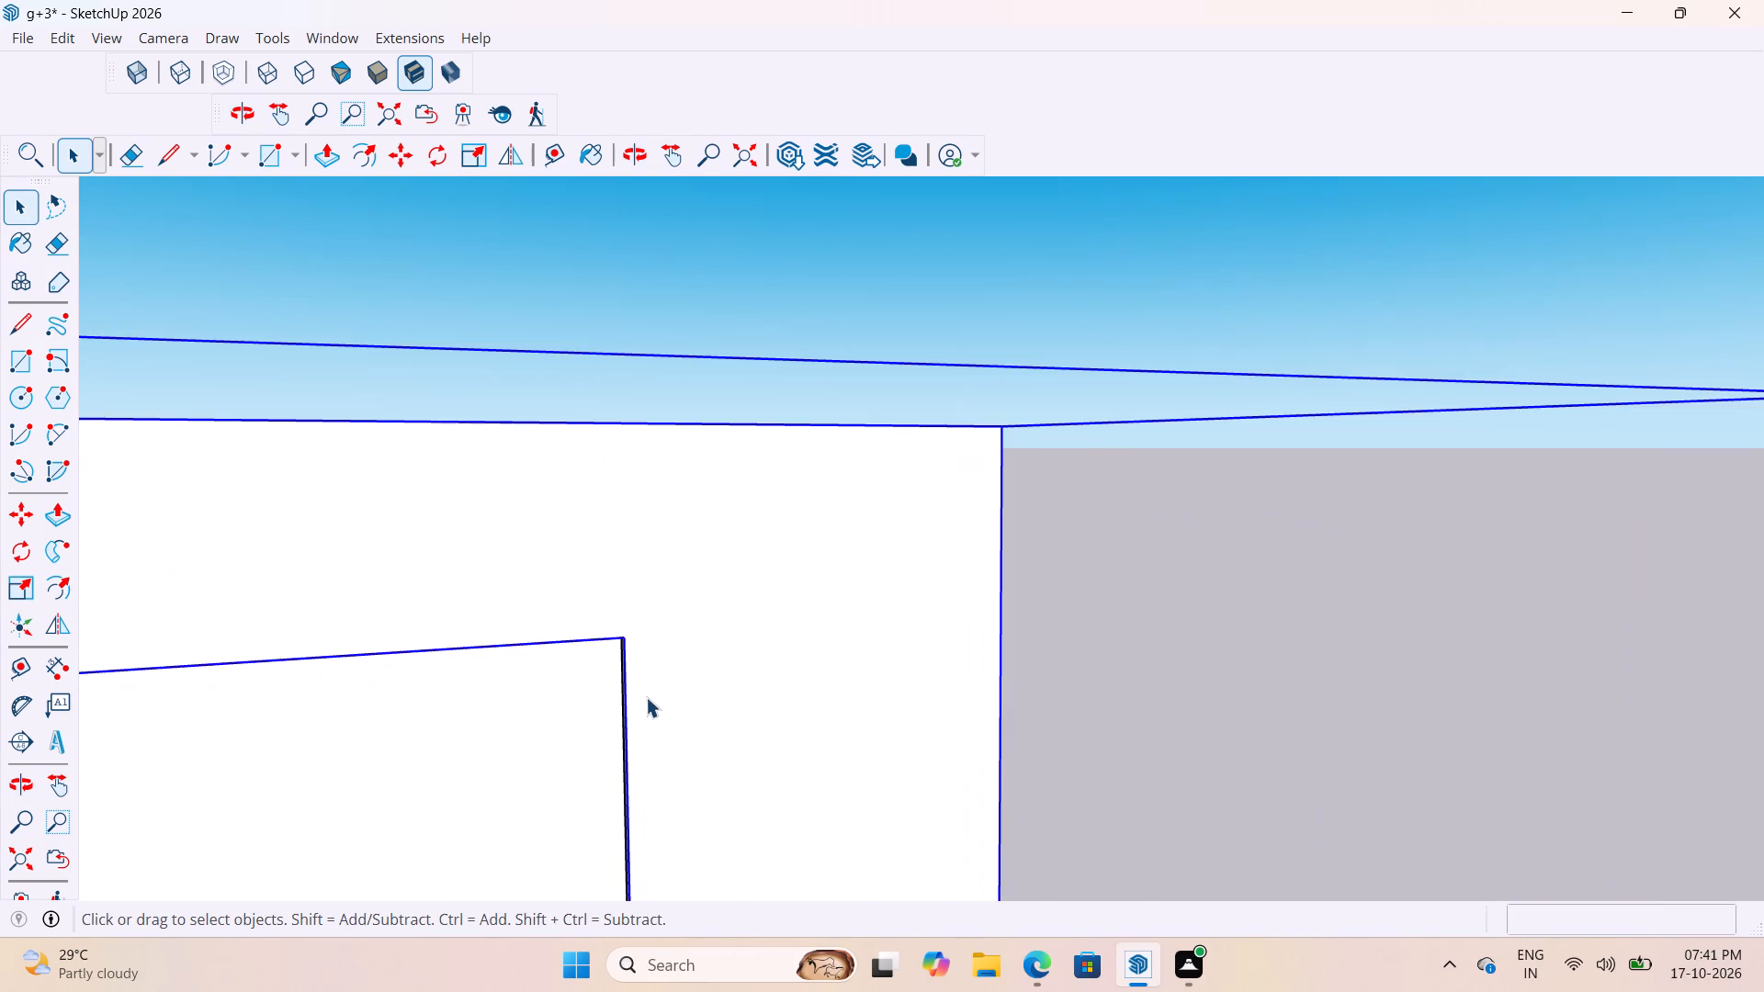
key("m")
scroll(640, 700, "up", 6)
scroll(619, 602, "up", 5)
left_click(618, 608)
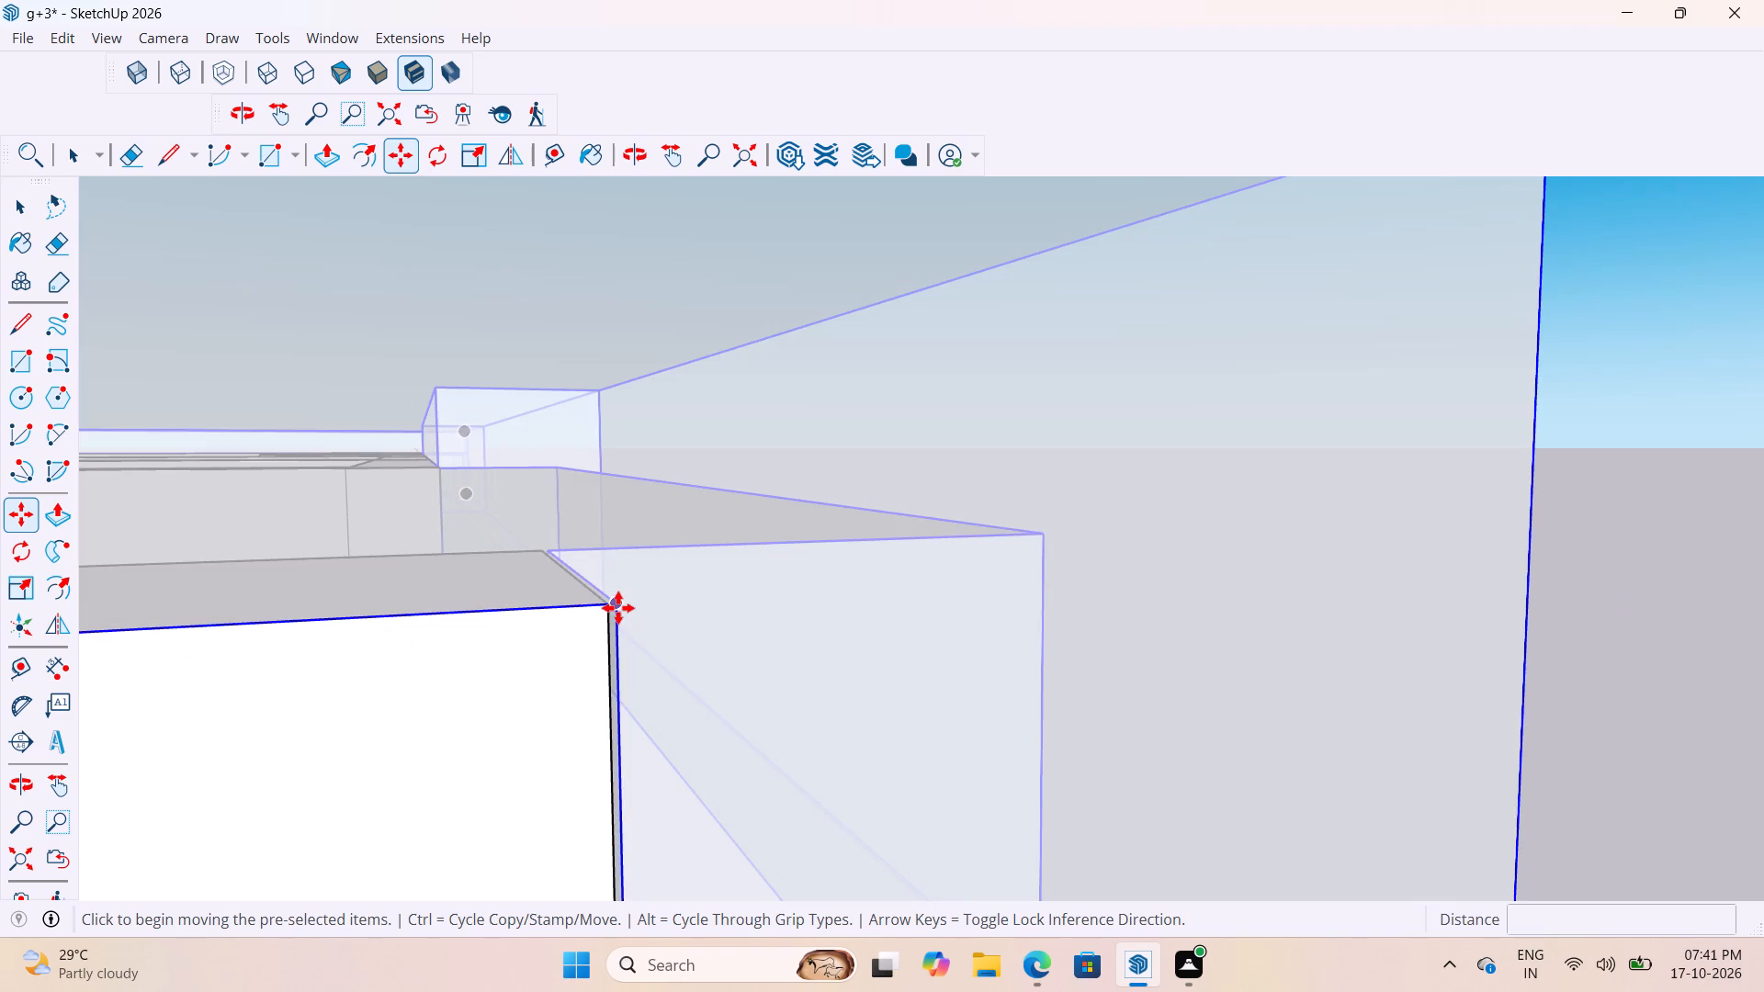
left_click(610, 608)
scroll(646, 598, "down", 20)
scroll(646, 598, "down", 5)
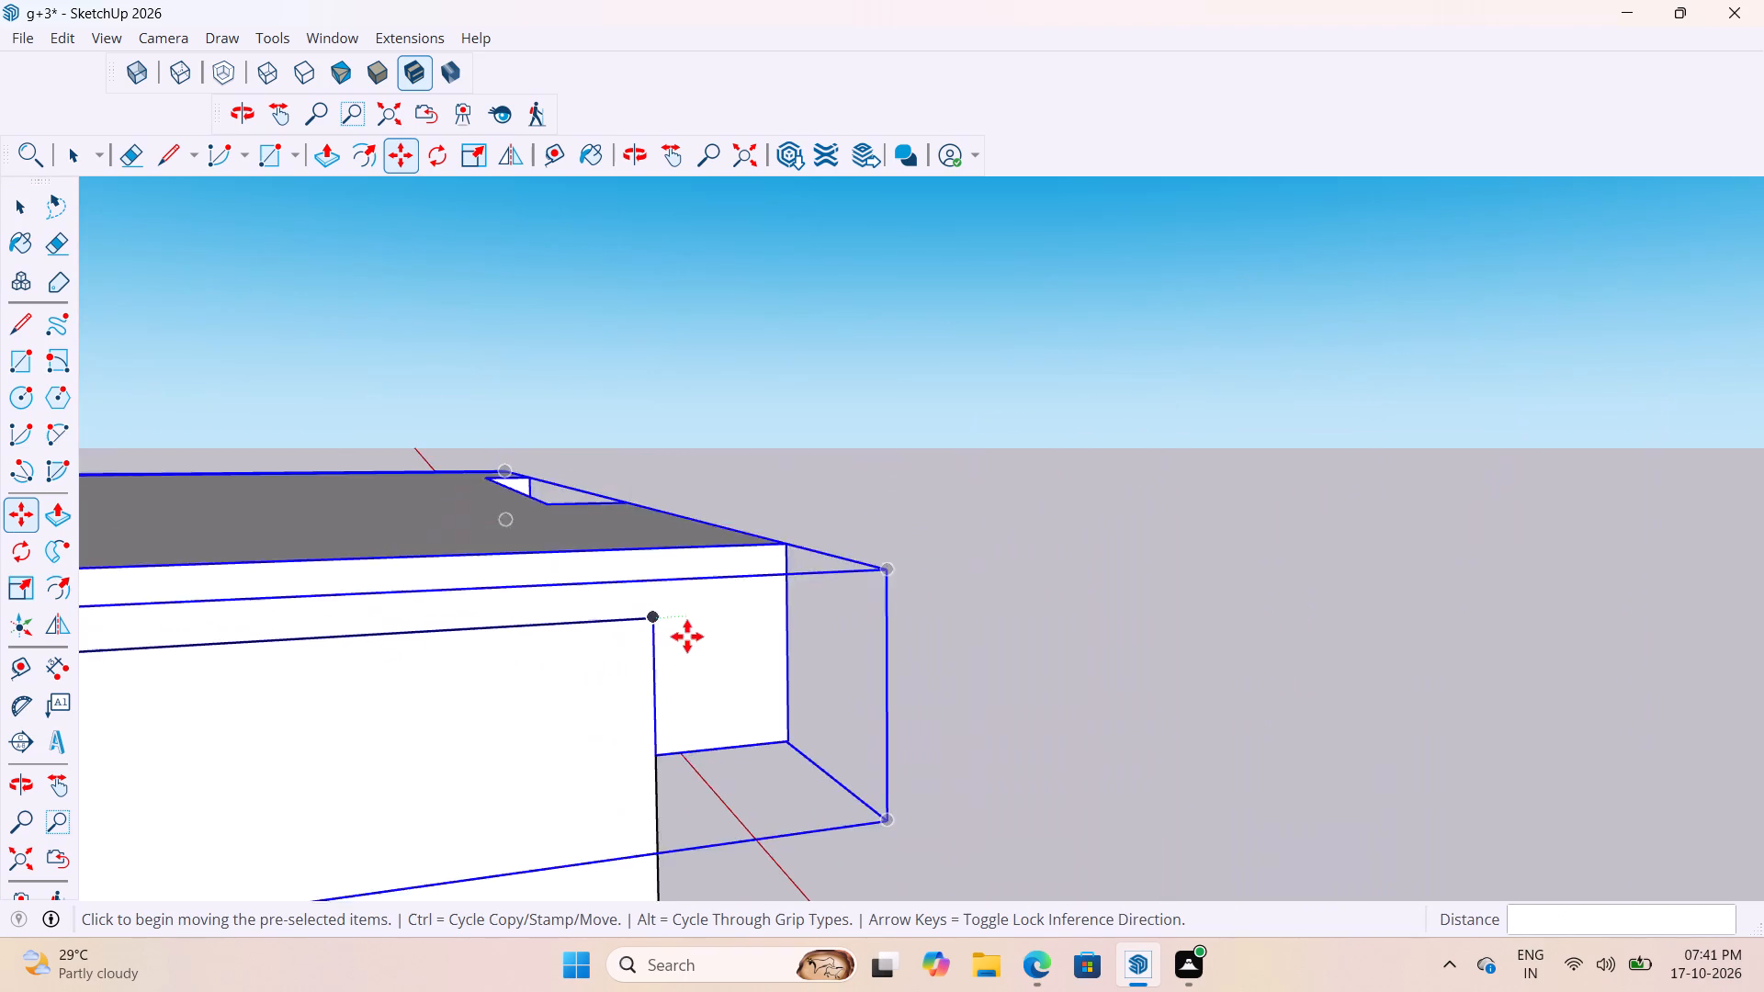
scroll(687, 637, "down", 13)
key("space")
left_click(974, 725)
Examine the slab's underside and edge drops above the balconies, along with the overall arrangement of the model.
middle_click_drag(1068, 703, 529, 692)
scroll(365, 629, "up", 2)
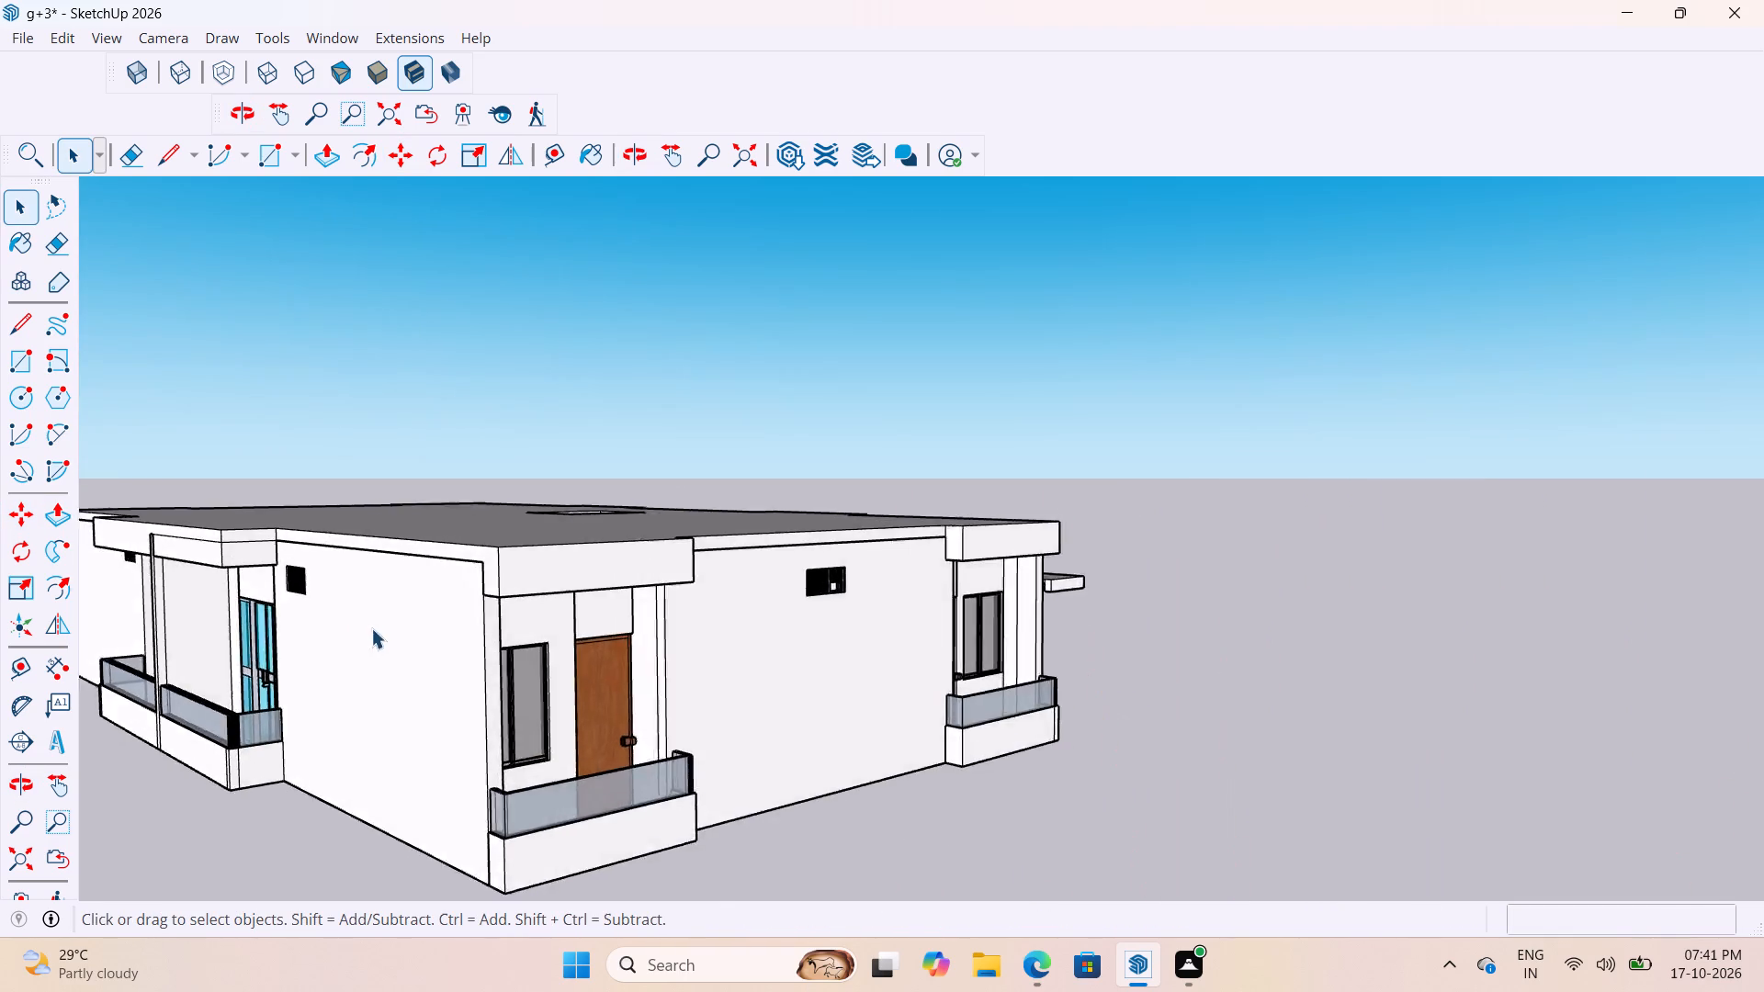
scroll(371, 628, "up", 11)
middle_click_drag(546, 568, 393, 389)
scroll(456, 468, "up", 9)
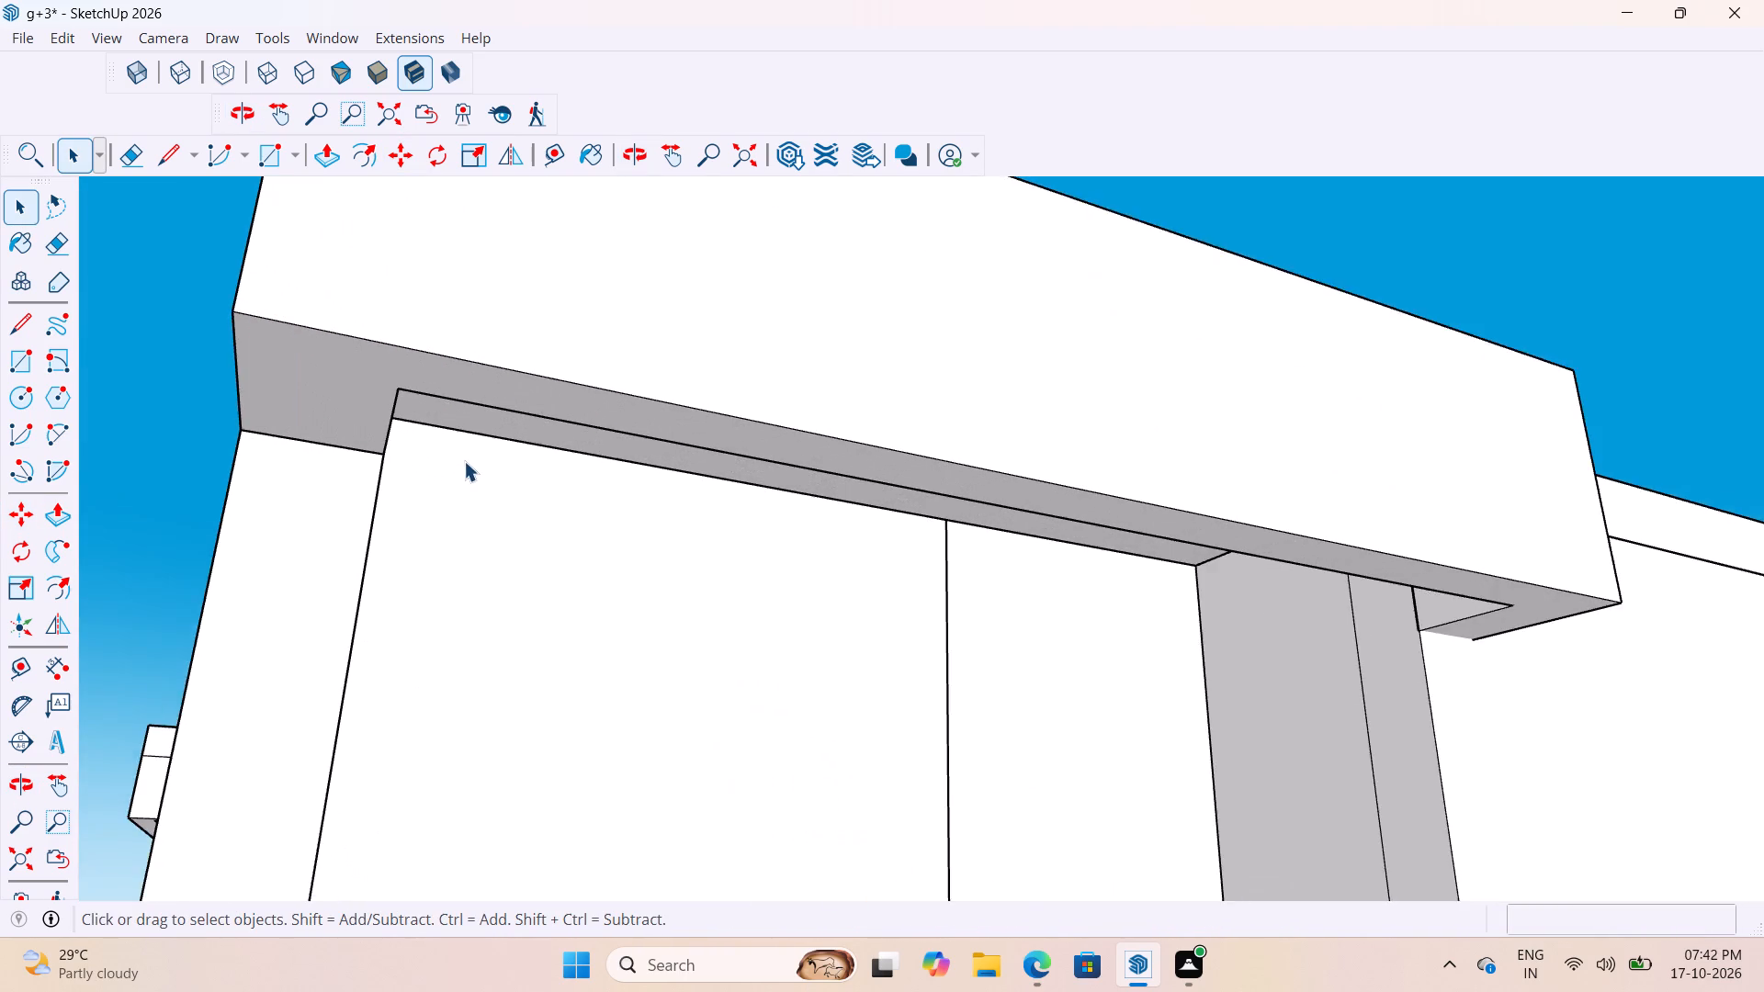
scroll(357, 453, "up", 9)
scroll(779, 459, "down", 6)
scroll(718, 533, "down", 8)
scroll(871, 459, "down", 7)
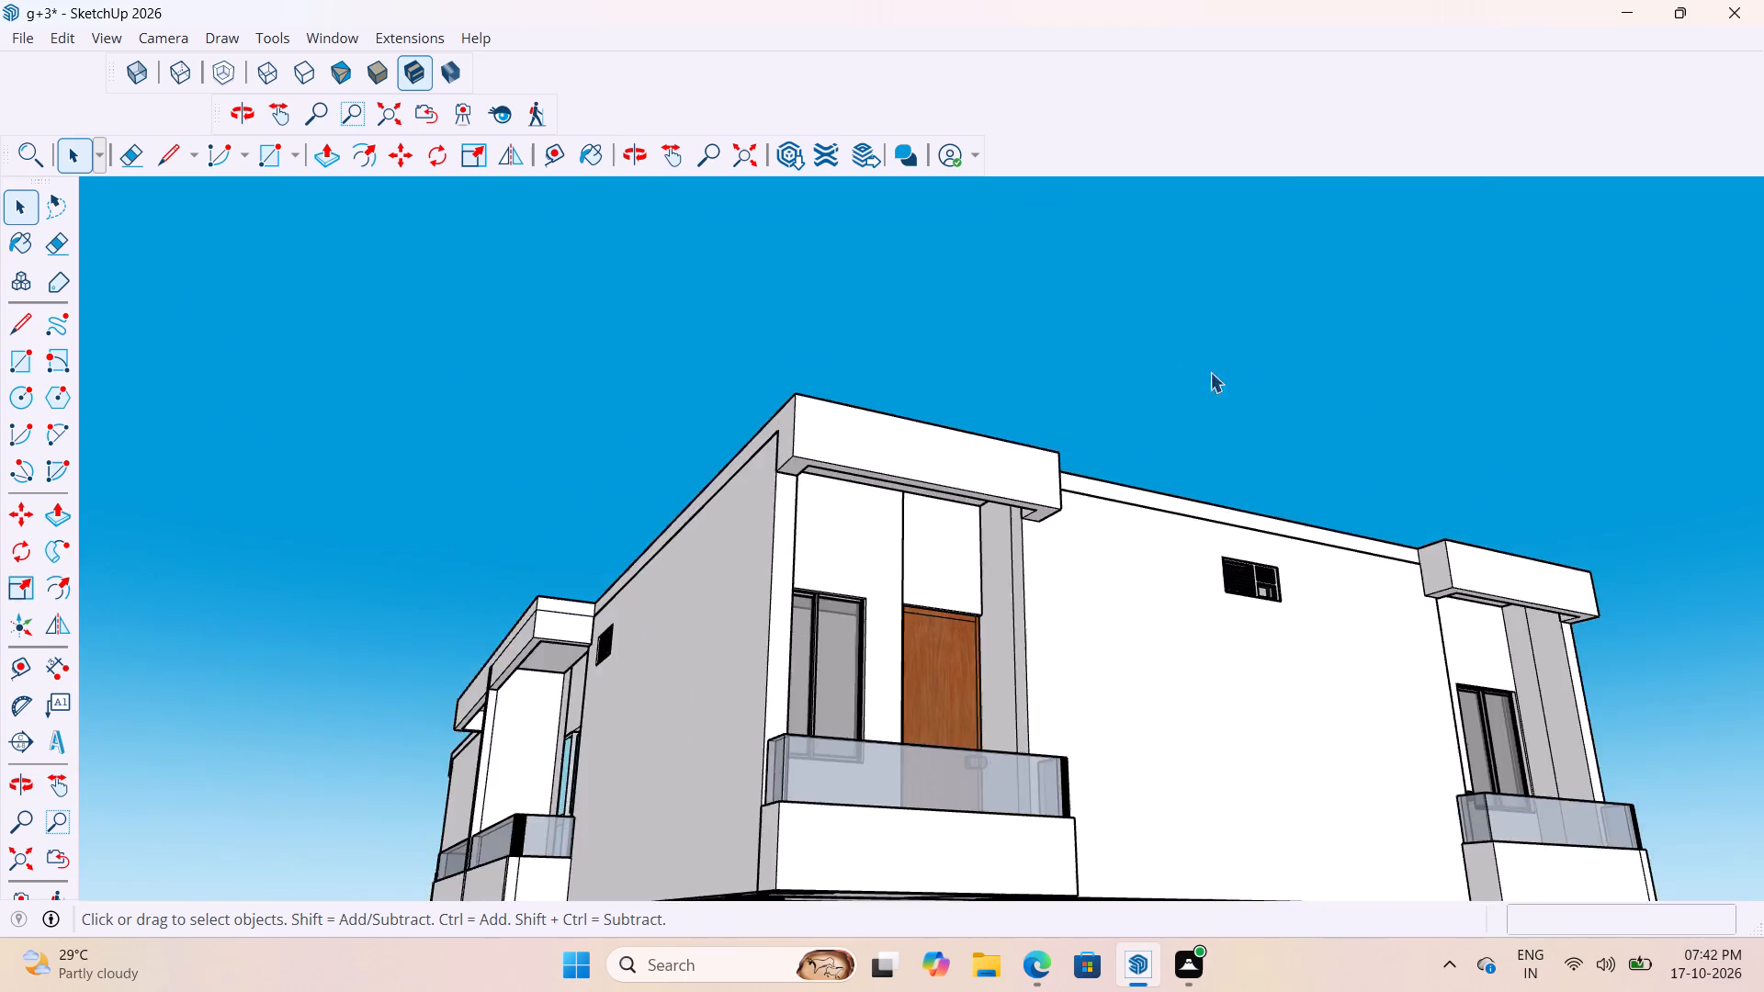
scroll(1210, 372, "down", 15)
middle_click_drag(1231, 411, 1149, 743)
scroll(1149, 743, "down", 12)
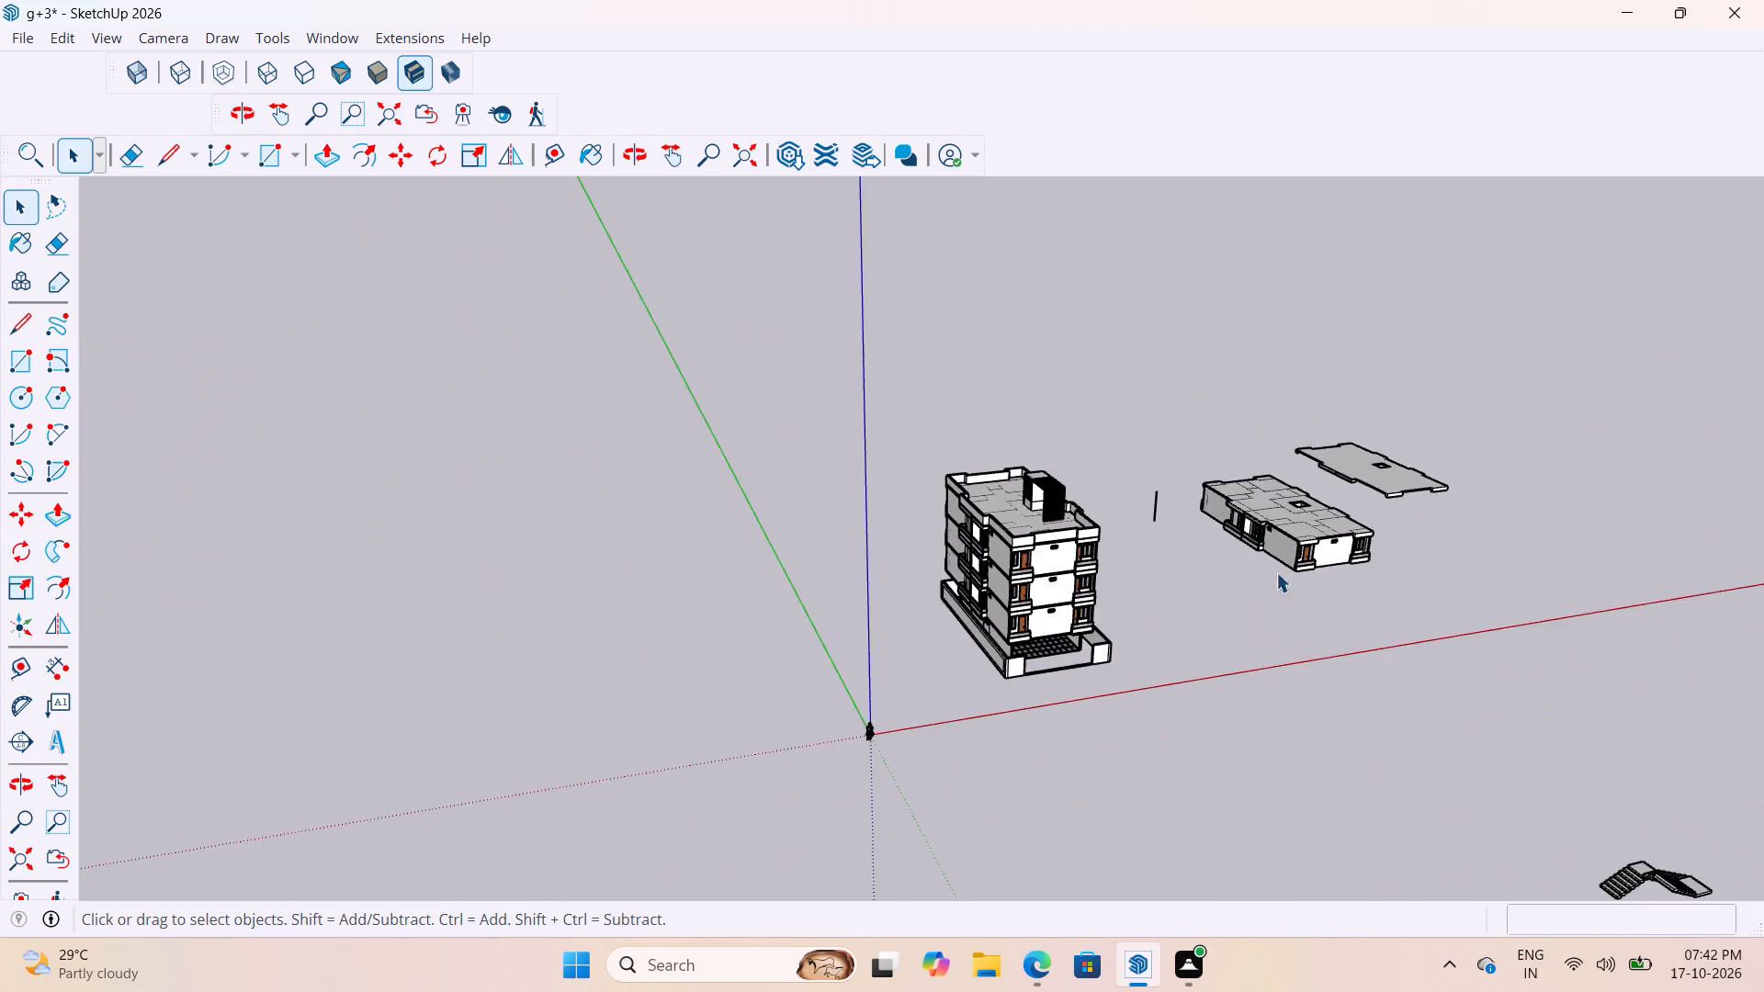
Copy the main building's ground floor, with its compound walls and tiled parking, onto the open ground beside the spare floor, and clear the selection.
scroll(1266, 577, "up", 10)
middle_click_drag(1012, 612, 819, 597)
scroll(804, 613, "up", 9)
middle_click_drag(863, 564, 894, 429)
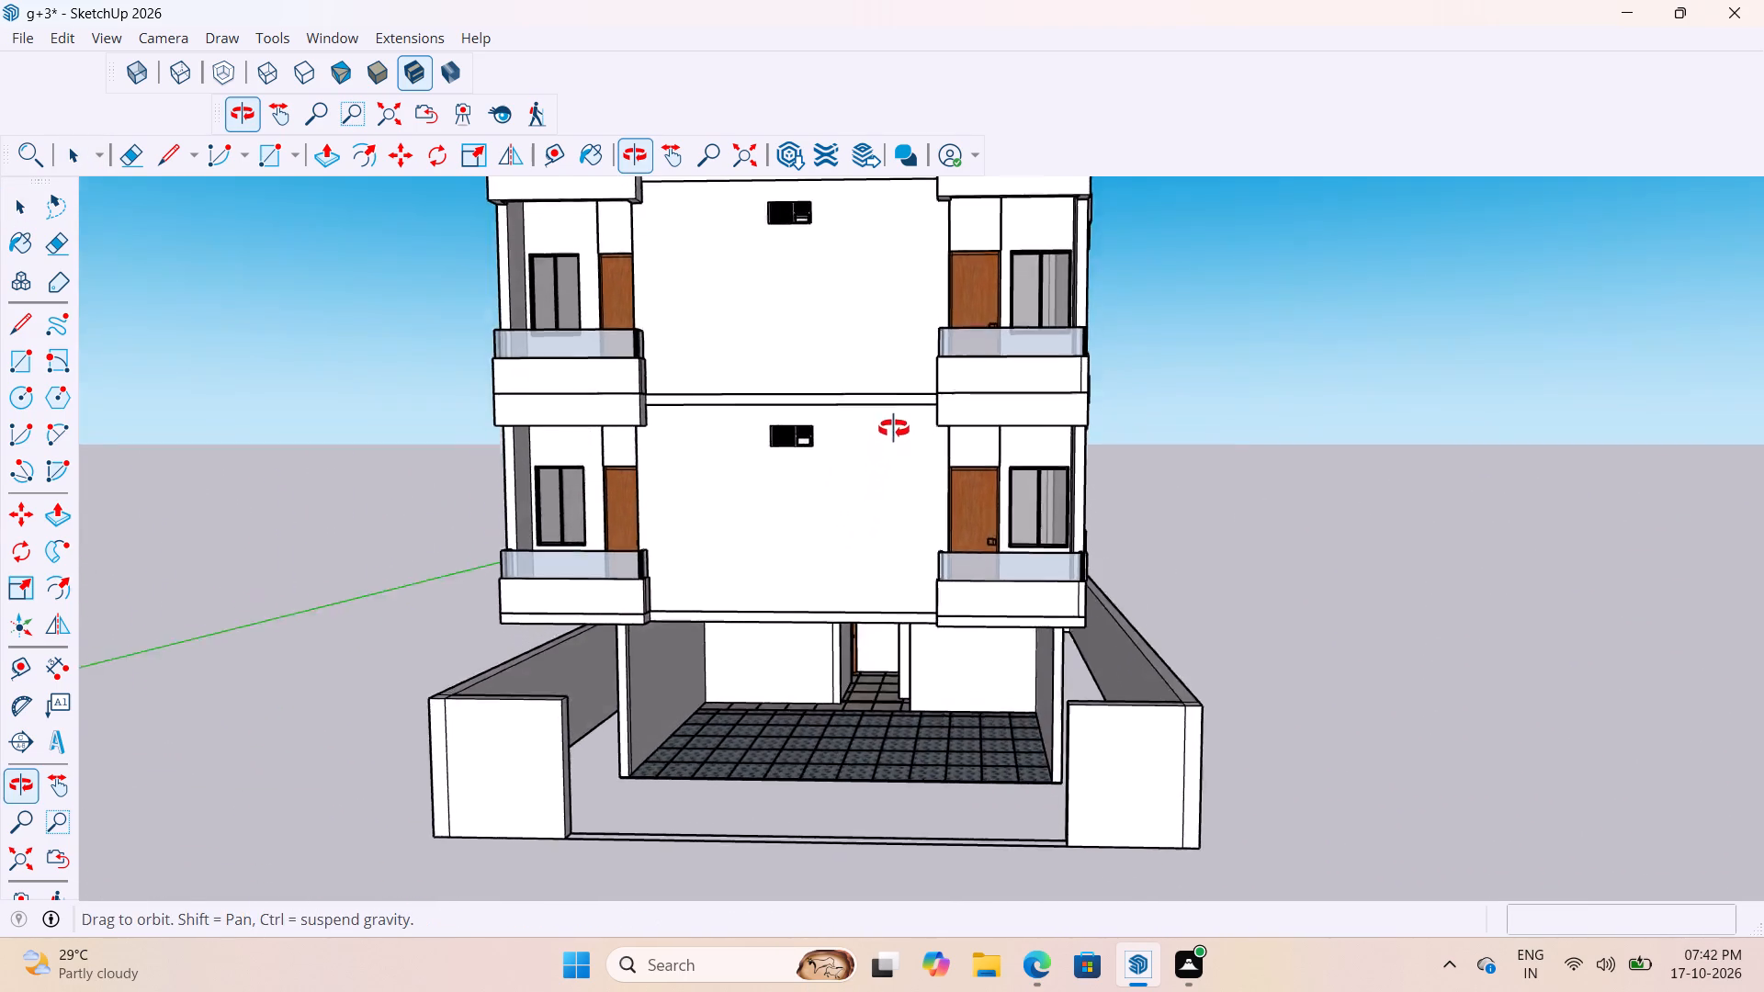
middle_click_drag(894, 429, 896, 416)
left_click(909, 658)
scroll(913, 650, "down", 6)
left_click(1220, 615)
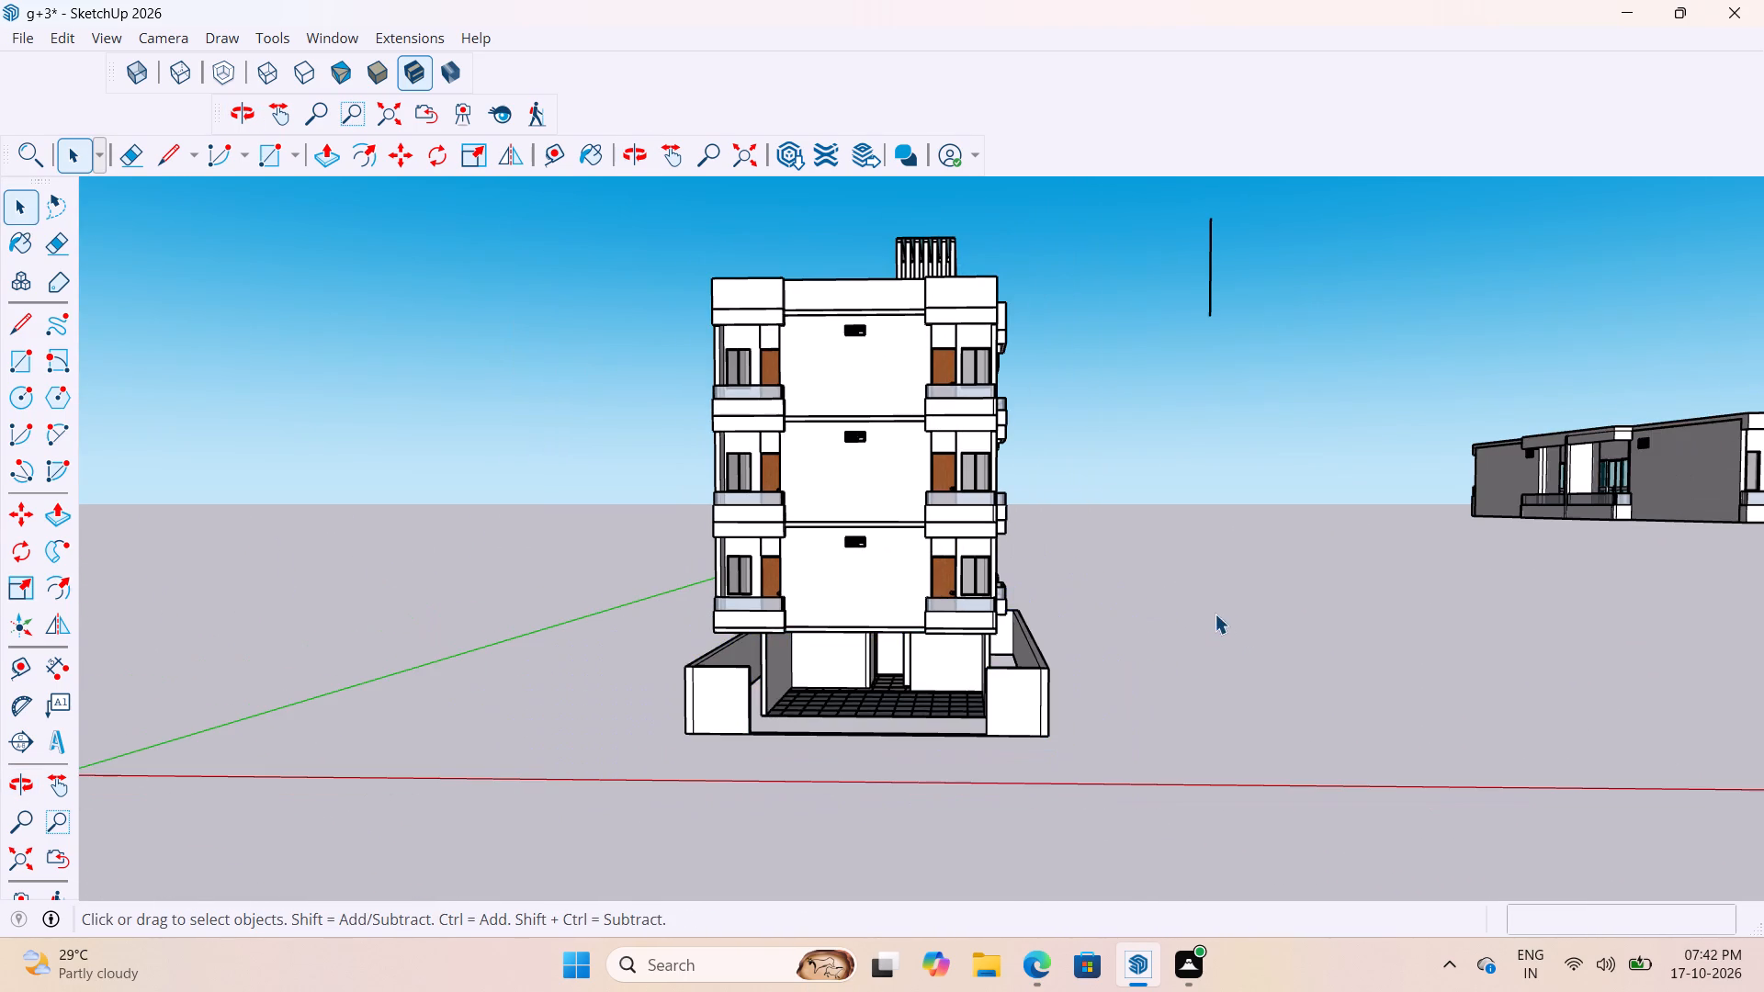
middle_click_drag(1183, 559, 1132, 703)
scroll(1132, 703, "down", 1)
scroll(944, 747, "up", 8)
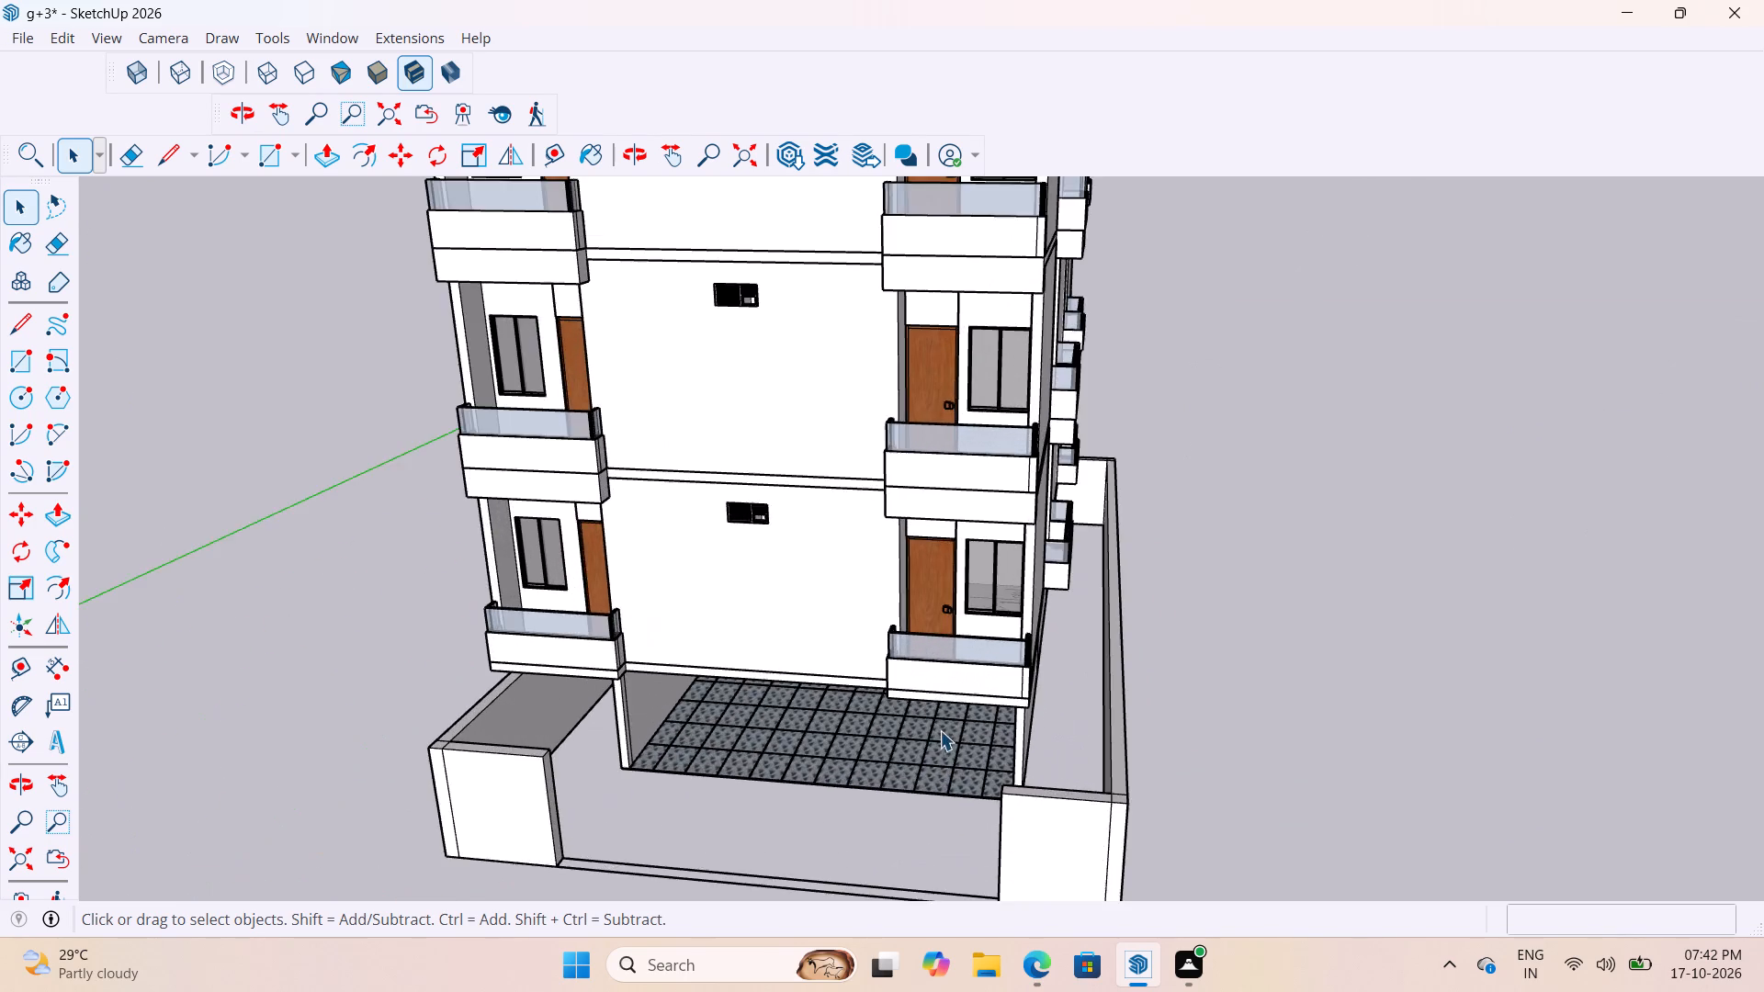
middle_click_drag(974, 681, 997, 551)
left_click(933, 738)
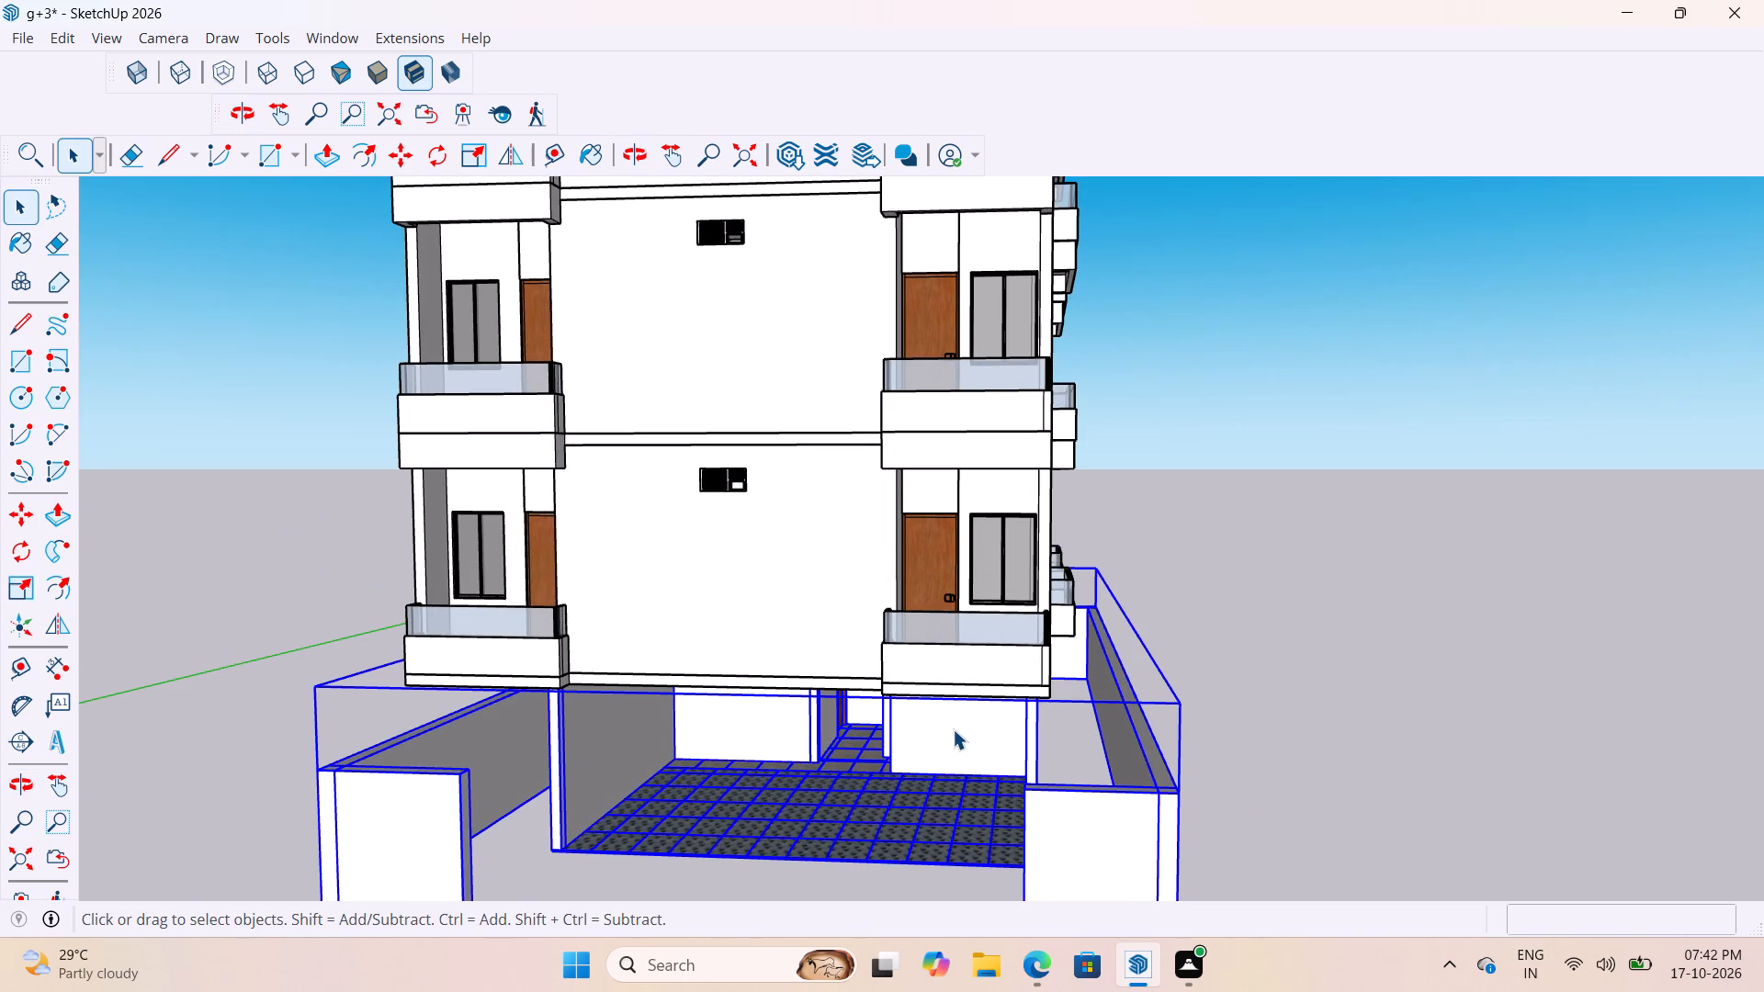
scroll(964, 720, "down", 4)
key("m")
scroll(950, 783, "up", 3)
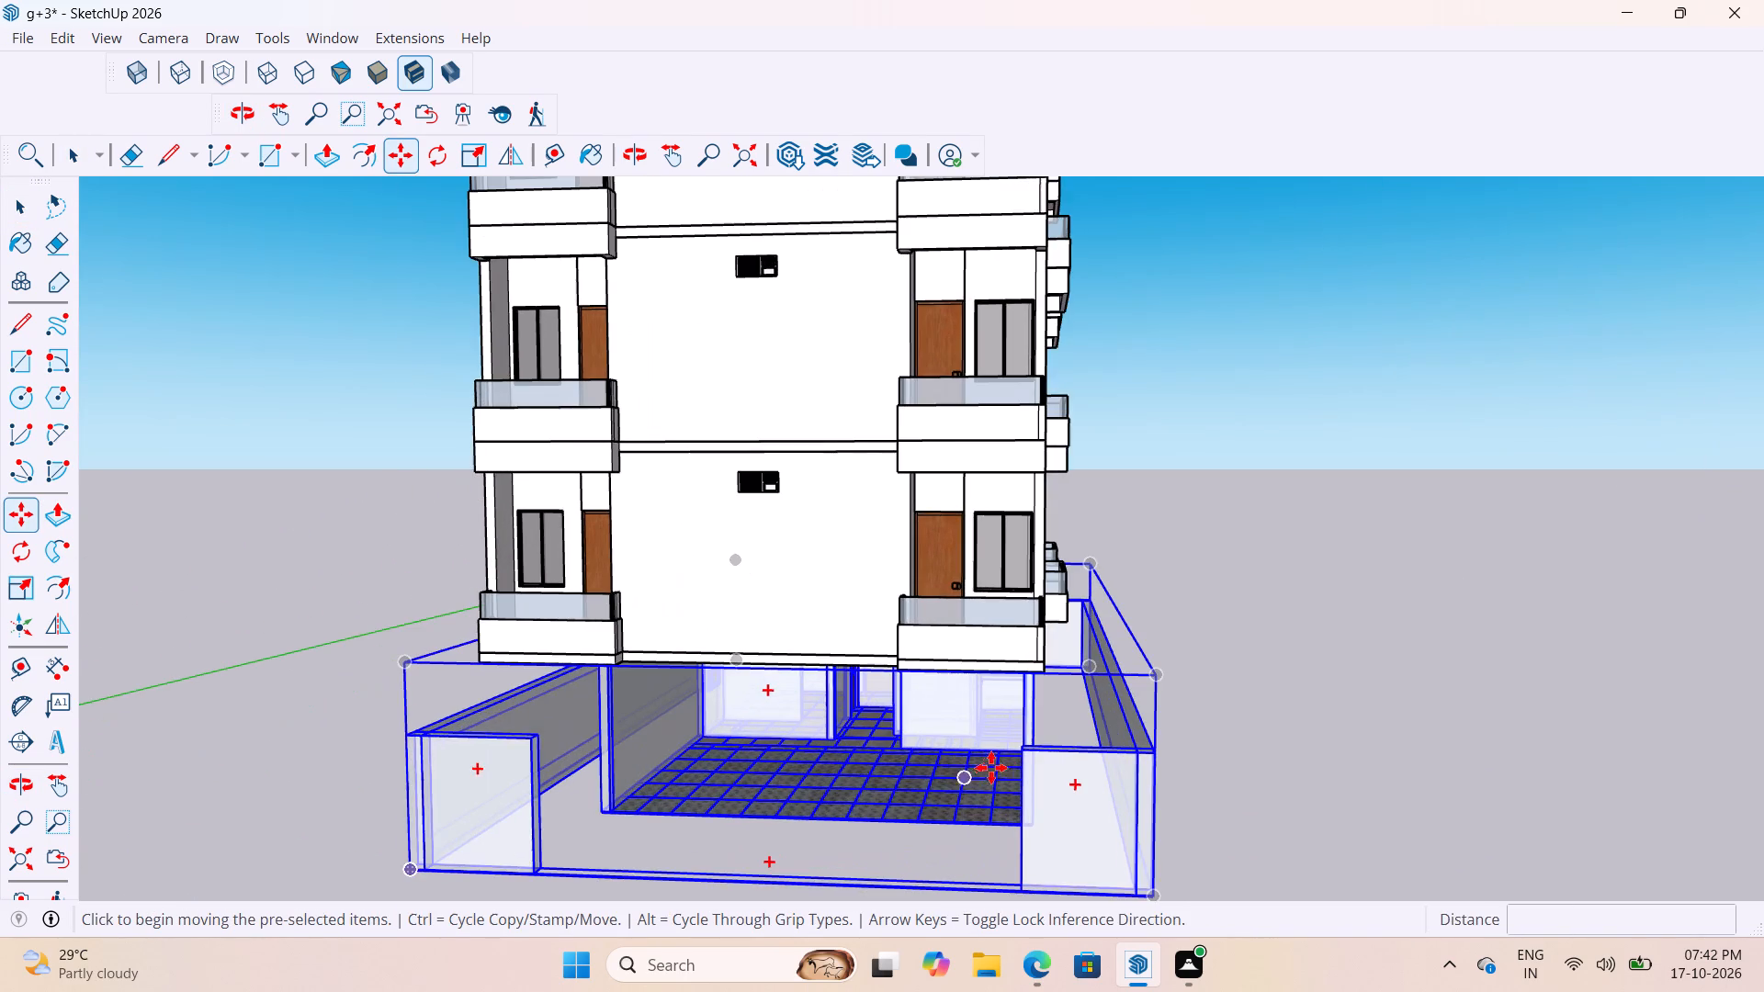
middle_click_drag(1036, 772, 1082, 874)
scroll(1031, 839, "up", 4)
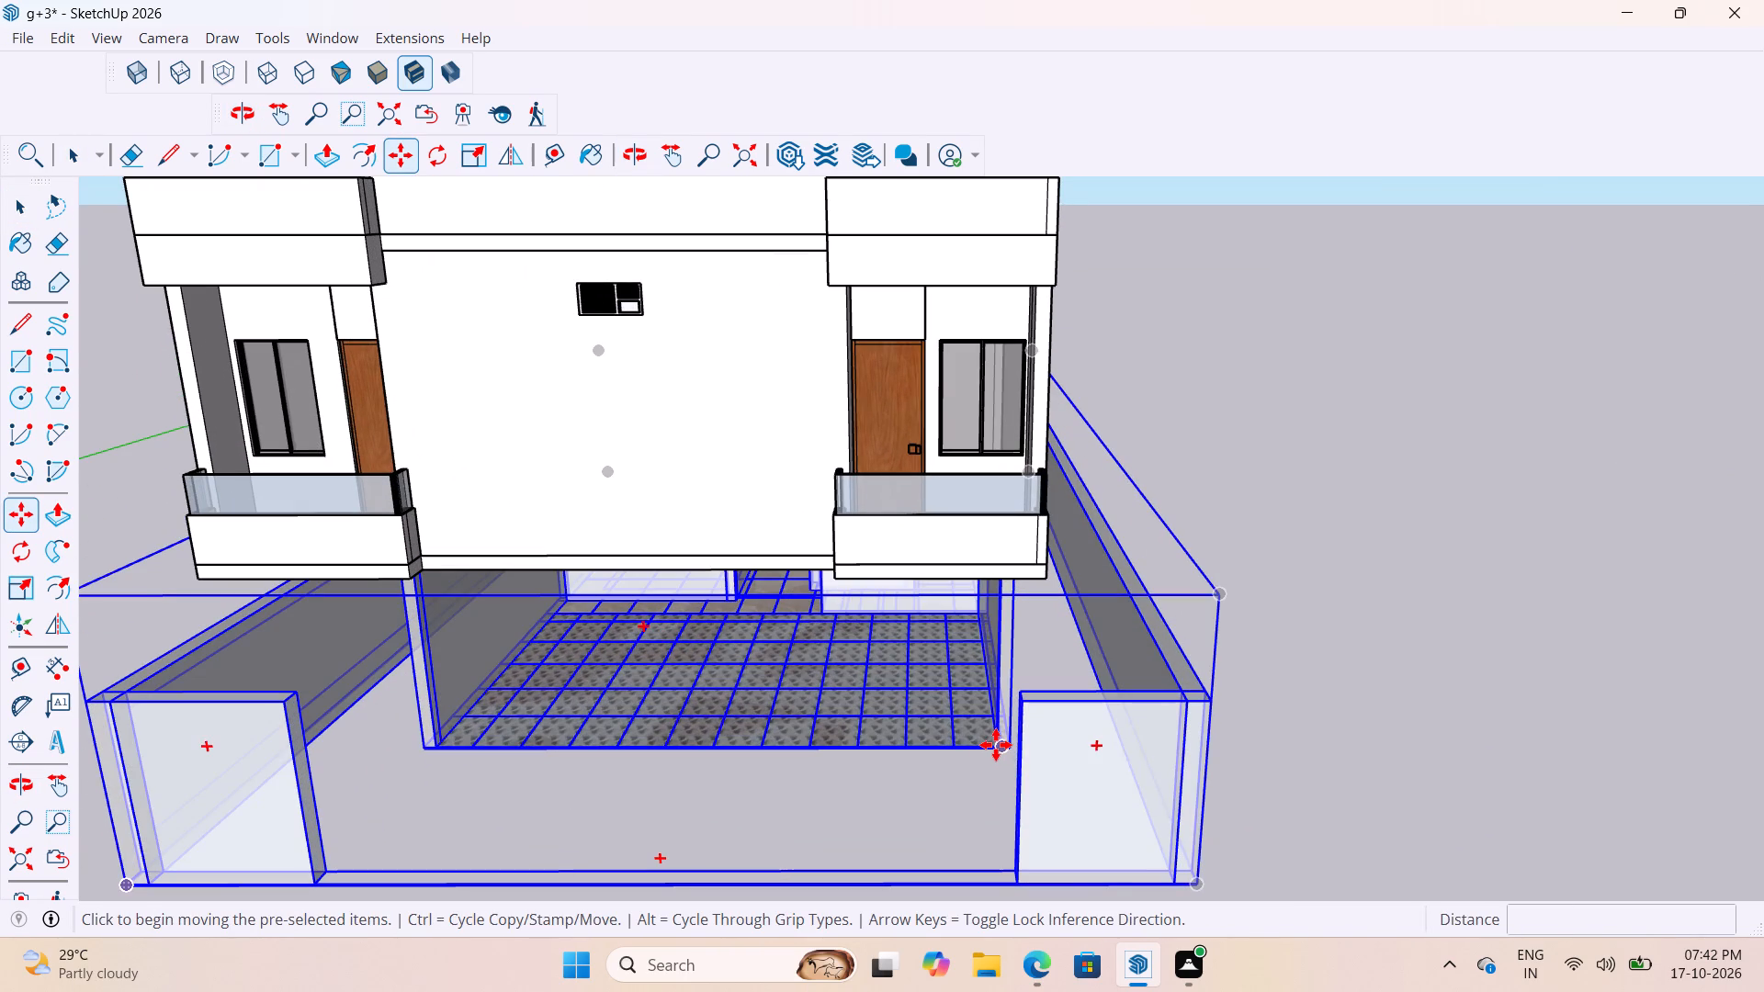
left_click(996, 745)
scroll(1334, 673, "down", 4)
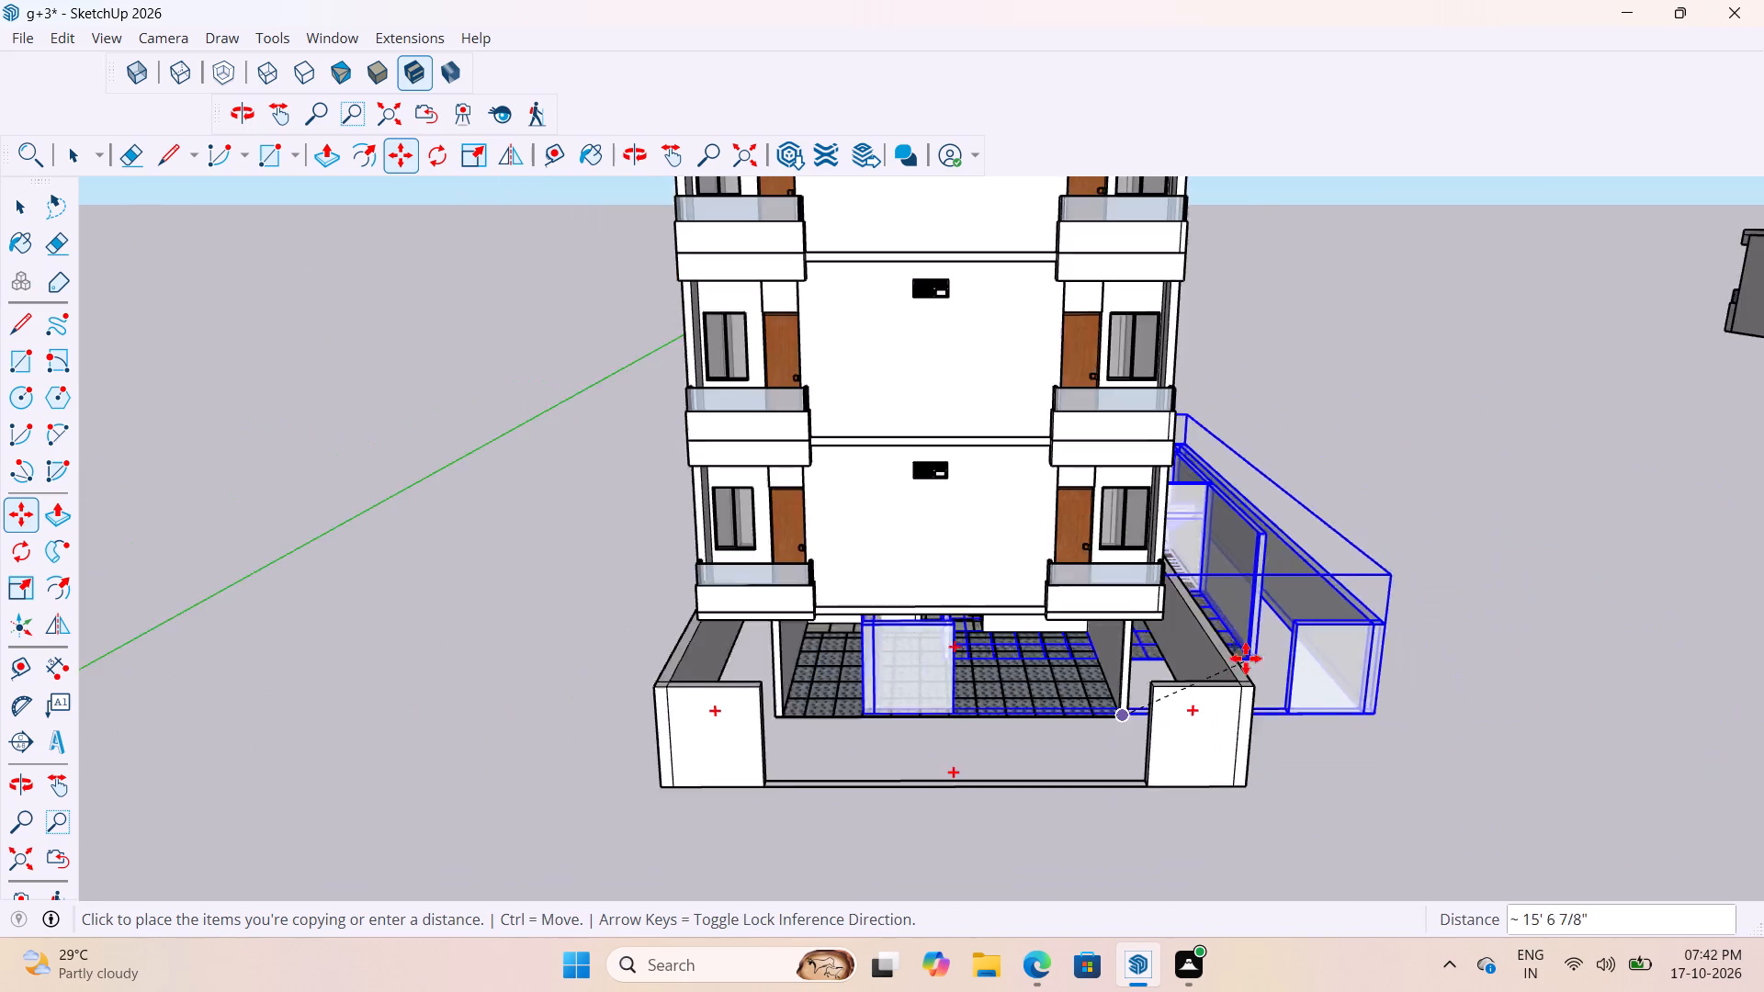
scroll(1246, 659, "down", 13)
left_click(1510, 627)
key("space")
left_click(1307, 725)
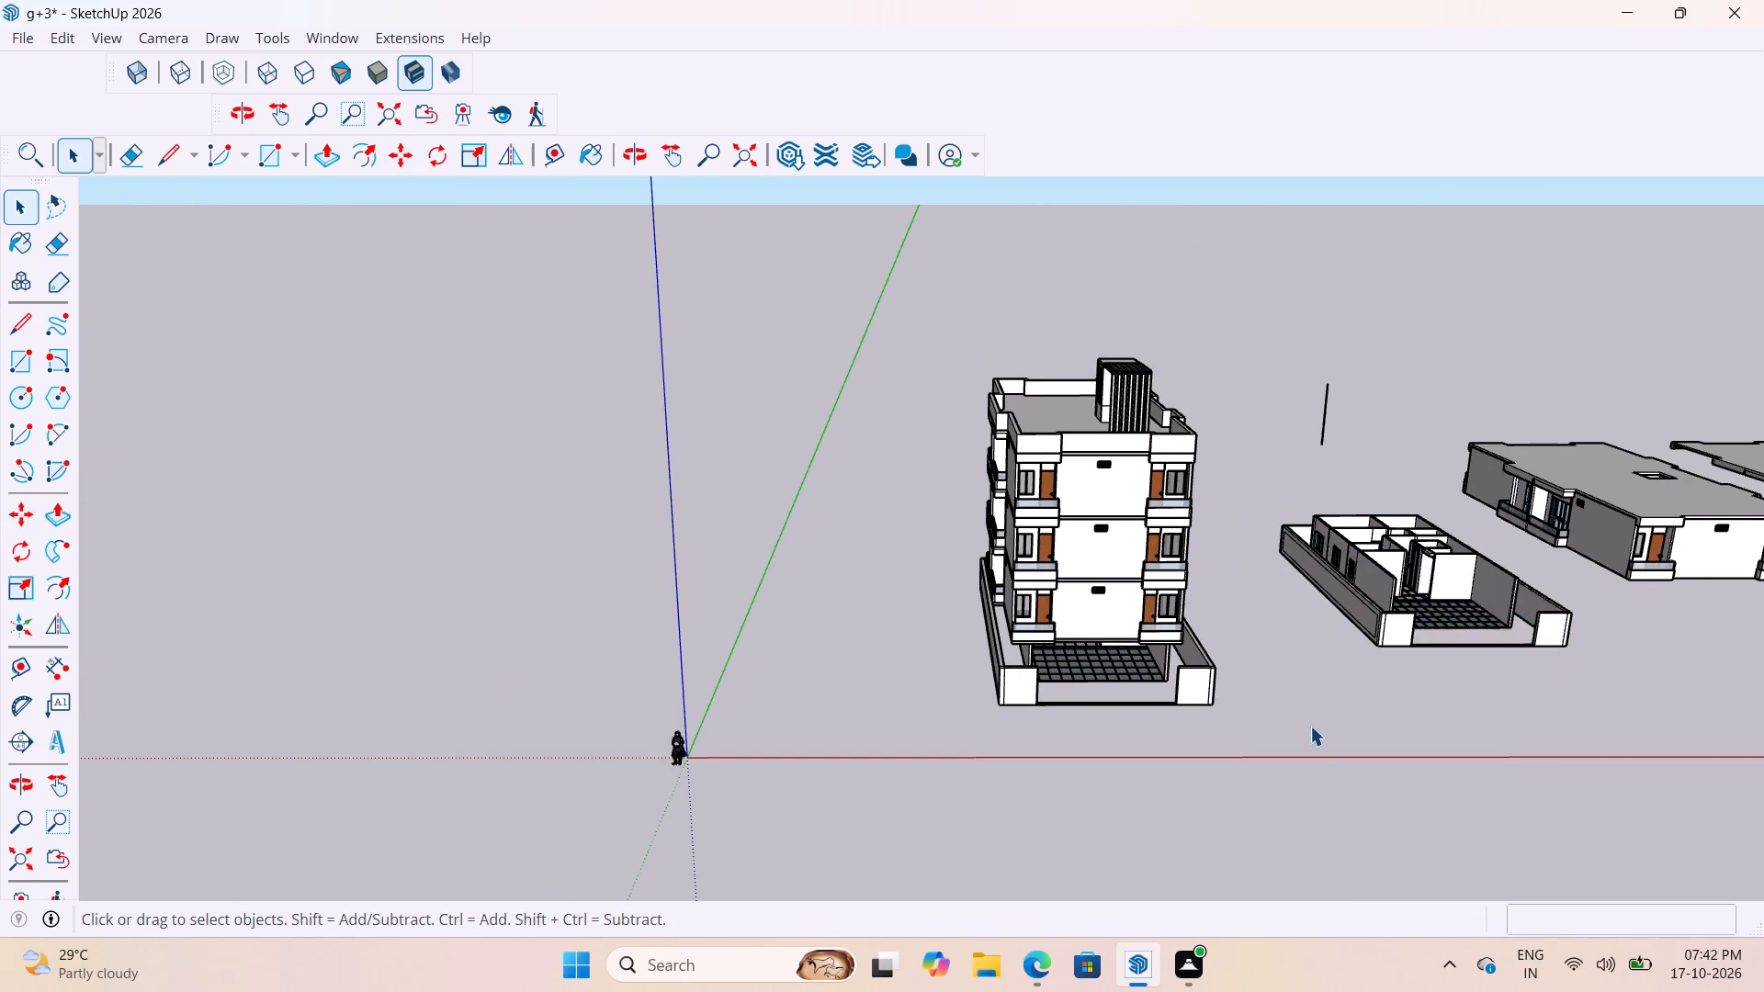
Delete the stray vertical line floating above the open ground between the main building and the ground floor copy.
scroll(1092, 644, "down", 3)
middle_click_drag(1212, 606, 1128, 588)
scroll(1250, 512, "up", 2)
left_click_drag(1268, 528, 1226, 442)
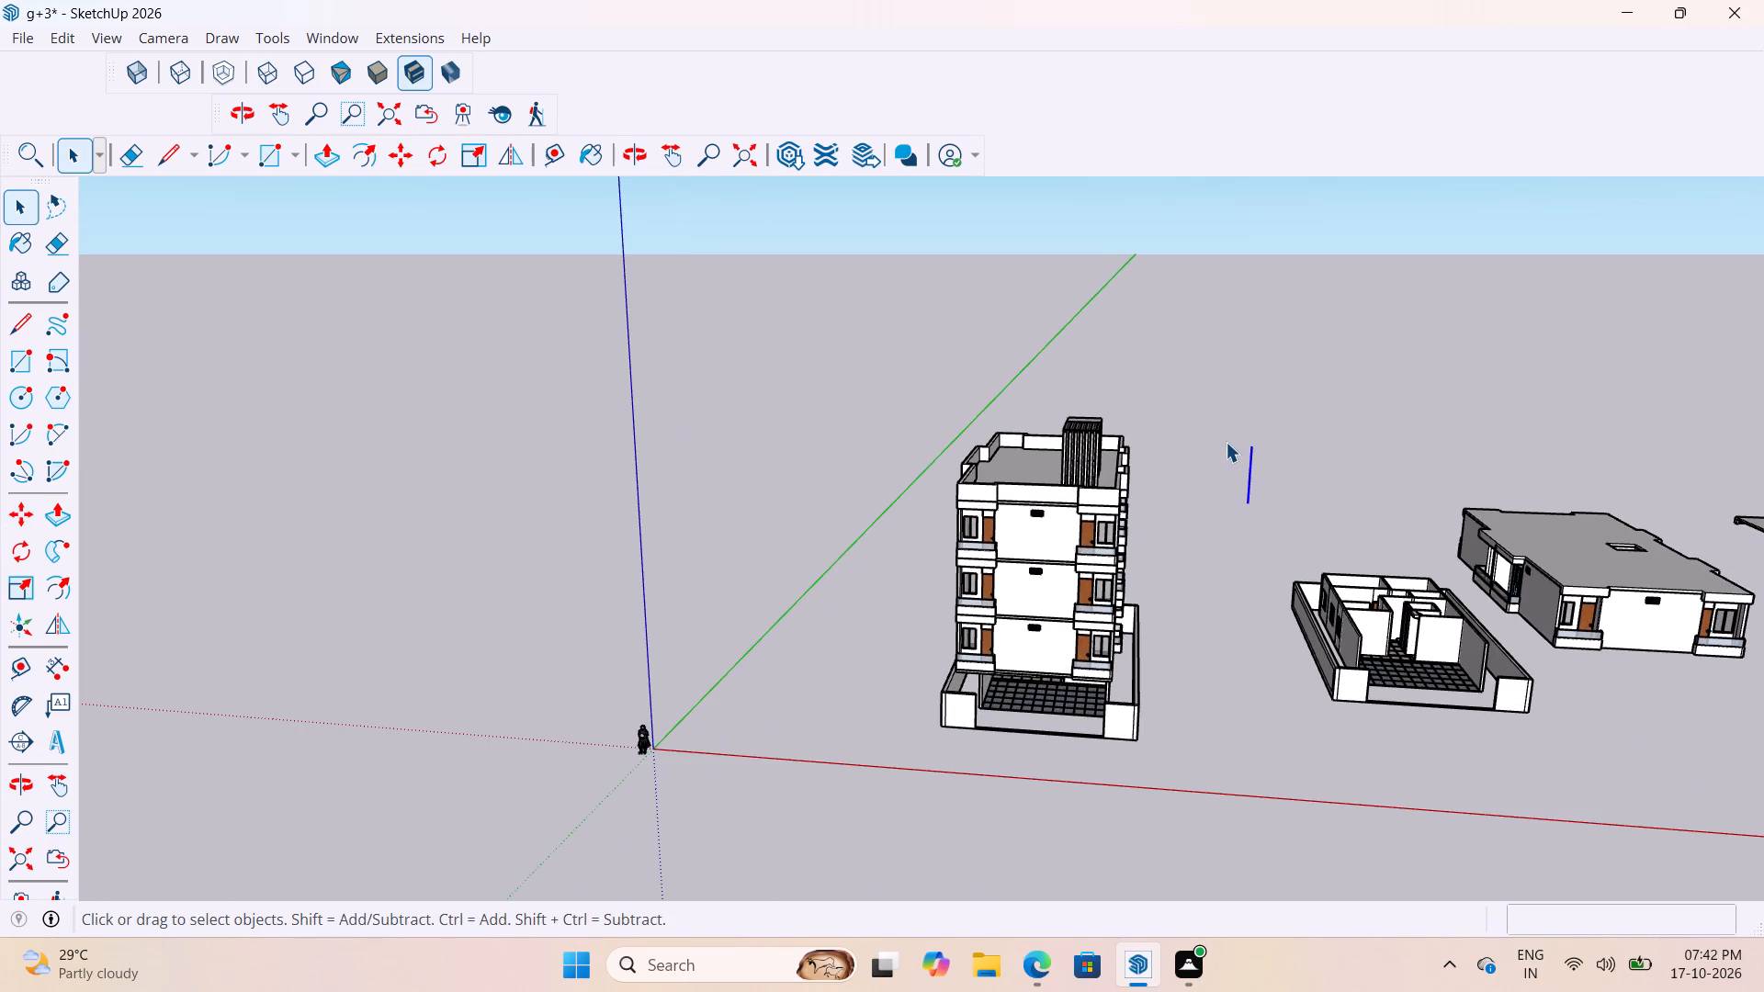
key("Delete")
Examine the main building's balcony facades, its rooftop stair room with the grille, and the arrangement of the copies beside it.
scroll(1226, 442, "down", 6)
scroll(1203, 497, "up", 6)
middle_click_drag(1115, 466, 1385, 456)
scroll(1311, 457, "down", 1)
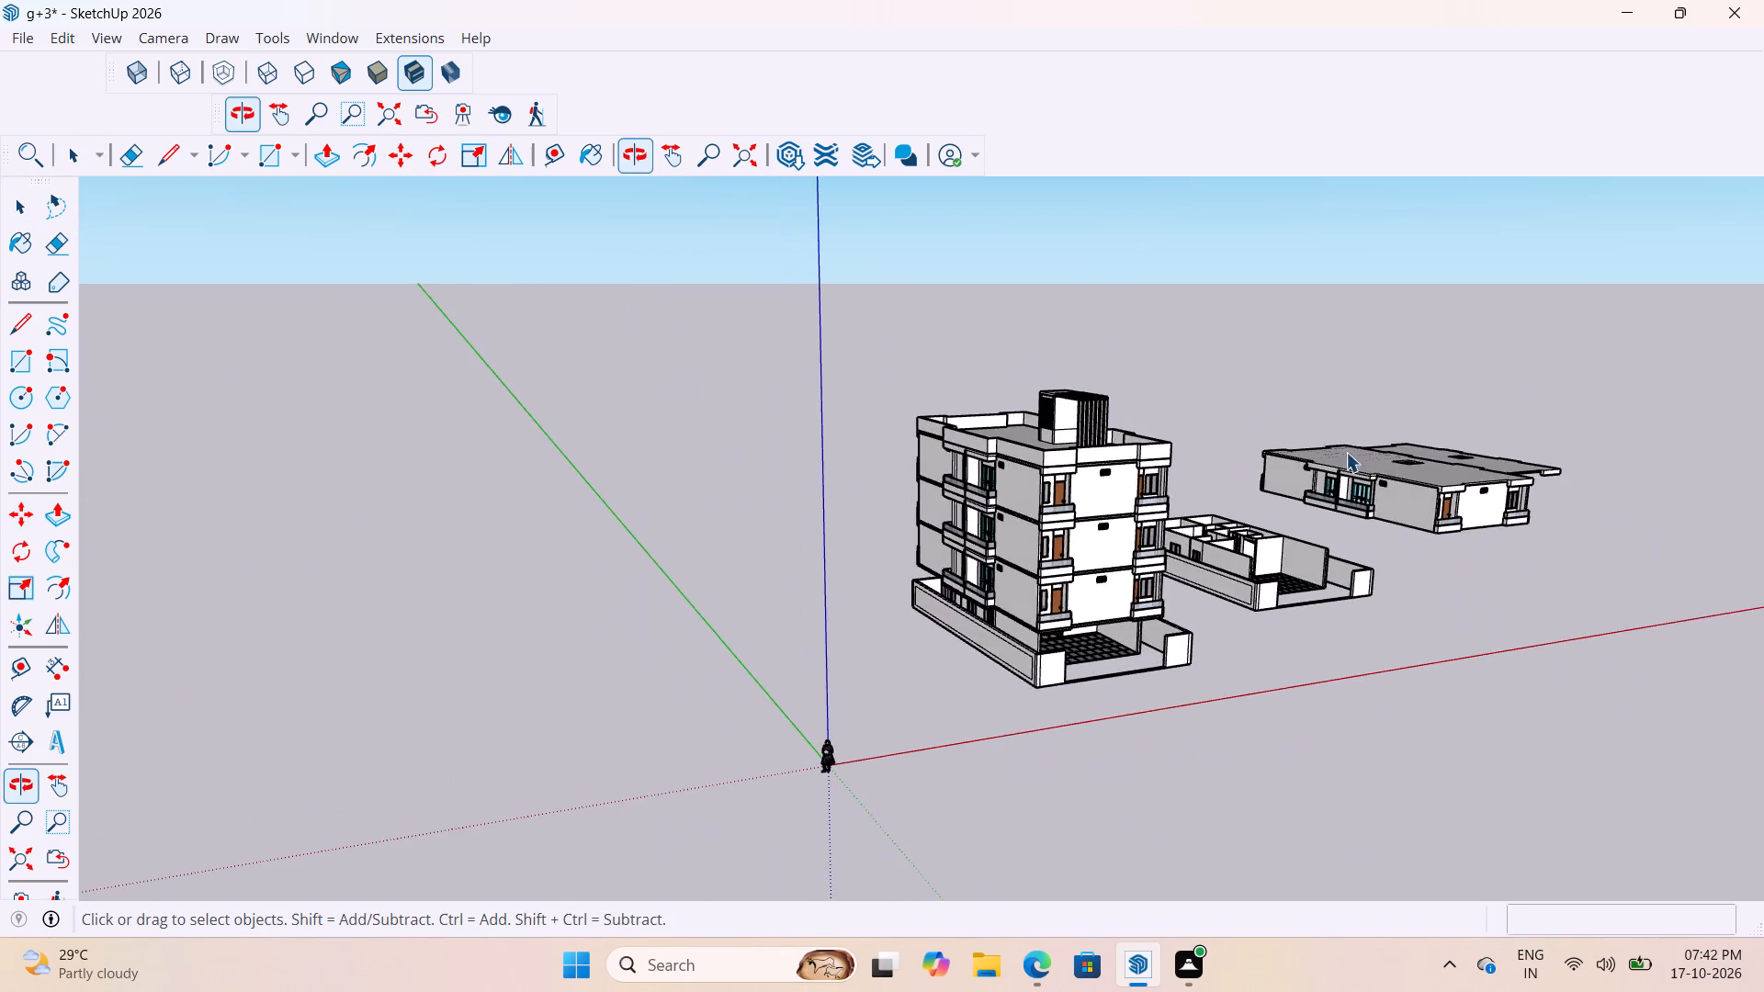
scroll(968, 537, "up", 13)
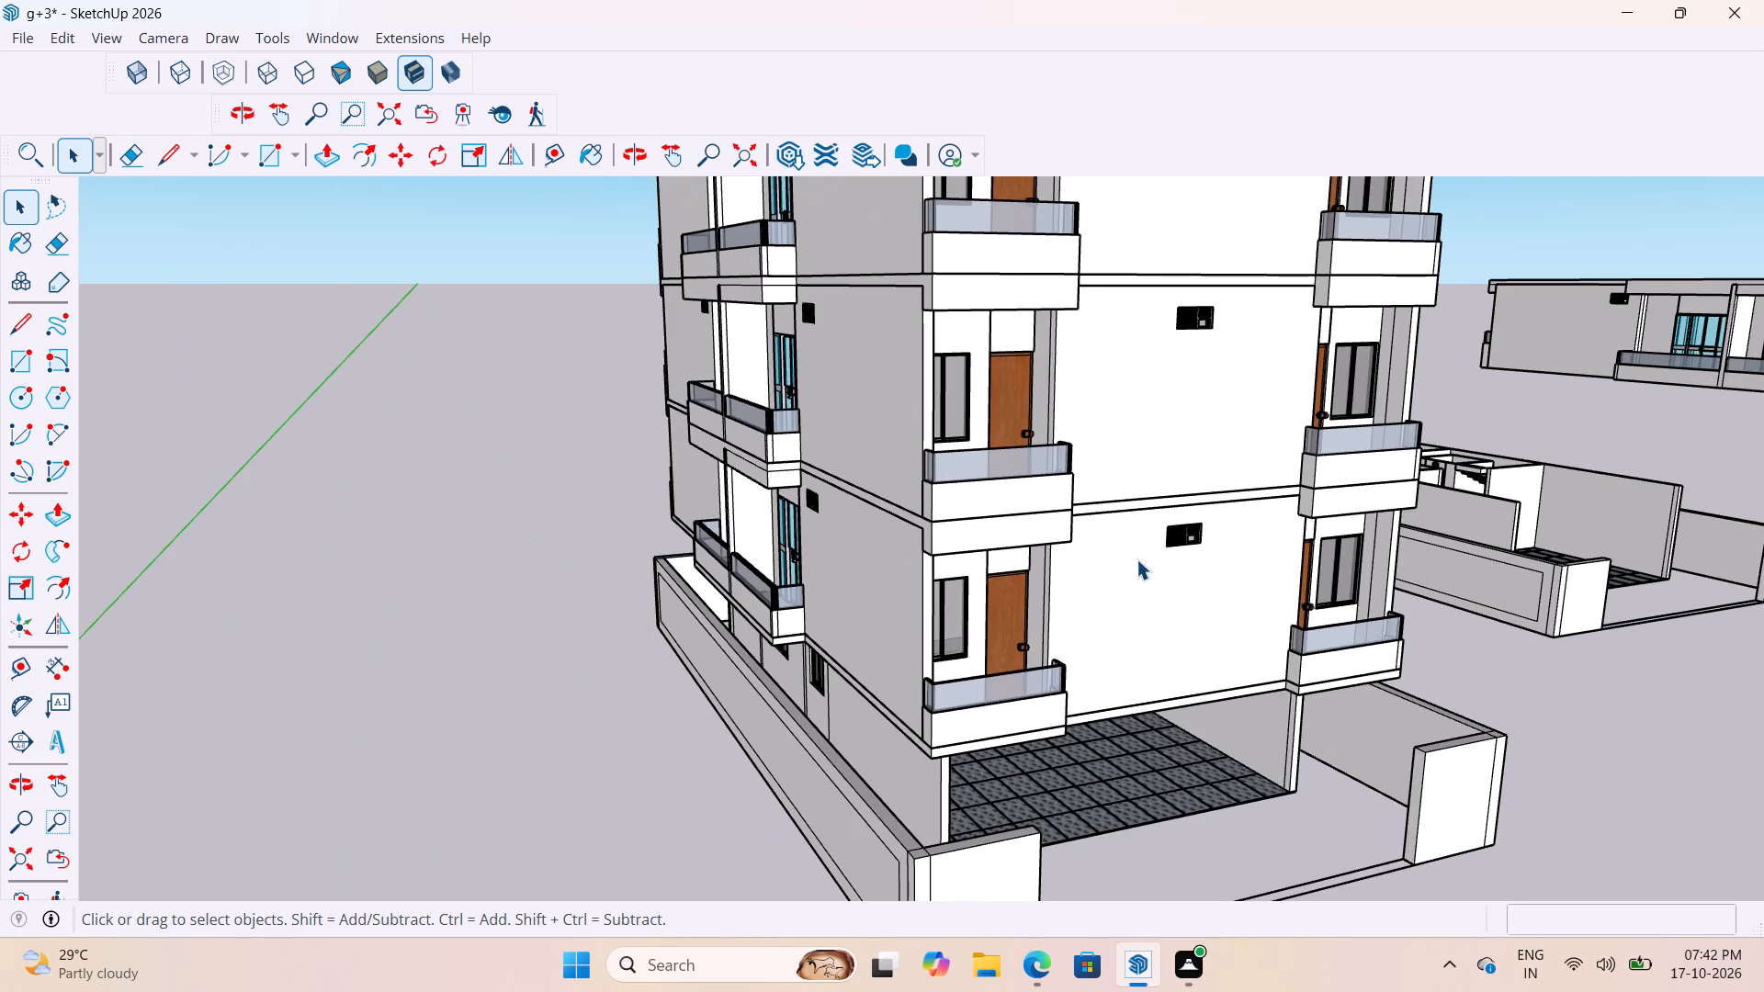
scroll(1229, 689, "down", 10)
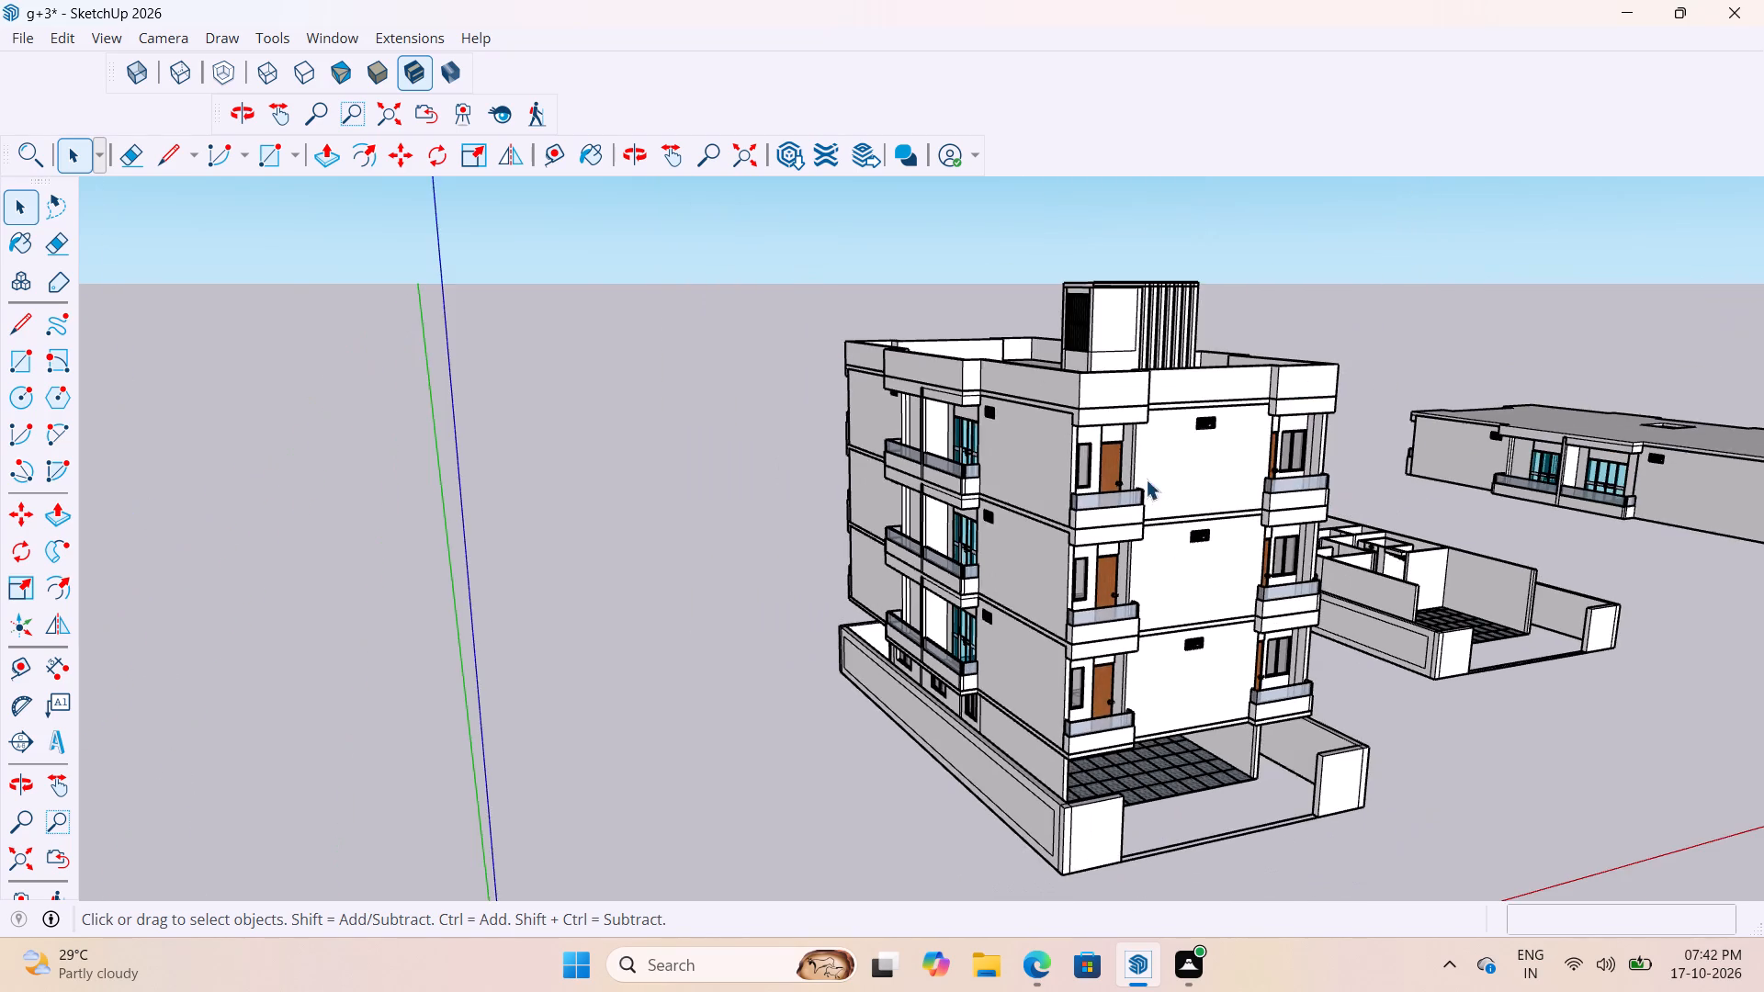
scroll(1146, 467, "up", 8)
middle_click_drag(1155, 413, 1276, 492)
scroll(1254, 489, "up", 8)
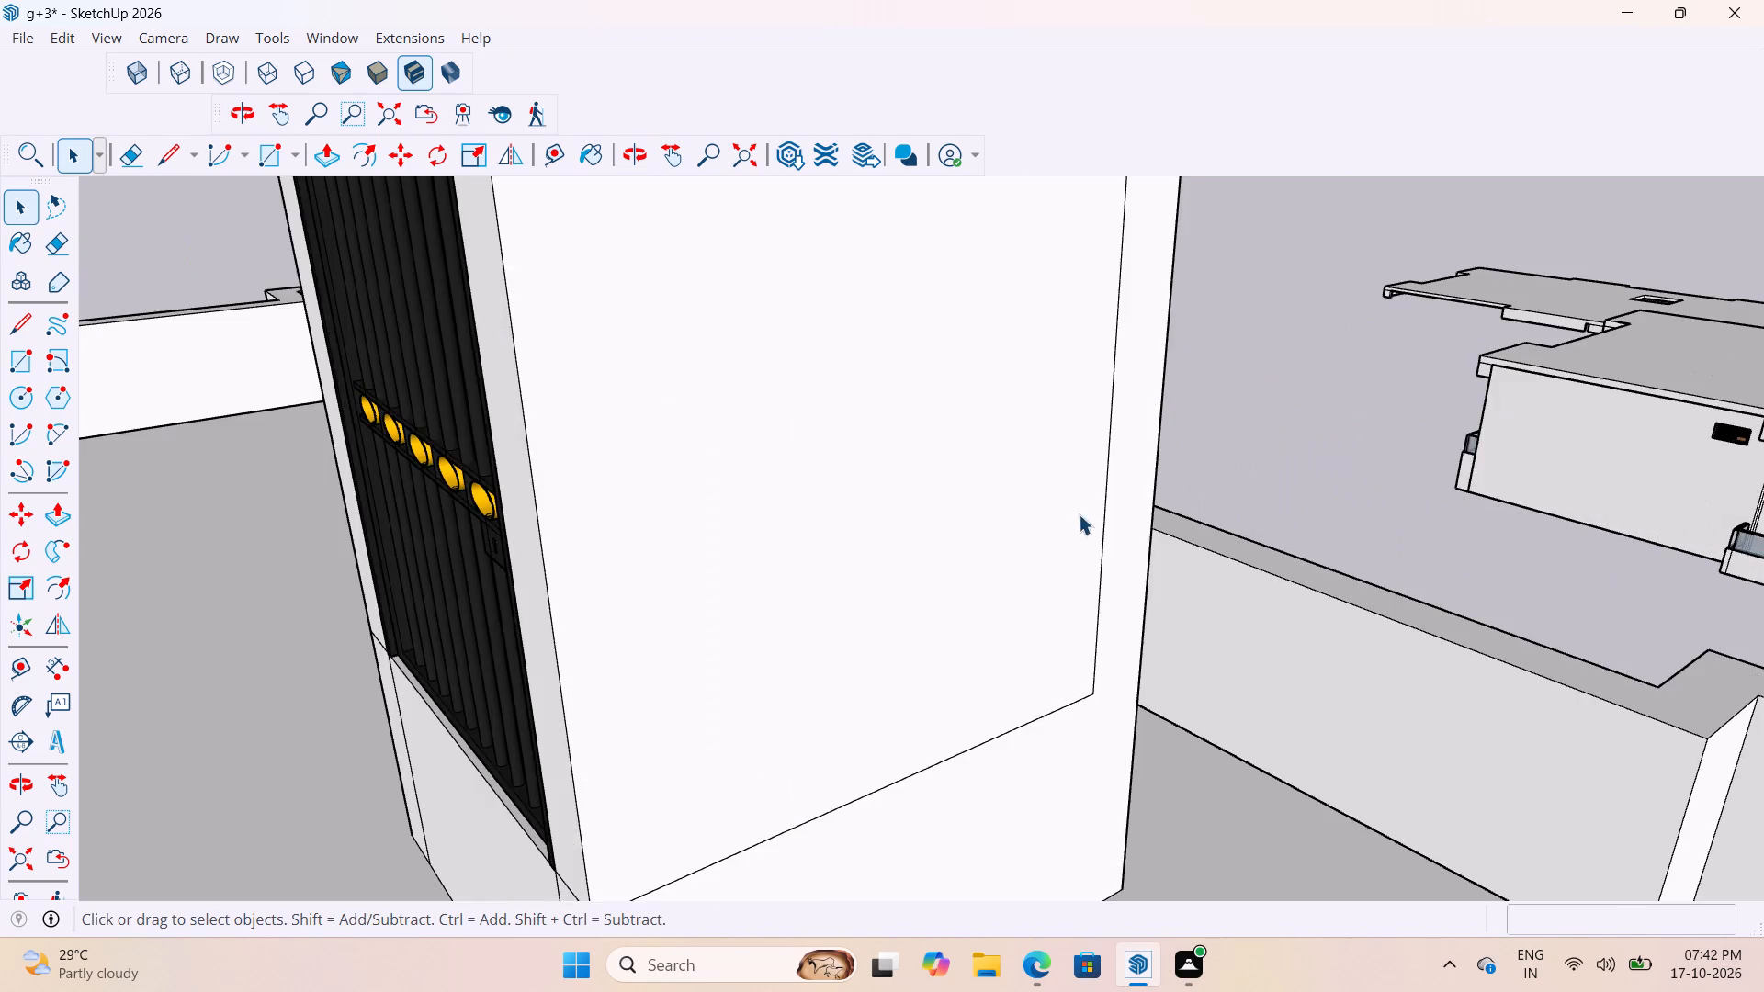
scroll(1068, 544, "down", 10)
middle_click_drag(1084, 634, 1271, 657)
scroll(912, 581, "down", 11)
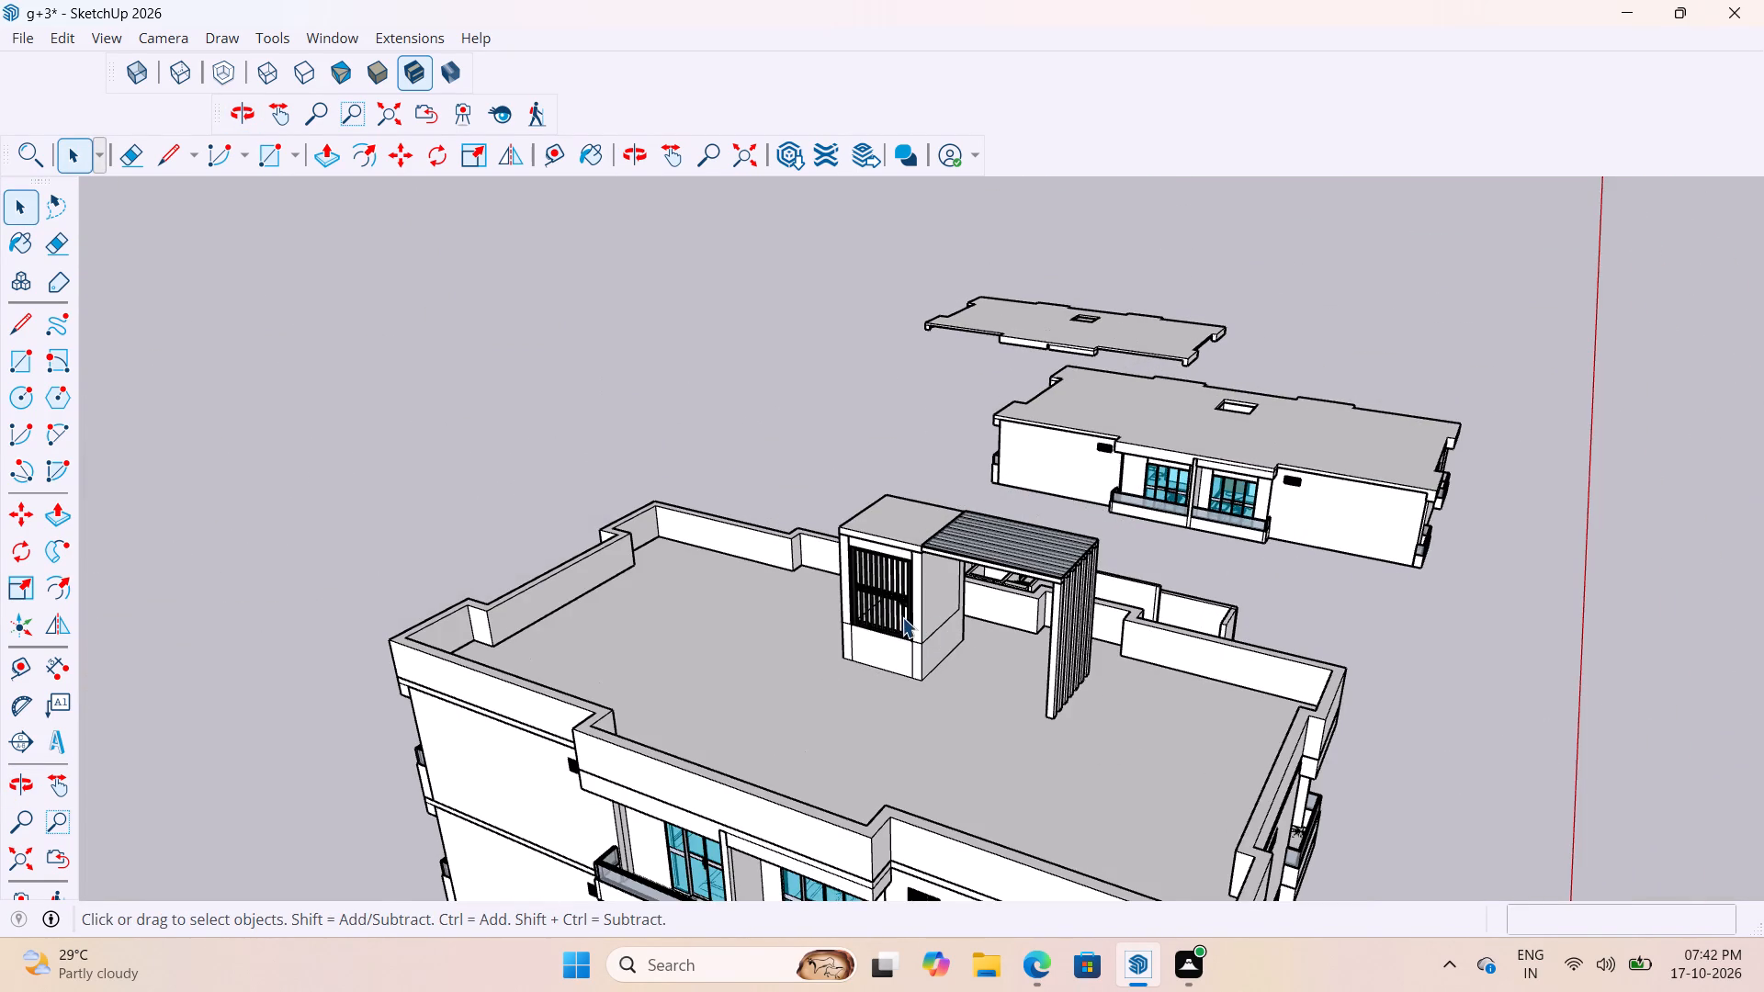
scroll(817, 577, "up", 4)
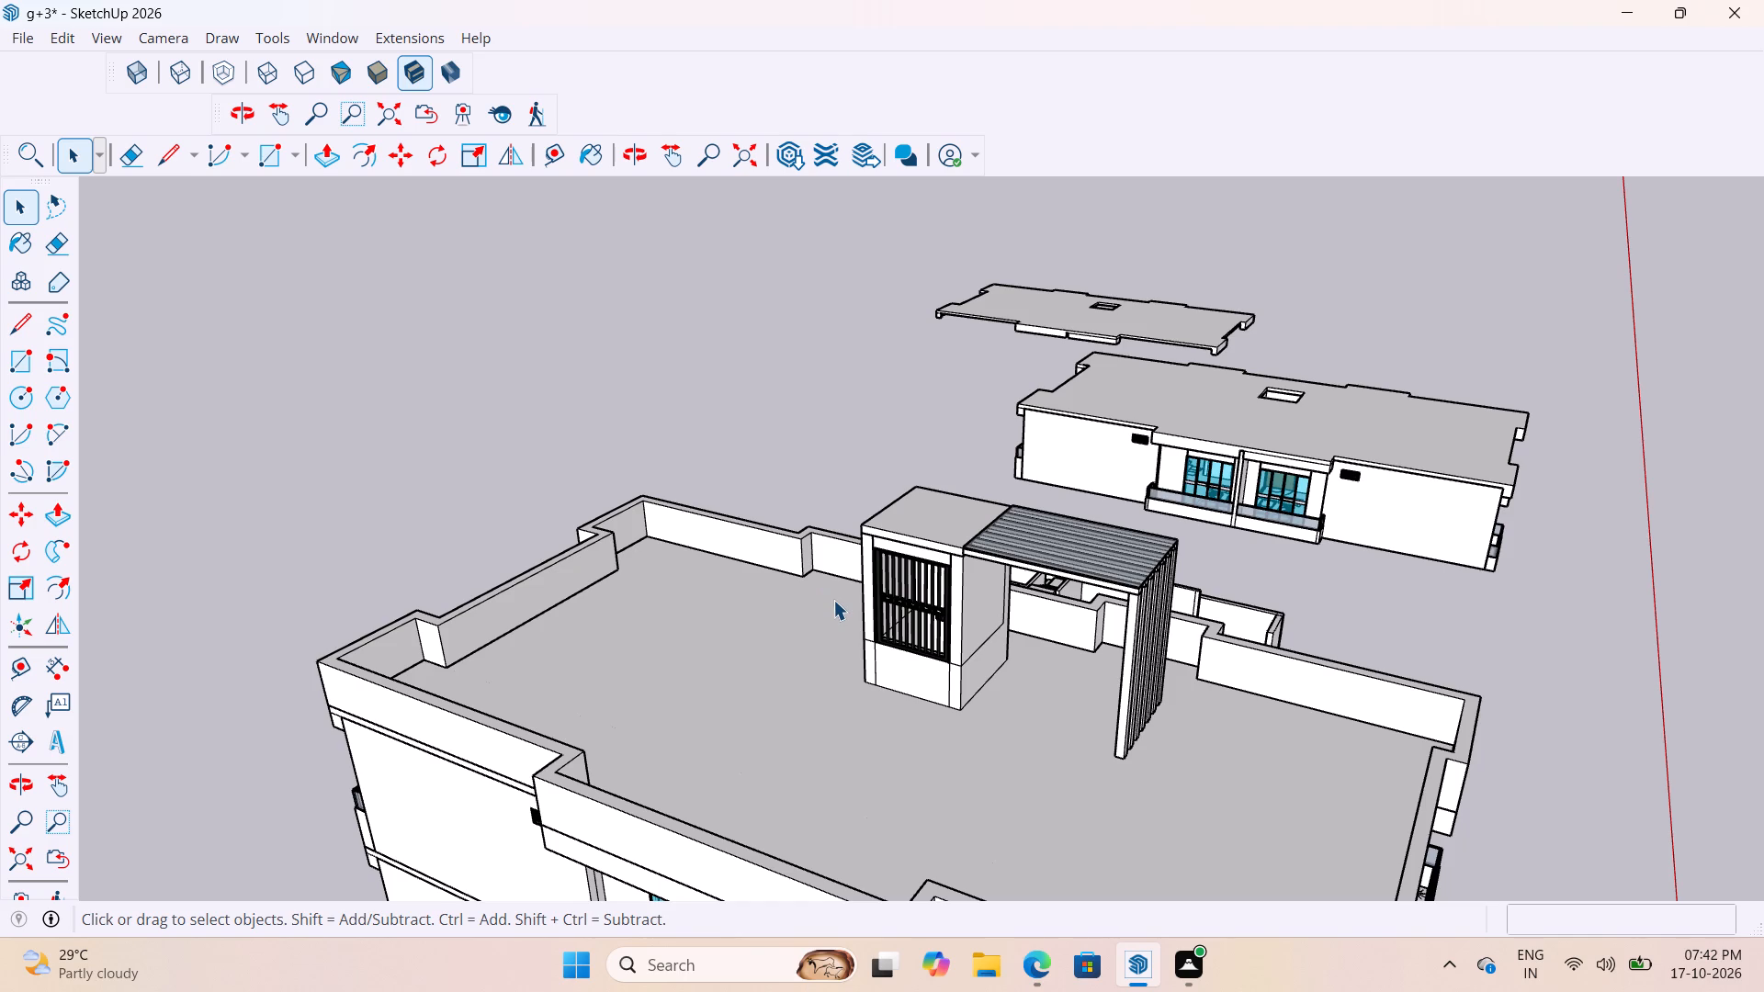
scroll(814, 586, "down", 6)
scroll(802, 449, "down", 6)
middle_click_drag(1030, 708, 805, 586)
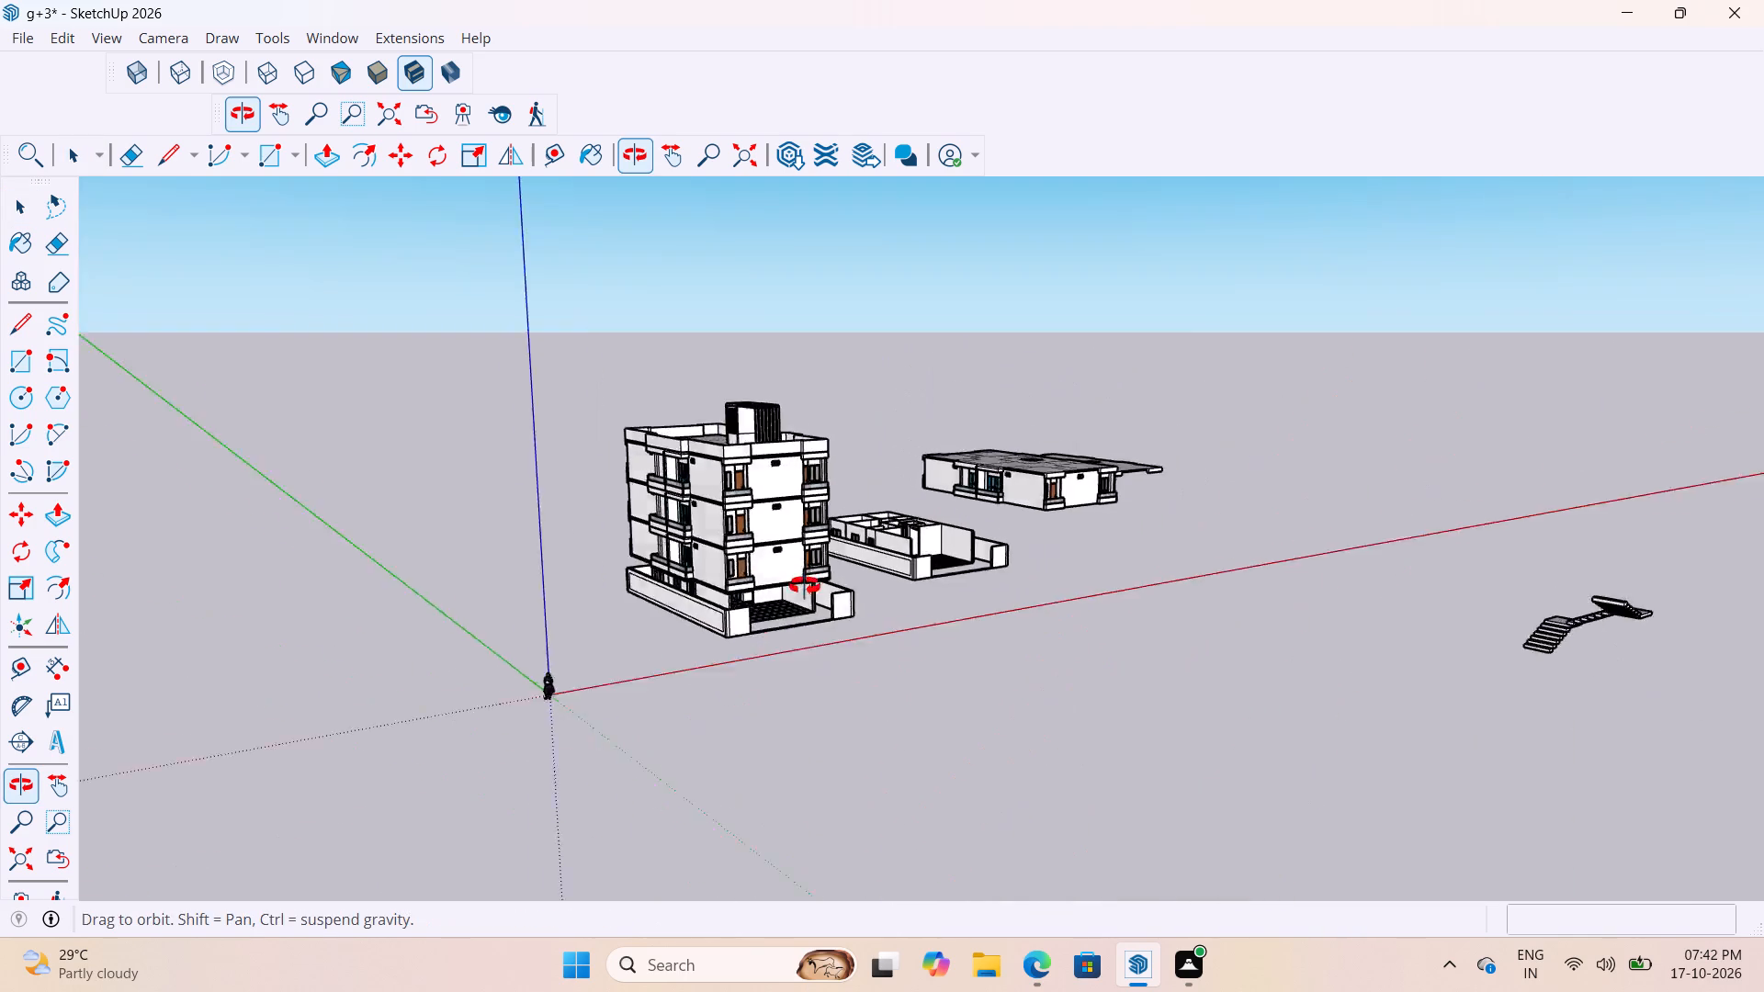
middle_click_drag(805, 586, 723, 580)
scroll(704, 576, "up", 7)
middle_click_drag(718, 579, 717, 632)
scroll(587, 601, "down", 10)
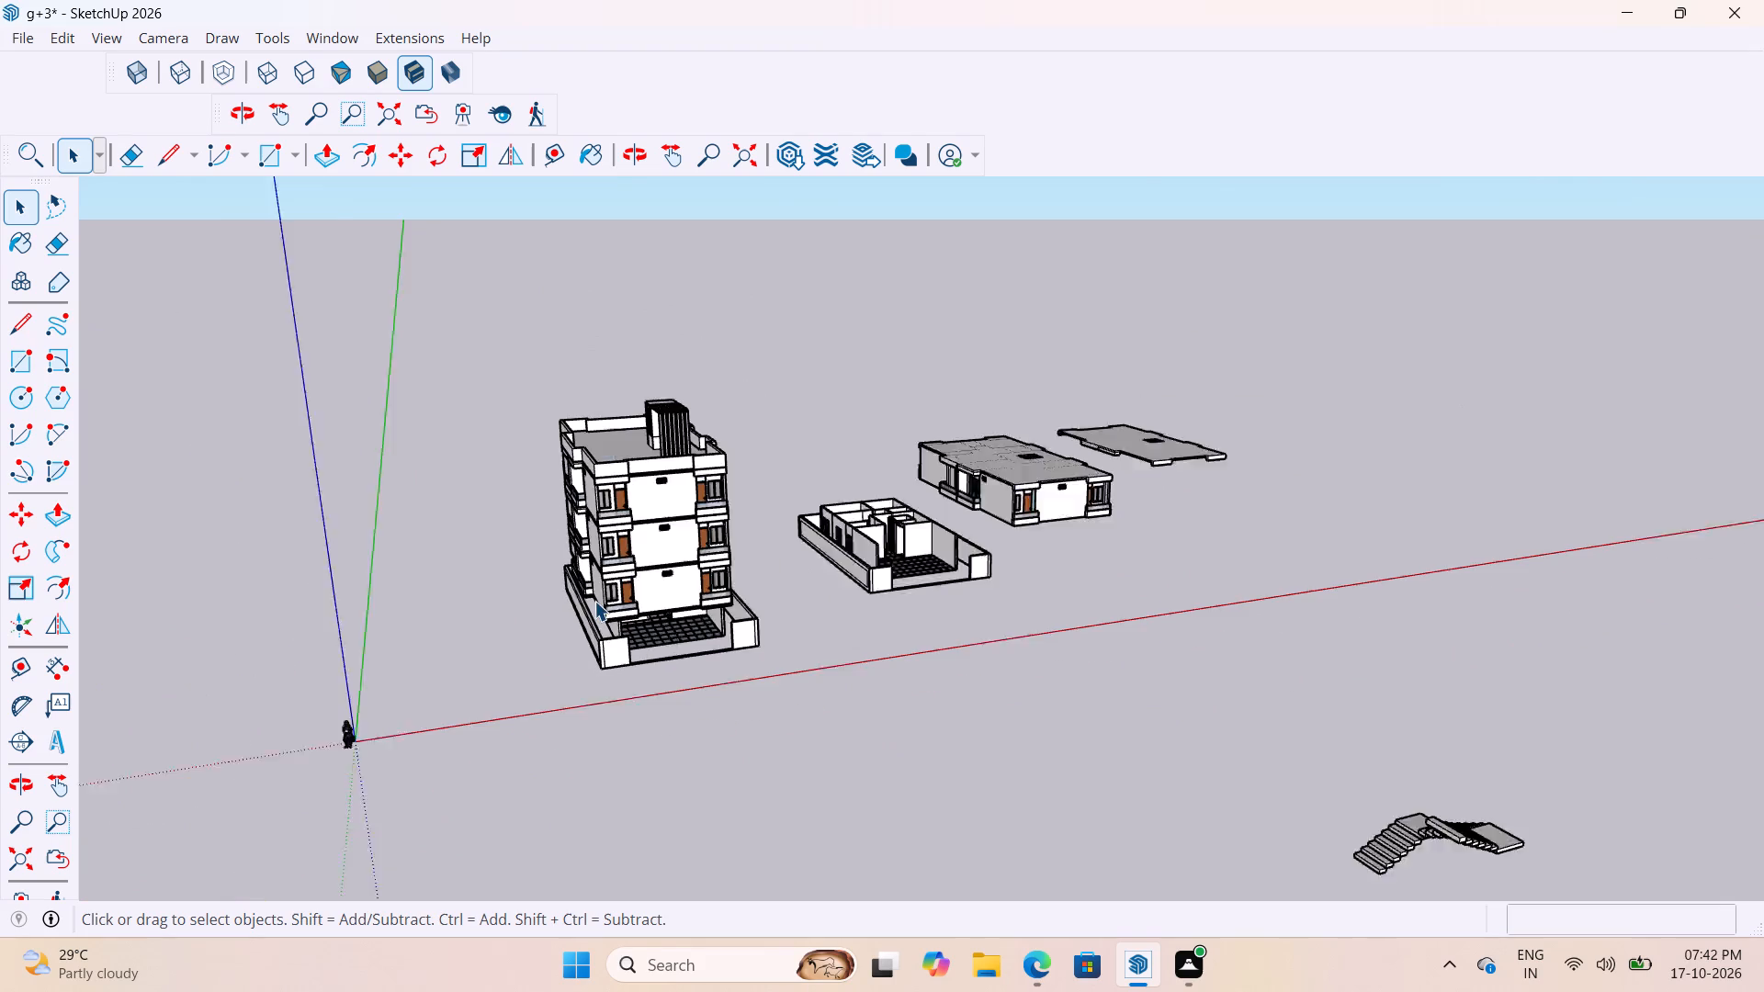
Move the separate staircase about 263' so it sits in line beyond the spare slab, and clear the selection.
scroll(594, 601, "down", 1)
scroll(1071, 744, "up", 6)
left_click(1048, 713)
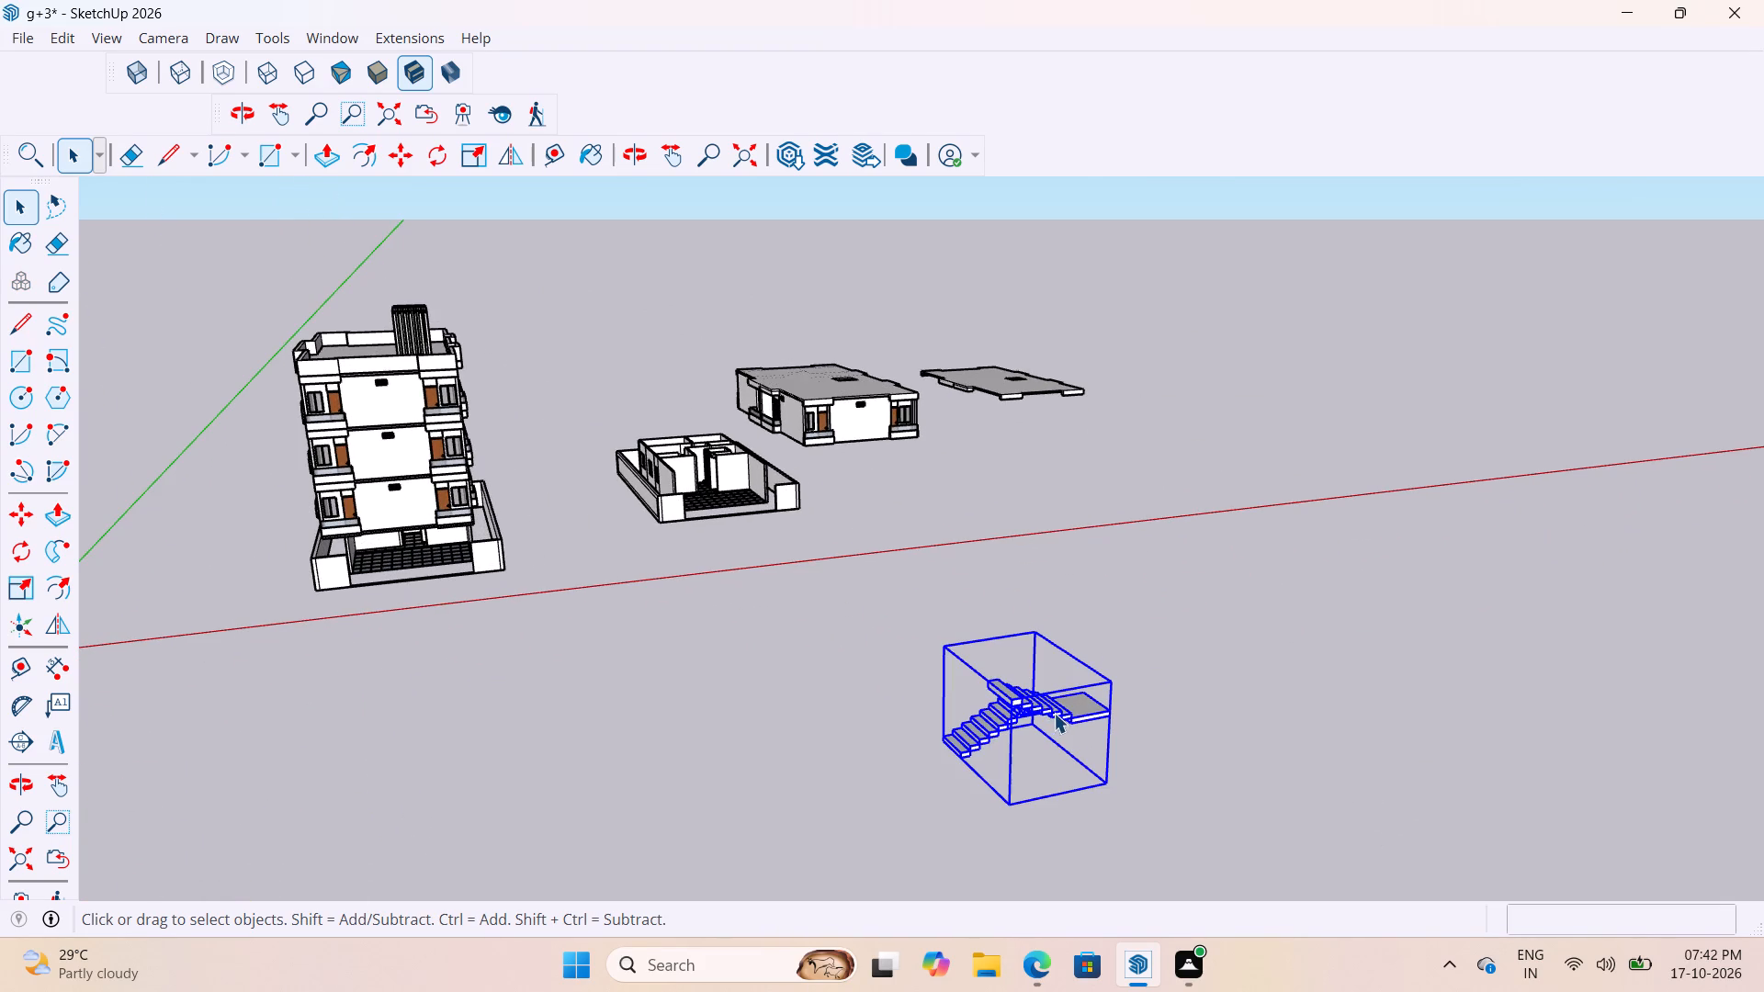
key("m")
left_click(1103, 678)
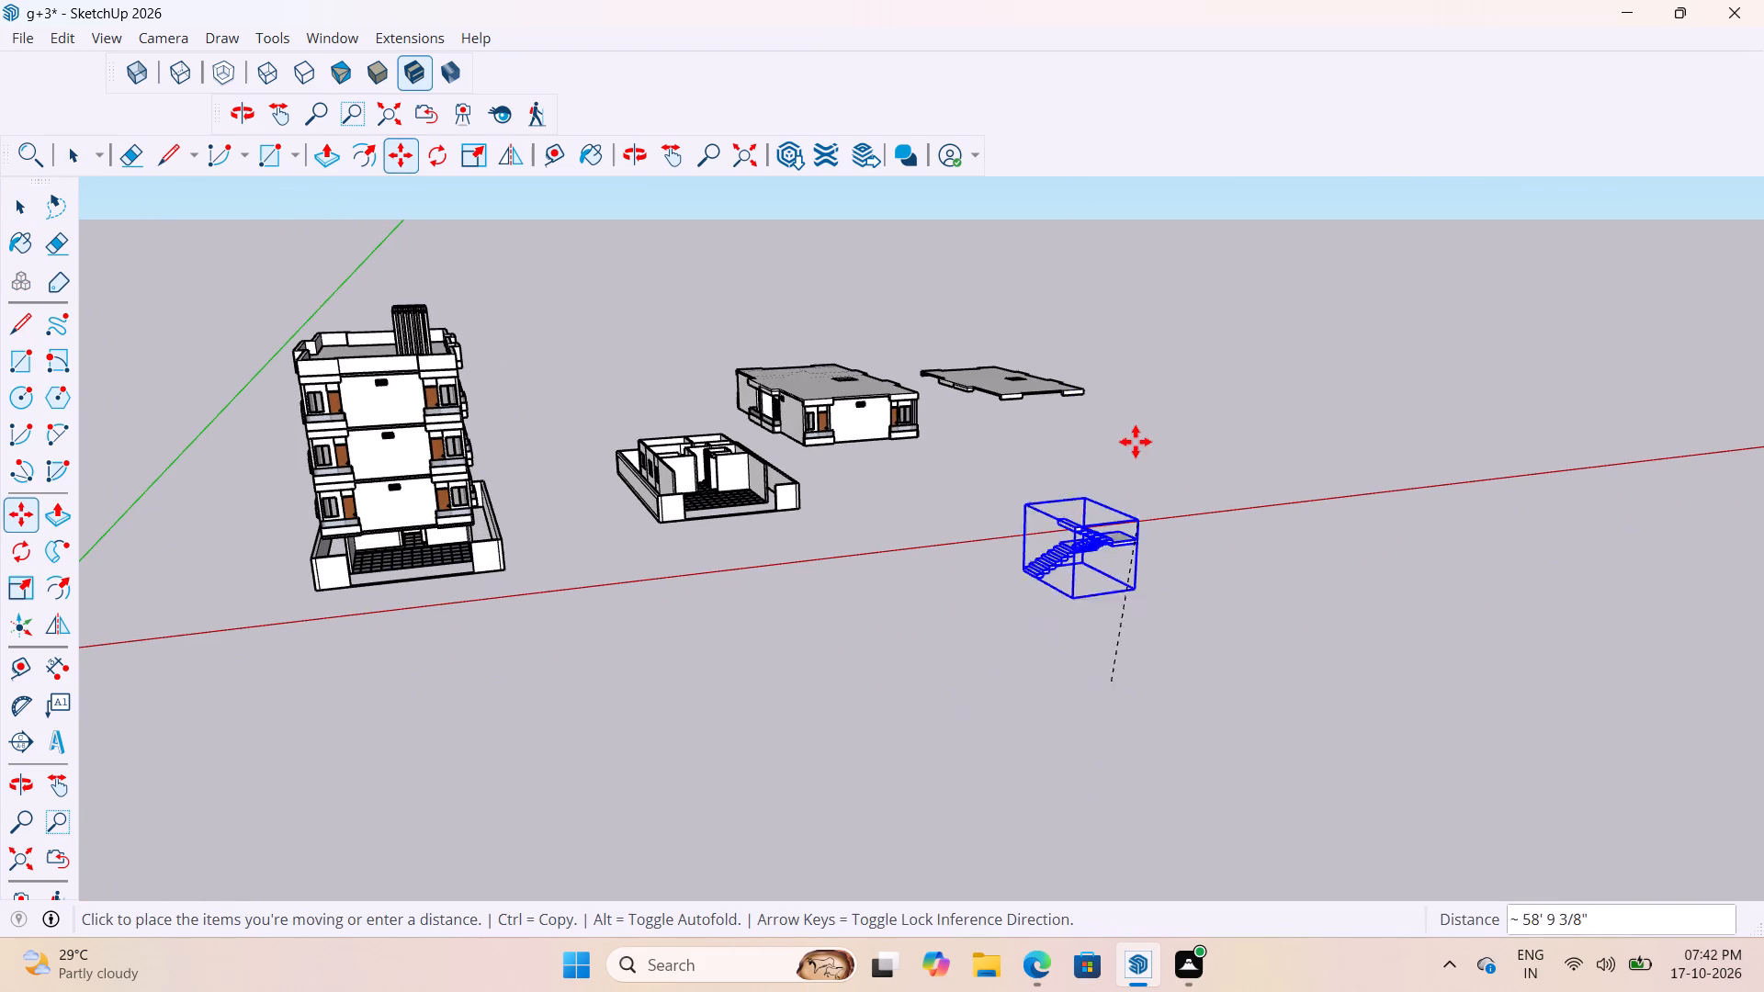
left_click_drag(1186, 355, 1174, 403)
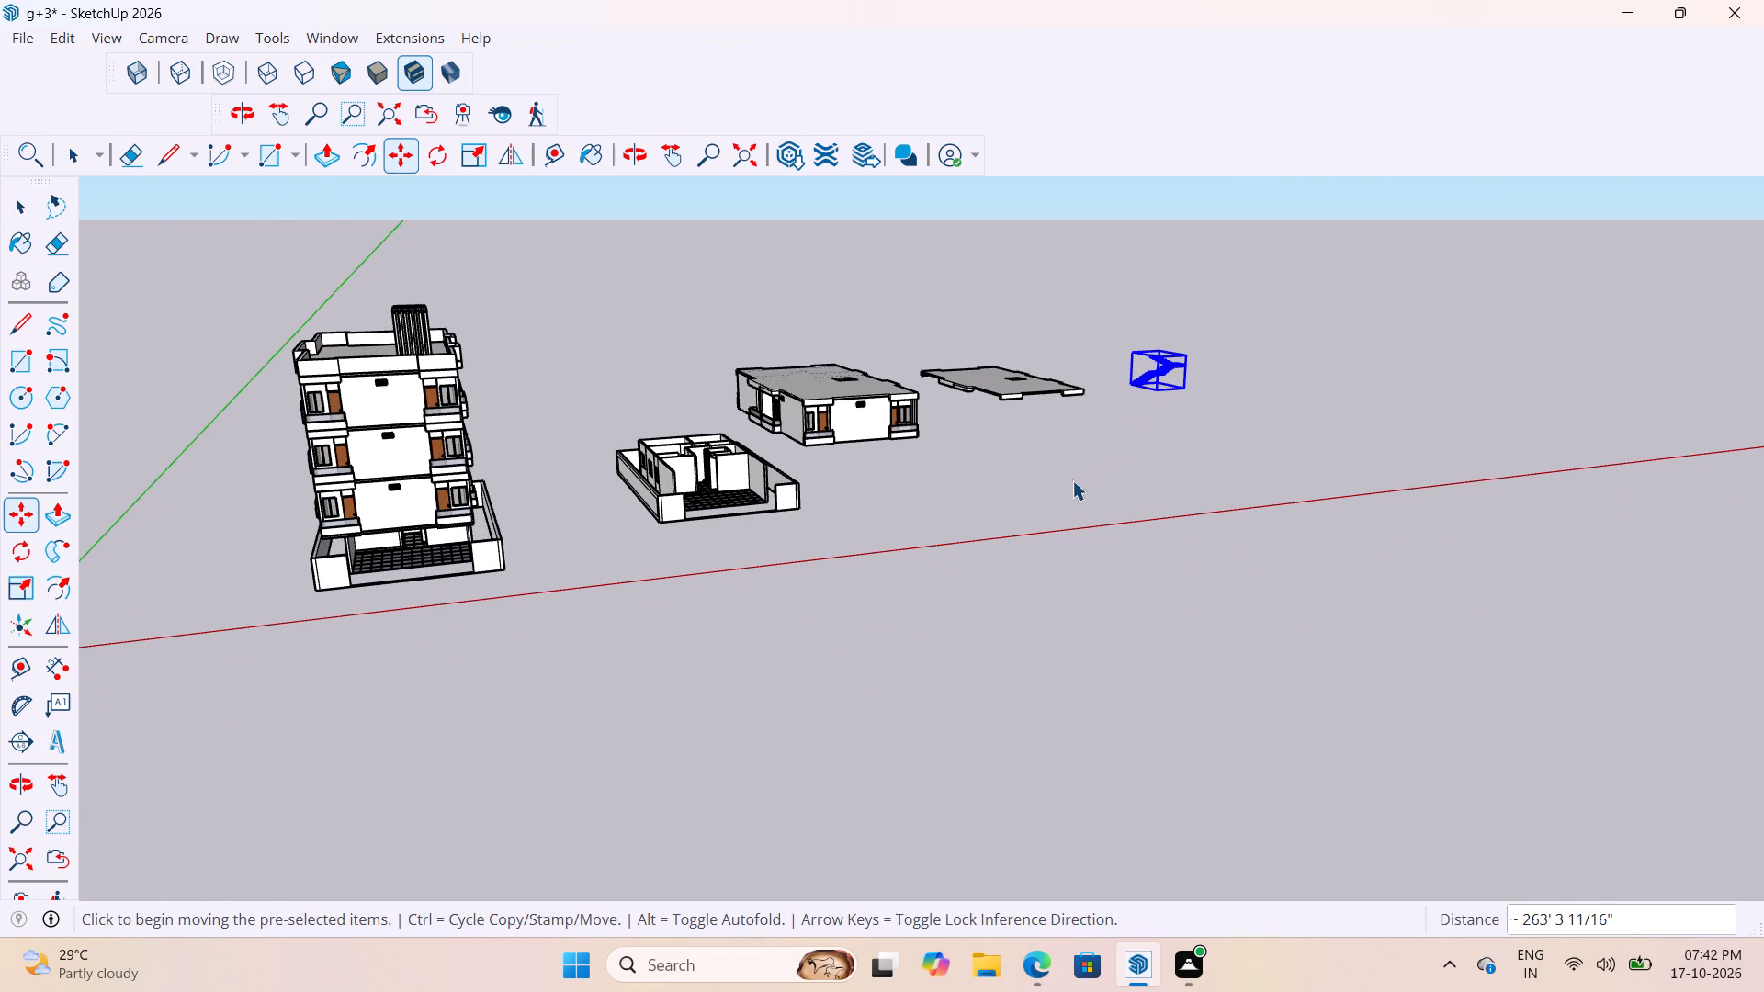
key("space")
left_click(1072, 480)
Examine the main building's front and balcony-side outer walls and its overall form alongside the set-out copies.
scroll(1286, 453, "down", 2)
scroll(1336, 517, "up", 1)
scroll(1336, 516, "down", 2)
middle_click_drag(1328, 548, 1285, 643)
scroll(599, 602, "up", 9)
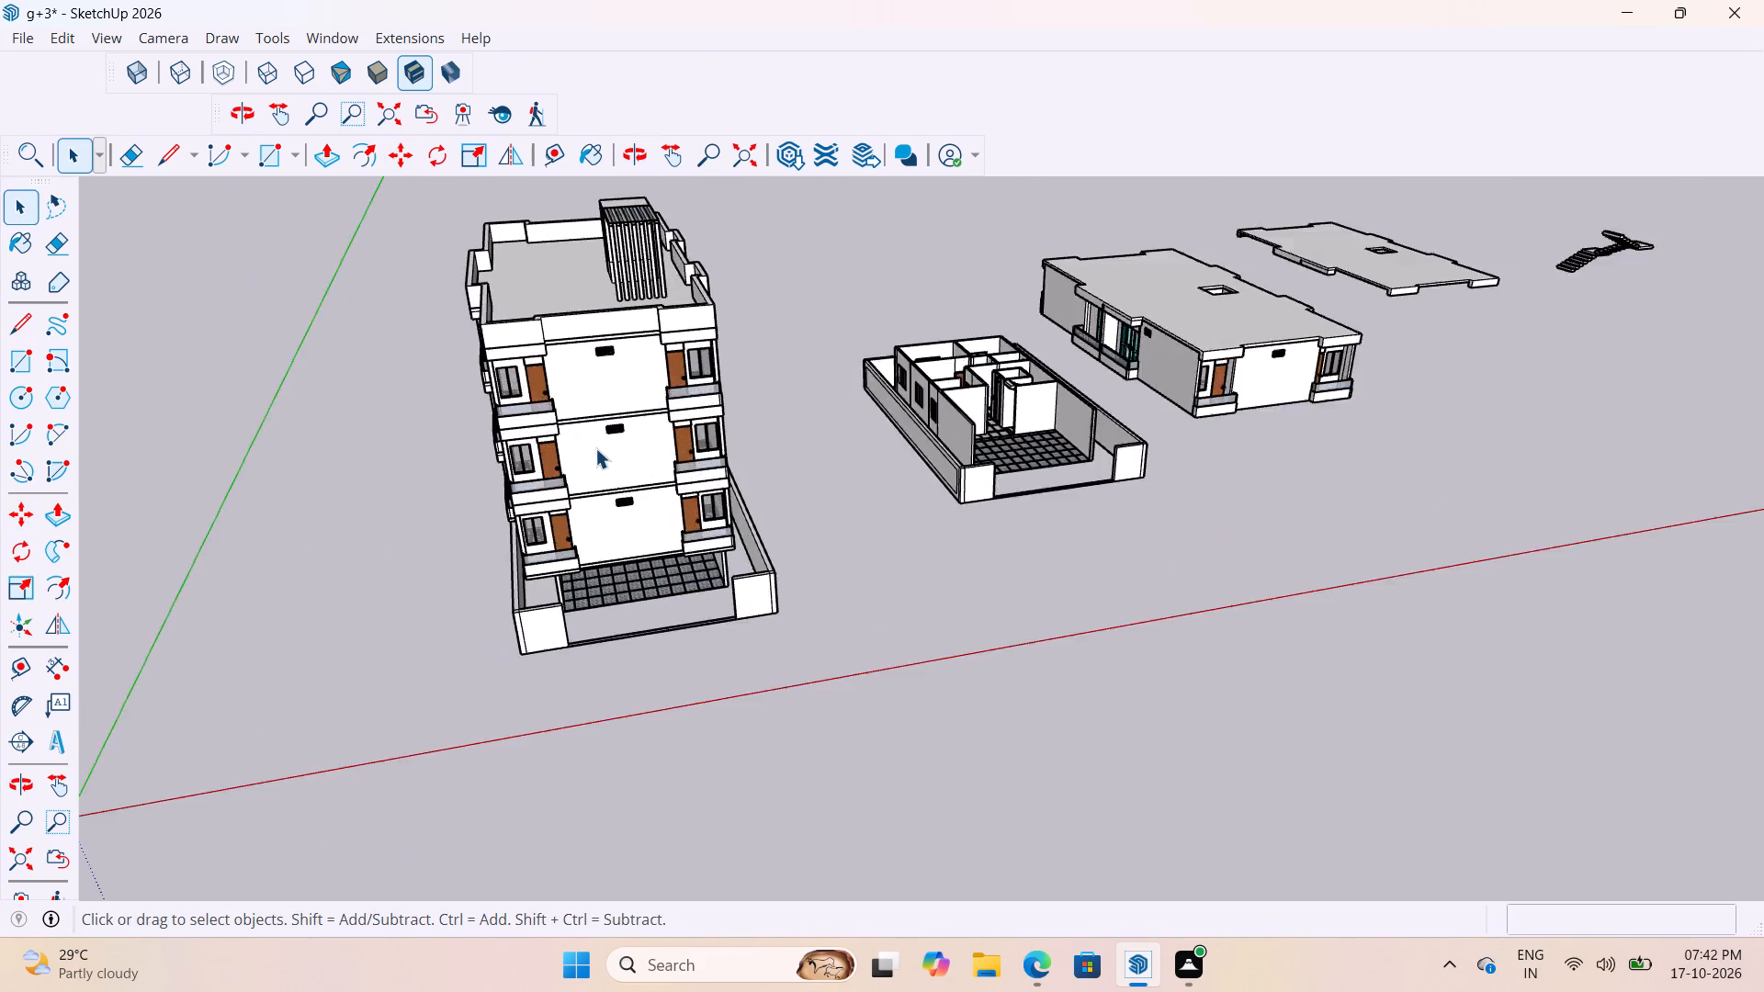
scroll(595, 448, "up", 4)
scroll(961, 588, "down", 5)
scroll(736, 614, "up", 4)
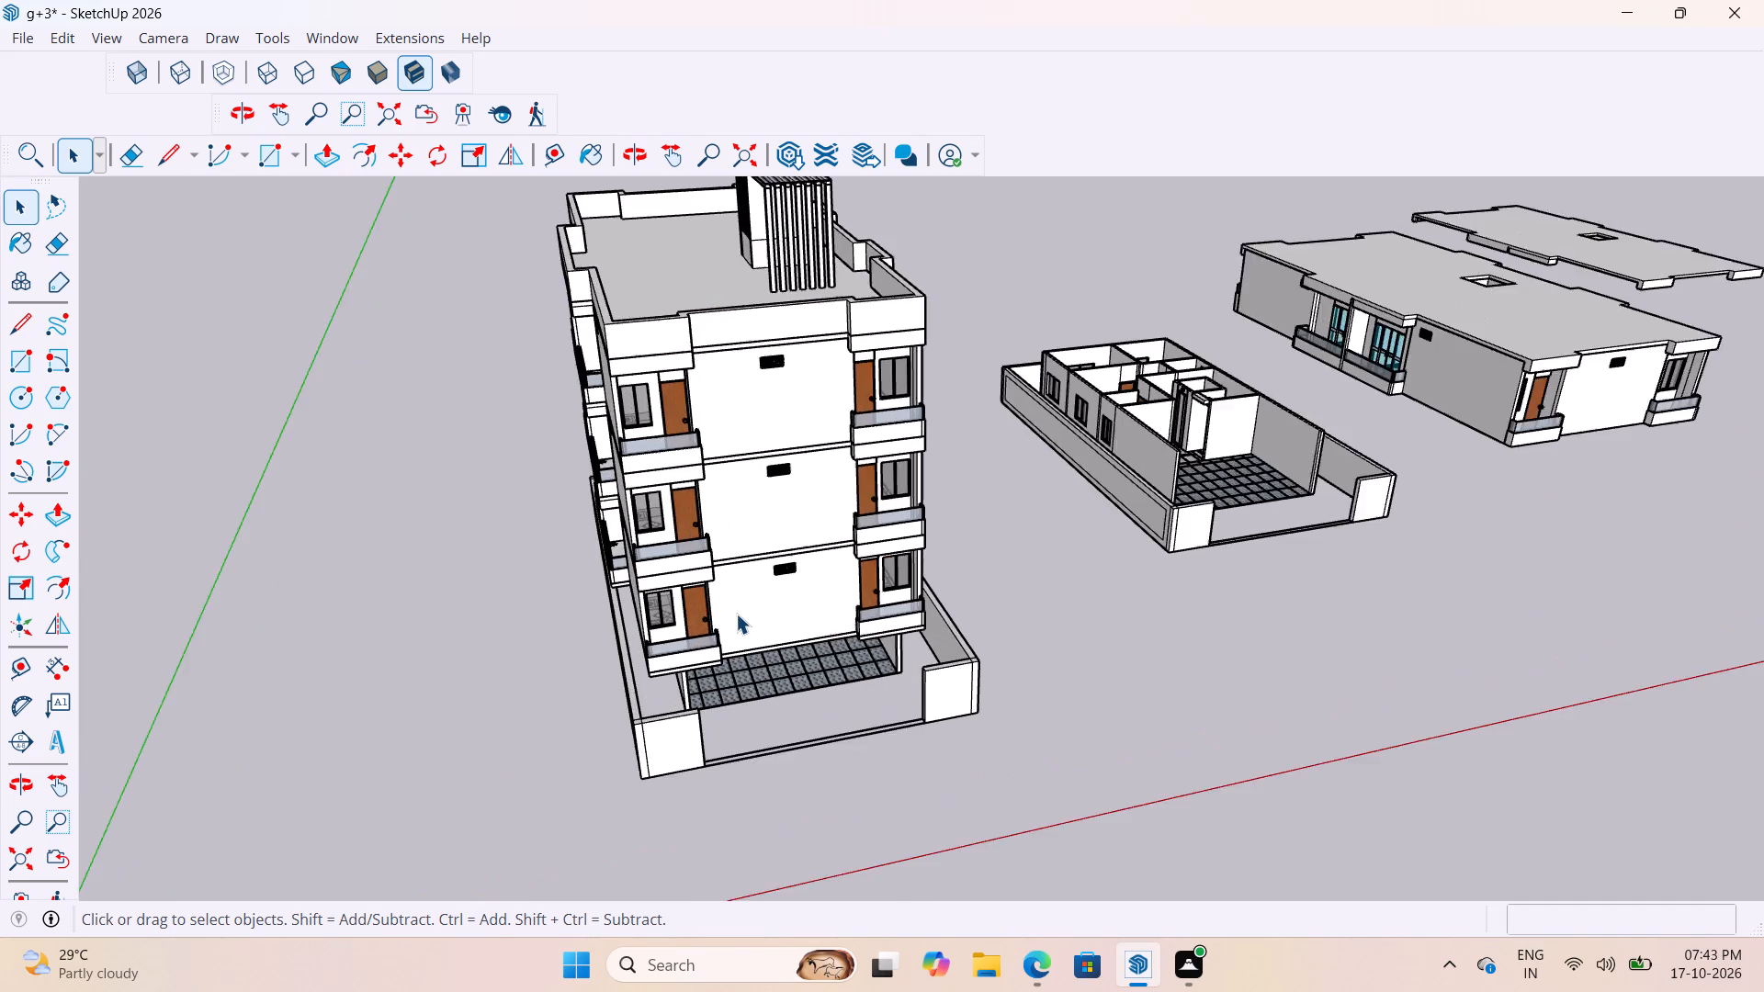
scroll(736, 614, "up", 3)
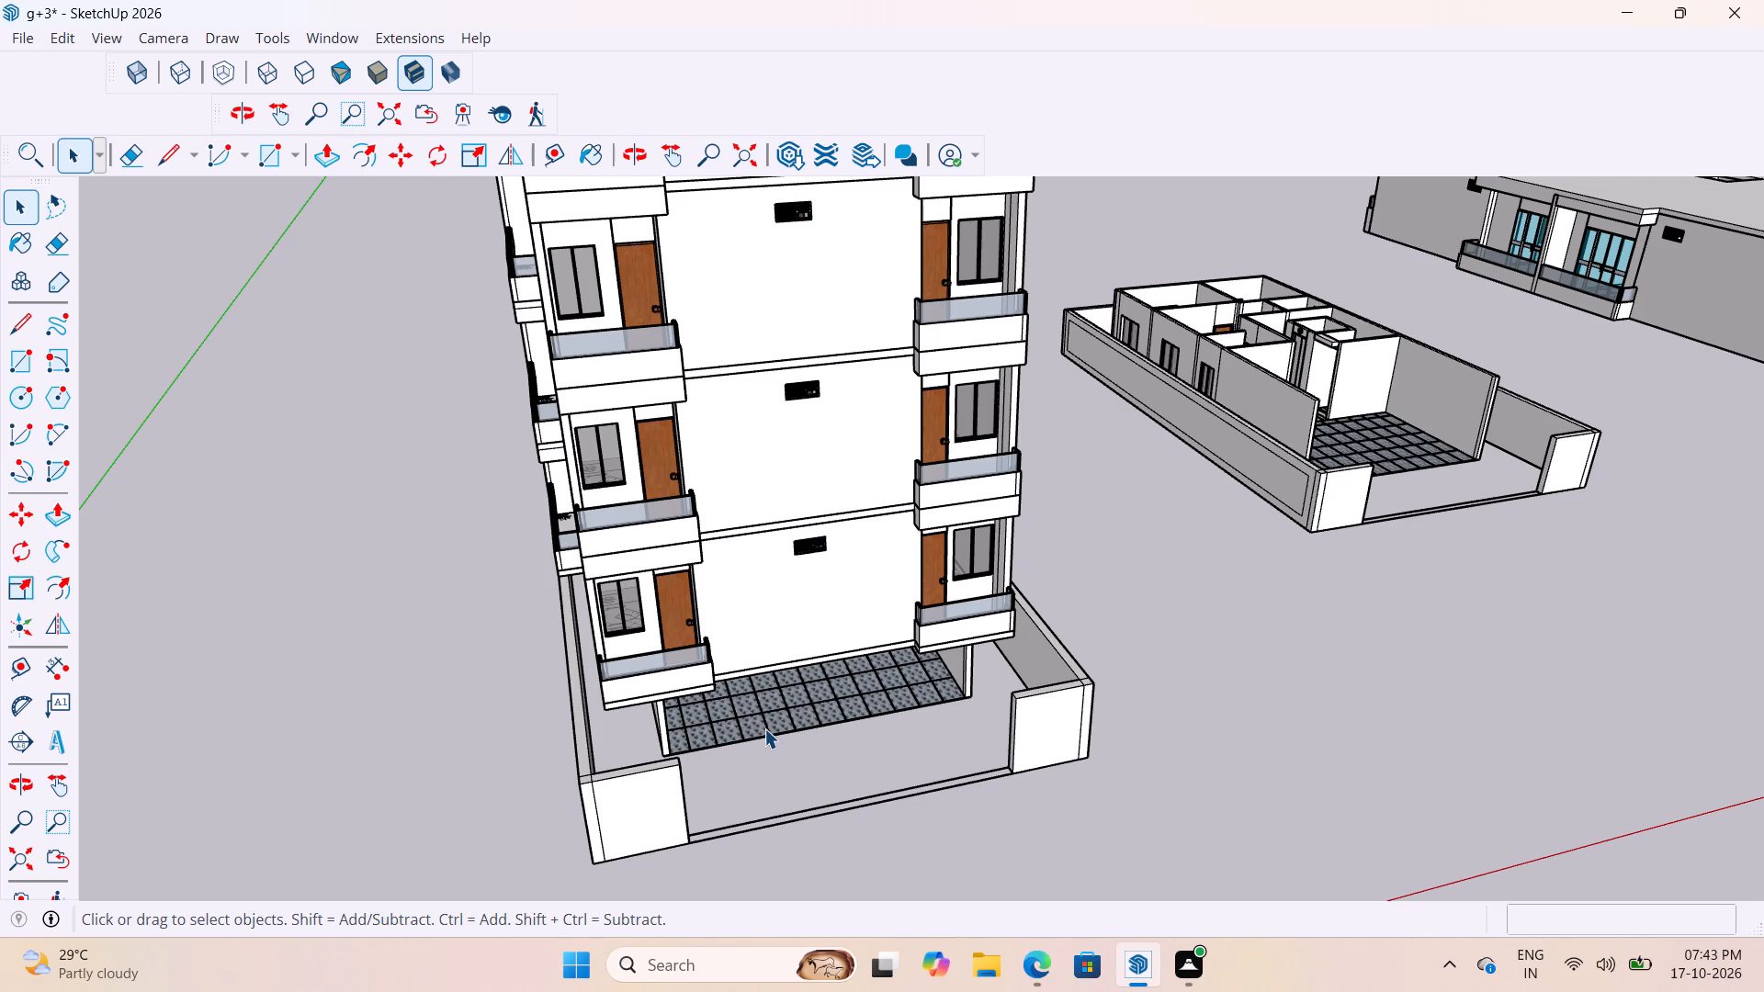
scroll(1137, 503, "down", 4)
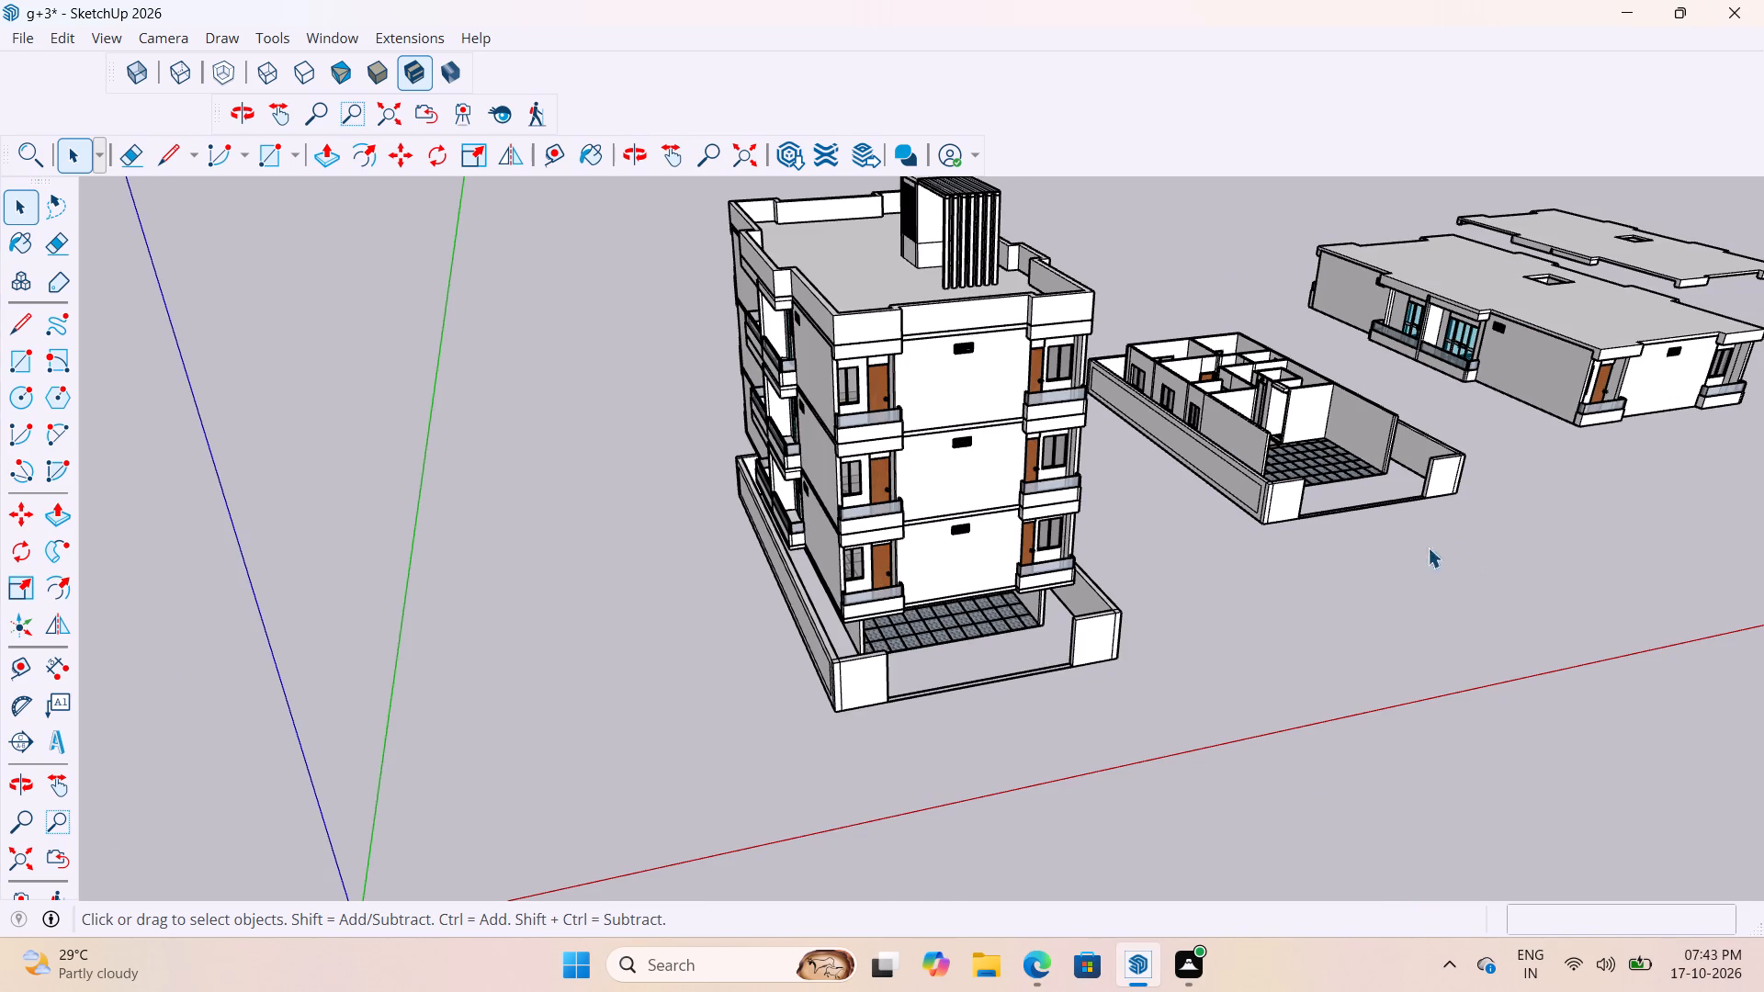
scroll(742, 250, "up", 7)
scroll(1059, 416, "down", 4)
middle_click_drag(1080, 486, 1380, 477)
scroll(1151, 515, "up", 4)
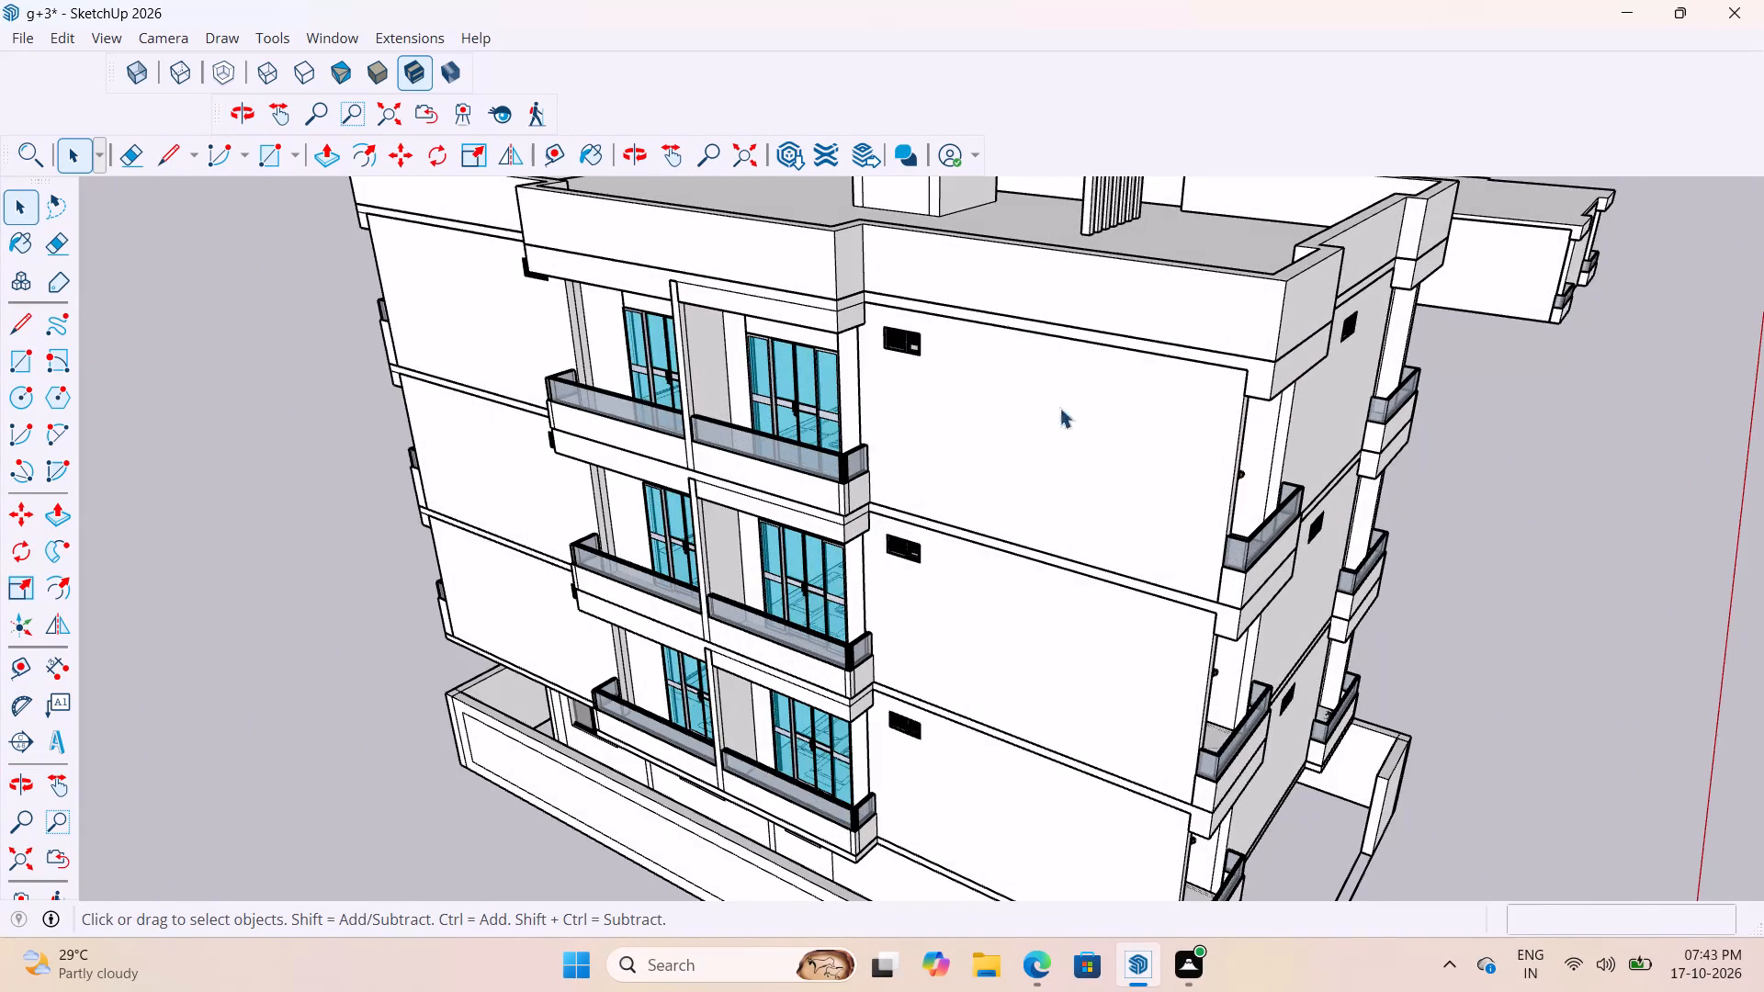
scroll(973, 393, "down", 5)
scroll(1032, 479, "up", 8)
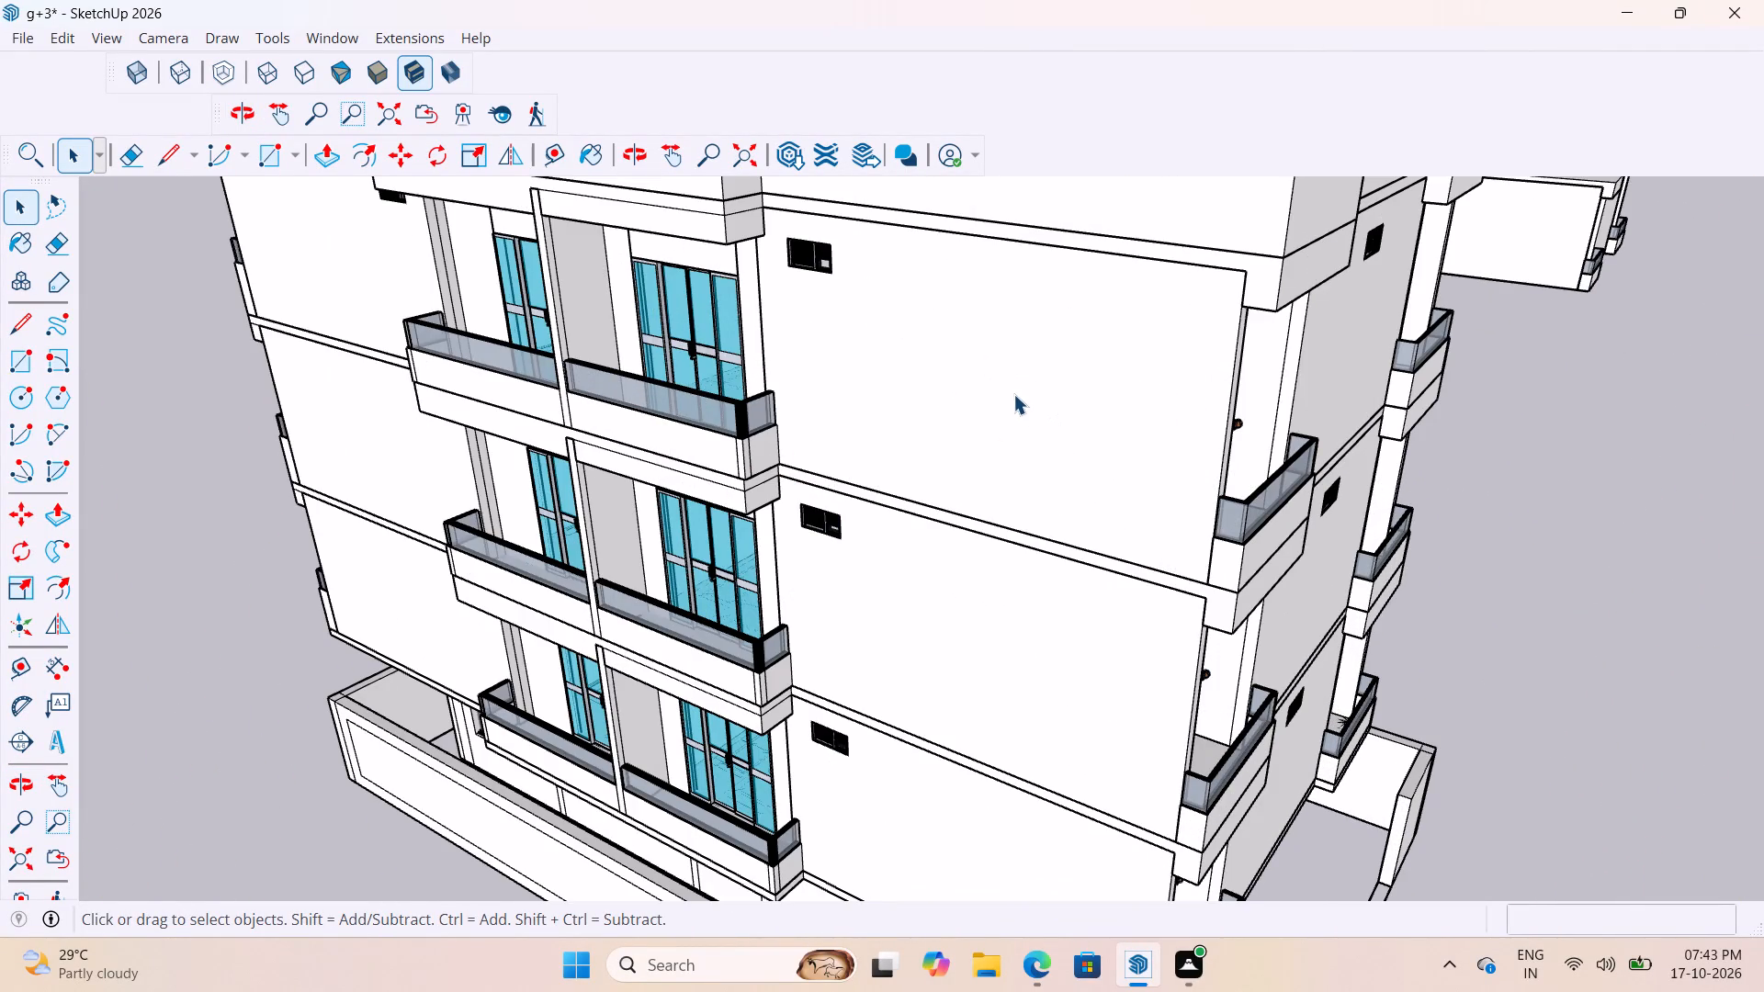
scroll(1013, 394, "down", 6)
scroll(959, 226, "up", 12)
scroll(940, 382, "down", 5)
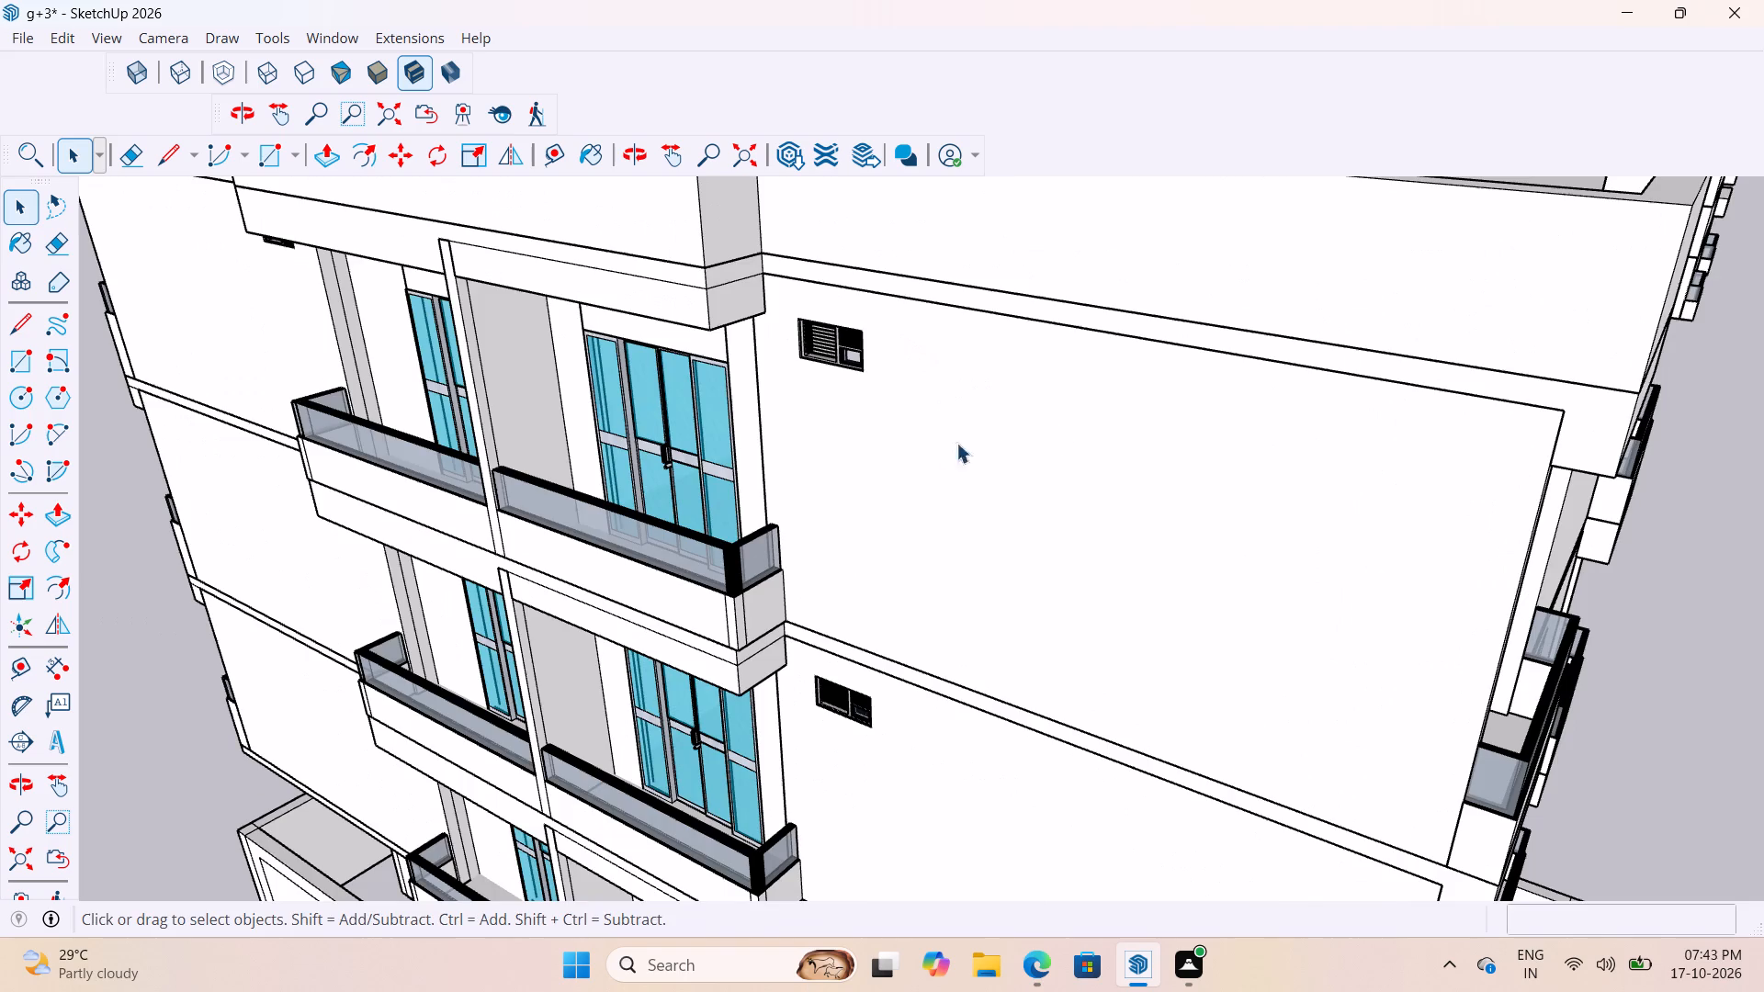
middle_click_drag(1145, 406, 852, 368)
scroll(764, 366, "down", 10)
scroll(990, 423, "down", 4)
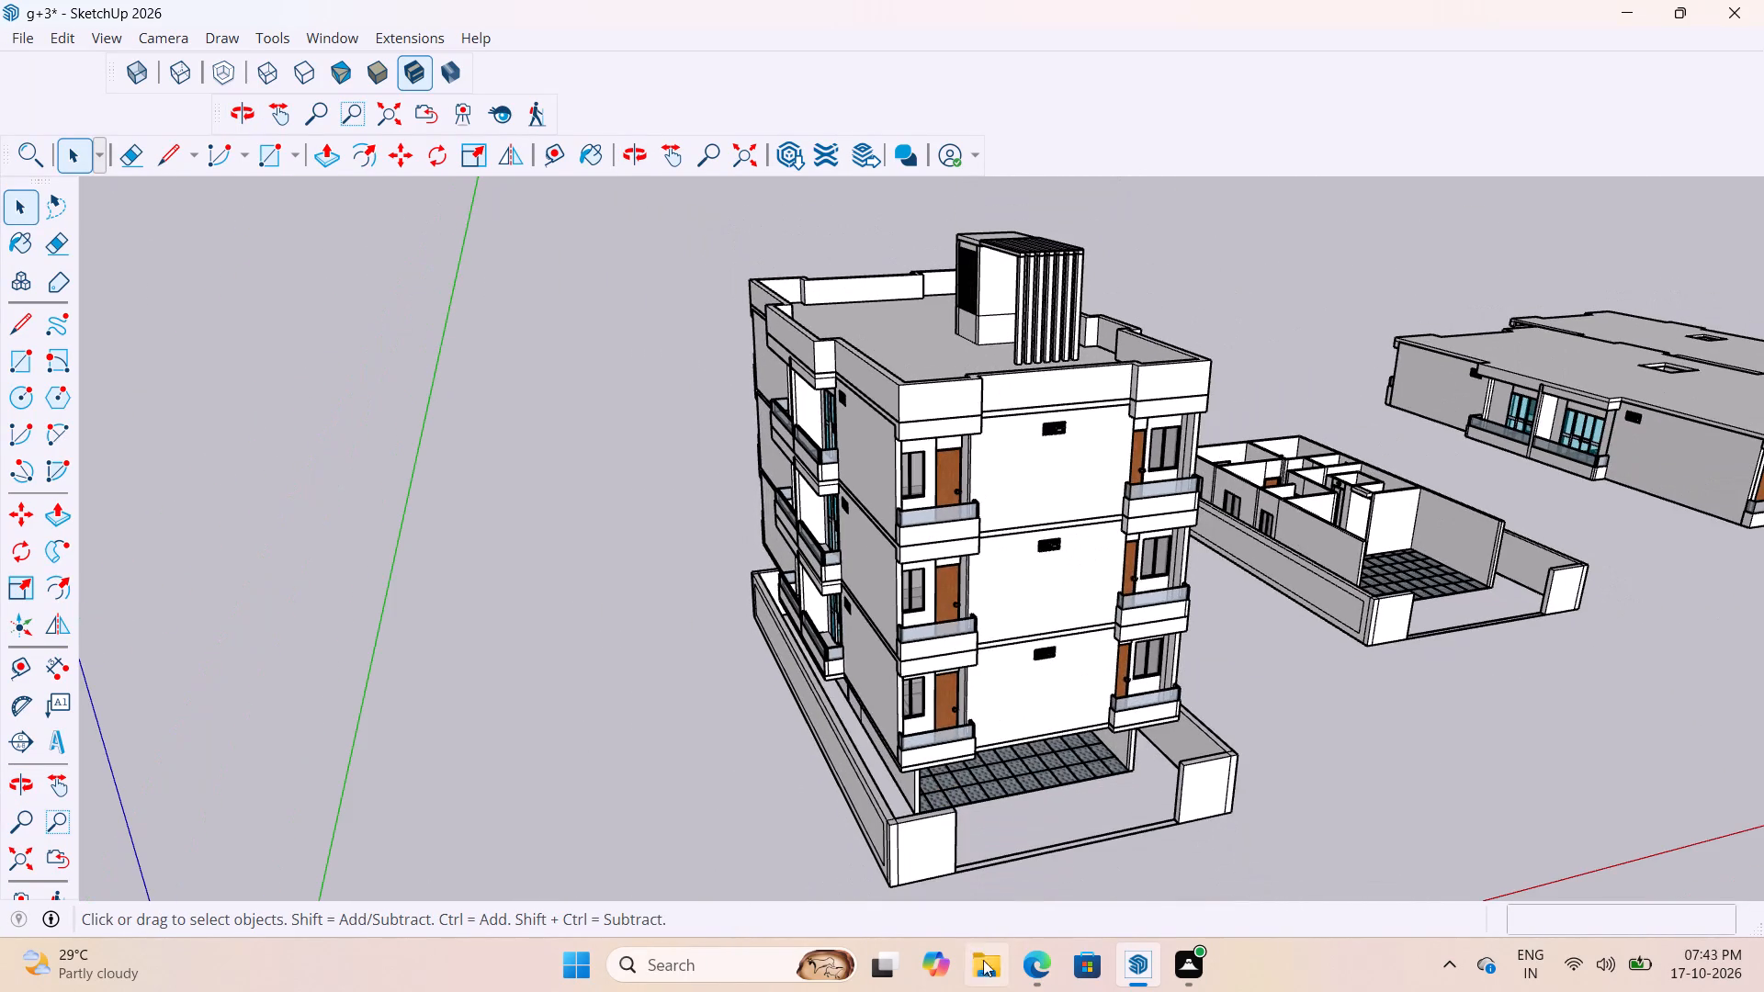
Switch to Microsoft Edge, close the old 3D Warehouse and search tabs, and search the web for marble textures.
left_click(1028, 961)
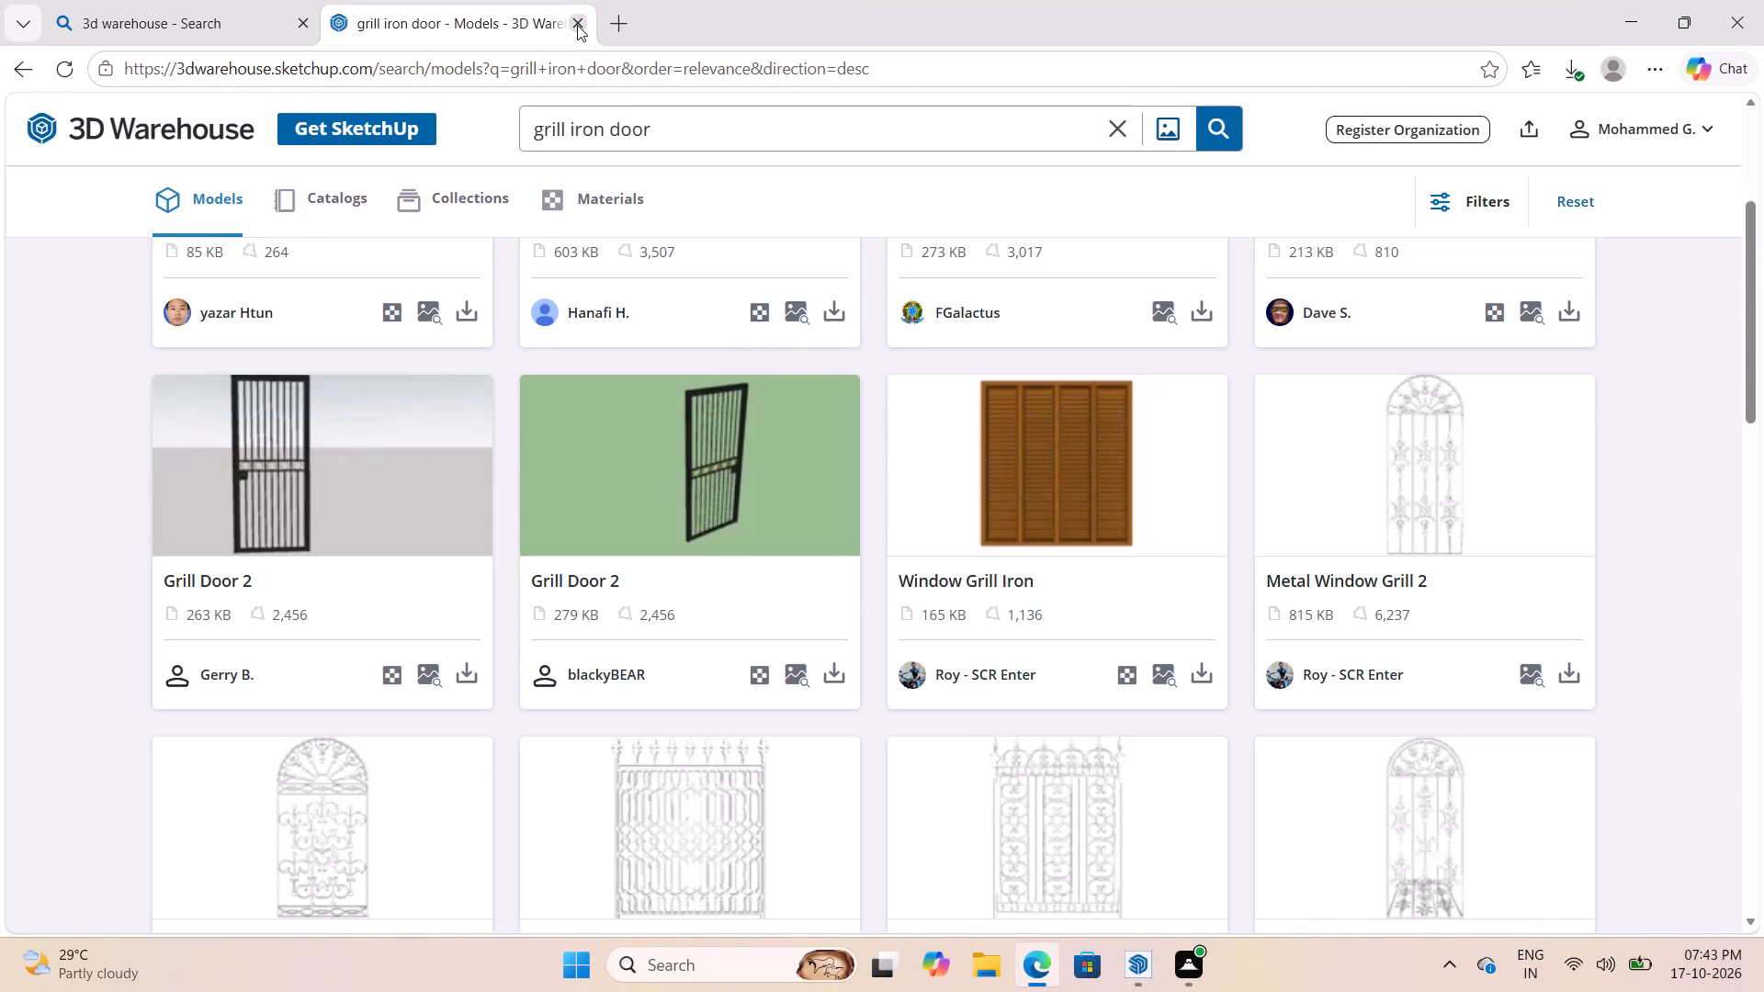
left_click(577, 25)
left_click(357, 19)
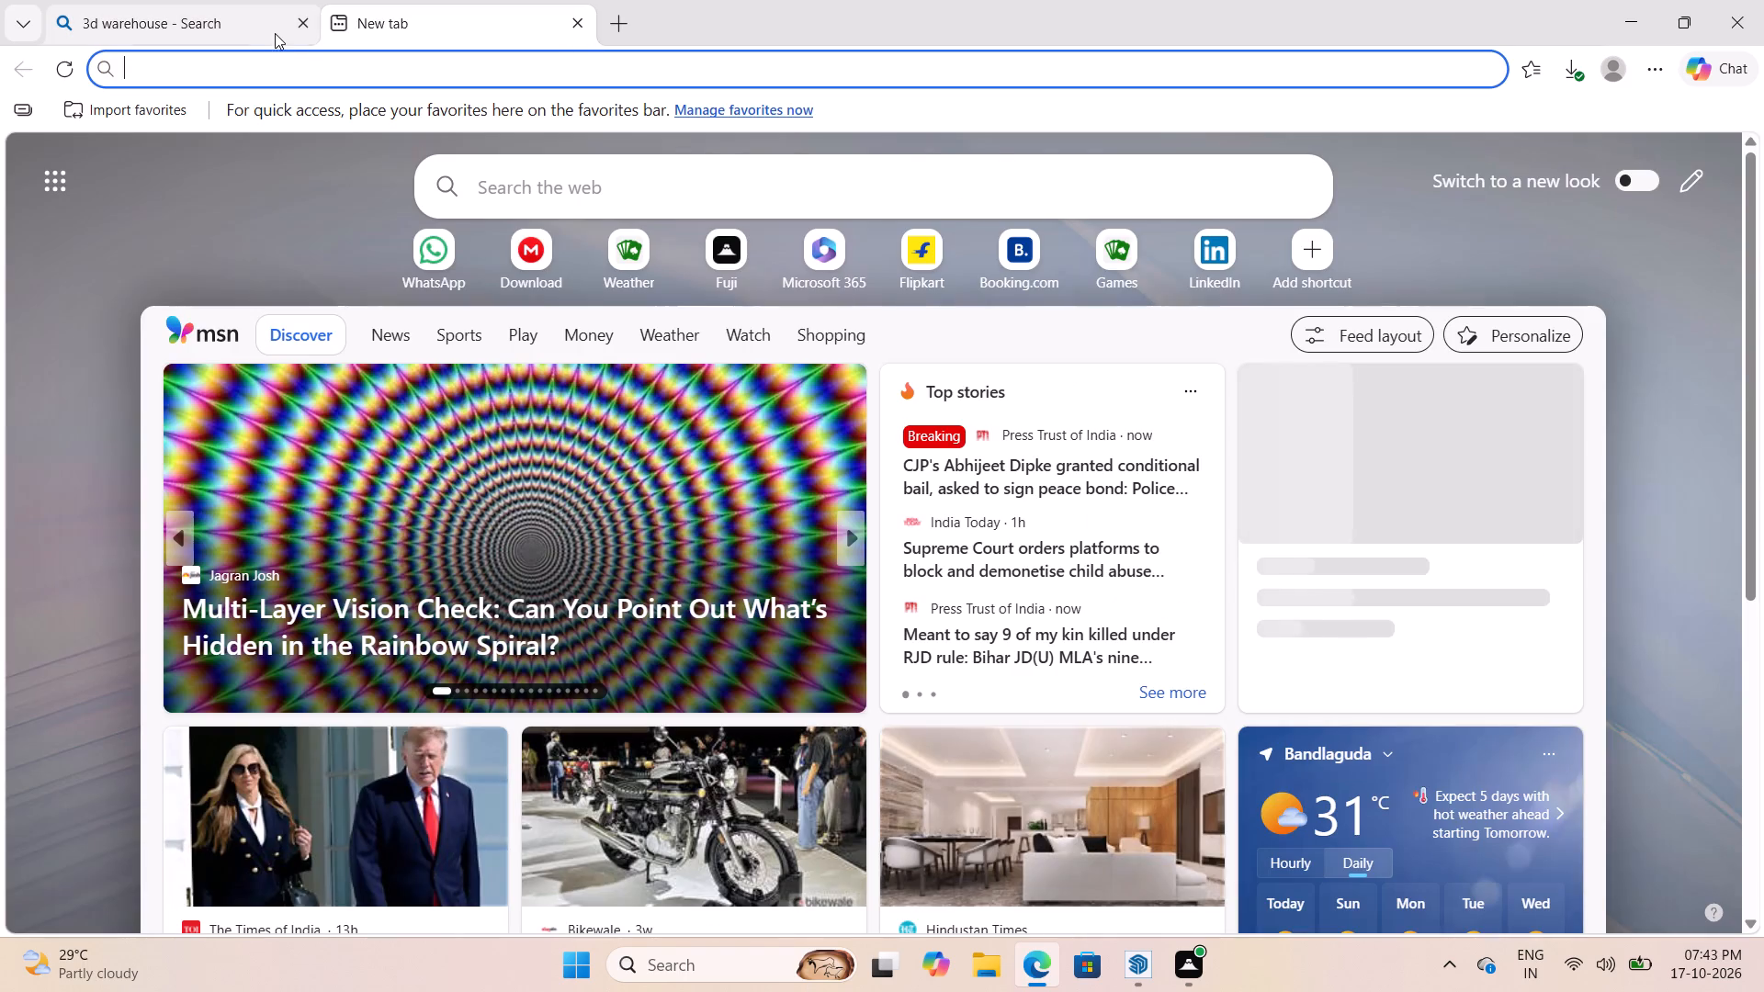
left_click(300, 23)
type("marble")
key("space")
type("te")
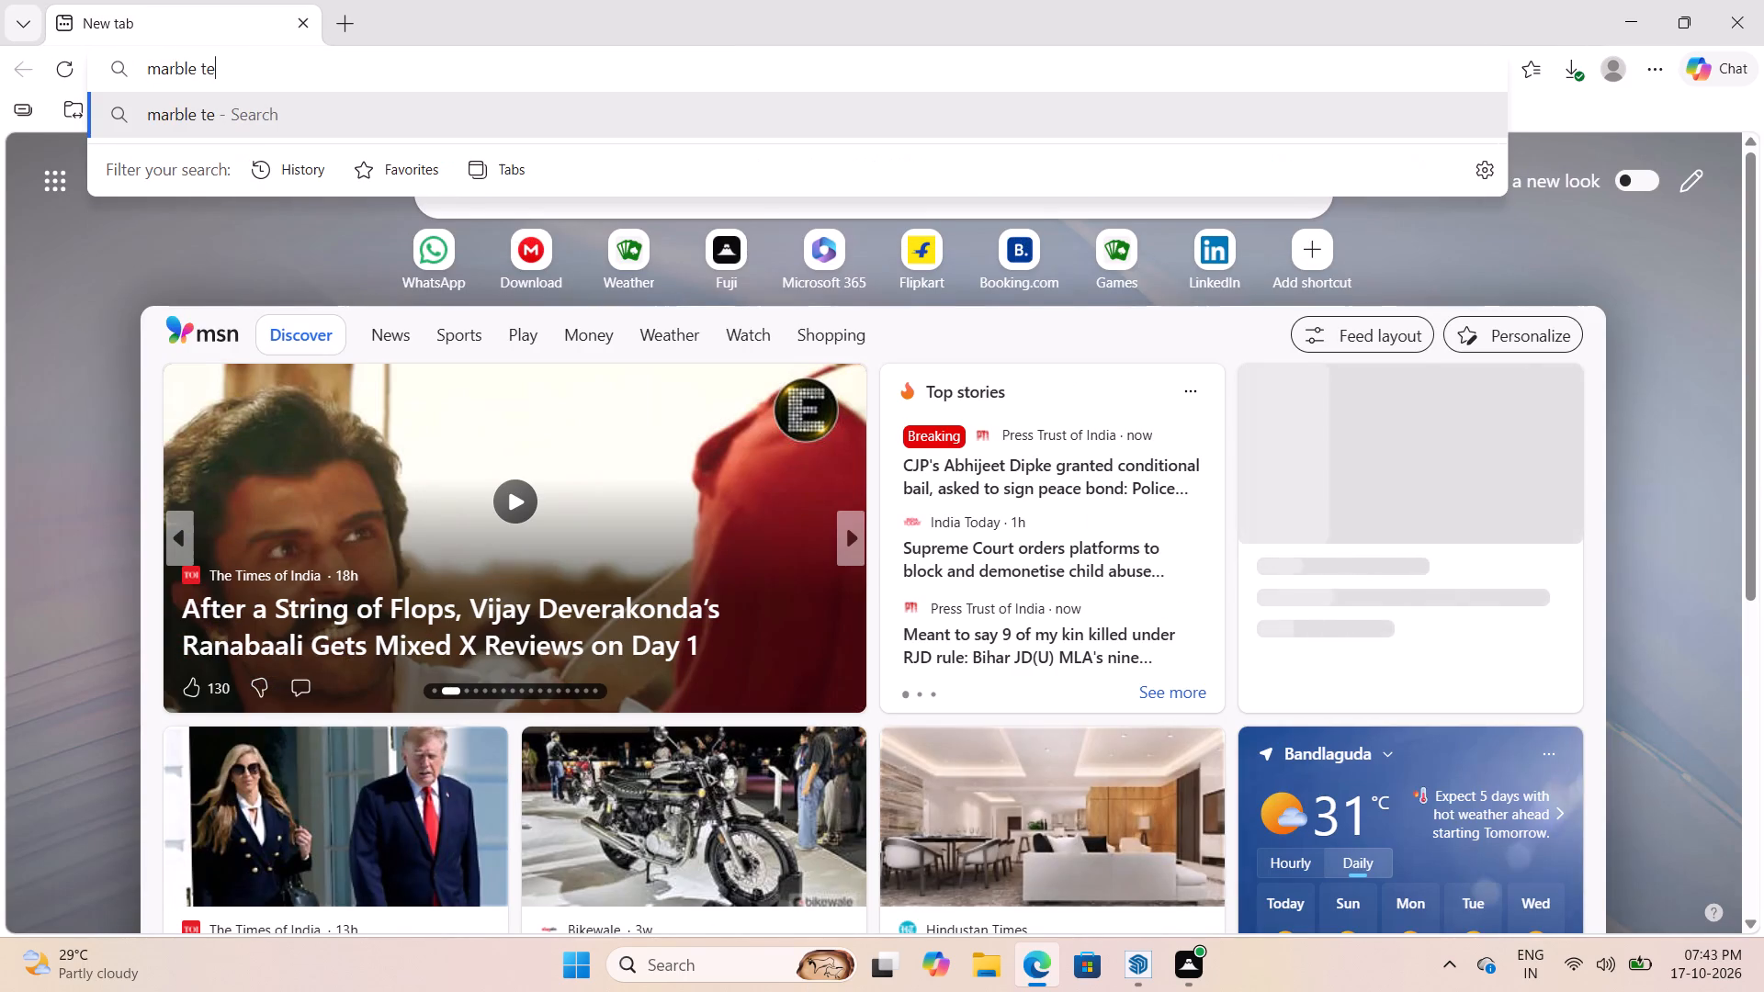
type("ex")
type("ture")
key("Return")
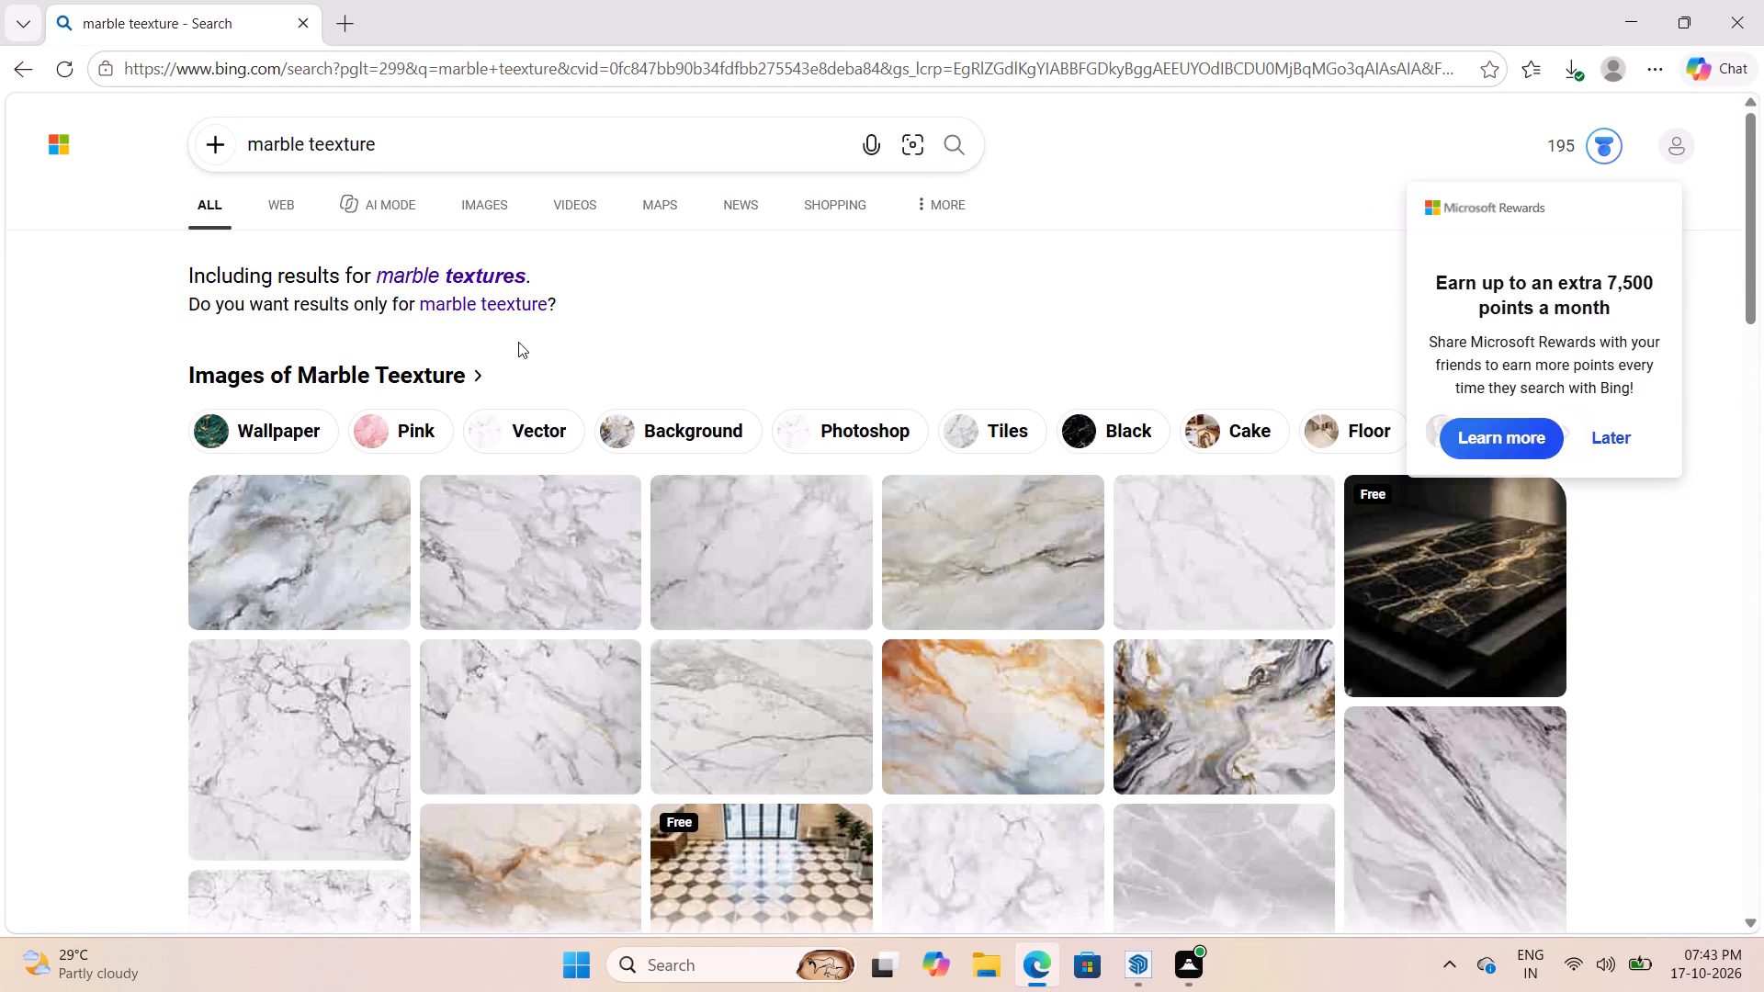
Refine the web search to "marble texture on wall design".
scroll(780, 500, "down", 5)
scroll(806, 511, "up", 8)
left_click(478, 152)
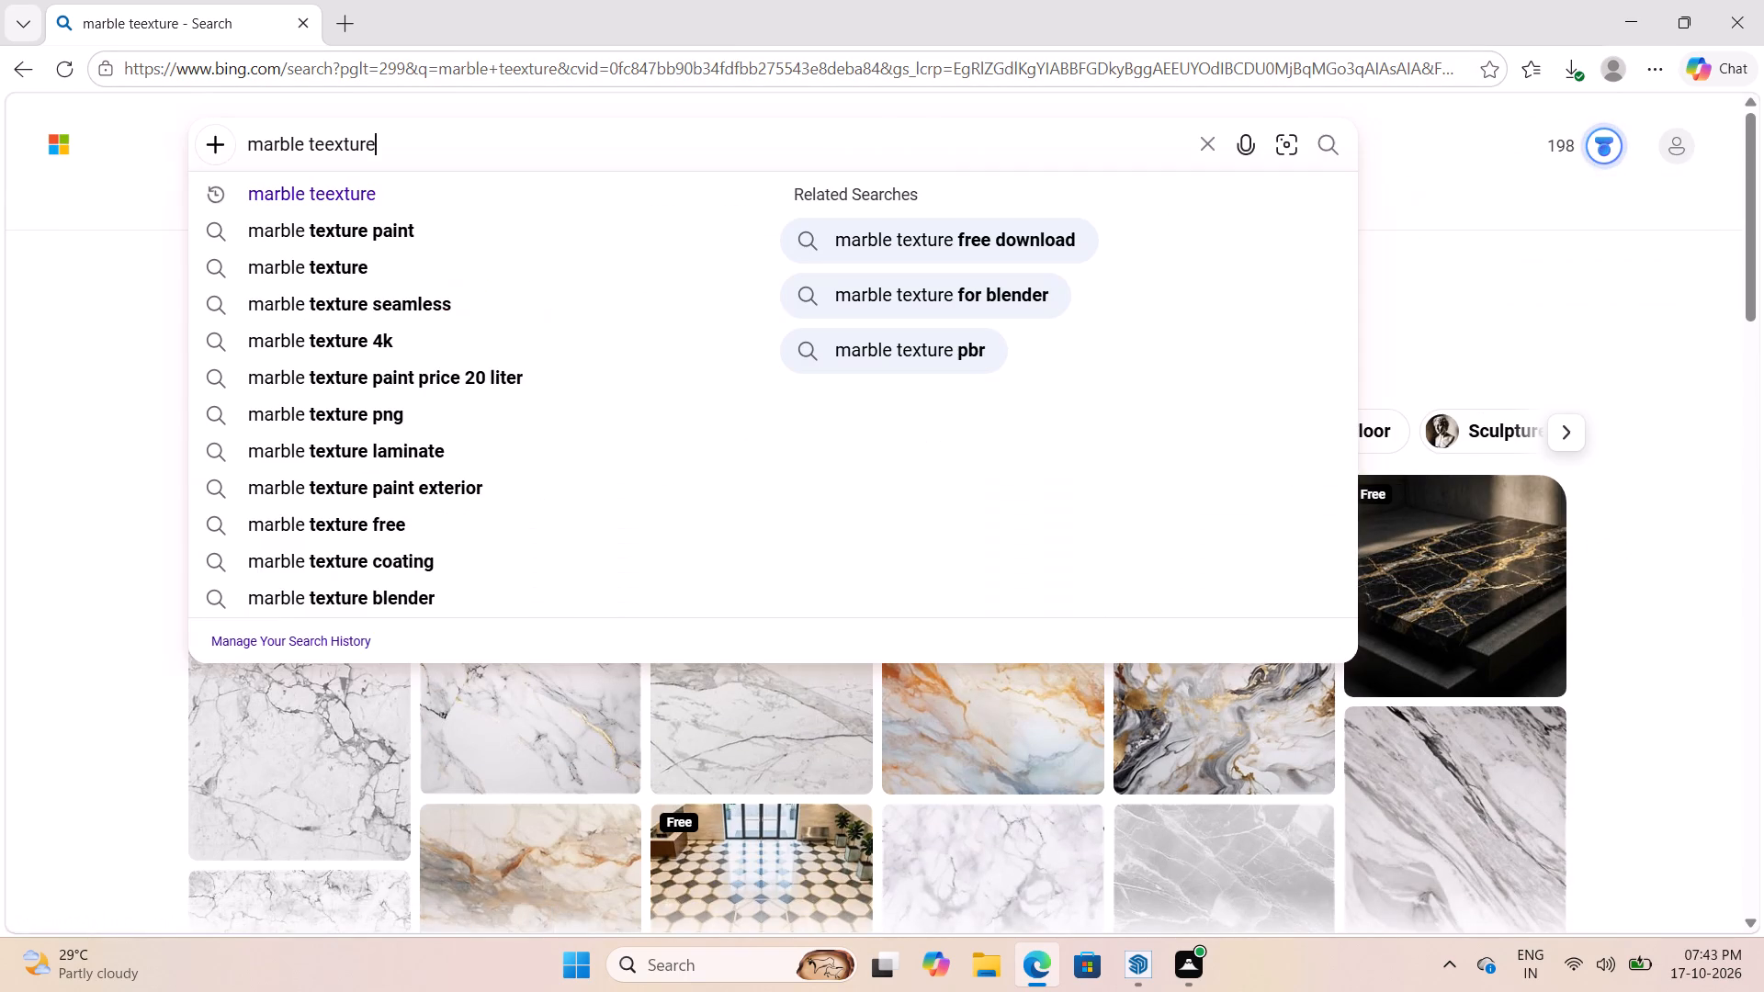
key("BackSpace")
key("BackSpace")
key("BackSpace")
key("BackSpace")
key("BackSpace")
key("BackSpace")
type("xture")
key("space")
type("on")
key("space")
type("wall")
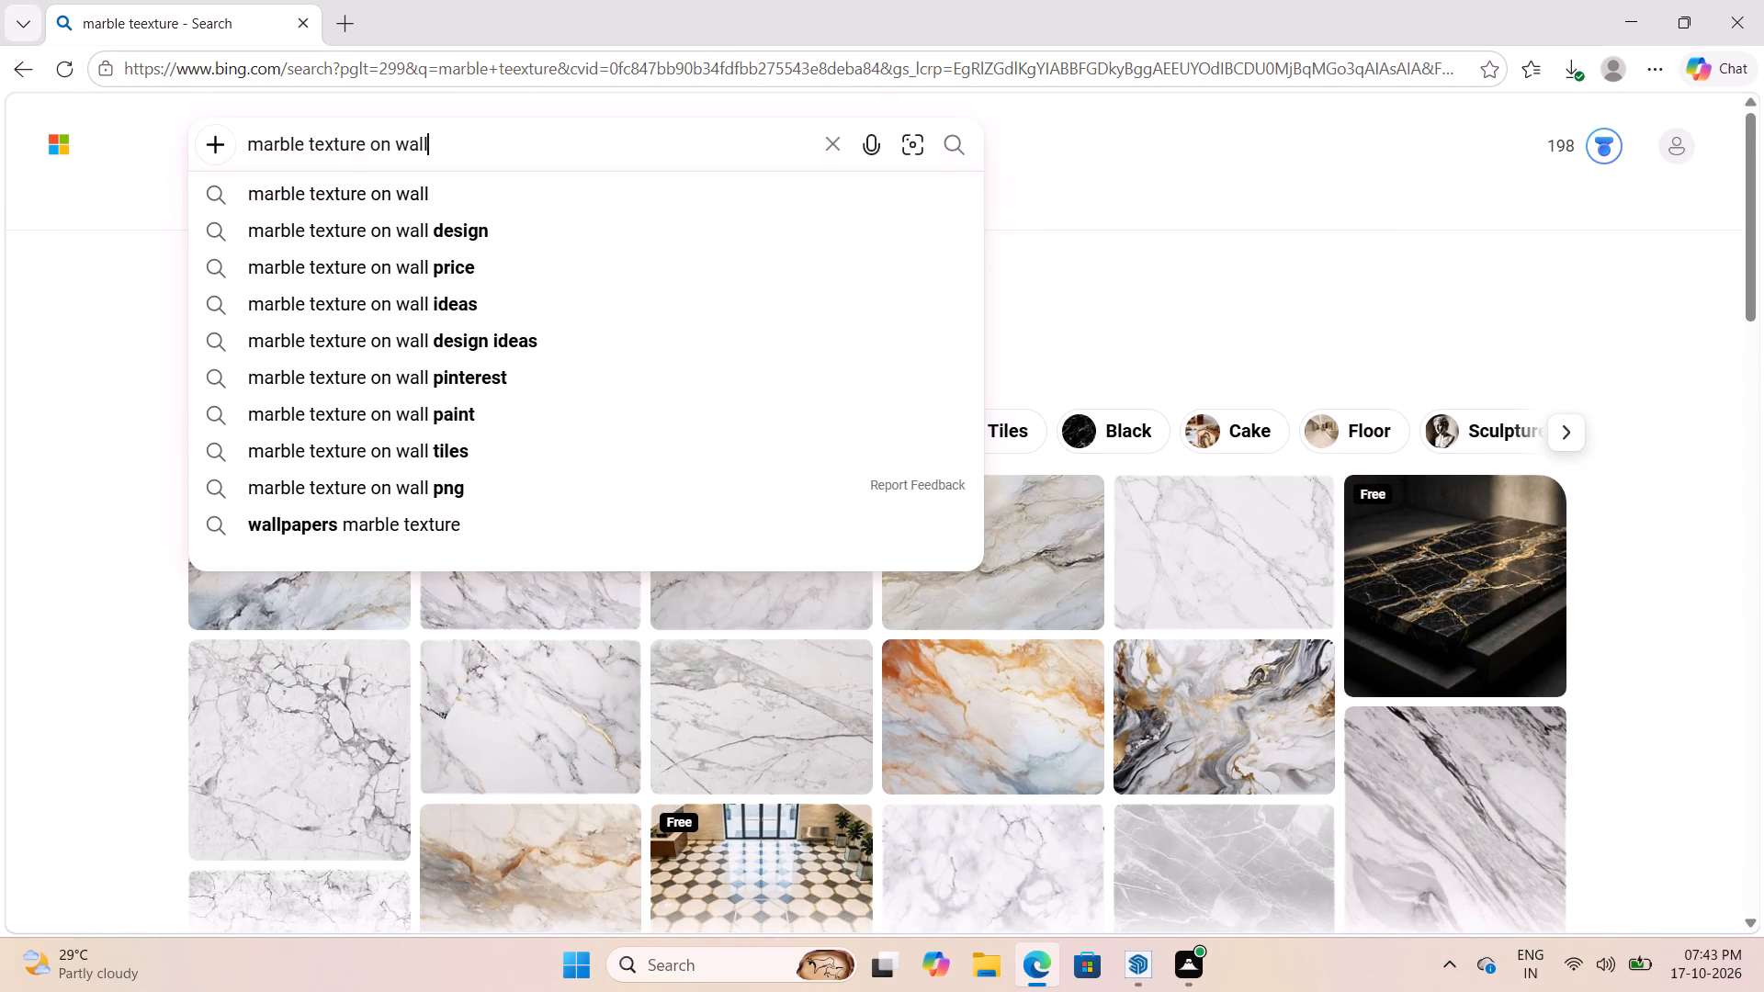
key("Right")
key("Down")
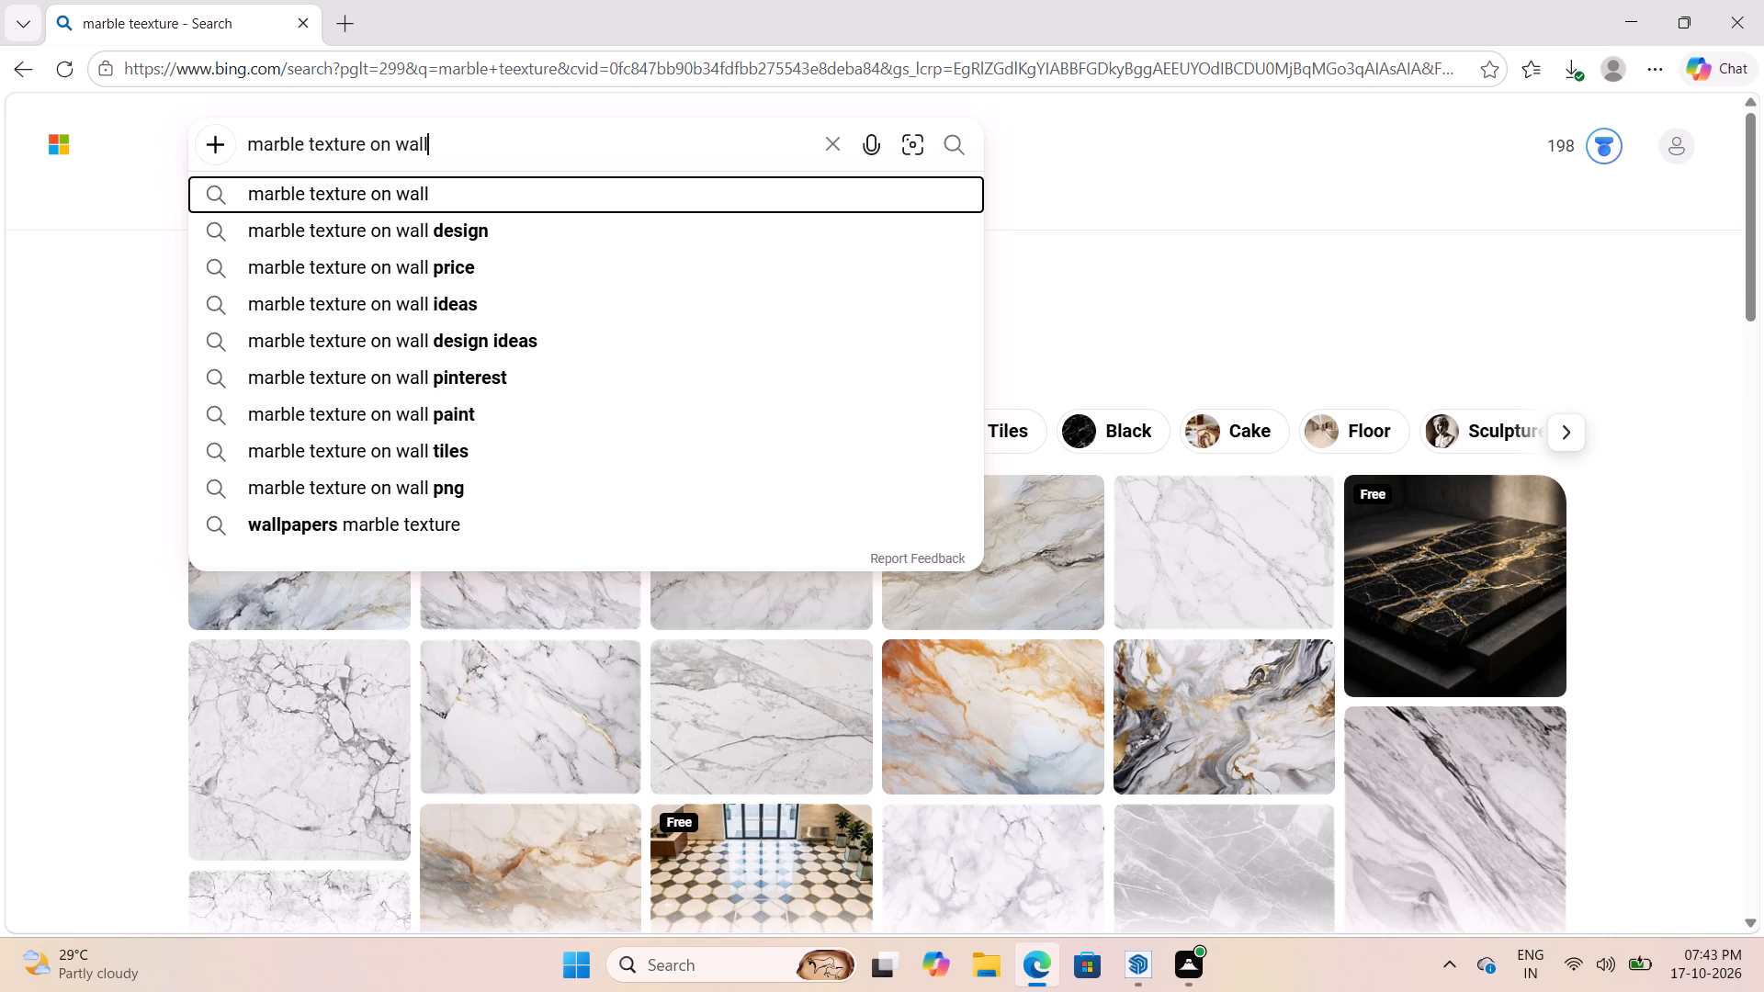
key("Down")
key("Return")
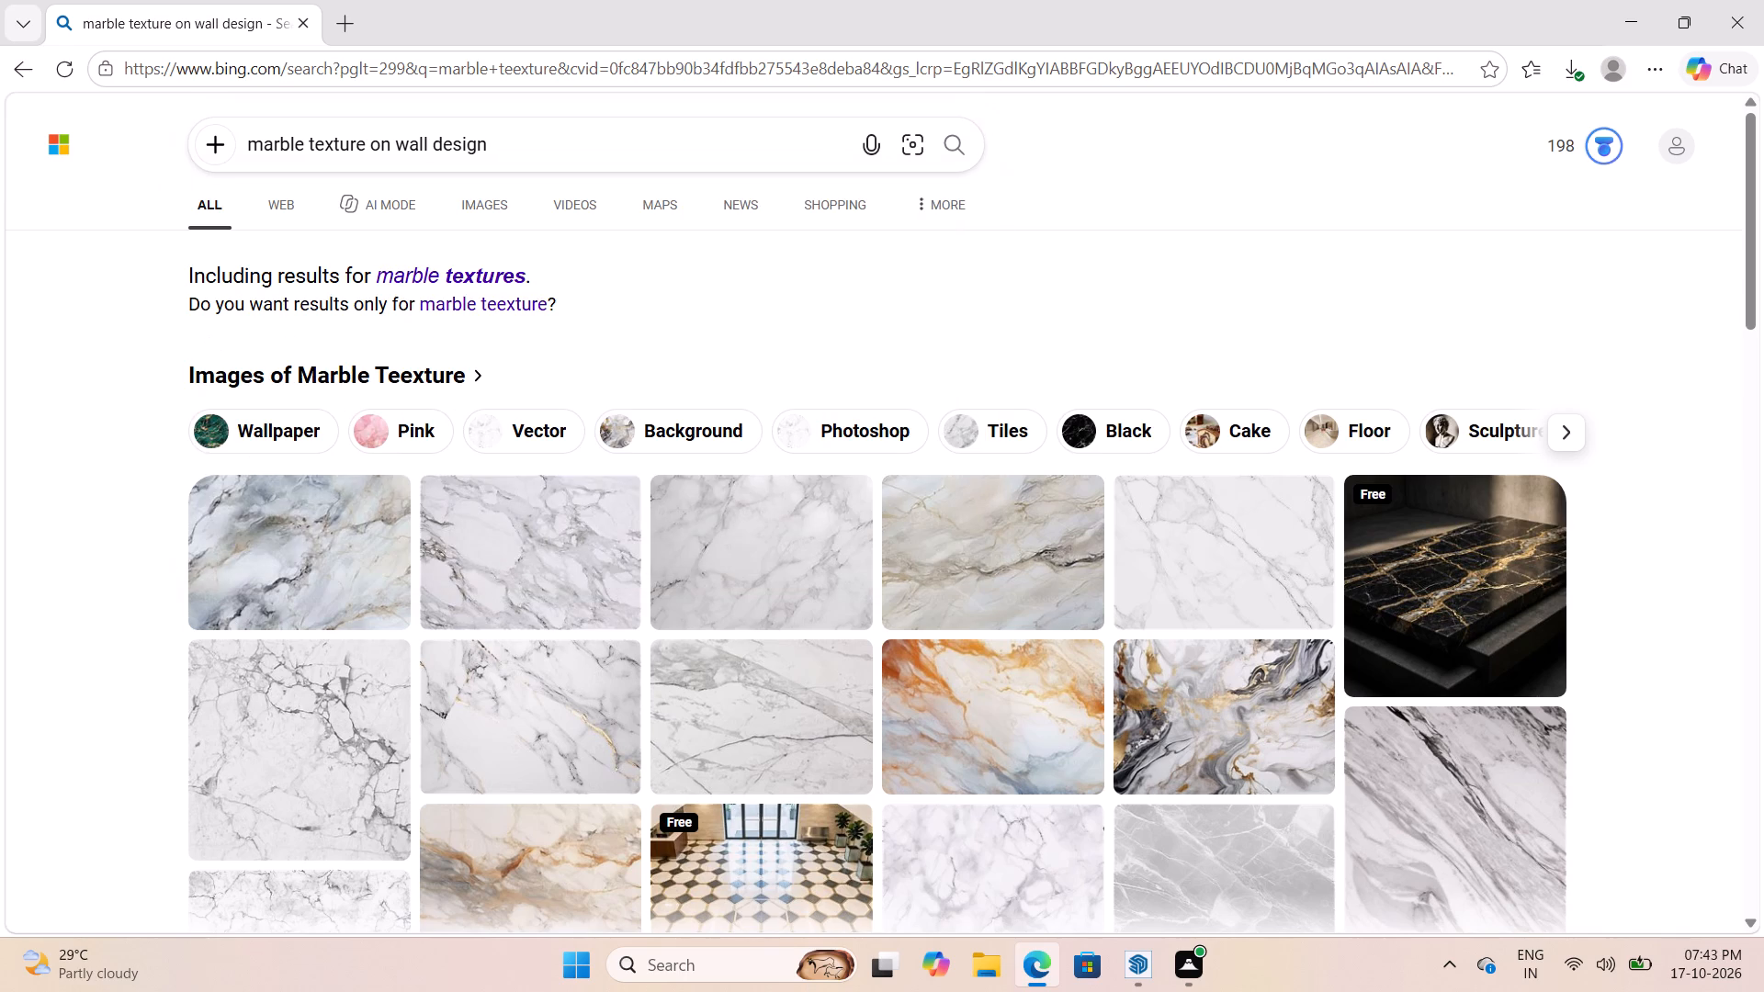
Show the image results for the marble wall search and examine the wall designs and textures.
scroll(963, 416, "down", 5)
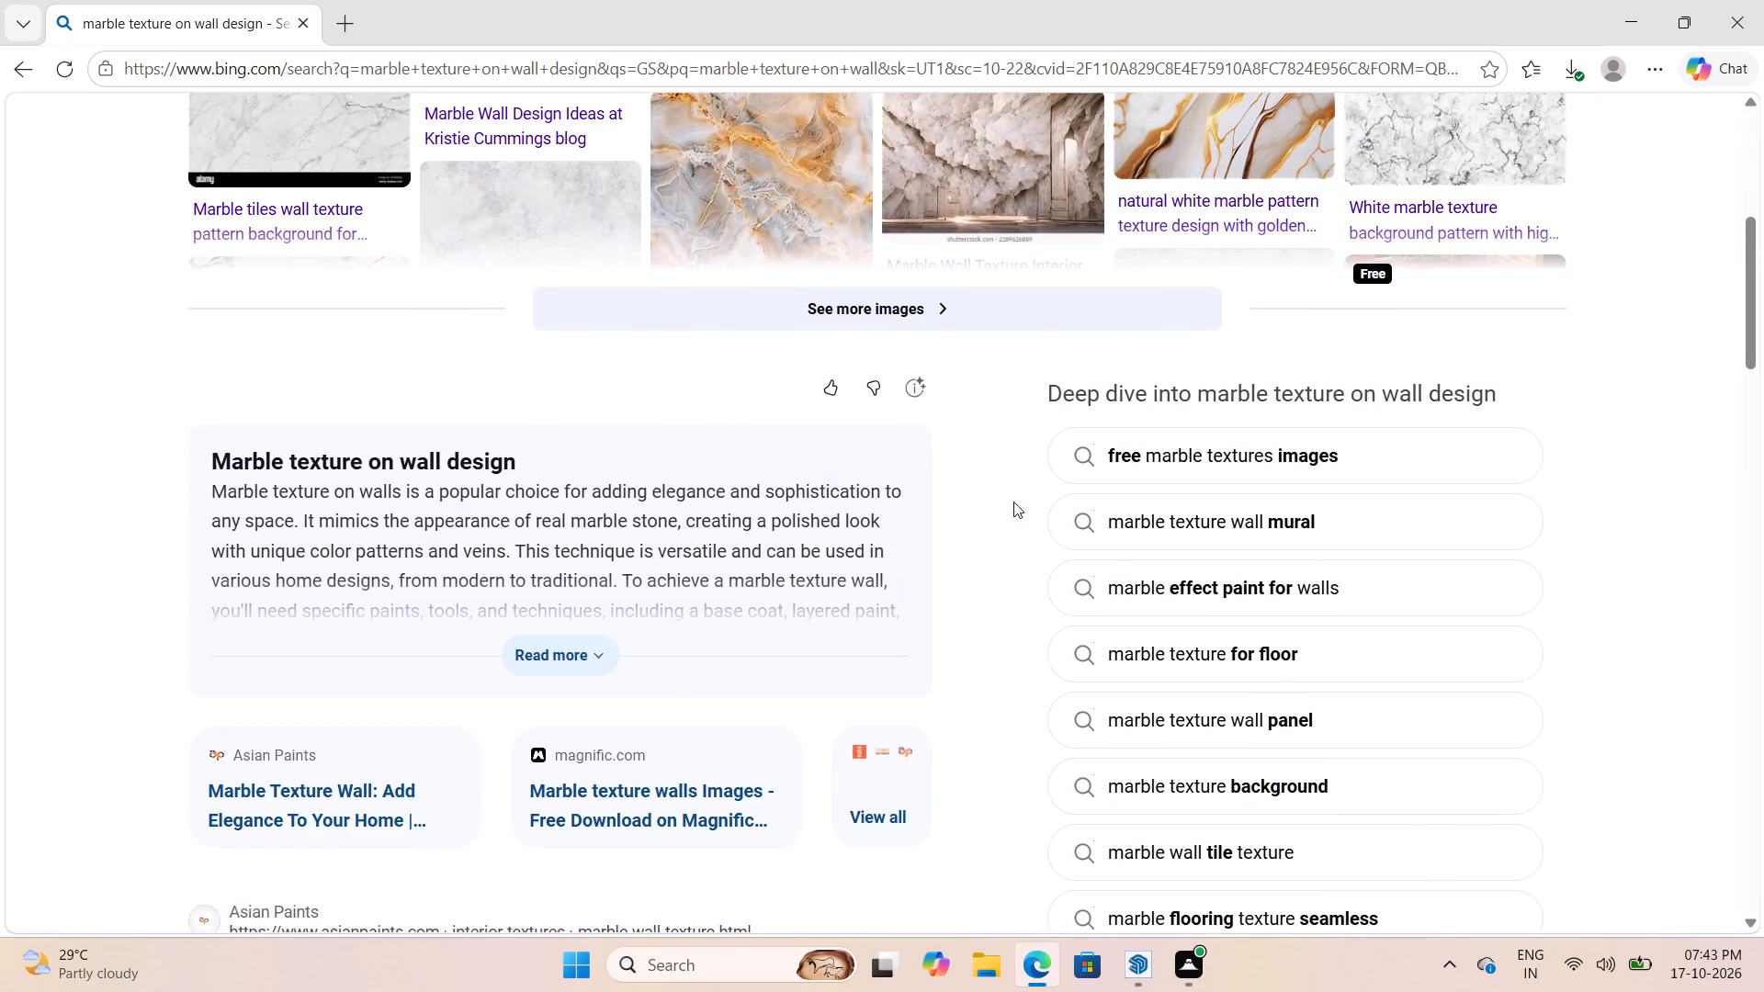
scroll(1058, 555, "up", 10)
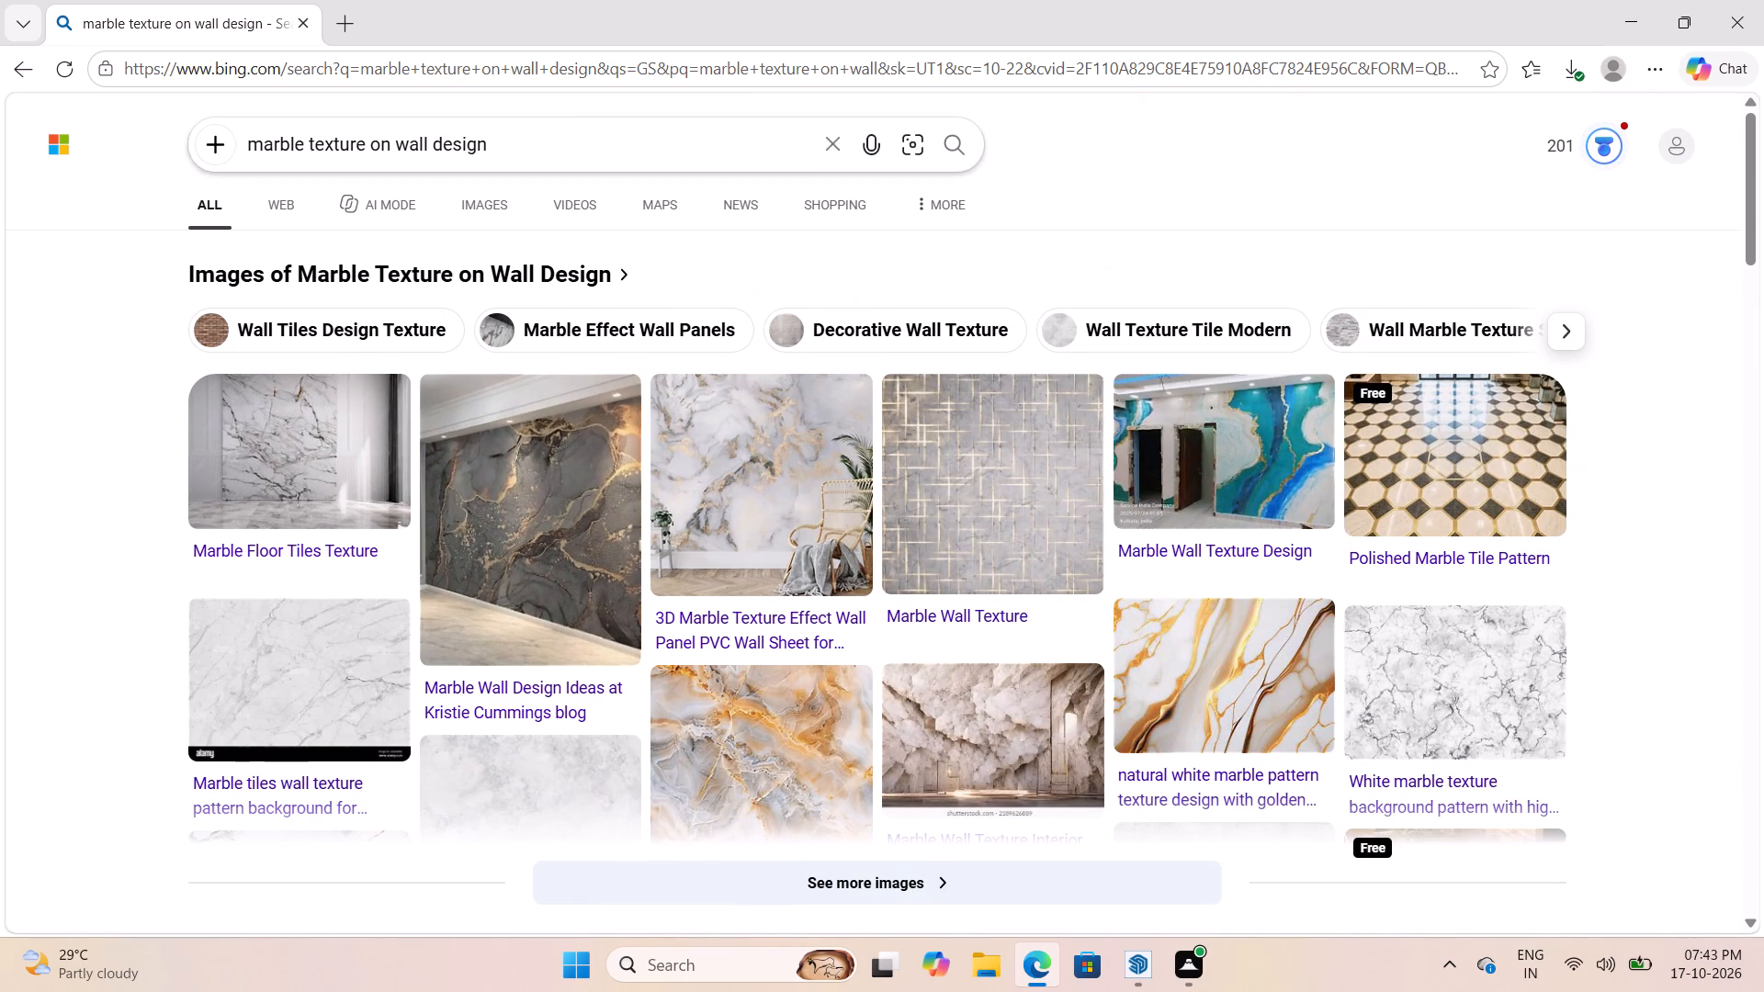
left_click(487, 215)
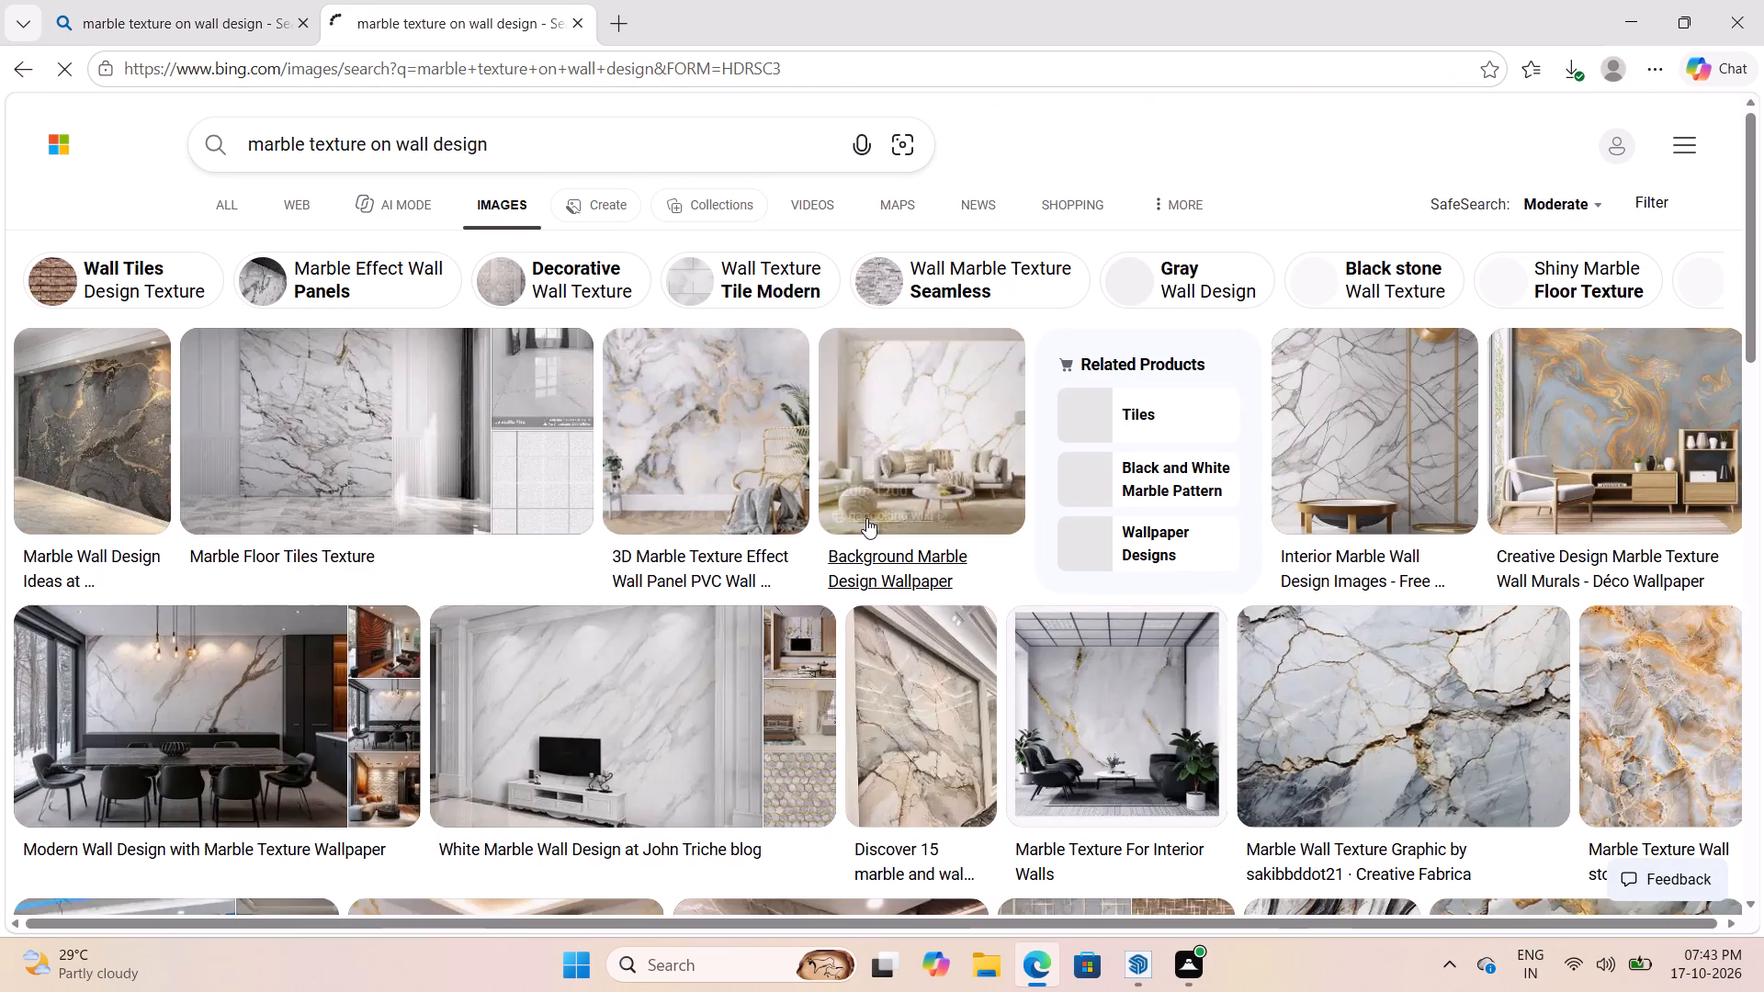
scroll(928, 671, "down", 5)
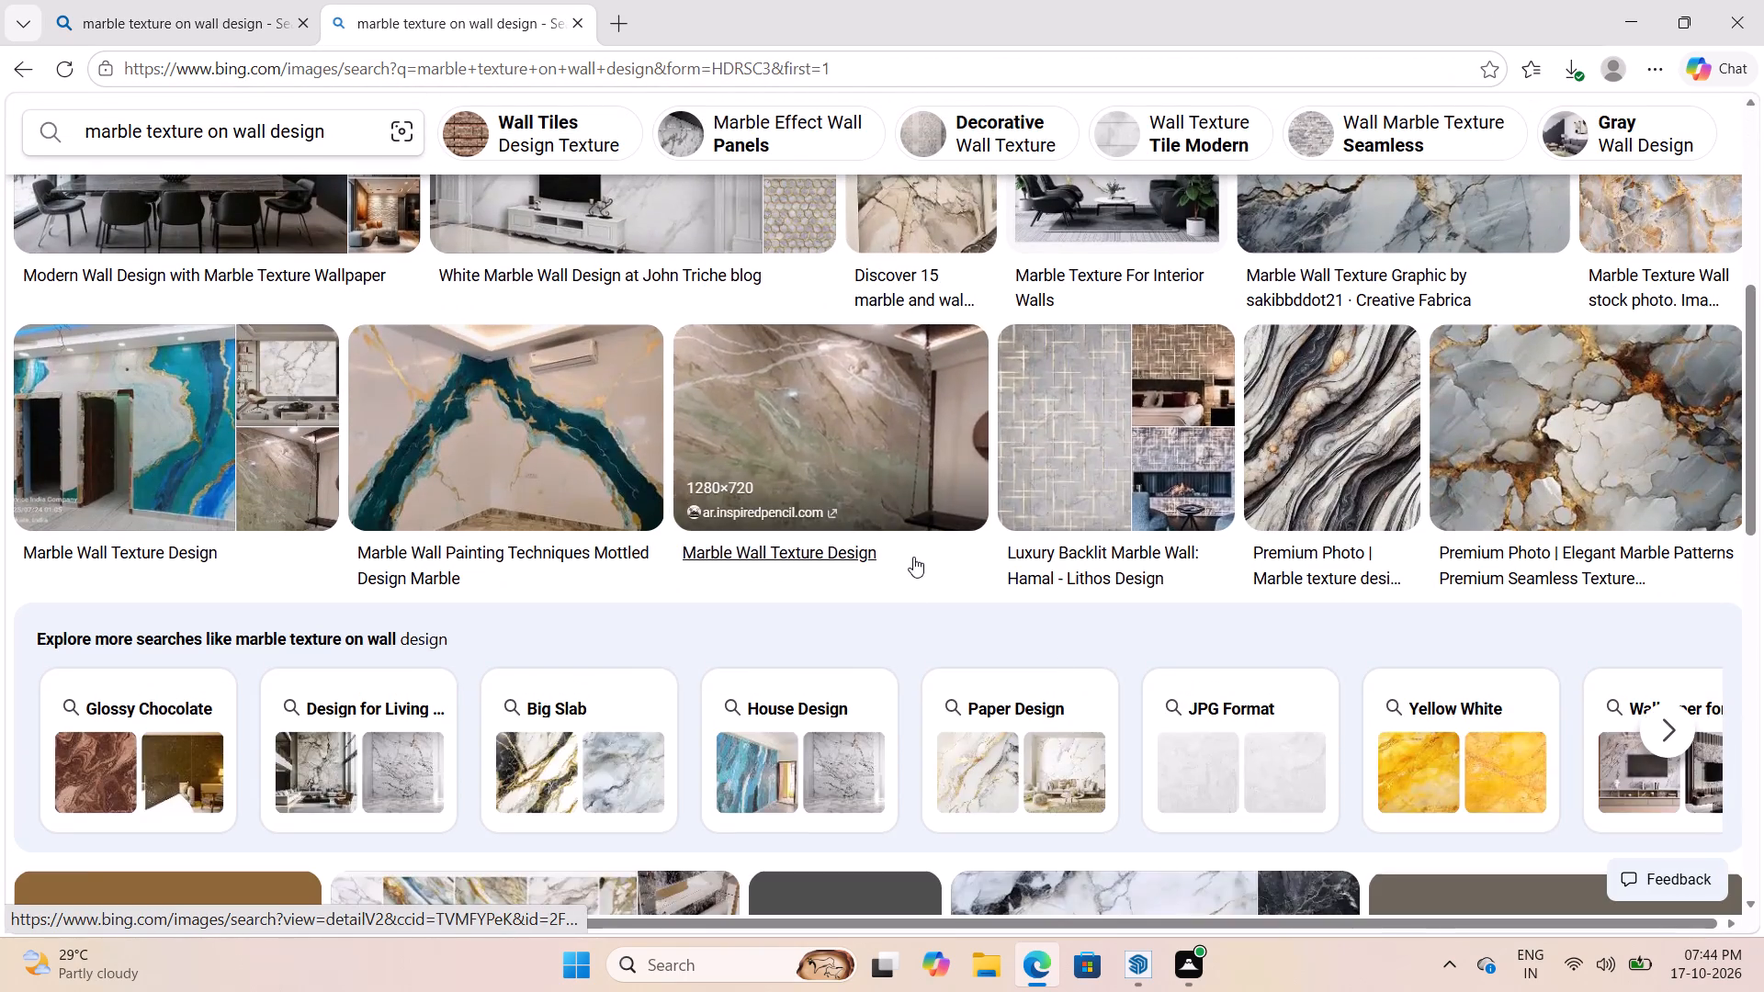
scroll(910, 577, "down", 5)
scroll(539, 231, "up", 9)
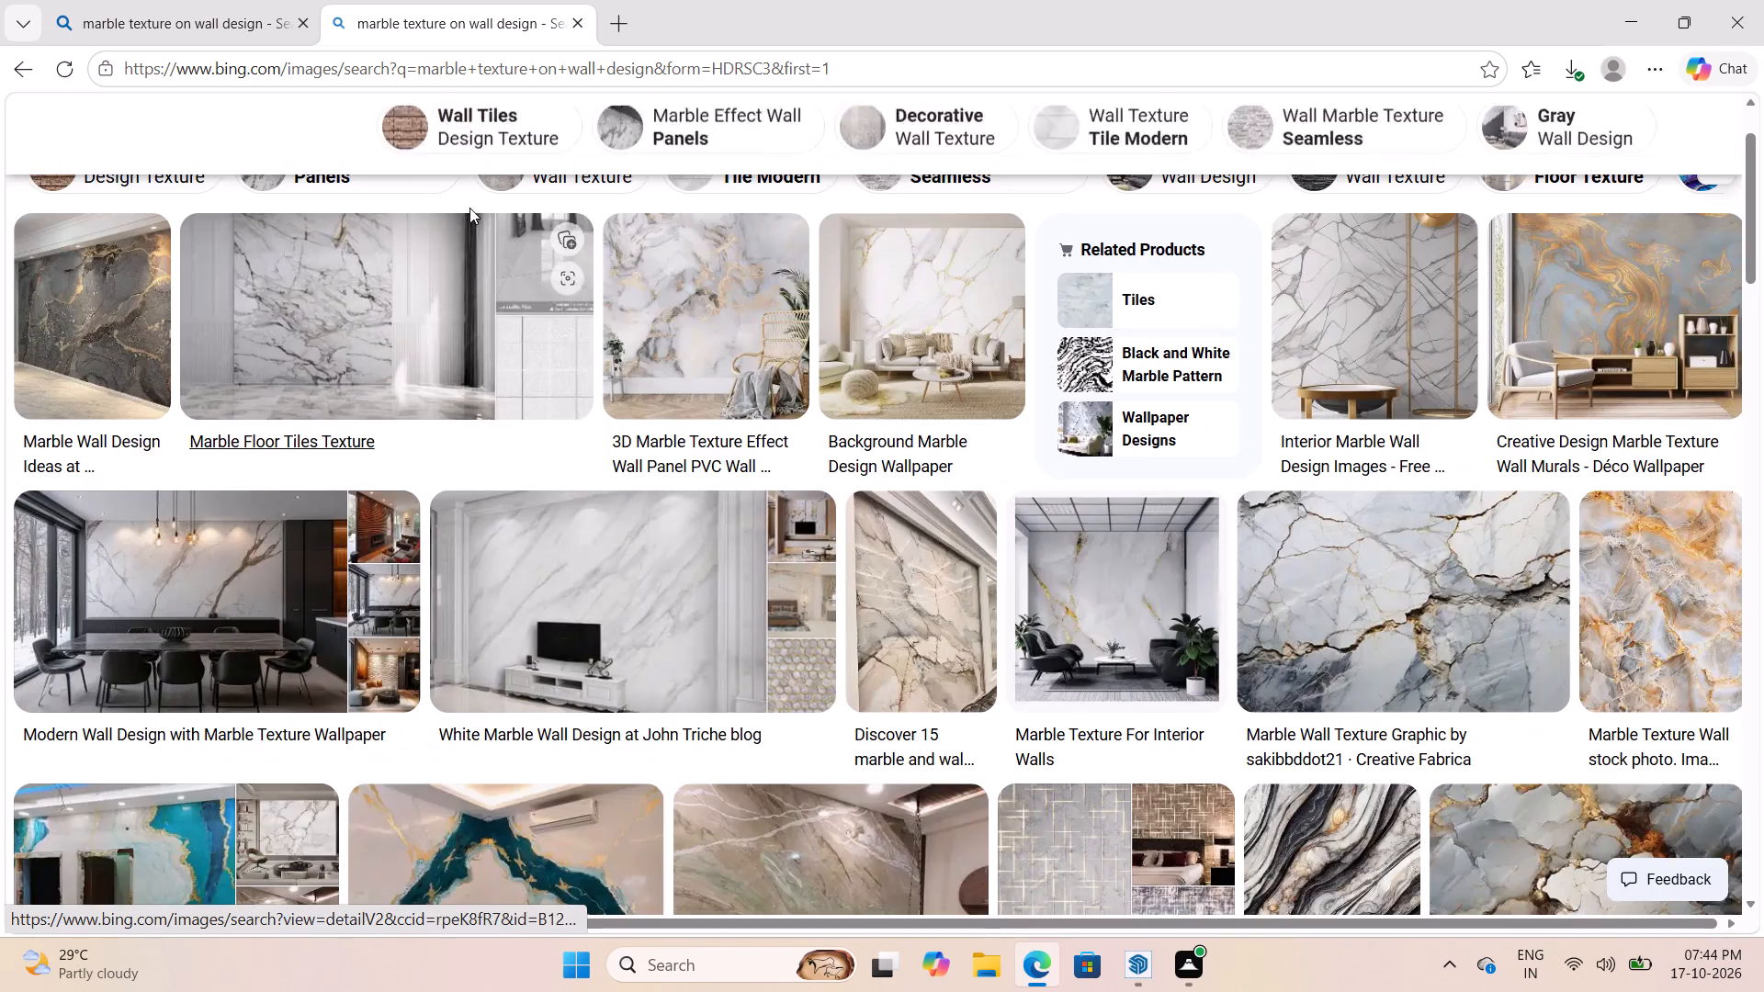
scroll(467, 207, "up", 4)
scroll(689, 521, "down", 6)
scroll(629, 414, "up", 16)
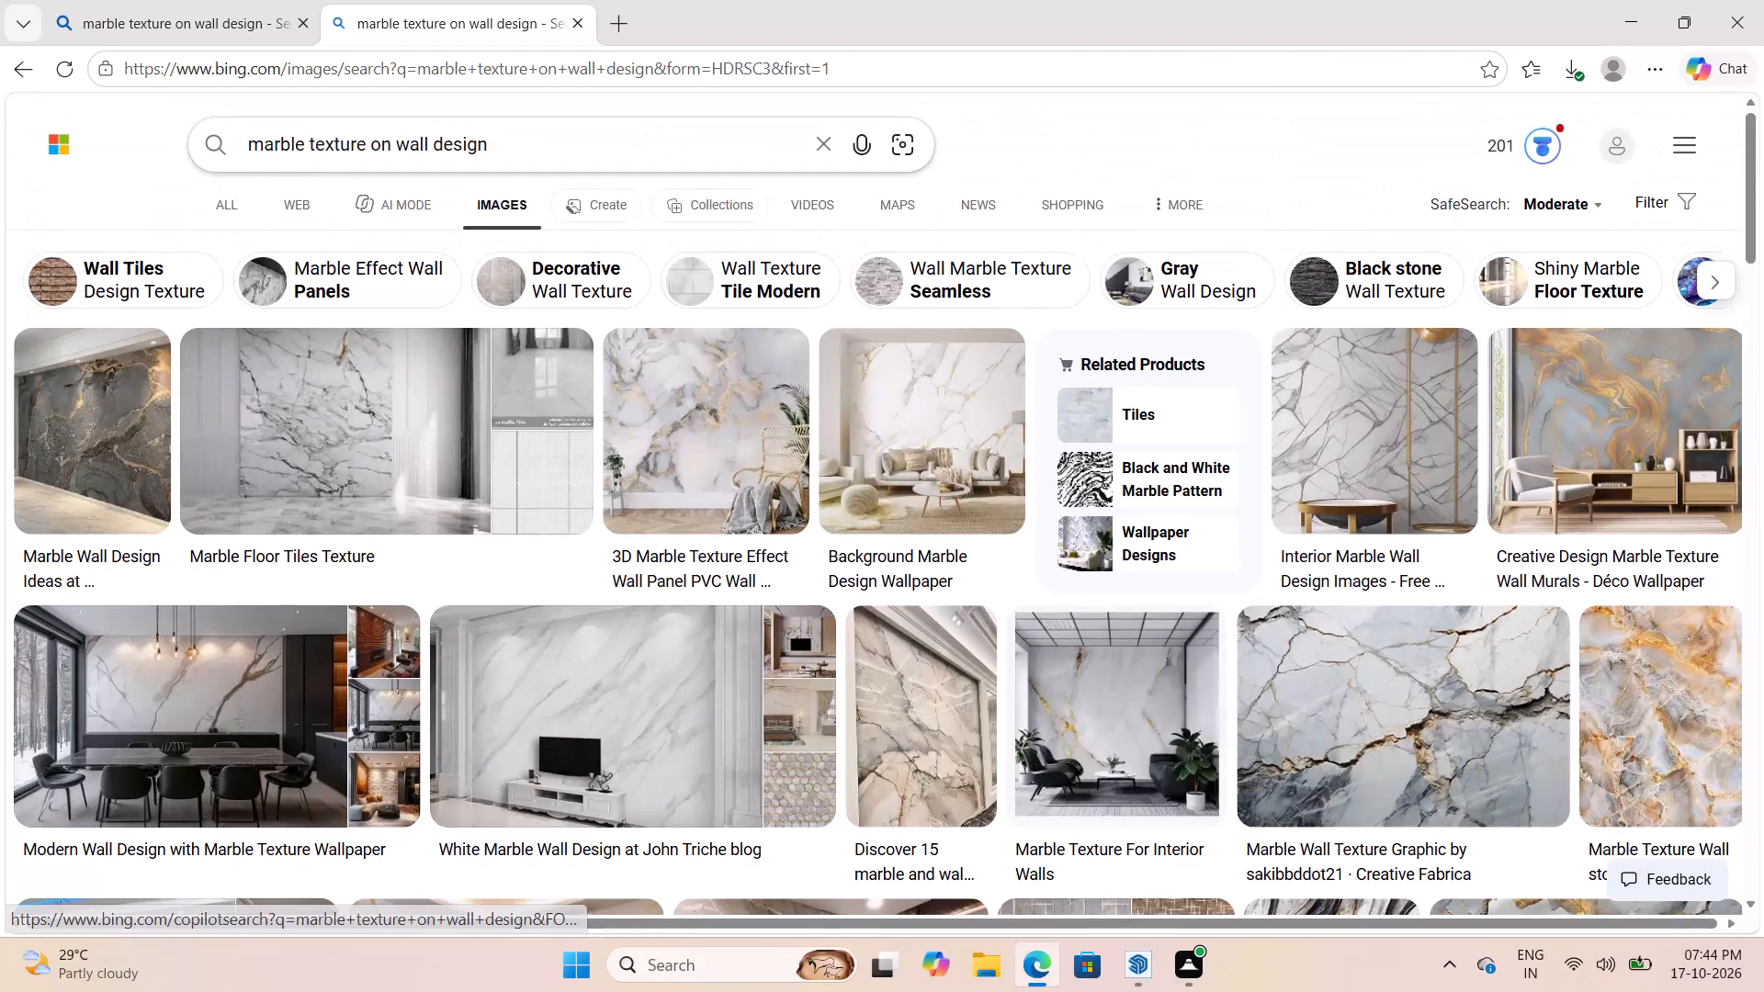
Change the image search to "marble texture on elevation".
left_click(527, 141)
key("space")
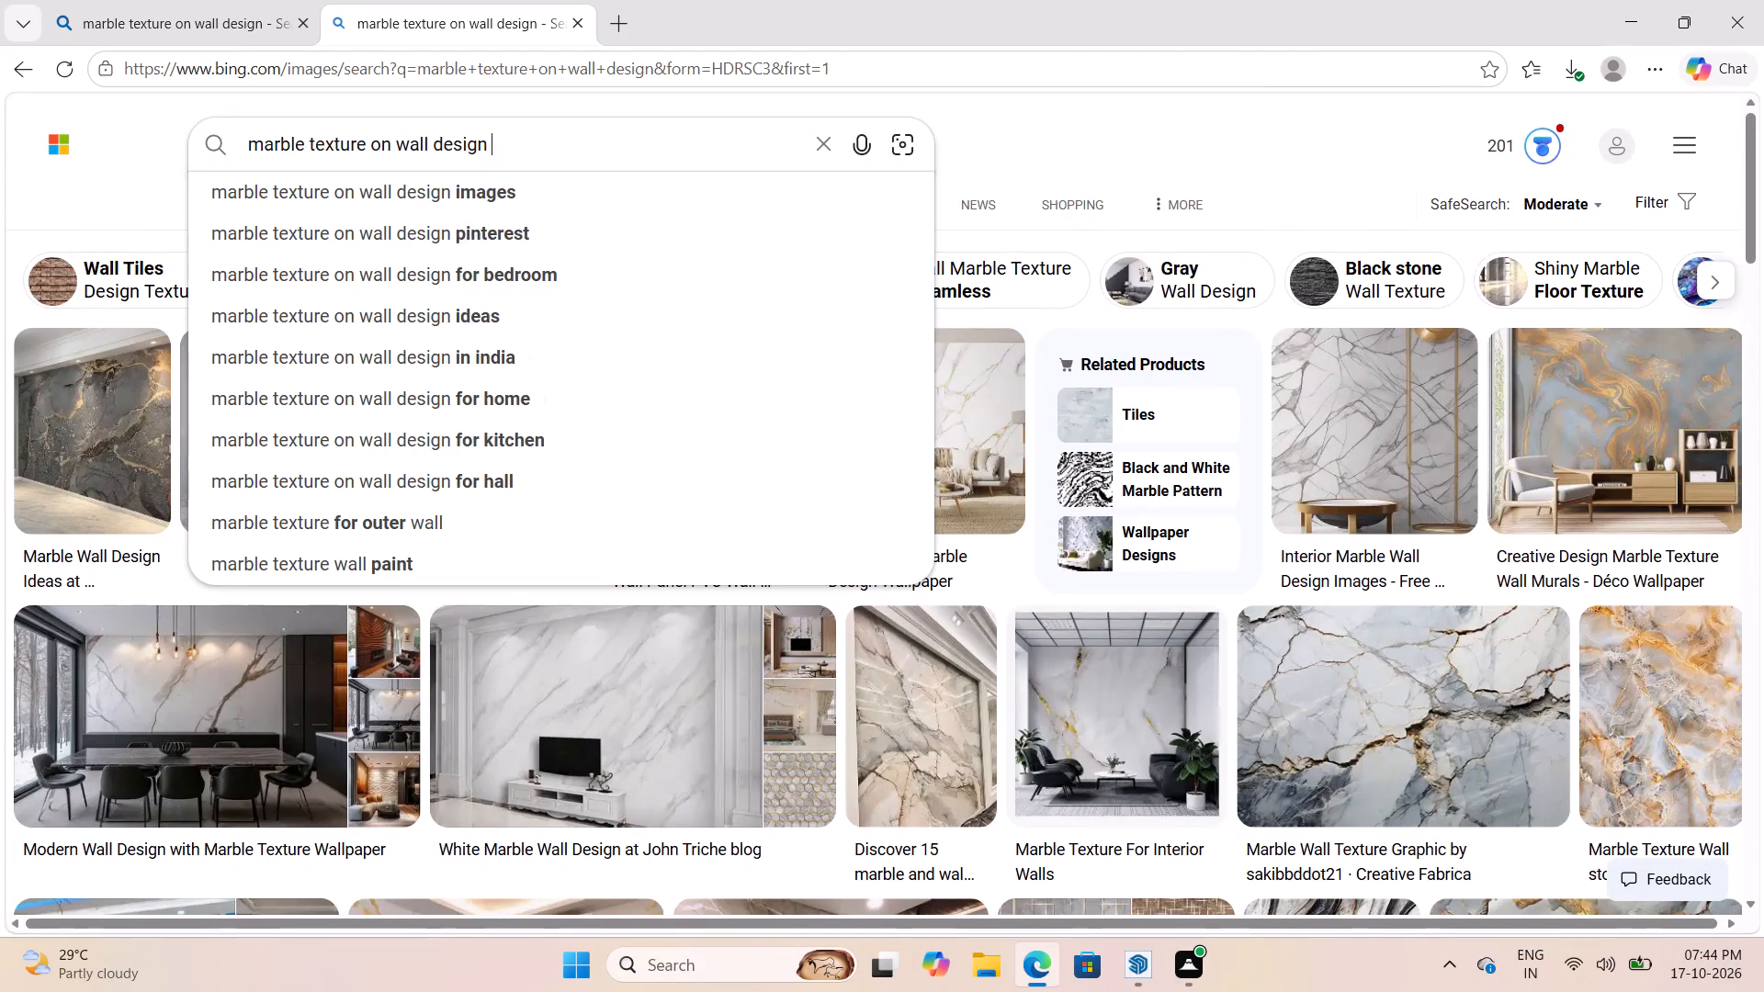
key("BackSpace")
key("BackSpace")
key("BackSpace")
key("BackSpace")
key("BackSpace")
key("BackSpace")
key("BackSpace")
key("BackSpace")
key("BackSpace")
key("BackSpace")
key("BackSpace")
key("BackSpace")
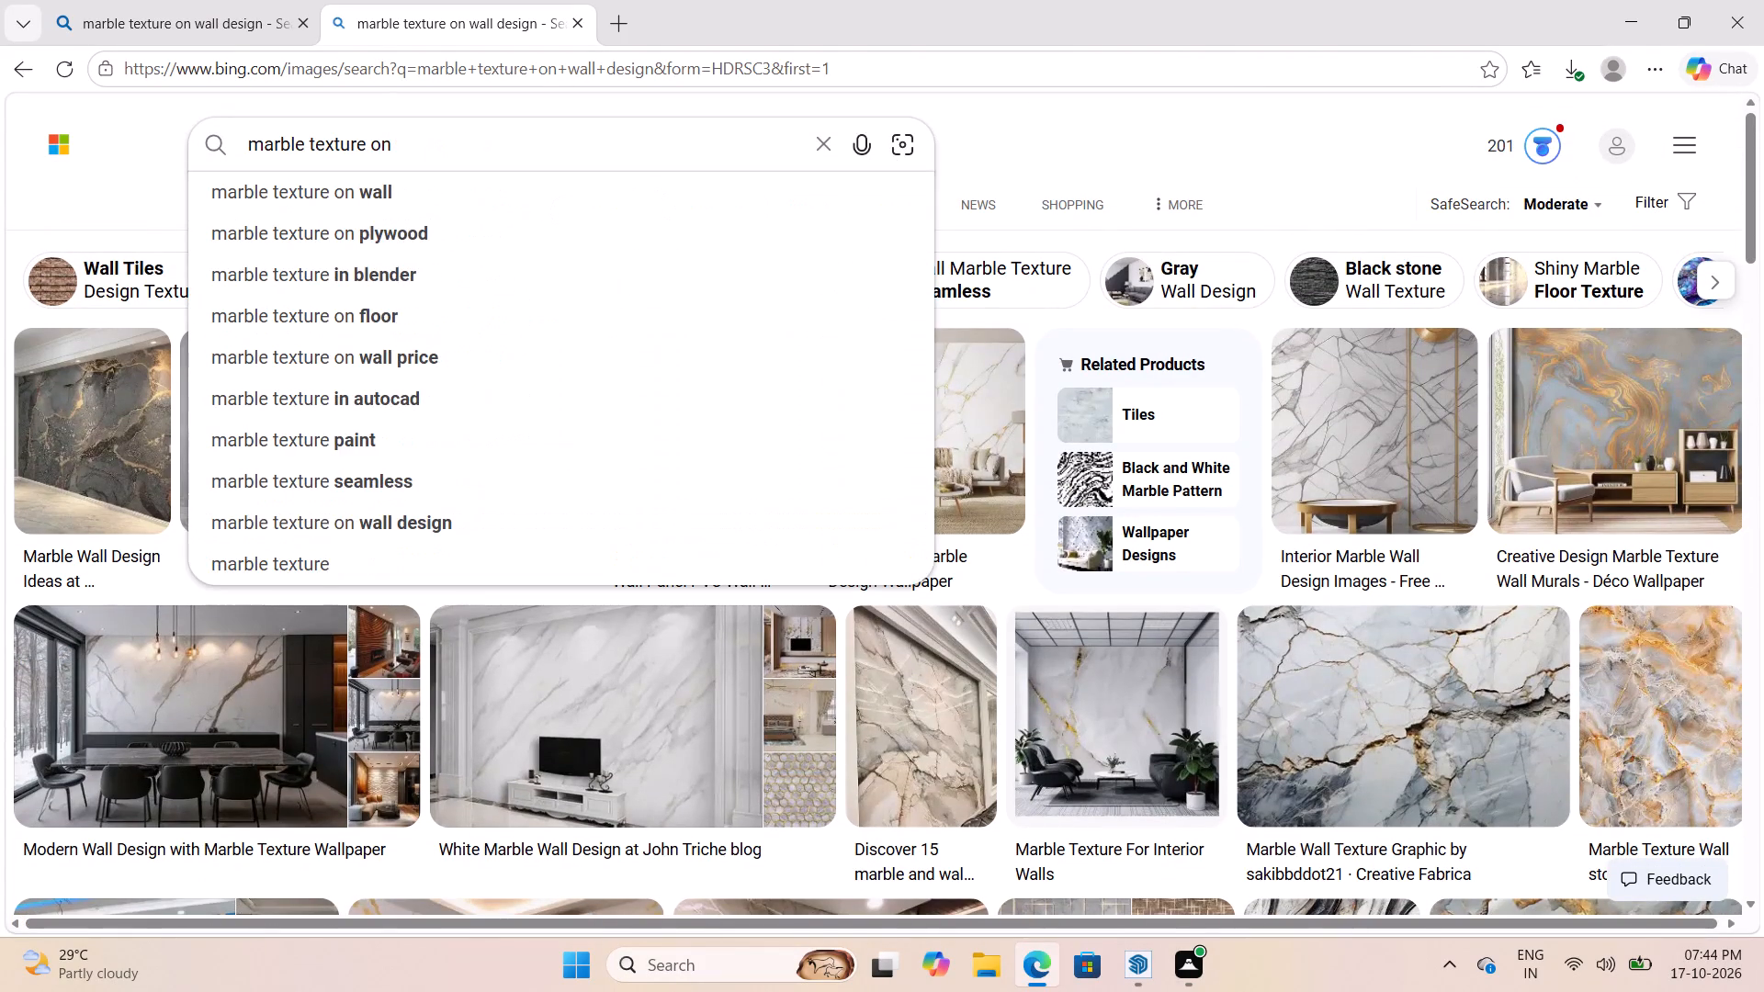
type("elevation")
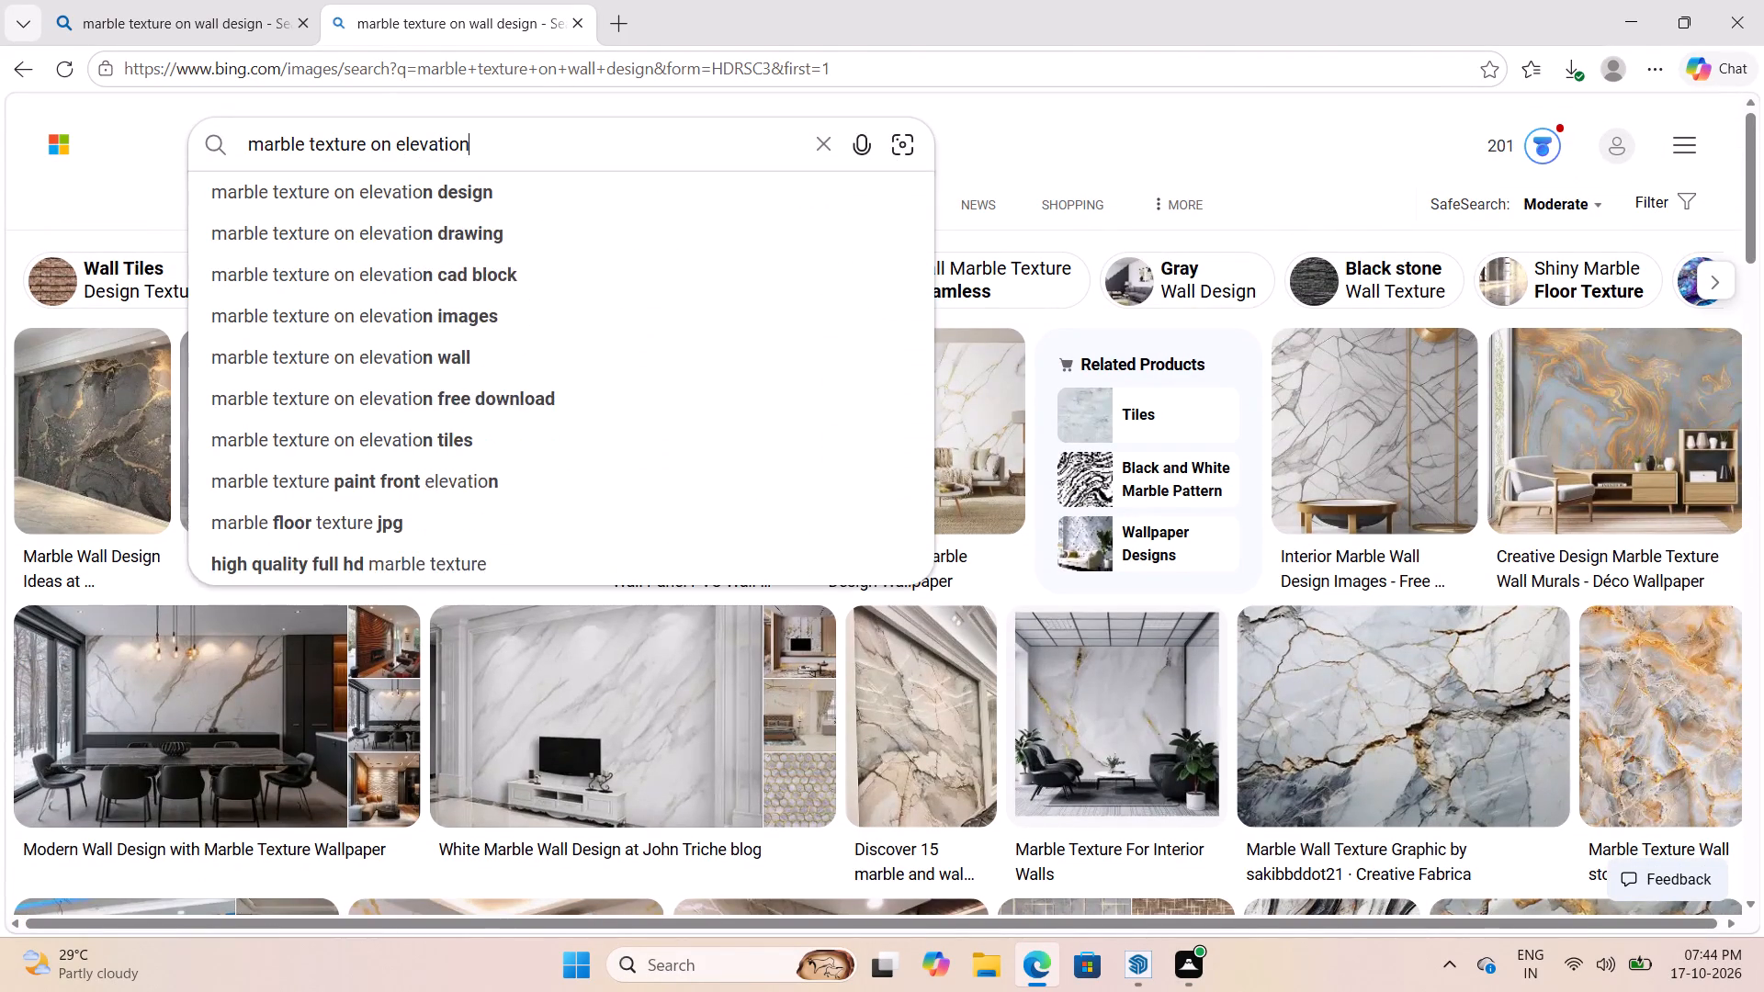
key("space")
key("Return")
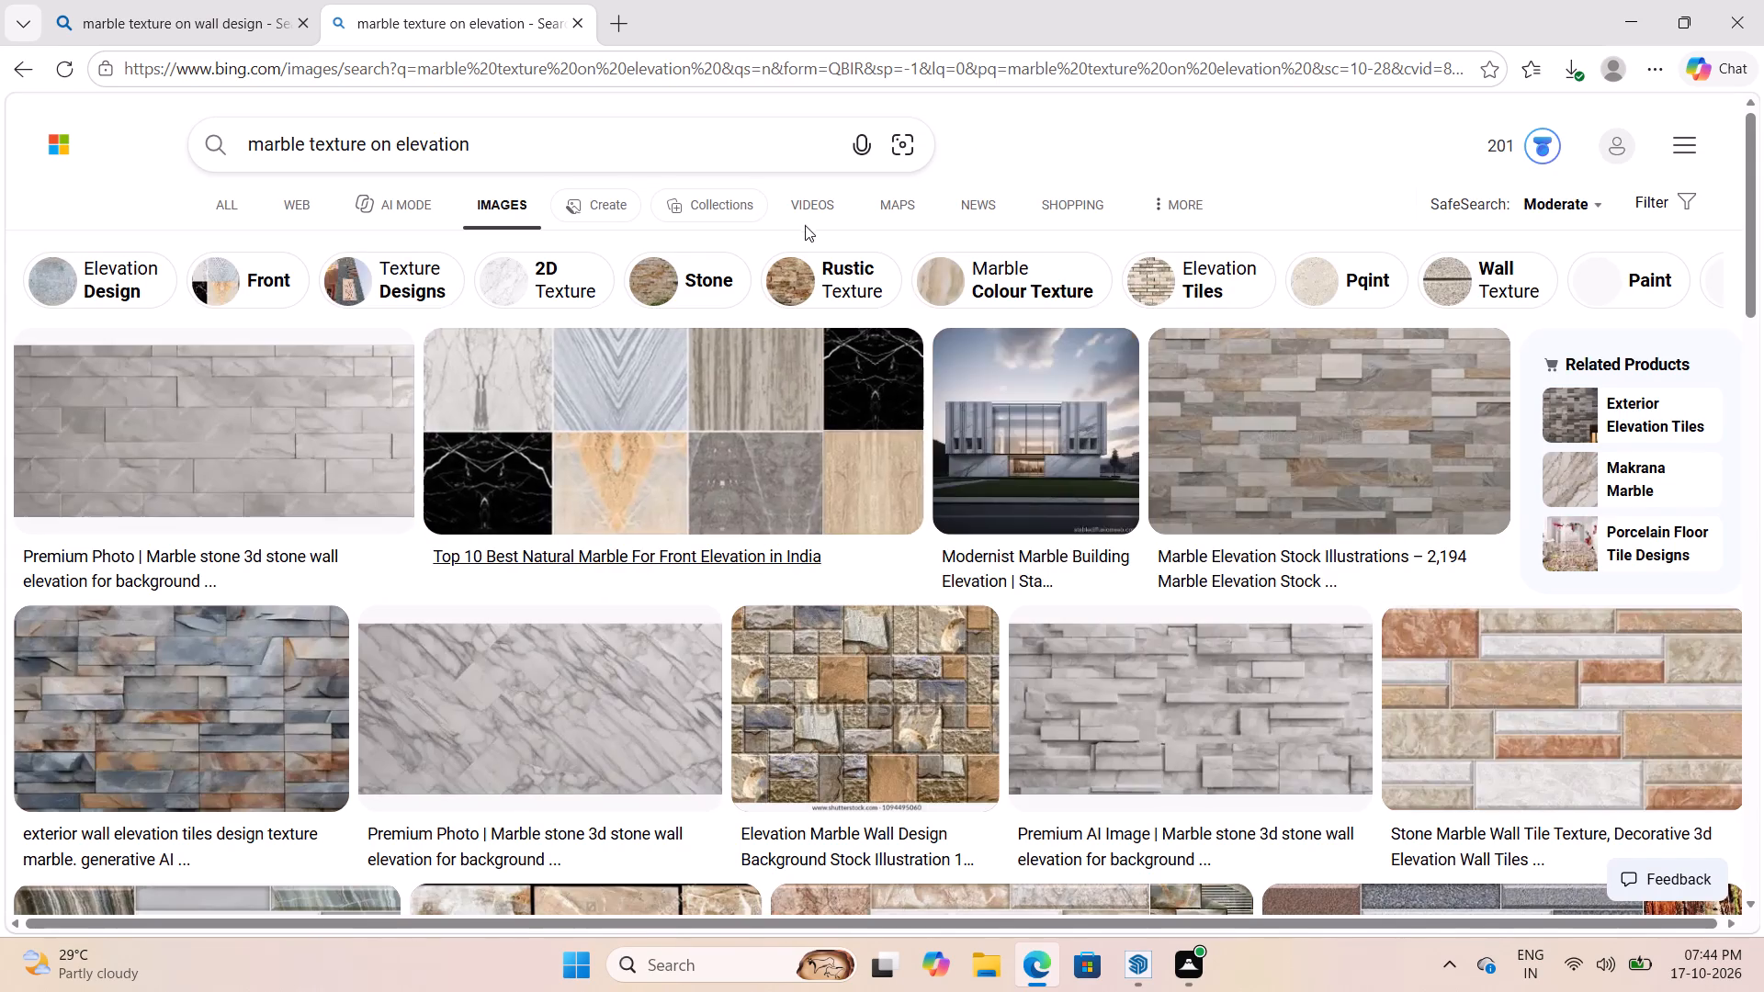
Examine the marble elevation image results for textures suited to the building's outer walls.
scroll(766, 493, "down", 7)
scroll(830, 583, "down", 7)
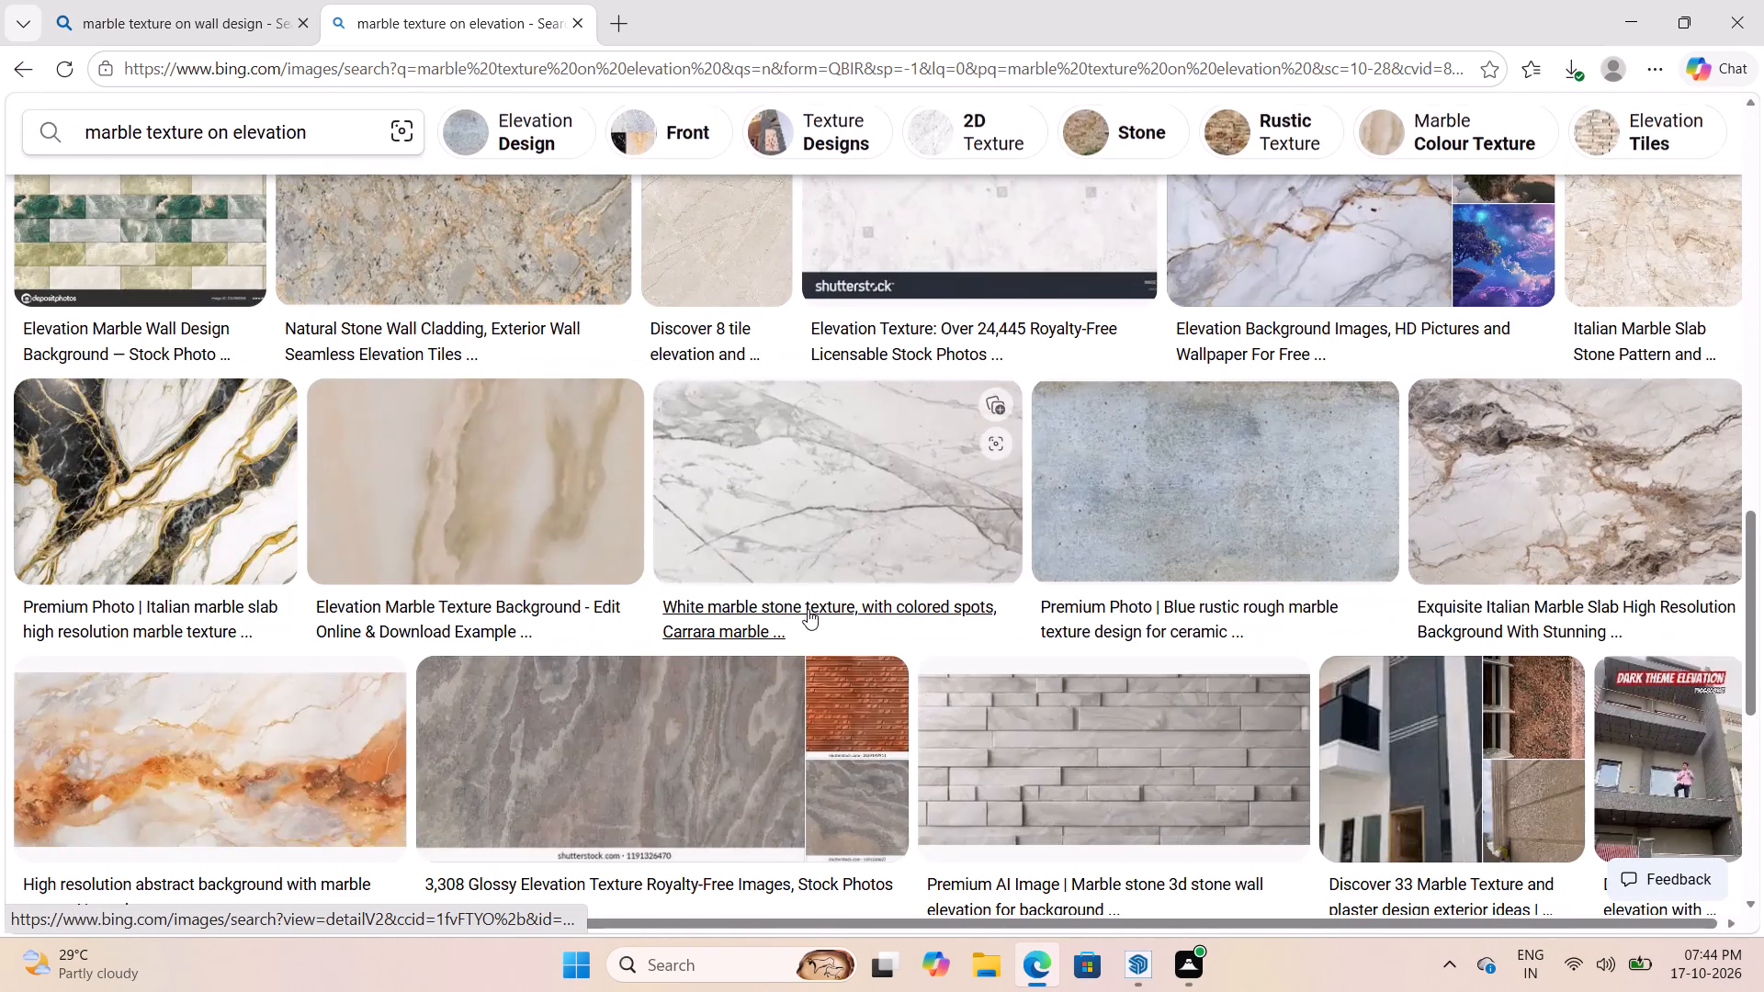
scroll(808, 609, "down", 15)
scroll(762, 669, "up", 5)
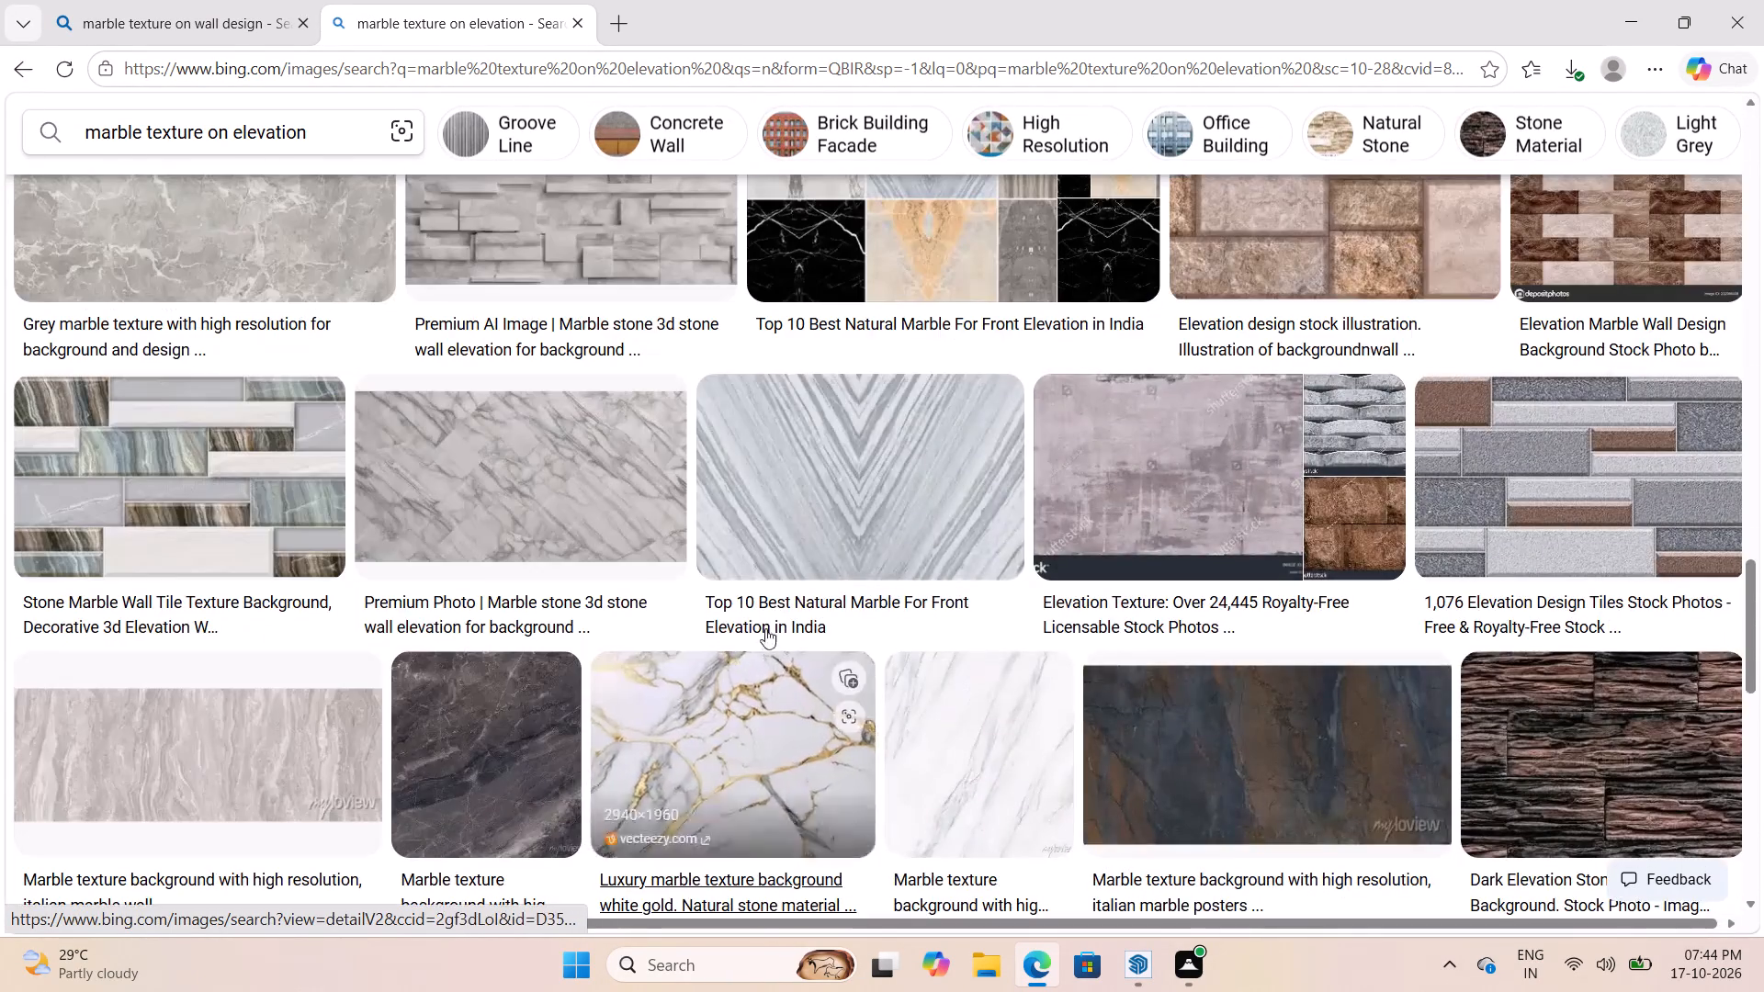
scroll(1269, 478, "up", 4)
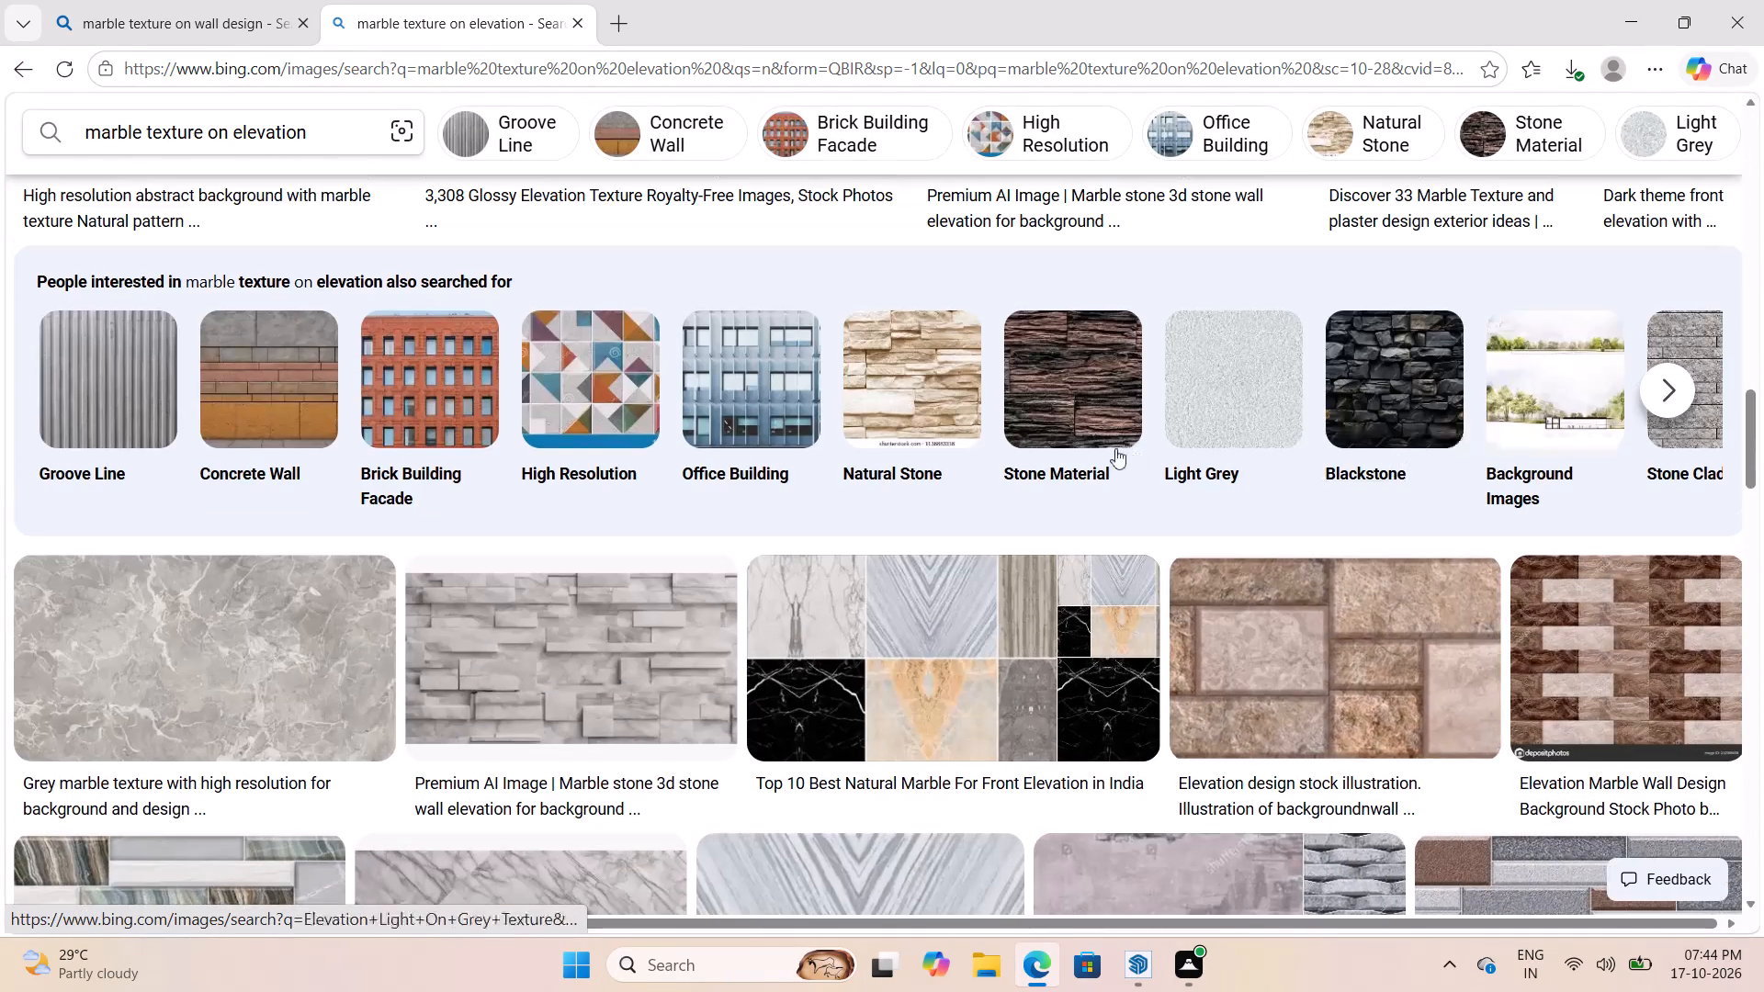
scroll(1061, 422, "up", 8)
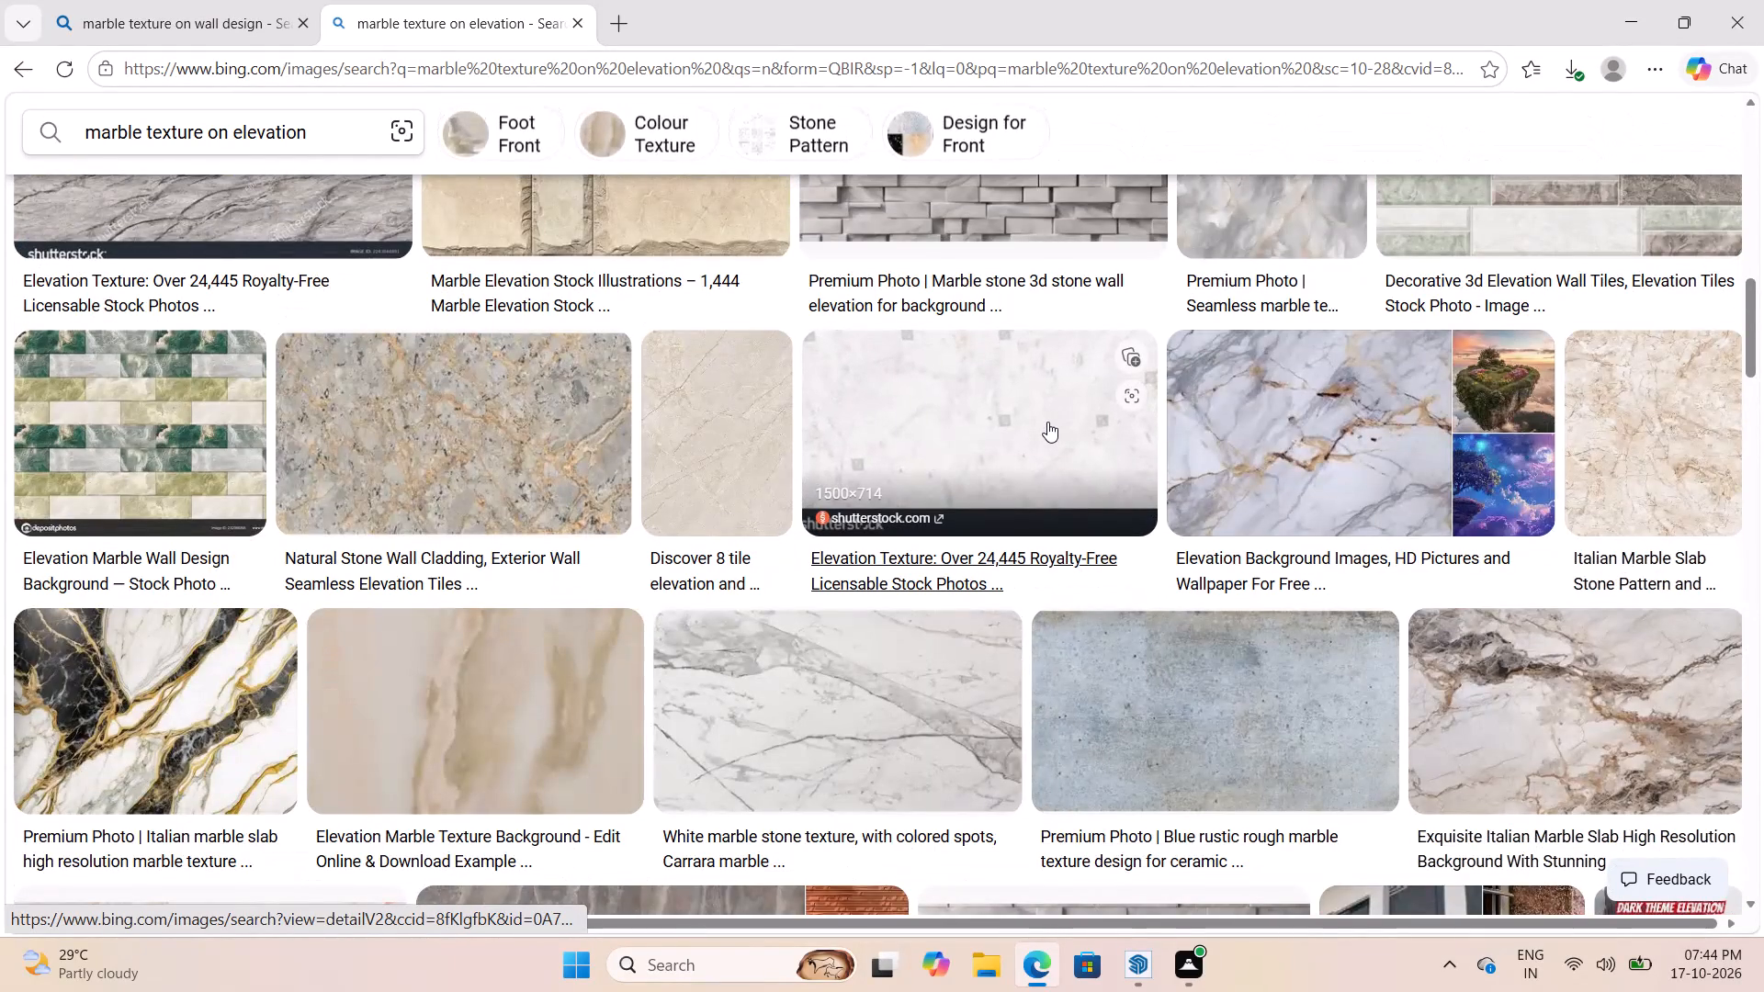
scroll(1018, 371, "up", 18)
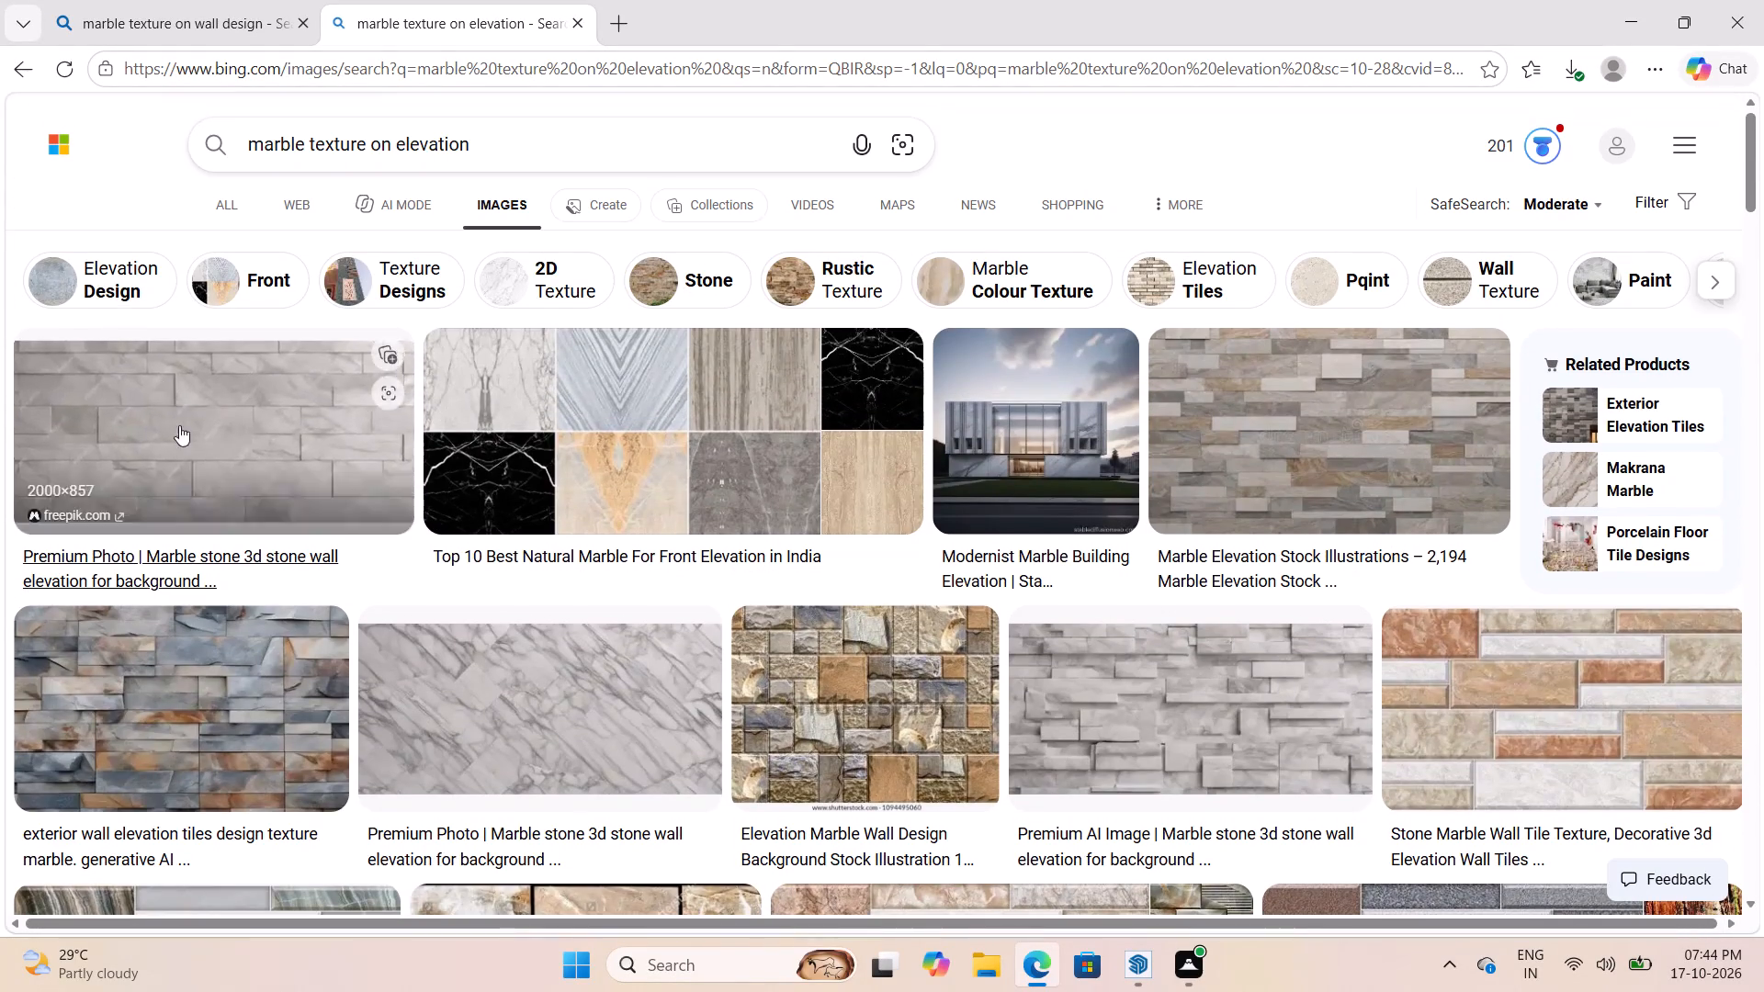
Narrow the image search to "marble texture on elevation white" and skim the results.
left_click(576, 143)
type("white")
key("space")
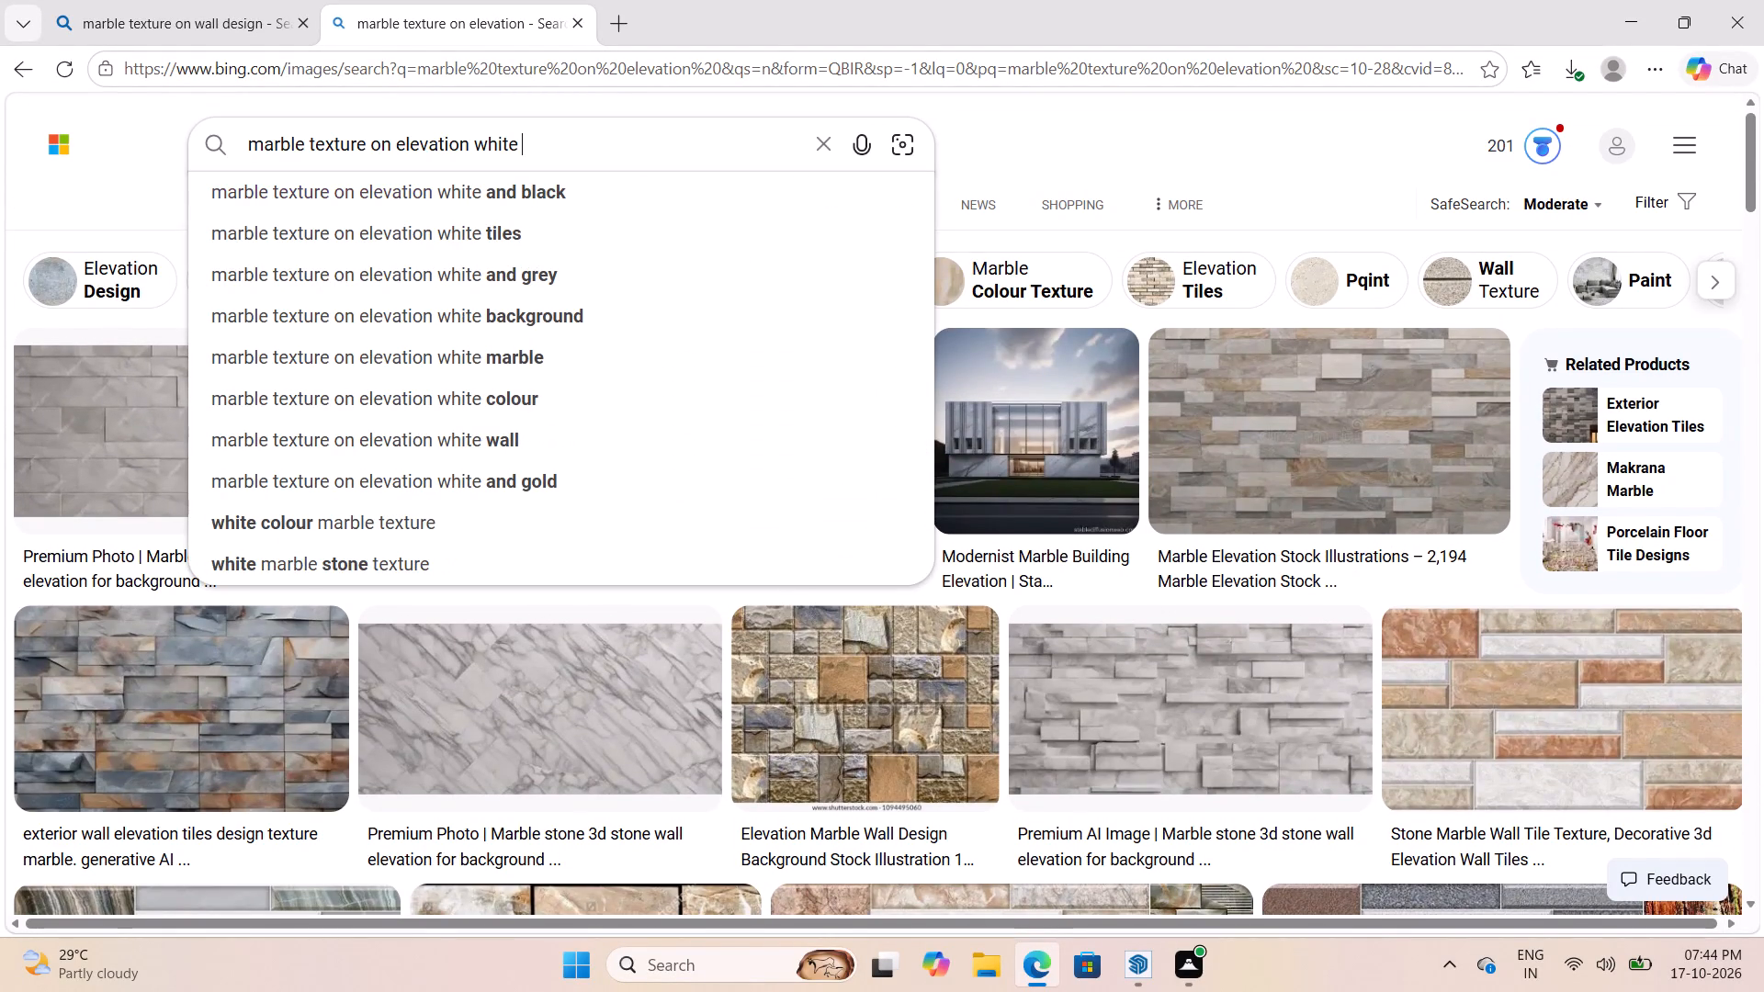
key("Return")
scroll(1182, 406, "down", 5)
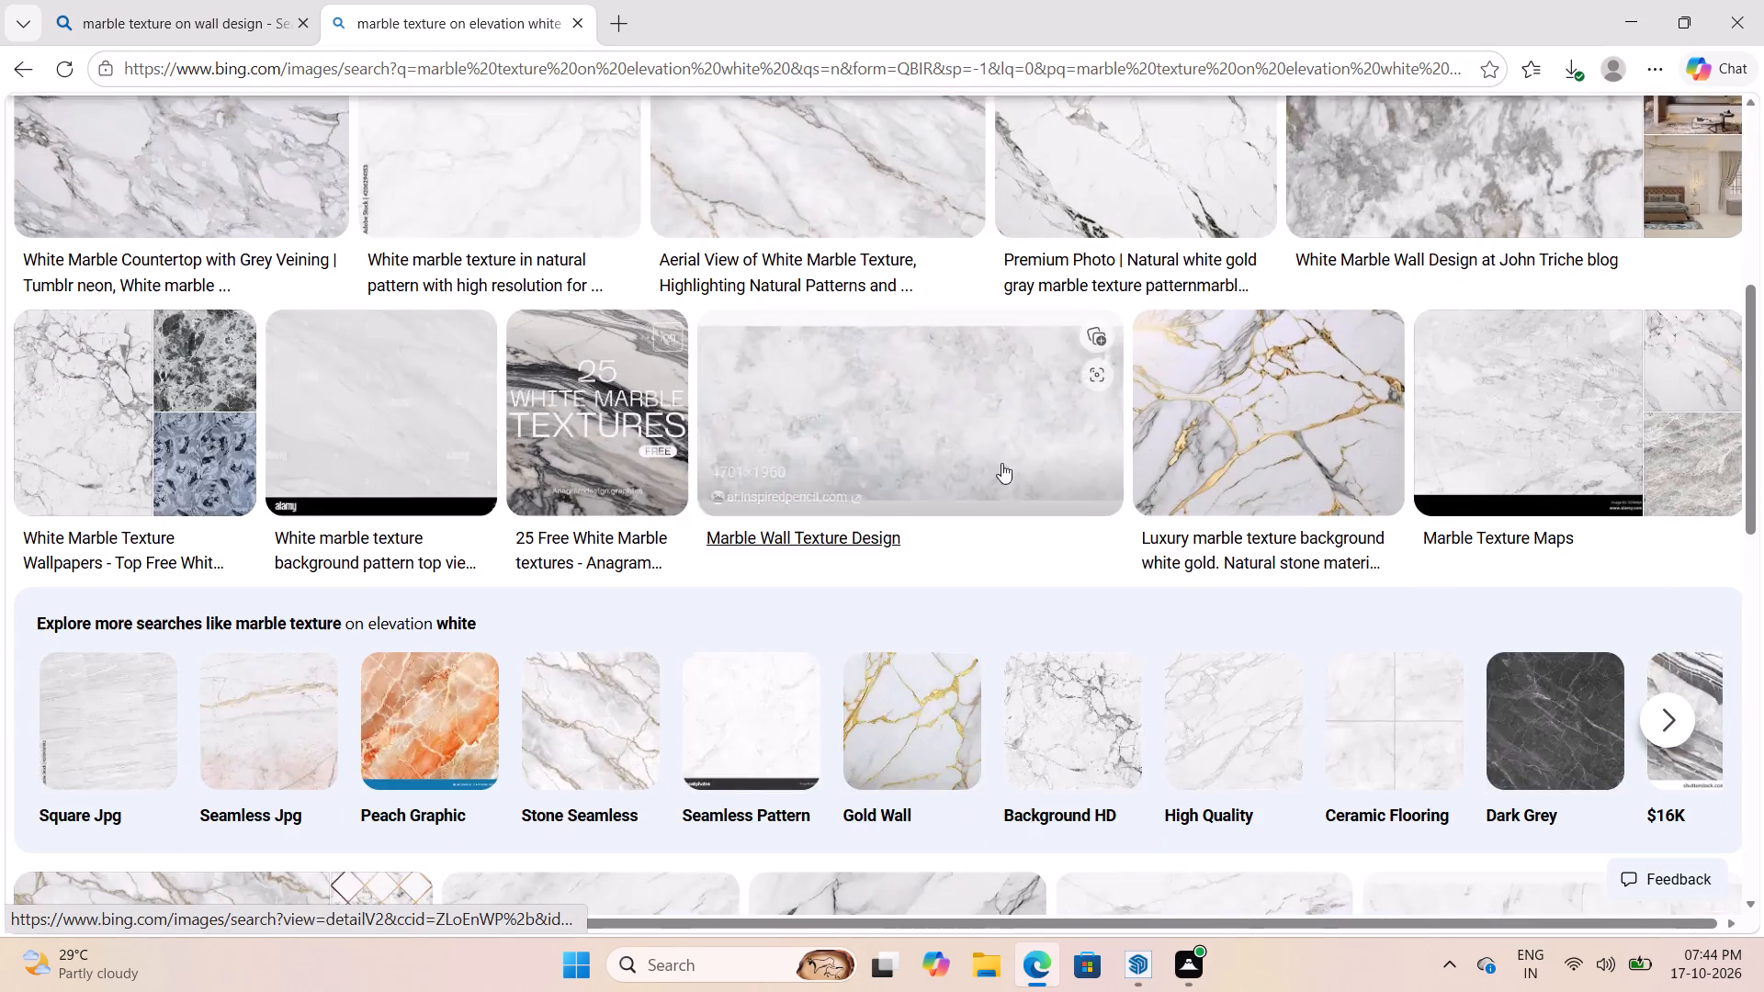
scroll(687, 289, "up", 14)
Narrow the image search to "marble texture on elevation white glossy".
left_click(622, 134)
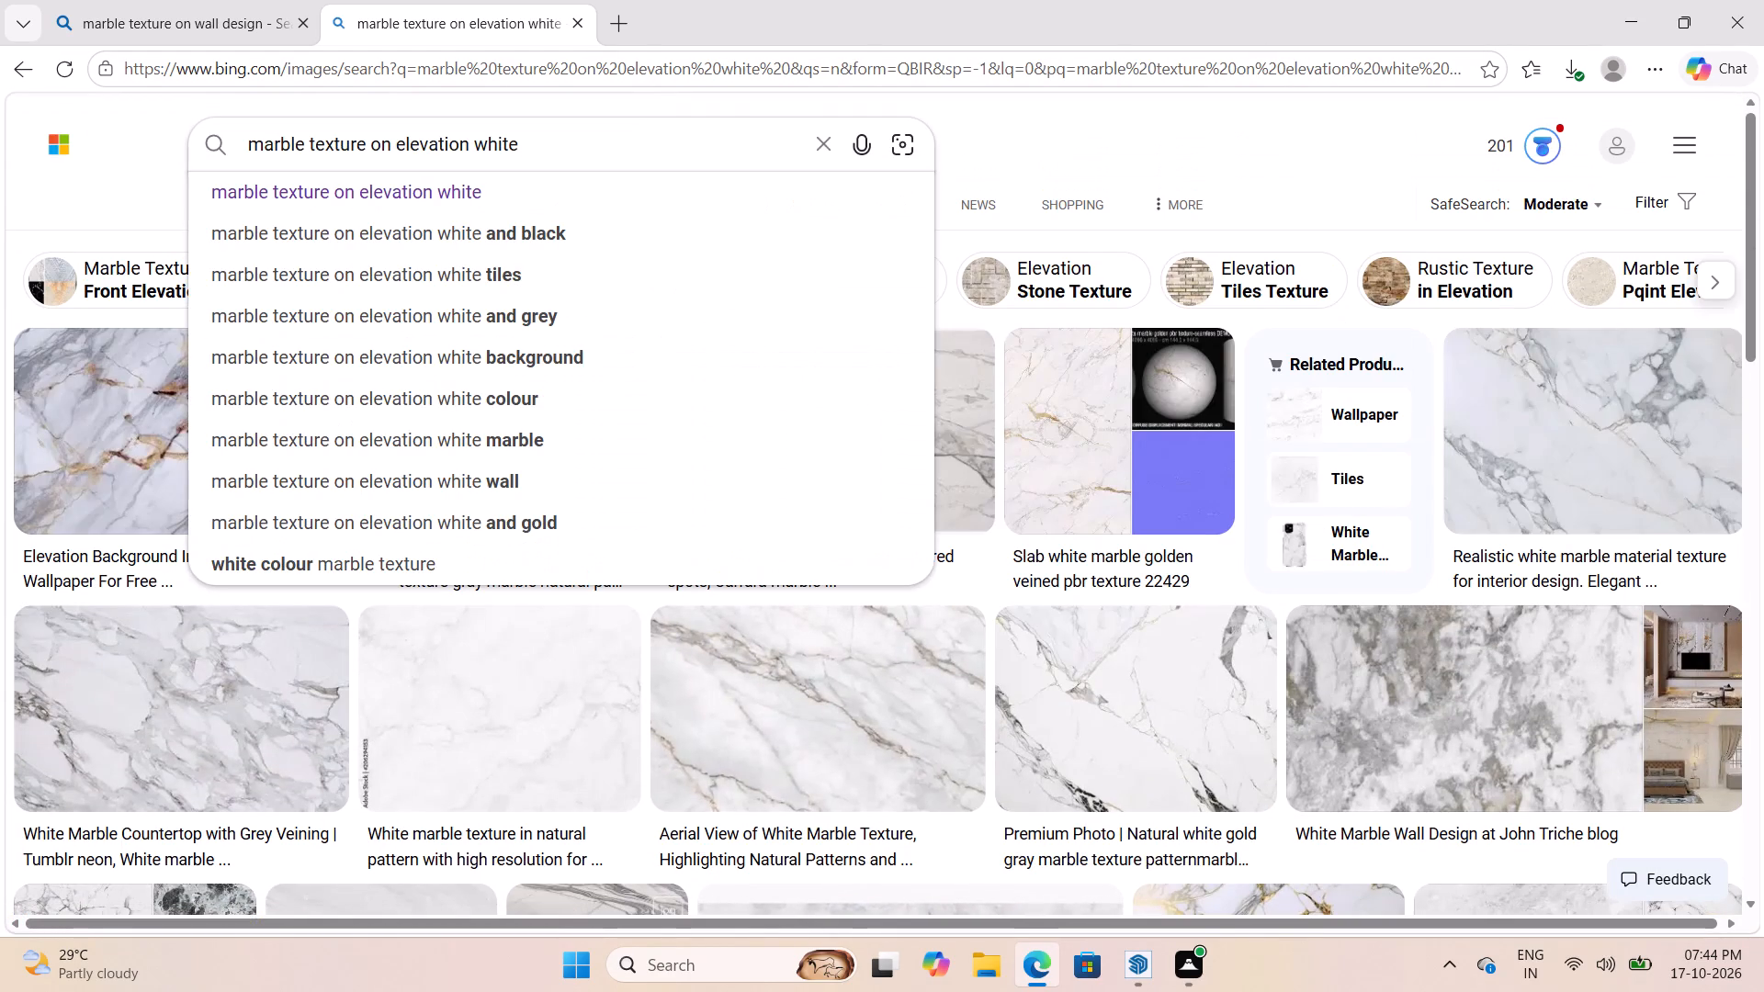
type("glossy")
key("Return")
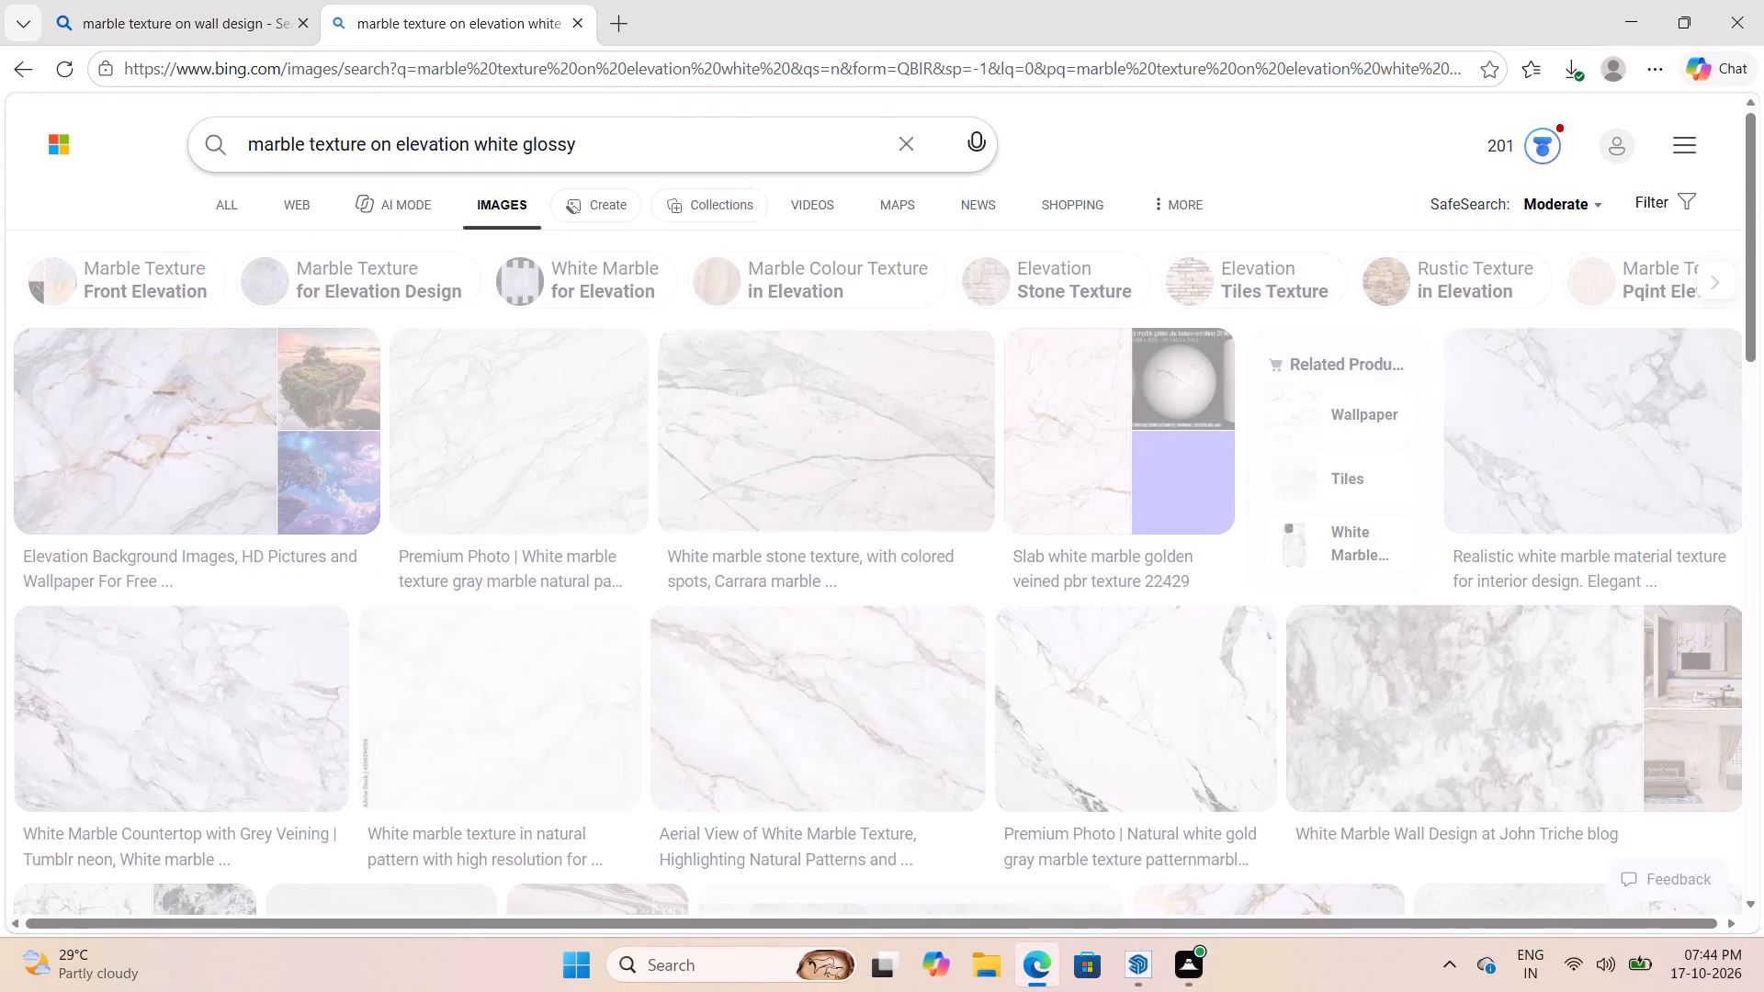
Examine the white glossy marble image results and compare their veining and finishes.
scroll(926, 491, "down", 7)
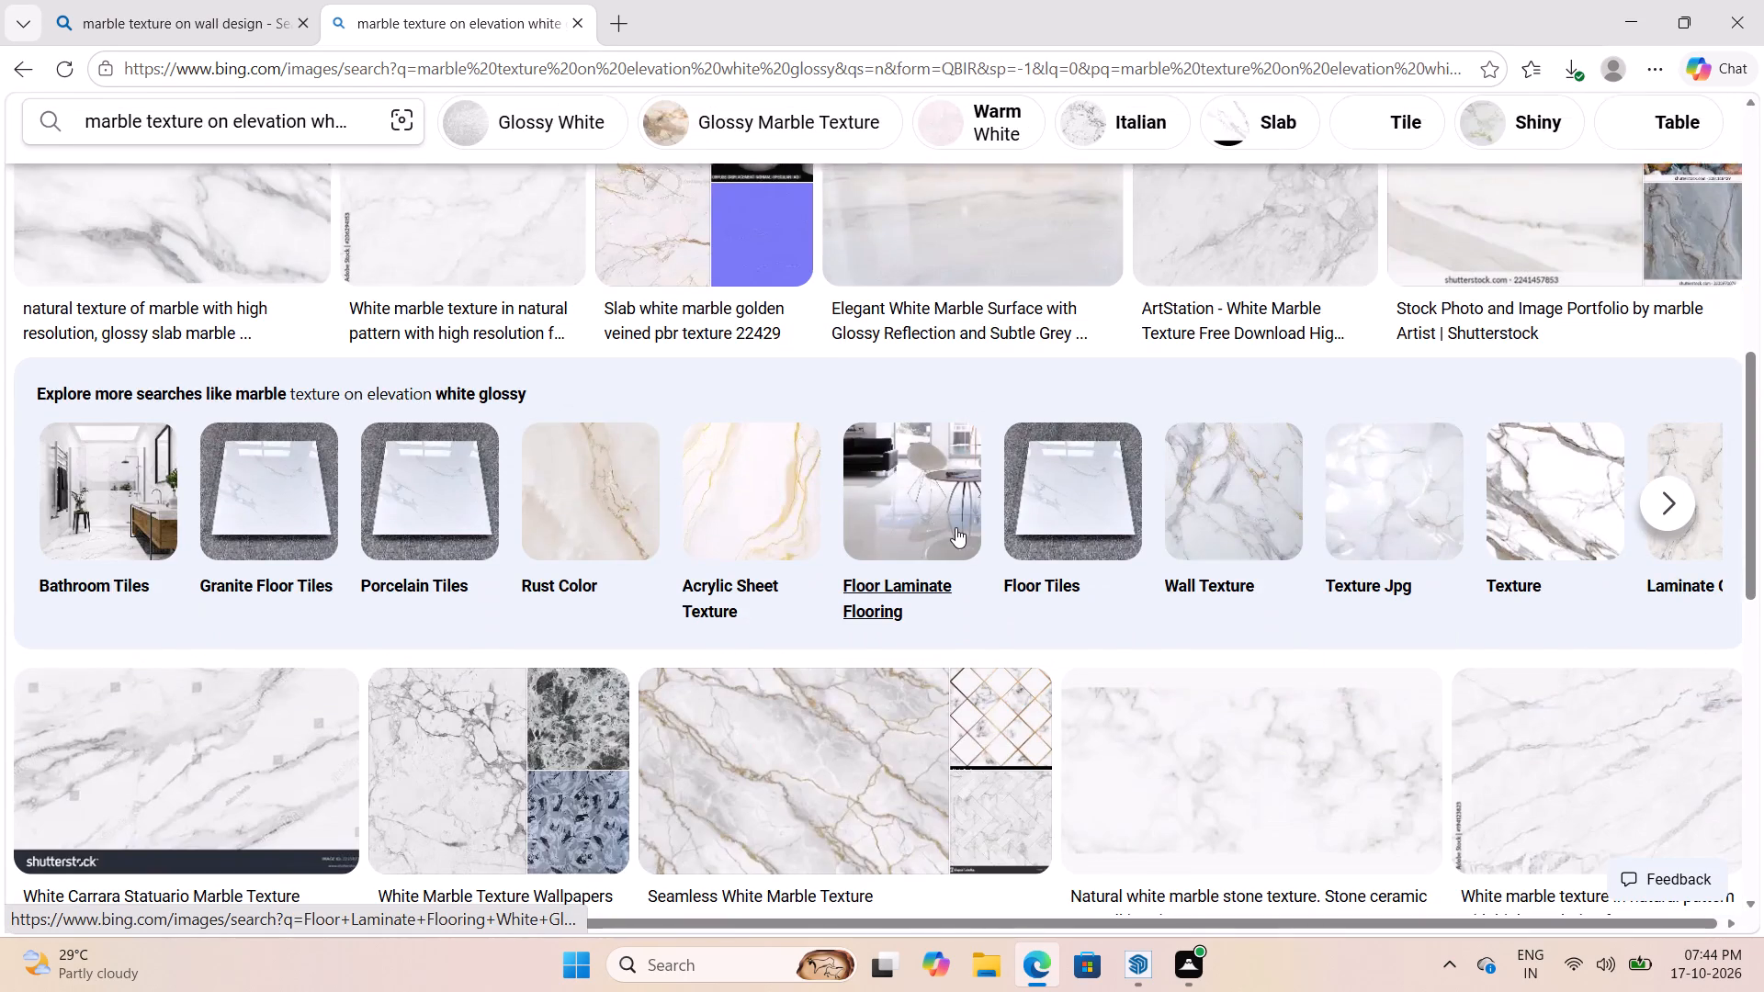
scroll(955, 527, "down", 6)
scroll(933, 557, "up", 3)
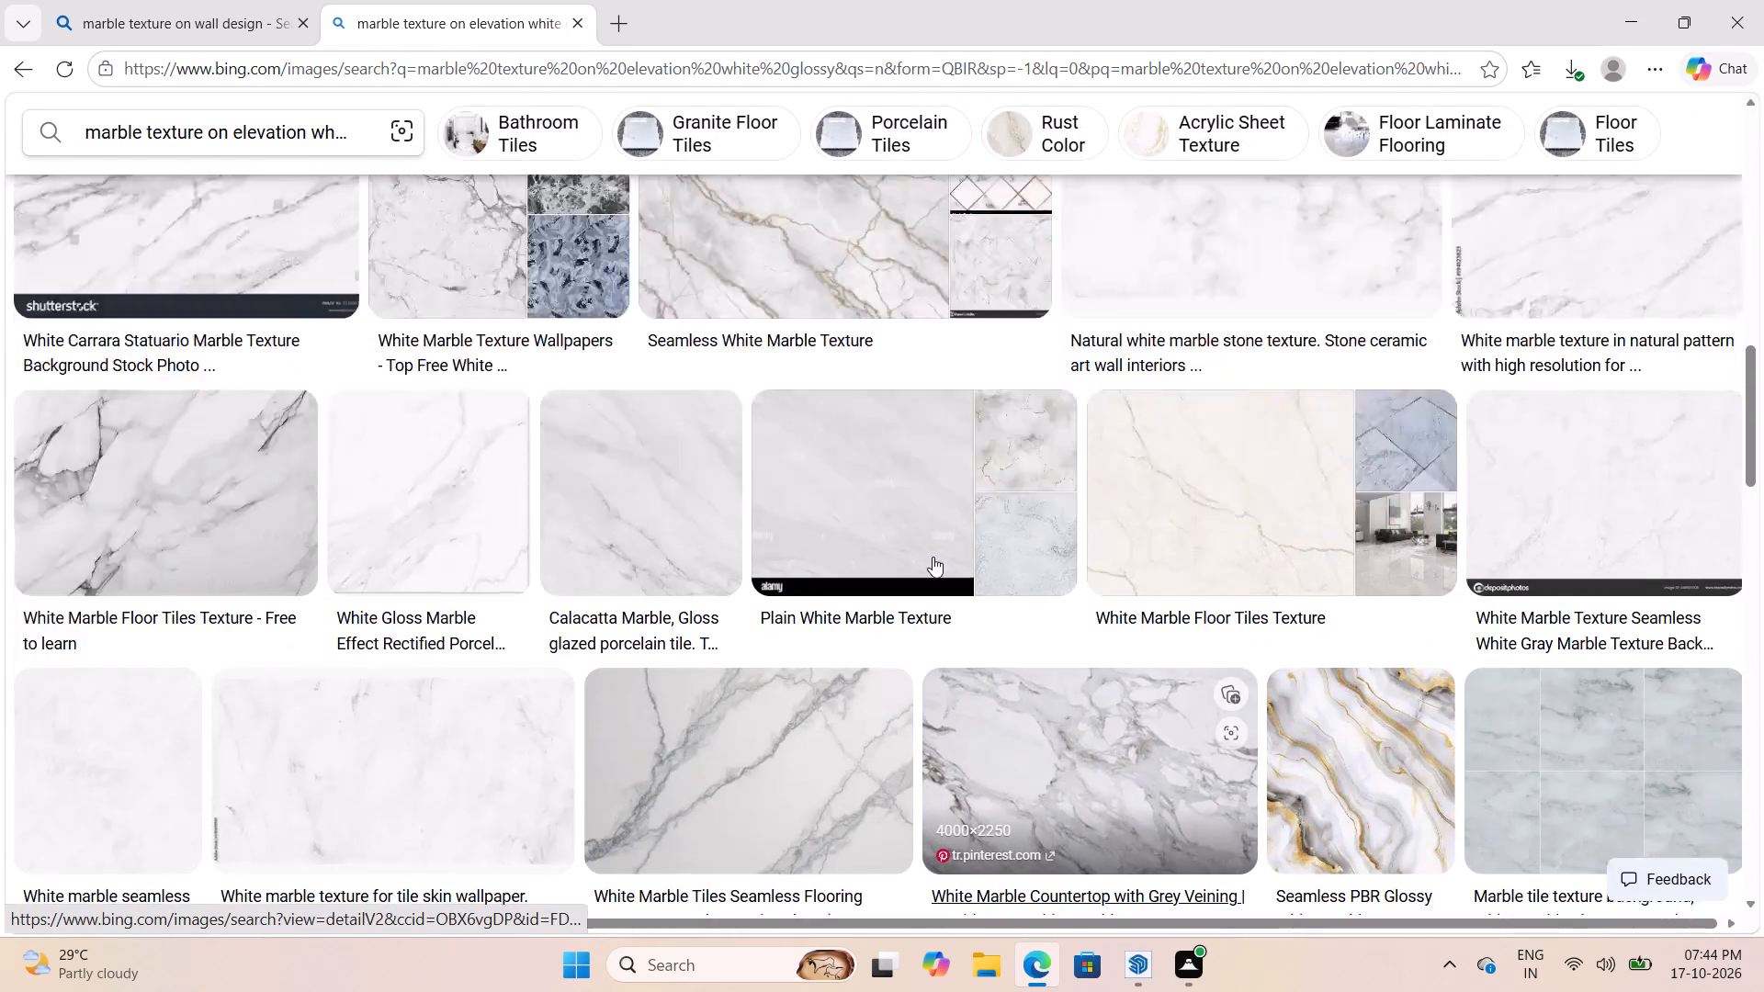
scroll(933, 557, "up", 20)
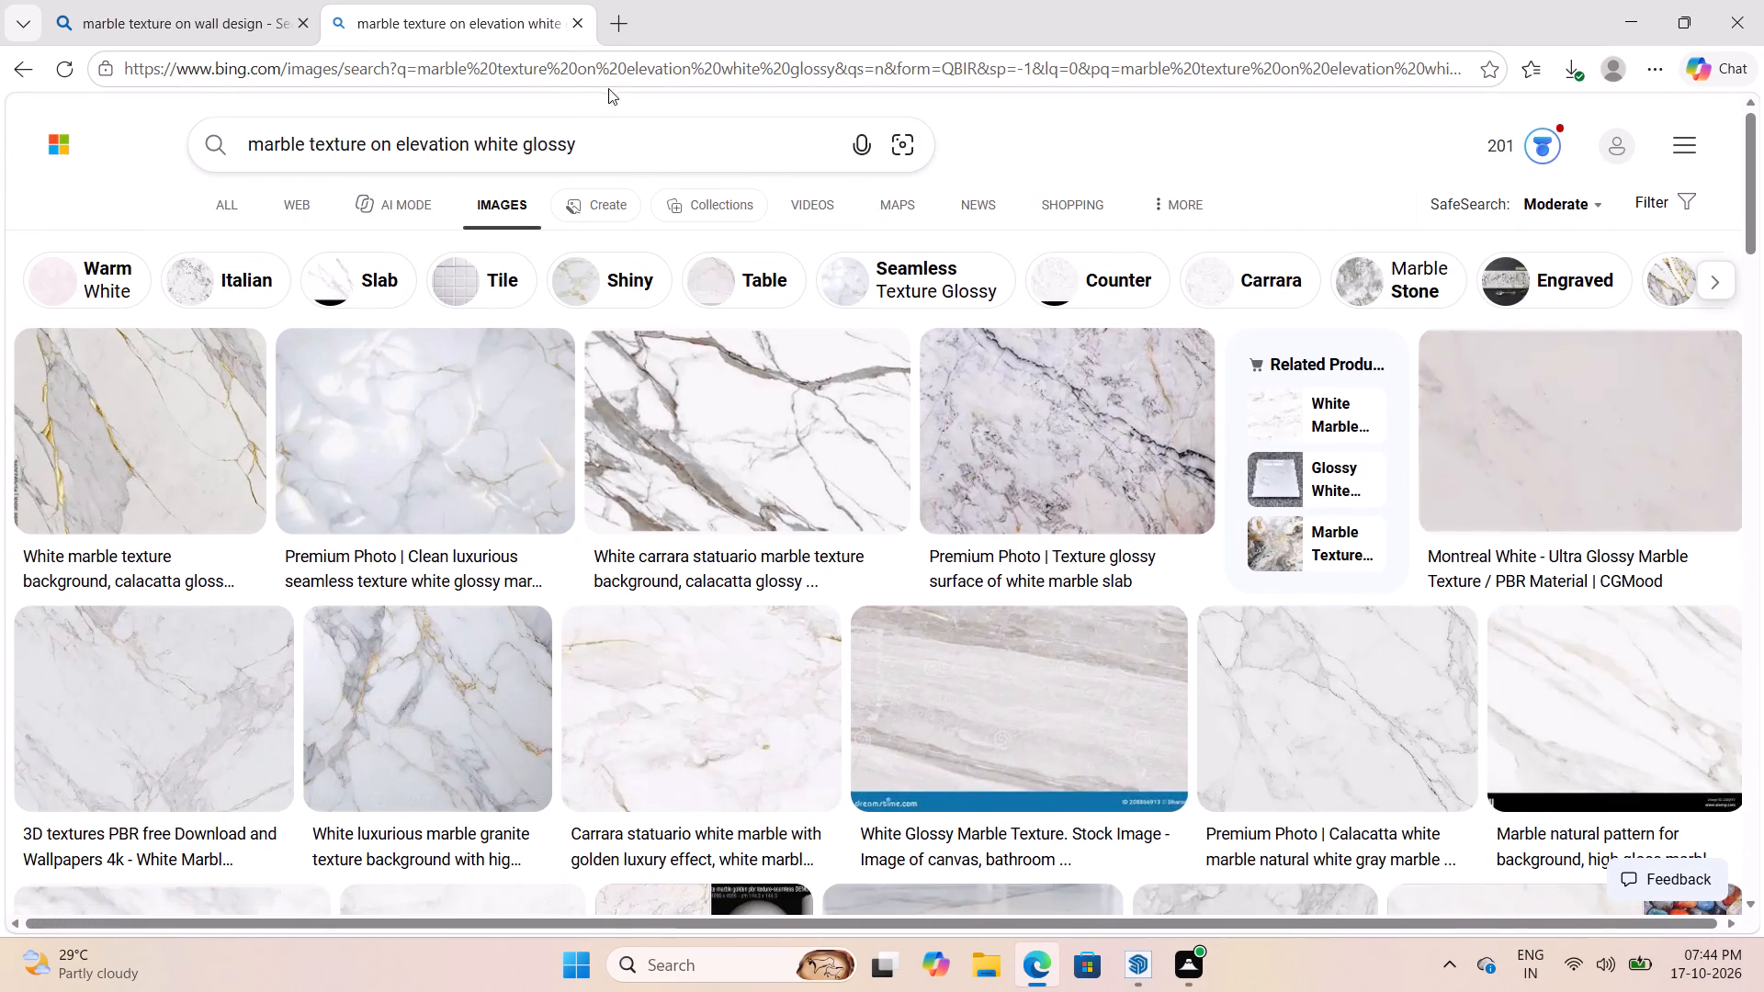
scroll(772, 576, "down", 6)
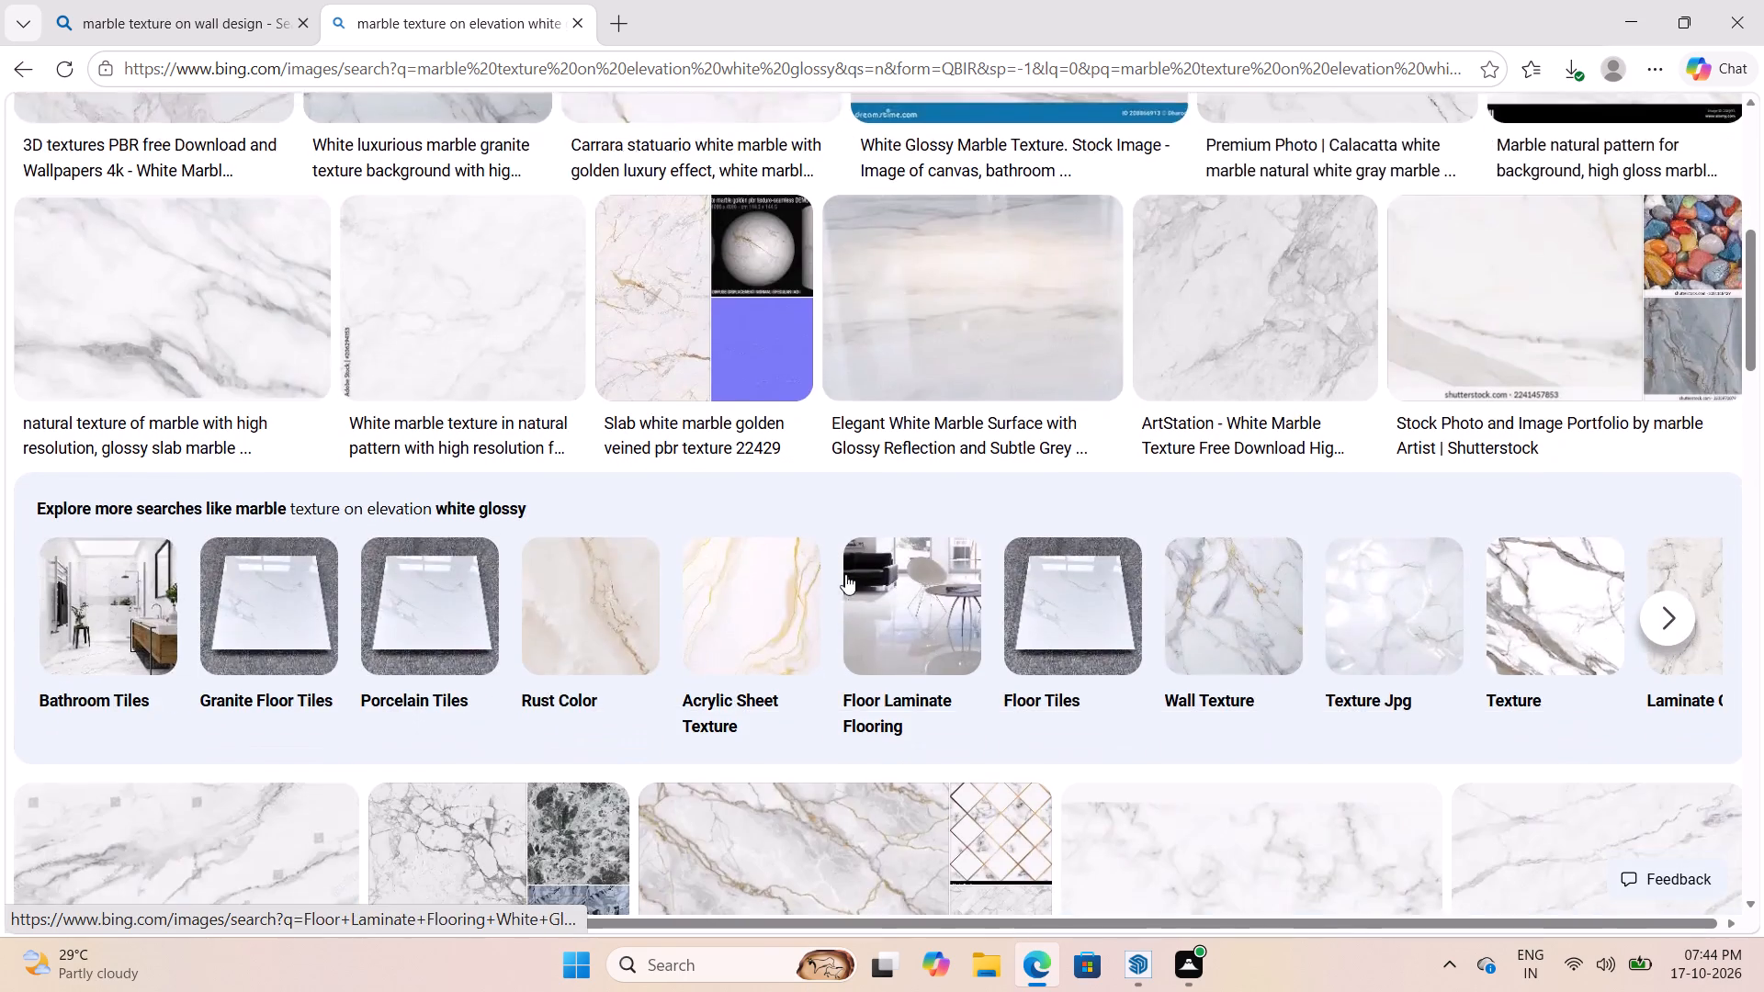
scroll(830, 574, "down", 15)
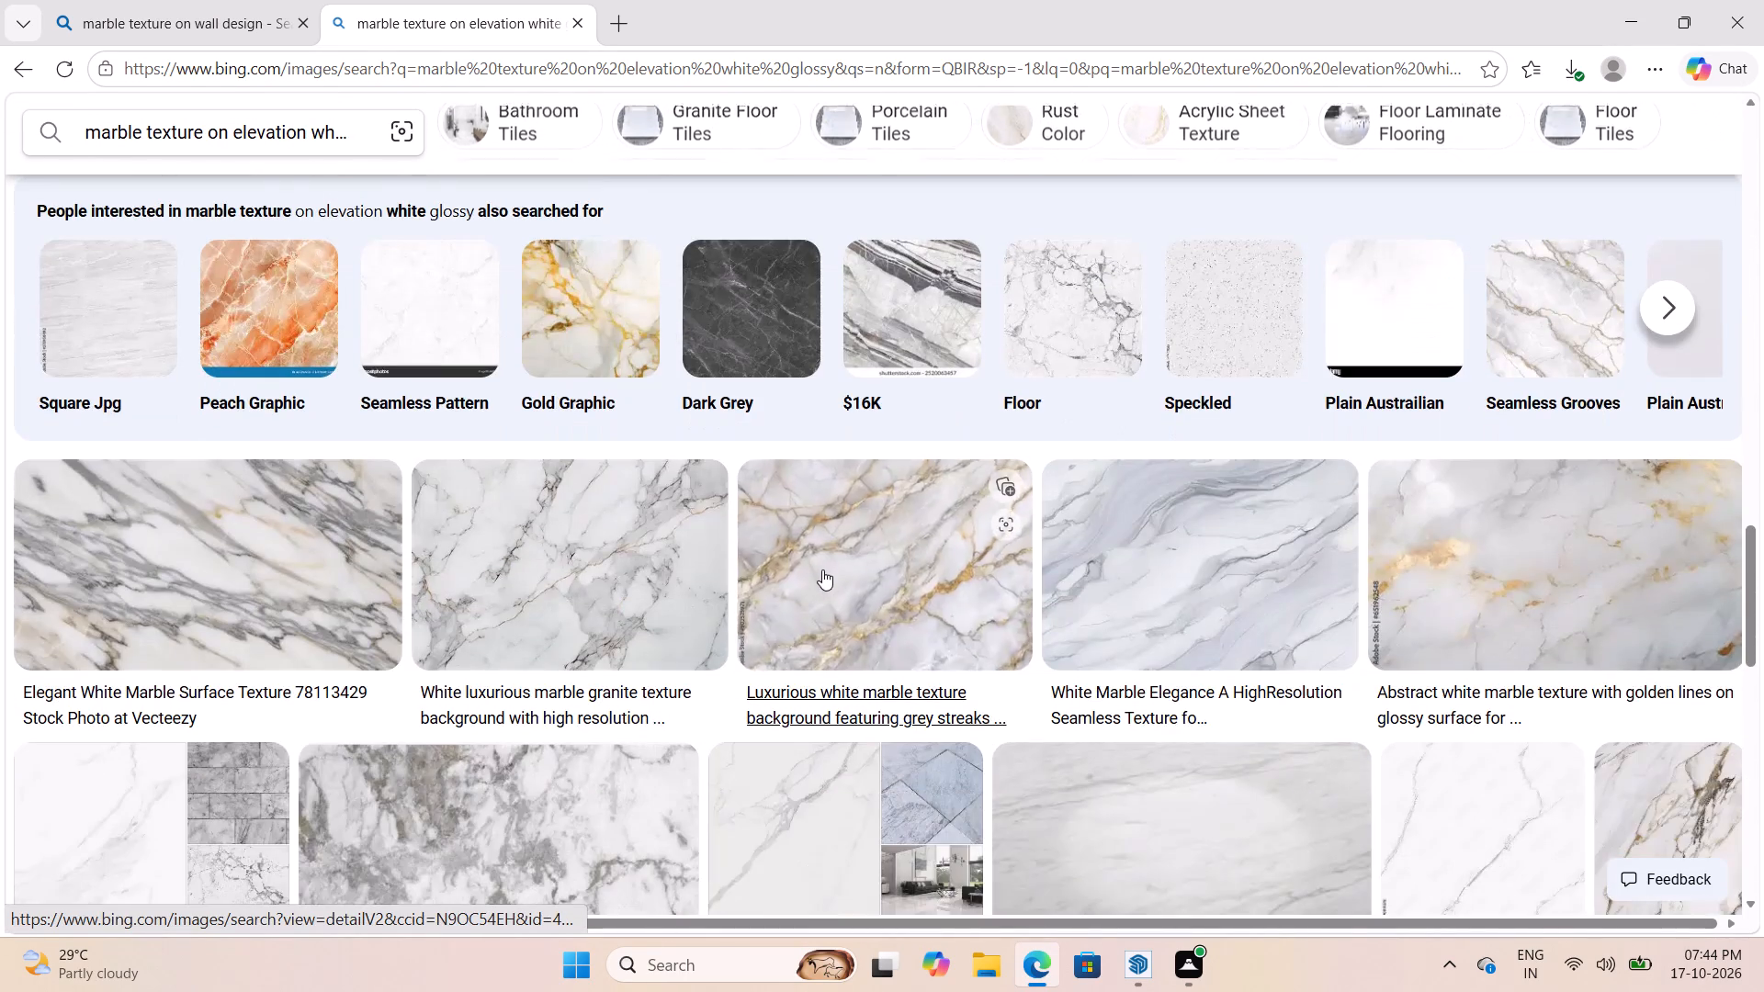
scroll(819, 568, "down", 14)
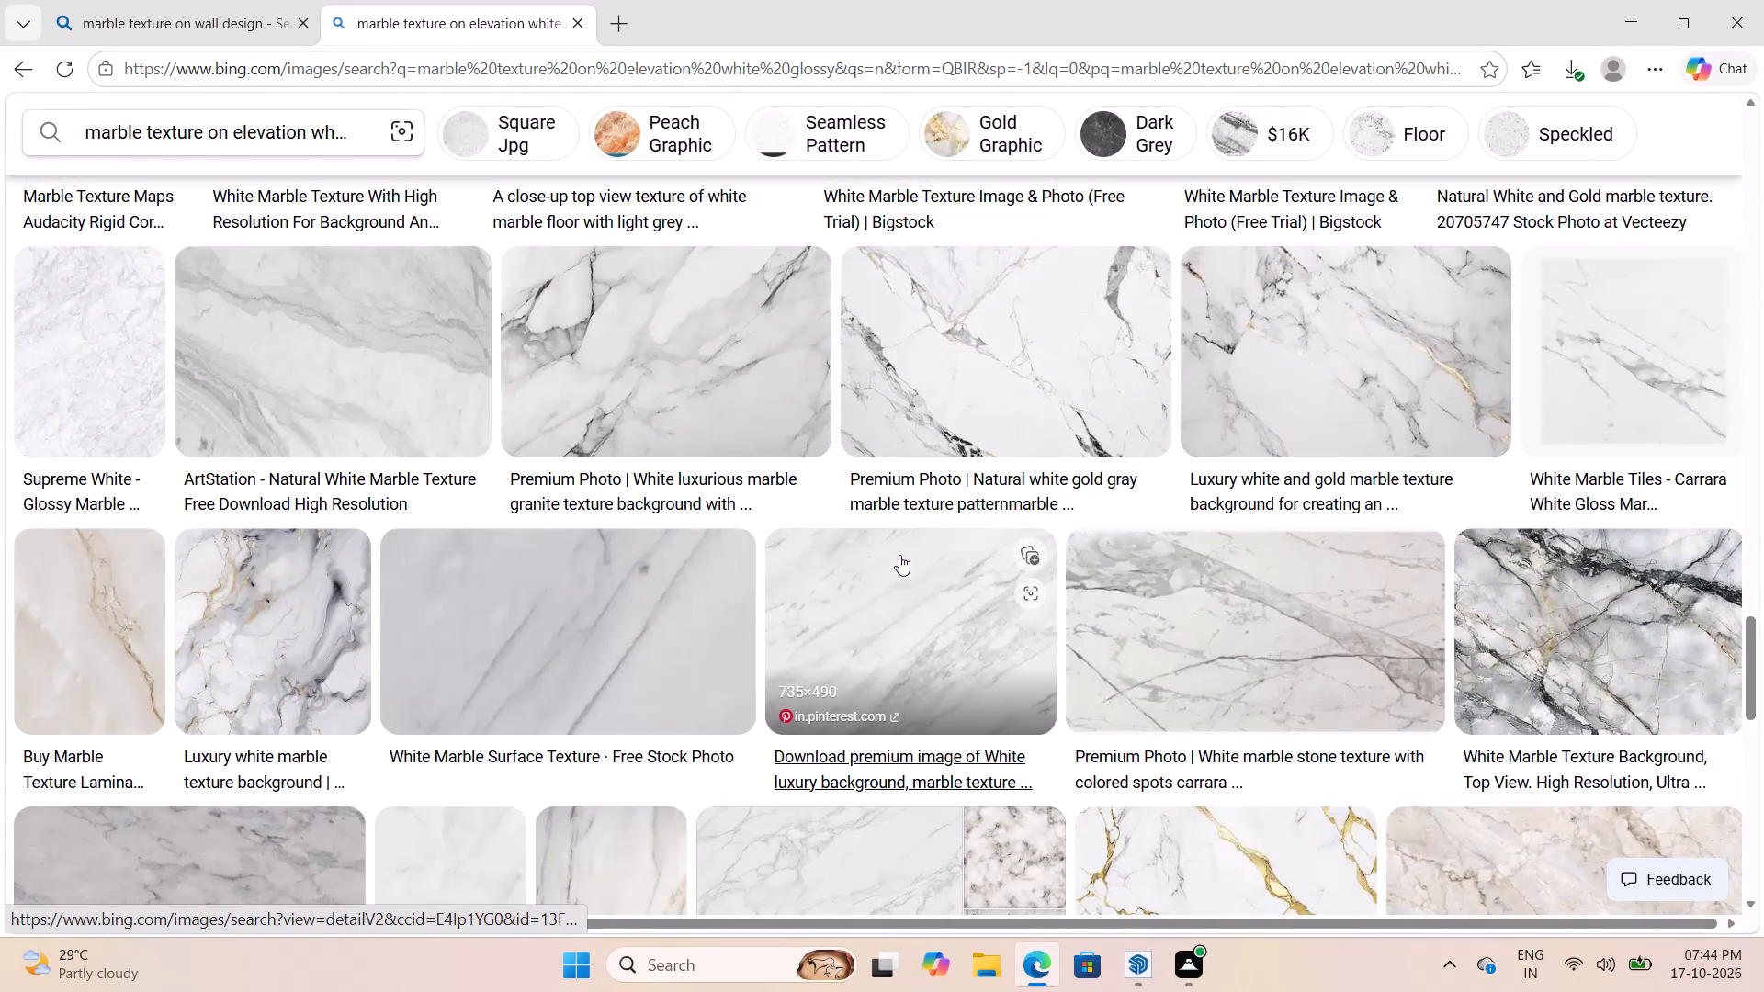
scroll(1180, 535, "down", 6)
scroll(984, 611, "up", 20)
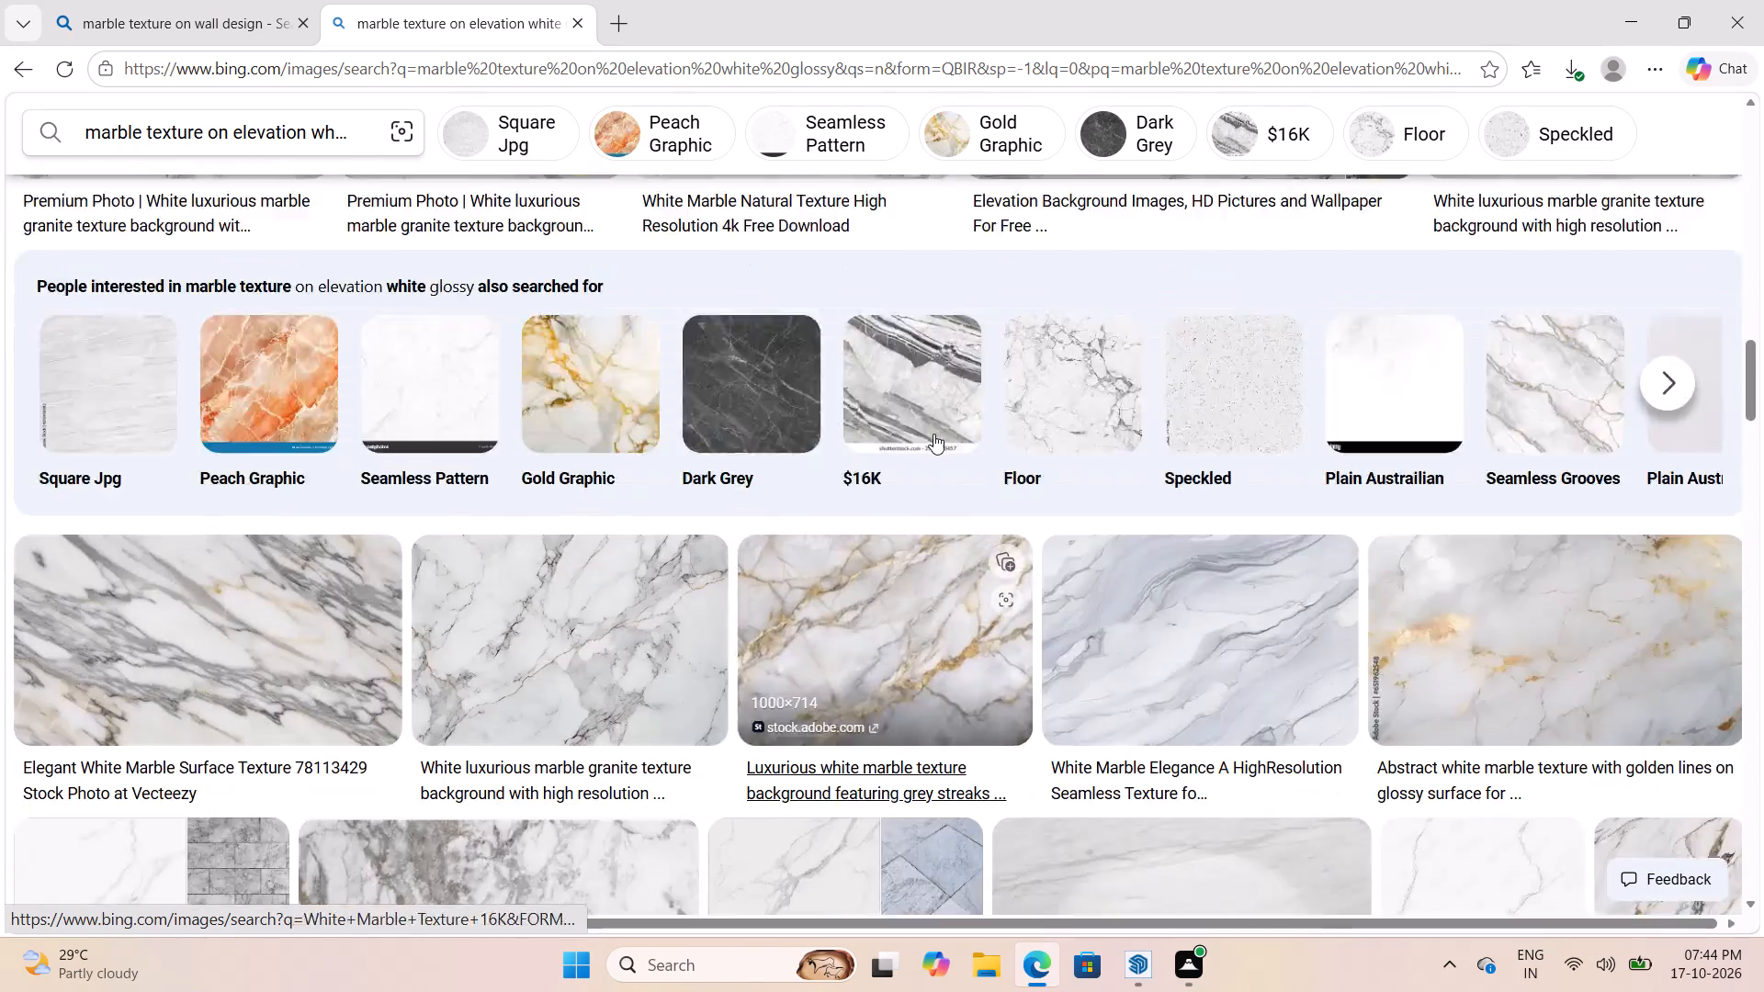
scroll(933, 434, "up", 20)
scroll(933, 434, "up", 1)
scroll(1039, 283, "down", 6)
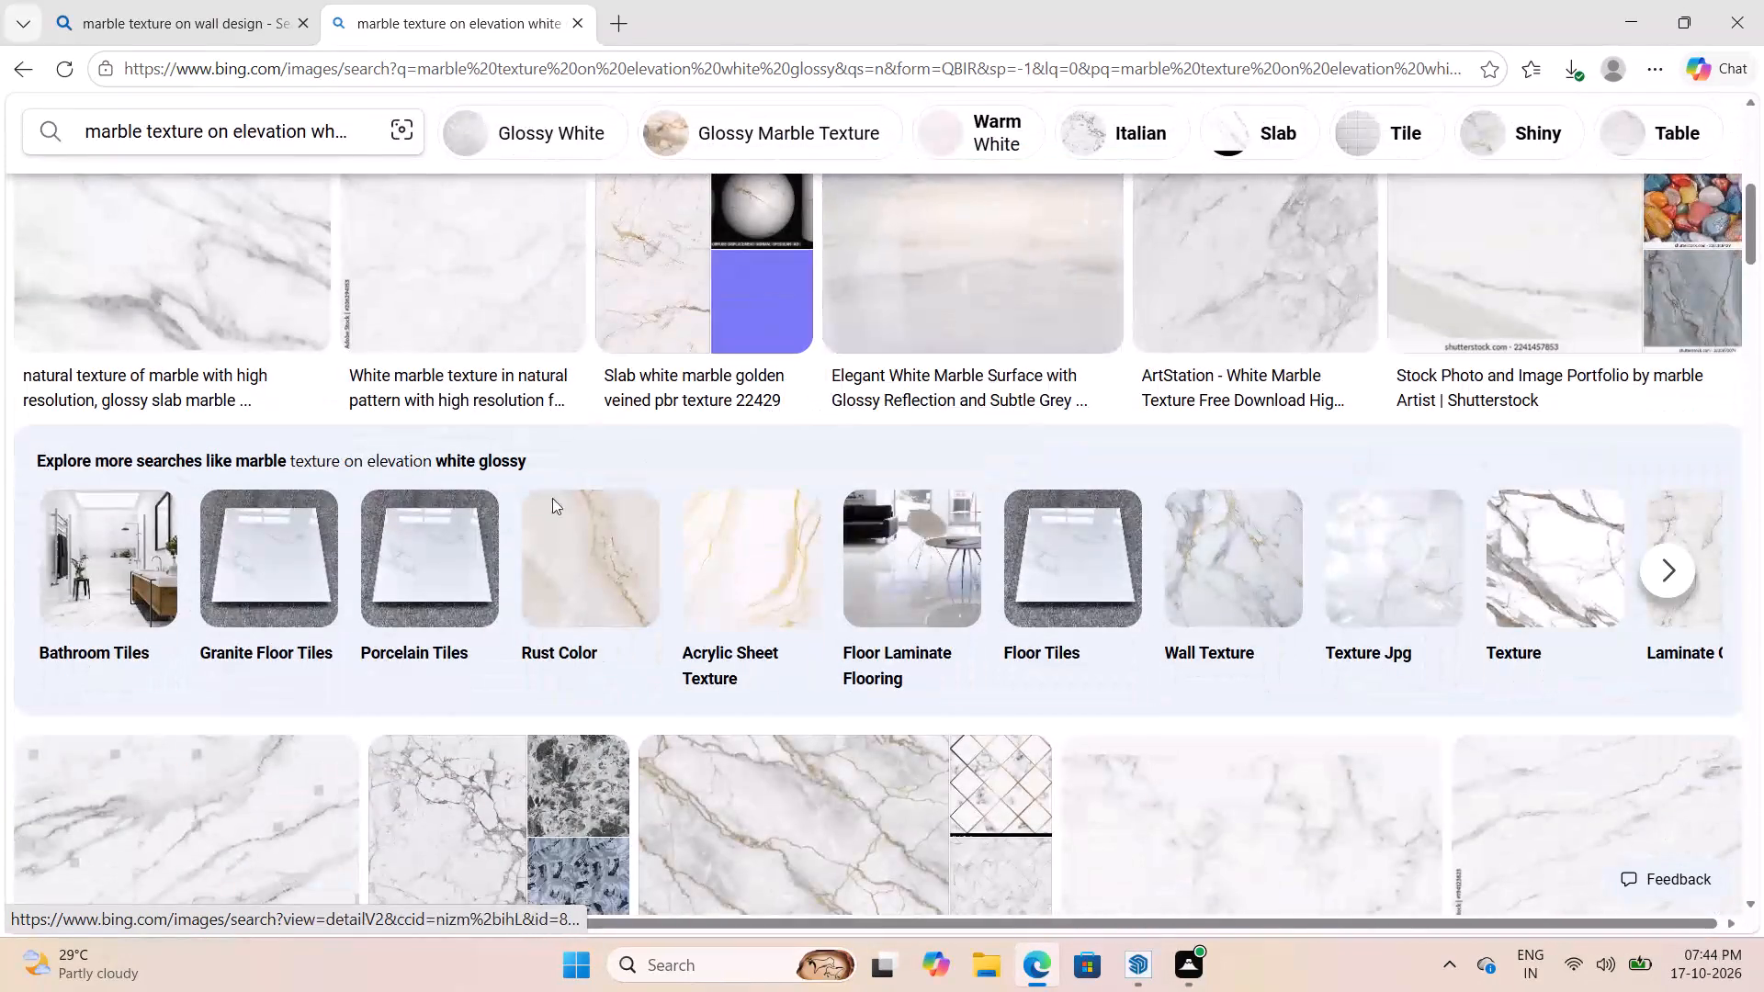
scroll(306, 549, "up", 15)
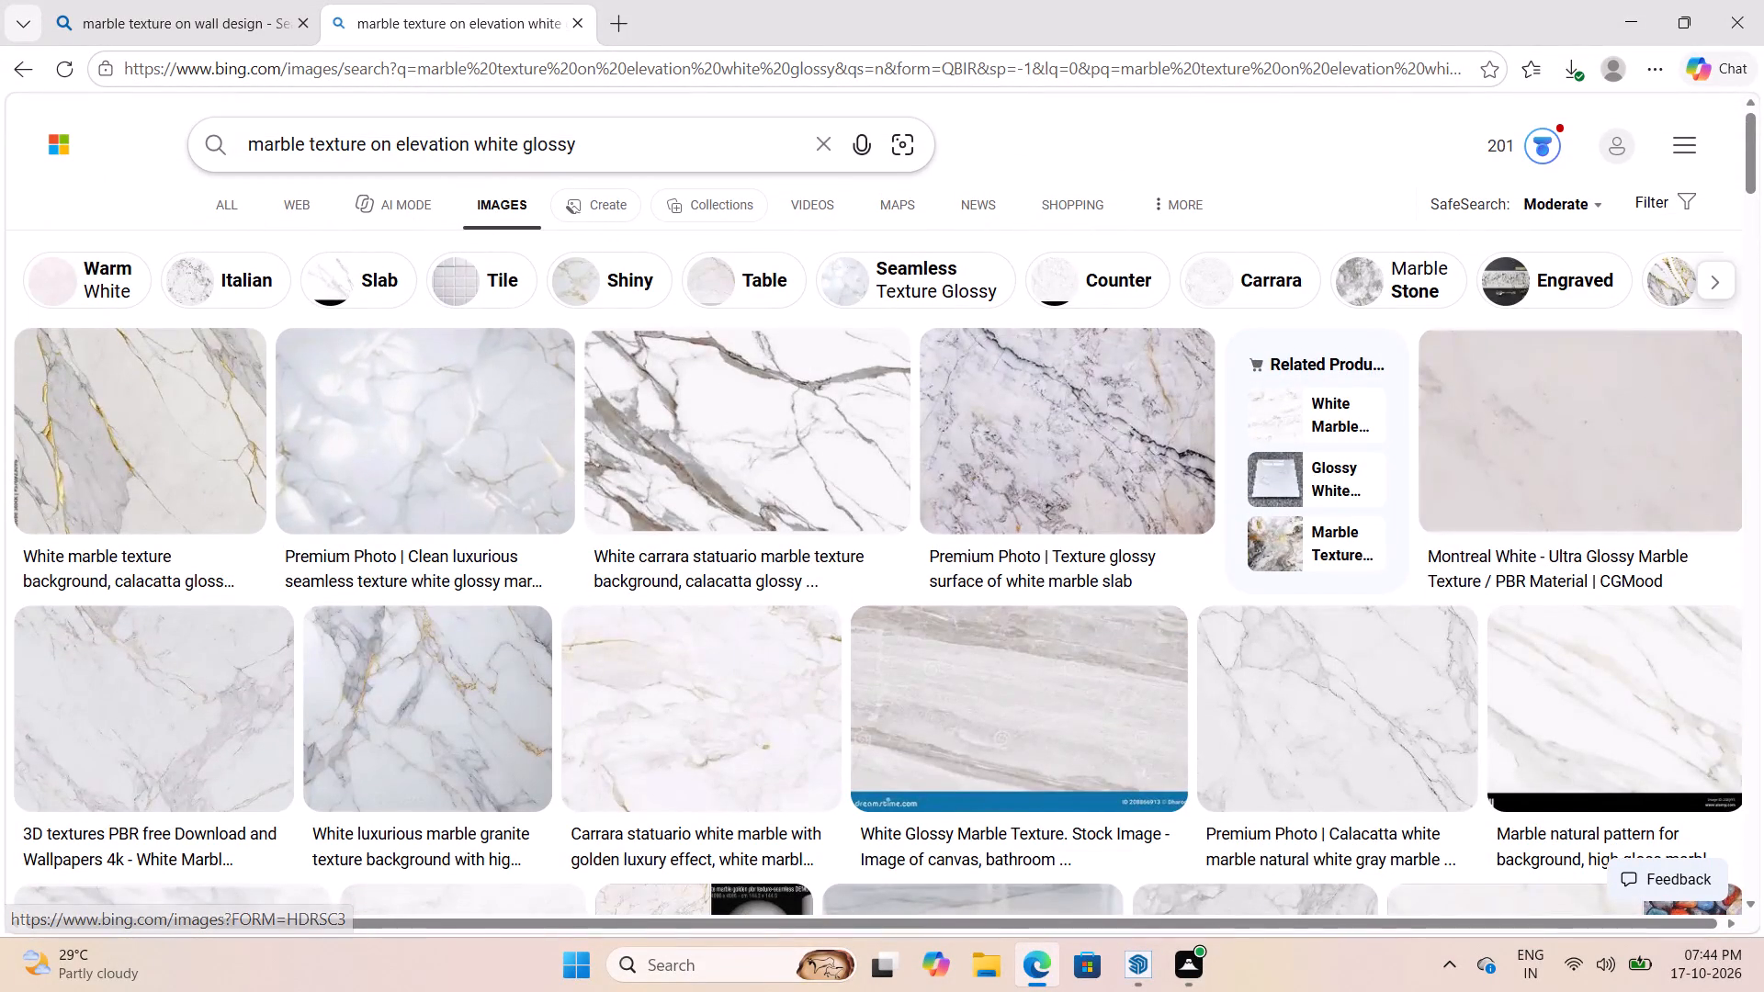
Change the image search to "marble texture asian on elevation white glossy" and look through the marble slabs and tiles found.
left_click(365, 144)
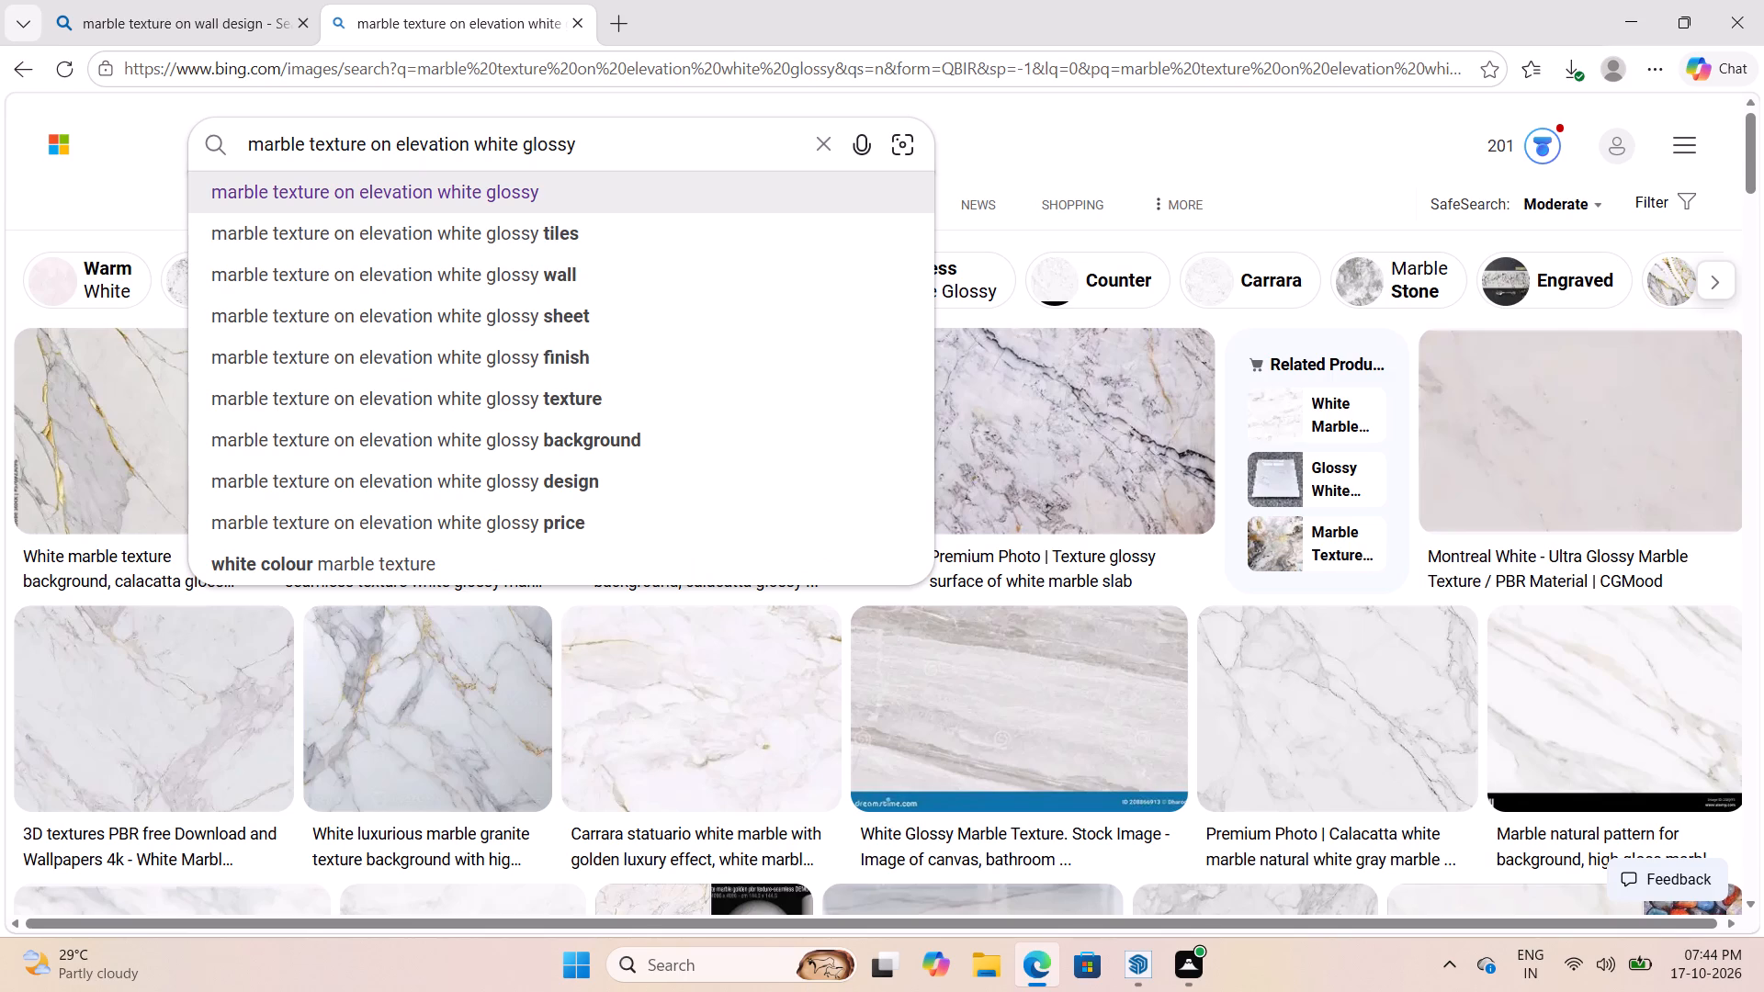
key("space")
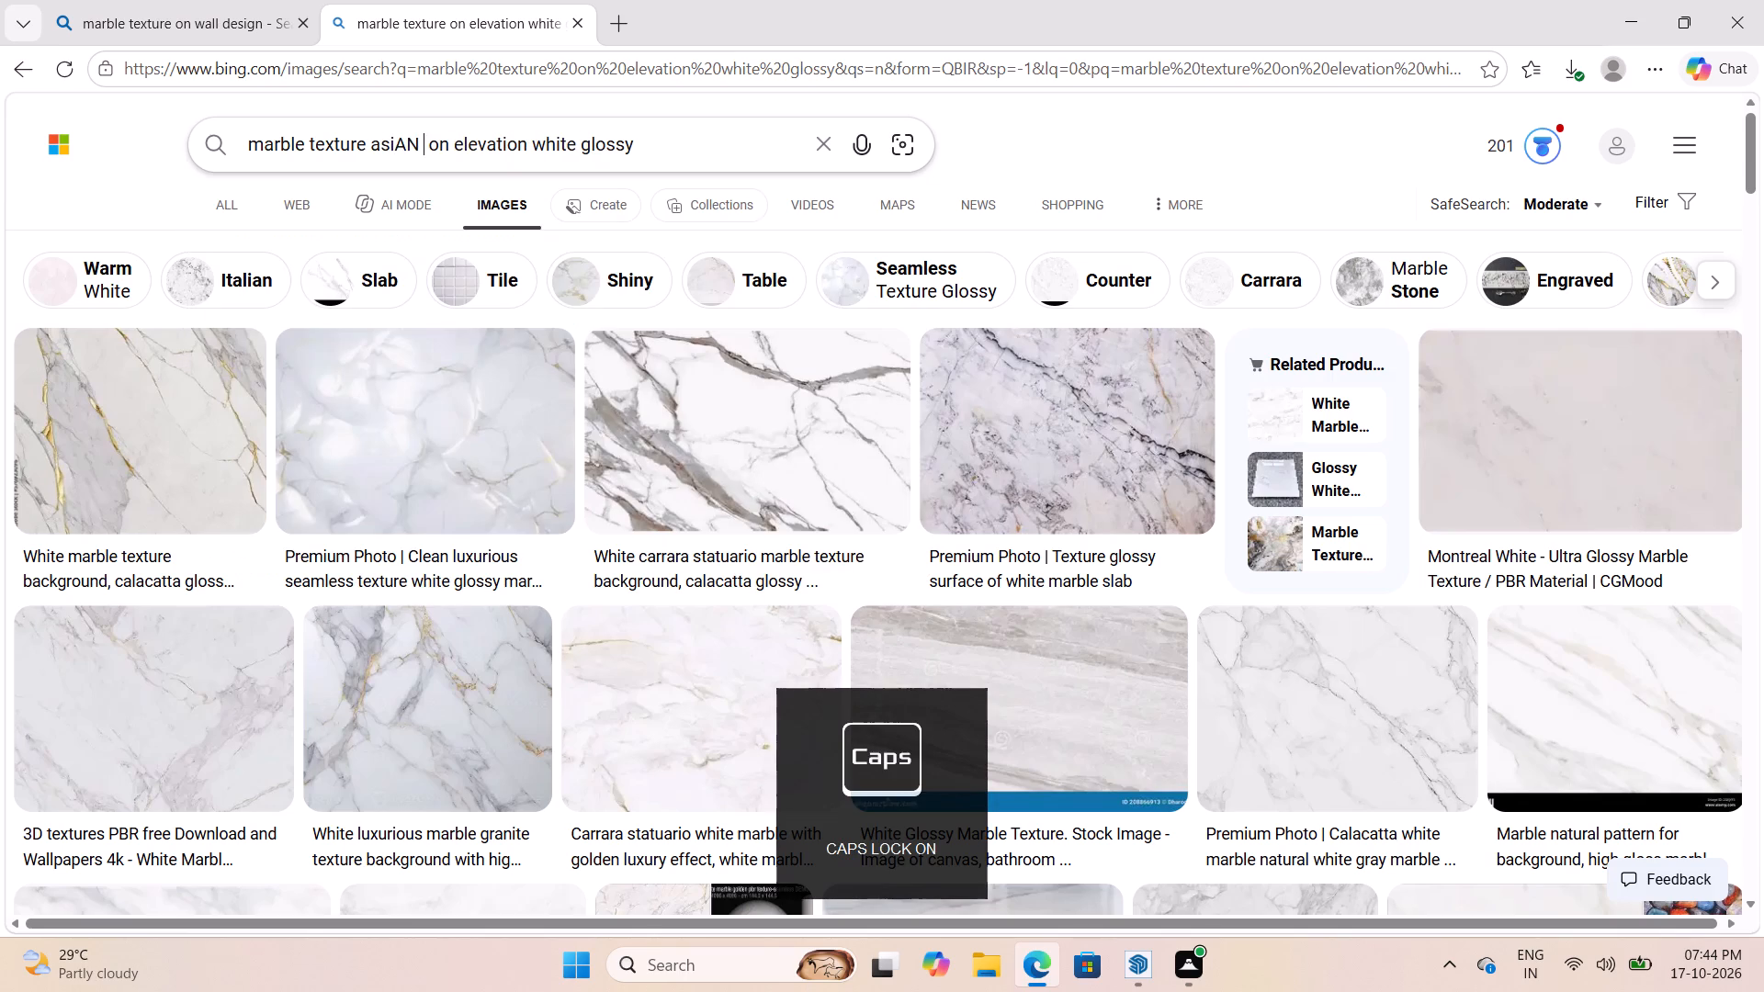
key("BackSpace")
key("BackSpace")
key("BackSpace")
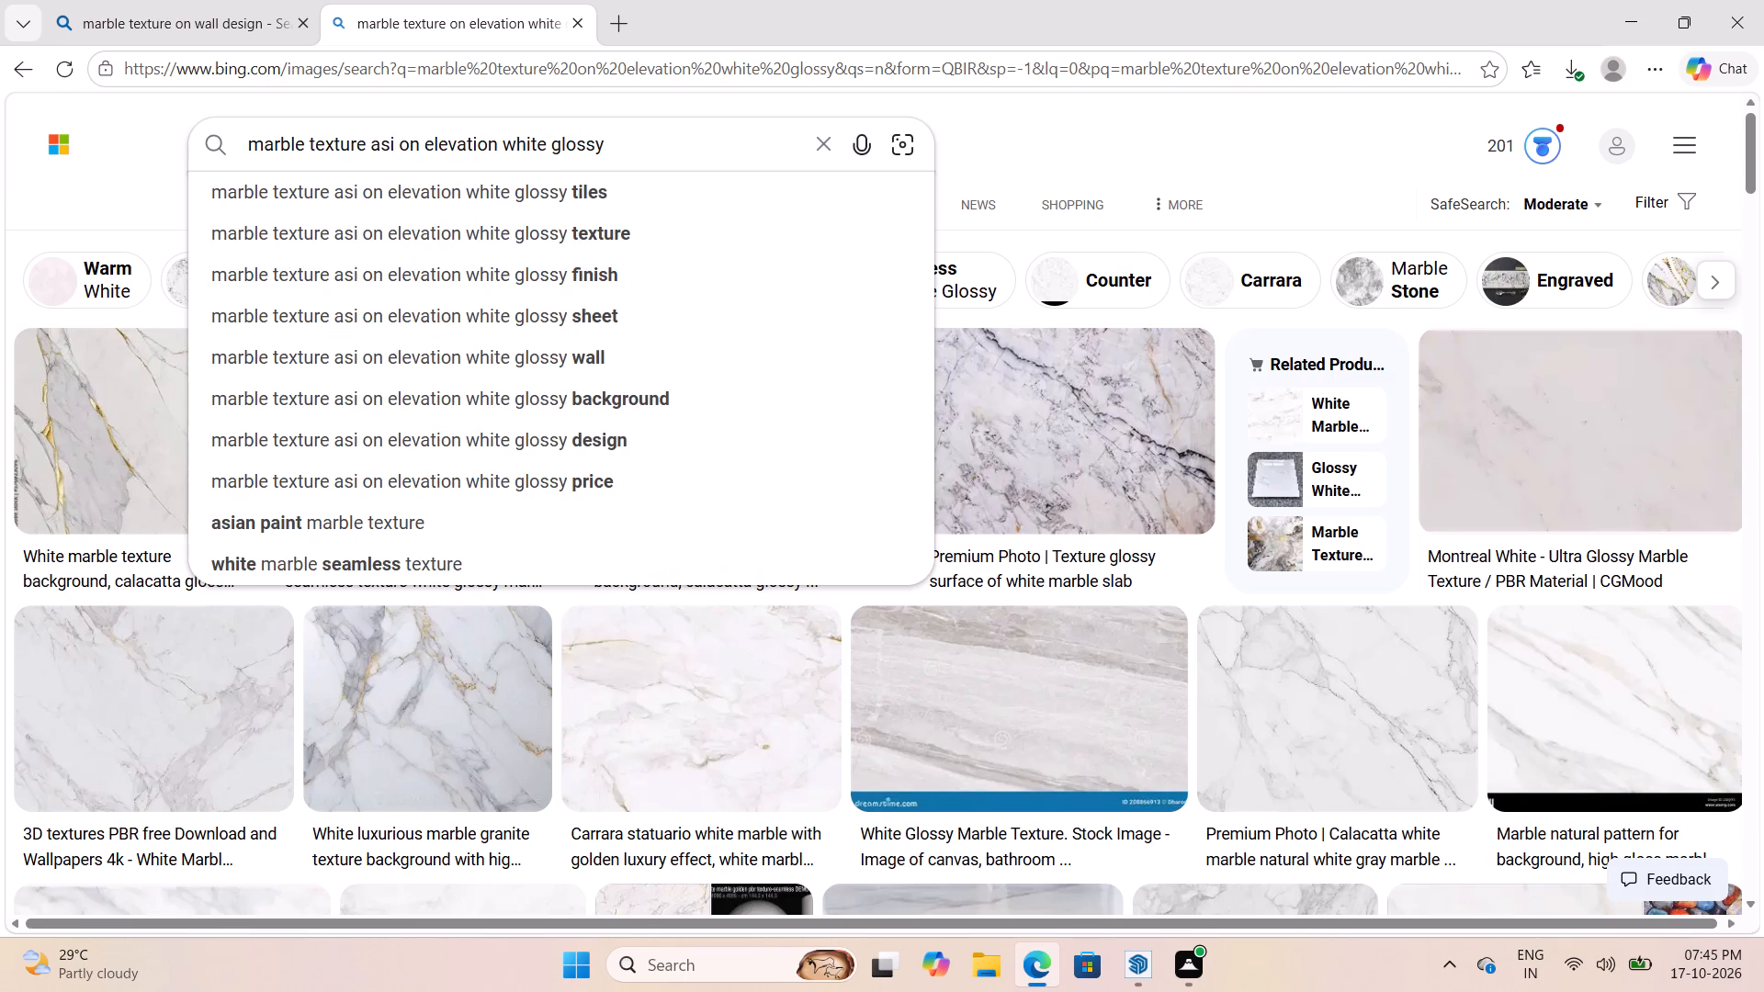
type("AN")
key("space")
key("BackSpace")
key("BackSpace")
key("BackSpace")
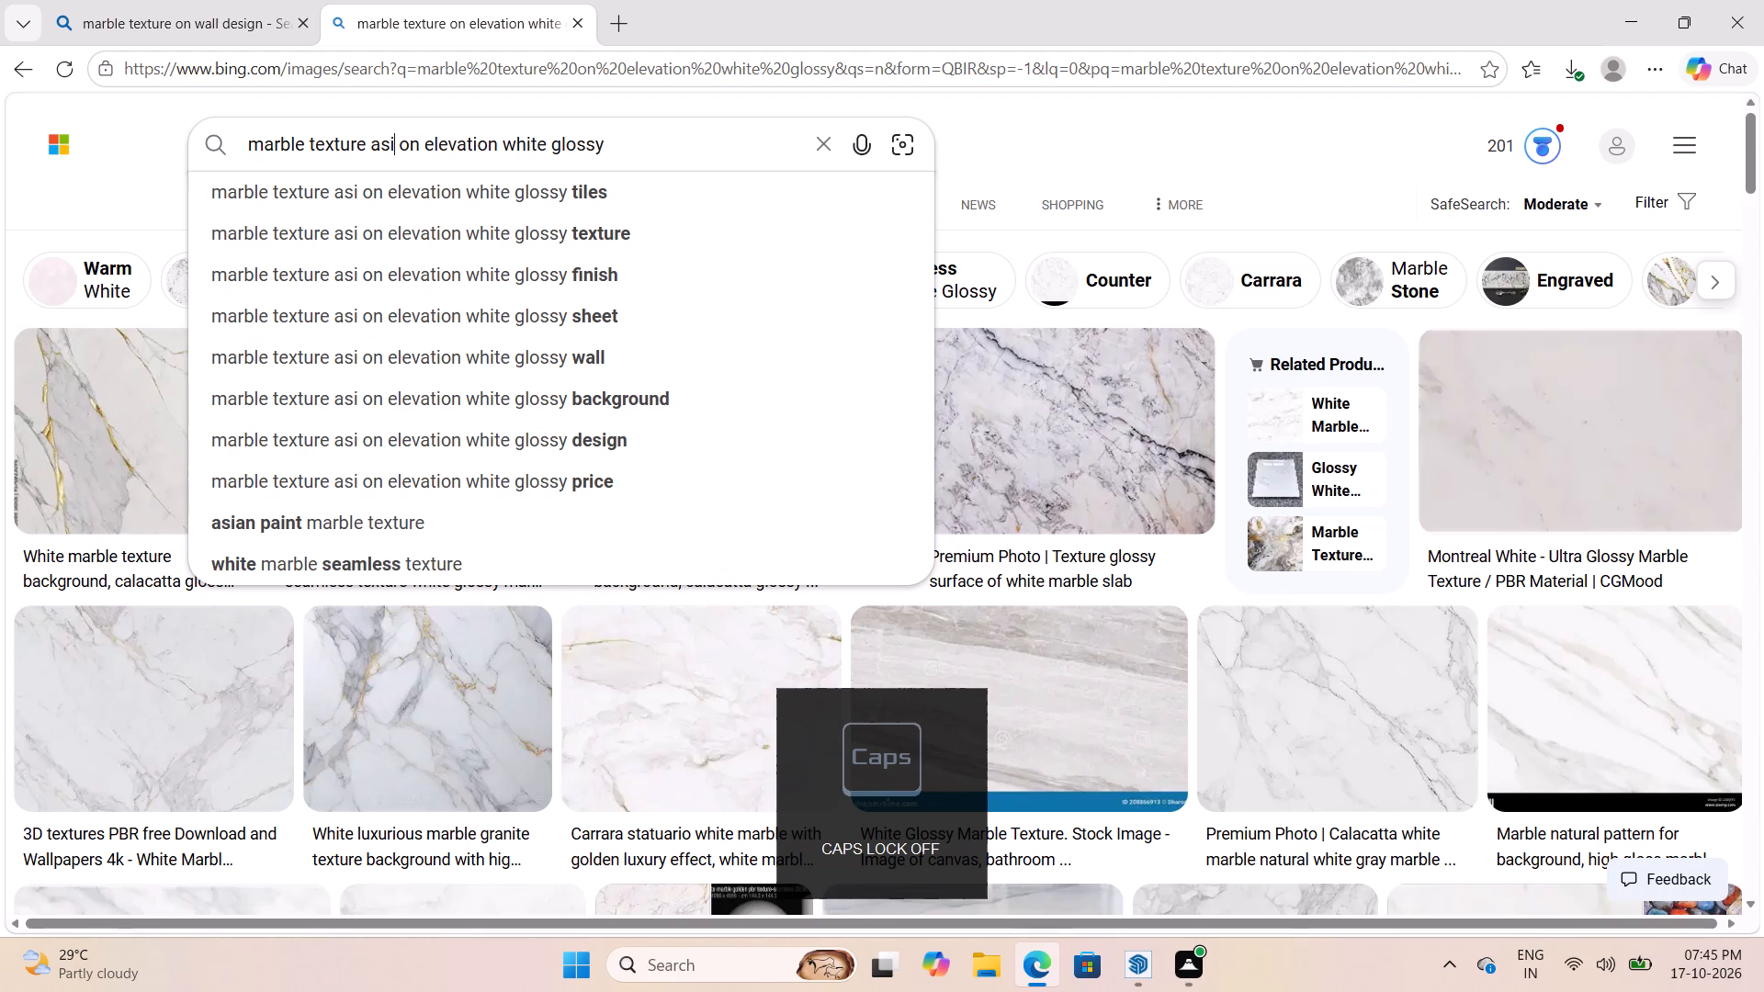
type("an")
key("space")
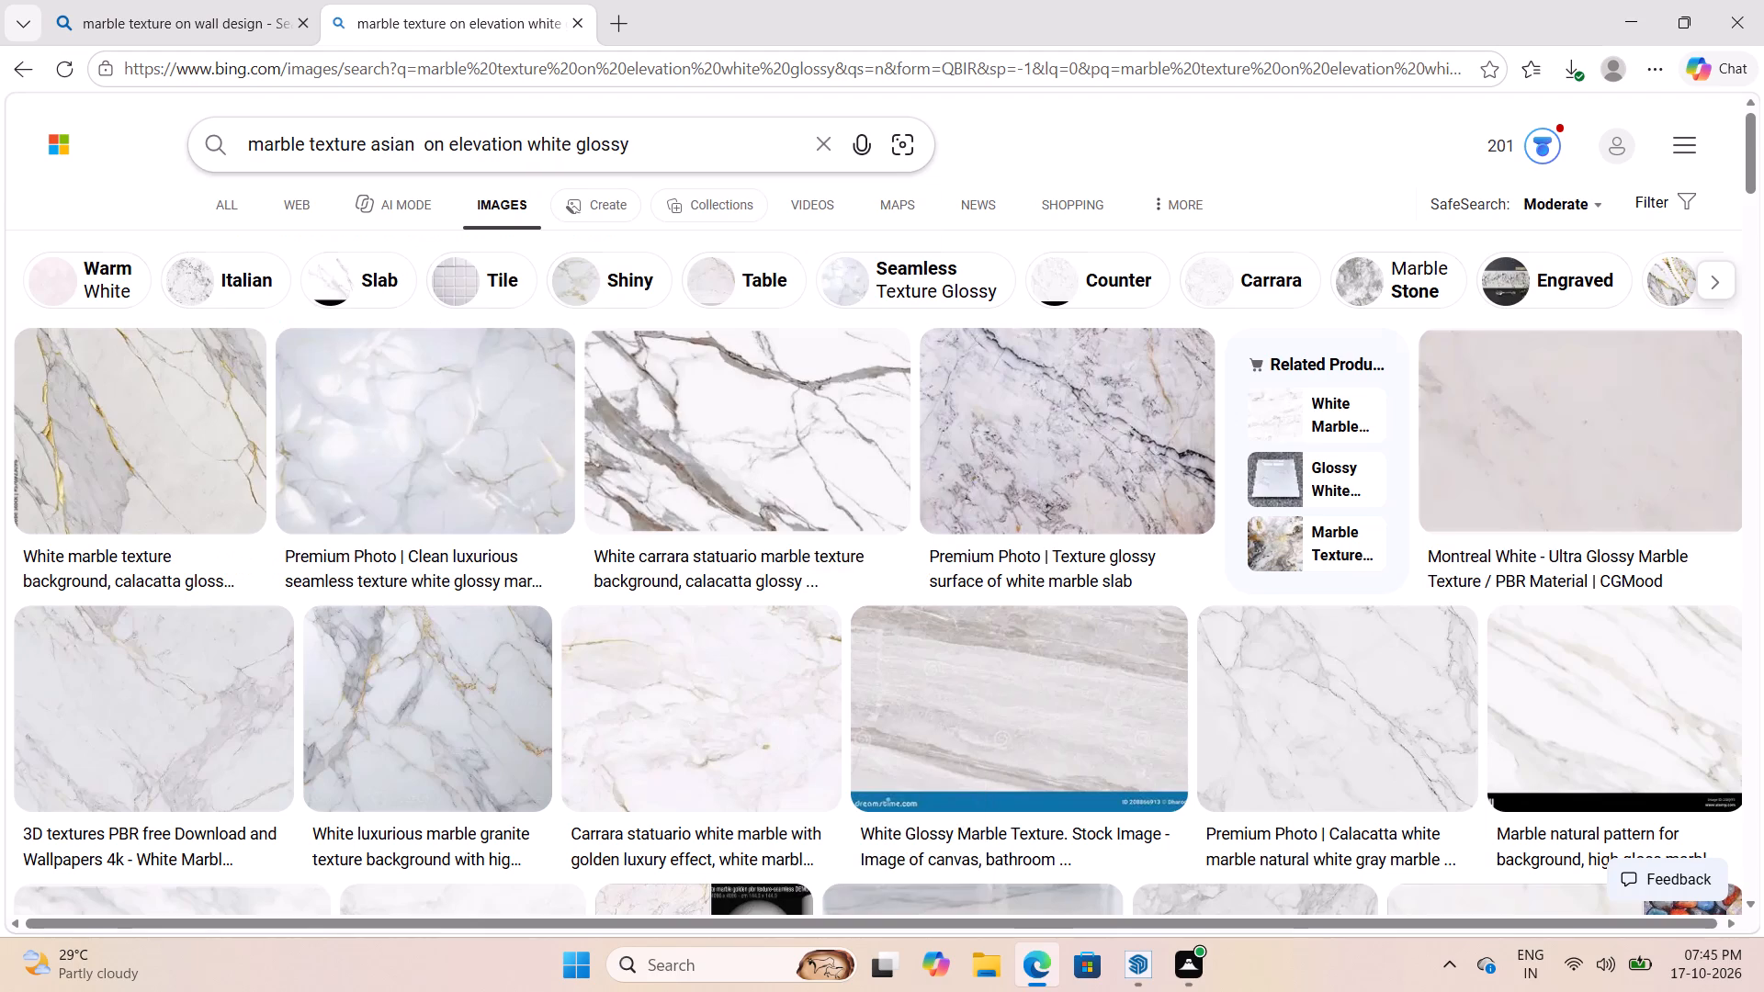
key("Return")
scroll(695, 588, "down", 7)
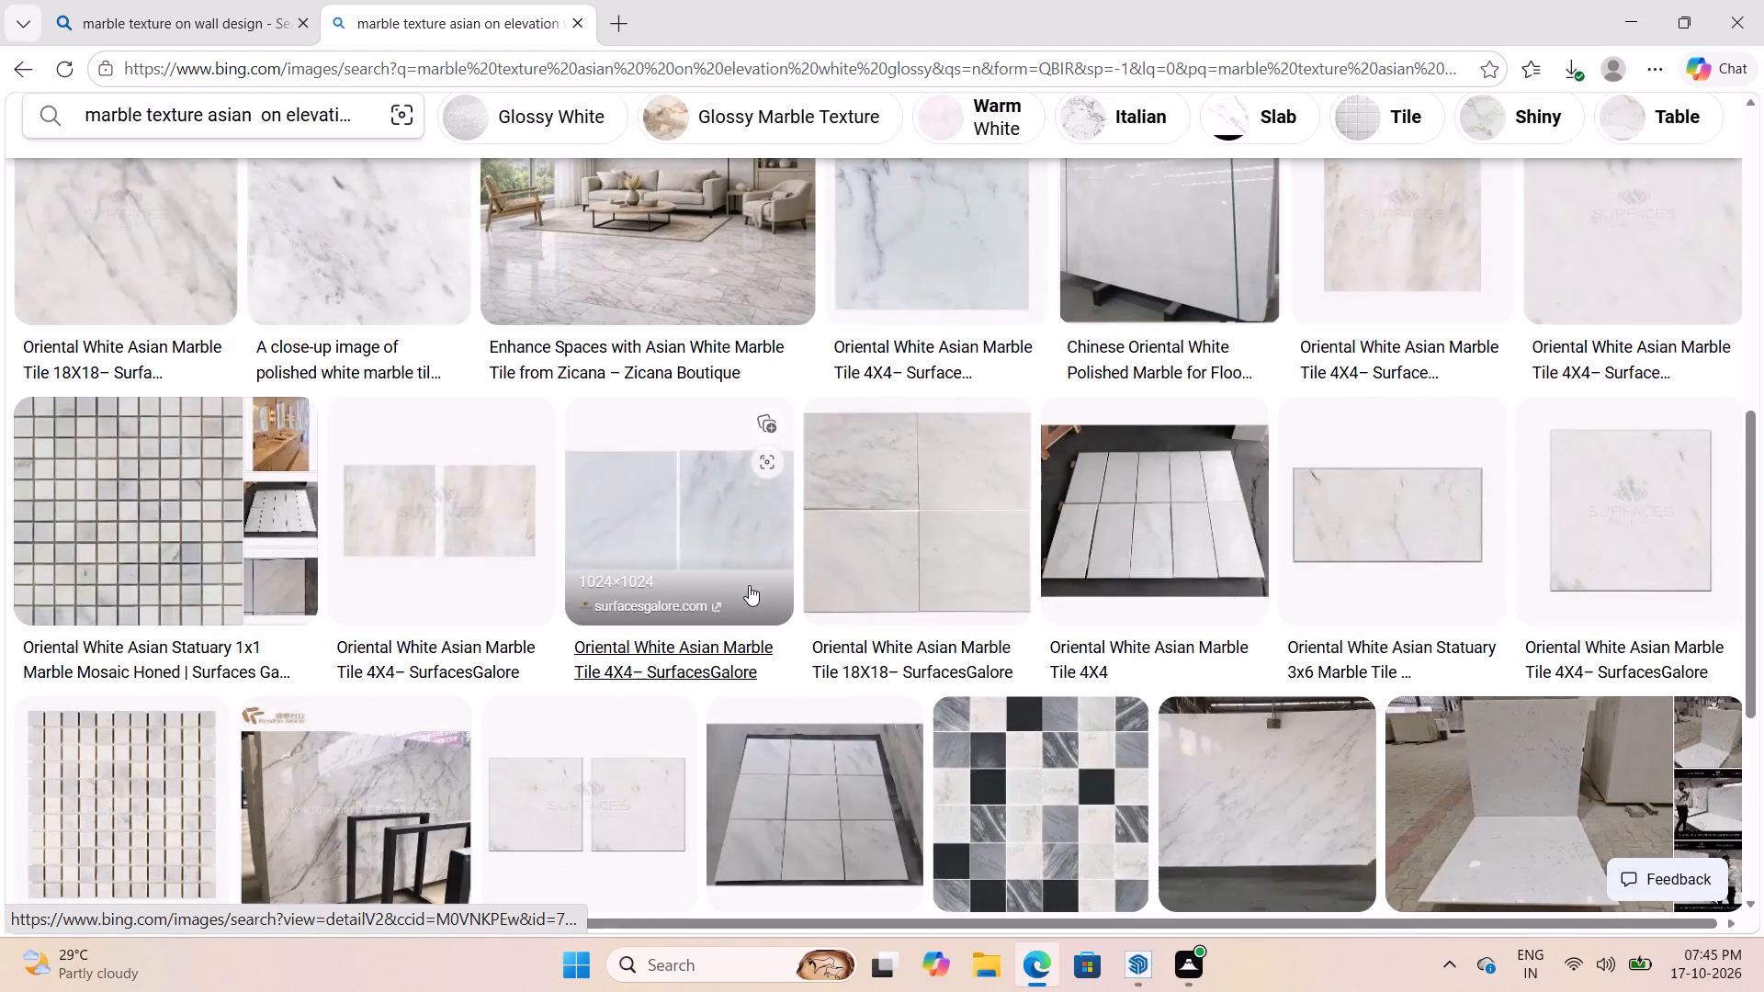
scroll(749, 589, "down", 6)
scroll(804, 688, "down", 7)
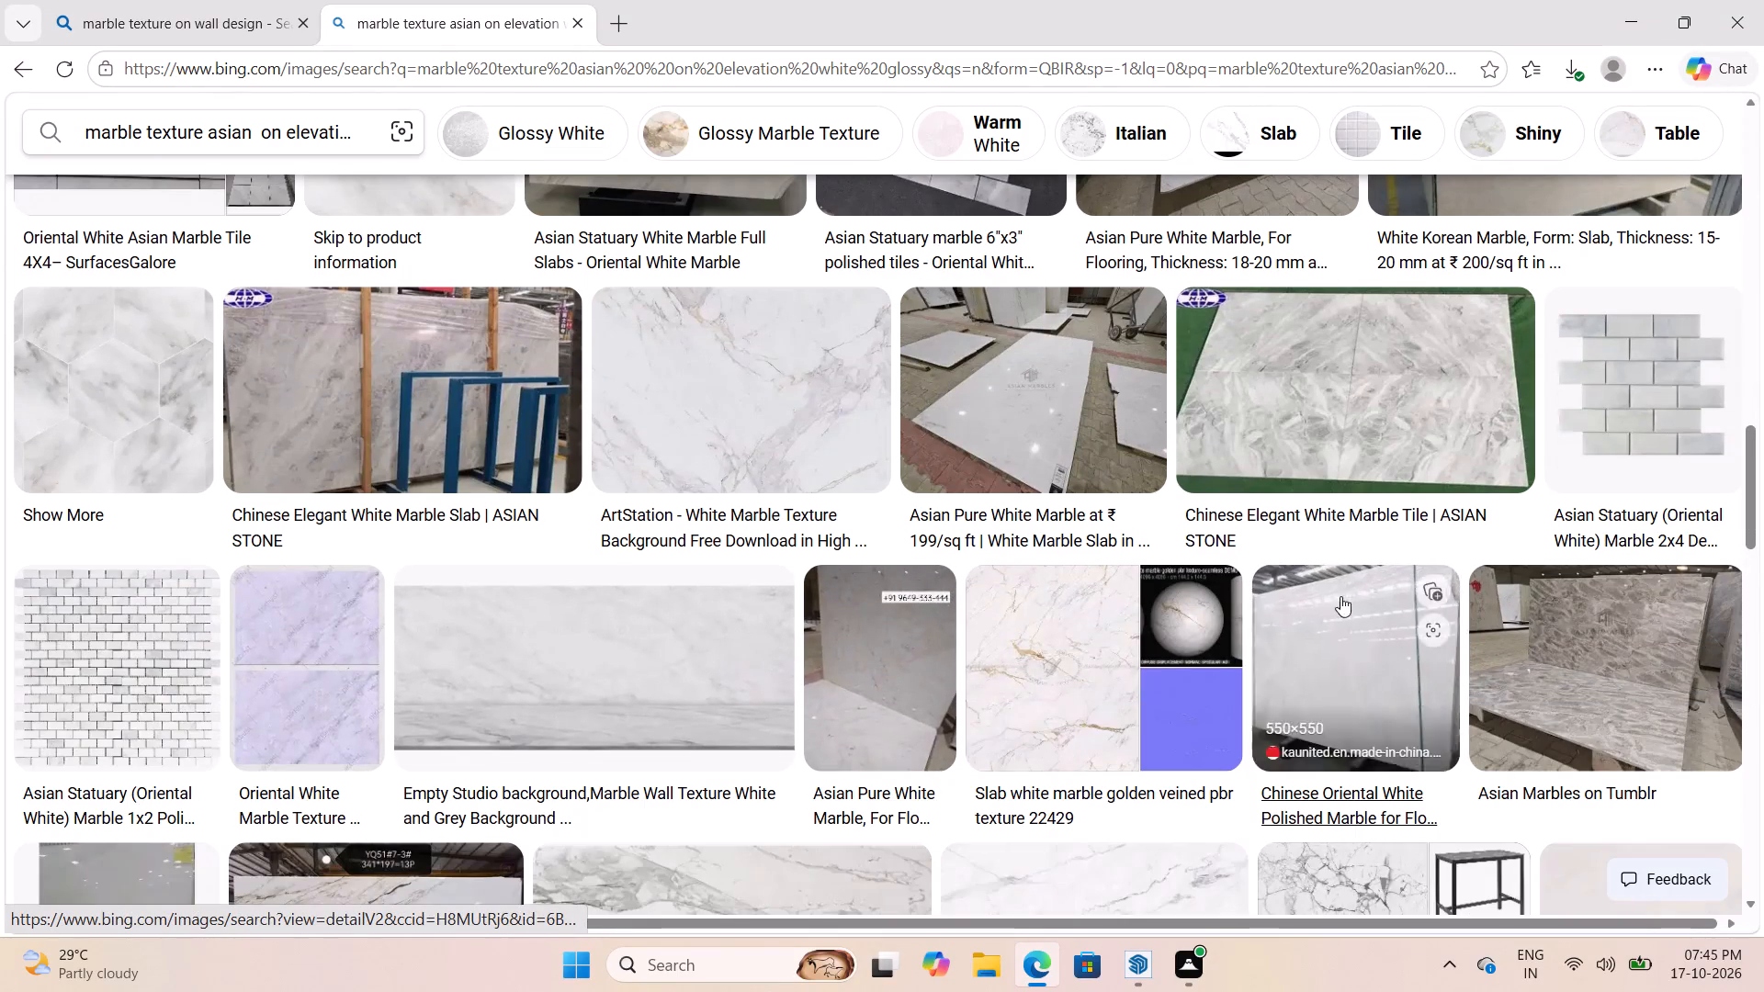
scroll(899, 595, "down", 5)
scroll(541, 505, "up", 19)
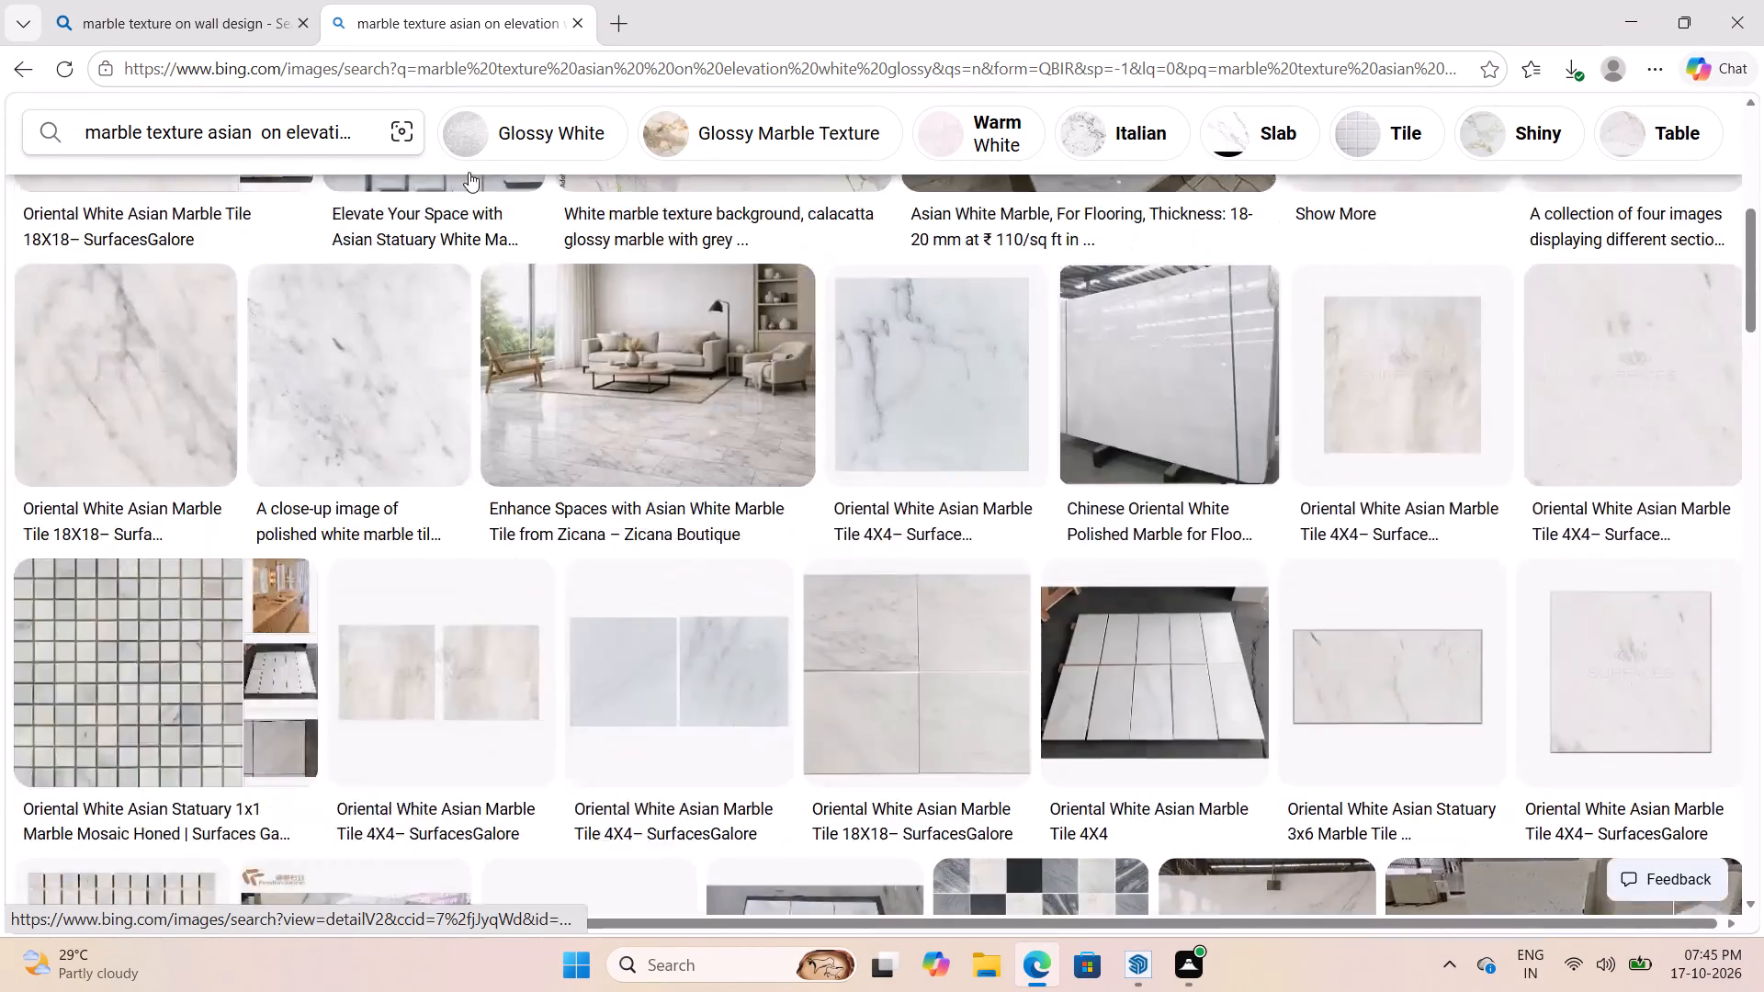
scroll(469, 172, "up", 11)
Refine the image search to "marble texture asian paints on elevation white glossy" and look through the wall finishes.
left_click(415, 137)
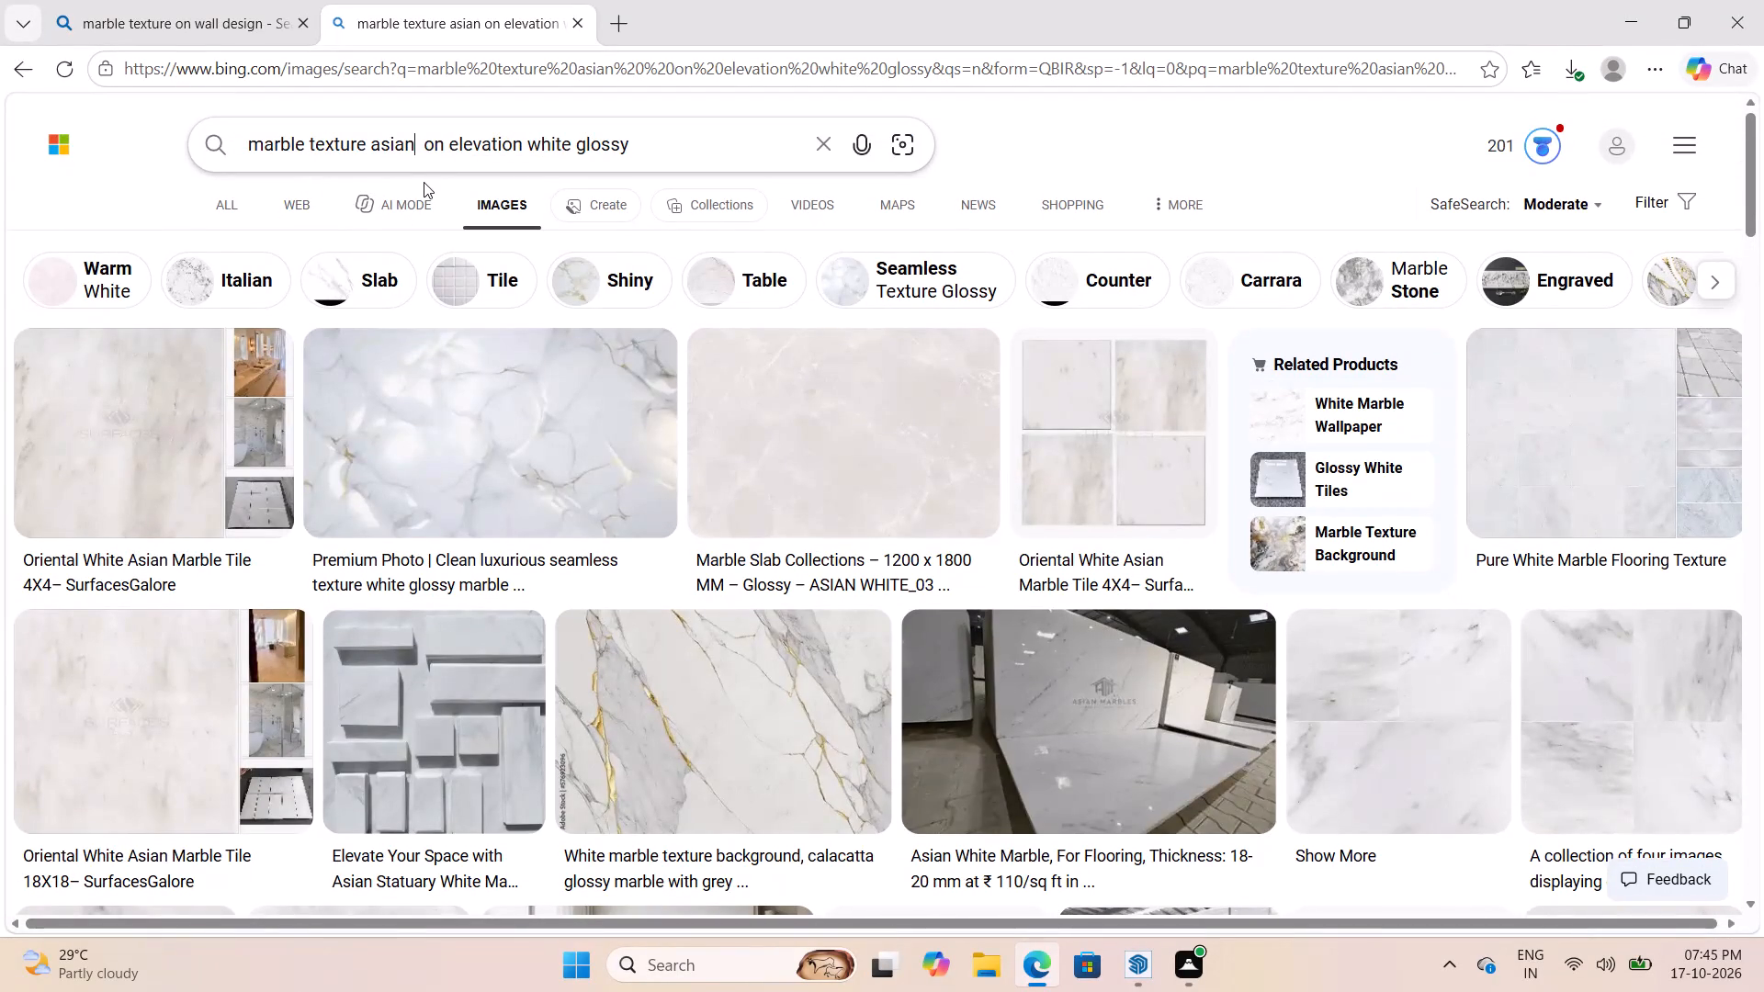
key("space")
type("paints")
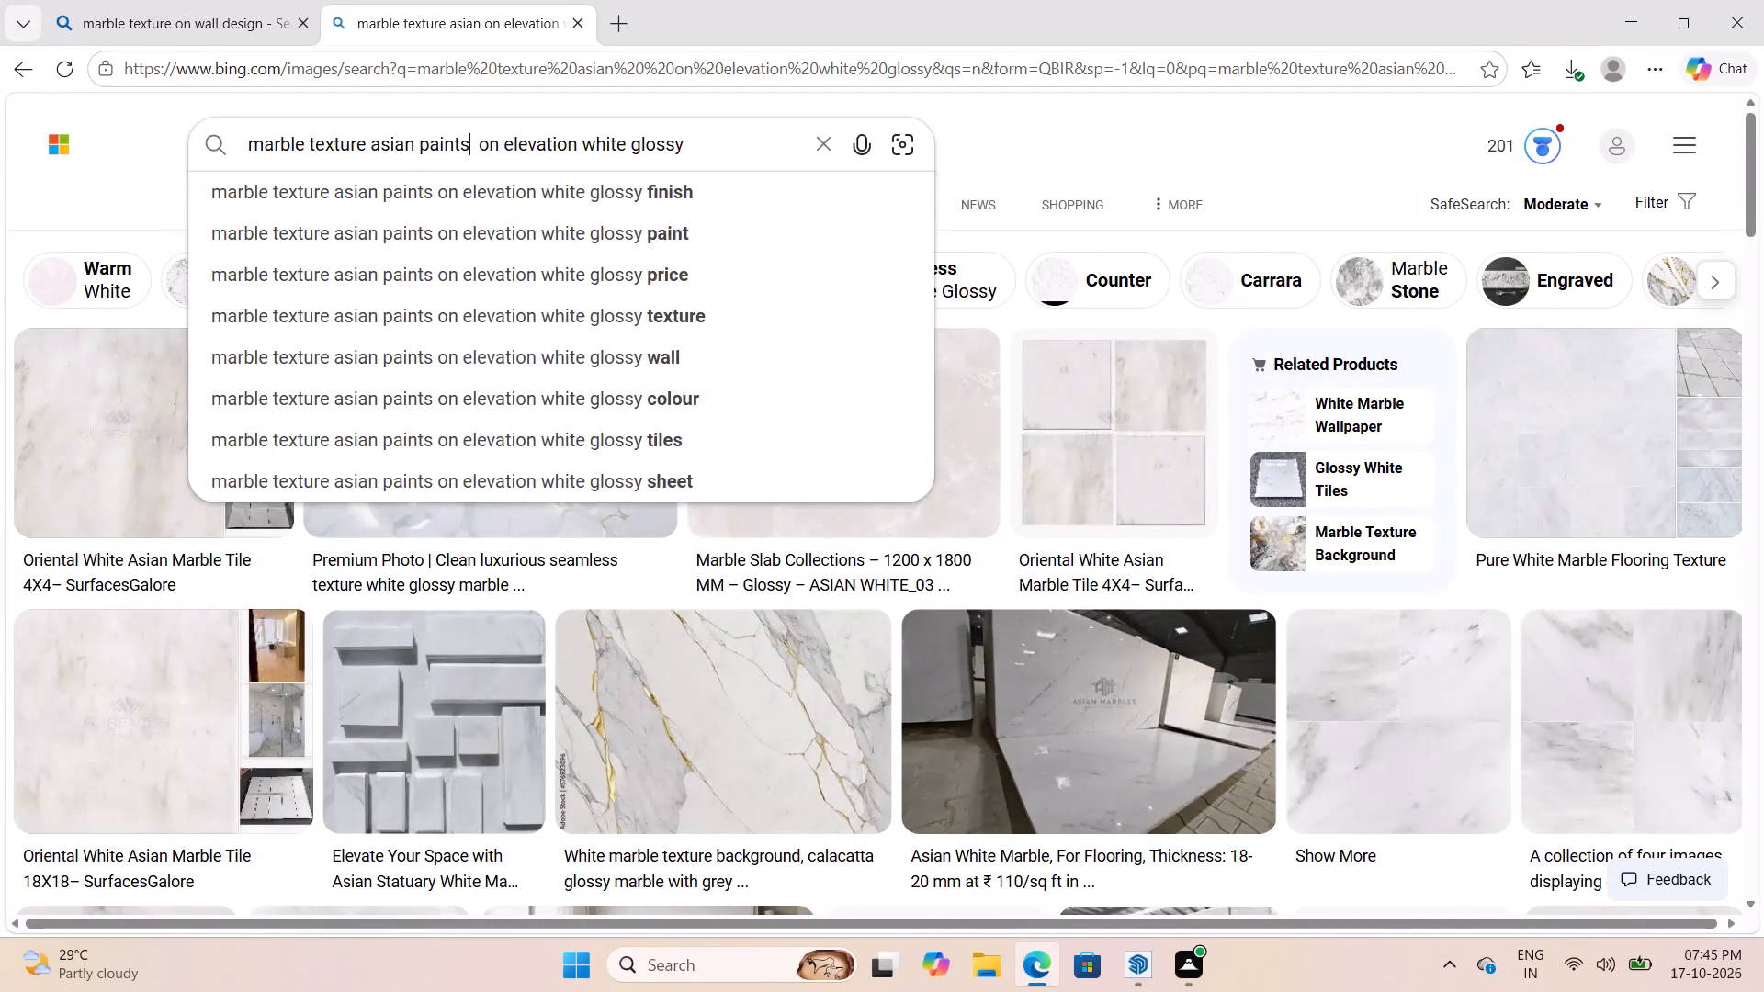
key("Return")
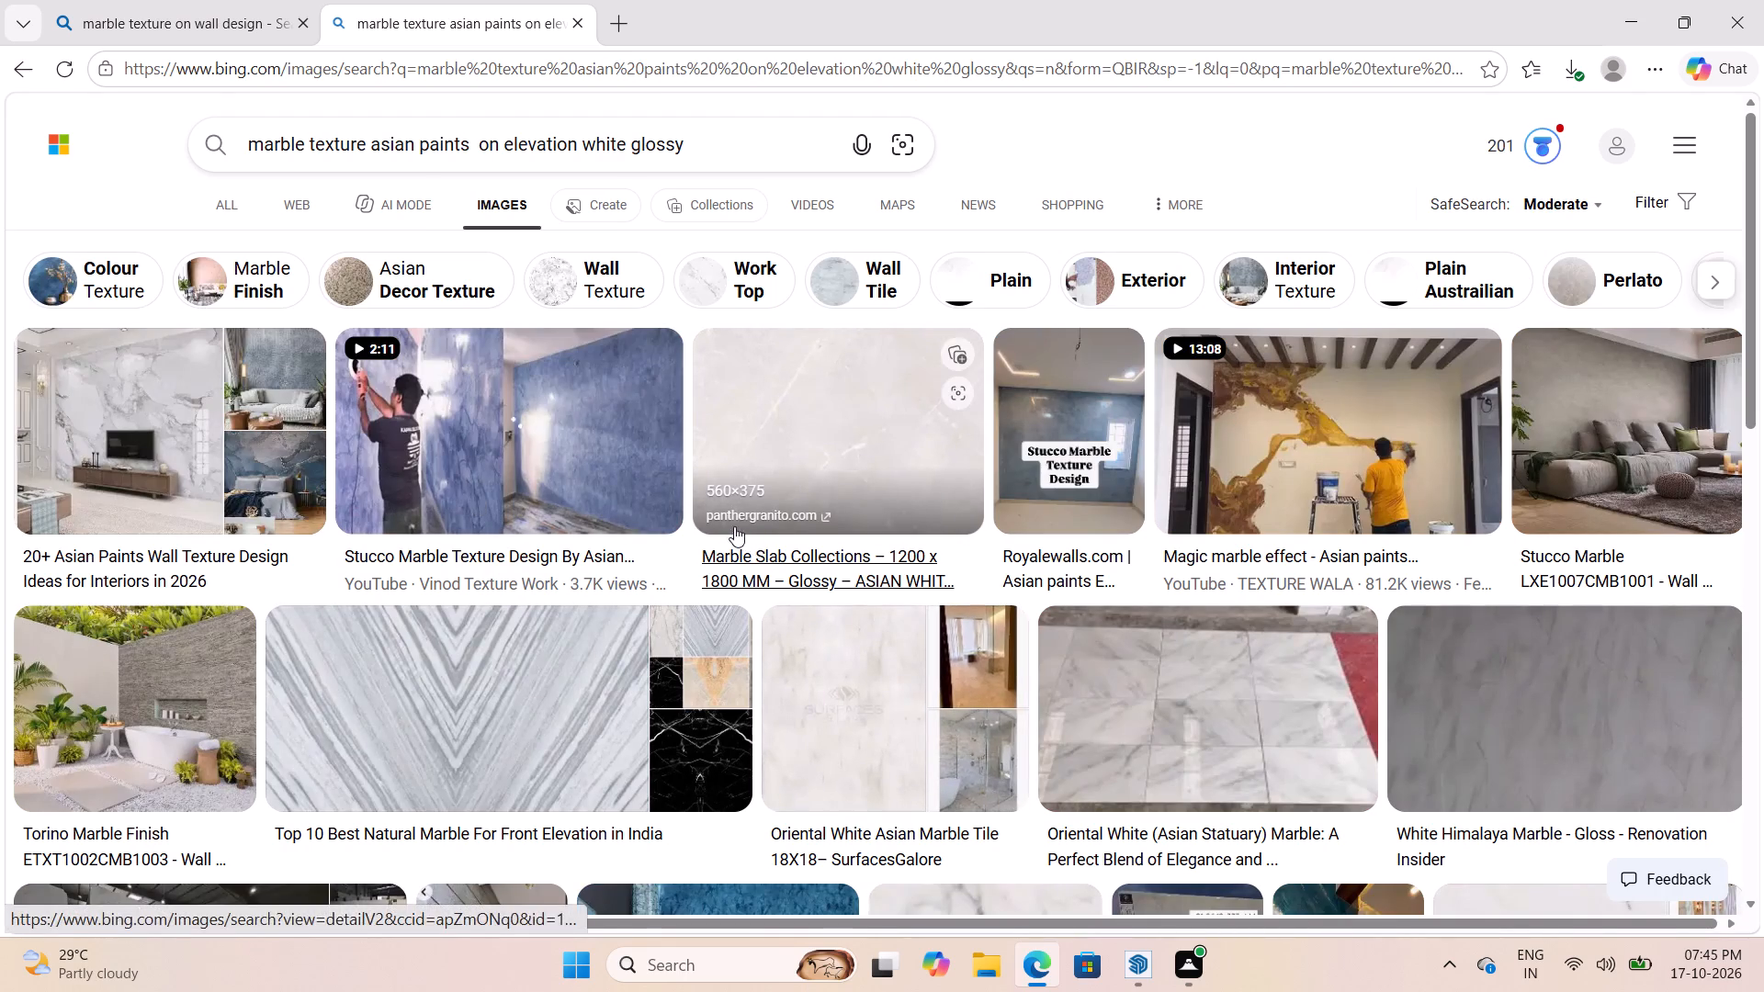
scroll(727, 524, "down", 7)
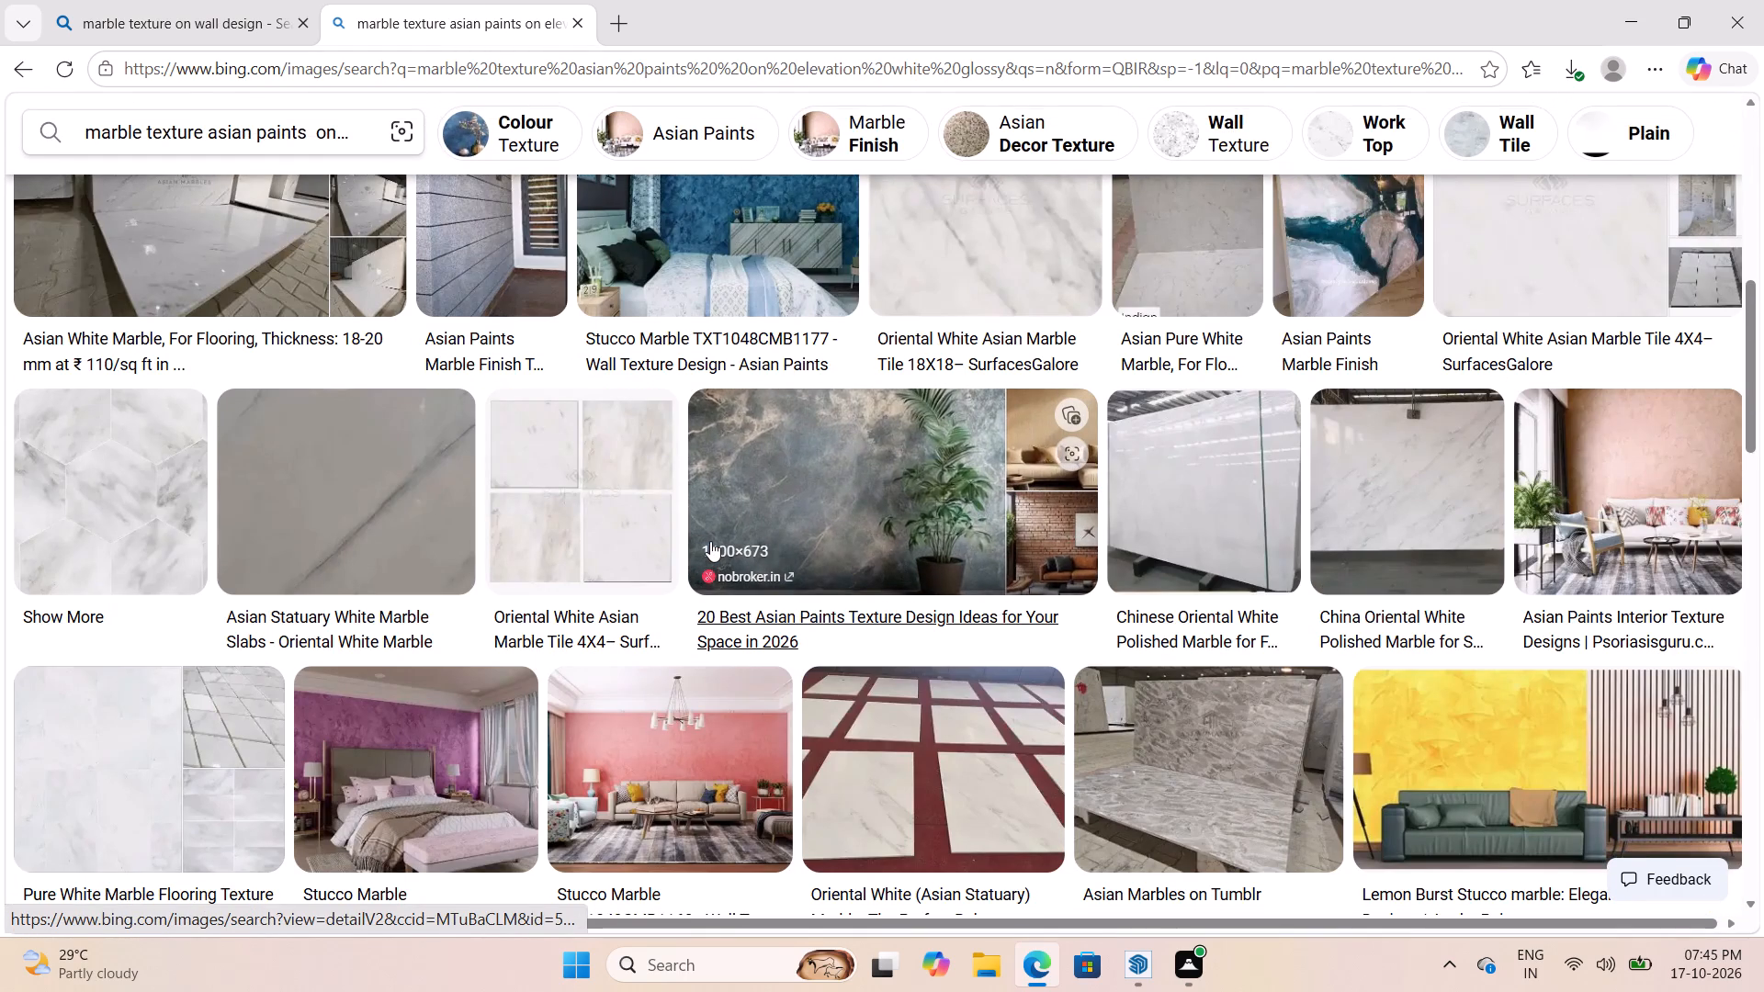
scroll(770, 526, "down", 14)
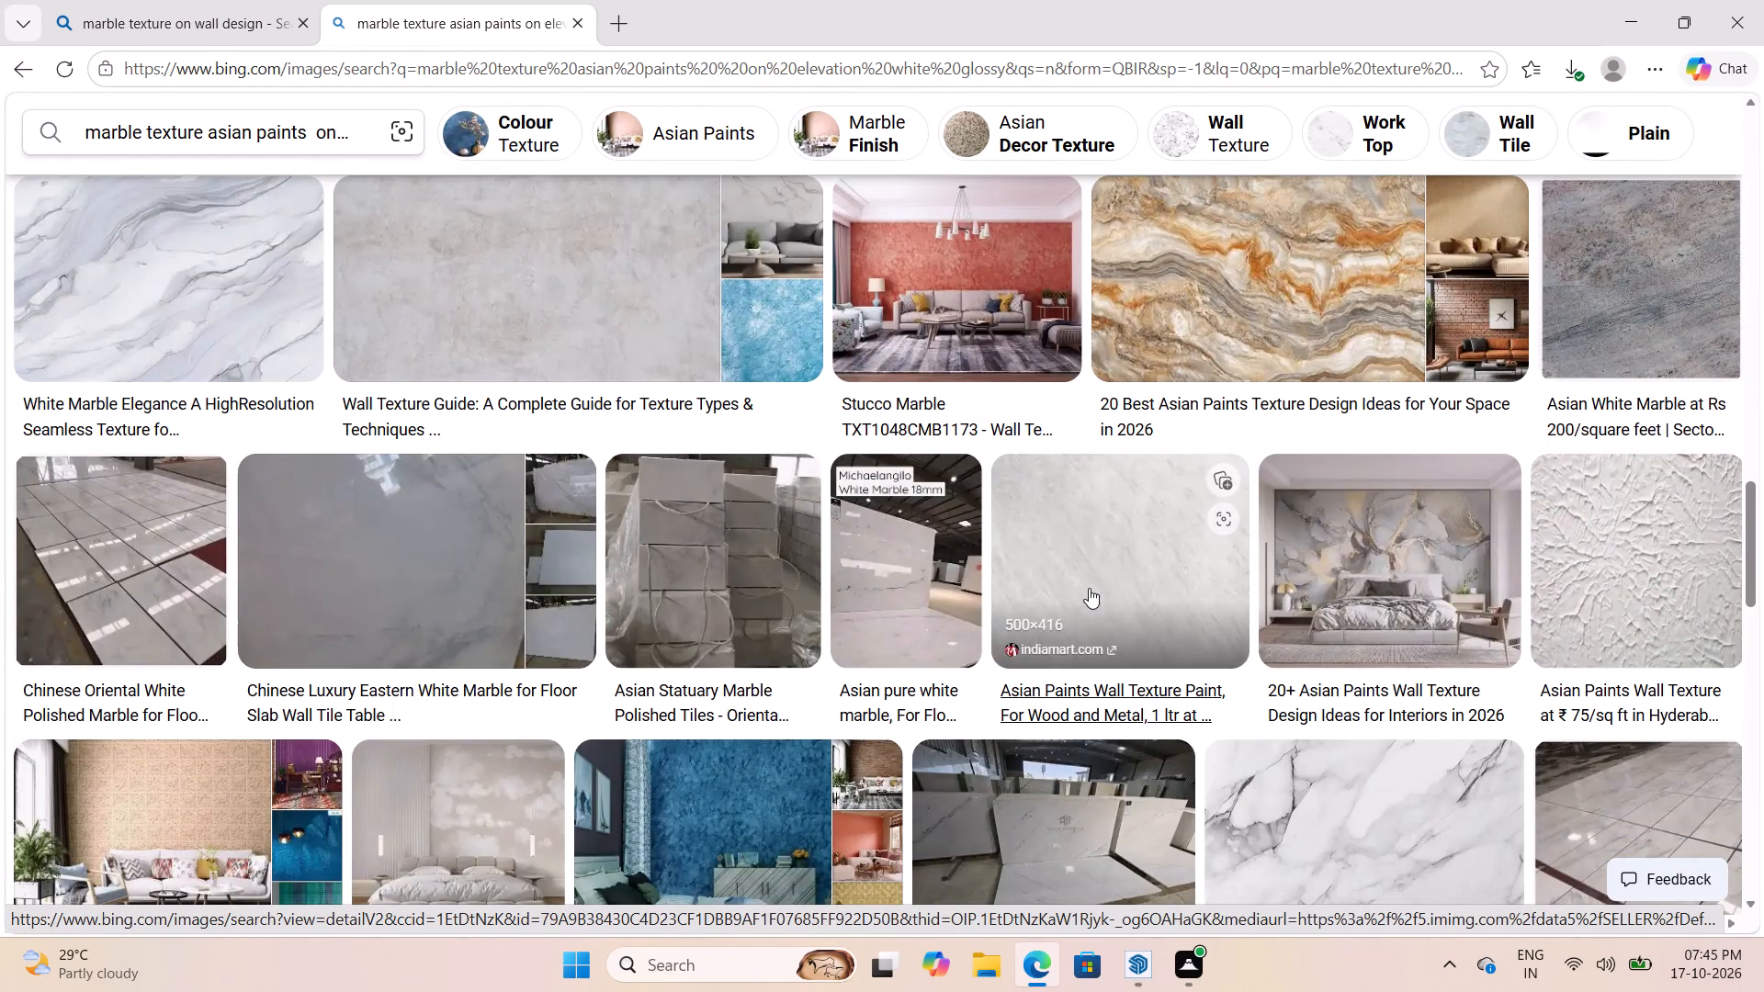
Save the Asian Paints white wall texture image to the Desktop as "wall-texture-paint".
left_click(1089, 588)
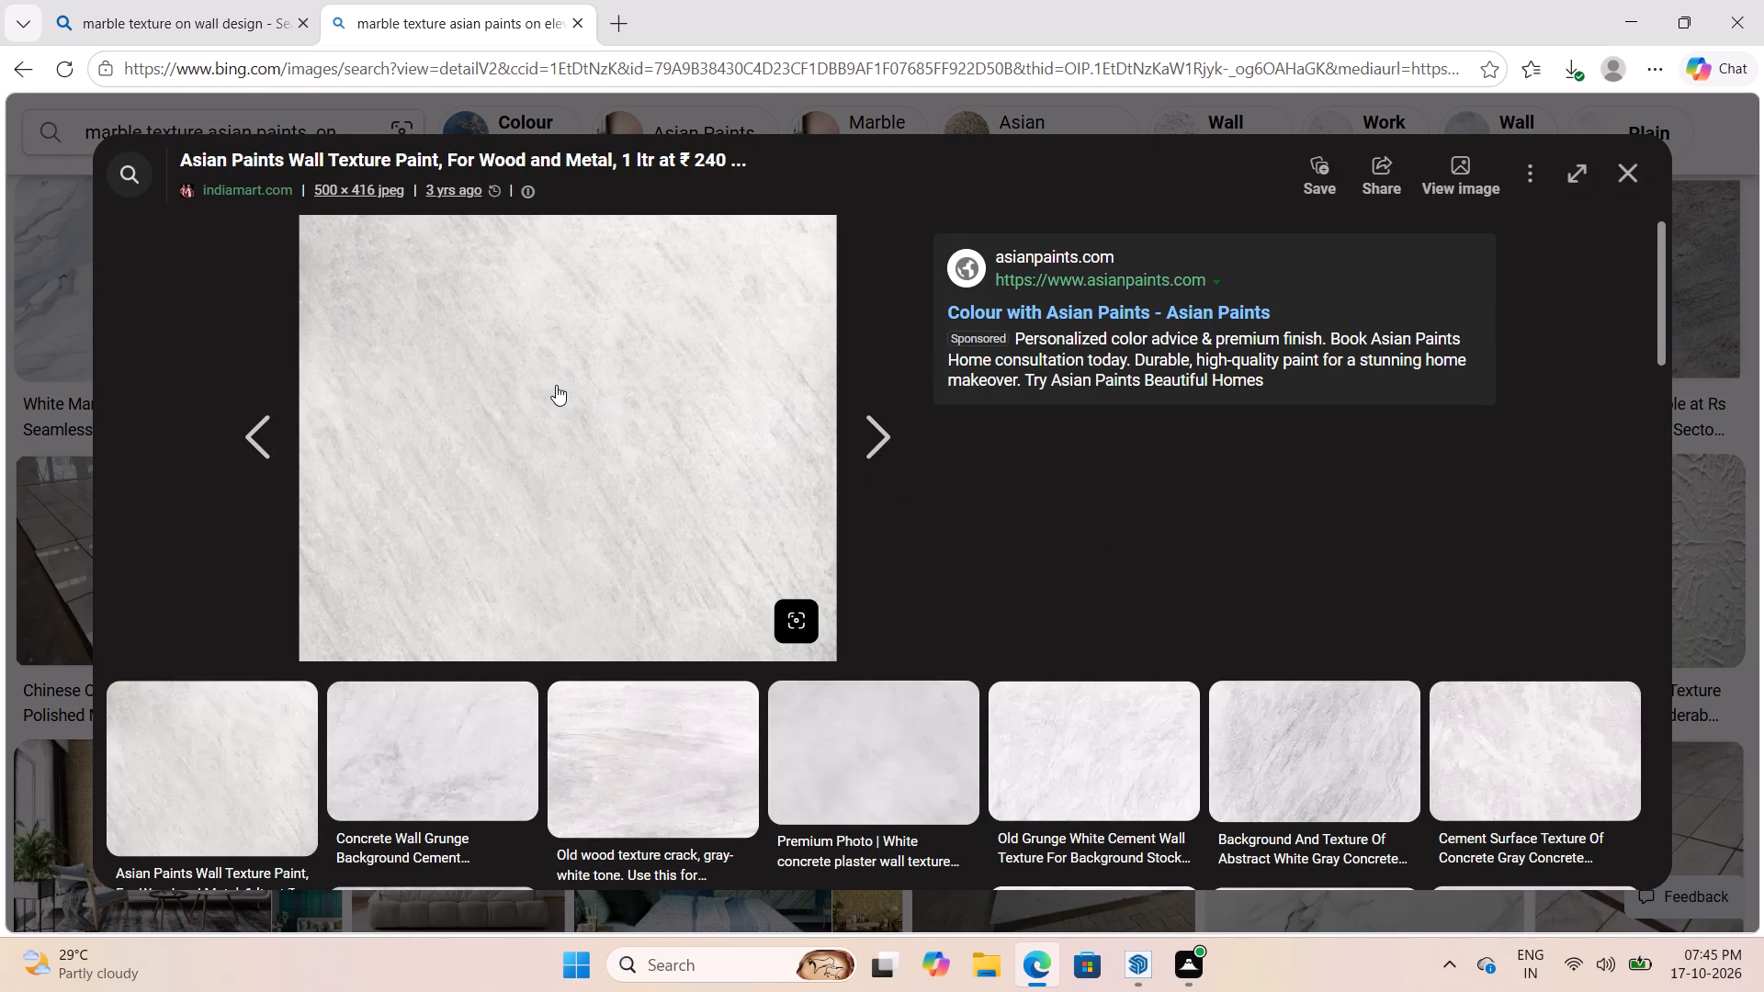
right_click(556, 385)
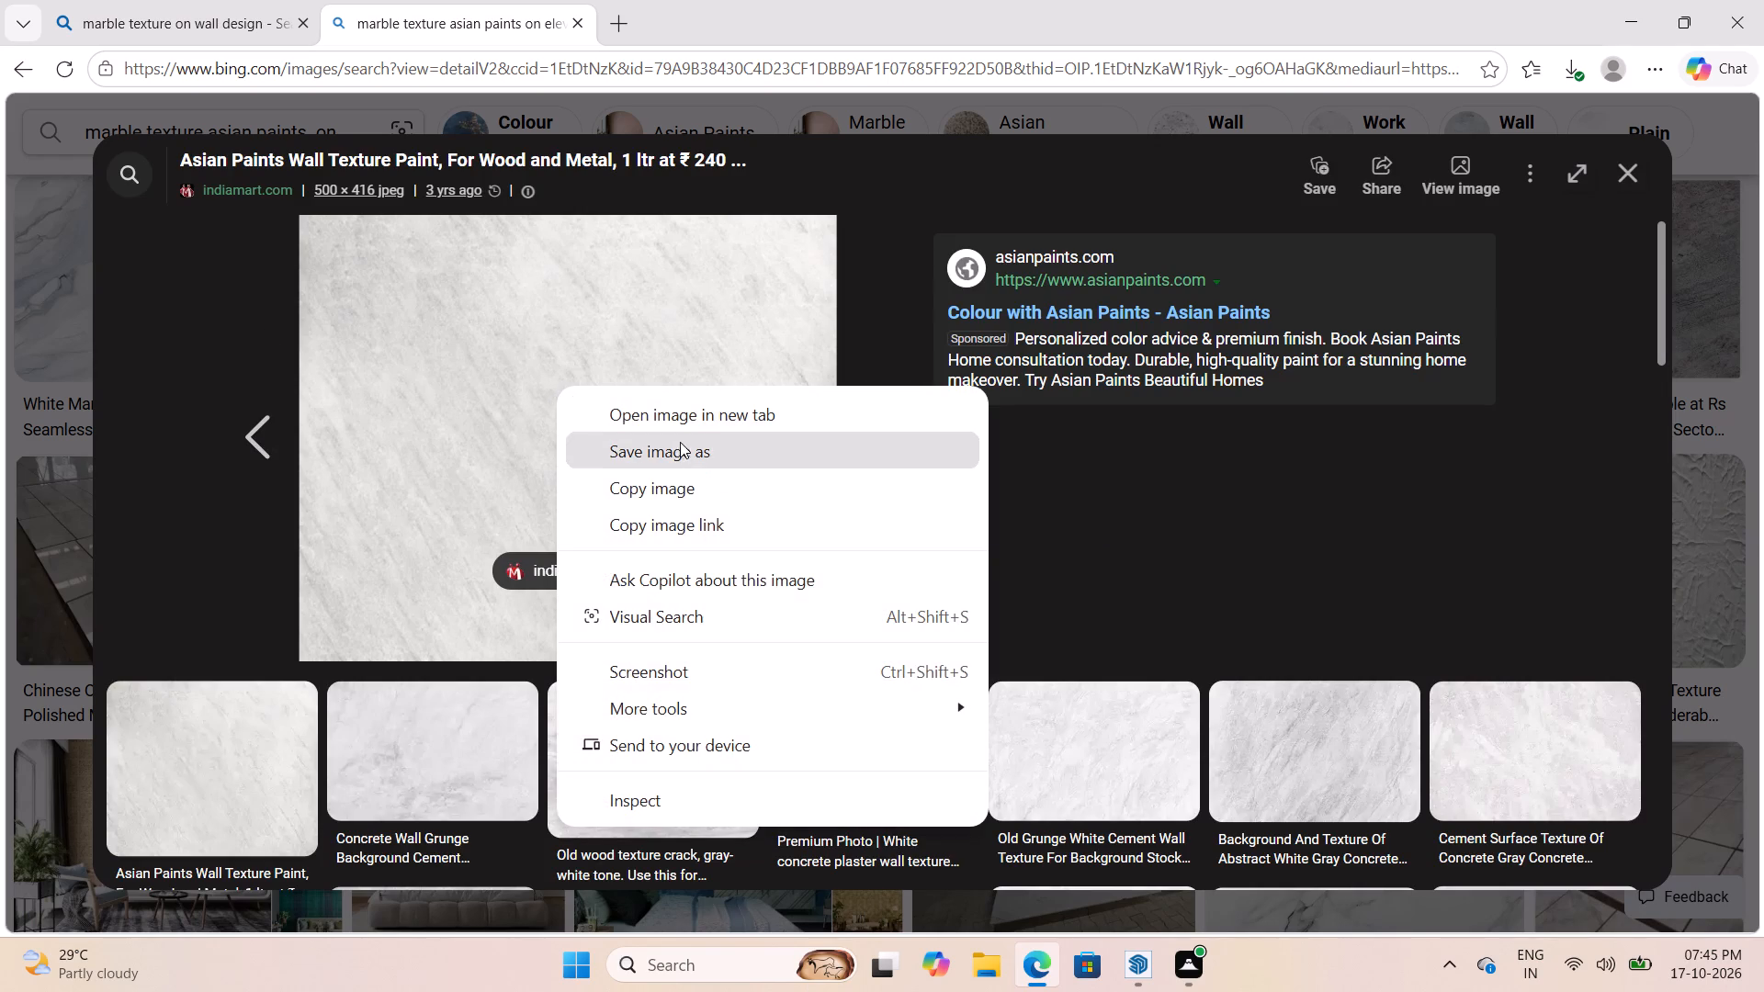
left_click(680, 442)
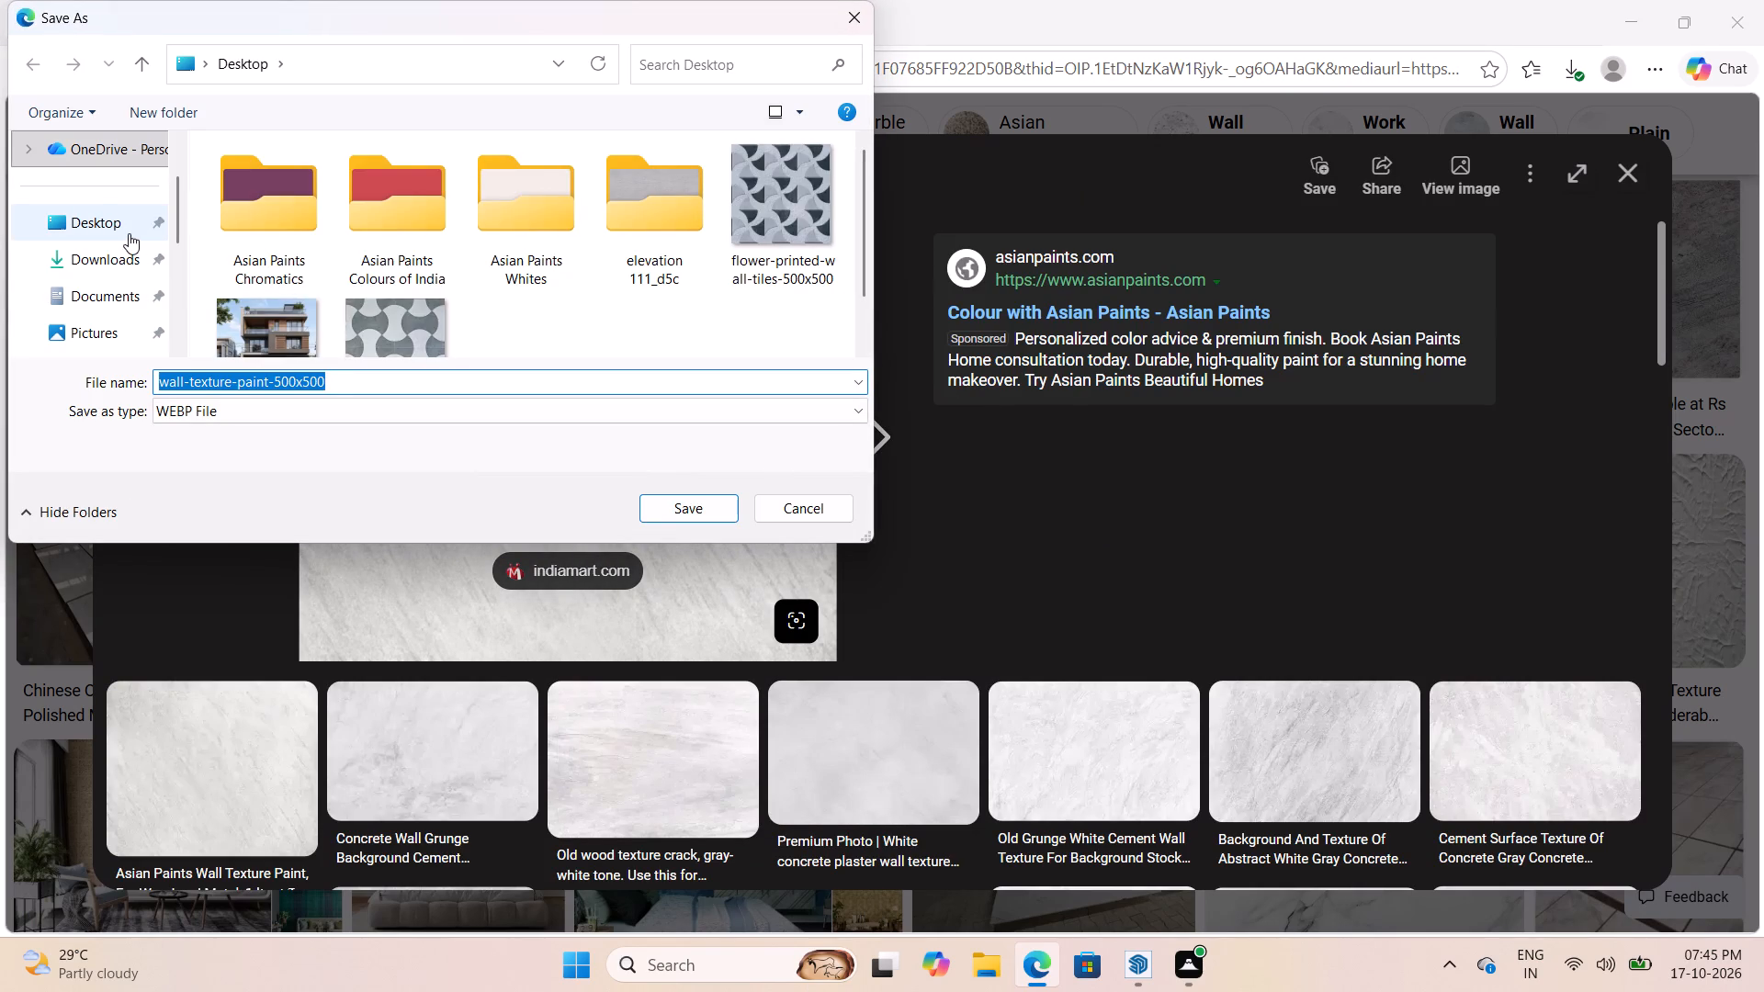
left_click(129, 233)
left_click(373, 377)
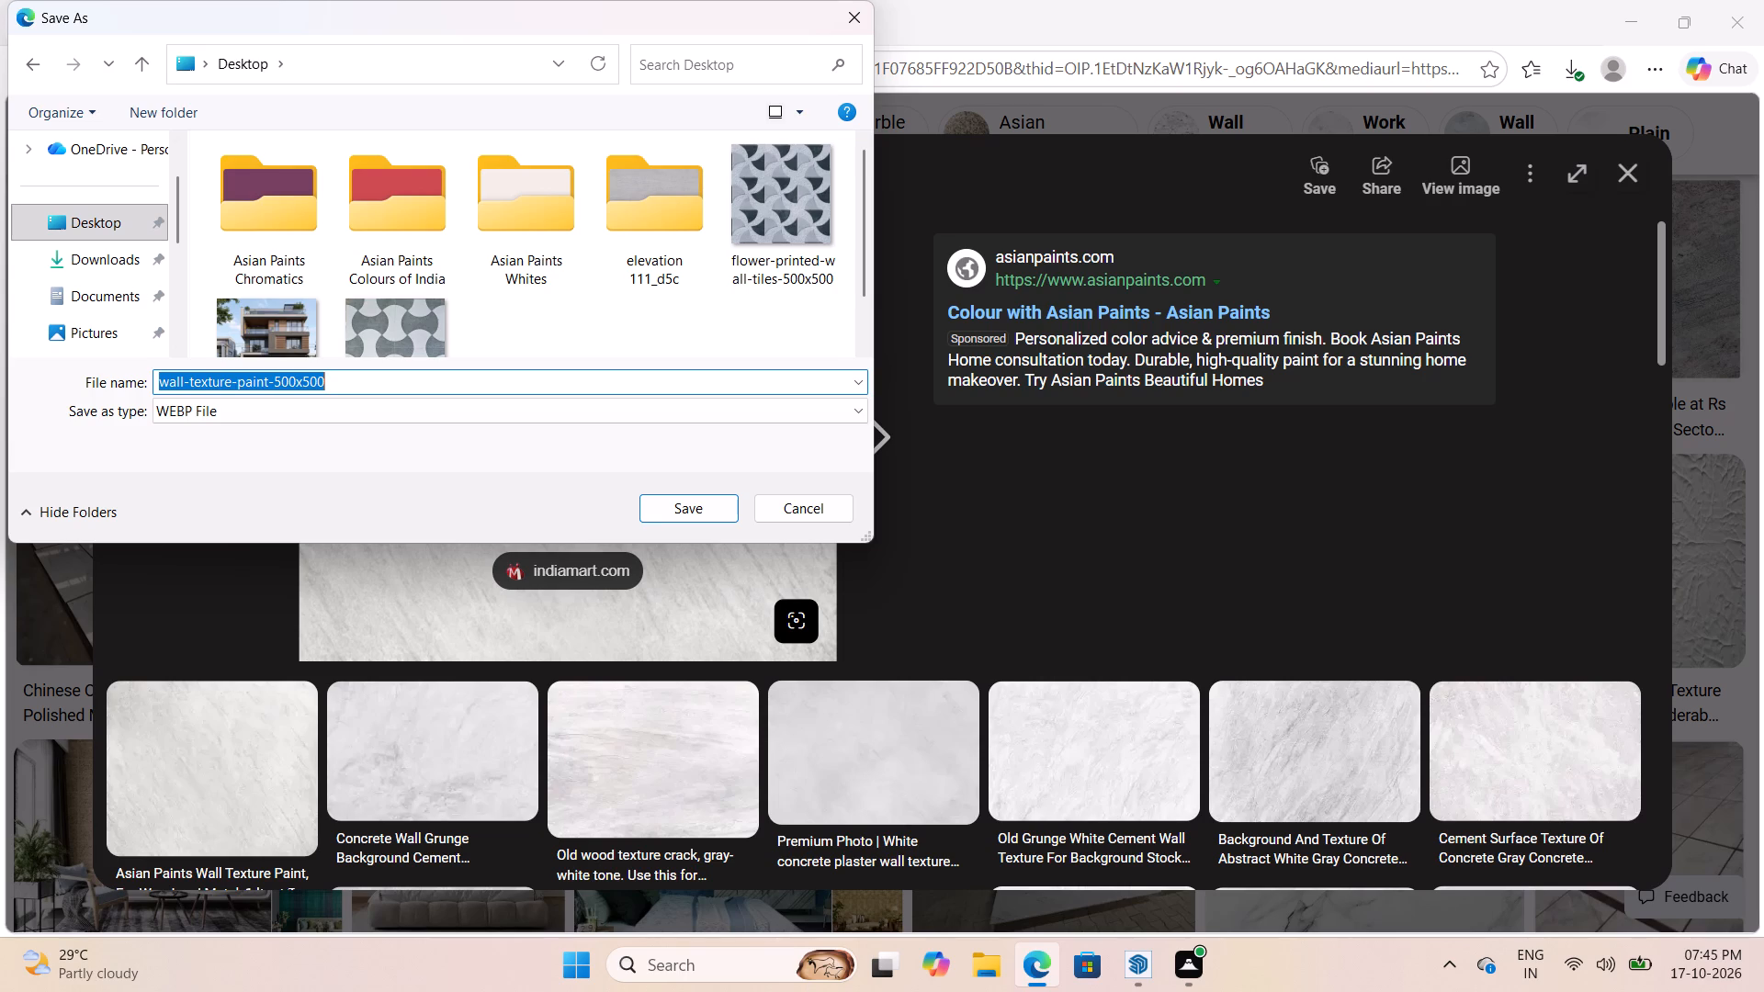
double_click(373, 377)
key("BackSpace")
key("BackSpace")
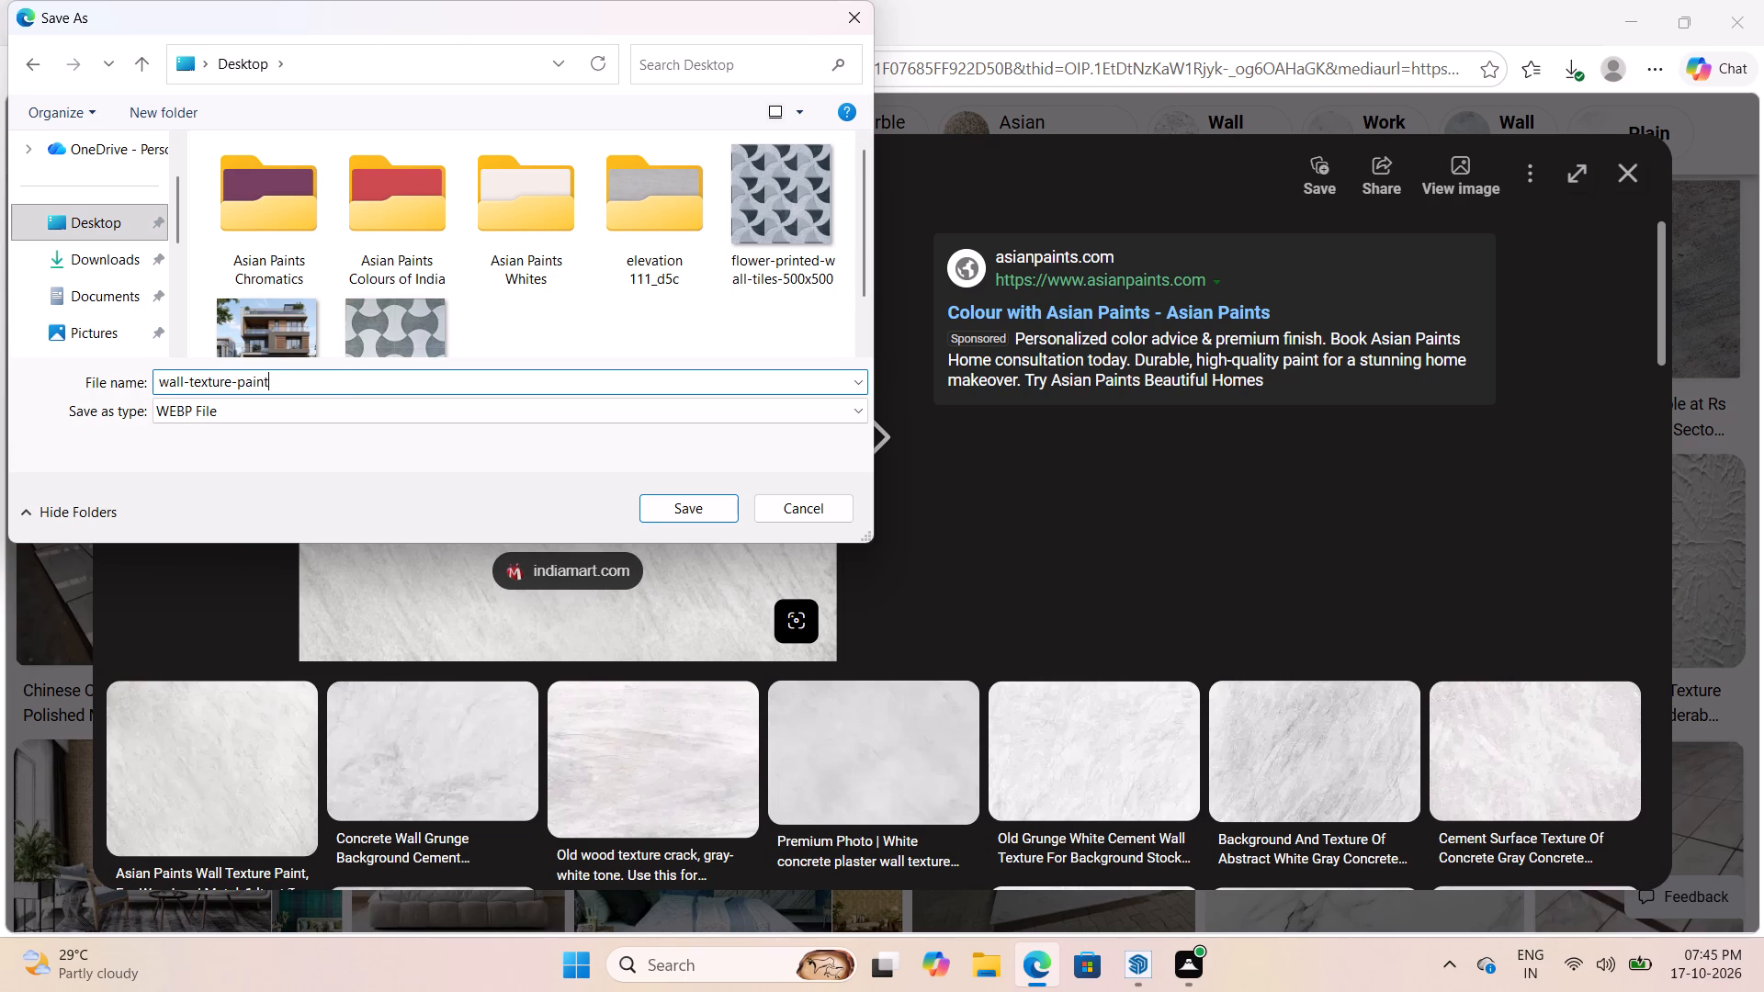
left_click(685, 500)
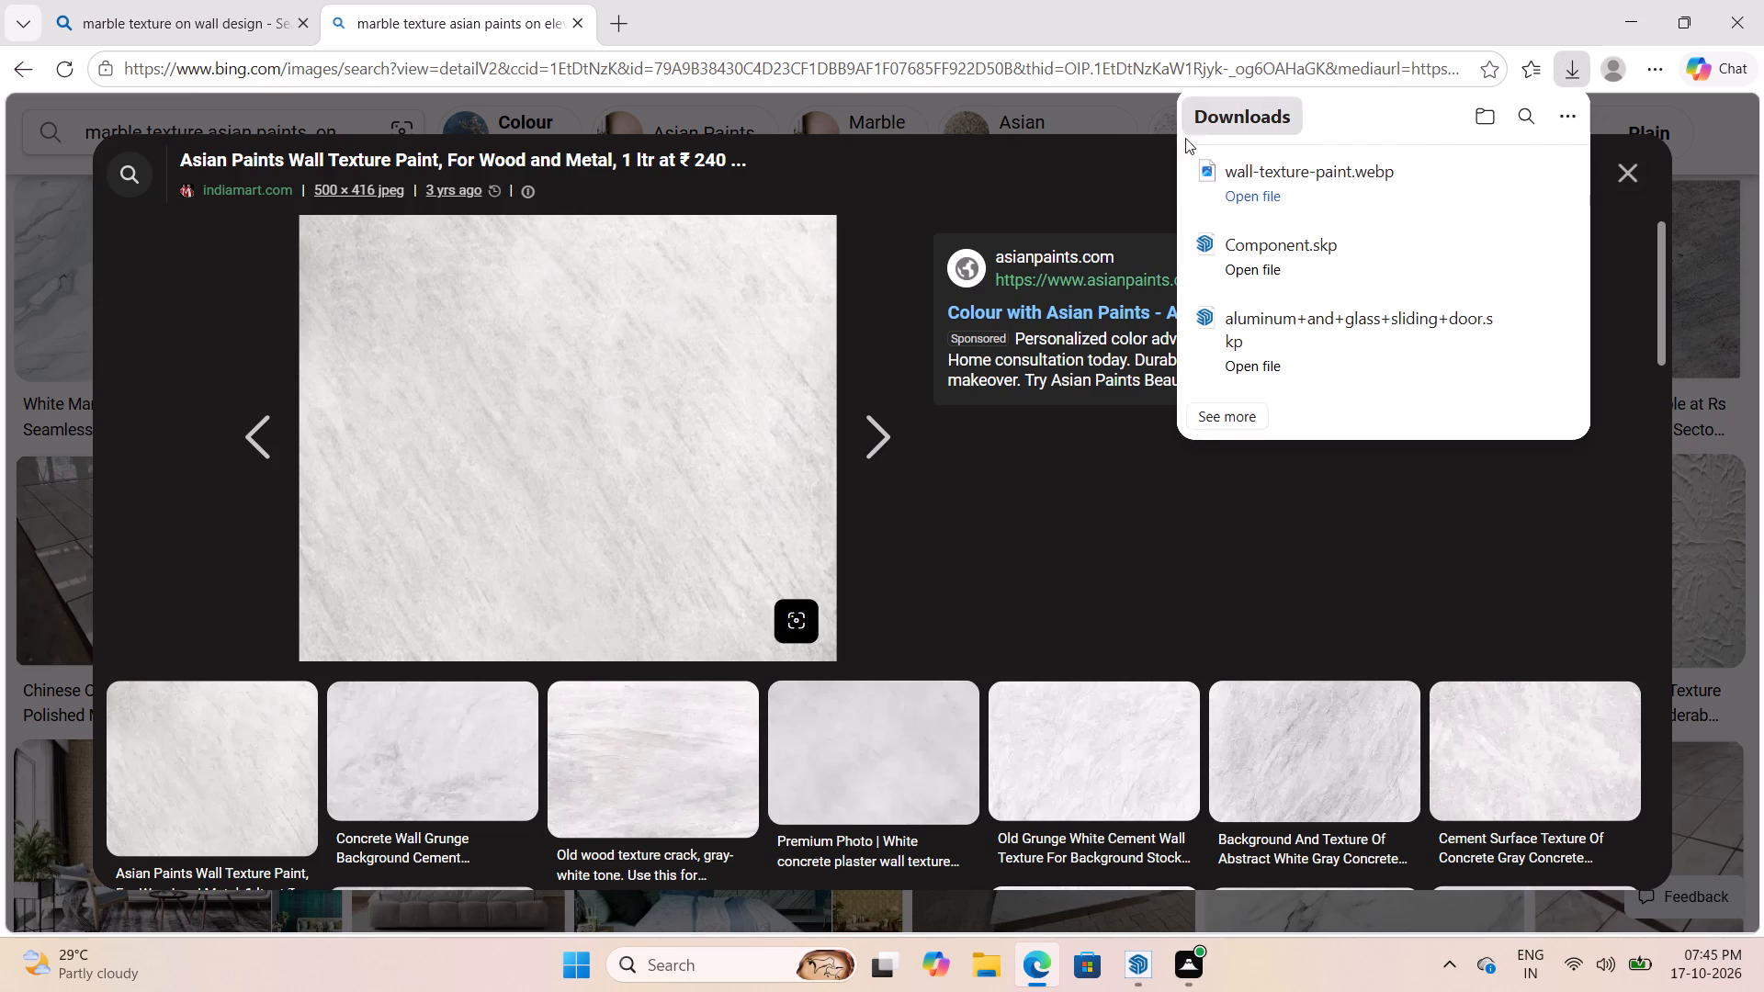
Open the downloaded texture from its folder in Photos and save a JPEG copy on the Desktop named "wall-texture-paint 1".
left_click(1501, 187)
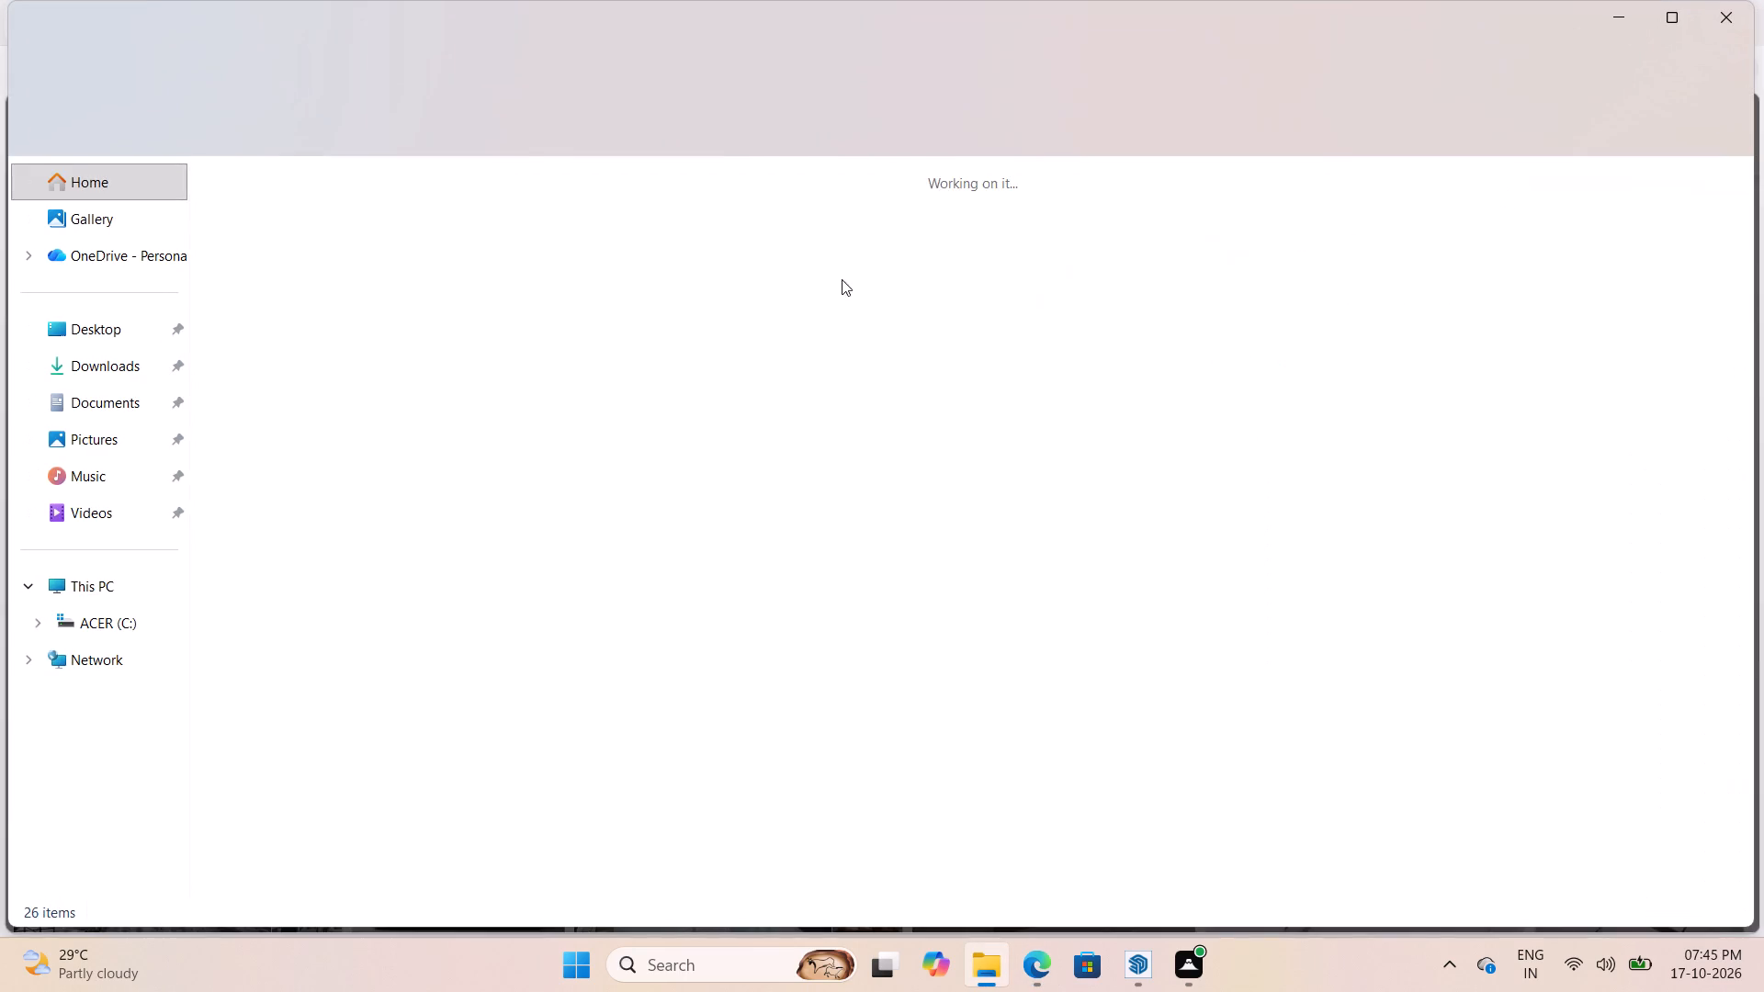
right_click(1065, 535)
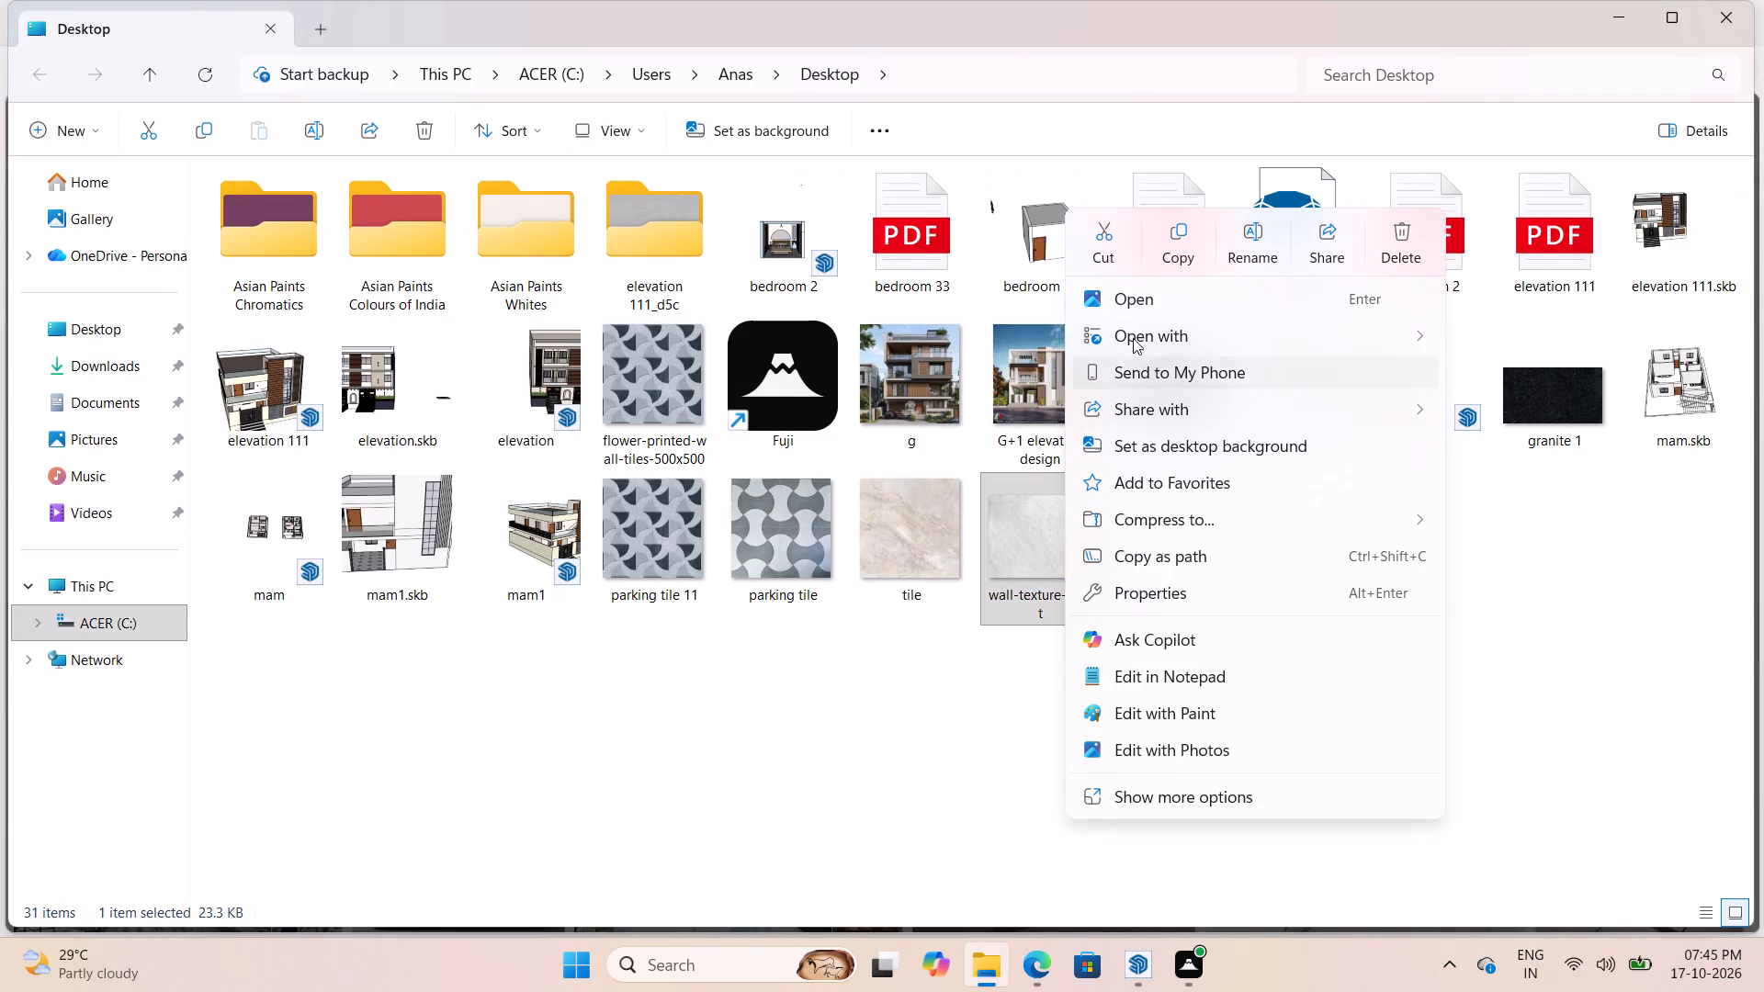
left_click(1120, 305)
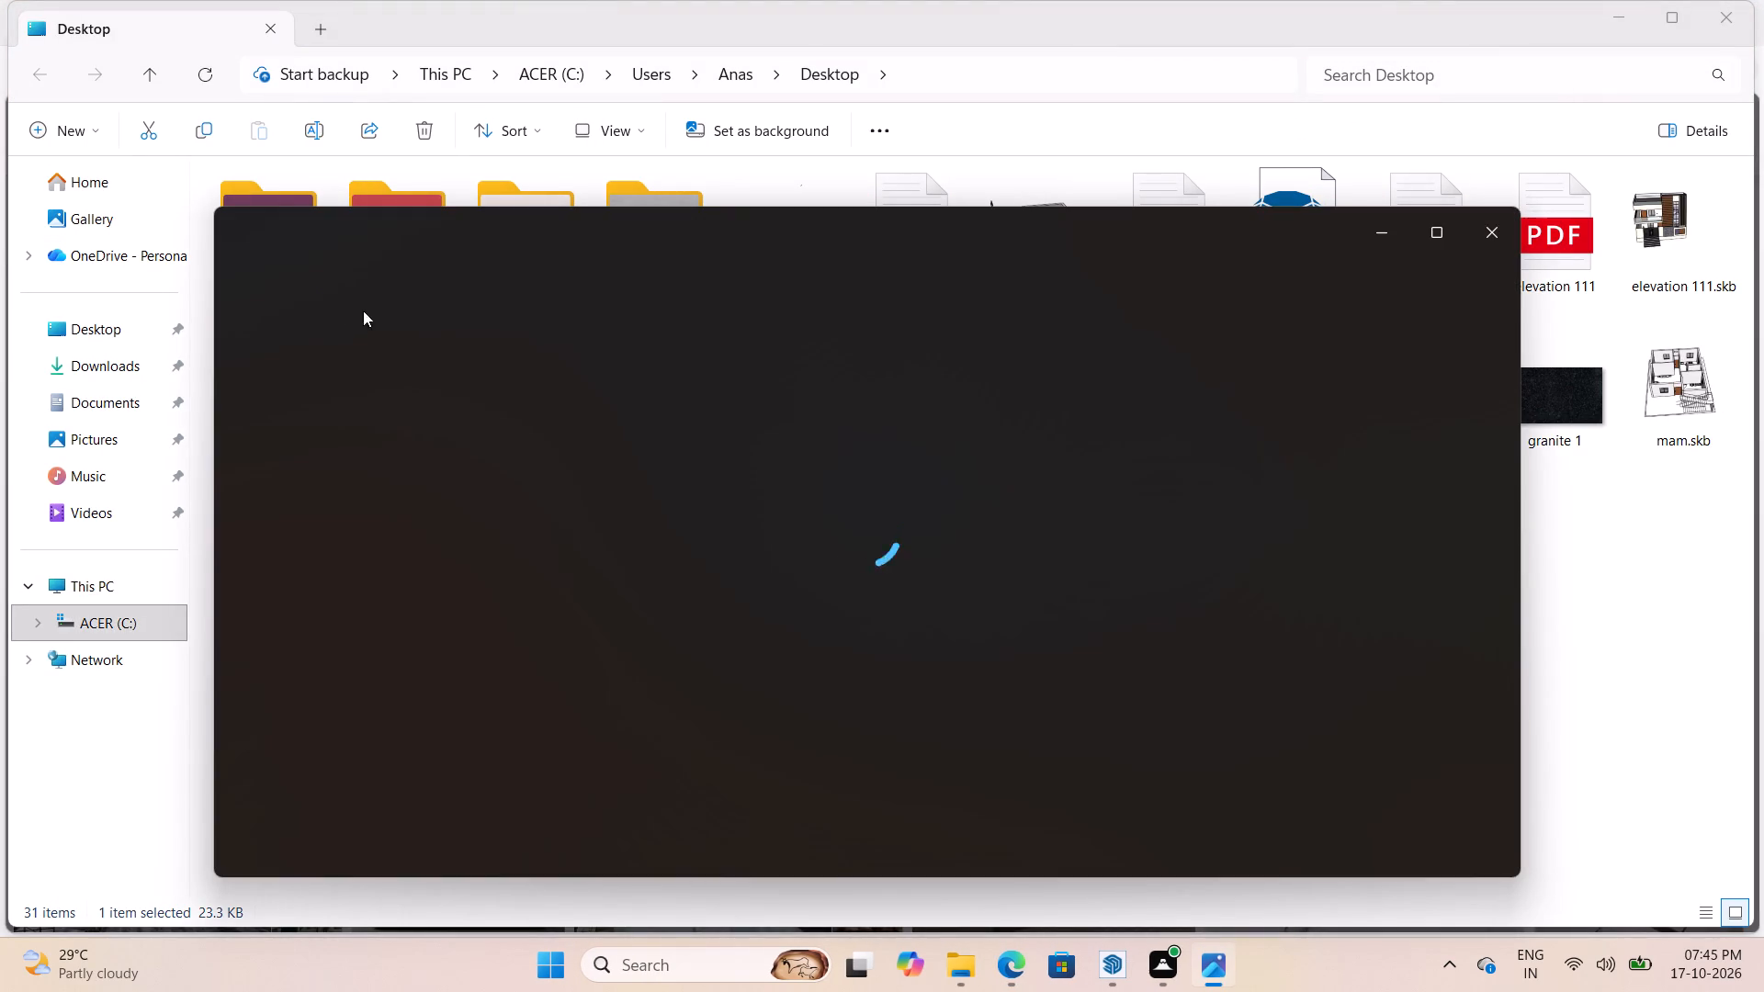
left_click(273, 231)
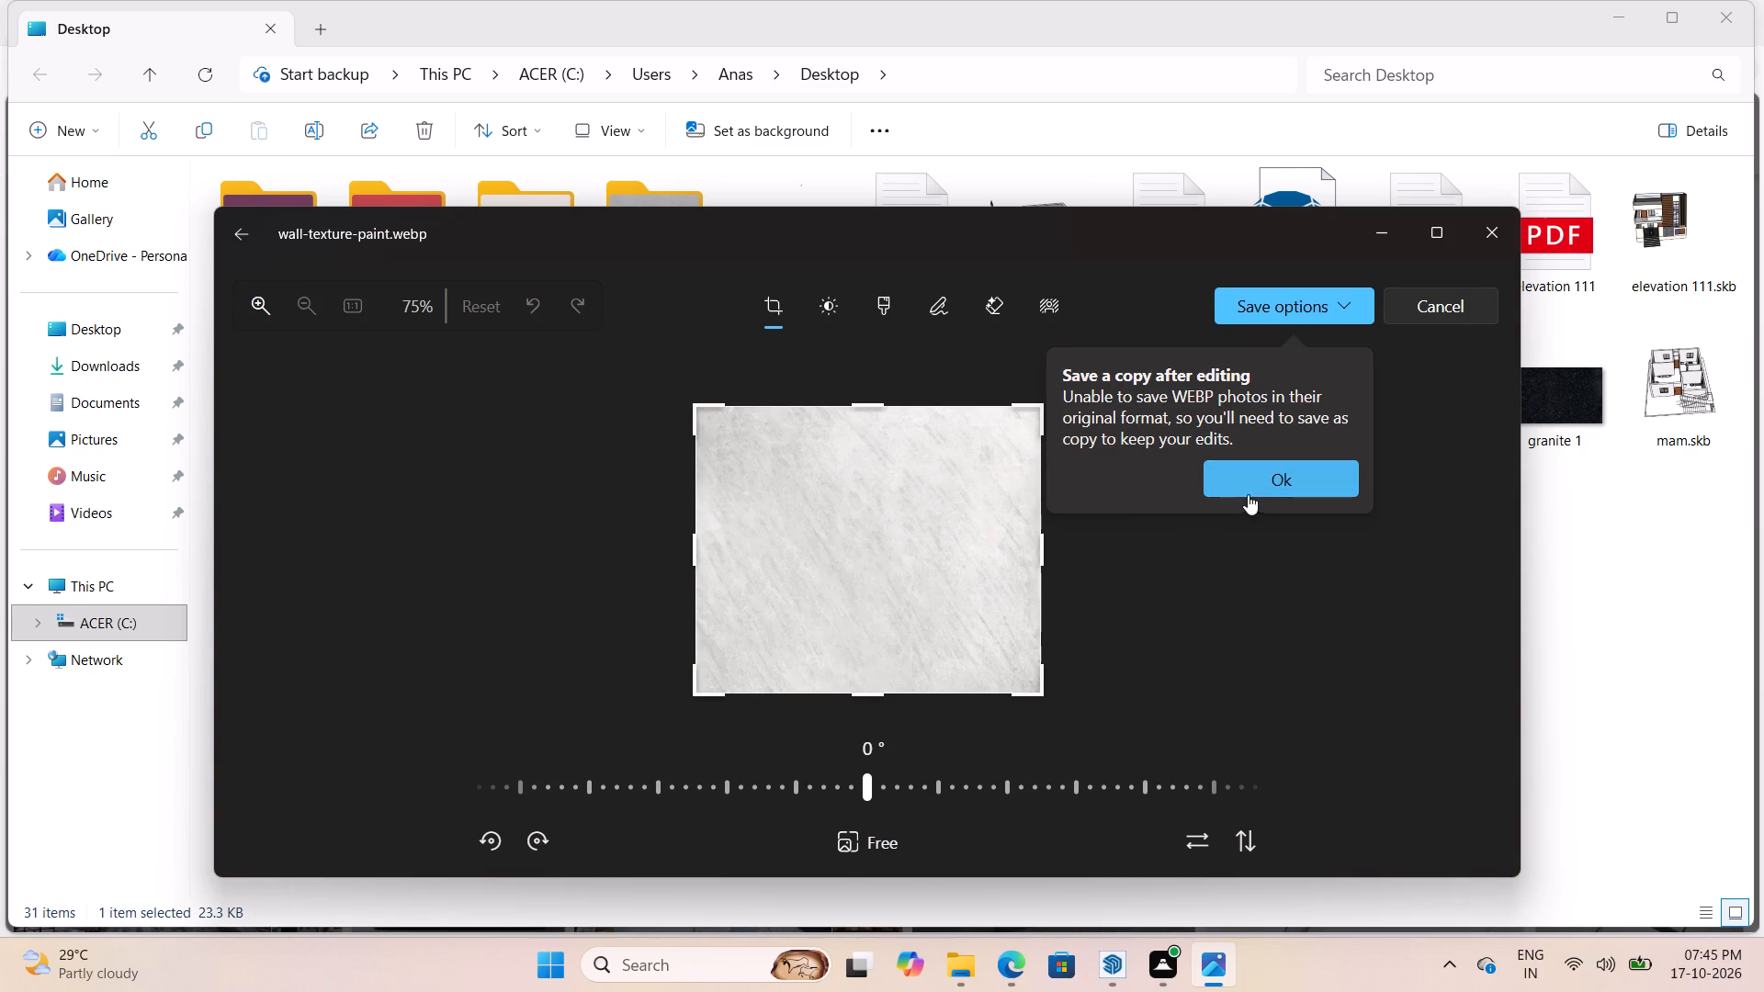
left_click(1365, 299)
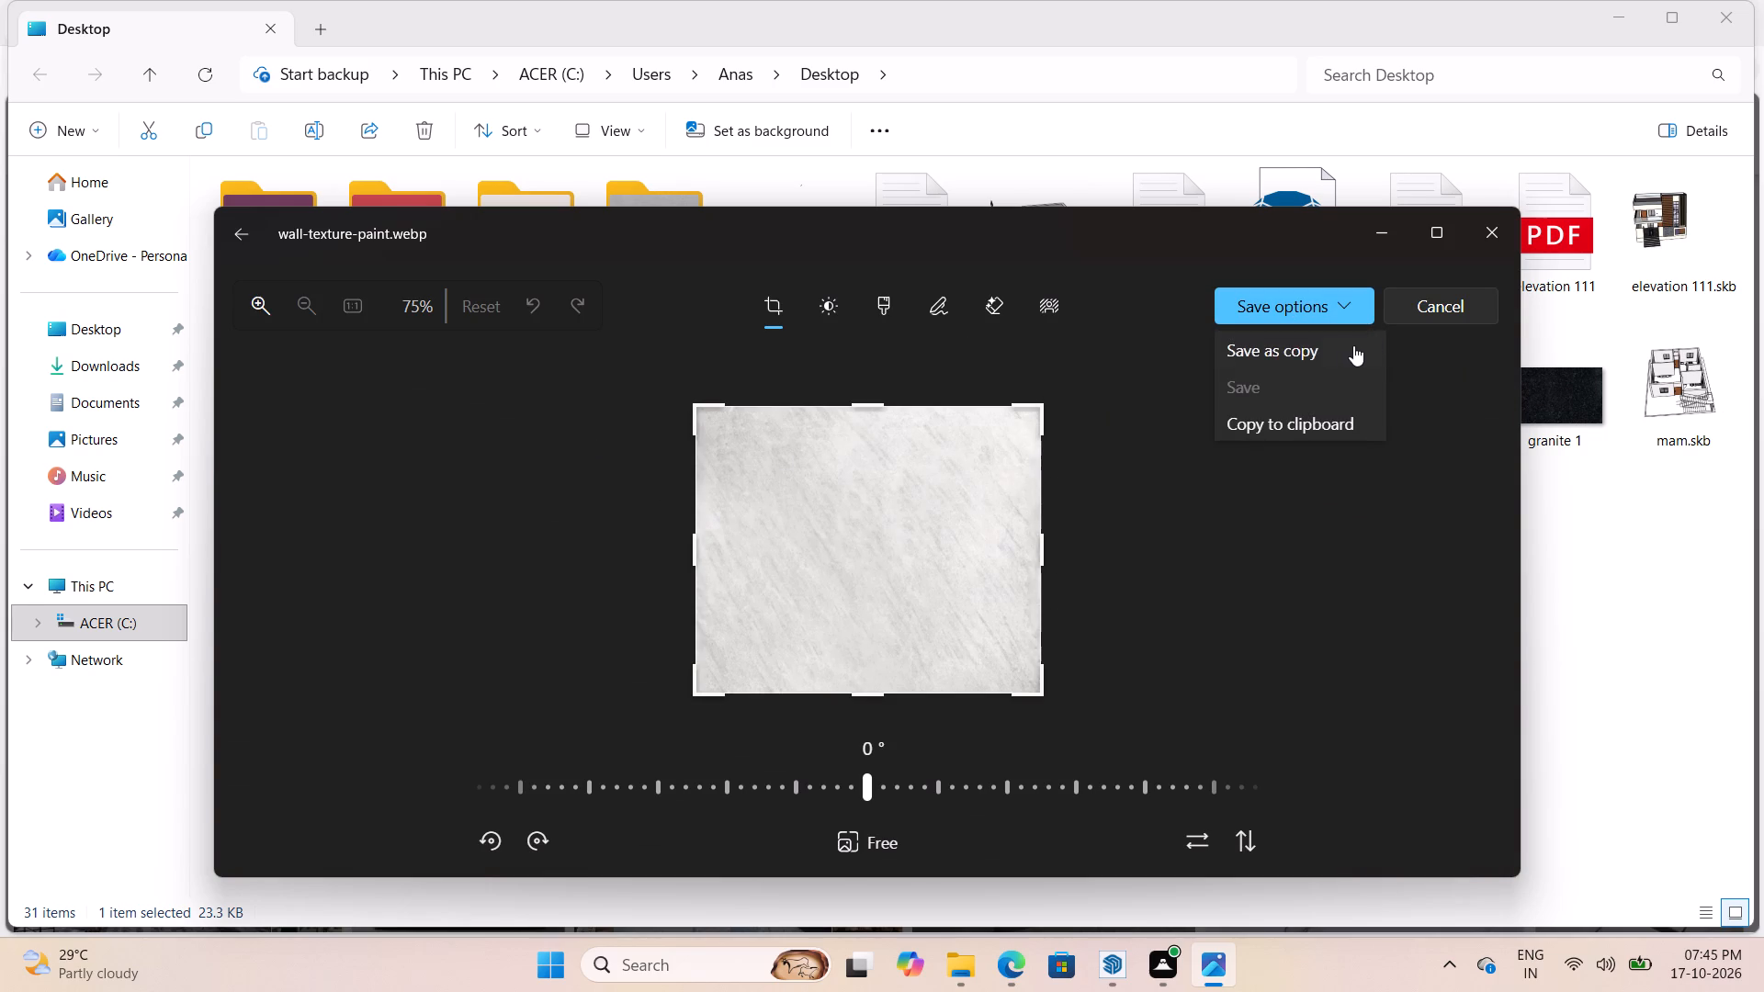
left_click(1348, 349)
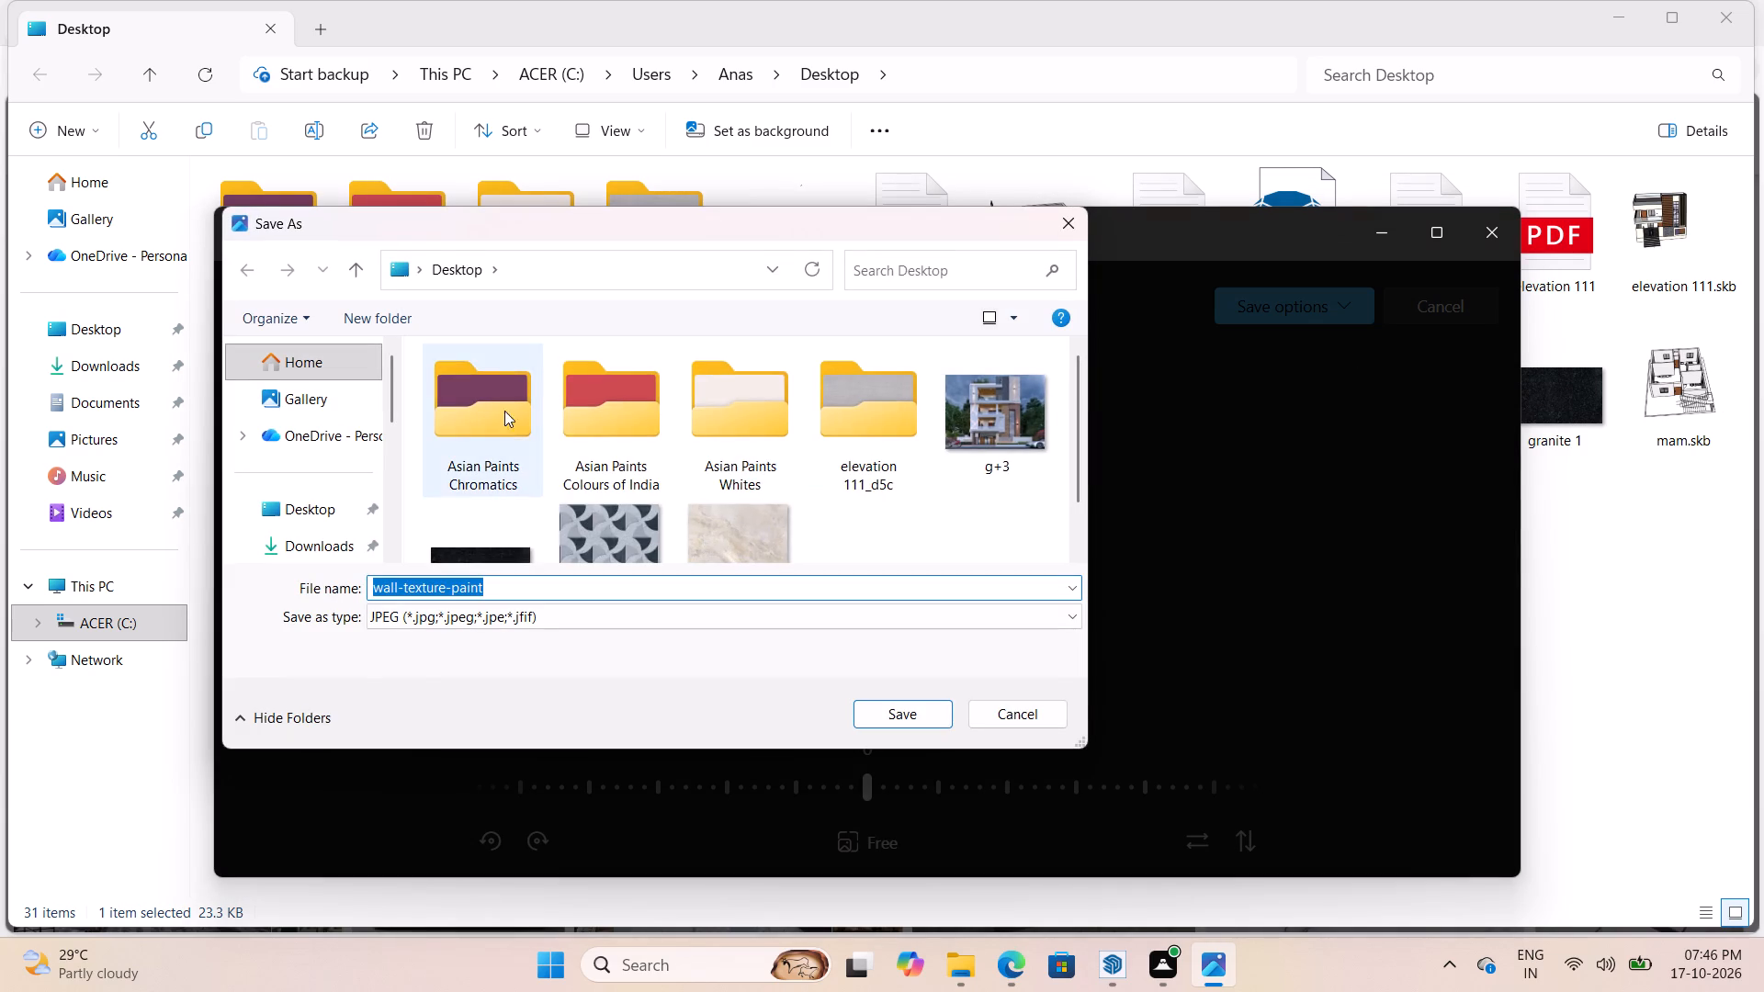
left_click(523, 582)
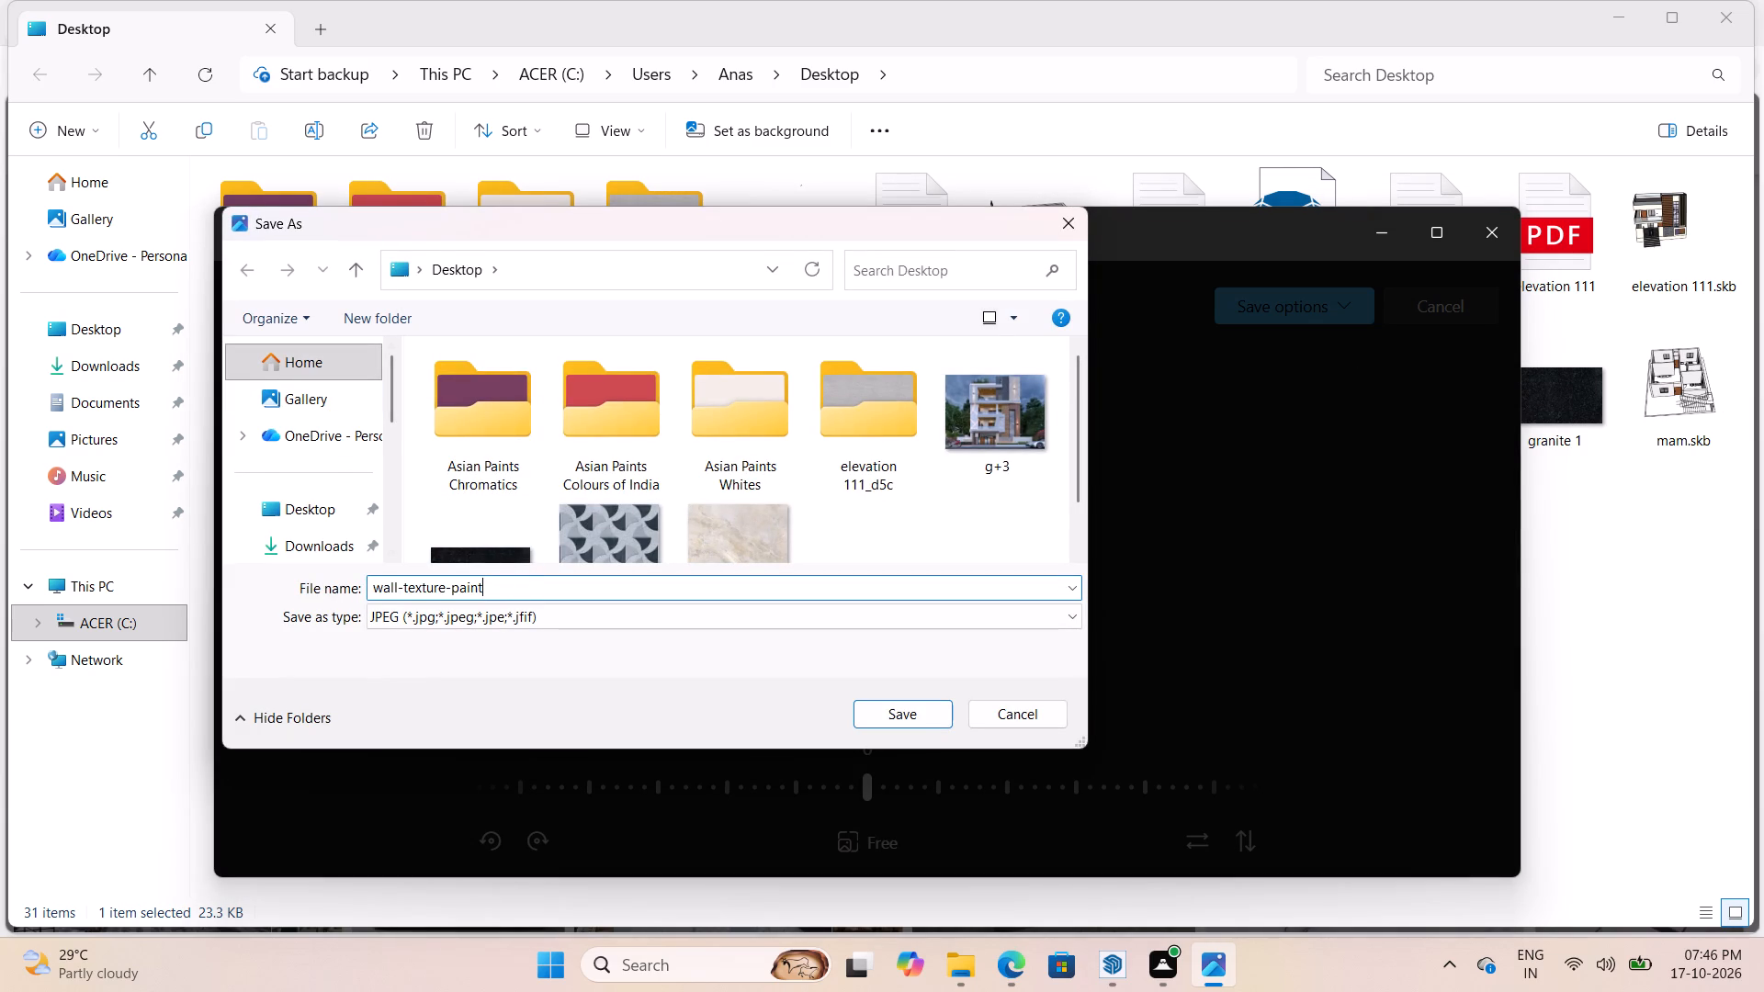
key("space")
key("1")
left_click(864, 722)
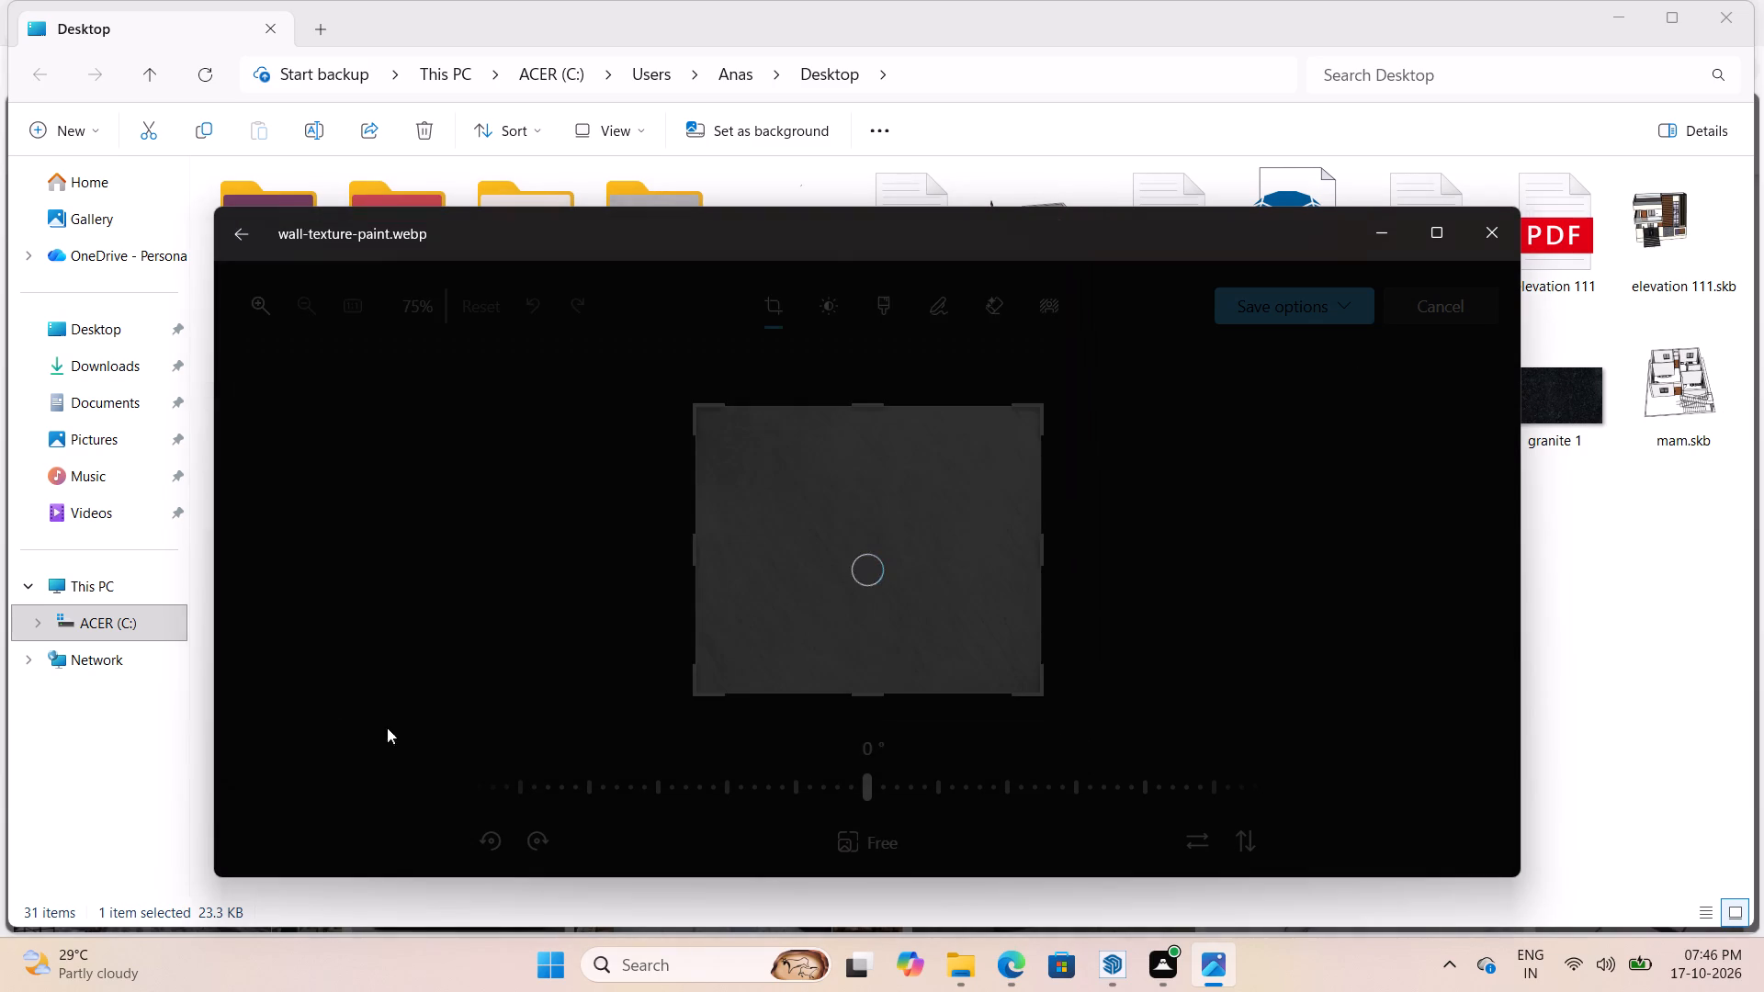
left_click(1386, 243)
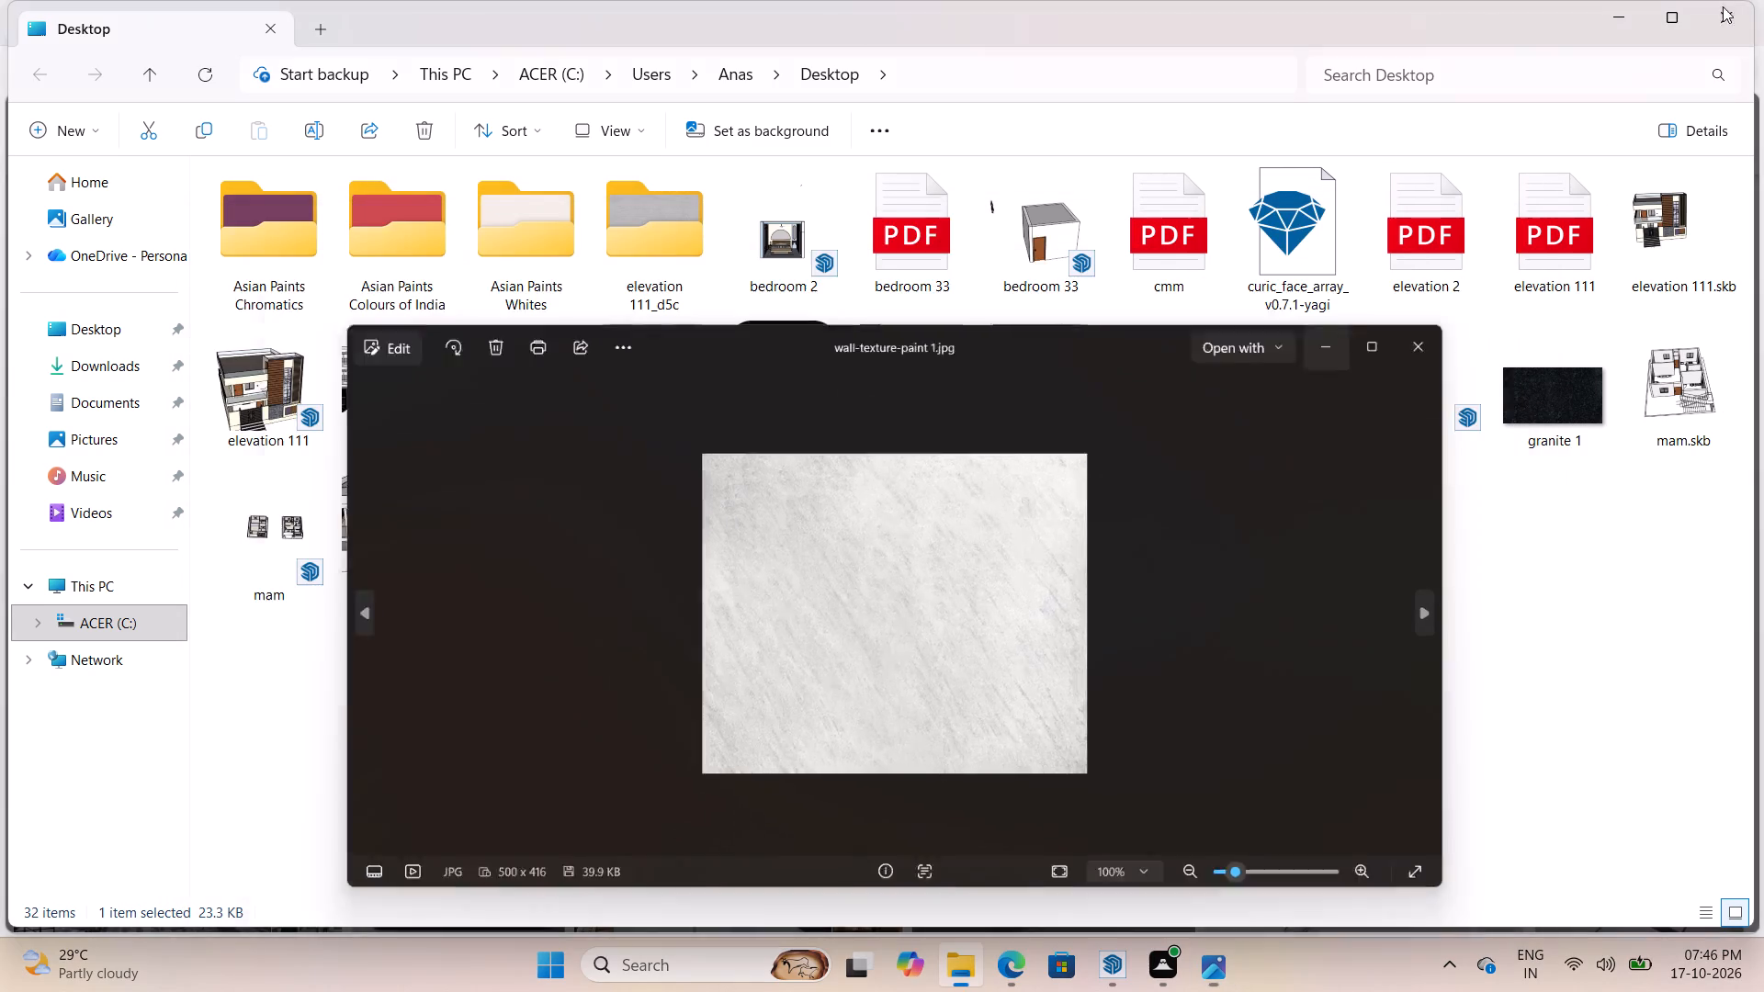
Return to SketchUp and create a new material using the Desktop image "wall-texture-paint 1" as its texture.
left_click(1630, 9)
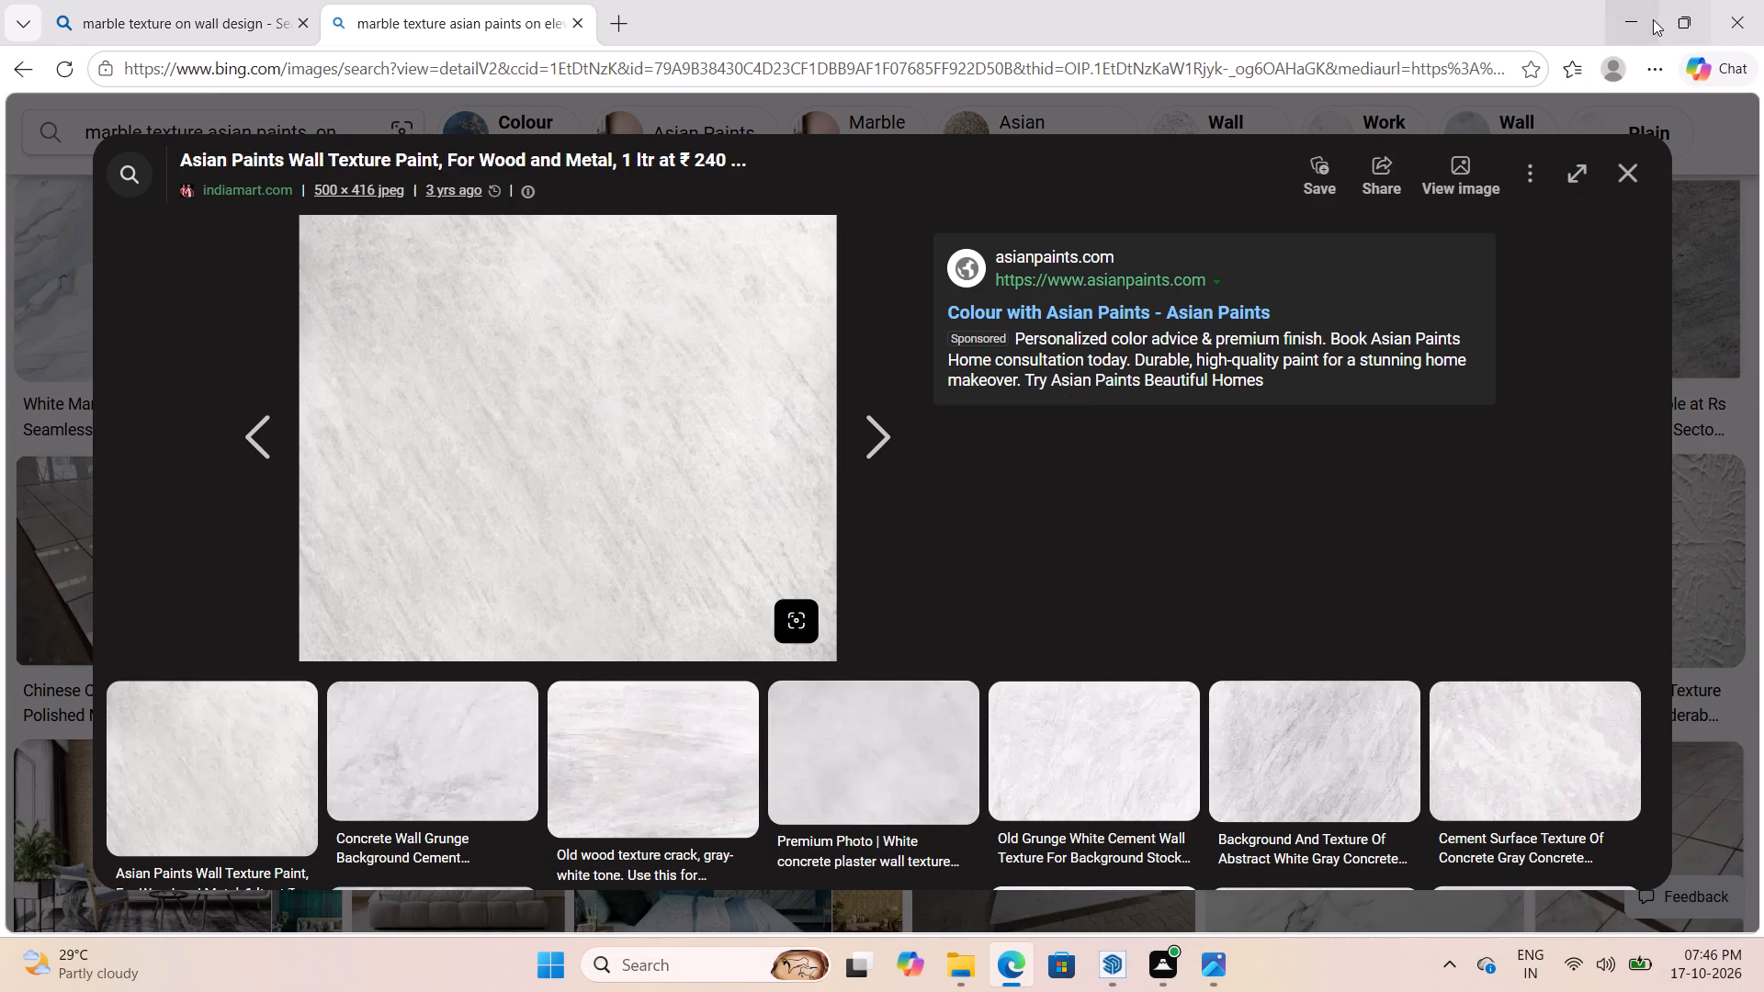
left_click(1653, 19)
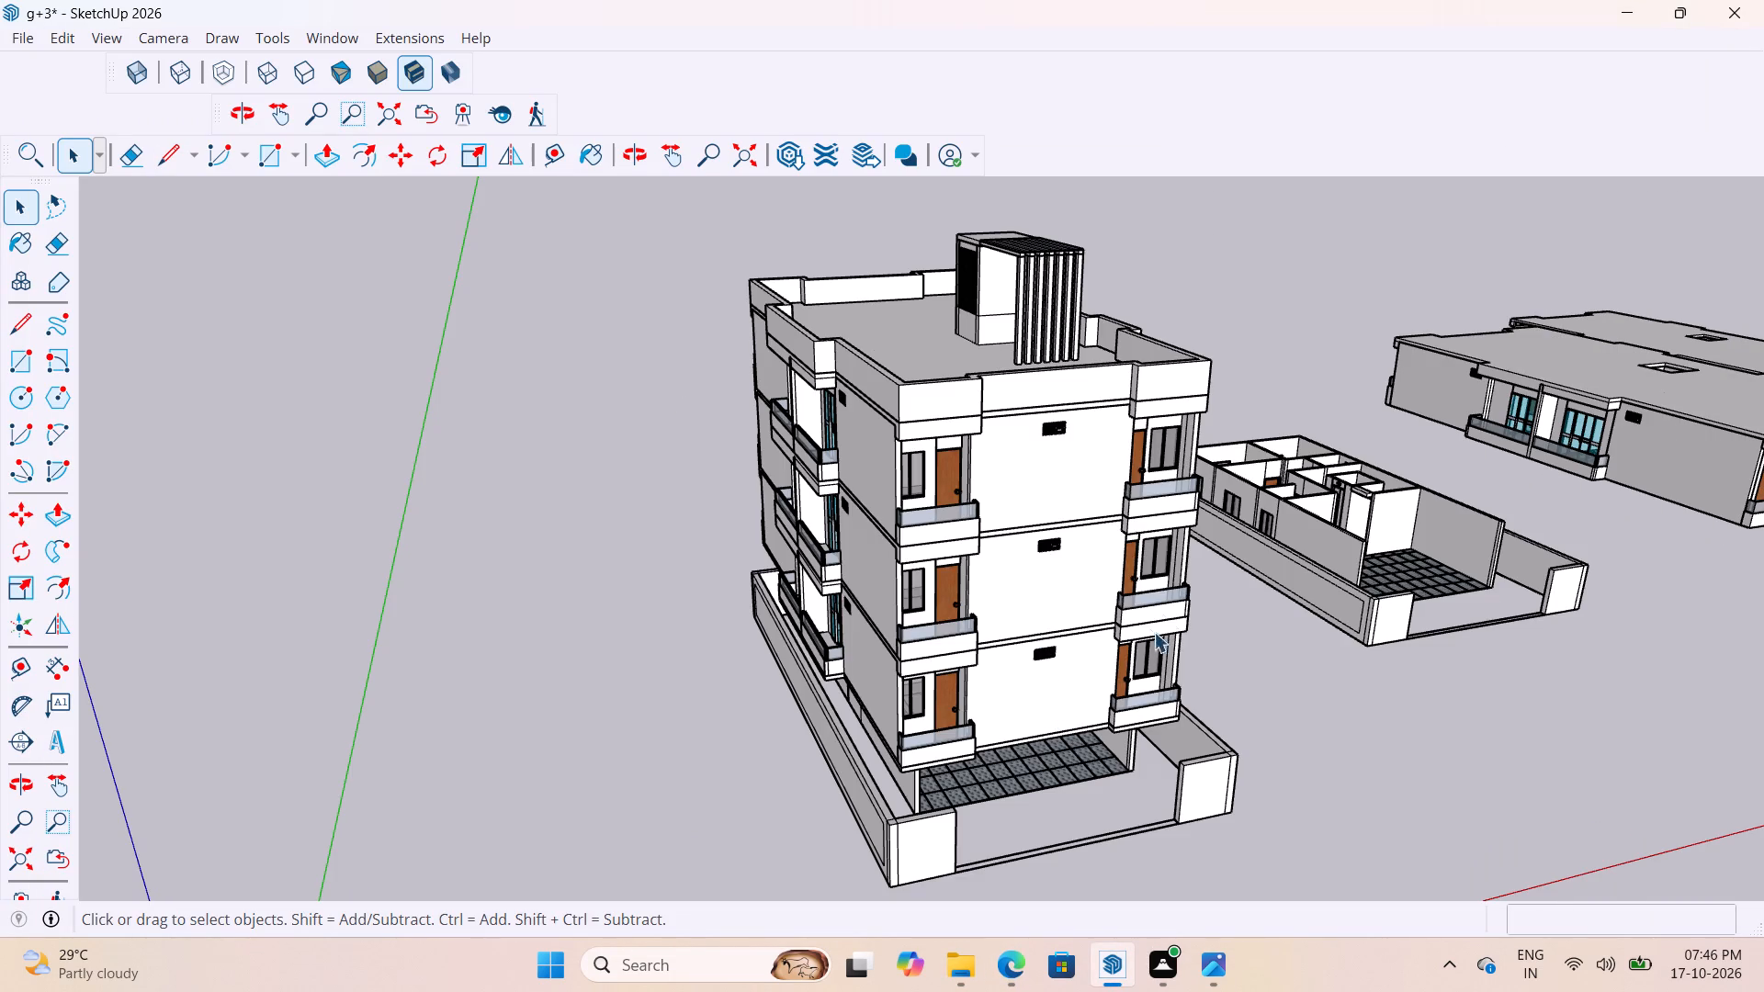
key("b")
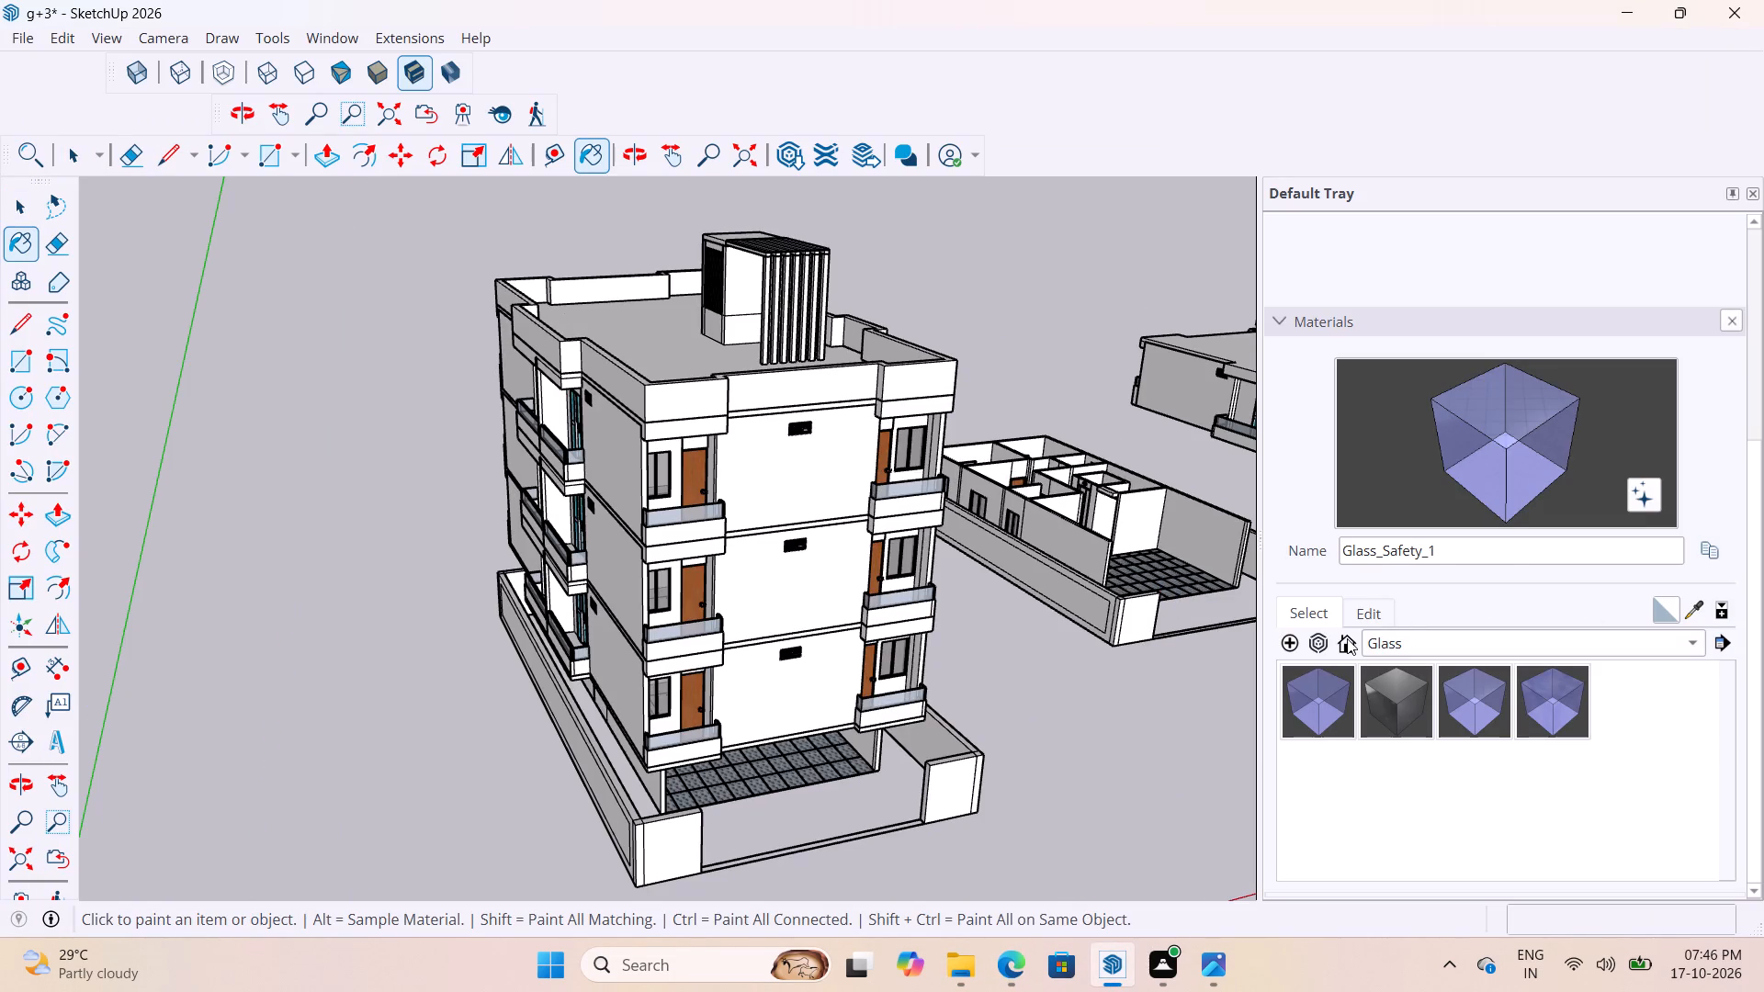
left_click(1437, 648)
left_click(1451, 483)
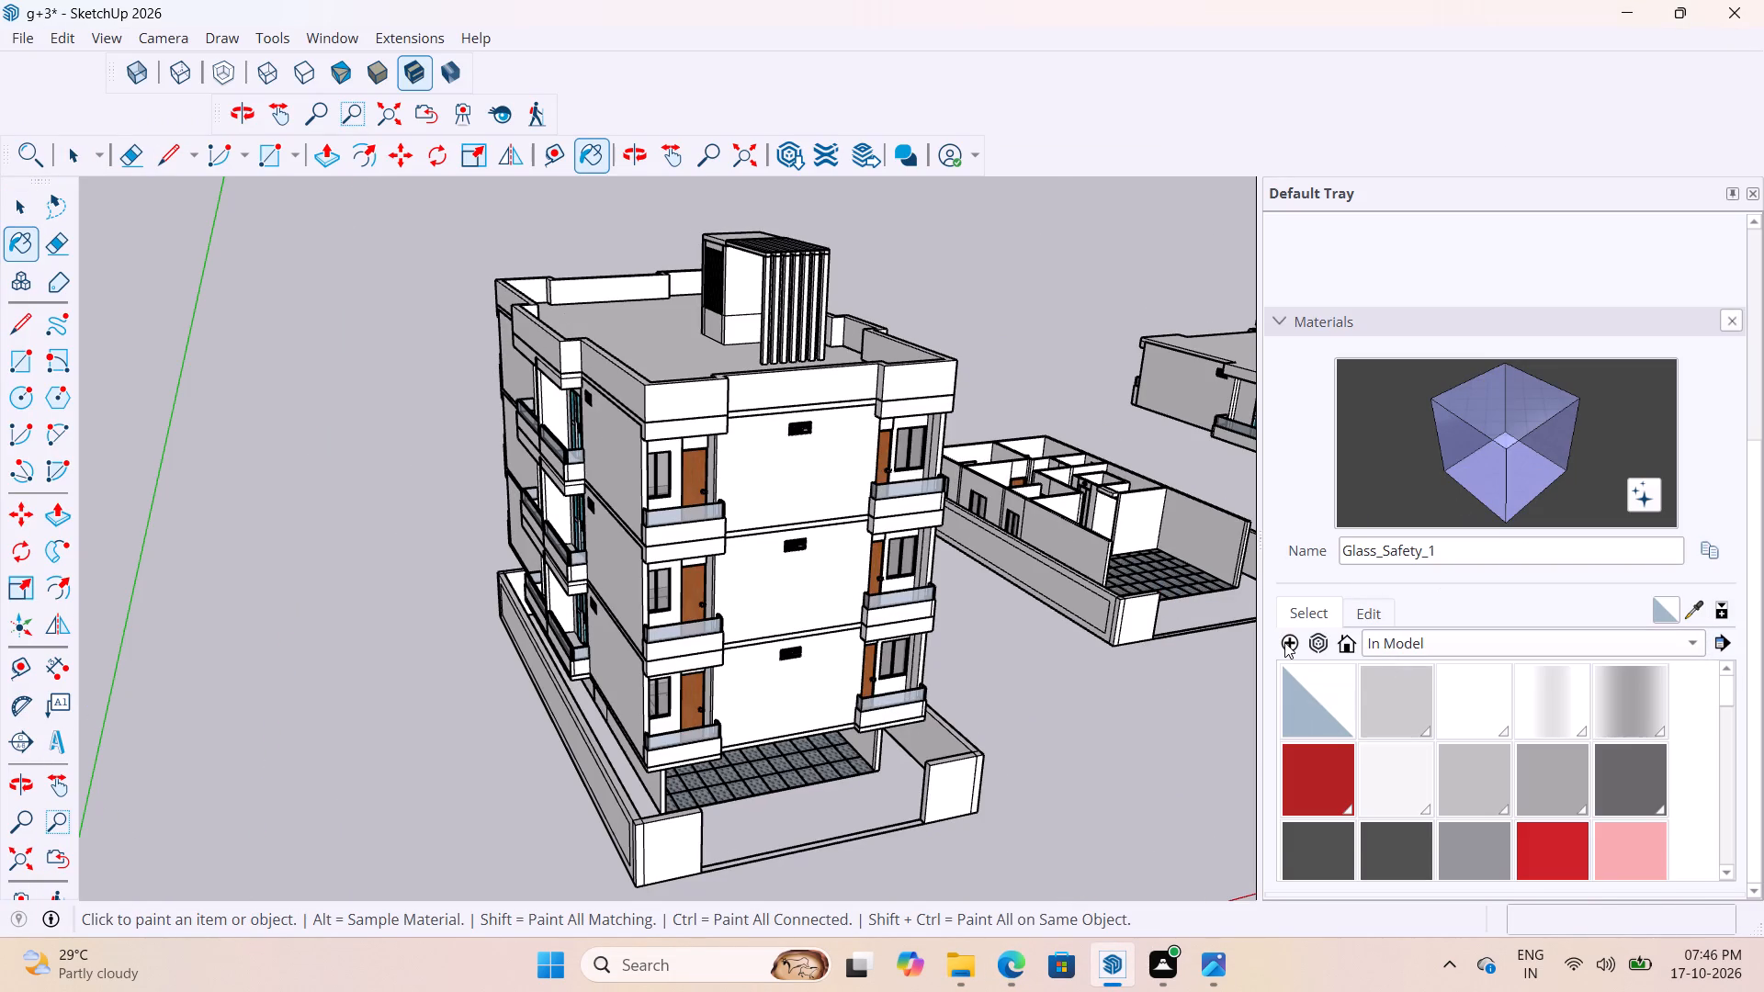
left_click(1284, 642)
left_click(996, 520)
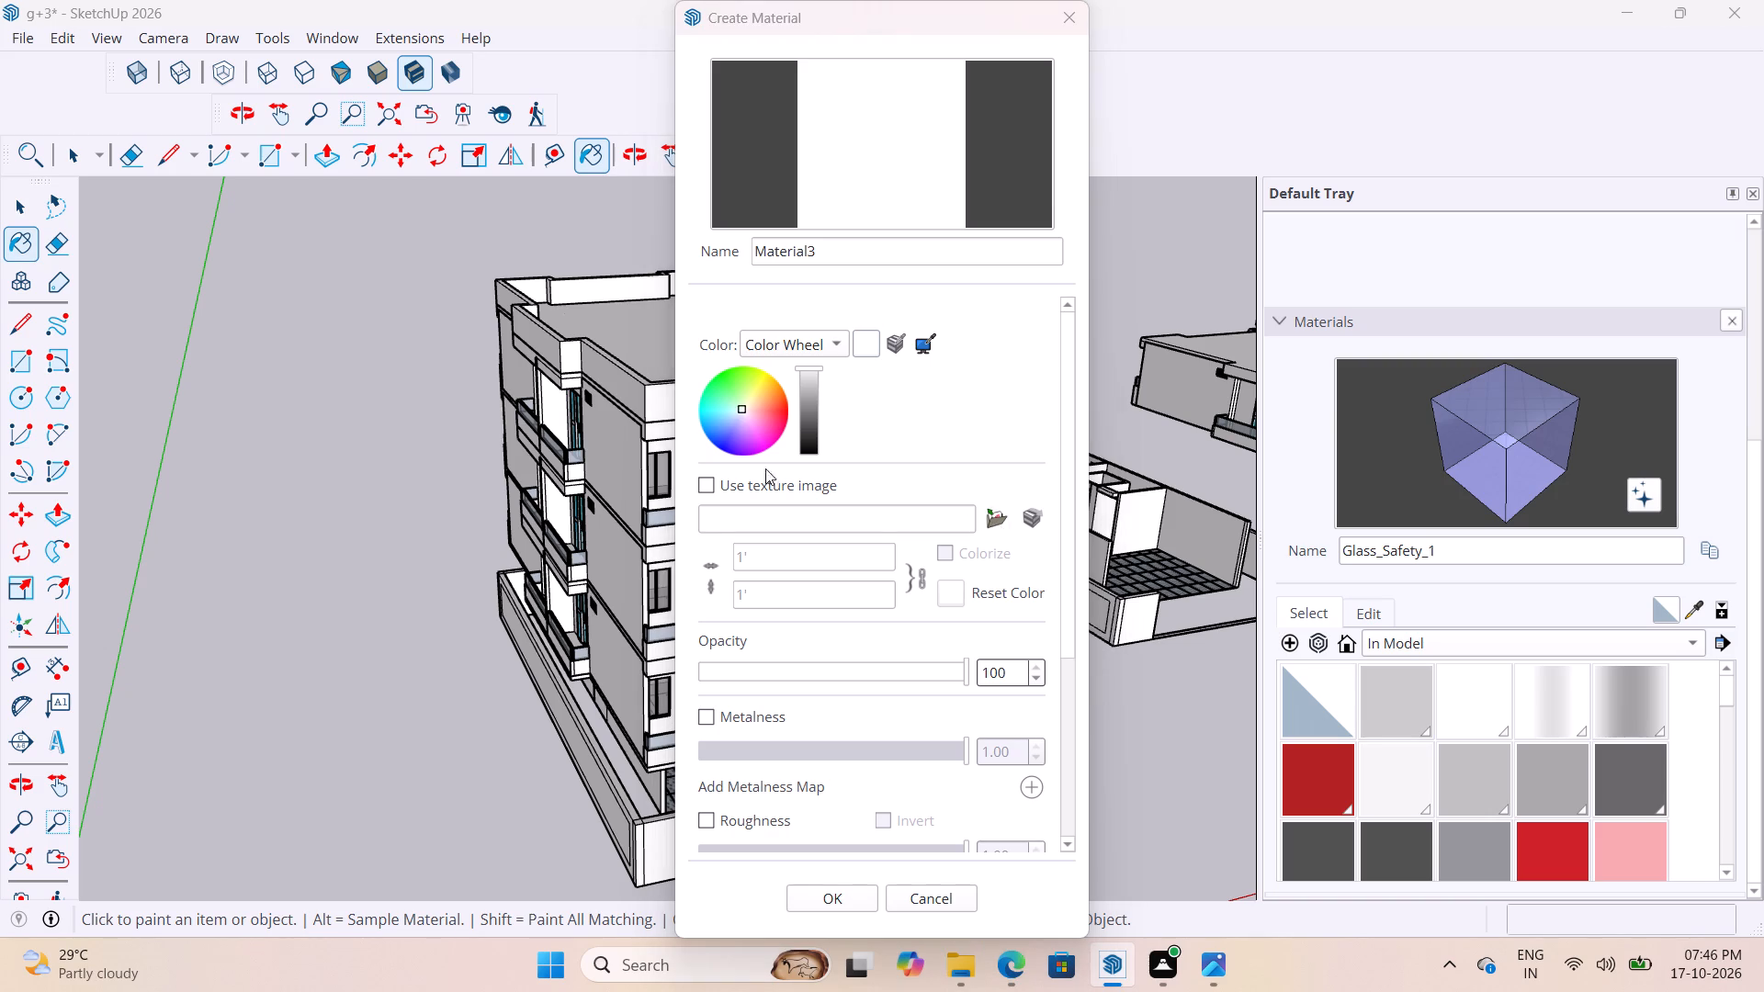
left_click(60, 258)
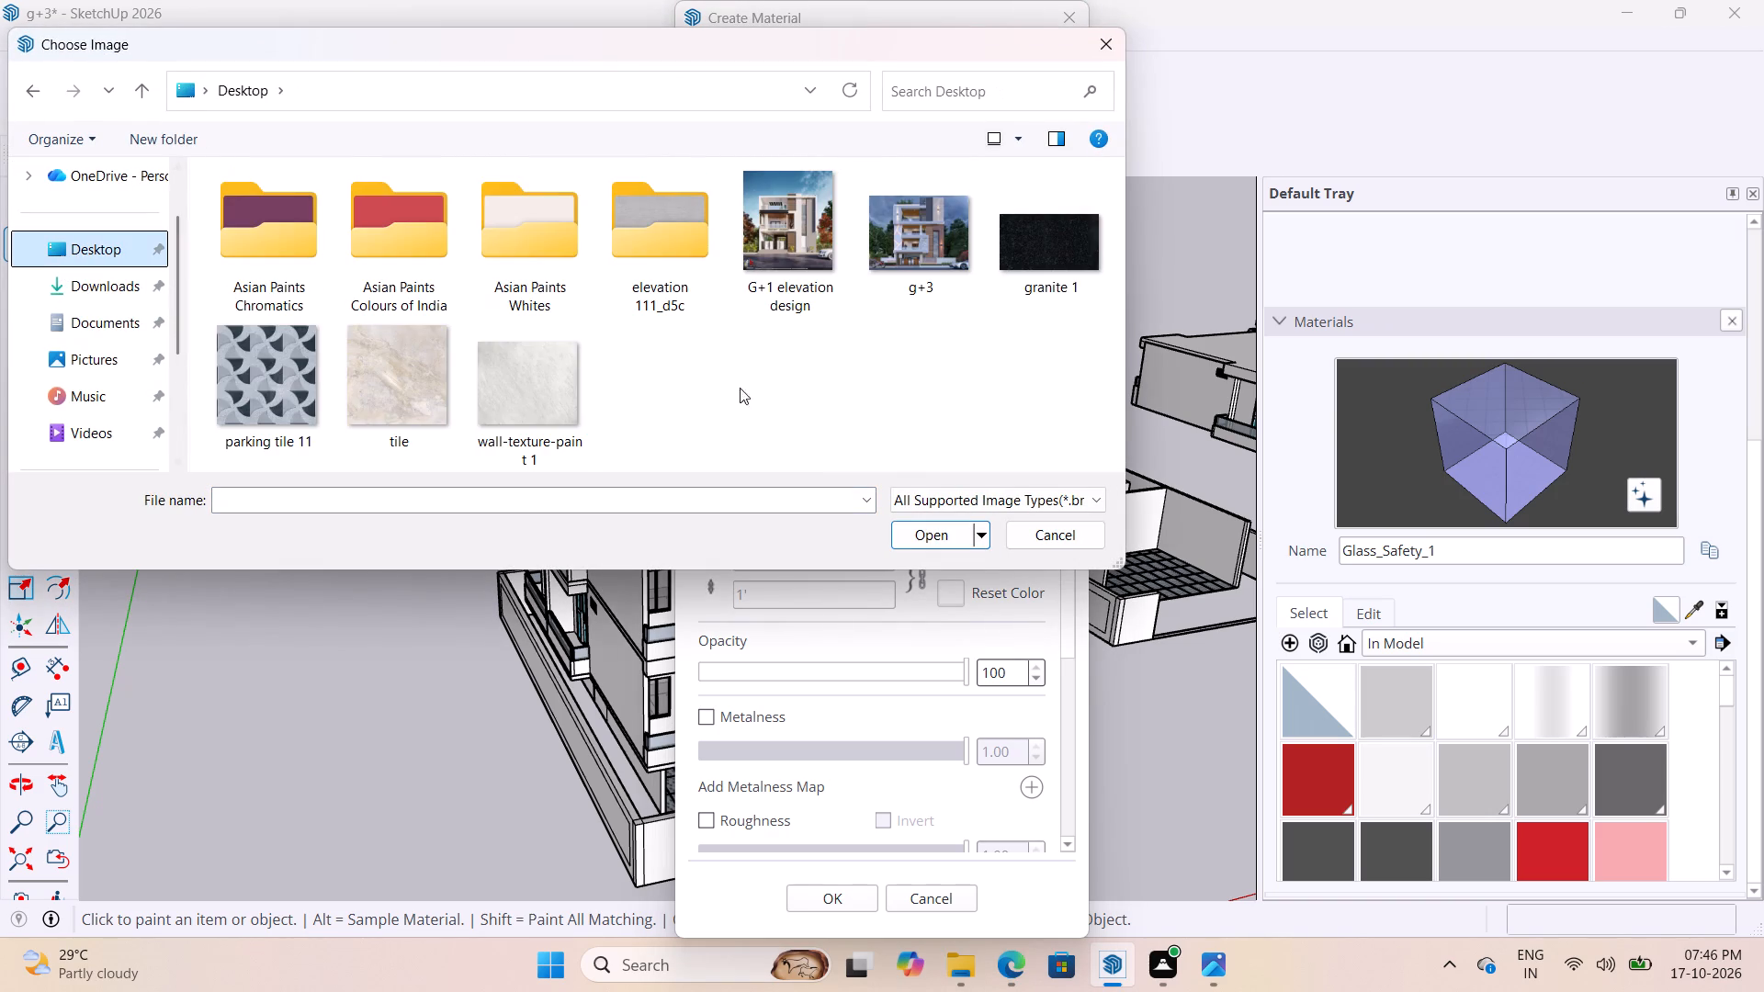
left_click(494, 411)
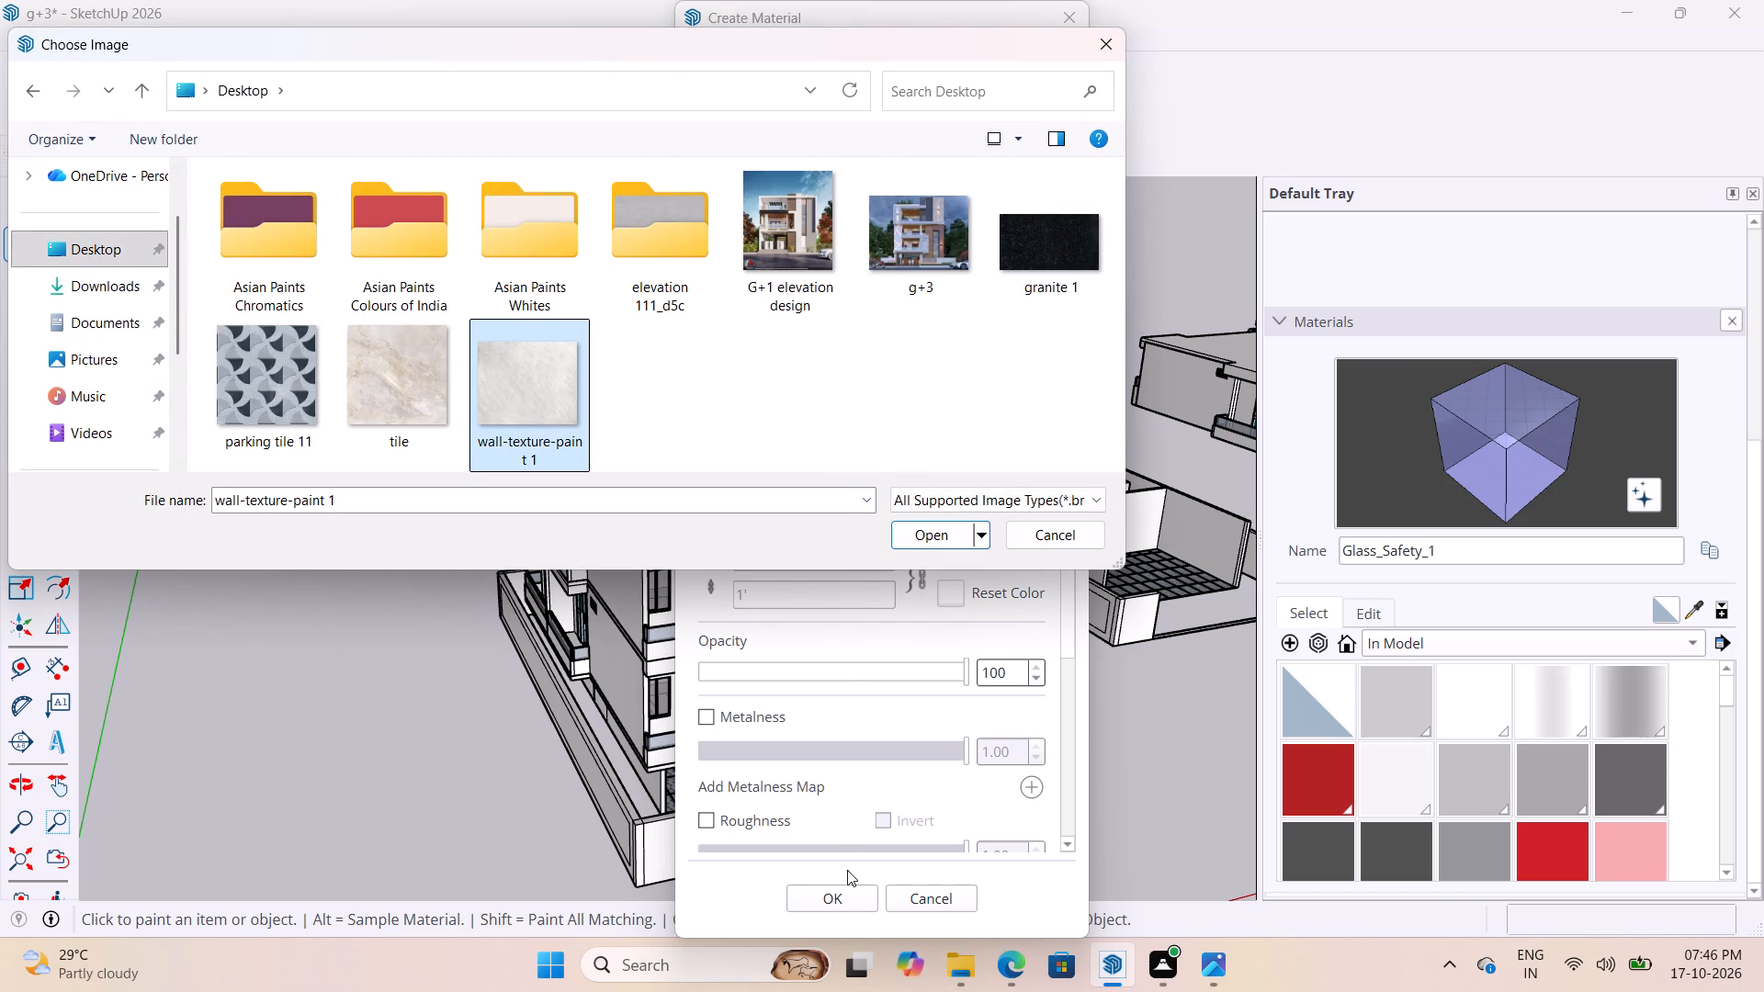
left_click(843, 890)
left_click(933, 543)
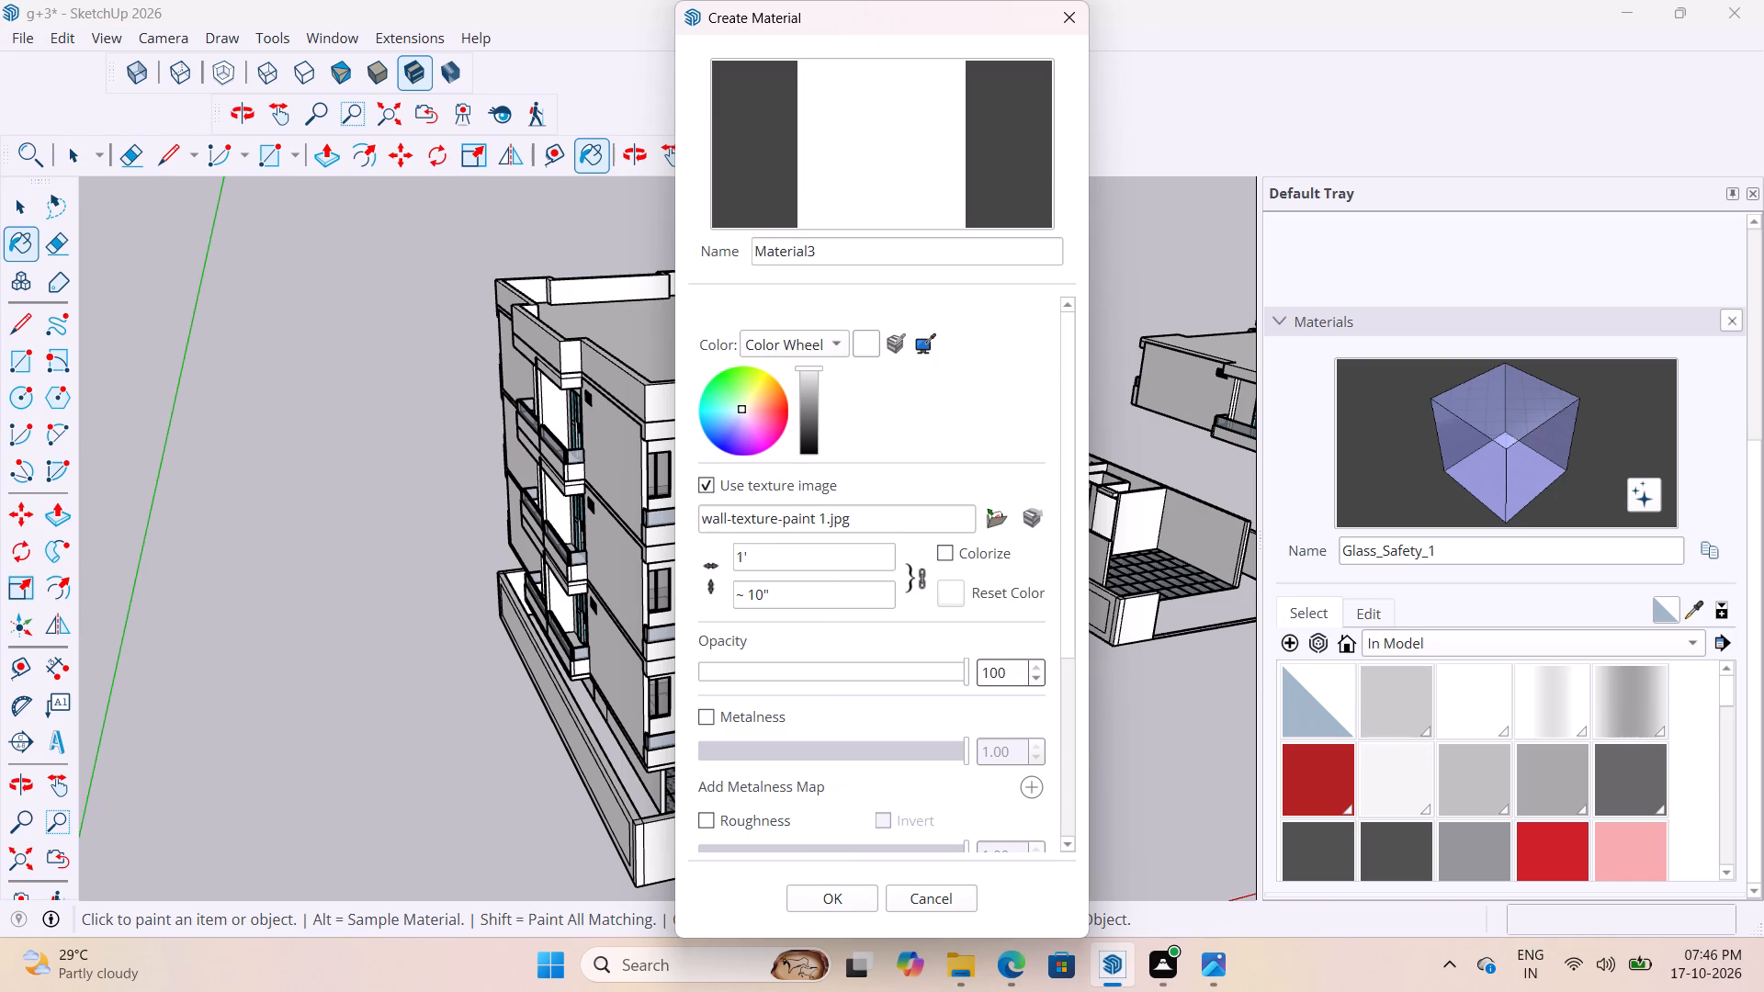
left_click(824, 893)
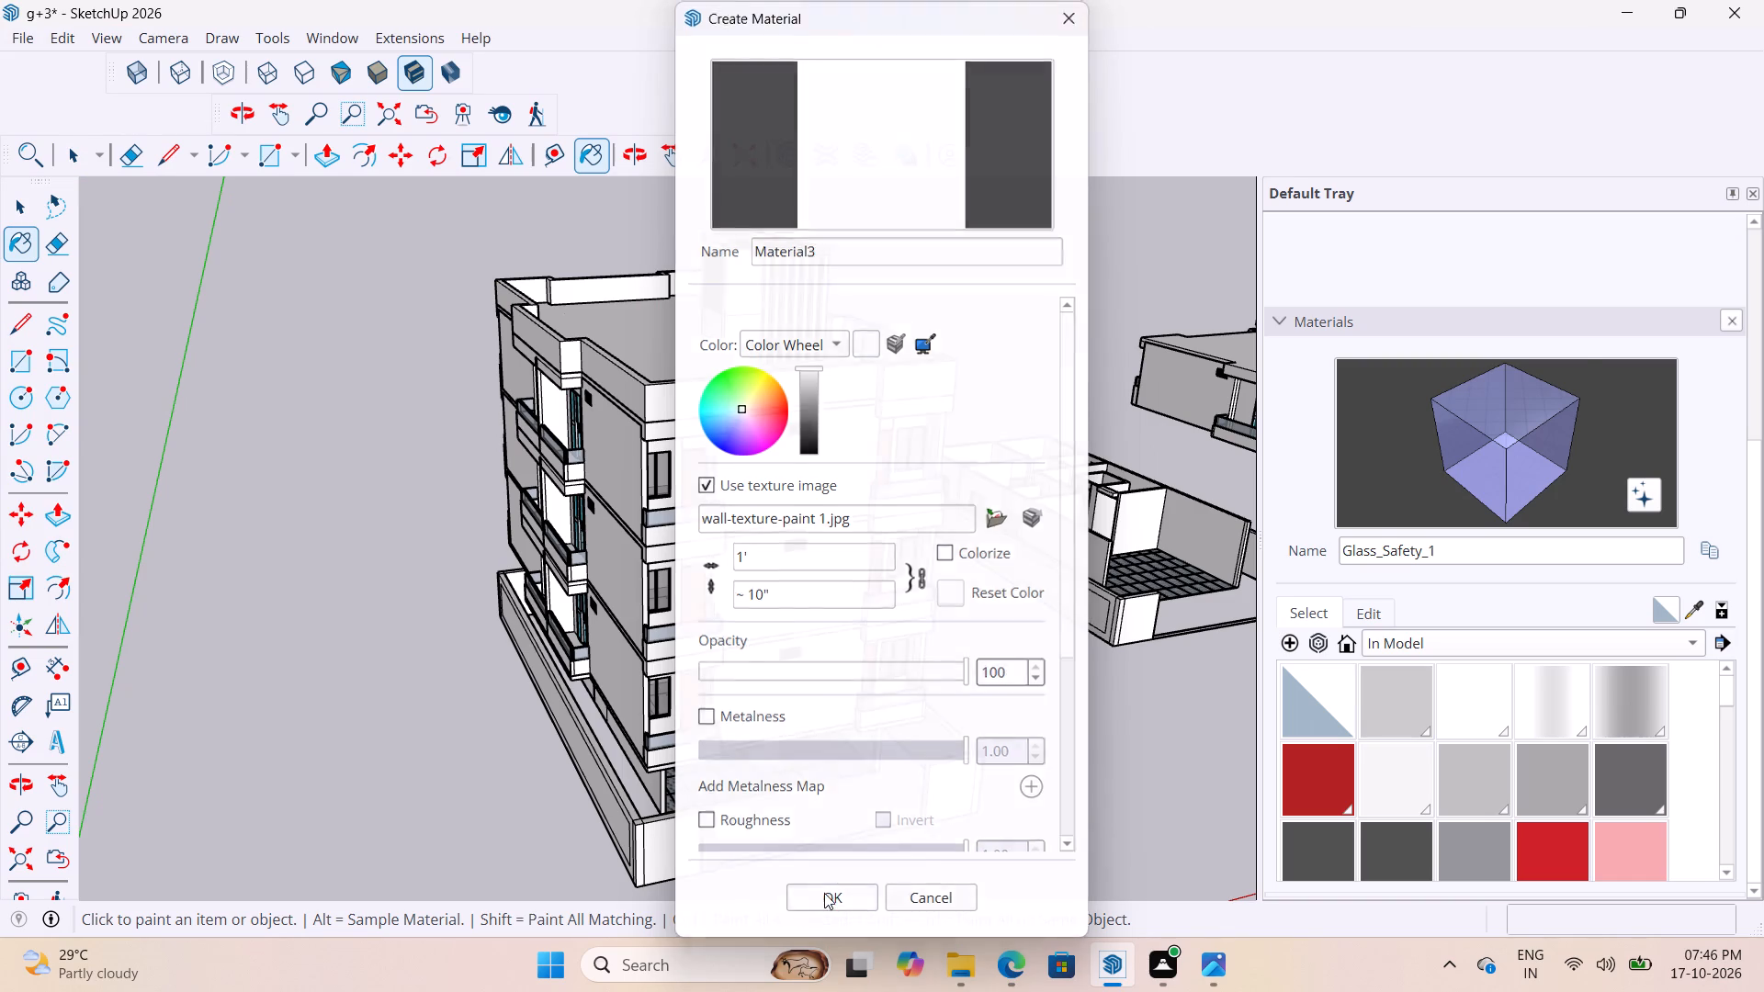
left_click(1536, 470)
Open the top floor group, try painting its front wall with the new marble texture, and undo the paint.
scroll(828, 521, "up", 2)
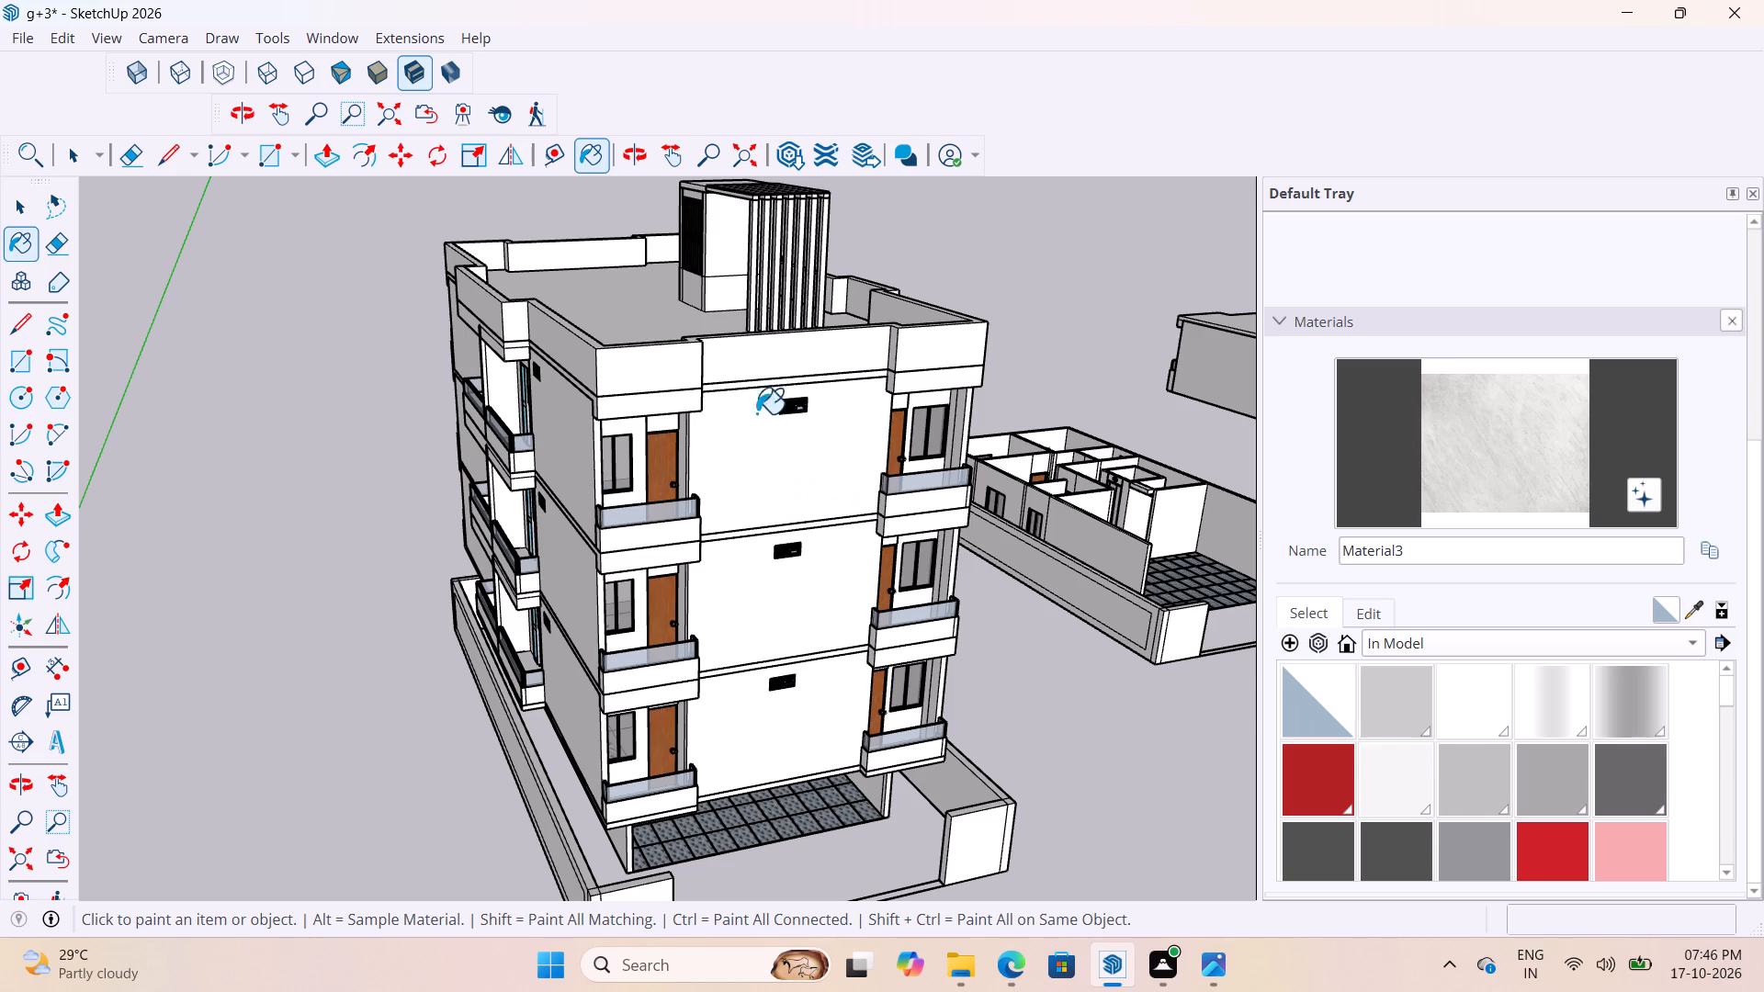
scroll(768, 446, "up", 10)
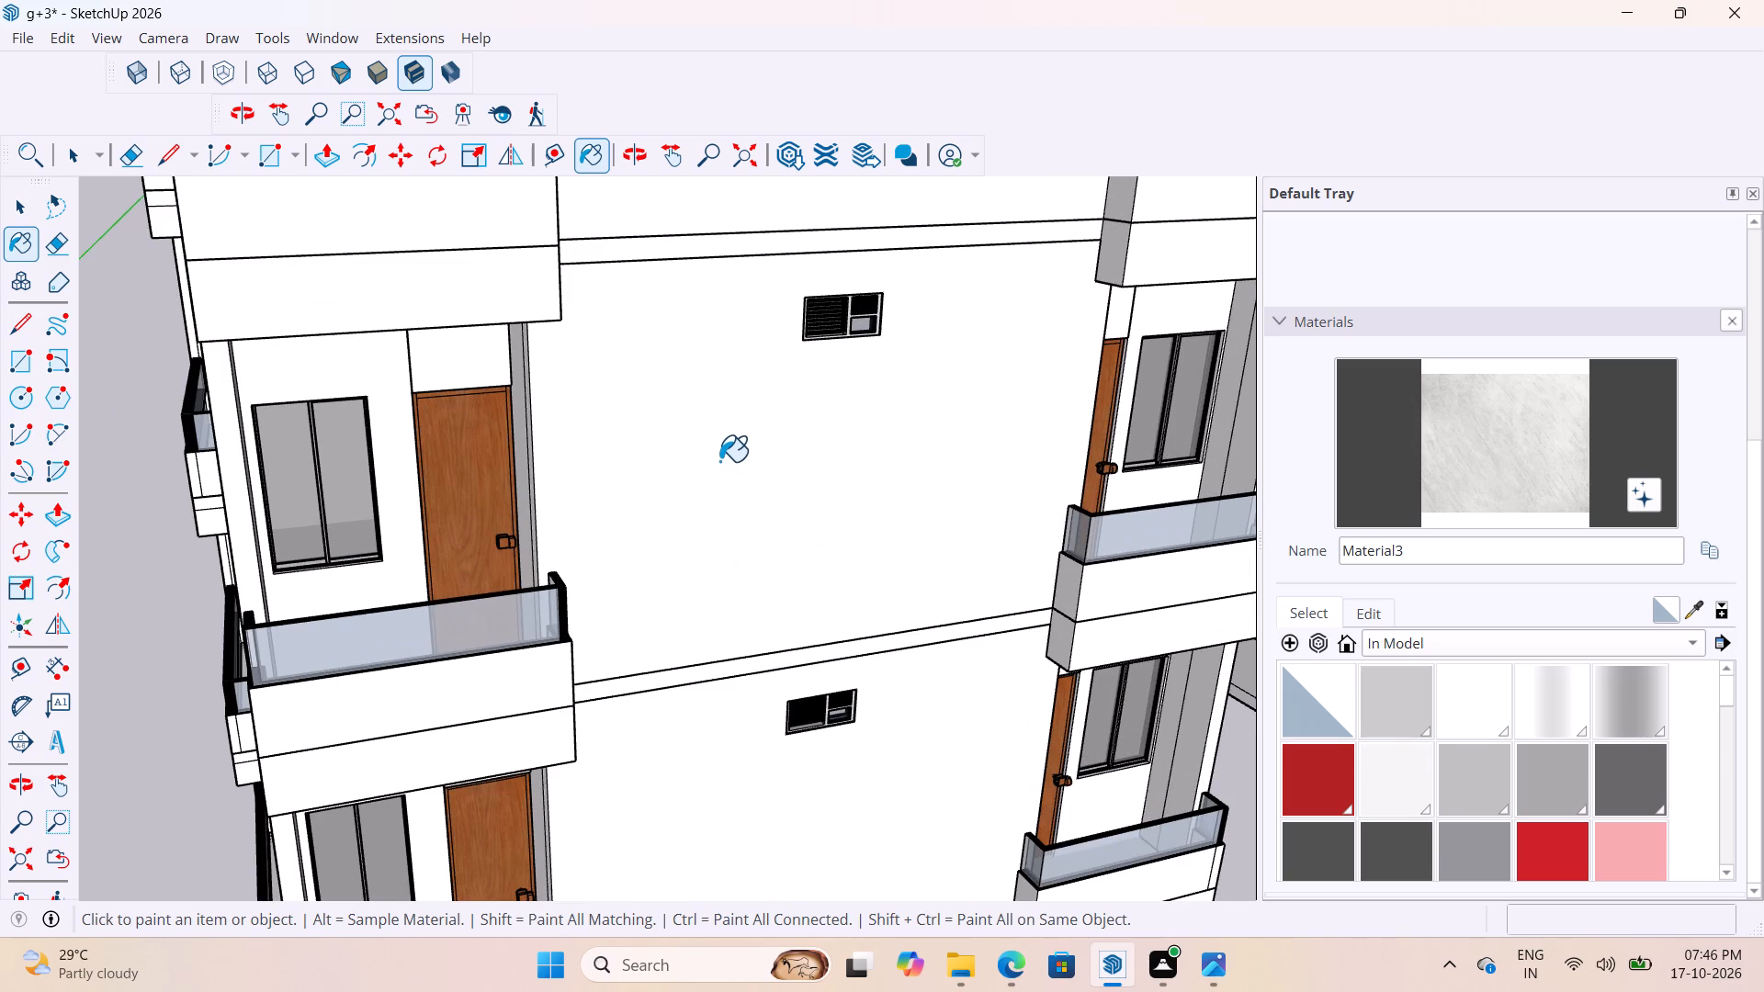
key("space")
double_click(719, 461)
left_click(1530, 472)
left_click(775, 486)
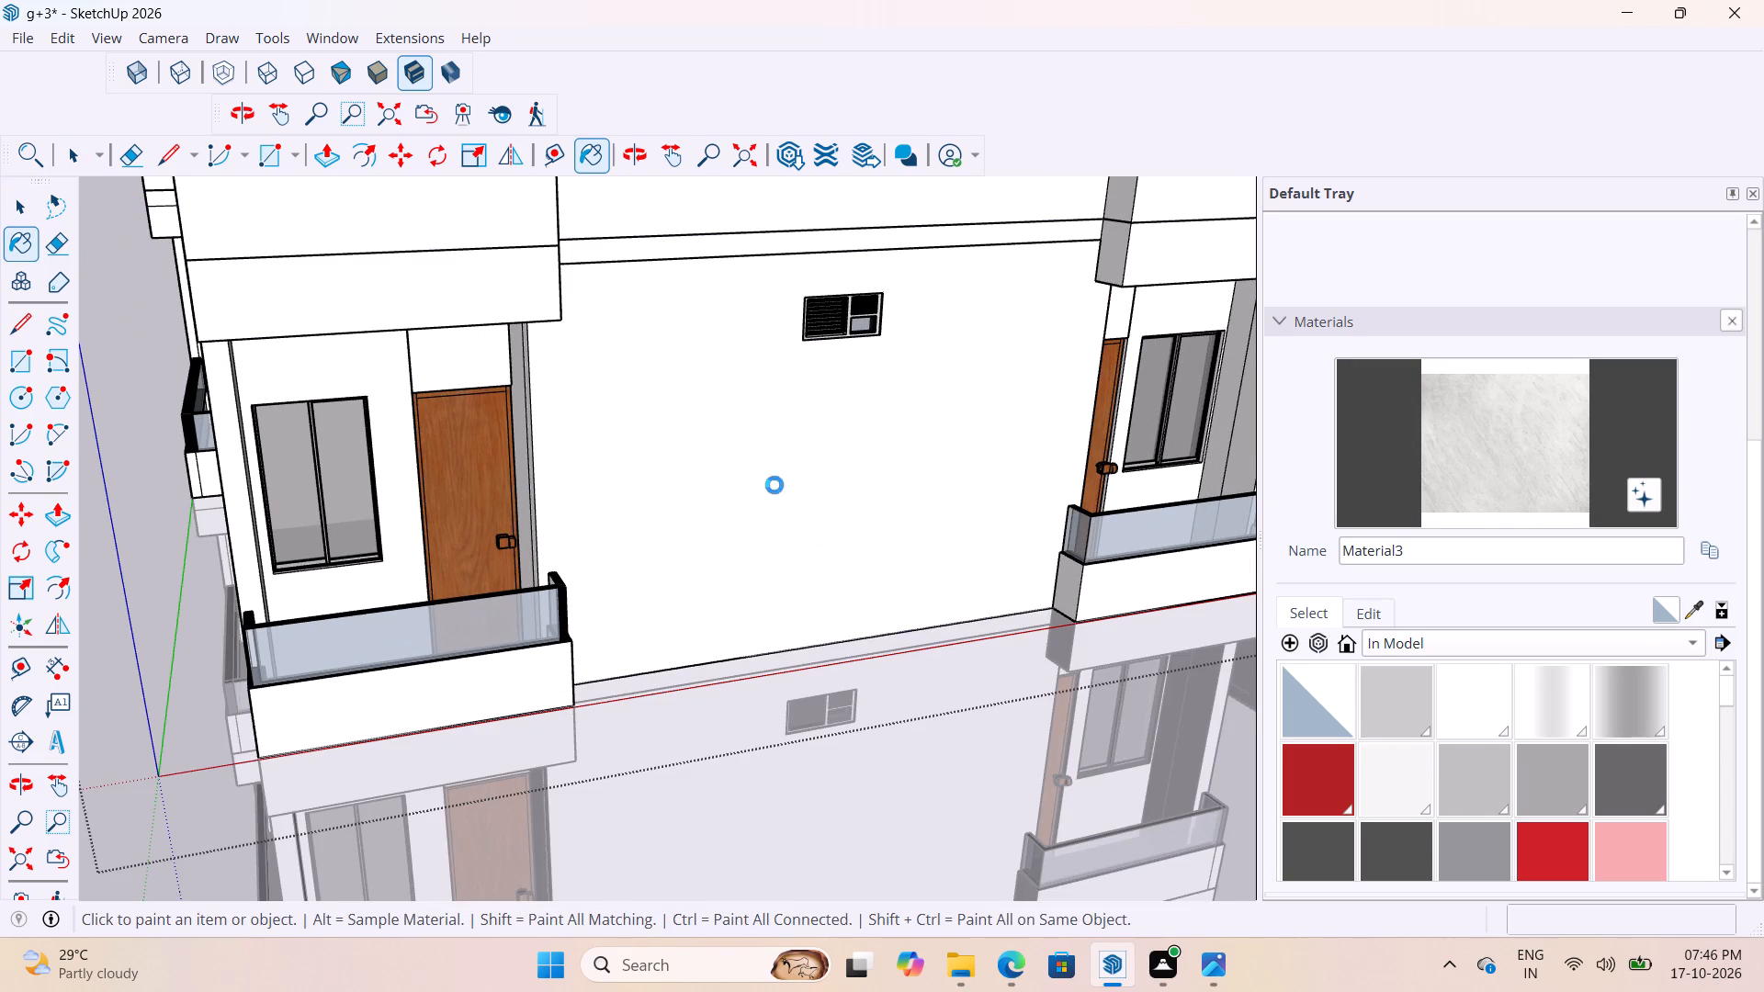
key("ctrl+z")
Measure the width and height of the top floor's front wall between the two balconies.
key("t")
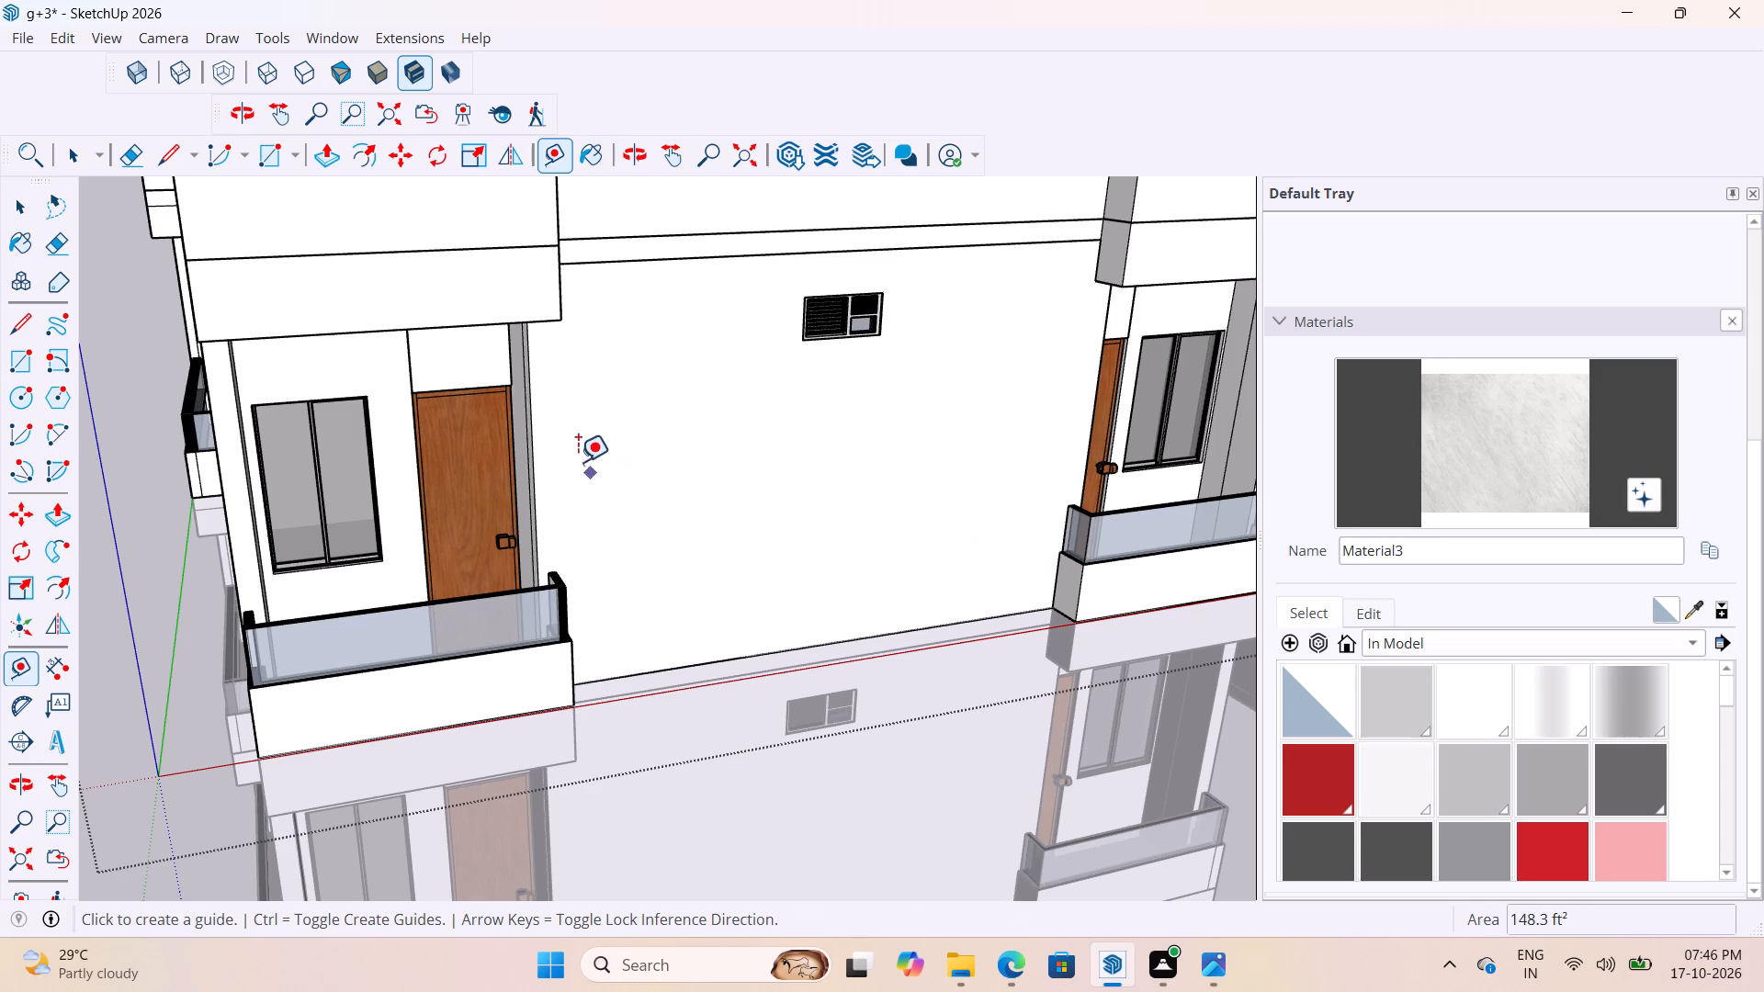
left_click(529, 455)
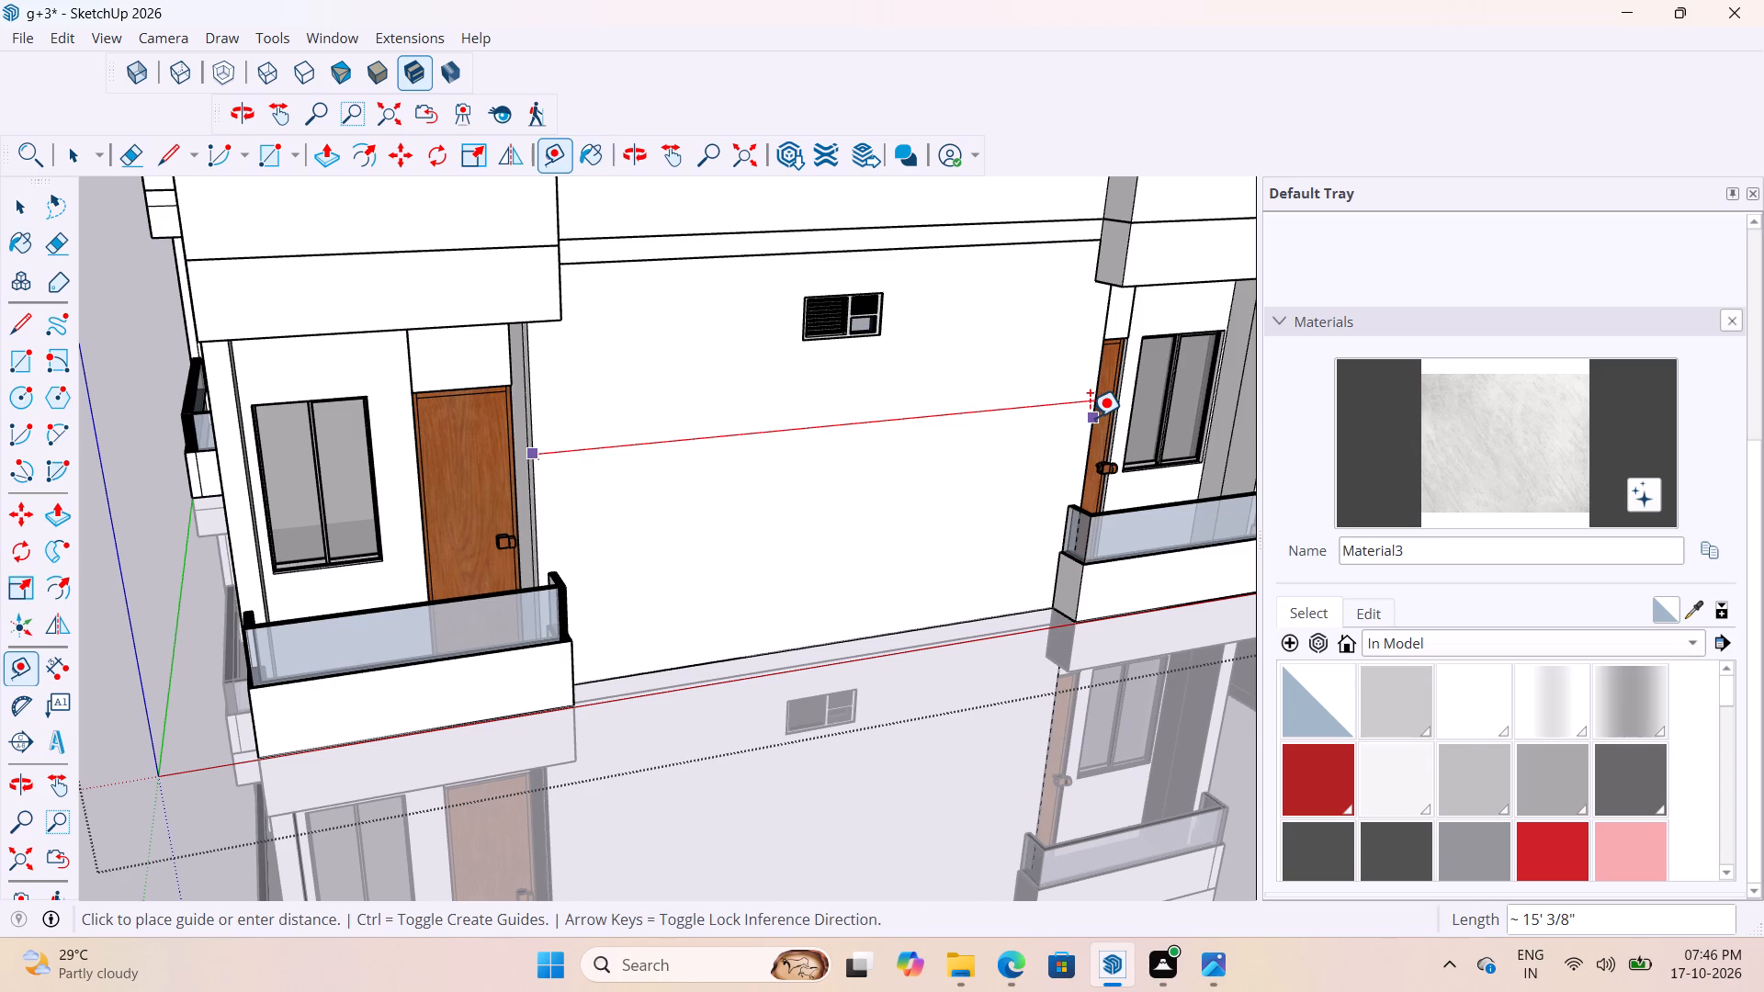
key("space")
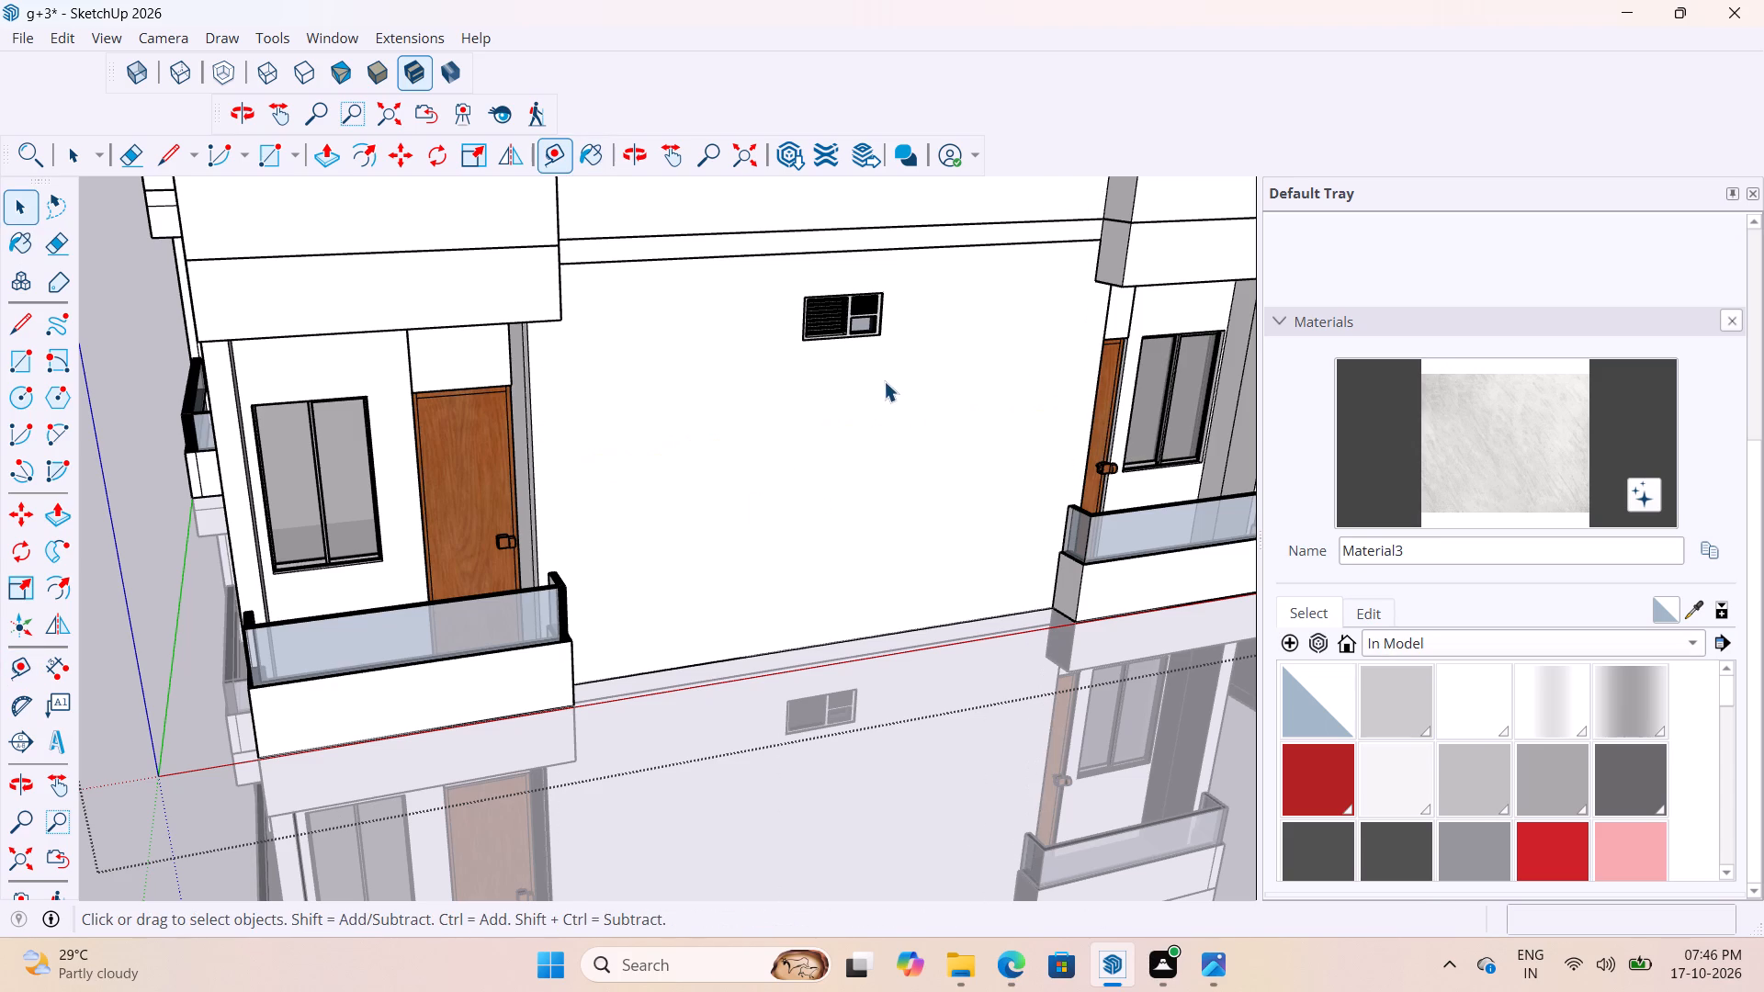
key("t")
left_click(750, 255)
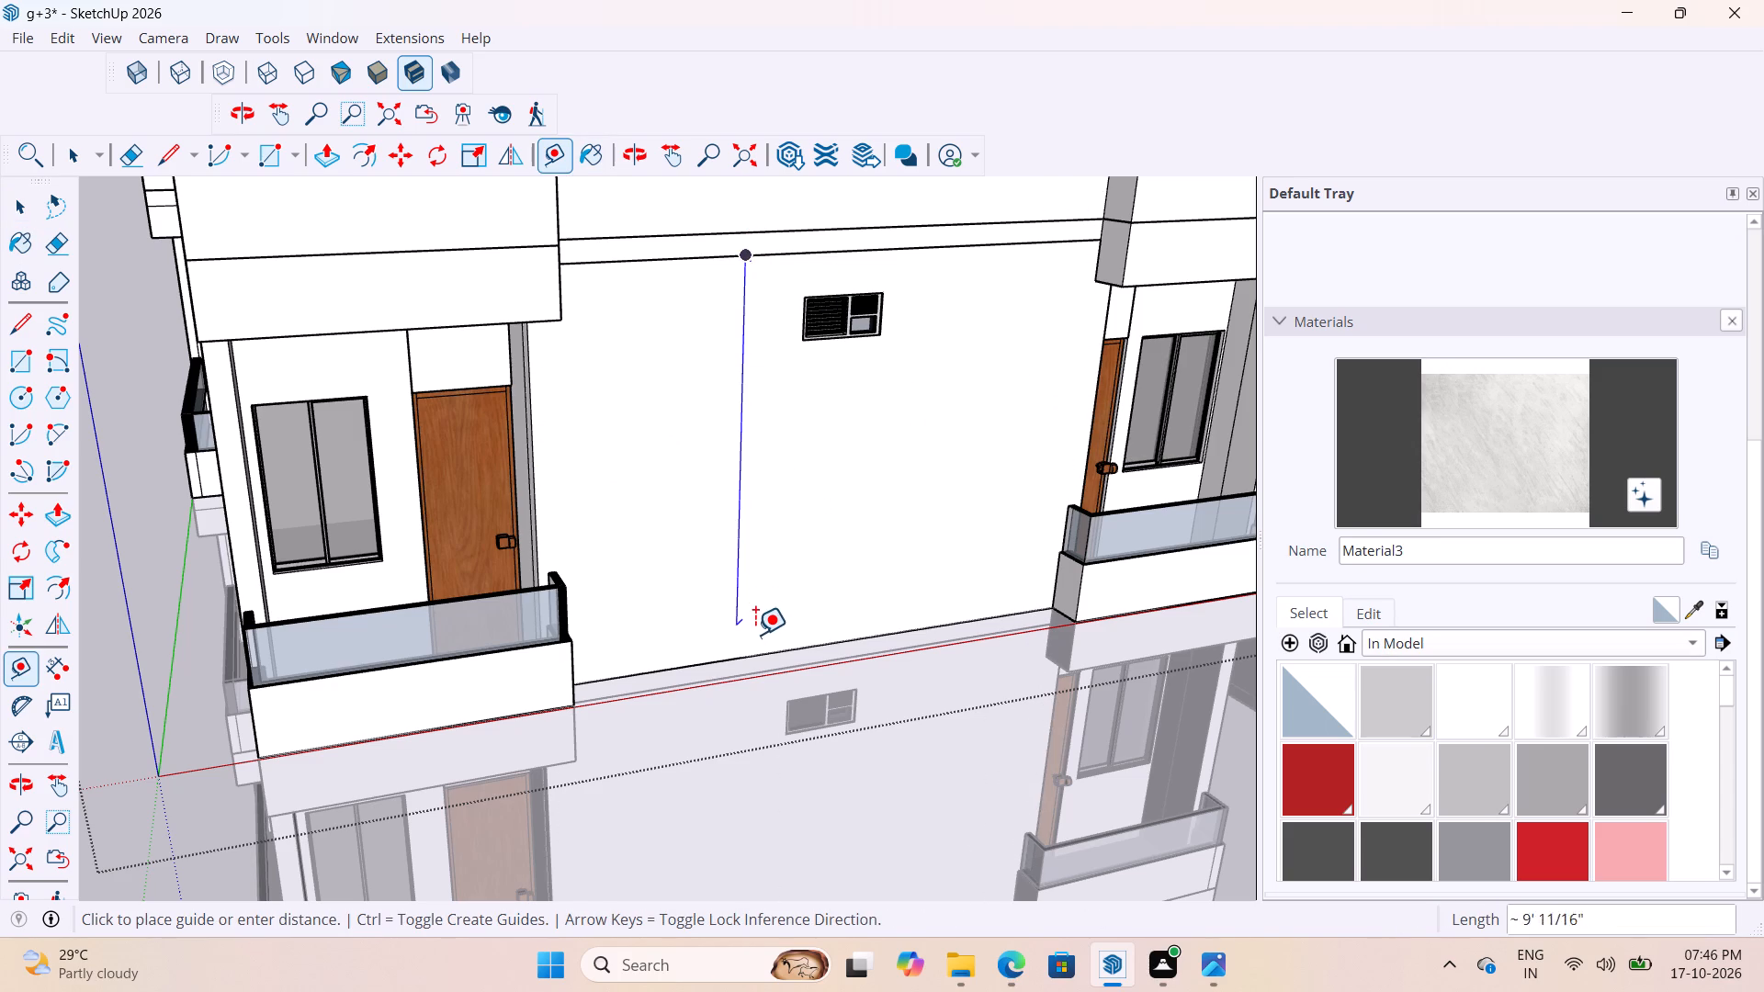
key("space")
Set the Material3 wall texture to 15' wide and 10' high with its aspect ratio unlocked.
scroll(714, 617, "down", 4)
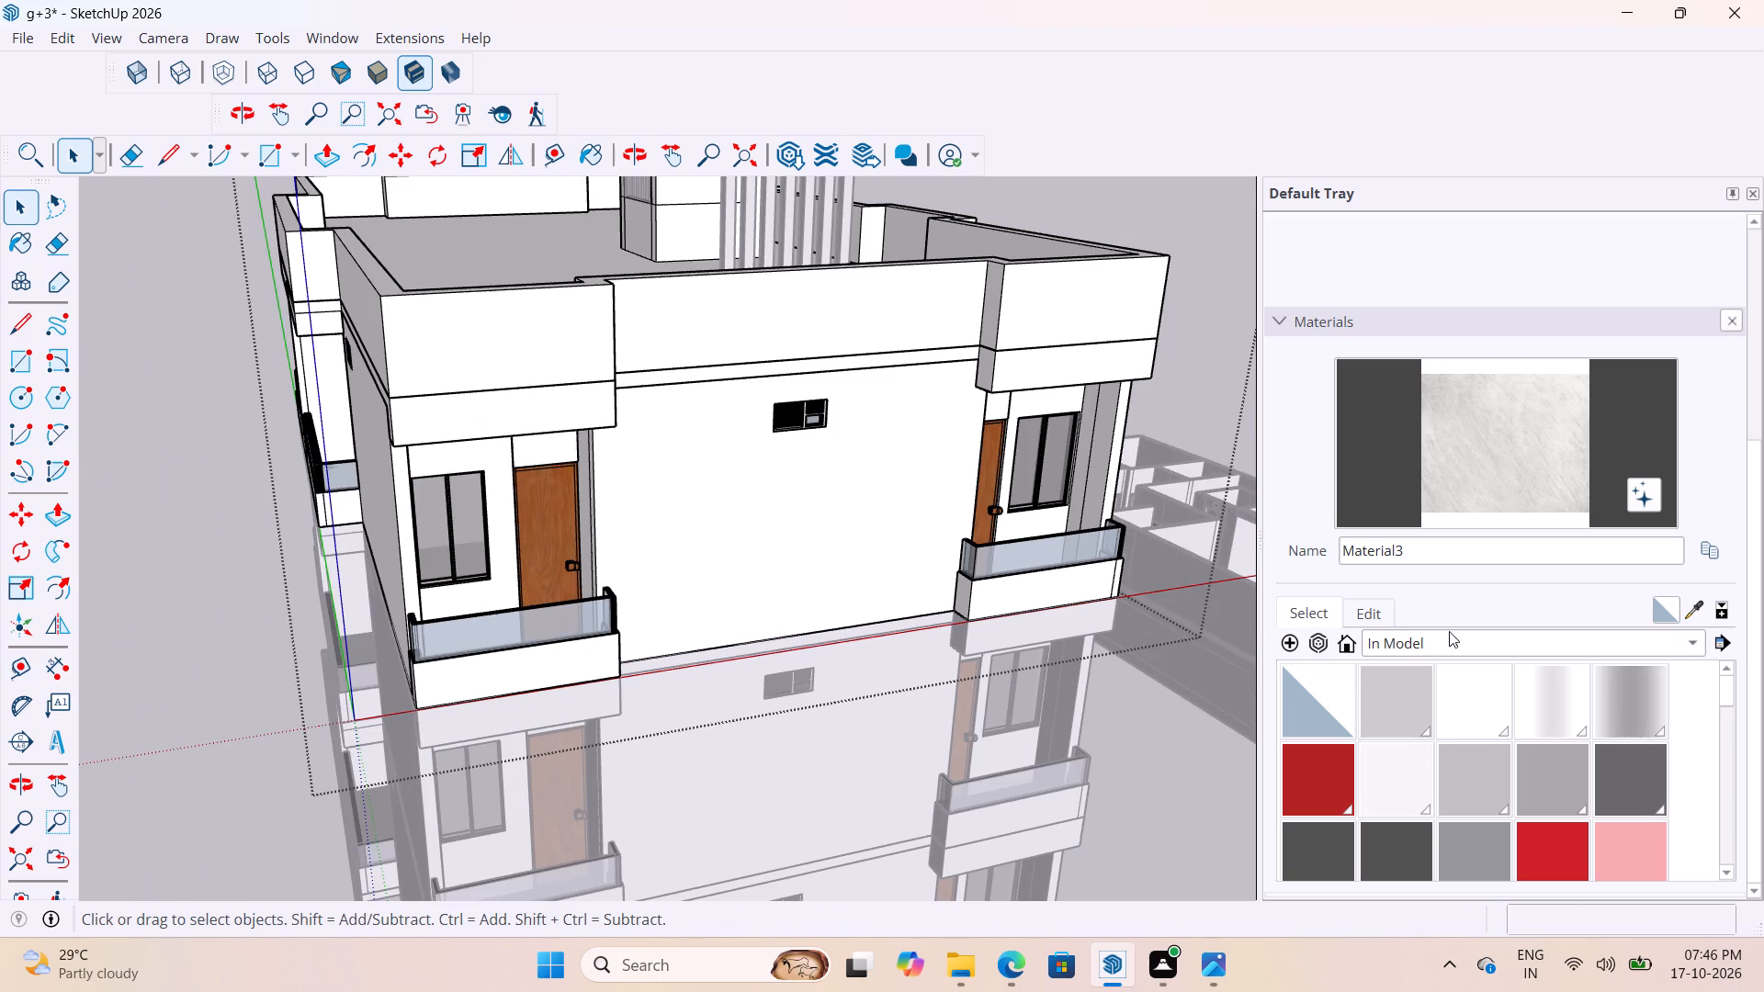
left_click(1371, 612)
scroll(1394, 738, "down", 3)
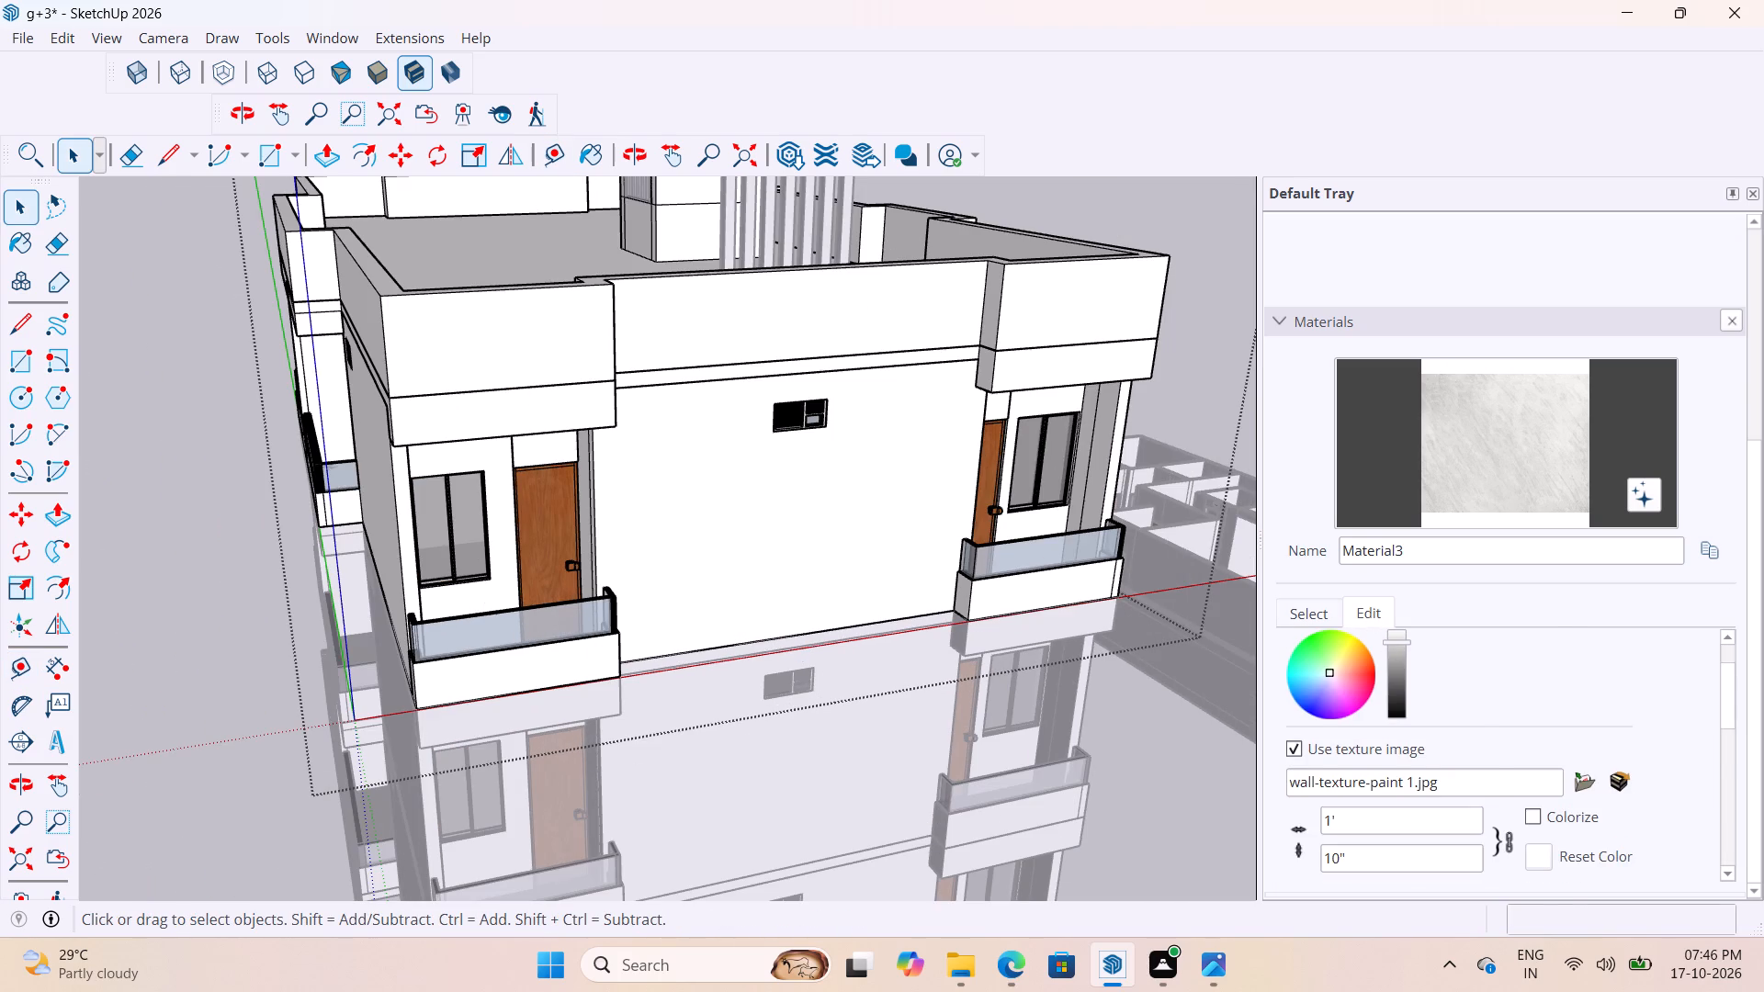
left_click(1376, 681)
key("BackSpace")
key("BackSpace")
type("15'")
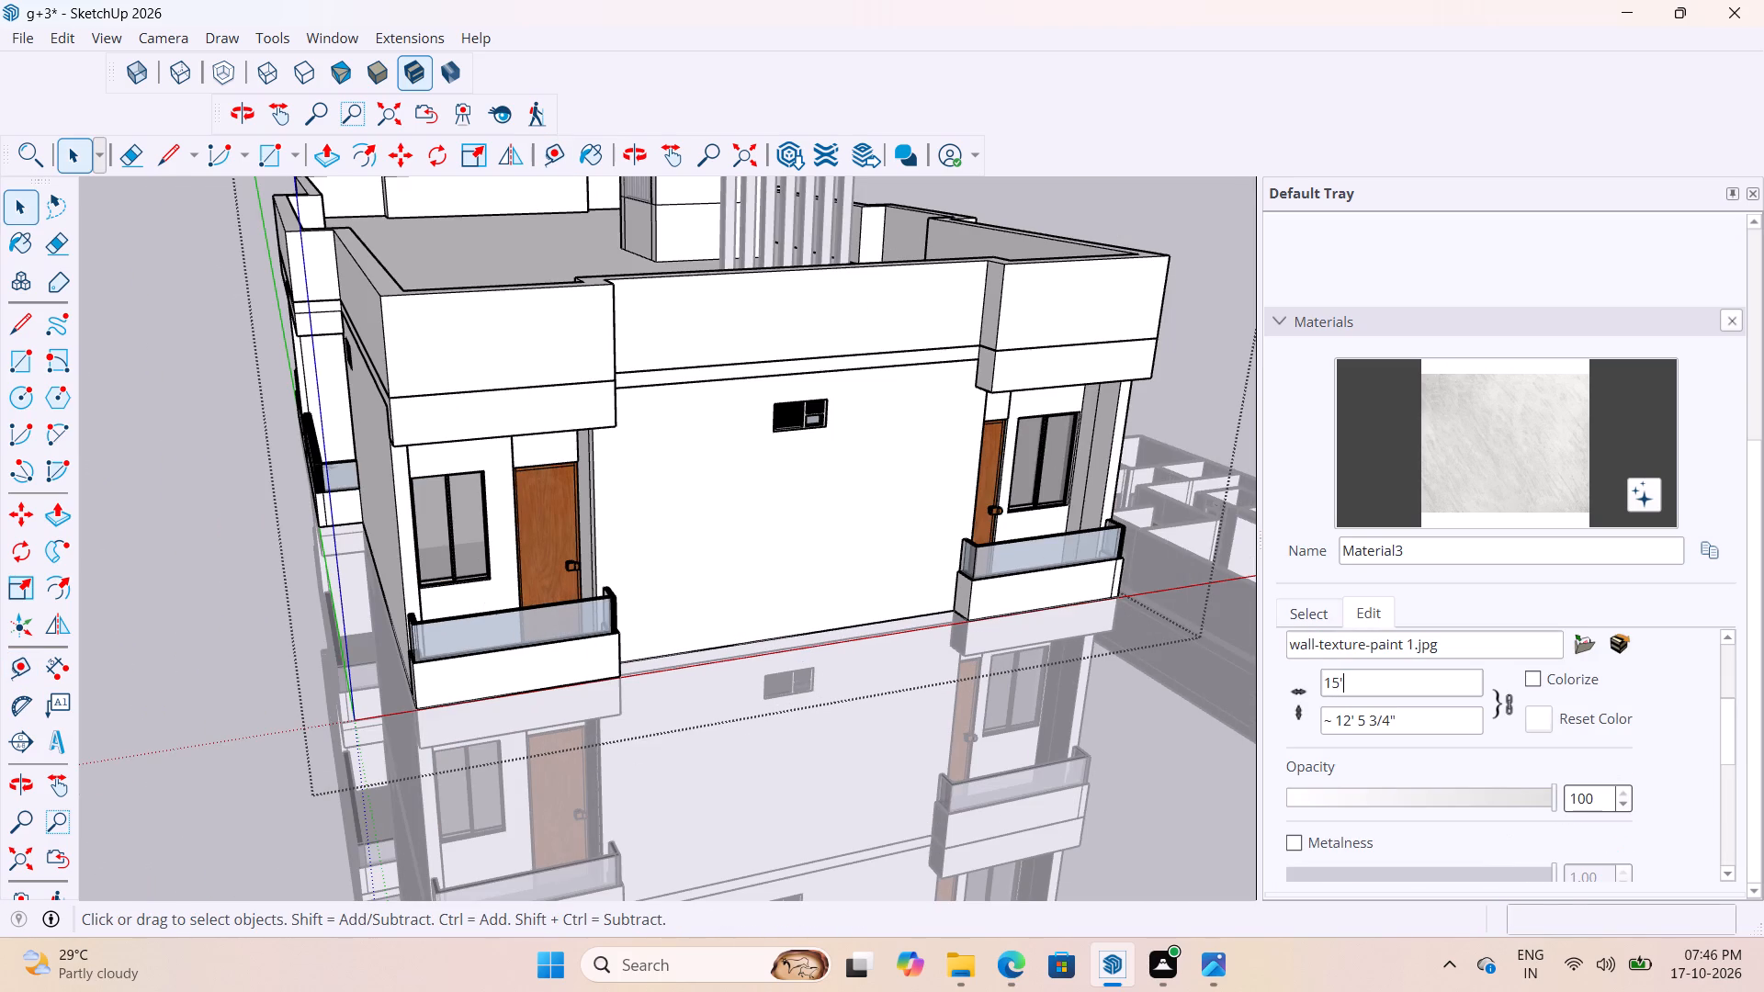
left_click(1505, 705)
left_click(1451, 703)
left_click(1445, 723)
key("BackSpace")
key("BackSpace")
key("BackSpace")
key("BackSpace")
key("BackSpace")
key("BackSpace")
key("BackSpace")
key("BackSpace")
key("BackSpace")
key("BackSpace")
key("BackSpace")
type("10'")
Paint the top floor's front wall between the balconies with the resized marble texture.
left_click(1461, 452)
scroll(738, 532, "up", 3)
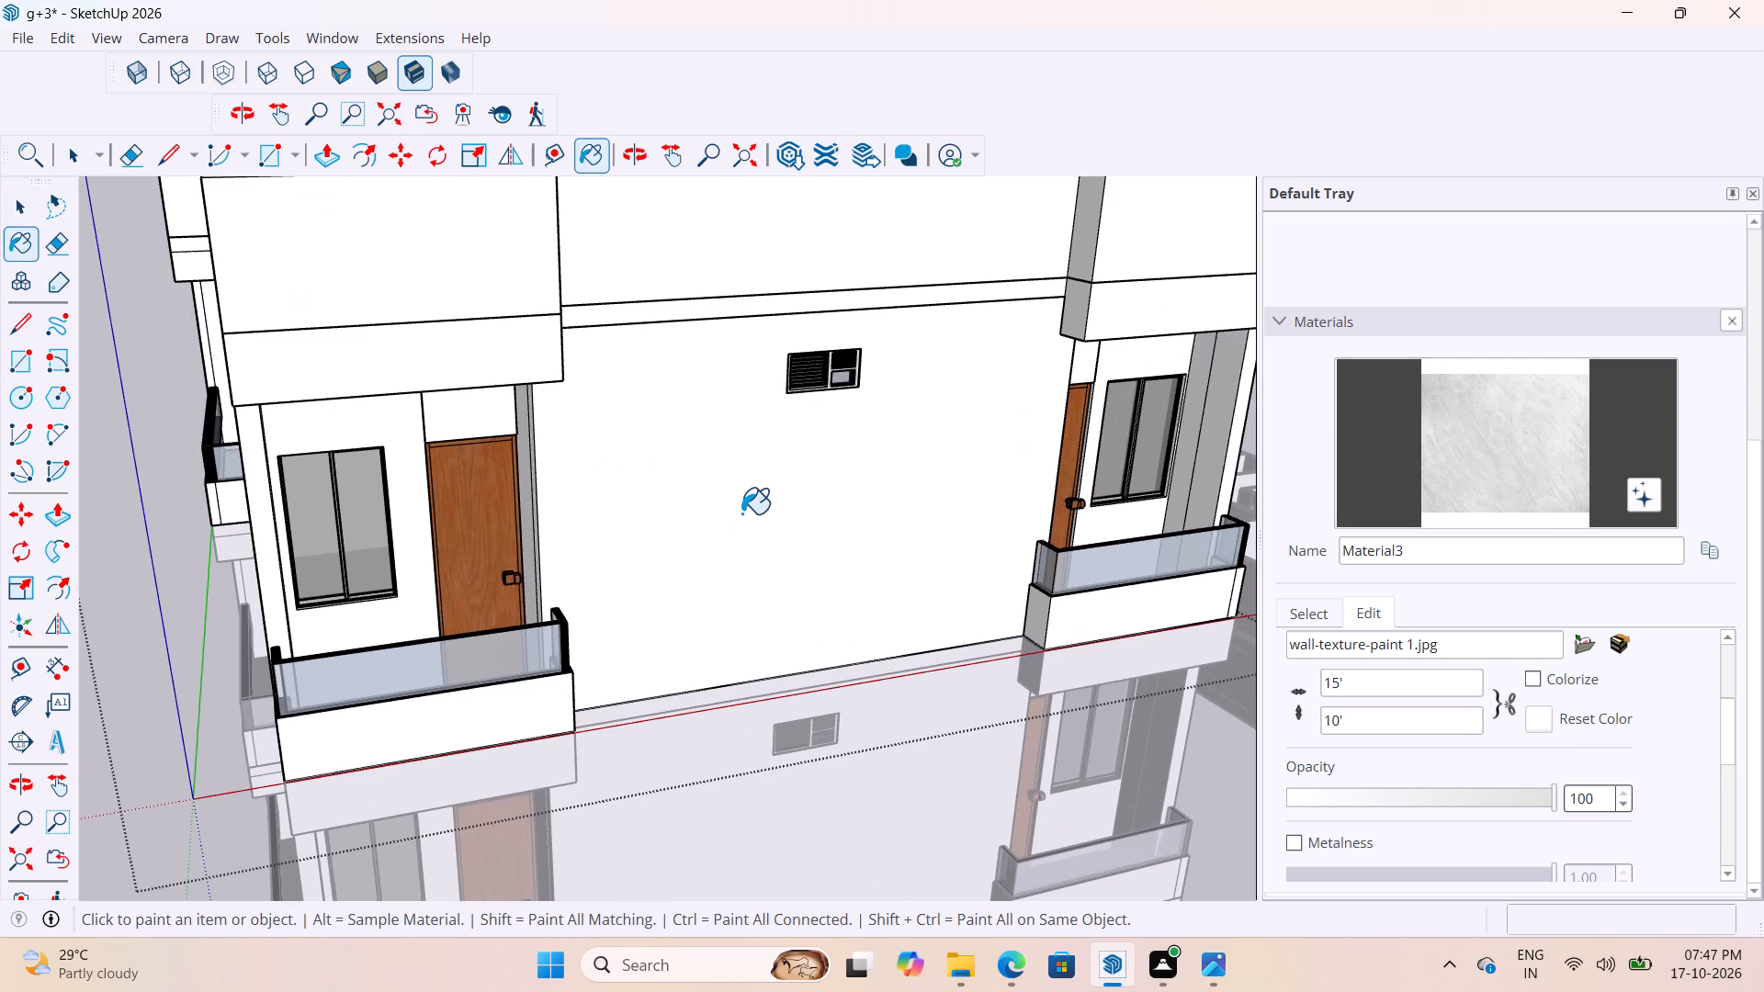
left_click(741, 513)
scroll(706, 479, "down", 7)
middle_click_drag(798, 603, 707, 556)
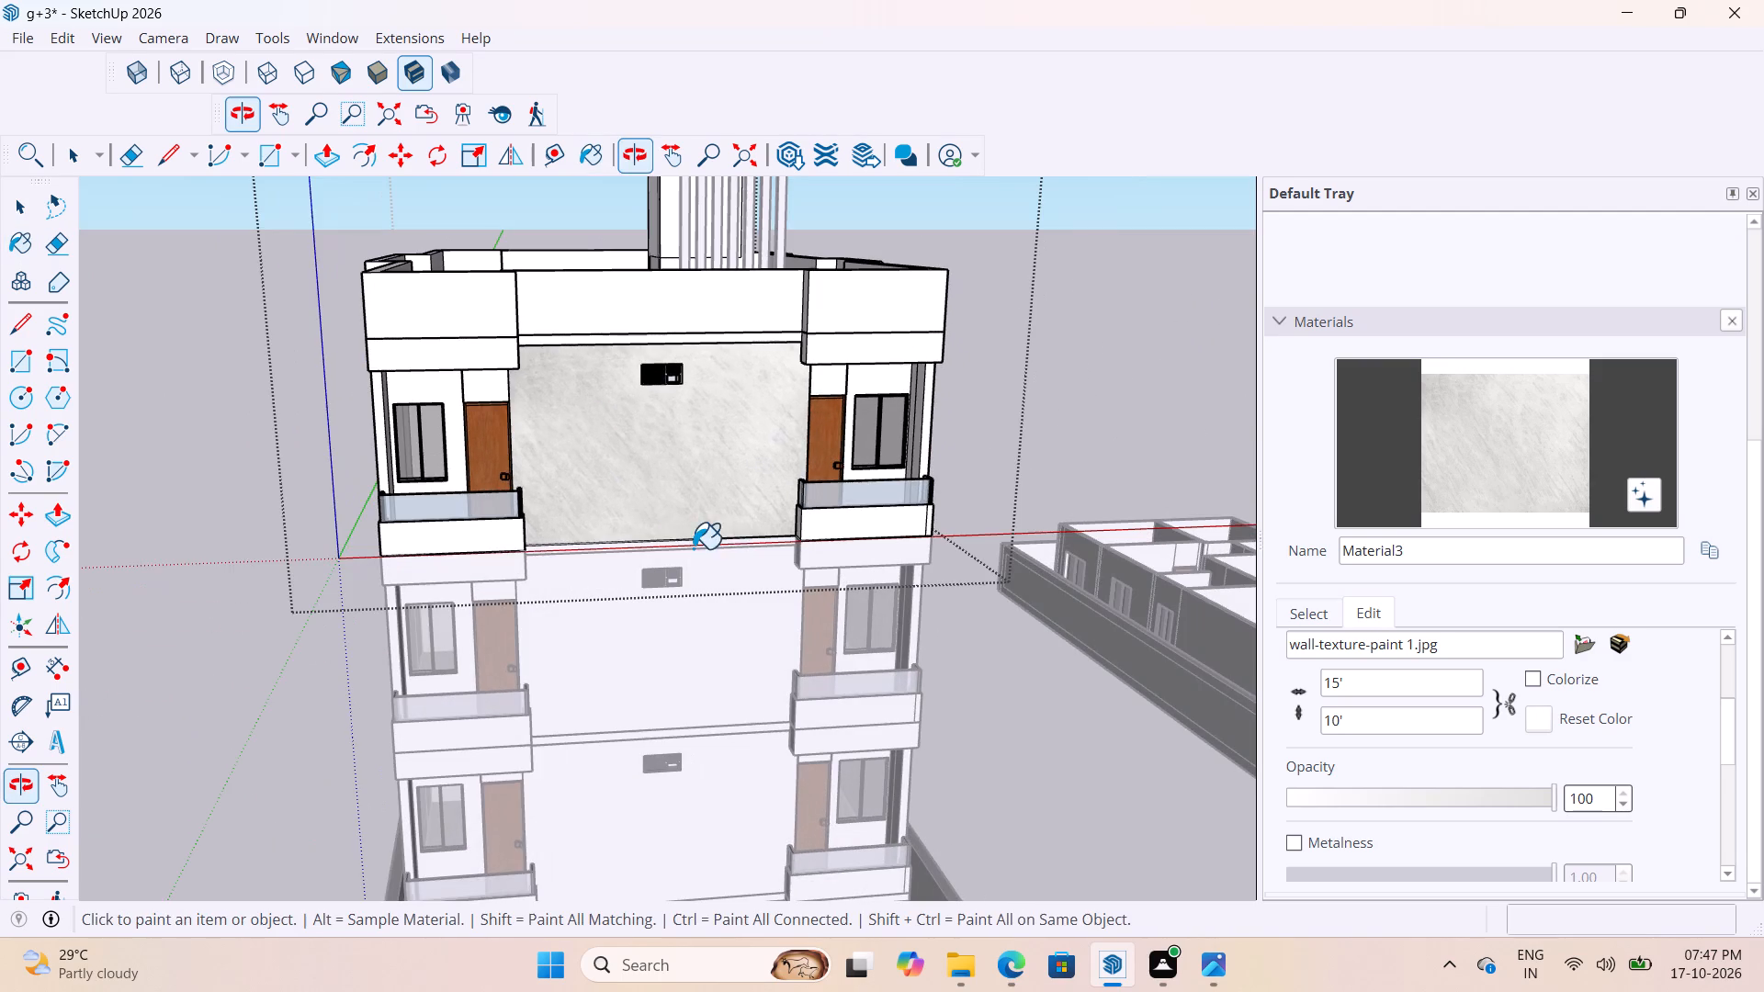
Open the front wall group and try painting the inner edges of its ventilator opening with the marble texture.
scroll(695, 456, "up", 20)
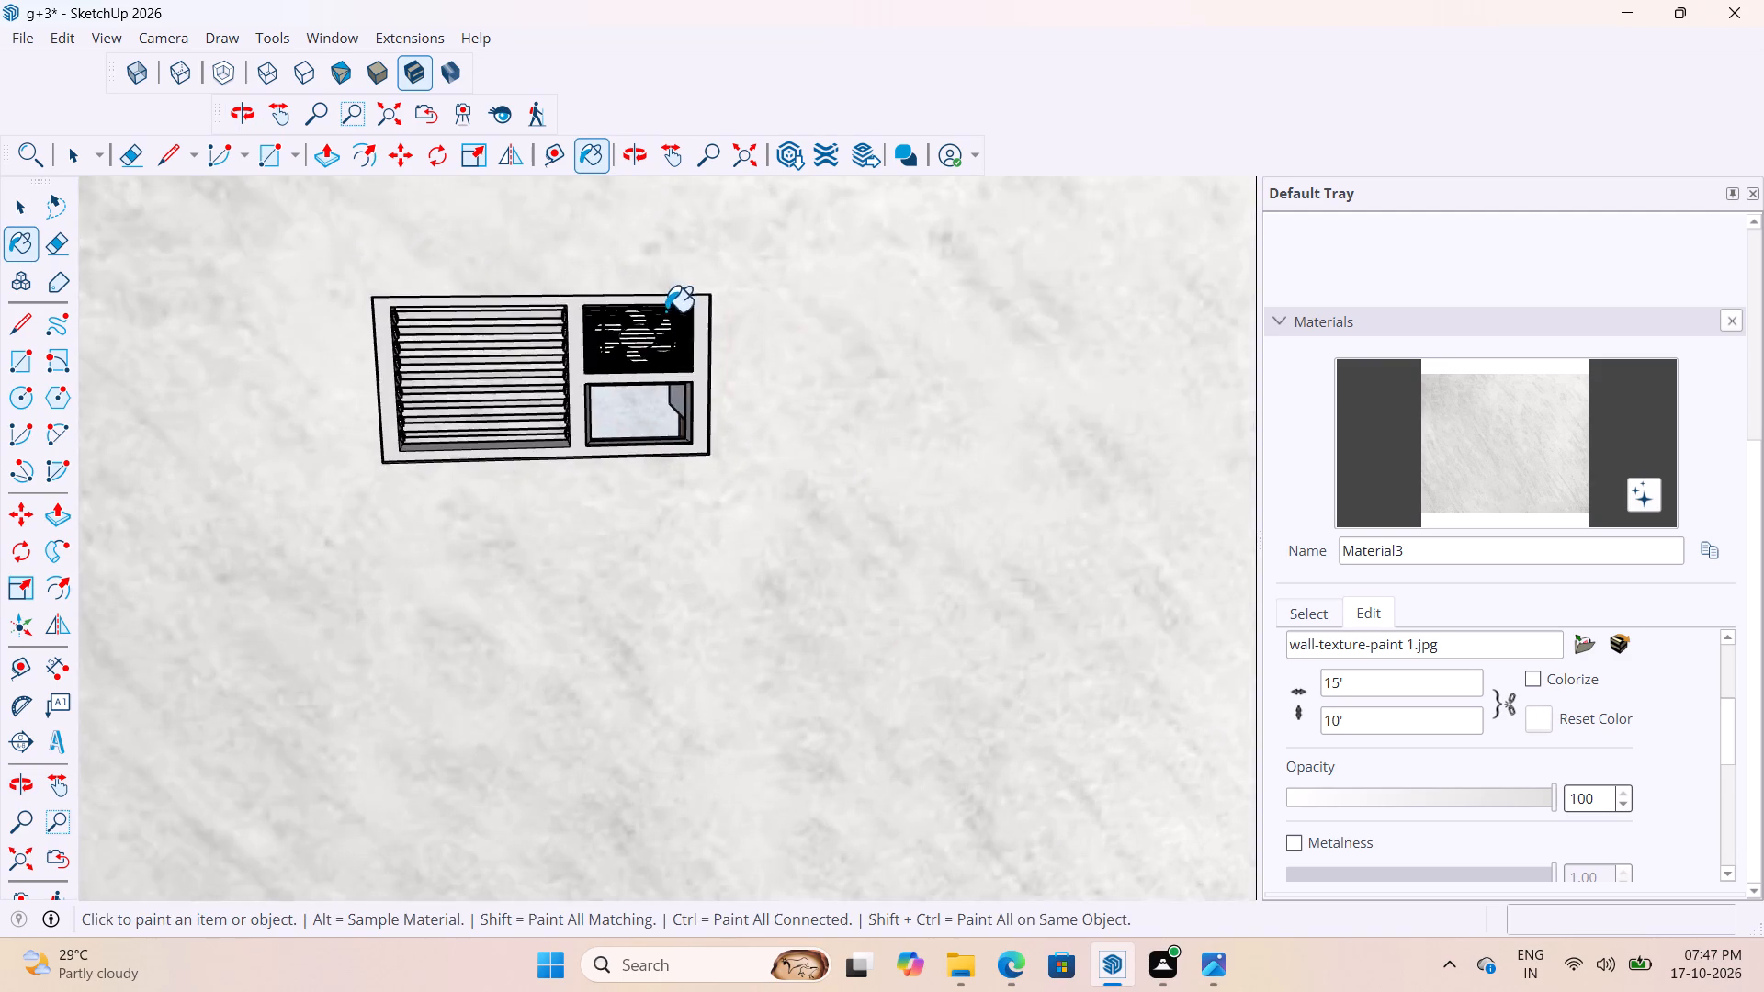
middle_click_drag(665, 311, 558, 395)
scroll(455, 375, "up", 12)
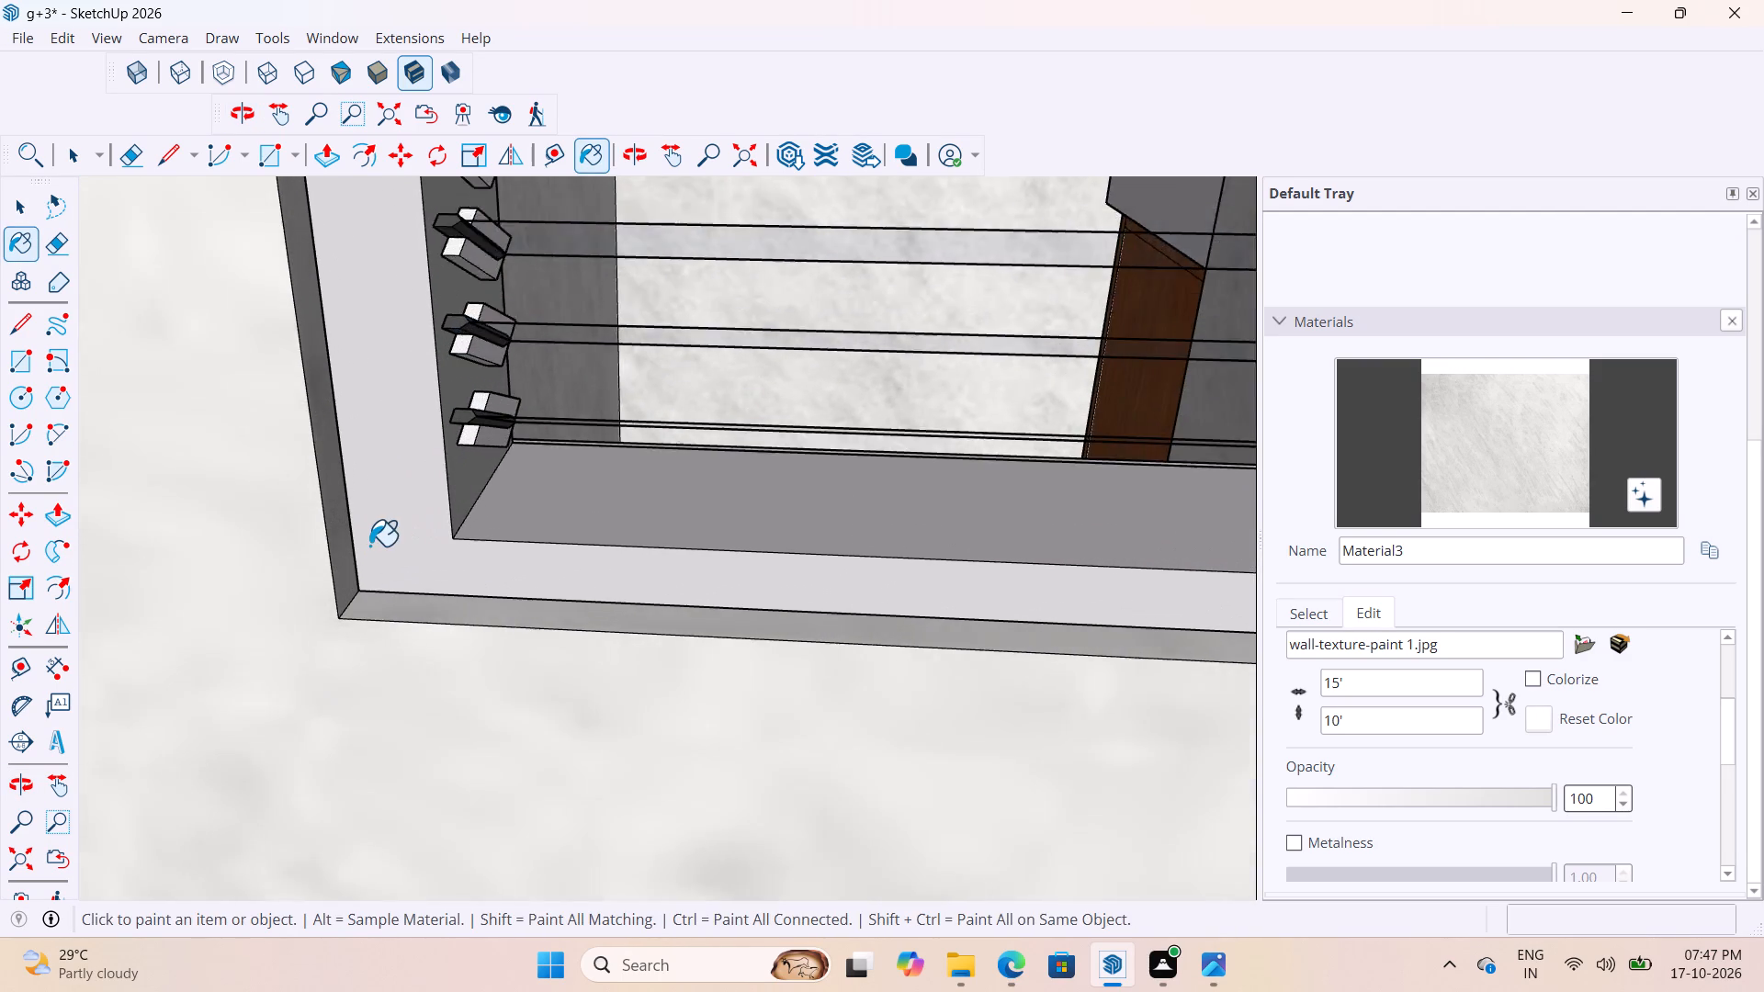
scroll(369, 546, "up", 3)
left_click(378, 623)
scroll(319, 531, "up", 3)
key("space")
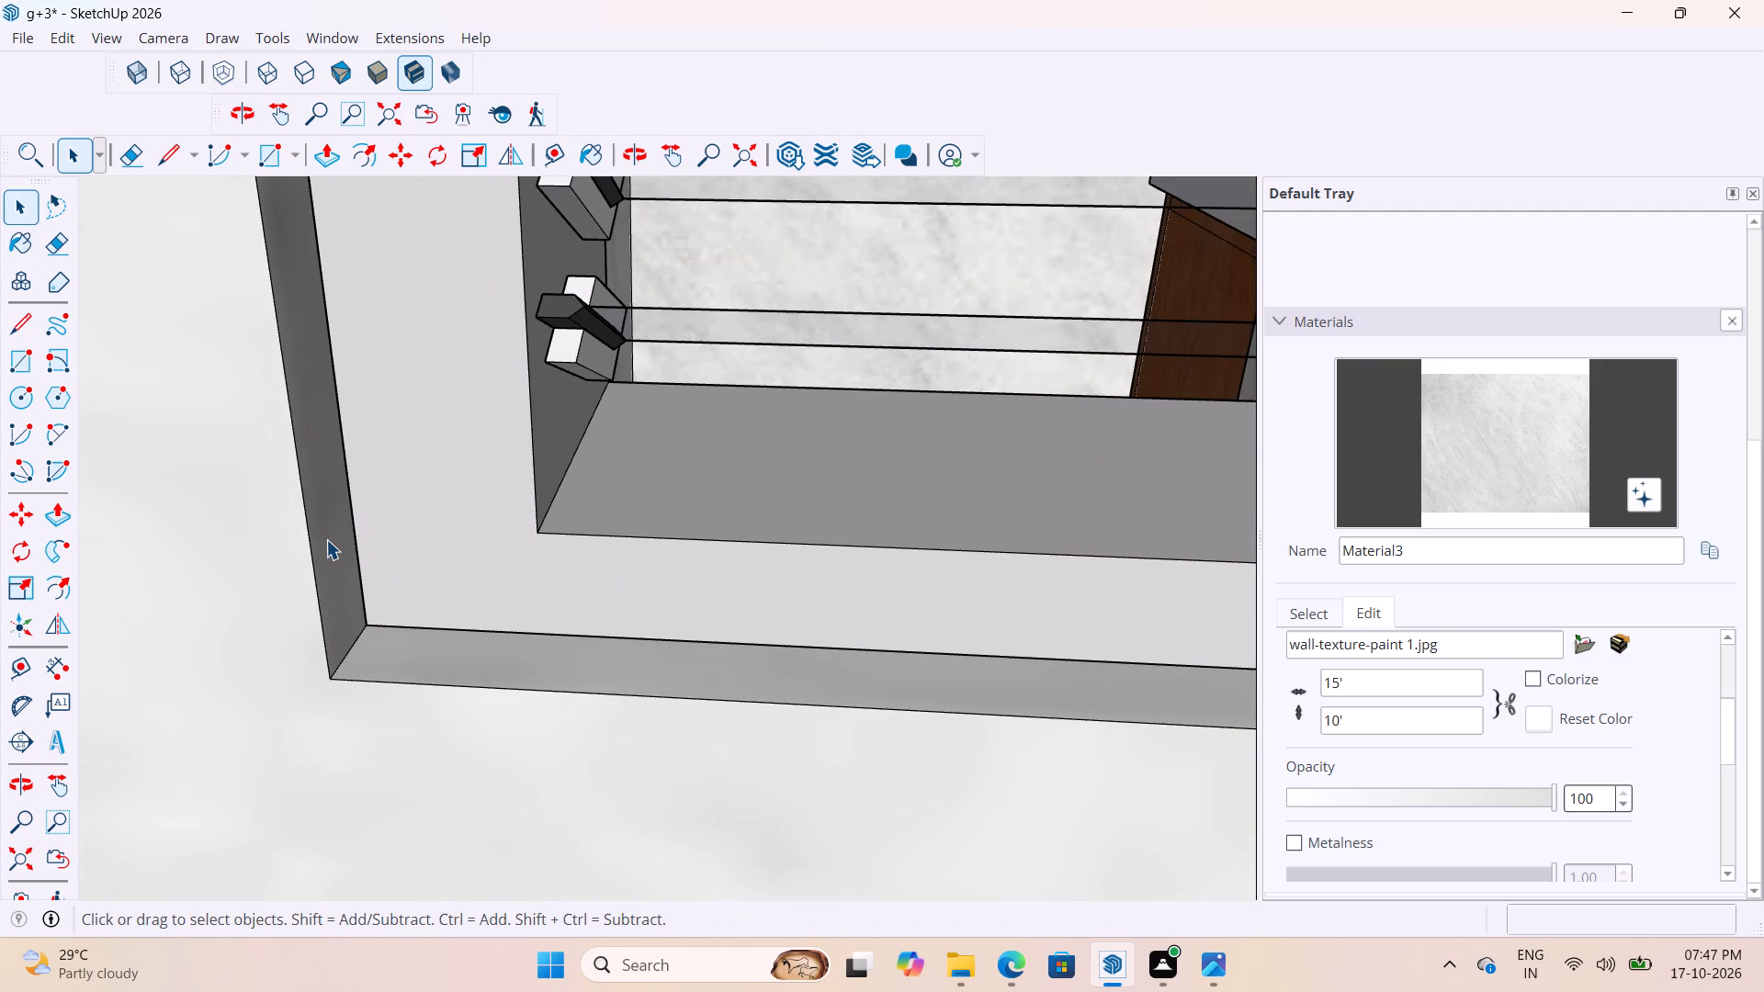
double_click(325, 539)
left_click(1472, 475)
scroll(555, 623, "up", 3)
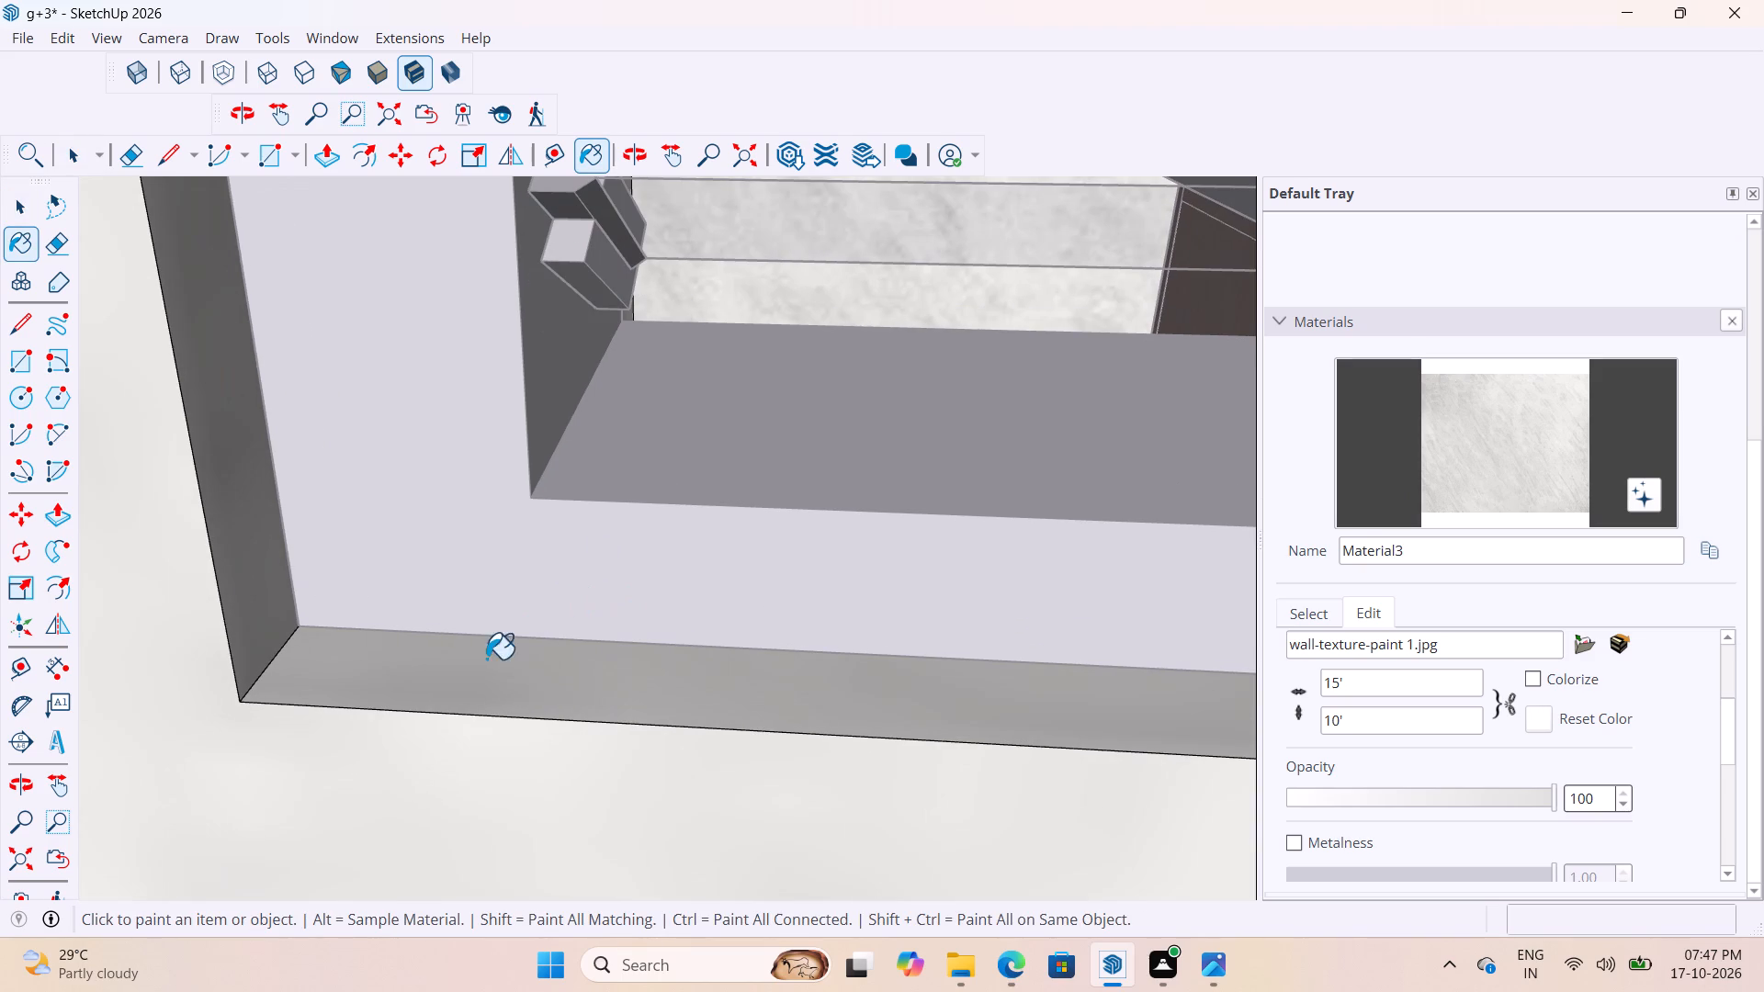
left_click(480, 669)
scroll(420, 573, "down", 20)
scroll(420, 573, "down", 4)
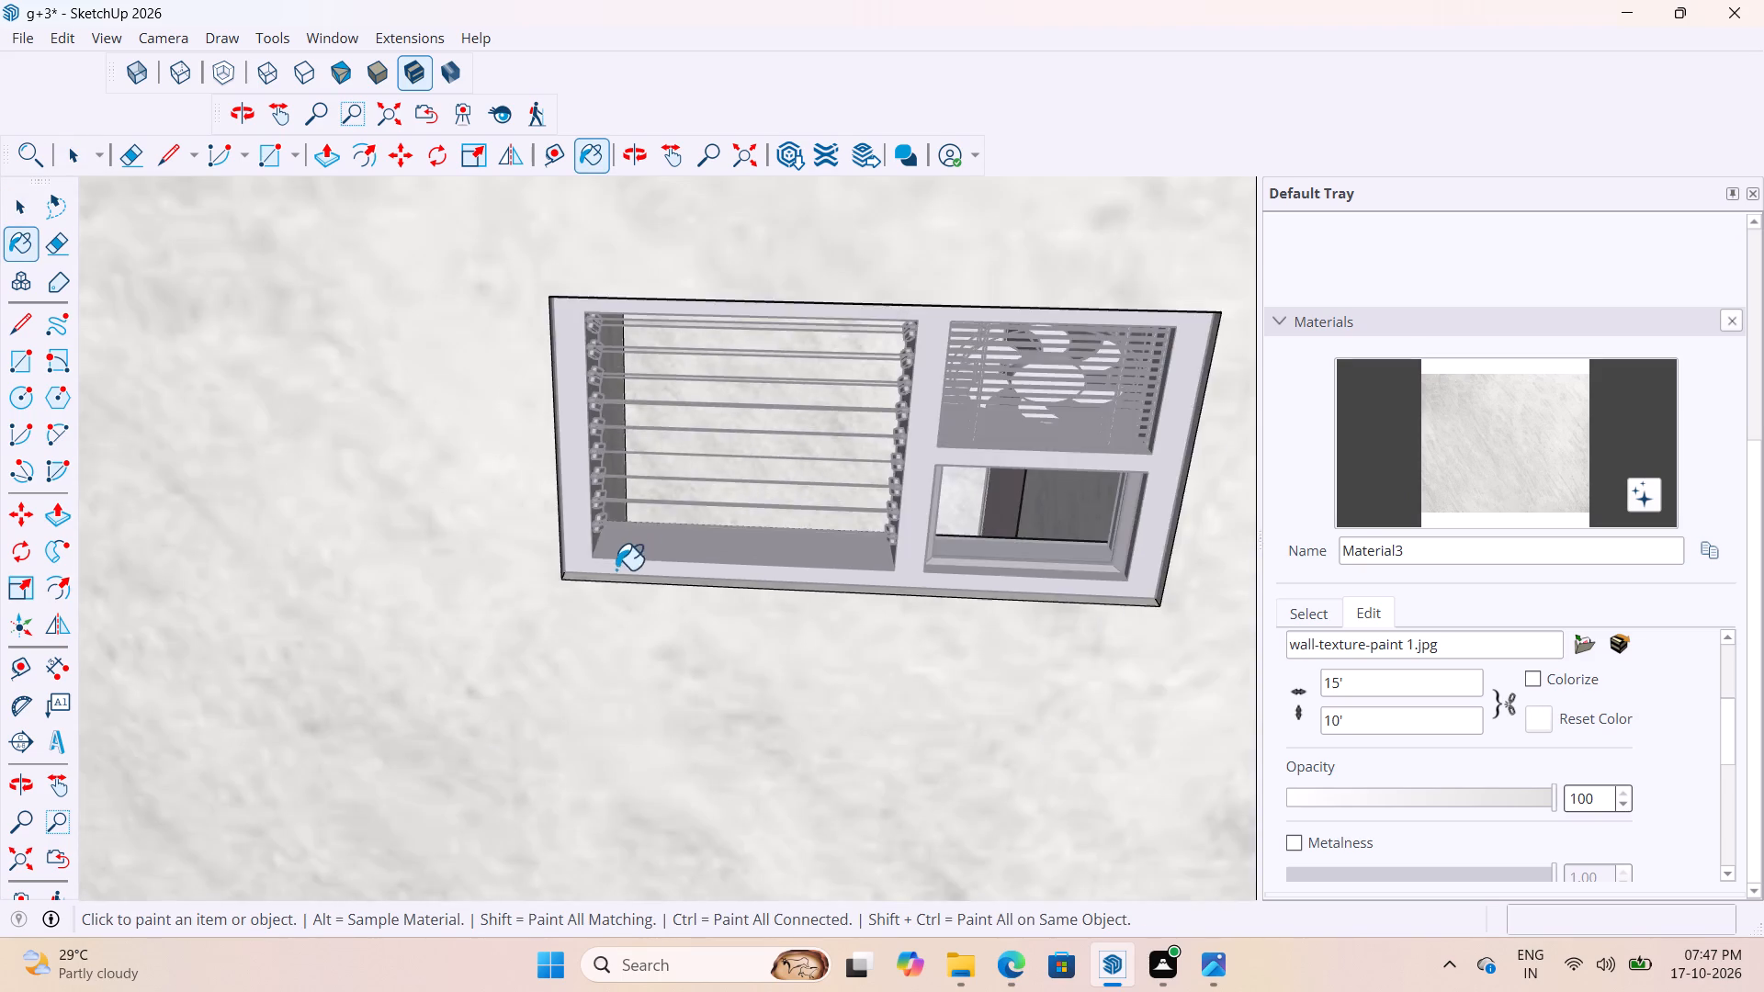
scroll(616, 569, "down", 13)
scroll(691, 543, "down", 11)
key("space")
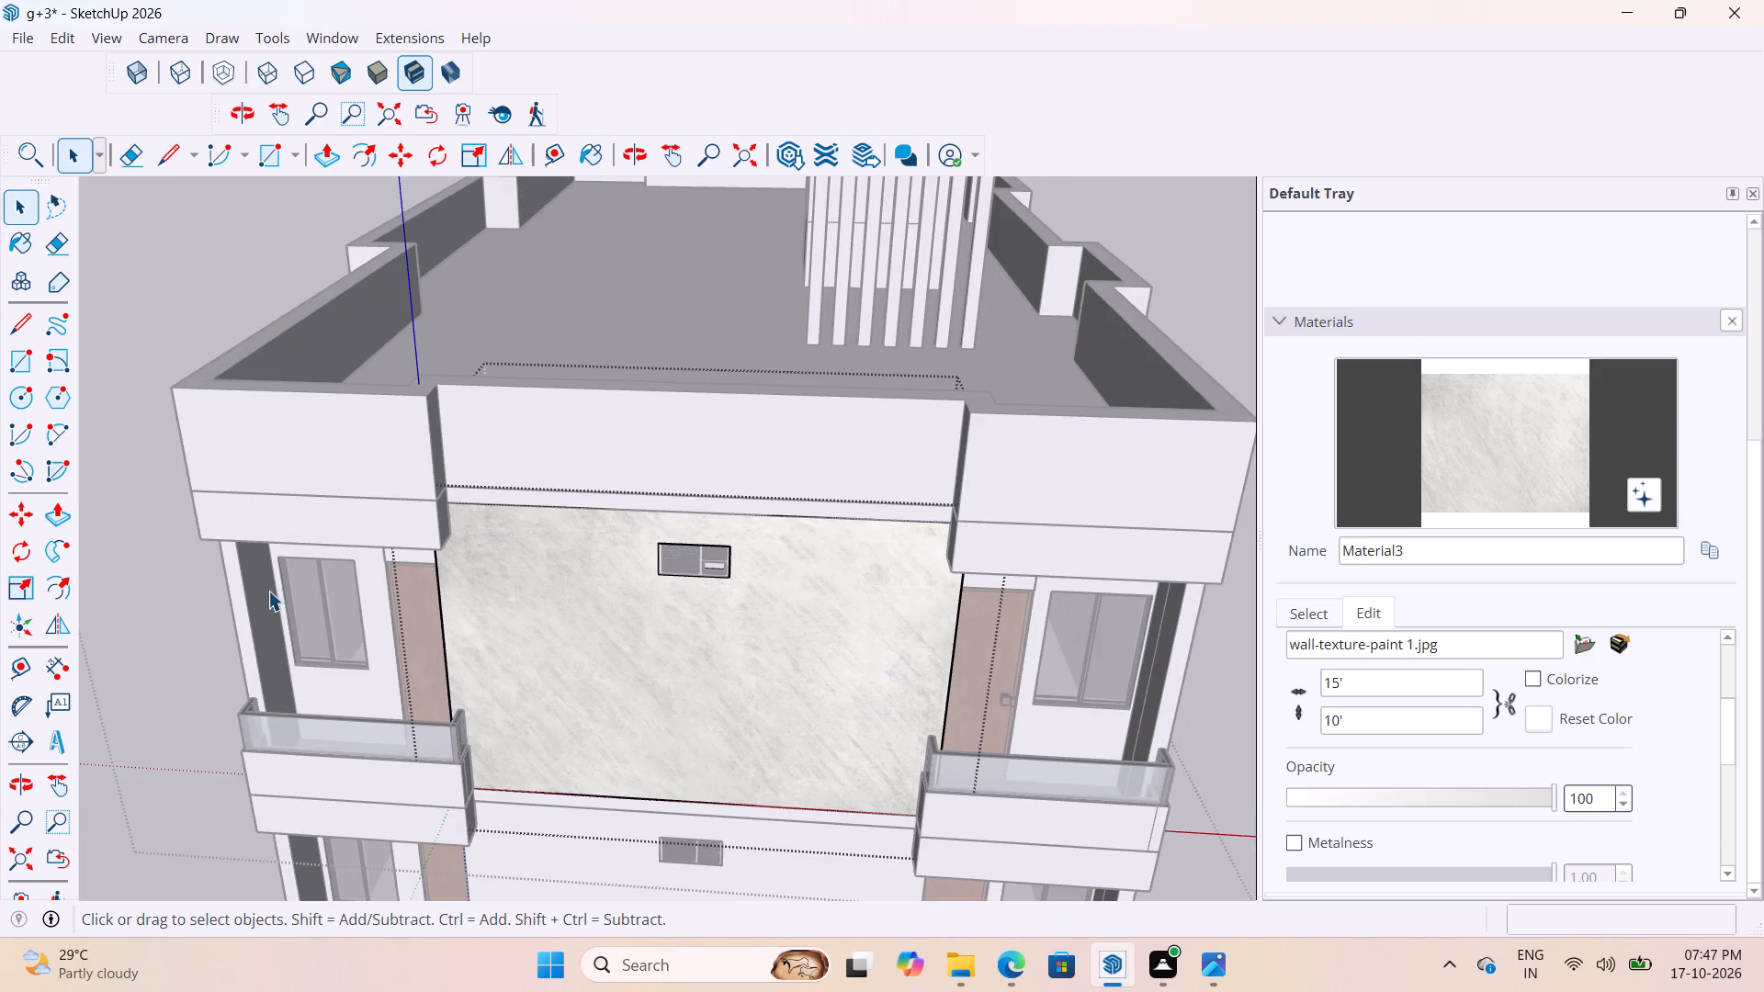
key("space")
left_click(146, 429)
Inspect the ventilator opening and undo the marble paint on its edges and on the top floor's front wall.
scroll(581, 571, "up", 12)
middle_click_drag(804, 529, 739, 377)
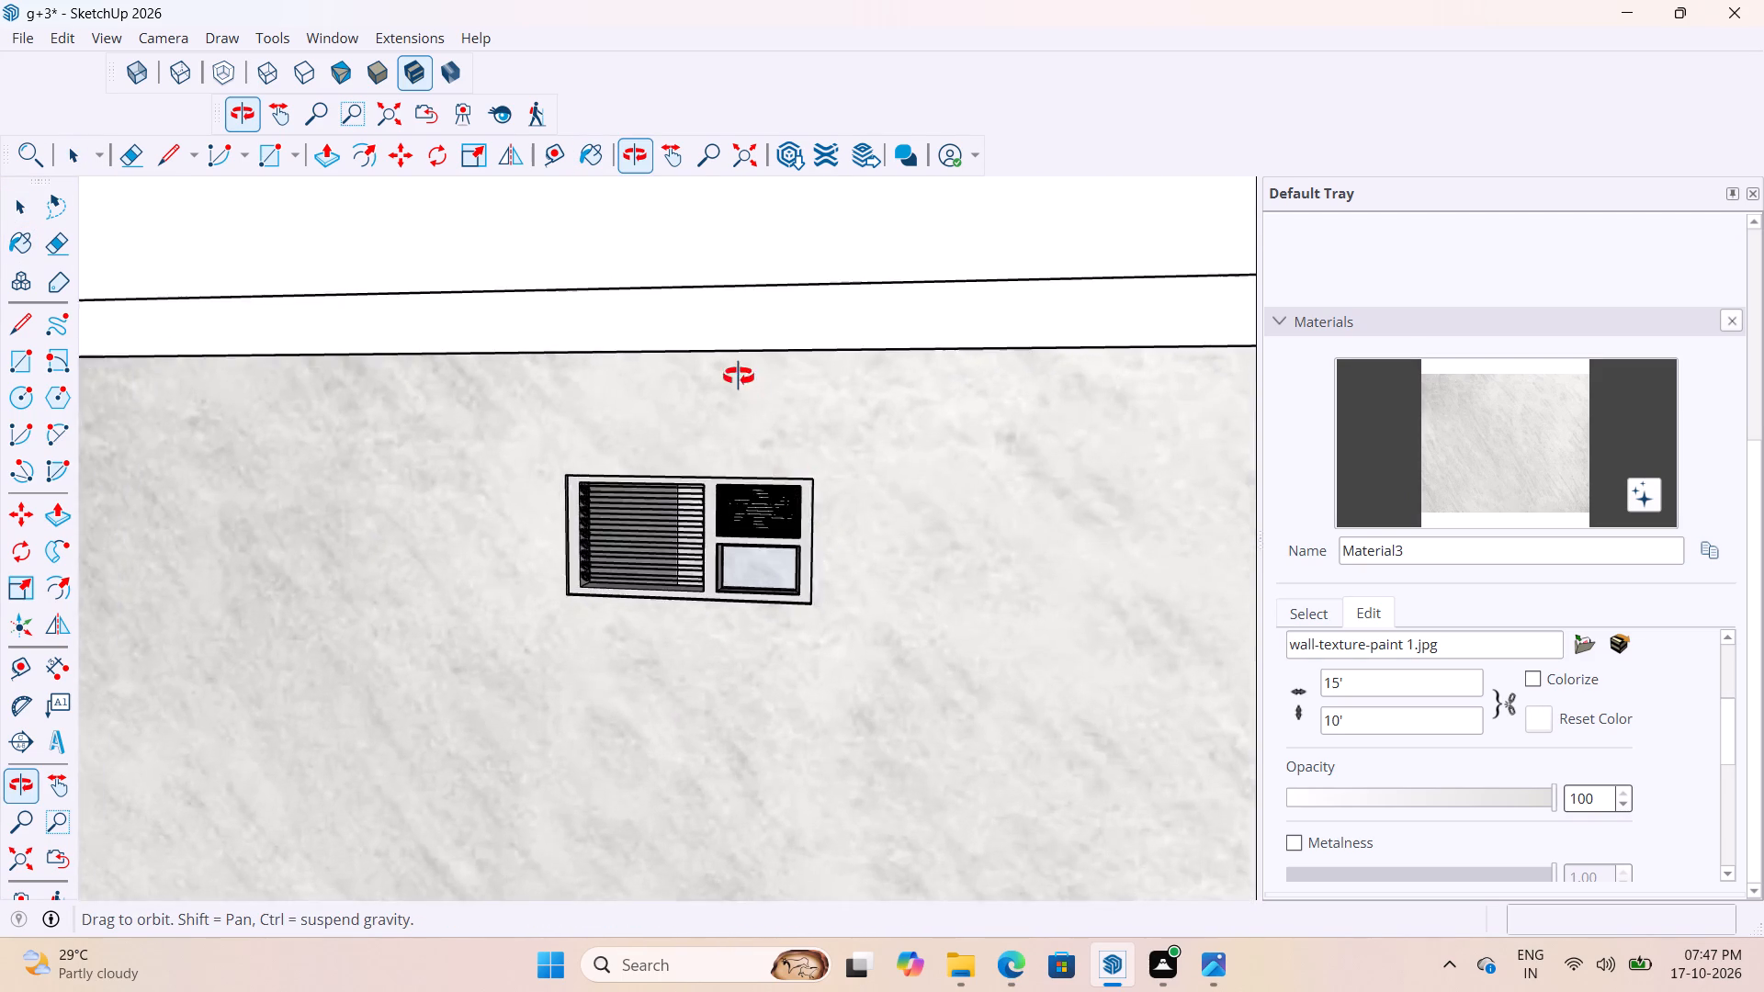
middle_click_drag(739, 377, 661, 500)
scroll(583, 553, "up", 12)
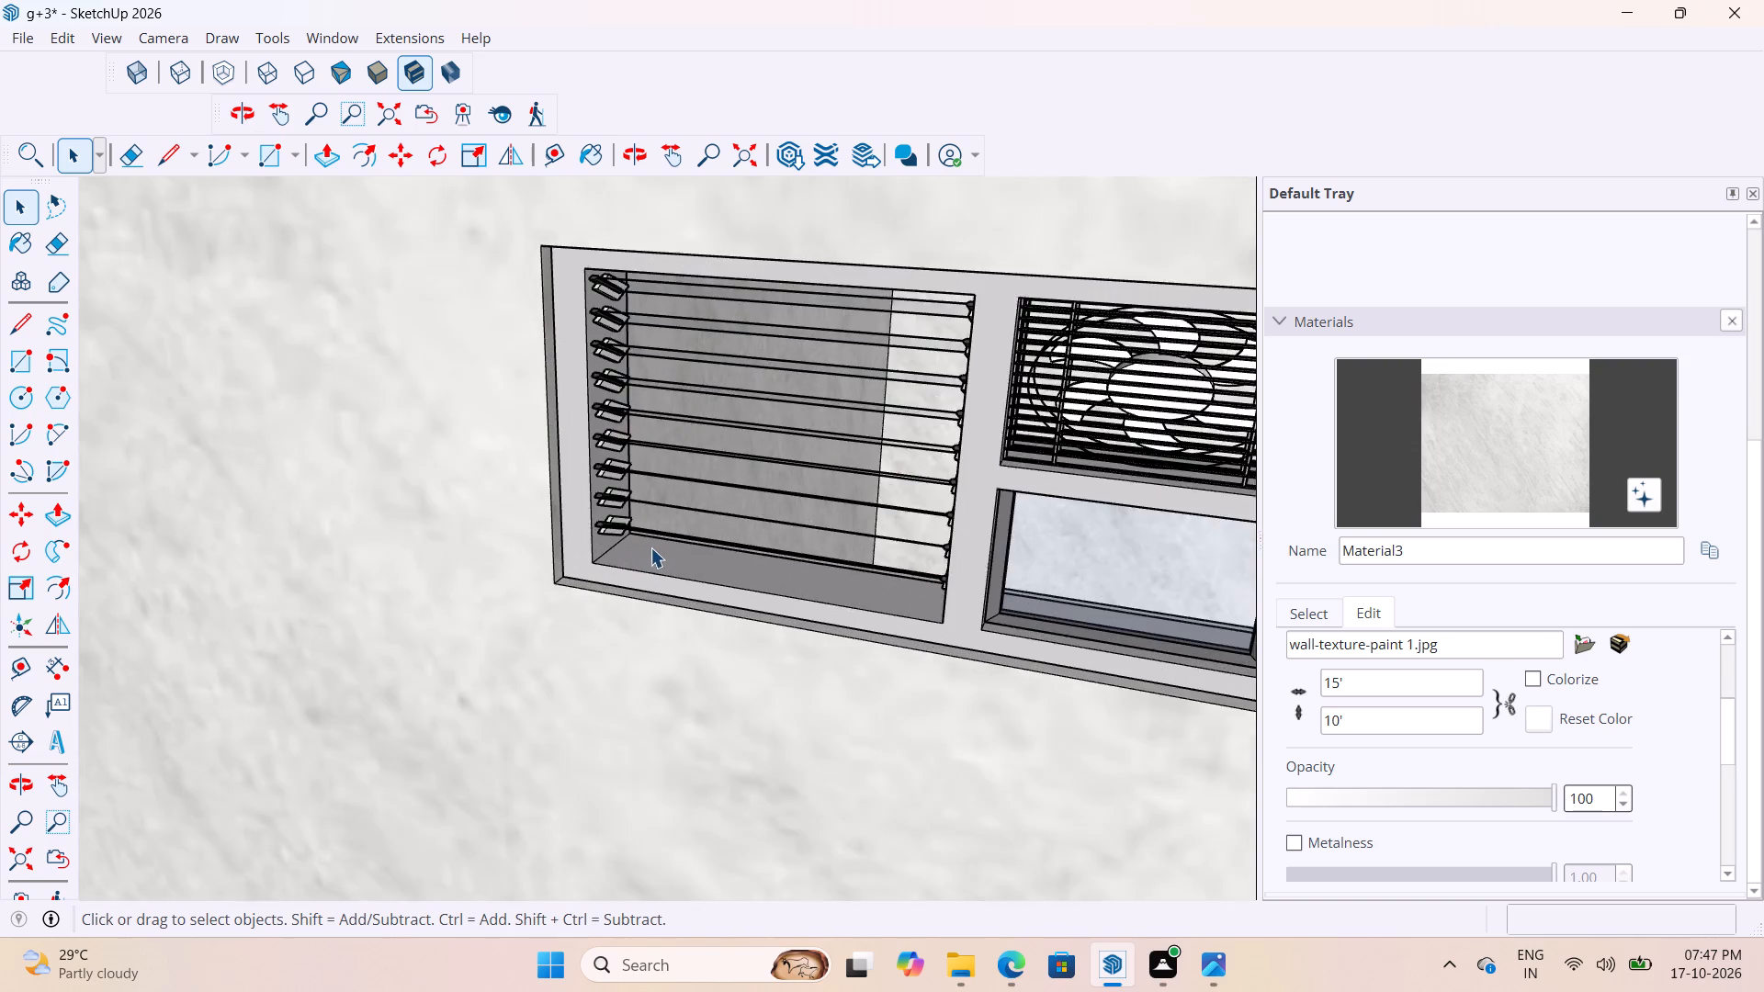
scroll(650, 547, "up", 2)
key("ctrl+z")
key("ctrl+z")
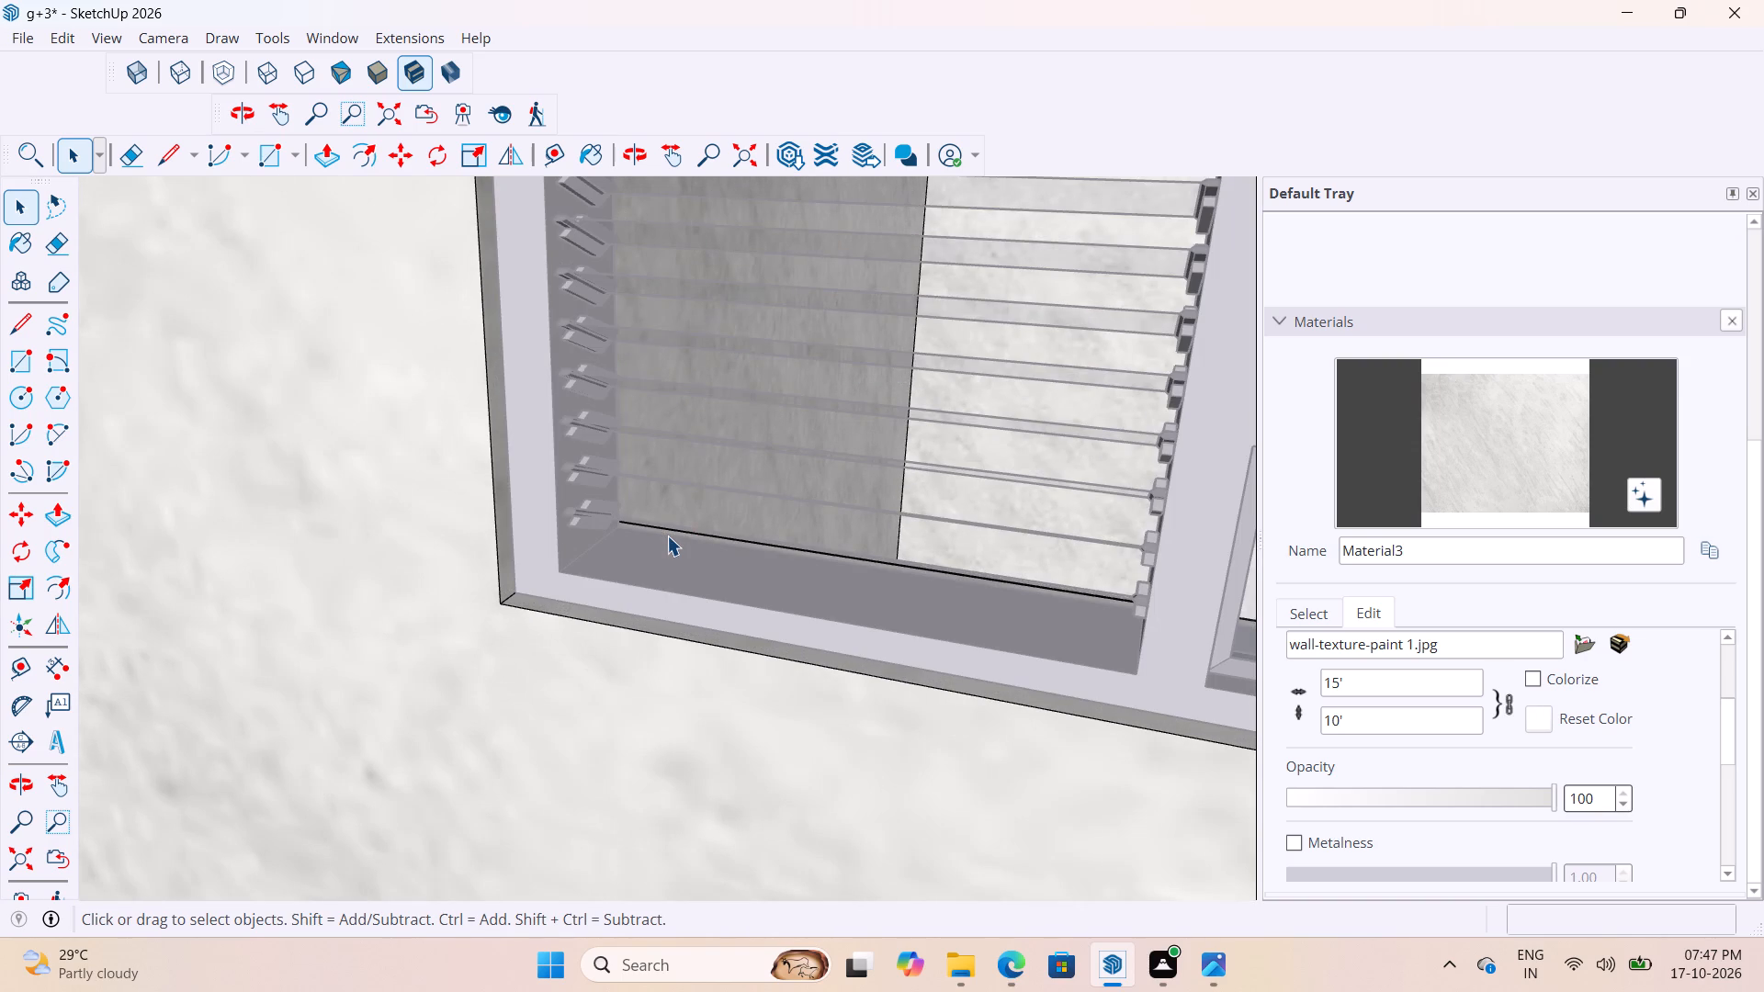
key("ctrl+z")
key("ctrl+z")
Open the top floor's front wall group, paint only its front face with Material3, and close the wall group.
scroll(667, 535, "down", 10)
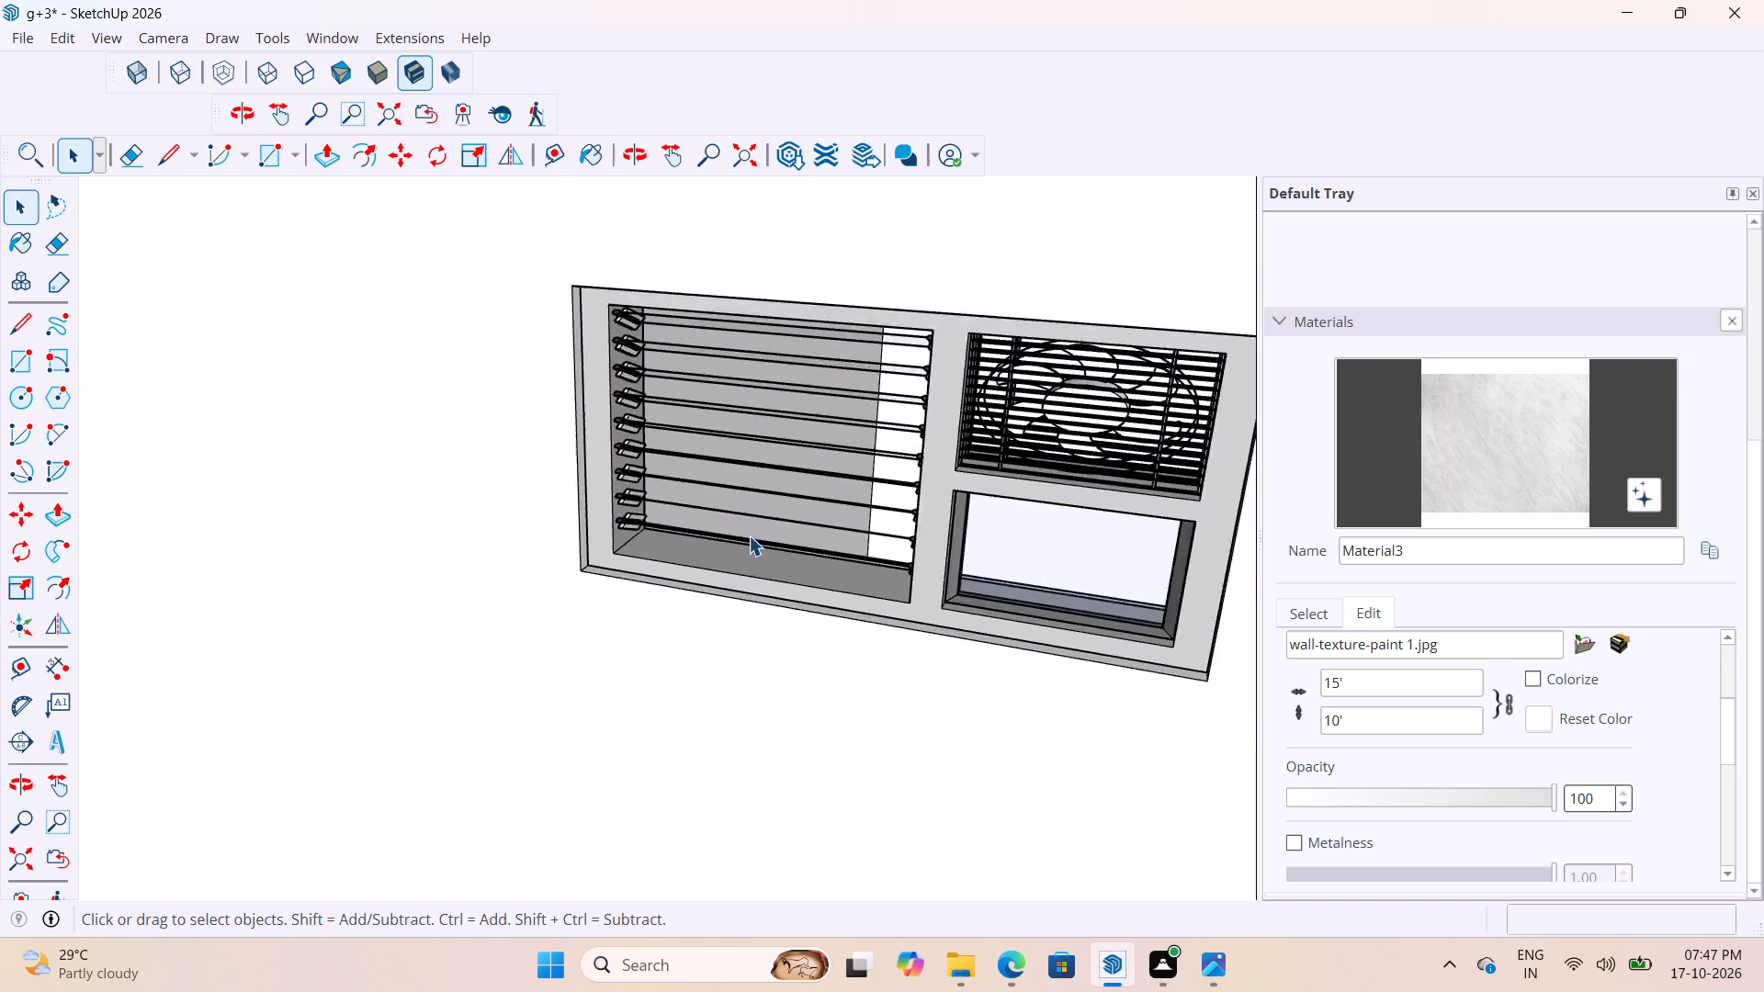
scroll(749, 535, "down", 14)
double_click(734, 618)
left_click(723, 615)
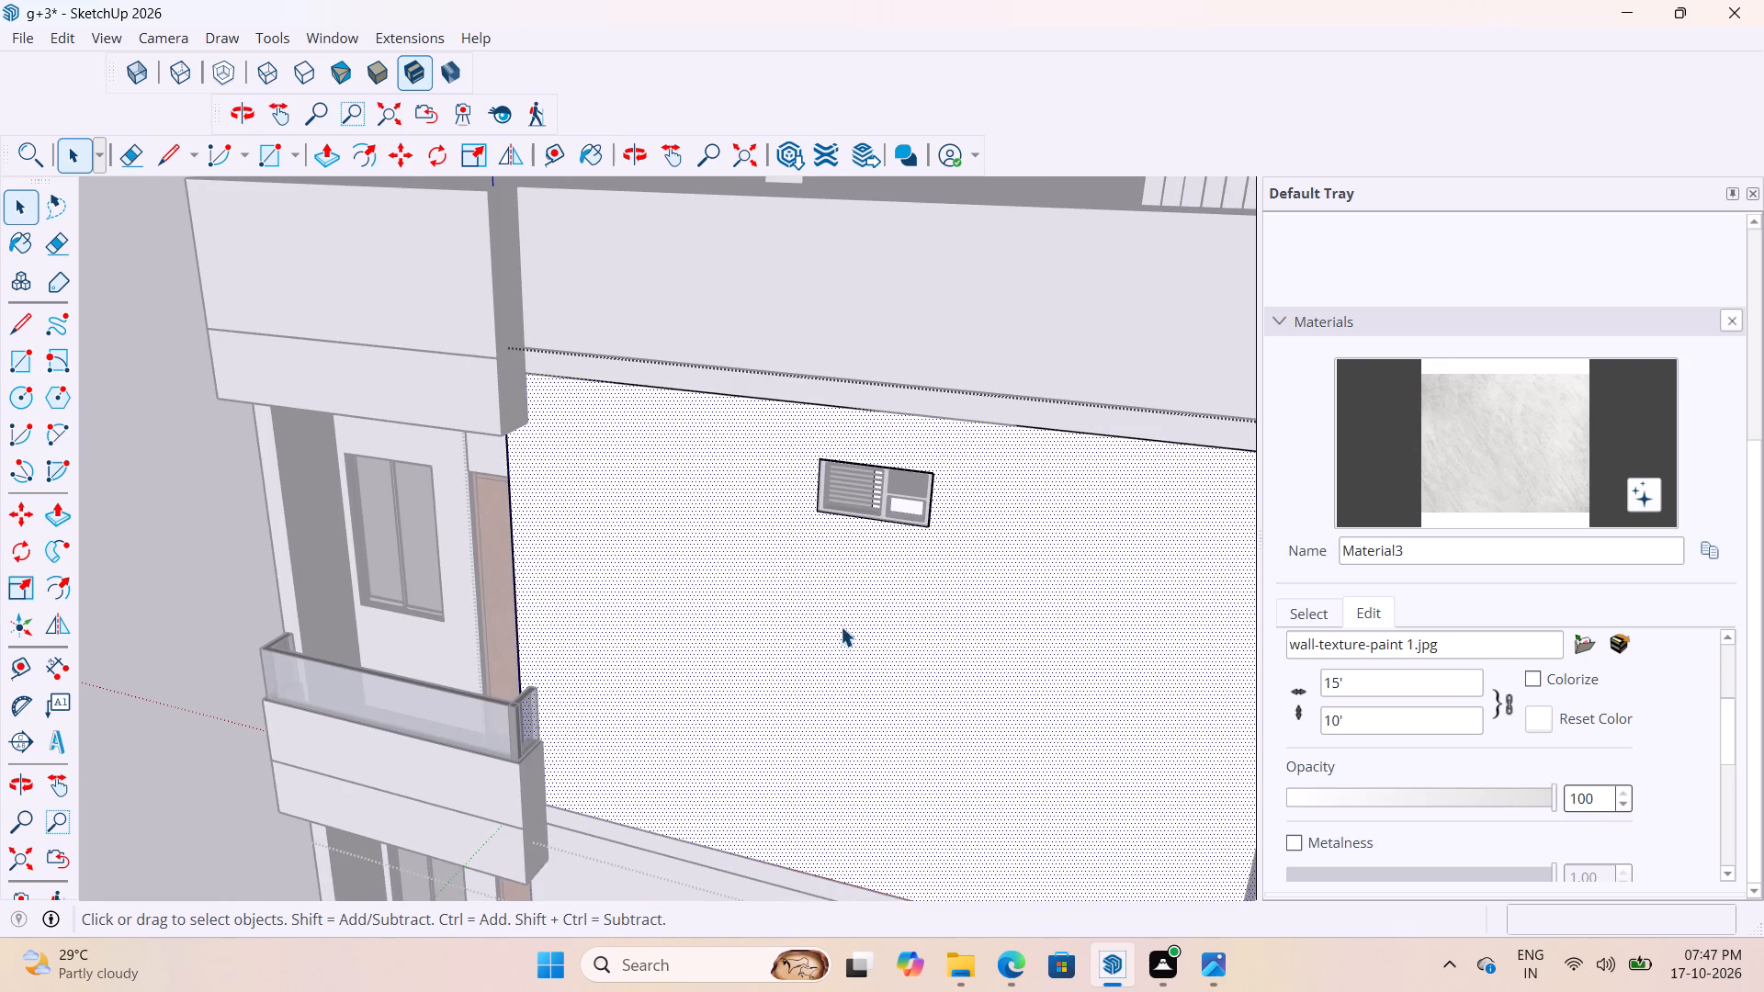
left_click_drag(1566, 467, 1573, 480)
left_click(712, 637)
scroll(908, 587, "down", 7)
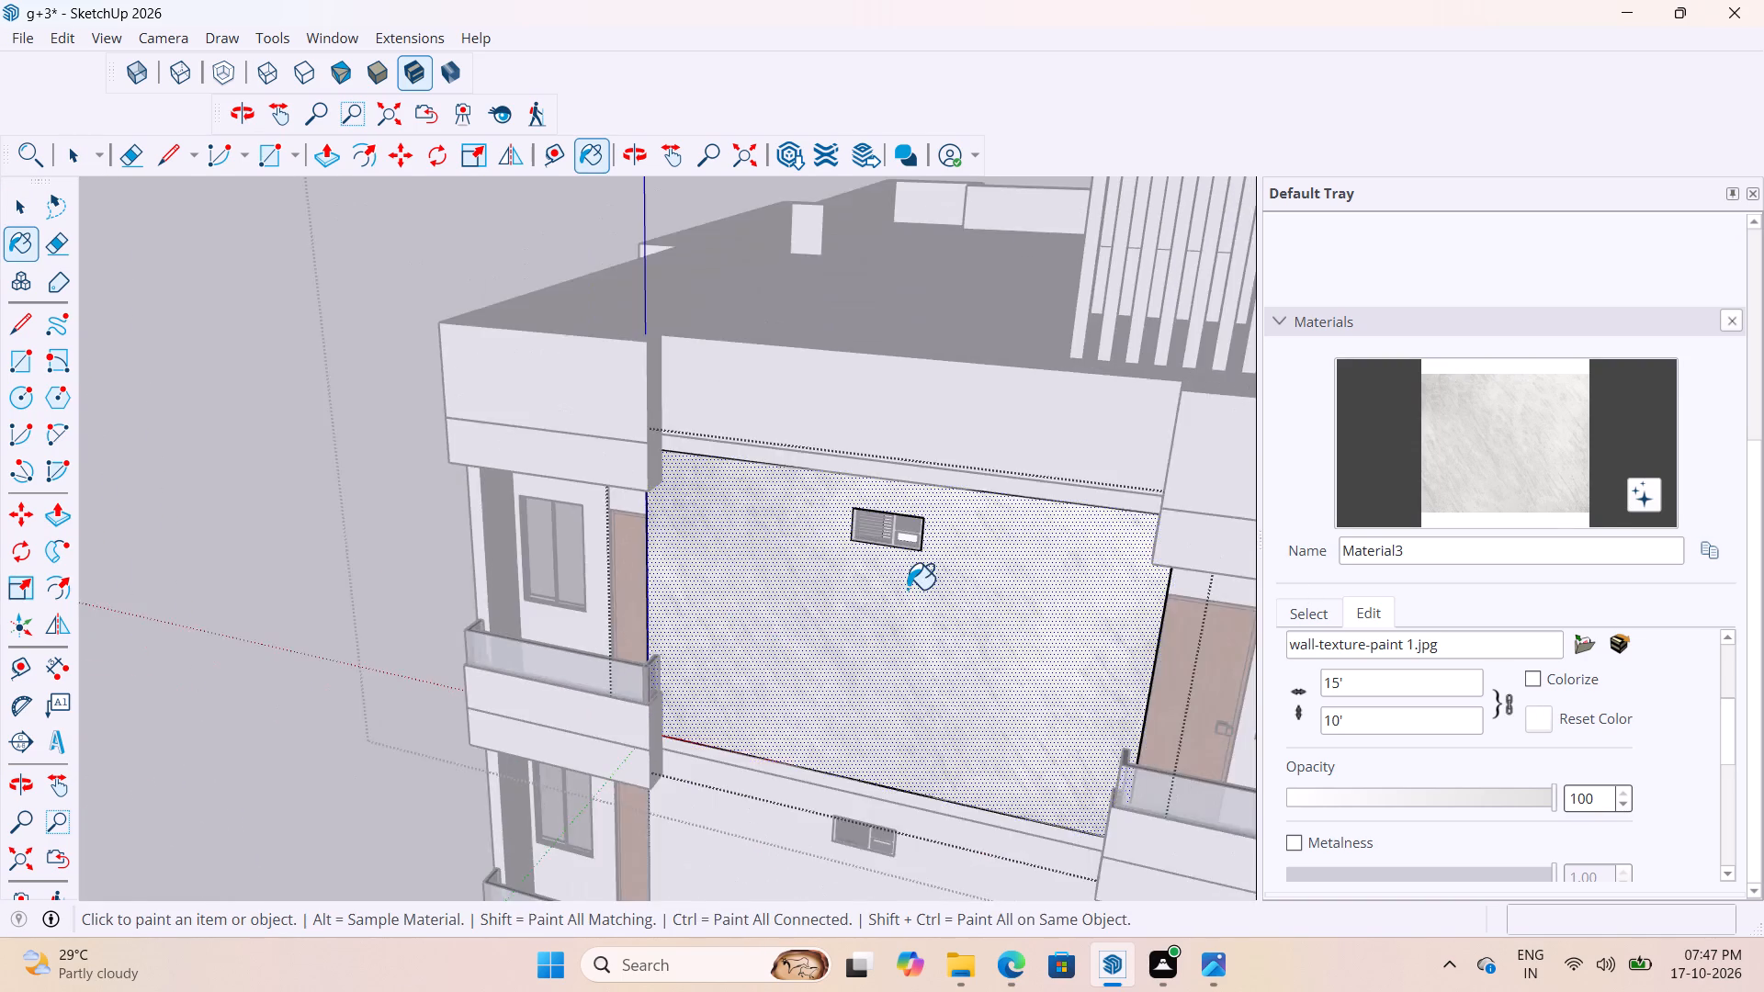
scroll(907, 589, "down", 4)
key("space")
left_click(310, 487)
Examine the painted wall around the ventilator opening, close the floor group, and examine the whole front elevation.
scroll(888, 601, "up", 16)
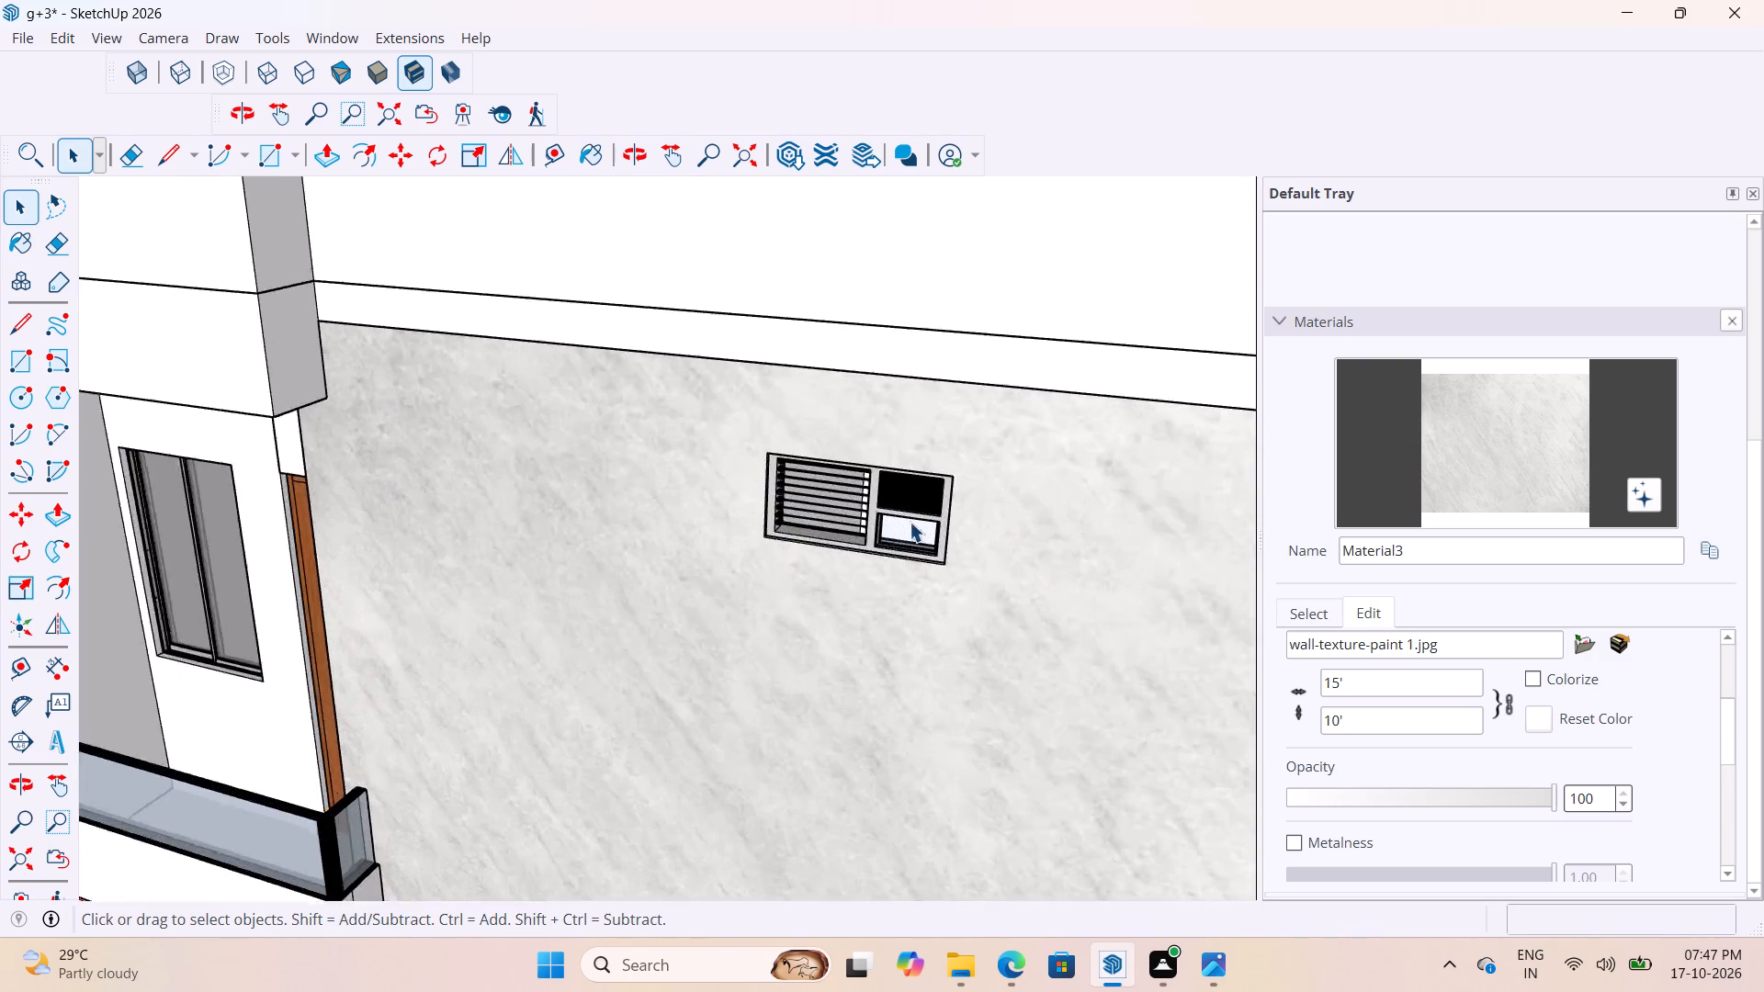
scroll(910, 522, "up", 11)
scroll(842, 512, "down", 12)
middle_click_drag(830, 609, 922, 620)
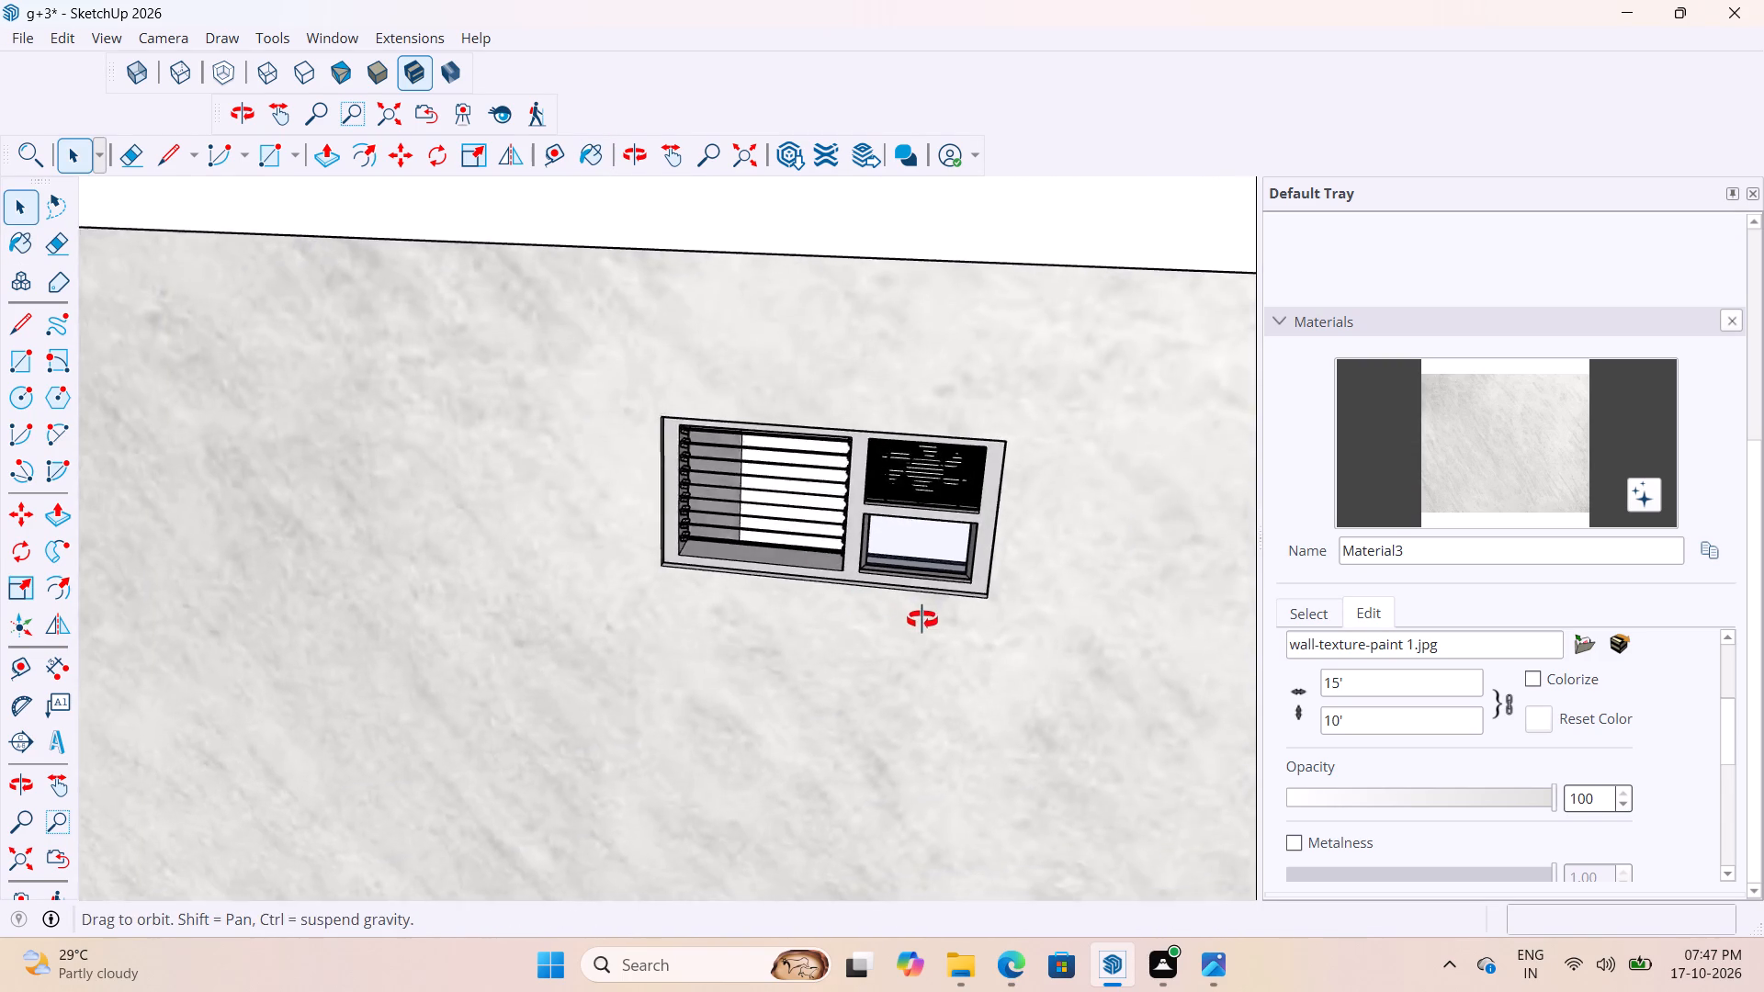
middle_click_drag(922, 620, 953, 617)
scroll(836, 509, "down", 17)
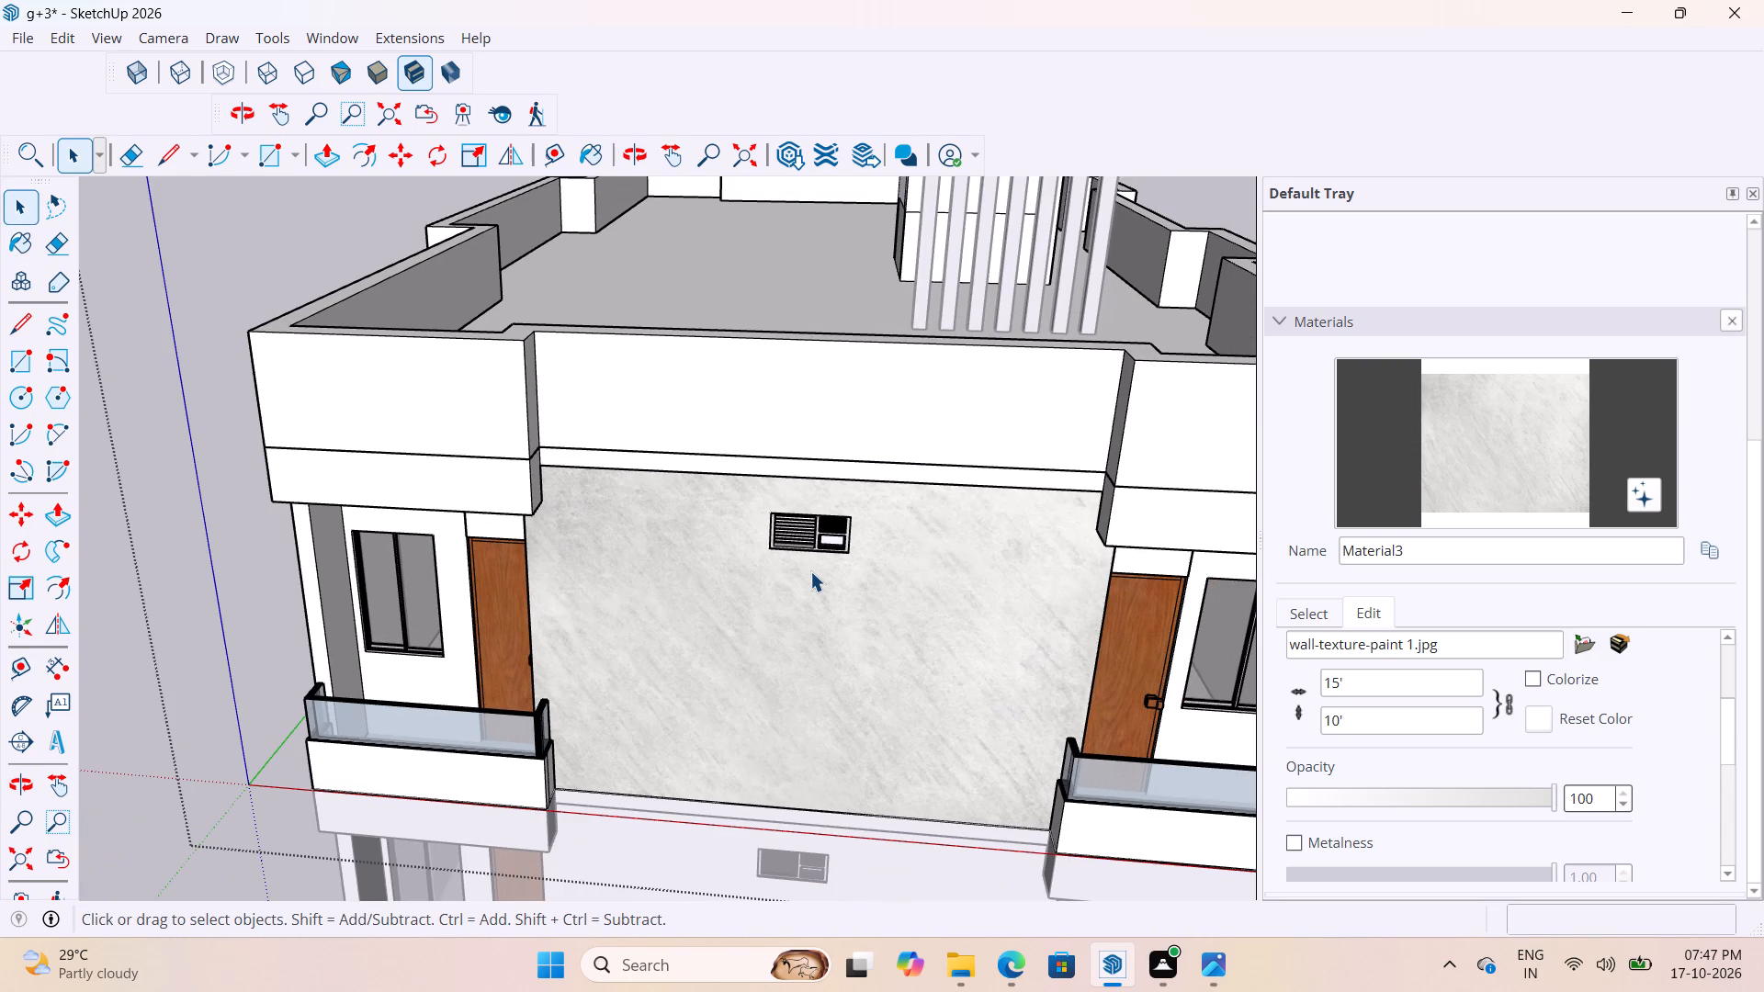
scroll(830, 458, "down", 10)
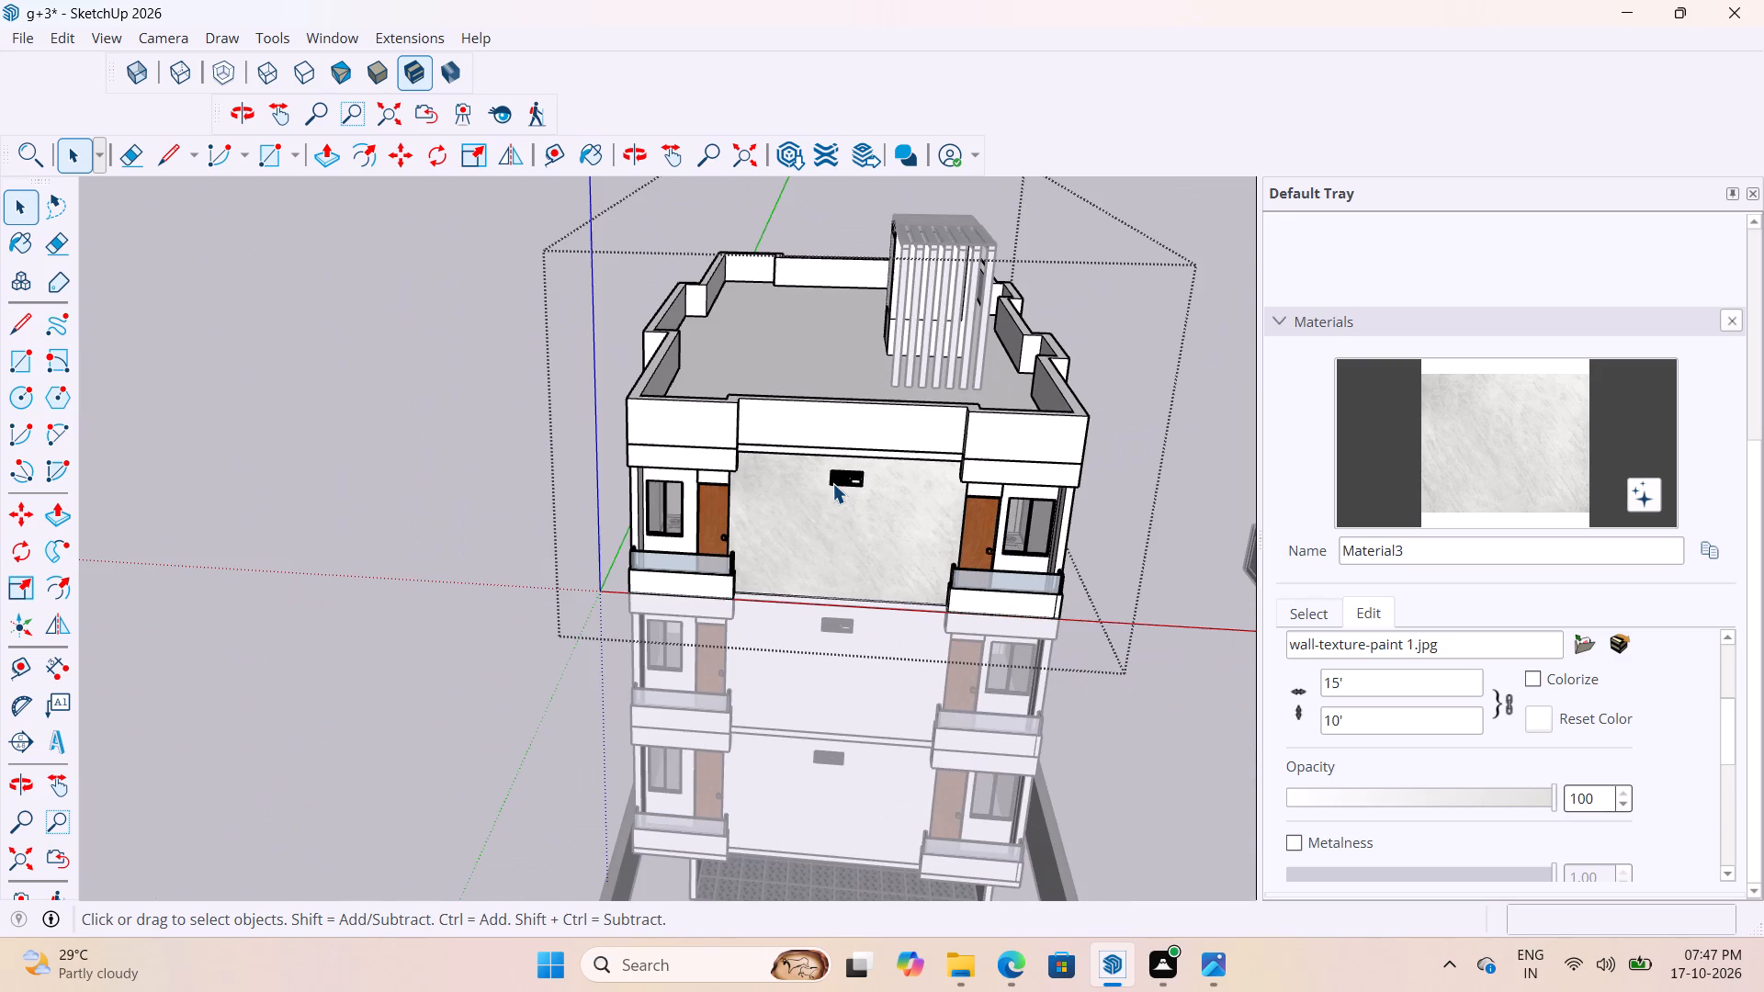
left_click(291, 366)
scroll(725, 517, "up", 2)
scroll(259, 293, "down", 8)
left_click(320, 415)
scroll(665, 529, "up", 9)
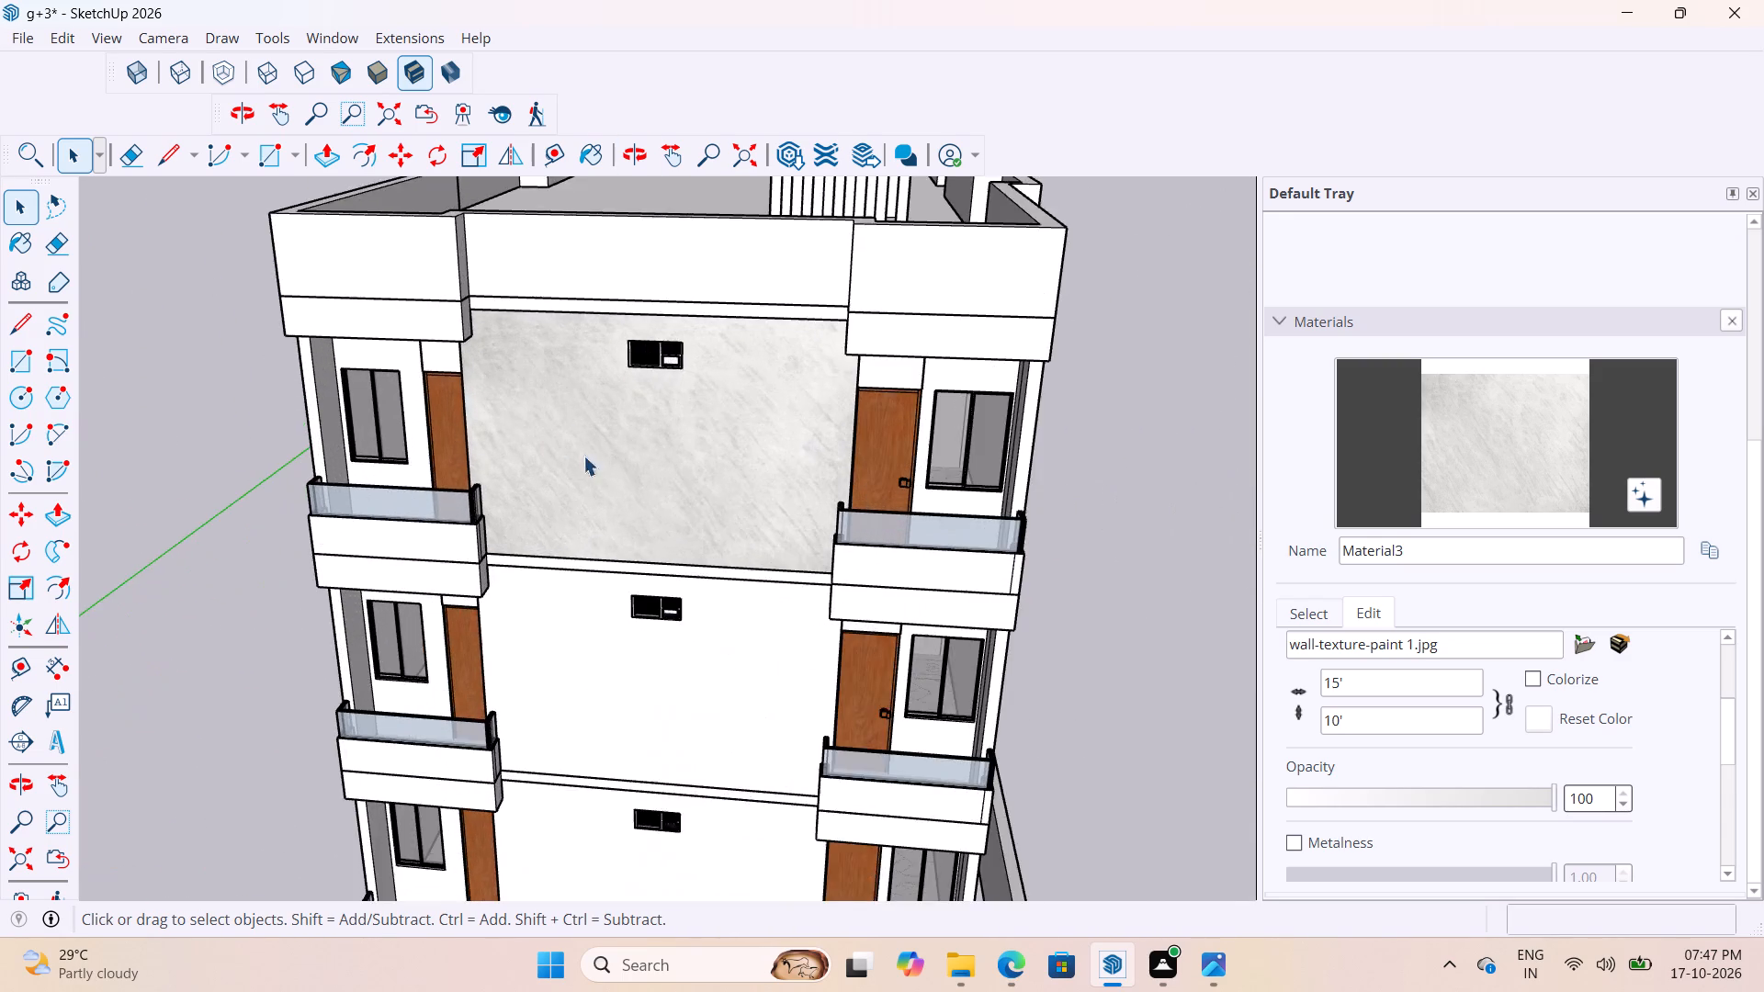
scroll(616, 461, "up", 1)
middle_click_drag(618, 457, 759, 376)
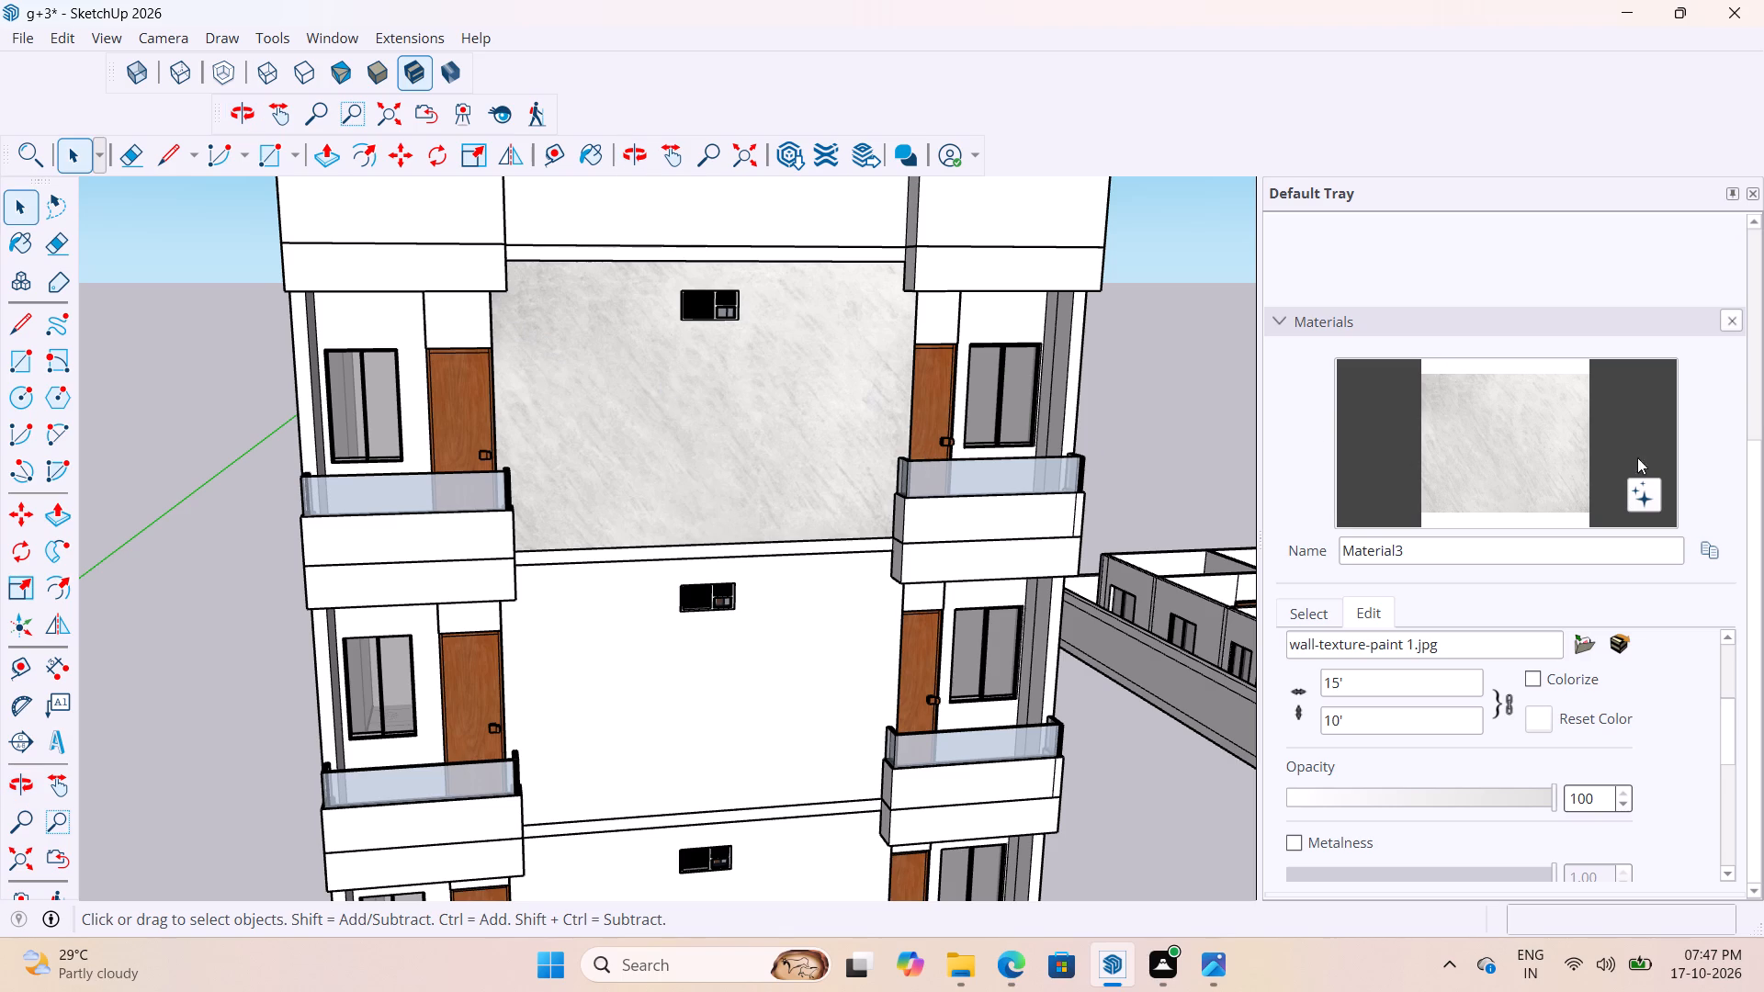
Open the floor group directly below the top floor and paint its front wall between the balconies with Material3.
scroll(745, 392, "down", 9)
scroll(922, 475, "up", 4)
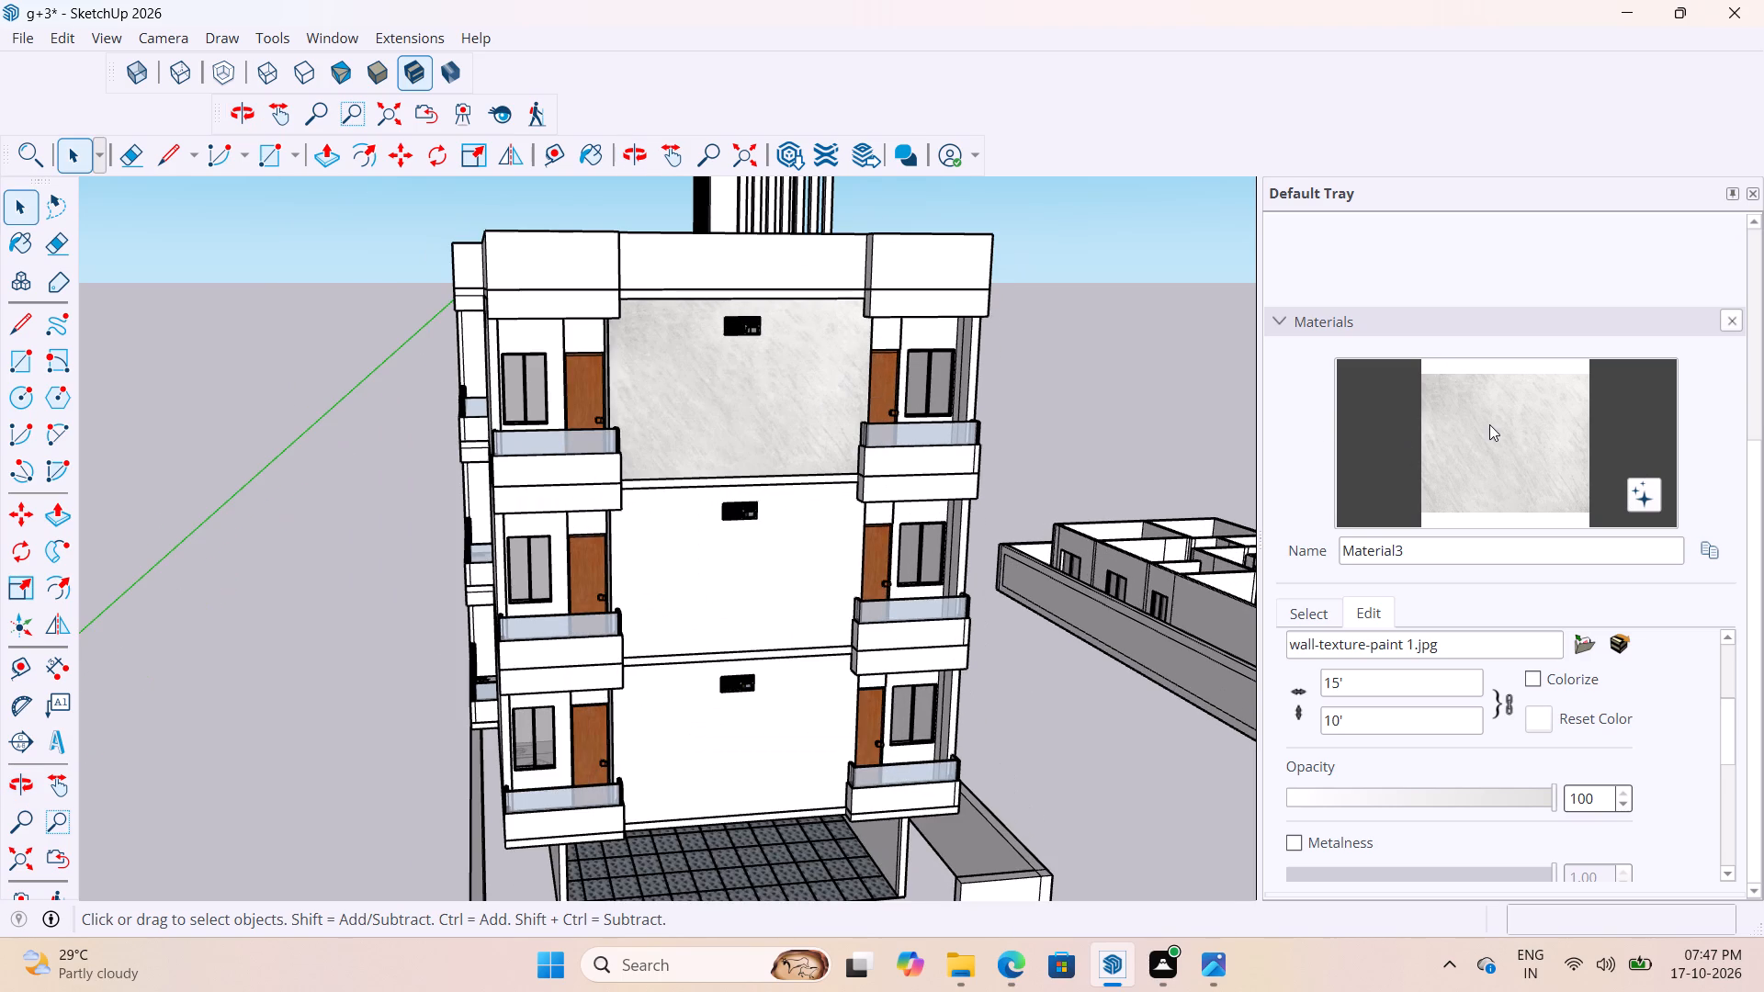
left_click(1499, 427)
scroll(1465, 584, "down", 3)
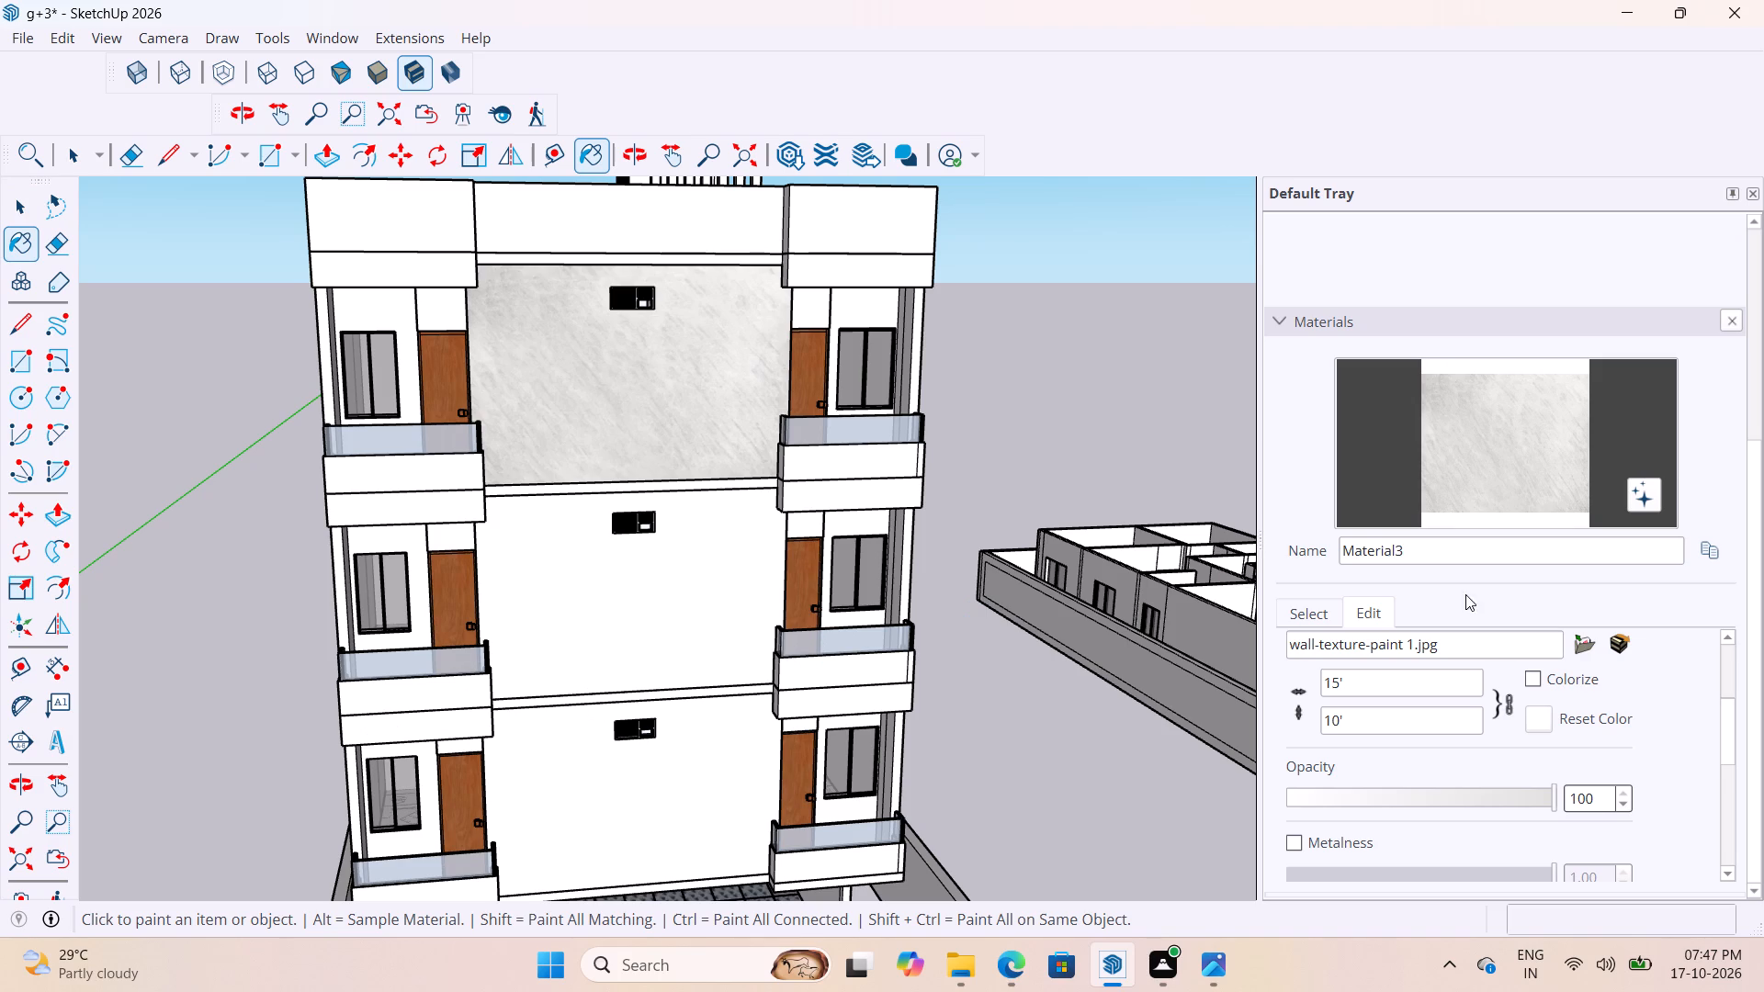
scroll(1465, 594, "down", 1)
scroll(689, 659, "up", 6)
key("space")
double_click(692, 592)
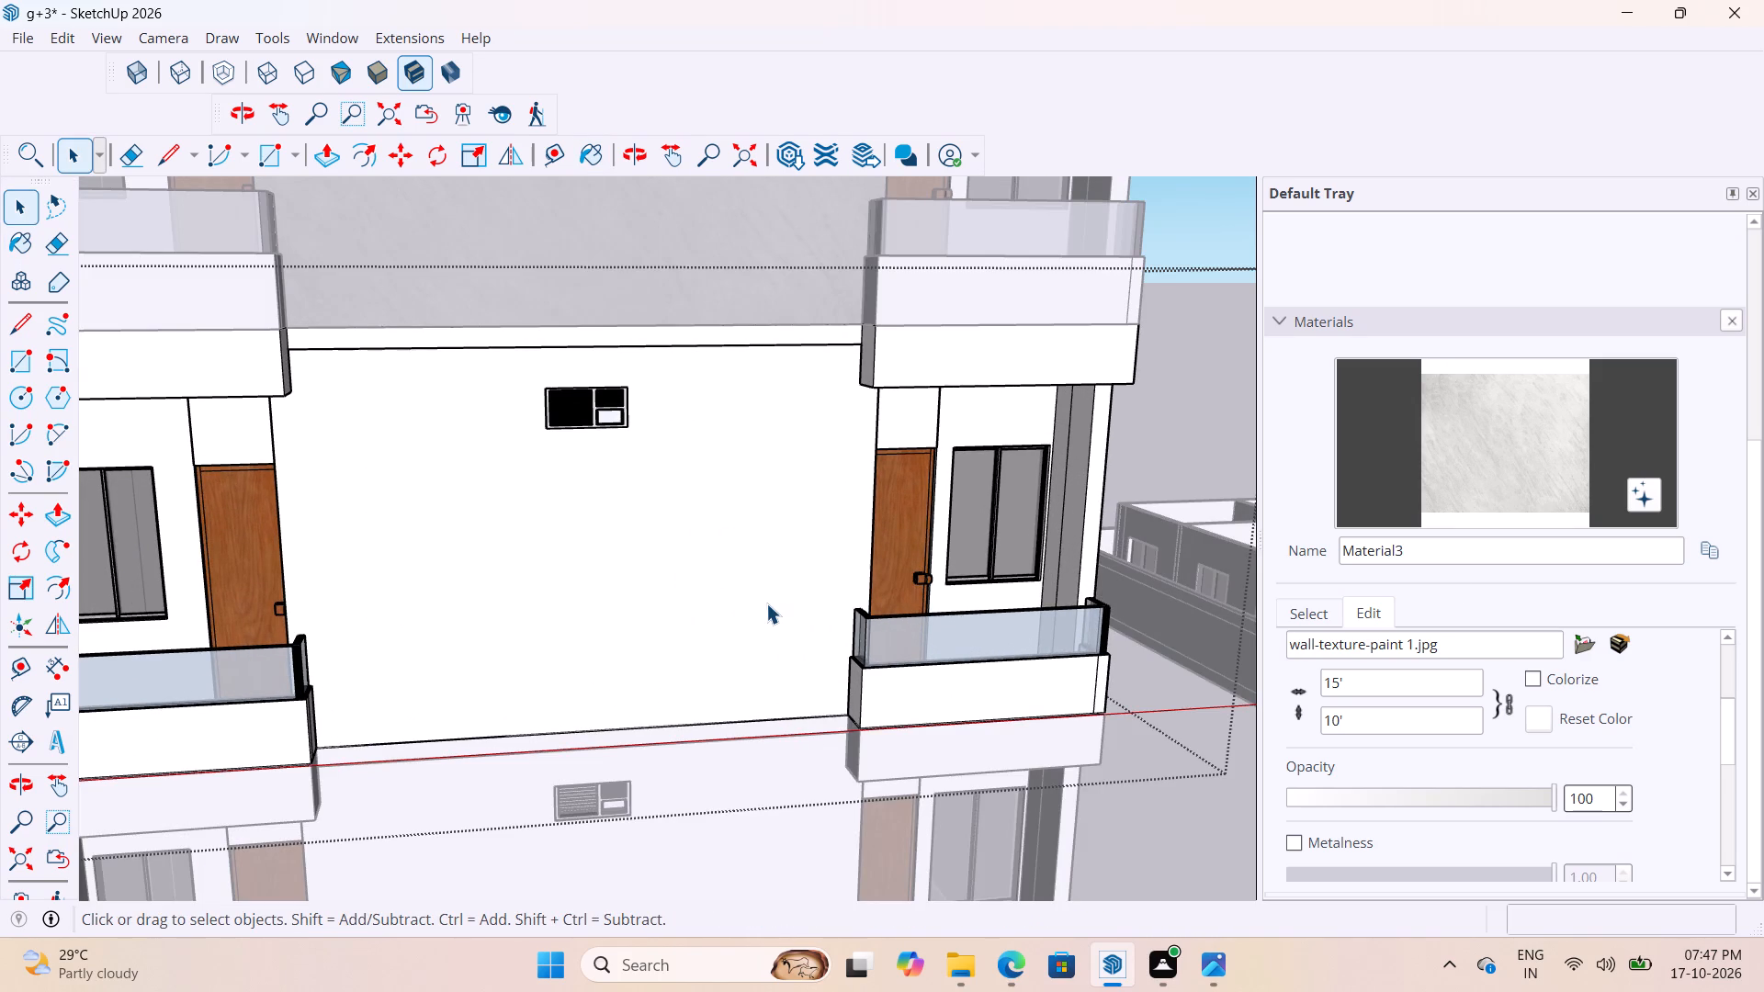
left_click(766, 603)
left_click(1503, 477)
scroll(622, 624, "up", 2)
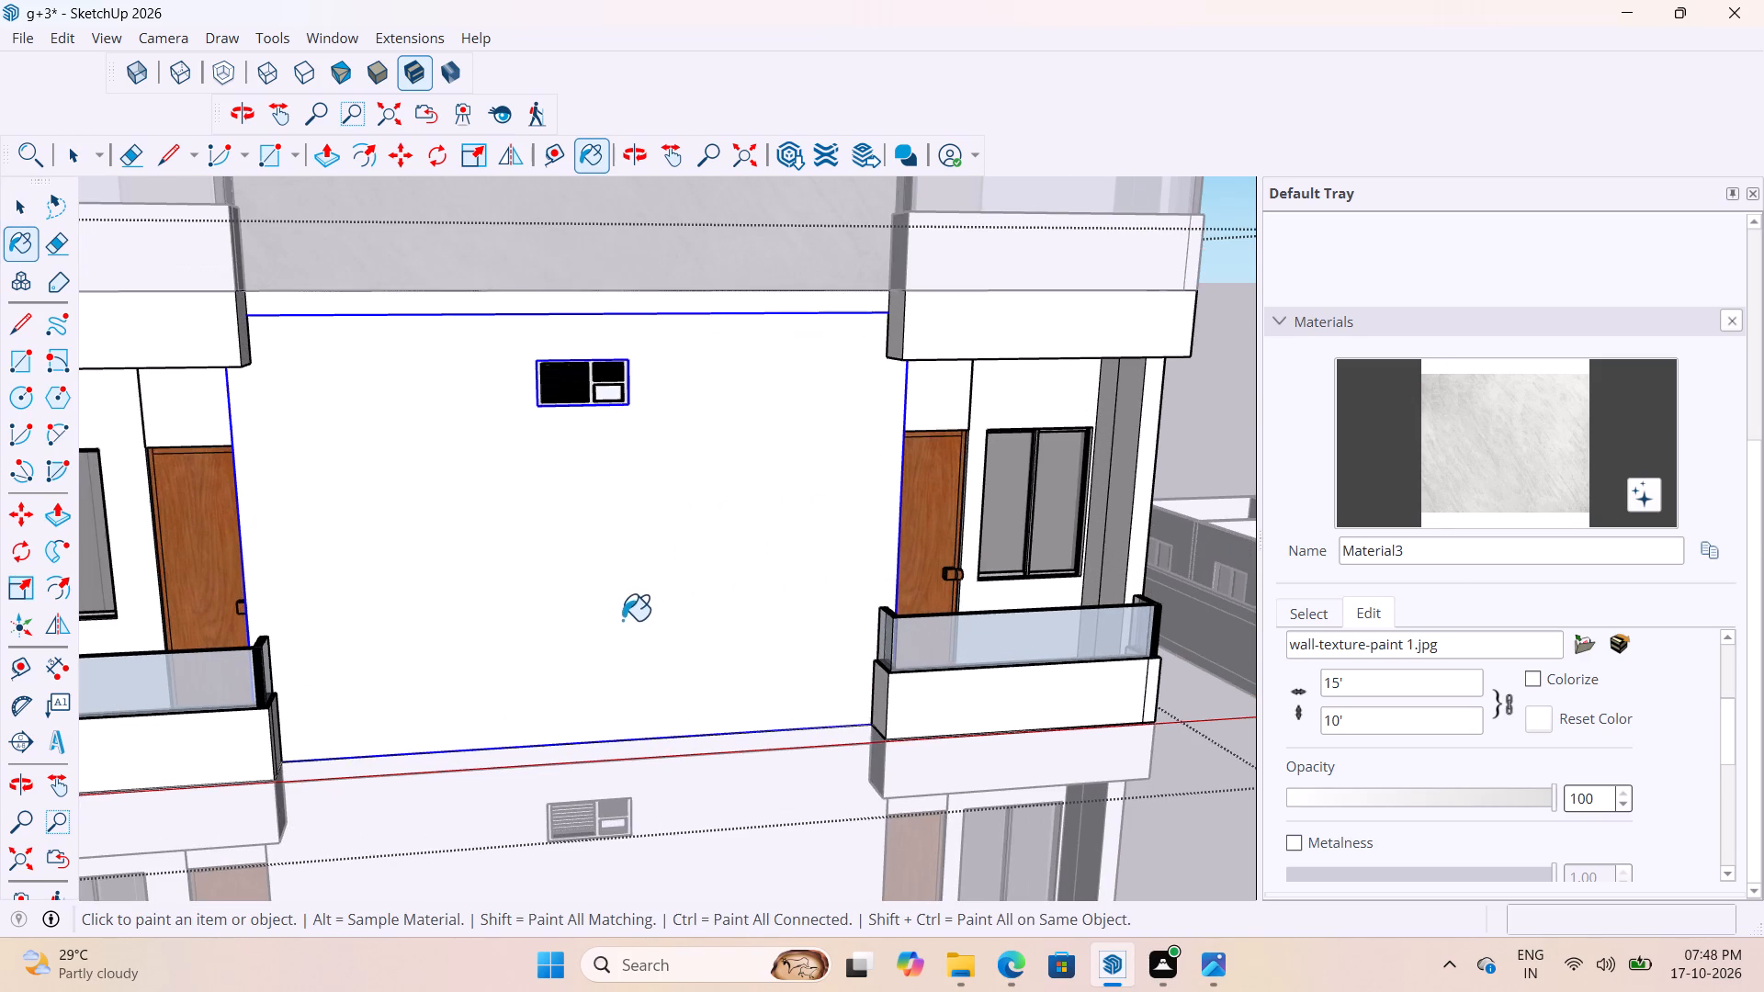
left_click(654, 603)
scroll(832, 211, "up", 5)
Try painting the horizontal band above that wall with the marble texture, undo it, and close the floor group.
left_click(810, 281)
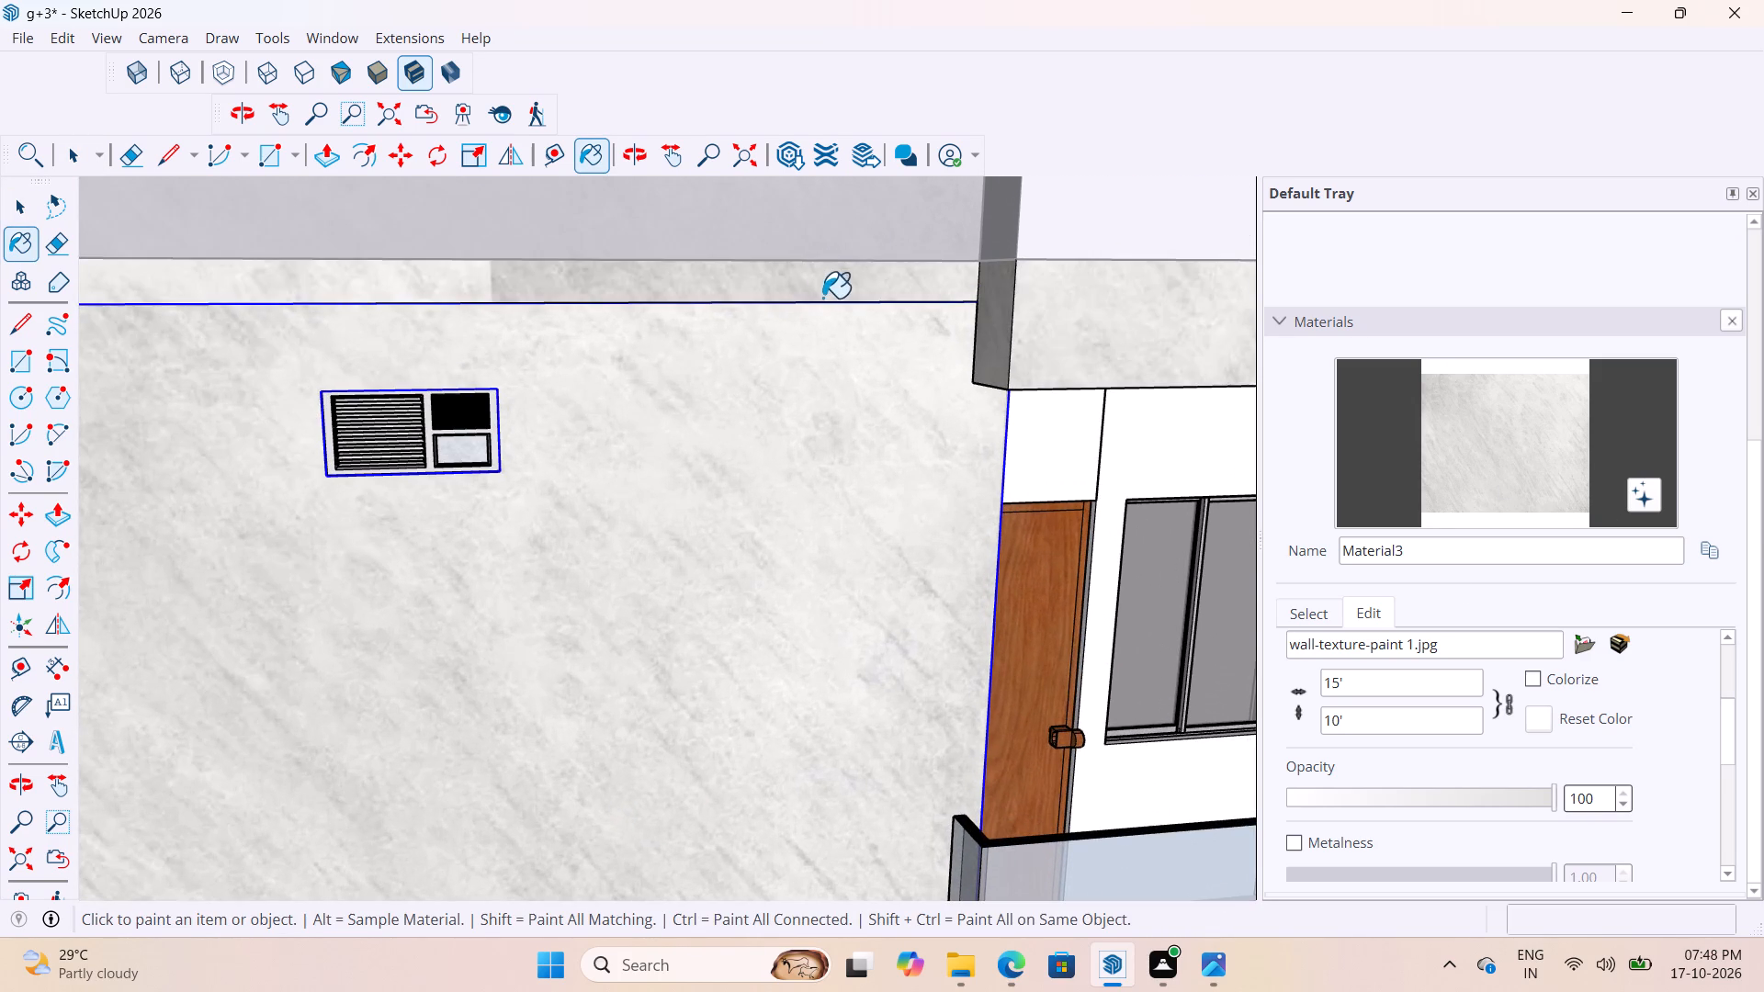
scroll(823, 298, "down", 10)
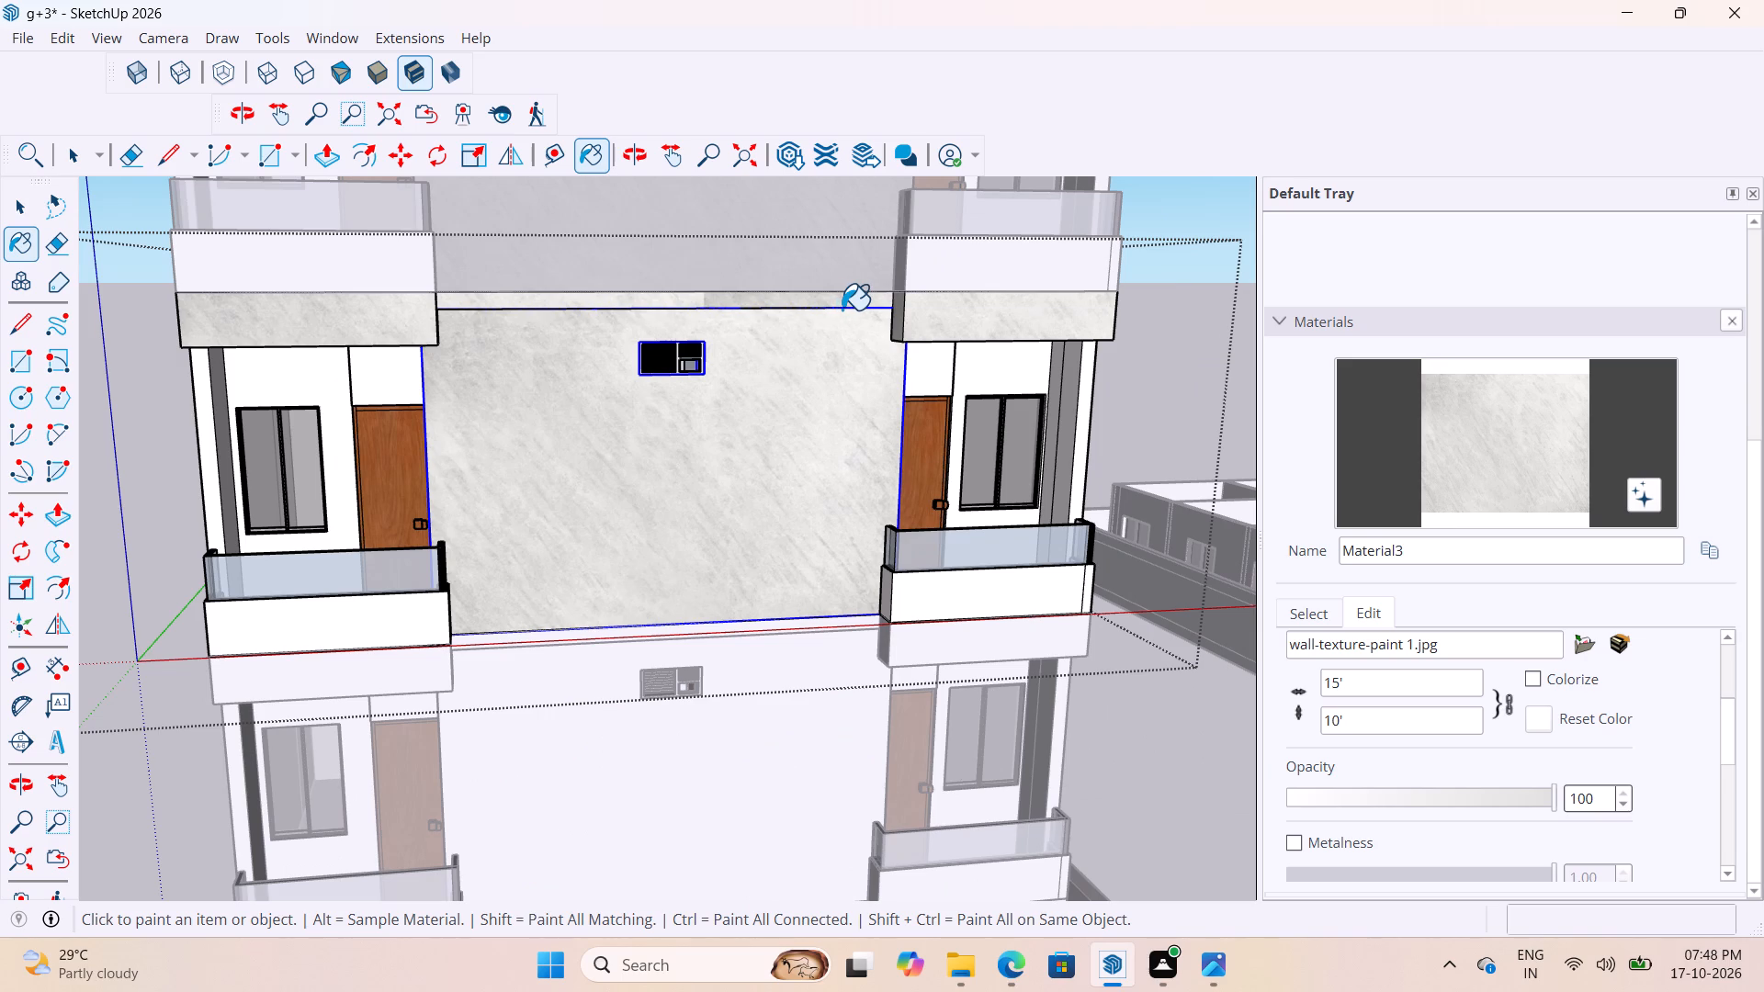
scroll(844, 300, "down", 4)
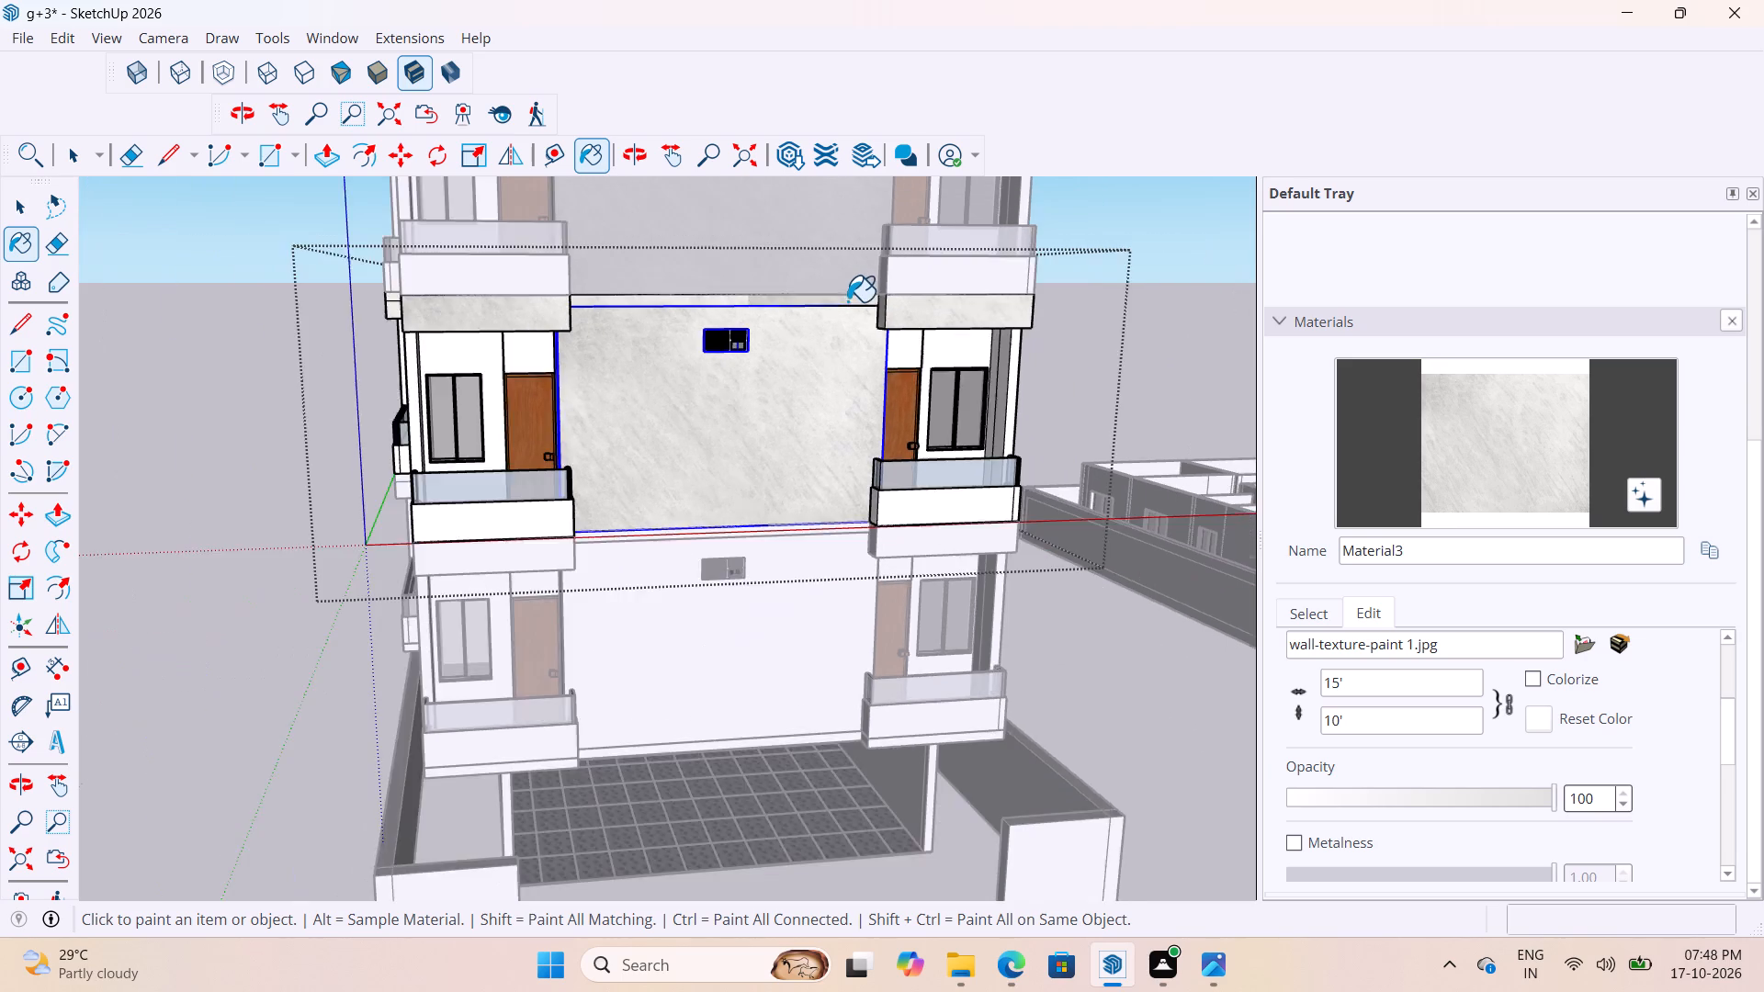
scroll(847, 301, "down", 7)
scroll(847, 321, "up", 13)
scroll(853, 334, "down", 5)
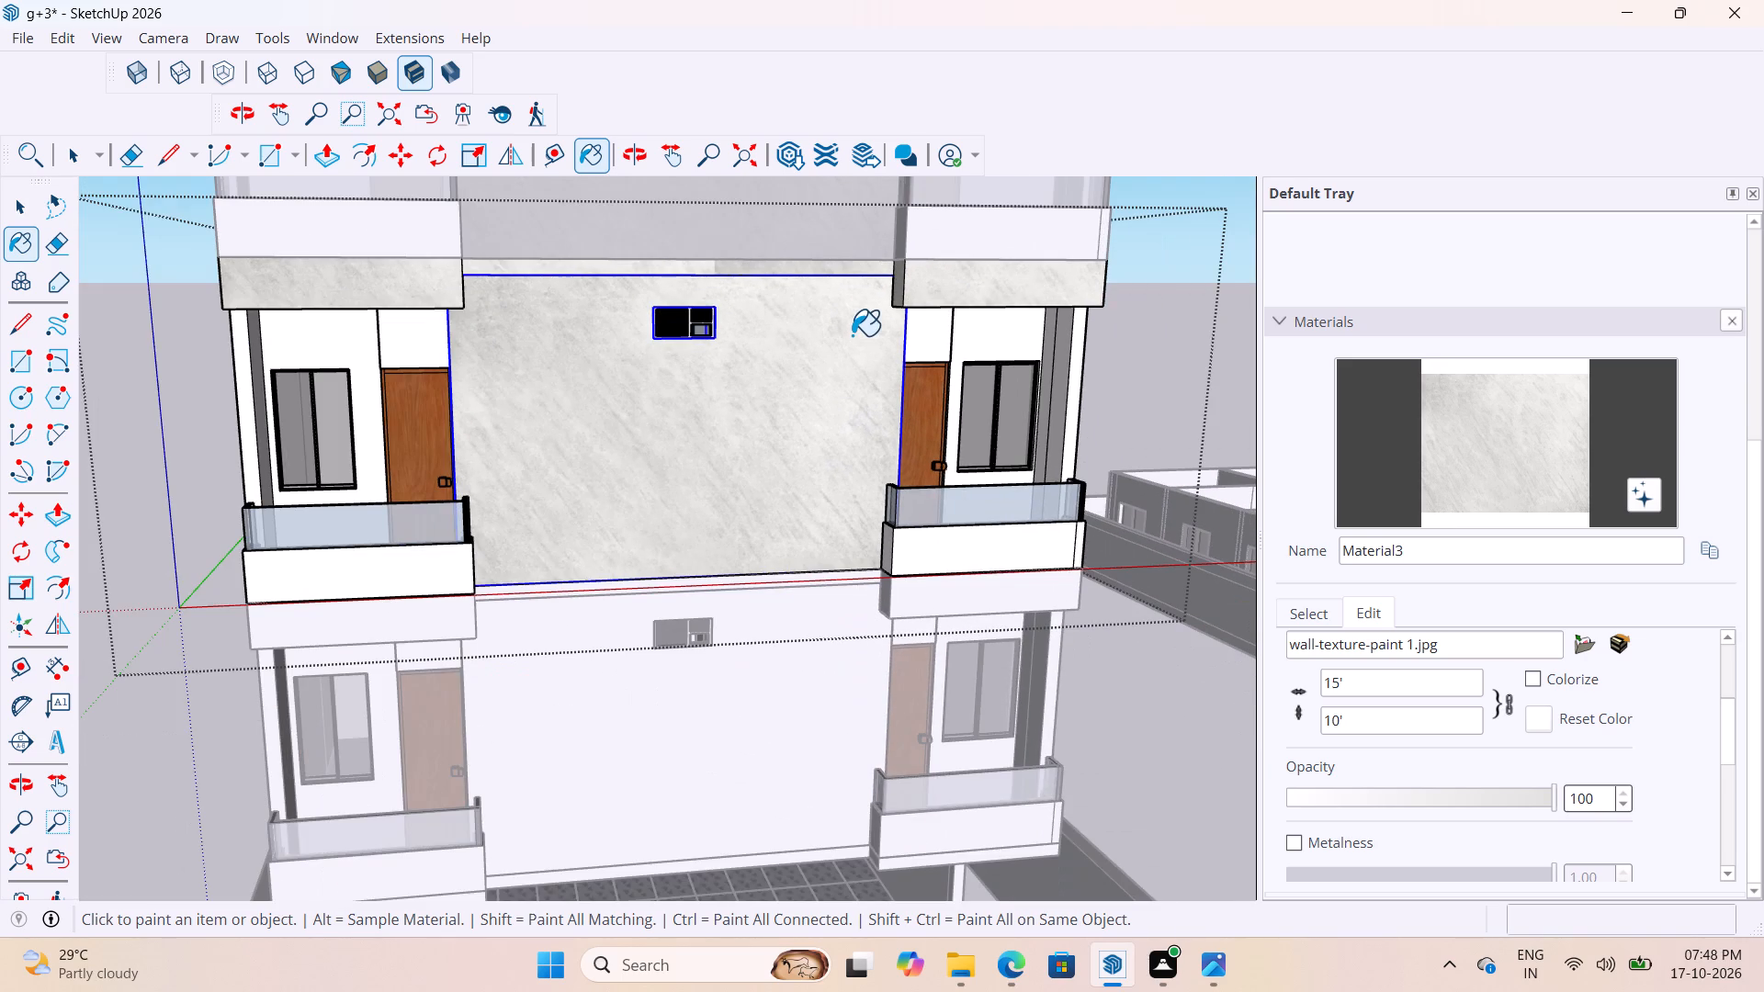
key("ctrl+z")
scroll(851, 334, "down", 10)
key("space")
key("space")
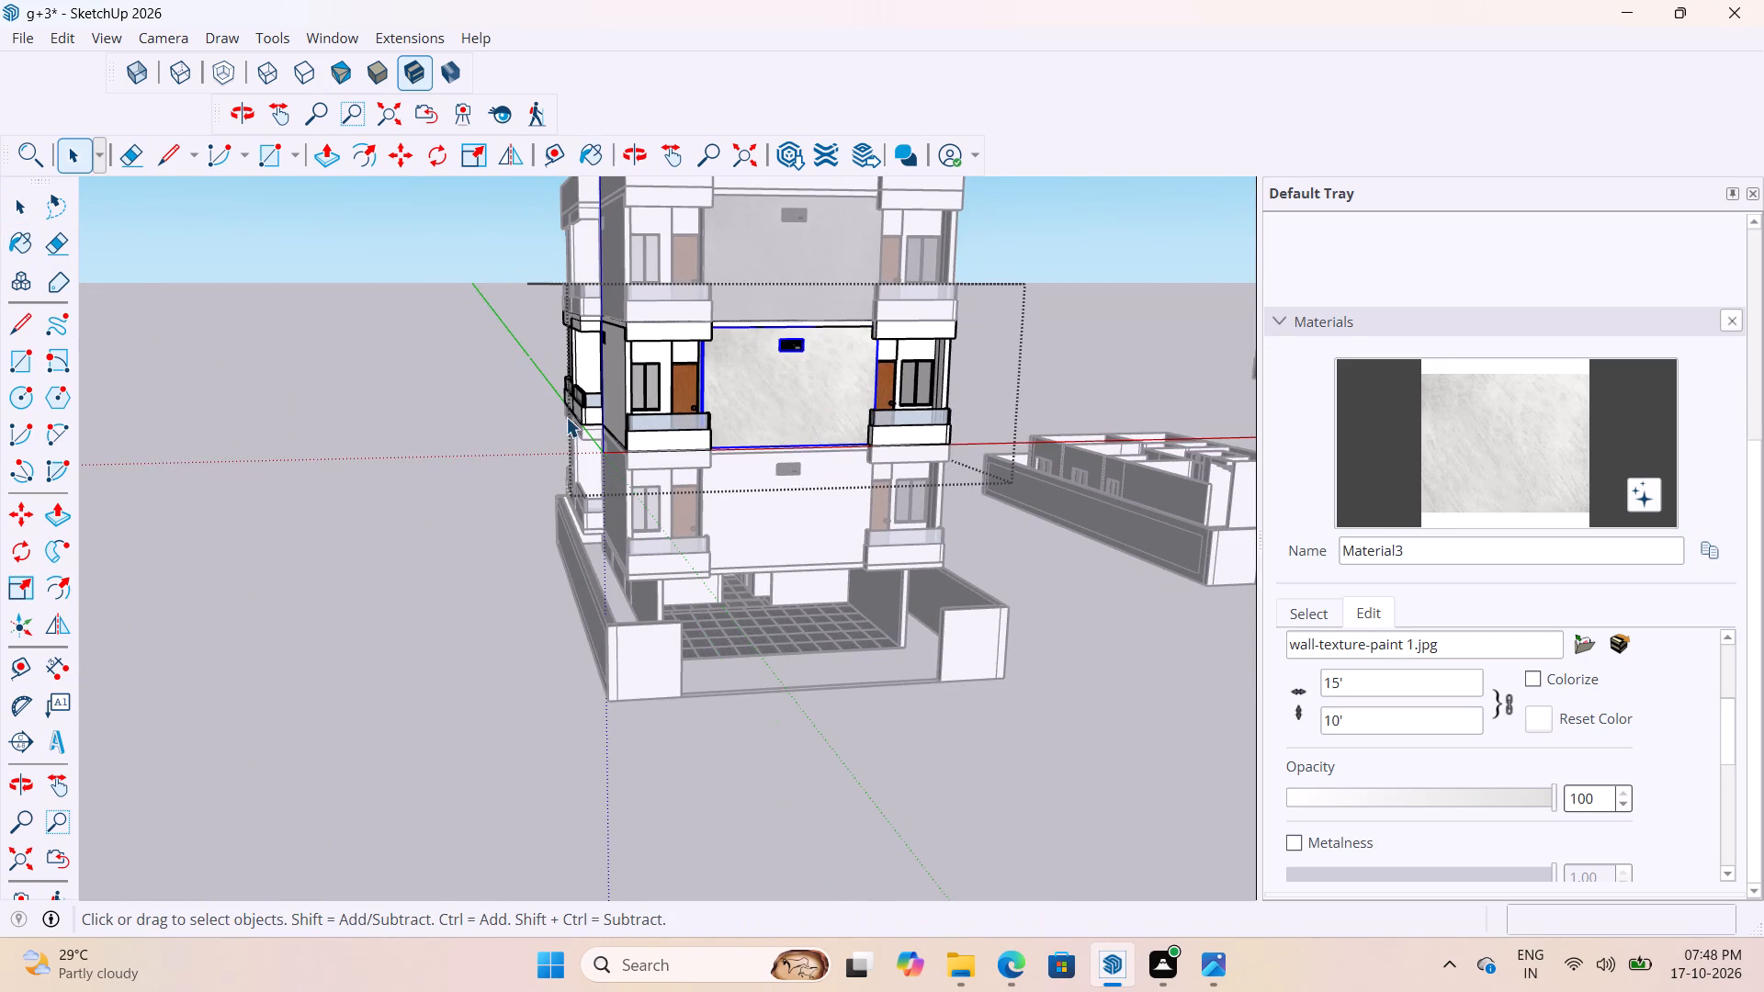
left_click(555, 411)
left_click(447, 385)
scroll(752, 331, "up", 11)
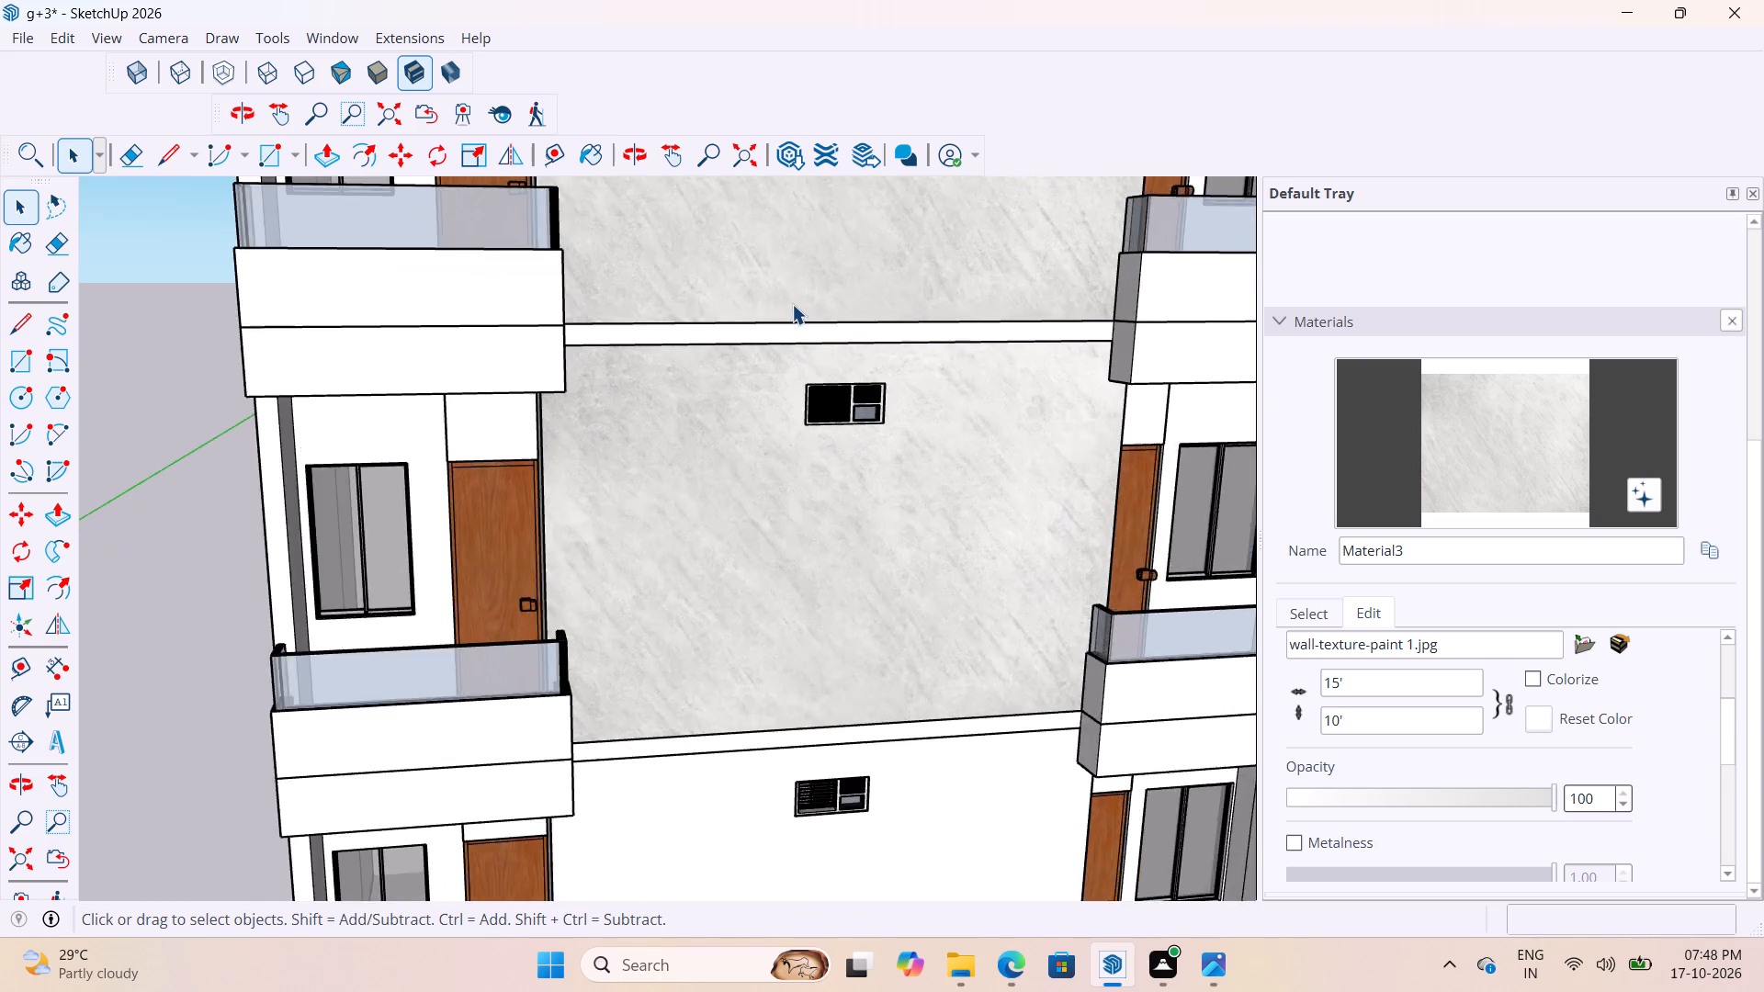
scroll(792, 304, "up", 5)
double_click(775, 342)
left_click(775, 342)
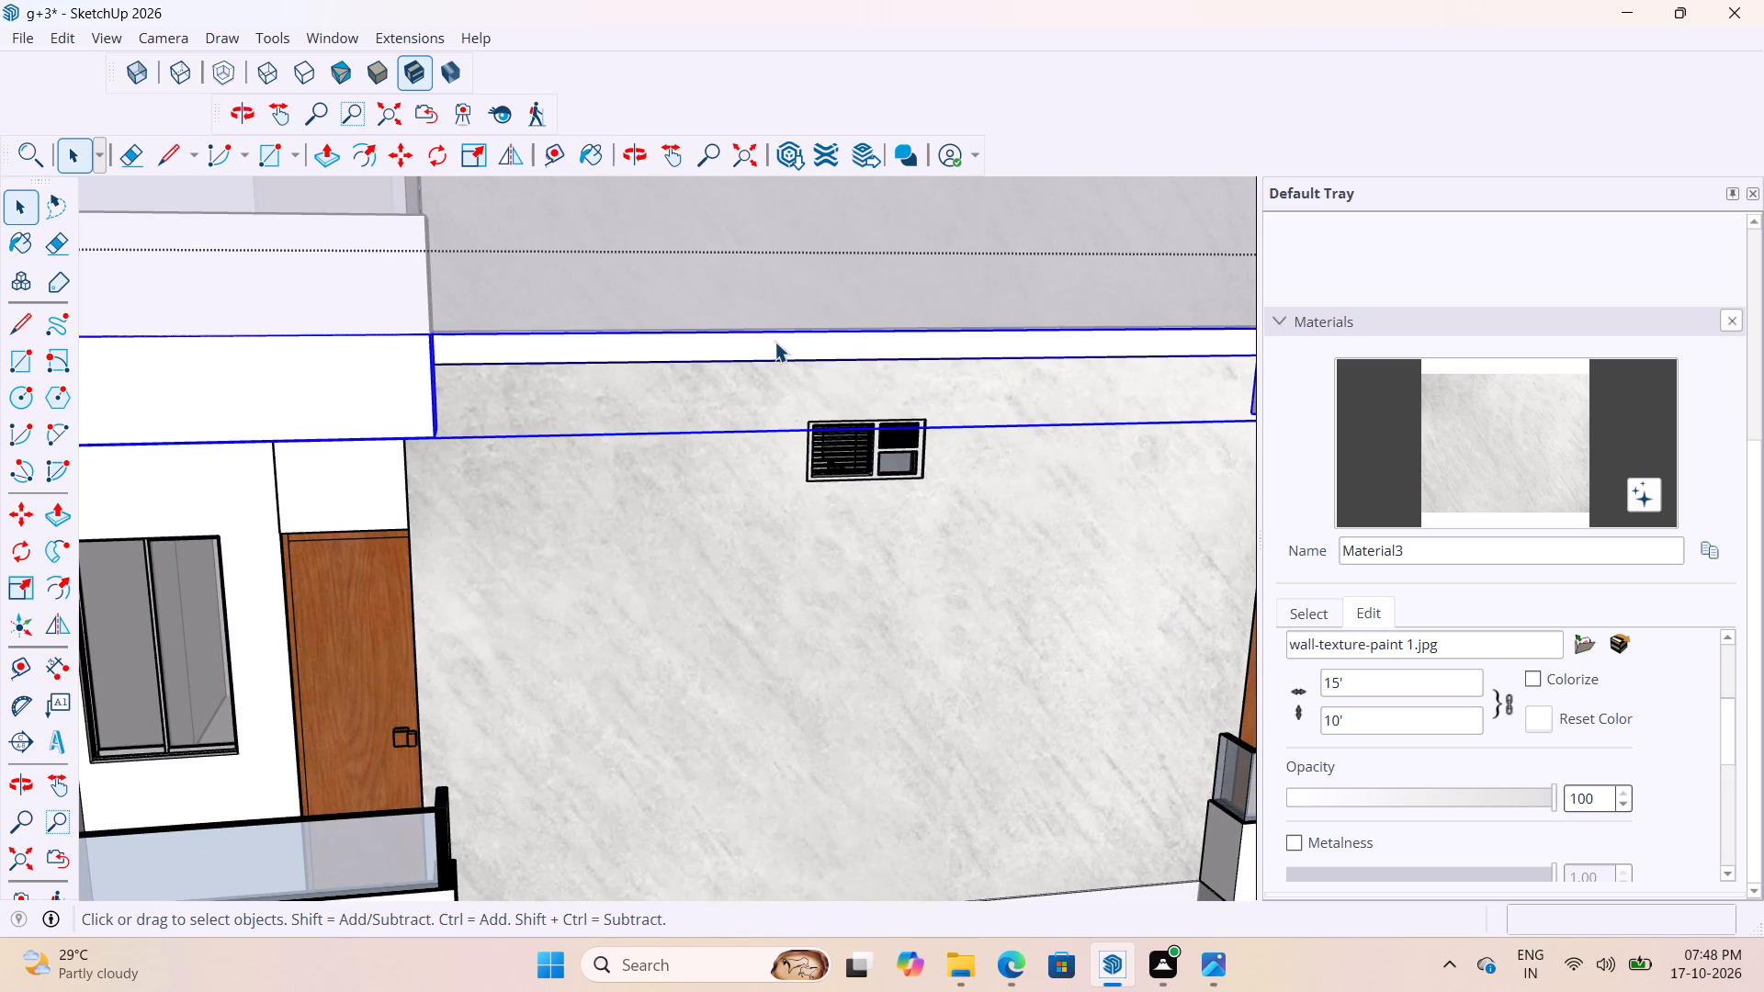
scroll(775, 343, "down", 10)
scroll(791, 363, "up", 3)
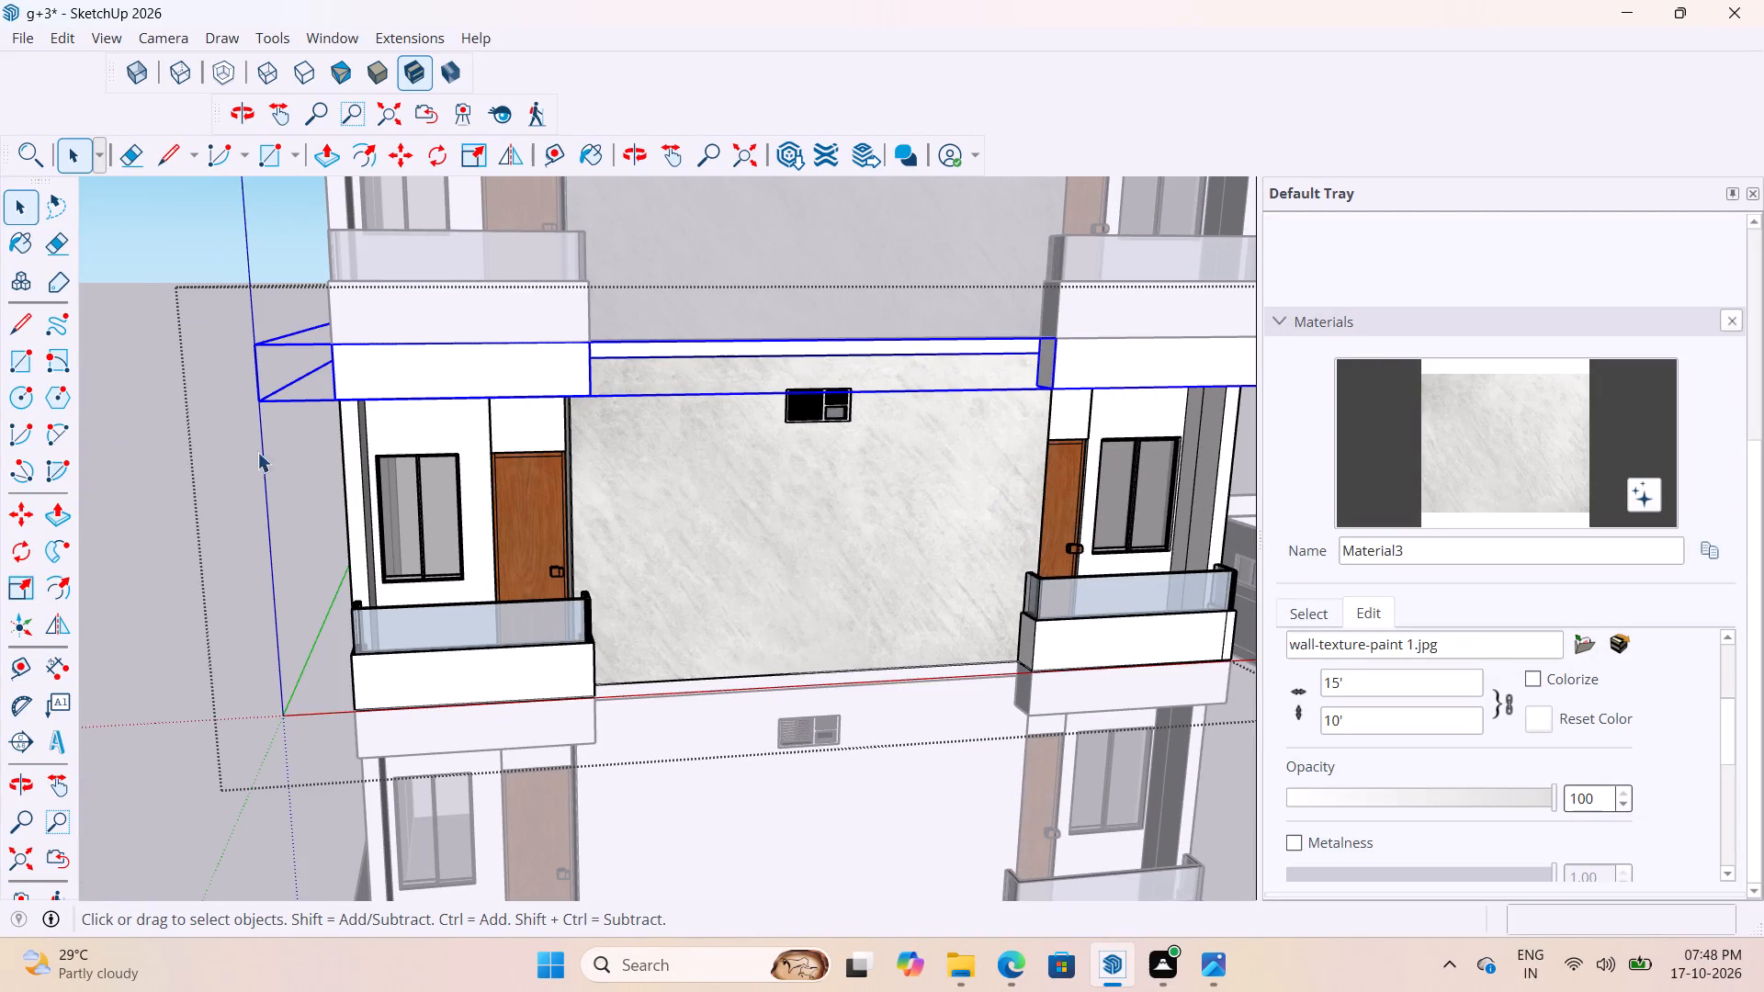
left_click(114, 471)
Open the slab band group above the middle floor's front wall, paint its strip between the balconies with Material3, and close the groups.
scroll(544, 353, "up", 8)
middle_click_drag(692, 321, 514, 351)
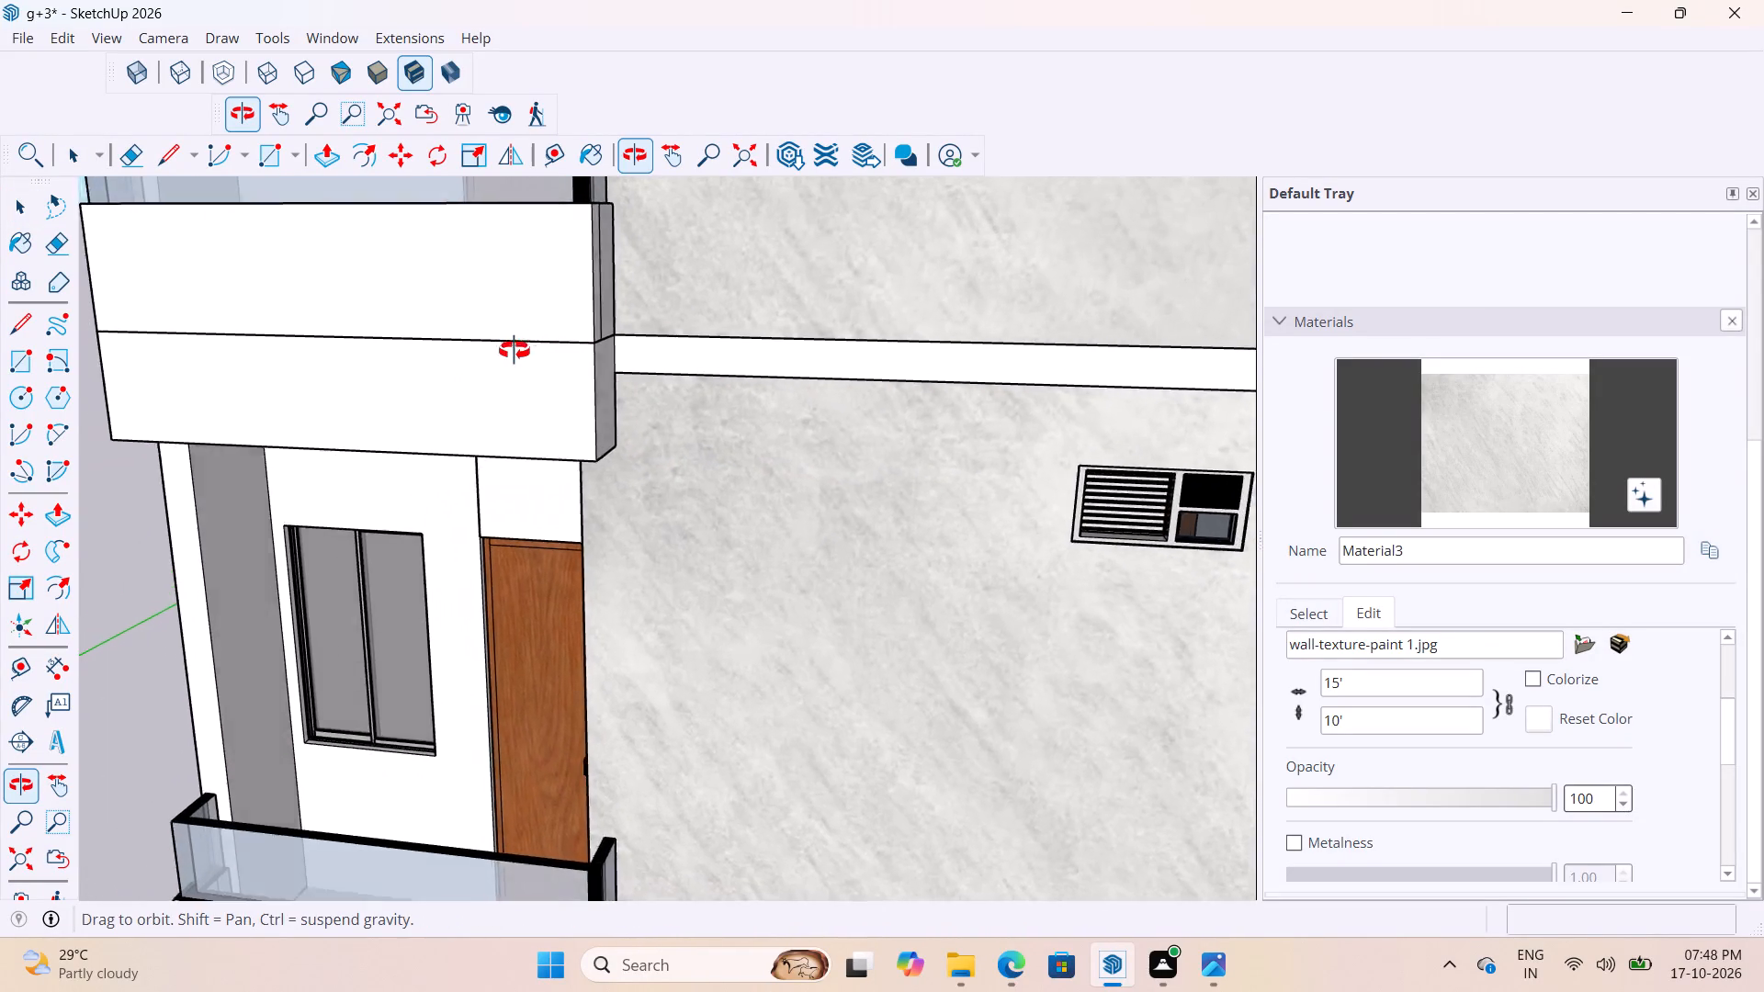
middle_click_drag(514, 351, 472, 371)
scroll(756, 351, "up", 6)
left_click(621, 346)
double_click(628, 364)
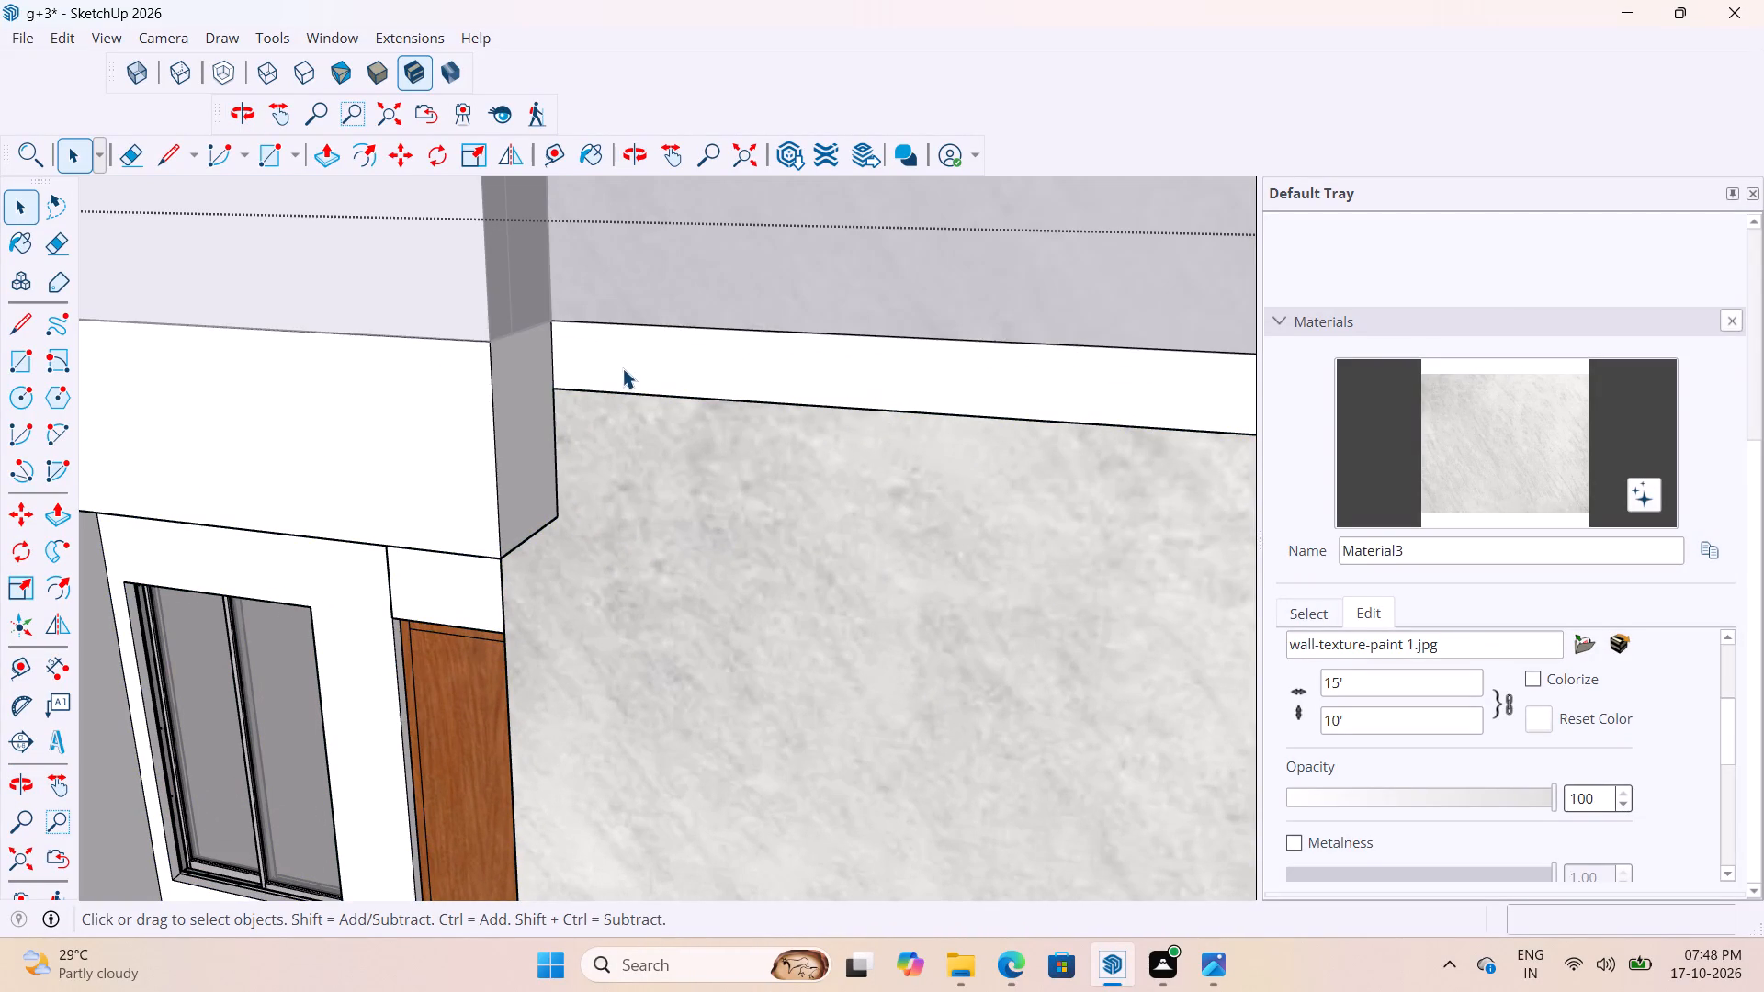
left_click(609, 368)
left_click(609, 367)
scroll(610, 381, "up", 3)
double_click(622, 376)
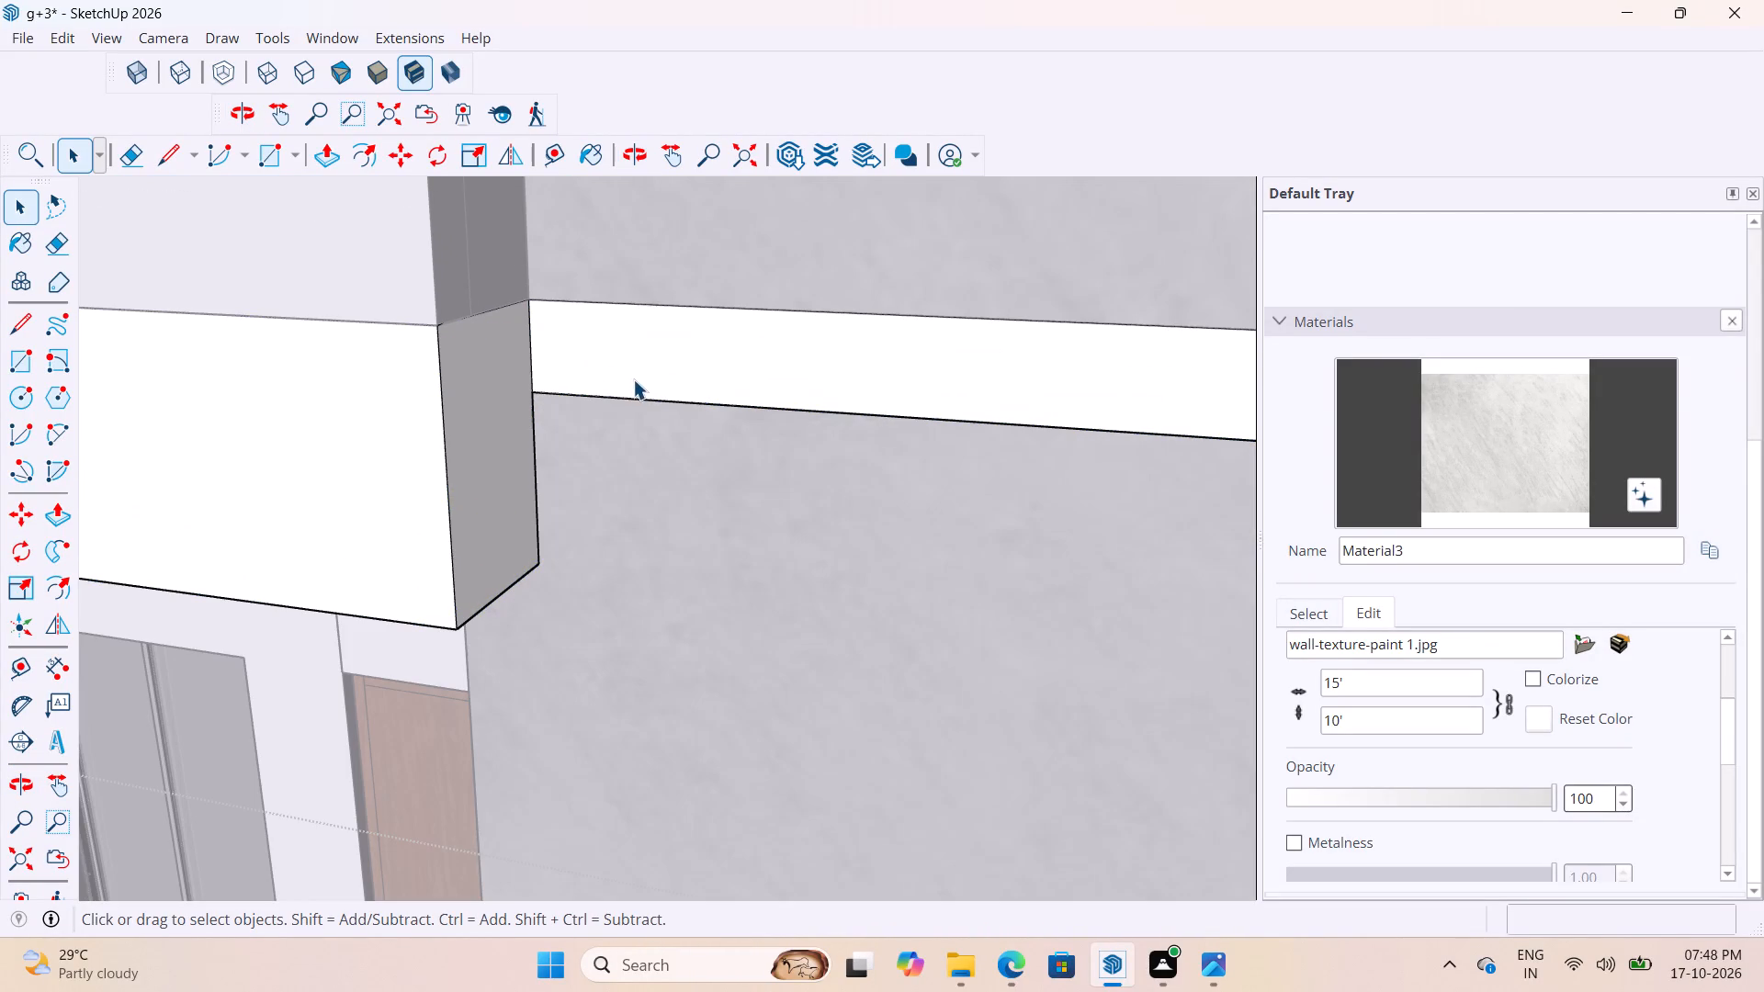
left_click(640, 377)
left_click(1446, 451)
left_click(1010, 398)
scroll(898, 358, "down", 5)
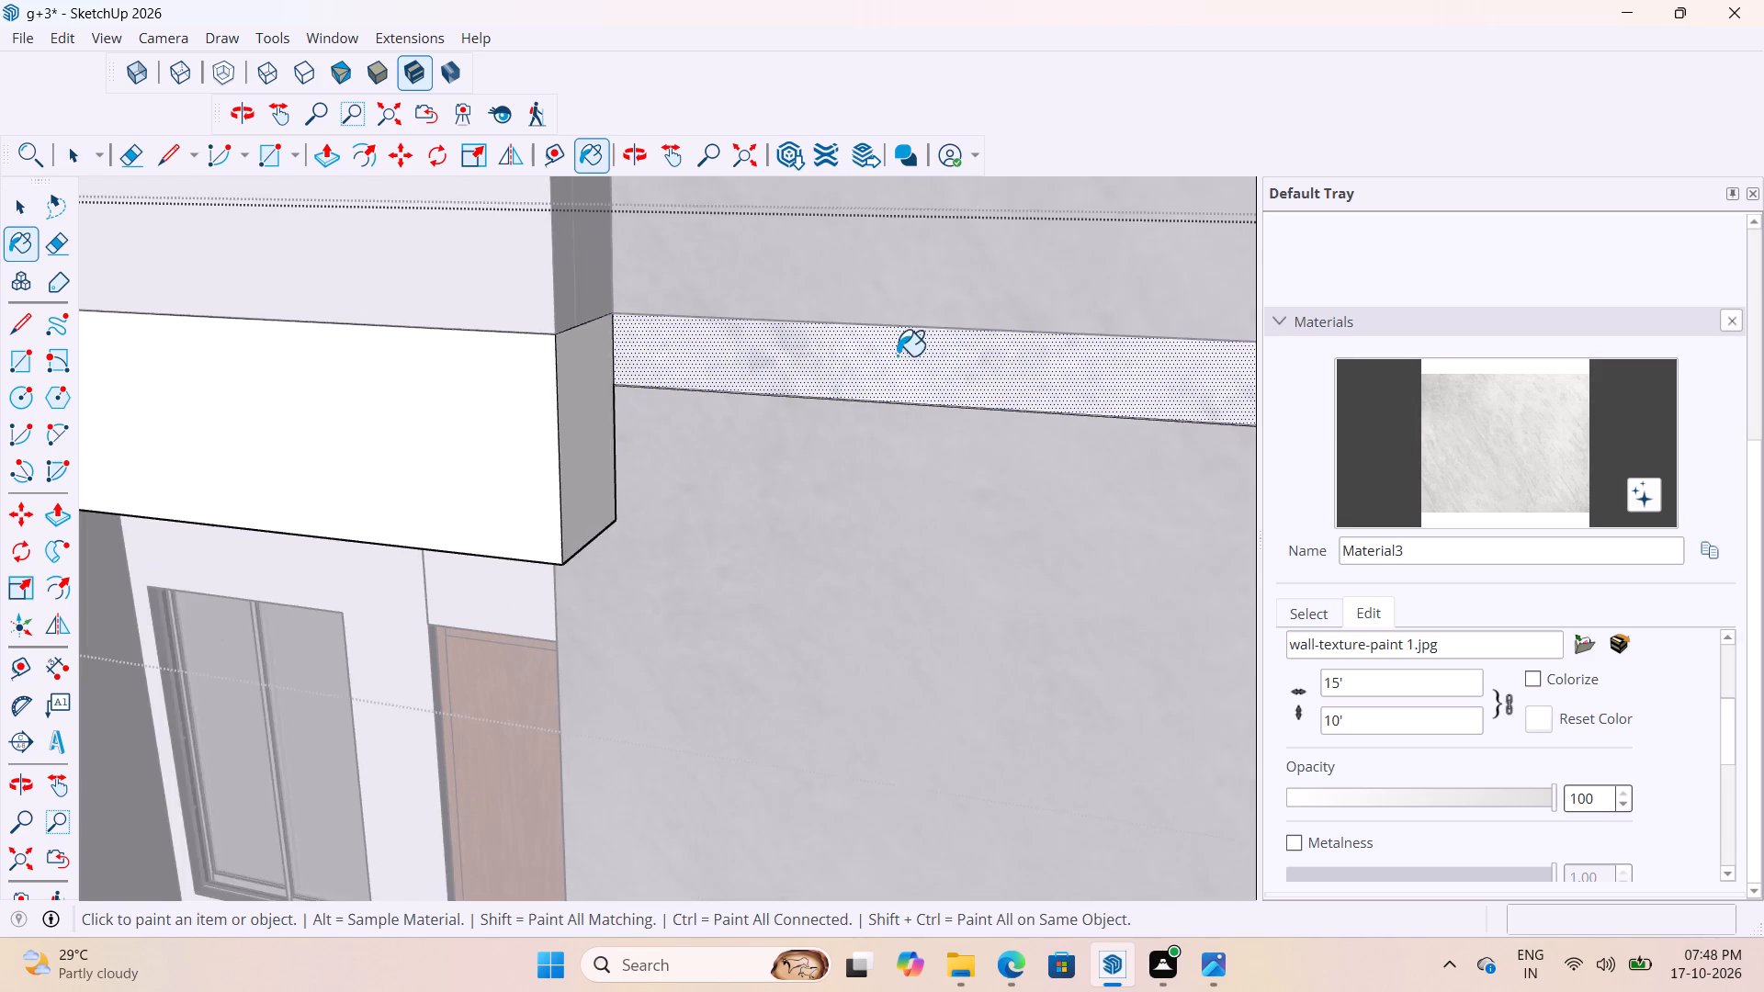
scroll(897, 355, "down", 20)
scroll(897, 355, "down", 4)
left_click_drag(883, 424, 871, 422)
left_click_drag(871, 422, 811, 508)
key("space")
left_click(499, 474)
scroll(1172, 454, "up", 3)
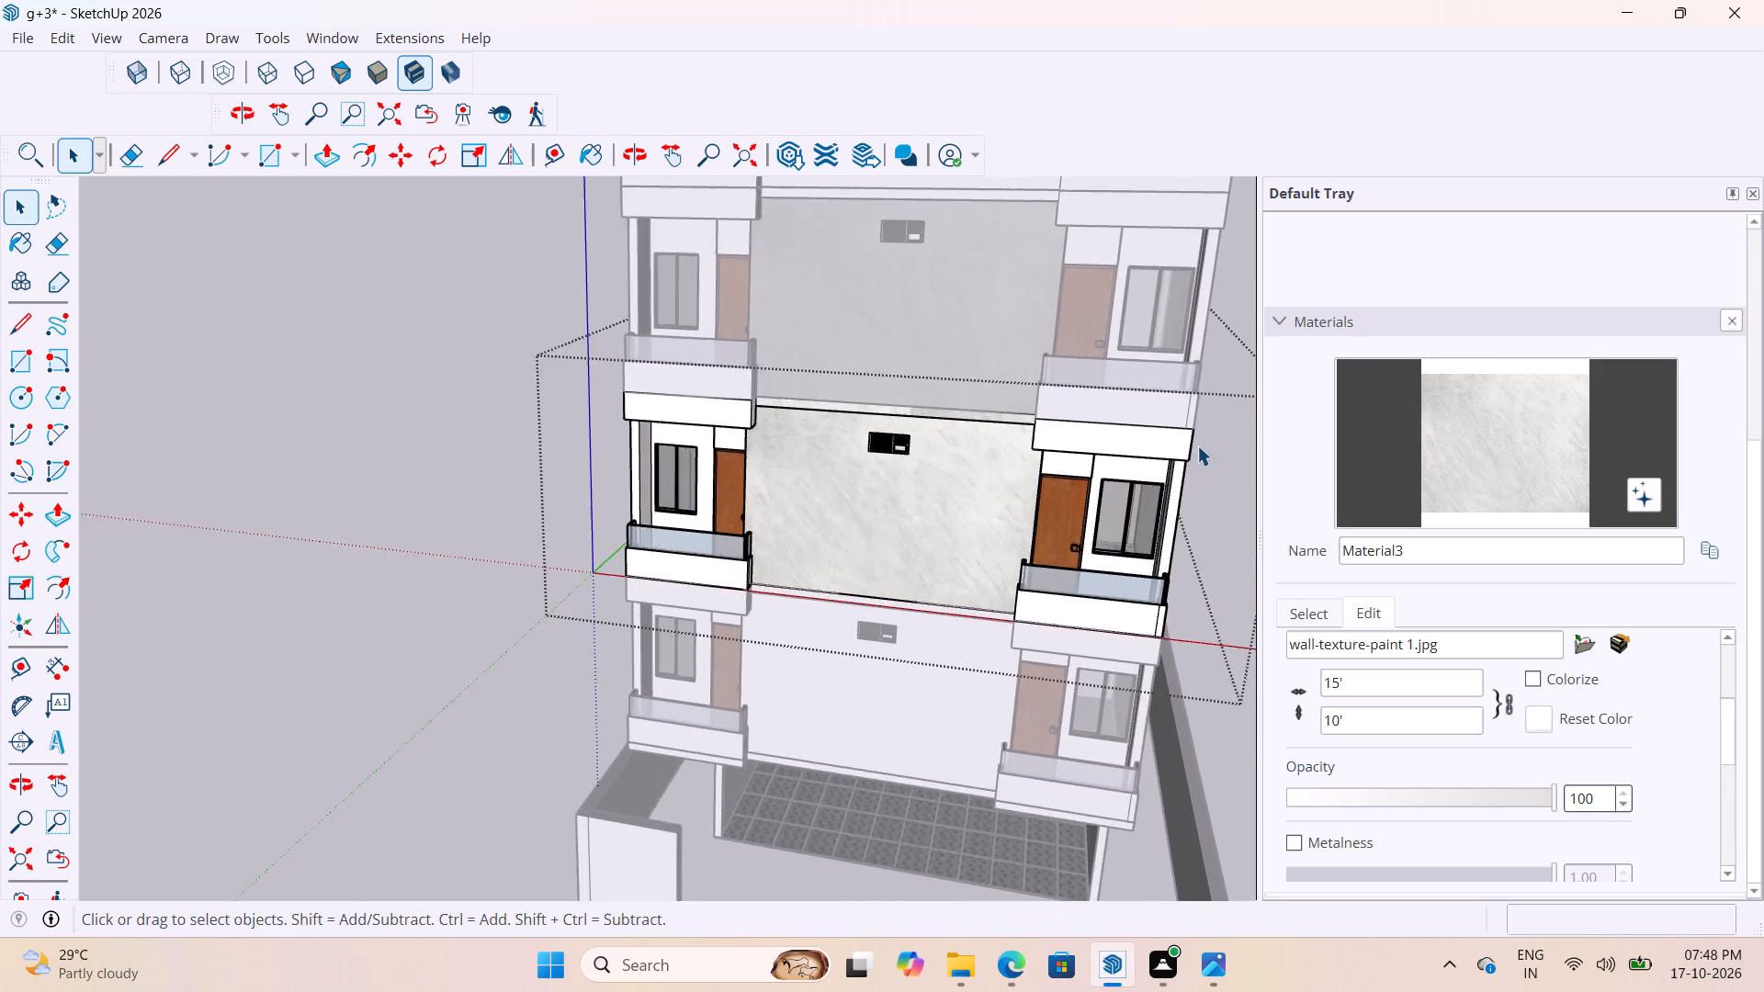
scroll(1197, 445, "up", 5)
middle_click_drag(975, 404, 1114, 298)
scroll(857, 437, "down", 8)
left_click(287, 519)
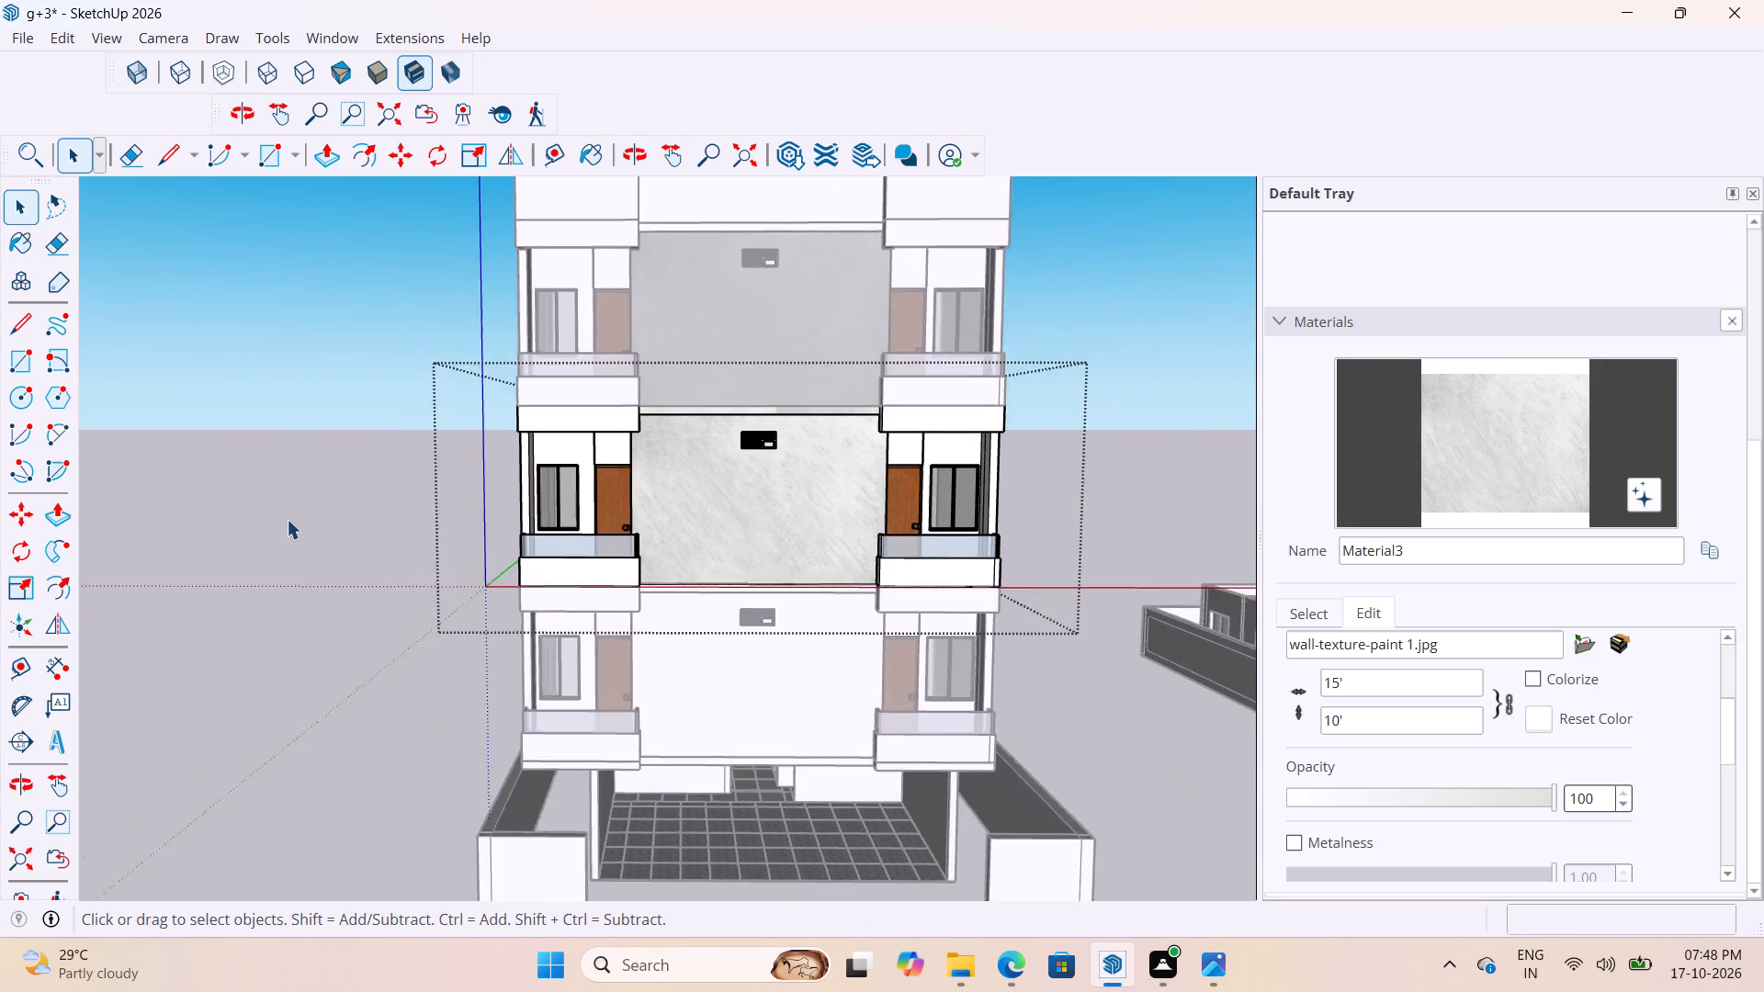
Open the lowest balcony floor's group and paint its front wall between the balconies with Material3.
scroll(767, 455, "up", 12)
scroll(996, 329, "down", 6)
scroll(737, 498, "up", 6)
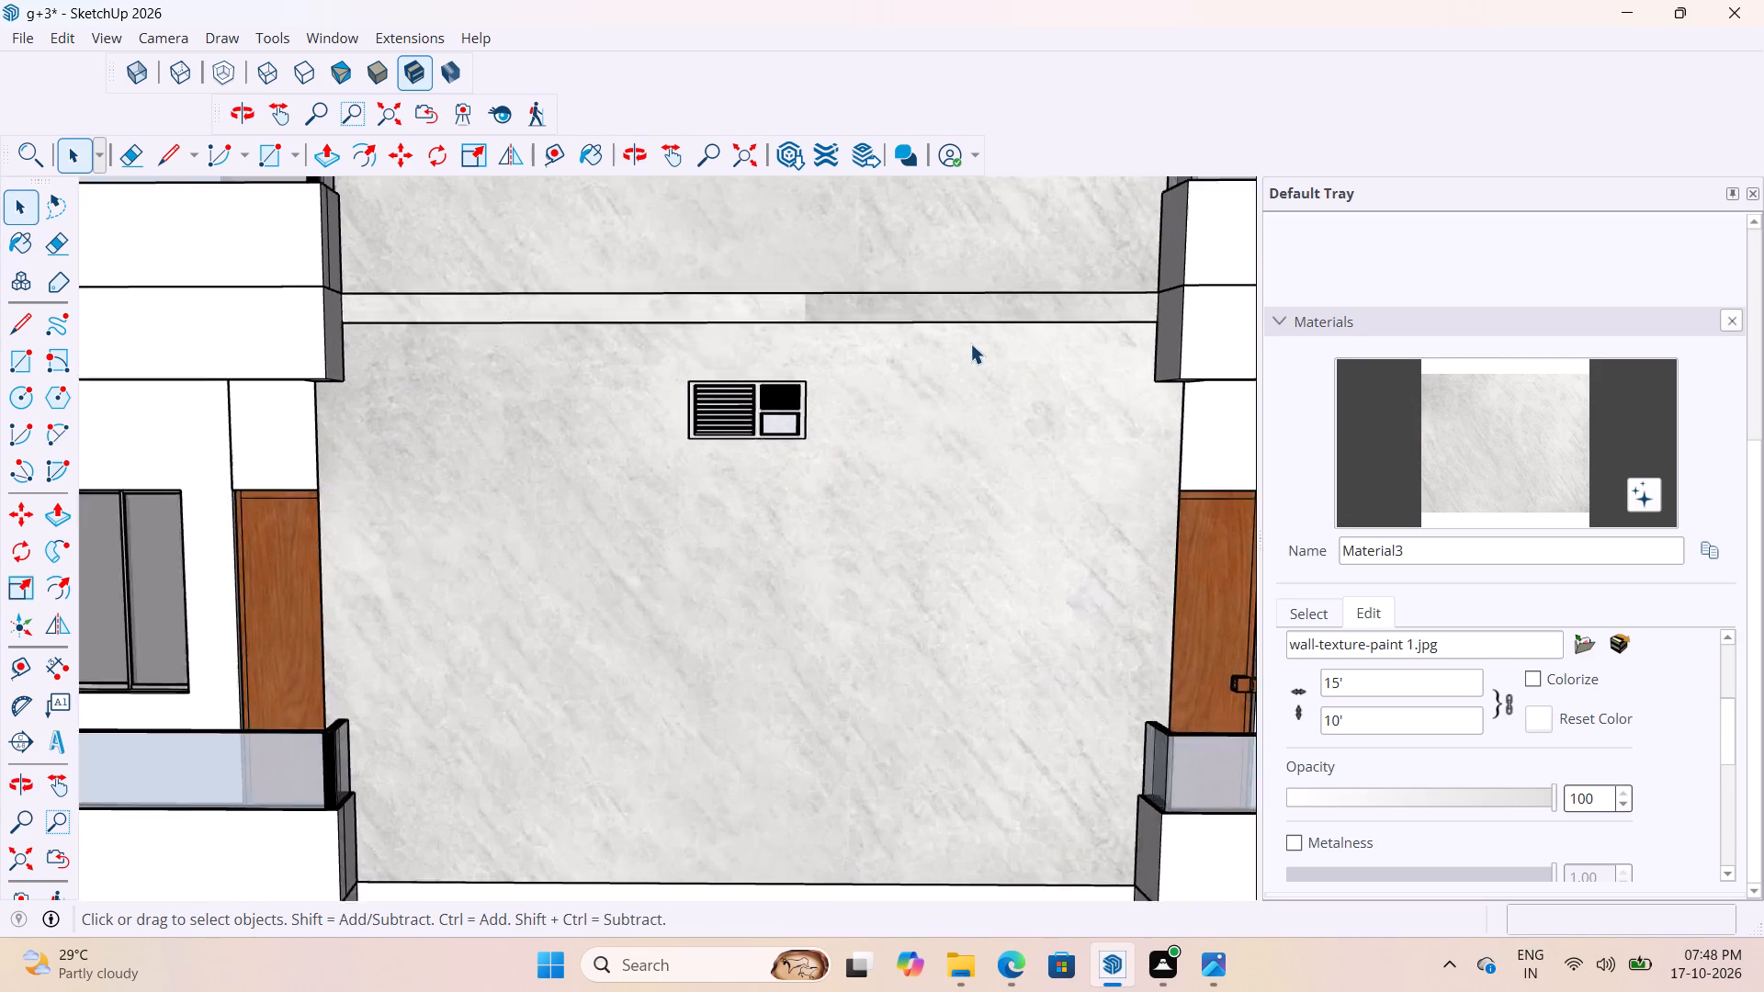
scroll(970, 344, "up", 1)
scroll(990, 281, "down", 15)
scroll(951, 482, "up", 1)
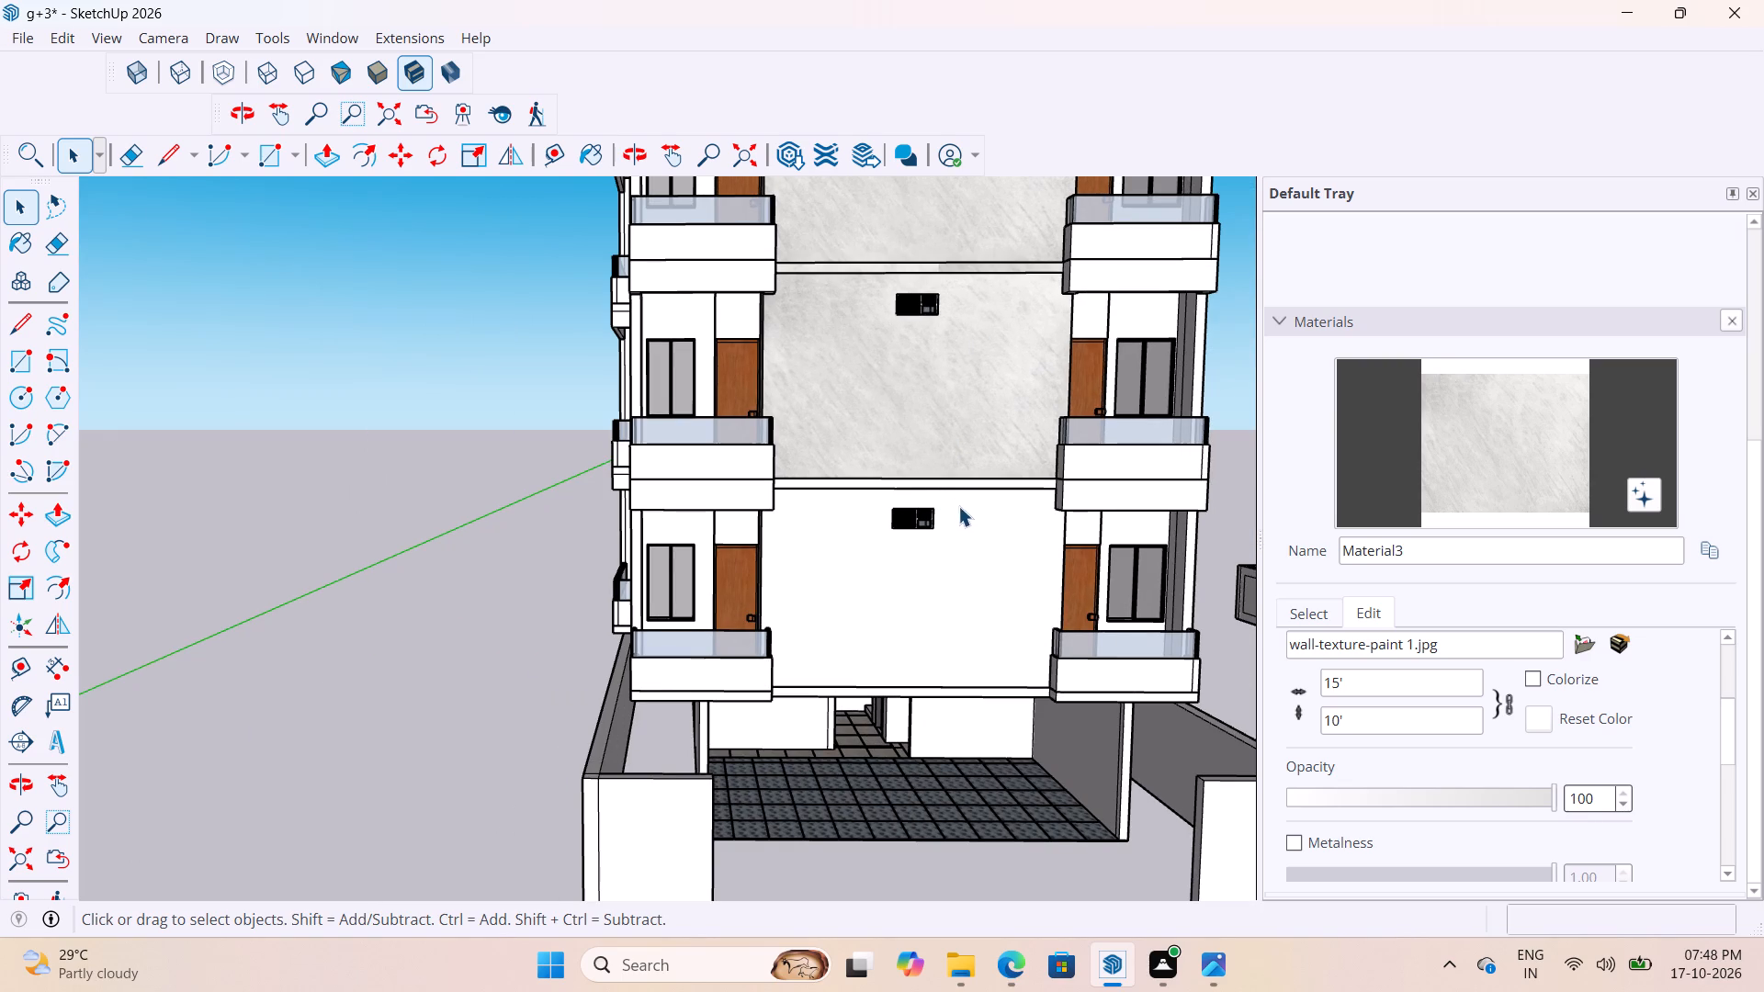
scroll(1168, 462, "up", 3)
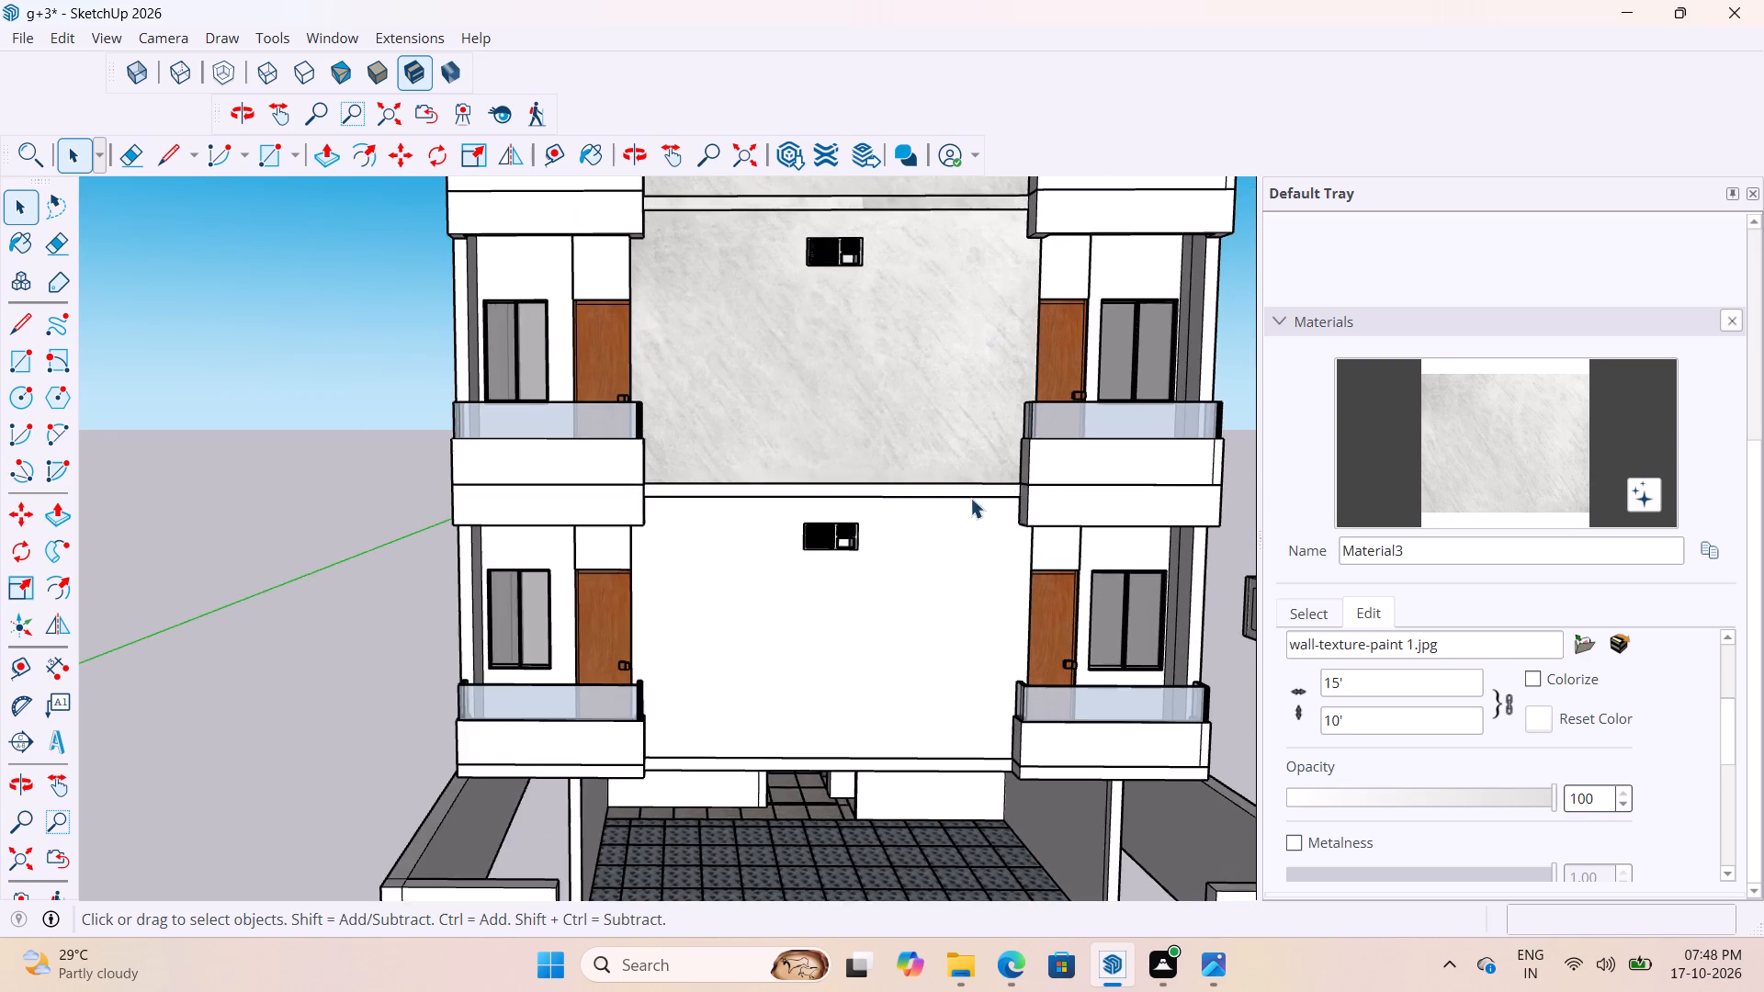
scroll(970, 498, "up", 2)
left_click(1542, 407)
scroll(895, 616, "up", 4)
key("space")
double_click(902, 609)
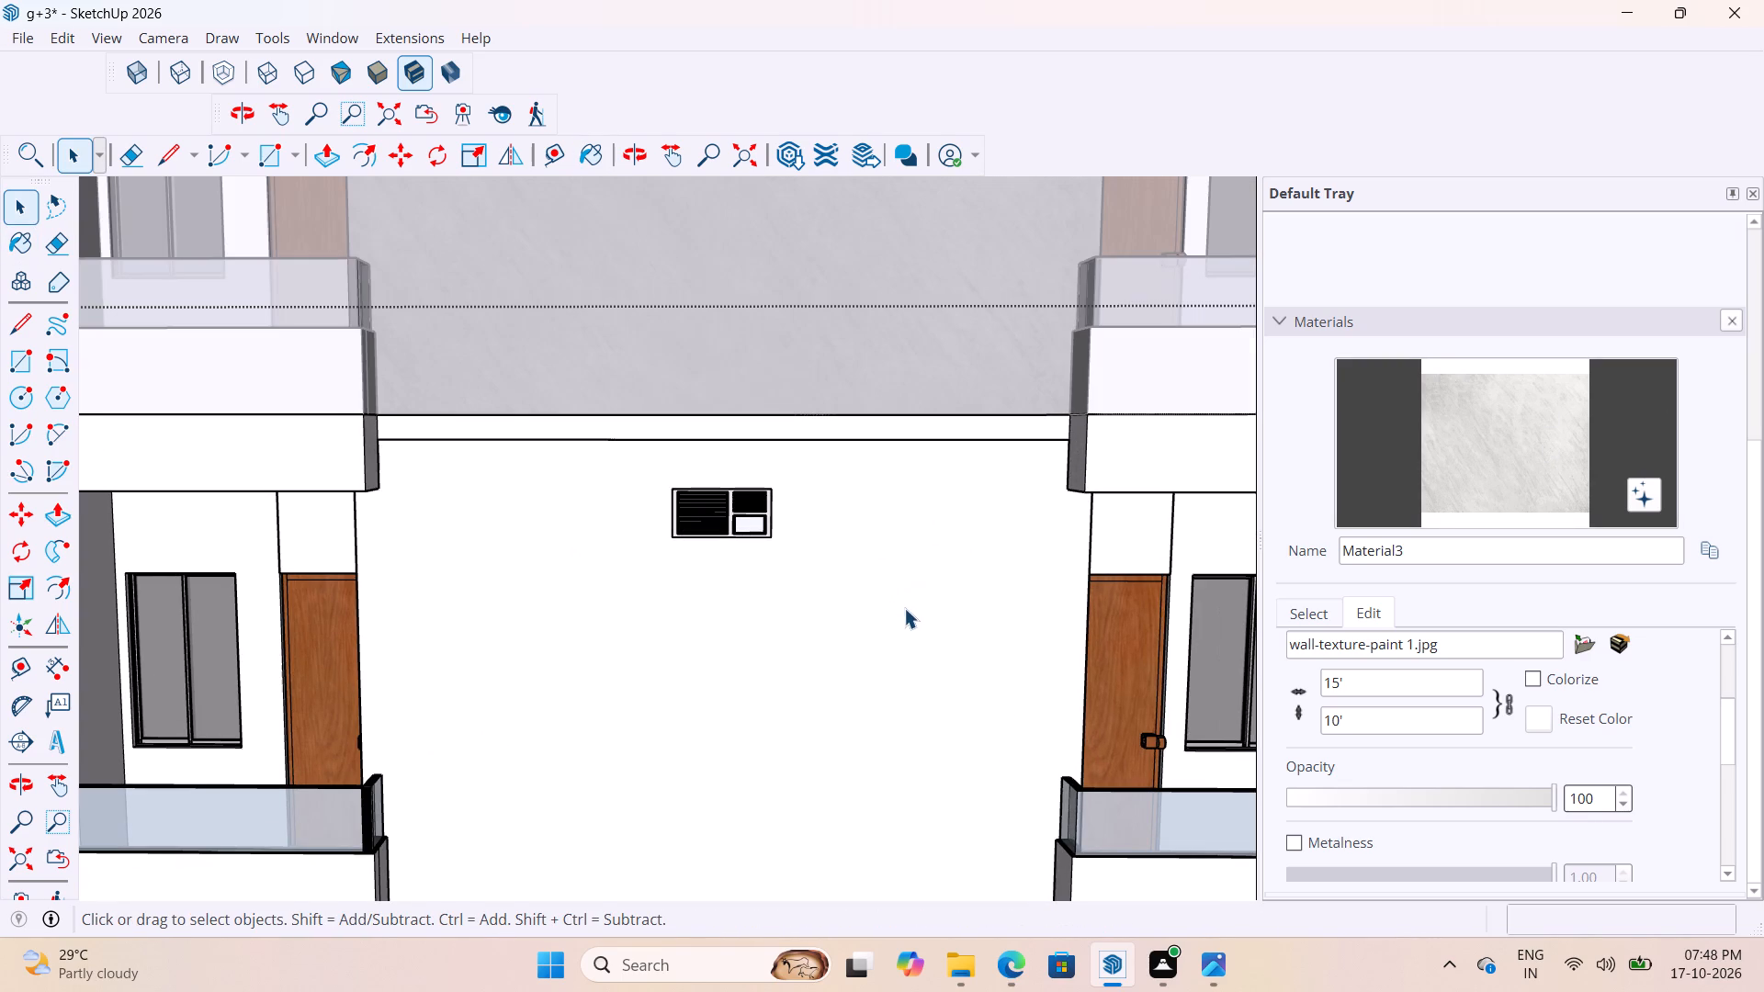
left_click(922, 603)
left_click(1553, 443)
left_click(969, 578)
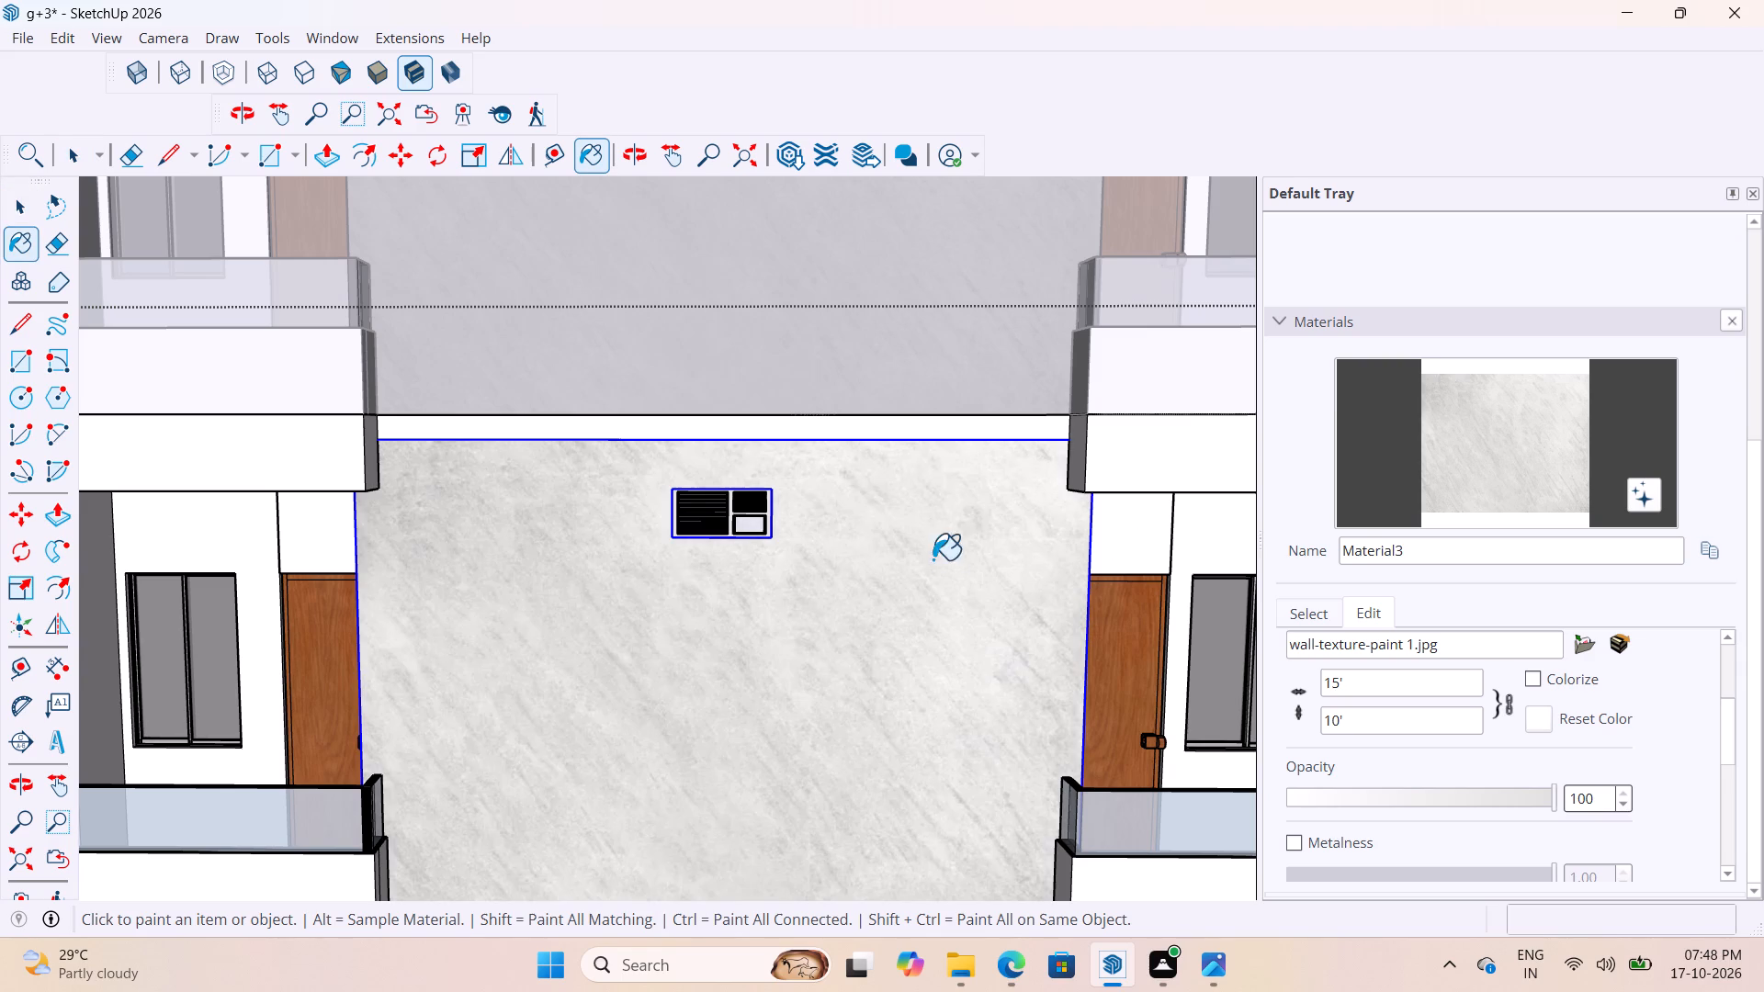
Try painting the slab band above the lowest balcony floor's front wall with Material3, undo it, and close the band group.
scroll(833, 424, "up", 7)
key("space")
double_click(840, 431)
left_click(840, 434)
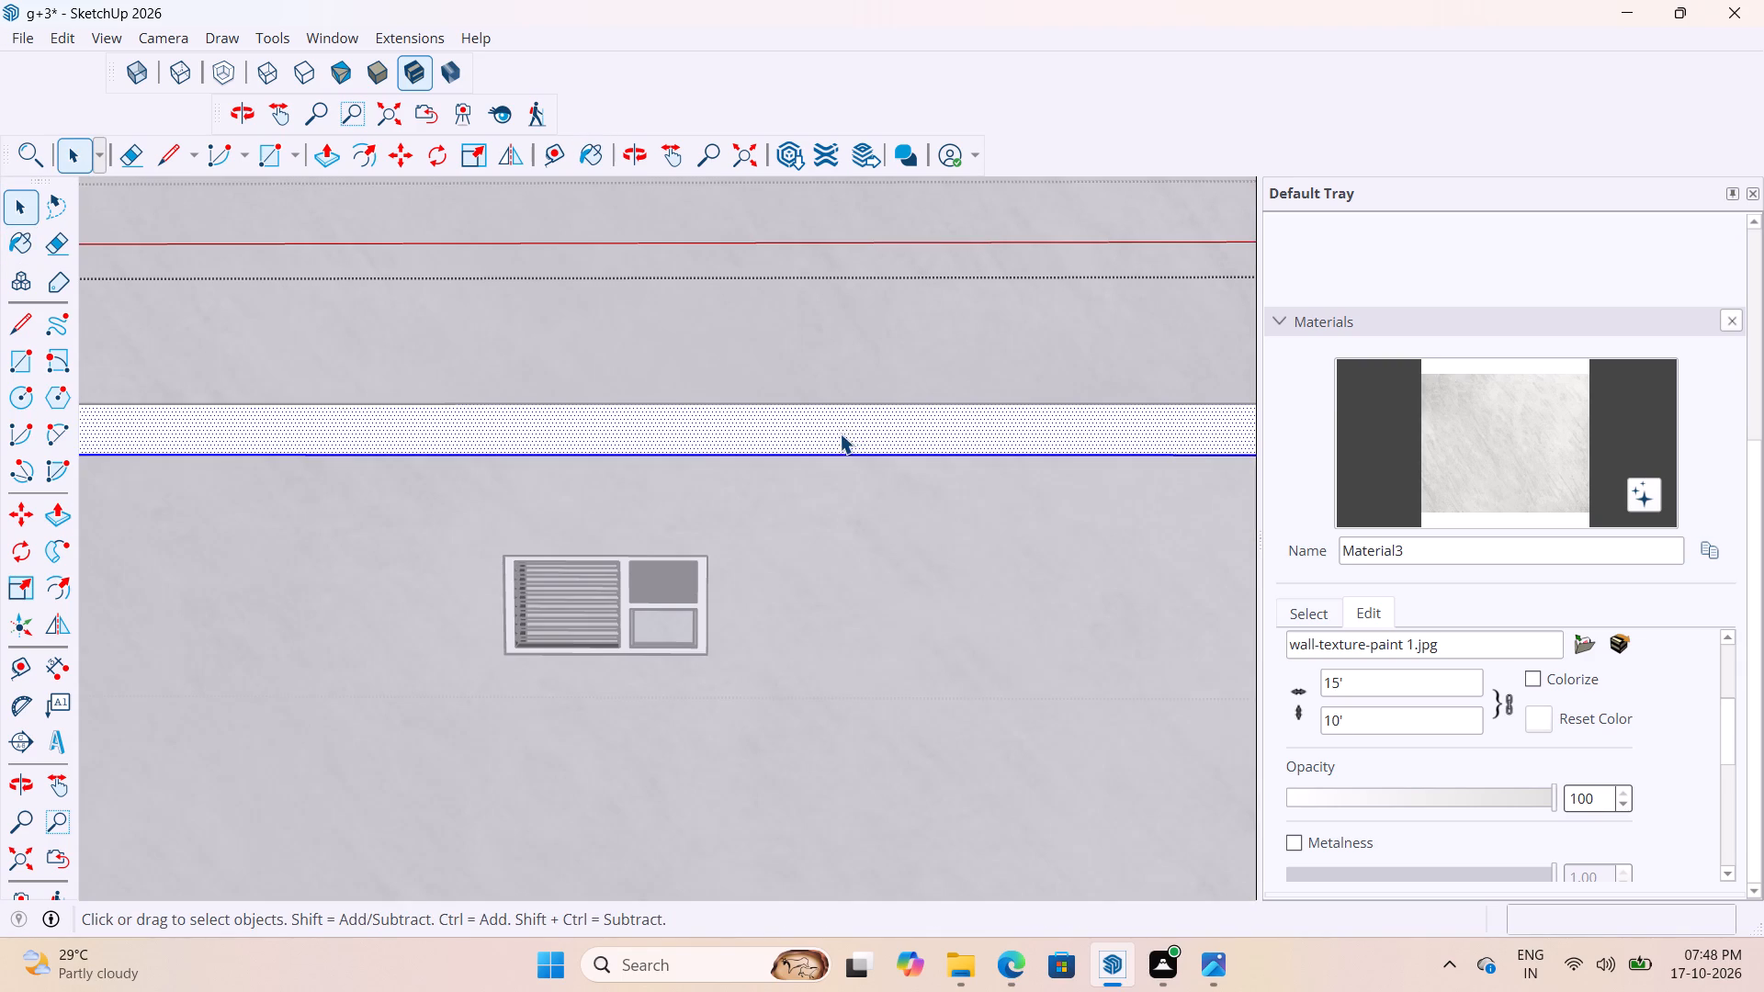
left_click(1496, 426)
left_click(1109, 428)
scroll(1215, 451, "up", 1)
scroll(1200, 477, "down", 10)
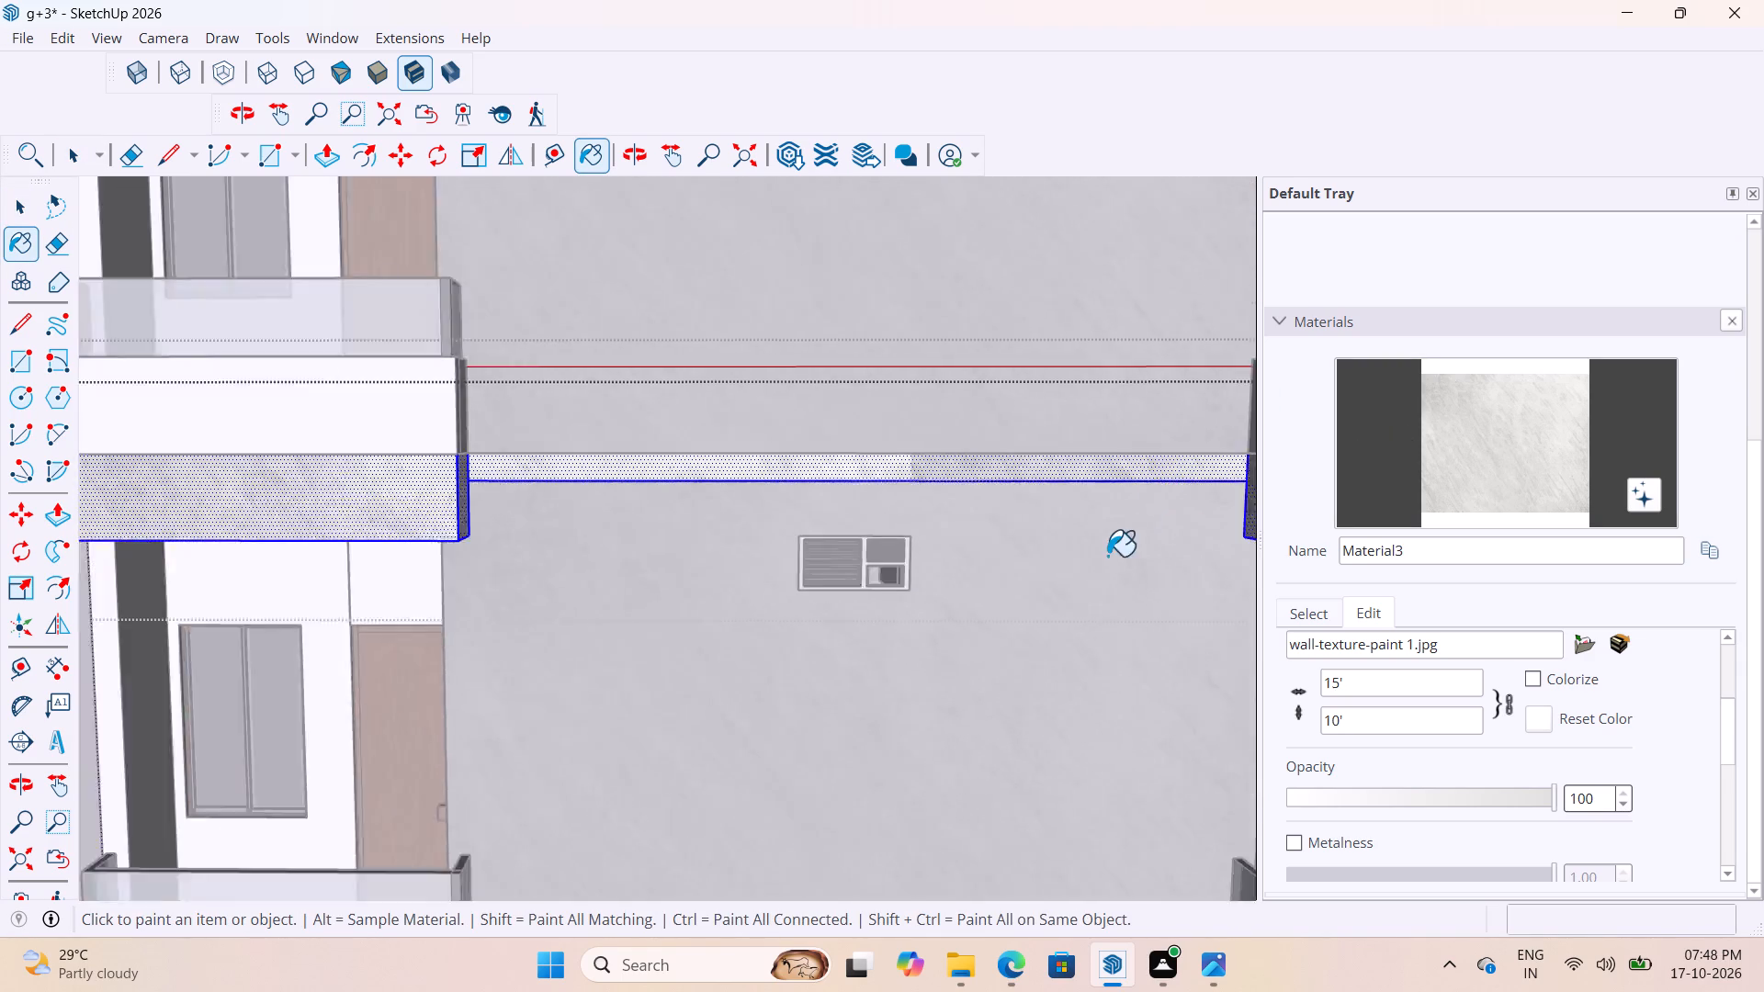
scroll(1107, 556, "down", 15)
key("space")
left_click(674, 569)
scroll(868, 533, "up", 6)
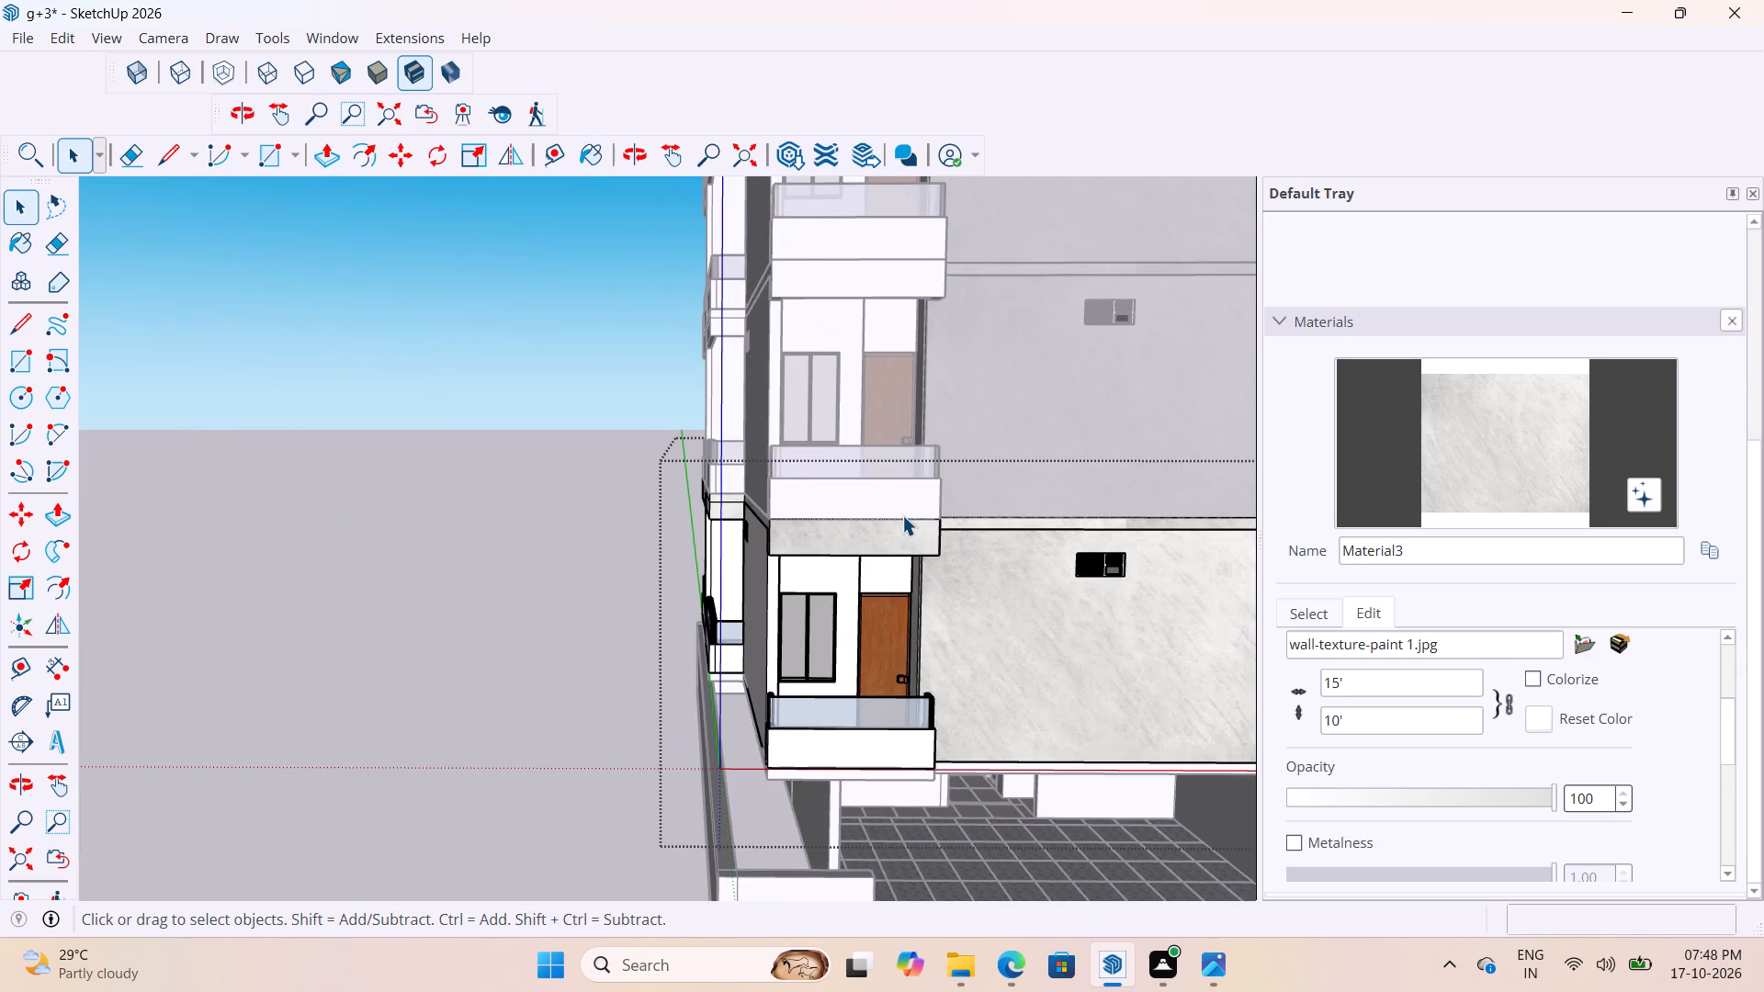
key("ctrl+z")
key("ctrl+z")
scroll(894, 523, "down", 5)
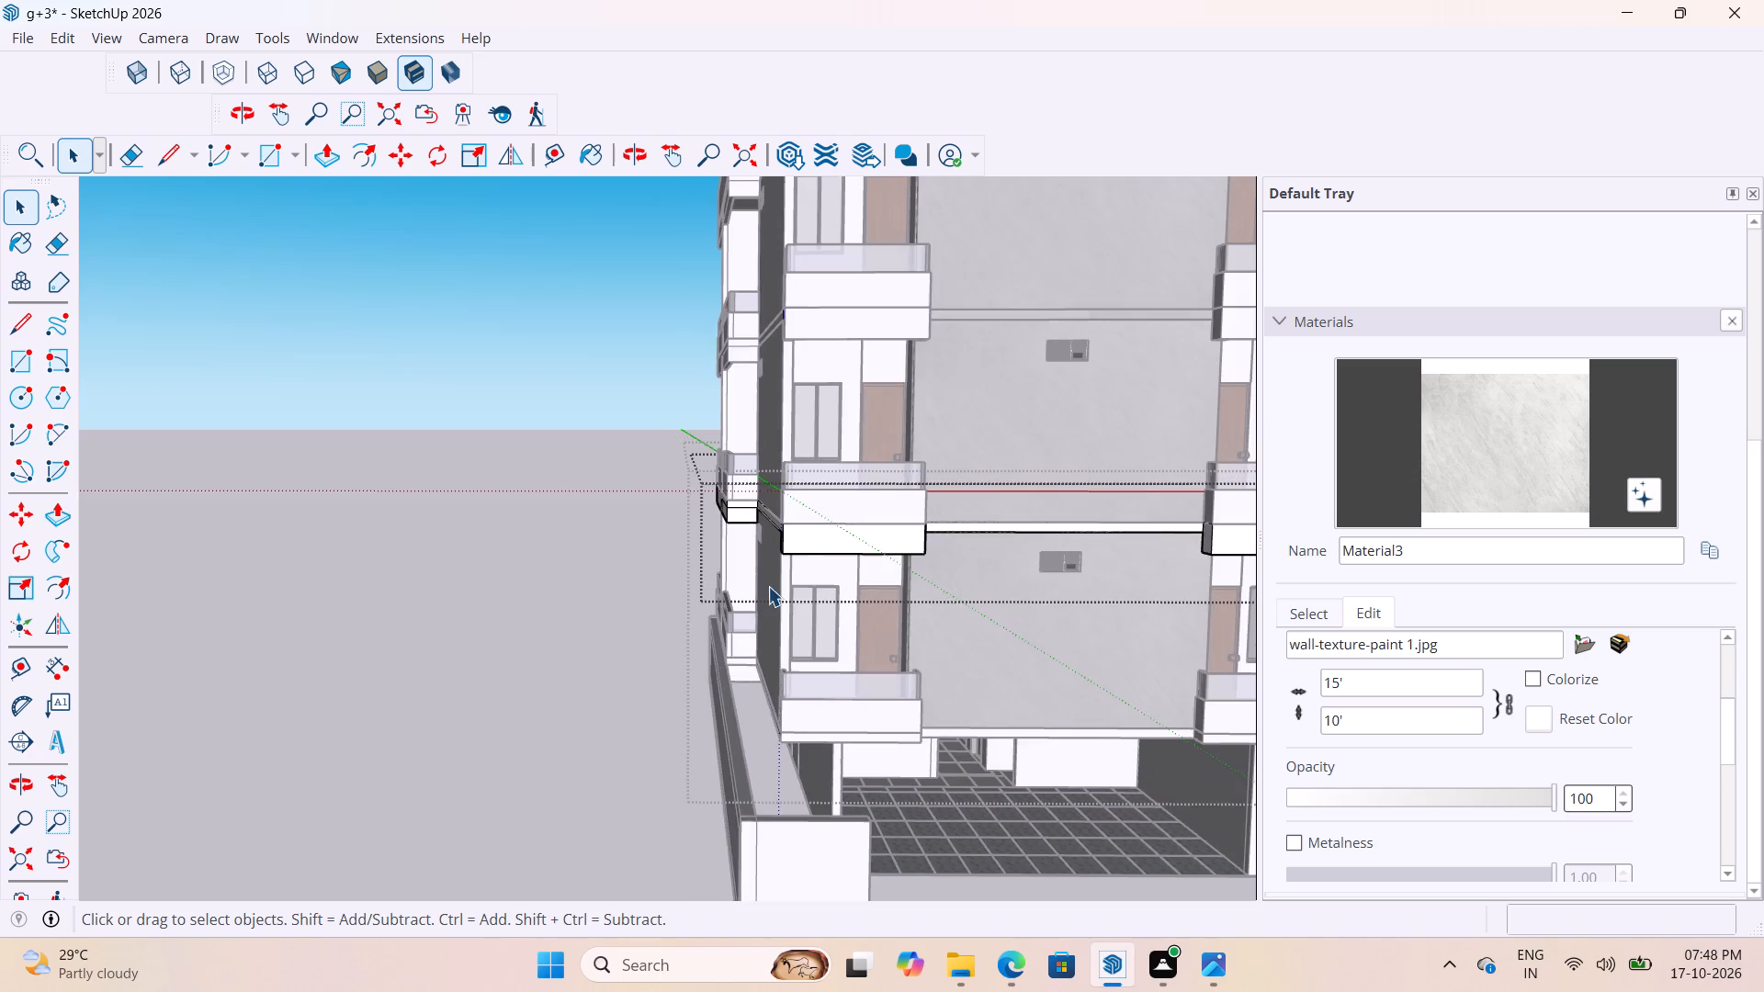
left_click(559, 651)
Reopen that slab band group, paint only its front strip between the balconies with Material3, and close the band and floor groups.
scroll(1023, 637, "up", 7)
middle_click_drag(1086, 584, 872, 671)
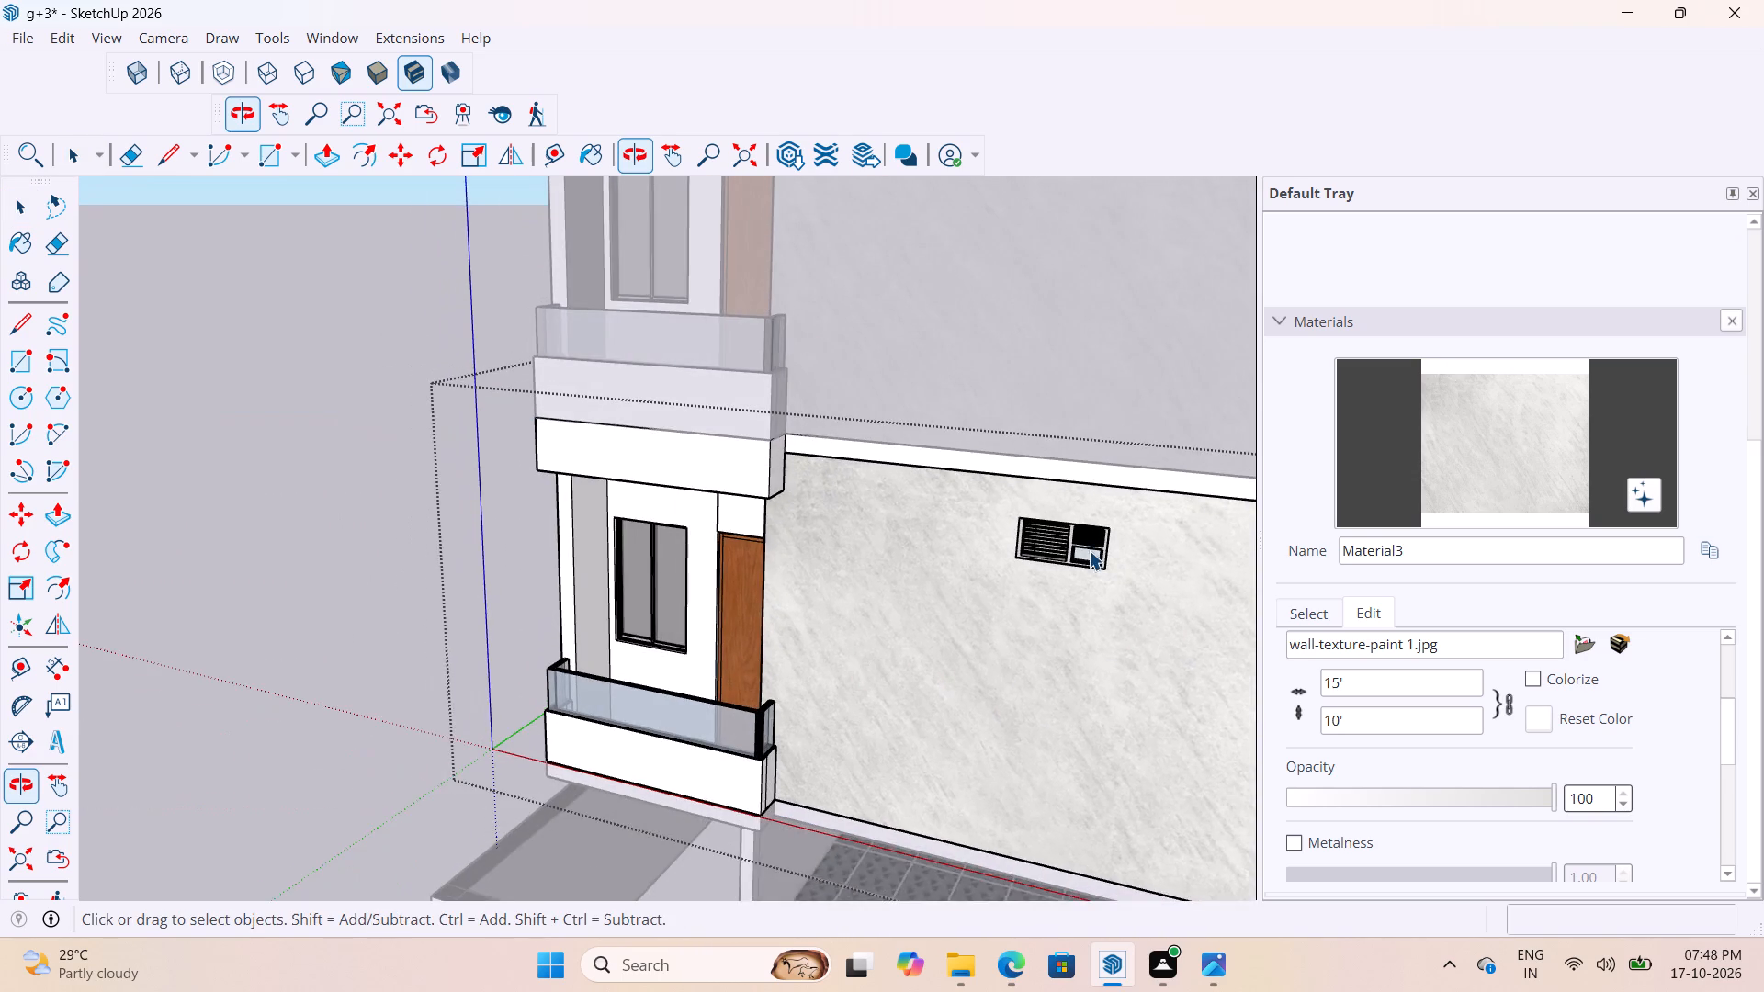
scroll(1089, 550, "up", 3)
double_click(1137, 455)
left_click(1131, 456)
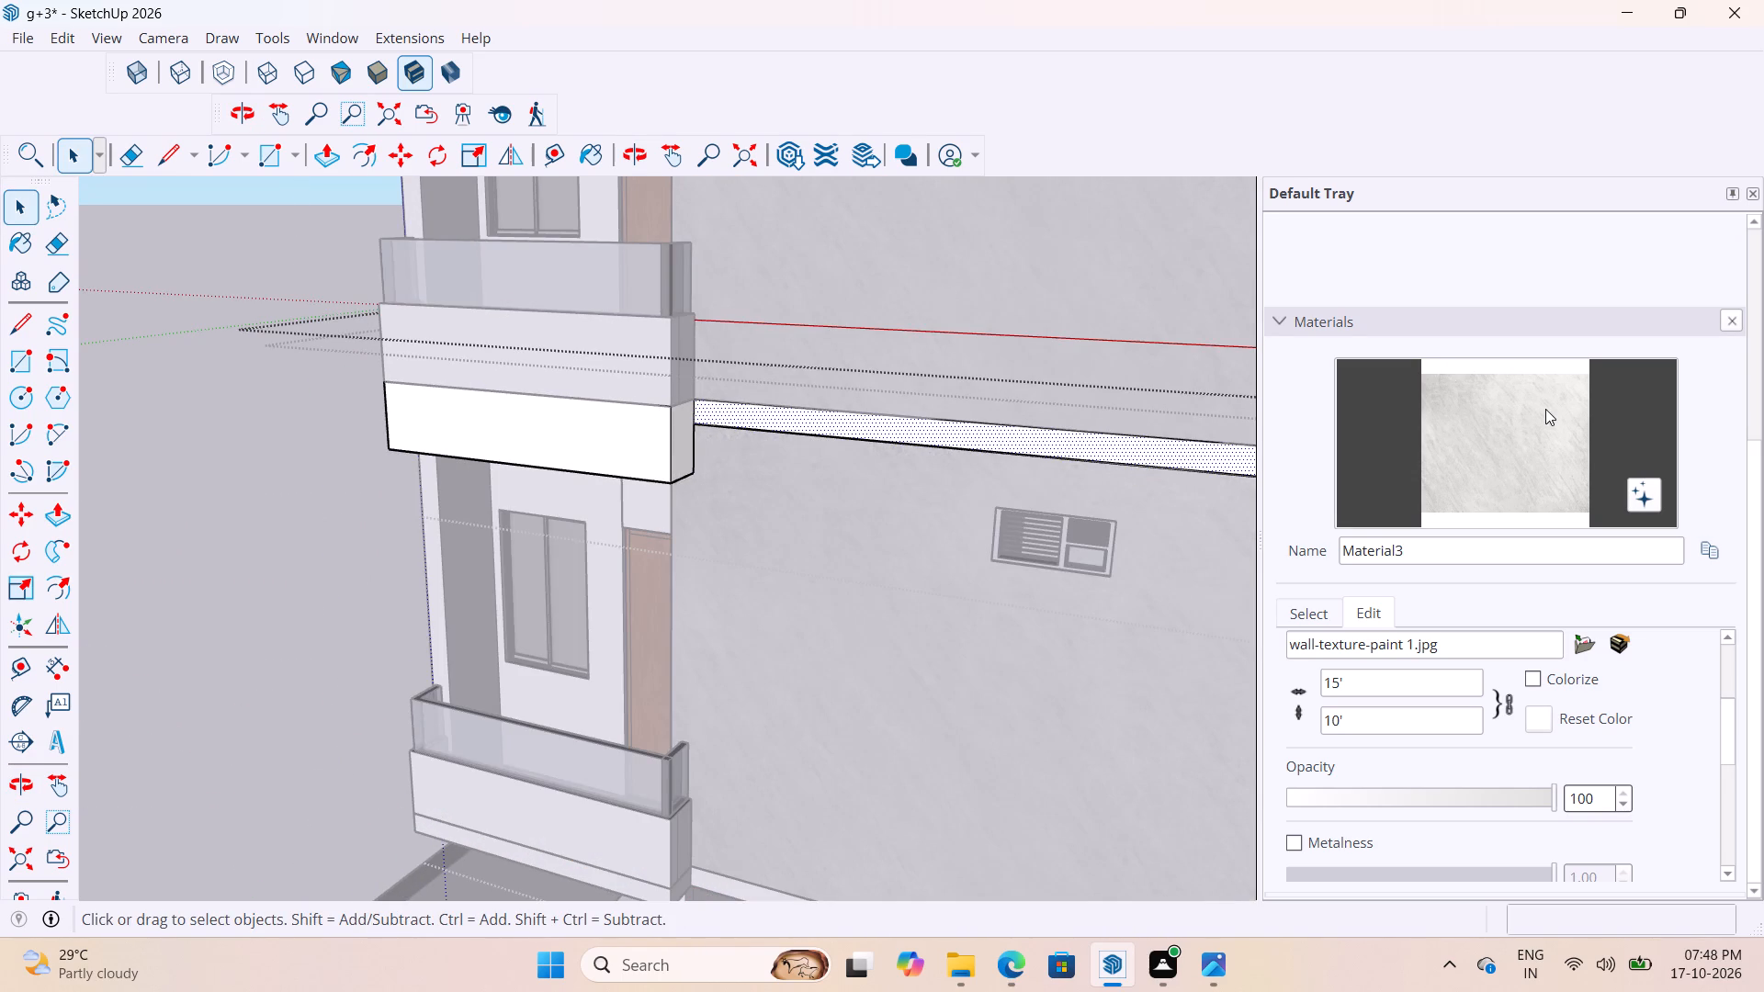
left_click(1543, 408)
left_click(1160, 462)
scroll(1130, 445, "down", 6)
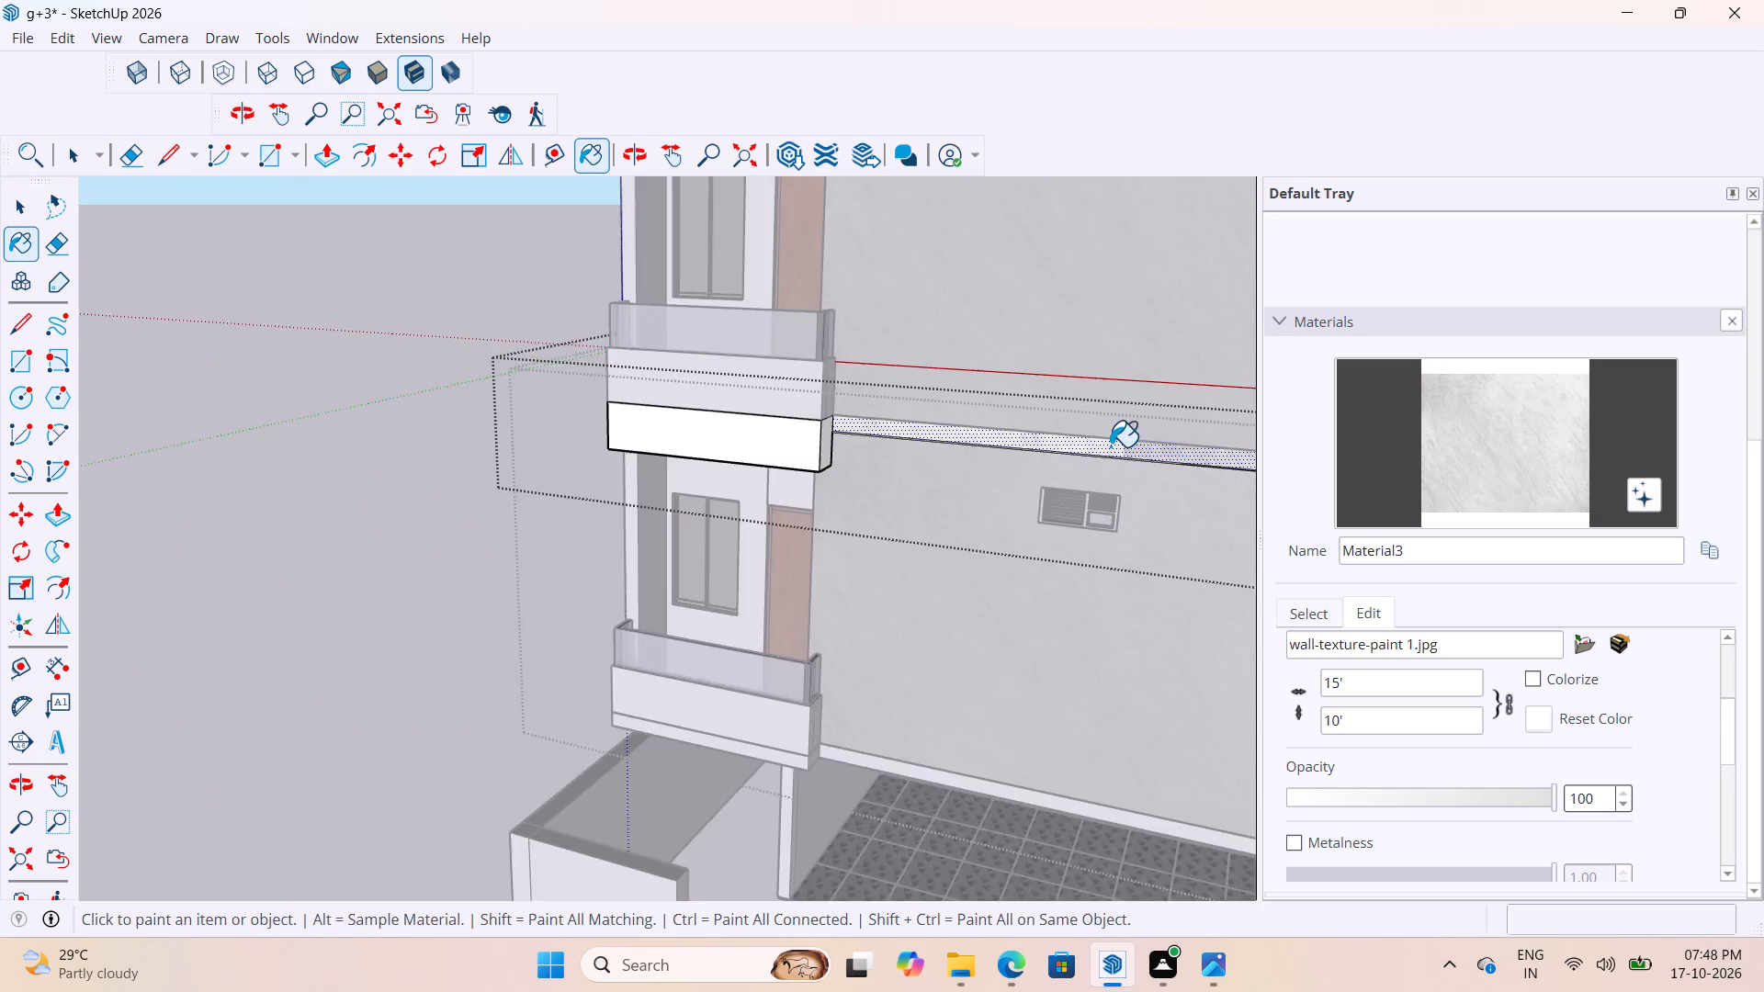
scroll(1110, 446, "down", 5)
key("space")
key("space")
left_click(414, 567)
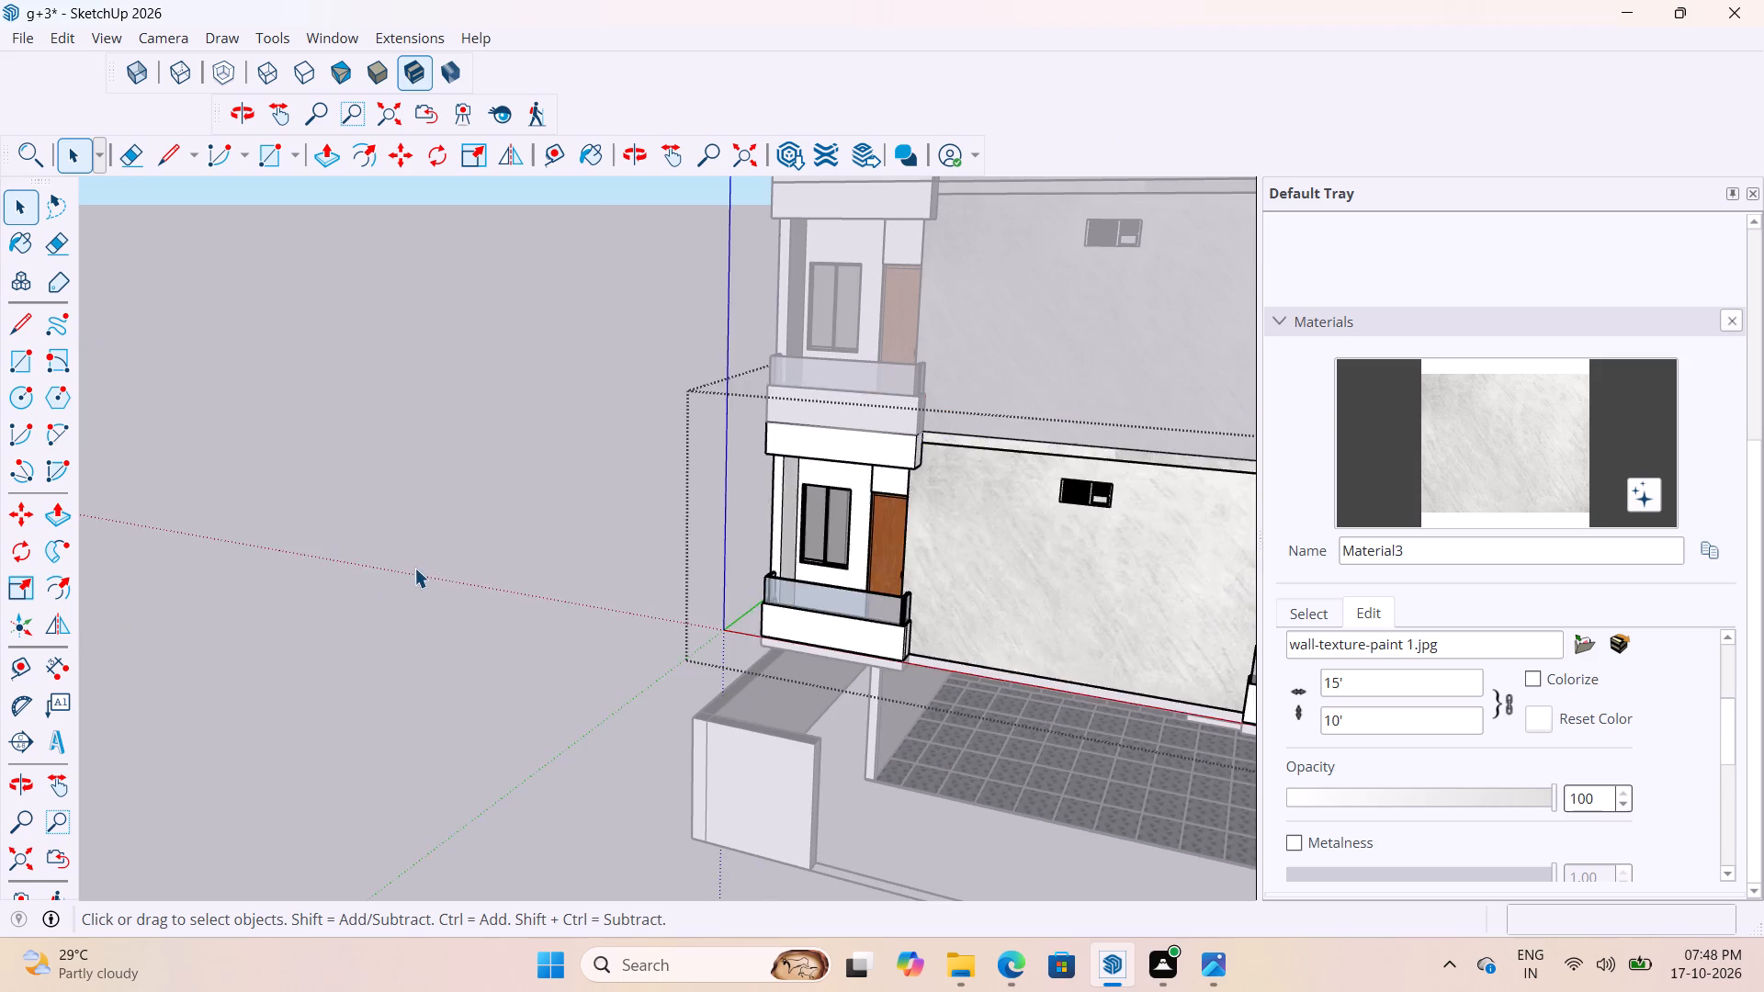
scroll(322, 449, "down", 12)
left_click(249, 579)
Examine the marble-painted walls and slab bands across all three floors of the front elevation.
scroll(298, 472, "up", 4)
middle_click_drag(623, 333, 743, 372)
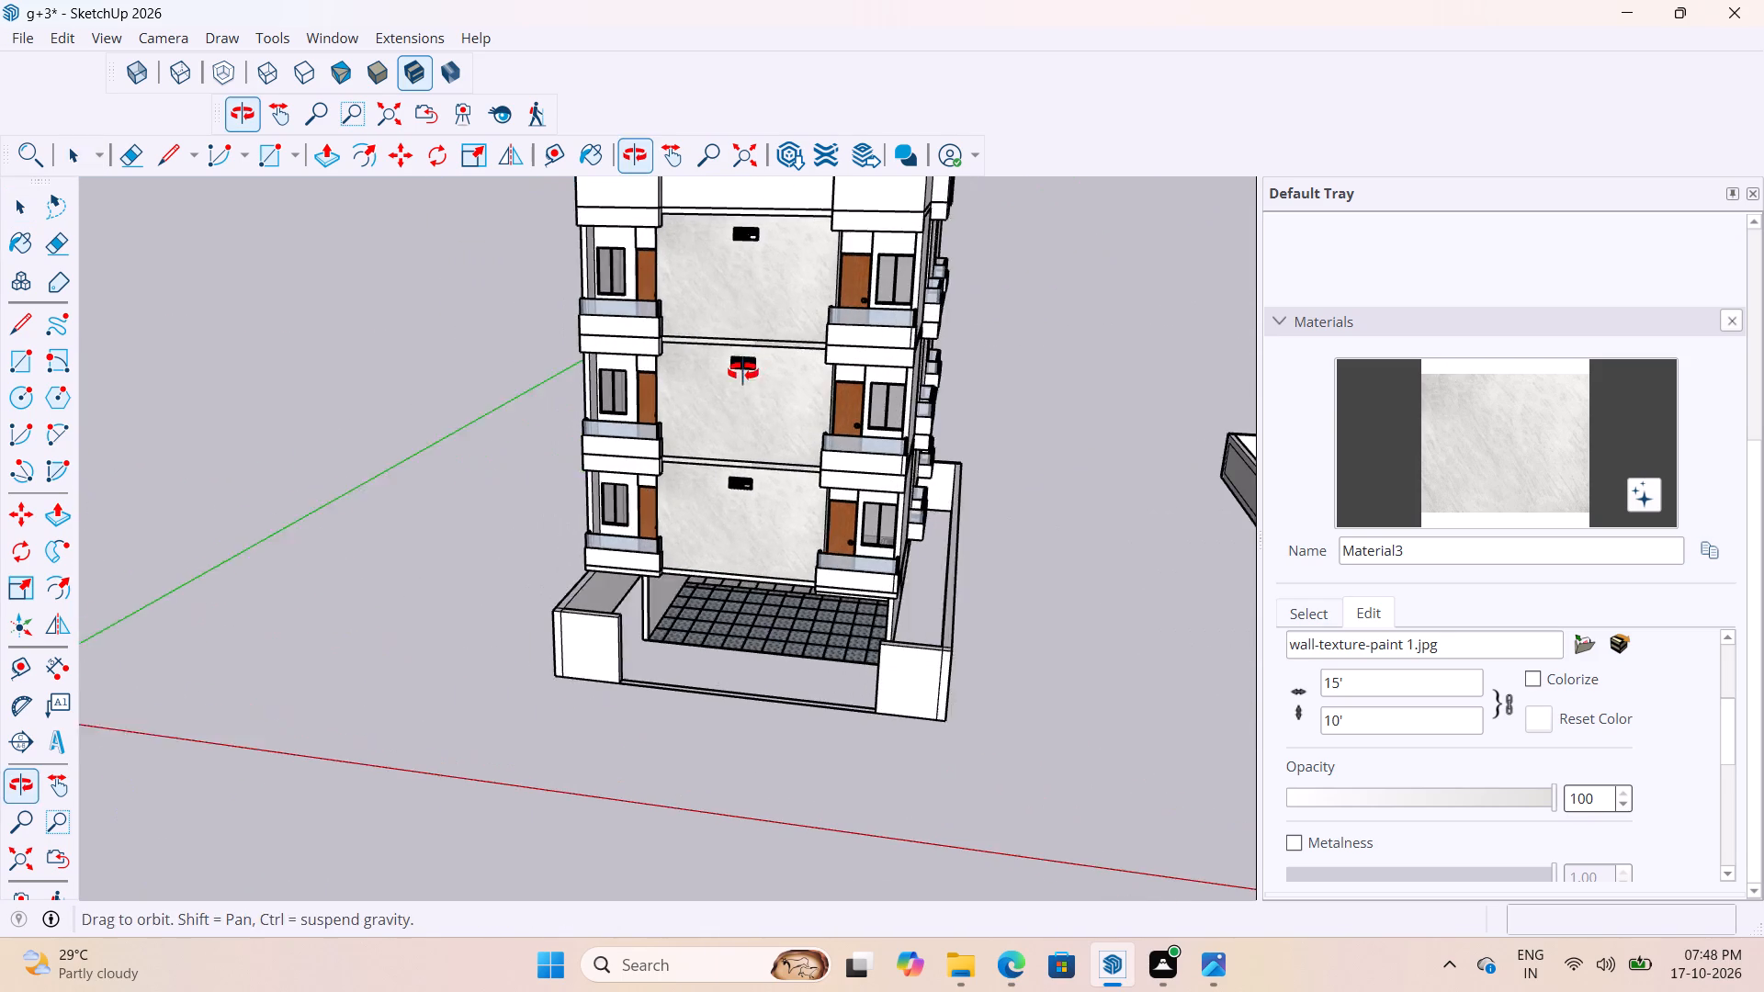
middle_click_drag(743, 372, 751, 379)
scroll(721, 176, "up", 1)
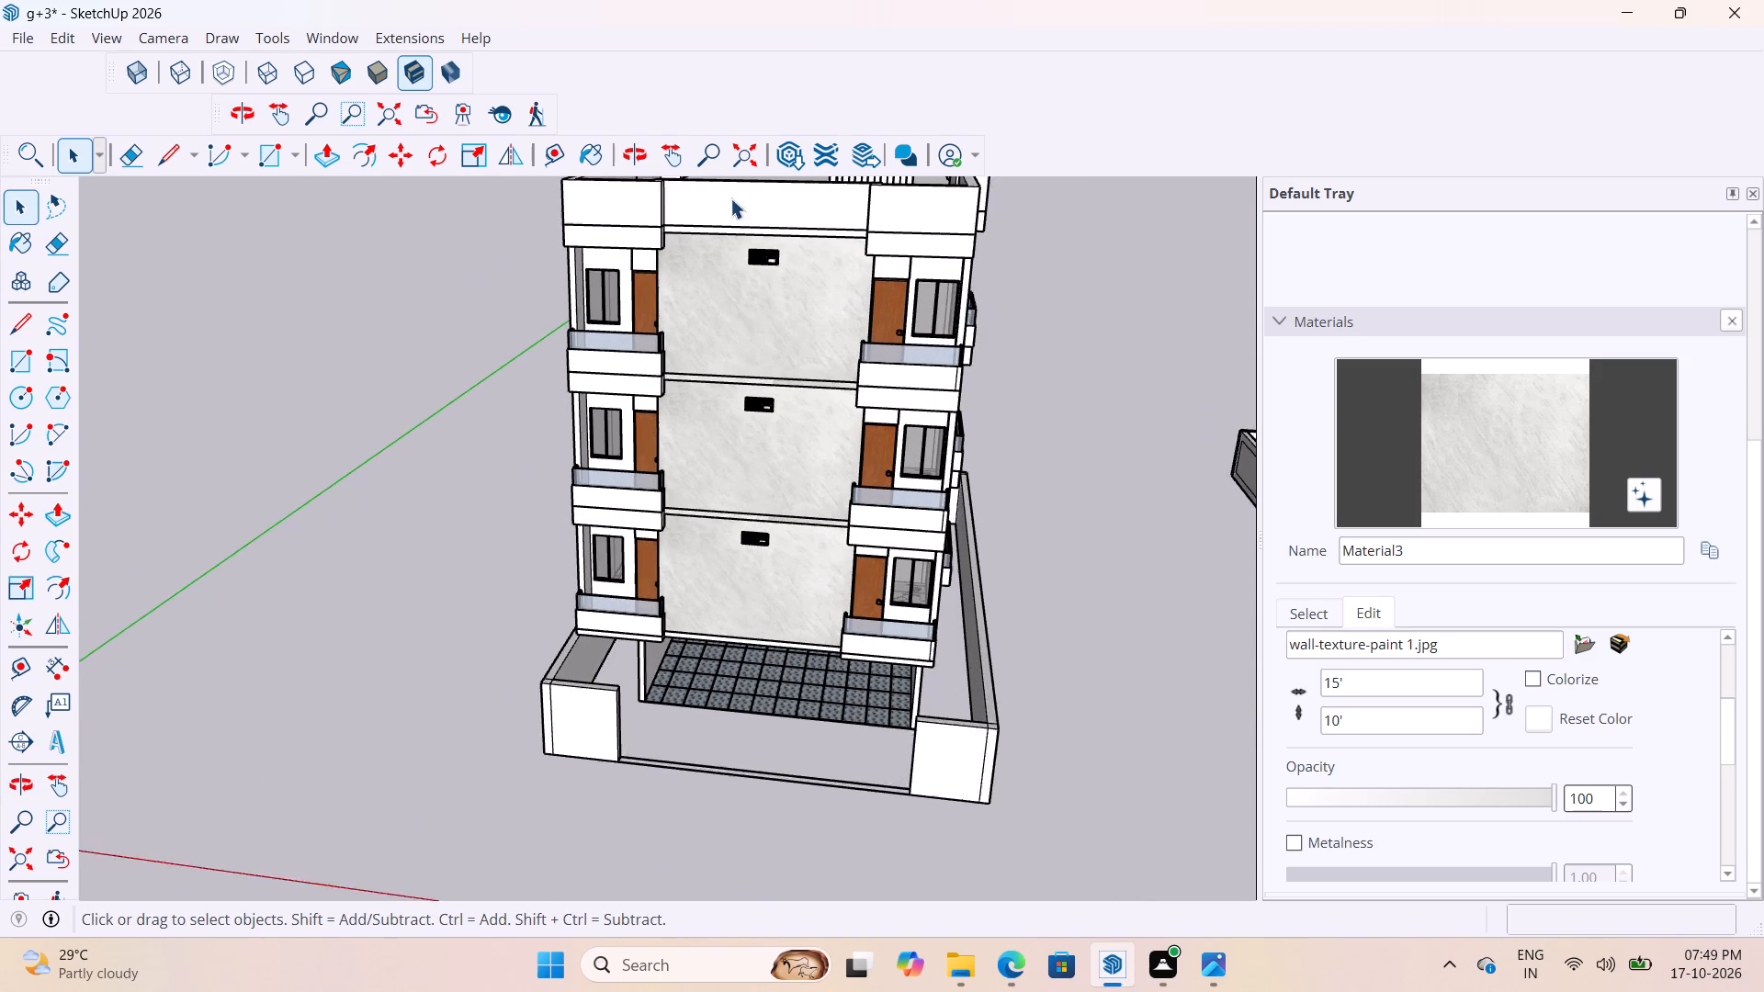
scroll(730, 198, "up", 1)
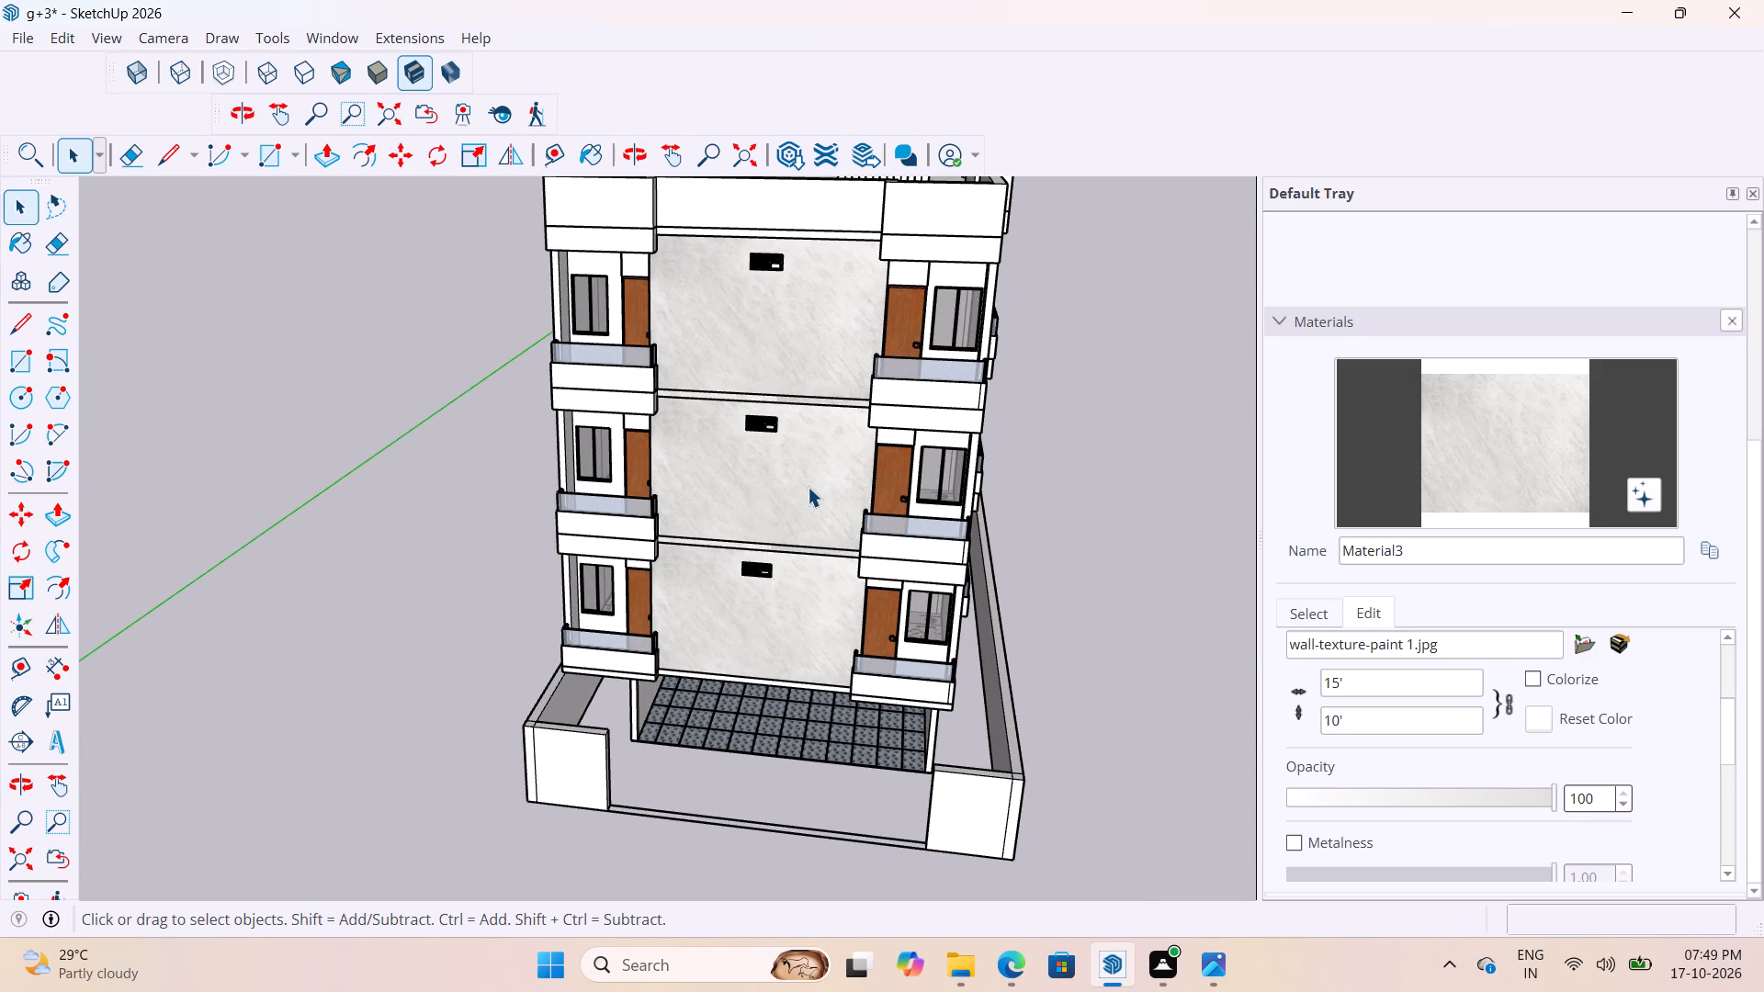
scroll(873, 486, "down", 5)
scroll(824, 317, "up", 4)
middle_click_drag(836, 334, 1038, 339)
scroll(962, 330, "up", 4)
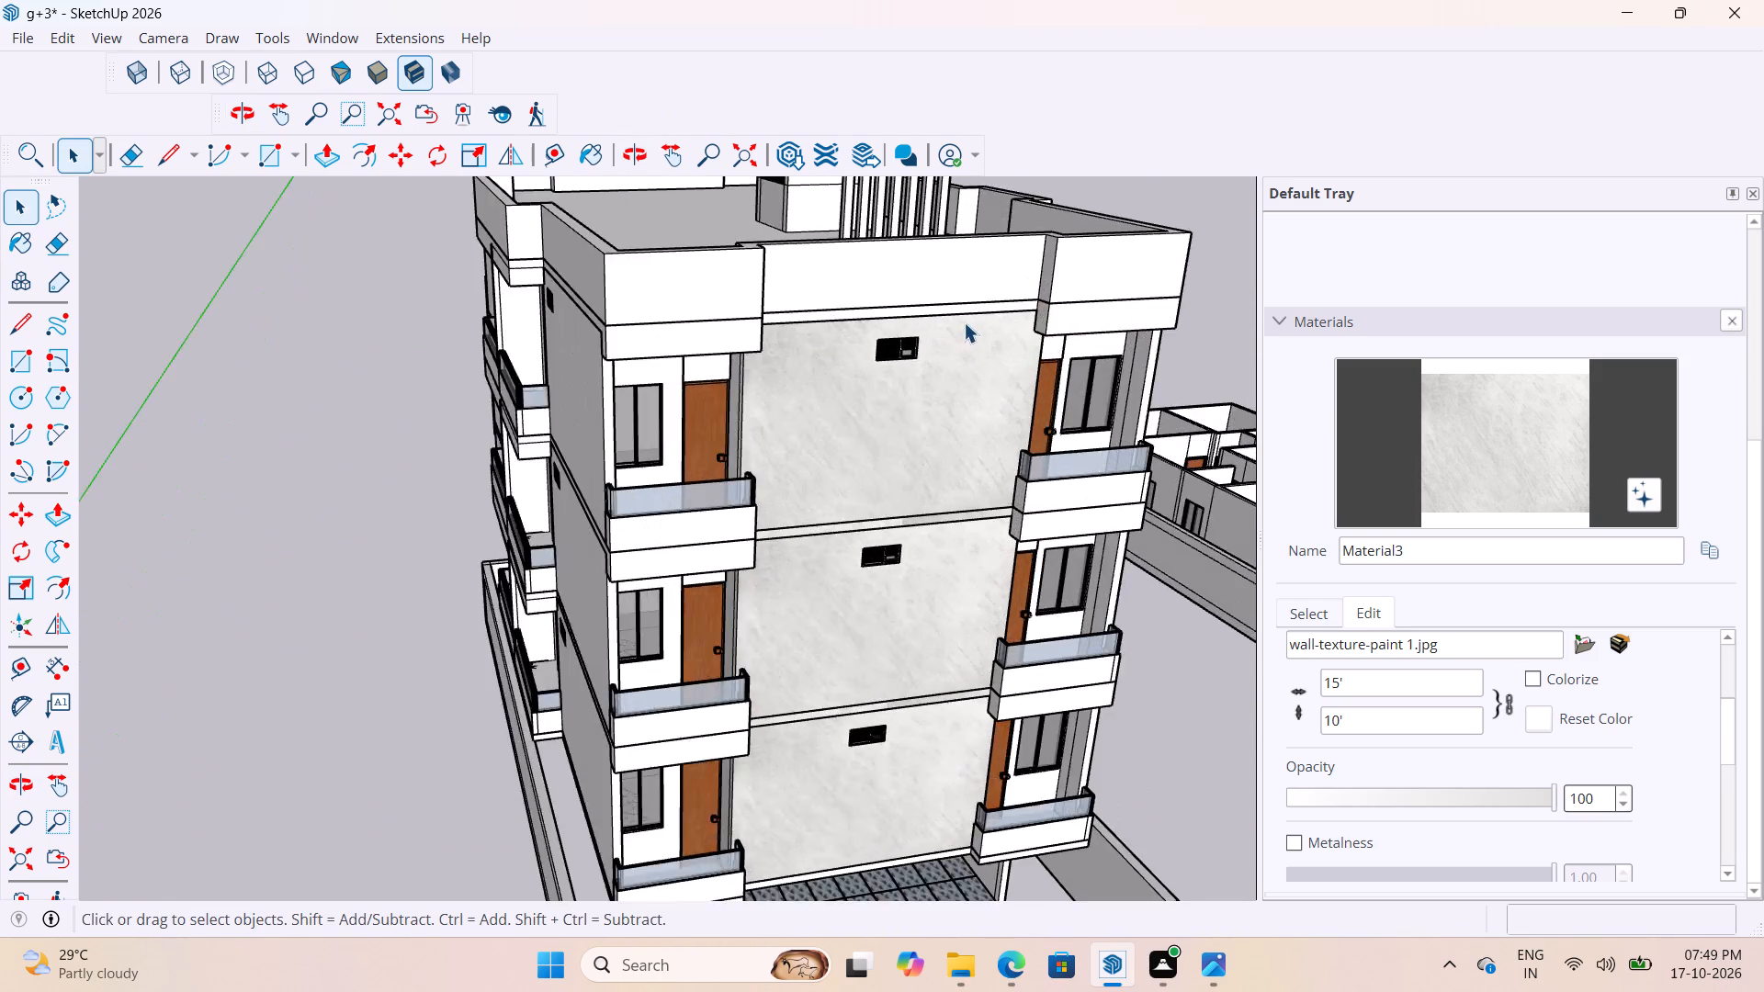
scroll(964, 322, "up", 9)
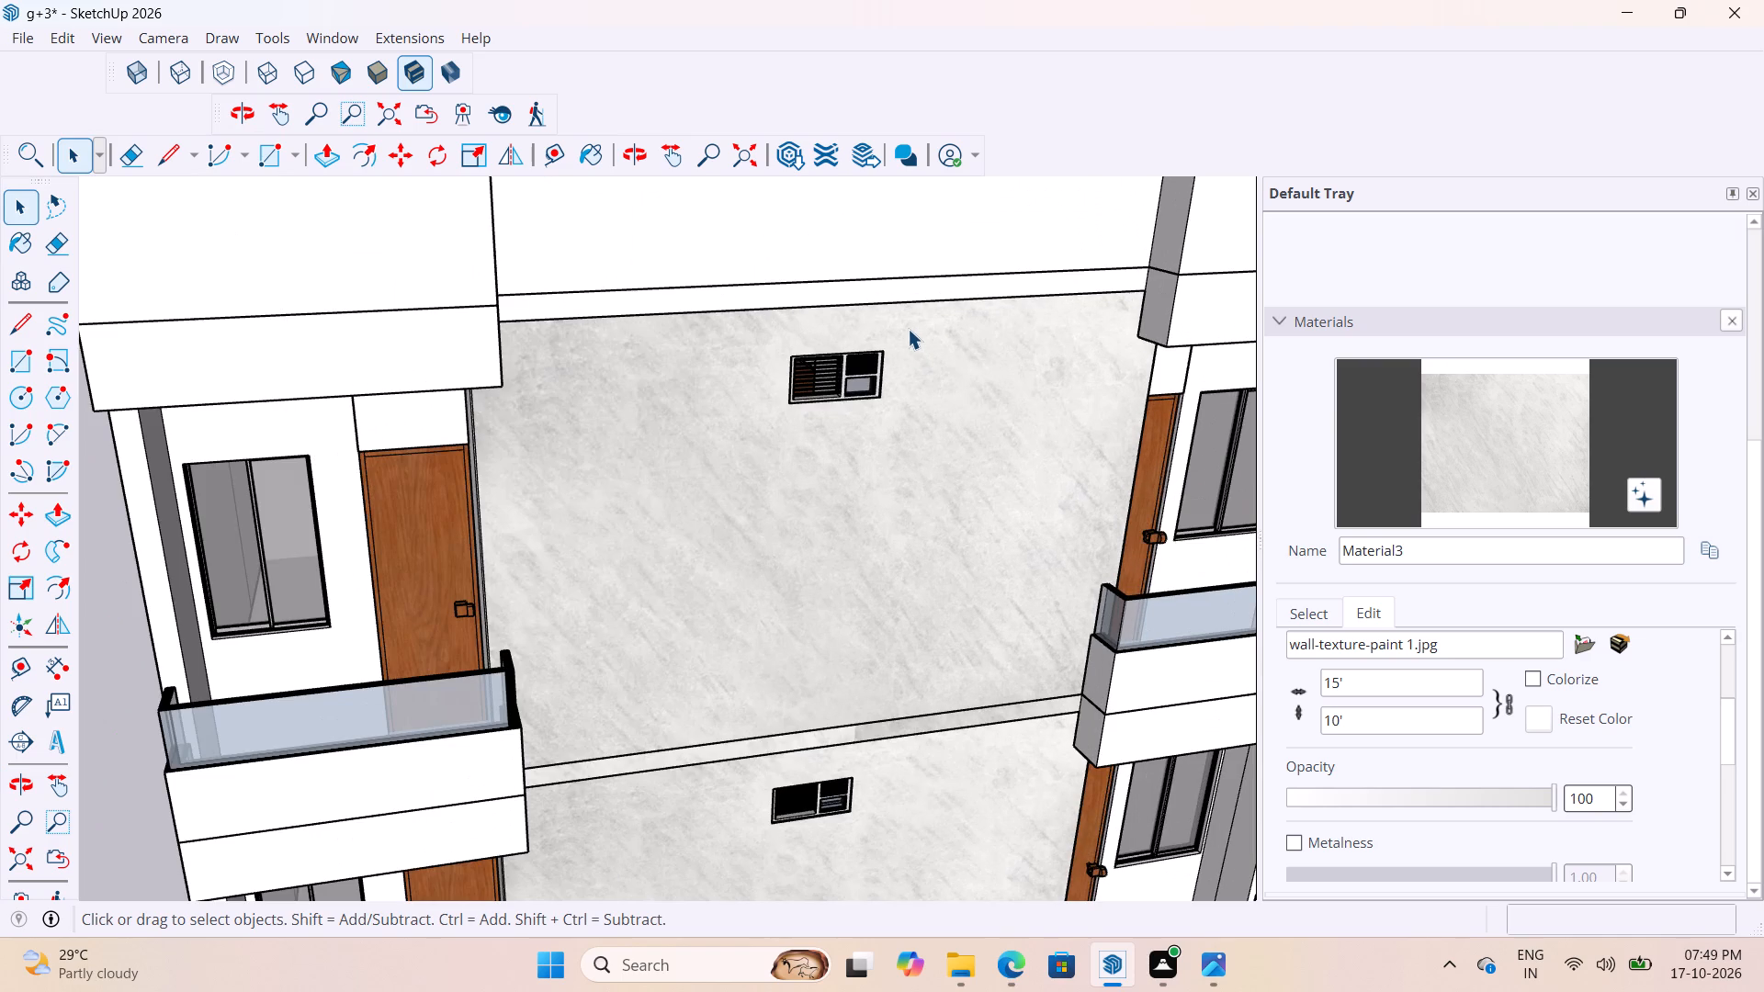
scroll(902, 379, "down", 4)
scroll(982, 501, "down", 3)
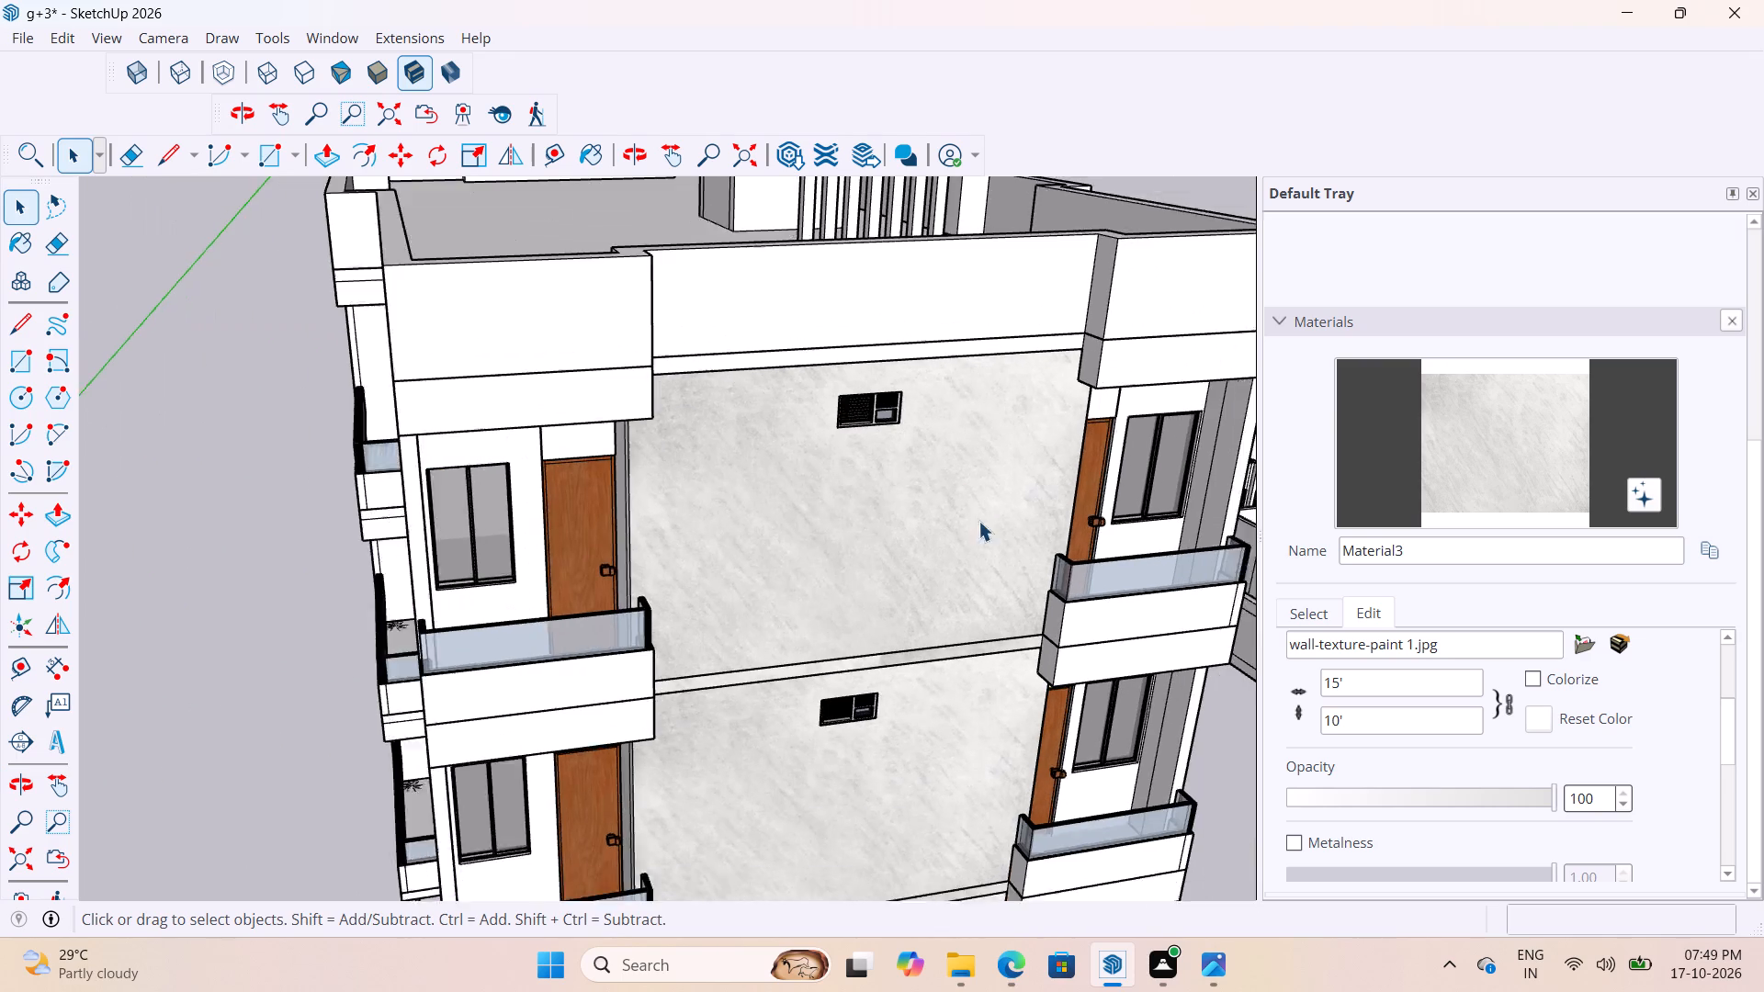
scroll(978, 521, "down", 1)
Examine the building's unpainted side elevation and front corner together with the marble-textured front elevation.
middle_click_drag(786, 460, 965, 404)
scroll(776, 405, "up", 3)
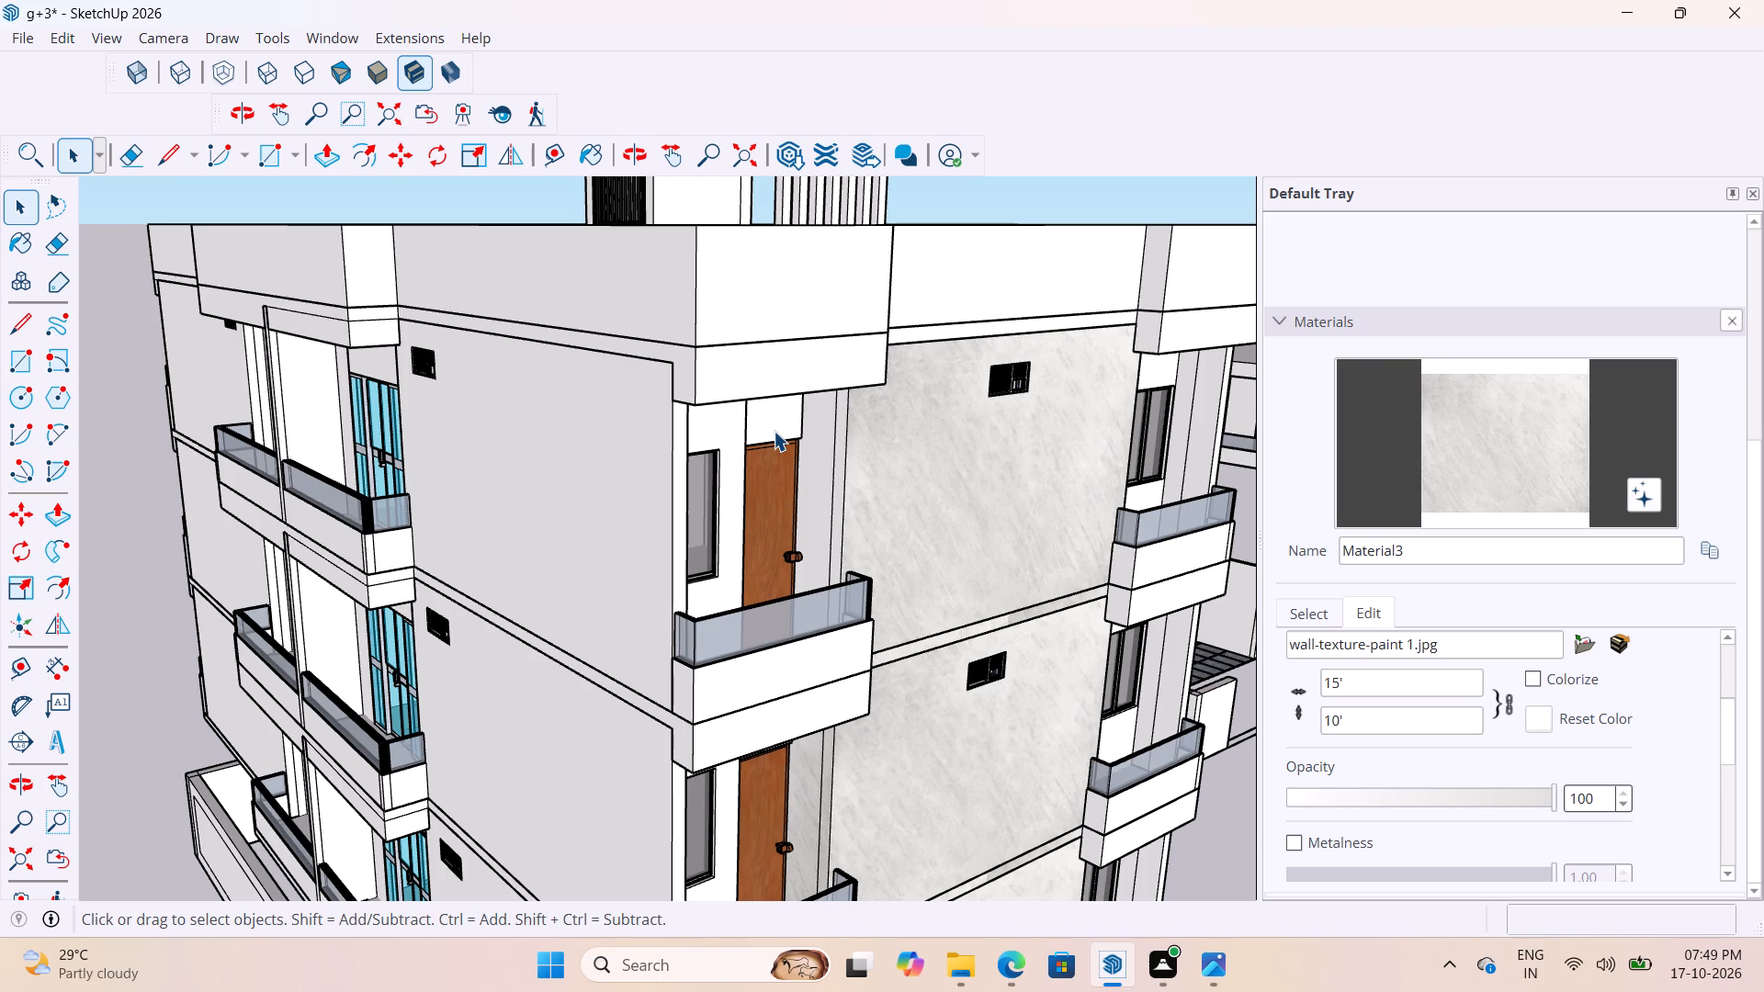
scroll(865, 425, "down", 4)
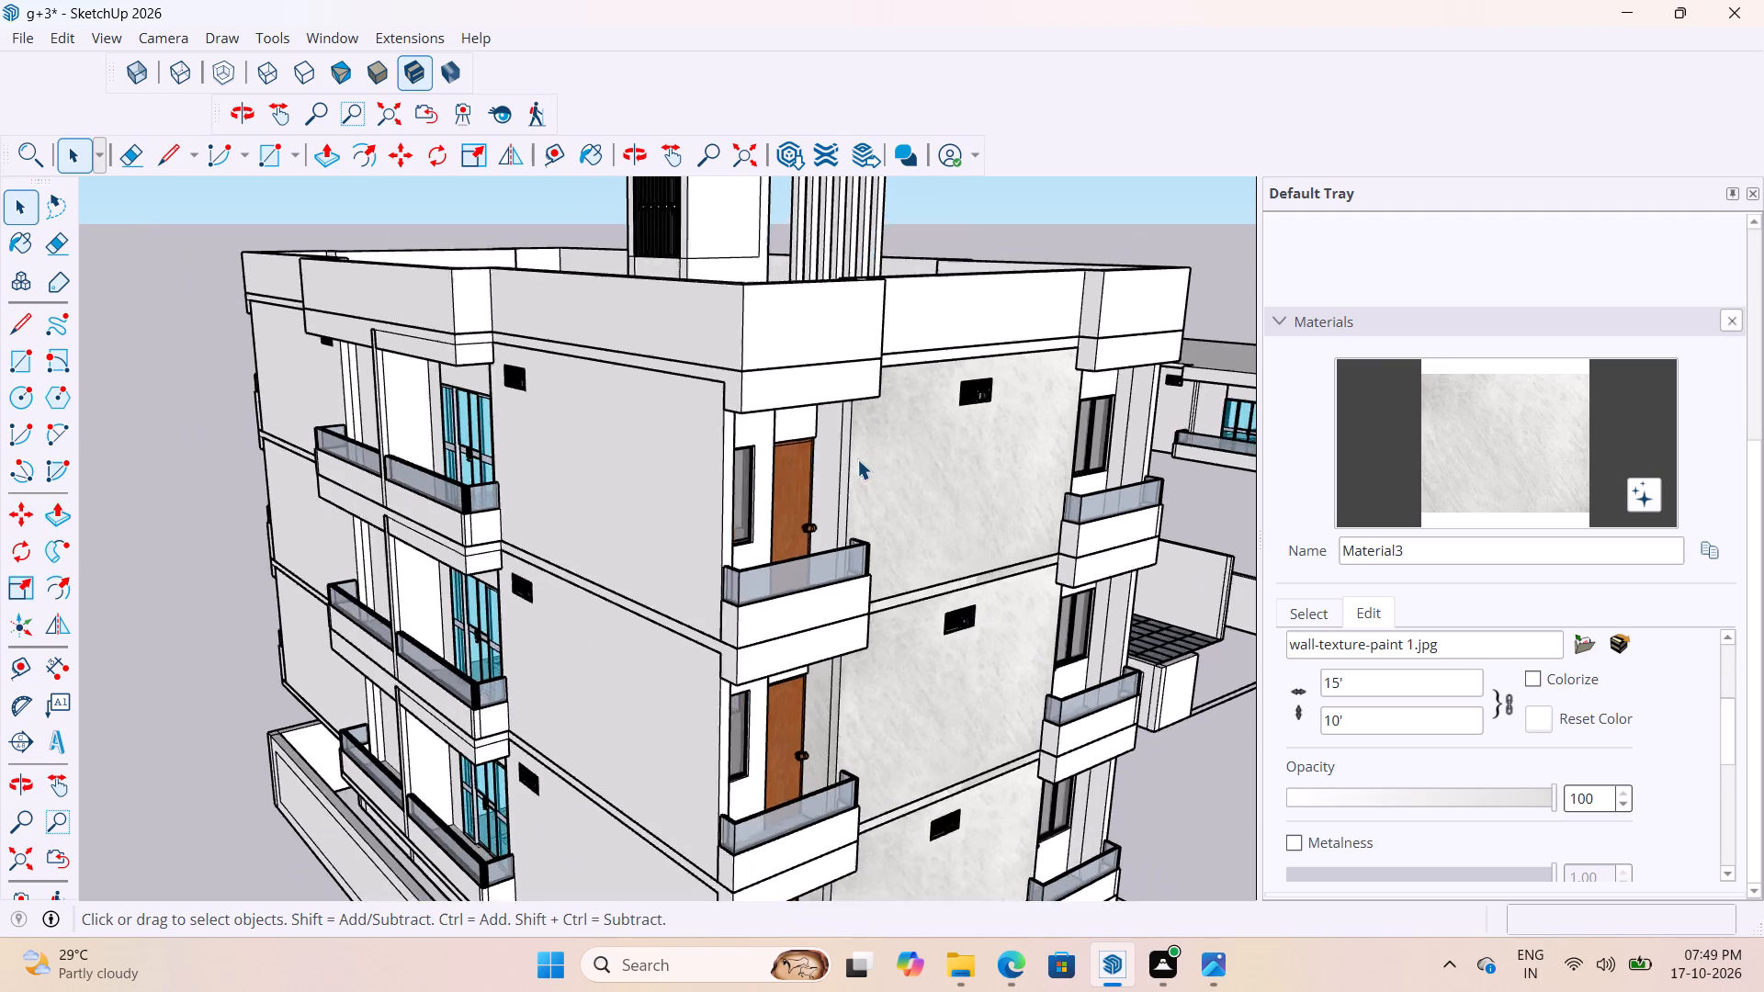
scroll(827, 389, "down", 5)
scroll(842, 660, "up", 3)
scroll(695, 405, "down", 4)
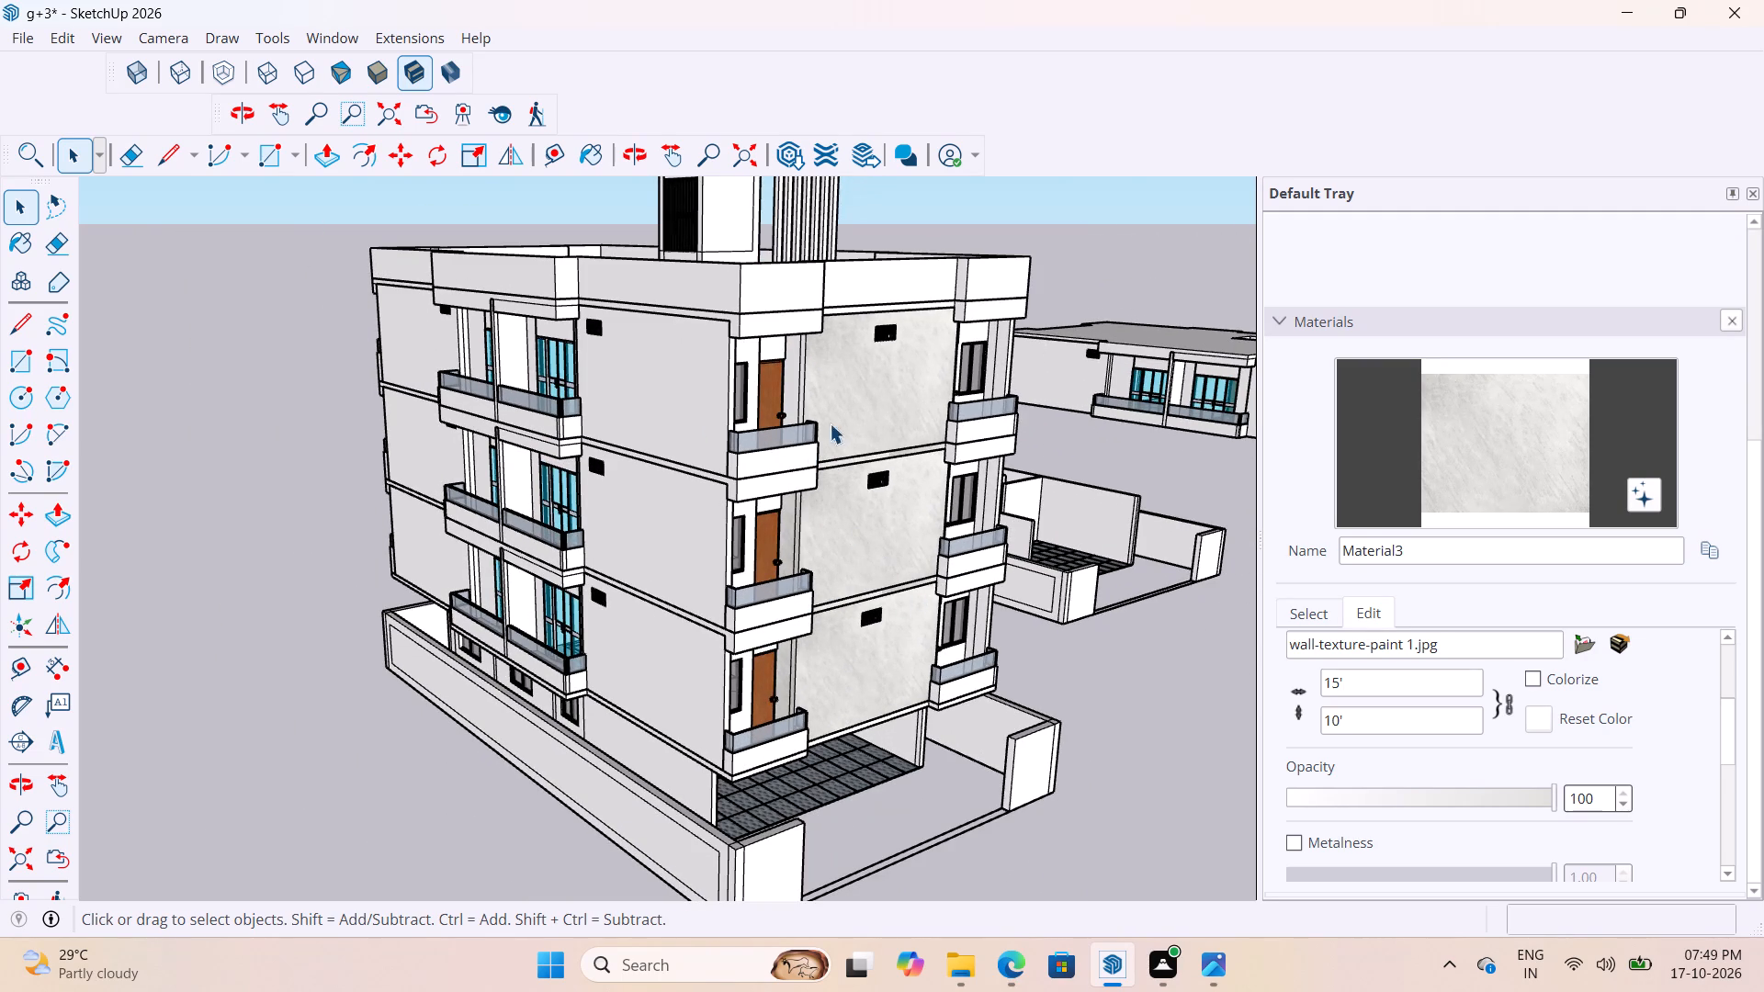
scroll(923, 309, "up", 4)
scroll(962, 506, "down", 4)
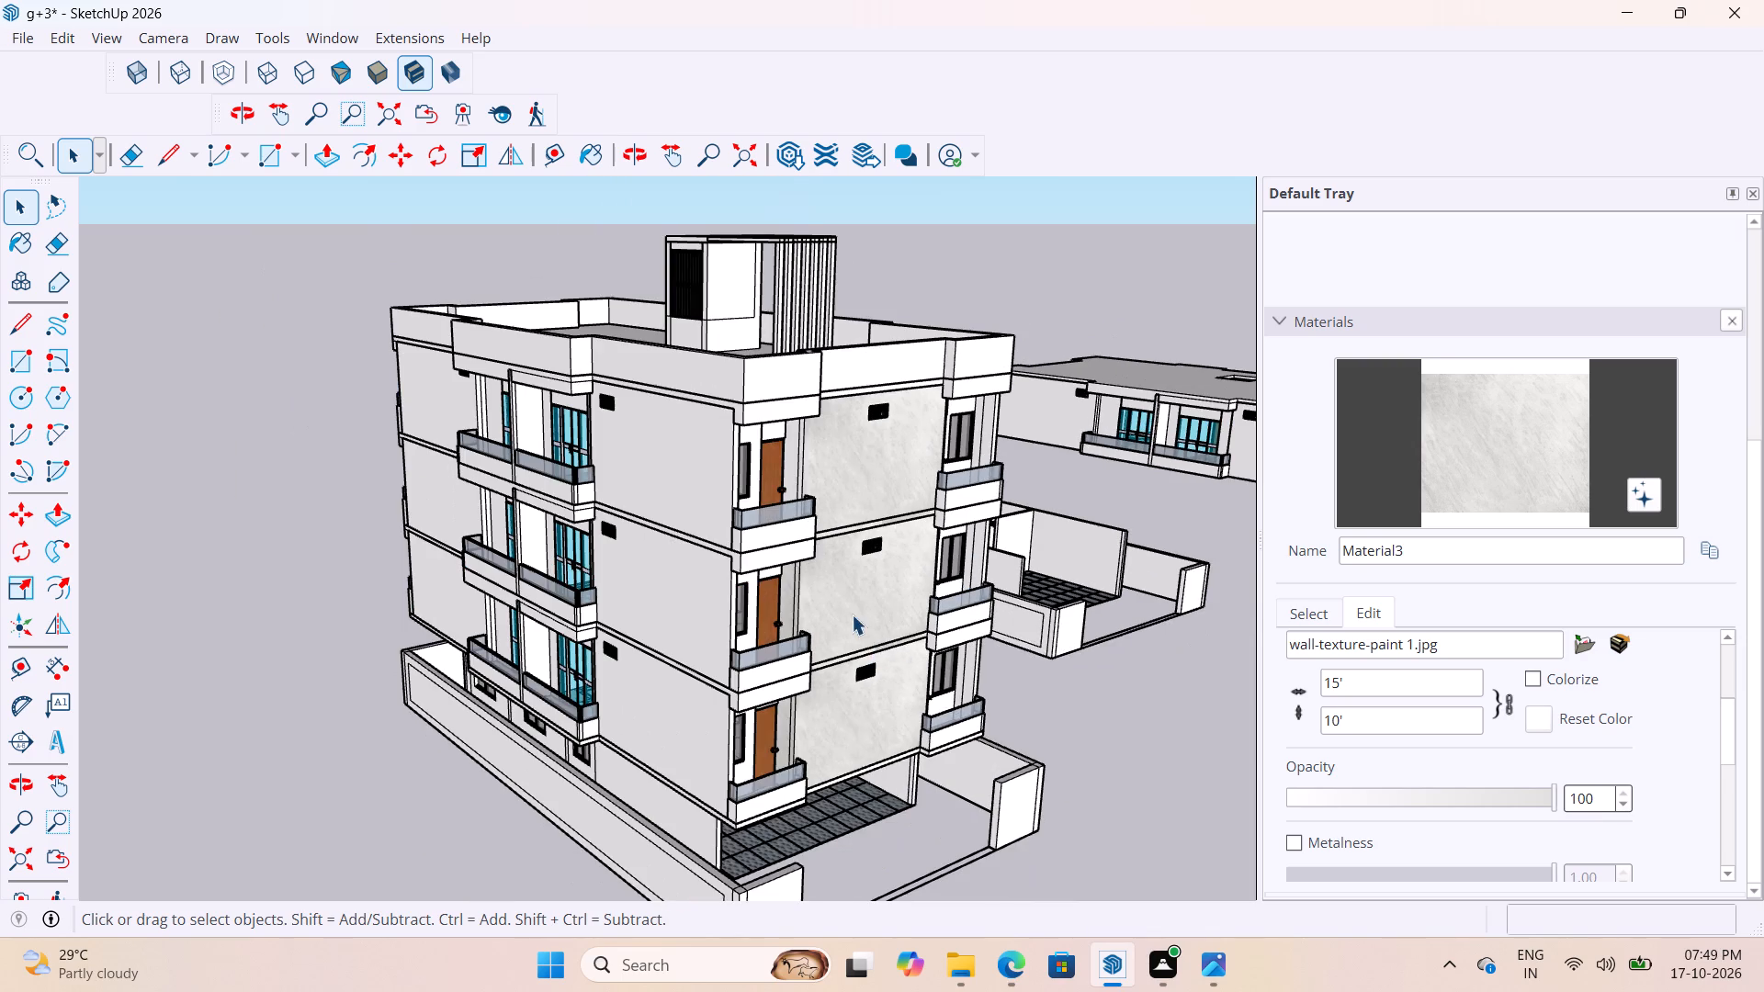
scroll(852, 614, "up", 9)
middle_click_drag(1079, 530, 736, 597)
scroll(1014, 463, "down", 5)
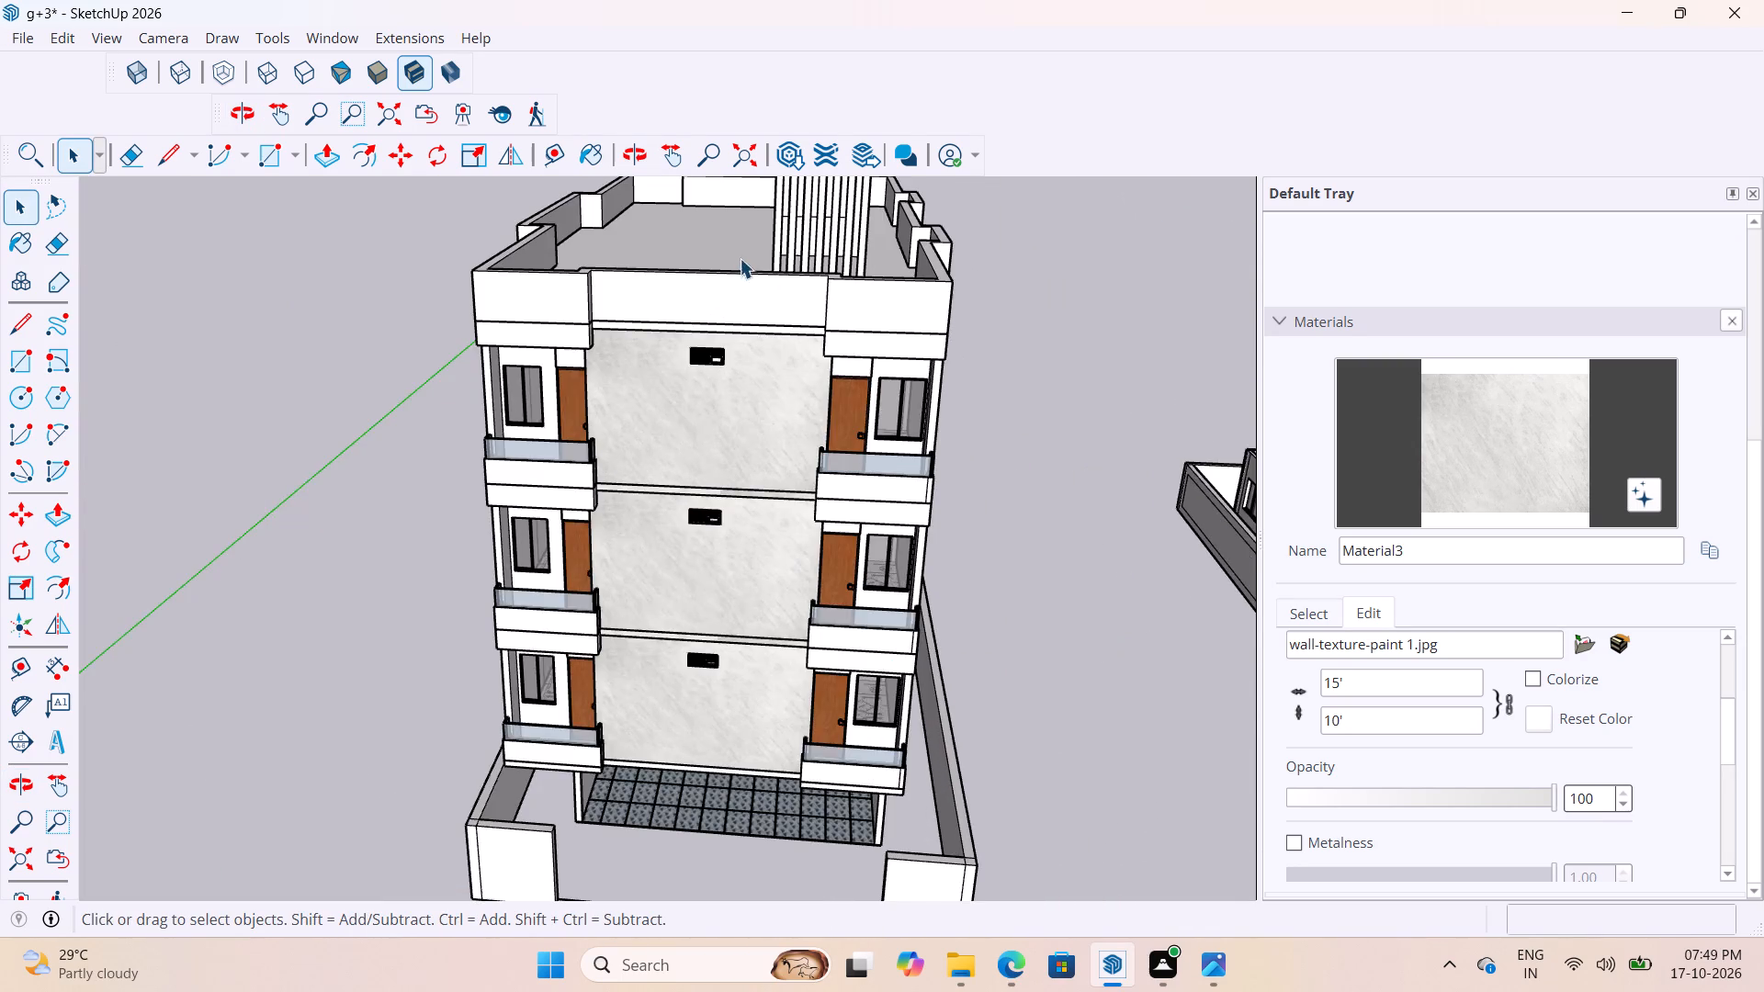
scroll(743, 259, "up", 9)
scroll(1008, 319, "down", 5)
middle_click_drag(976, 535, 959, 411)
scroll(948, 349, "down", 6)
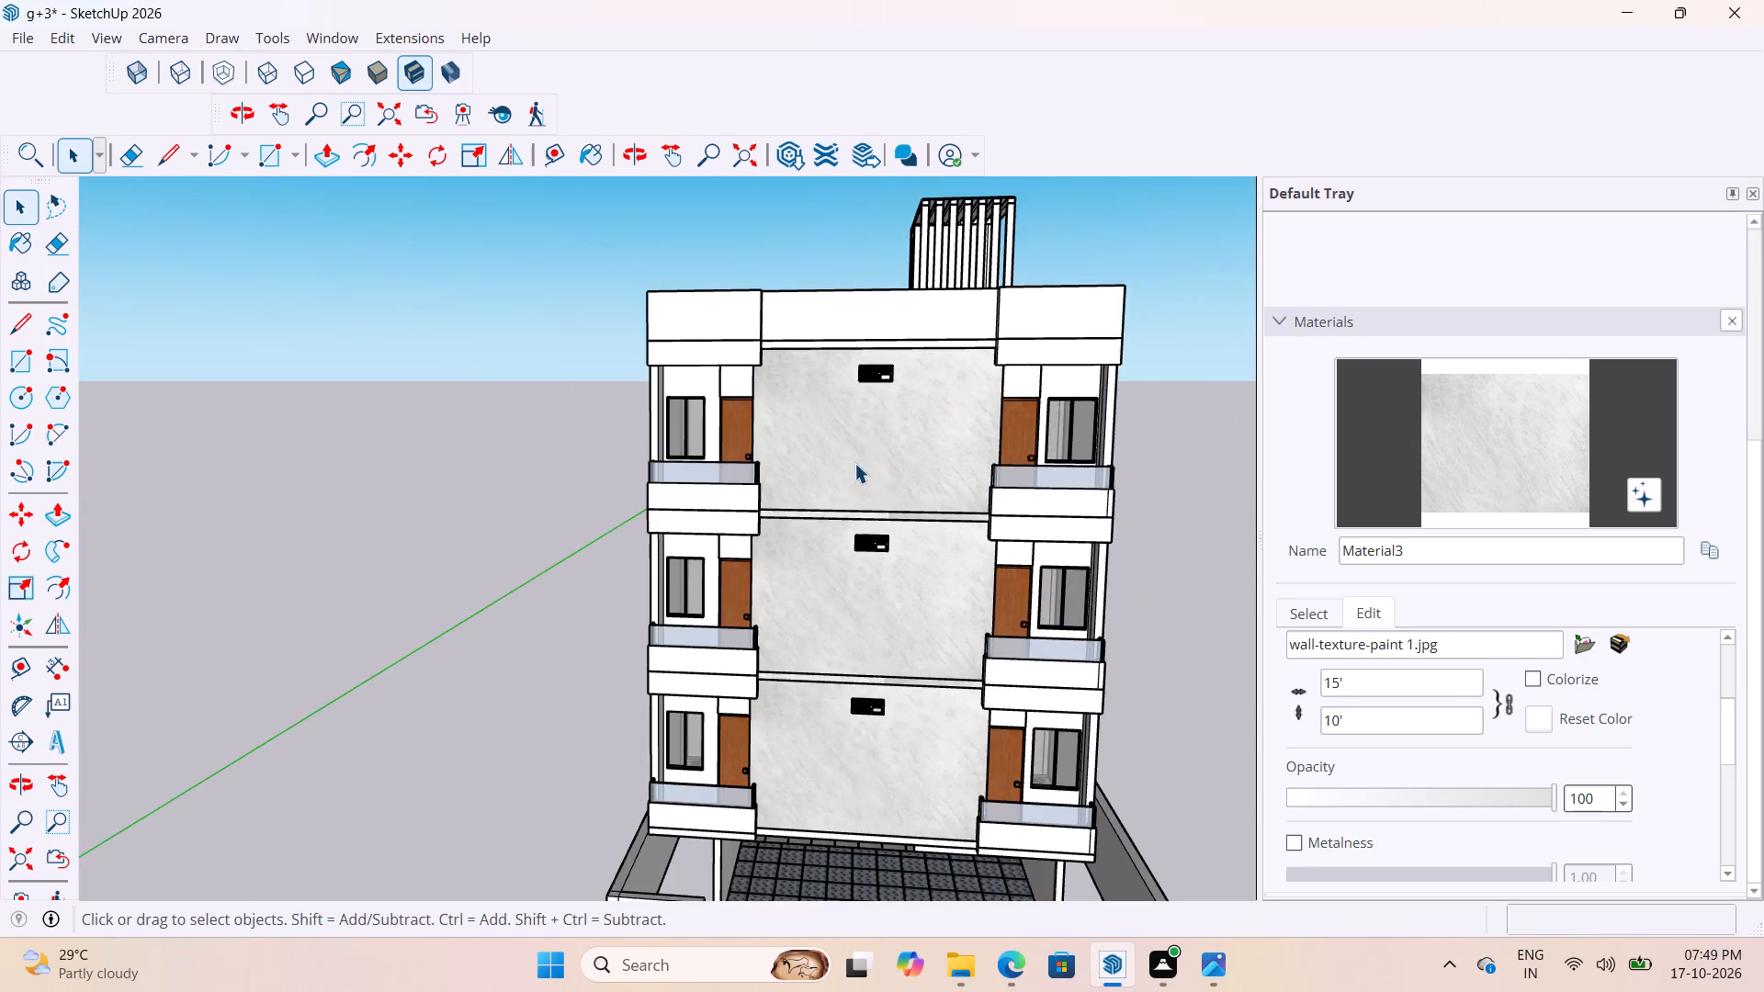
scroll(851, 451, "down", 5)
middle_click_drag(823, 563, 1044, 628)
scroll(901, 503, "up", 4)
middle_click_drag(890, 505, 1005, 530)
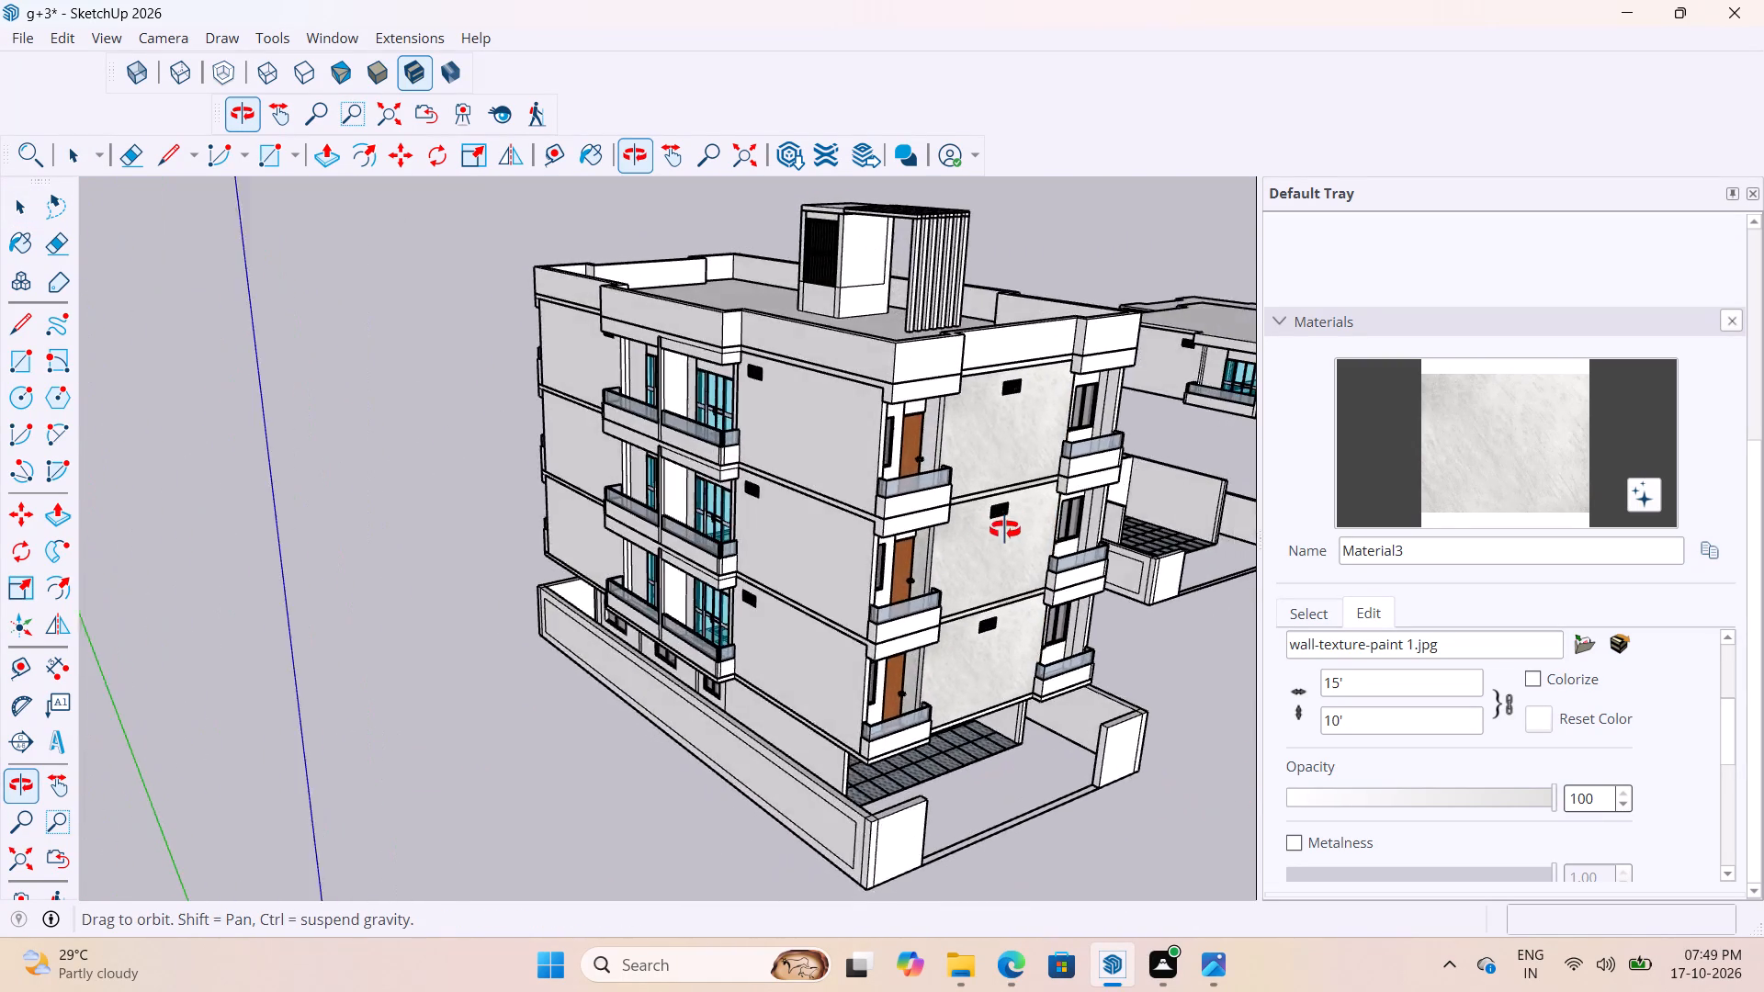
middle_click_drag(1005, 530, 1055, 463)
scroll(1004, 352, "up", 3)
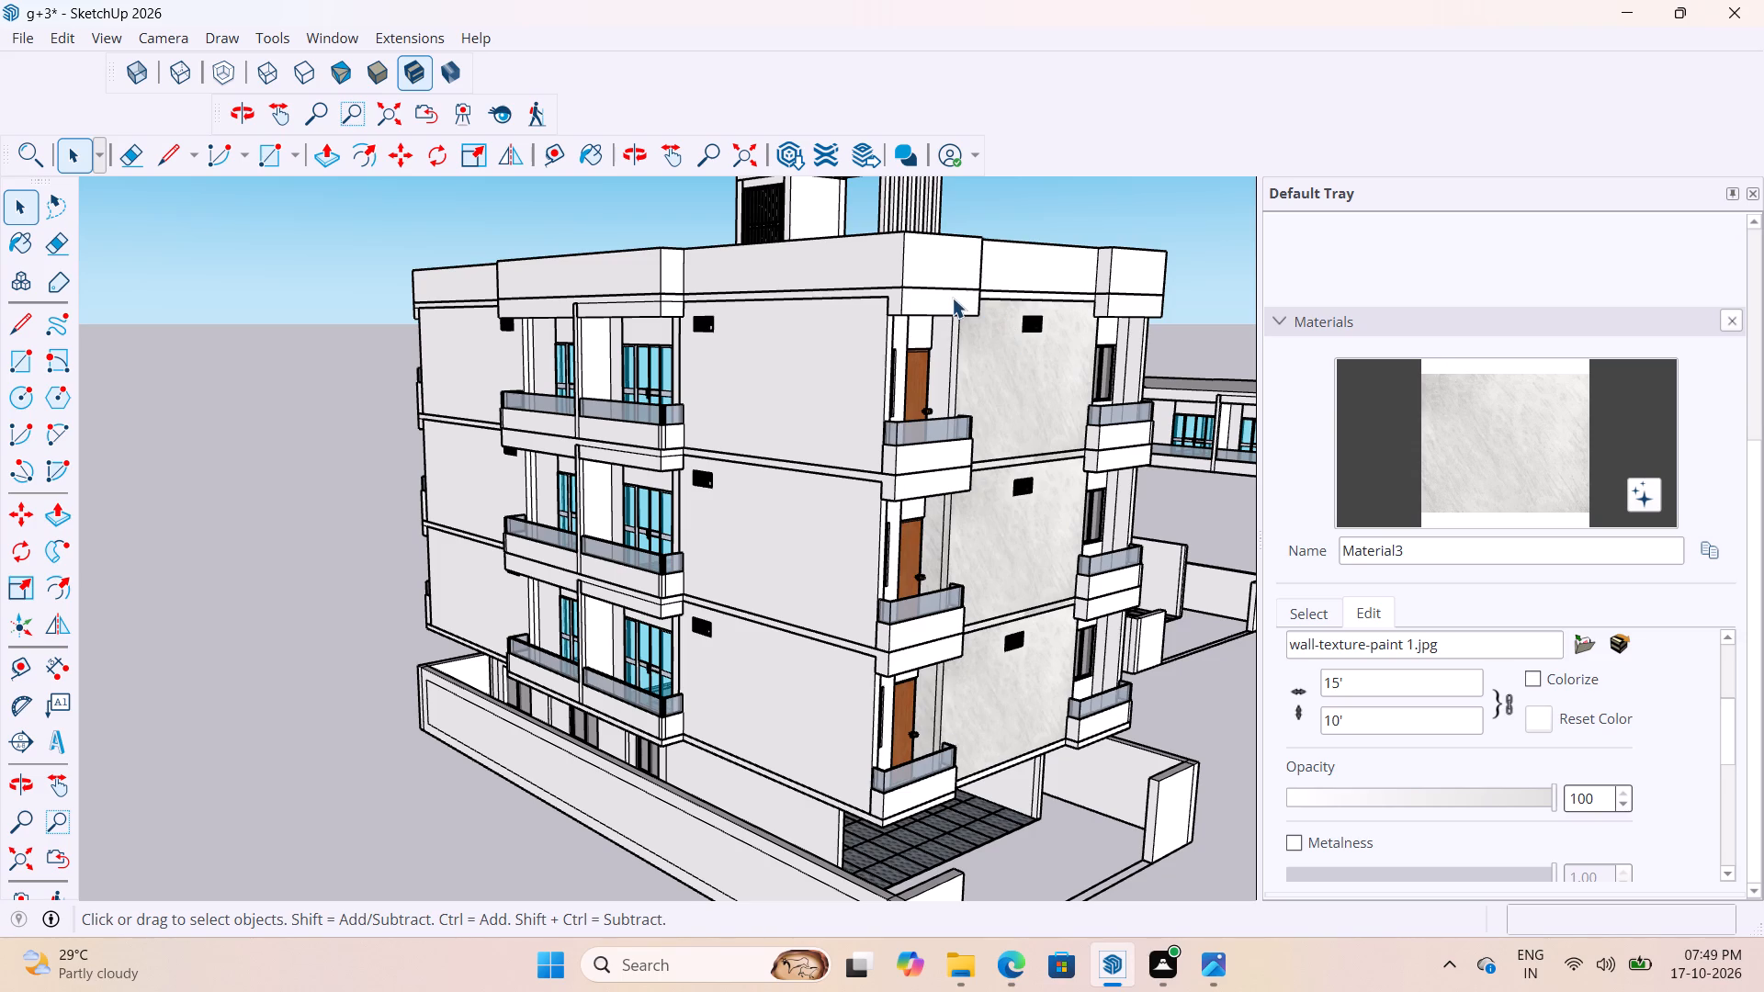
Examine the building's side elevation with its balconies, and the marble-textured front elevation, from several angles.
scroll(827, 297, "down", 3)
middle_click_drag(711, 377, 865, 414)
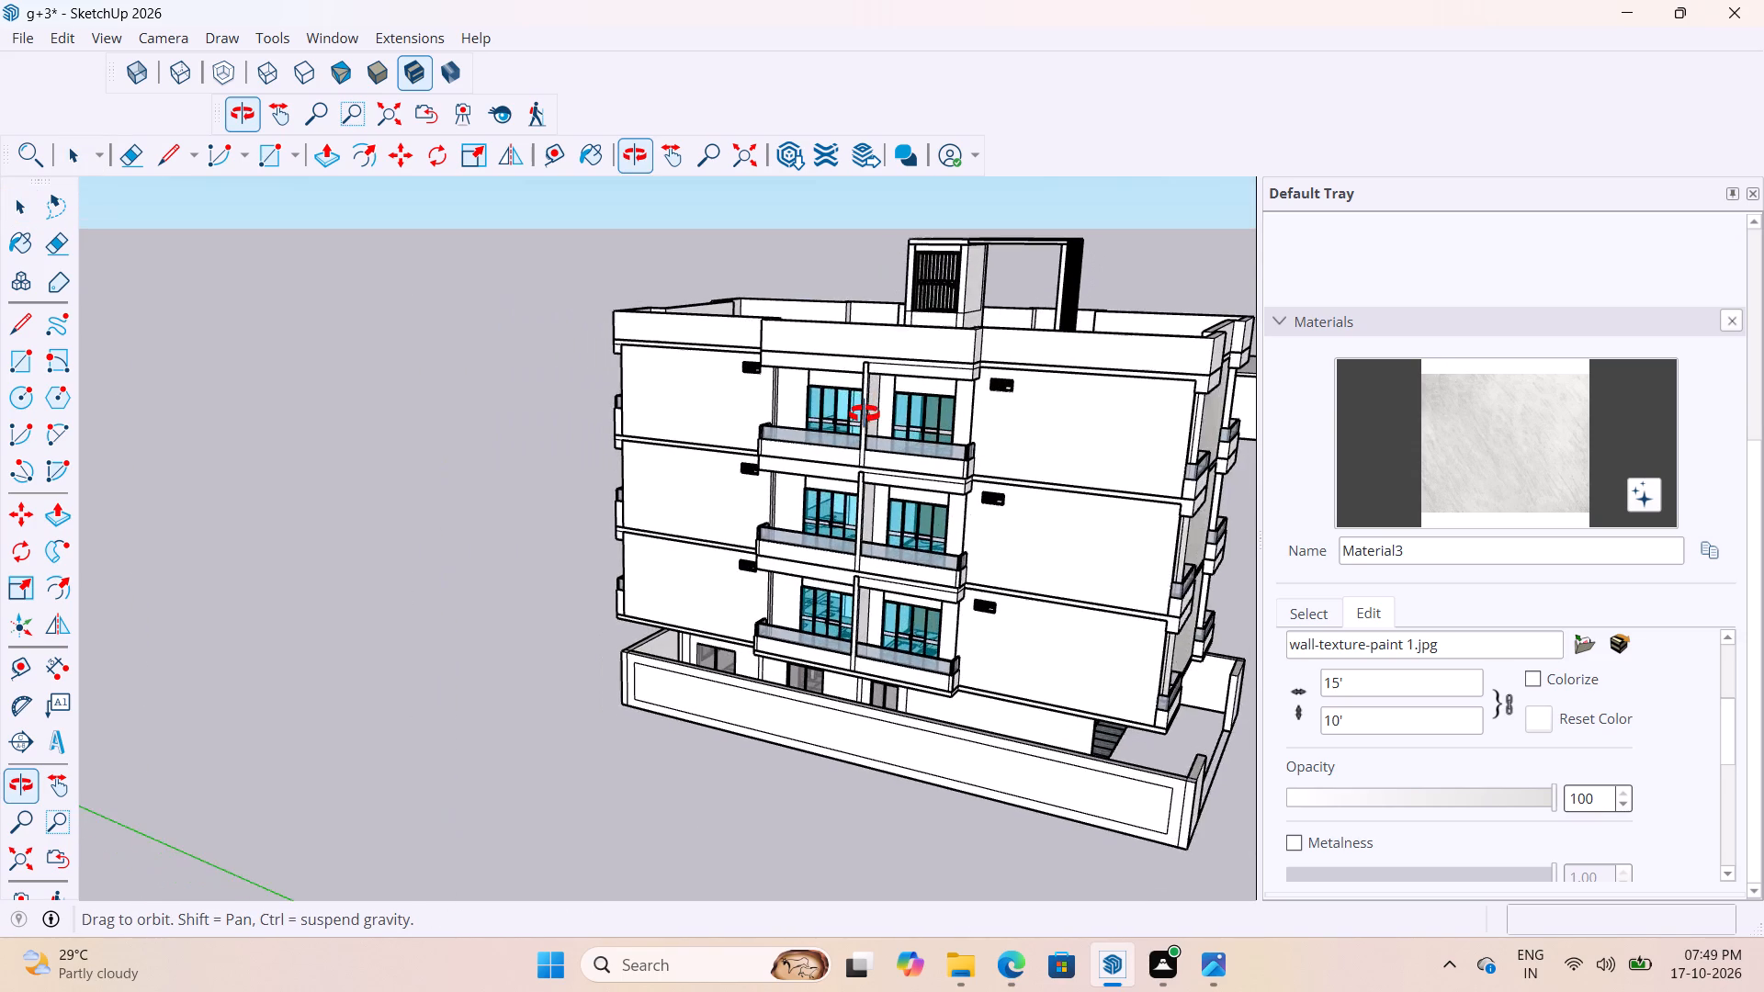
middle_click_drag(865, 414, 813, 410)
scroll(639, 427, "down", 5)
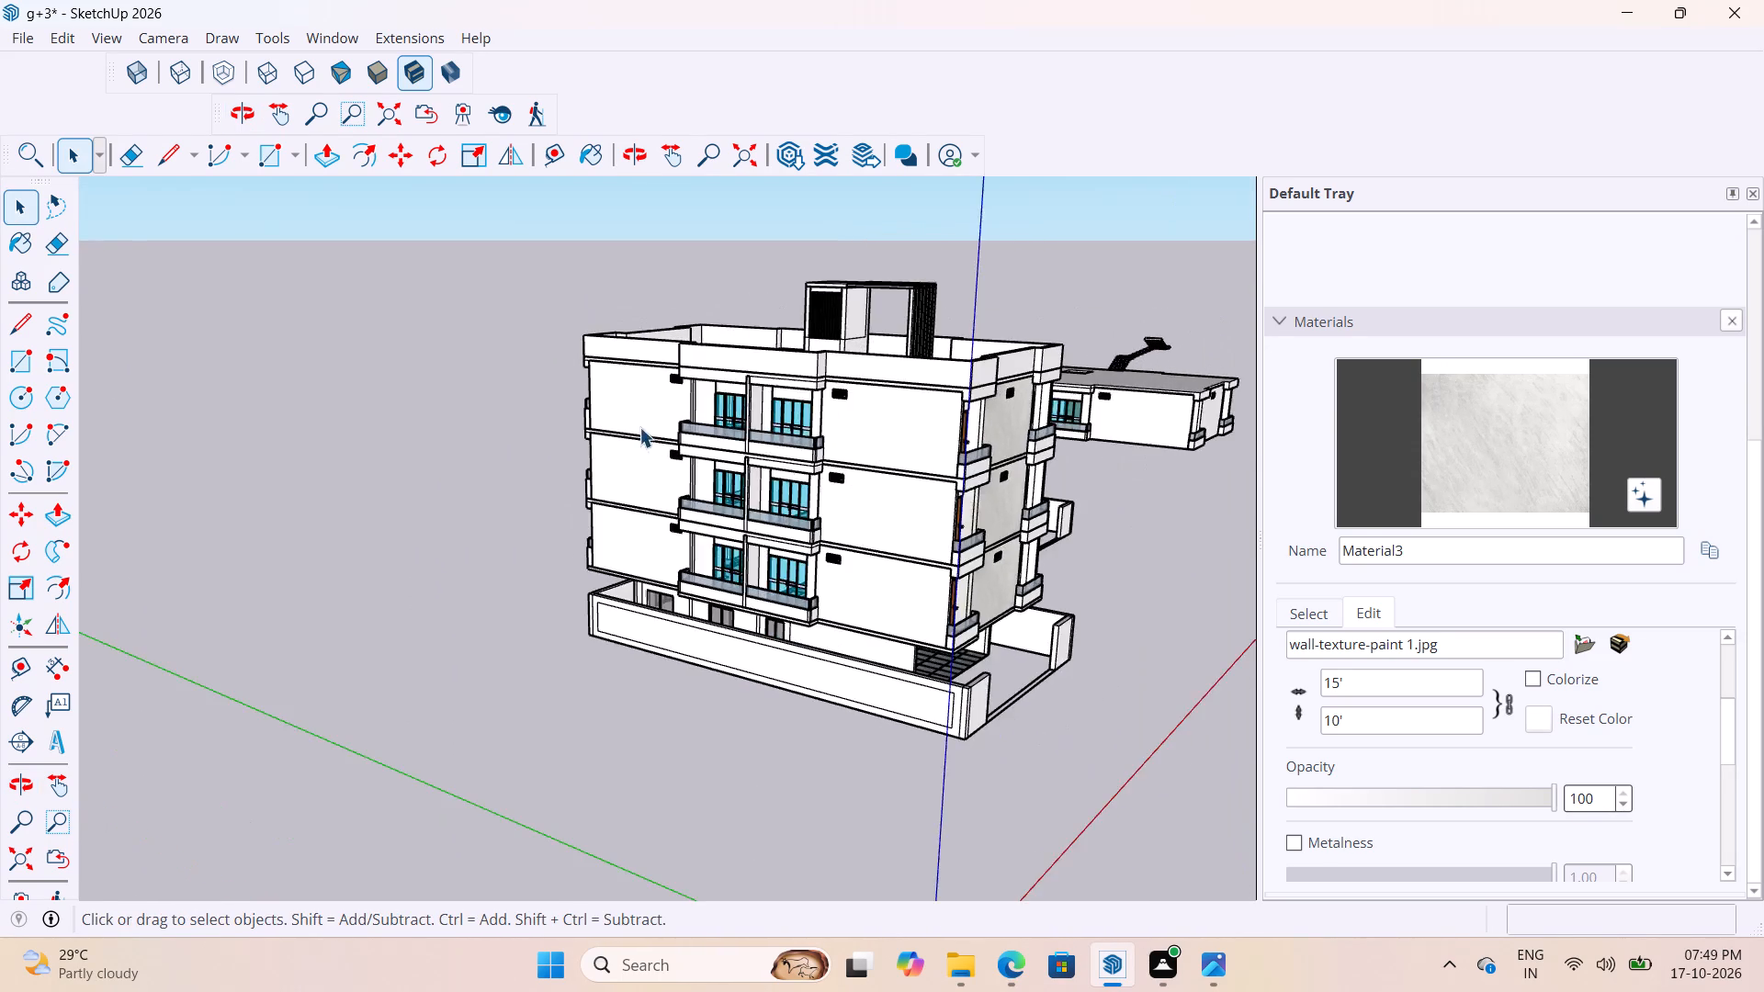
scroll(639, 427, "down", 5)
scroll(778, 499, "up", 4)
scroll(897, 419, "up", 4)
middle_click_drag(953, 434, 880, 459)
scroll(738, 452, "up", 4)
scroll(1091, 344, "down", 5)
middle_click_drag(1078, 415, 896, 466)
scroll(562, 522, "up", 4)
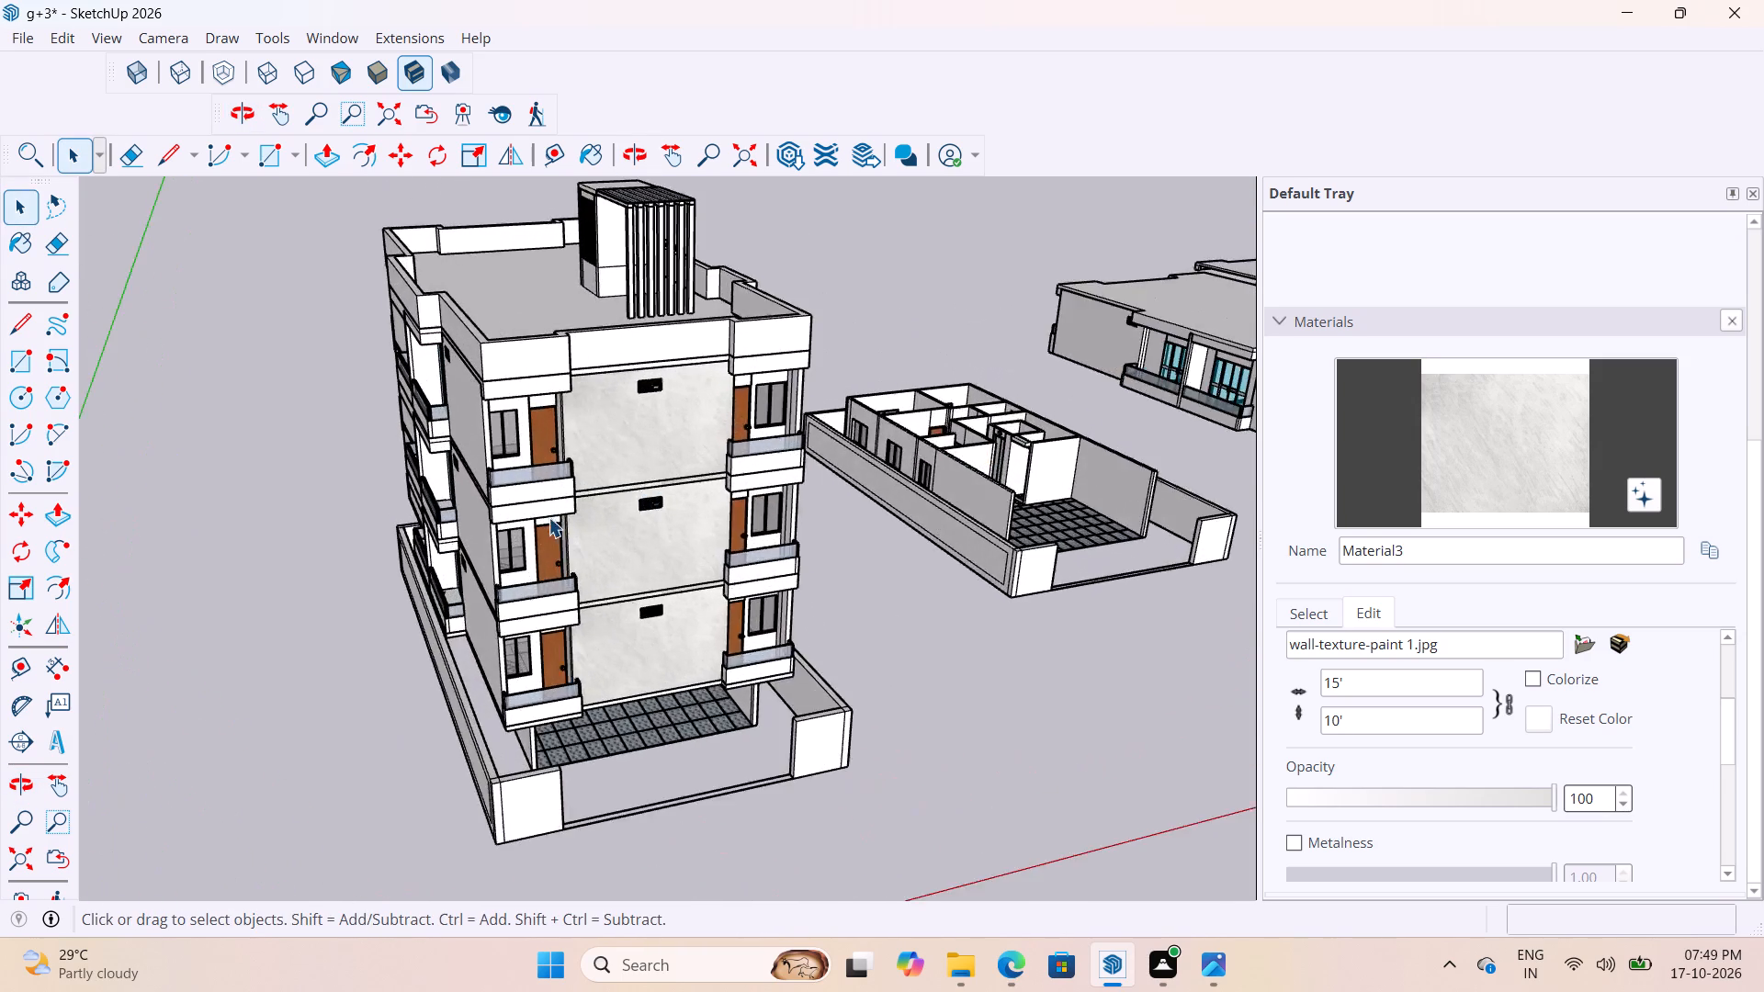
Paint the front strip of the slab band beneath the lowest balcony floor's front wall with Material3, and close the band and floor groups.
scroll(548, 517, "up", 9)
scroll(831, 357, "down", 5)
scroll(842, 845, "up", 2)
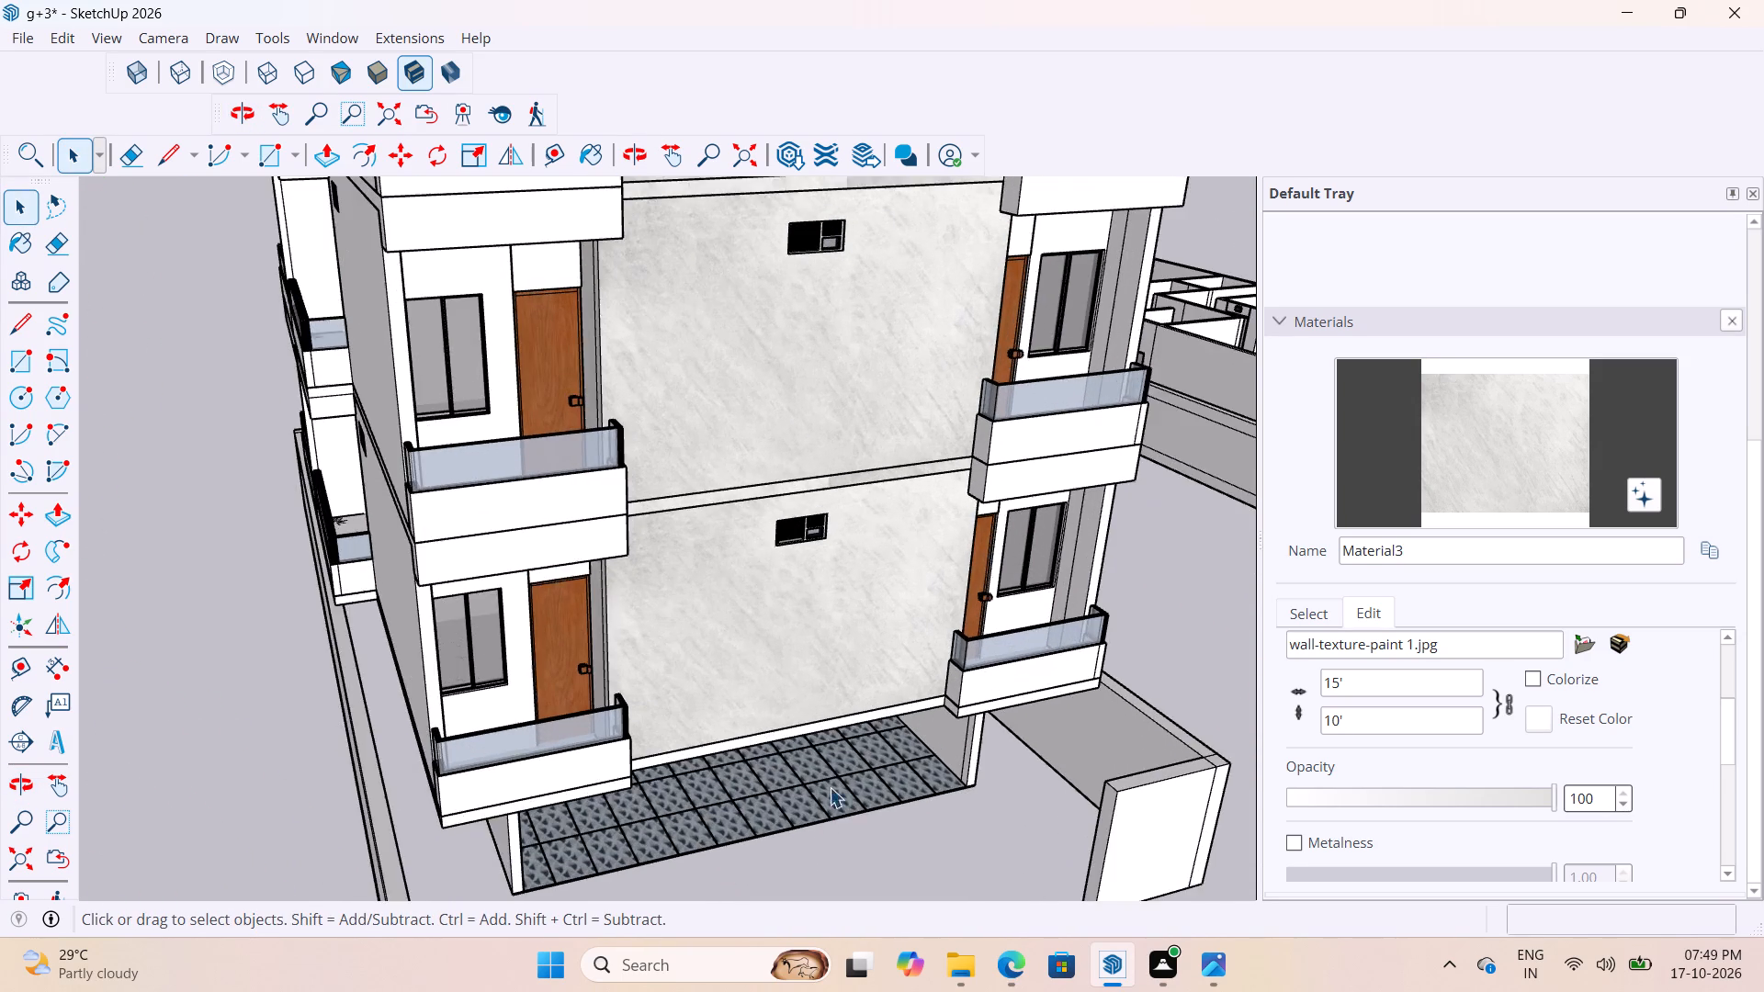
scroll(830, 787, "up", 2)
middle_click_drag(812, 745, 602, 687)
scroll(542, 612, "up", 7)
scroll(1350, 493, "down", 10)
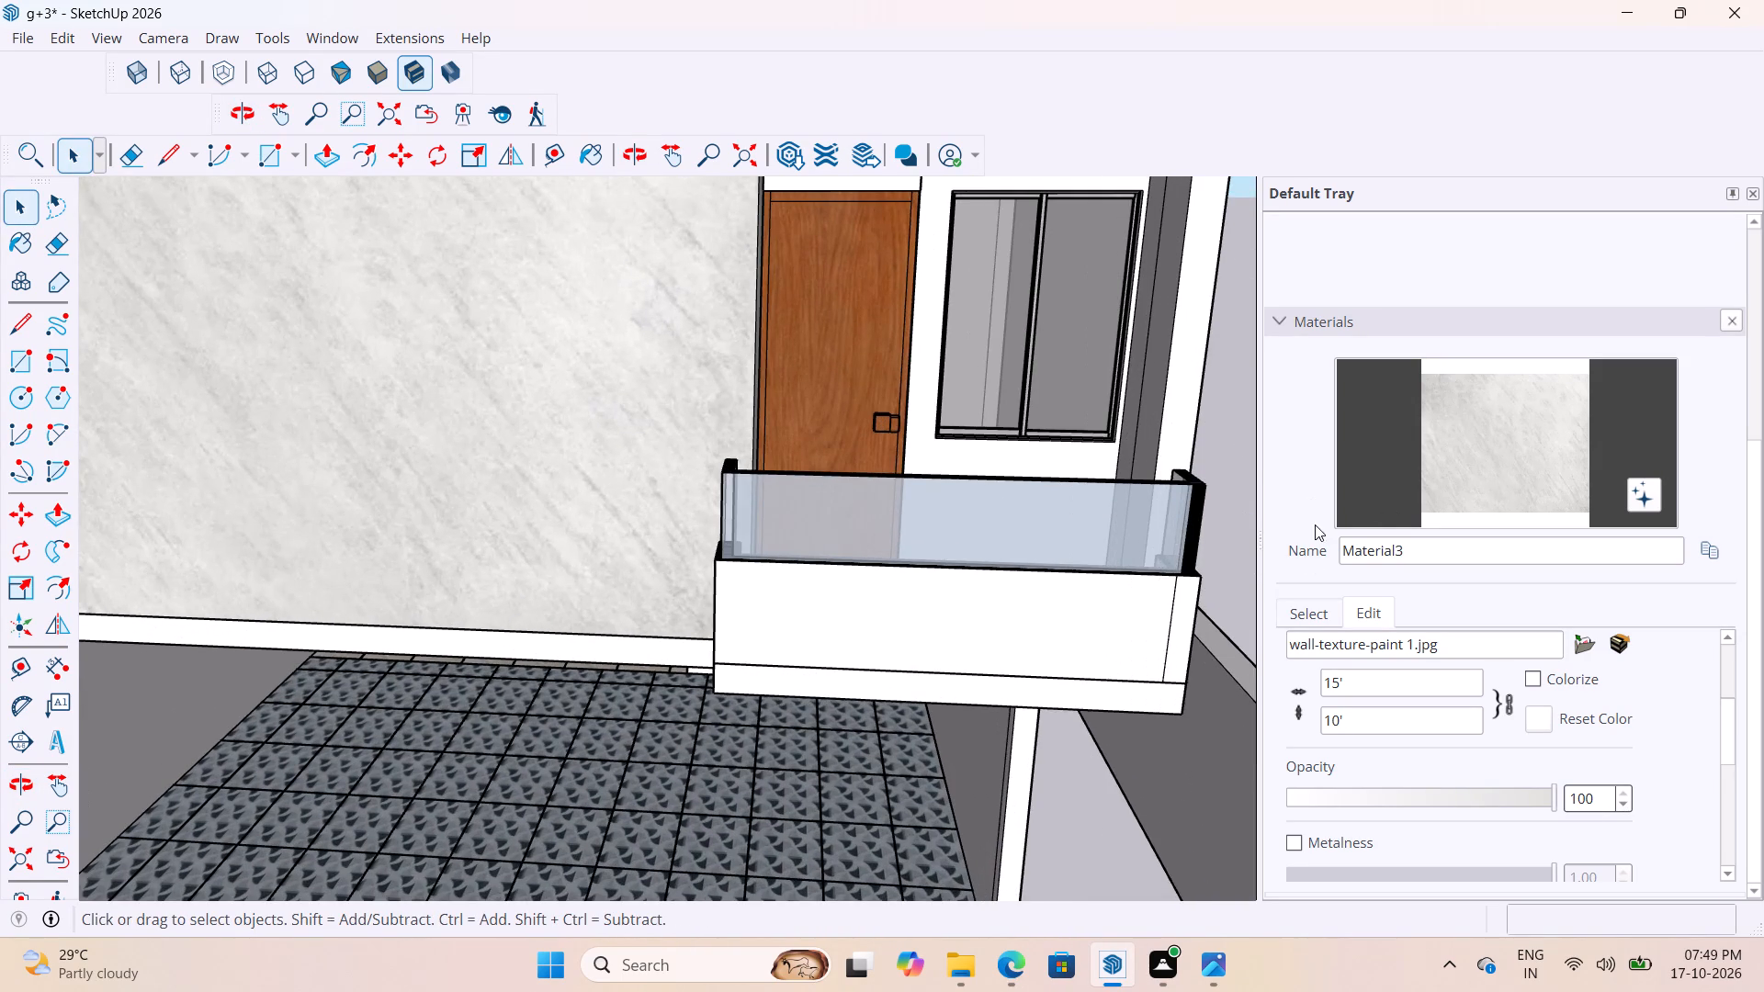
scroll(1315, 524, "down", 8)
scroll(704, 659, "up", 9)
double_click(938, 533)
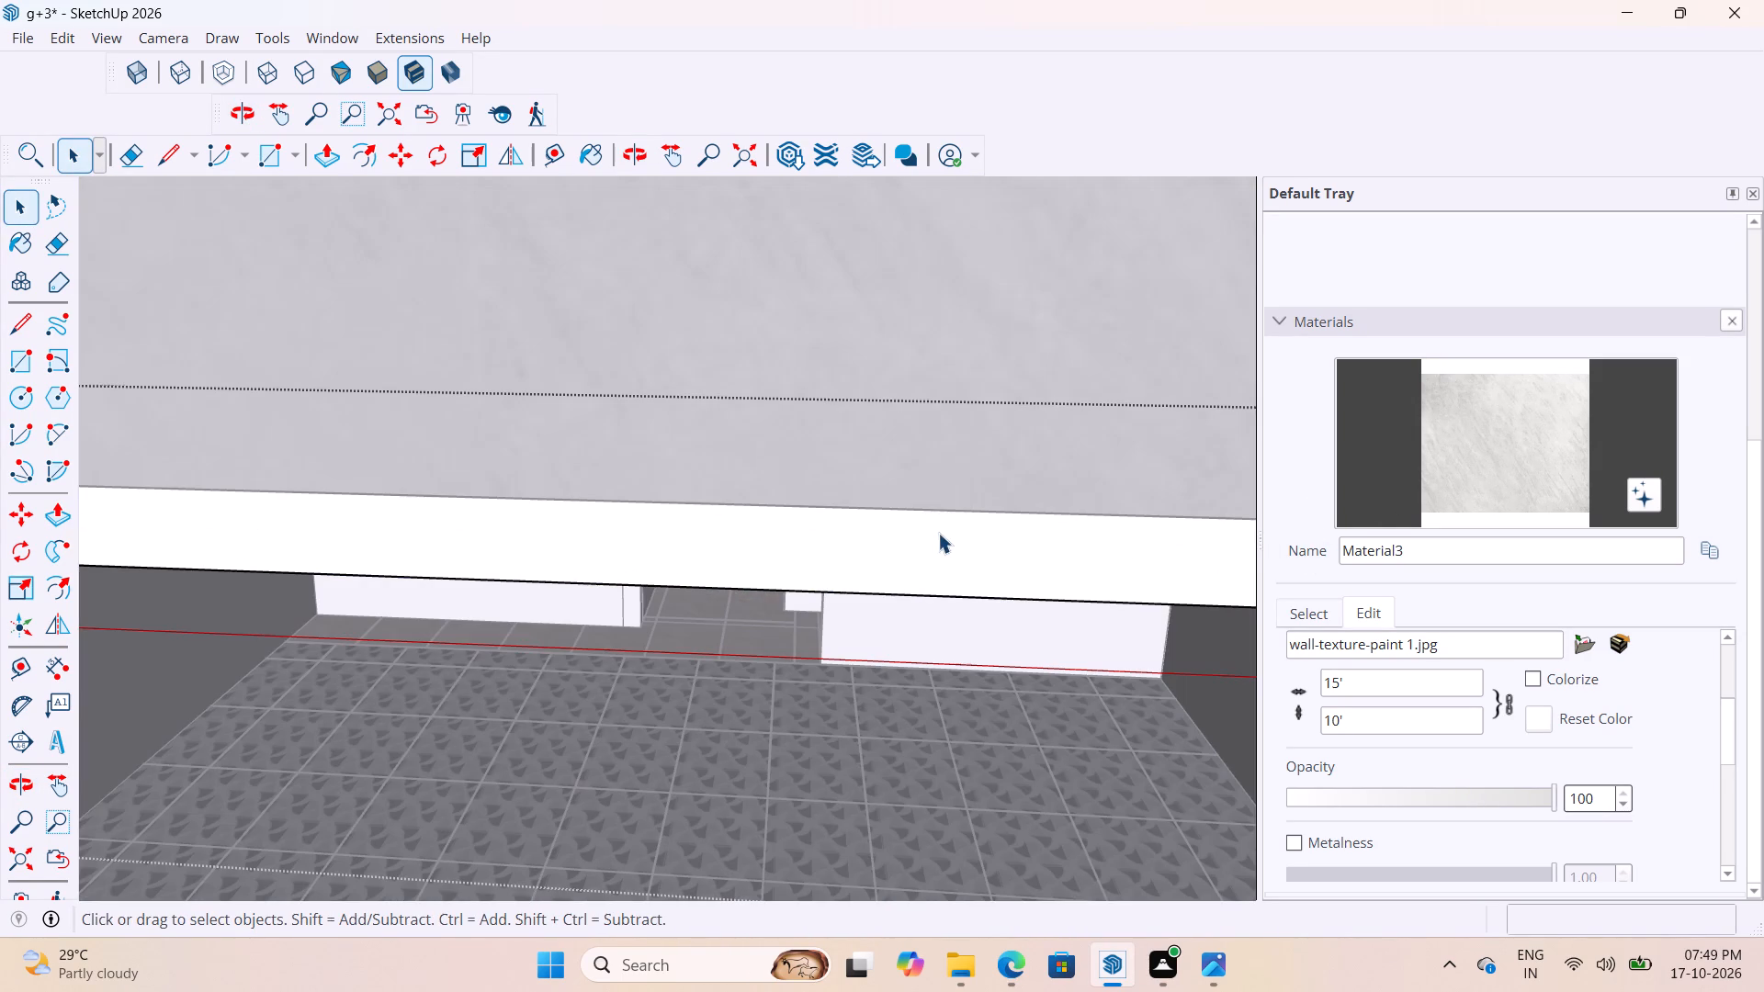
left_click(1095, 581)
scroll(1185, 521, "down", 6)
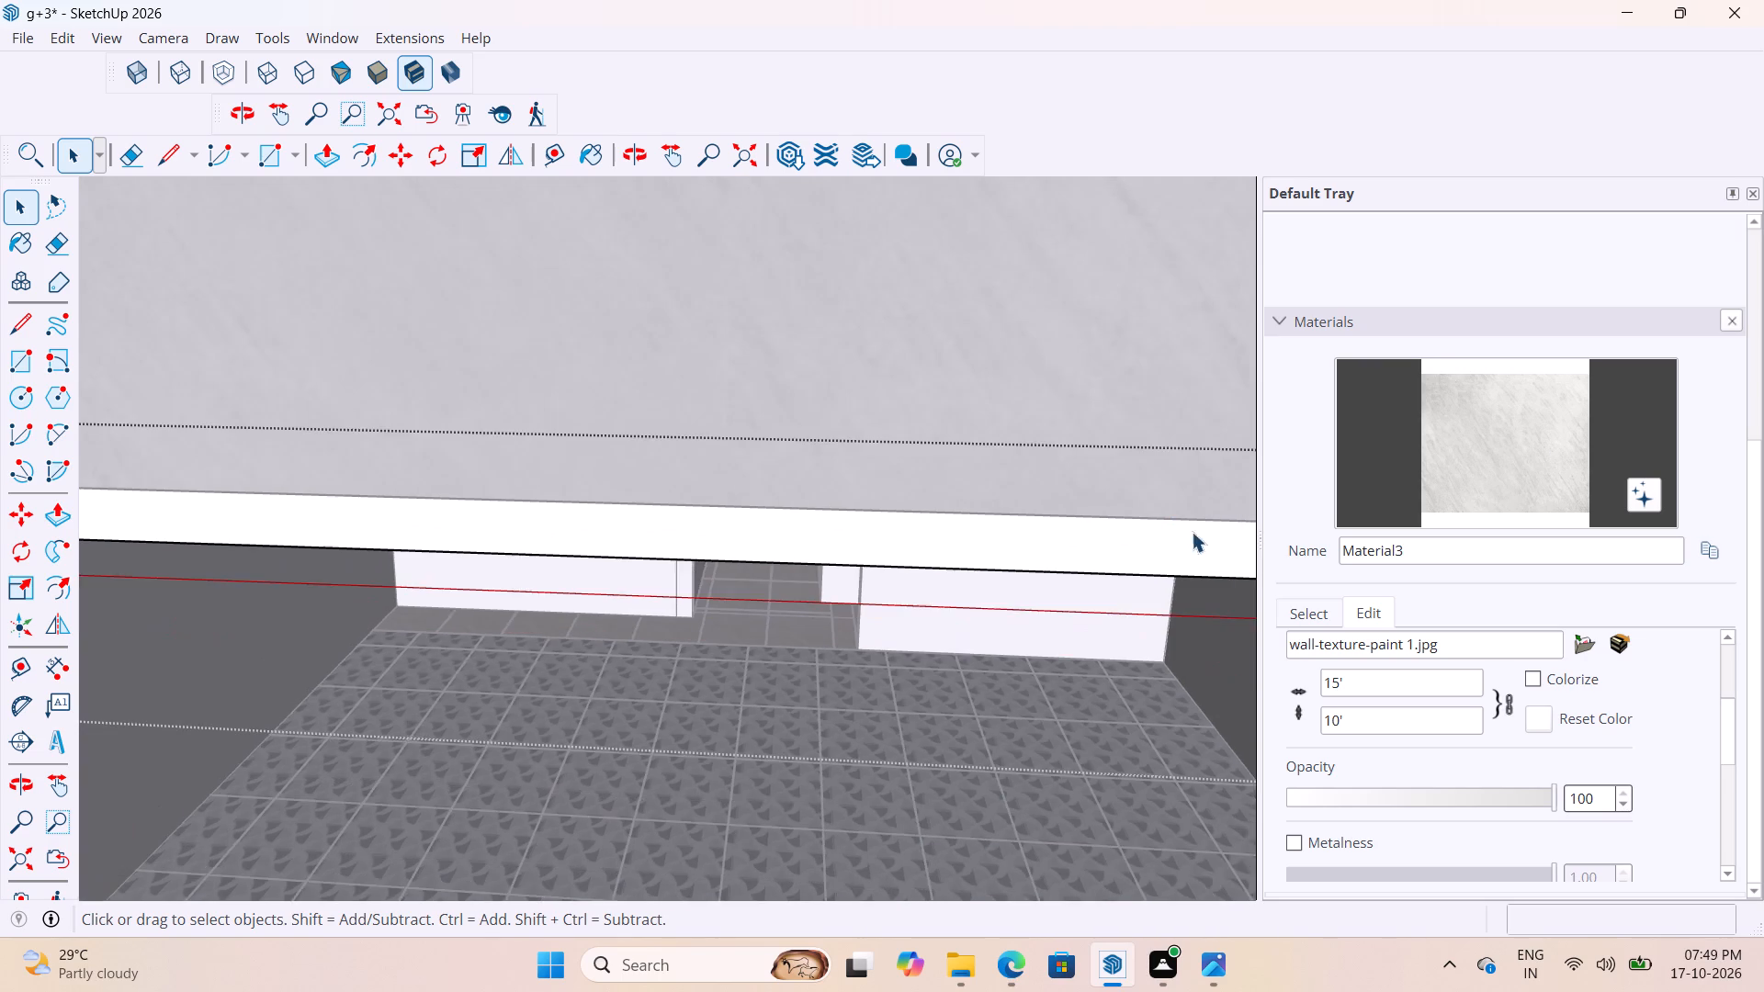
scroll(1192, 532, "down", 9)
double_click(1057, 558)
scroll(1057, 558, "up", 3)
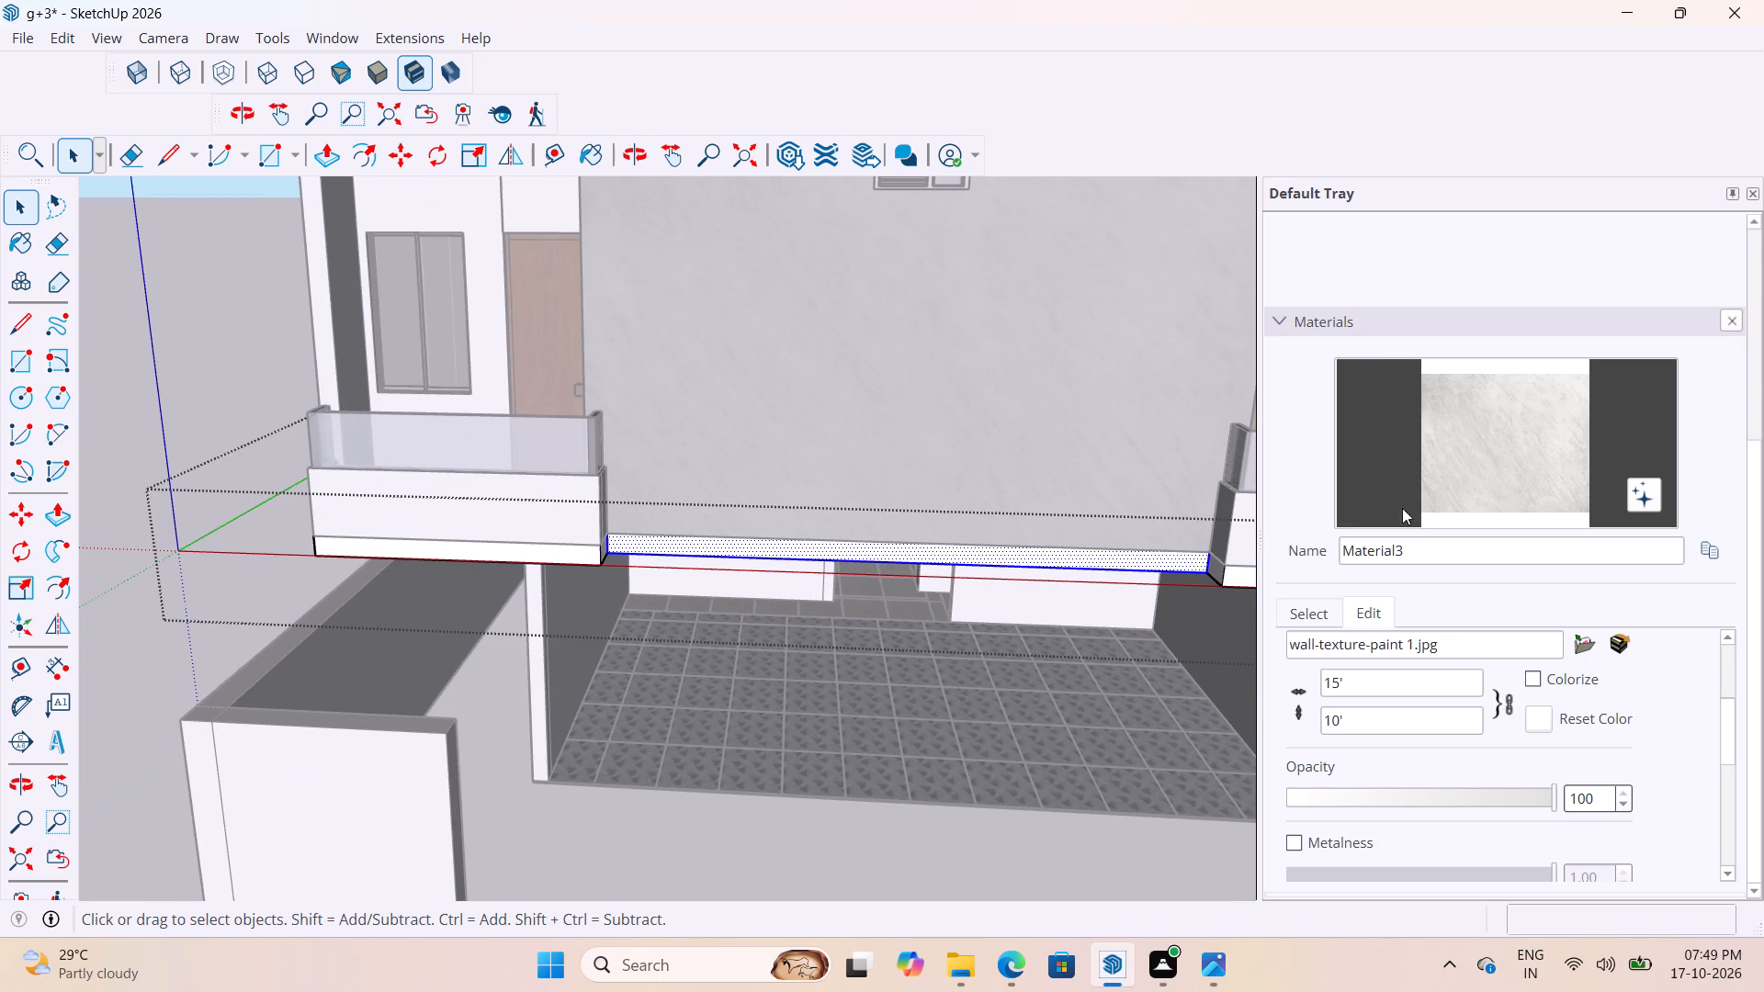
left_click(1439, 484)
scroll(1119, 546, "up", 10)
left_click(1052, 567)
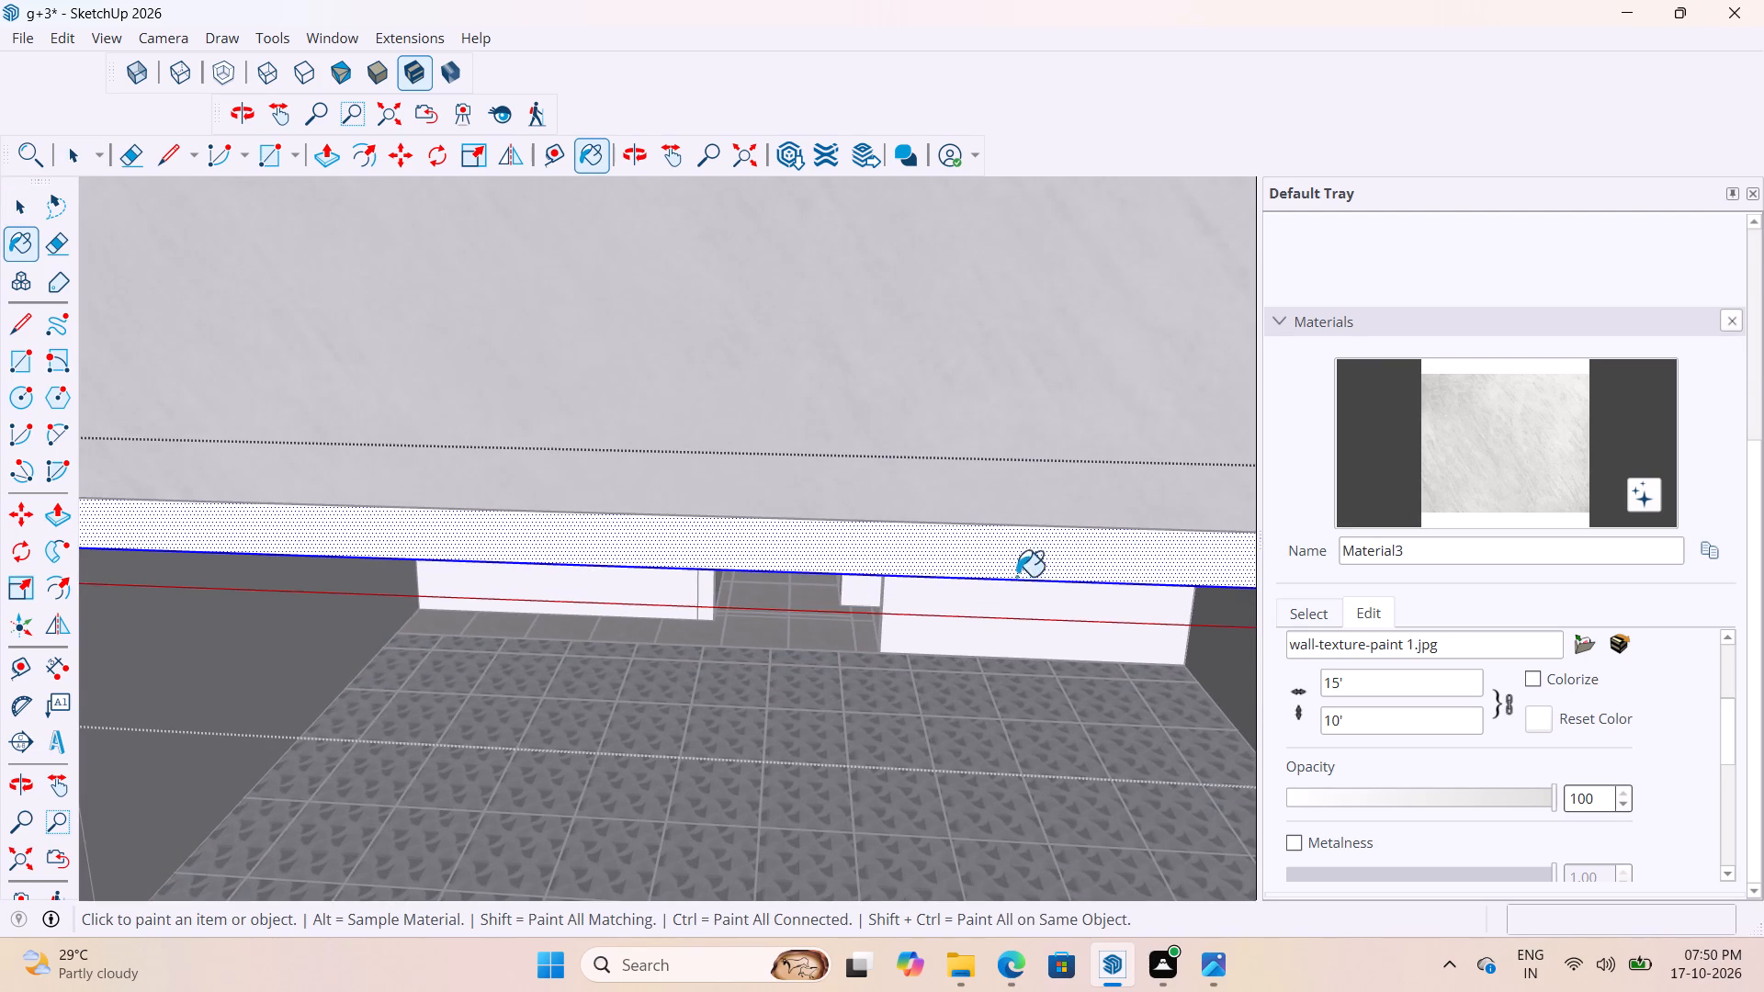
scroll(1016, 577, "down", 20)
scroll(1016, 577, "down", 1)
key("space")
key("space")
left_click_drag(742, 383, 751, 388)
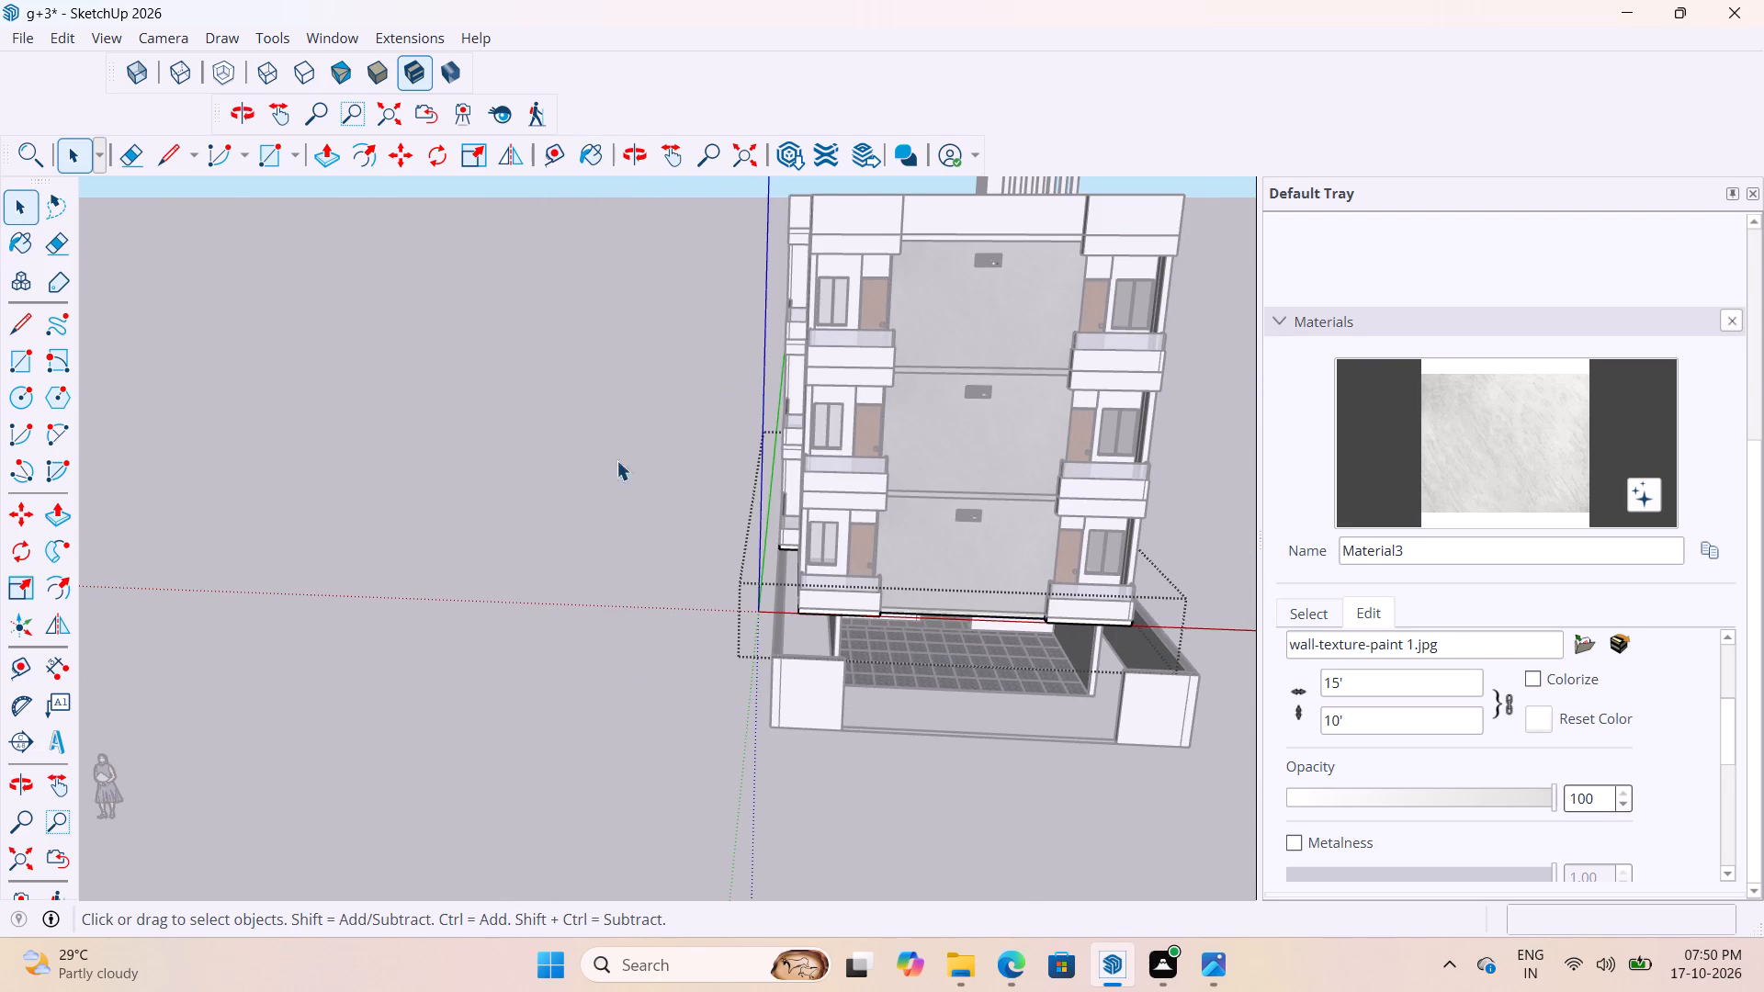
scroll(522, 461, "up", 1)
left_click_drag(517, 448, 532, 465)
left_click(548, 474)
Examine the marble joints between the front walls and slab bands on all three floors, up to the parapet and the wall's side edge.
scroll(941, 575, "up", 8)
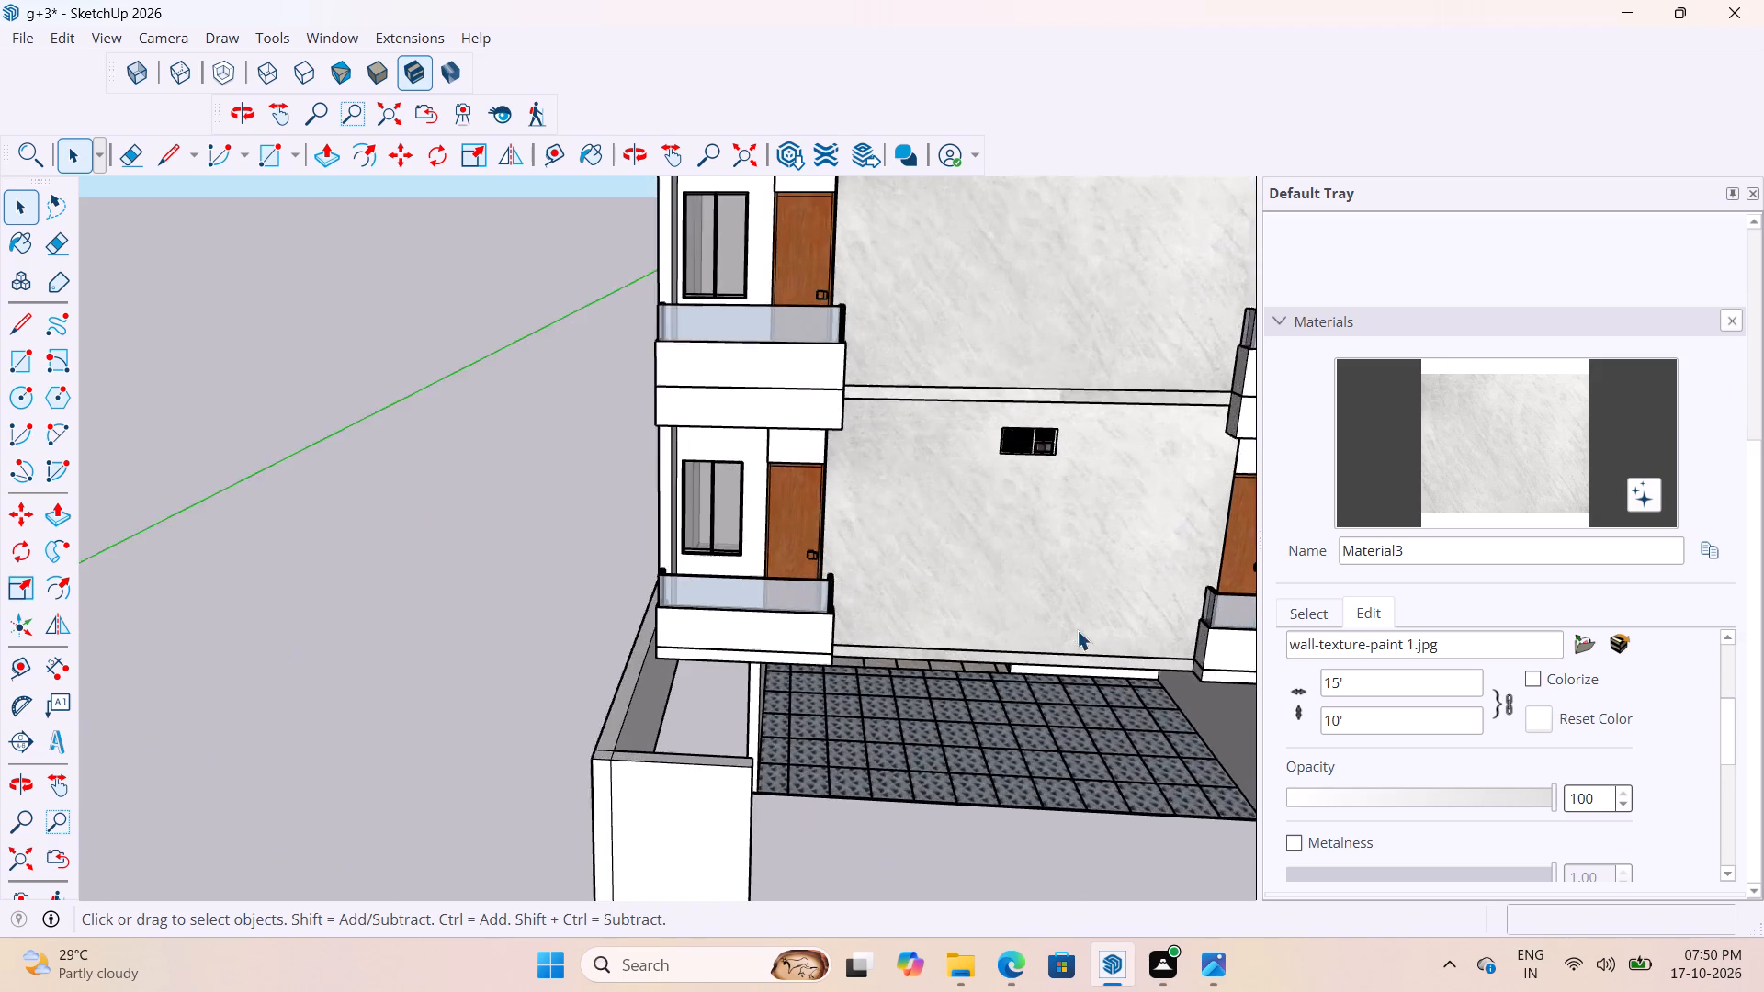
scroll(1077, 630, "up", 4)
middle_click_drag(1164, 625, 810, 556)
scroll(689, 522, "down", 6)
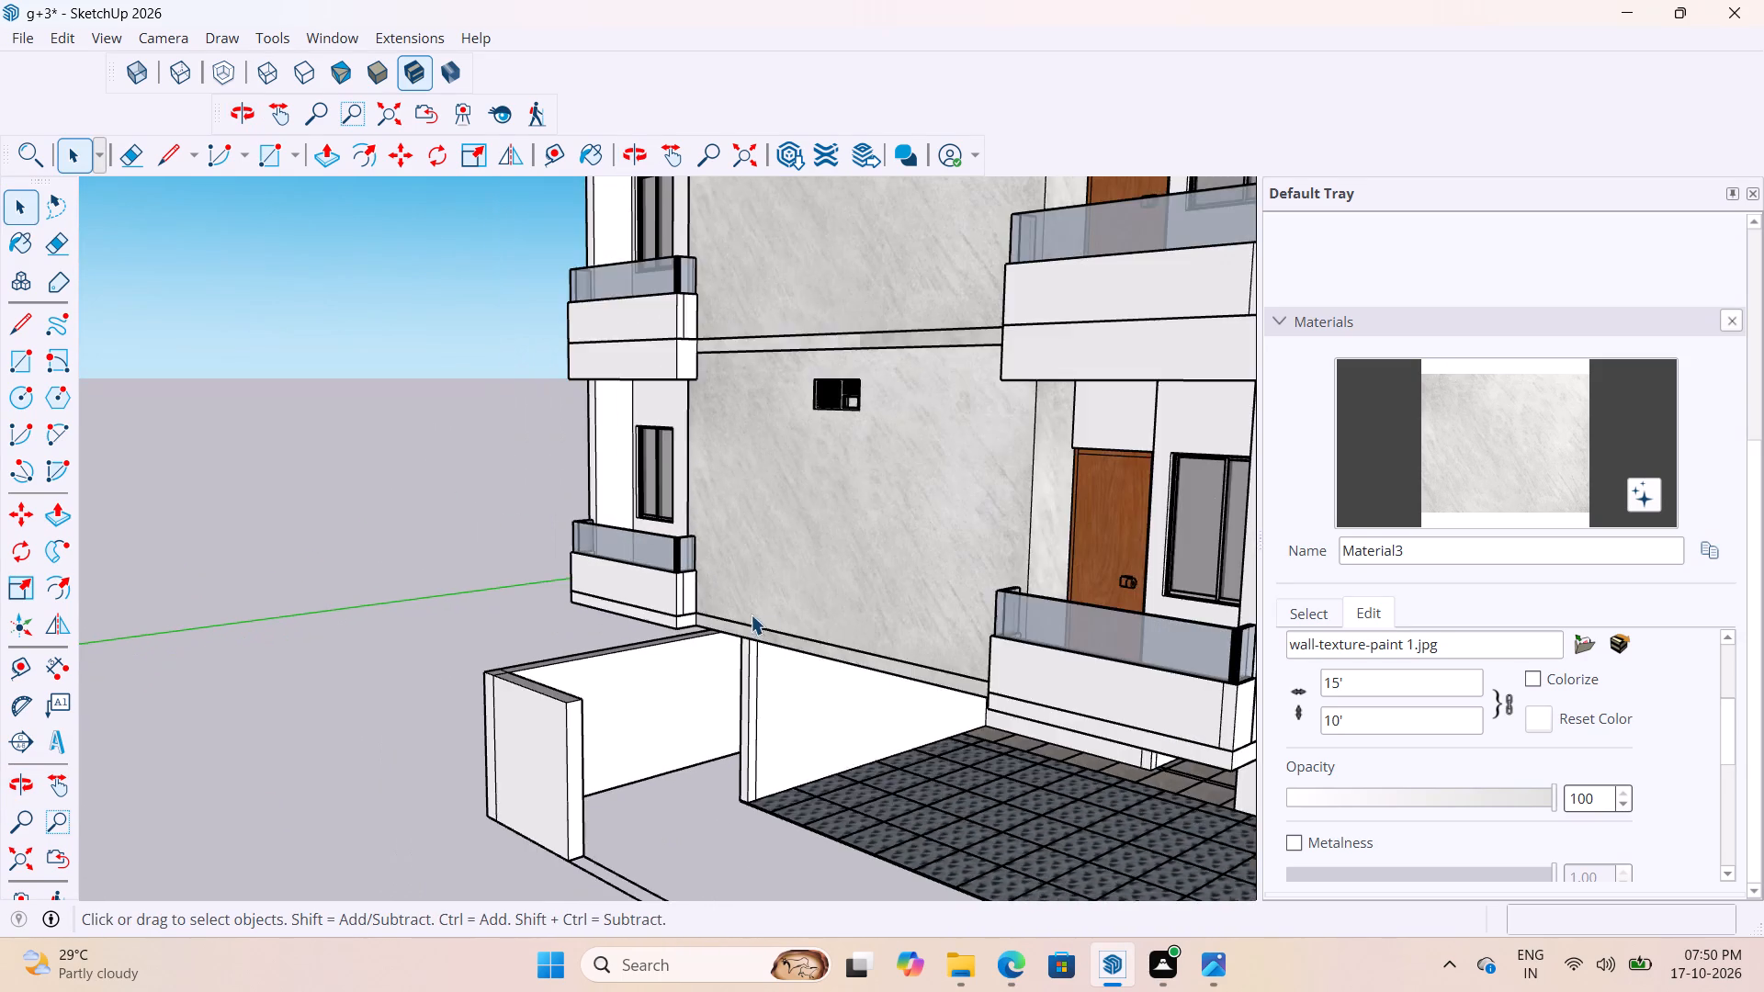
scroll(741, 616, "down", 6)
scroll(811, 330, "up", 15)
scroll(741, 297, "down", 5)
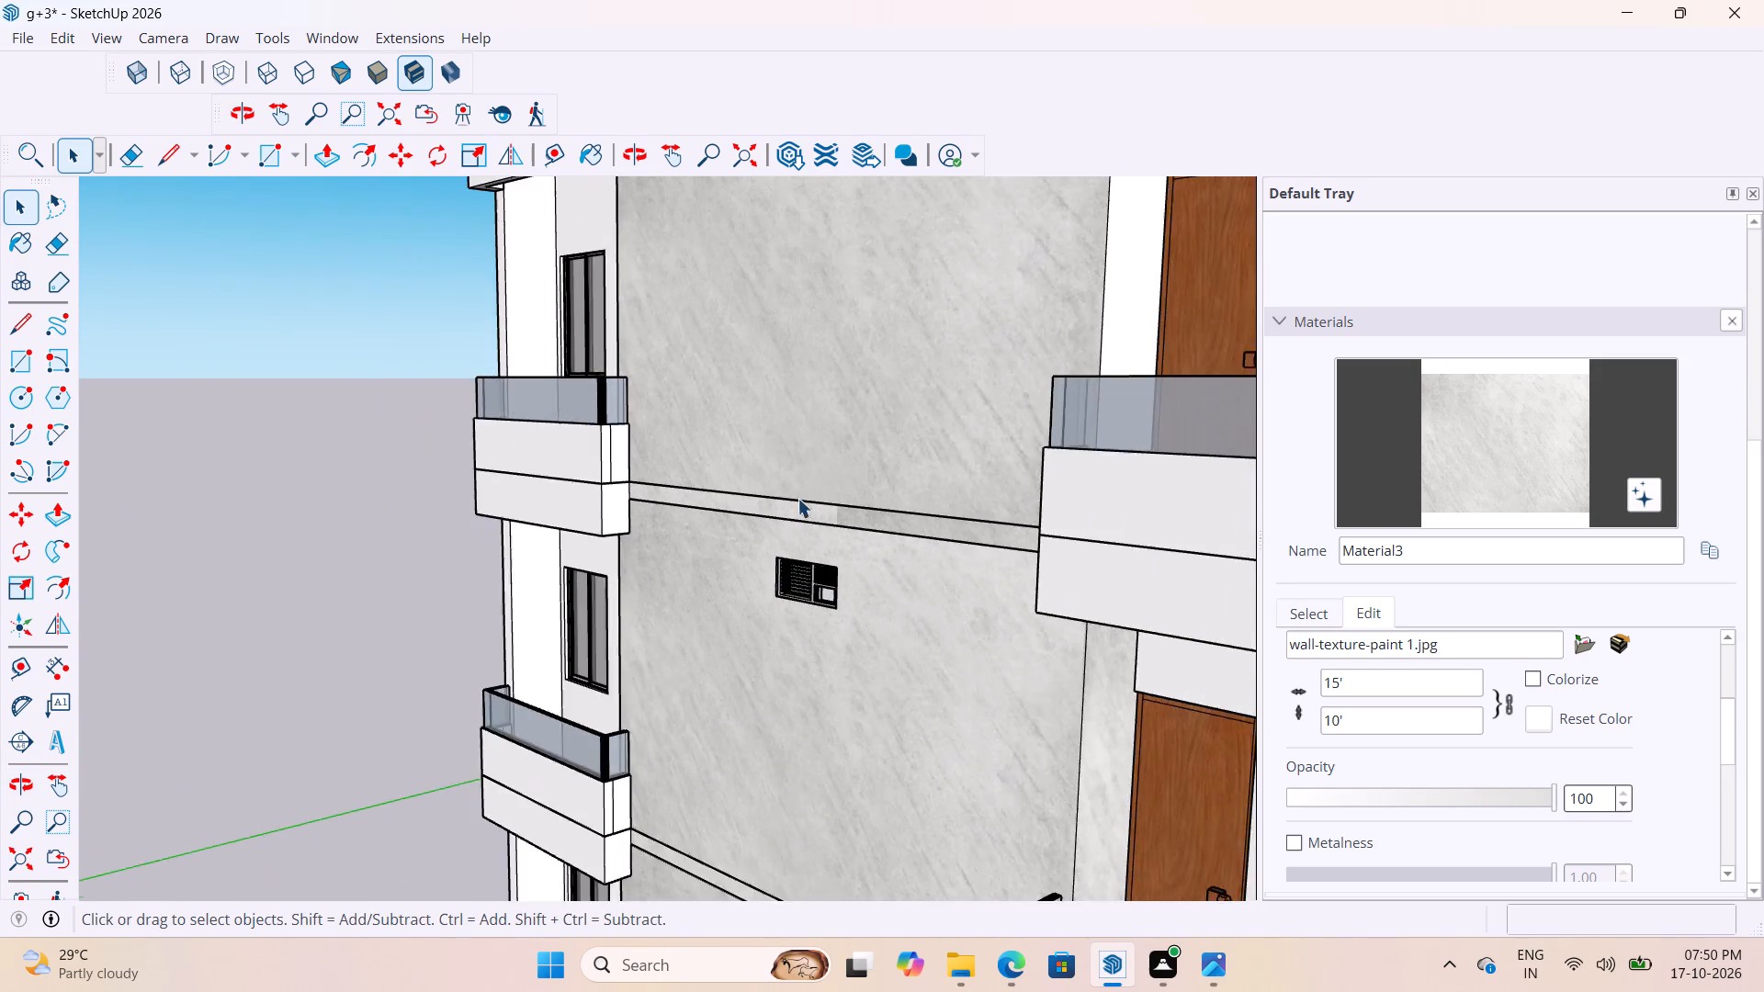
scroll(835, 501, "up", 10)
middle_click_drag(930, 493, 1164, 573)
scroll(996, 495, "down", 1)
scroll(895, 614, "down", 9)
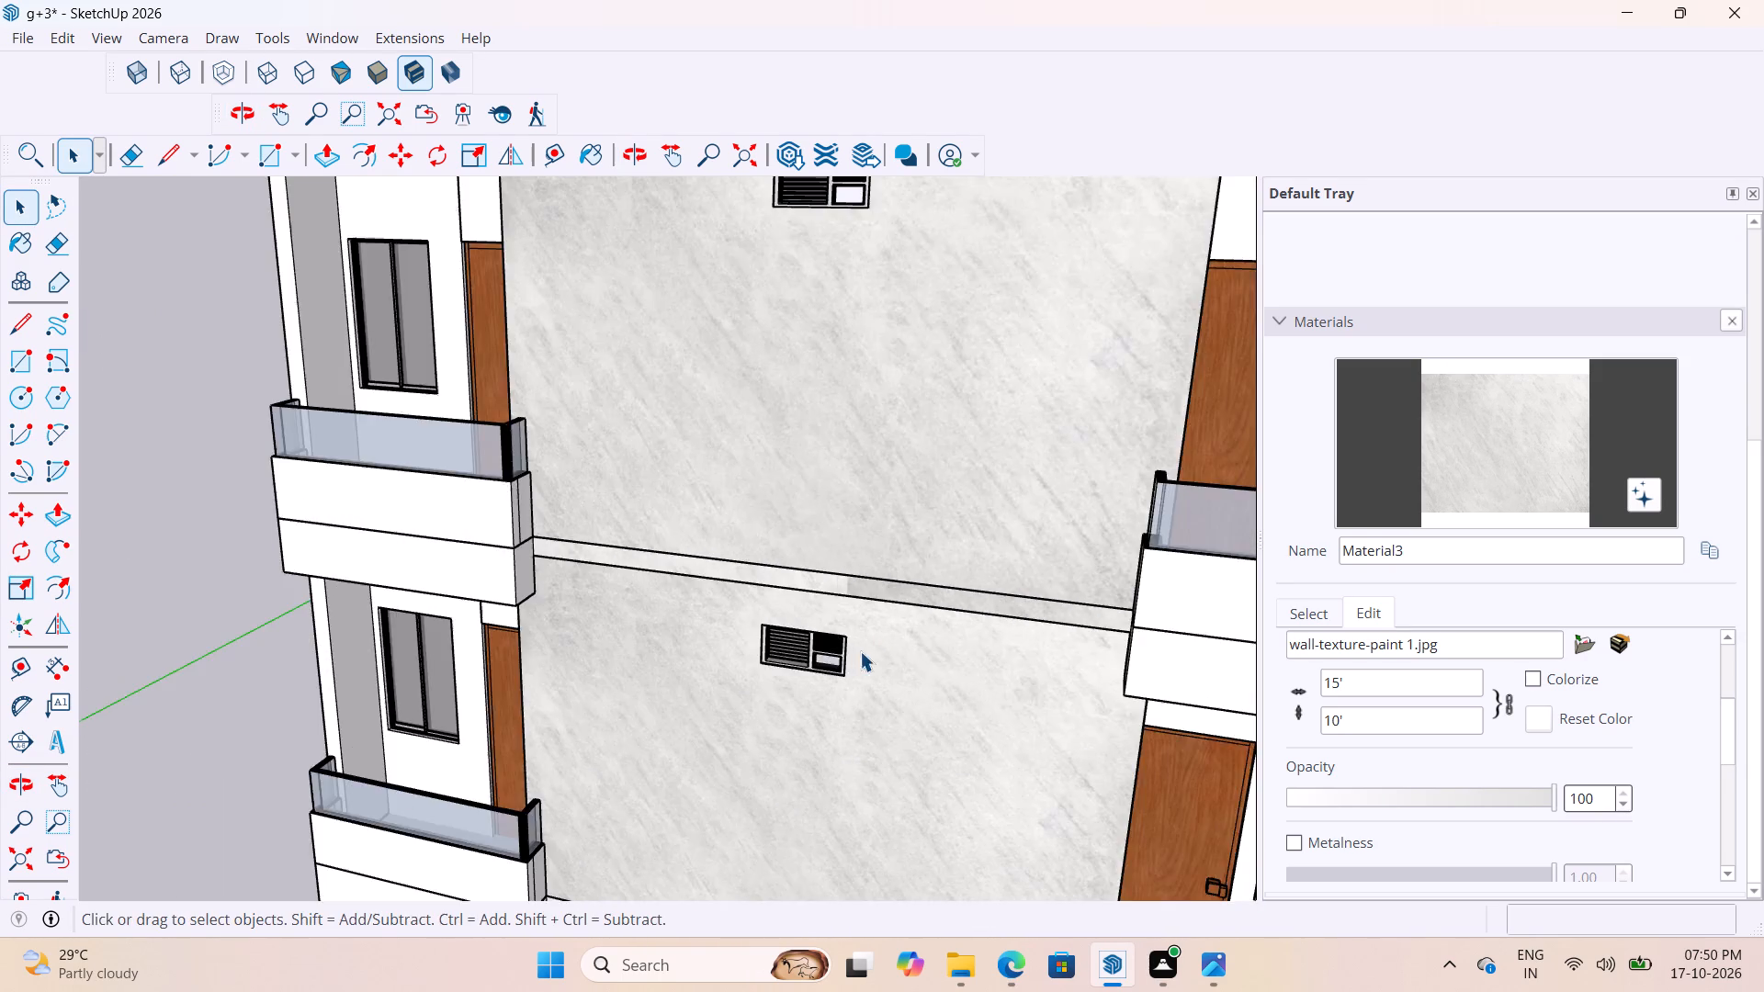
scroll(860, 651, "down", 18)
scroll(820, 659, "up", 11)
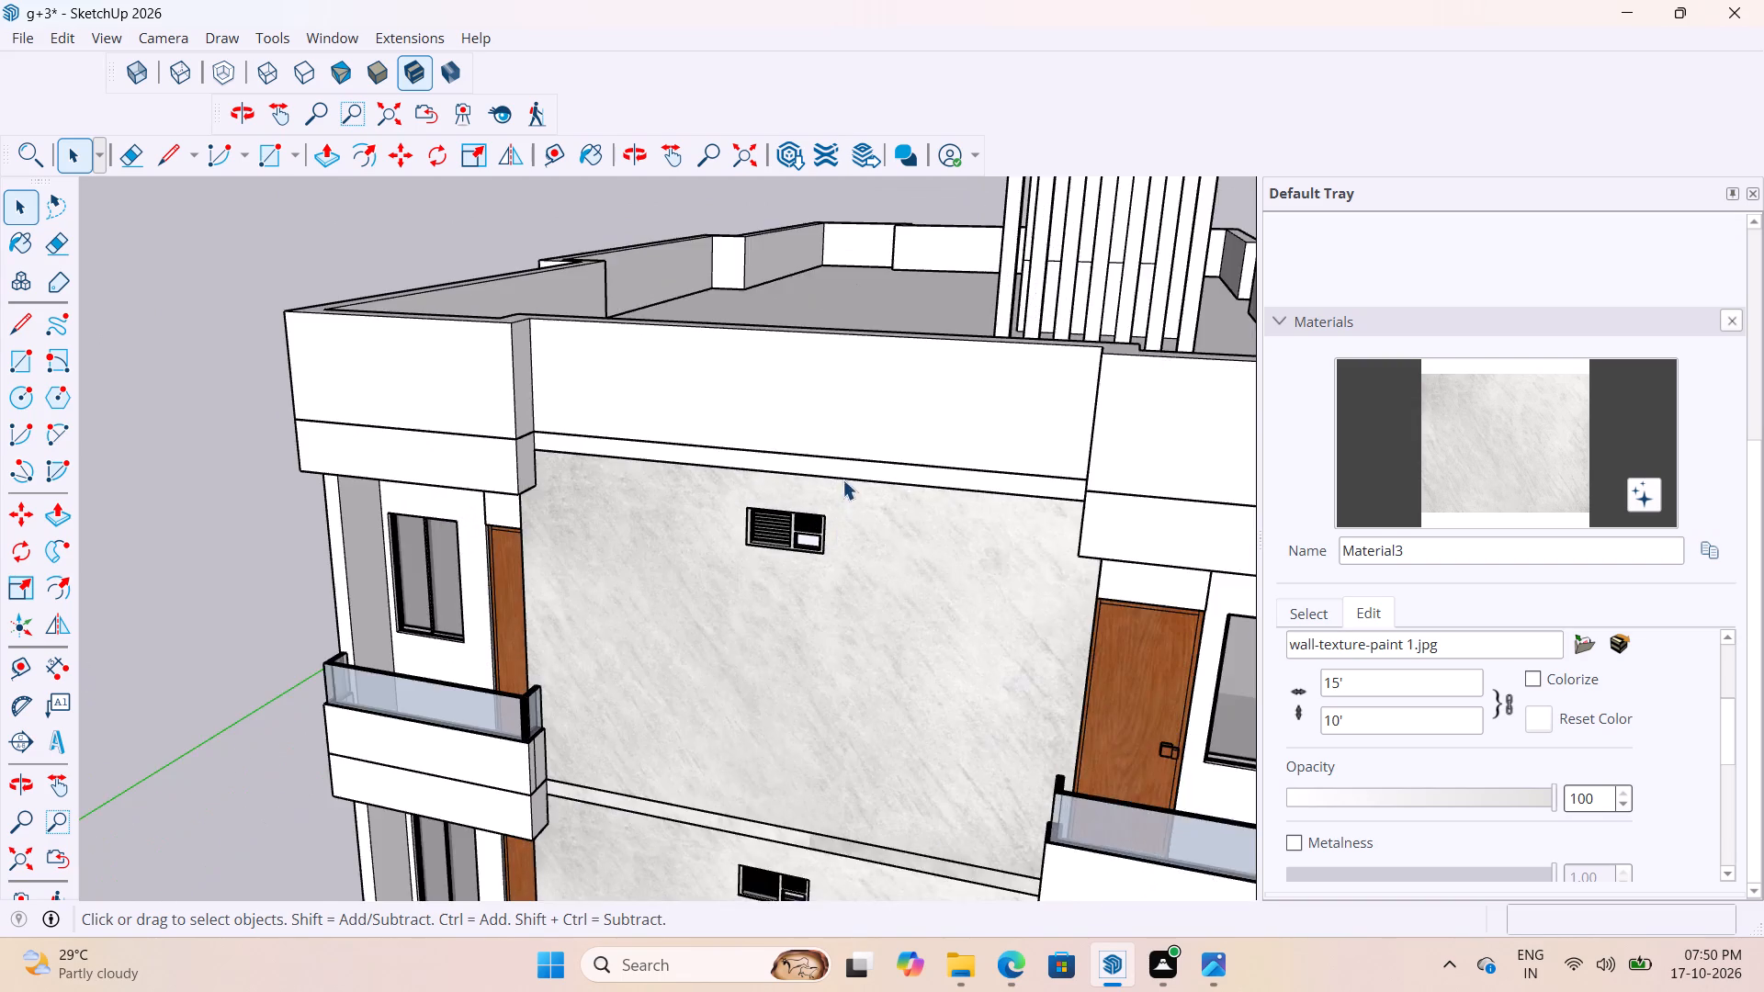
scroll(842, 479, "up", 3)
middle_click_drag(876, 418, 932, 421)
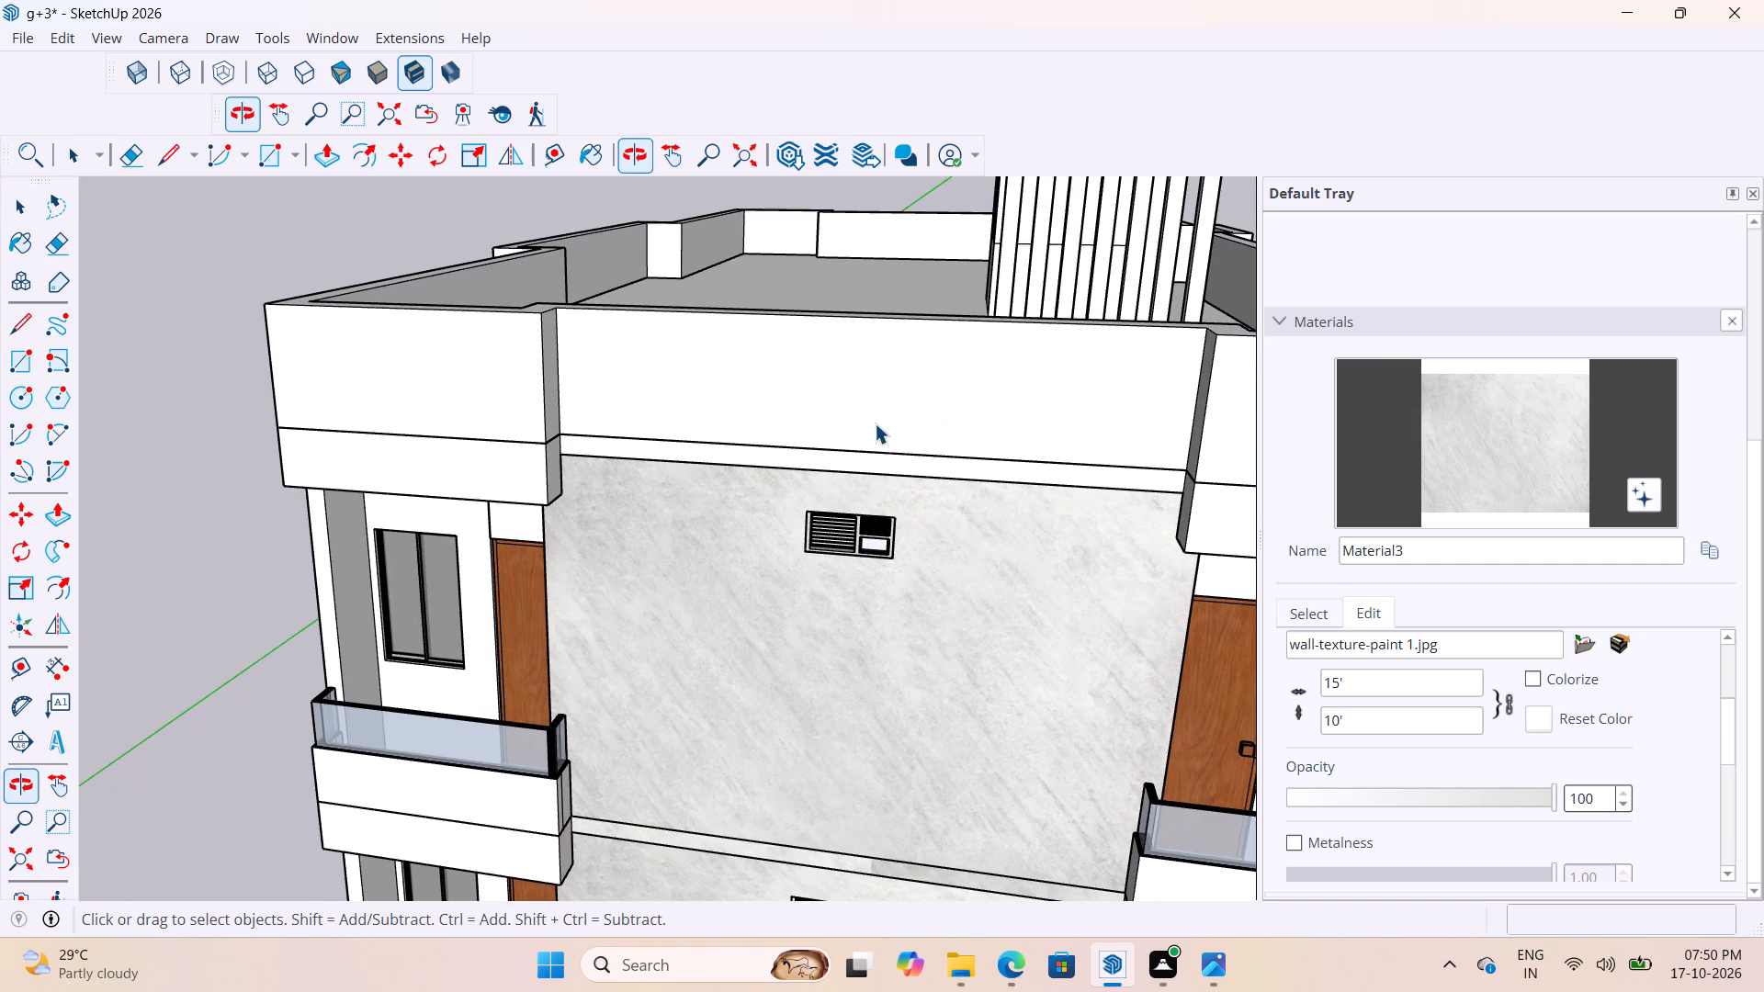
scroll(892, 423, "up", 8)
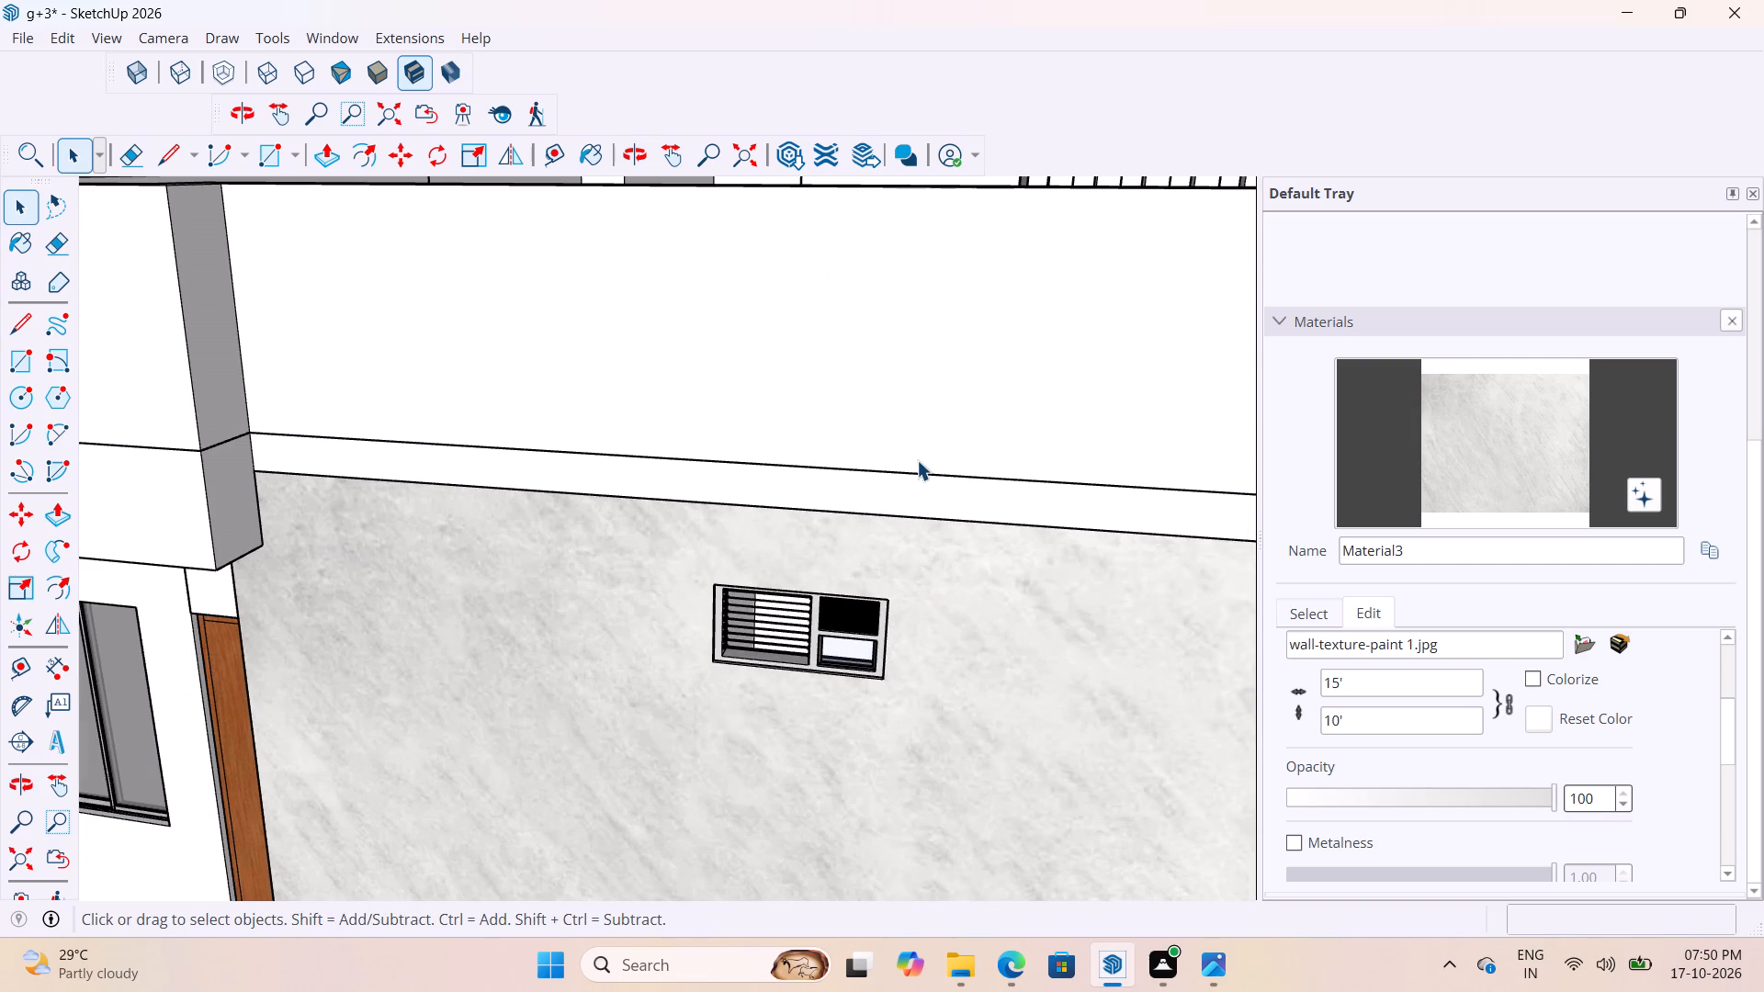
scroll(917, 504, "down", 10)
middle_click_drag(853, 672, 1133, 665)
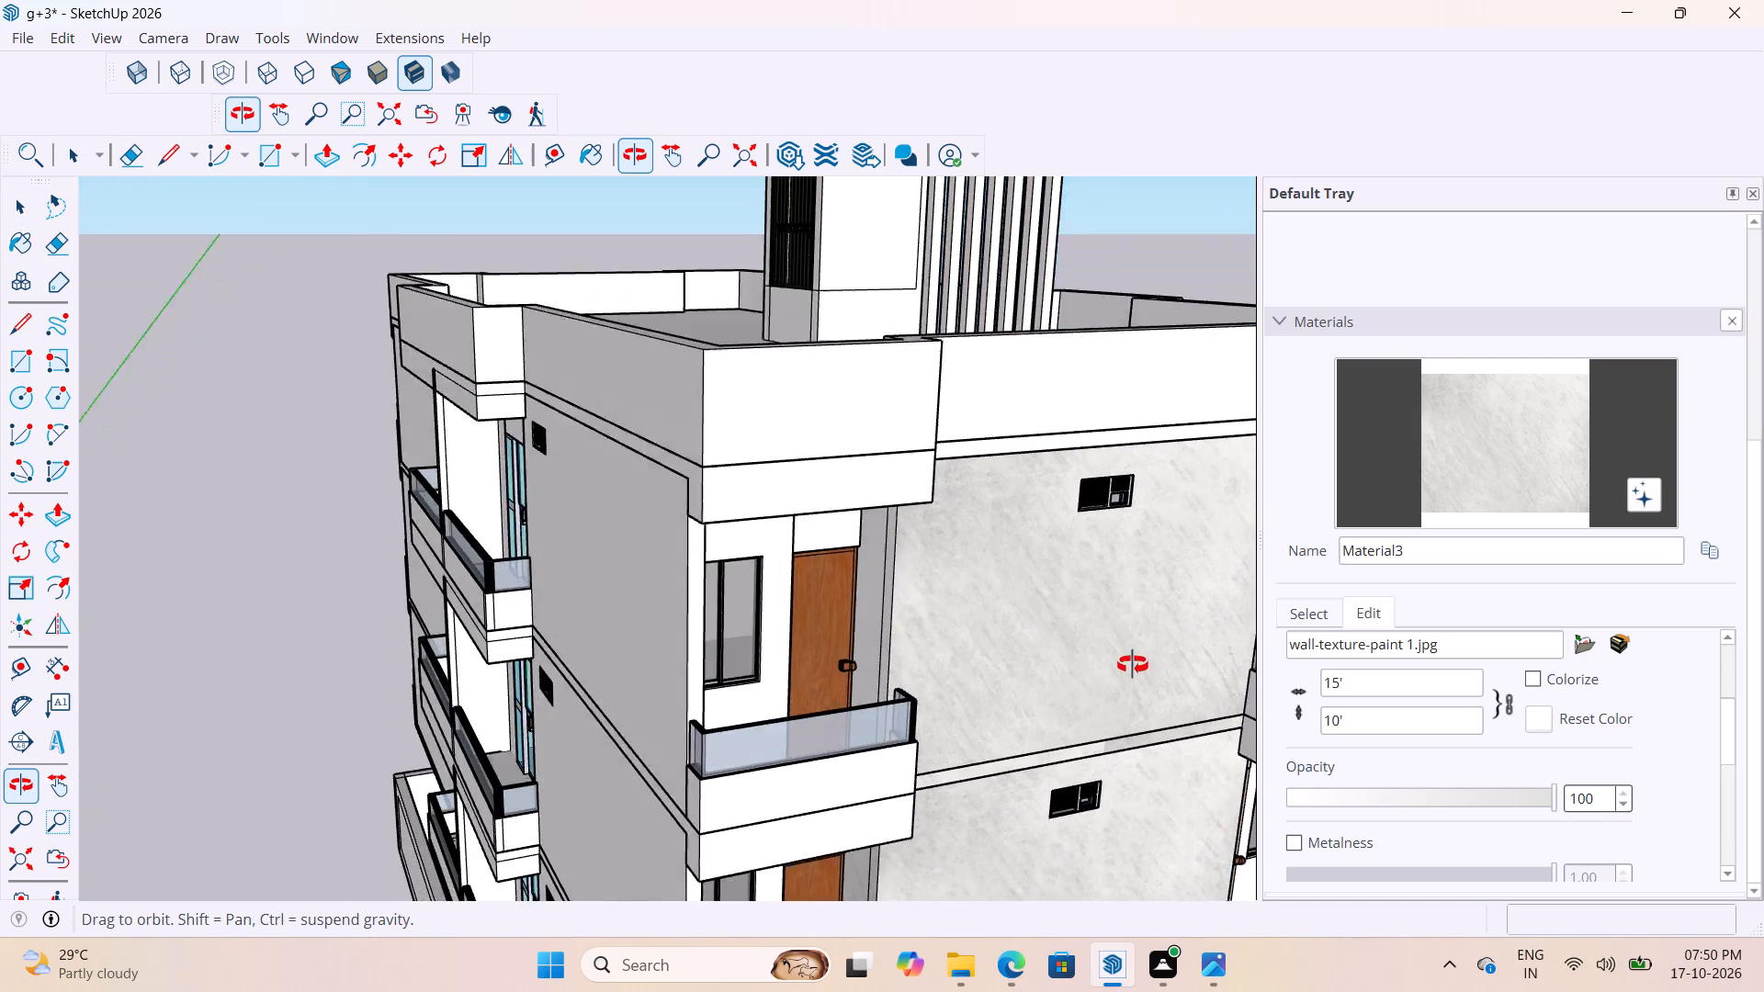
middle_click_drag(1133, 665, 1102, 681)
scroll(901, 584, "up", 13)
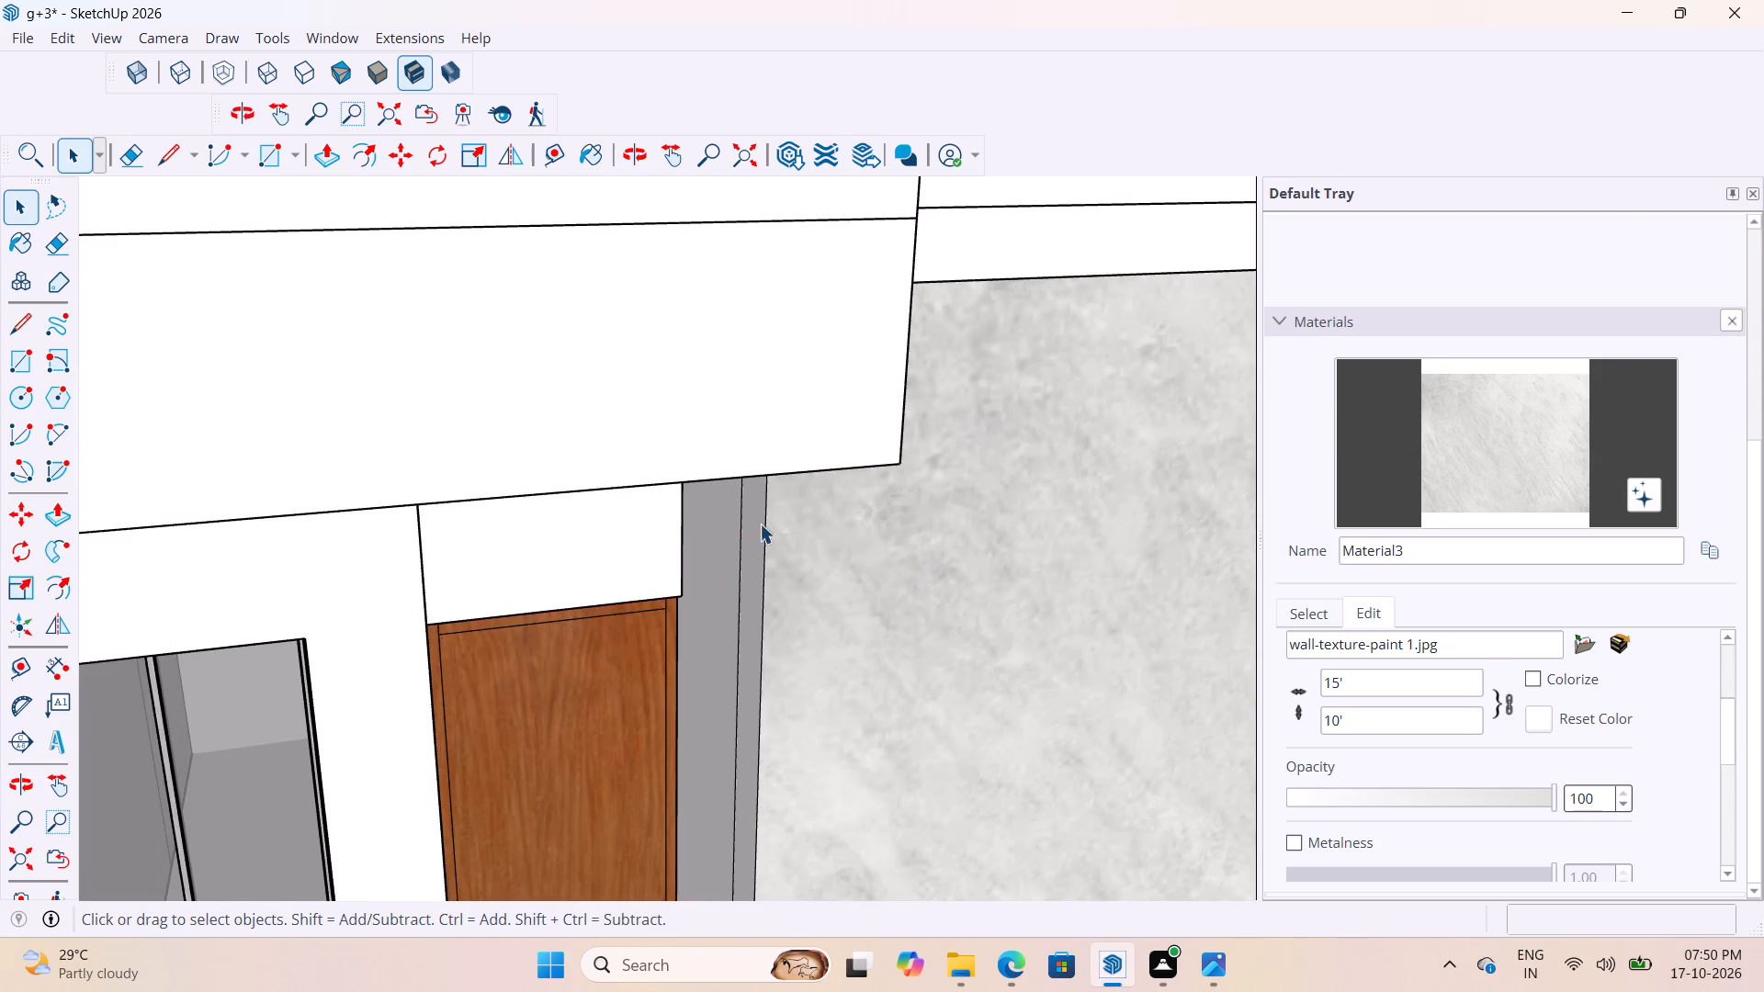
scroll(721, 505, "down", 11)
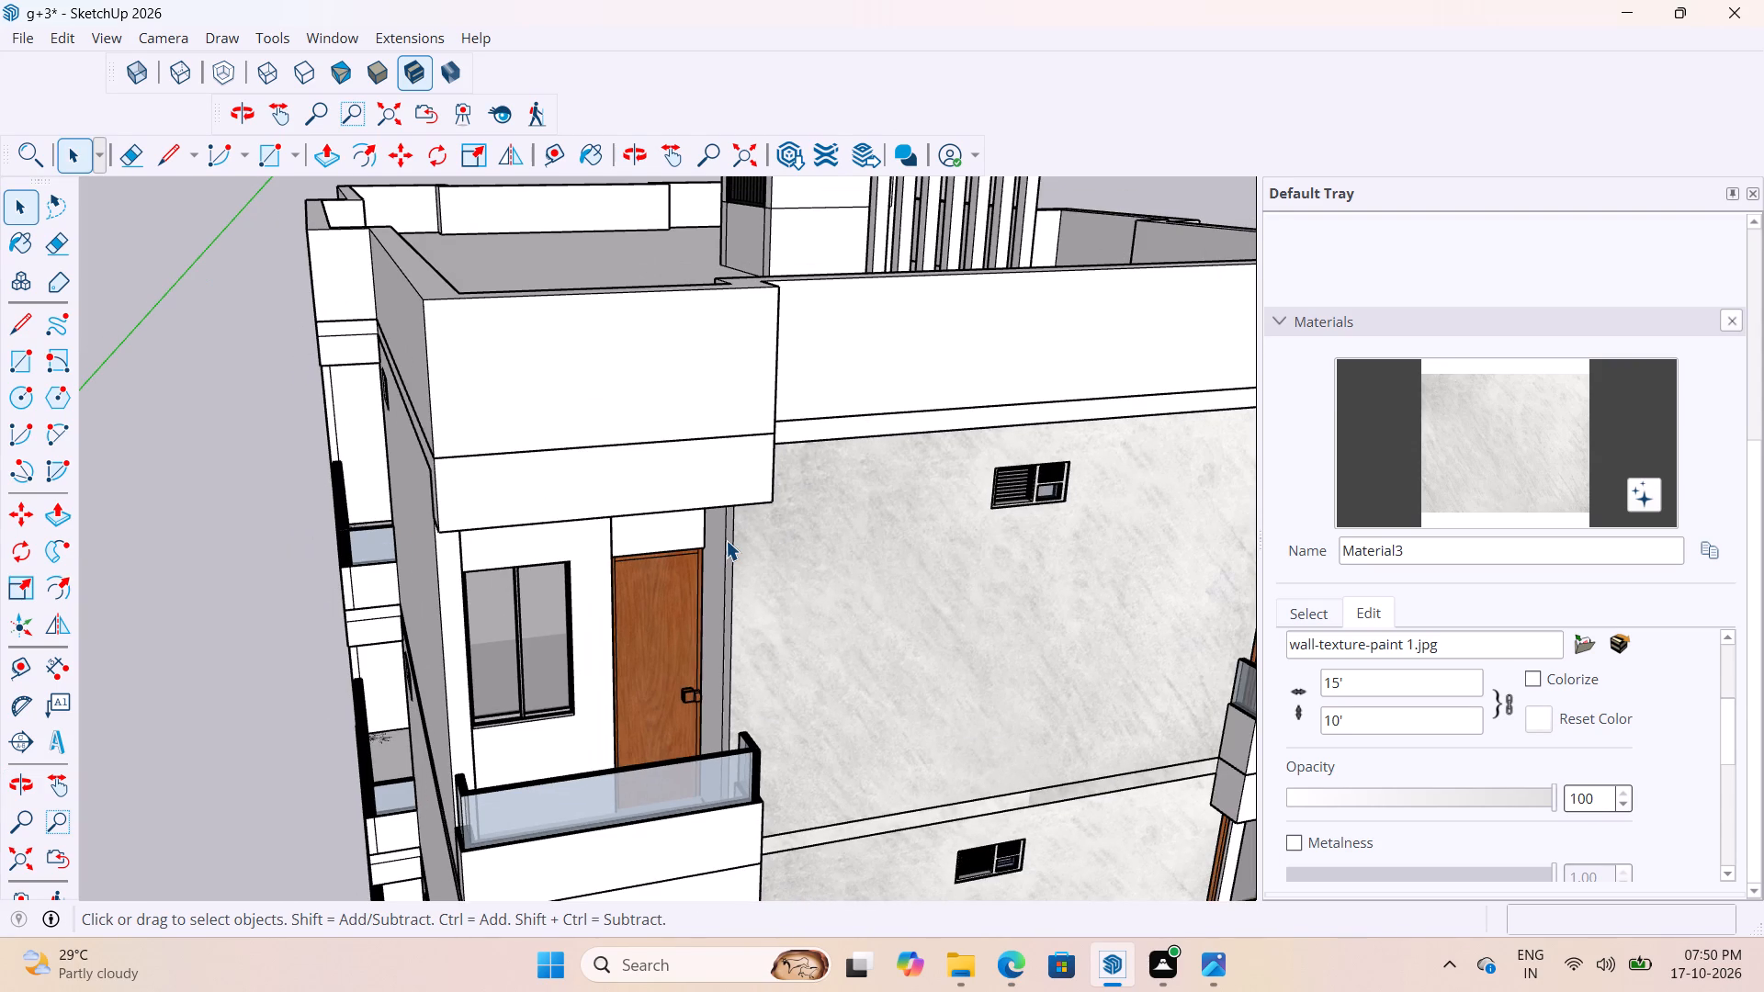
scroll(785, 339, "down", 12)
scroll(853, 458, "up", 9)
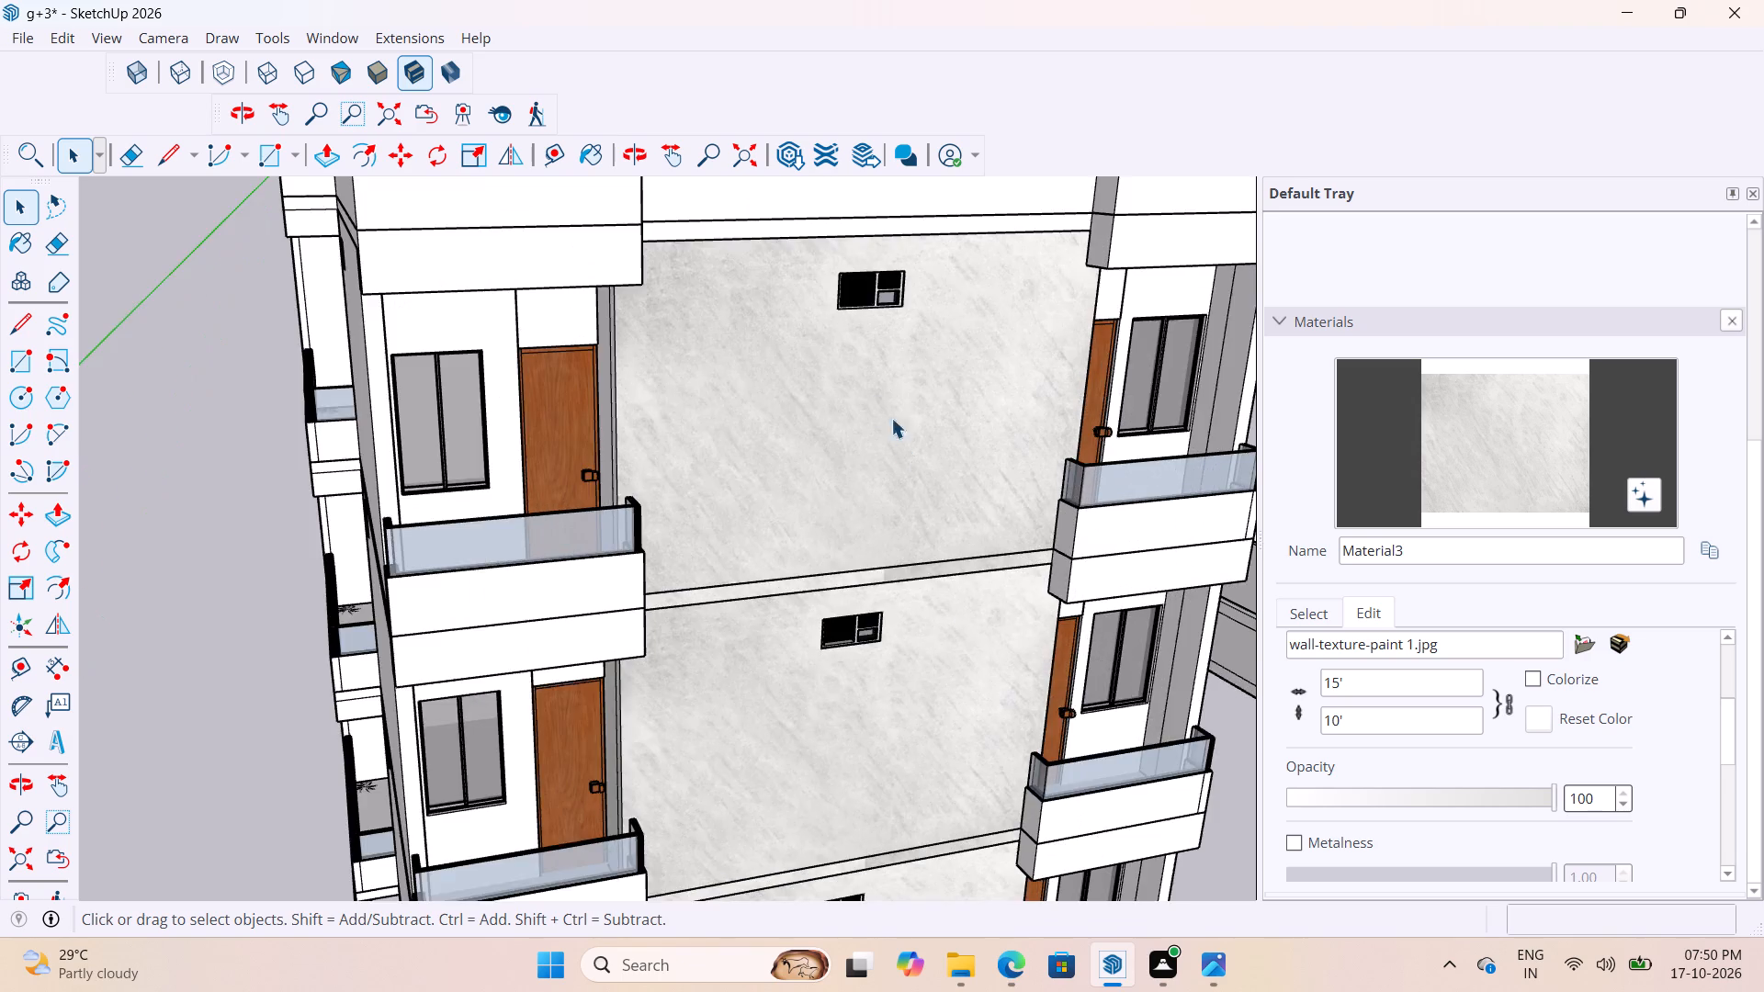
scroll(819, 394, "up", 4)
scroll(804, 389, "down", 11)
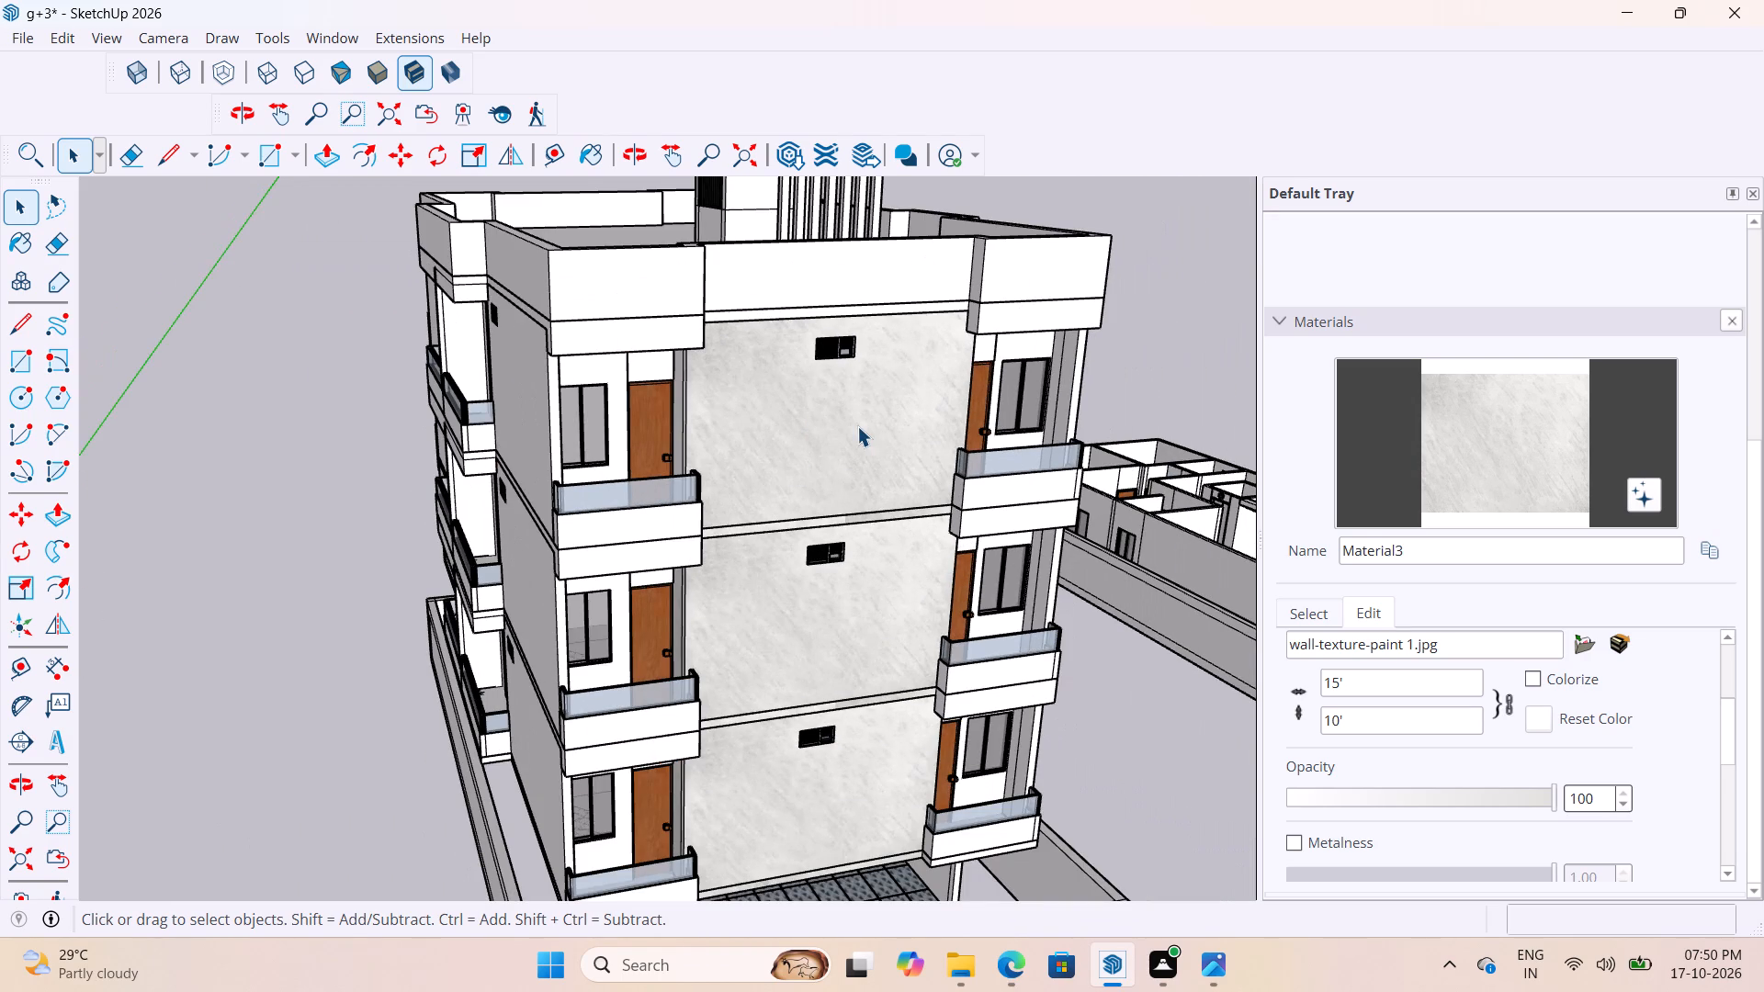
Undo the Material3 paint on the slab bands below and above the lowest balcony floor's front wall, and close the open groups.
key("ctrl+z")
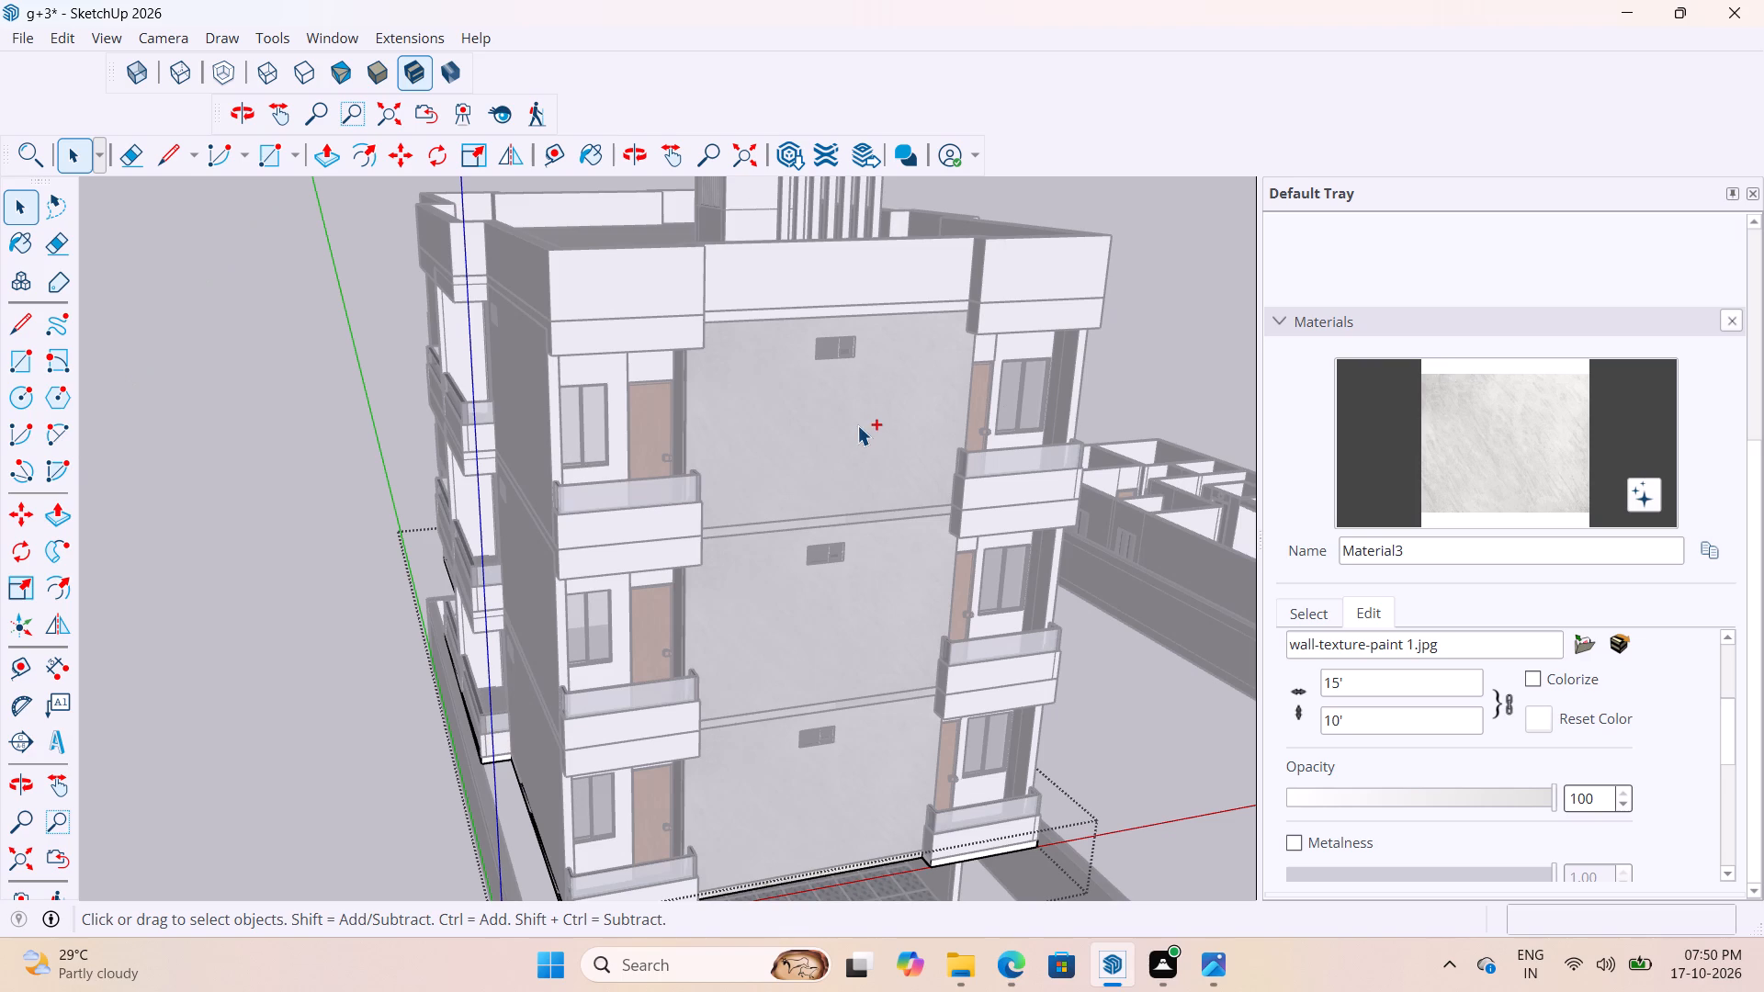
key("ctrl+z")
key("ctrl+z")
key("ctrl+z")
key("ctrl+z")
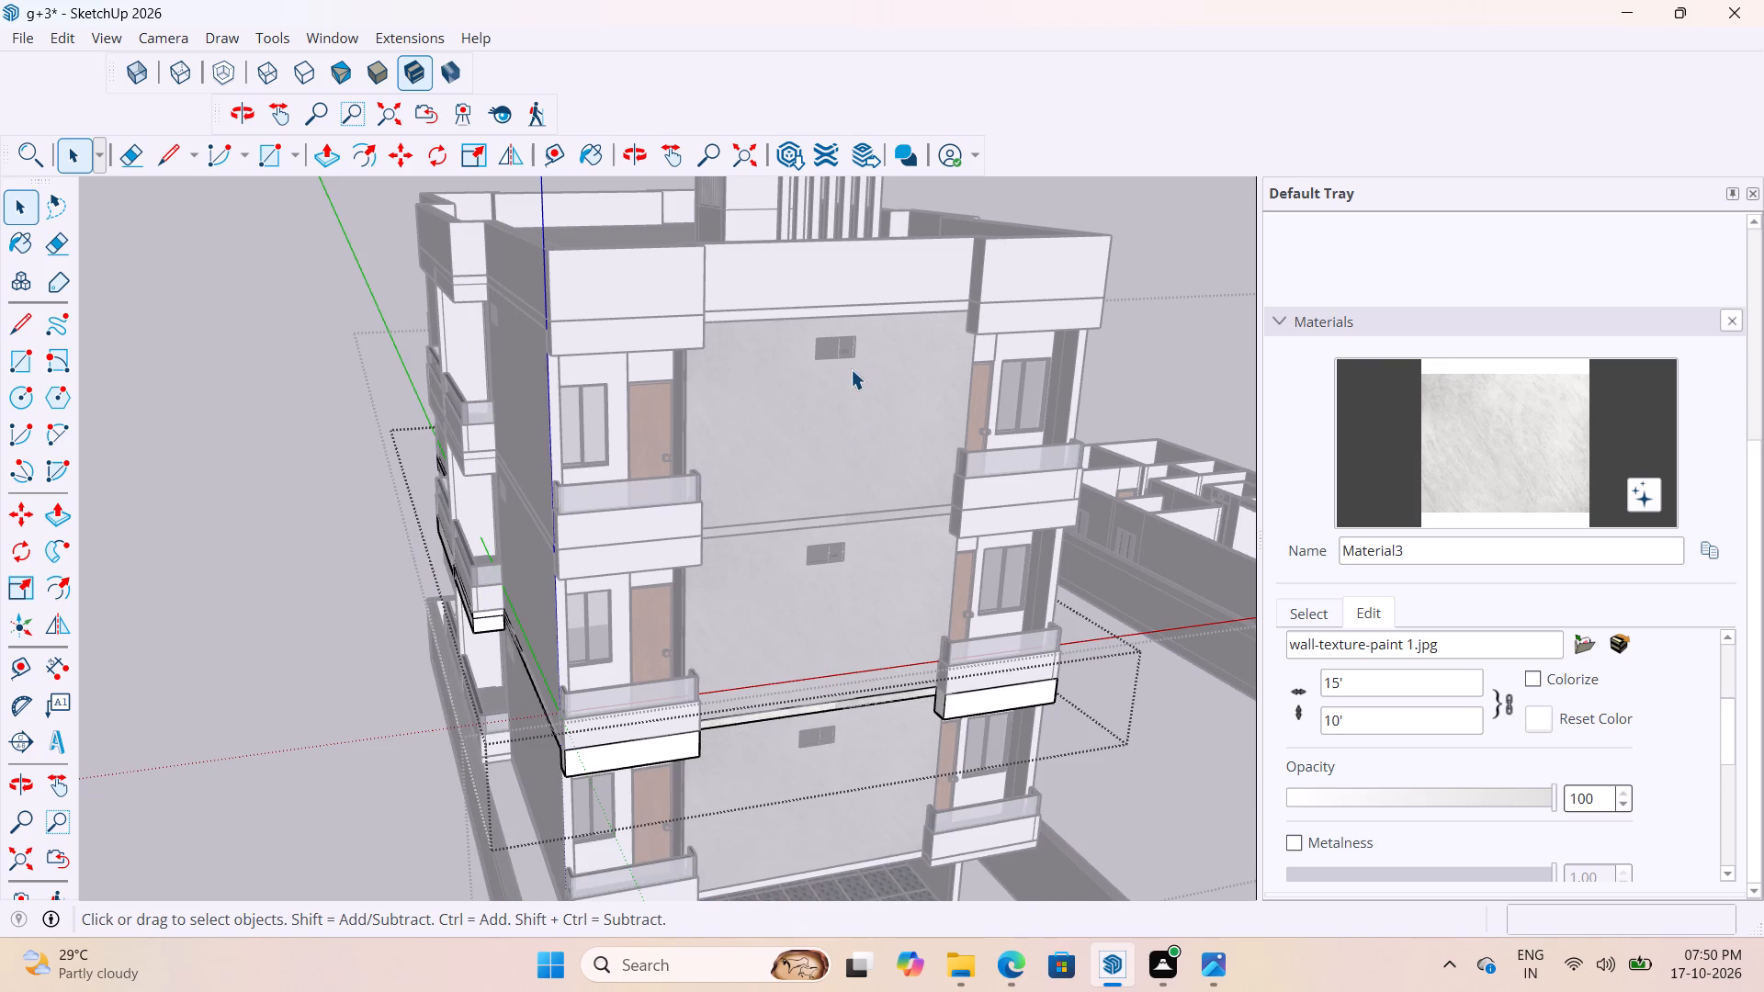
key("ctrl+z")
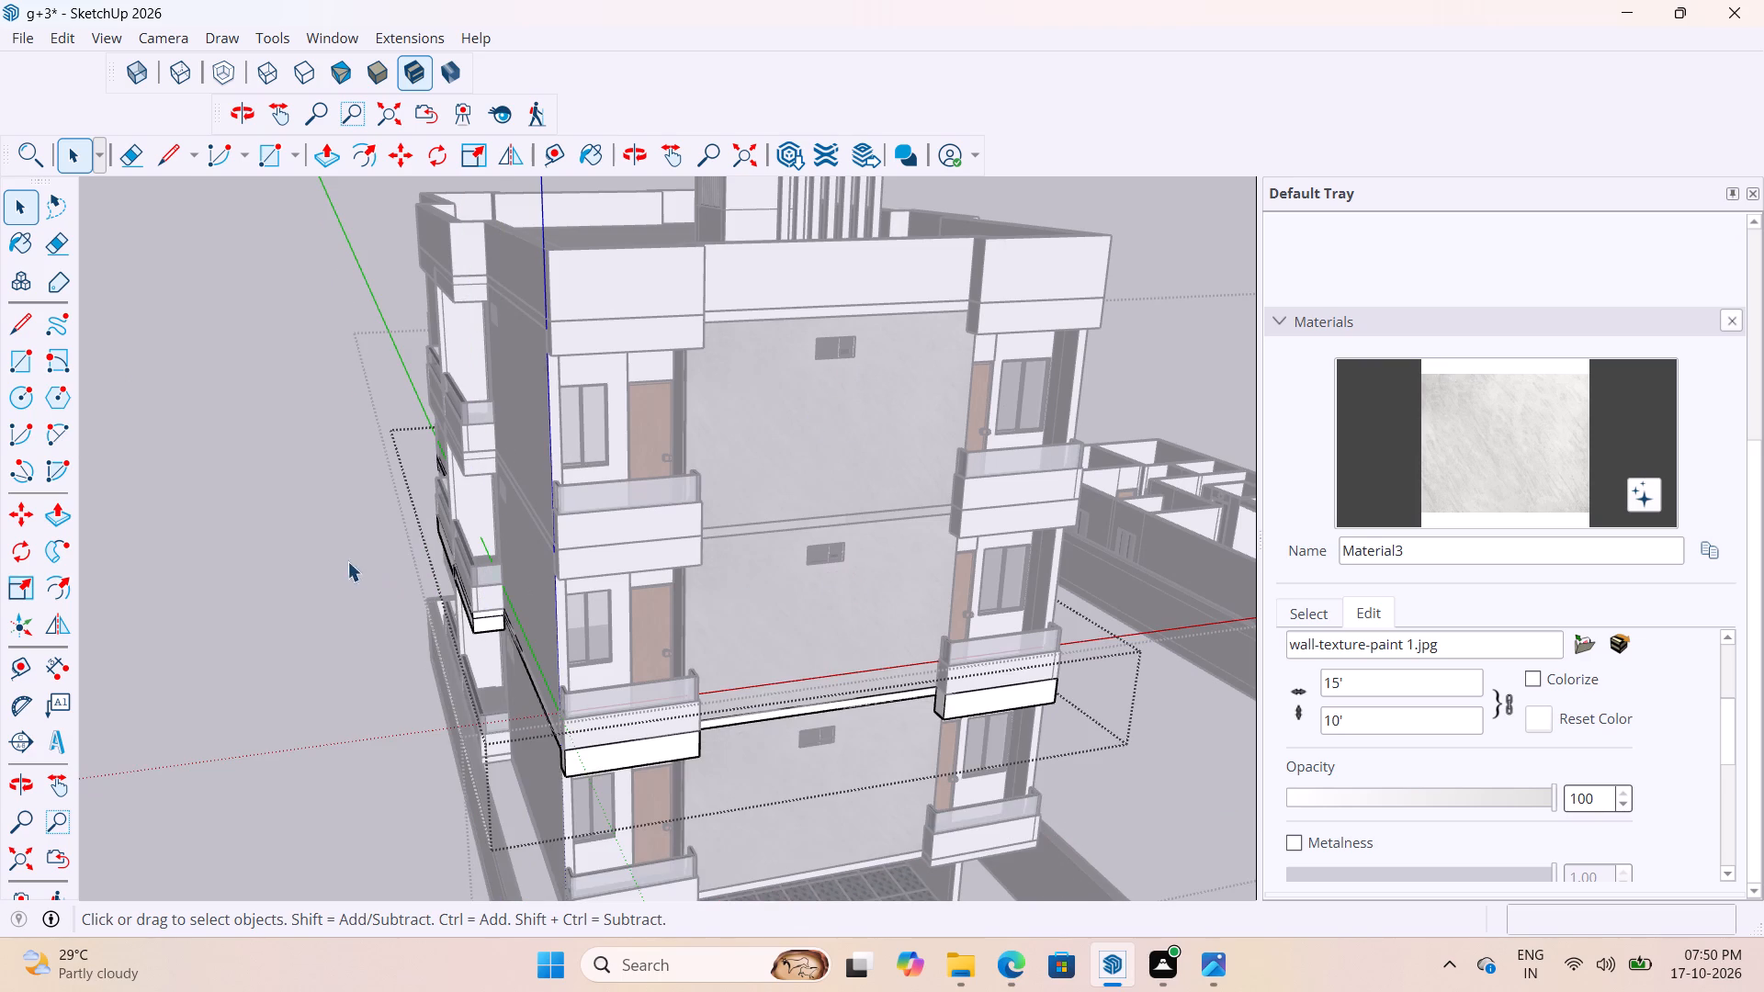
left_click(347, 561)
left_click(193, 545)
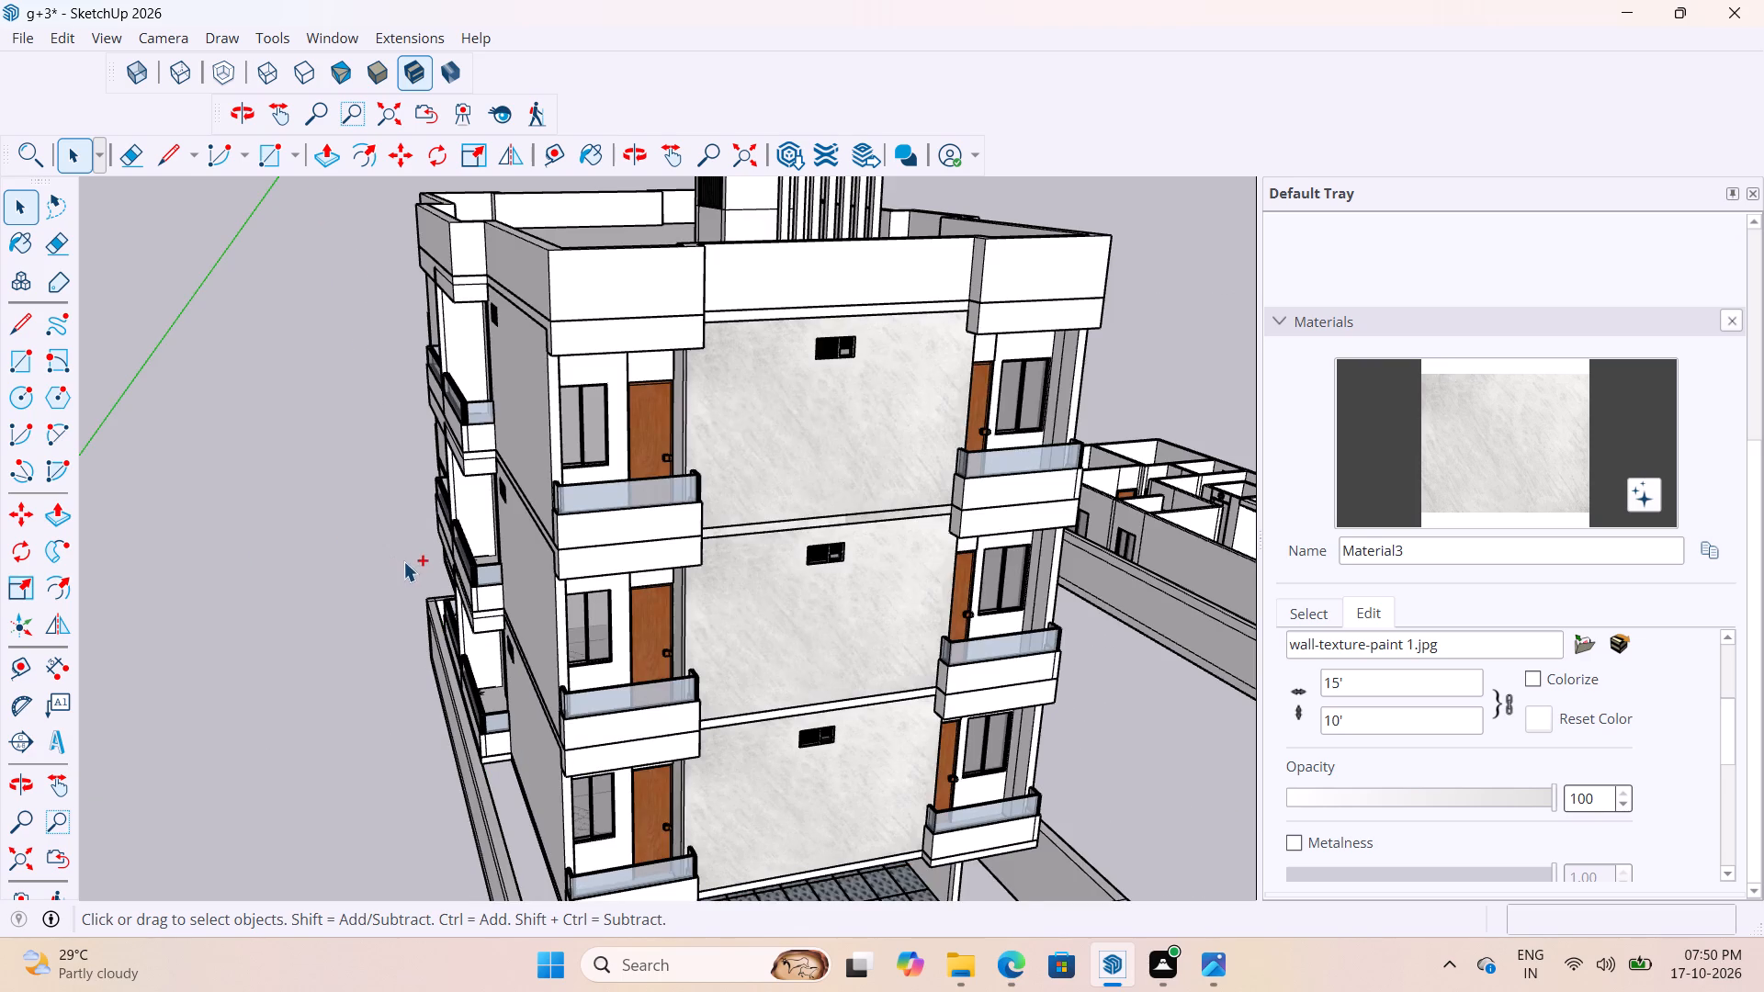
Undo the Material3 paint on the lowest balcony floor's front wall and on the slab band above the middle floor.
key("ctrl+z")
key("ctrl+z")
key("ctrl+z")
key("ctrl+z")
key("ctrl+z")
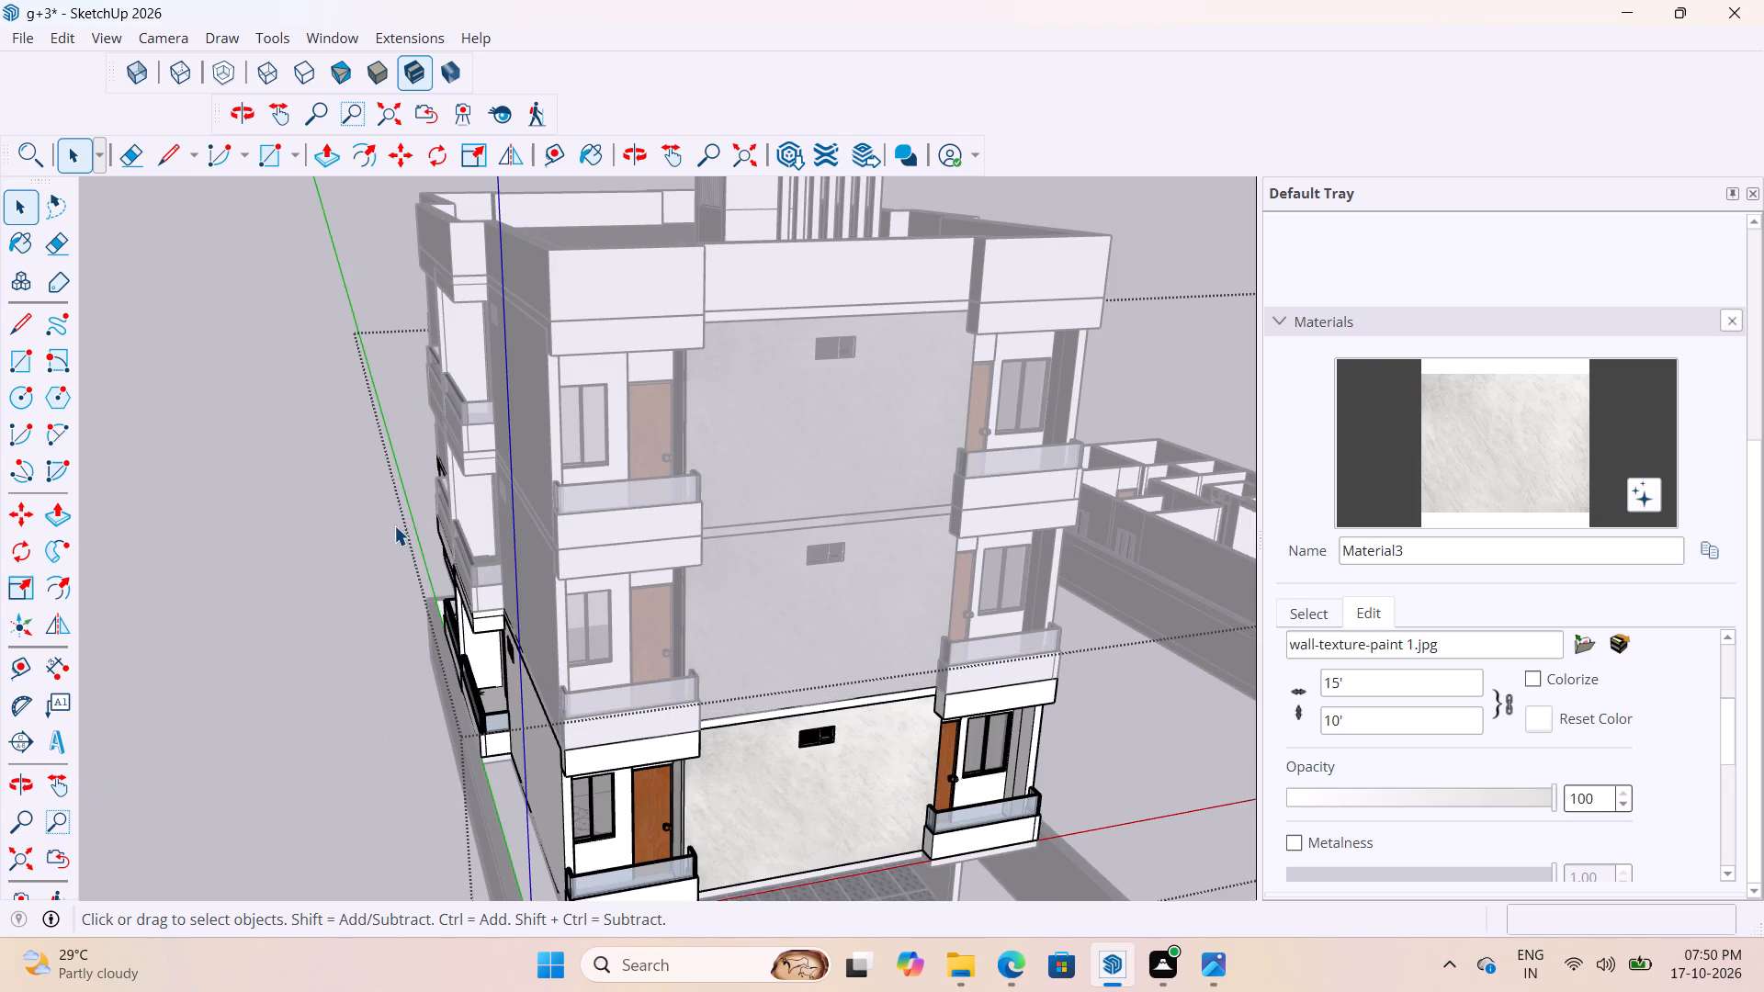
key("ctrl+z")
key("ctrl+x")
key("z")
key("ctrl+z")
key("ctrl+z")
key("ctrl+z")
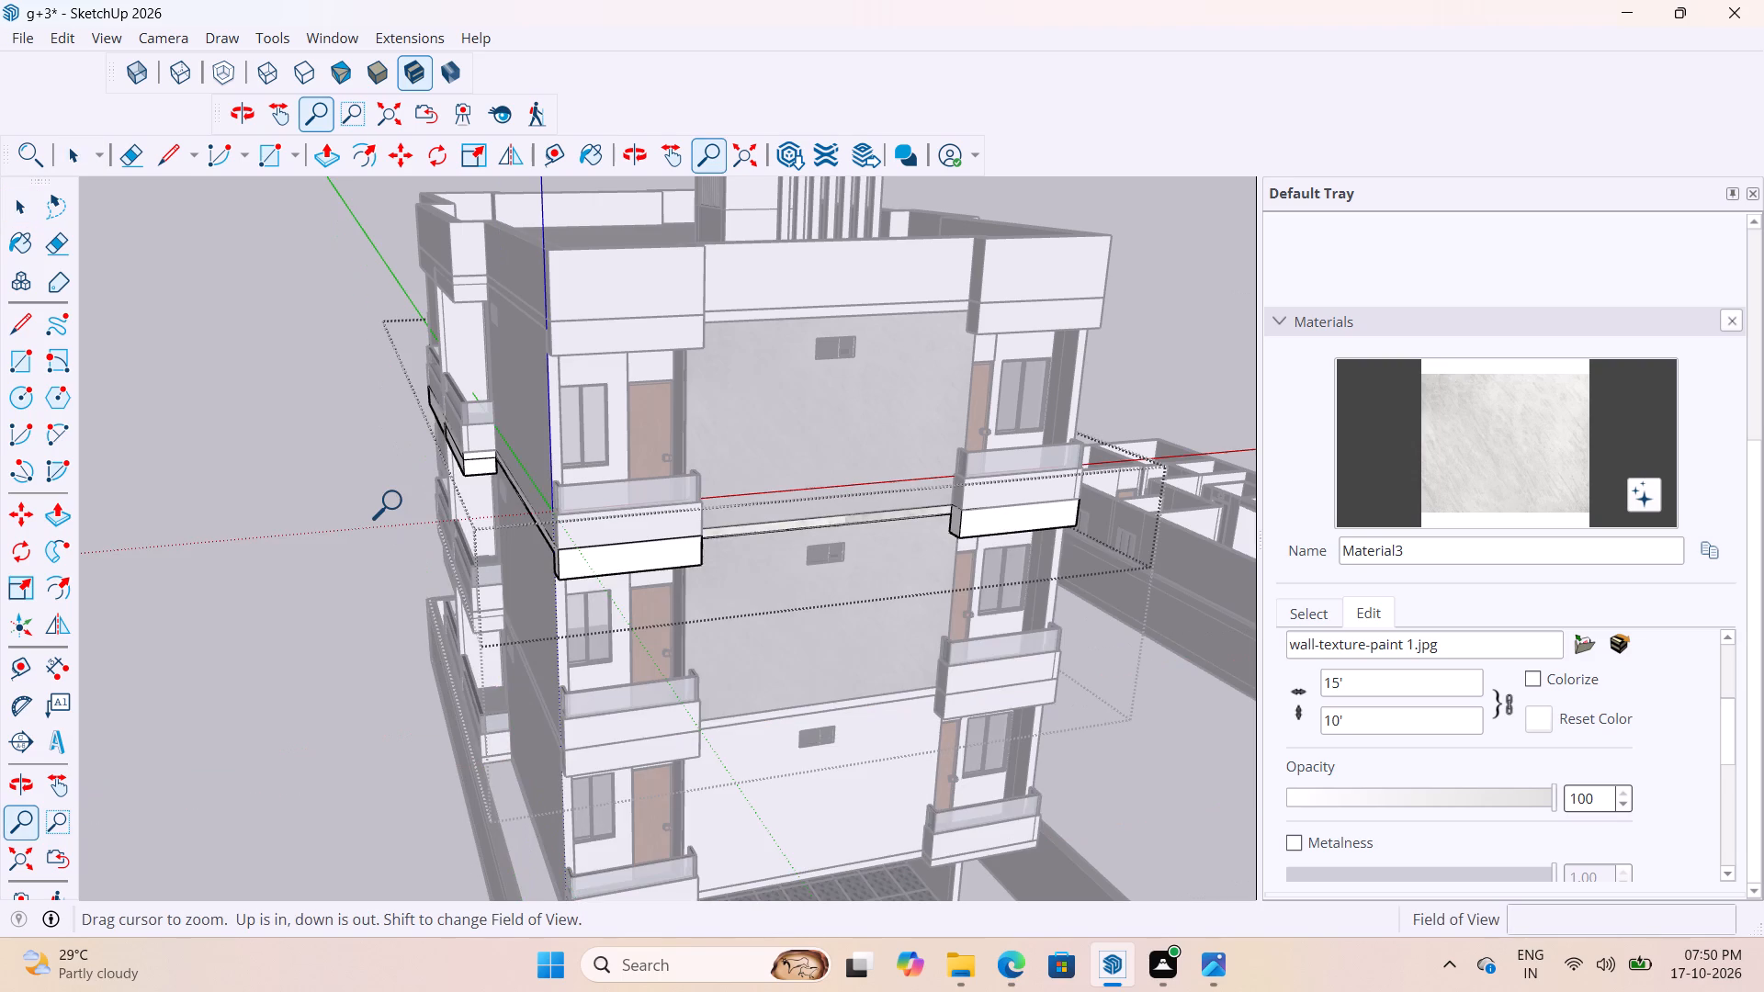
key("ctrl+z")
type("zz")
key("ctrl+z")
key("ctrl+z")
key("z")
key("ctrl+z")
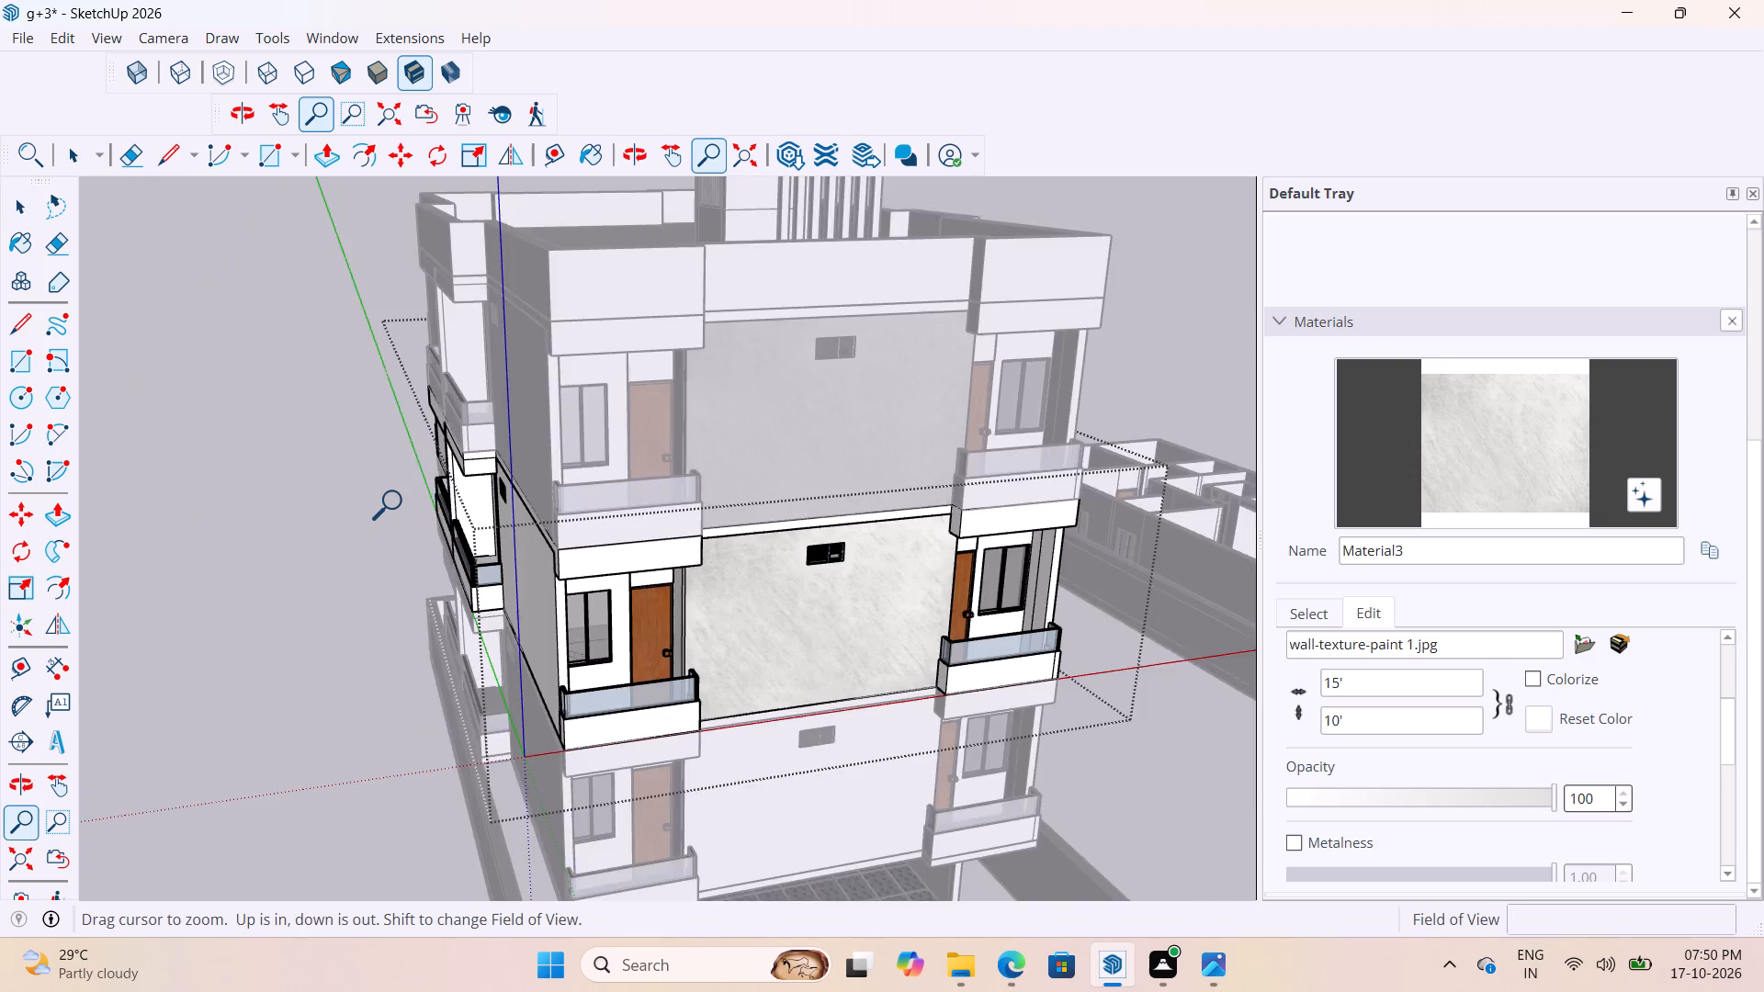
Undo the Material3 paint on the middle and top floors' front walls, and close the top floor's wall group.
key("ctrl+z")
key("ctrl+z")
key("ctrl+z")
key("ctrl+z")
key("ctrl+z")
type("zzzz")
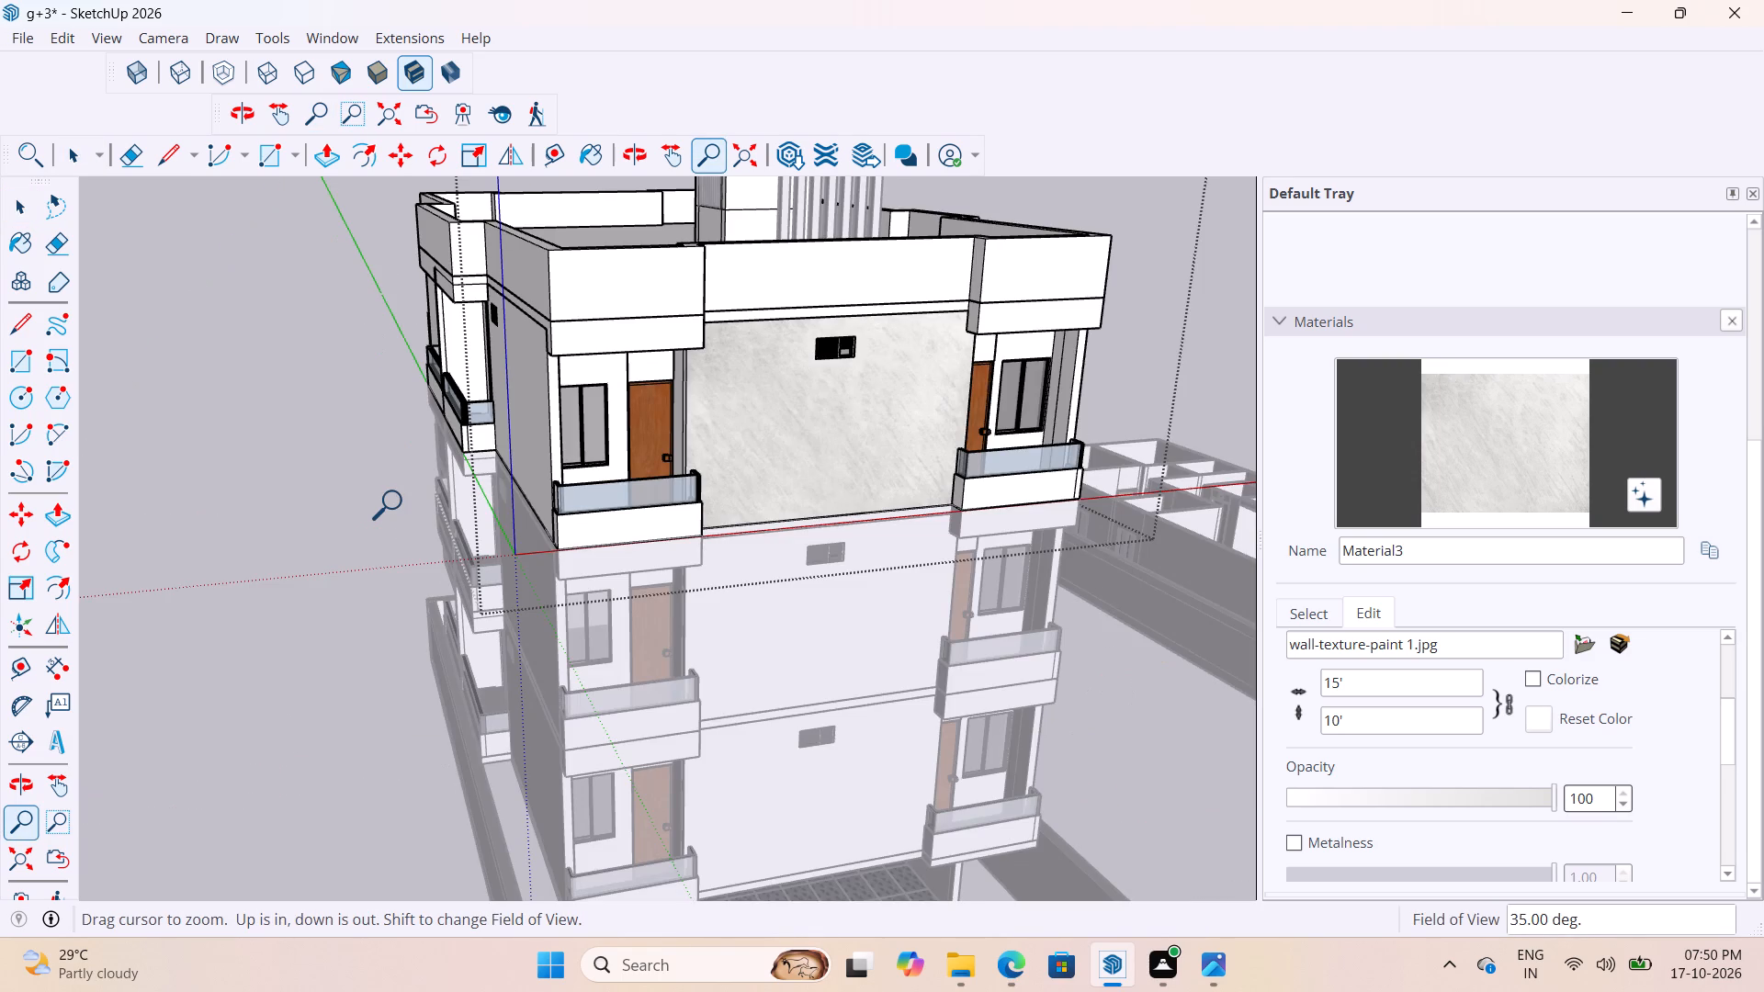
key("ctrl+z")
key("ctrl+z")
type("zzzzzz")
key("ctrl+z")
key("ctrl+z")
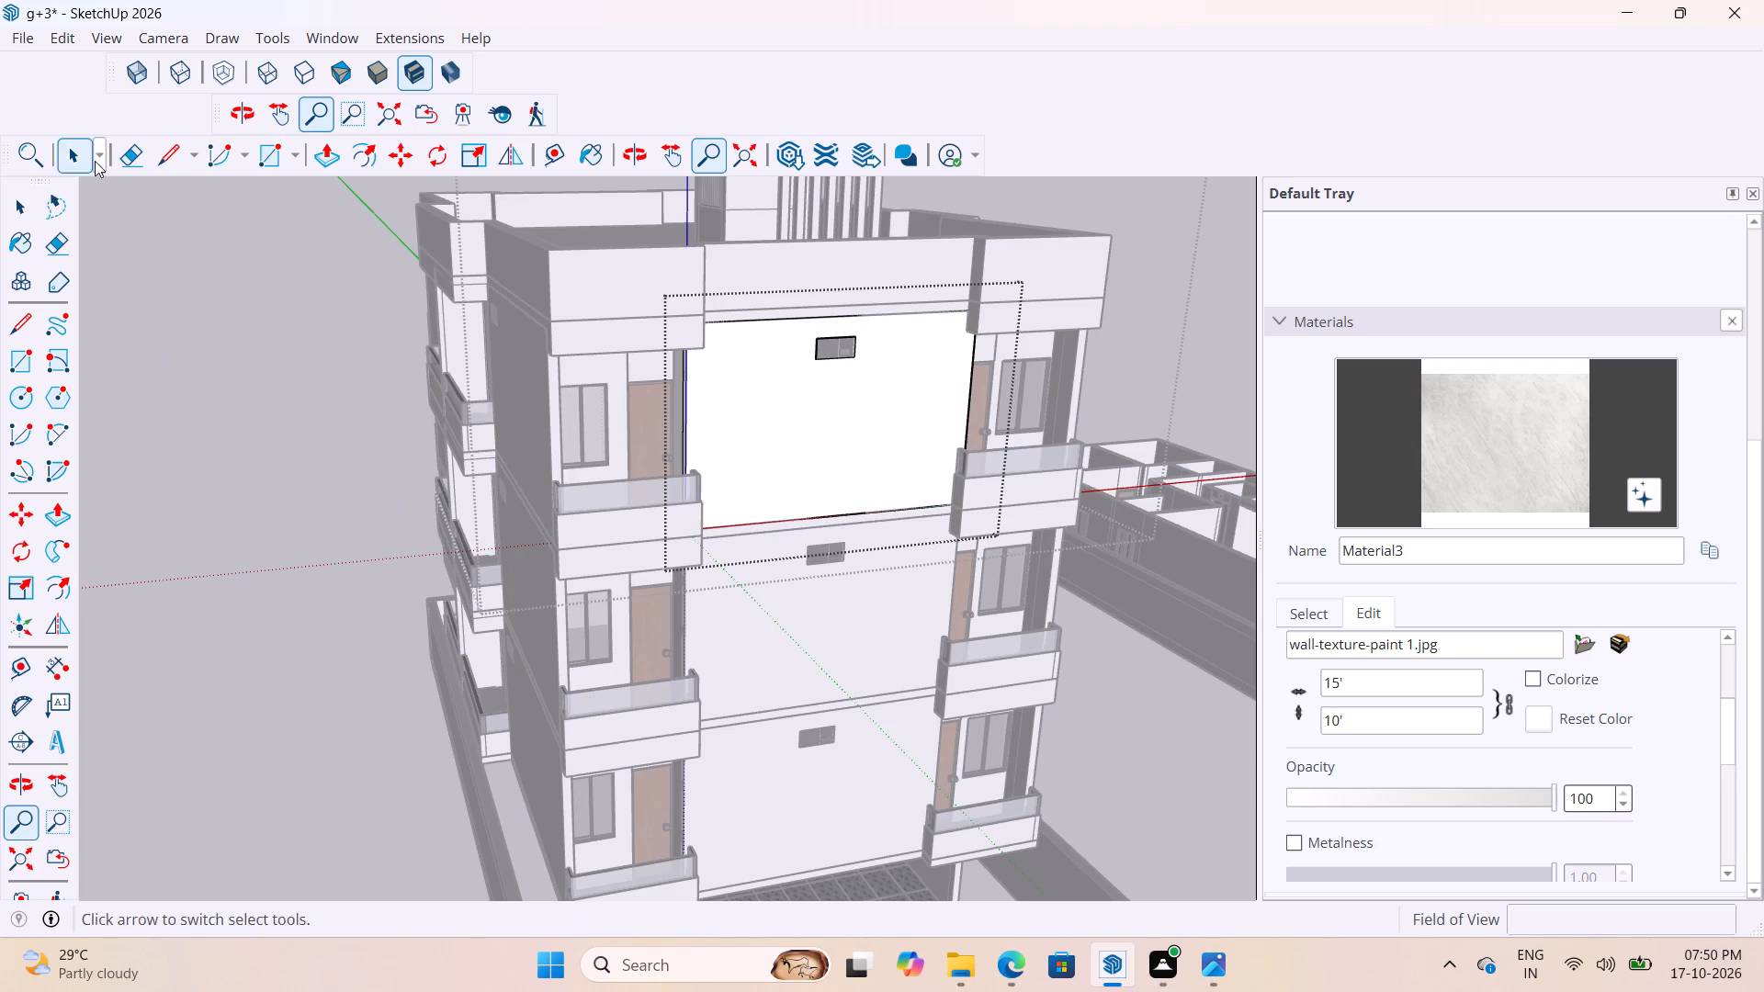
key("space")
left_click(282, 374)
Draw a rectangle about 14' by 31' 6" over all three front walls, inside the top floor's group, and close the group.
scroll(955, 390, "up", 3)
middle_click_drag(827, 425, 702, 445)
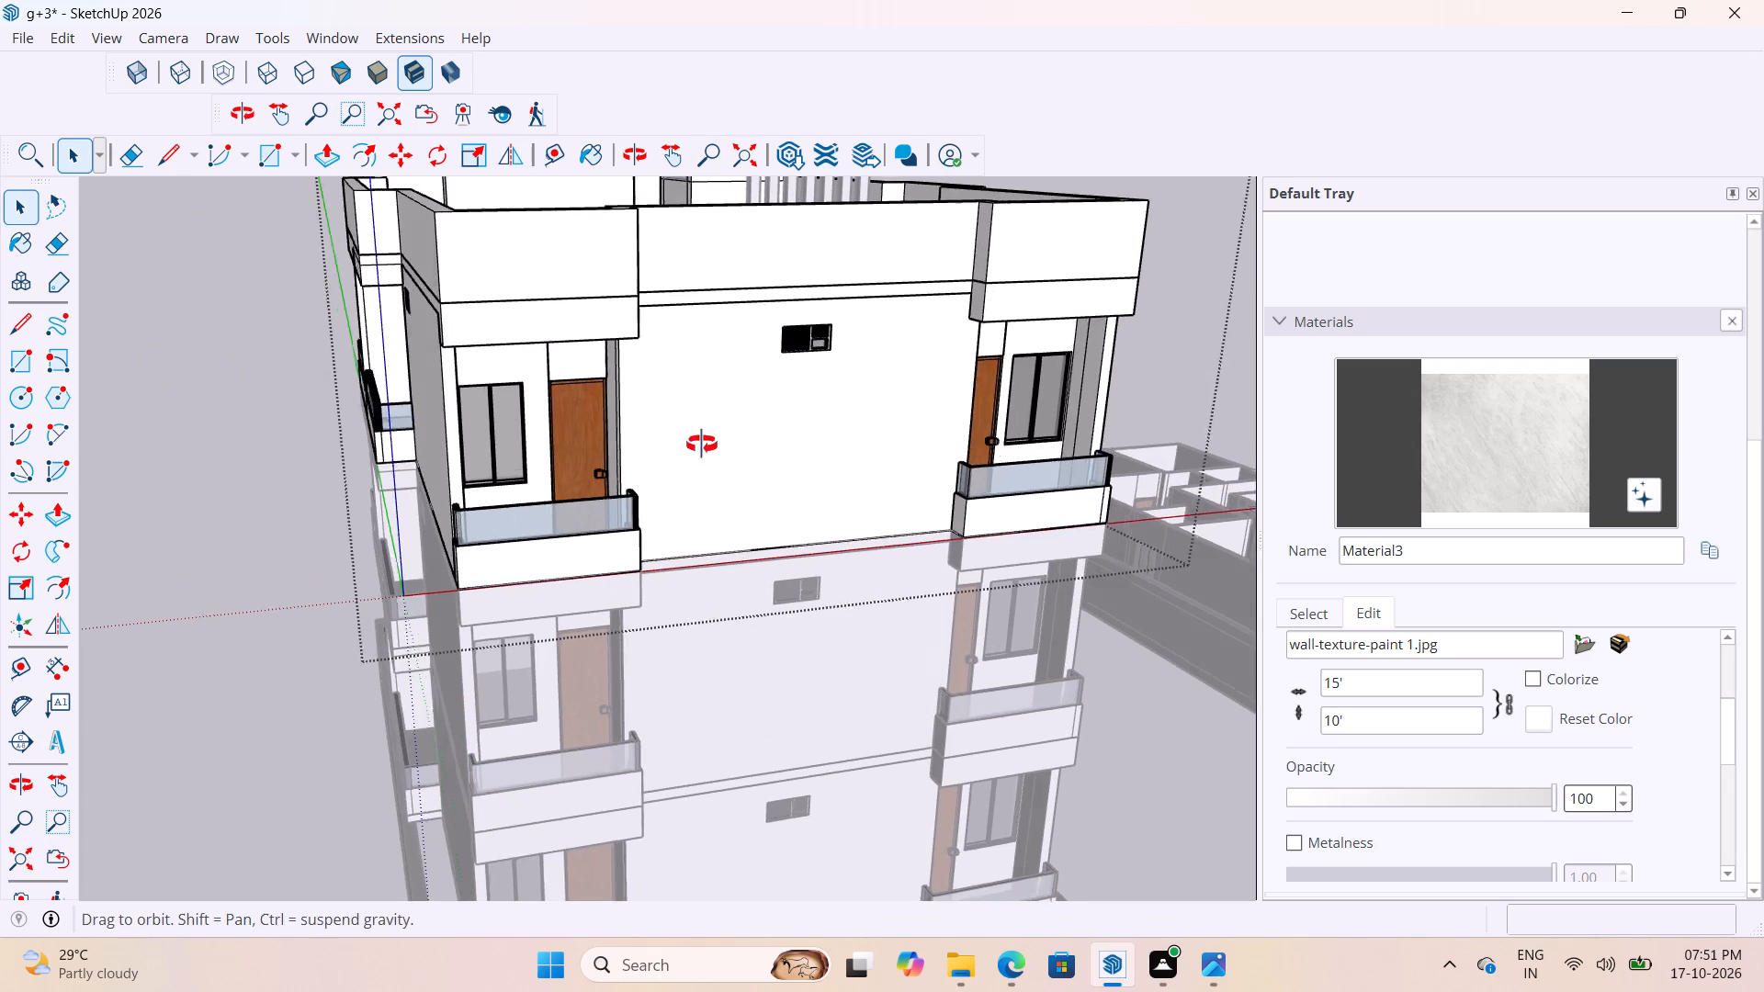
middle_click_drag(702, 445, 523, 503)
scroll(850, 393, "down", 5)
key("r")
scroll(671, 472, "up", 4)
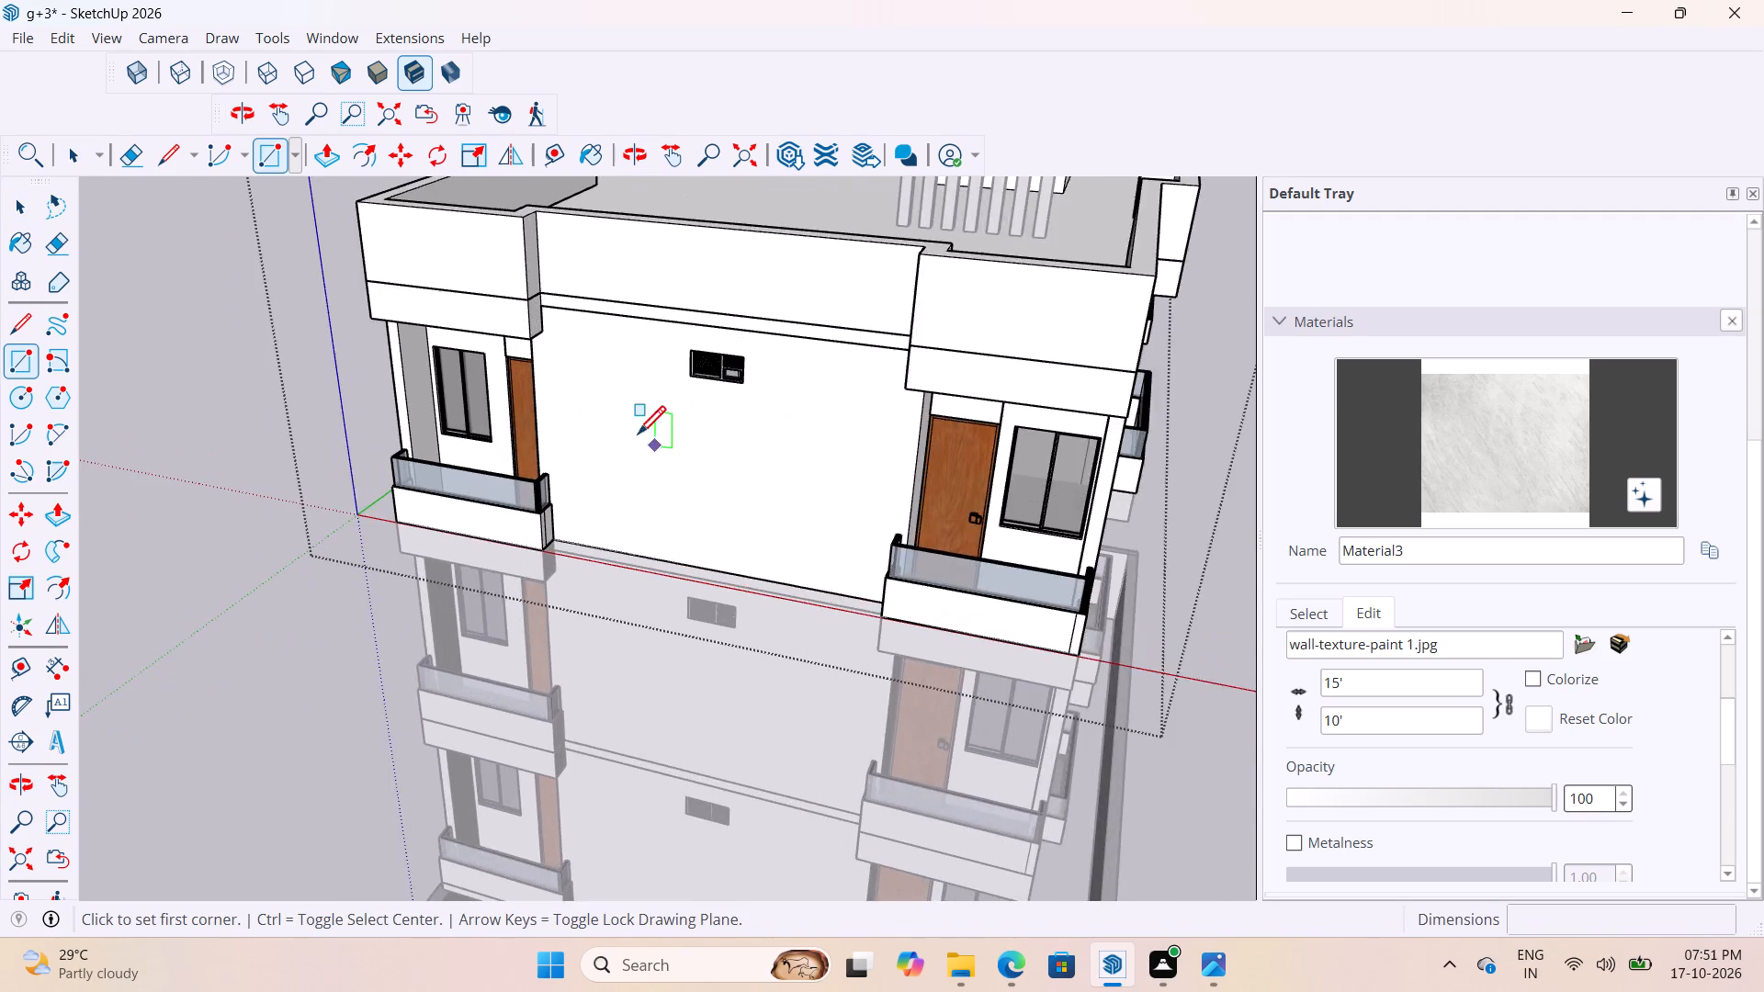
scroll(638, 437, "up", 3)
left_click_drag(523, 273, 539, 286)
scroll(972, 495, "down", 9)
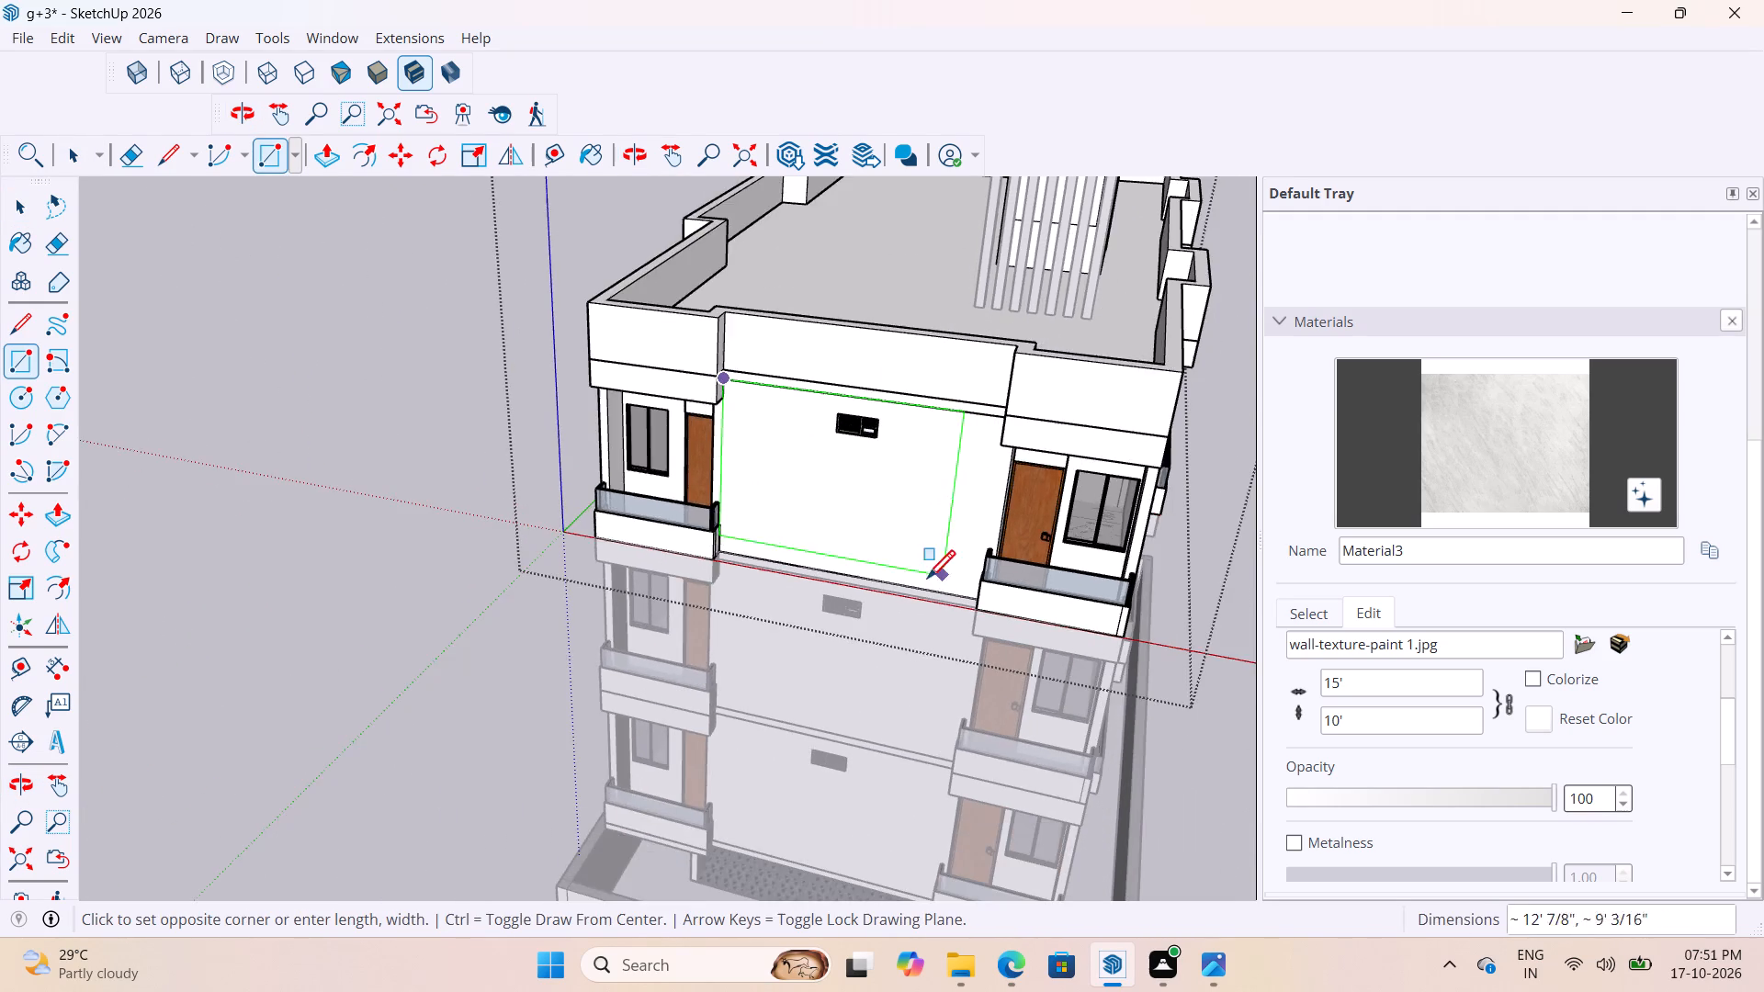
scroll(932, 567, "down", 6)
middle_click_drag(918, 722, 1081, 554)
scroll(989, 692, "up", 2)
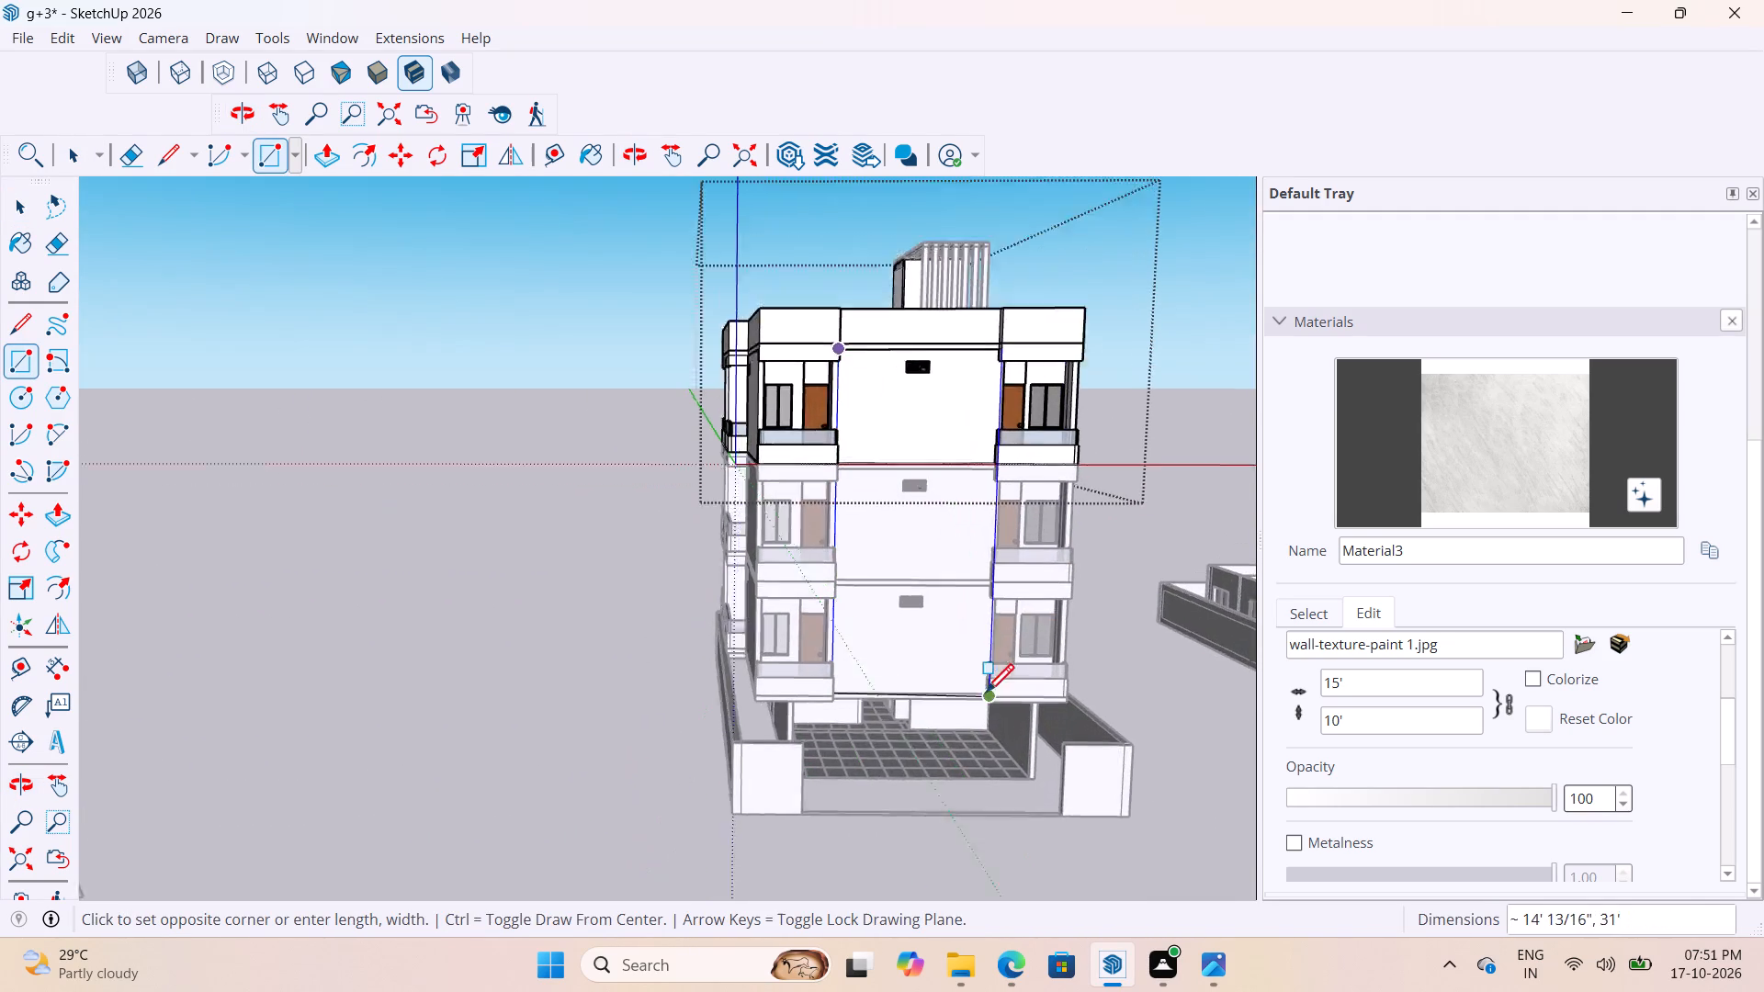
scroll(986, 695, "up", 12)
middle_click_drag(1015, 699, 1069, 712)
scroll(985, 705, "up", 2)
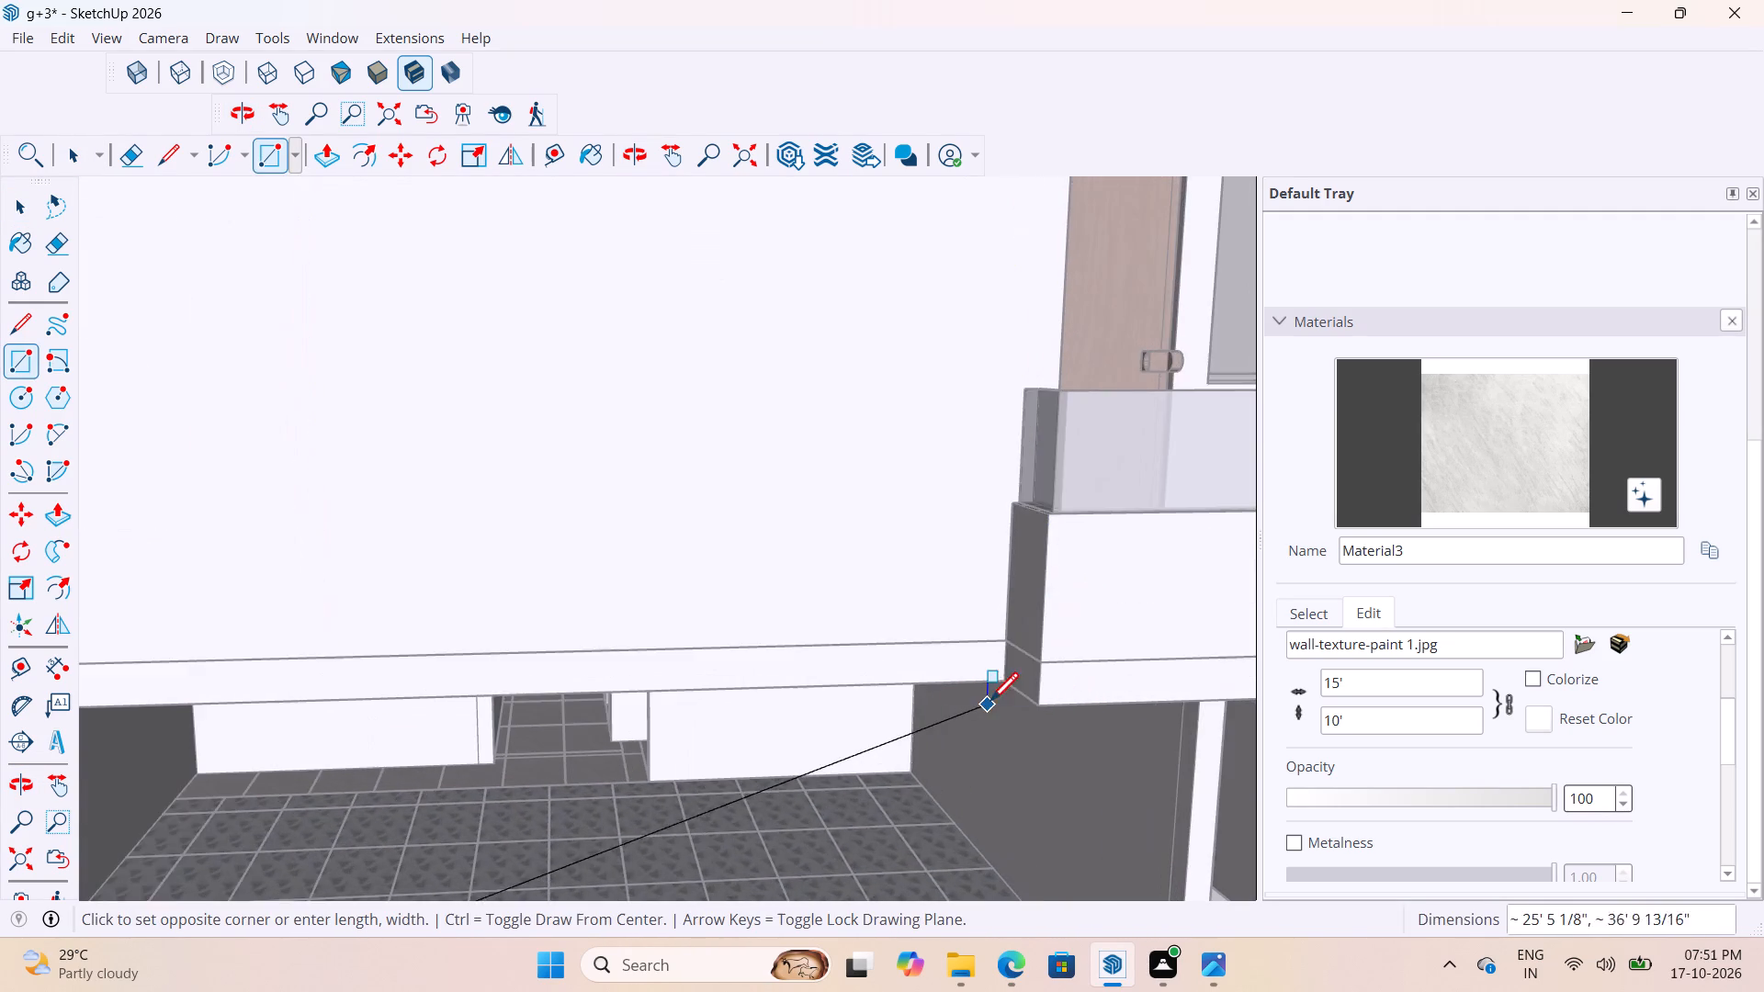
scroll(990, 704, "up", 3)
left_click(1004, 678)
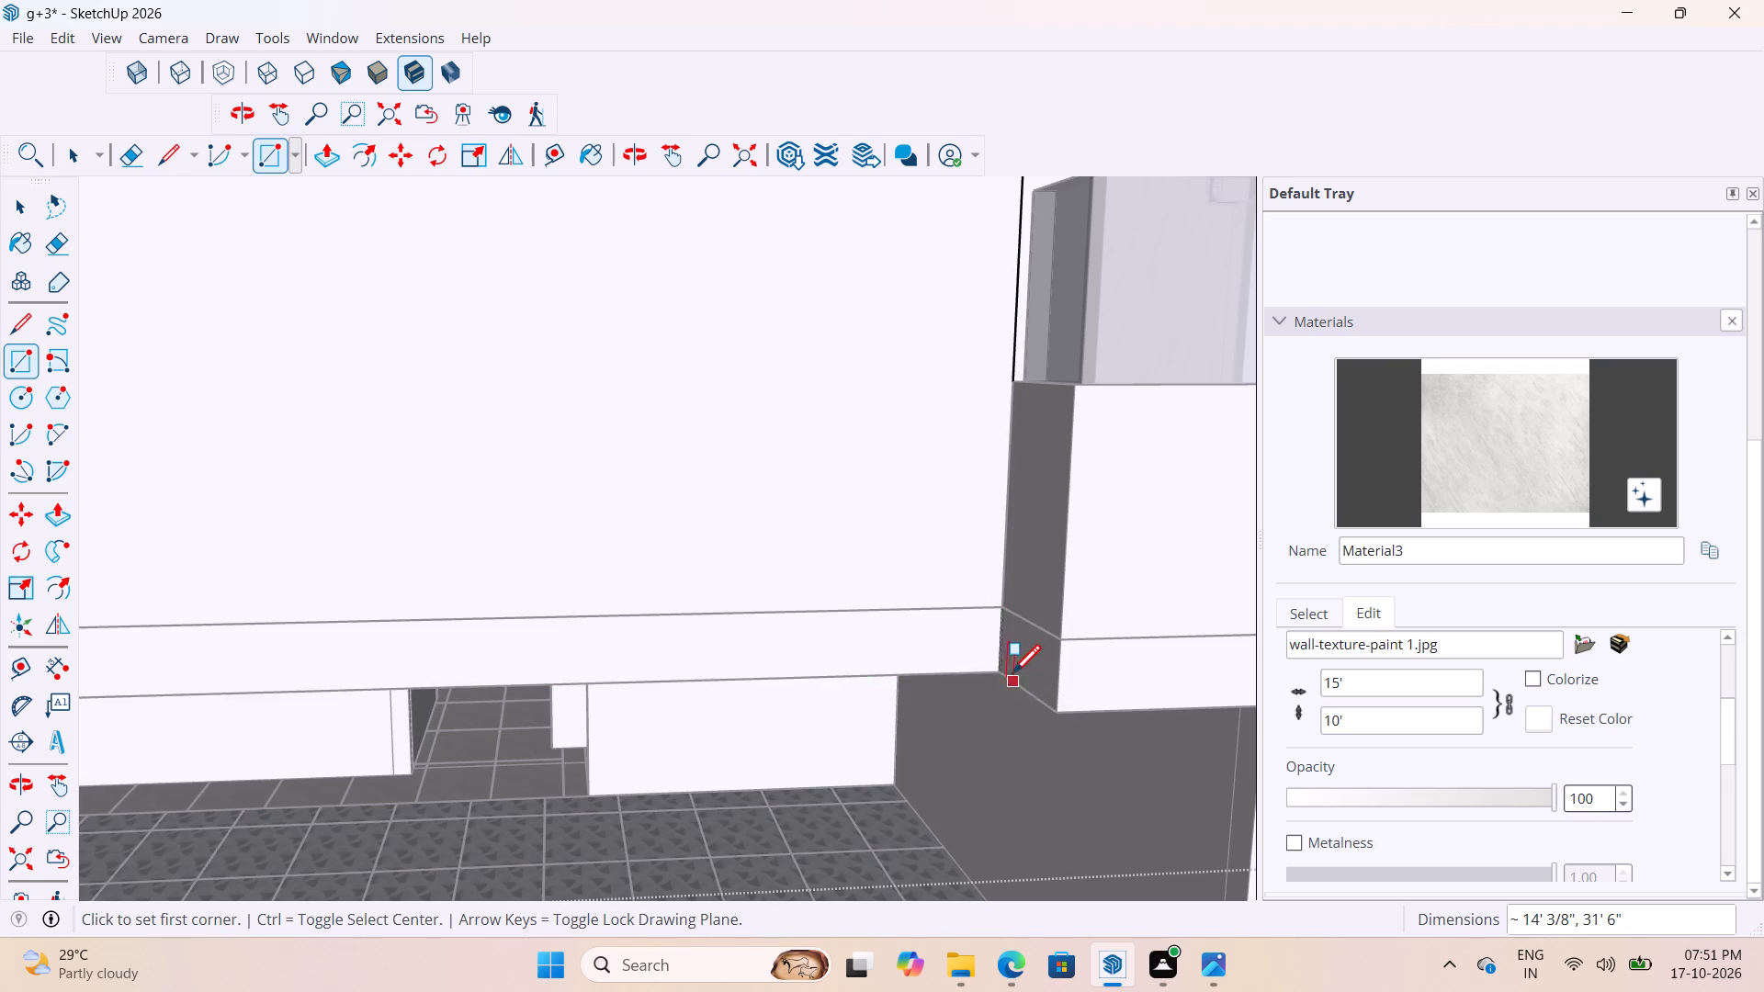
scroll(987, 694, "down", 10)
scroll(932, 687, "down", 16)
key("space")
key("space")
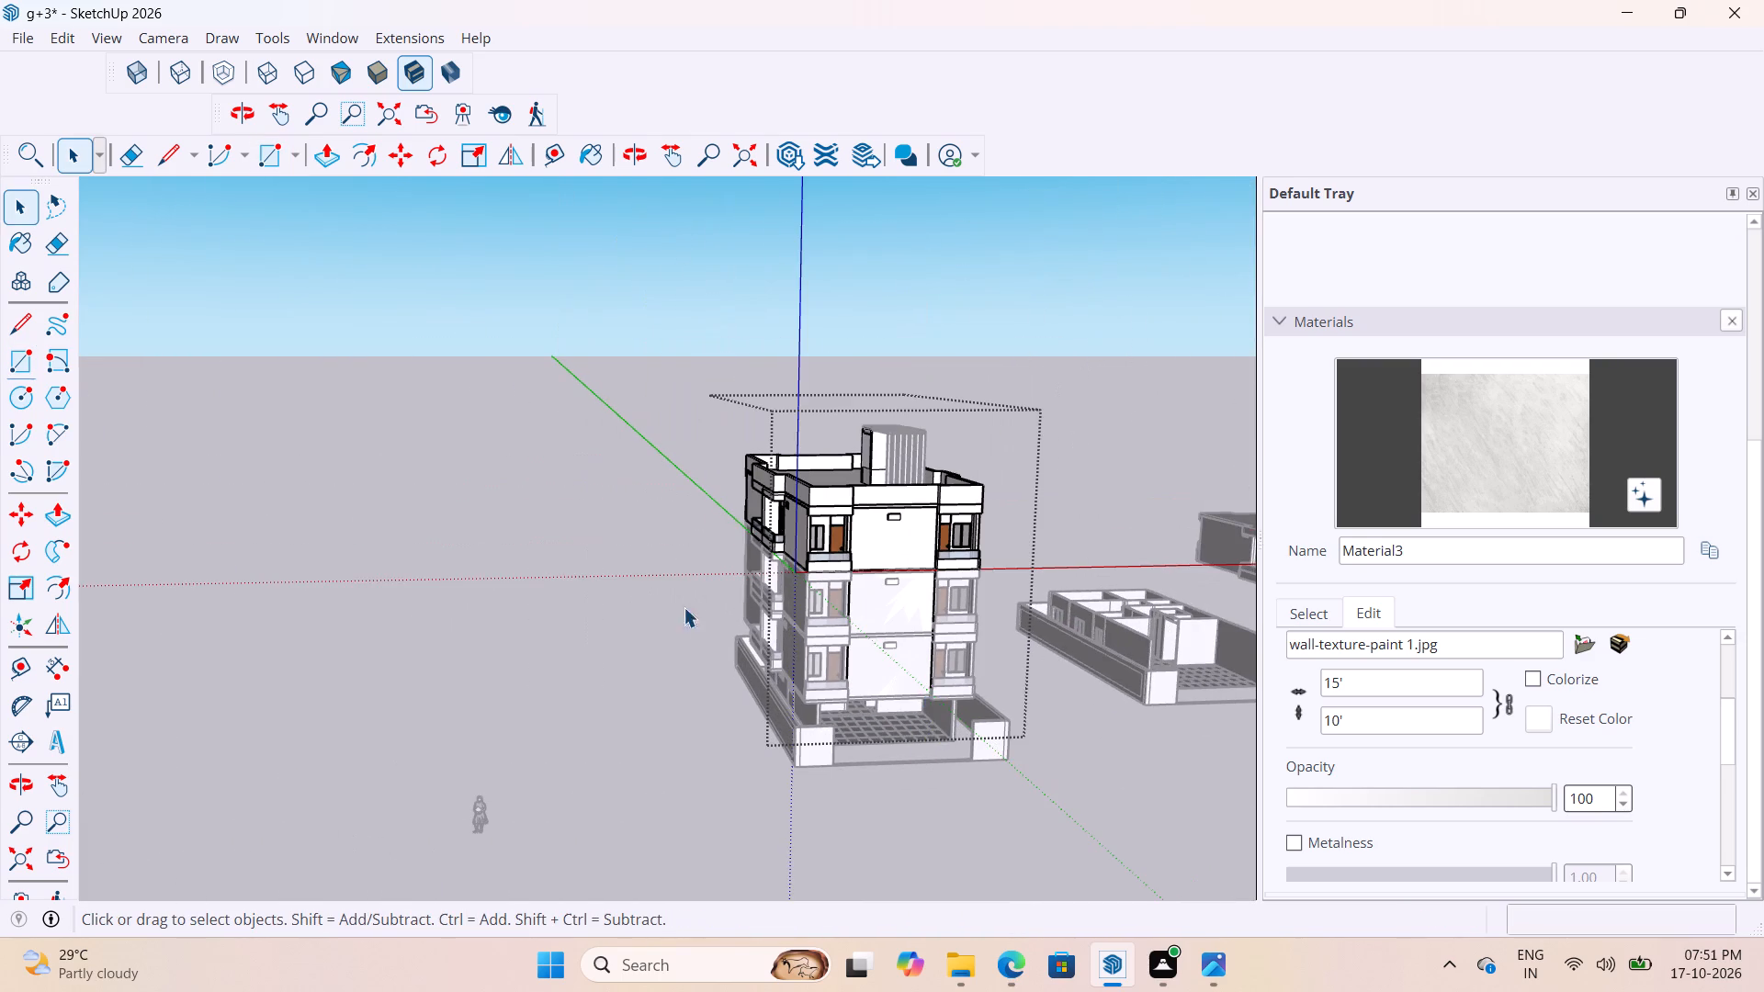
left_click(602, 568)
Examine the rectangle over the top floor's AC opening, opening the floor group and checking its parapet and front wall.
scroll(945, 521, "up", 20)
scroll(945, 521, "up", 1)
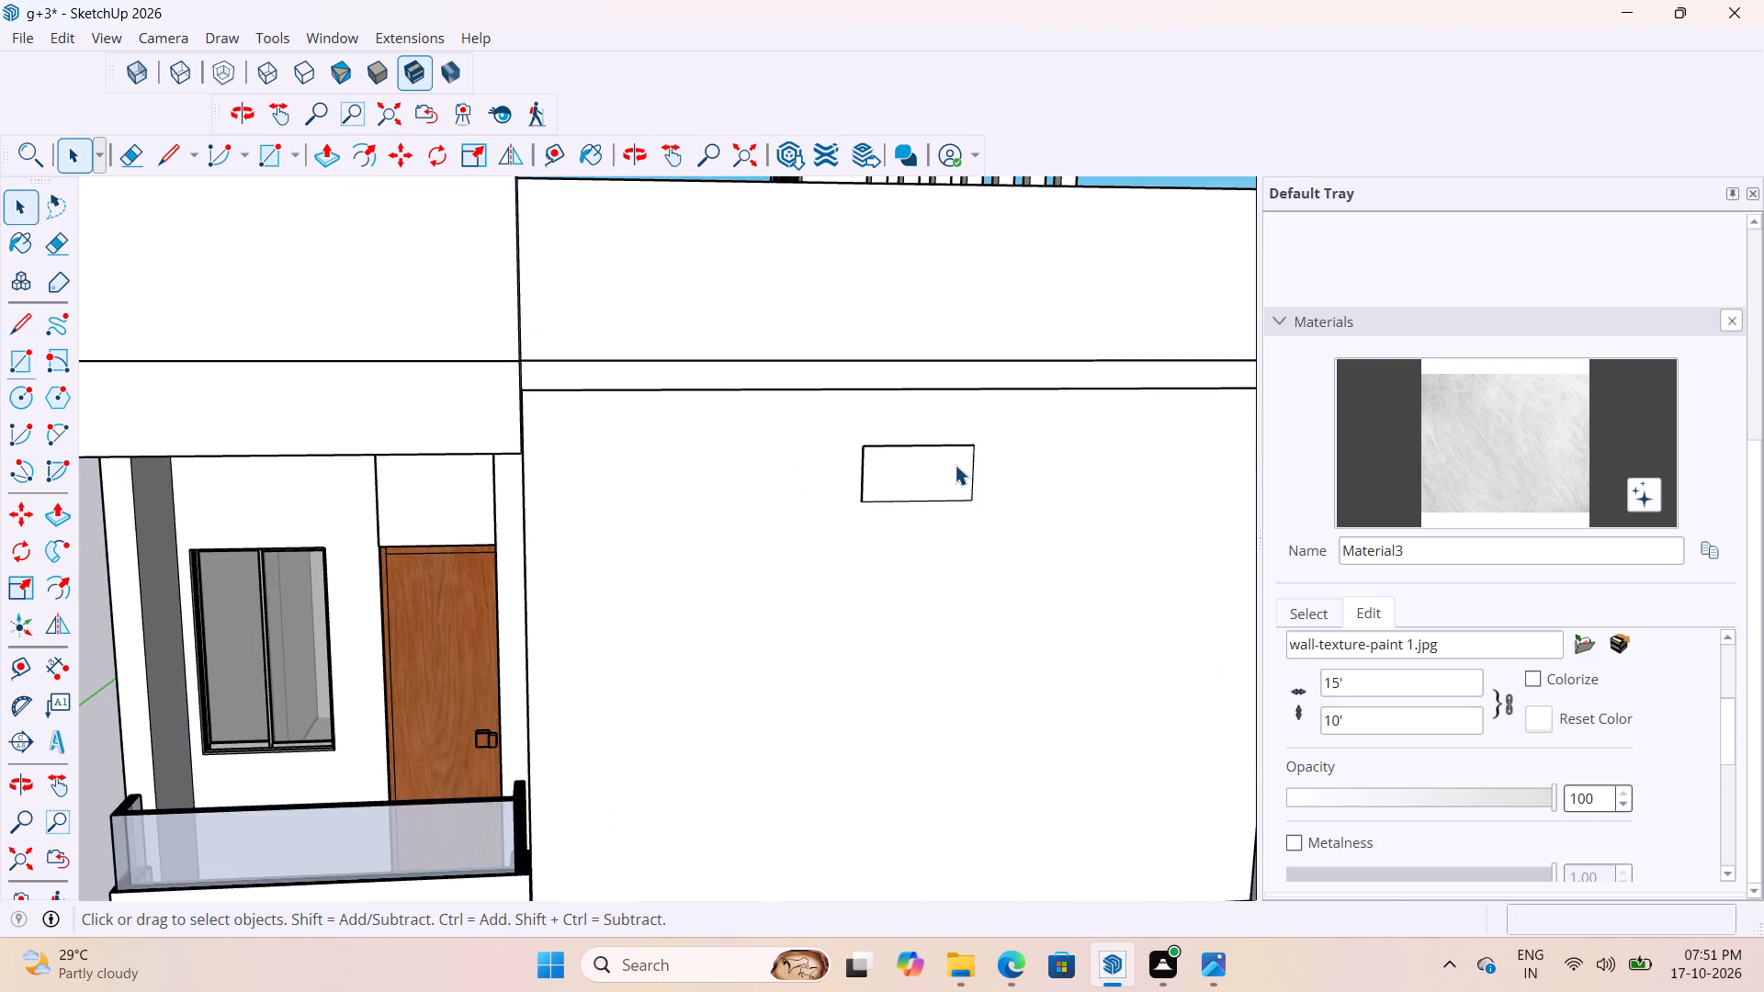
middle_click_drag(940, 457, 859, 475)
scroll(732, 513, "up", 6)
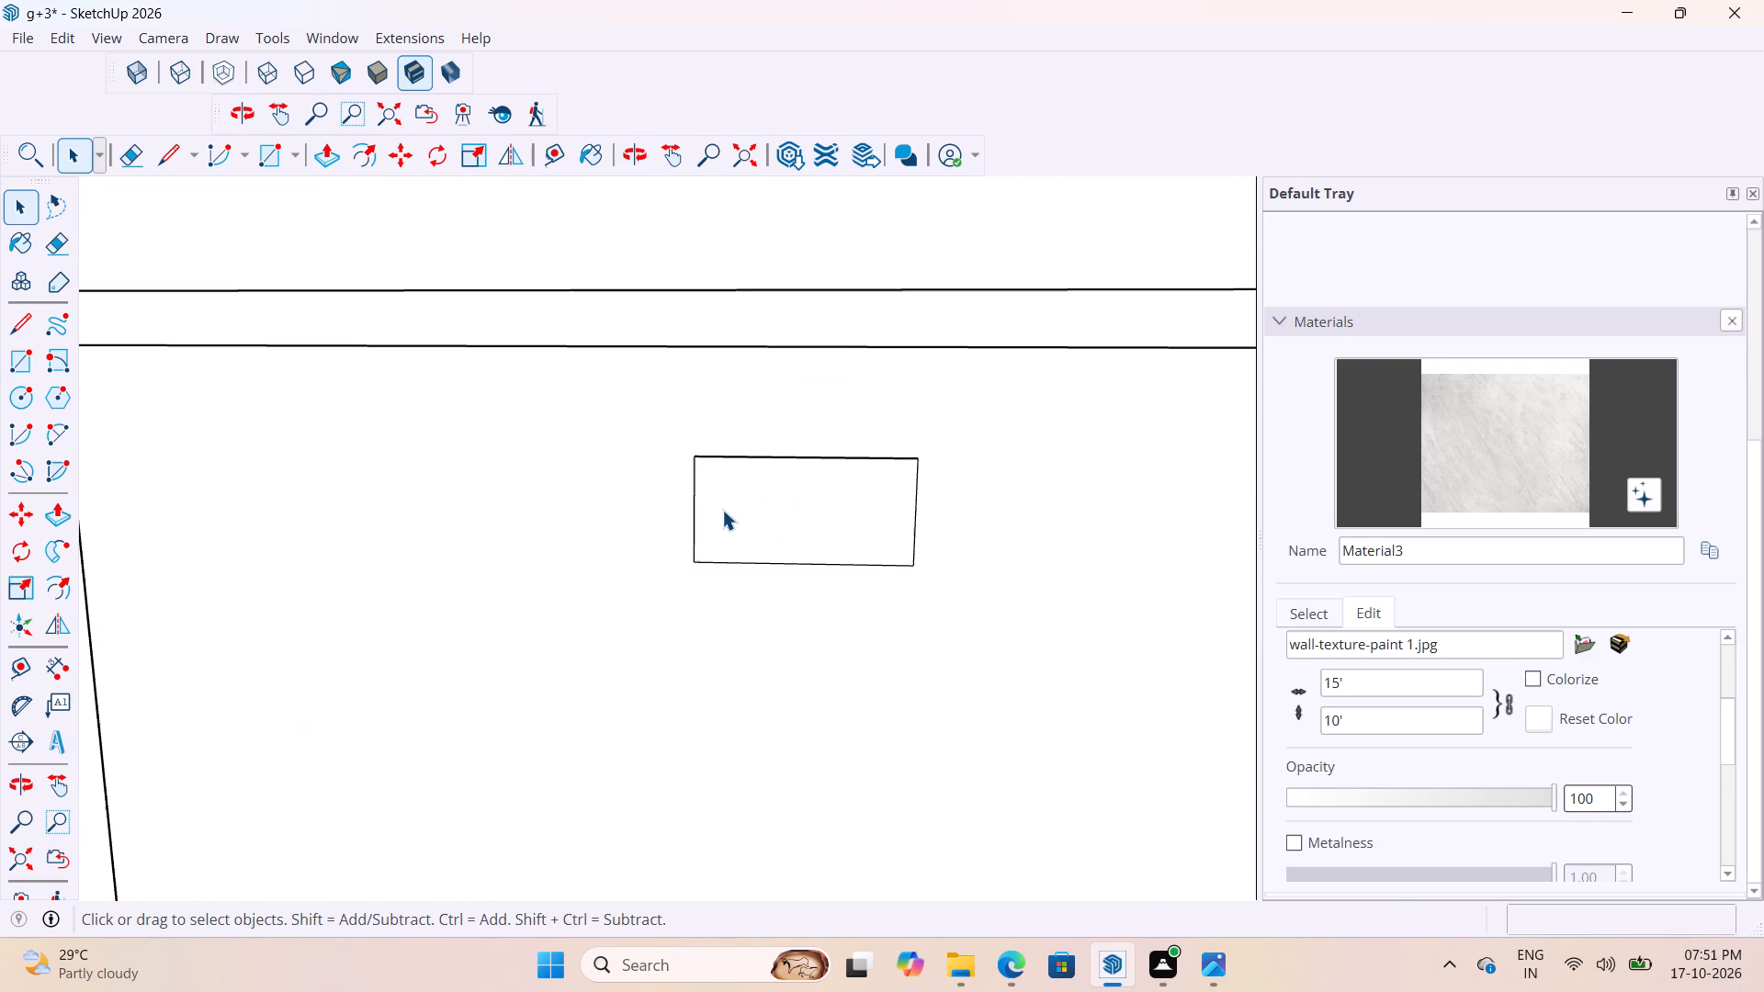
scroll(1028, 456, "down", 15)
middle_click_drag(941, 567, 955, 643)
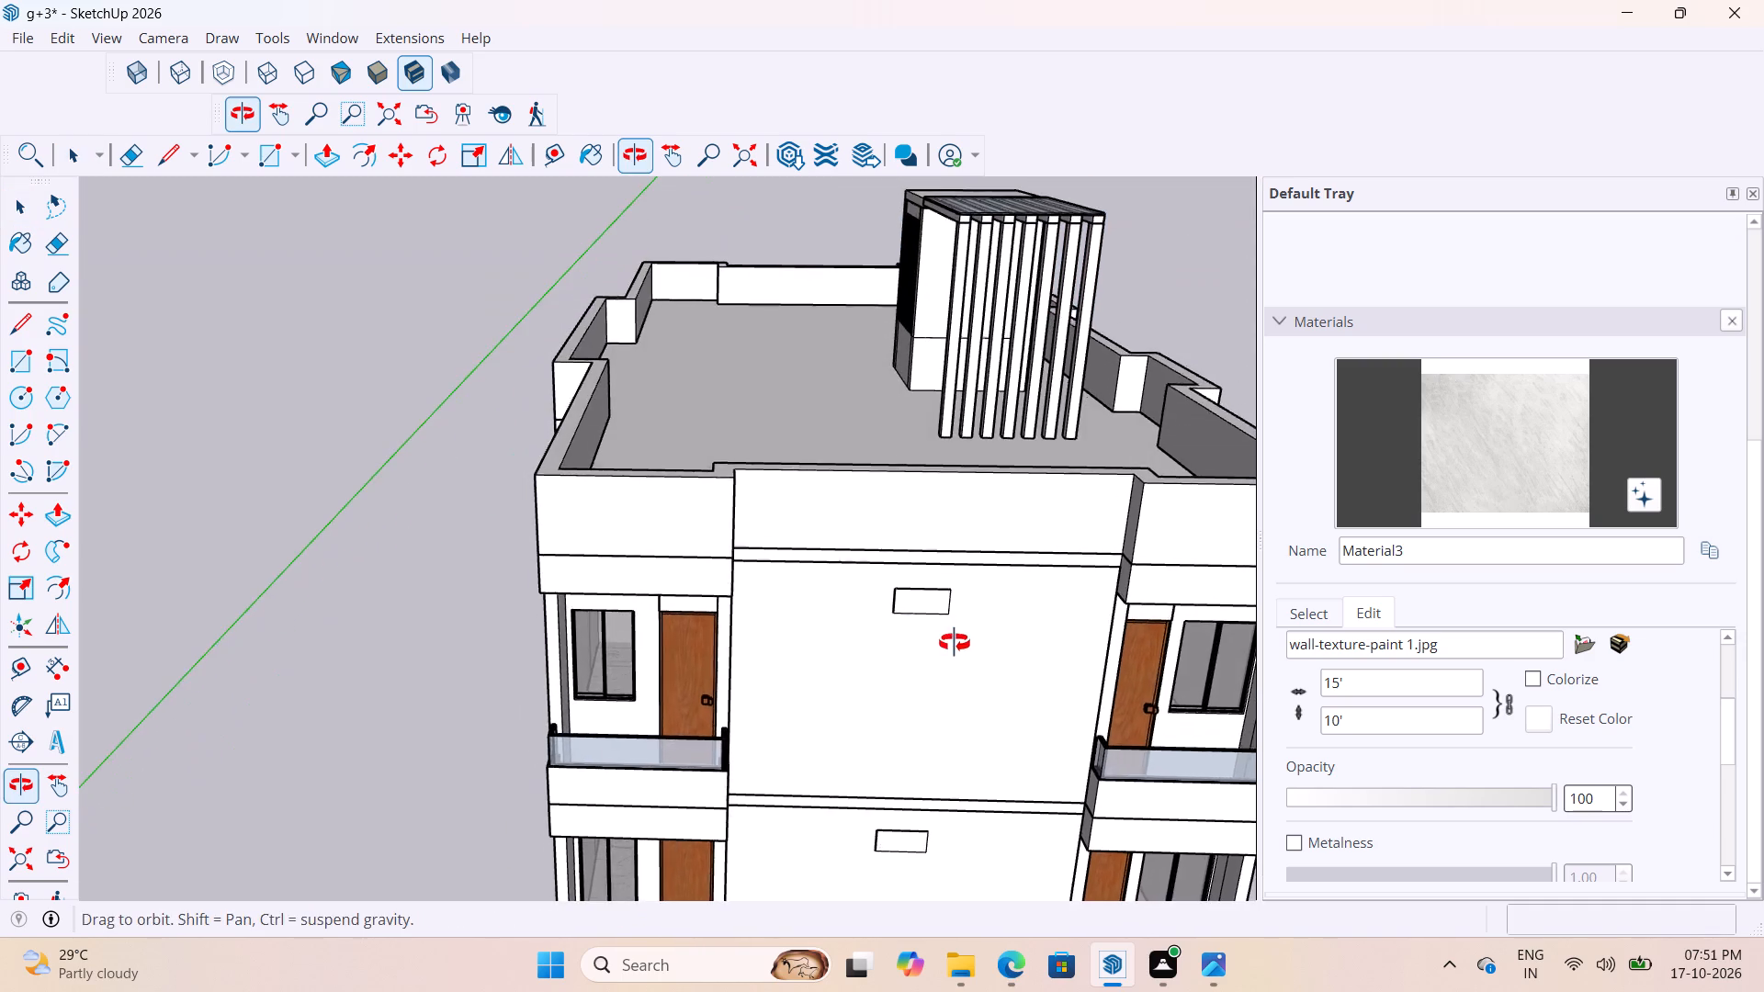
middle_click_drag(955, 643, 954, 643)
scroll(929, 599, "up", 7)
left_click(923, 596)
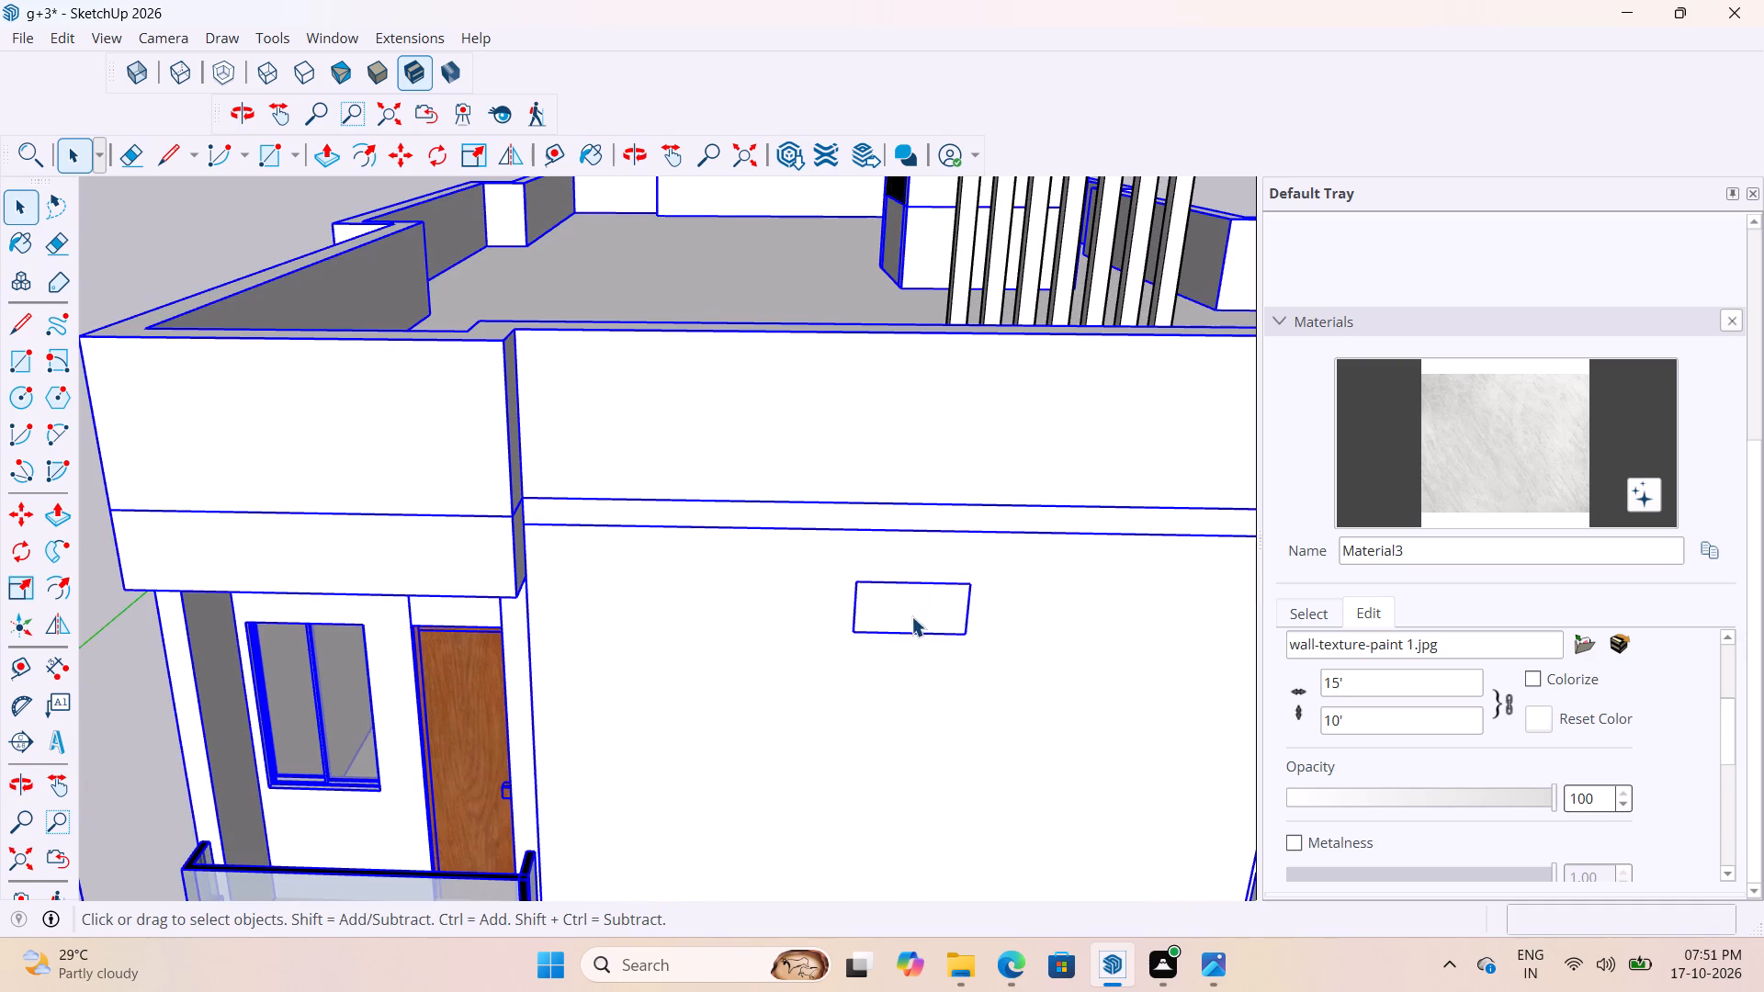
scroll(910, 613, "up", 3)
double_click(910, 609)
scroll(902, 607, "up", 3)
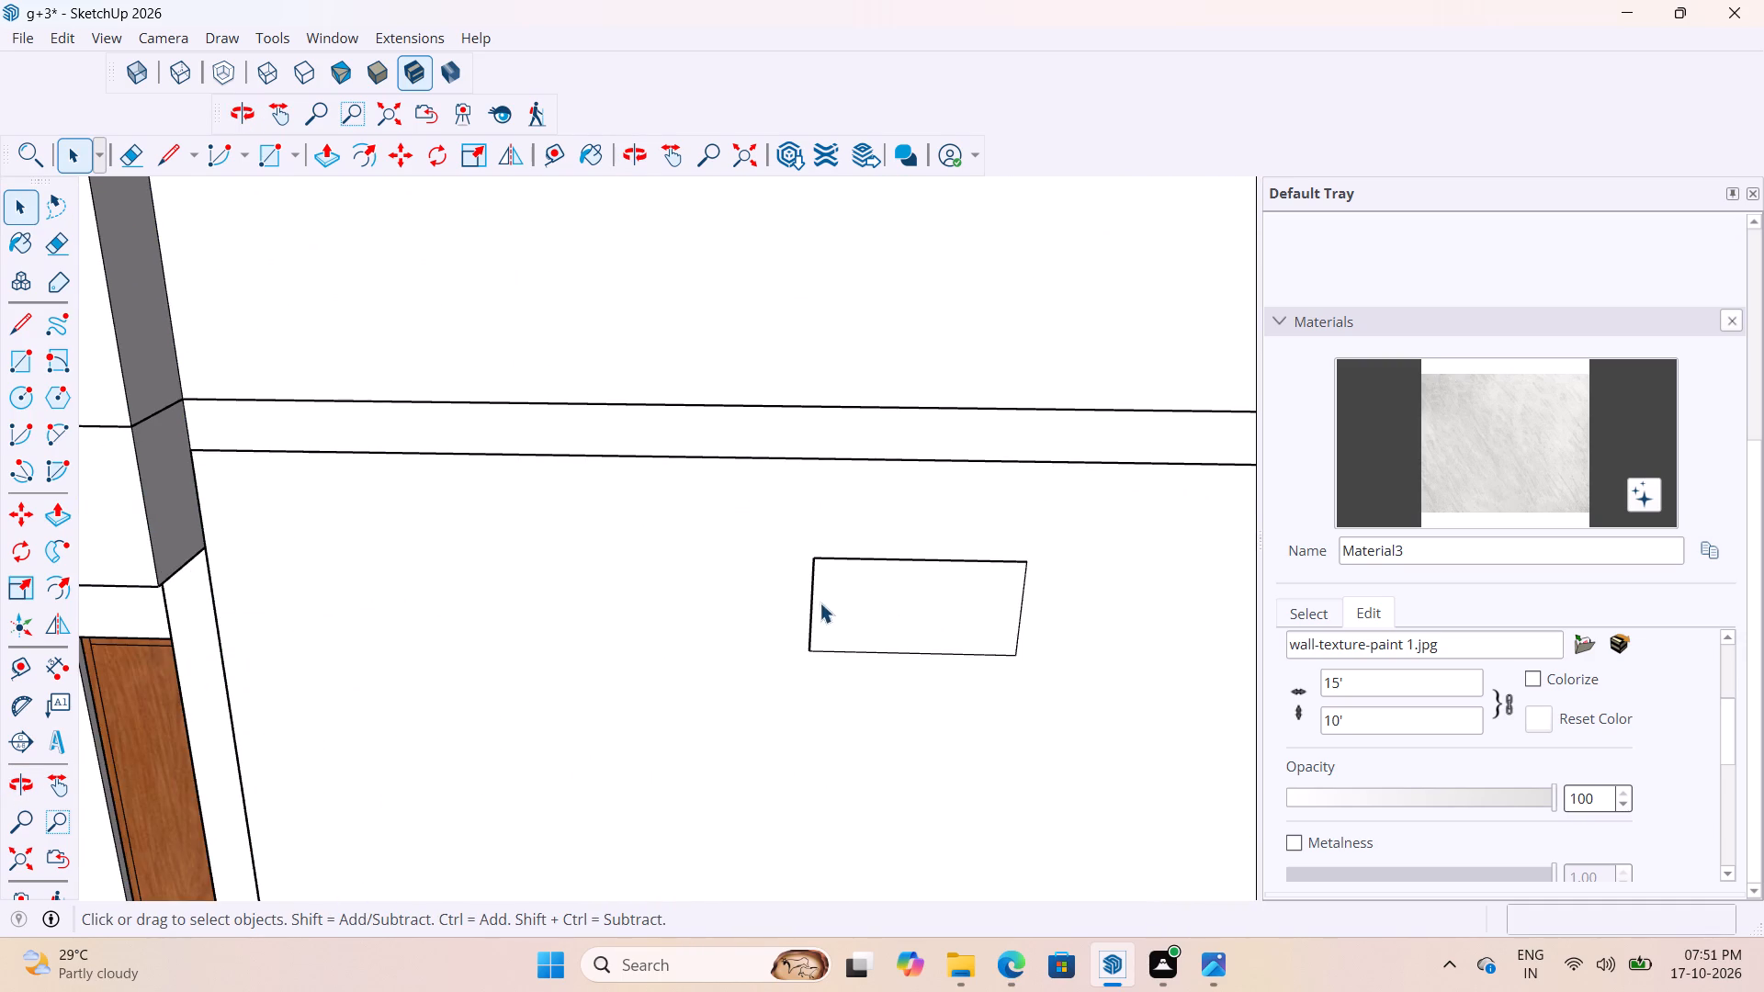
scroll(805, 604, "down", 10)
scroll(779, 632, "up", 4)
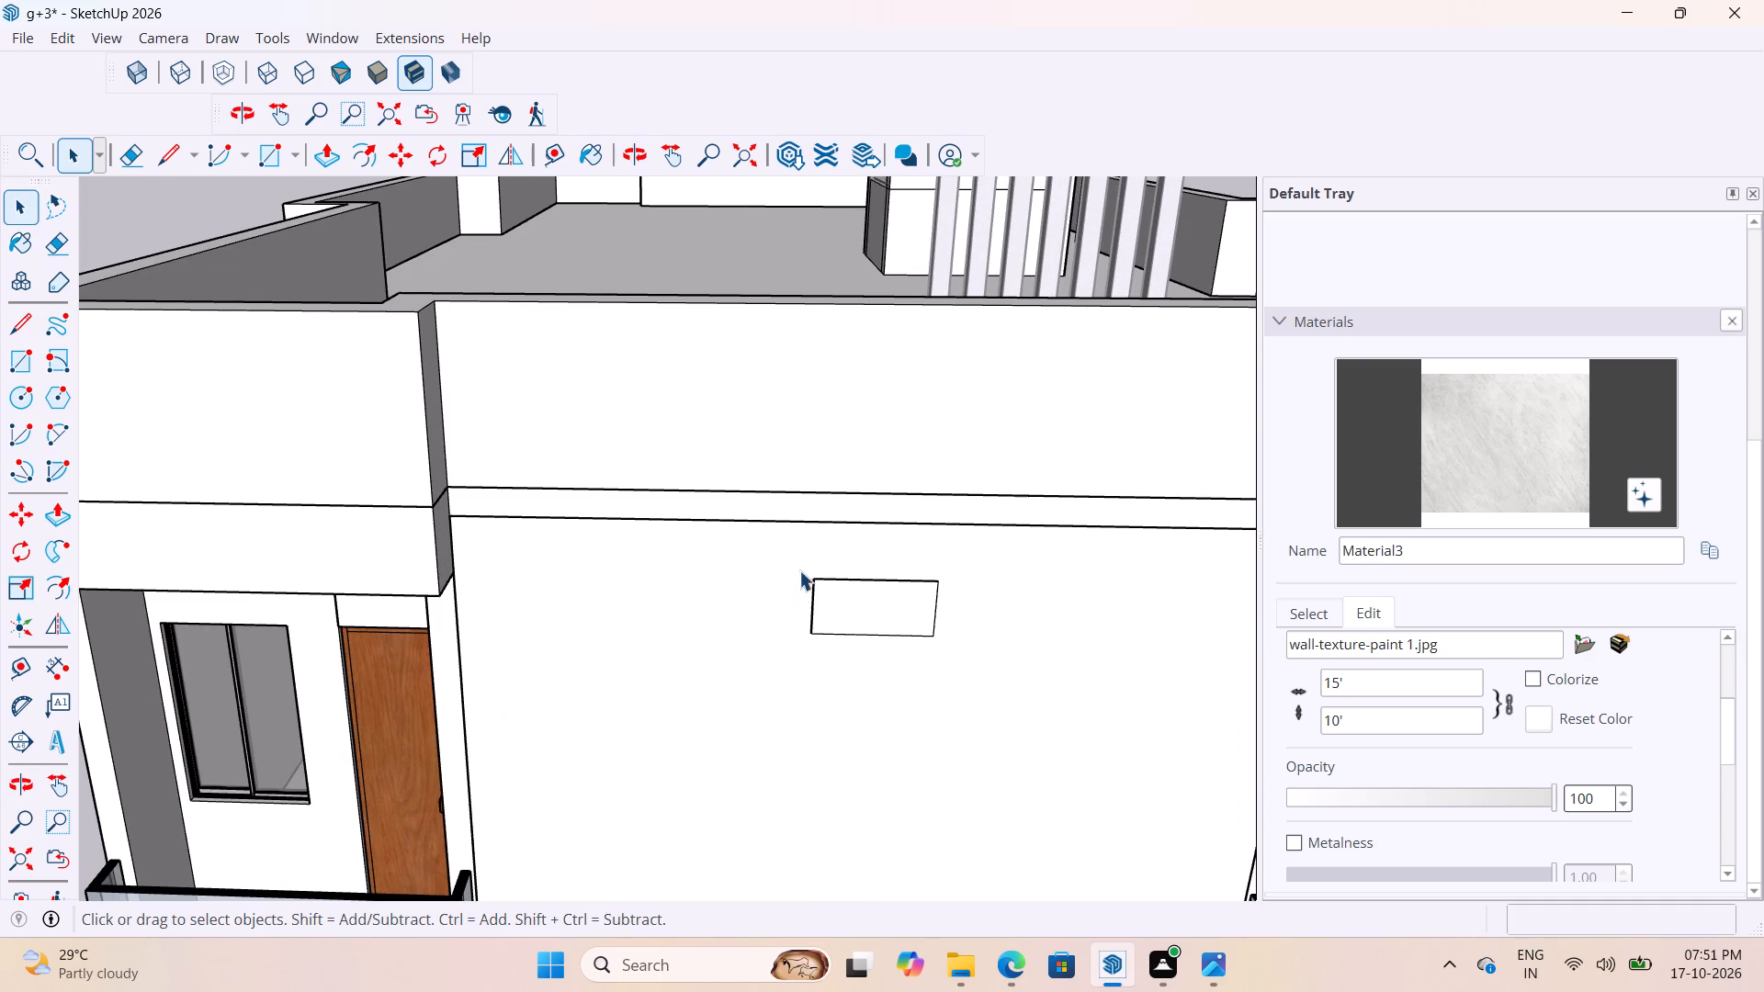
double_click(837, 468)
scroll(820, 441, "down", 10)
left_click(916, 423)
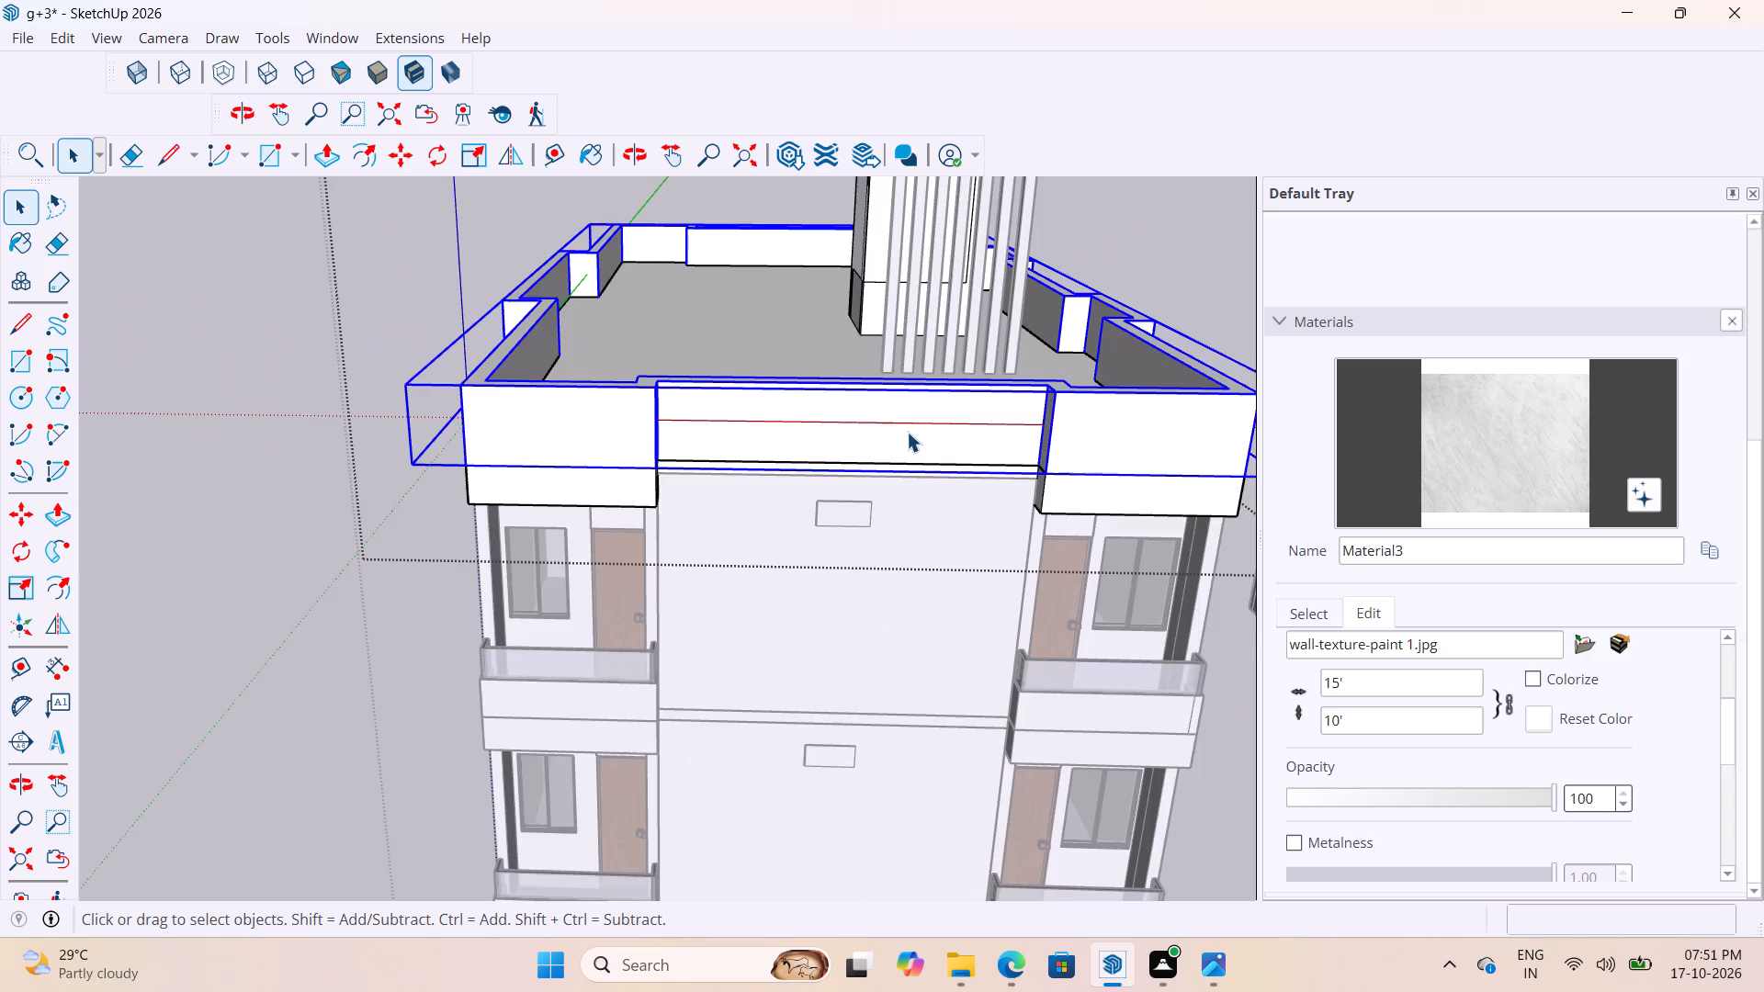
scroll(905, 432, "down", 5)
left_click(495, 587)
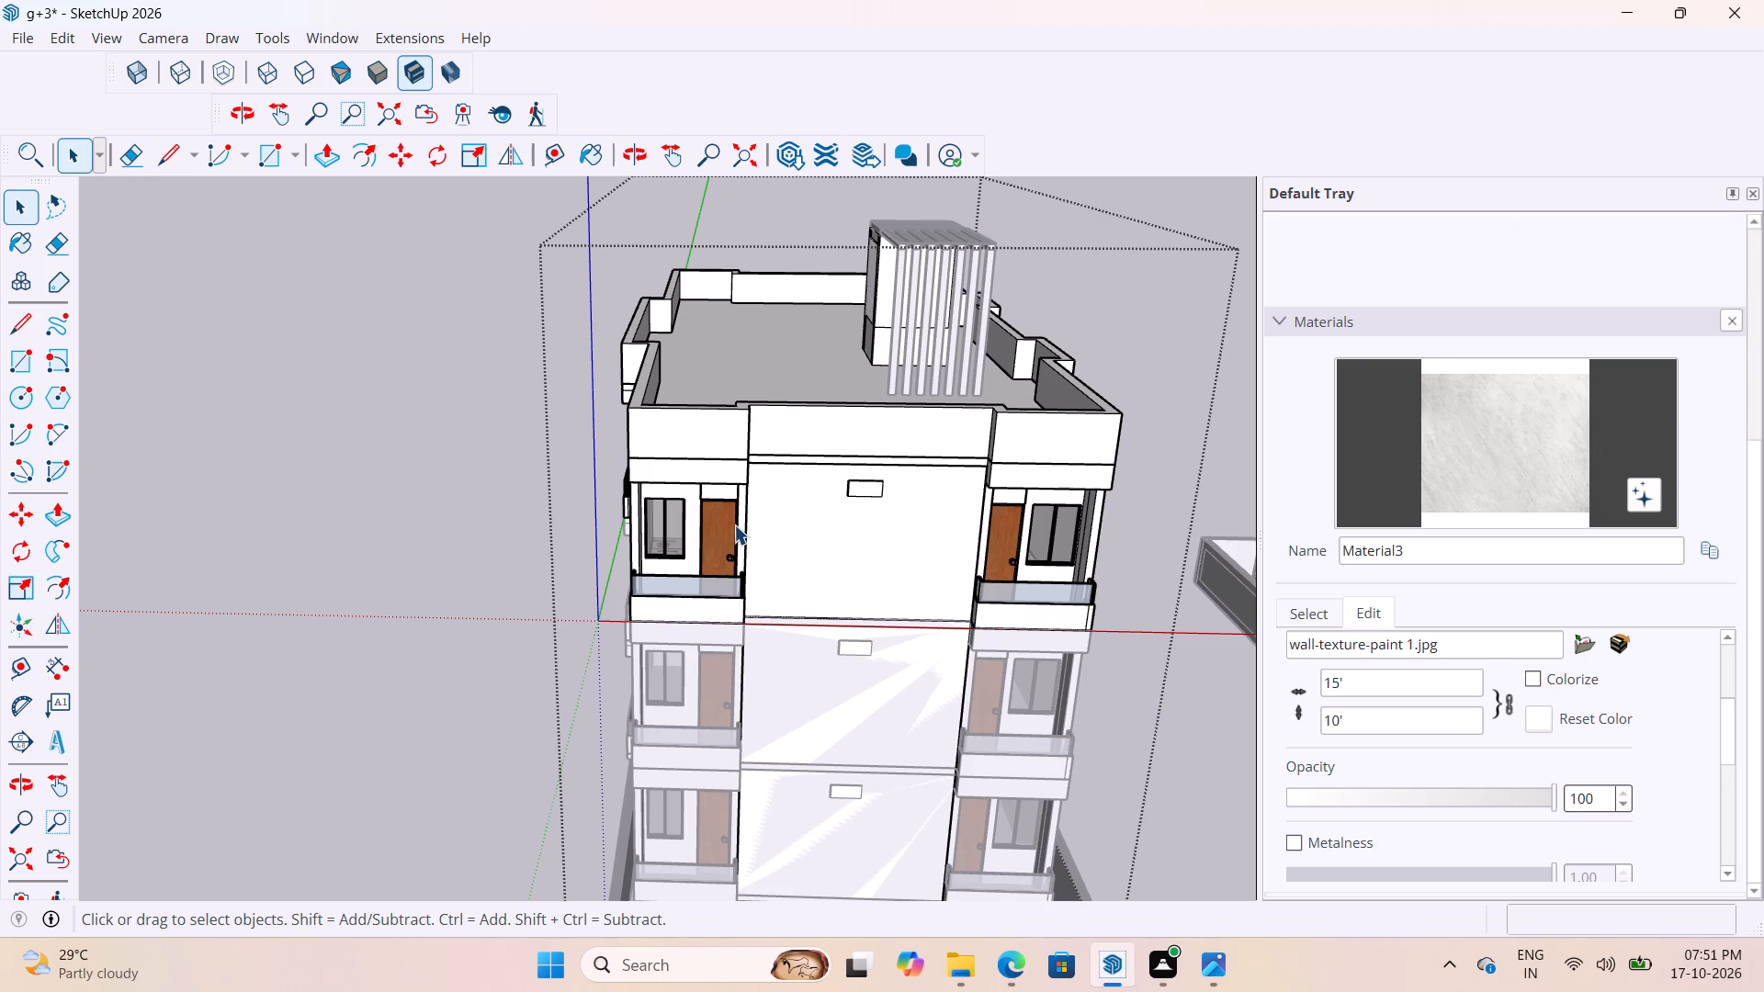
Inspect the top floor's parapet, slab band and front wall by selecting each inside the floor group, and close the group.
scroll(930, 448, "up", 5)
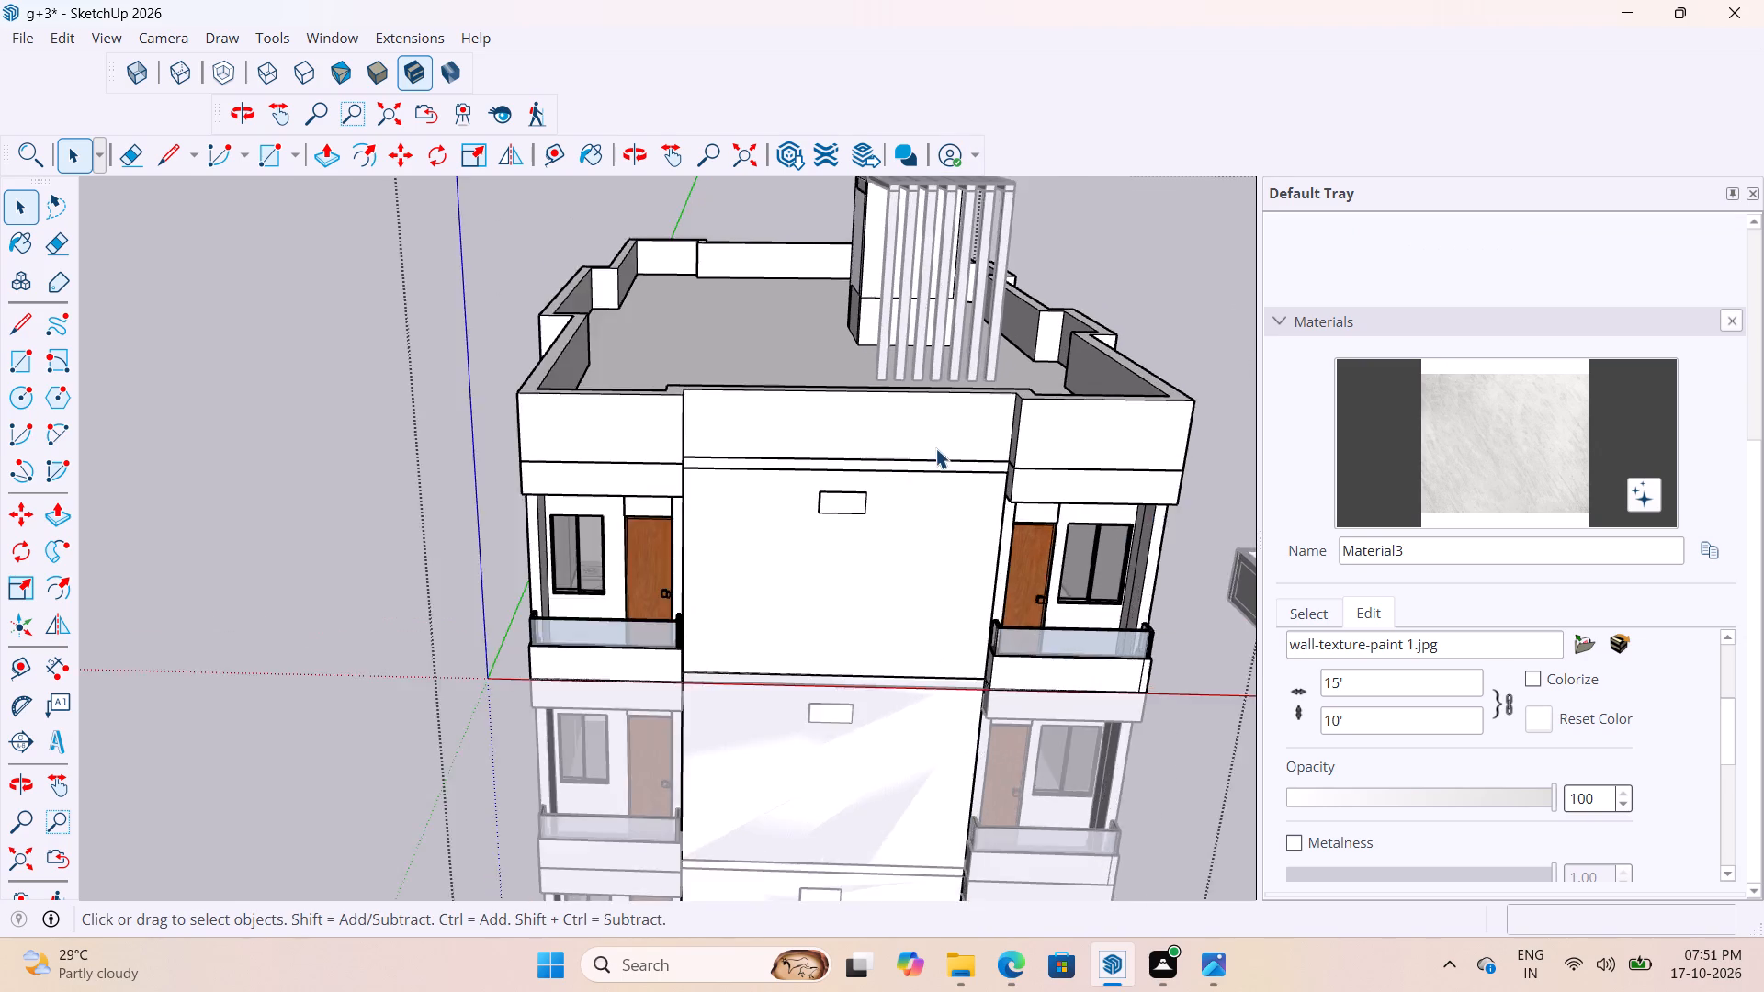
scroll(935, 448, "up", 2)
scroll(942, 411, "down", 17)
key("space")
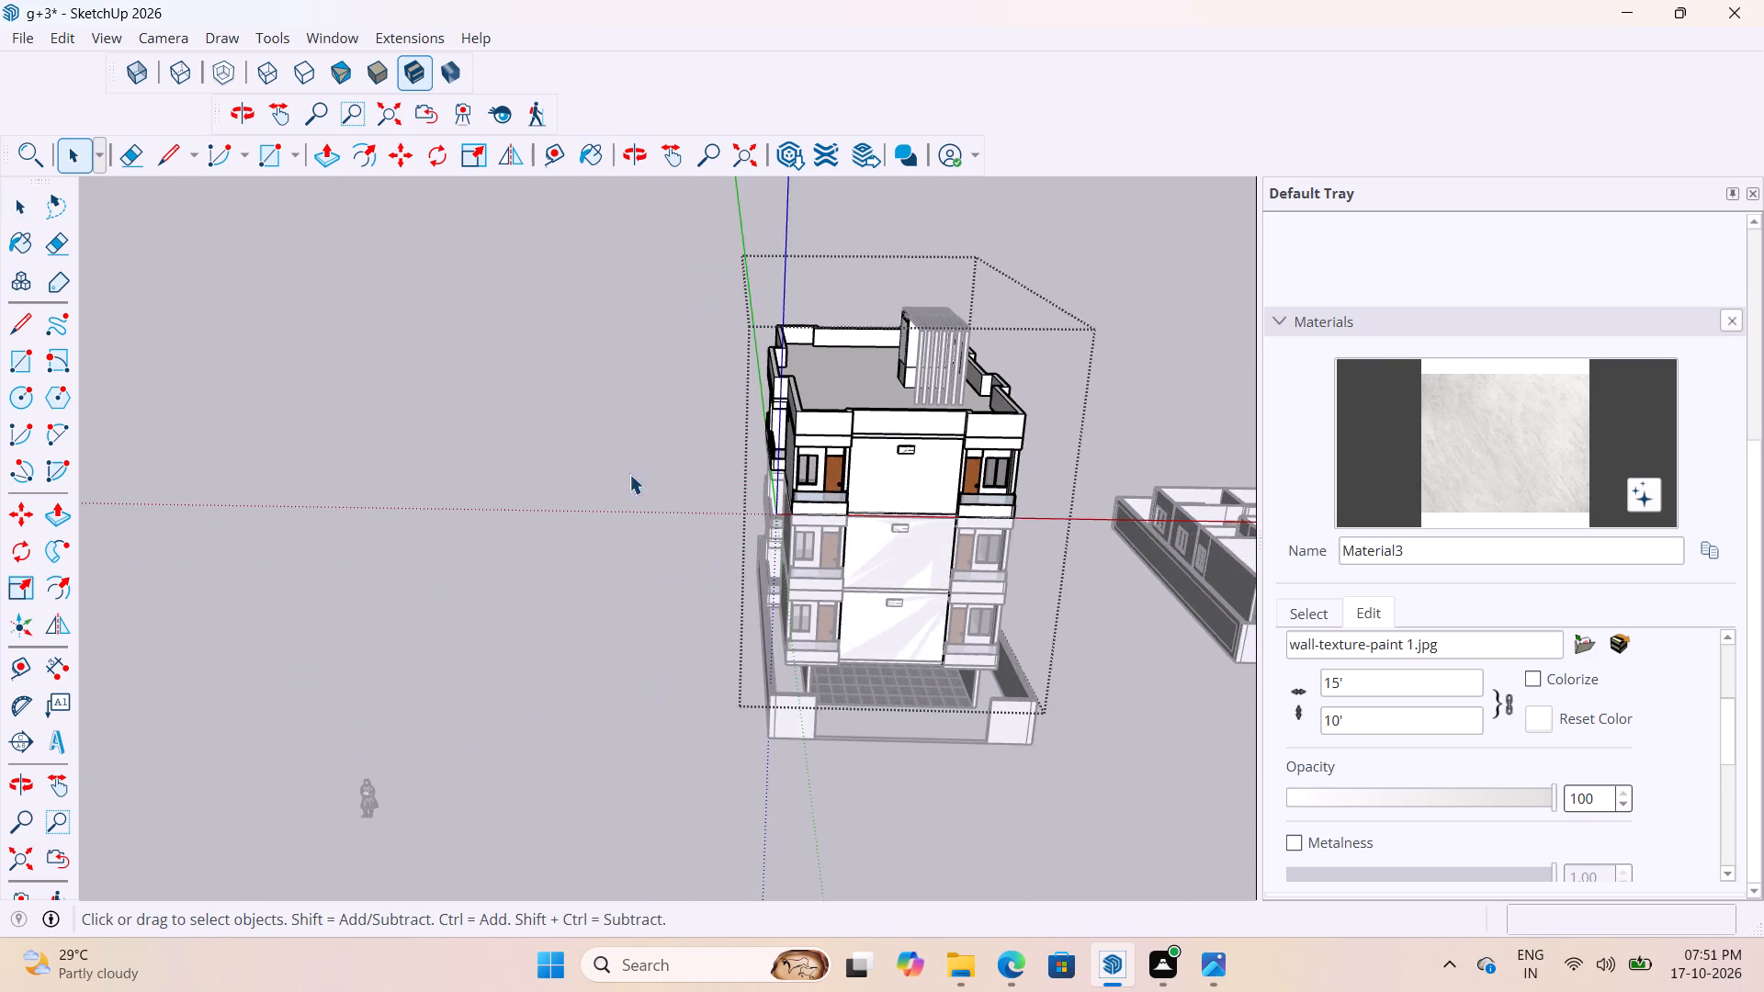
left_click(598, 448)
scroll(842, 499, "up", 12)
middle_click_drag(989, 377, 792, 434)
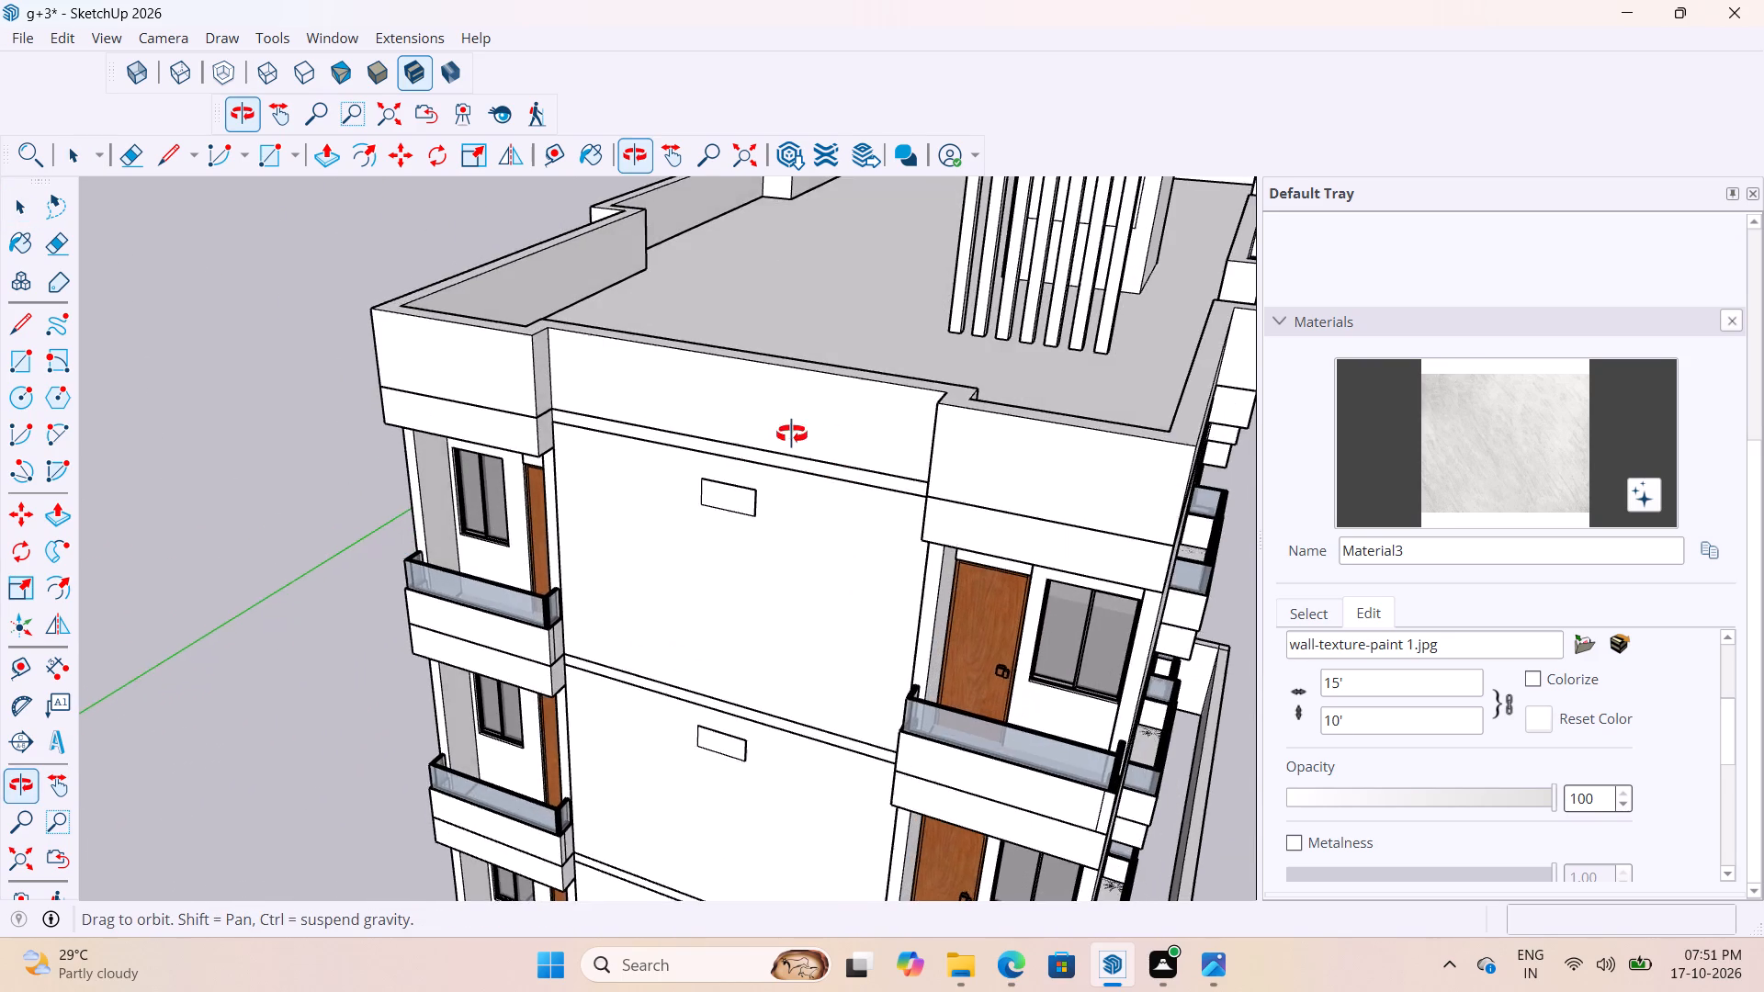
middle_click_drag(792, 434, 794, 437)
double_click(720, 385)
left_click(720, 398)
scroll(822, 381, "down", 5)
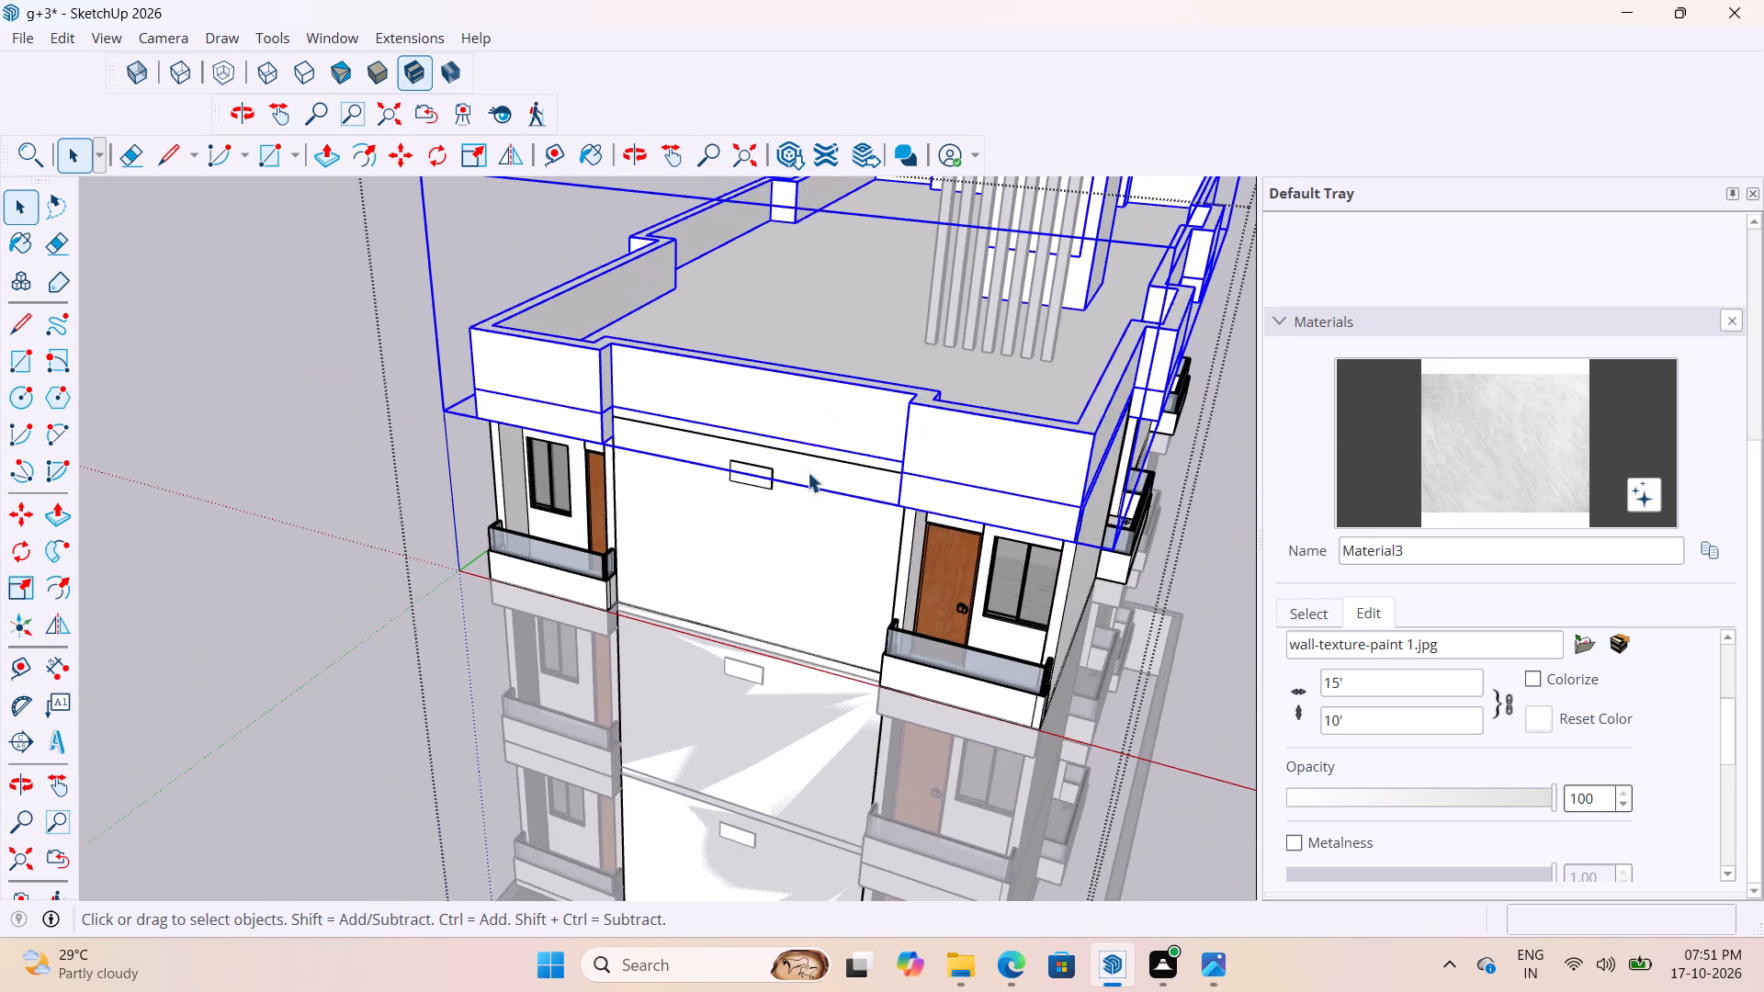
left_click(772, 524)
scroll(884, 414, "down", 6)
left_click(766, 599)
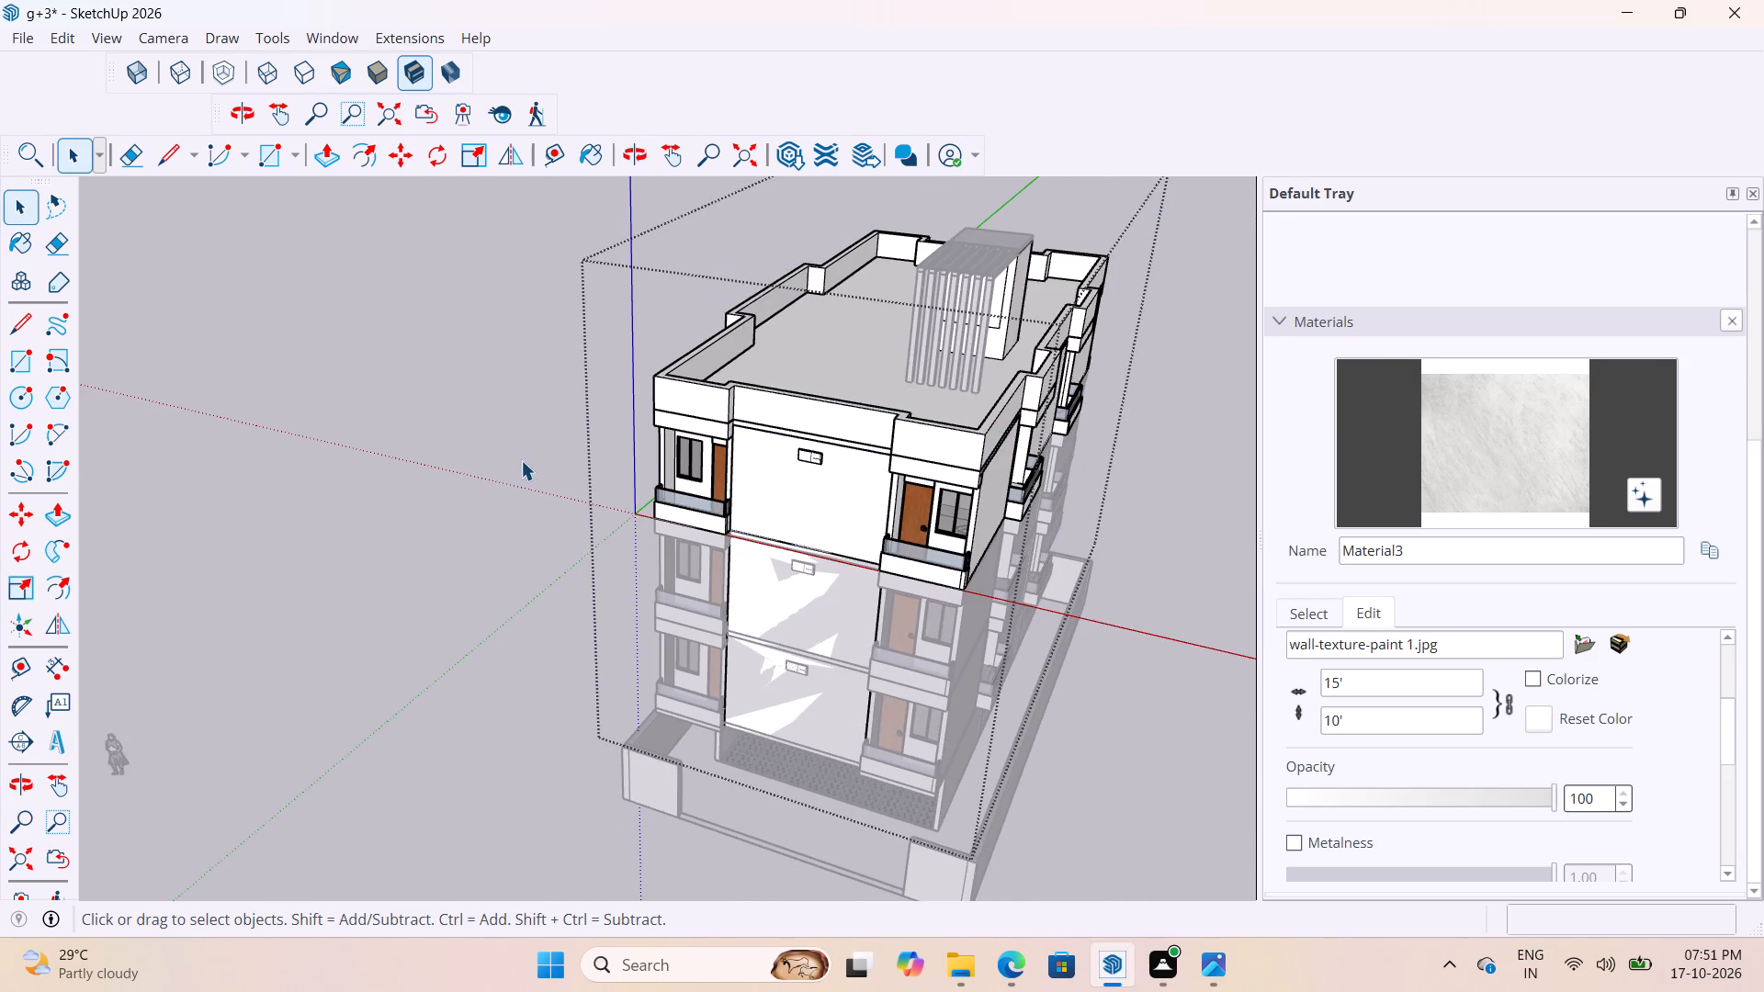
left_click(521, 460)
left_click(823, 626)
left_click_drag(854, 539, 855, 547)
double_click(841, 555)
double_click(843, 539)
left_click(847, 535)
left_click(851, 540)
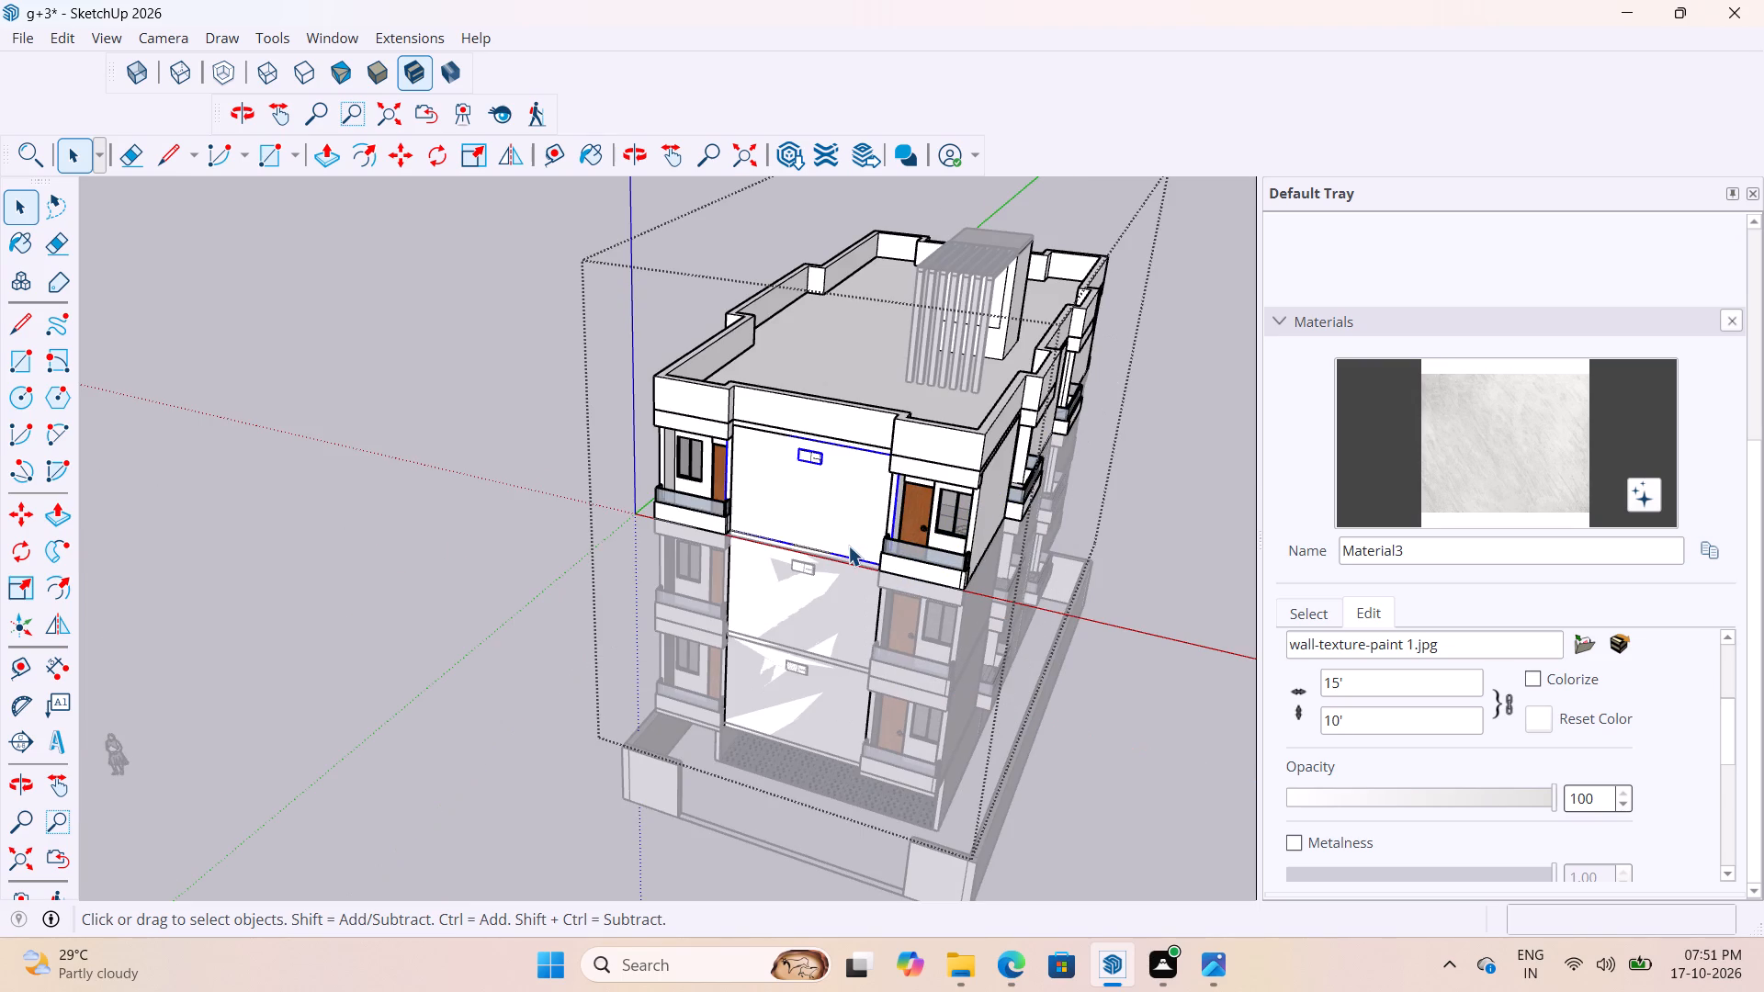
middle_click_drag(942, 573, 1030, 591)
left_click(476, 460)
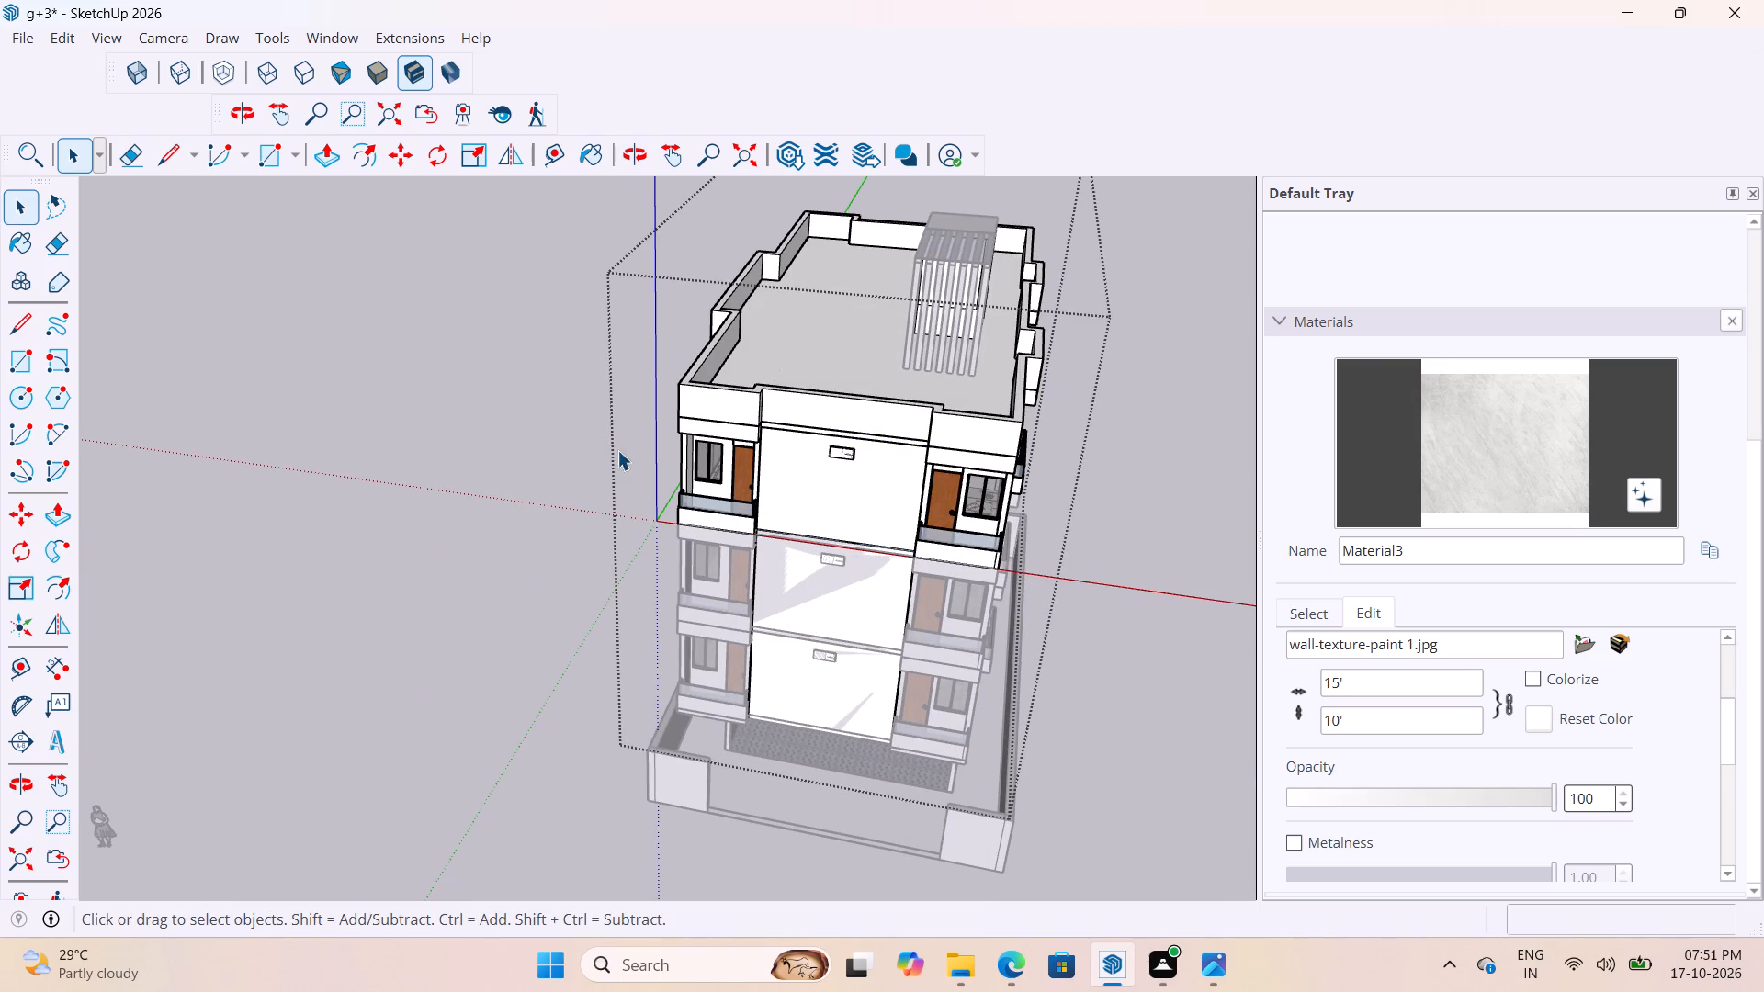
left_click_drag(506, 403, 549, 402)
left_click(517, 385)
Open the lowest balcony floor's group, check its front wall behind the drawn rectangle, and close the group.
scroll(931, 388, "down", 5)
left_click(964, 742)
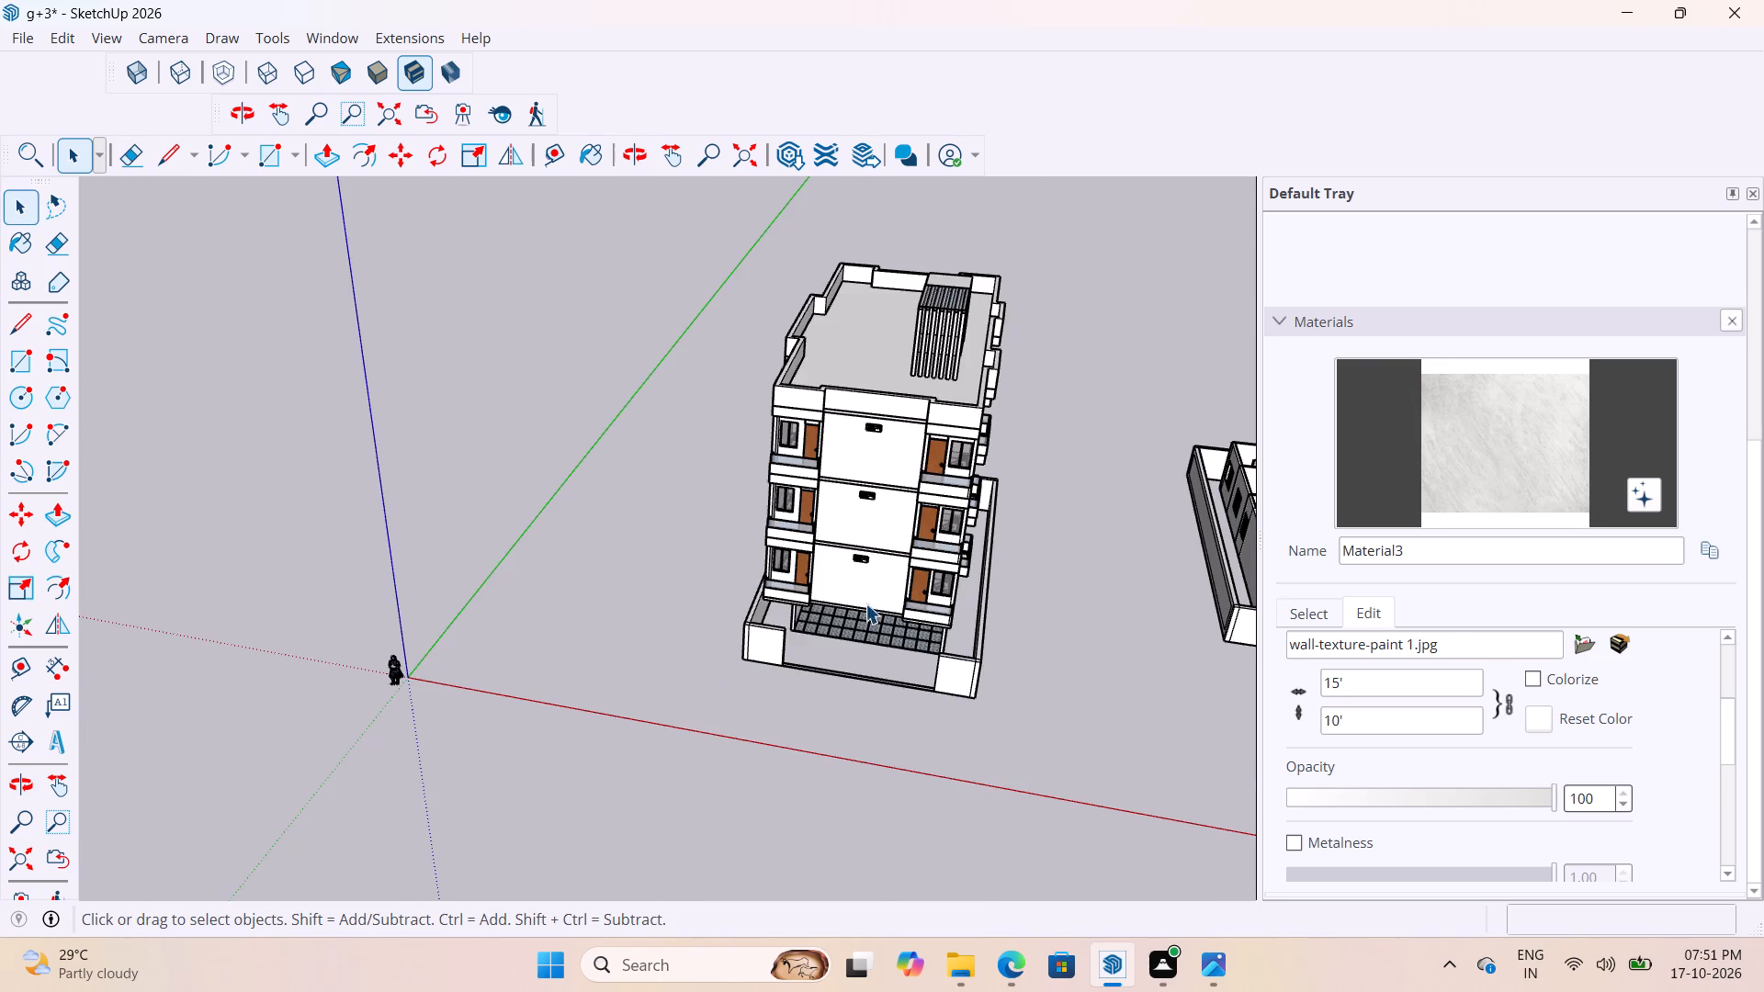
scroll(865, 601, "up", 7)
double_click(902, 610)
double_click(902, 610)
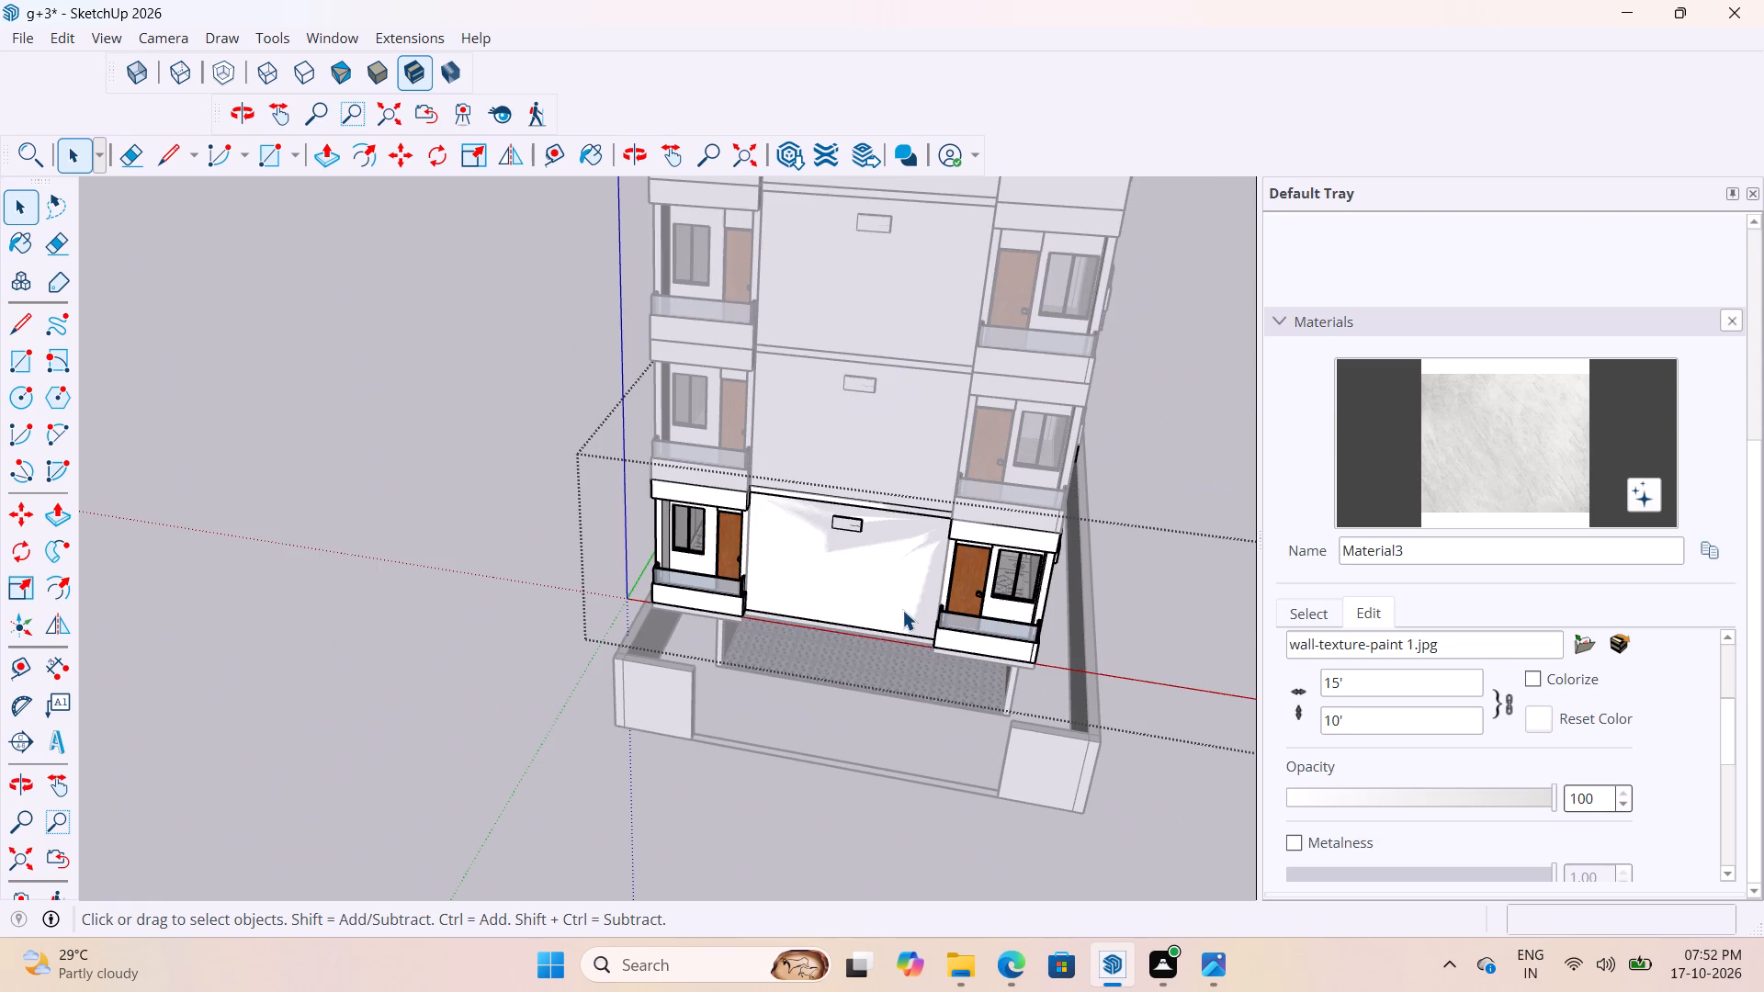
left_click(902, 610)
left_click(901, 569)
left_click(393, 493)
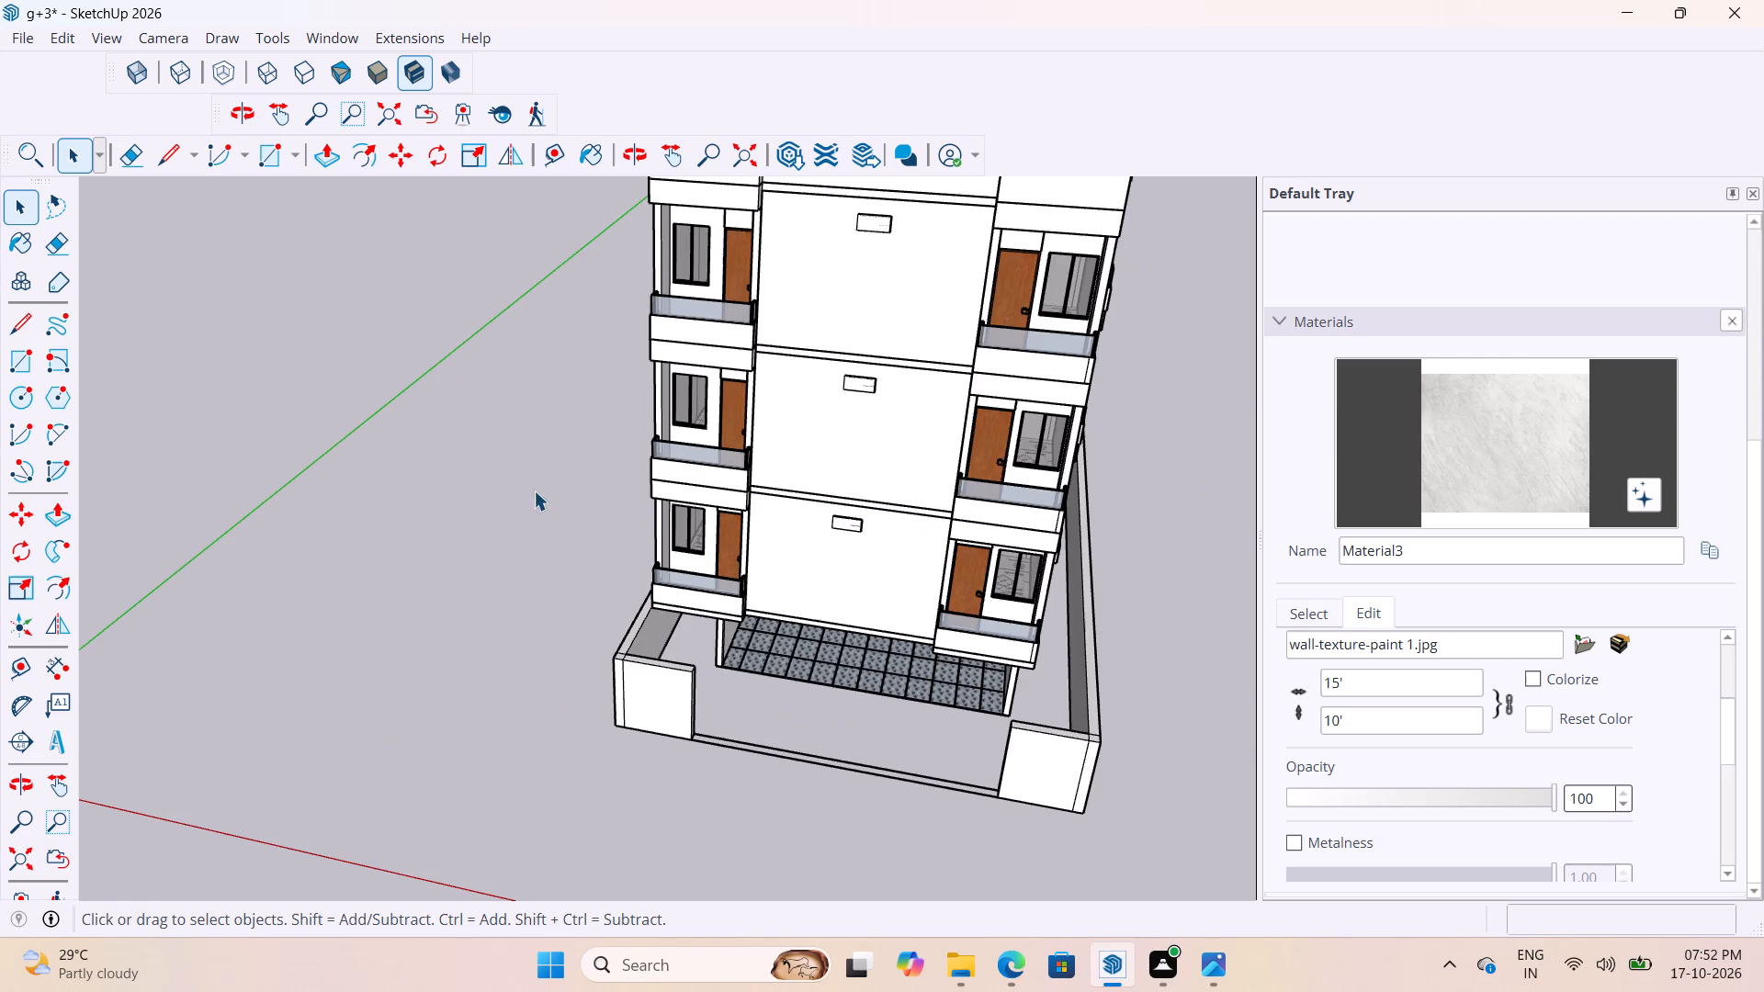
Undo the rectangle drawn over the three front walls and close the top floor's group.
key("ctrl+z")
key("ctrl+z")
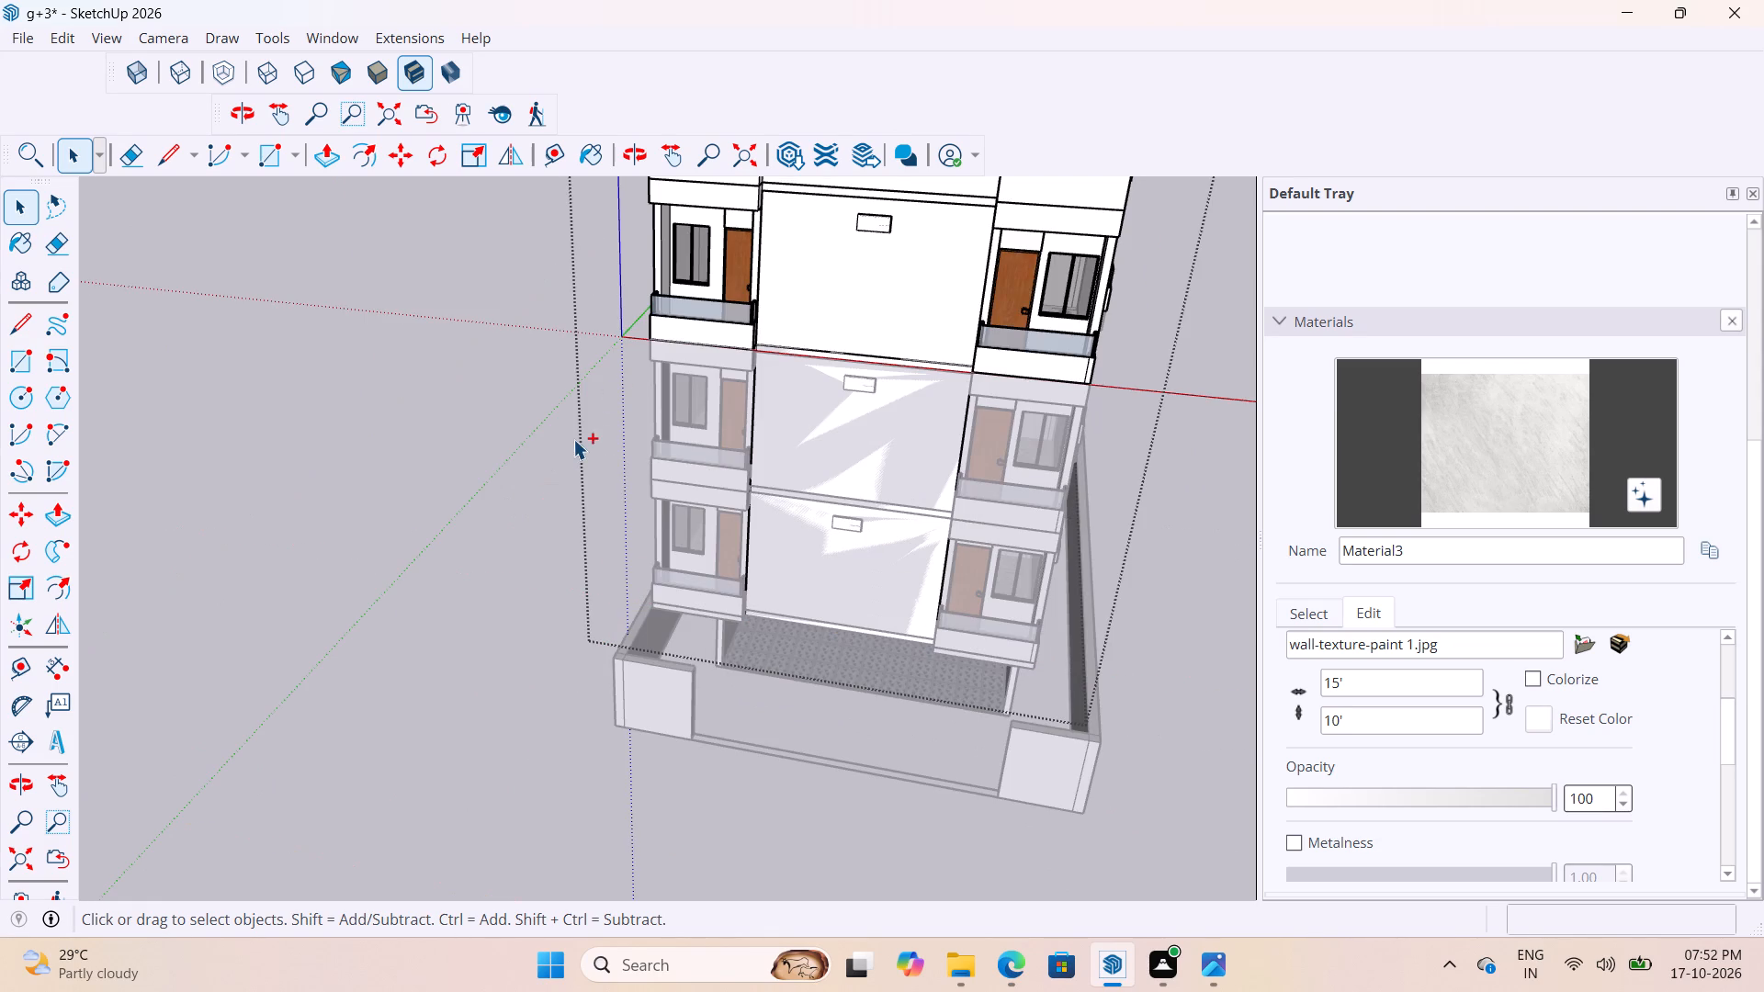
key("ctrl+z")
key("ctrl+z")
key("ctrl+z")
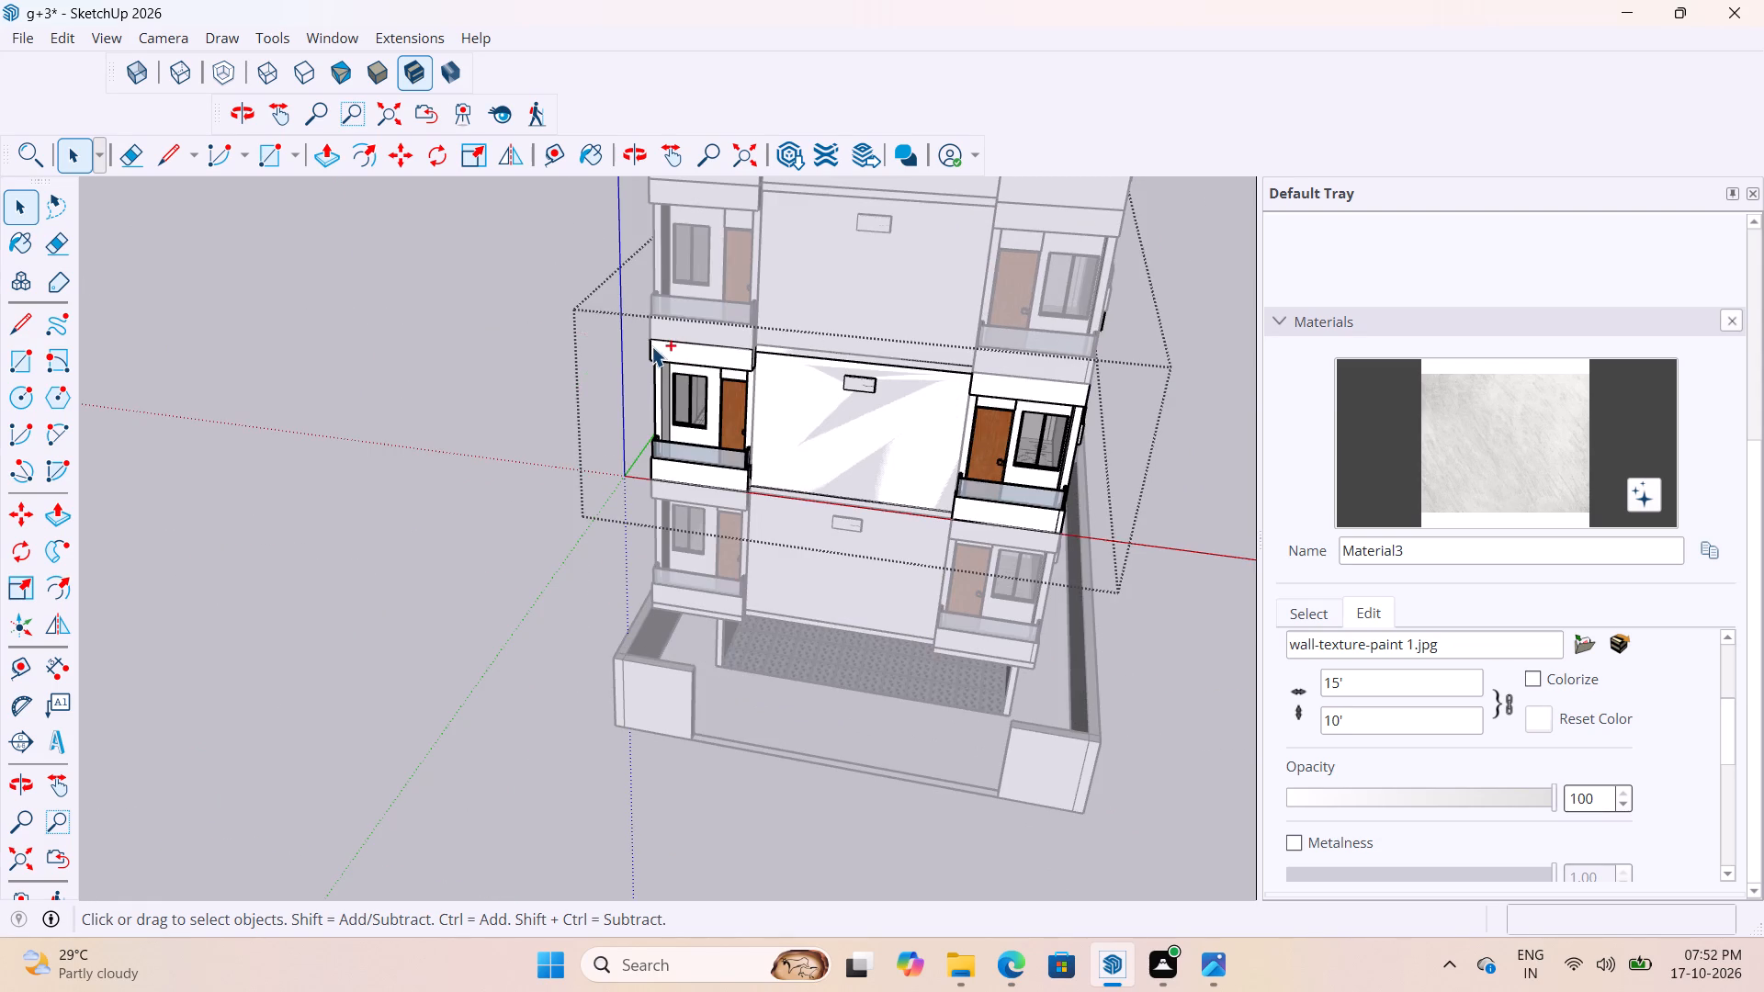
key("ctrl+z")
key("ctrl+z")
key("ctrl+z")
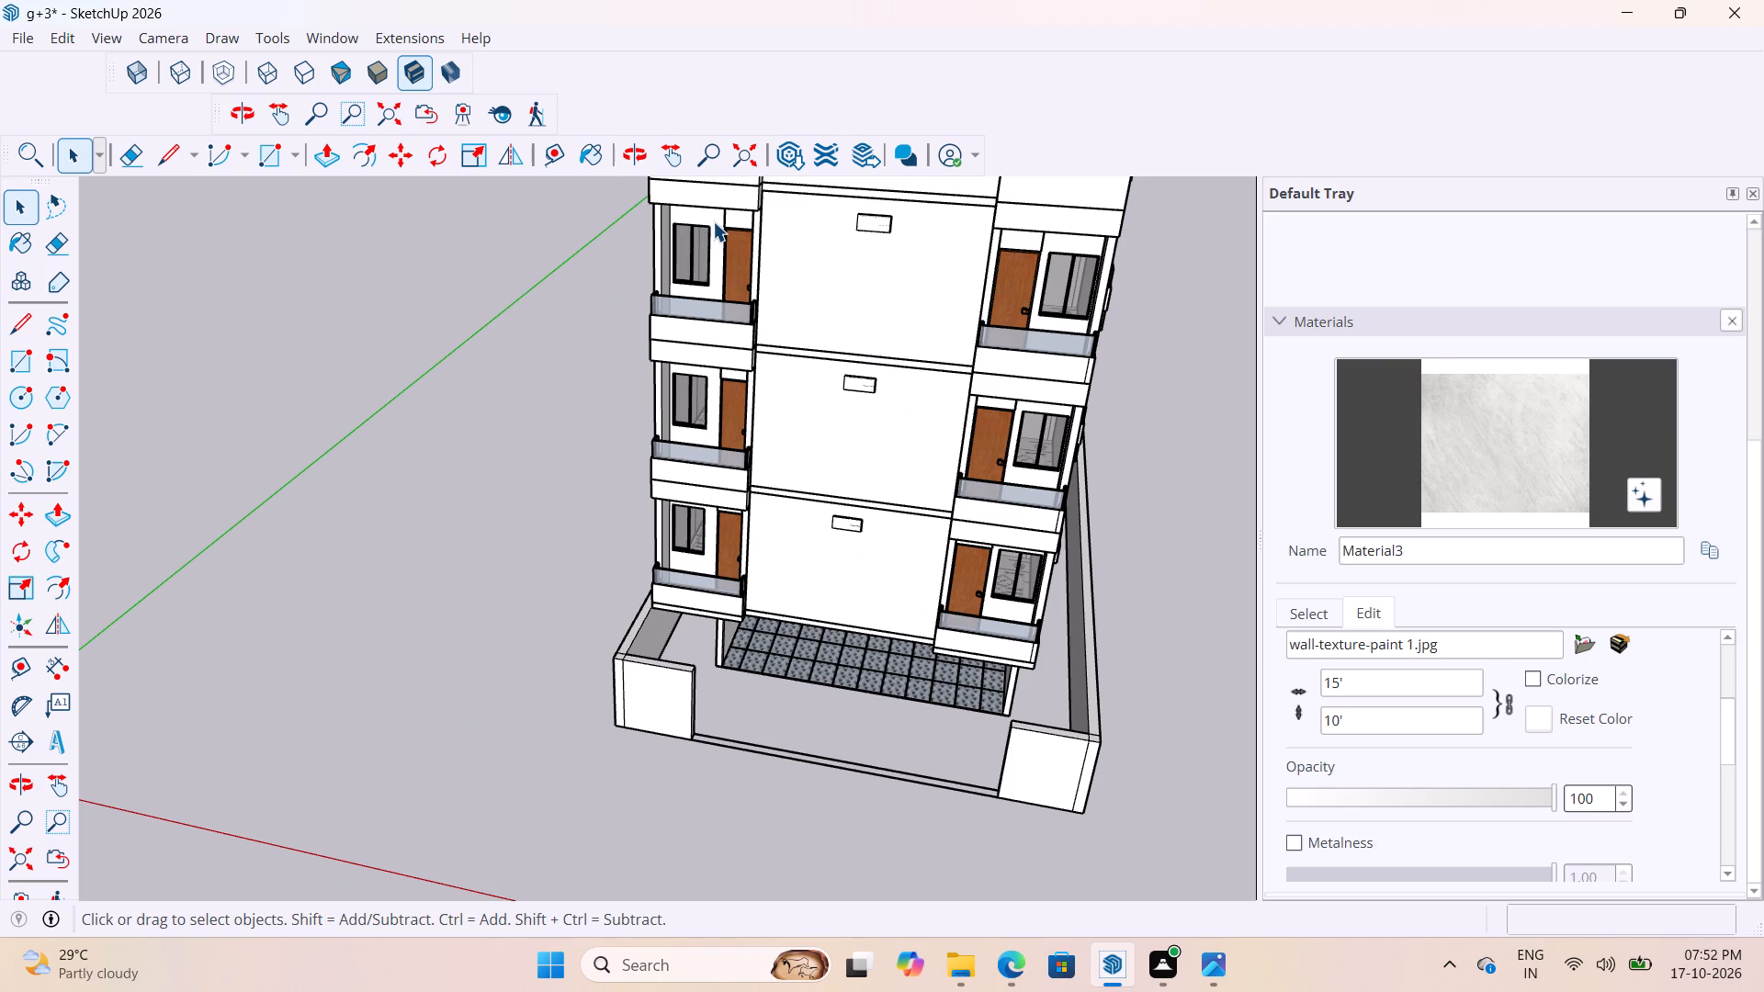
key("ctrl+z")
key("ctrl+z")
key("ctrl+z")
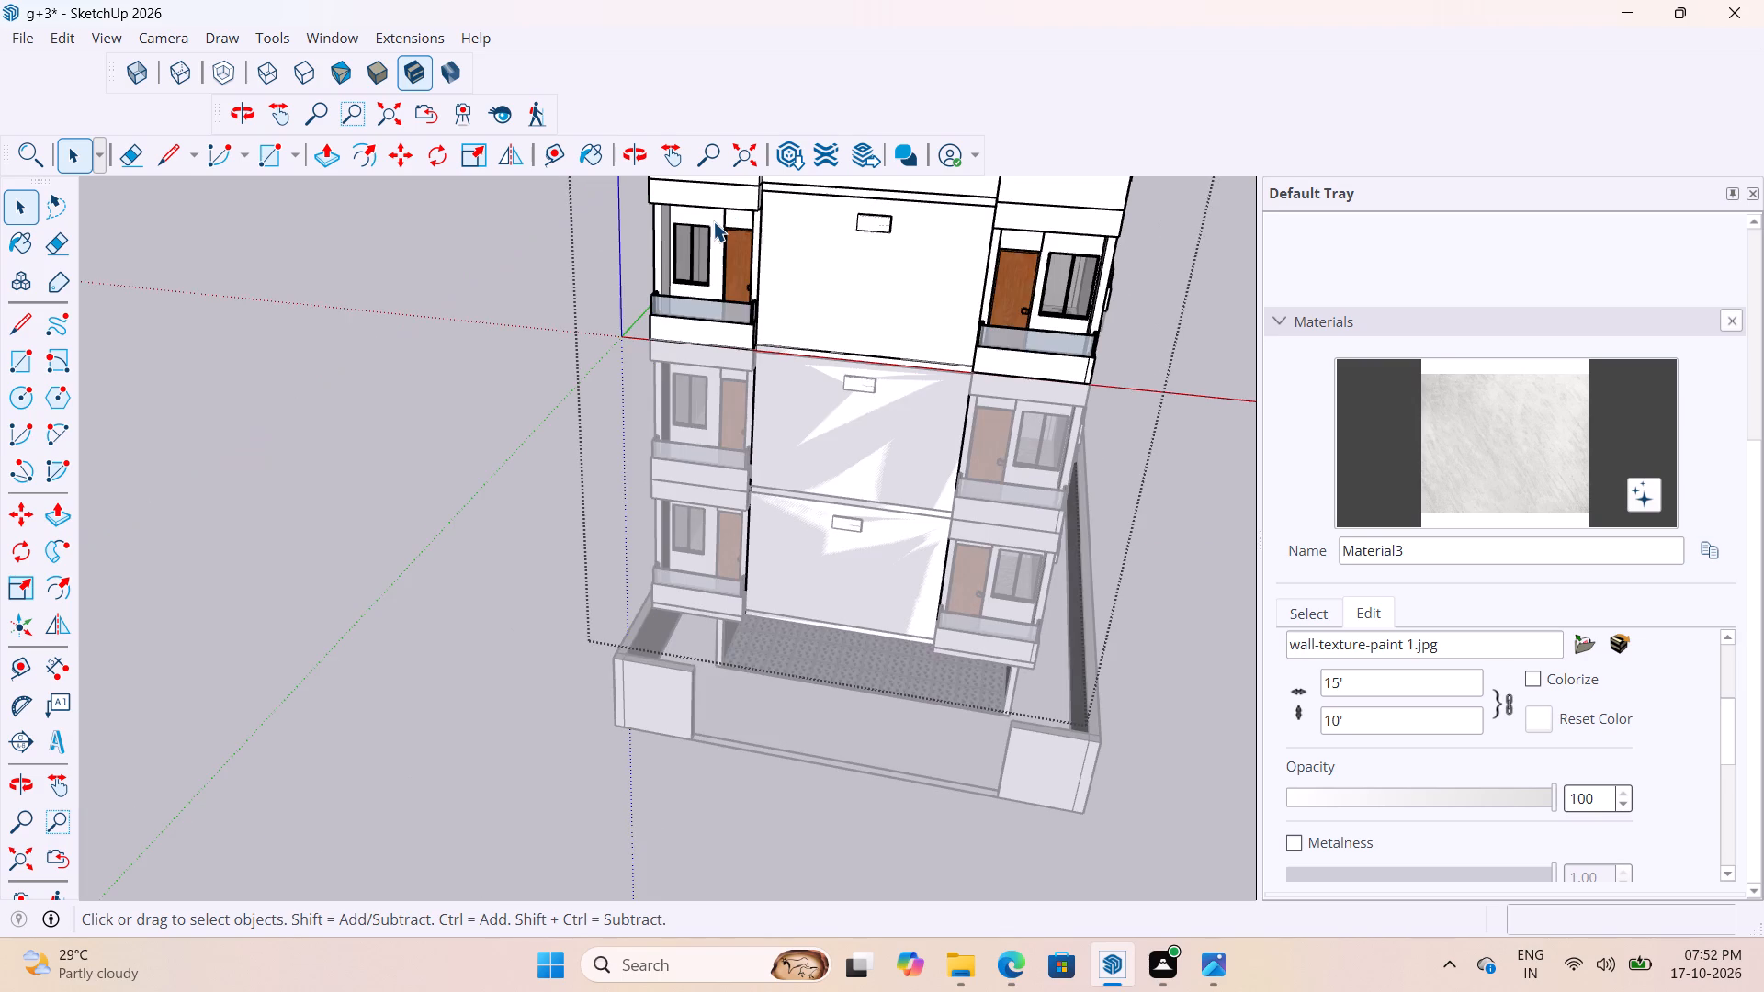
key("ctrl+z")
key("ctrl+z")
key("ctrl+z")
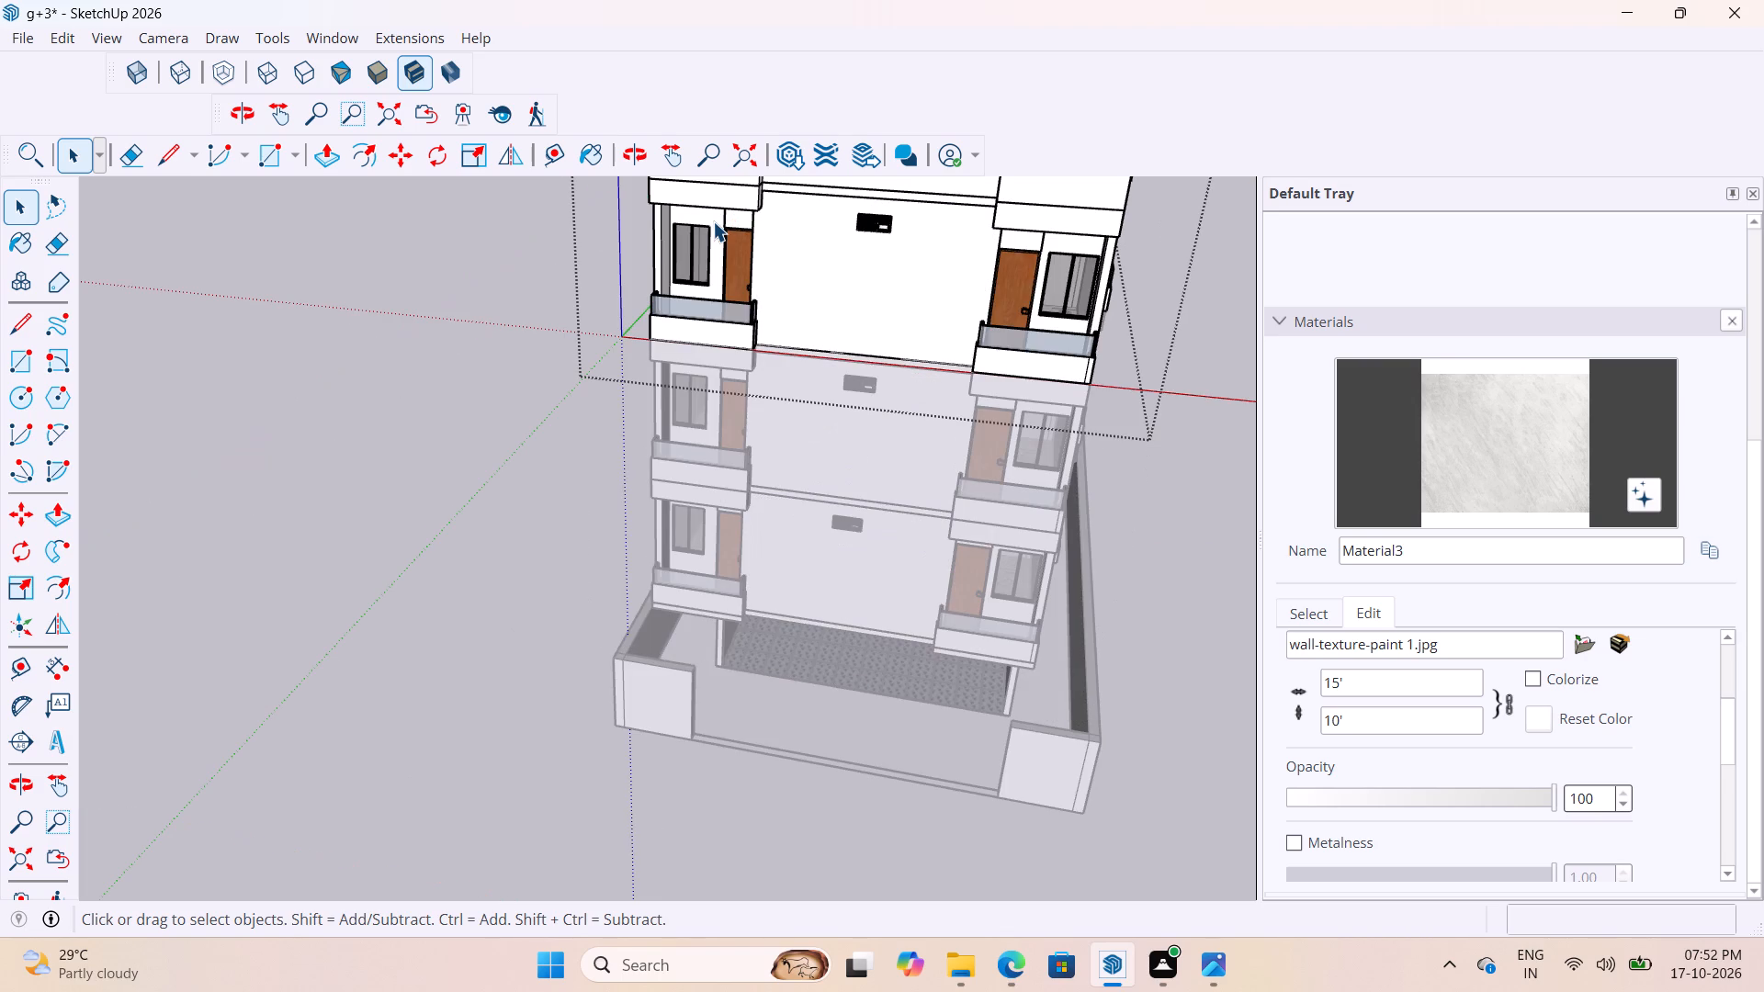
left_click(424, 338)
Examine the front elevation's walls, slab bands and AC openings from the parapet down to the lower floors.
scroll(408, 507, "down", 4)
scroll(691, 414, "up", 5)
middle_click_drag(709, 352, 776, 353)
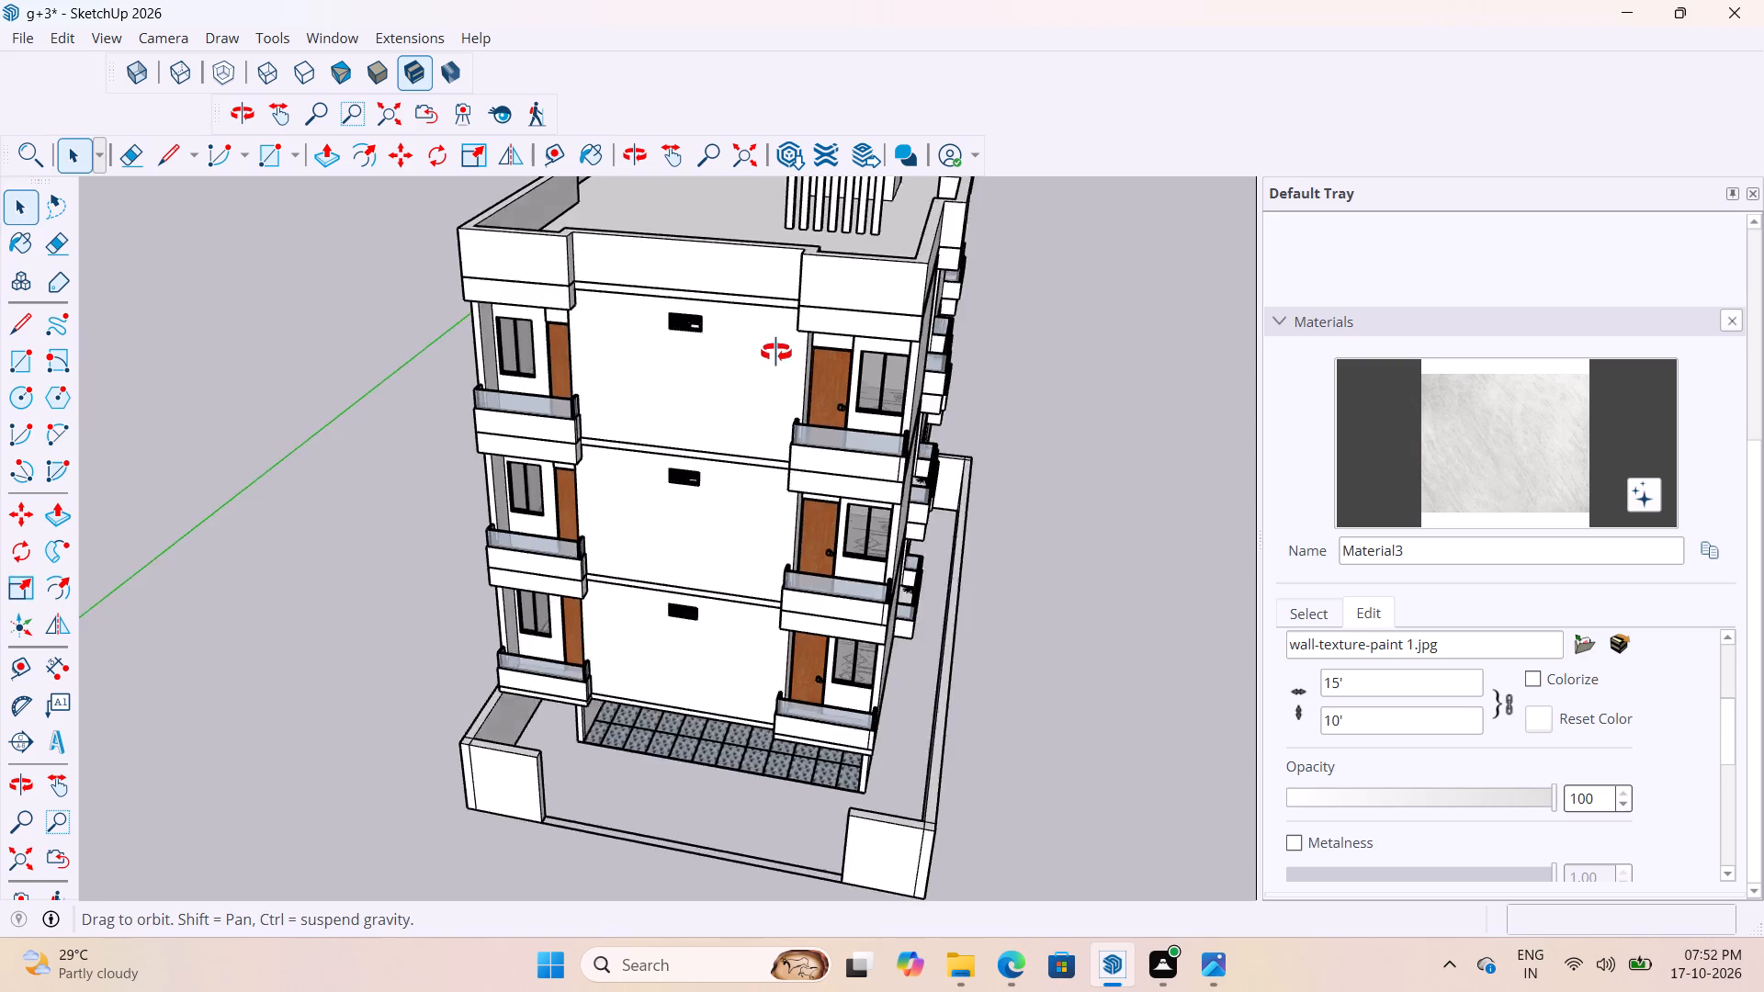
middle_click_drag(776, 353, 800, 359)
scroll(800, 354, "down", 1)
scroll(787, 303, "up", 14)
scroll(725, 433, "down", 10)
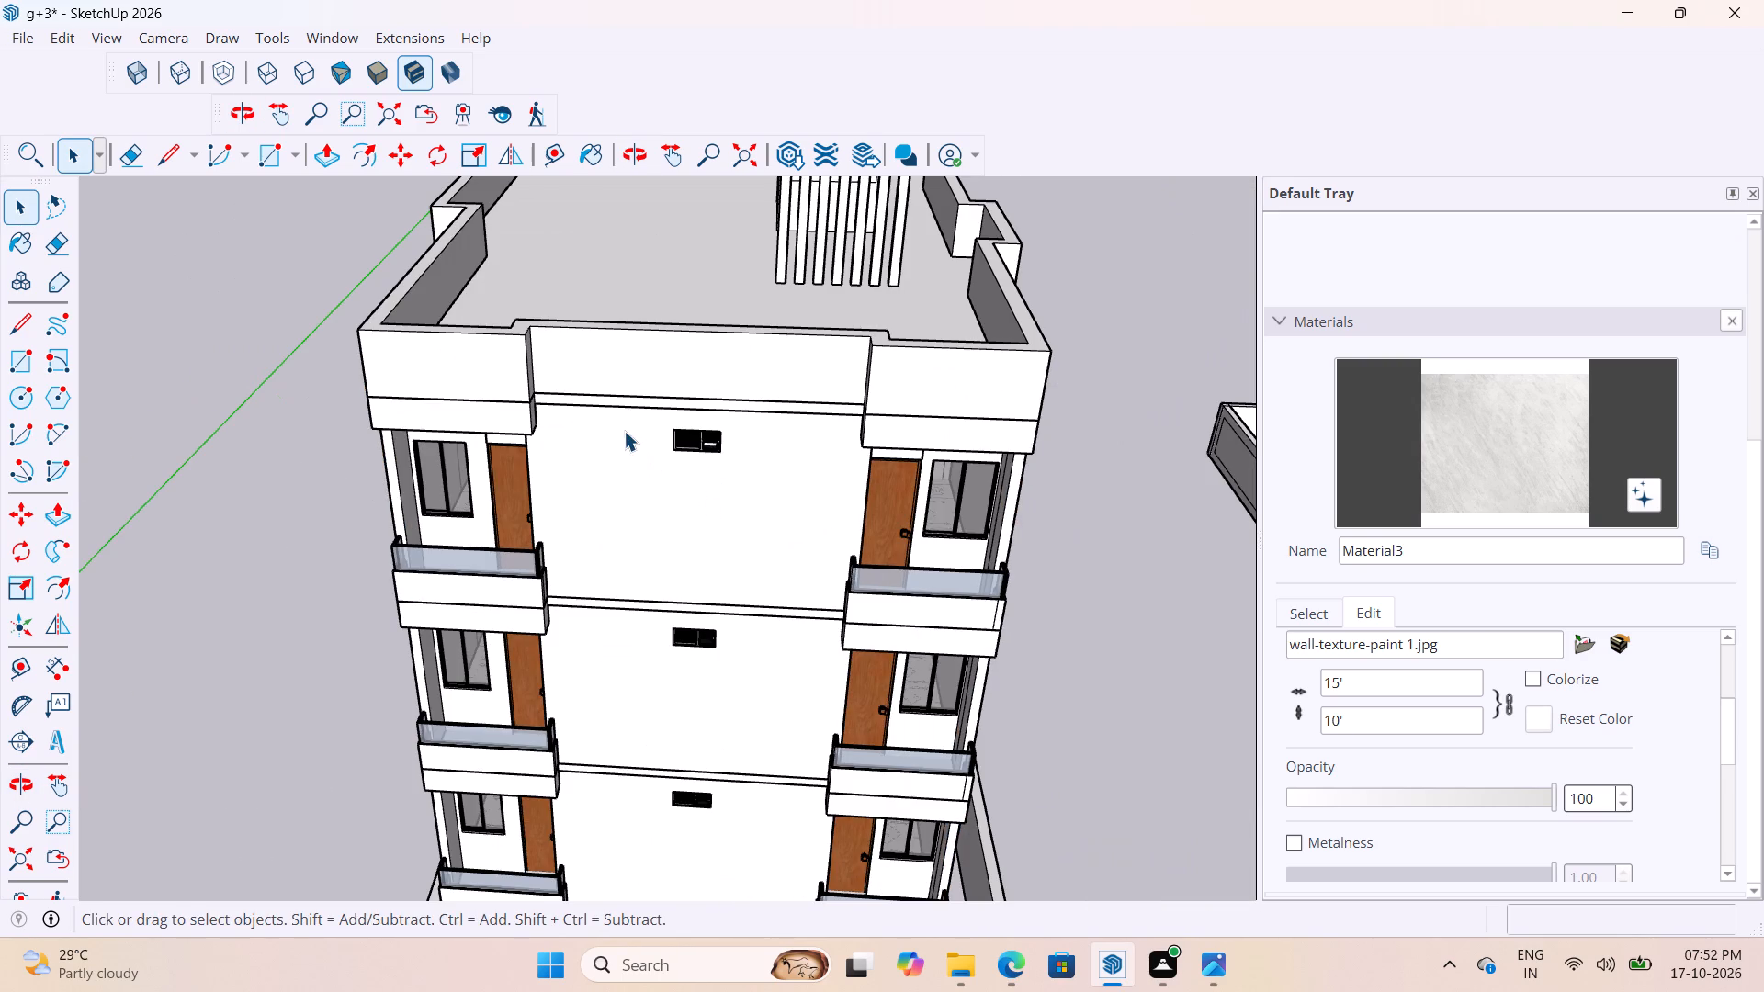
scroll(583, 420, "up", 7)
scroll(656, 373, "up", 3)
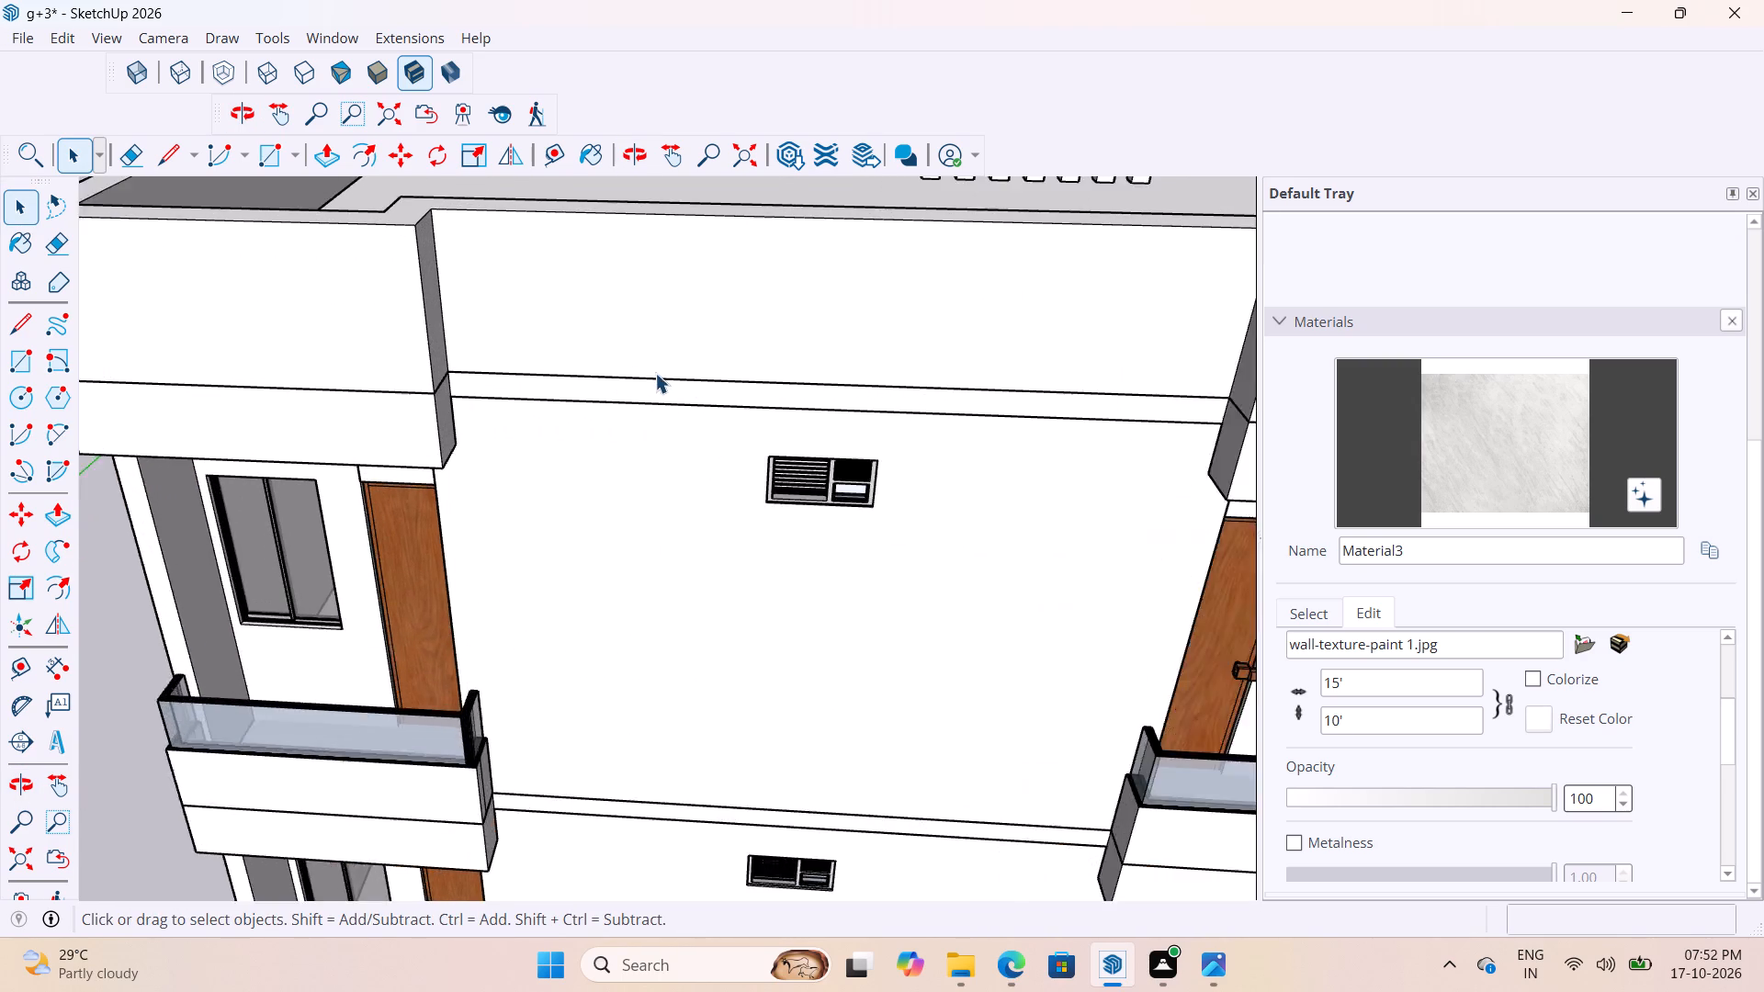
middle_click_drag(641, 370, 691, 306)
scroll(406, 440, "down", 4)
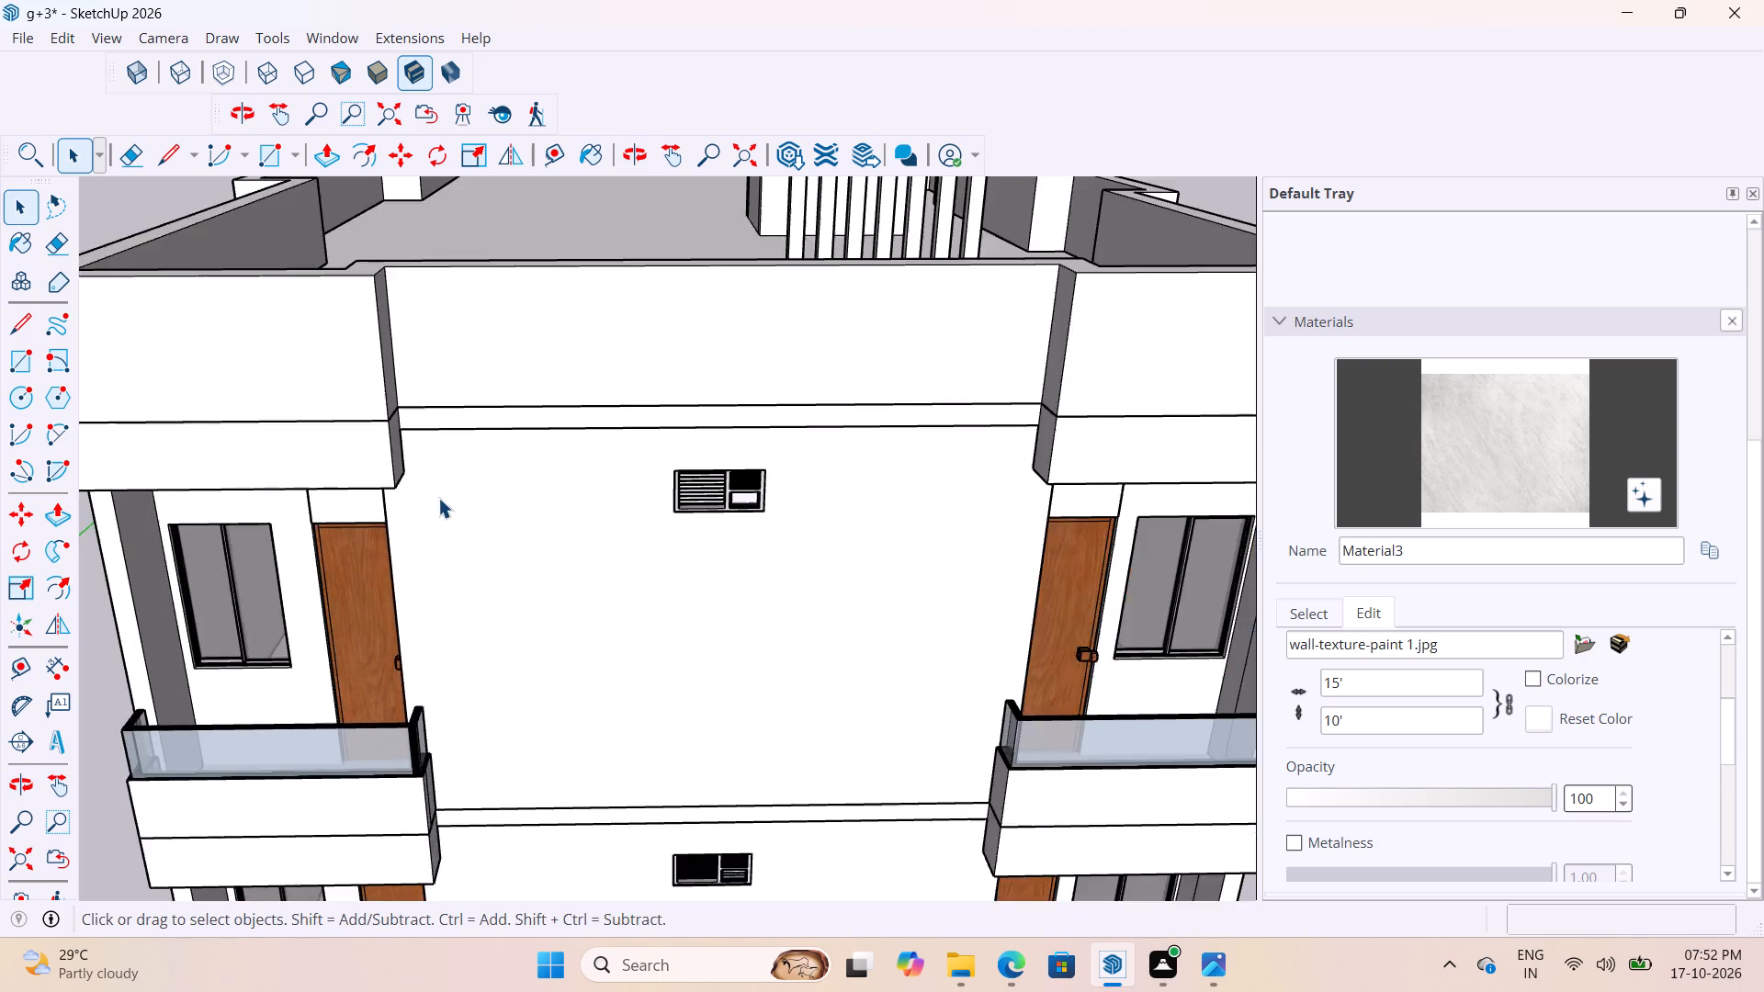
Examine the front elevation's central walls, slab bands and balconies across the upper floors from several angles.
scroll(438, 498, "down", 4)
middle_click_drag(487, 487, 537, 348)
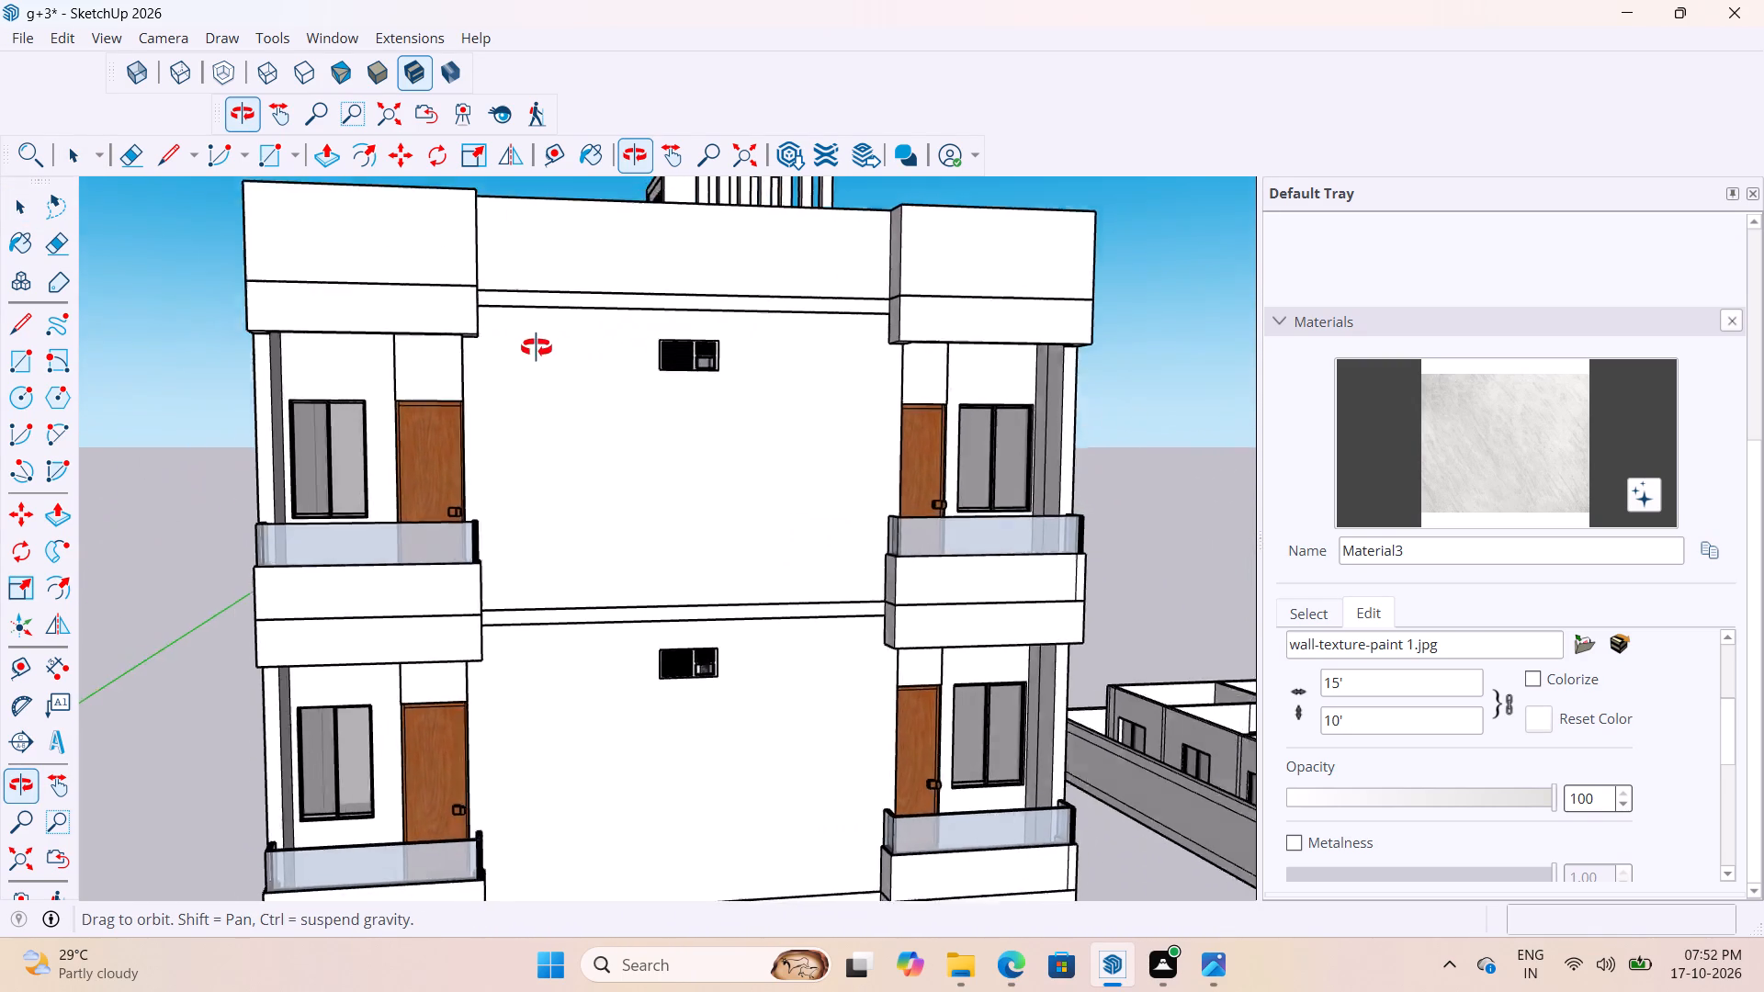
middle_click_drag(537, 348, 426, 396)
scroll(652, 431, "down", 4)
scroll(611, 534, "up", 6)
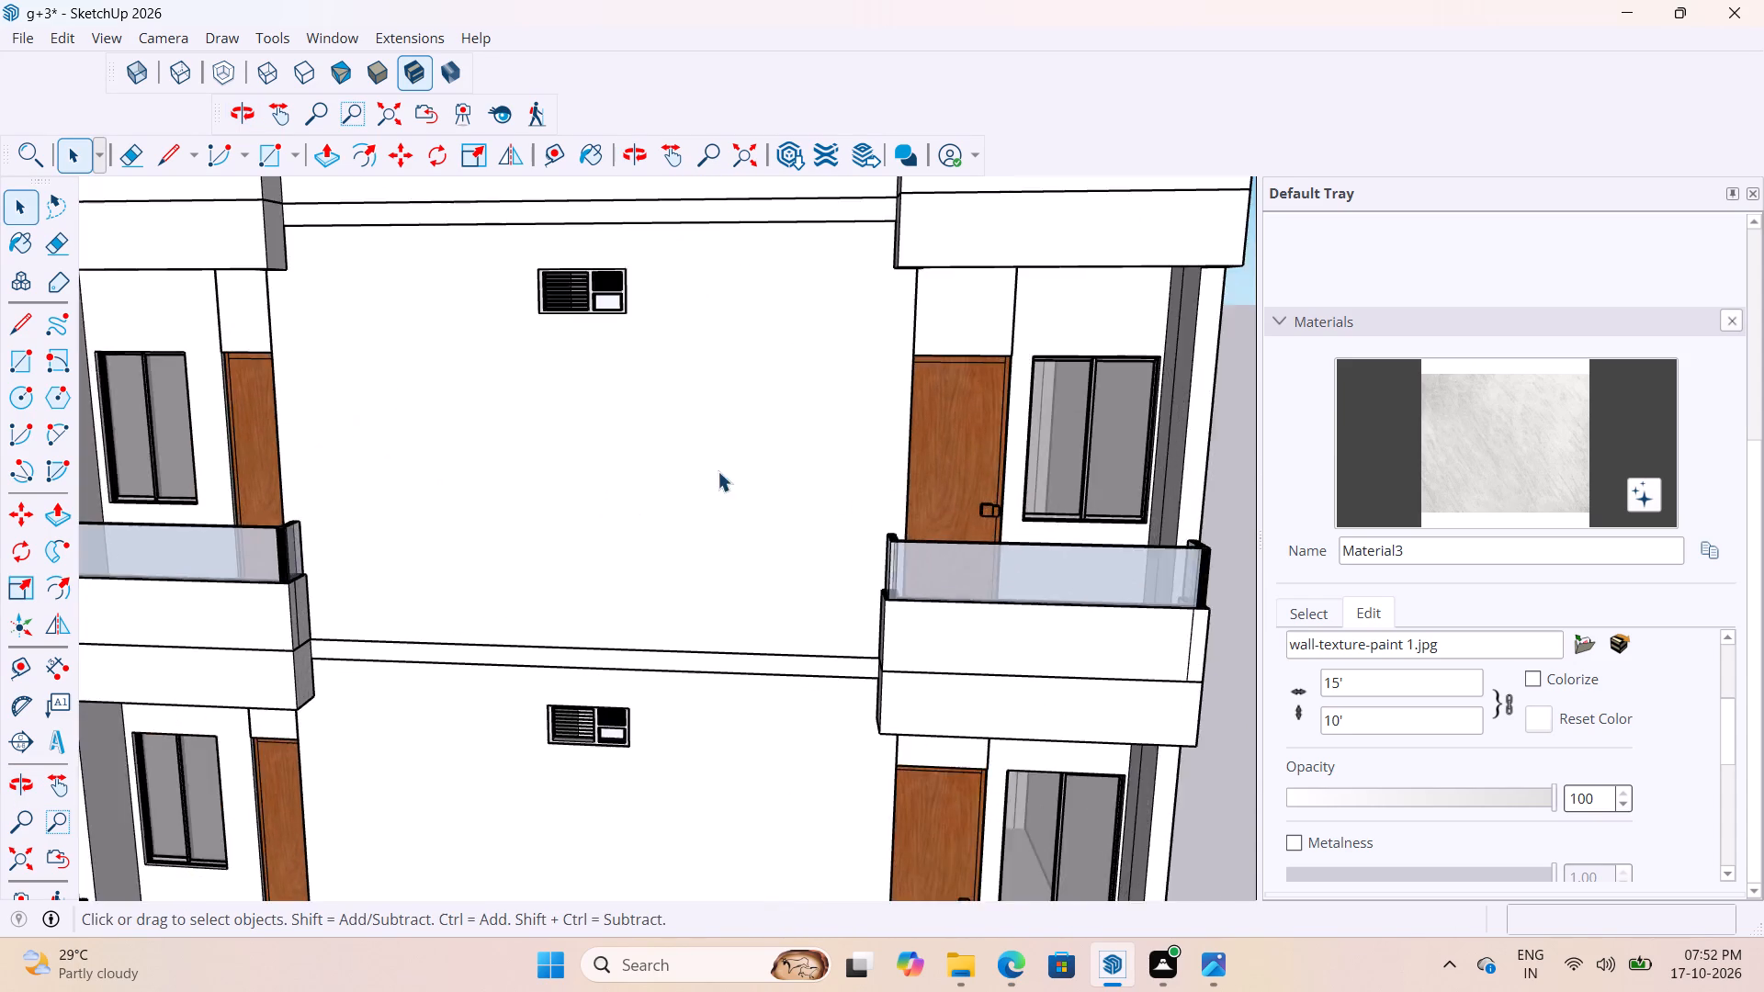
scroll(718, 471, "up", 2)
middle_click_drag(721, 474, 819, 493)
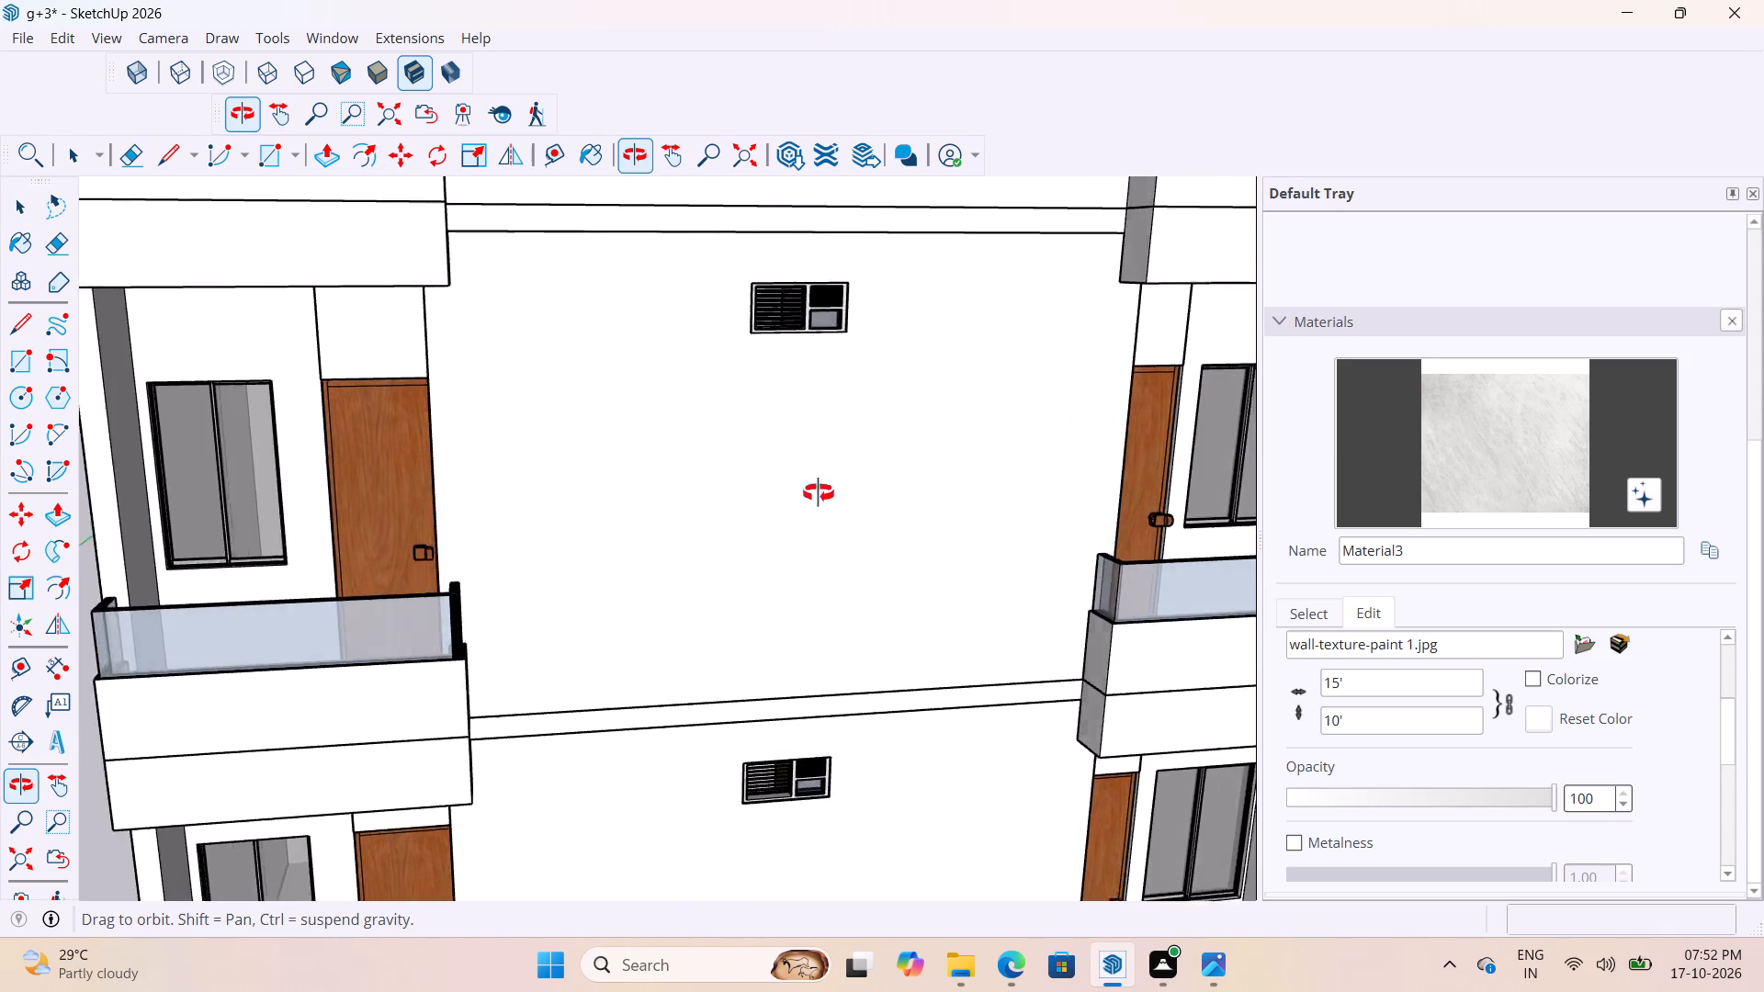
middle_click_drag(819, 493, 818, 493)
scroll(764, 446, "down", 6)
scroll(671, 588, "up", 5)
middle_click_drag(638, 564, 849, 551)
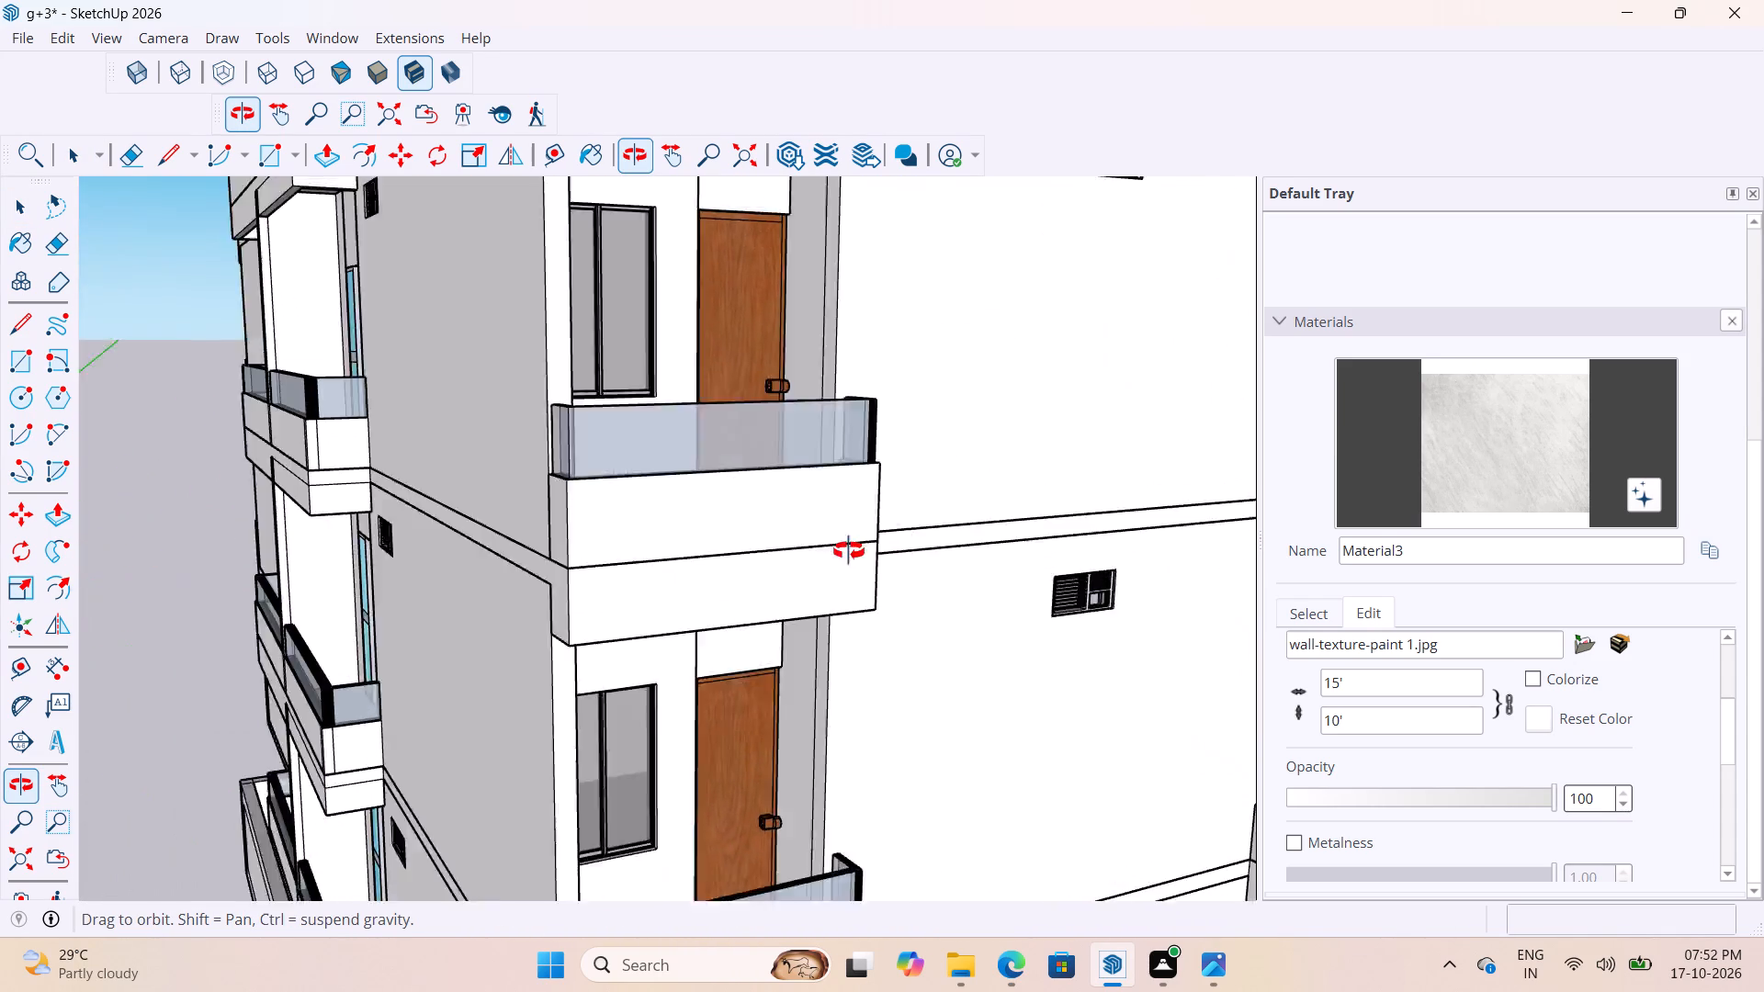
middle_click_drag(849, 551, 605, 547)
scroll(615, 542, "down", 9)
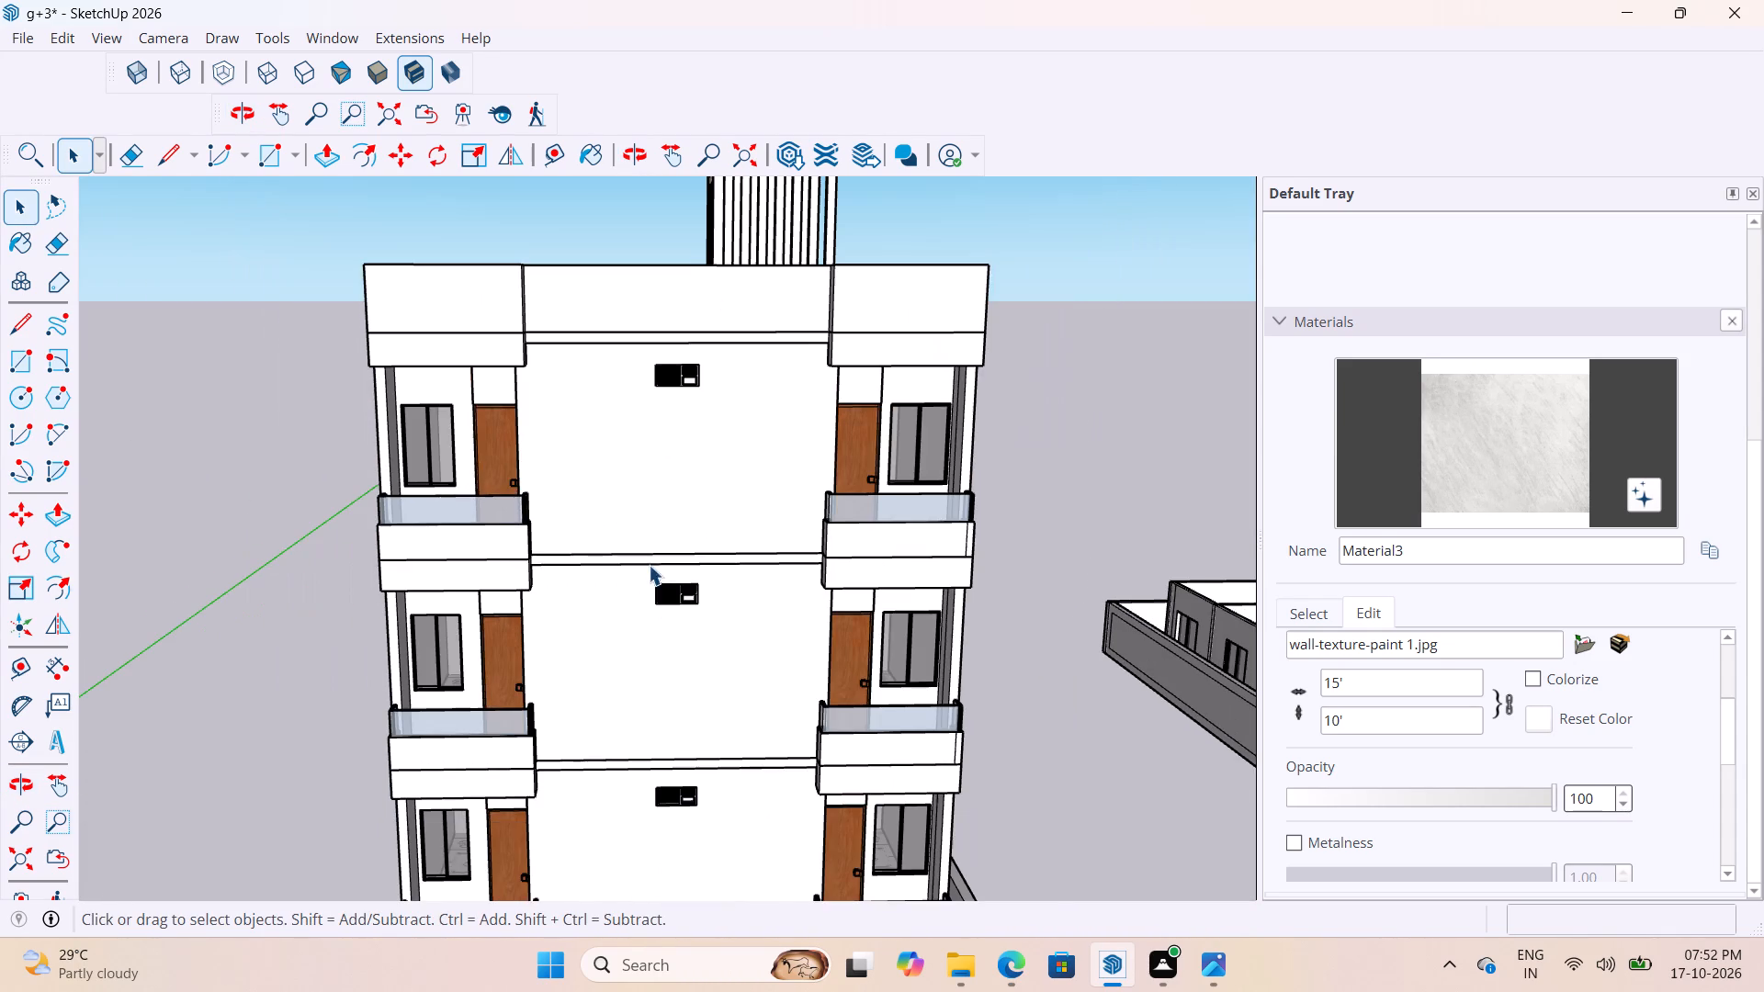
scroll(710, 454, "up", 1)
Open the top floor's group, inspect its selected front wall around the AC opening and side edges, and close the group.
double_click(704, 443)
left_click(701, 442)
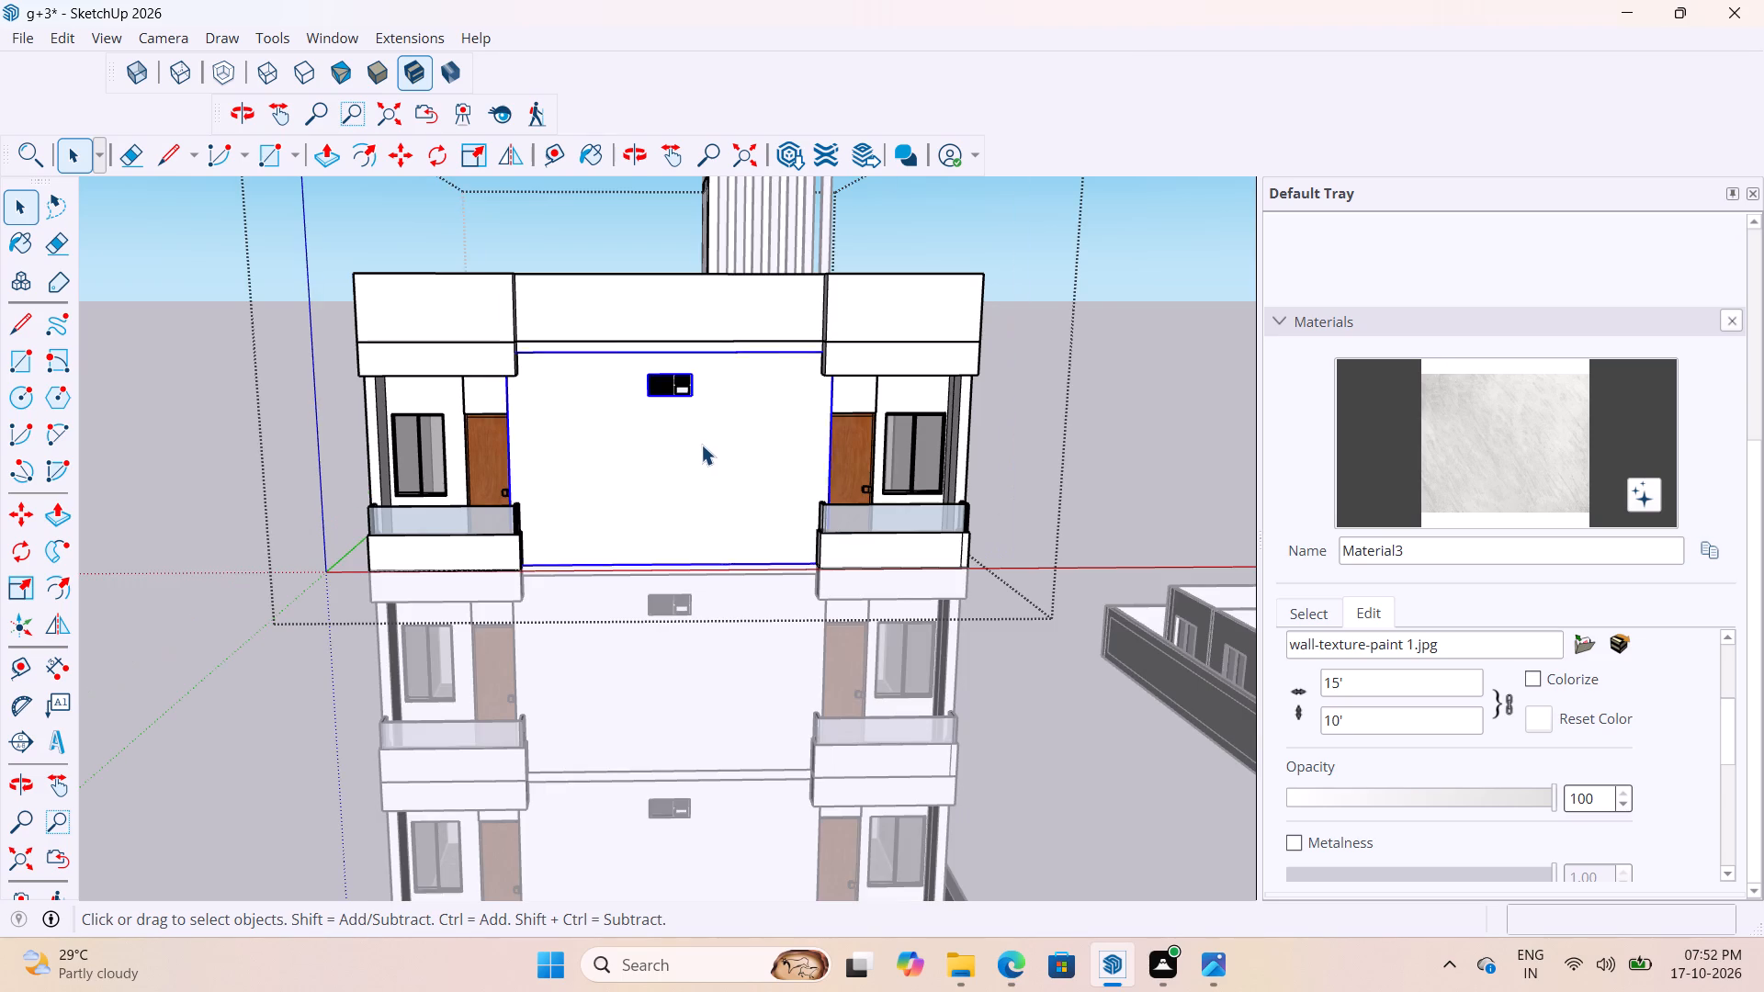
scroll(701, 445, "up", 4)
middle_click_drag(716, 468, 789, 554)
scroll(767, 489, "up", 9)
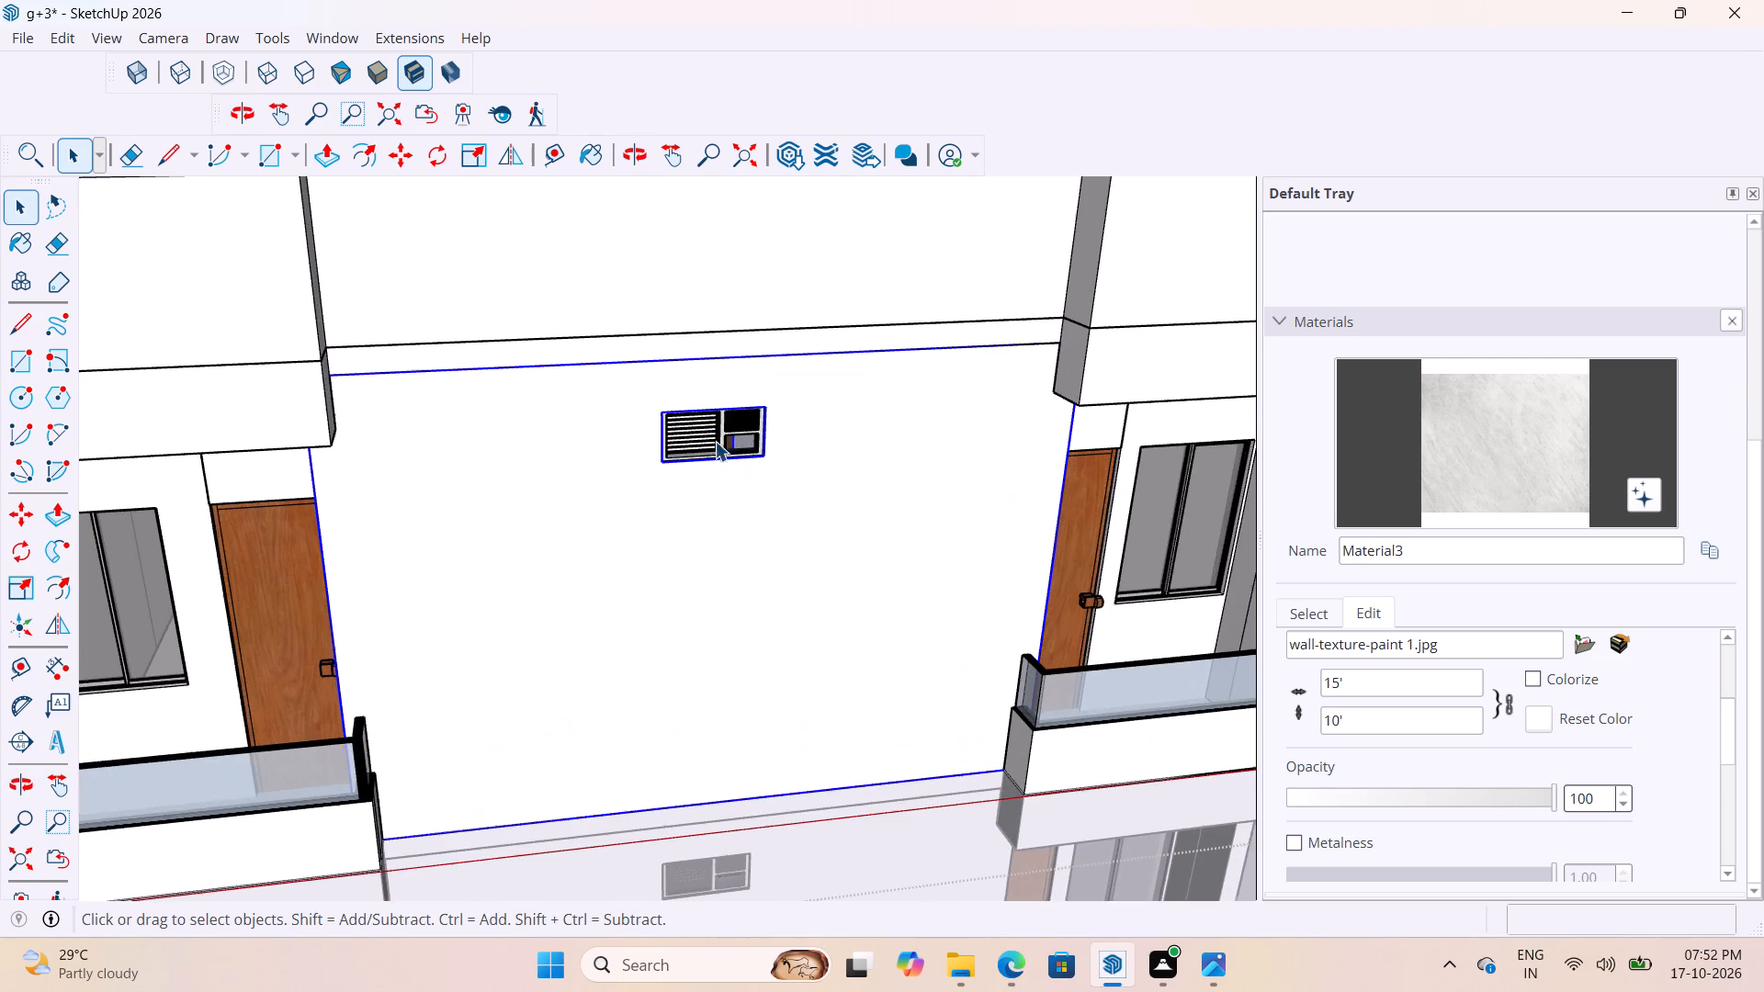
scroll(659, 464, "down", 5)
middle_click_drag(641, 541, 936, 541)
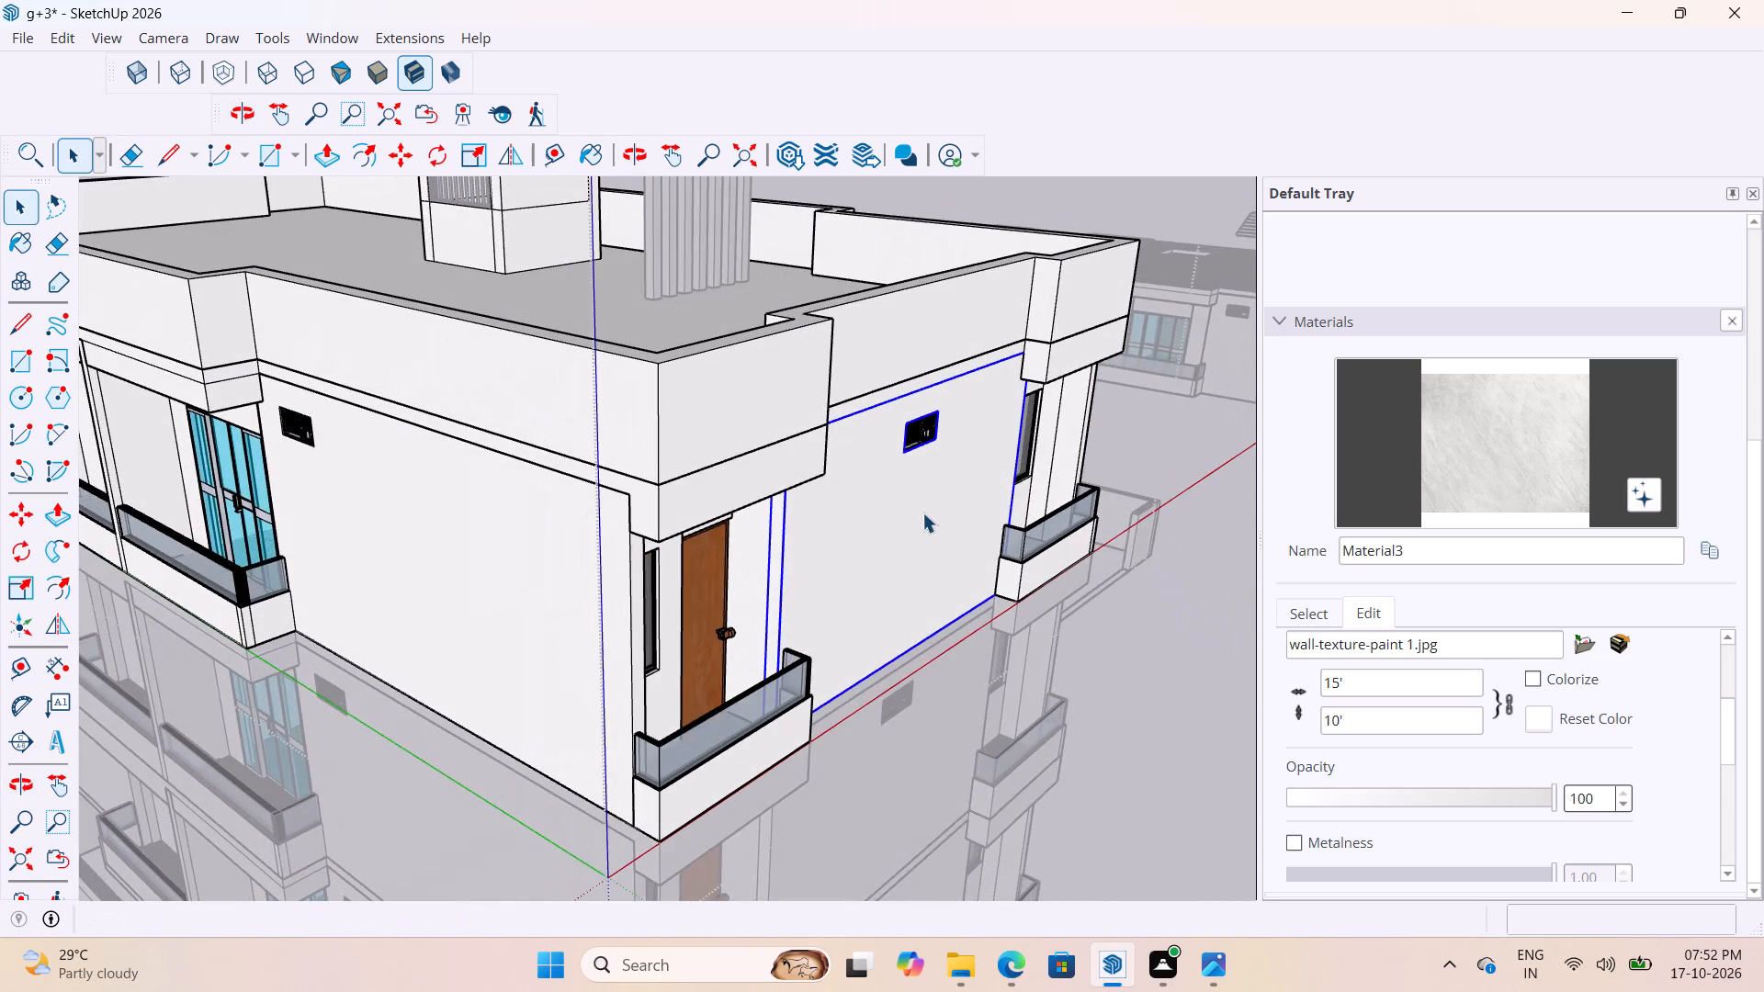
scroll(725, 562, "down", 4)
scroll(881, 547, "up", 7)
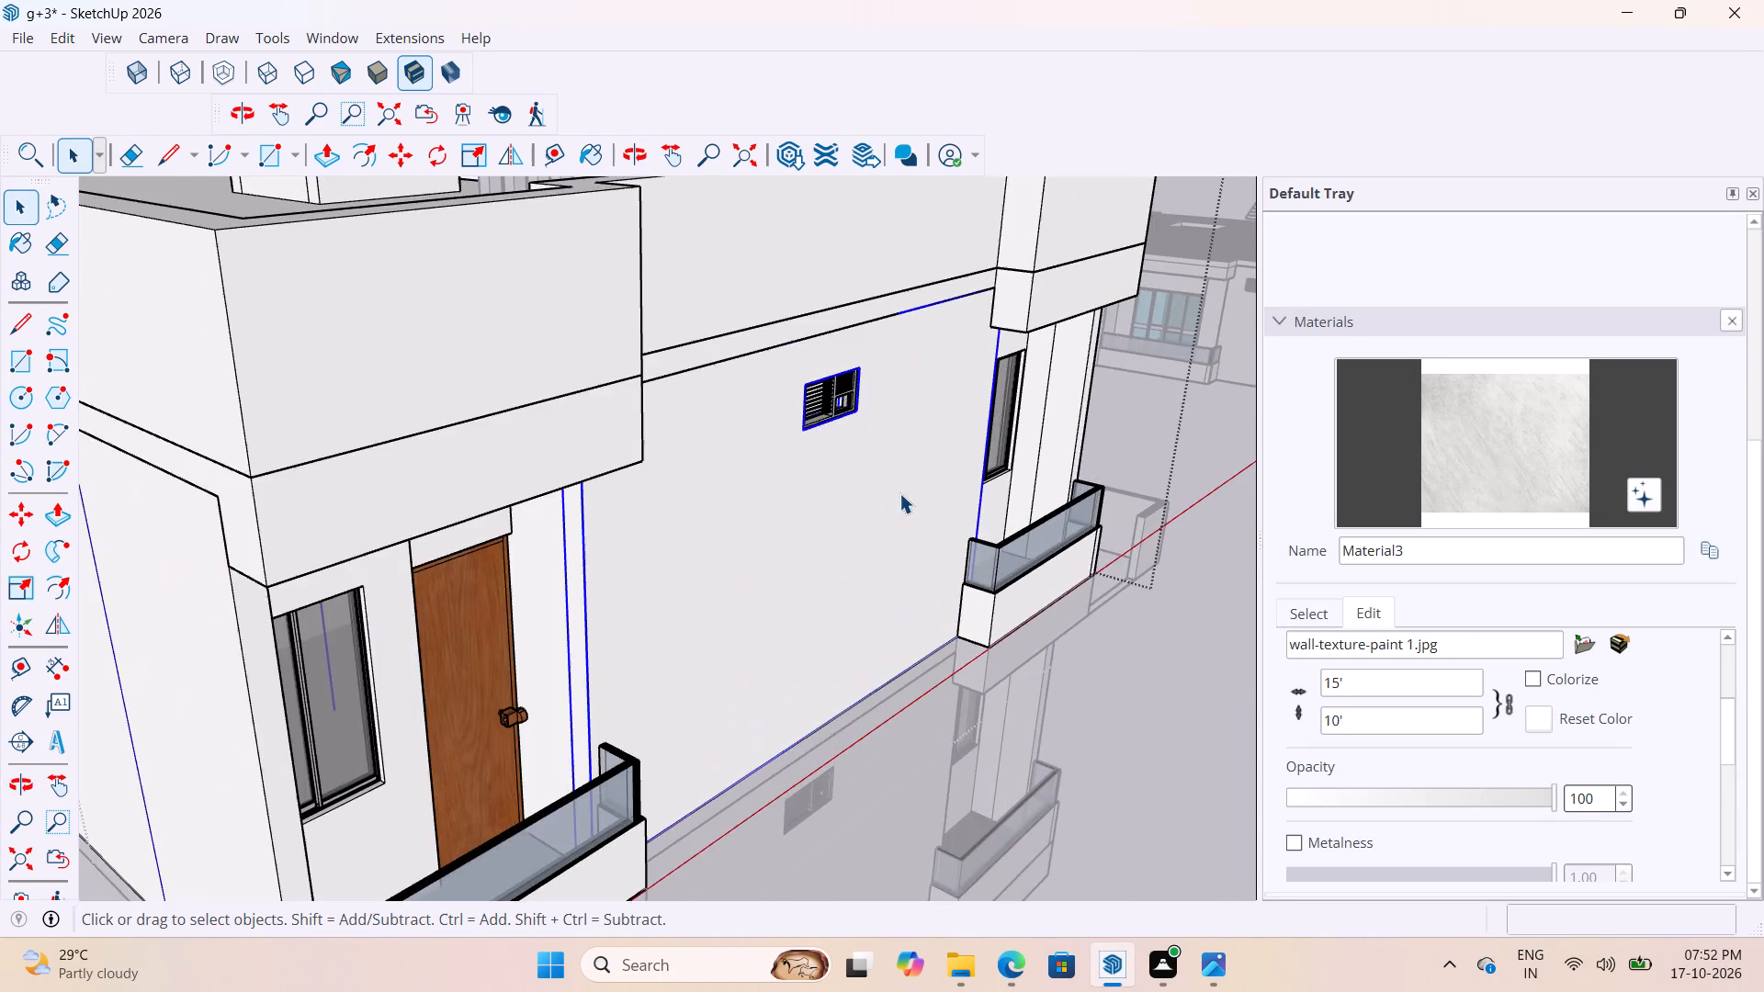
middle_click_drag(909, 481, 726, 480)
scroll(649, 490, "down", 4)
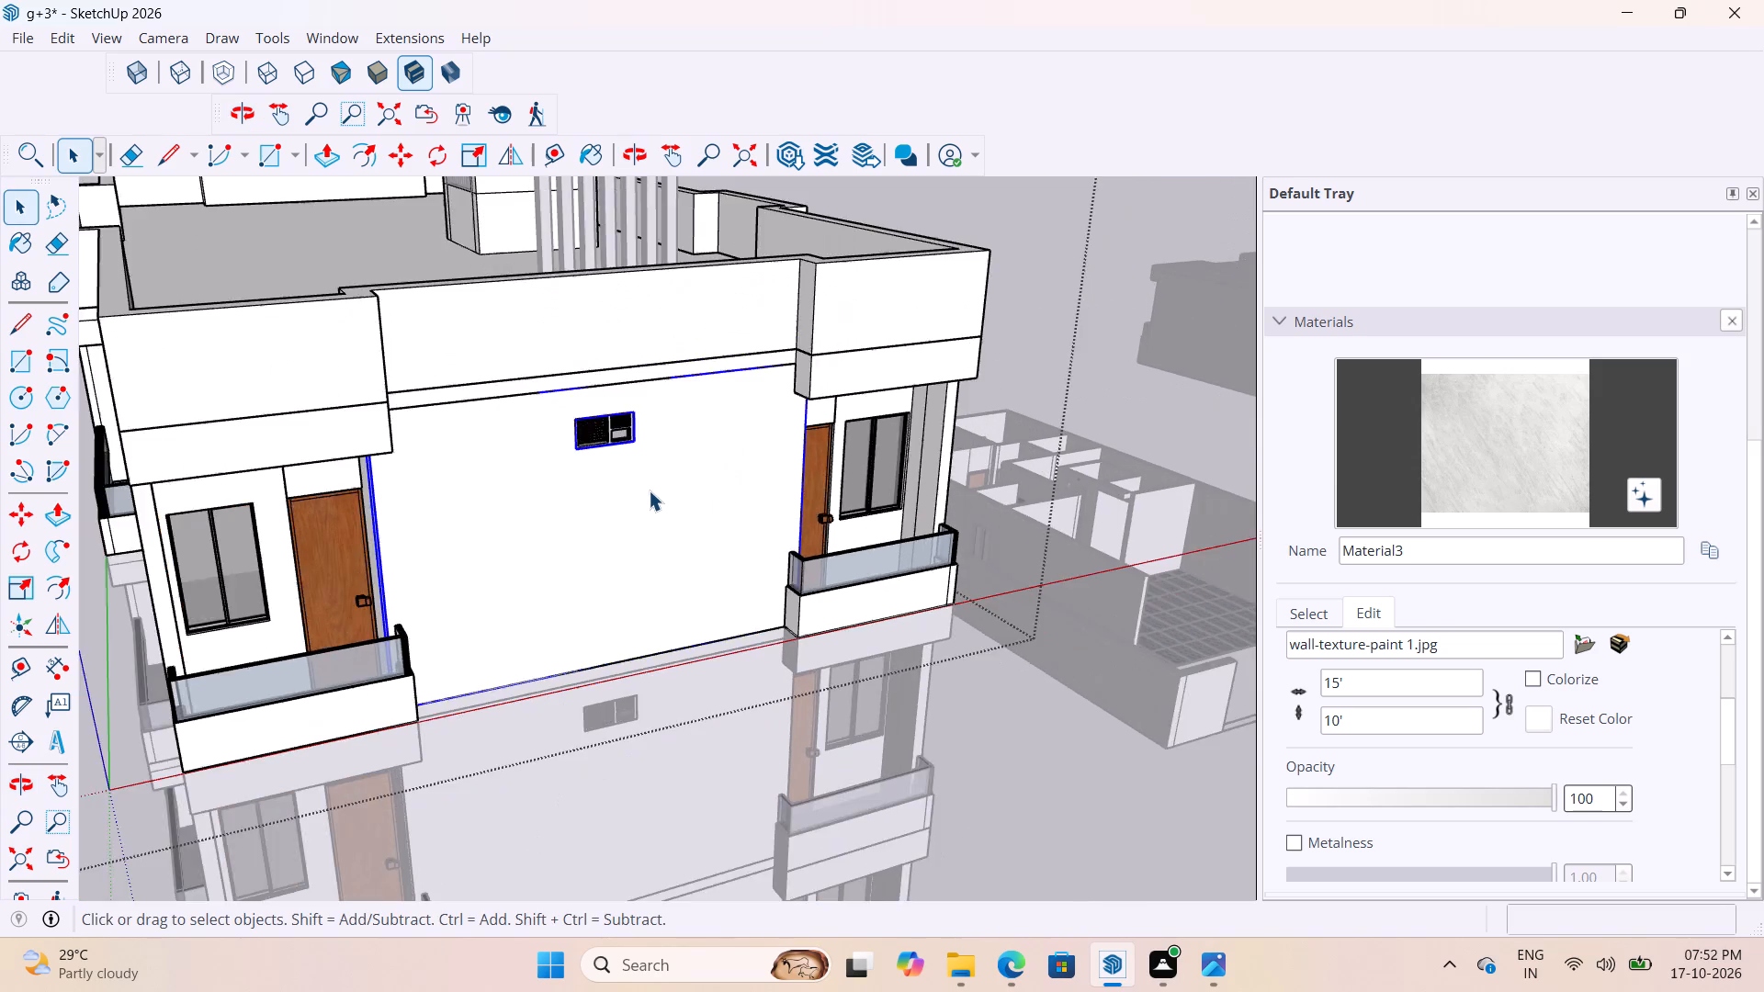
scroll(649, 490, "down", 12)
left_click(867, 634)
Examine the front elevation's three stacked walls, balcony corners and slab bands from the roof parapet down to the lowest balcony floor.
scroll(673, 623, "up", 8)
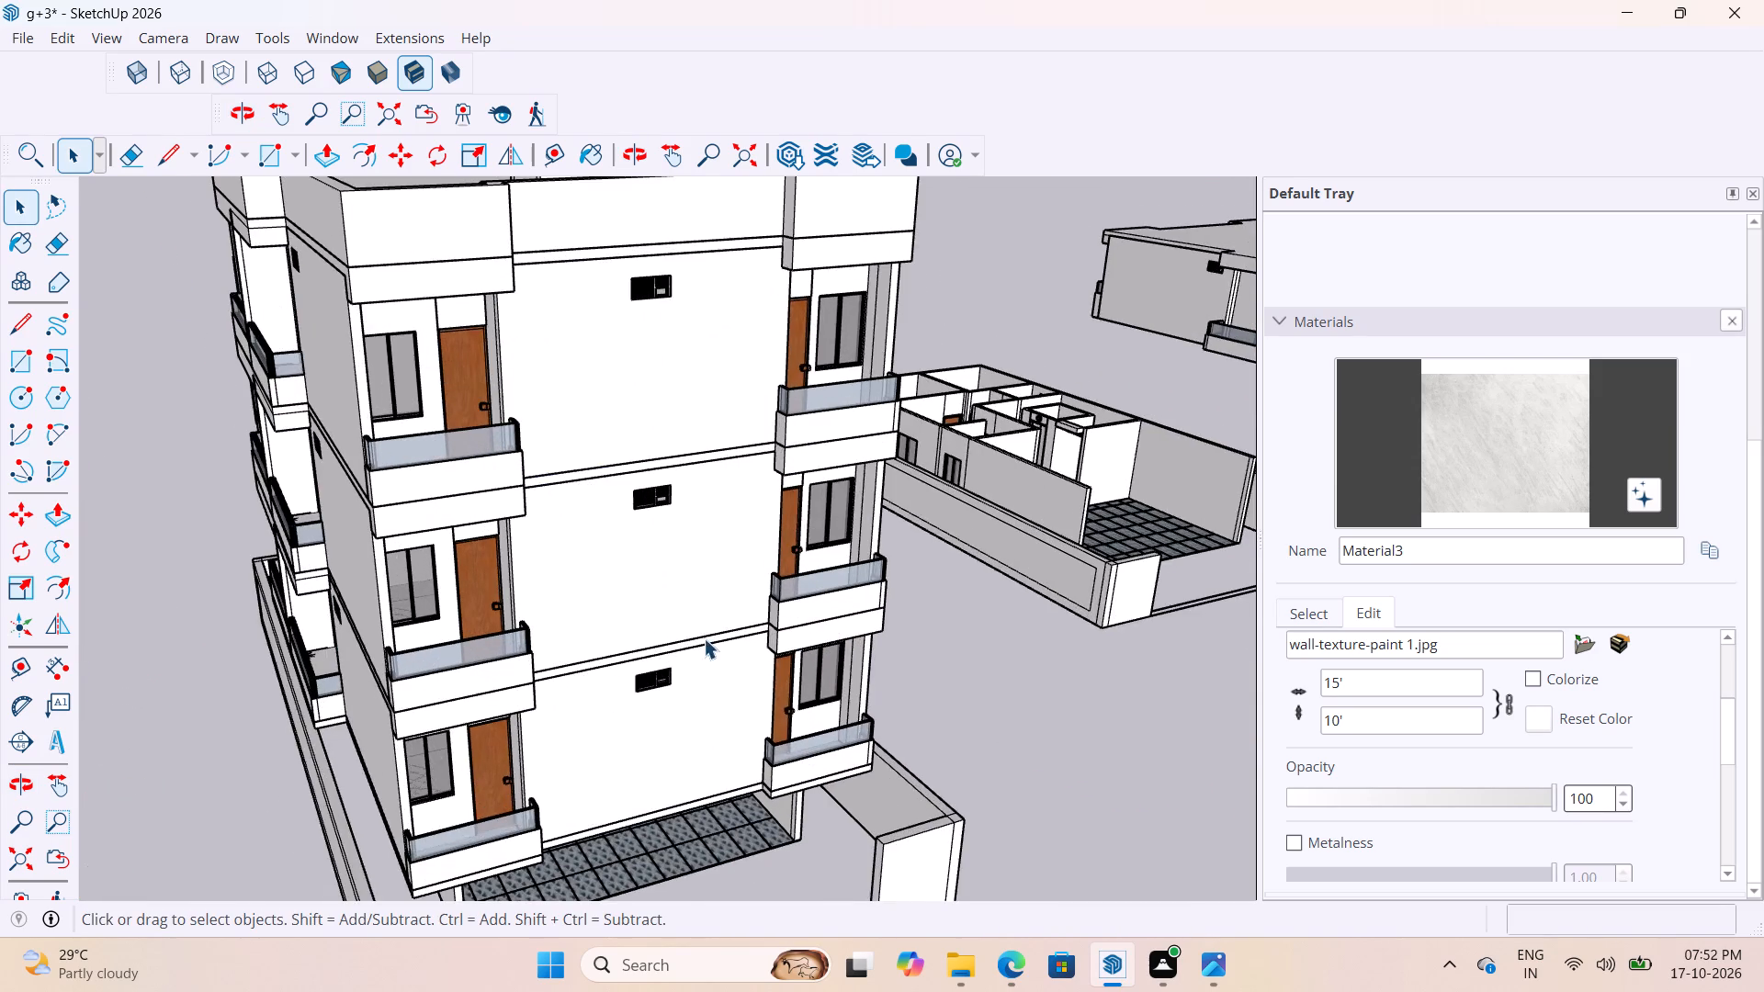
middle_click_drag(704, 638, 512, 730)
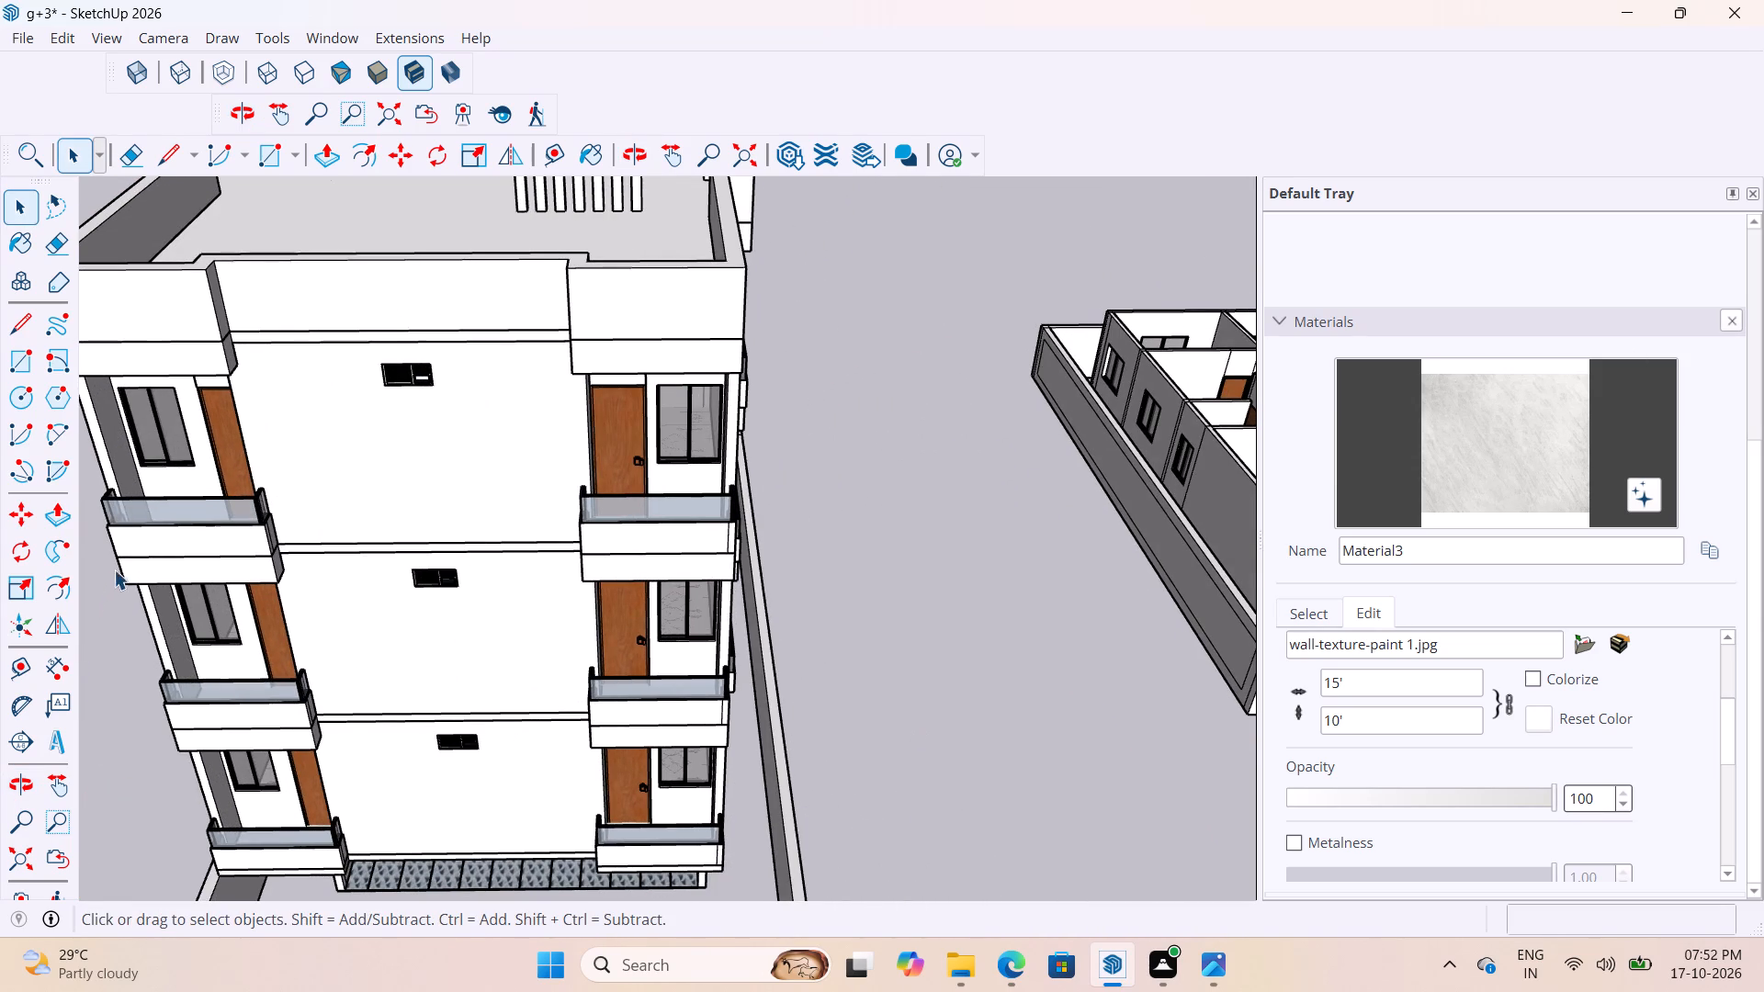
scroll(206, 504, "up", 3)
scroll(341, 479, "down", 4)
scroll(537, 509, "down", 4)
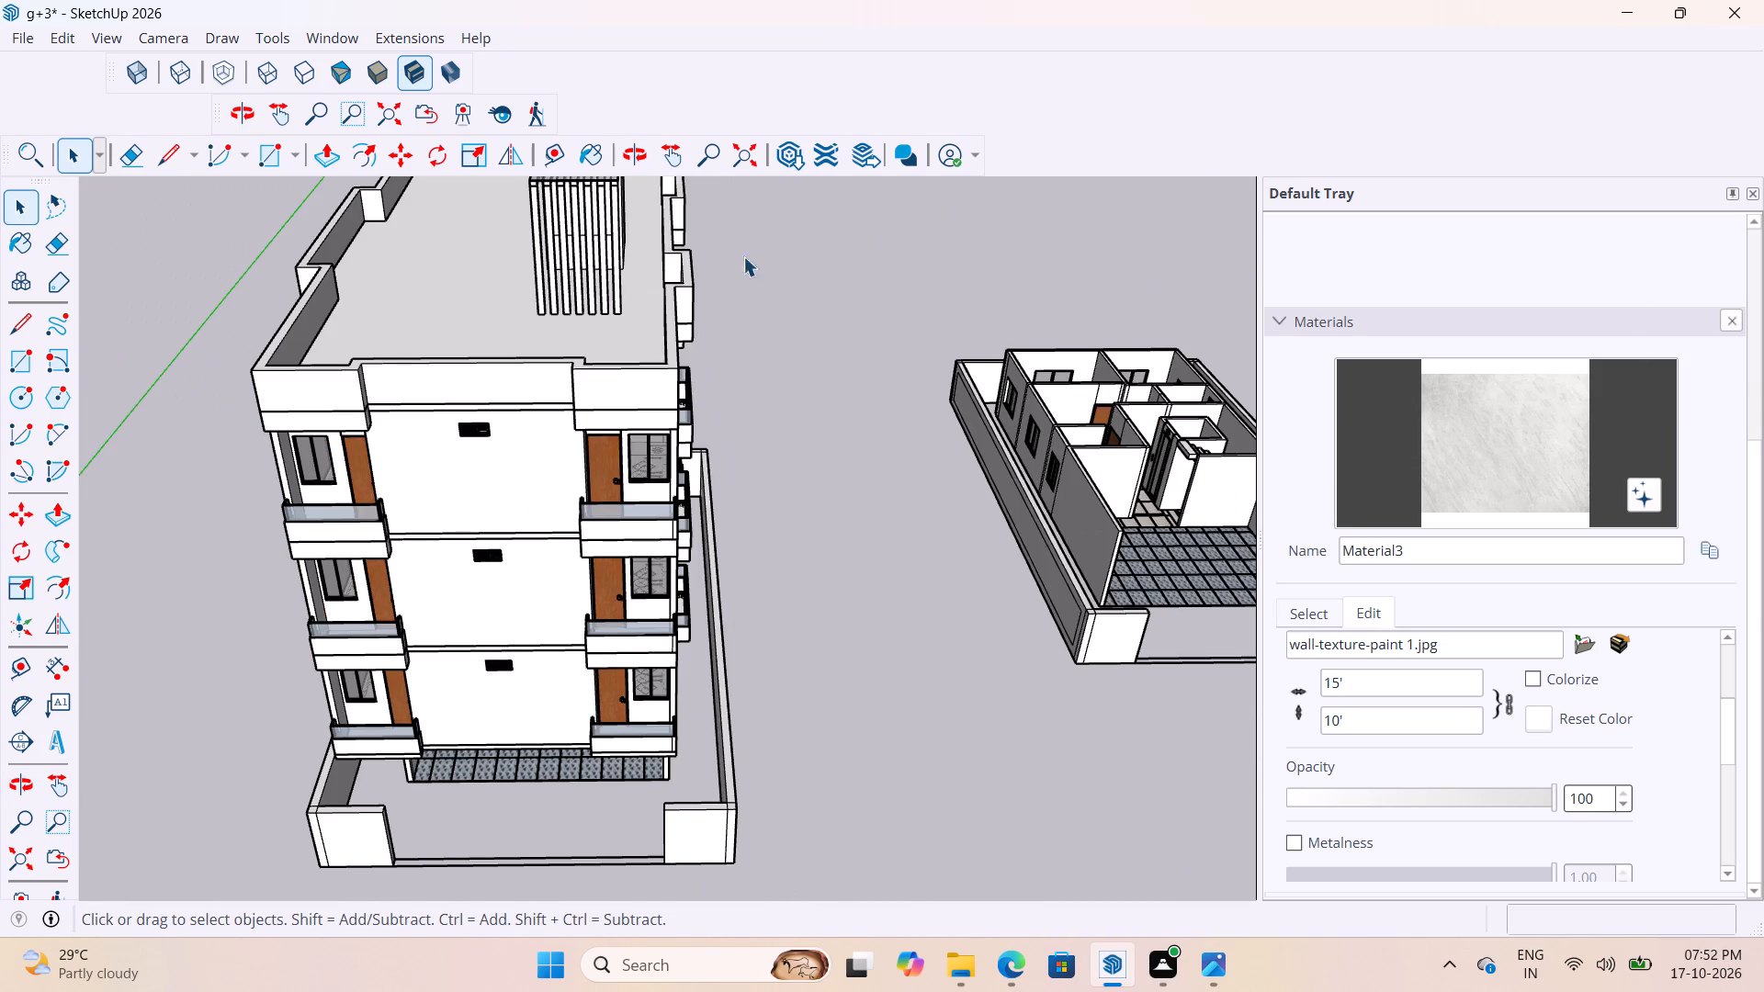
scroll(254, 504, "up", 8)
scroll(609, 482, "up", 3)
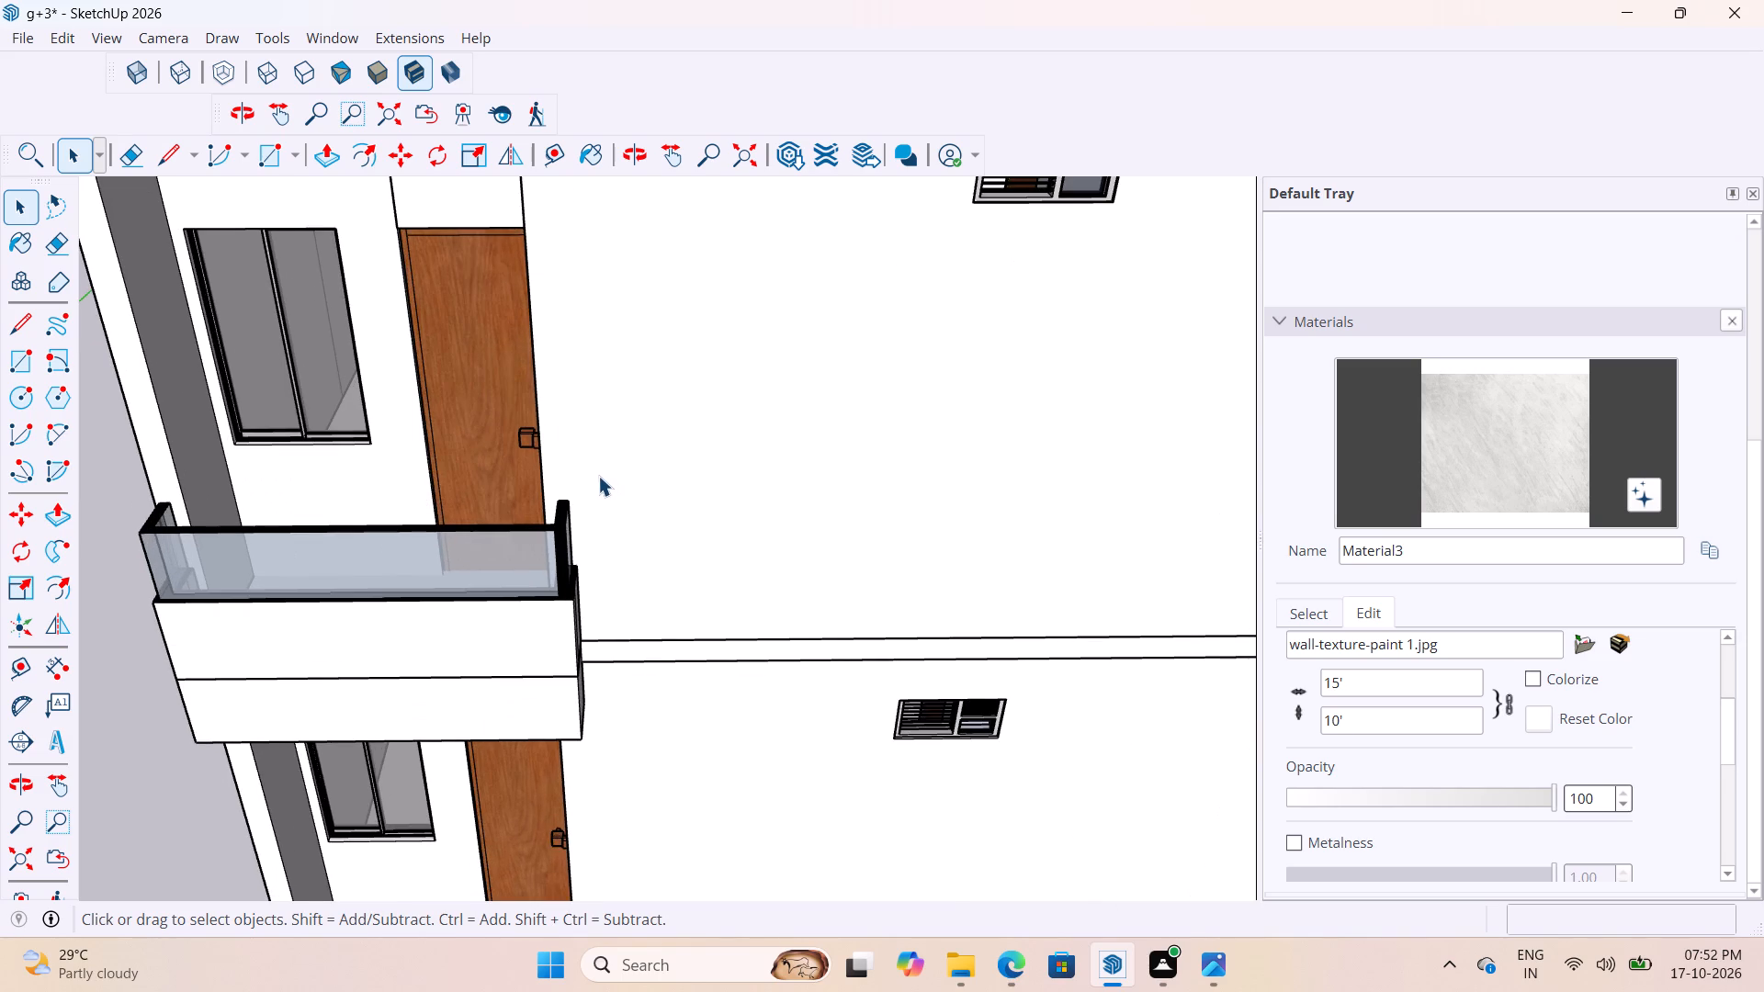
middle_click_drag(601, 479, 709, 200)
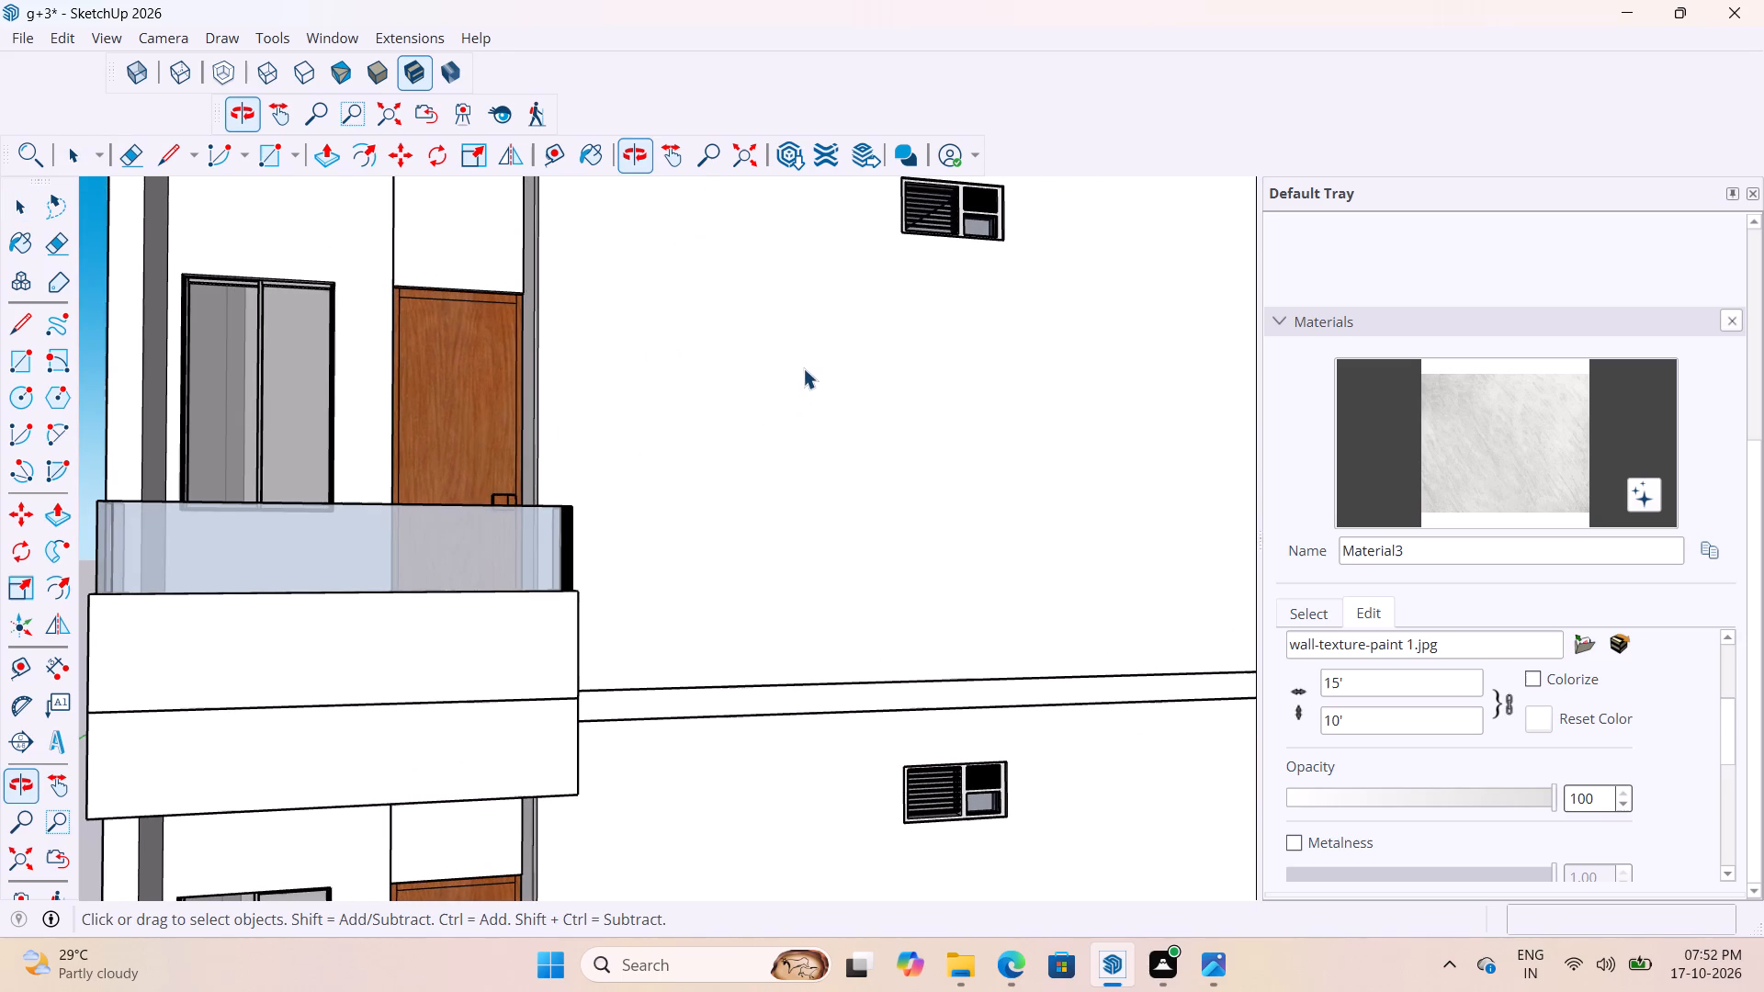
scroll(639, 328, "down", 10)
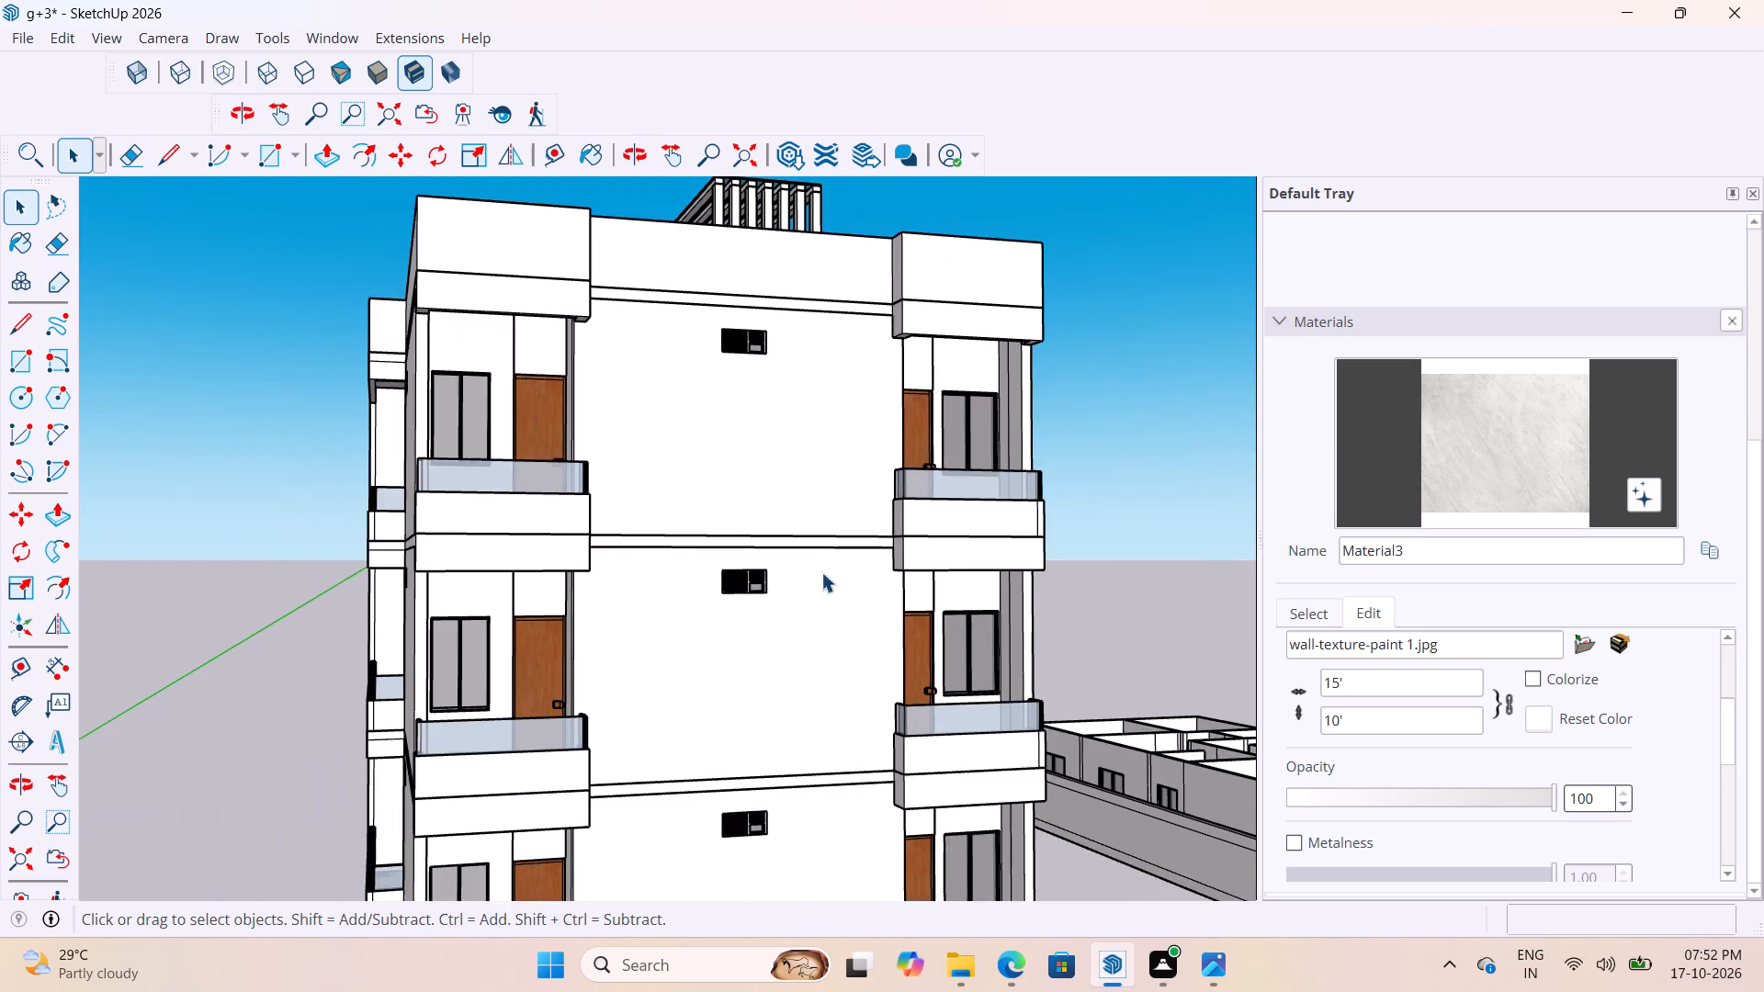
middle_click_drag(846, 572, 733, 666)
scroll(389, 379, "up", 4)
scroll(671, 316, "down", 5)
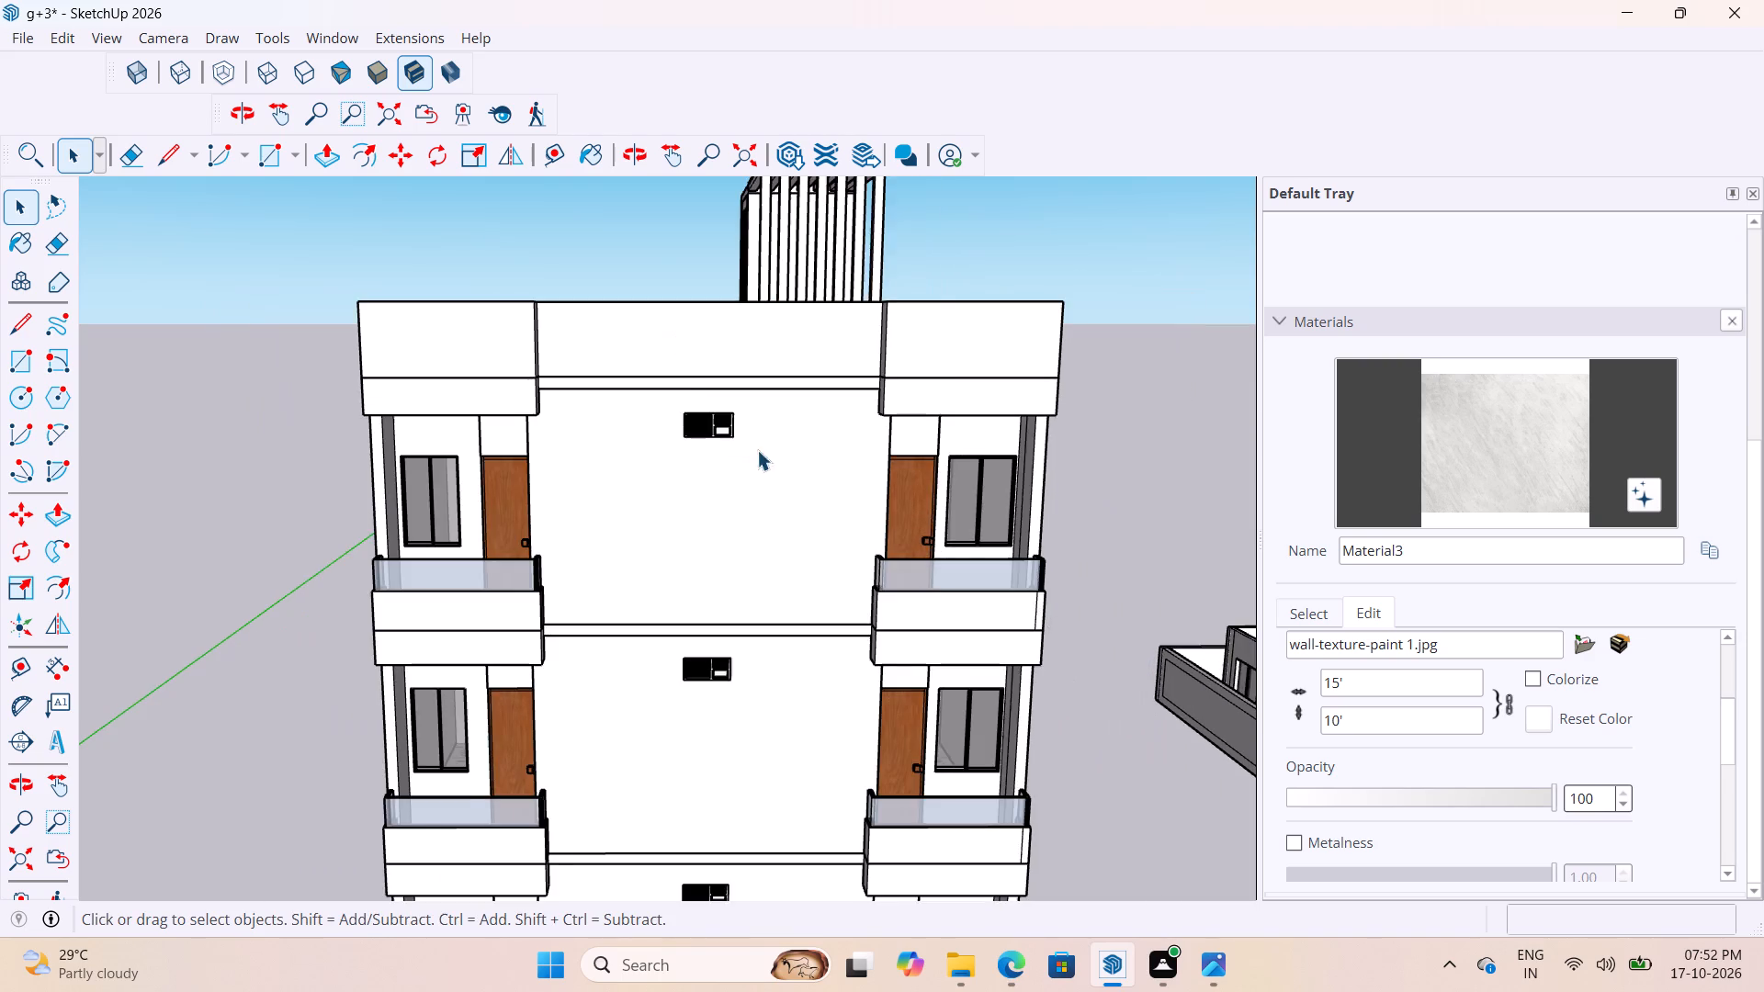
middle_click_drag(757, 465, 752, 593)
scroll(836, 407, "down", 7)
scroll(601, 601, "up", 3)
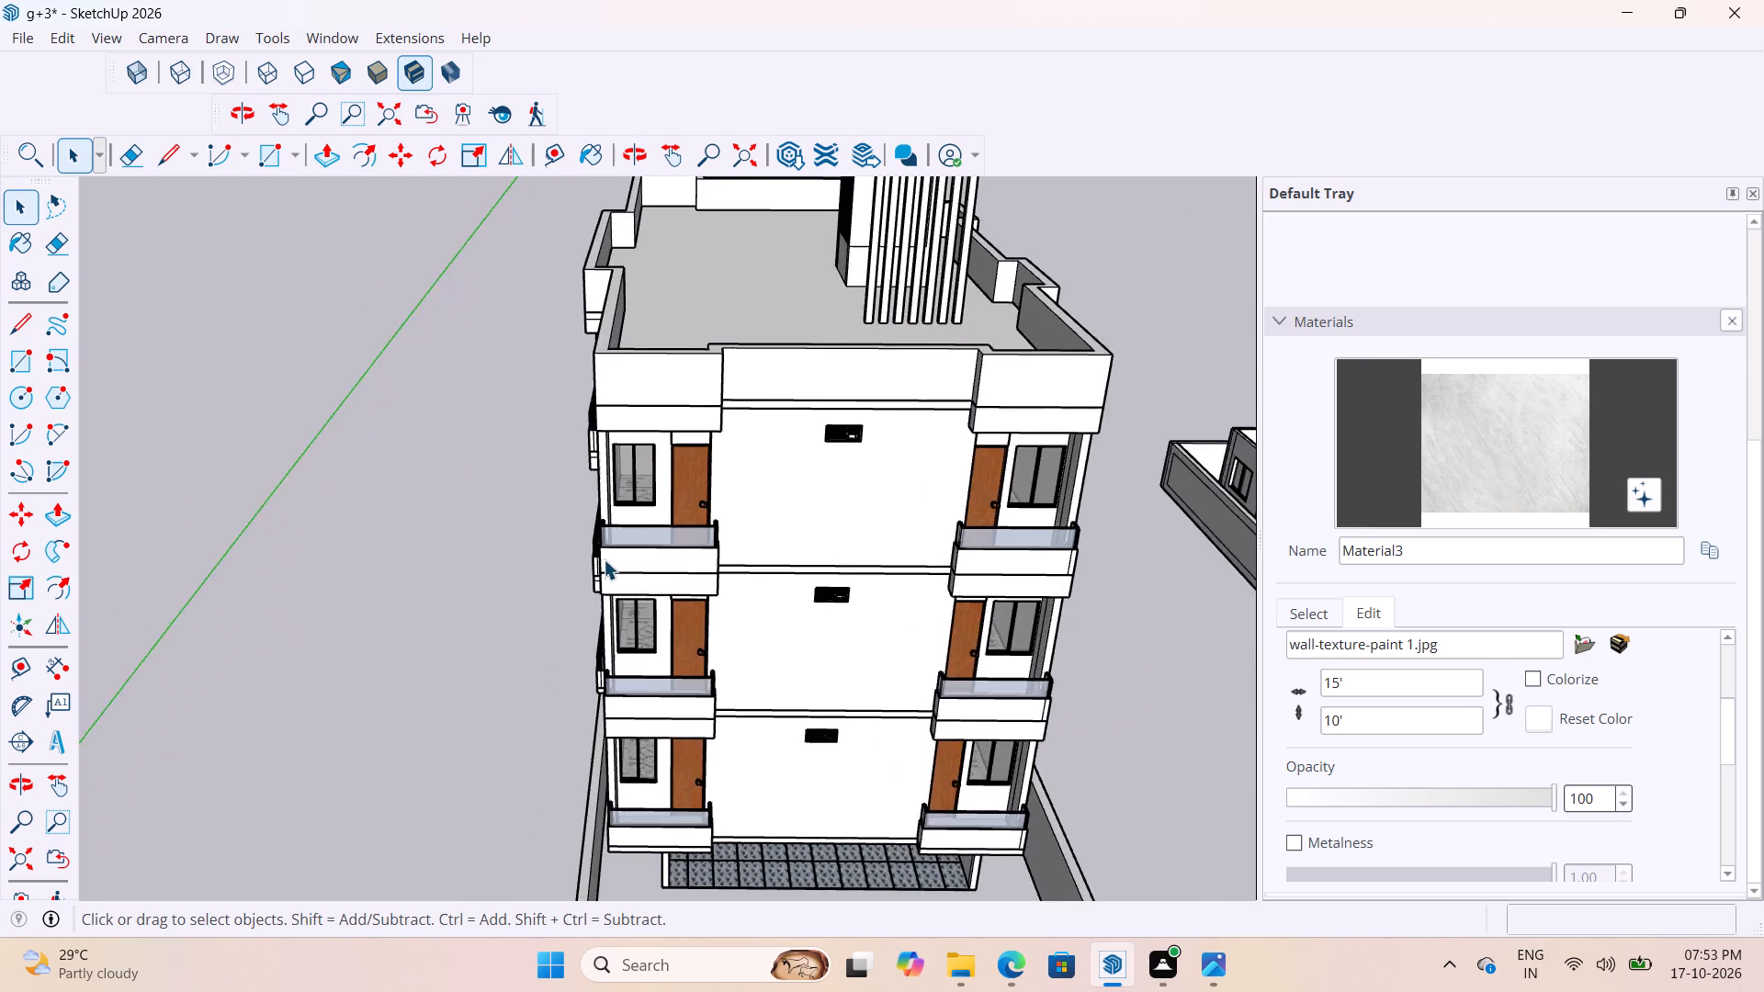
scroll(604, 559, "up", 14)
middle_click_drag(629, 569, 864, 535)
scroll(602, 614, "up", 2)
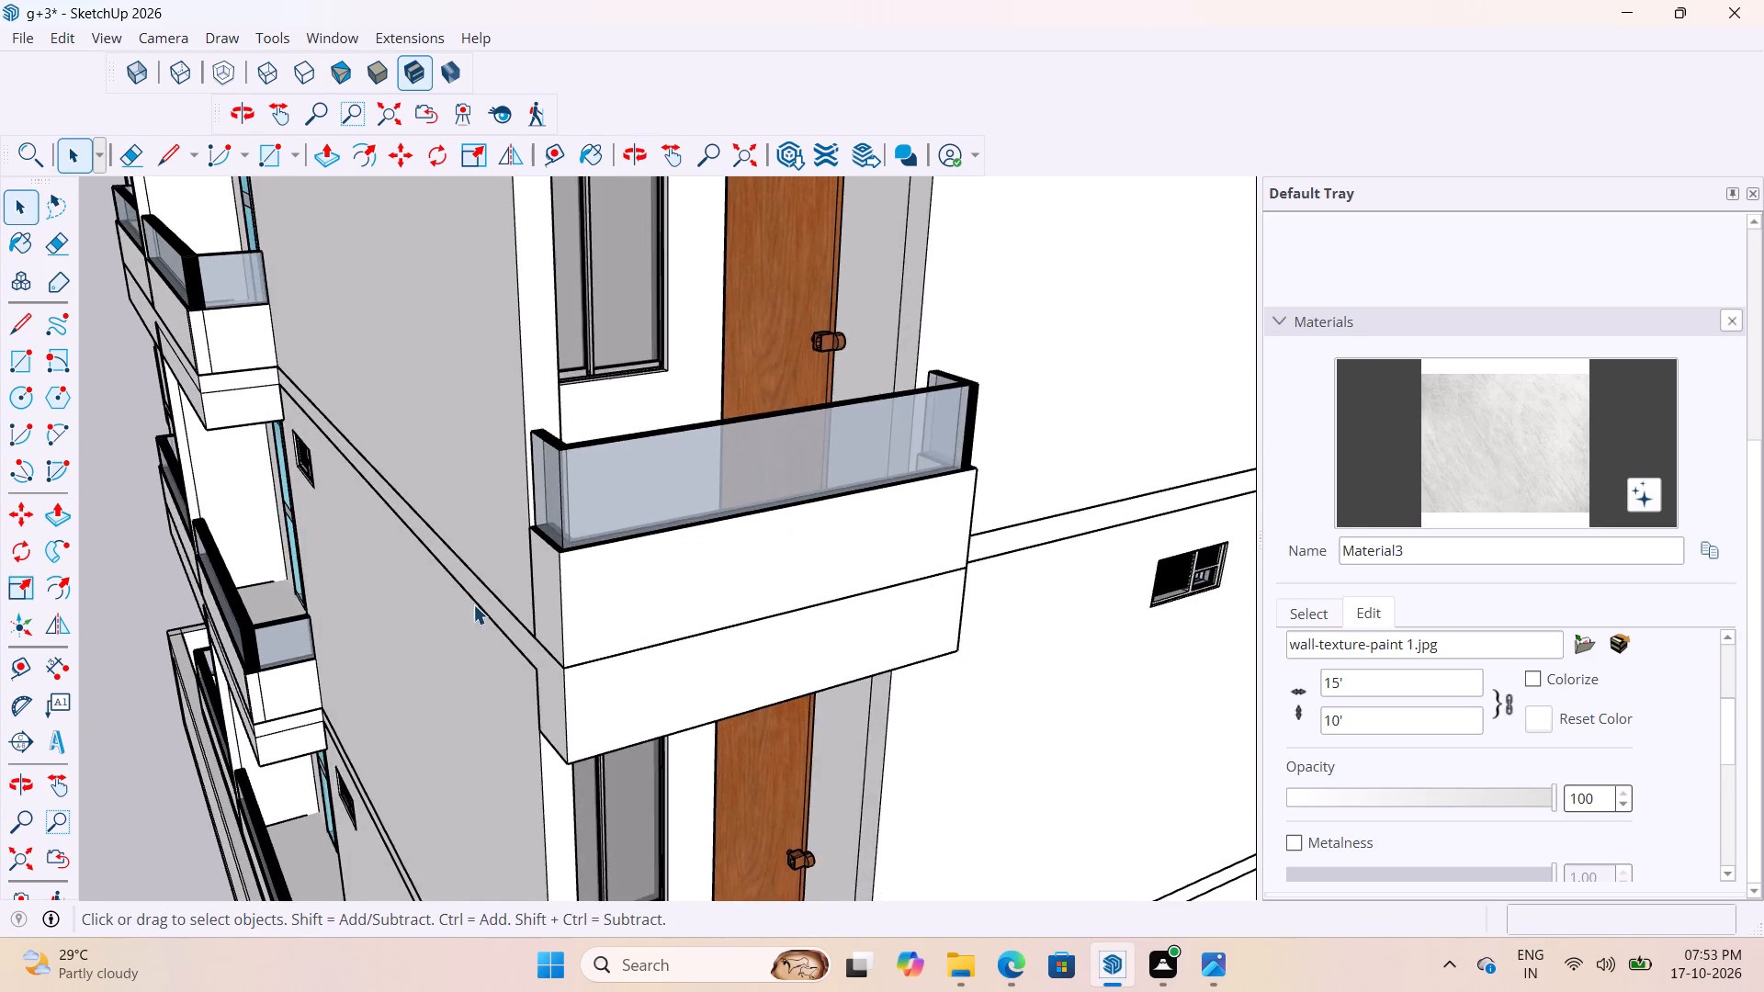
scroll(471, 617, "down", 5)
scroll(567, 571, "down", 10)
middle_click_drag(752, 671, 594, 675)
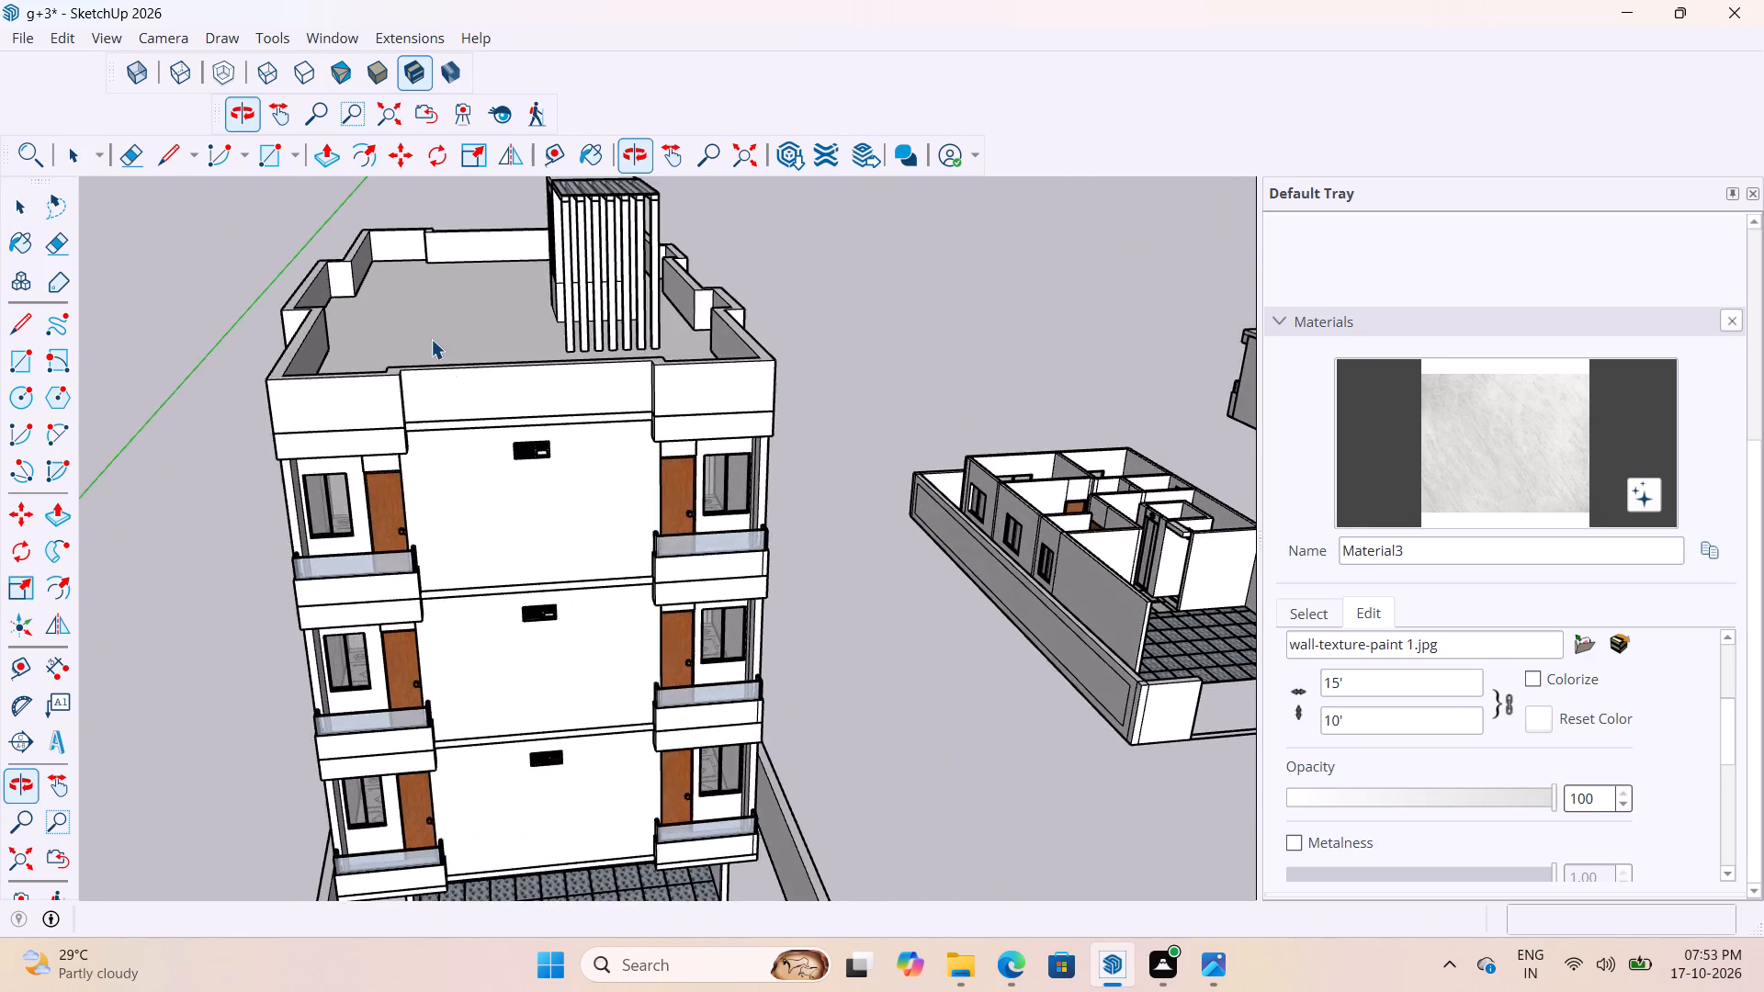
Draw a rectangle of 35' by about 14' 3/8" over the central front walls, from the parapet's upper corner to the lowest slab's opposite corner.
scroll(430, 333, "up", 7)
middle_click_drag(519, 487, 440, 451)
scroll(311, 547, "up", 8)
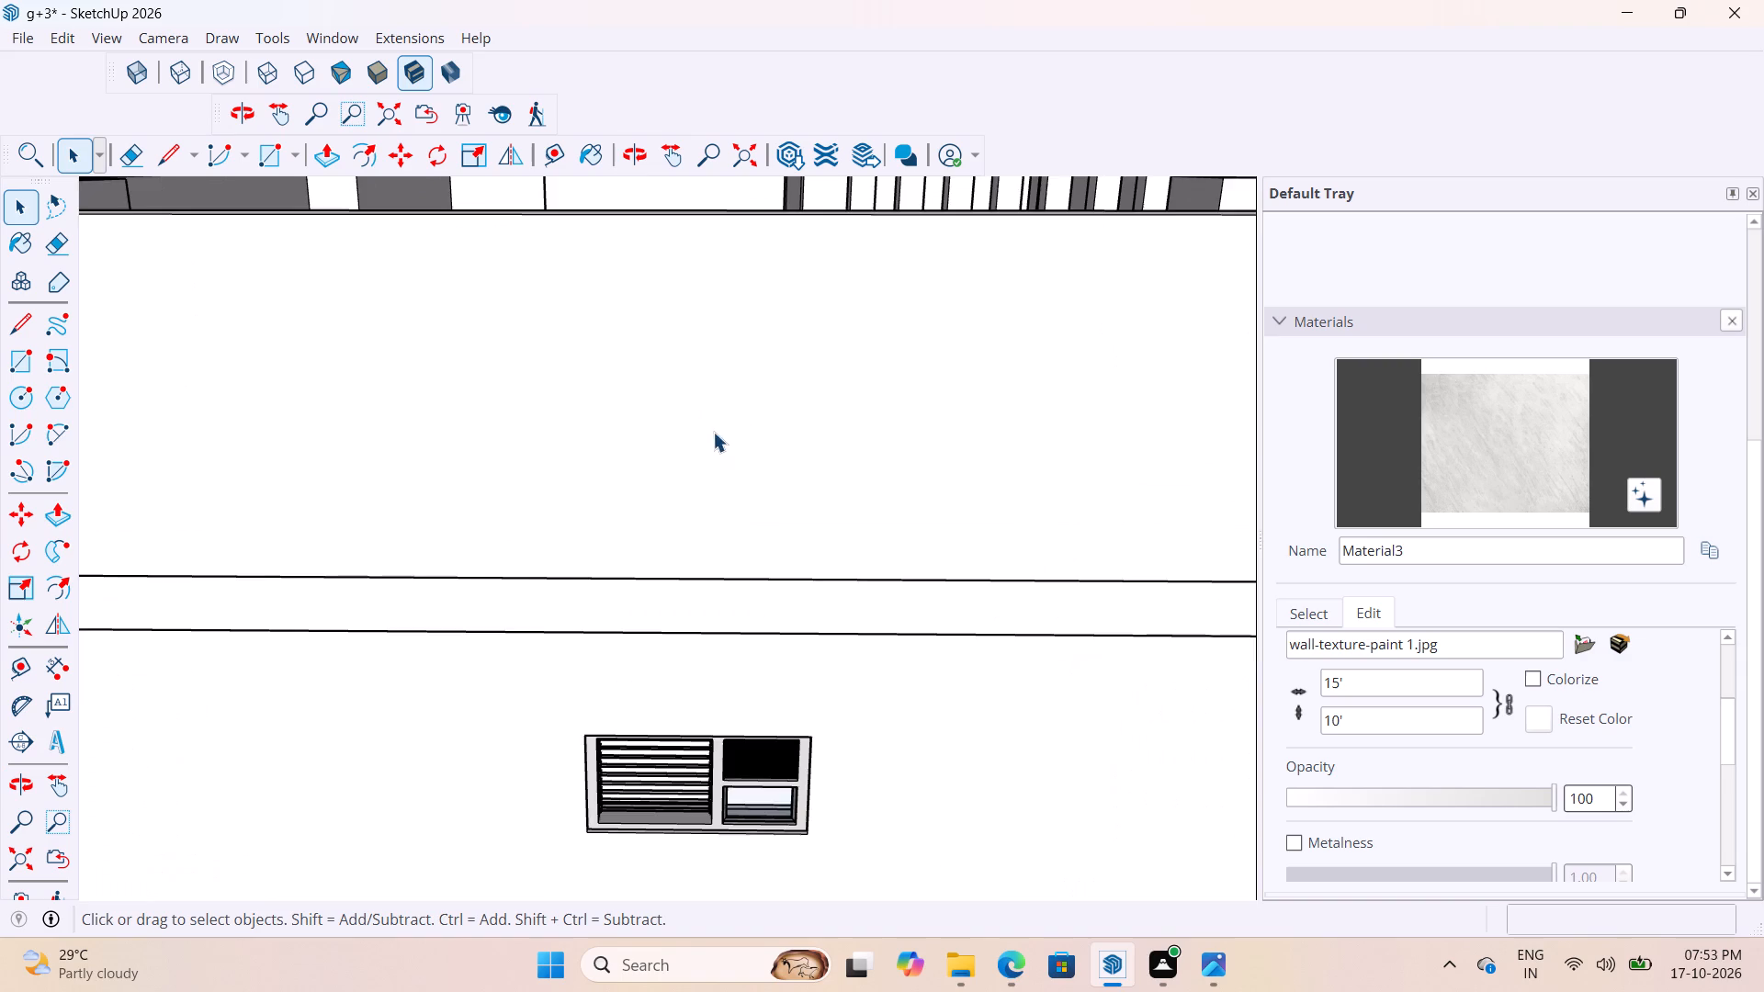
scroll(730, 434, "down", 13)
key("r")
scroll(667, 532, "up", 5)
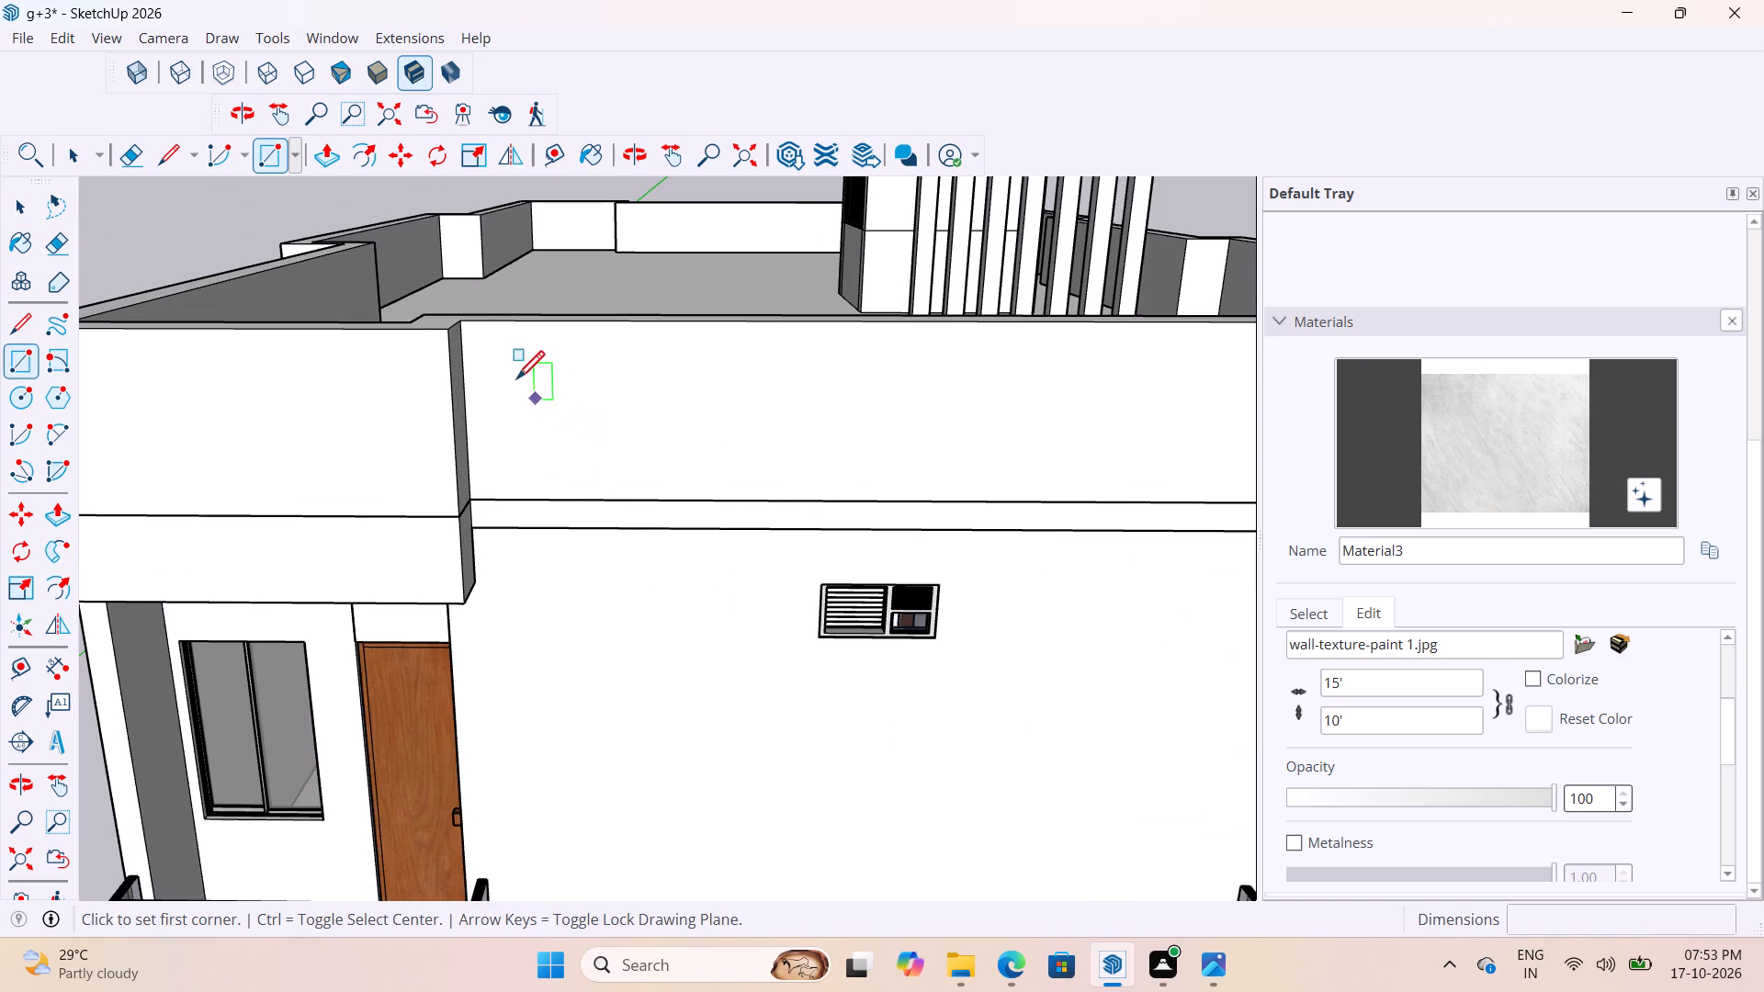
left_click(462, 330)
scroll(695, 545, "down", 10)
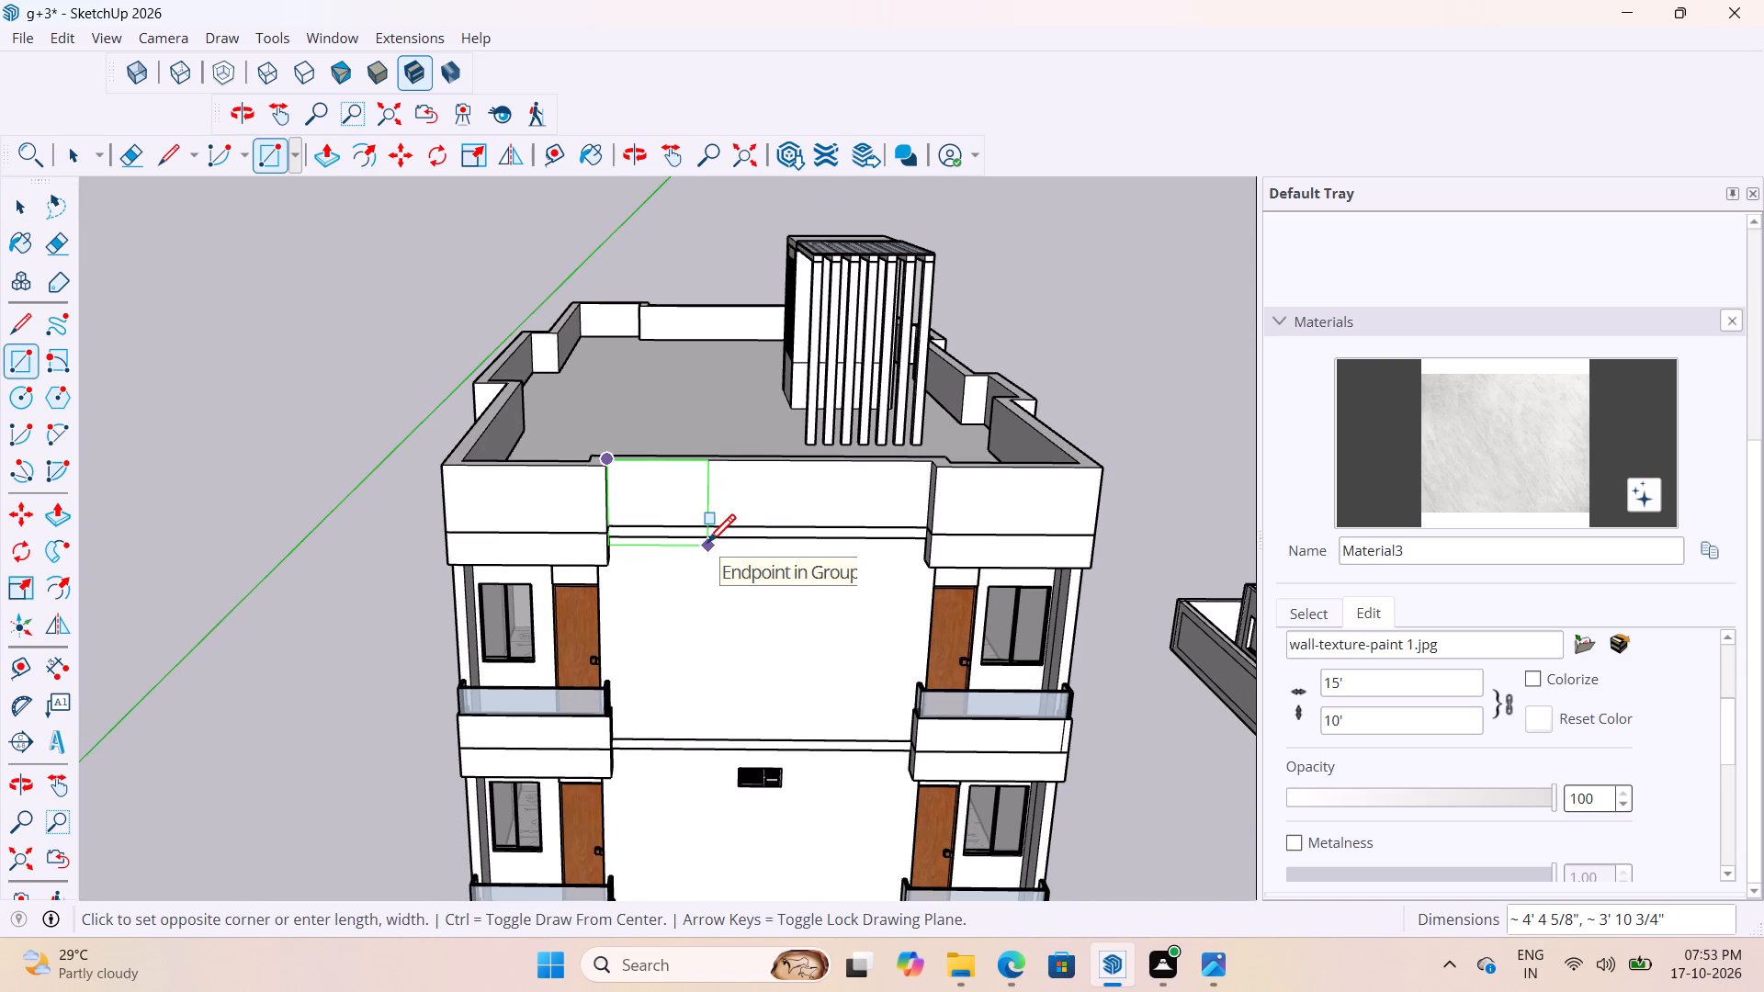
scroll(755, 538, "down", 5)
scroll(848, 533, "down", 7)
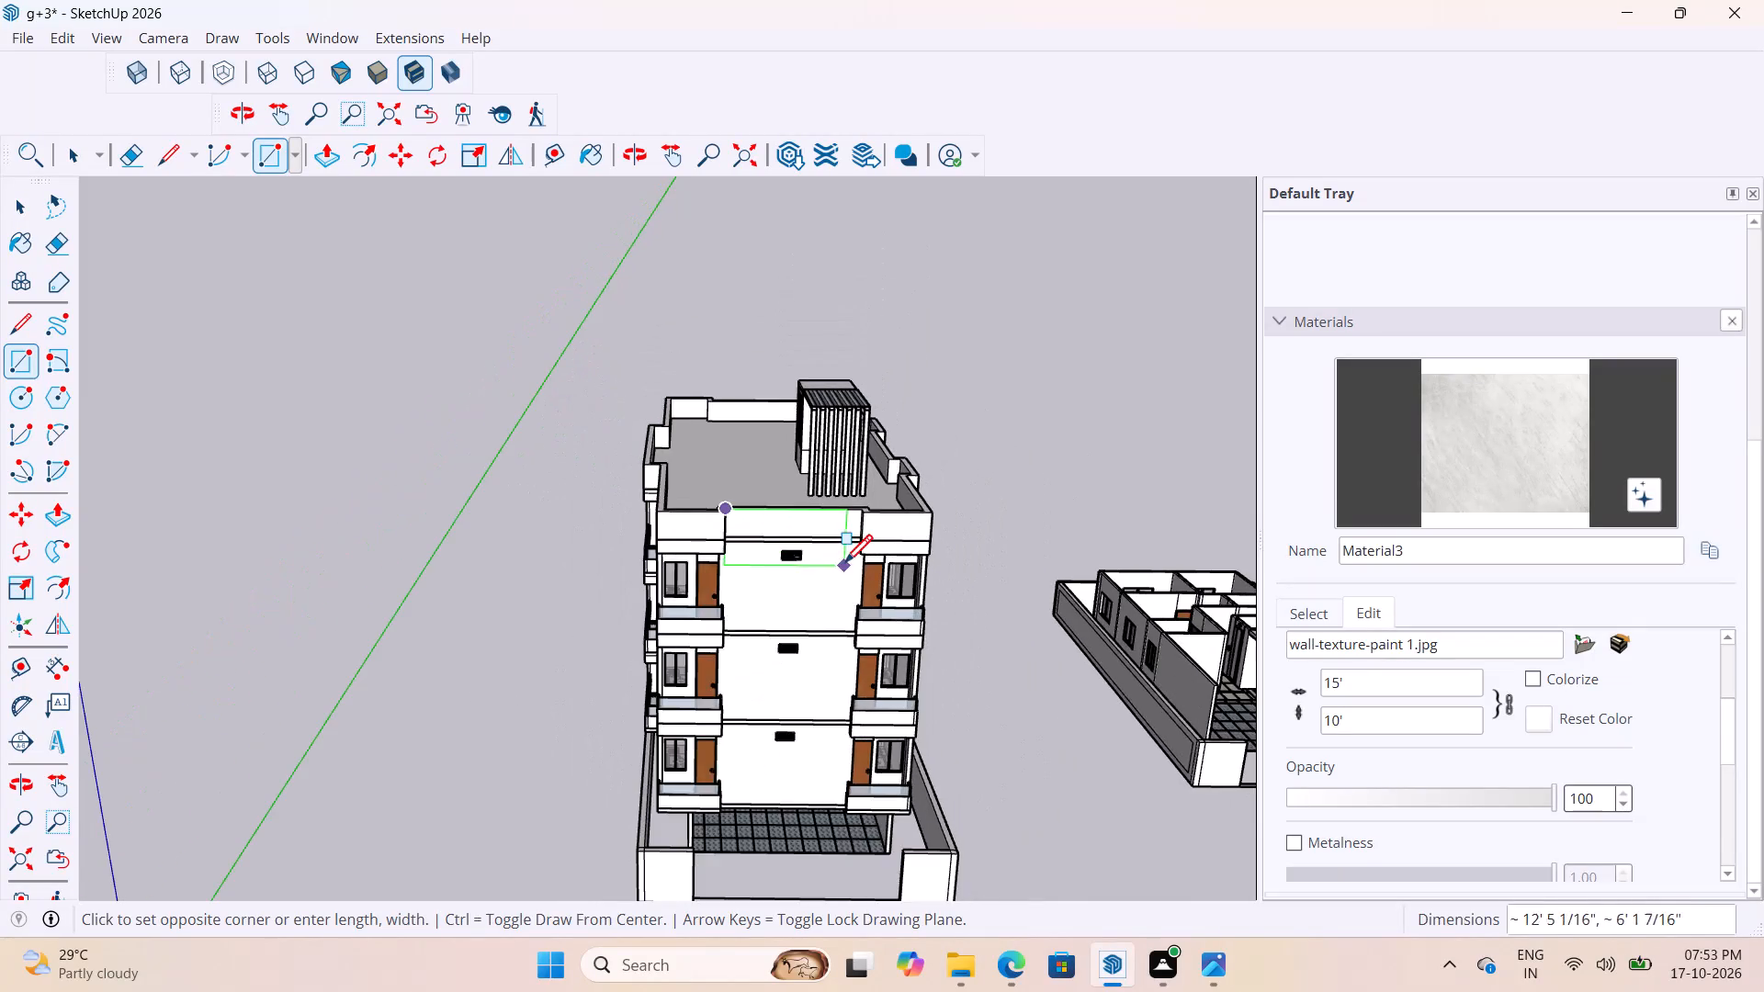
scroll(844, 566, "down", 4)
scroll(851, 739, "up", 18)
middle_click_drag(847, 710, 895, 694)
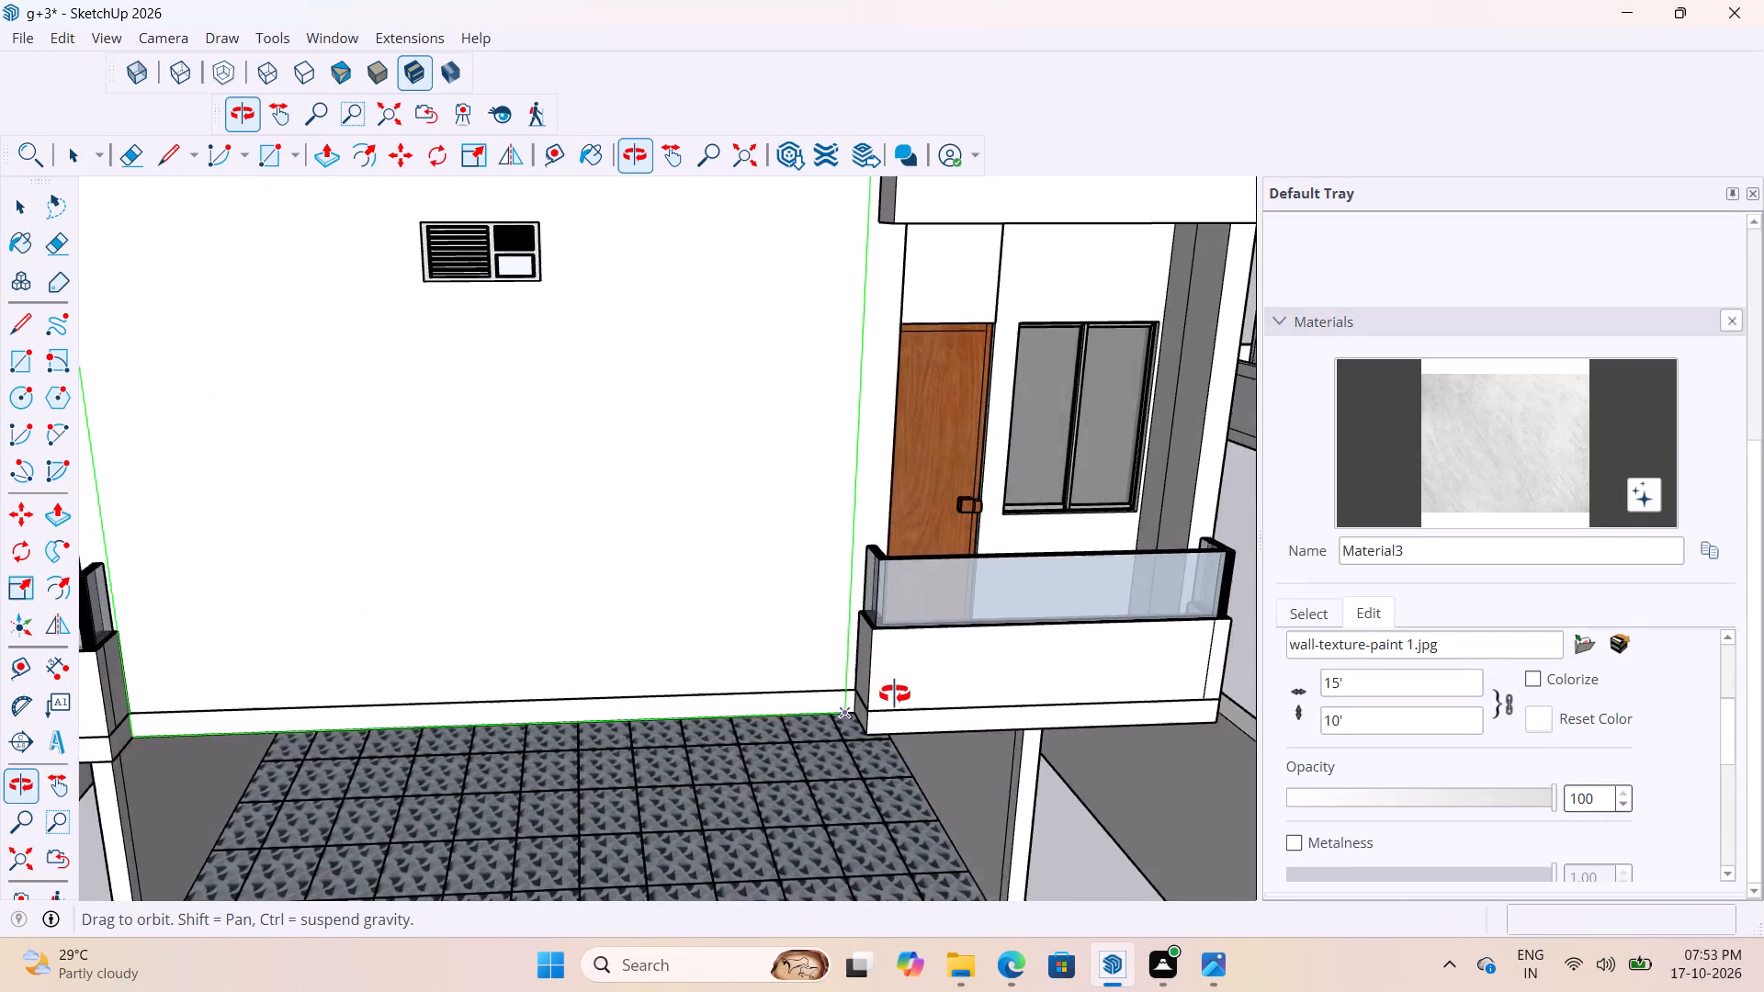
middle_click_drag(895, 694, 1061, 666)
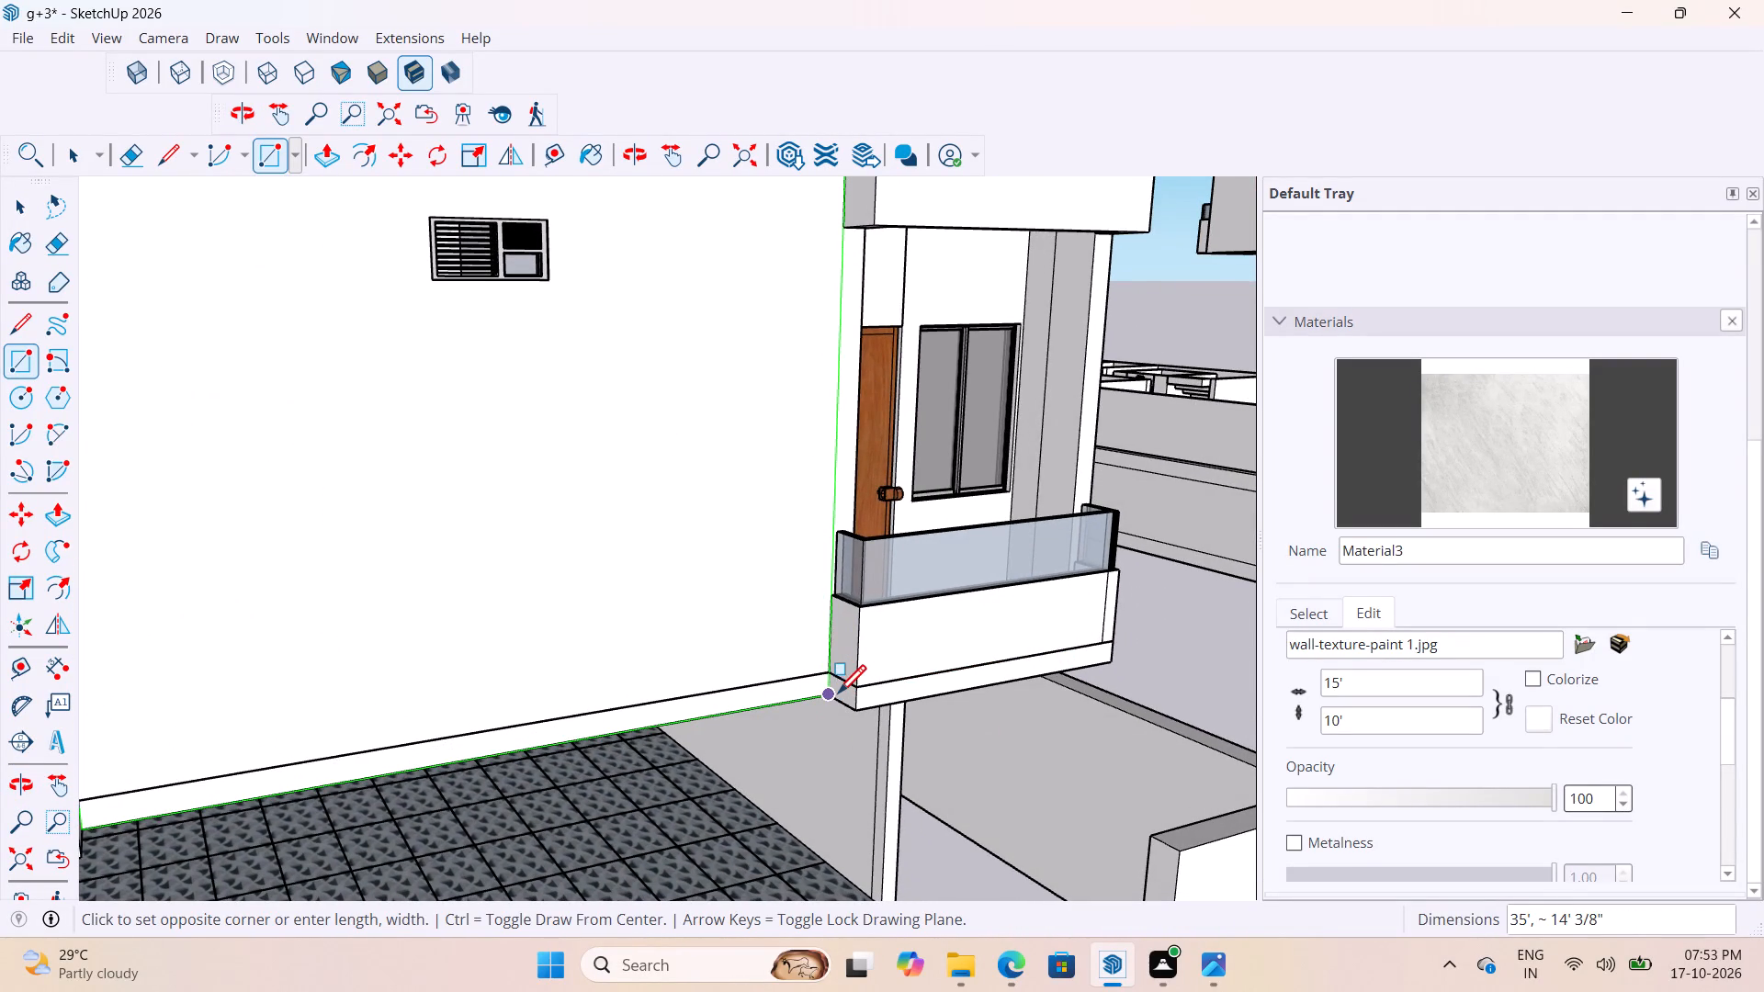
scroll(823, 700, "up", 3)
scroll(828, 693, "down", 8)
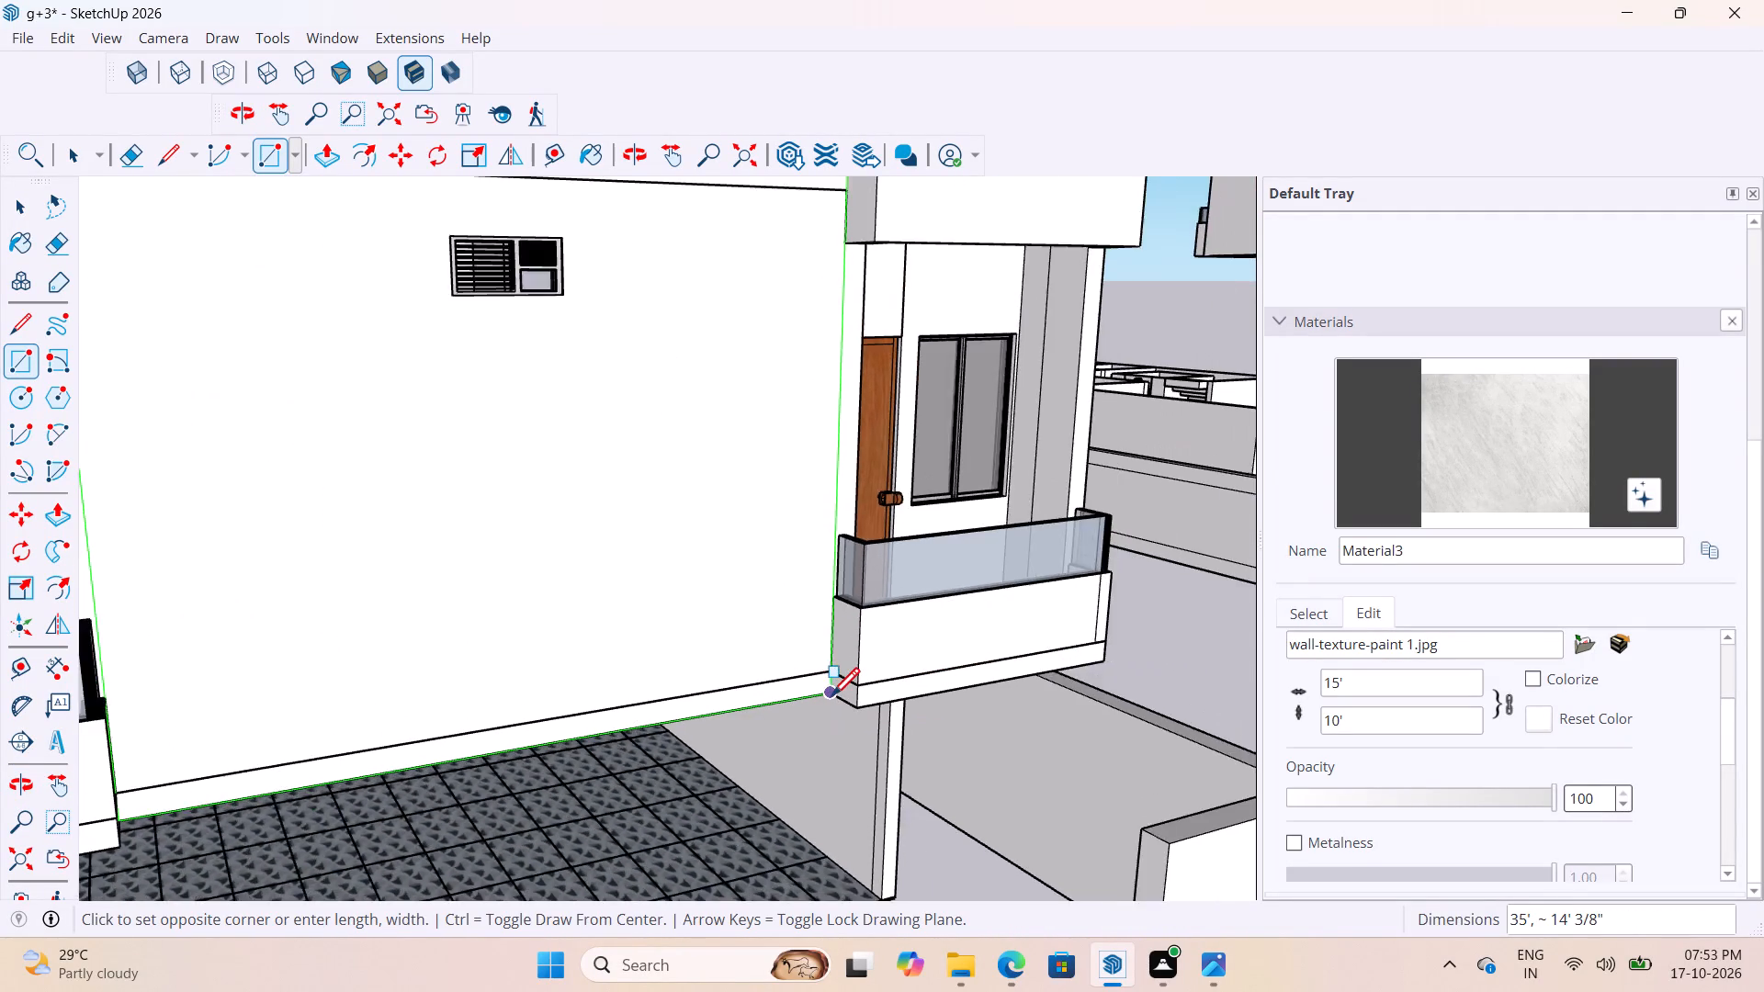
scroll(831, 699, "down", 13)
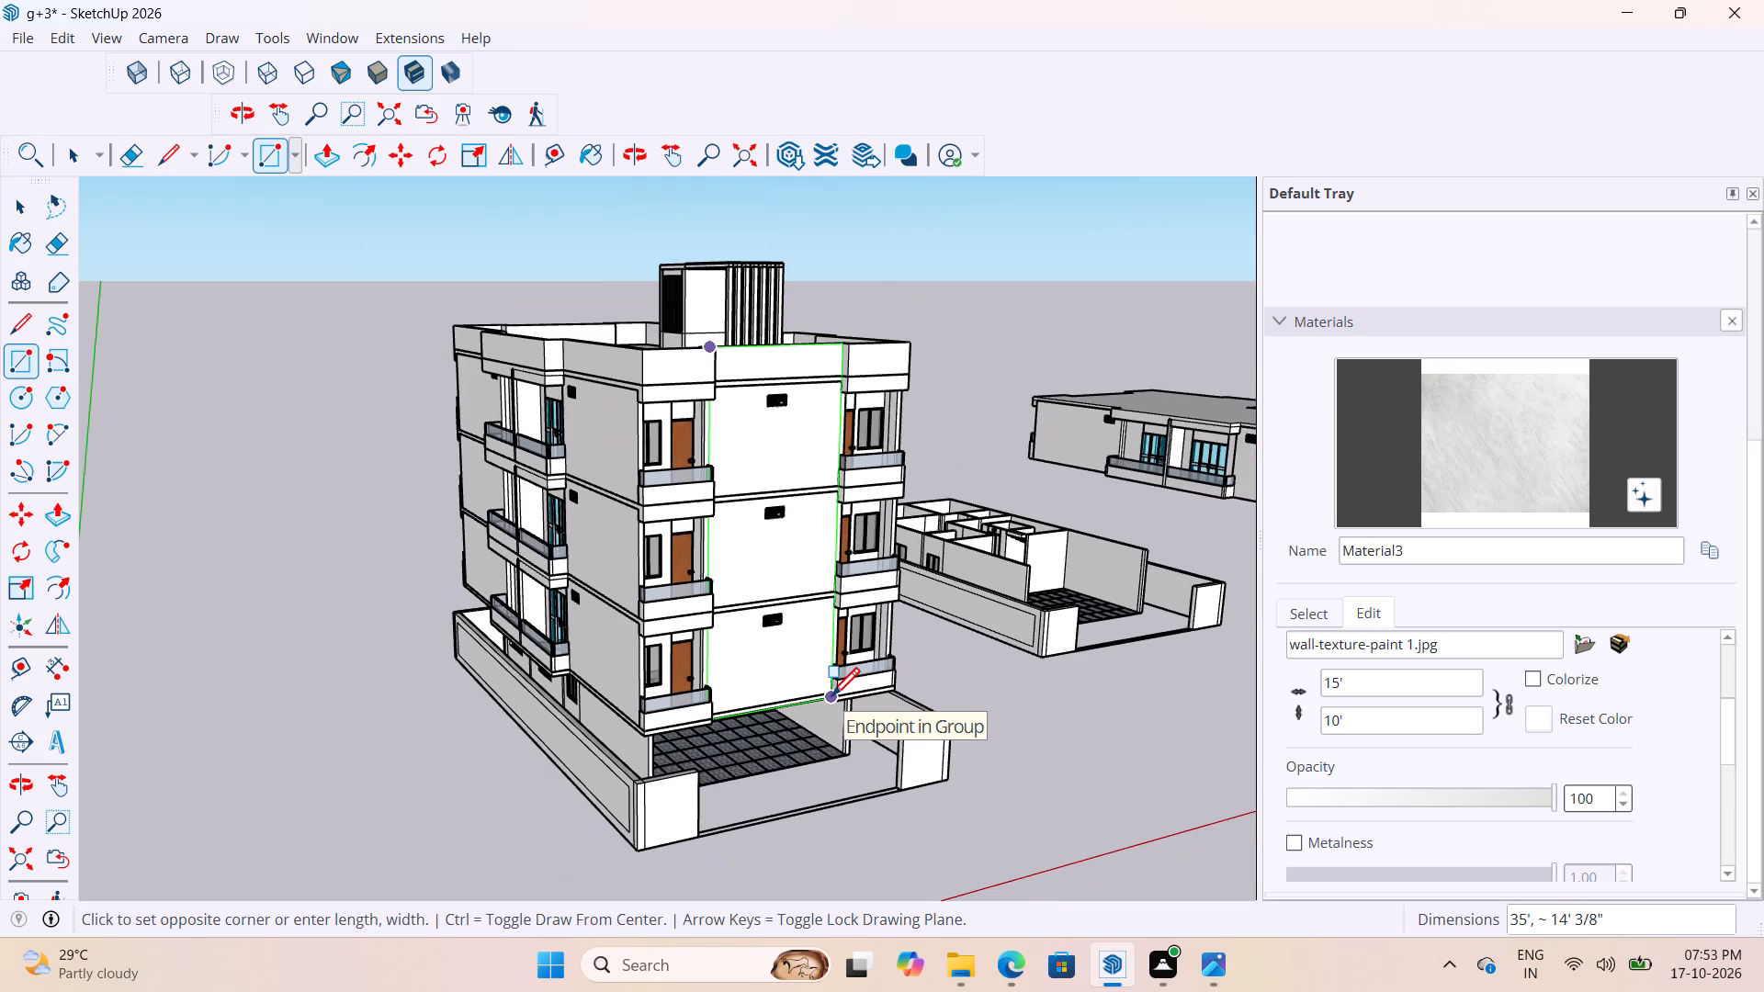
scroll(831, 699, "up", 5)
left_click(831, 699)
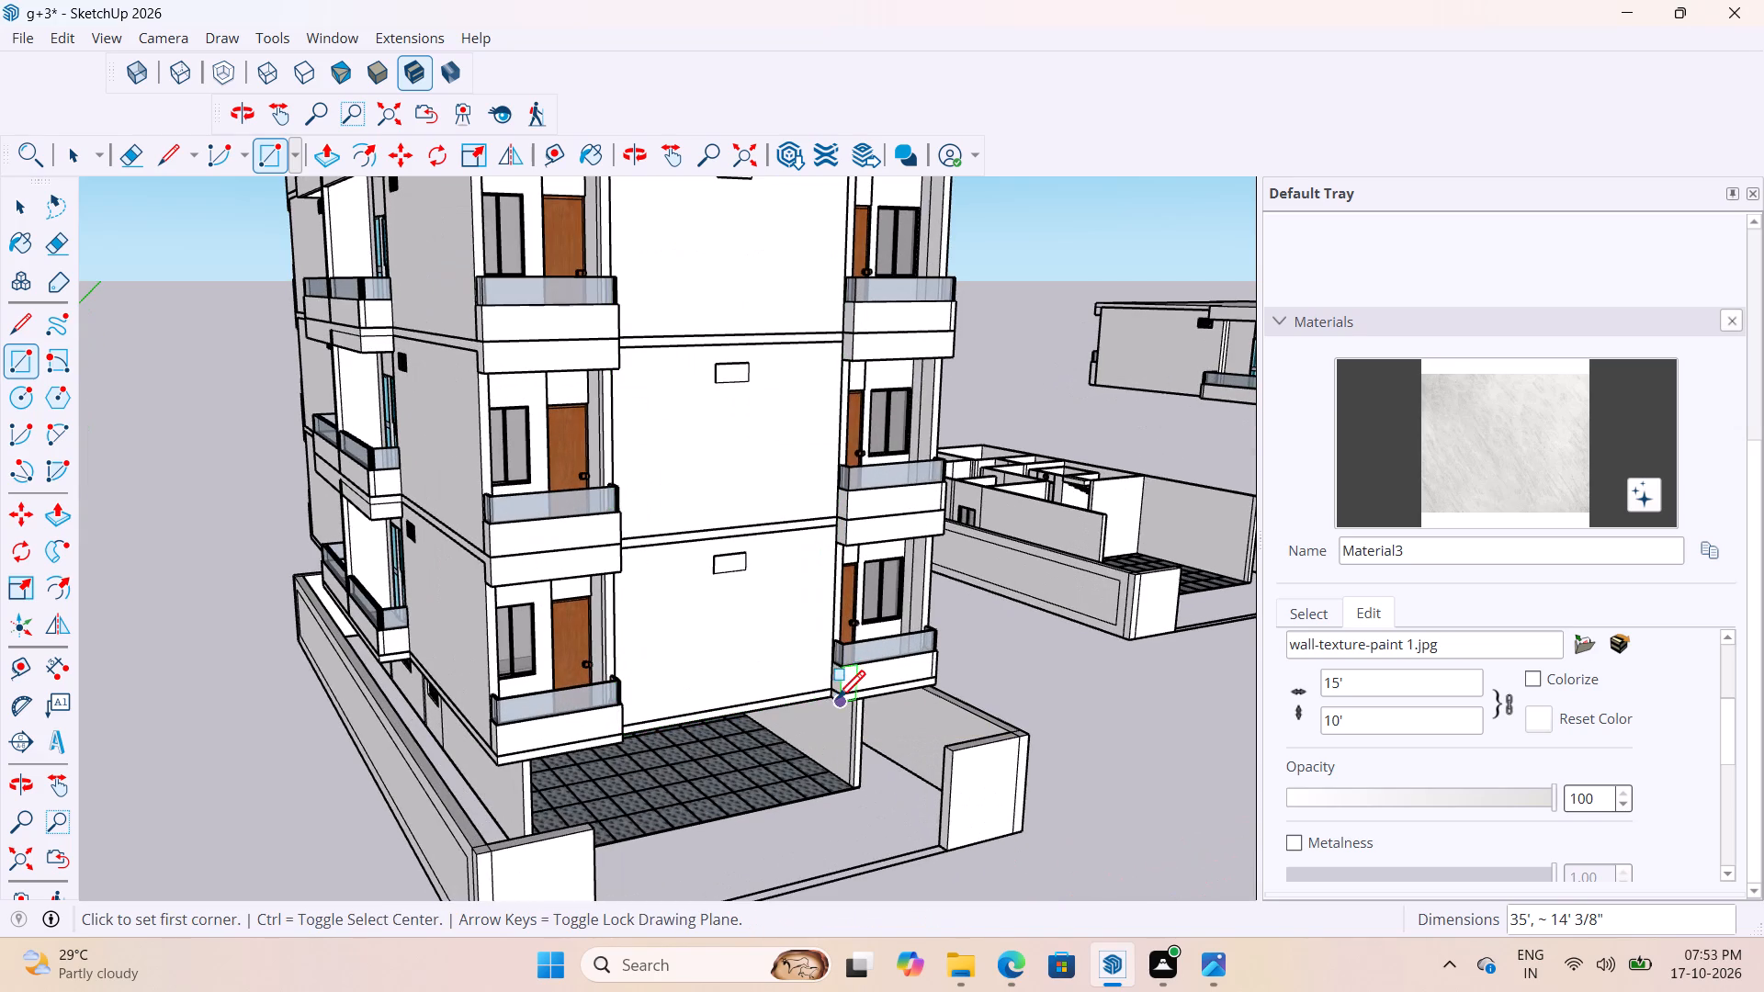
Select the tall front rectangle's face with its edges and make it a group.
key("space")
scroll(824, 705, "up", 5)
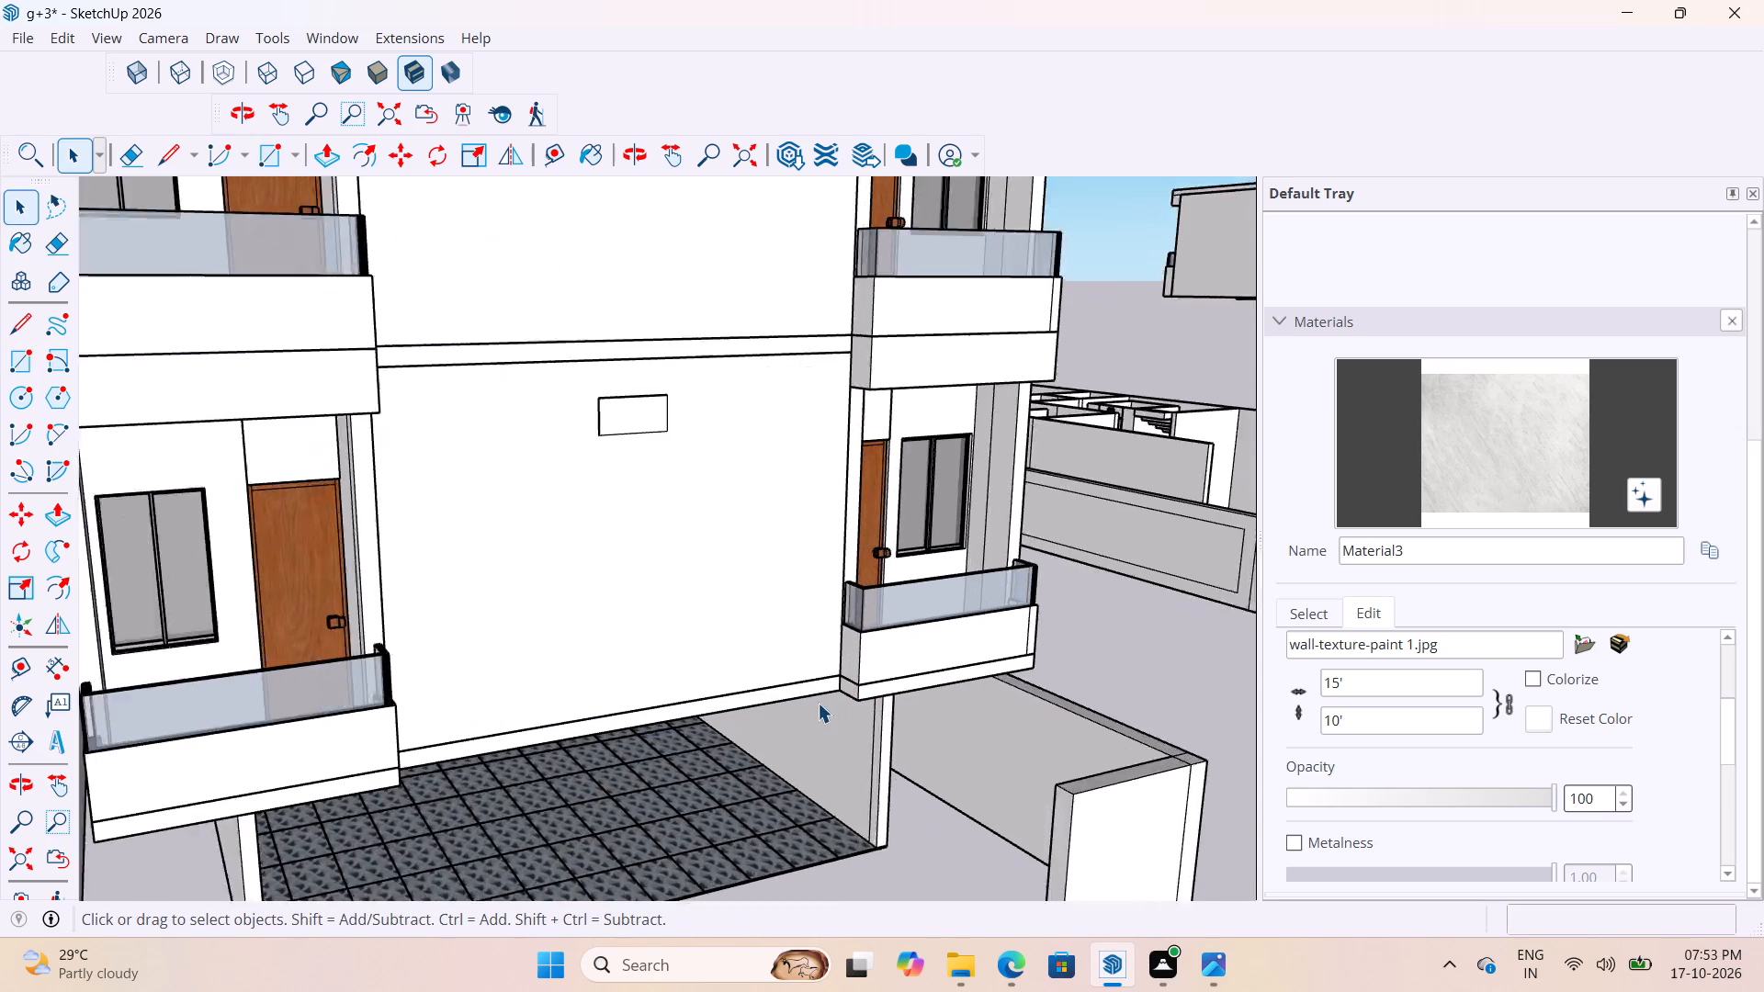
scroll(818, 703, "up", 2)
double_click(810, 648)
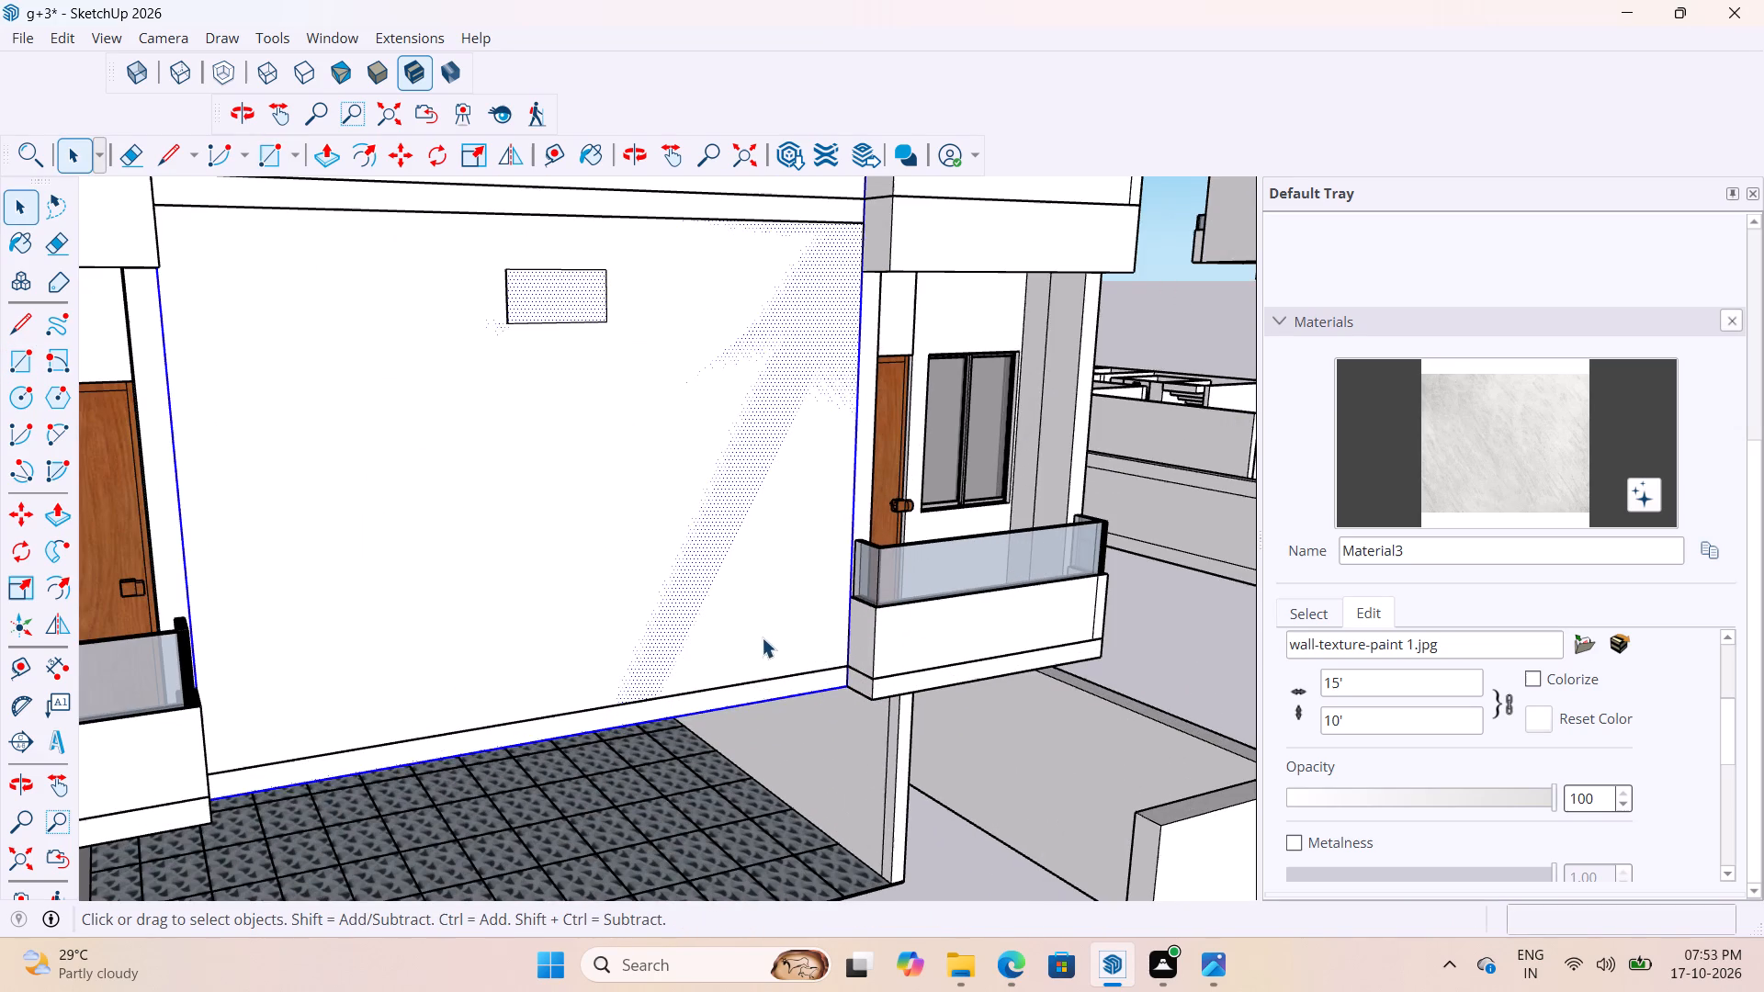
scroll(754, 643, "down", 20)
middle_click_drag(750, 651, 608, 697)
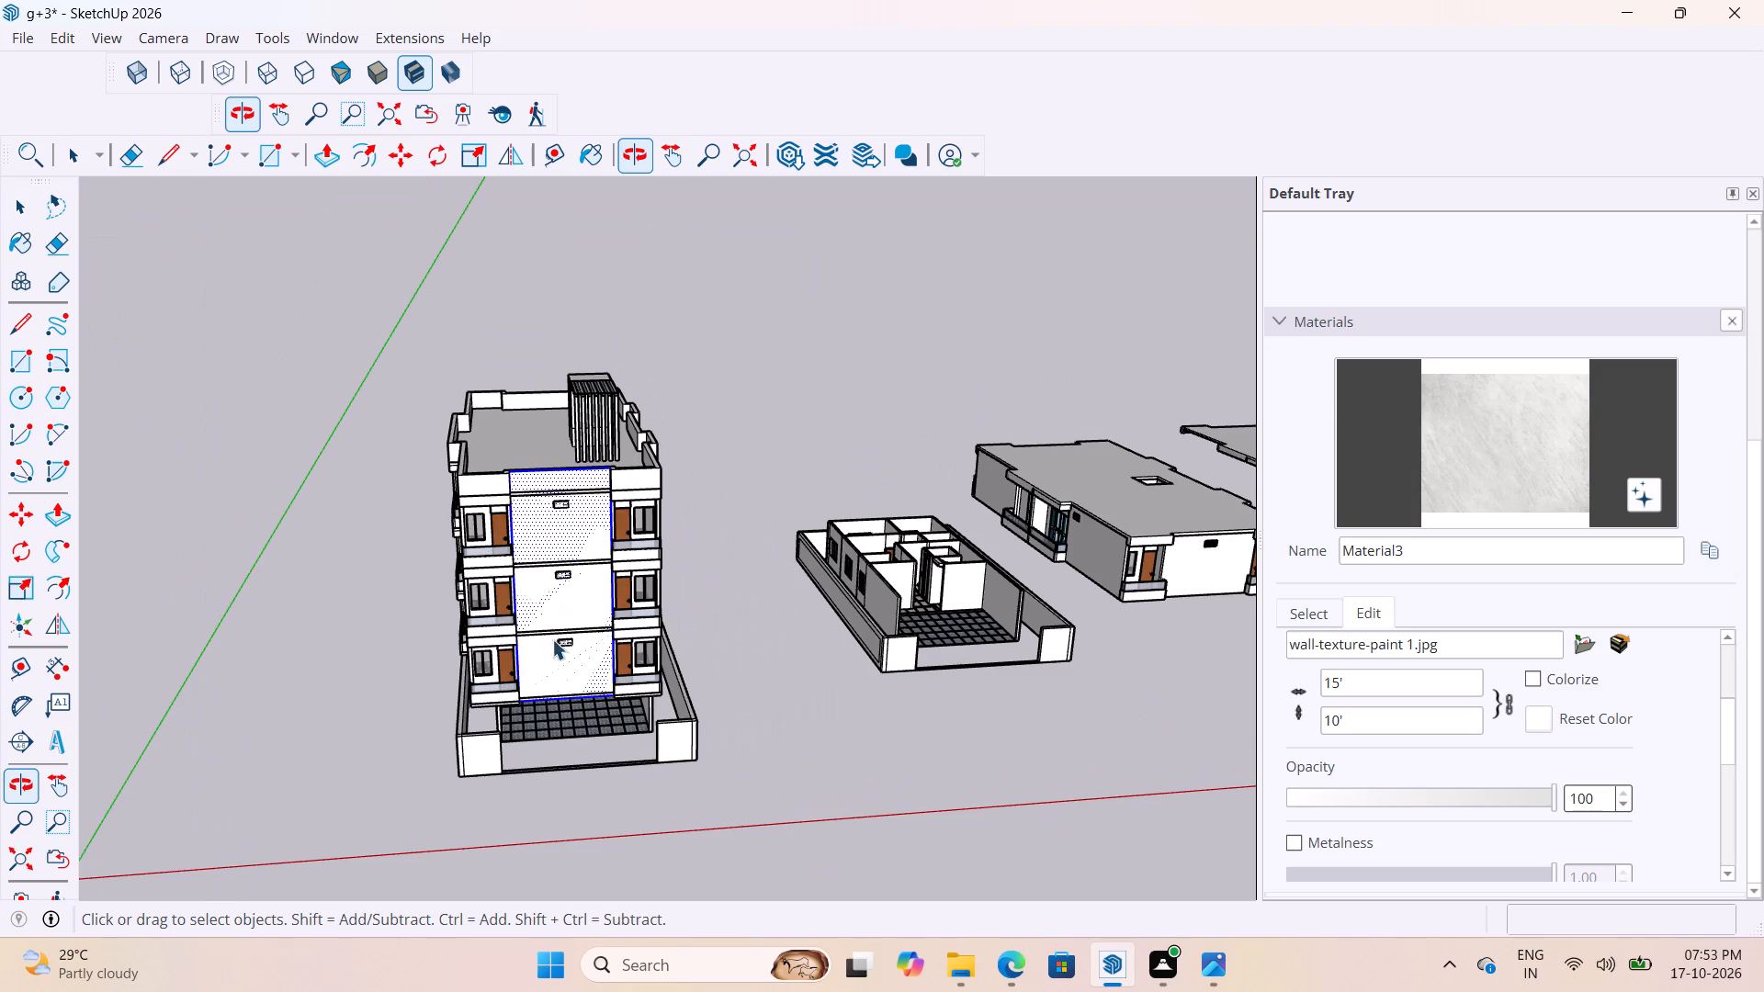
scroll(574, 582, "up", 10)
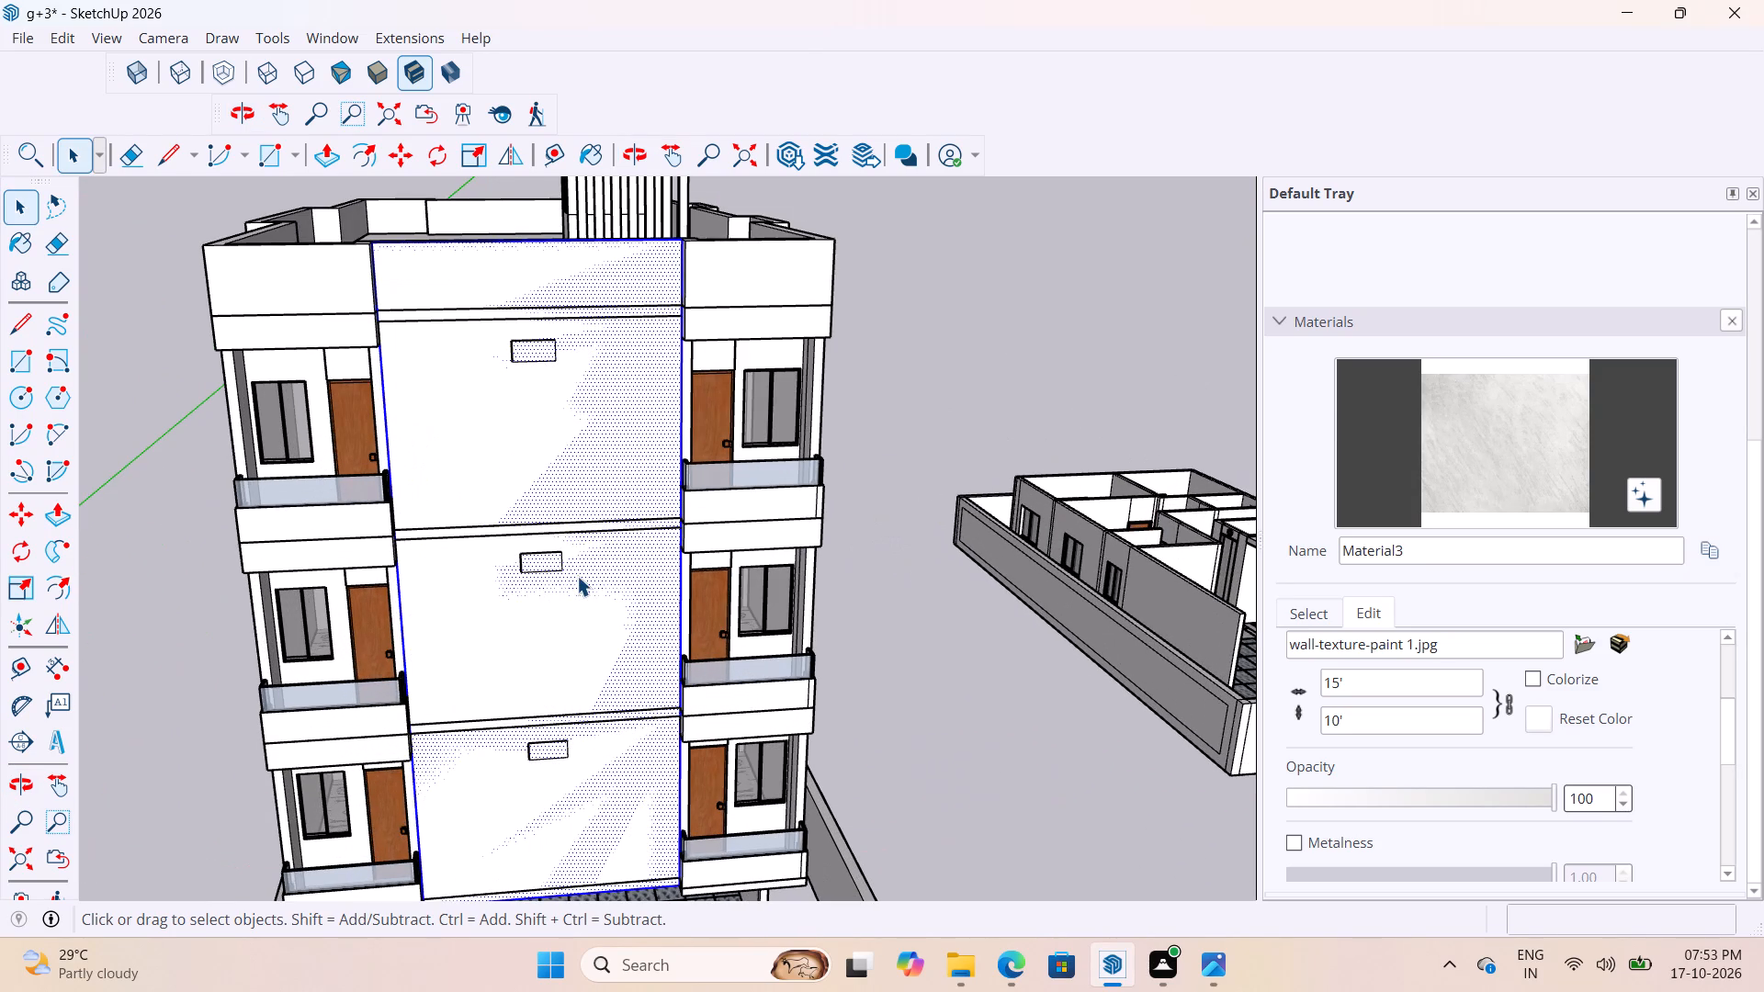
right_click(577, 576)
left_click(701, 275)
Open the tall front panel group, Push/Pull its face to a thickness of 1", and close the group.
double_click(626, 393)
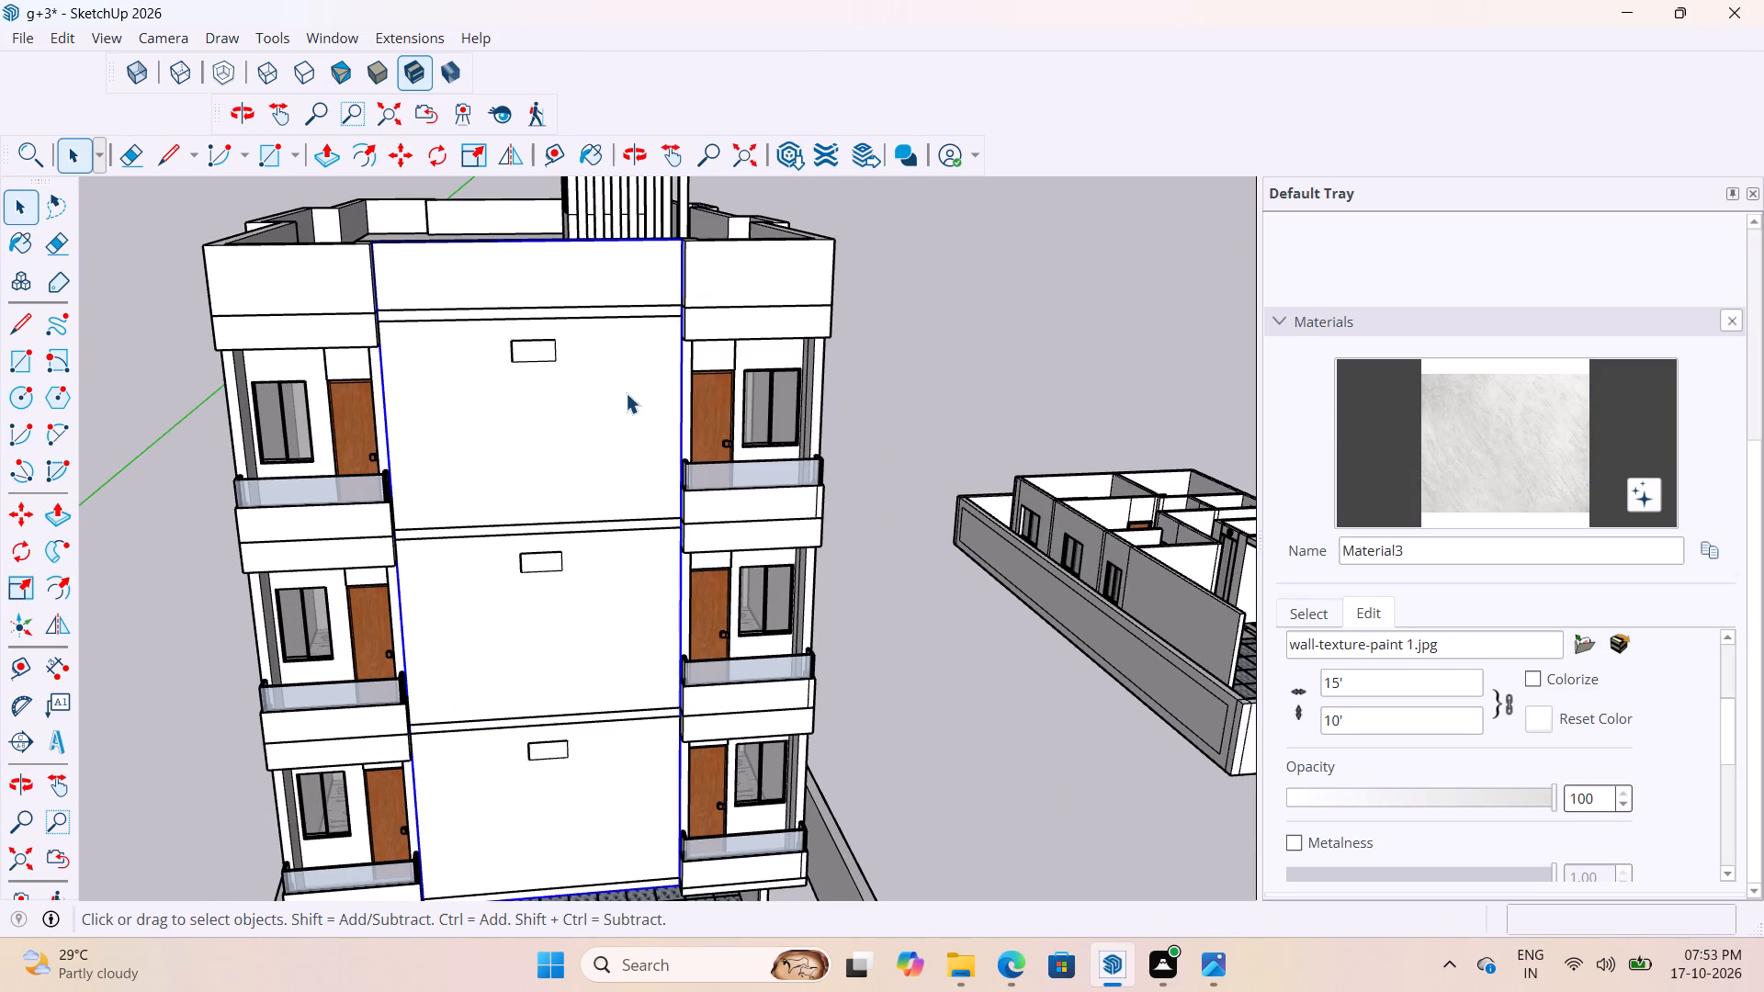
scroll(596, 331, "up", 2)
key("p")
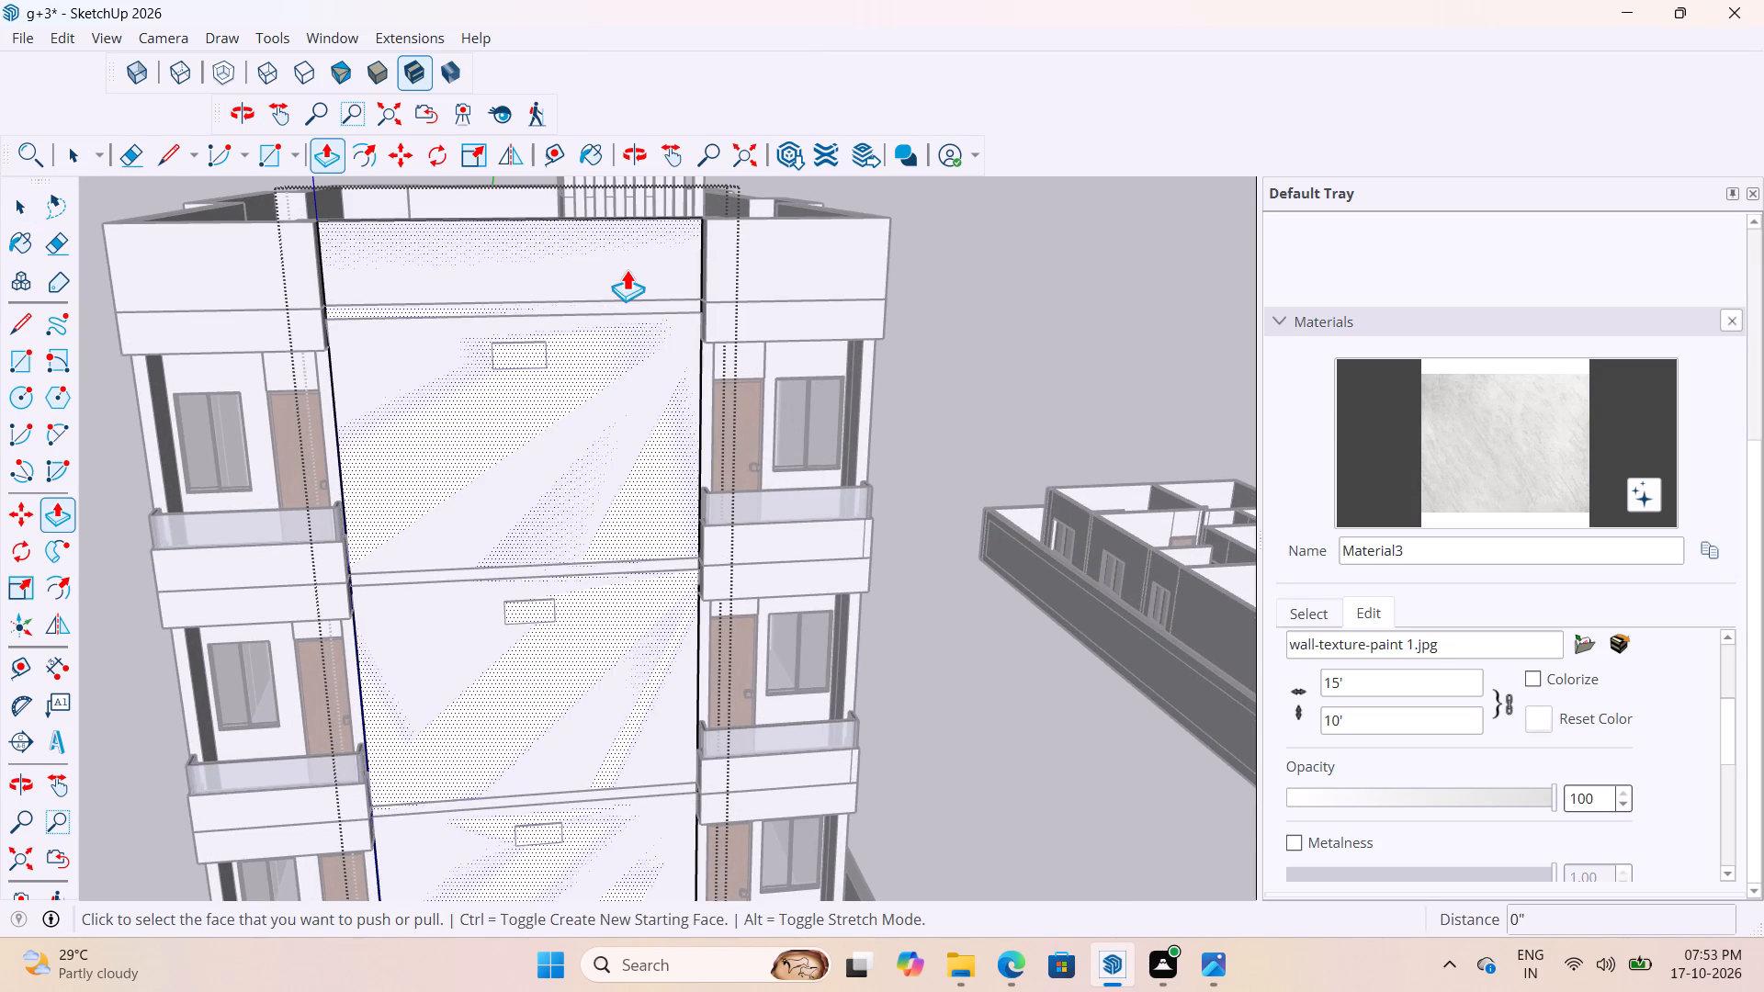
left_click(627, 269)
middle_click_drag(666, 252, 958, 413)
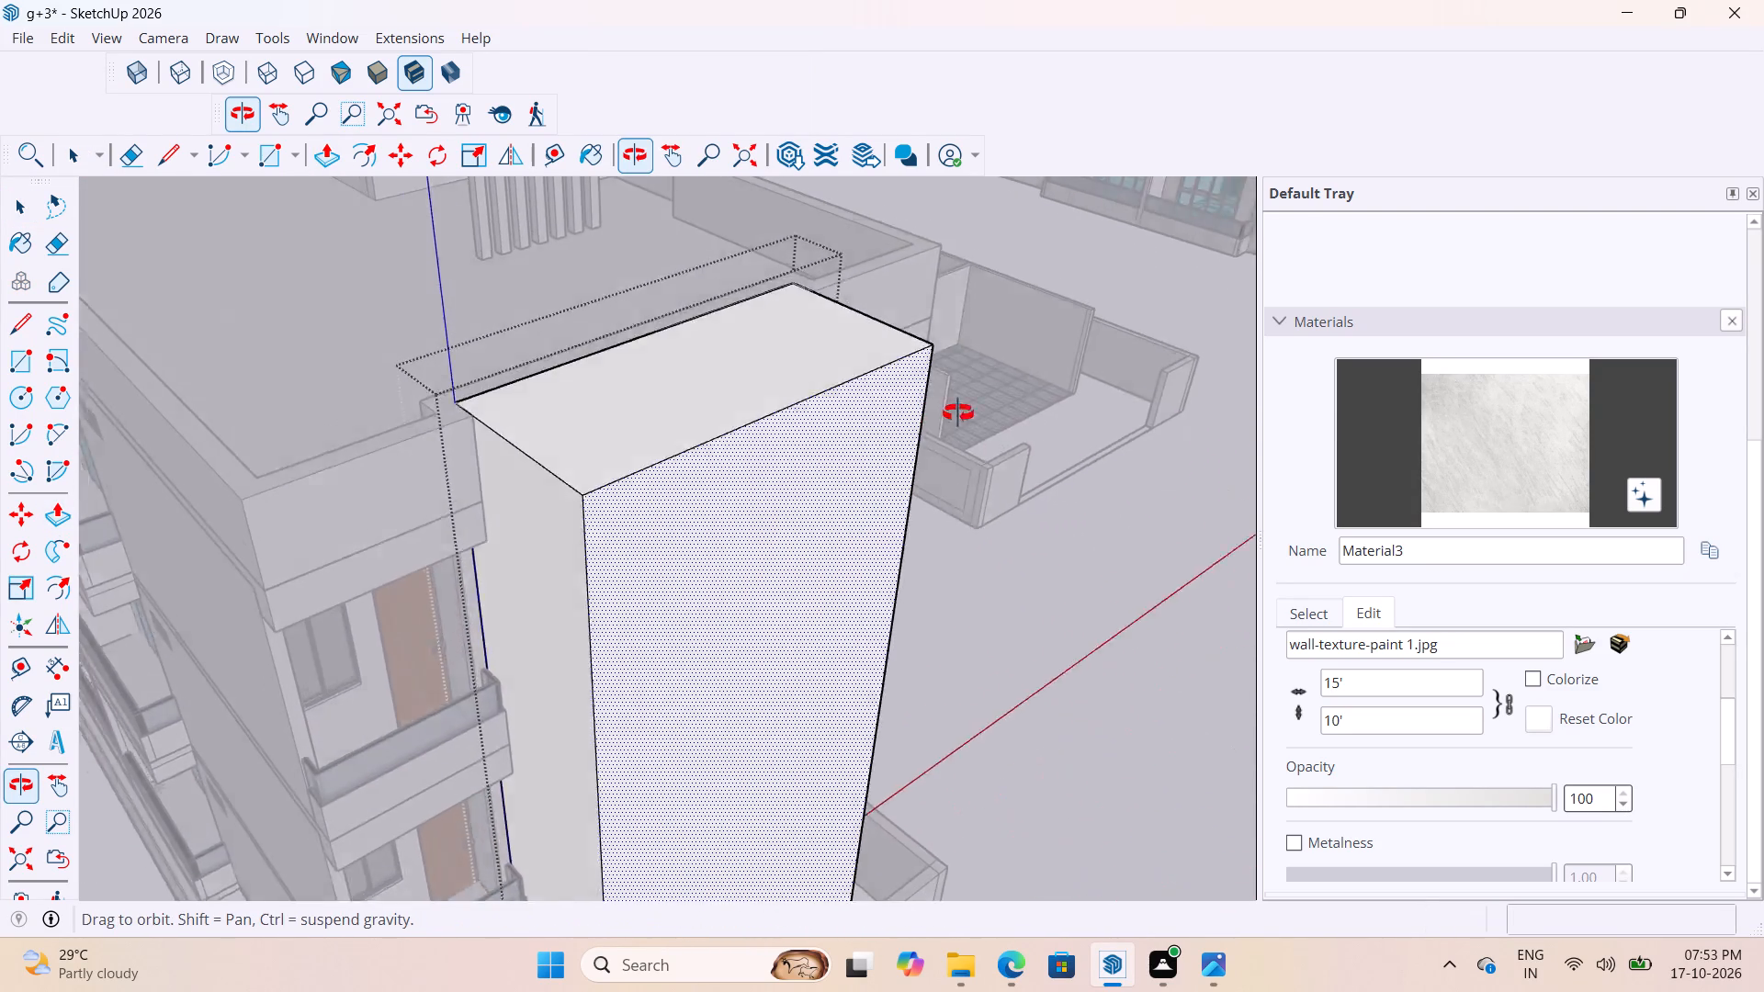
middle_click_drag(958, 413, 961, 413)
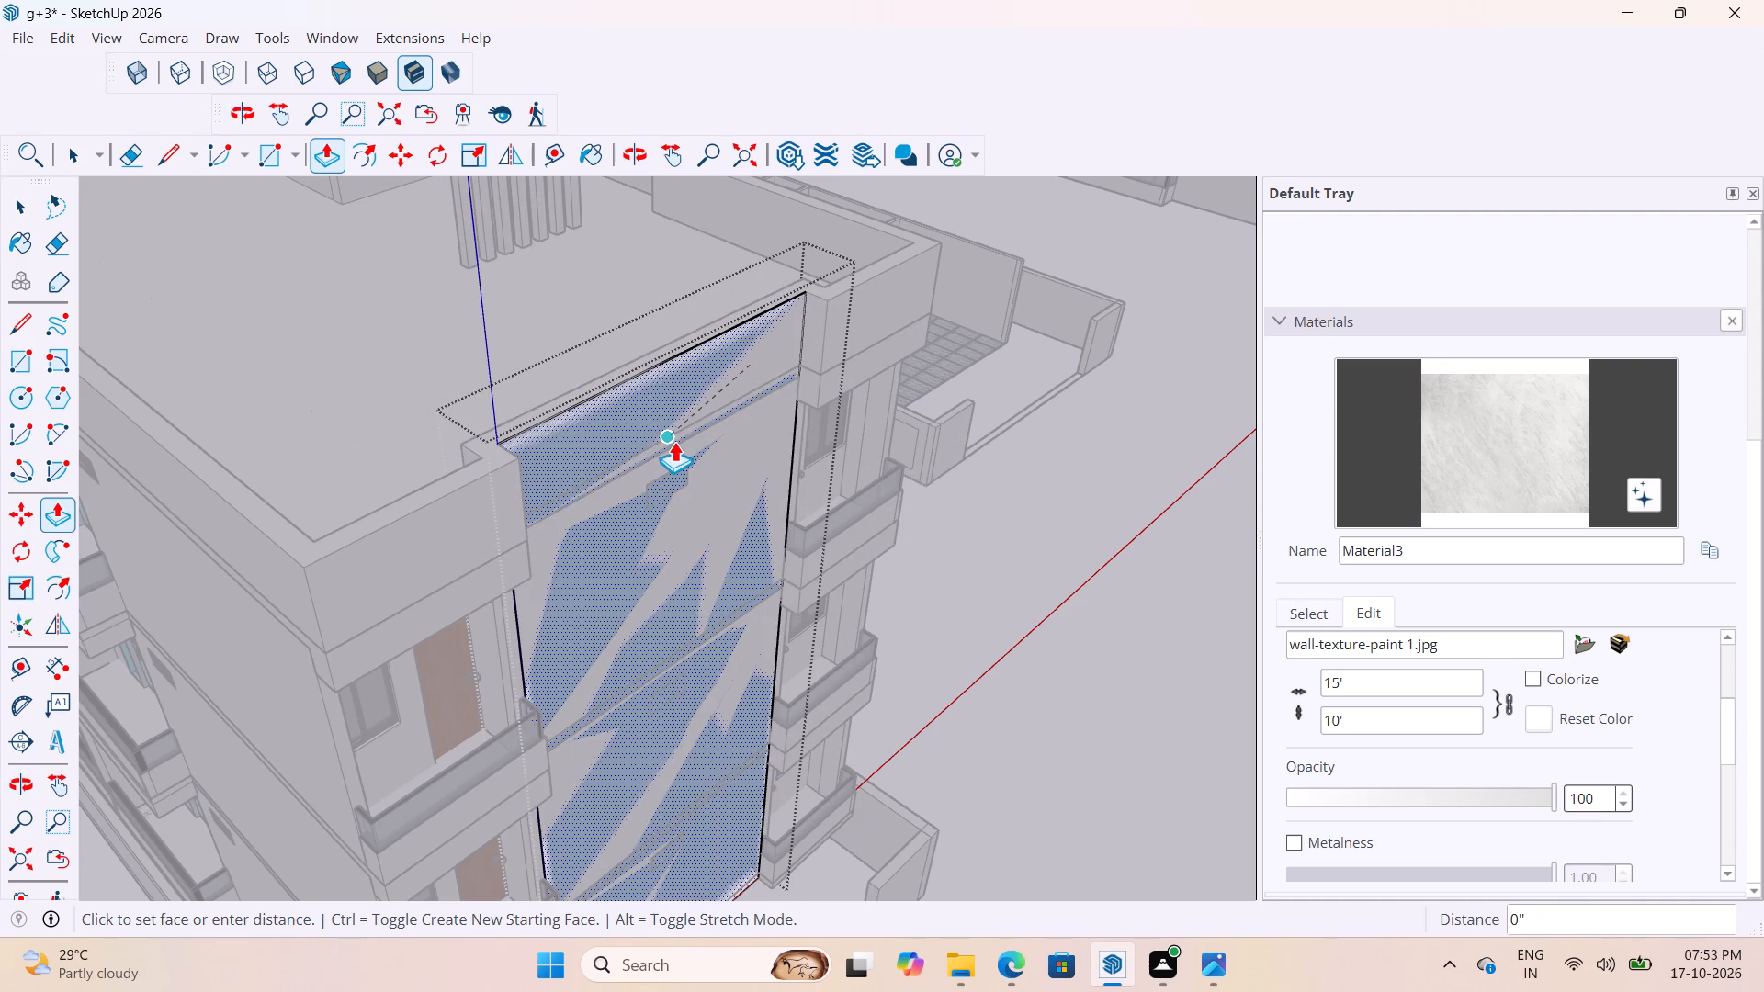
type("0.")
key("BackSpace")
key("BackSpace")
type("1\"")
key("Return")
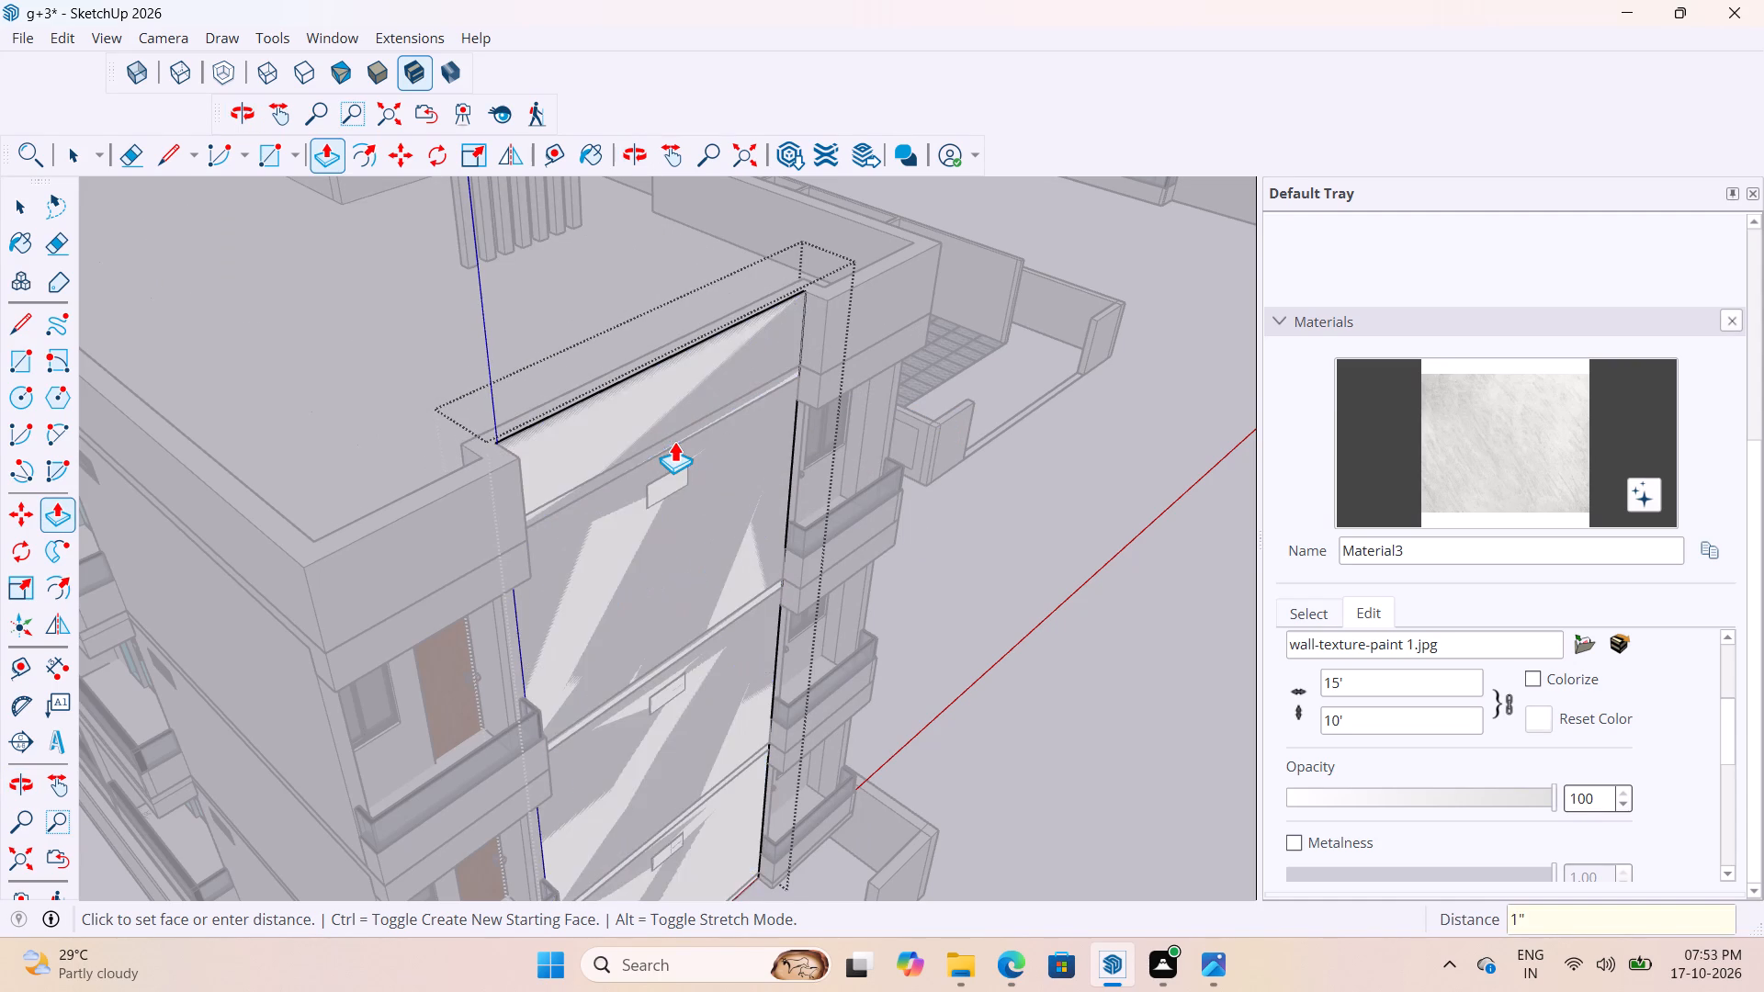
scroll(708, 438, "down", 11)
key("space")
left_click(864, 656)
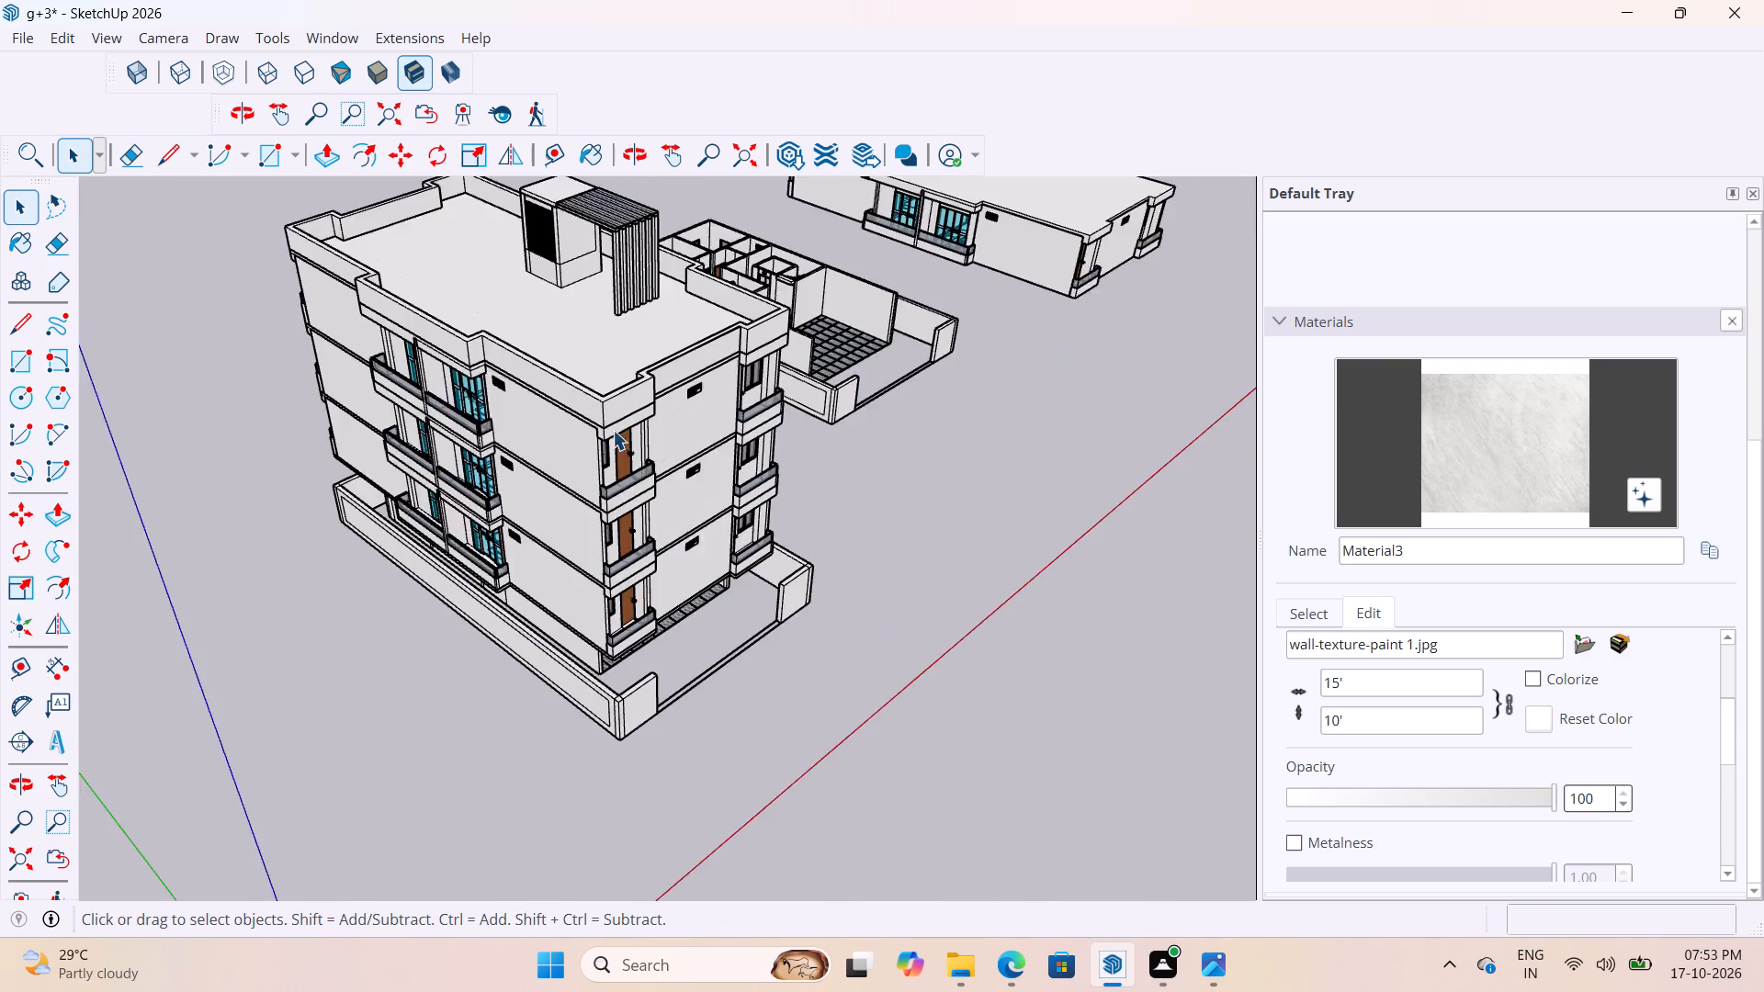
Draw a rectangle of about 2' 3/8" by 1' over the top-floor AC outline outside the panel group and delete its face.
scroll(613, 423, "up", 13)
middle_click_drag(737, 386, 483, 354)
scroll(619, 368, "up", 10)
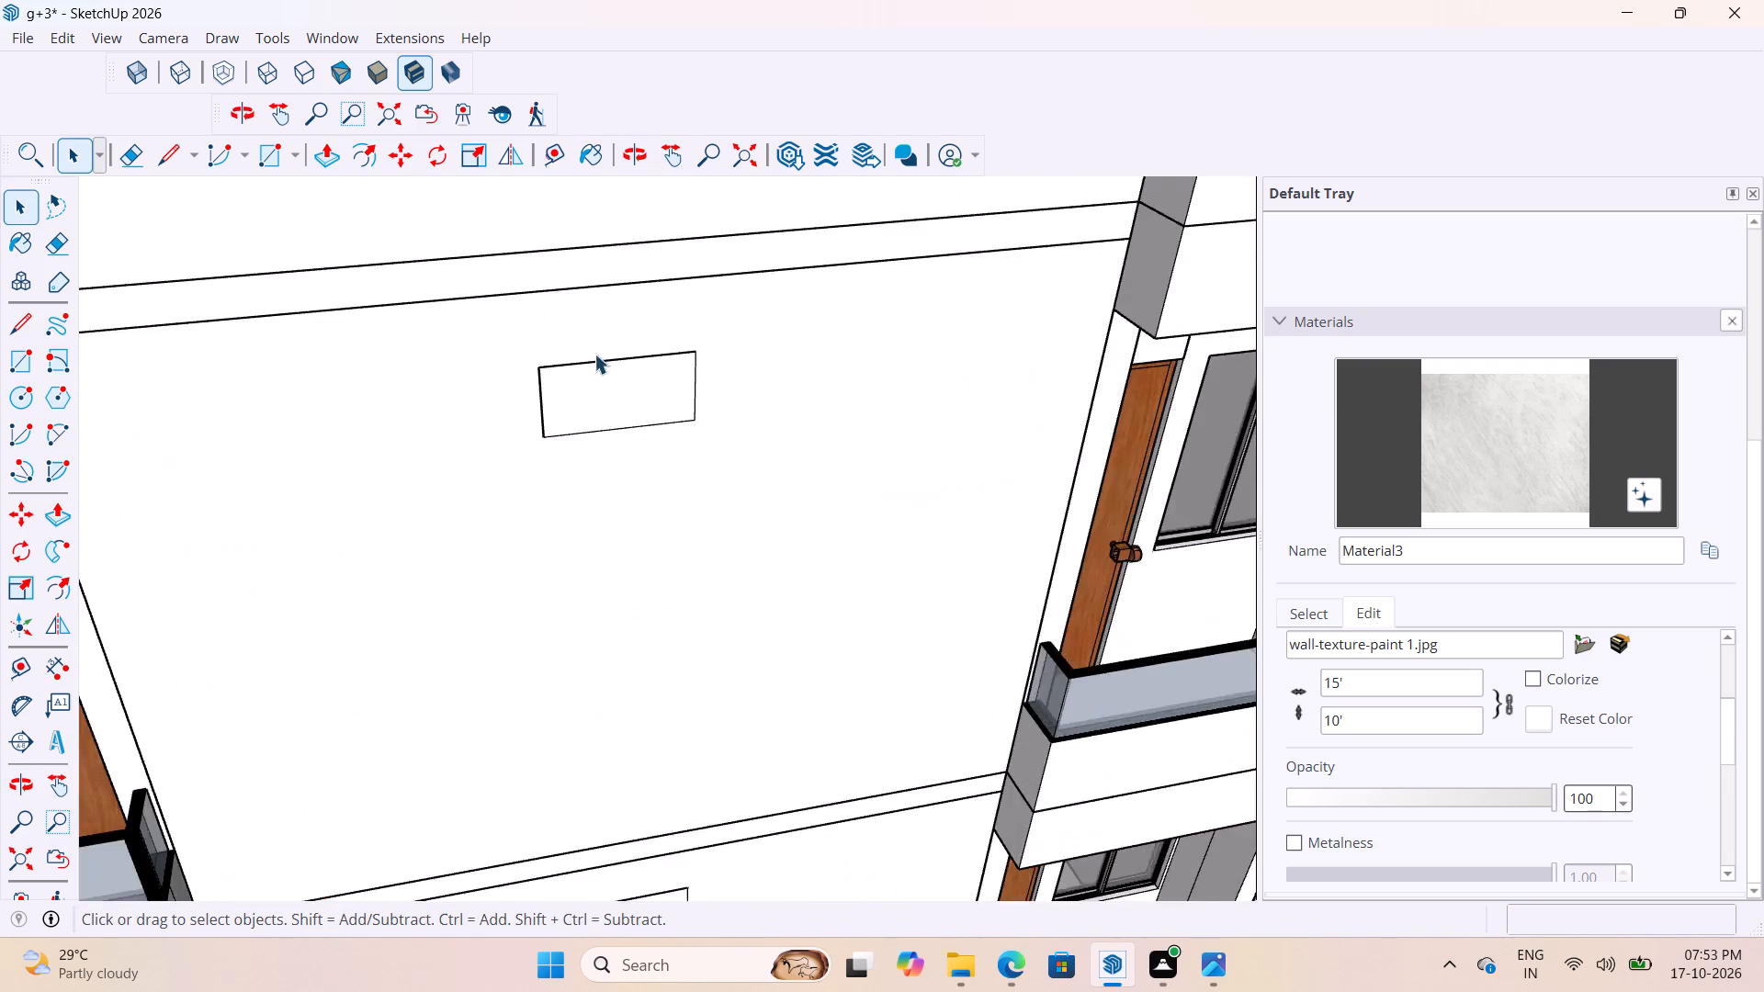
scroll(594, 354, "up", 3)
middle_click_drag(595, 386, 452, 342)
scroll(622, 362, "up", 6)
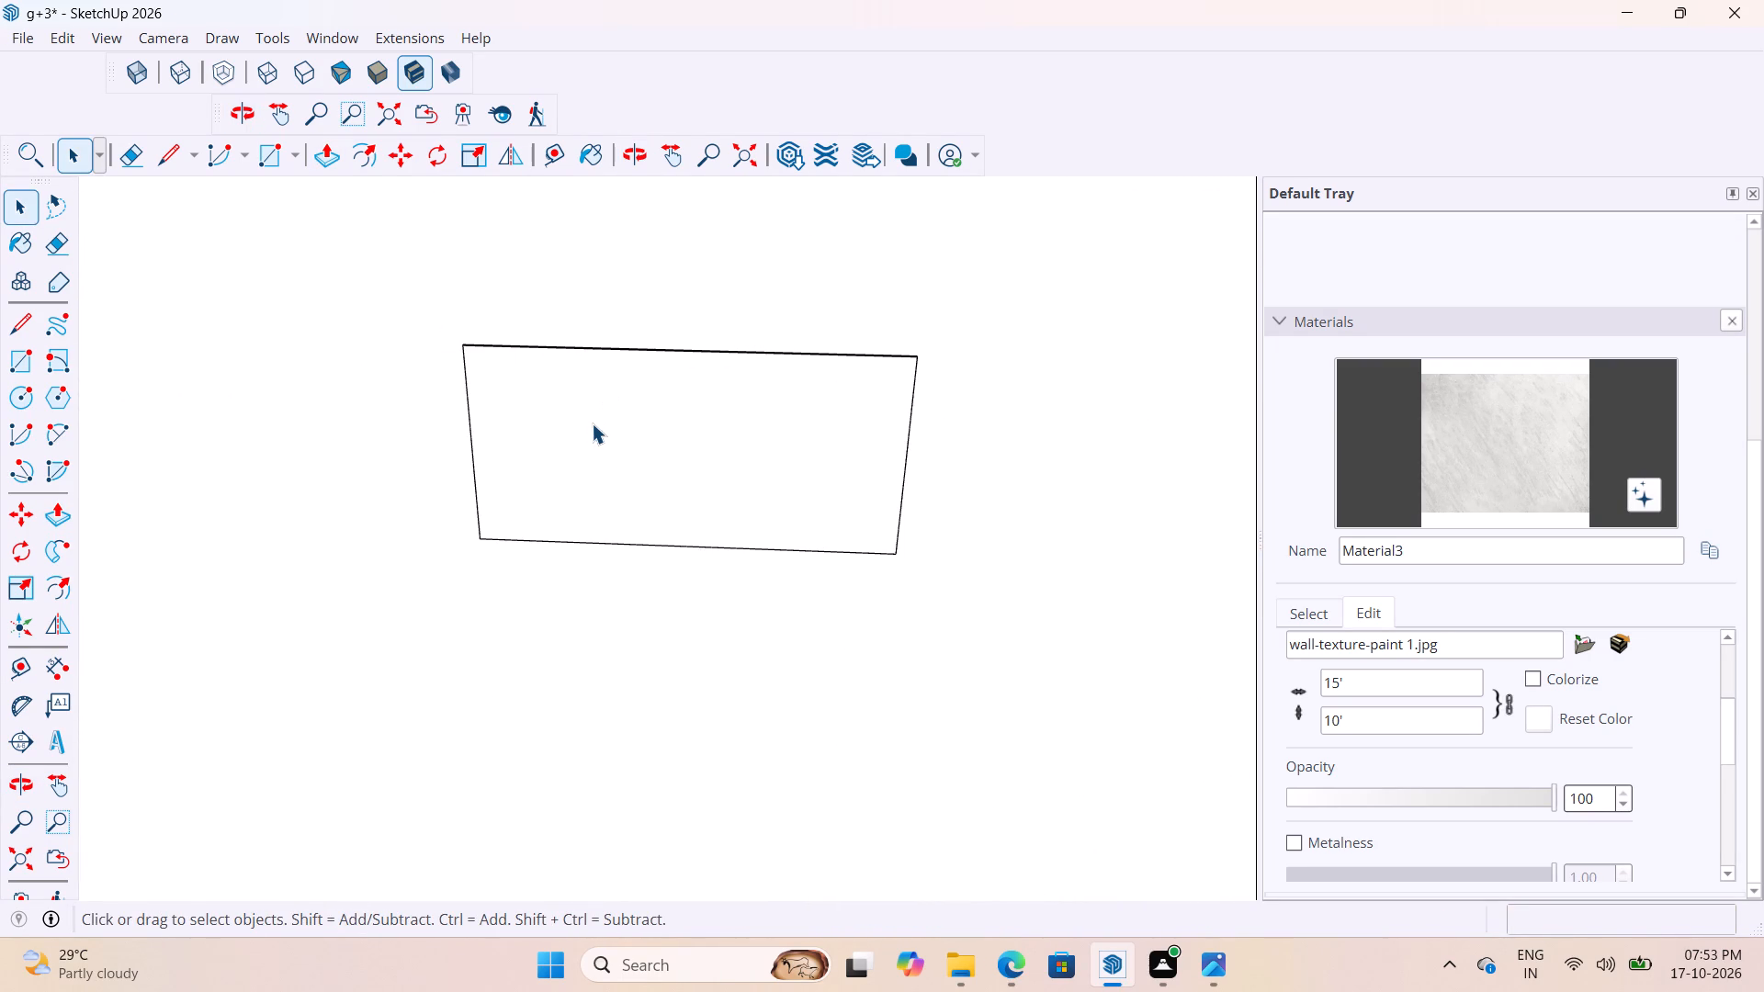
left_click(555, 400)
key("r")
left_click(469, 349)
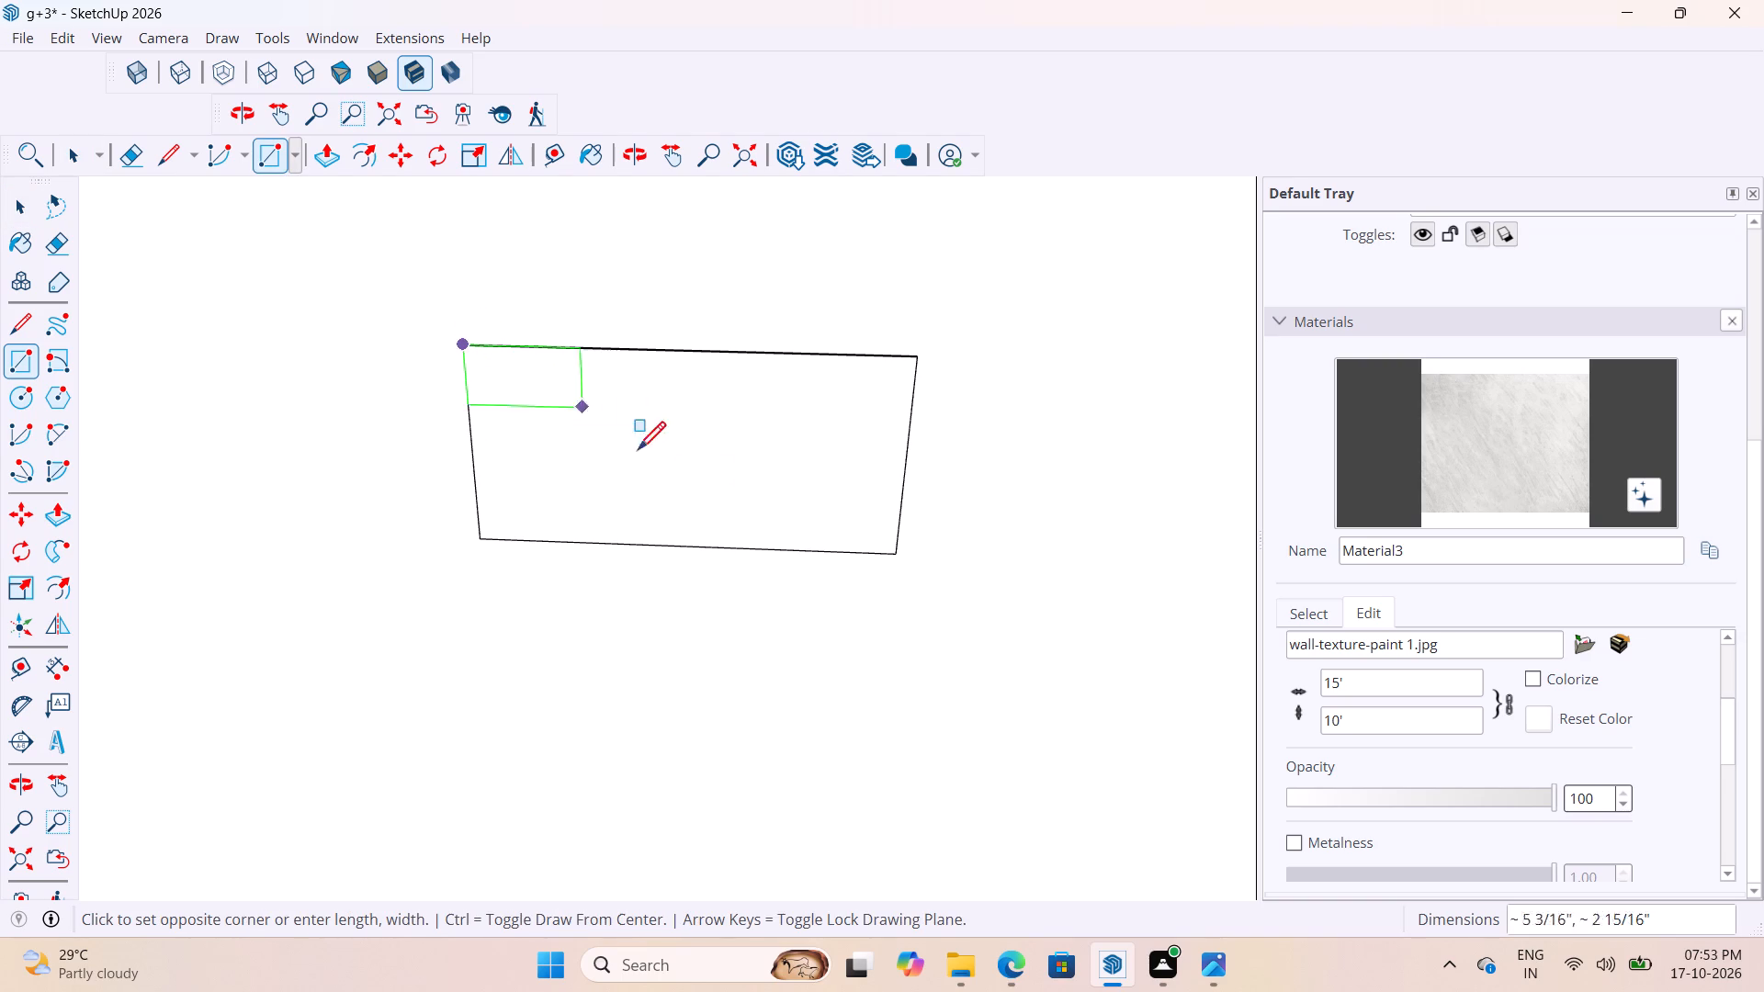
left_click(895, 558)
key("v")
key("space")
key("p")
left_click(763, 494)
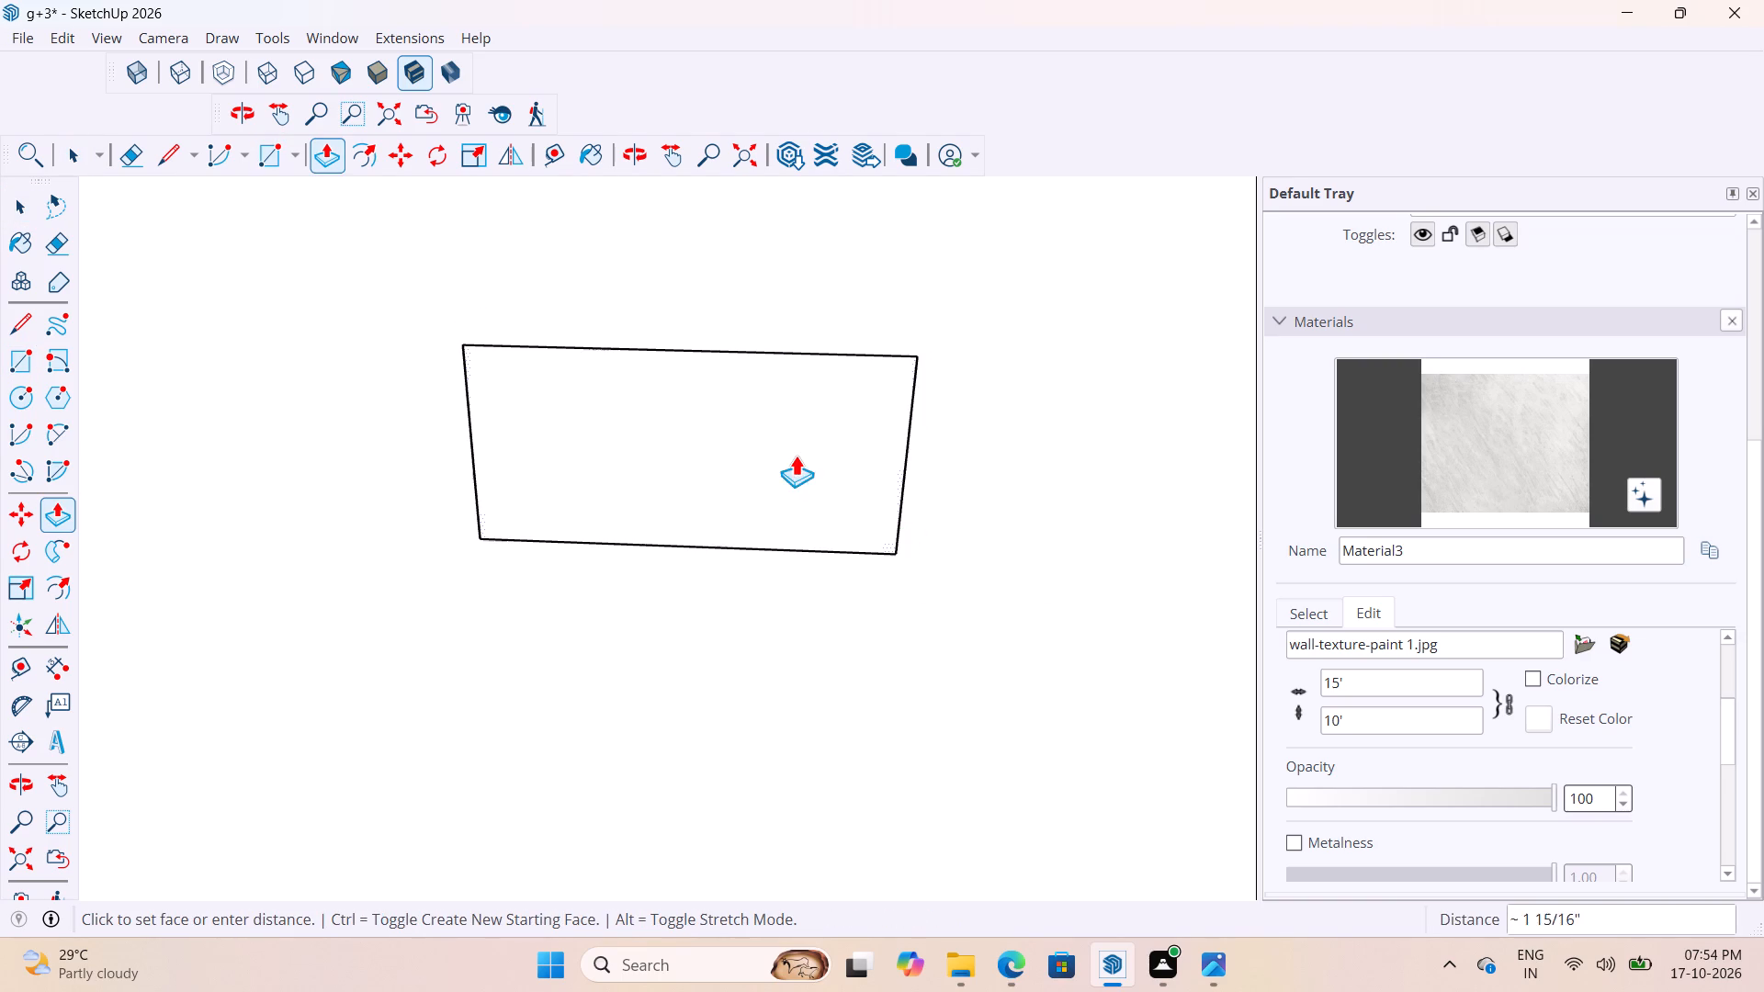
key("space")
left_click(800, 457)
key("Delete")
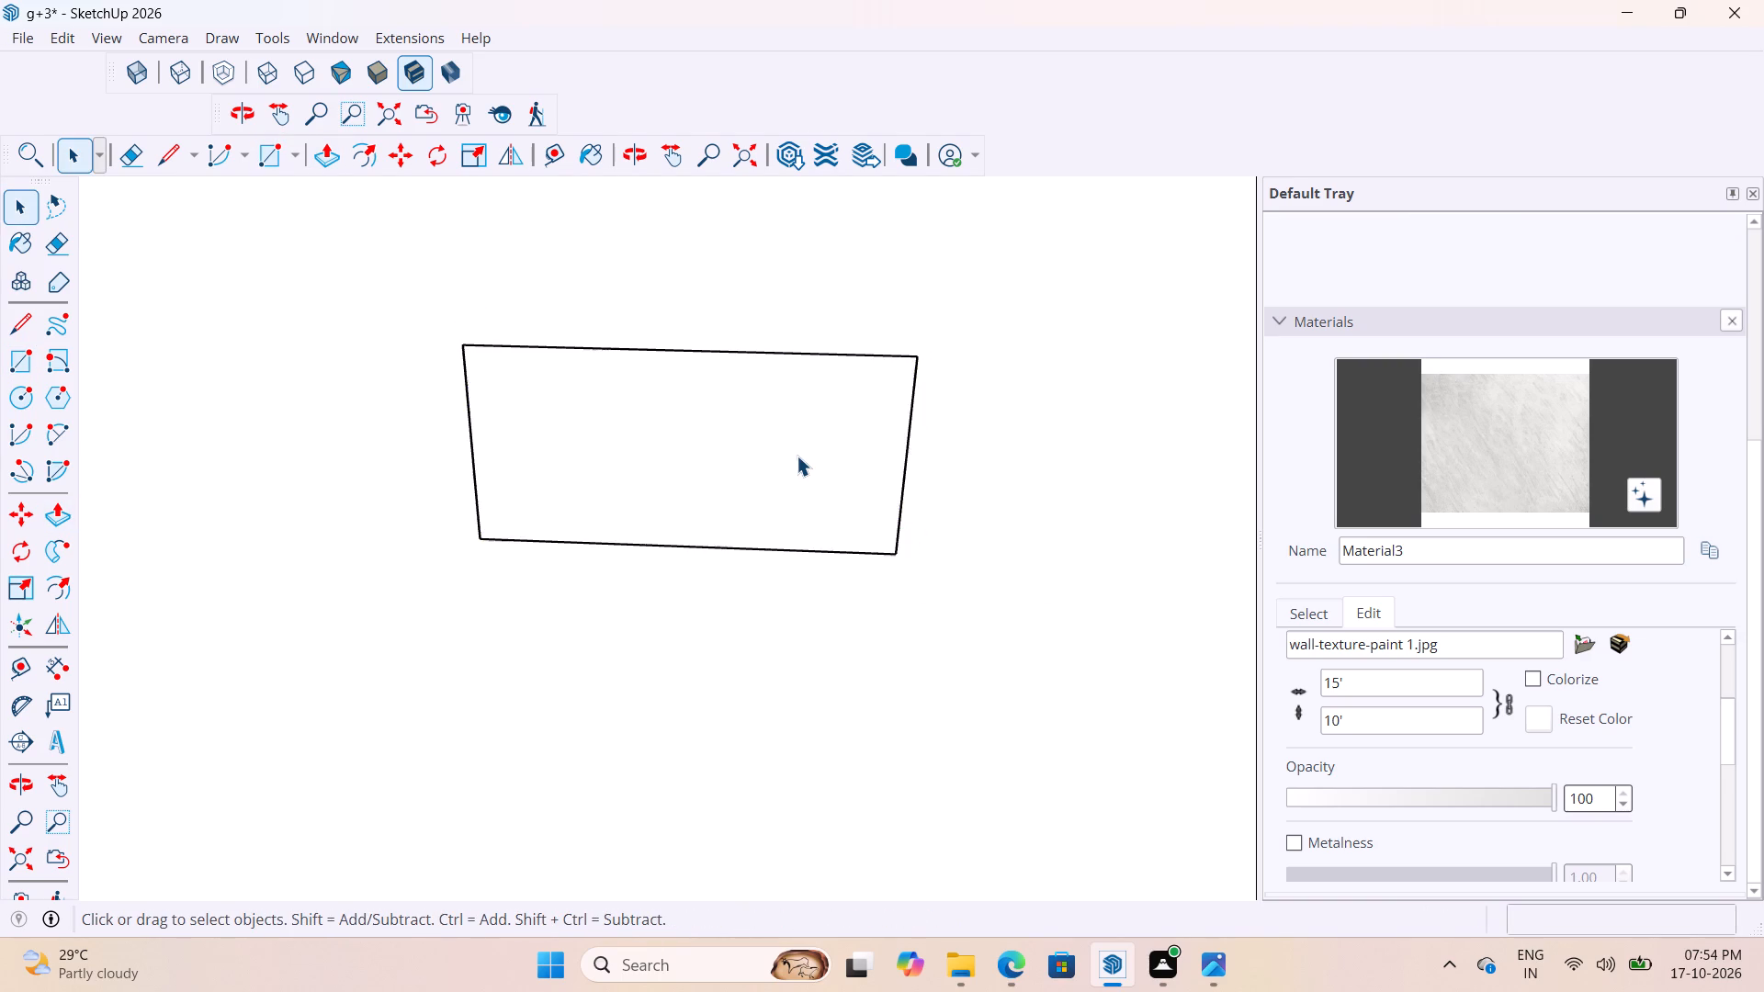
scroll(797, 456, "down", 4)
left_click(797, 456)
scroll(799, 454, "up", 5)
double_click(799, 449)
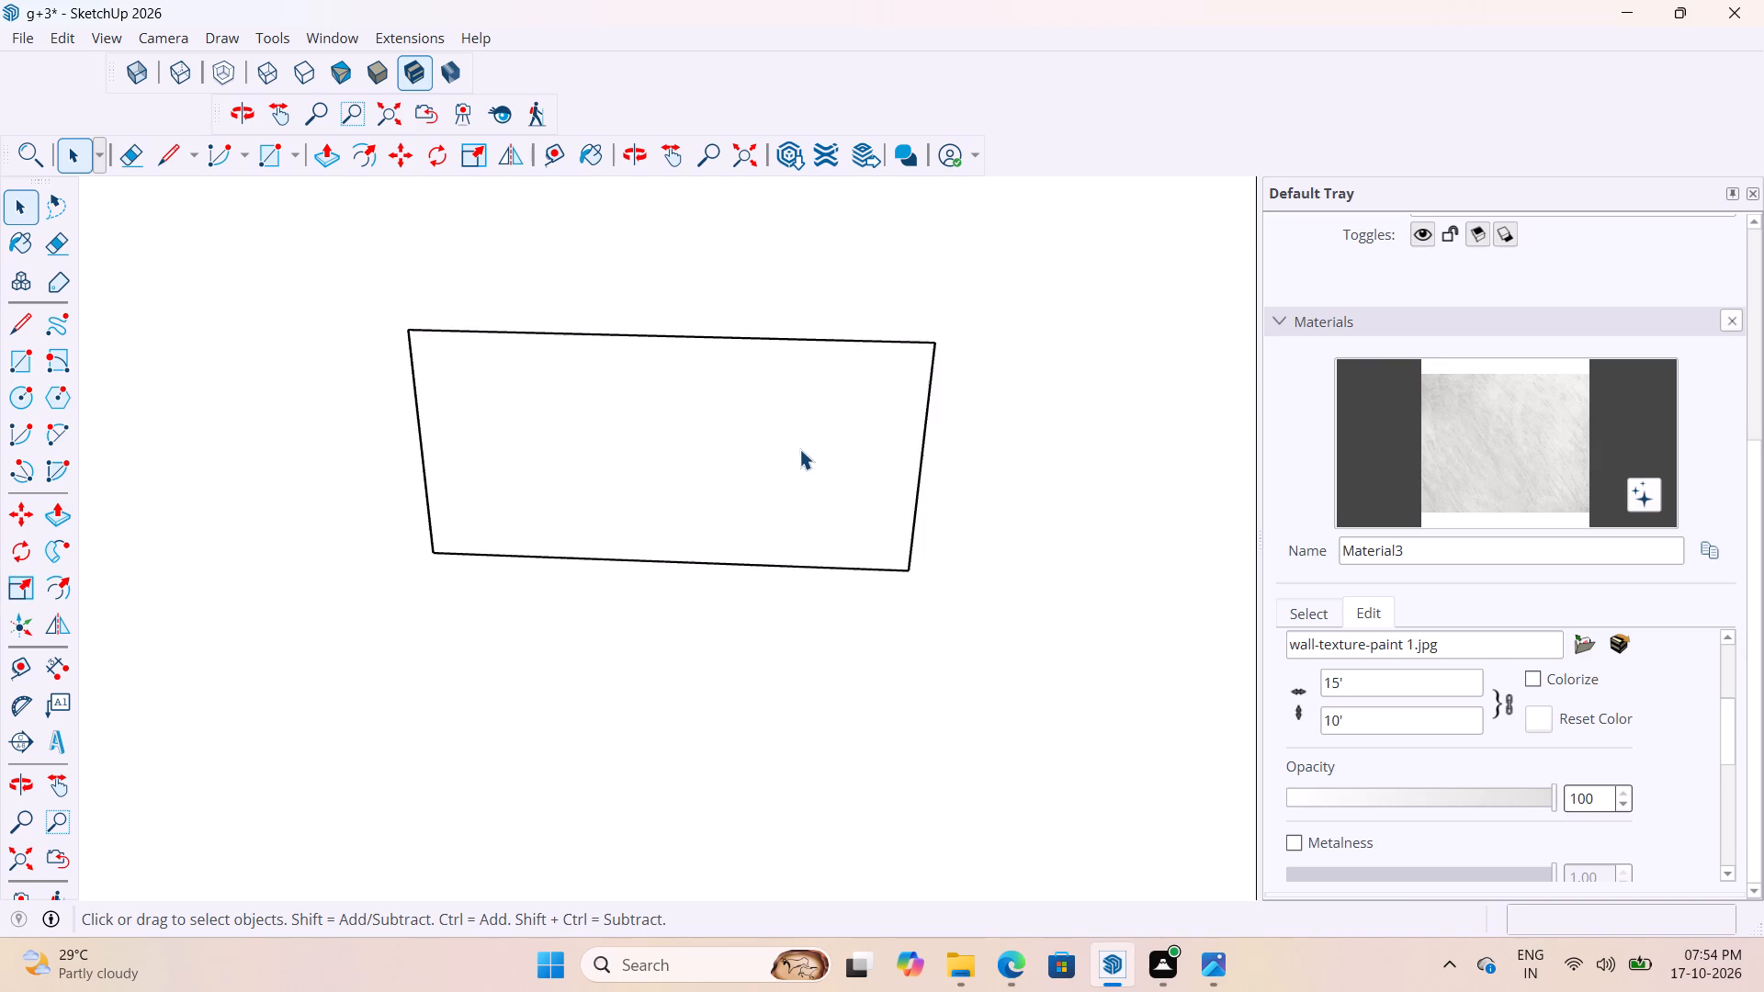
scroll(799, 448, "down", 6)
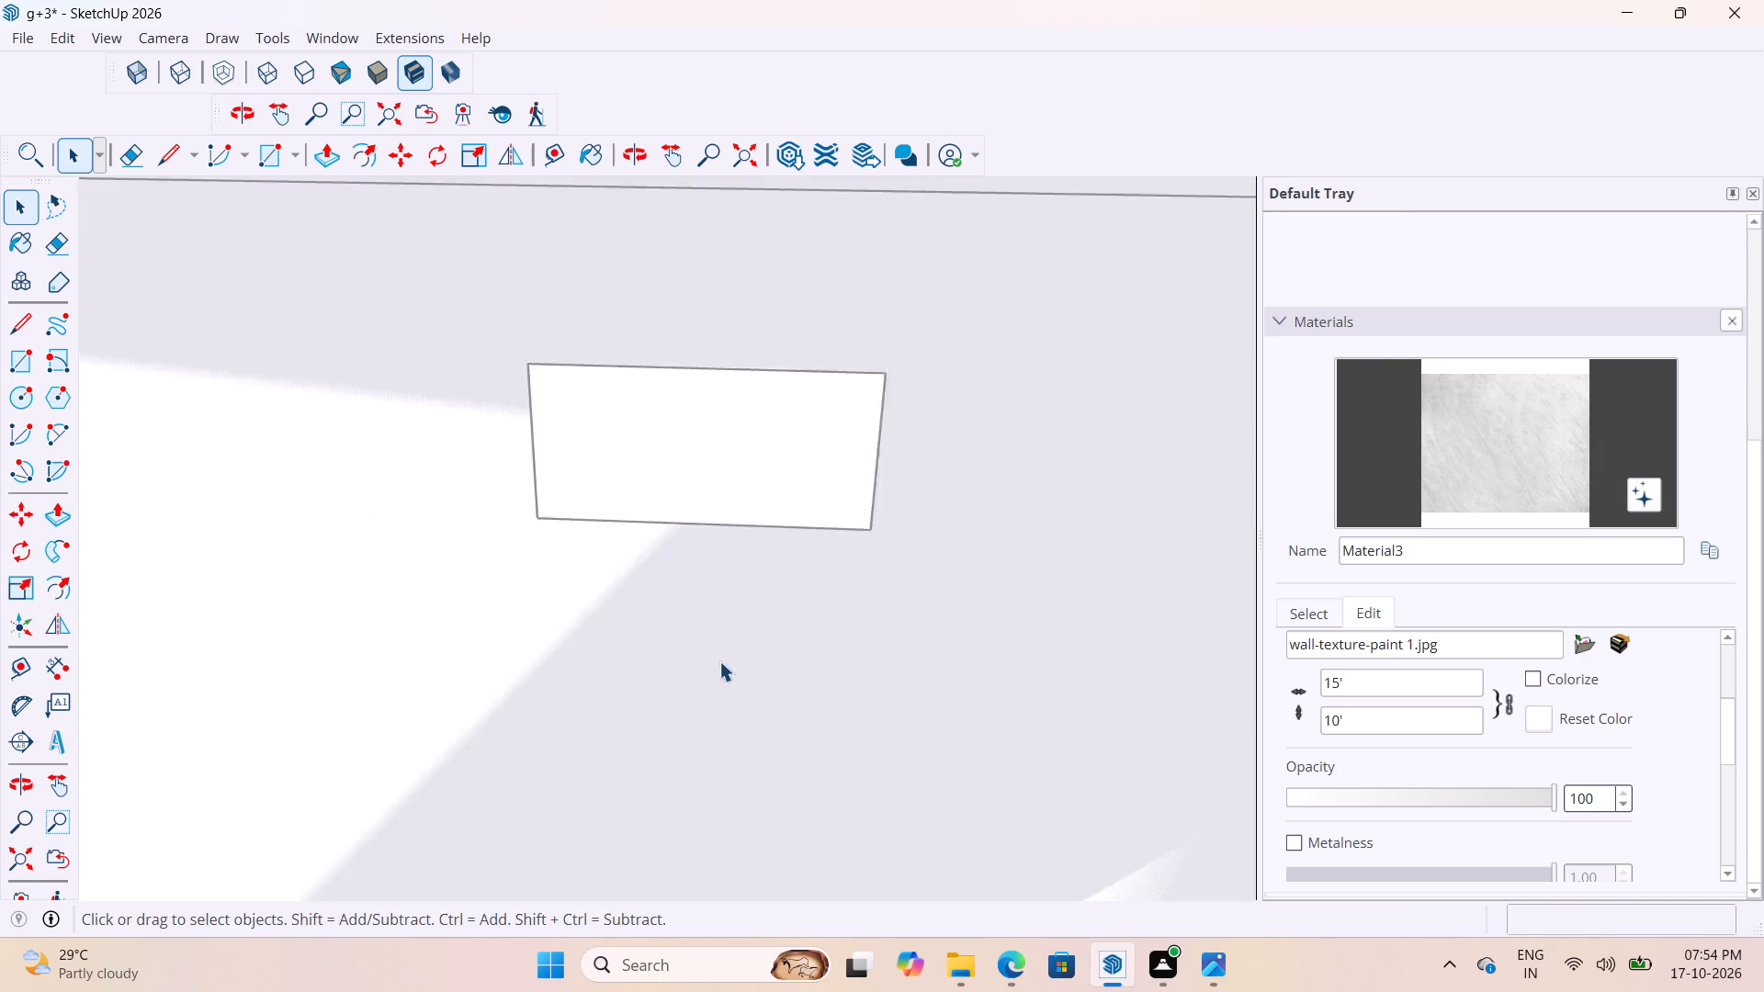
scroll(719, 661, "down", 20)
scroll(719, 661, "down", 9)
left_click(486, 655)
Open the front panel group and draw a rectangle of about 2' 3/8" by 1' over the top-floor AC outline.
scroll(829, 633, "up", 3)
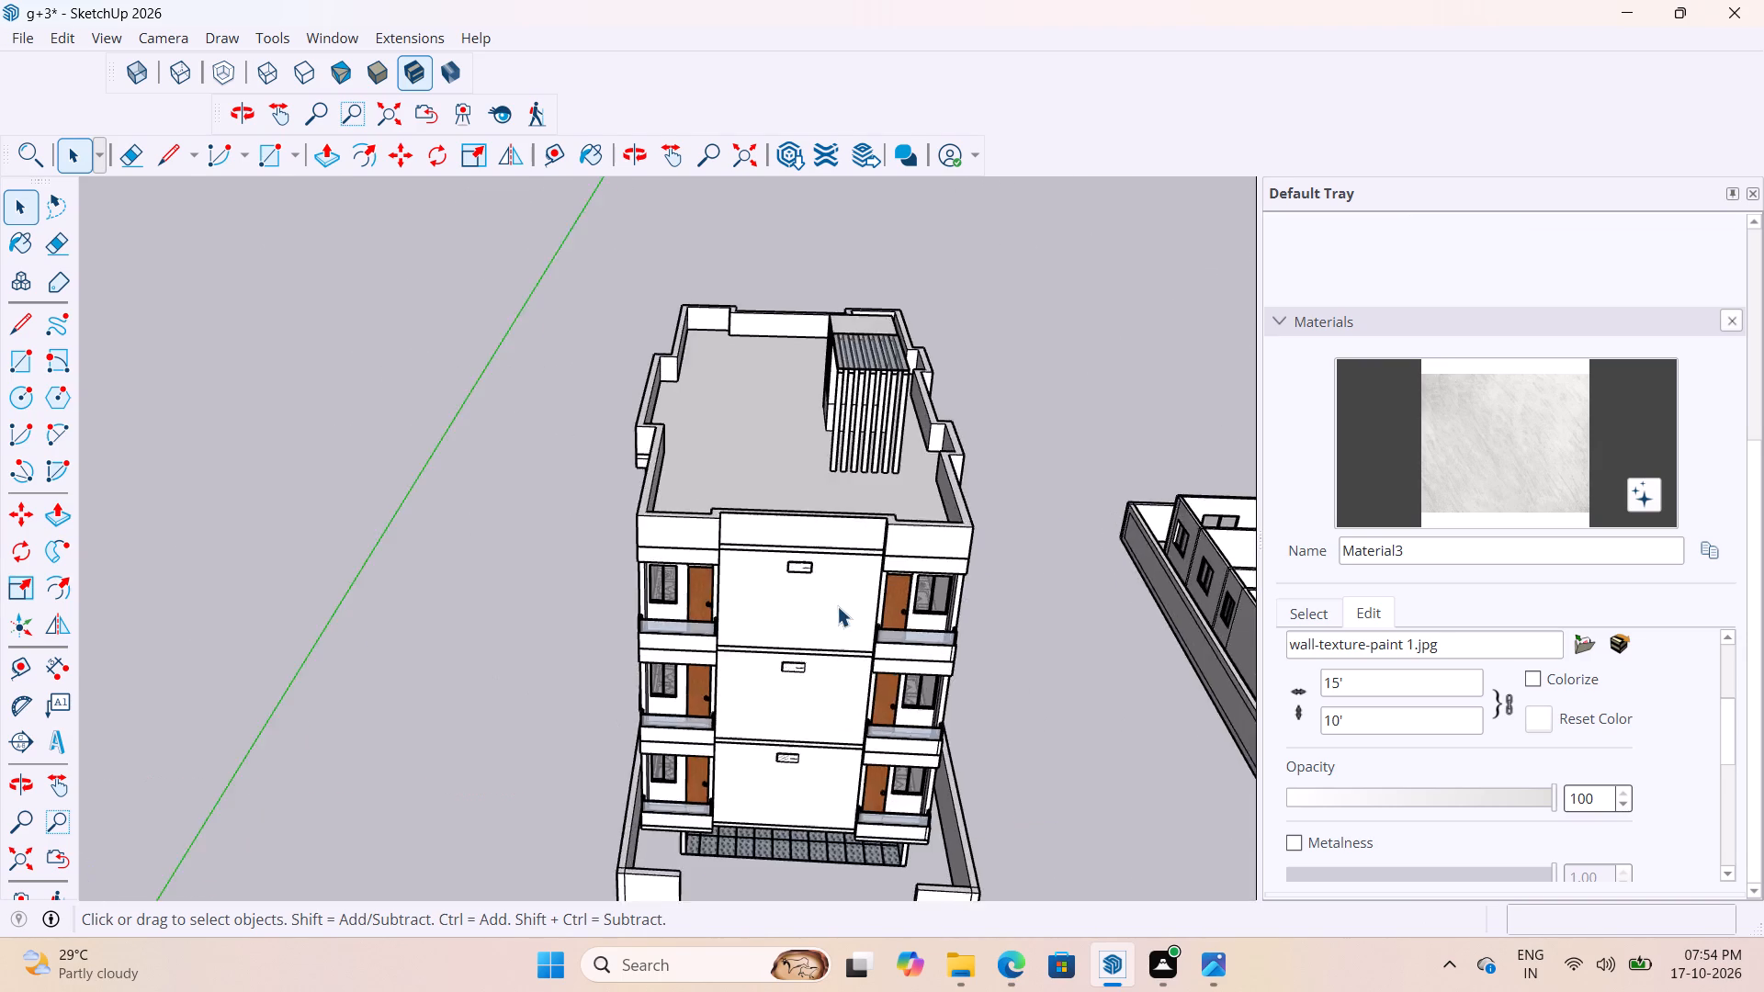
scroll(837, 606, "up", 4)
left_click(841, 587)
double_click(815, 570)
scroll(787, 523, "up", 7)
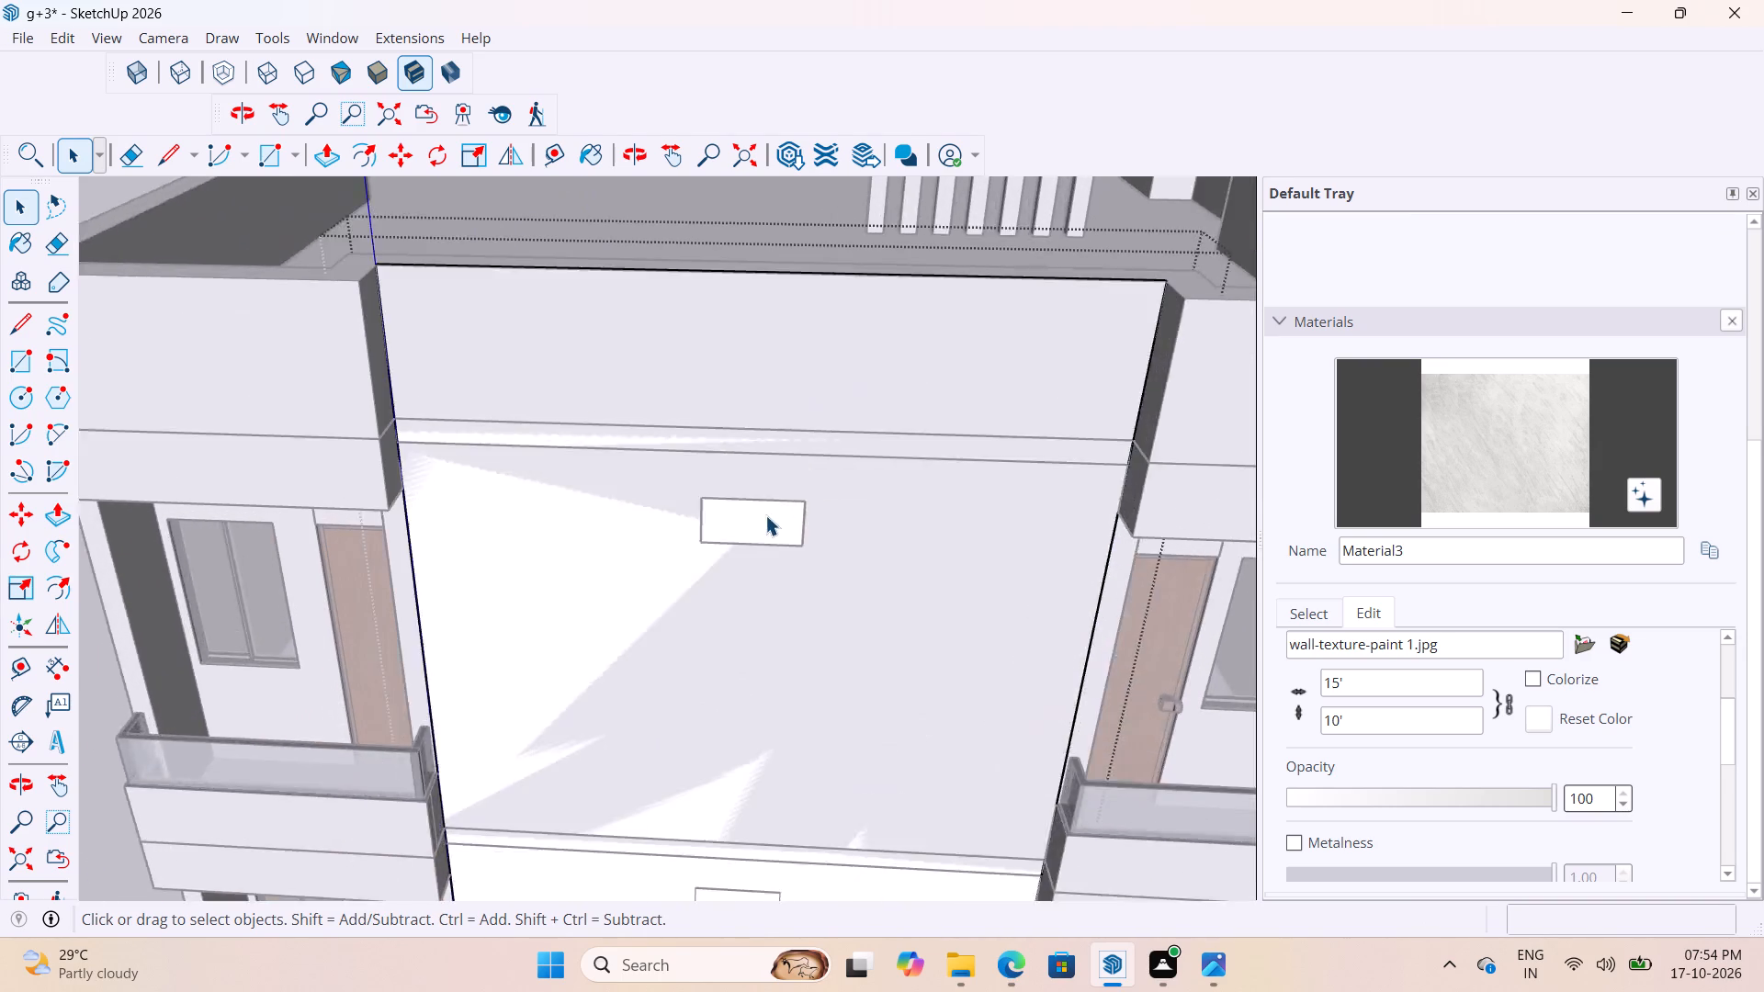
scroll(765, 515, "up", 4)
left_click(733, 525)
scroll(733, 525, "up", 7)
key("r")
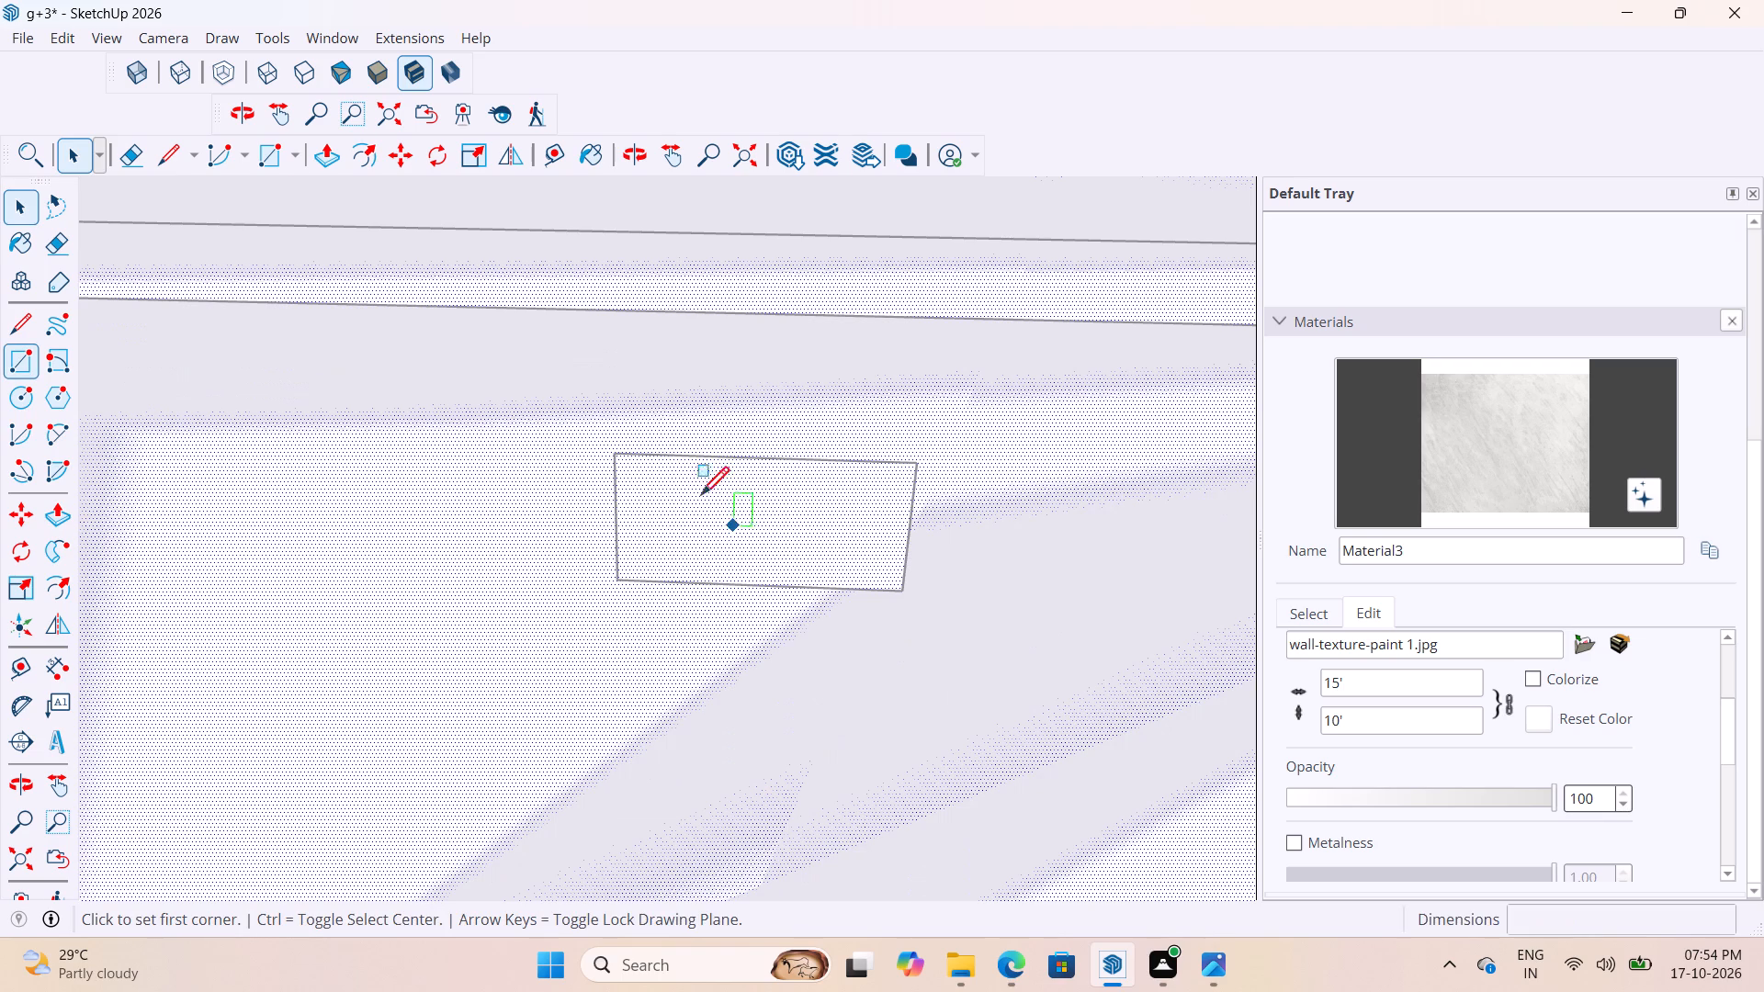
left_click(611, 461)
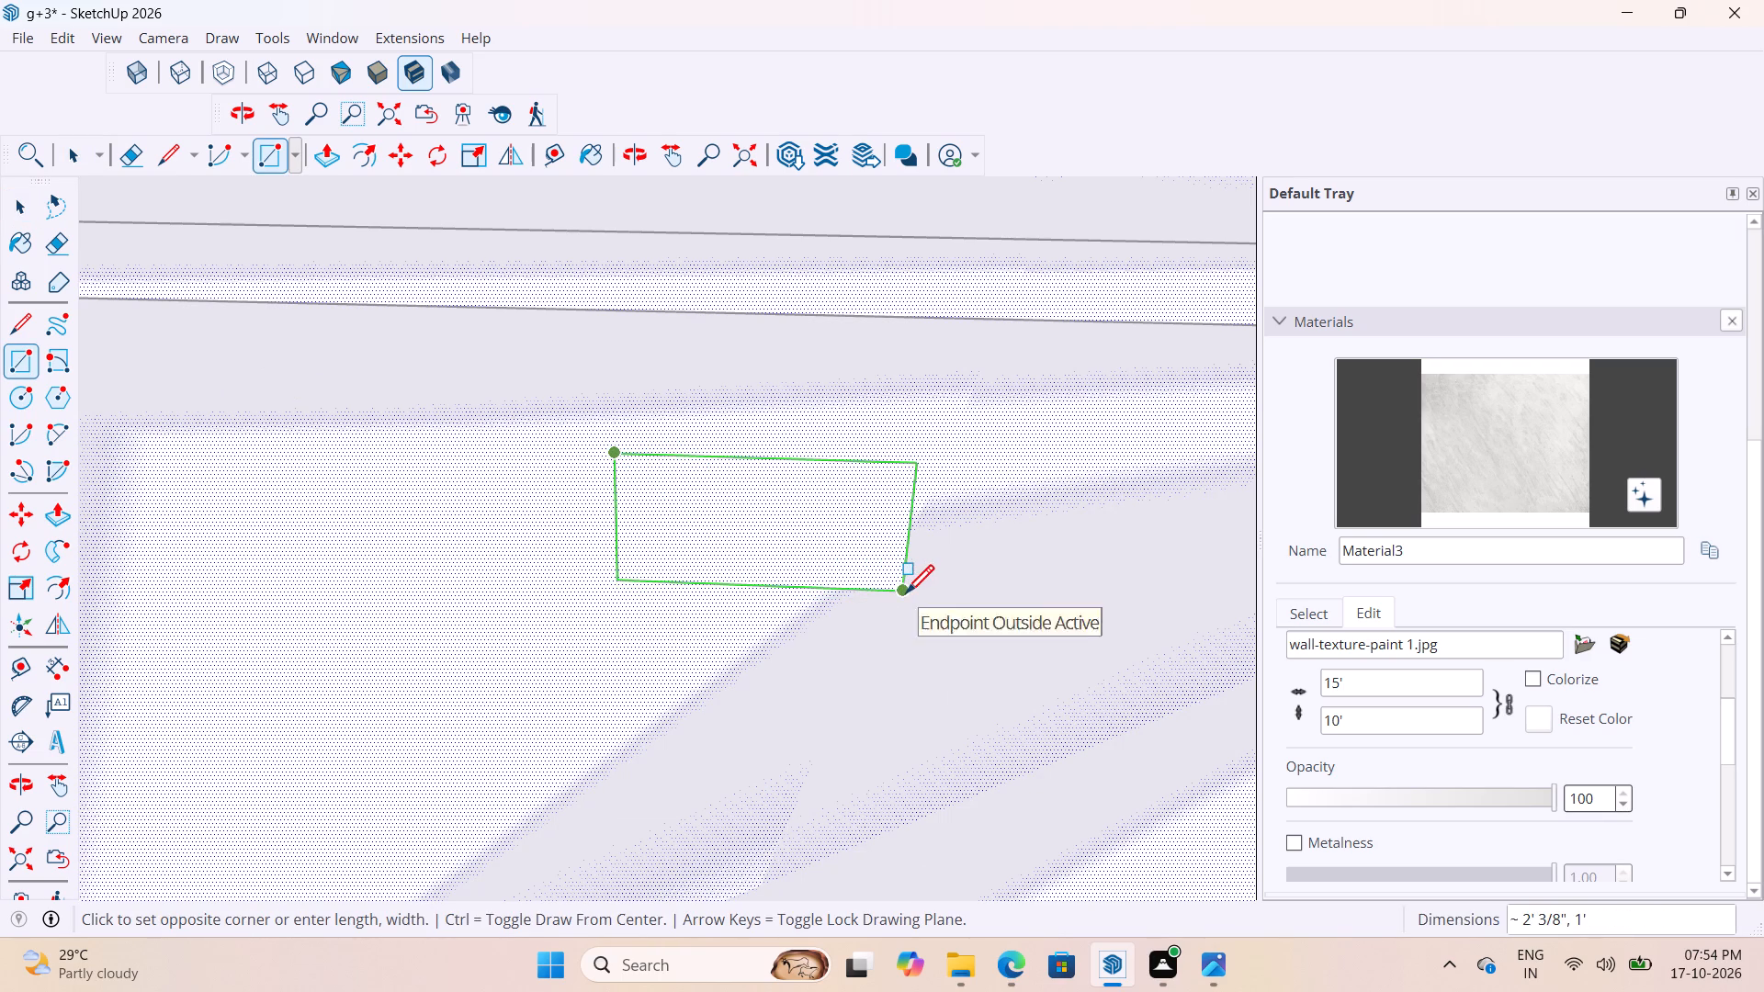
left_click(906, 596)
key("space")
Push the AC-sized rectangle about 11/16" inward behind the AC unit's frame and close the panel group.
left_click(837, 558)
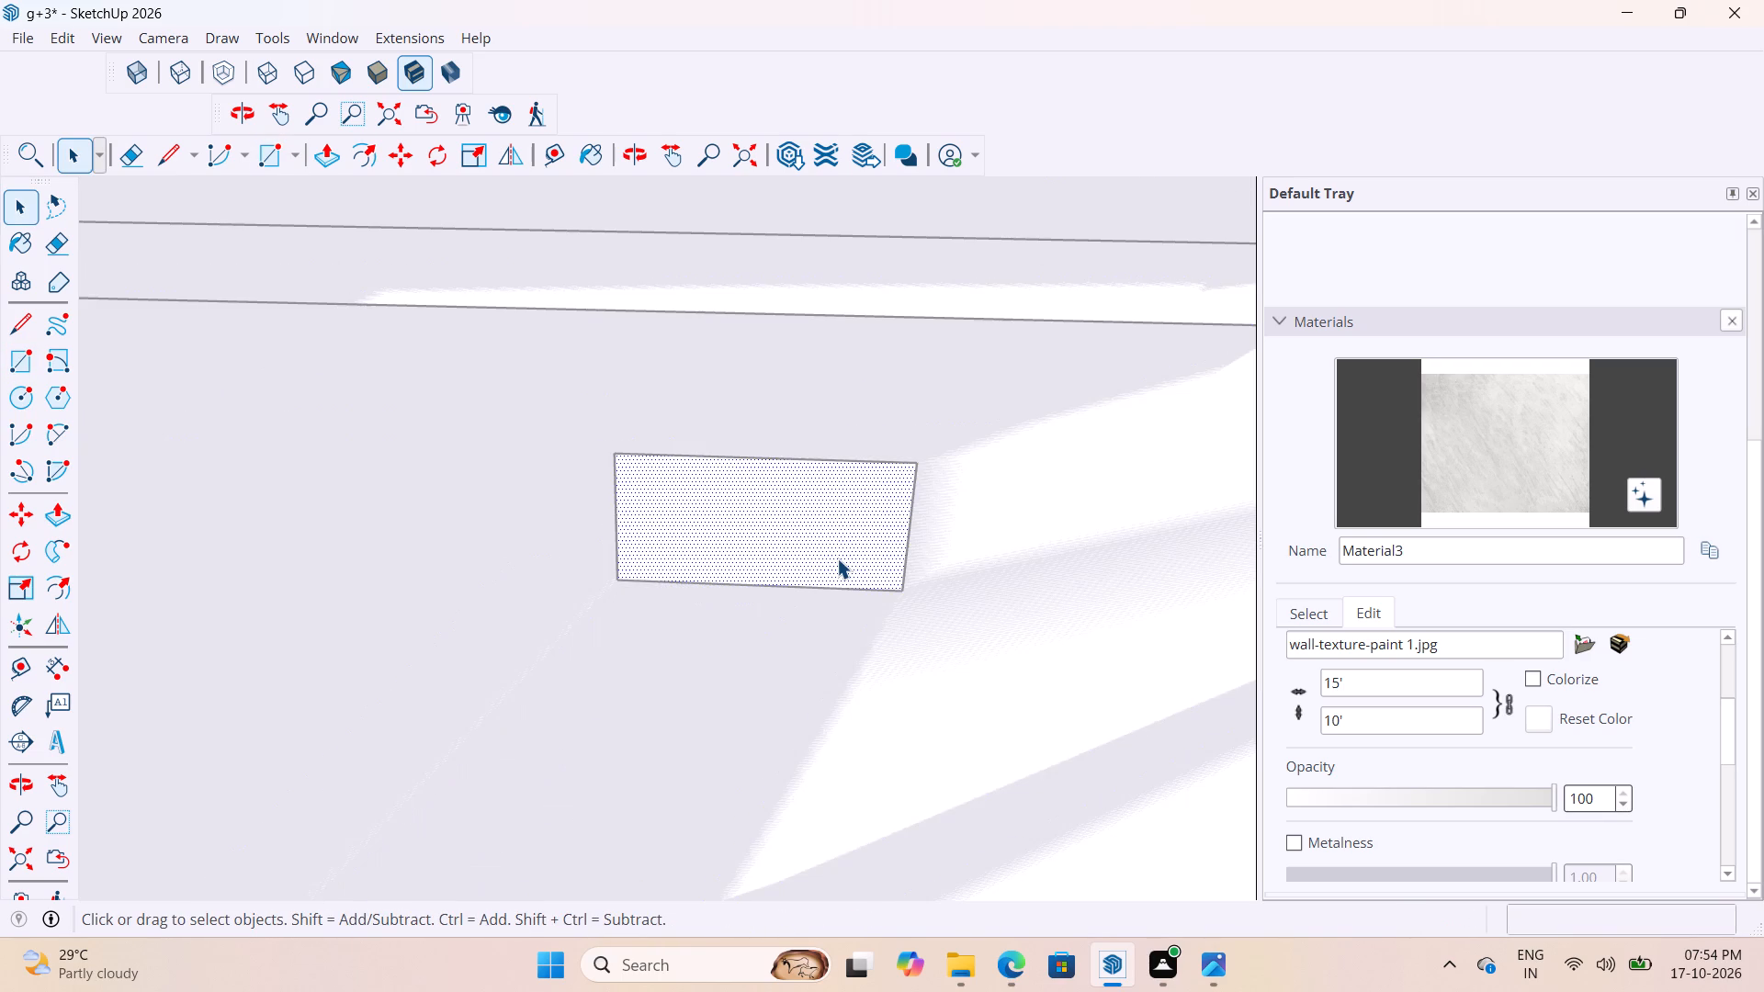
key("p")
left_click(837, 558)
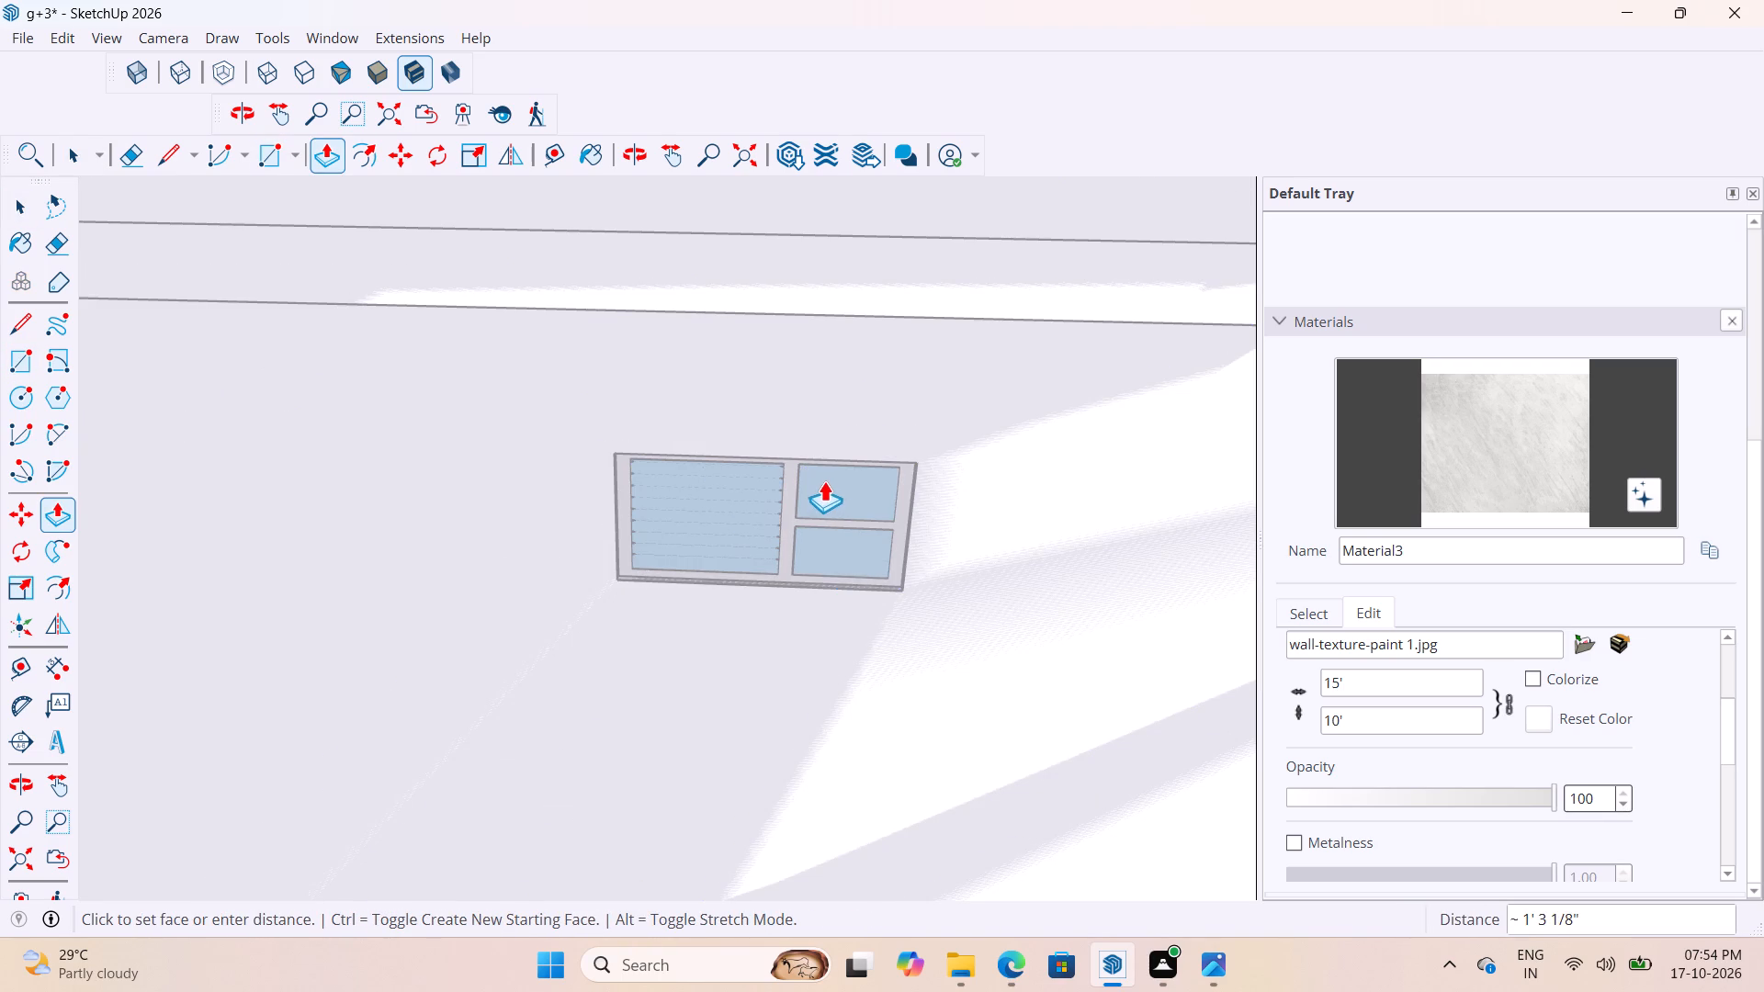
scroll(821, 474, "down", 5)
scroll(821, 465, "up", 3)
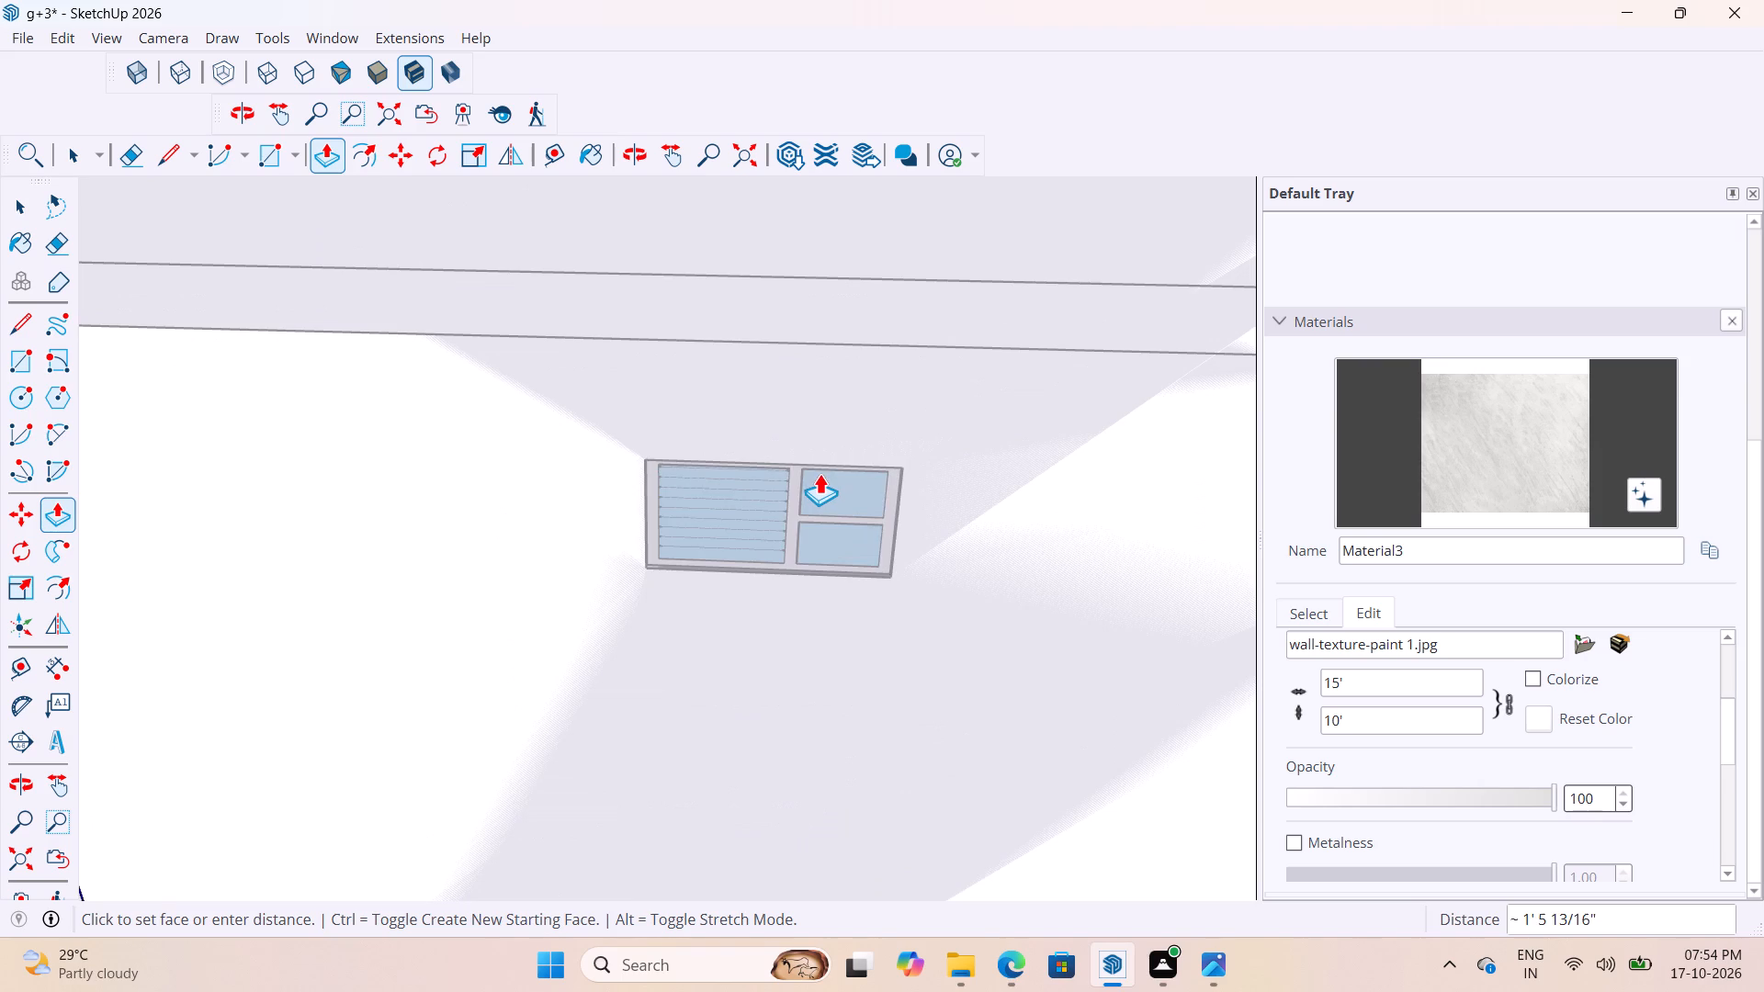
scroll(791, 479, "up", 8)
scroll(811, 484, "down", 14)
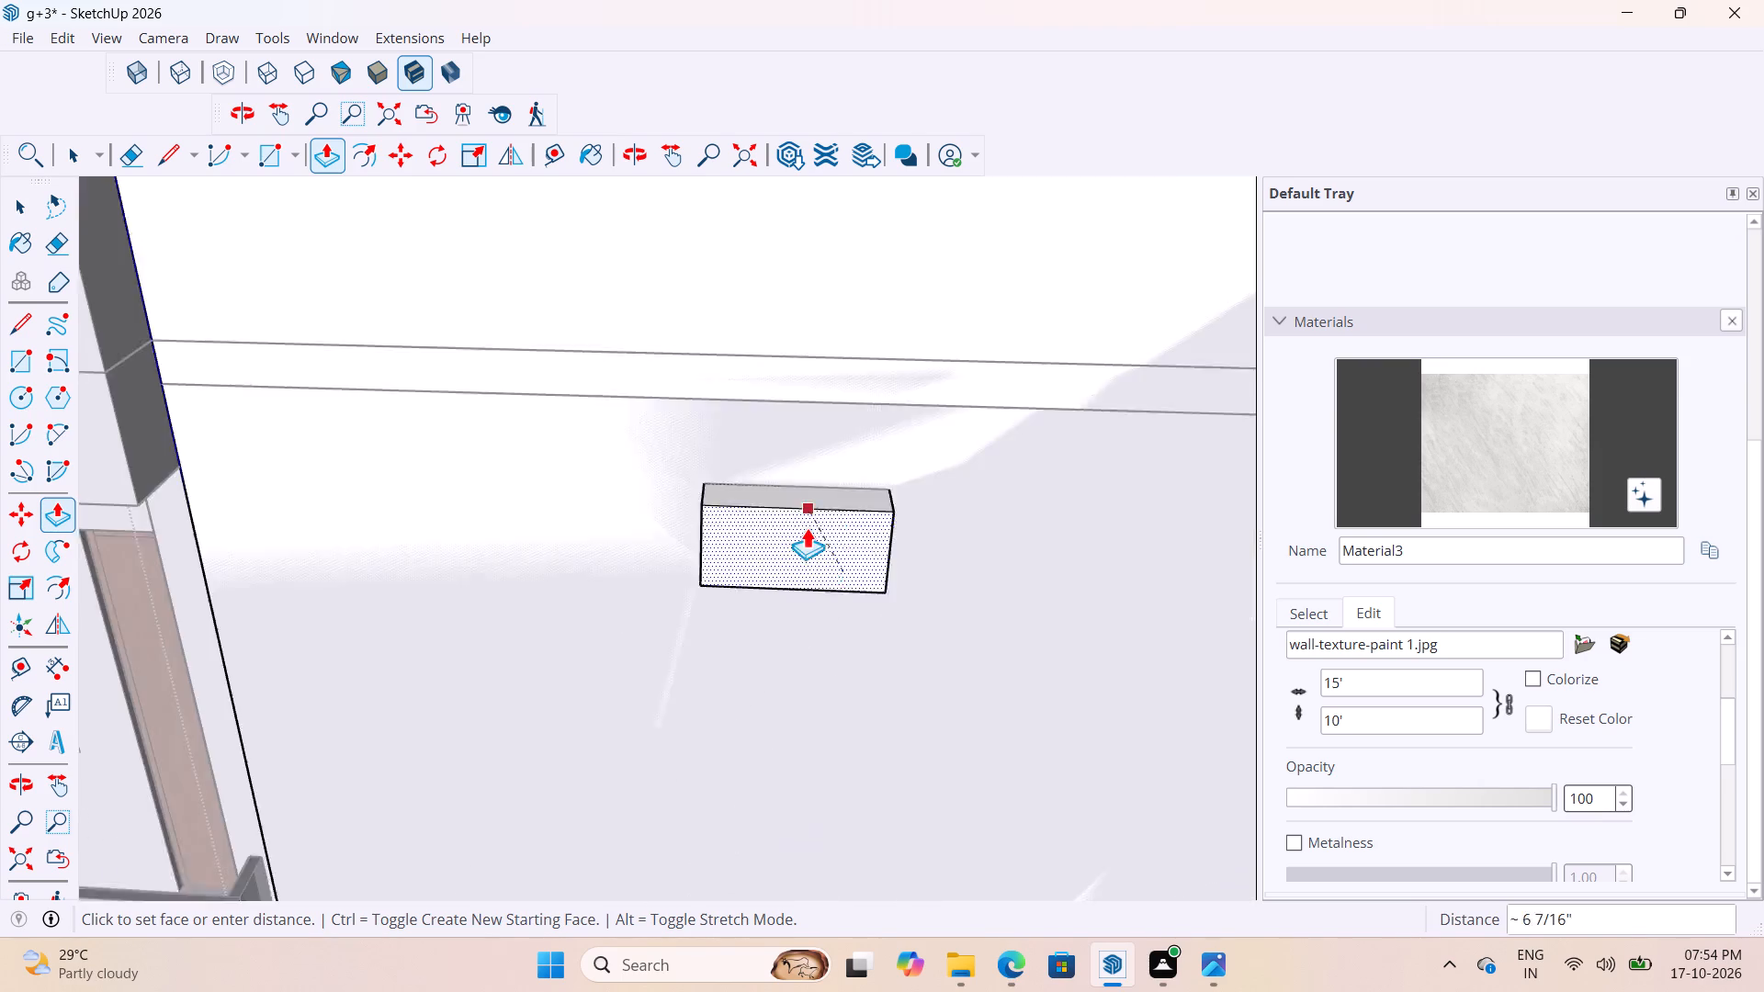
scroll(797, 534, "up", 12)
middle_click_drag(774, 503, 616, 570)
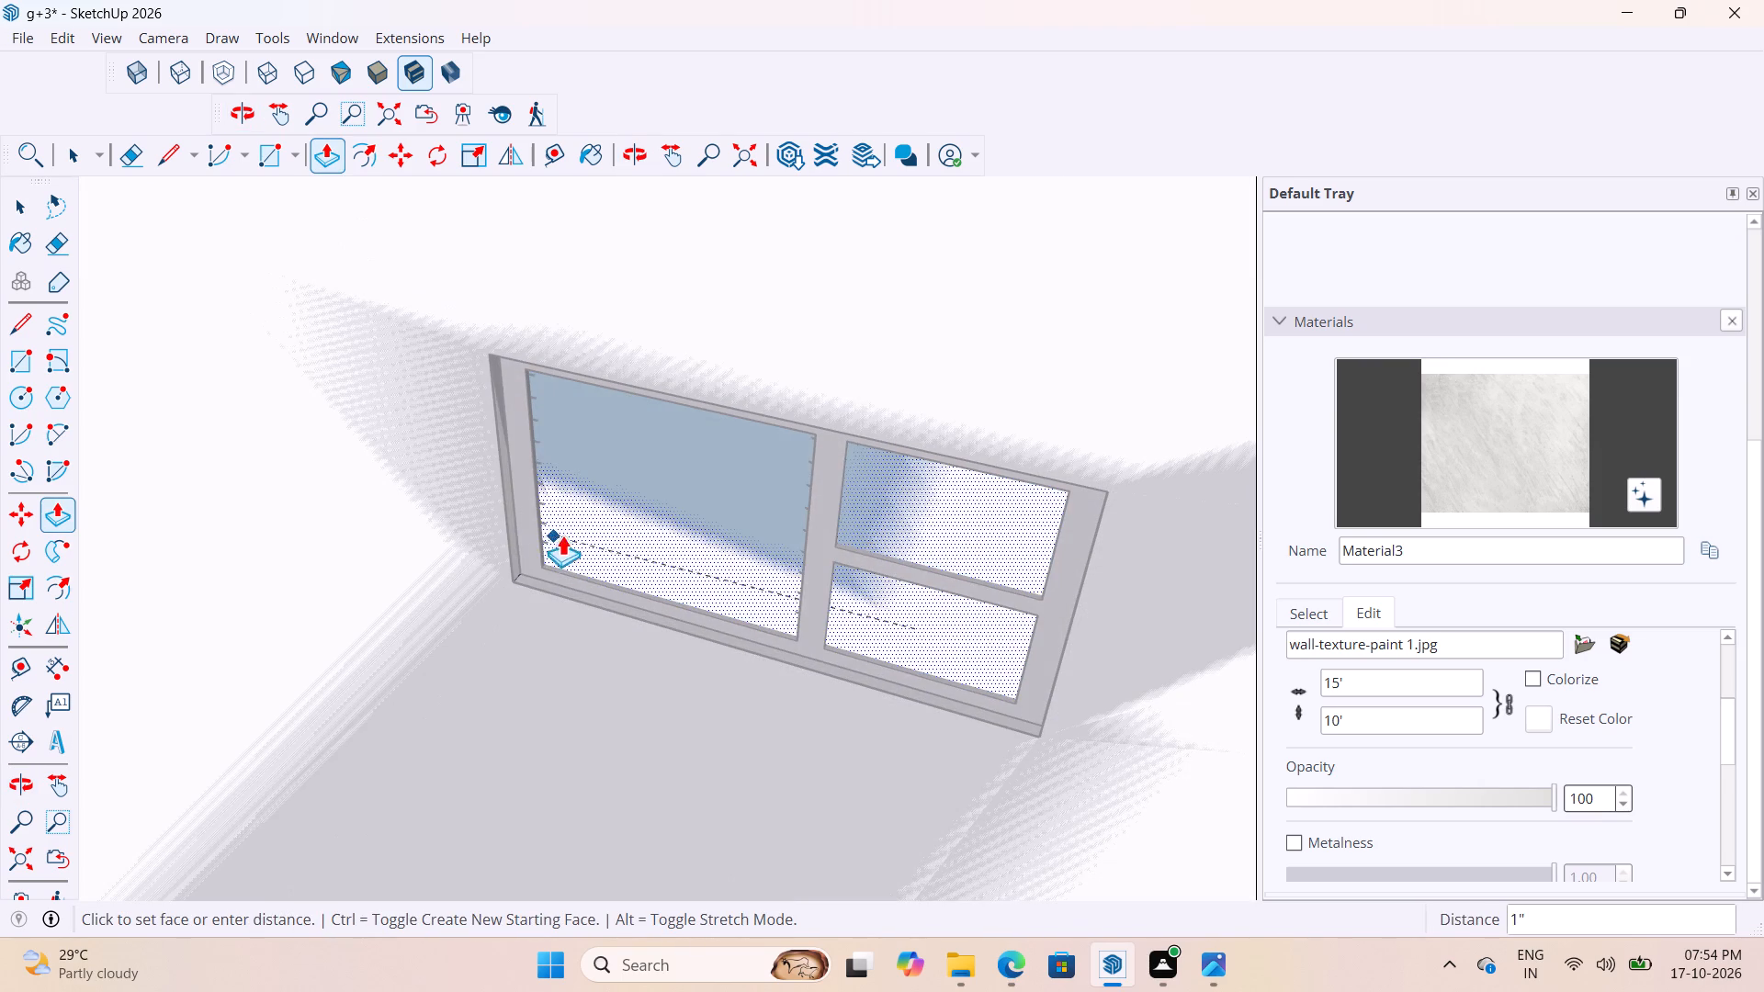
left_click(837, 461)
key("space")
scroll(837, 462, "down", 16)
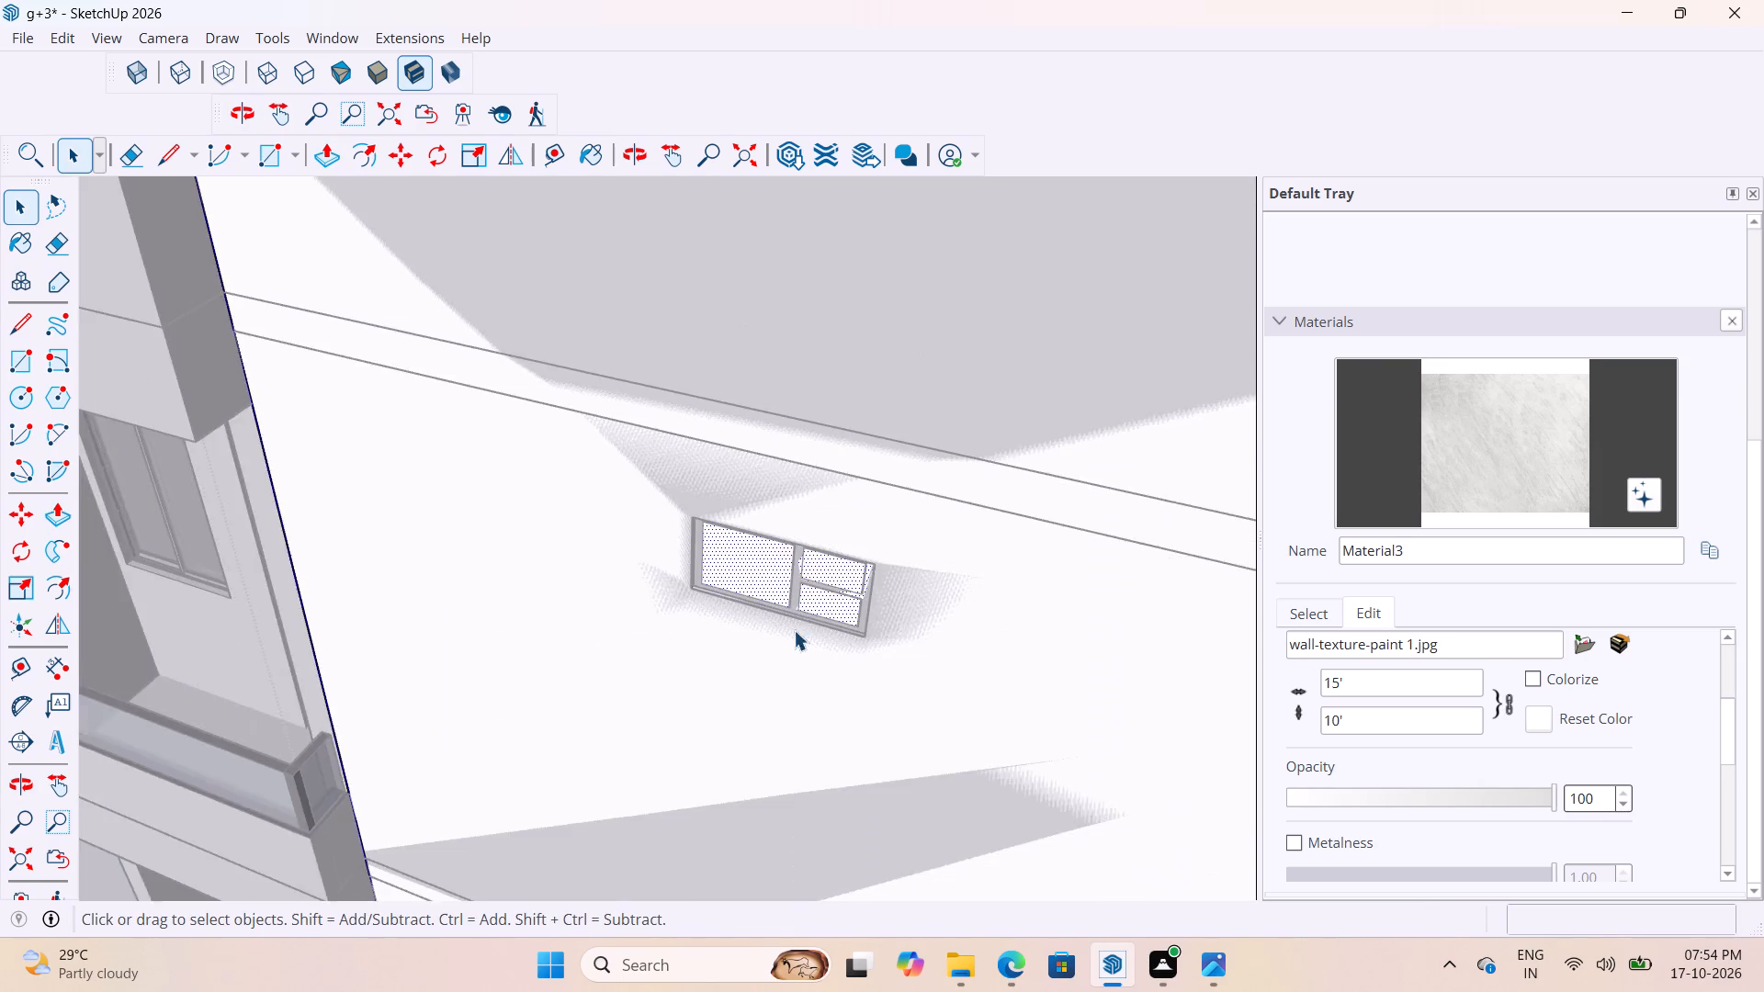
scroll(794, 630, "down", 13)
left_click(356, 573)
Reopen the front panel group, delete the leftover face covering the top-floor AC unit's openings, and close the group.
scroll(768, 621, "up", 10)
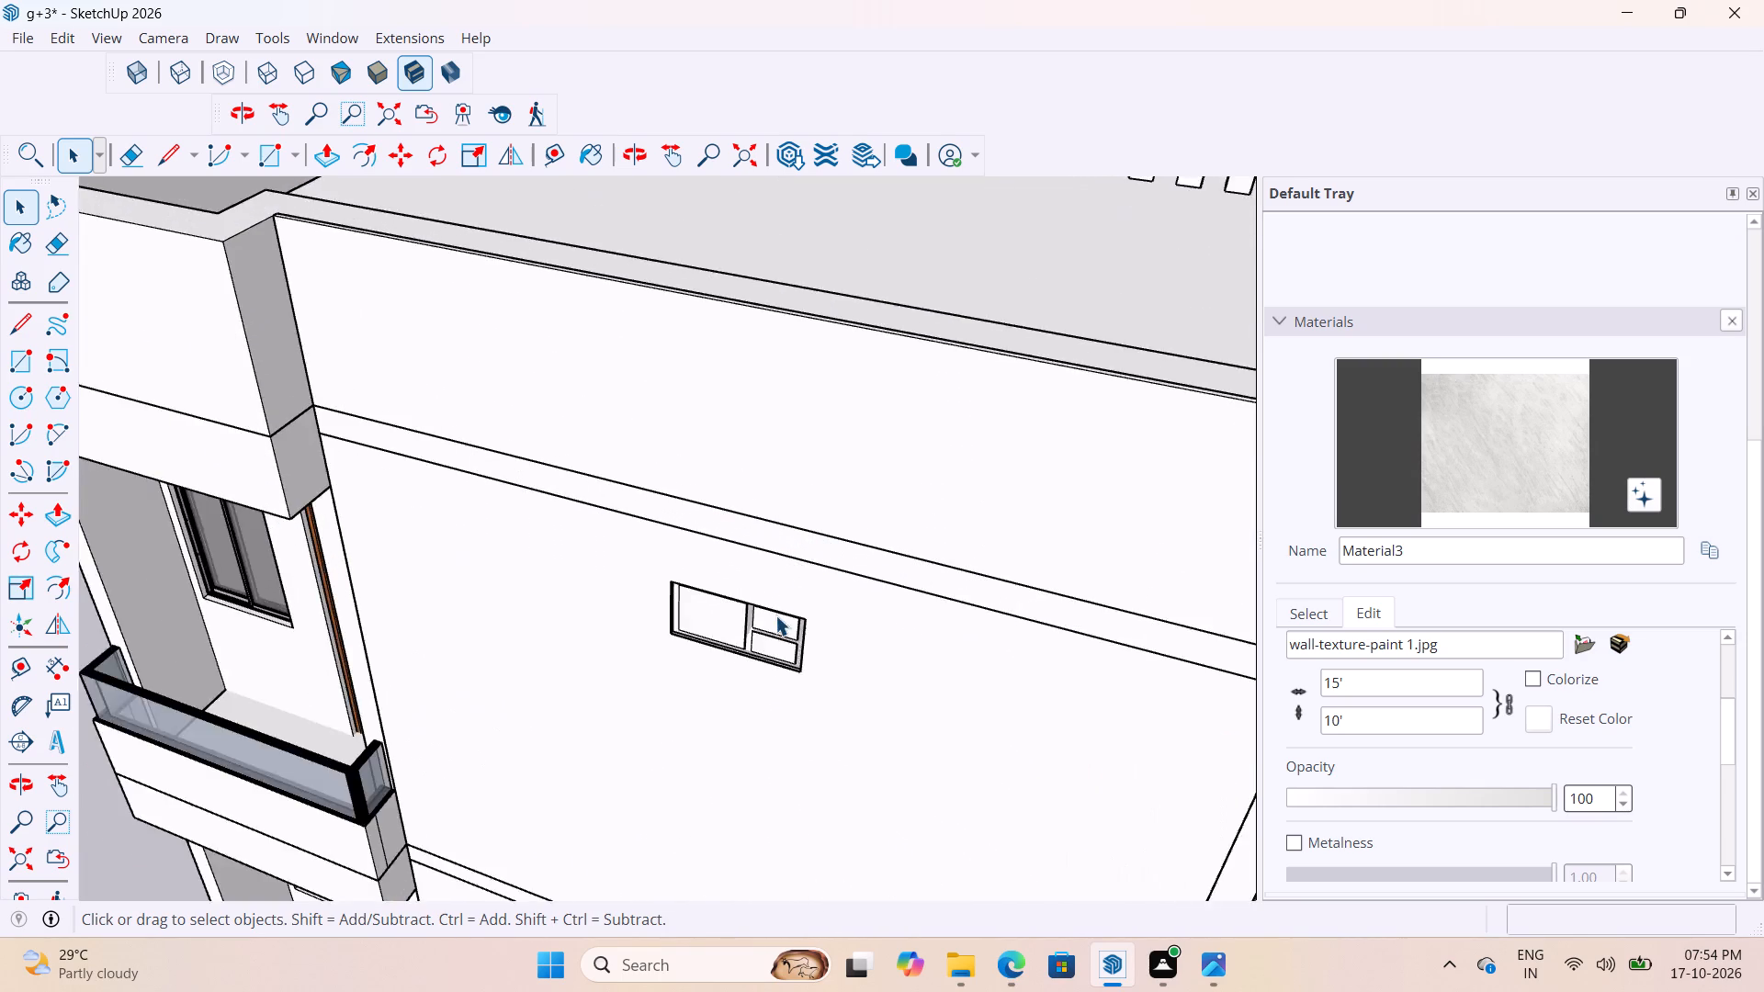
scroll(775, 615, "up", 8)
middle_click_drag(755, 608, 834, 560)
left_click(651, 615)
scroll(665, 635, "up", 3)
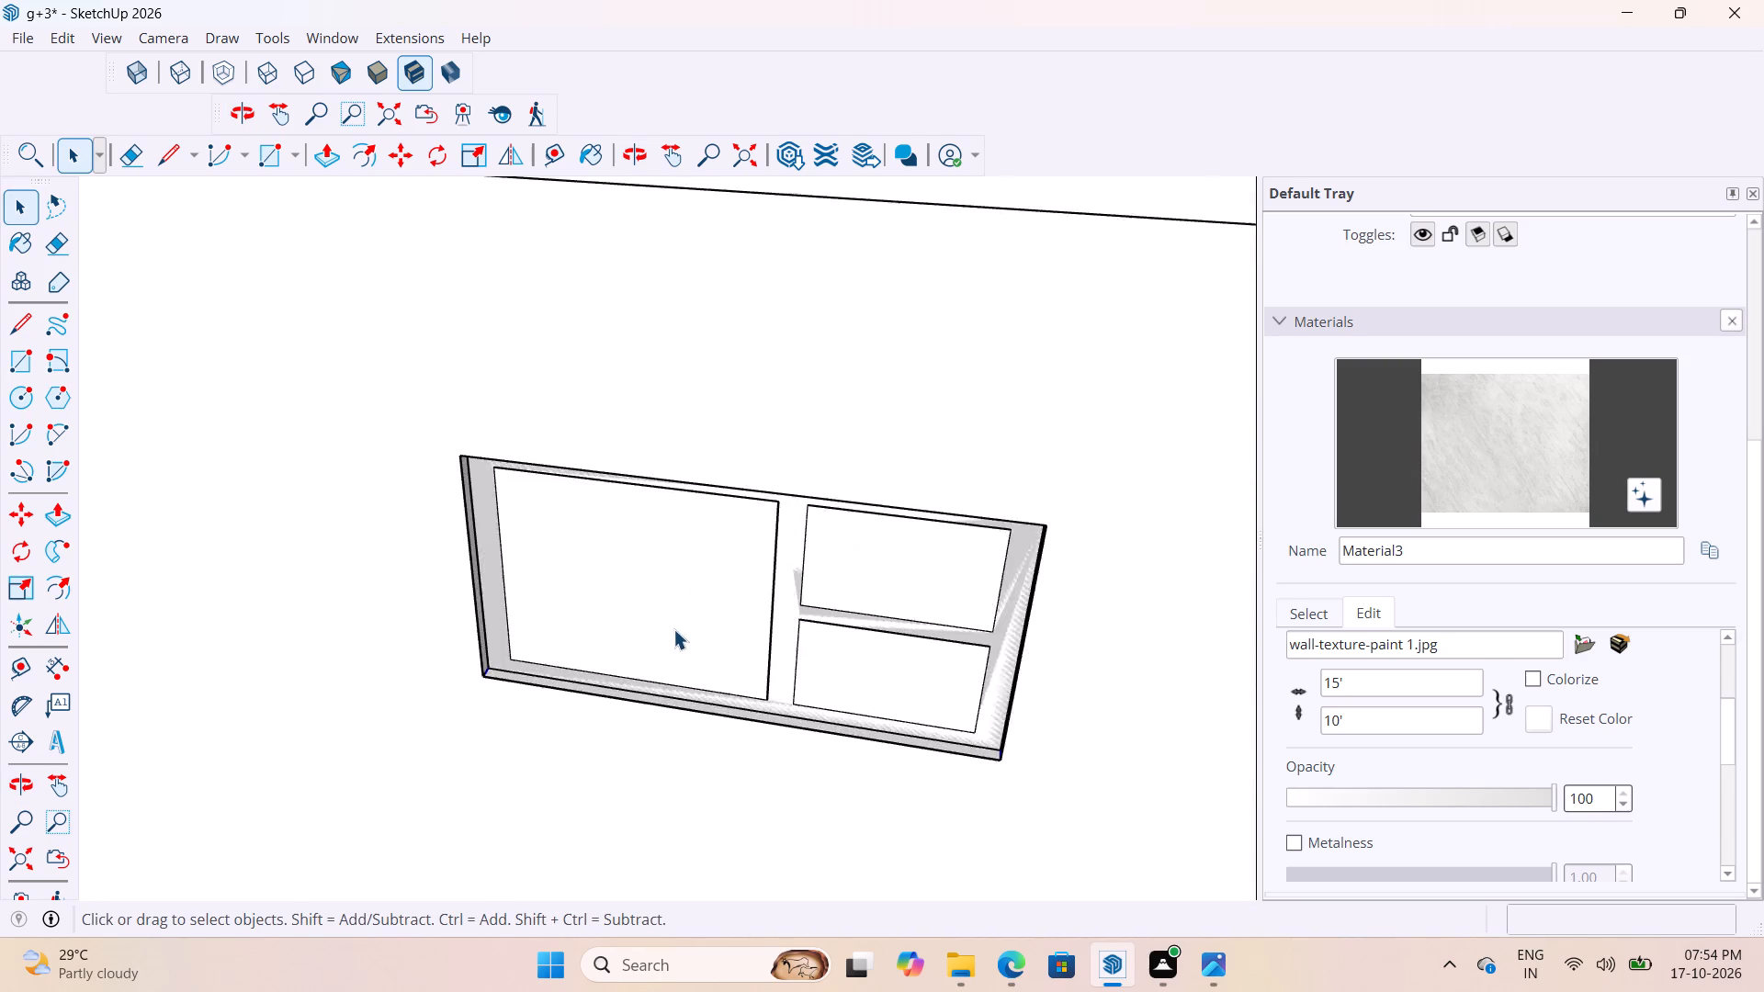
scroll(673, 629, "up", 3)
double_click(714, 585)
scroll(704, 622, "up", 4)
left_click(700, 584)
scroll(725, 586, "down", 6)
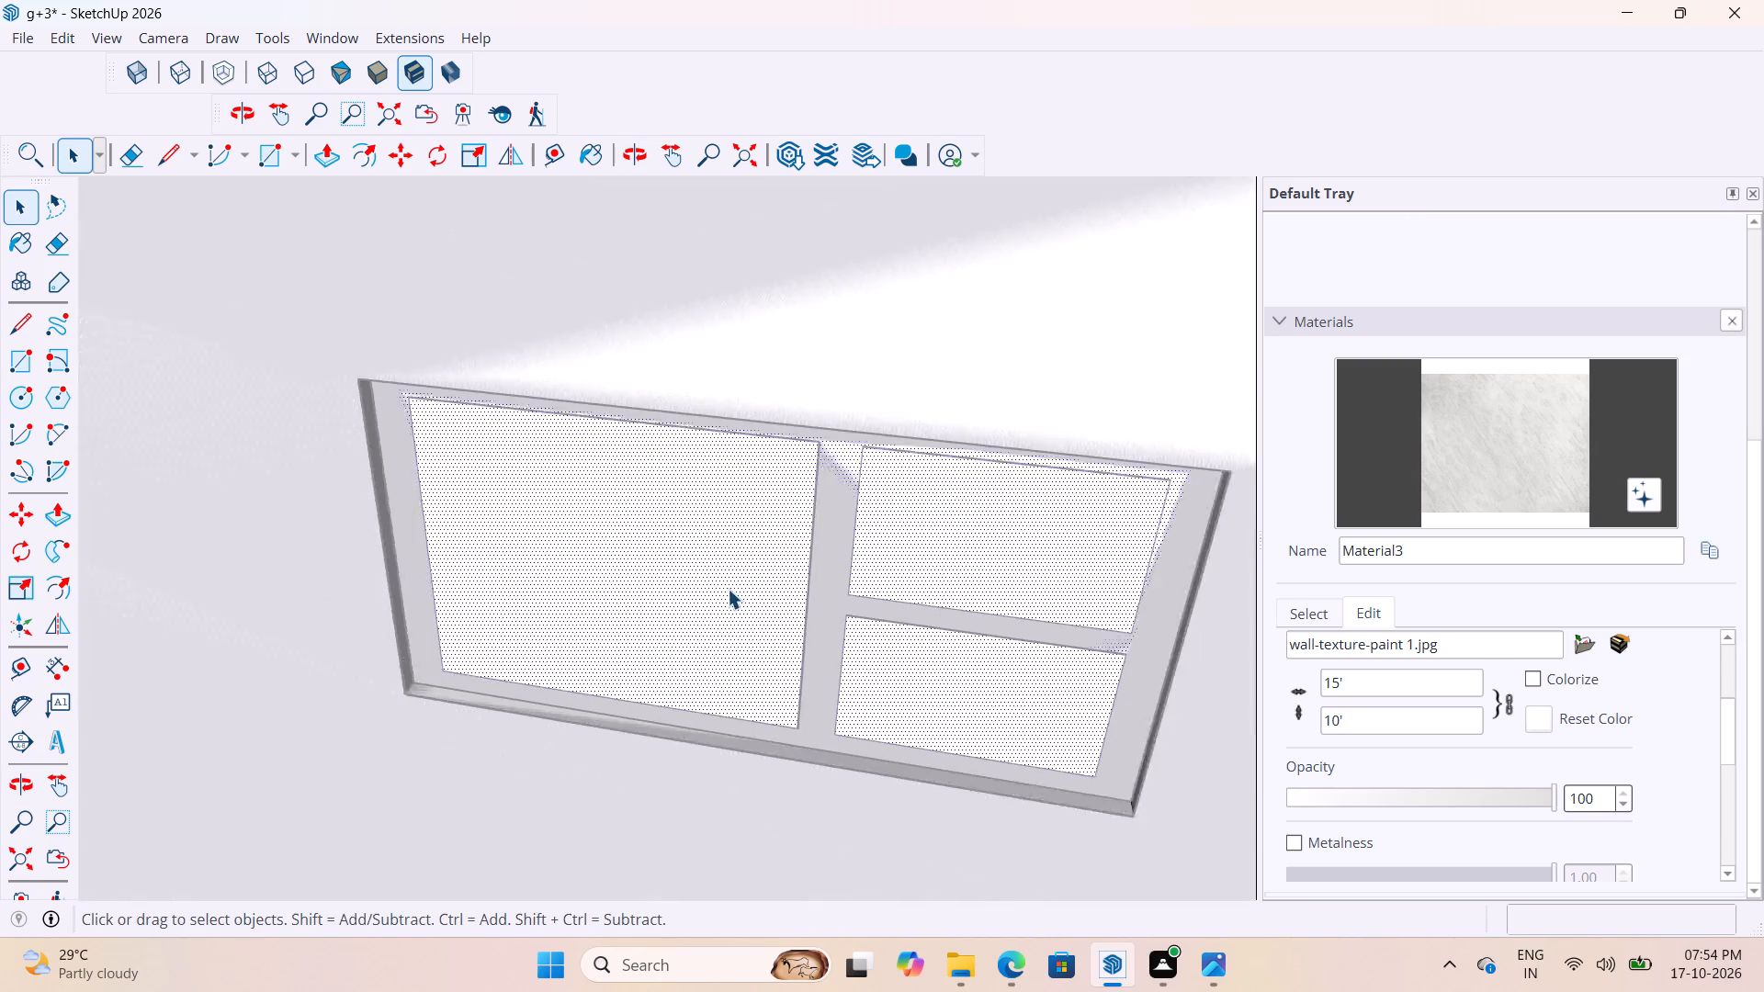
scroll(728, 589, "down", 6)
scroll(680, 619, "up", 2)
scroll(682, 610, "down", 5)
key("Delete")
scroll(684, 610, "down", 2)
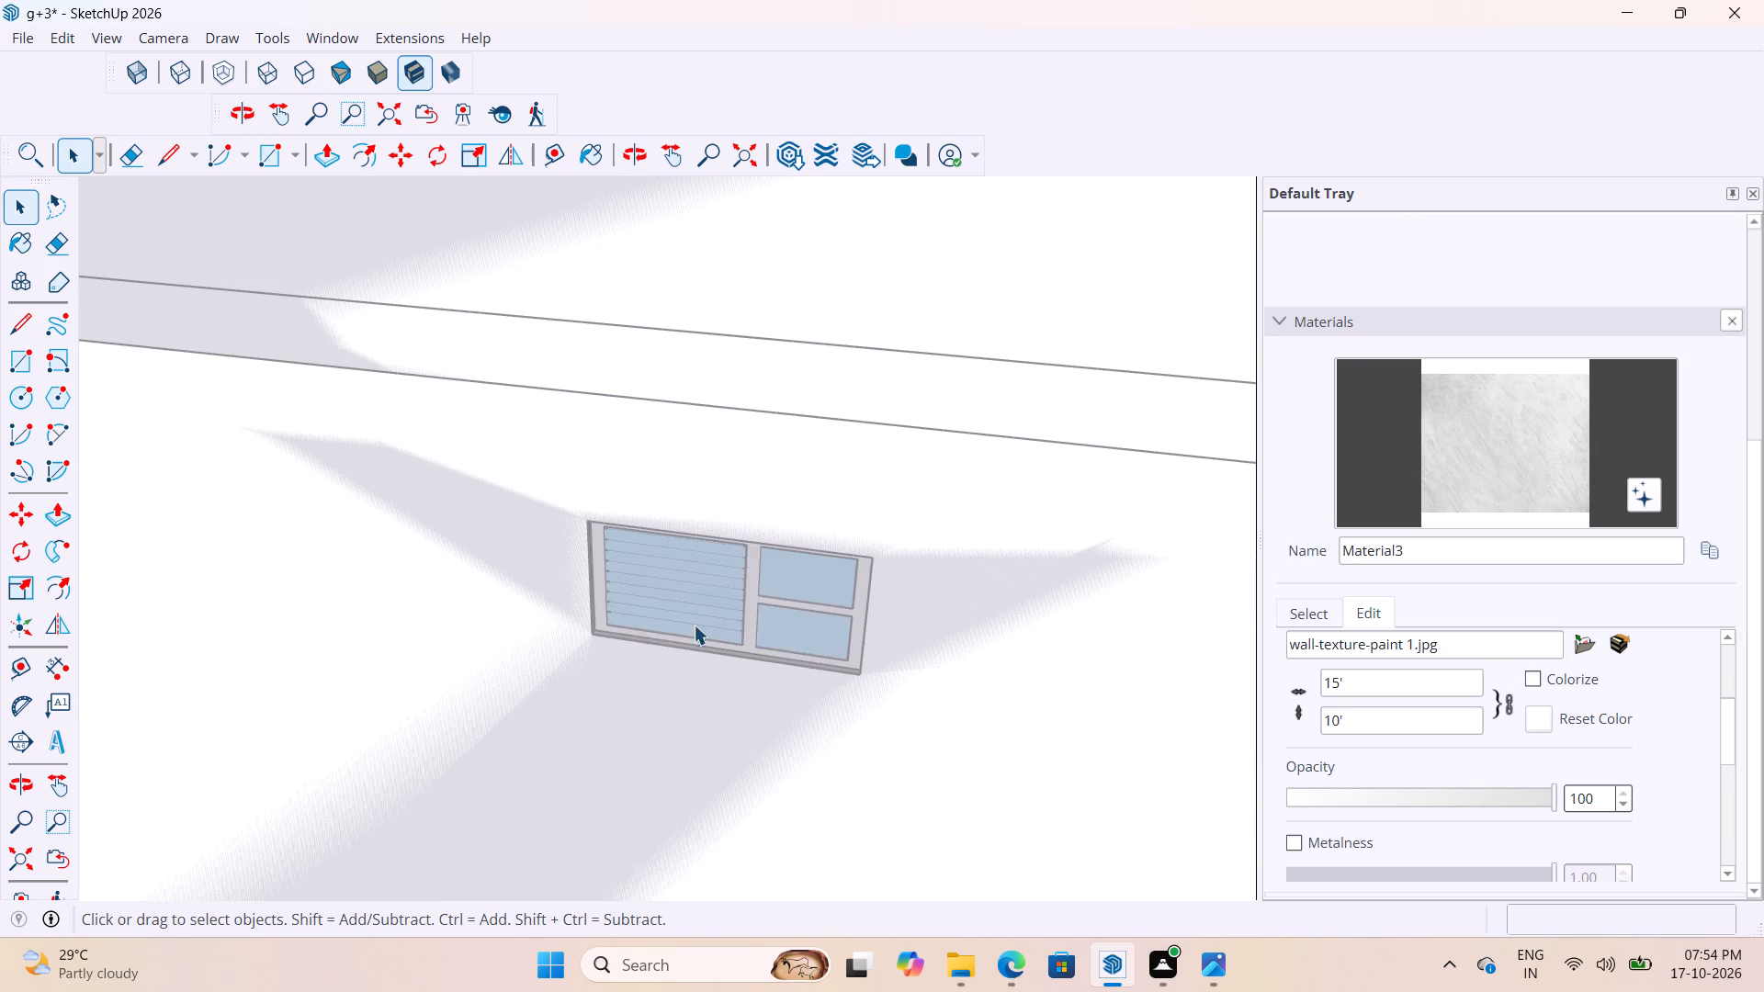
scroll(694, 625, "down", 20)
scroll(694, 625, "down", 4)
left_click(337, 691)
Examine the cut-out around the top-floor AC unit from the front, opening the panel group to check its frame and edges.
scroll(685, 621, "up", 2)
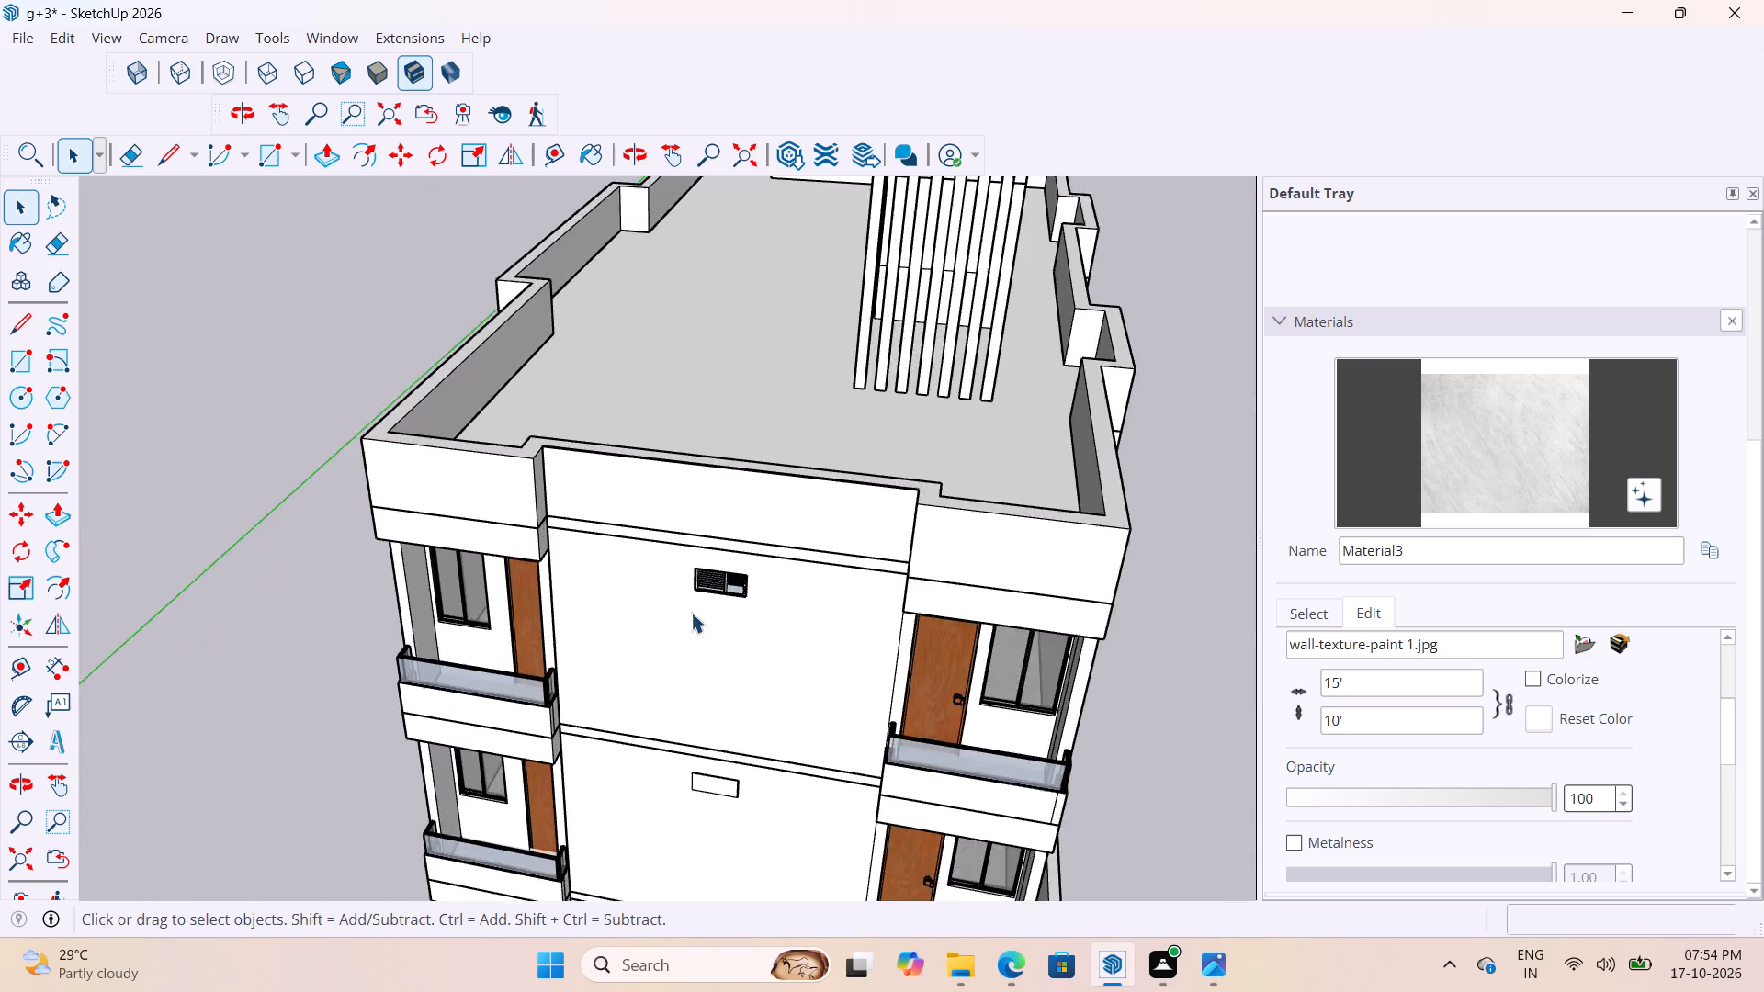
scroll(691, 613, "up", 7)
scroll(974, 533, "up", 13)
middle_click_drag(608, 547, 789, 433)
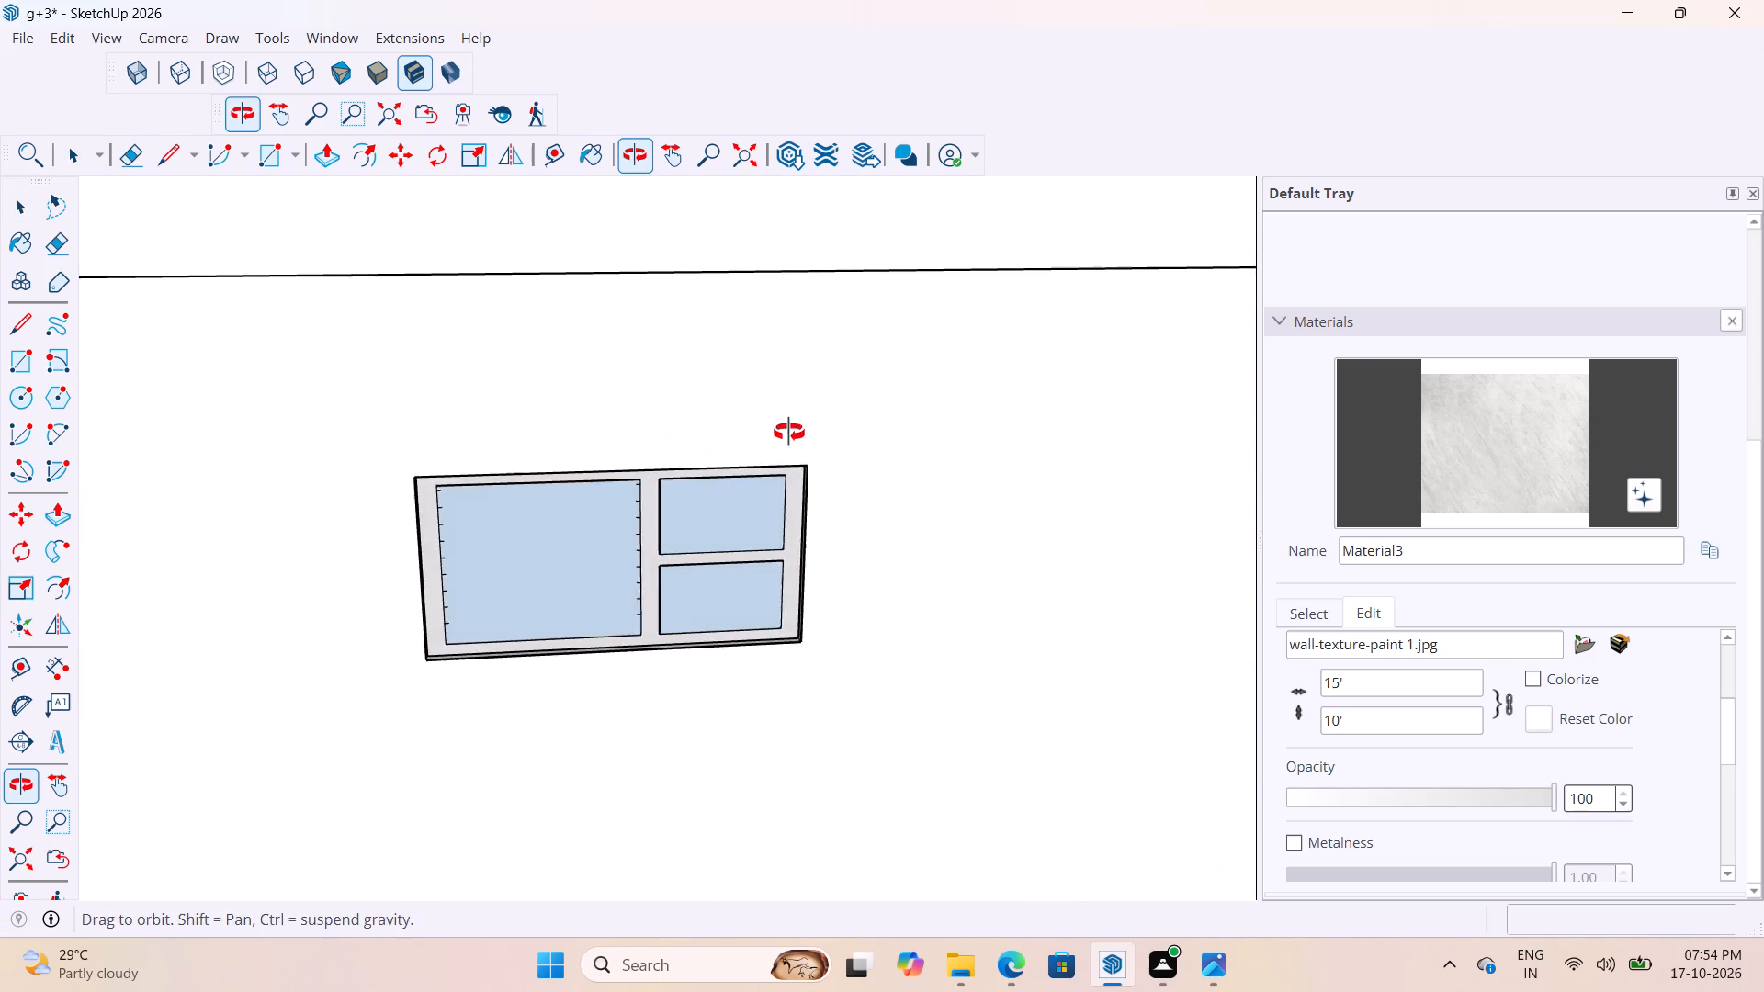
middle_click_drag(789, 433, 790, 433)
scroll(569, 613, "up", 8)
left_click(828, 415)
scroll(814, 423, "up", 3)
double_click(812, 423)
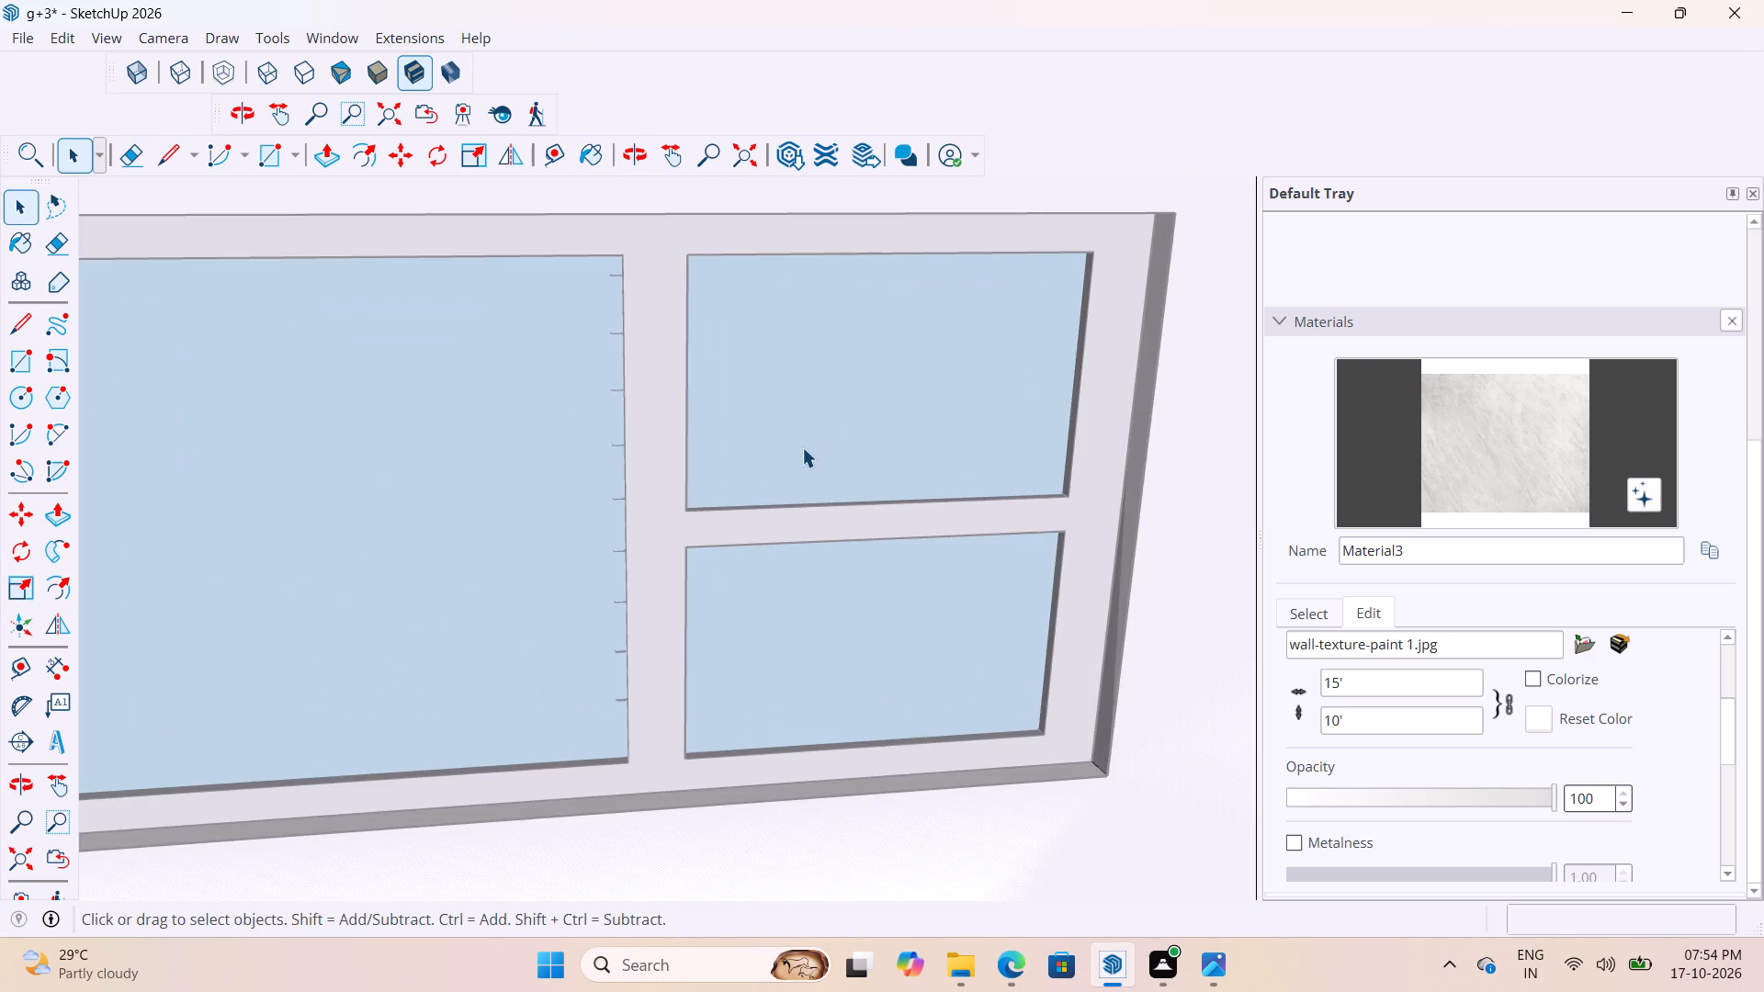
scroll(797, 448, "up", 1)
scroll(797, 448, "down", 11)
middle_click_drag(847, 587, 761, 655)
scroll(752, 648, "down", 6)
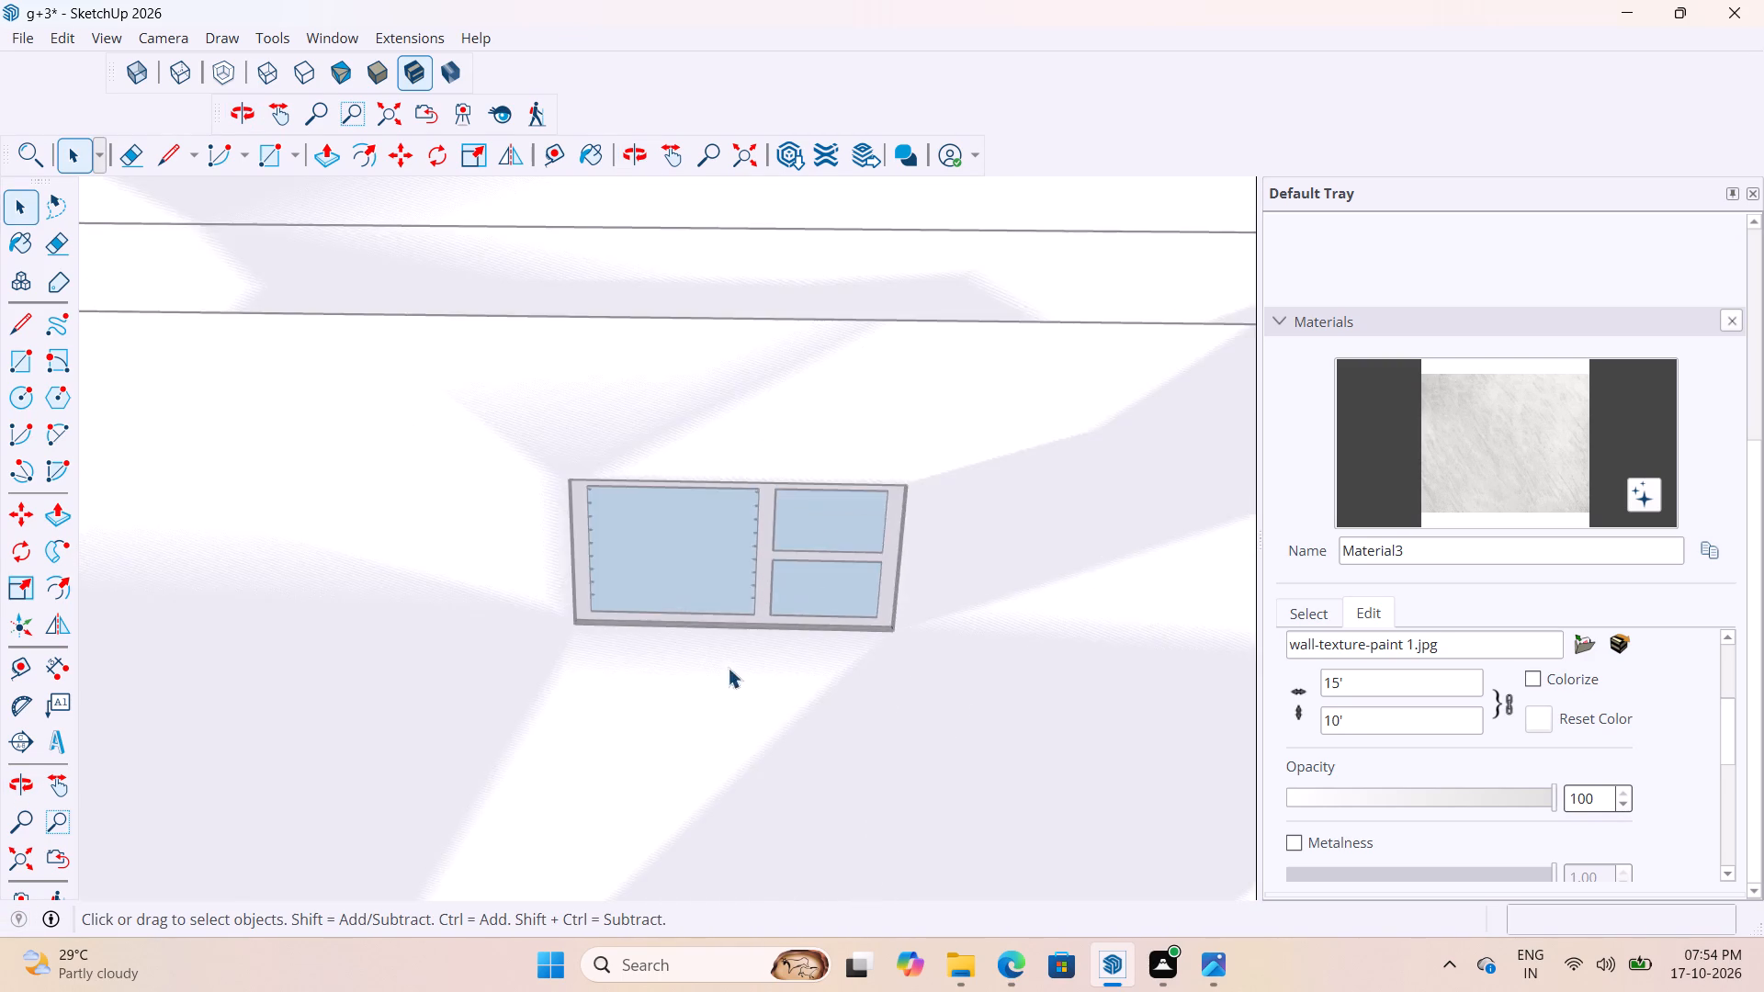
scroll(728, 668, "down", 5)
scroll(752, 640, "up", 4)
scroll(728, 619, "down", 12)
middle_click_drag(796, 654, 616, 658)
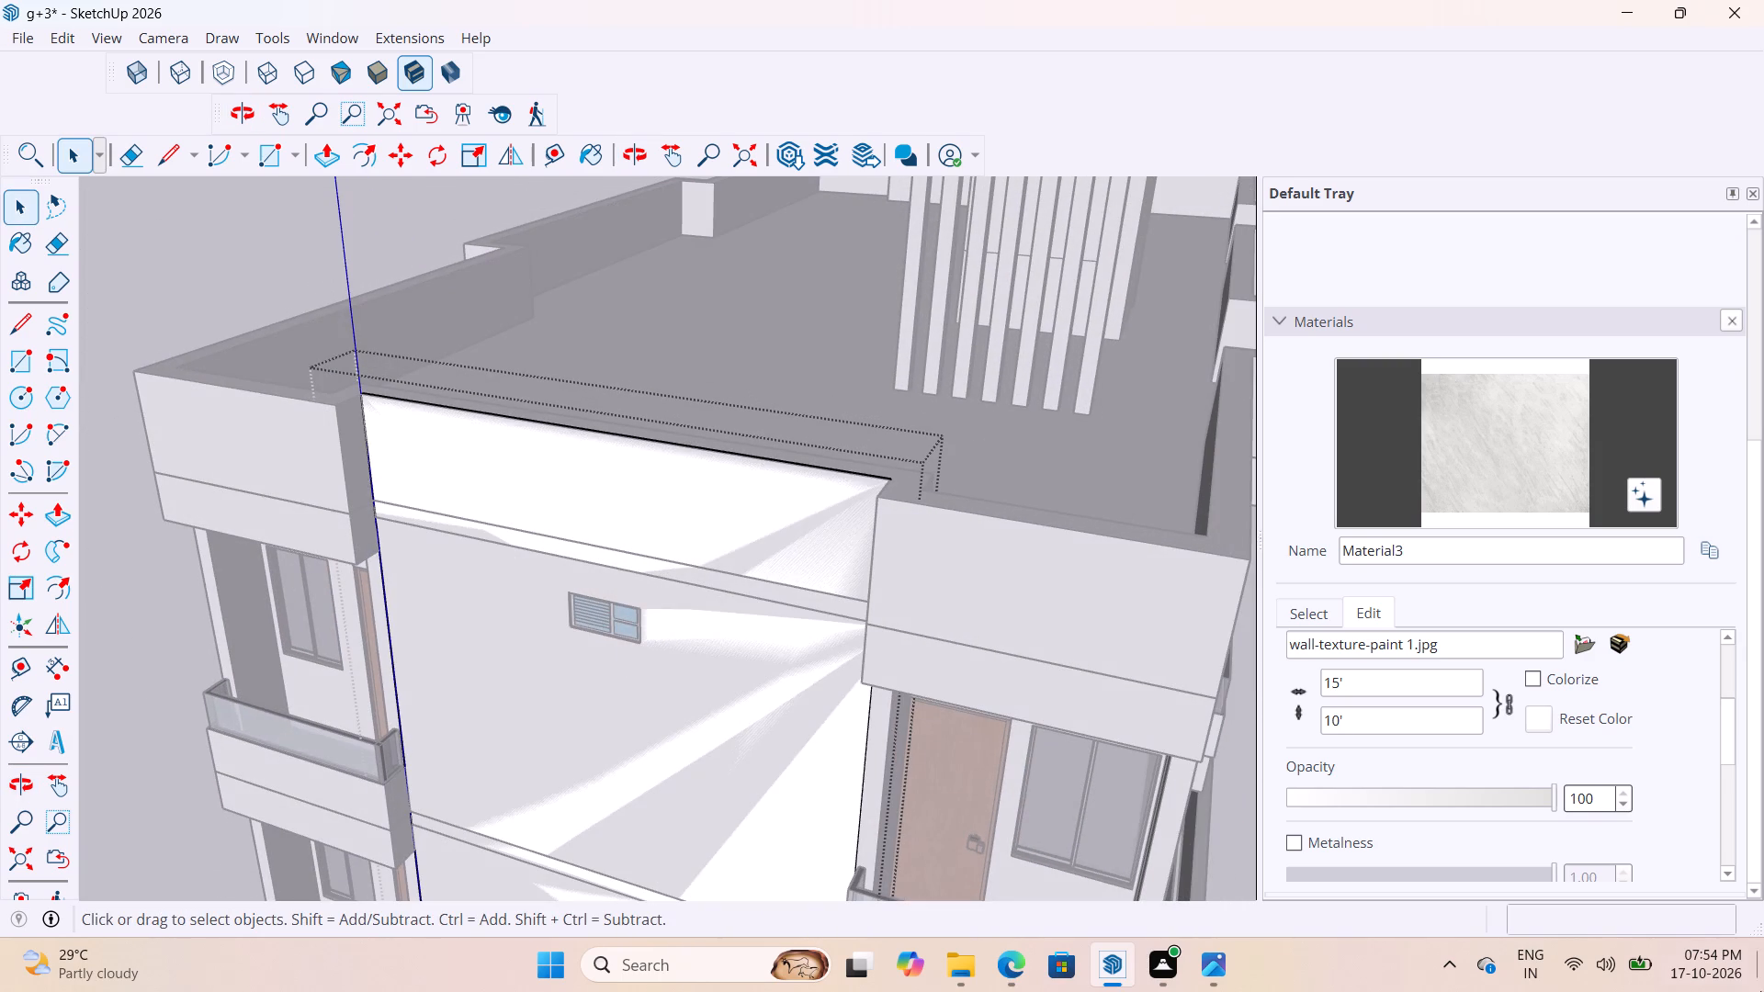
Close the panel group and examine the front panel's AC openings, top edge and parapet corner.
left_click(195, 302)
scroll(784, 413, "down", 5)
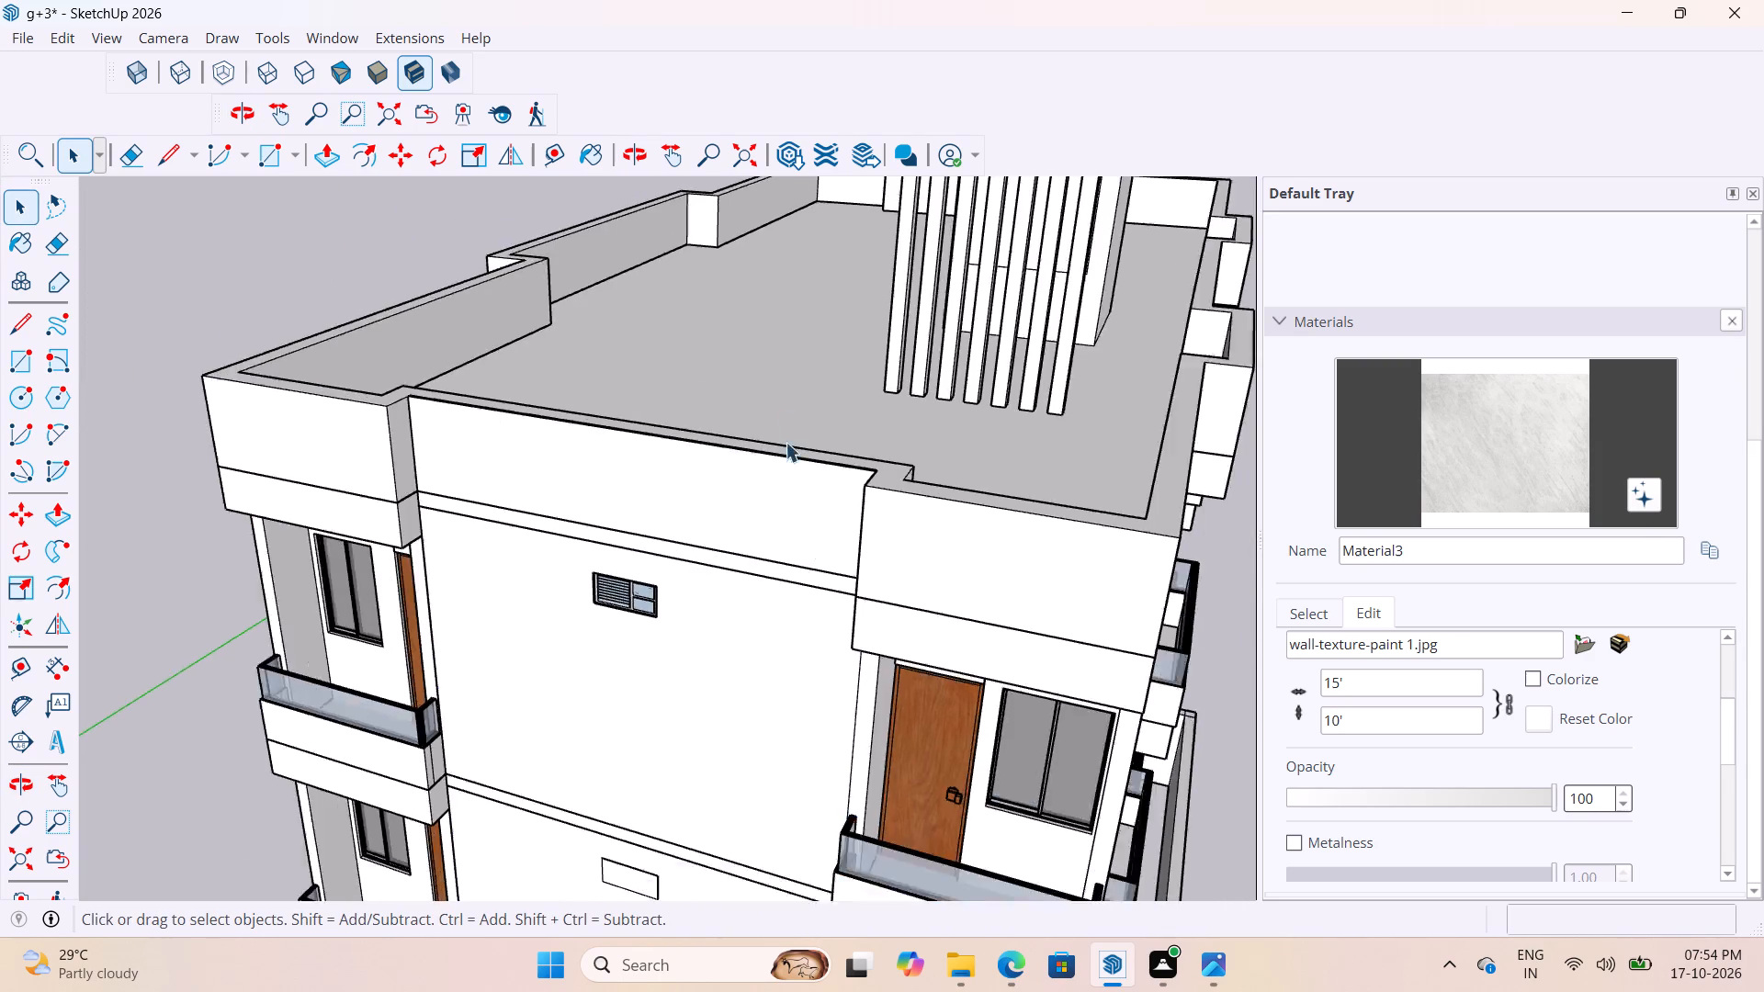
scroll(636, 567, "up", 18)
scroll(905, 437, "down", 16)
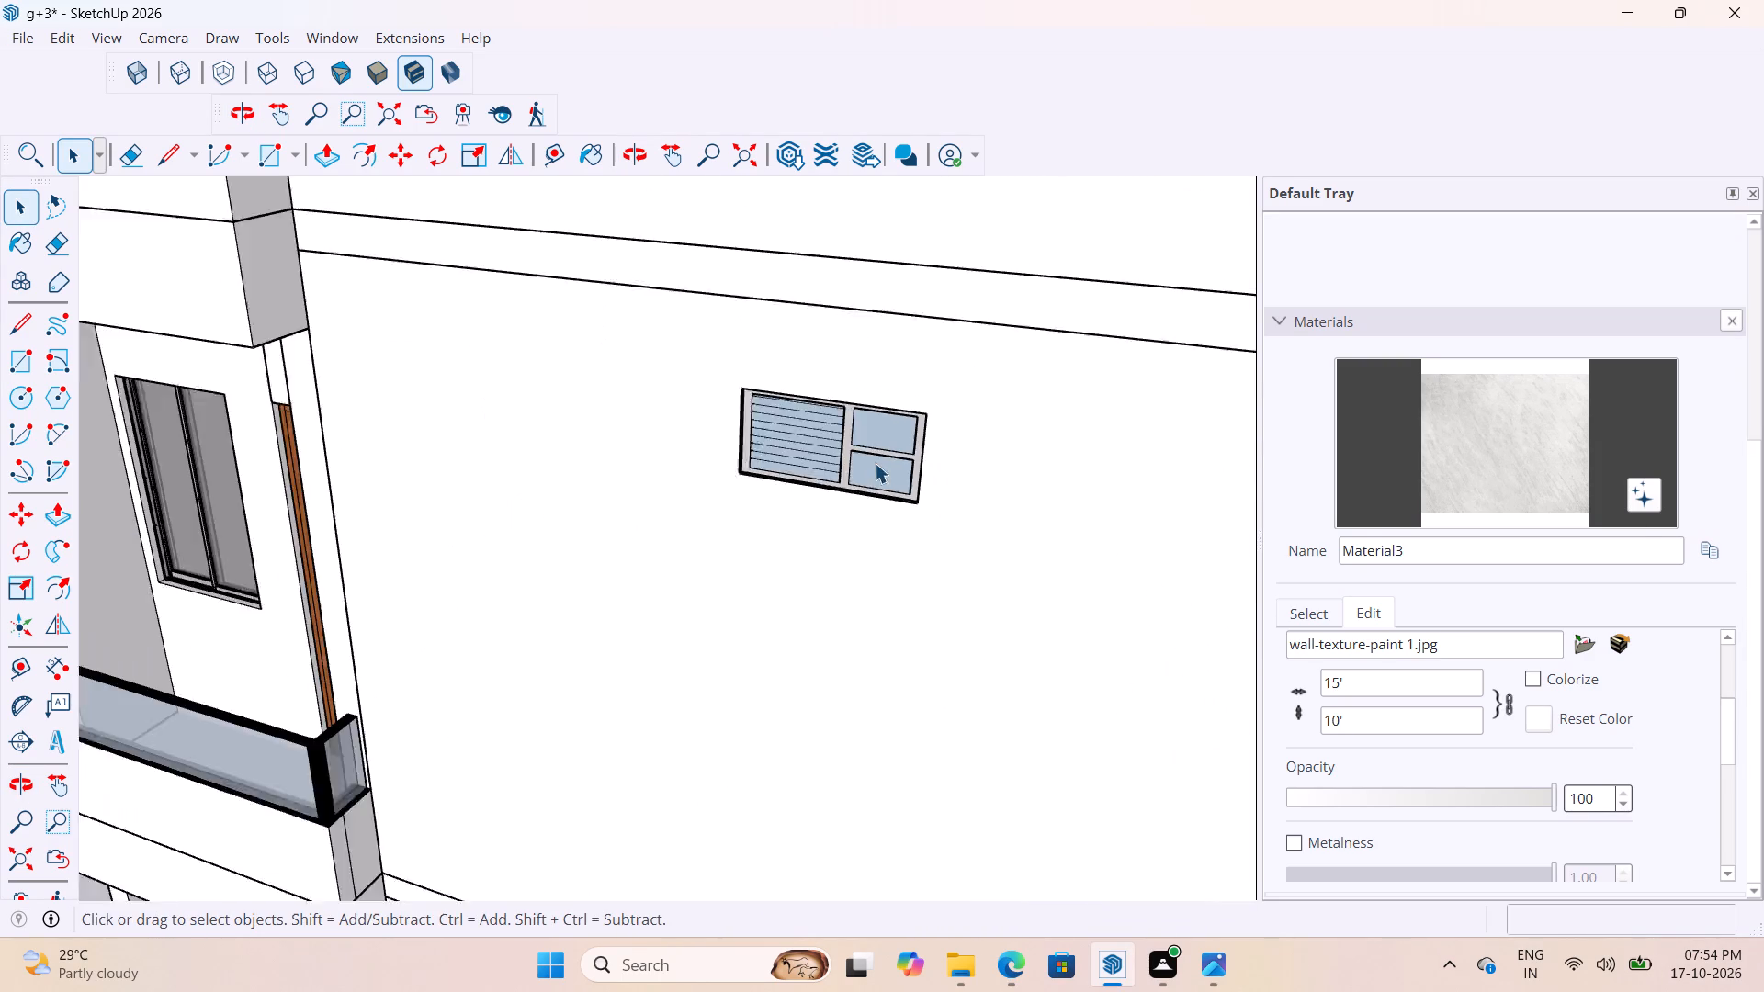
scroll(875, 463, "down", 1)
scroll(359, 379, "up", 6)
scroll(461, 400, "down", 10)
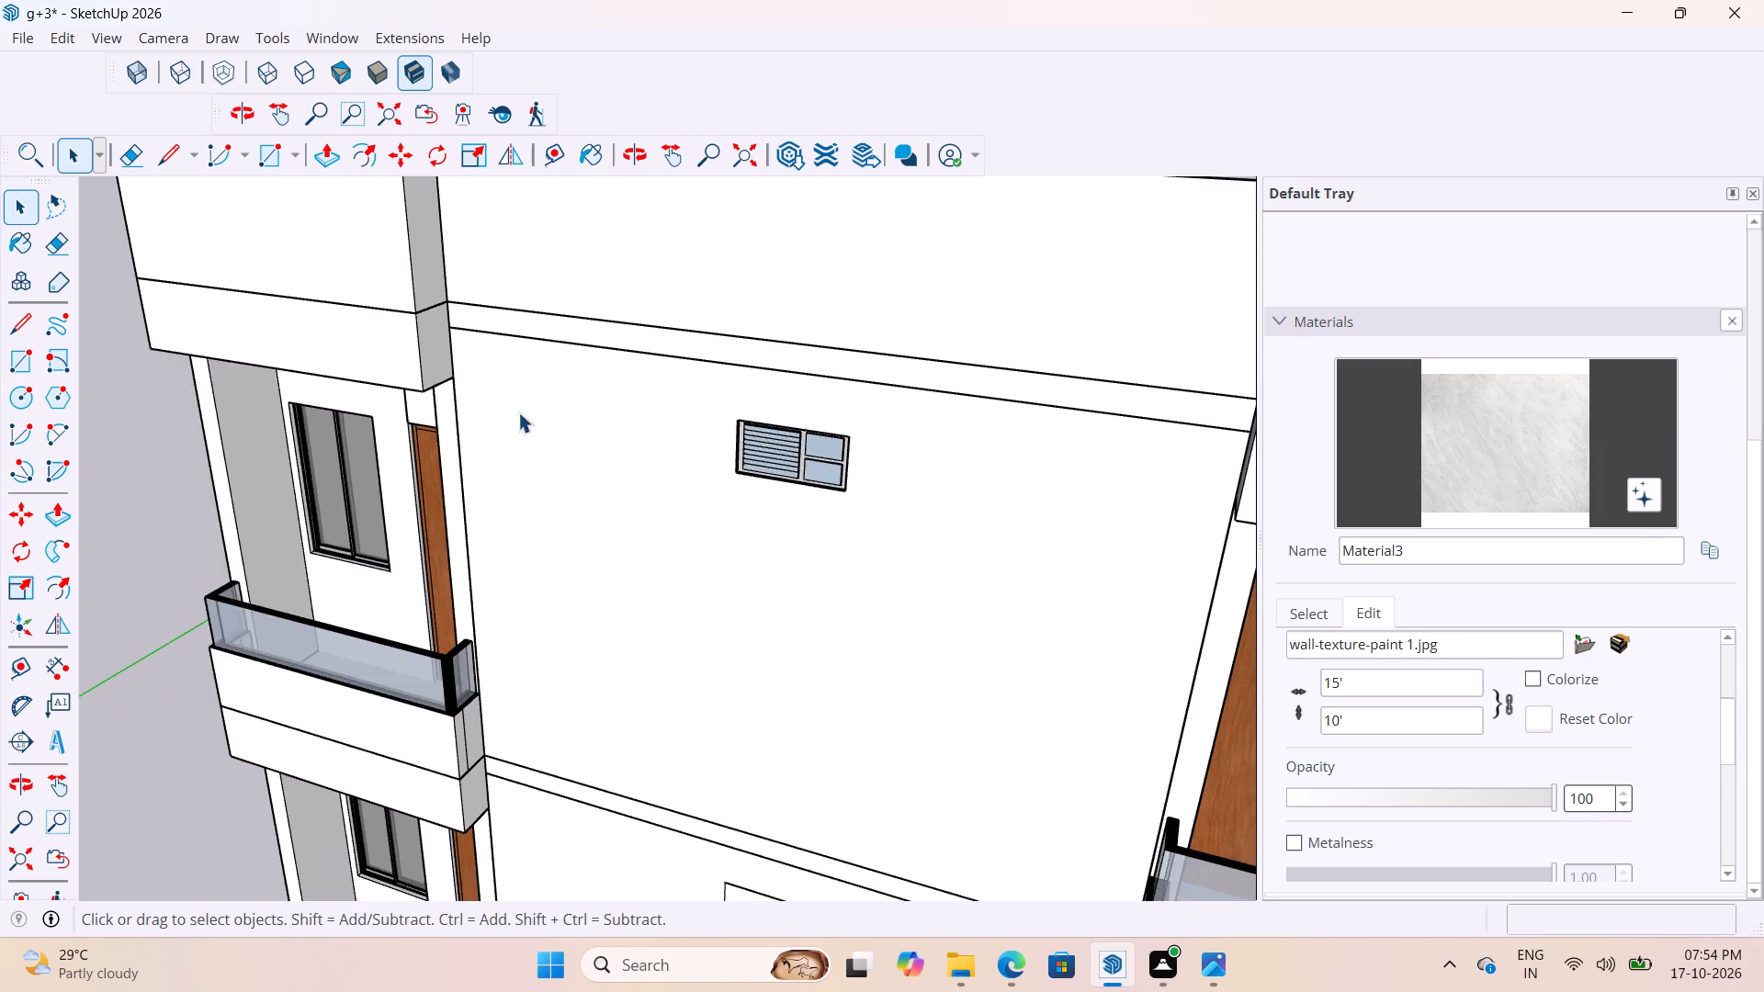
scroll(519, 412, "down", 5)
middle_click_drag(515, 479, 616, 488)
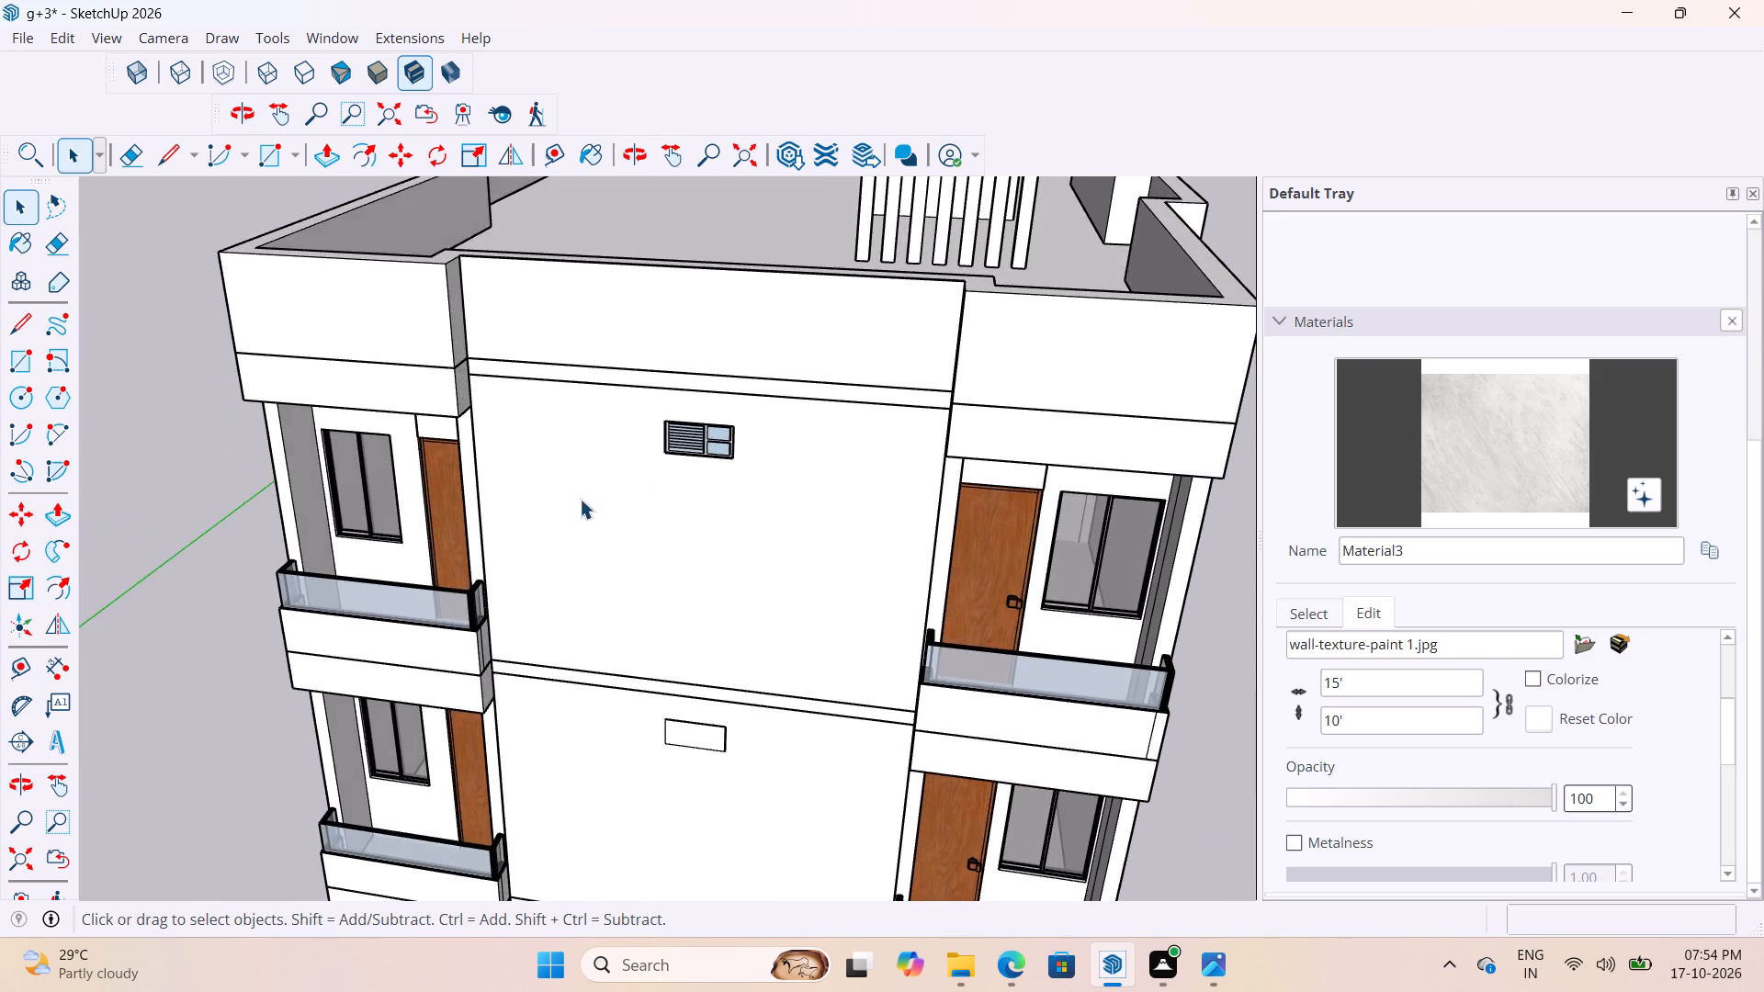
scroll(580, 499, "down", 5)
scroll(692, 552, "up", 13)
scroll(777, 482, "down", 11)
scroll(689, 562, "up", 4)
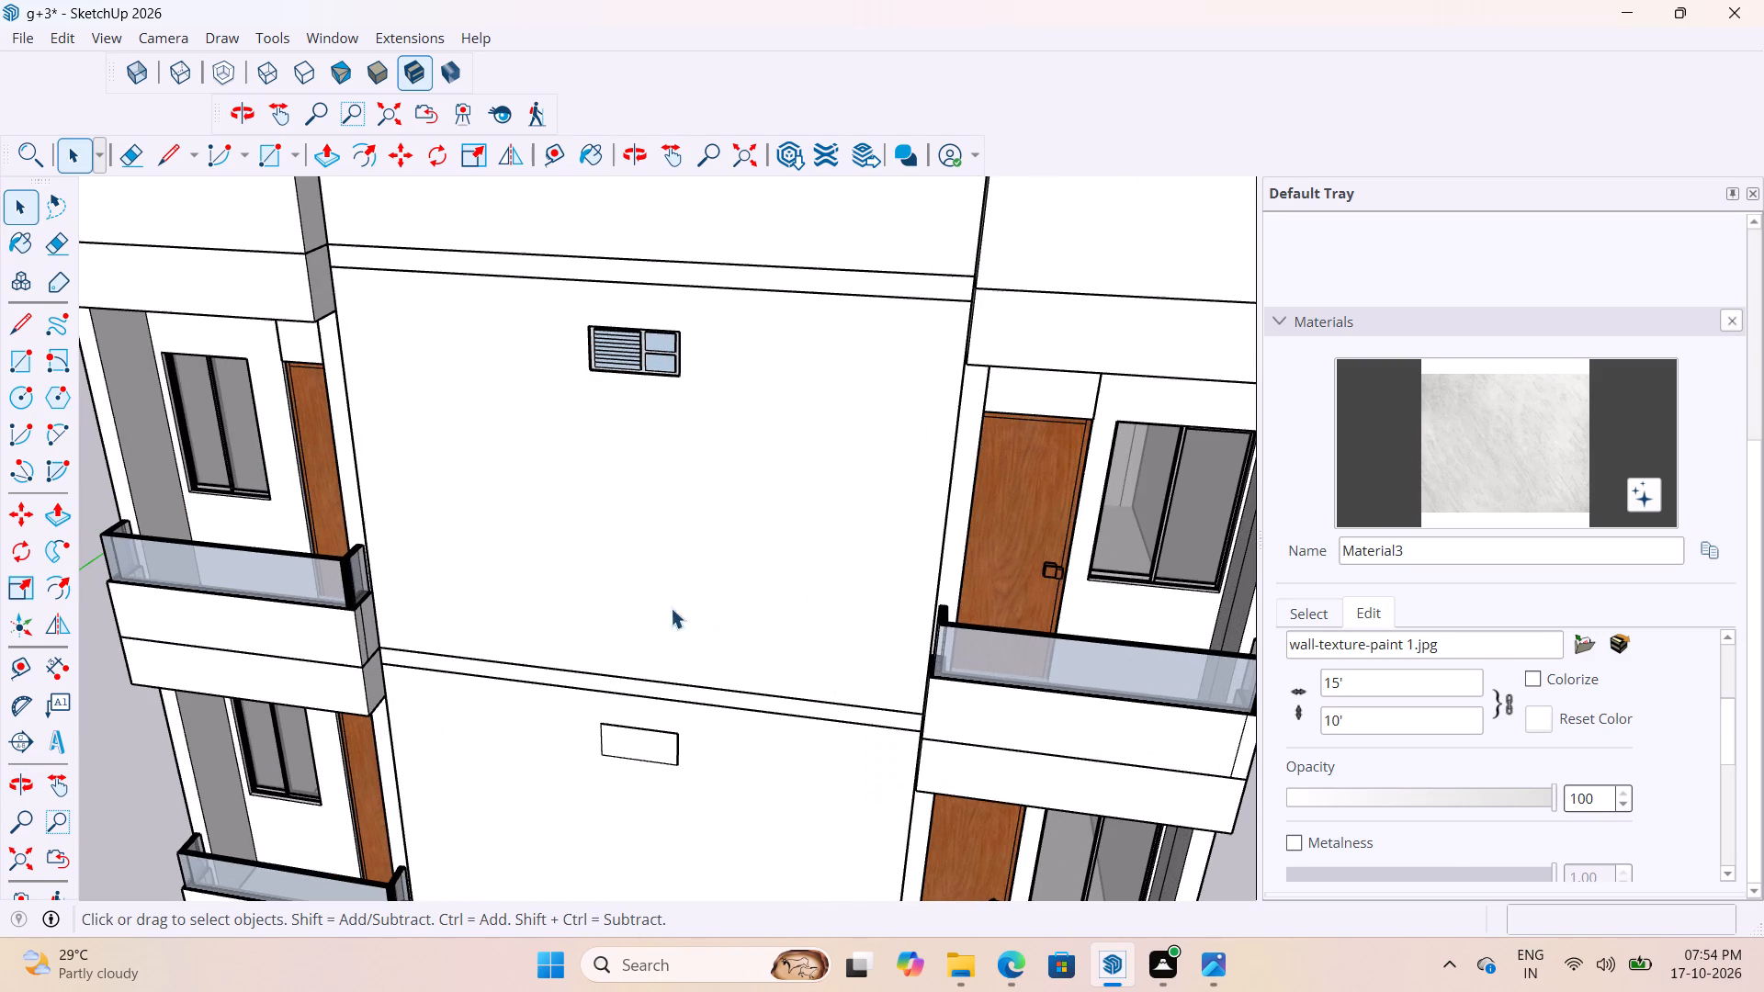
left_click(740, 619)
scroll(720, 599, "up", 3)
scroll(720, 576, "down", 10)
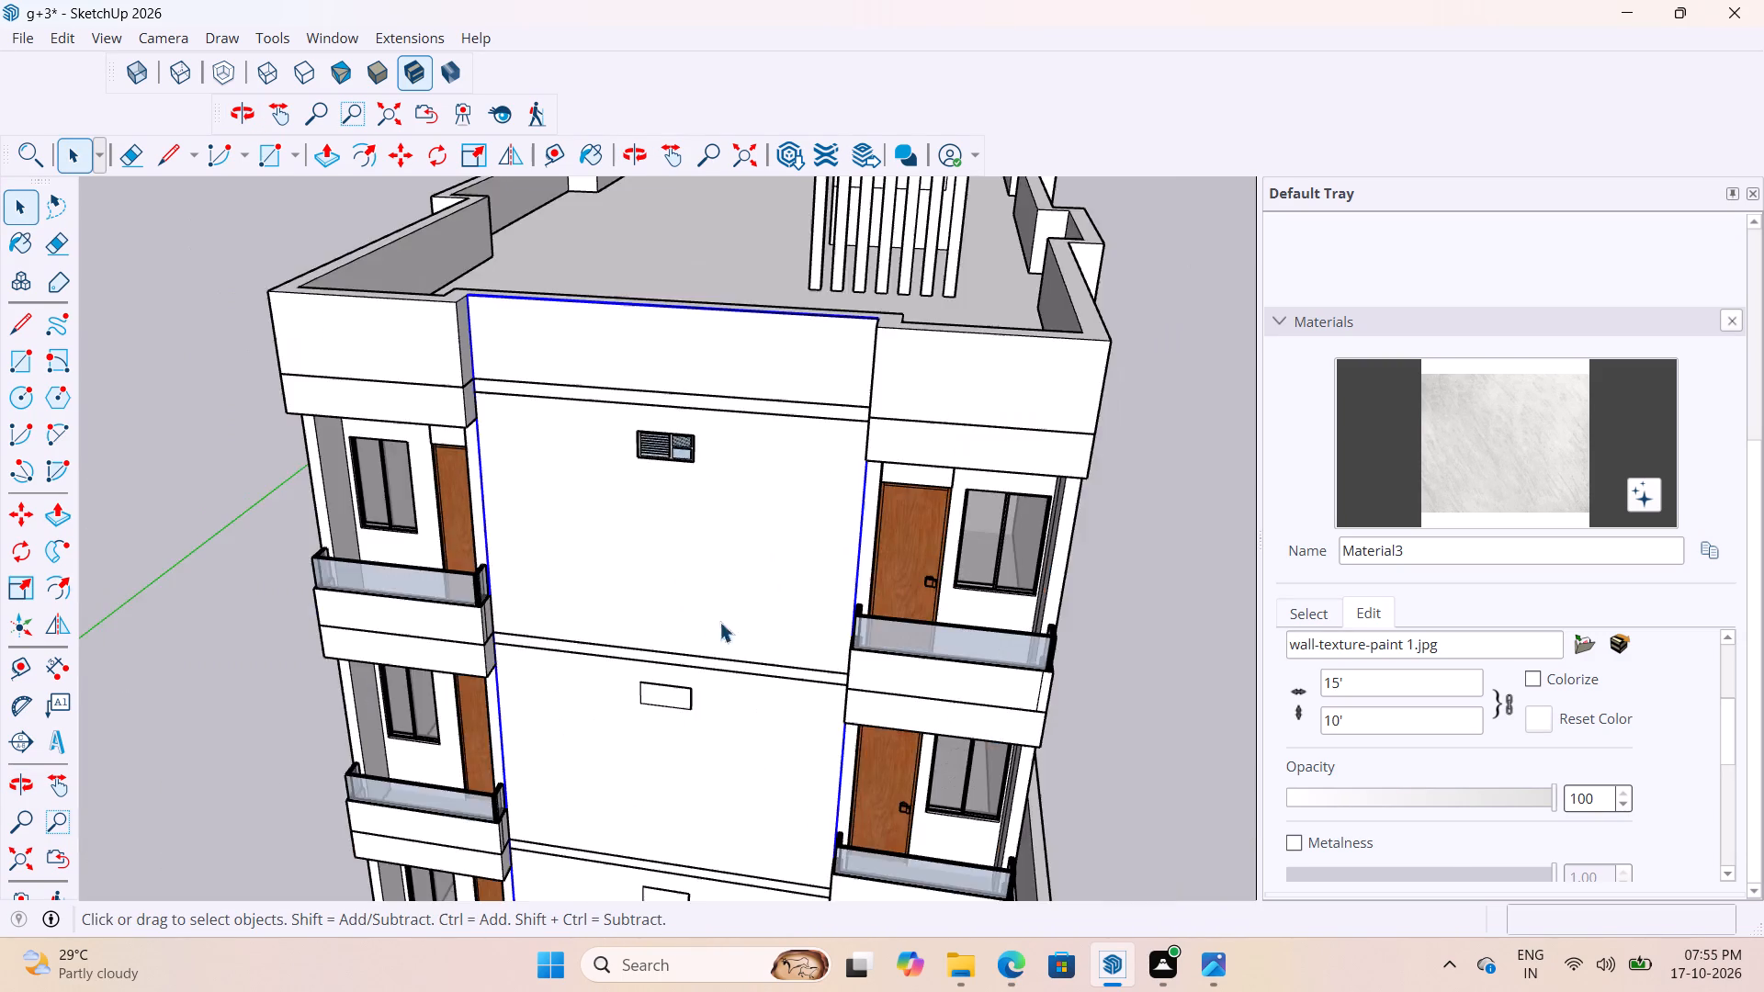
scroll(811, 448, "up", 13)
middle_click_drag(775, 381, 669, 467)
scroll(749, 381, "up", 4)
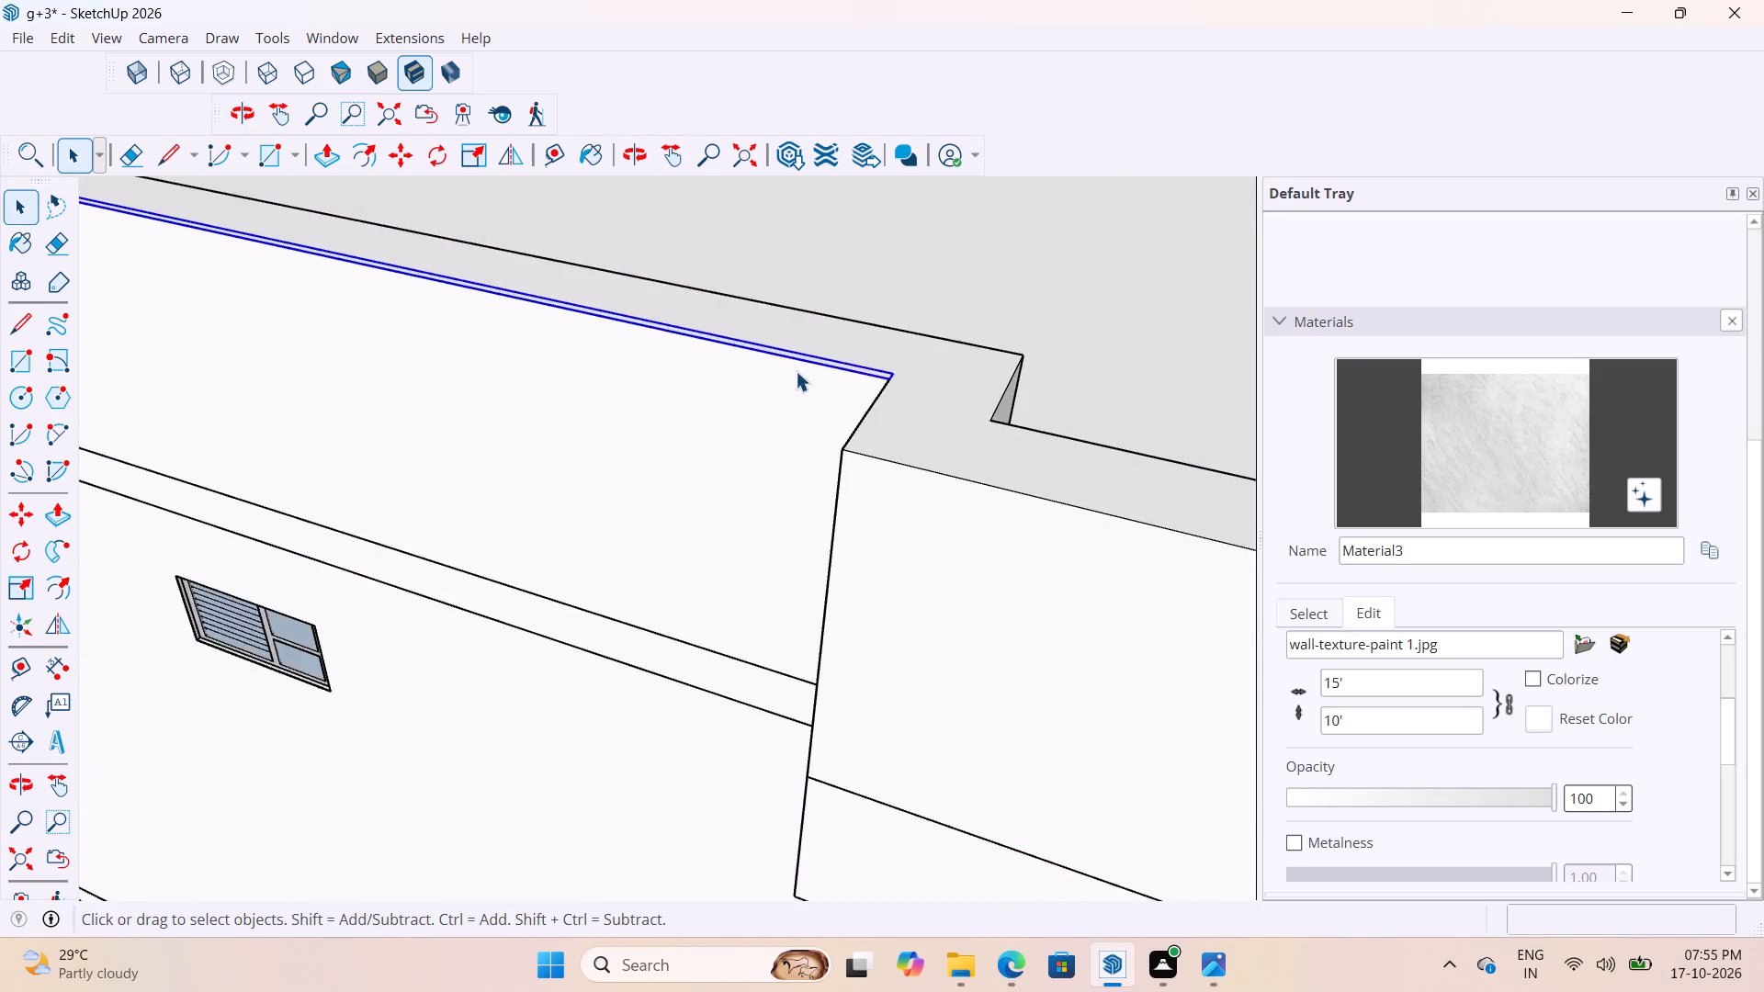
scroll(796, 371, "up", 12)
middle_click_drag(937, 351, 720, 388)
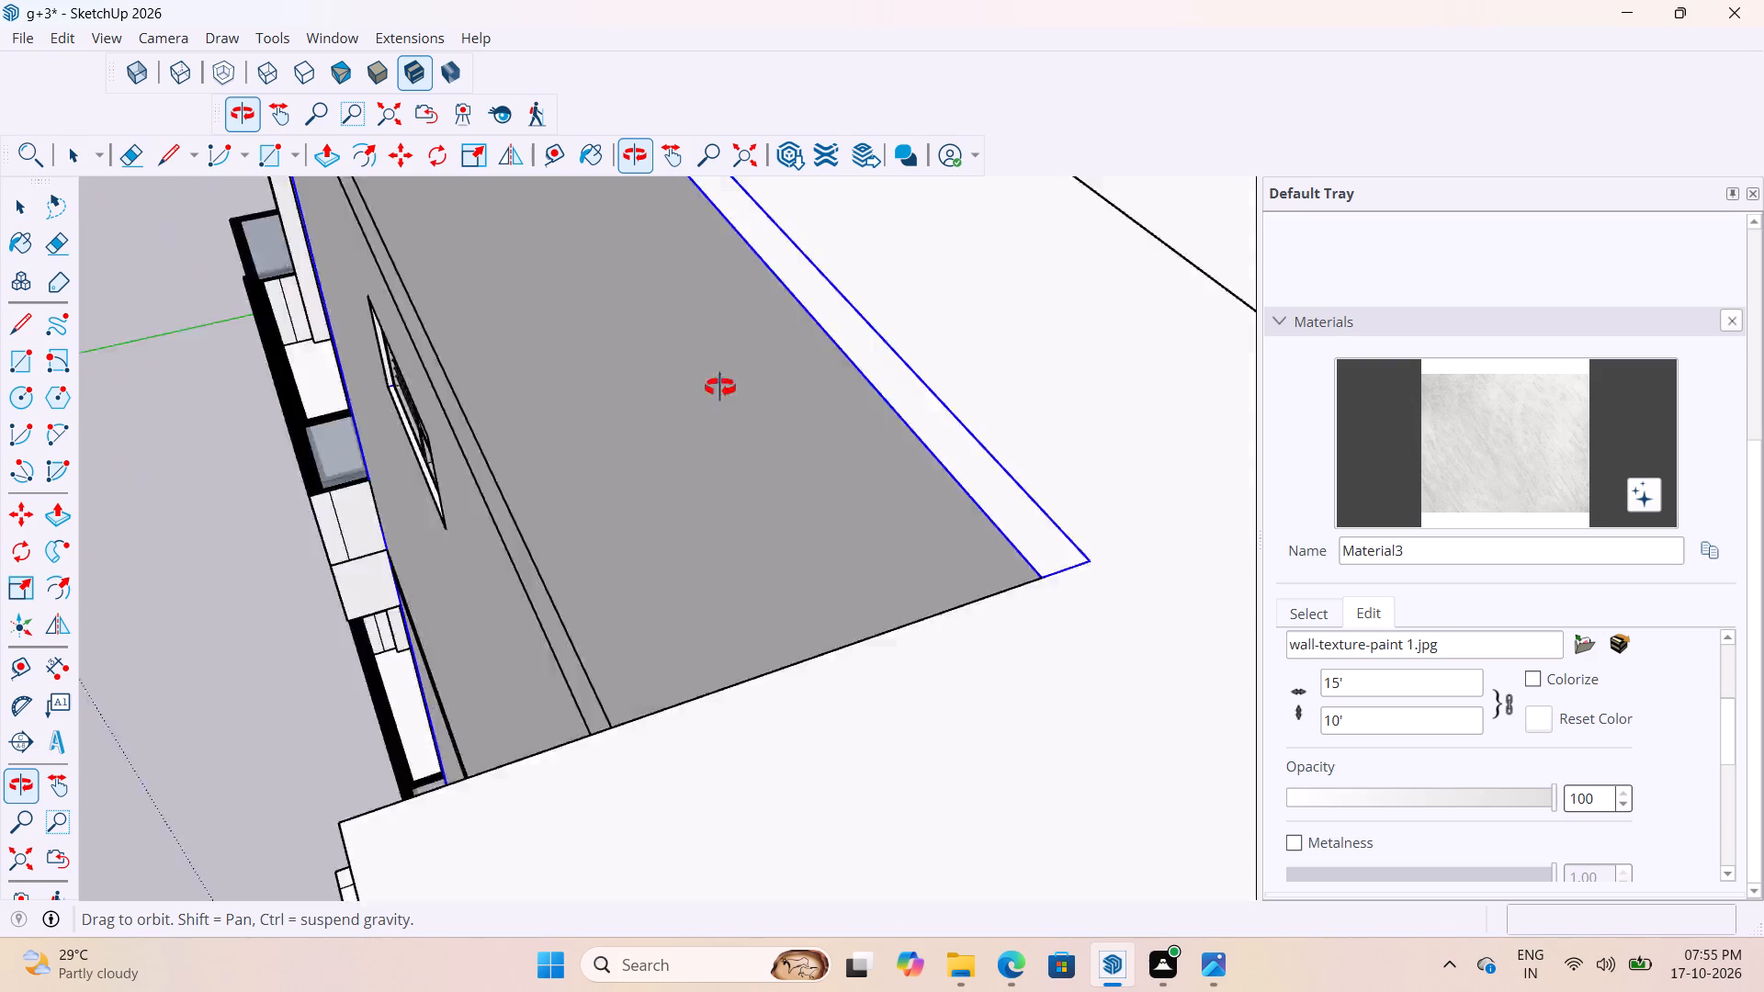
middle_click_drag(720, 388, 1133, 368)
scroll(805, 405, "down", 20)
scroll(805, 405, "down", 1)
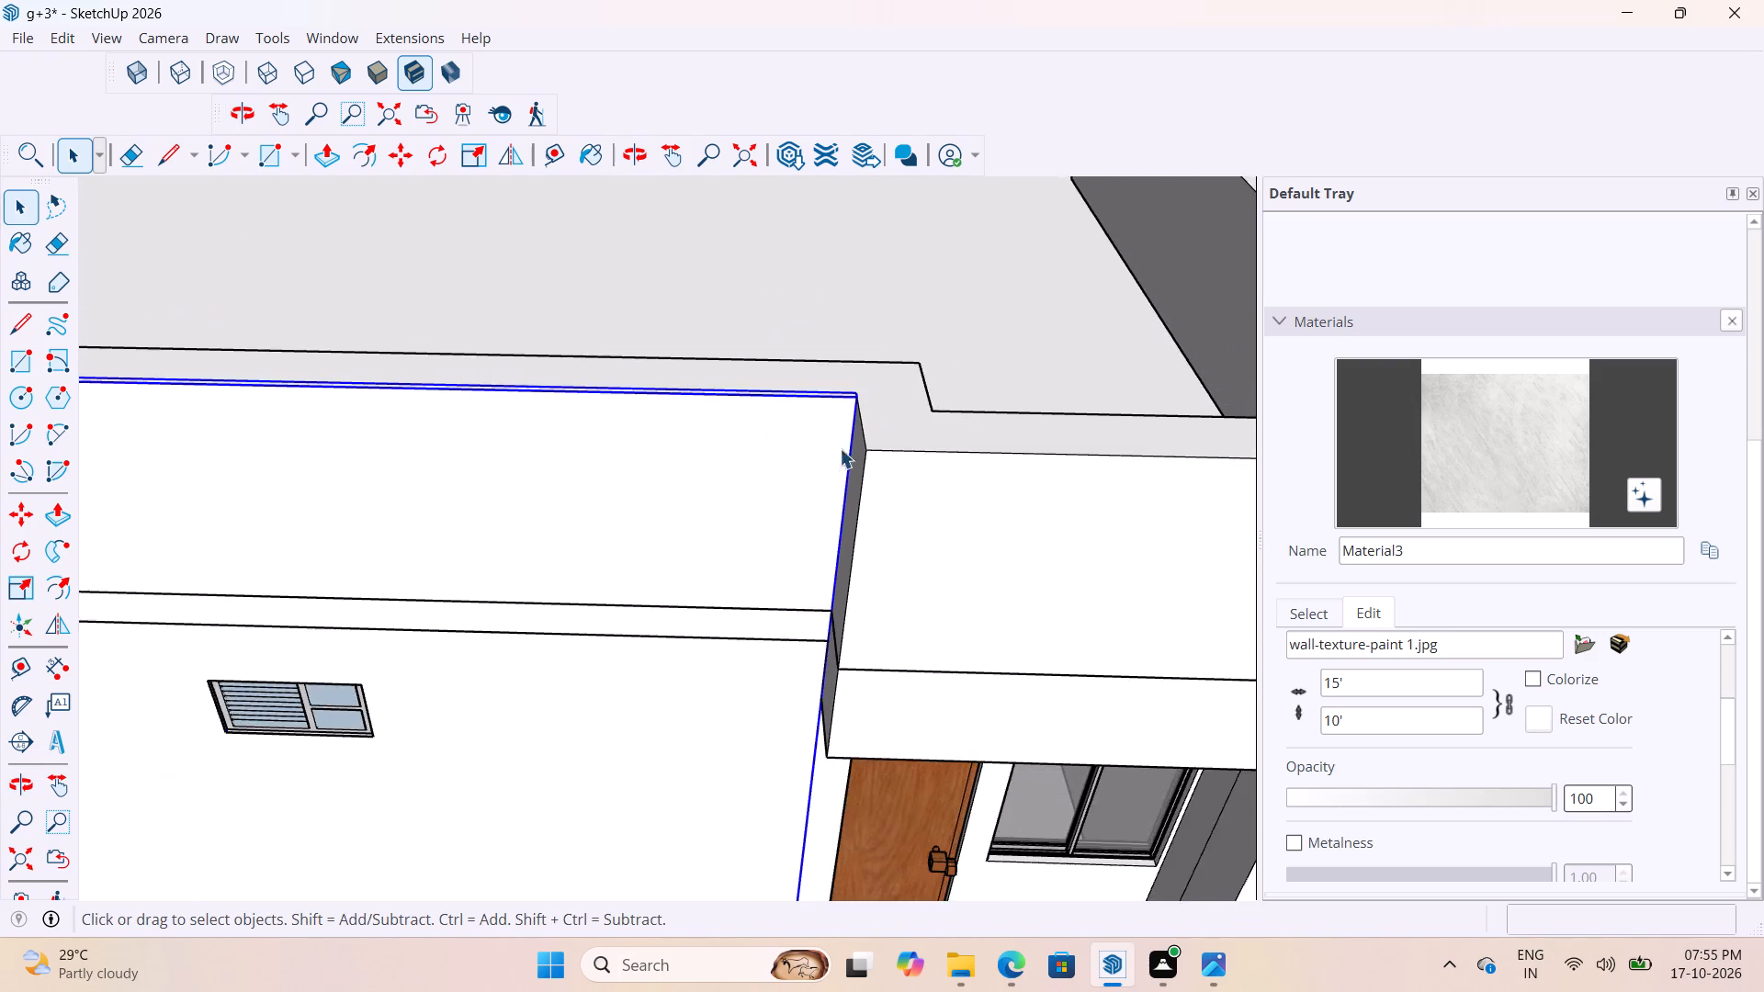
scroll(840, 448, "down", 5)
scroll(722, 510, "up", 1)
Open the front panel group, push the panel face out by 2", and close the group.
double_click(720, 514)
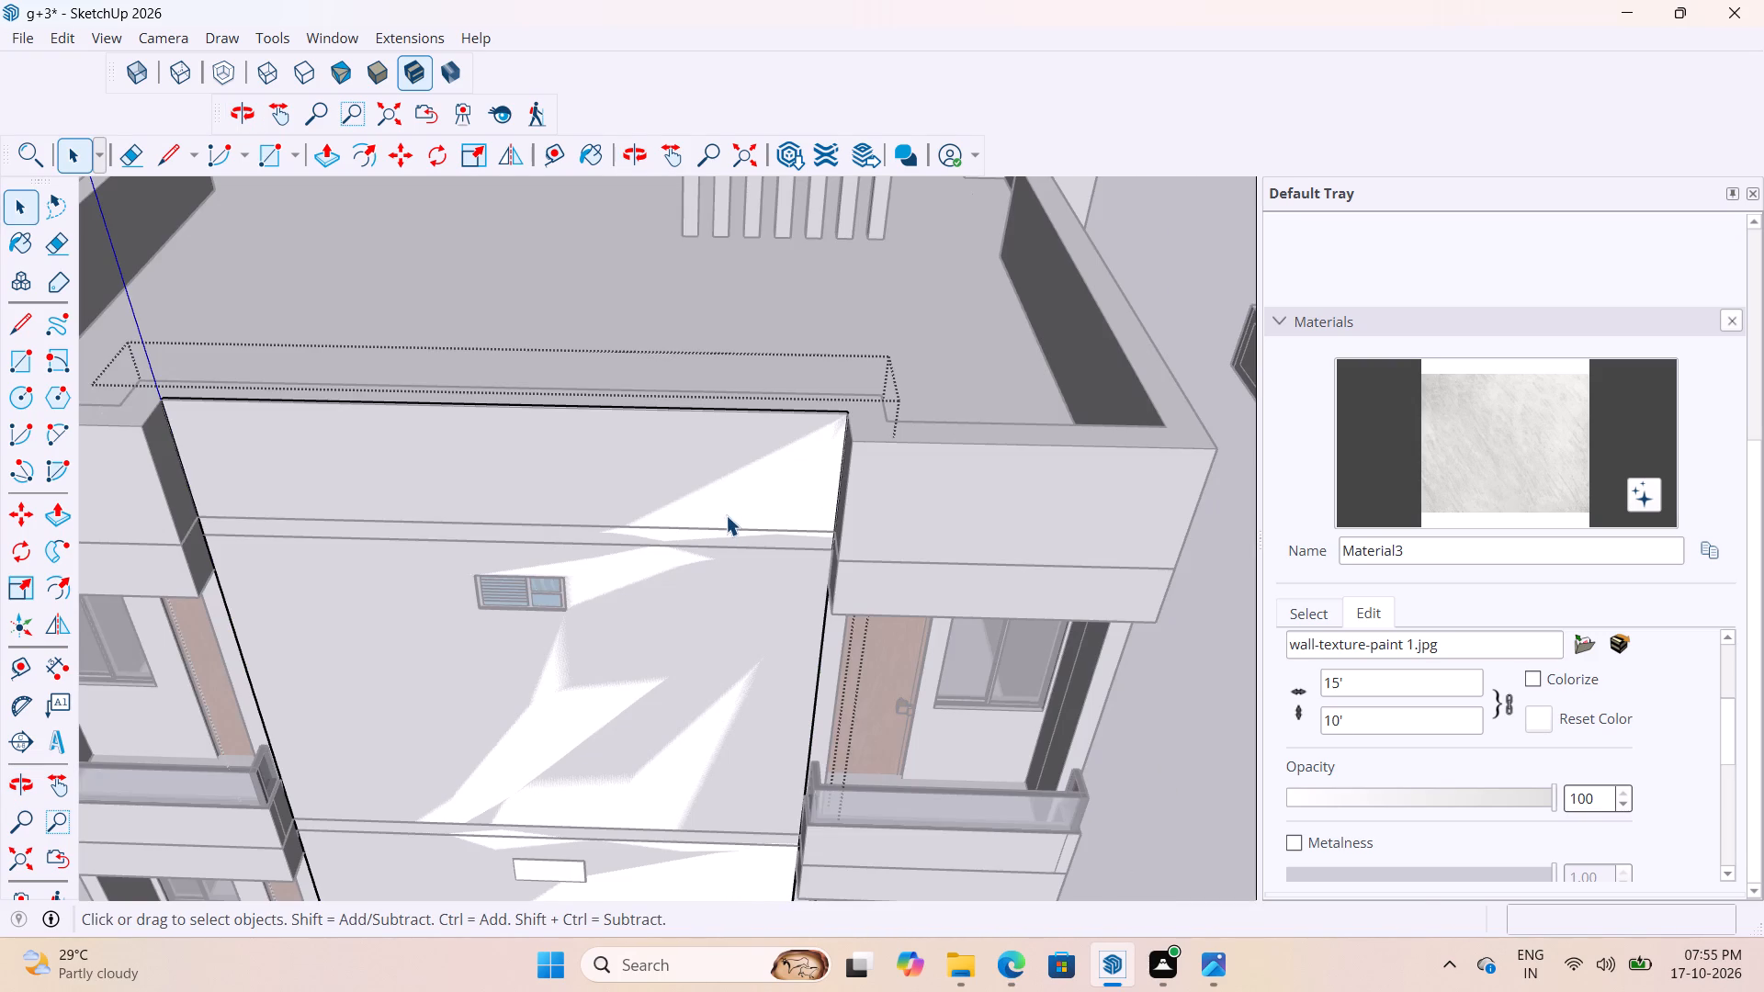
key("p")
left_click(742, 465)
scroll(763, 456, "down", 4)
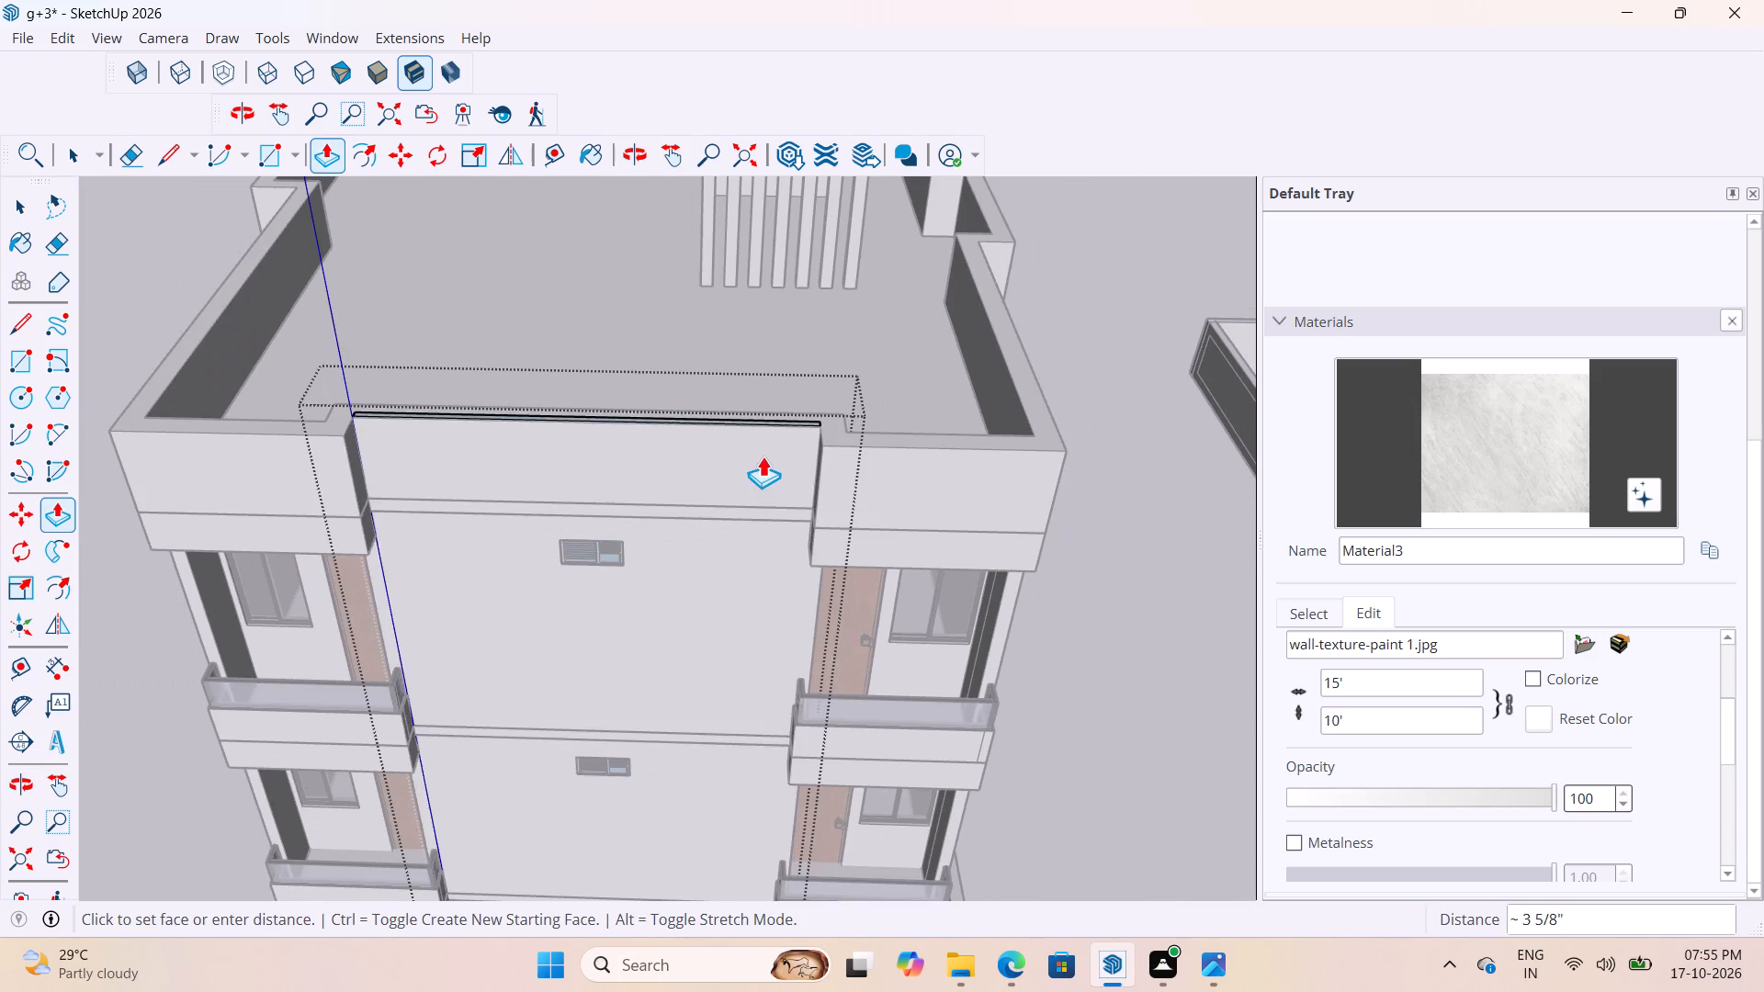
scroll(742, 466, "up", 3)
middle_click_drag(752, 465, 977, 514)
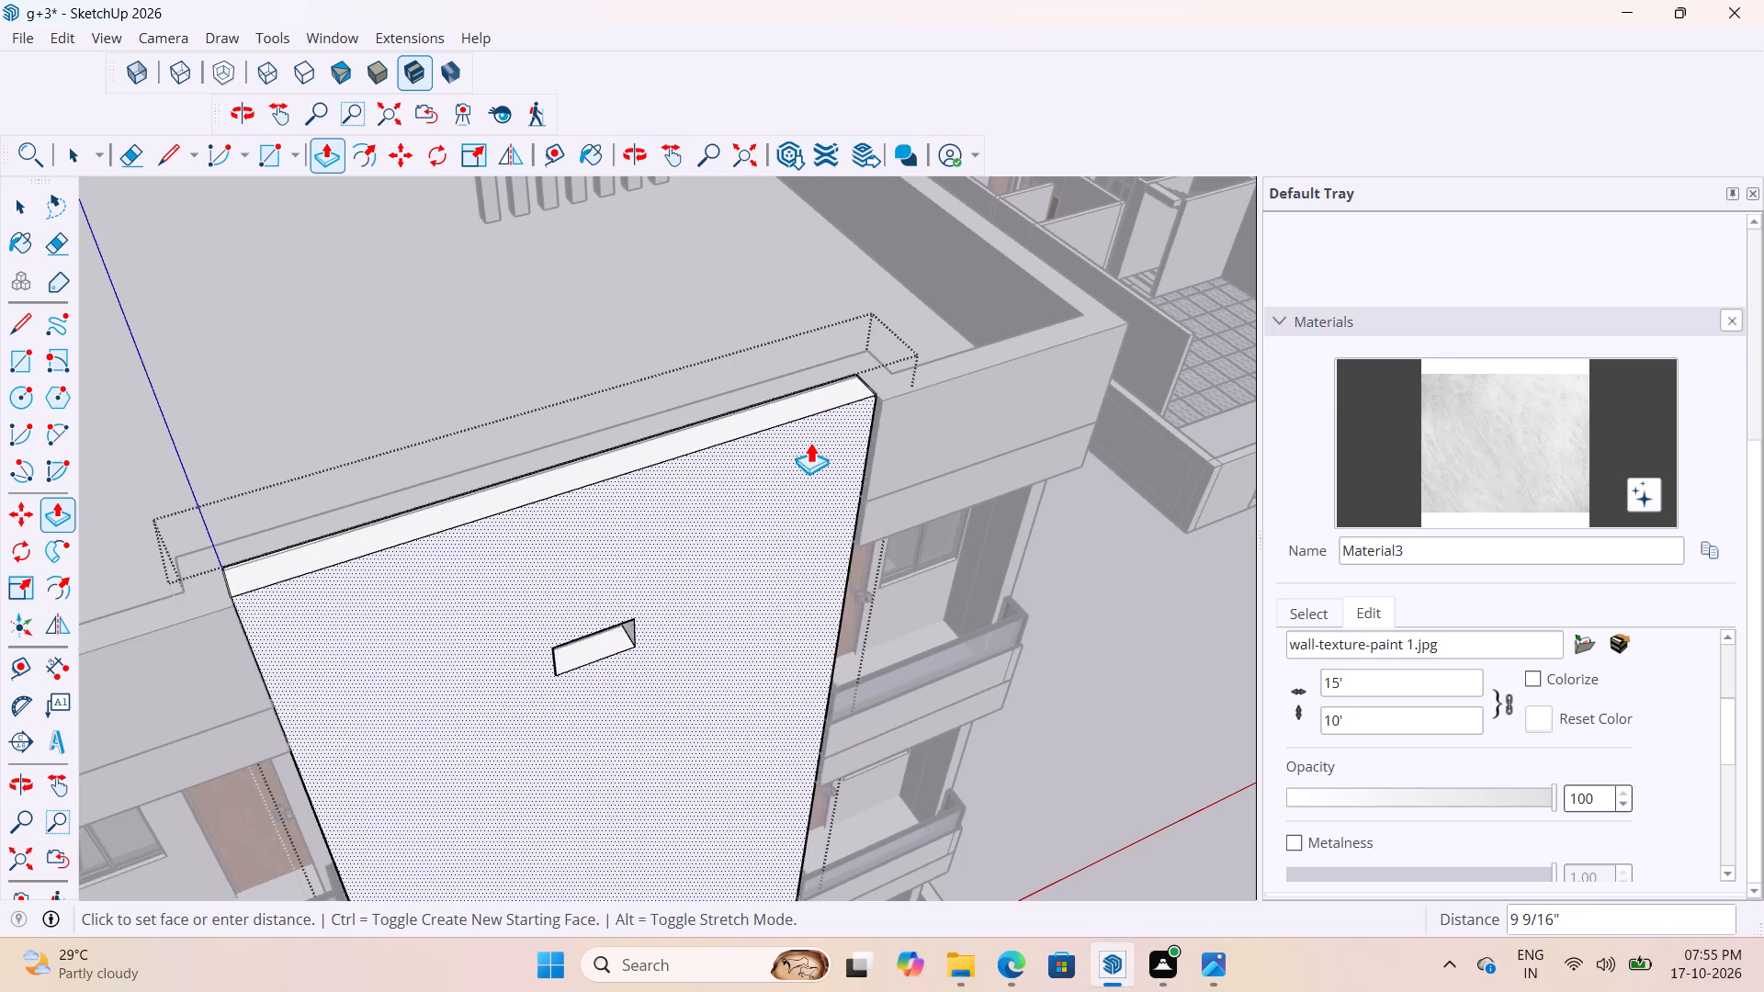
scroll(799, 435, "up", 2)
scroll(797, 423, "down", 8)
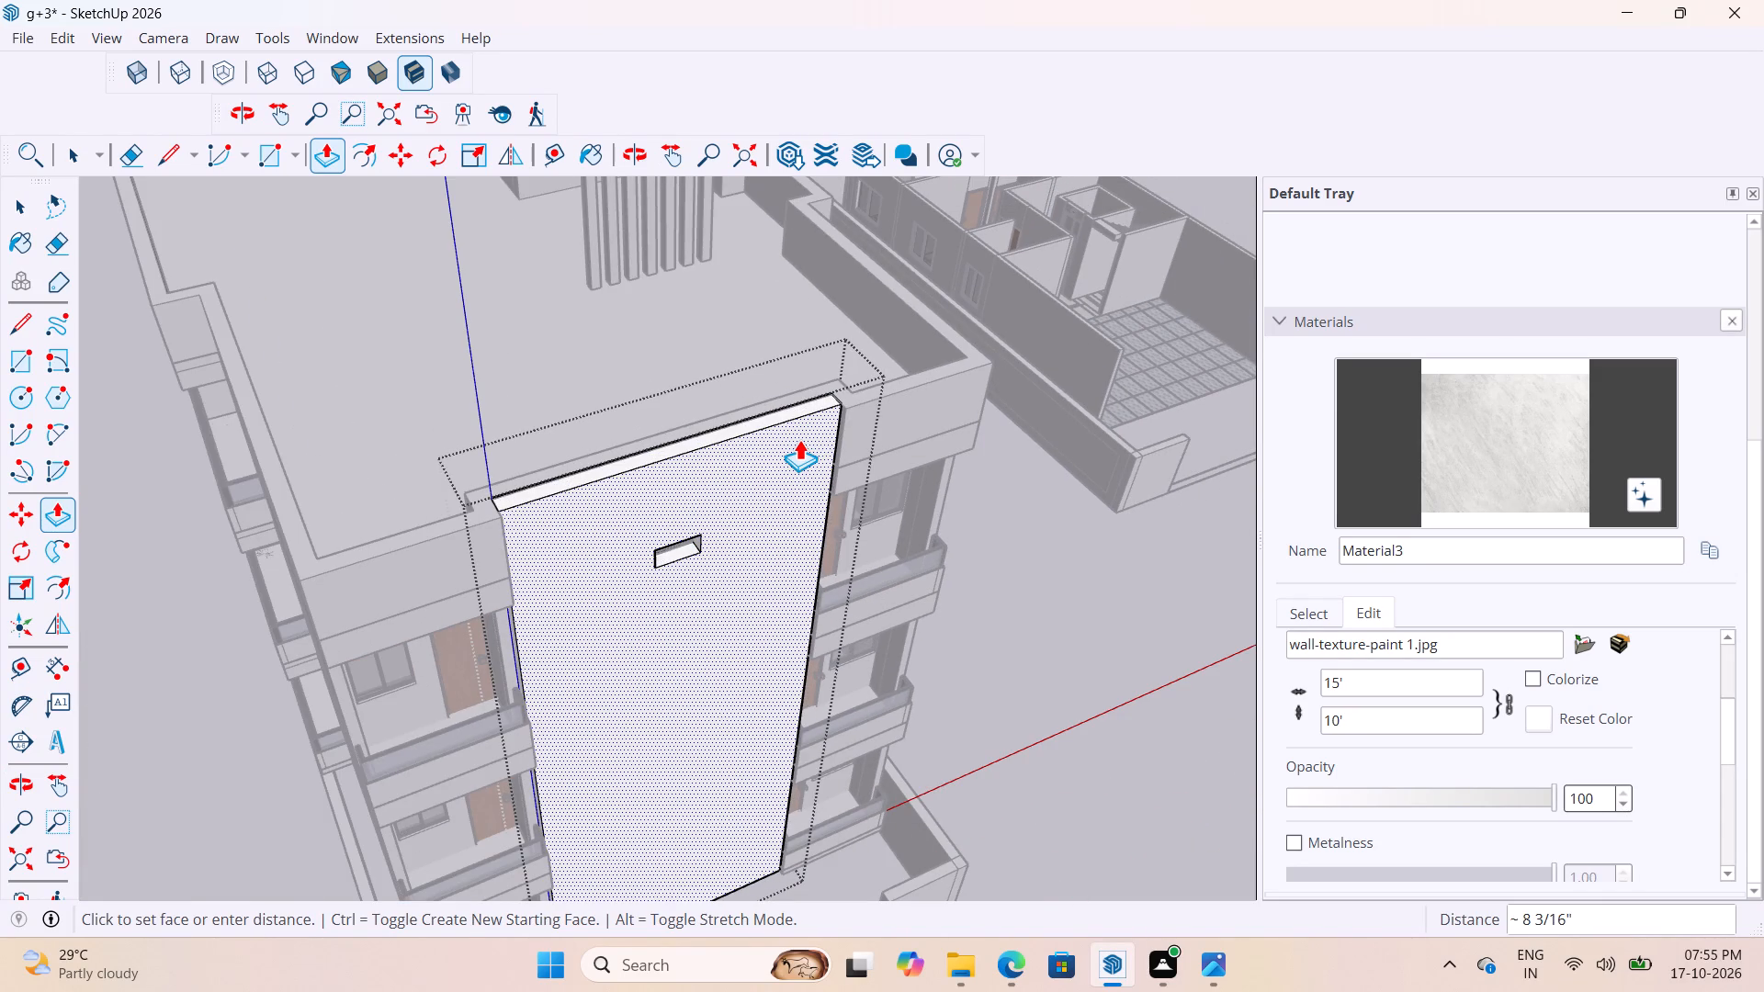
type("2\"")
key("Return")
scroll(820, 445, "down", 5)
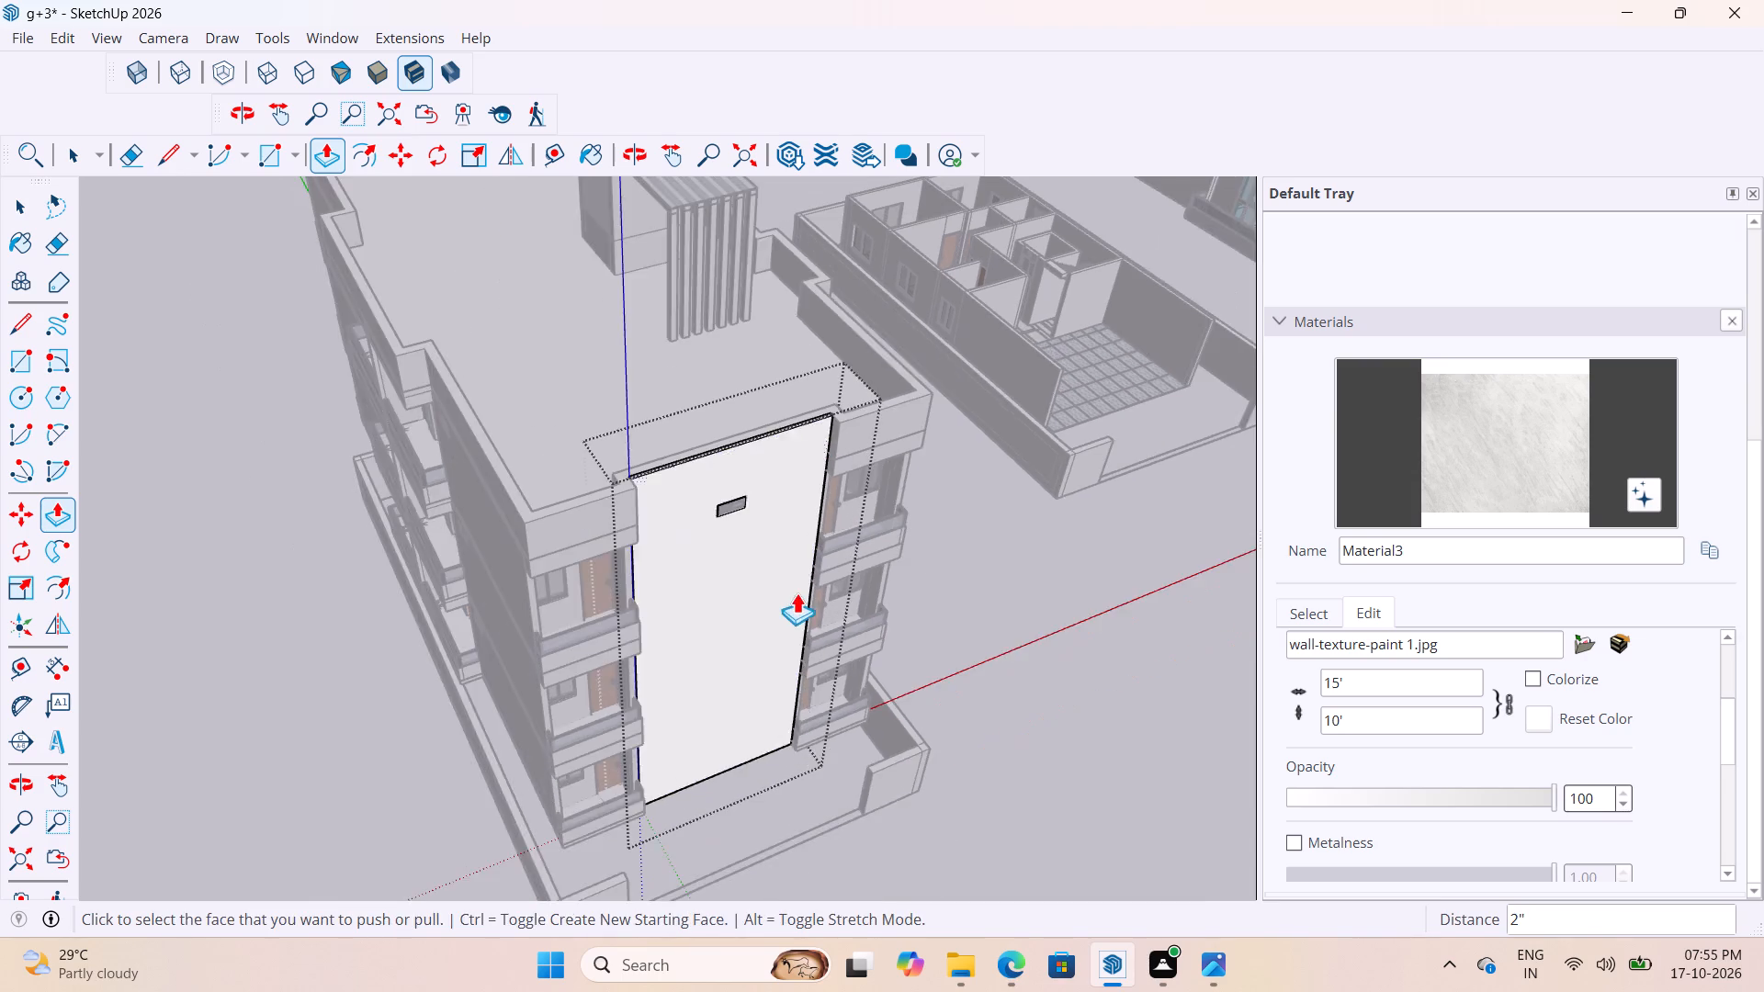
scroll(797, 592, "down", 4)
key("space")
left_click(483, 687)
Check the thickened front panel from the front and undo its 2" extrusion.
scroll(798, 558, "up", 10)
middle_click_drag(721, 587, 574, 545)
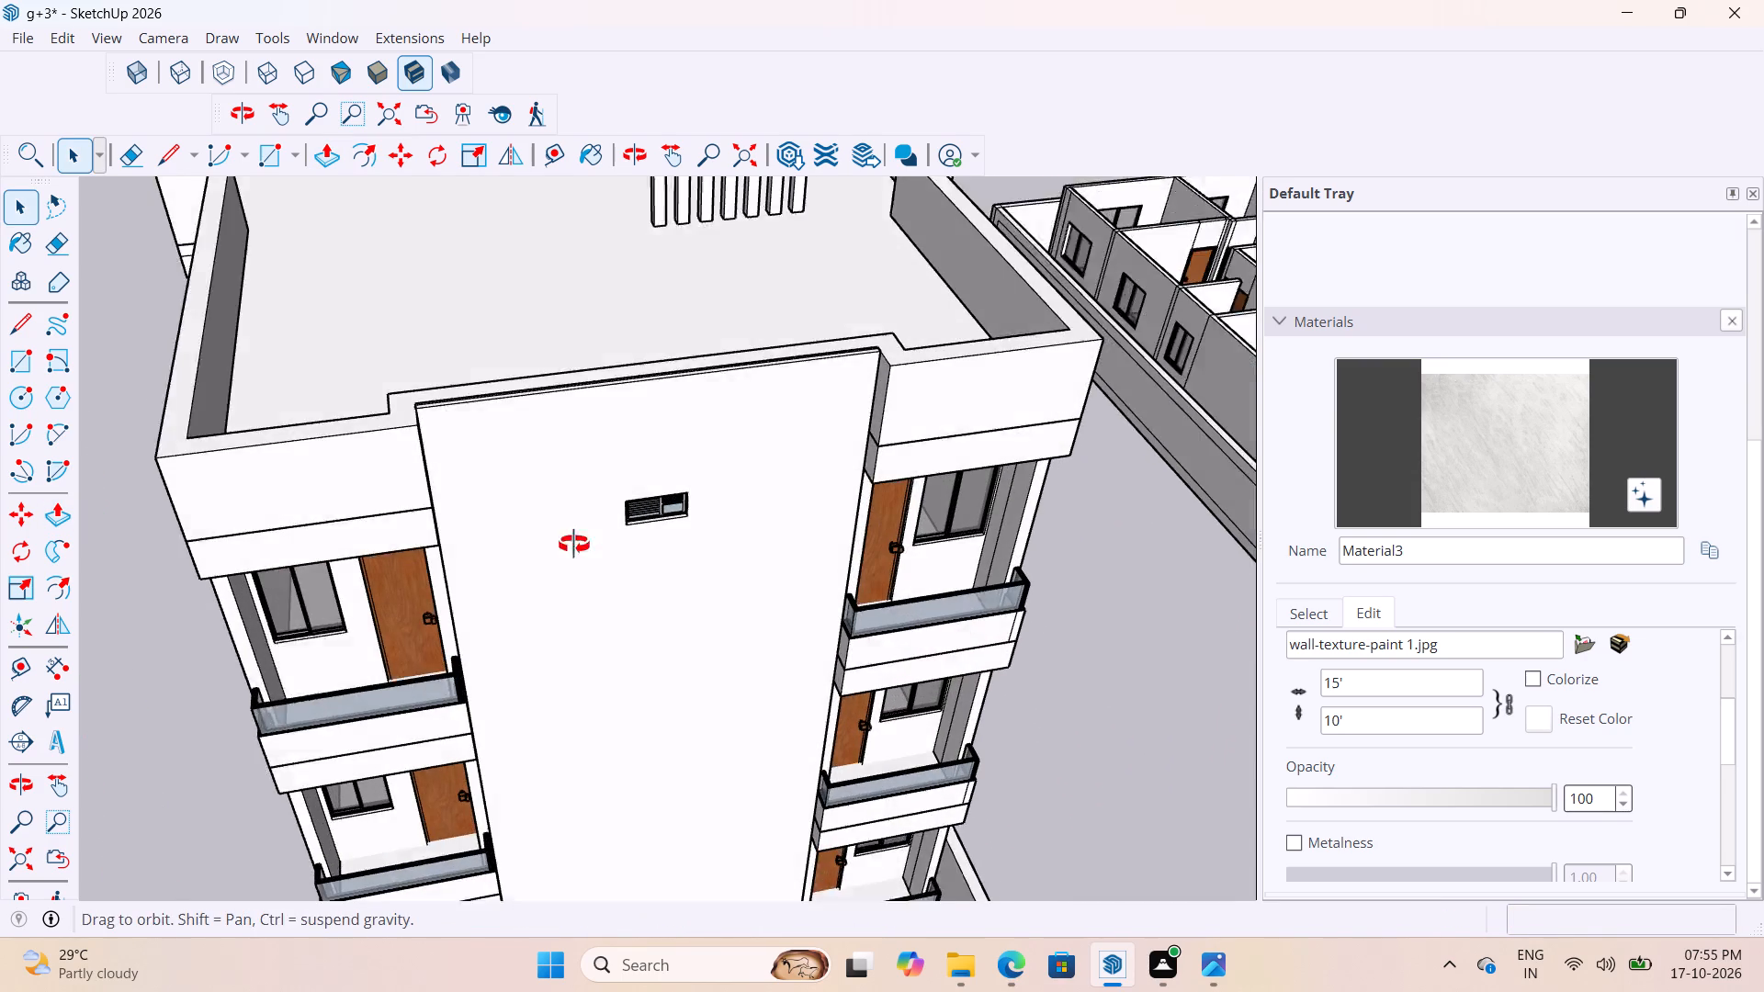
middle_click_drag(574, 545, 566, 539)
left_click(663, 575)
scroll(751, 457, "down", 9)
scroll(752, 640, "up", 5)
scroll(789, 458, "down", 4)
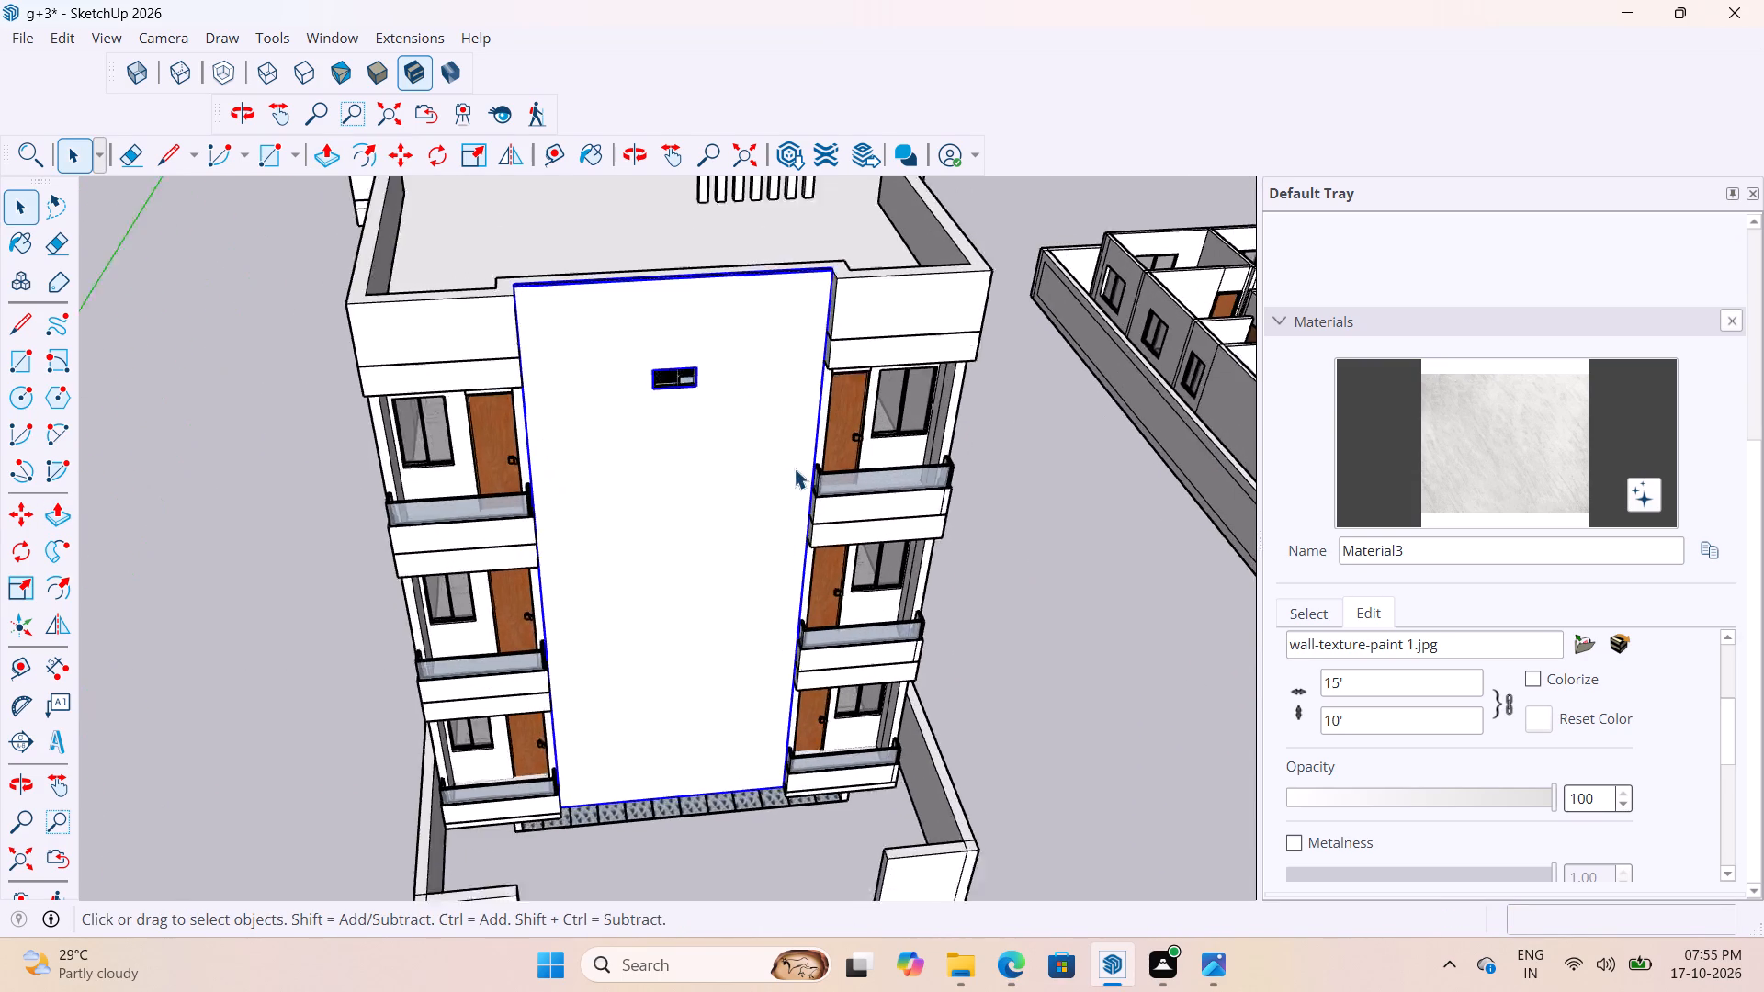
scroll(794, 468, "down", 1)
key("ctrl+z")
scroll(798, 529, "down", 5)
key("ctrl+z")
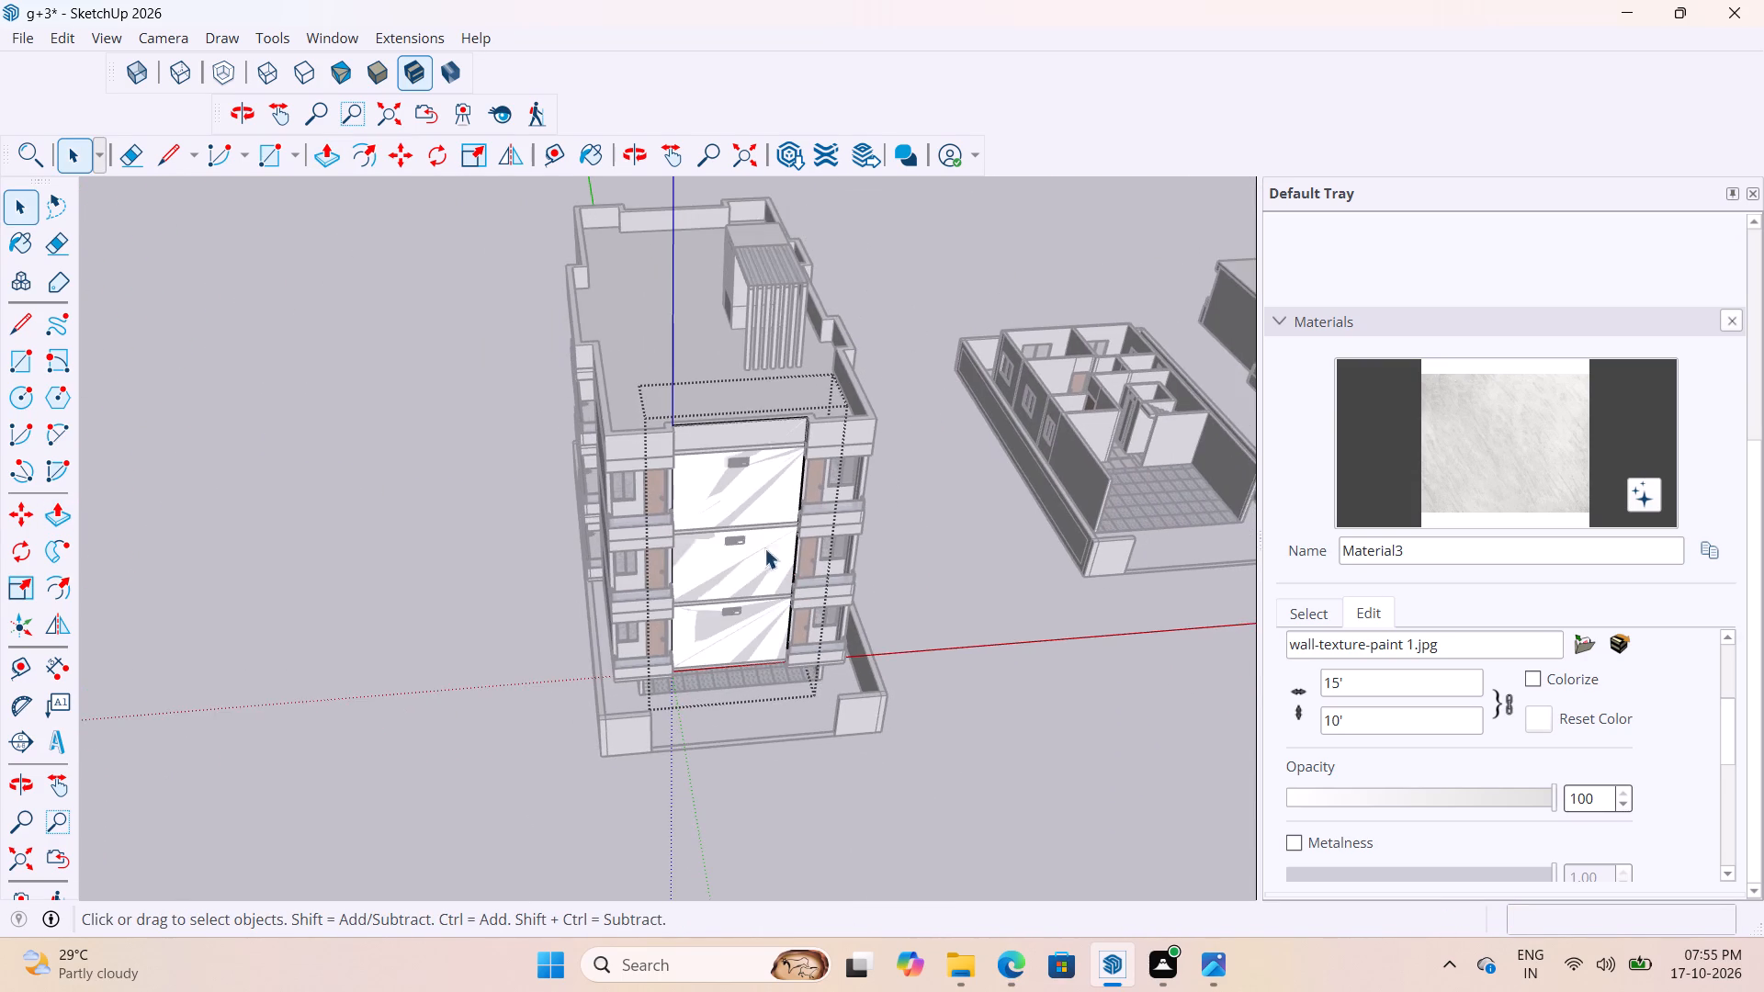
Examine the AC outlines on the front panel's upper floors, opening the panel group to check its face, and close it.
scroll(708, 603, "up", 3)
left_click(380, 589)
scroll(763, 500, "up", 9)
middle_click_drag(771, 532, 681, 502)
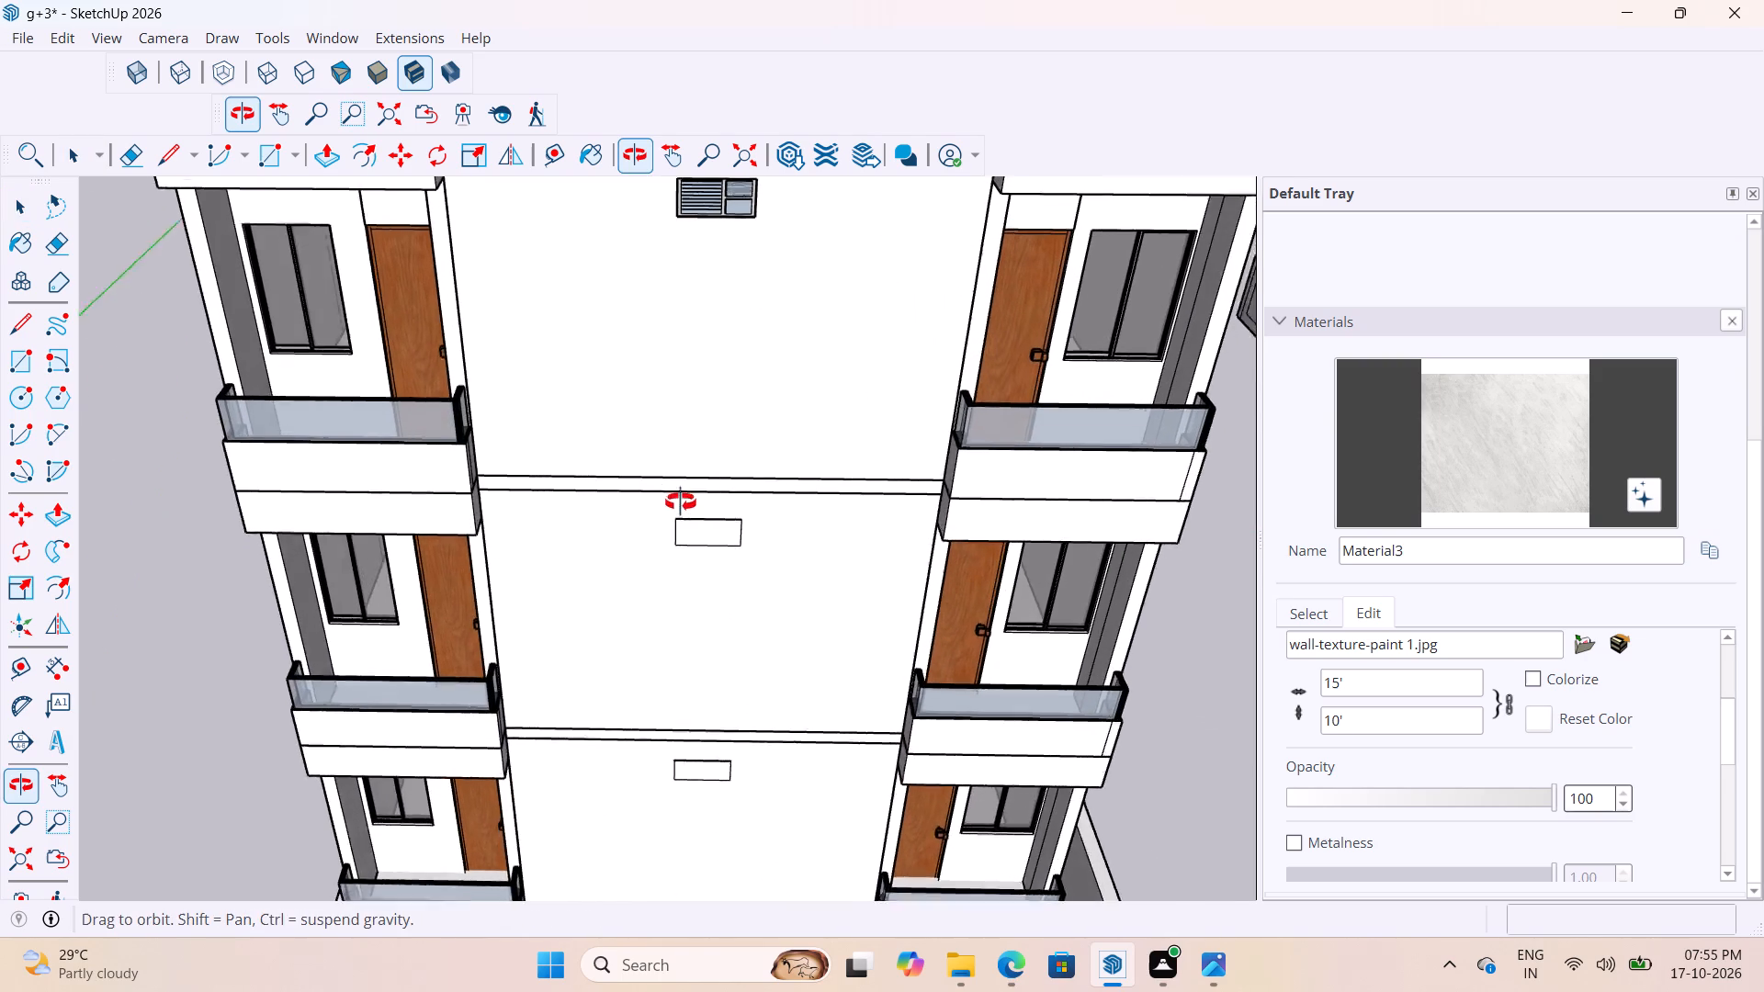
middle_click_drag(681, 502, 646, 499)
scroll(690, 549, "up", 4)
double_click(698, 537)
left_click(710, 533)
scroll(740, 526, "up", 3)
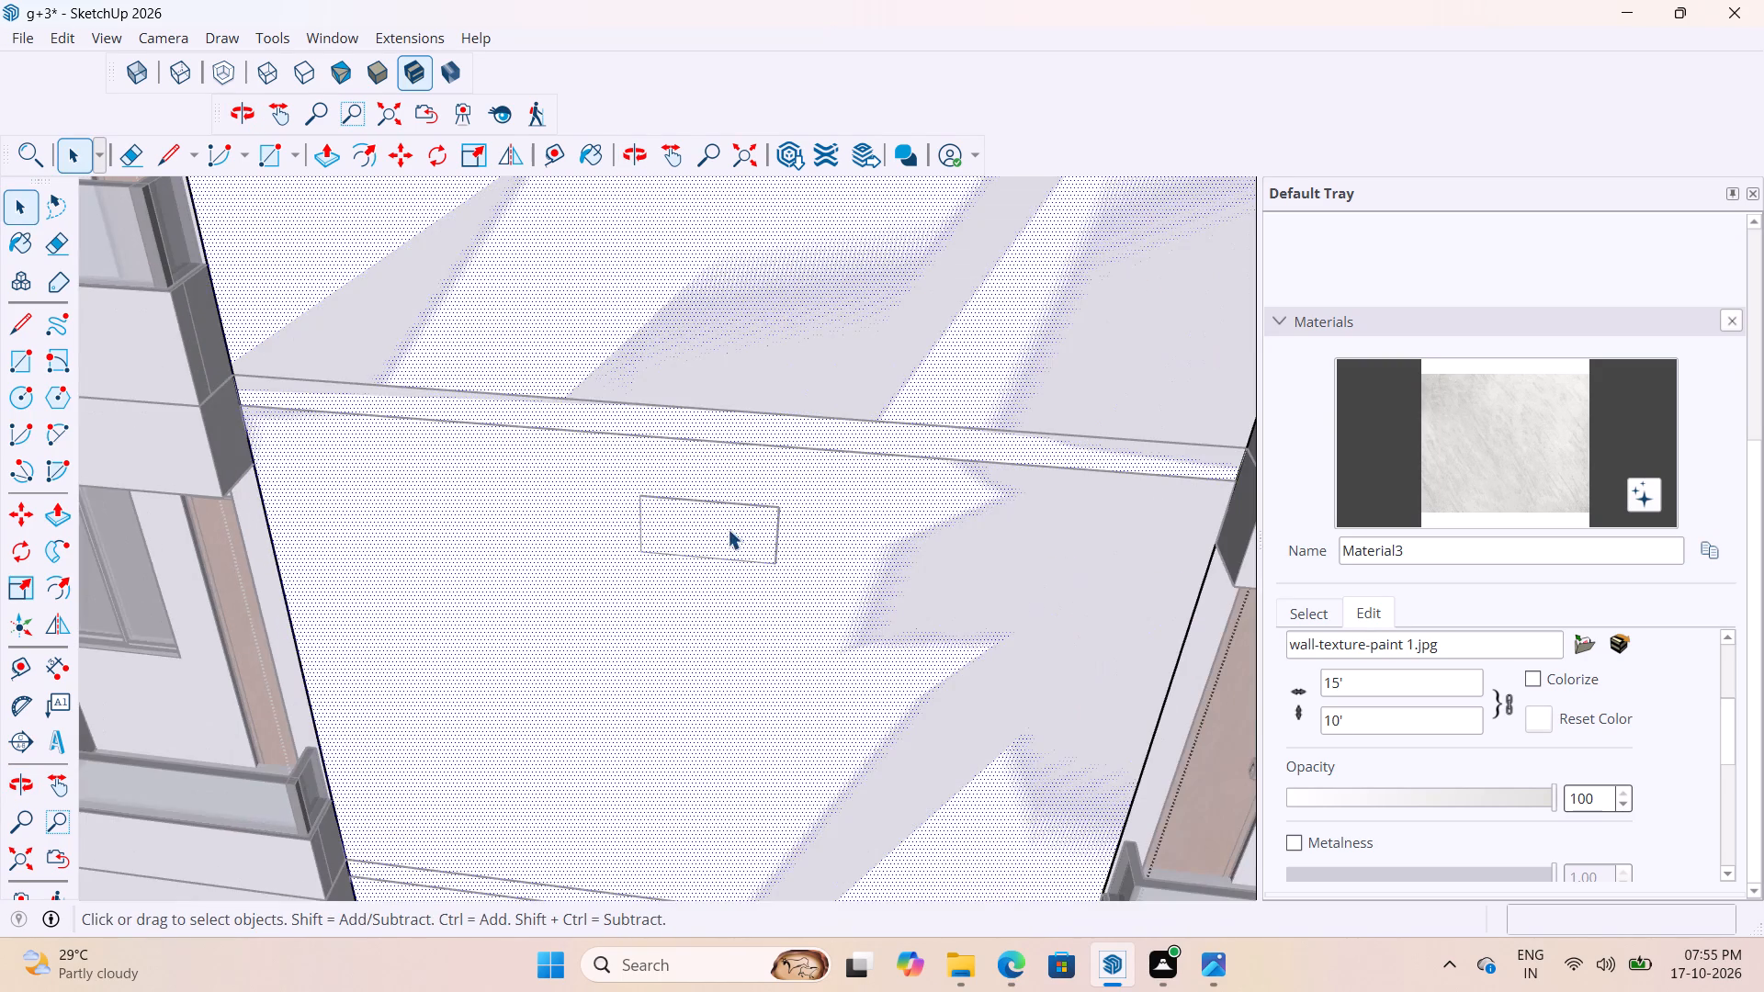
scroll(842, 567, "down", 17)
scroll(801, 523, "up", 8)
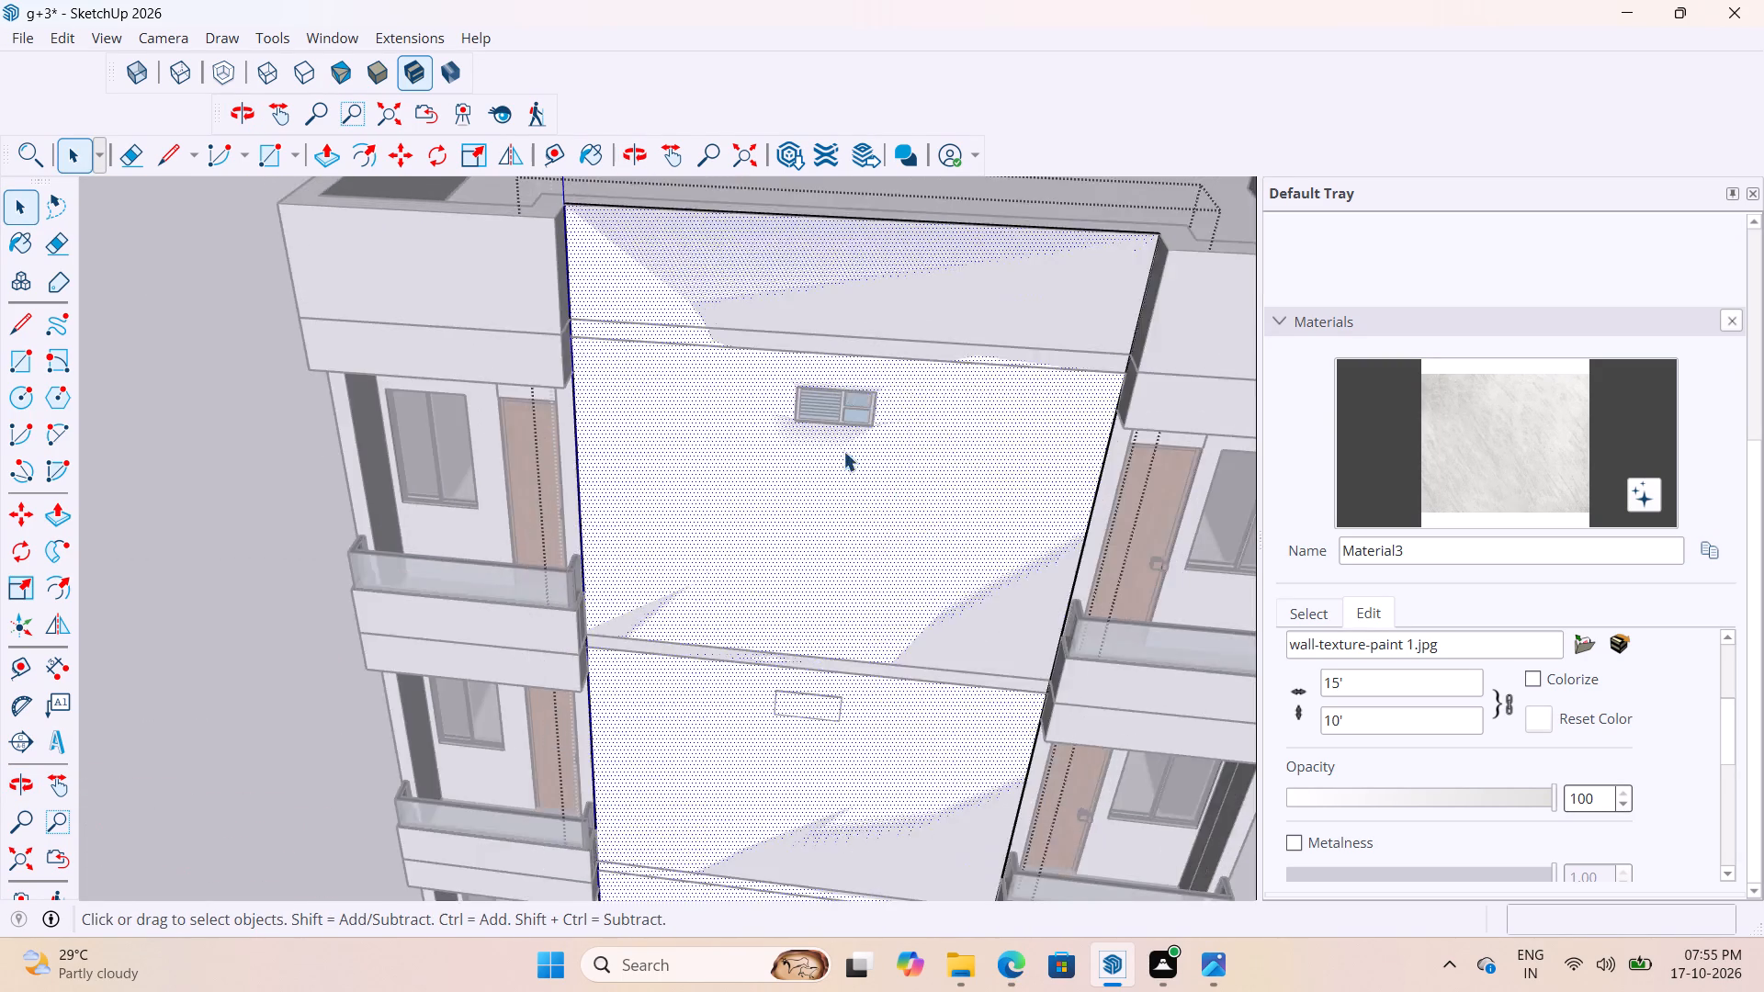
scroll(843, 451, "up", 5)
scroll(860, 521, "down", 9)
left_click(267, 609)
Open the front panel group at the top-floor AC unit, delete all of the panel's geometry, and close the group.
scroll(898, 423, "up", 5)
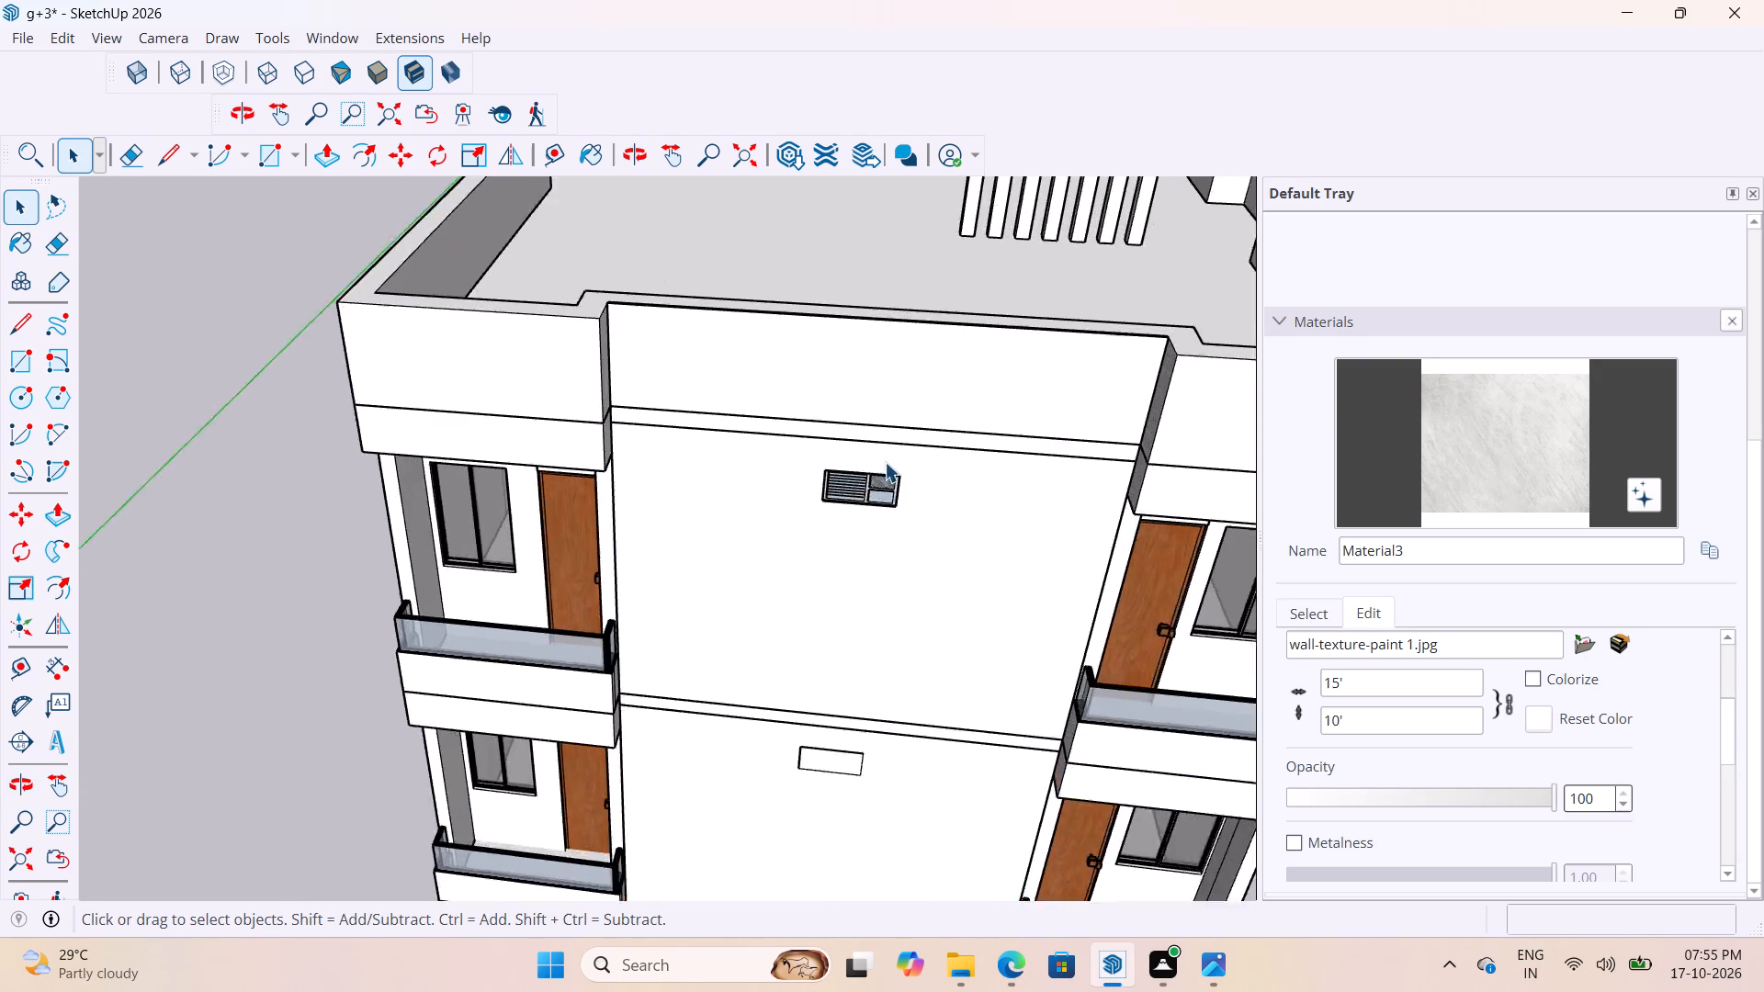
scroll(885, 462, "up", 18)
scroll(952, 516, "up", 8)
left_click(954, 498)
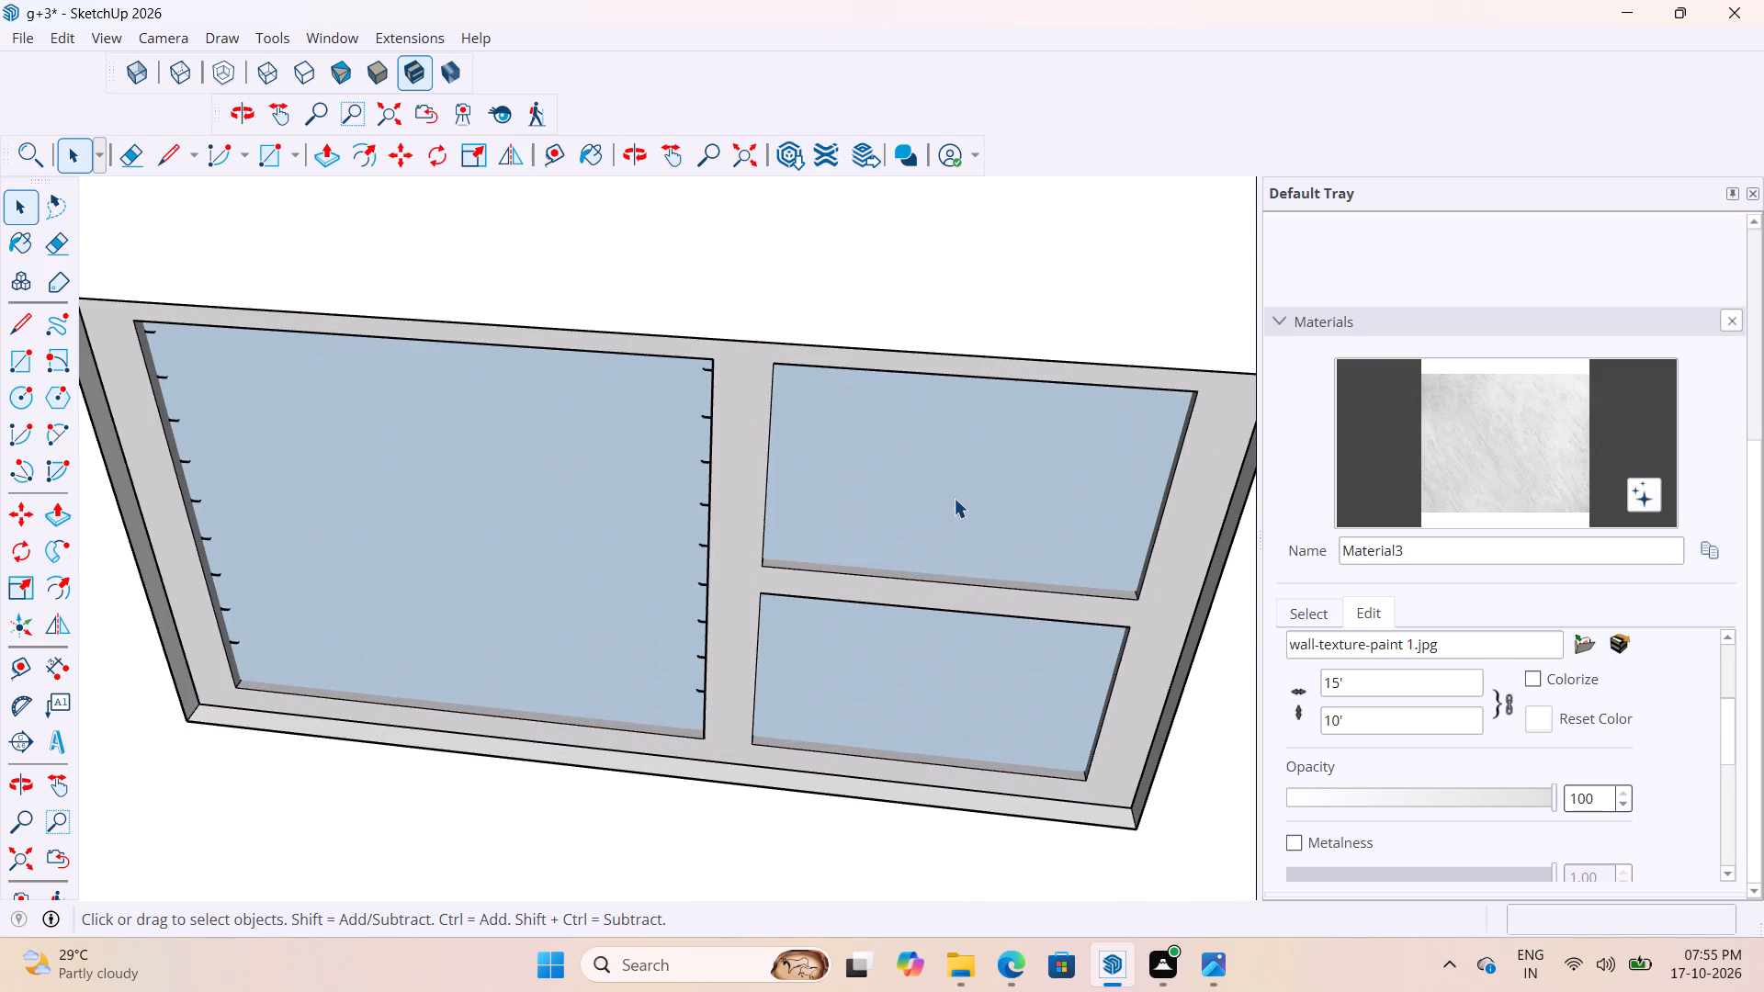
scroll(916, 504, "up", 2)
triple_click(876, 503)
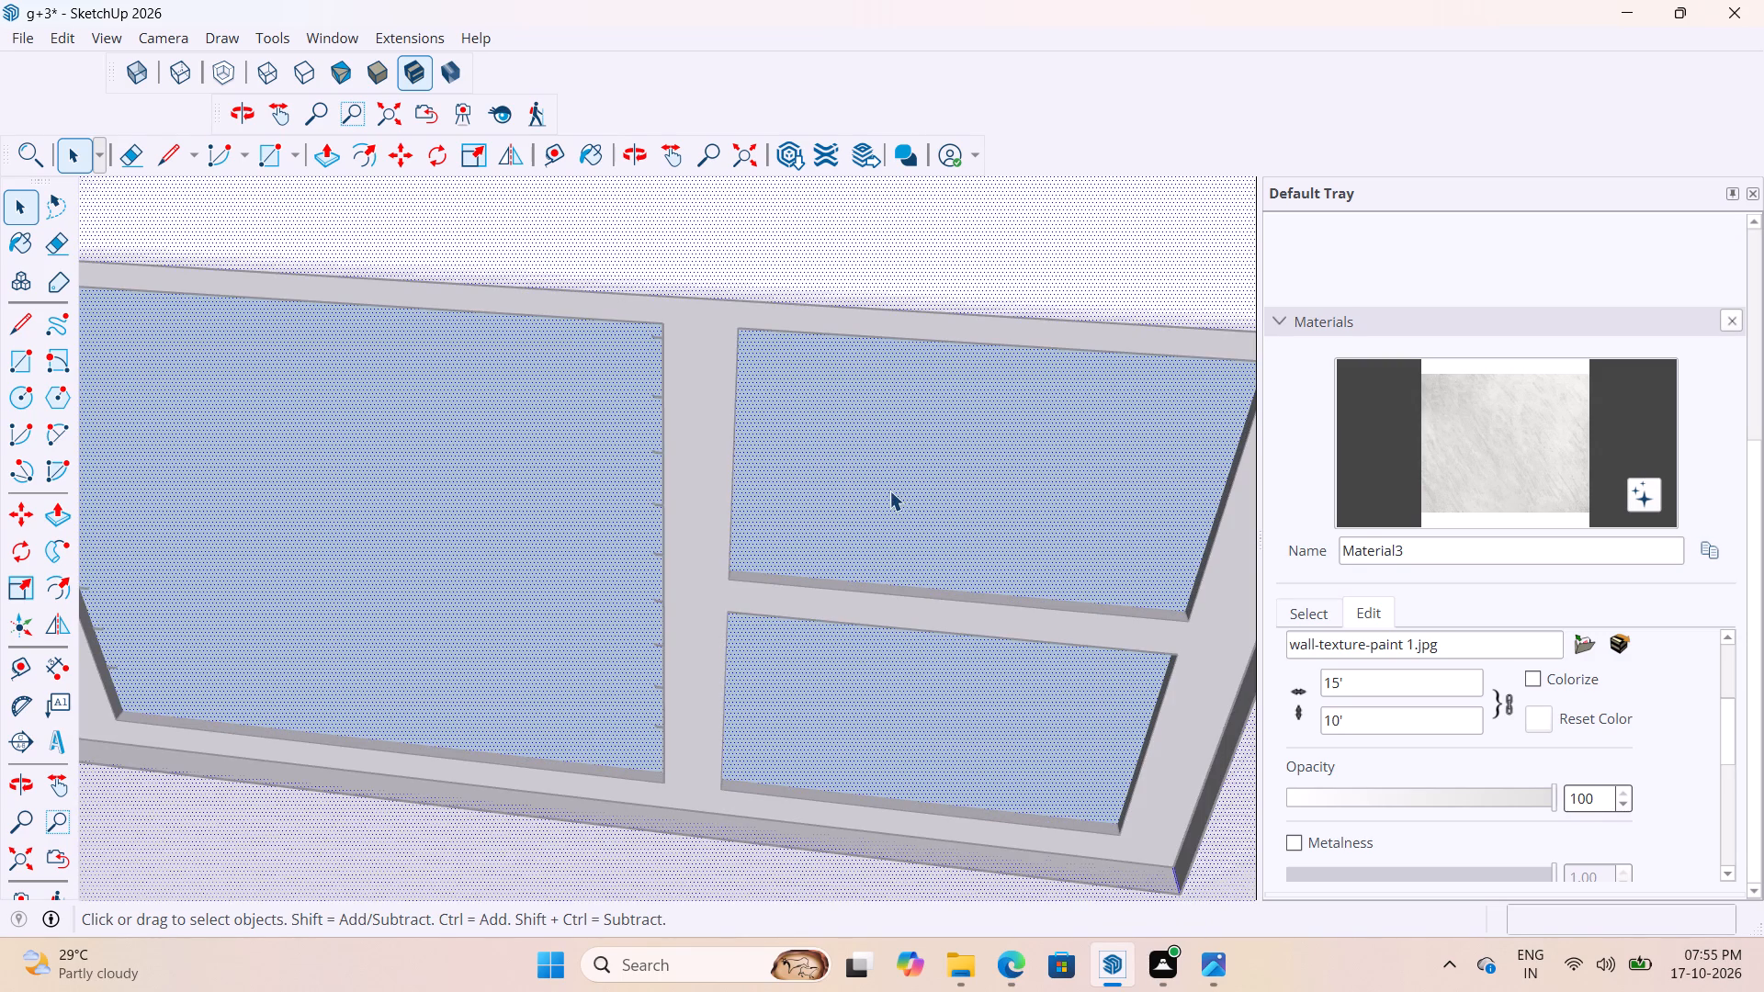
scroll(902, 490, "up", 3)
key("Delete")
scroll(902, 490, "down", 10)
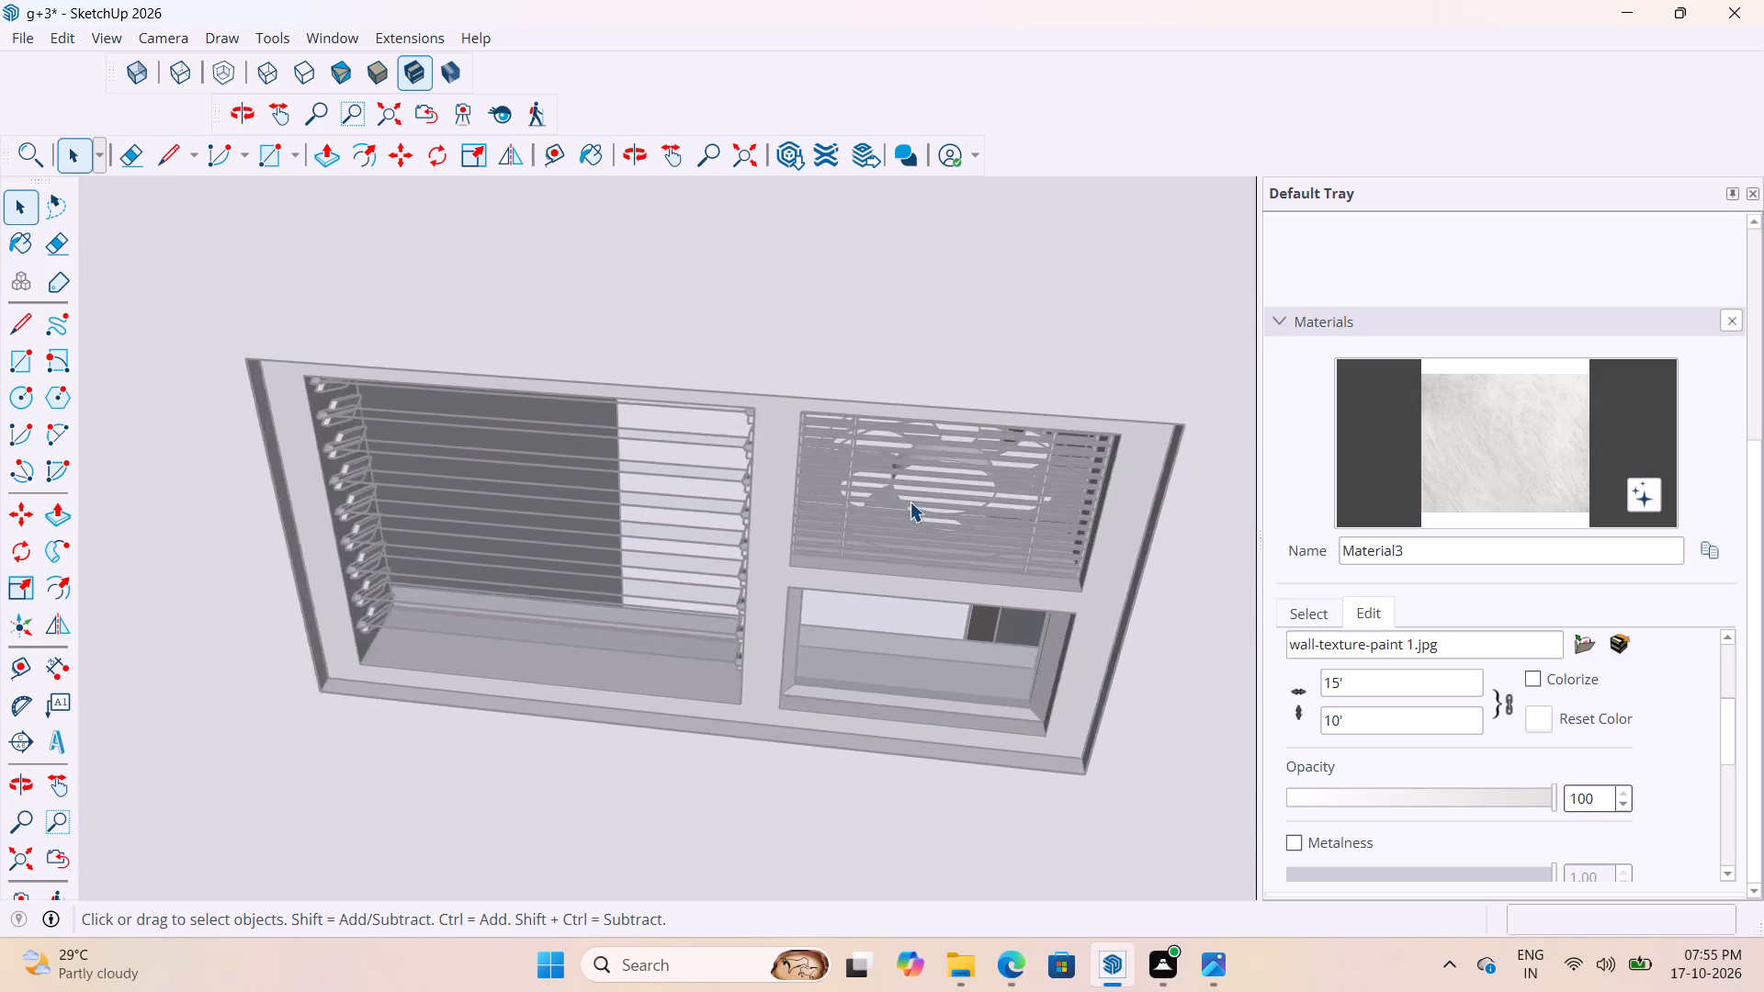
scroll(910, 502, "down", 20)
scroll(910, 502, "down", 16)
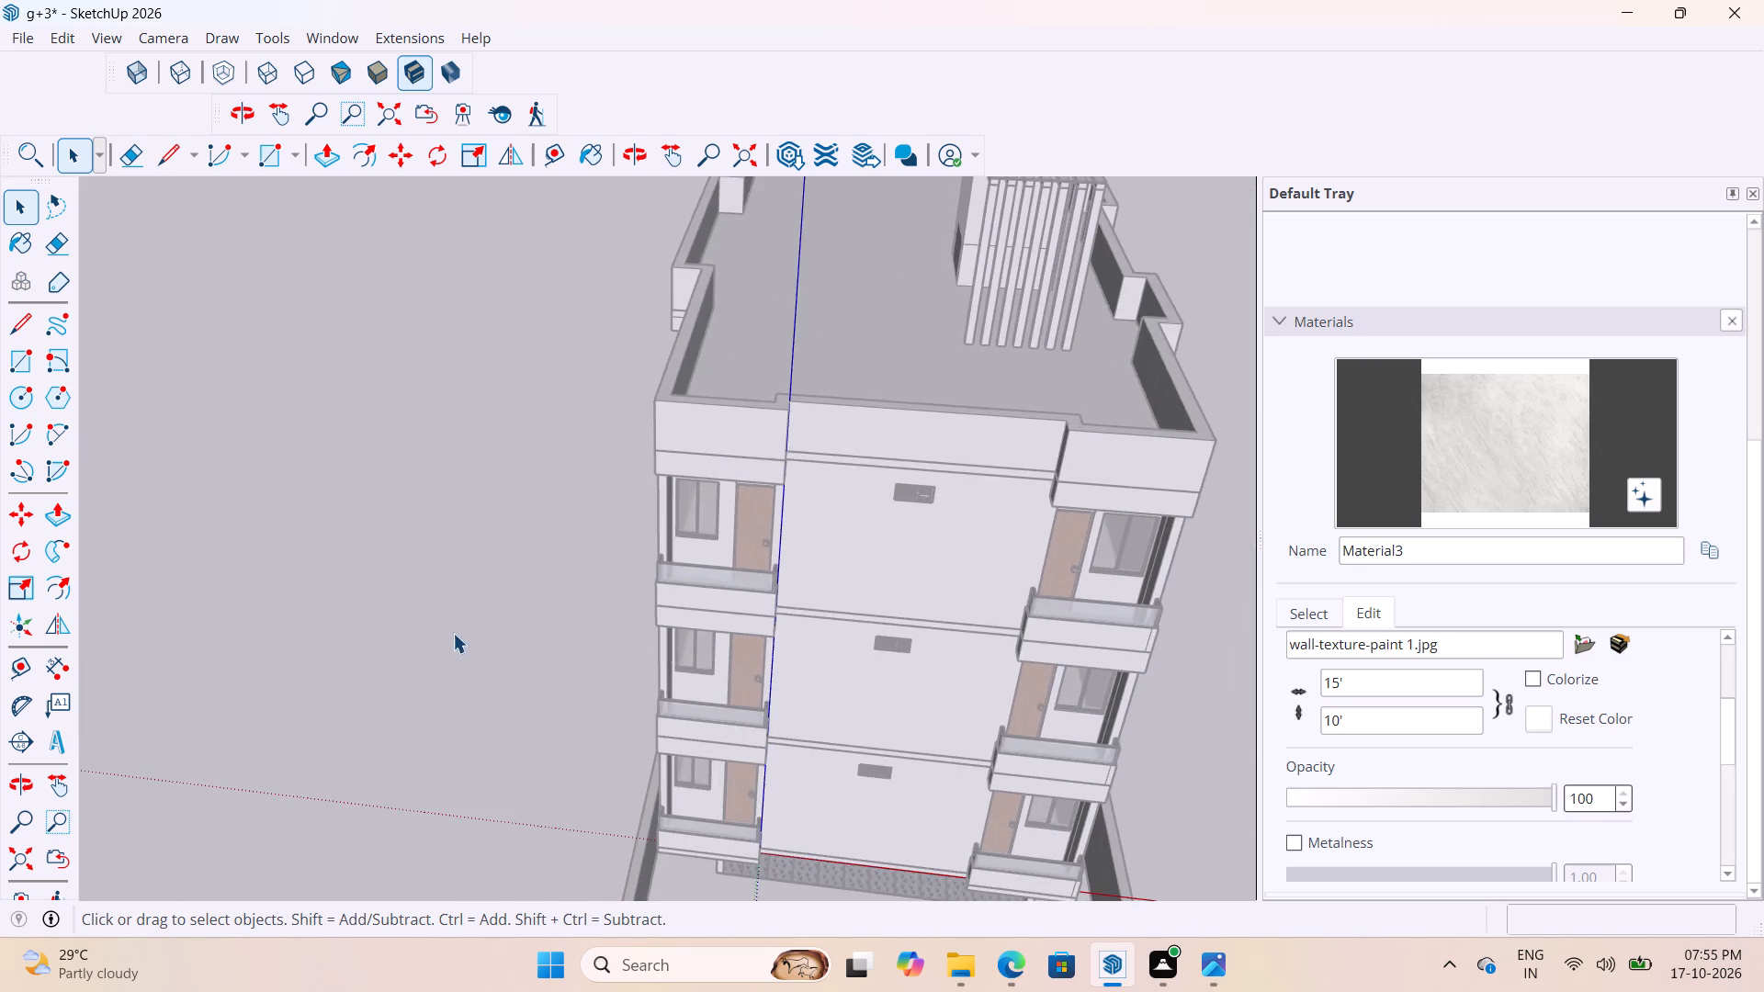
left_click(454, 616)
Examine the bare front wall and the AC units on each floor, selecting floor groups to check them.
scroll(826, 641, "up", 13)
scroll(839, 539, "down", 6)
left_click(910, 682)
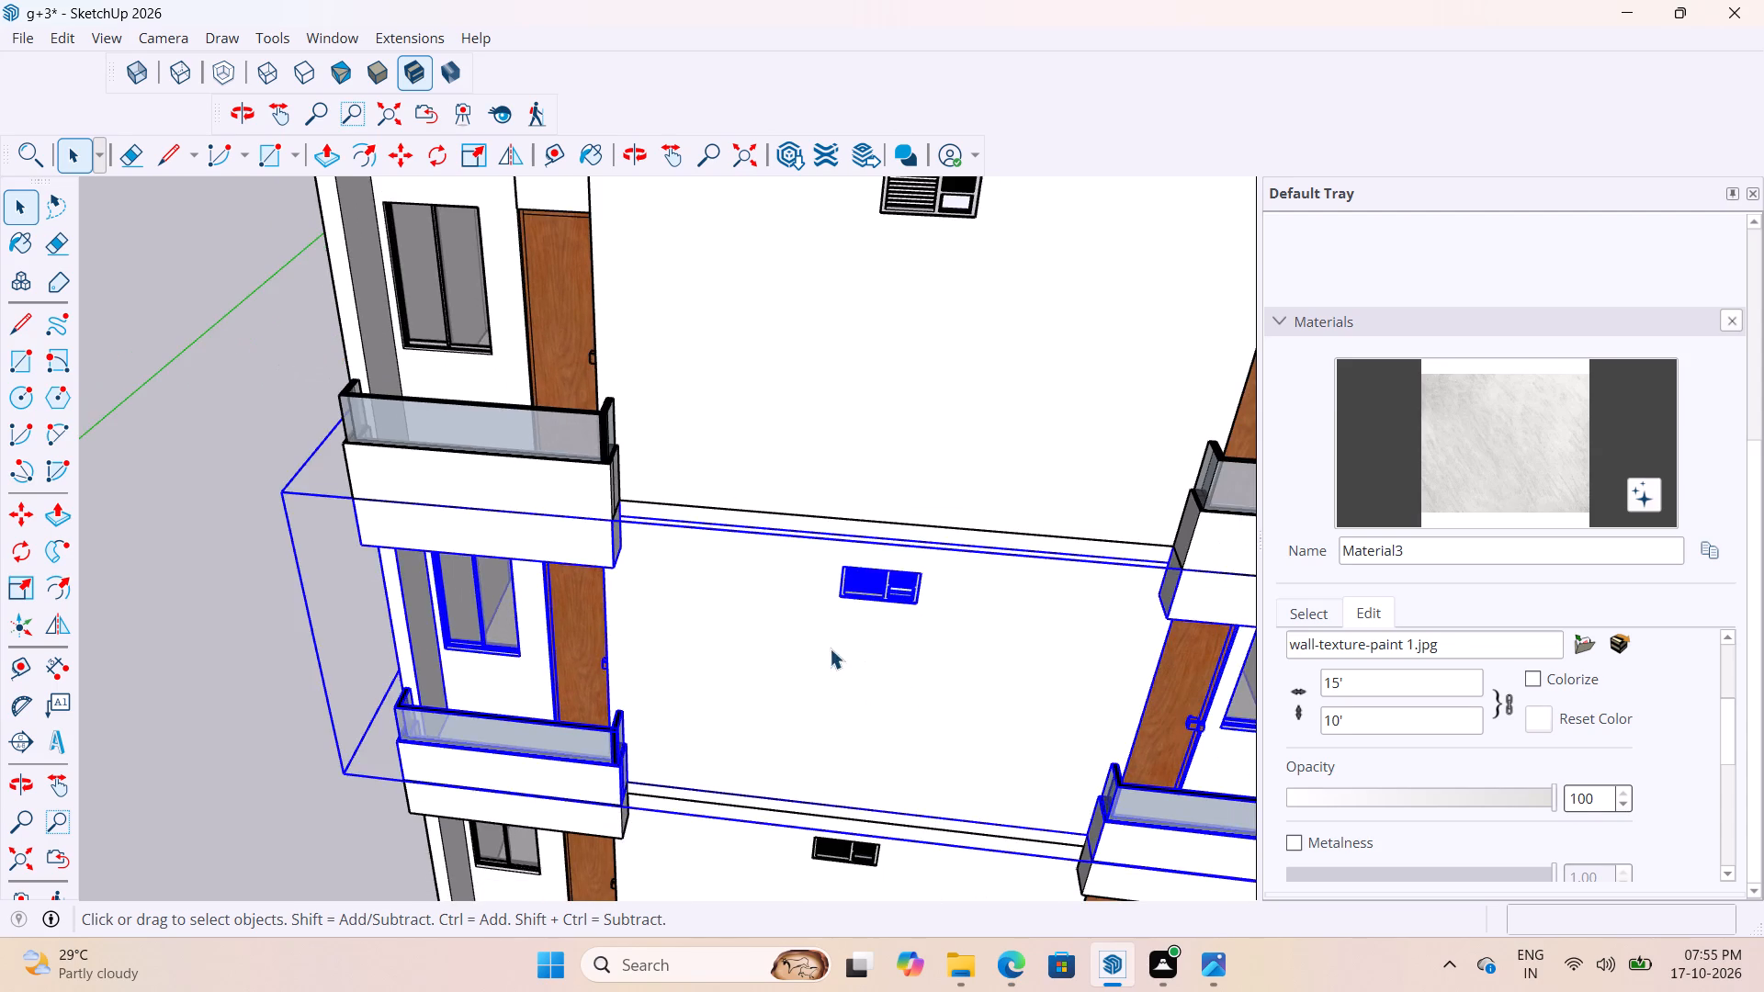
scroll(824, 612, "down", 6)
left_click(885, 480)
scroll(851, 470, "down", 6)
left_click(453, 572)
scroll(981, 462, "up", 5)
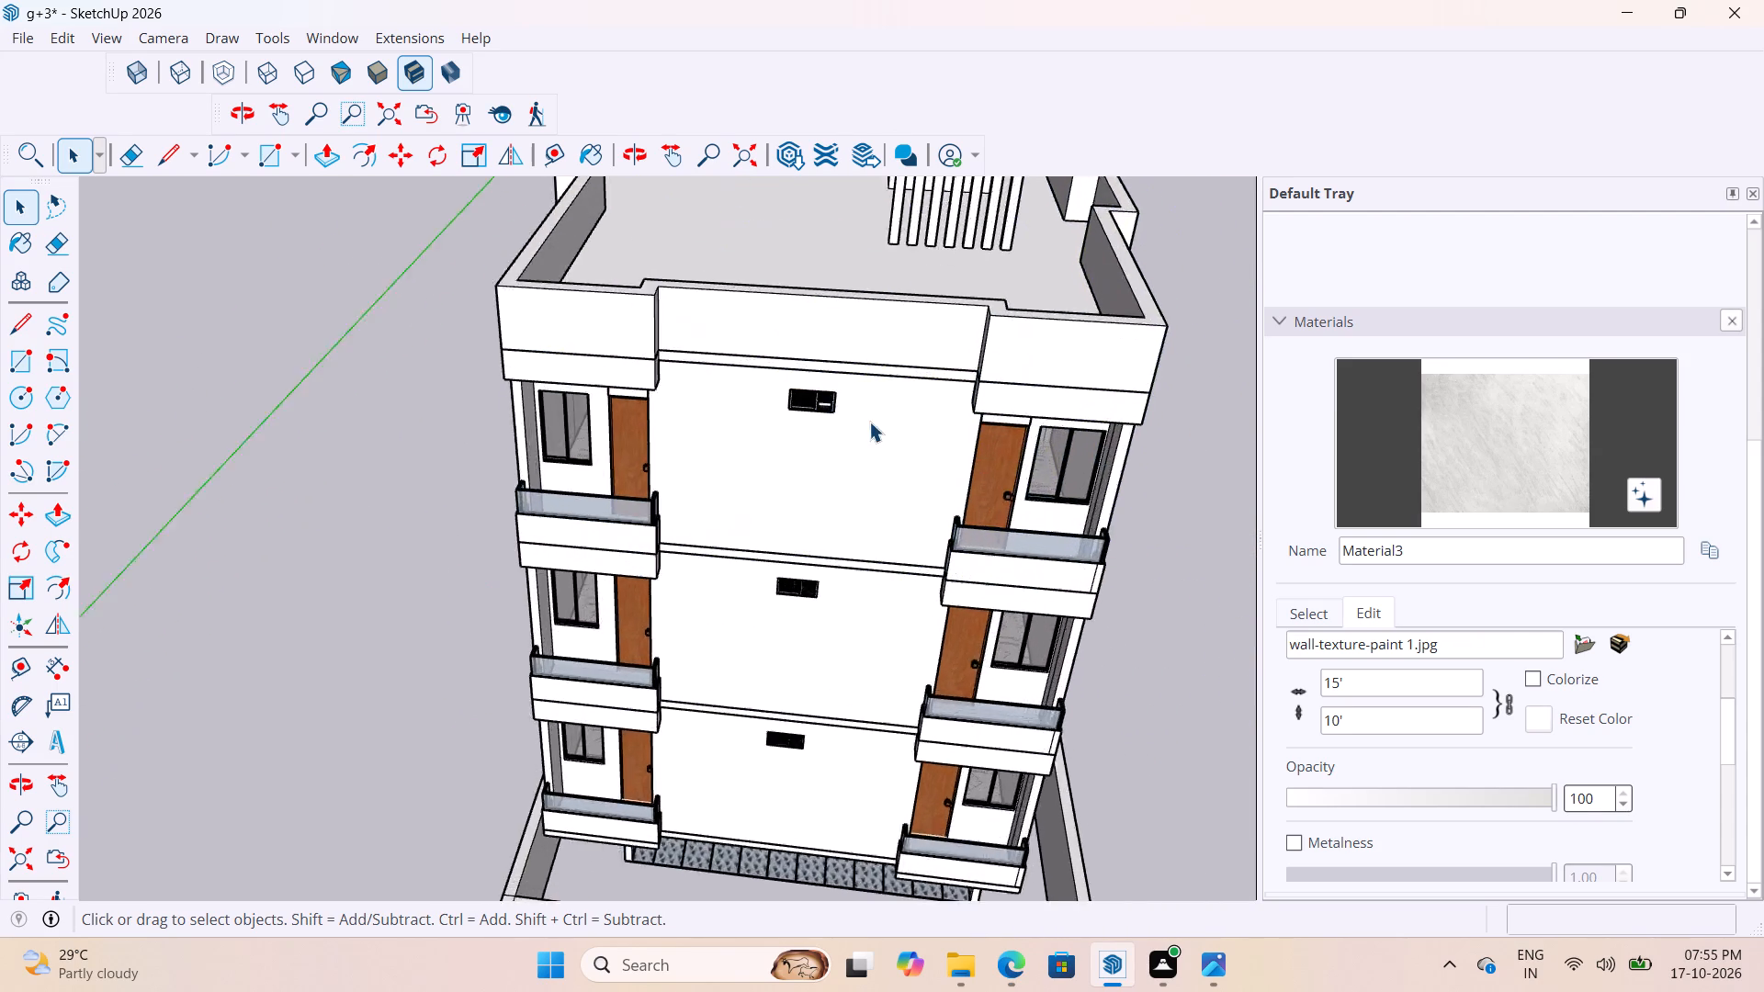
scroll(869, 422, "up", 10)
scroll(695, 304, "up", 4)
scroll(660, 400, "down", 10)
middle_click_drag(682, 504, 768, 504)
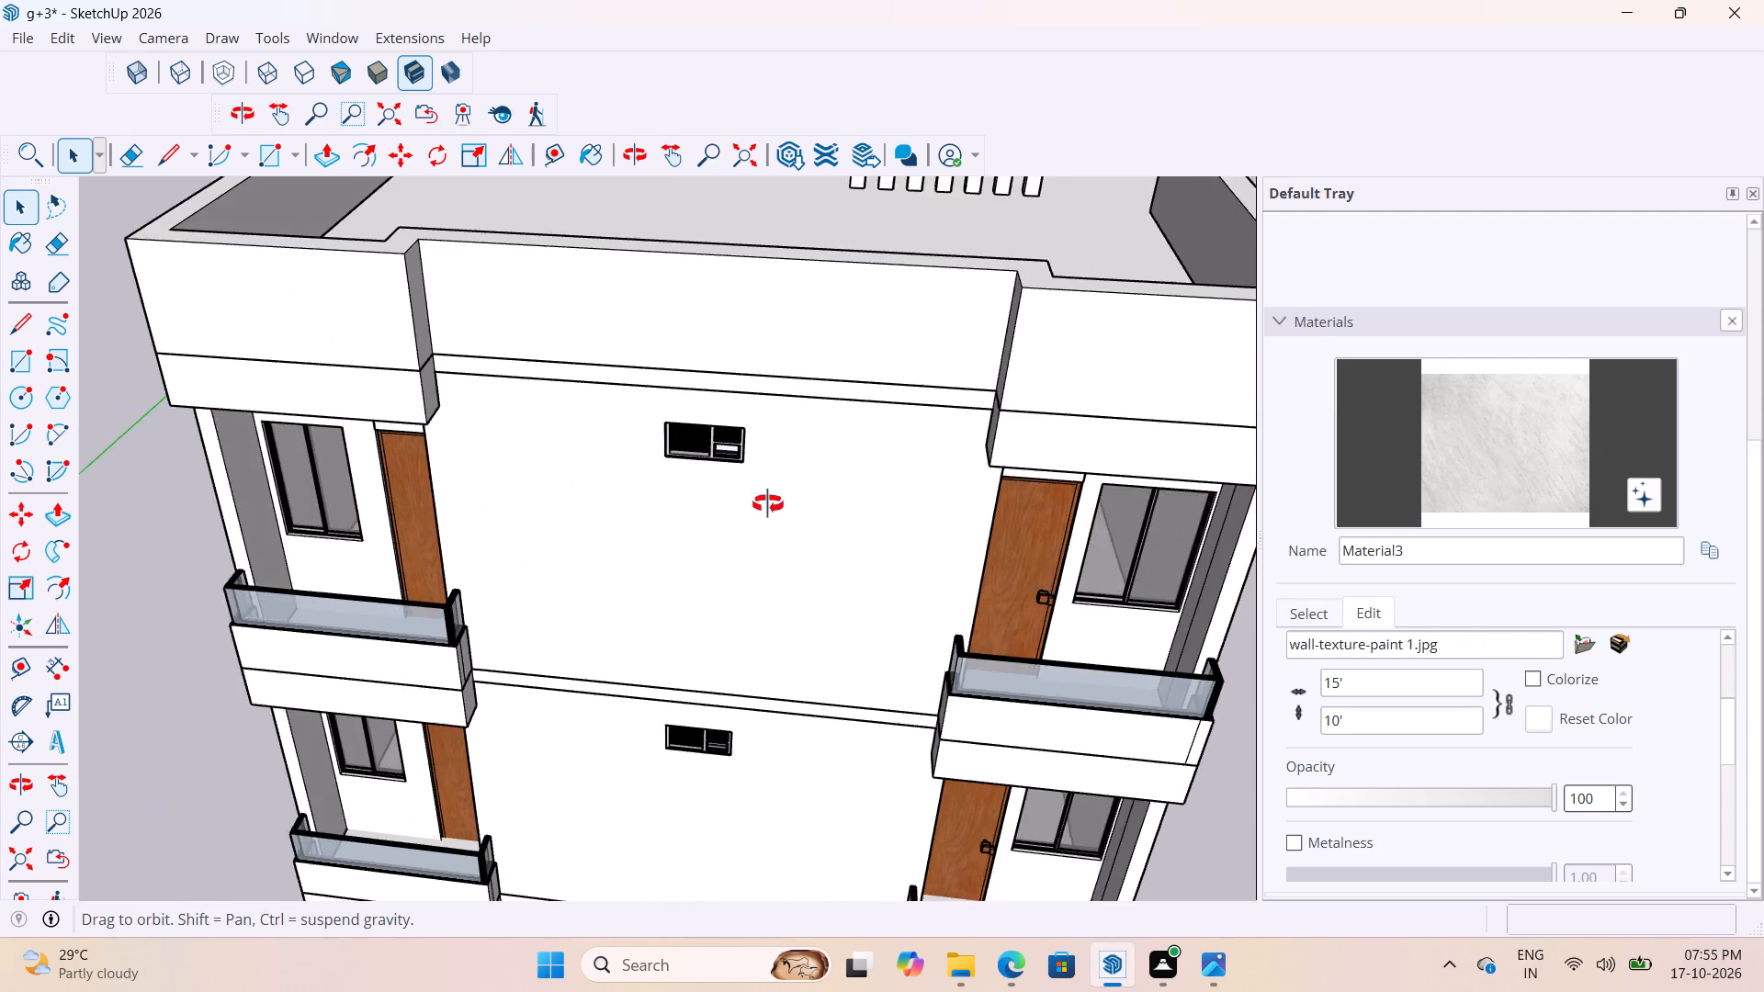
middle_click_drag(768, 504, 811, 511)
scroll(568, 441, "down", 5)
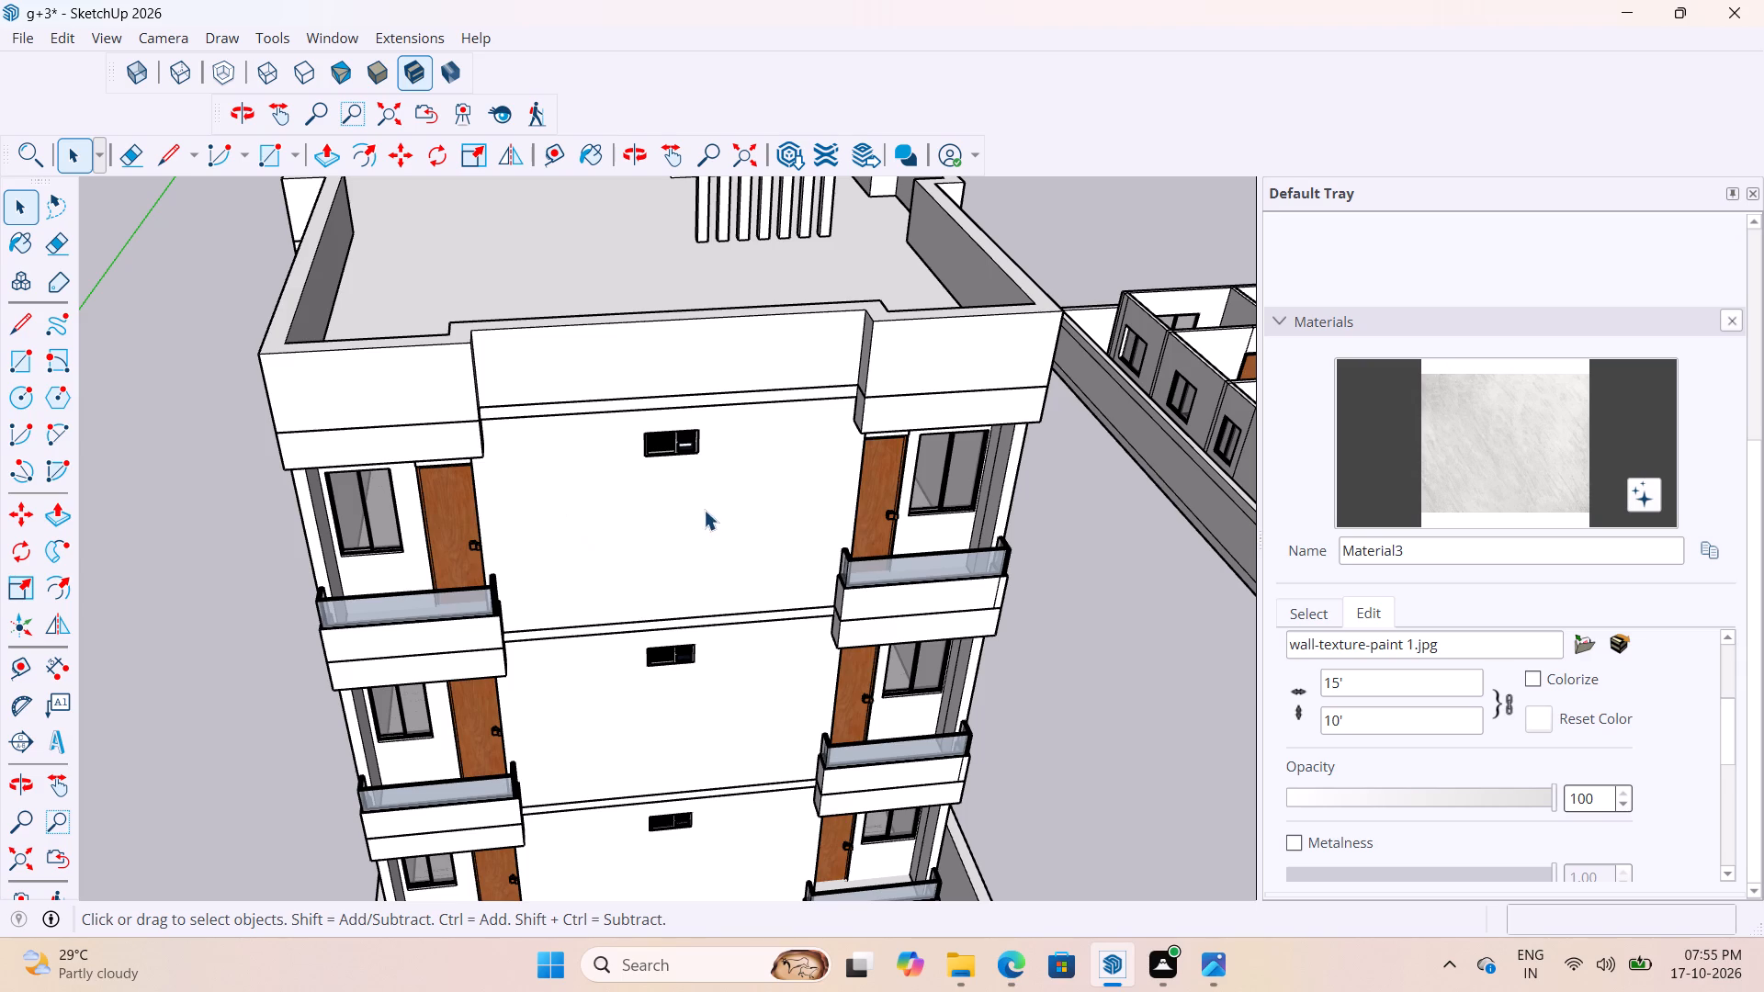
Draw a rectangle of about 14' 3/8" by 35' over the central front wall, from the parapet top to the wall's bottom corner.
key("r")
scroll(611, 411, "up", 3)
scroll(594, 367, "down", 6)
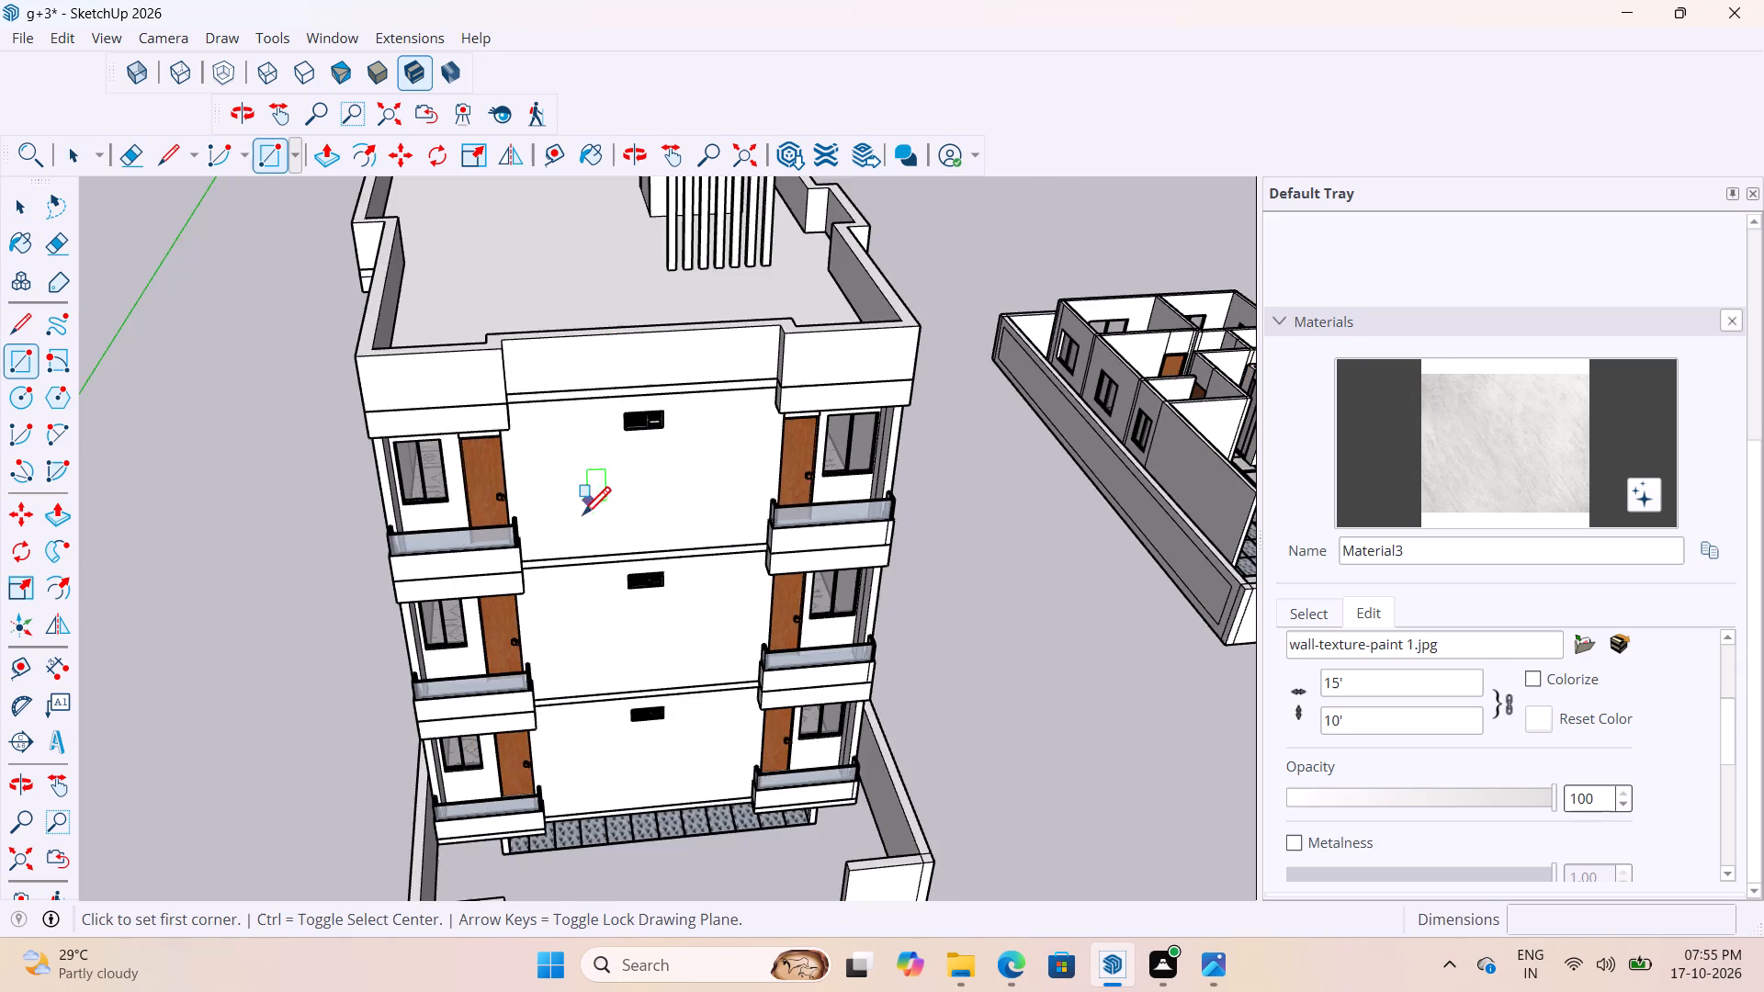
scroll(576, 524, "up", 7)
middle_click_drag(554, 306, 469, 325)
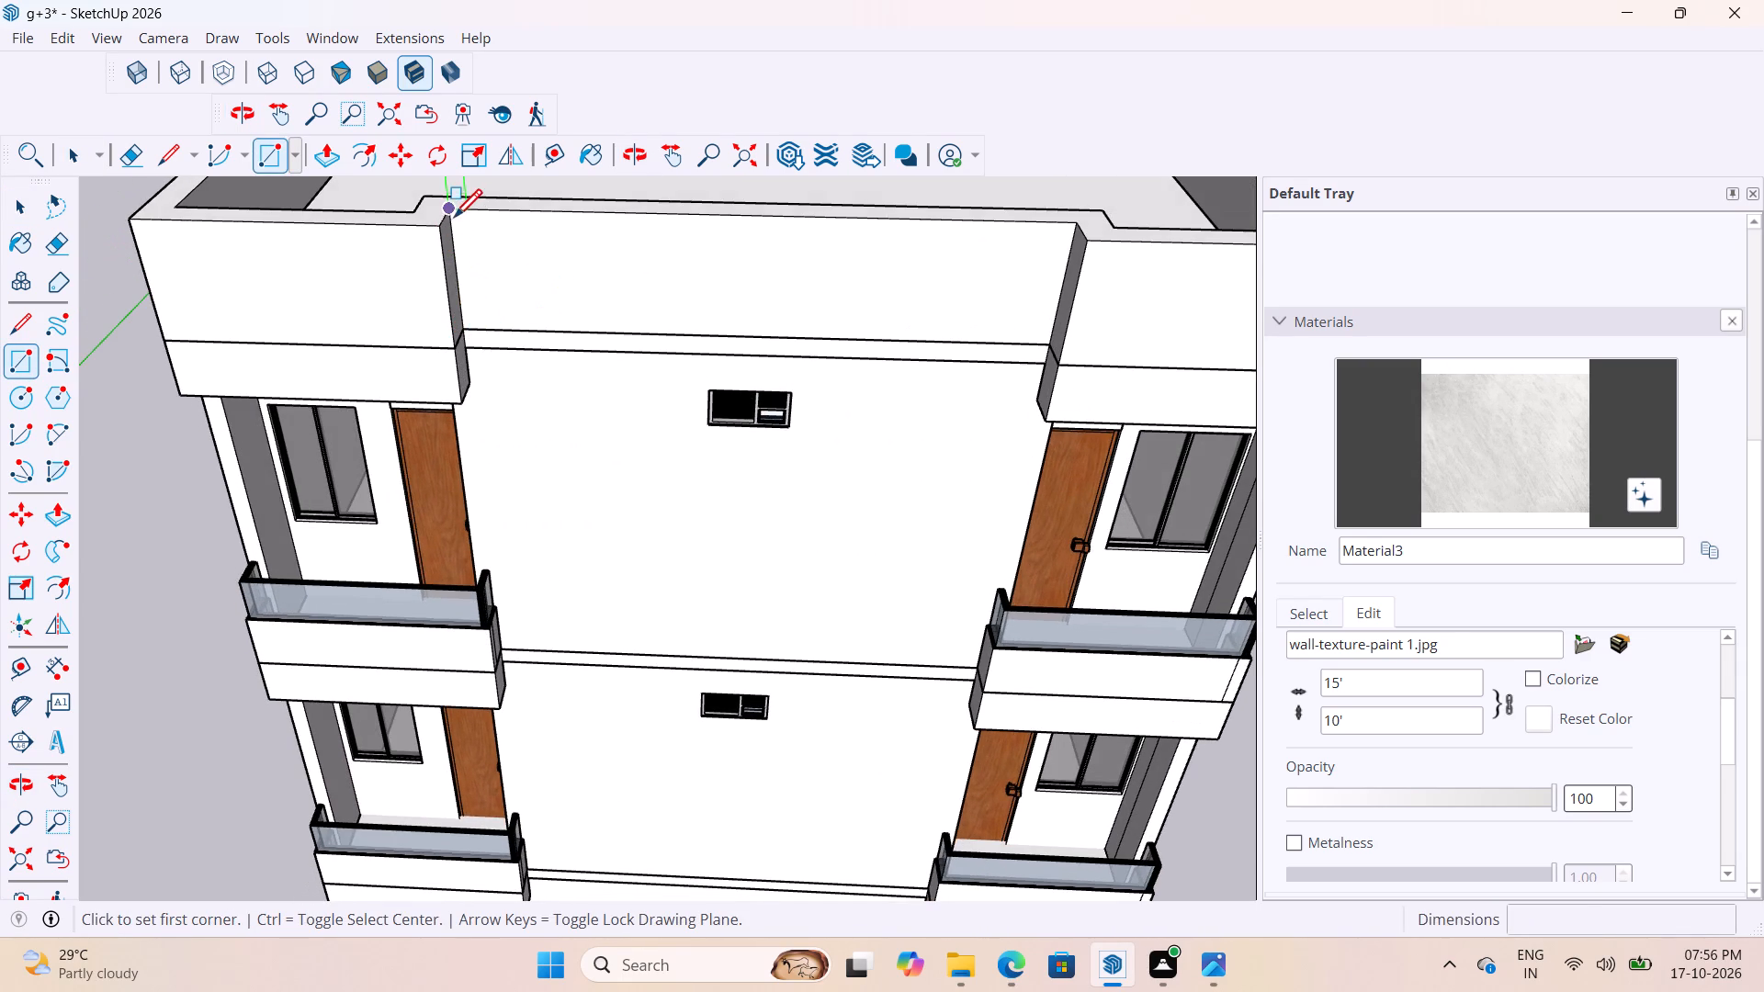
left_click_drag(454, 216, 467, 230)
scroll(650, 569, "down", 10)
scroll(713, 753, "up", 2)
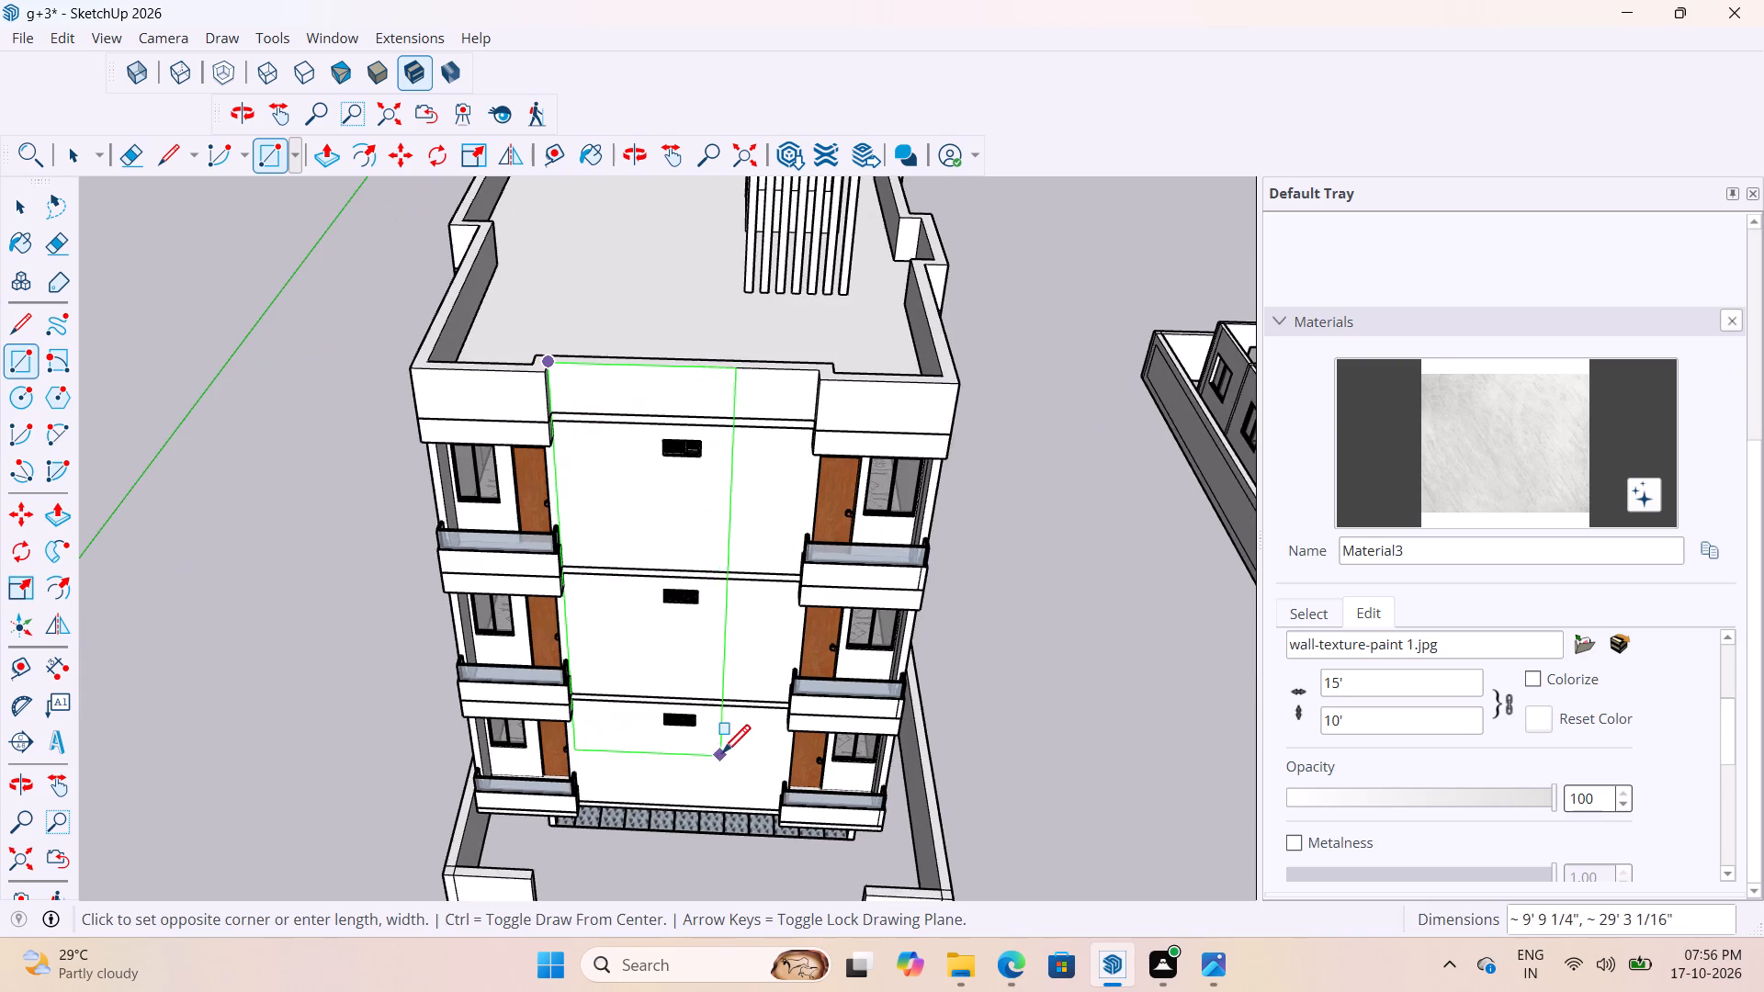
middle_click_drag(734, 762, 977, 560)
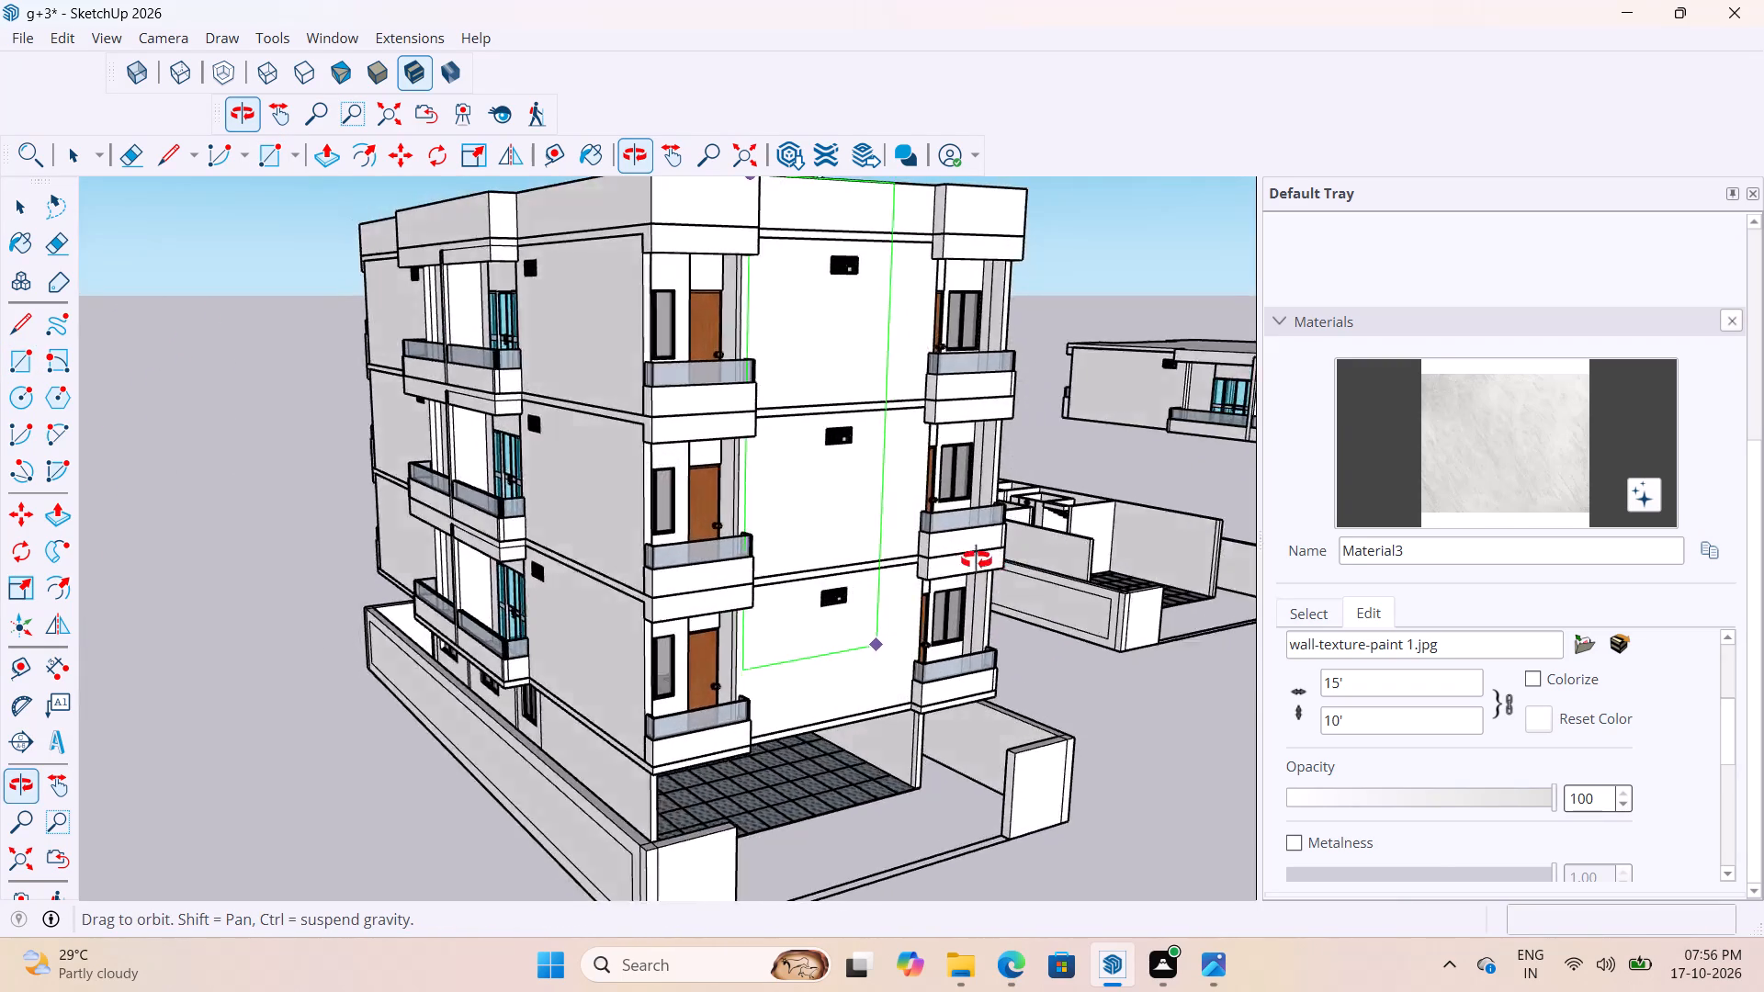
middle_click_drag(977, 560, 867, 614)
scroll(854, 750, "up", 9)
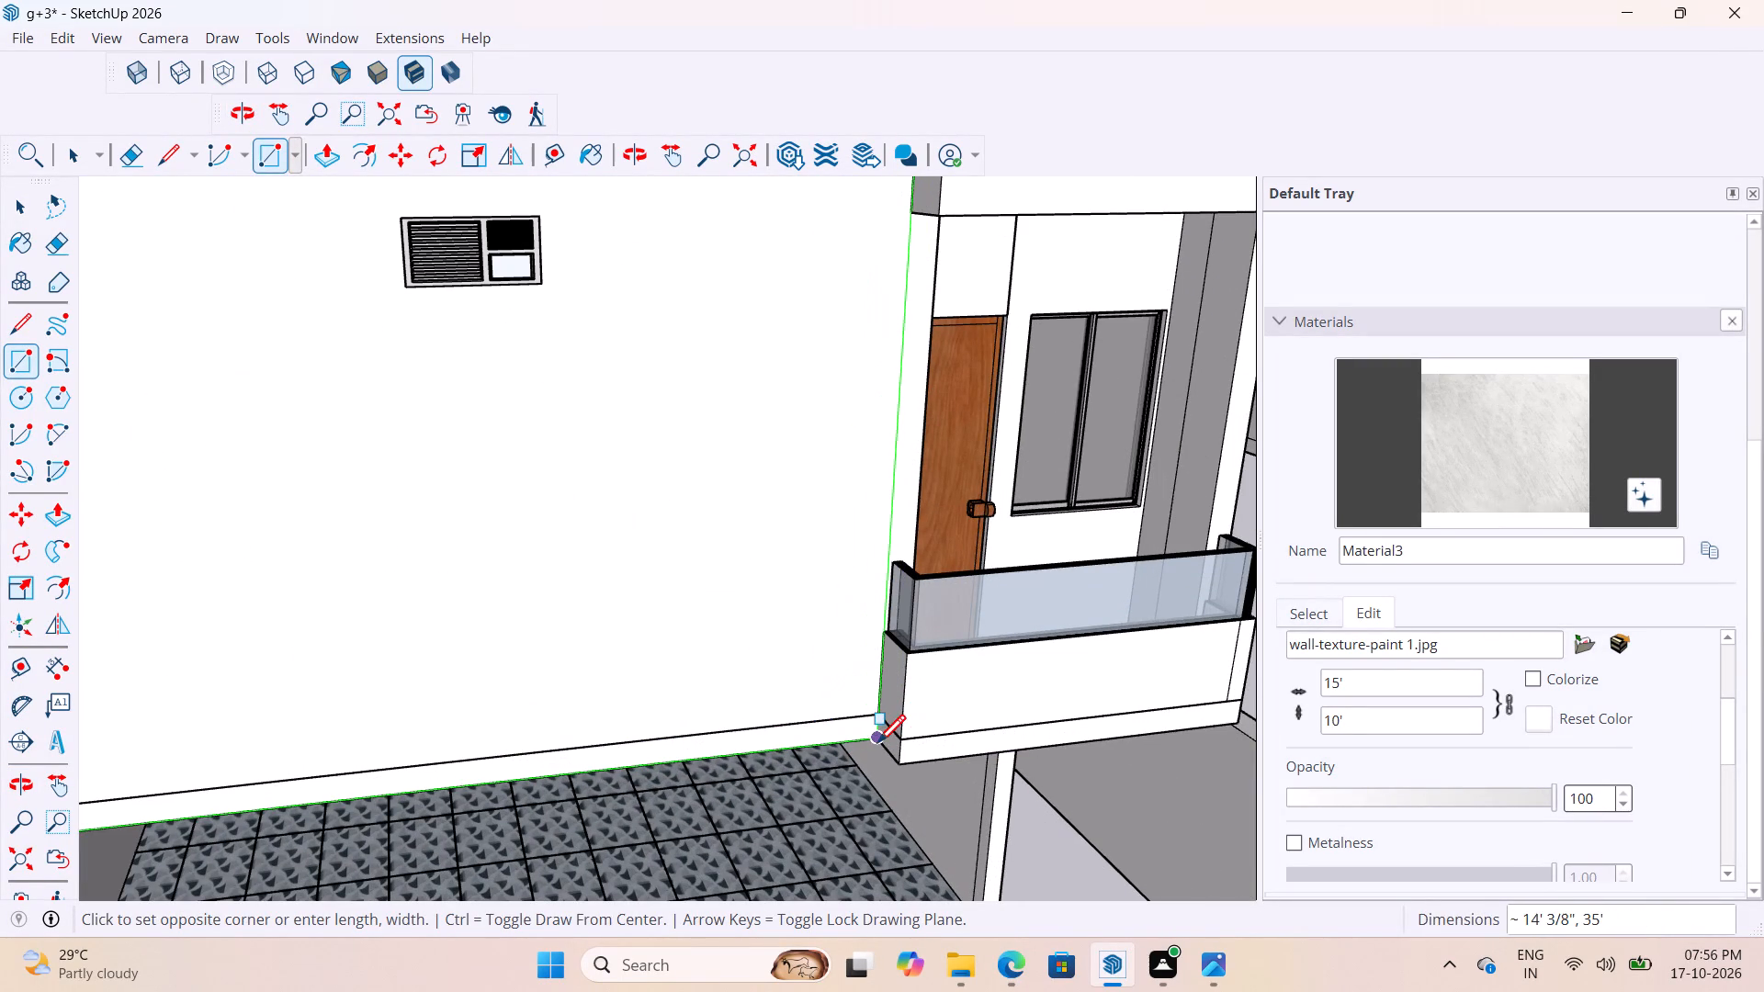
left_click(887, 747)
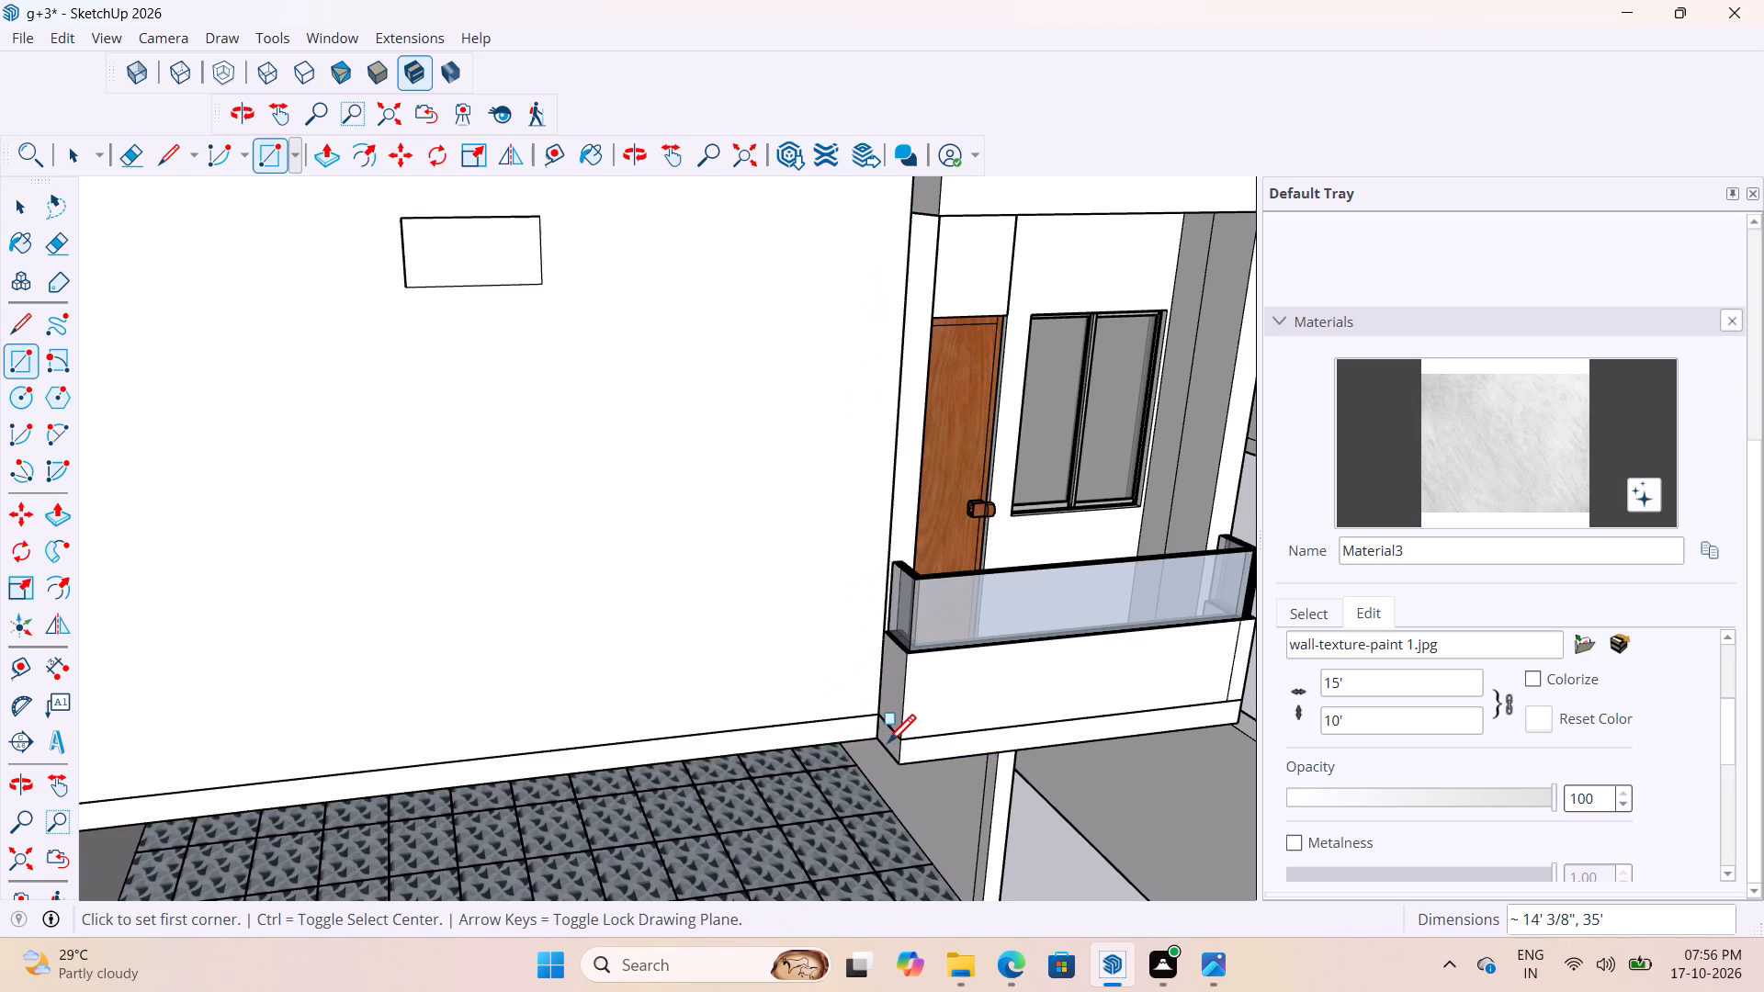
Examine the new full-height rectangle over the front wall, selecting its face and checking it around the AC units.
scroll(914, 698, "down", 20)
scroll(914, 698, "down", 2)
key("space")
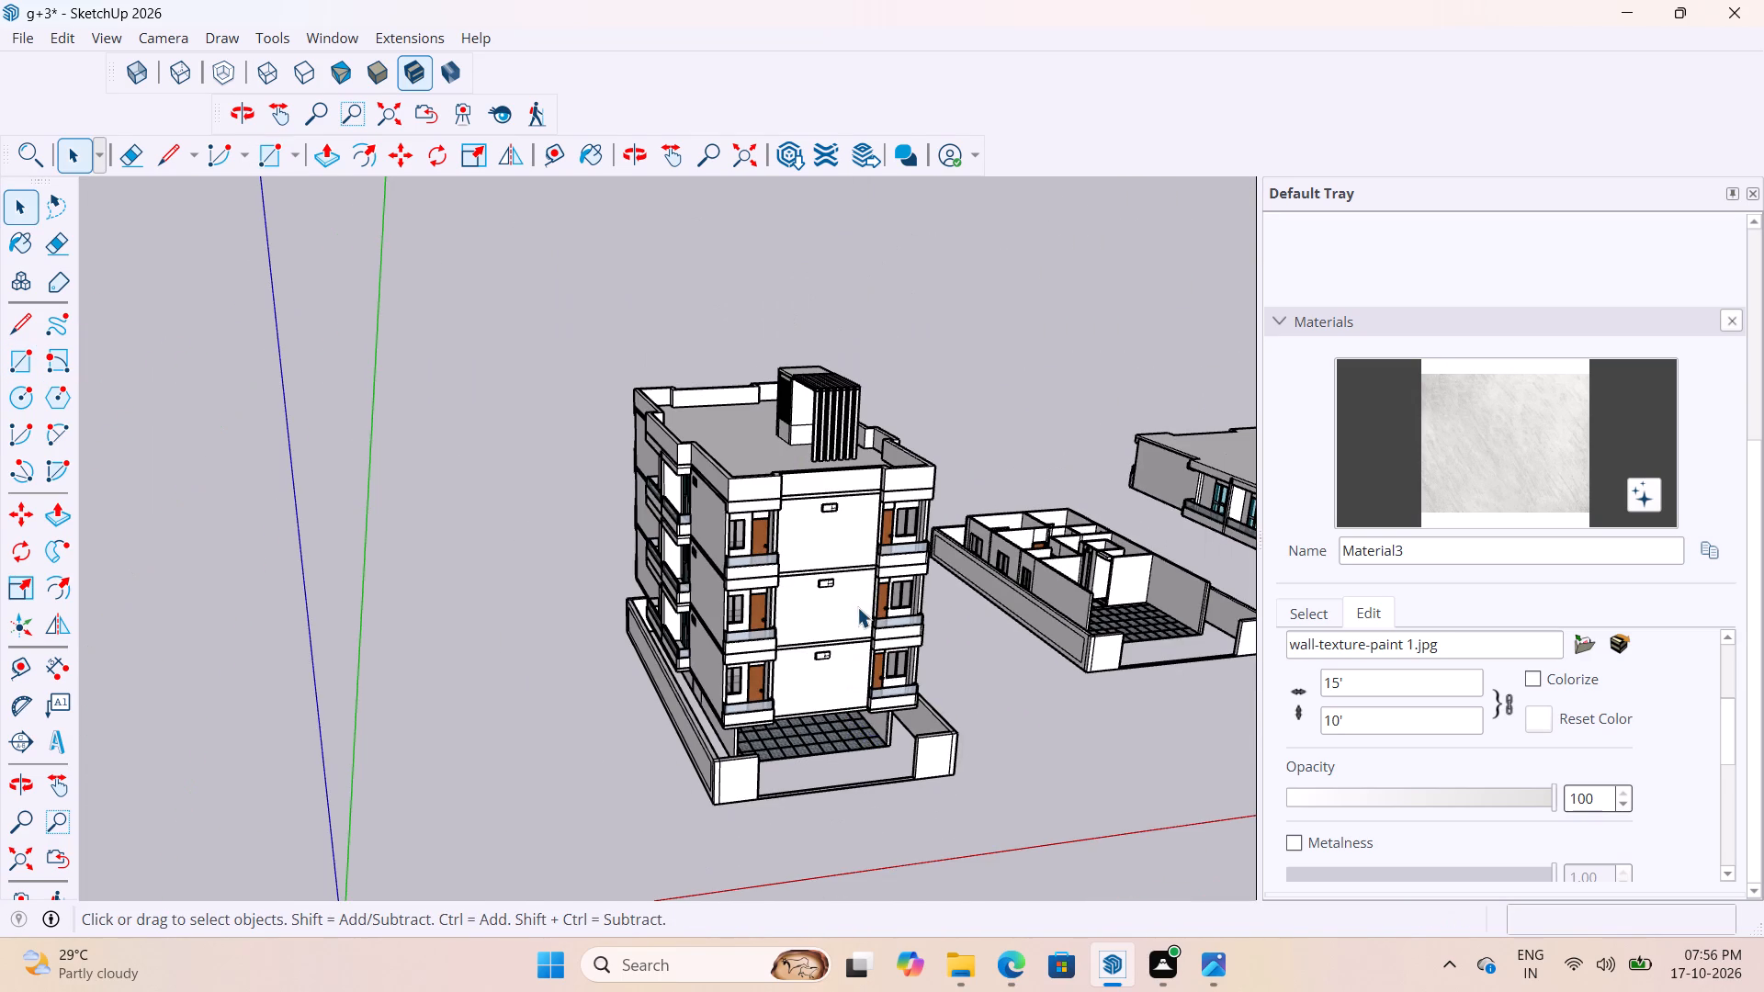
double_click(861, 602)
scroll(859, 603, "up", 7)
scroll(859, 576, "down", 5)
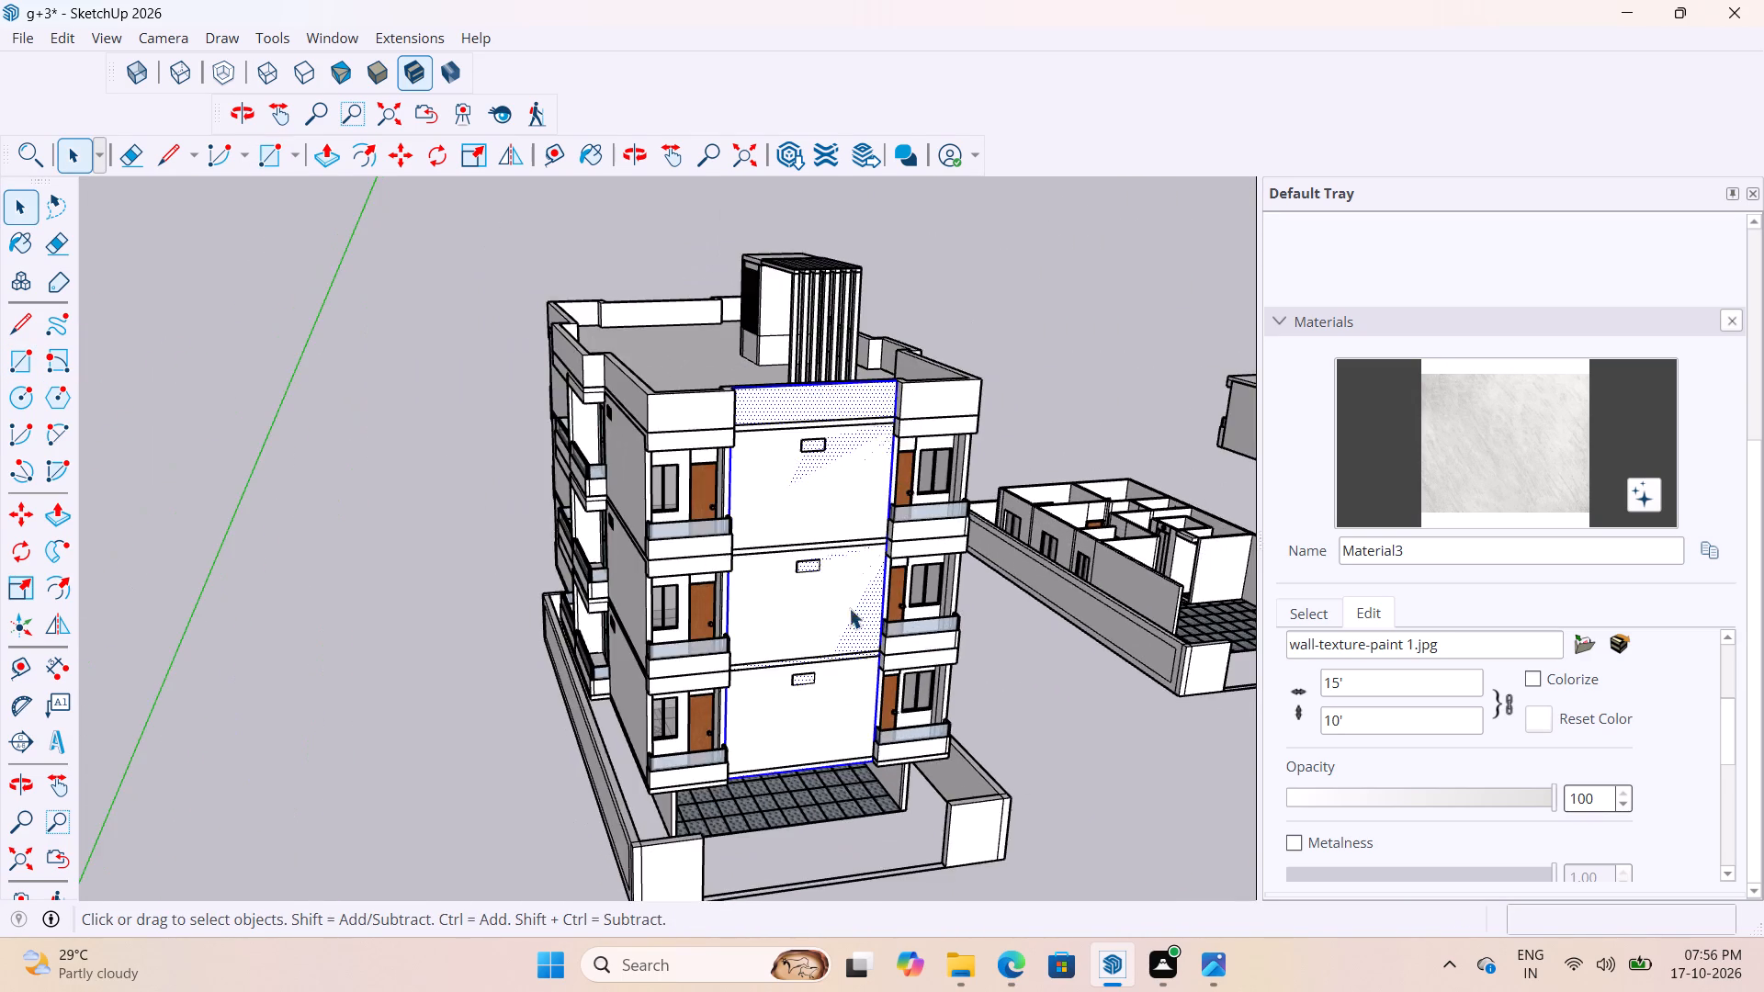
middle_click_drag(856, 612, 835, 637)
scroll(832, 631, "up", 3)
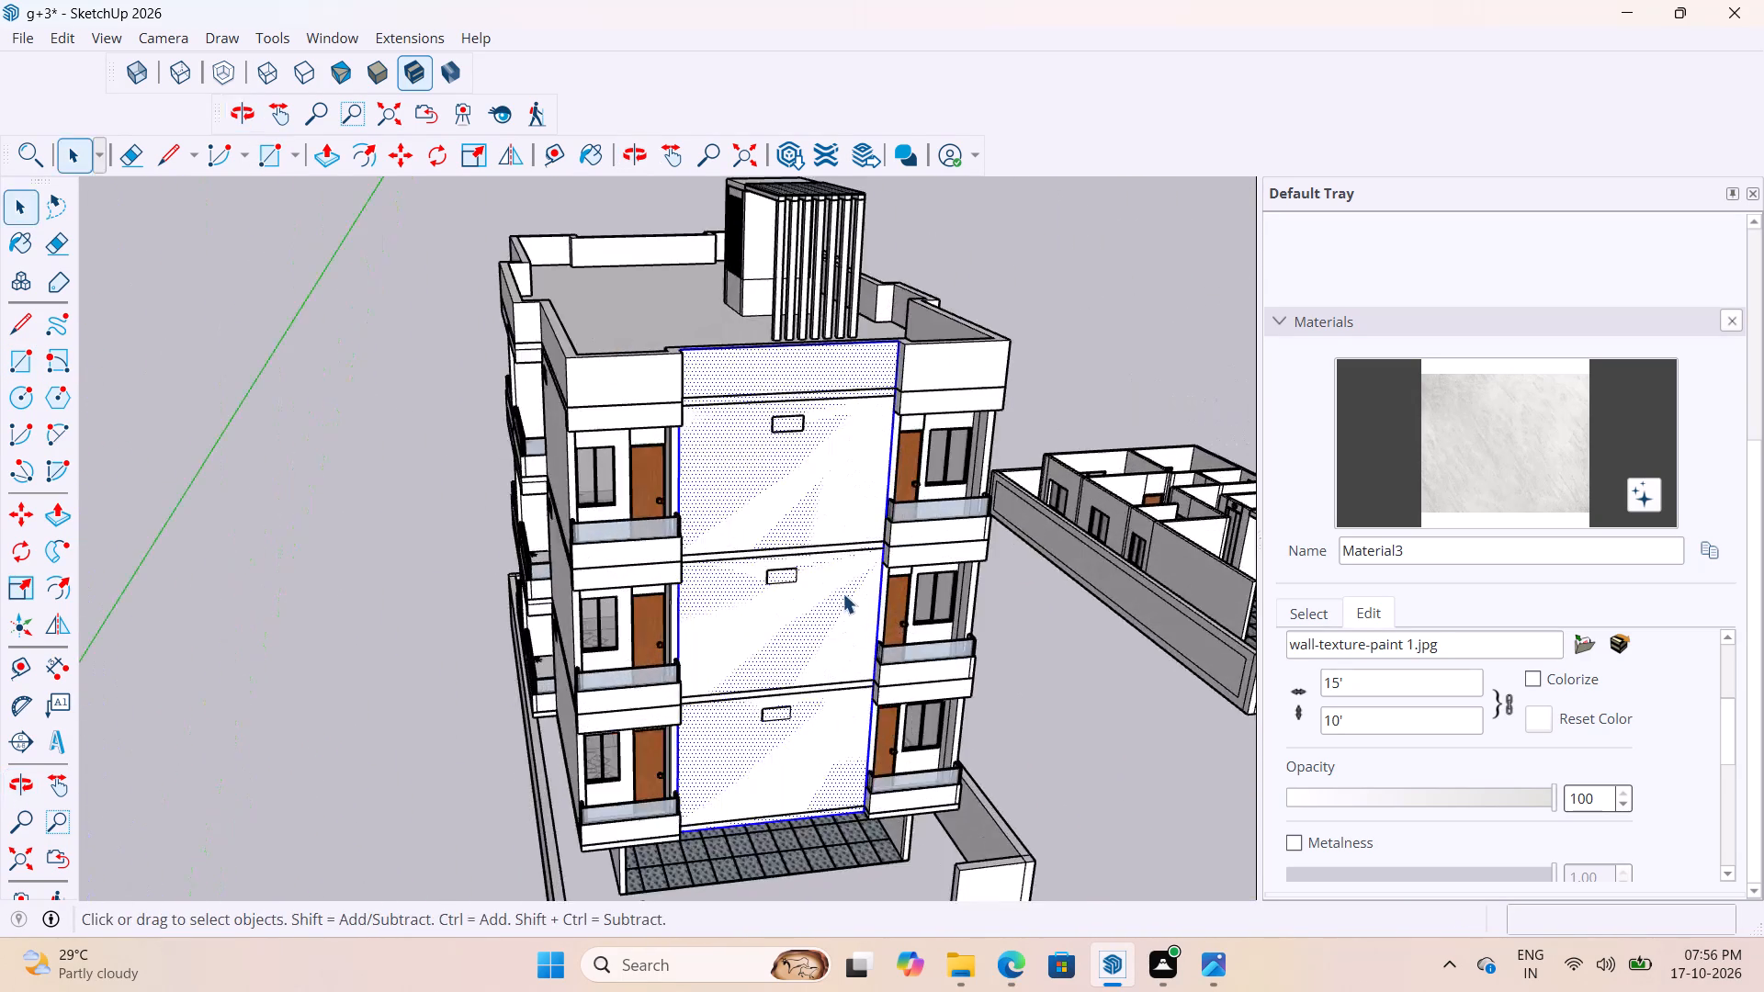
scroll(842, 593, "up", 4)
scroll(861, 584, "down", 5)
middle_click_drag(877, 569, 1197, 521)
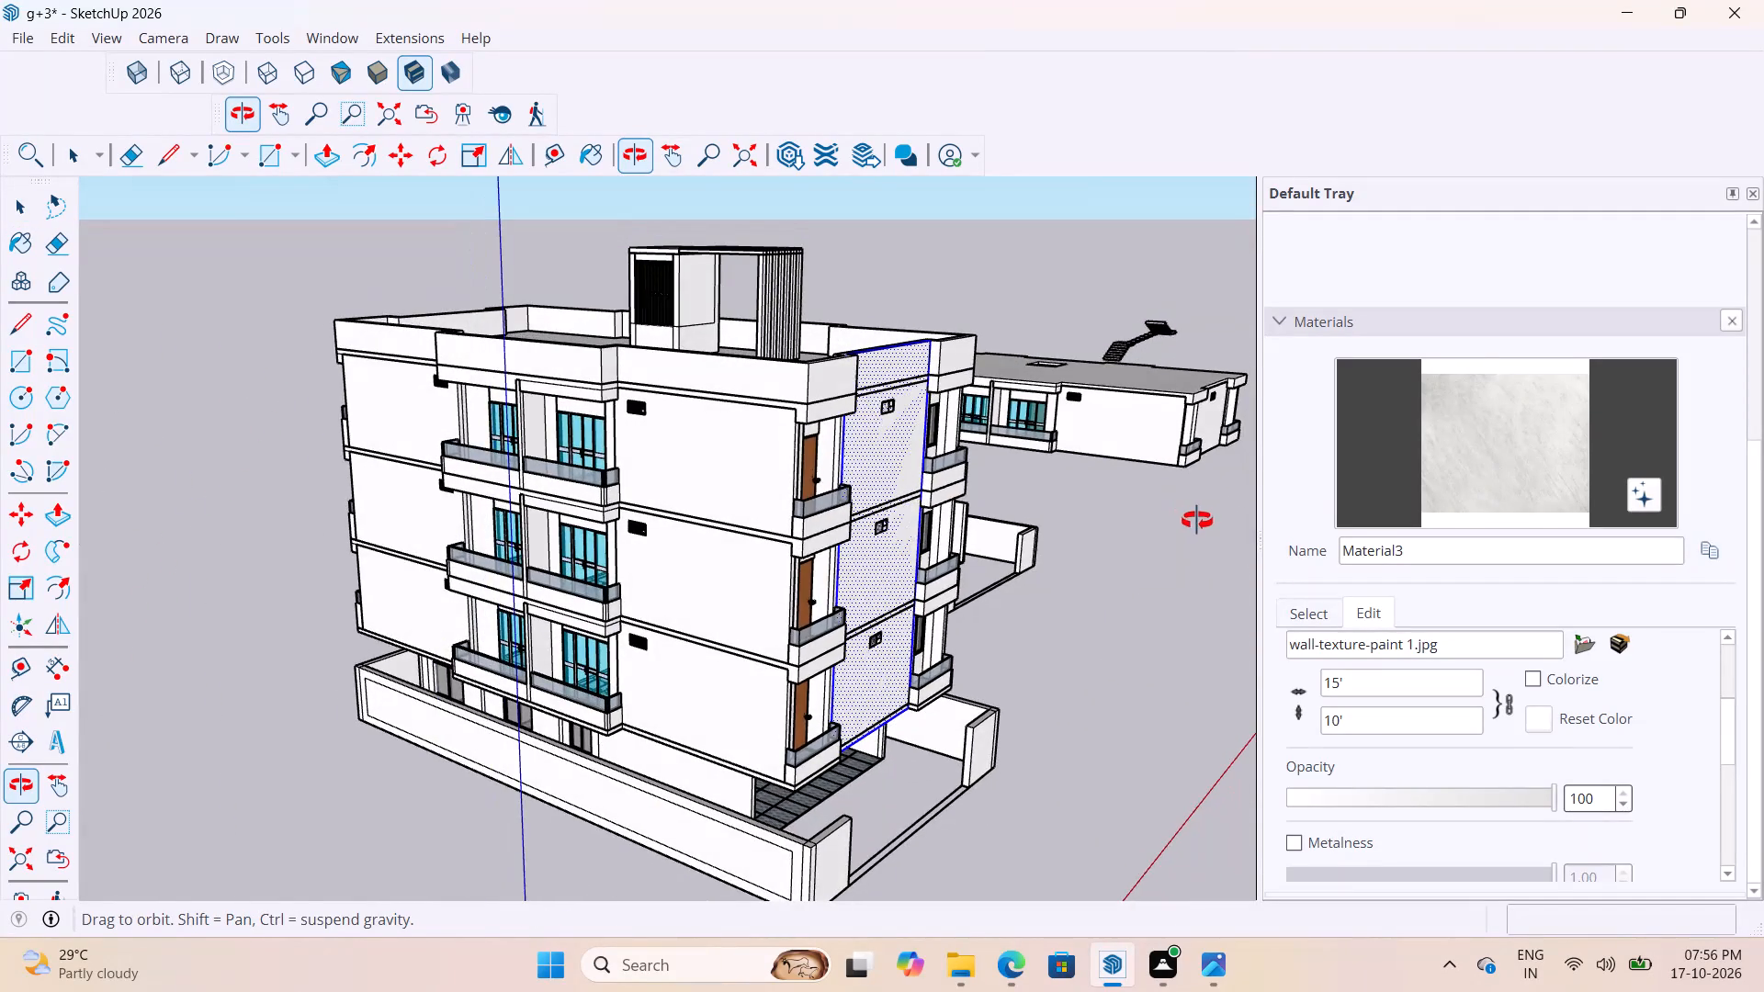
middle_click_drag(1197, 521, 797, 573)
scroll(785, 487, "up", 6)
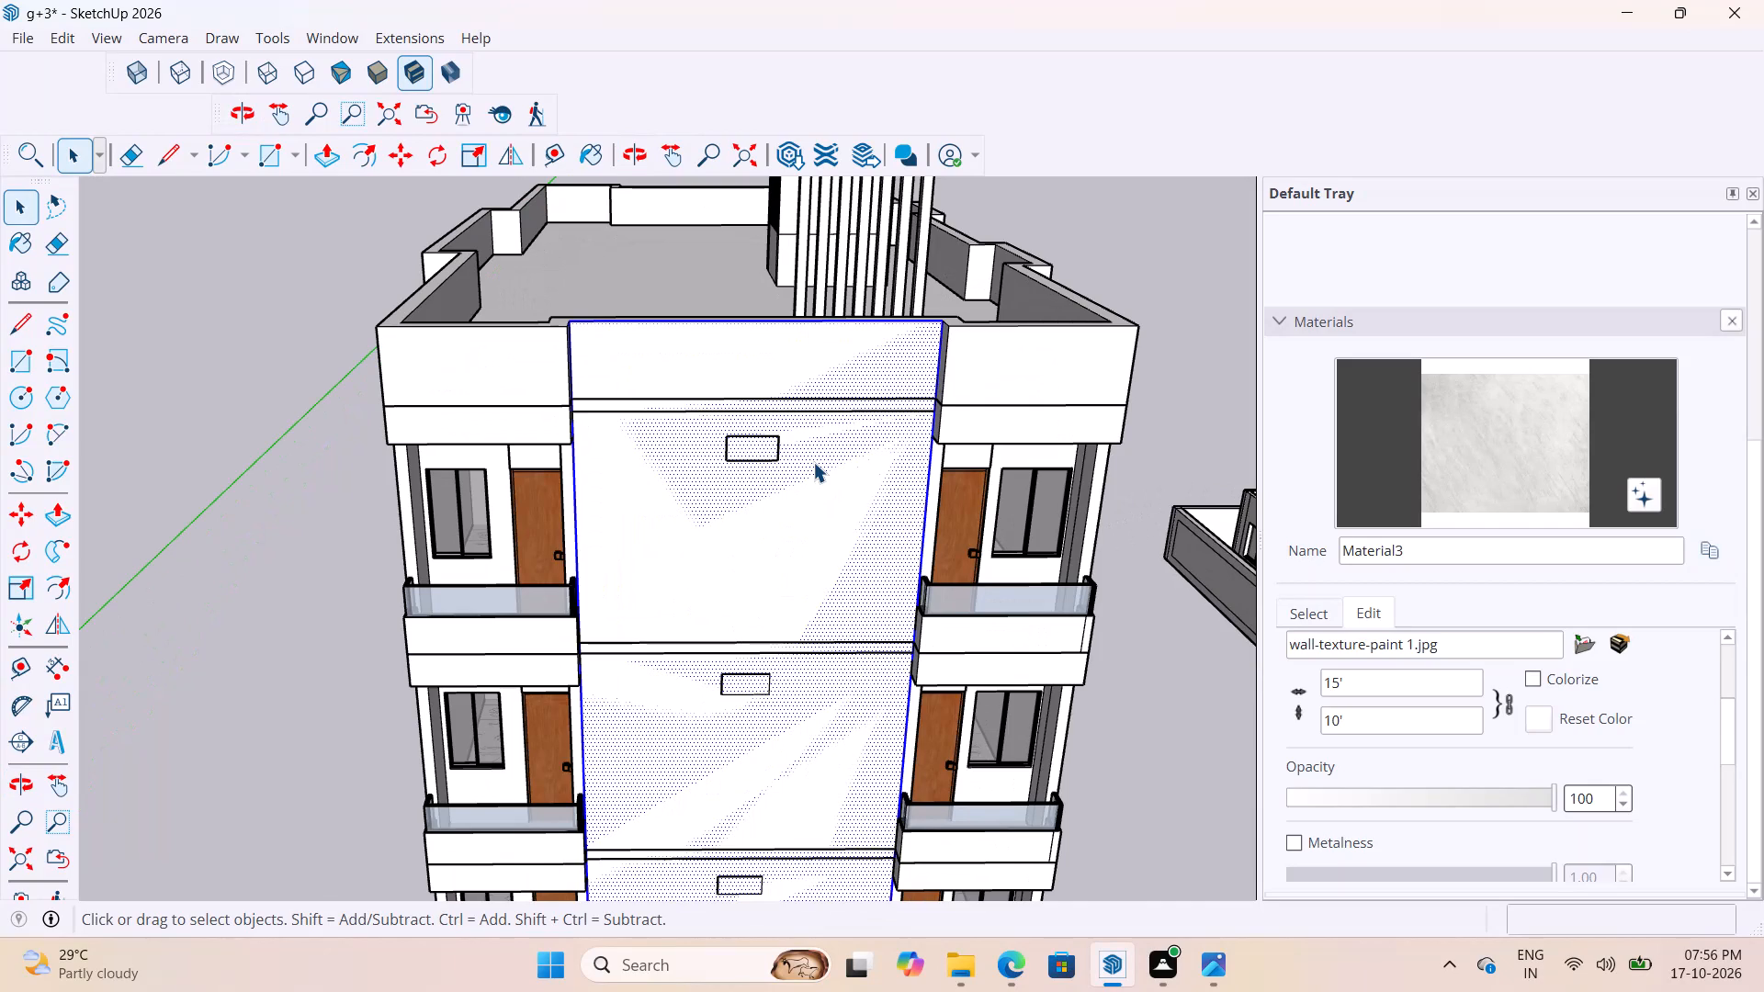
scroll(813, 462, "up", 2)
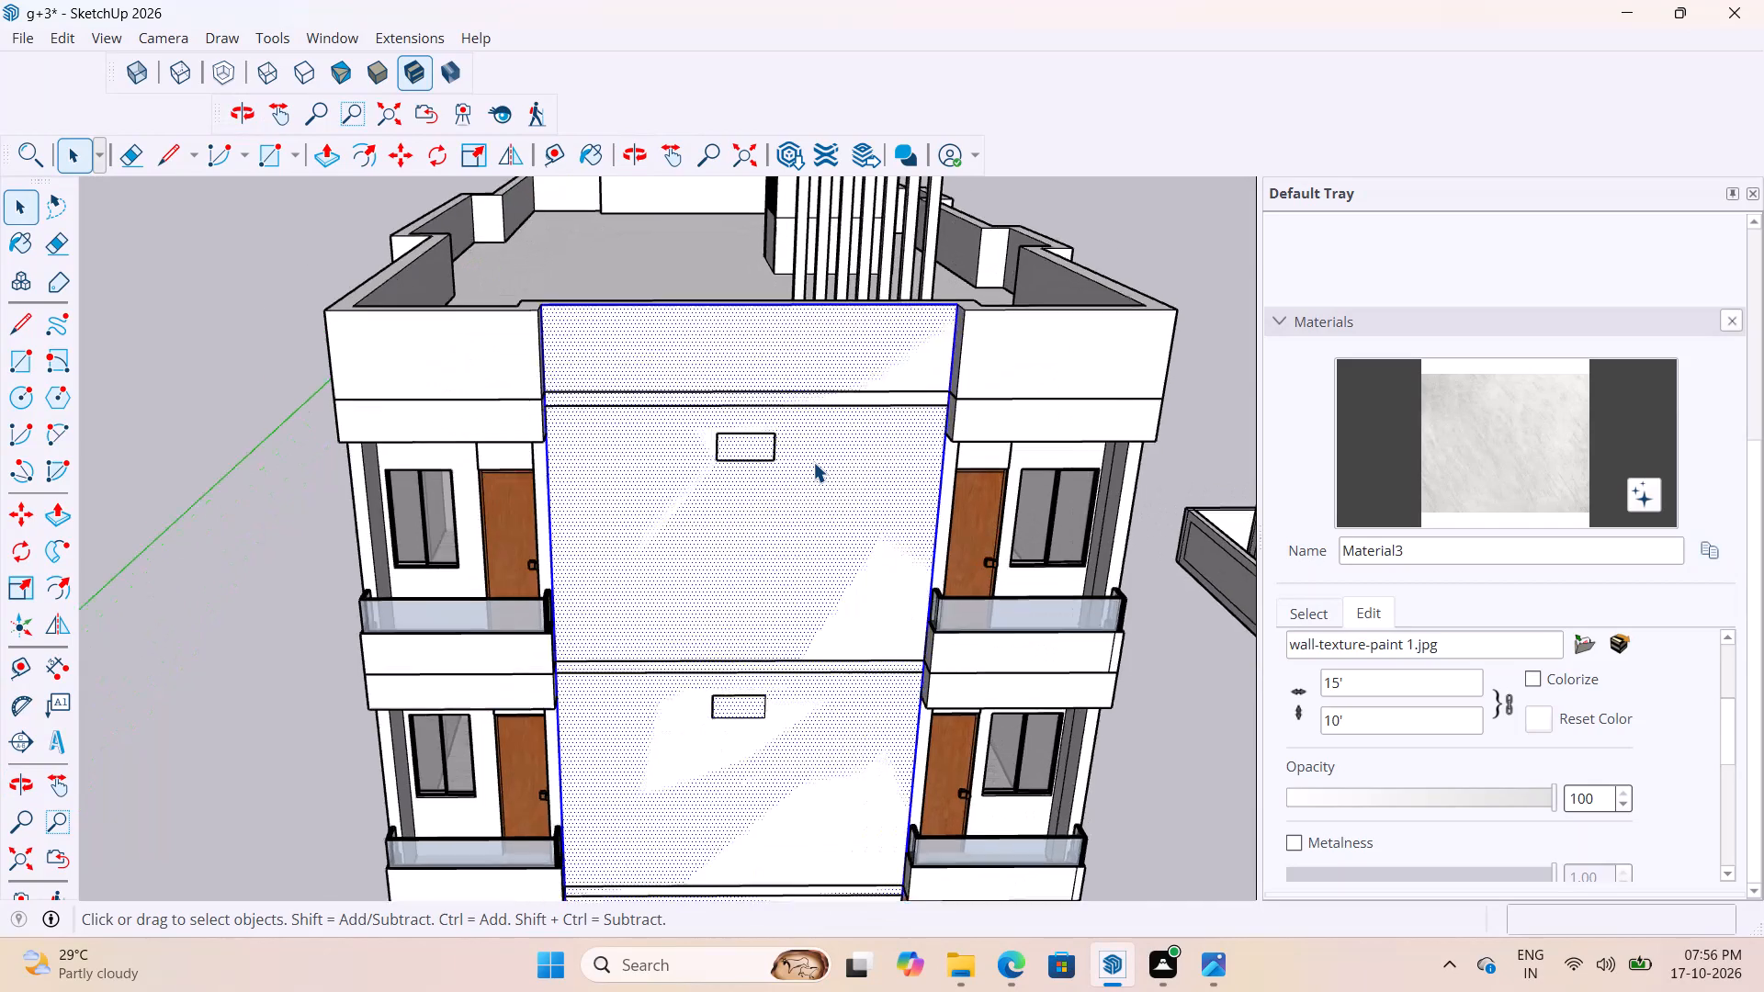
scroll(813, 462, "up", 1)
scroll(813, 462, "down", 8)
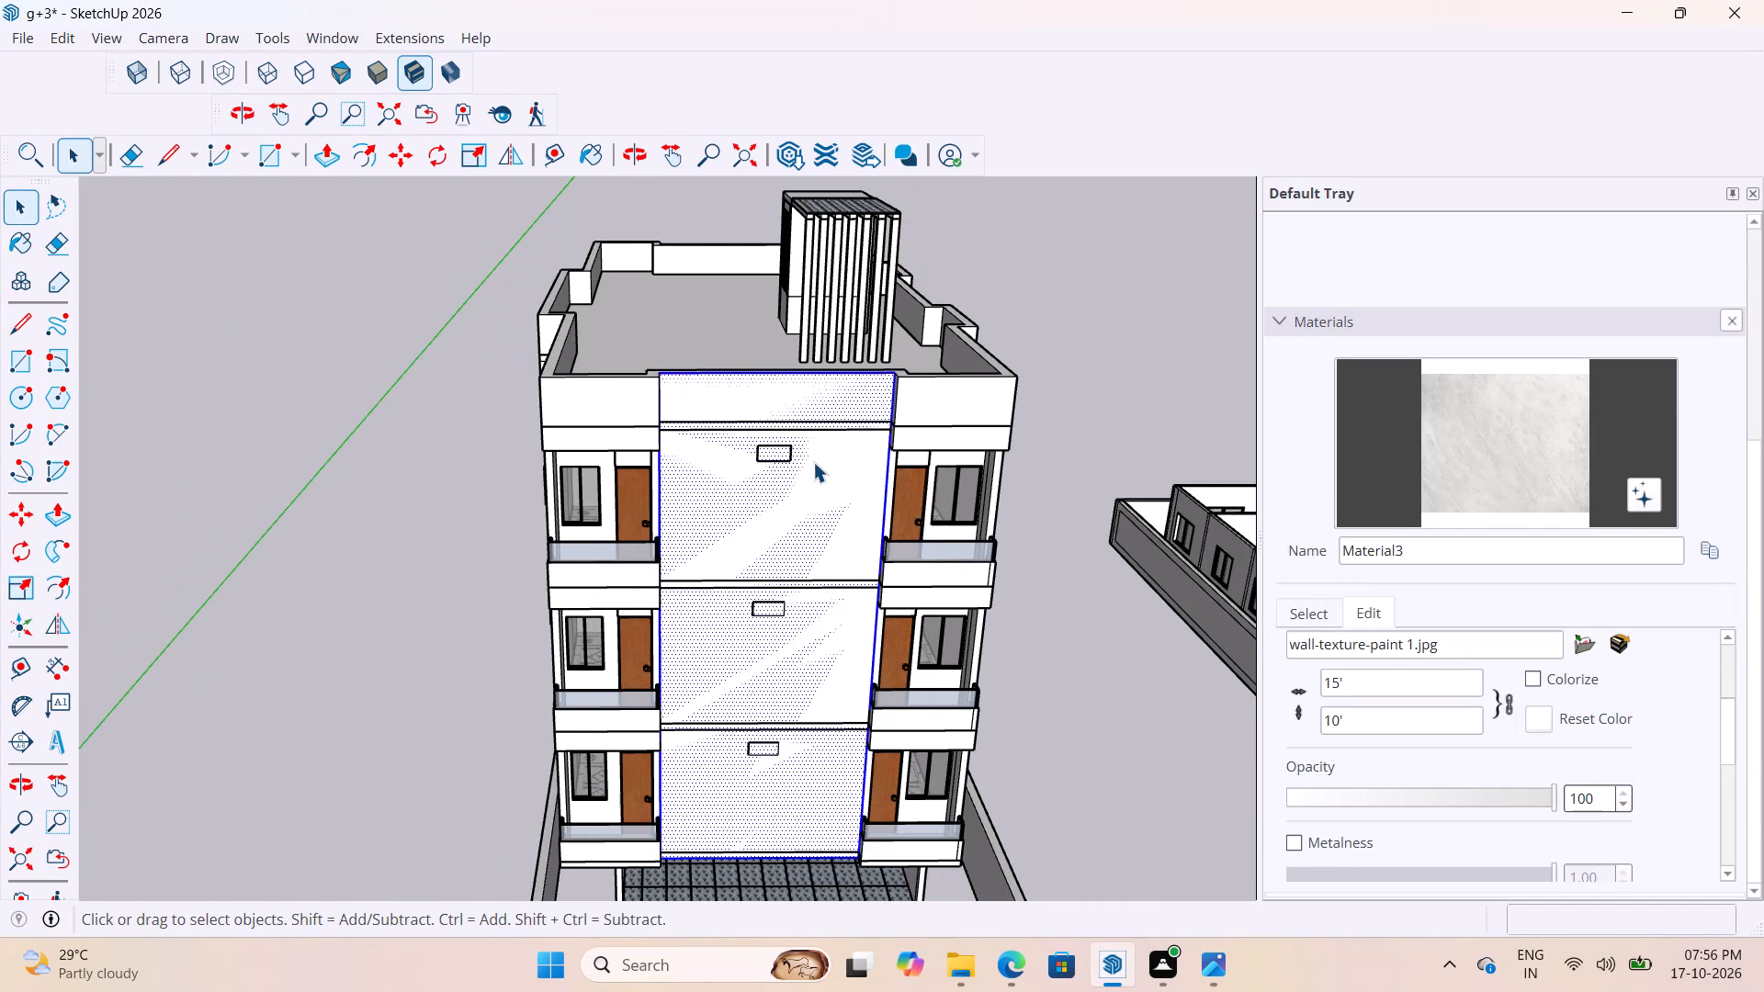
scroll(813, 462, "up", 3)
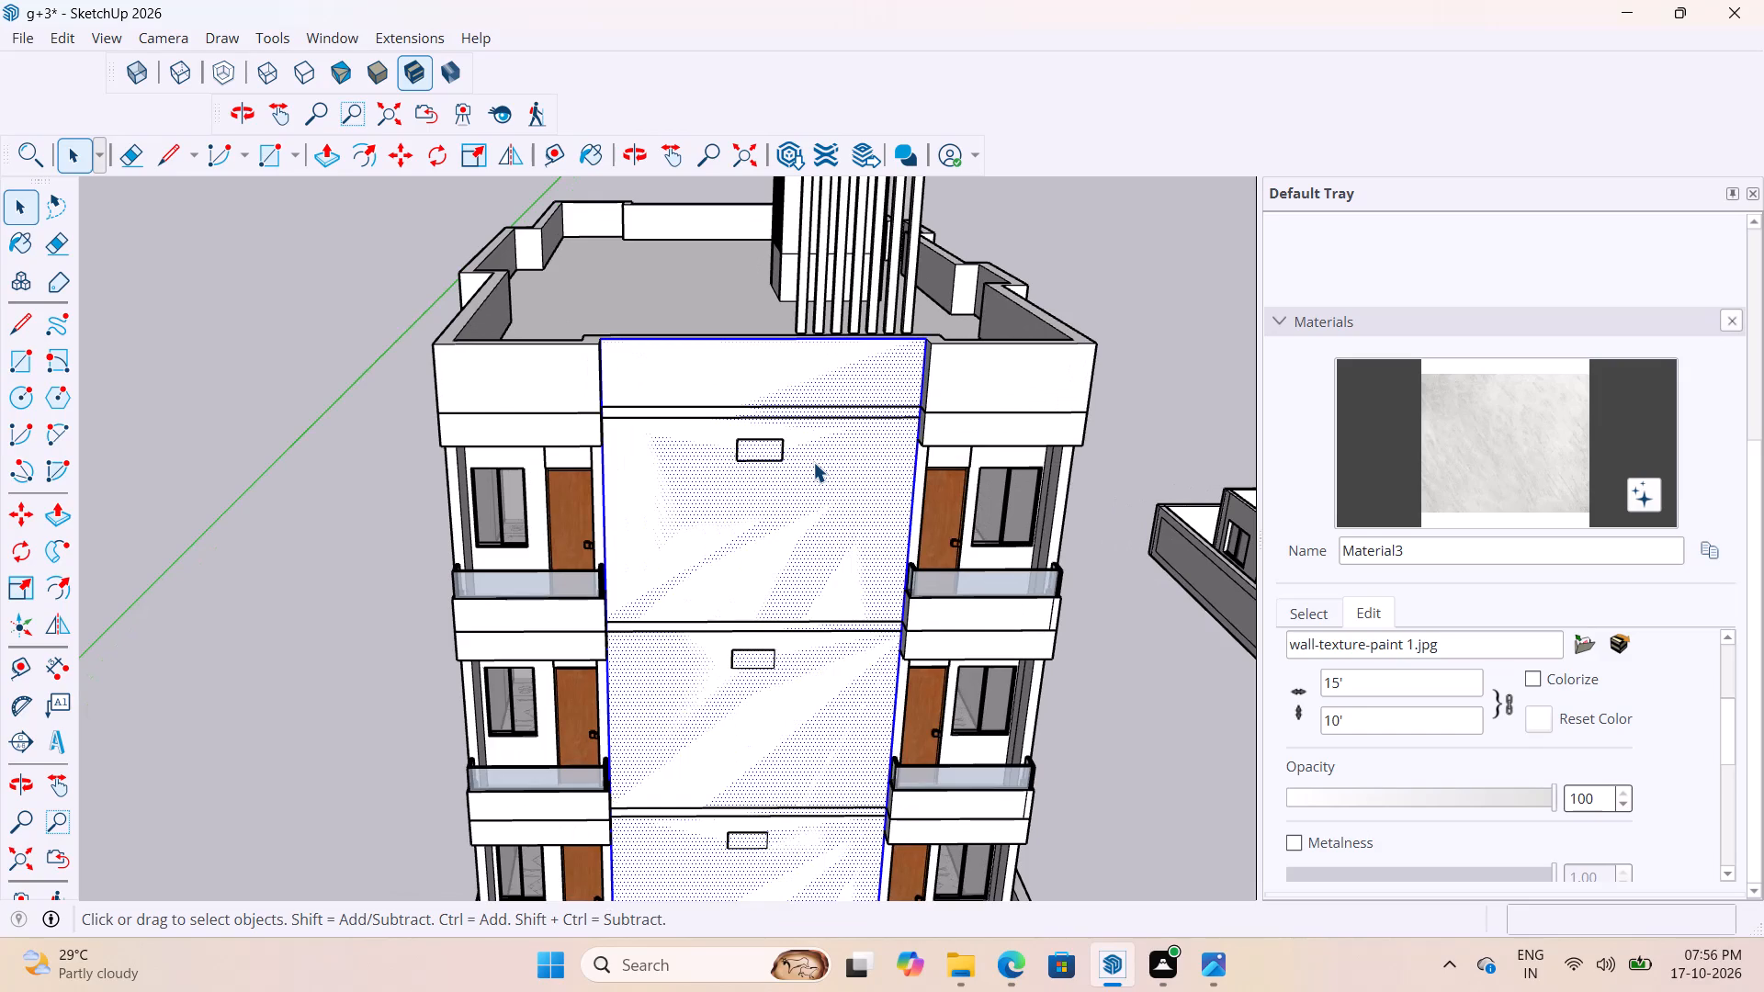
scroll(813, 462, "up", 3)
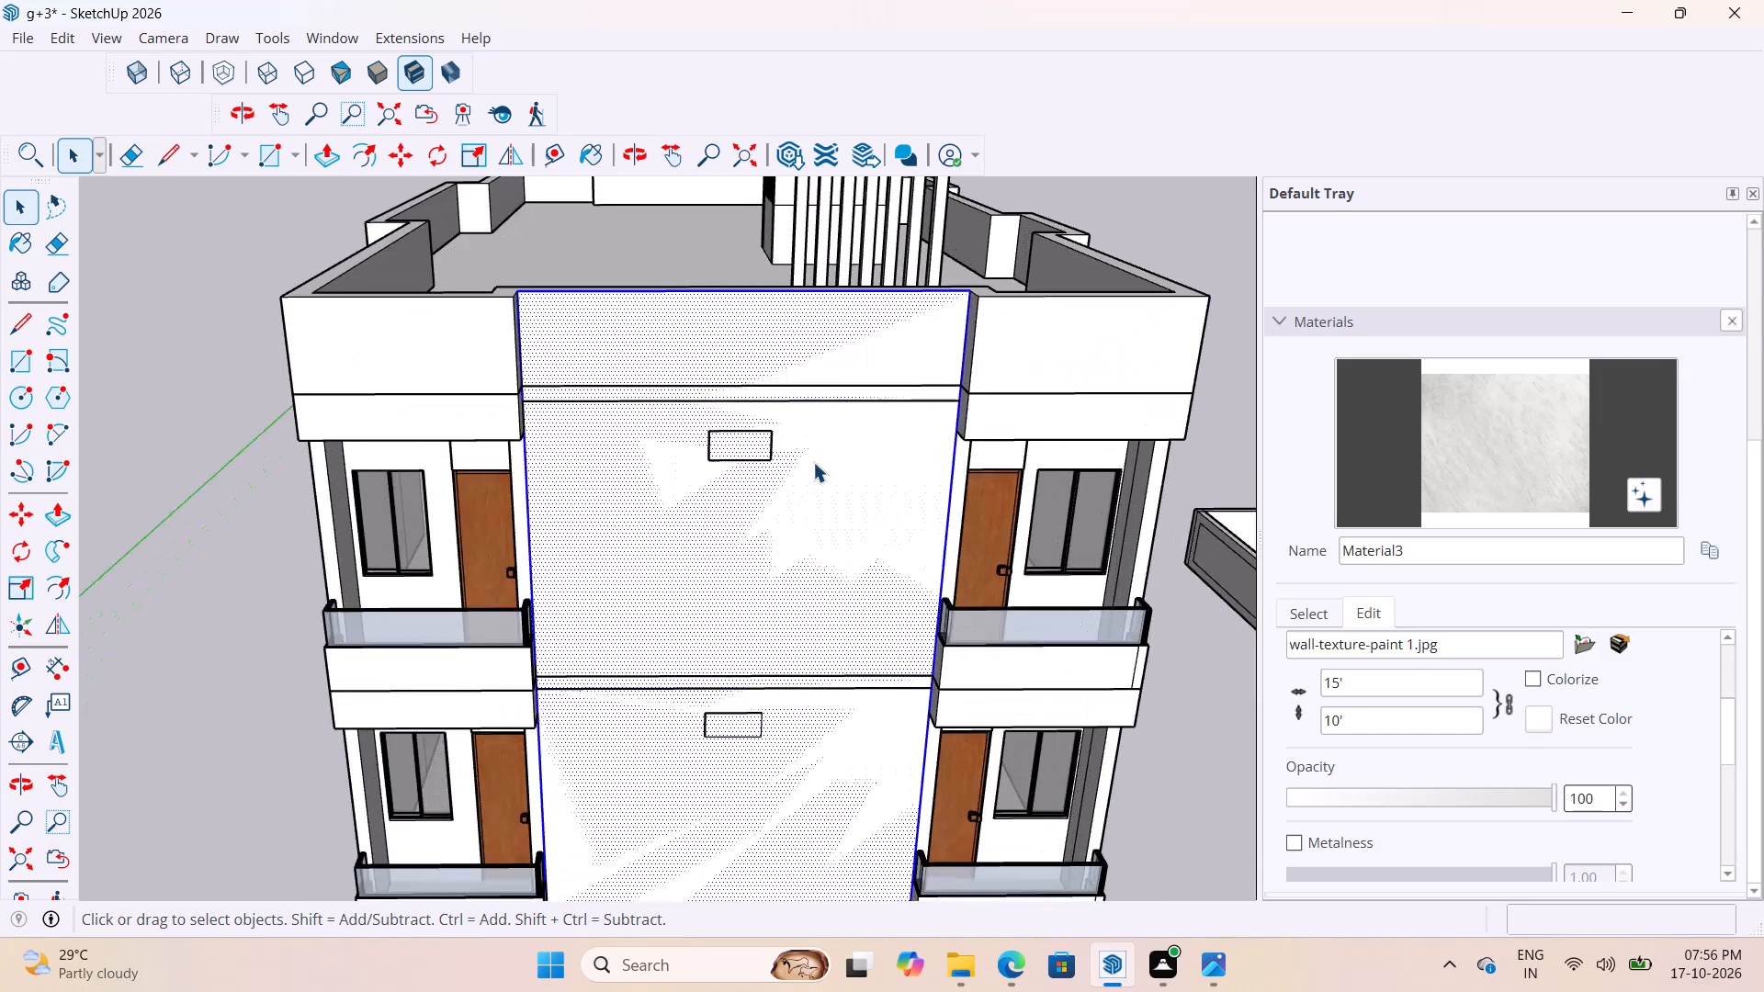
Undo the full-height rectangle drawn over the central front wall.
key("ctrl+z")
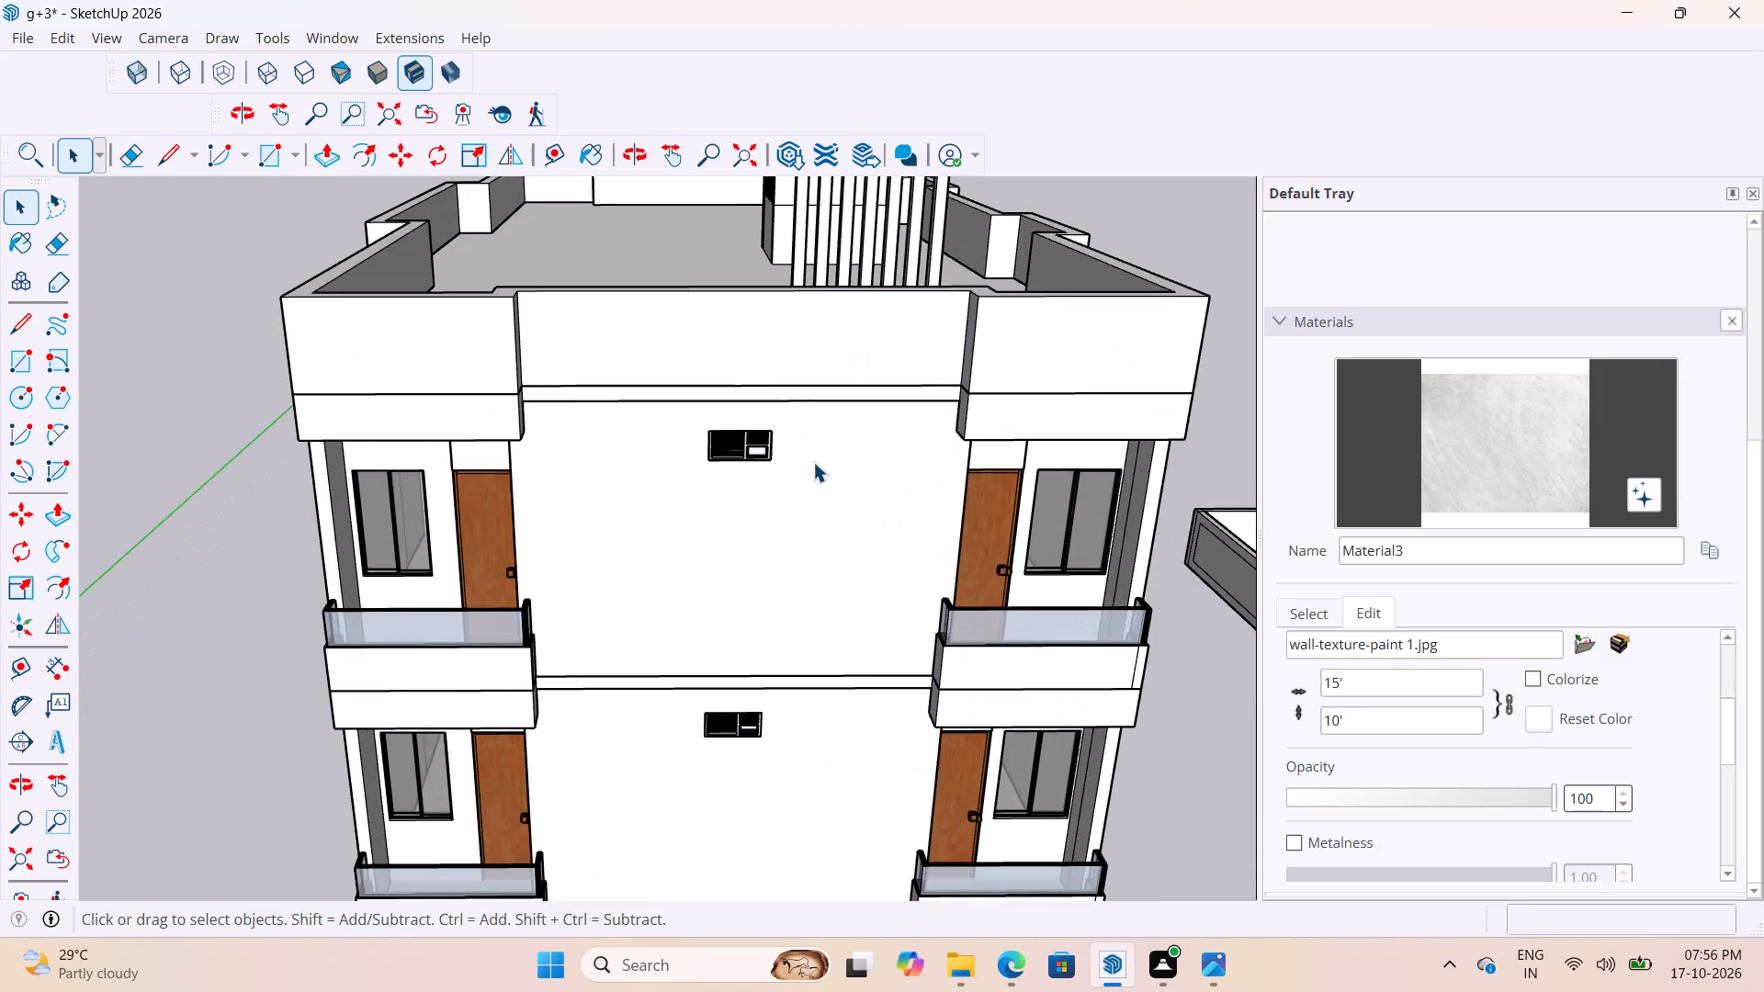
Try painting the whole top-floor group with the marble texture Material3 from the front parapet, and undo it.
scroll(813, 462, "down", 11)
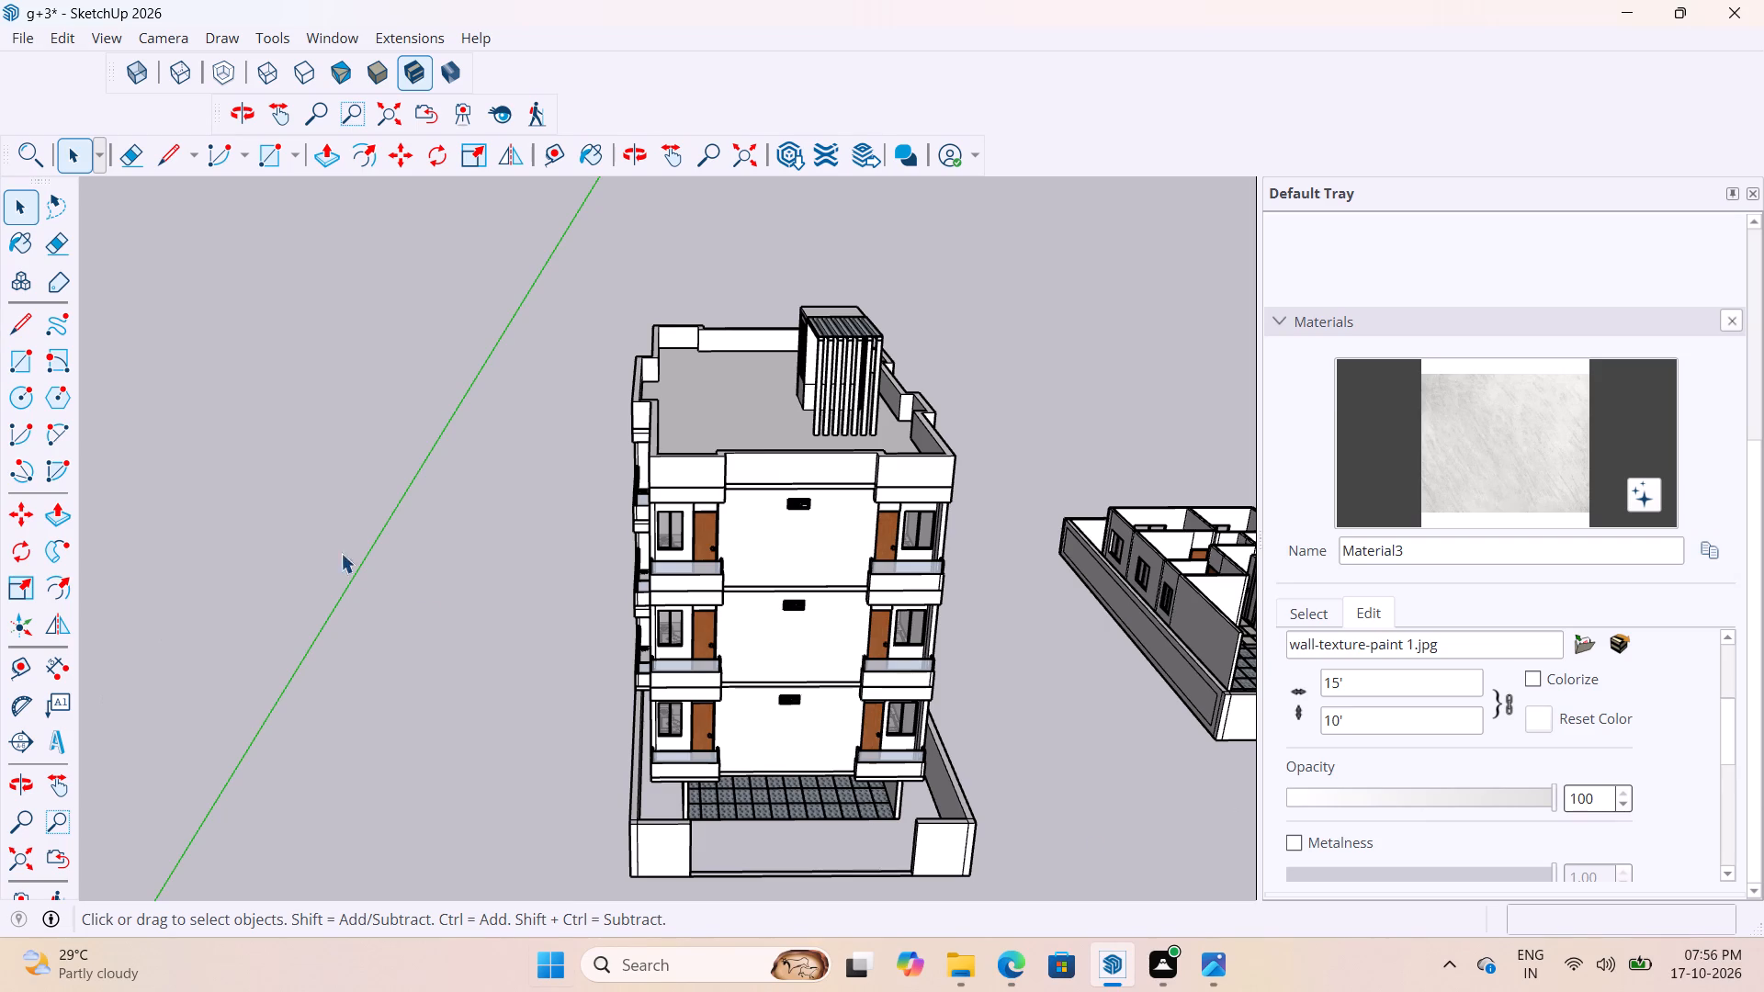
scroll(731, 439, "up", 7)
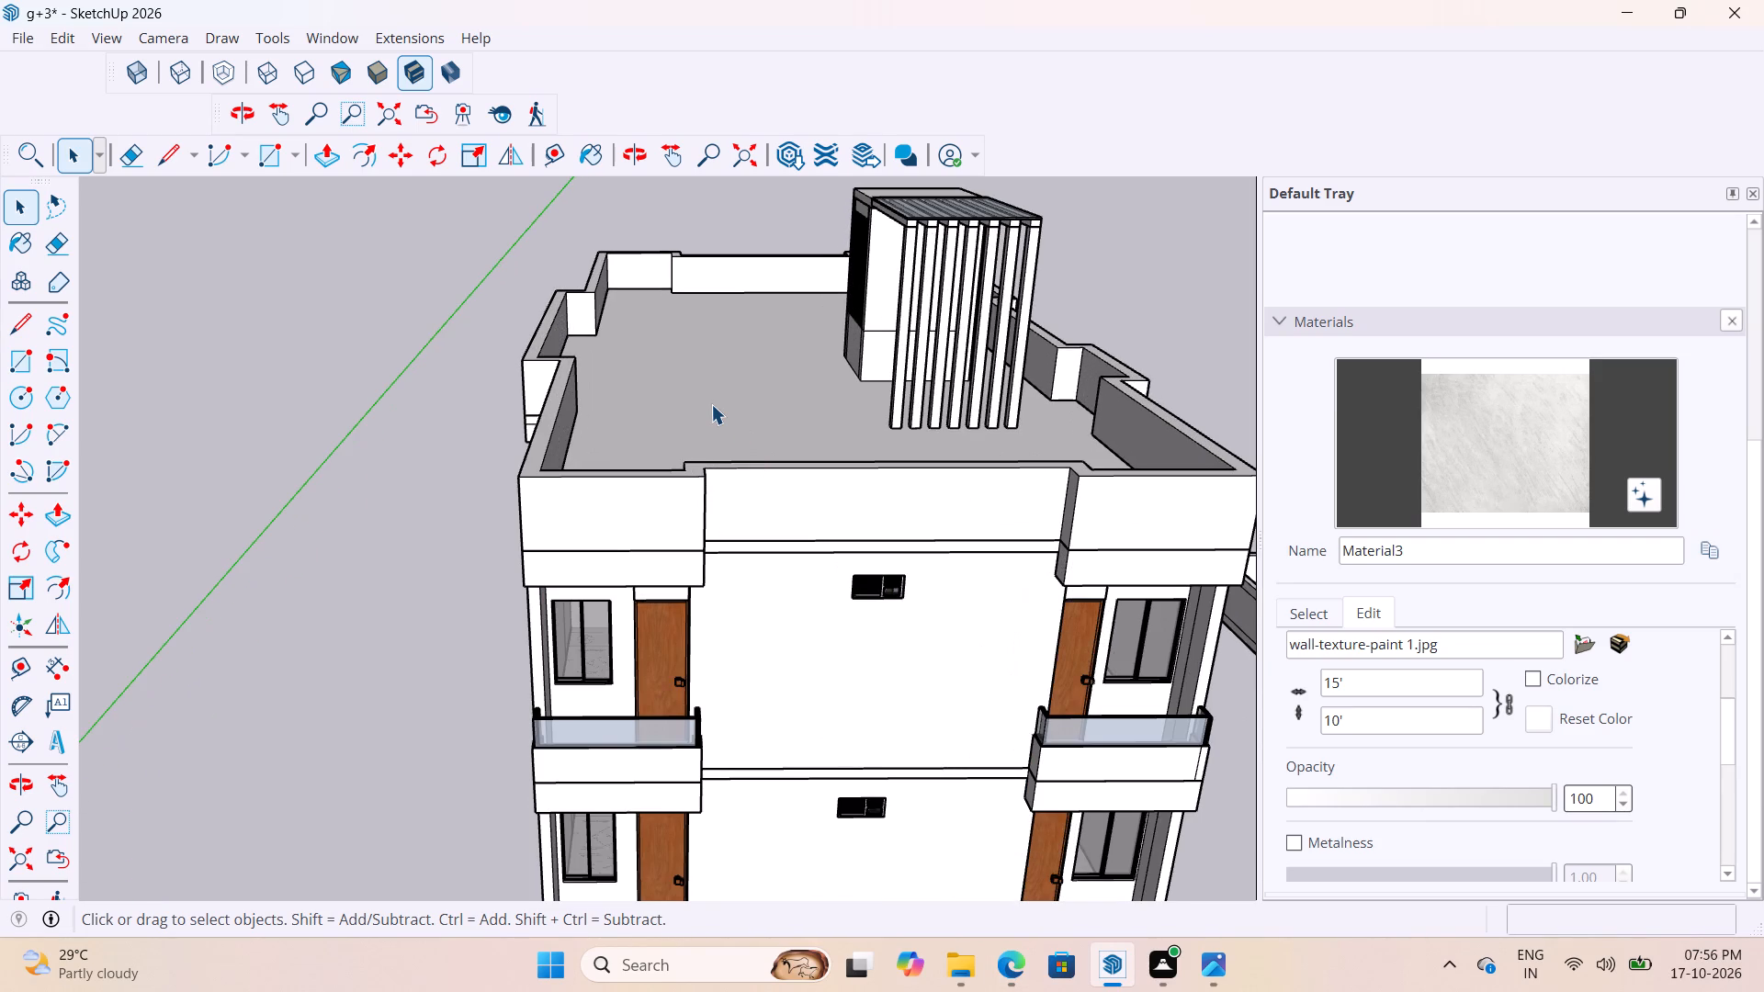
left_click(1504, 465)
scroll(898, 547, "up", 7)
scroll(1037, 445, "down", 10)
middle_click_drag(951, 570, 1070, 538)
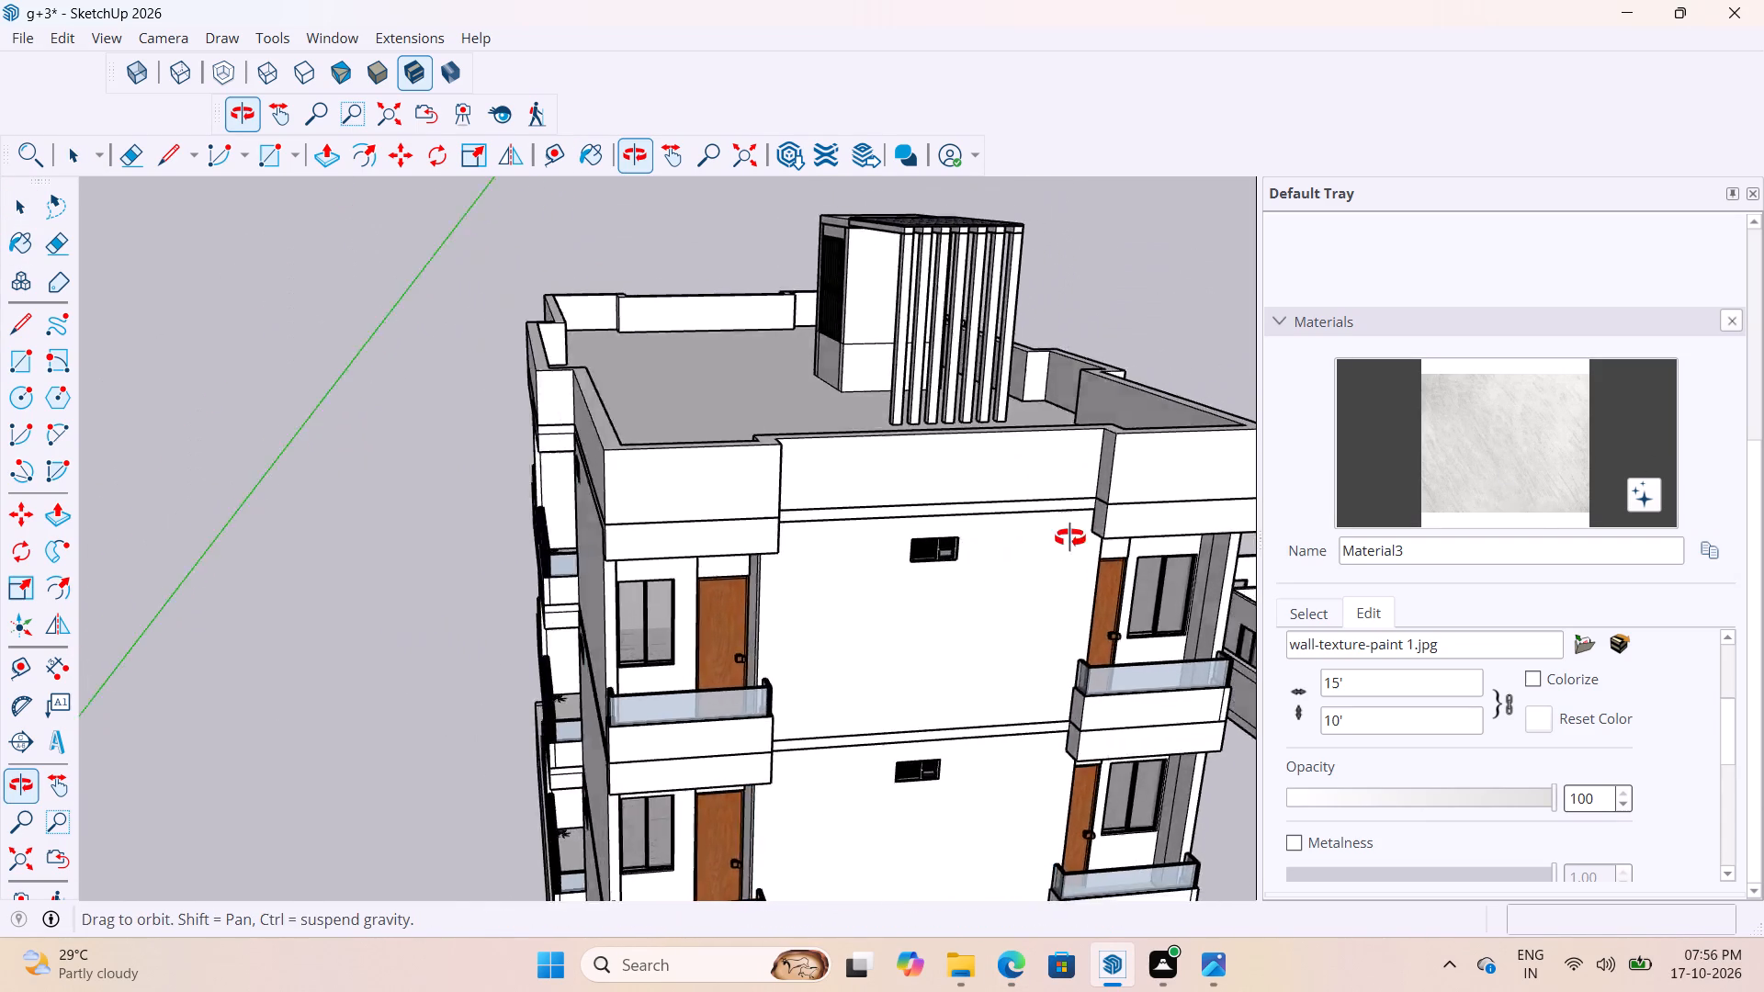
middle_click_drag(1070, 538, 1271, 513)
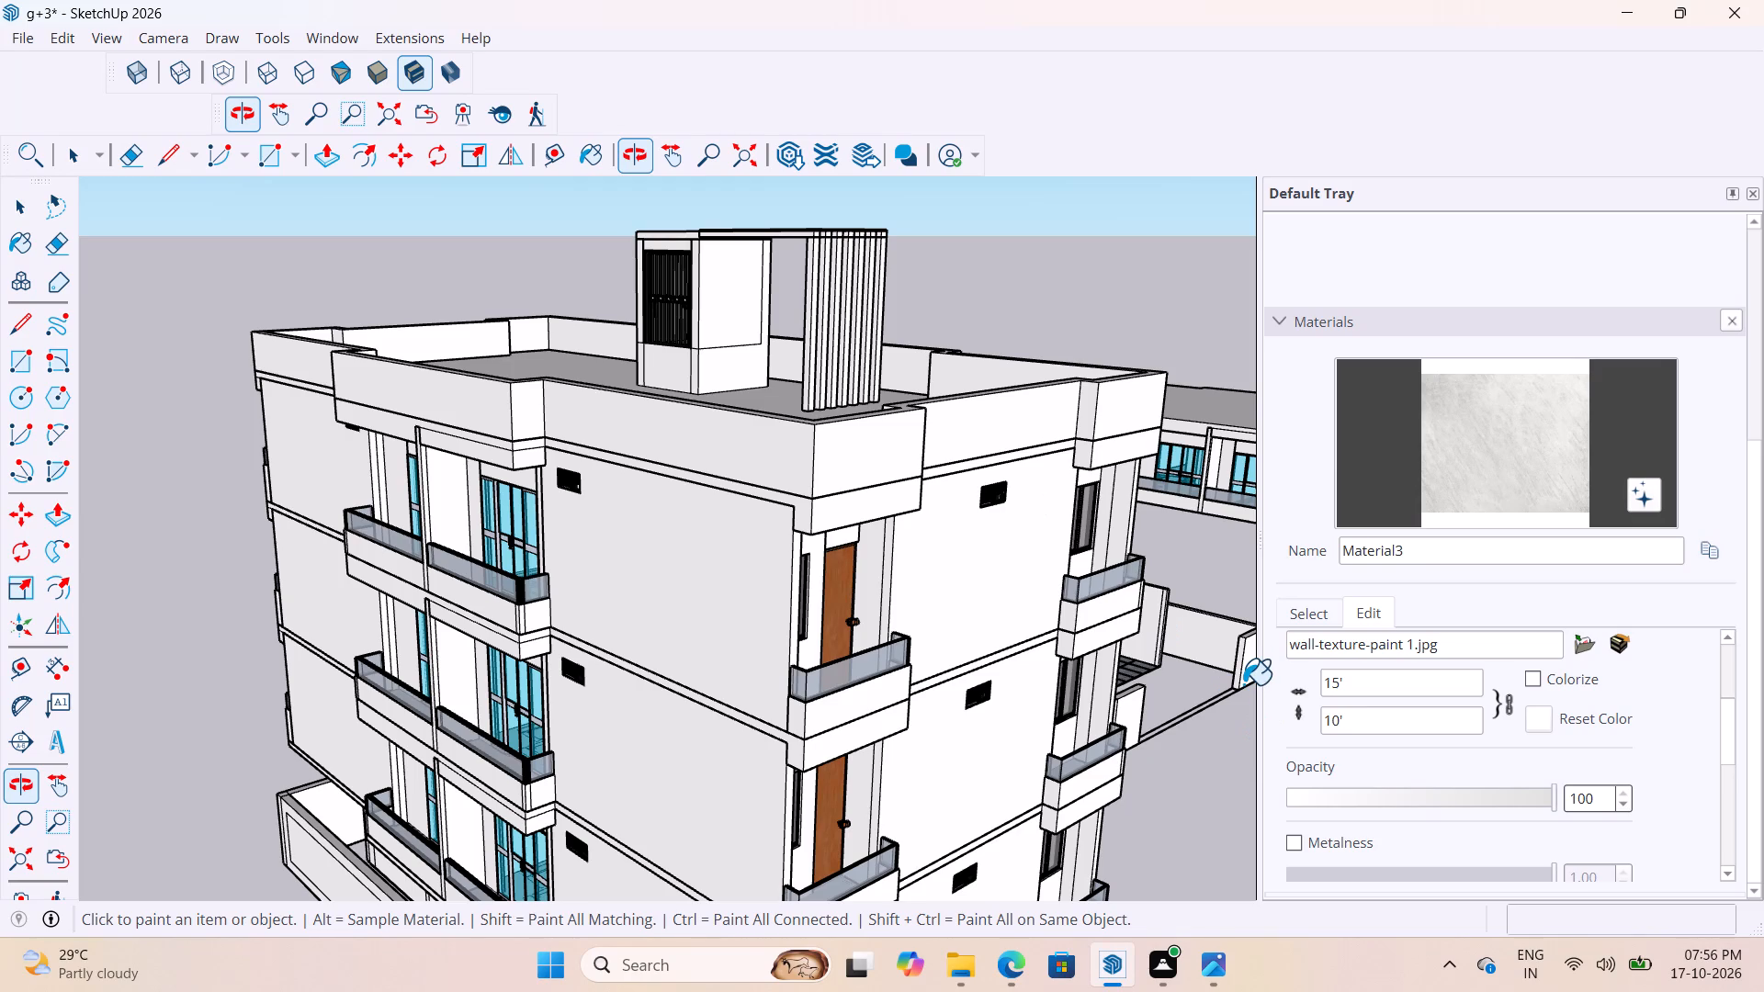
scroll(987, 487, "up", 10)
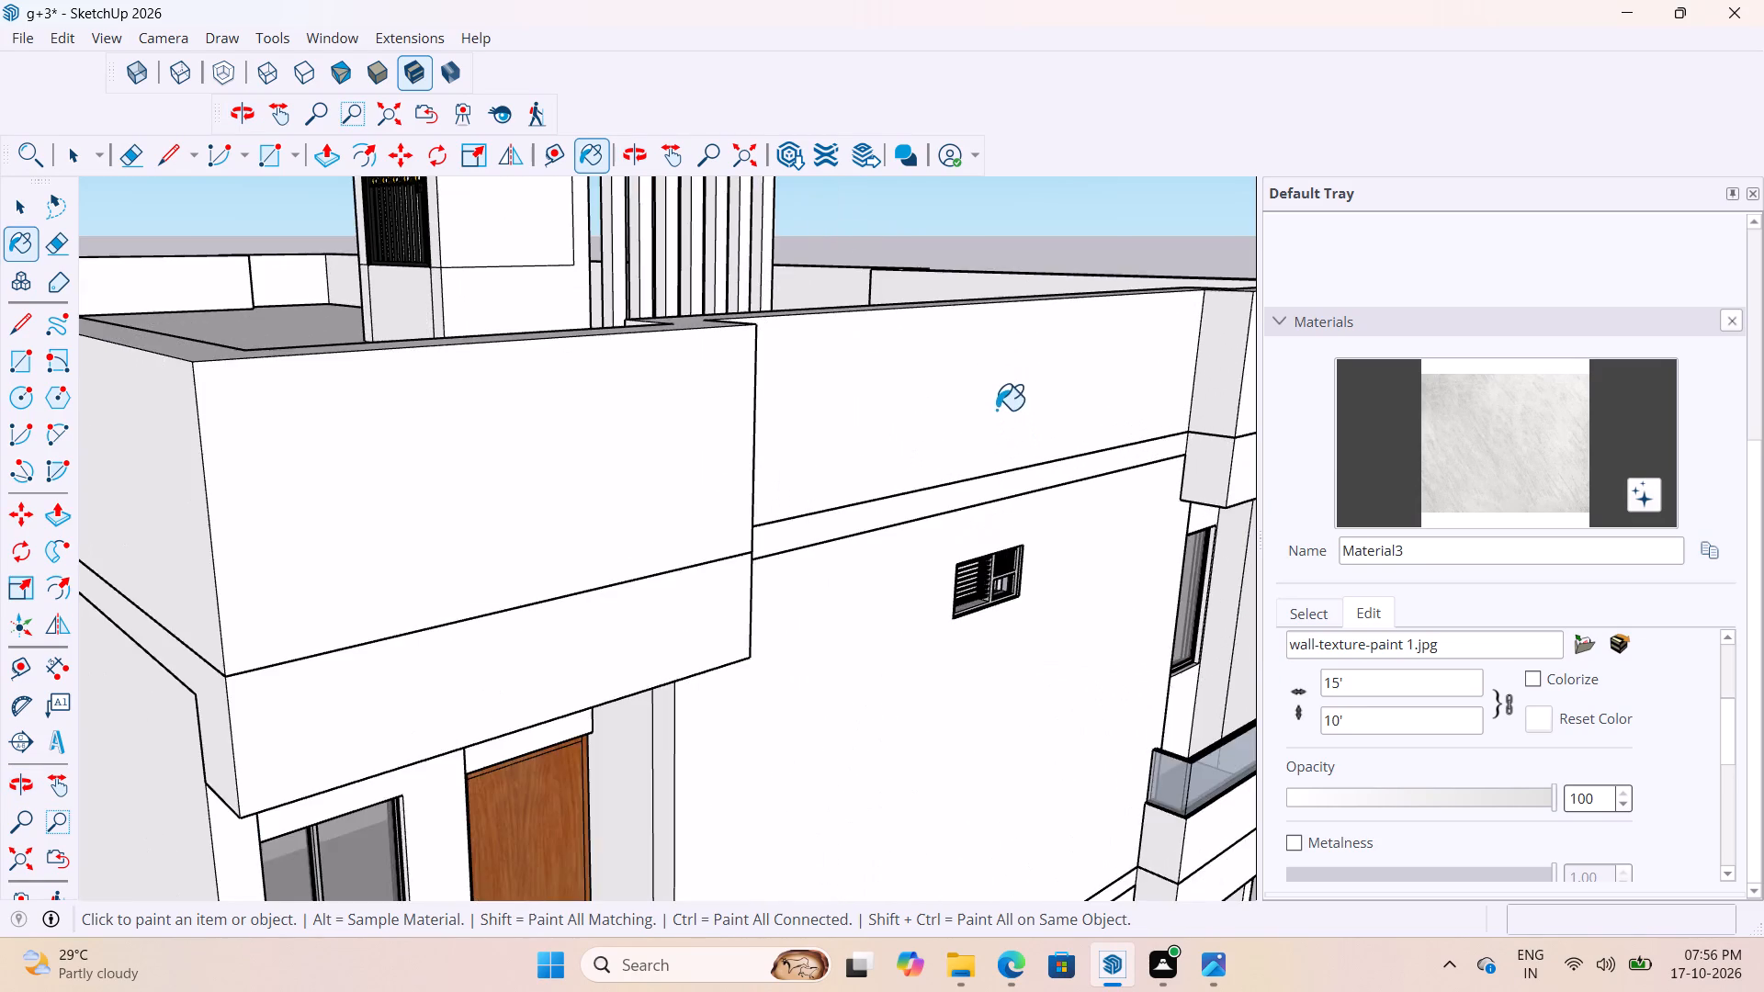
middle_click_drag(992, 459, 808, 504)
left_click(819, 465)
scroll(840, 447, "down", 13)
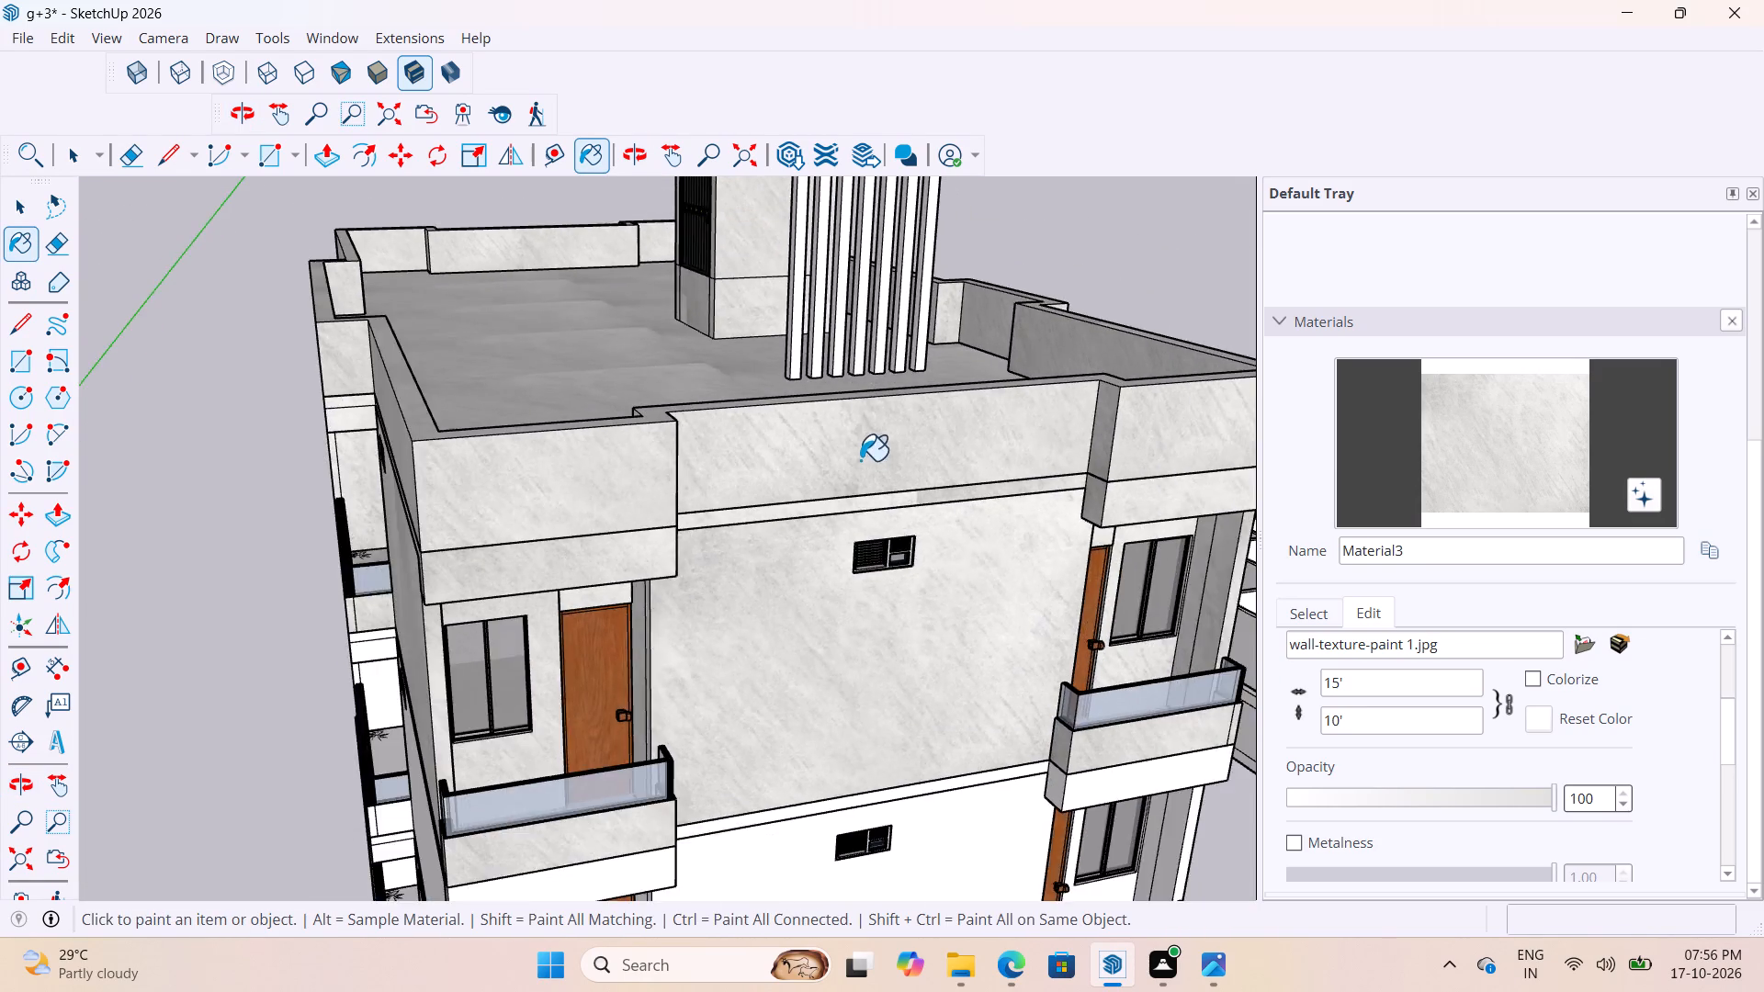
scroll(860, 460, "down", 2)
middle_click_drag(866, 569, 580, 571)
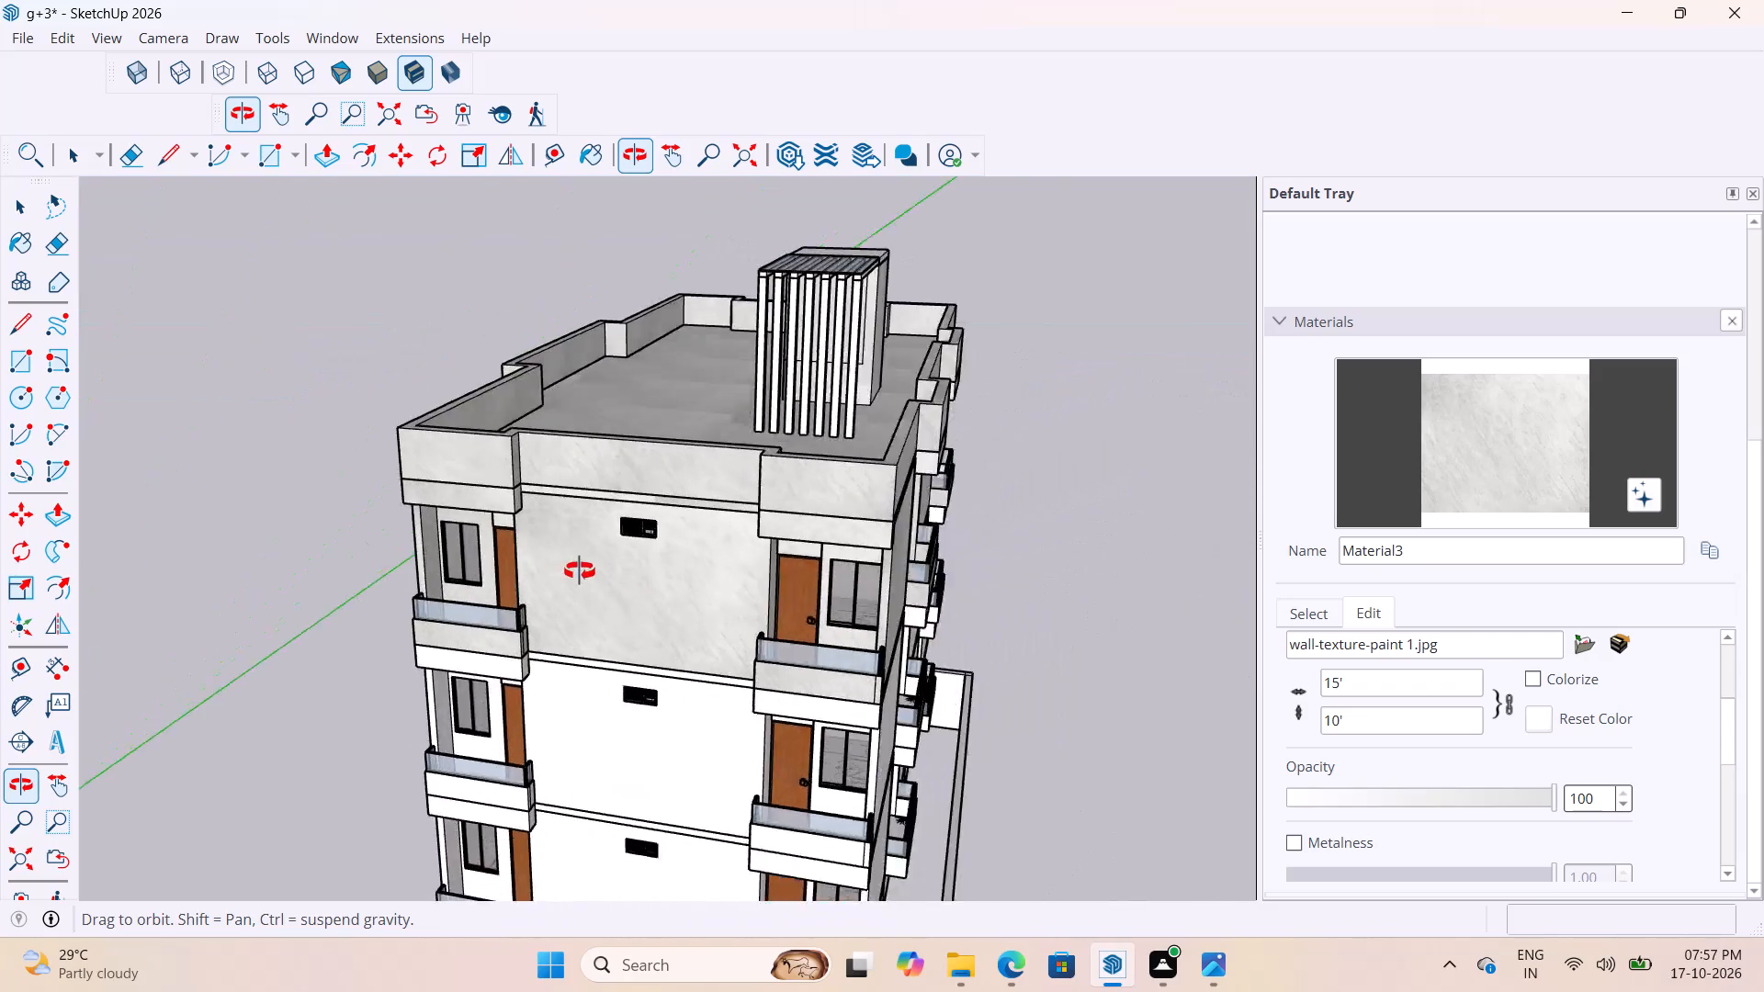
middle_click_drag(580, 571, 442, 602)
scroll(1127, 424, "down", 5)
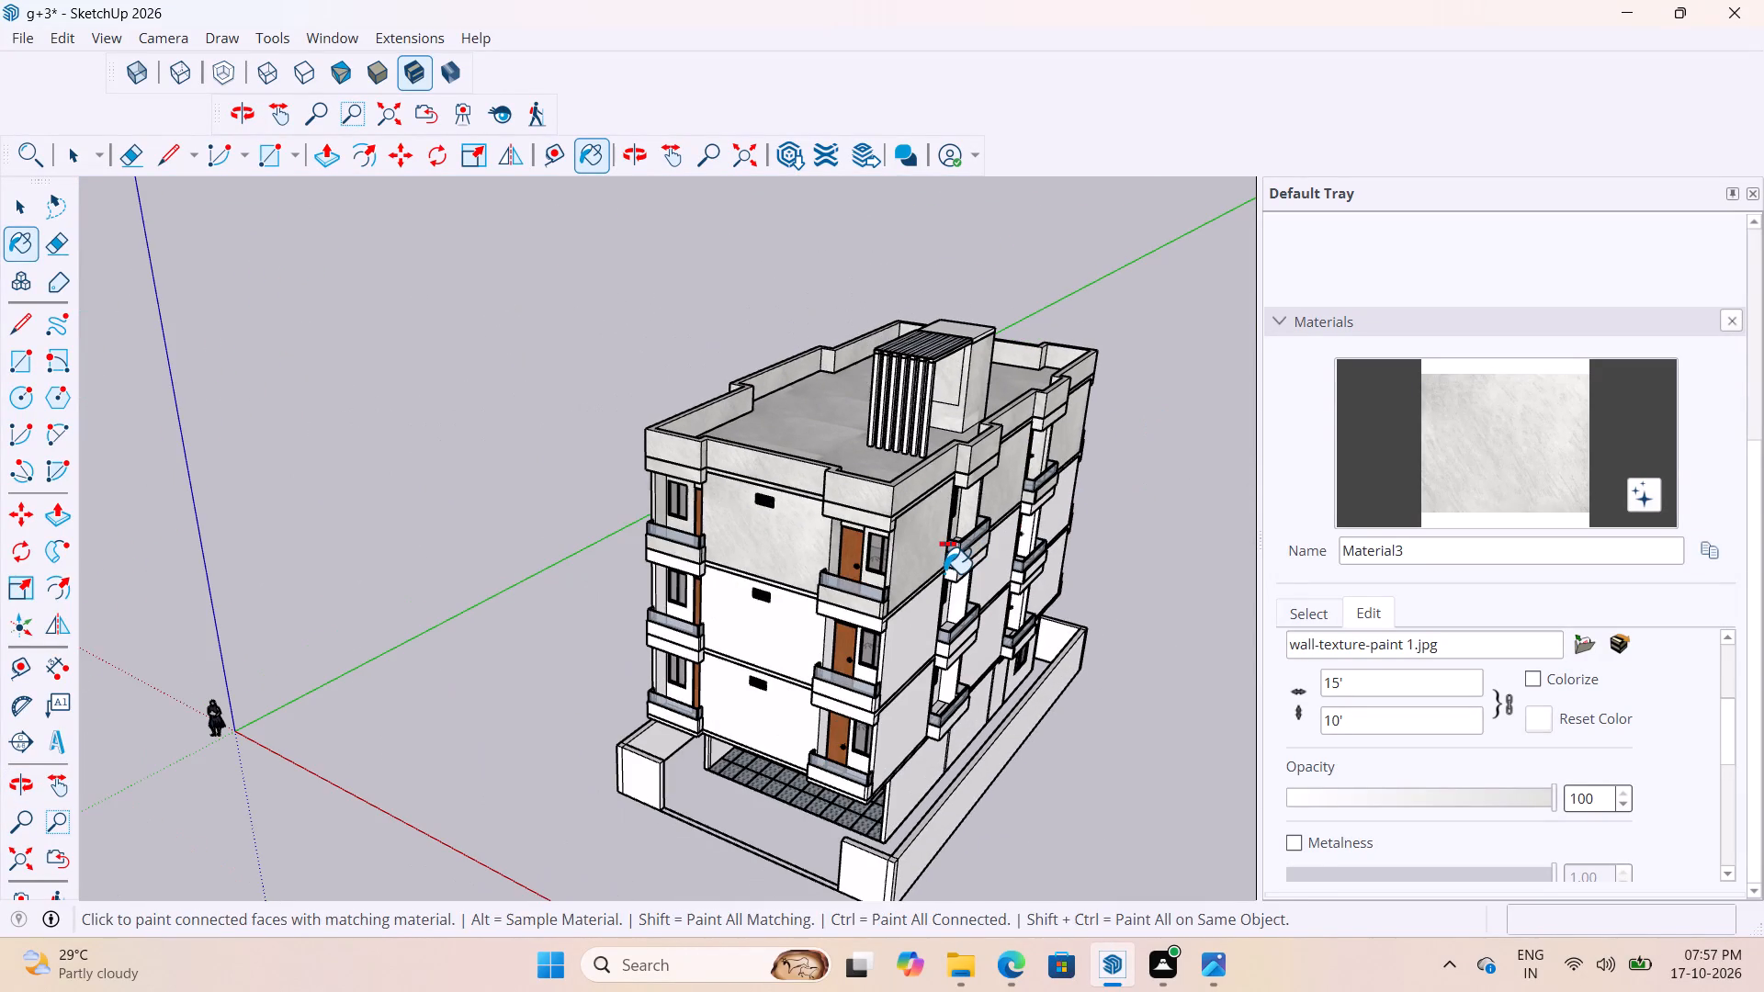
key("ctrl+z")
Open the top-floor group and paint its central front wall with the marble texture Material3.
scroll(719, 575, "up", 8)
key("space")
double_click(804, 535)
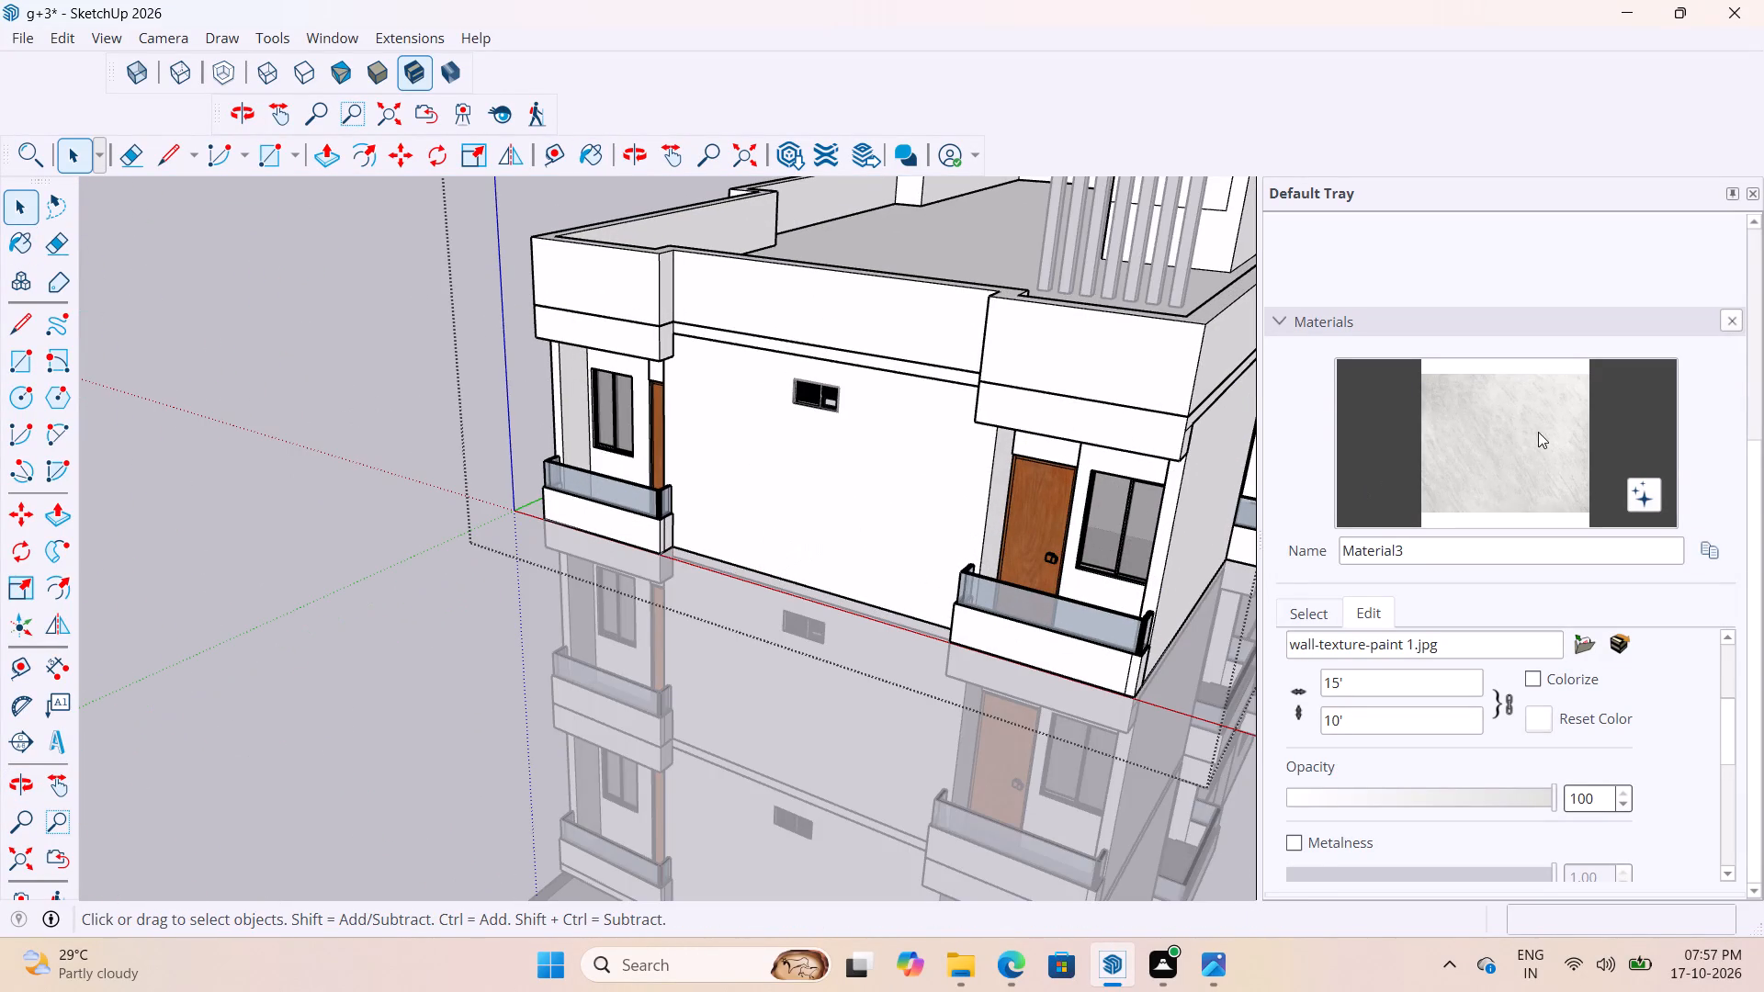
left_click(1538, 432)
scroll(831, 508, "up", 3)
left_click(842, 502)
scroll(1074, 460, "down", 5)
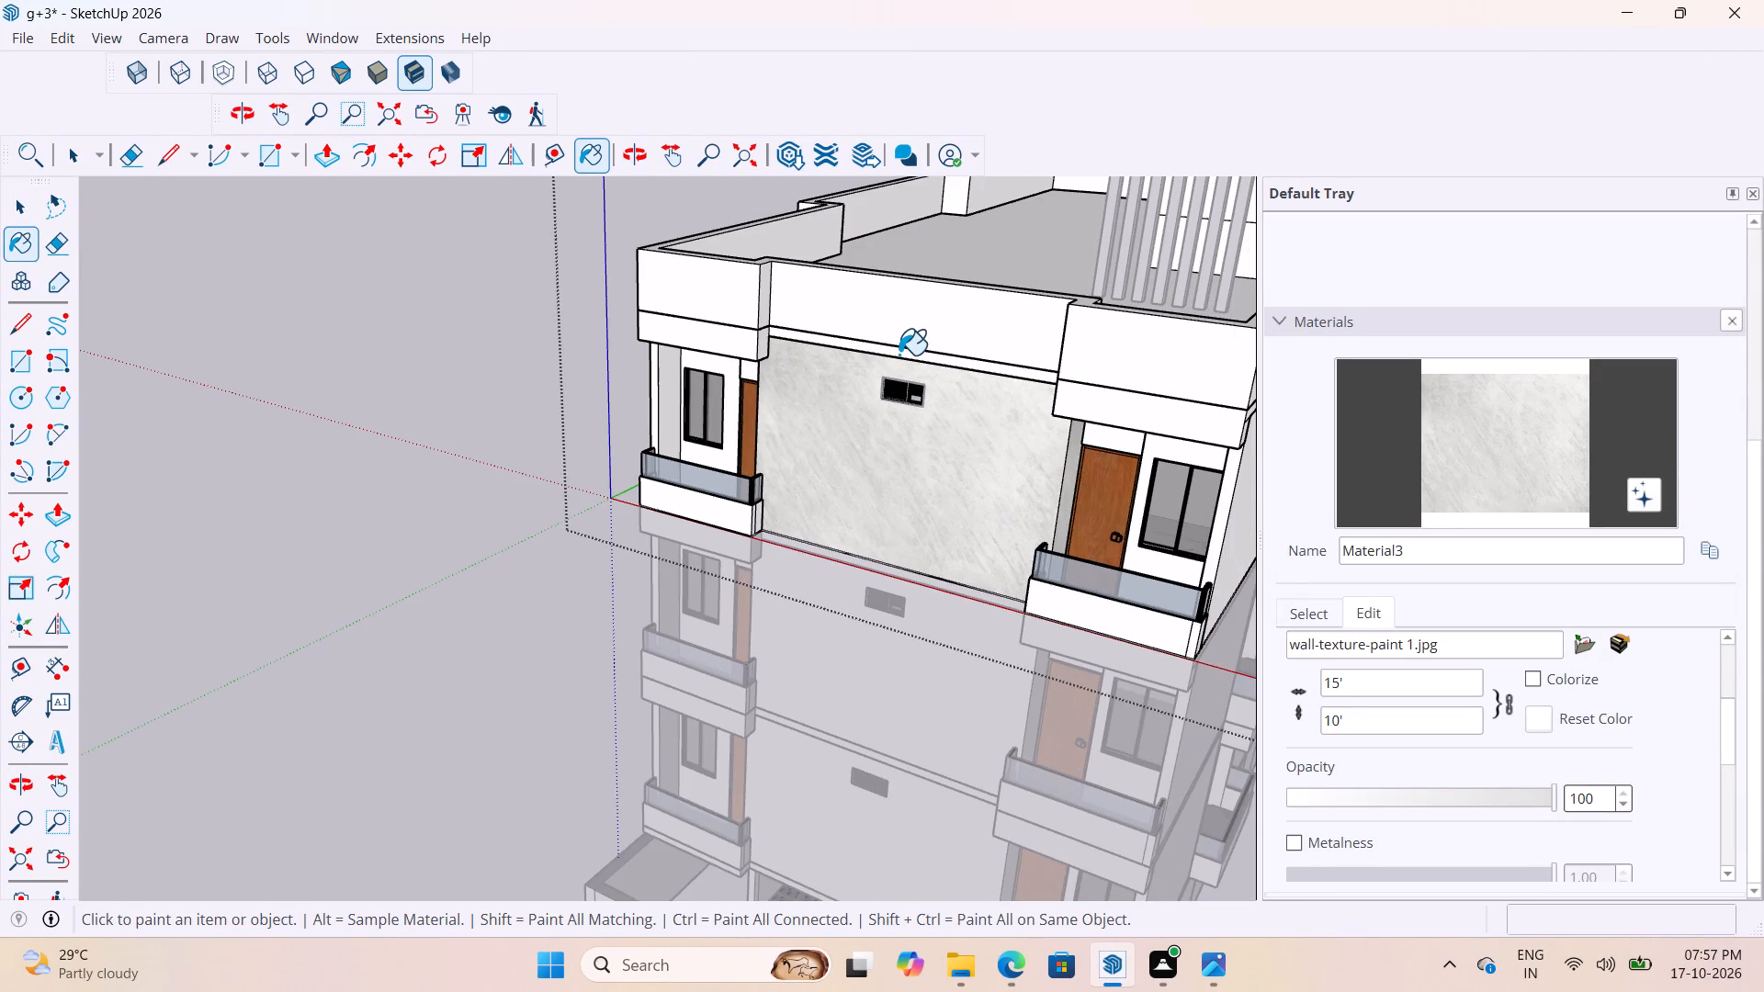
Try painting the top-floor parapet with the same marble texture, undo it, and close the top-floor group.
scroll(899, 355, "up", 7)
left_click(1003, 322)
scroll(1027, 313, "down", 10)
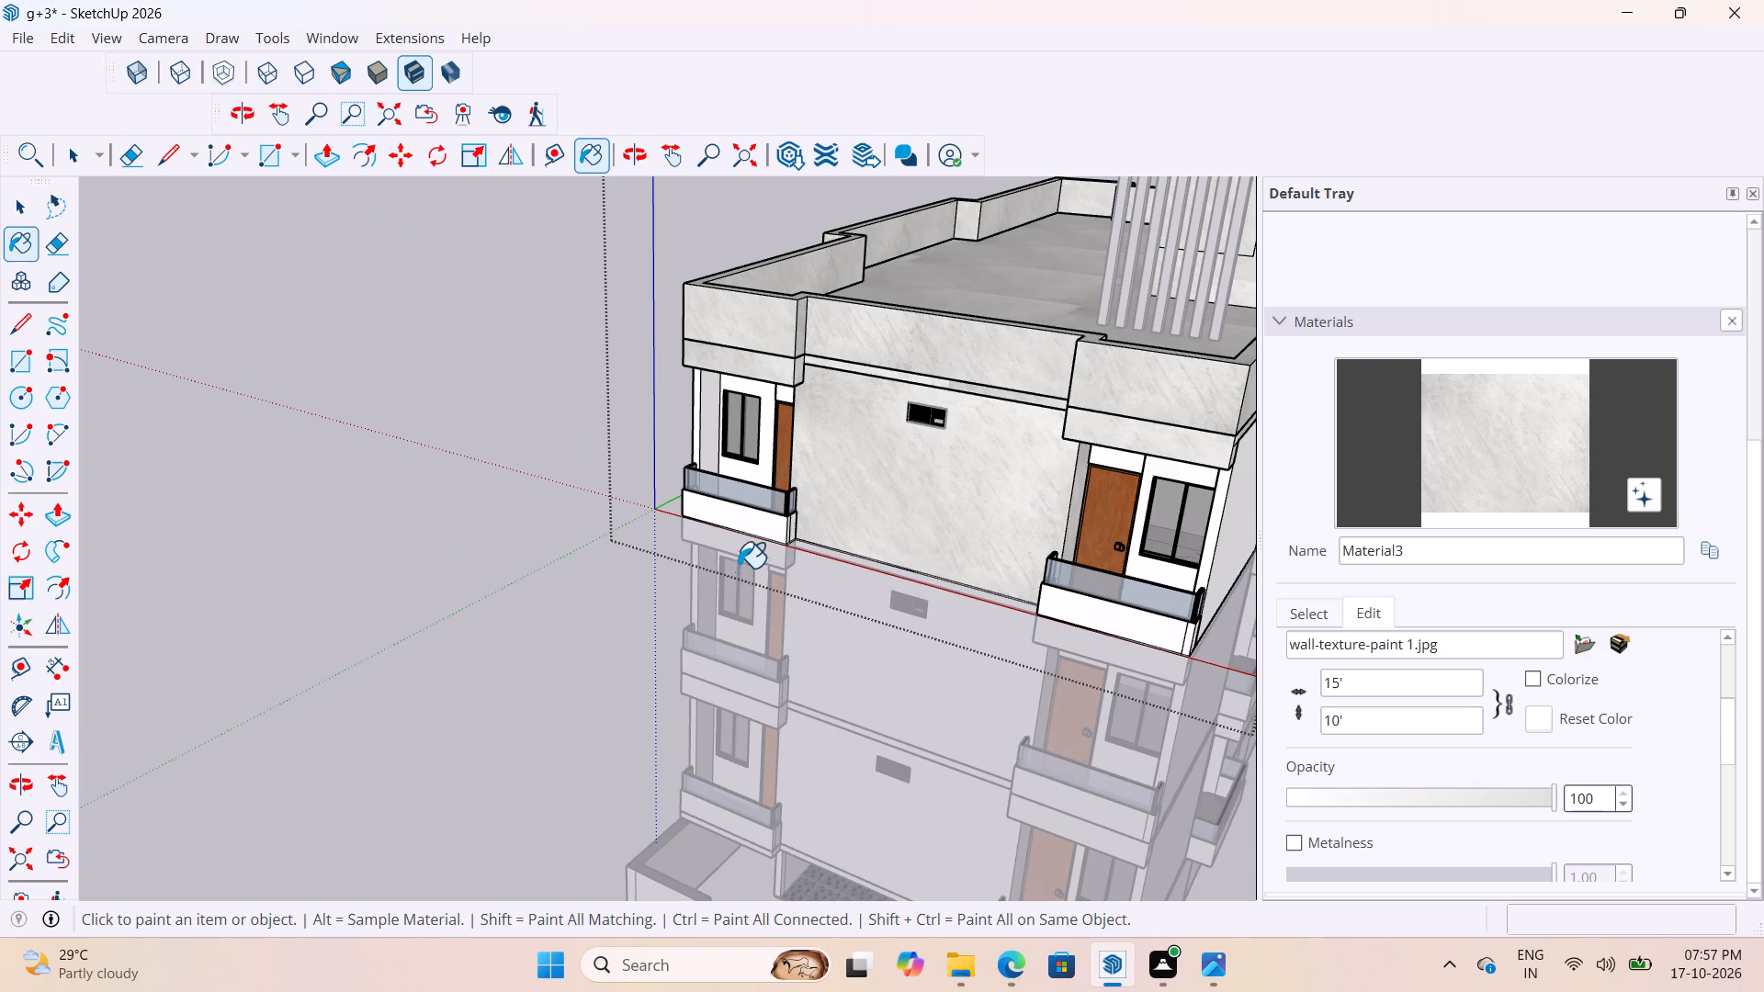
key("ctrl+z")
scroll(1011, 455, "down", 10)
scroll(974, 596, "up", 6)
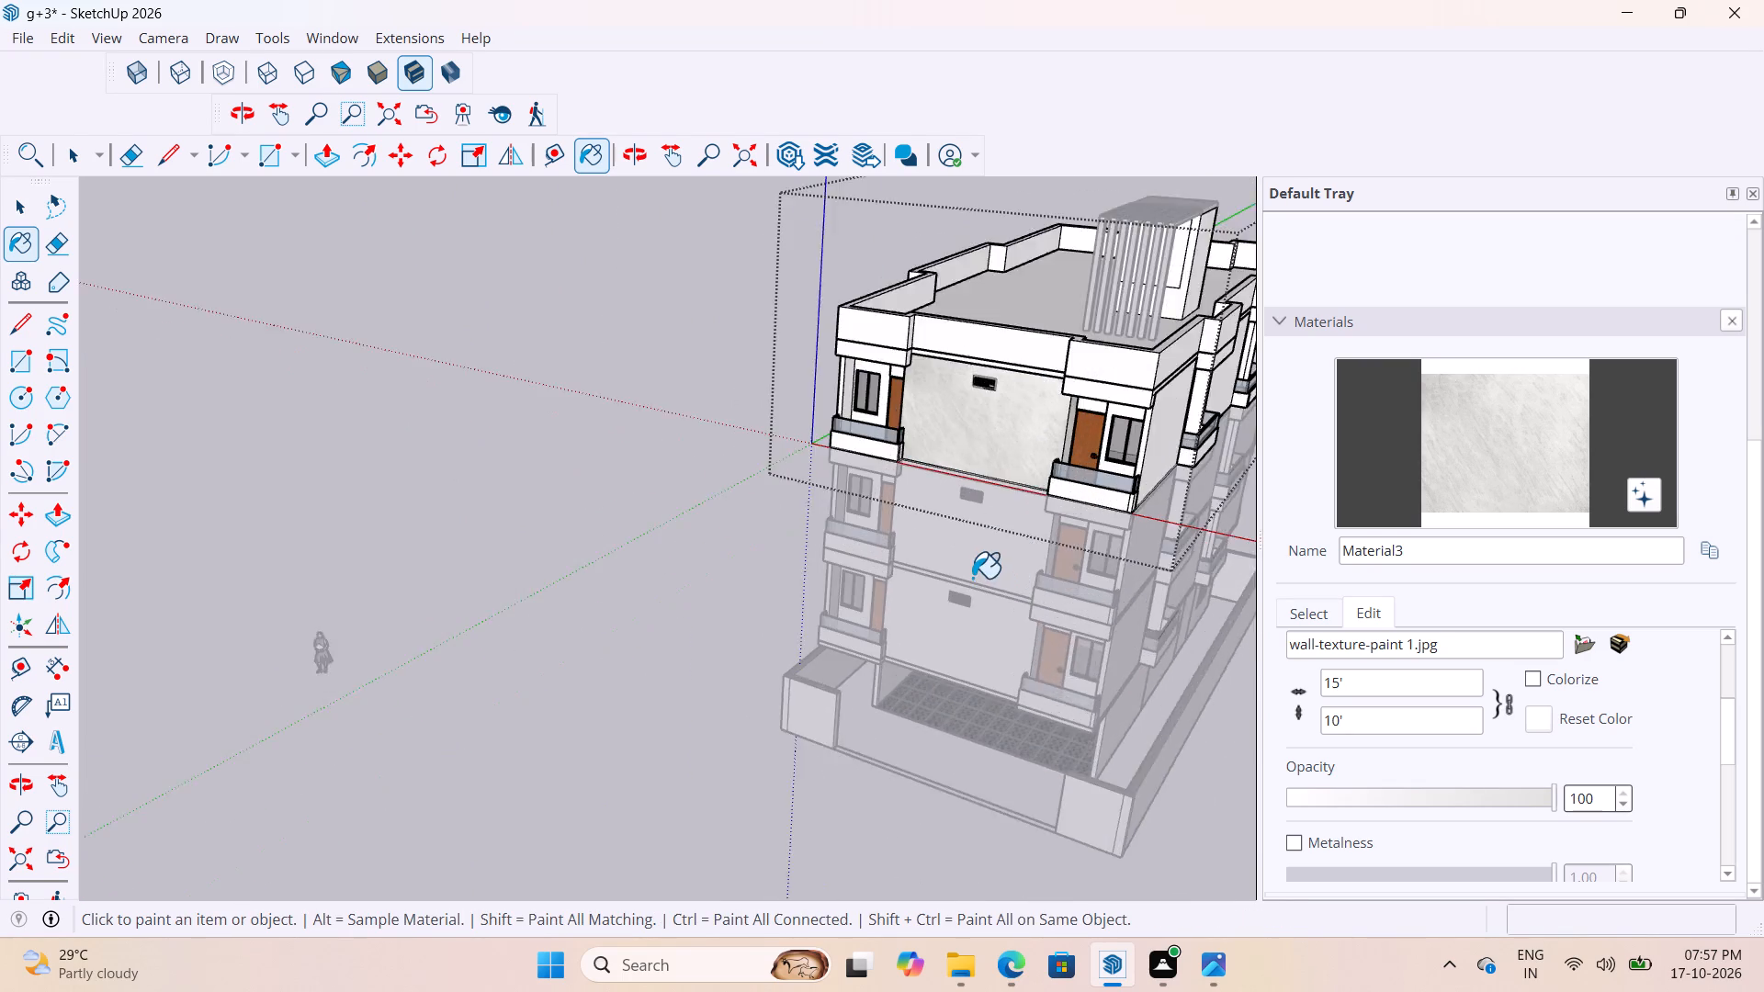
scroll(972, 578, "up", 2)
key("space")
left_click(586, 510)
Examine the marble texture on the top-floor front wall, around the AC unit and against the floors below.
scroll(981, 509, "up", 3)
middle_click_drag(966, 491, 1515, 594)
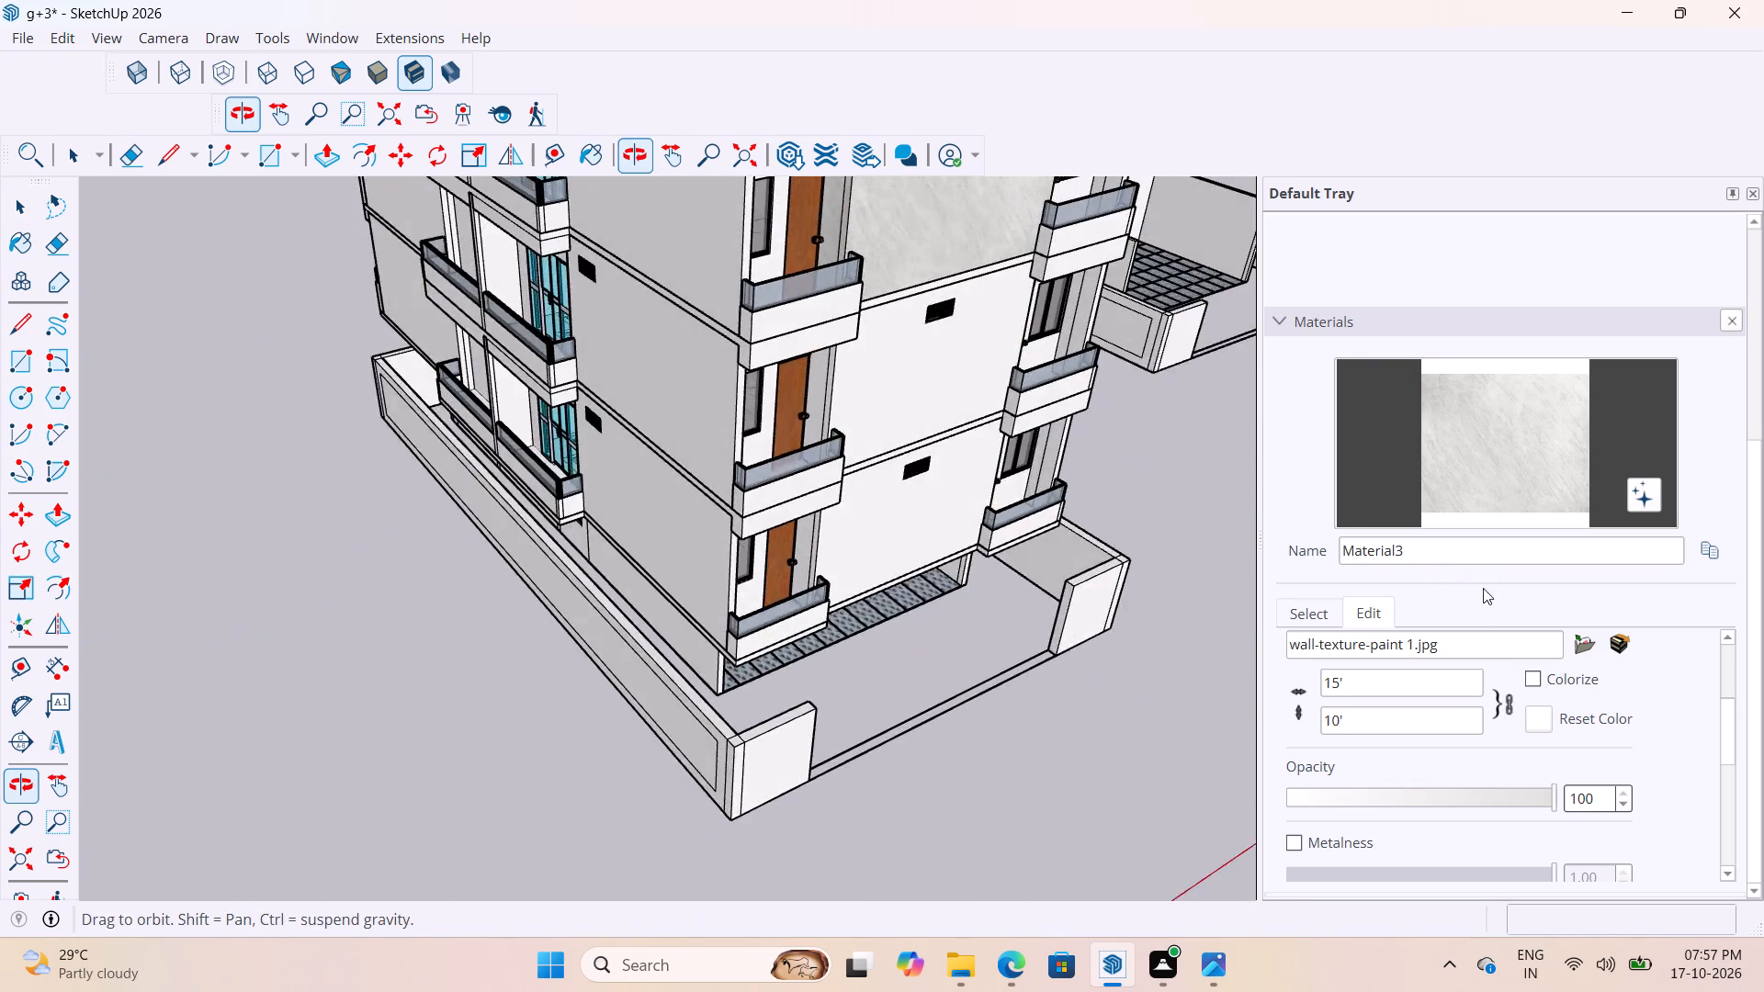
scroll(940, 635, "down", 5)
scroll(942, 419, "up", 7)
middle_click_drag(910, 399, 717, 304)
scroll(750, 295, "up", 3)
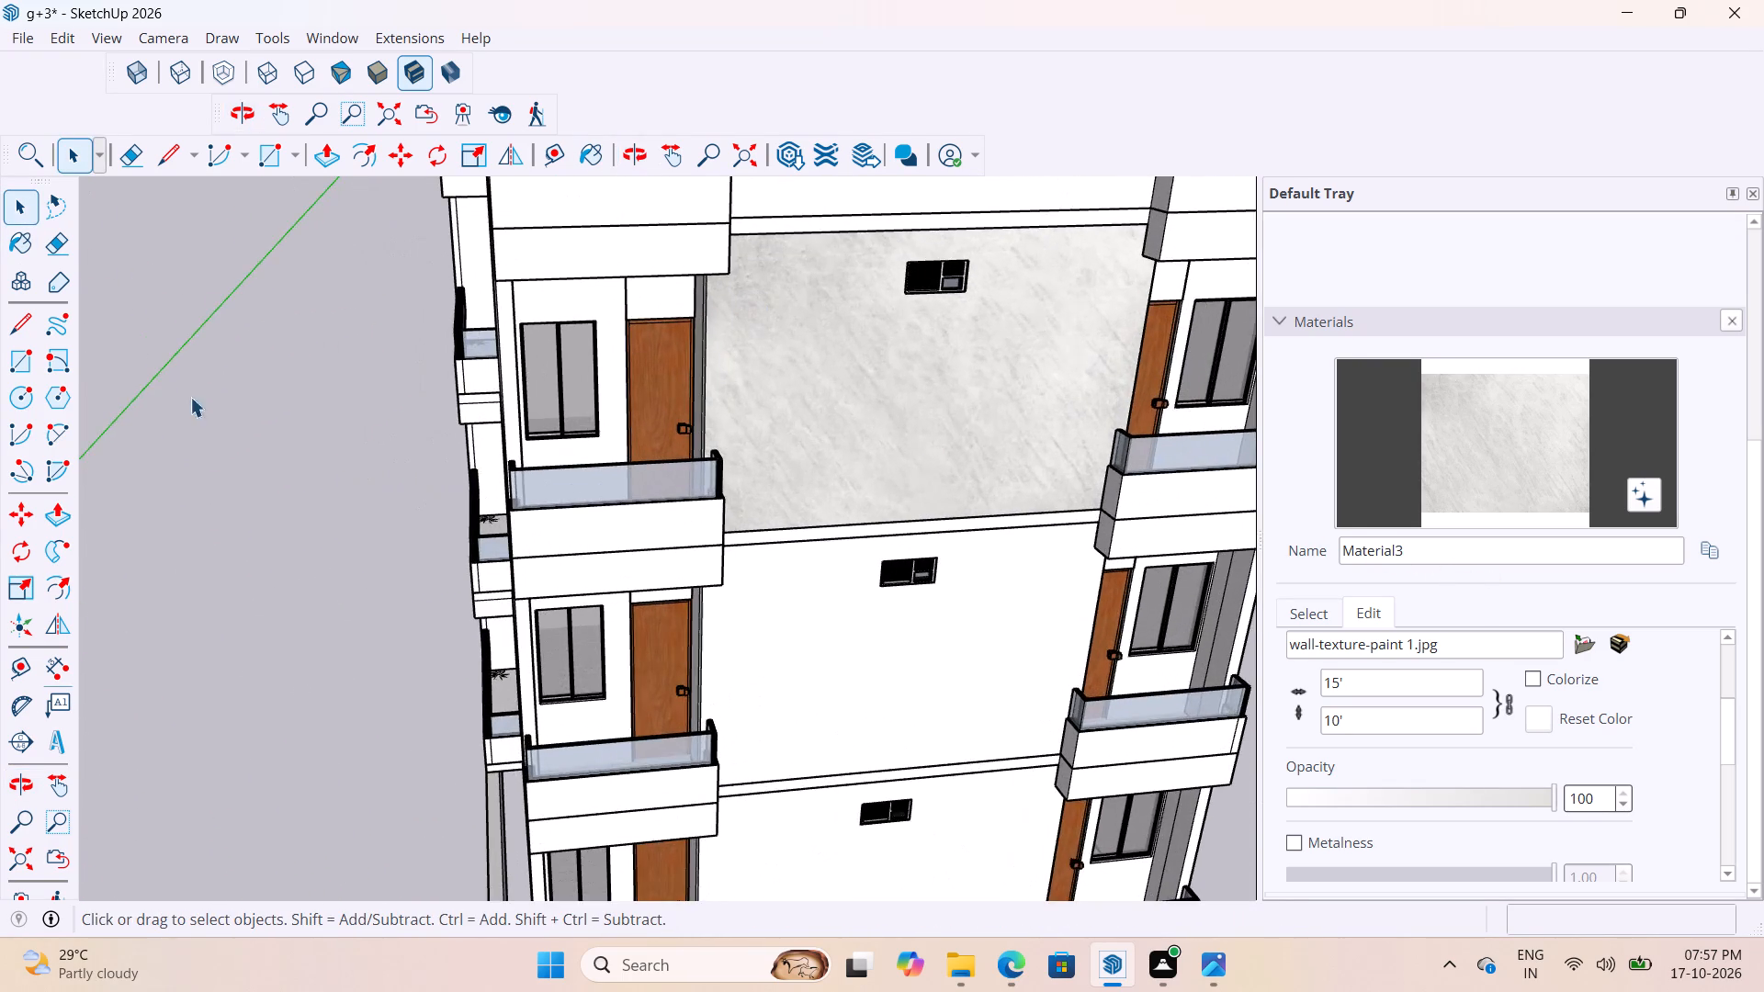
scroll(729, 244, "up", 17)
middle_click_drag(916, 299, 641, 367)
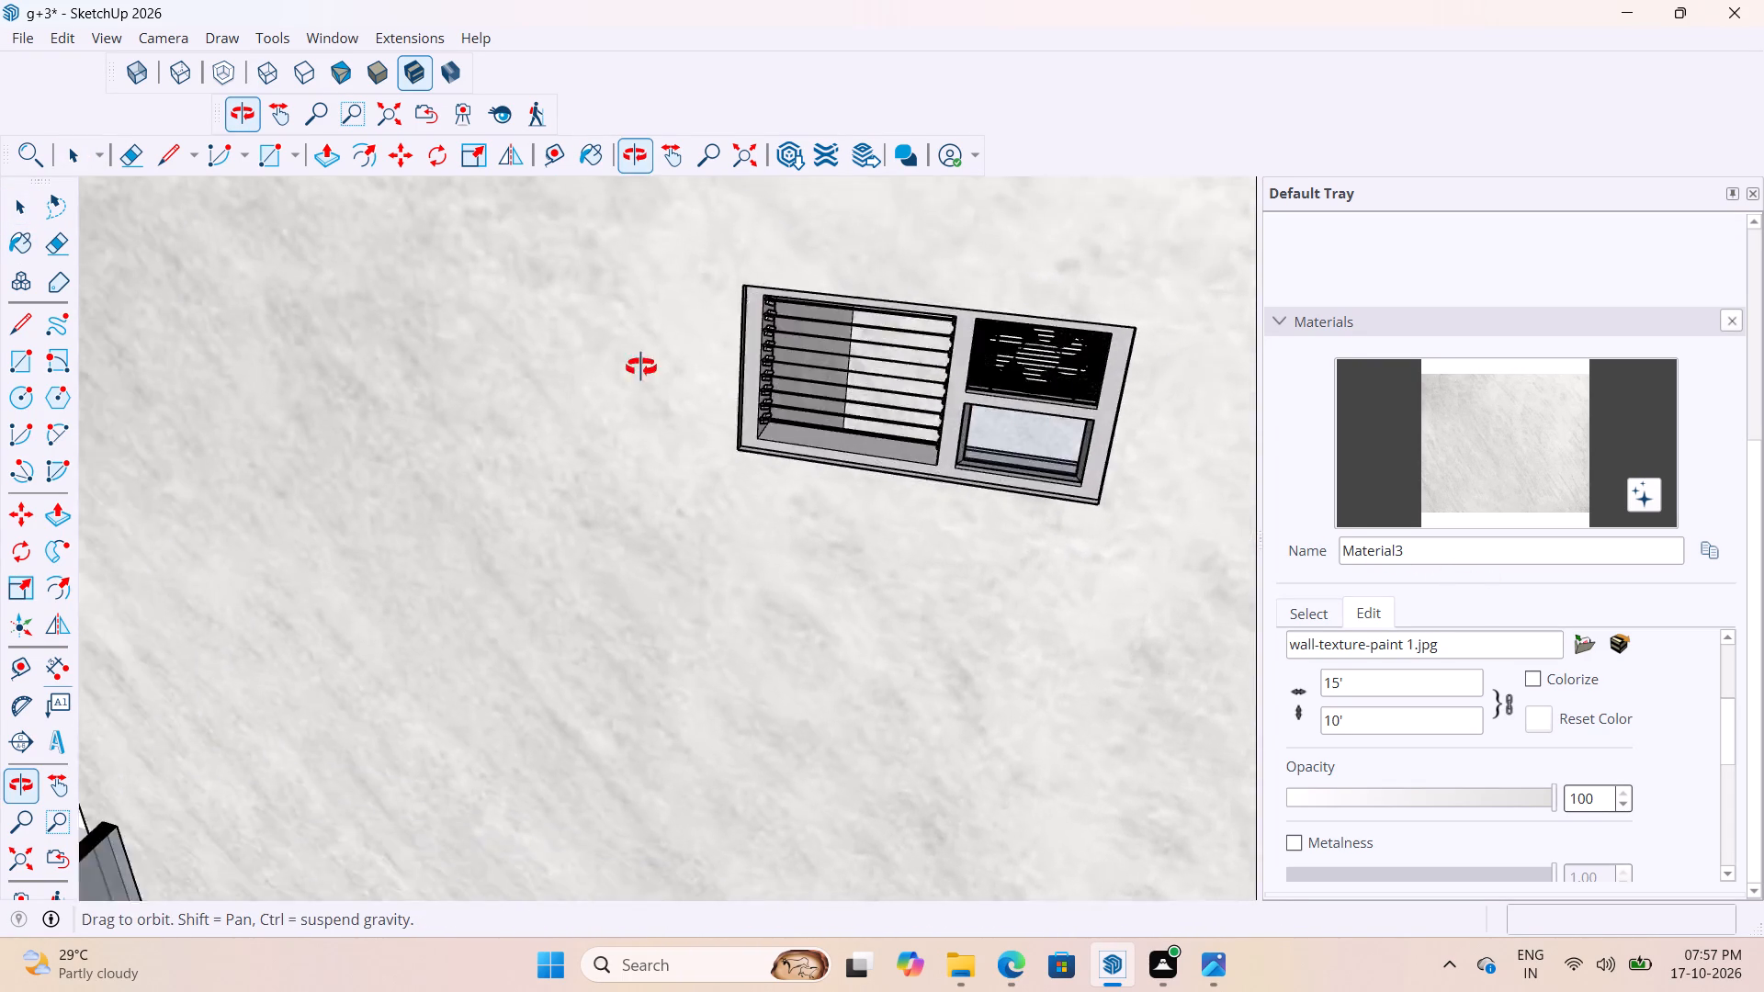
middle_click_drag(641, 367, 480, 378)
scroll(885, 400, "up", 3)
scroll(976, 315, "down", 20)
scroll(976, 315, "down", 6)
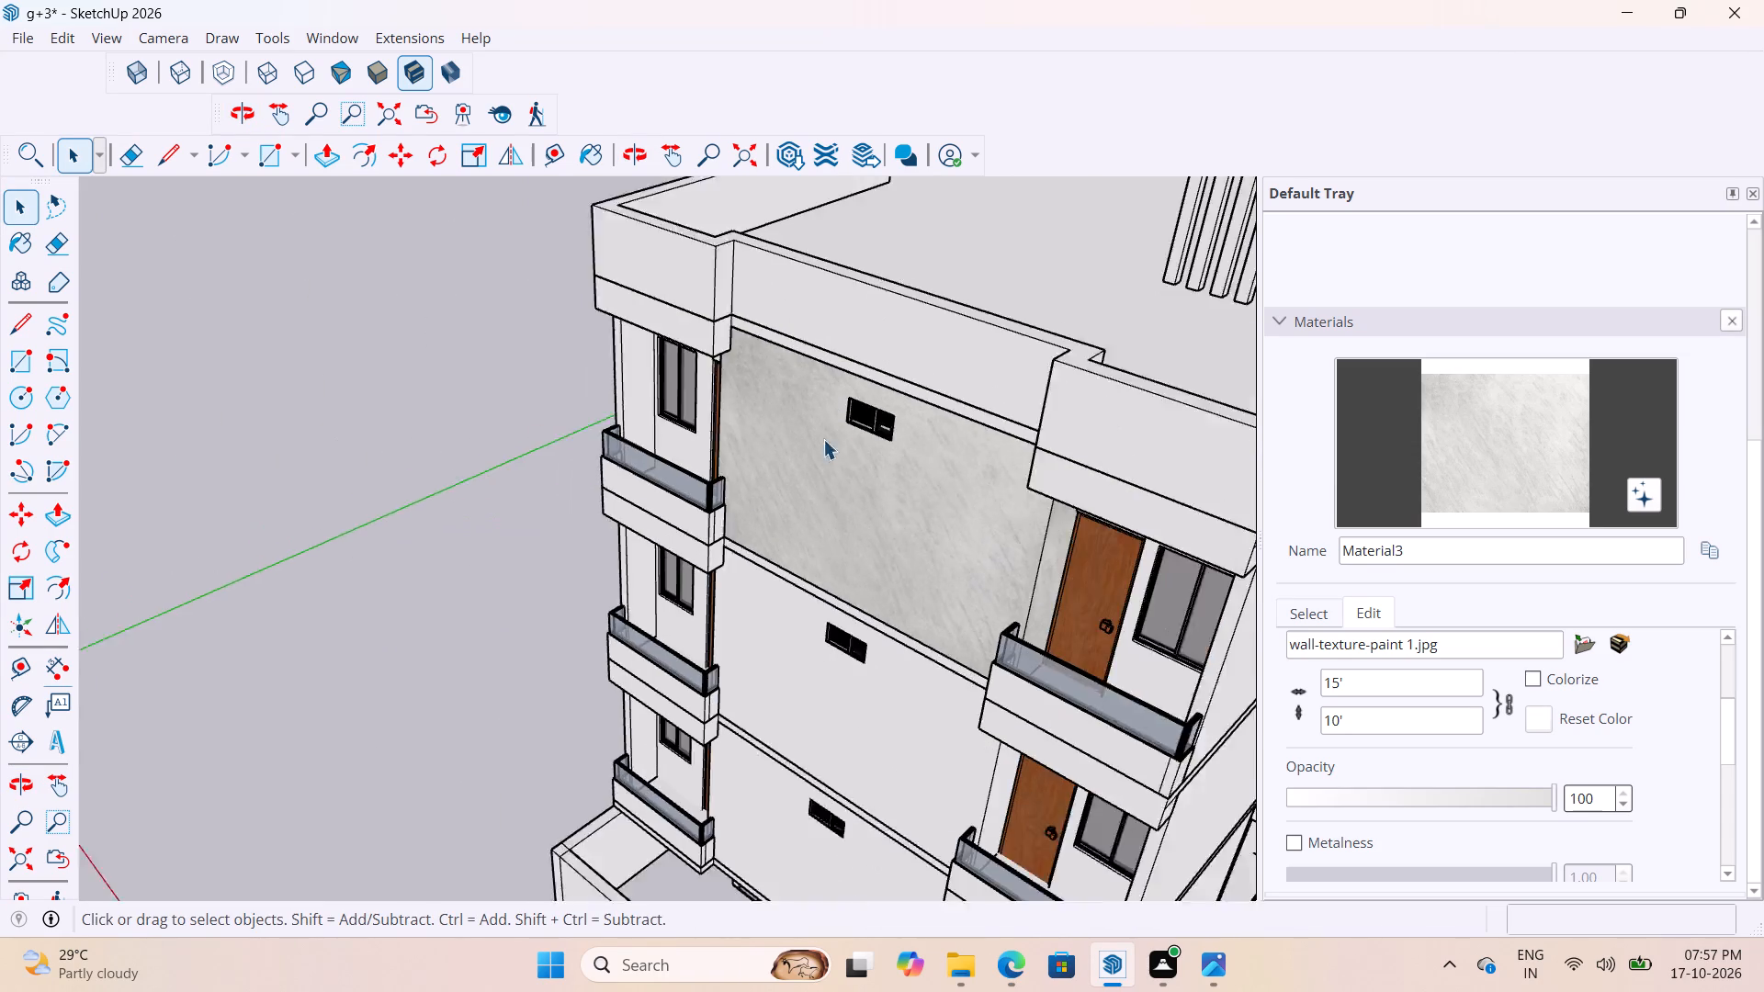
scroll(823, 439, "down", 2)
scroll(809, 524, "up", 4)
middle_click_drag(859, 466, 1249, 393)
scroll(876, 424, "down", 5)
middle_click_drag(1046, 309, 1174, 289)
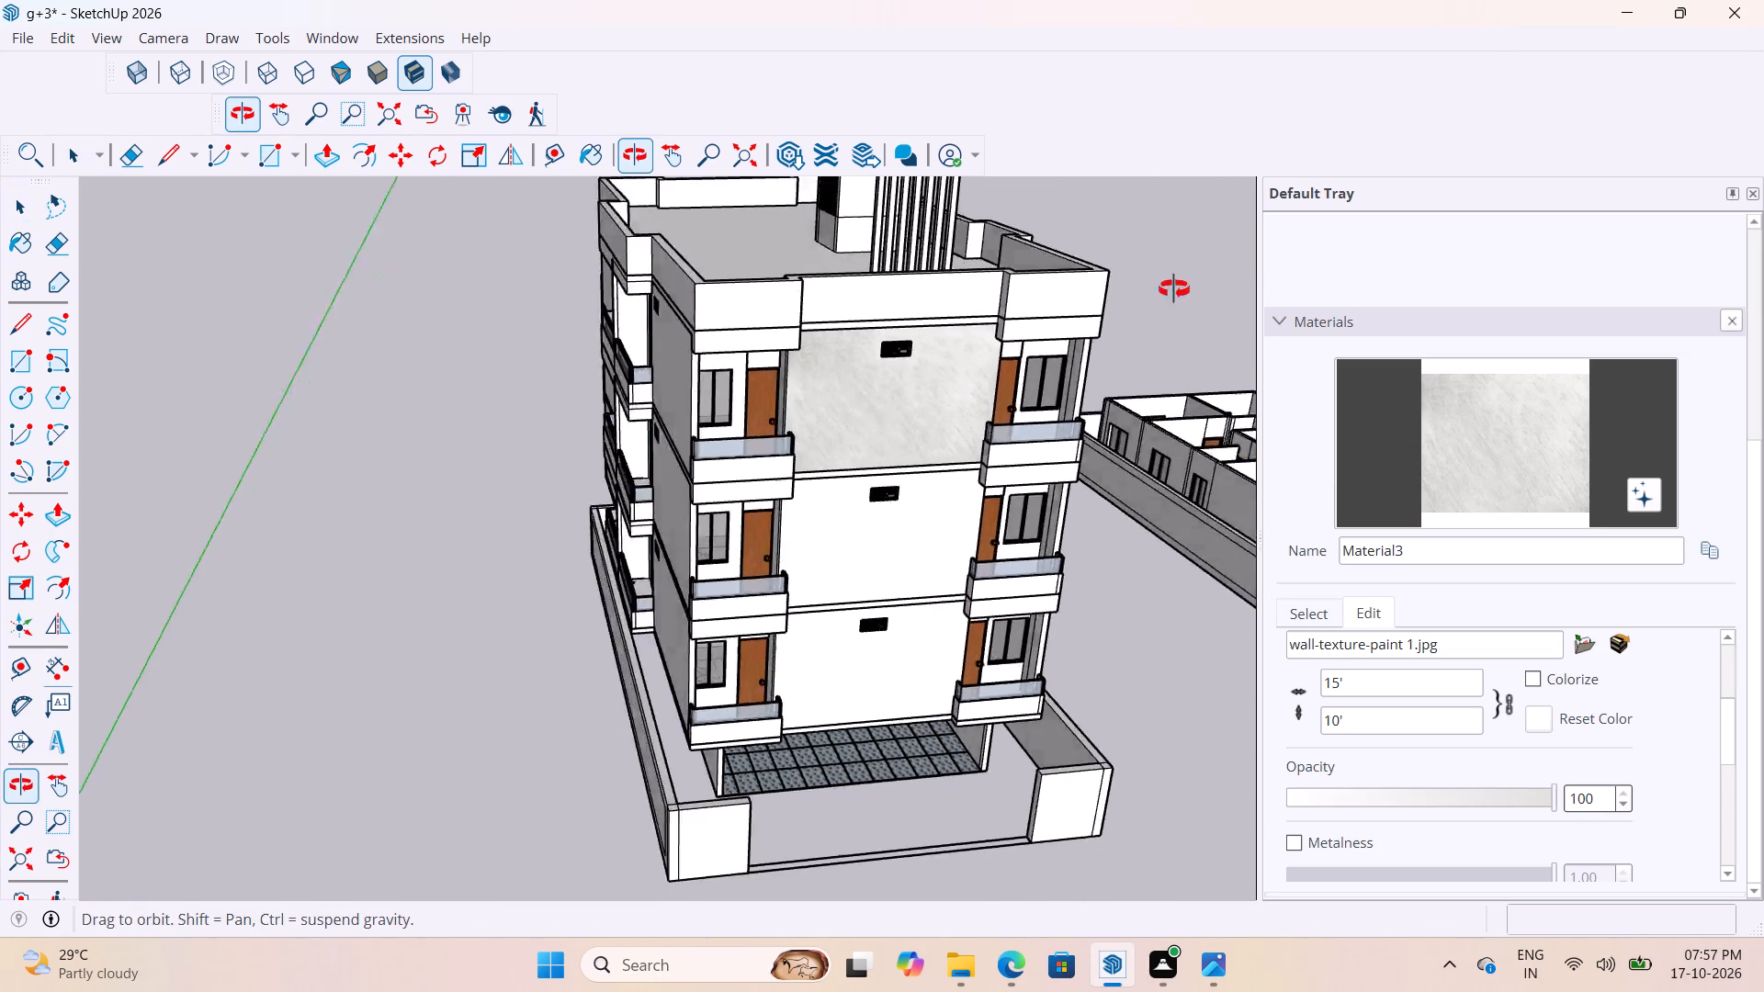
middle_click_drag(1174, 289, 1398, 324)
scroll(716, 269, "up", 7)
scroll(438, 362, "down", 10)
middle_click_drag(889, 468, 621, 441)
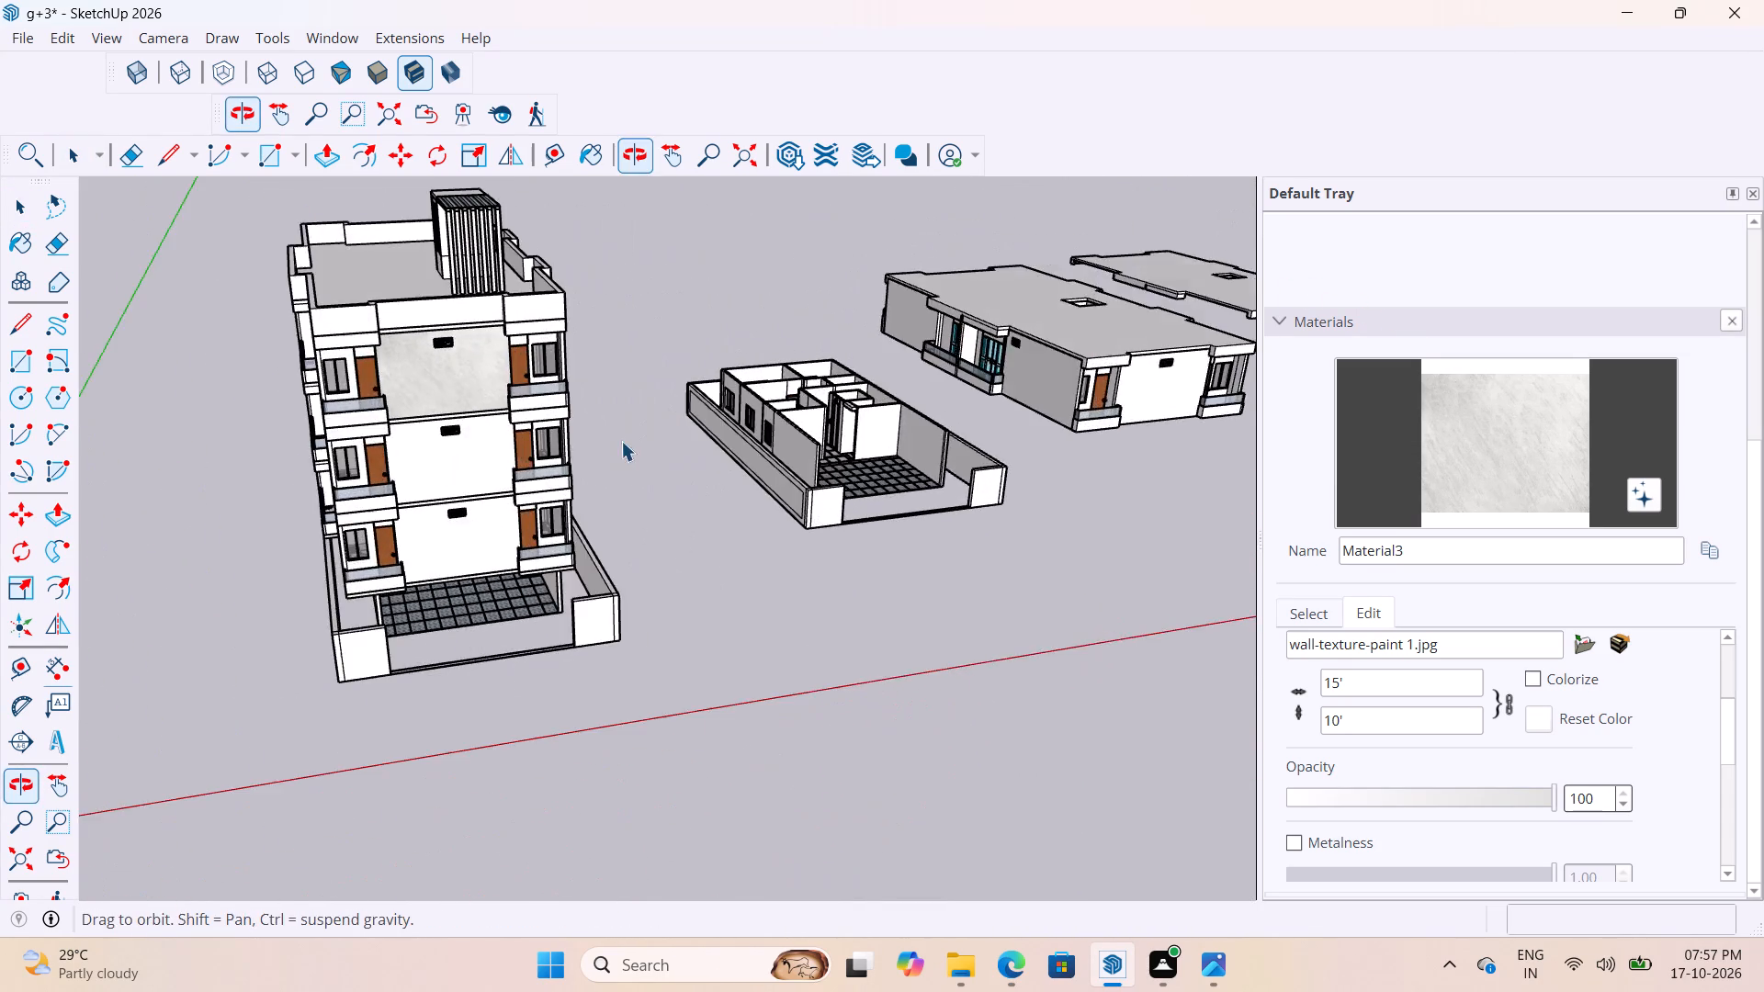
middle_click_drag(621, 441, 646, 453)
scroll(428, 341, "up", 16)
scroll(924, 466, "down", 10)
scroll(930, 504, "up", 4)
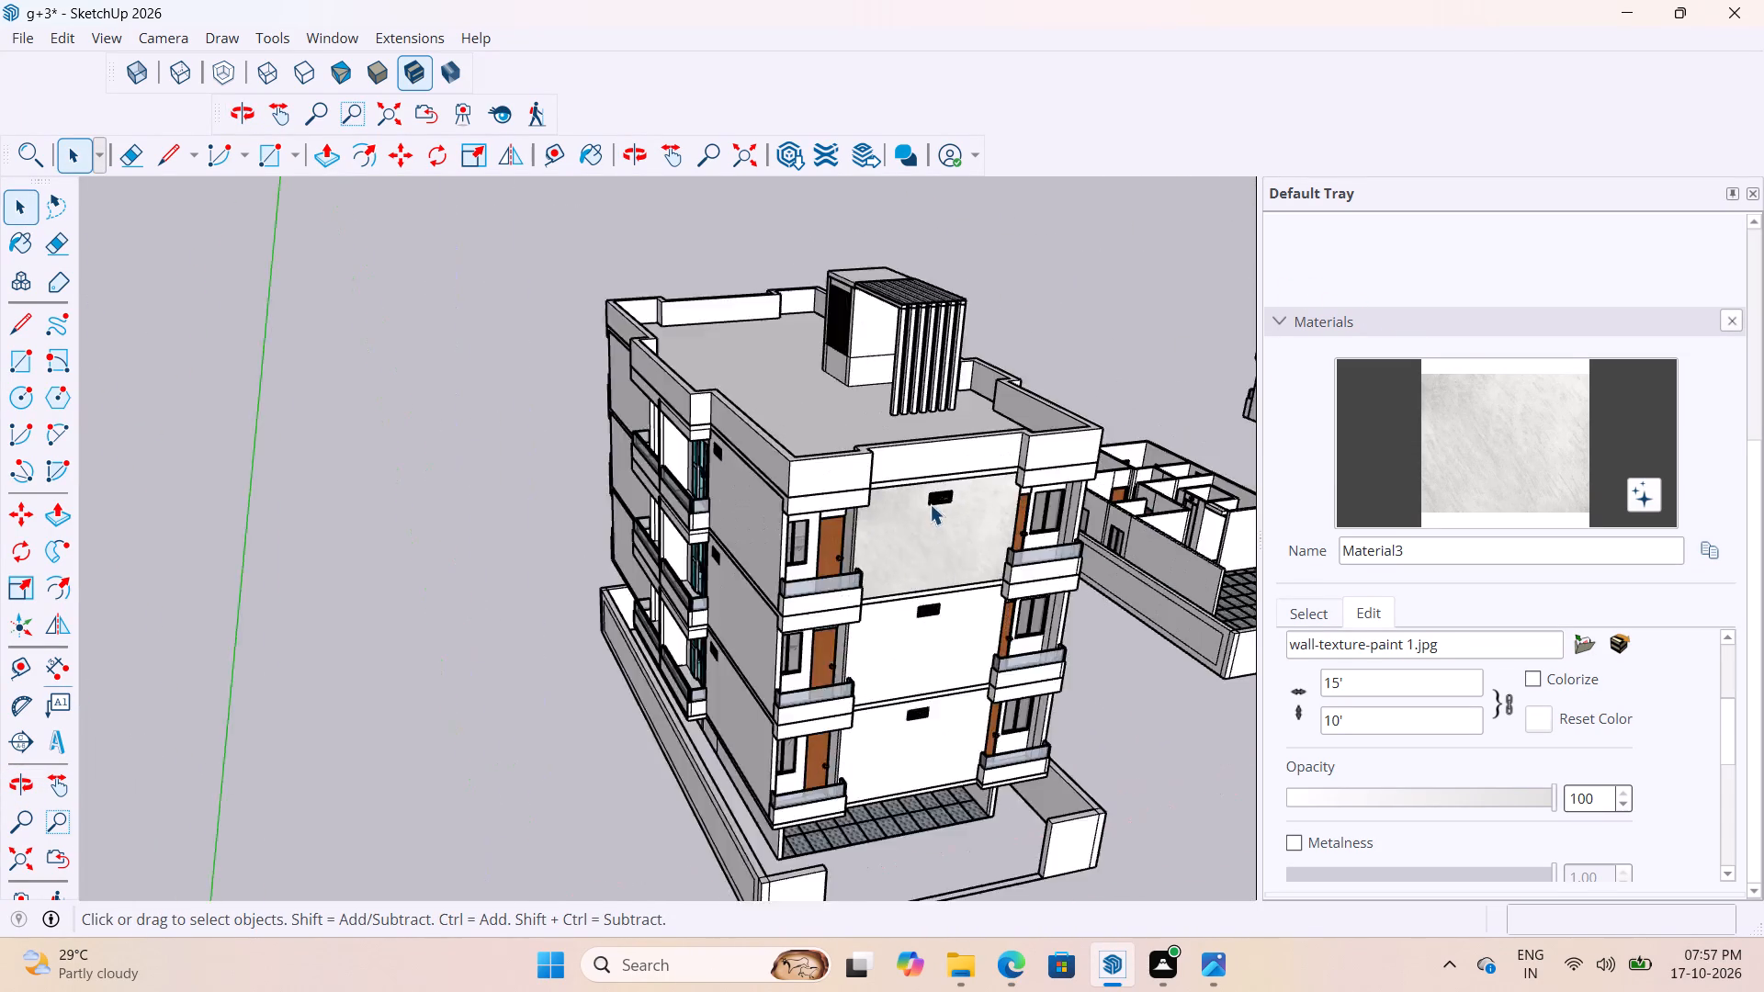
scroll(930, 504, "up", 5)
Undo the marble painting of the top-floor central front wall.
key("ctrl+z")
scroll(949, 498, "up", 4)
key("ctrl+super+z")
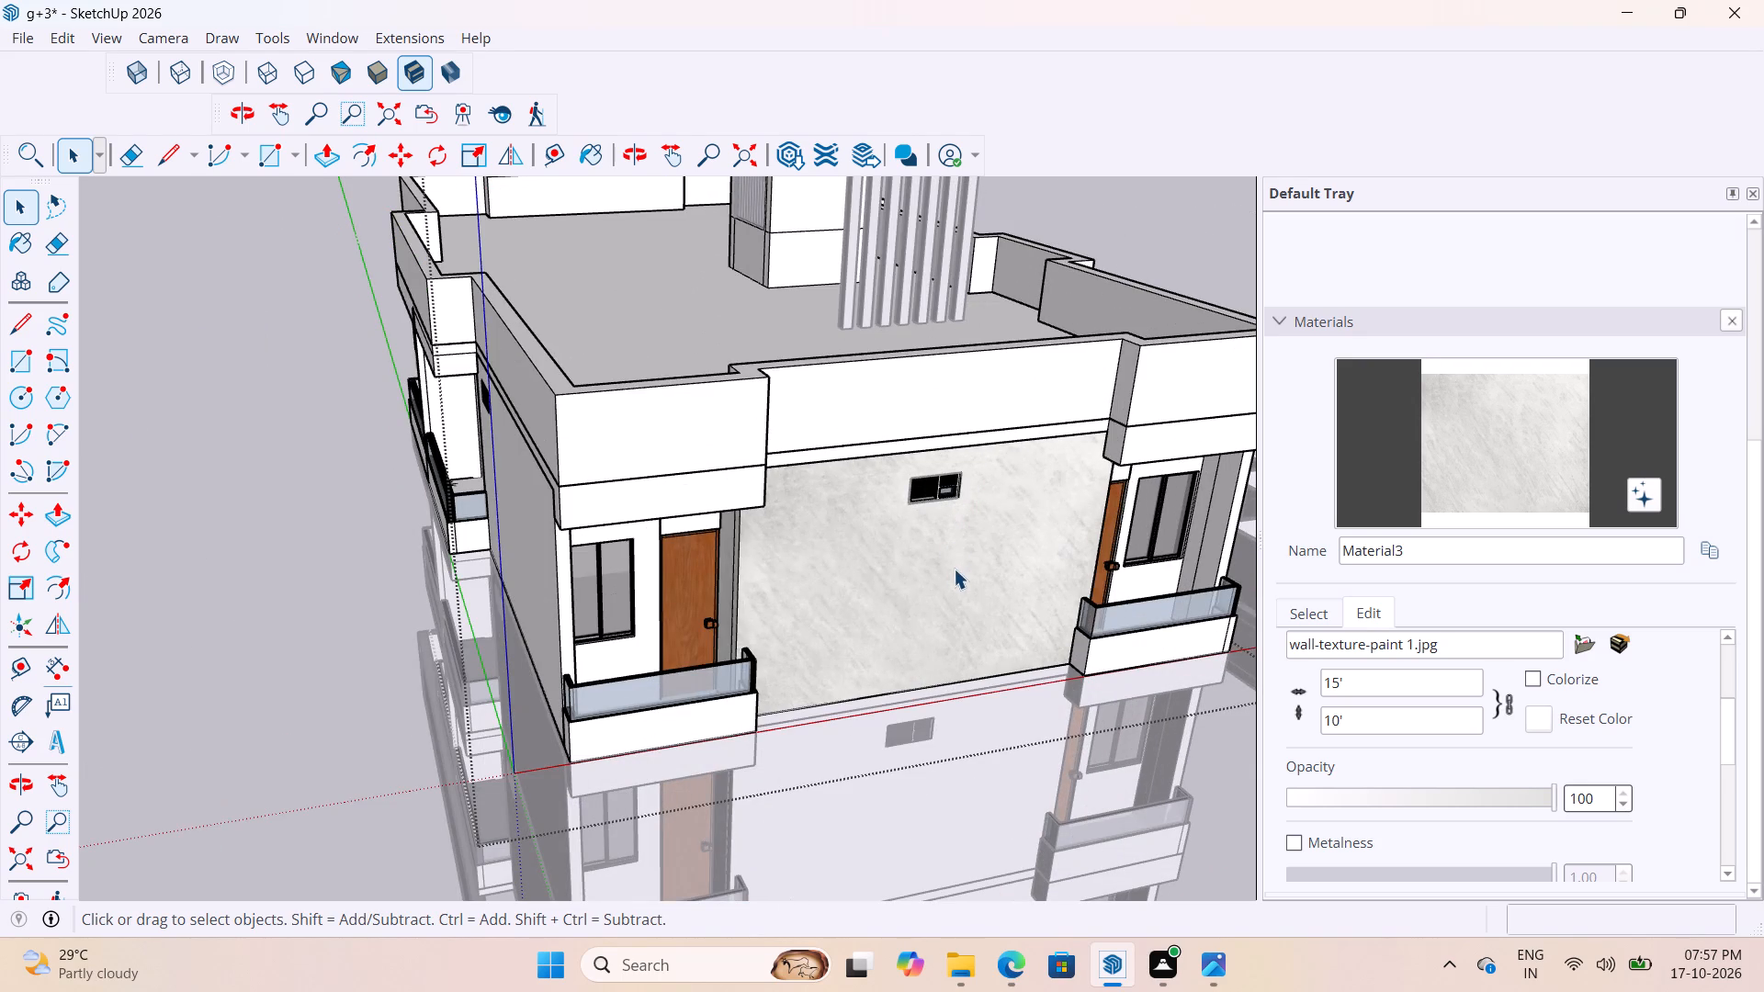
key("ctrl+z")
Open the central front wall group inside the top floor, paint its face with the marble texture Material3, and close it.
double_click(959, 583)
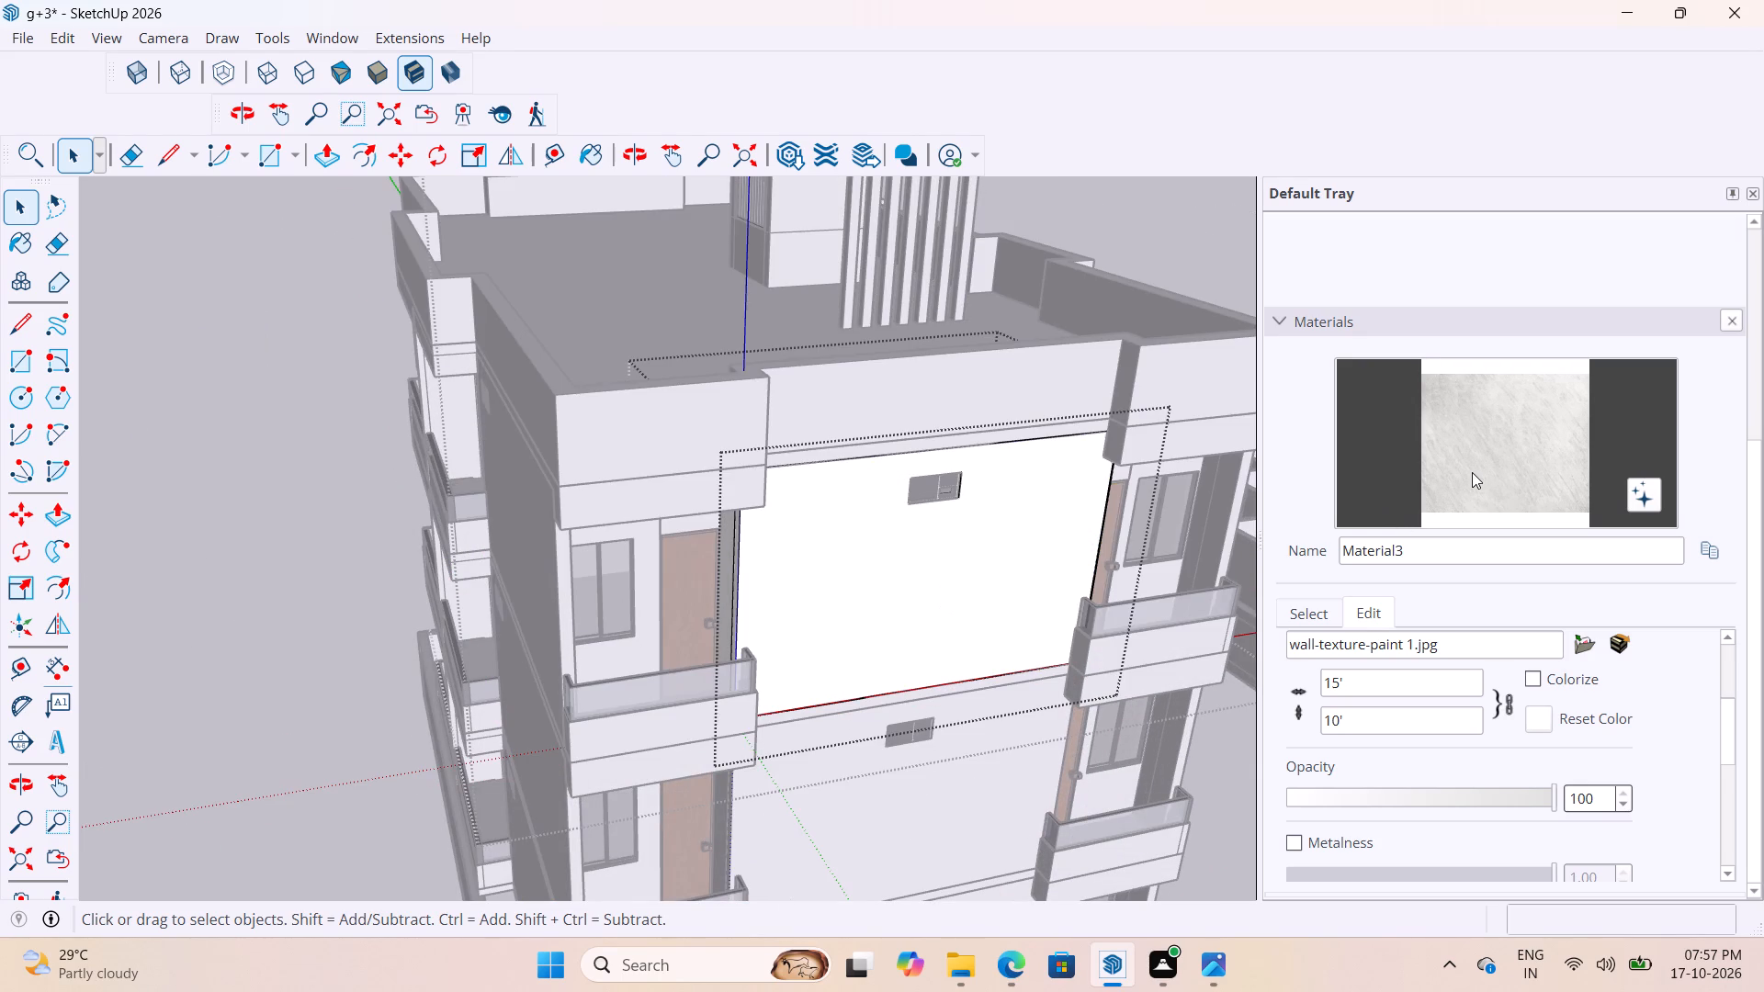
left_click(1475, 469)
scroll(813, 597, "up", 6)
left_click(958, 591)
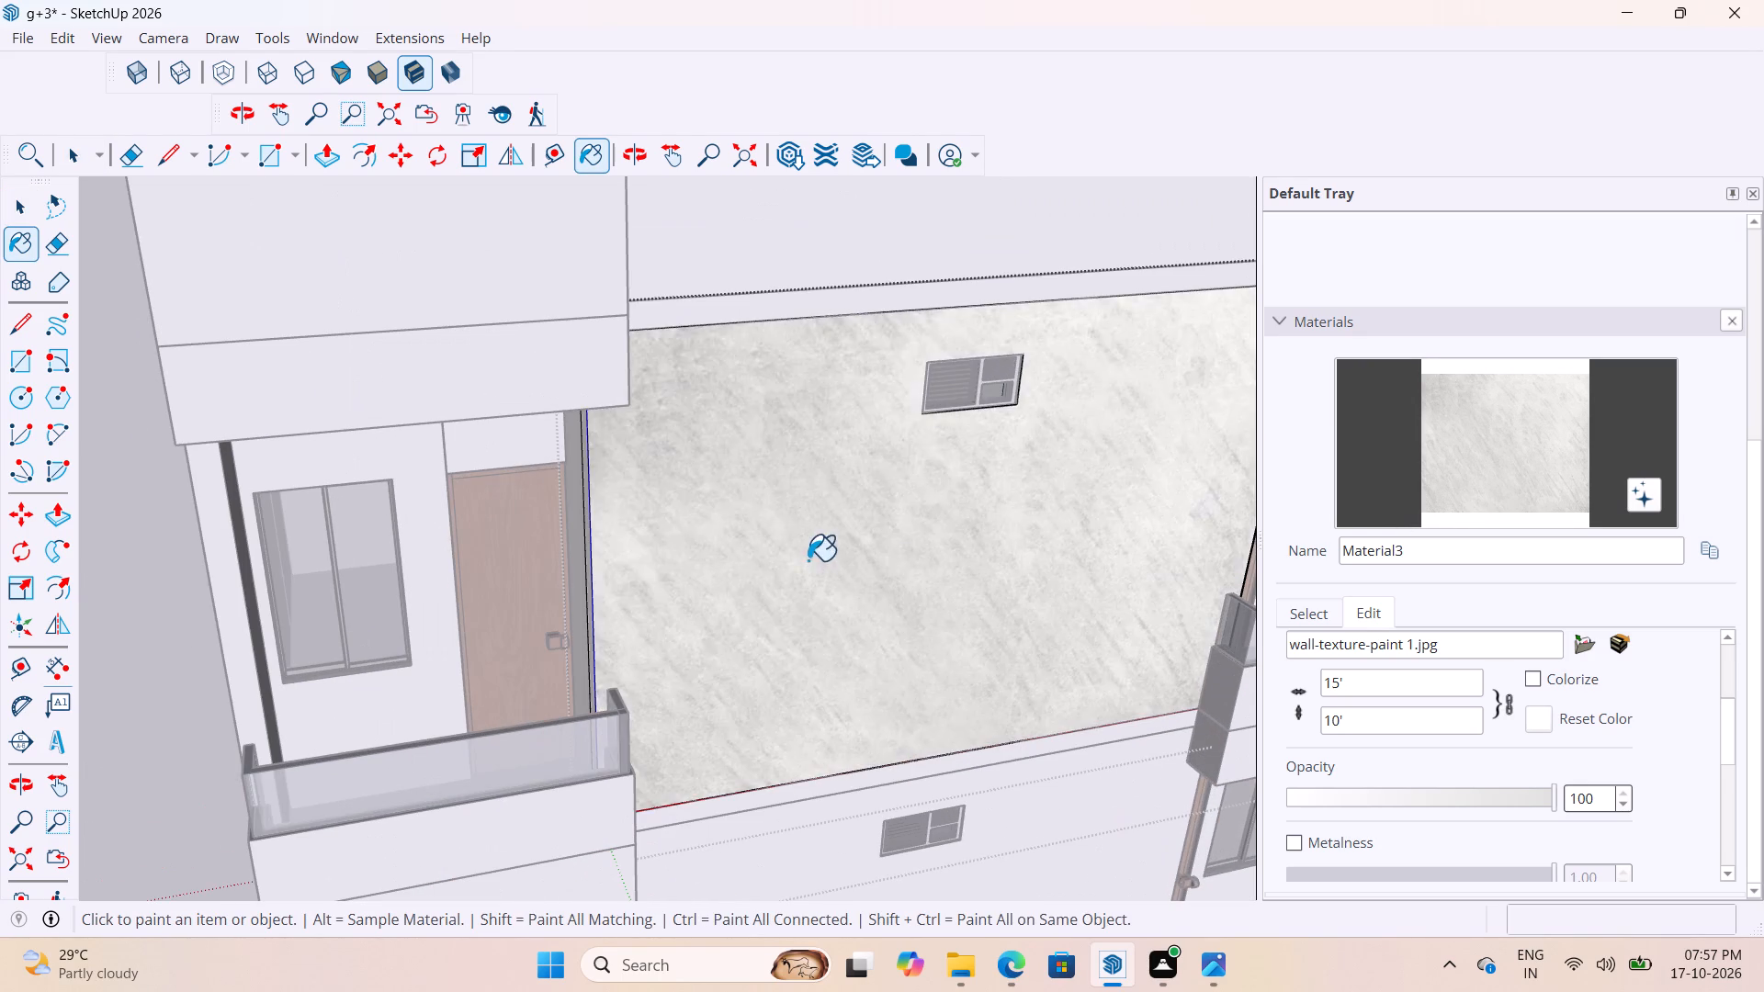
scroll(808, 561, "down", 14)
key("space")
left_click(423, 637)
Examine the marble texture on the top-floor front wall and the edge to the floor below.
scroll(964, 648, "up", 4)
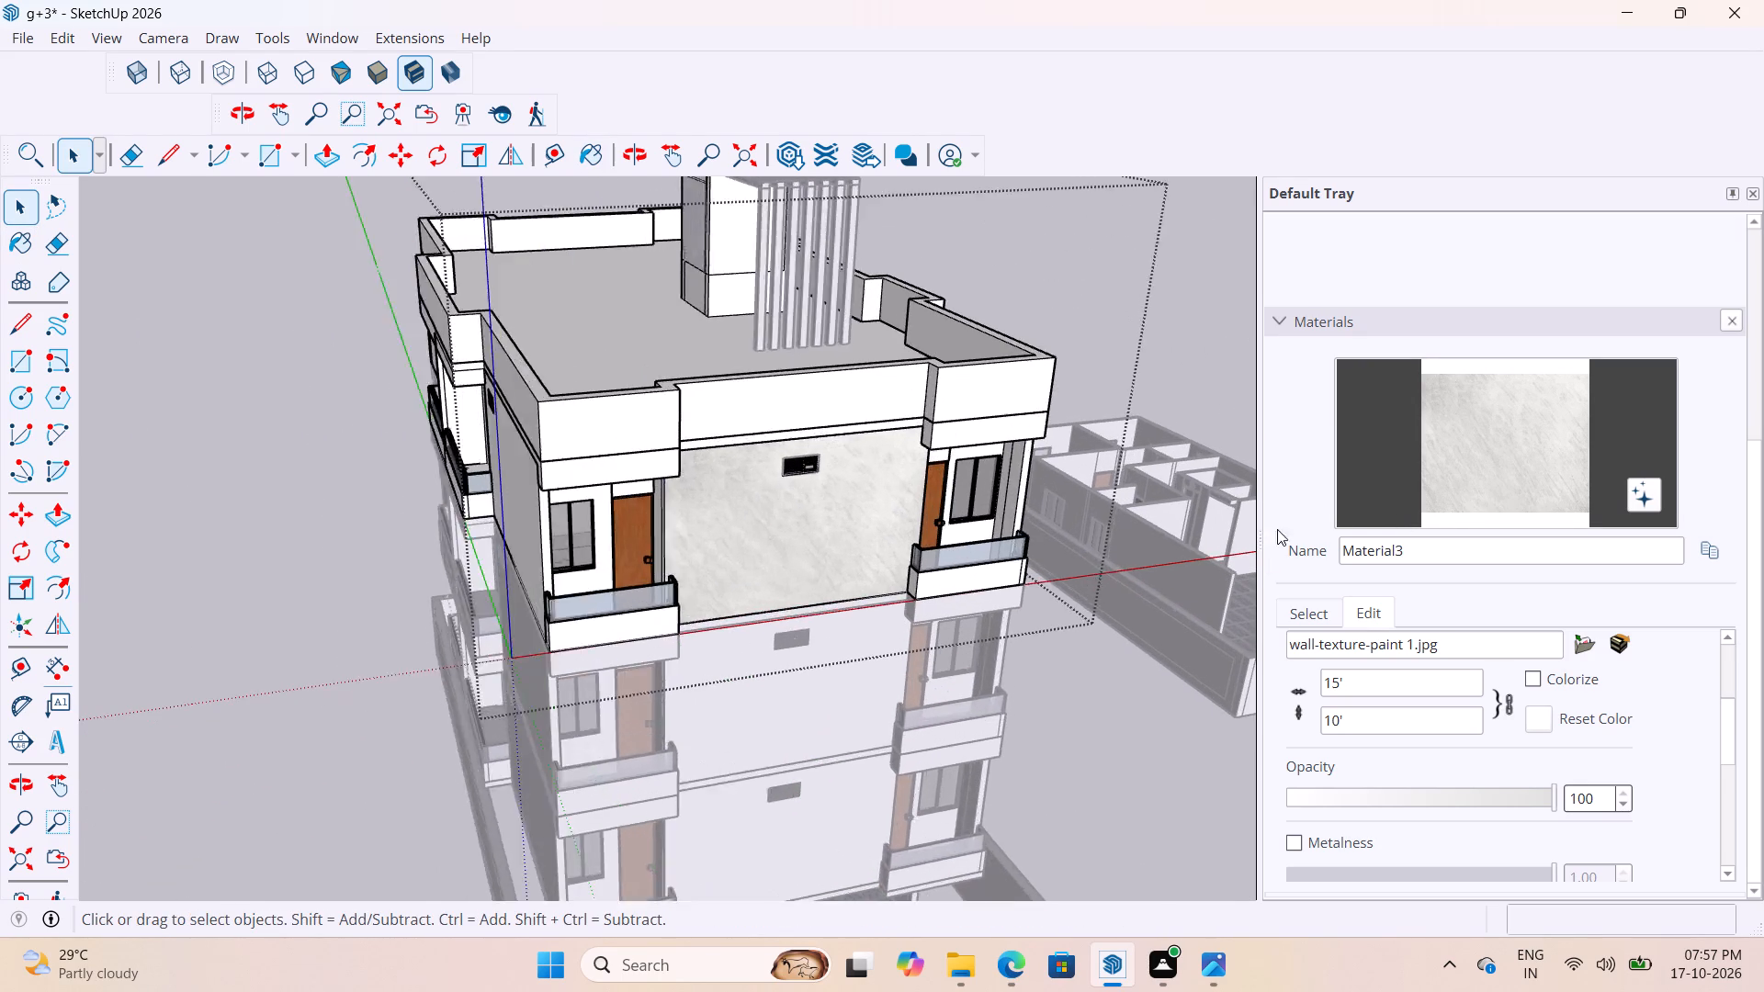
scroll(715, 459, "up", 9)
middle_click_drag(753, 470, 438, 327)
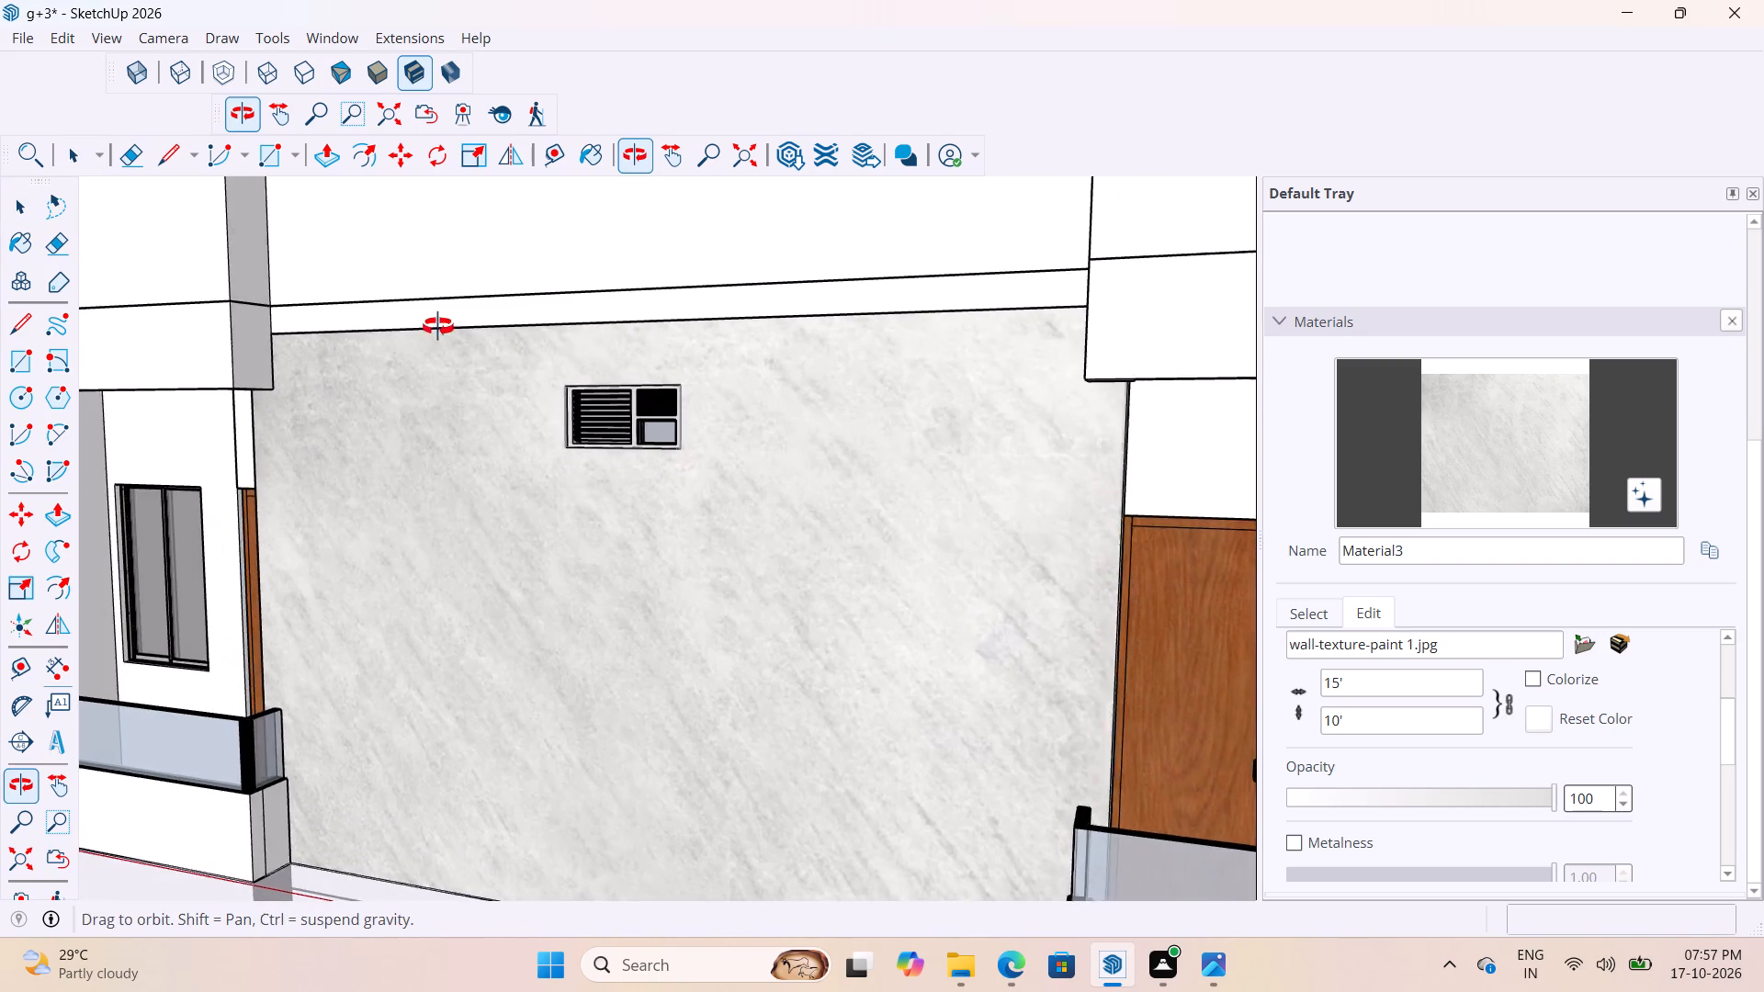
middle_click_drag(438, 327, 436, 327)
scroll(926, 379, "down", 10)
scroll(802, 633, "up", 5)
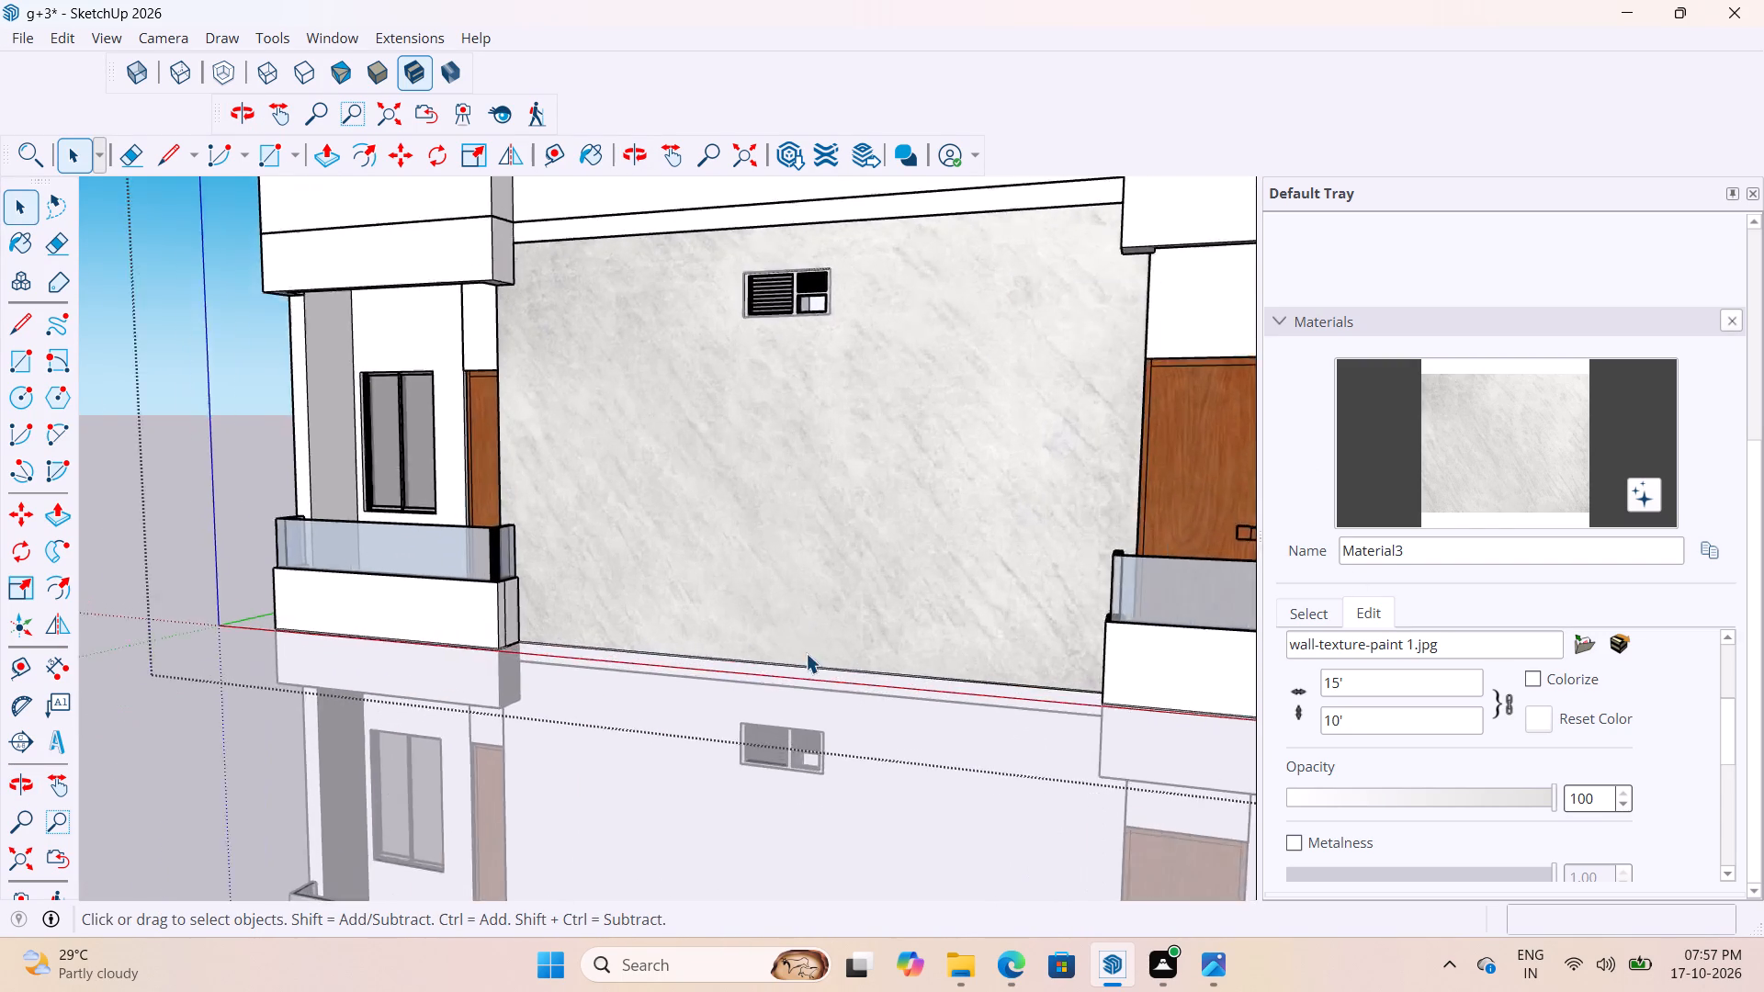
Close the top floor group and return to the whole building.
scroll(806, 653, "up", 2)
scroll(757, 549, "down", 14)
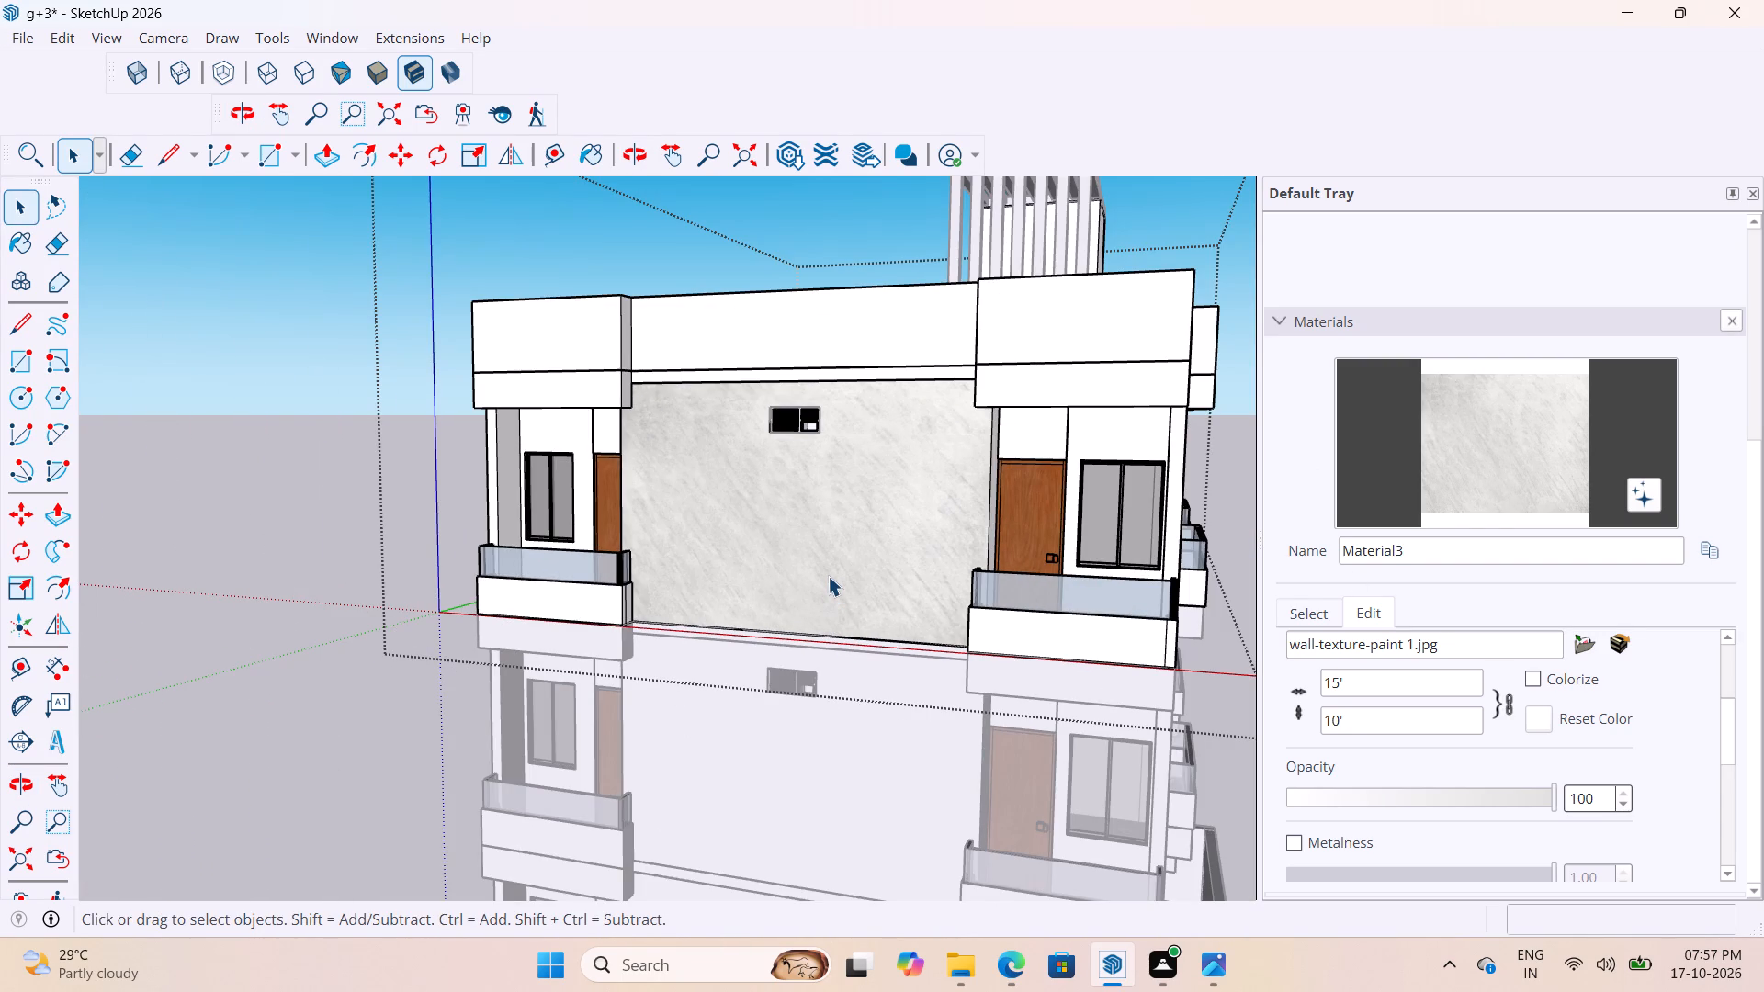
scroll(806, 522, "down", 4)
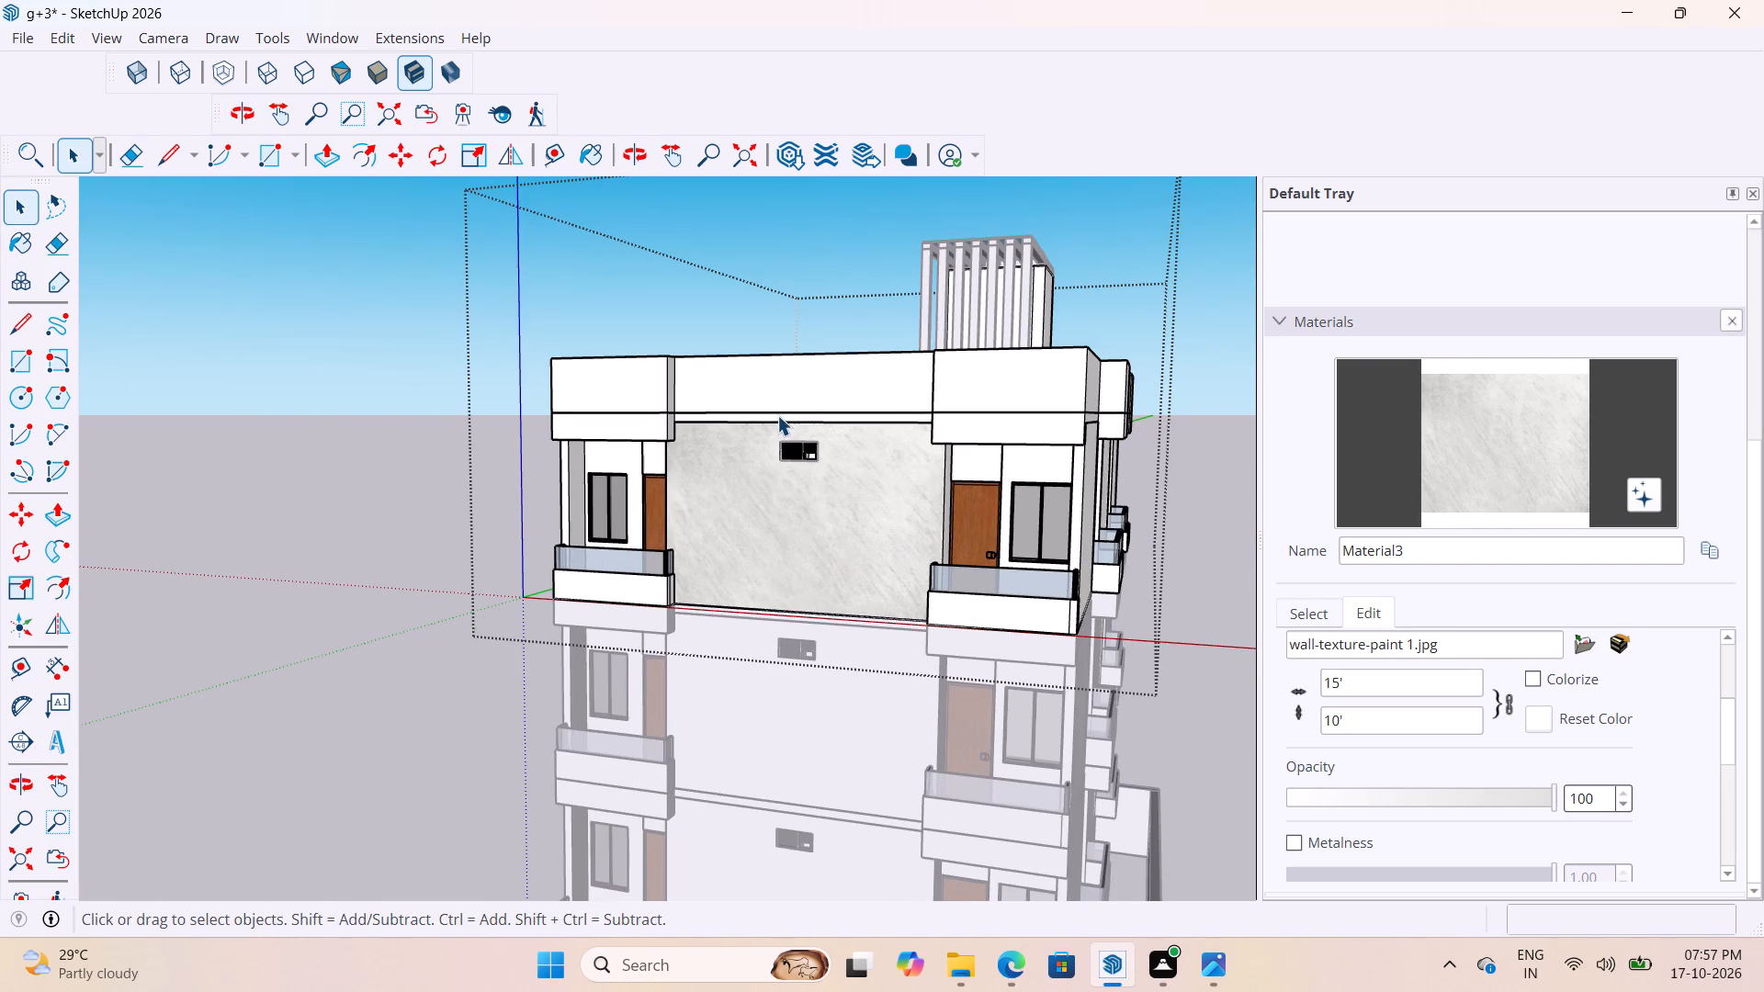
left_click(1492, 472)
scroll(899, 746, "up", 11)
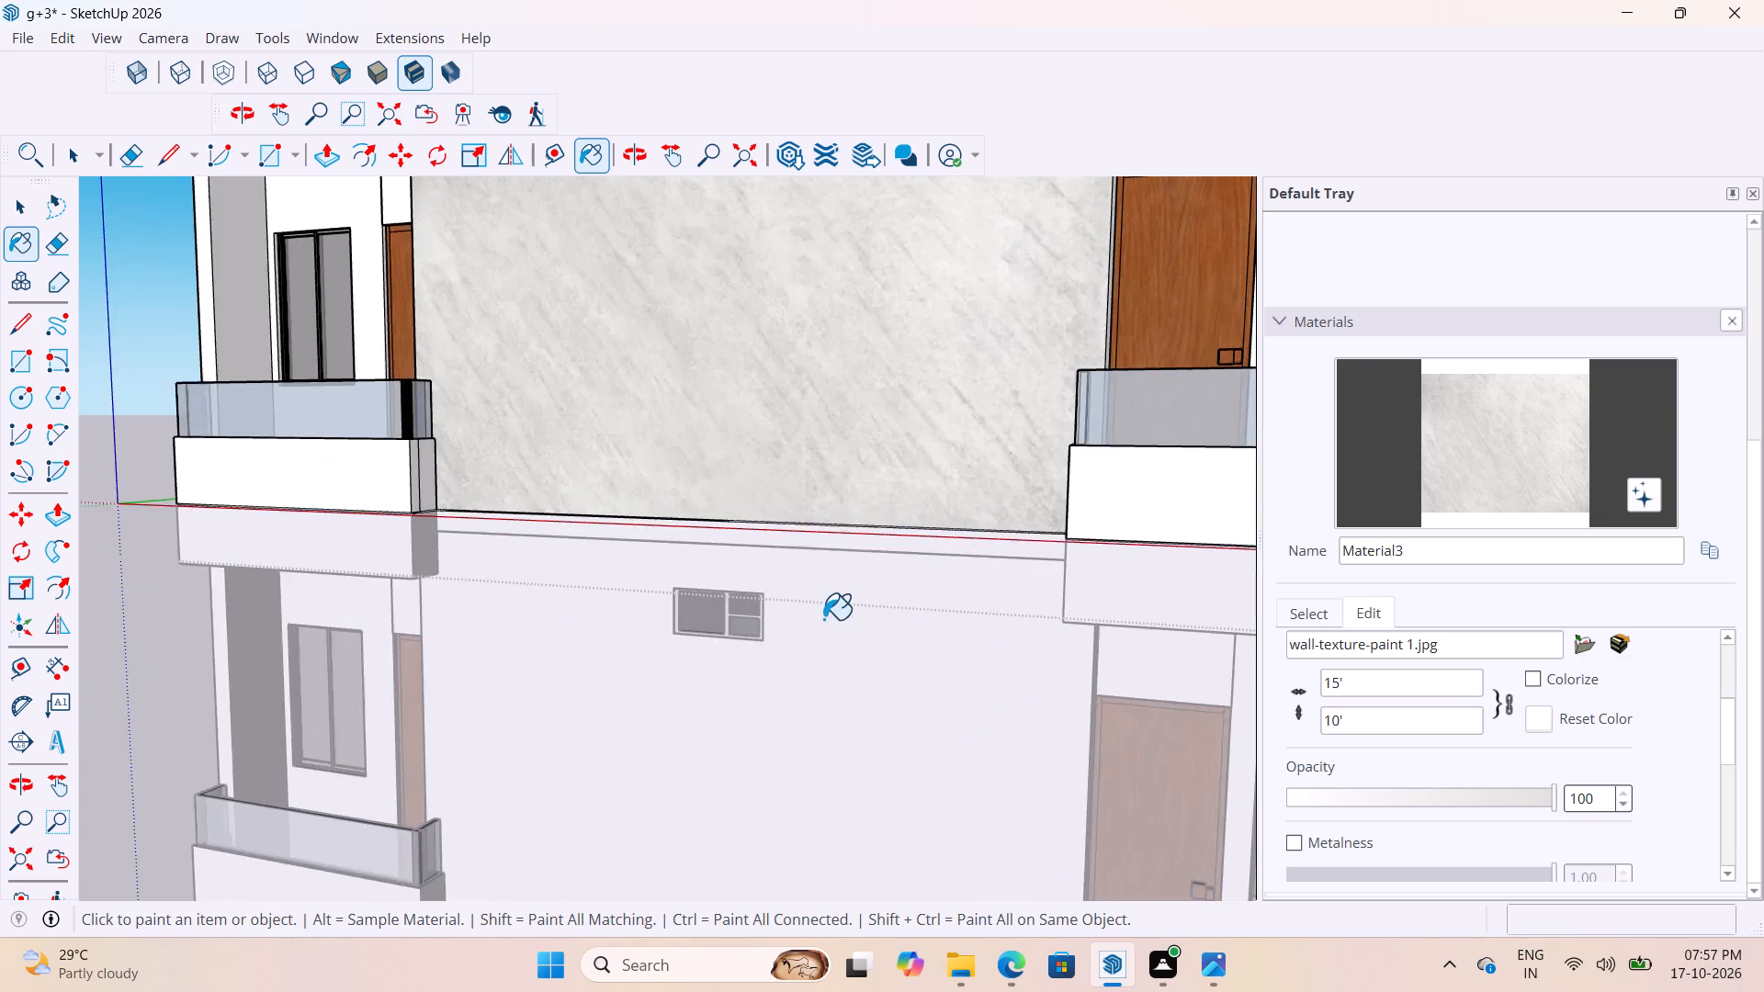
scroll(823, 619, "up", 3)
scroll(867, 564, "down", 6)
scroll(699, 613, "down", 4)
key("space")
left_click(177, 638)
Open the floor group below the top floor, paint its central front wall with the marble texture Material3, and close the group.
scroll(808, 684, "up", 3)
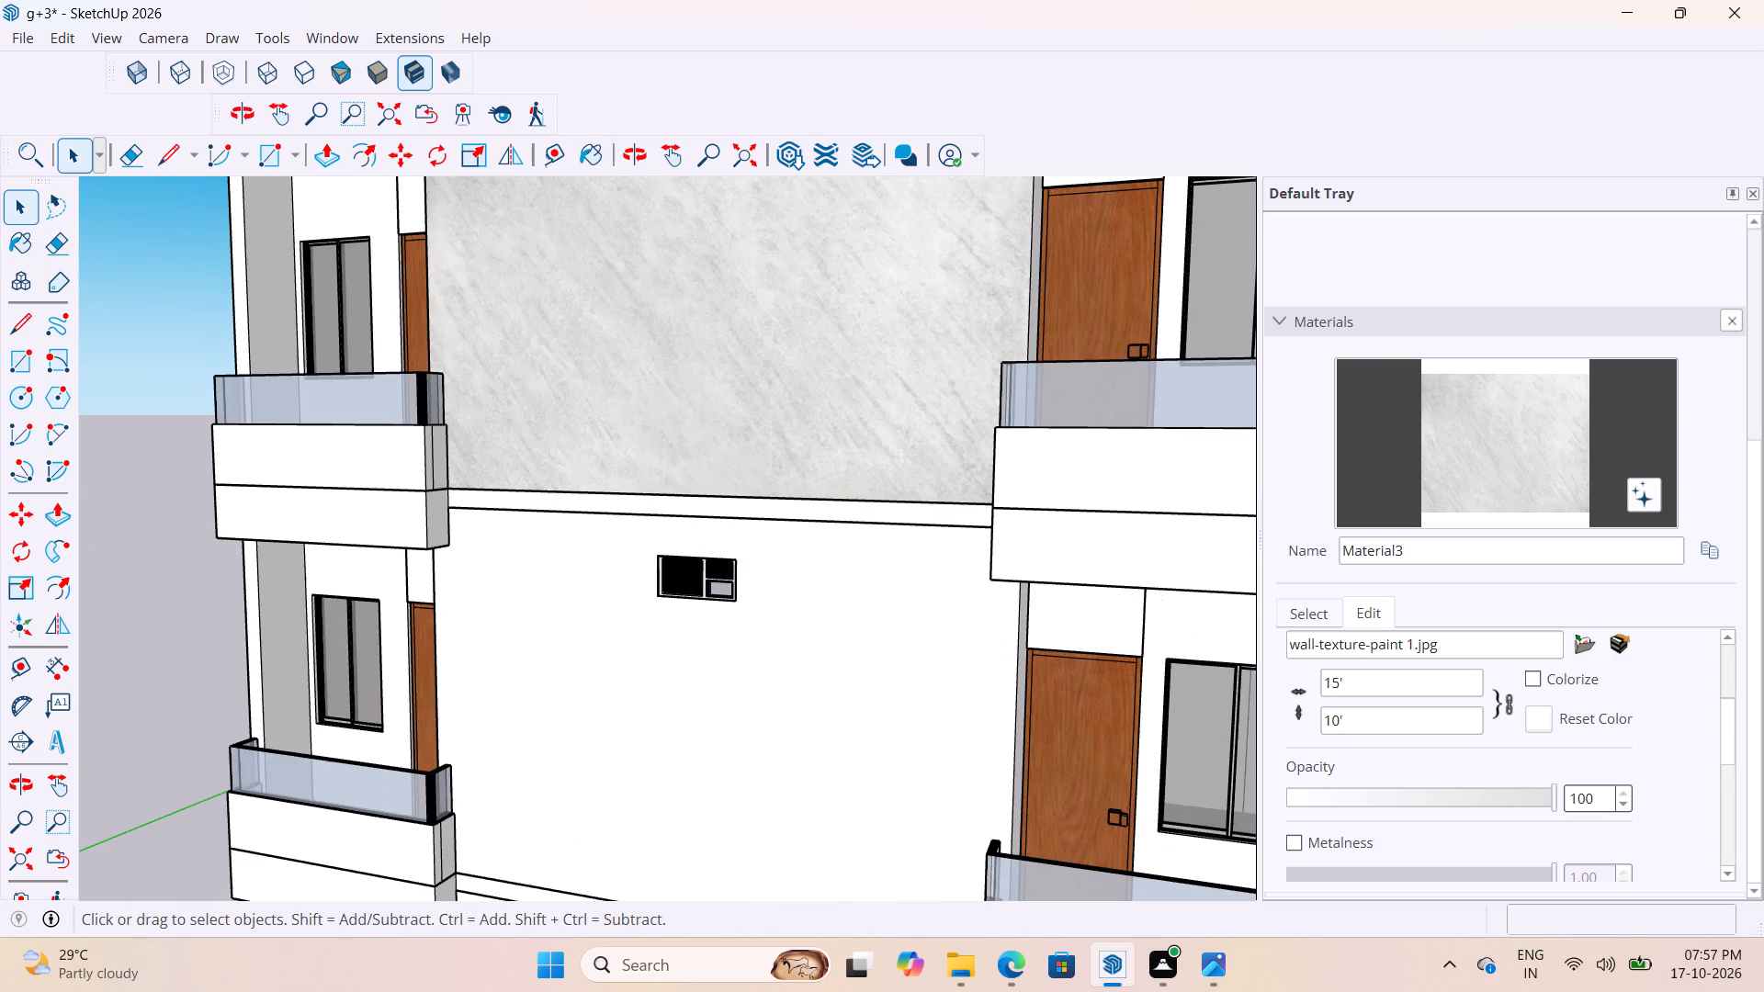
left_click(1499, 468)
scroll(943, 608, "up", 3)
key("space")
double_click(886, 599)
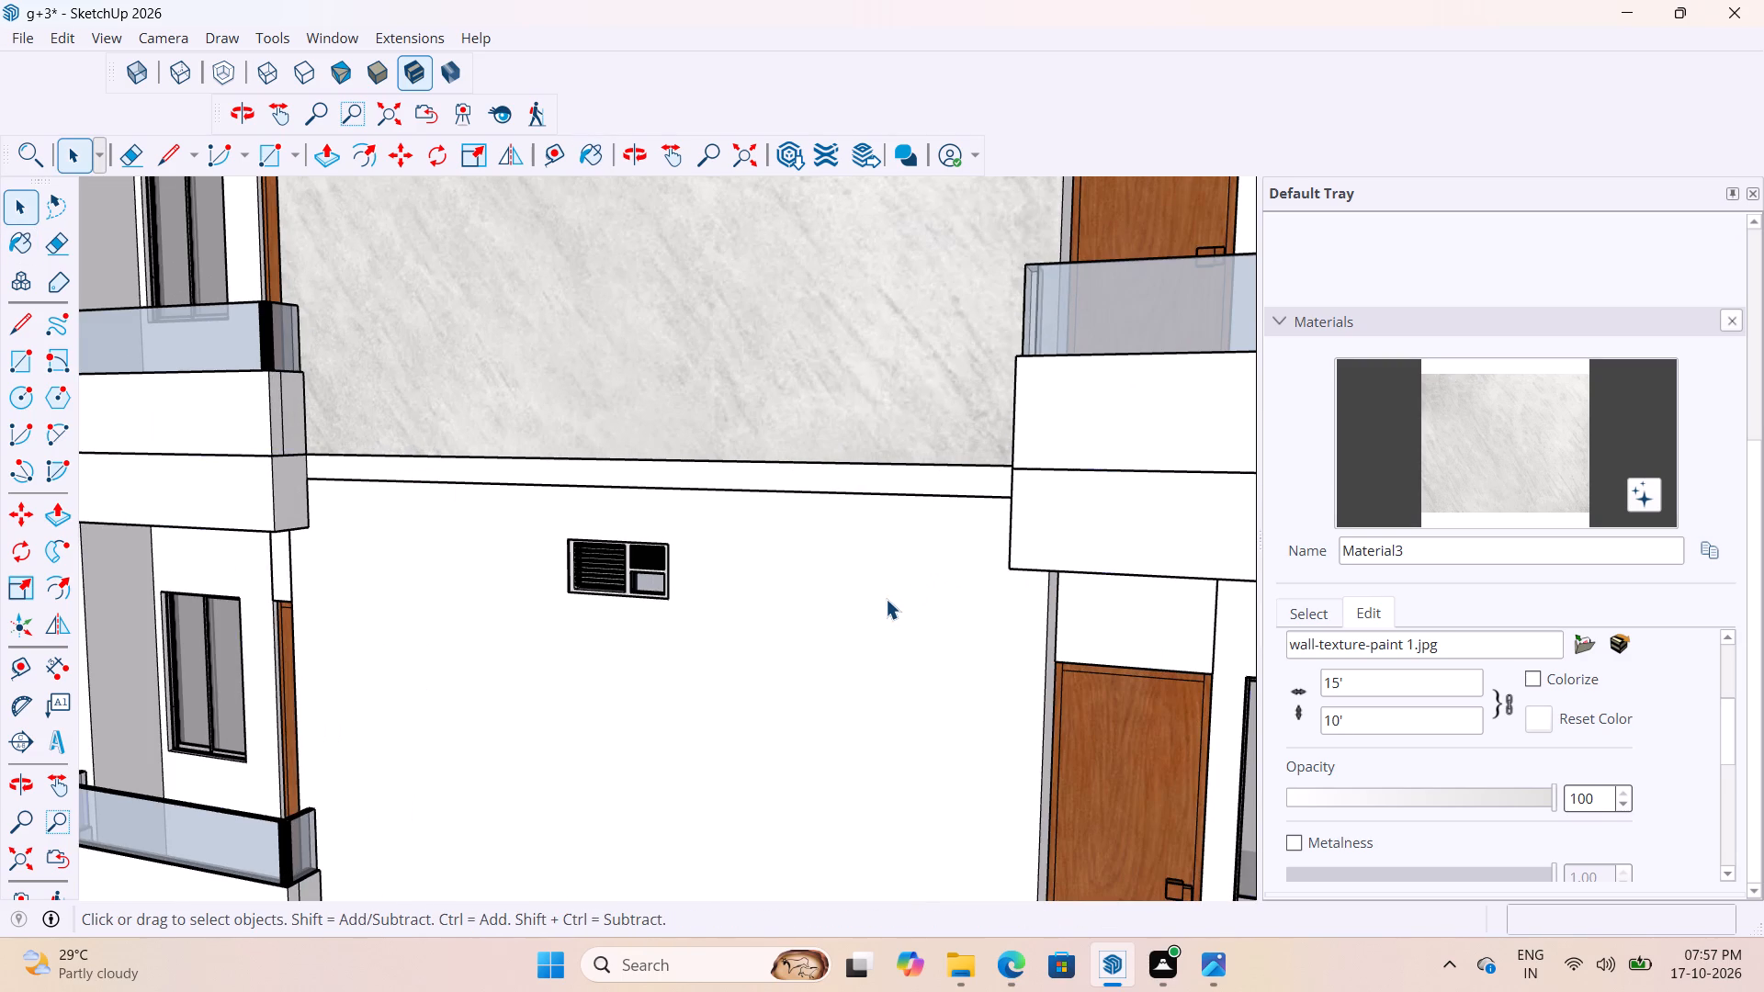
left_click(1485, 473)
left_click(896, 656)
scroll(922, 521, "down", 4)
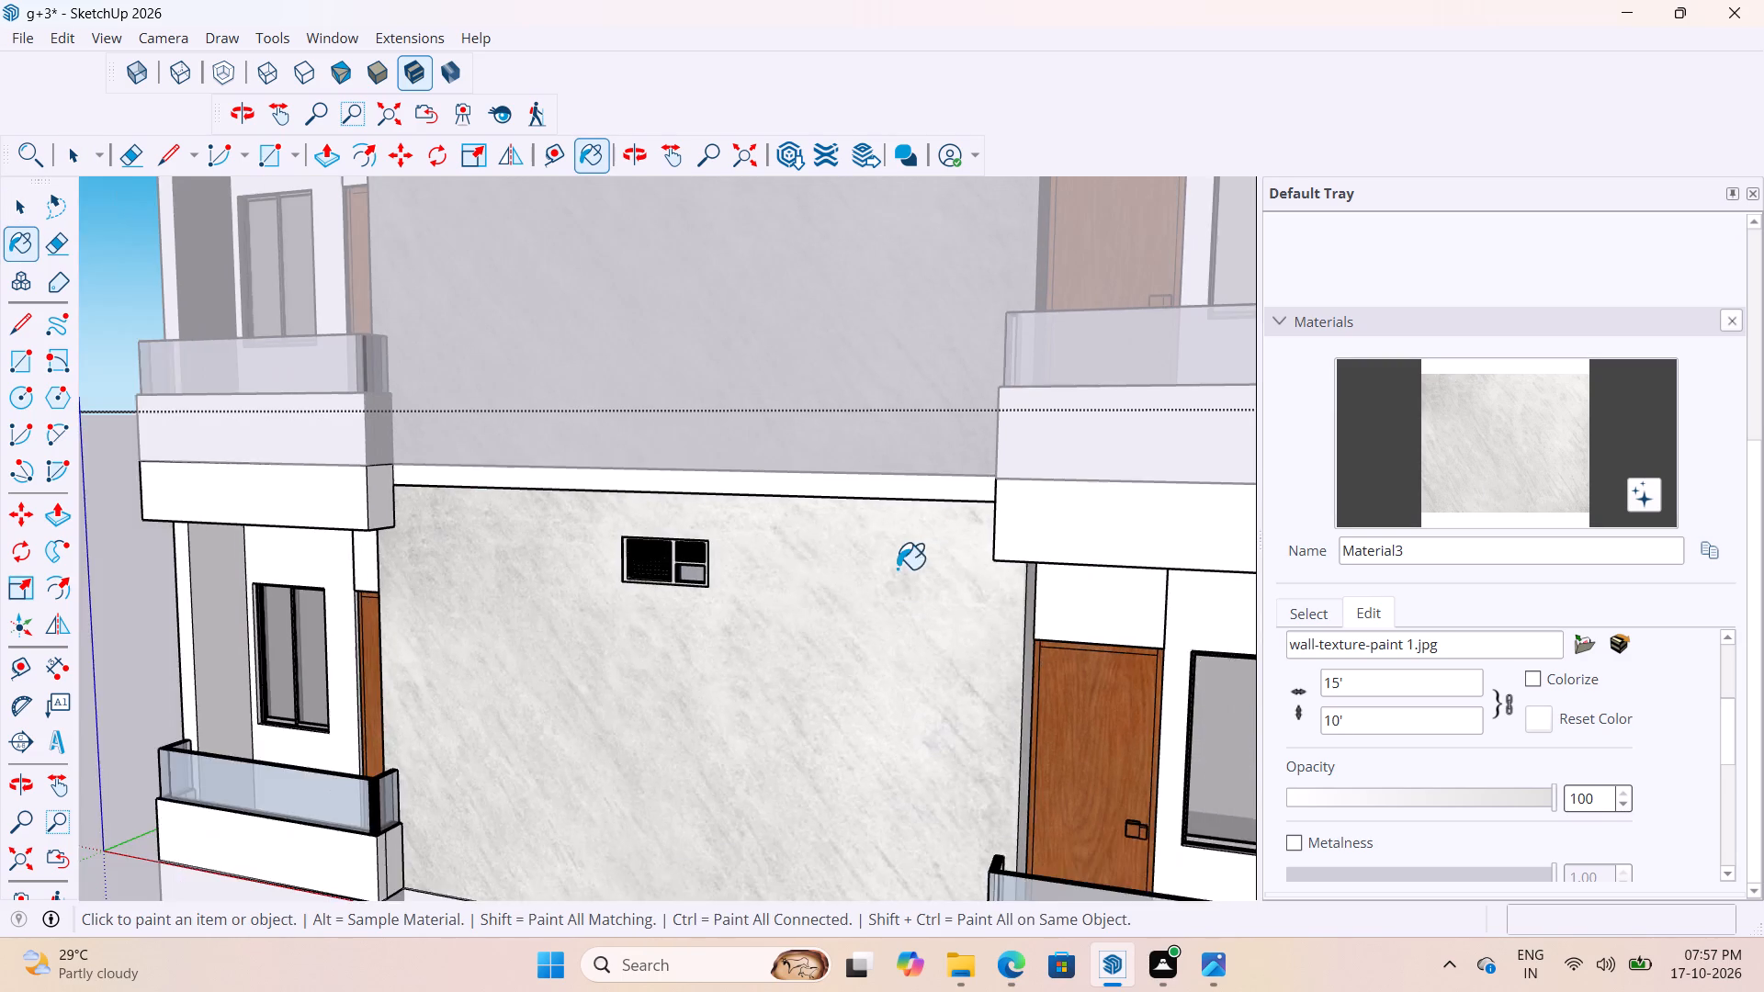
scroll(874, 516, "up", 7)
scroll(970, 430, "down", 16)
key("space")
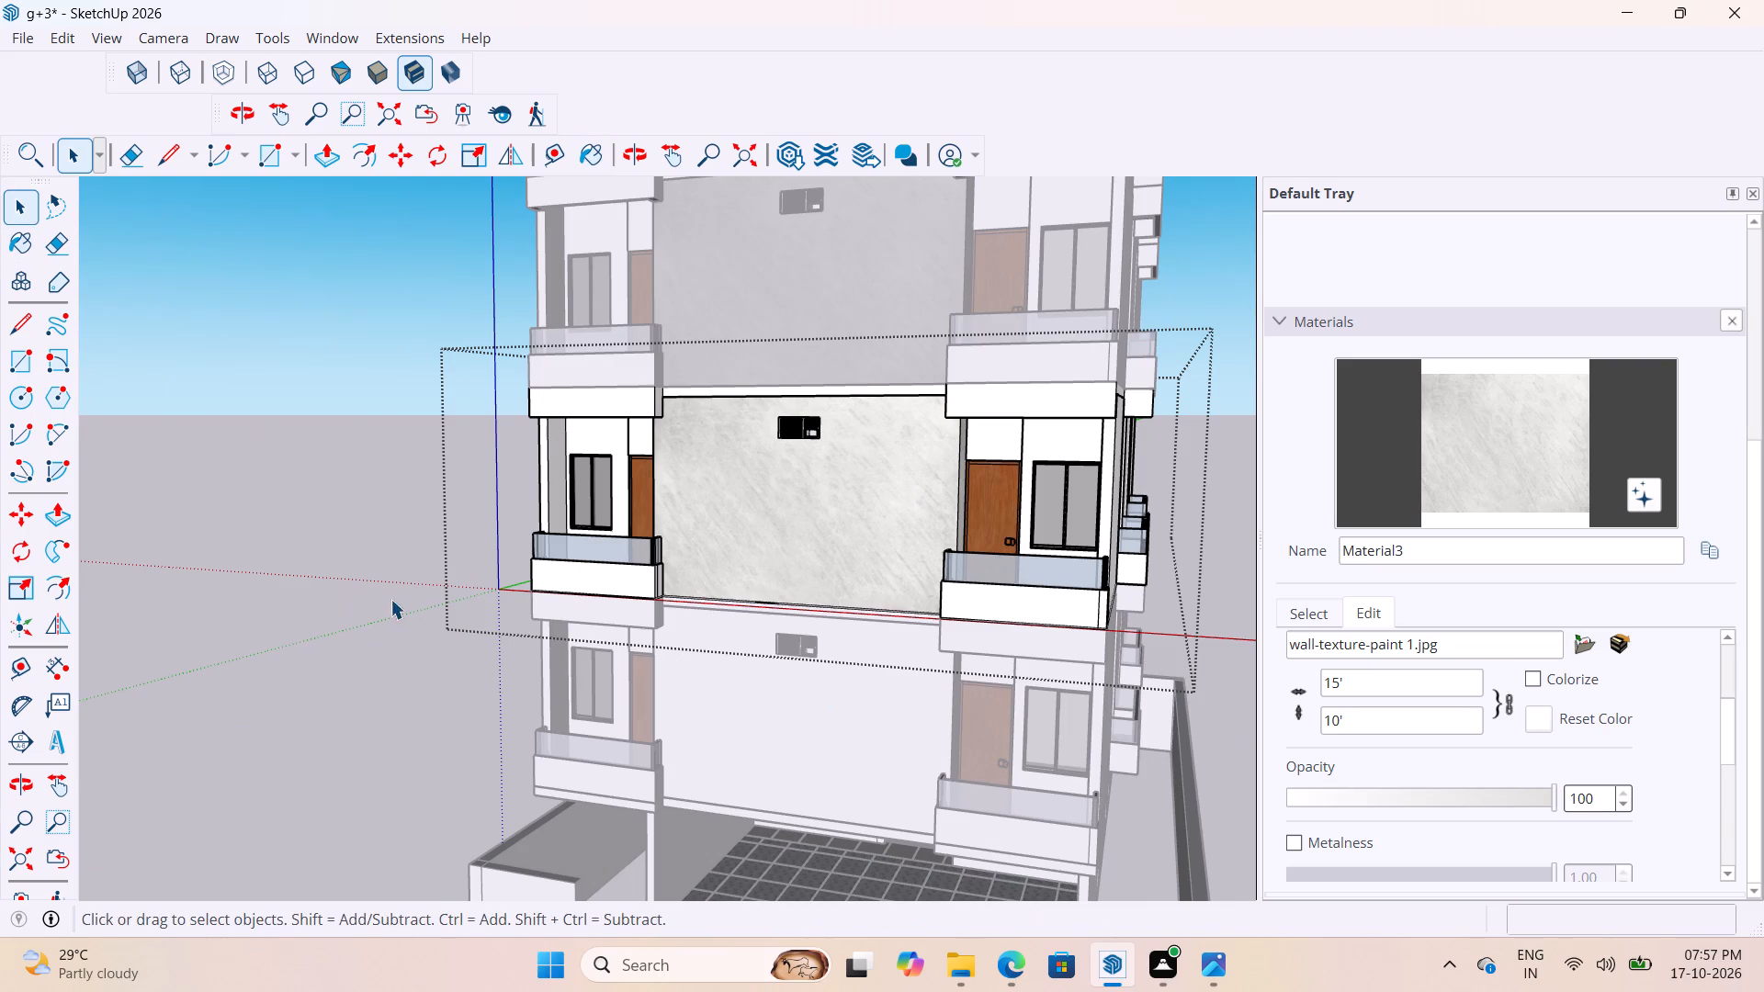
left_click(337, 606)
Open the lowest residential floor group, paint its central front wall with the marble texture Material3, and close the group.
left_click(1504, 457)
scroll(978, 783, "up", 6)
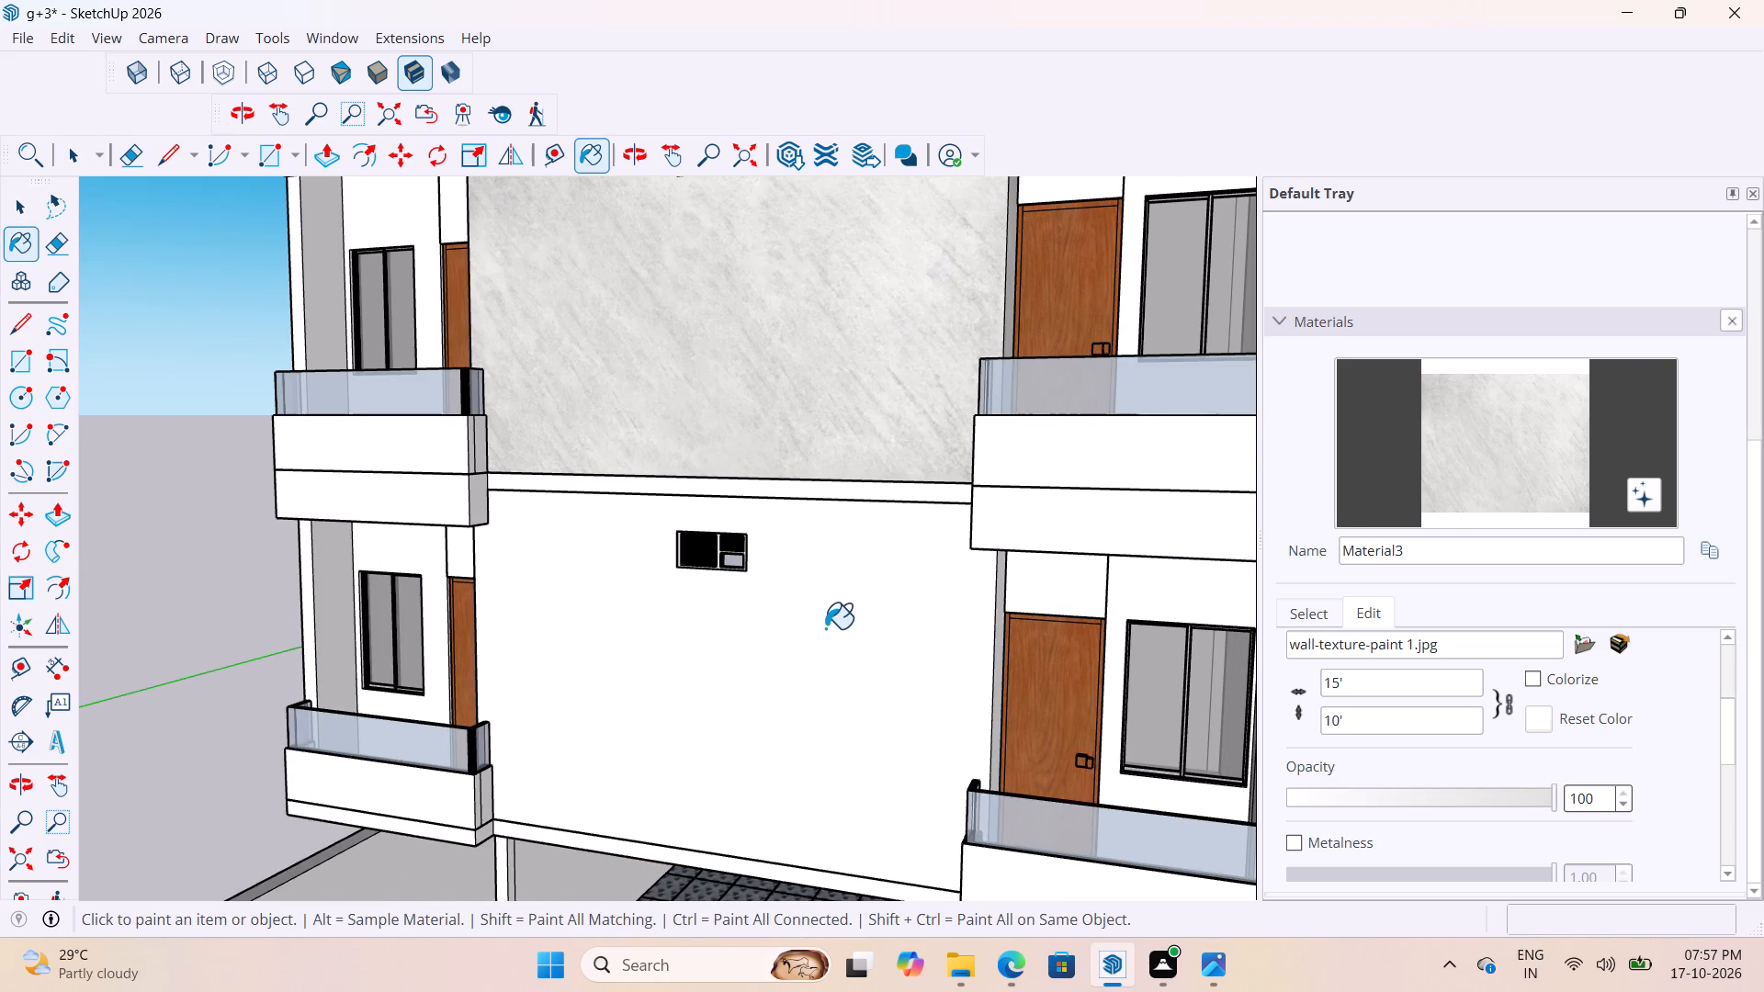
key("space")
double_click(826, 632)
left_click(1544, 465)
left_click_drag(884, 660, 884, 673)
scroll(791, 456, "up", 6)
key("space")
scroll(930, 434, "down", 11)
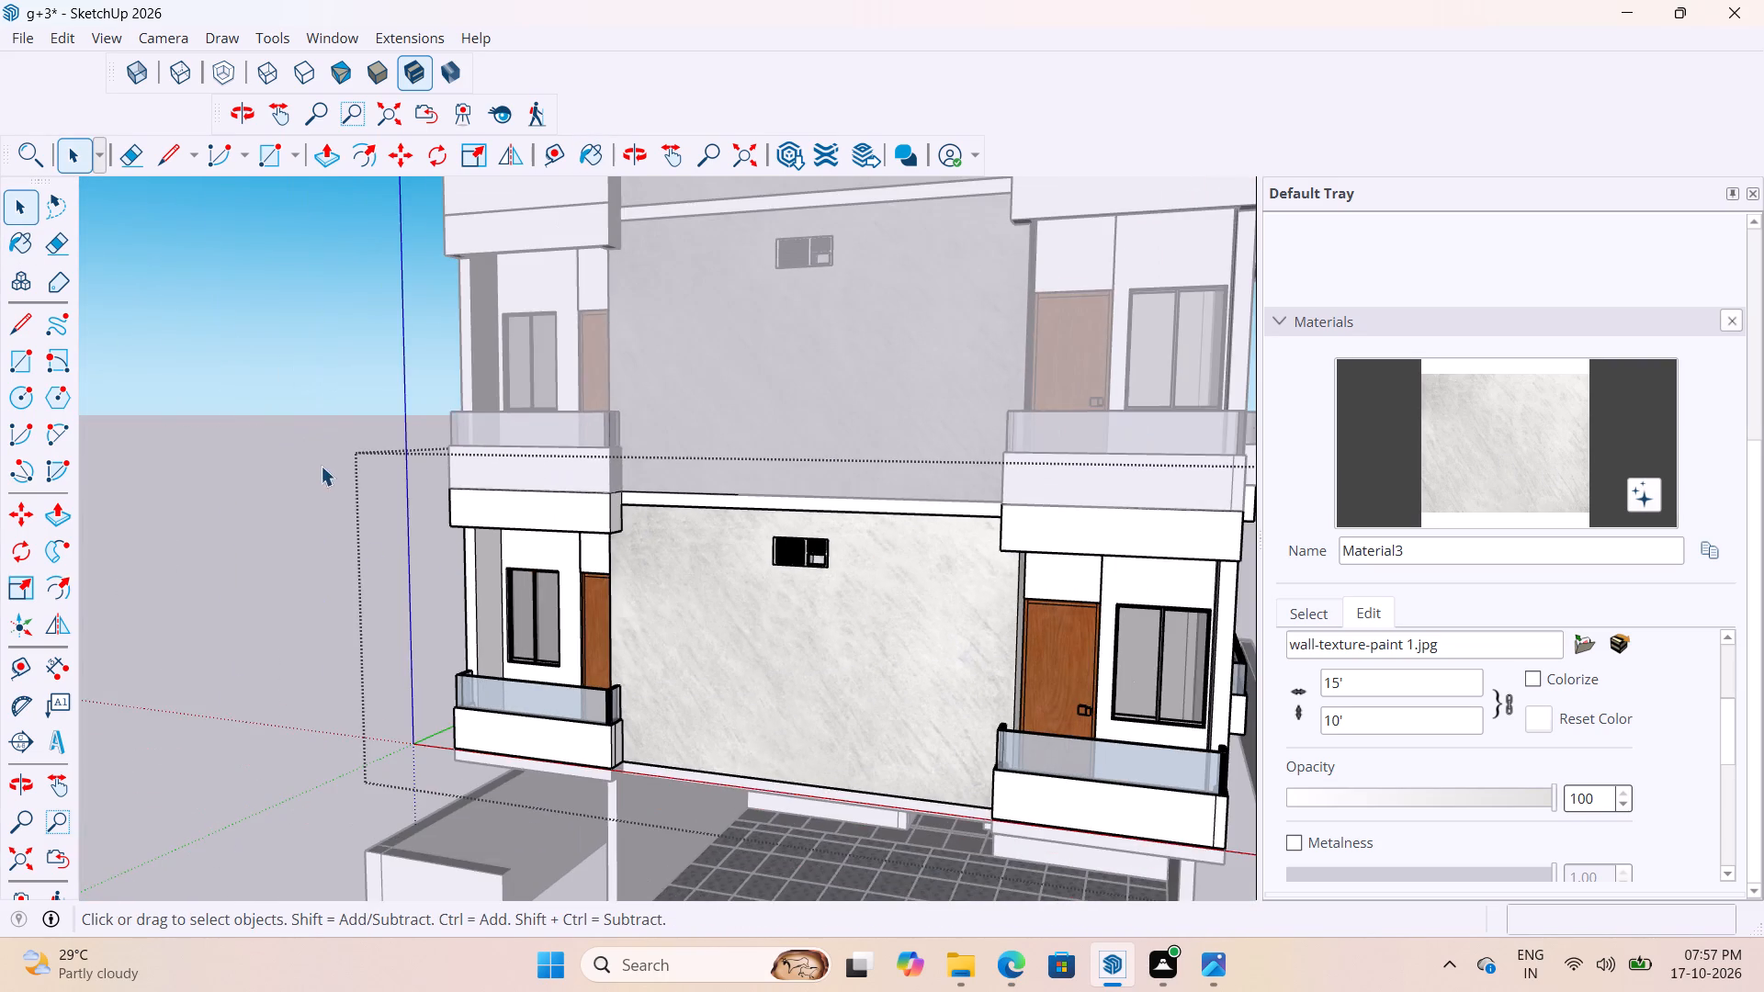
left_click(321, 466)
Examine the marble texture on the lowest residential floor's front wall and across the whole front elevation.
left_click(1538, 457)
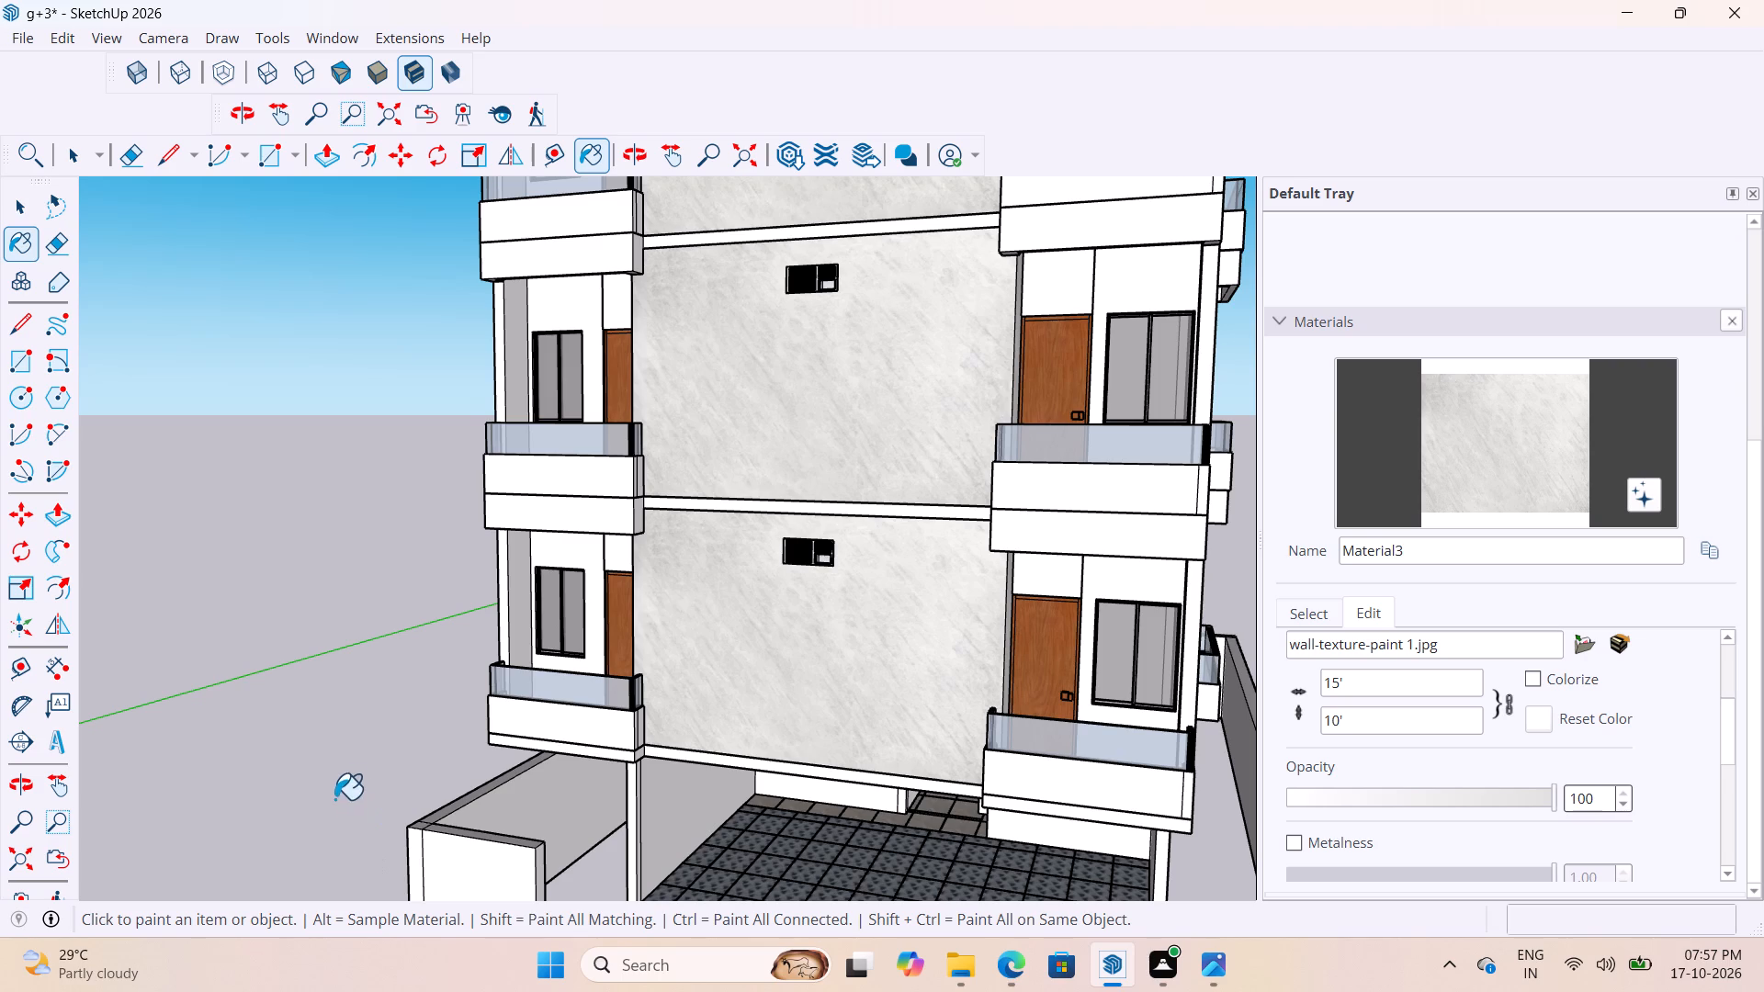
scroll(623, 653, "down", 5)
scroll(548, 828, "up", 13)
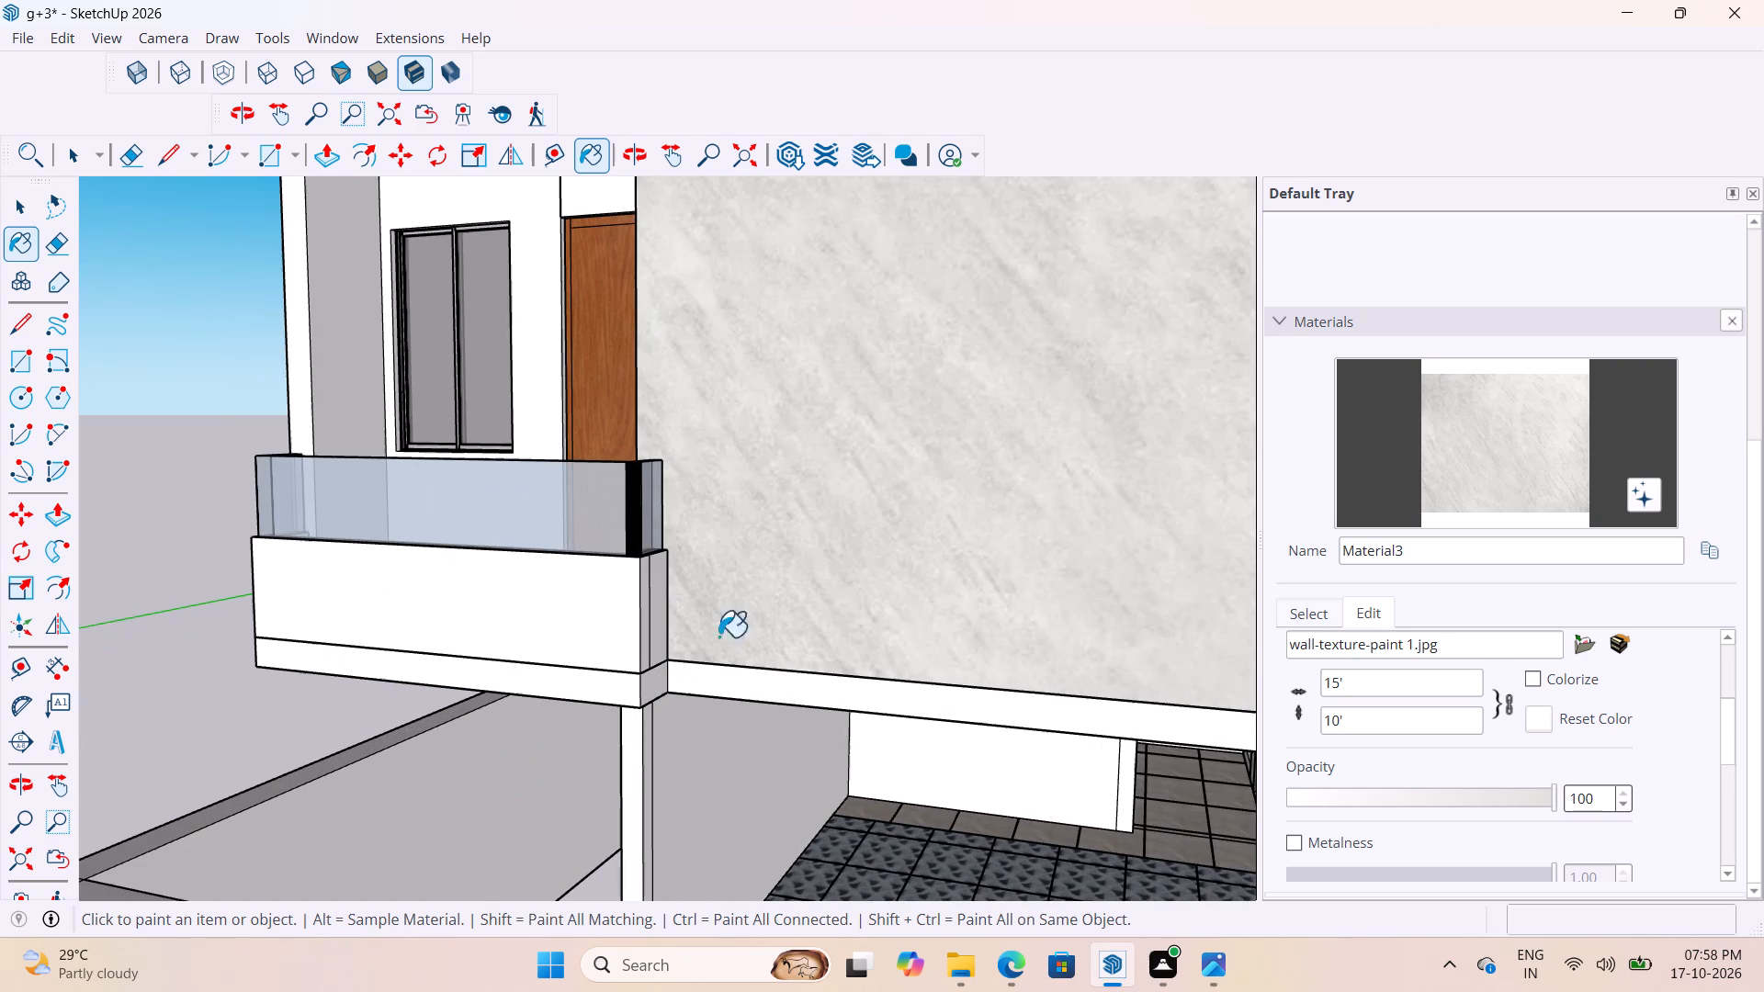
scroll(858, 611, "down", 4)
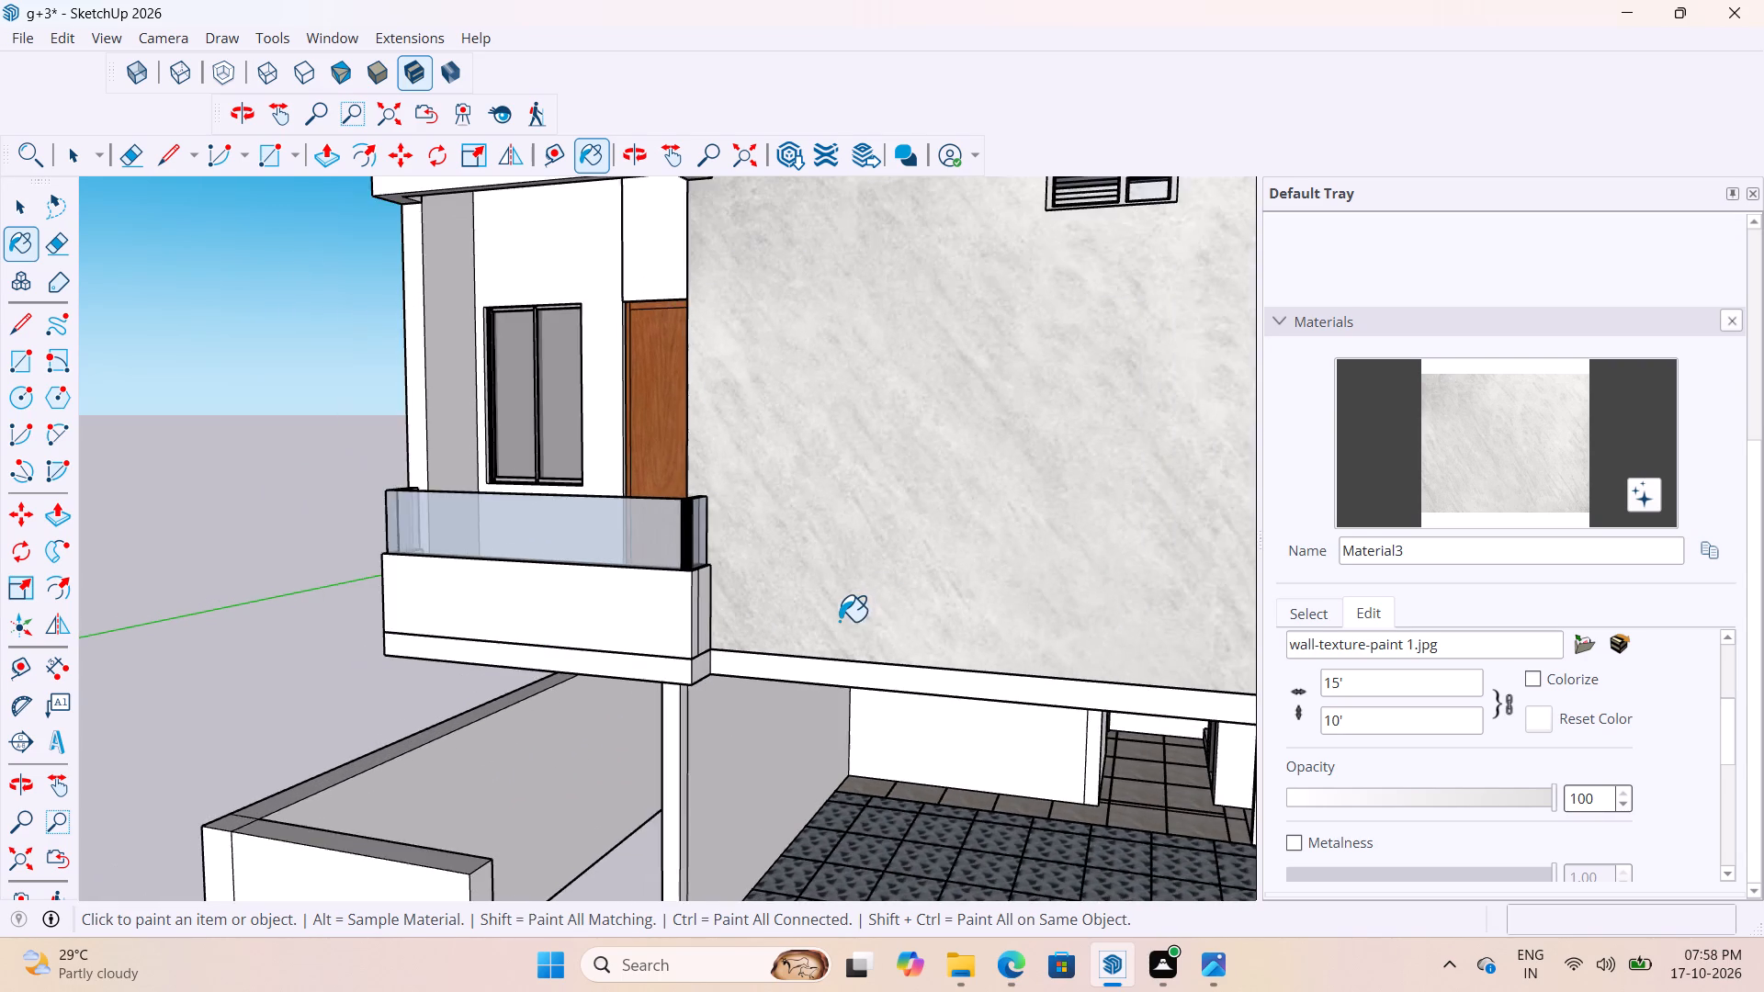
scroll(840, 621, "up", 3)
scroll(823, 605, "down", 11)
scroll(652, 671, "down", 9)
scroll(832, 502, "up", 4)
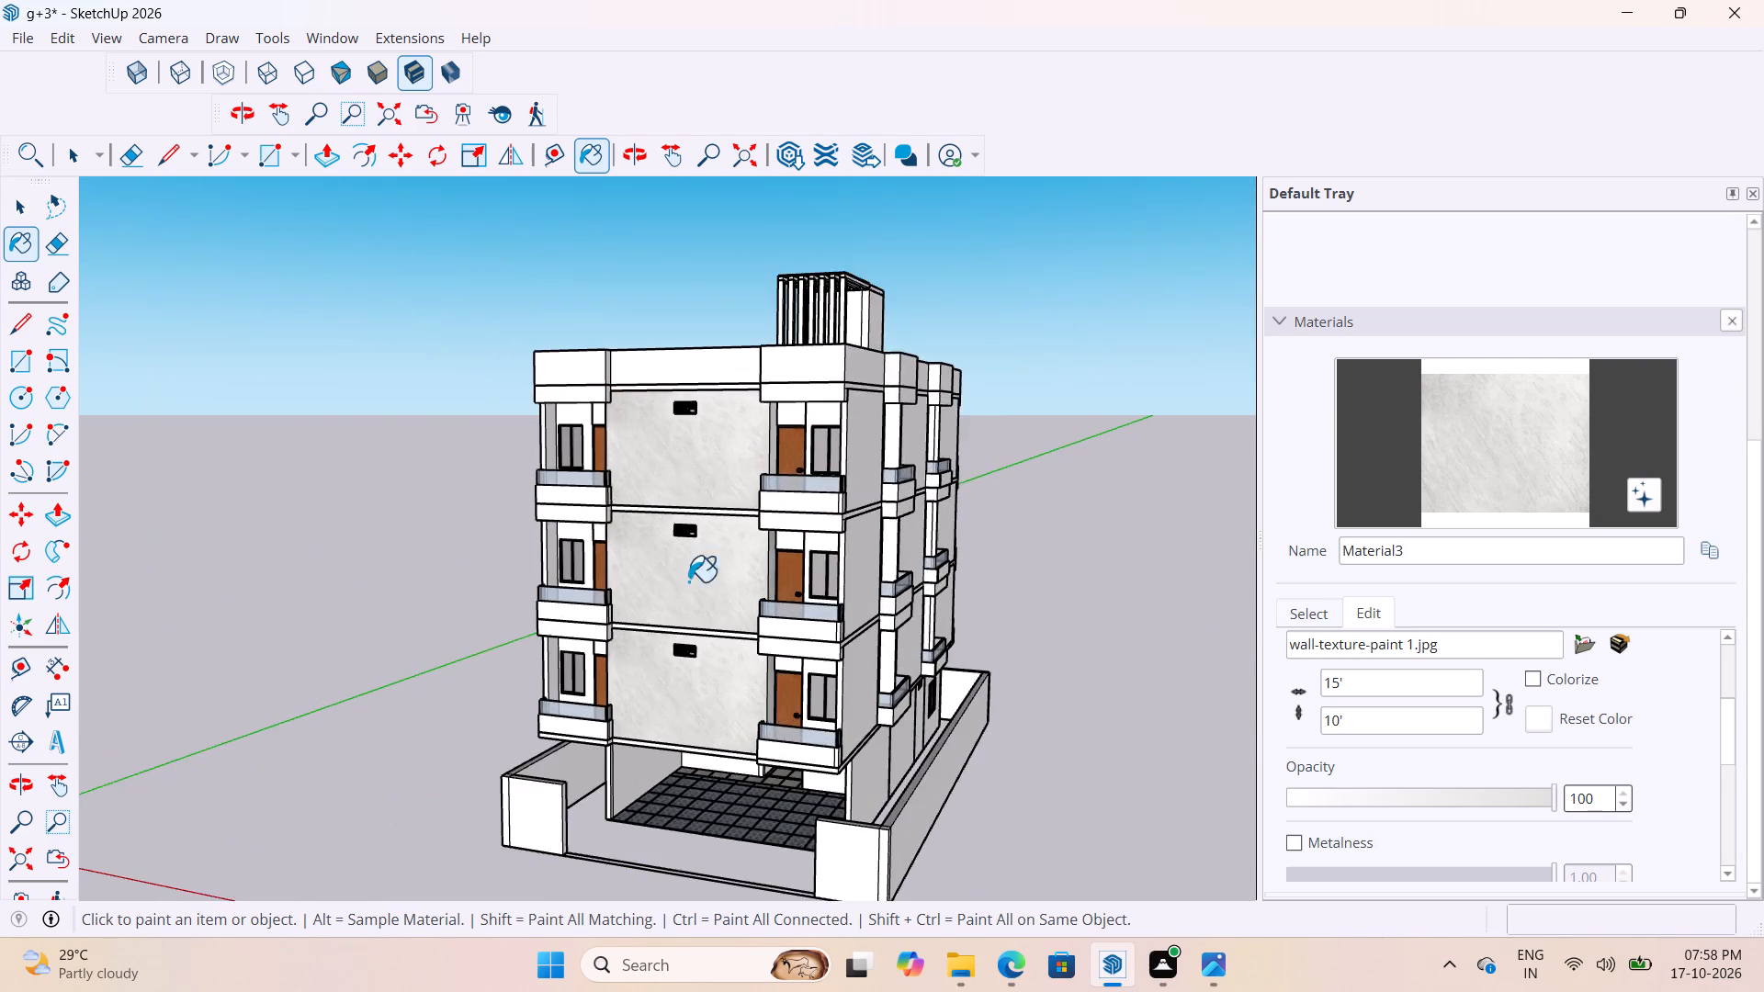
Open the slab group between the lowest and middle residential floors and paint its central front band with Material3, then close it.
scroll(609, 594, "up", 7)
scroll(792, 700, "up", 14)
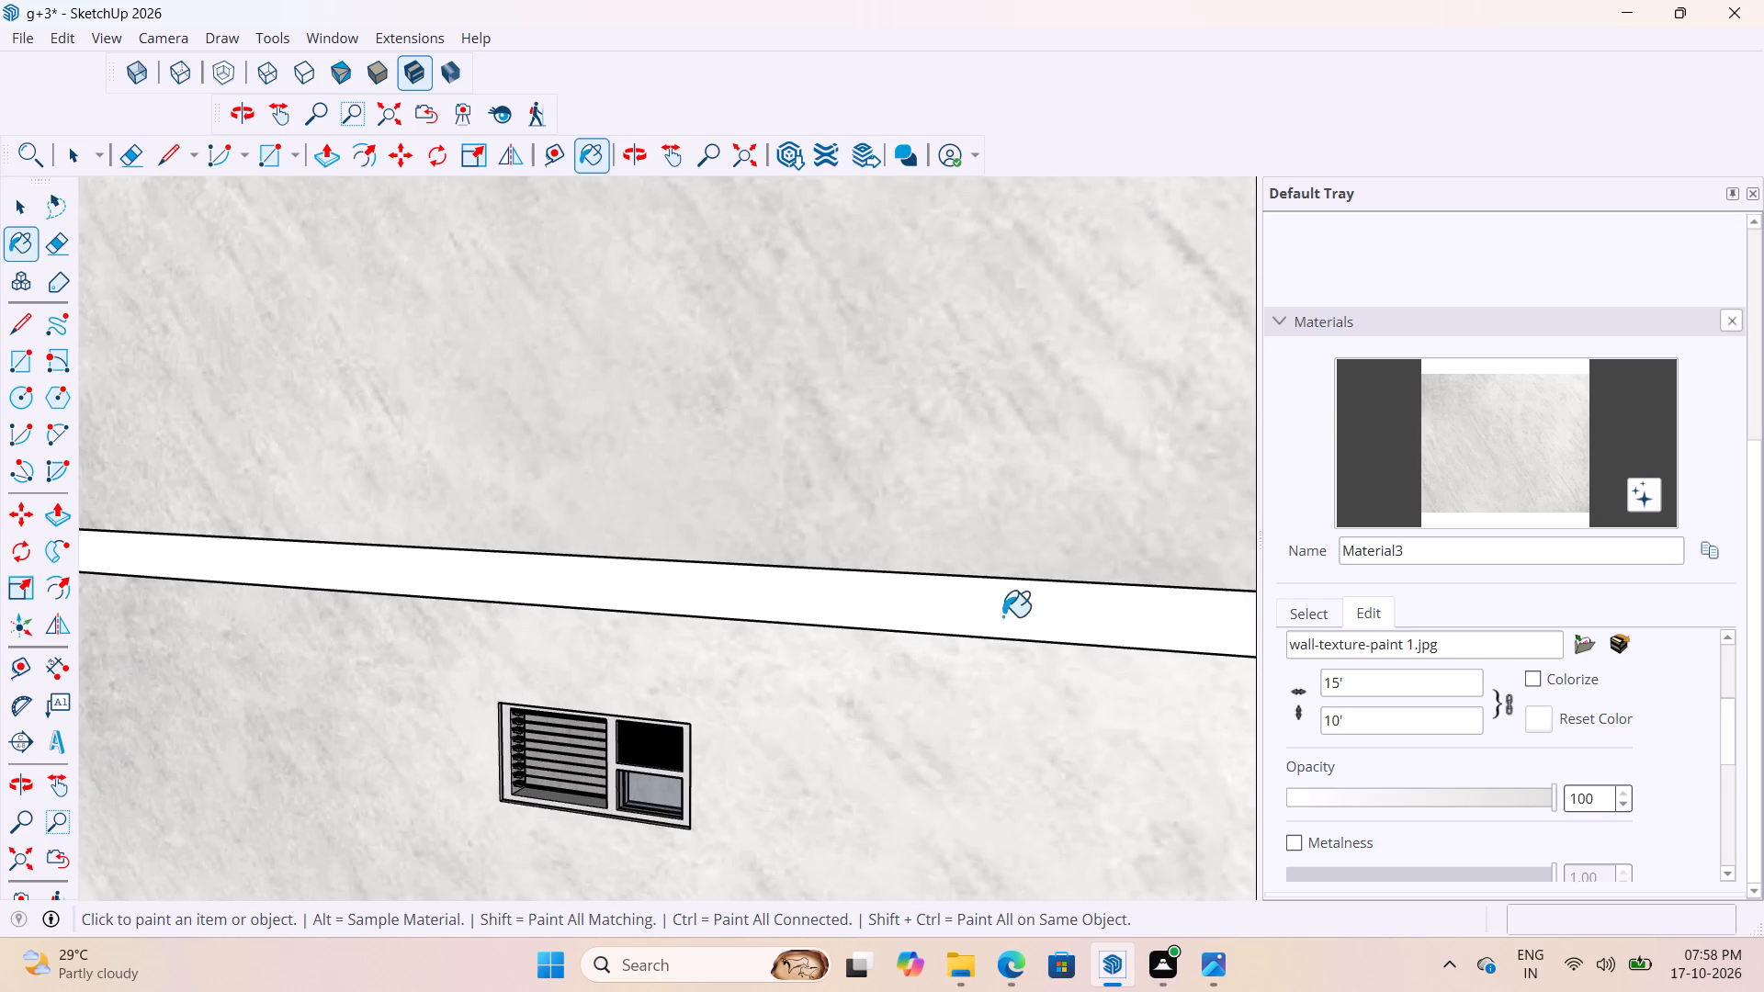
key("space")
triple_click(958, 611)
left_click(954, 621)
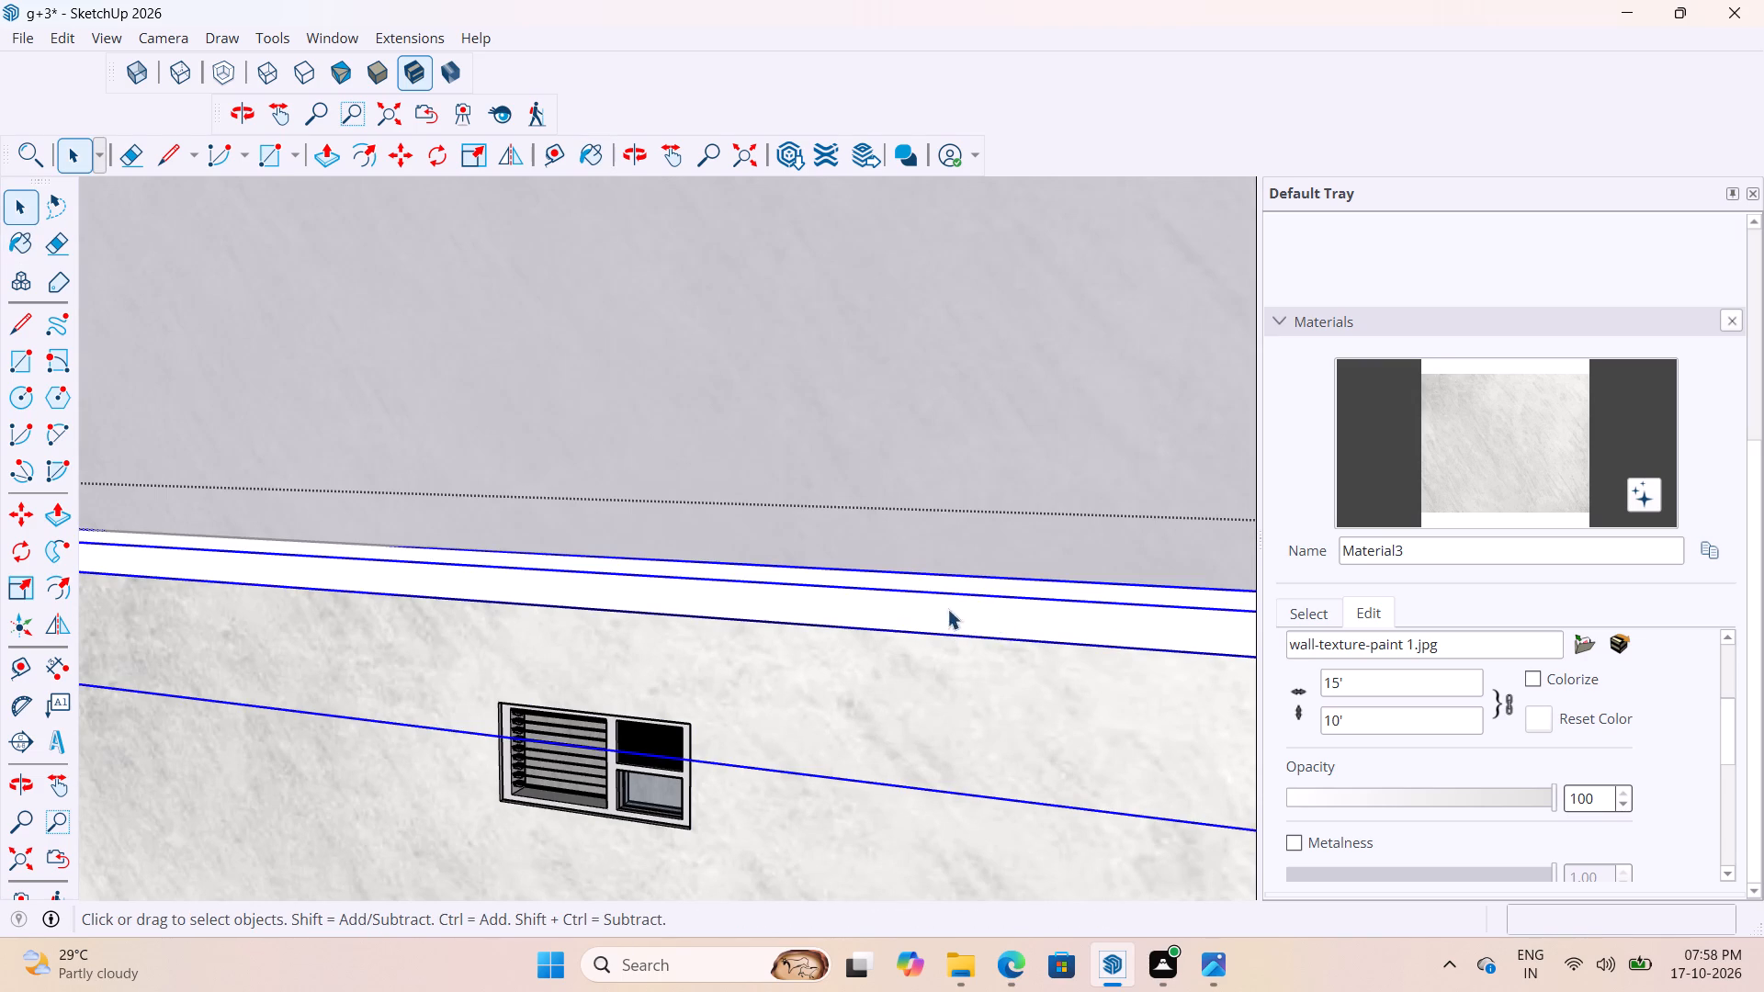
scroll(961, 603, "down", 3)
double_click(981, 611)
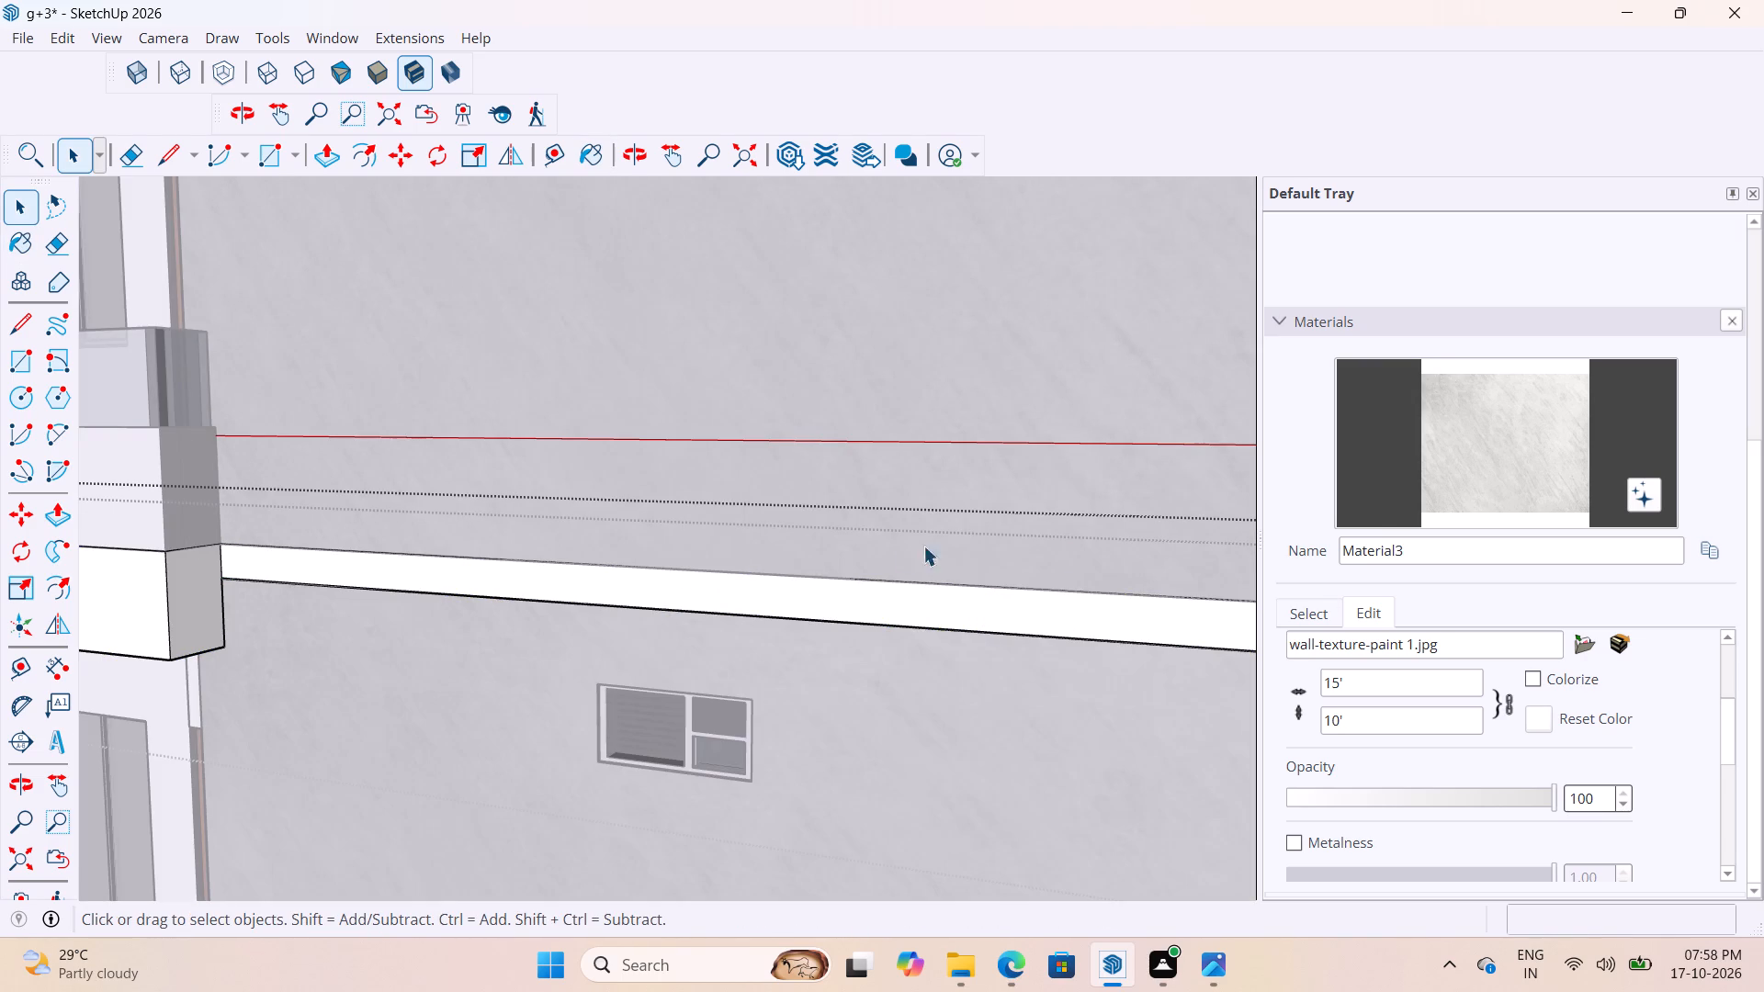
left_click(1510, 484)
left_click(878, 602)
scroll(798, 863, "down", 16)
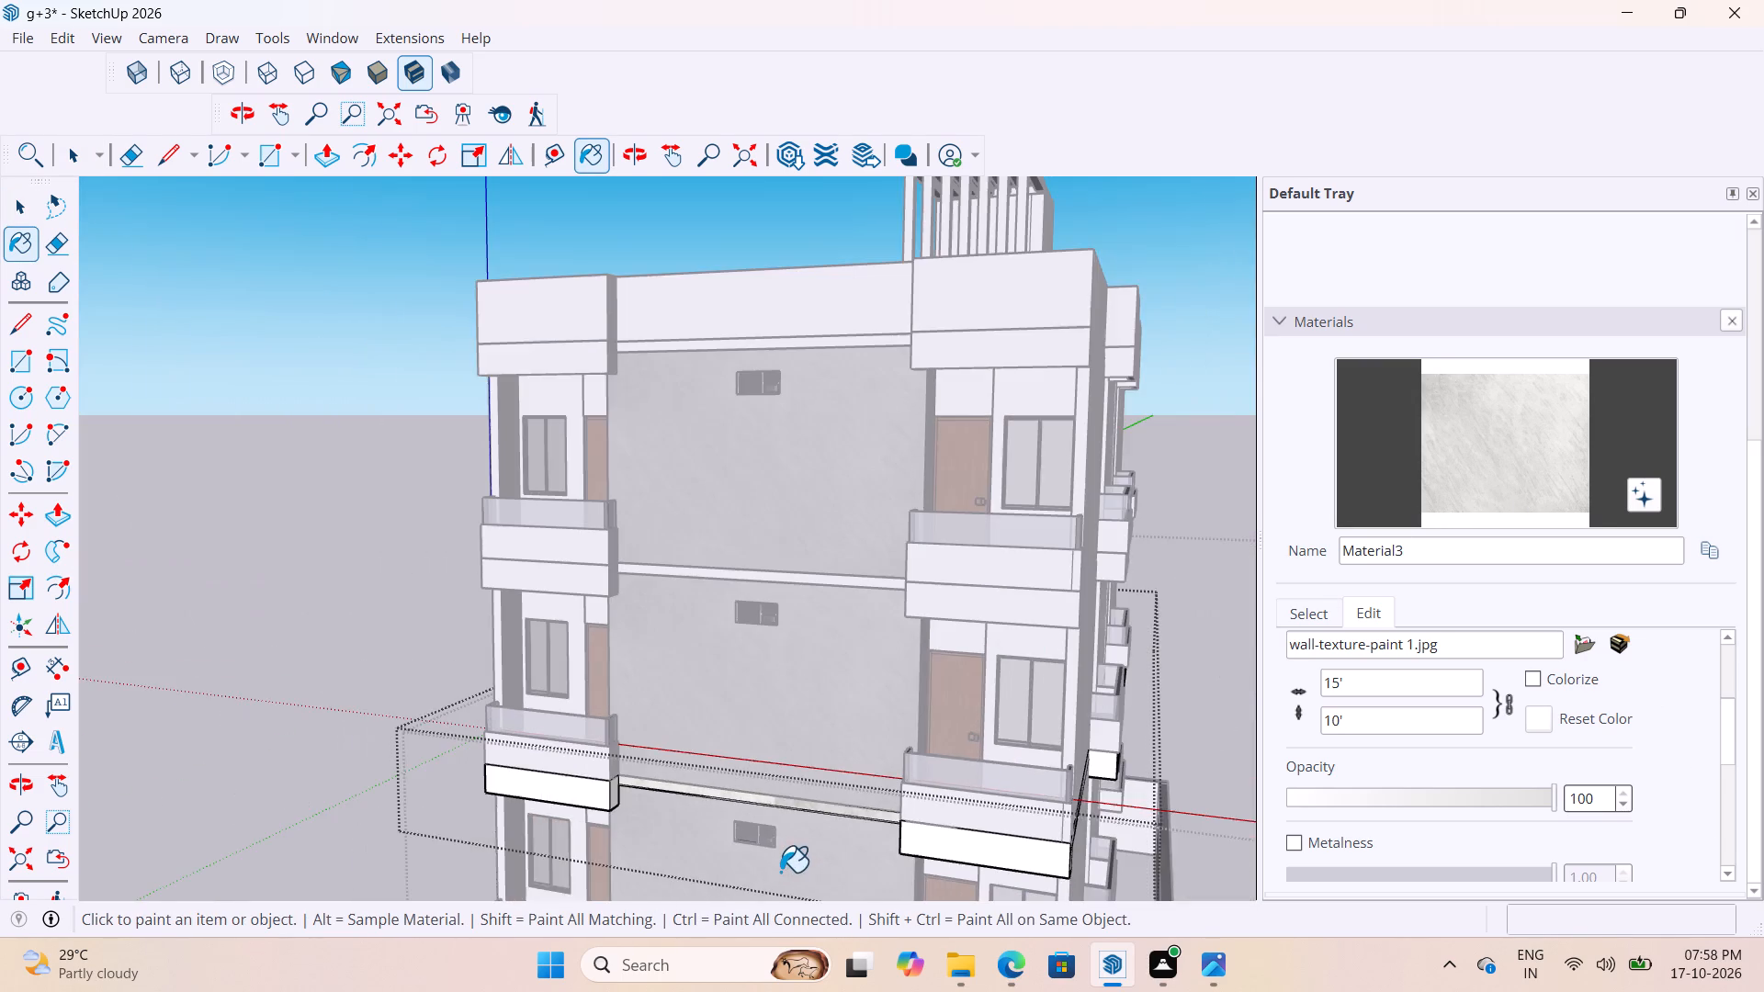
scroll(807, 700, "up", 3)
key("space")
key("space")
left_click(219, 640)
Open the slab group between the middle and top floors, paint its central front band with Material3, and close it.
scroll(718, 582, "up", 3)
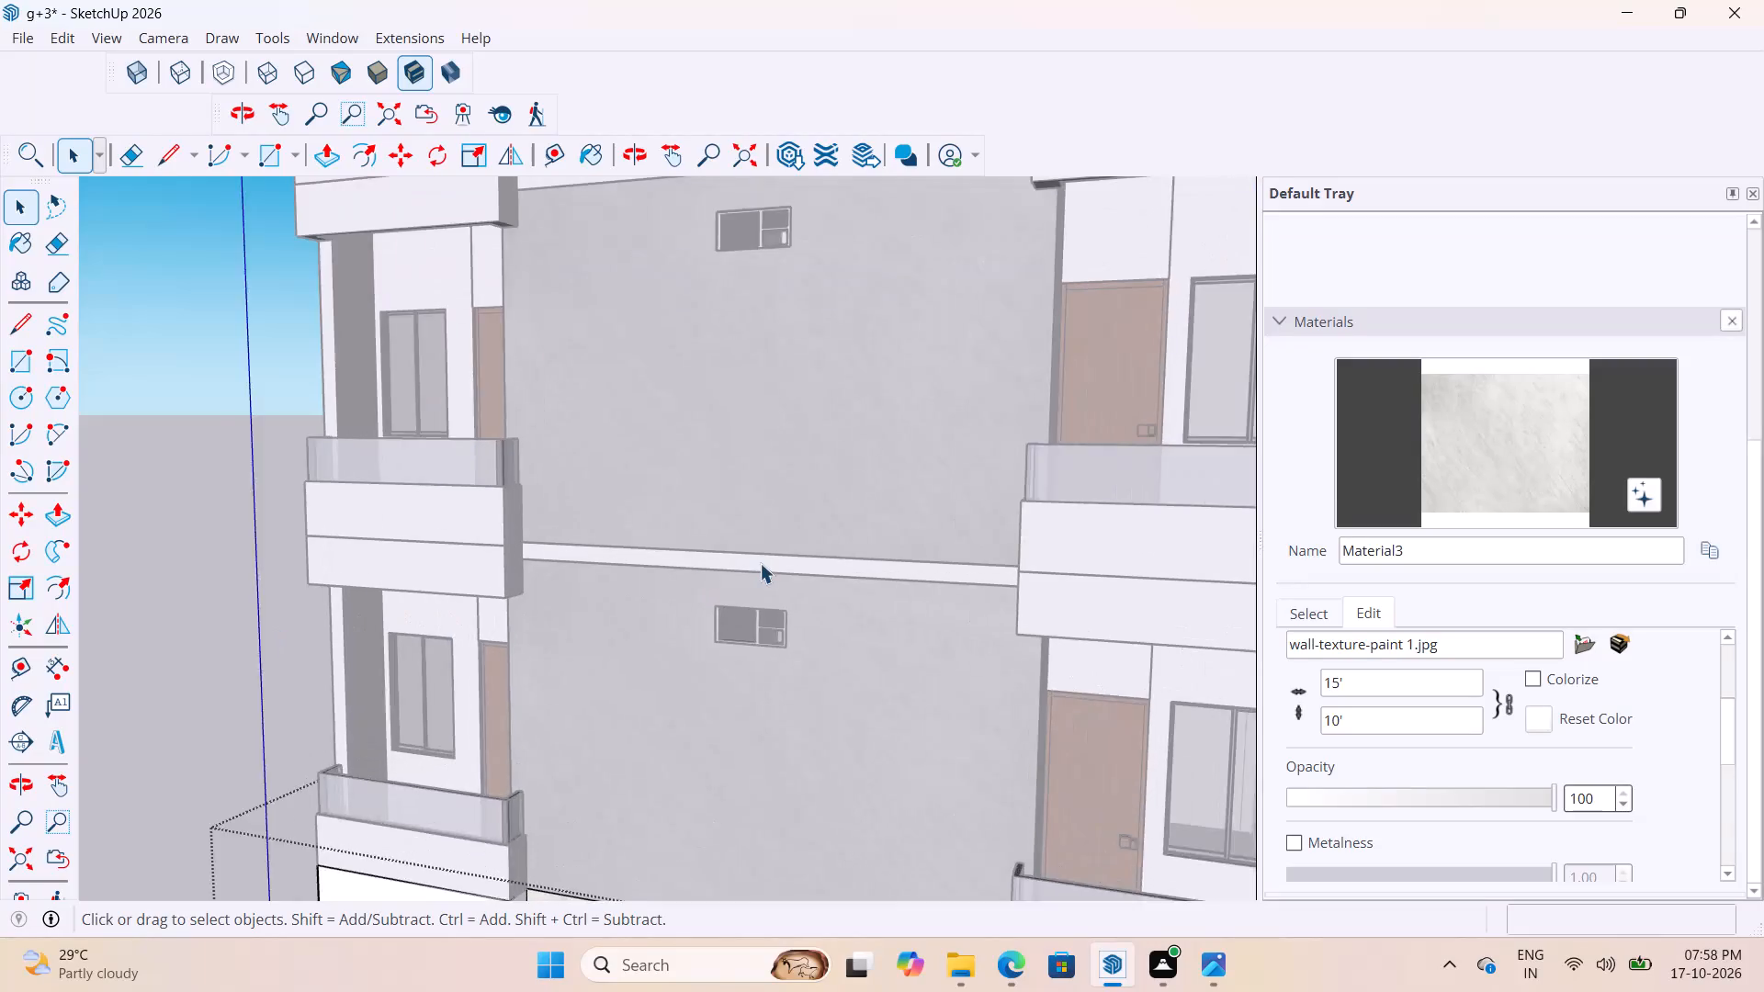
scroll(760, 563, "up", 3)
double_click(804, 561)
left_click(797, 567)
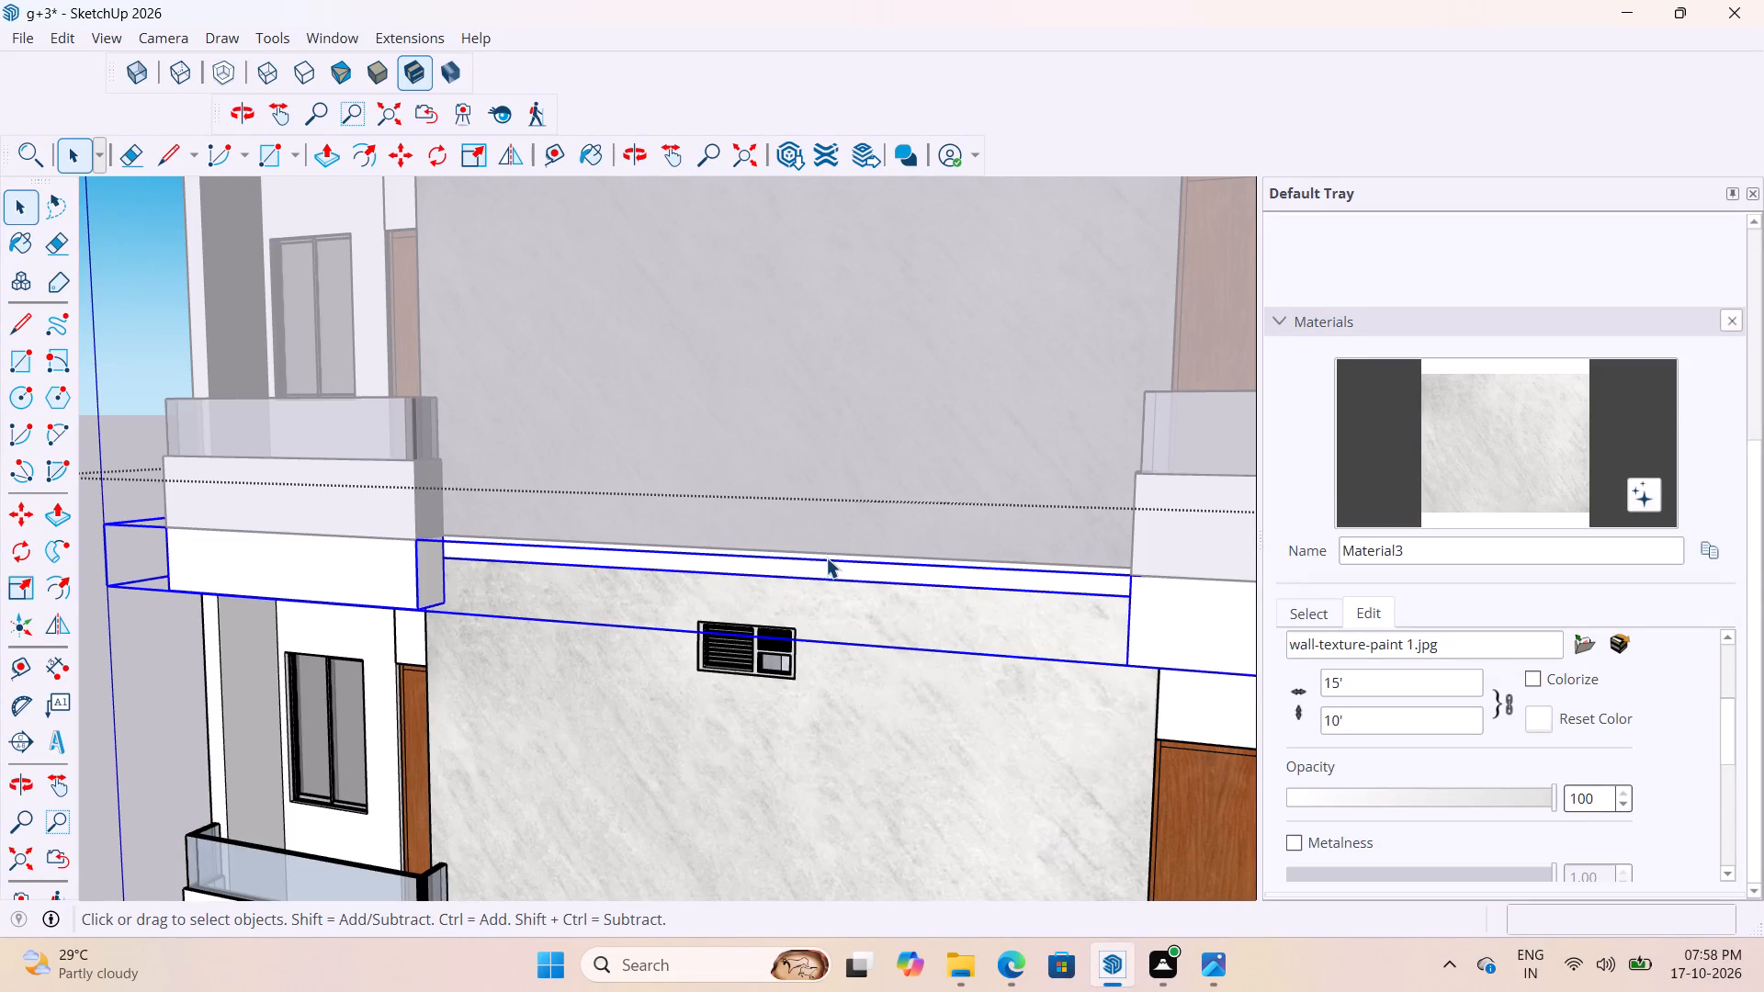
scroll(831, 570, "up", 6)
left_click(835, 572)
double_click(858, 562)
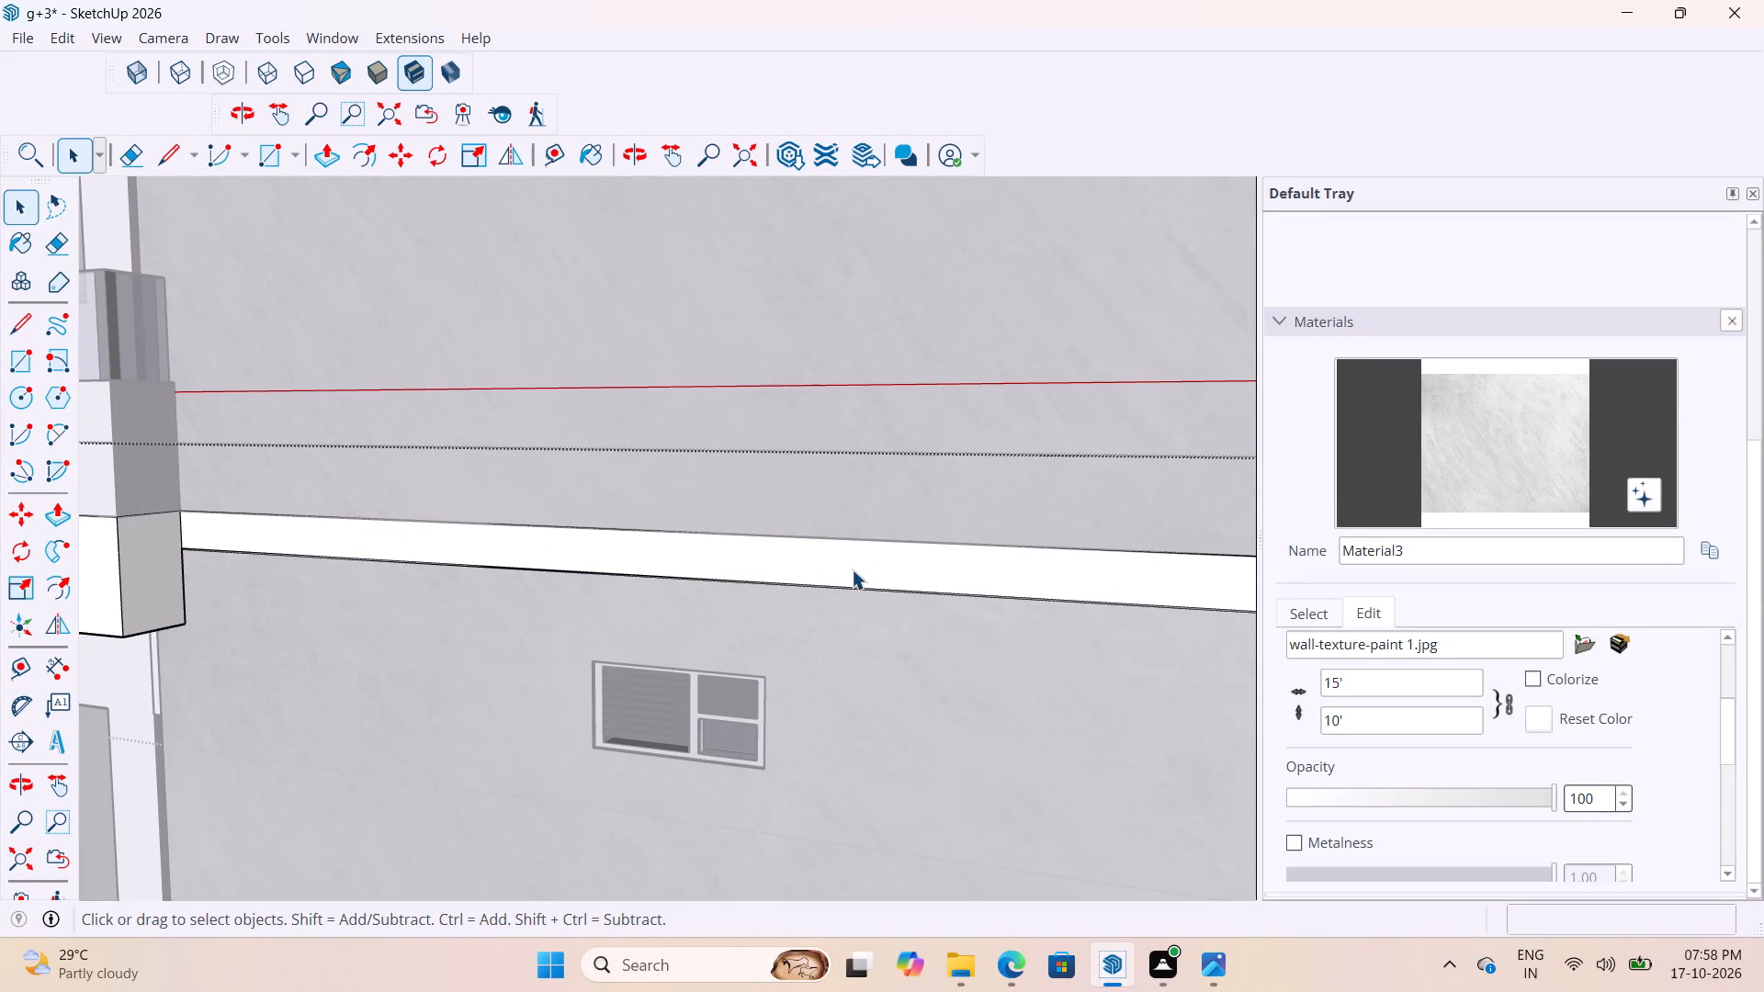
left_click(1500, 442)
scroll(1041, 558, "up", 3)
left_click(1035, 567)
scroll(875, 727, "down", 4)
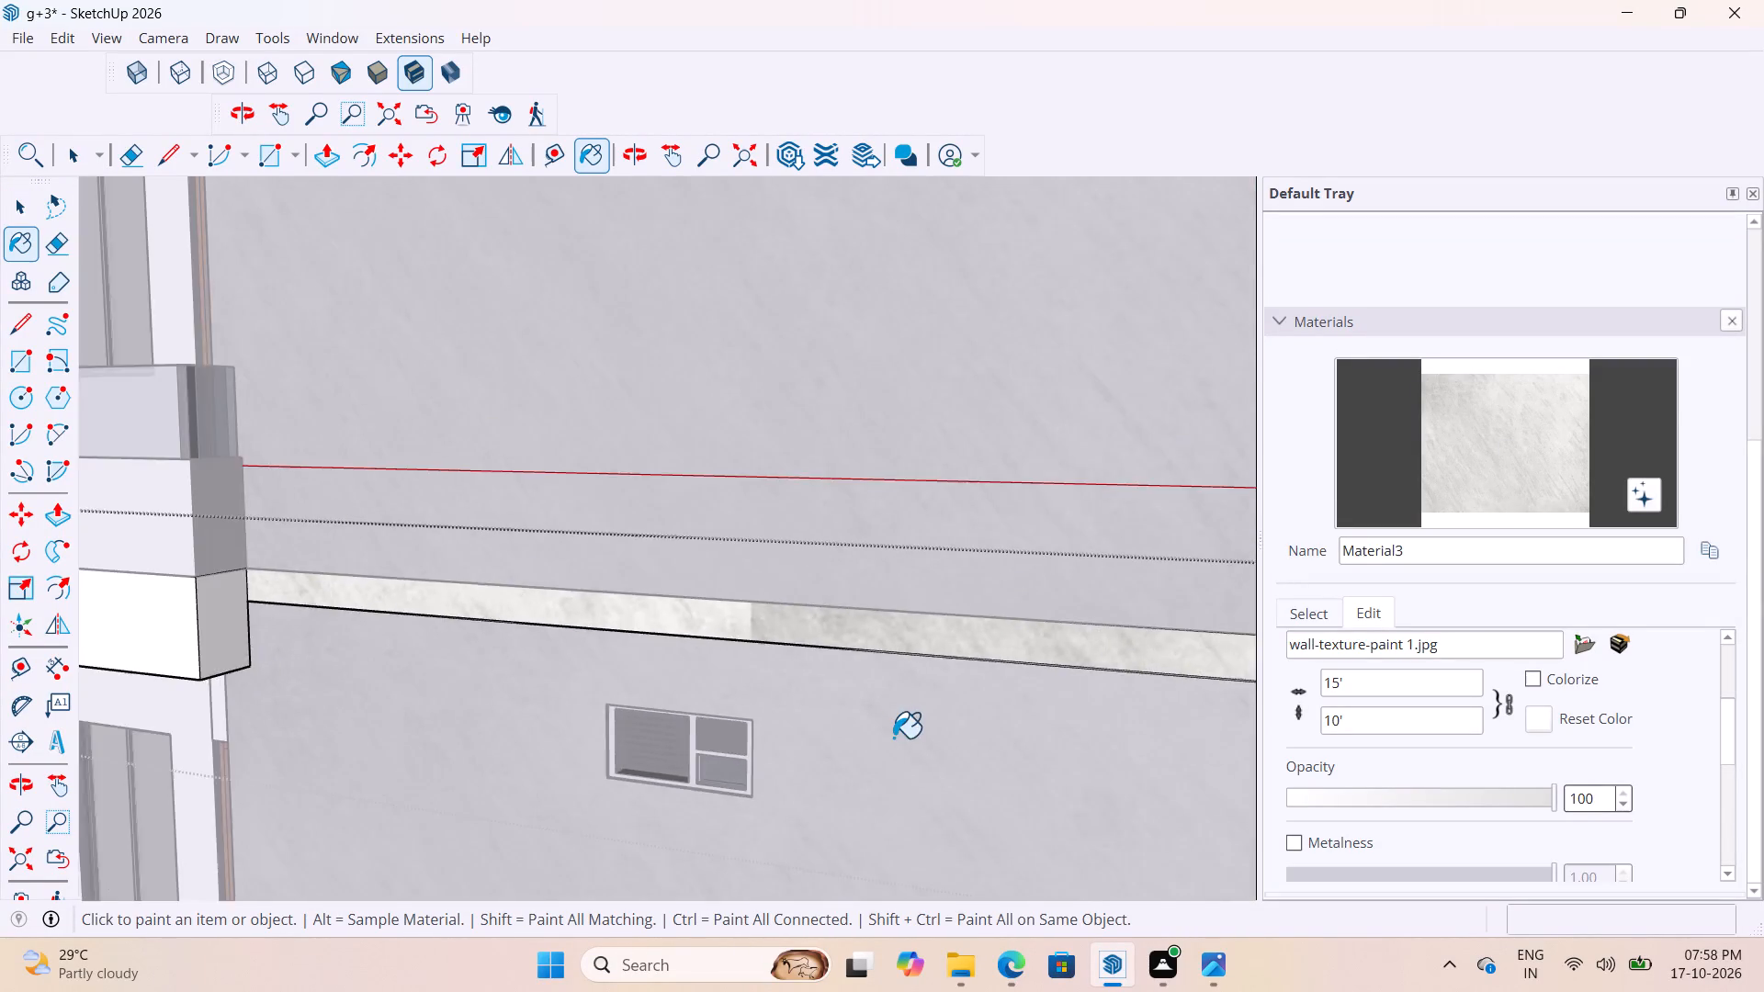
scroll(893, 738, "down", 18)
key("space")
left_click(424, 626)
Open the roof slab group above the top-floor front wall and clear the selection of its connected faces.
scroll(805, 607, "up", 7)
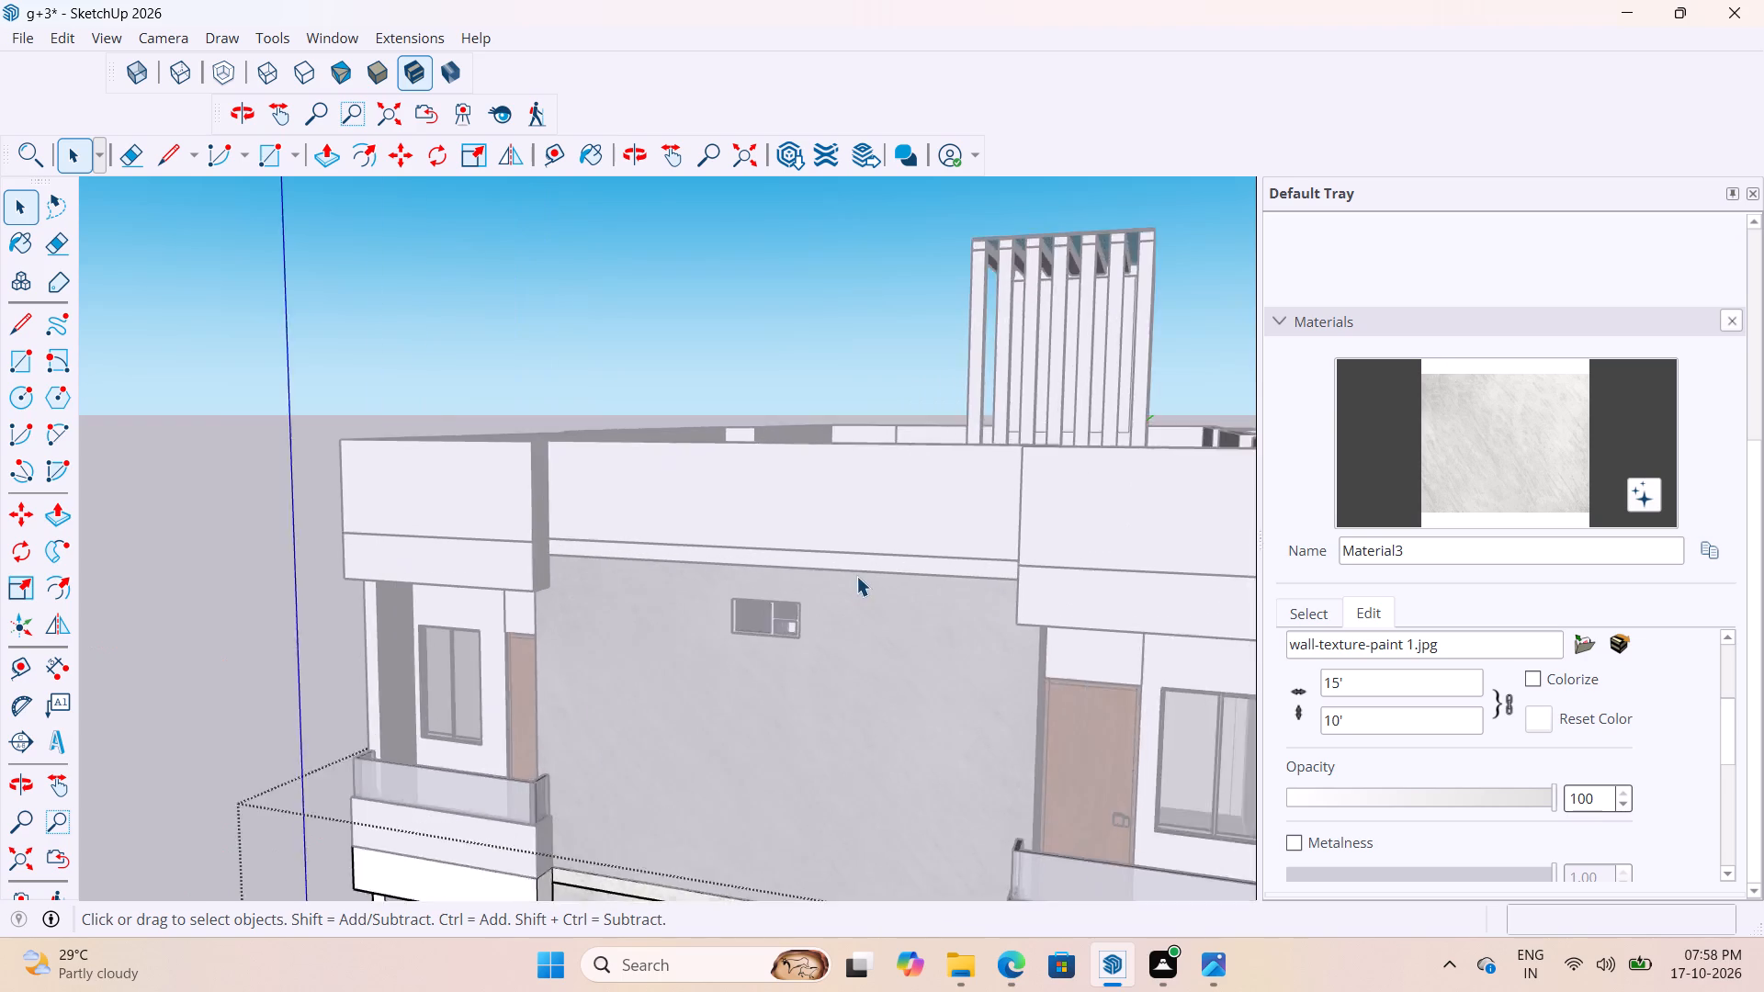
scroll(856, 576, "up", 4)
triple_click(875, 558)
double_click(876, 556)
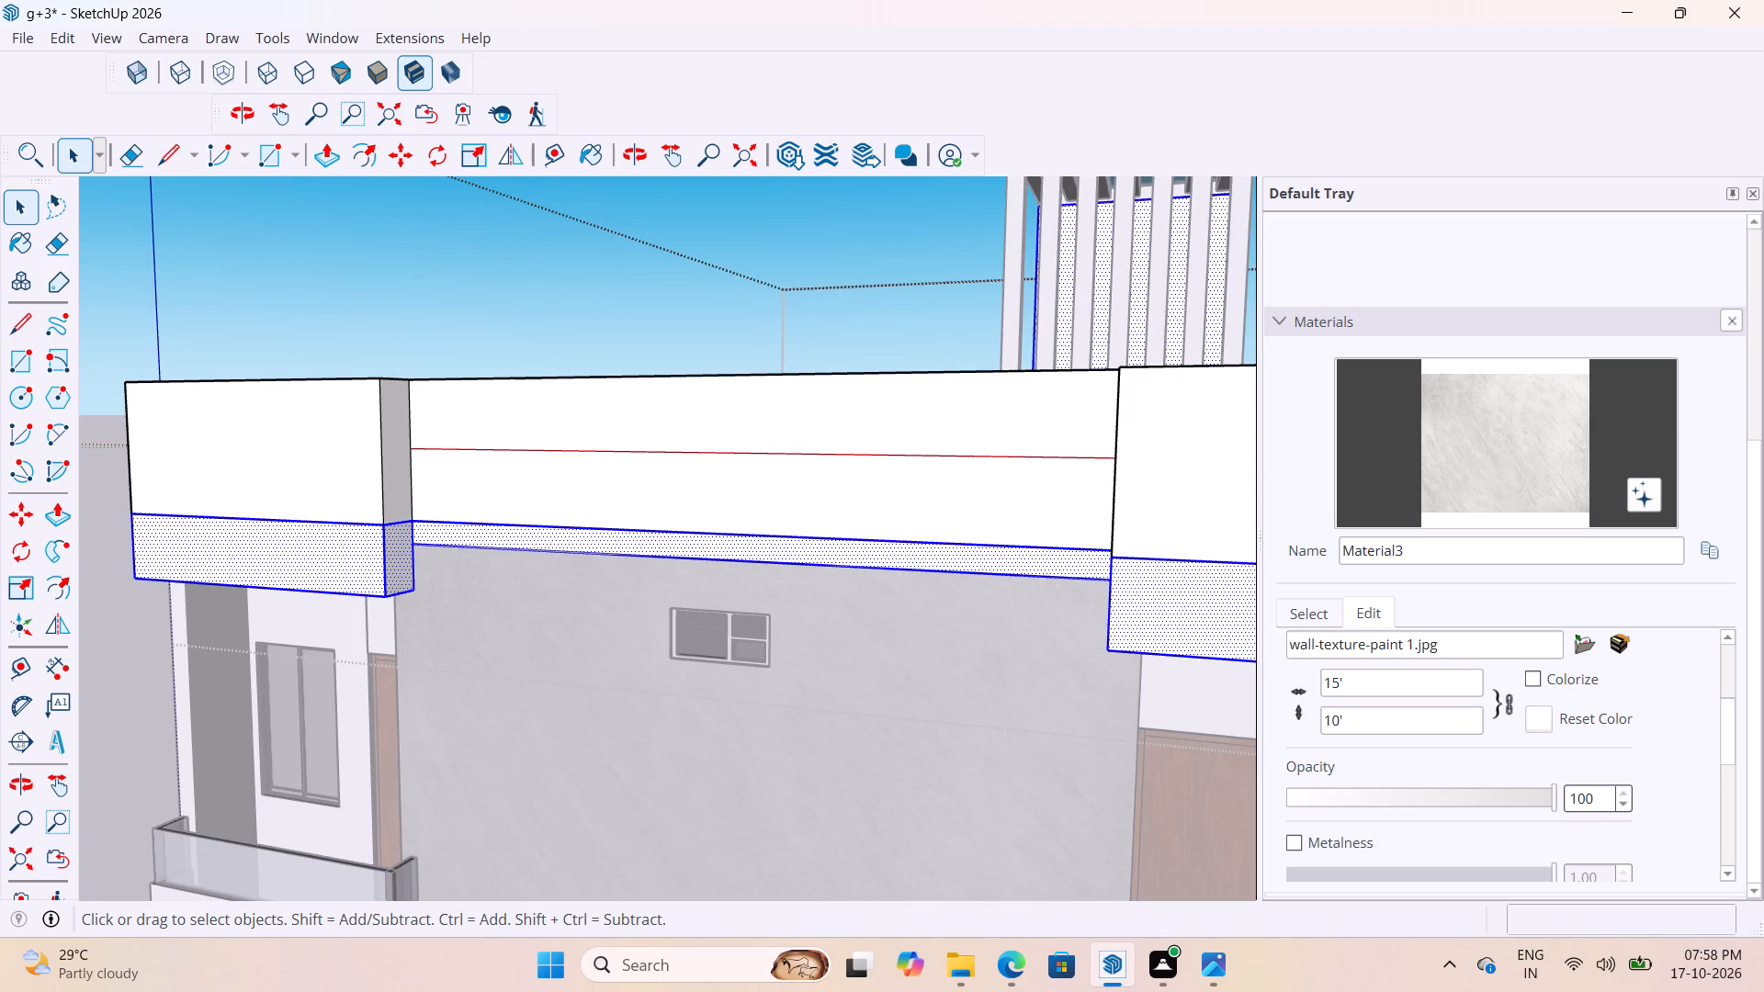
left_click(1551, 478)
key("space")
left_click(346, 338)
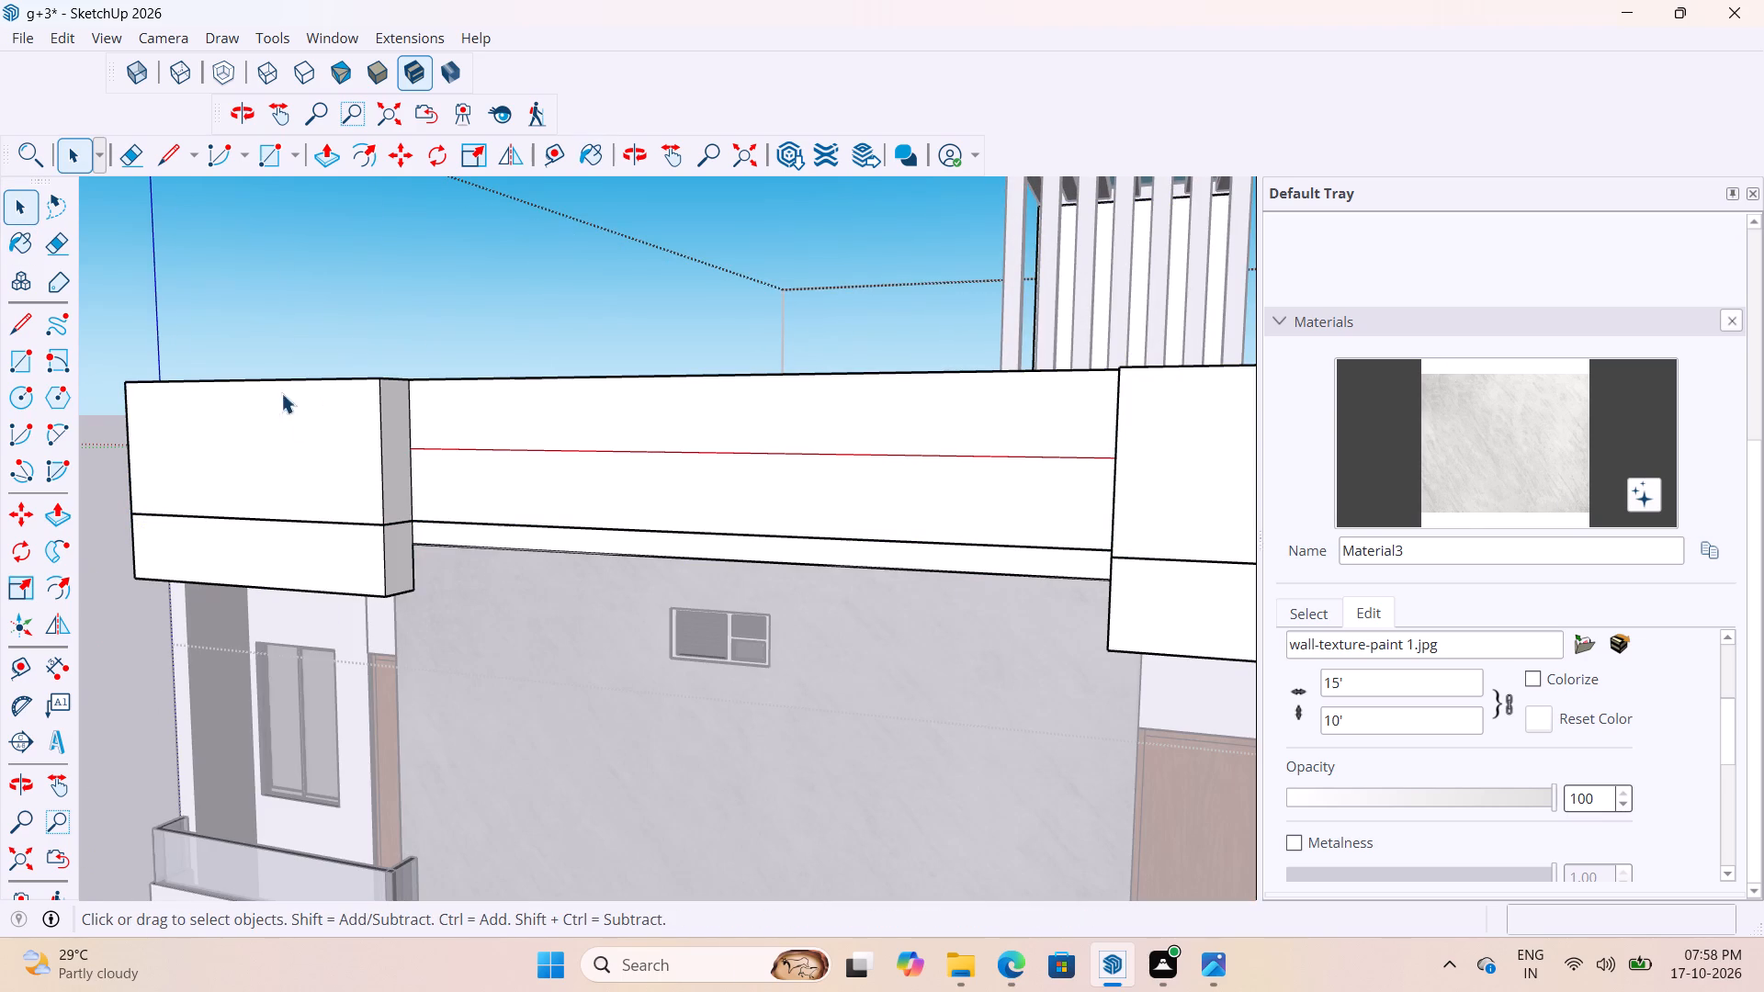
left_click(124, 609)
Paint the narrow roof slab band above the top-floor central wall with Material3 and close the open groups.
double_click(641, 546)
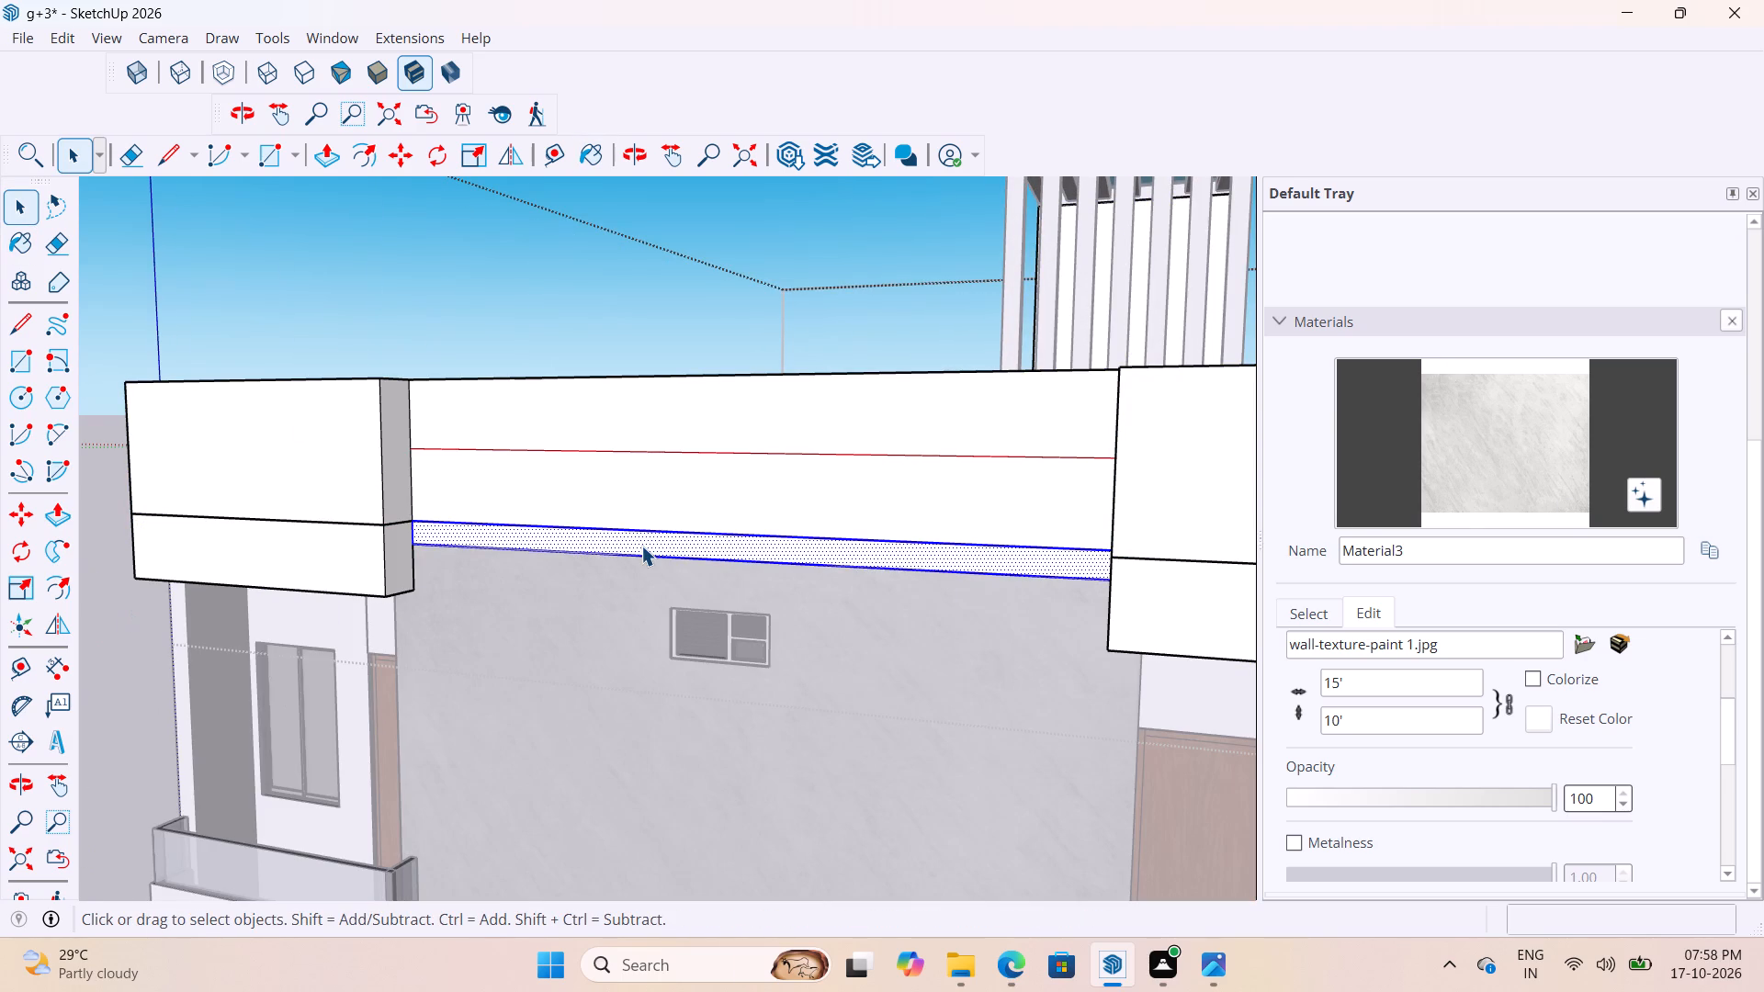
left_click(1504, 460)
scroll(828, 570, "up", 3)
left_click(863, 550)
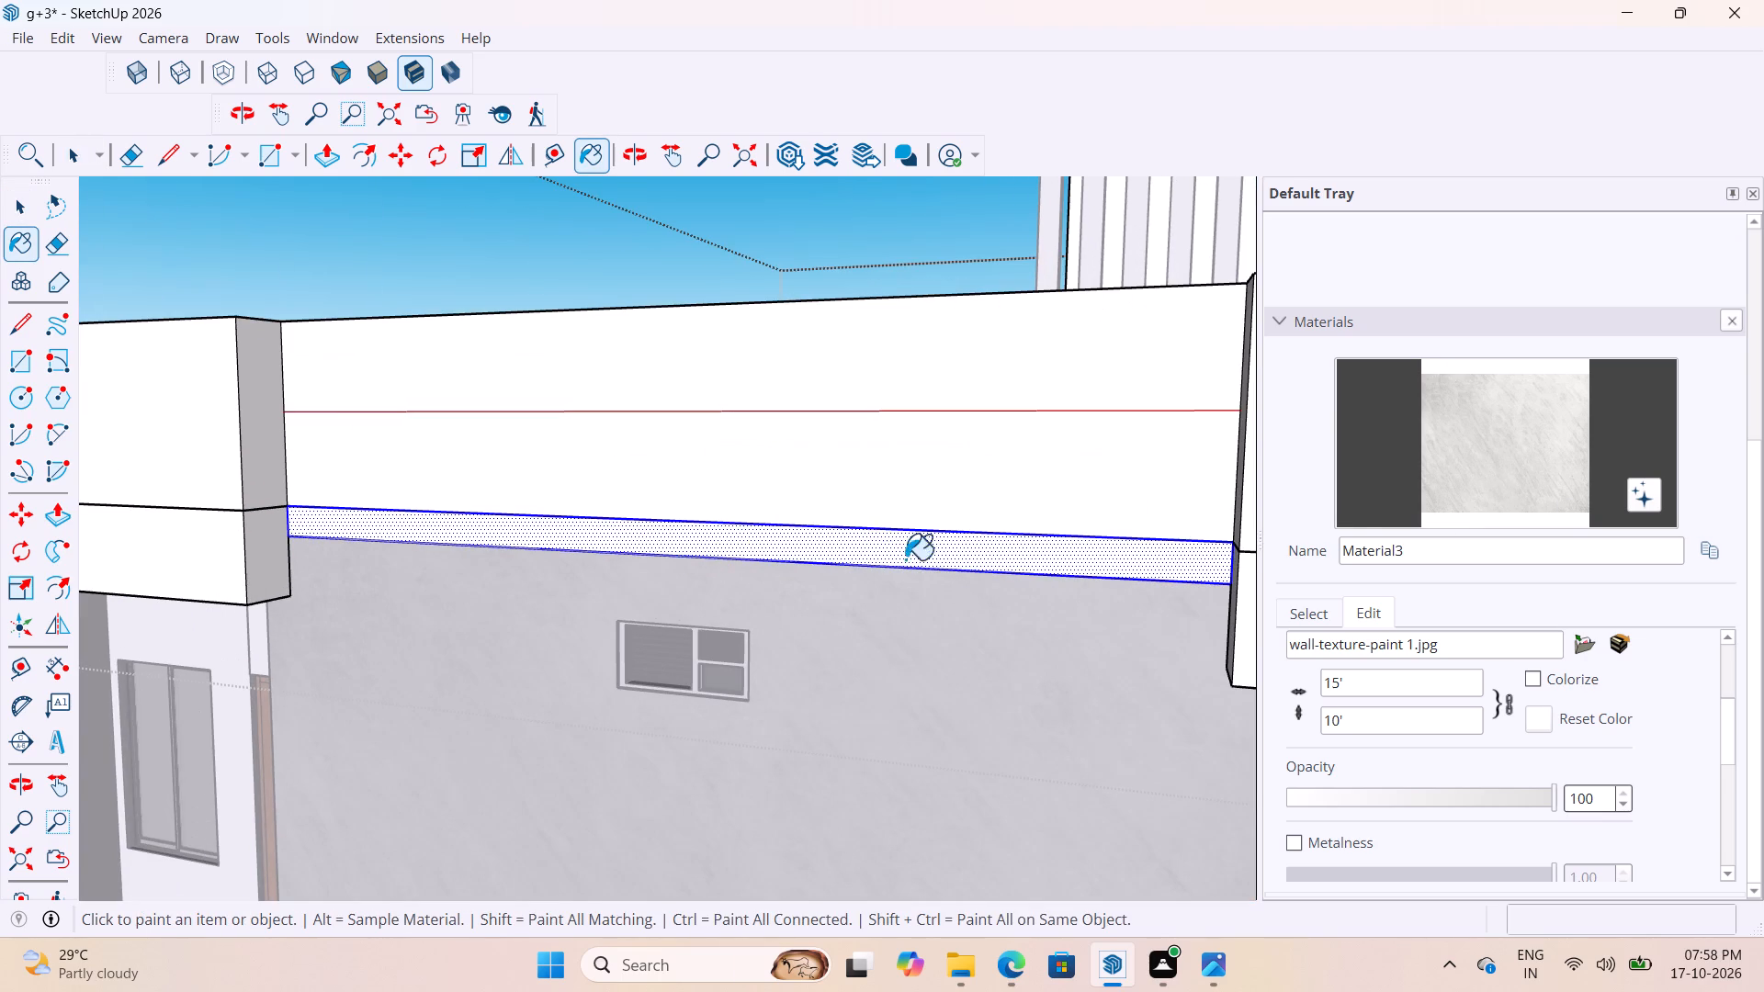
scroll(949, 588, "down", 10)
key("space")
left_click(189, 609)
scroll(959, 502, "down", 10)
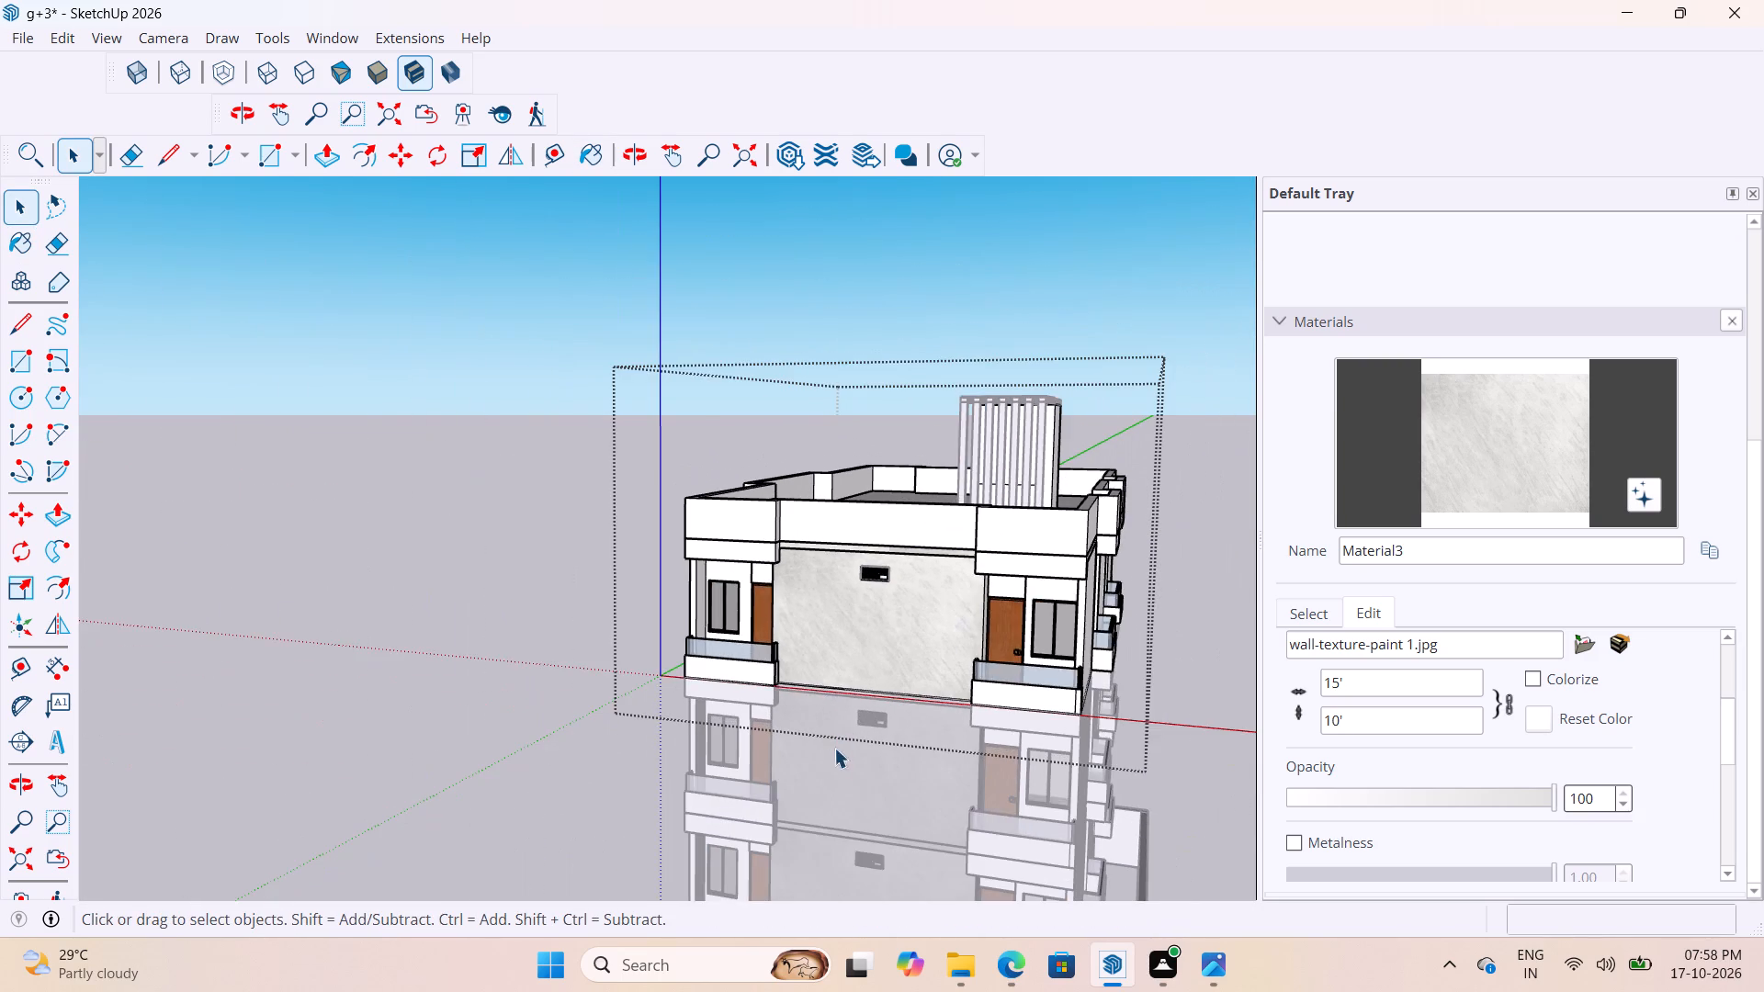
left_click(456, 576)
Examine the marble walls and slab bands of the front elevation from the front and from the side corner.
scroll(793, 786, "up", 5)
middle_click_drag(907, 746, 968, 731)
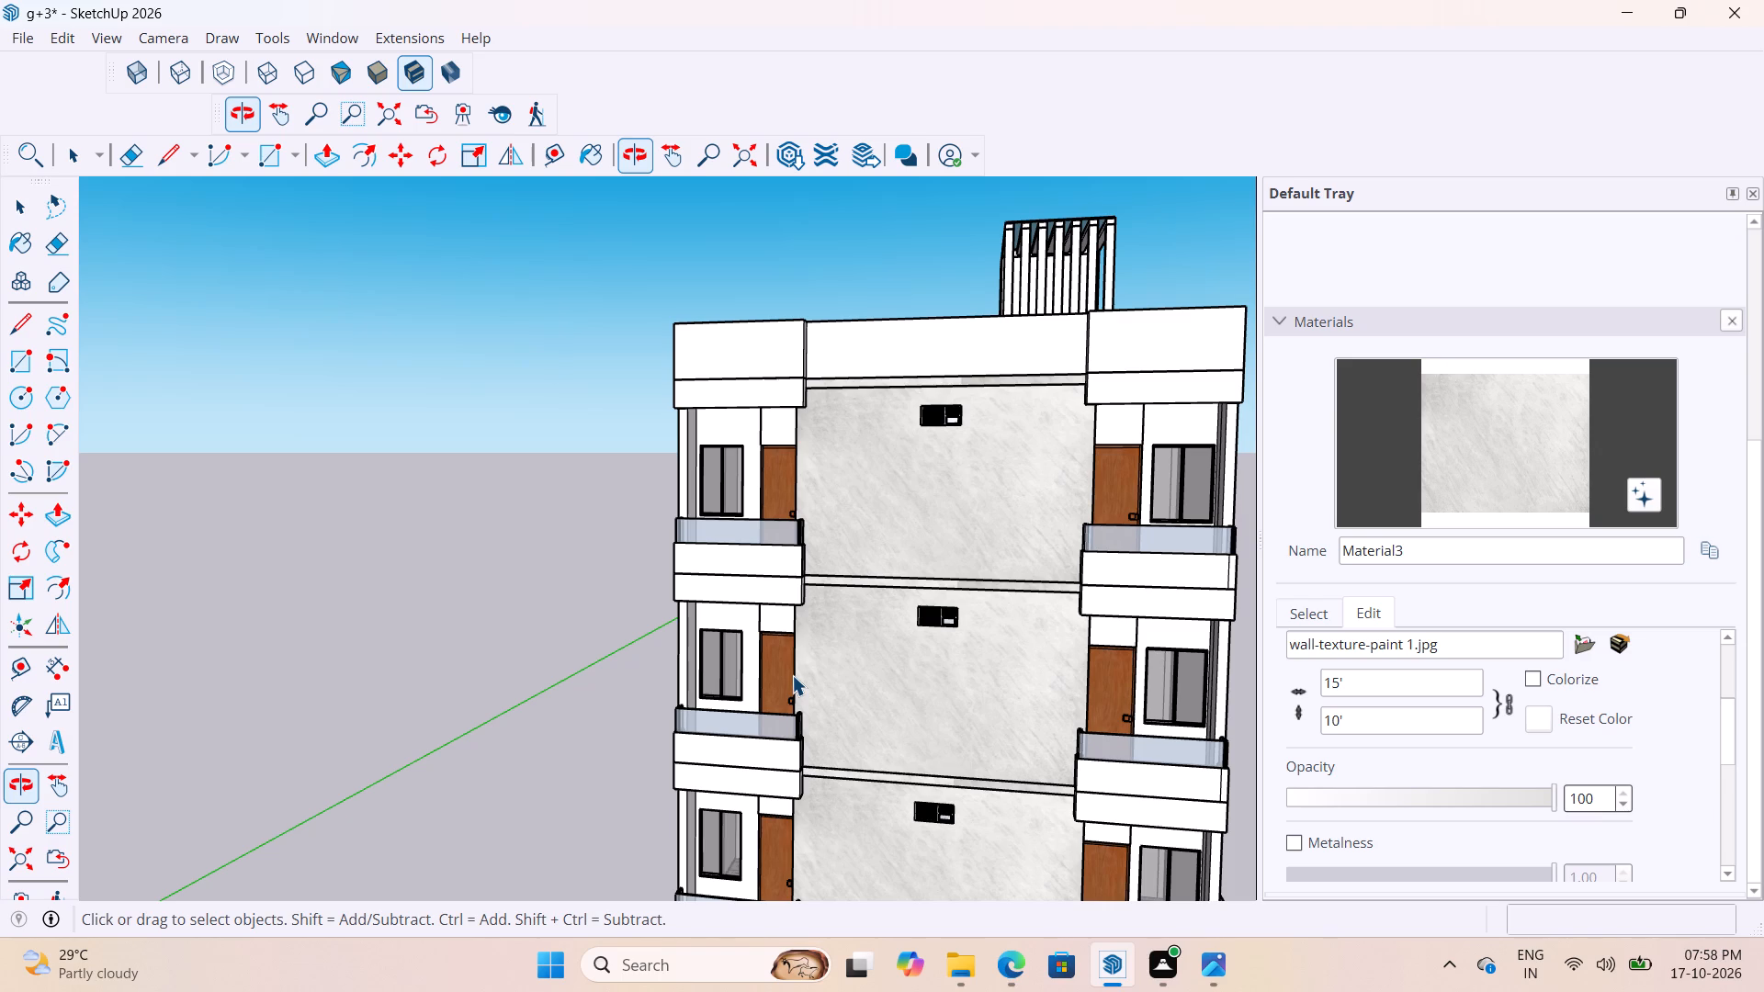
scroll(1112, 541, "down", 5)
middle_click_drag(816, 725, 1157, 797)
scroll(1157, 797, "down", 1)
scroll(1109, 648, "up", 9)
scroll(948, 569, "down", 5)
scroll(1012, 693, "up", 4)
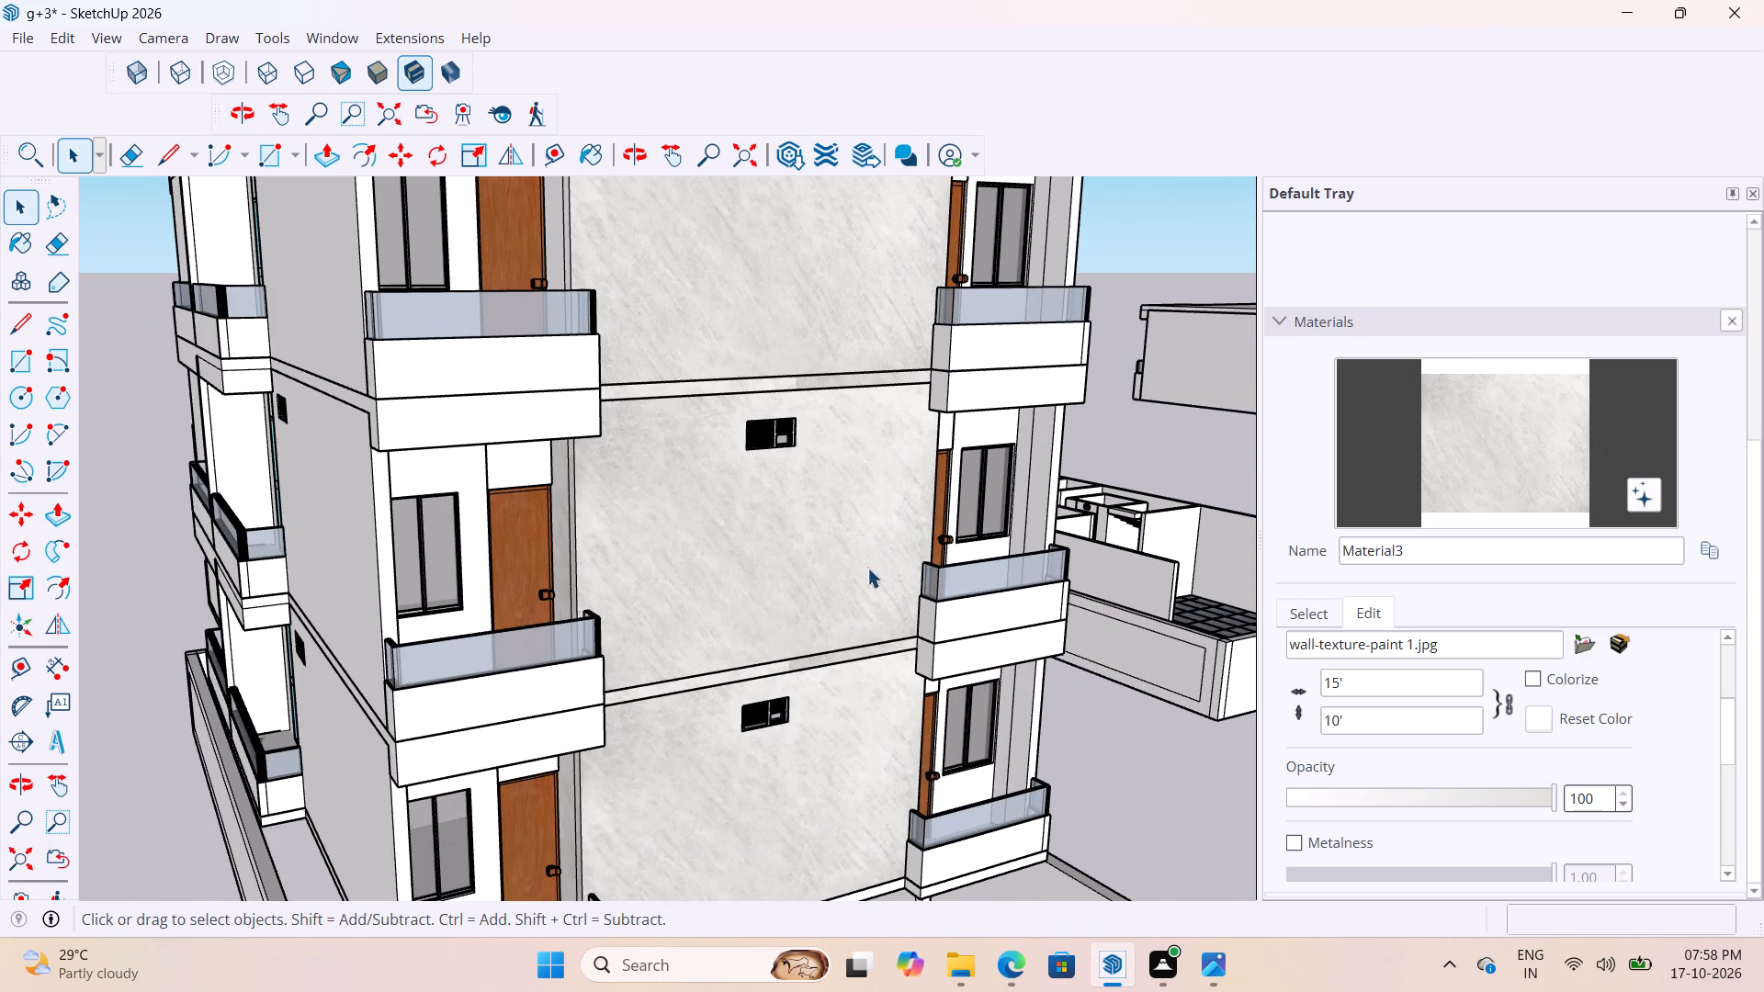
scroll(847, 523, "down", 3)
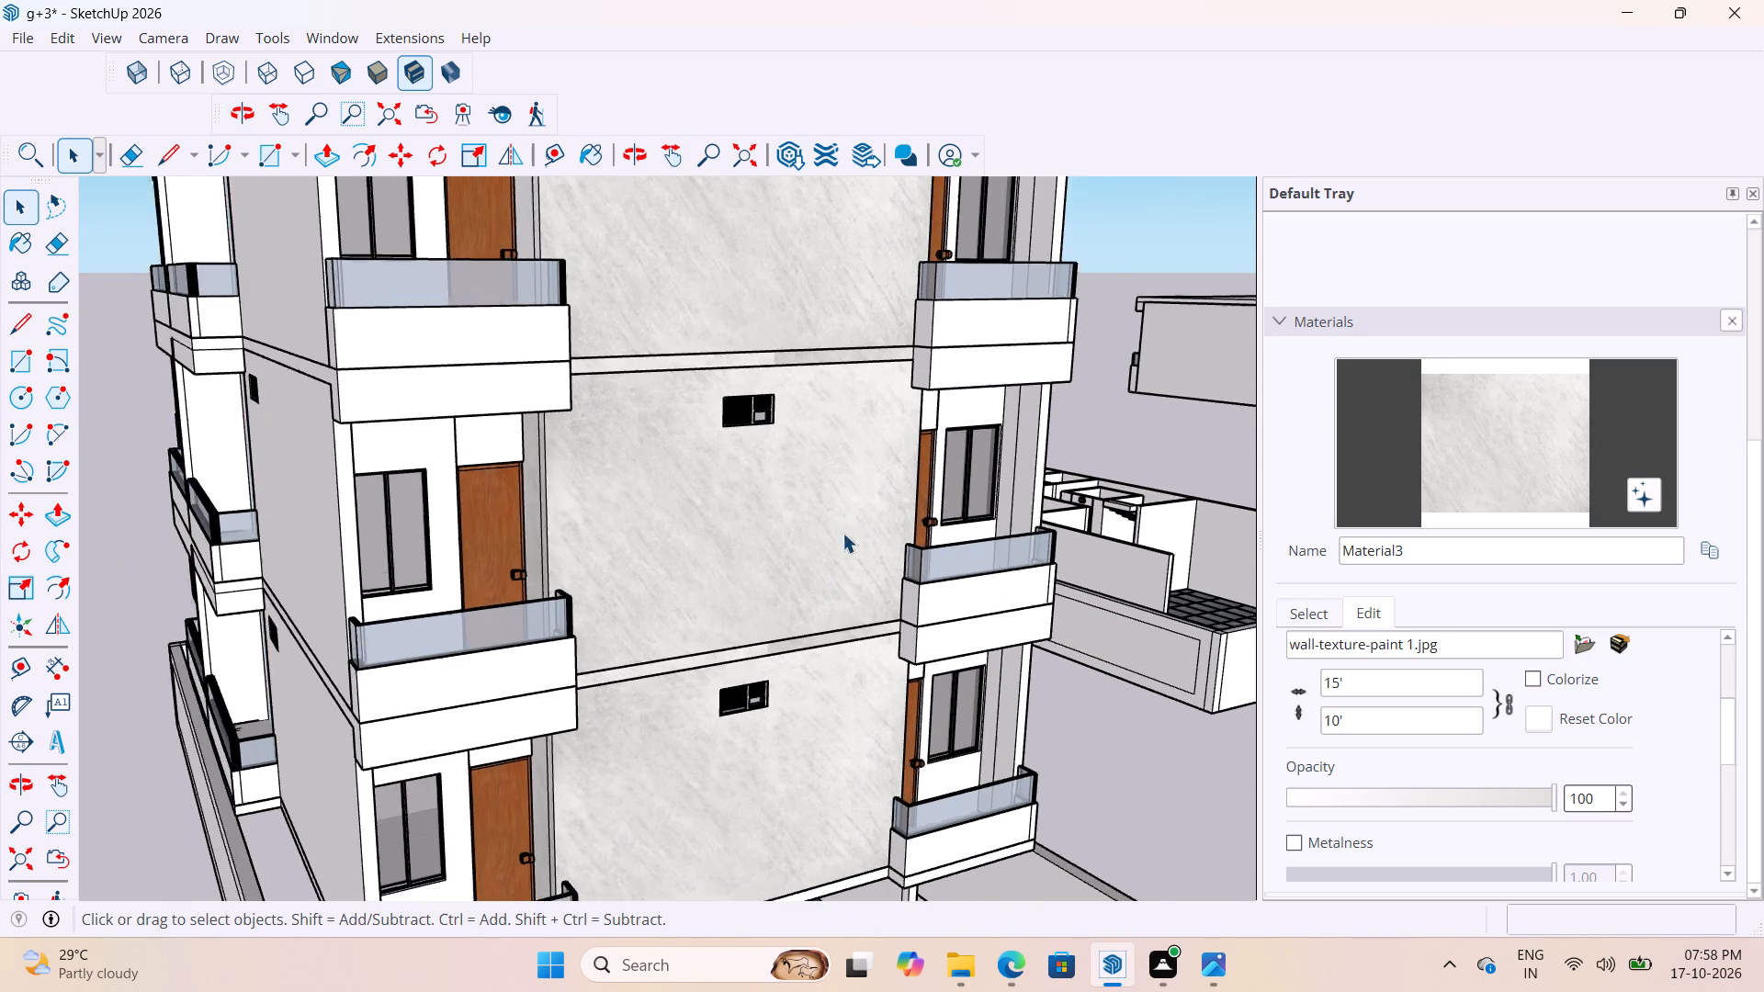
scroll(842, 533, "down", 2)
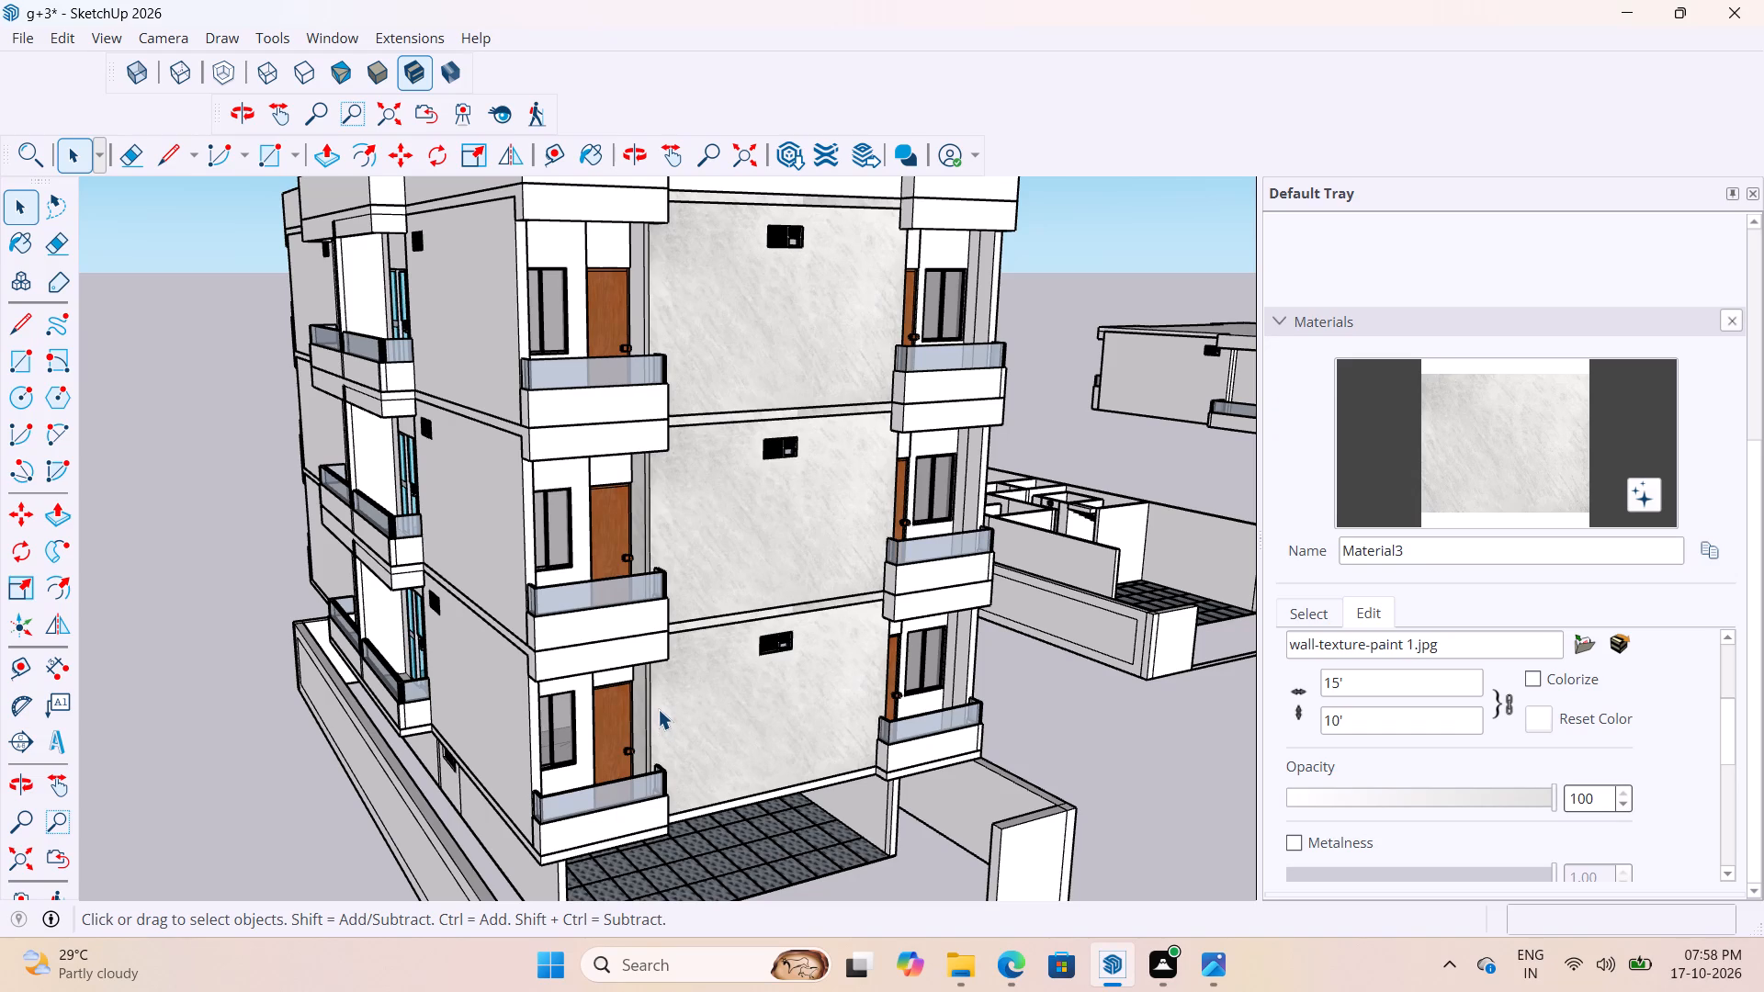
scroll(797, 556, "down", 6)
scroll(795, 601, "up", 4)
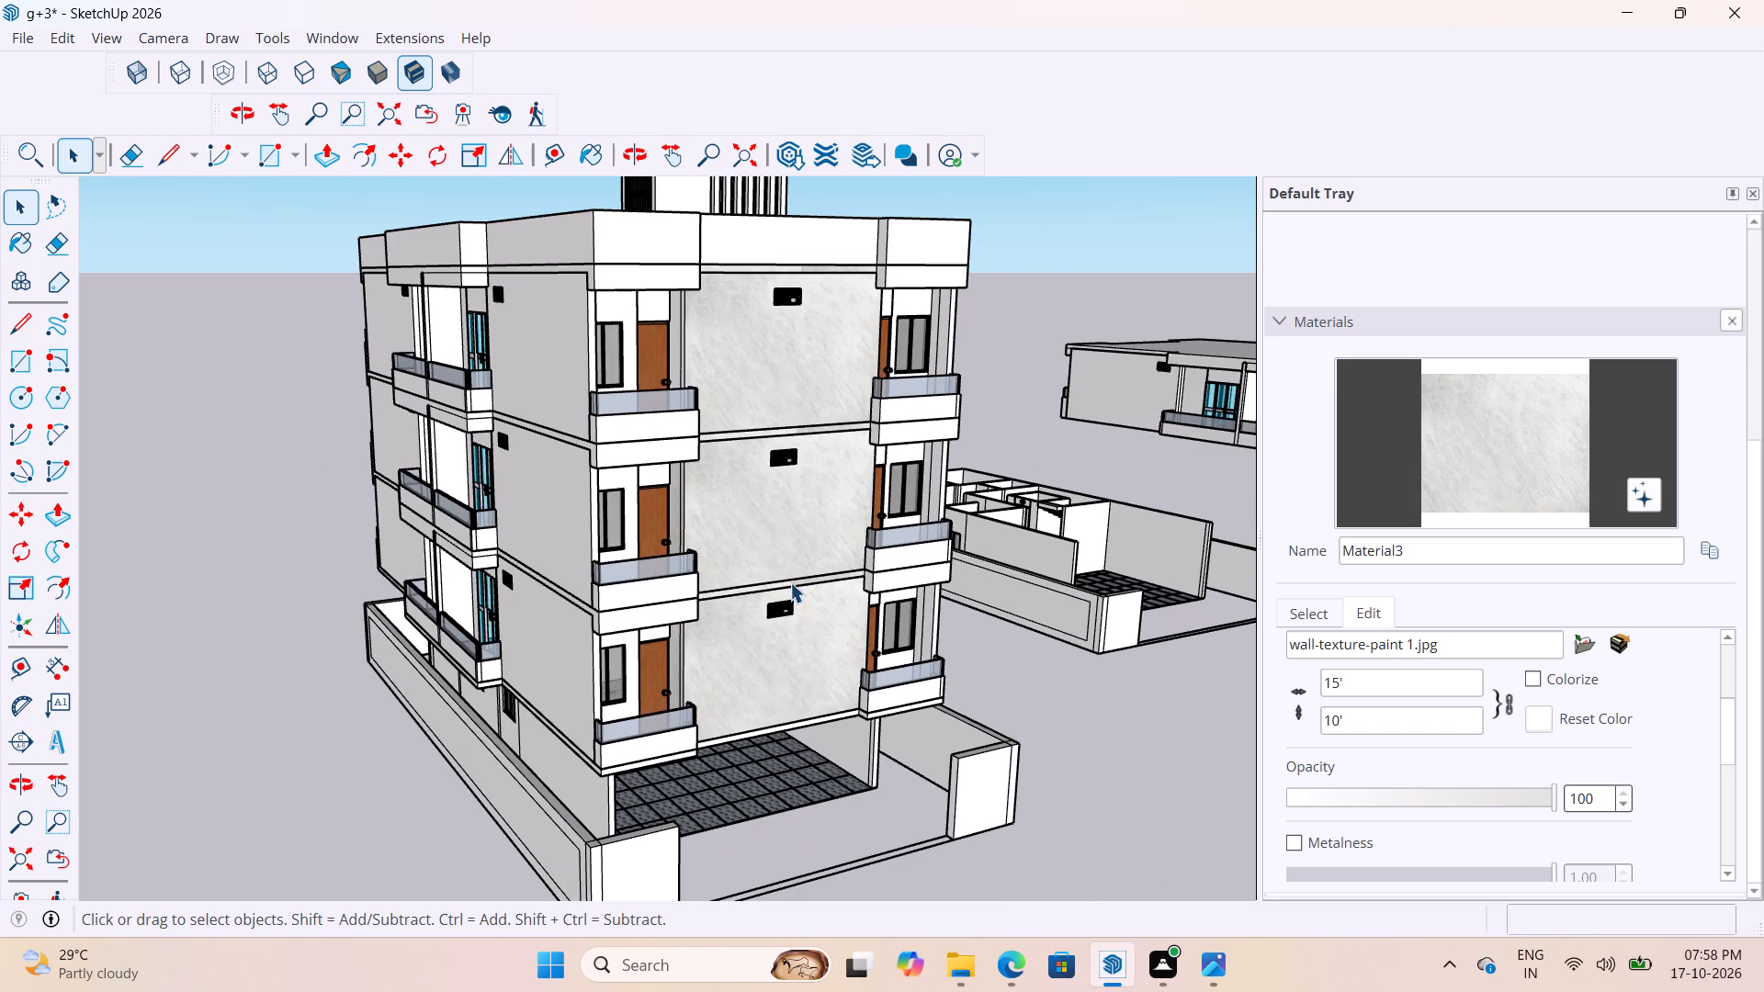
scroll(642, 287, "up", 9)
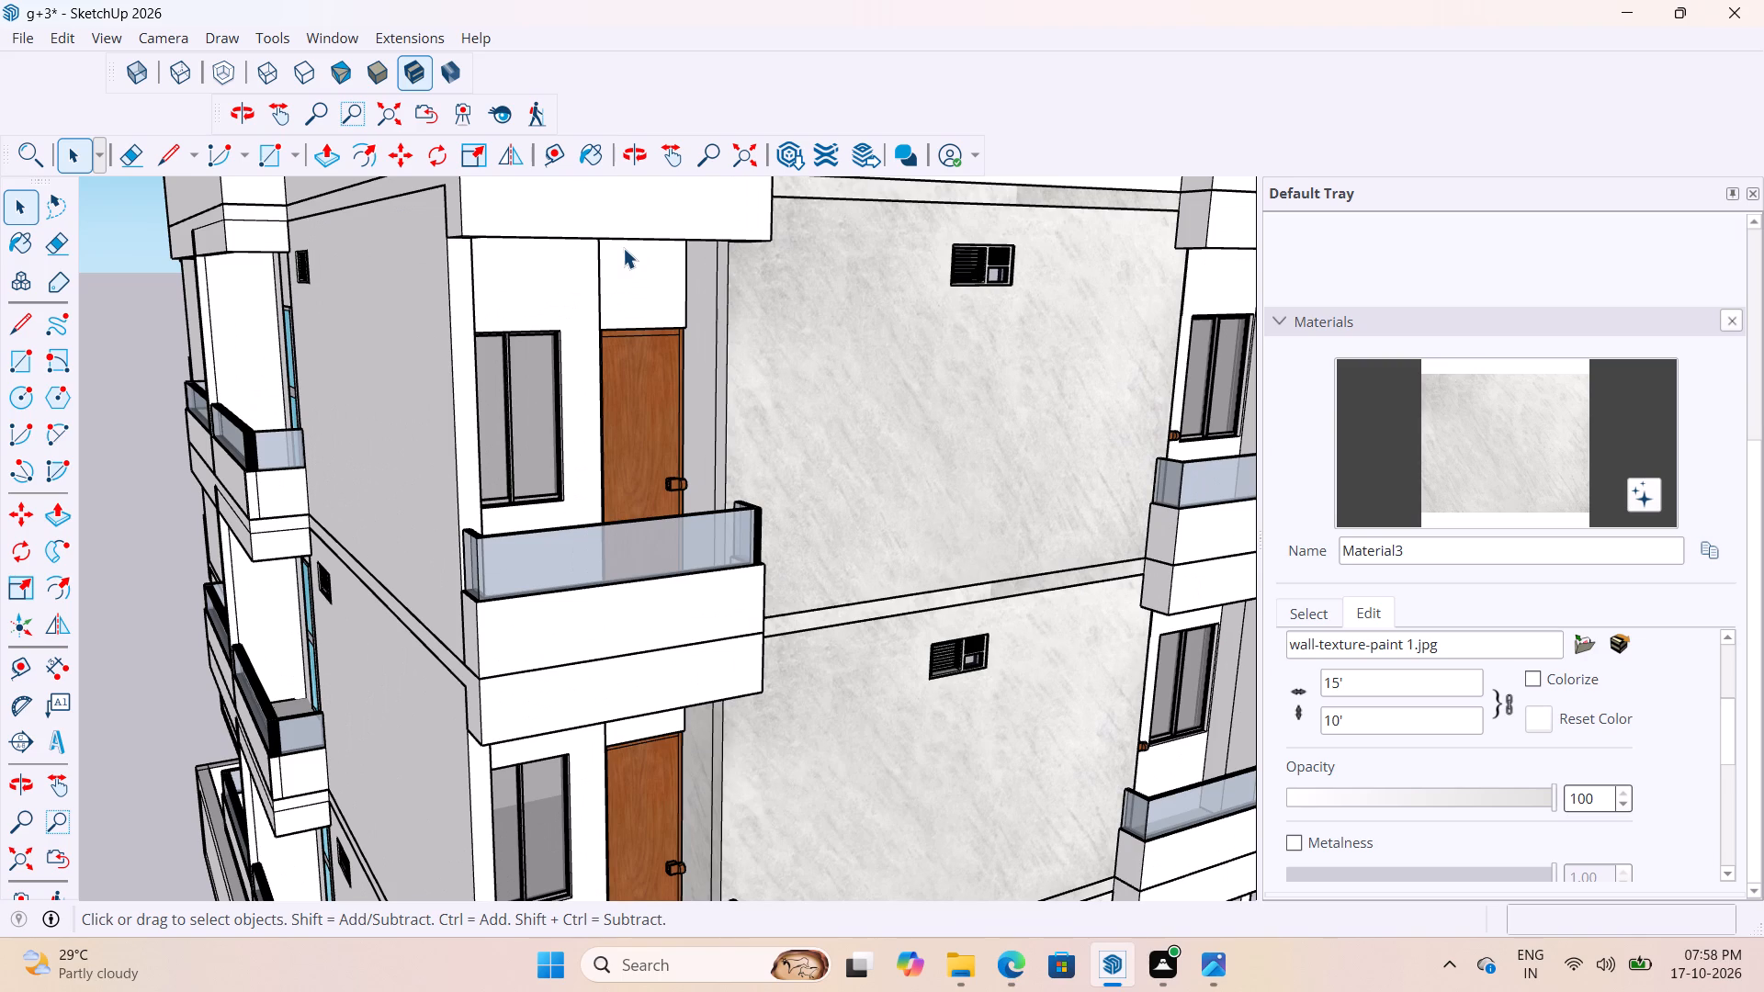
scroll(623, 139, "up", 6)
scroll(701, 502, "down", 5)
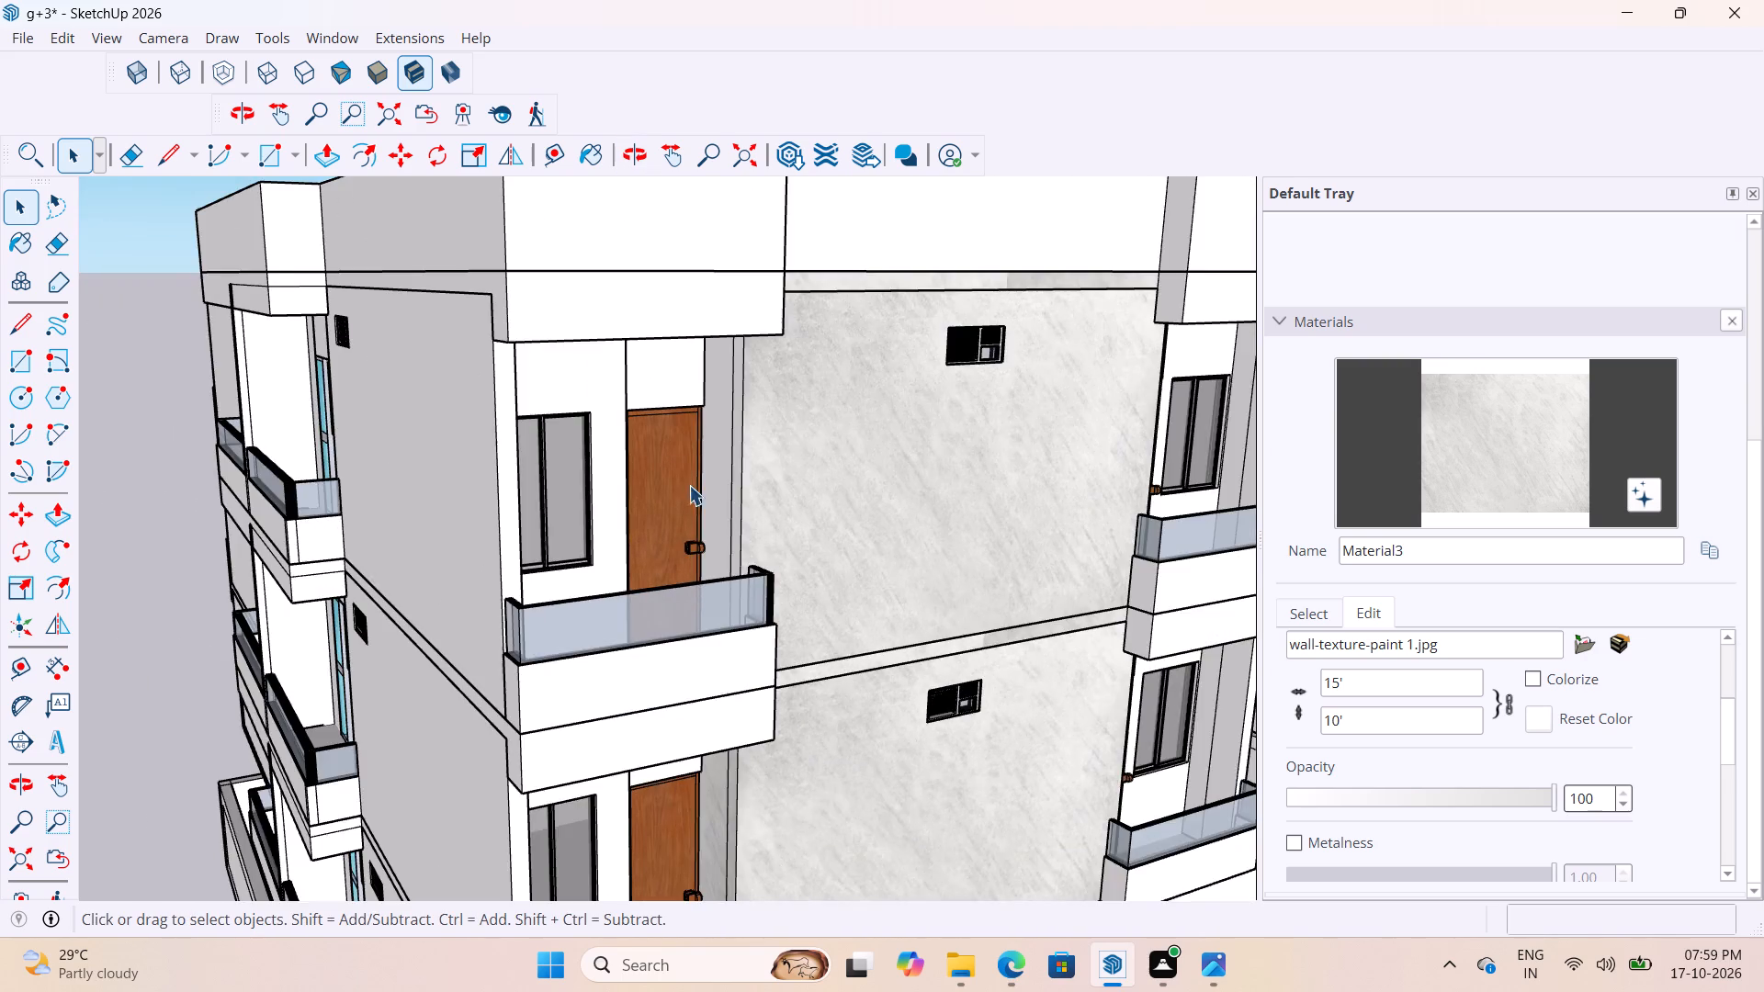
Examine the top-floor corner balcony, its door and soffit, and the adjoining marble wall up close.
scroll(737, 318, "up", 3)
middle_click_drag(732, 366, 910, 230)
scroll(756, 227, "up", 4)
middle_click_drag(761, 228, 798, 231)
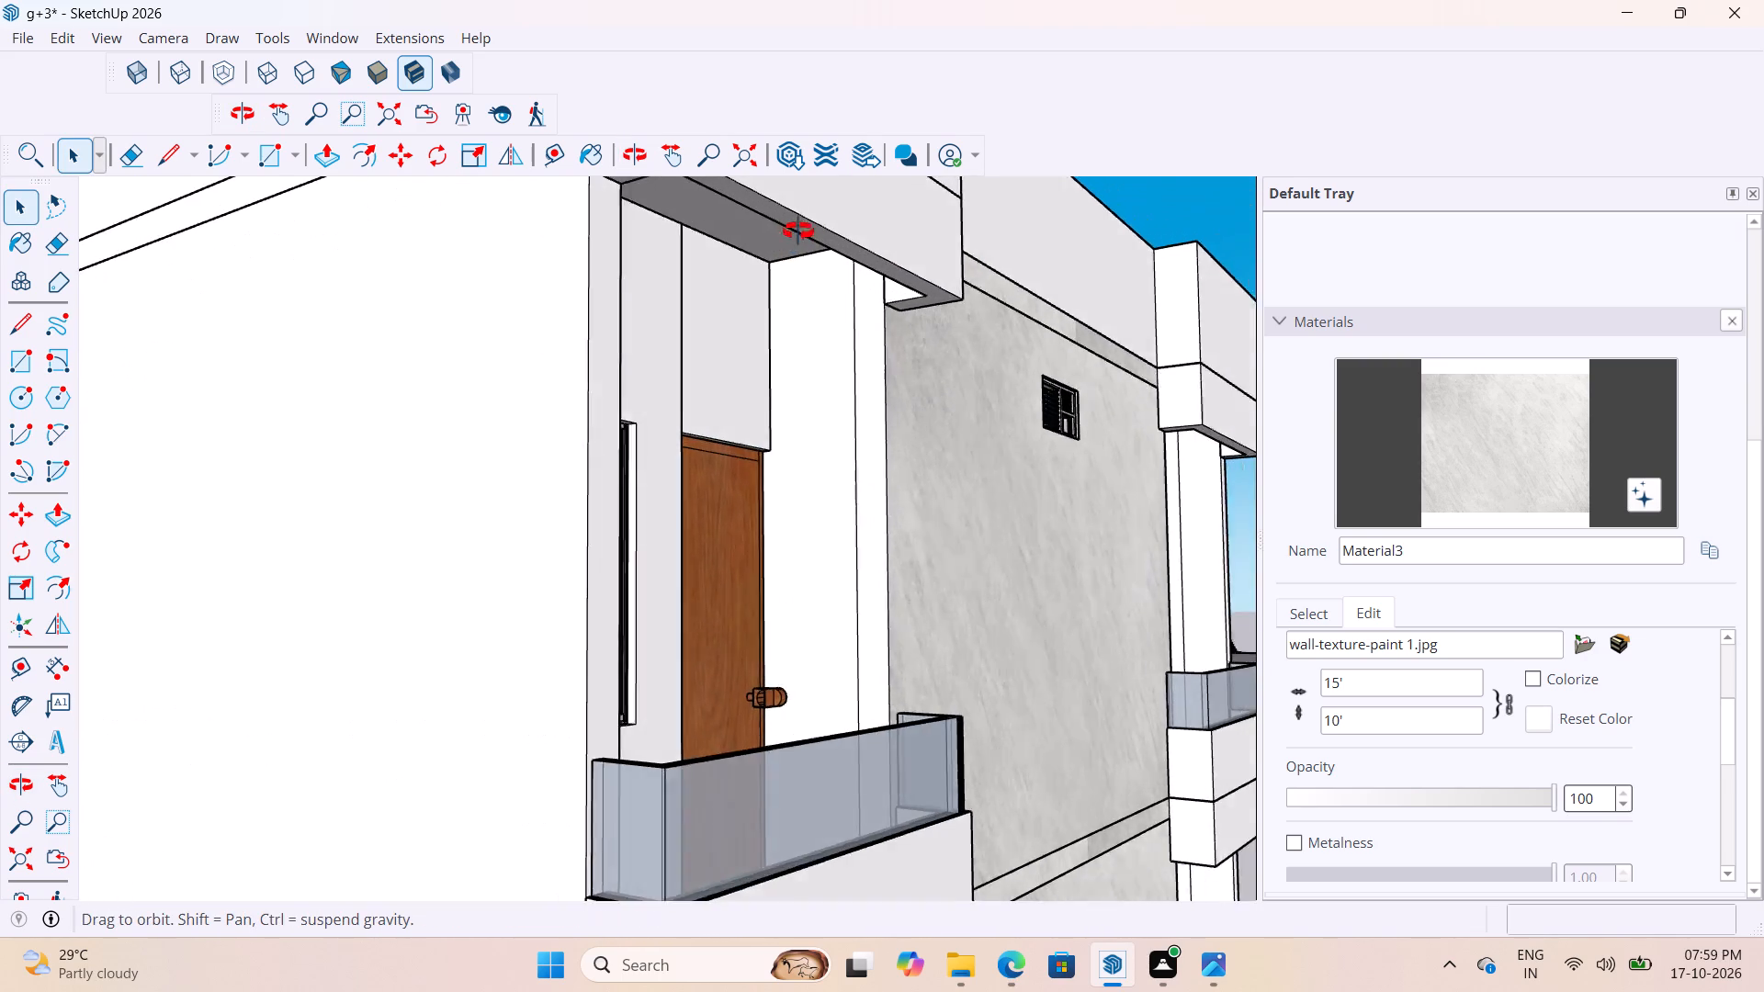
middle_click_drag(798, 231, 814, 259)
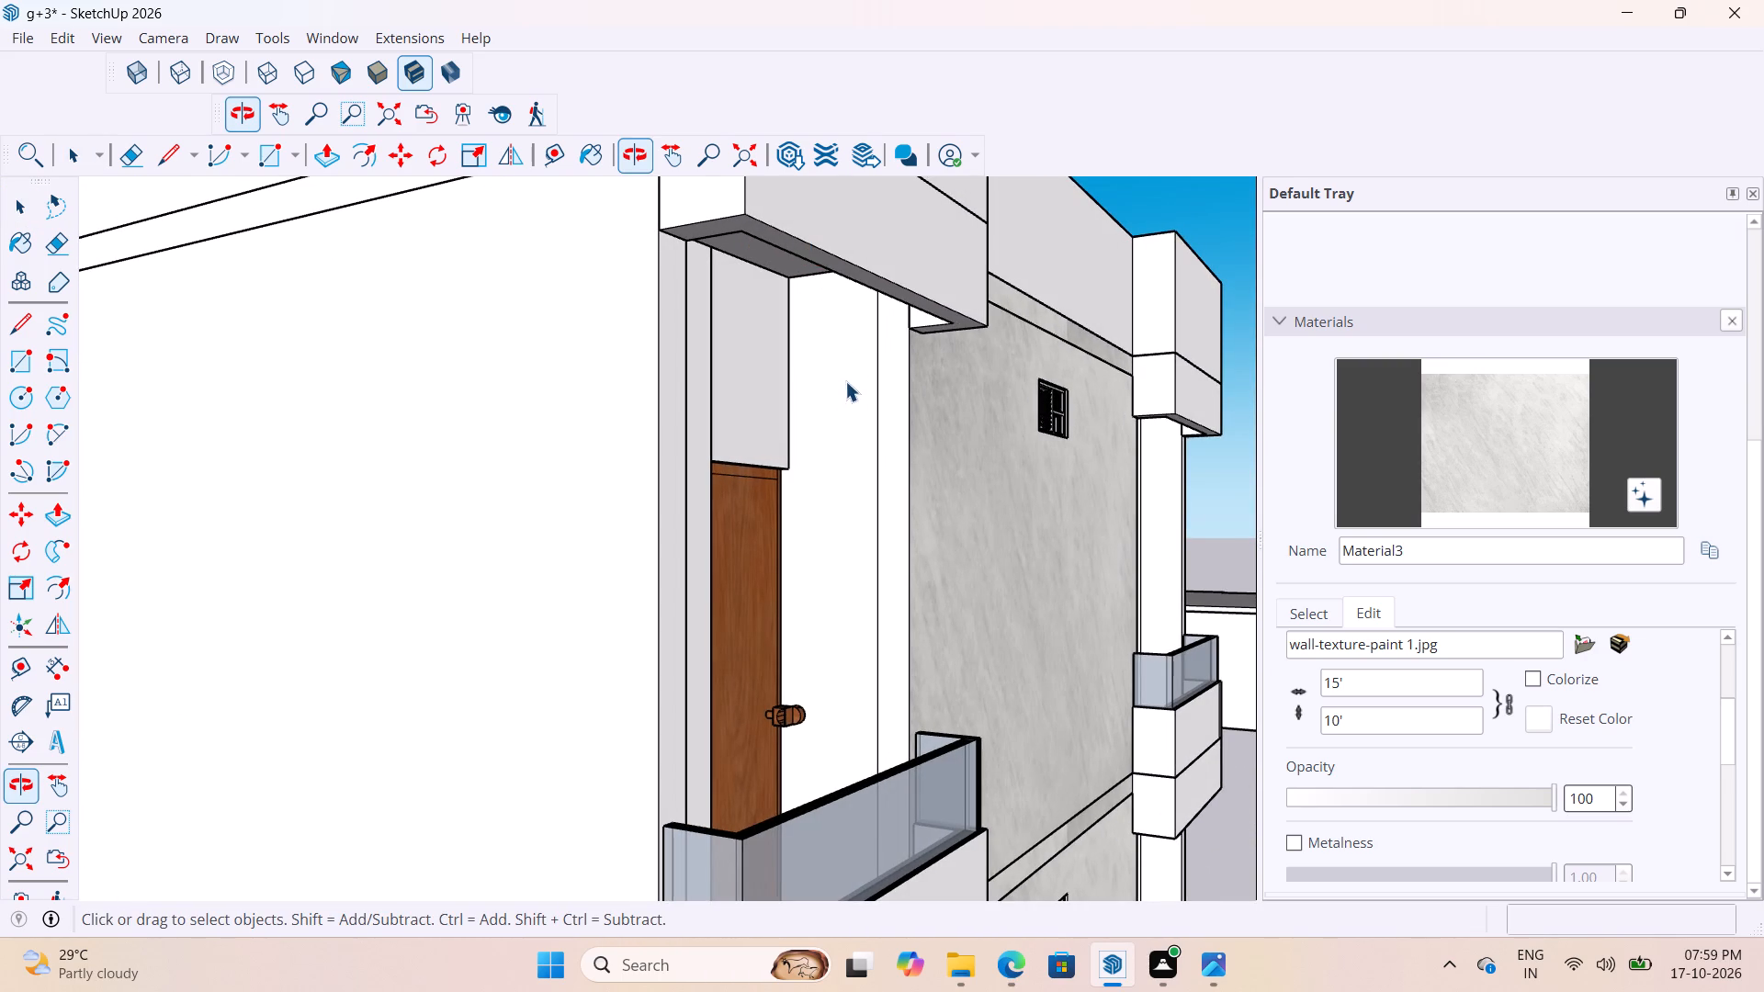
scroll(805, 325, "up", 3)
scroll(870, 402, "down", 5)
scroll(786, 319, "up", 4)
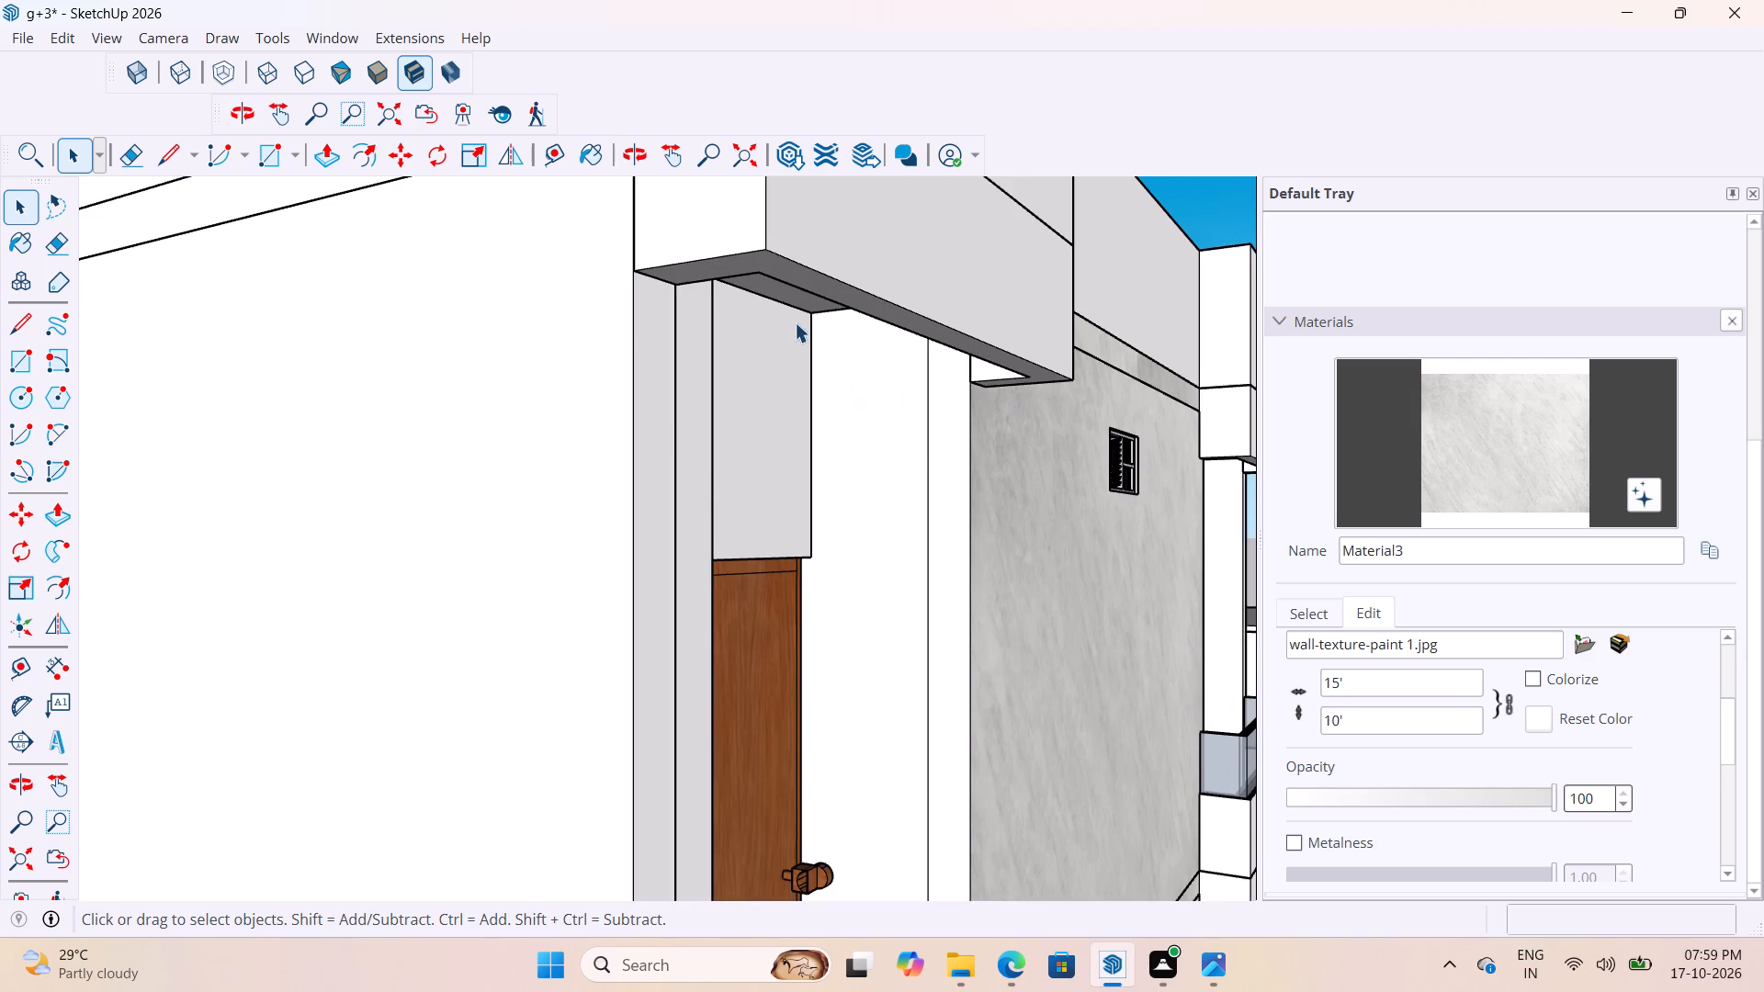
scroll(776, 355, "down", 11)
scroll(676, 417, "down", 5)
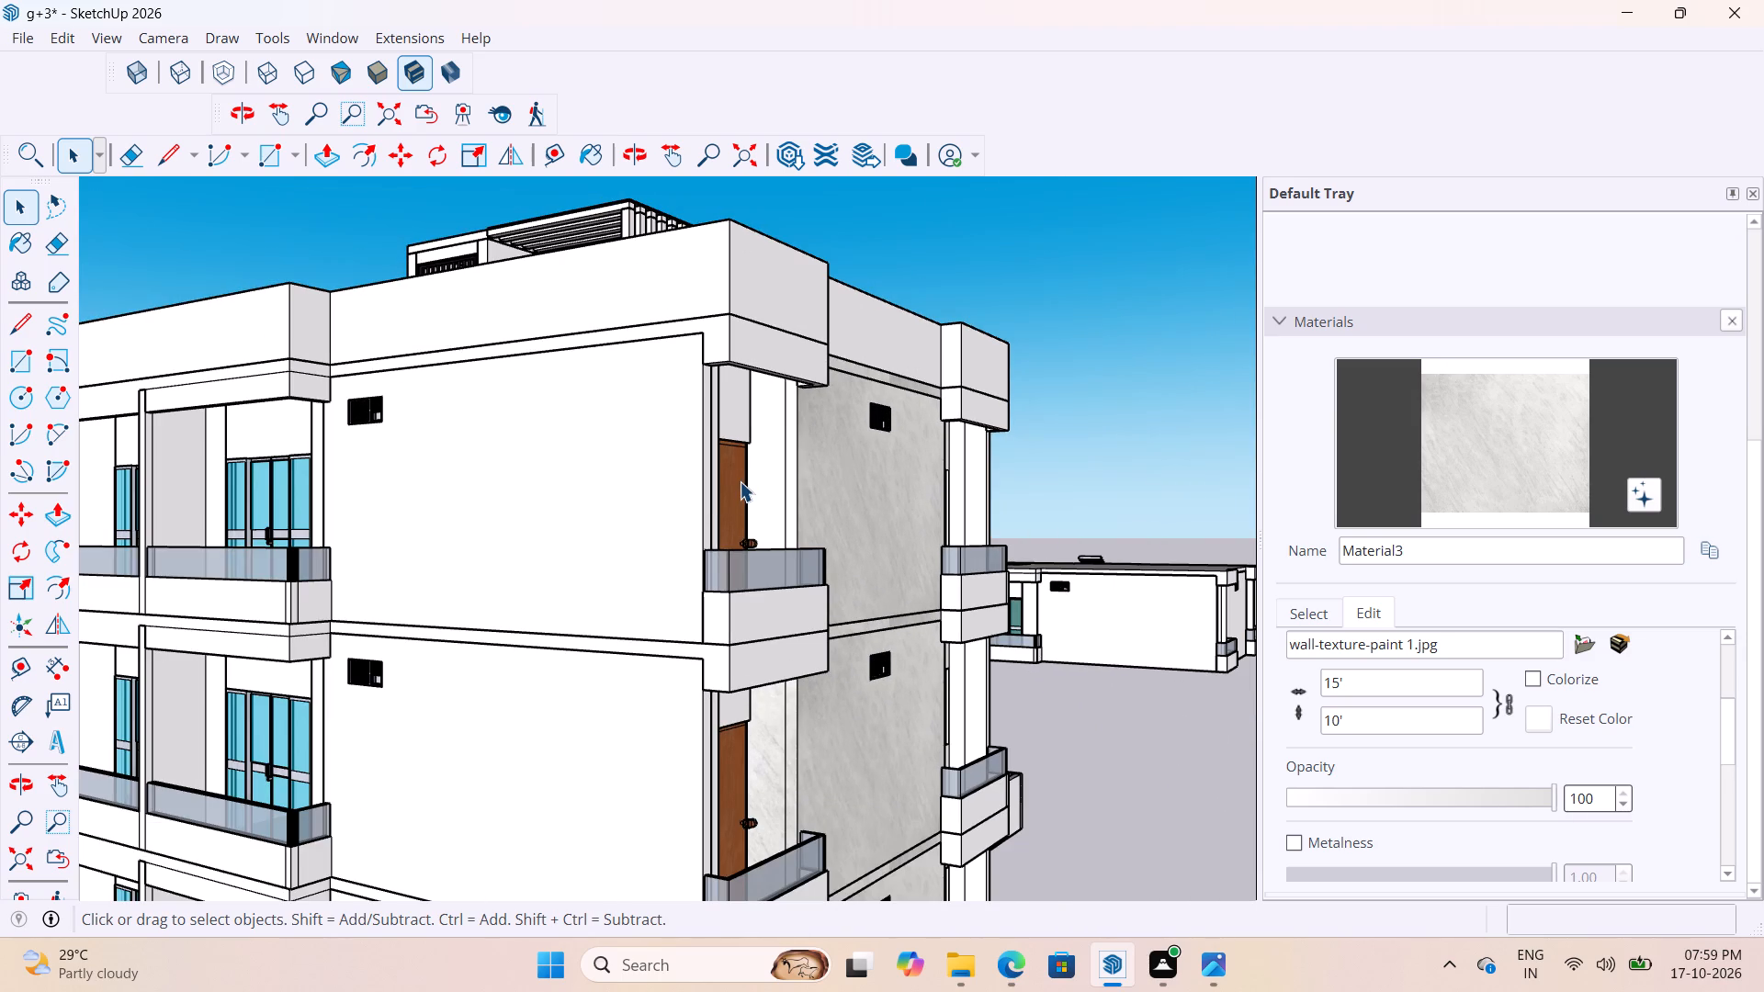
scroll(734, 450, "down", 6)
scroll(782, 362, "up", 6)
scroll(661, 358, "down", 3)
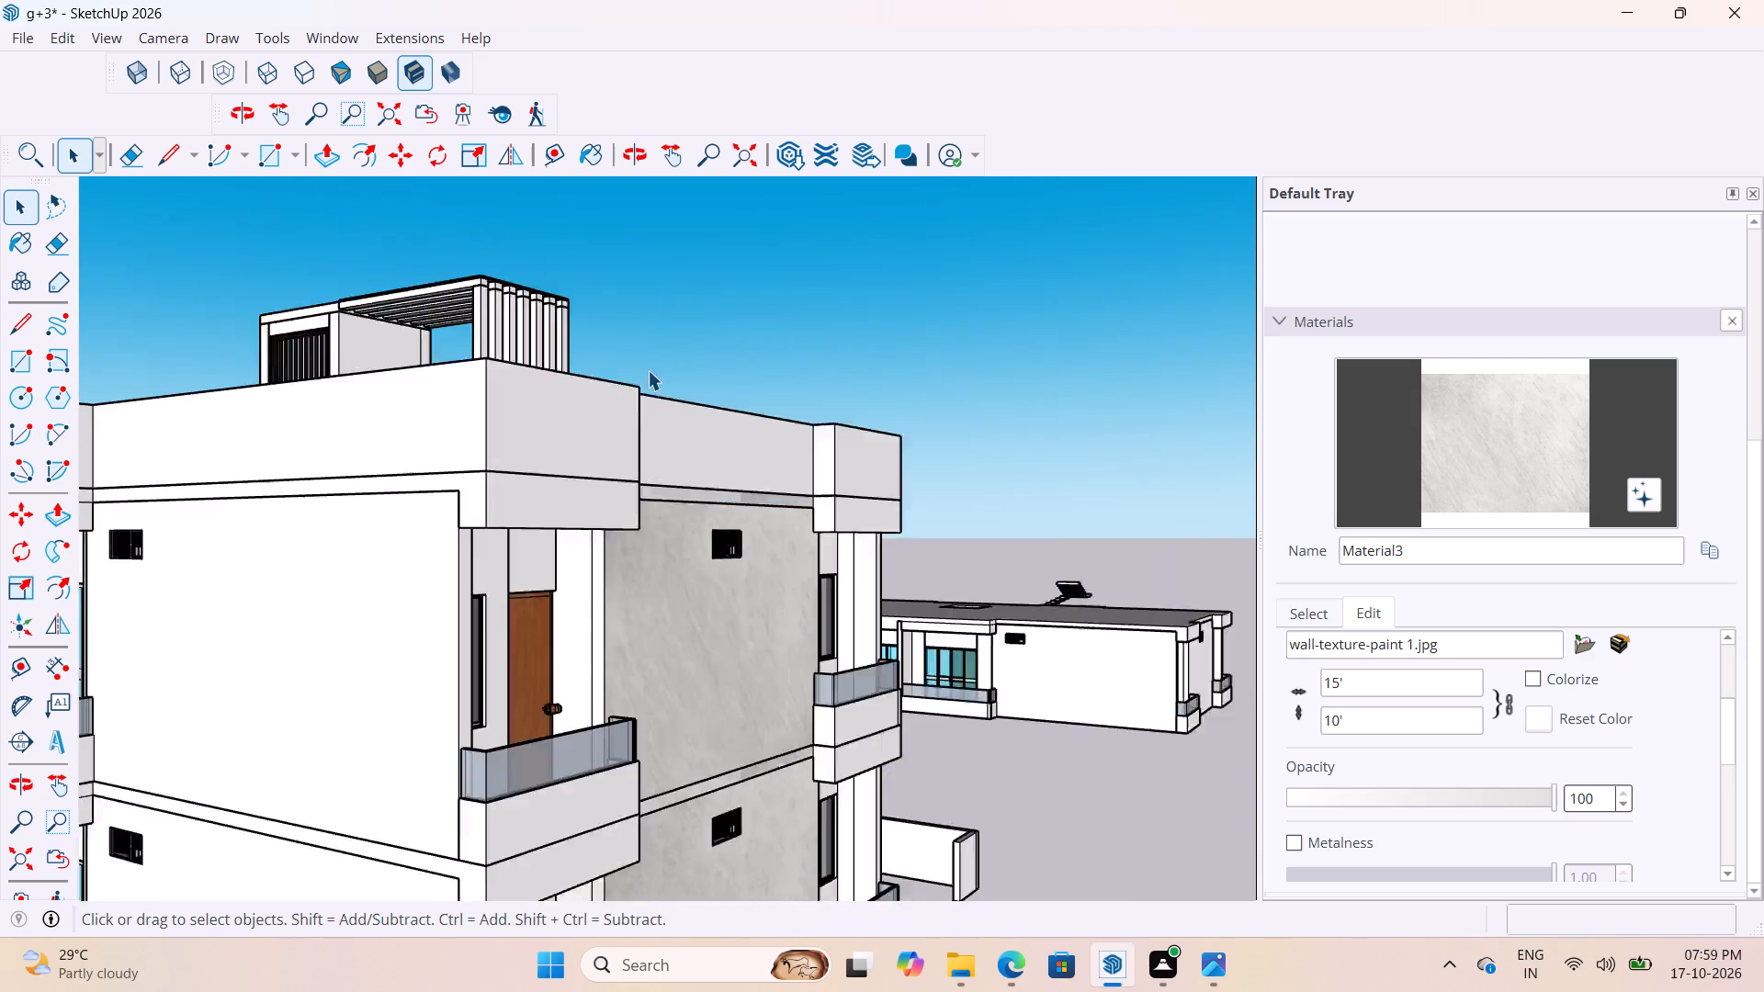
Examine the whole G+3 building from the front, side corner and above, alongside the separate floor models.
scroll(648, 370, "down", 8)
middle_click_drag(890, 491, 661, 565)
scroll(952, 376, "down", 5)
scroll(508, 517, "up", 4)
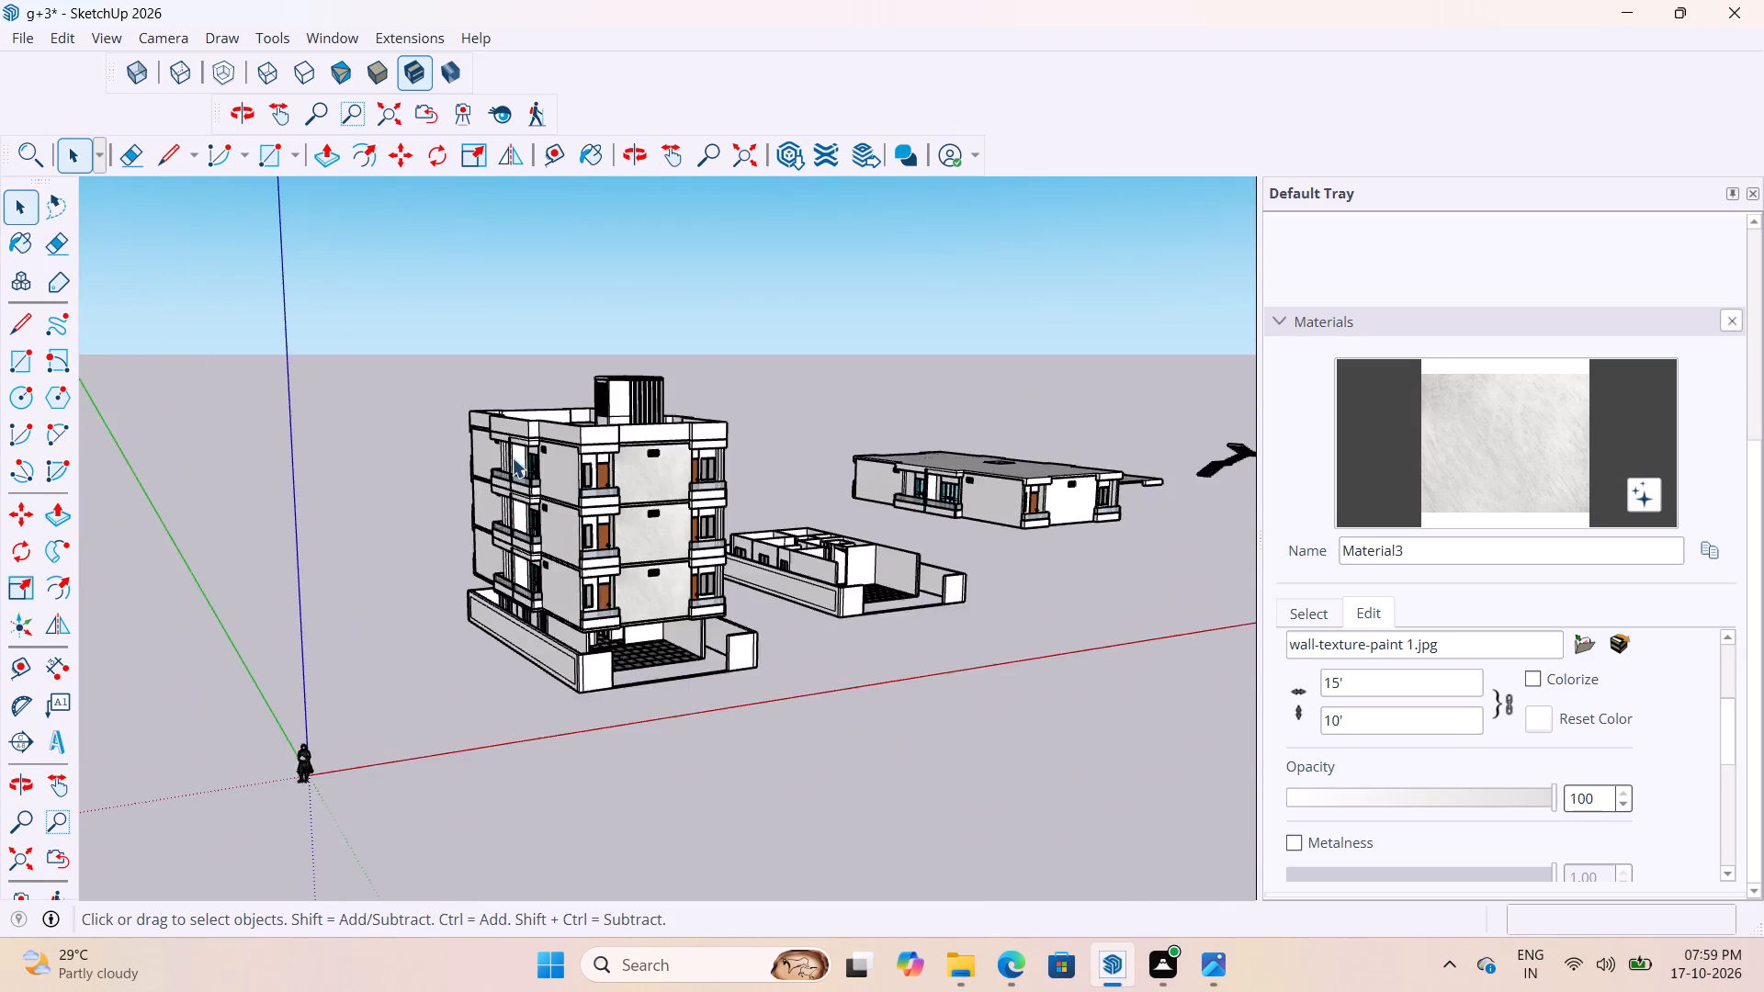
scroll(512, 457, "up", 12)
scroll(771, 378, "down", 6)
scroll(939, 456, "up", 4)
scroll(866, 366, "down", 2)
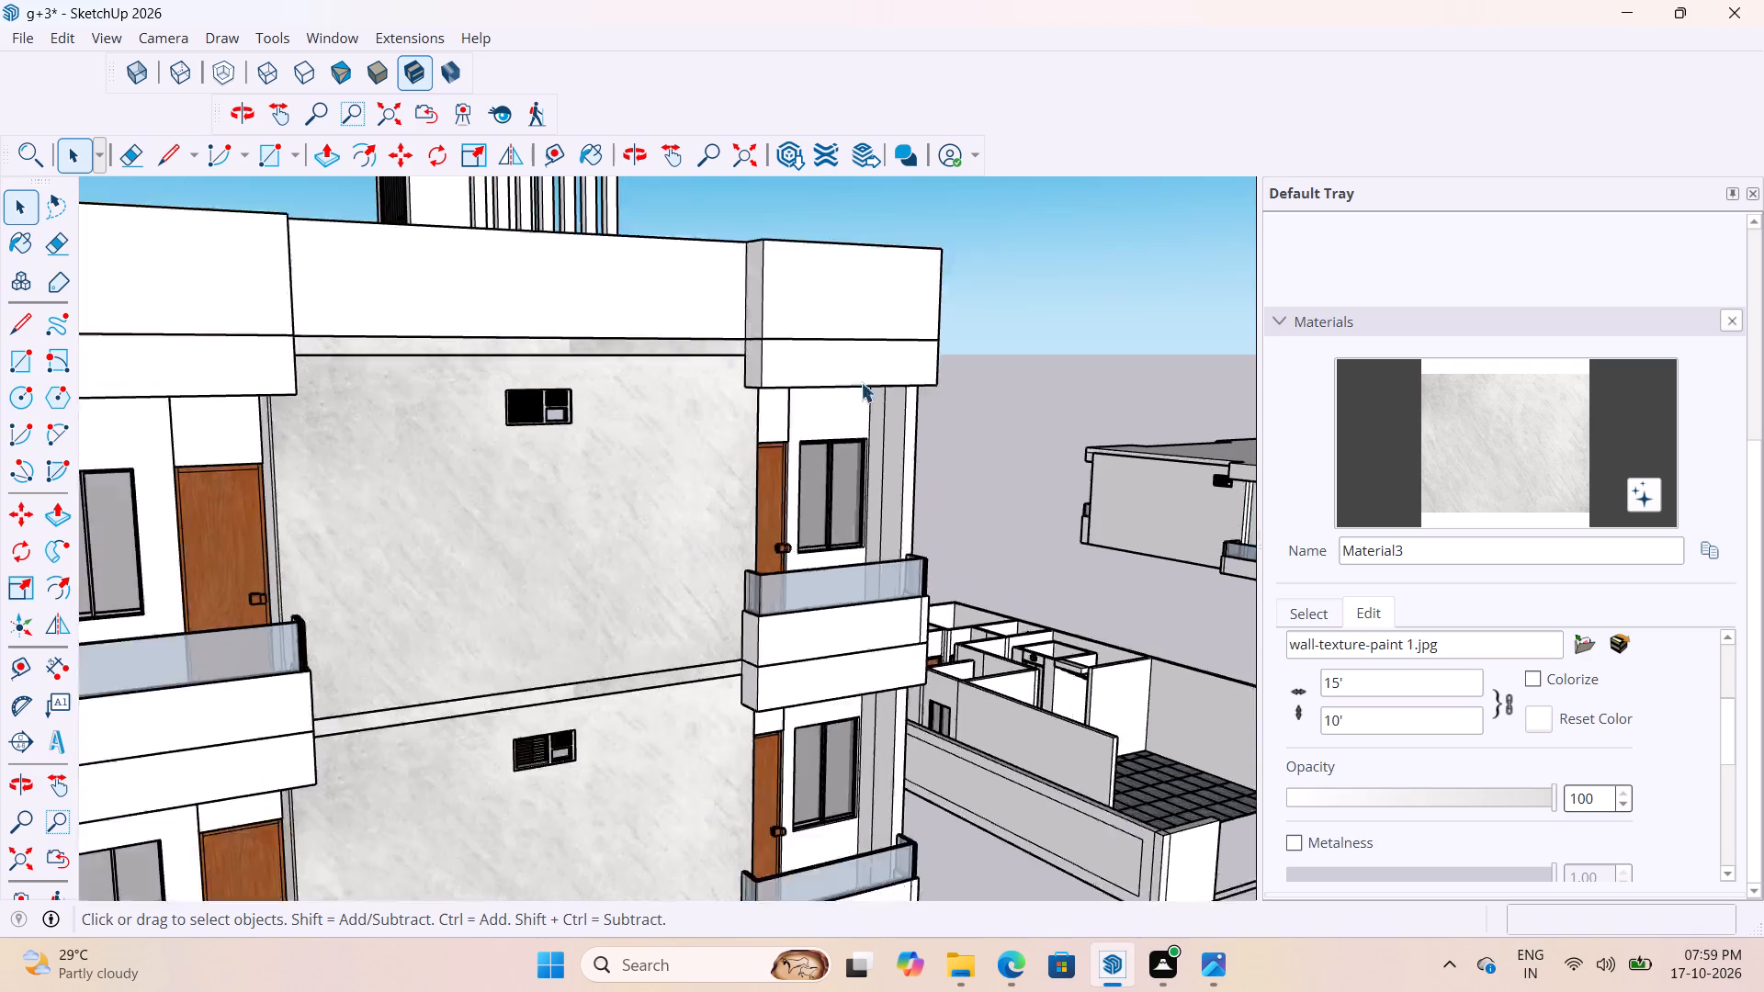
scroll(861, 382, "down", 3)
scroll(729, 379, "down", 11)
scroll(552, 413, "up", 7)
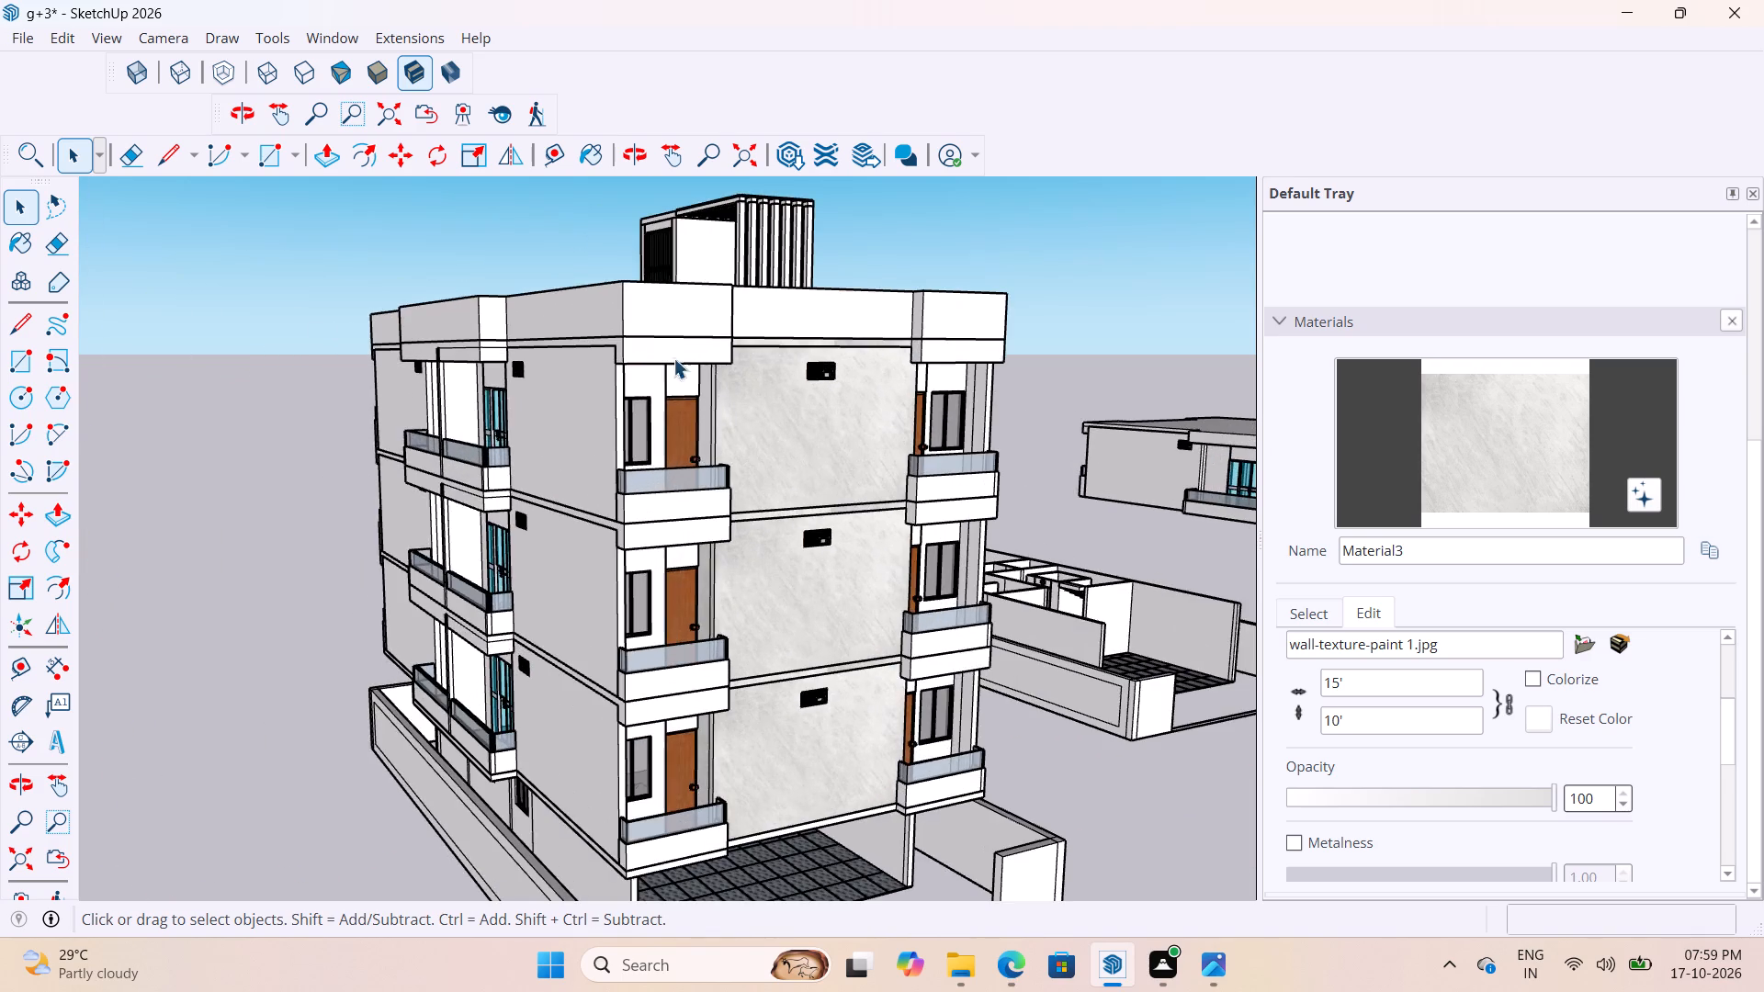
middle_click_drag(738, 378, 720, 456)
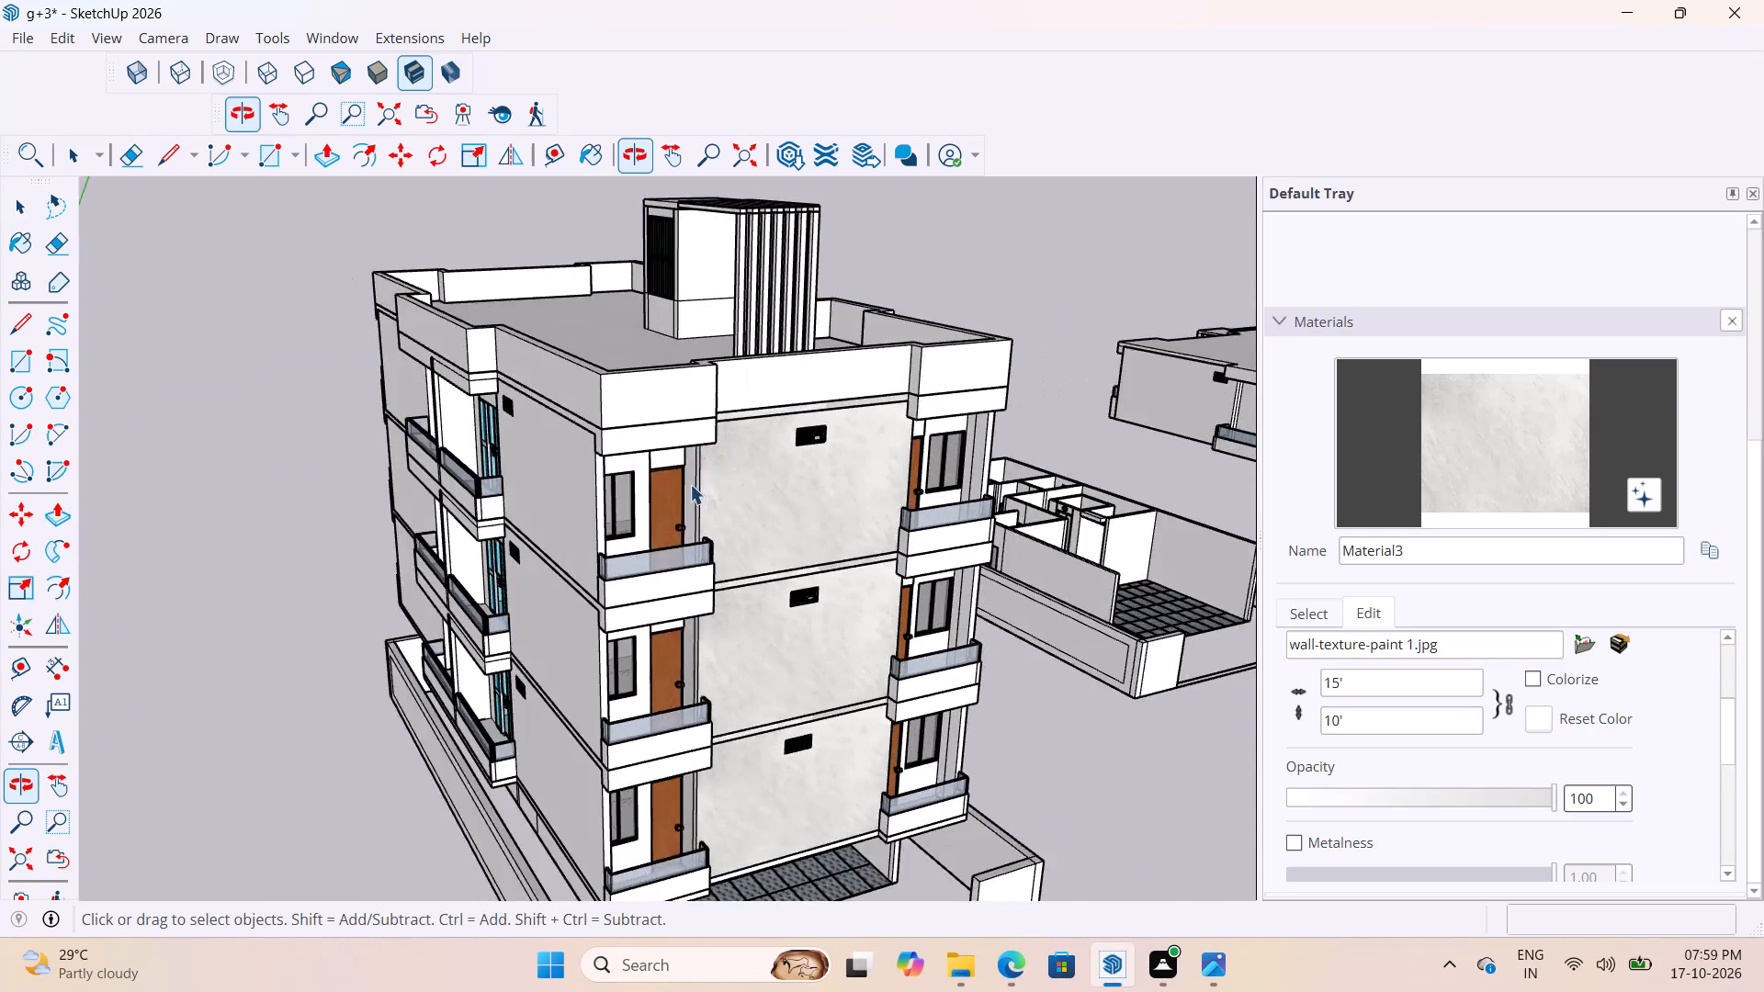
scroll(682, 479, "up", 8)
middle_click_drag(698, 429, 1034, 272)
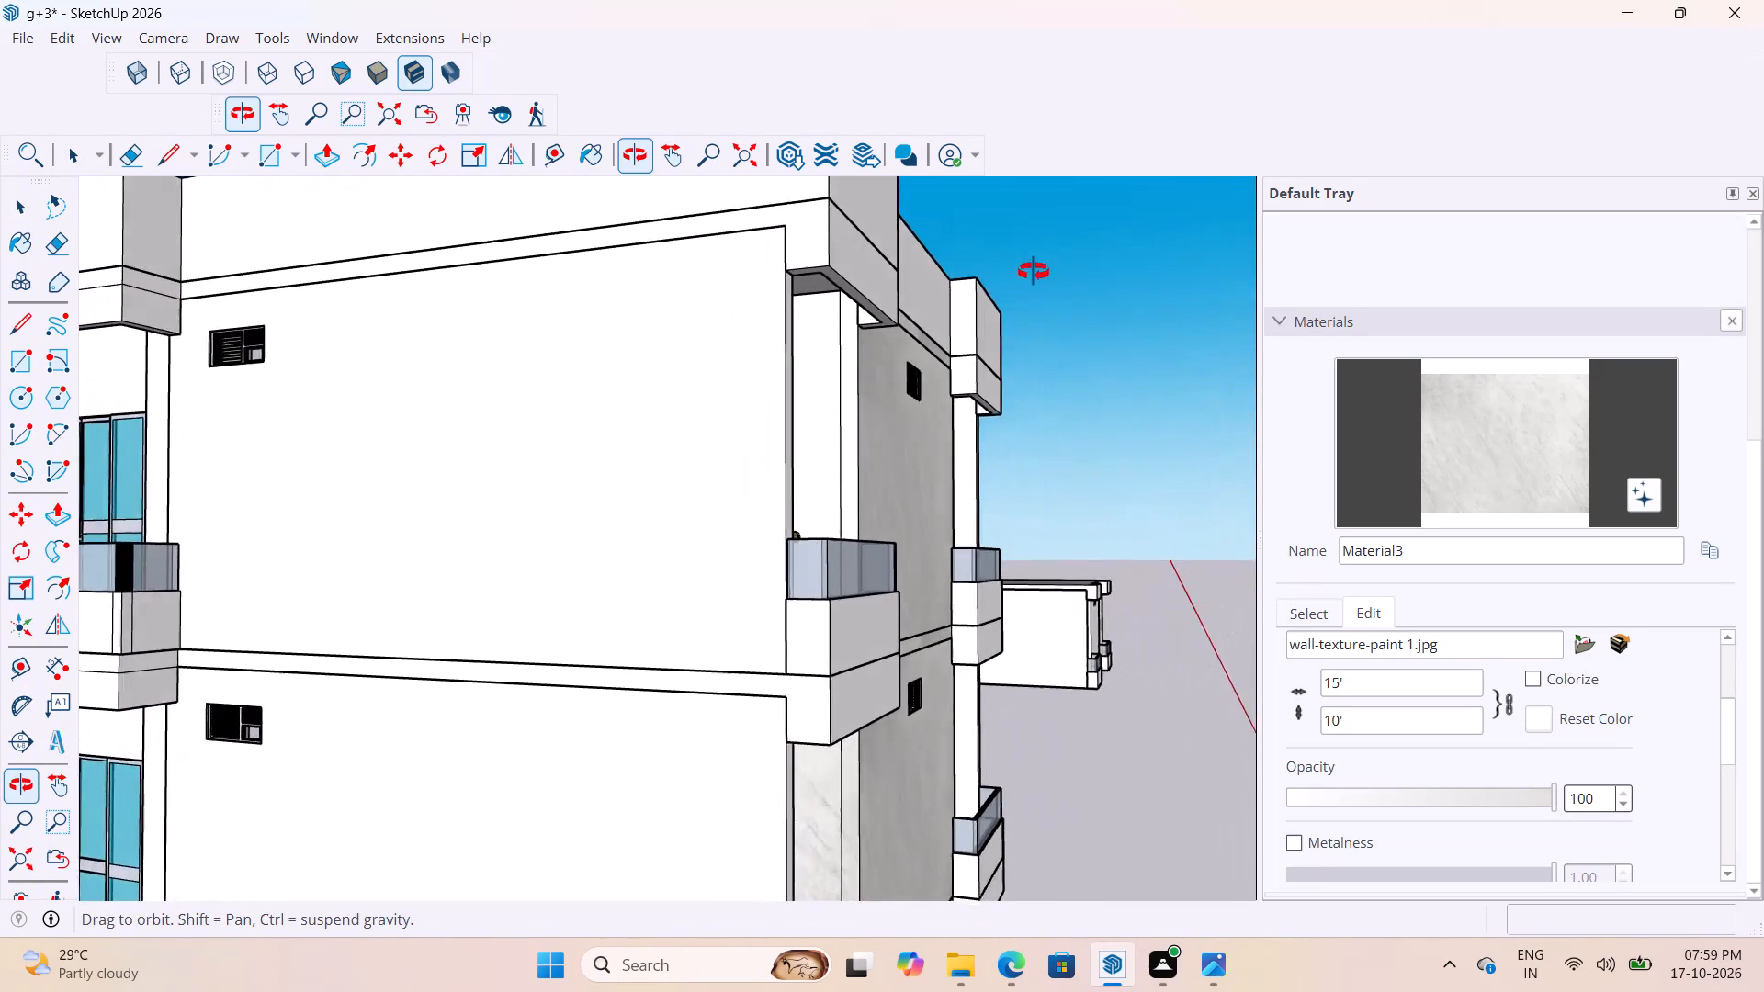
middle_click_drag(1034, 272, 837, 364)
scroll(741, 353, "down", 10)
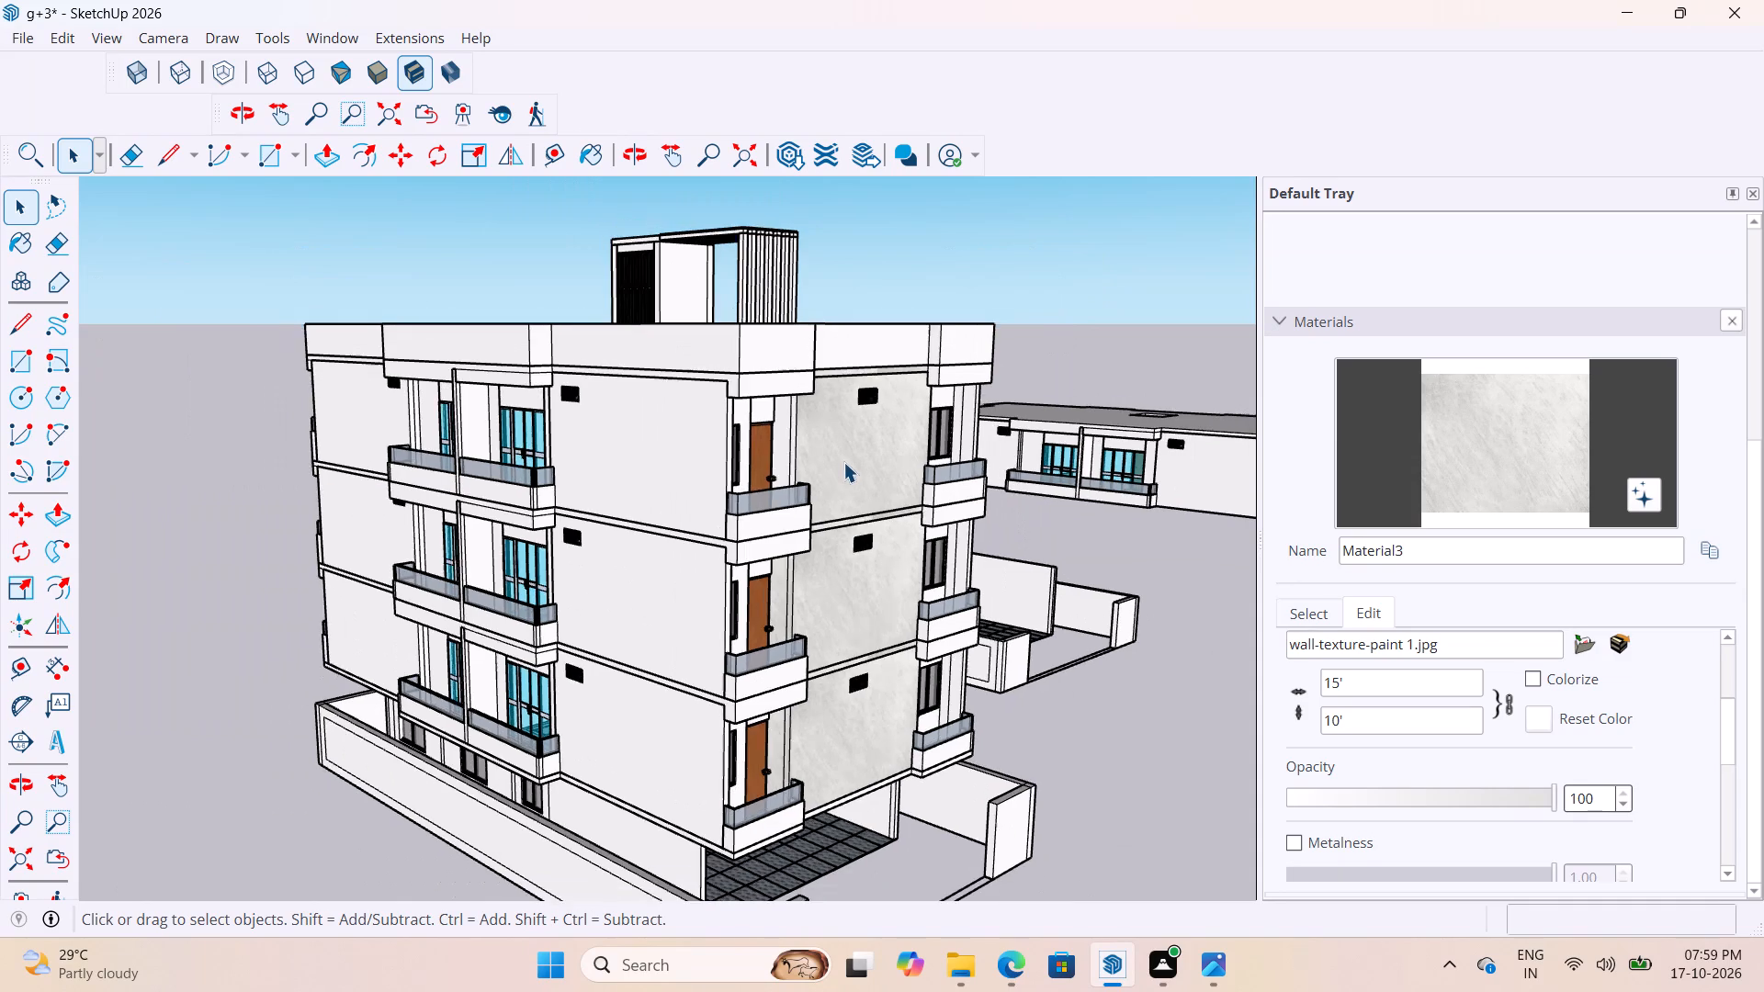
scroll(843, 462, "down", 5)
scroll(618, 437, "down", 6)
scroll(943, 511, "up", 5)
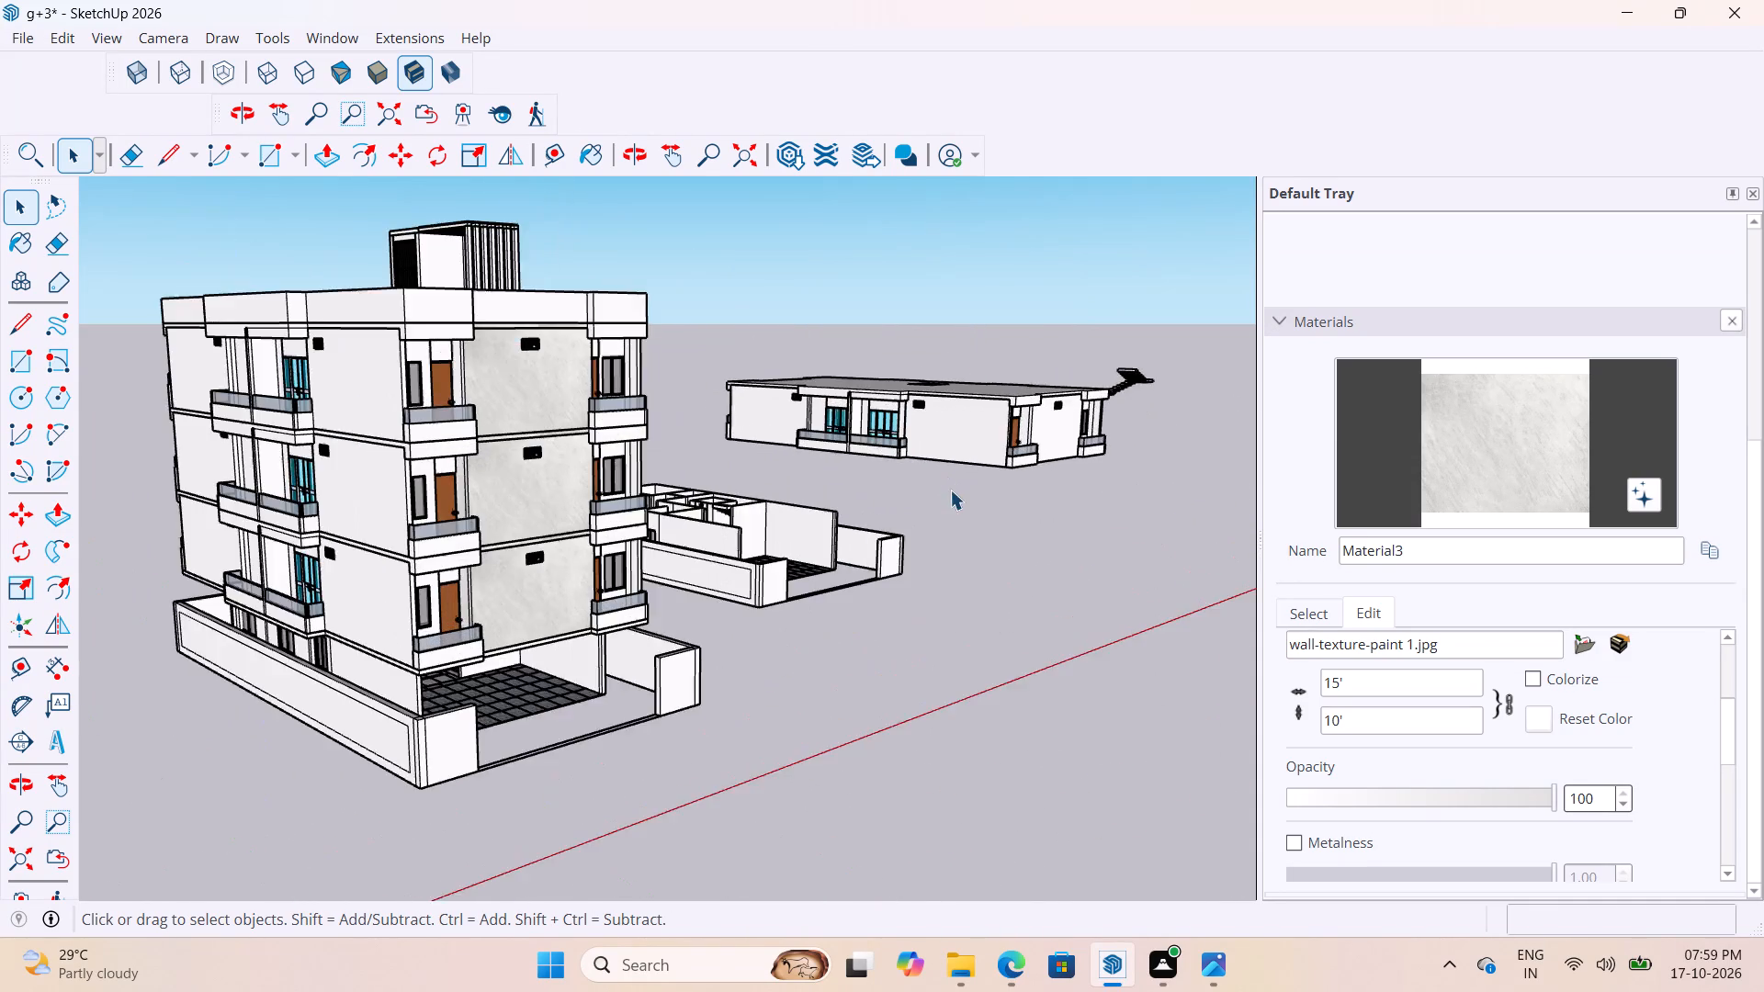
middle_click_drag(938, 494, 913, 528)
scroll(811, 363, "down", 5)
scroll(659, 472, "up", 2)
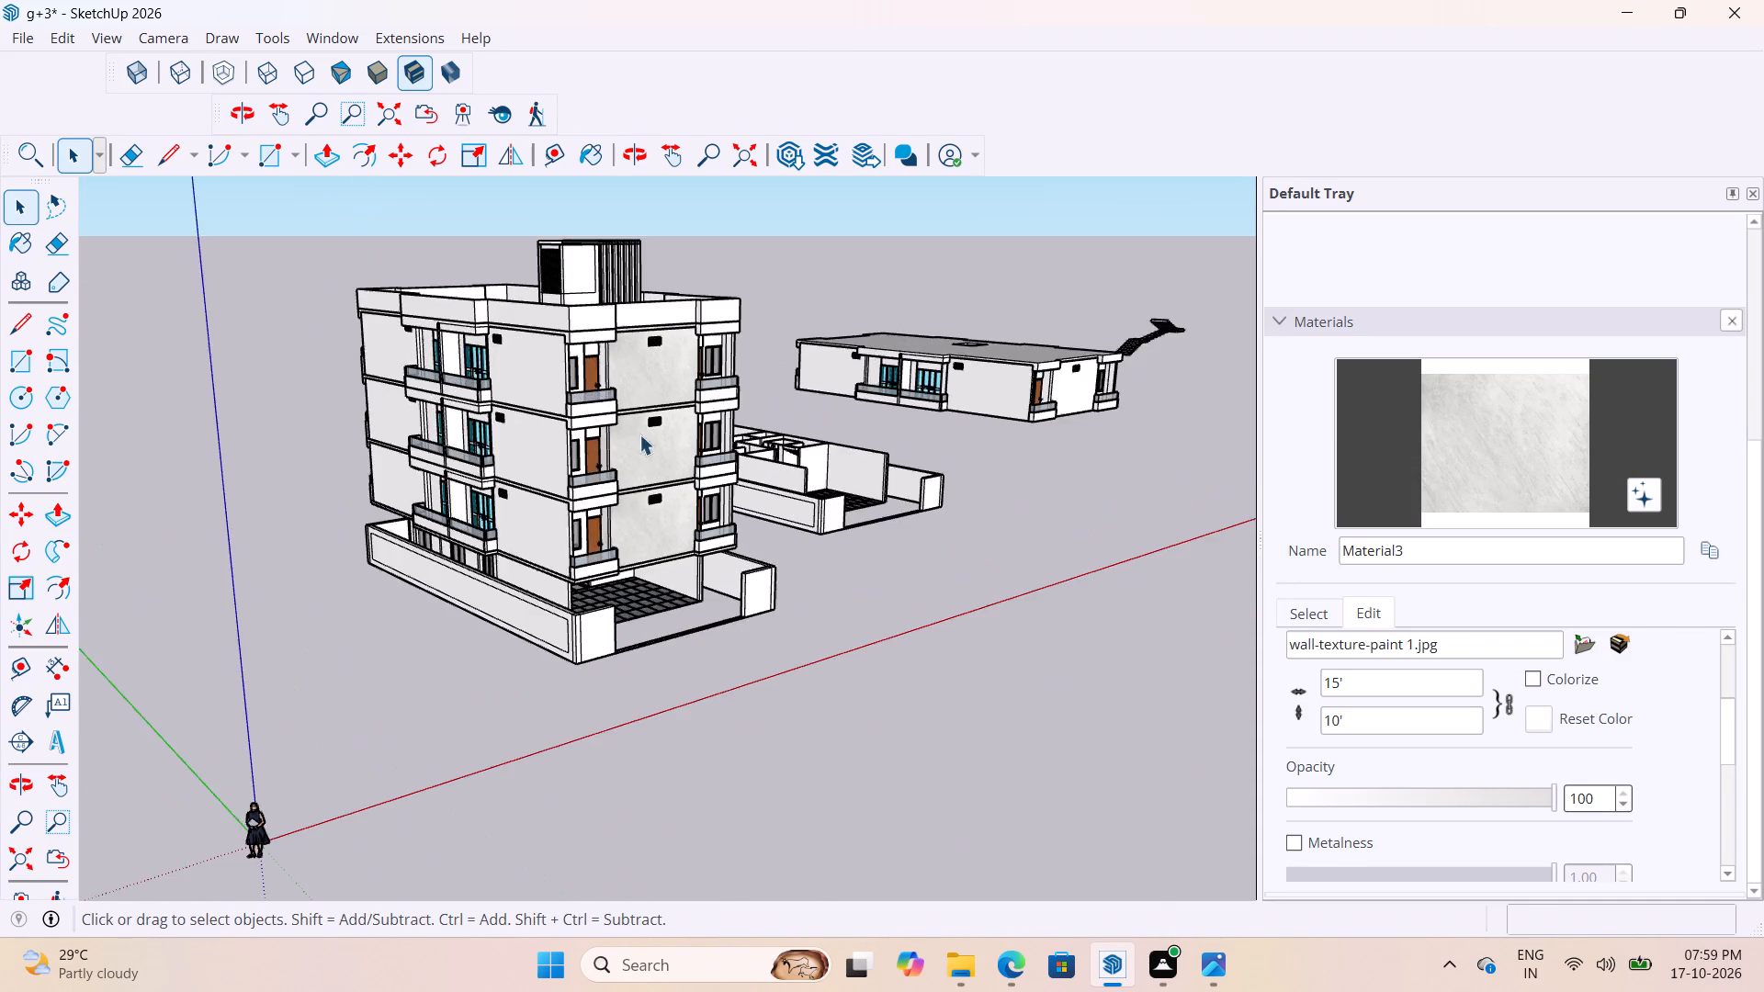
scroll(639, 434, "up", 5)
scroll(522, 356, "down", 4)
middle_click_drag(906, 518, 722, 591)
scroll(717, 605, "up", 2)
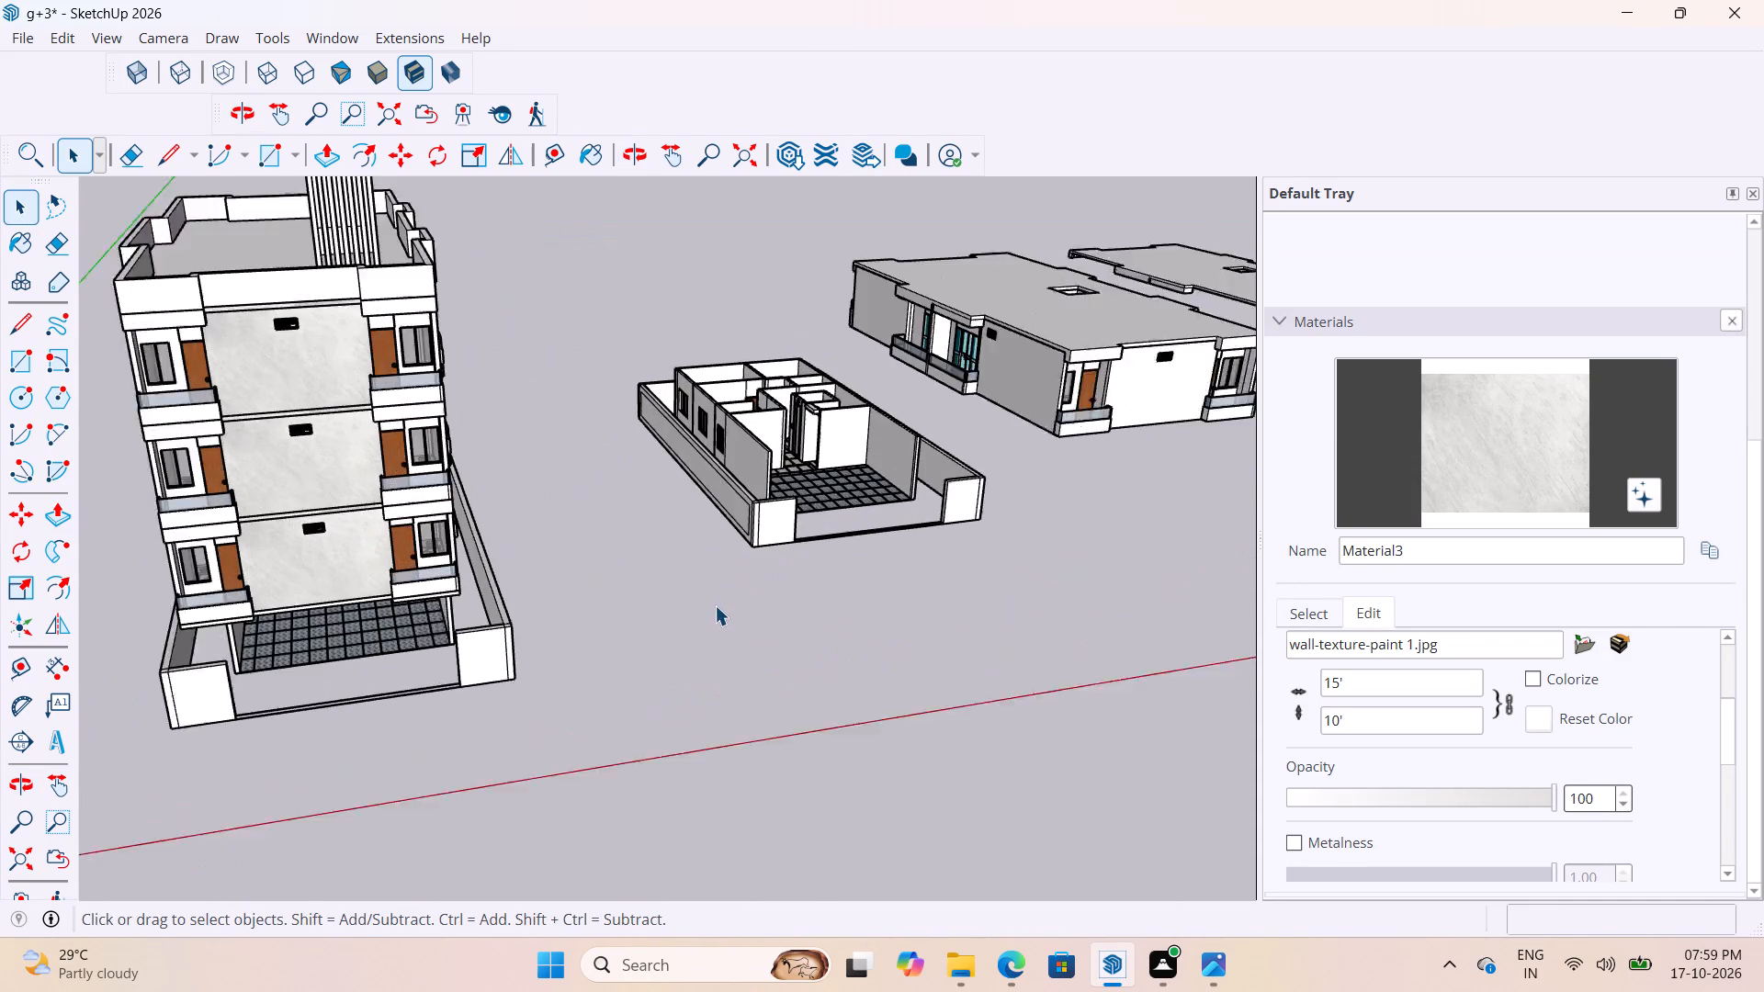
scroll(715, 605, "up", 3)
scroll(974, 592, "down", 9)
scroll(741, 617, "up", 2)
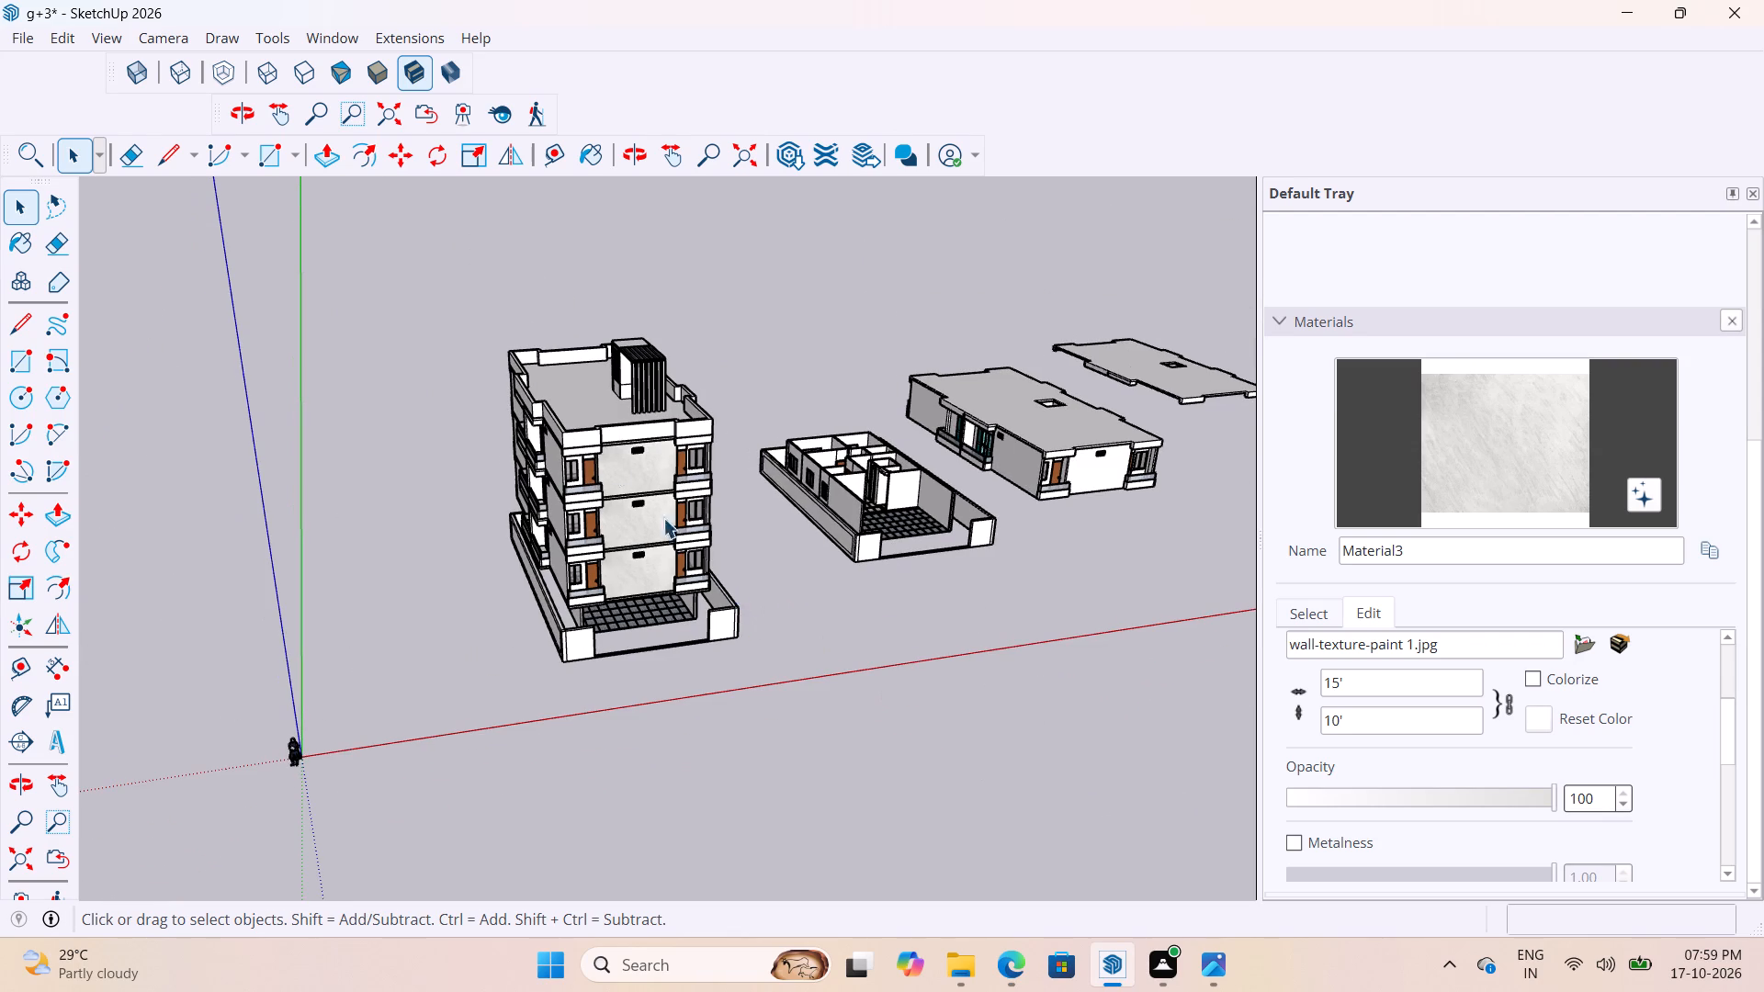
scroll(711, 361, "down", 4)
scroll(881, 471, "down", 4)
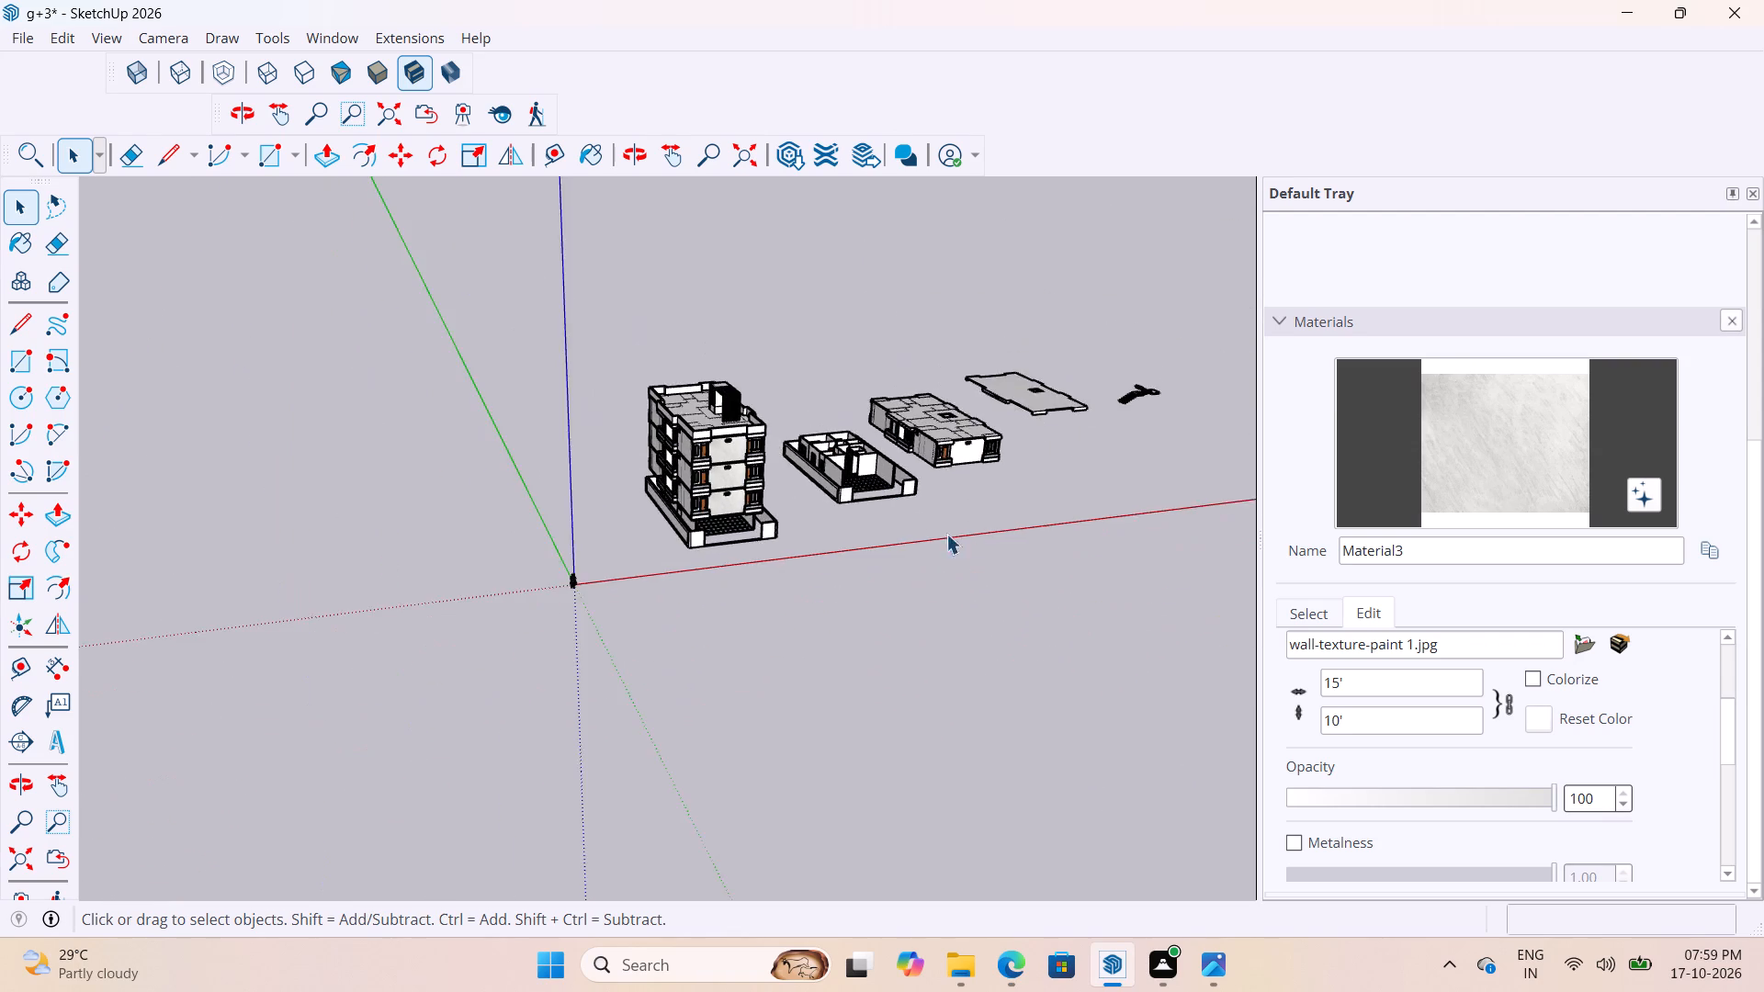
middle_click_drag(1000, 535, 812, 623)
scroll(655, 449, "up", 8)
scroll(946, 550, "down", 5)
scroll(865, 566, "up", 4)
middle_click_drag(827, 527, 1084, 382)
scroll(843, 445, "up", 6)
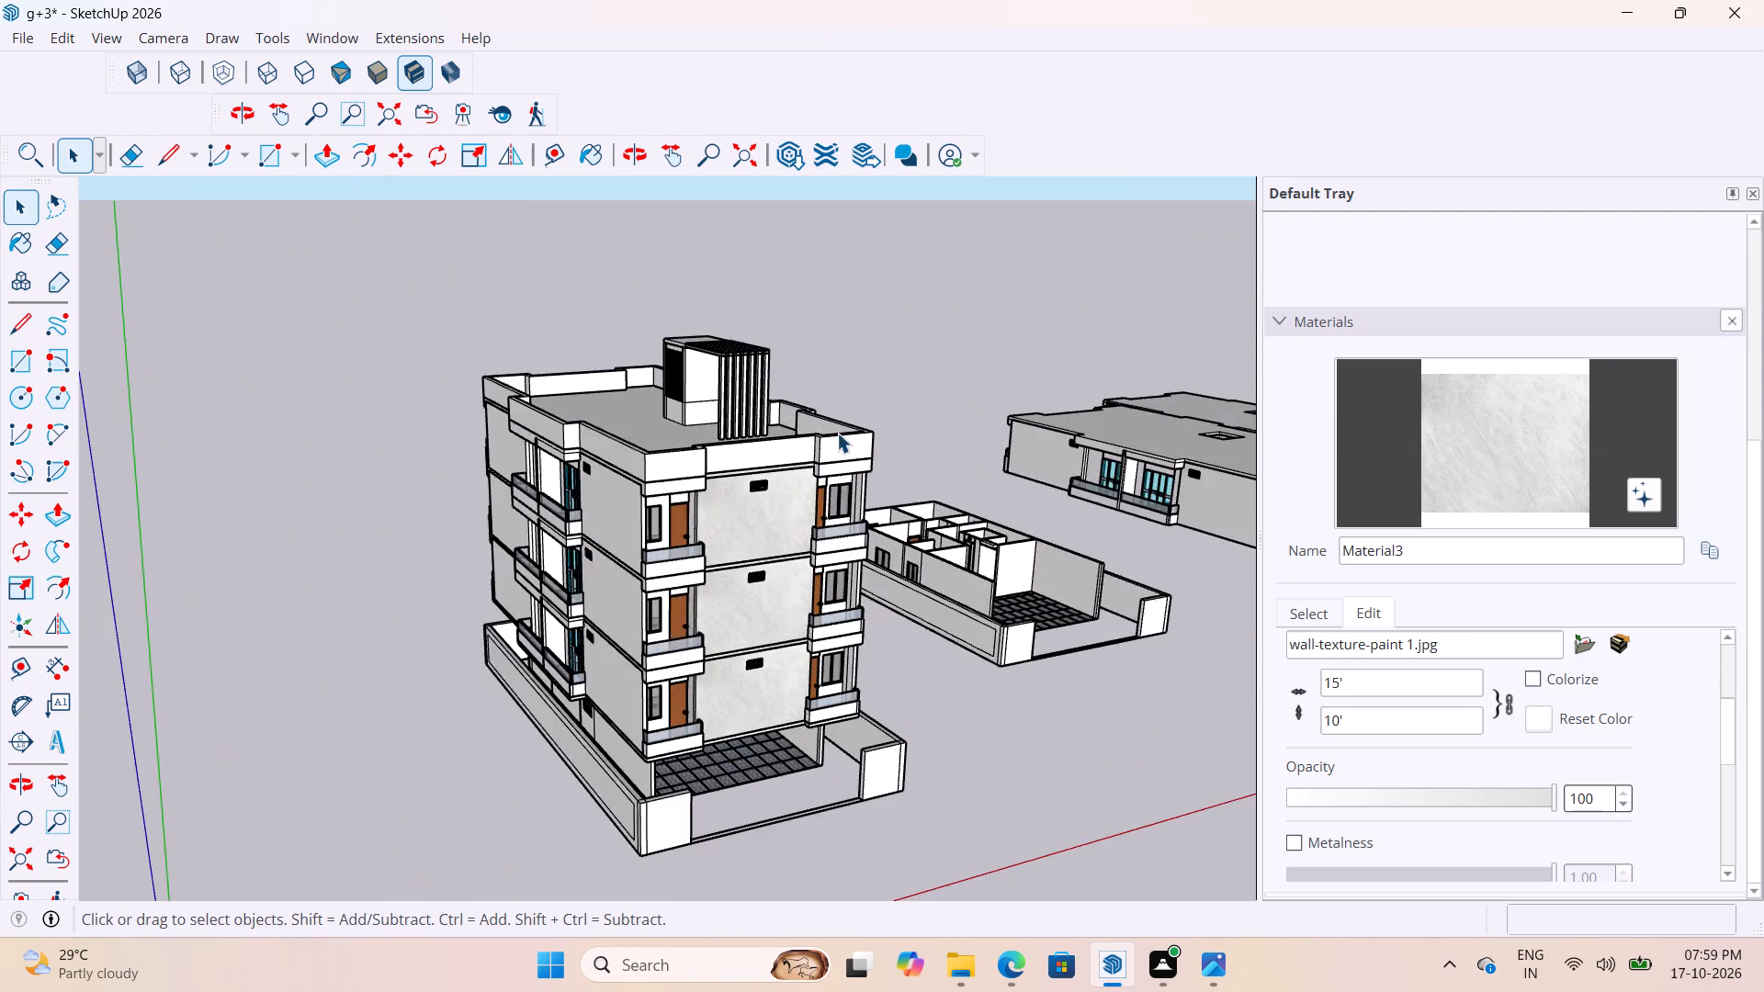
scroll(825, 443, "up", 8)
scroll(816, 434, "down", 11)
middle_click_drag(797, 499, 829, 541)
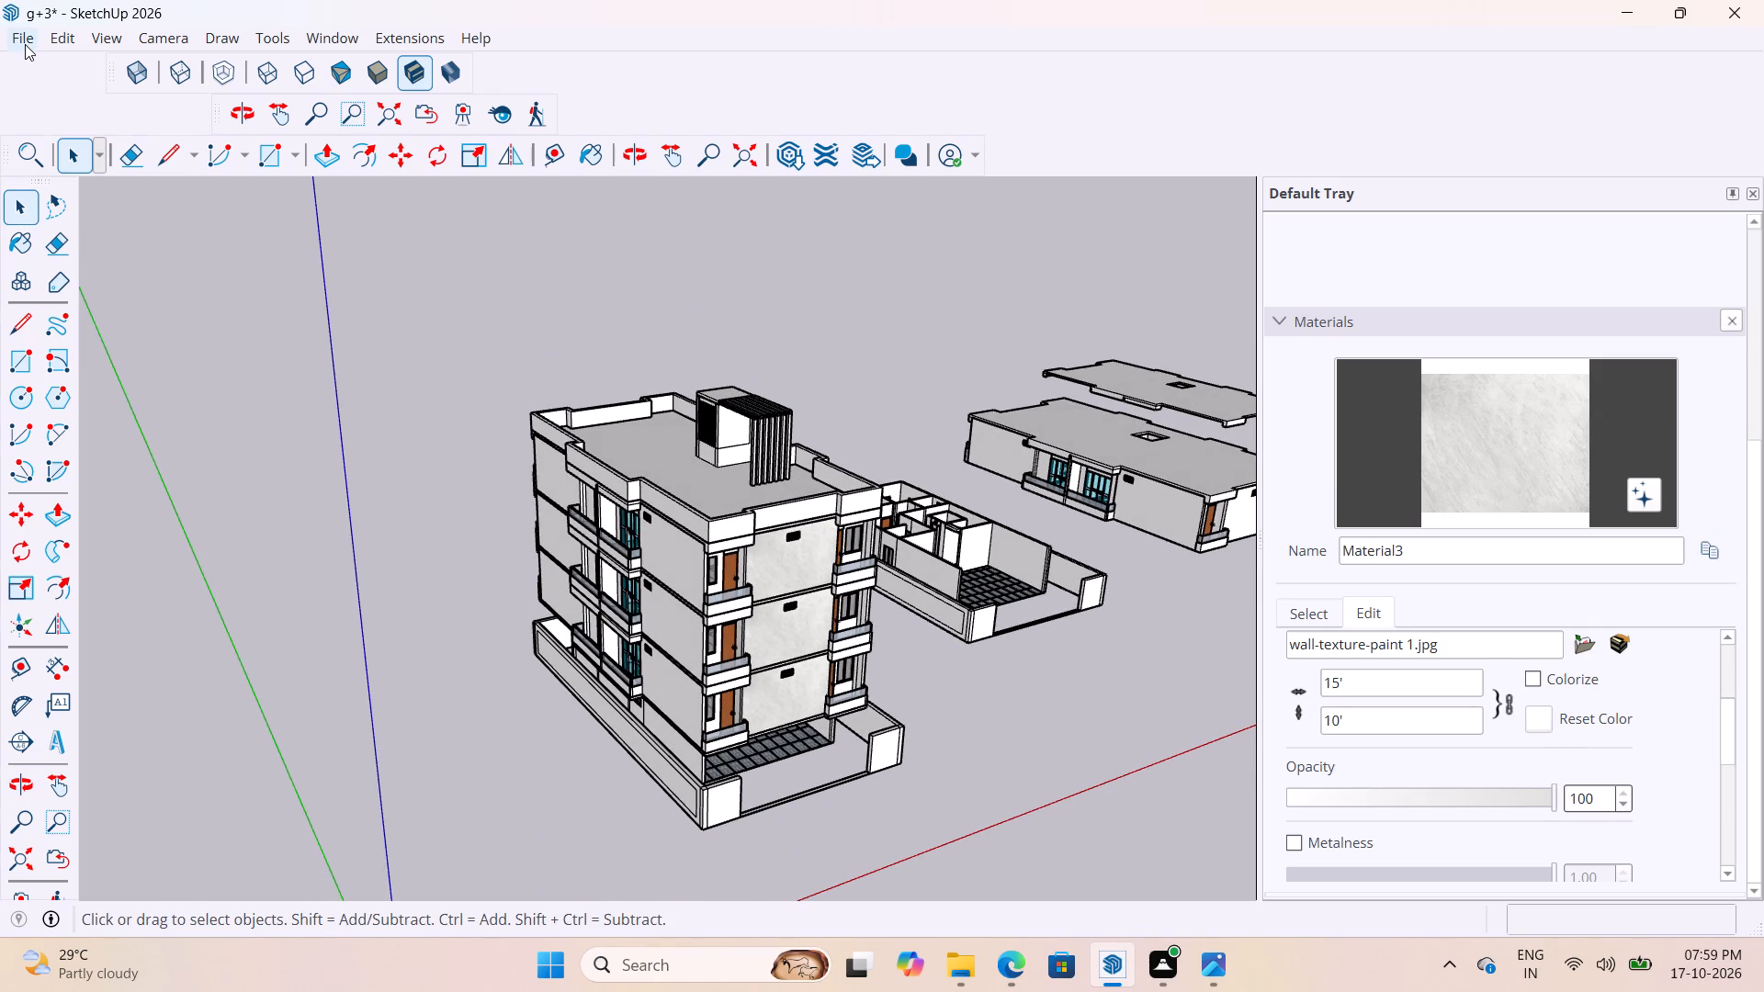
Close the Default Tray.
left_click(25, 44)
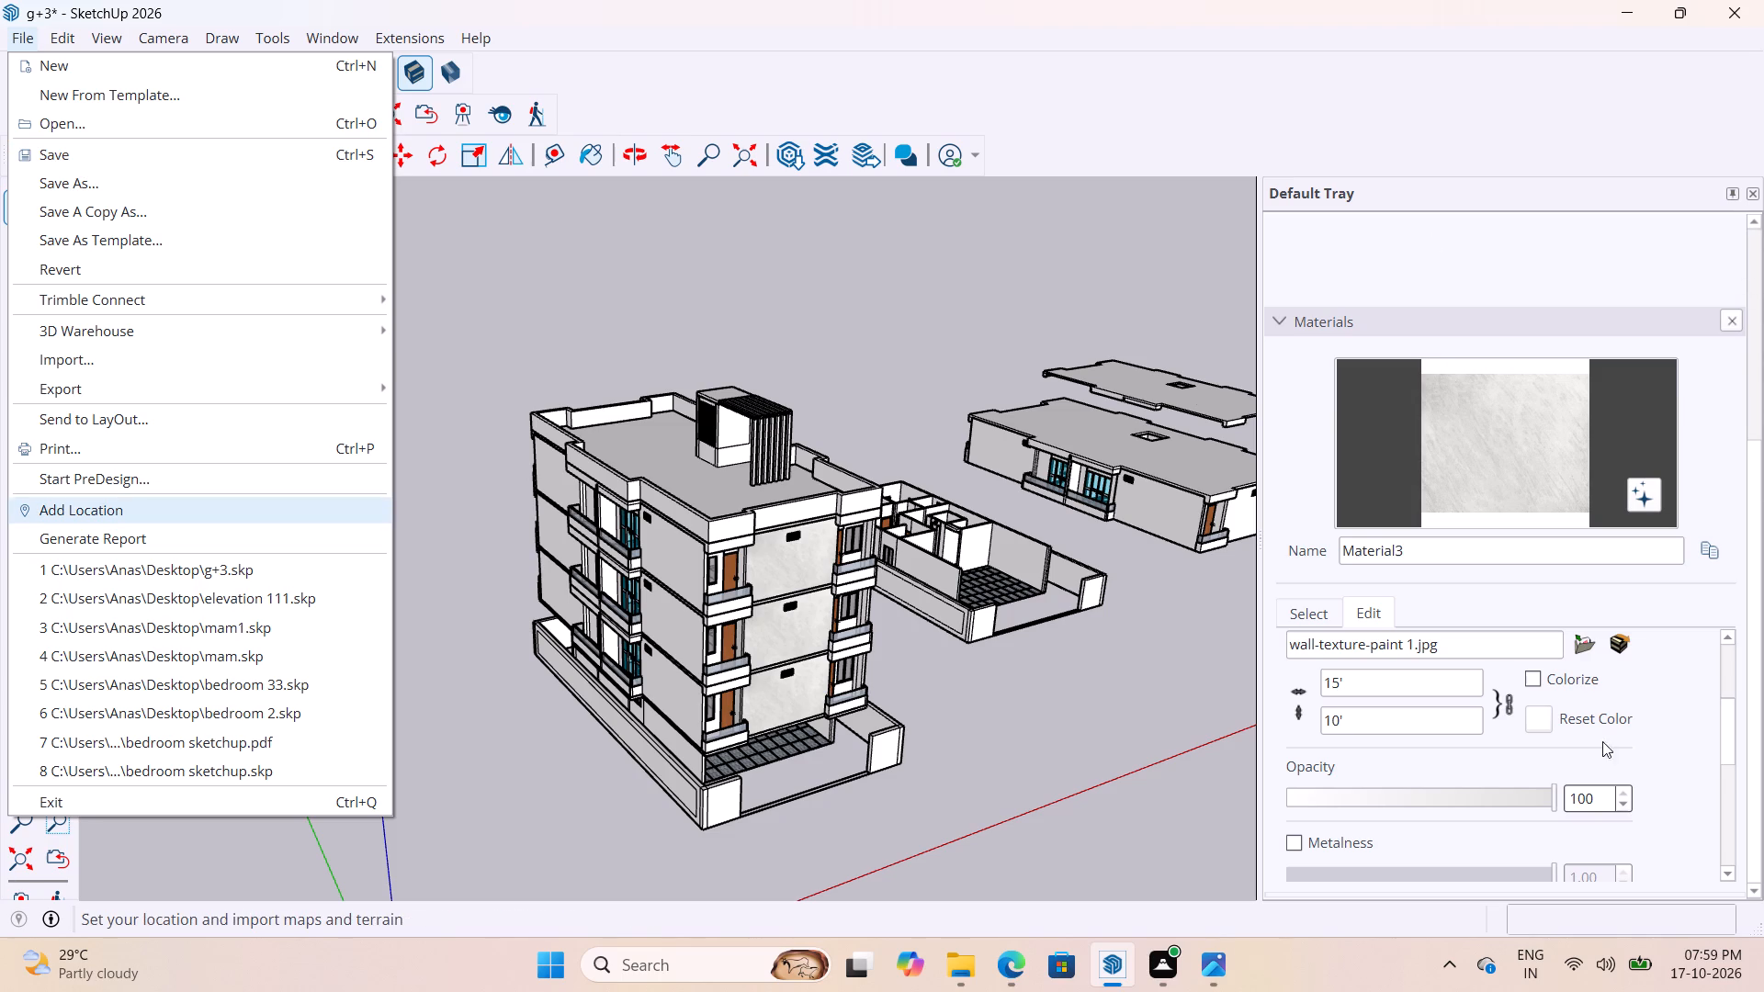
left_click(1755, 191)
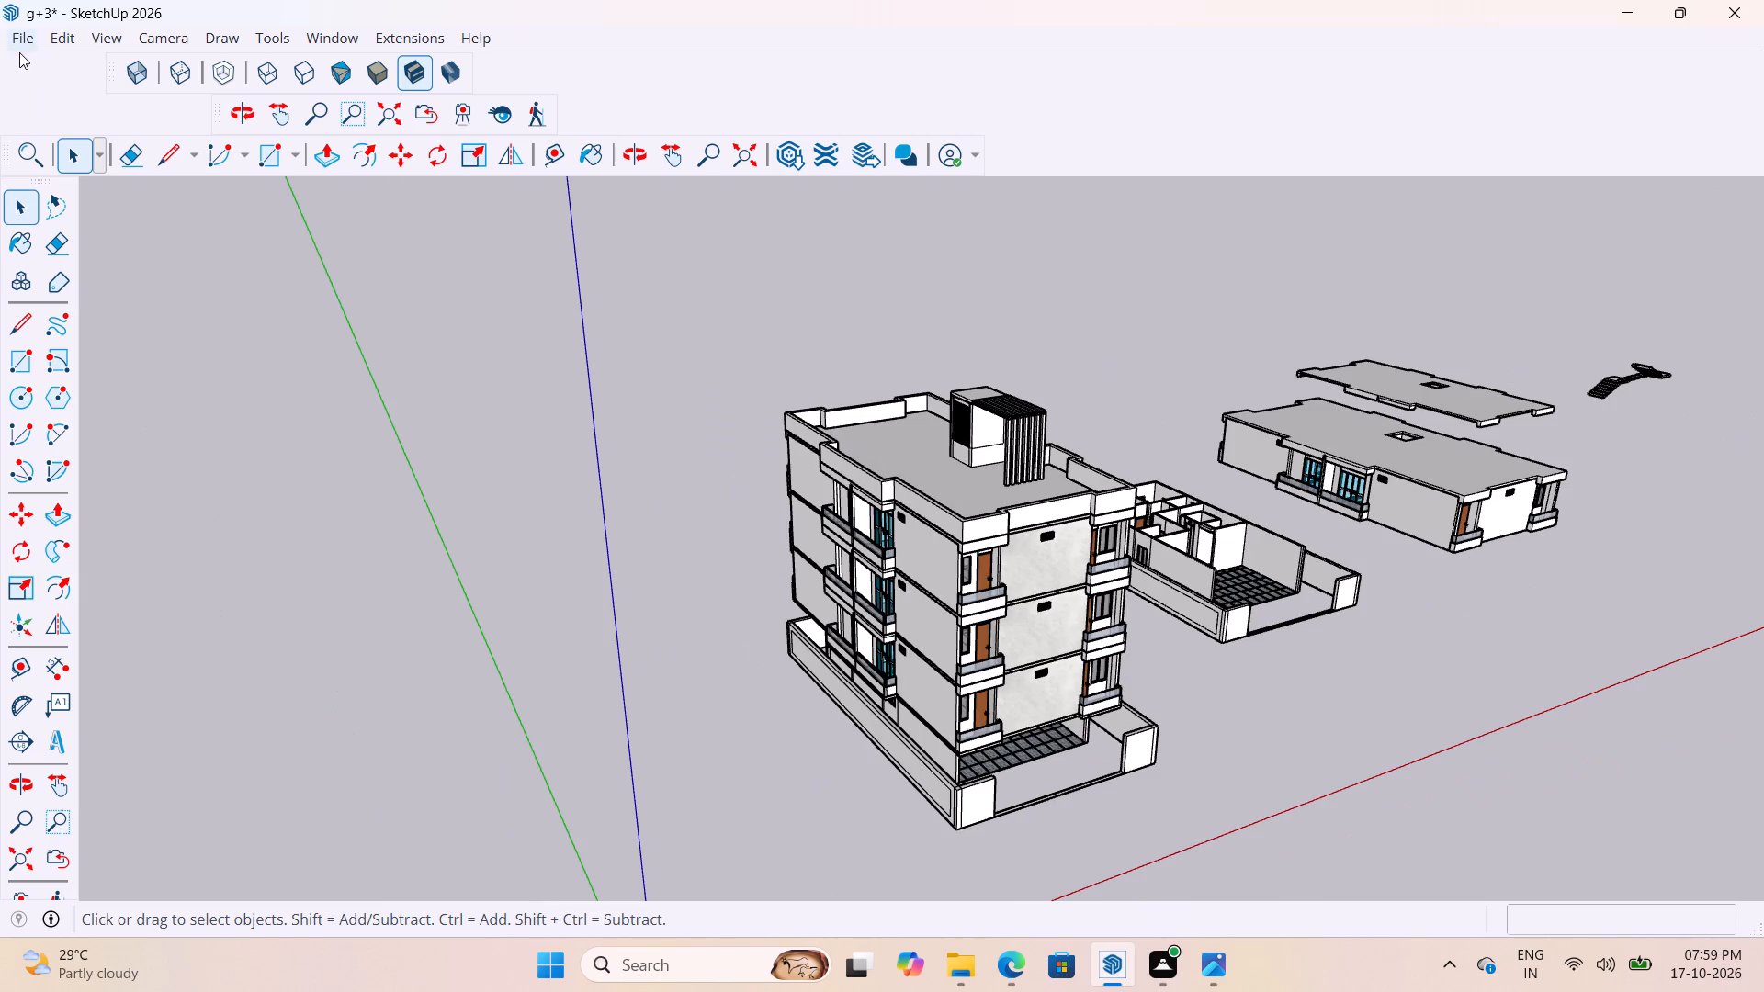
Save the g+3 model.
left_click(14, 43)
left_click(62, 155)
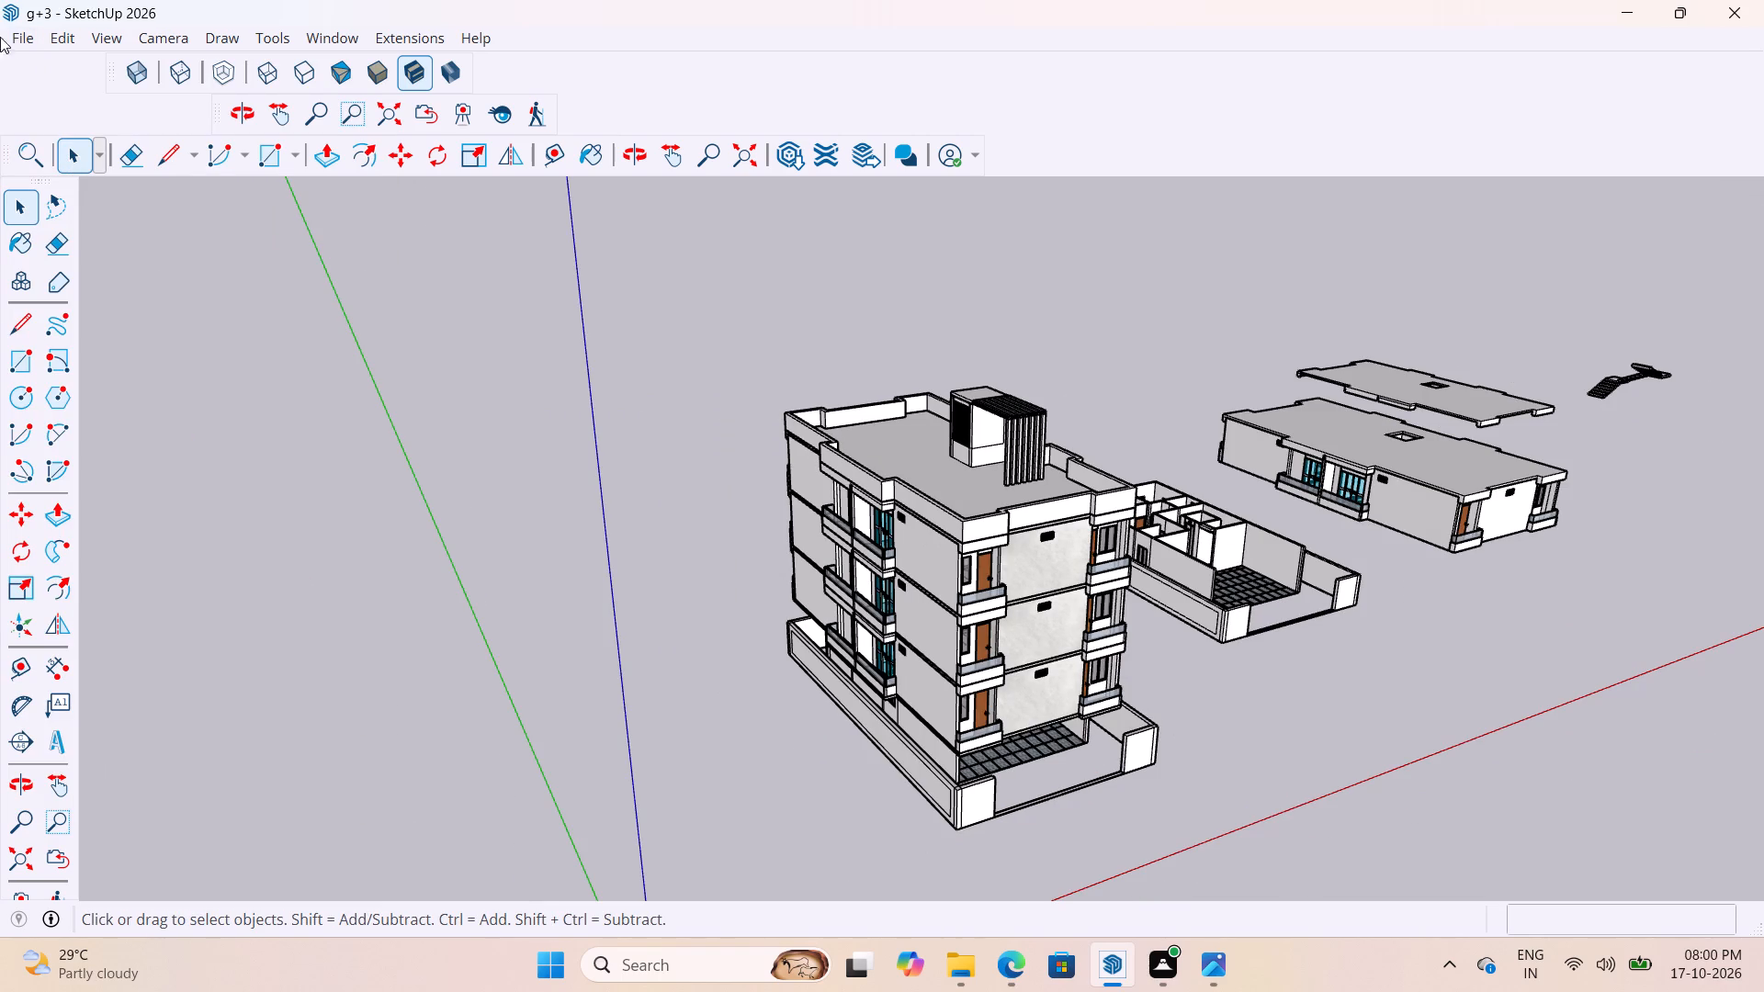
Bring up the file commands for the saved g+3 model.
left_click(25, 31)
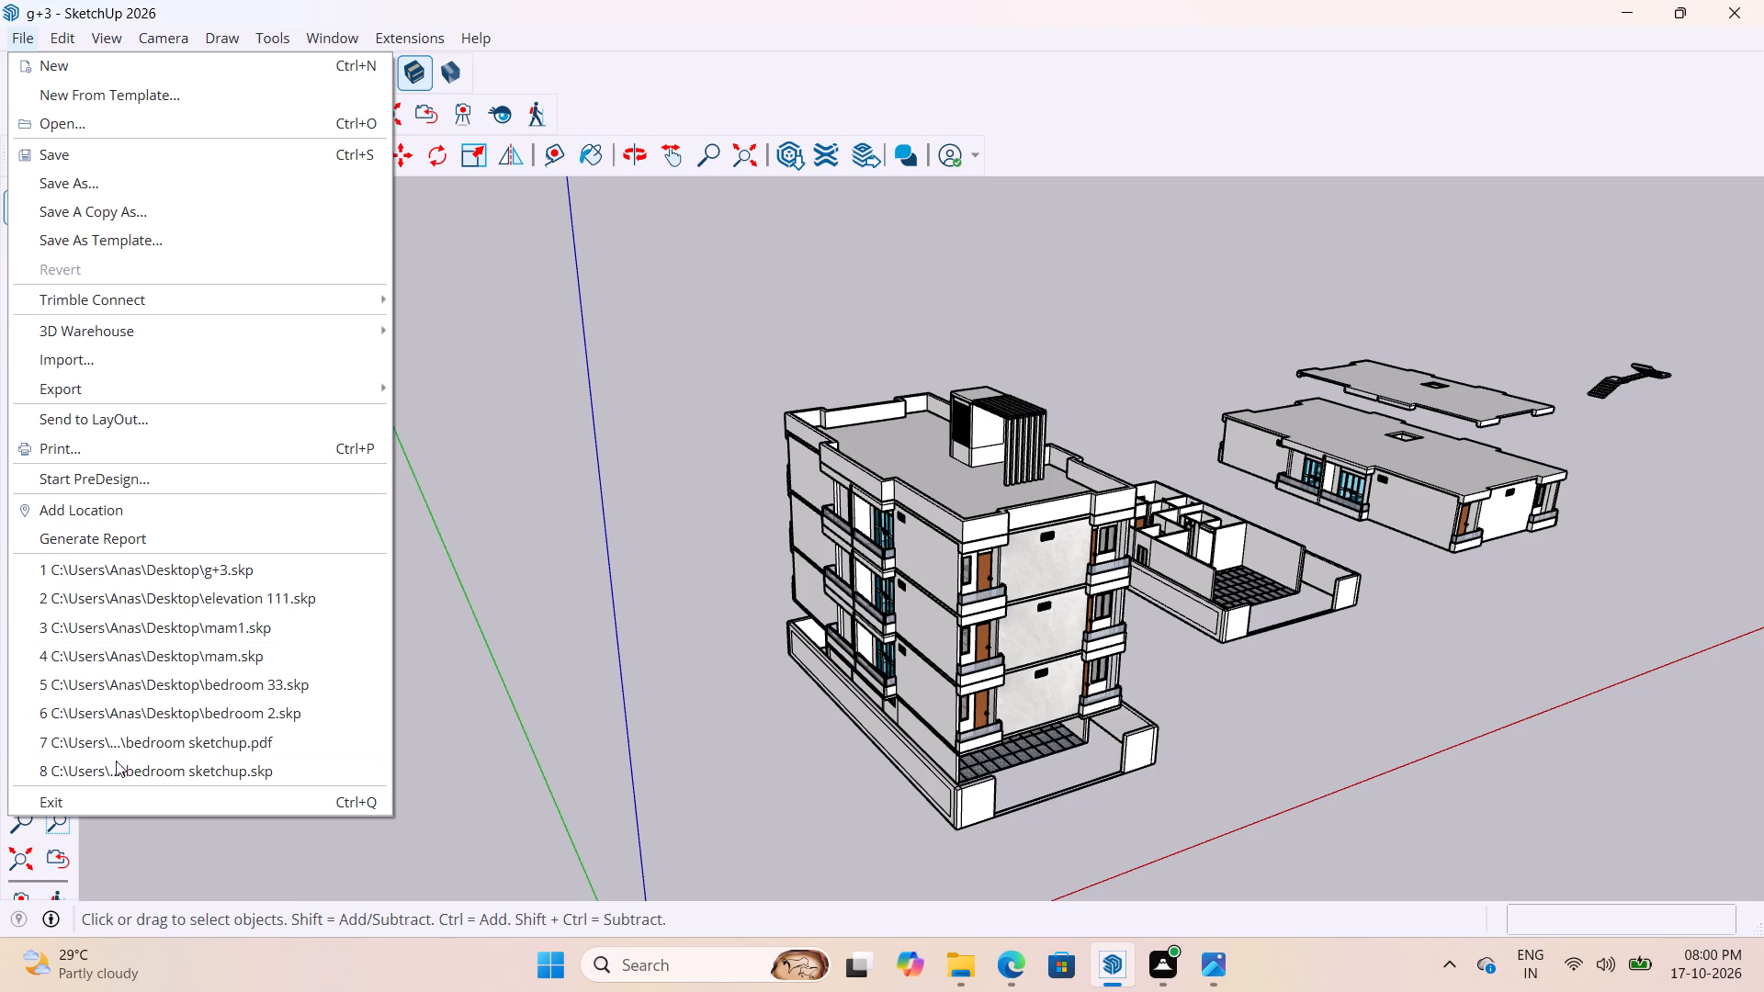
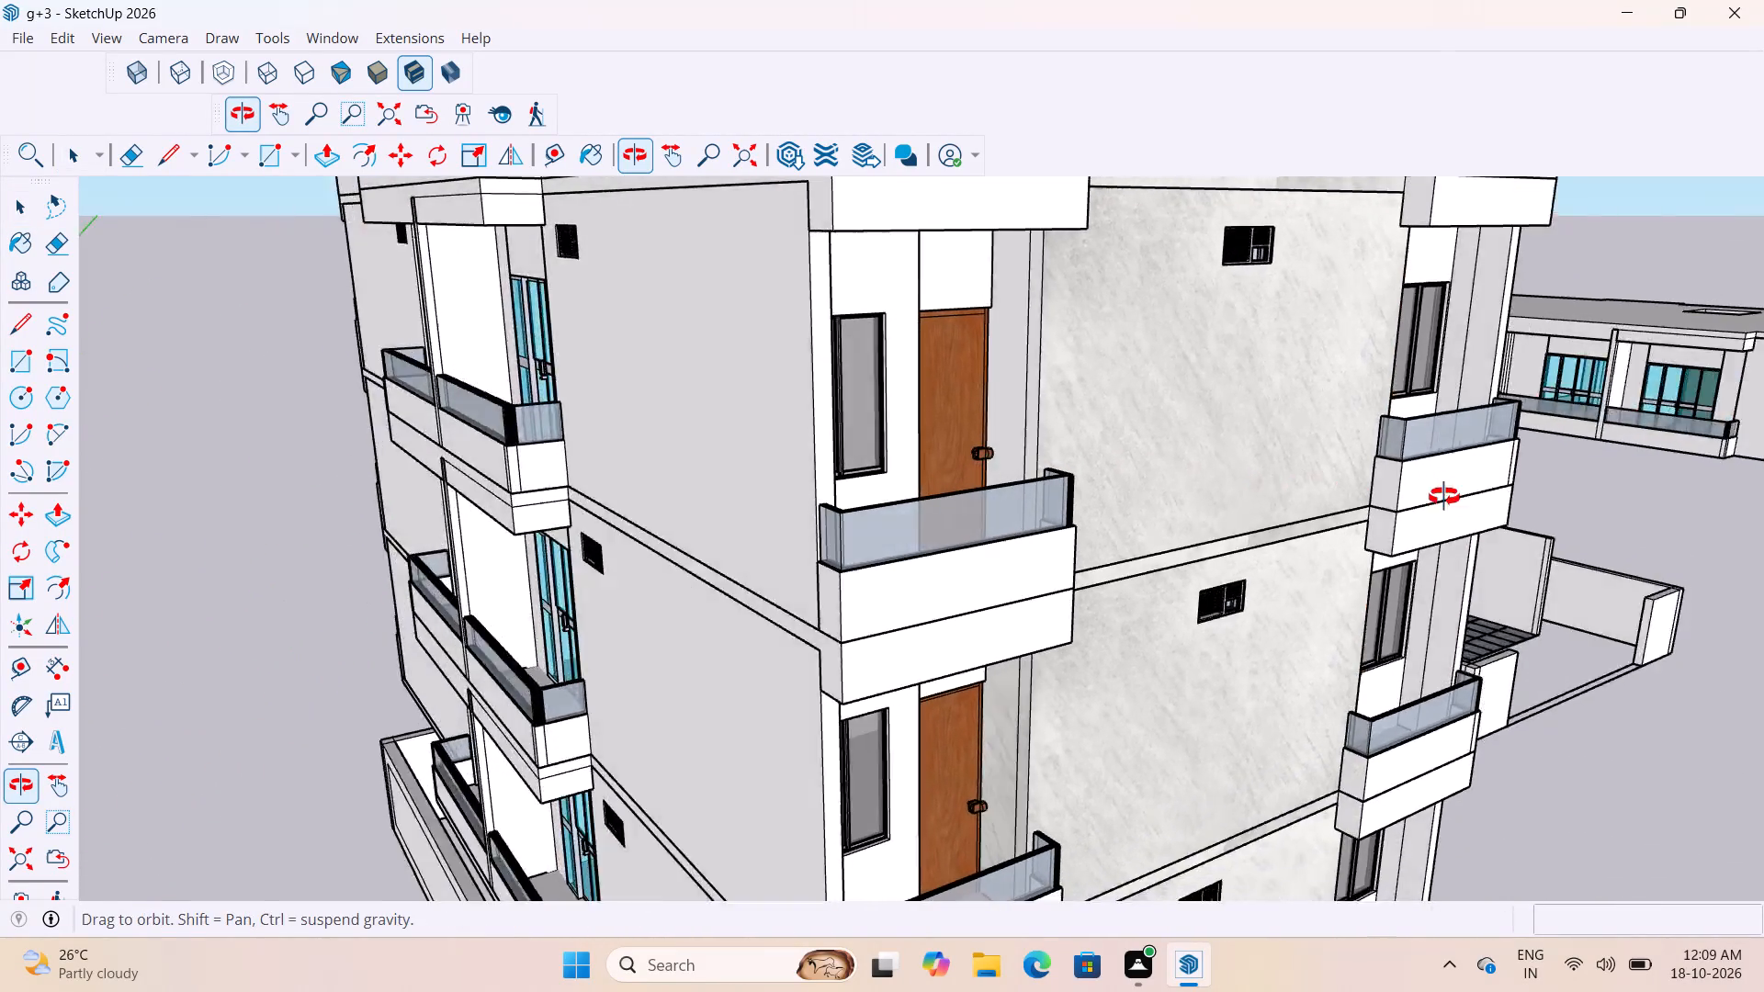
Examine the four-storey building's corner balconies, parapet and the underside of the top-floor balcony overhang from several angles.
scroll(1062, 449, "down", 2)
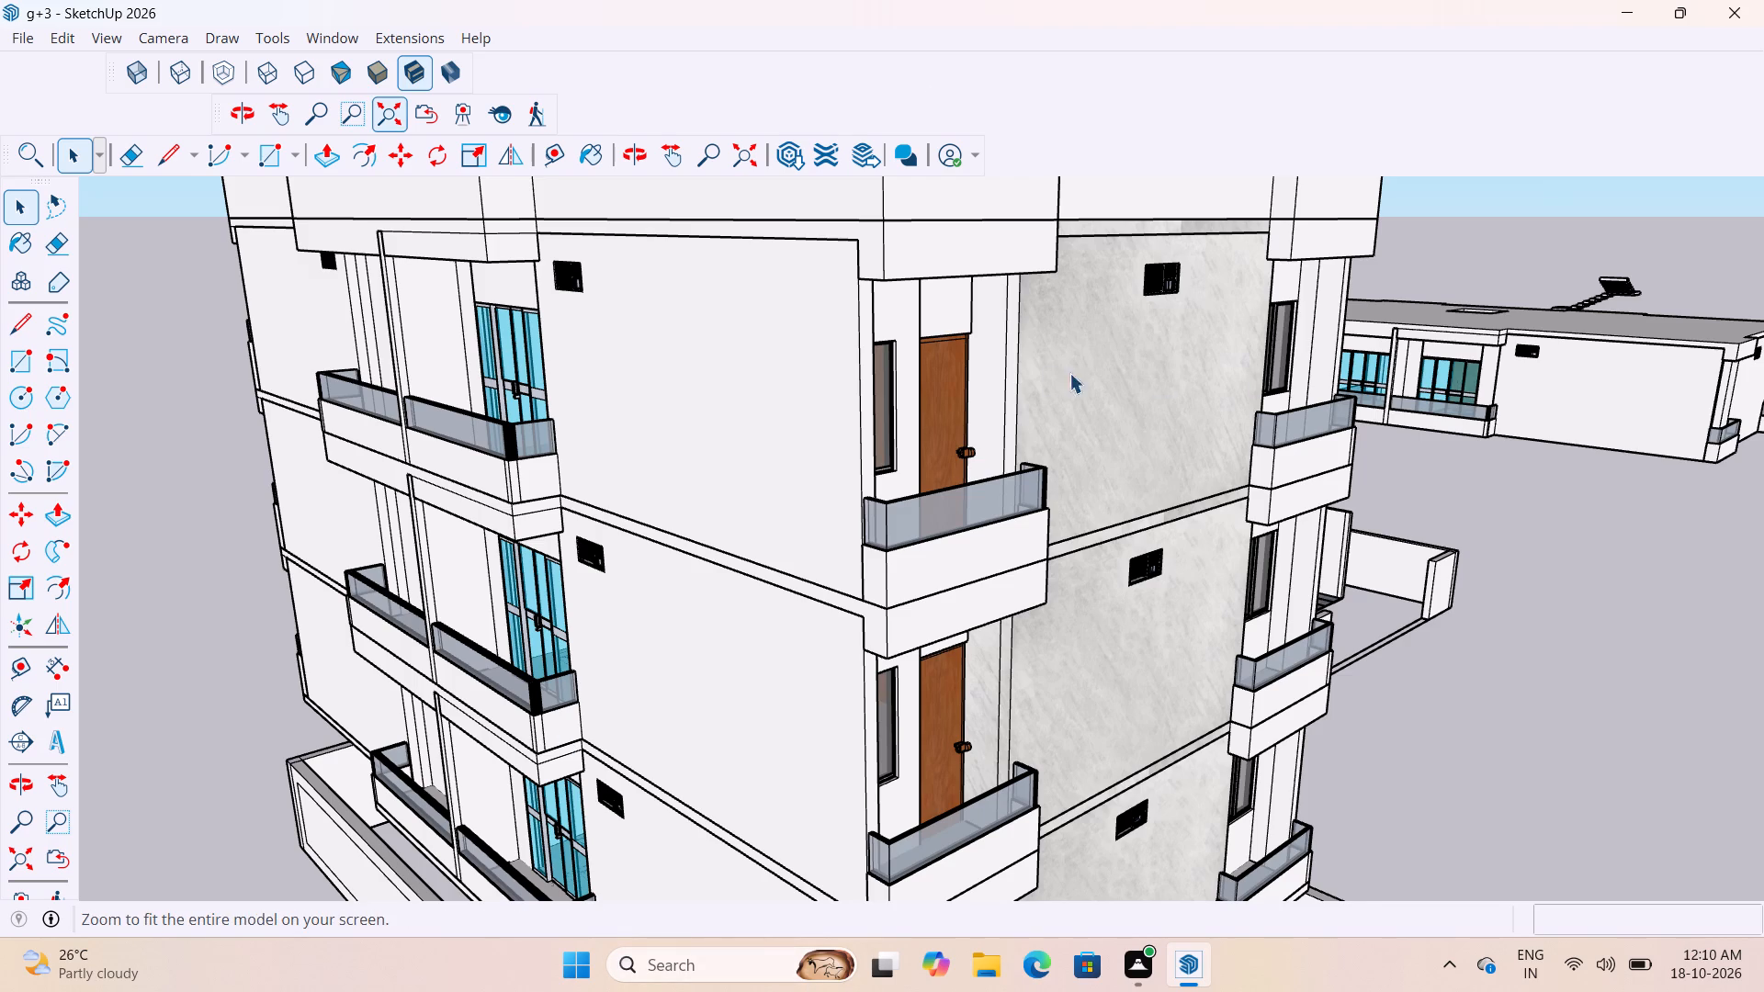
scroll(1035, 371, "up", 6)
middle_click_drag(986, 301, 933, 283)
scroll(944, 327, "down", 10)
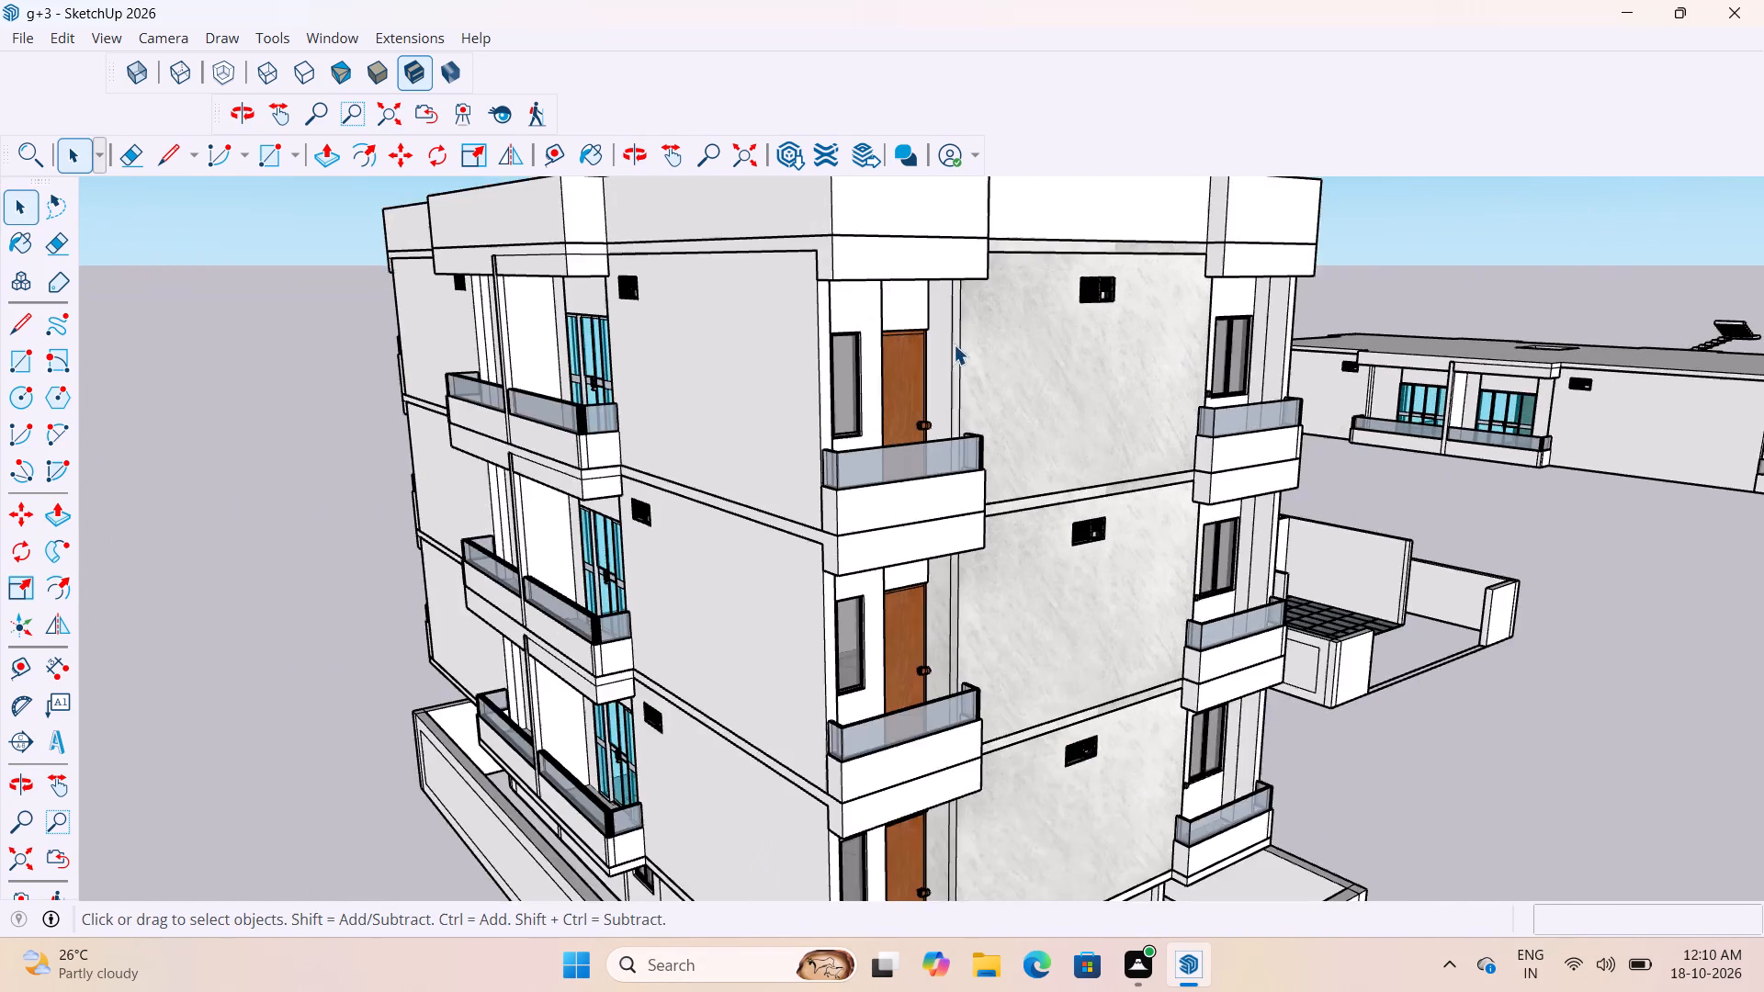
scroll(954, 344, "down", 1)
scroll(954, 344, "up", 12)
scroll(950, 302, "down", 5)
scroll(814, 513, "down", 4)
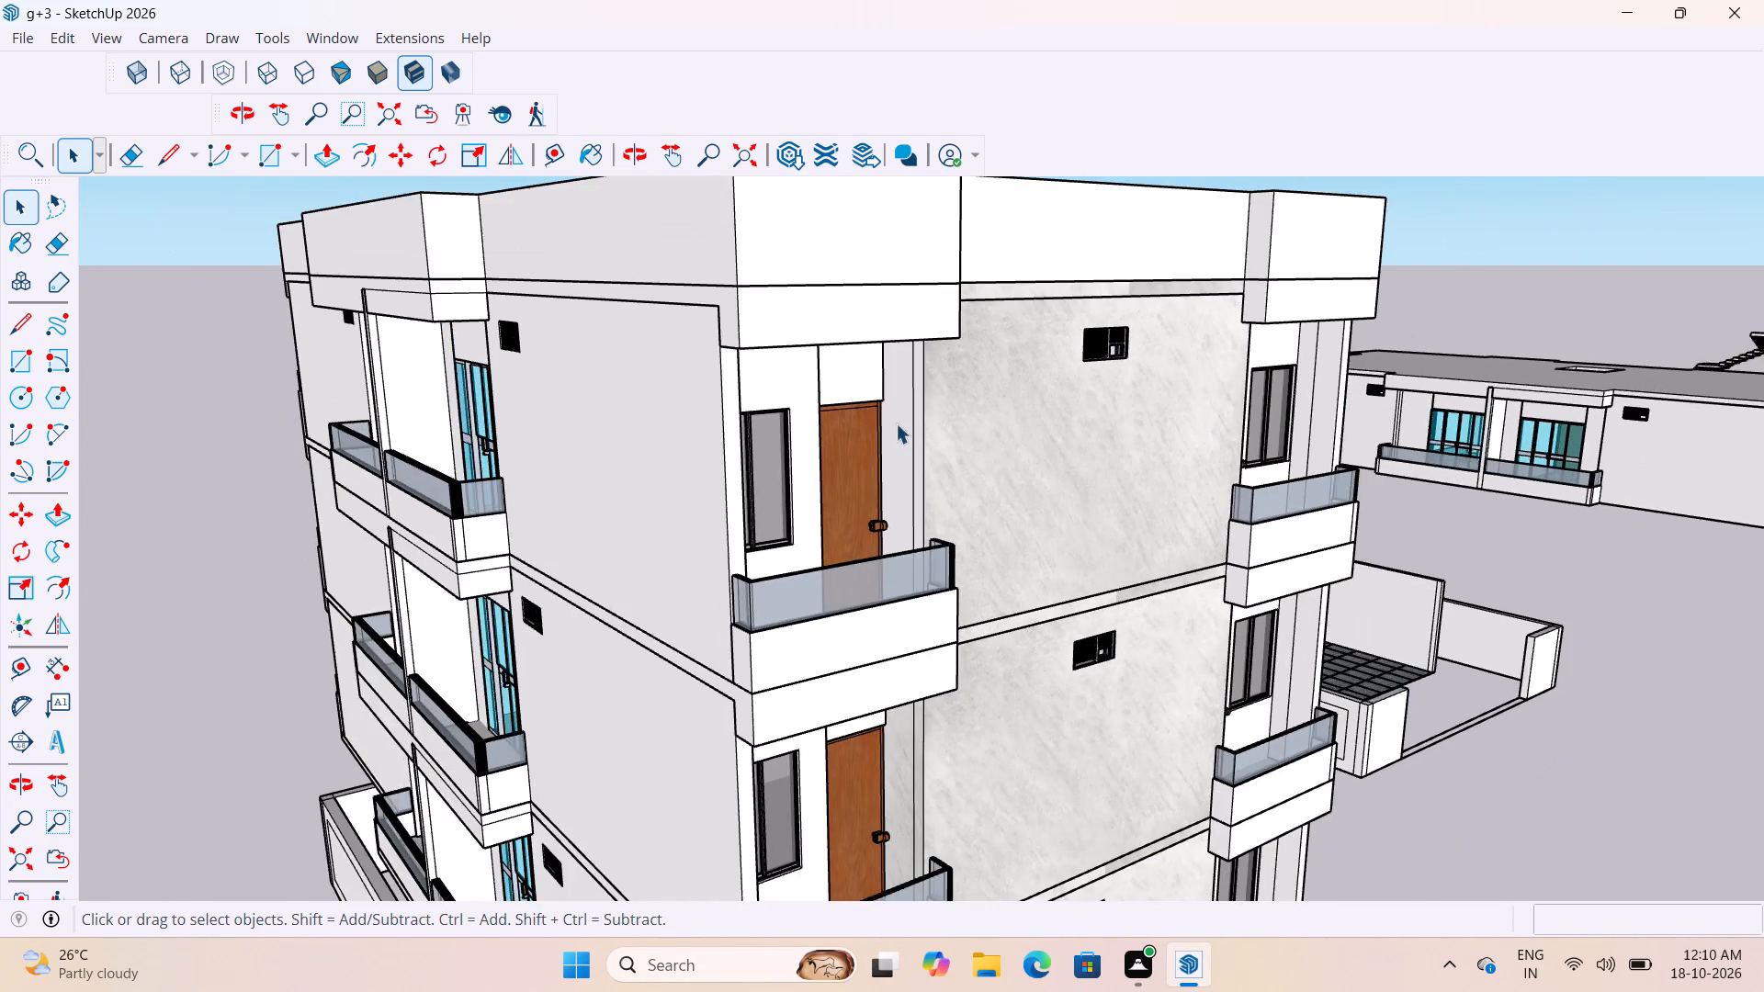
scroll(929, 360, "up", 8)
middle_click_drag(909, 371, 1062, 289)
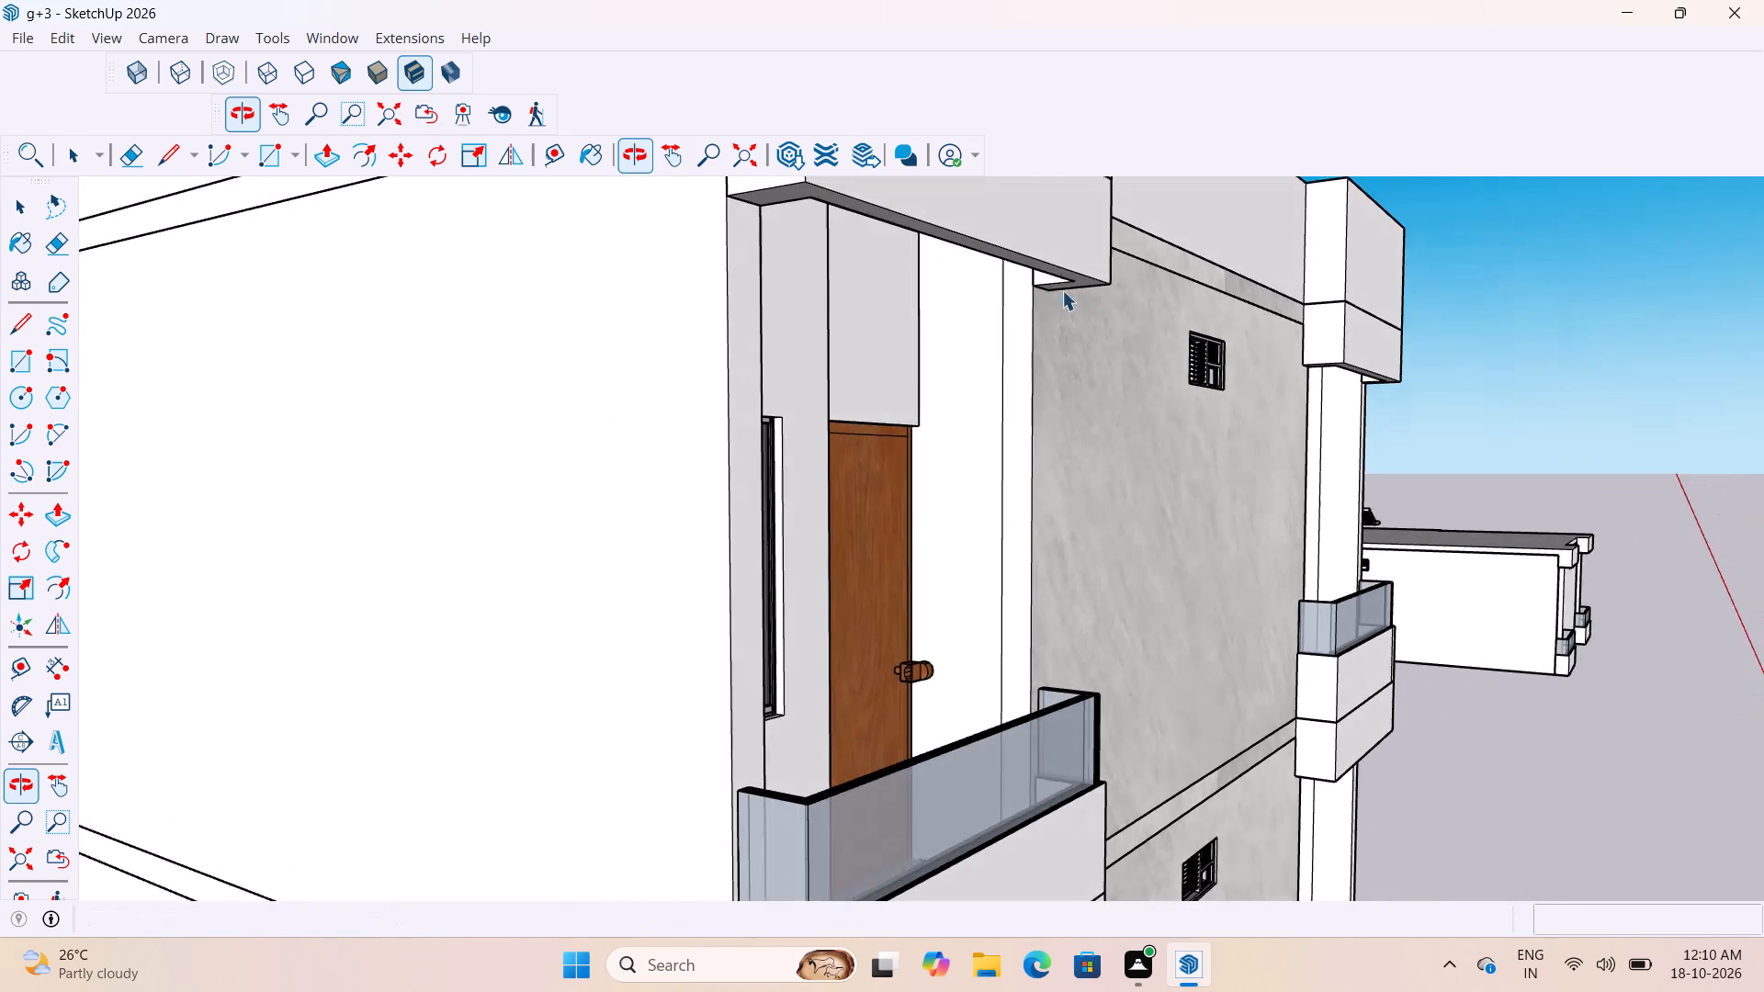
scroll(953, 347, "down", 10)
middle_click_drag(1028, 425, 843, 514)
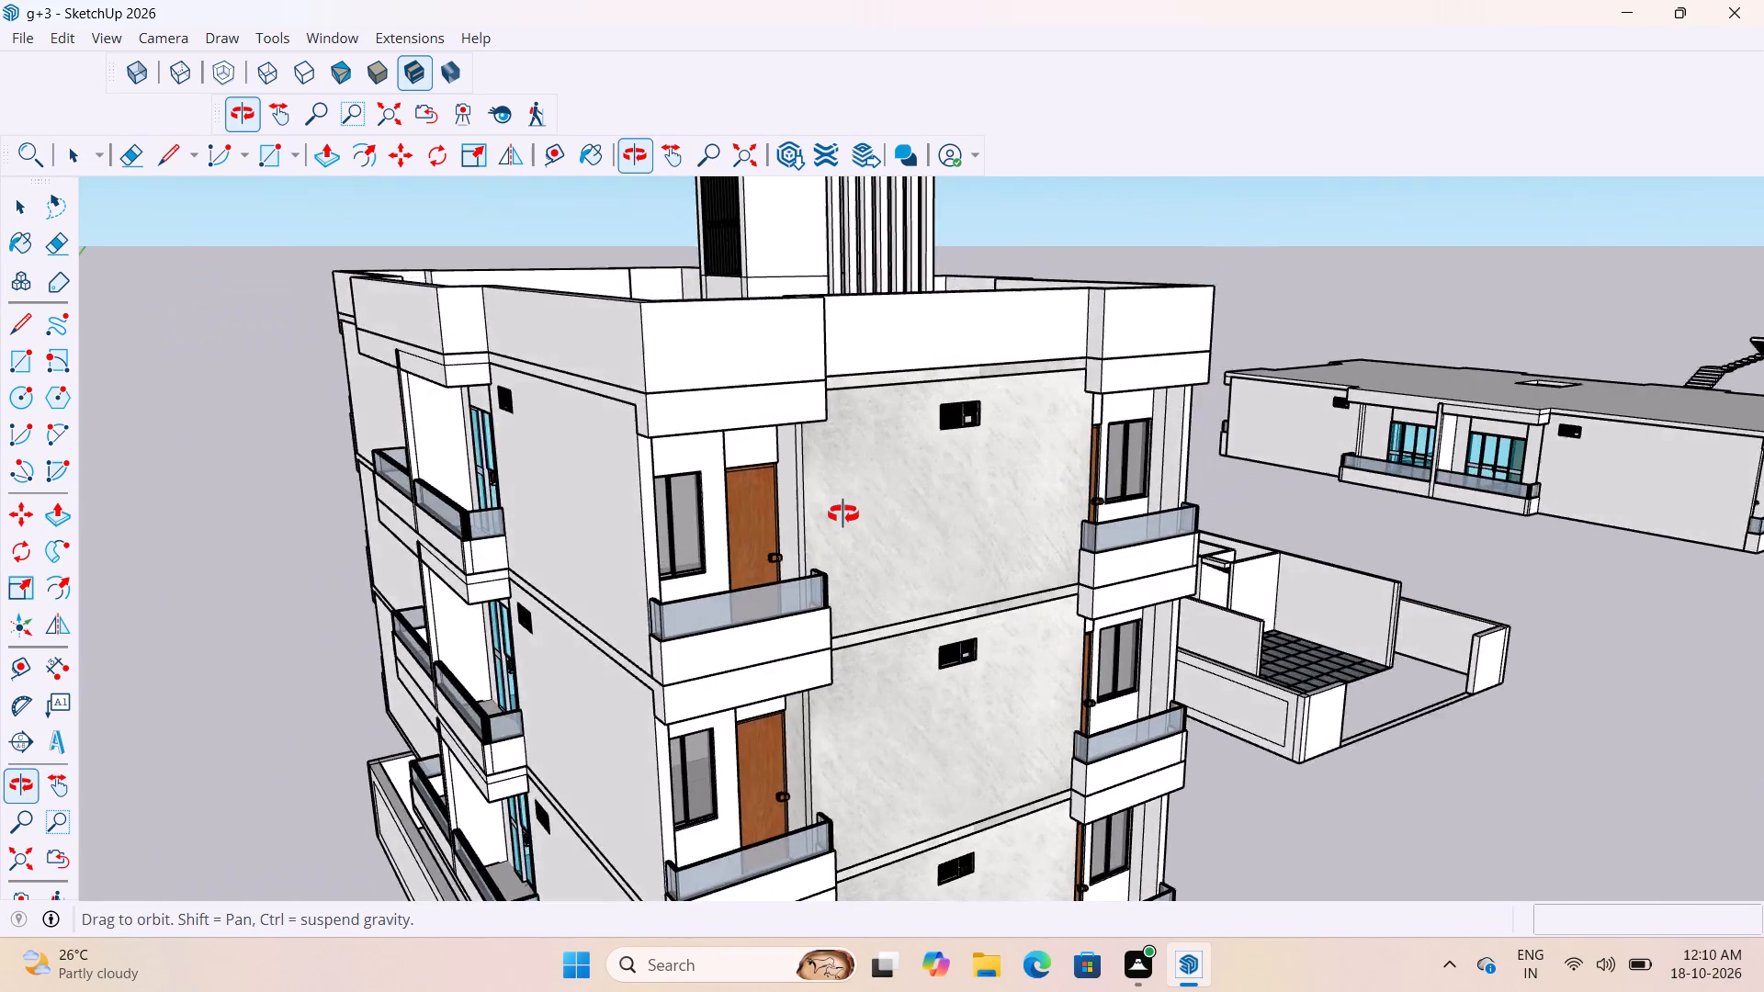
middle_click_drag(843, 514, 796, 514)
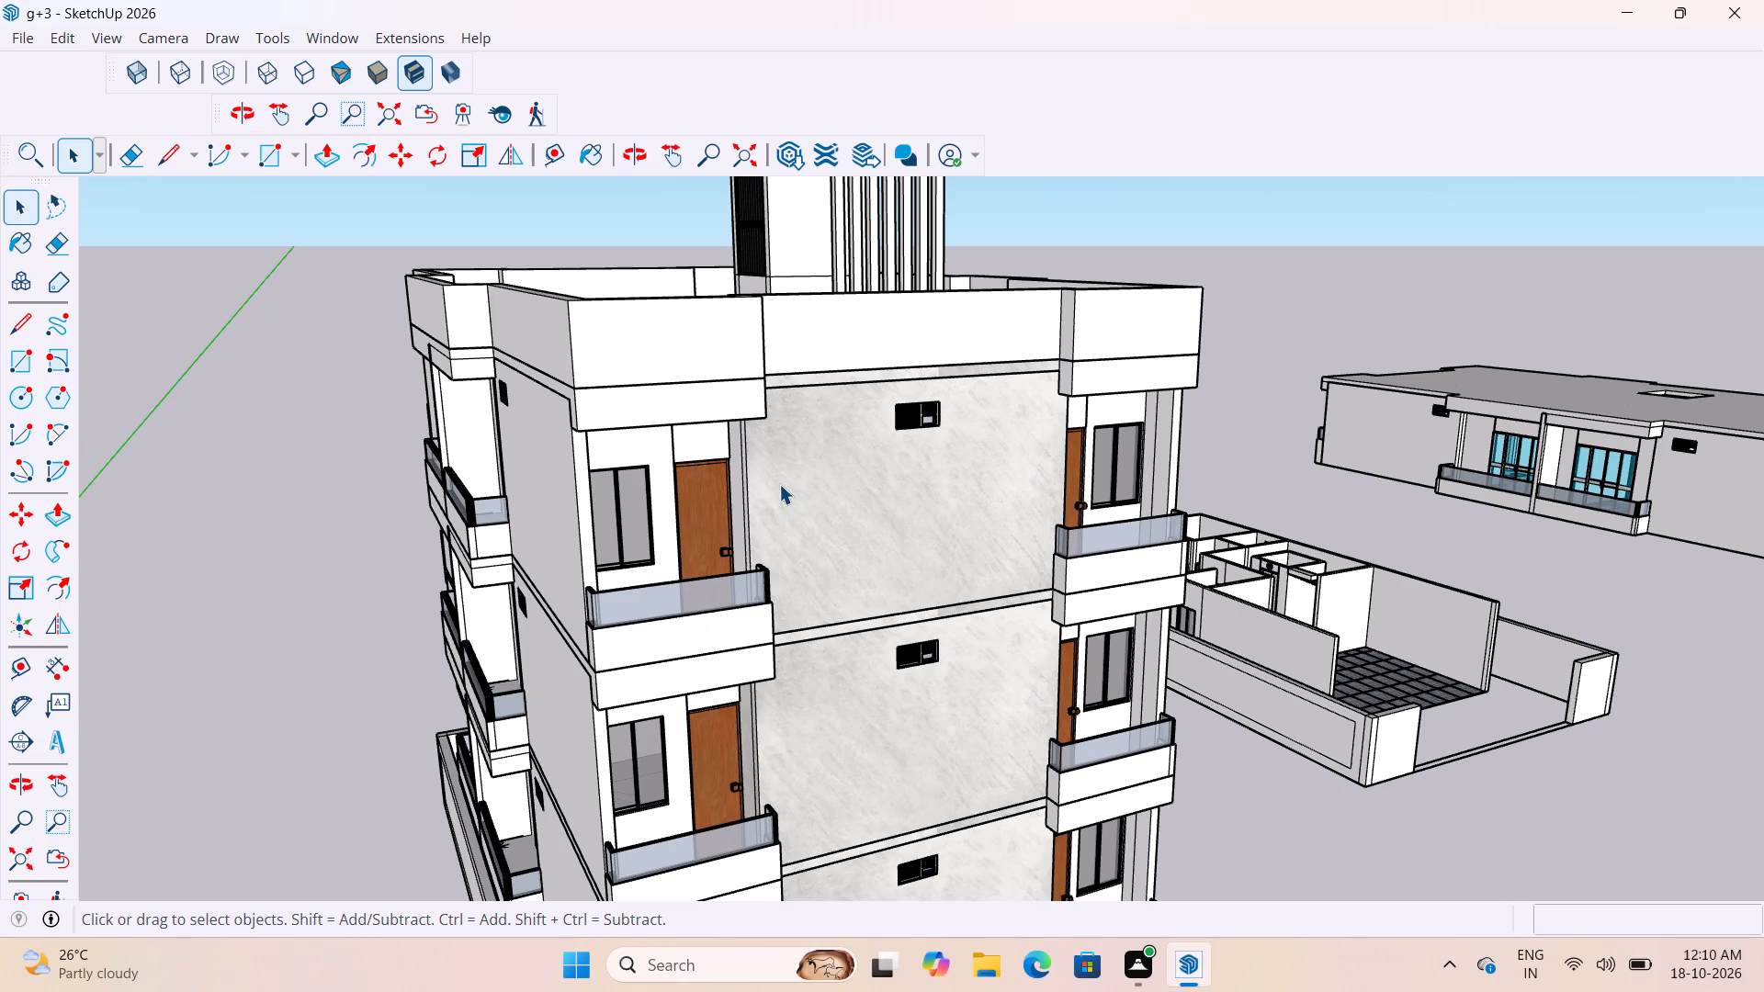
scroll(878, 473, "down", 4)
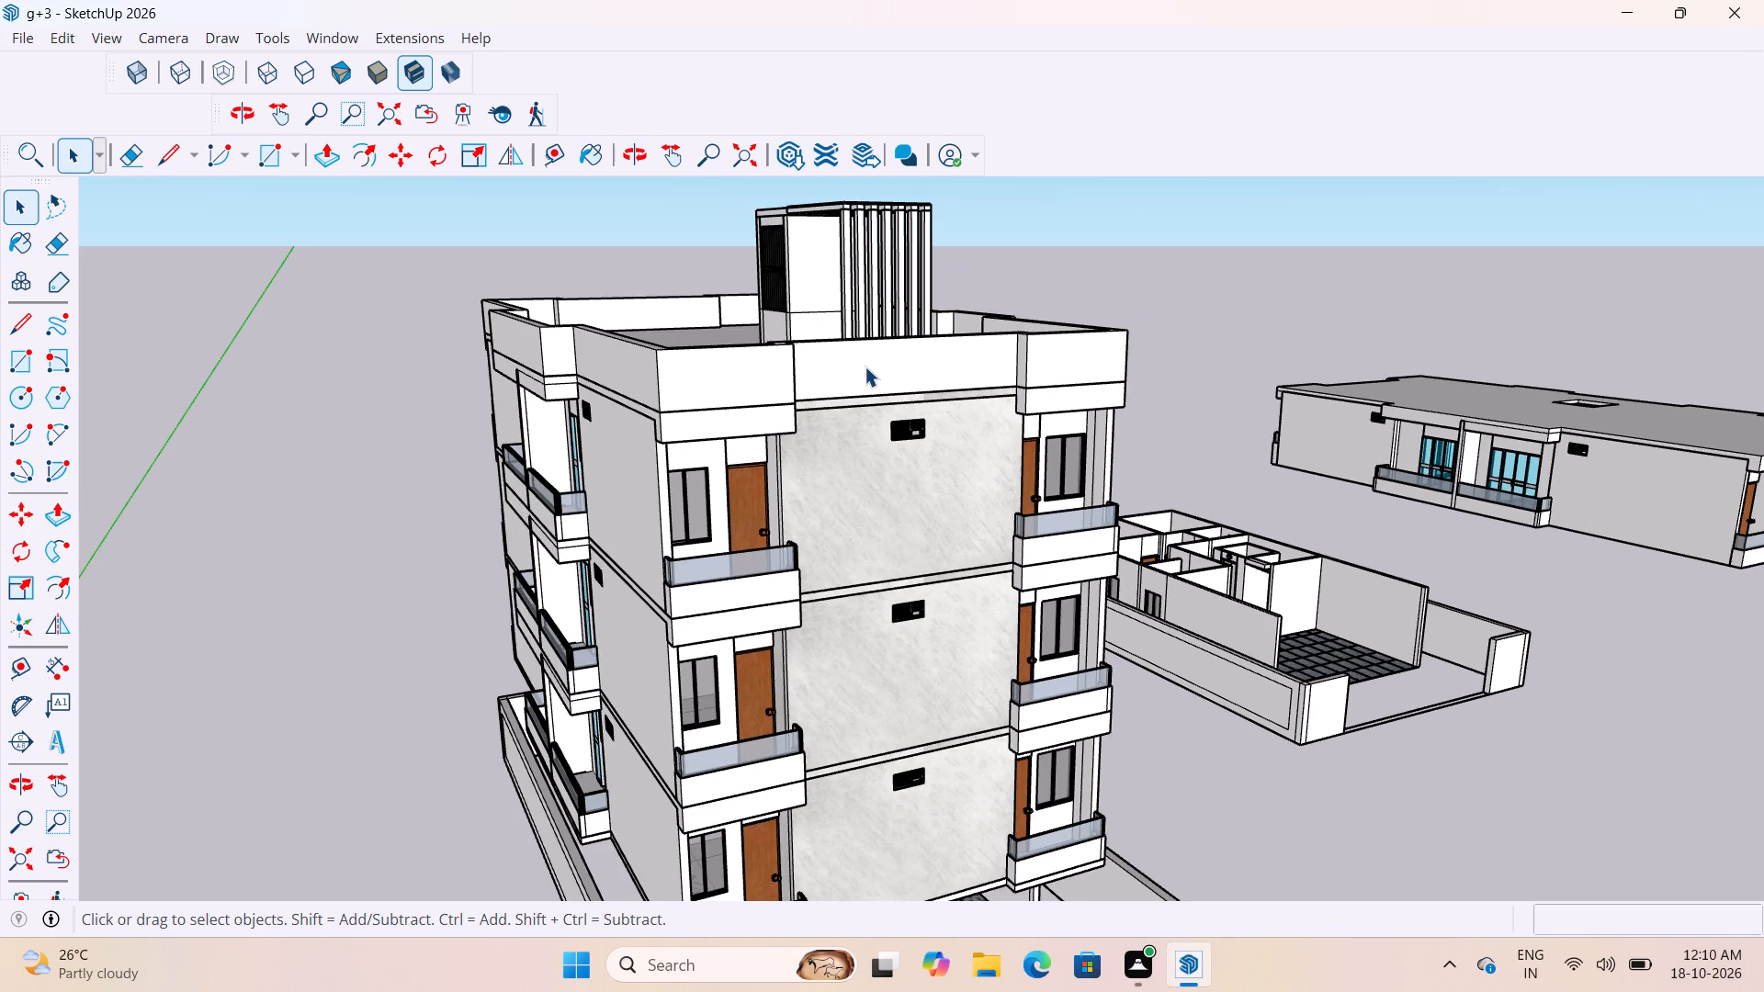
scroll(811, 546, "down", 5)
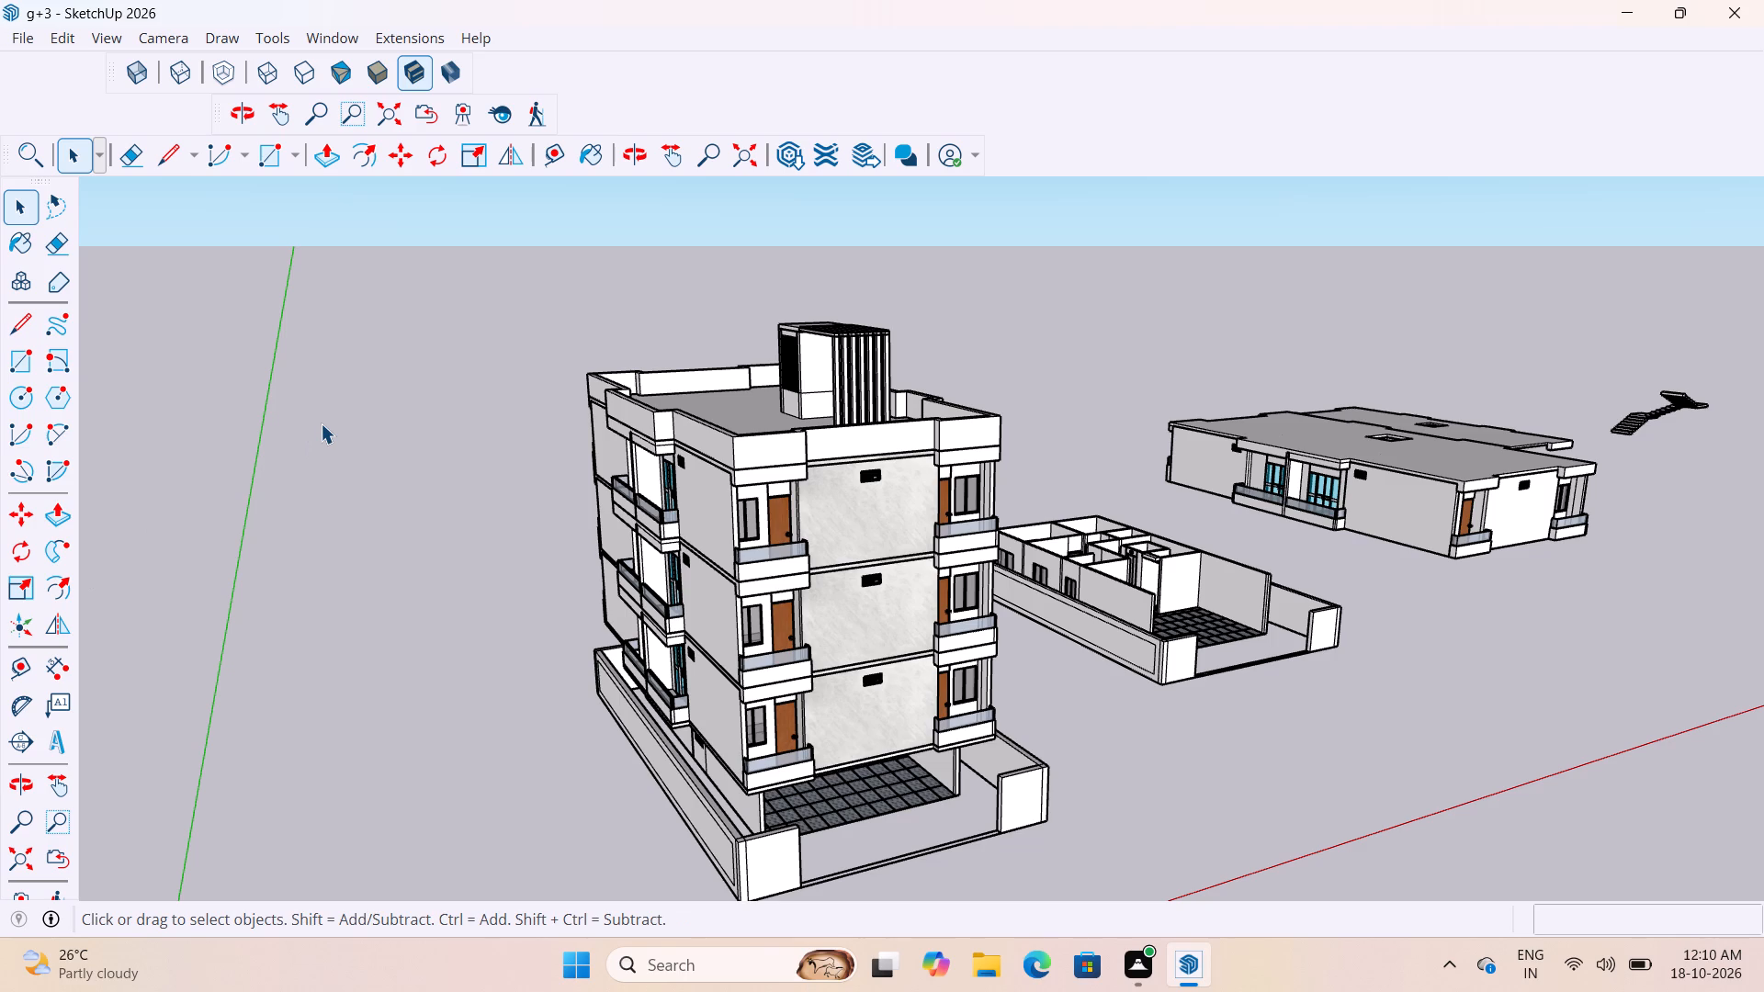
scroll(362, 355, "up", 4)
scroll(362, 354, "down", 5)
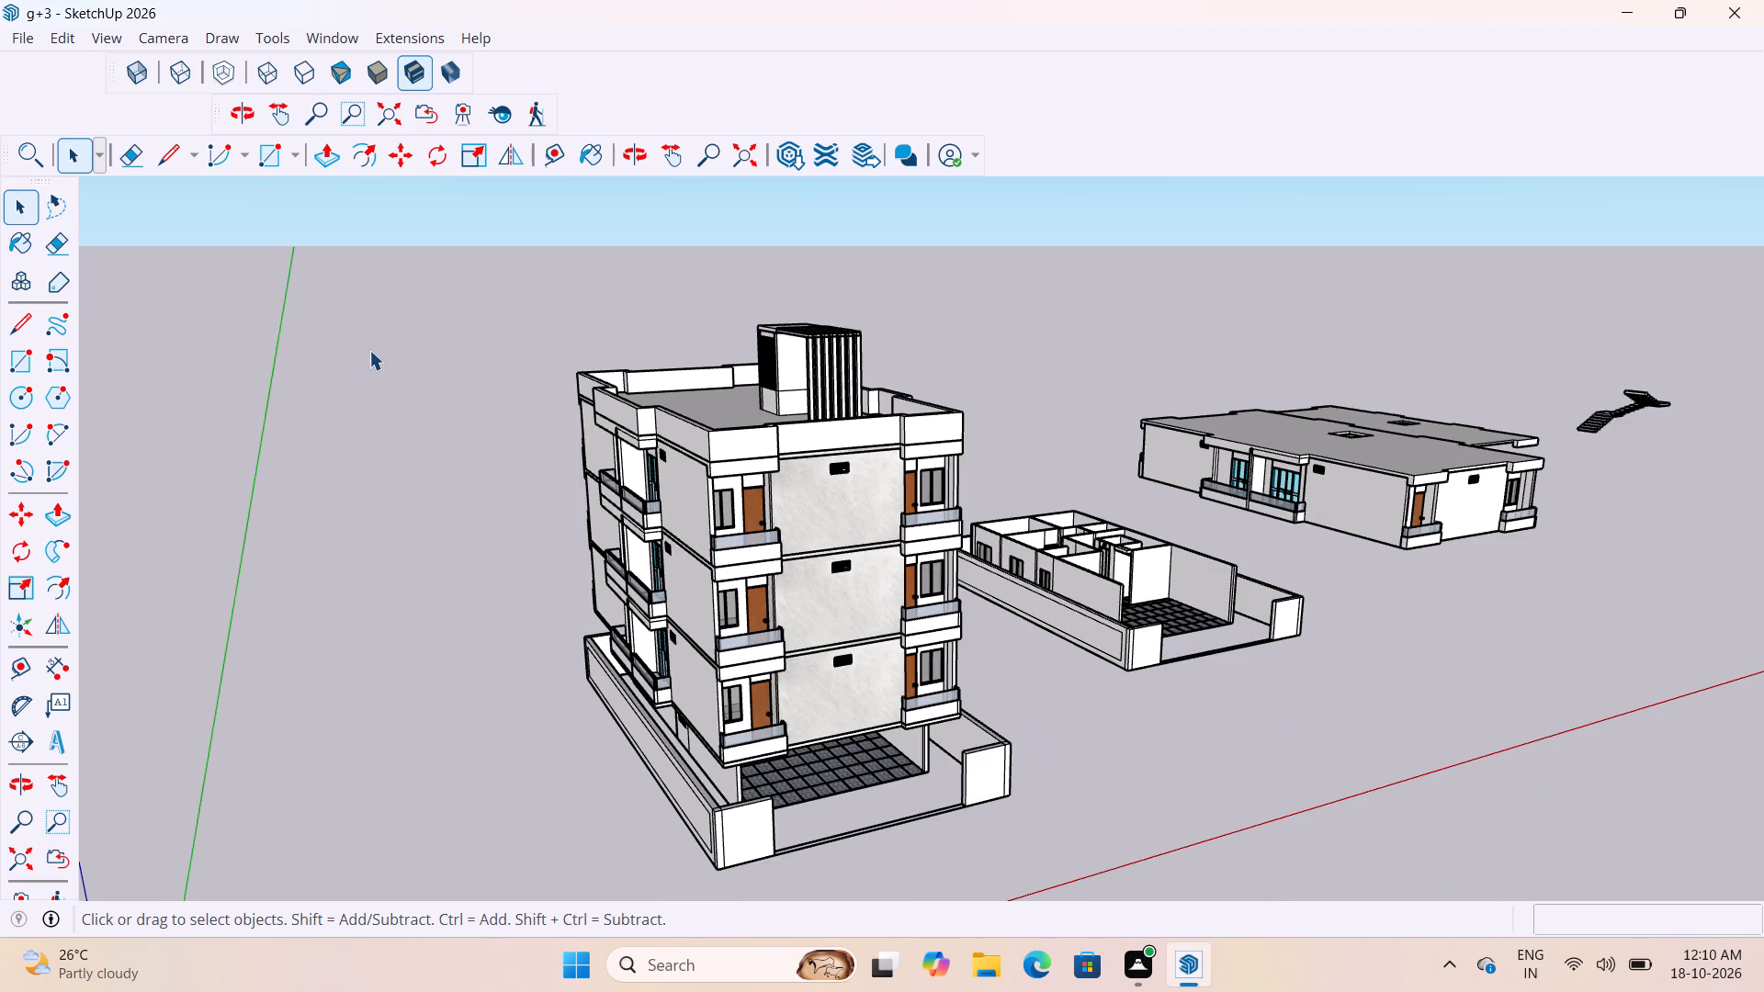
scroll(374, 345, "up", 3)
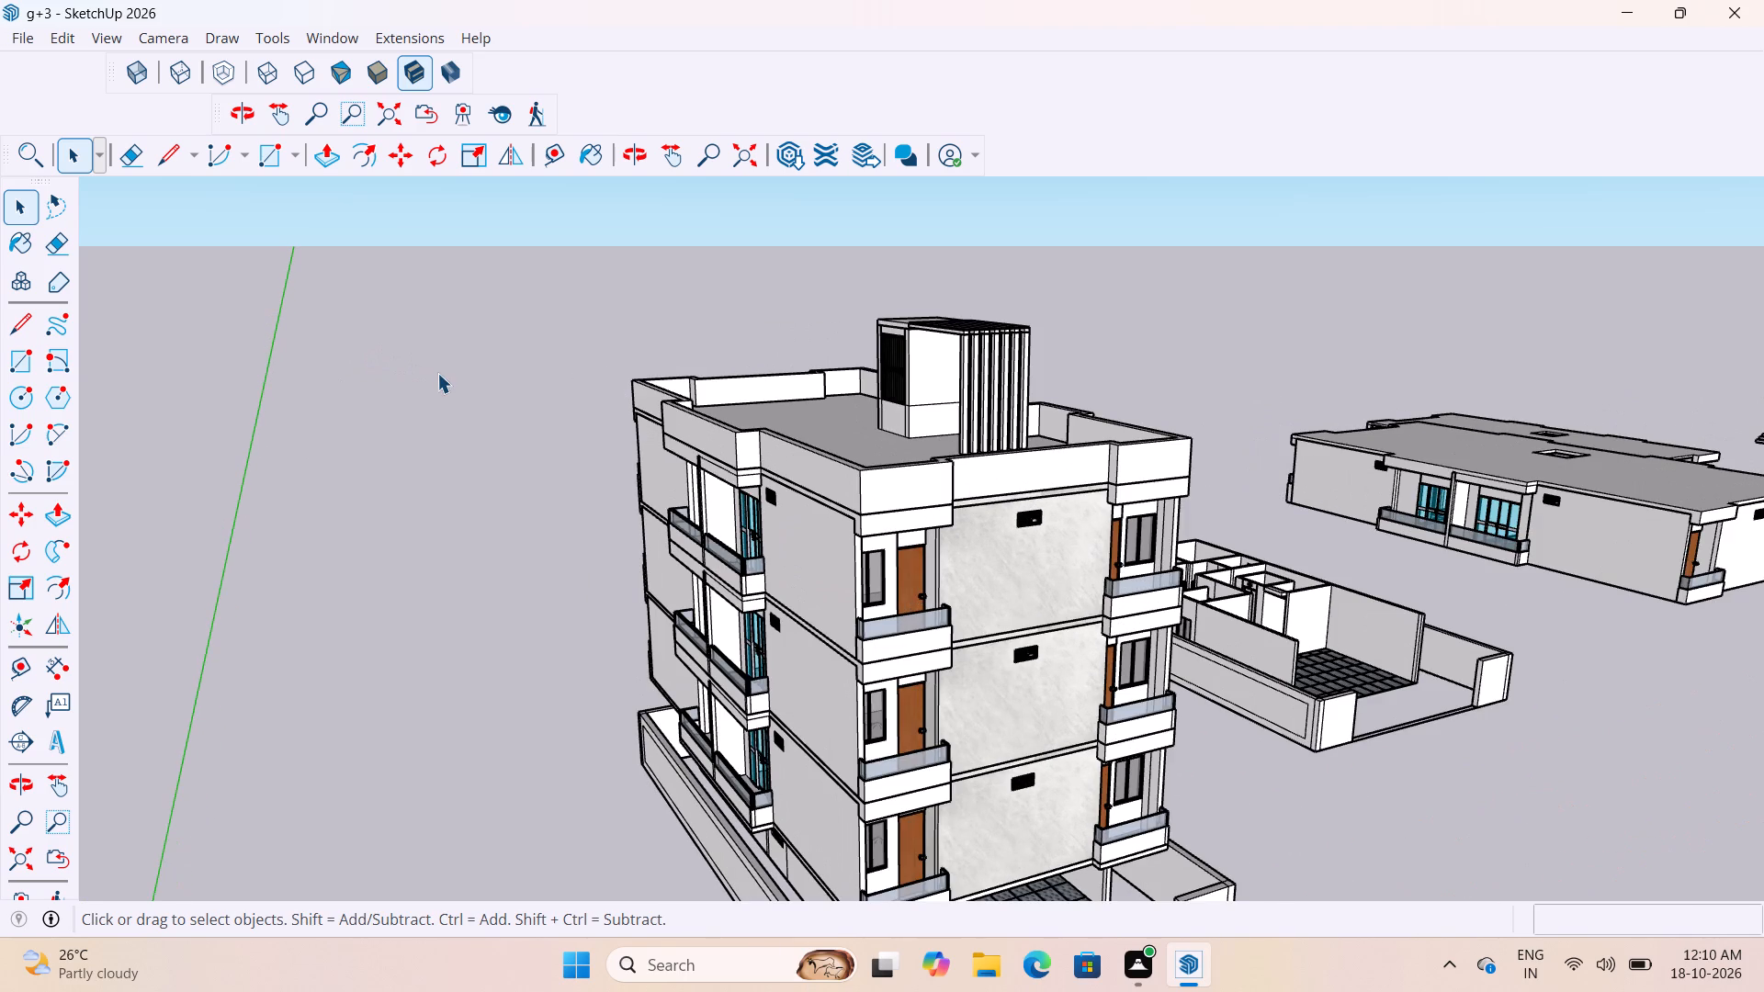
scroll(909, 482, "up", 8)
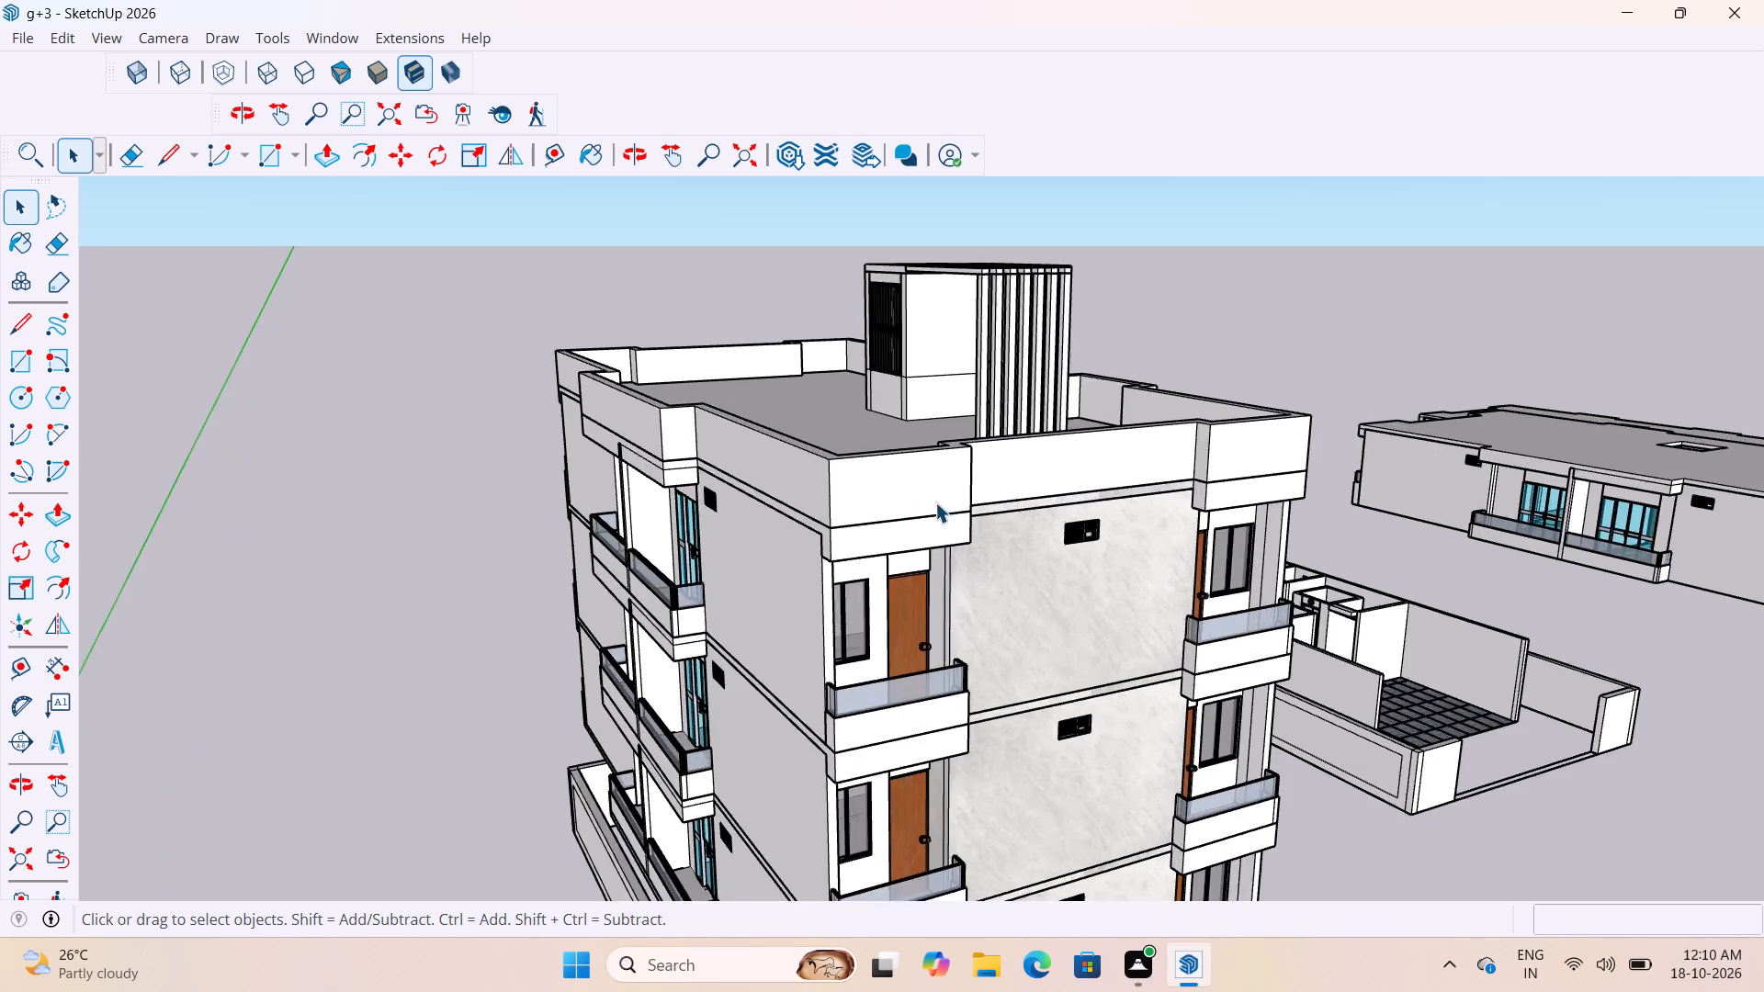
scroll(935, 502, "up", 5)
scroll(1002, 442, "down", 6)
middle_click_drag(1023, 579, 1097, 438)
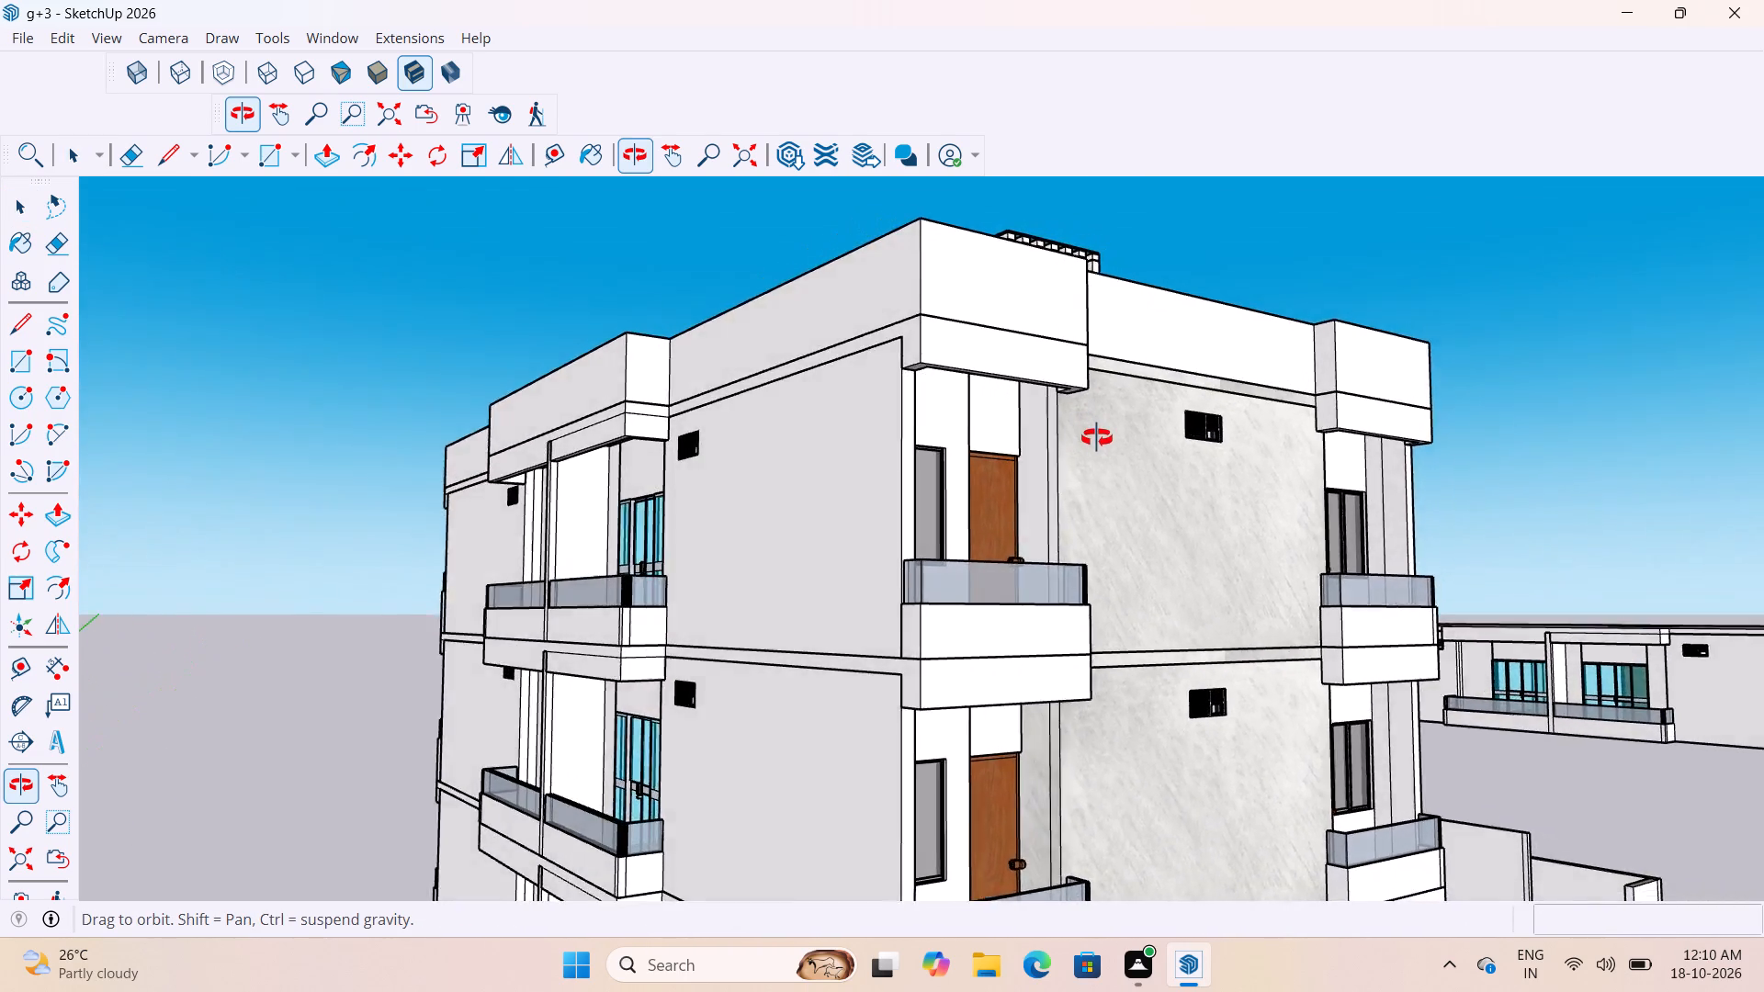
middle_click_drag(1097, 438, 1114, 445)
scroll(1085, 443, "up", 17)
scroll(1086, 341, "down", 4)
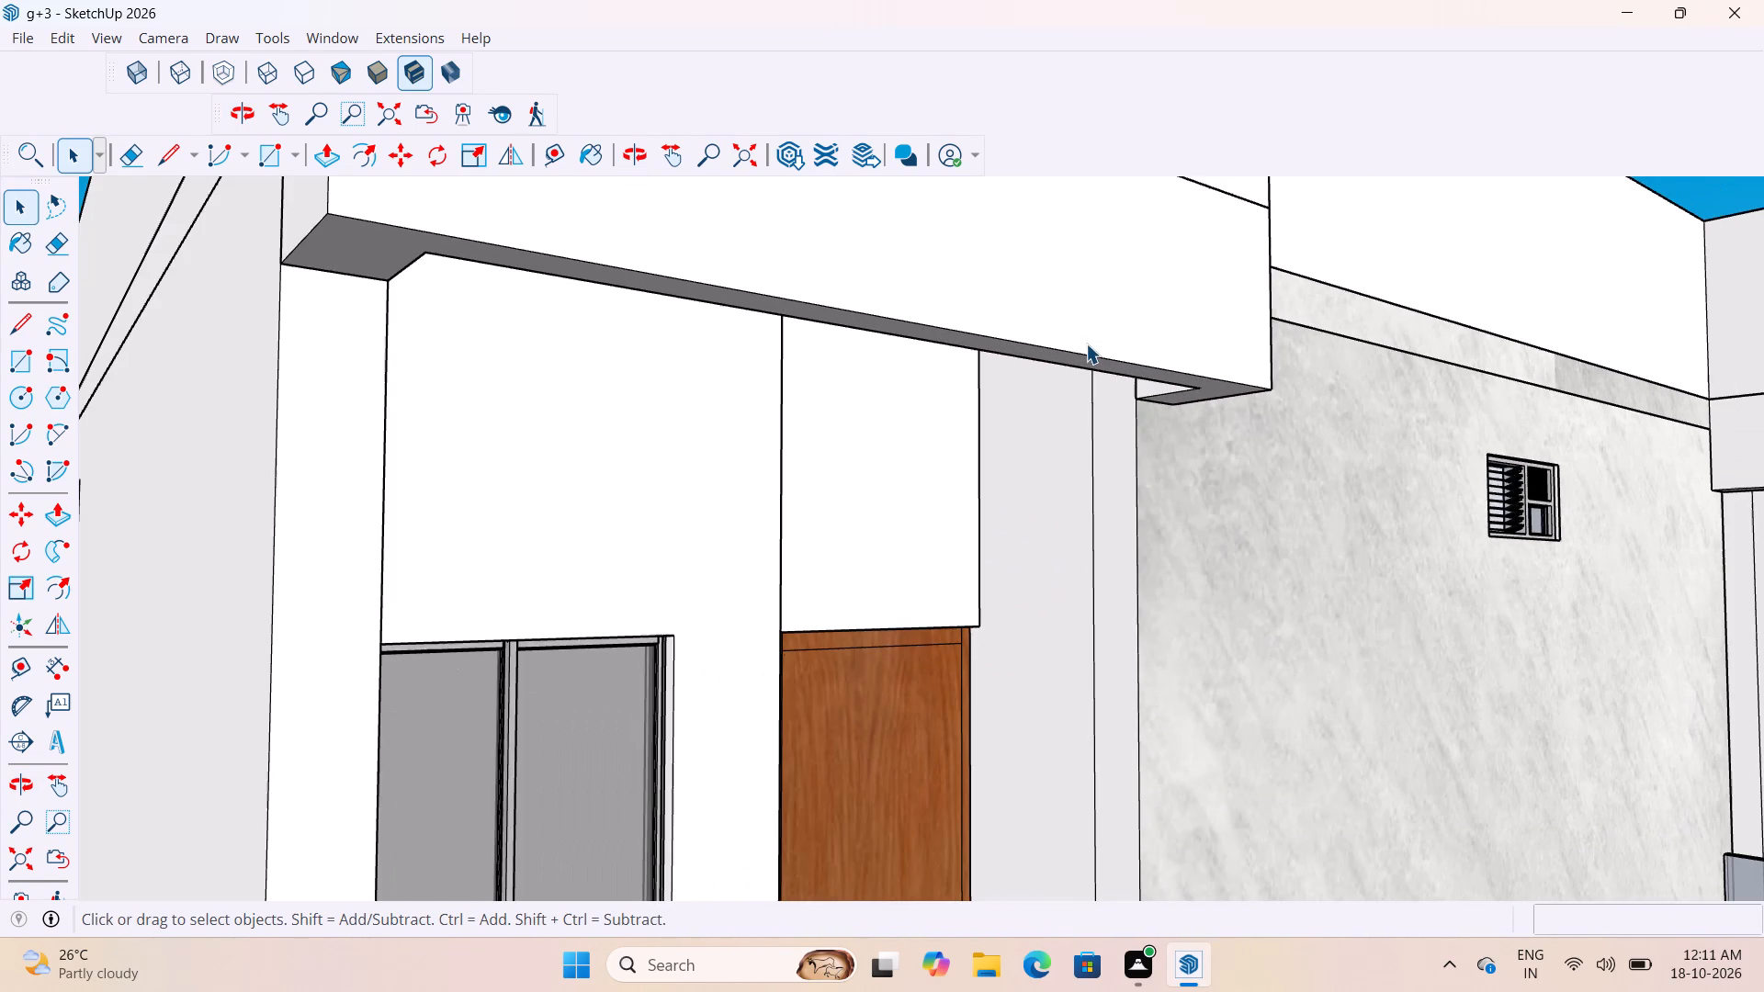
scroll(1087, 344, "down", 6)
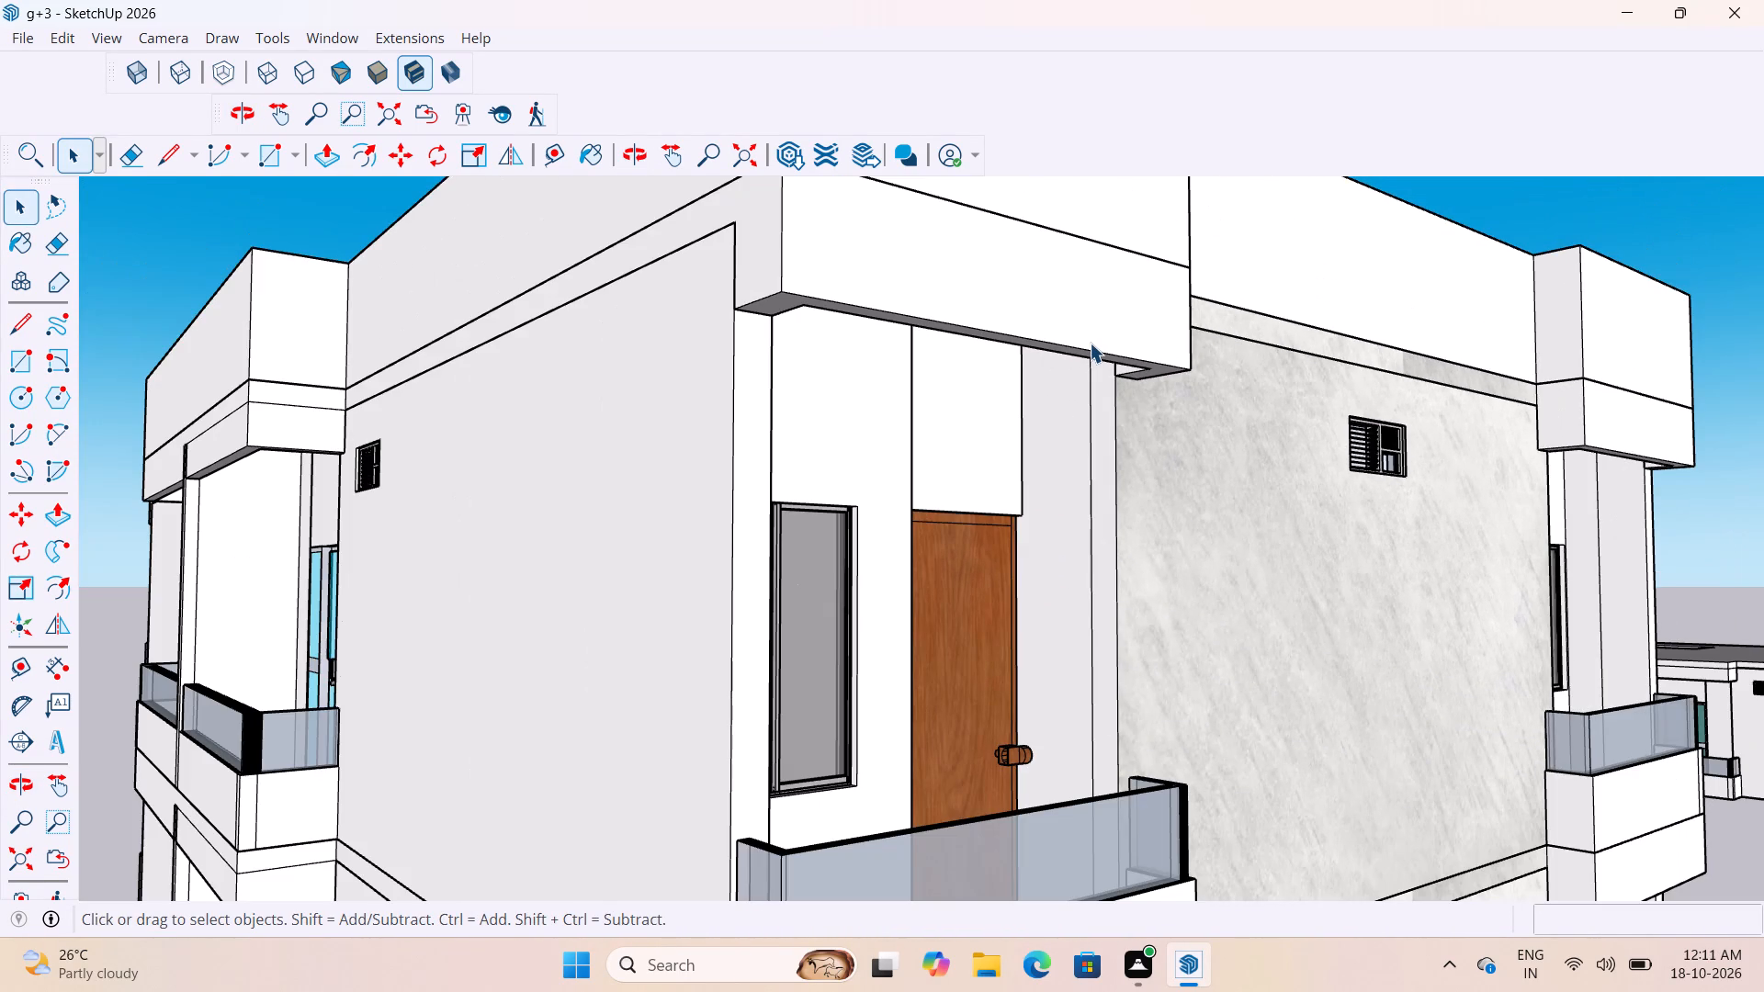
scroll(1090, 343, "down", 9)
scroll(1091, 353, "up", 5)
scroll(1092, 352, "down", 6)
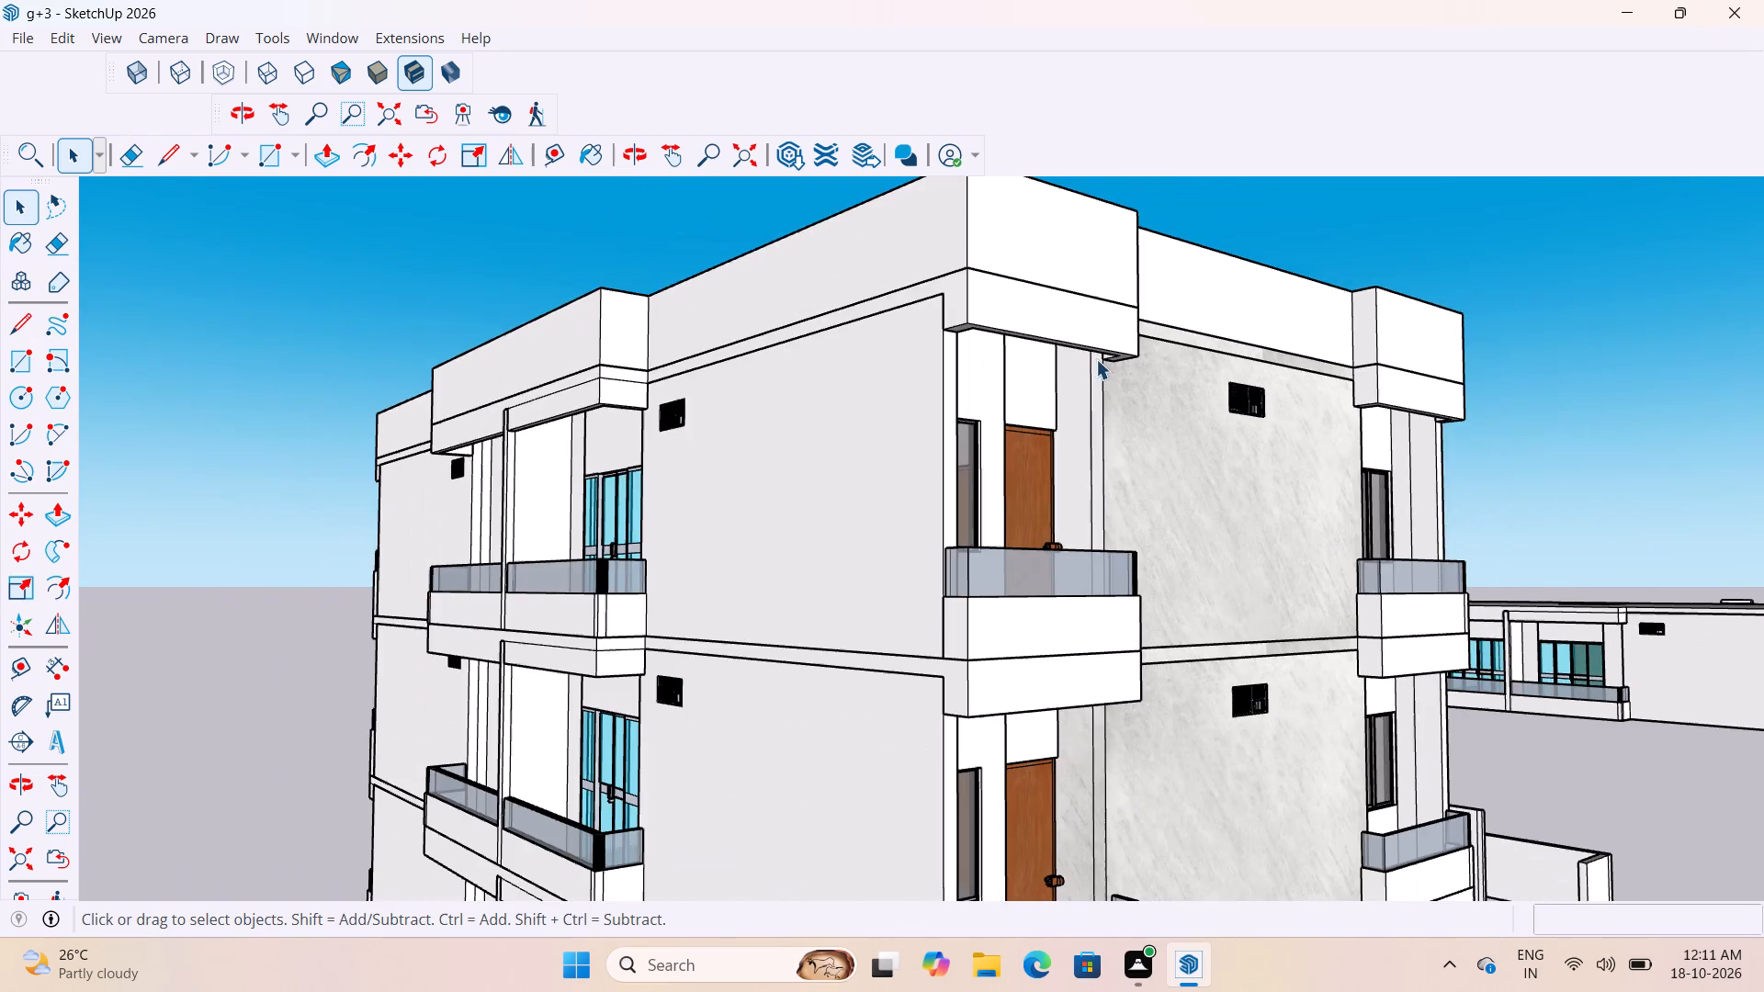
middle_click_drag(1112, 345, 1200, 313)
scroll(1179, 321, "up", 4)
scroll(1179, 321, "down", 1)
scroll(1179, 321, "up", 8)
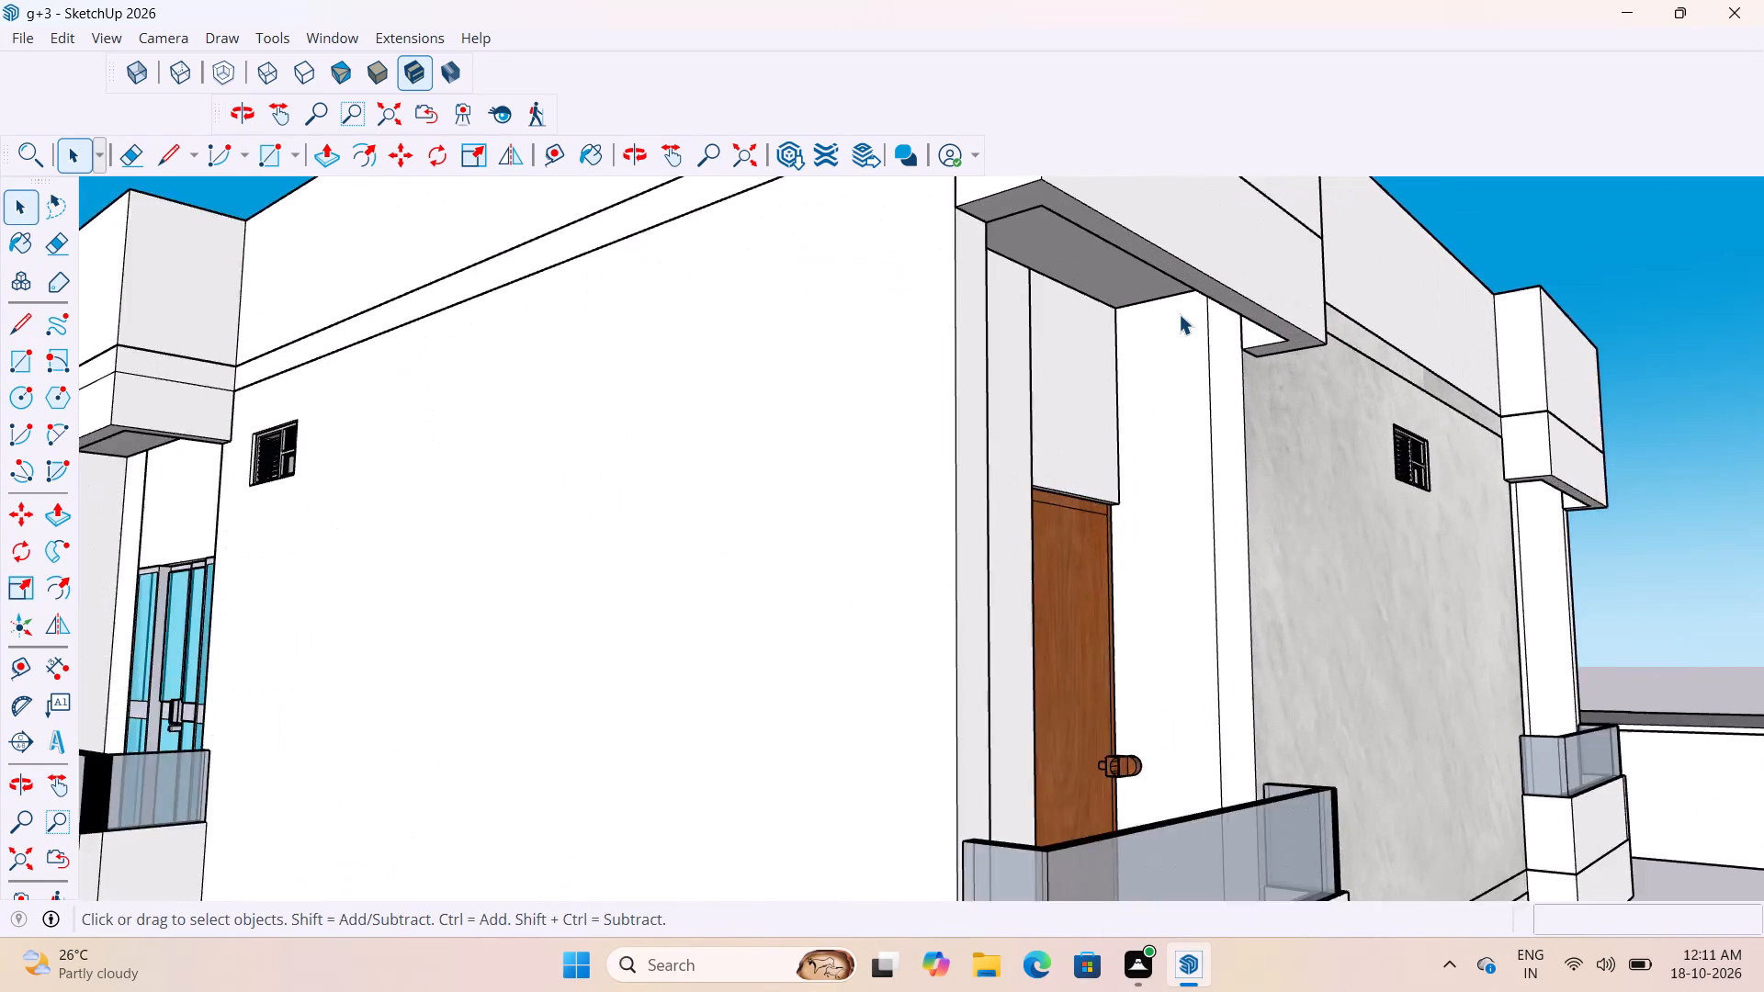
scroll(1179, 314, "up", 4)
scroll(1152, 243, "up", 4)
scroll(1127, 246, "down", 6)
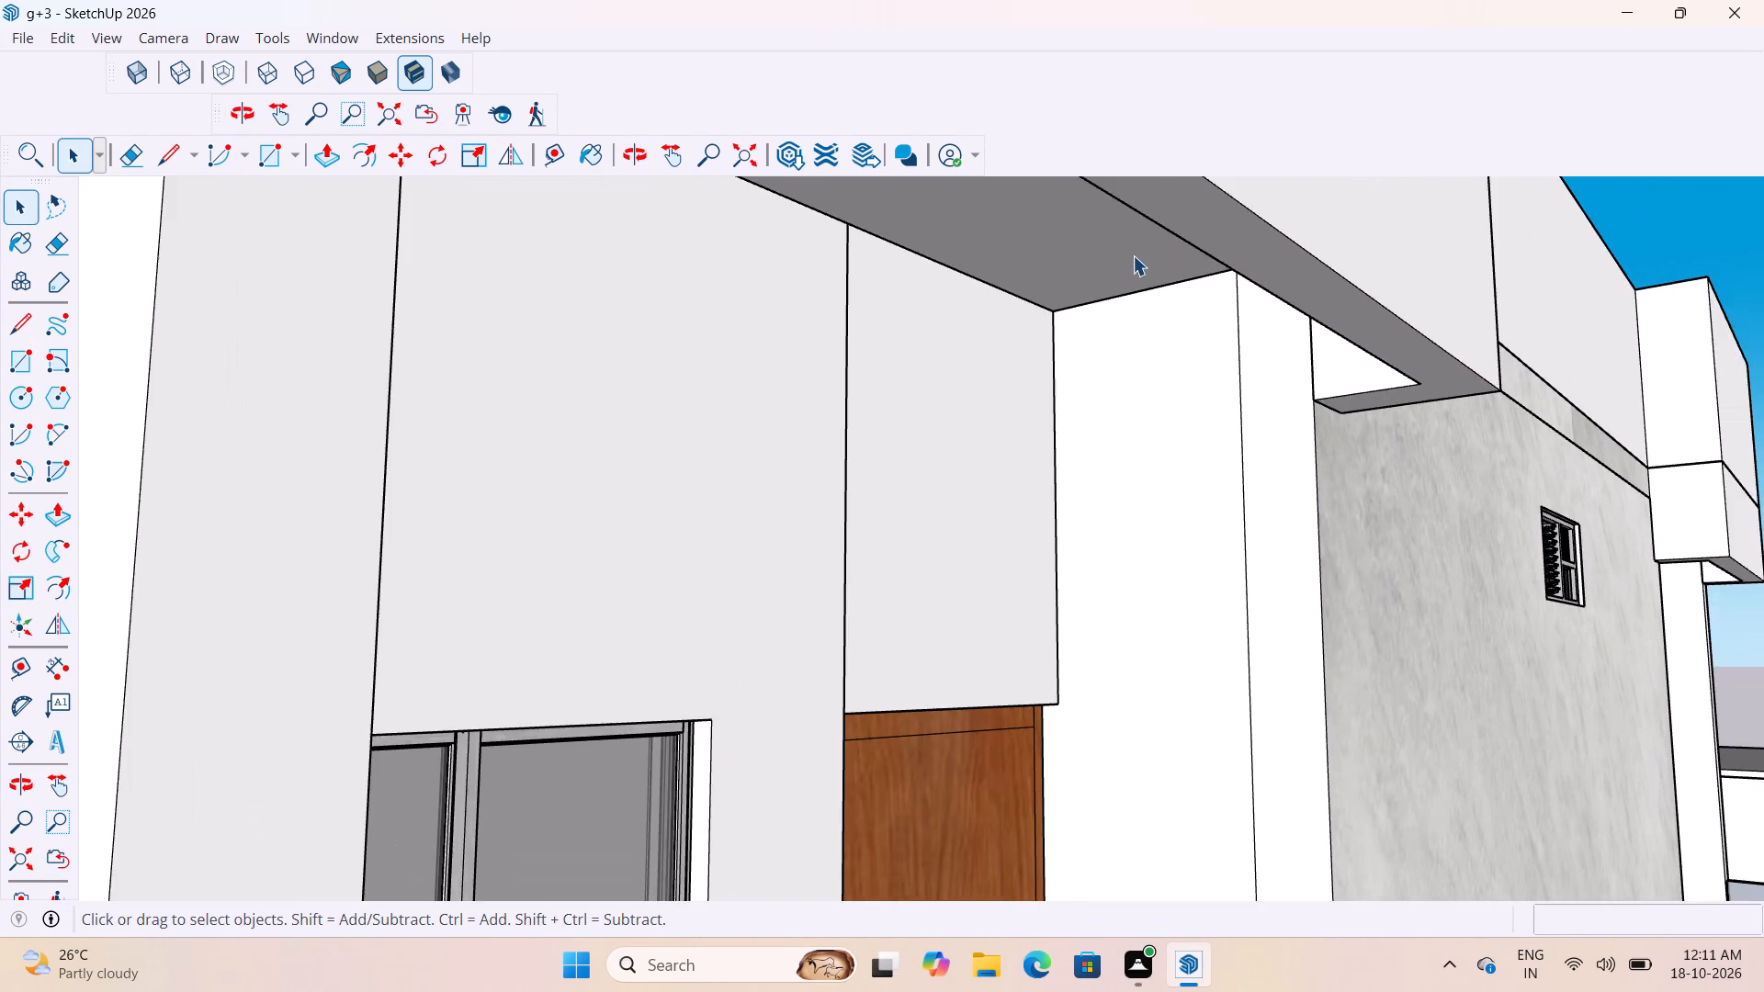
scroll(1125, 259, "down", 12)
scroll(1057, 253, "up", 4)
middle_click_drag(1038, 224, 898, 217)
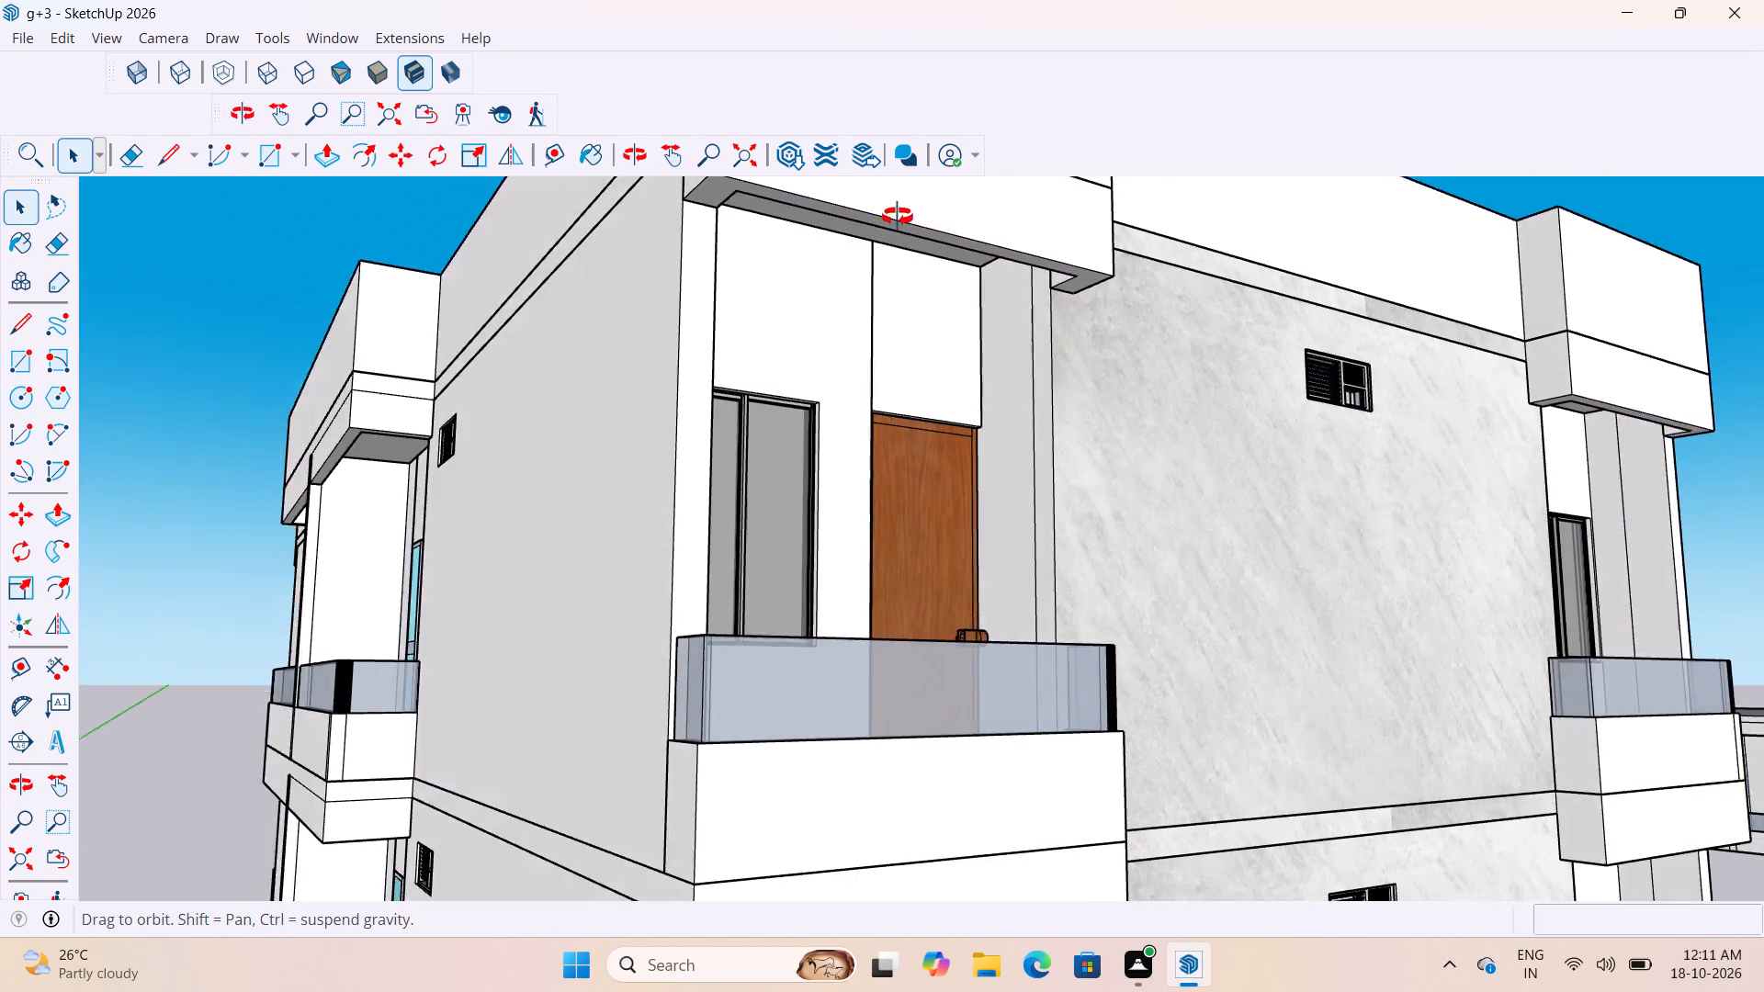
middle_click_drag(898, 217, 811, 242)
scroll(514, 278, "up", 7)
scroll(763, 507, "down", 6)
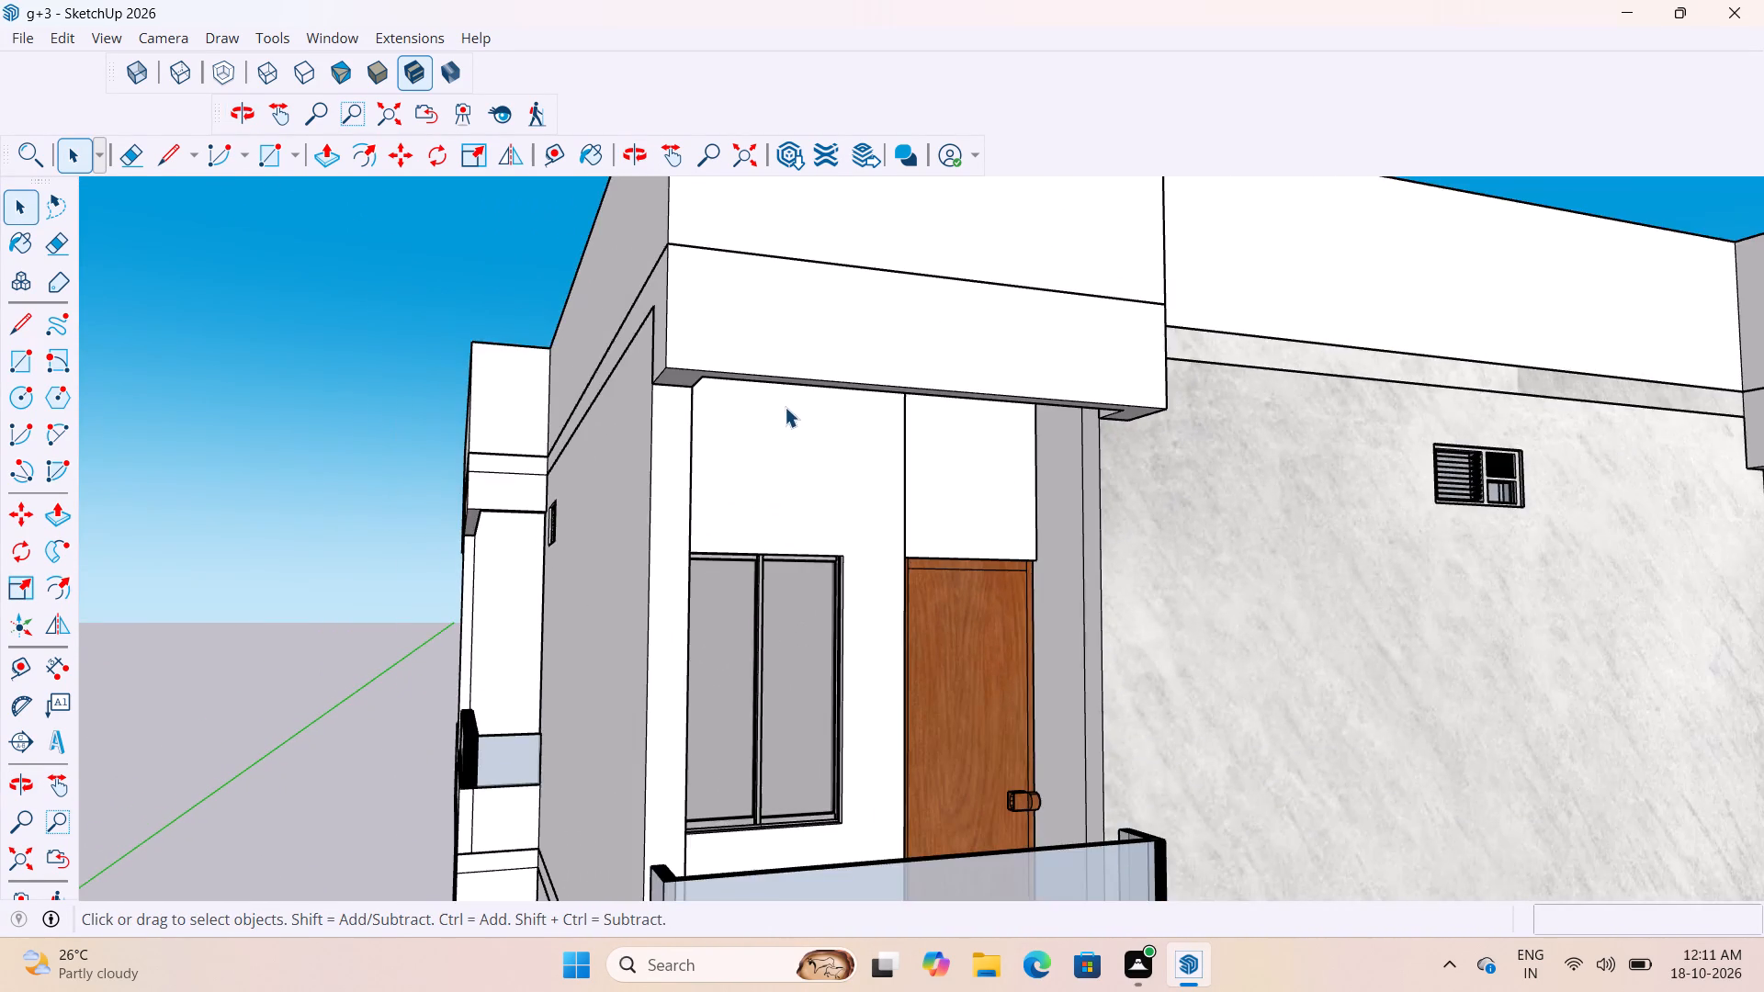
Measure the short and long edges of the recess under the top-floor corner balcony's overhang.
scroll(784, 407, "up", 3)
middle_click_drag(817, 351, 1116, 251)
scroll(1114, 256, "up", 2)
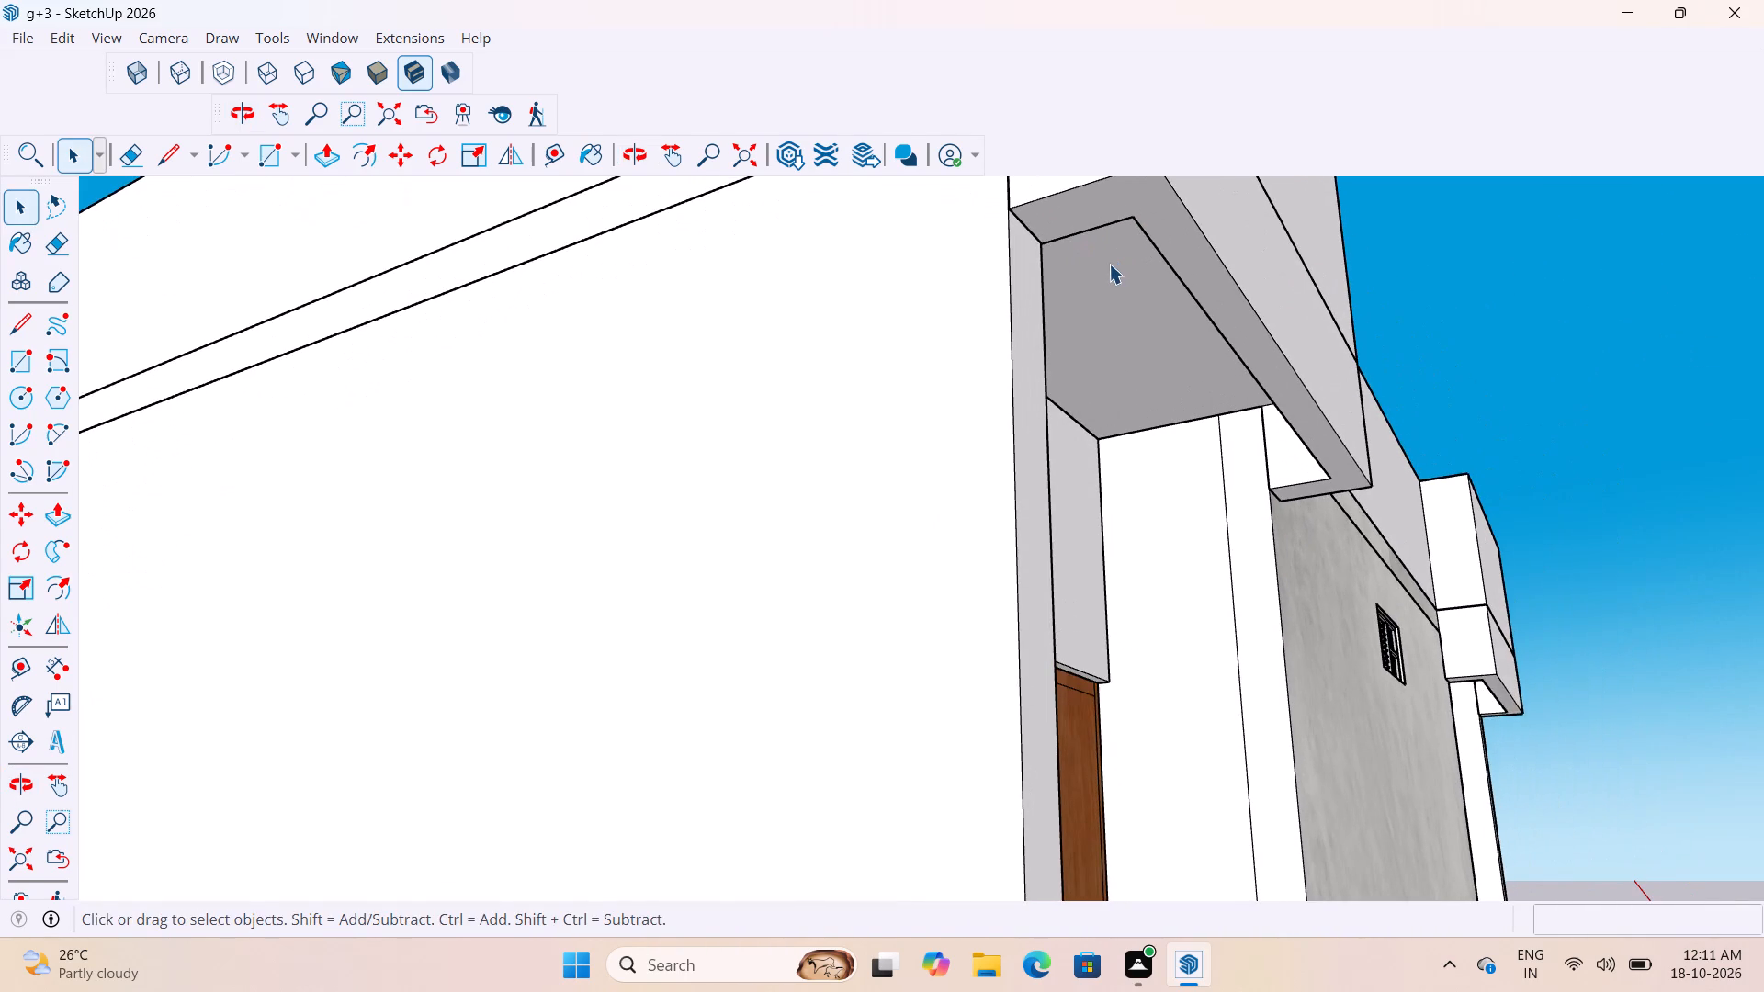
key("t")
scroll(1102, 260, "up", 3)
left_click(1006, 232)
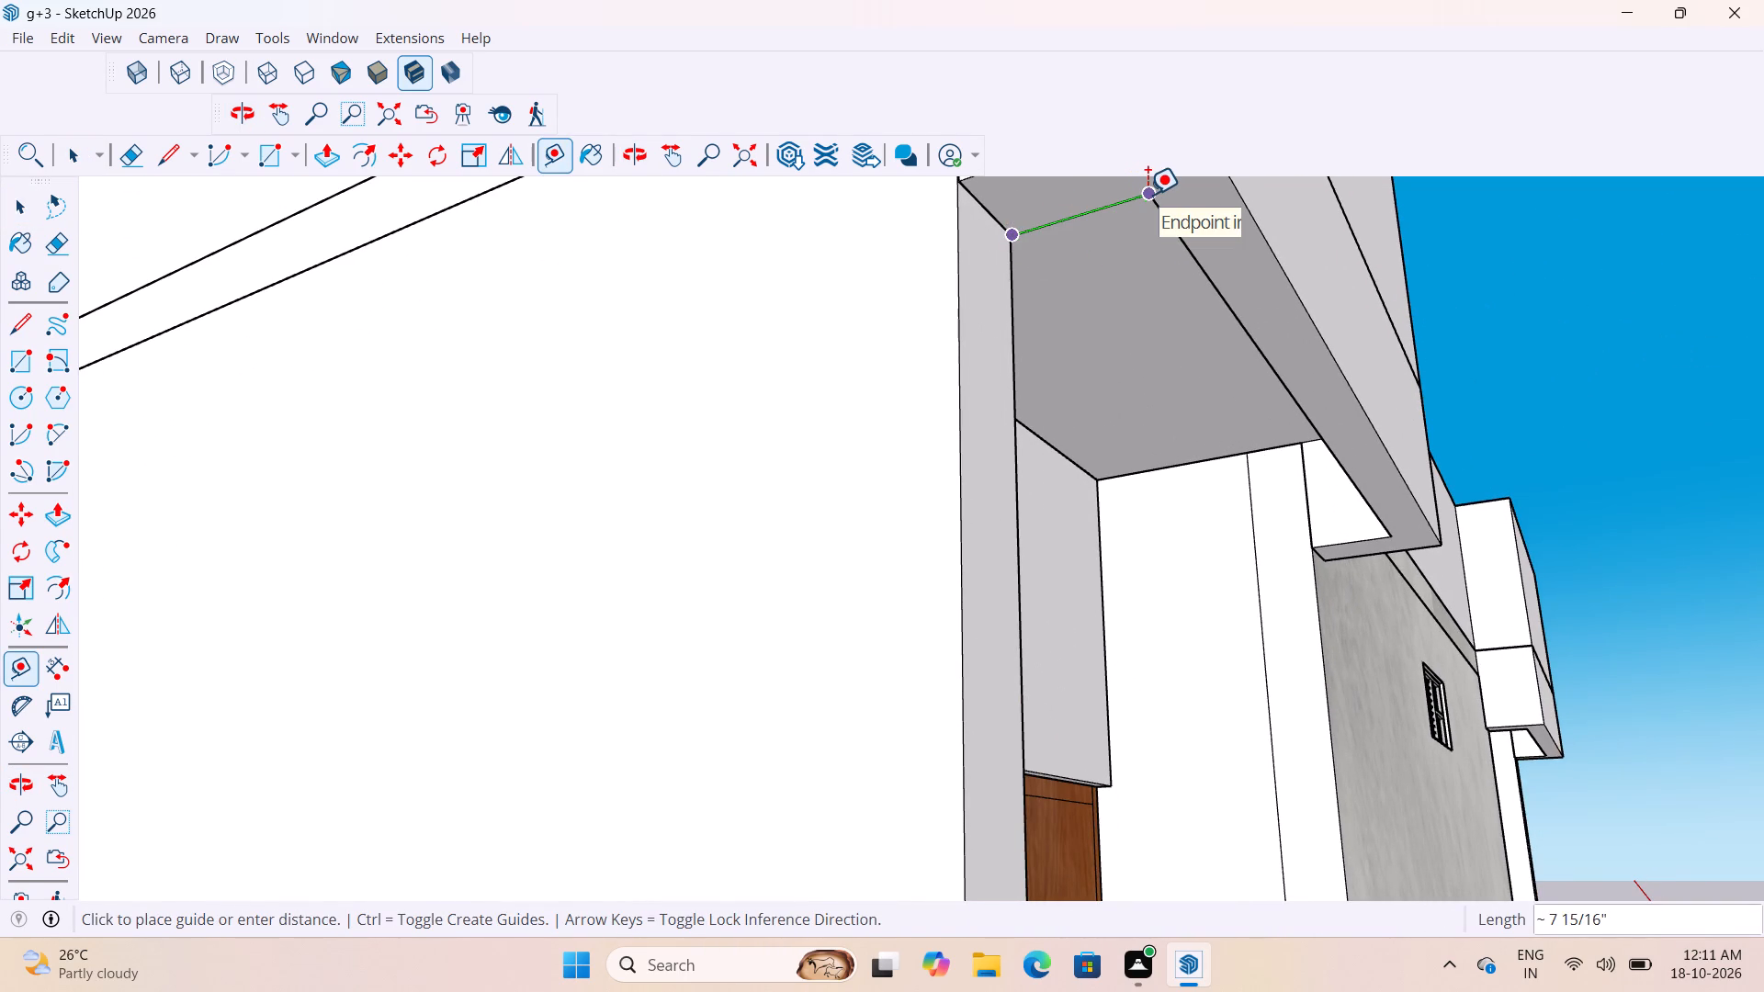
key("space")
scroll(1012, 220, "down", 3)
key("t")
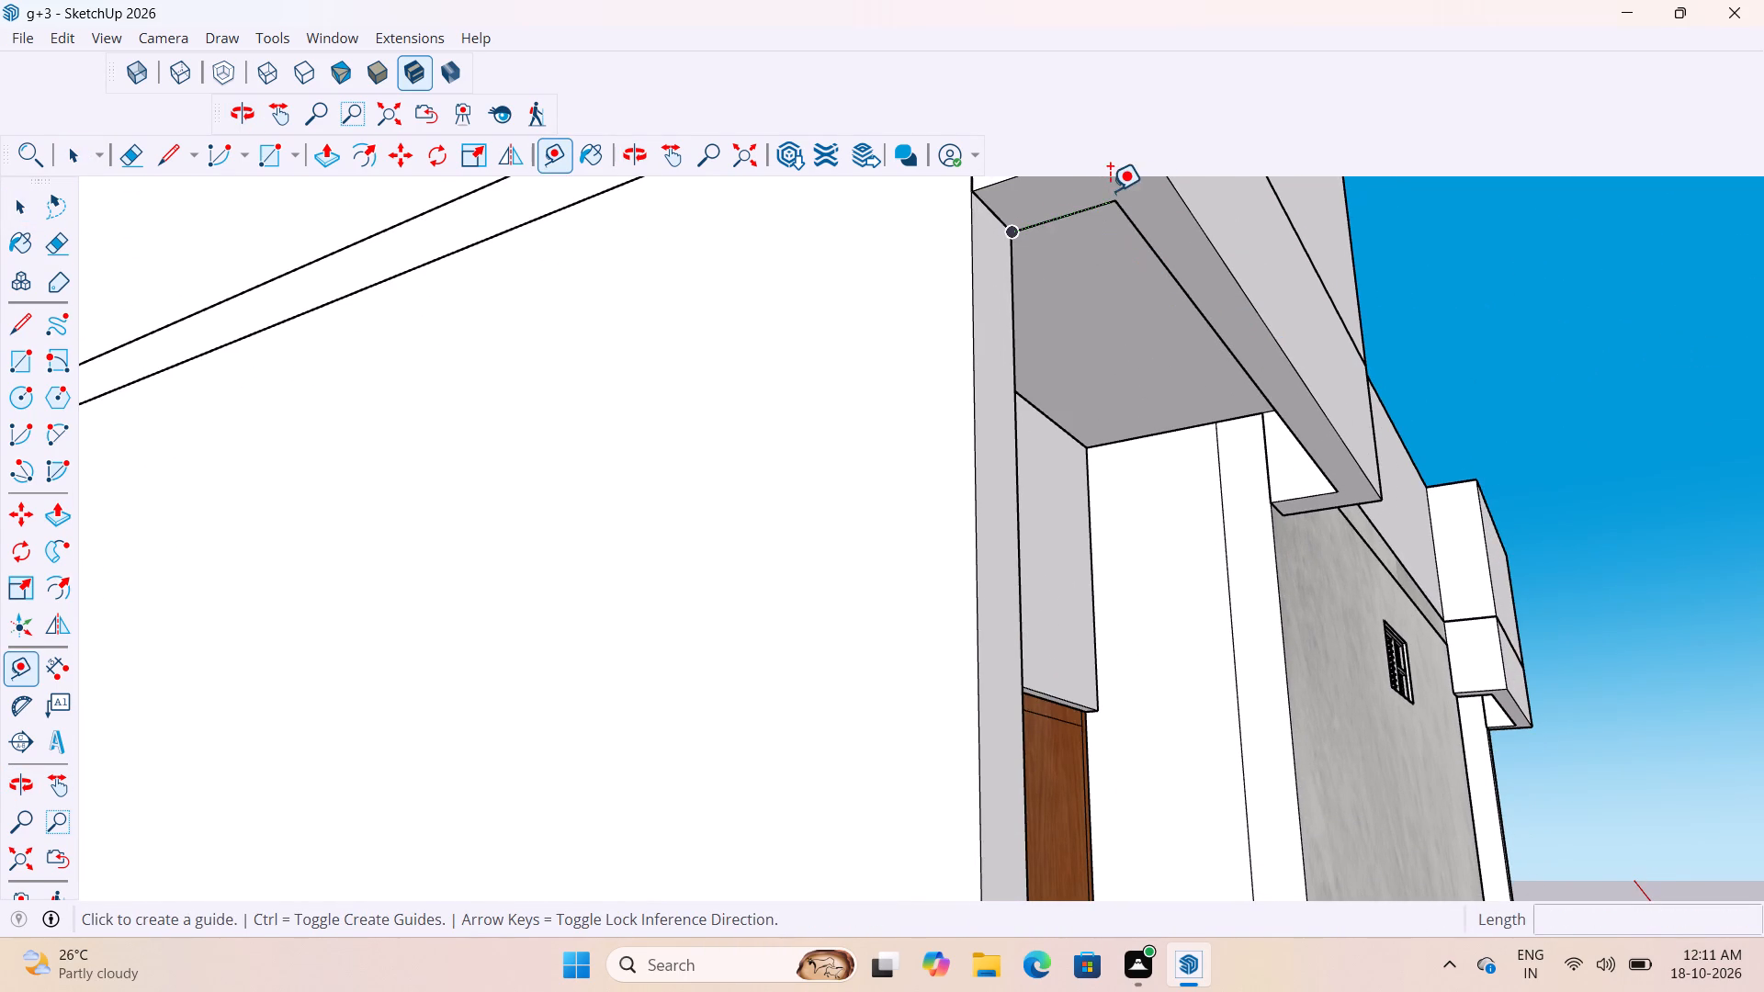
left_click(1111, 202)
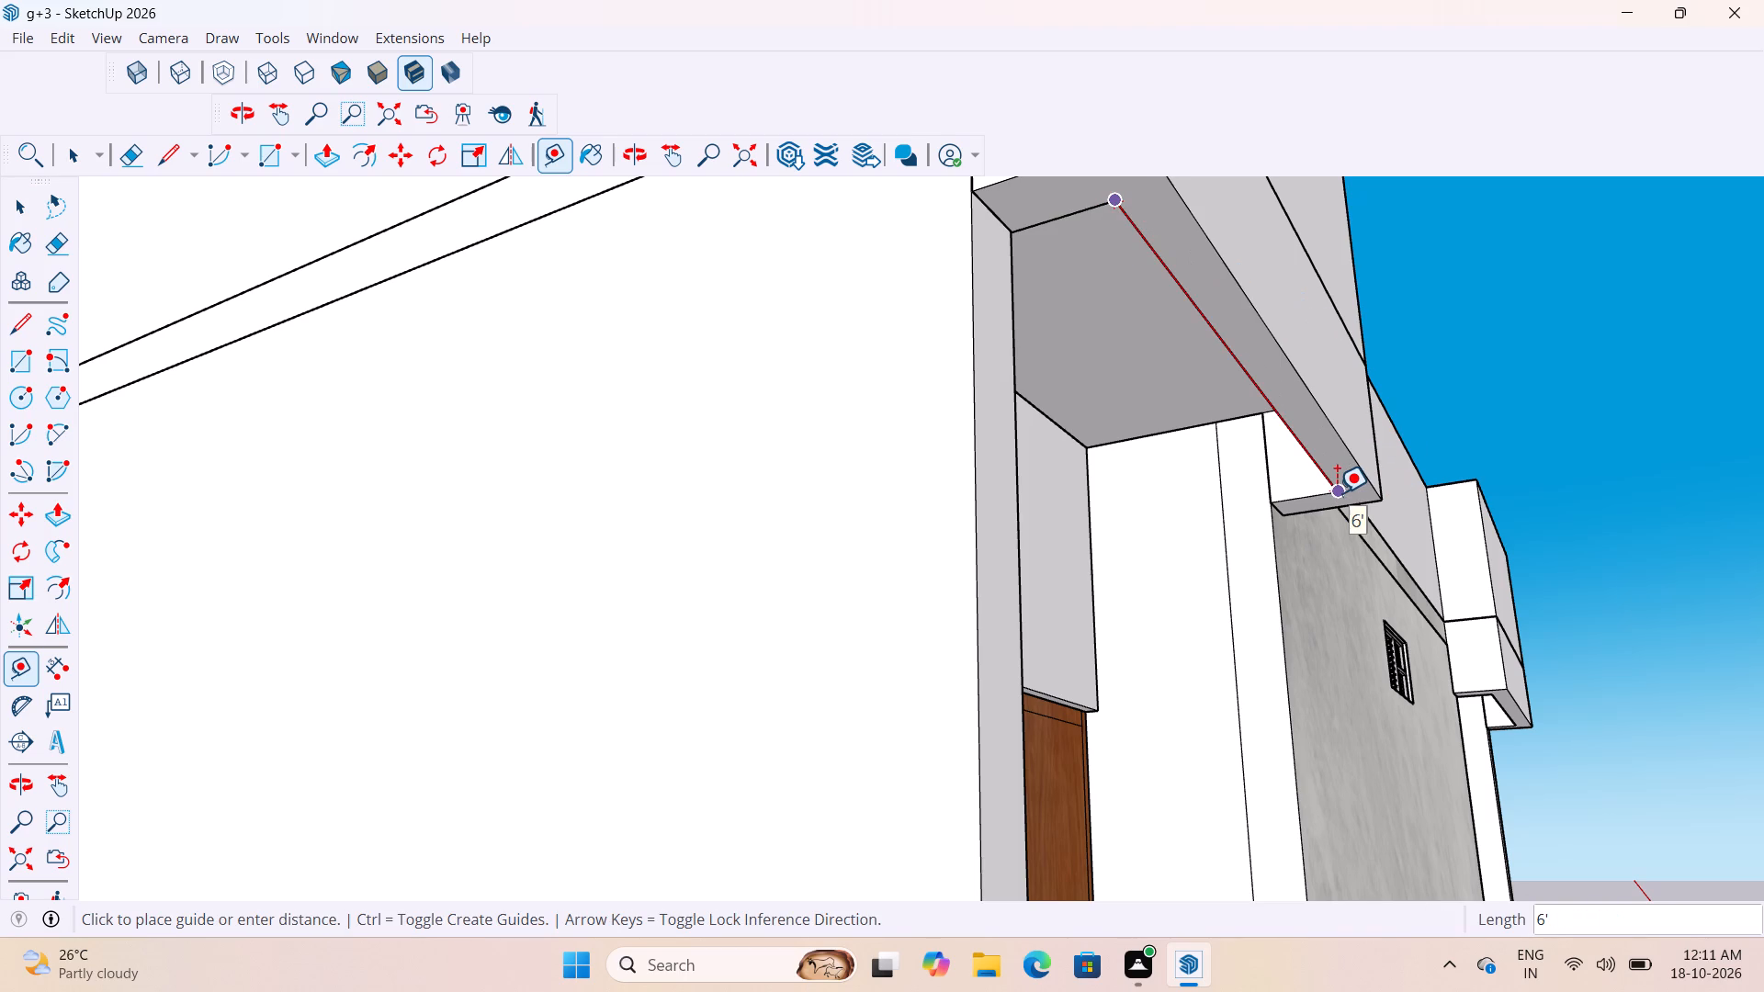
key("space")
Draw a 16" by 6' rectangle on the open ground in front of the detached roof slab.
scroll(995, 474, "down", 6)
scroll(913, 420, "down", 6)
scroll(634, 440, "down", 14)
scroll(649, 406, "down", 13)
middle_click_drag(893, 380, 702, 725)
scroll(1051, 345, "up", 4)
middle_click_drag(1046, 382, 783, 461)
scroll(682, 519, "down", 4)
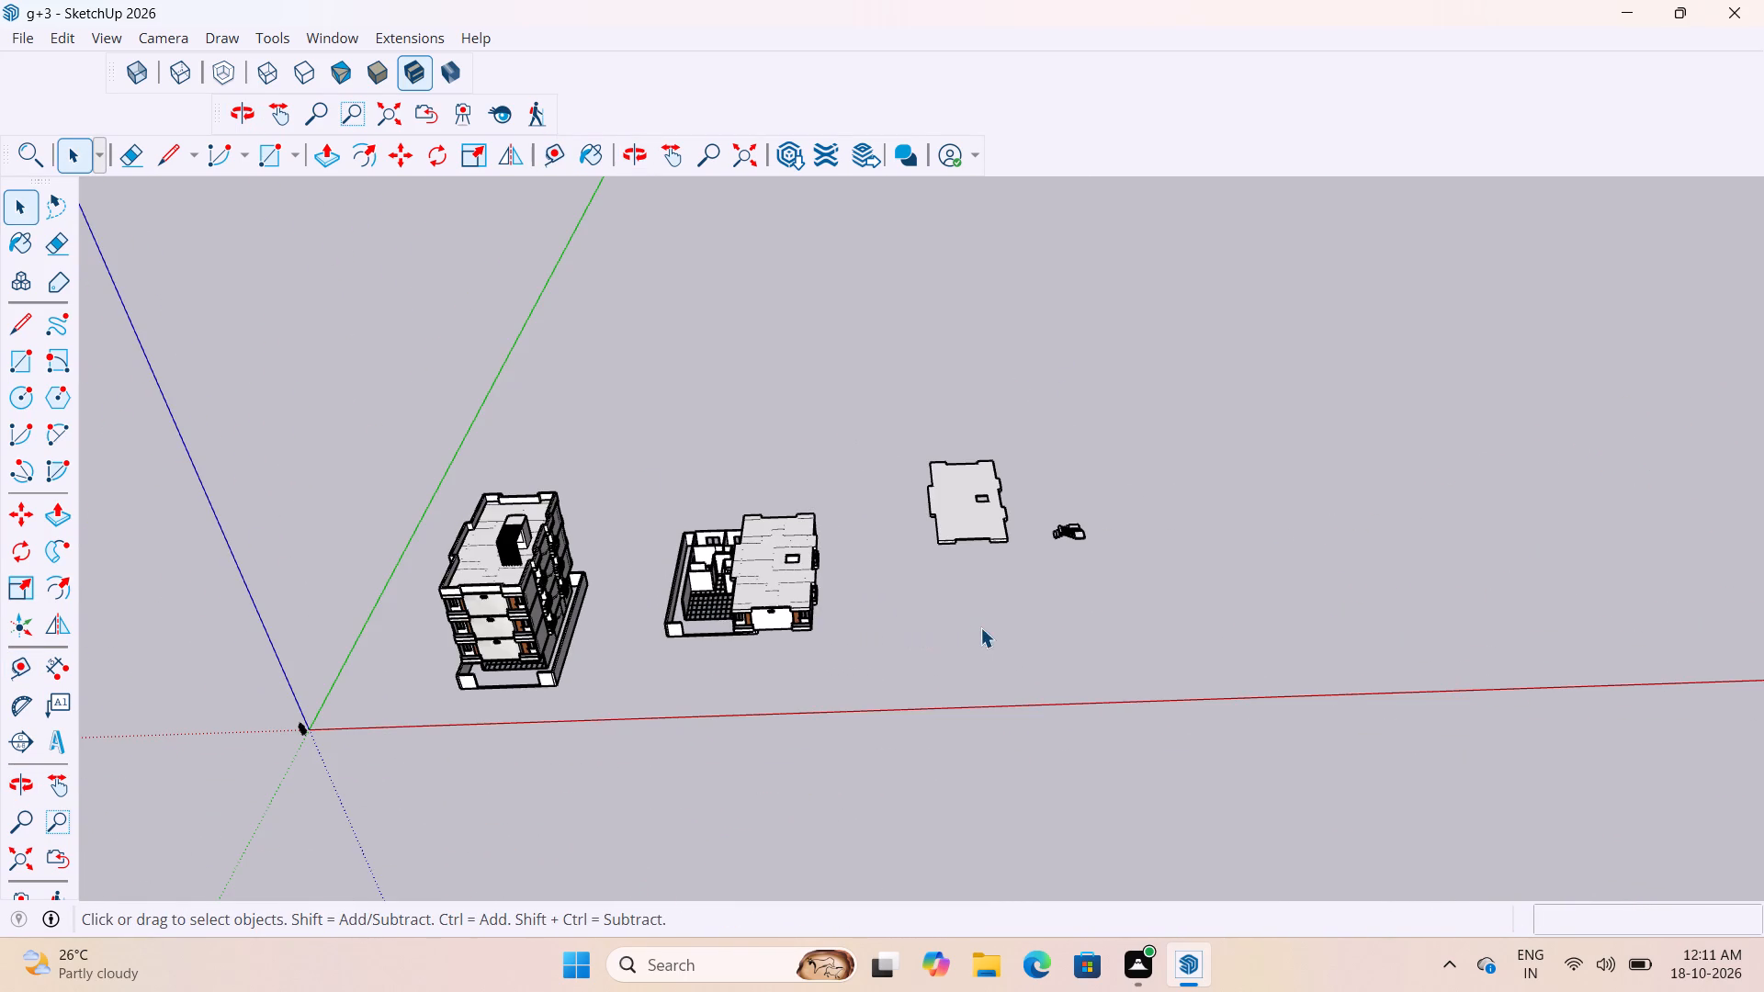
key("r")
scroll(980, 632, "up", 6)
left_click(929, 590)
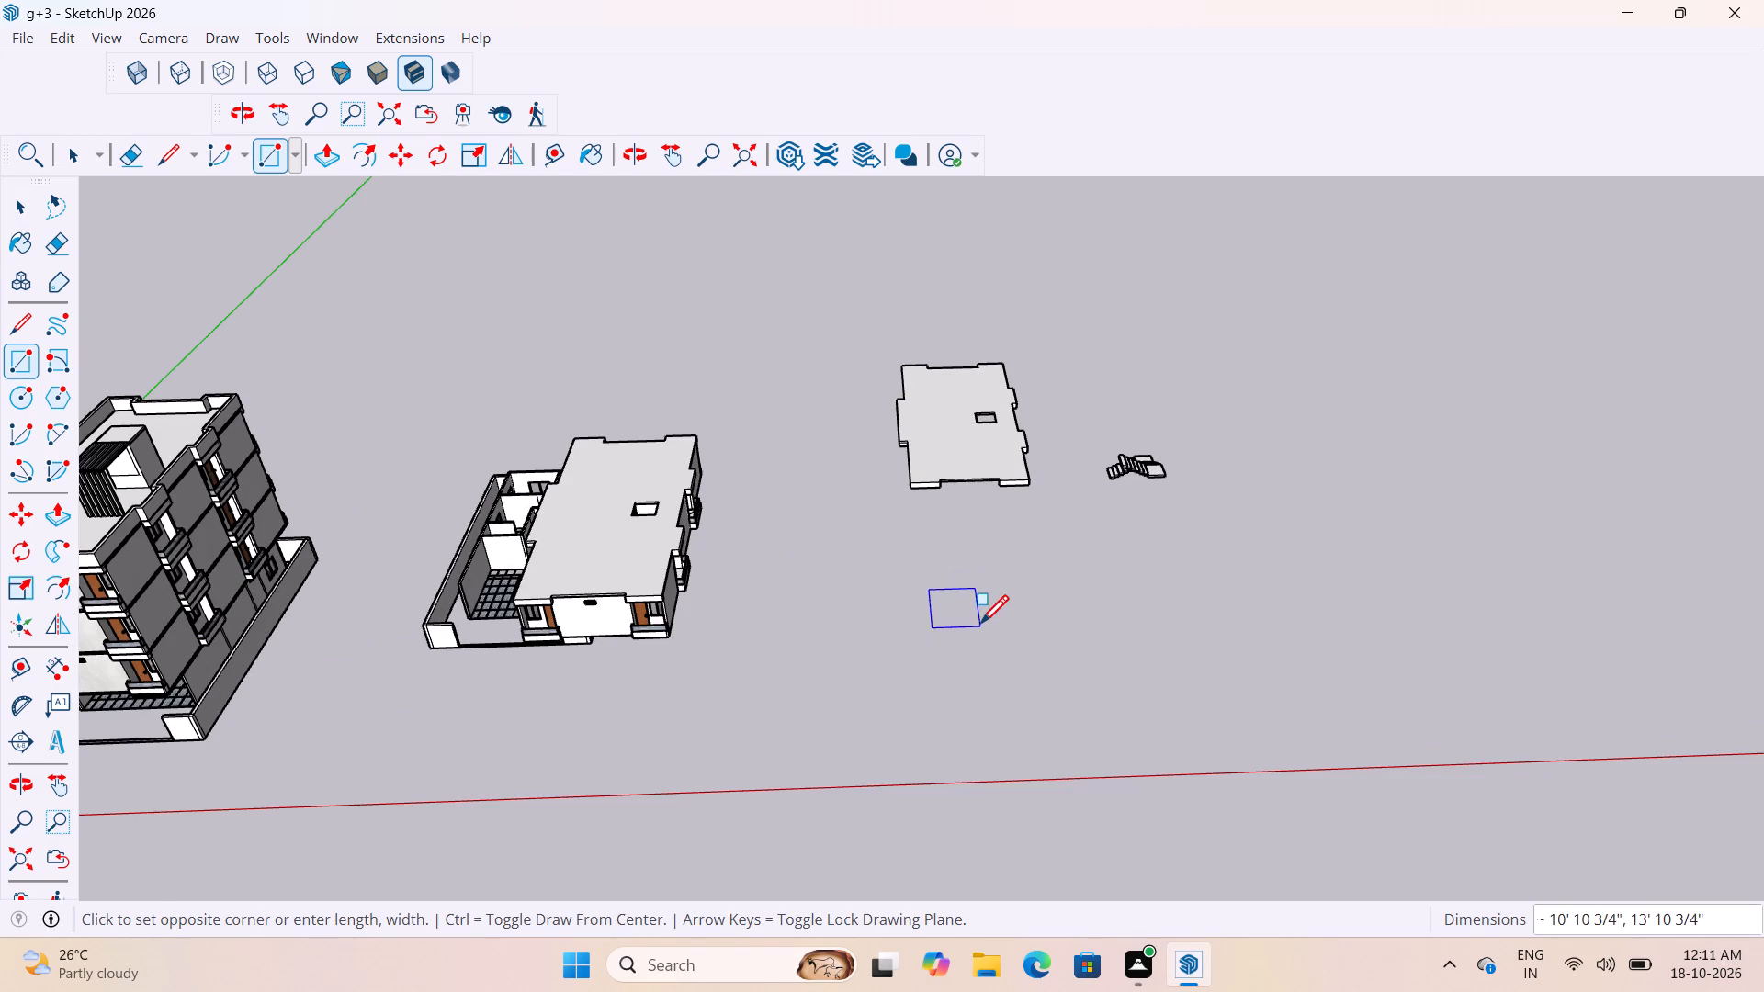
type("16")
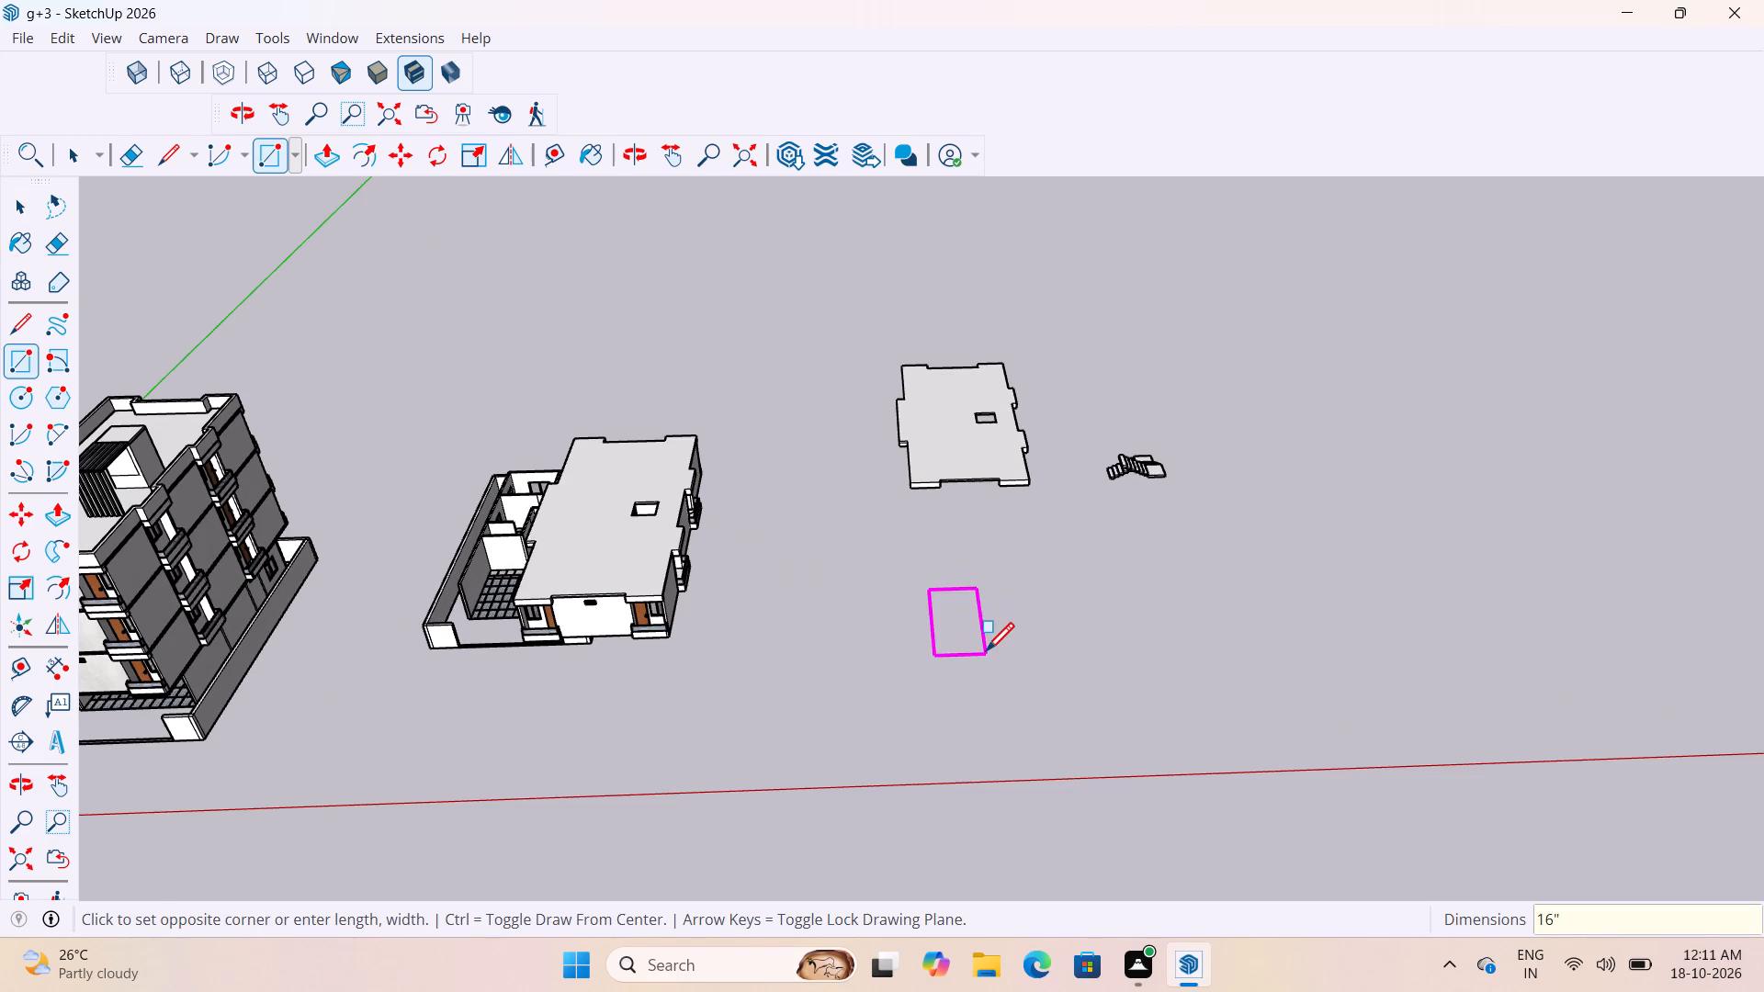
key("shift+quotedbl")
type(",6'")
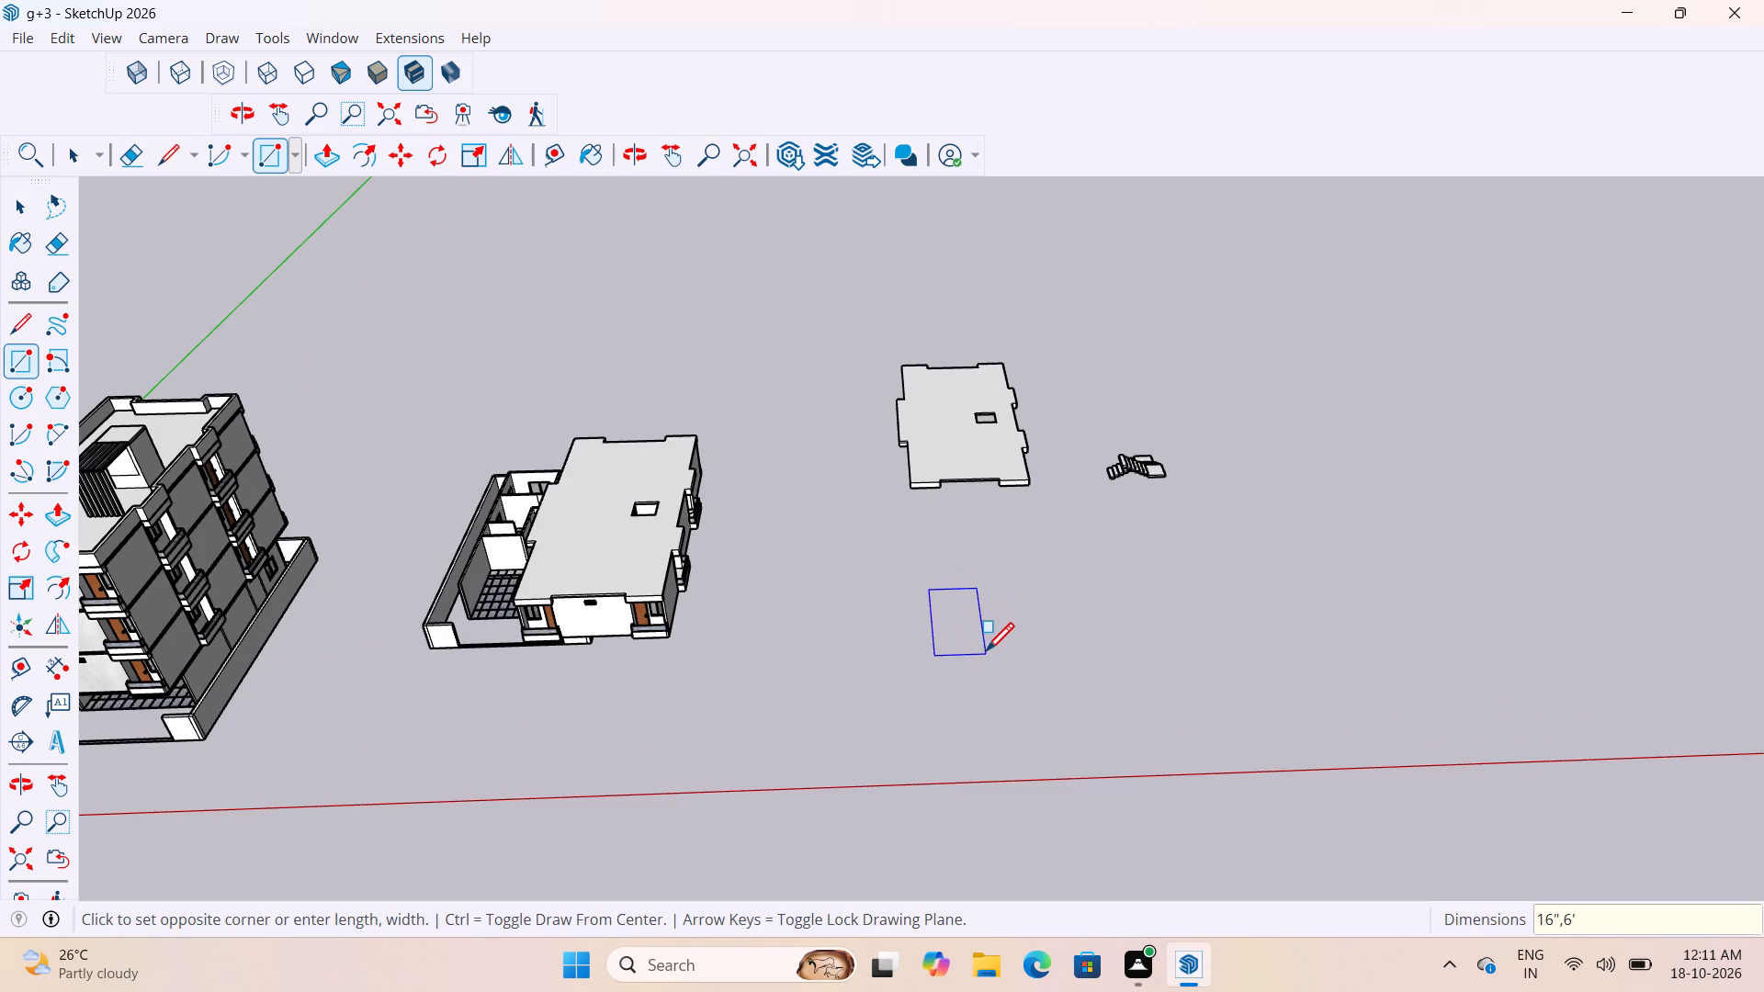
scroll(1189, 629, "up", 3)
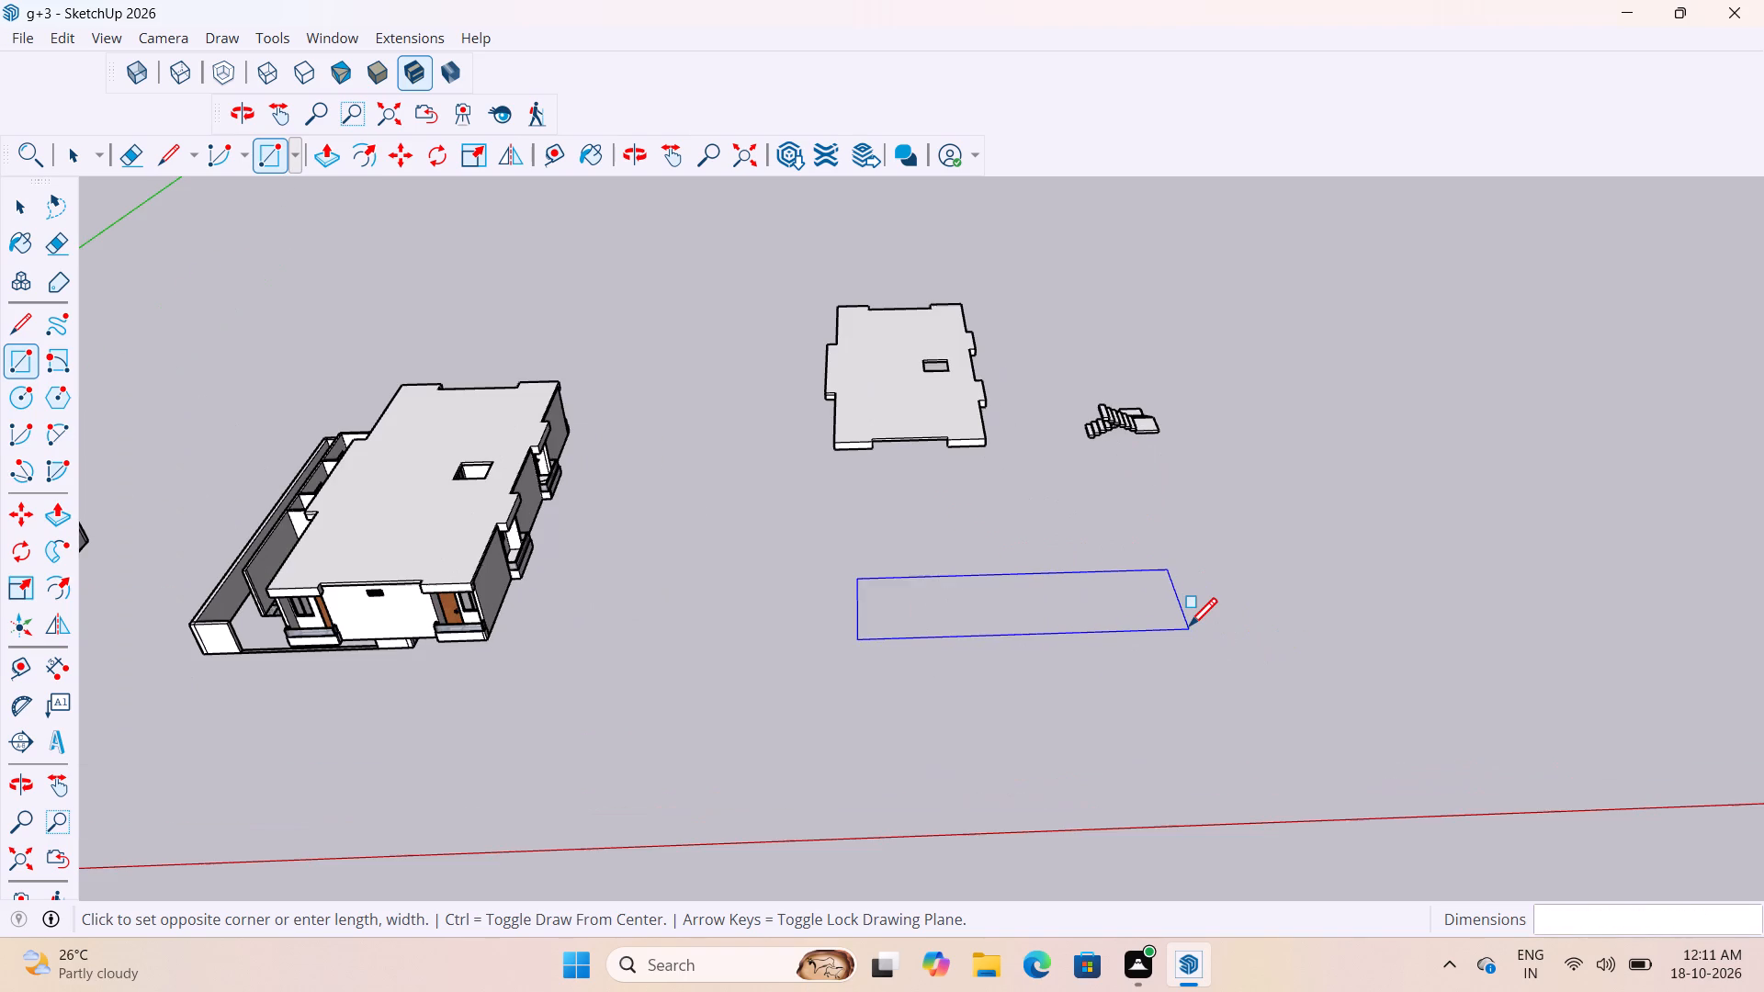
type("16\"")
type(",6'")
key("Return")
key("space")
Rotate the 16" by 6' rectangle by 90° flat on the ground.
scroll(752, 558, "up", 7)
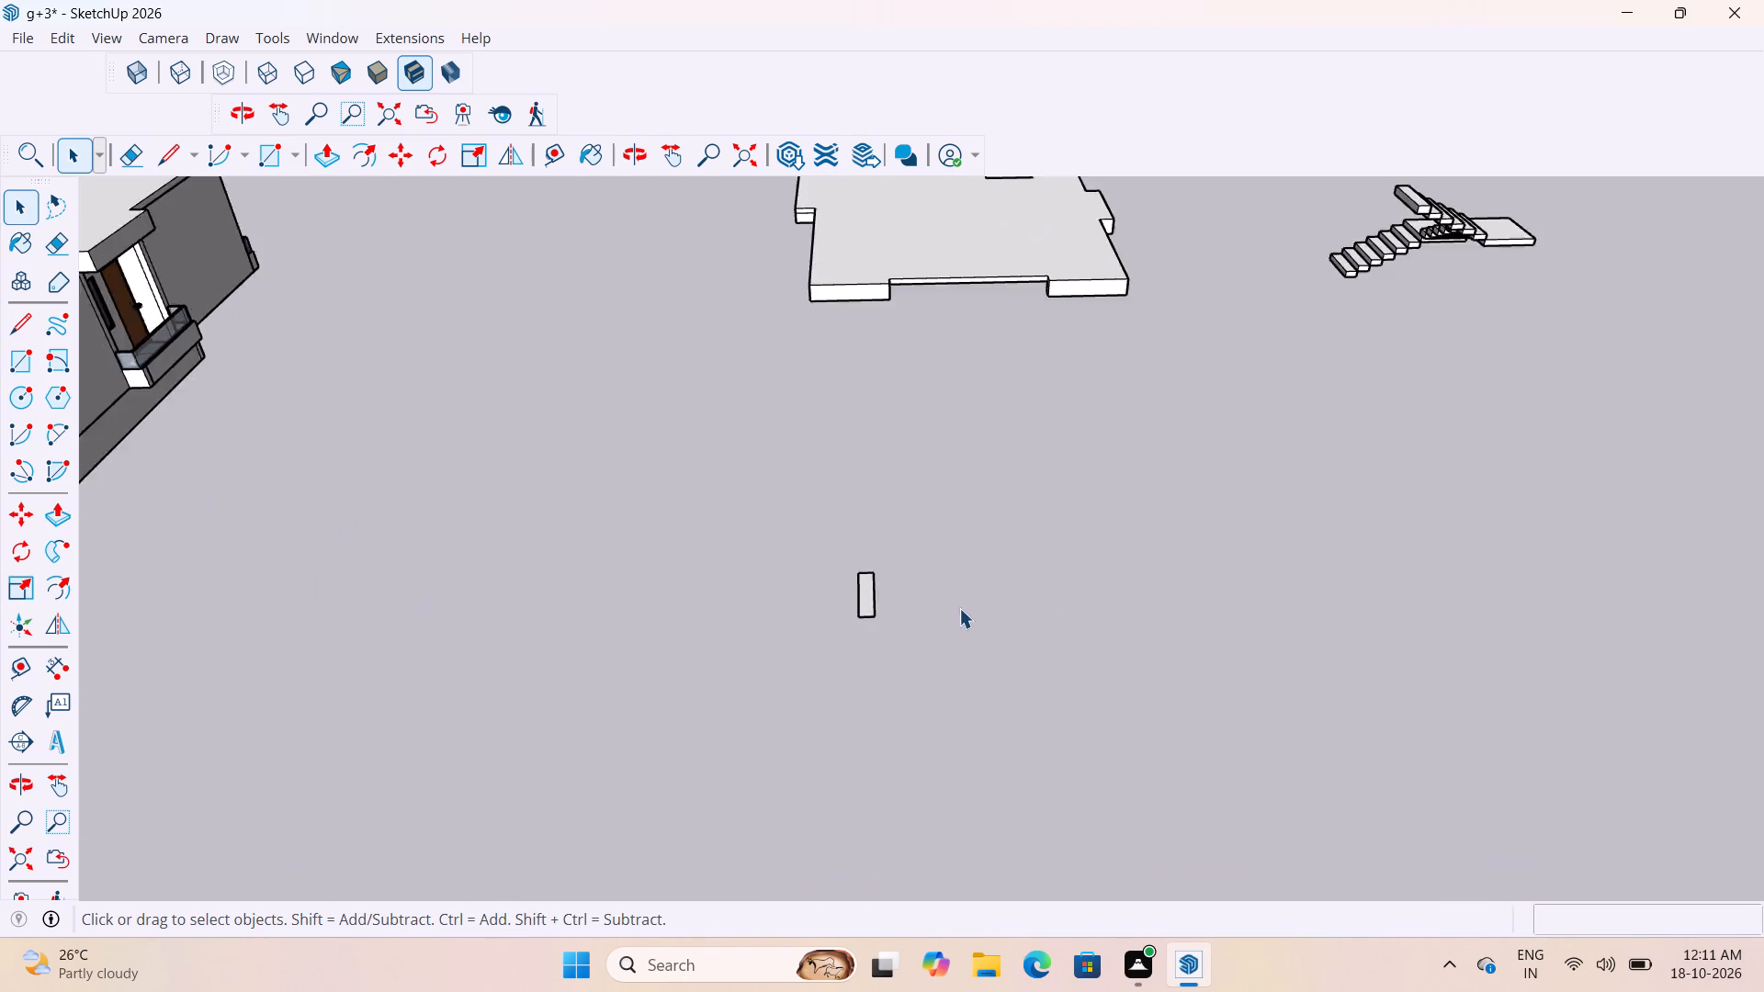
scroll(959, 608, "up", 14)
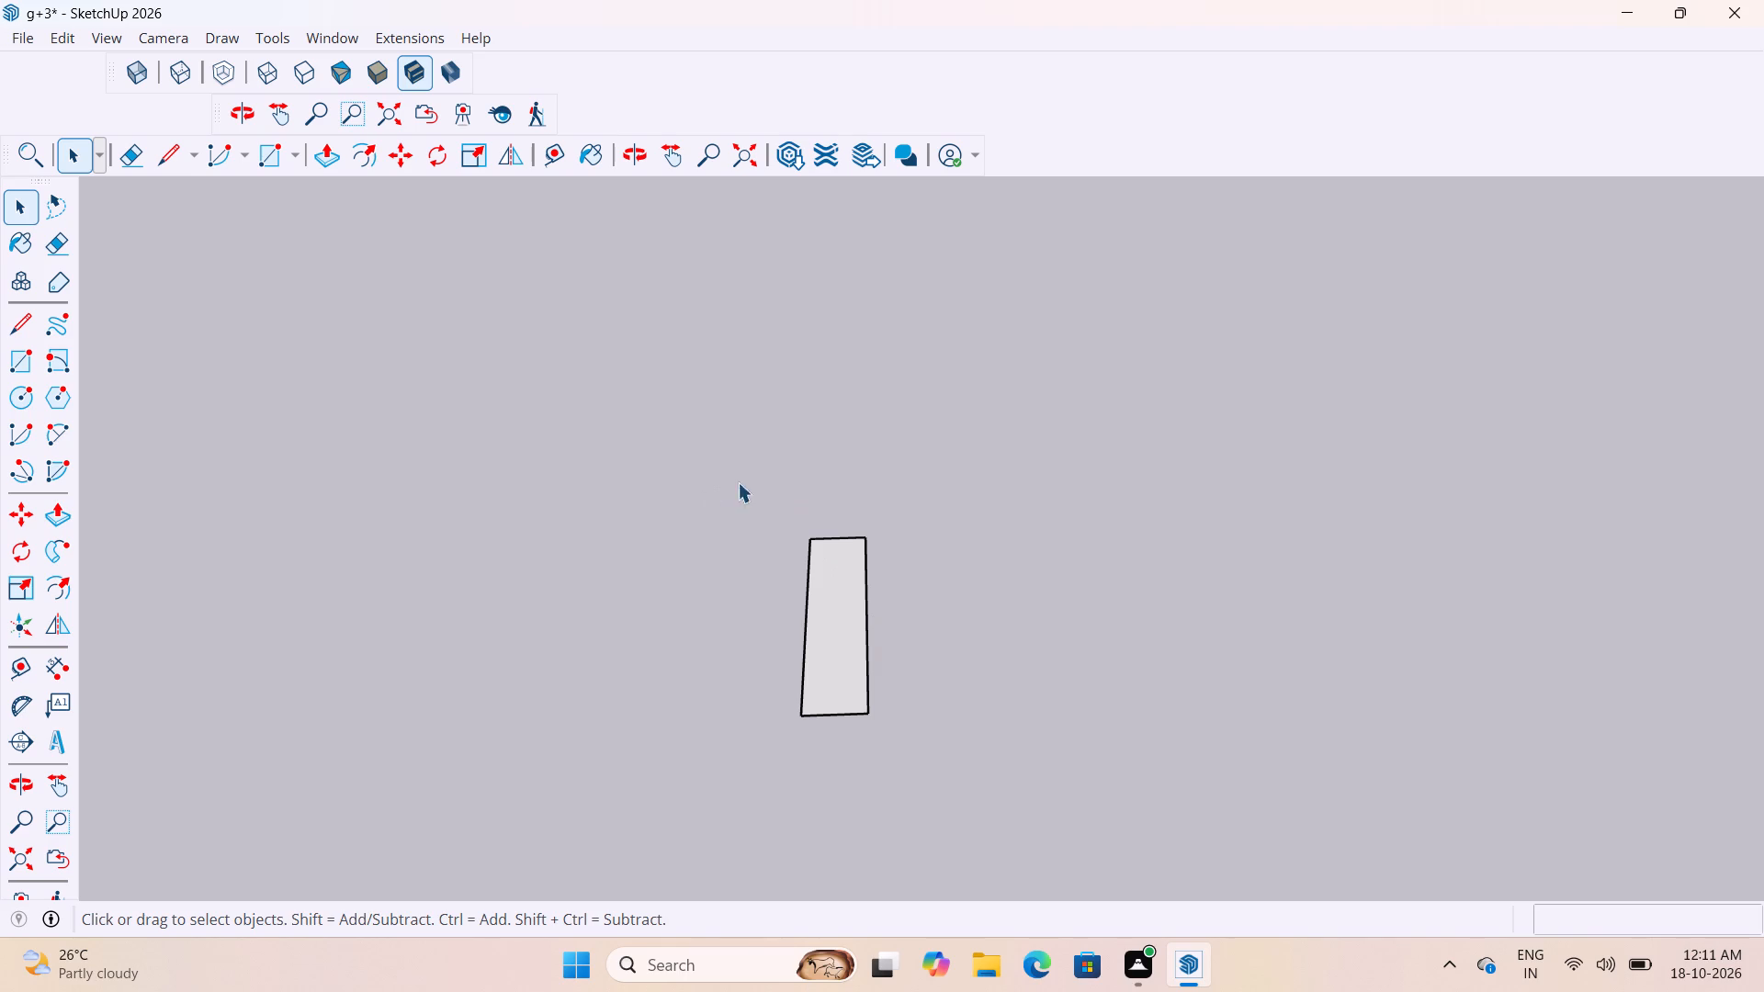
left_click_drag(754, 483, 990, 748)
left_click(9, 535)
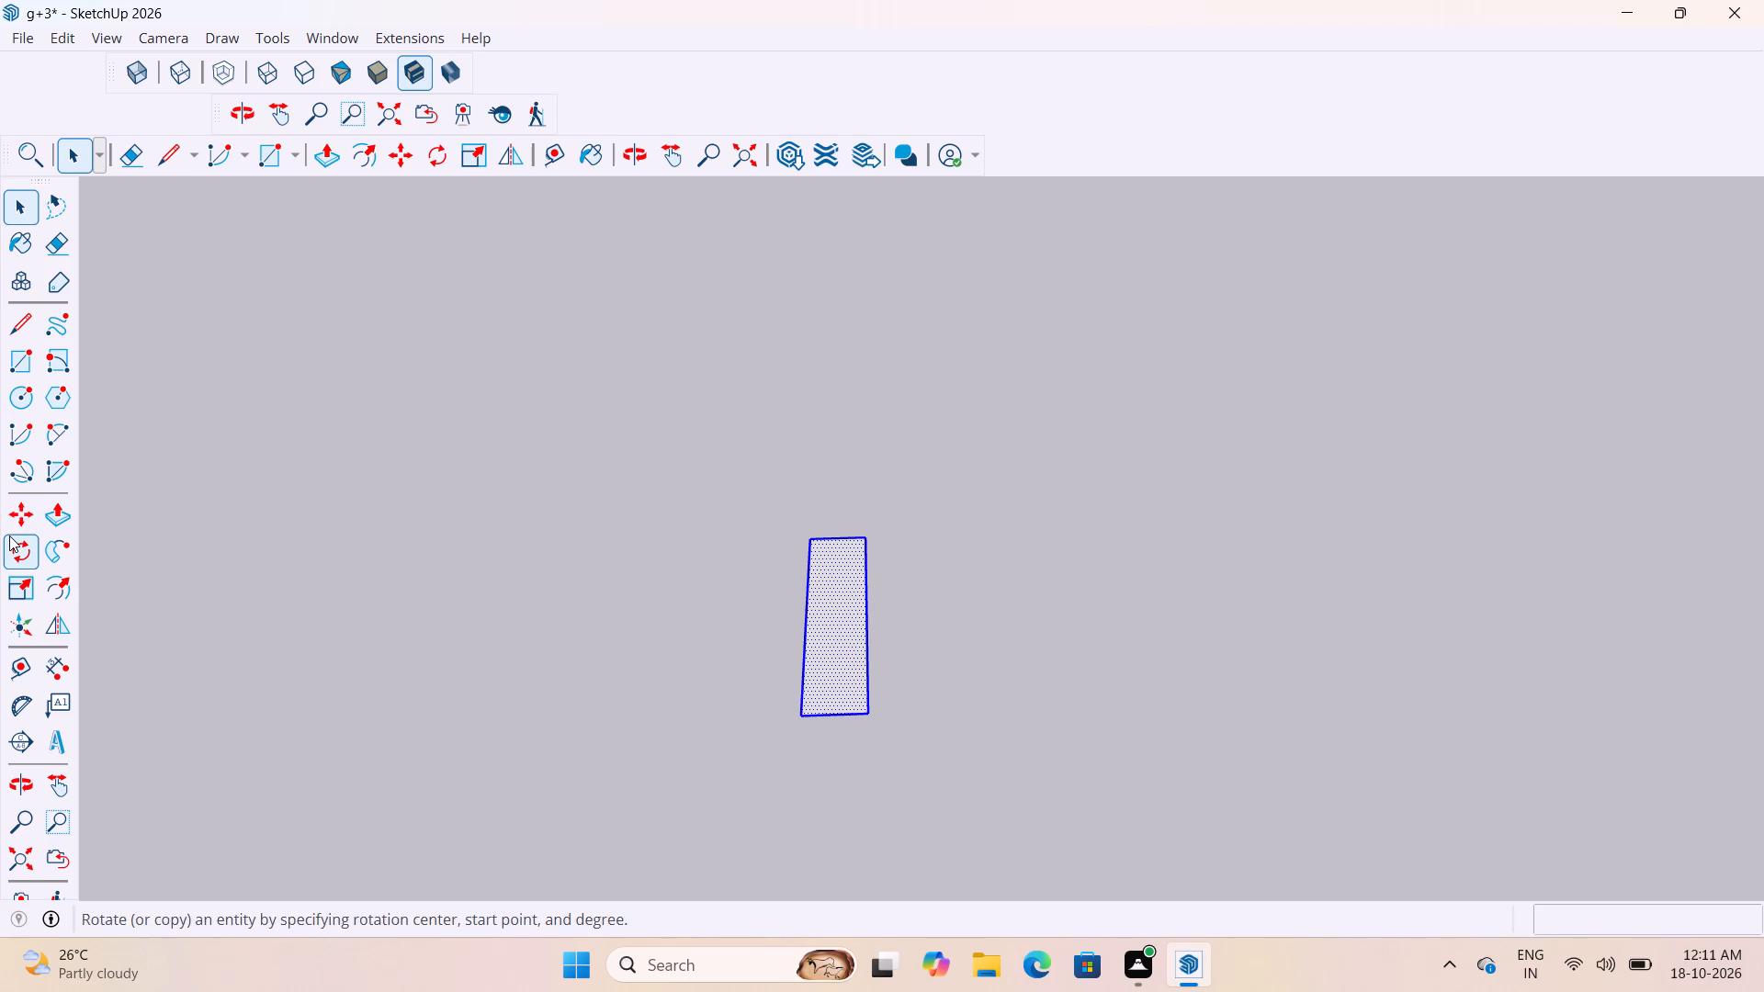
left_click(810, 674)
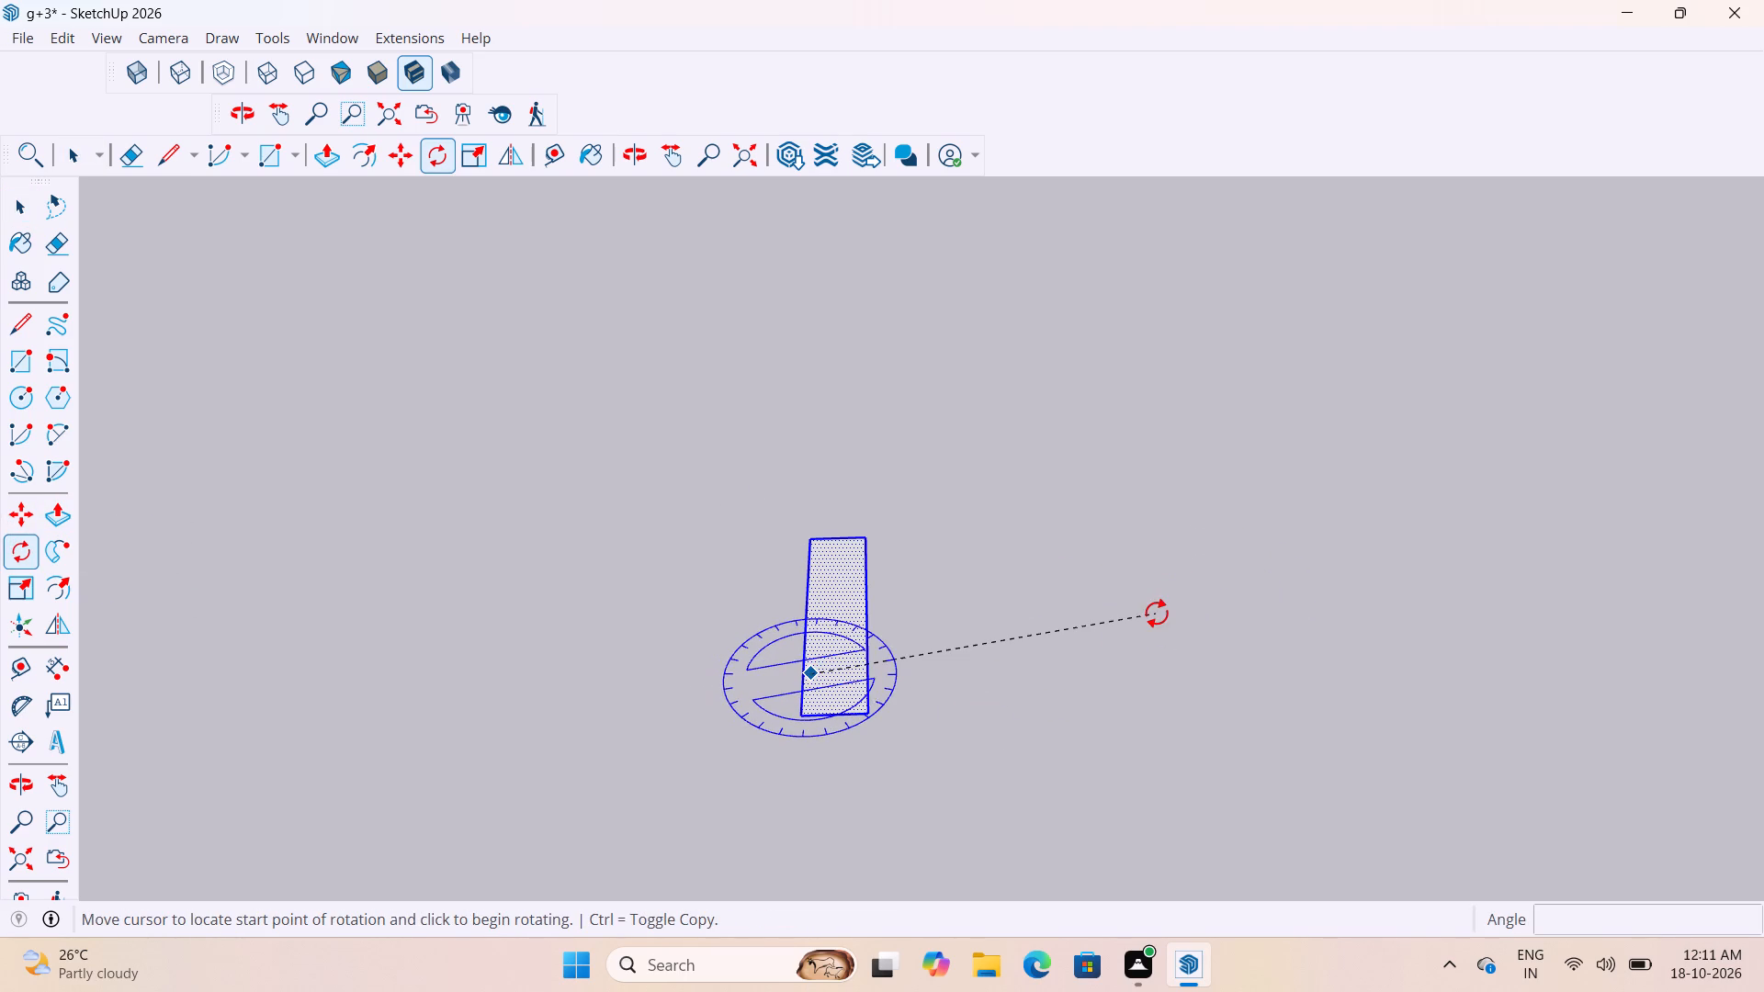
left_click(1158, 612)
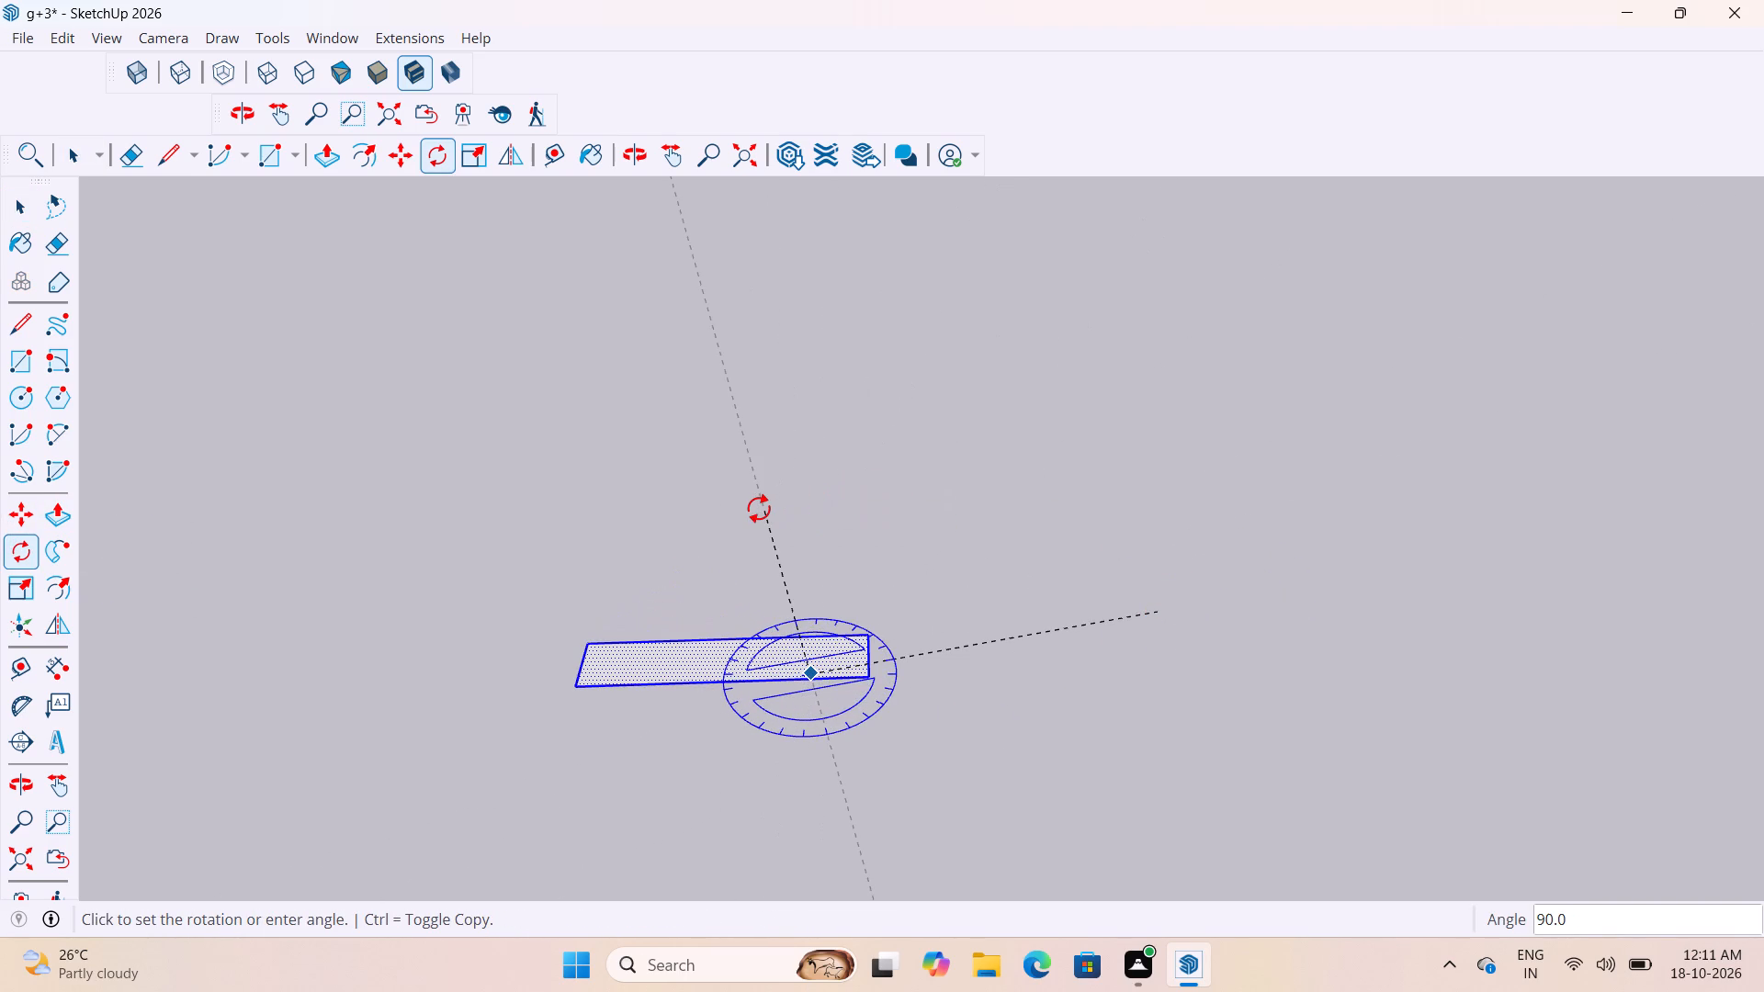
left_click(761, 505)
key("space")
Make the rotated rectangle's face and its edges into a group.
scroll(1225, 498, "down", 3)
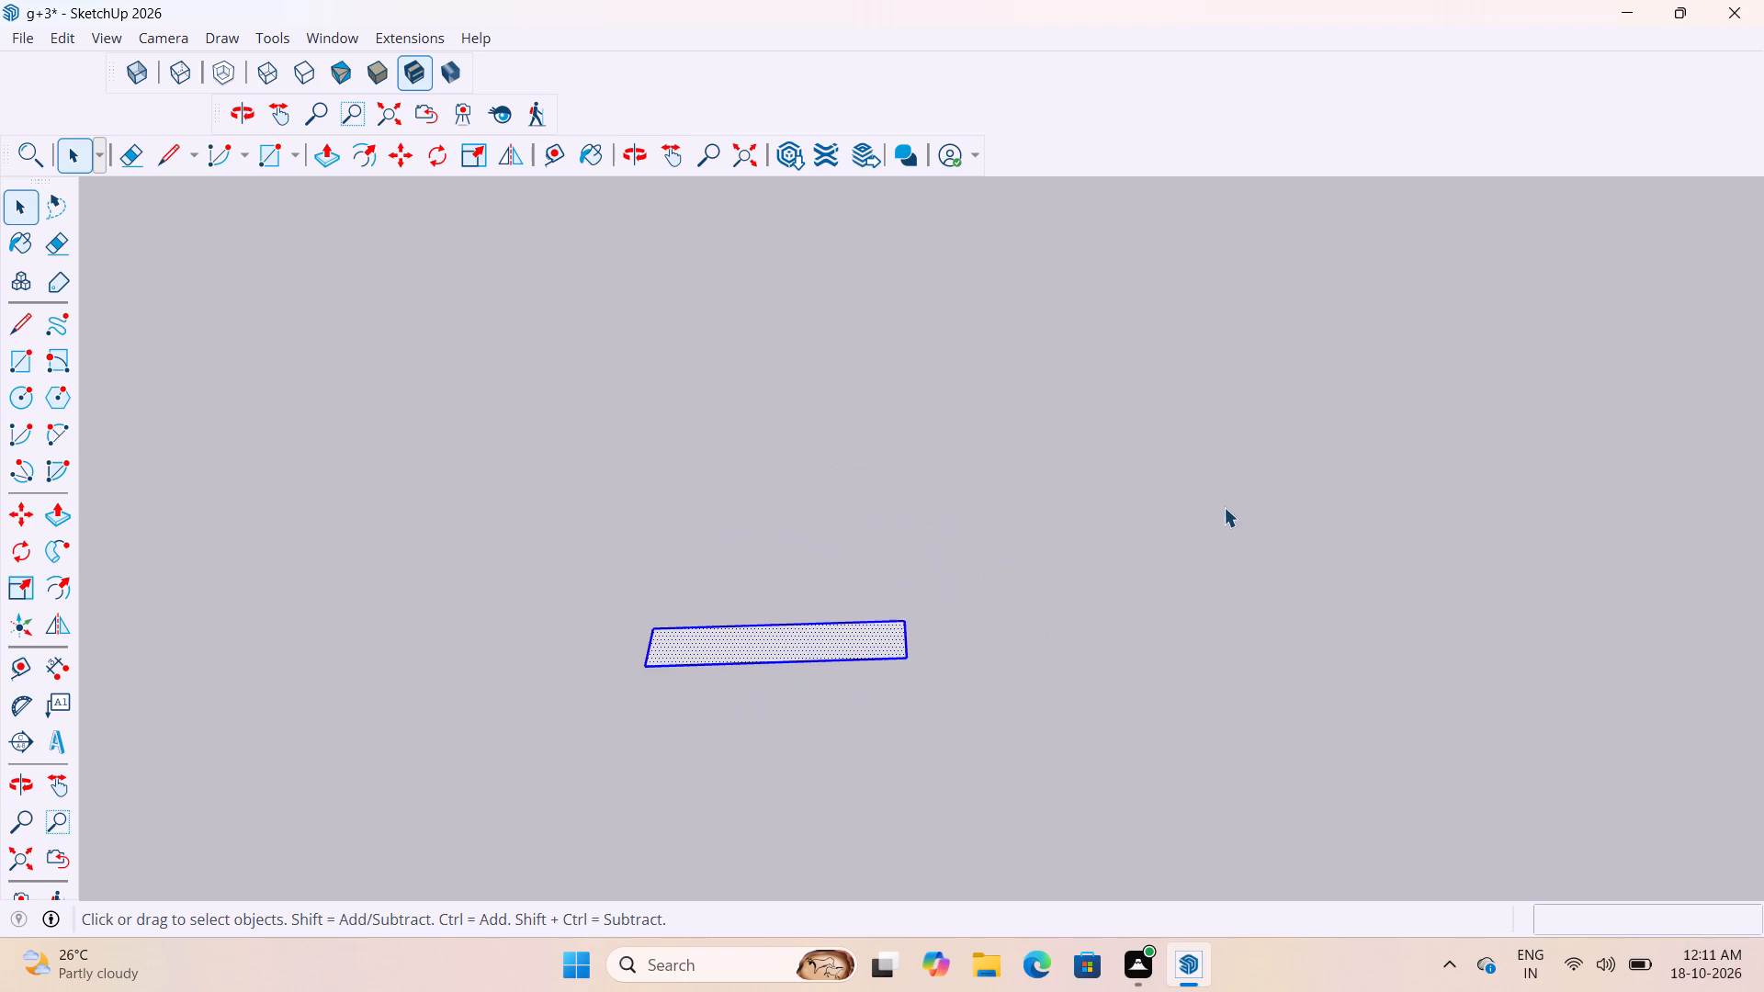
scroll(1224, 507, "down", 1)
scroll(1095, 556, "down", 6)
scroll(955, 546, "down", 13)
middle_click_drag(983, 564, 935, 608)
scroll(949, 558, "up", 20)
left_click(961, 536)
scroll(956, 581, "up", 4)
double_click(913, 640)
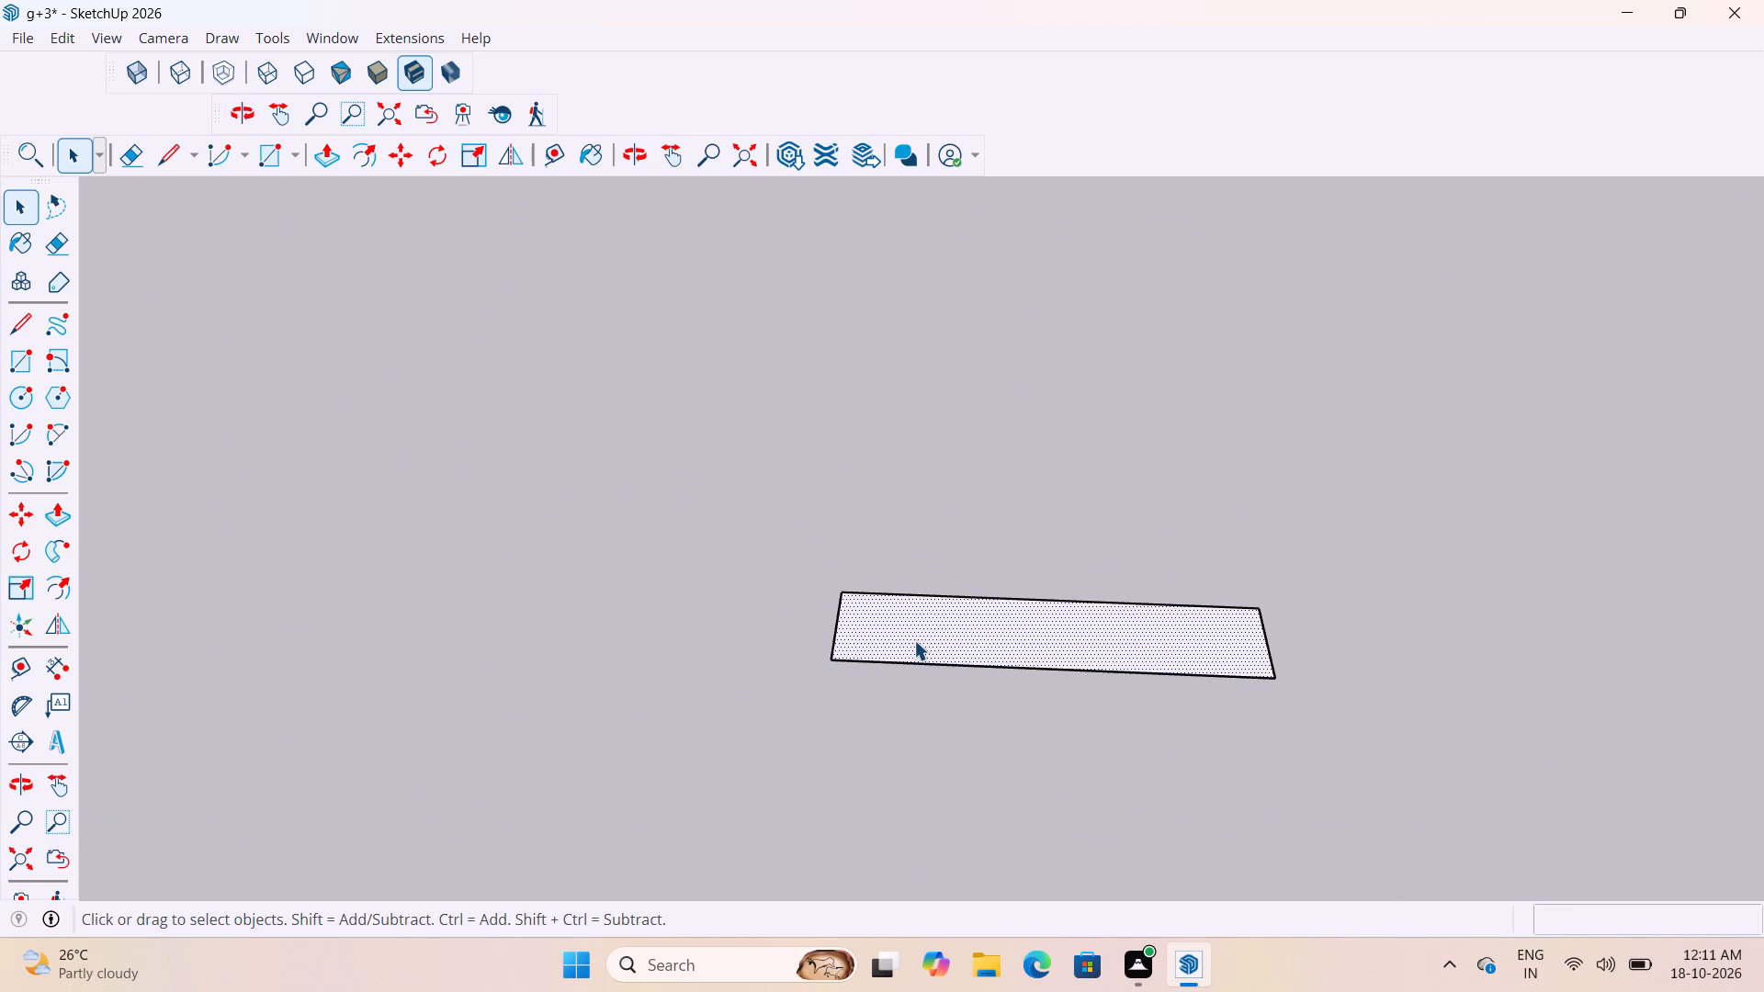
right_click(914, 640)
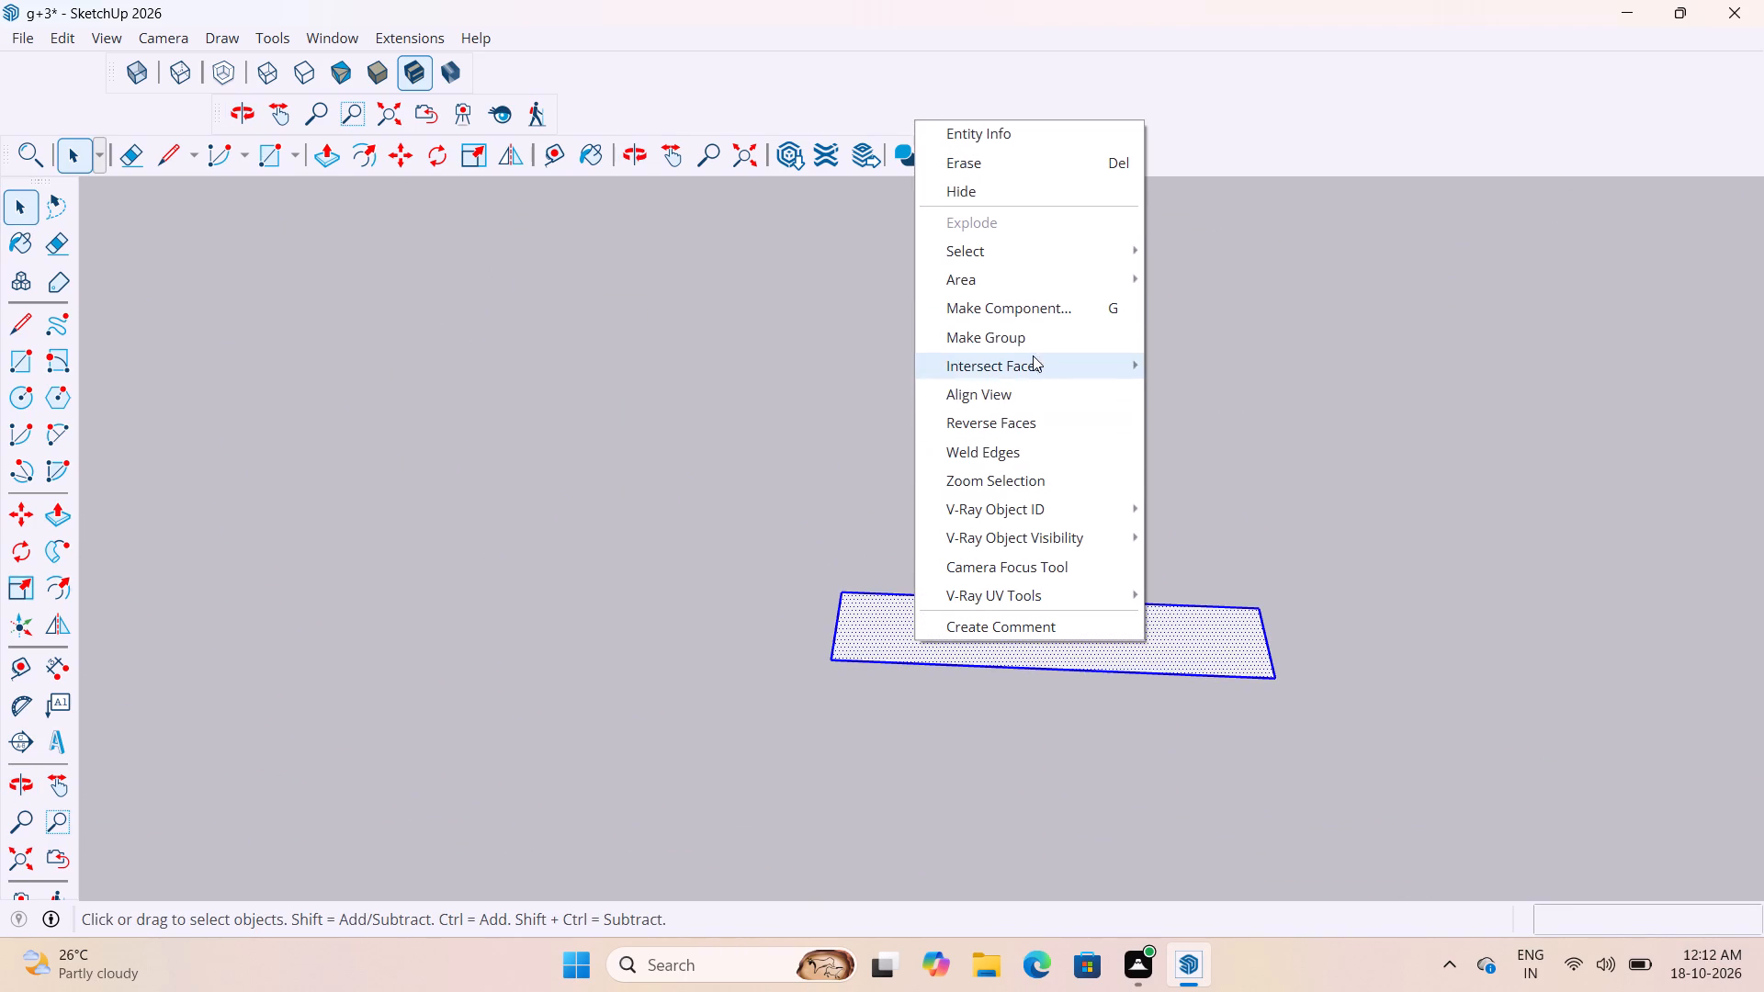
left_click(1023, 337)
Push/Pull the face inside the rectangle's group up by 6" and leave the group.
double_click(1069, 636)
key("p")
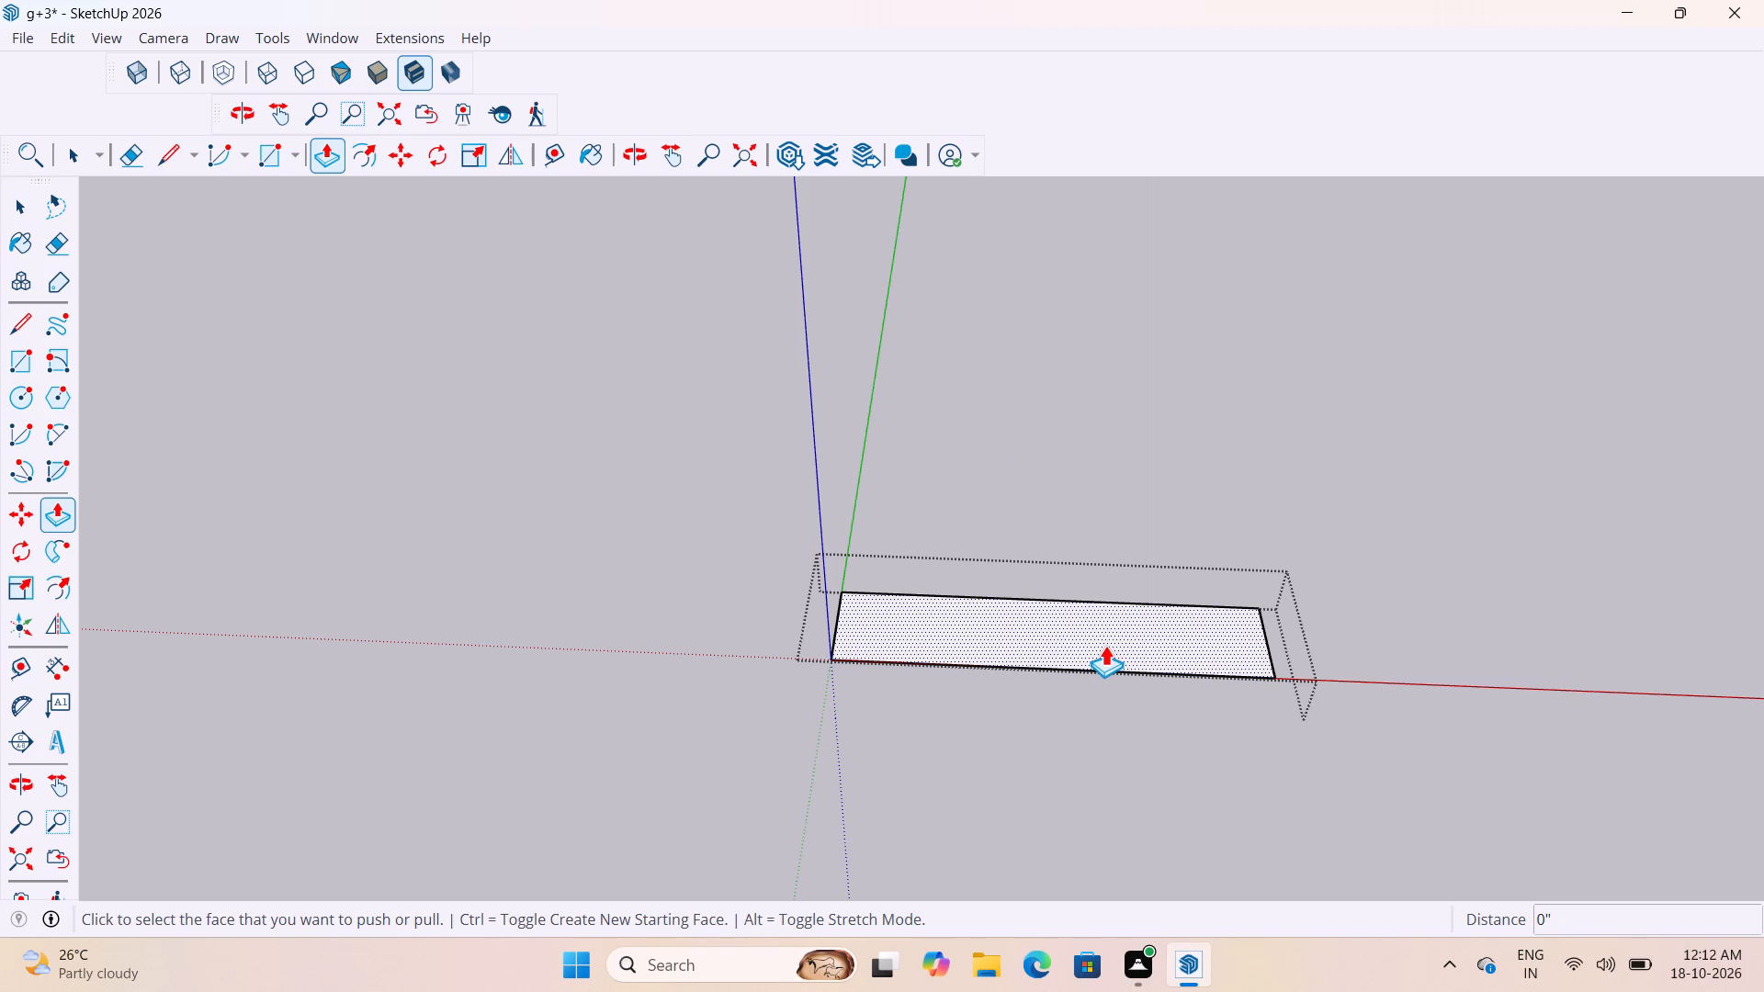
left_click(1105, 645)
key("6")
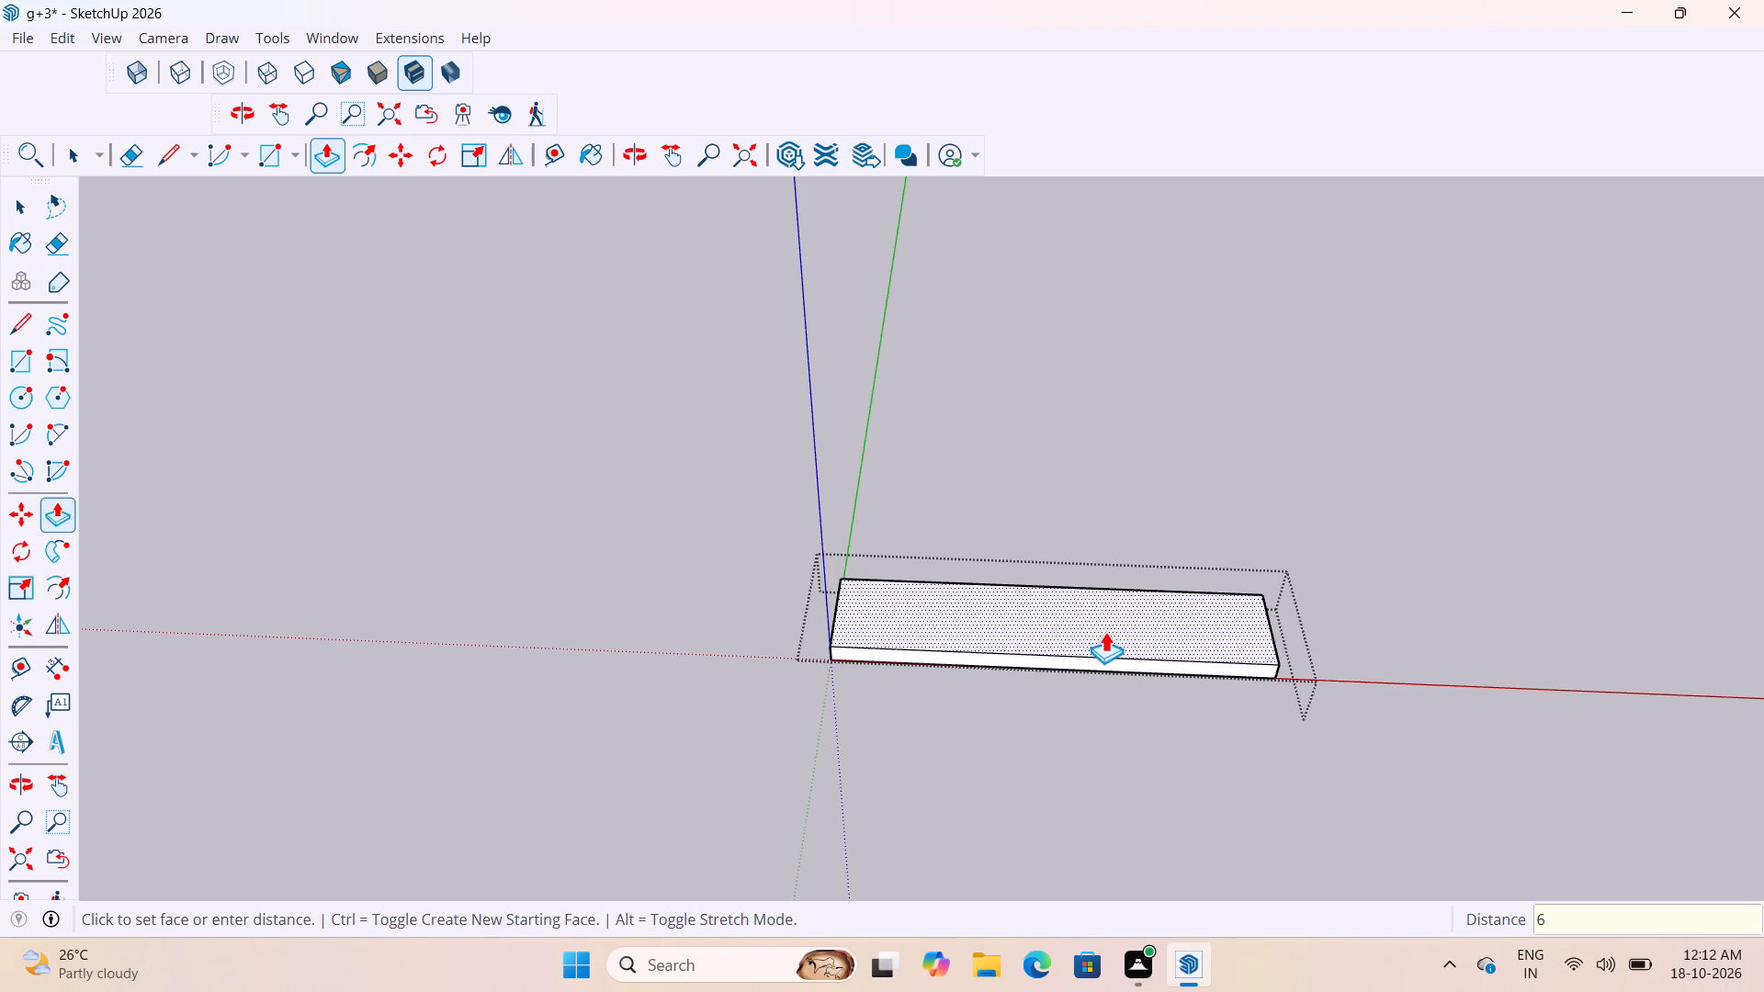
key("shift+quotedbl")
key("Return")
key("space")
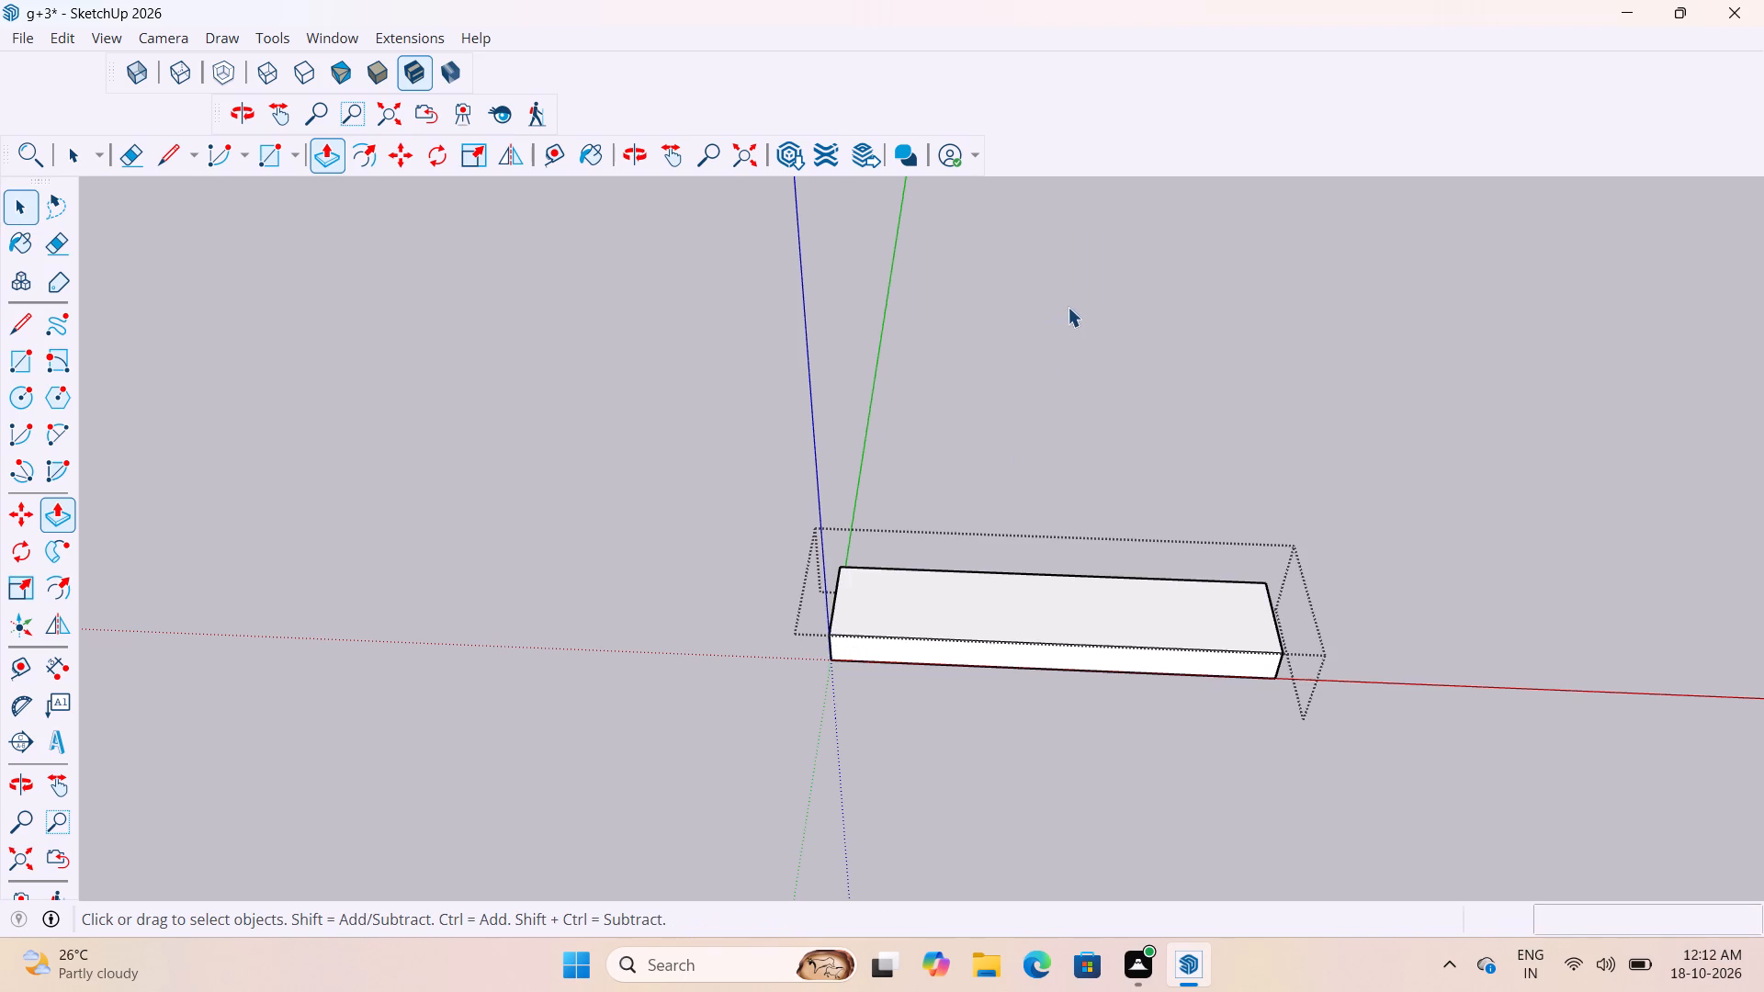
scroll(1069, 307, "down", 4)
left_click(1068, 321)
Show the 1001bit - tools extension's command set in the workspace.
scroll(1006, 520, "up", 4)
scroll(889, 538, "down", 5)
middle_click_drag(942, 599, 965, 649)
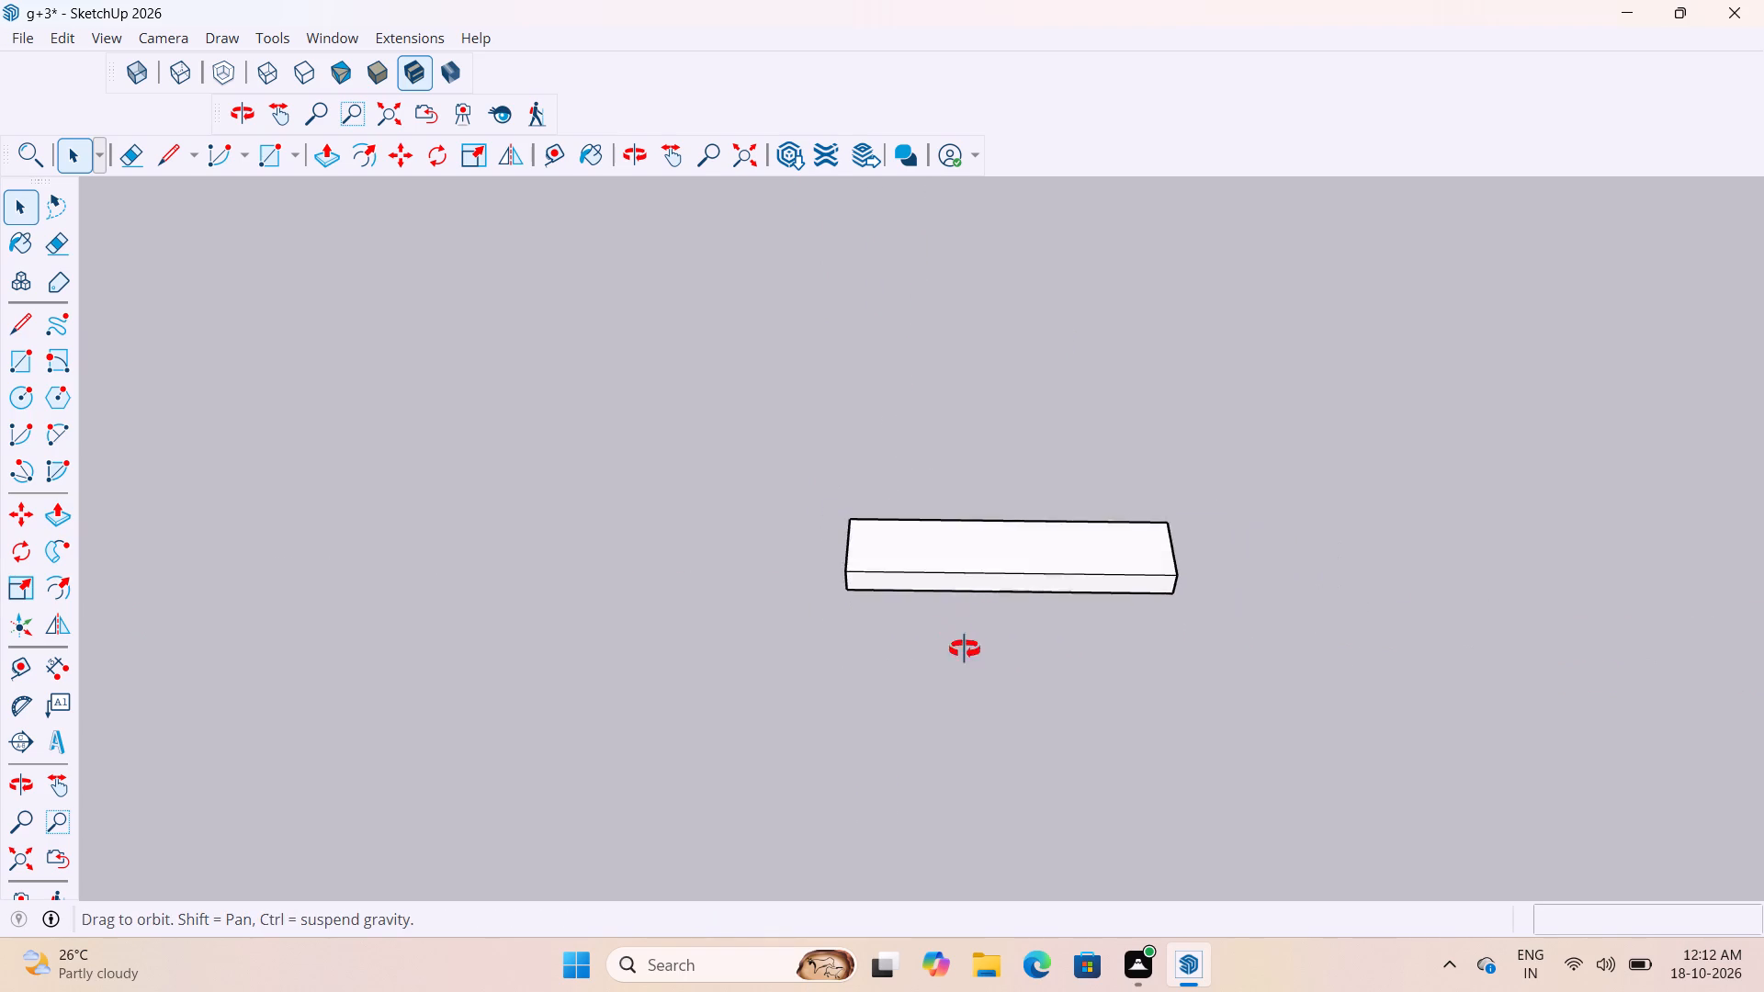
middle_click_drag(965, 649, 982, 713)
scroll(808, 515, "up", 7)
scroll(891, 527, "down", 5)
scroll(897, 554, "up", 5)
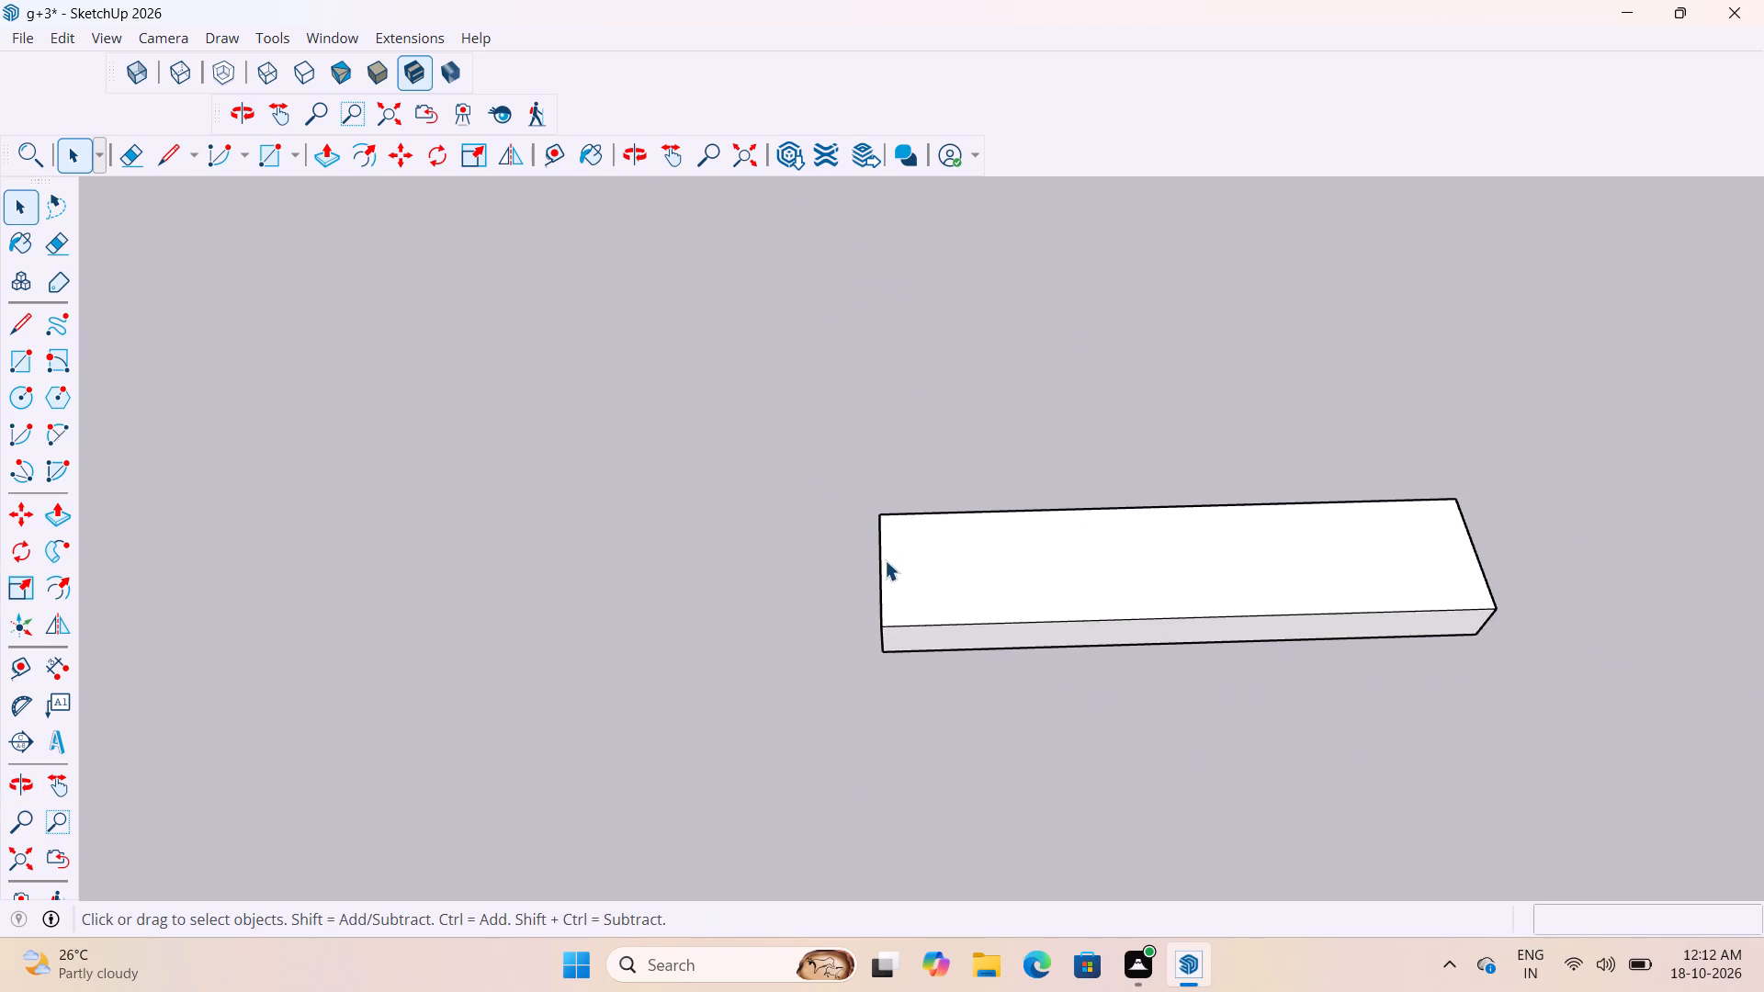
scroll(885, 560, "up", 2)
scroll(356, 350, "down", 5)
scroll(569, 445, "up", 4)
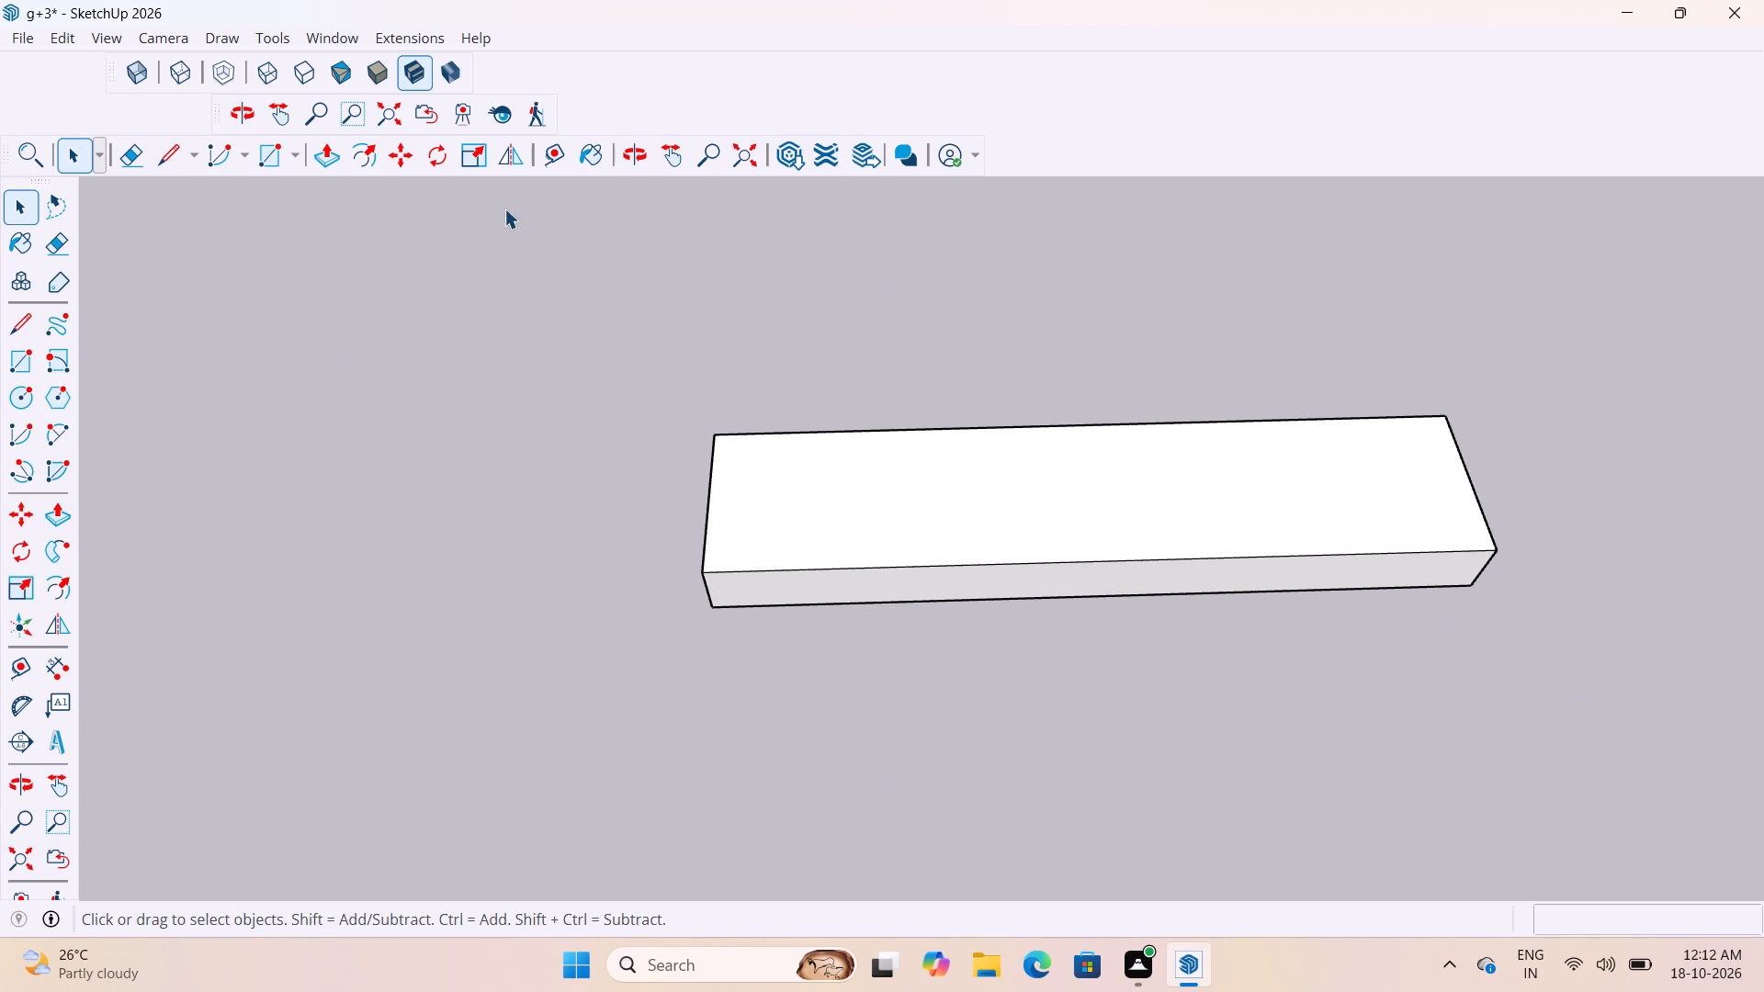
left_click(113, 31)
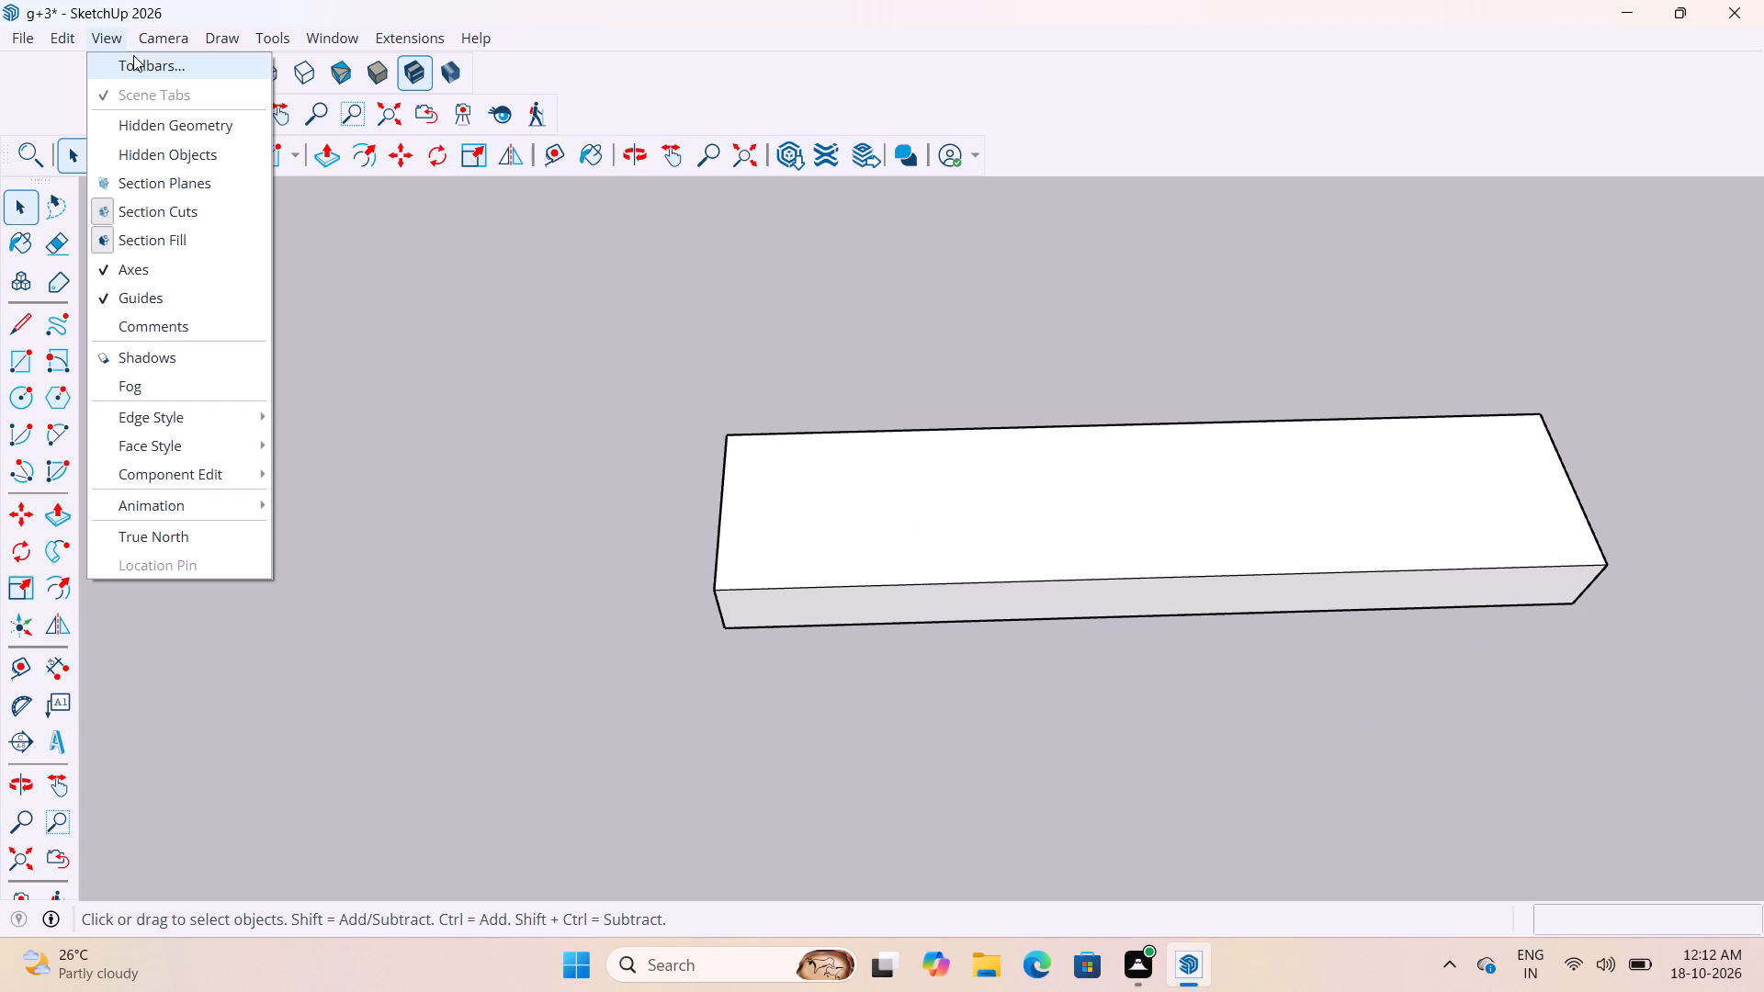
left_click(156, 59)
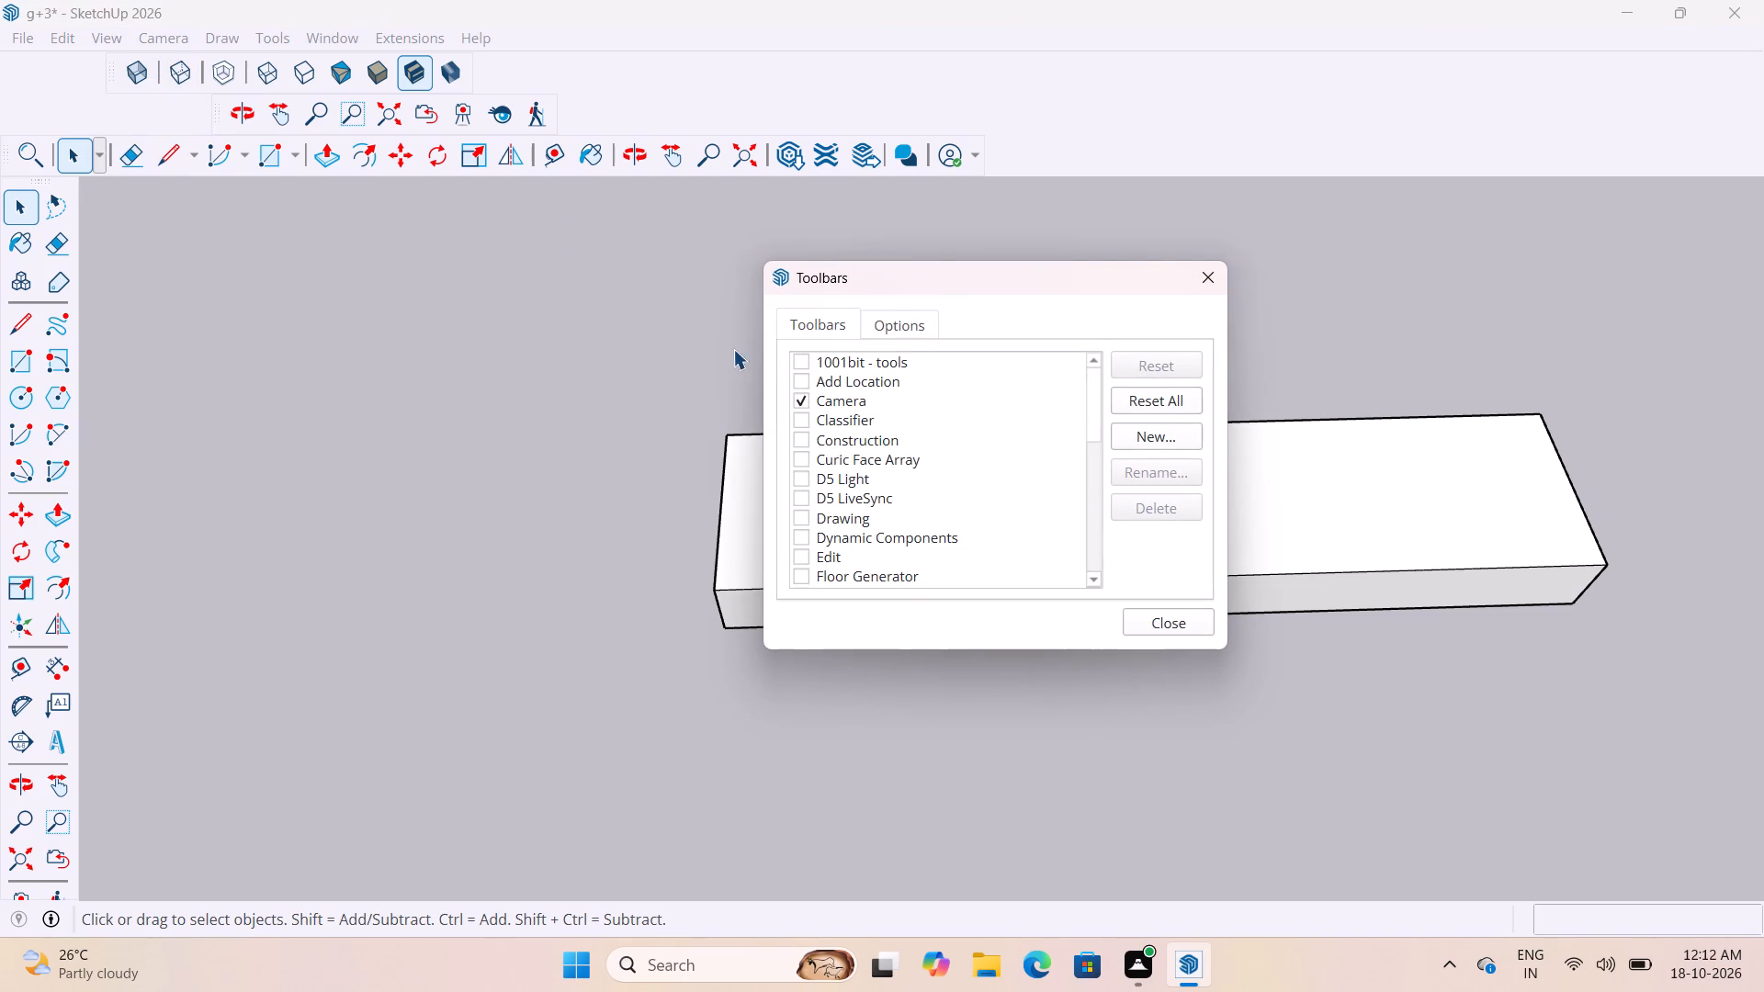
left_click(796, 358)
left_click(1164, 630)
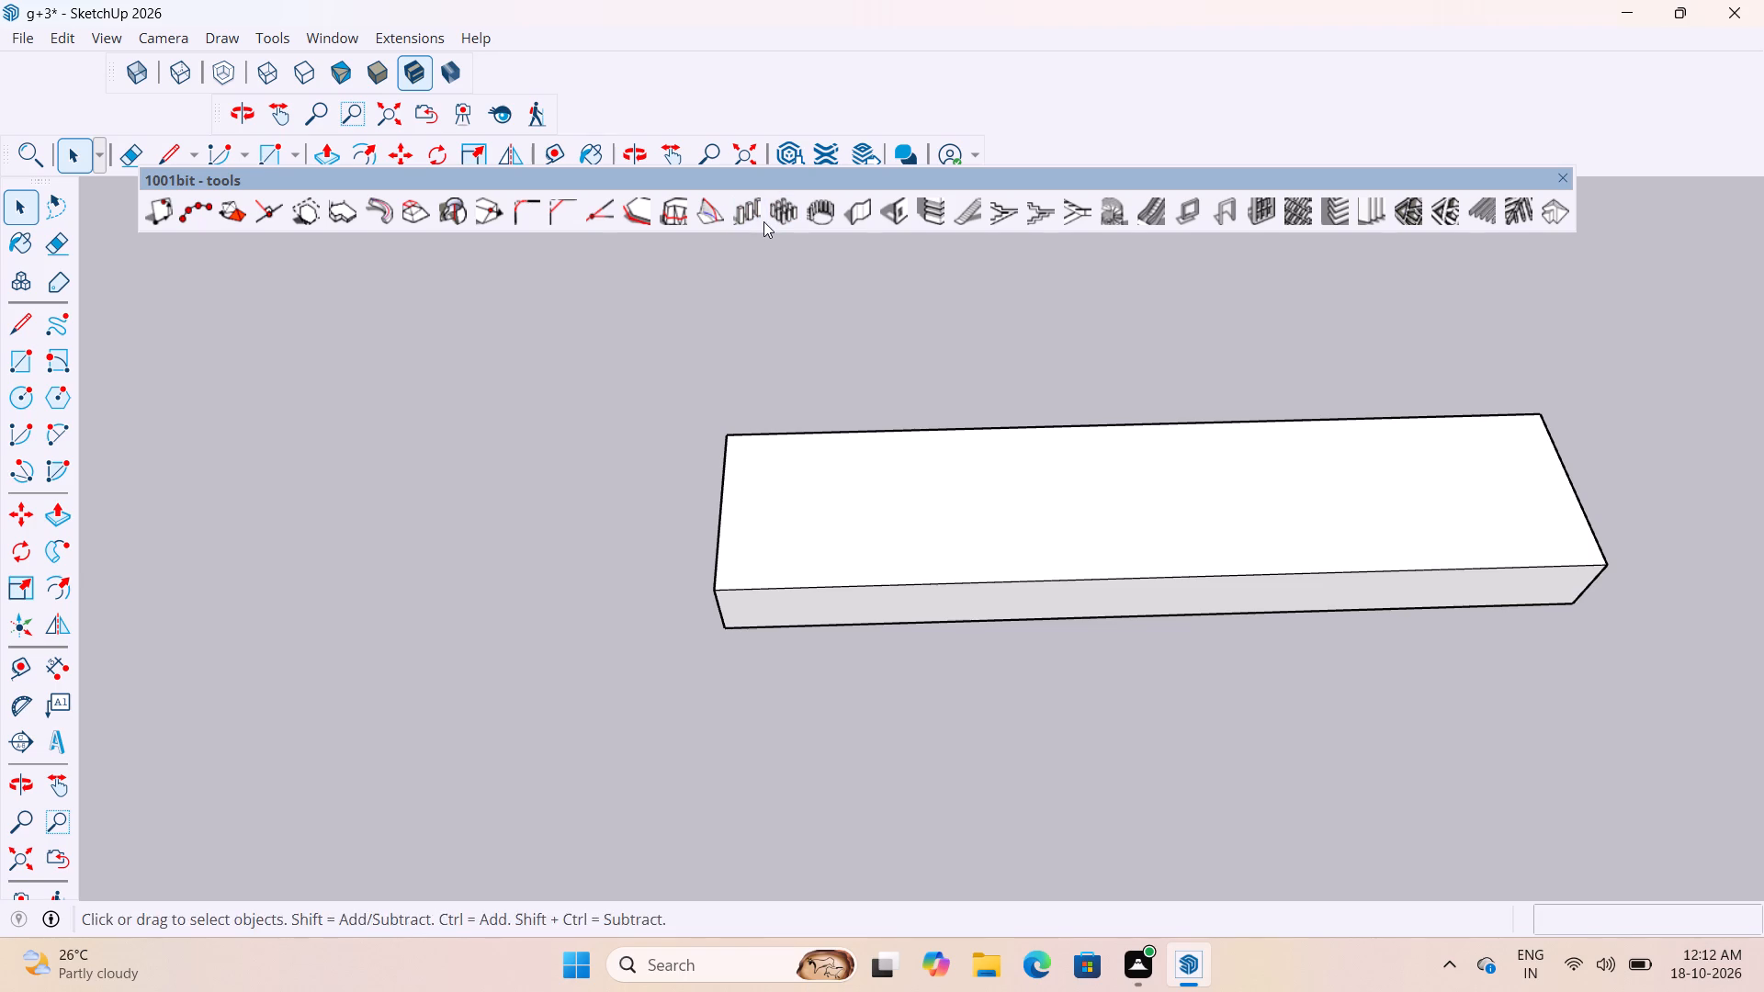
Start the 1001bit horizontal louvres tool and set louvre depth to 6" and thickness to 1".
left_click(1290, 209)
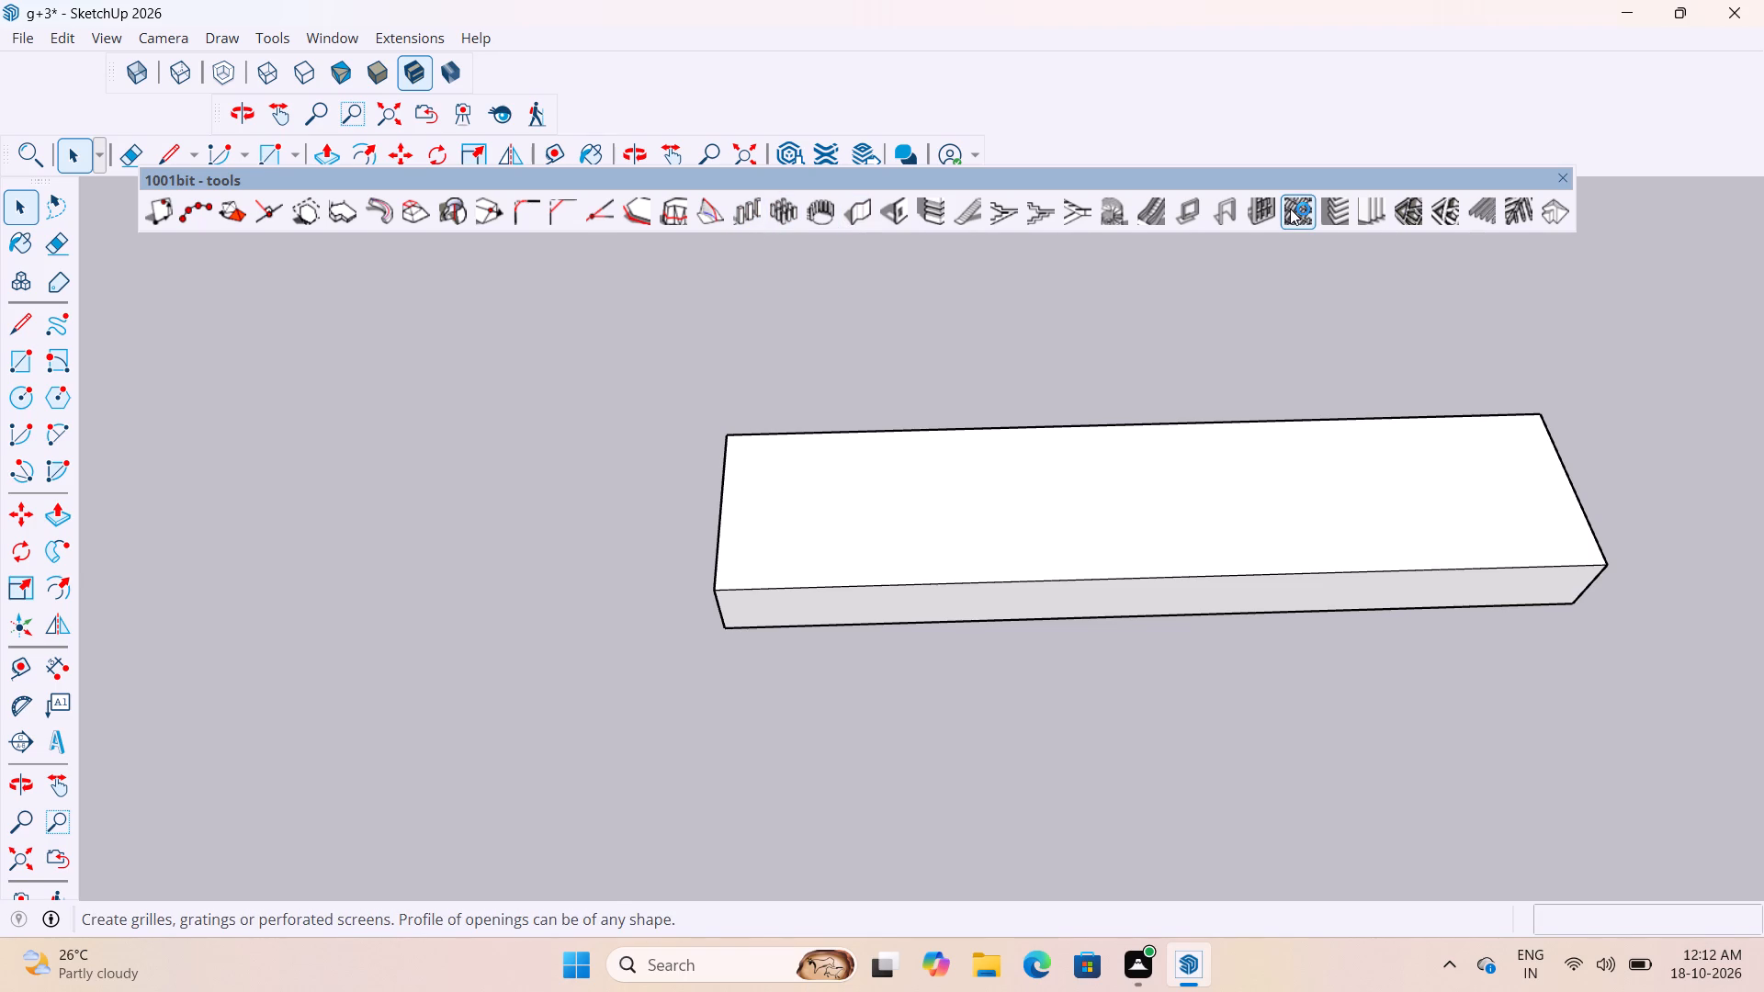
left_click(541, 74)
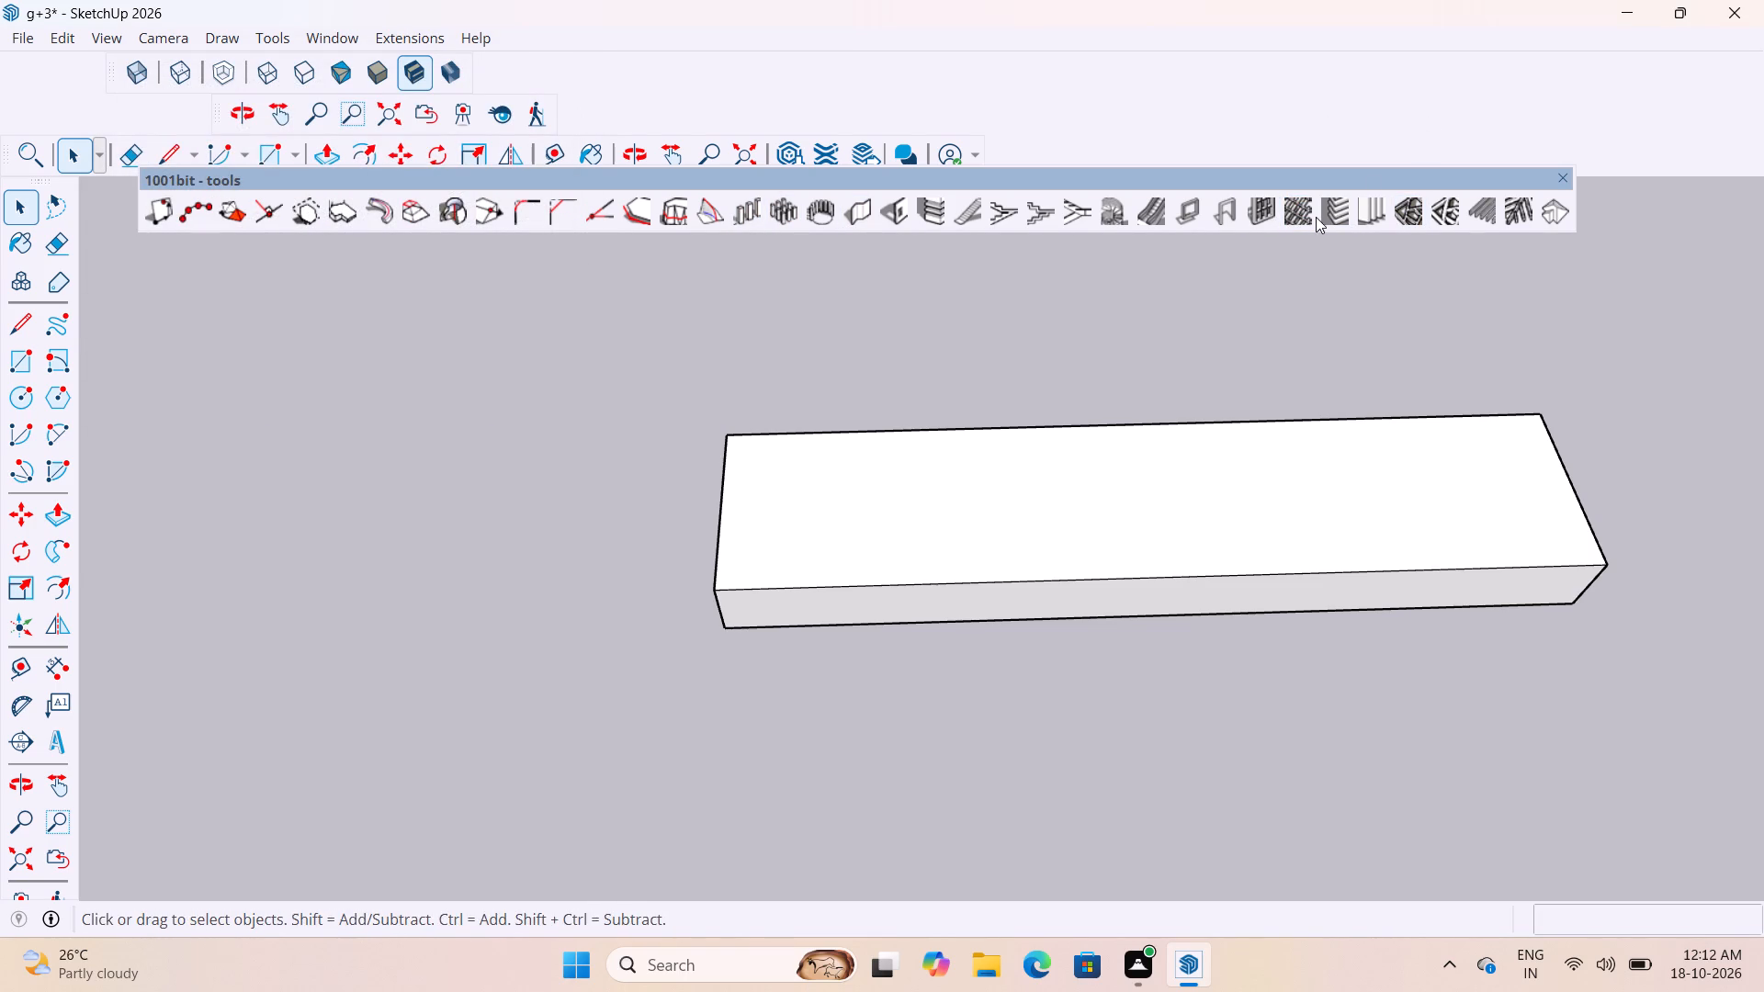
left_click(1341, 208)
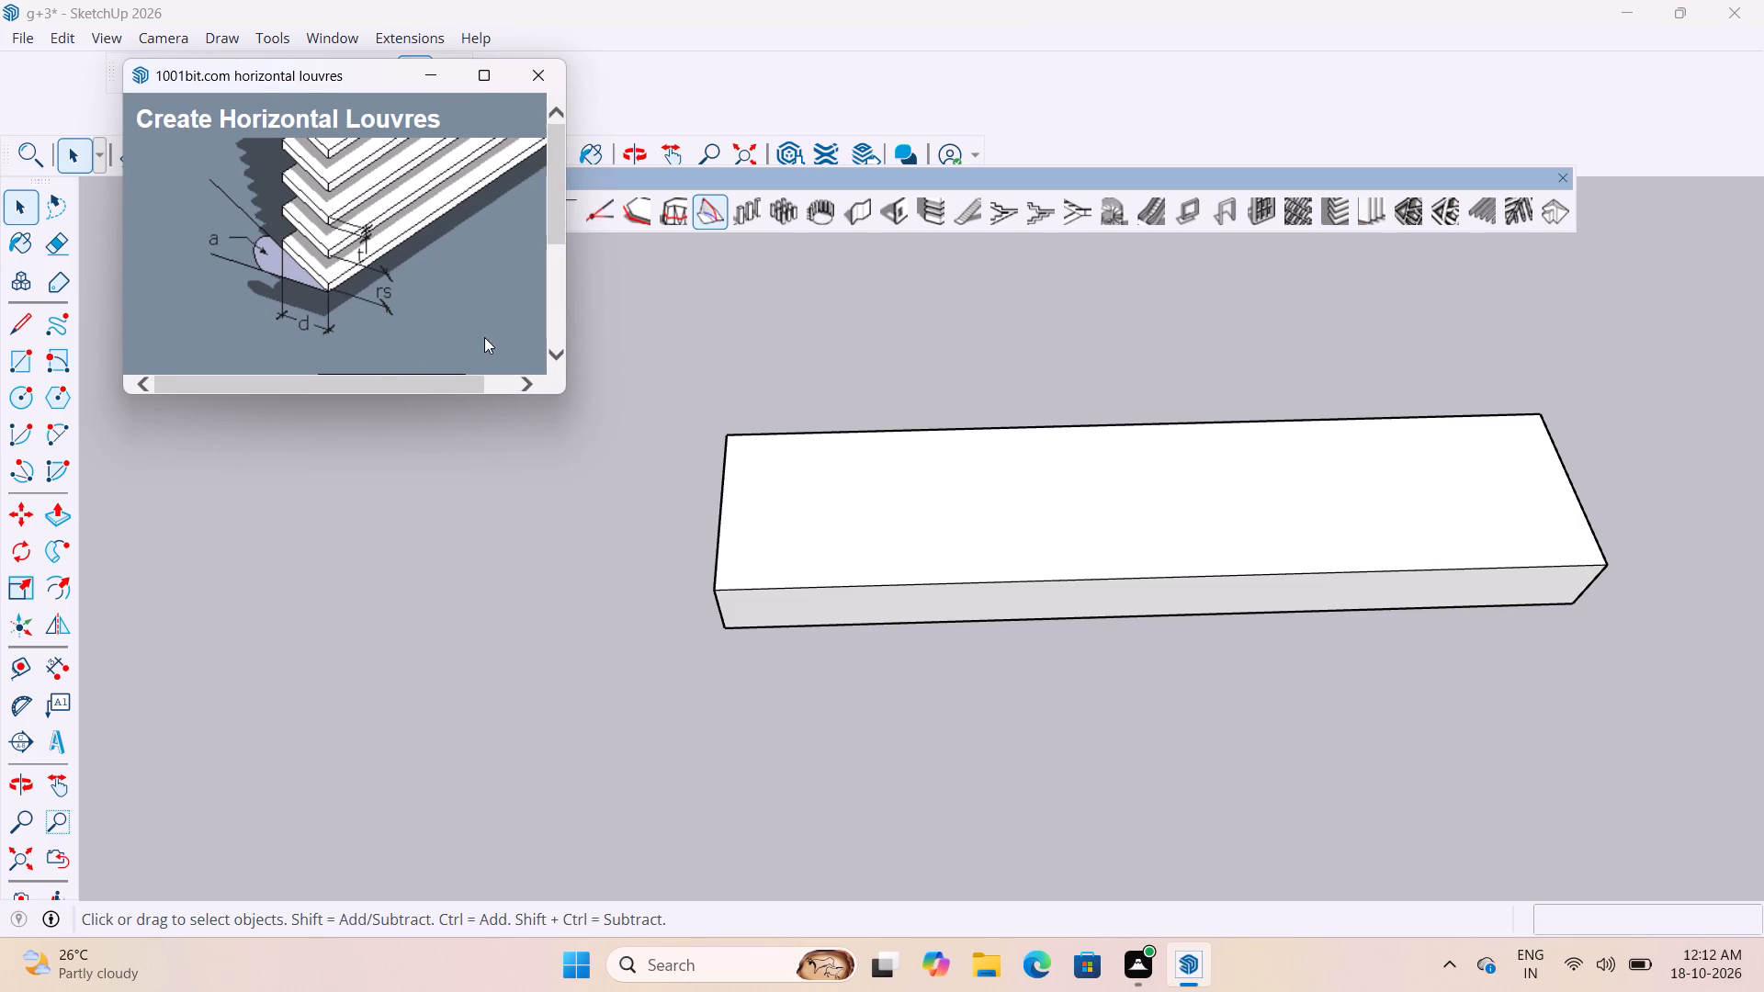
left_click(480, 73)
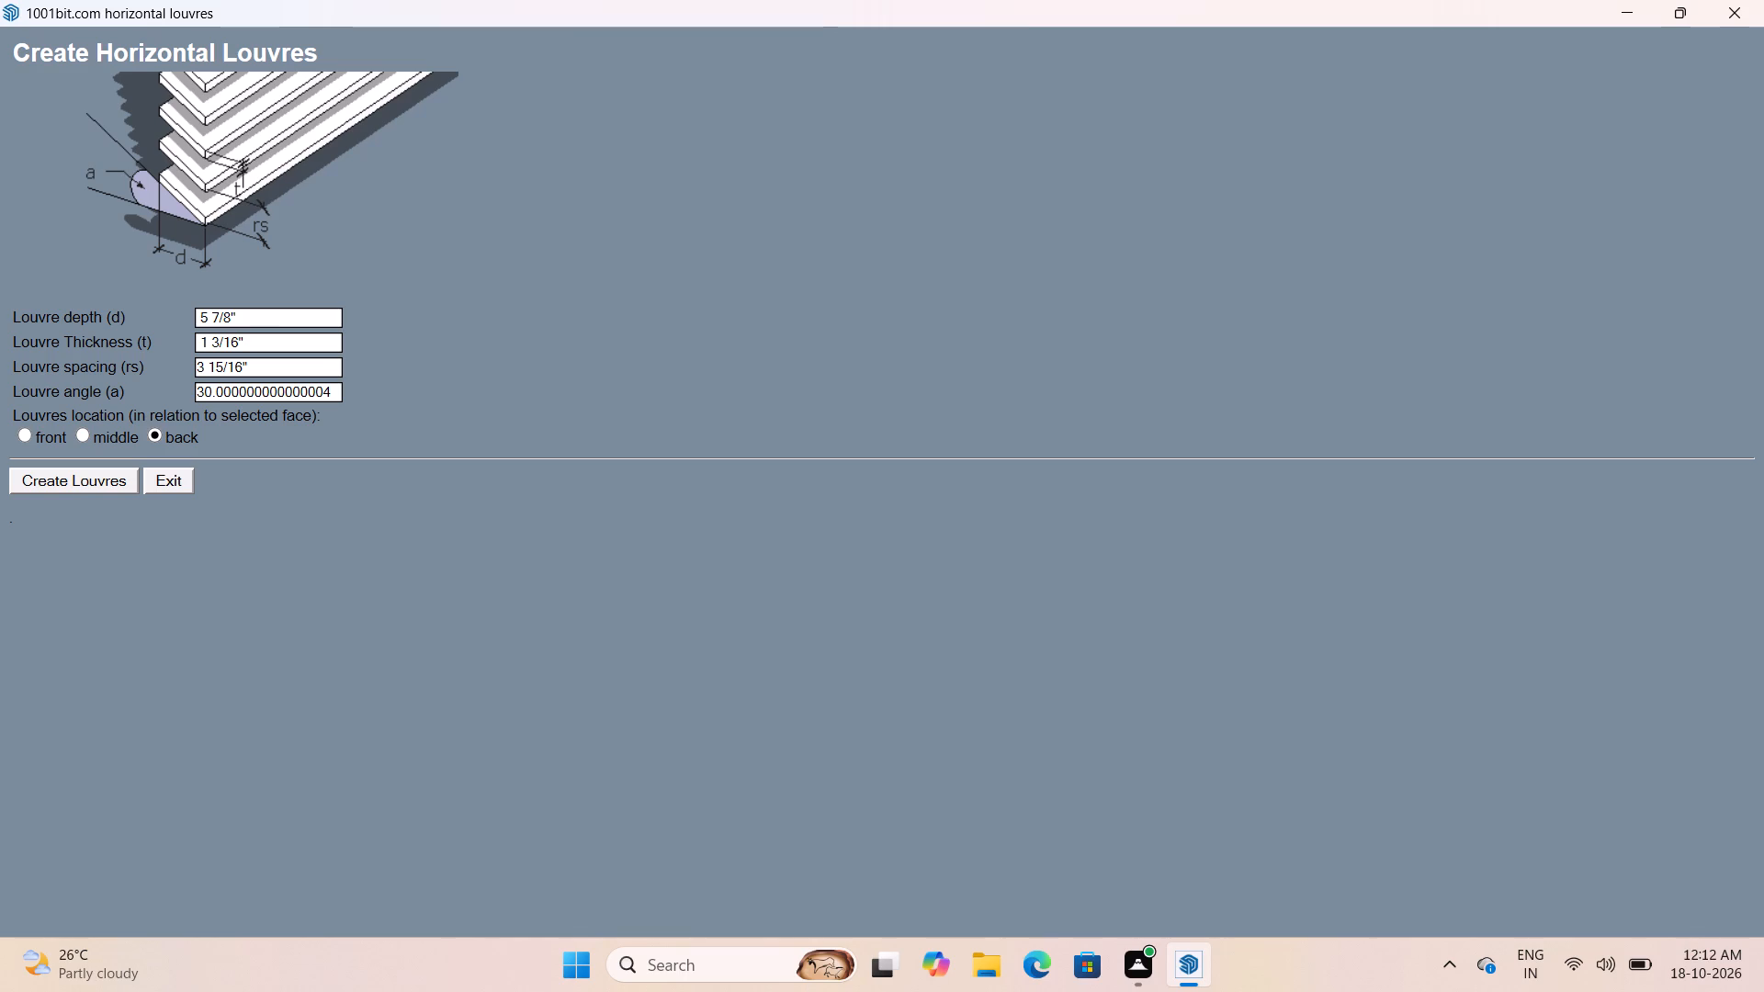
left_click(257, 319)
type("6\"")
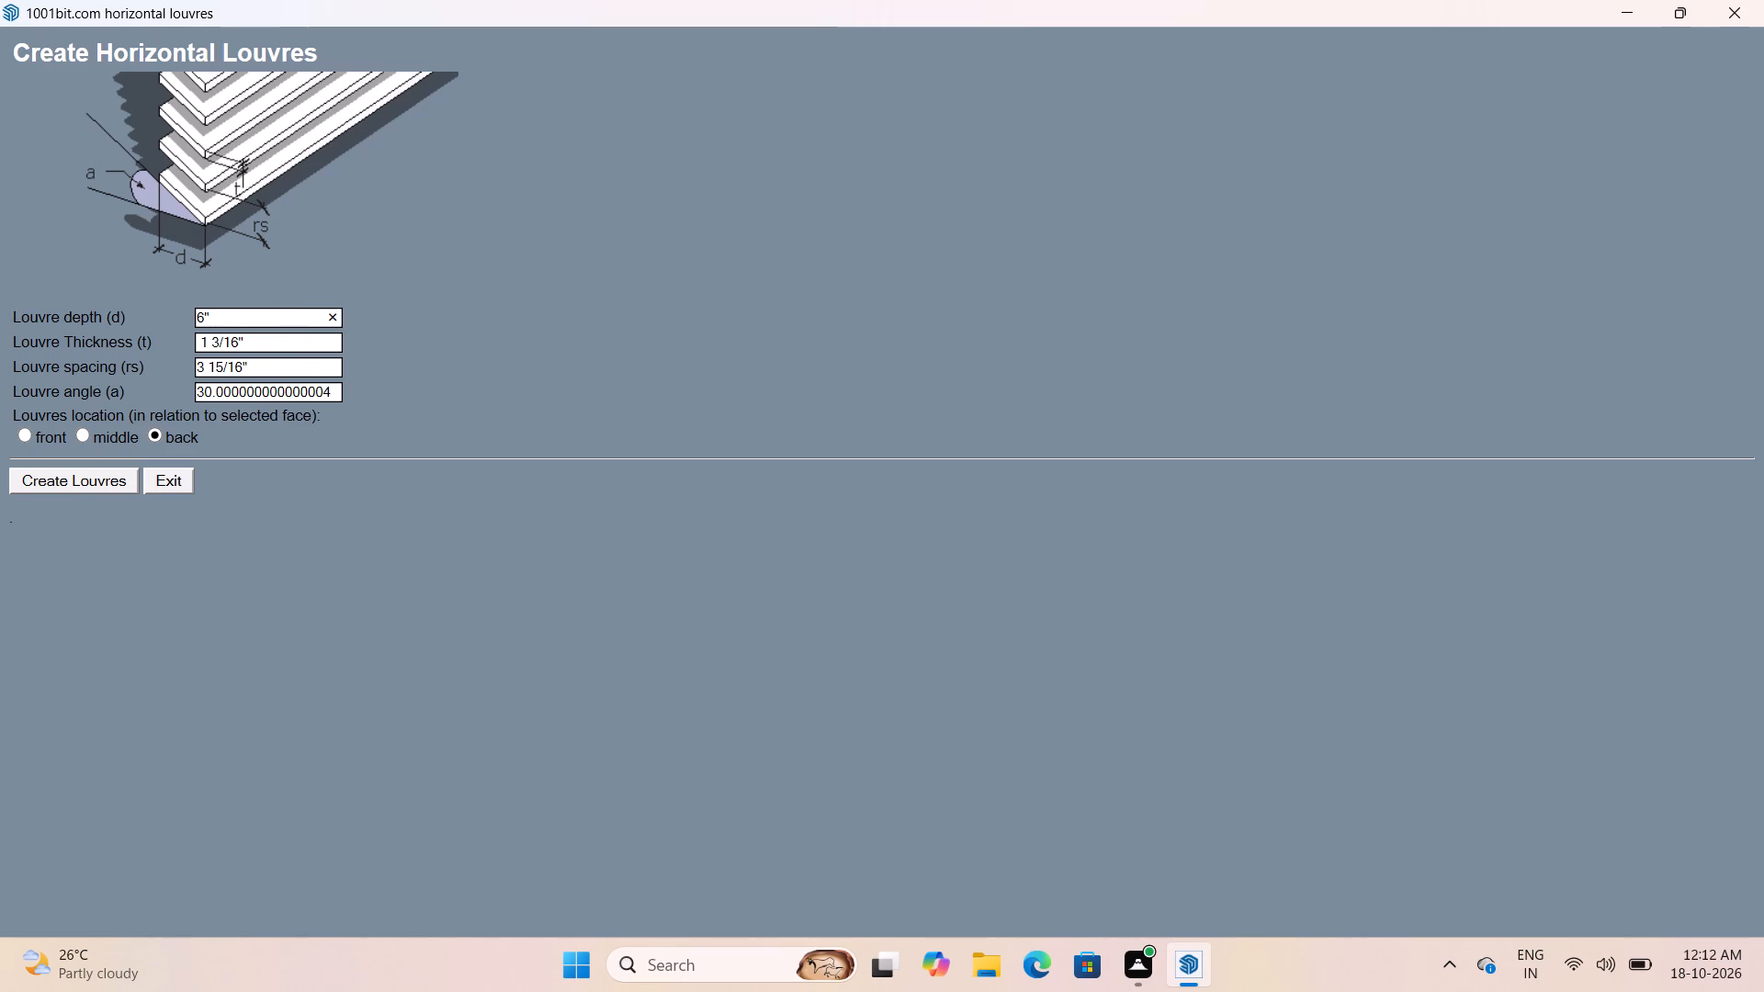
left_click(278, 344)
key("BackSpace")
type("1\"")
Set louvre spacing to 2", angle to 0 and location to front, and start creating the louvres.
left_click(275, 373)
key("BackSpace")
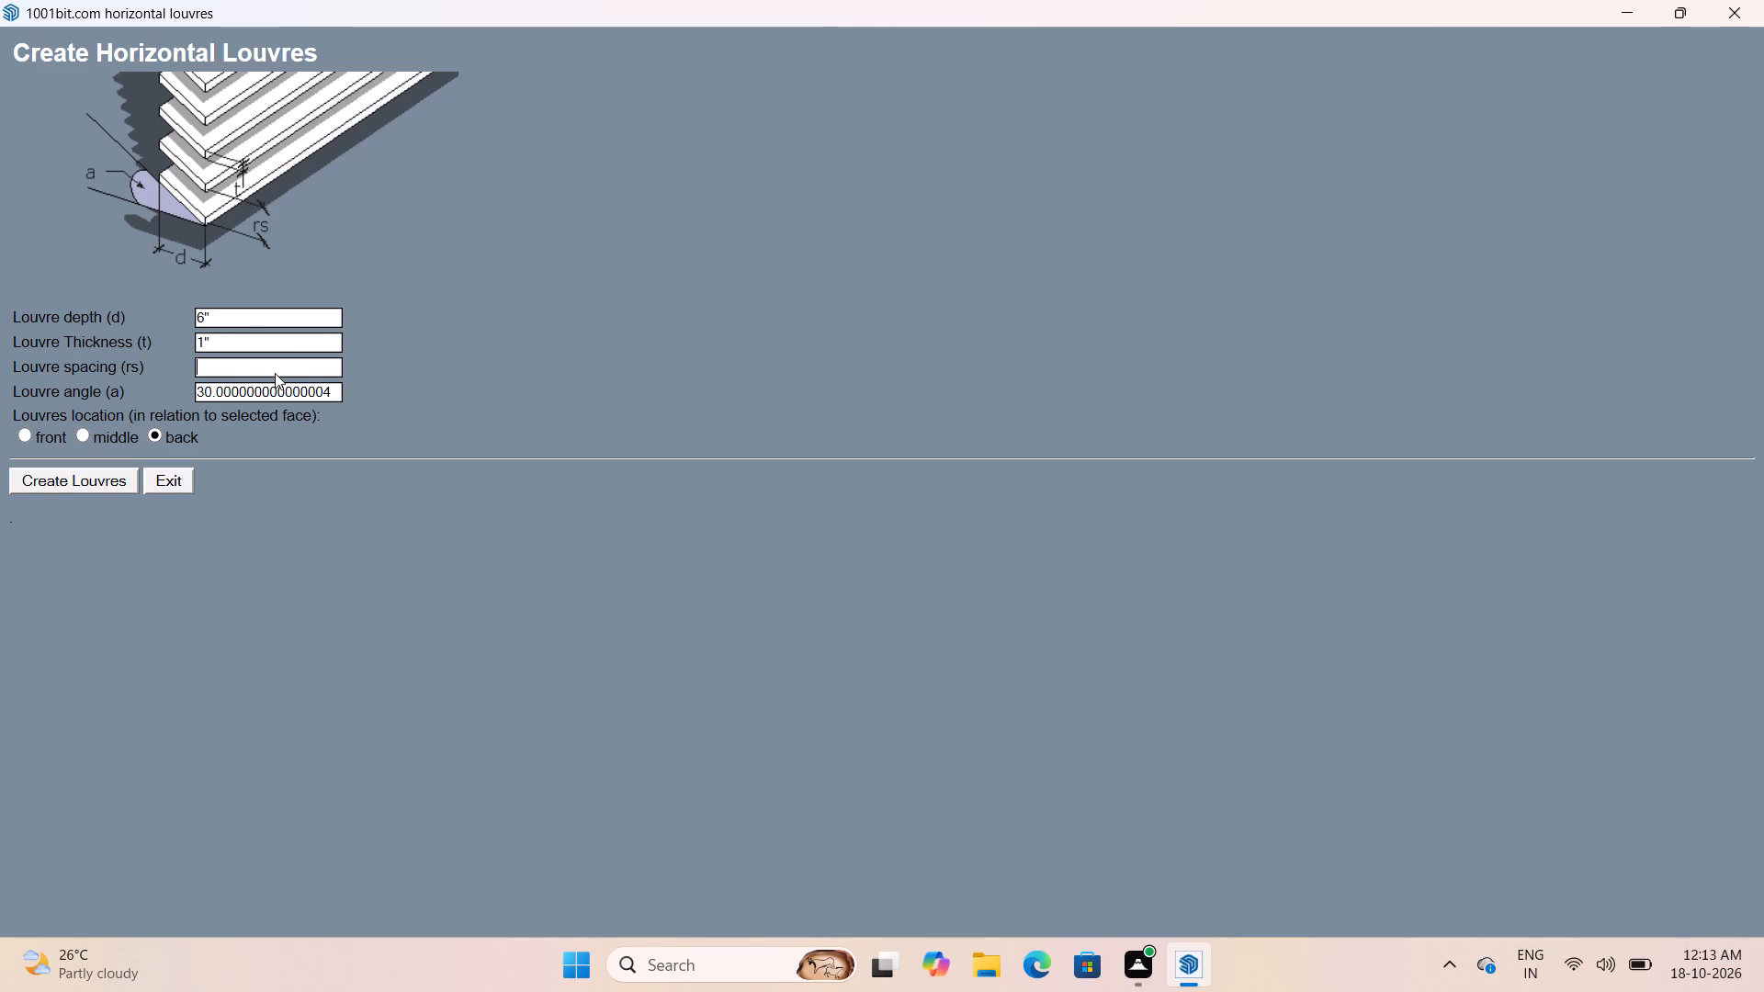
type("0.2\"")
key("BackSpace")
key("BackSpace")
key("BackSpace")
key("BackSpace")
key("BackSpace")
type("2\"")
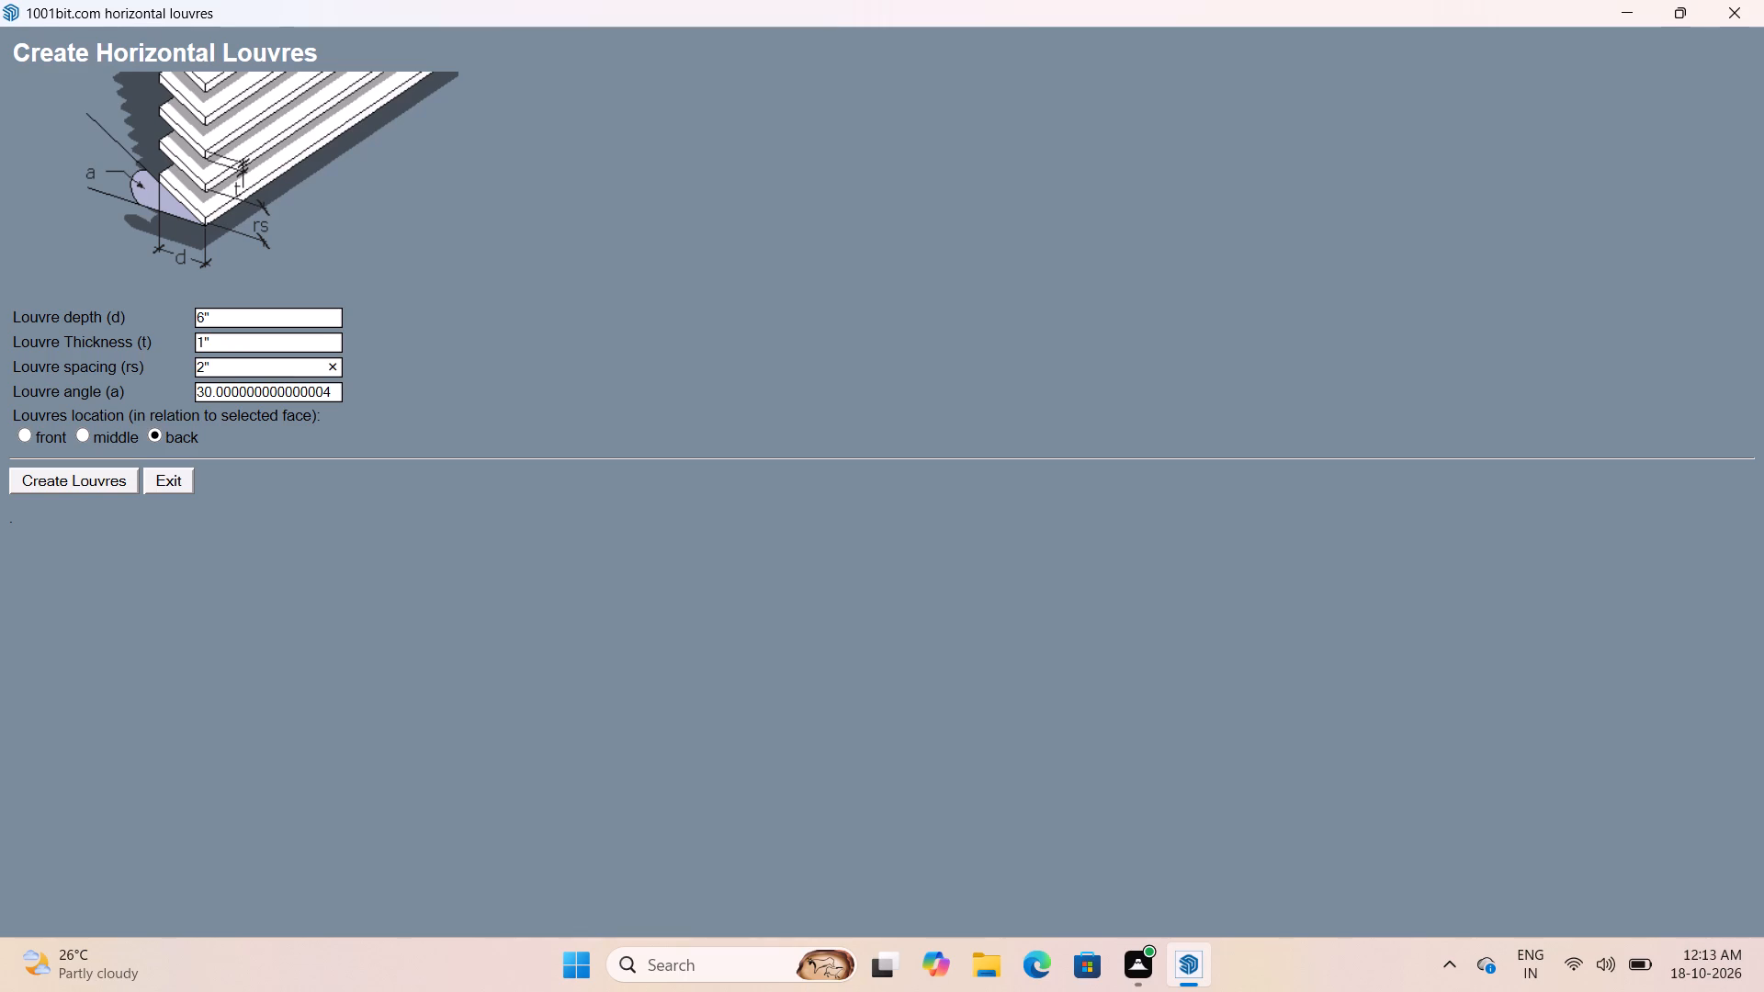
left_click(333, 393)
key("BackSpace")
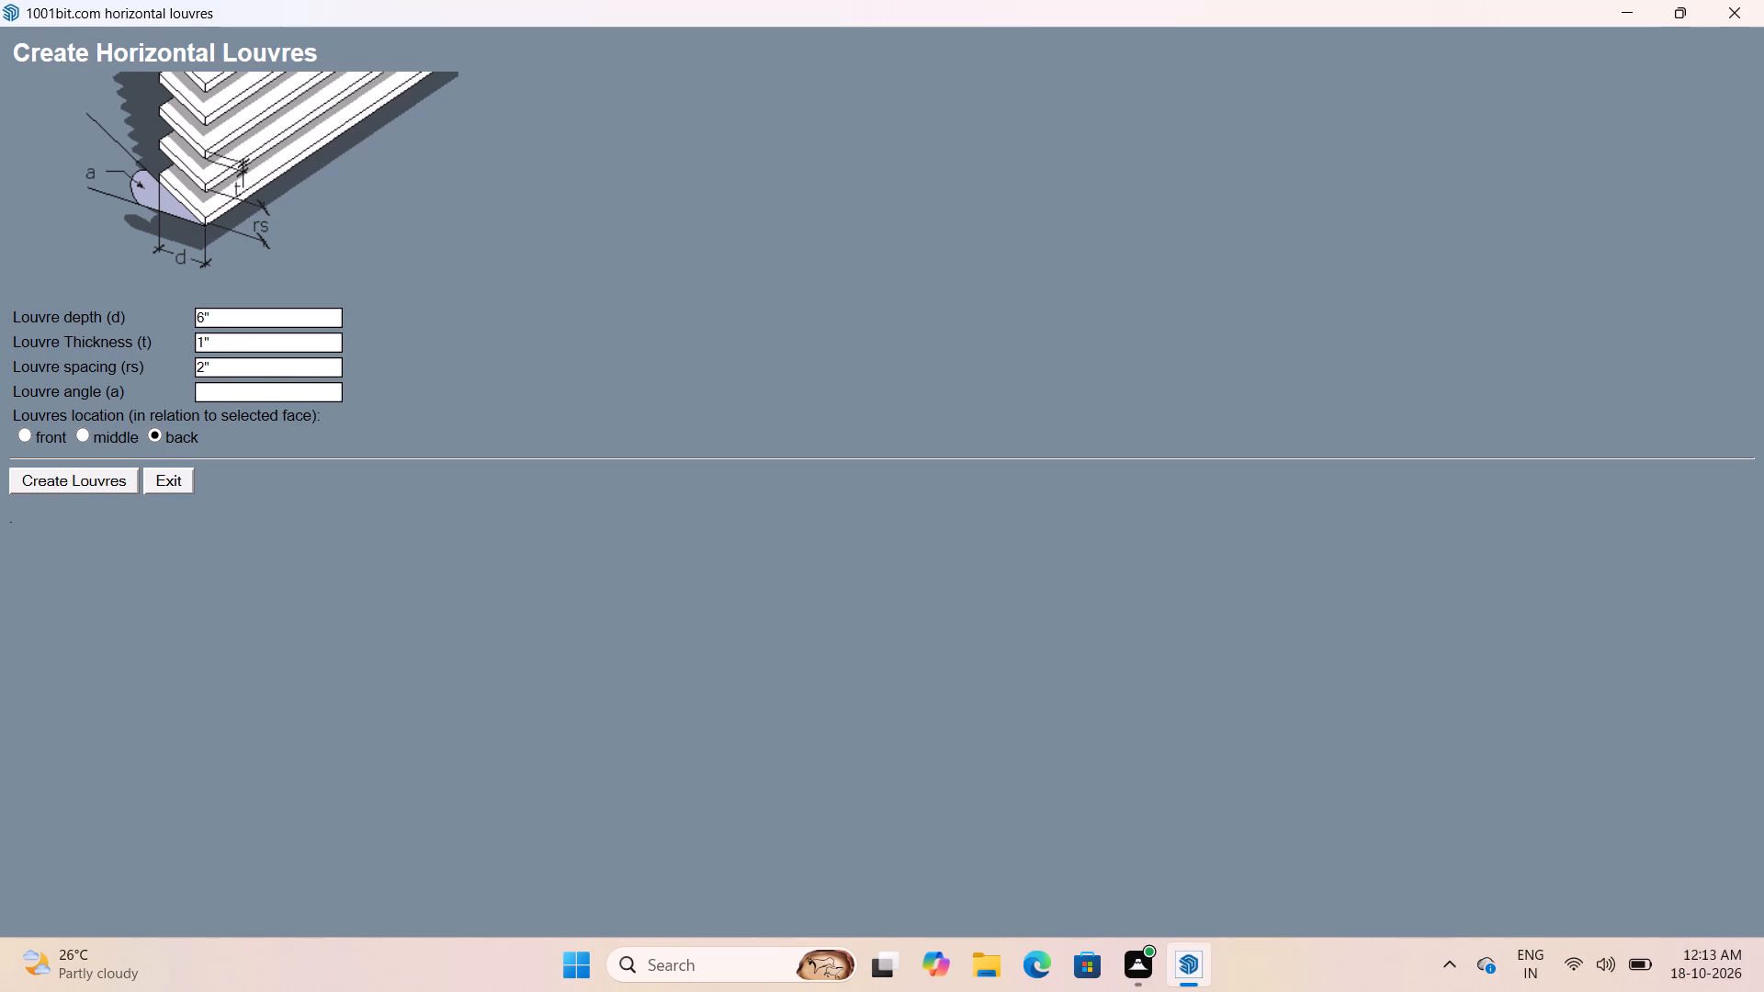
key("0")
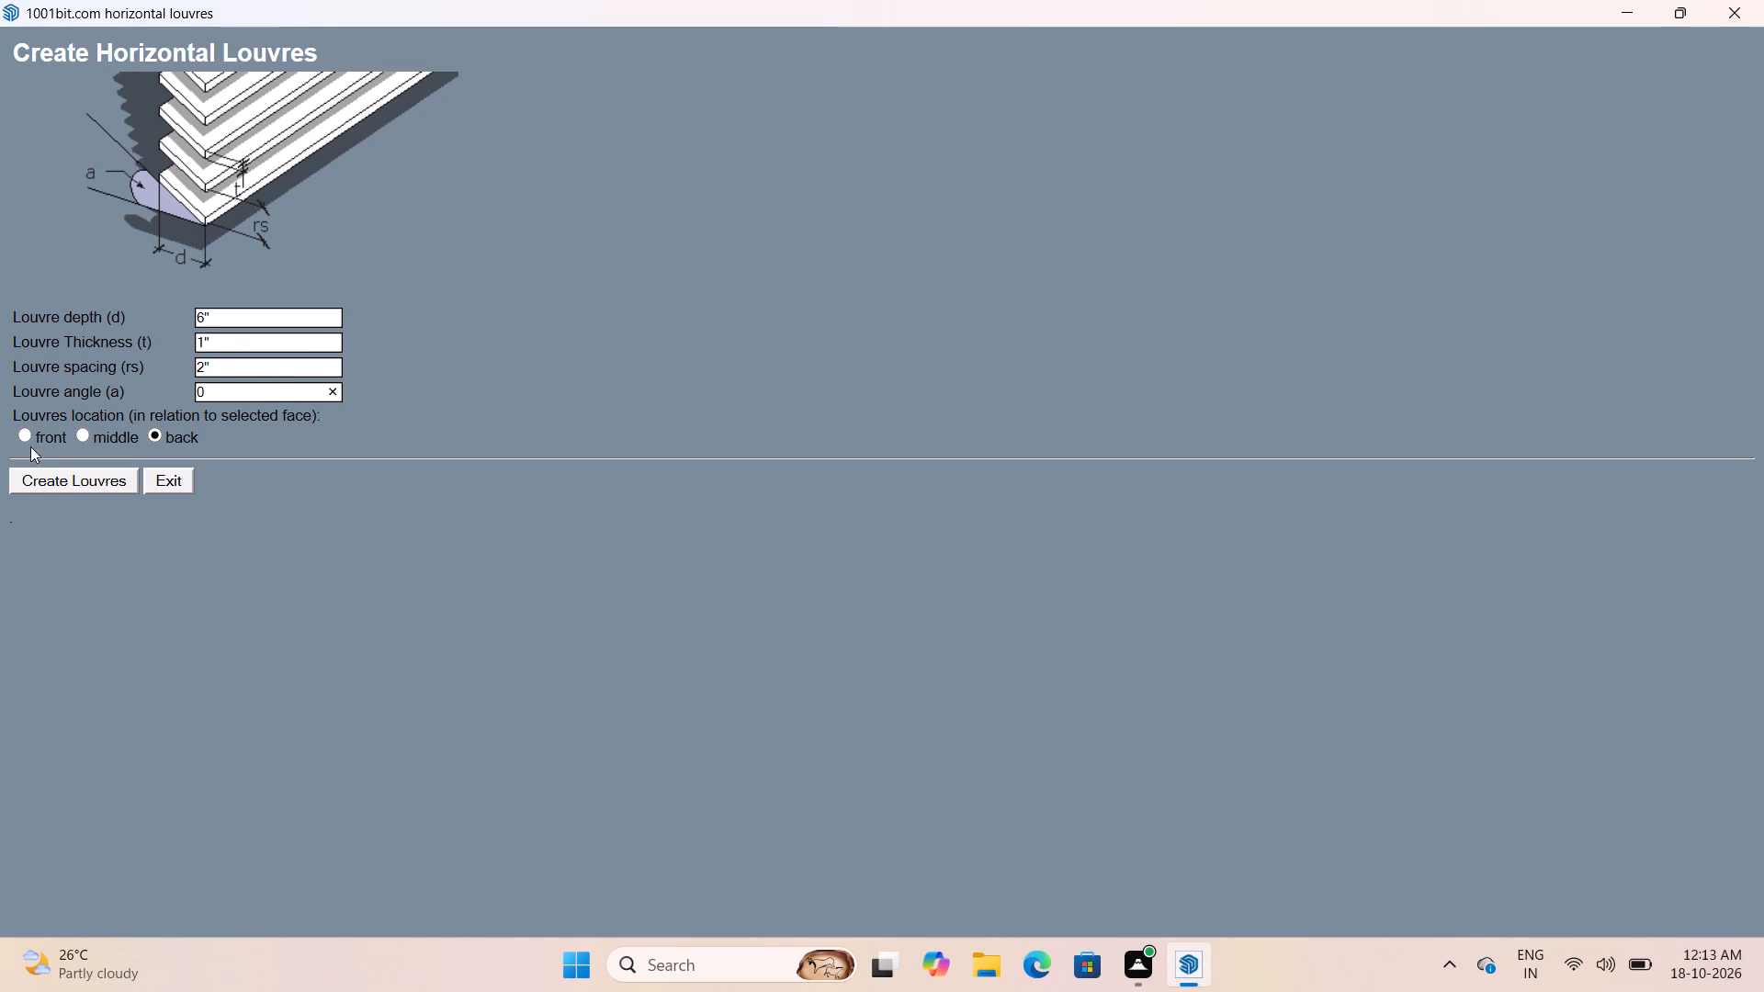
left_click(25, 432)
left_click(50, 479)
scroll(28, 454, "down", 6)
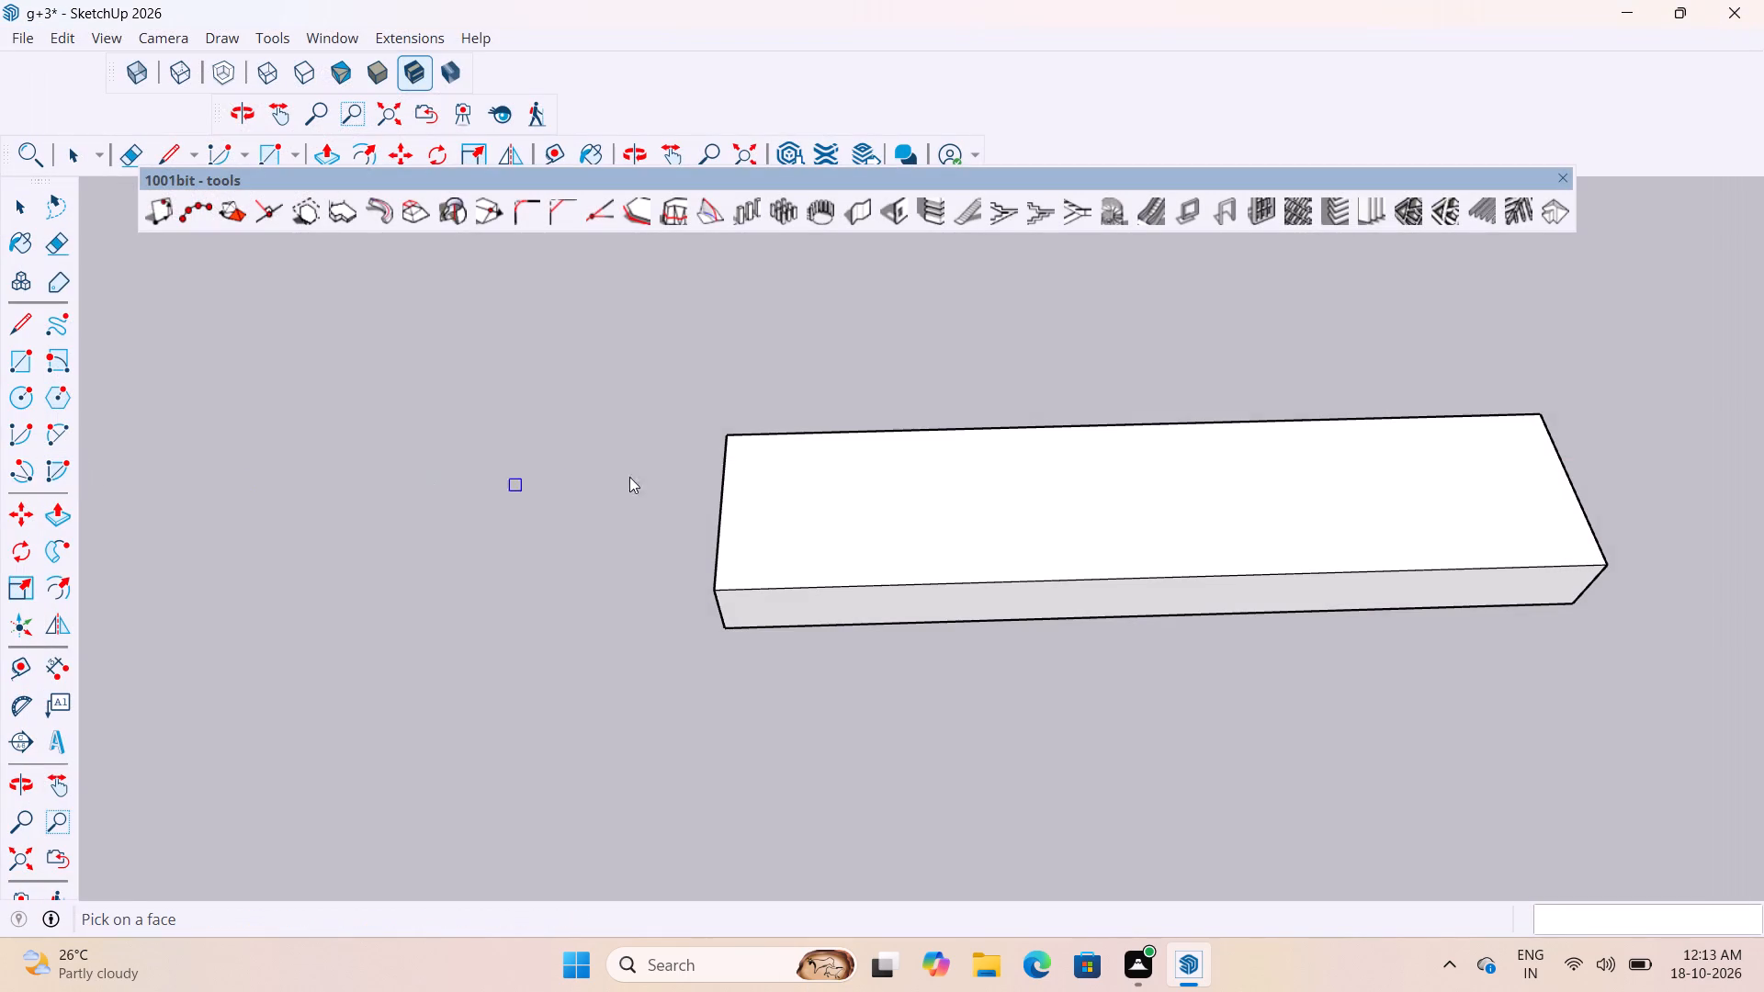
key("space")
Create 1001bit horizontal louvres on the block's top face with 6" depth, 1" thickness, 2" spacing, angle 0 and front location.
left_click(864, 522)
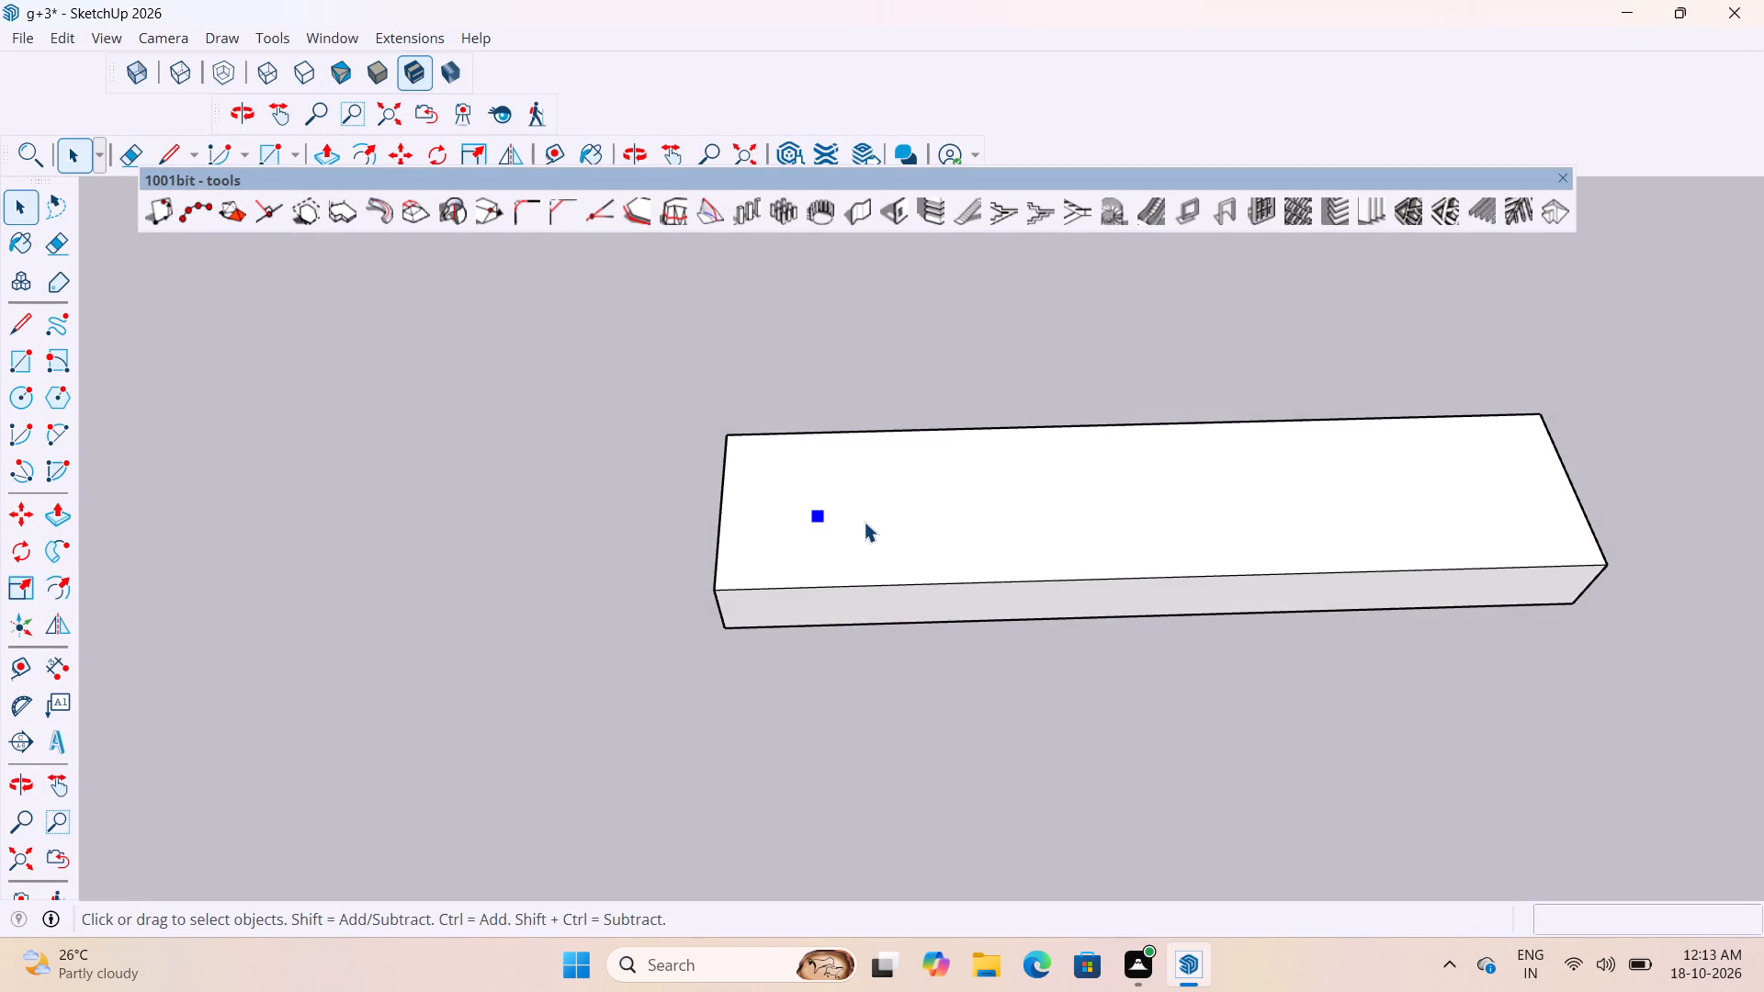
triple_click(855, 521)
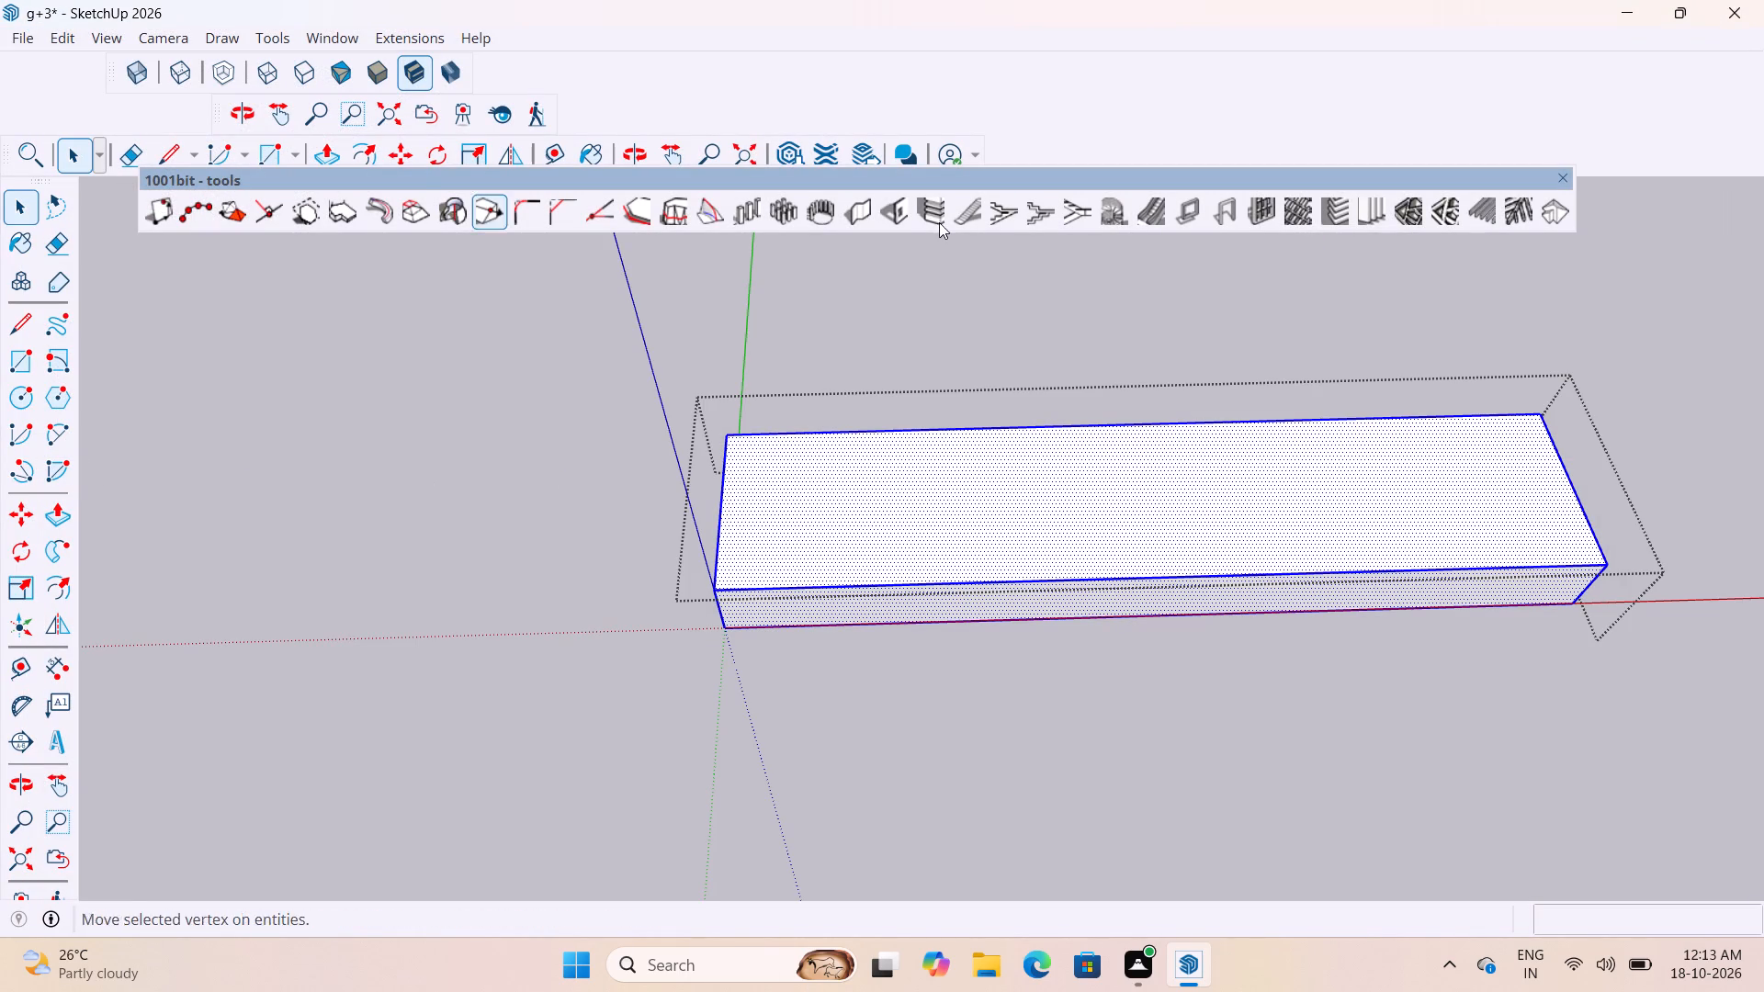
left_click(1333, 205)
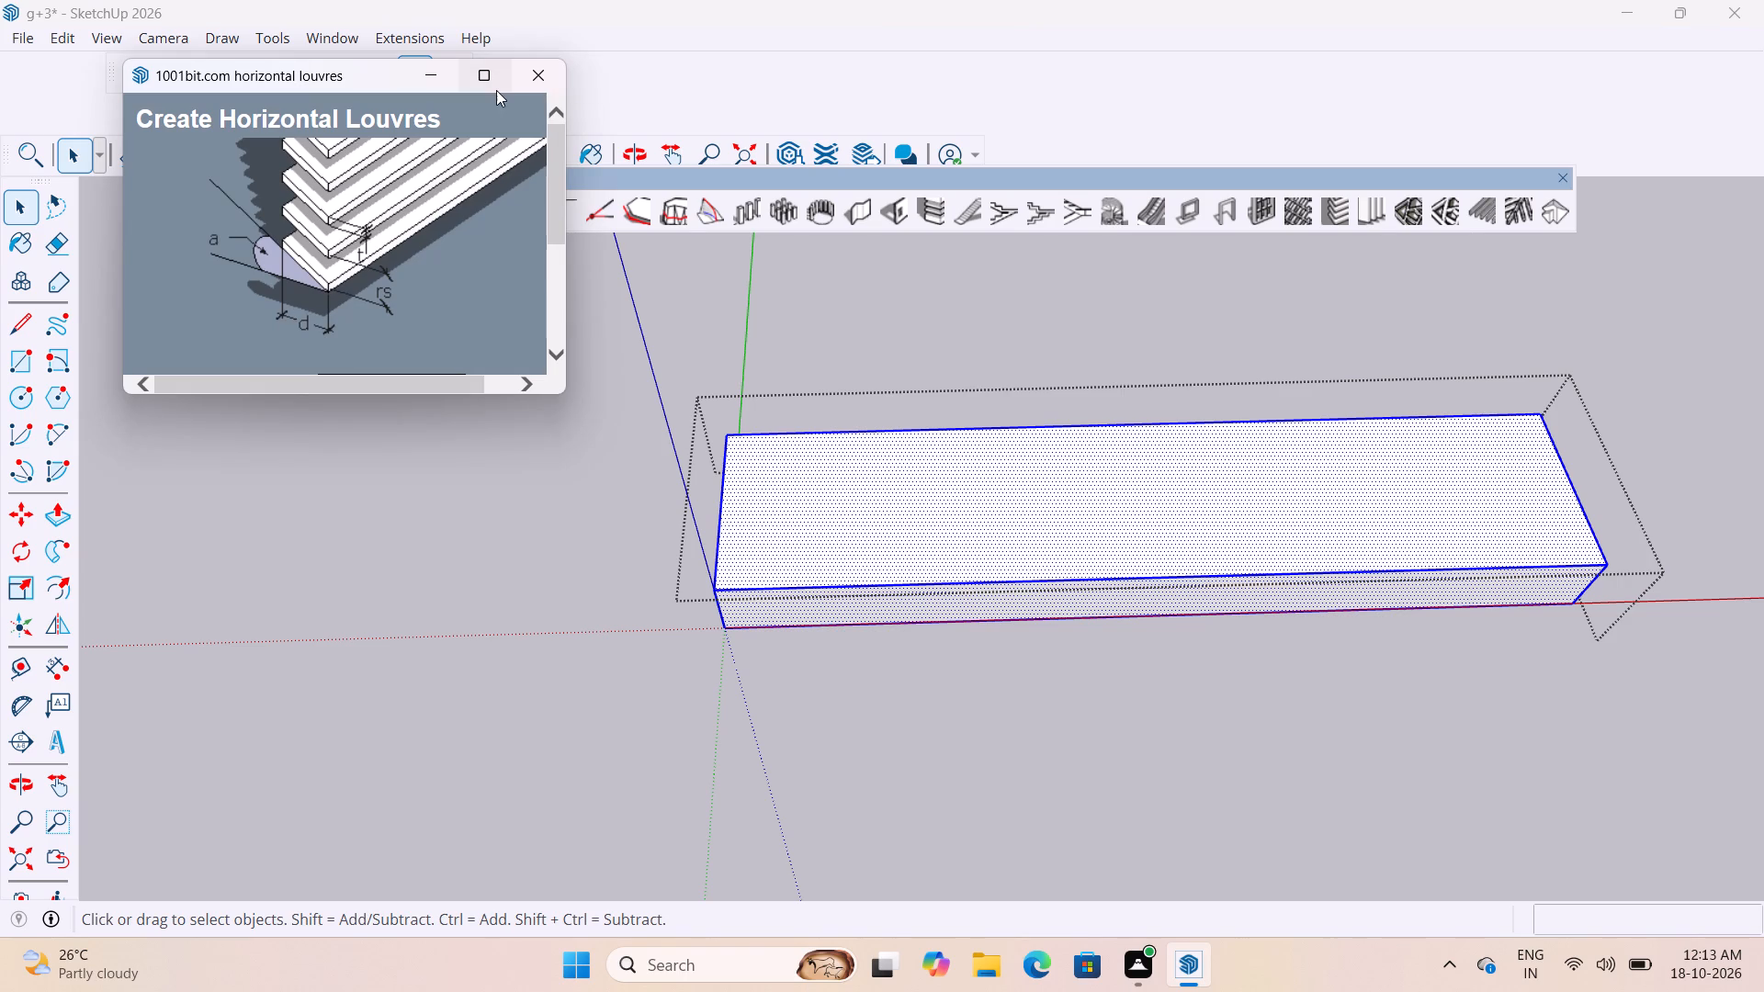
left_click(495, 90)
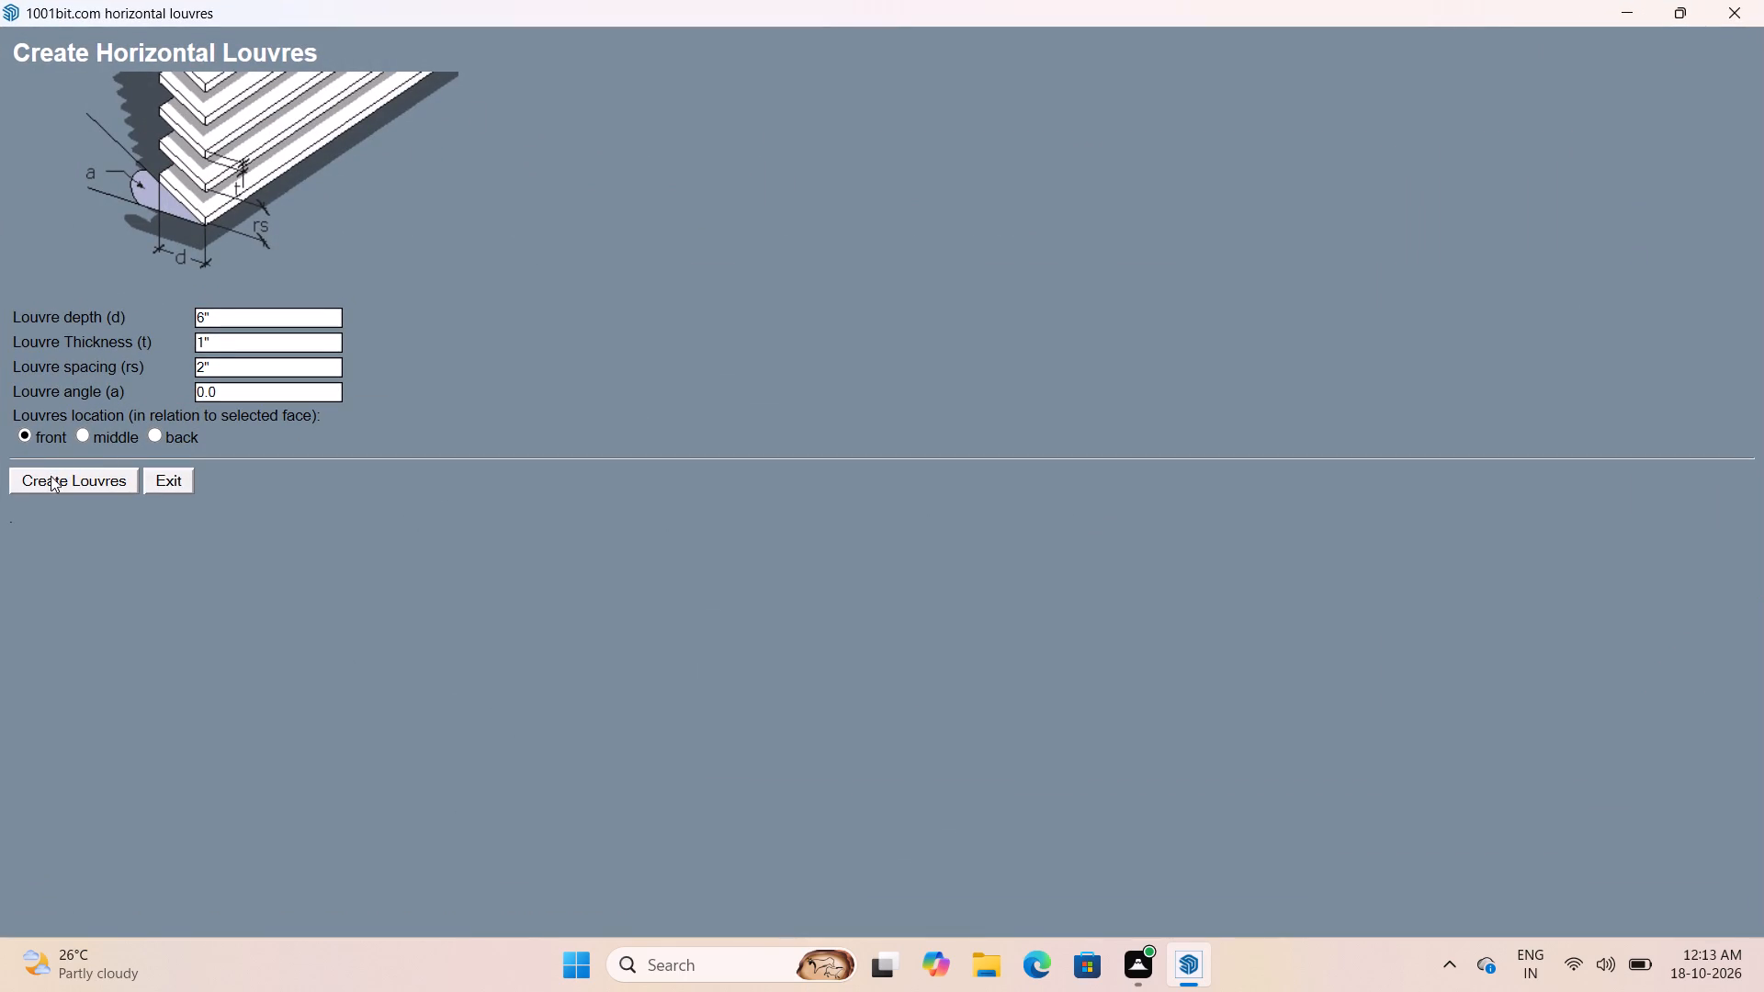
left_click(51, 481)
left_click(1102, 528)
Examine the generated louvres from several sides, checking their ends, direction and how they sit on the block.
scroll(694, 434, "up", 3)
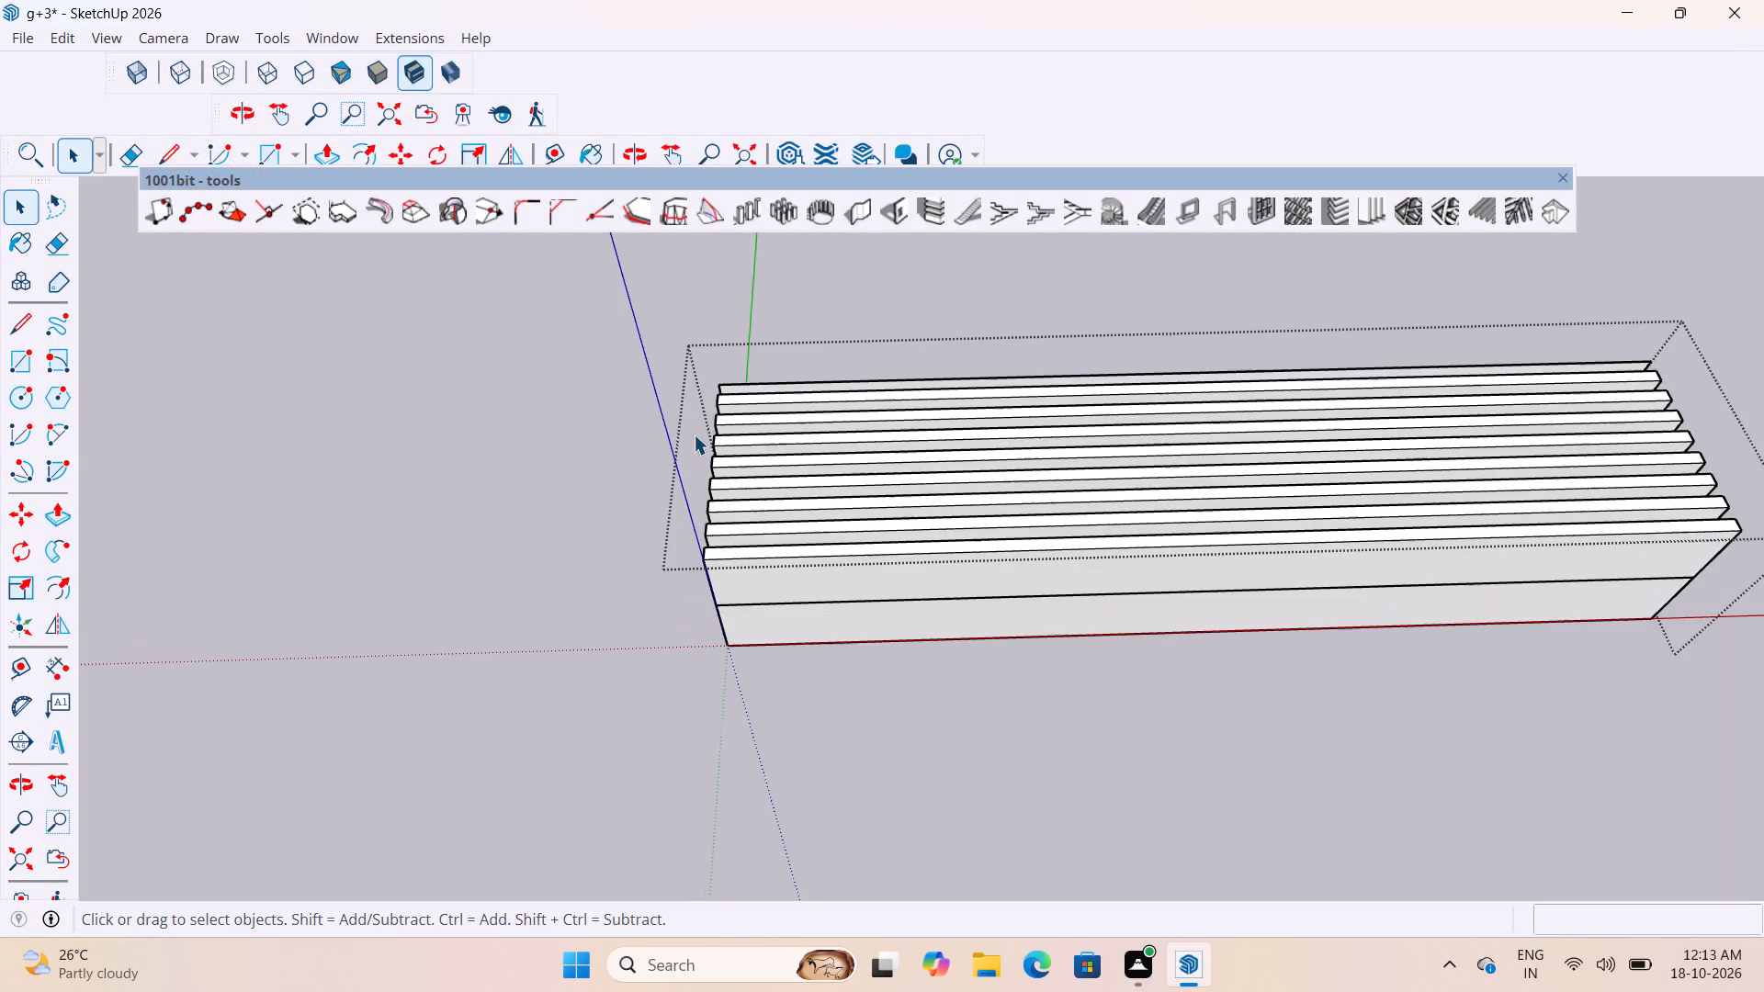
middle_click_drag(720, 418, 1046, 390)
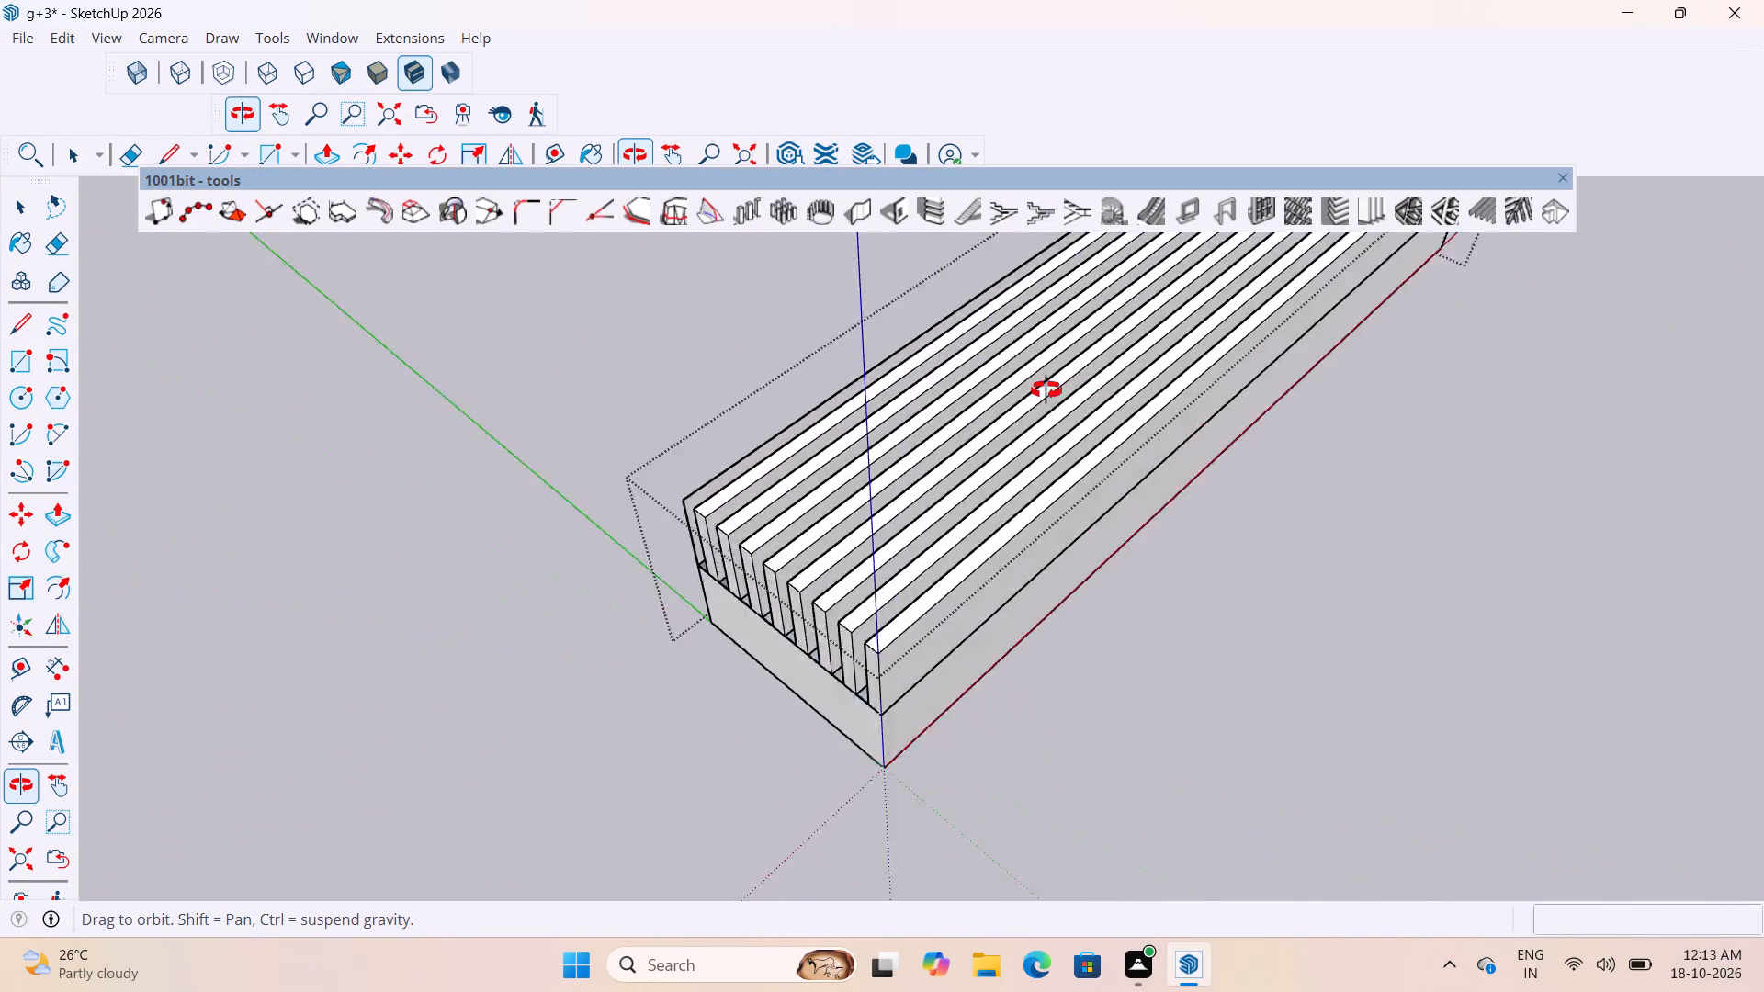
middle_click_drag(1046, 390, 639, 566)
scroll(771, 457, "up", 3)
scroll(821, 389, "down", 6)
scroll(824, 426, "up", 1)
middle_click_drag(842, 409, 1200, 147)
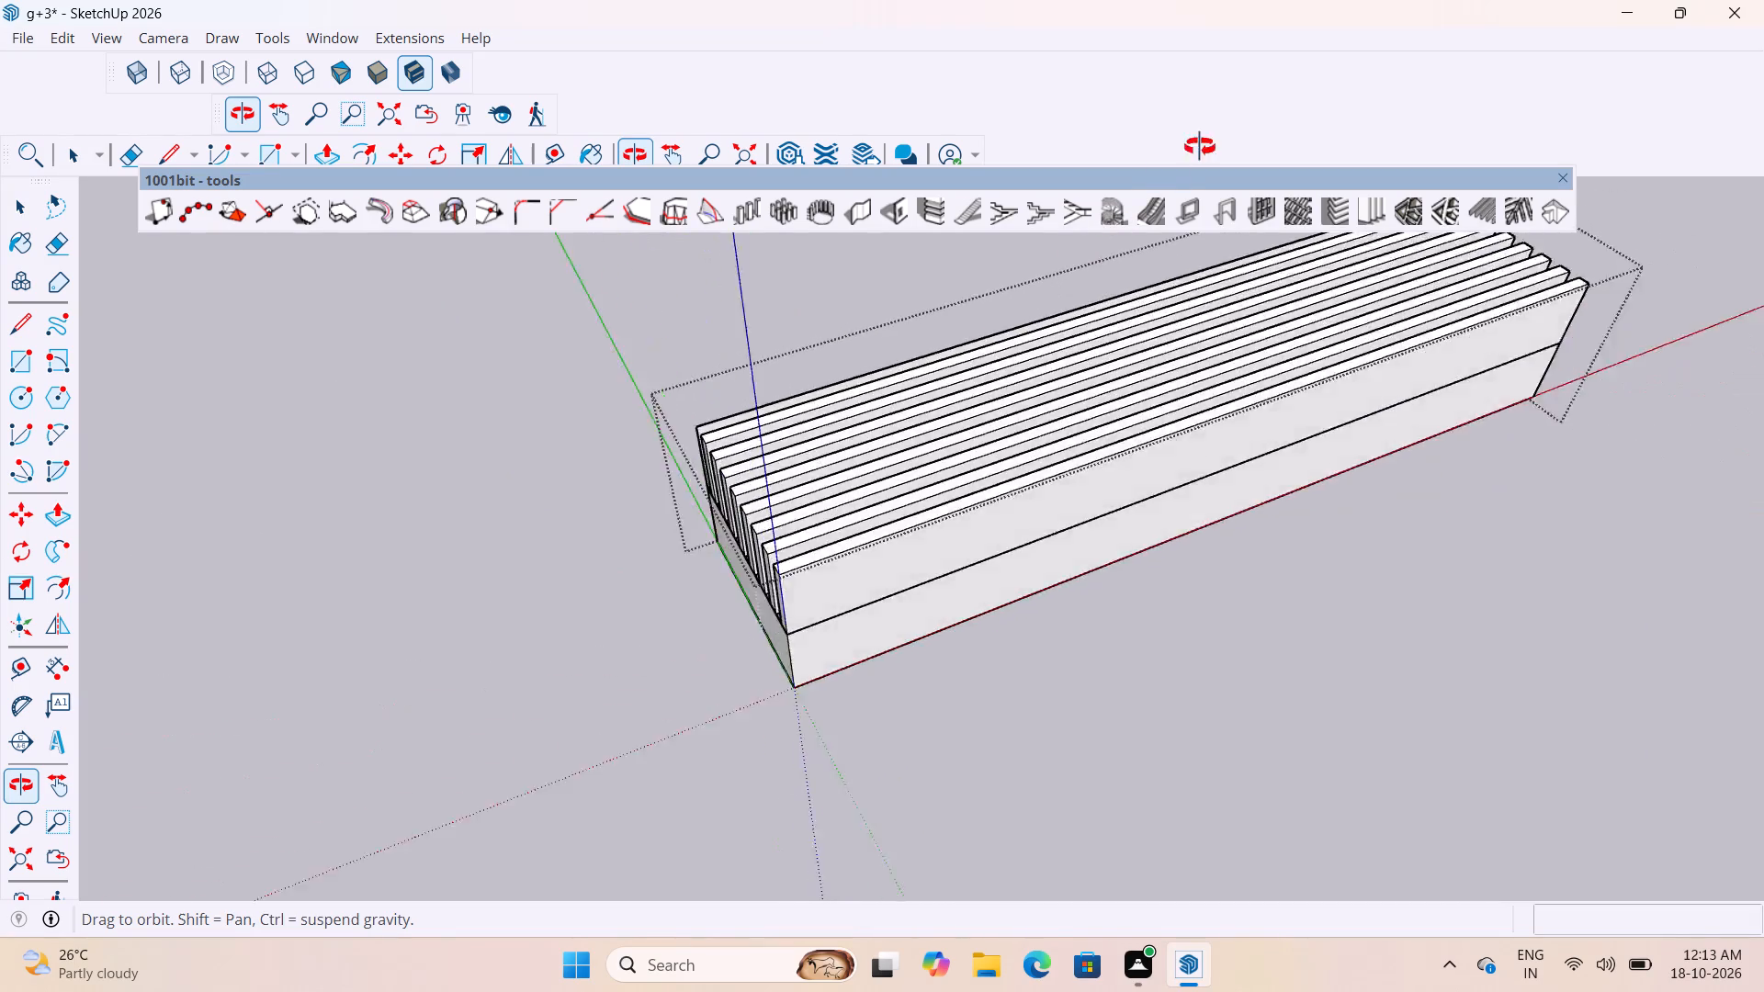
middle_click_drag(1200, 147, 1389, 90)
scroll(943, 537, "up", 11)
middle_click_drag(797, 534, 671, 678)
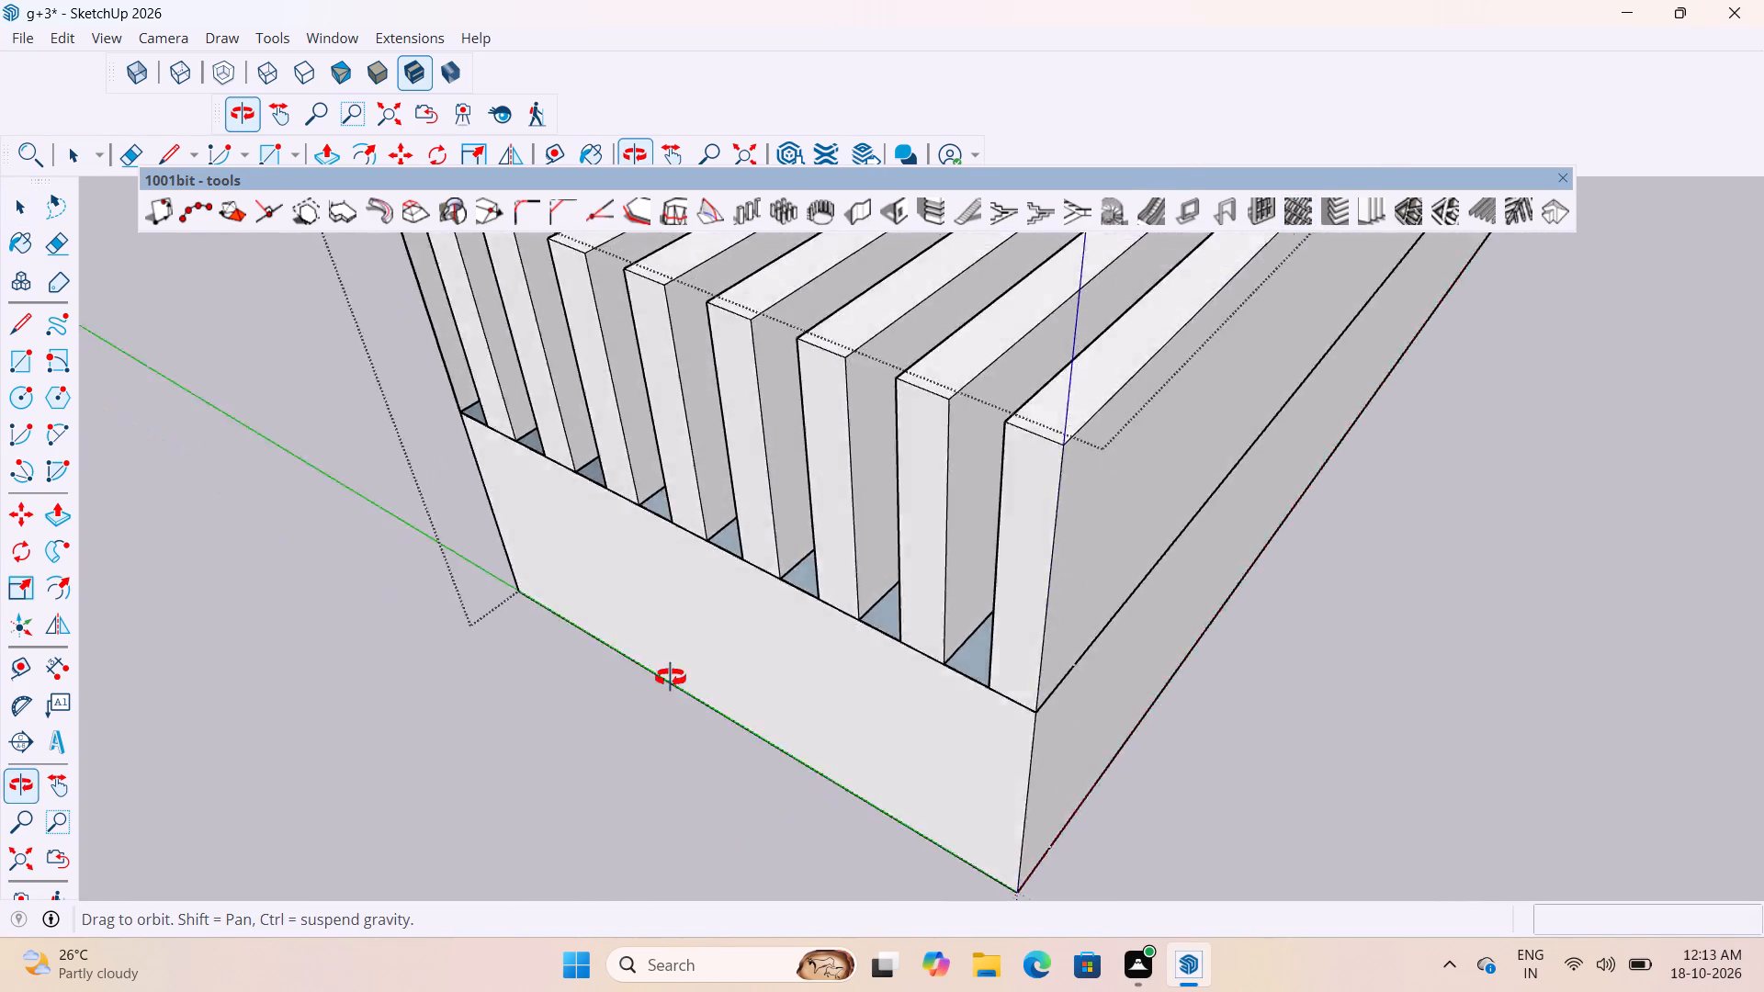
middle_click_drag(671, 678, 510, 746)
scroll(521, 662, "down", 16)
left_click_drag(515, 653, 750, 708)
middle_click_drag(715, 721, 596, 749)
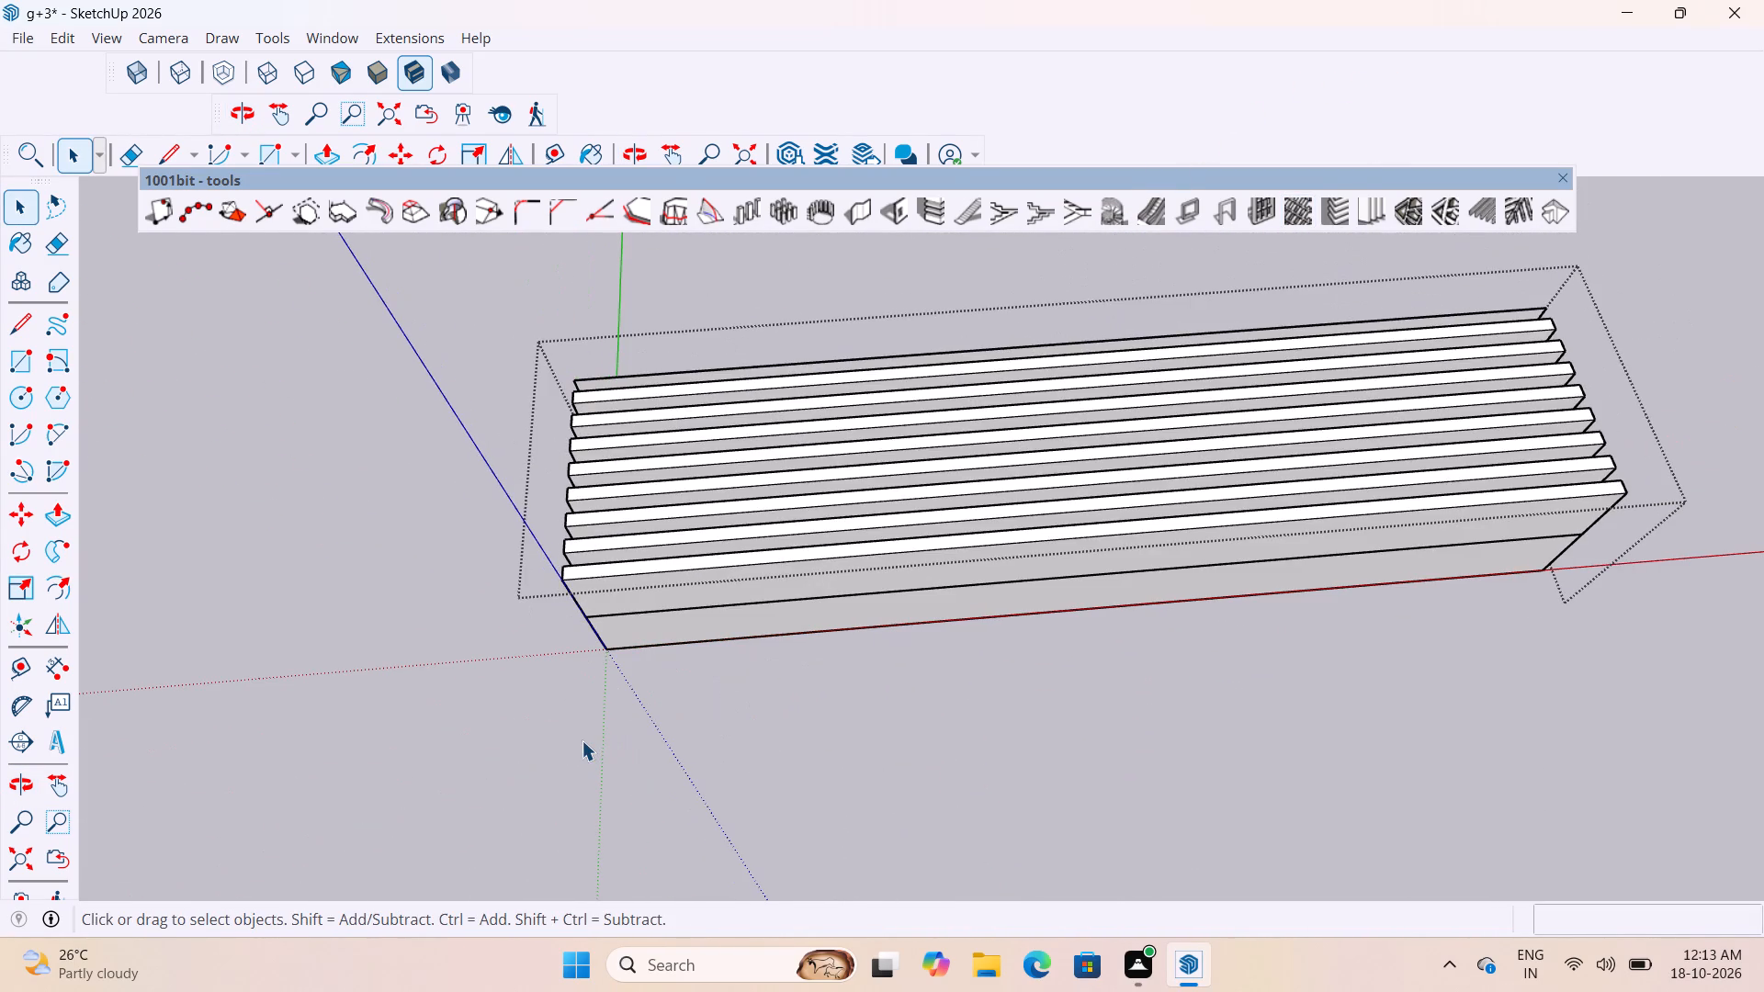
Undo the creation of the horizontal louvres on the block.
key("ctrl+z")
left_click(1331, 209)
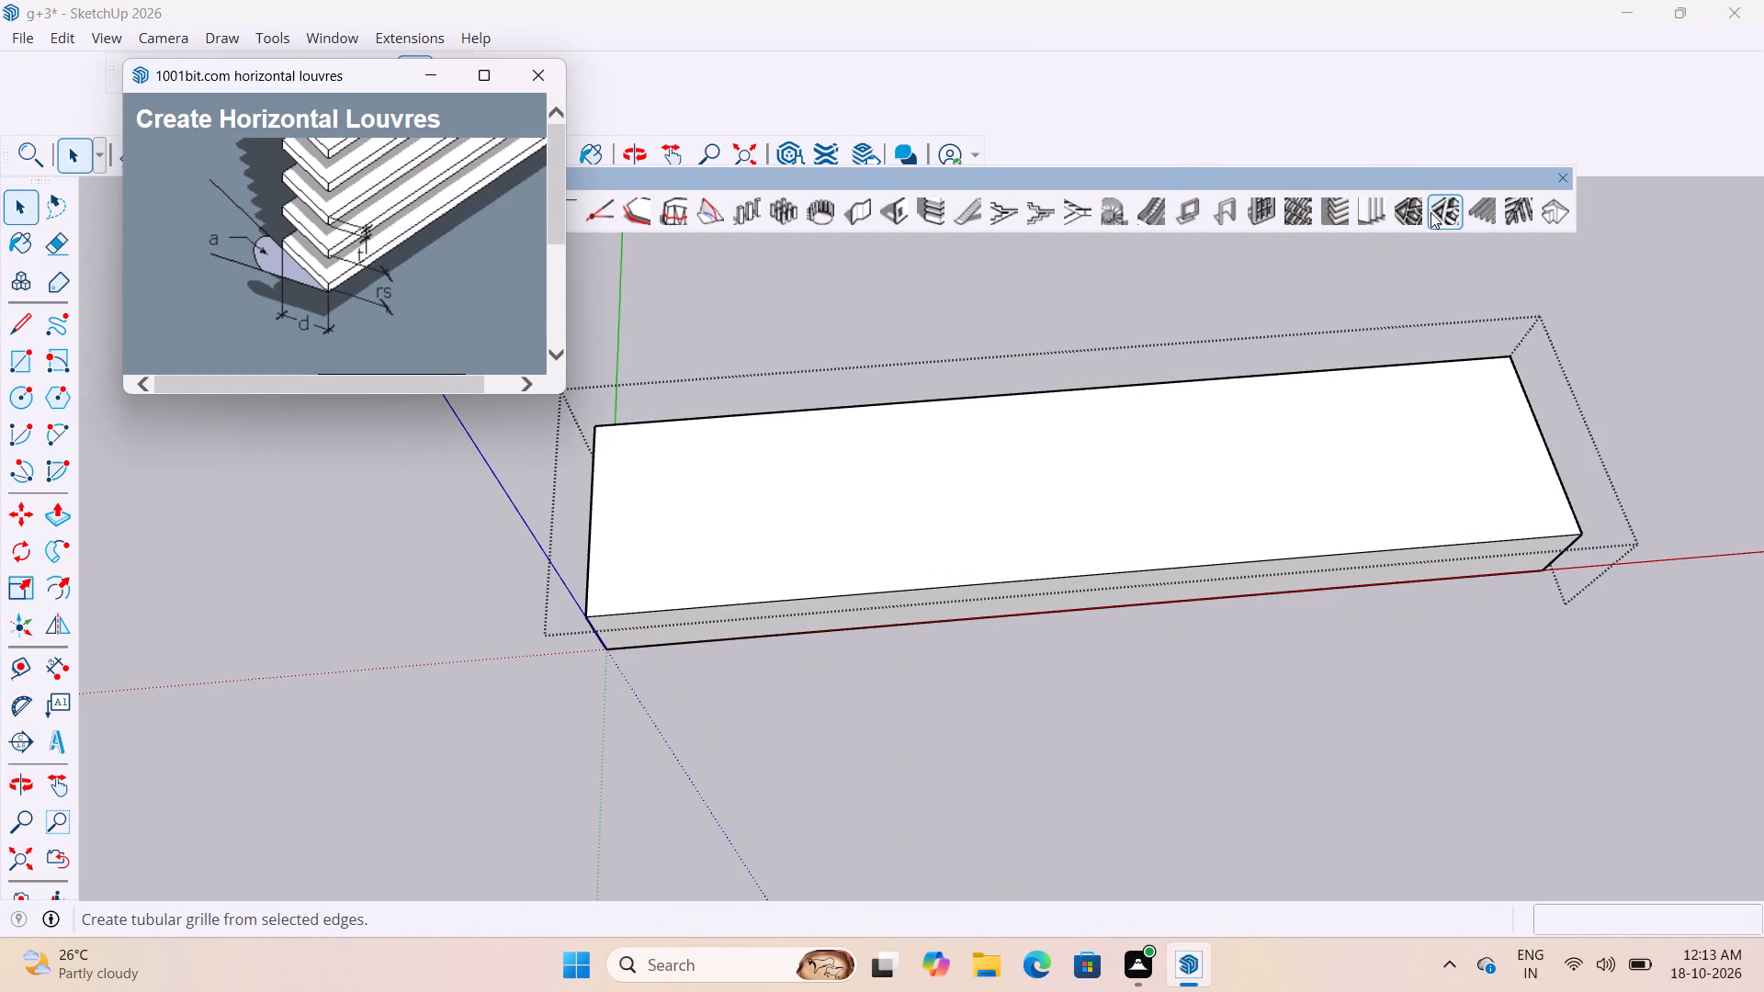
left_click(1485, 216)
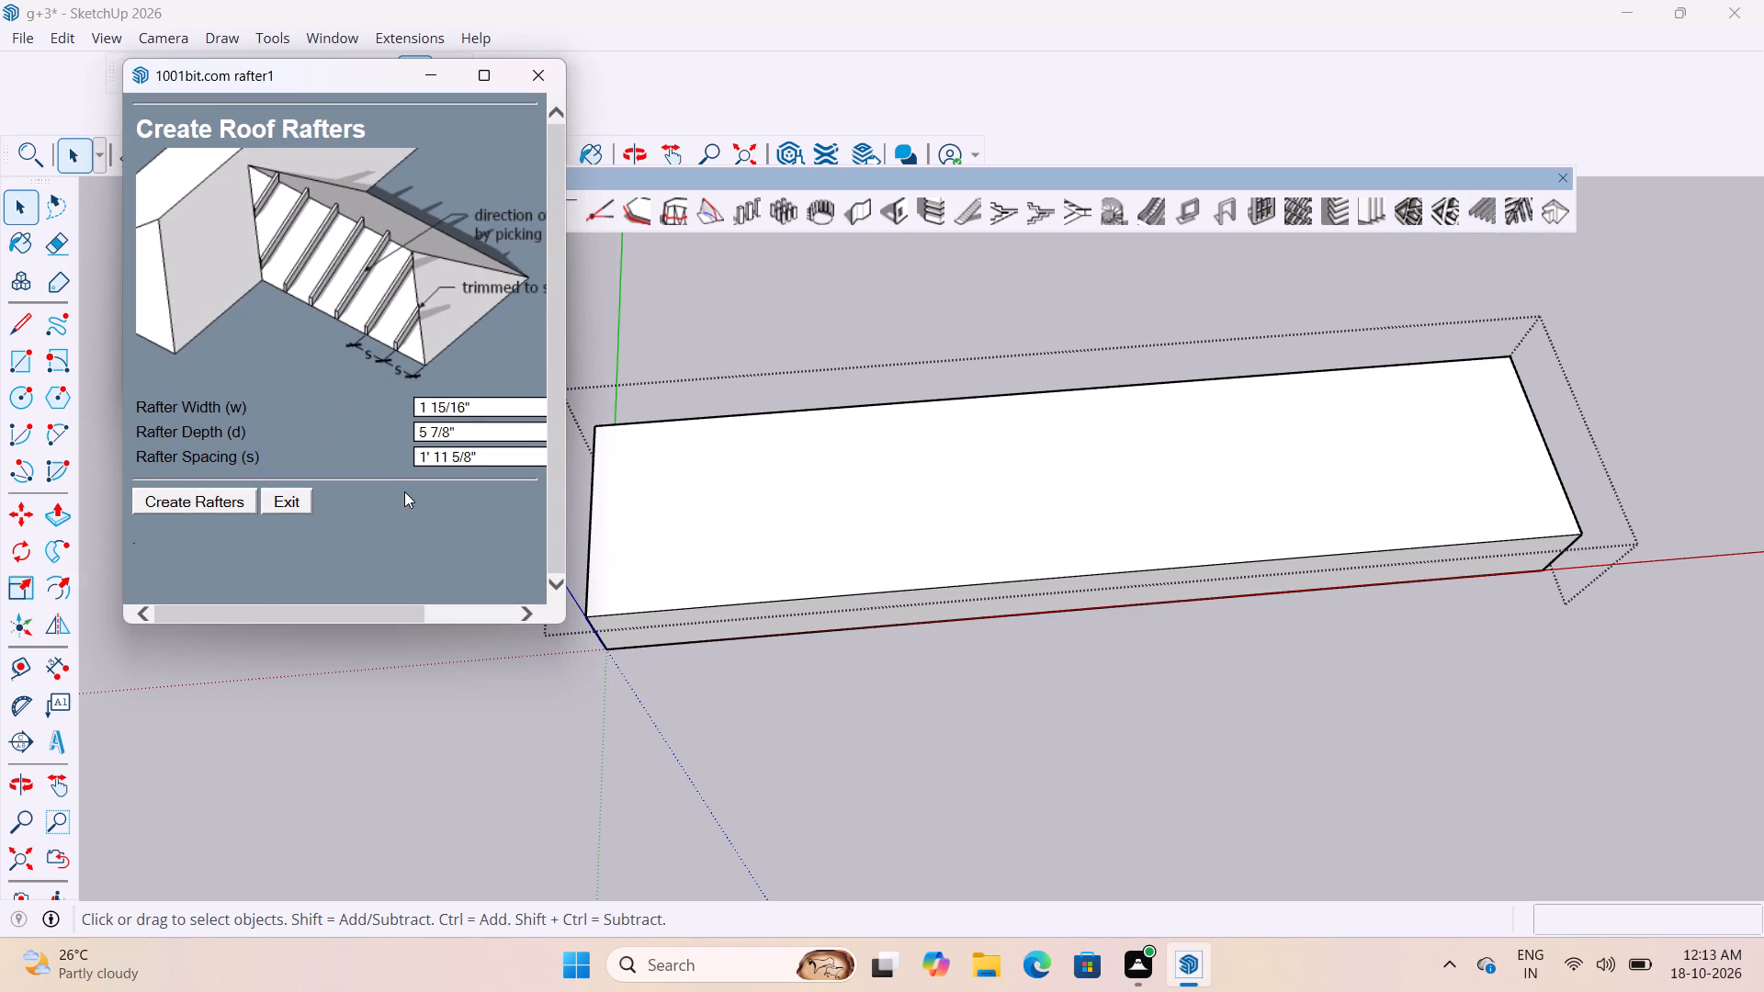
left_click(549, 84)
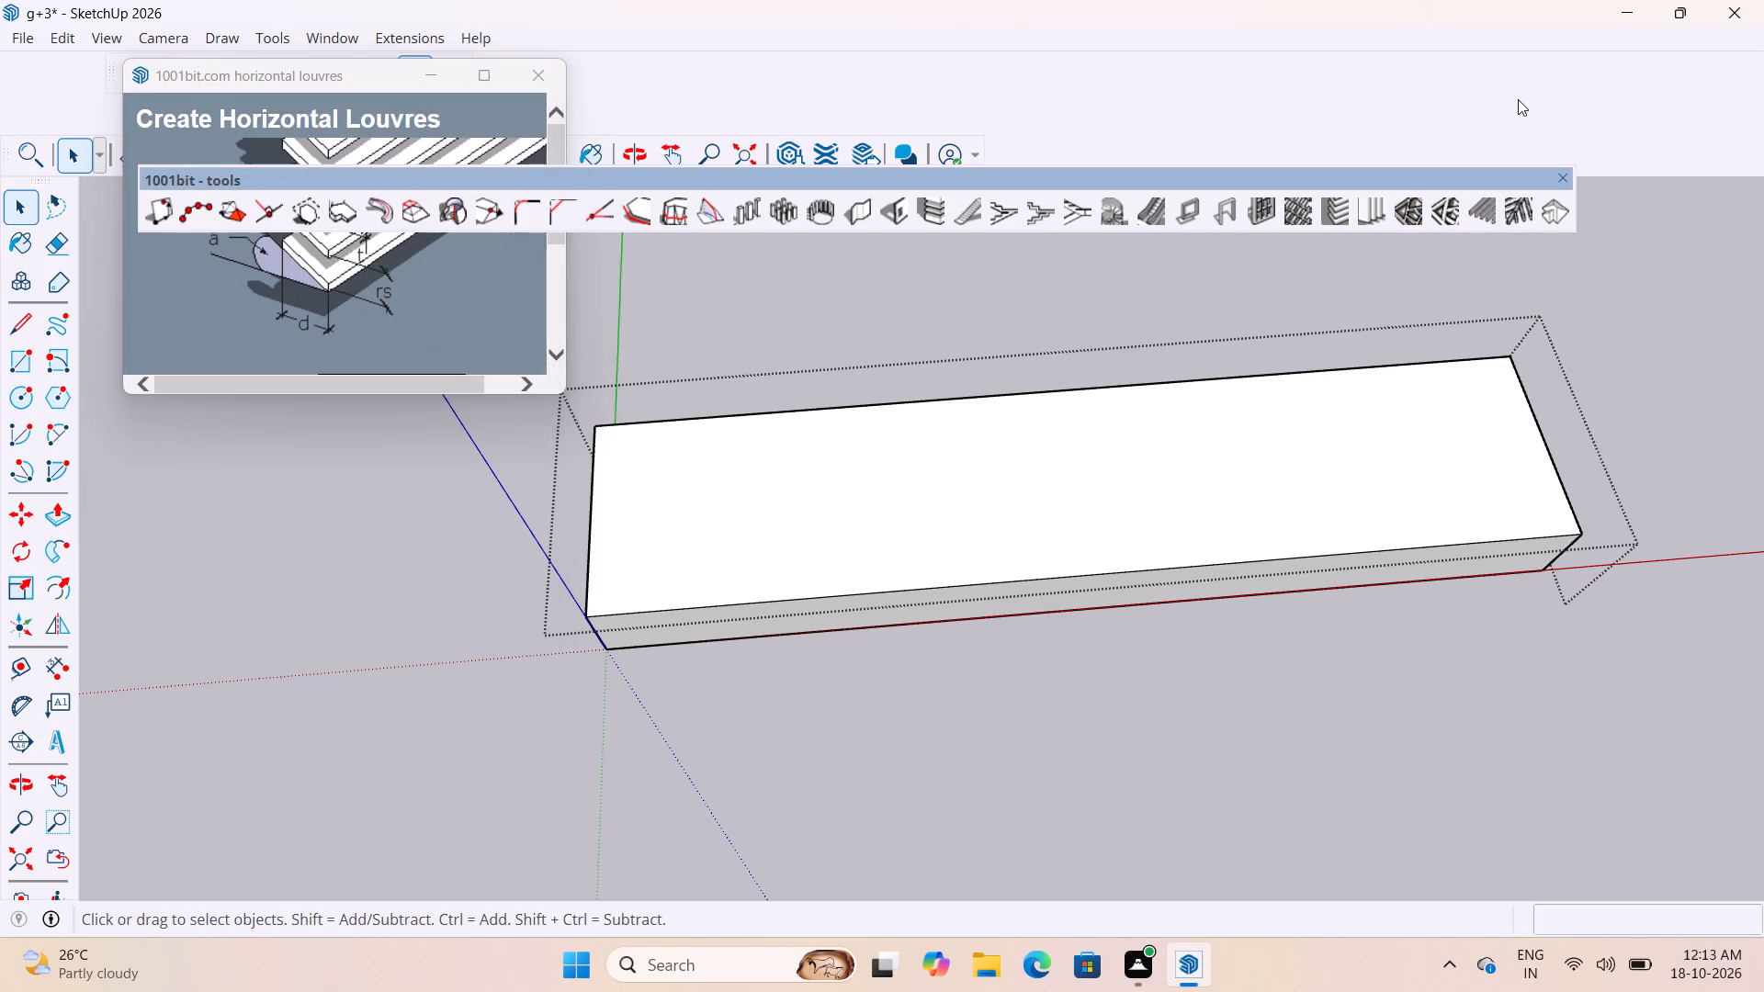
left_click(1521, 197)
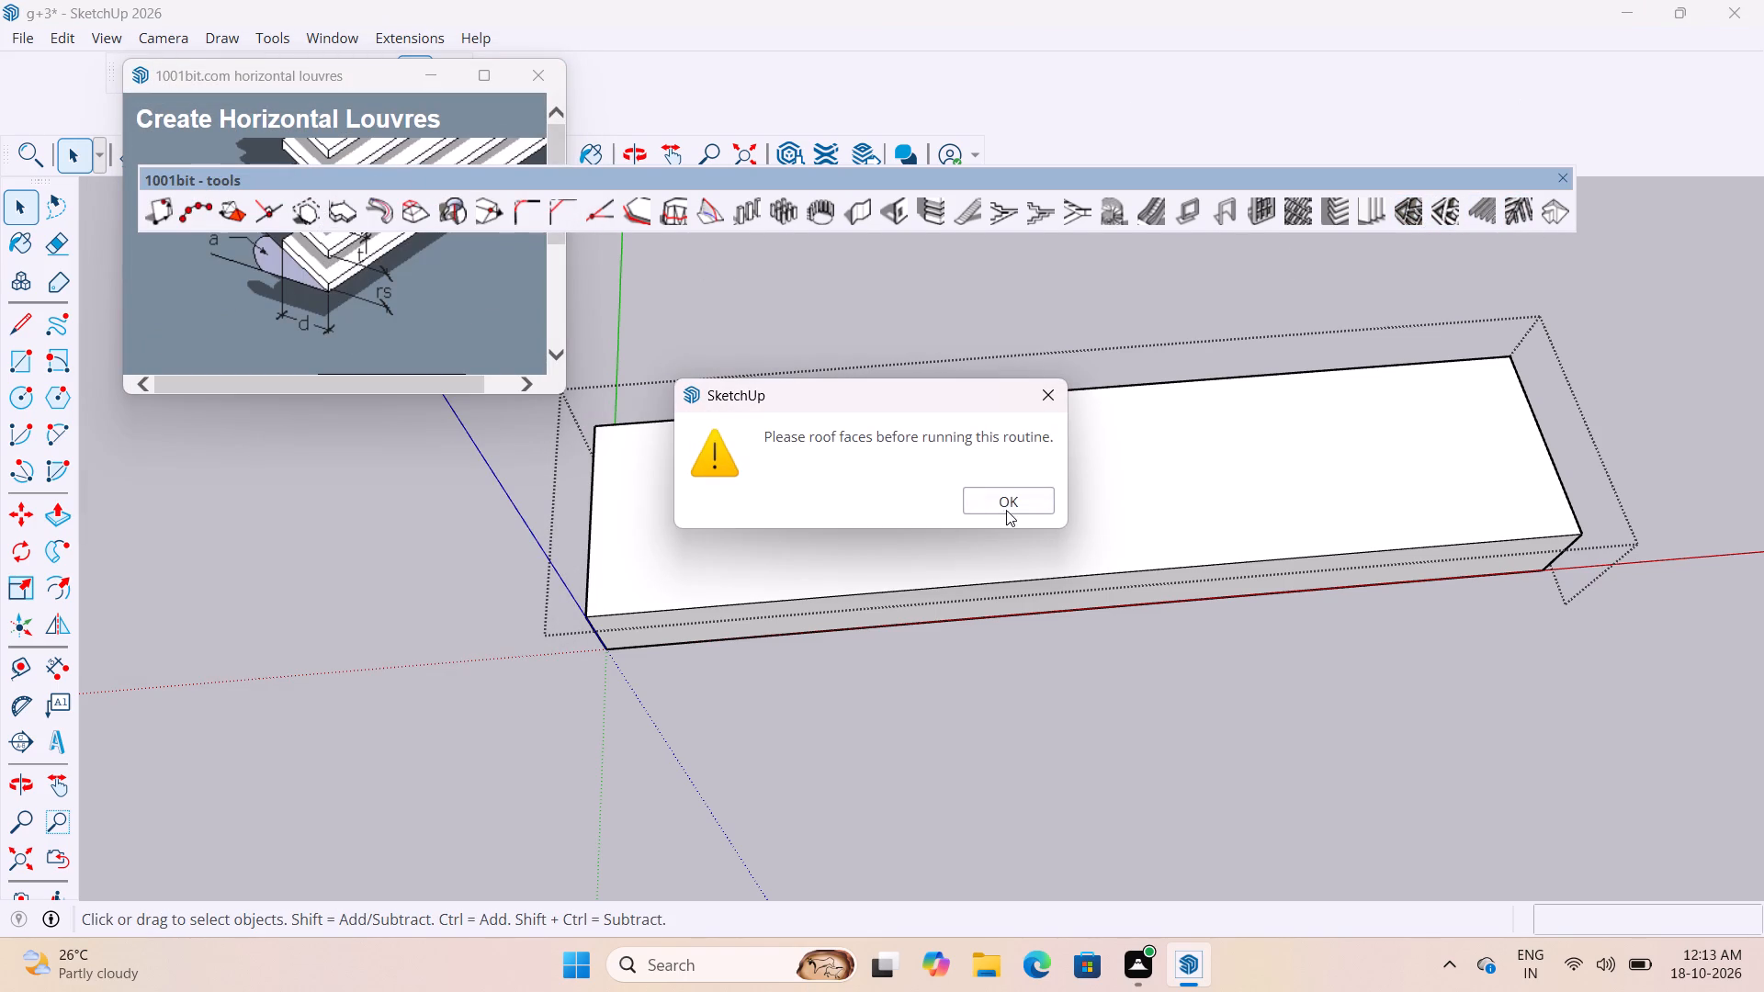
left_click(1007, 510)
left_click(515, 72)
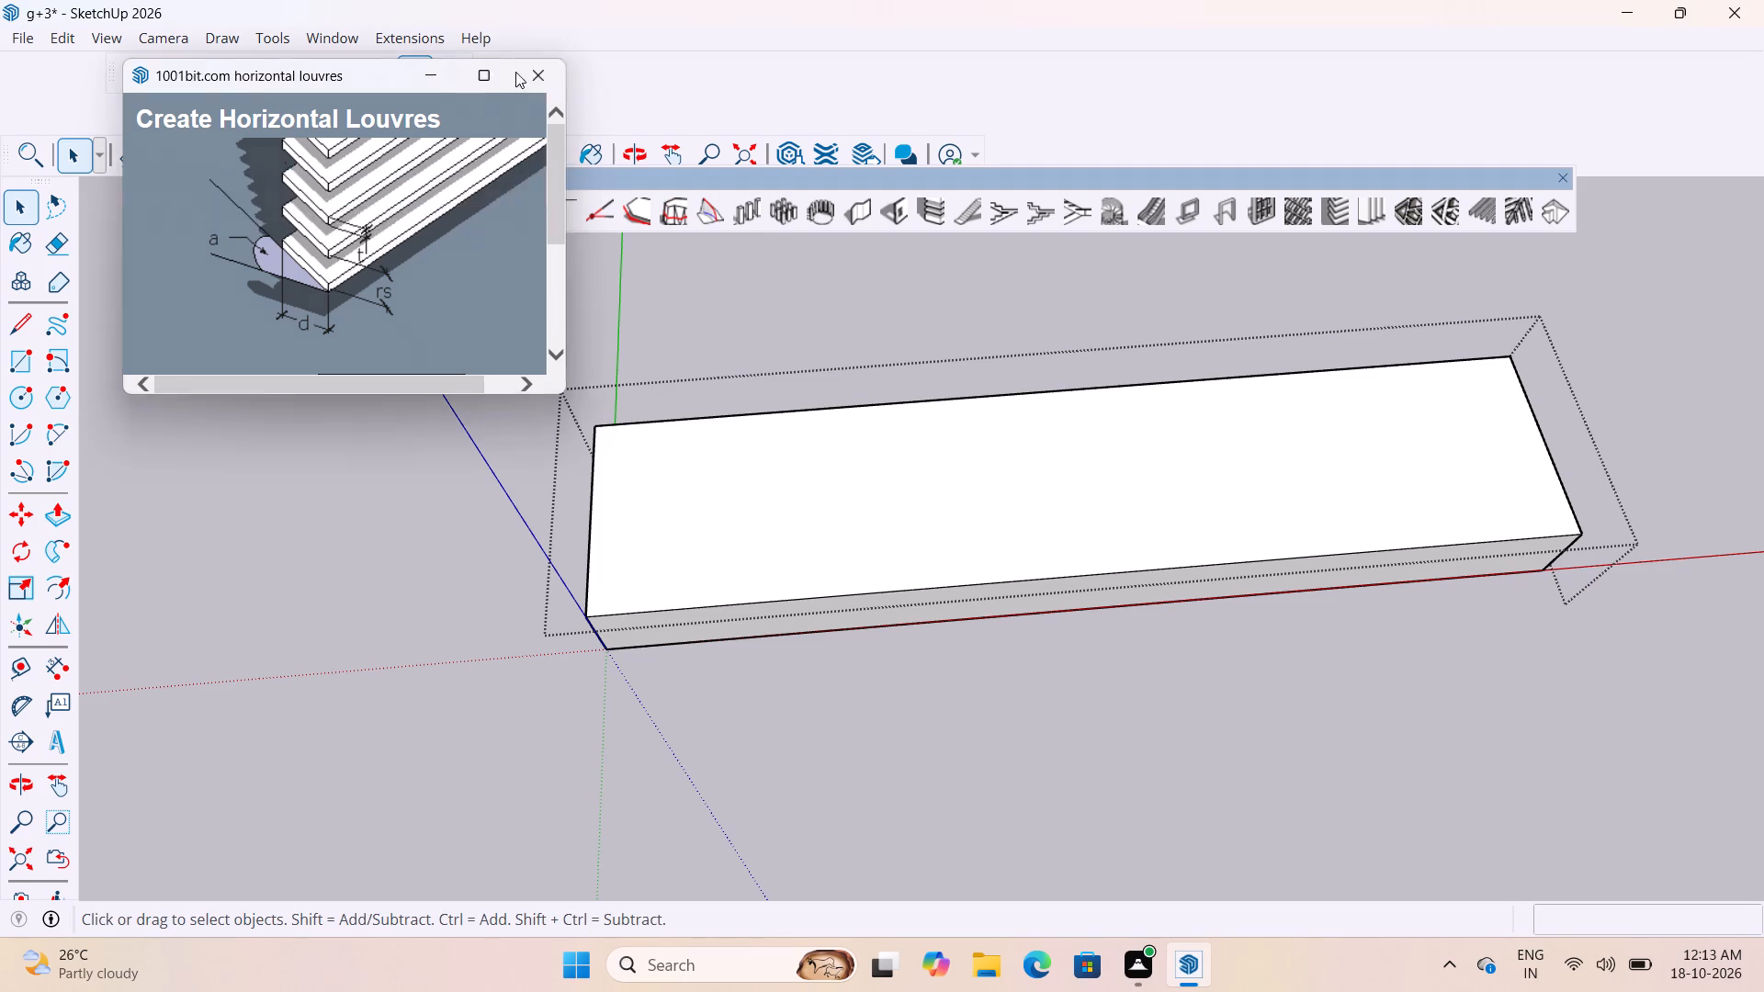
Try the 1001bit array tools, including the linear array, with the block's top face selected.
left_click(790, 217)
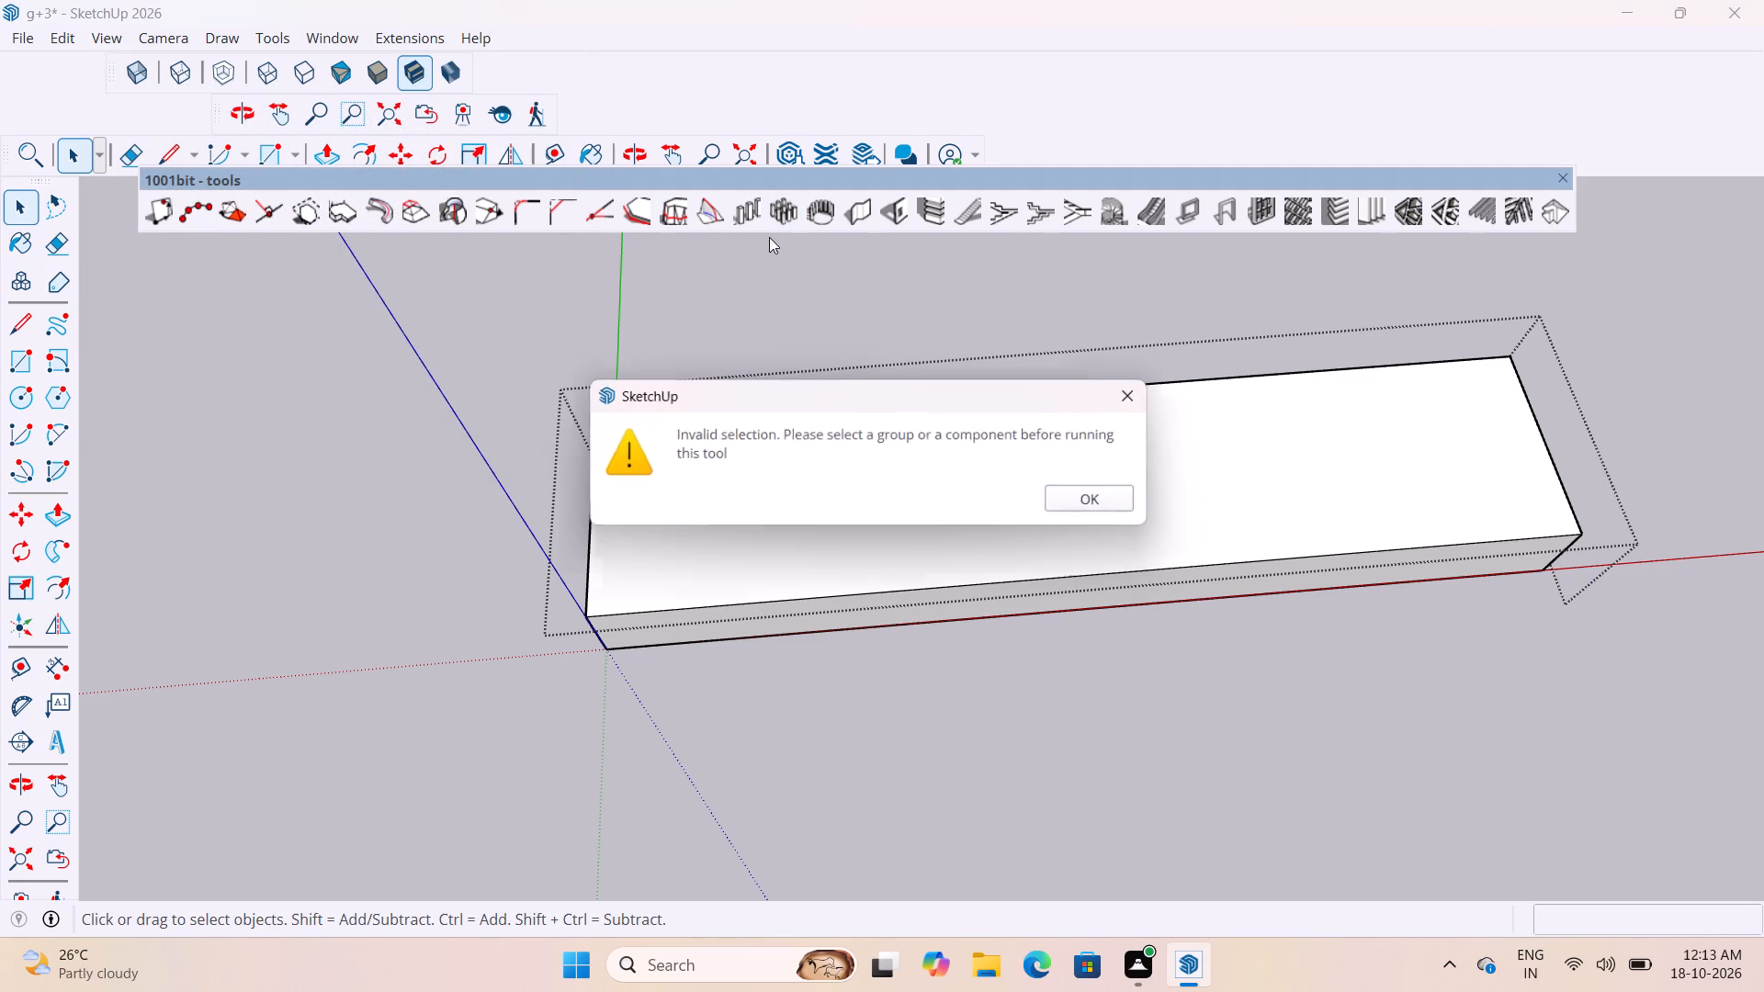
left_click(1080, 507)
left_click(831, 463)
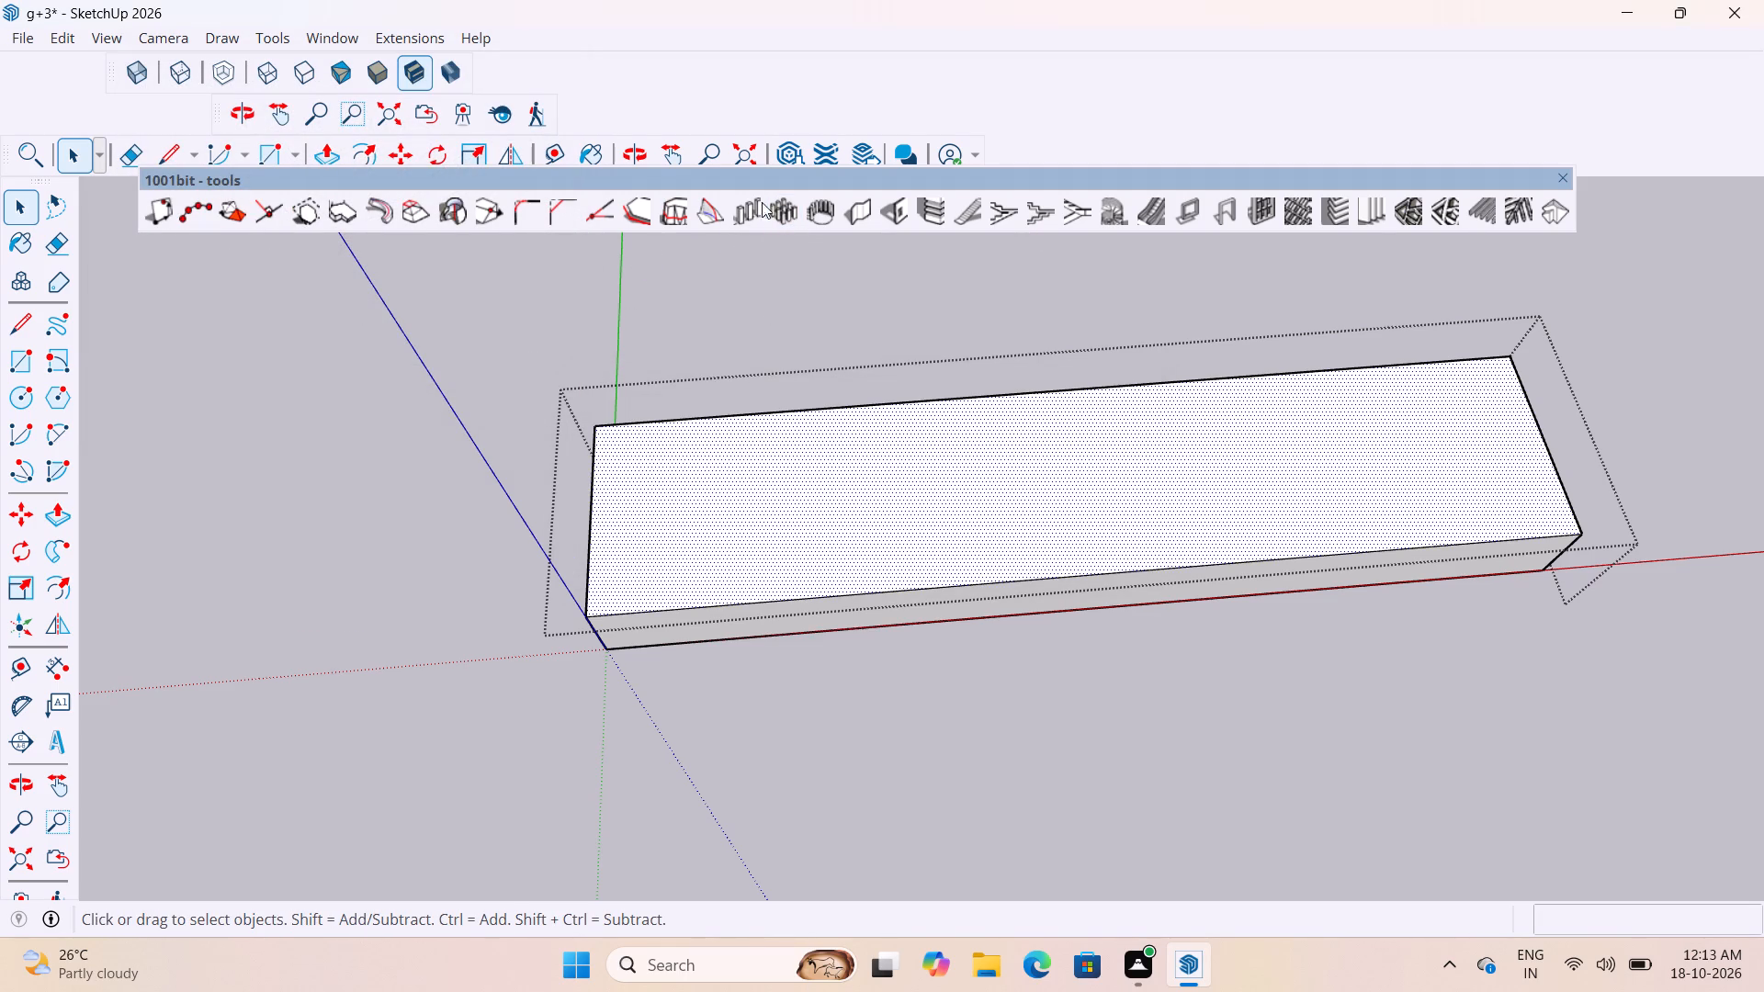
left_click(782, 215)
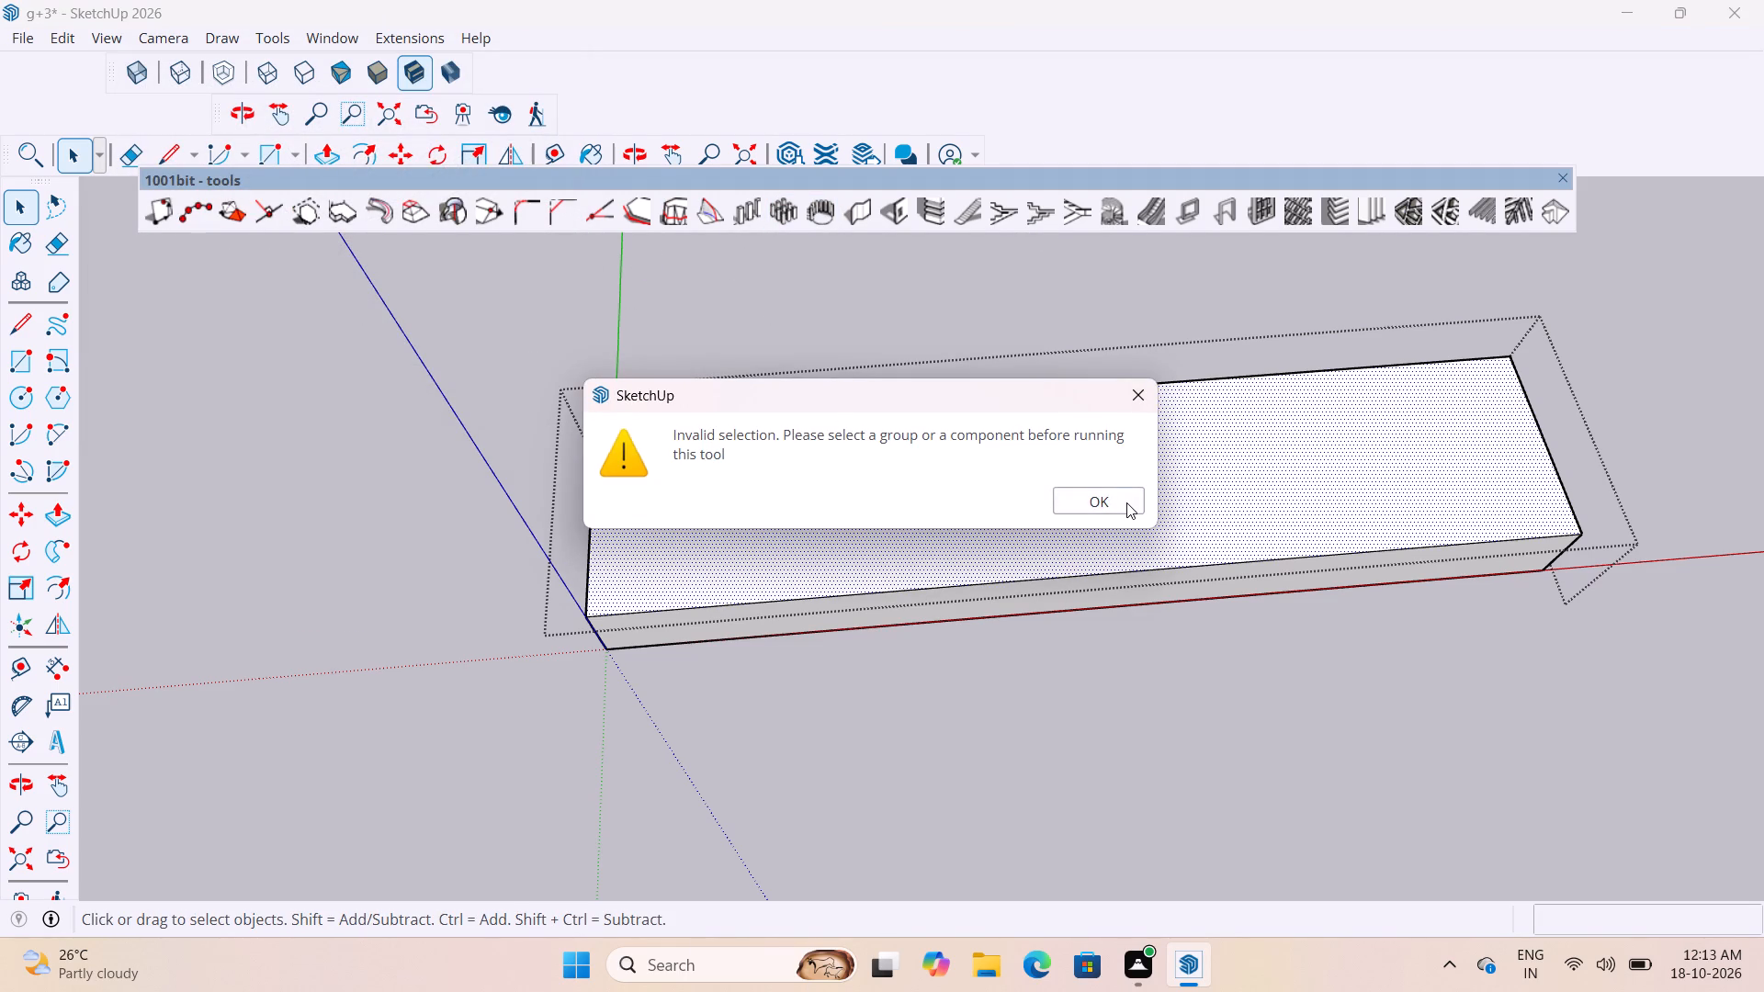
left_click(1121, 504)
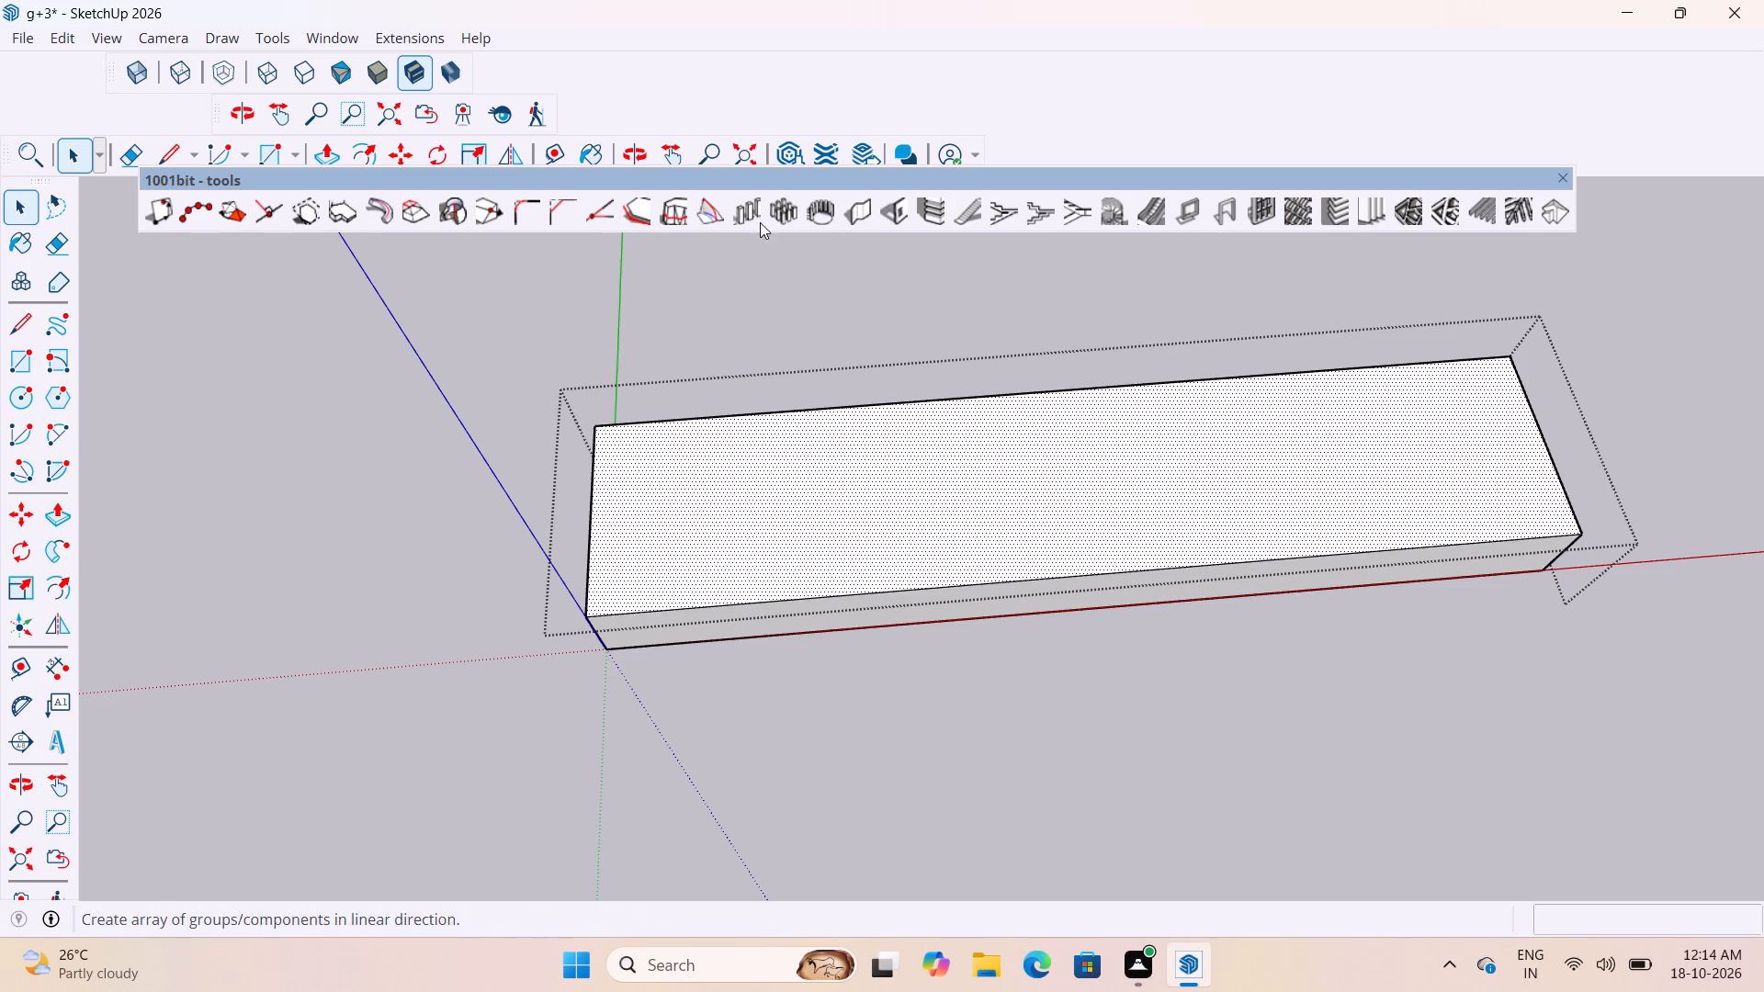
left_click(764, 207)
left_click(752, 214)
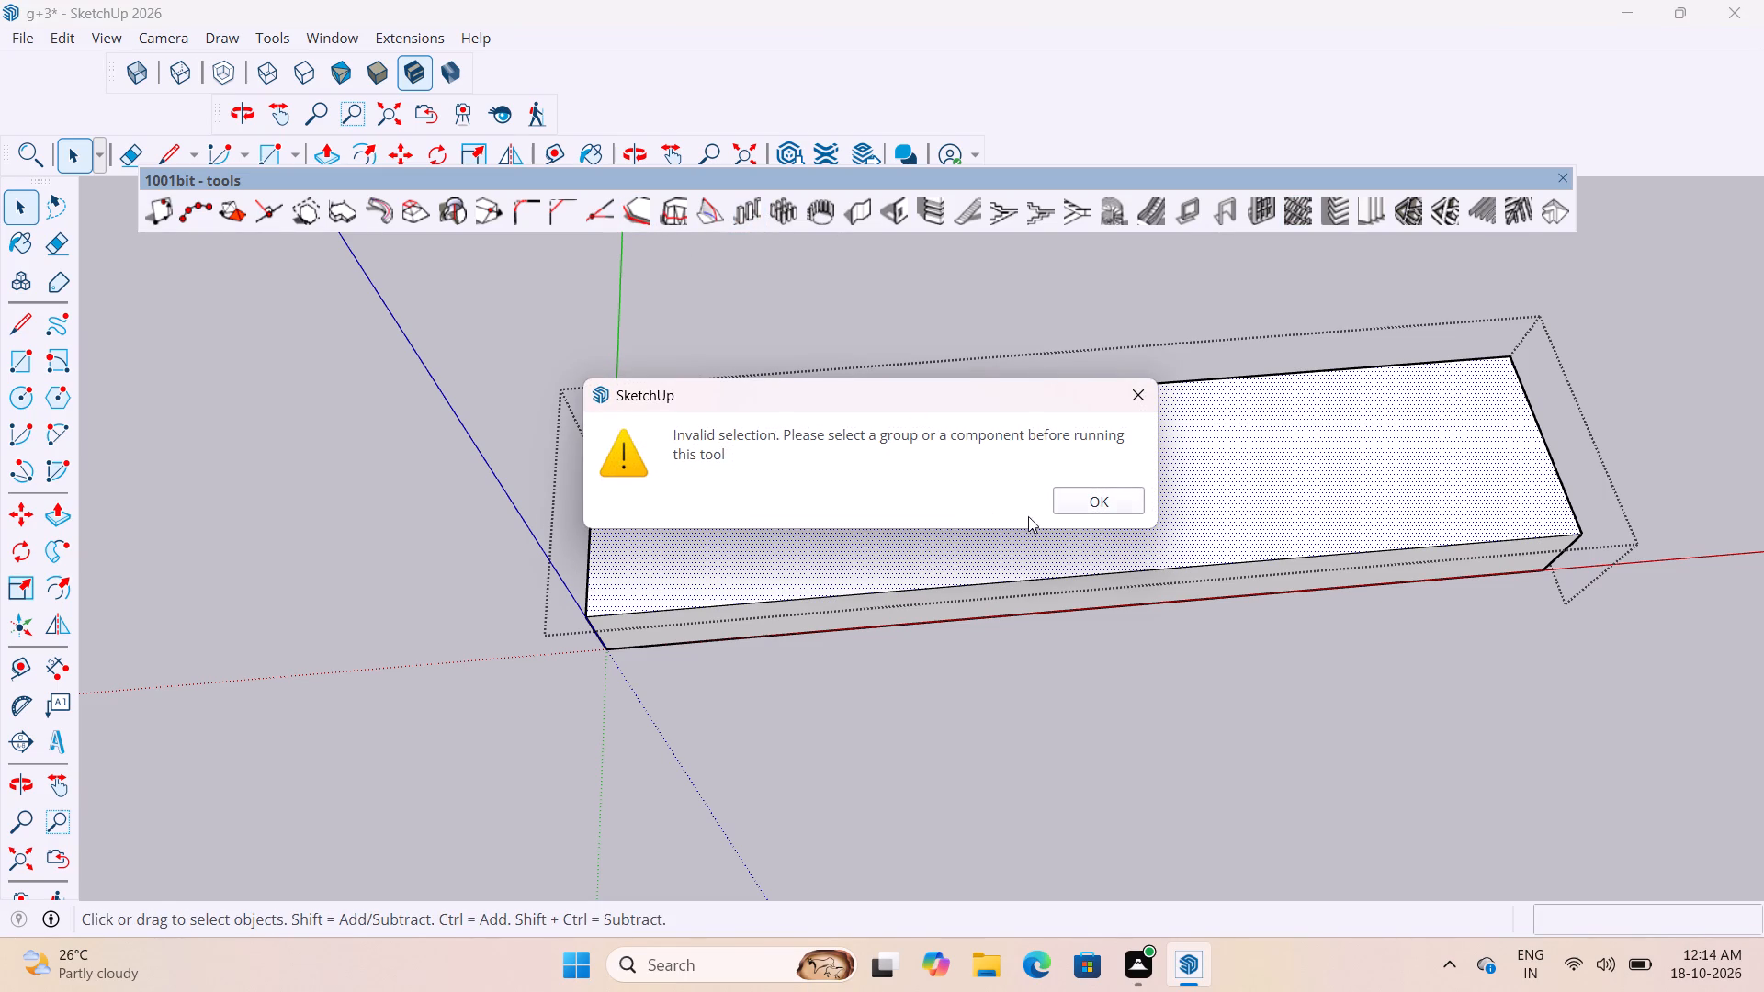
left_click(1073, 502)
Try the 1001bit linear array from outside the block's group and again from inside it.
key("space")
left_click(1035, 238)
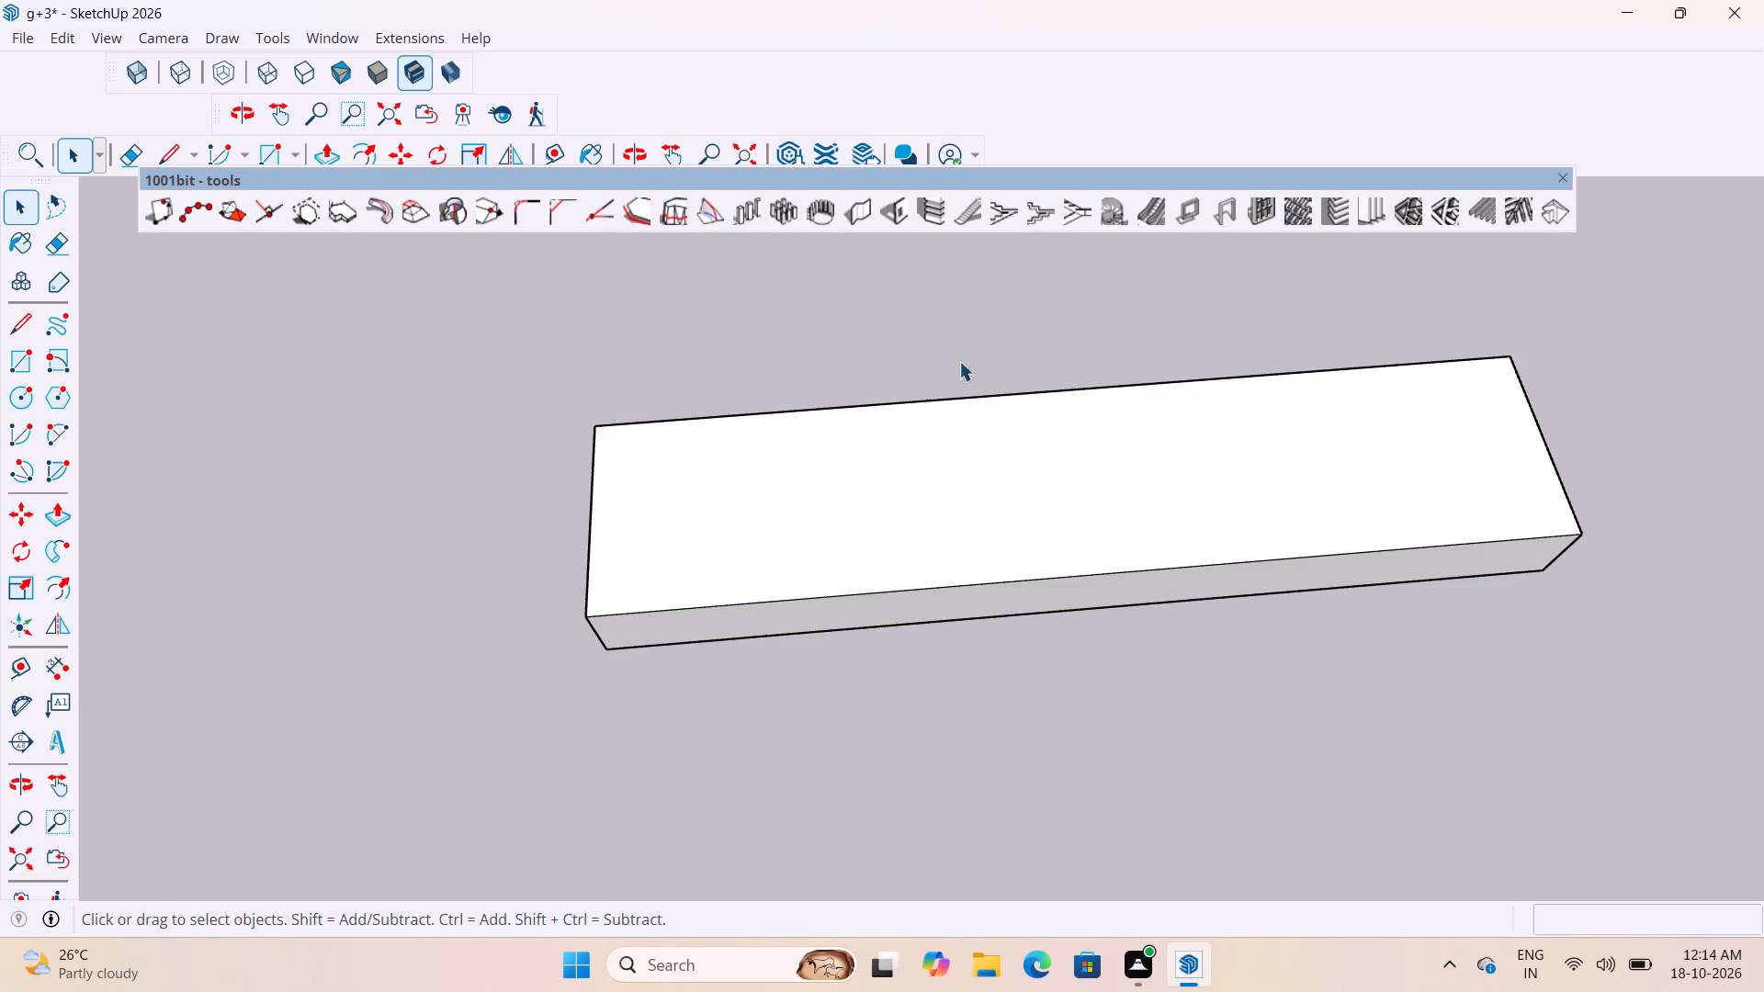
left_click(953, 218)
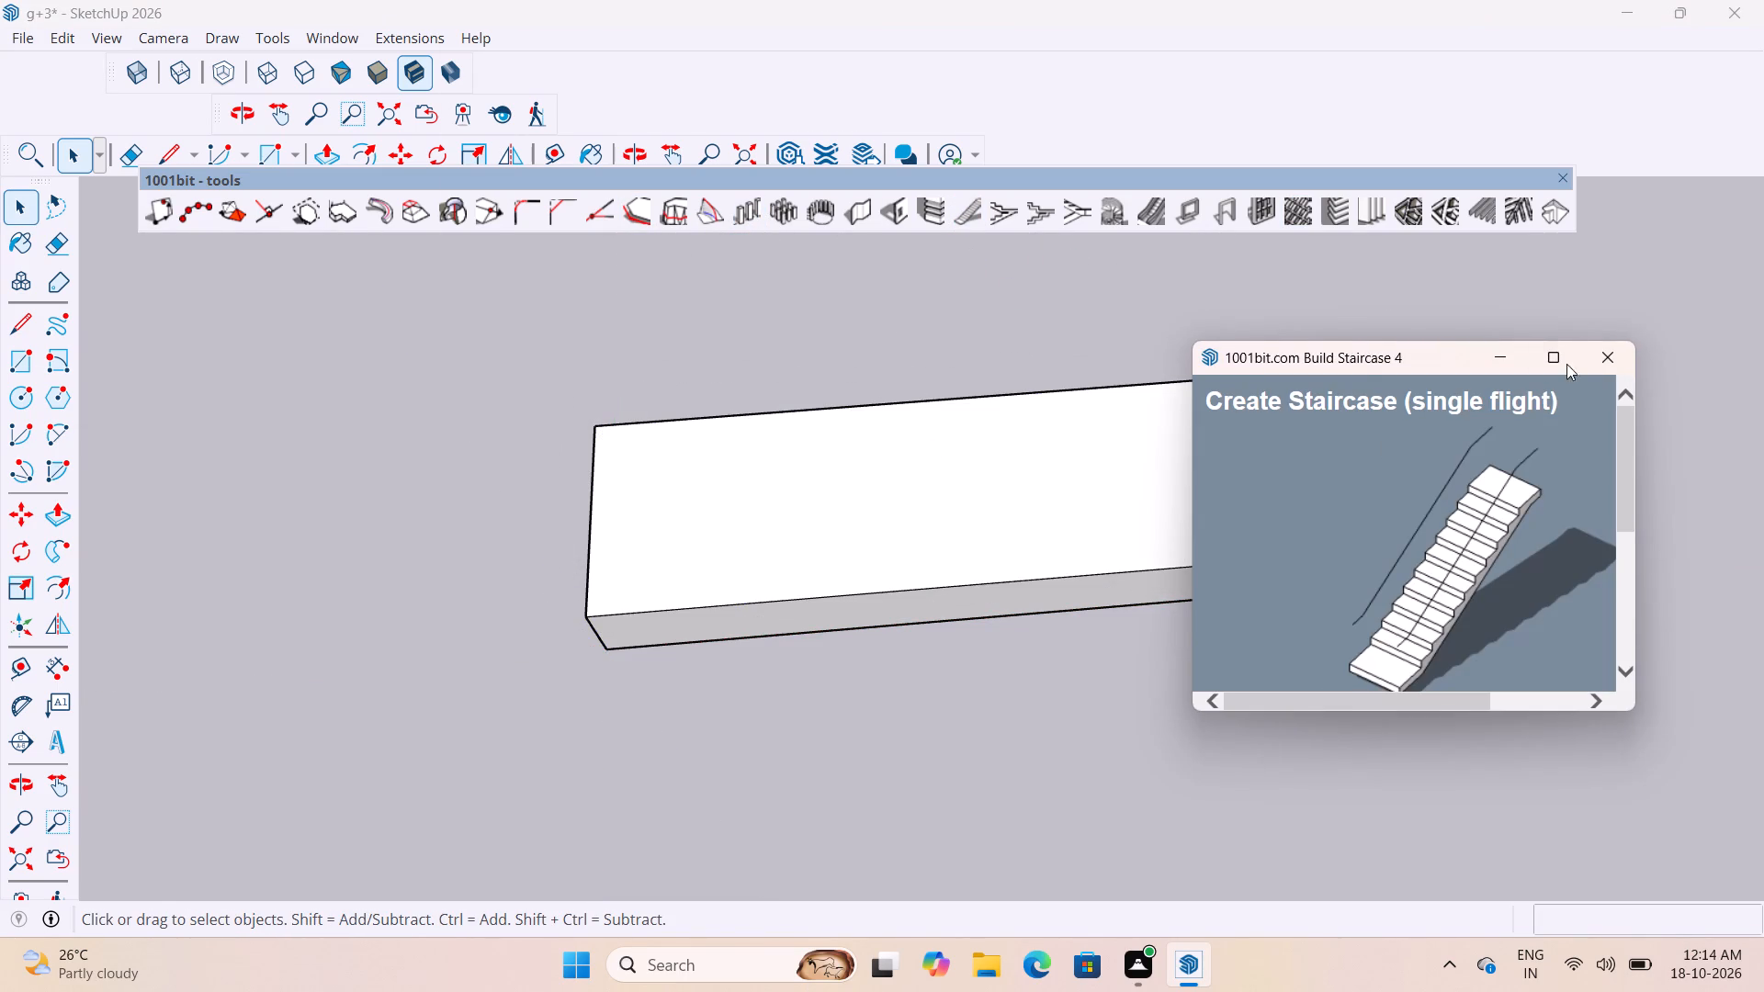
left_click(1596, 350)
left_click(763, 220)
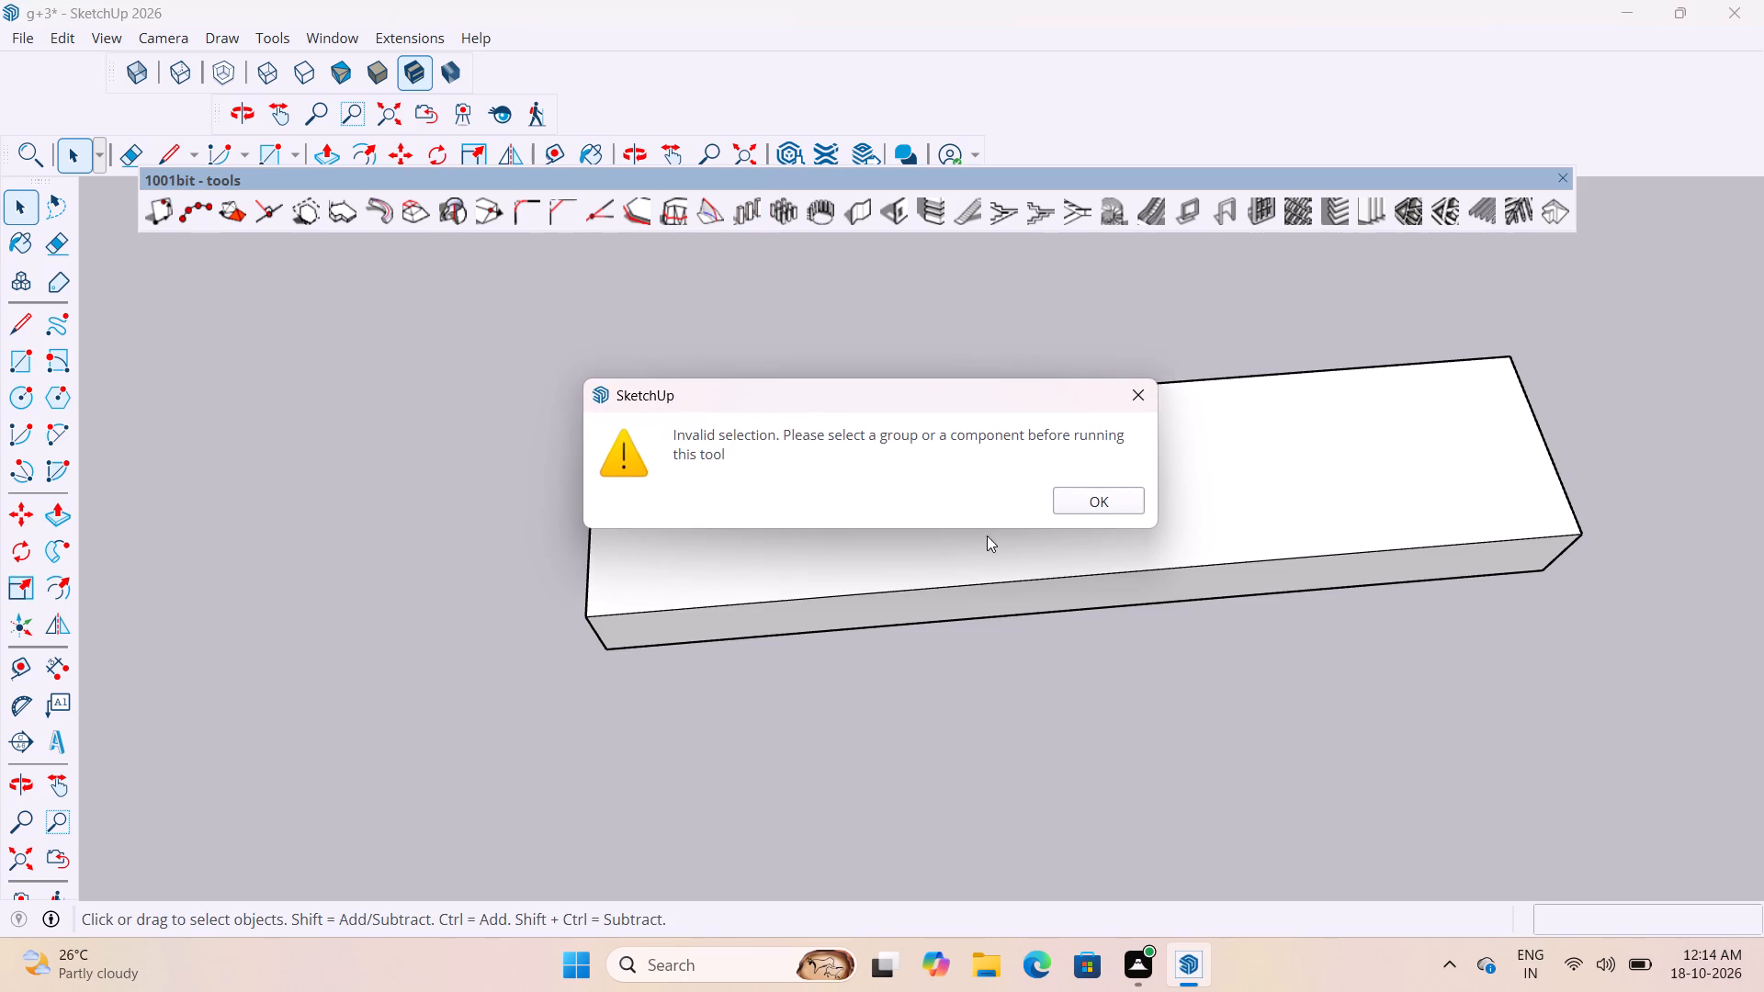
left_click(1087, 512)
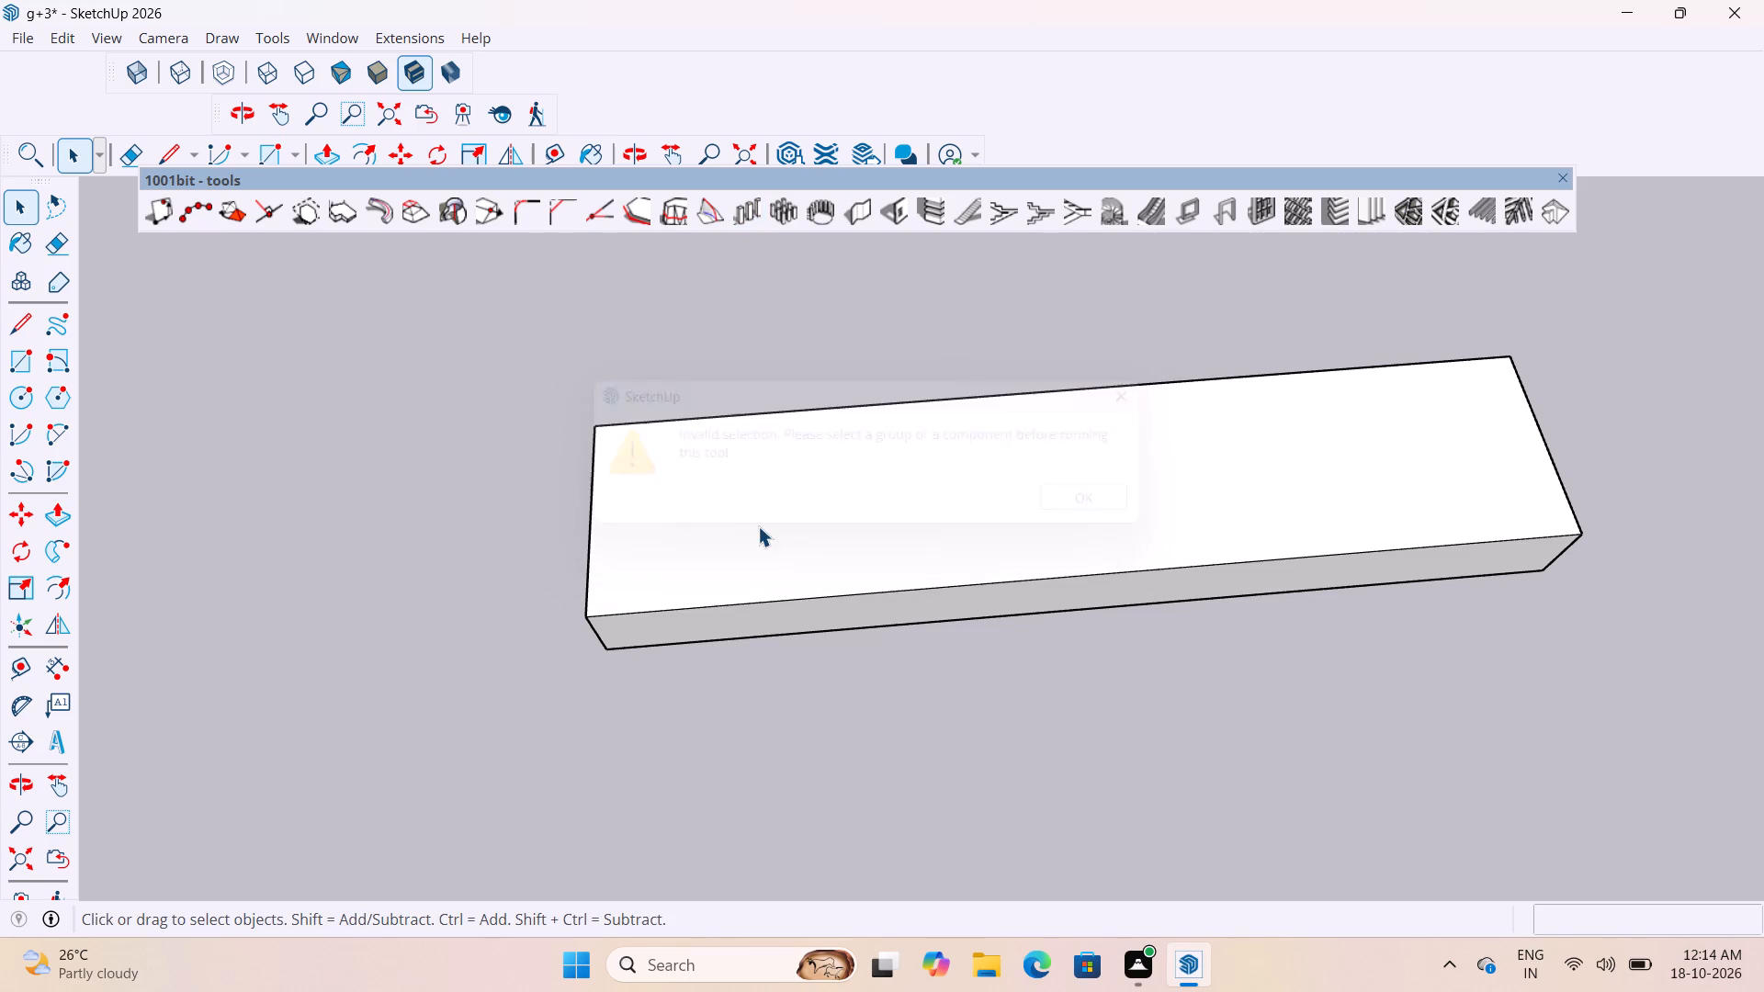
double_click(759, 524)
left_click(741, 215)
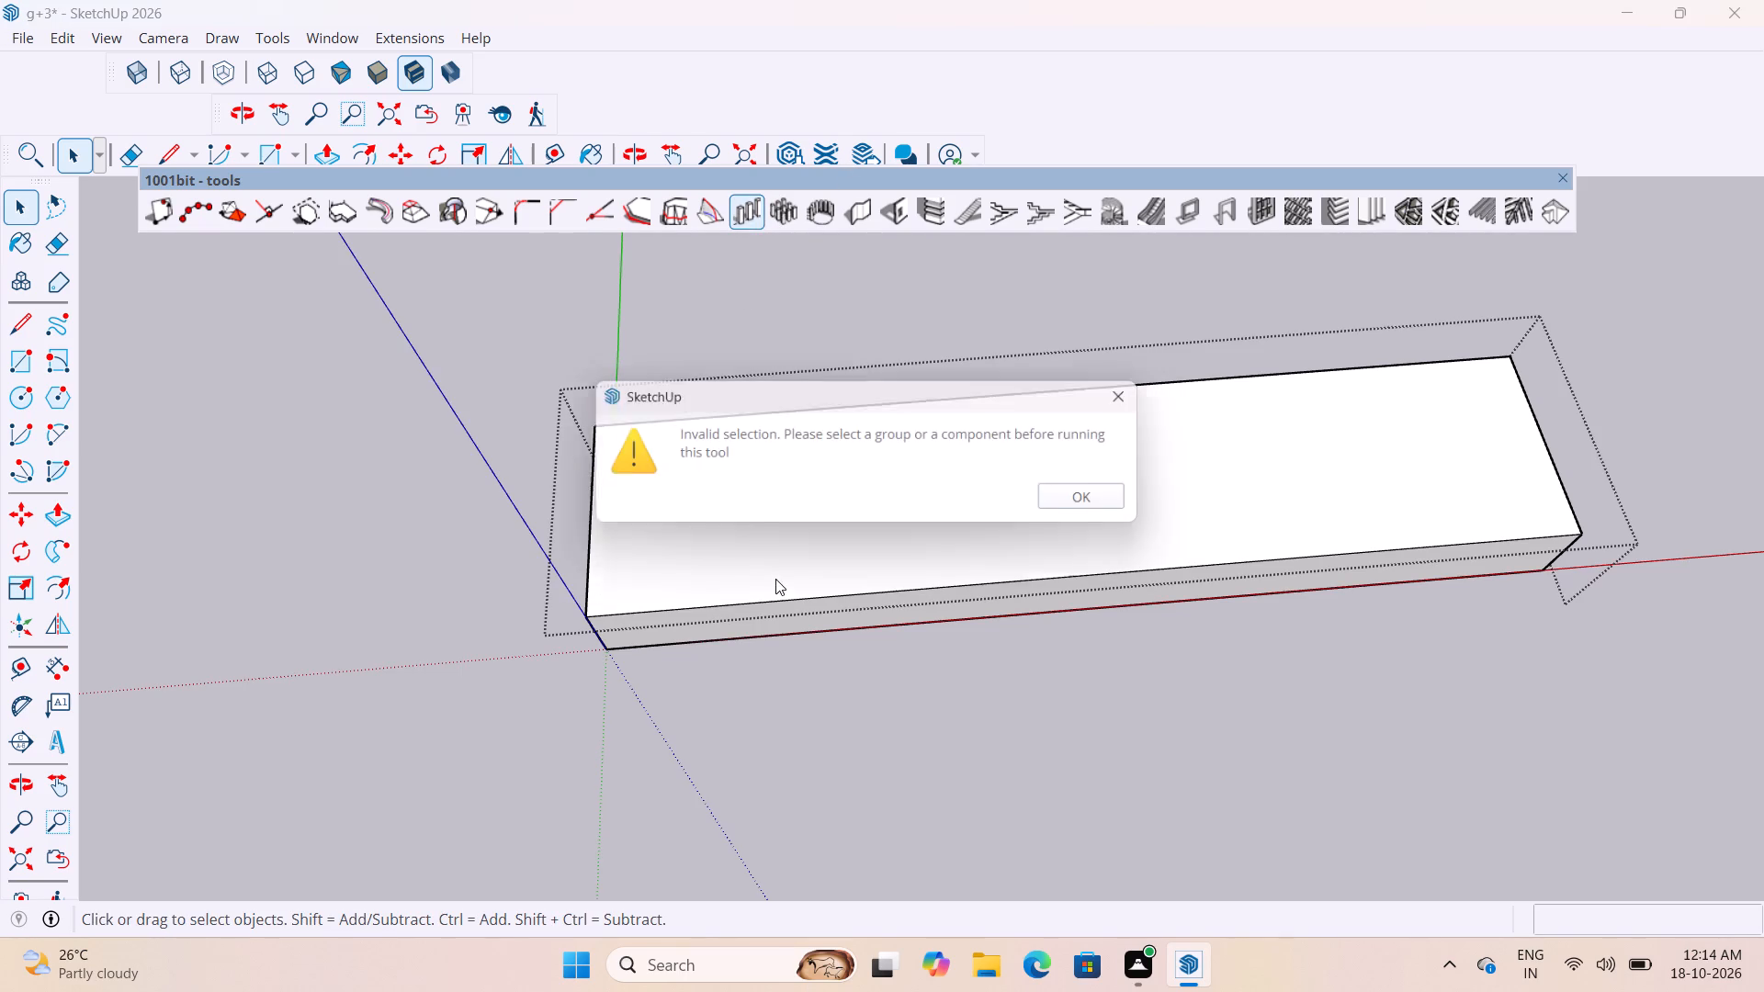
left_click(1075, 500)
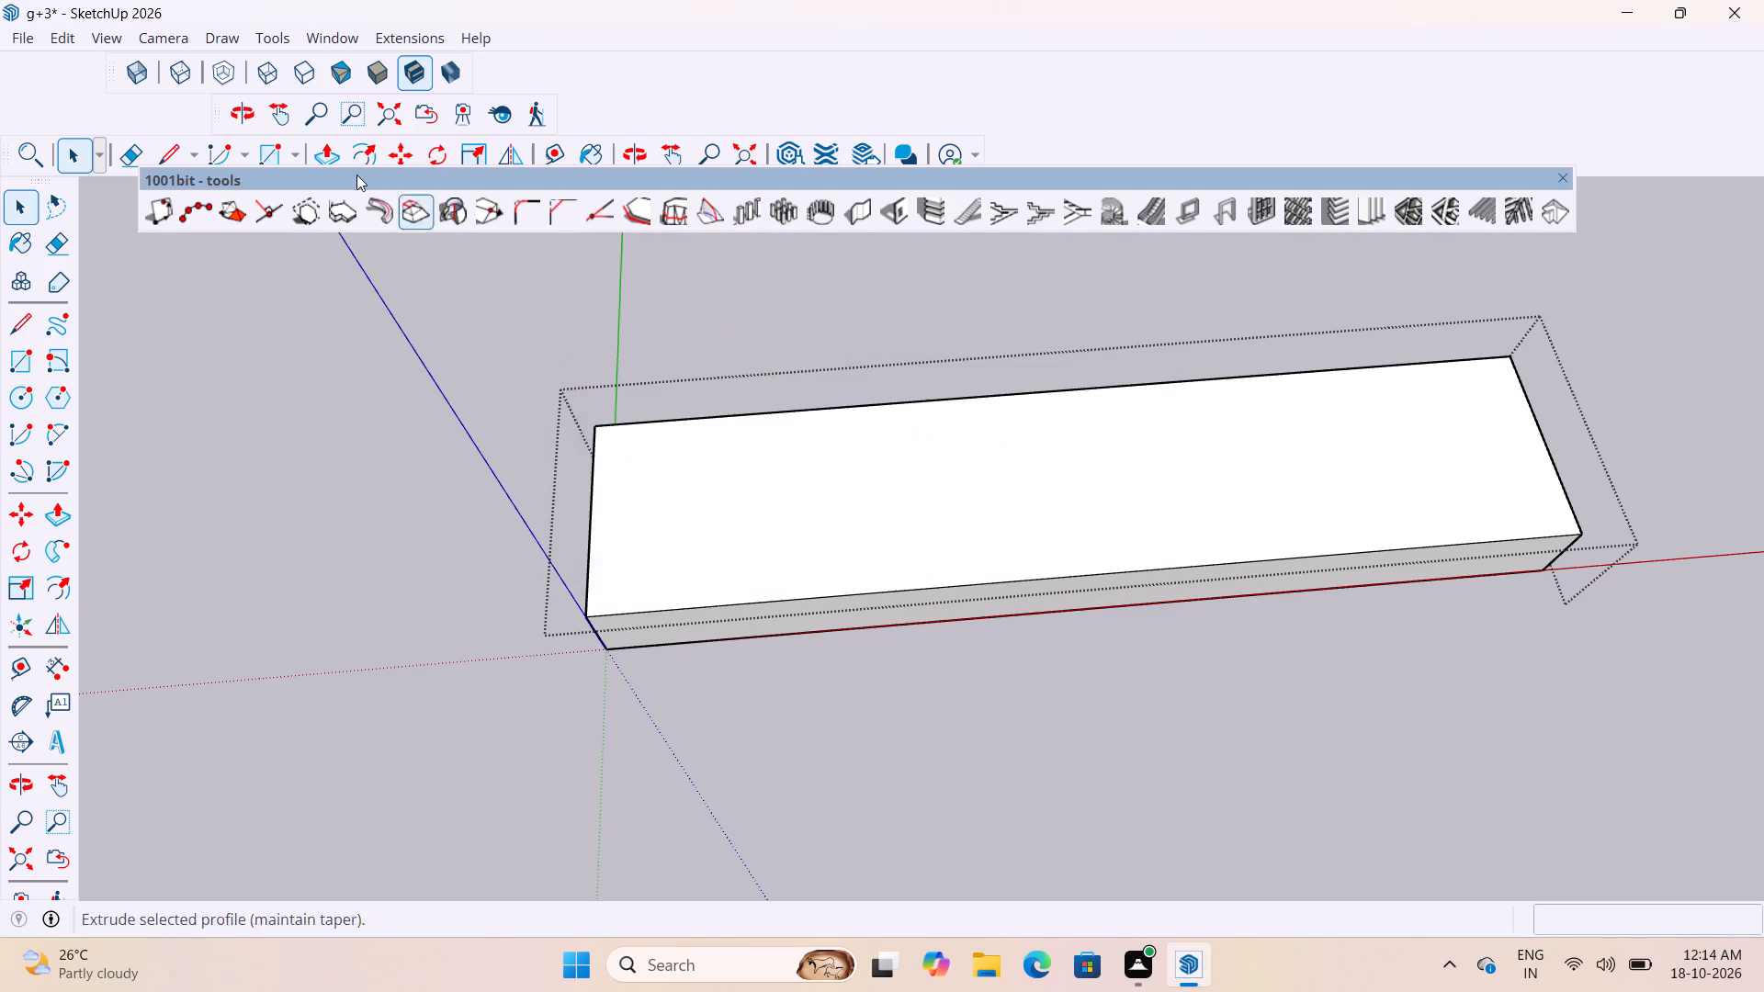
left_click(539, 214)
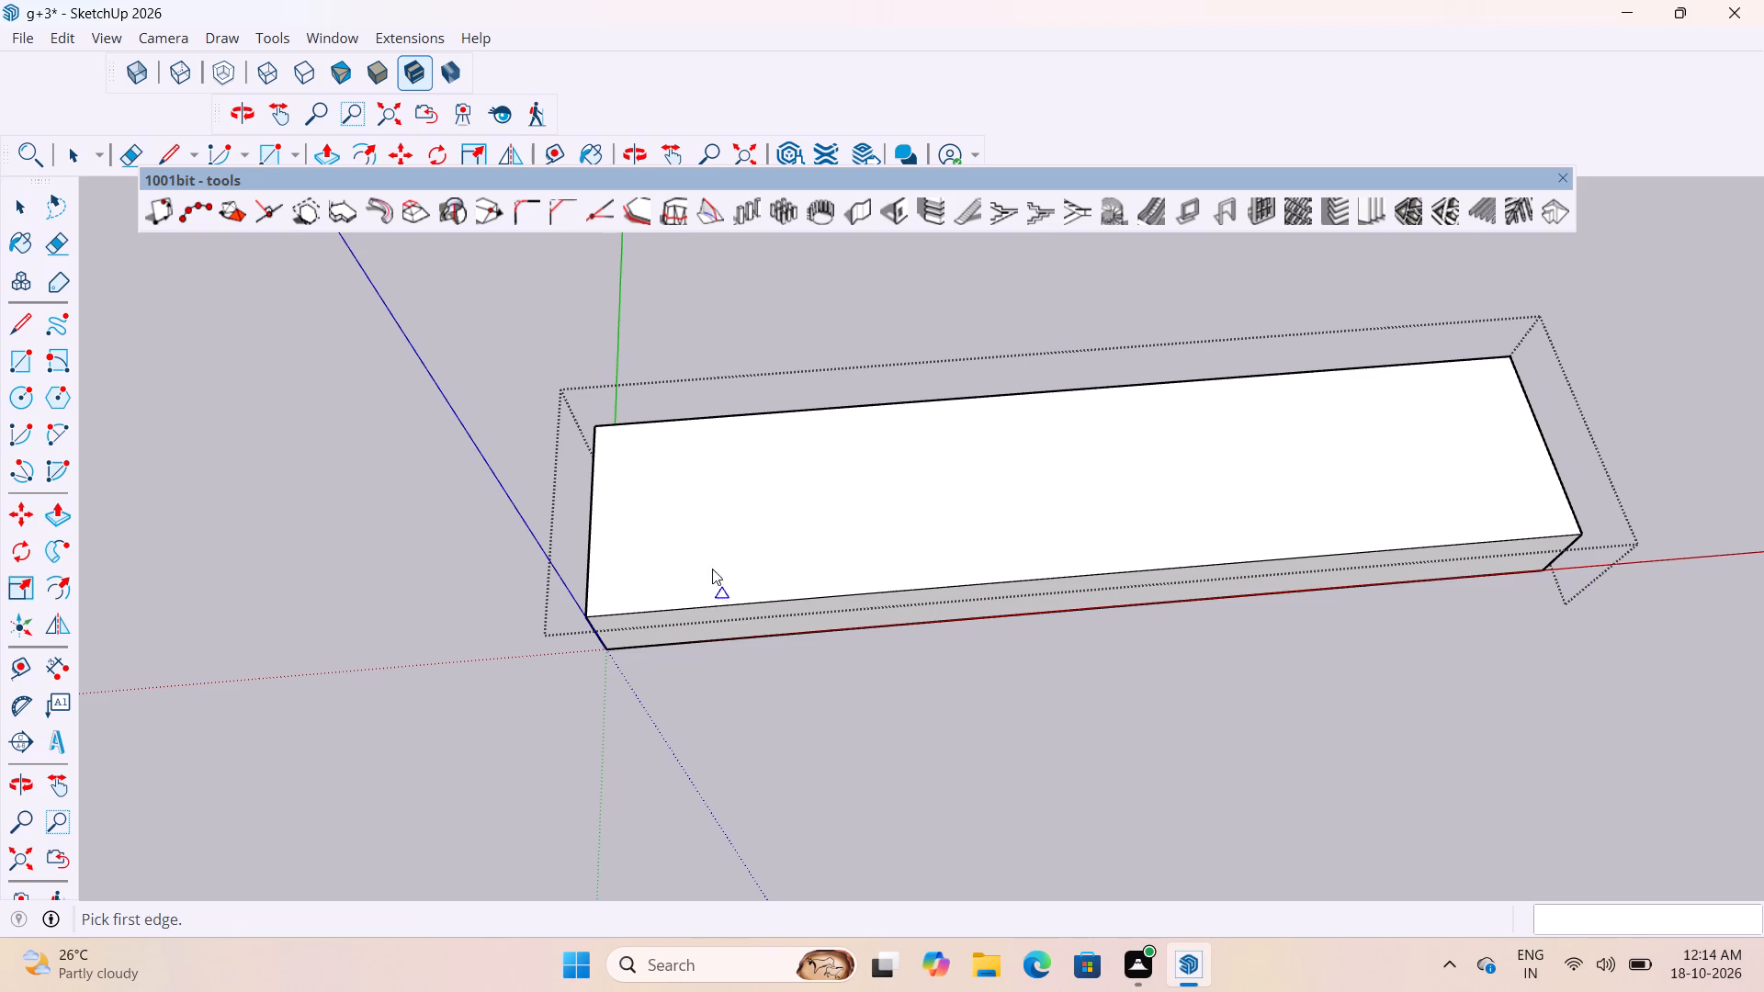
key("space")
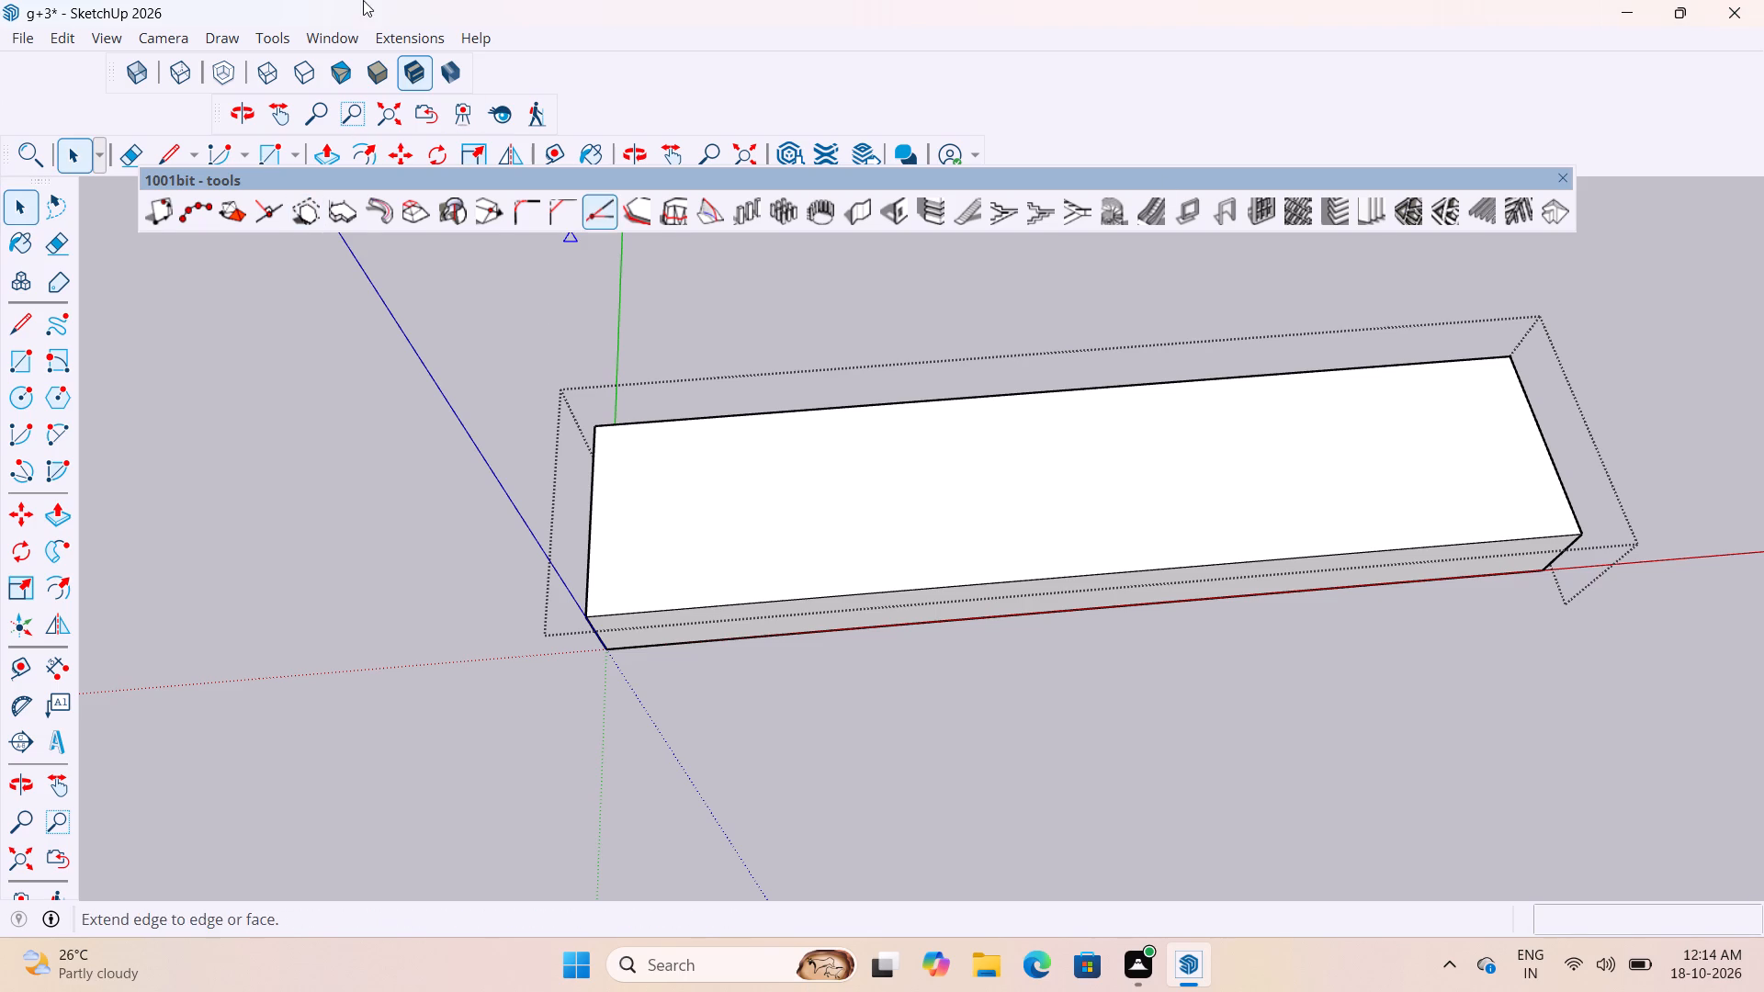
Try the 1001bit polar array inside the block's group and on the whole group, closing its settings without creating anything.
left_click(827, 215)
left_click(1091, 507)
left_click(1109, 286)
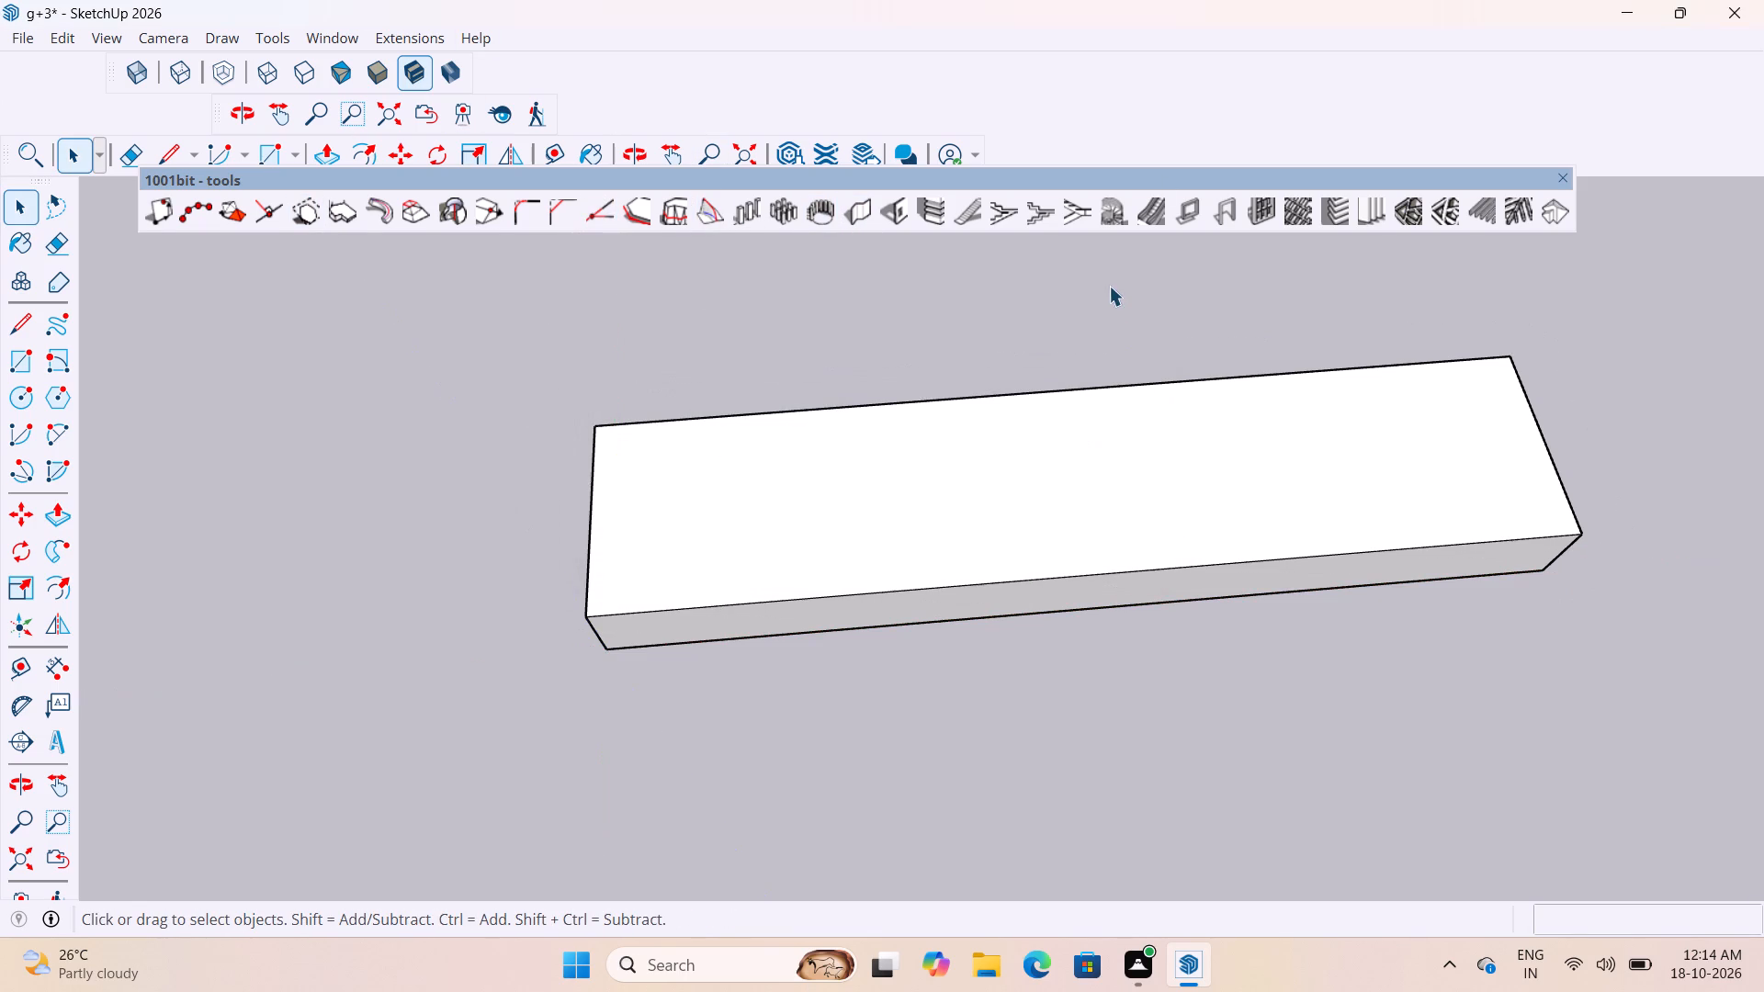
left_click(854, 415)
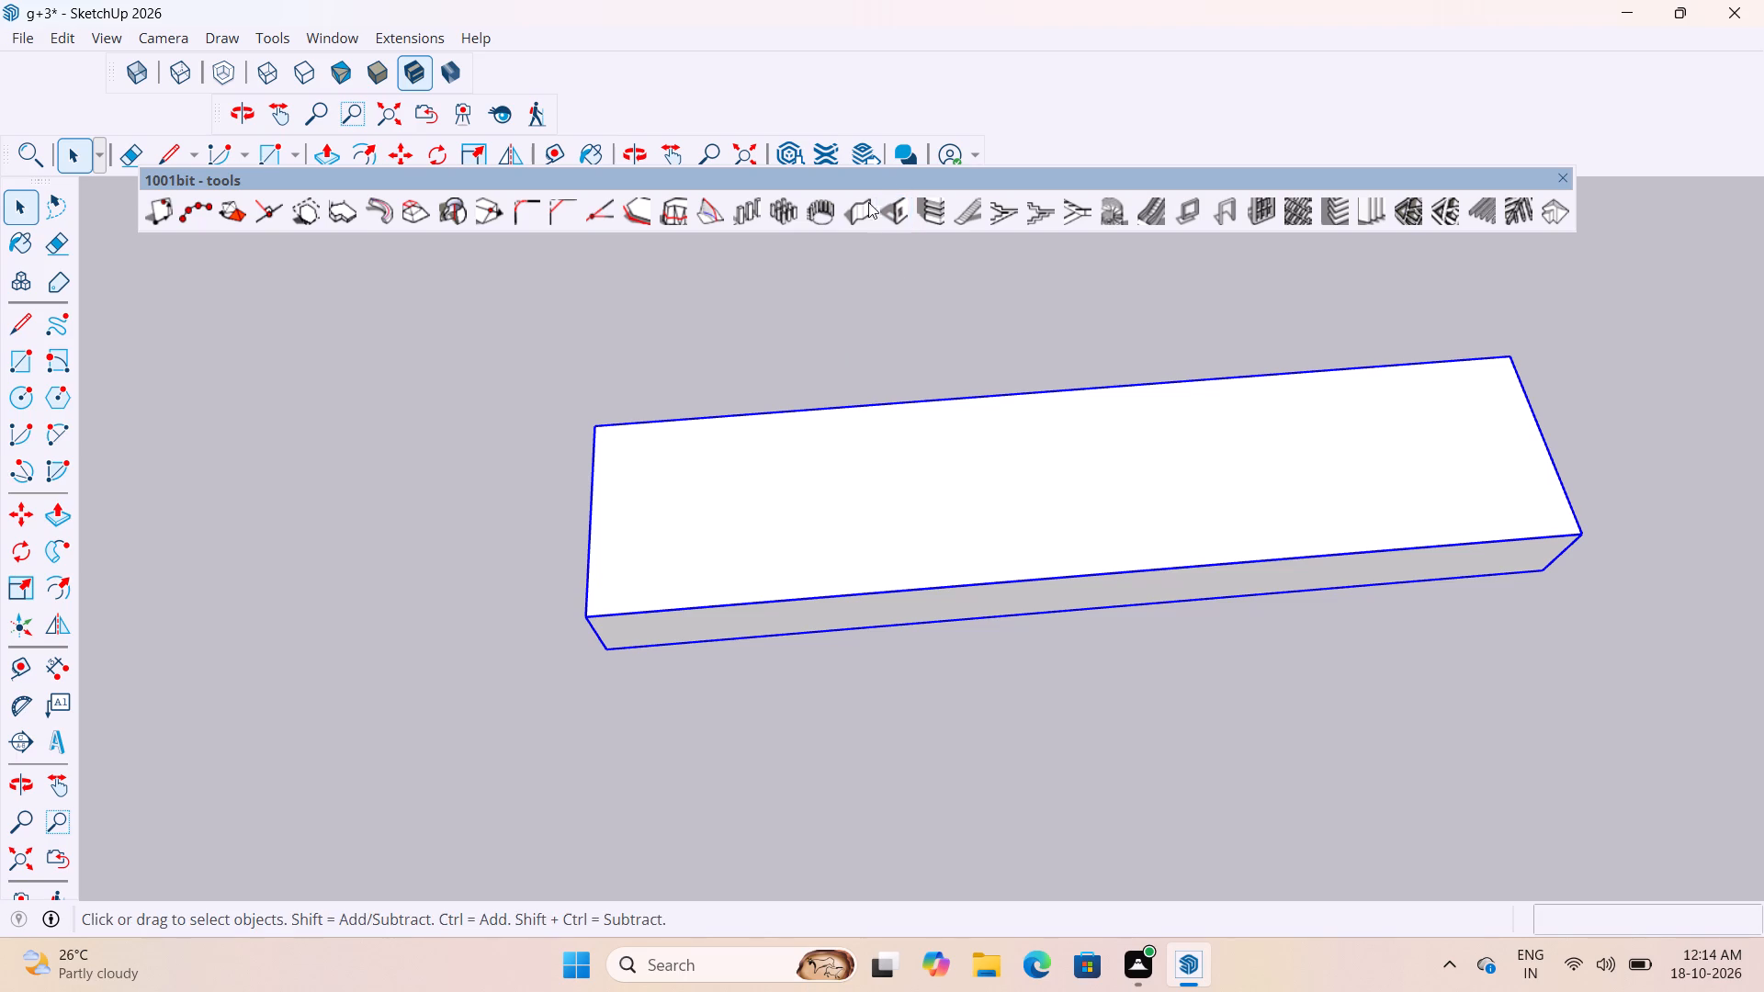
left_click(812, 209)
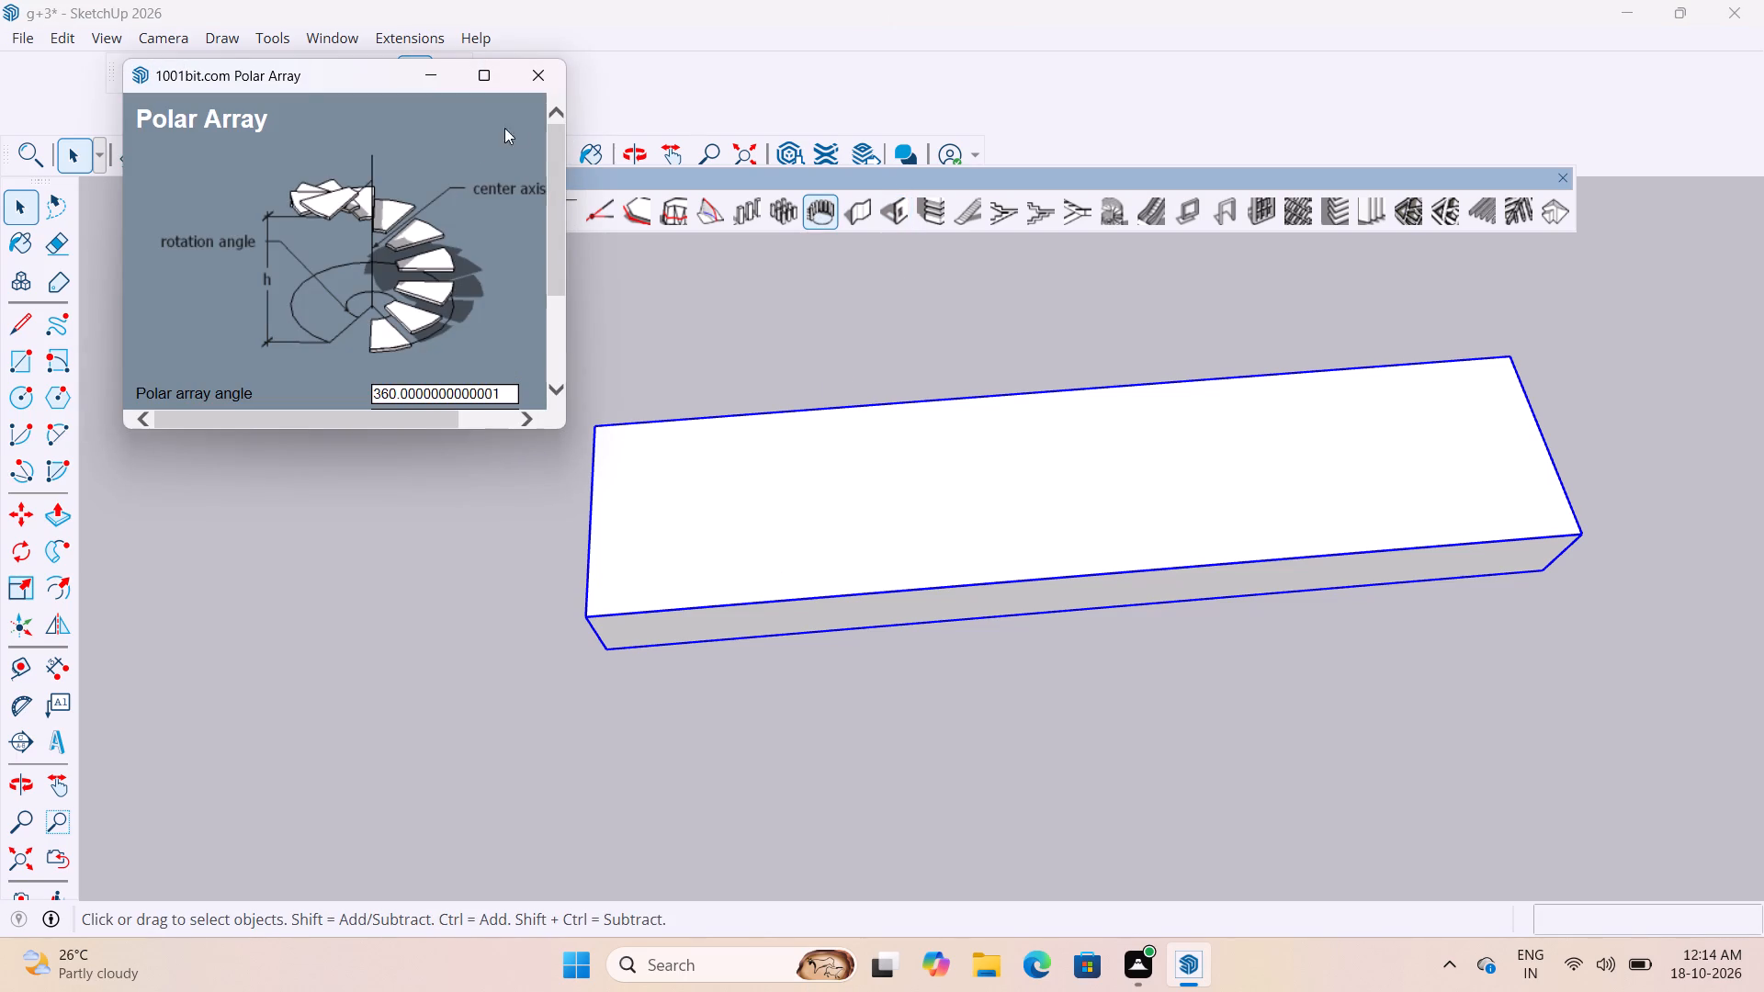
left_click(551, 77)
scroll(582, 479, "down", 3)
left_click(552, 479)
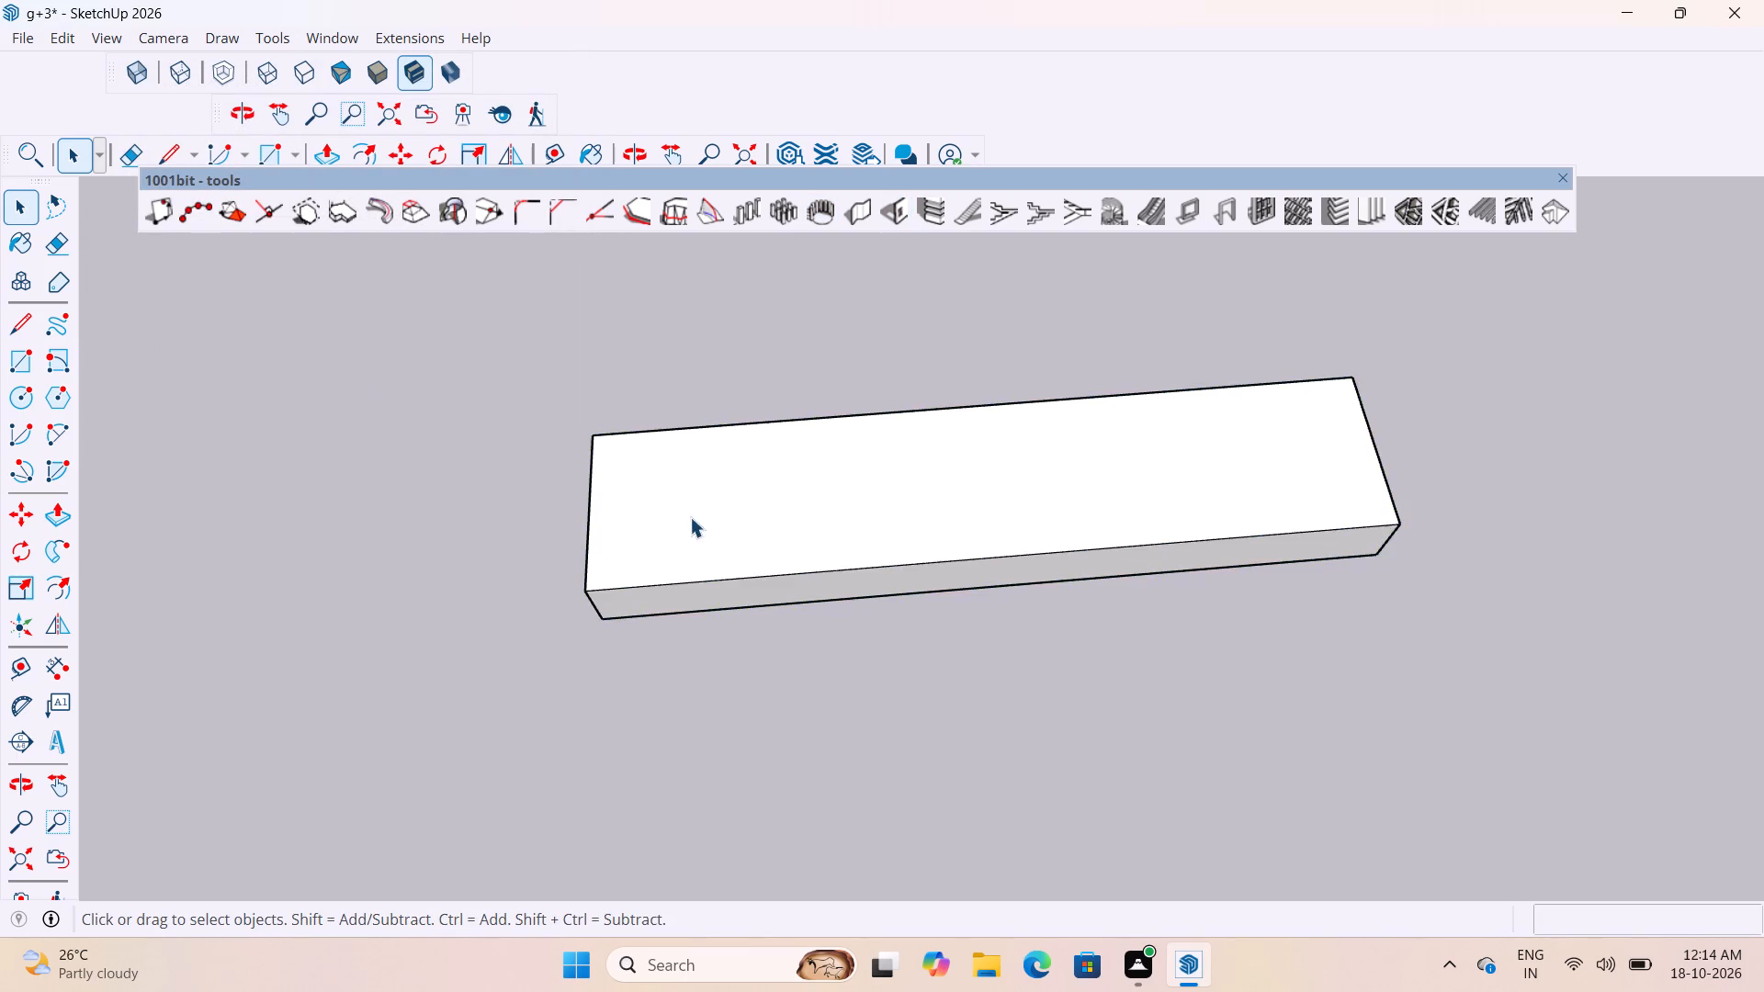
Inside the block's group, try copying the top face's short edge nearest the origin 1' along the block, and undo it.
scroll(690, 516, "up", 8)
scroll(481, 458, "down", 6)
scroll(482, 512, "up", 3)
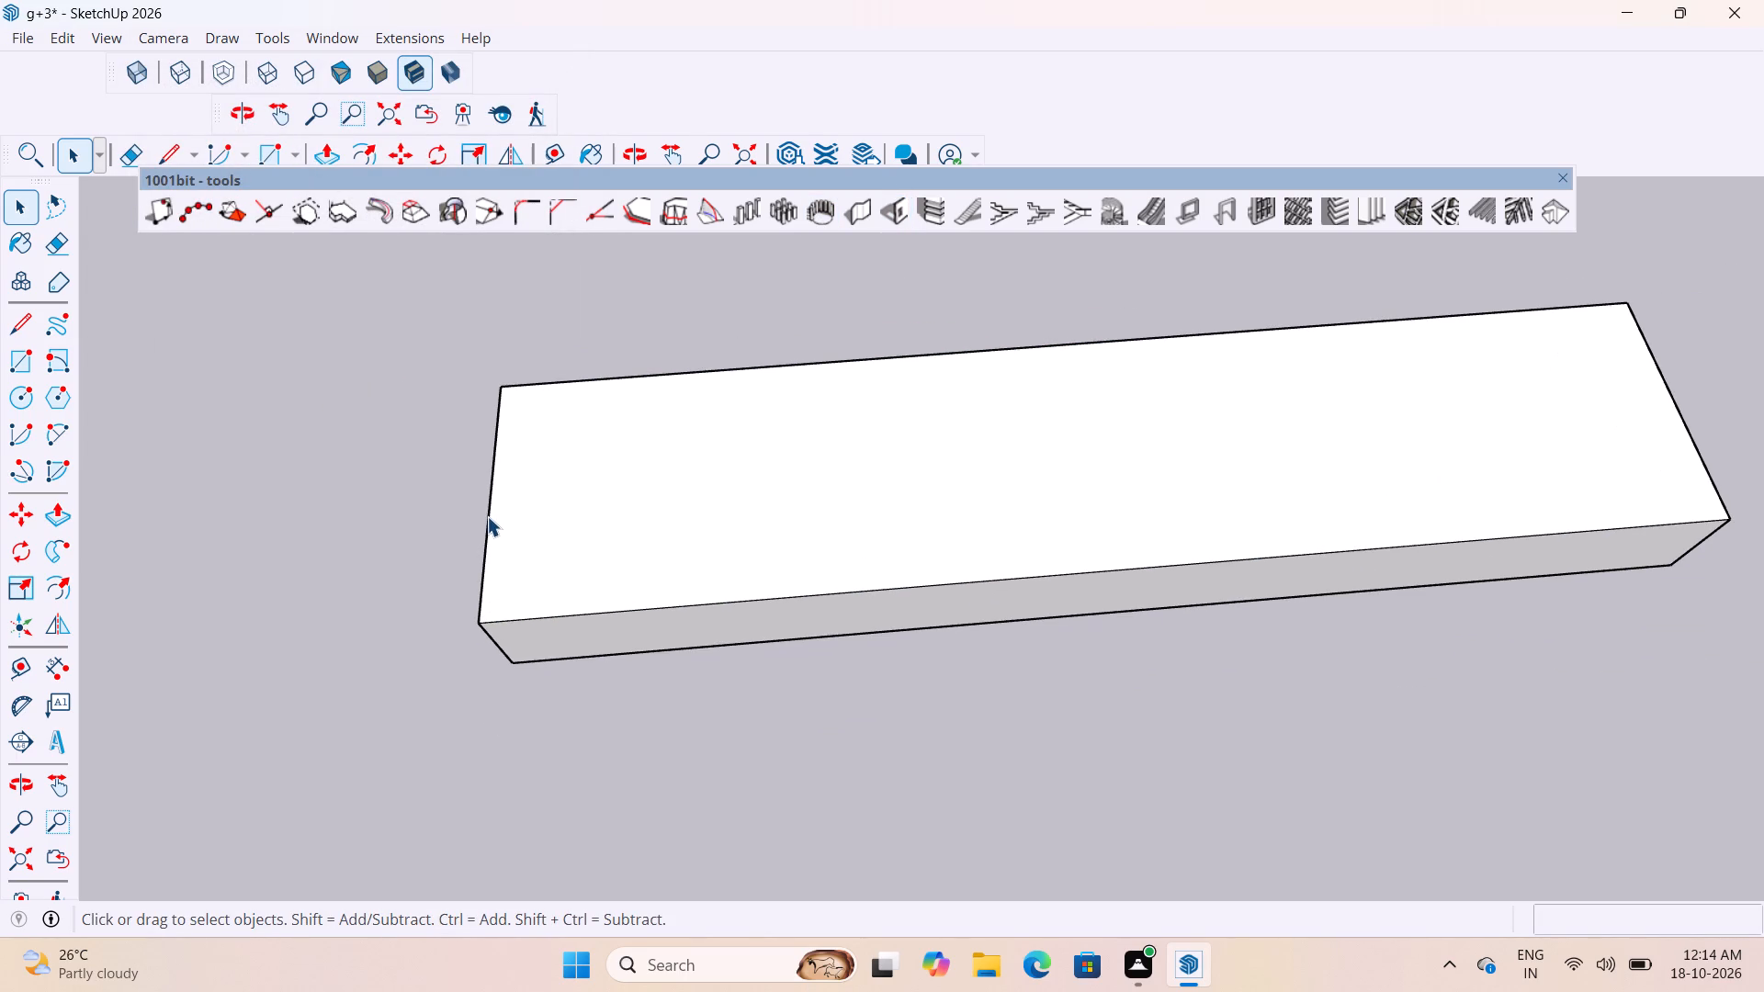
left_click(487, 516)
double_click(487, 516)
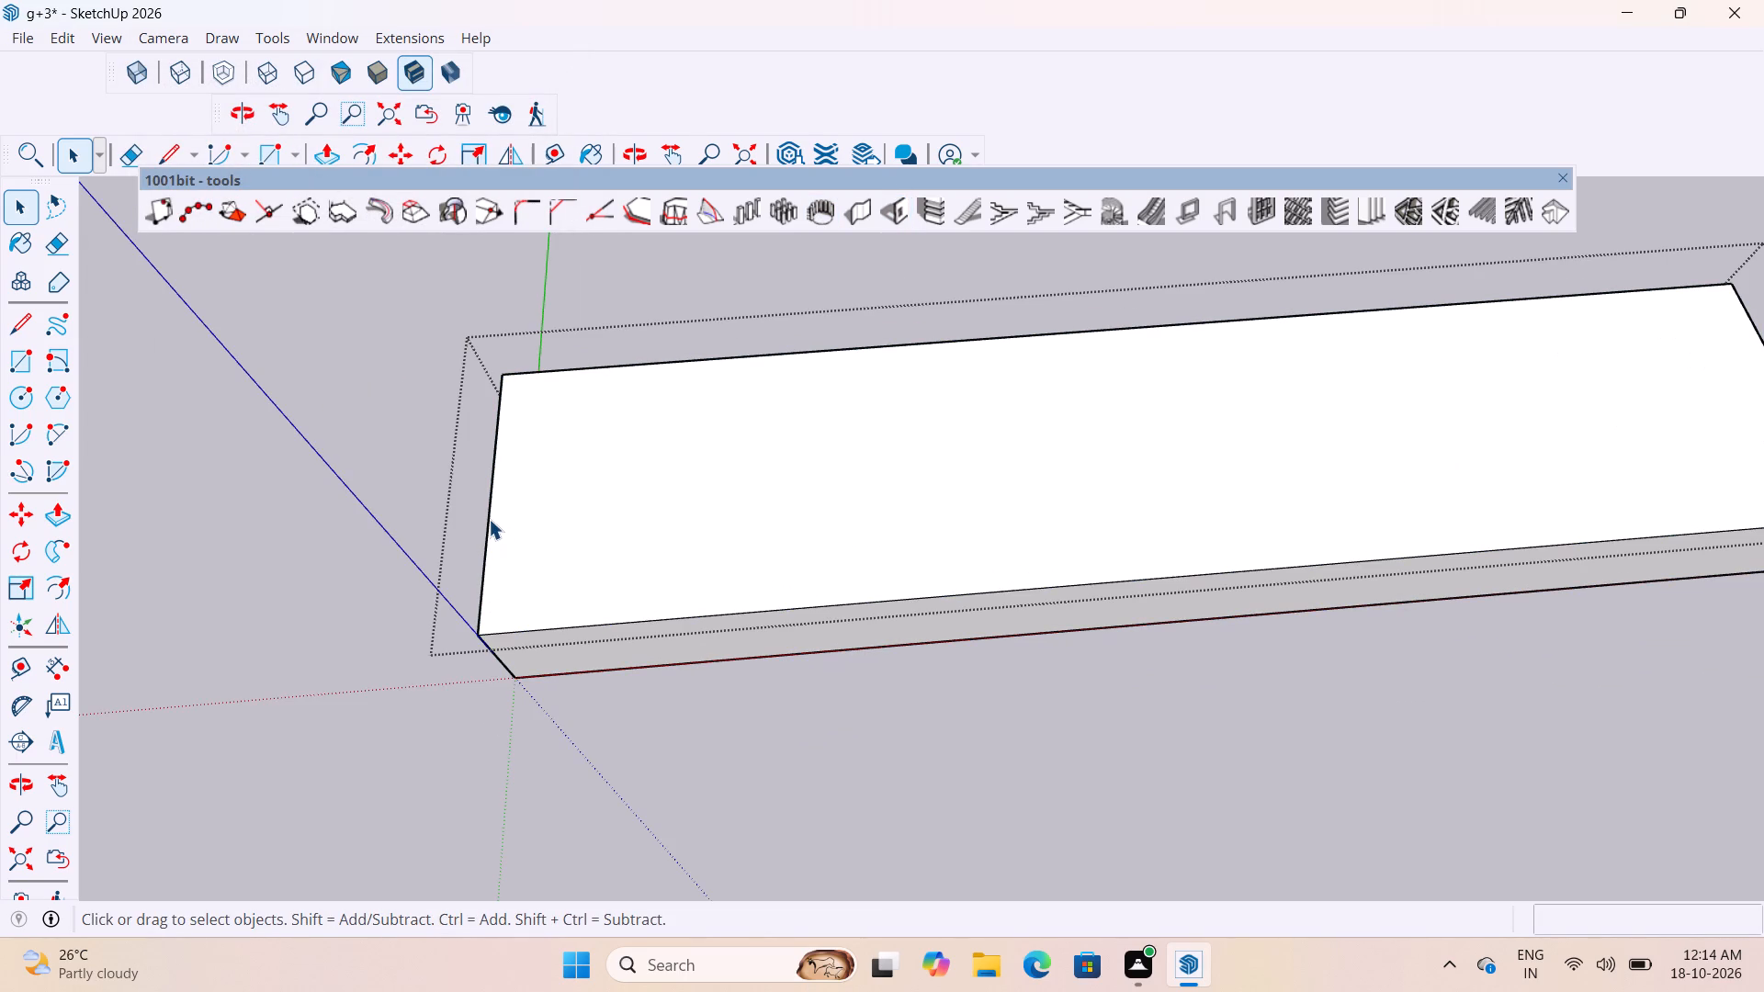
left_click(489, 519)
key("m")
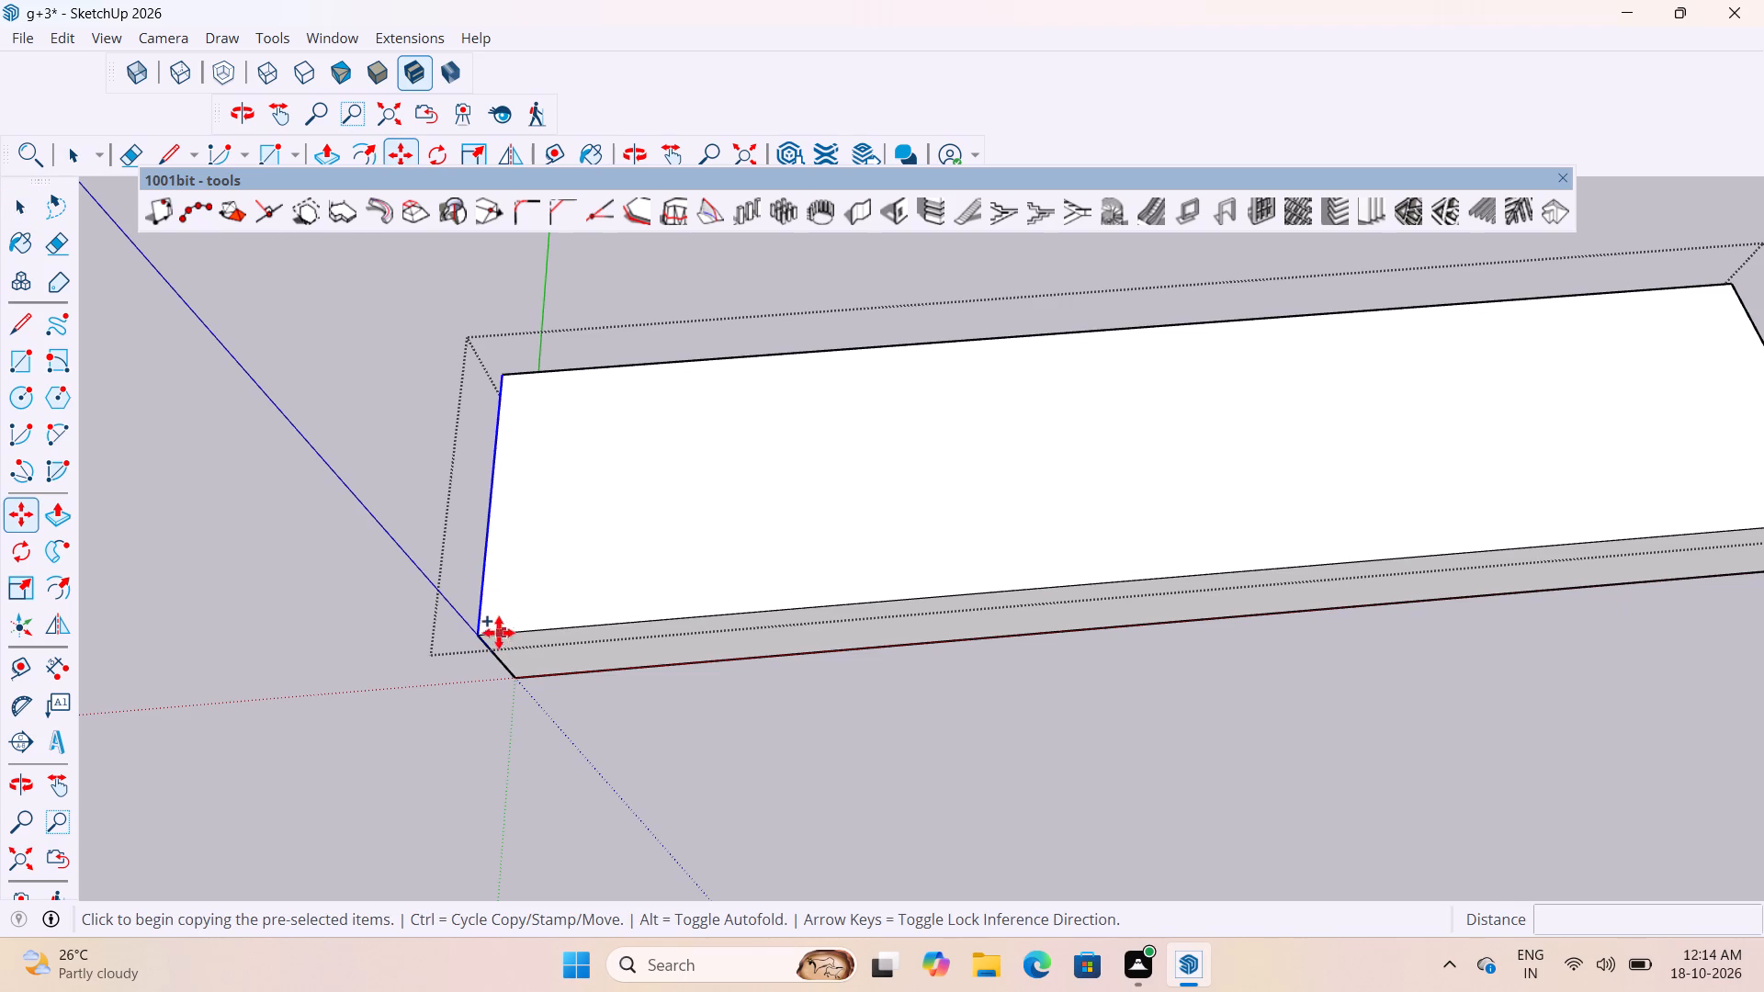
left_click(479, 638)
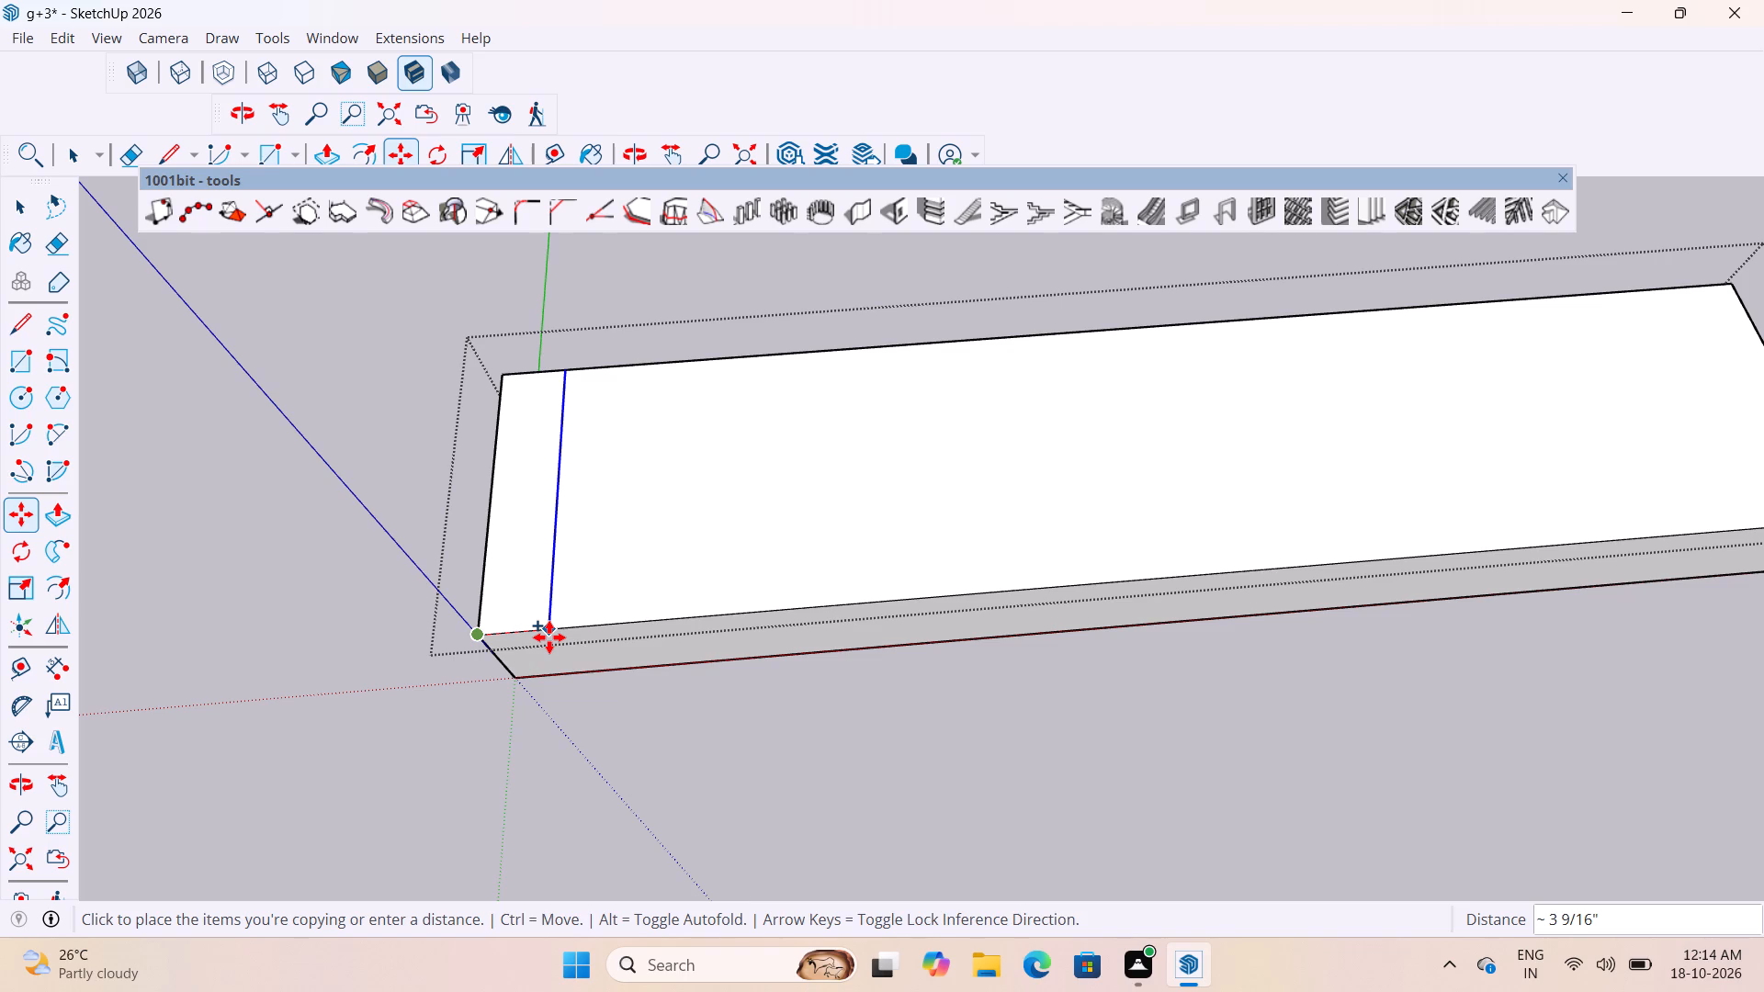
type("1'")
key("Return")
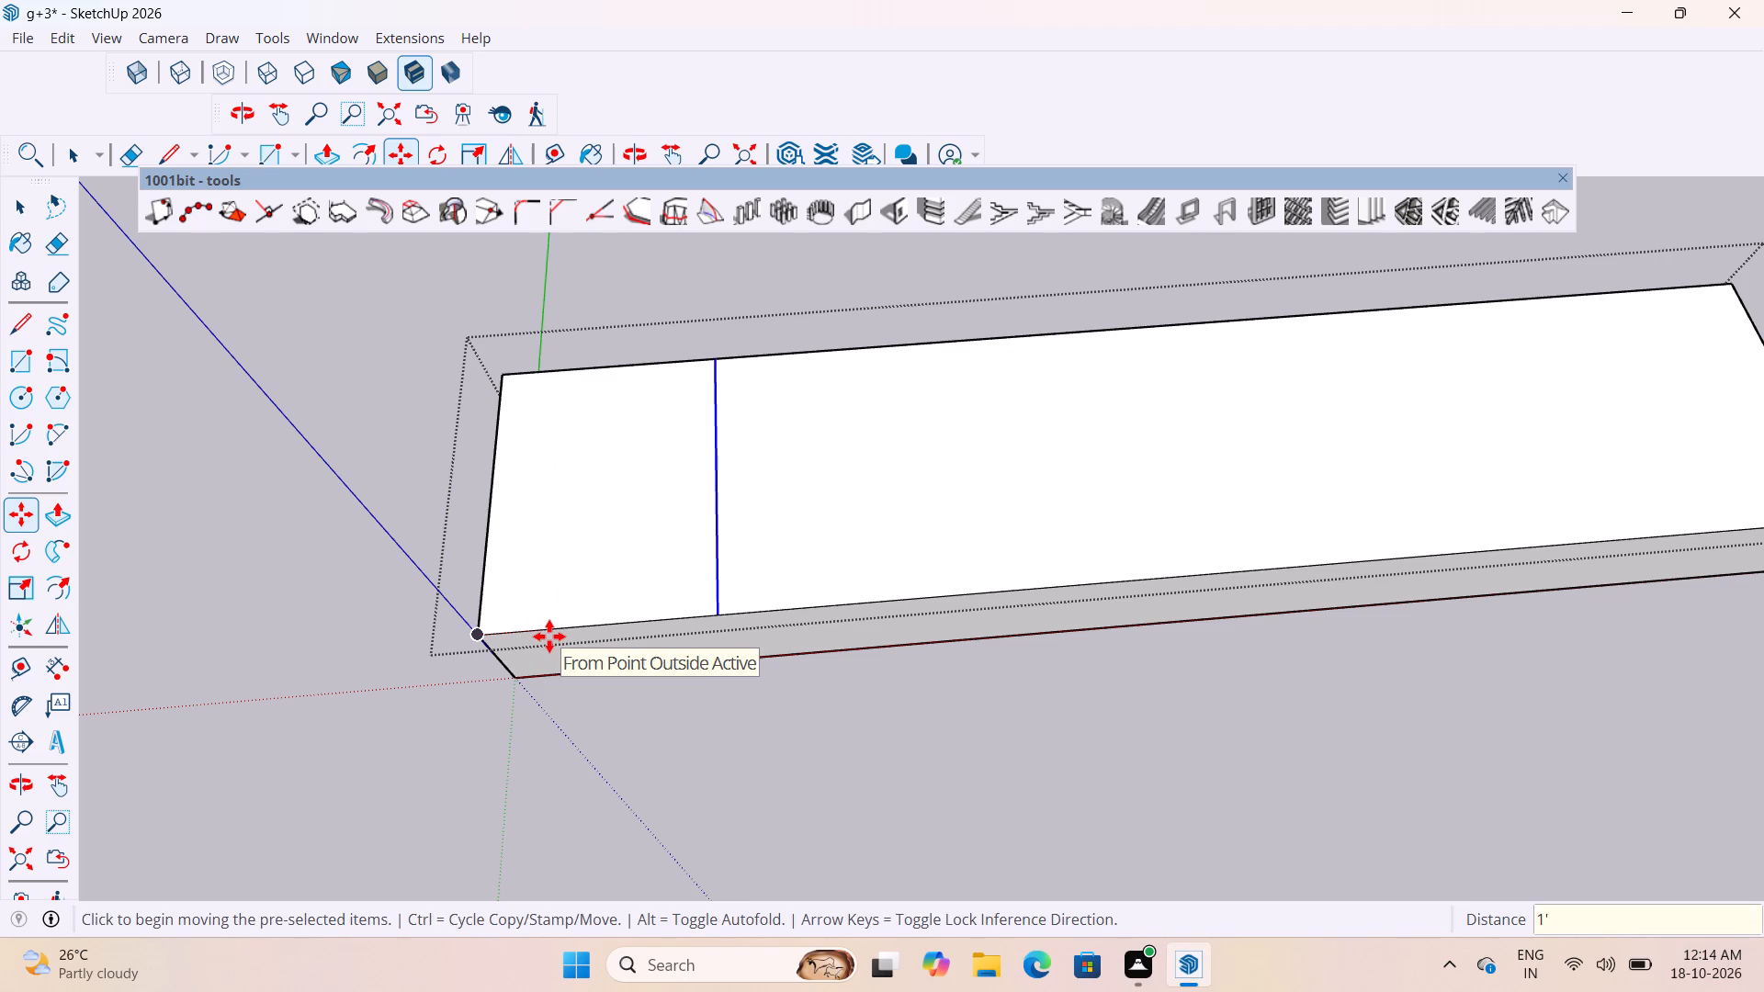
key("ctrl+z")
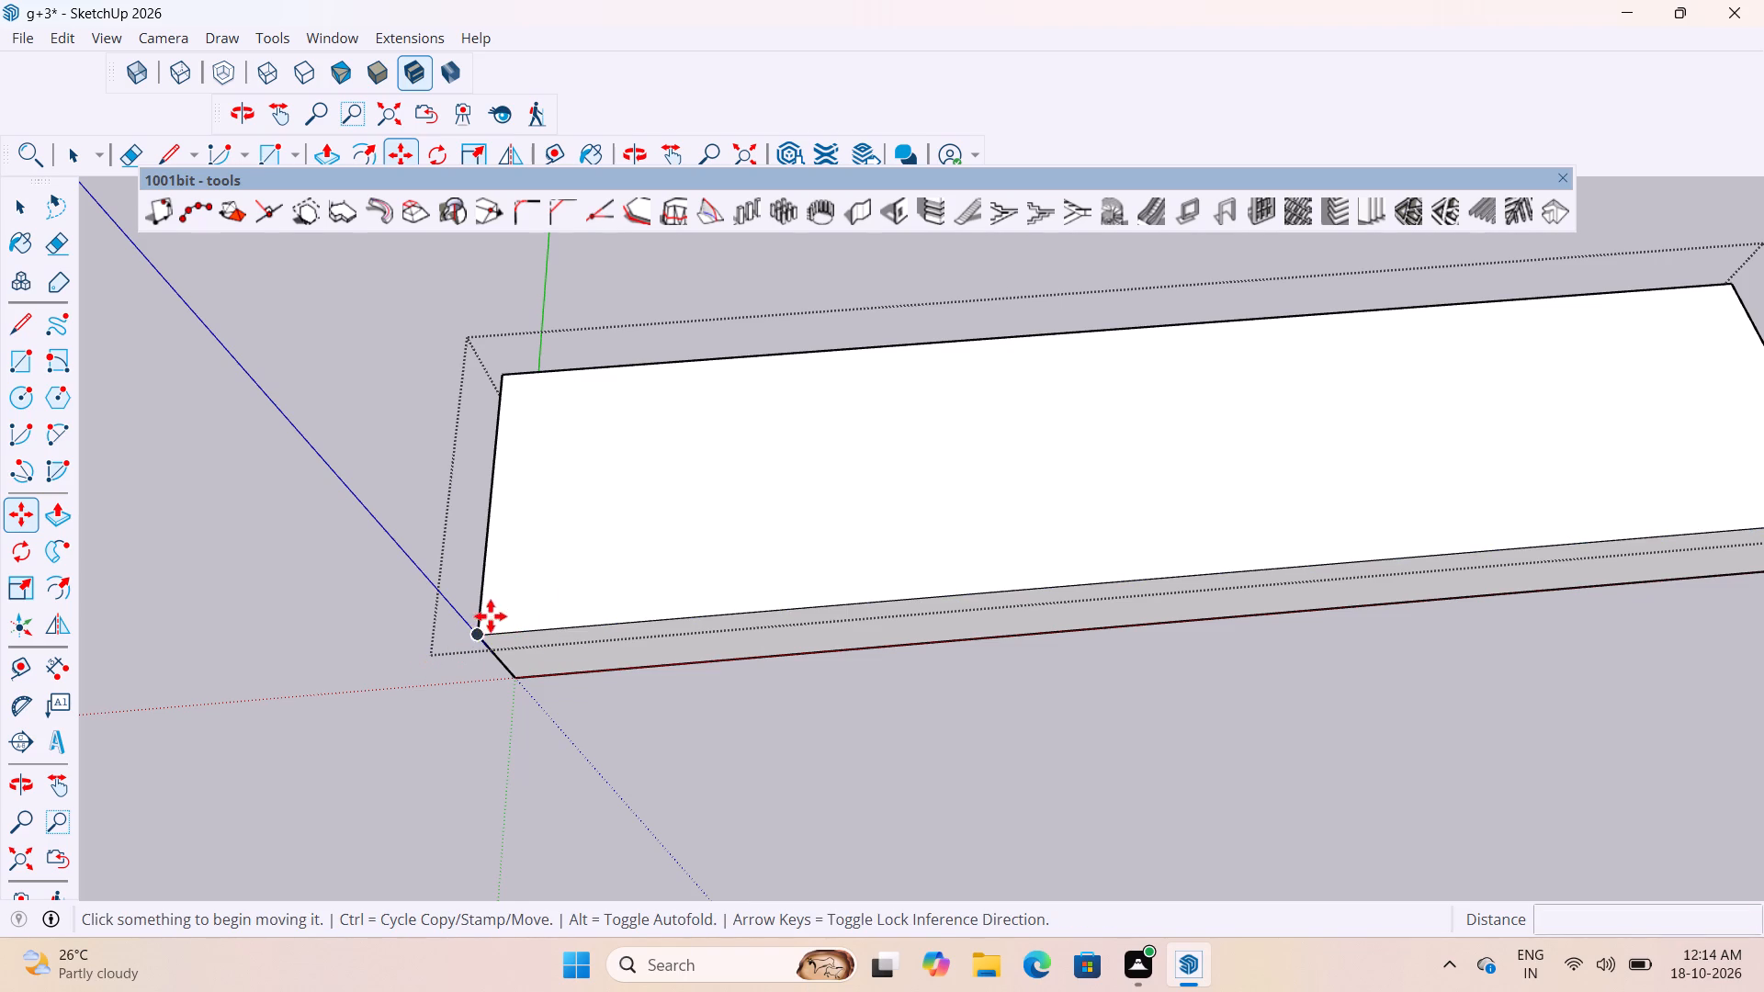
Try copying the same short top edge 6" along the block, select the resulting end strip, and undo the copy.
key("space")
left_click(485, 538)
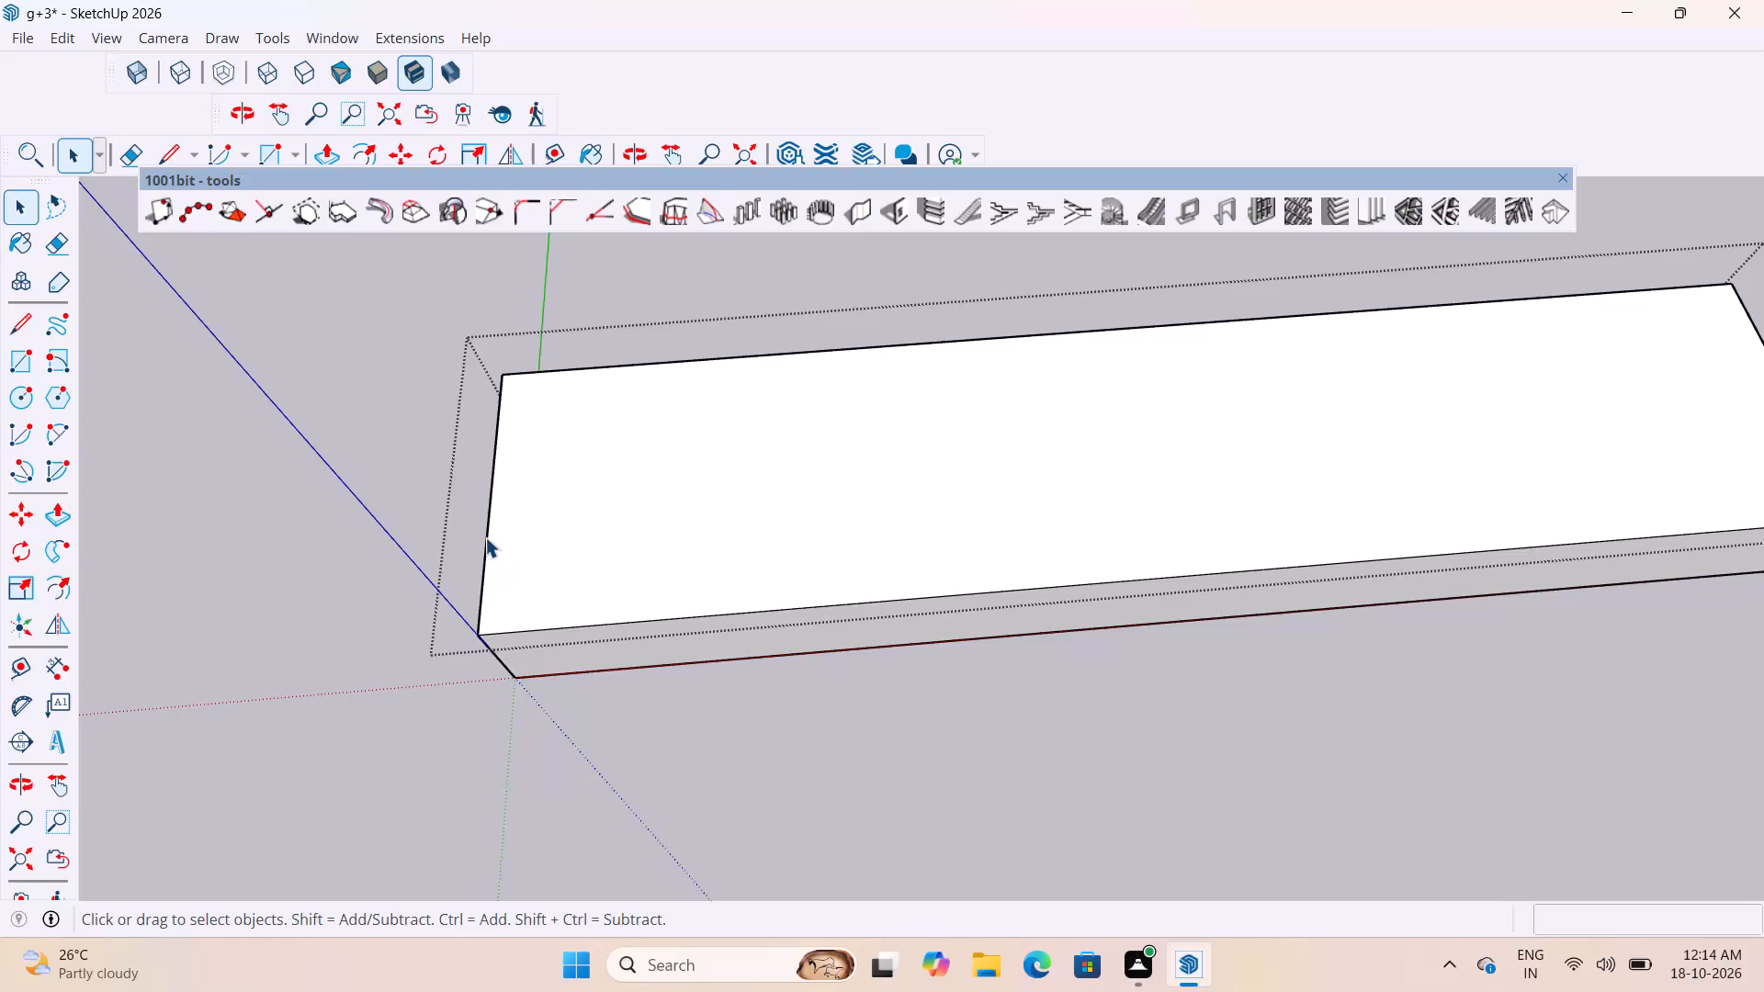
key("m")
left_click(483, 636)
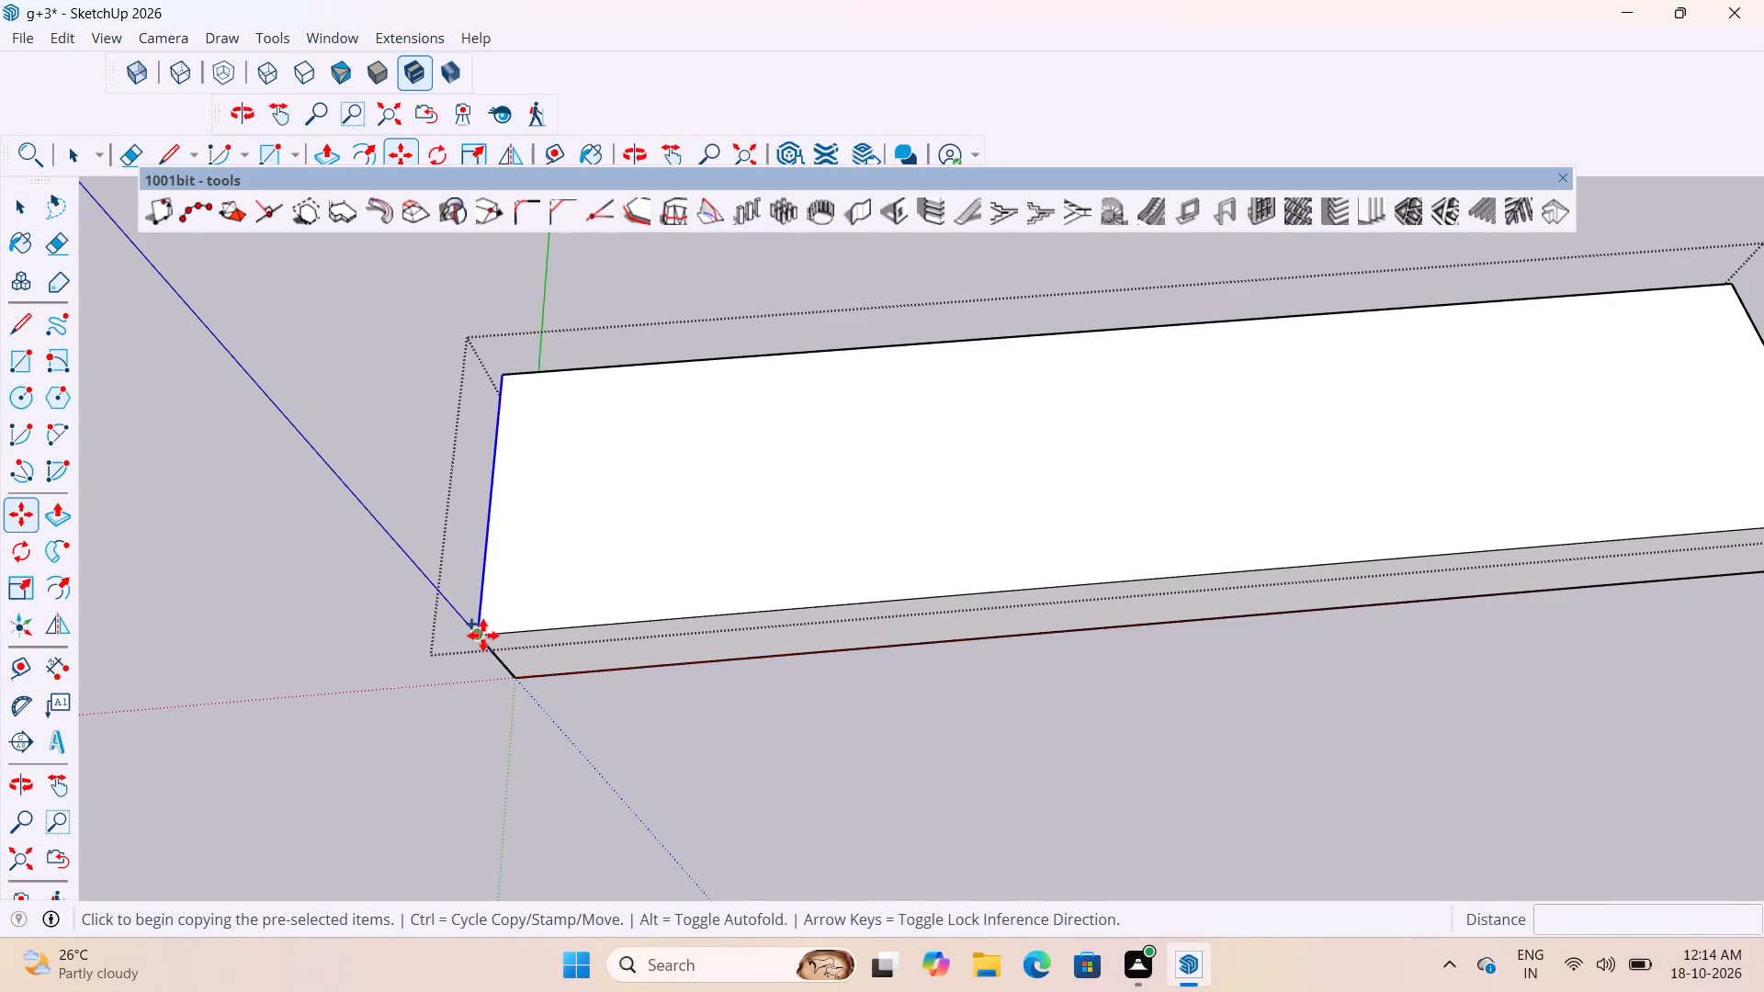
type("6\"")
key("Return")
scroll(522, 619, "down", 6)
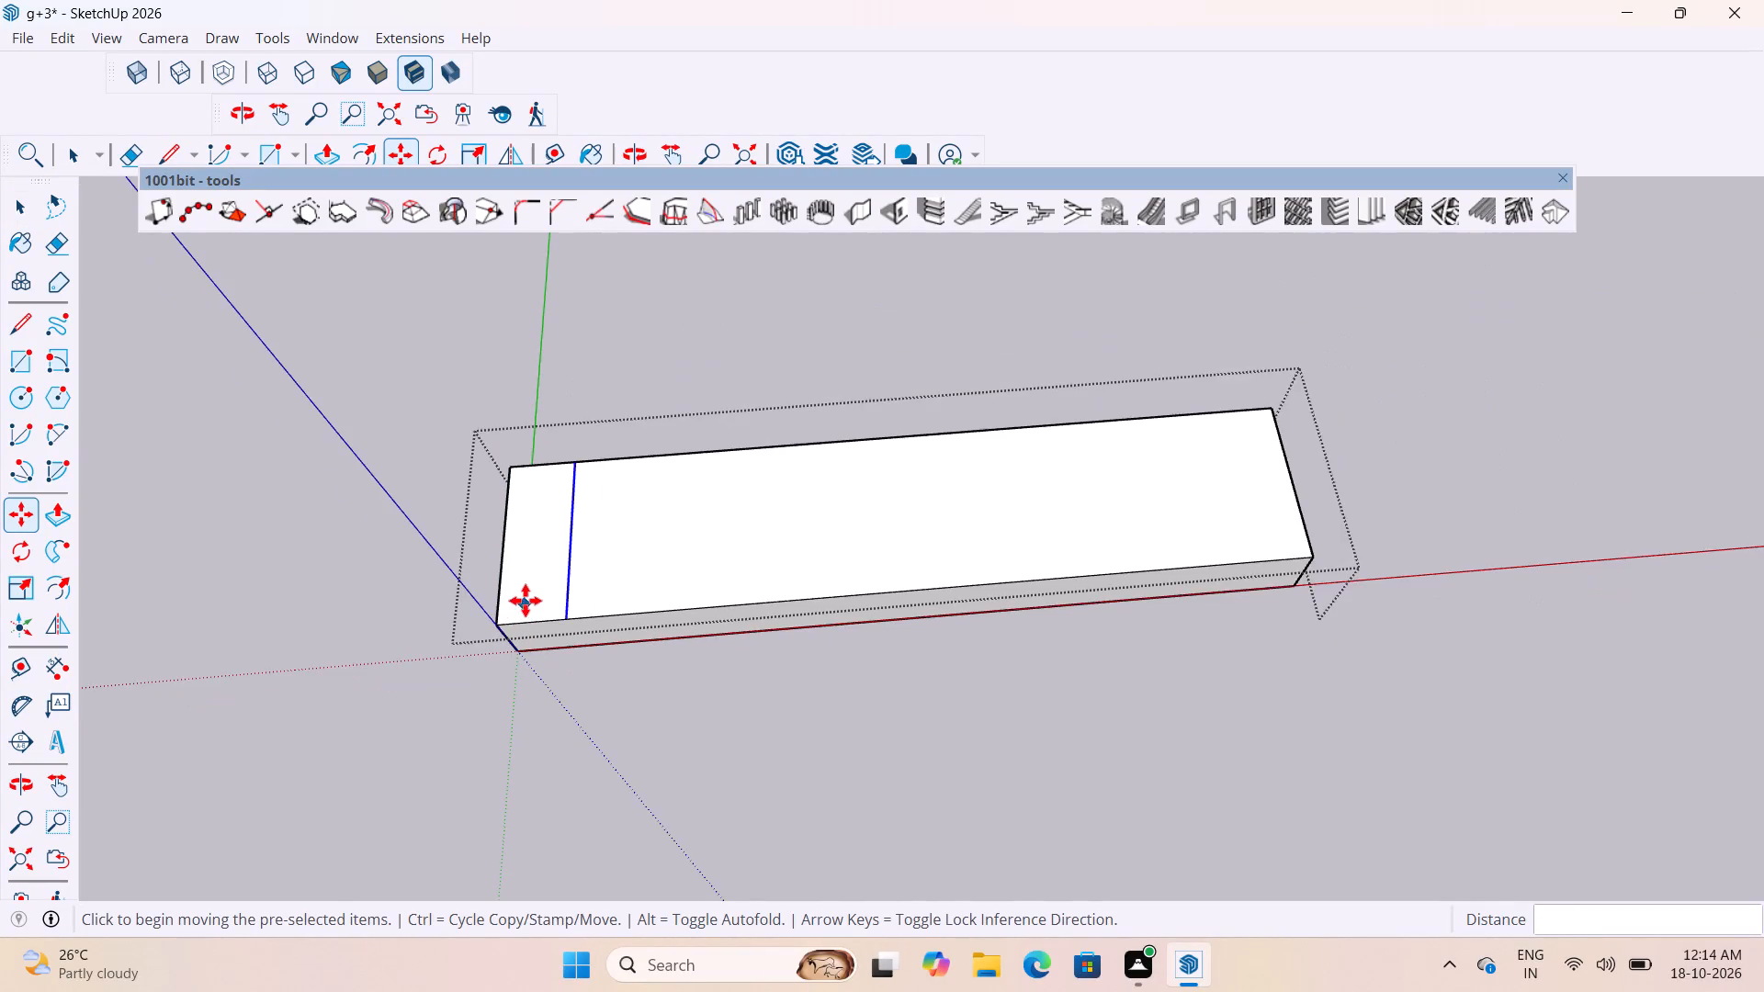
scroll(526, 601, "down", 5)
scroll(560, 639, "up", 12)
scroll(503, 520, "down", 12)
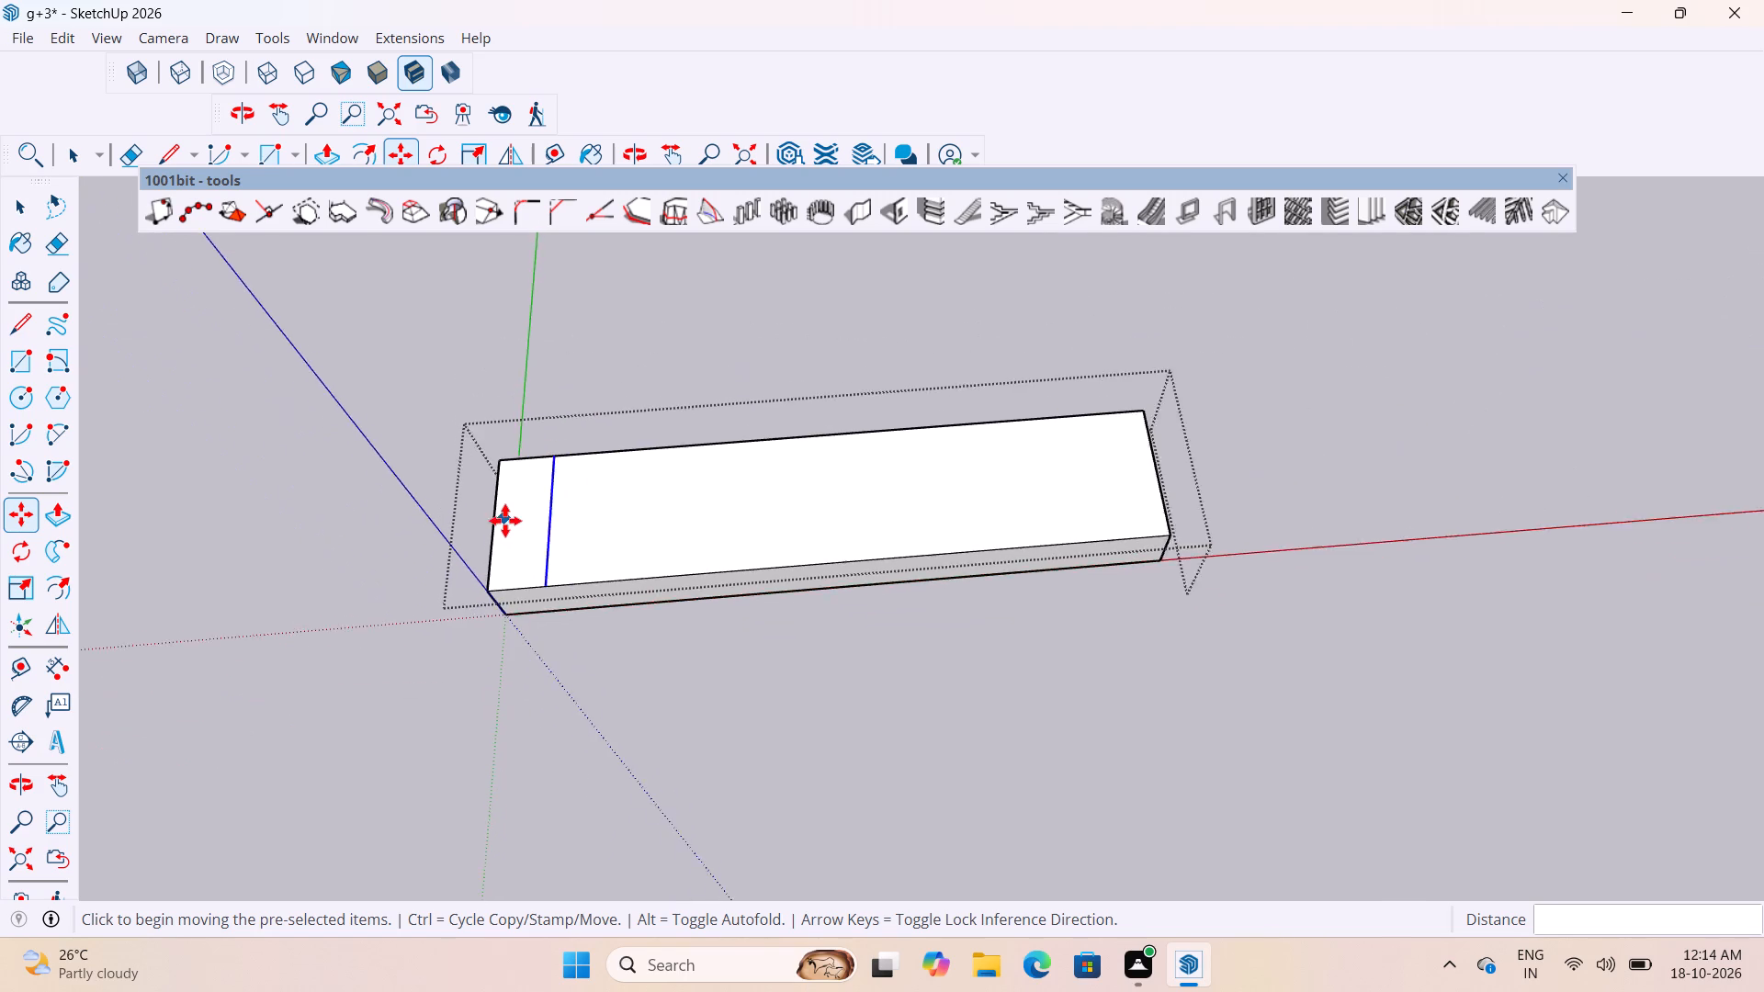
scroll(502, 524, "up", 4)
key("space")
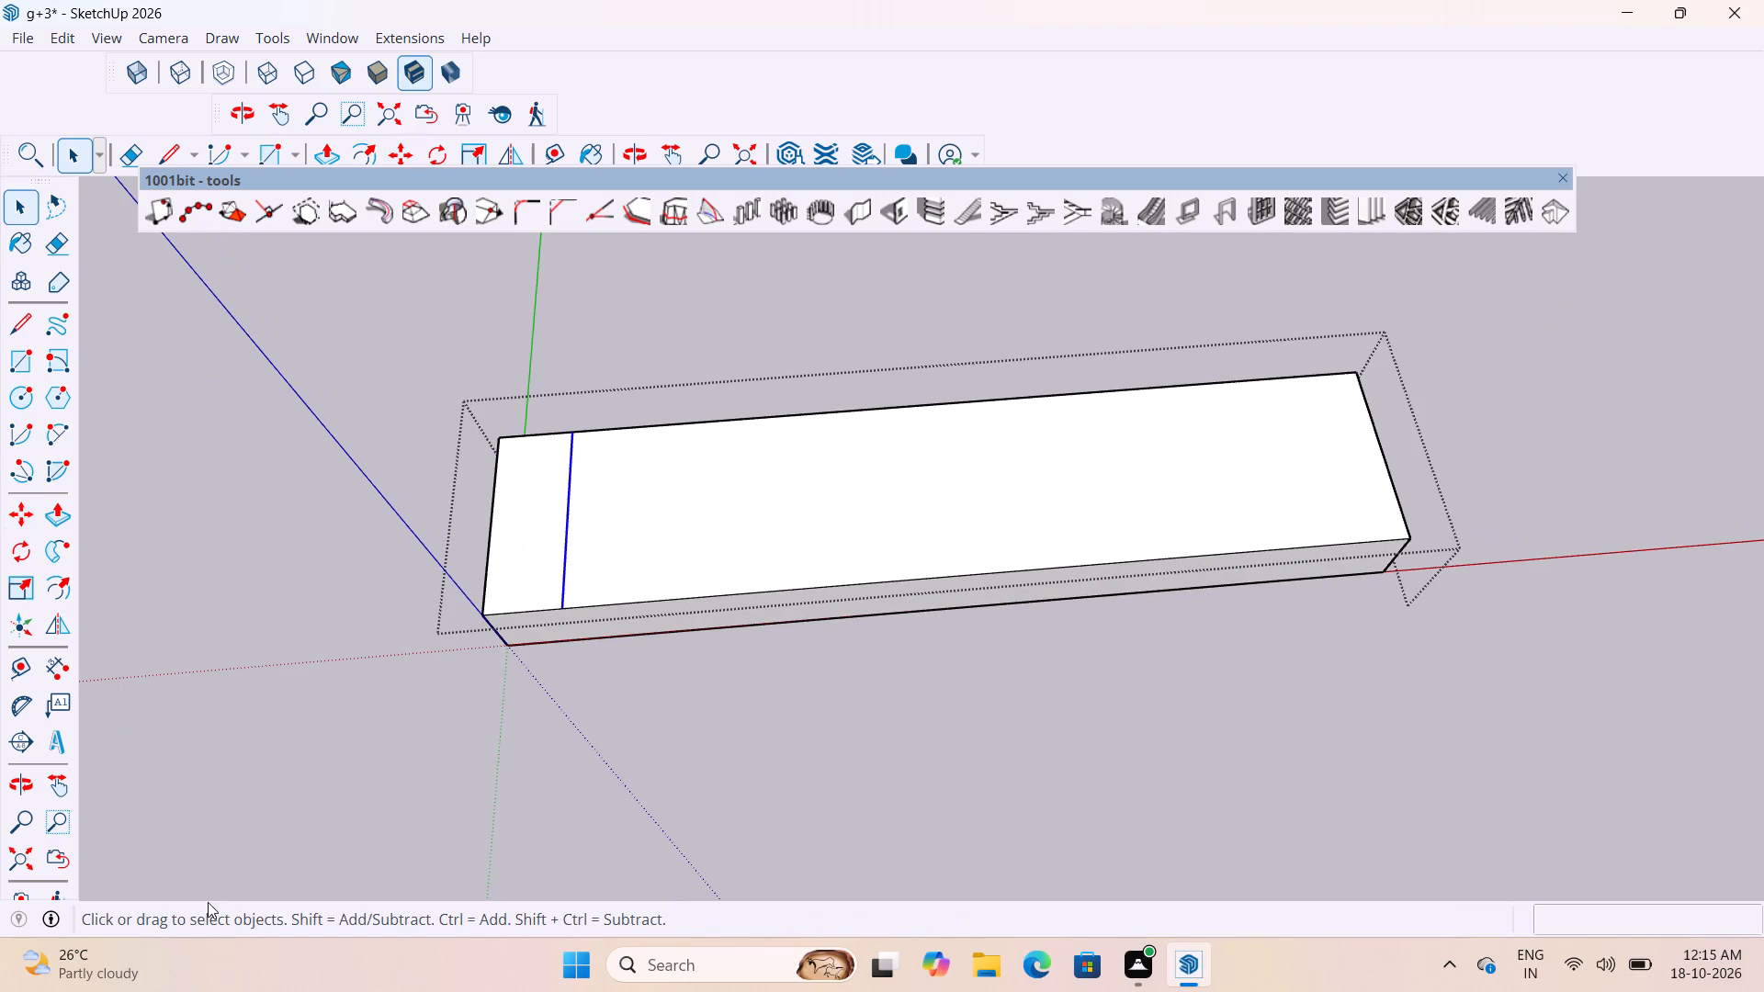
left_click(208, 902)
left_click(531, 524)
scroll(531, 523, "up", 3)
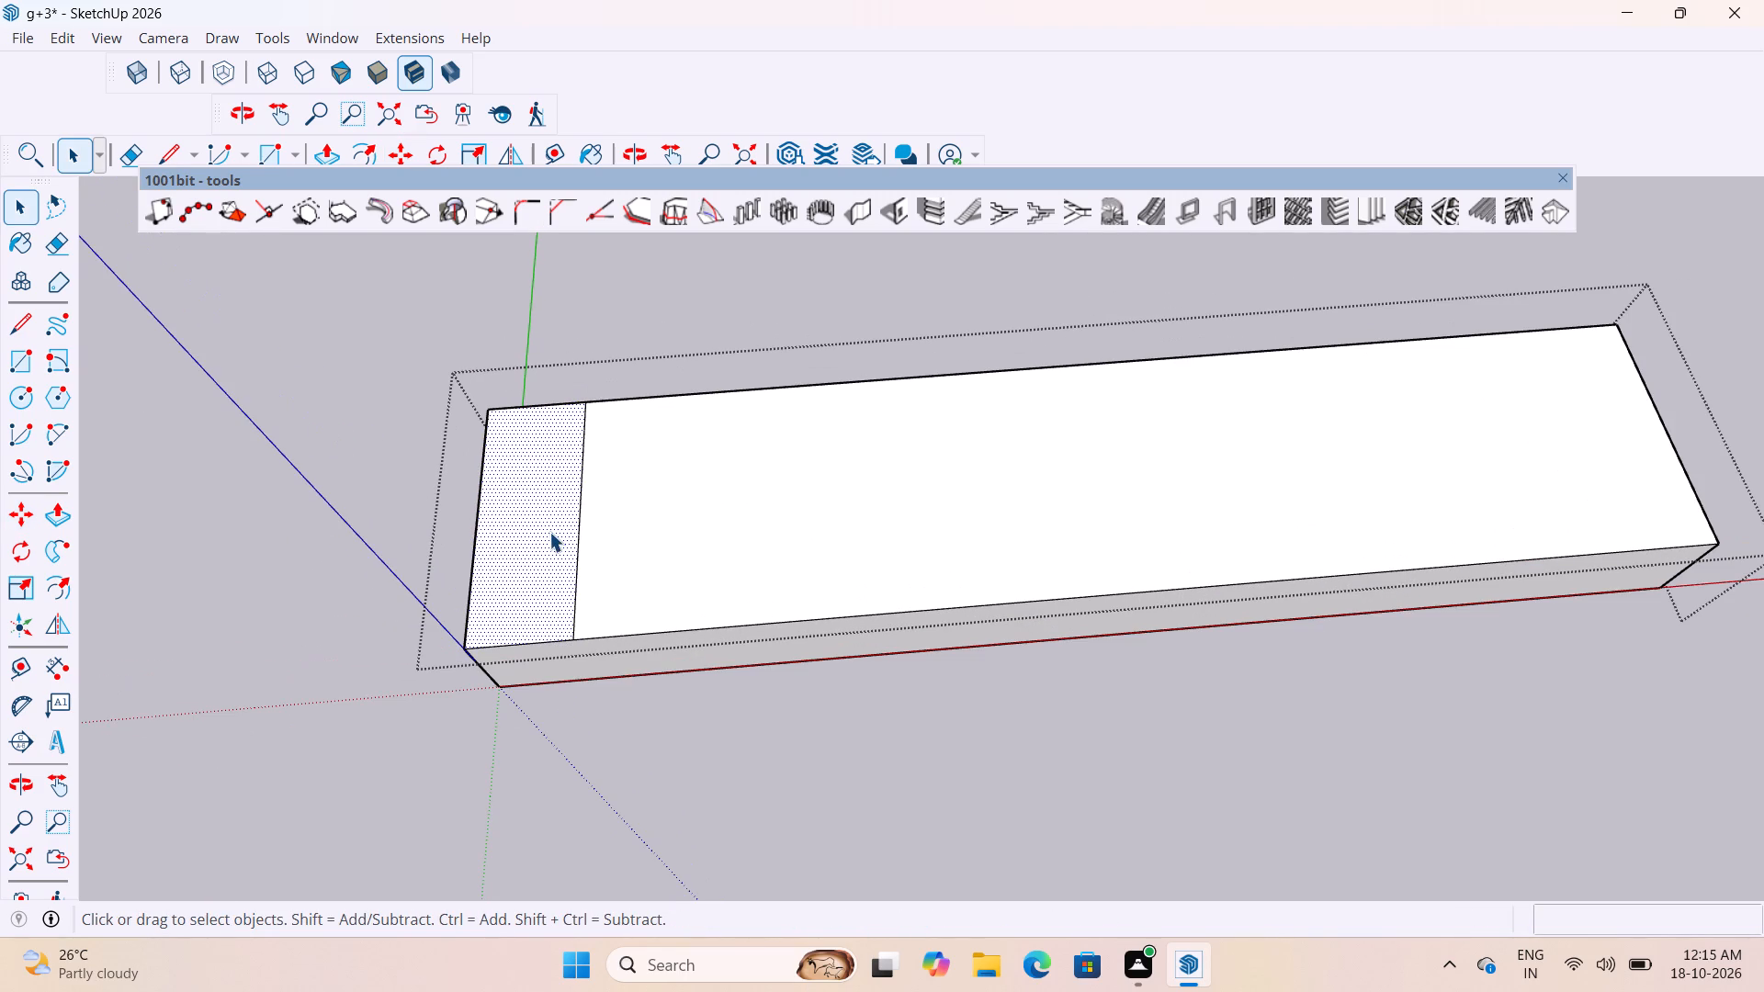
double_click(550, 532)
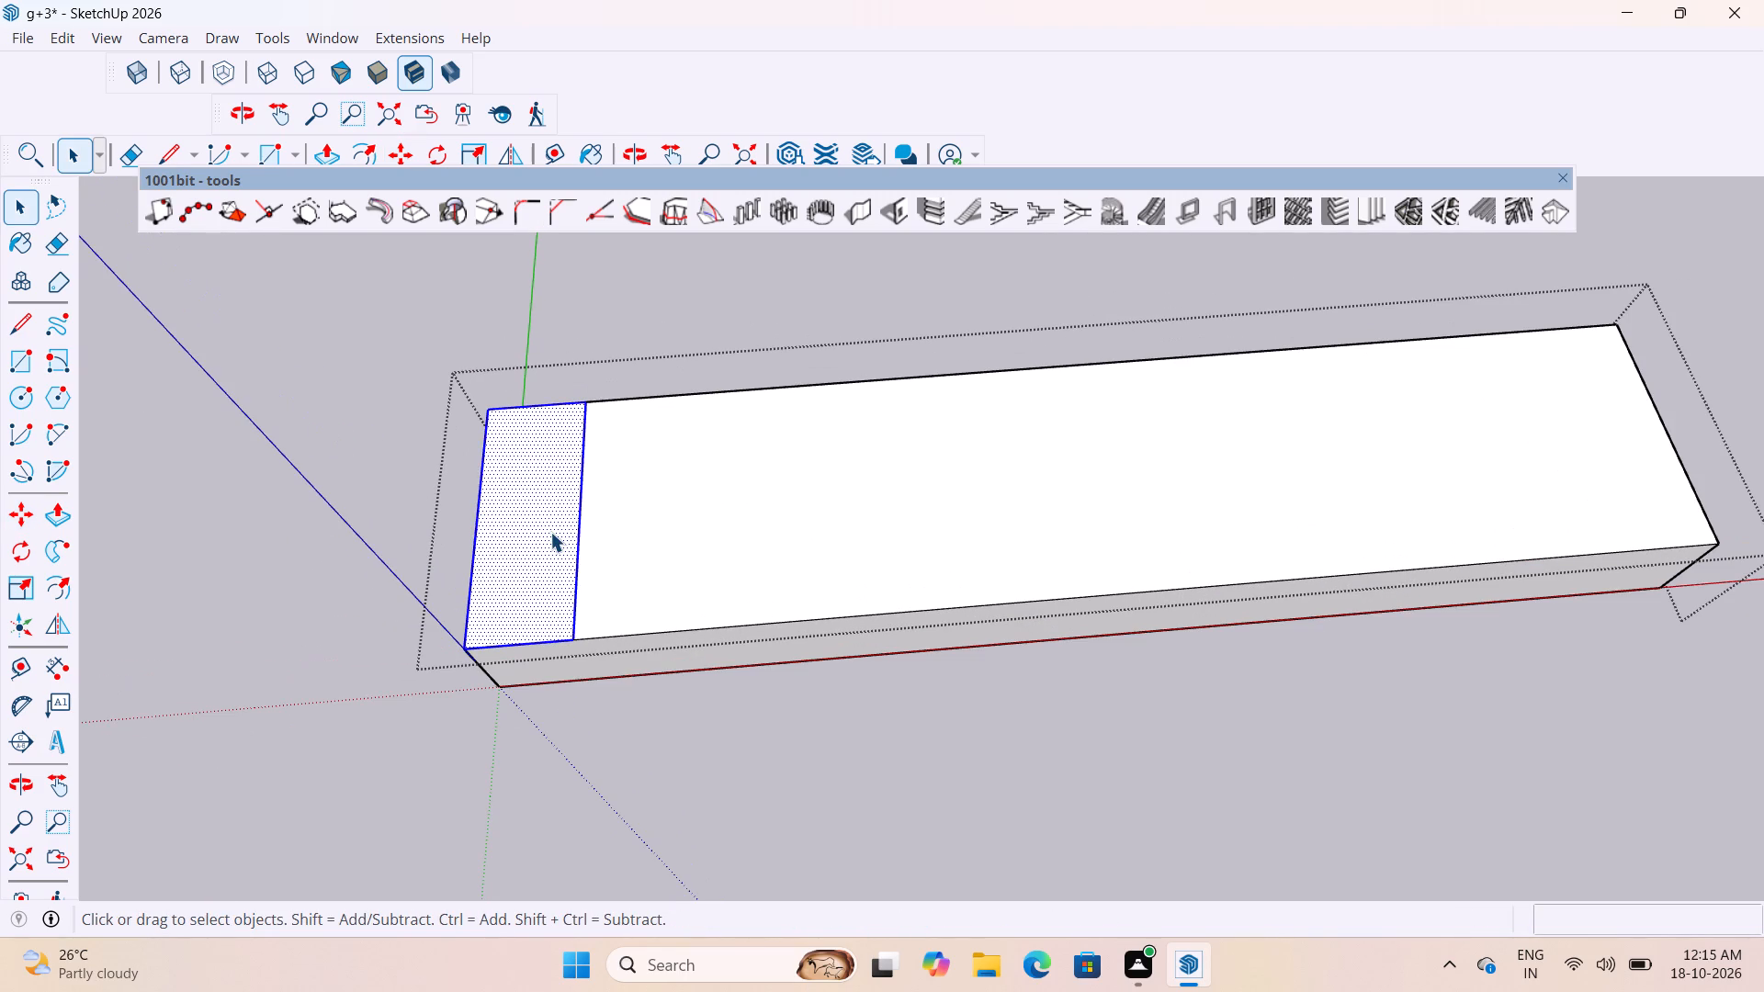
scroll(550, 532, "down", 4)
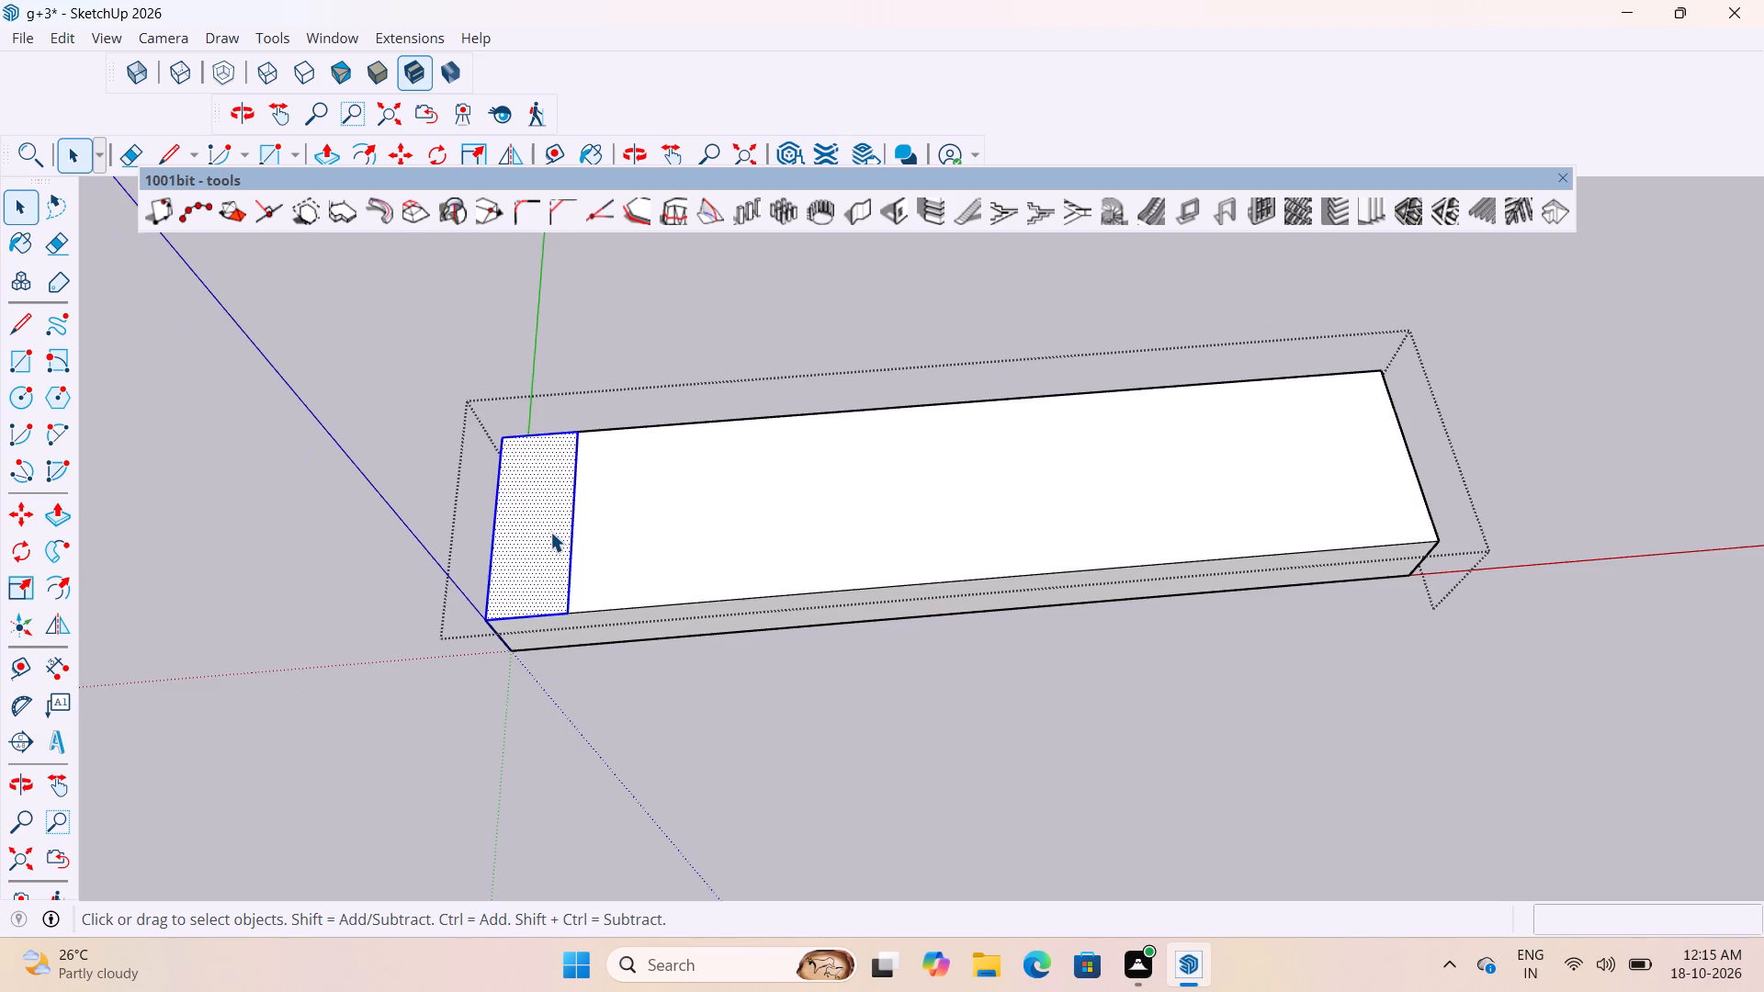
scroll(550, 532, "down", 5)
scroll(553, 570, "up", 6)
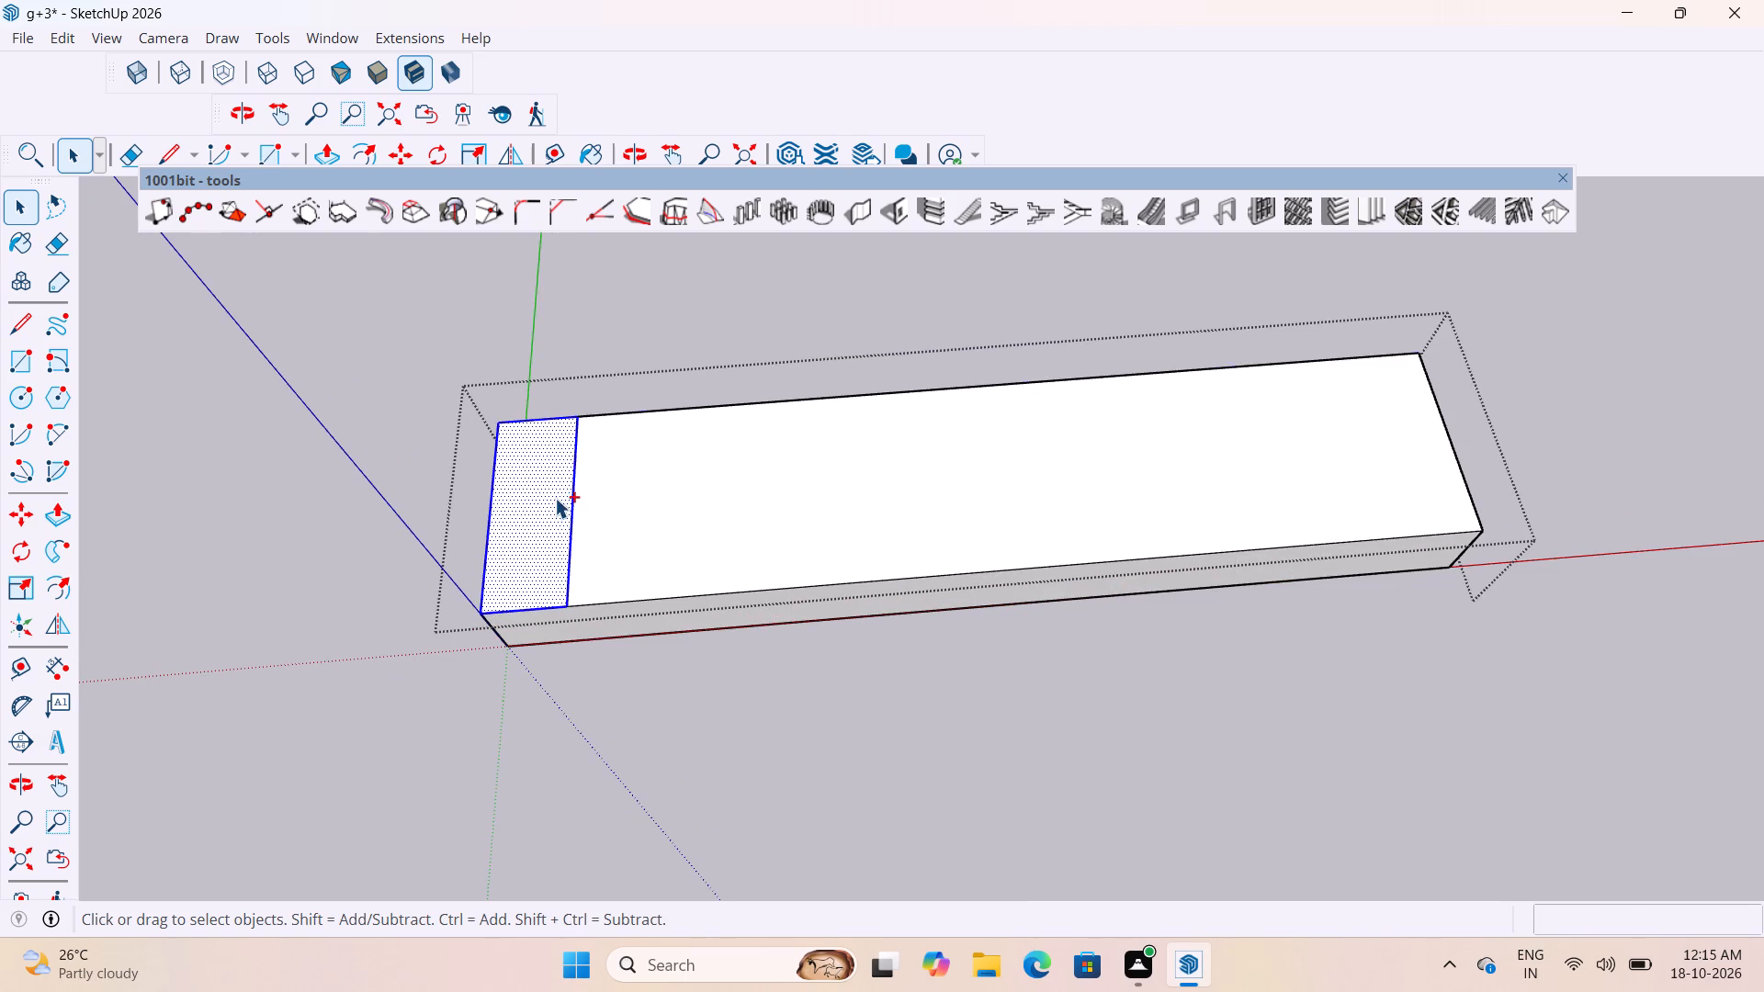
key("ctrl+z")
Copy the top face's short edge nearest the origin 4" along the block to mark off an end strip.
scroll(548, 516, "up", 3)
left_click(385, 732)
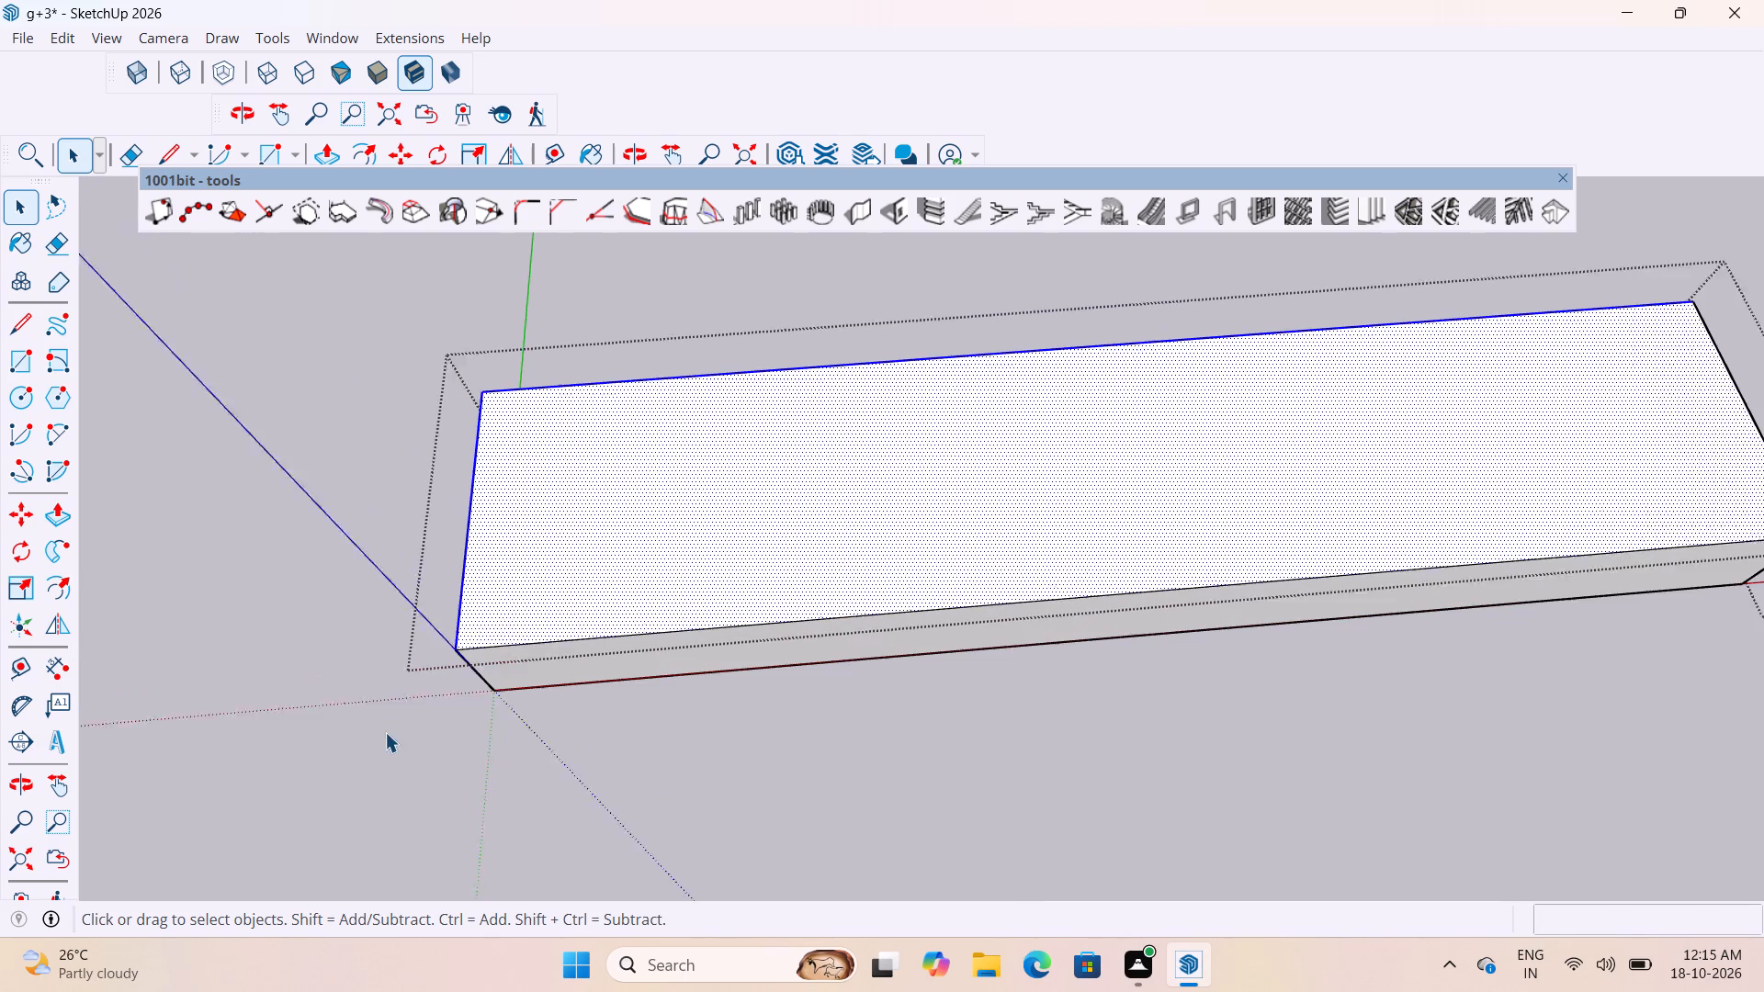
left_click(466, 565)
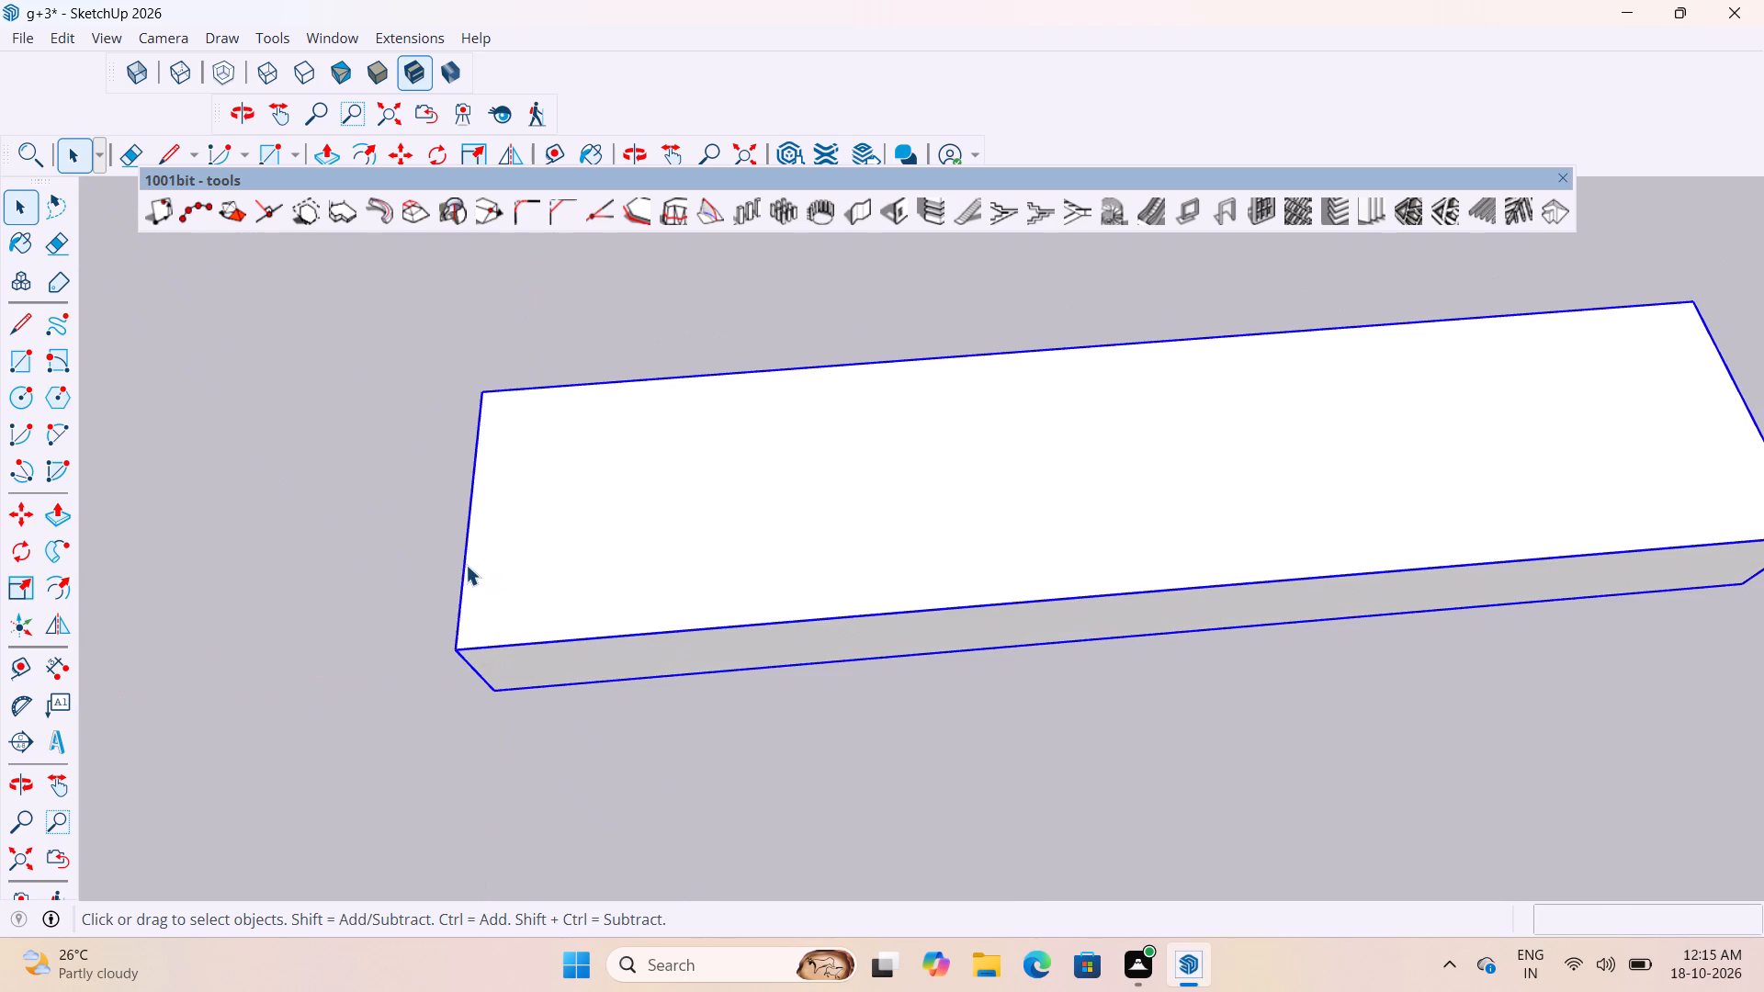
left_click(466, 565)
double_click(466, 565)
left_click(464, 566)
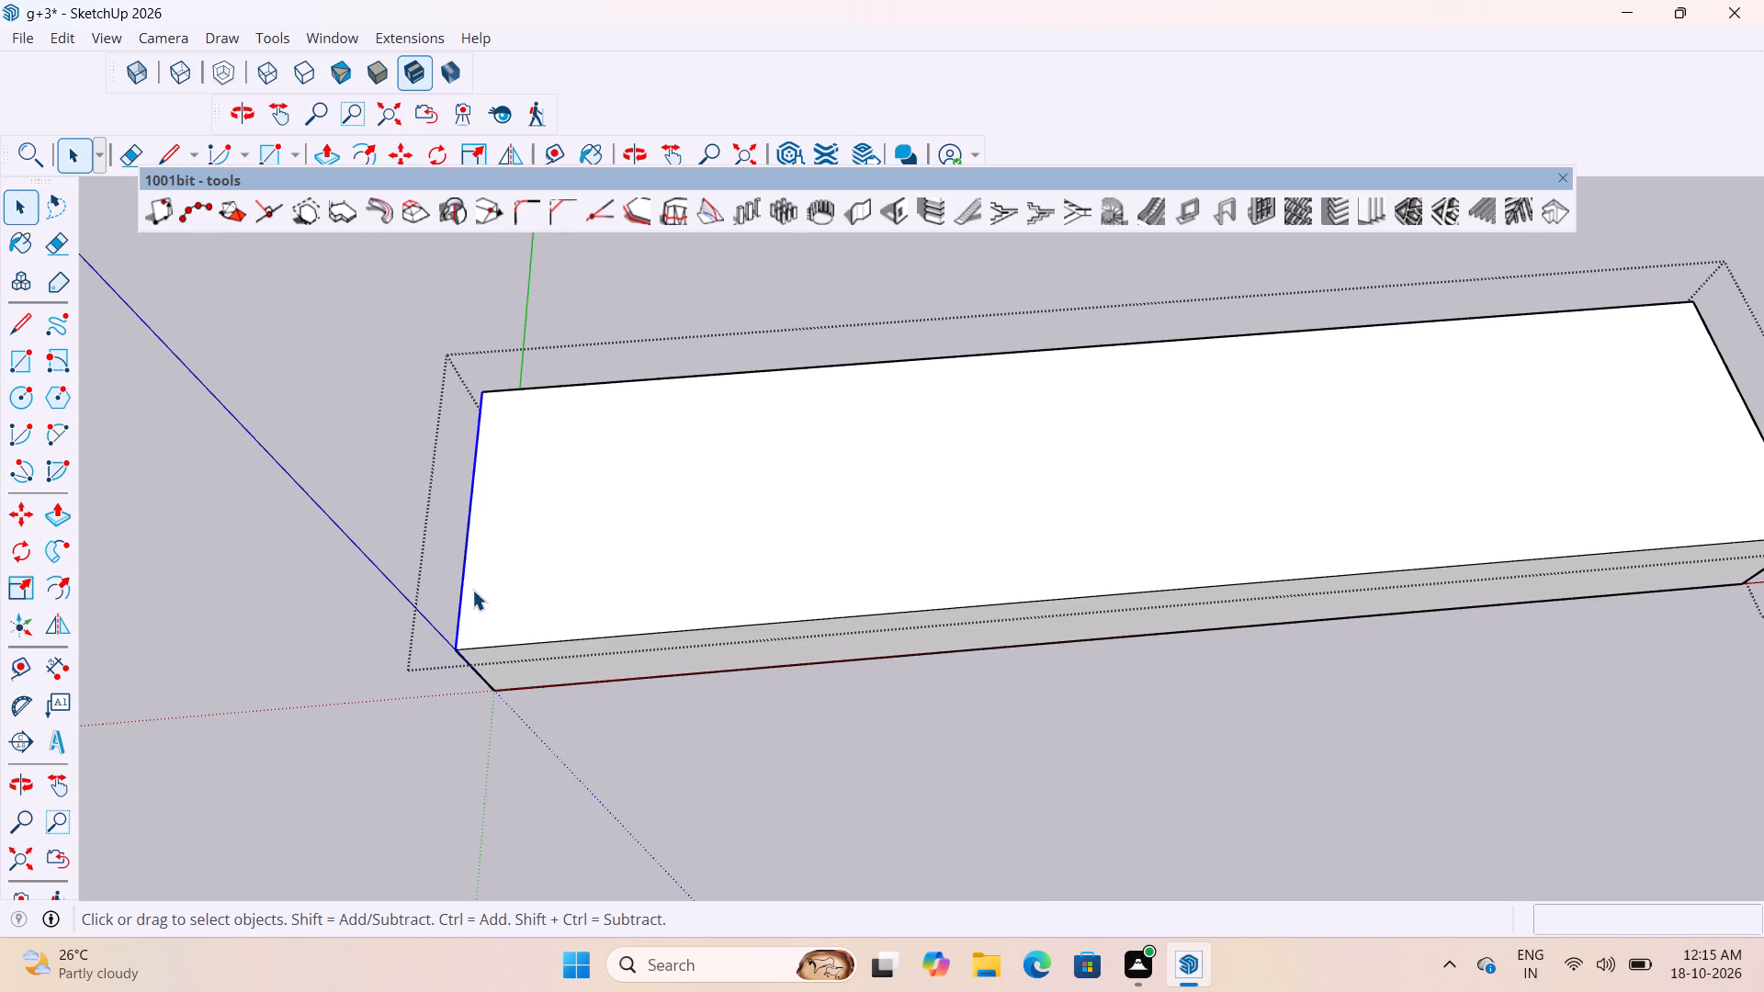
key("m")
left_click(458, 655)
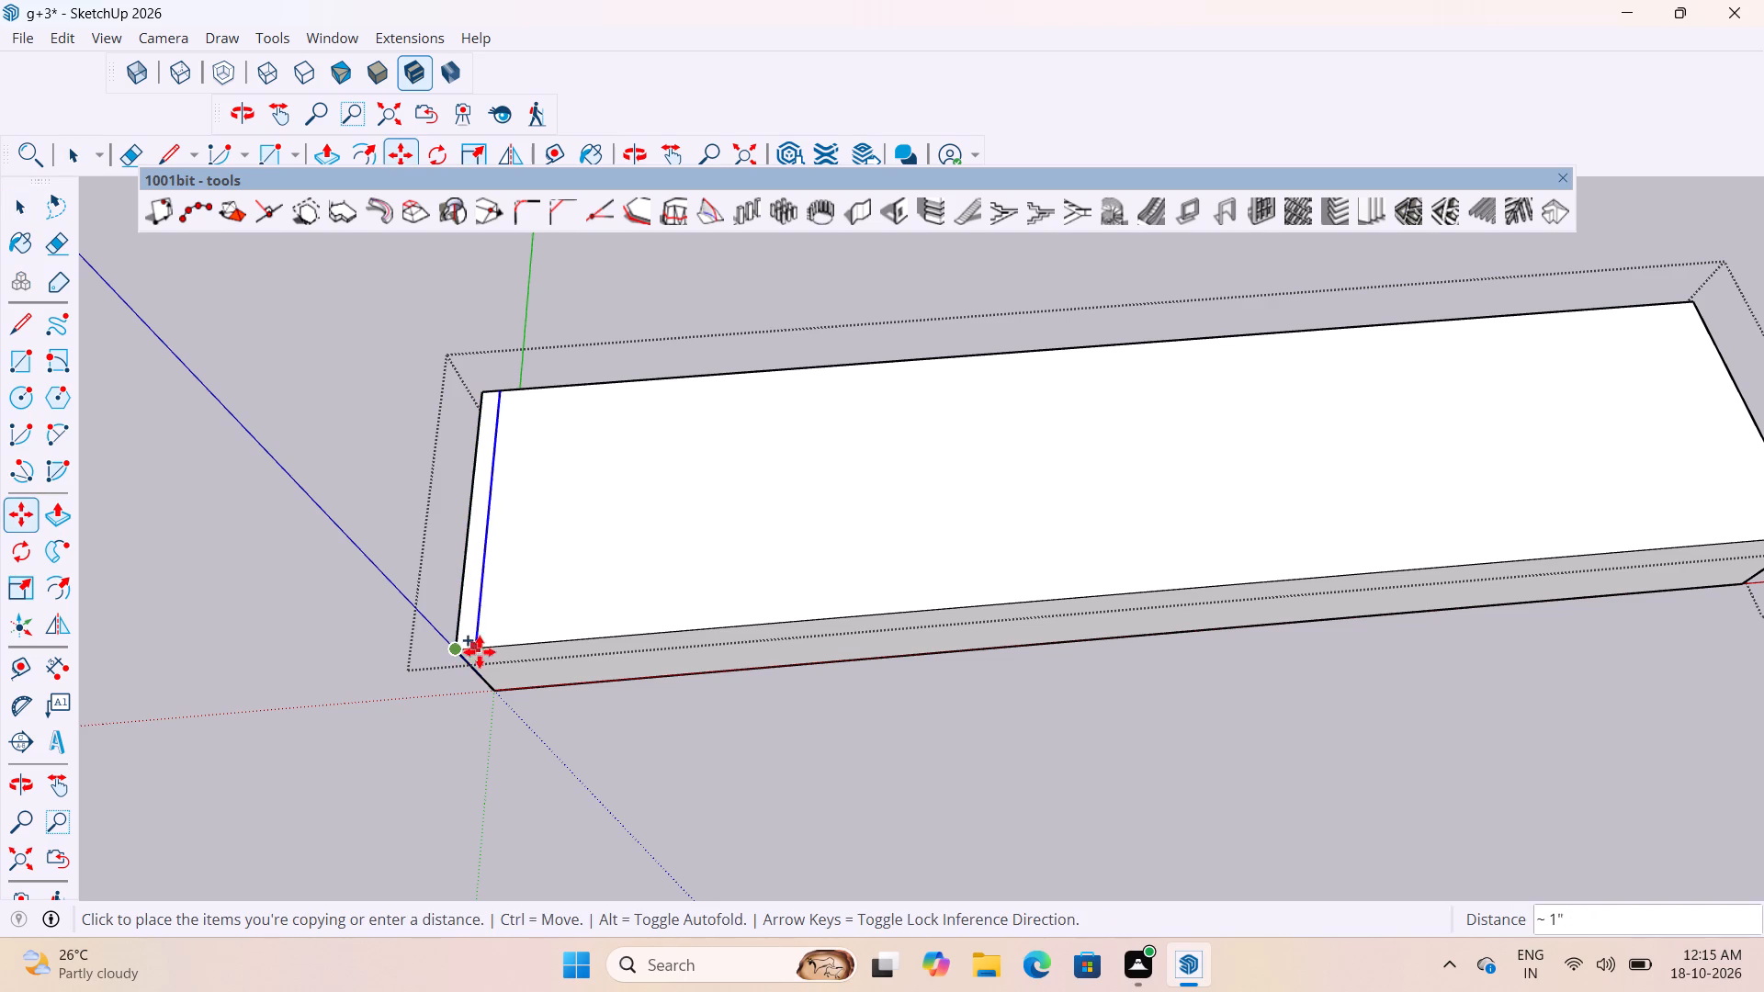
type("4\"")
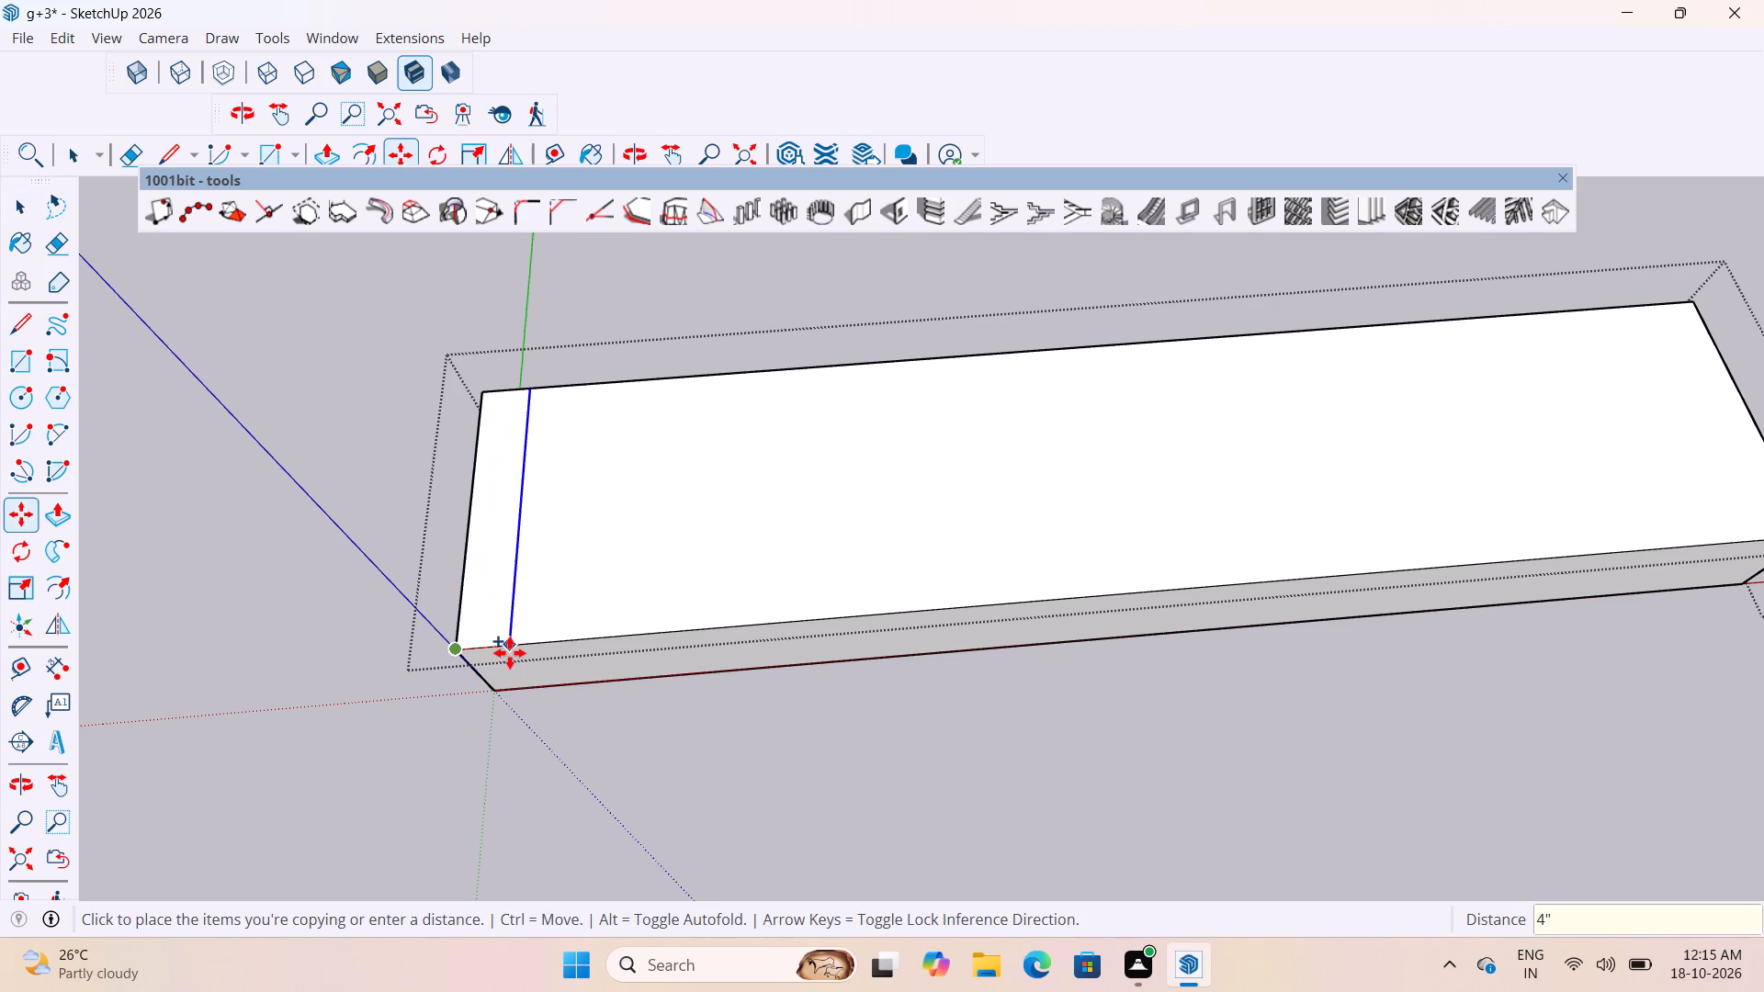
key("Return")
left_click(510, 653)
key("space")
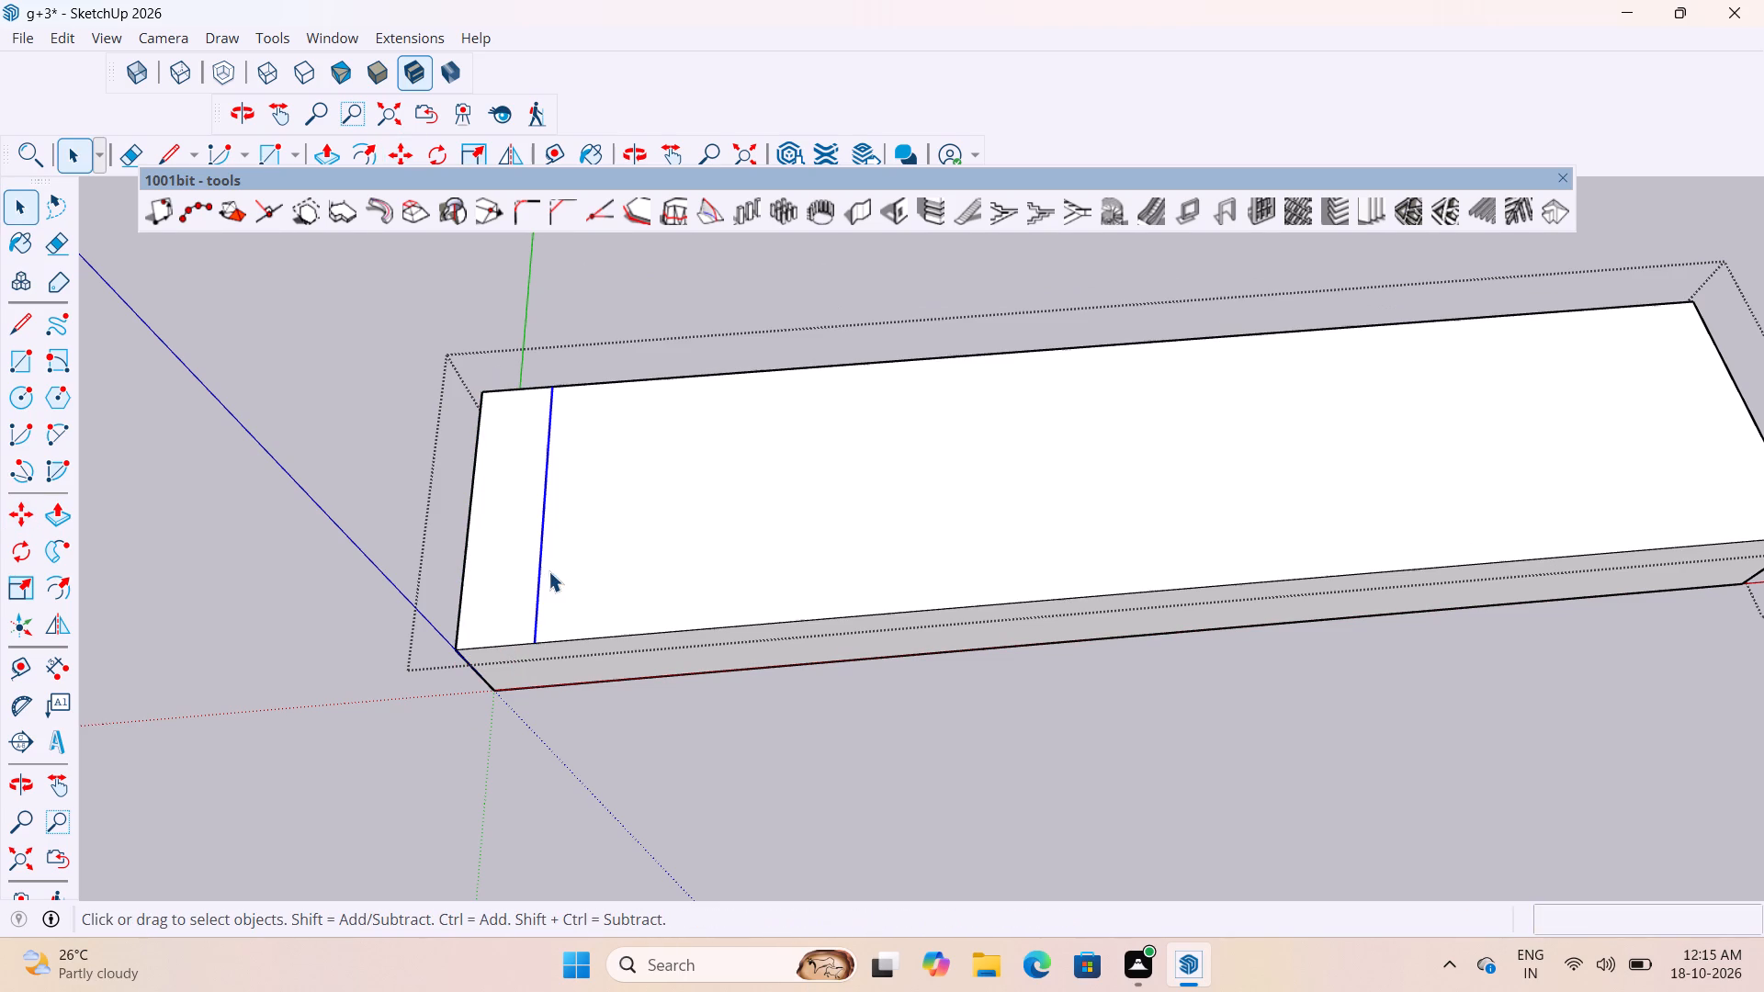
key("space")
Copy the 4" end strip with its edges 6" along the block and repeat the copy 16 times.
left_click(511, 597)
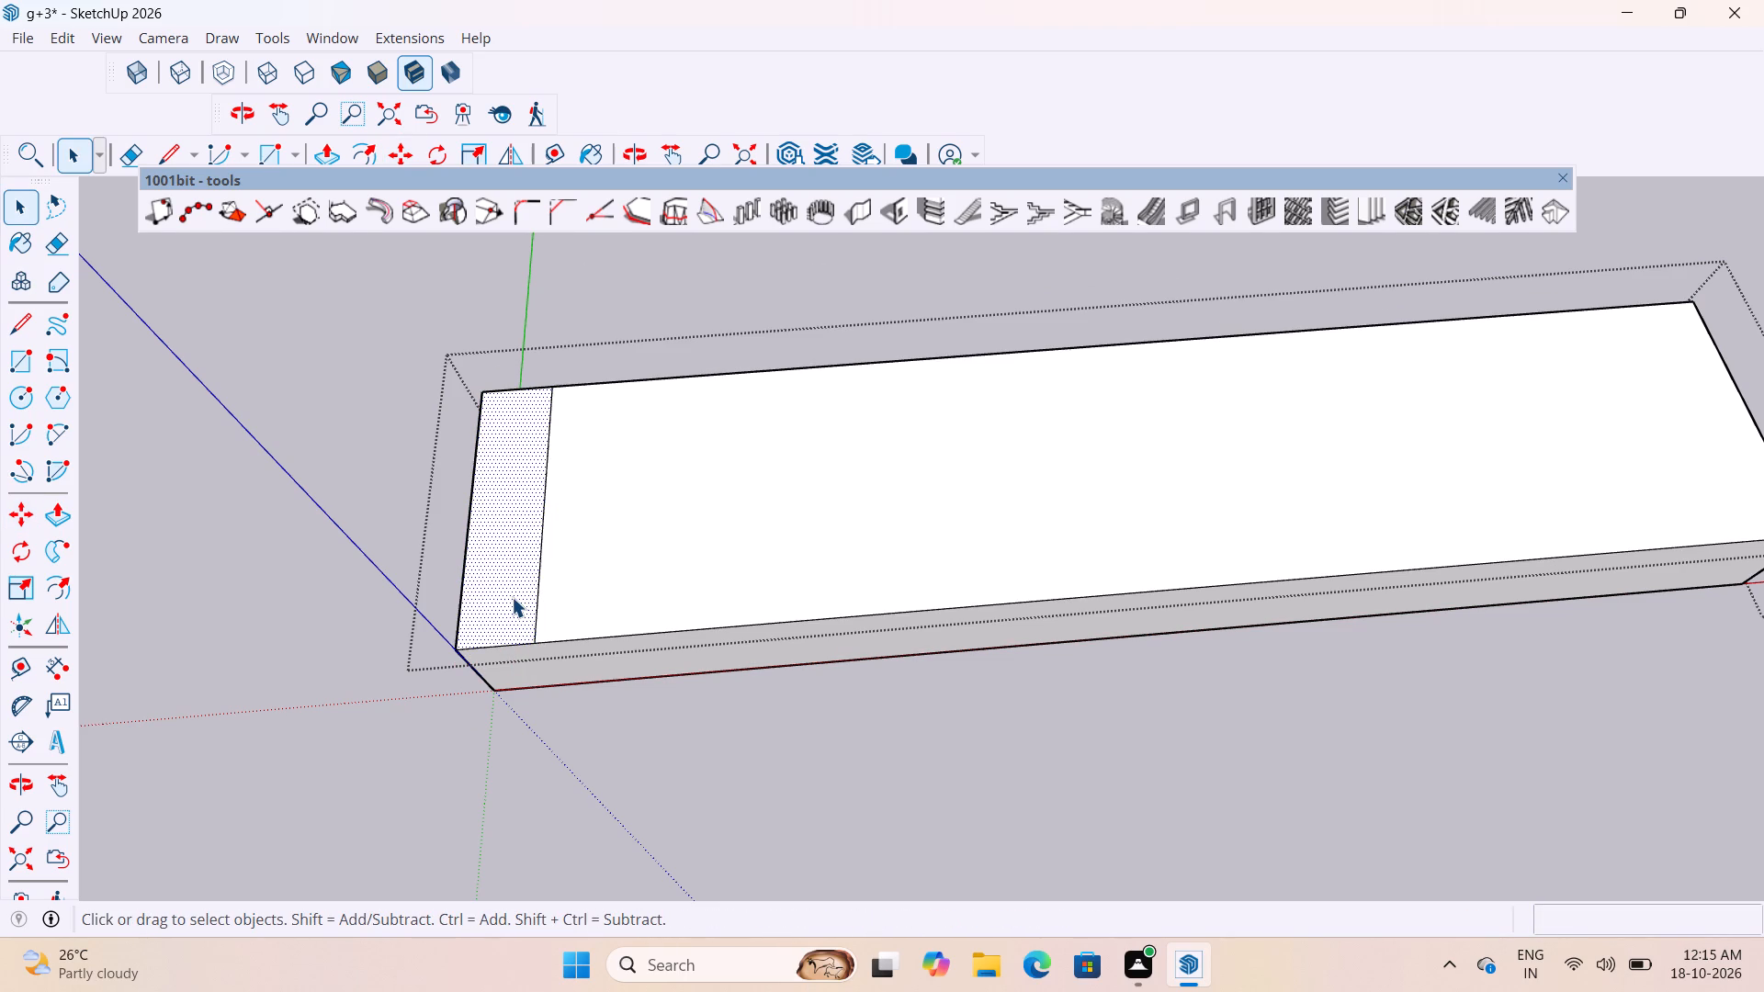
double_click(512, 597)
left_click(511, 600)
left_click(517, 599)
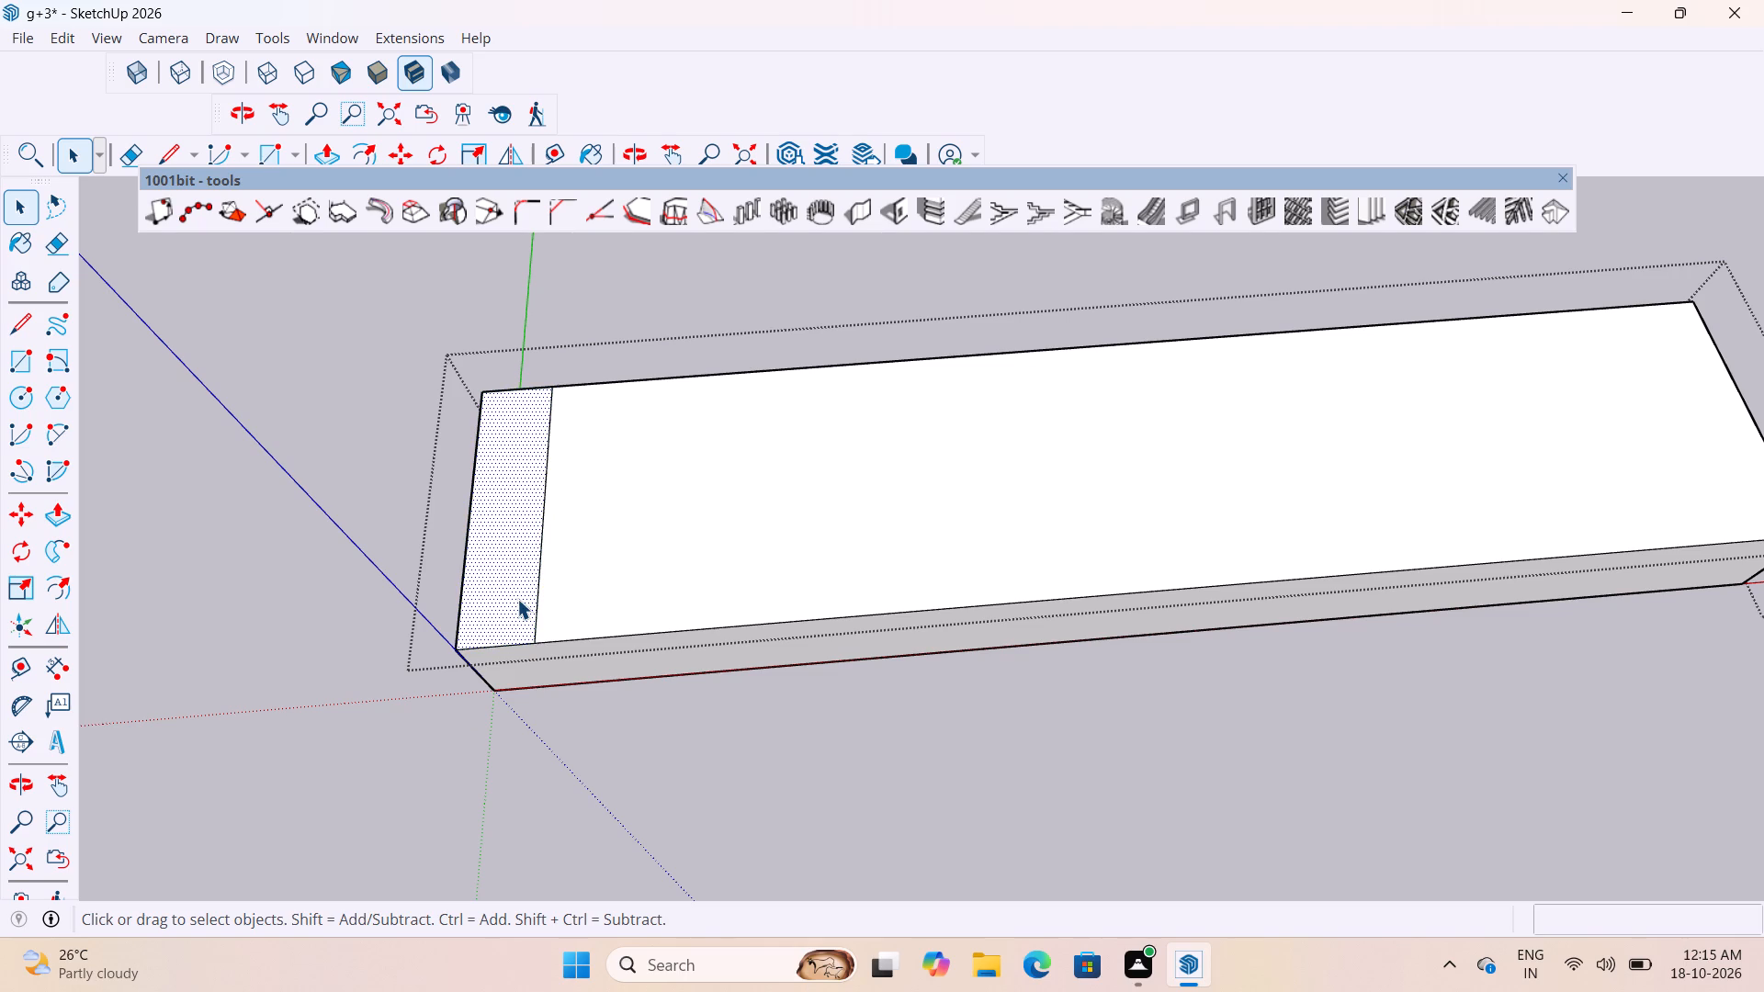
double_click(517, 599)
left_click(517, 599)
left_click(517, 599)
left_click(517, 599)
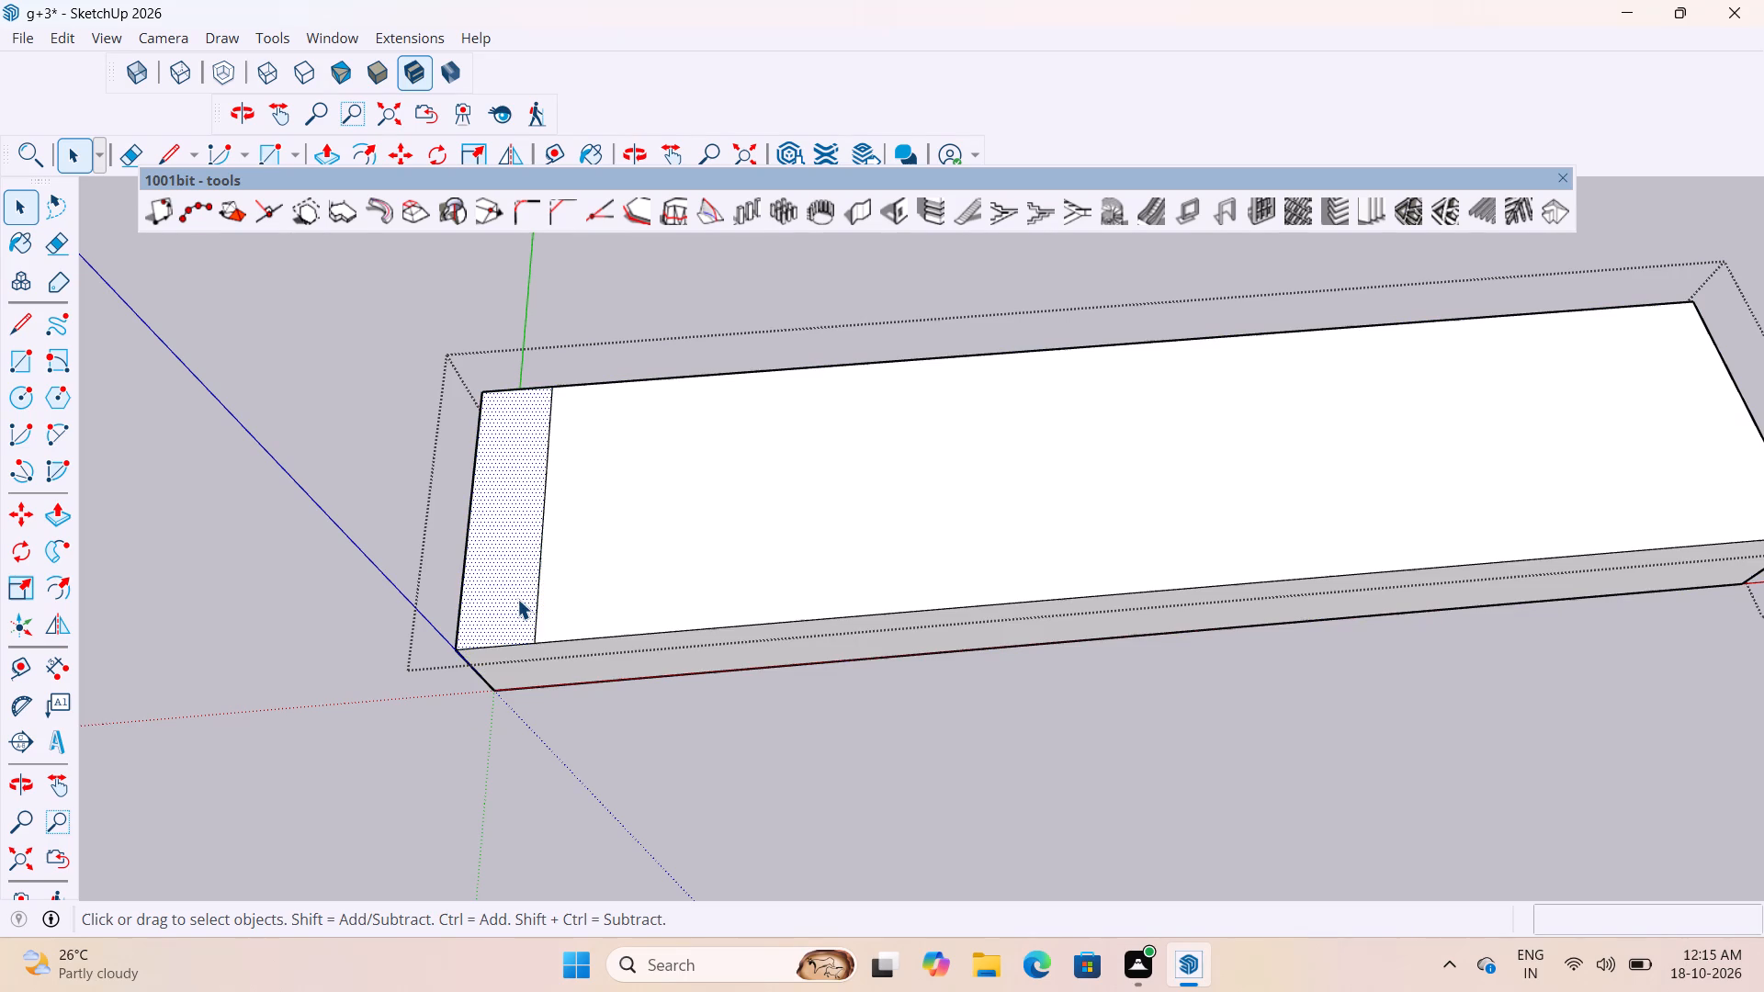
left_click(517, 599)
key("m")
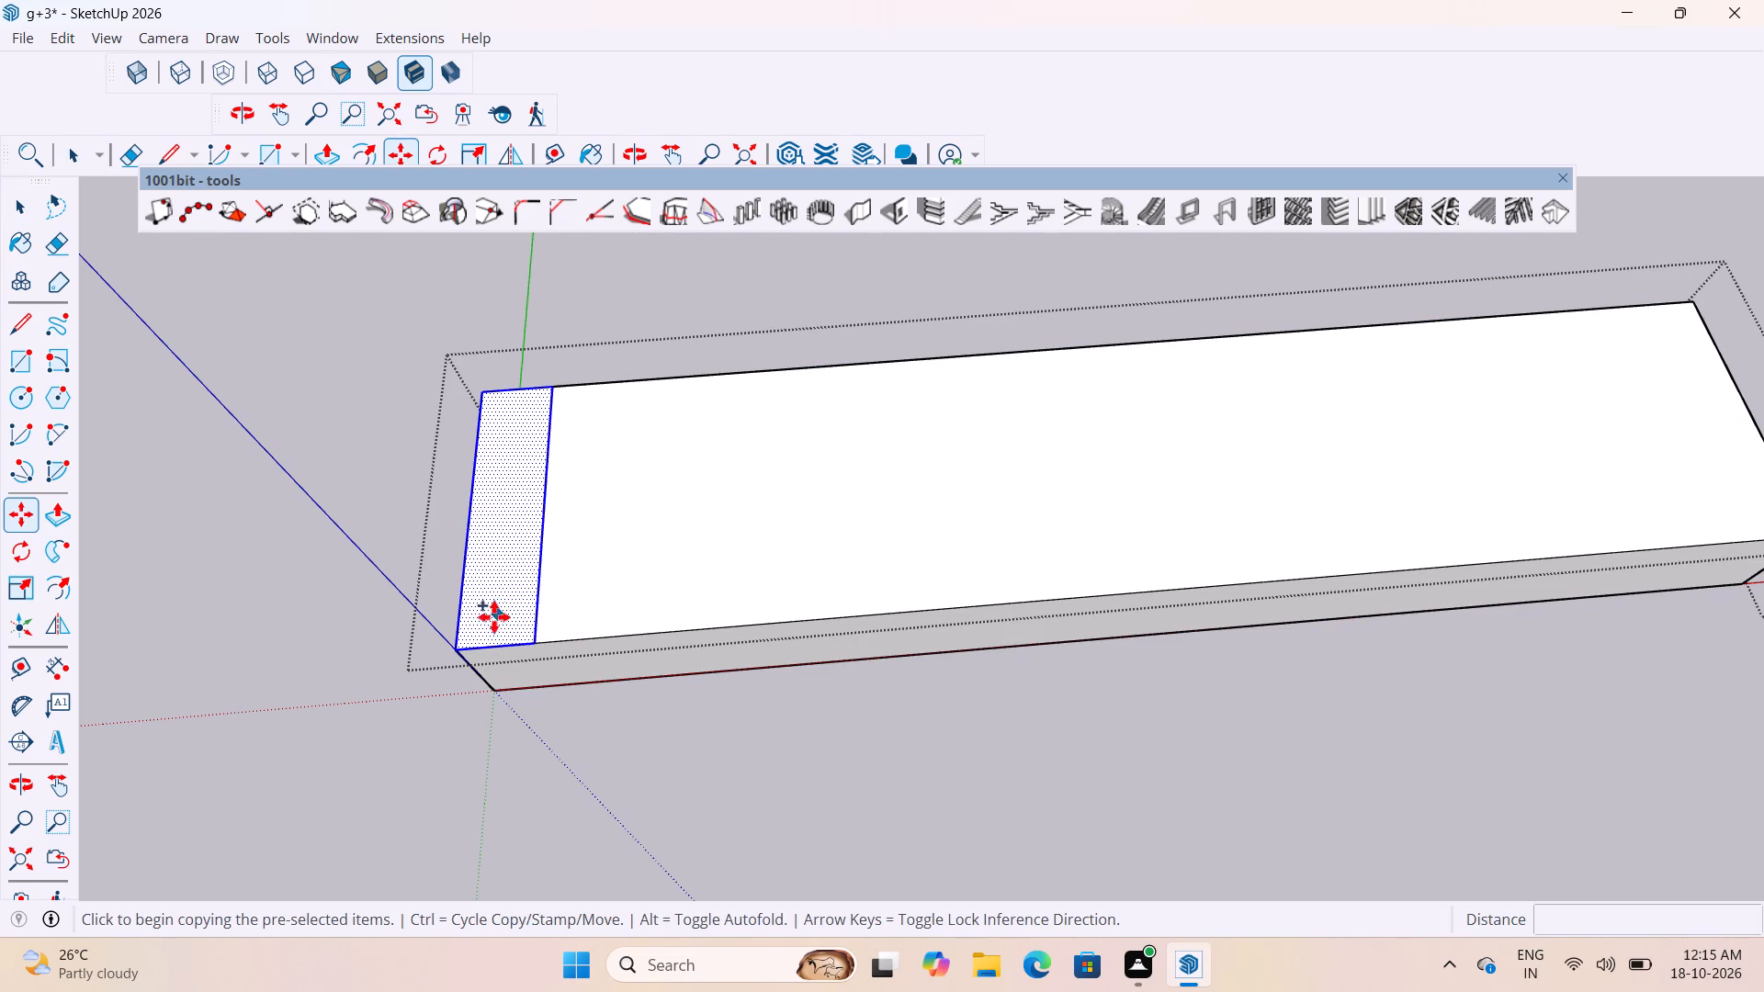
left_click(458, 659)
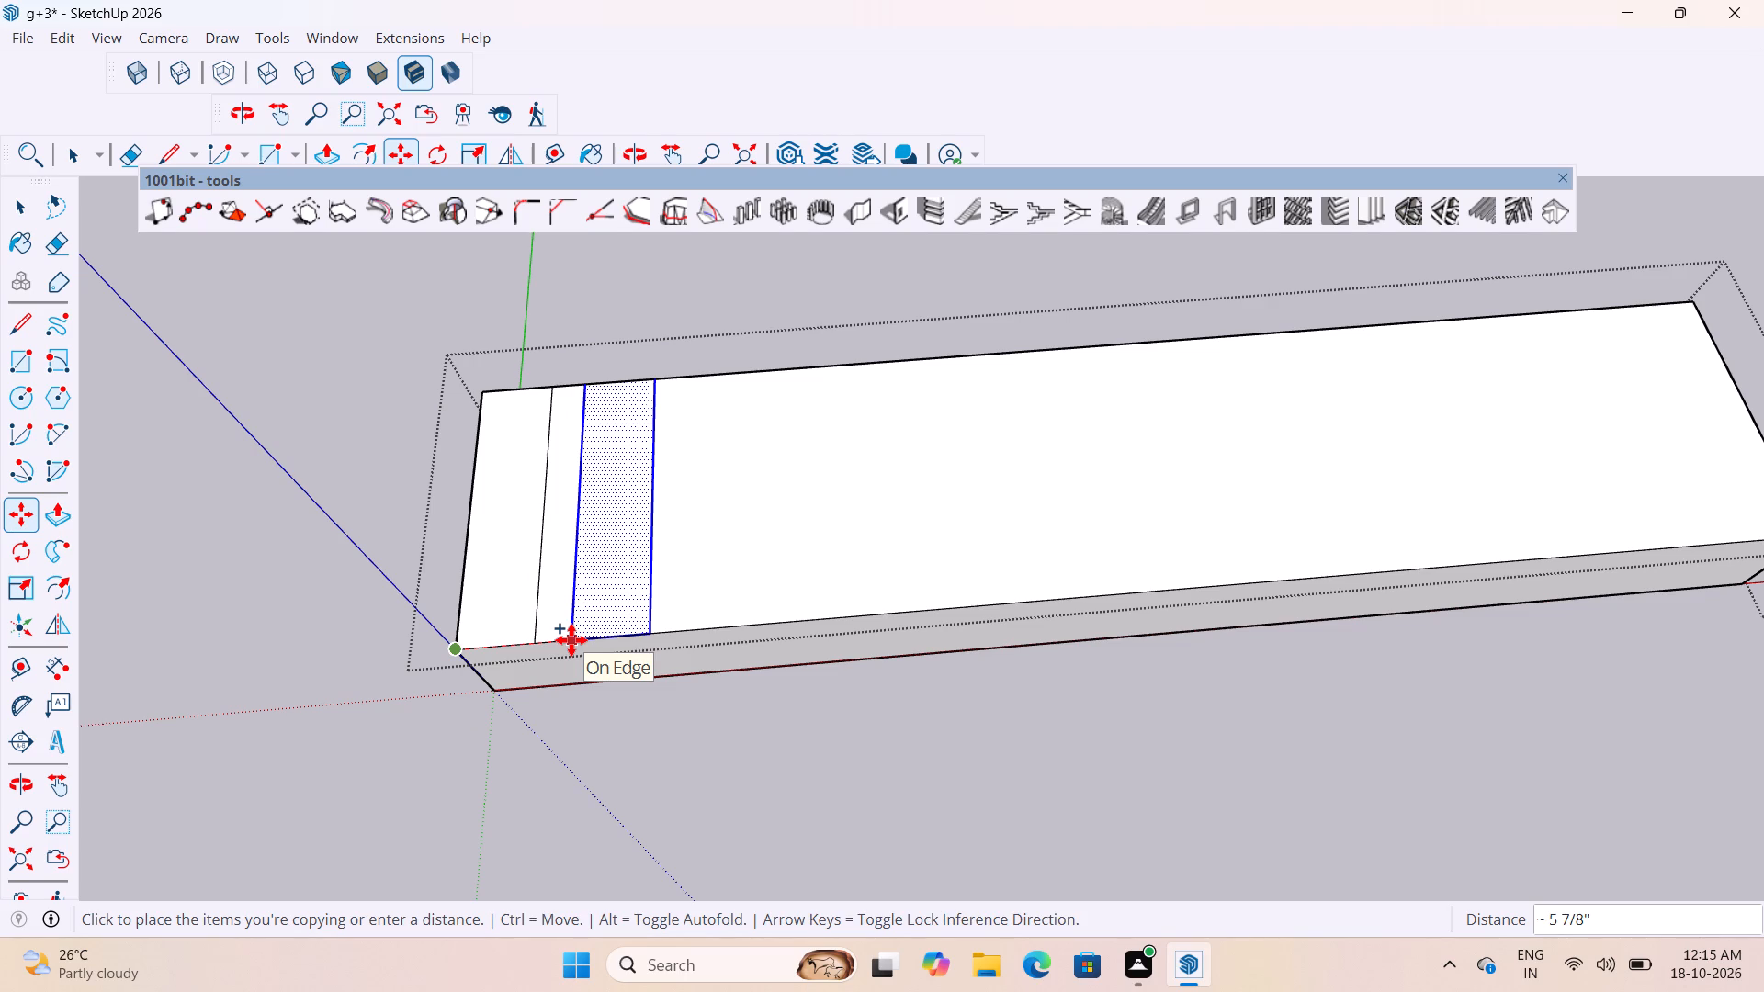
type("6\"")
key("Return")
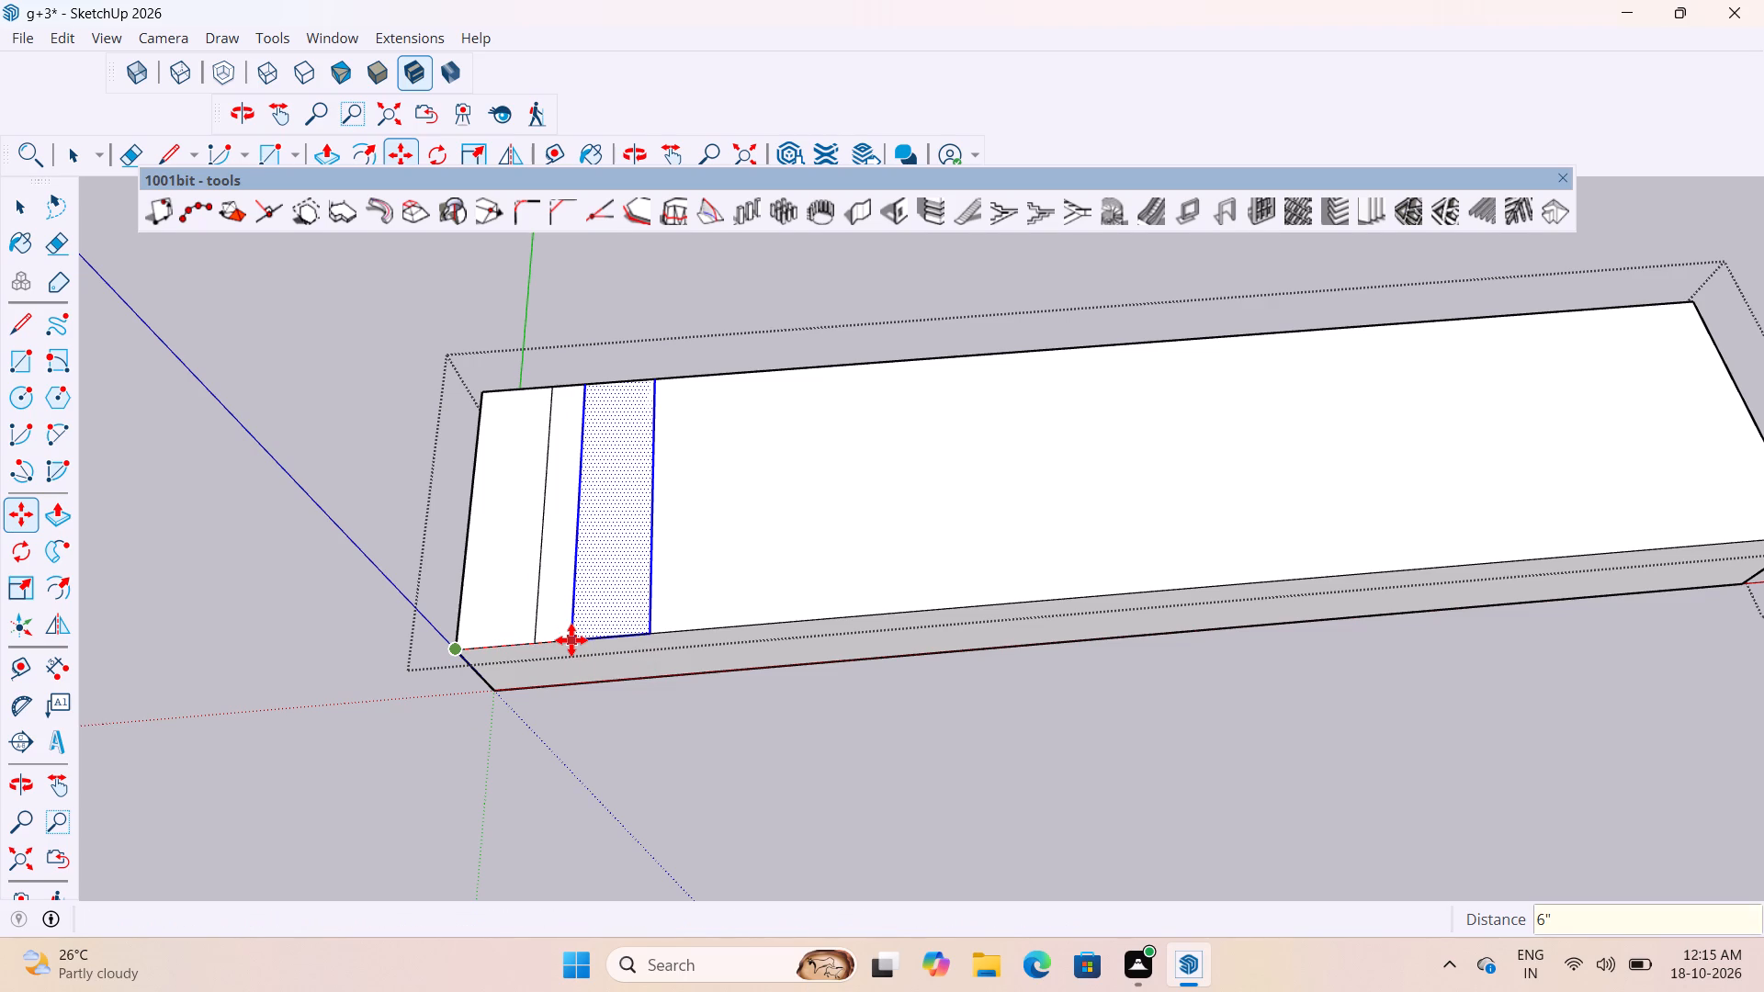
key("asterisk")
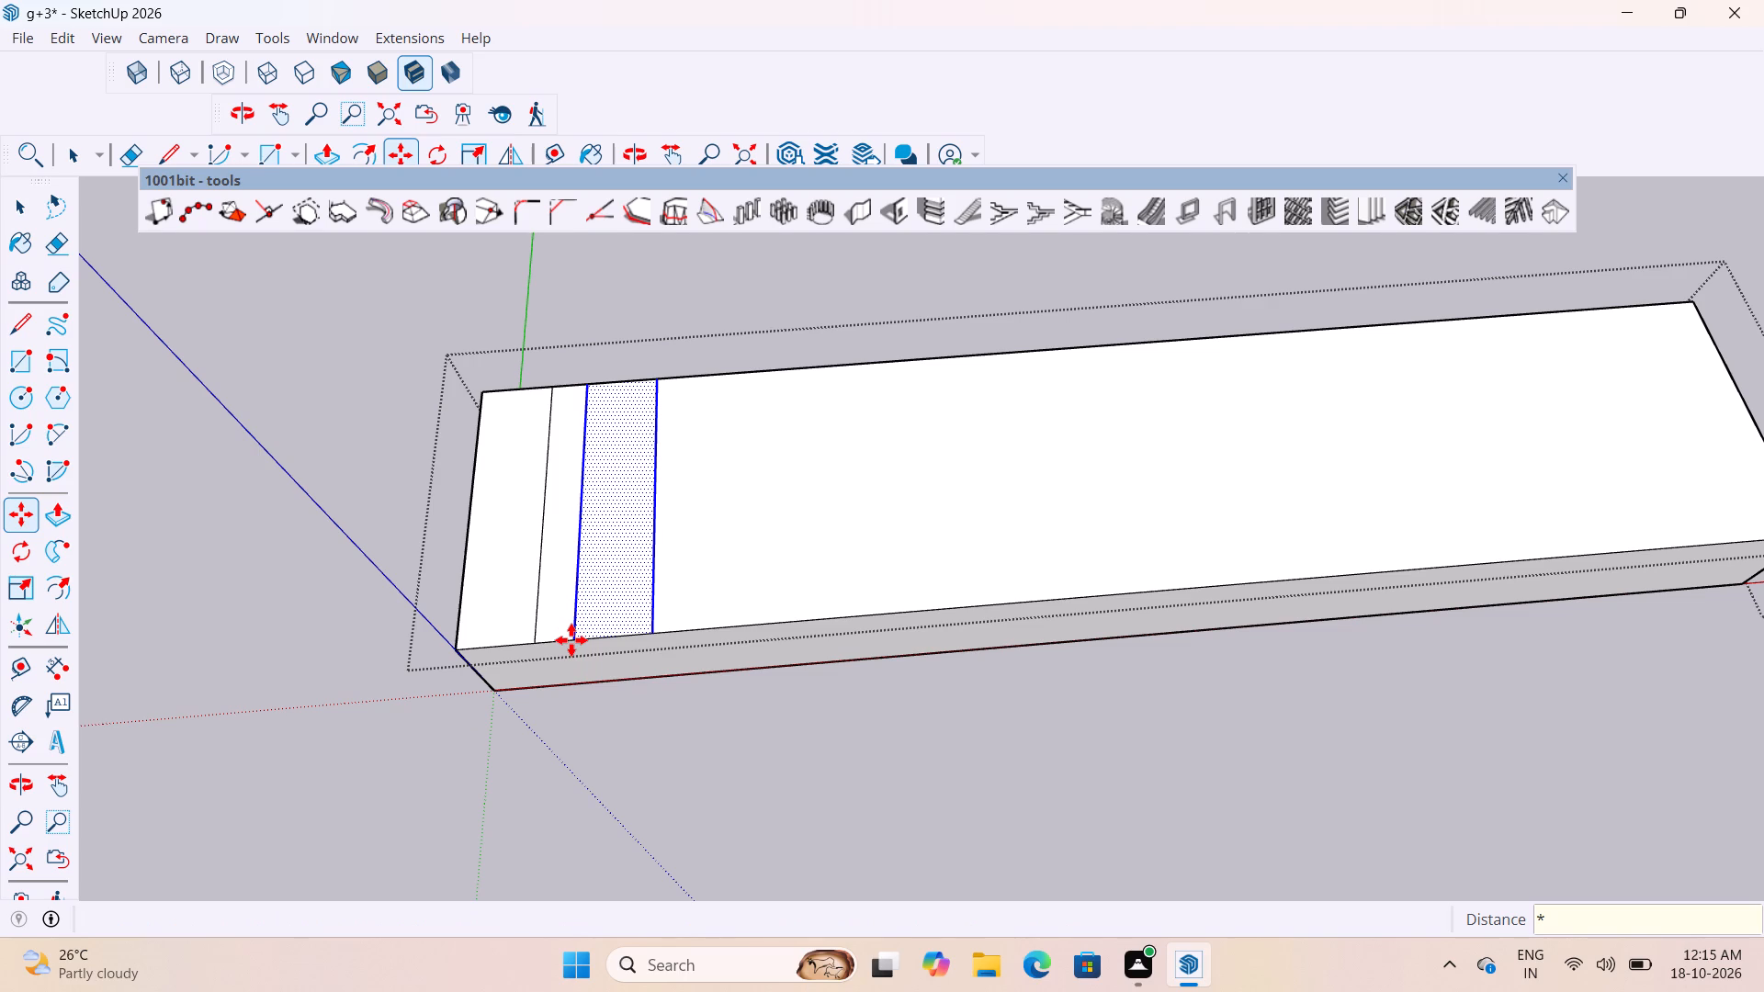
type("16")
key("Return")
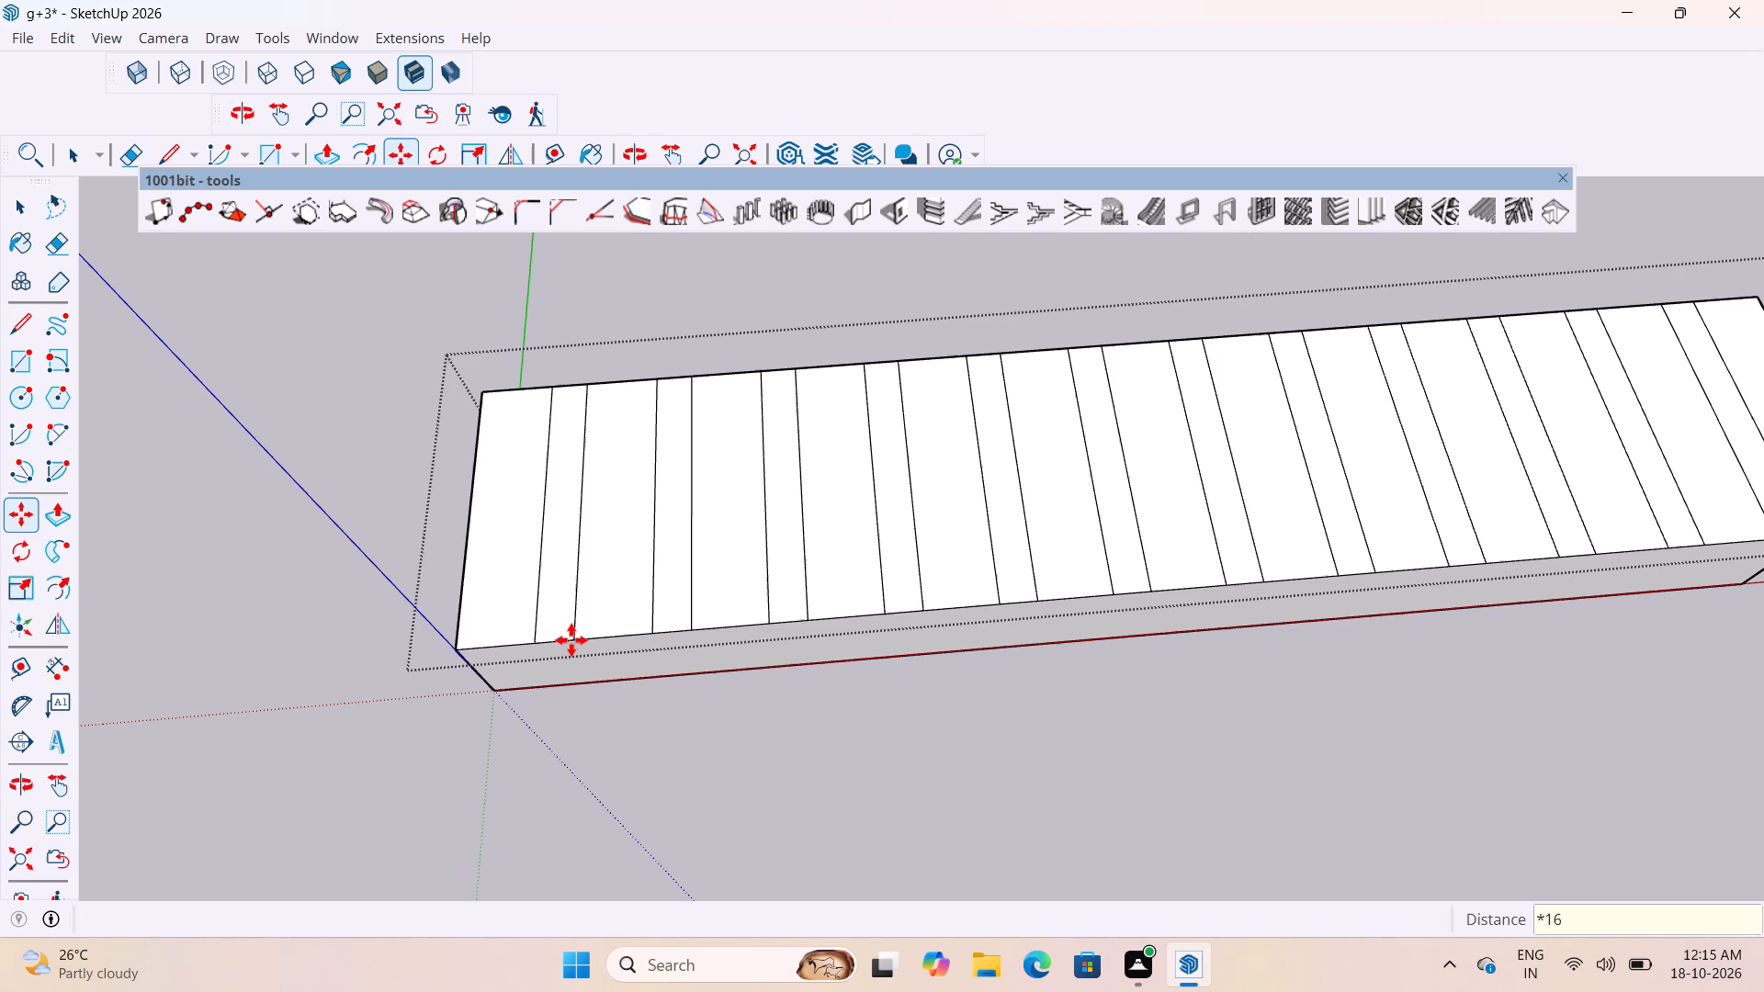
Inside the block's group, delete the faces of the four loose strips beyond the block's far end.
scroll(506, 356, "down", 9)
scroll(520, 481, "down", 3)
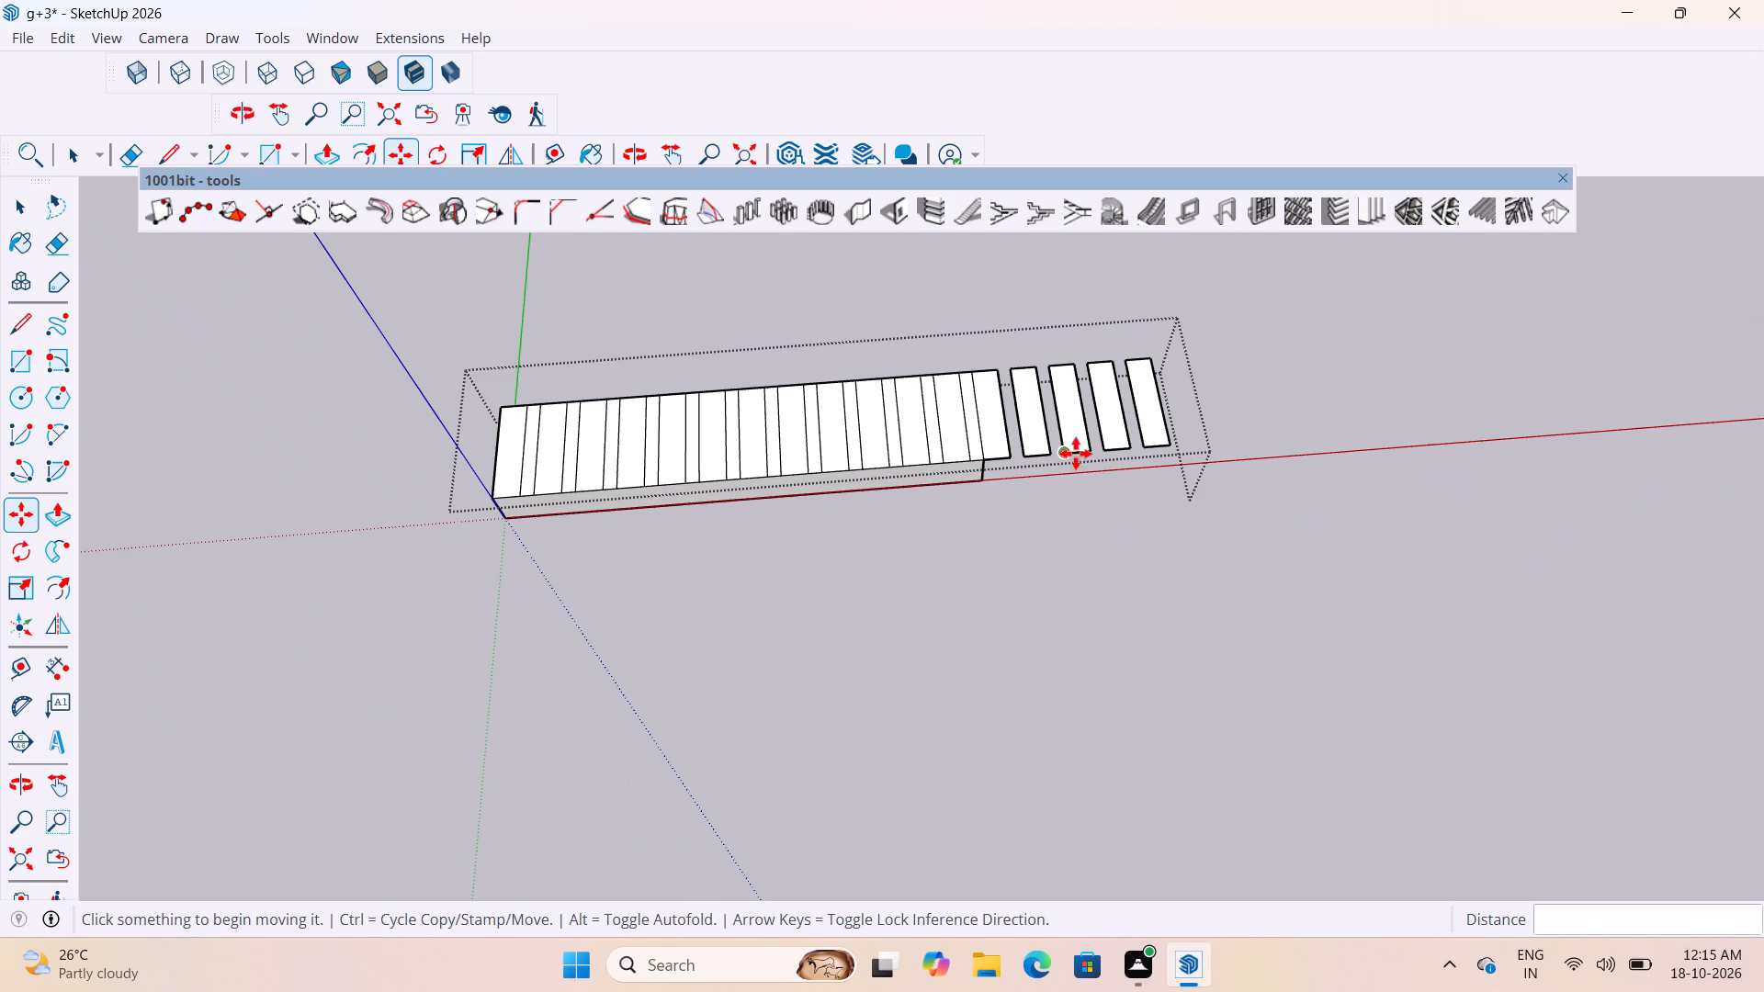
key("space")
left_click(1091, 545)
scroll(1131, 417, "up", 6)
left_click(1144, 421)
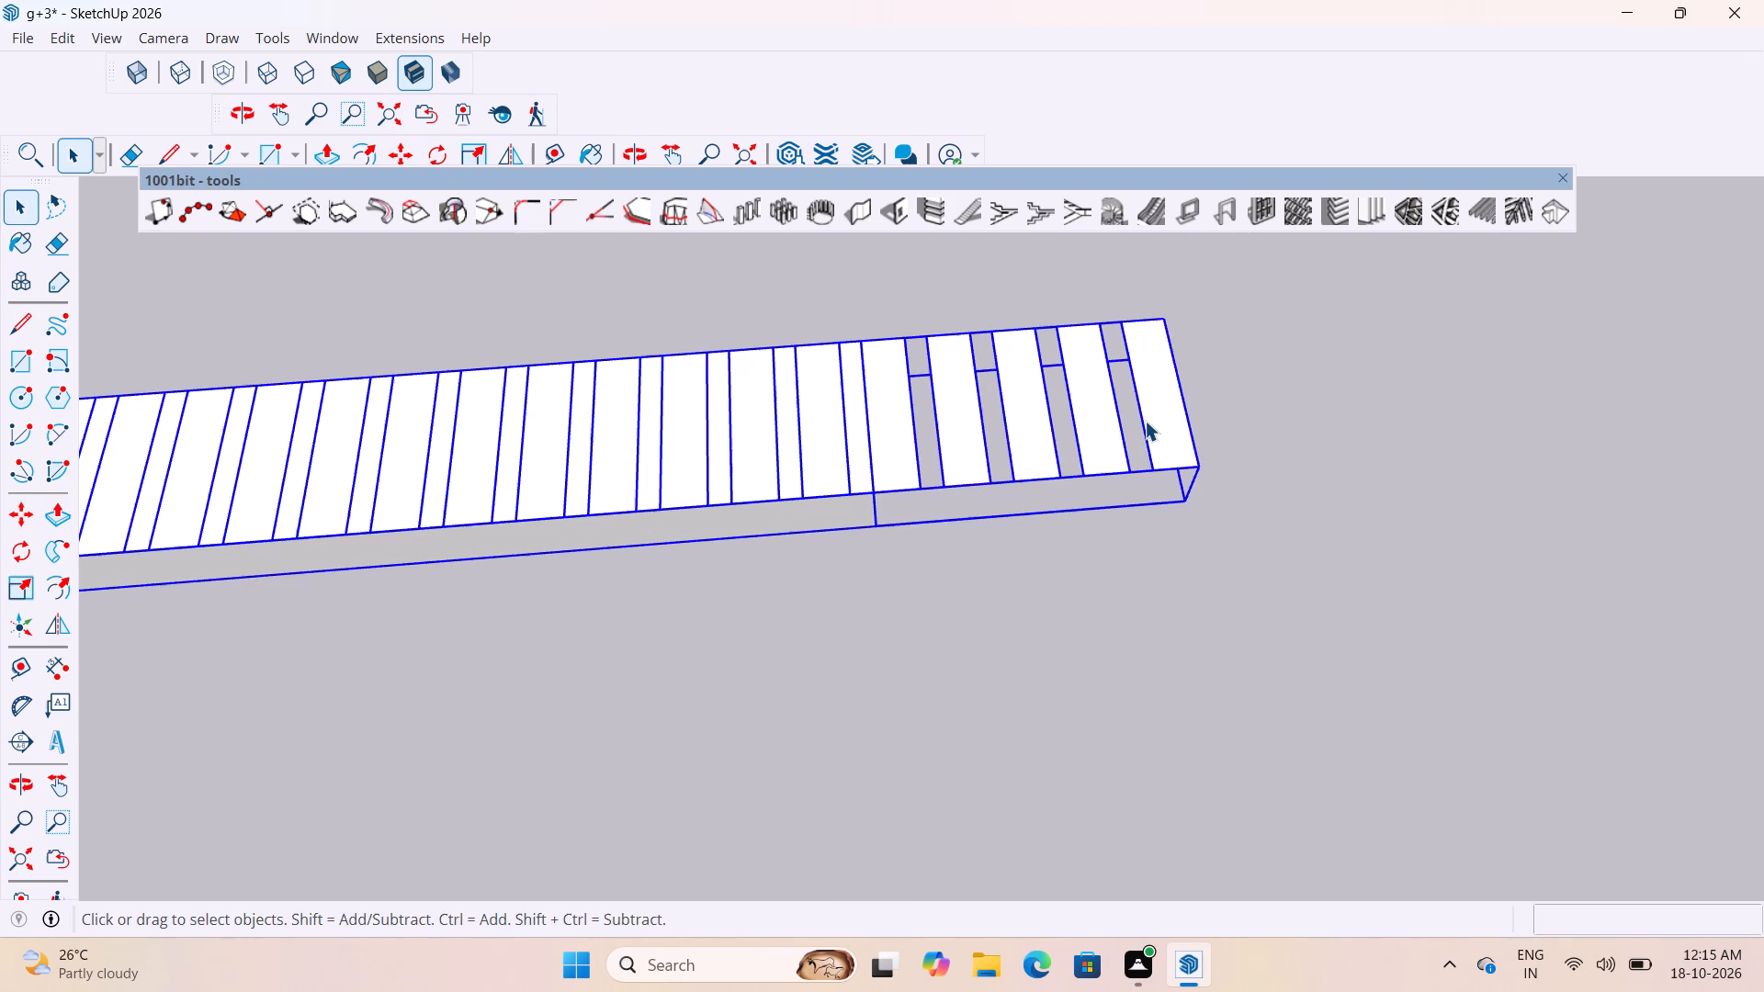
double_click(1147, 429)
left_click_drag(1198, 469, 1142, 445)
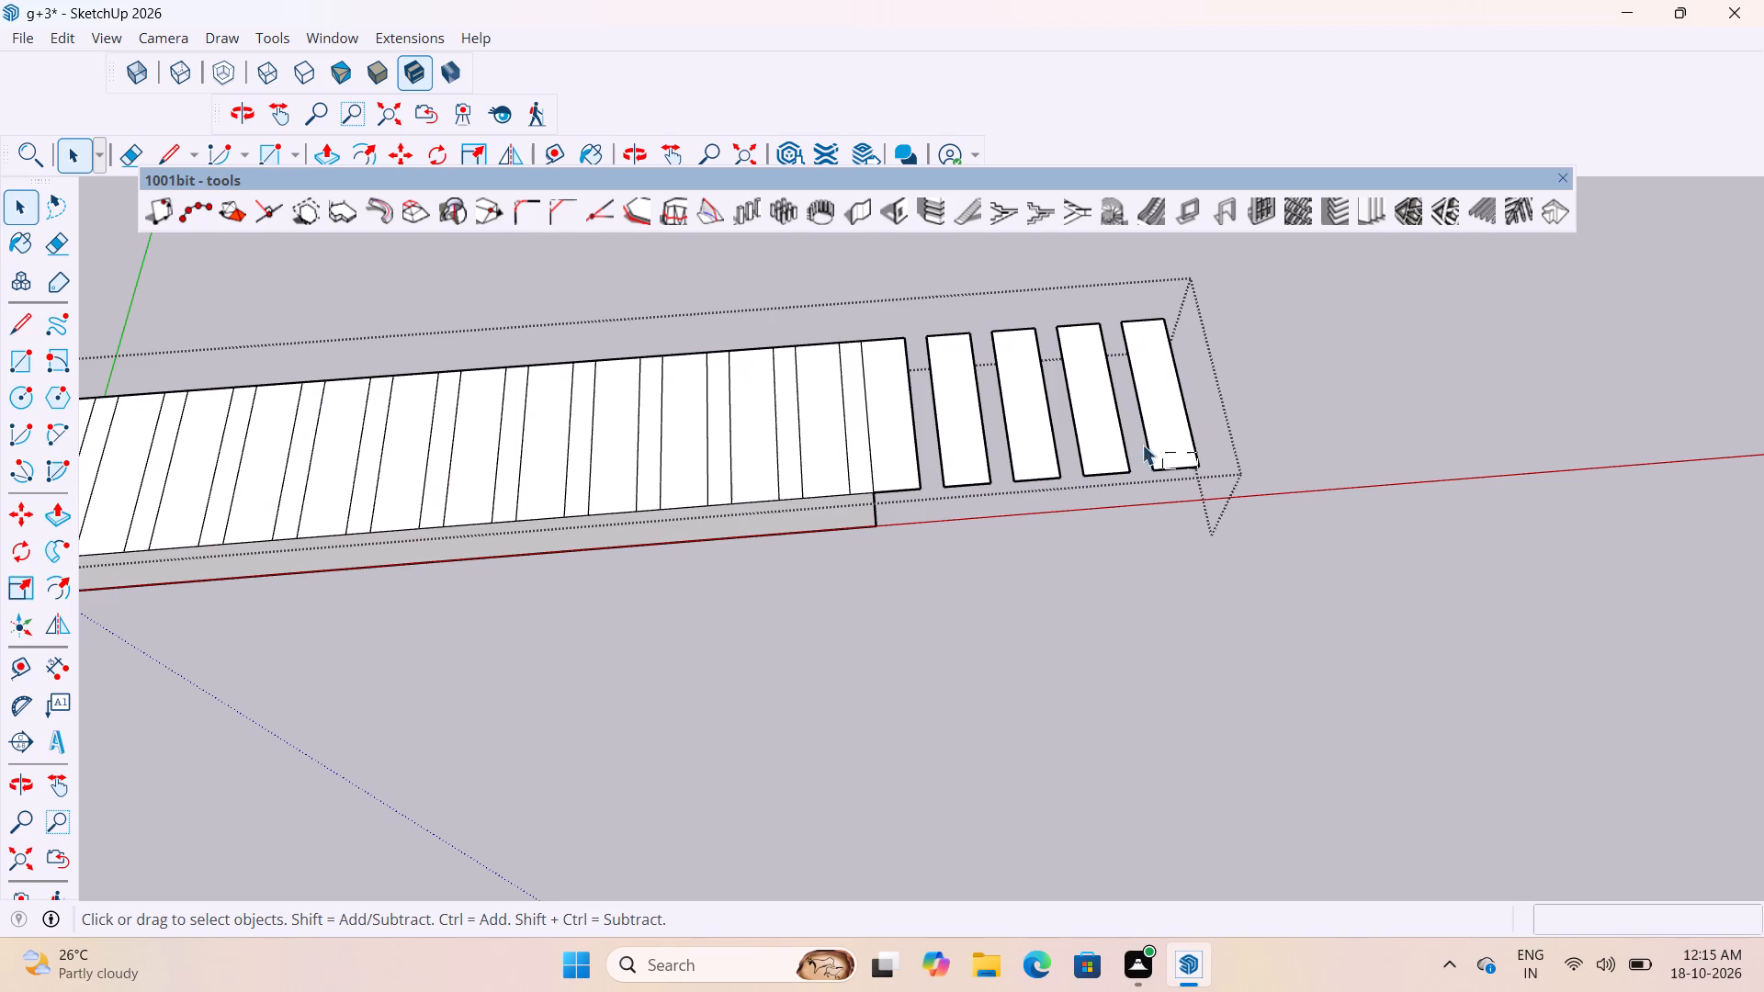
left_click_drag(1142, 445, 961, 388)
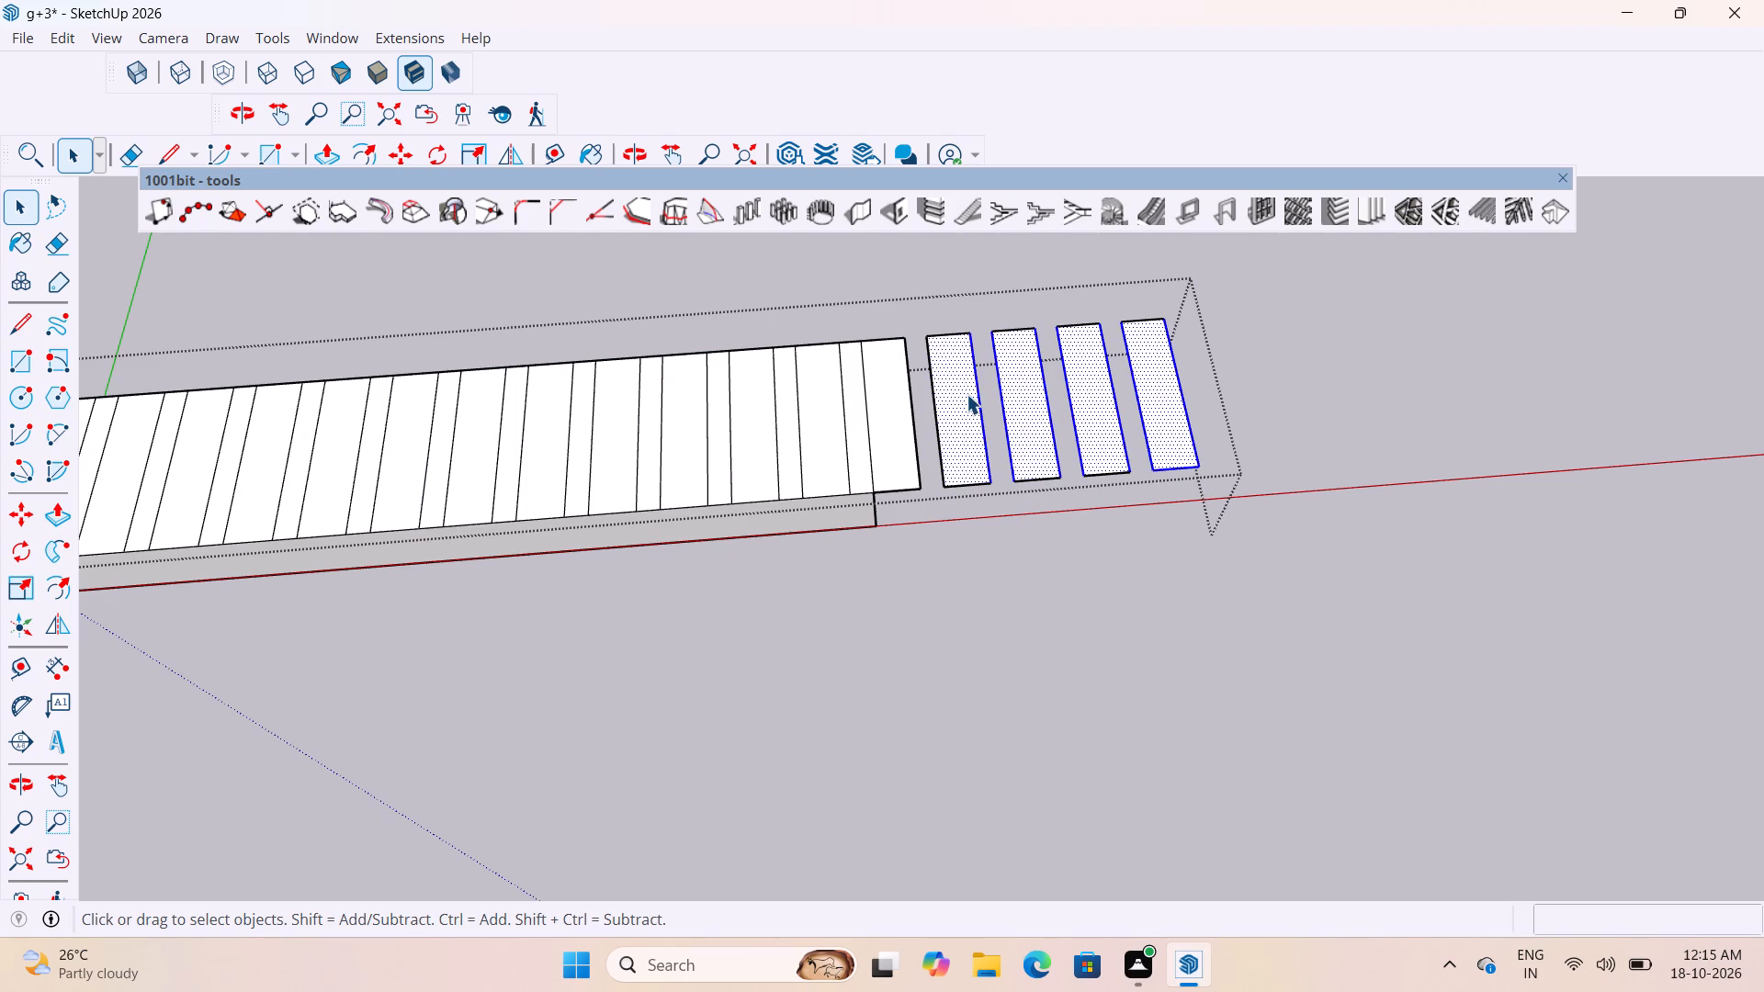
key("Delete")
Delete the leftover edges of the loose strips beyond the block's far end.
left_click_drag(1123, 470, 1049, 431)
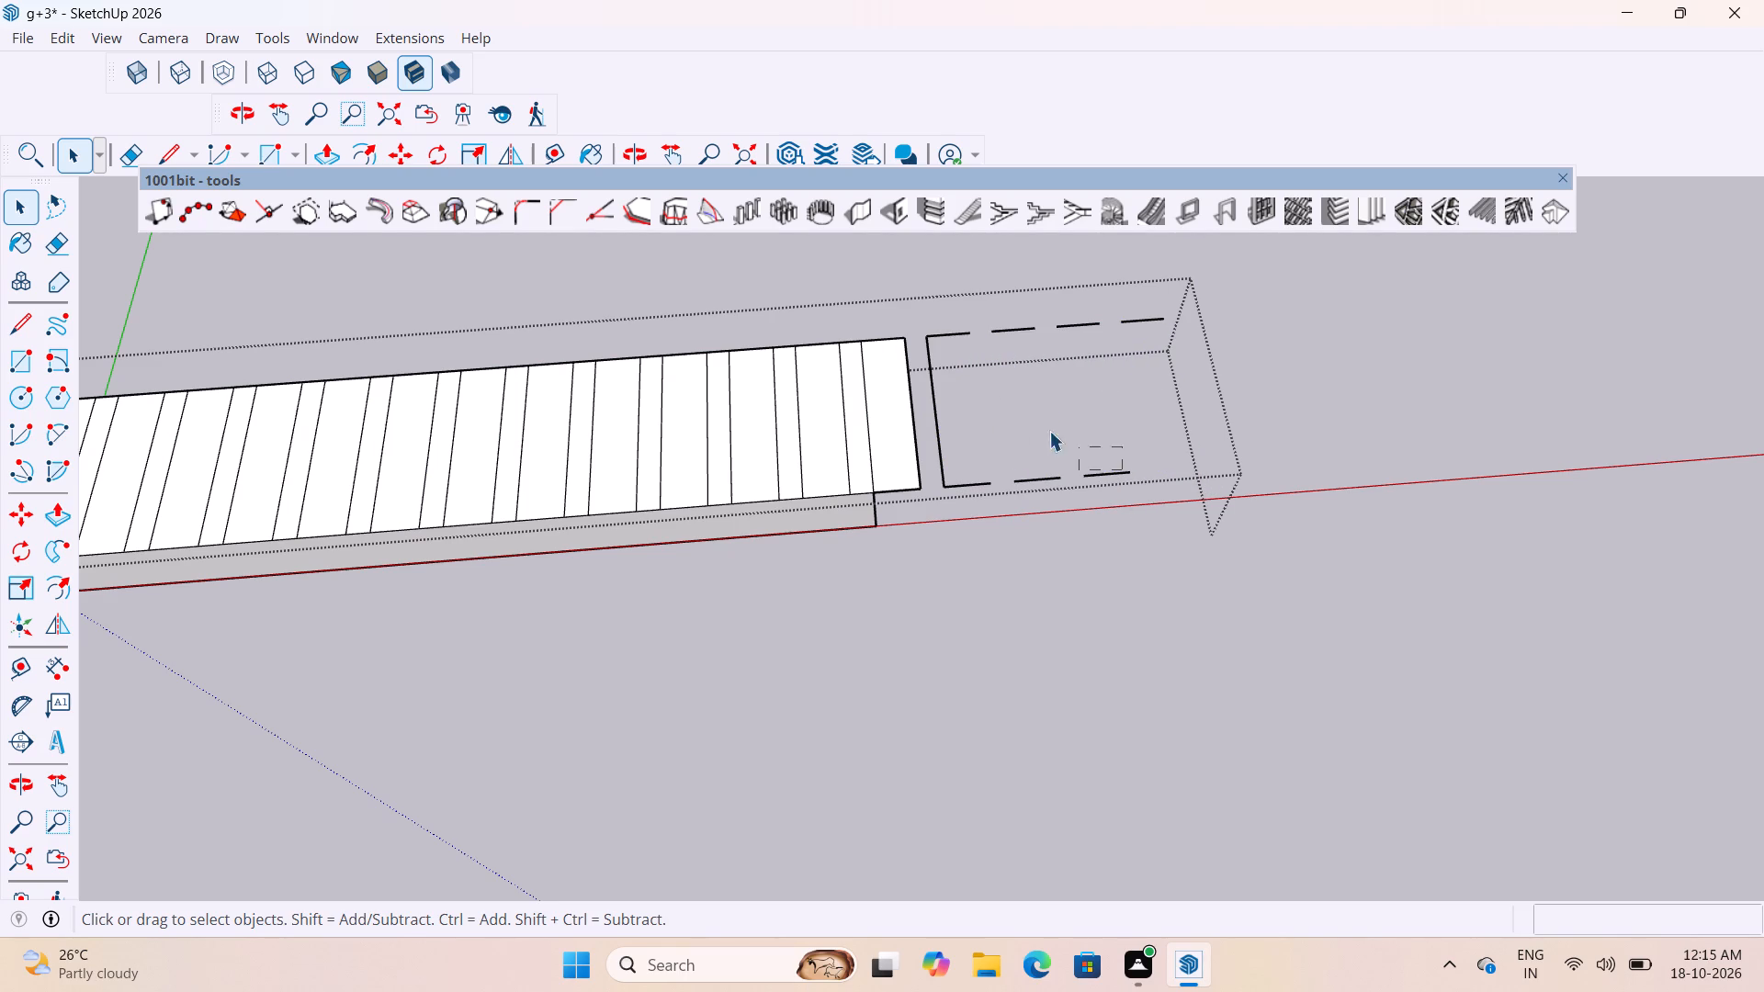
left_click_drag(1049, 431, 936, 335)
key("Delete")
left_click_drag(1169, 333, 991, 311)
key("Delete")
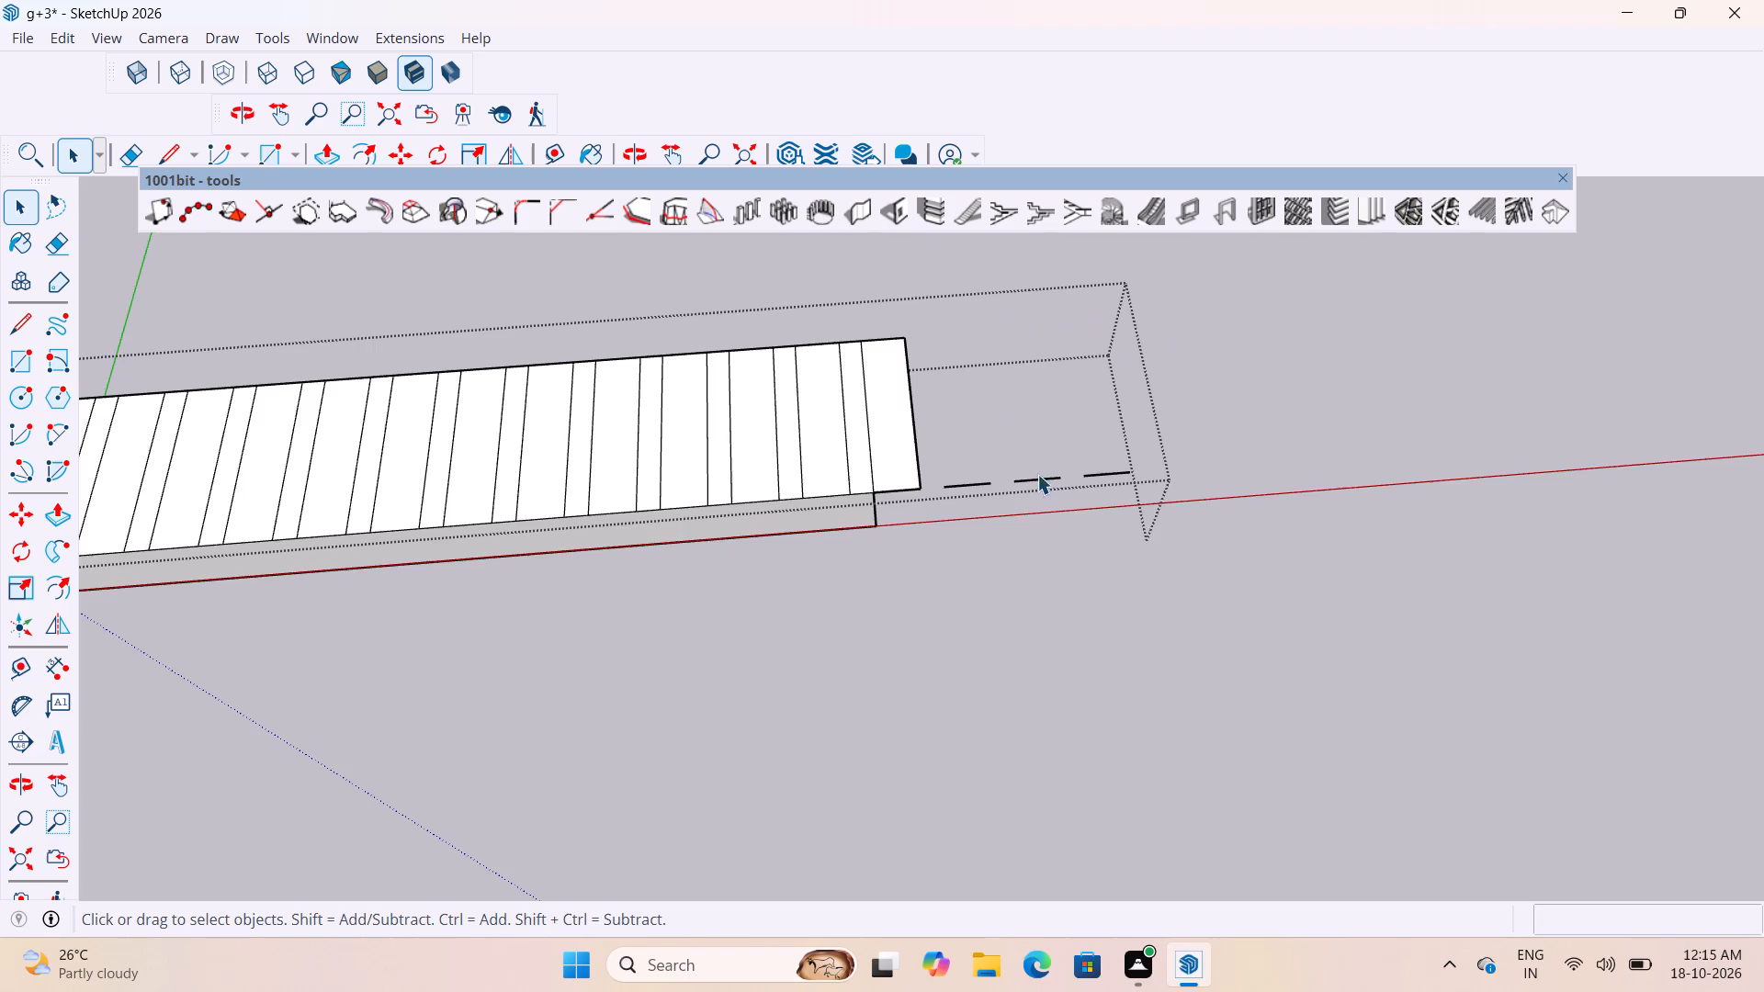
scroll(1115, 497, "up", 3)
left_click_drag(1113, 460, 957, 471)
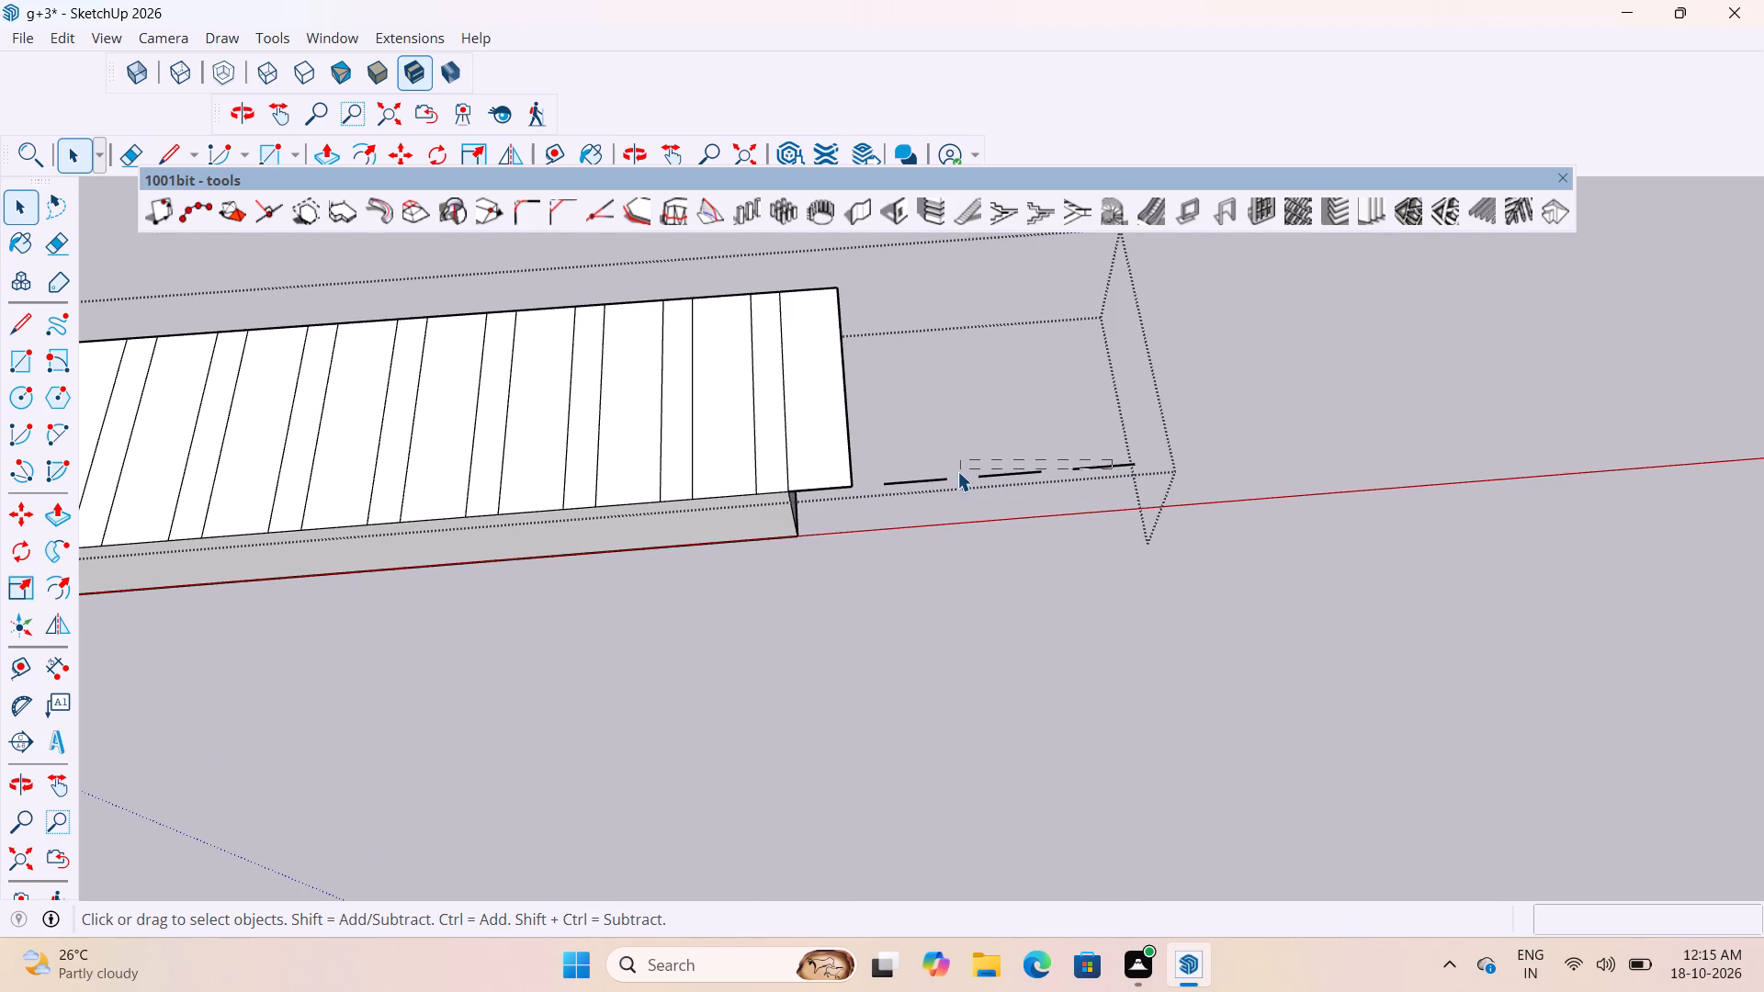
left_click_drag(957, 471, 938, 476)
key("Delete")
scroll(931, 472, "up", 3)
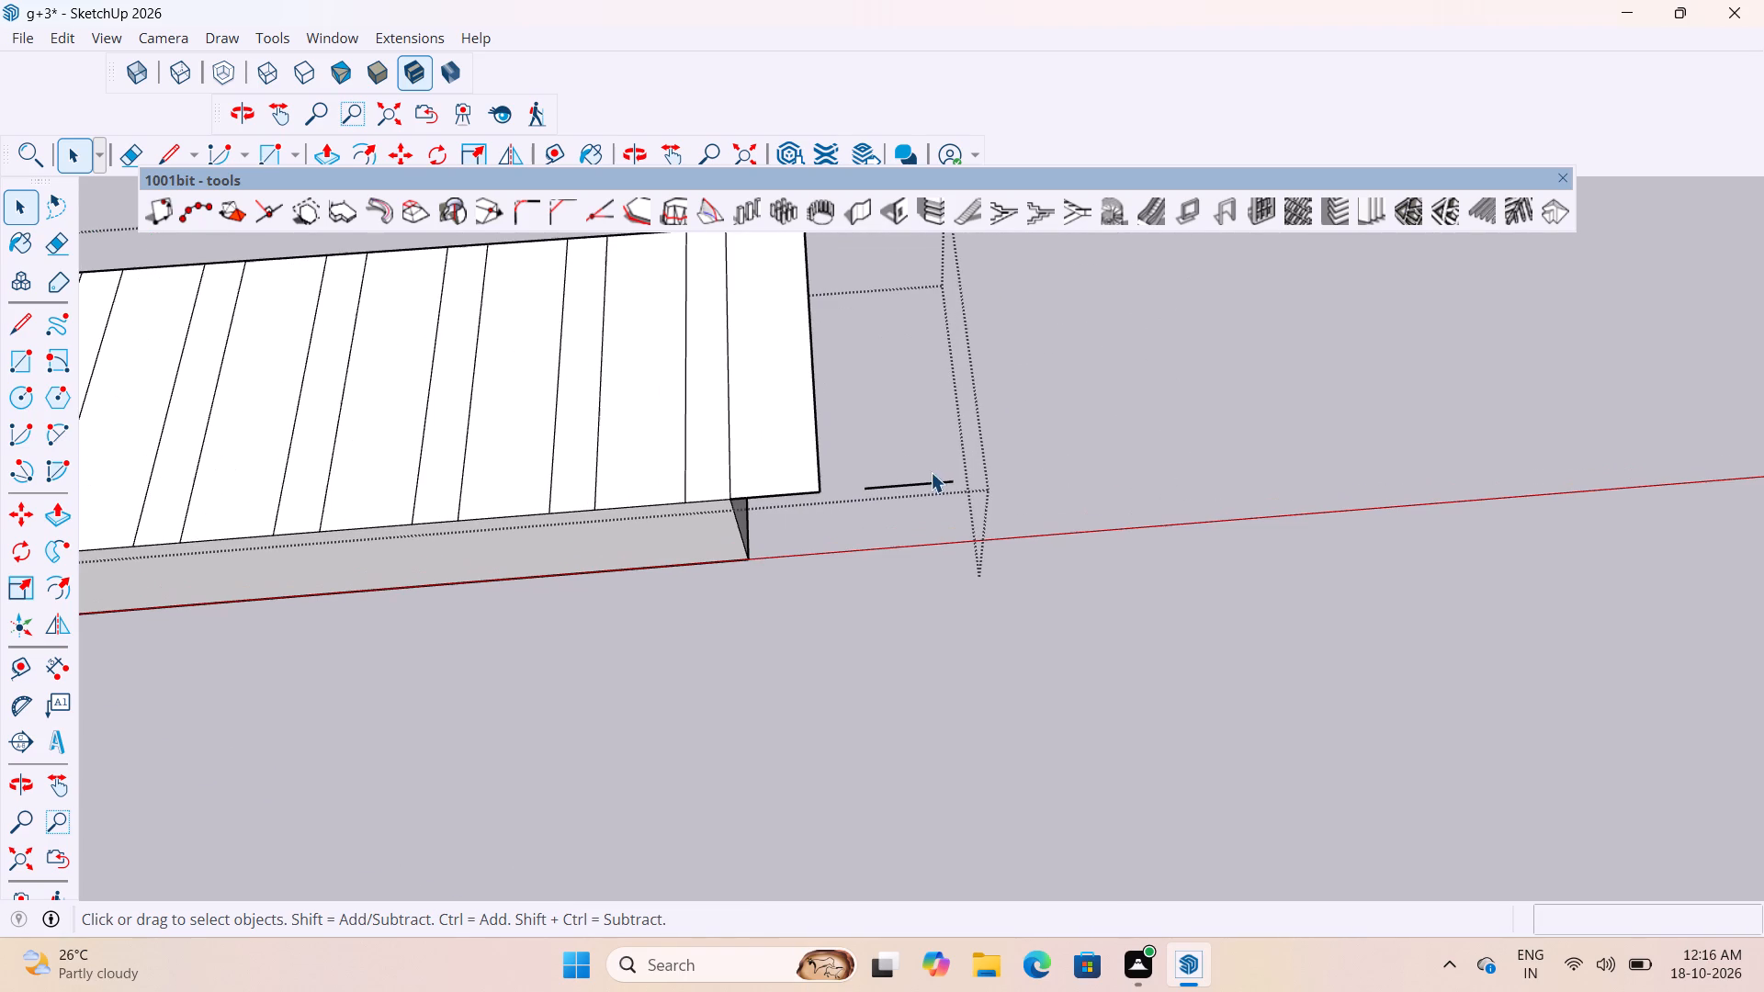
left_click(930, 480)
key("Delete")
Delete the face and outer edges of the last strip, which overhangs the block's far end.
scroll(981, 457, "down", 11)
scroll(965, 507, "up", 8)
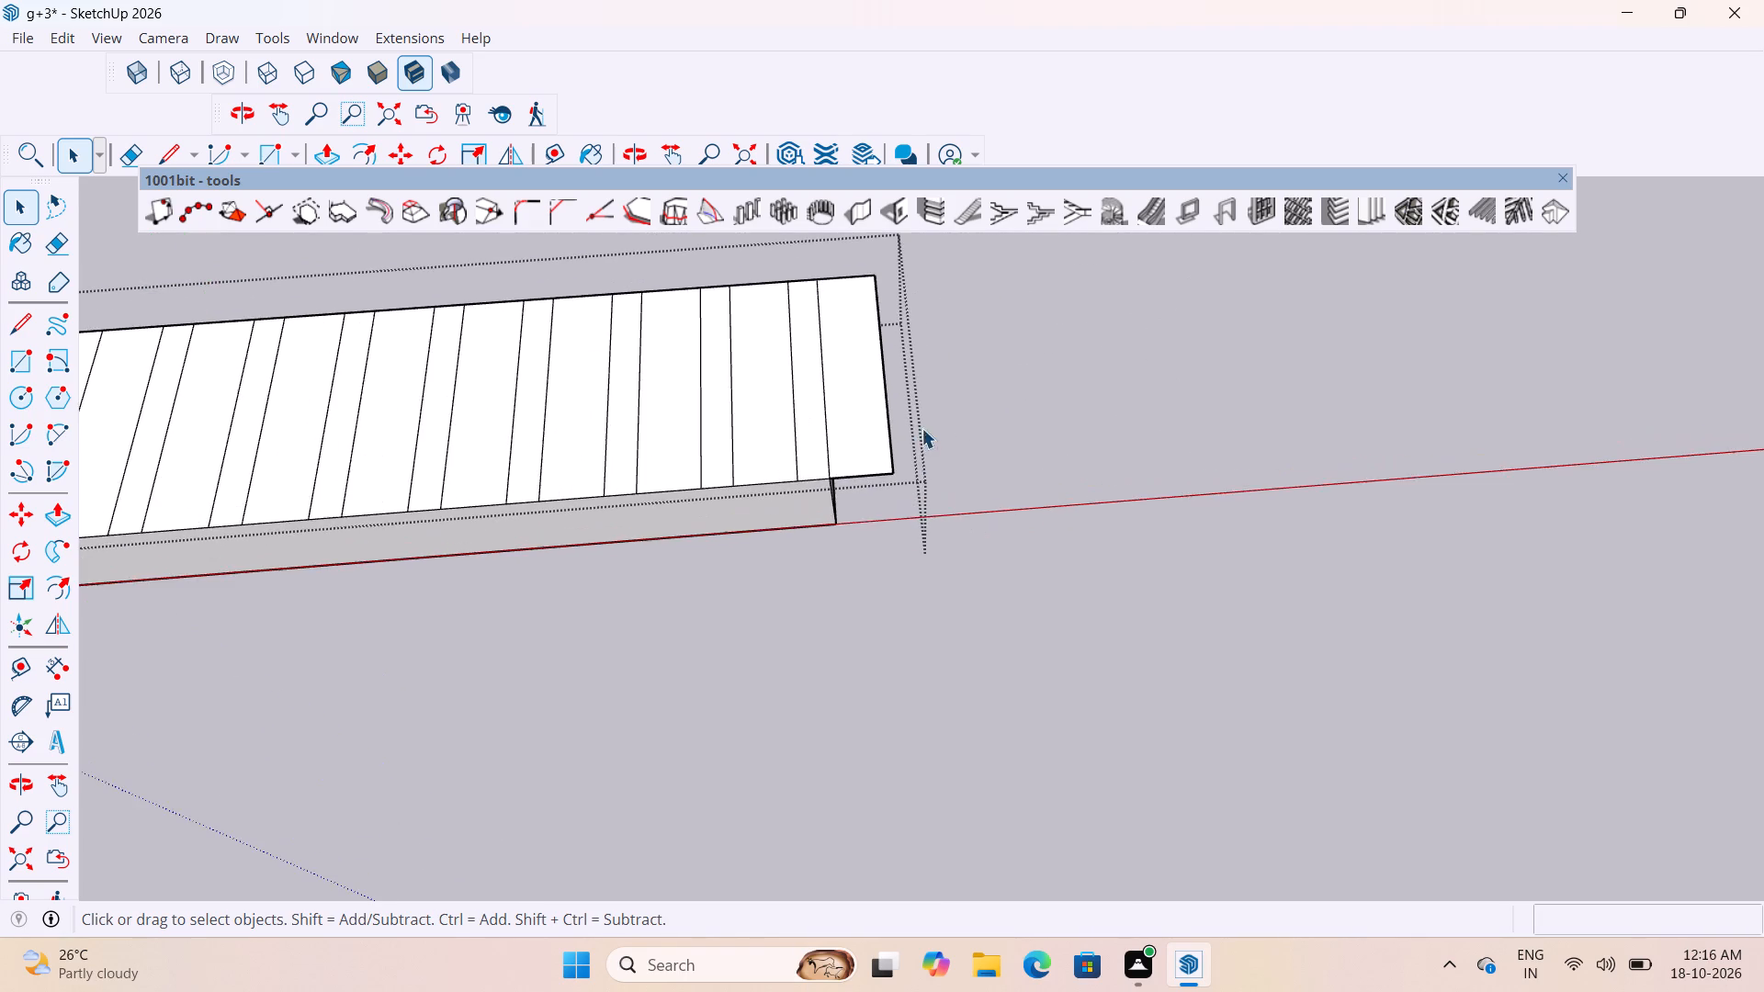
middle_click_drag(912, 416, 839, 383)
left_click(861, 388)
key("Delete")
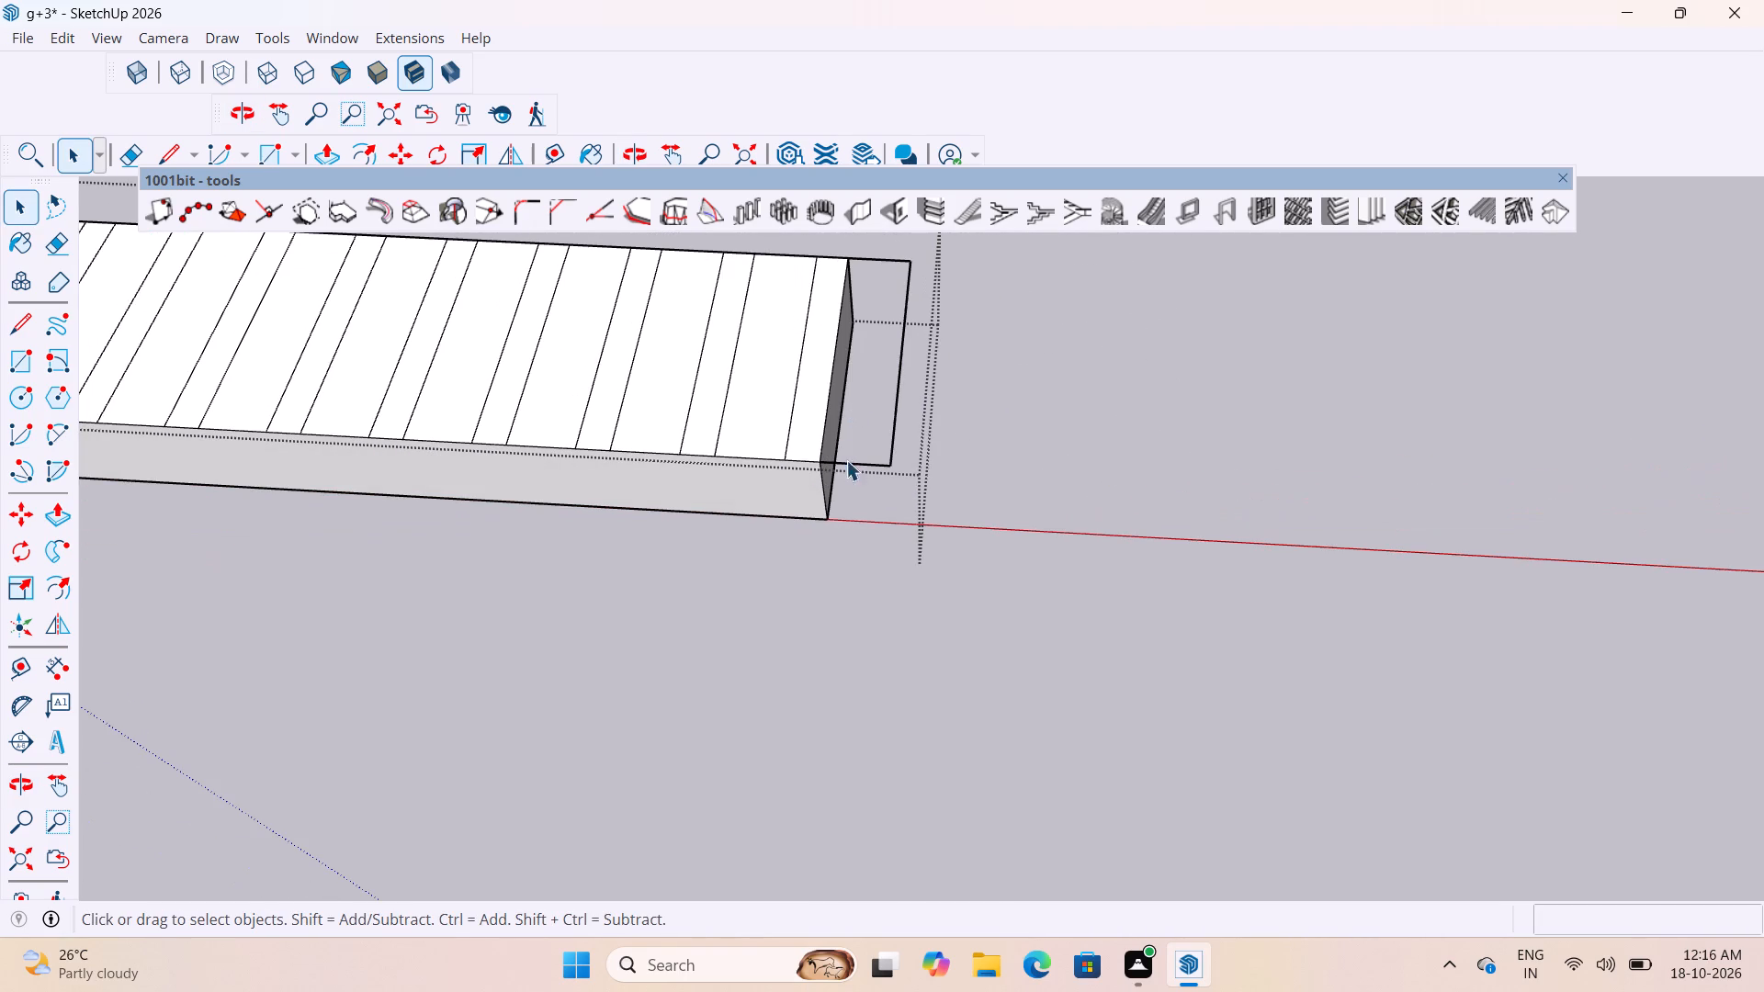
left_click(853, 457)
key("Delete")
left_click(876, 459)
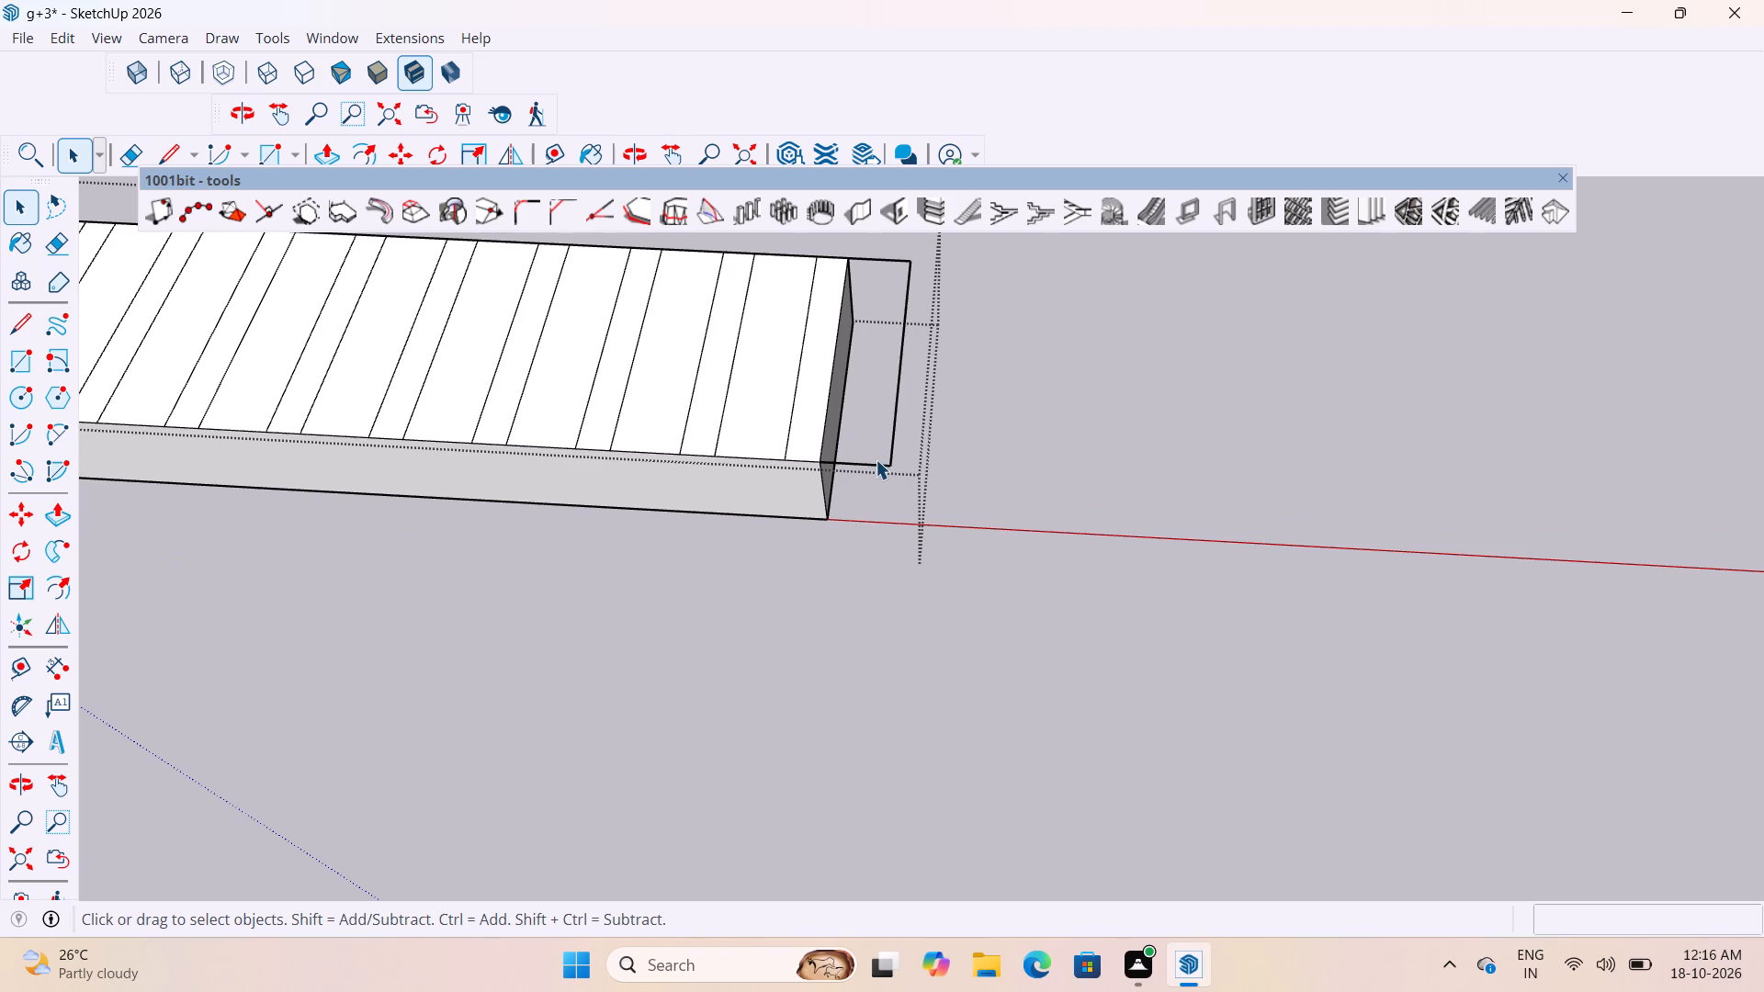
key("Delete")
left_click(879, 463)
key("Delete")
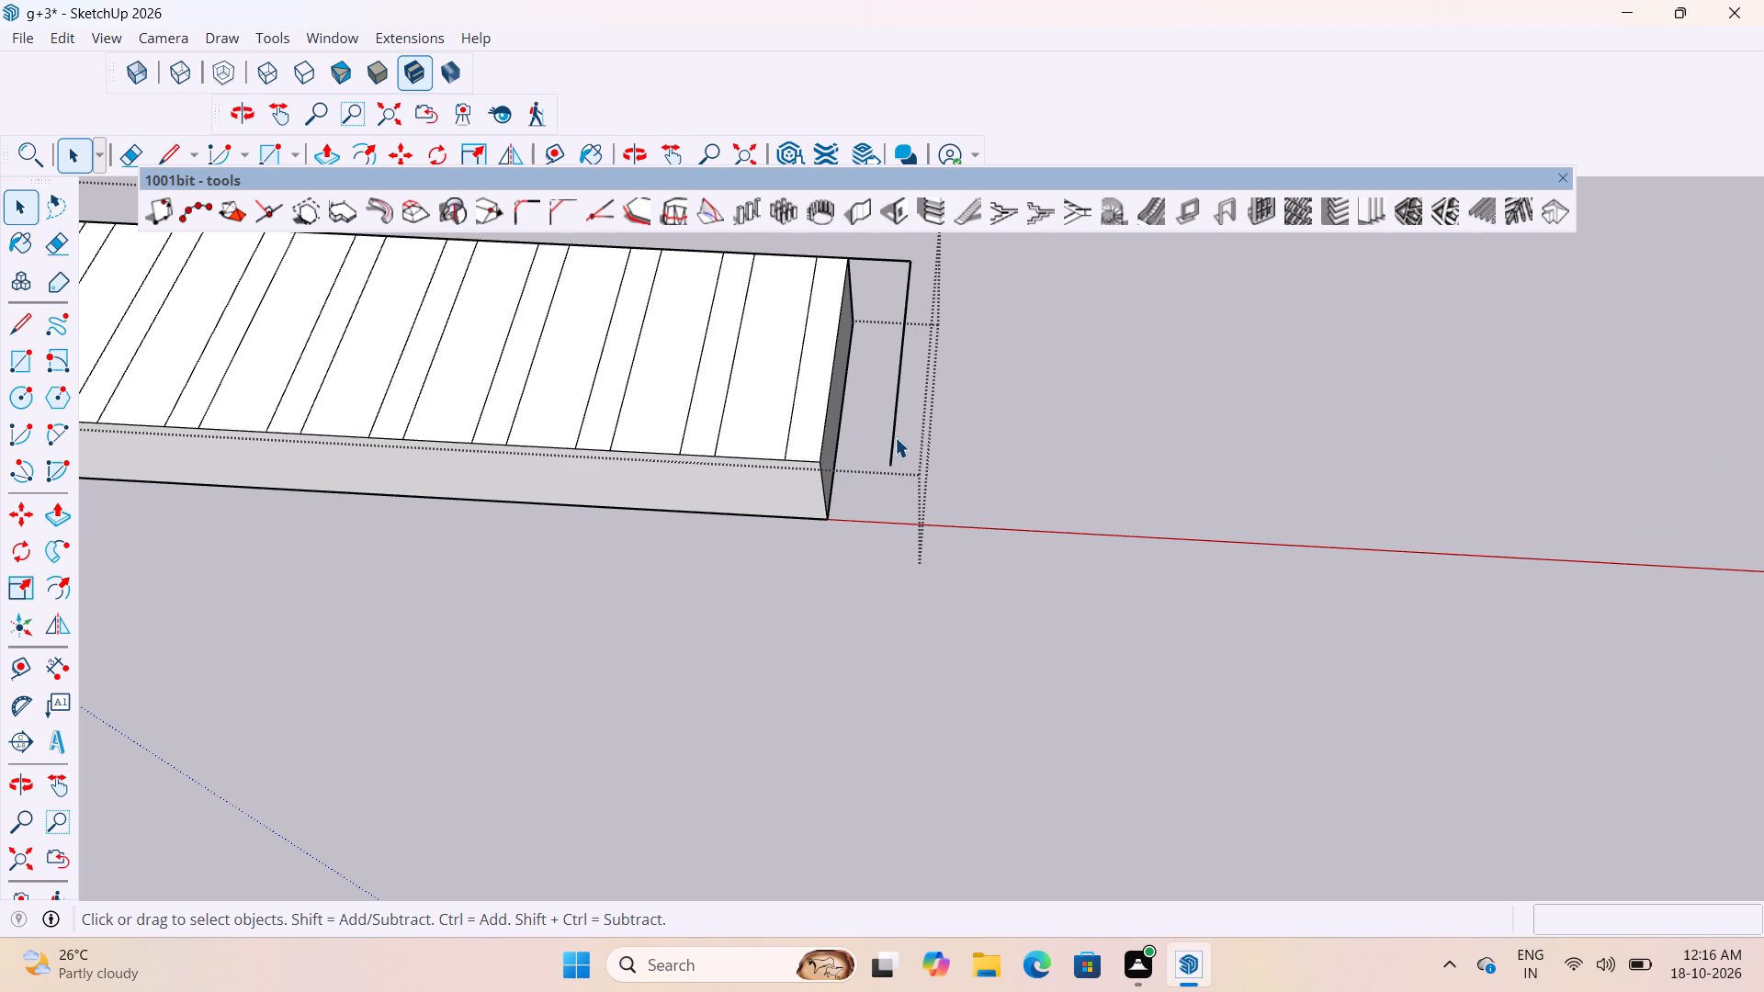
left_click(895, 437)
key("Delete")
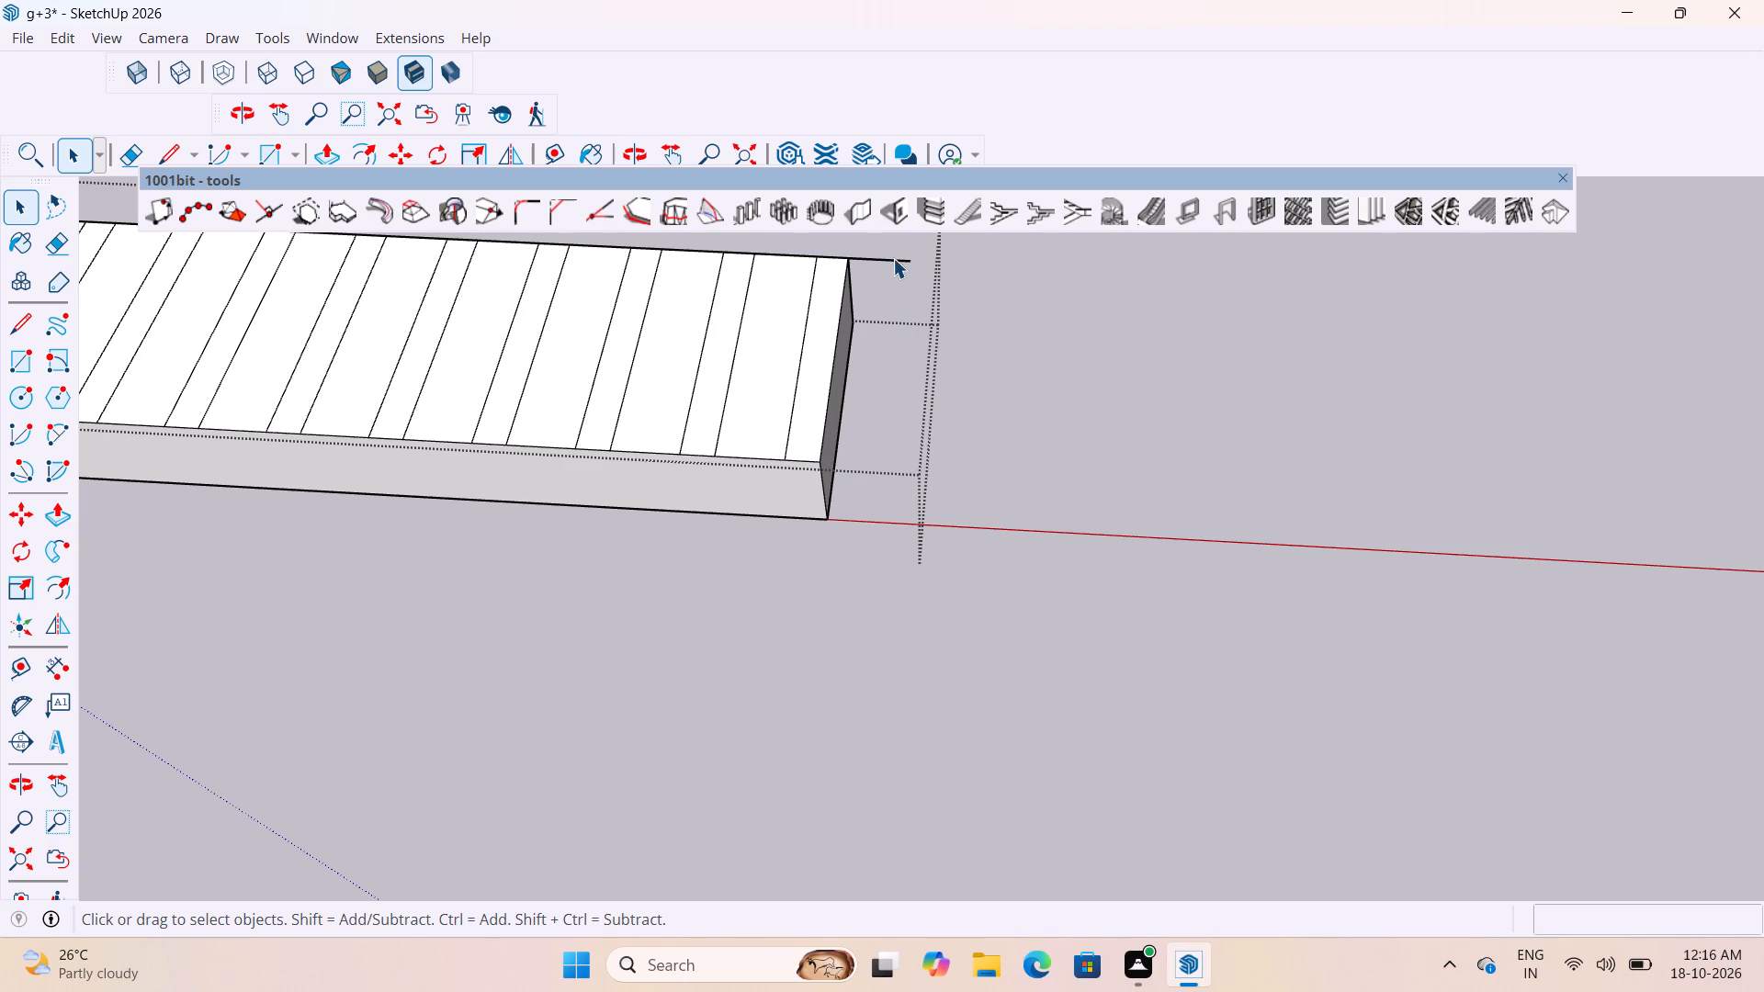
left_click(893, 258)
key("Delete")
Push the narrow strip nearest the origin, between the first two 4" strips, 0.5" into the block's top.
scroll(1175, 473, "down", 17)
middle_click_drag(964, 545, 972, 615)
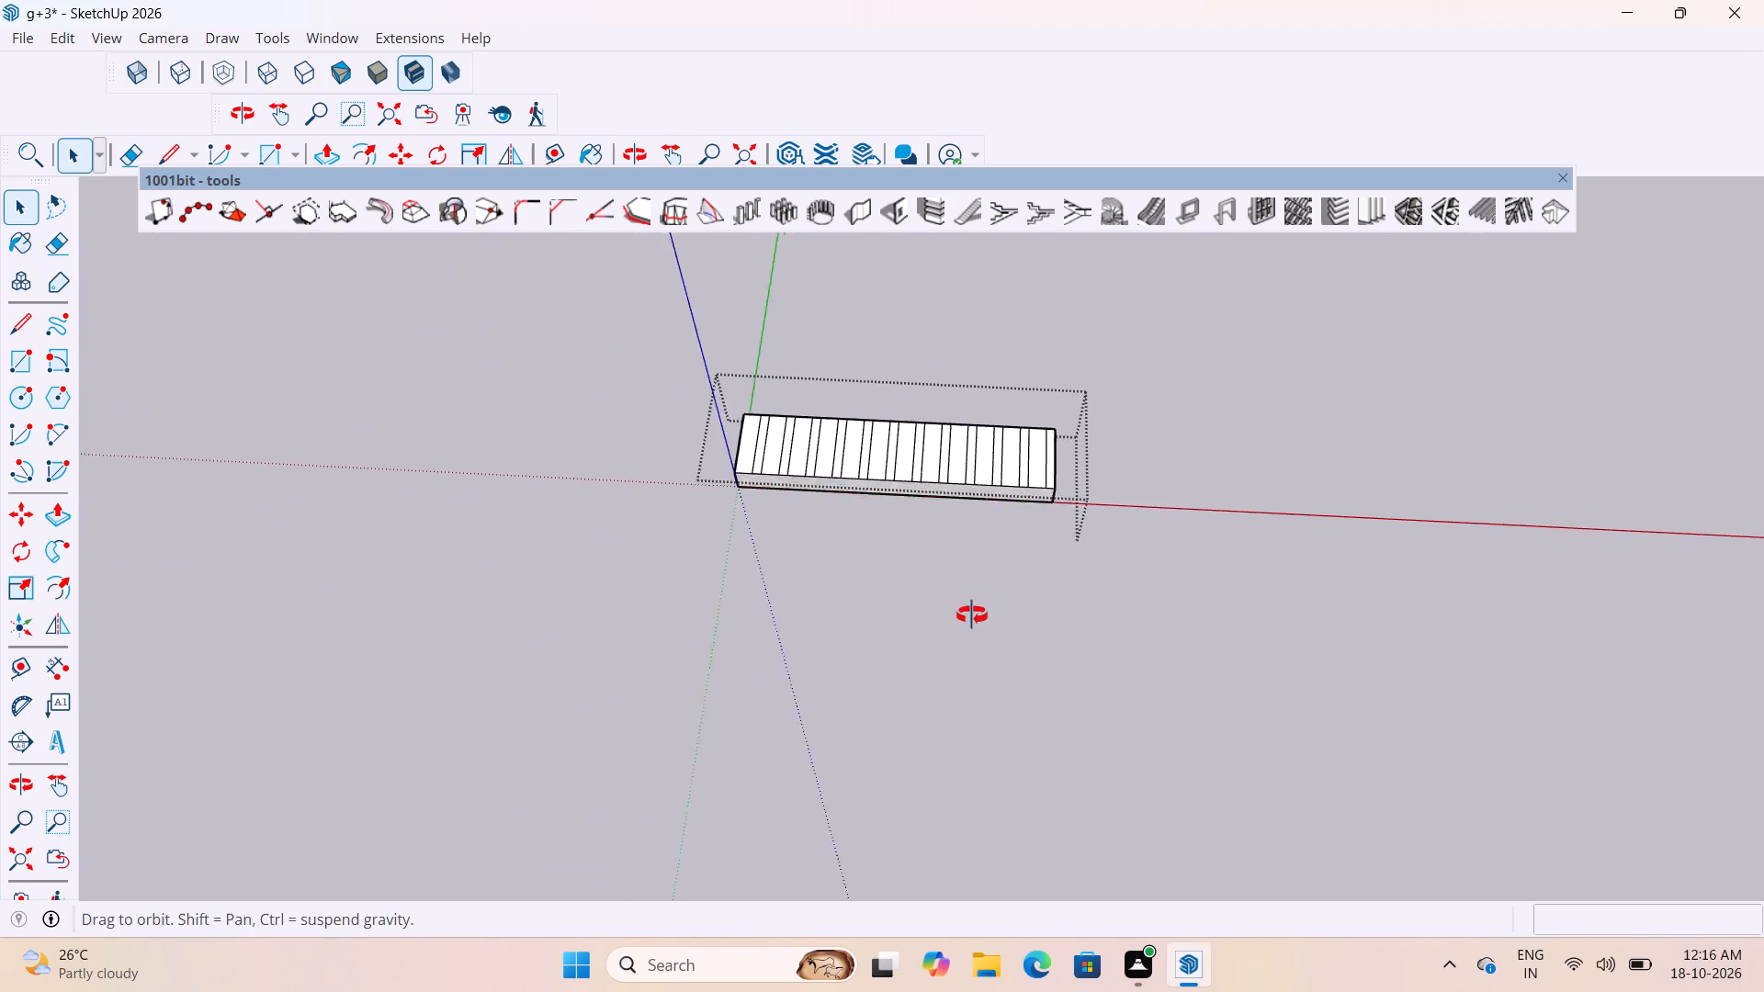
middle_click_drag(972, 615, 974, 625)
scroll(1023, 543, "up", 20)
scroll(1023, 543, "up", 1)
middle_click_drag(642, 417, 657, 382)
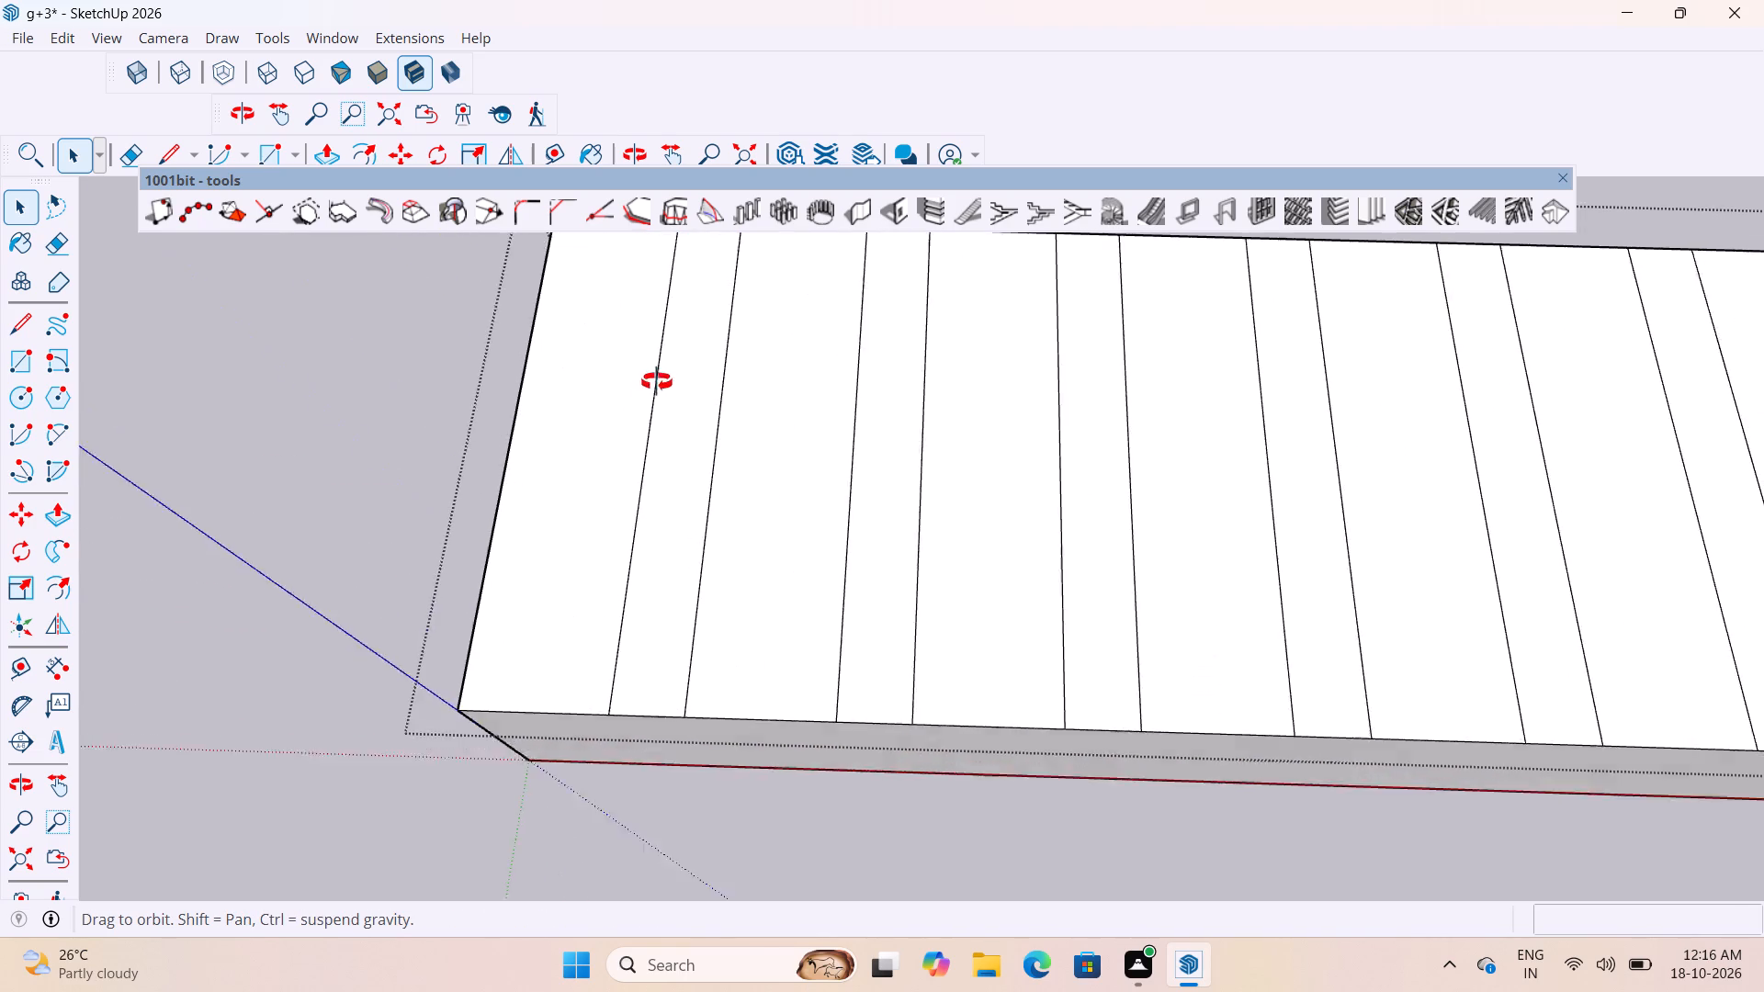
middle_click_drag(657, 382, 673, 368)
scroll(673, 378, "down", 10)
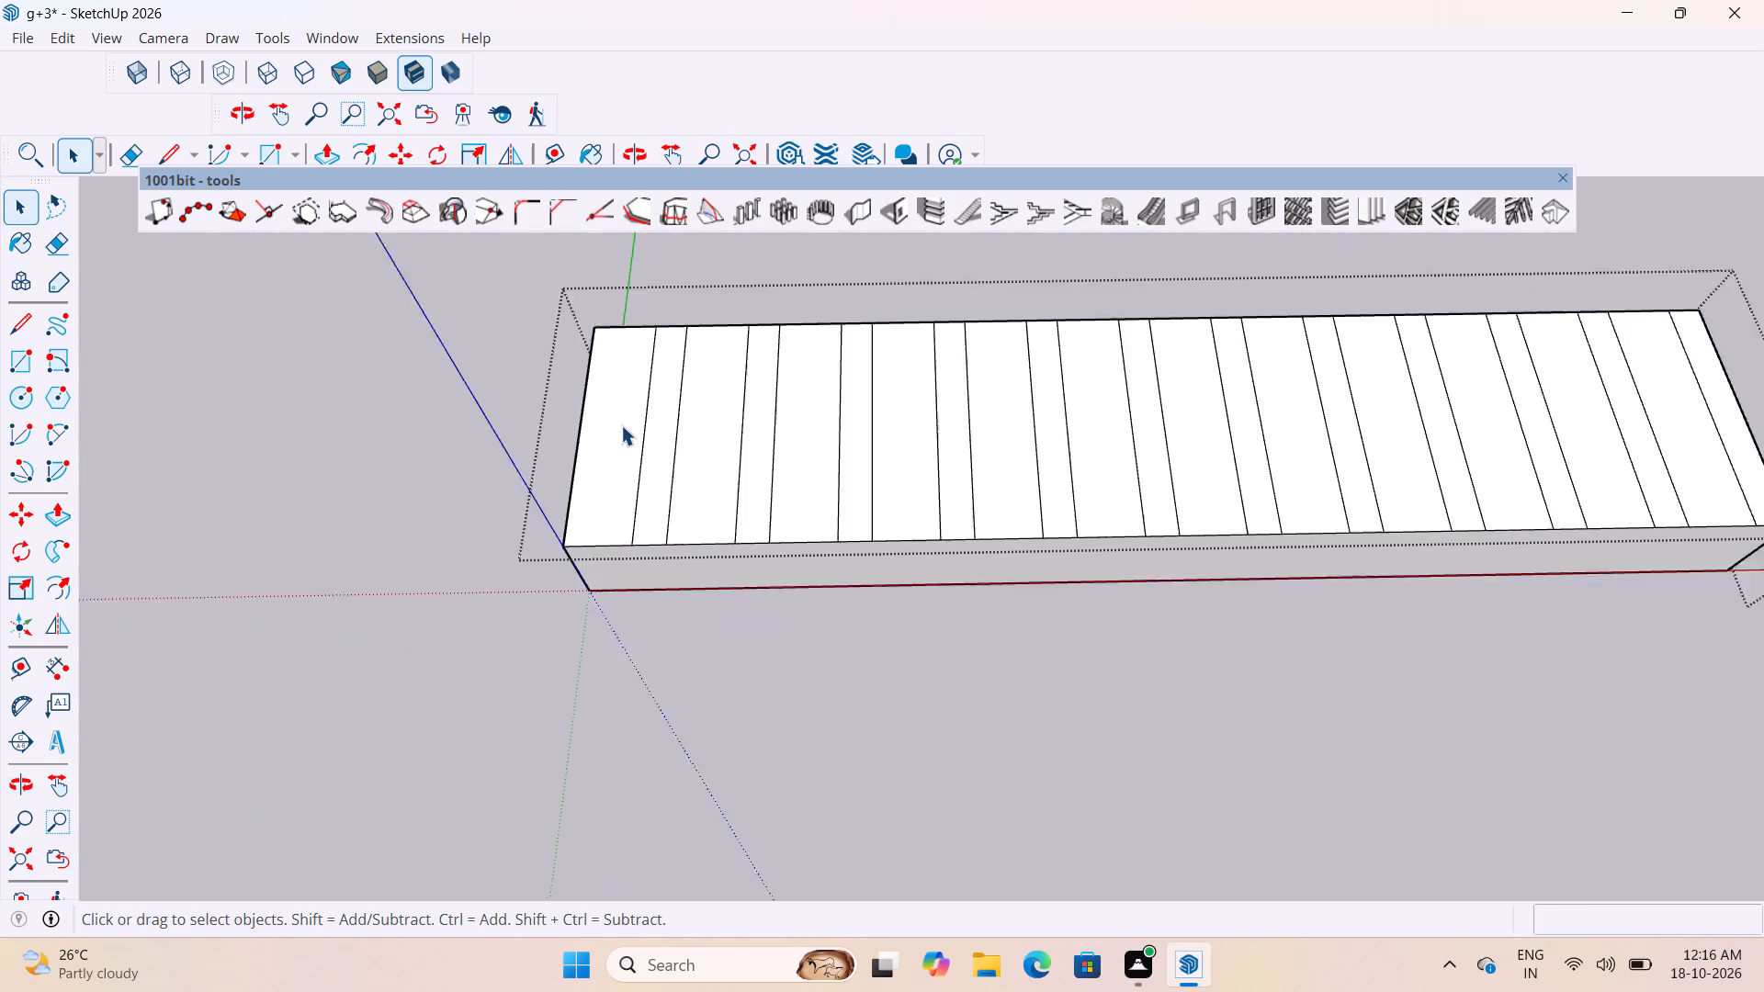
scroll(621, 425, "down", 7)
scroll(622, 423, "up", 16)
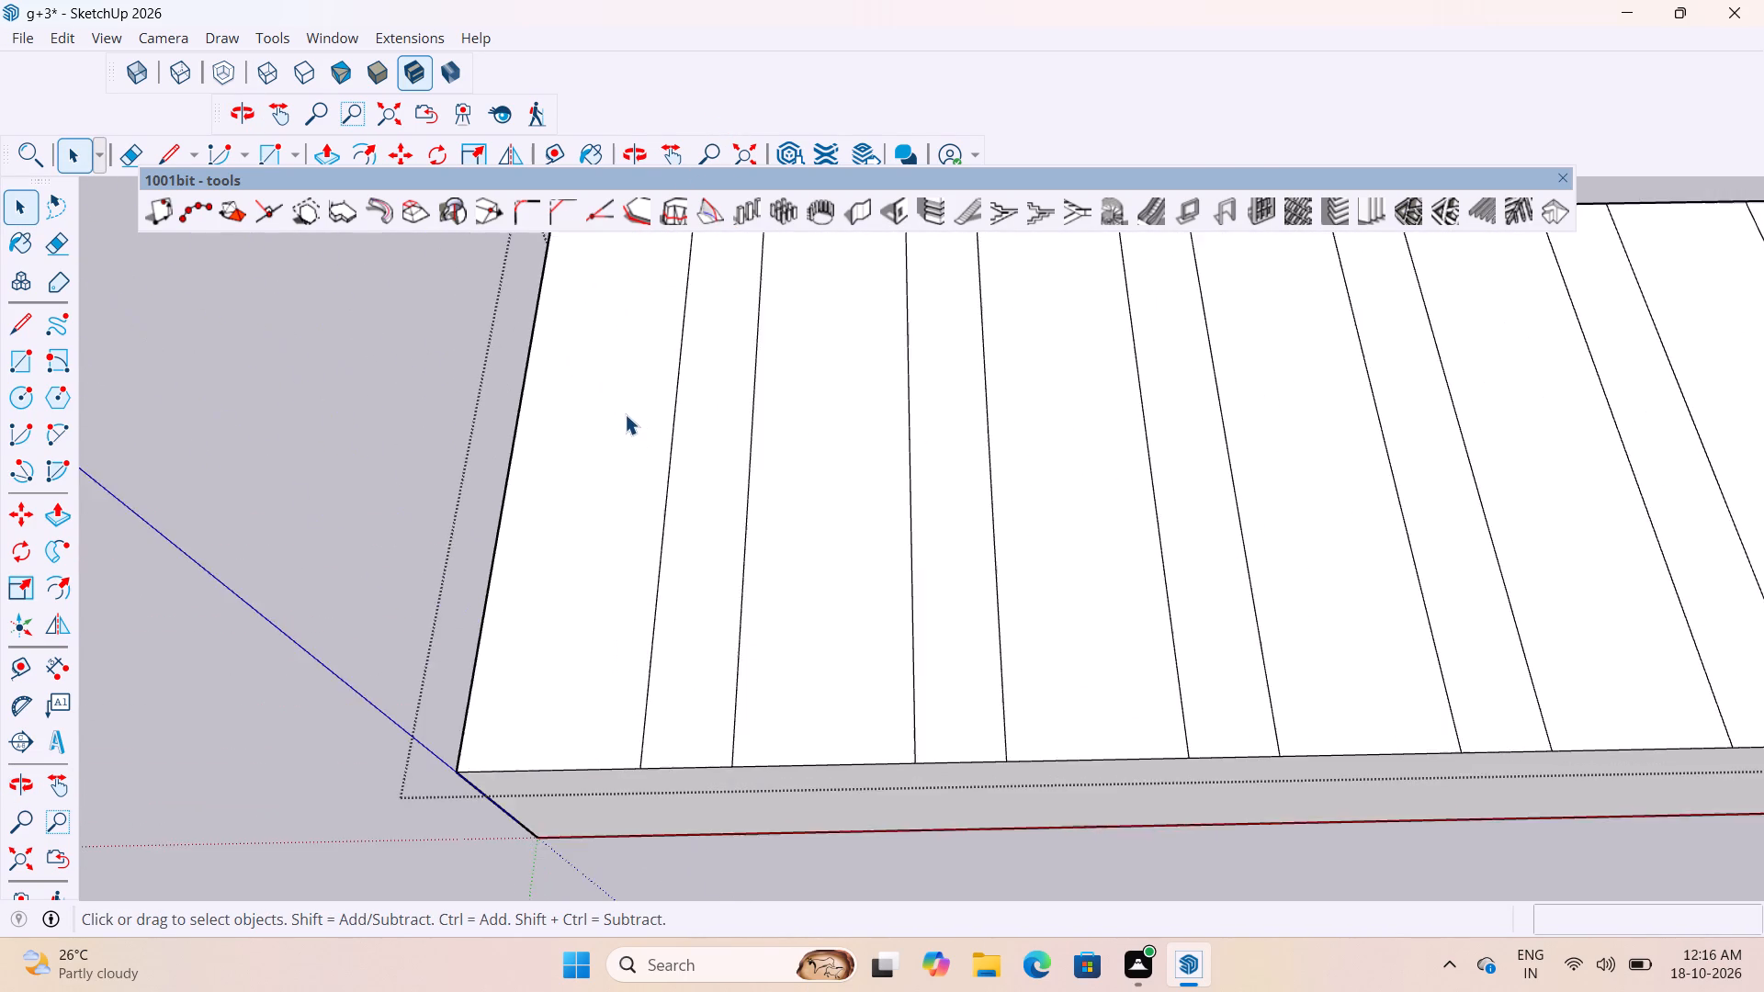
scroll(627, 411, "down", 6)
left_click(681, 478)
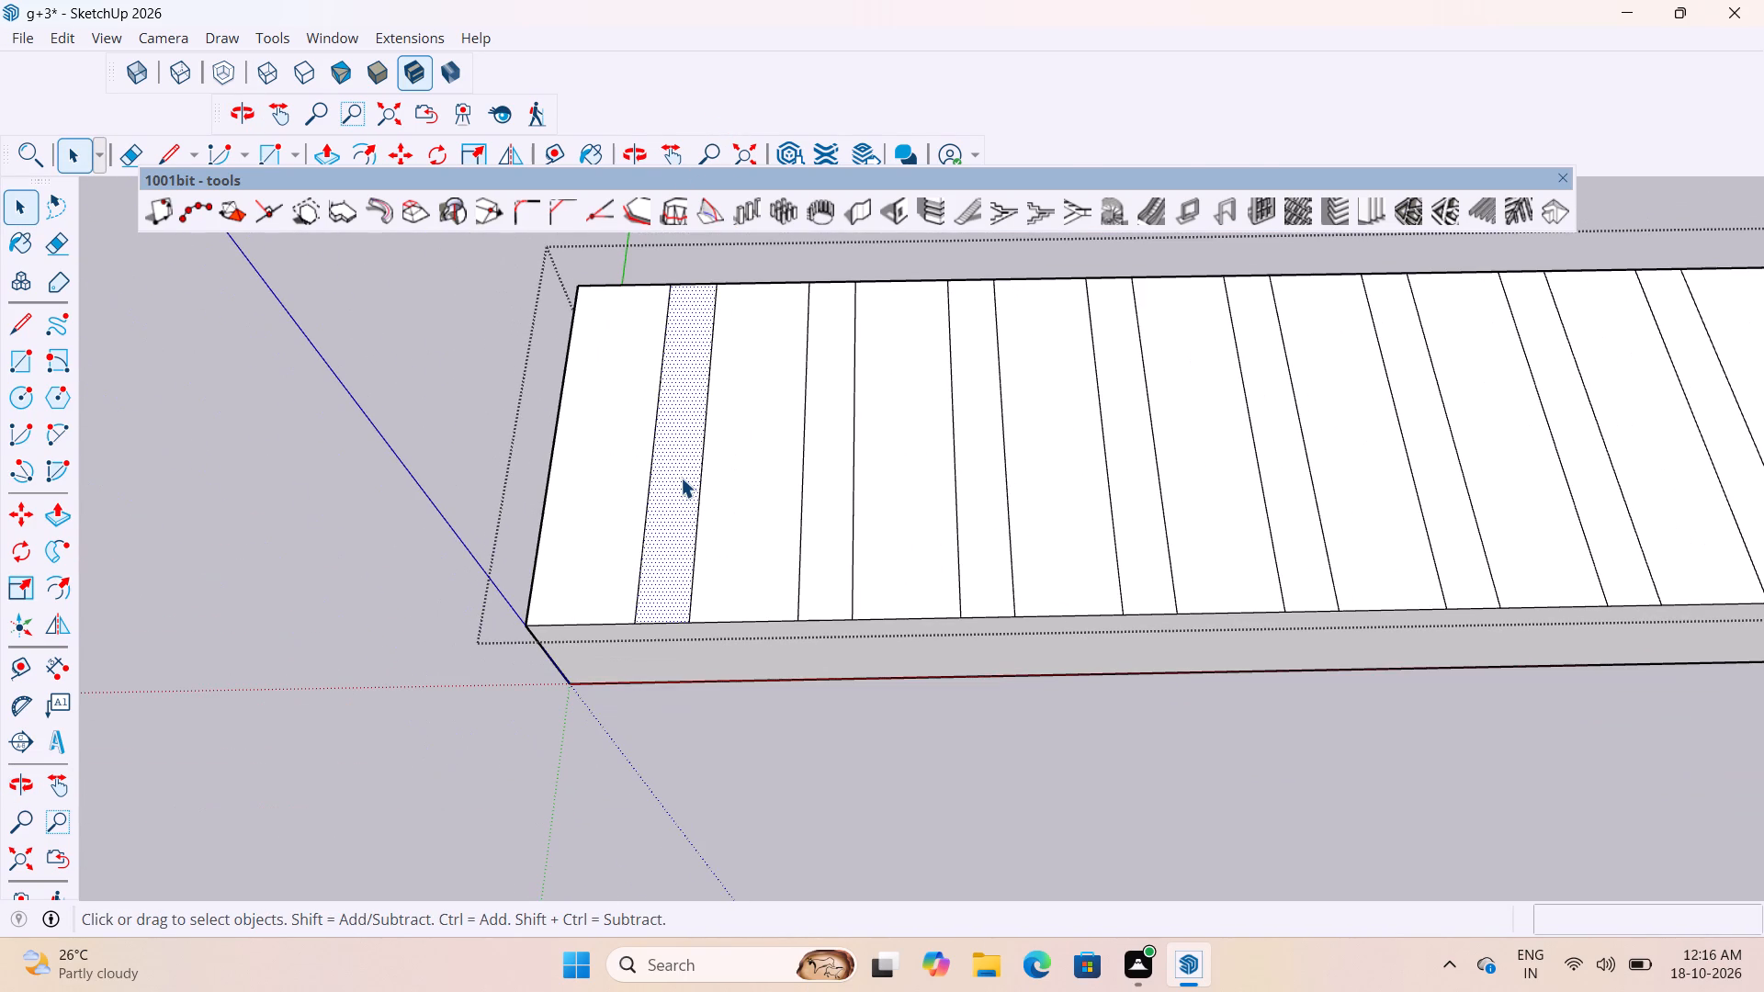
key("p")
left_click(678, 491)
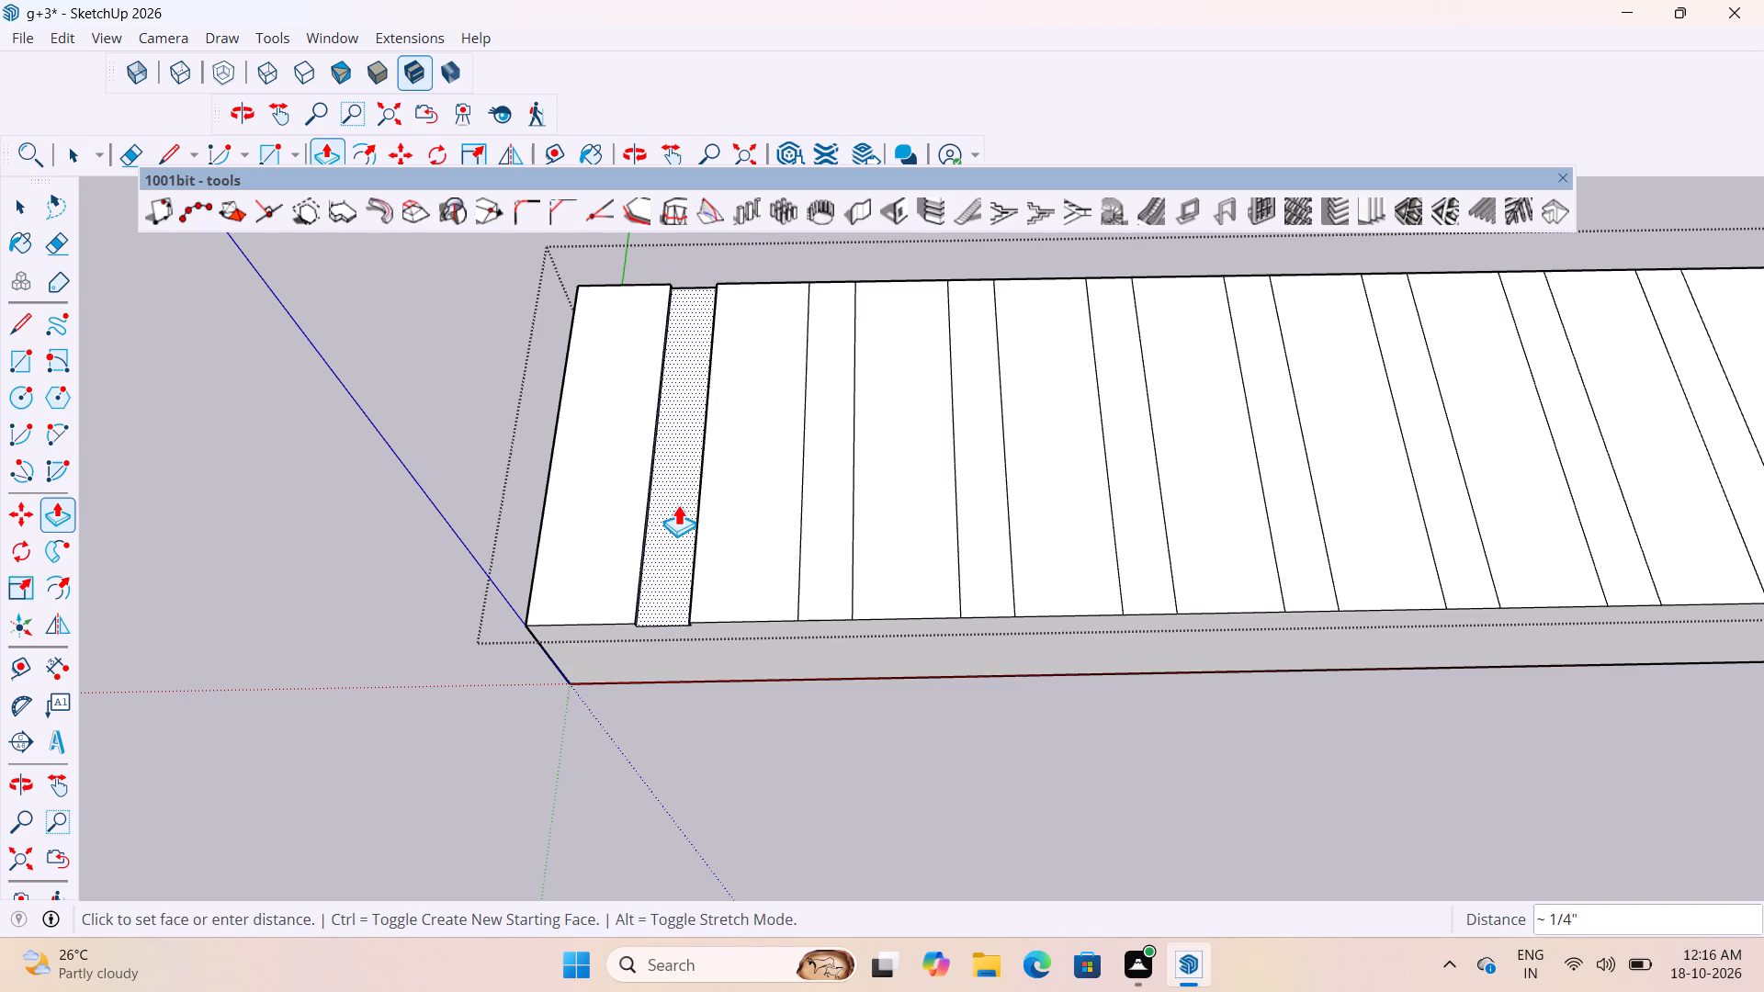
scroll(678, 510, "up", 5)
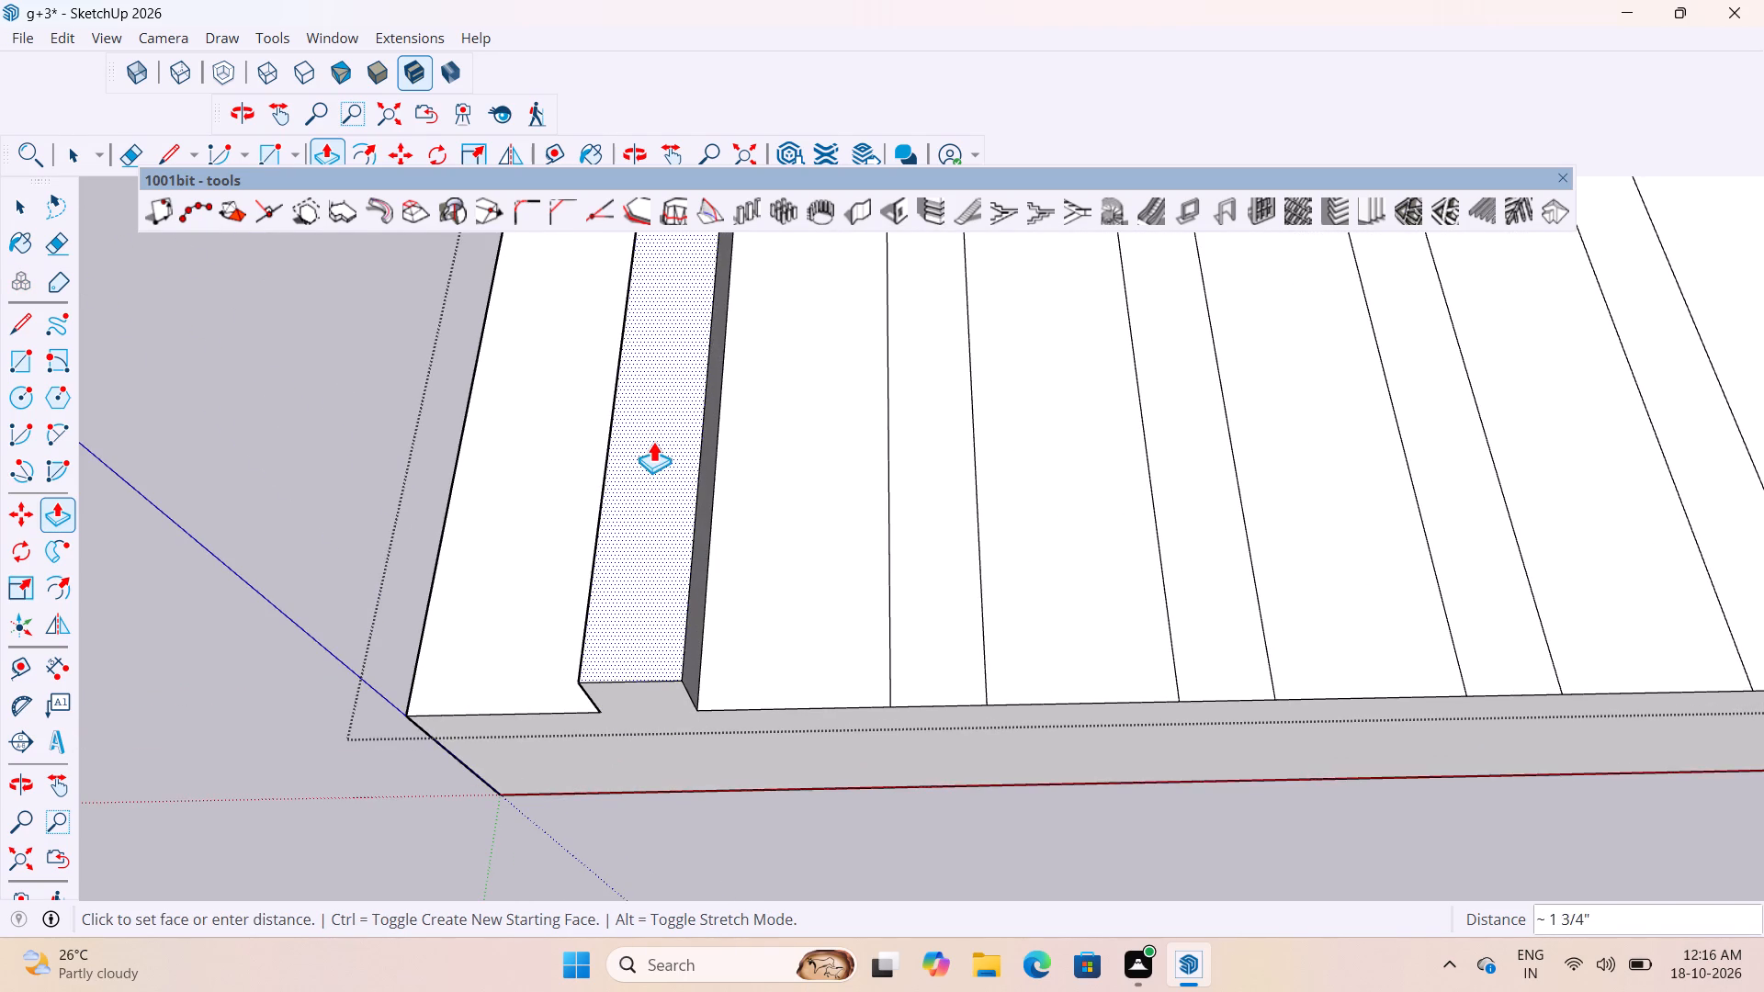
scroll(659, 458, "down", 2)
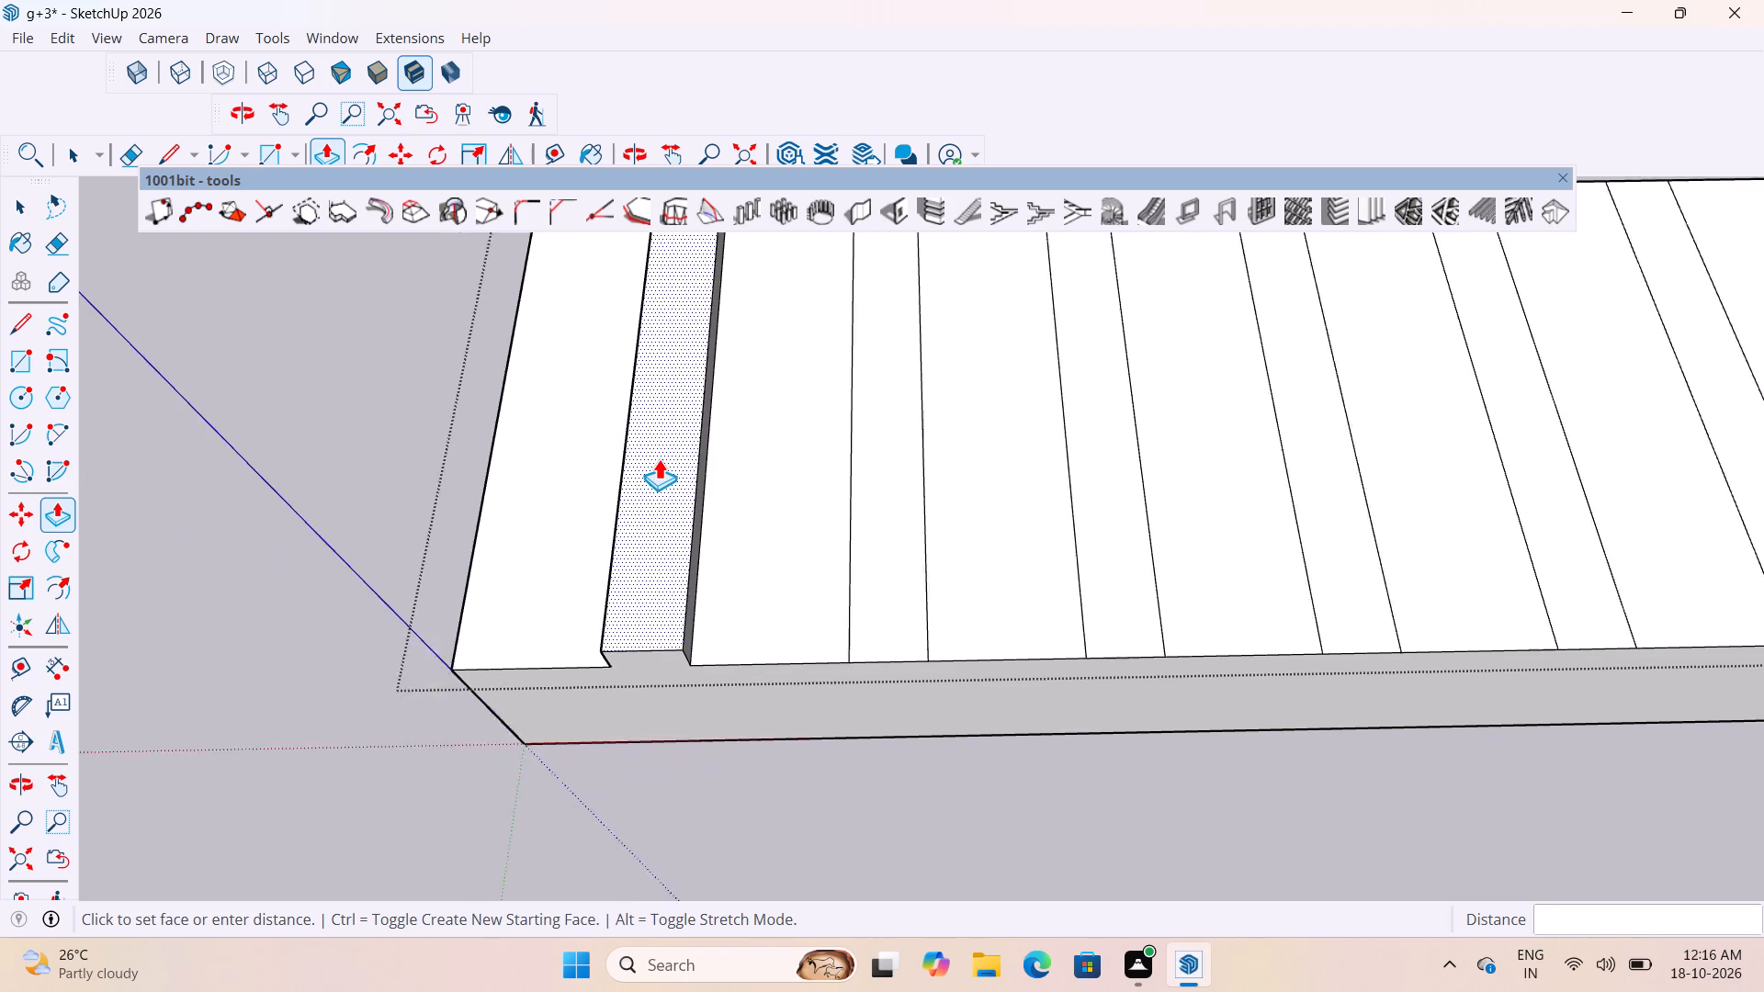
scroll(659, 458, "down", 4)
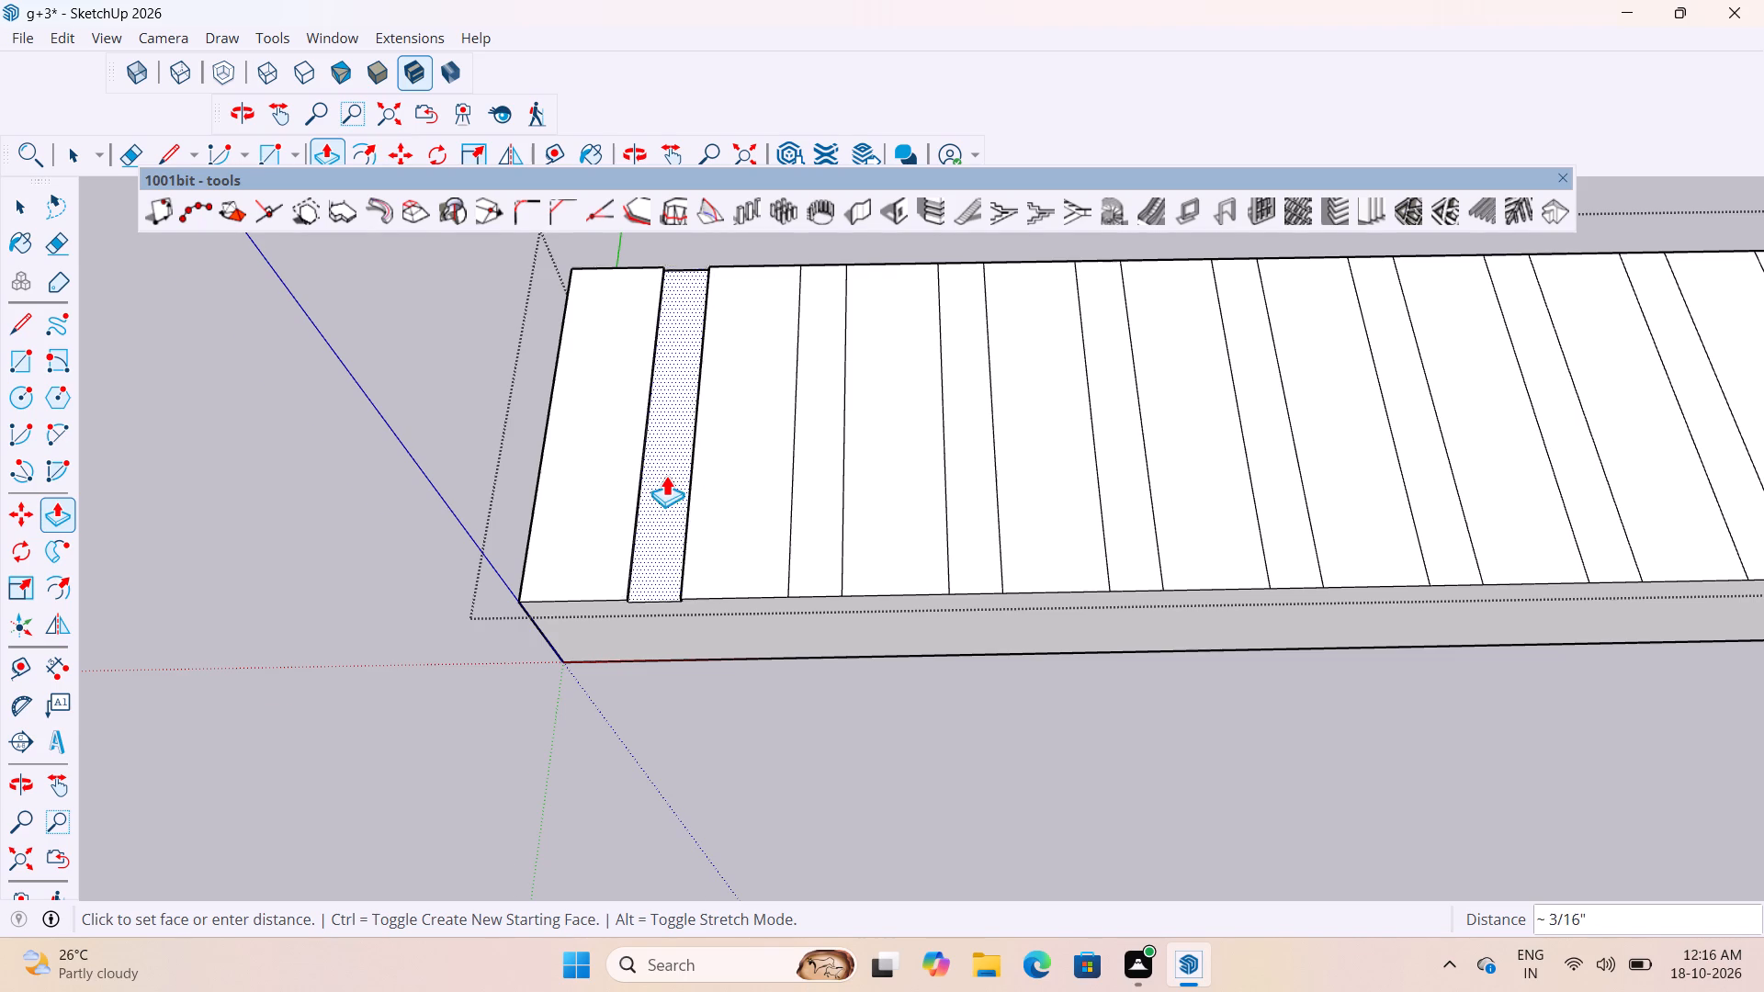
scroll(666, 475, "up", 3)
scroll(683, 439, "down", 4)
scroll(673, 488, "up", 1)
middle_click_drag(676, 481, 795, 333)
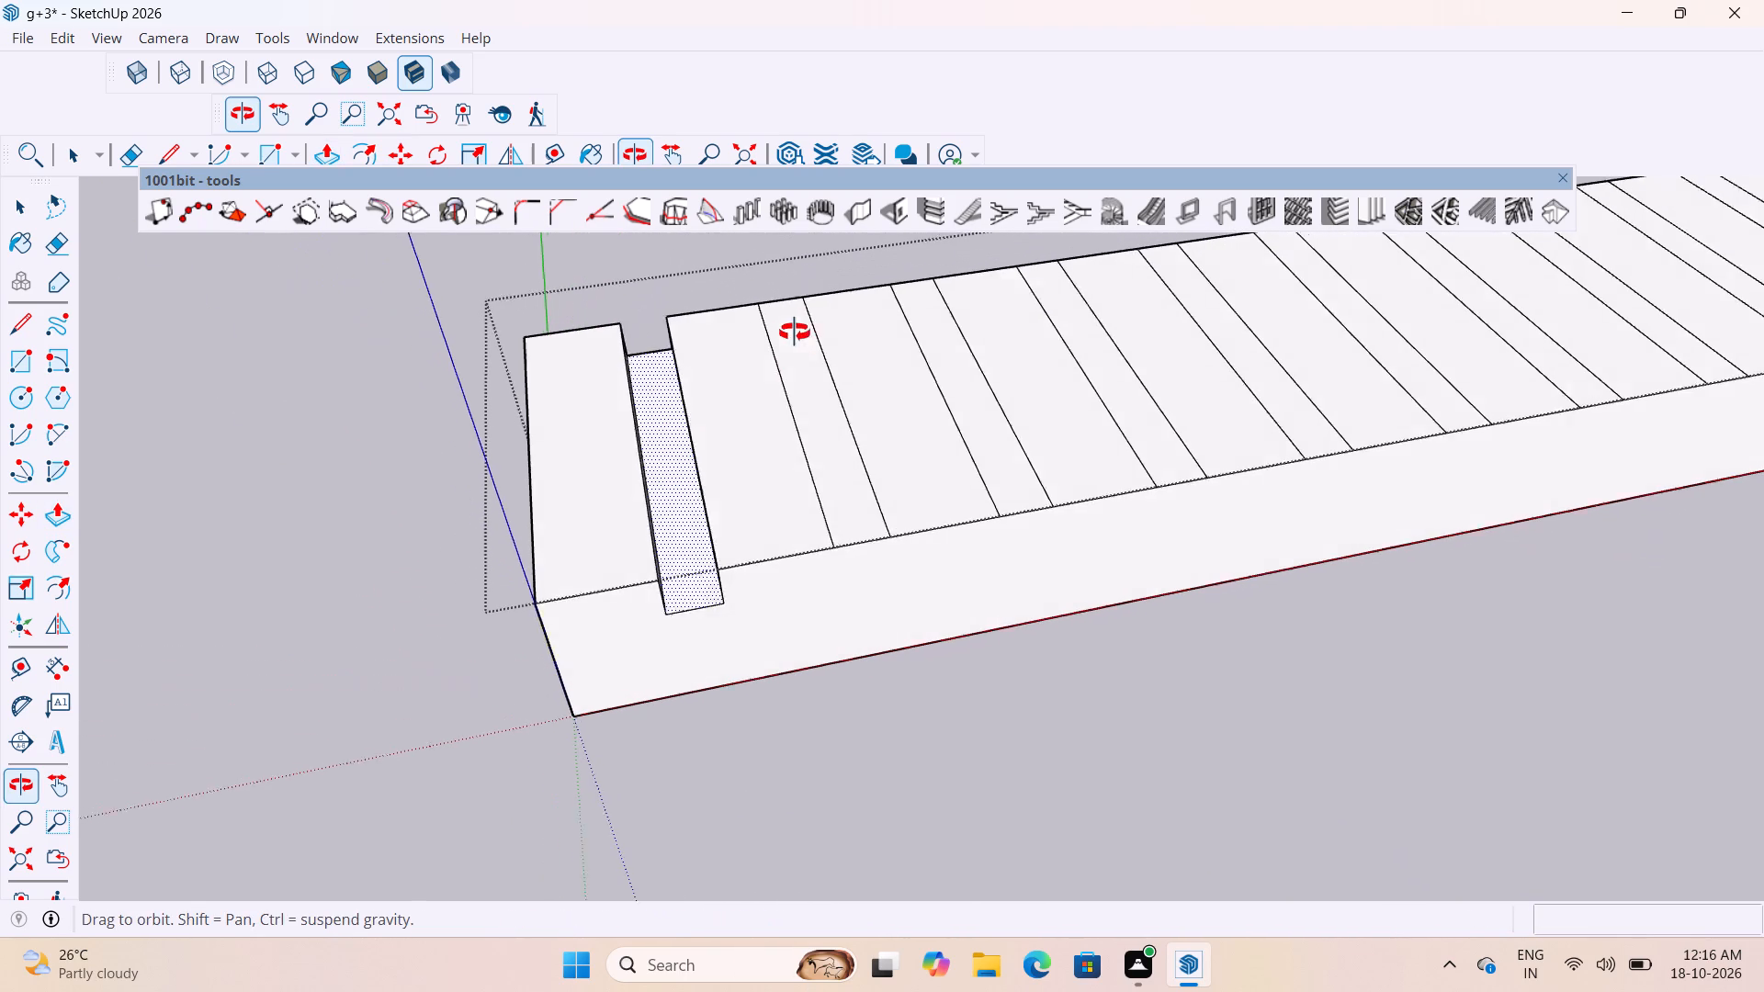
middle_click_drag(795, 333, 796, 332)
scroll(651, 496, "up", 3)
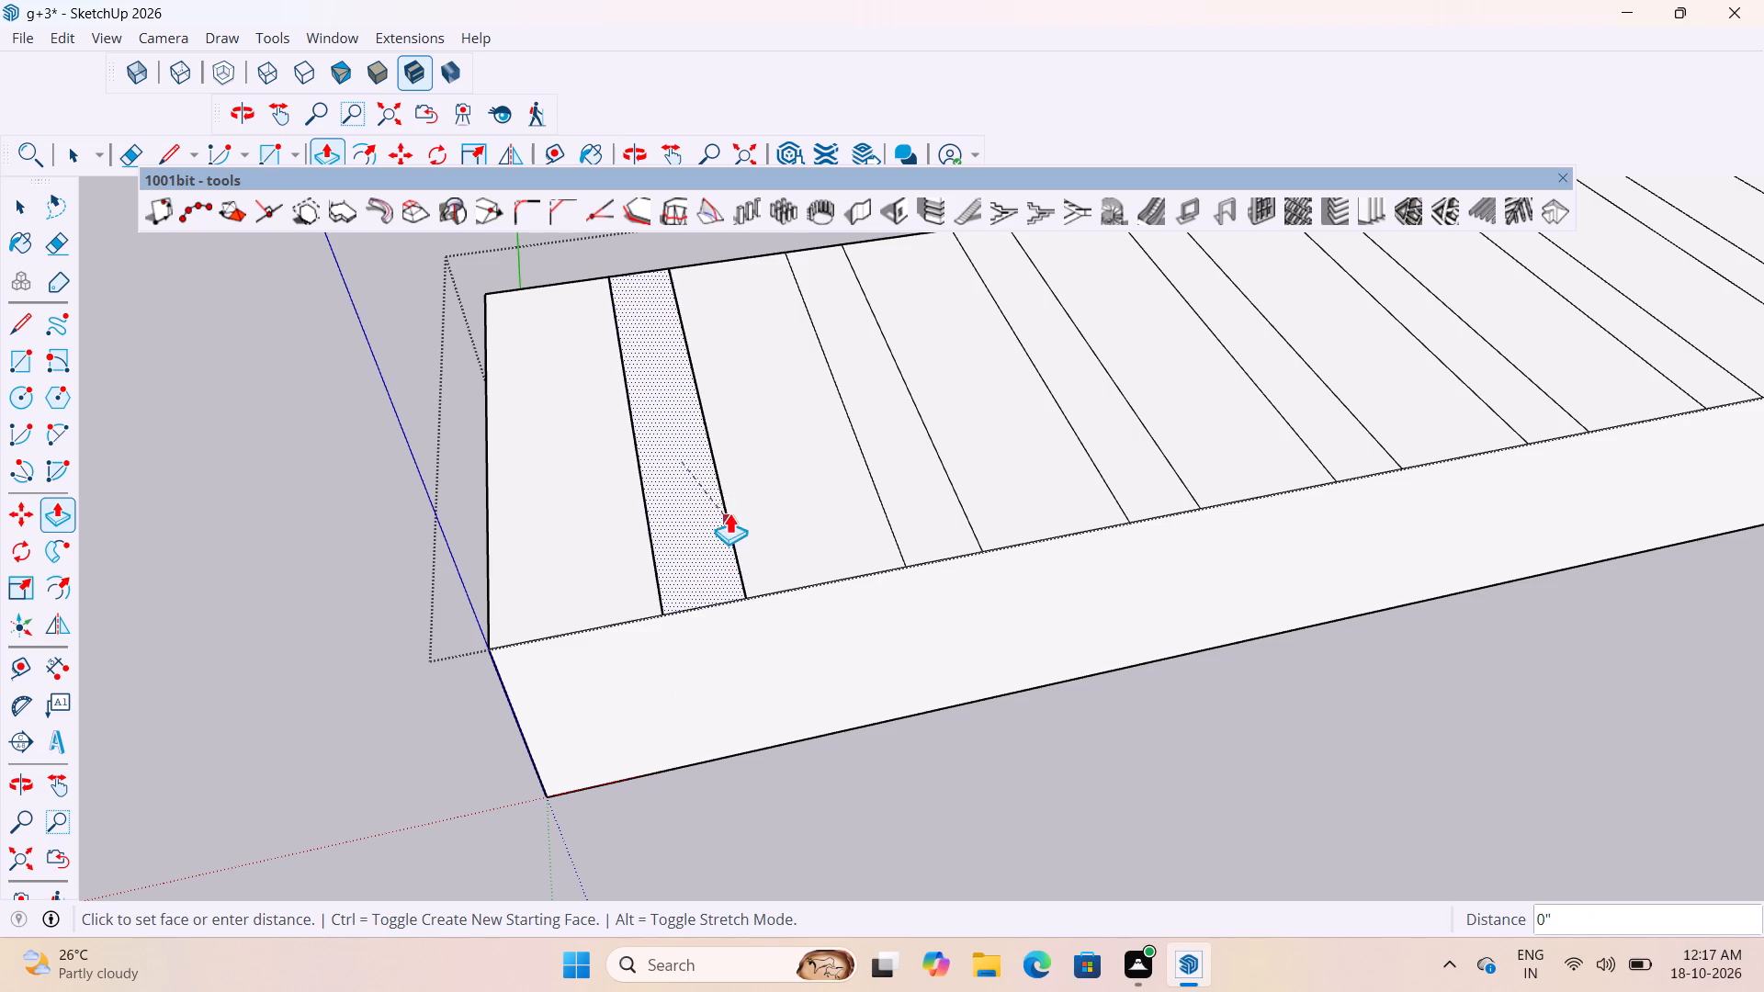
scroll(725, 536, "up", 3)
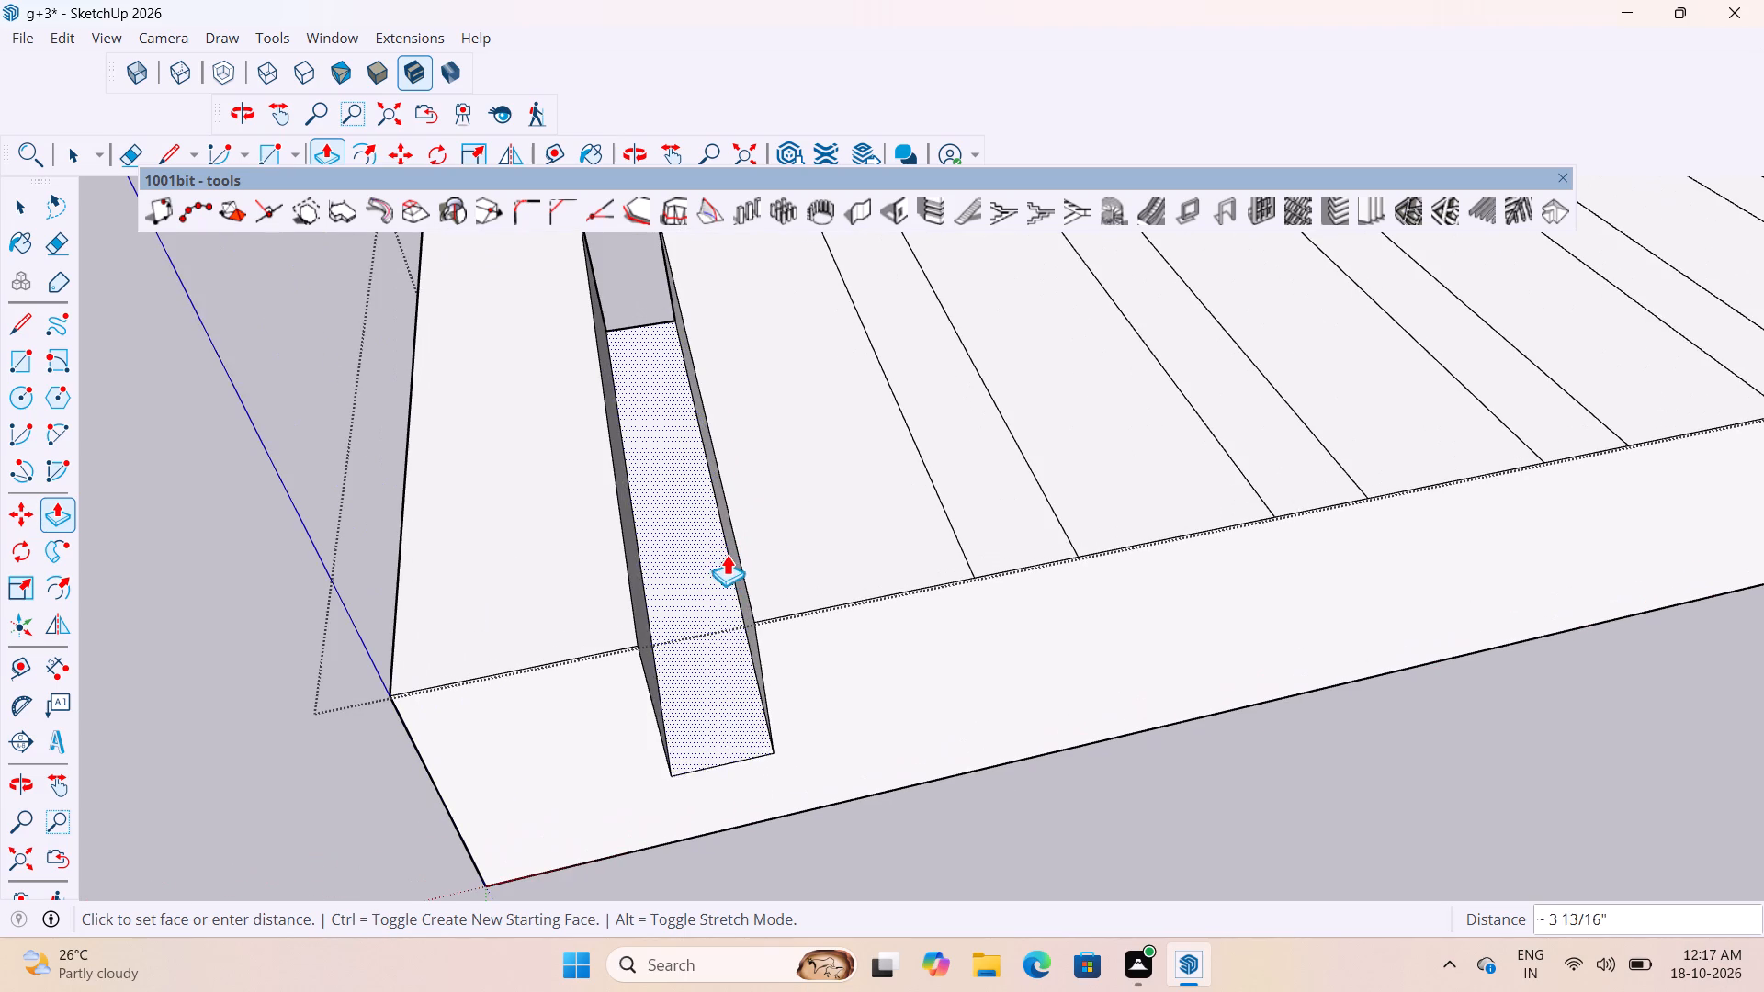
scroll(721, 541, "down", 3)
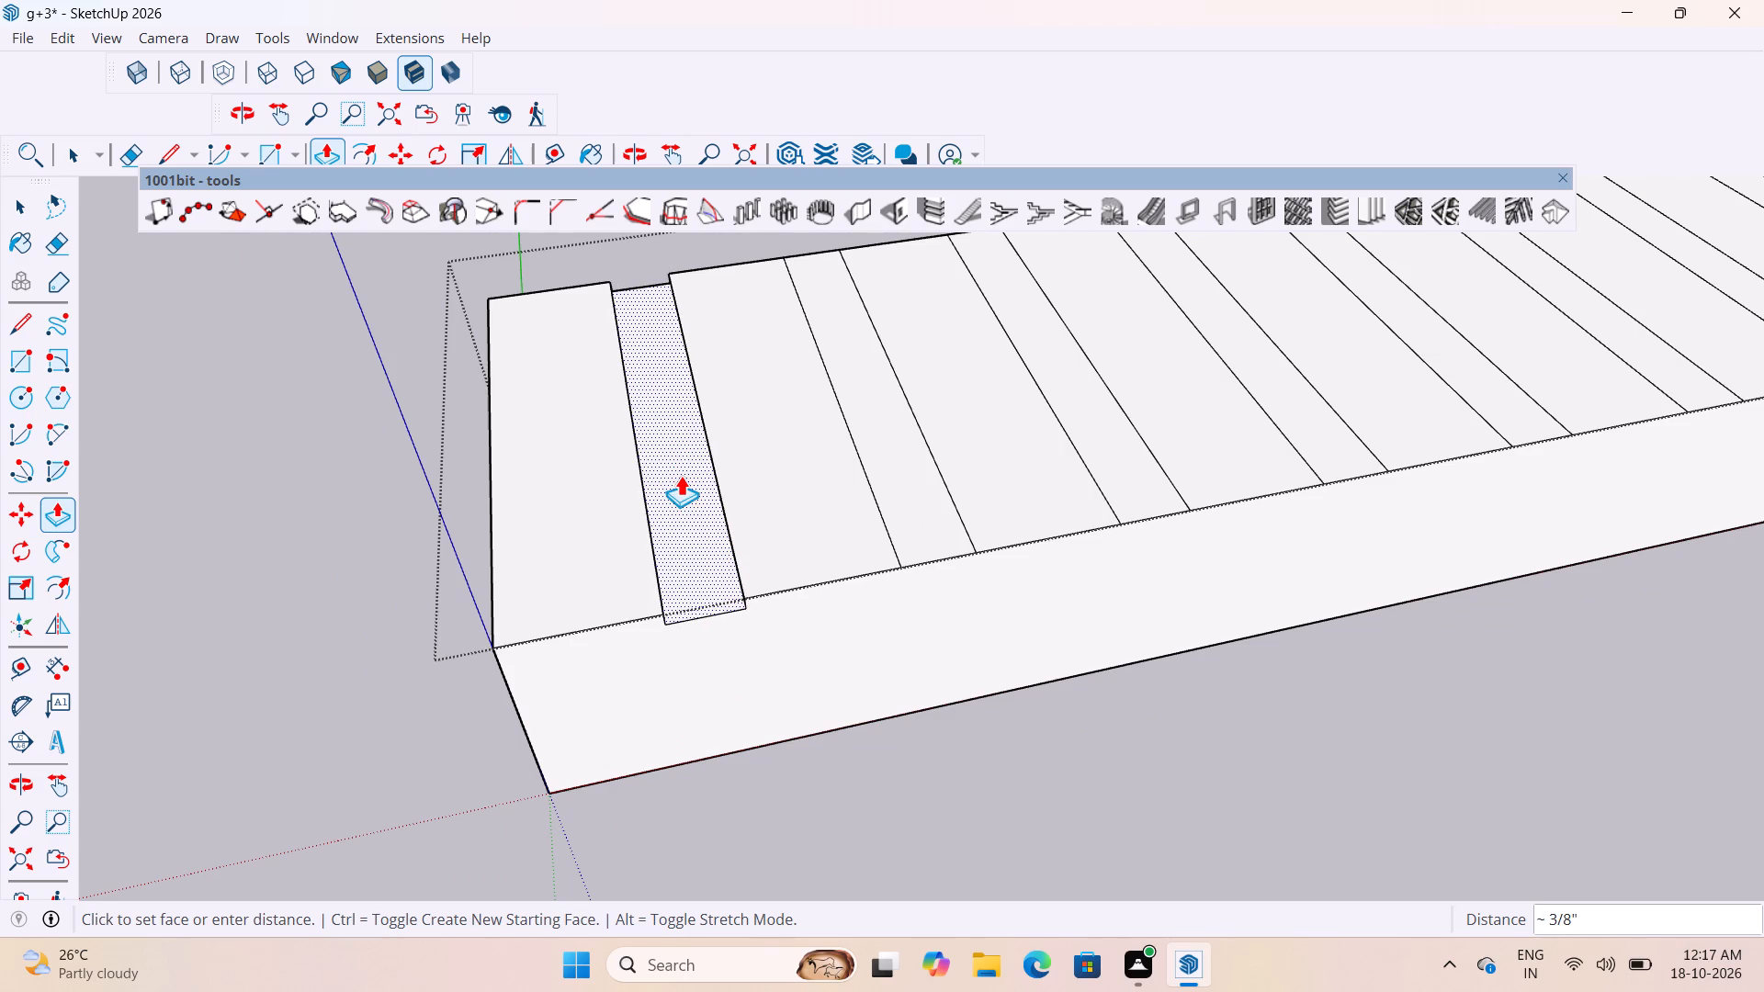
type("0.5\"")
key("Return")
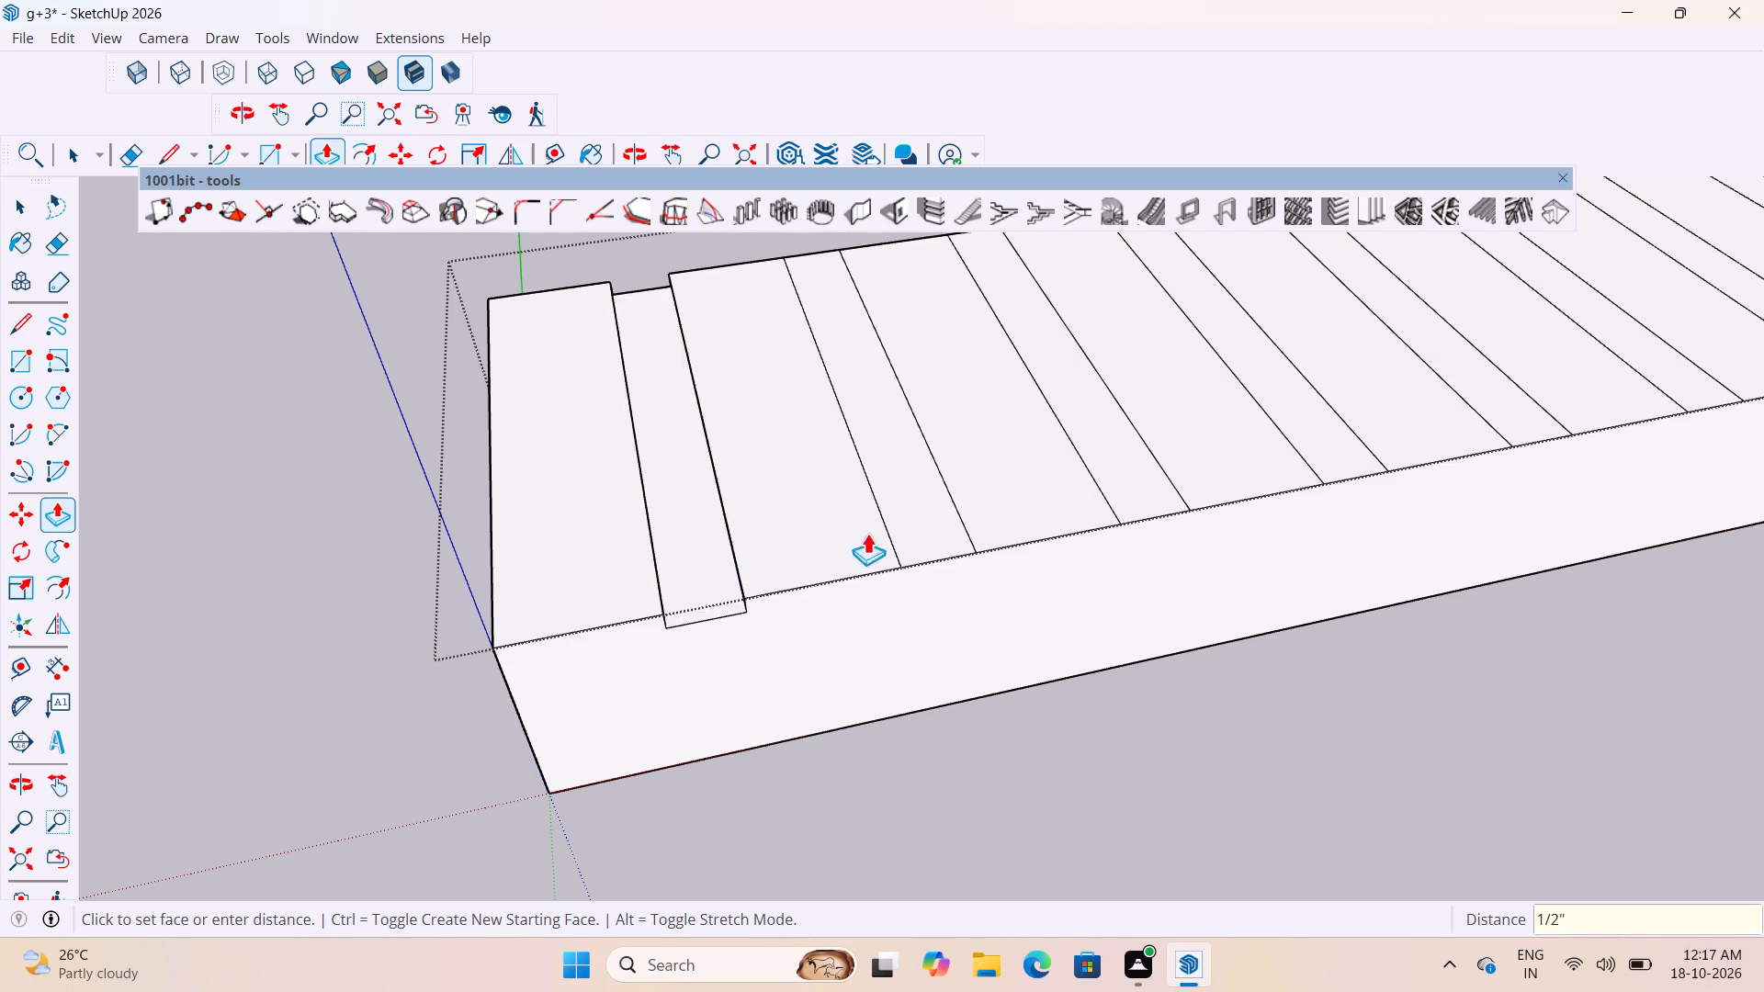
Push the next three narrow strips along the block, from the second to the fourth, 1/2" into its top.
scroll(836, 540, "down", 4)
middle_click_drag(851, 544, 697, 421)
scroll(817, 457, "up", 3)
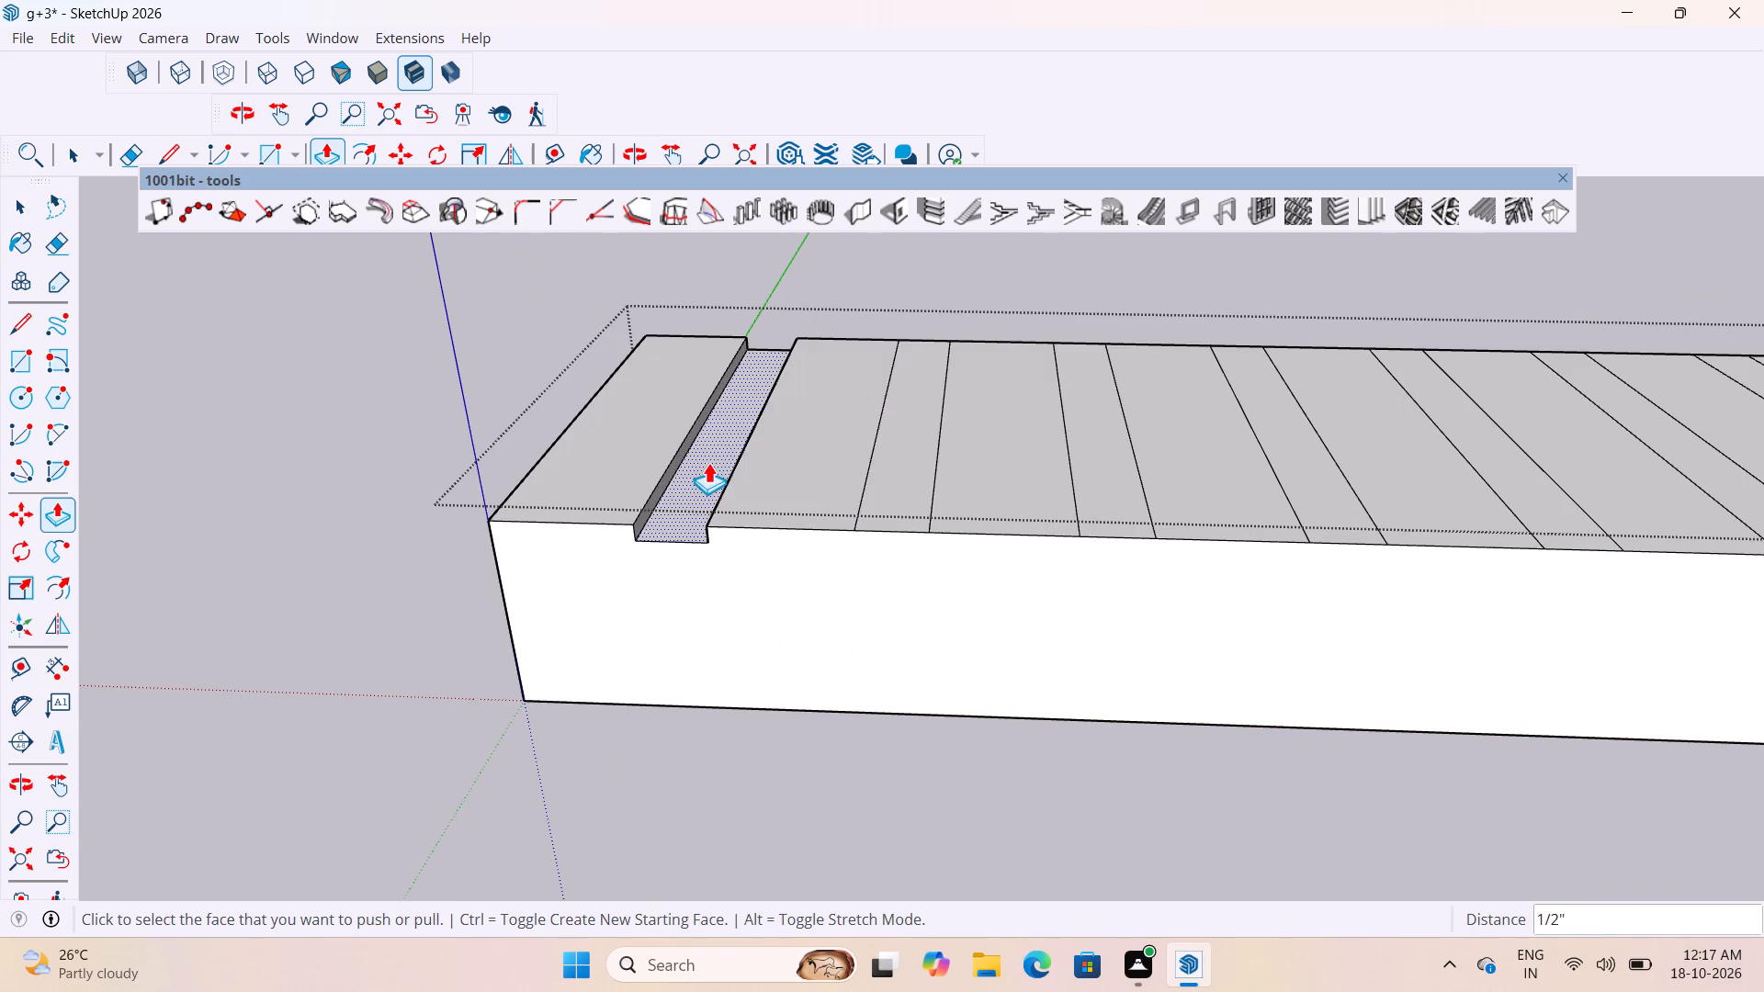
scroll(780, 419, "down", 4)
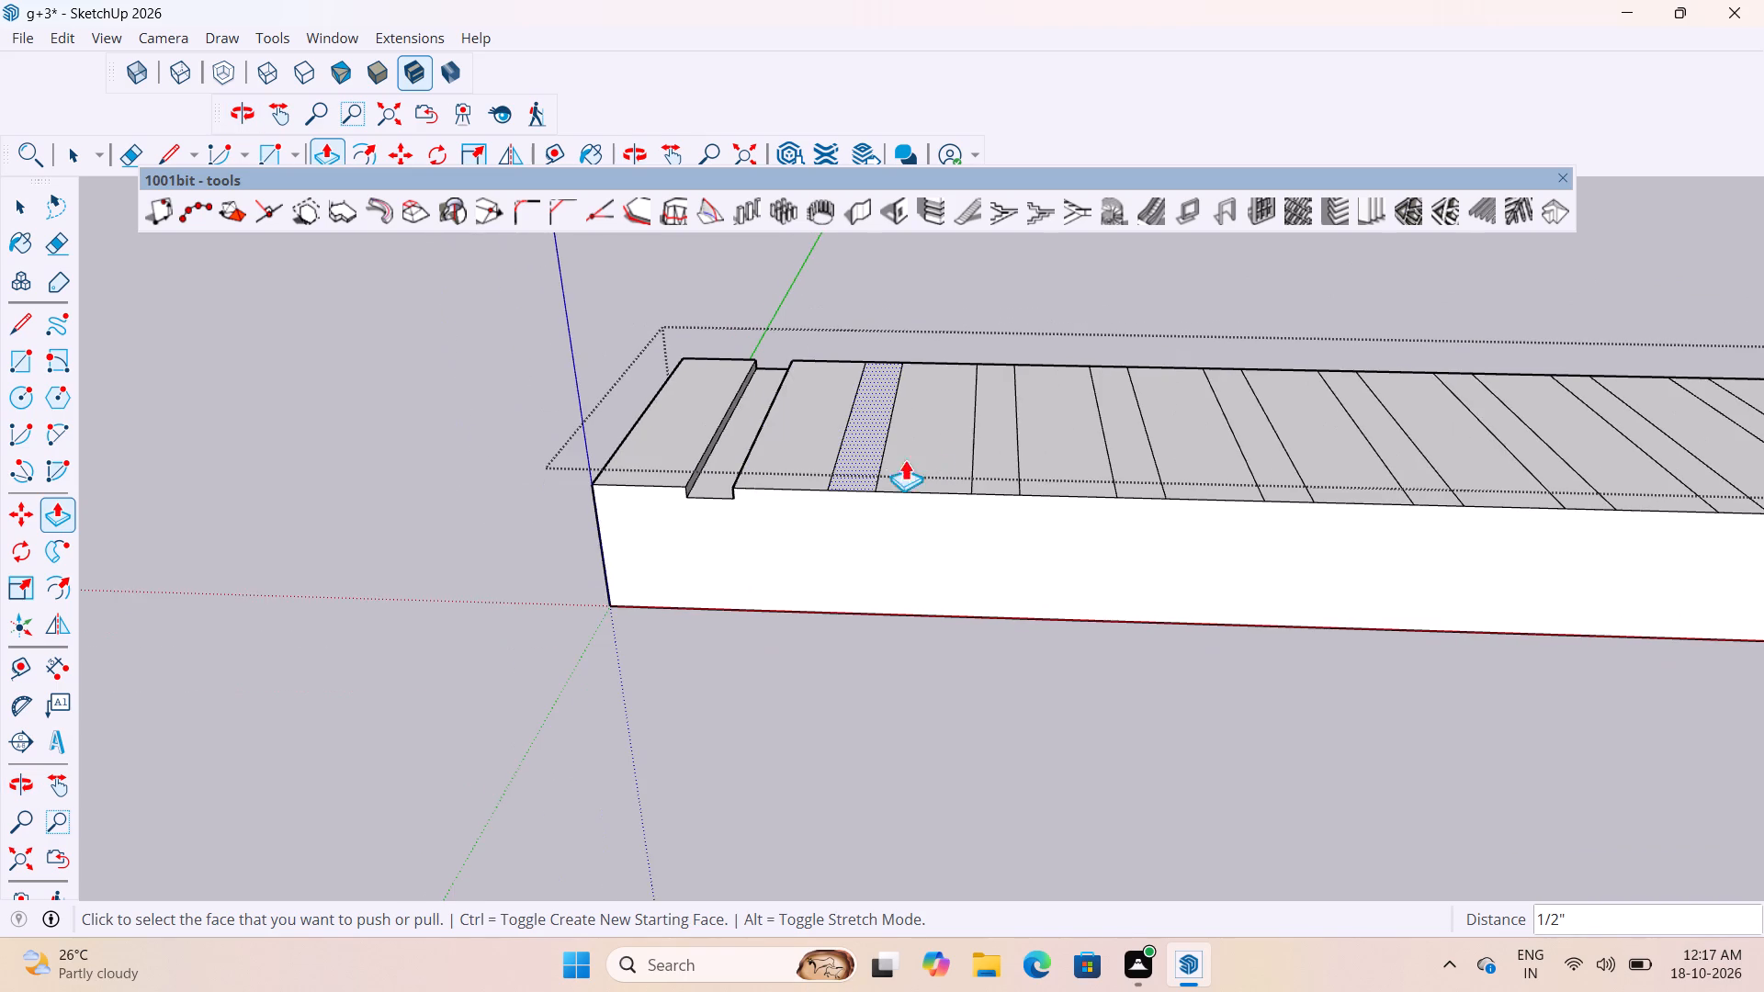
scroll(883, 470, "up", 5)
double_click(857, 467)
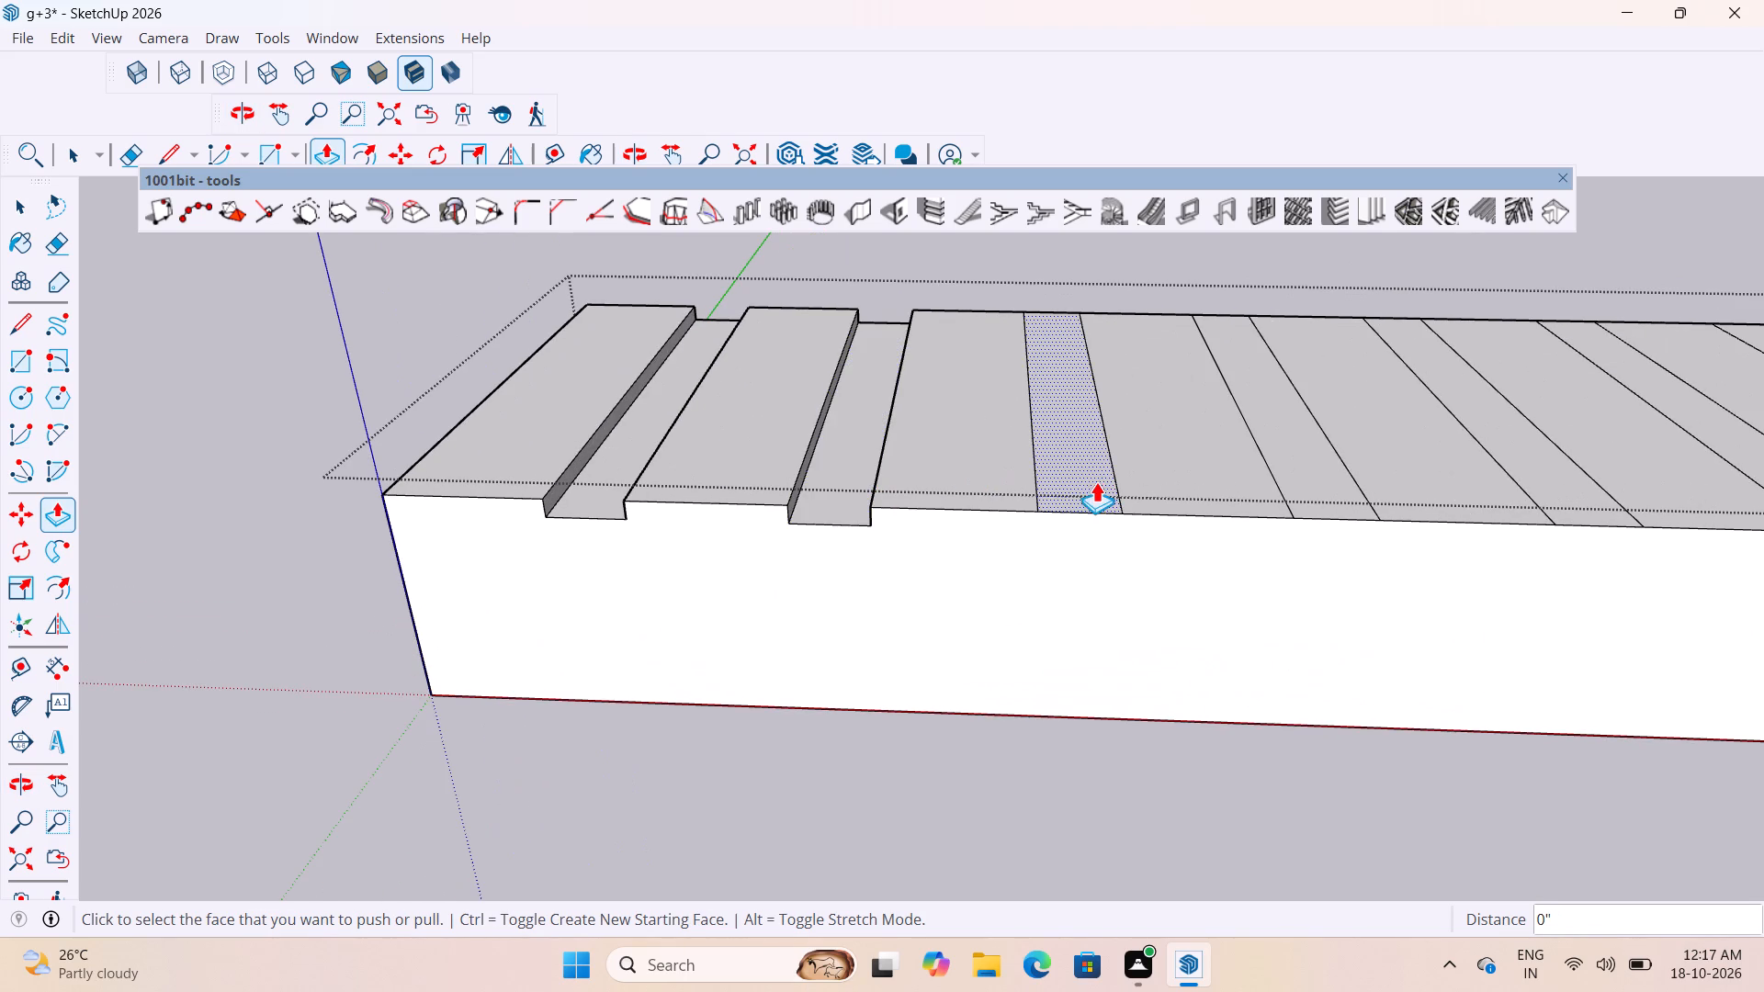
double_click(1091, 484)
scroll(379, 363, "down", 4)
scroll(996, 404, "down", 5)
scroll(1043, 445, "up", 7)
double_click(1050, 435)
Push the fifth to ninth narrow strips between the 4" strips 1/2" into the block's top.
scroll(592, 415, "down", 9)
scroll(878, 433, "up", 1)
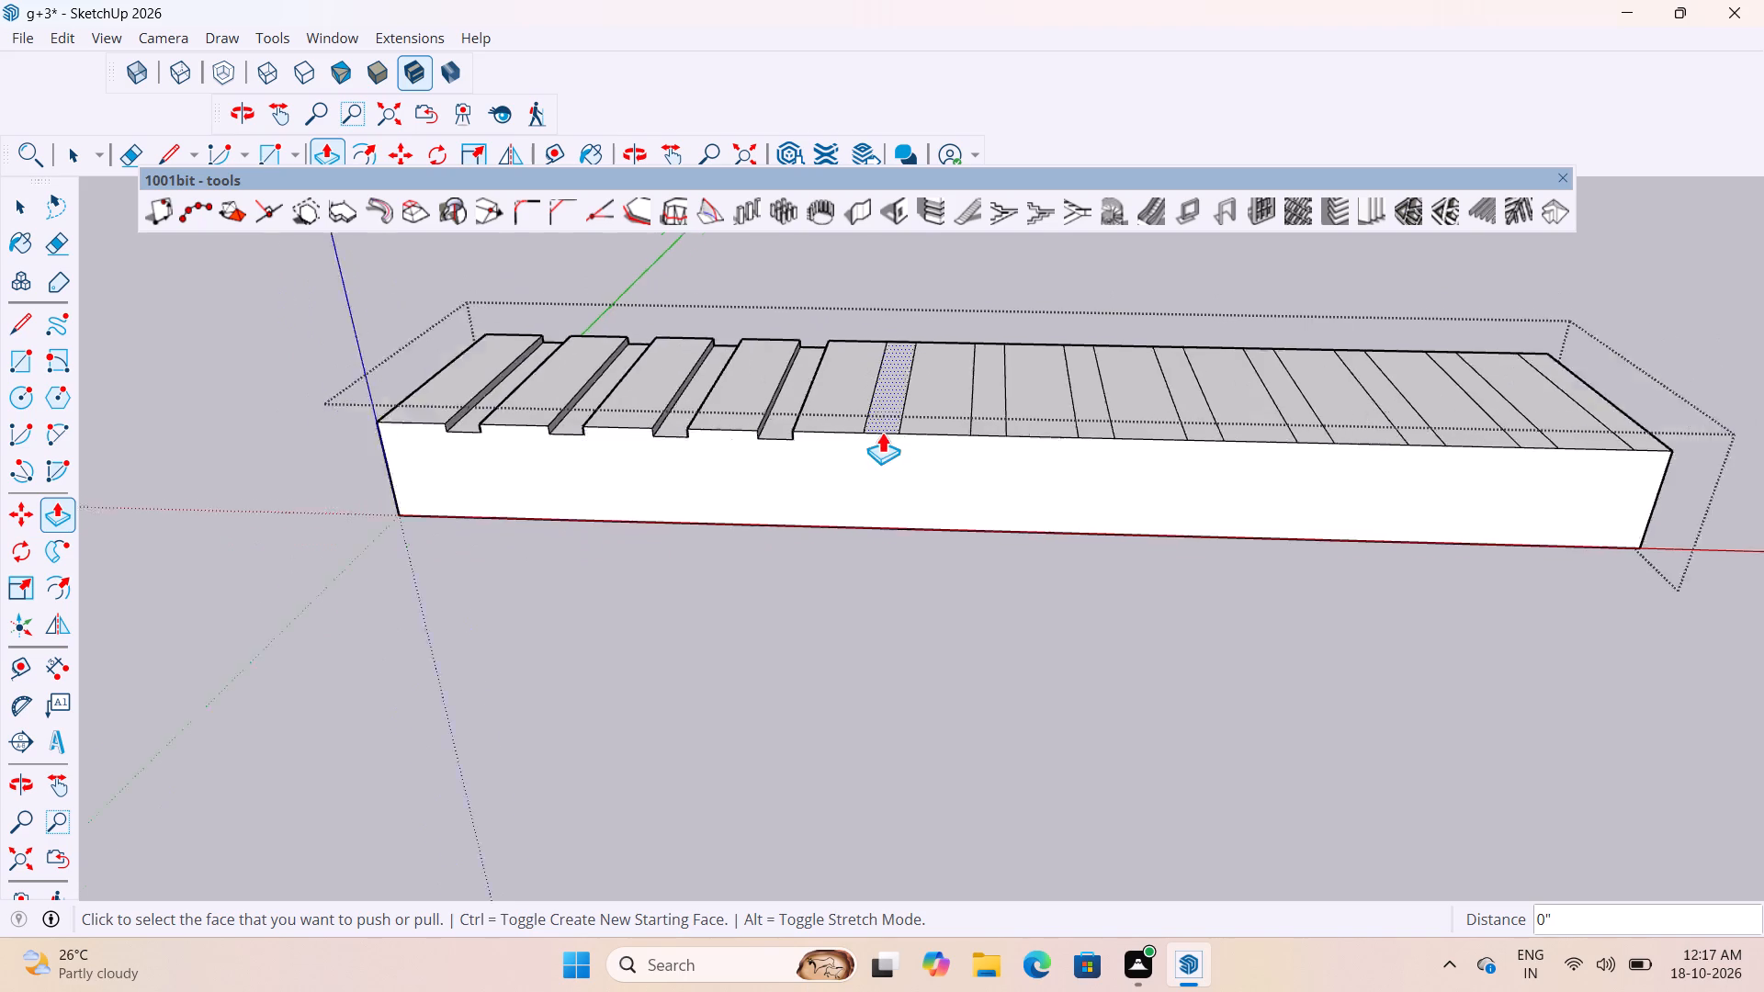
scroll(882, 432, "up", 5)
double_click(890, 412)
double_click(1072, 403)
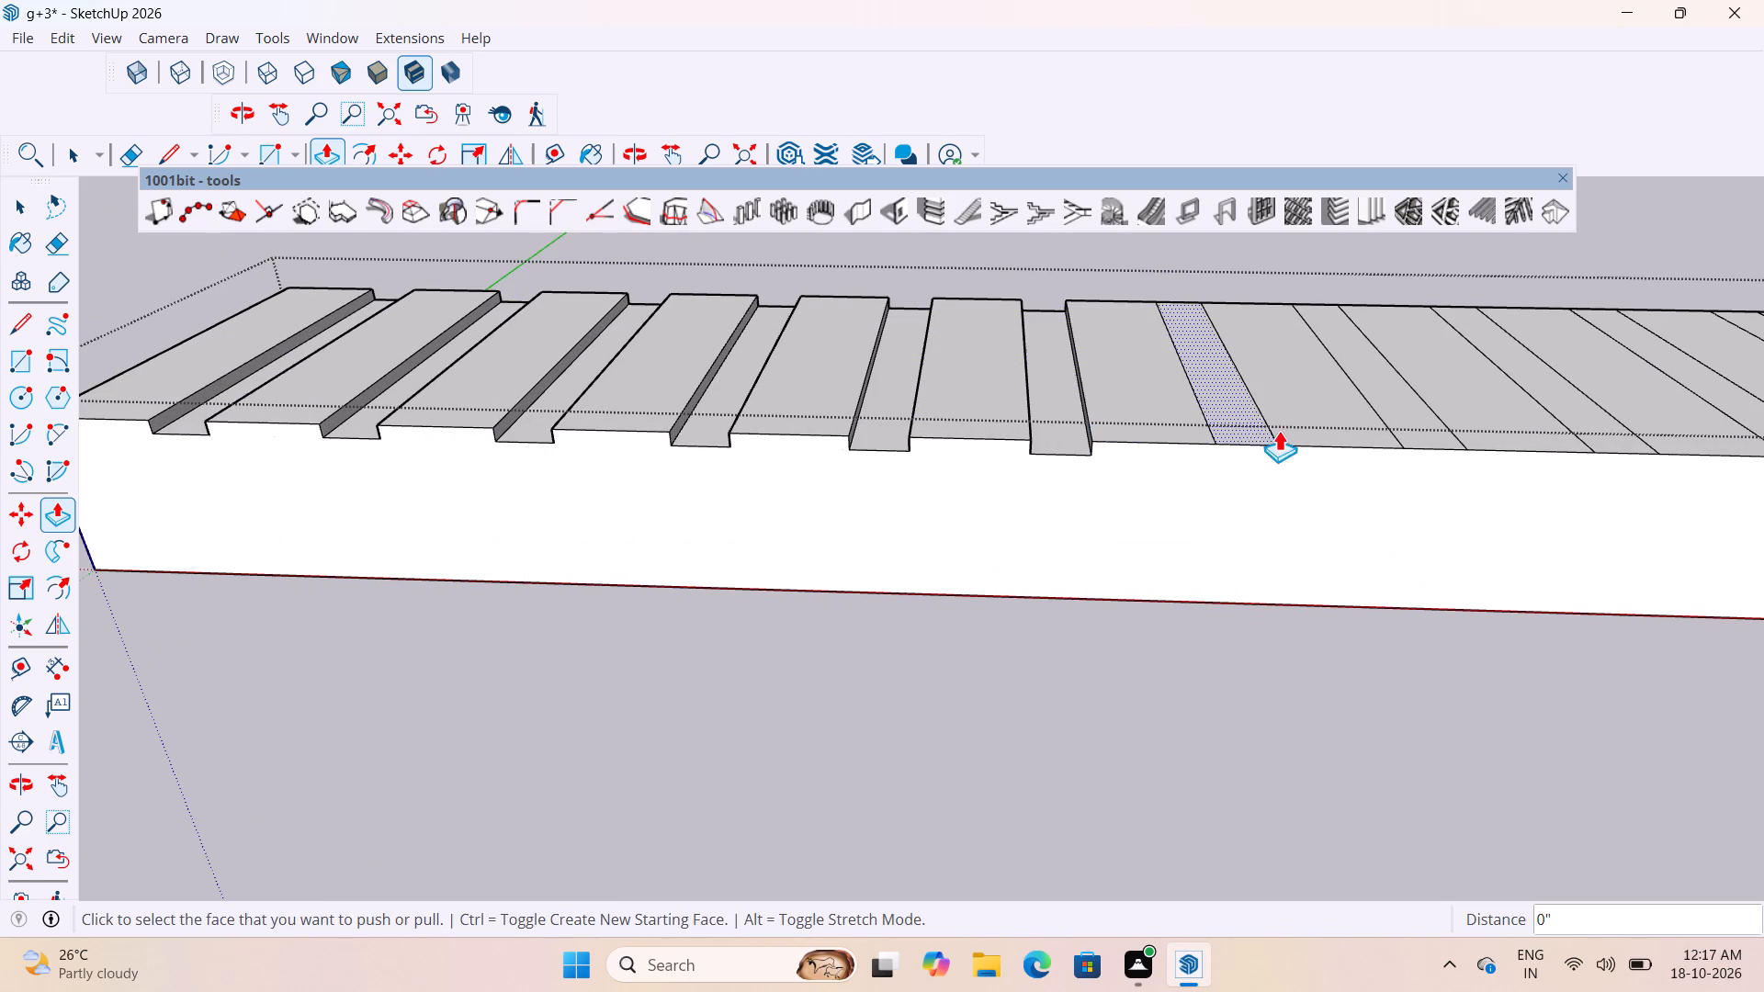
double_click(1245, 415)
scroll(788, 409, "down", 7)
scroll(1146, 413, "up", 5)
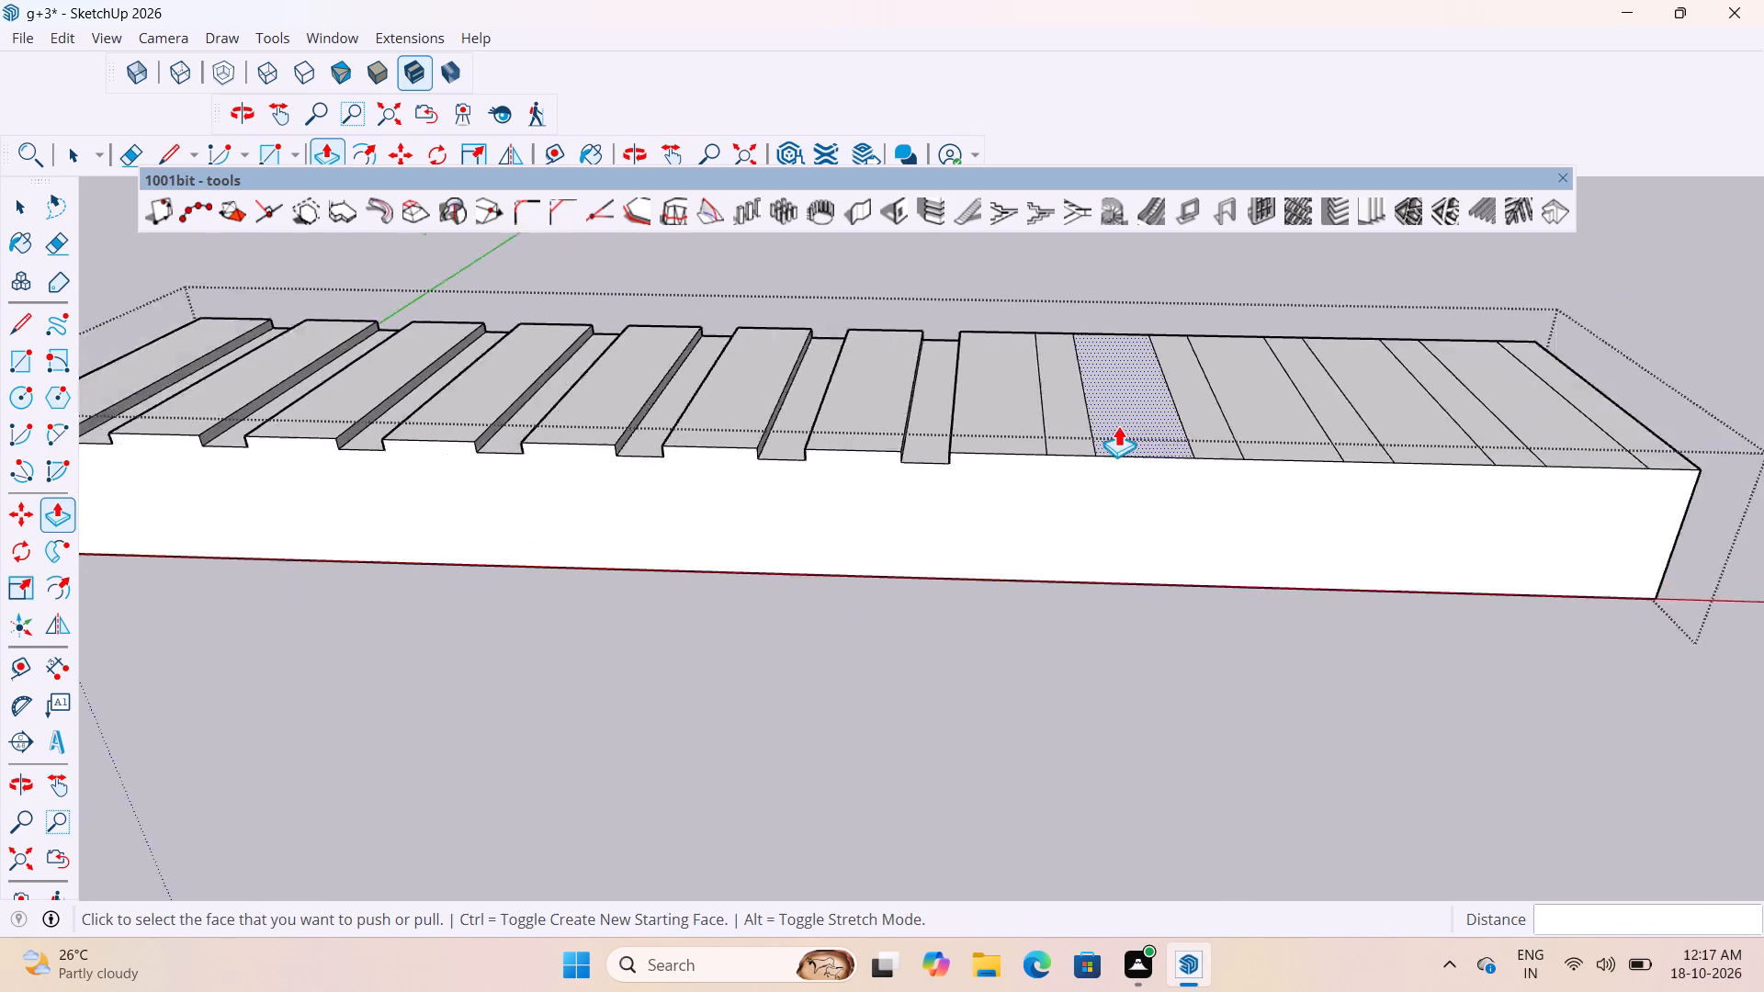
scroll(1118, 425, "up", 2)
double_click(1057, 437)
double_click(1257, 442)
Push the last three narrow strips, up to the block's far end, 1/2" down and leave the group.
scroll(679, 422, "down", 5)
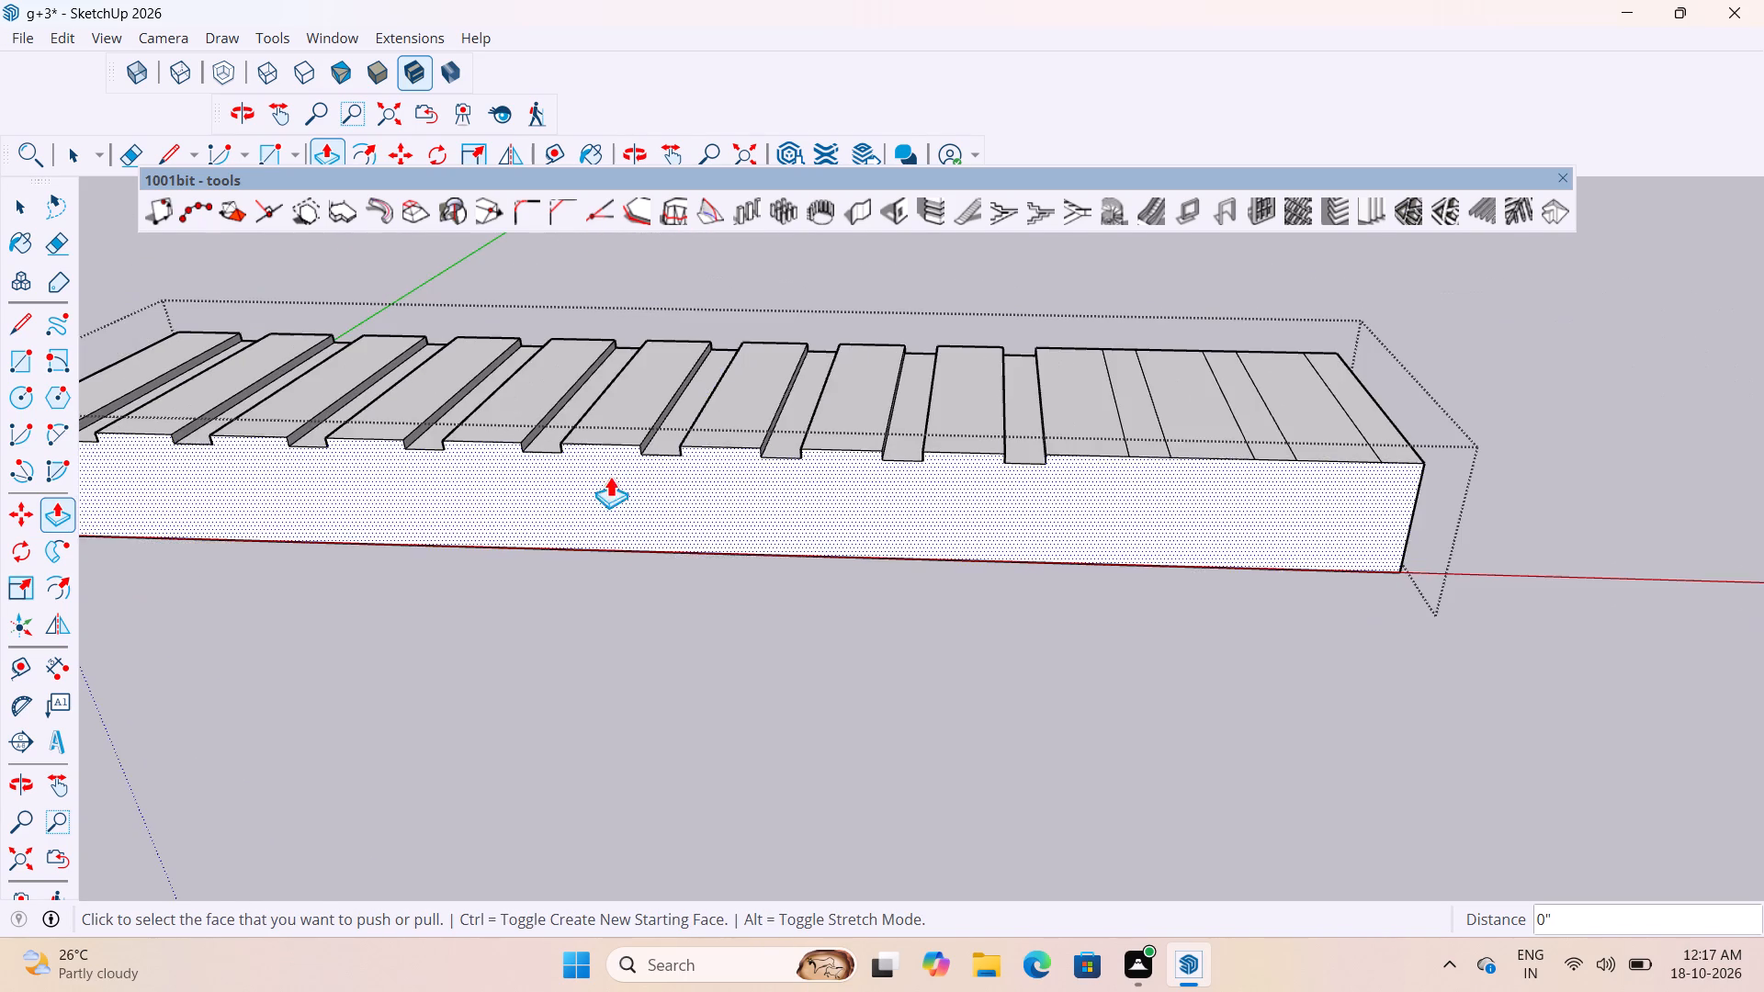
scroll(1161, 431, "up", 7)
double_click(1148, 424)
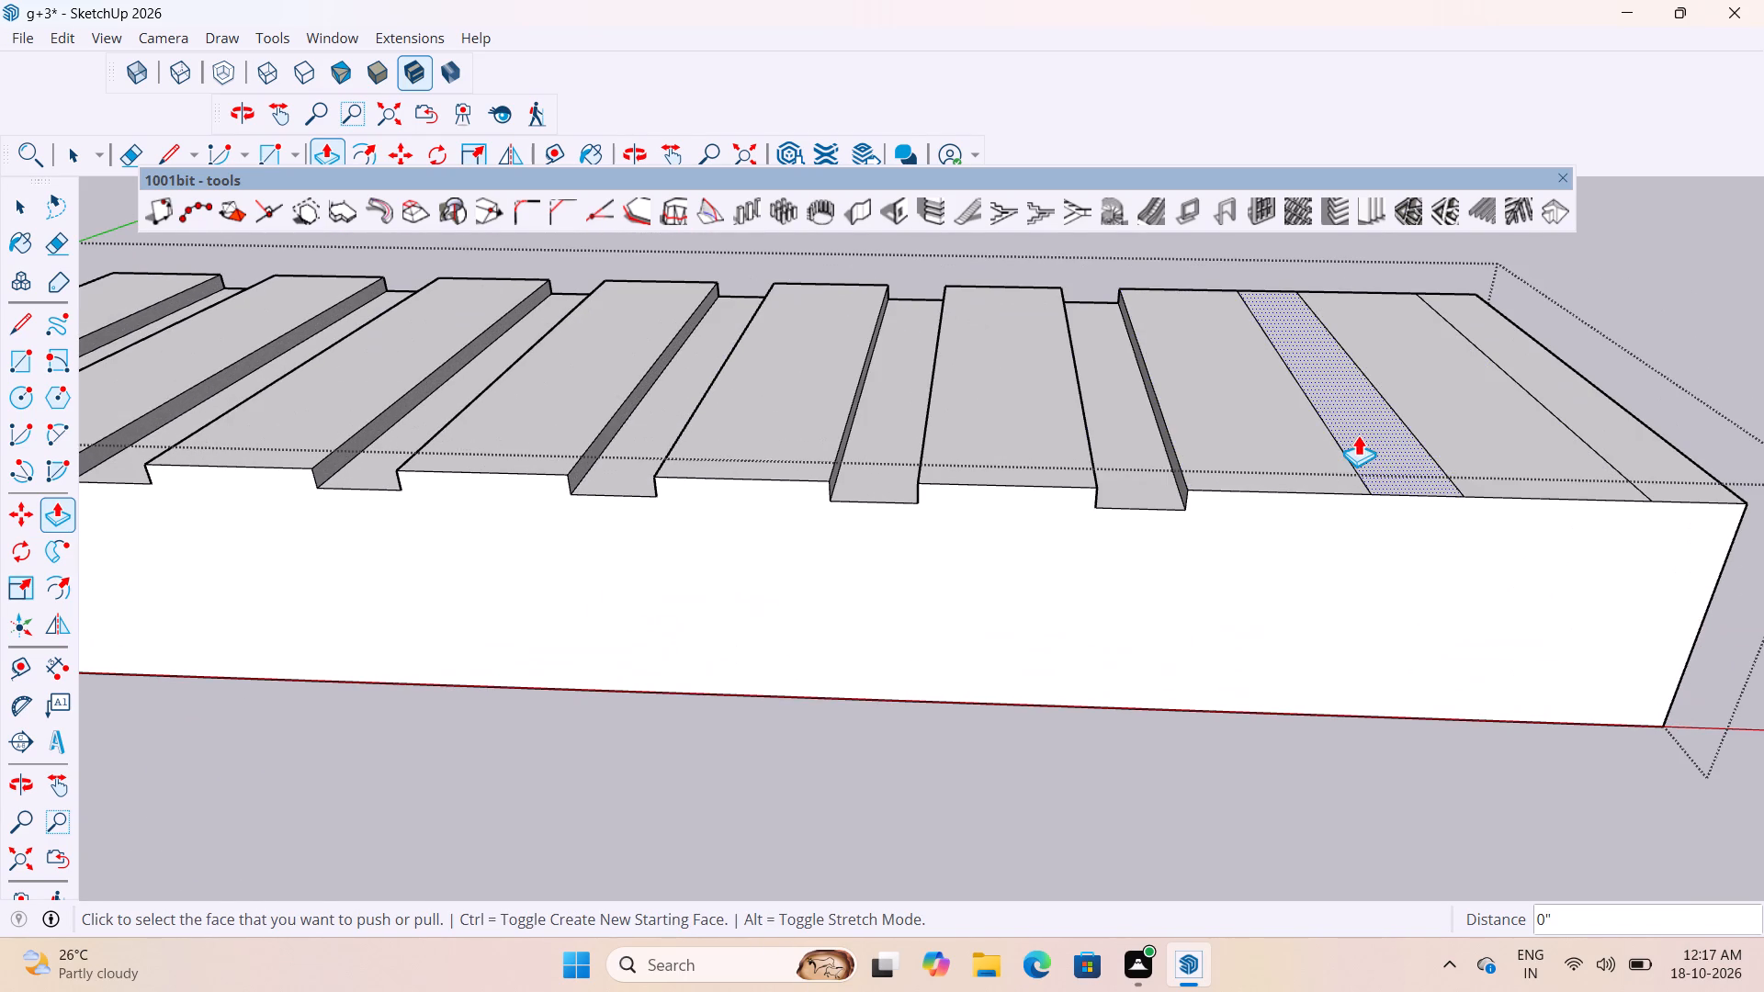
double_click(1367, 430)
double_click(1623, 411)
scroll(1218, 428, "down", 11)
scroll(1300, 487, "up", 4)
scroll(1151, 219, "down", 6)
scroll(1055, 351, "down", 5)
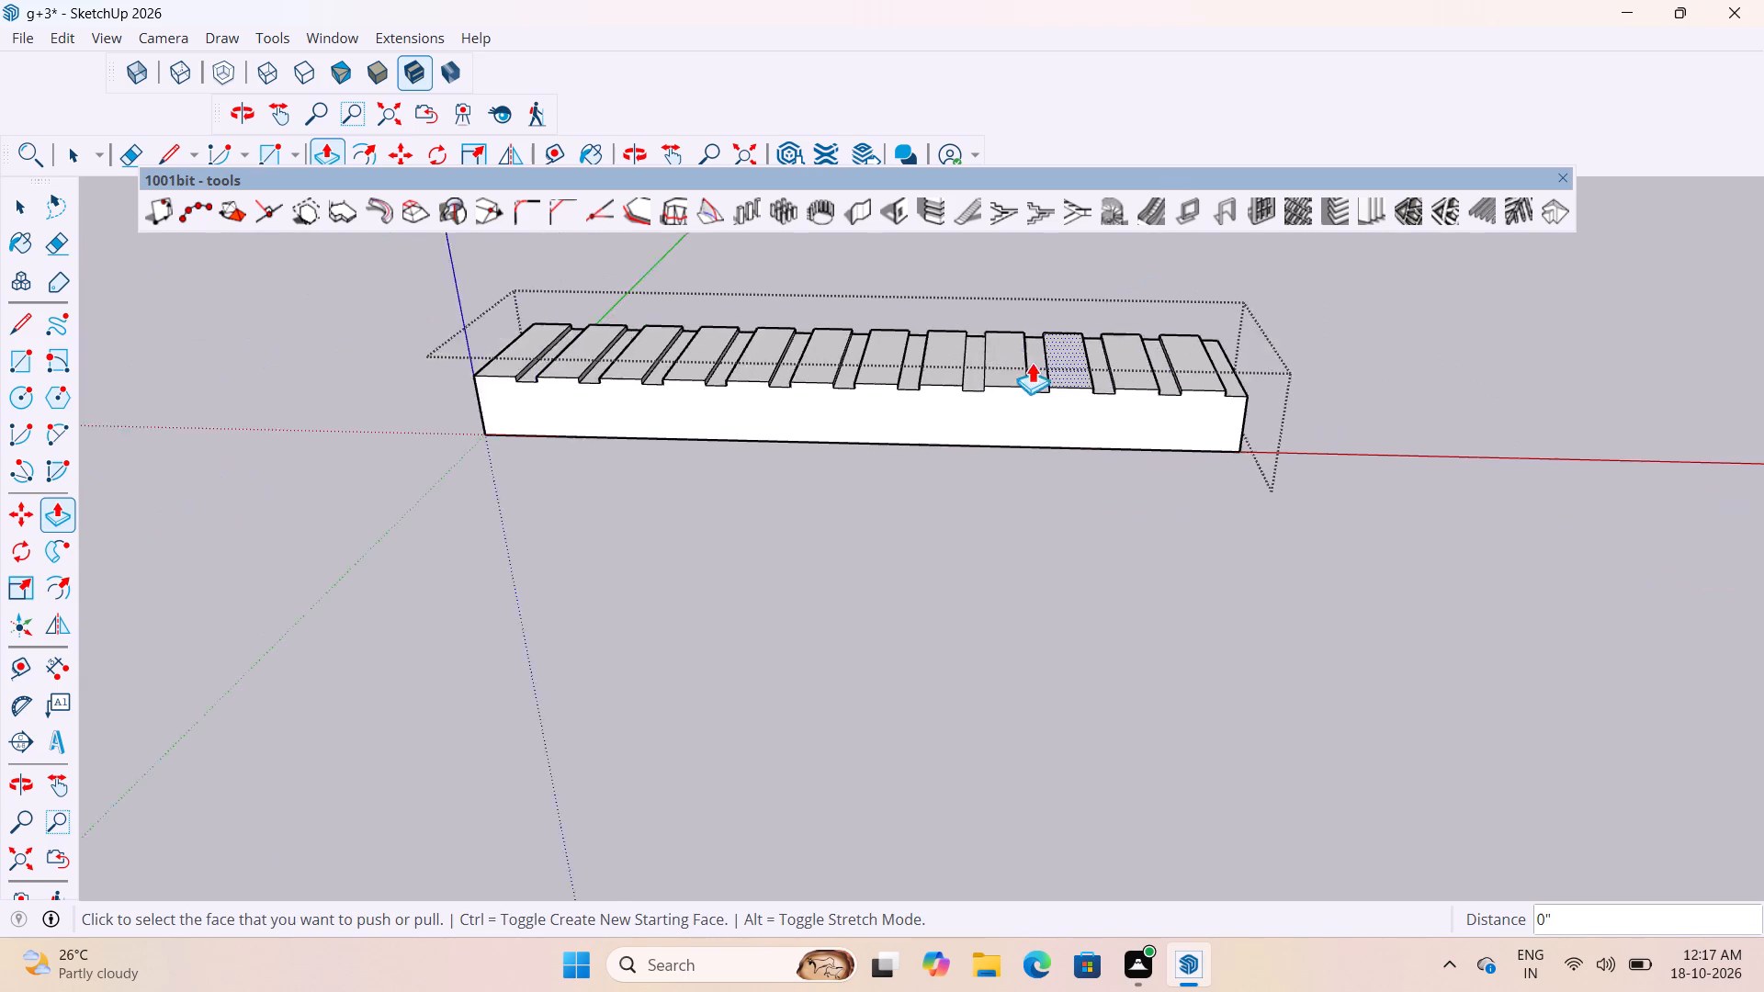
middle_click_drag(1007, 388, 1012, 608)
key("space")
left_click(694, 586)
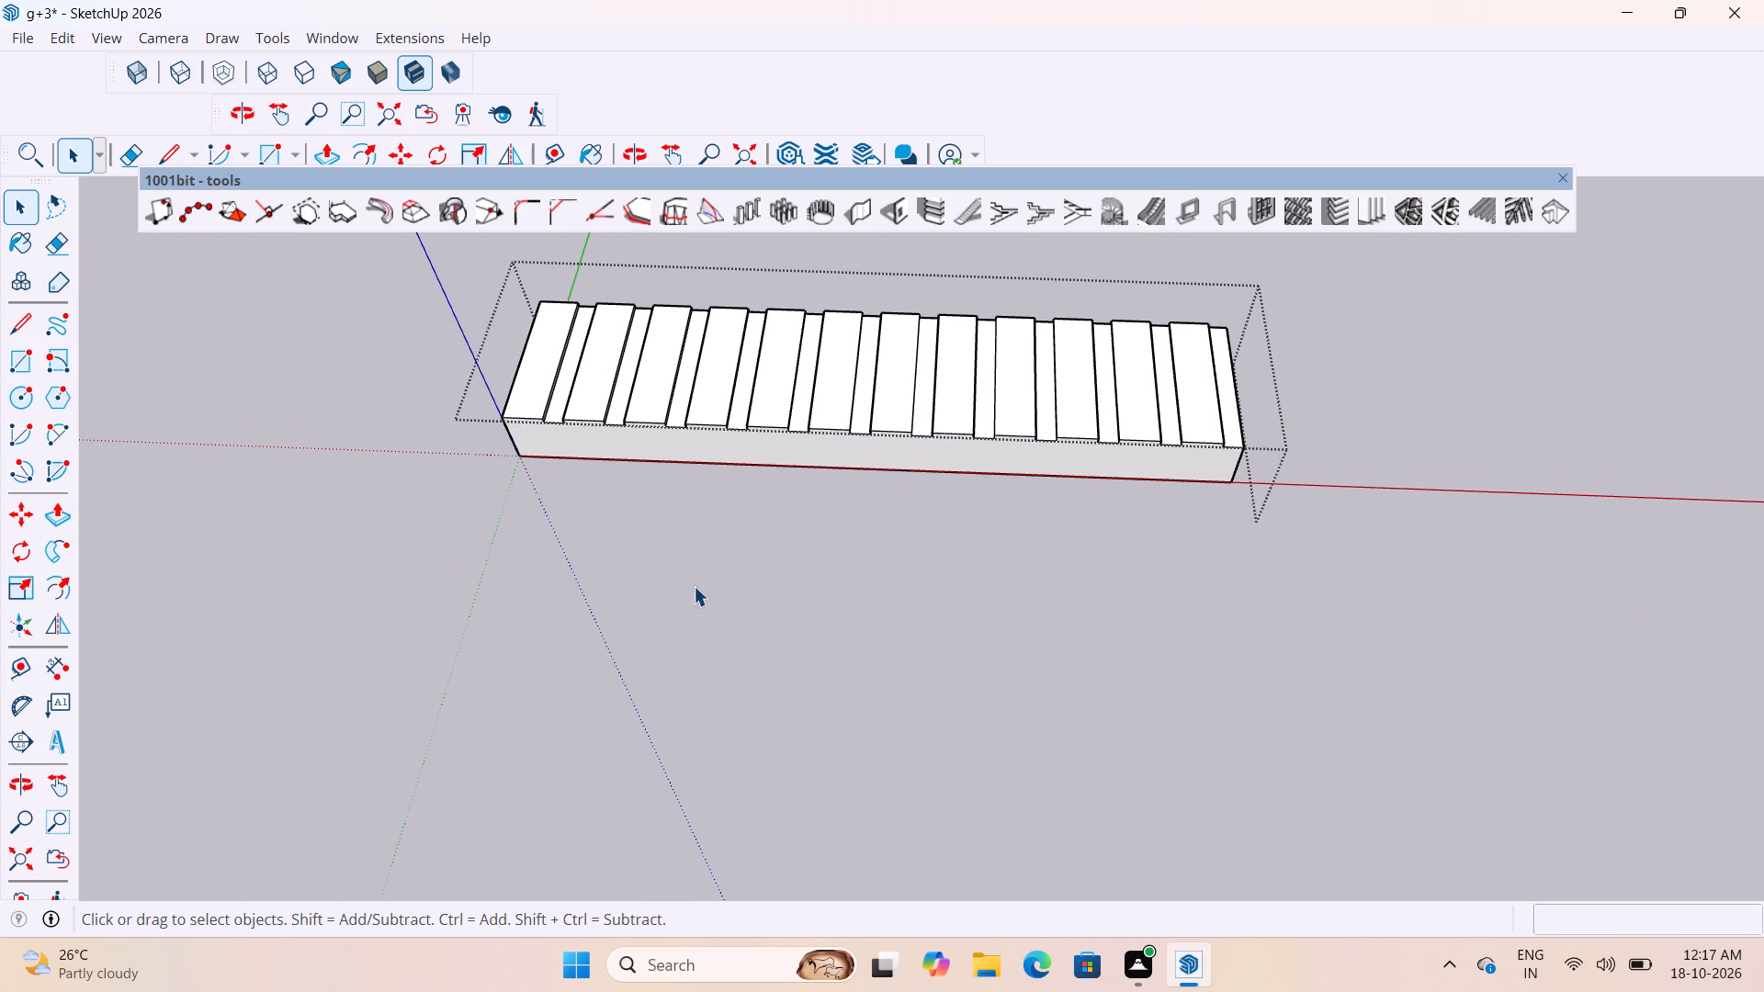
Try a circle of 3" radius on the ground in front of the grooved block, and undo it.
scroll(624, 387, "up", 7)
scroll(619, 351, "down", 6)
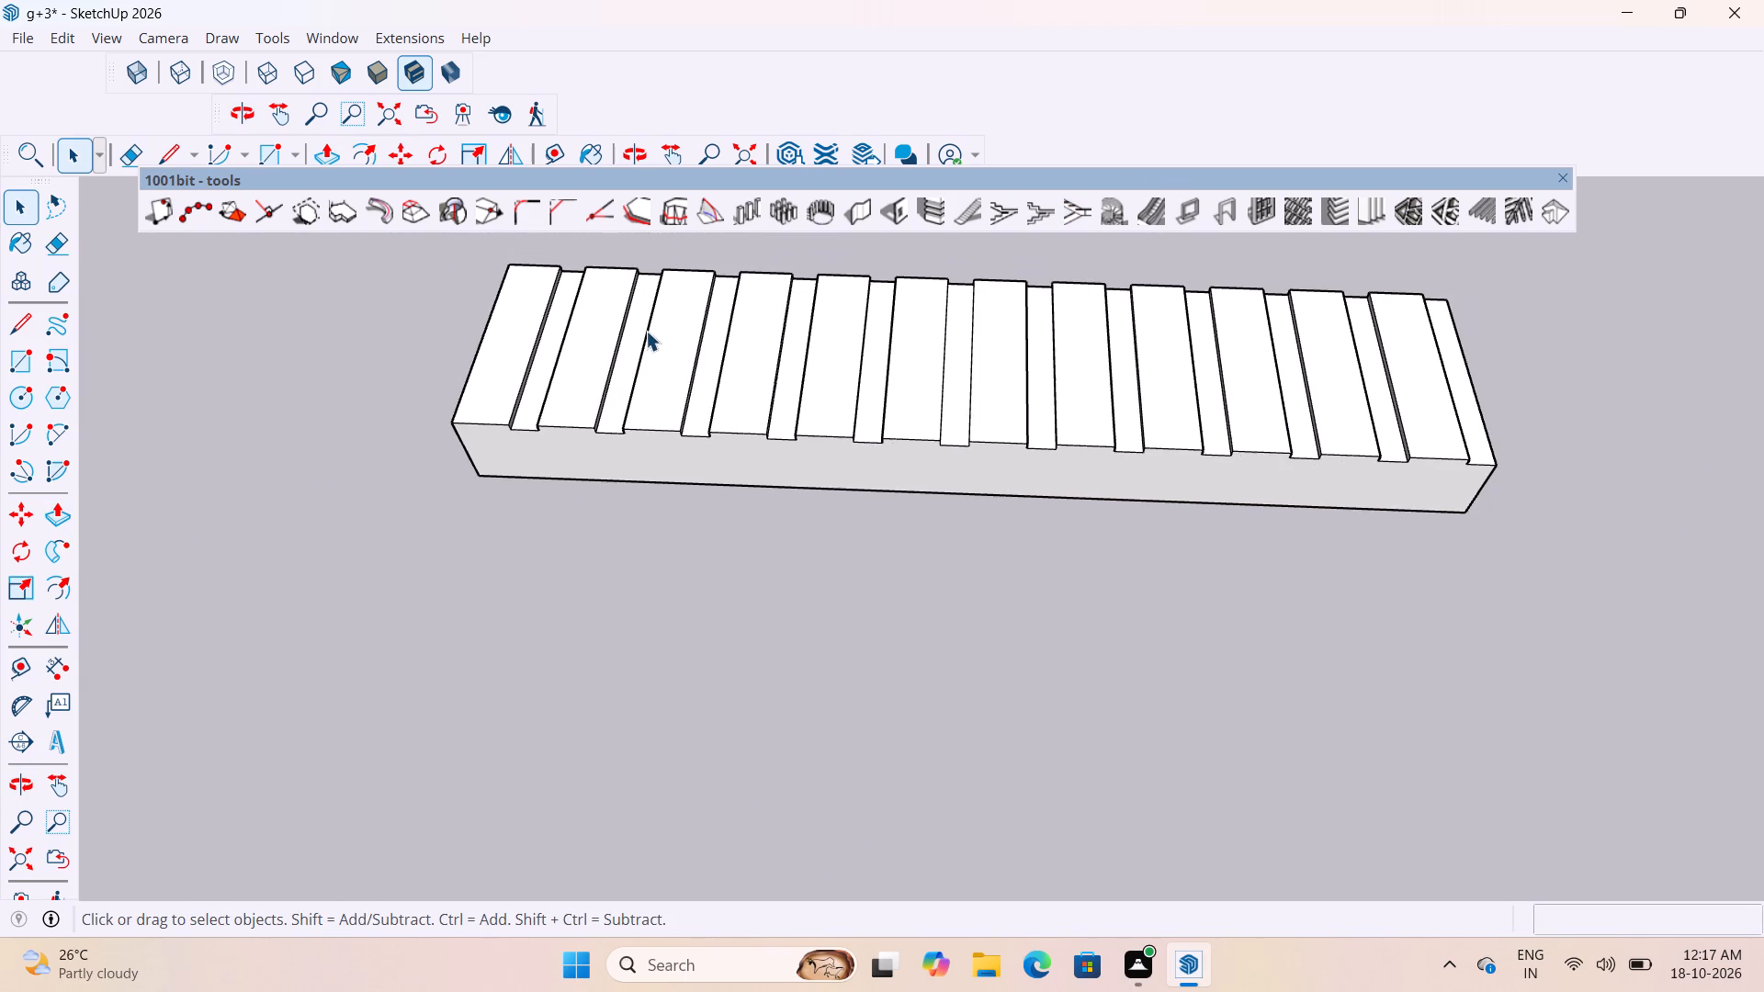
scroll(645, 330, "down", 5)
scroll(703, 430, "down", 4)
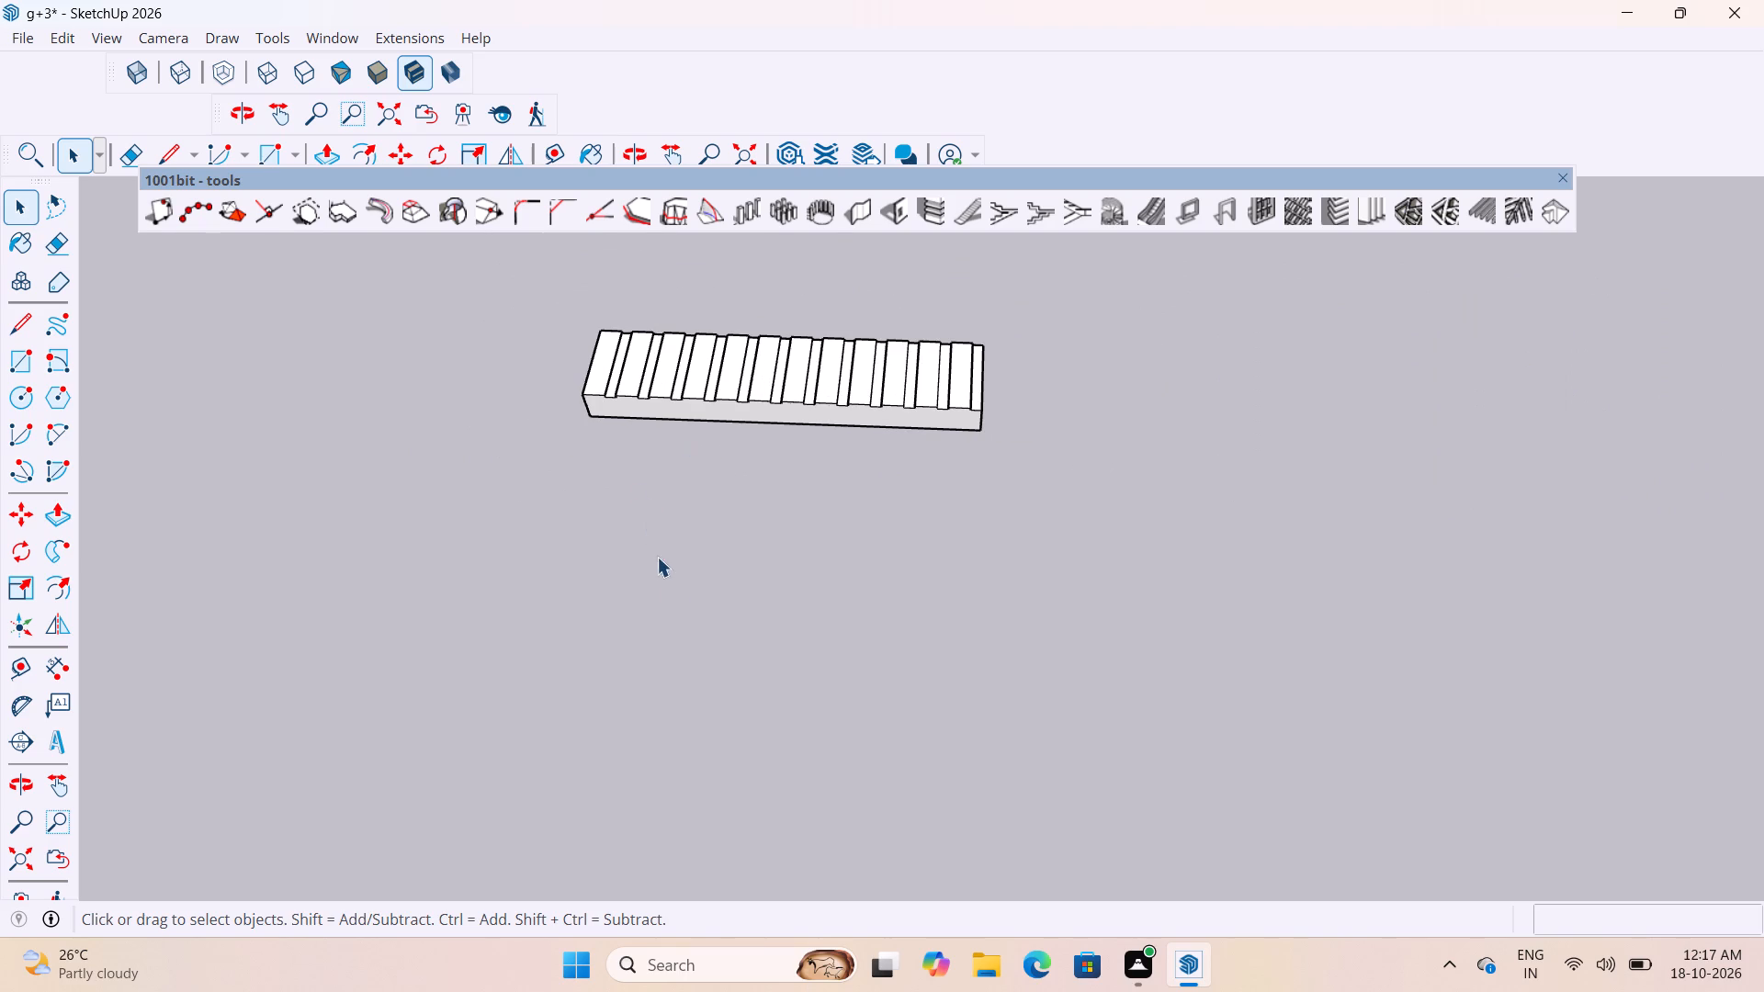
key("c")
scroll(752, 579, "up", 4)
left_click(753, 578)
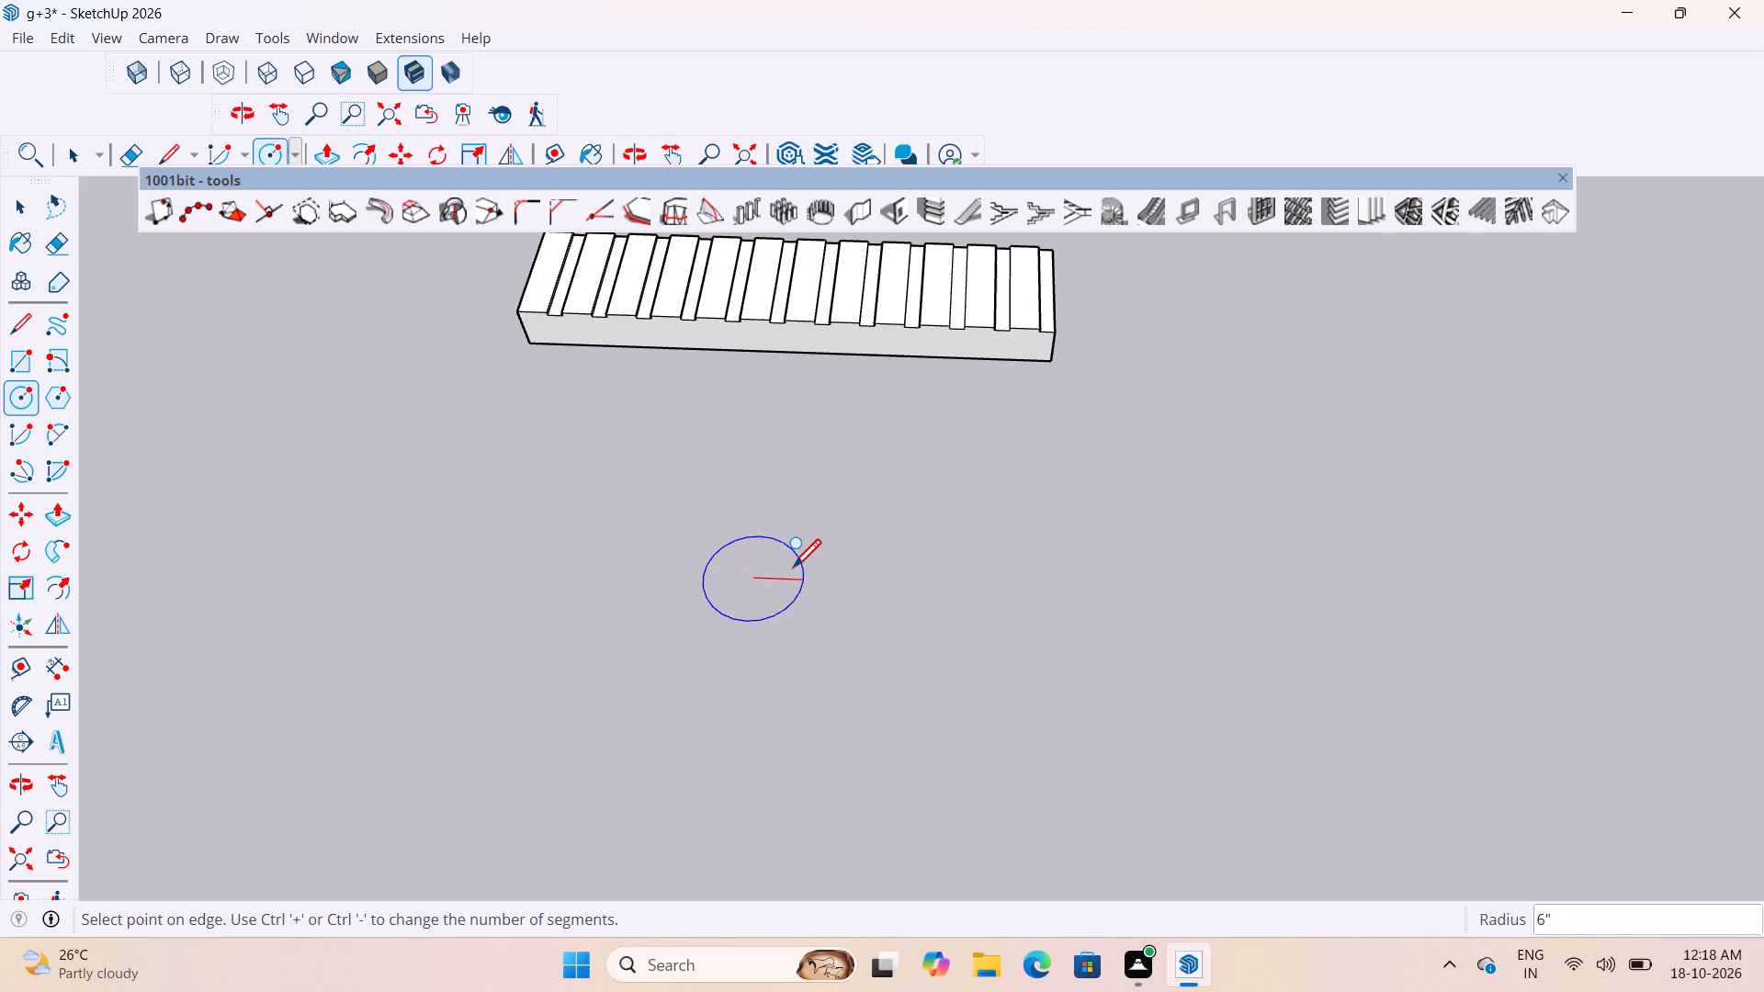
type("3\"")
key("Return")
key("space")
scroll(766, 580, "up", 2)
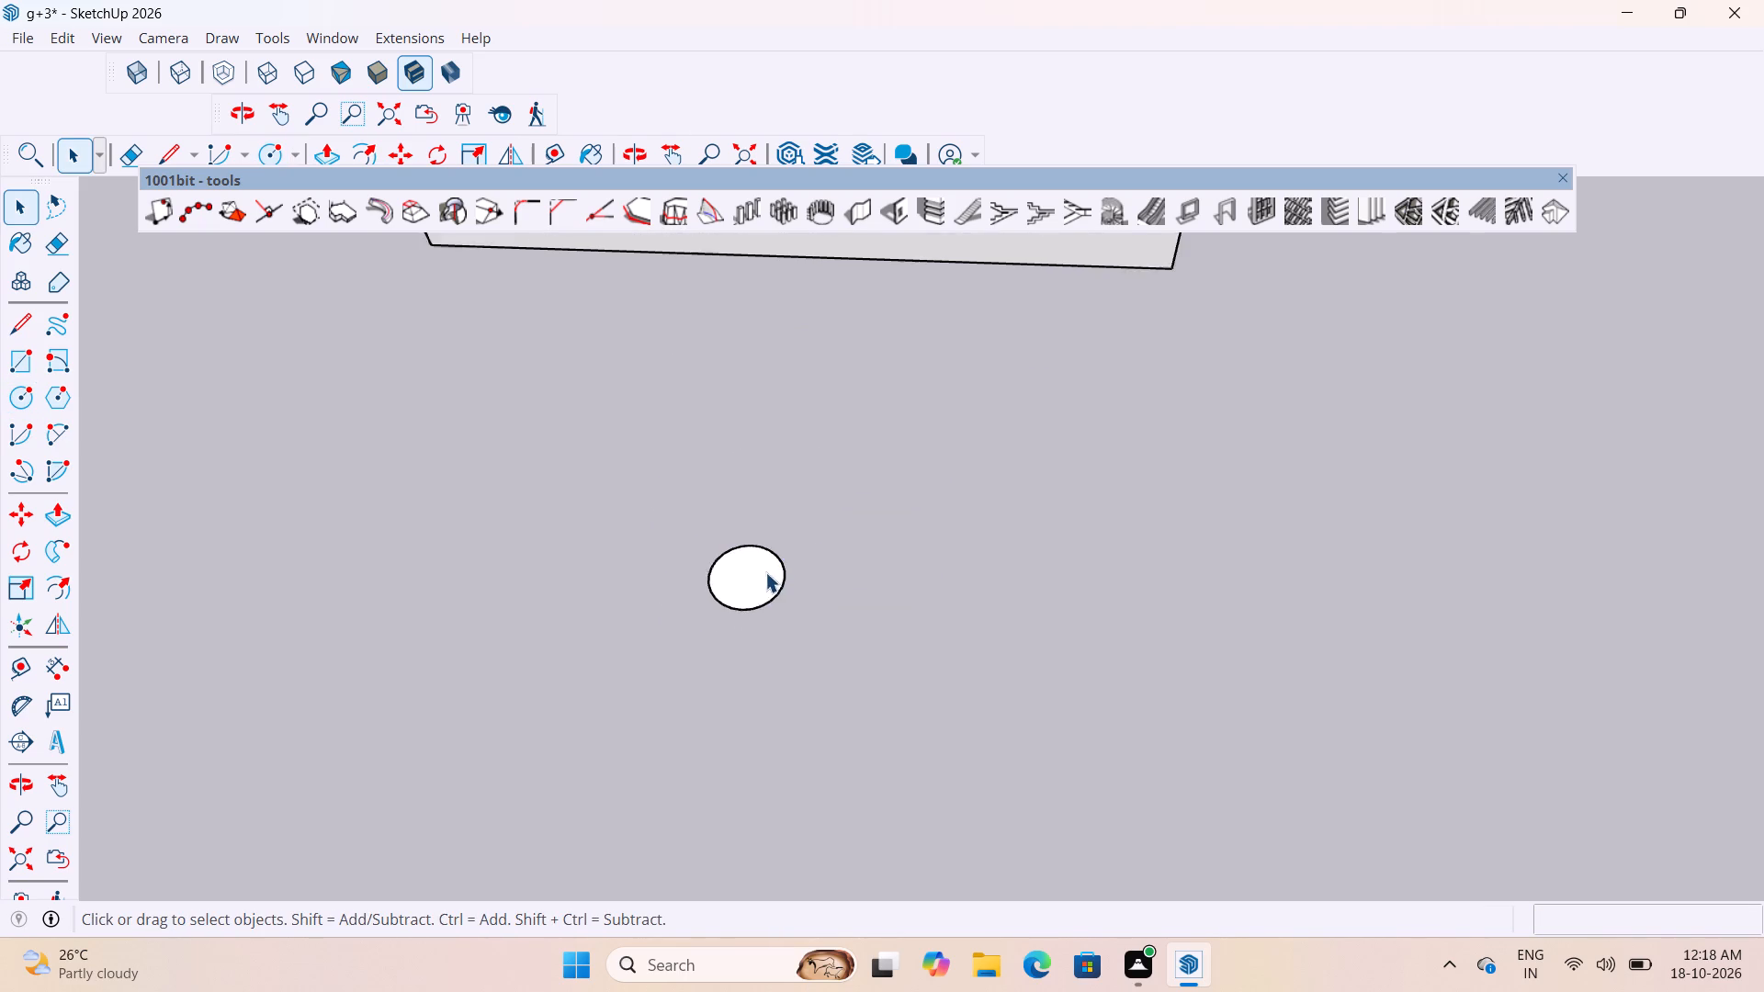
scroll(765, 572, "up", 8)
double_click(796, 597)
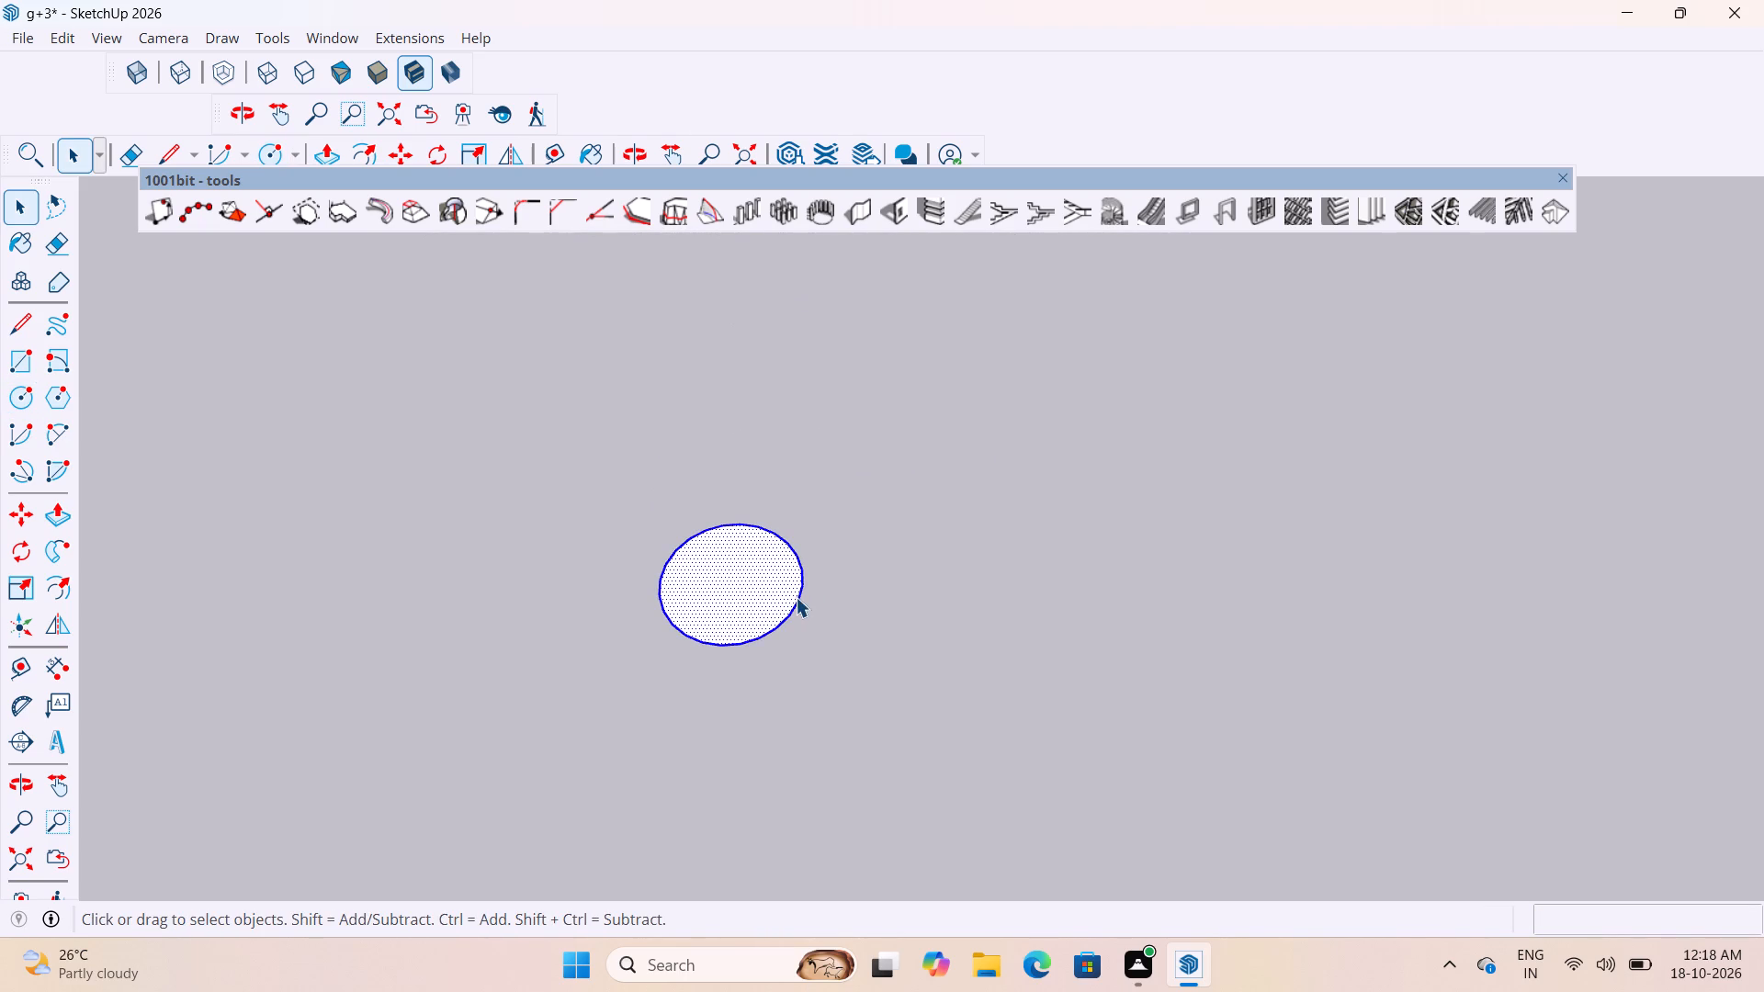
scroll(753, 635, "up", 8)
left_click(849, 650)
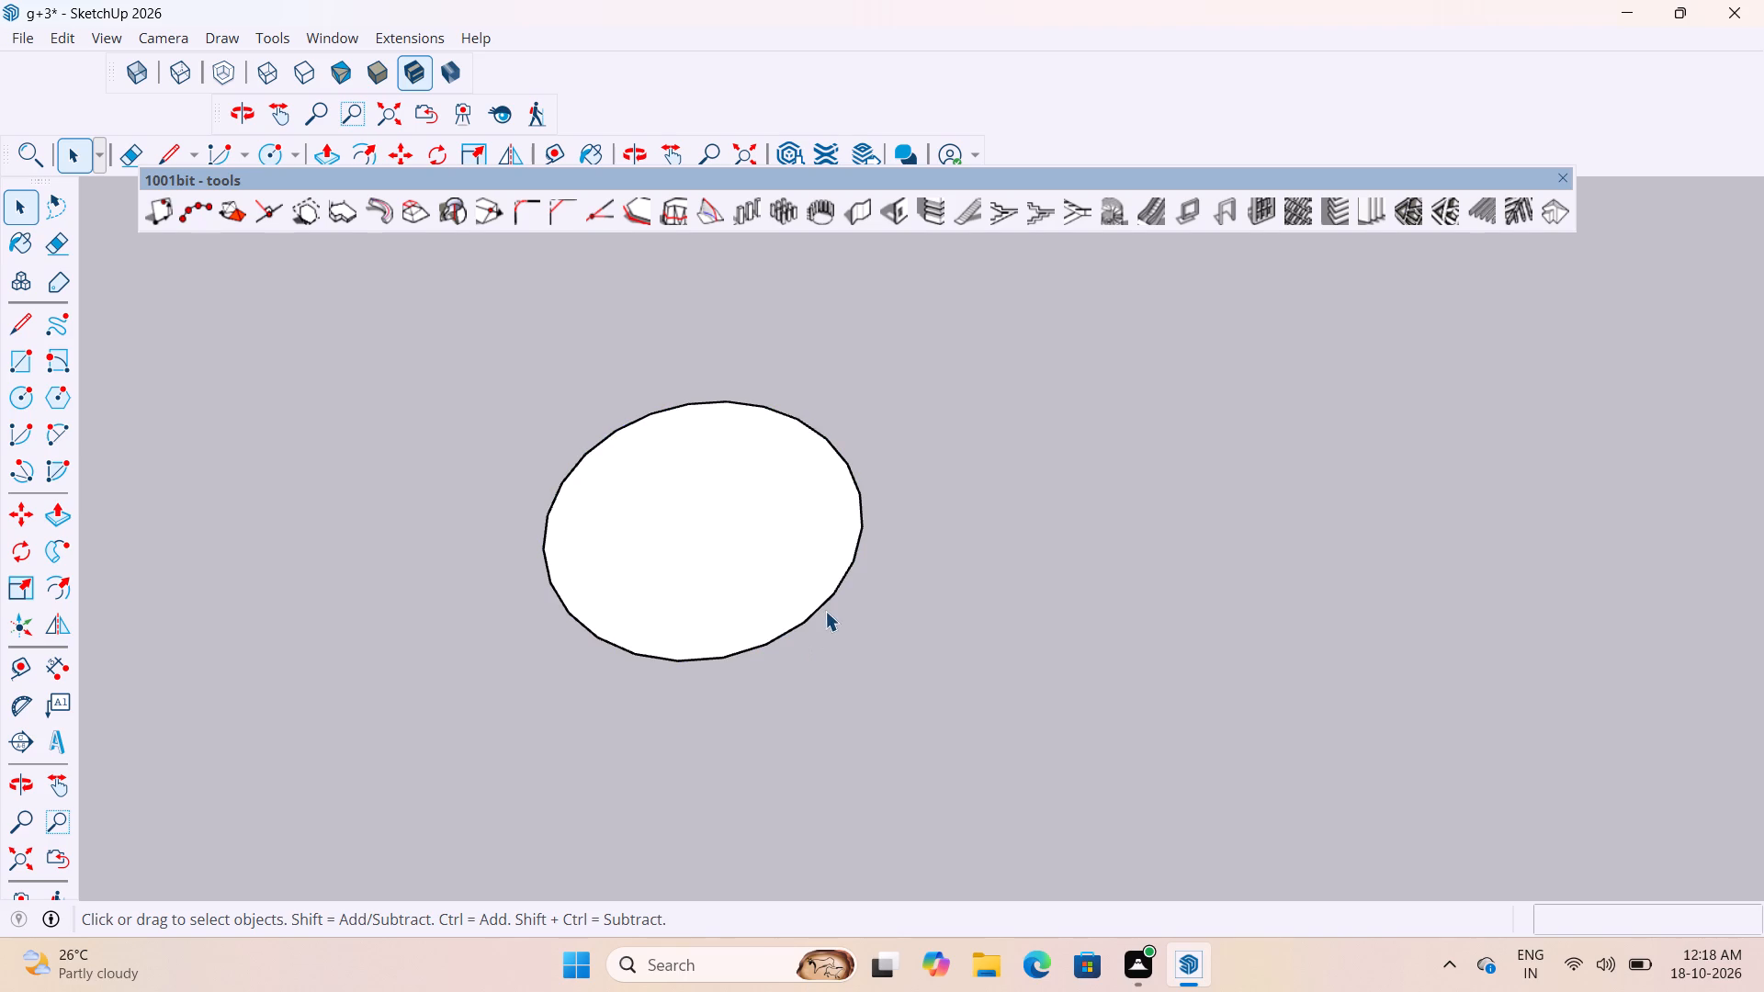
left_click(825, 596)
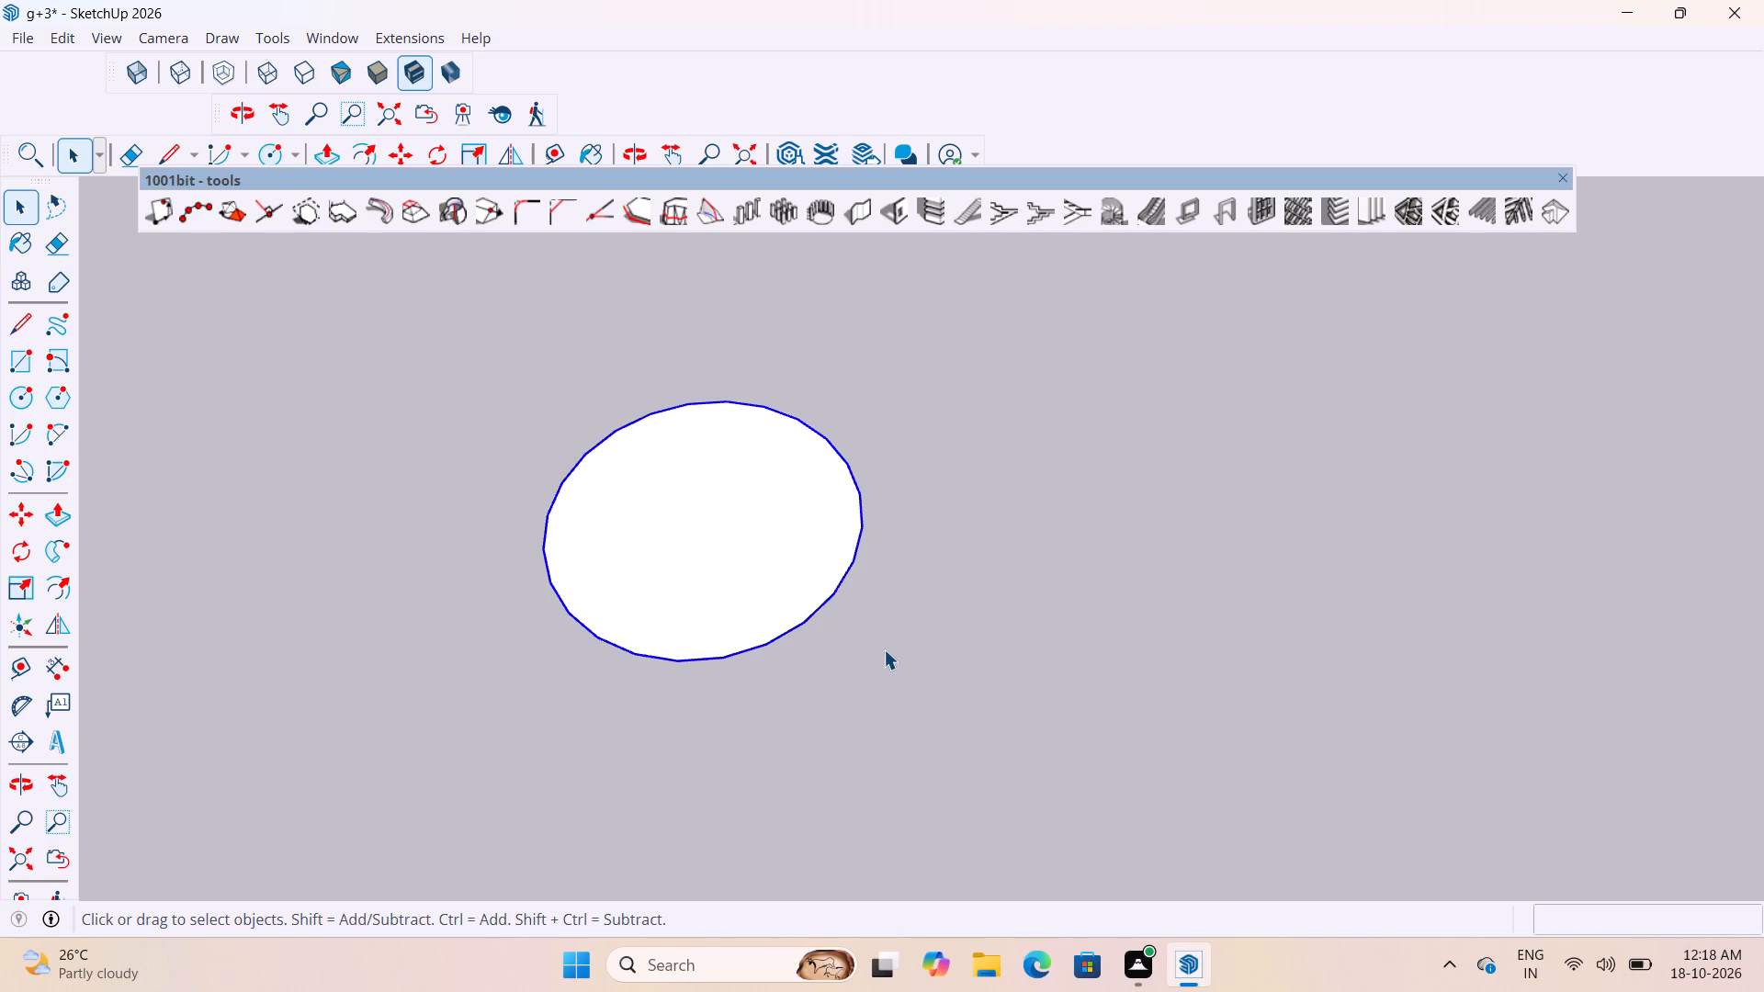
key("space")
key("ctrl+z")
Draw an 80-sided circle with a 3" radius on the ground in front of the grooved block.
key("c")
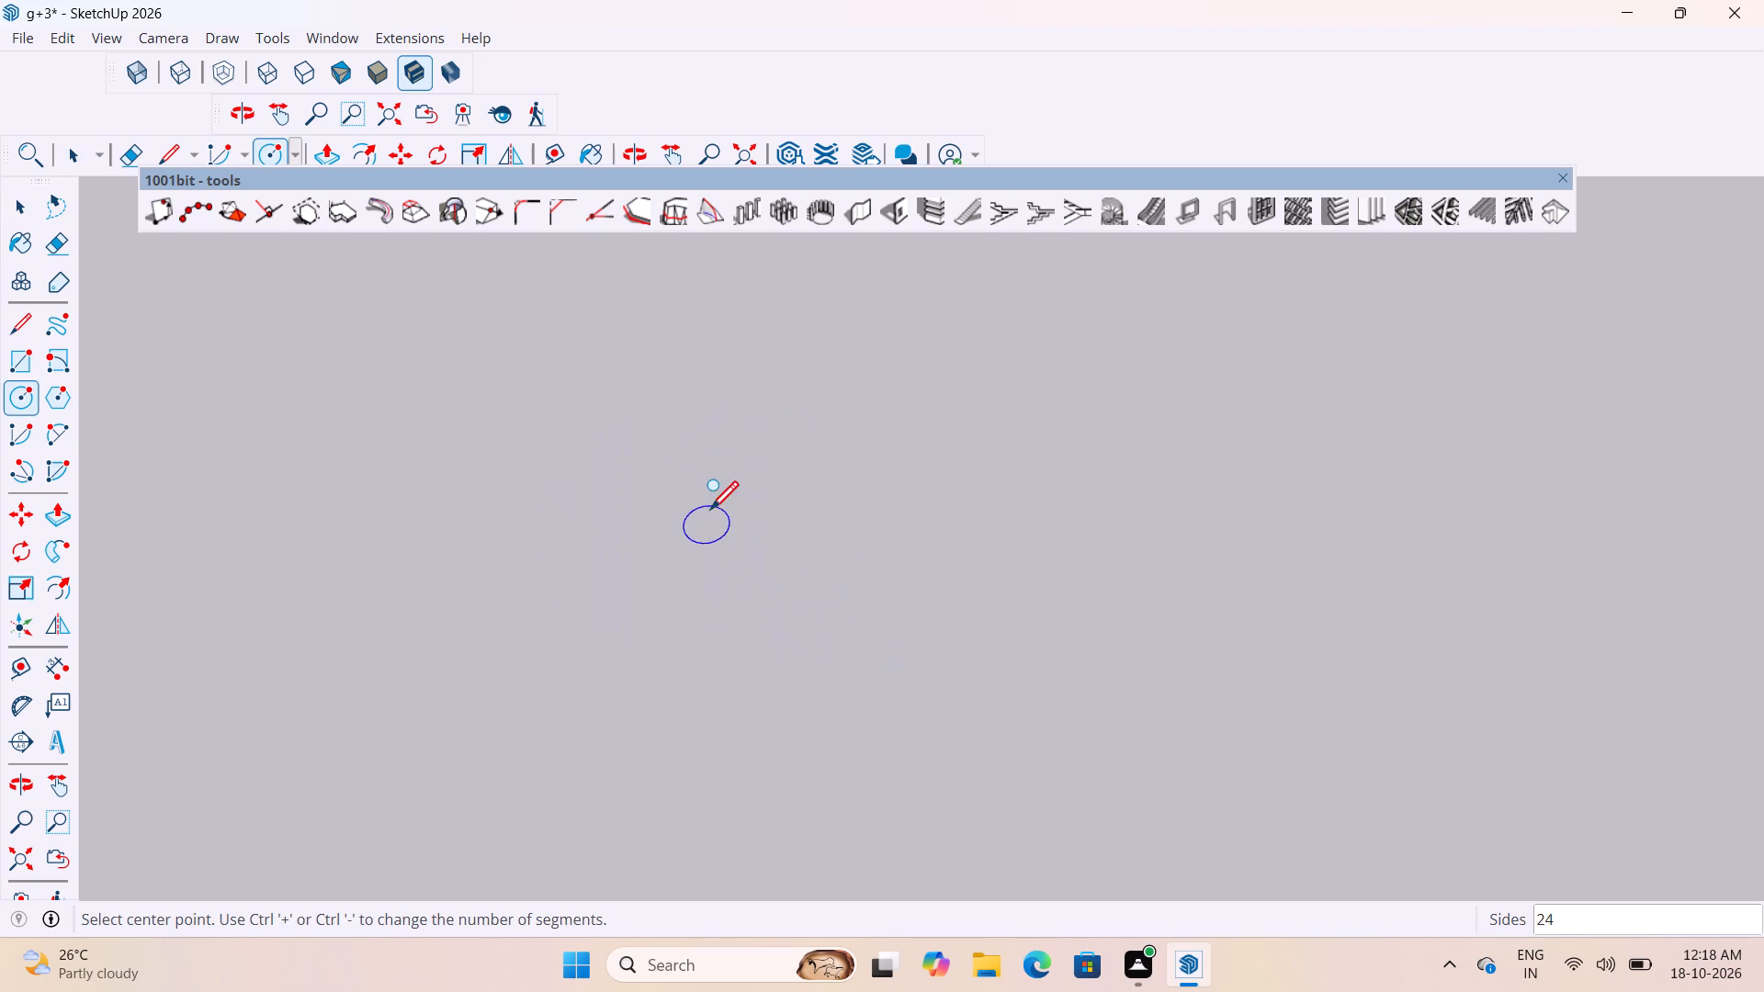
type("80")
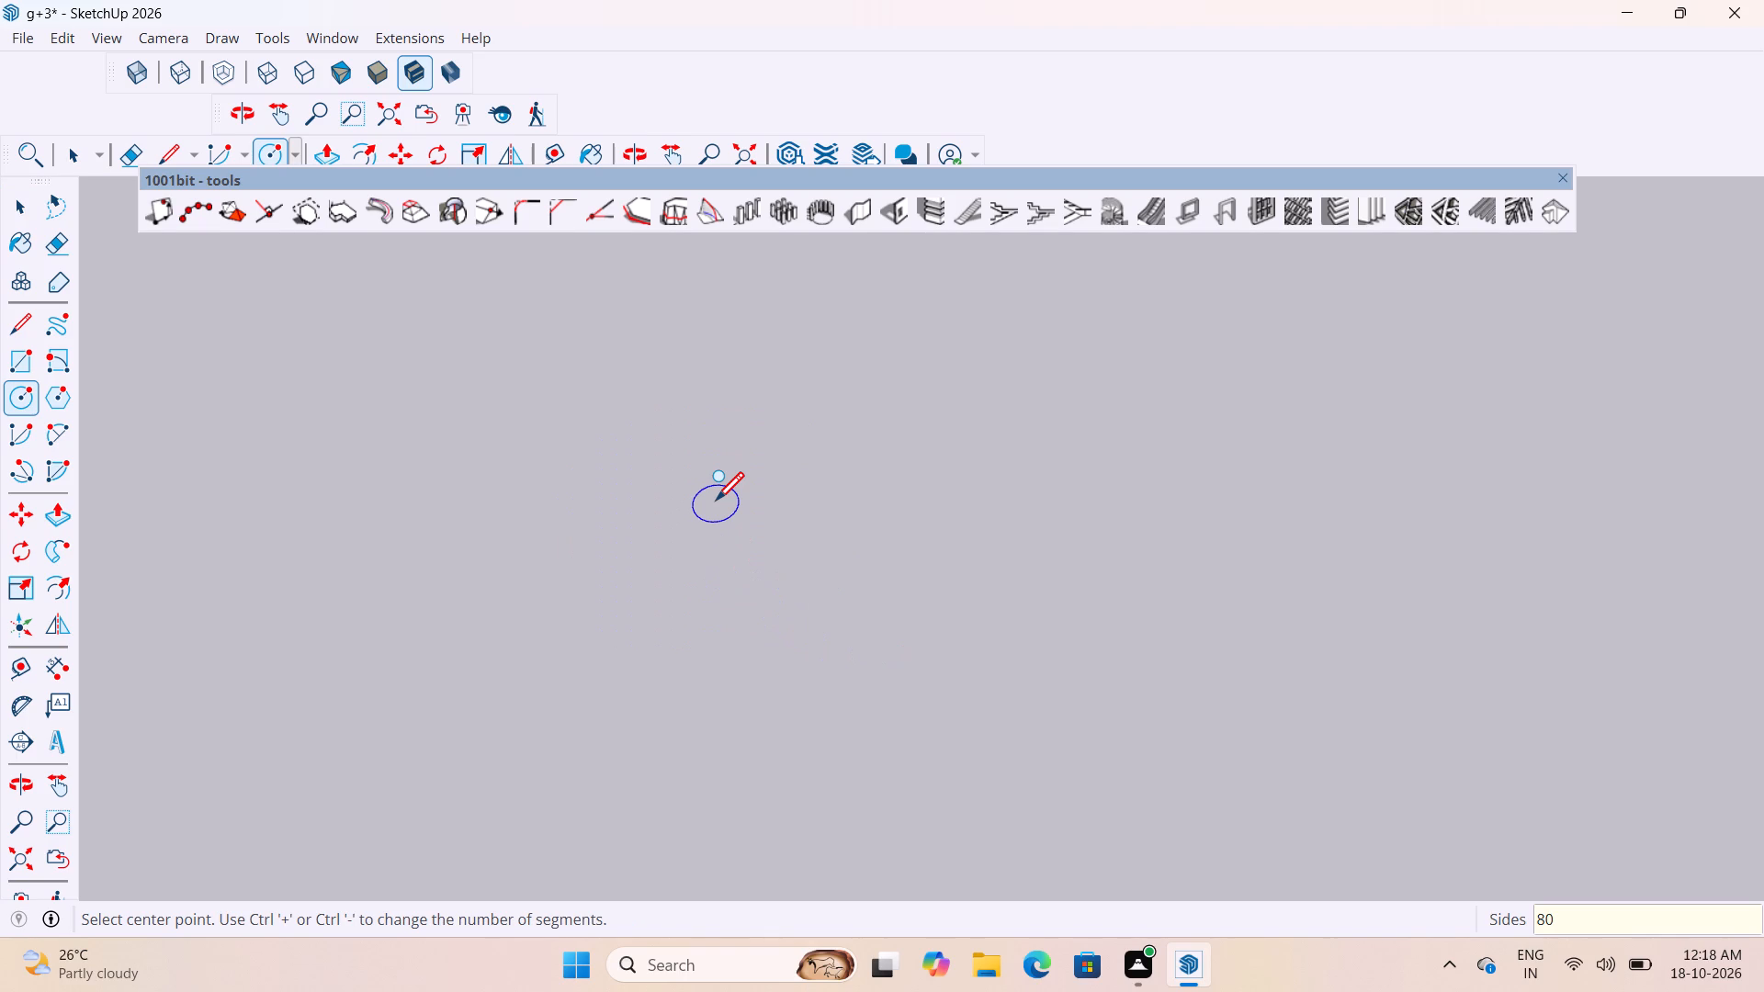
key("Return")
left_click(718, 505)
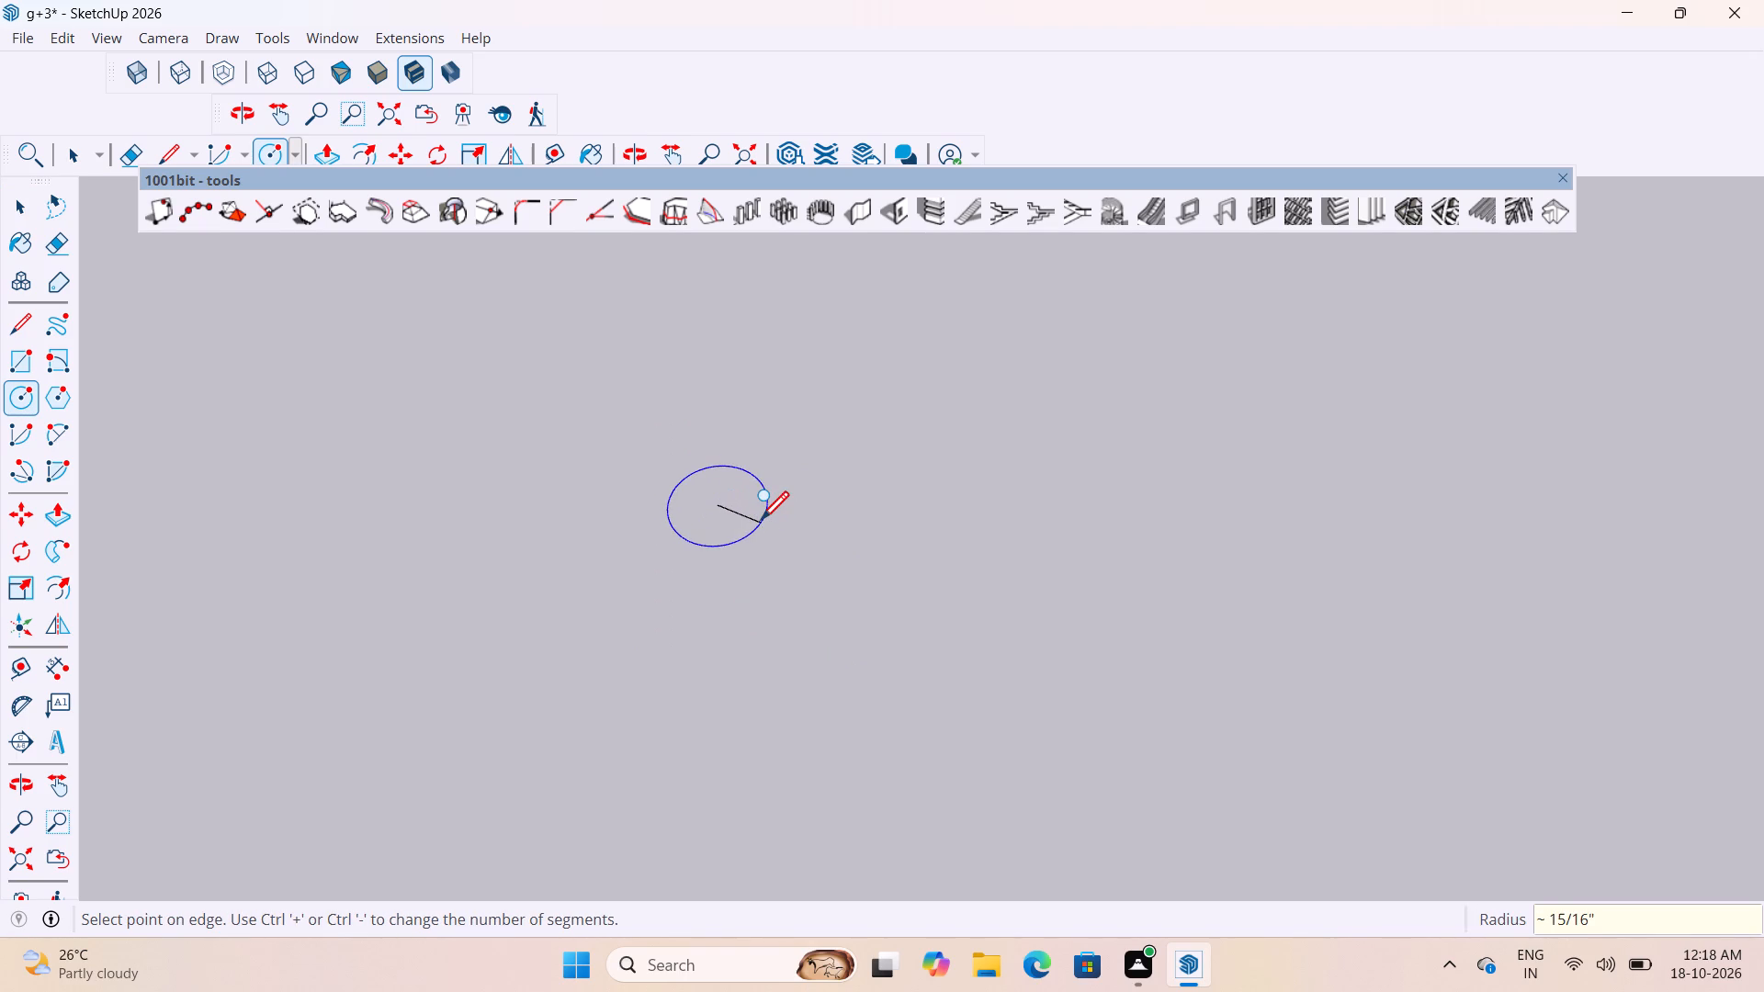
type("3\"")
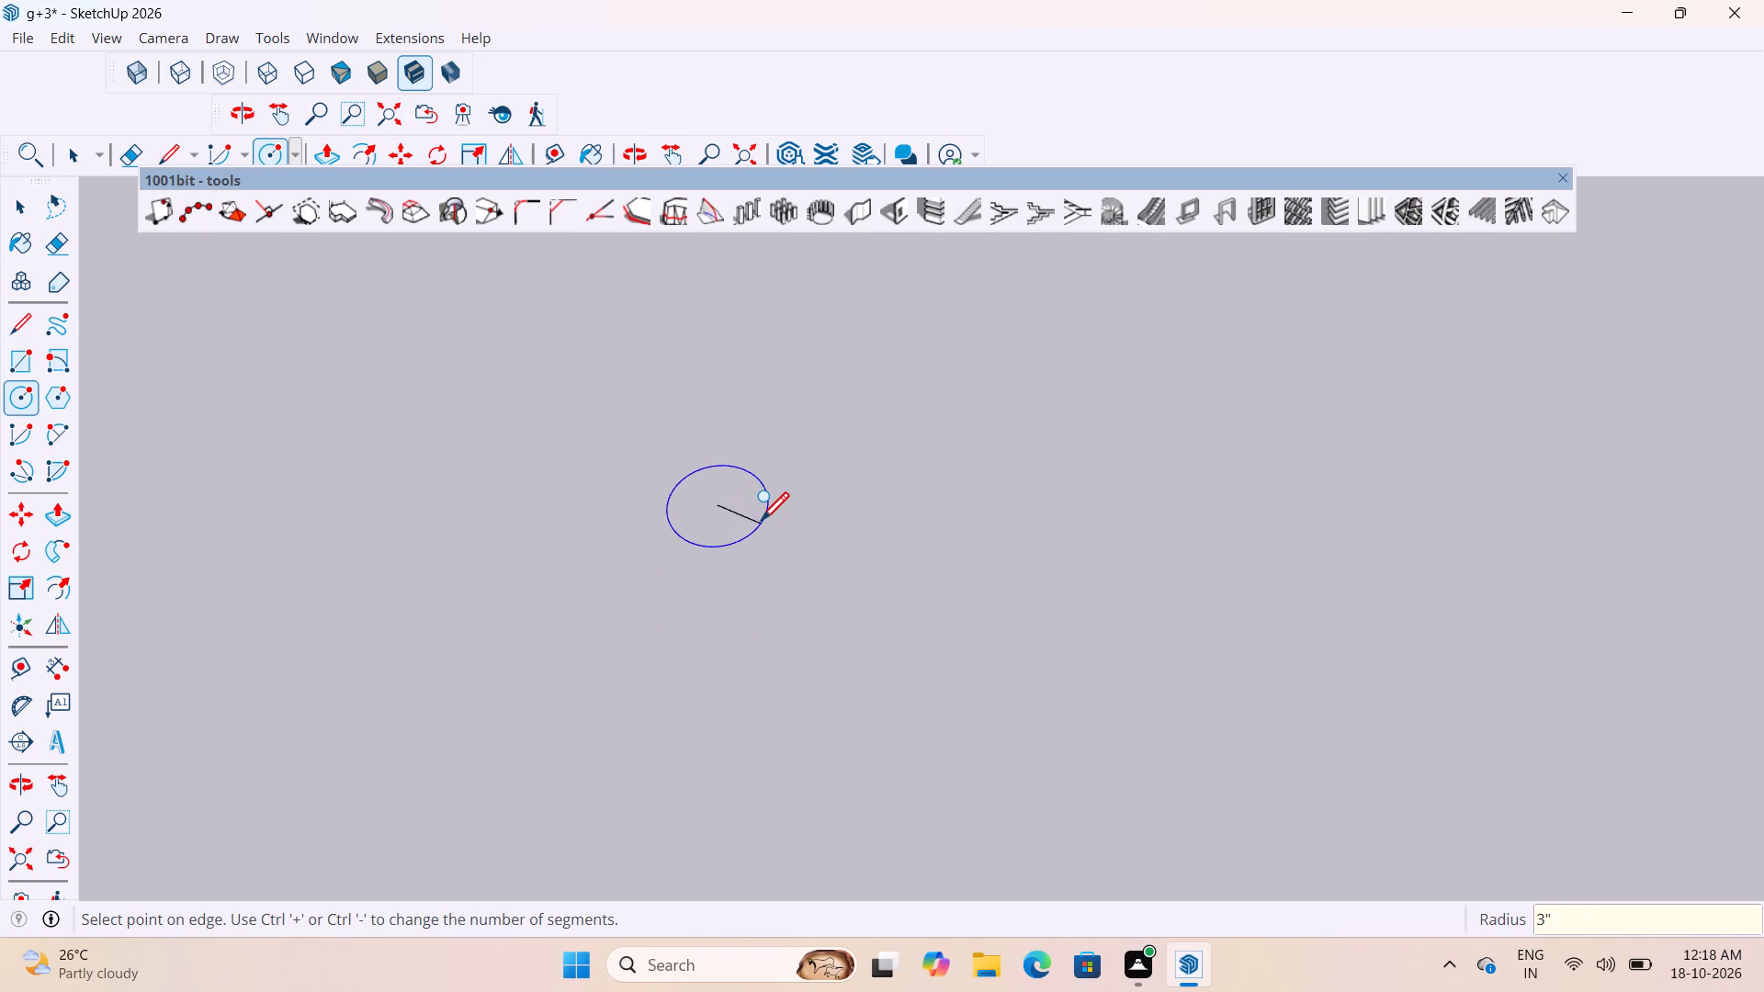
key("Return")
key("space")
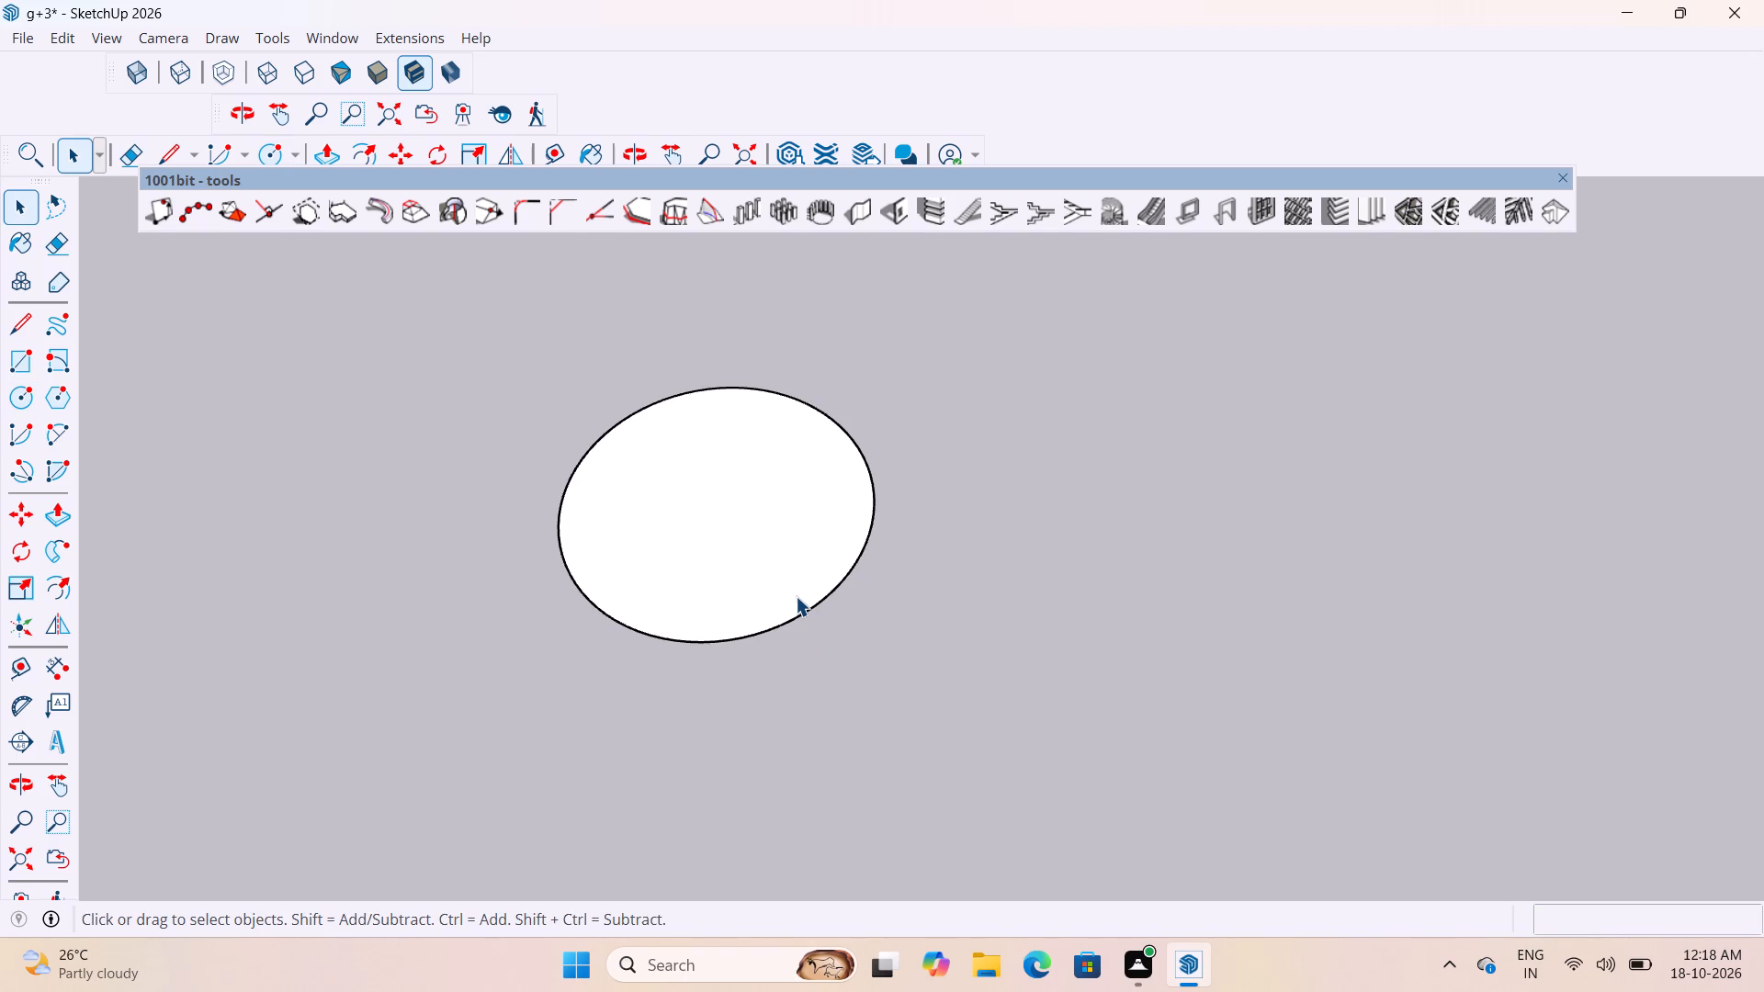
Make the circle's face and edge into a group.
double_click(796, 596)
right_click(796, 595)
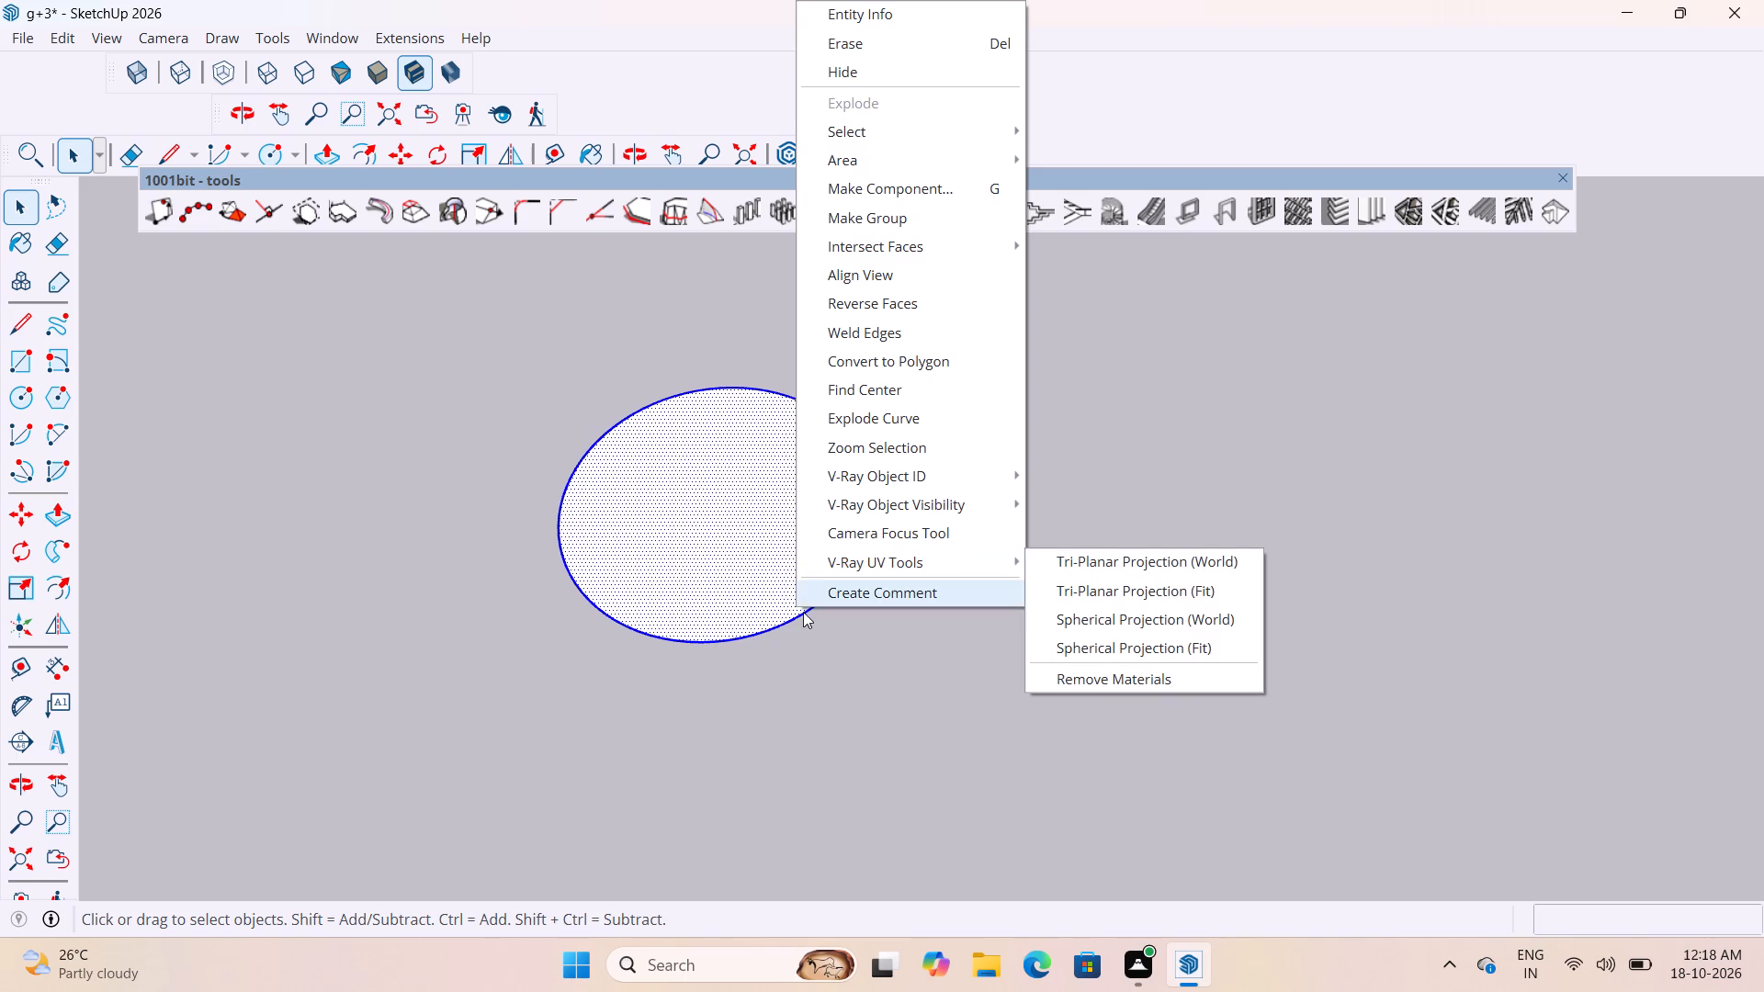
left_click(906, 210)
Inside the circle's group, offset the circle's edge 0.2" inward.
double_click(830, 524)
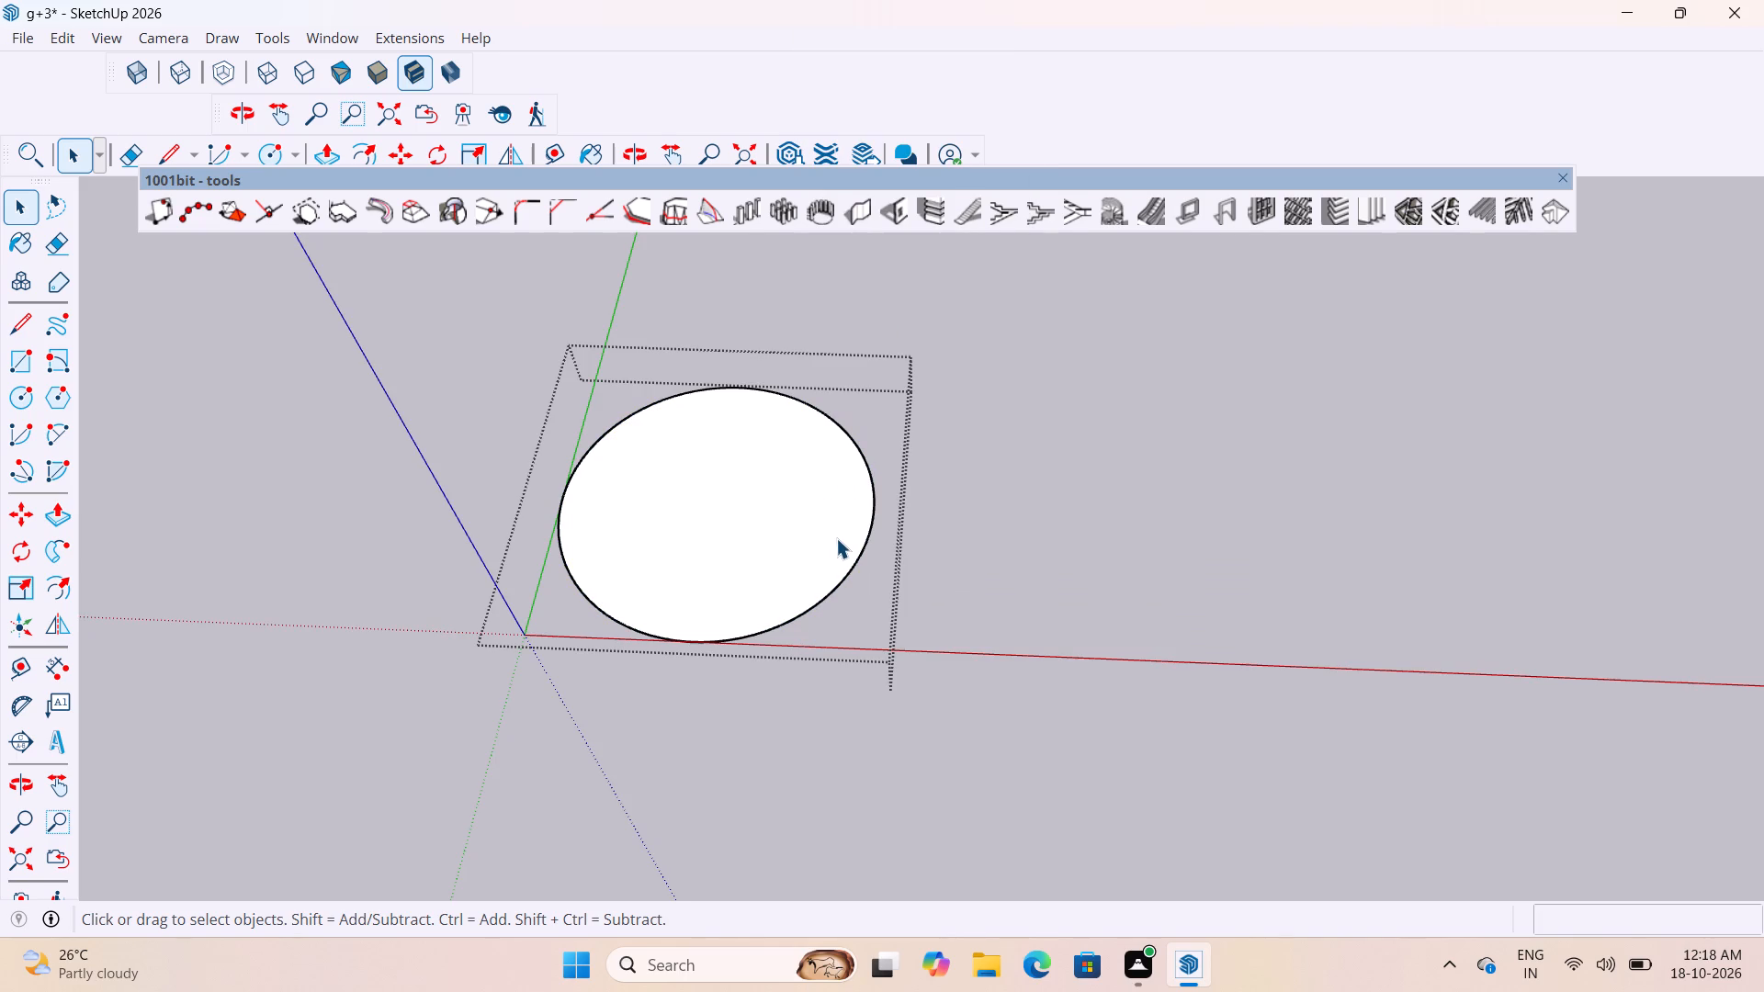
key("f")
left_click(818, 597)
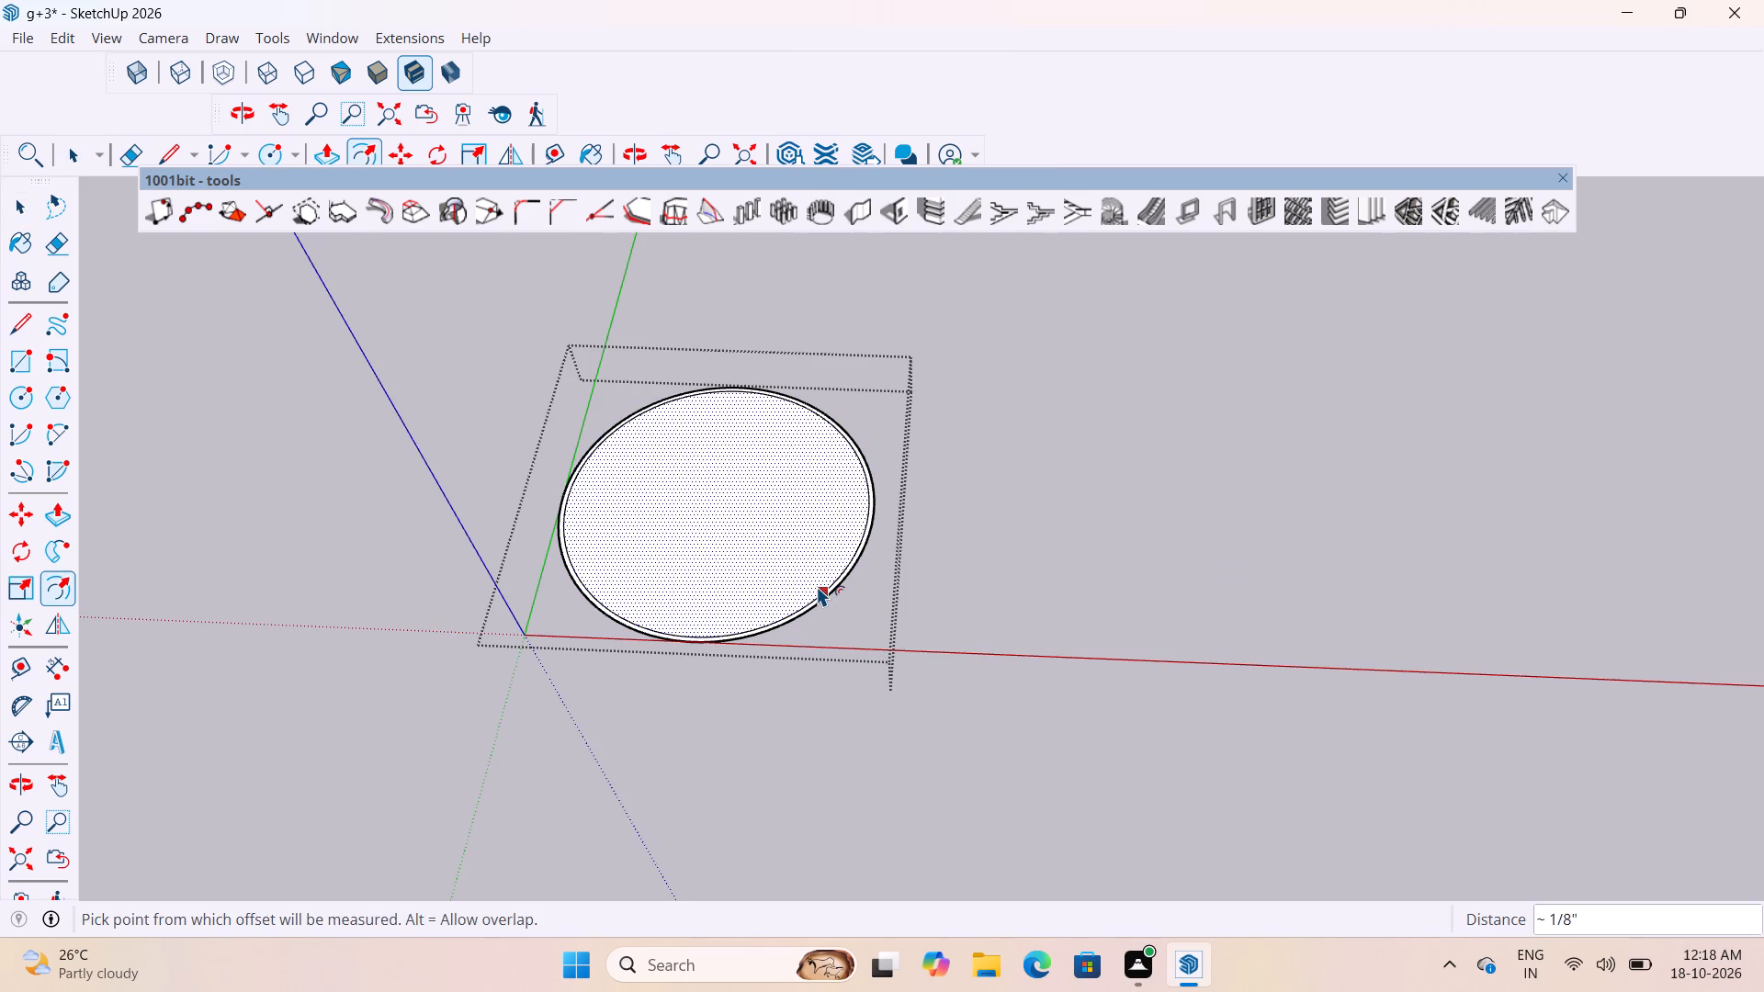
key("ctrl+z")
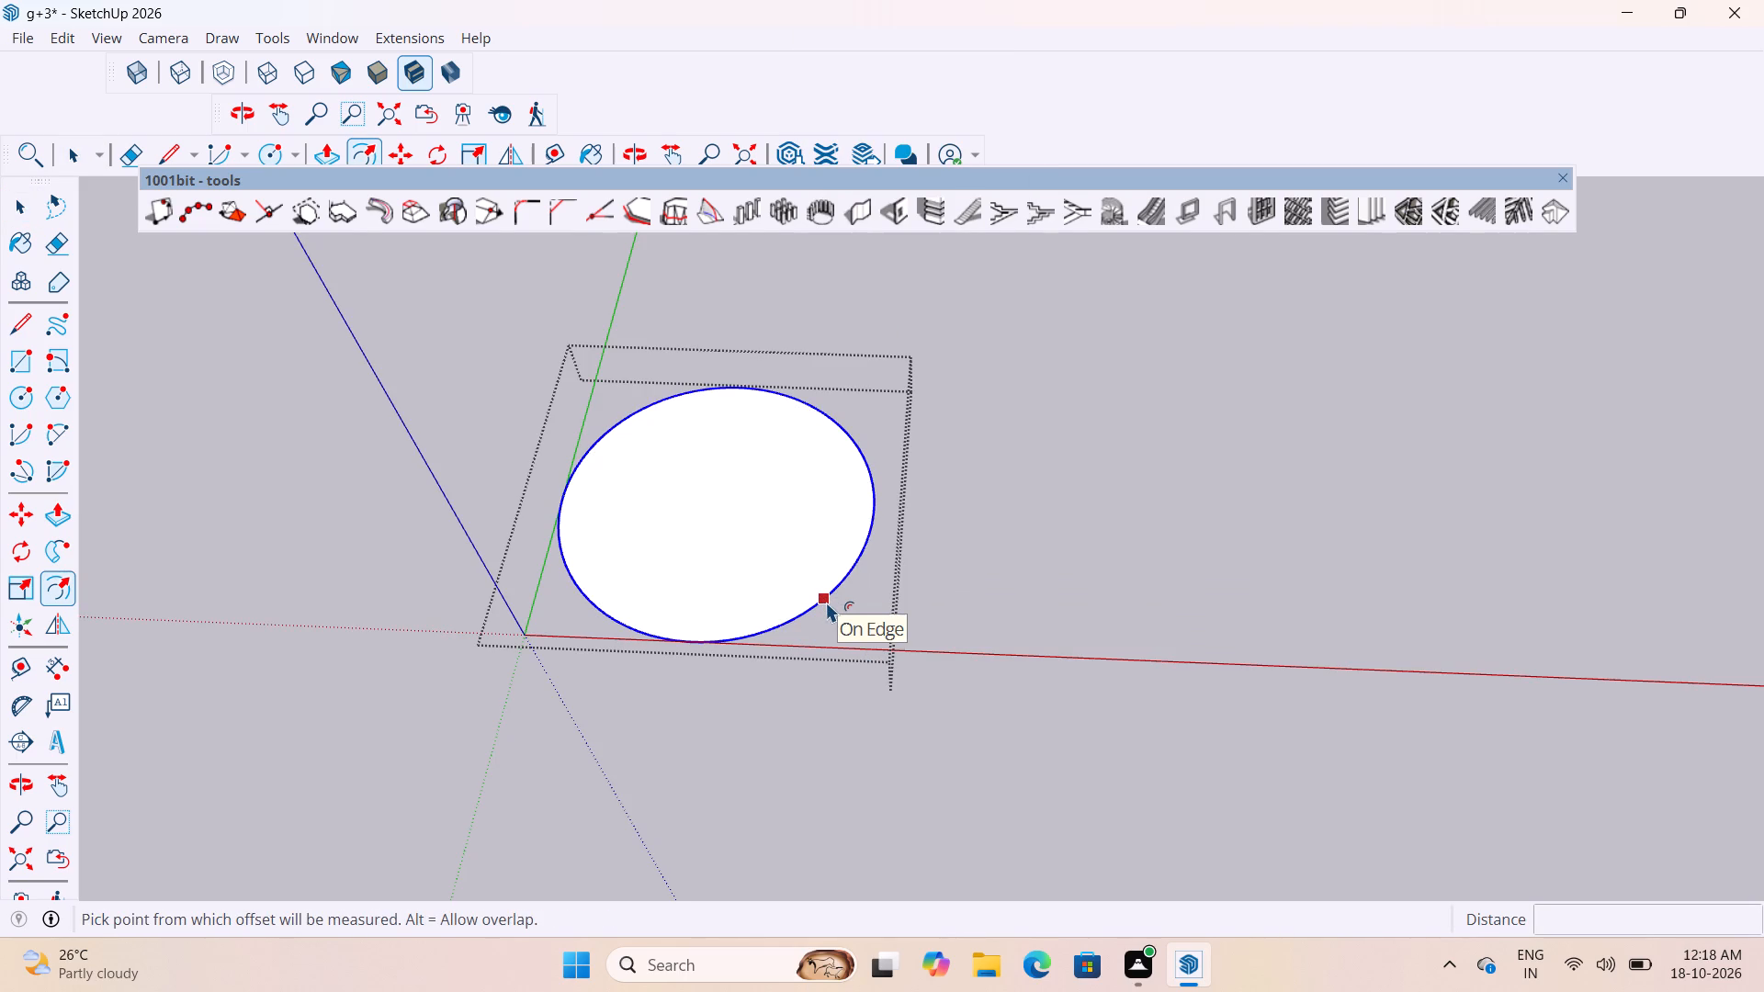
left_click(826, 602)
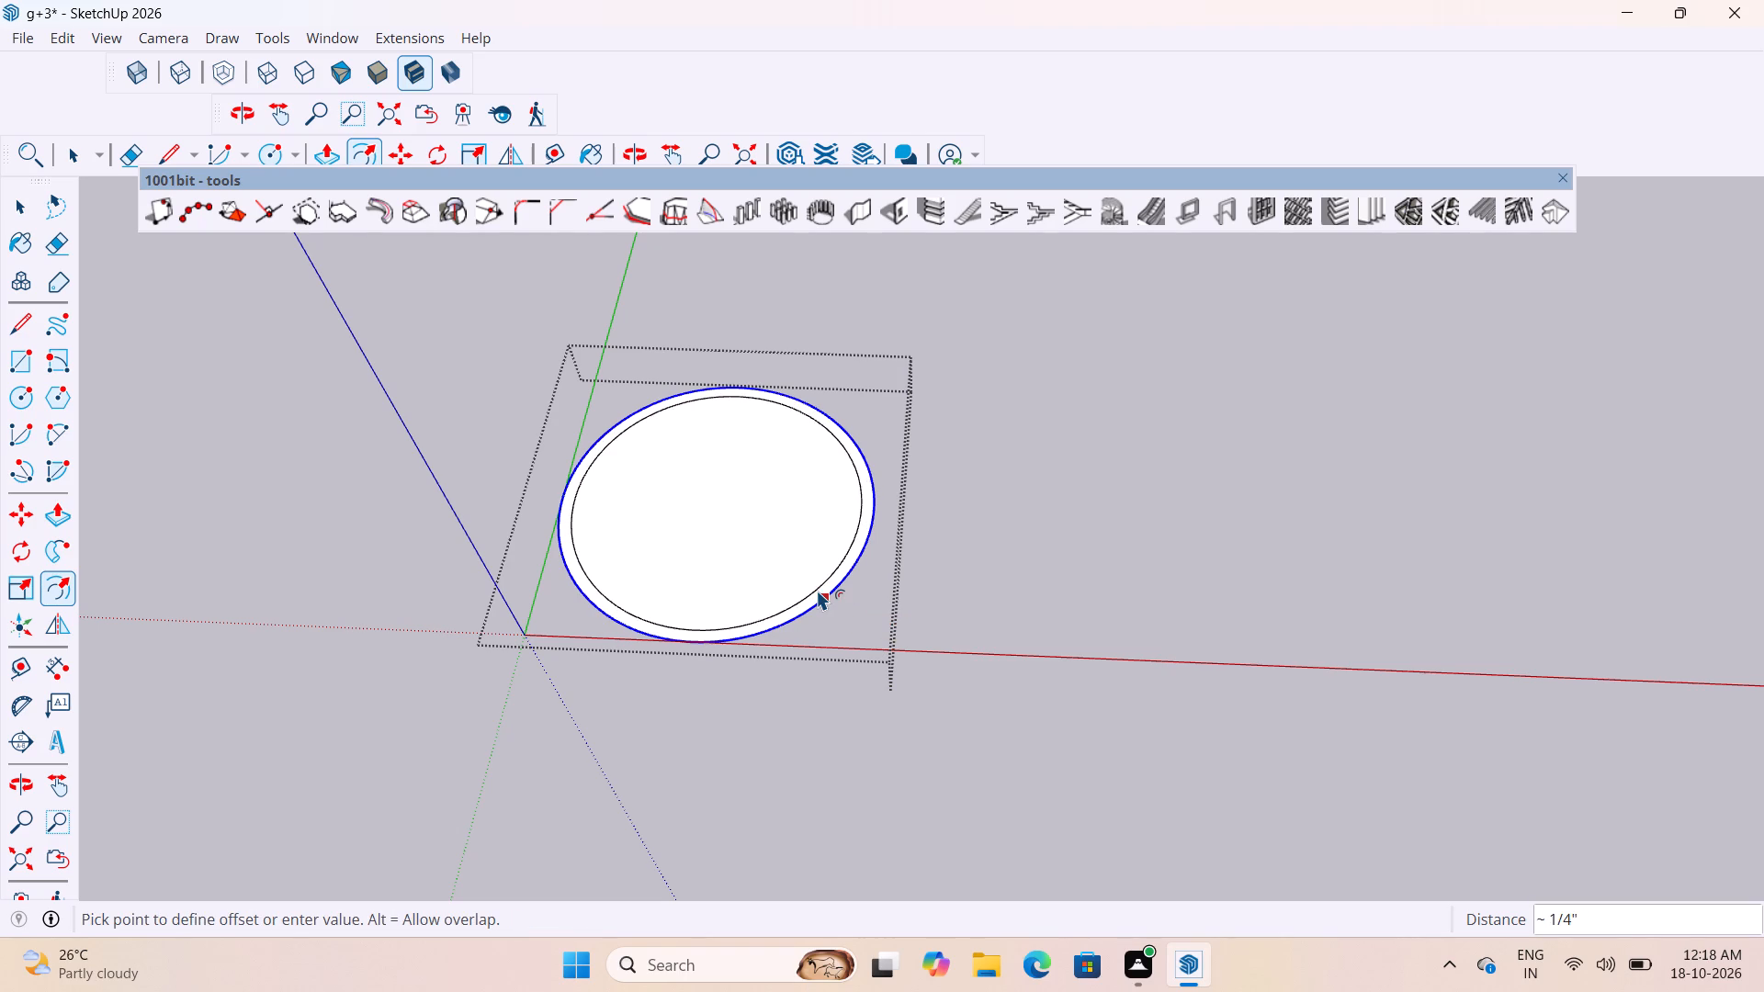
type("0.")
type("2\"")
key("Return")
Pull the narrow outer ring of the circle up 0.2" to form a raised rim.
scroll(817, 590, "up", 3)
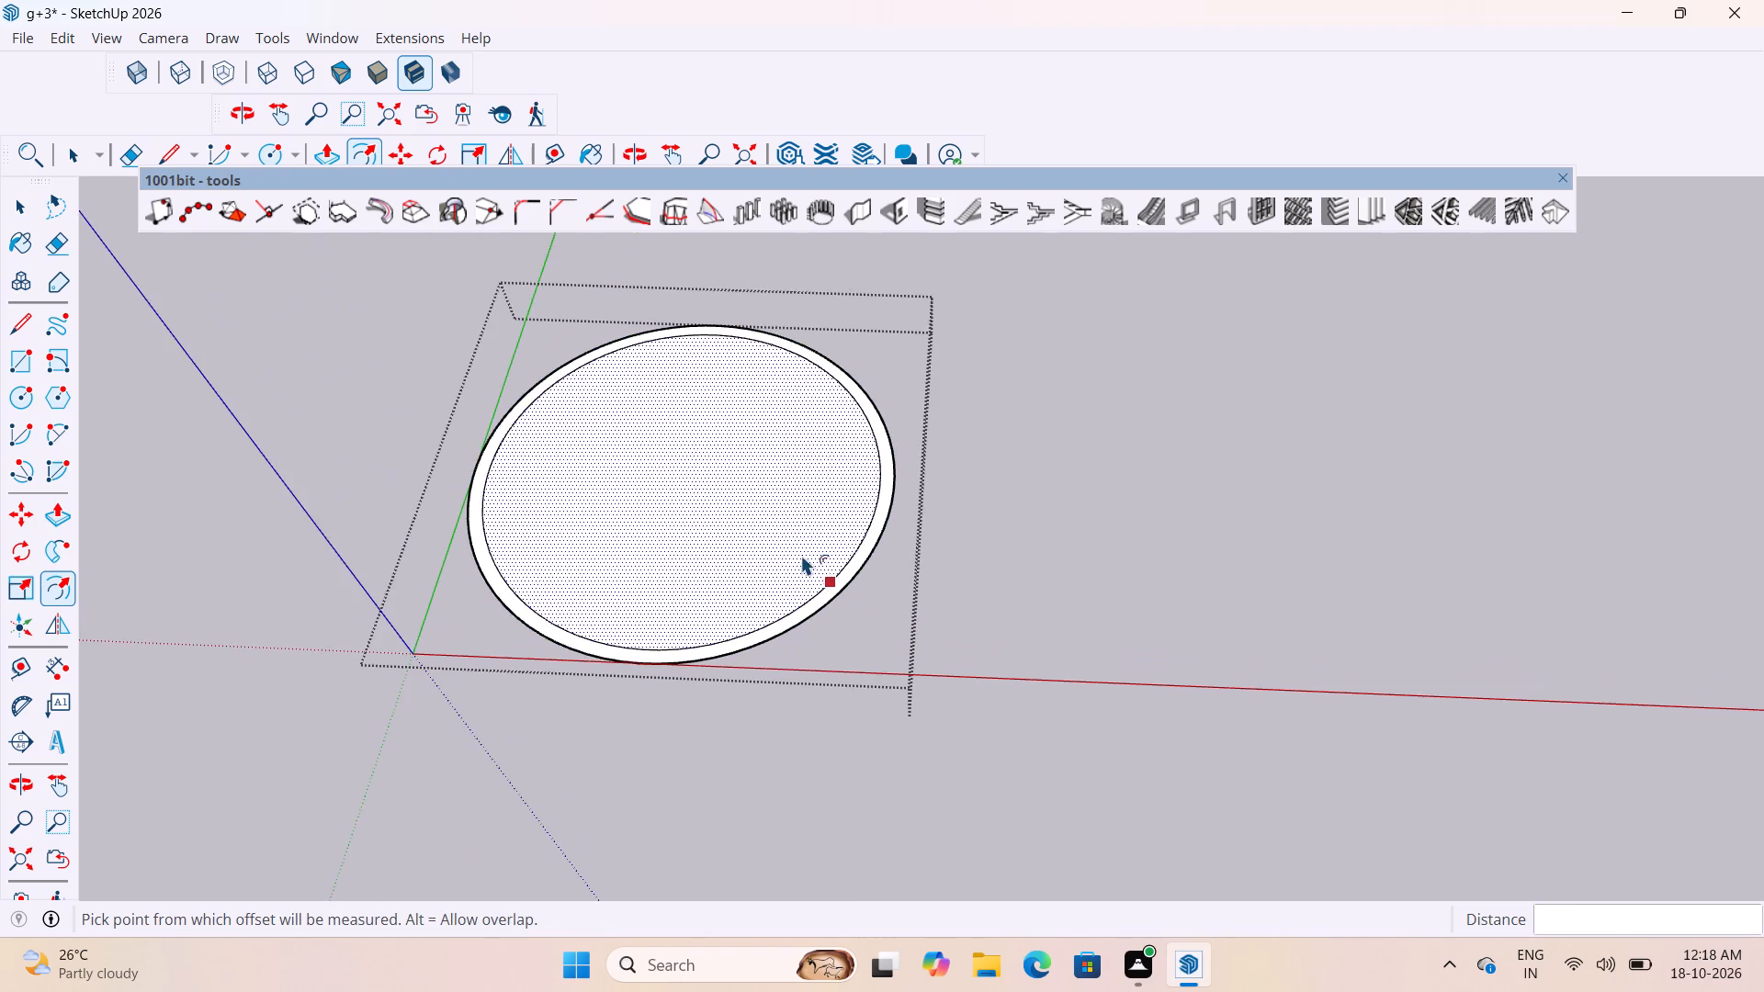
scroll(808, 578, "down", 4)
scroll(715, 481, "up", 7)
scroll(730, 495, "down", 5)
scroll(877, 624, "up", 8)
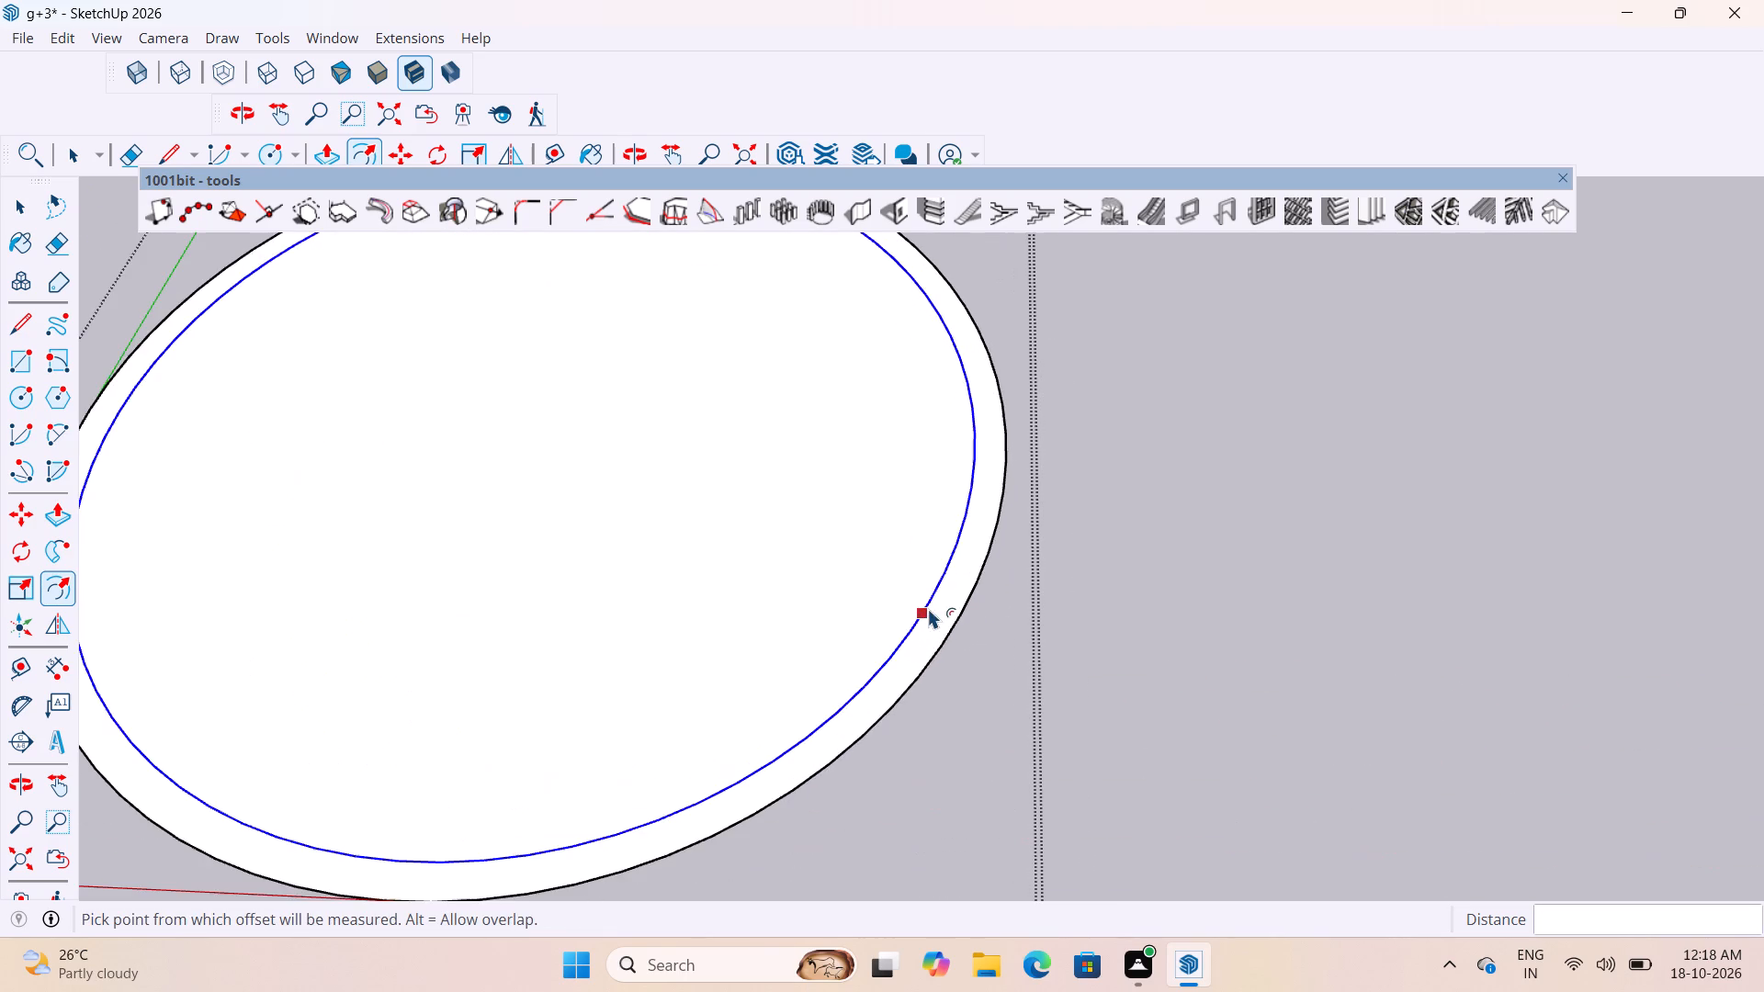
middle_click_drag(930, 598, 898, 480)
key("space")
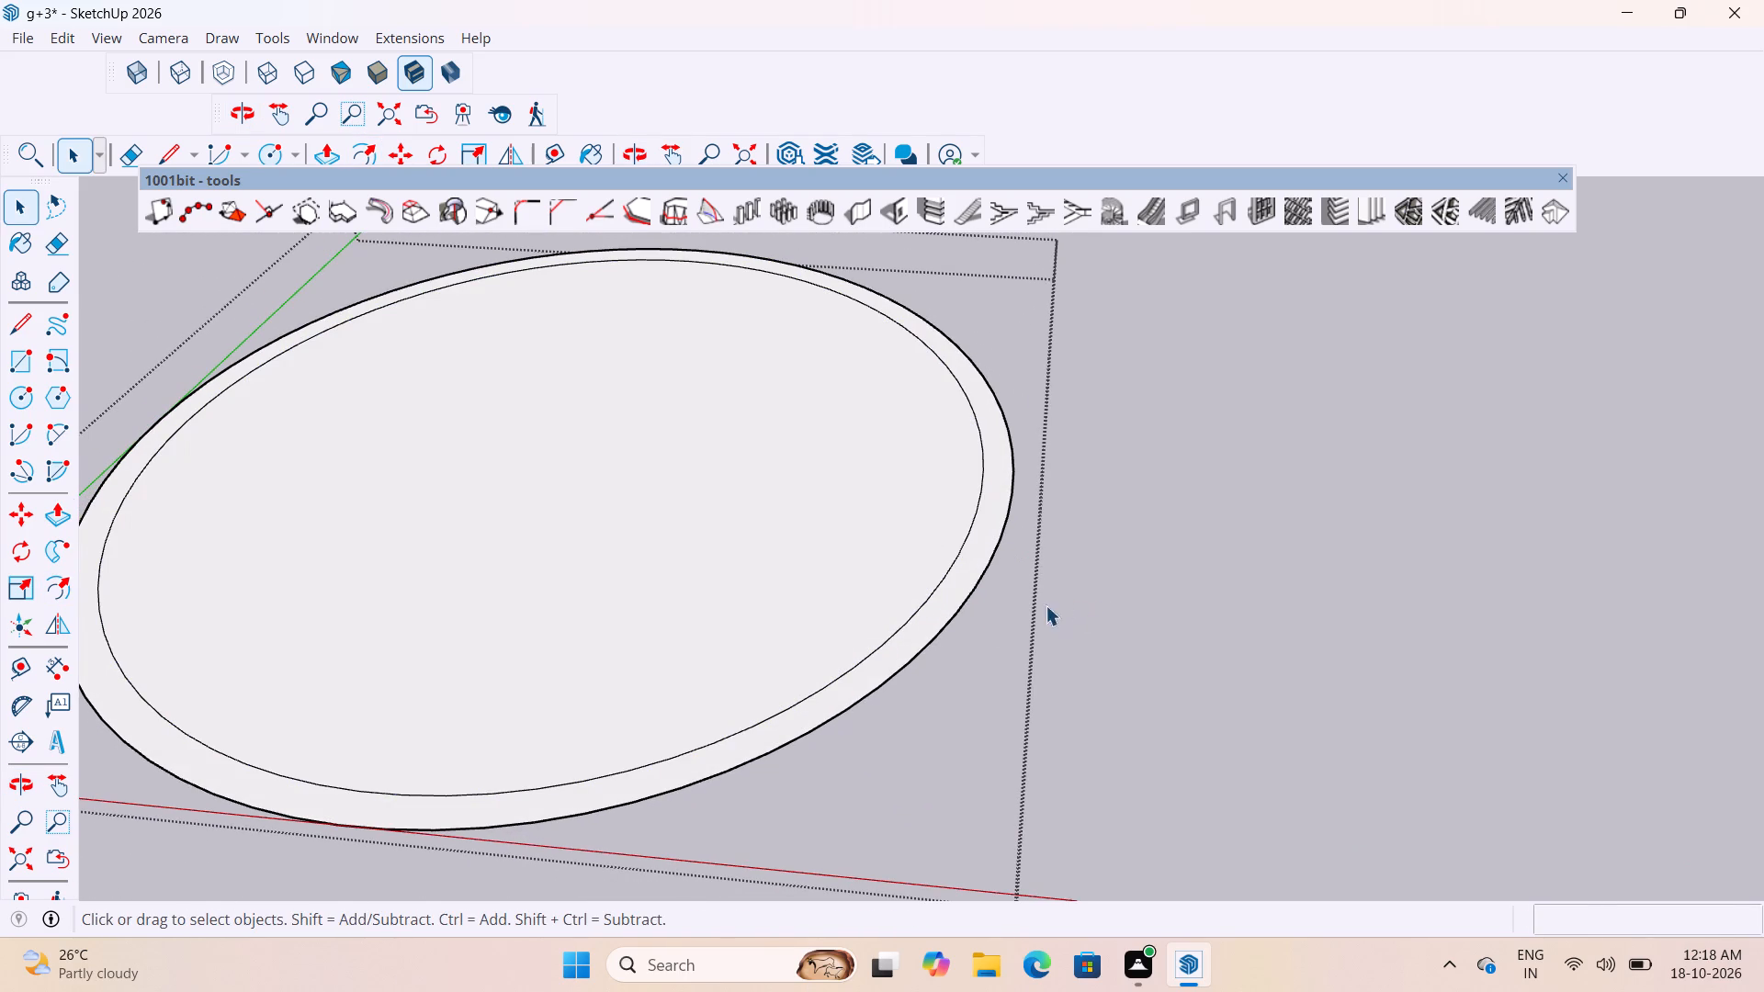
key("p")
left_click(928, 612)
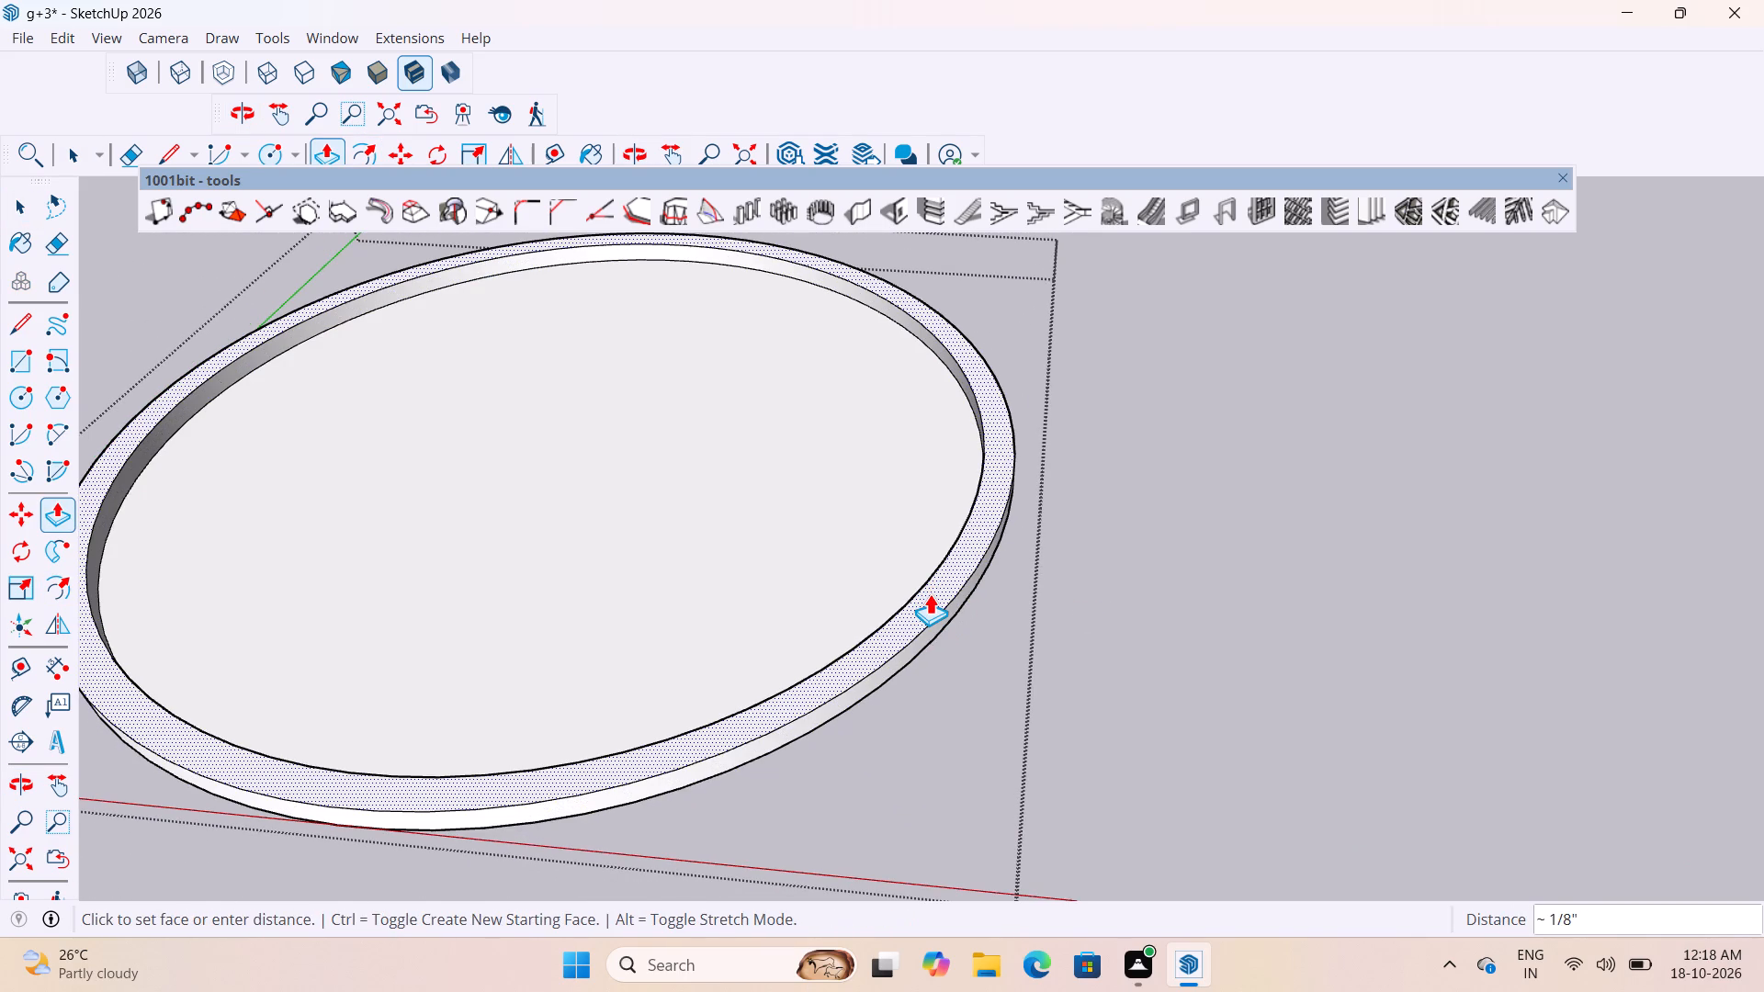
scroll(930, 593, "down", 3)
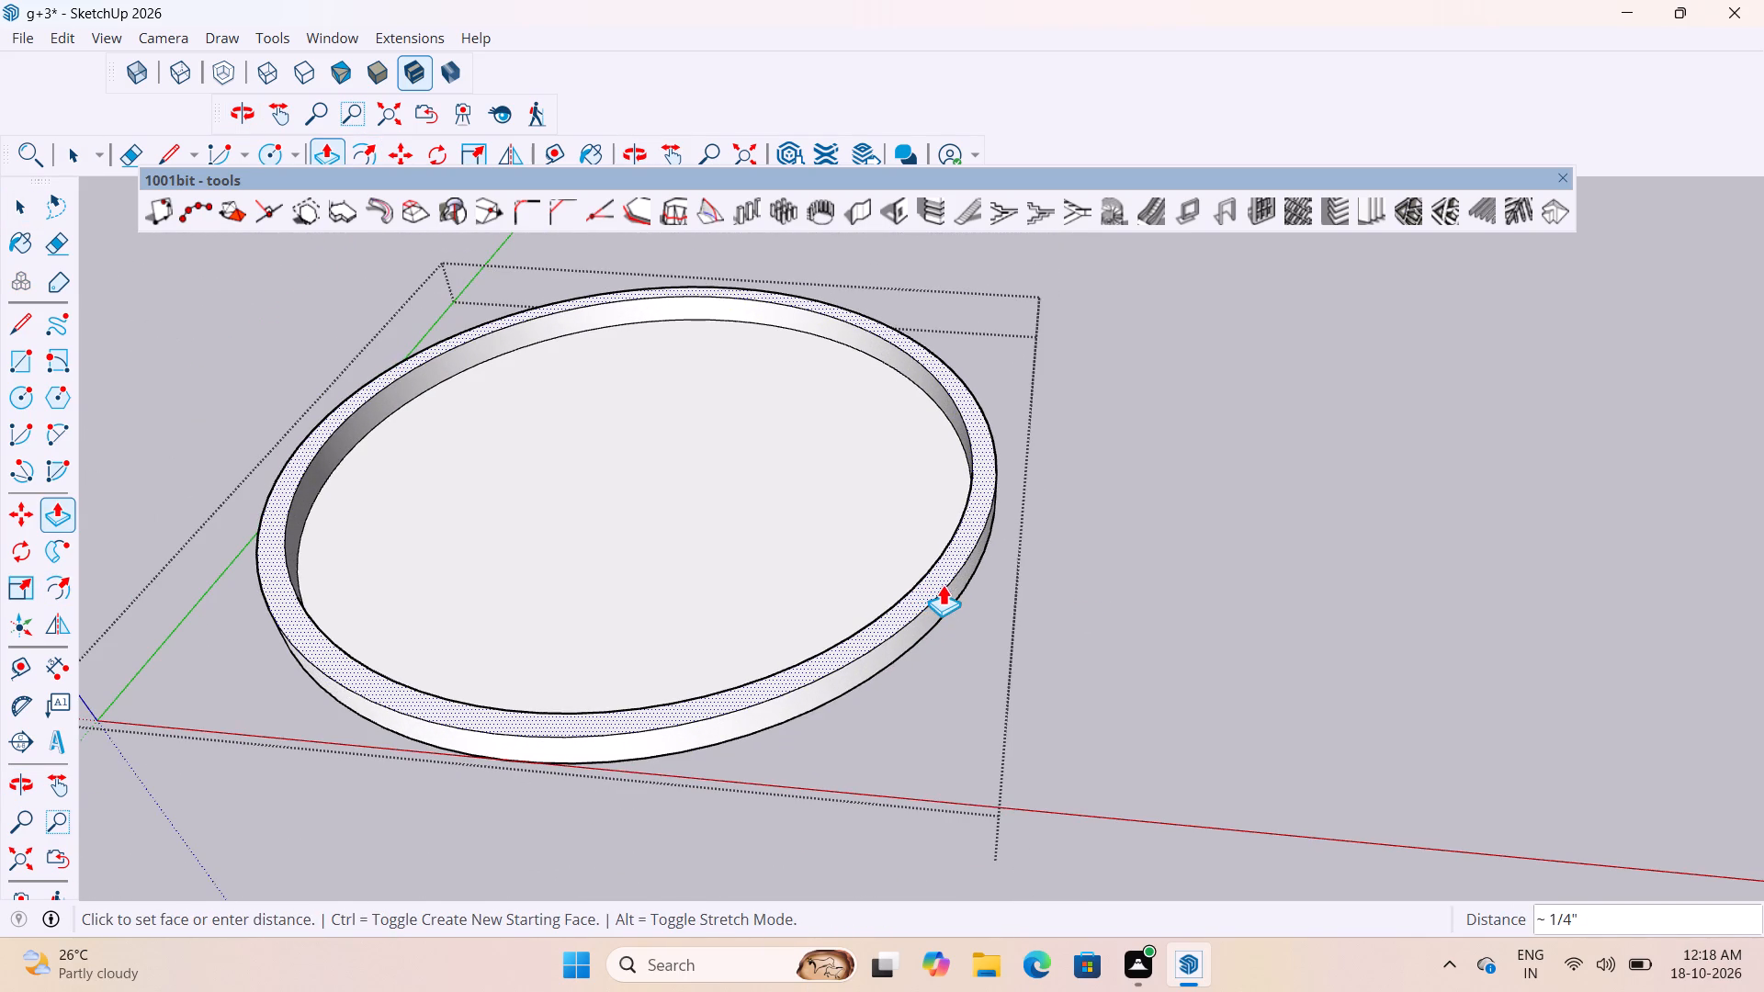
scroll(948, 591, "down", 7)
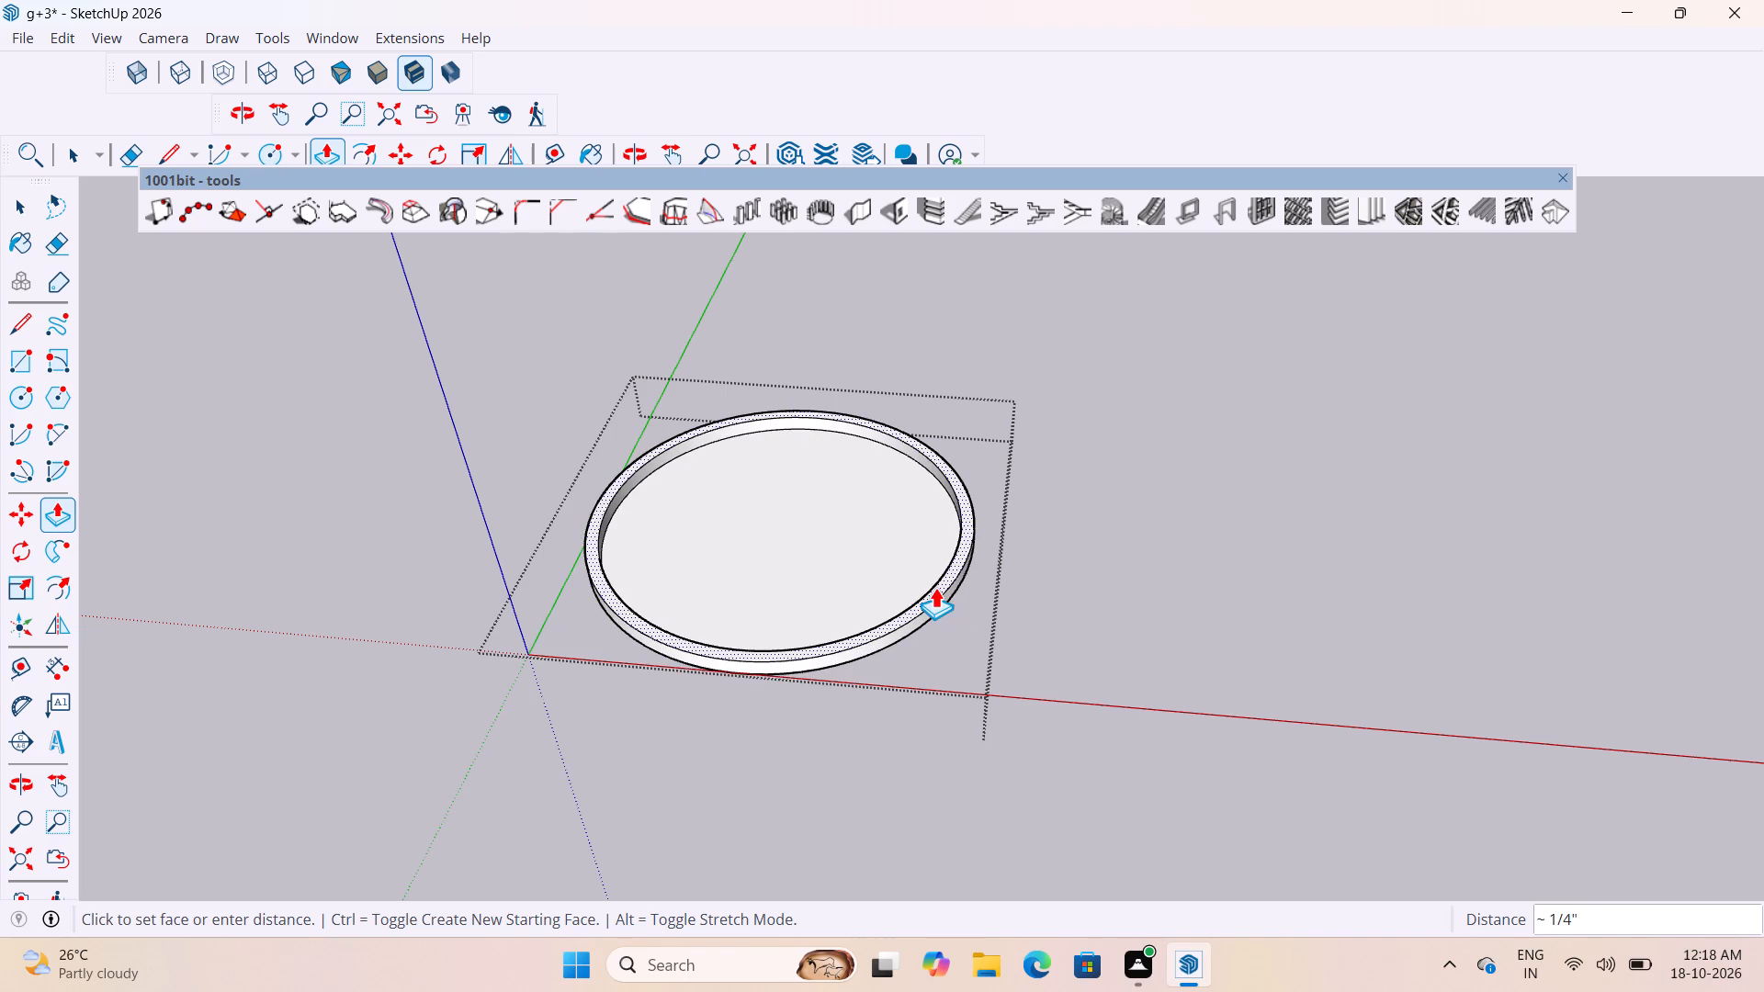
type("0.2\"")
key("Return")
scroll(802, 556, "up", 4)
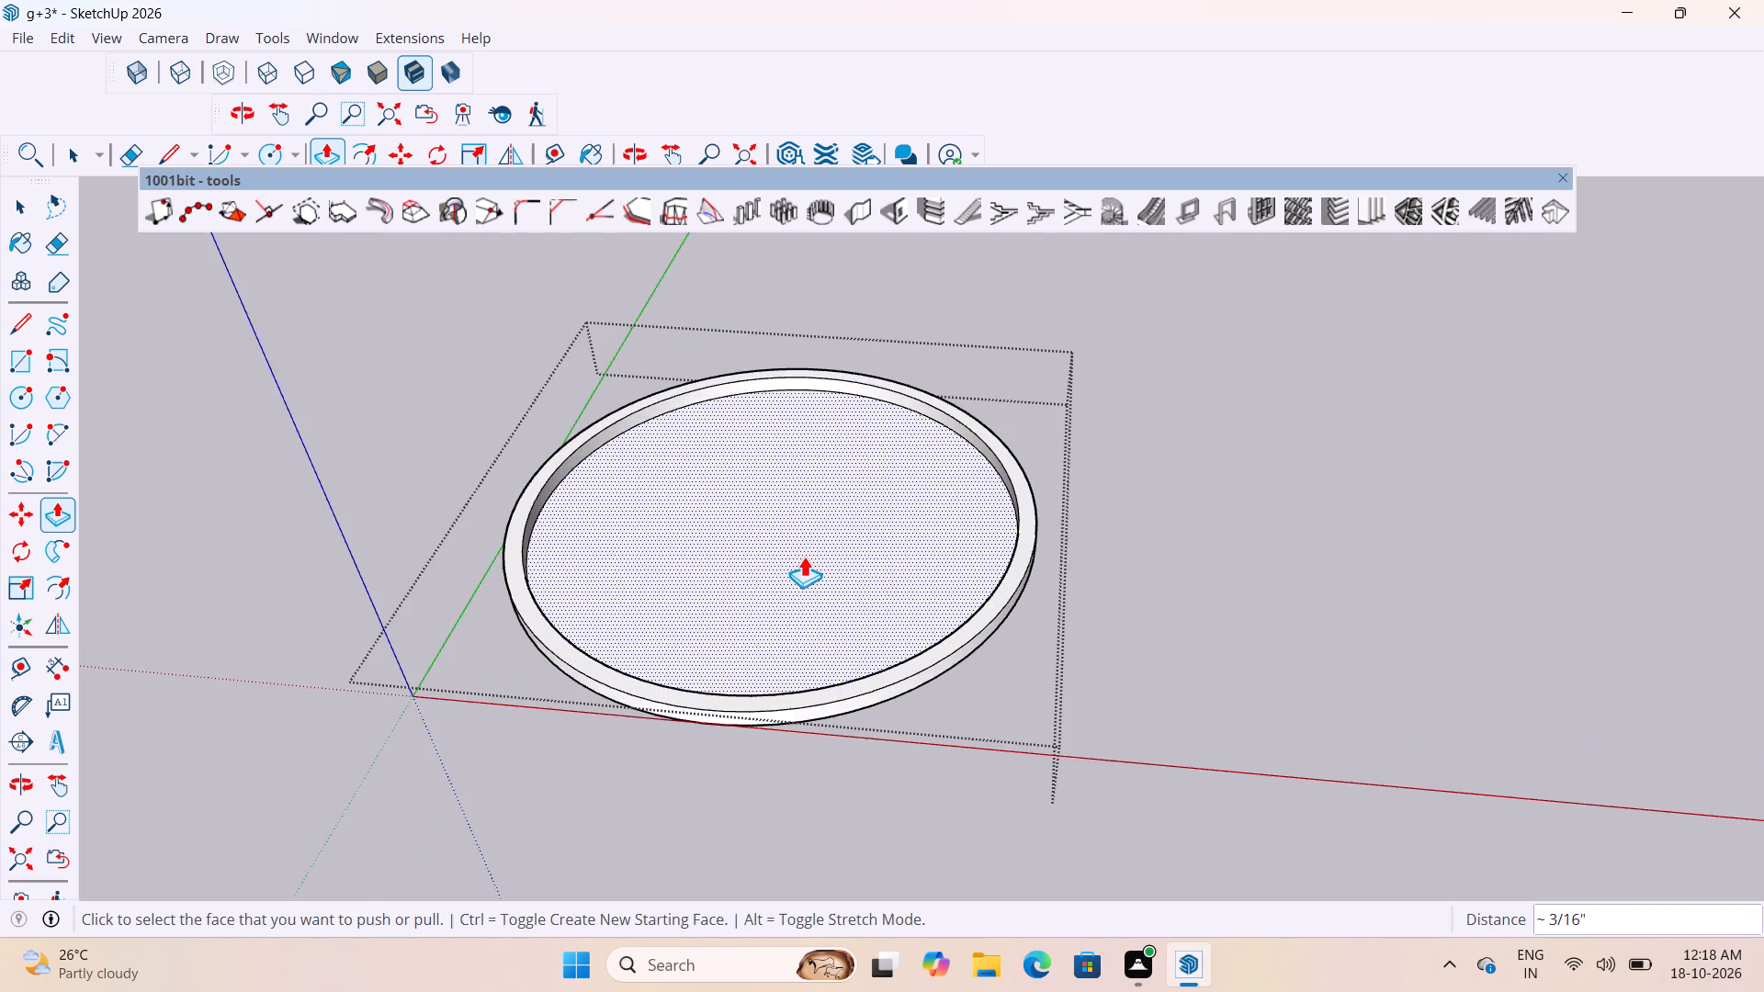
Pull the circle's inner face up about 3/16" within the raised rim, and leave the circle's group.
left_click(804, 556)
scroll(790, 544, "up", 6)
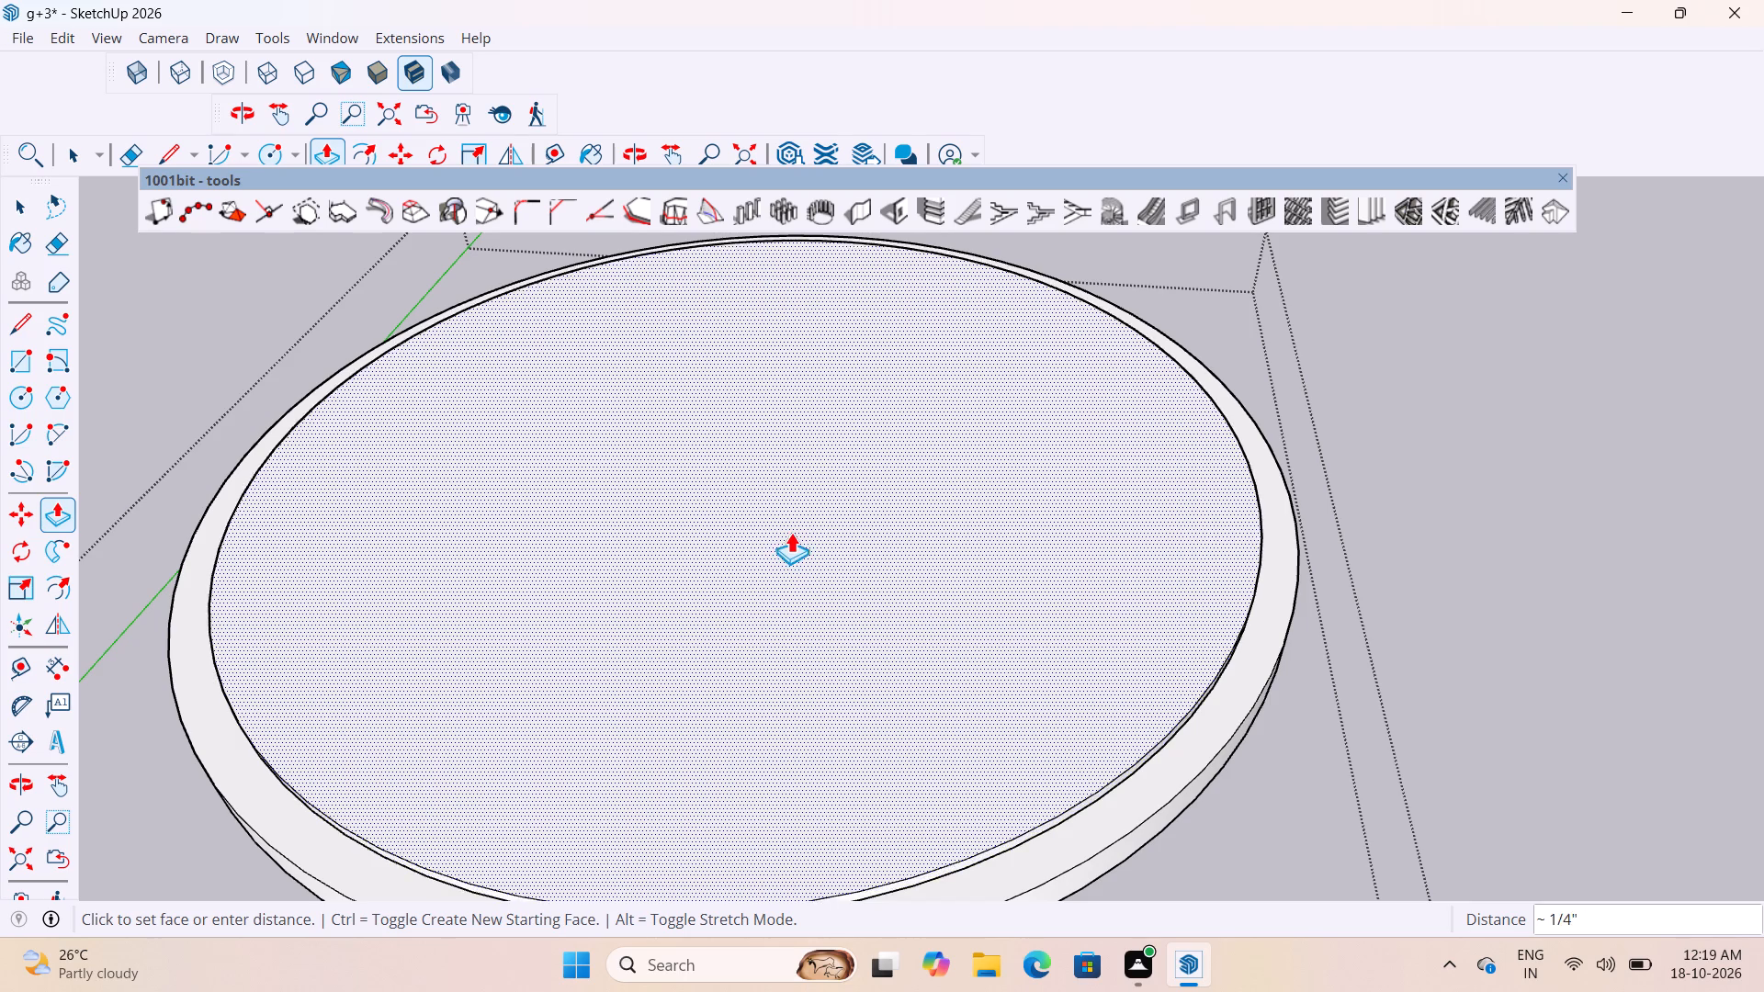
left_click(795, 546)
scroll(818, 487, "down", 4)
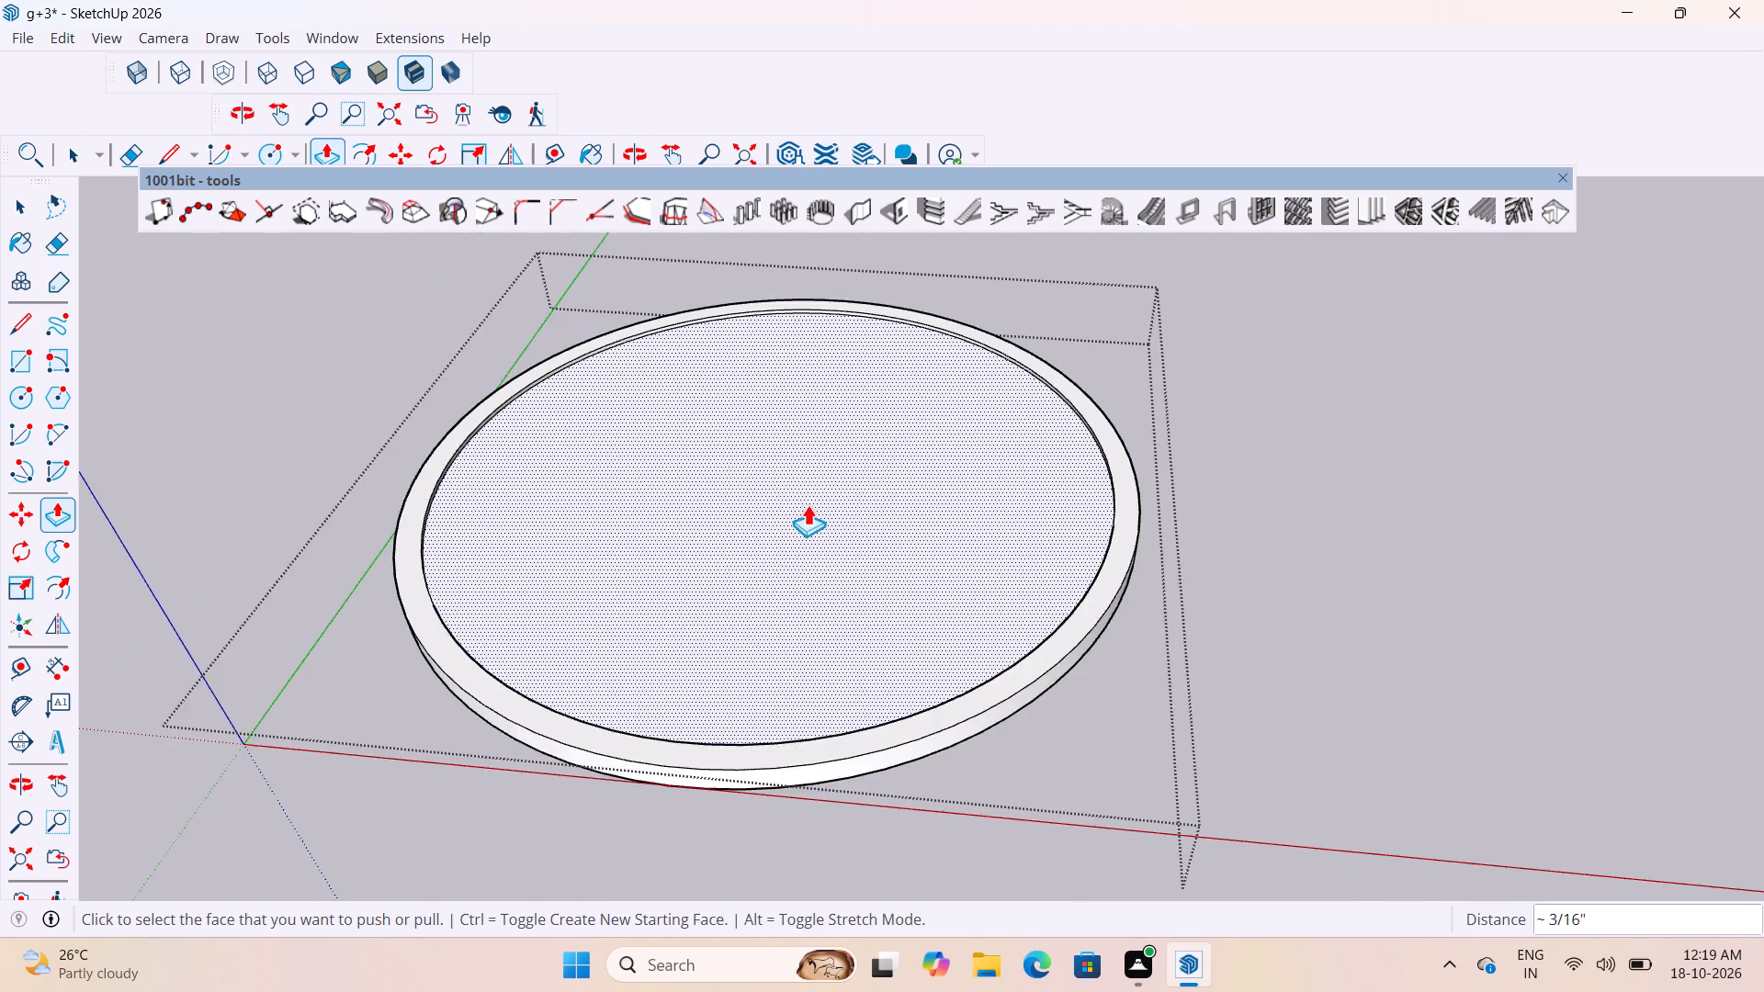
scroll(808, 504, "down", 6)
key("space")
key("space")
left_click(1093, 549)
Examine the round rimmed fitting's size and position relative to the grooved block.
scroll(1092, 476, "down", 7)
middle_click_drag(1091, 481, 1106, 560)
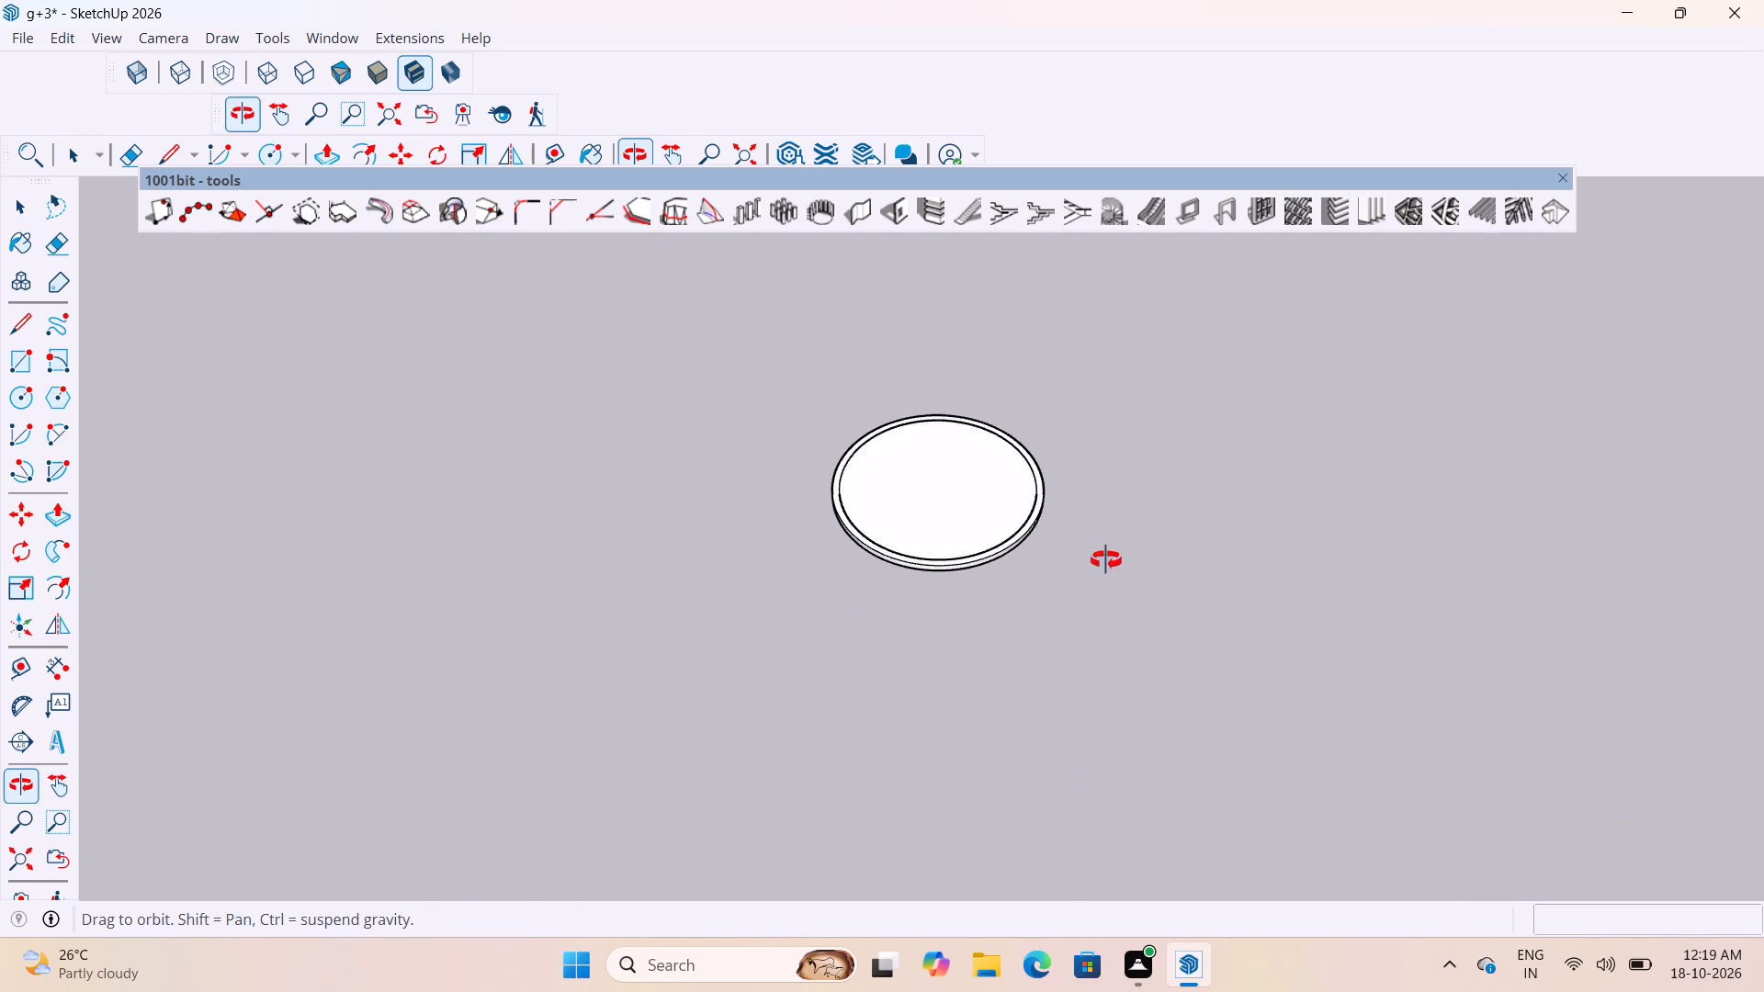
middle_click_drag(1106, 560, 1116, 615)
scroll(1116, 615, "down", 1)
scroll(920, 452, "up", 18)
scroll(780, 379, "down", 6)
scroll(758, 439, "down", 20)
scroll(758, 439, "down", 7)
scroll(780, 632, "down", 14)
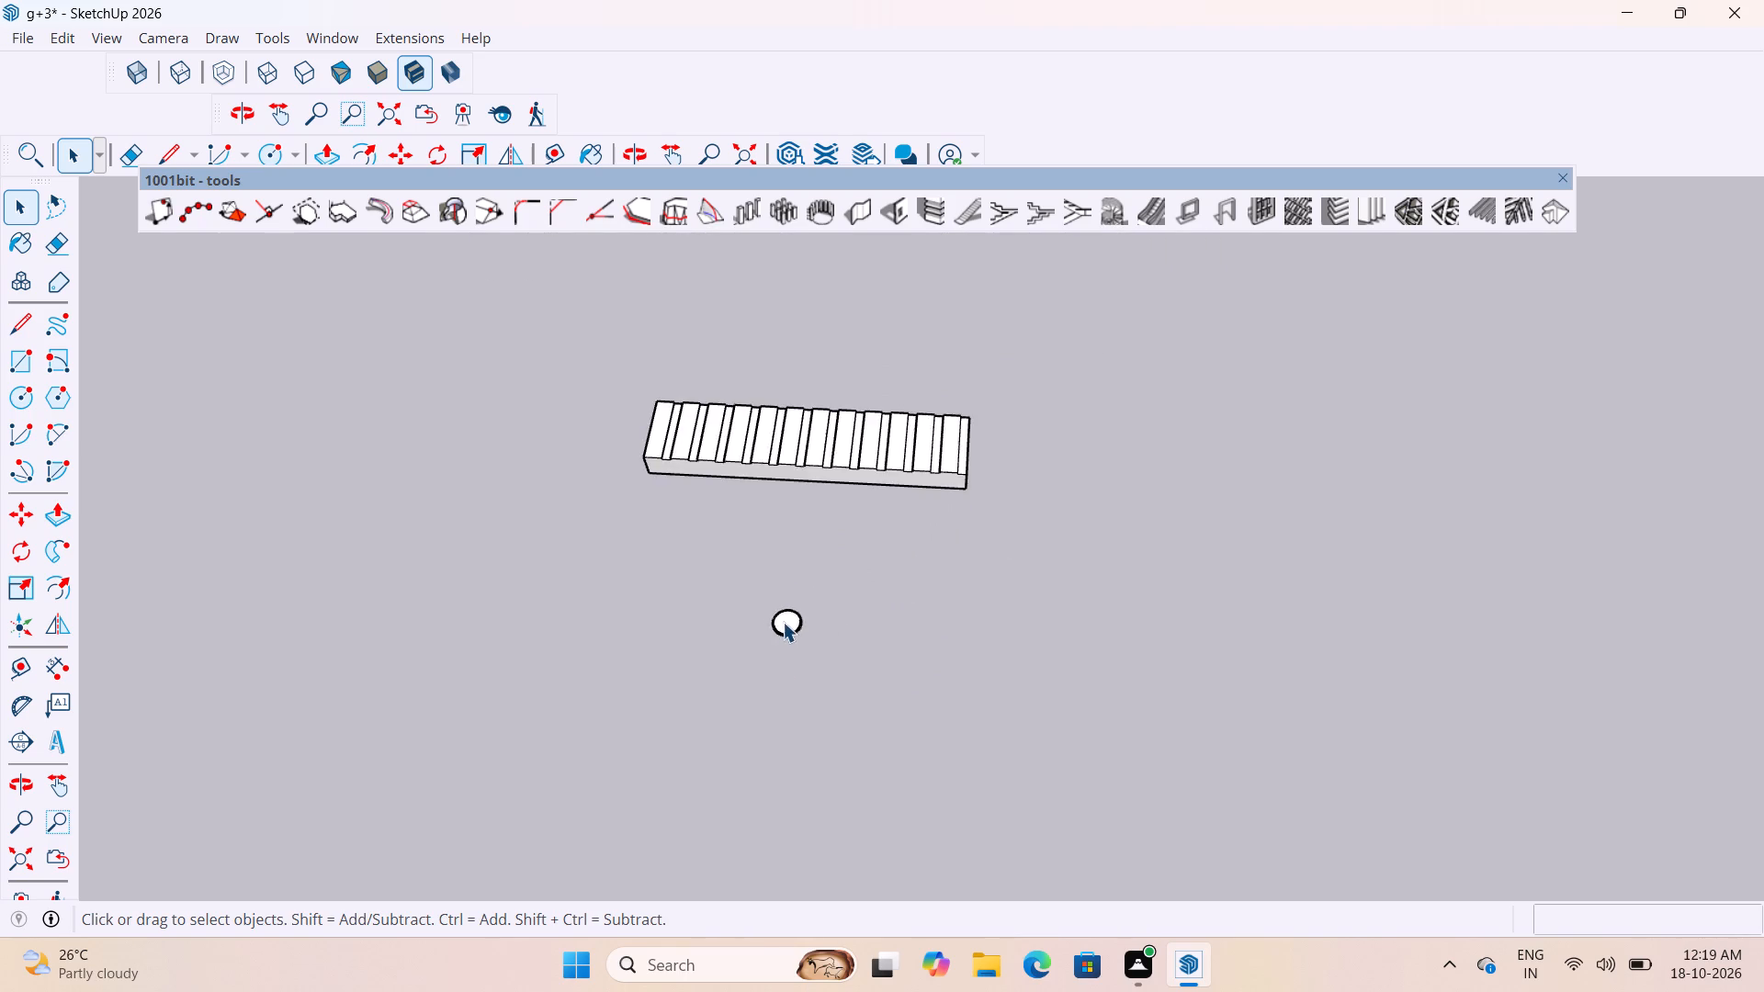
scroll(779, 614, "up", 10)
scroll(828, 618, "down", 5)
scroll(828, 614, "up", 4)
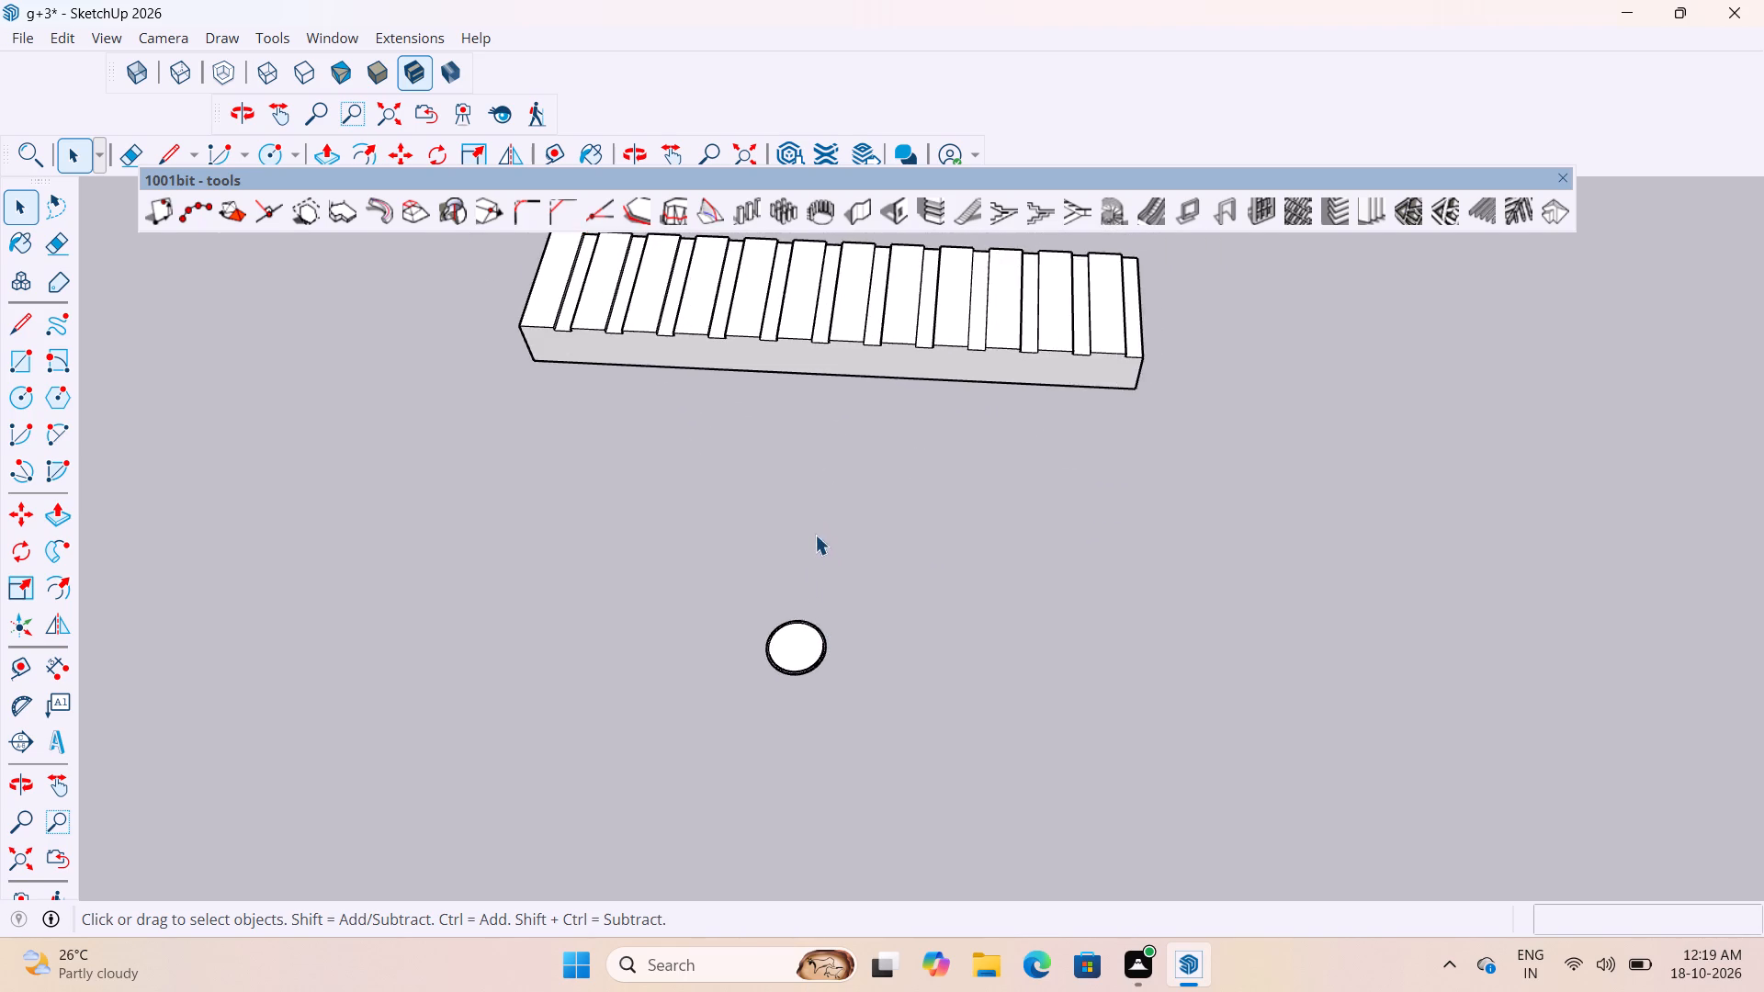
scroll(815, 535, "down", 6)
scroll(814, 590, "up", 6)
scroll(812, 590, "down", 5)
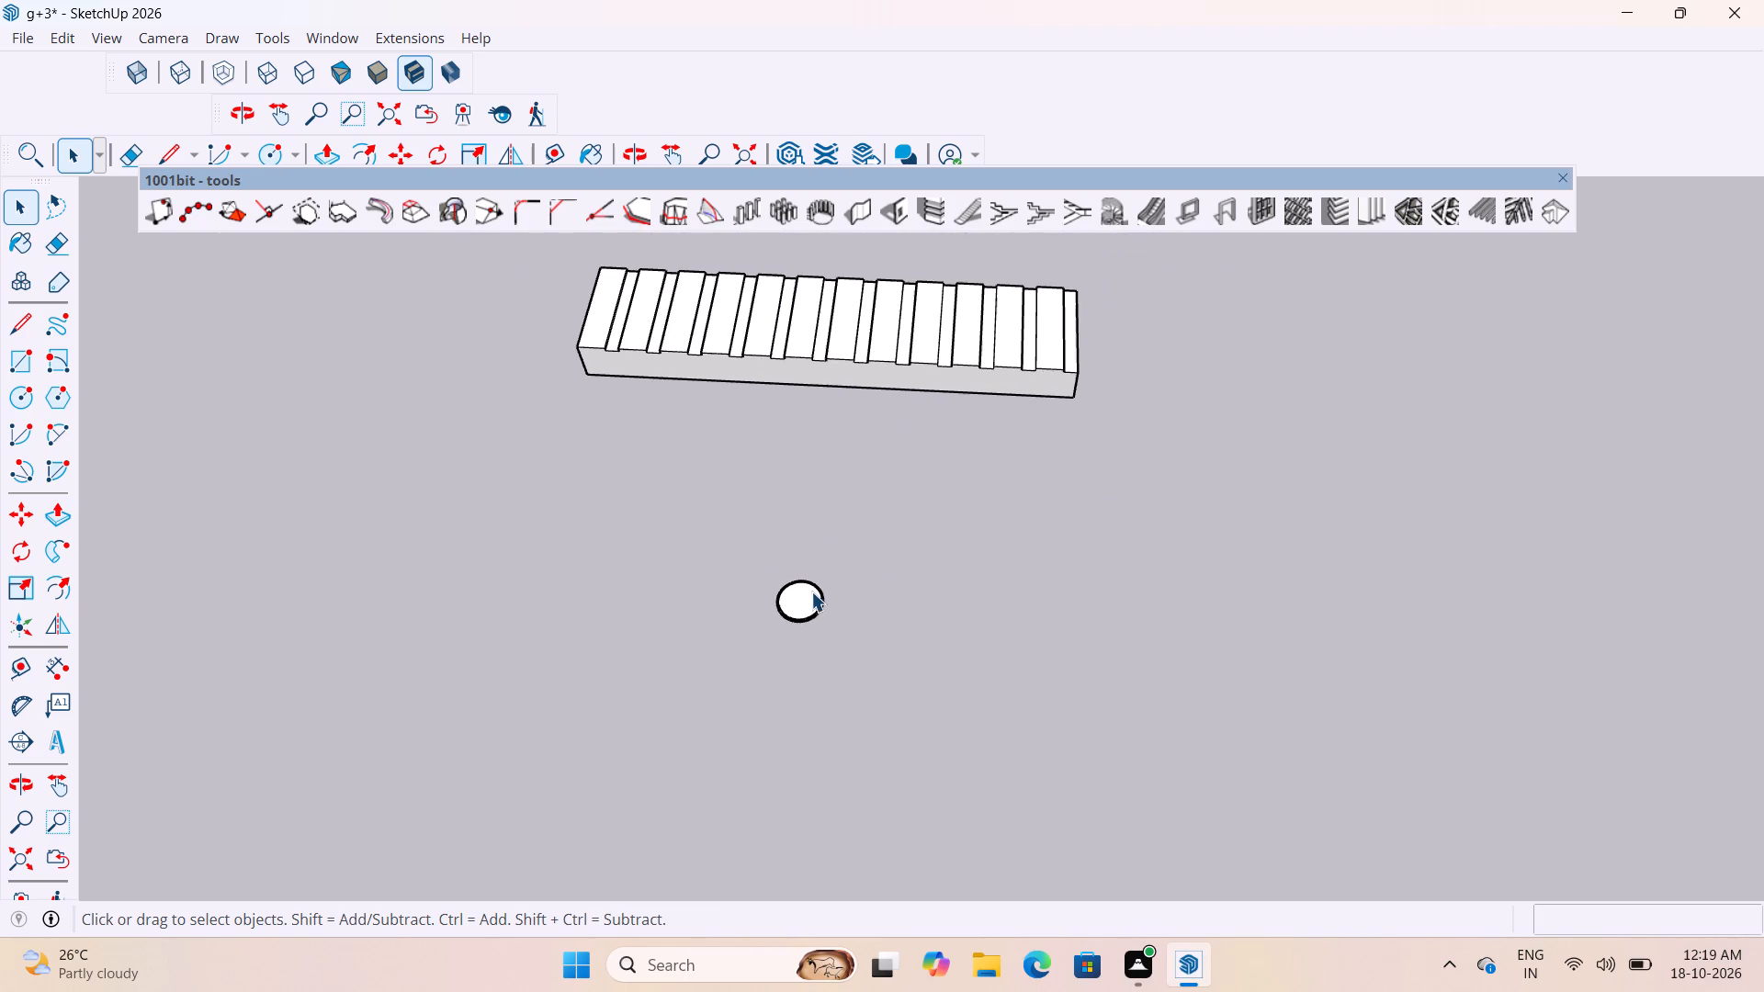
scroll(708, 329, "up", 1)
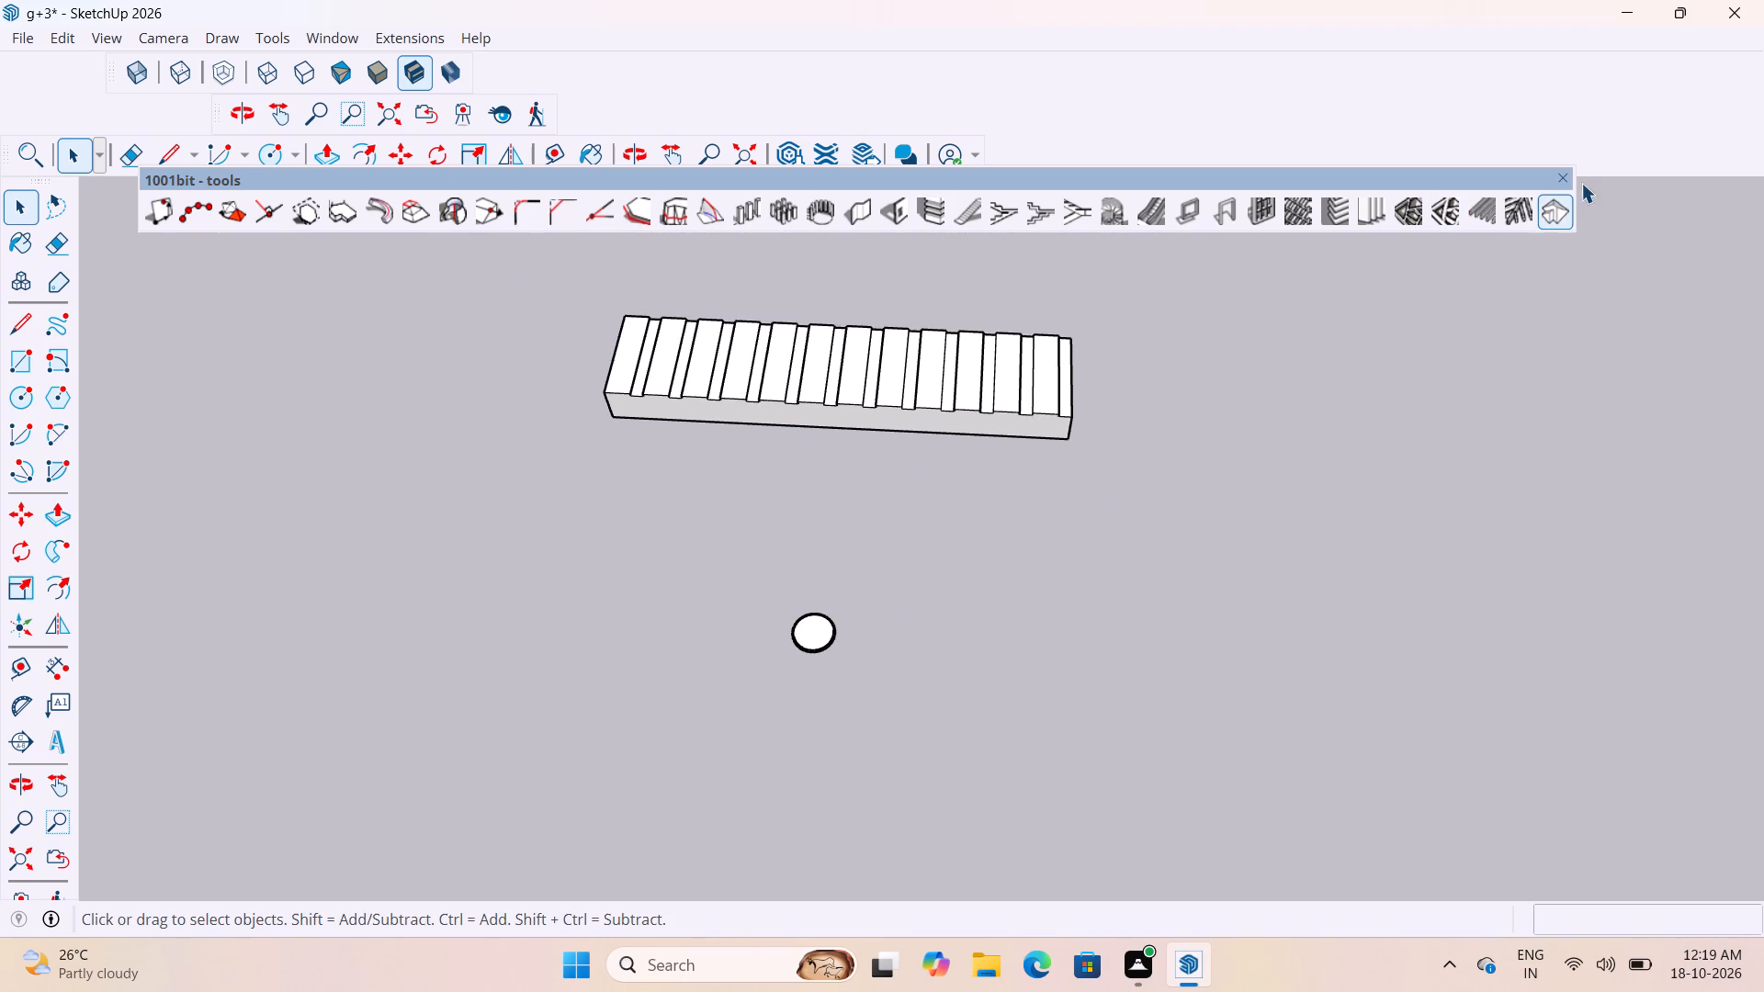
Close the floating 1001bit tool palette.
left_click(1561, 180)
key("v")
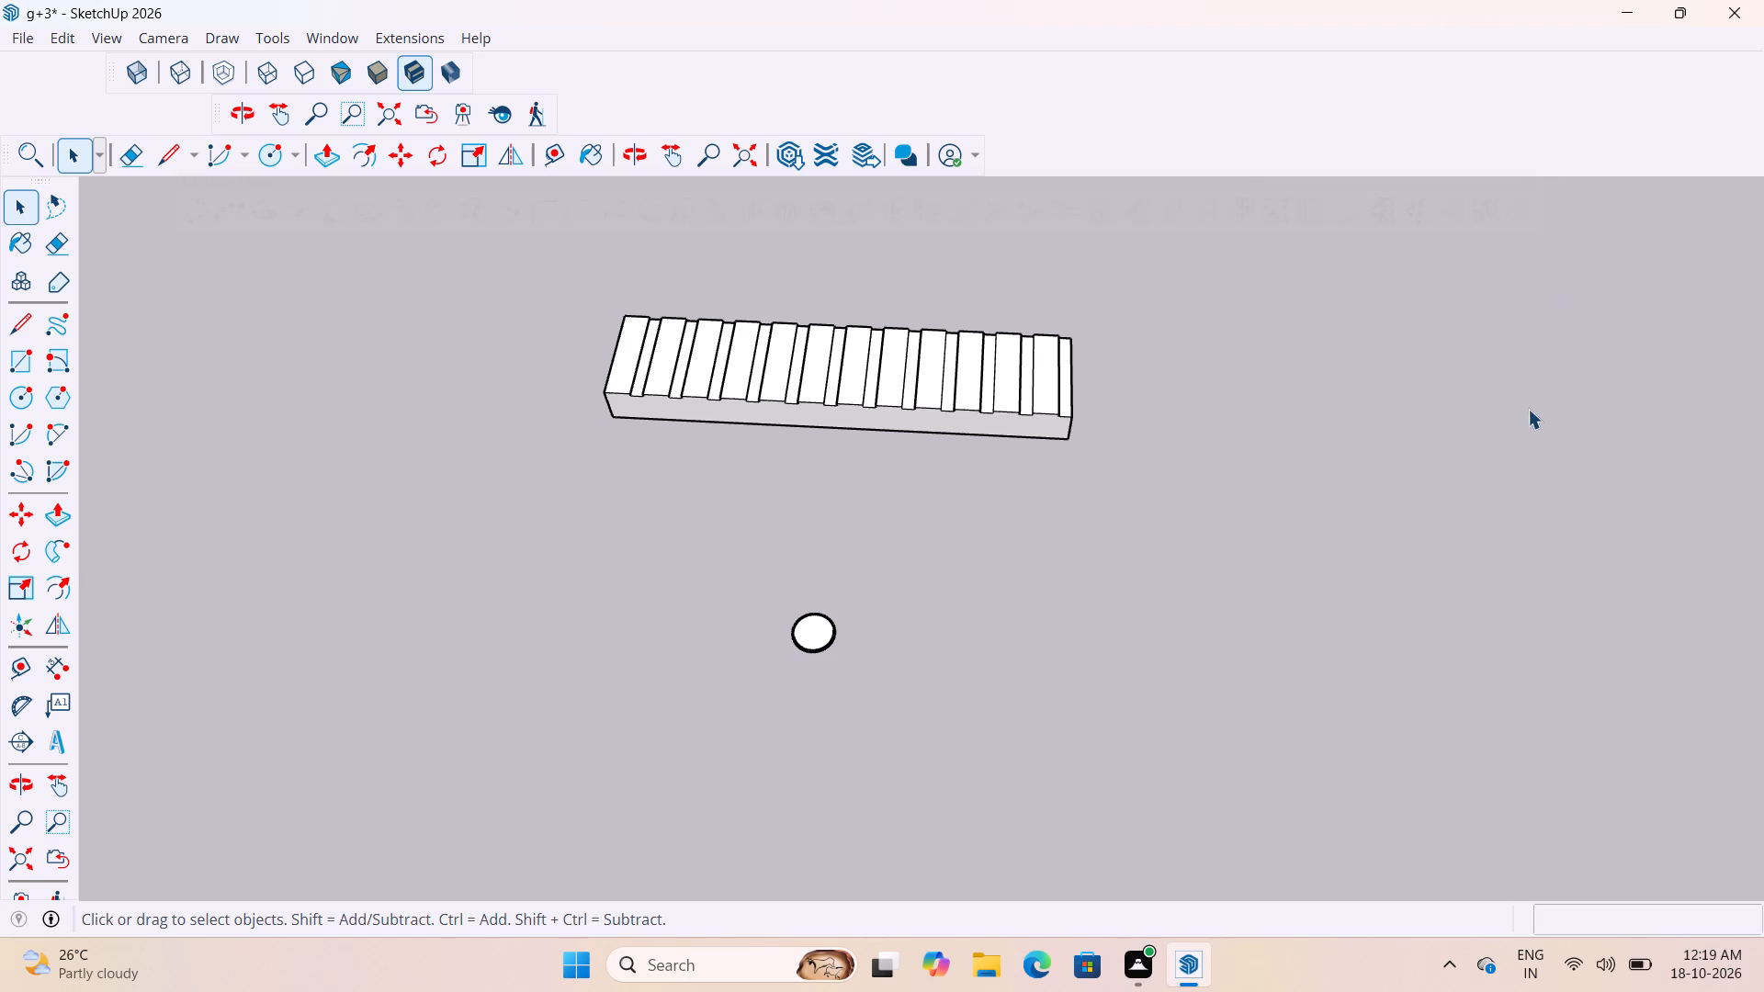
Choose Wood_Veneer_15_1K from the Wood collection as the paint material.
key("b")
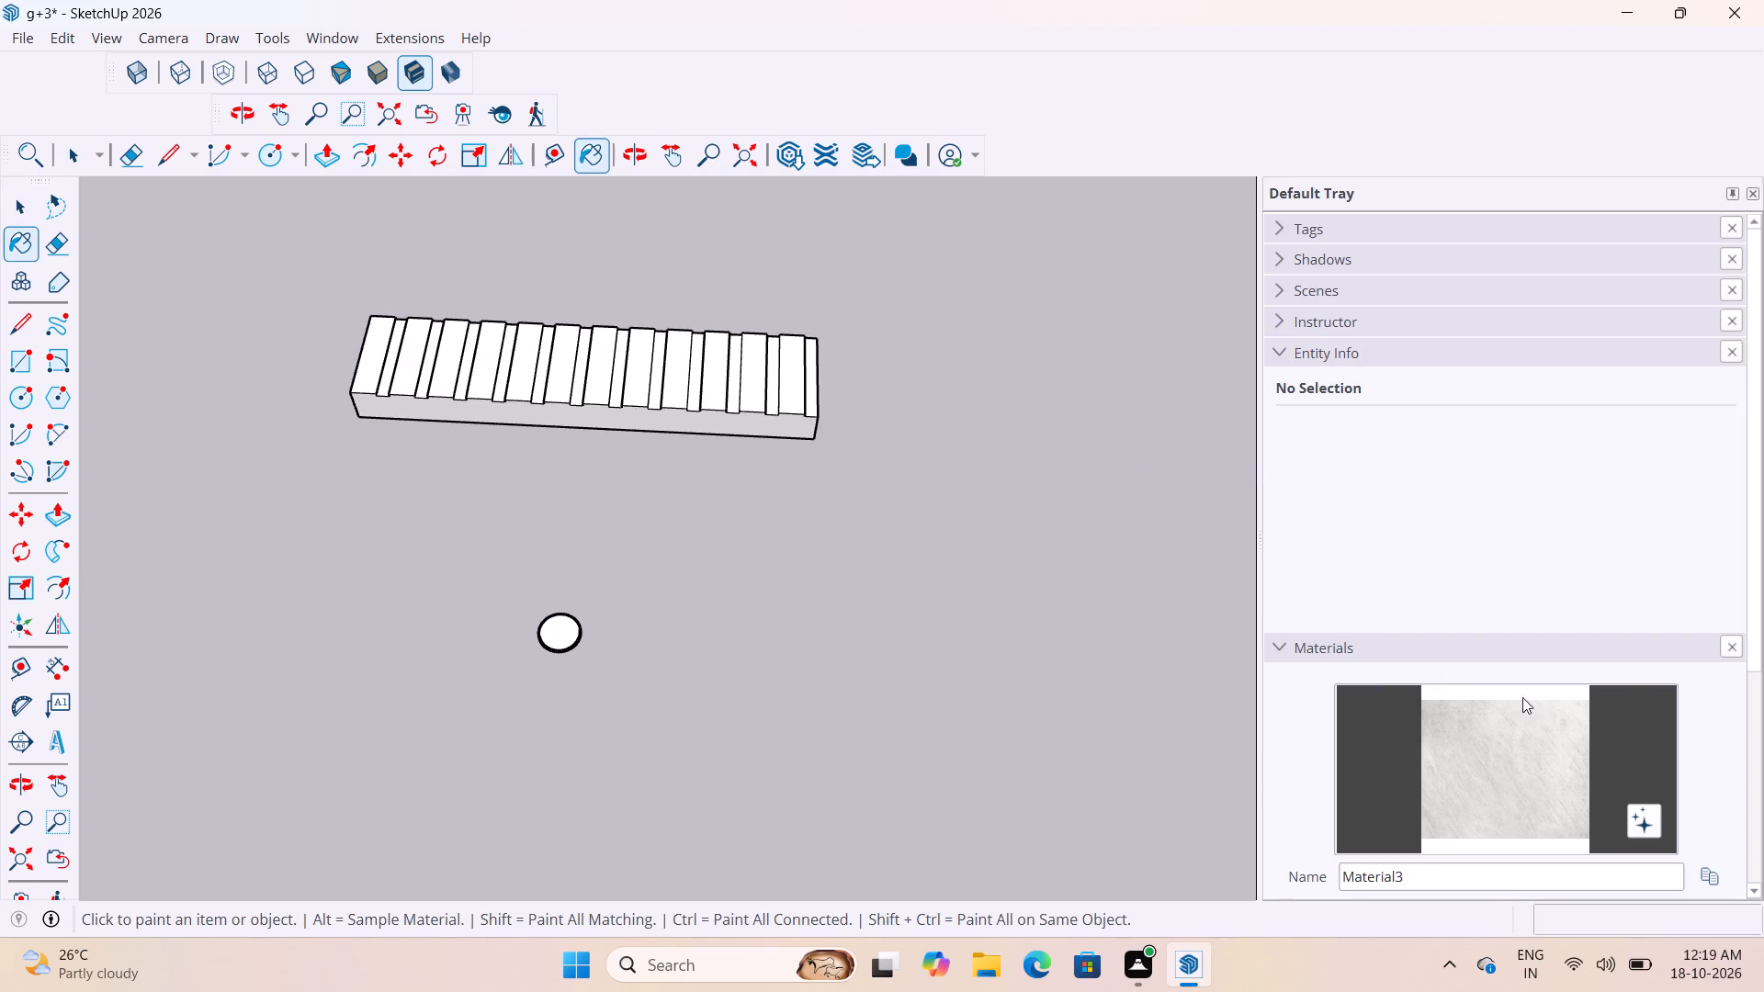
scroll(1439, 715, "down", 7)
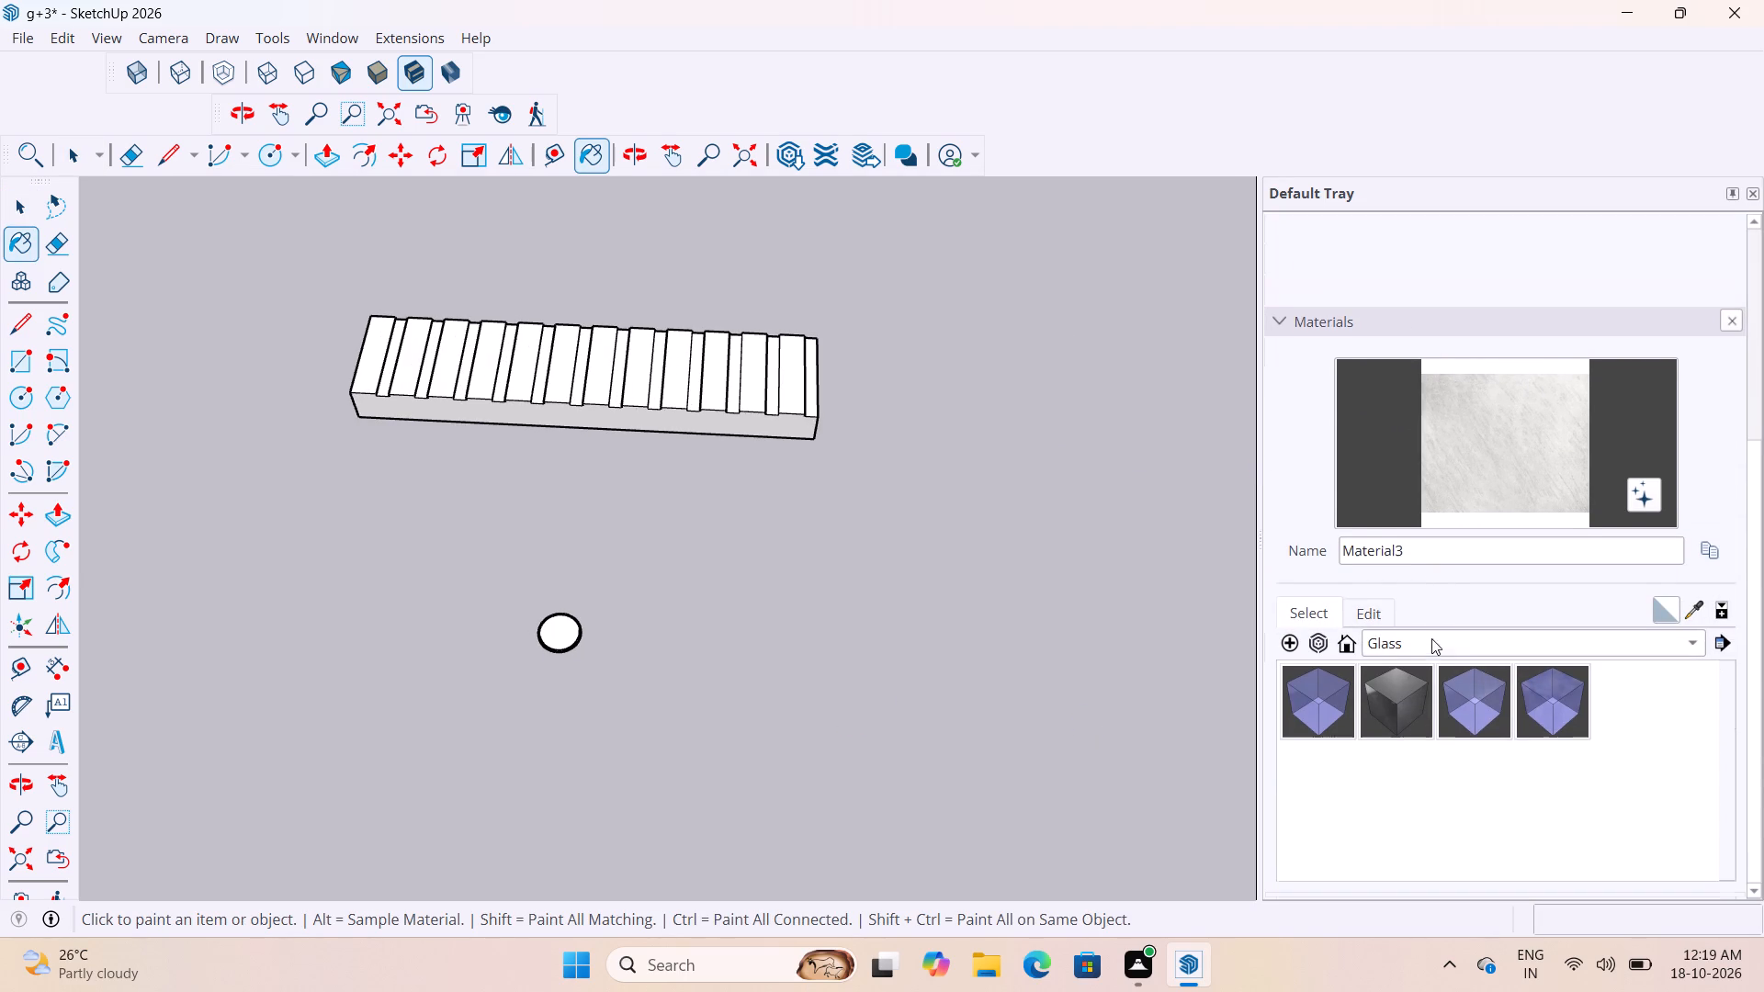
left_click(1412, 644)
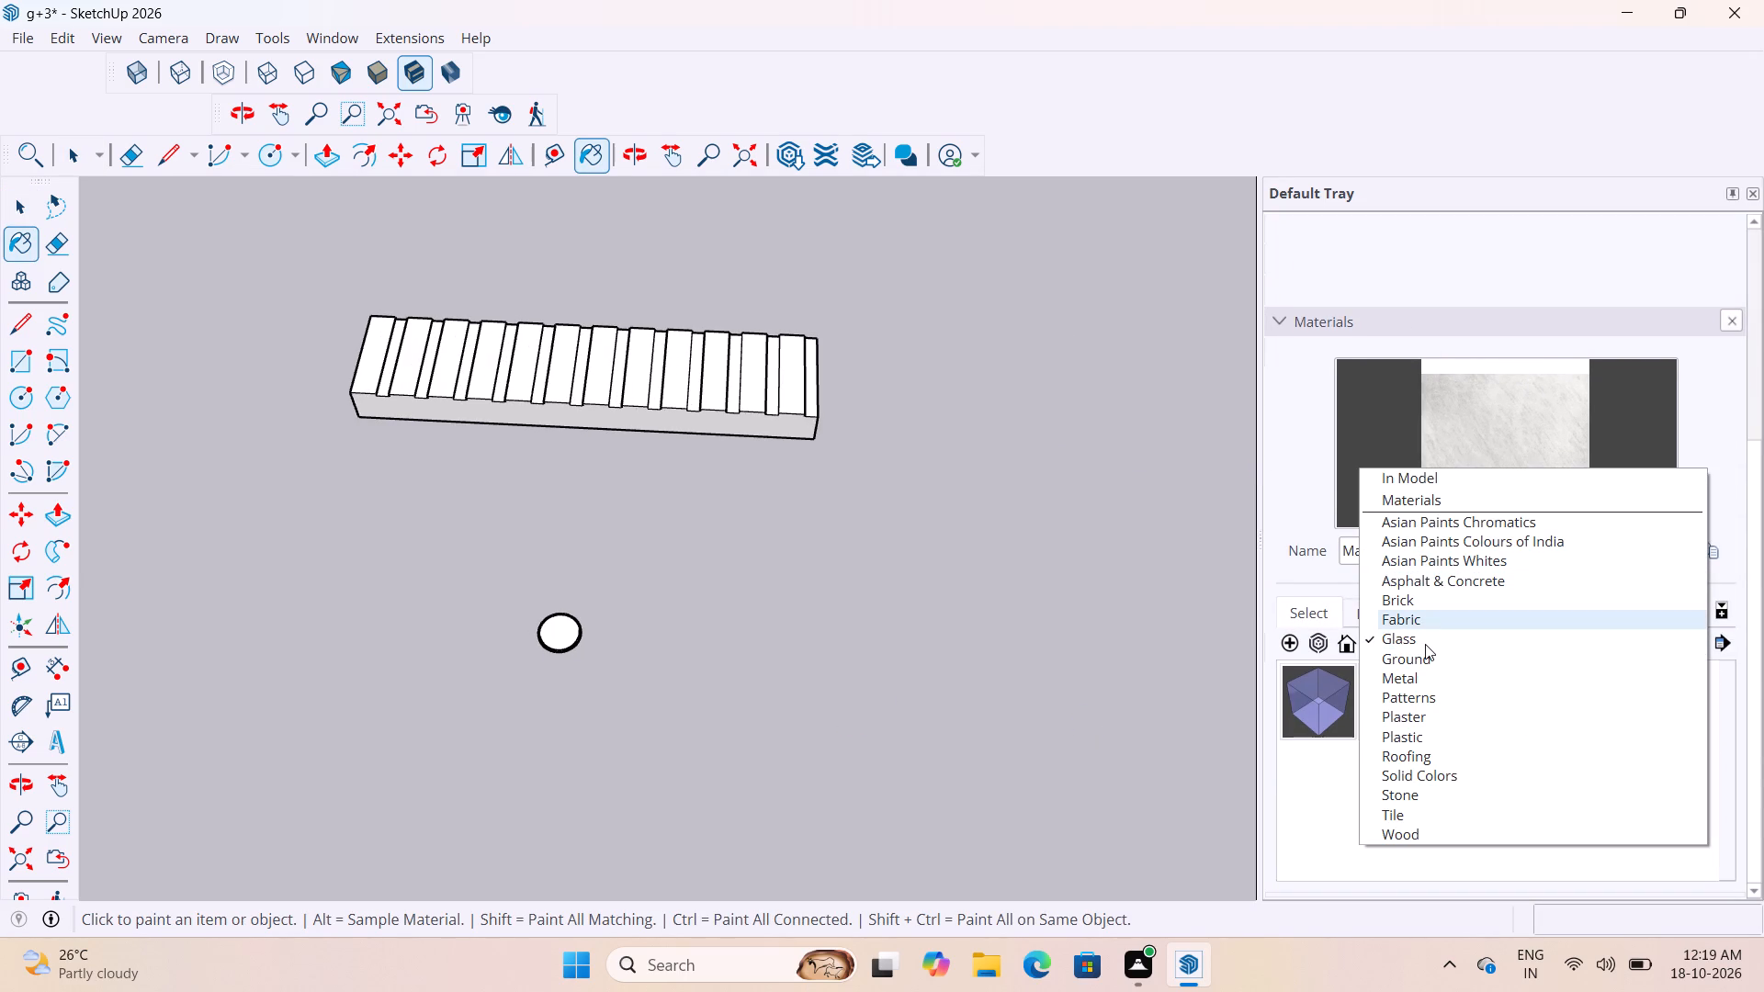
left_click(1425, 548)
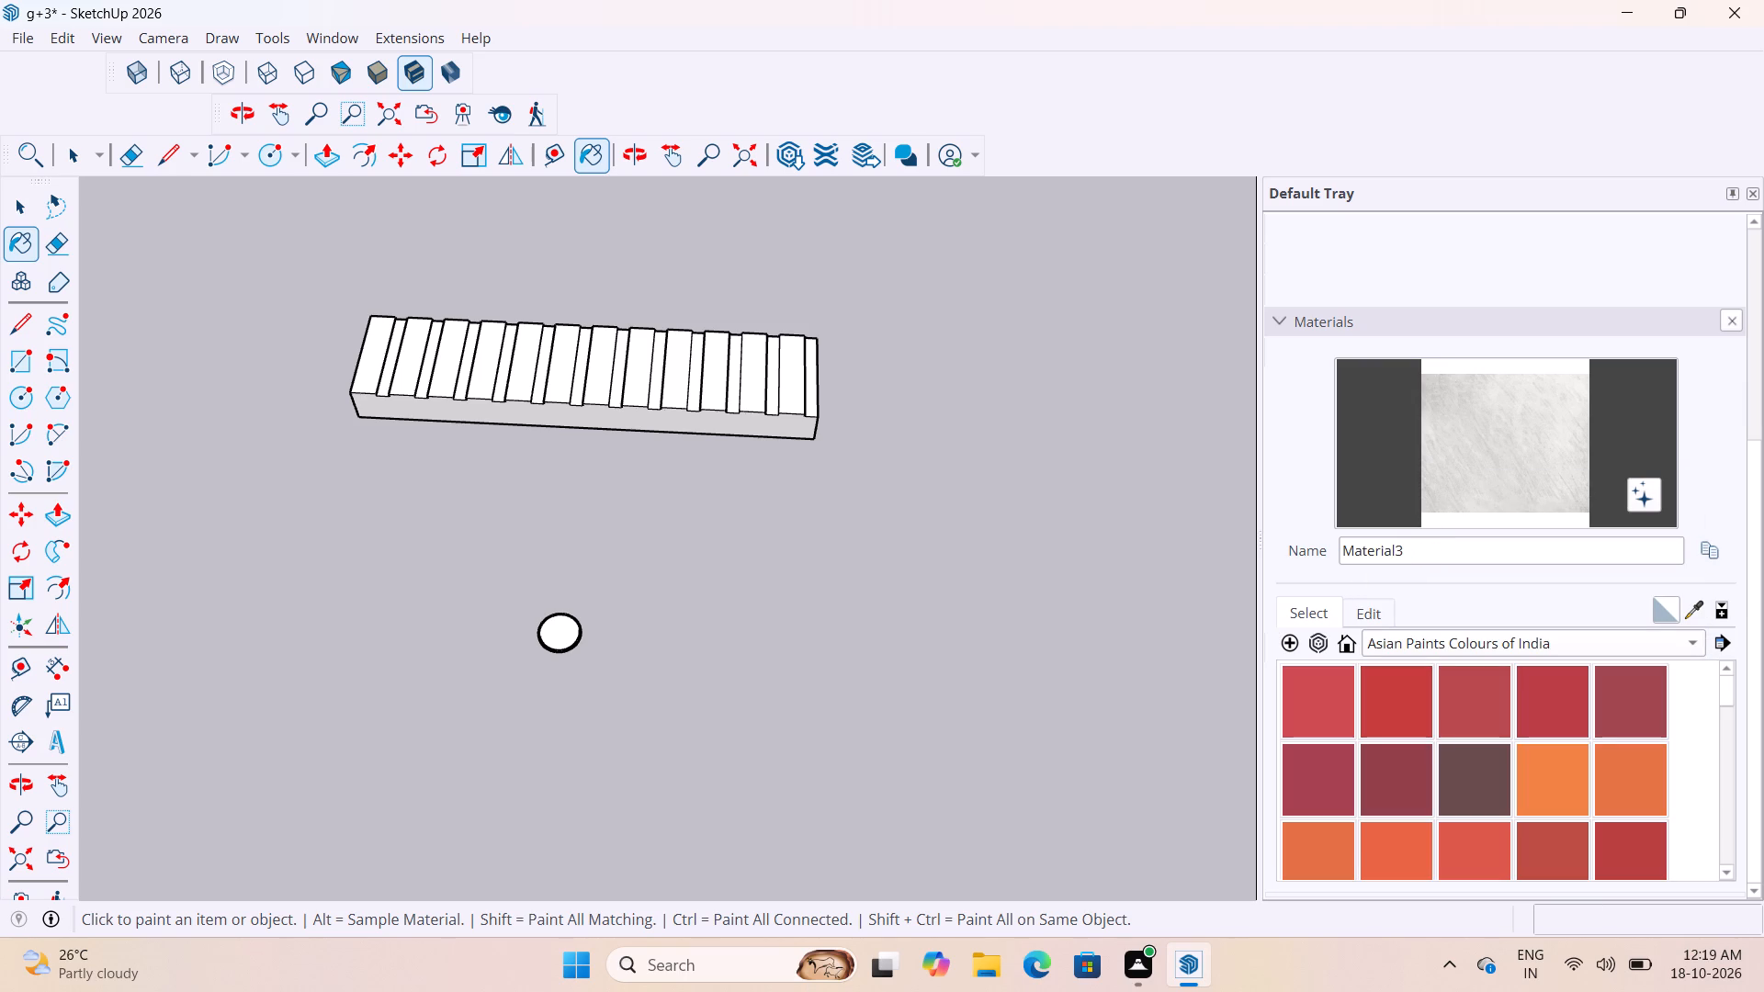
left_click(1487, 633)
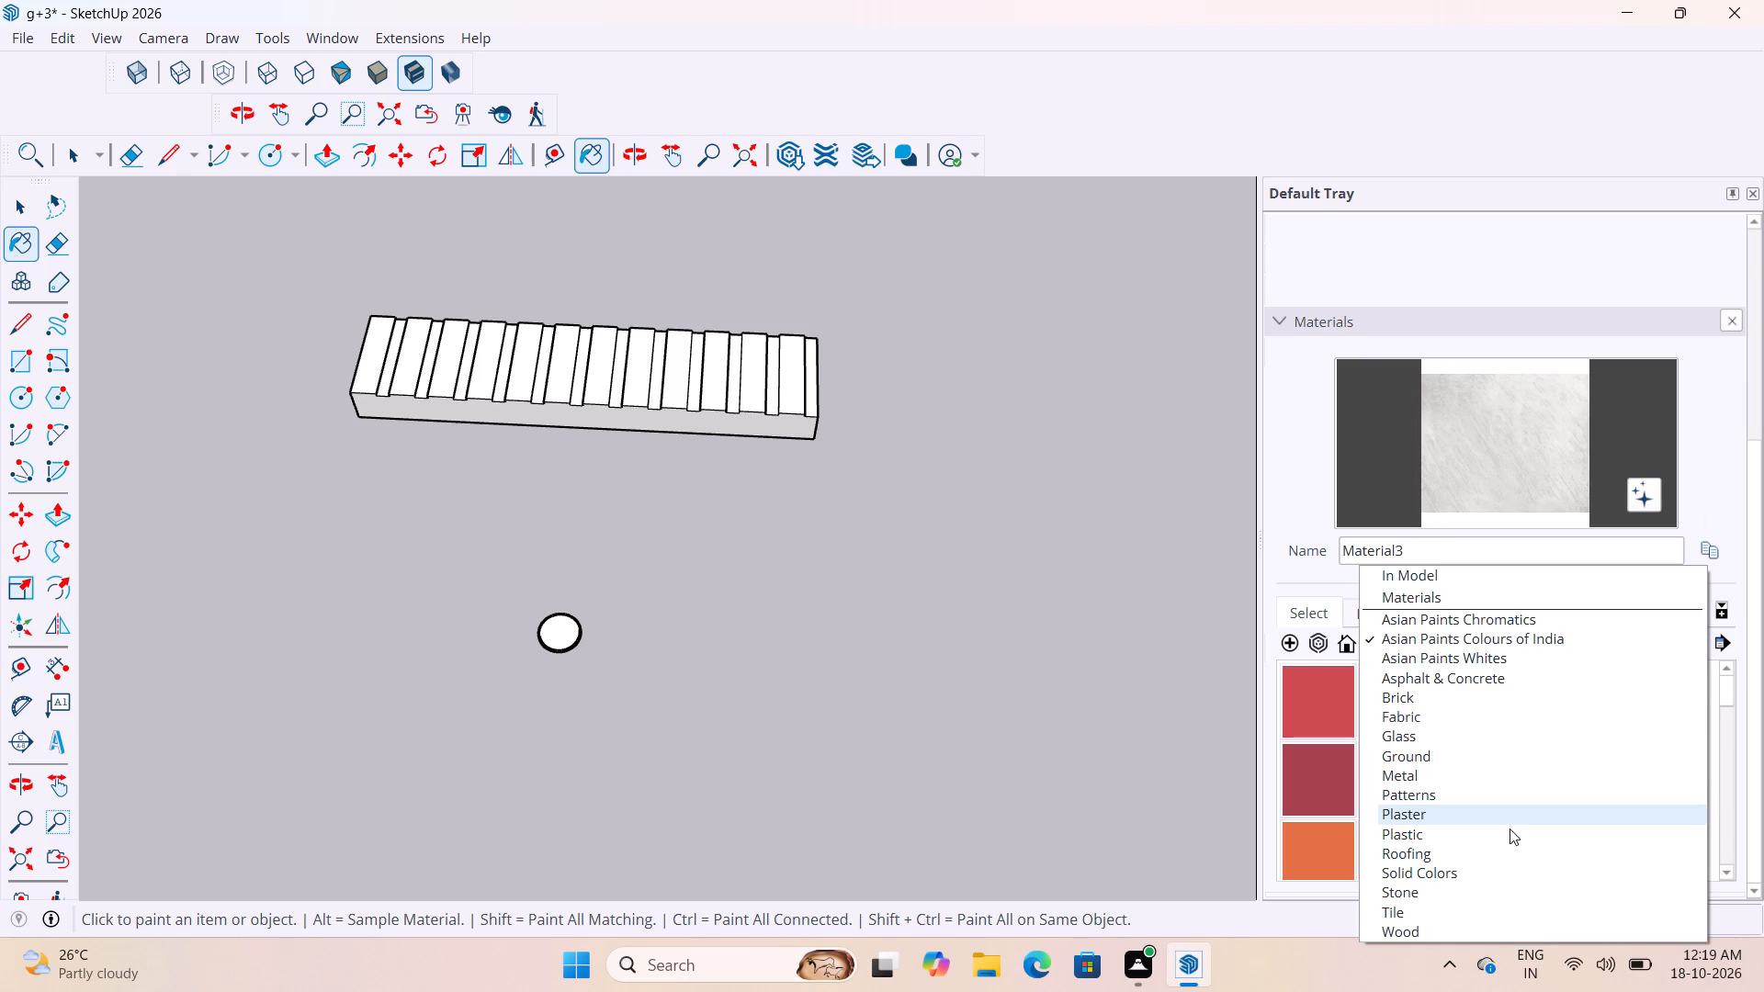
scroll(1504, 843, "down", 3)
left_click(1444, 938)
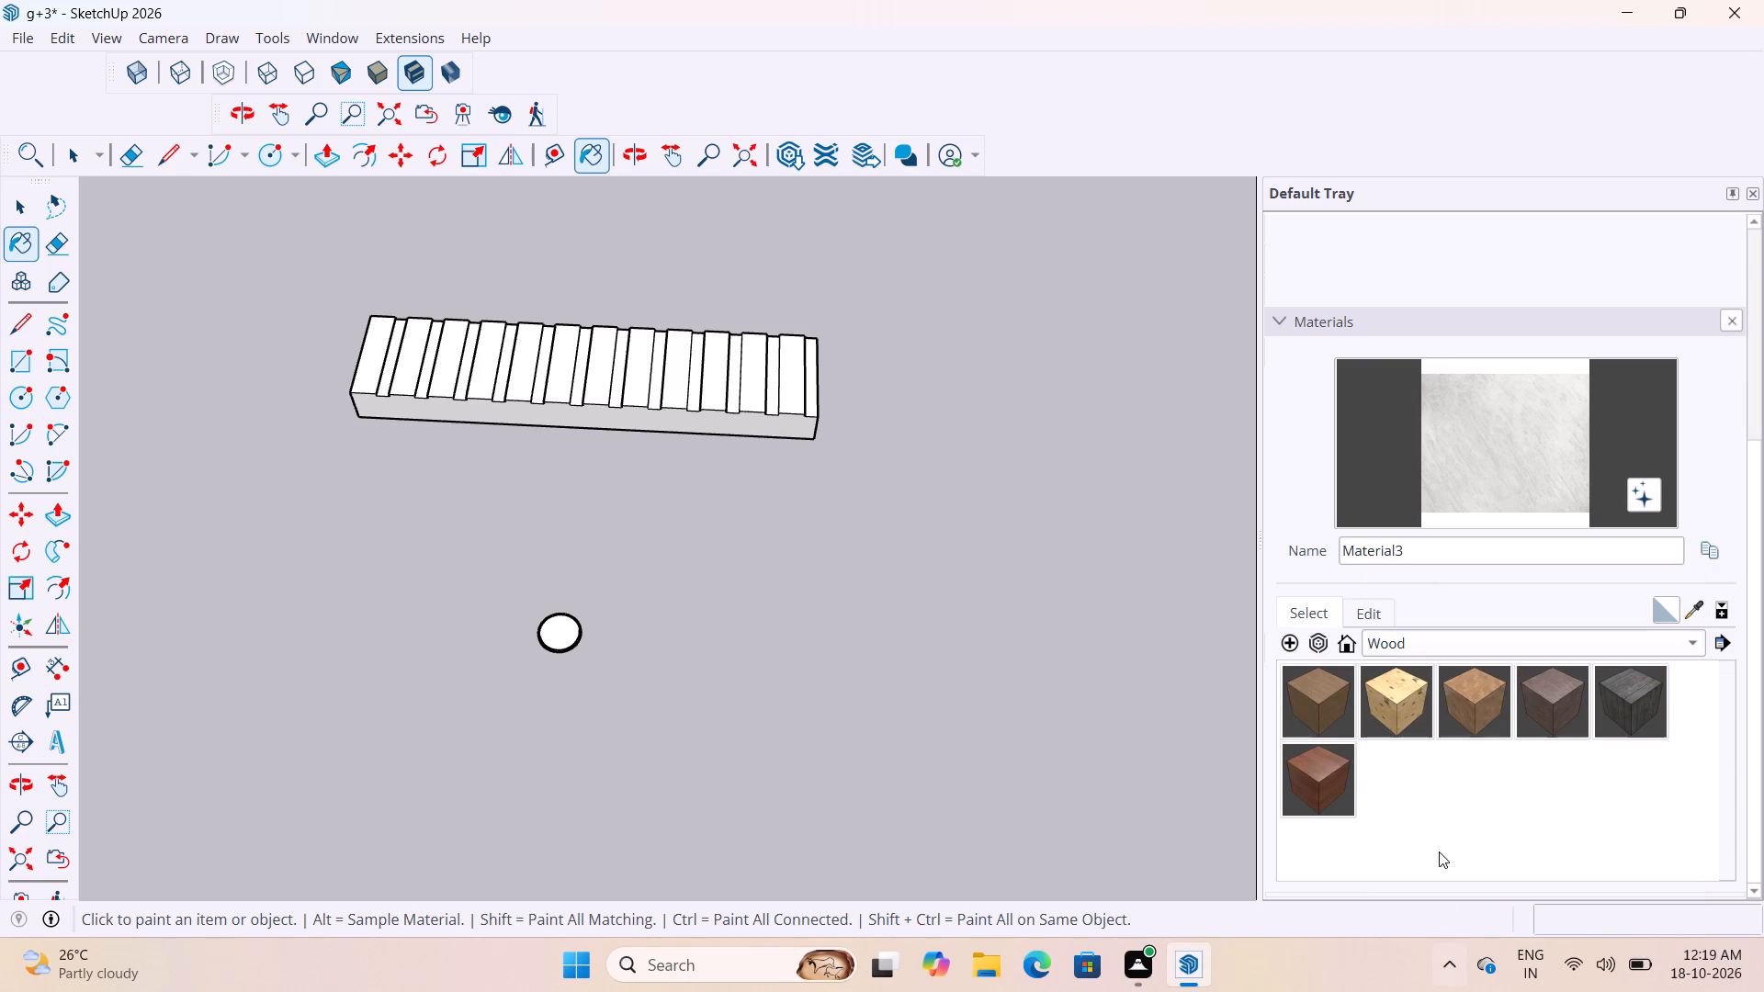
left_click(1330, 780)
Open the grooved block's group for editing.
scroll(276, 338, "up", 4)
scroll(399, 384, "up", 7)
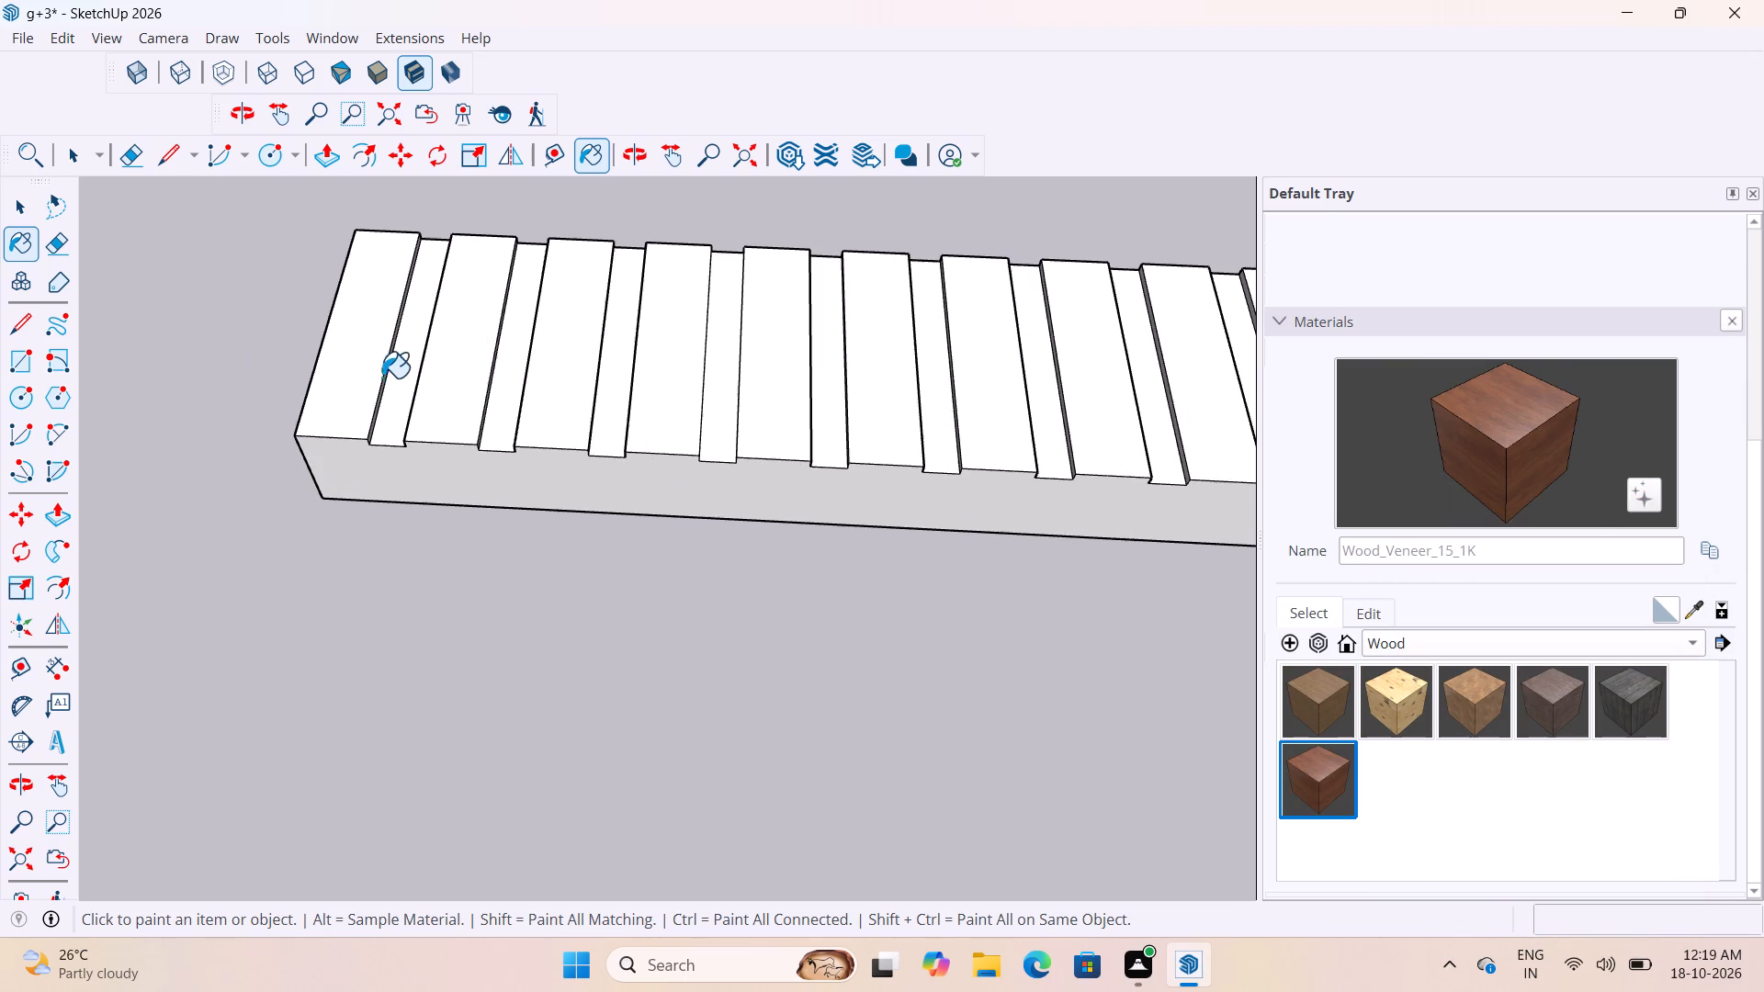
key("space")
double_click(357, 361)
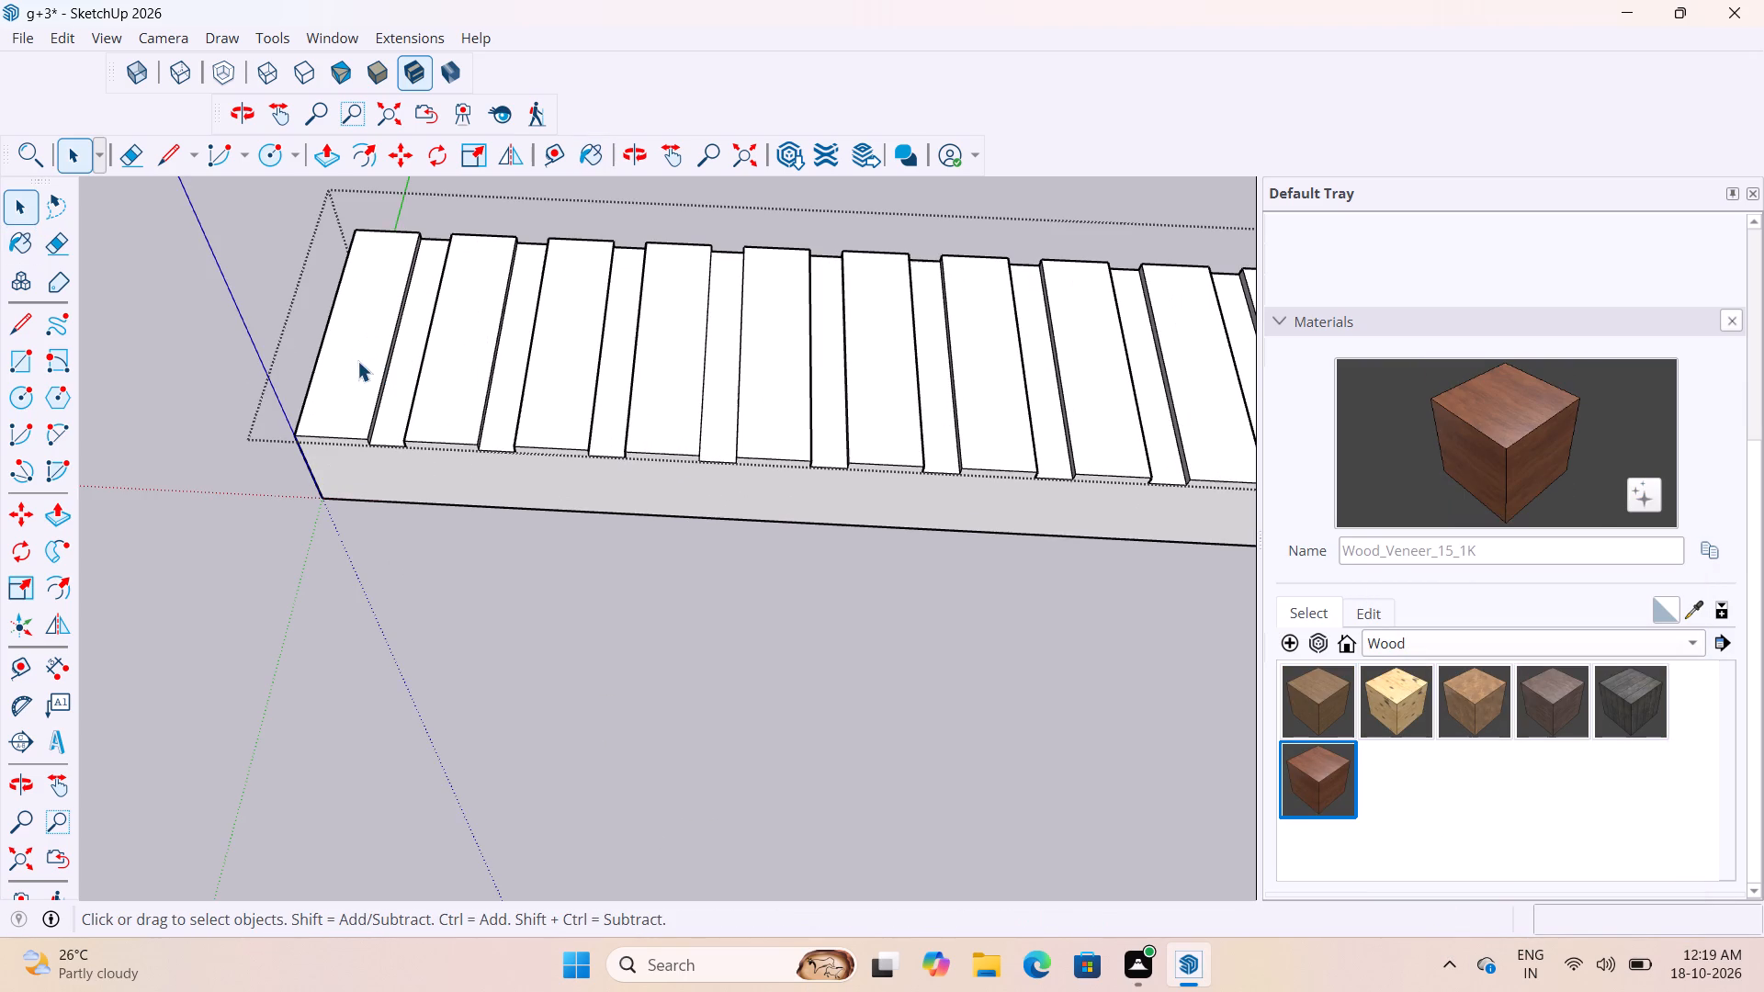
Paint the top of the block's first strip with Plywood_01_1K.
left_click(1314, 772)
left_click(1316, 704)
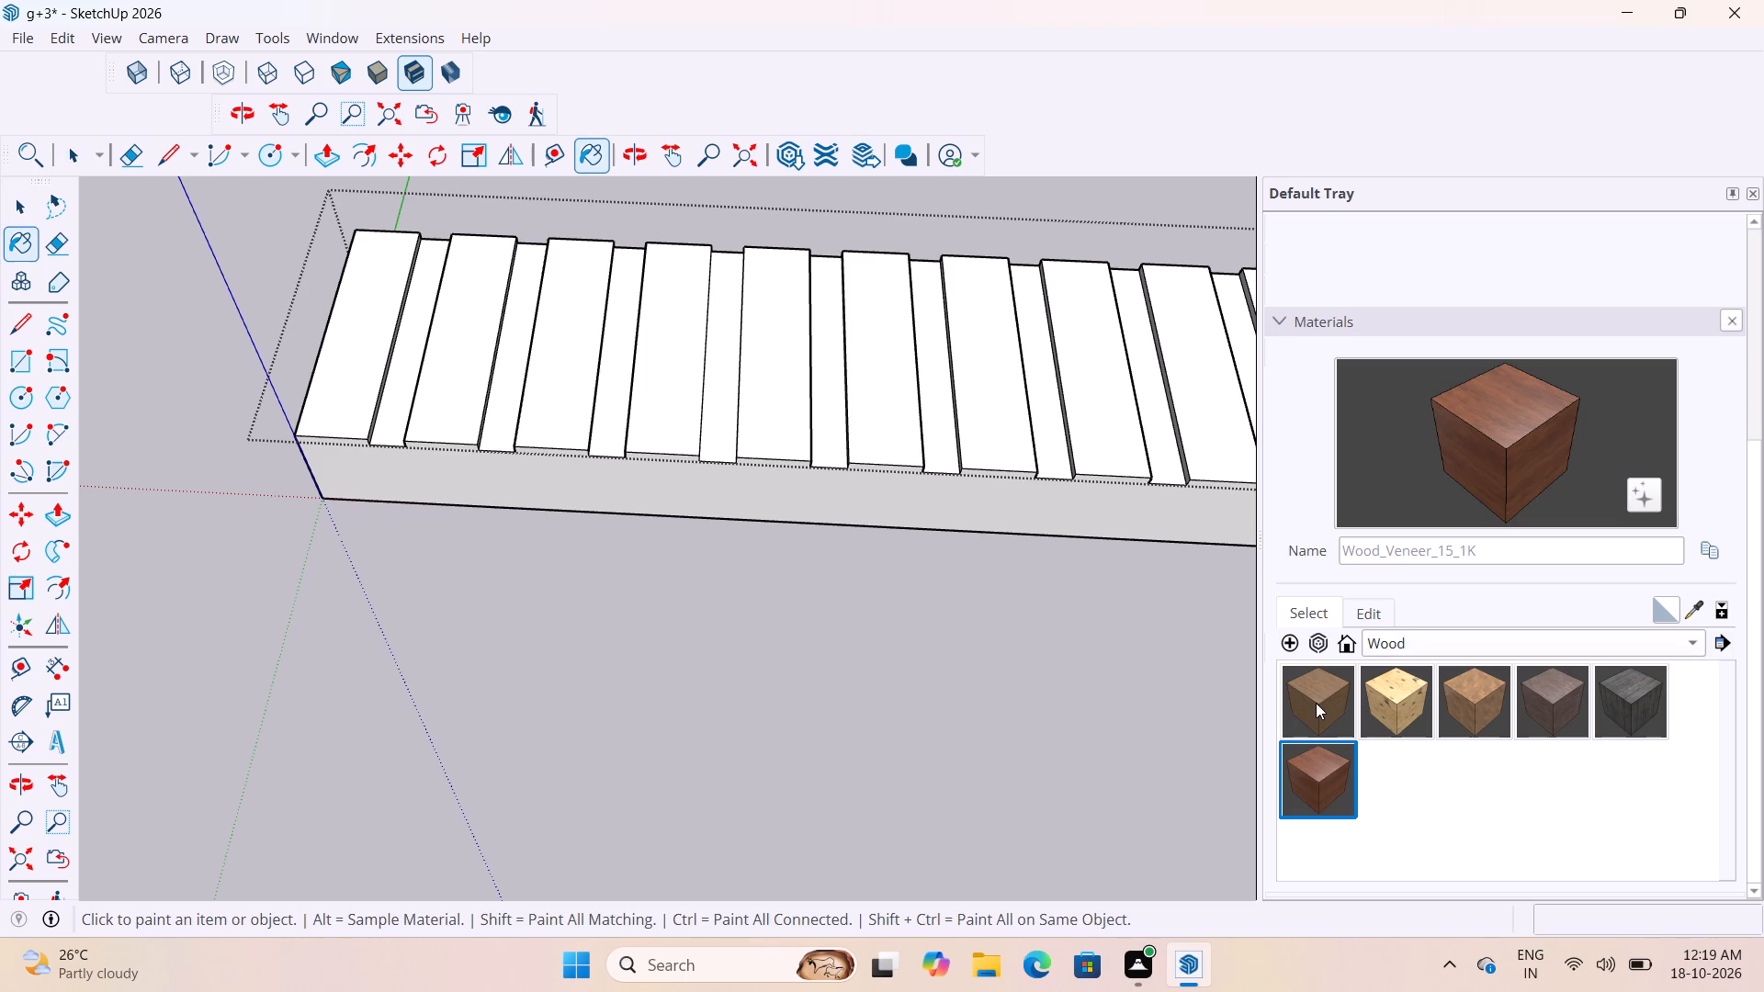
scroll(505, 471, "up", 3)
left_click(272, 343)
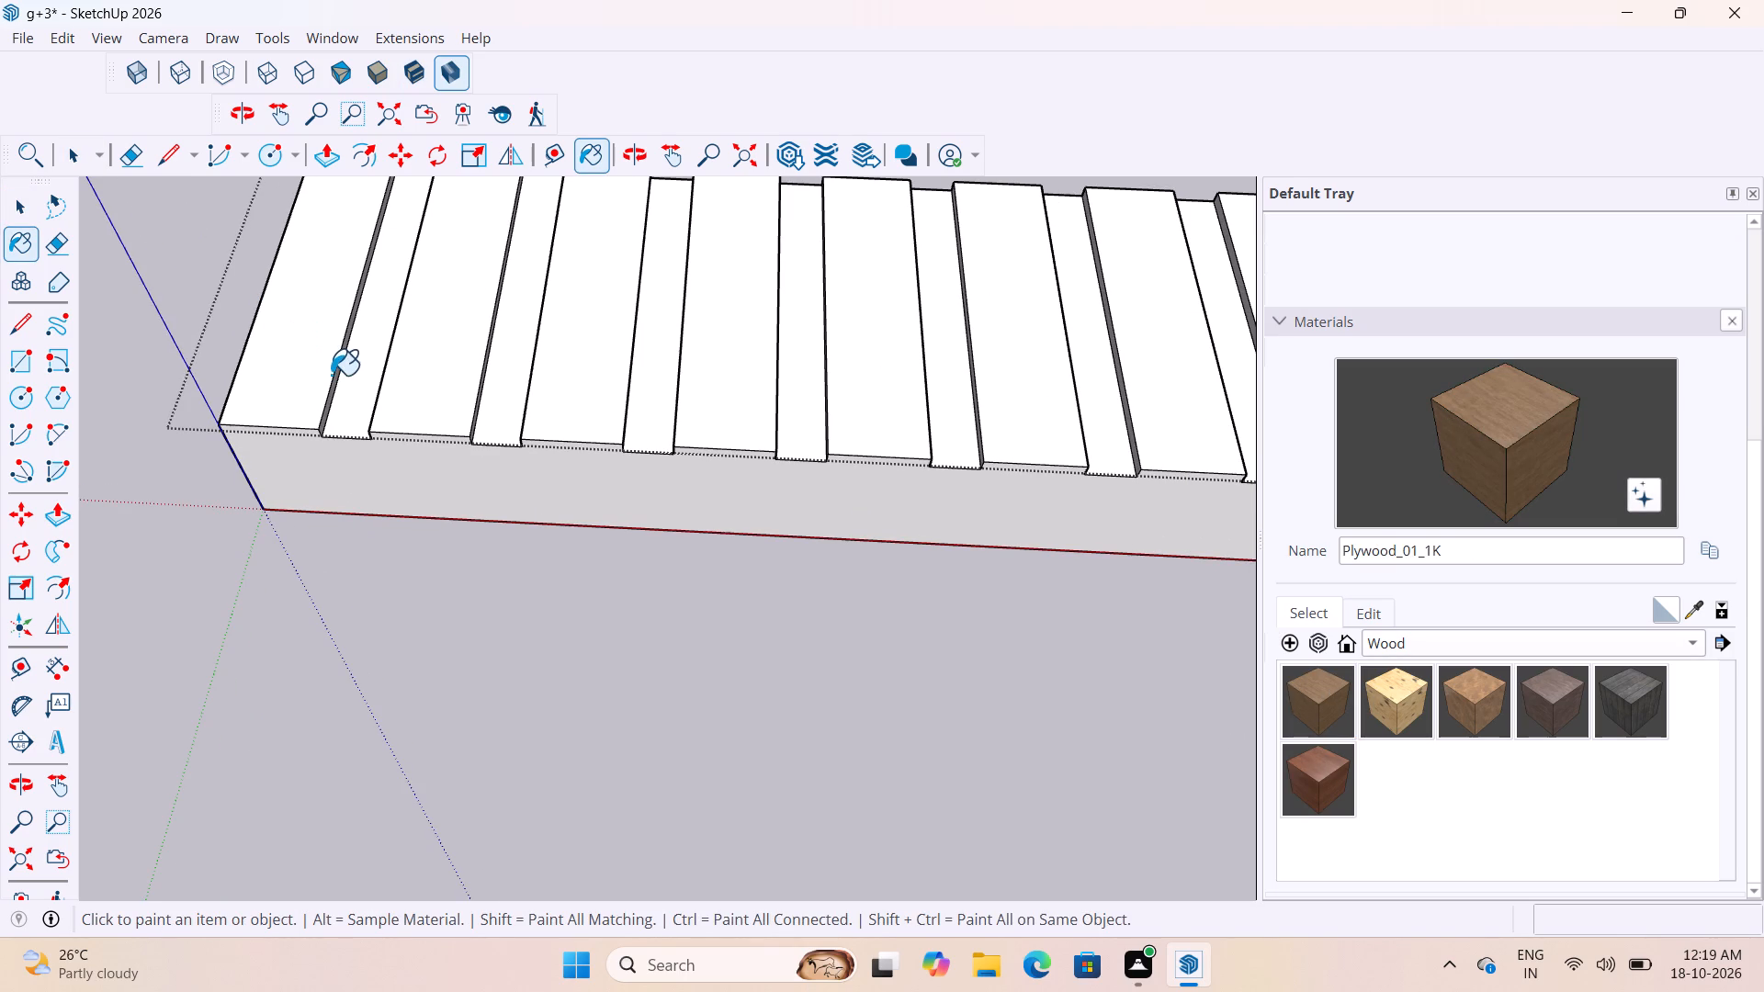
Paint Wood_Veneer_15_1K on the first two strips, the first groove's floor and adjoining side wall, and the second groove's floor.
left_click(1330, 764)
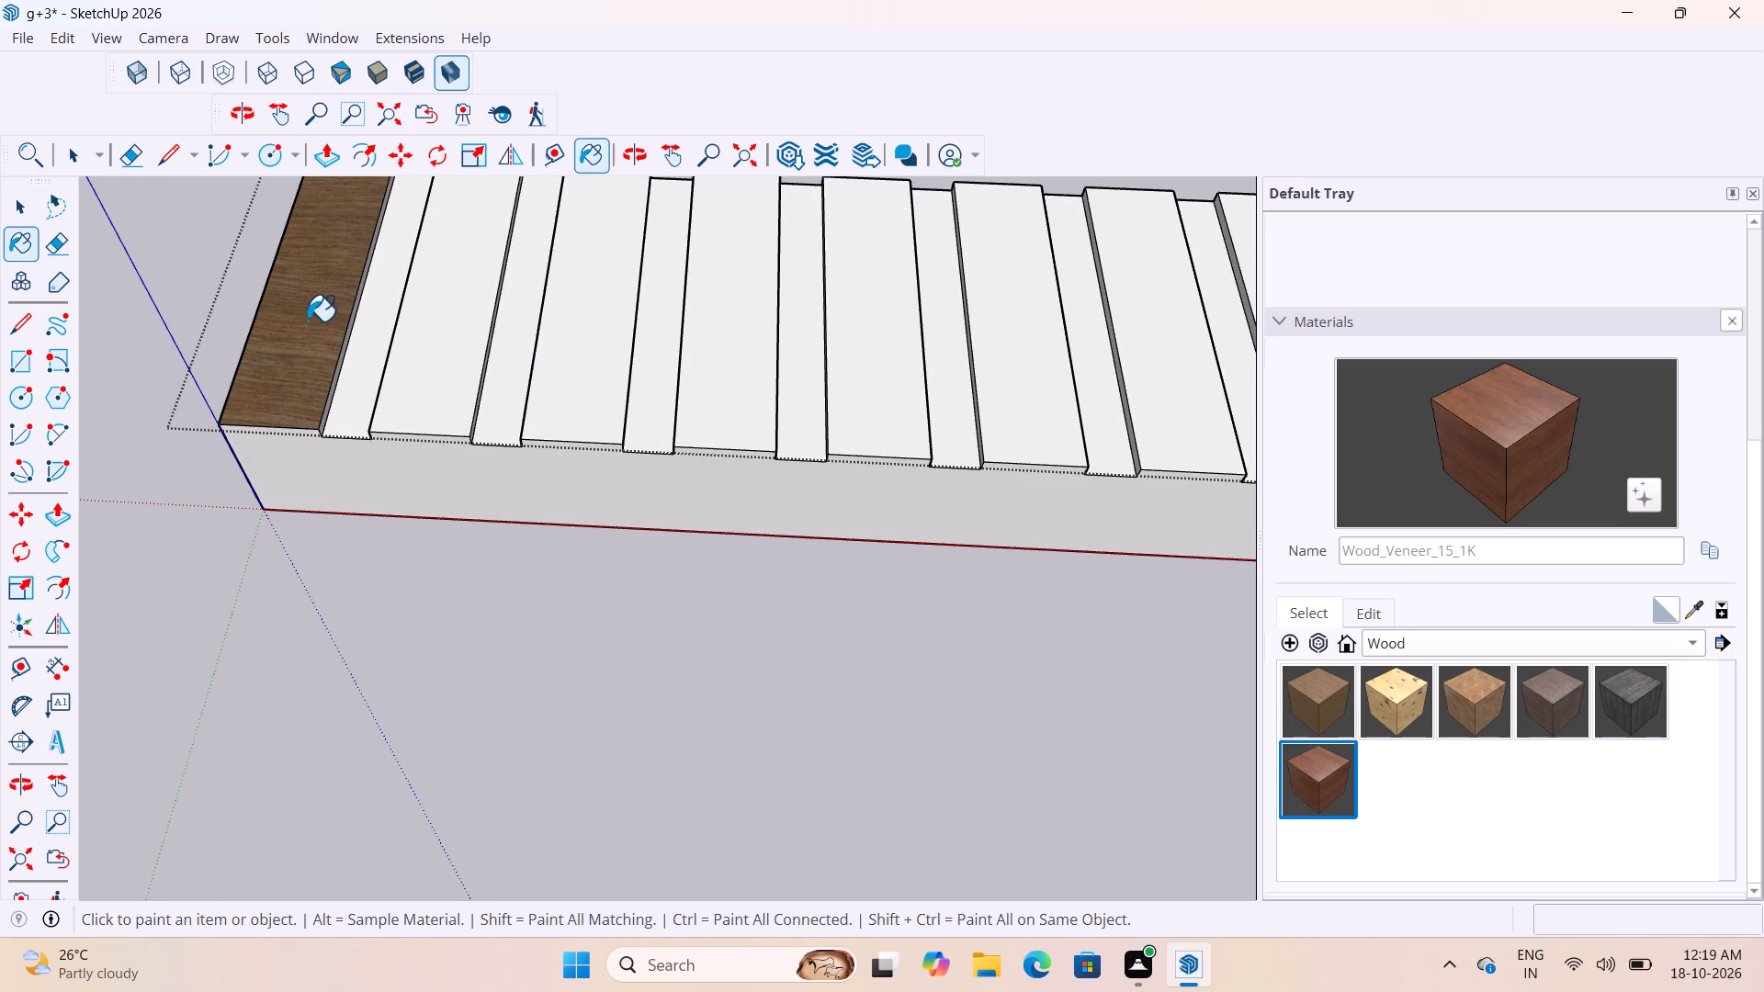
left_click(308, 321)
scroll(294, 329, "up", 14)
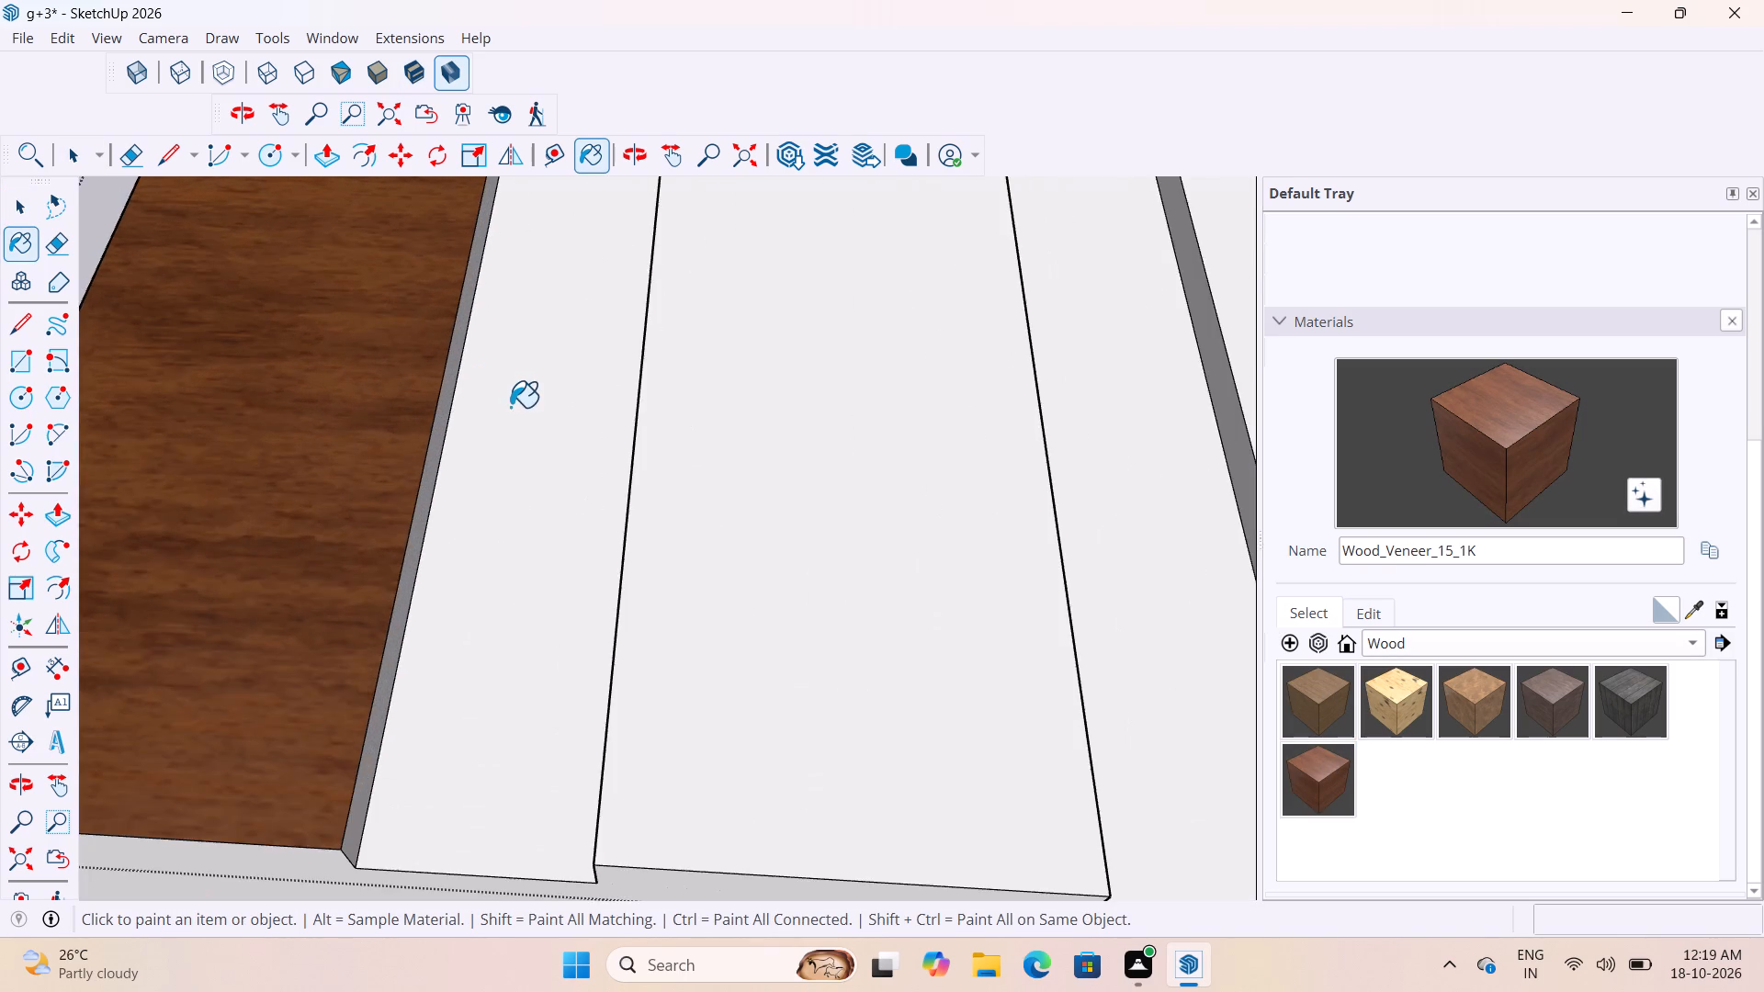
scroll(510, 407, "up", 4)
middle_click_drag(506, 394, 451, 333)
scroll(445, 329, "up", 1)
left_click(418, 349)
left_click(505, 364)
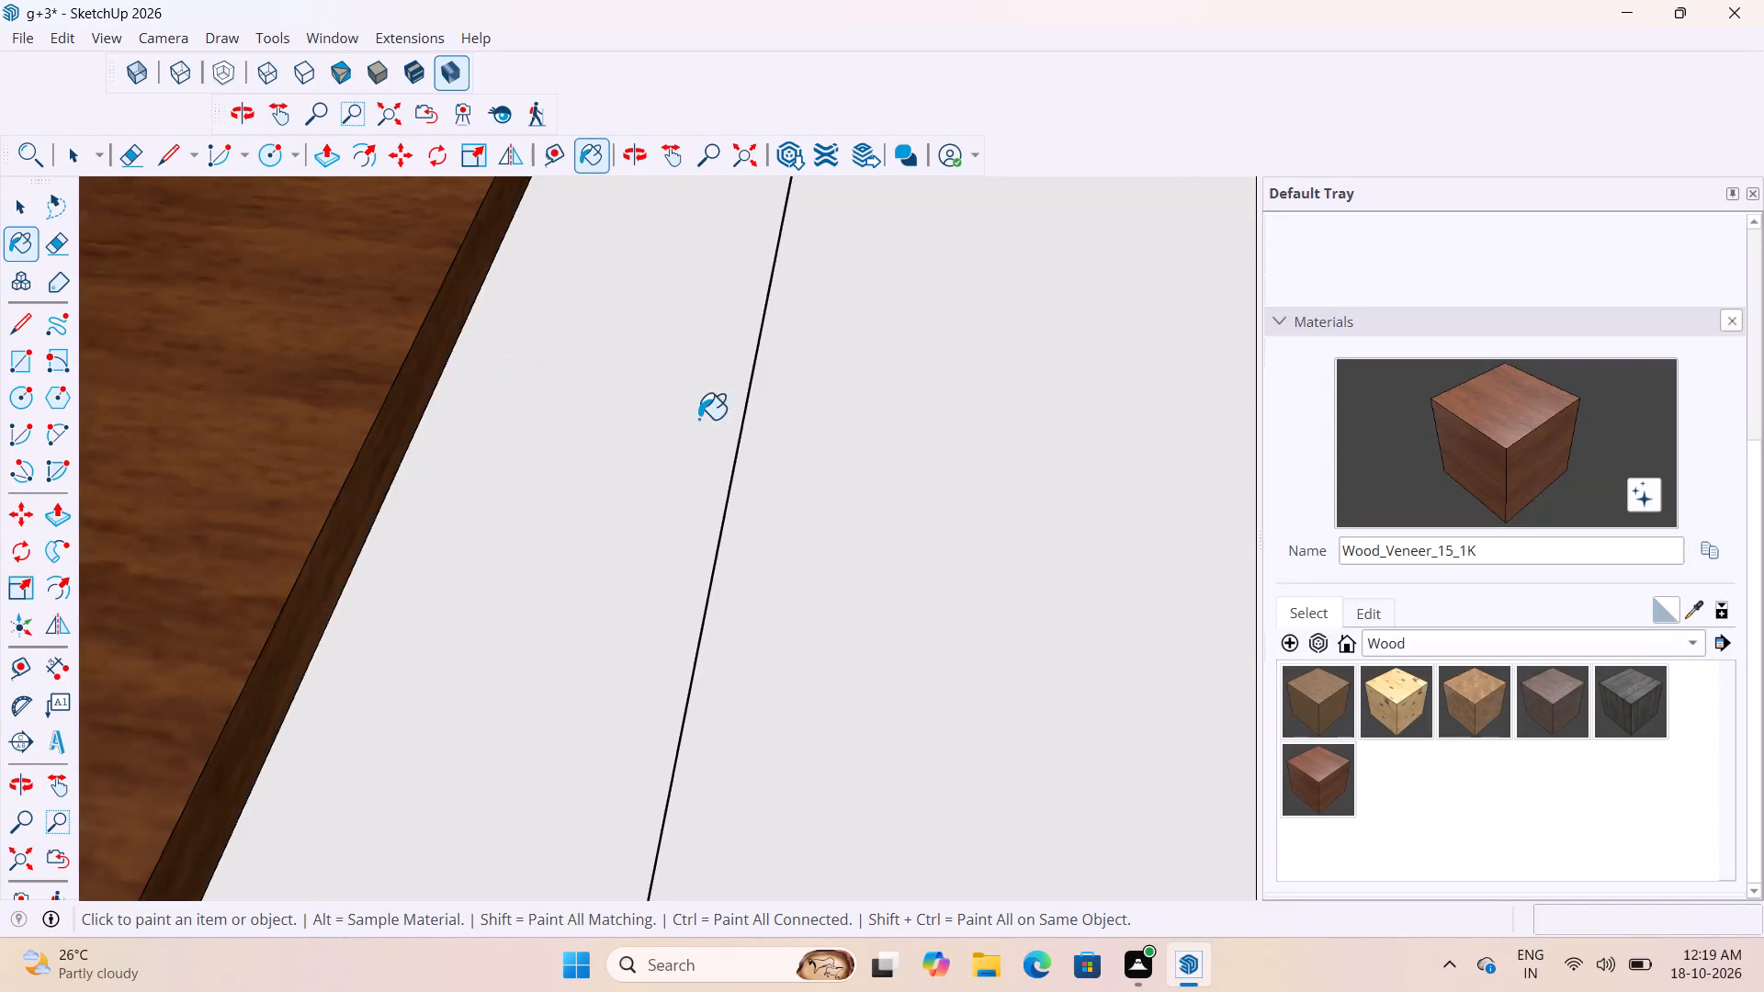
scroll(697, 418, "down", 15)
left_click(737, 497)
scroll(890, 547, "up", 3)
left_click(893, 534)
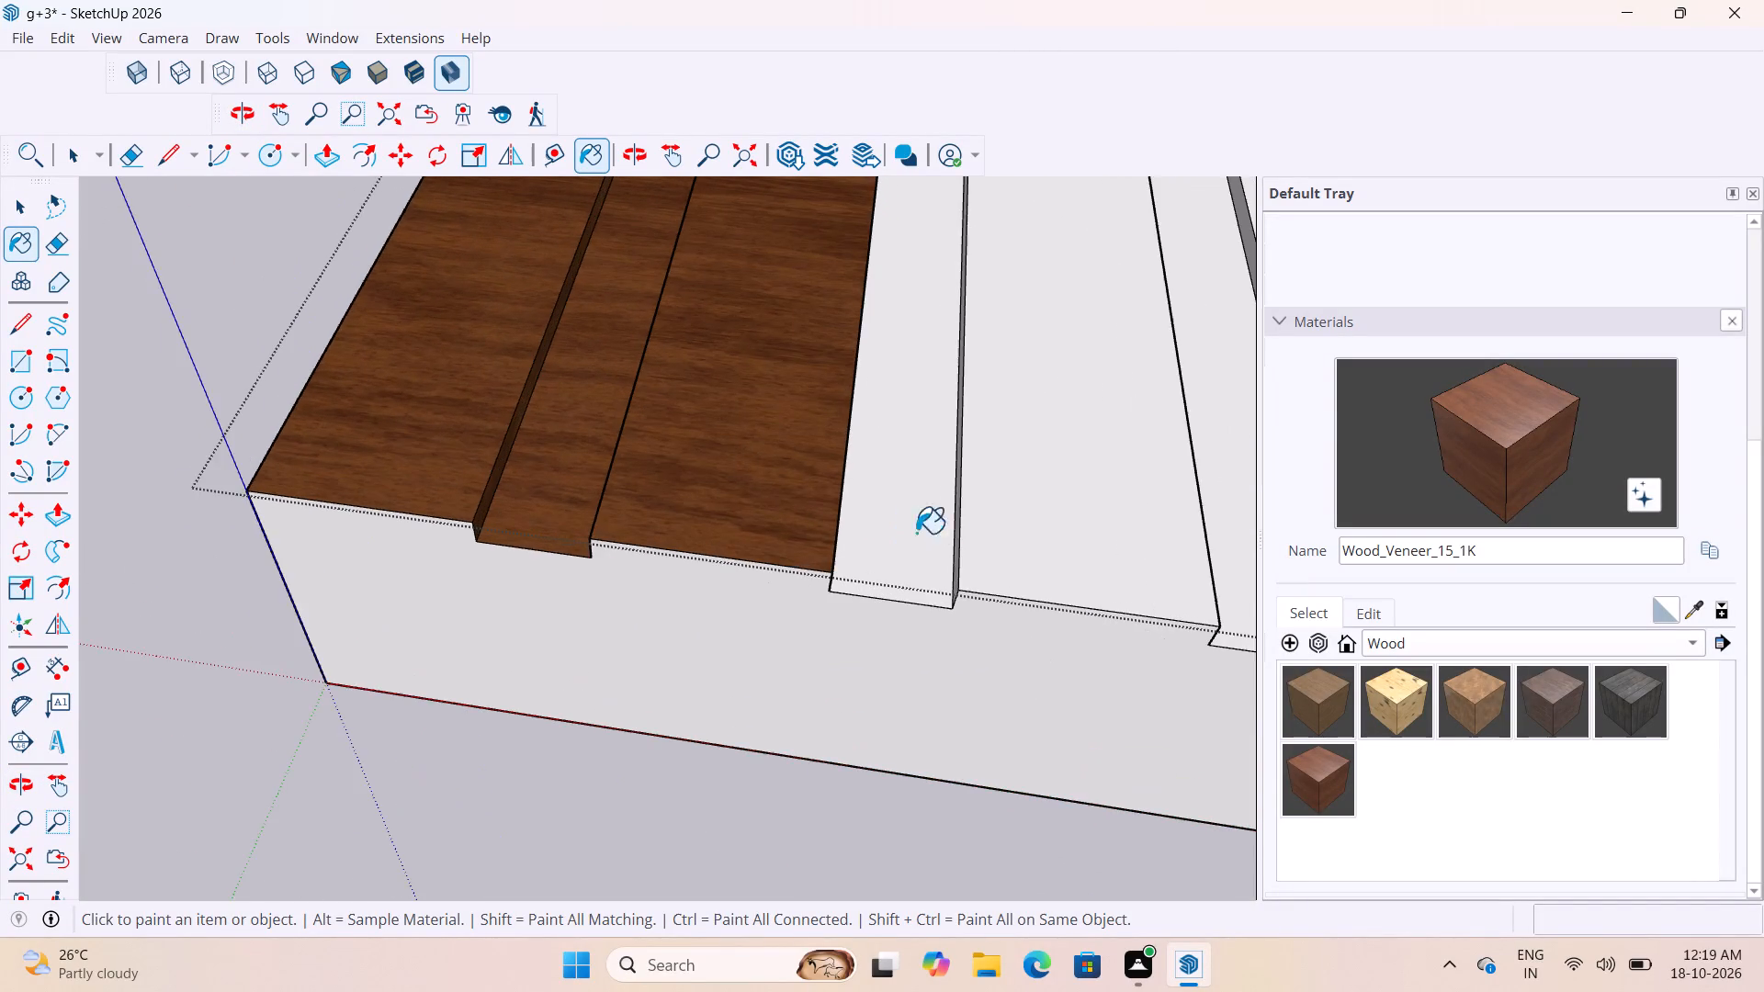
Paint the third strip and the second groove's side wall beside it with Wood_Veneer_15_1K.
scroll(939, 543, "up", 4)
middle_click_drag(993, 493, 1192, 451)
left_click(1040, 432)
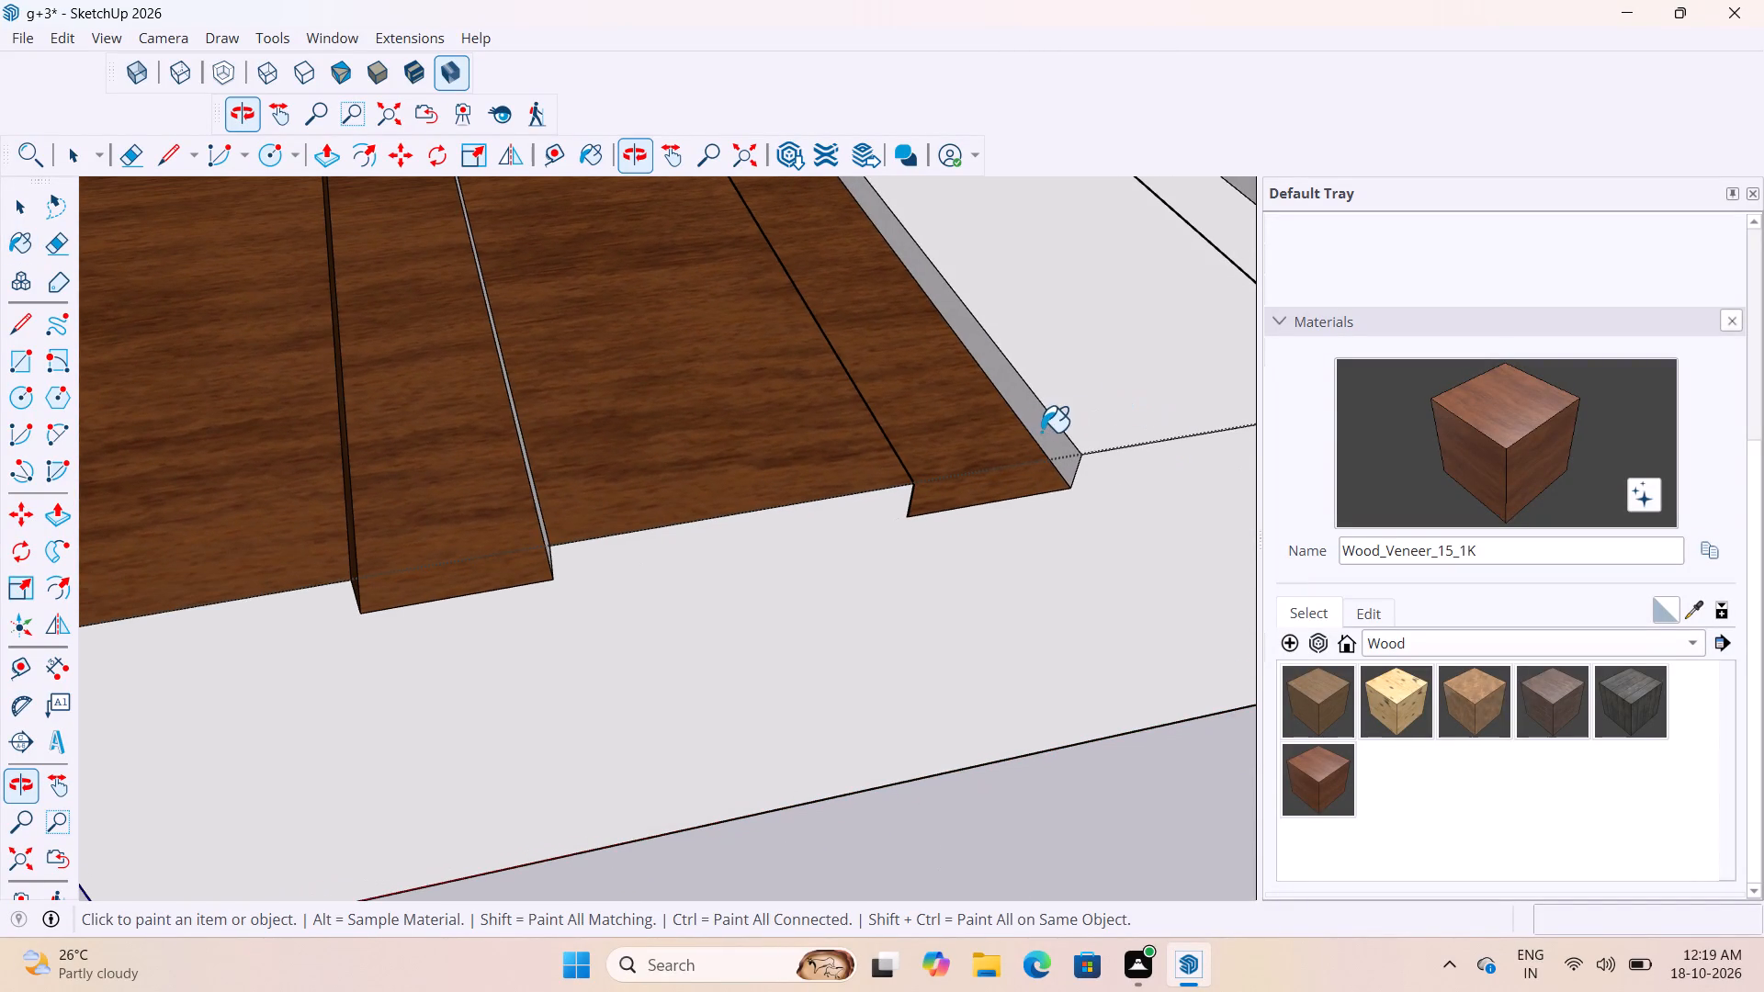
left_click(1078, 385)
Paint the remaining bare side walls along the first three strips with Wood_Veneer_15_1K.
scroll(619, 479, "down", 11)
scroll(910, 493, "up", 1)
middle_click_drag(891, 497, 643, 538)
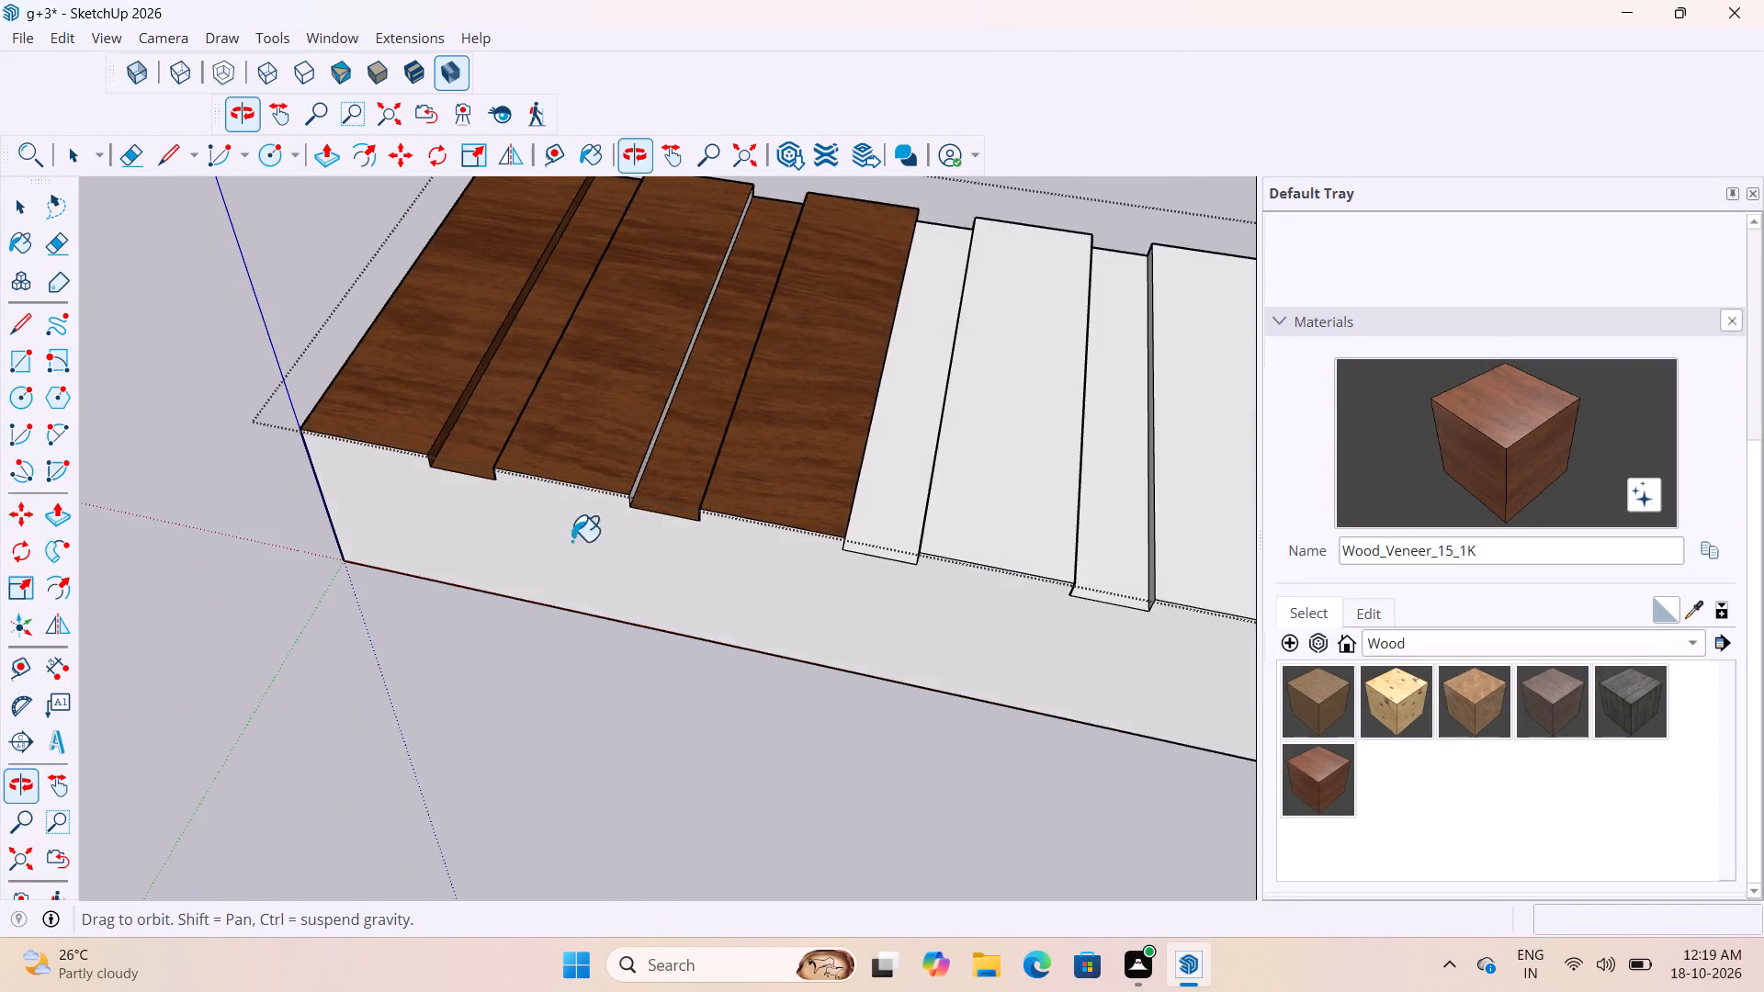
scroll(811, 486, "up", 5)
middle_click_drag(937, 504, 783, 442)
scroll(729, 389, "up", 3)
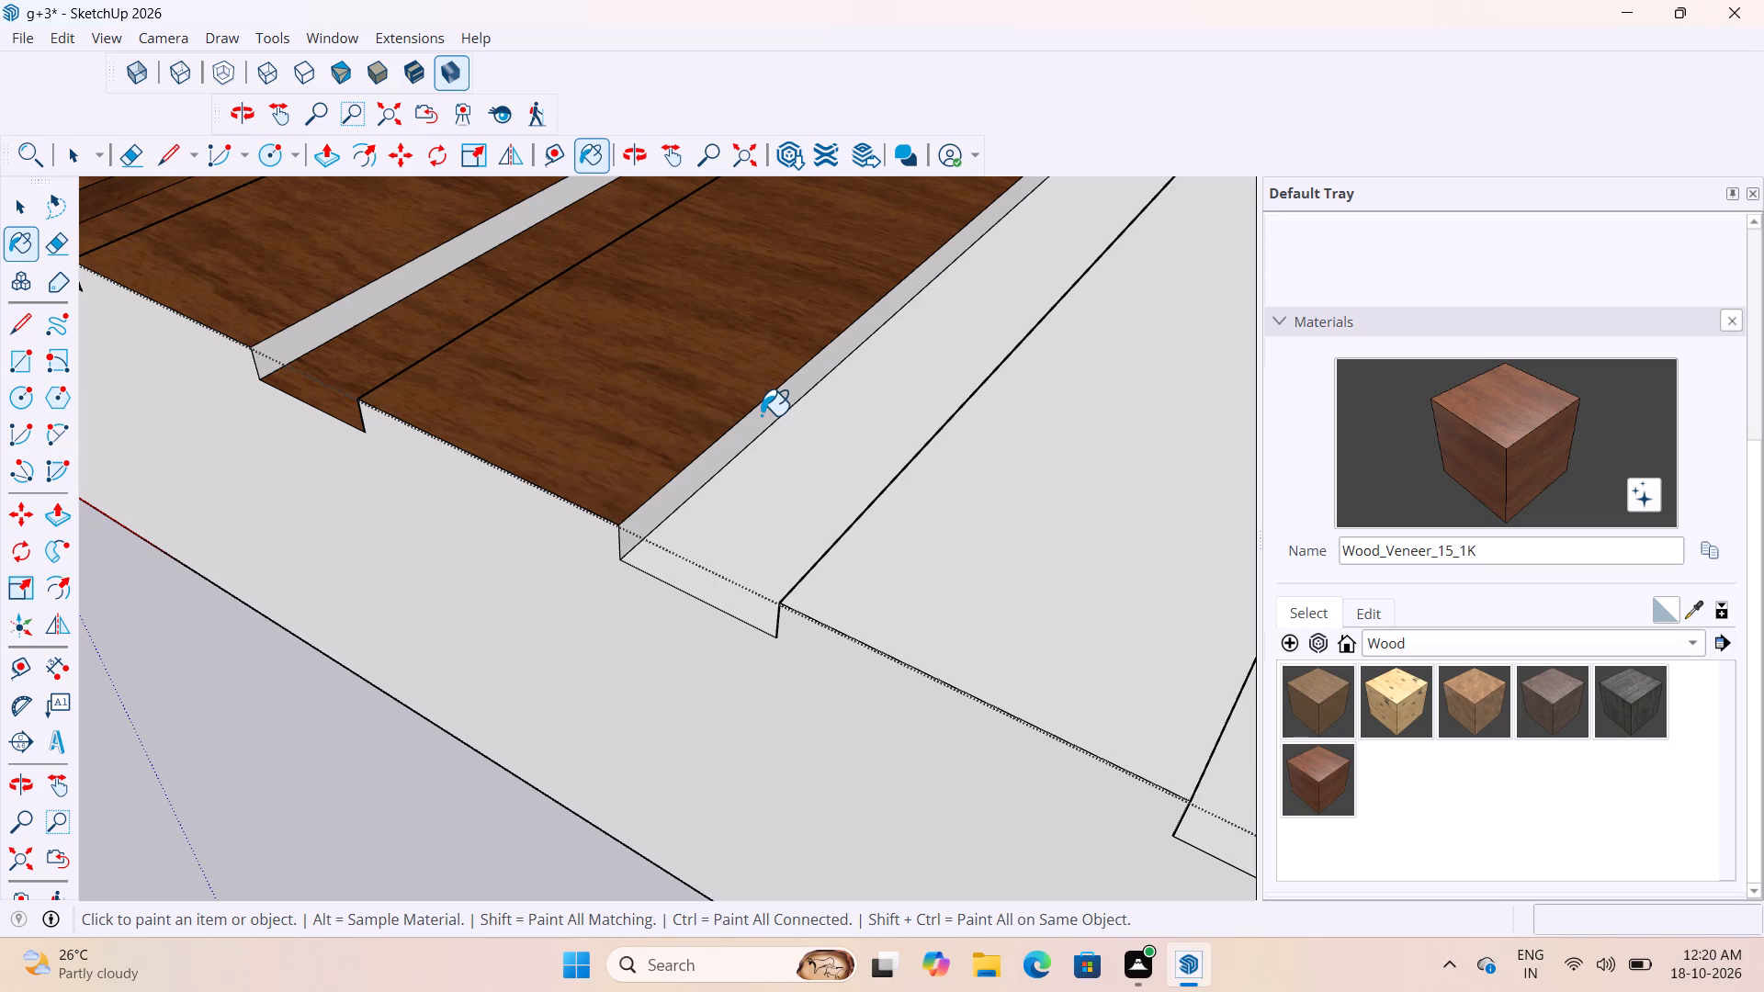
left_click(761, 415)
scroll(784, 470, "up", 1)
scroll(788, 486, "down", 5)
scroll(469, 310, "up", 4)
left_click(503, 384)
scroll(533, 394, "down", 5)
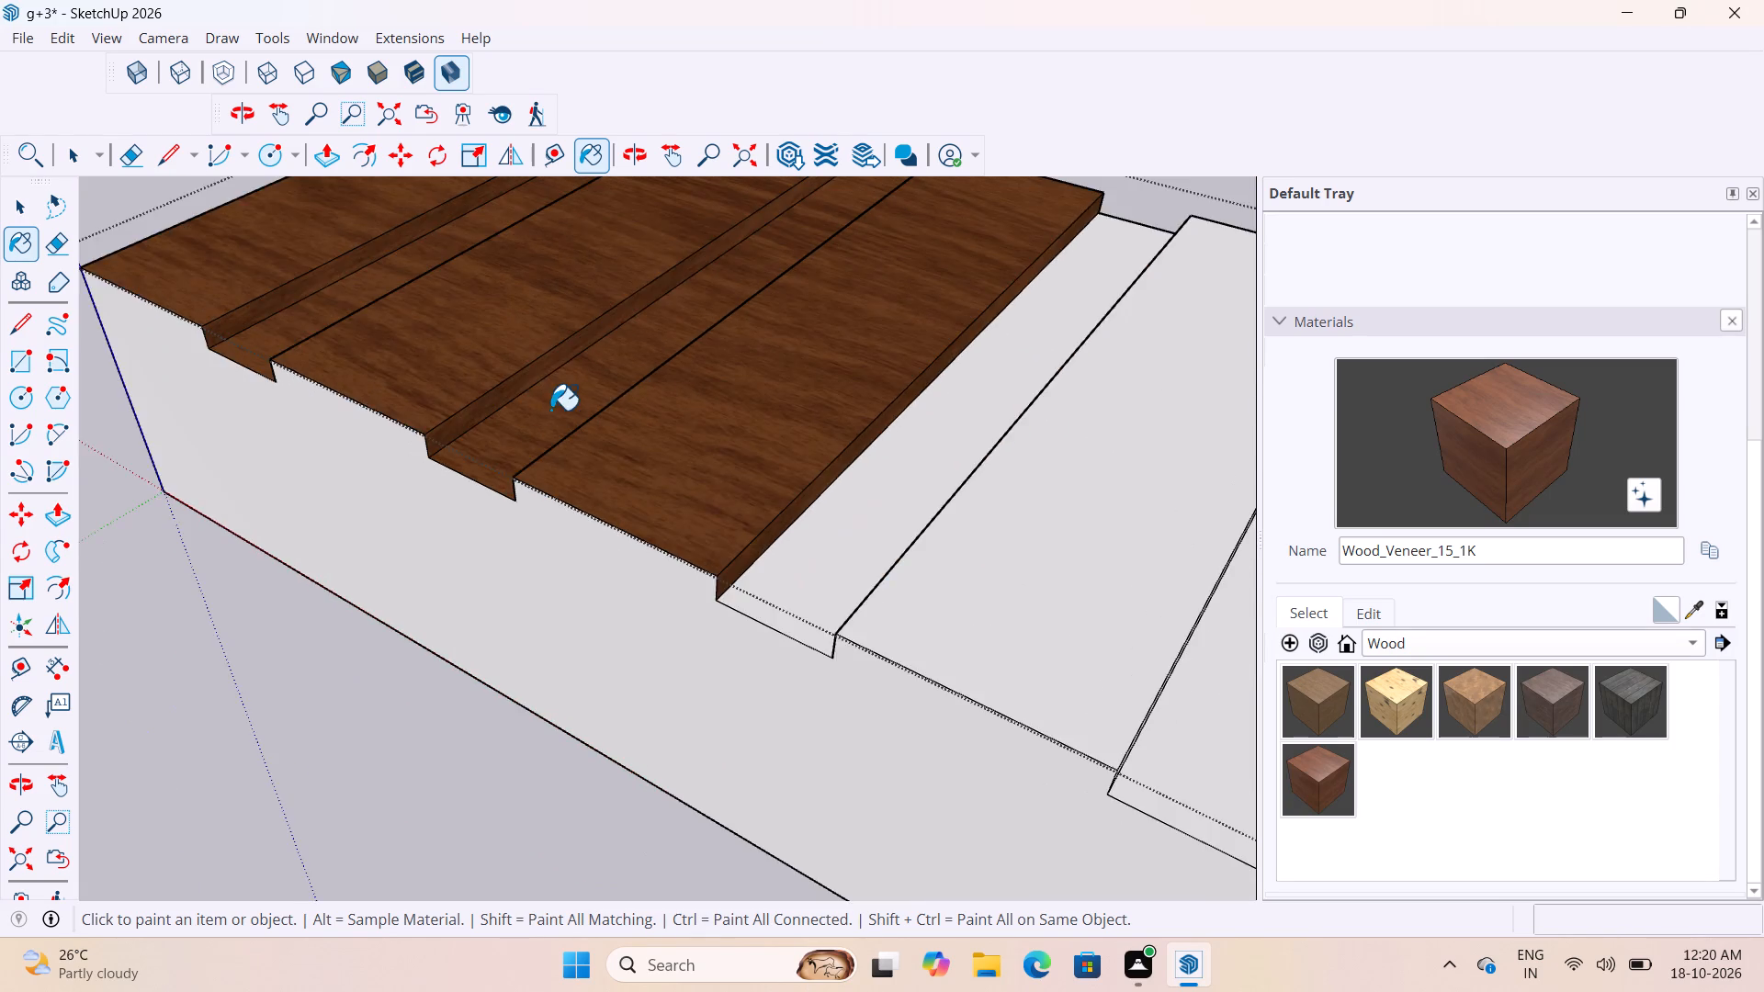
middle_click_drag(555, 383, 1151, 346)
scroll(744, 439, "up", 4)
left_click(744, 439)
scroll(518, 543, "down", 4)
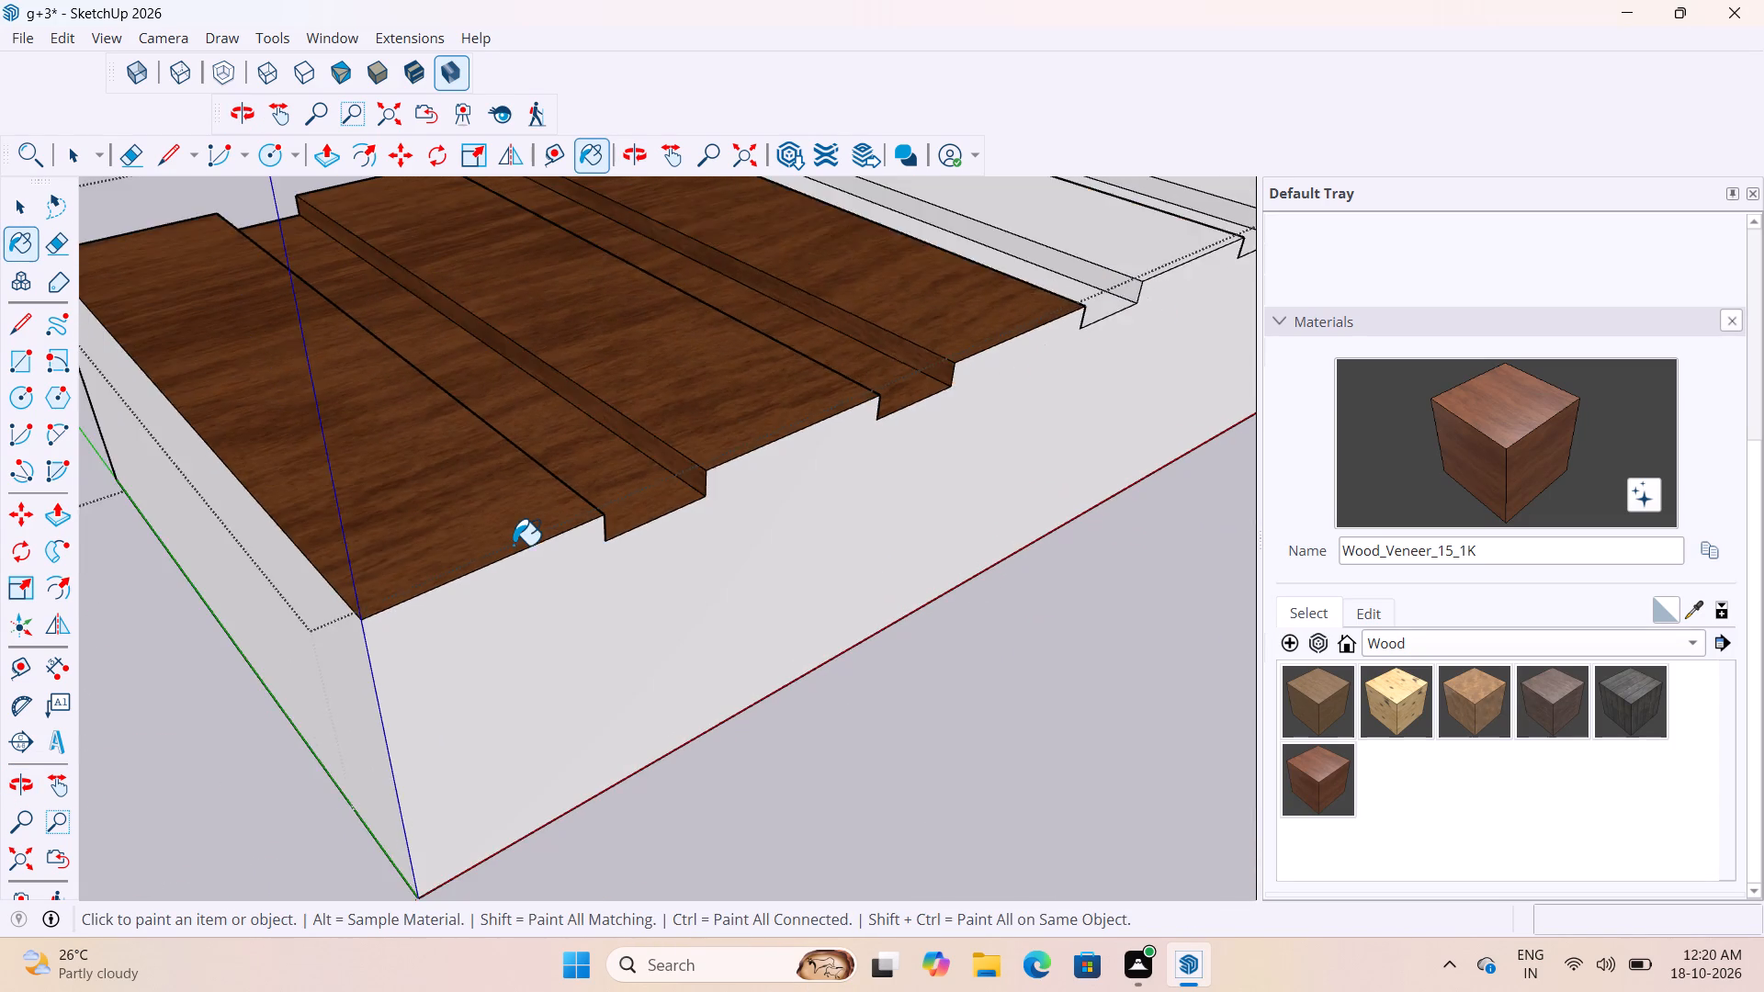
Paint the tops of the fourth through twelfth strips with Wood_Veneer_15_1K.
scroll(513, 545, "down", 14)
middle_click_drag(832, 531, 424, 569)
scroll(424, 511, "down", 6)
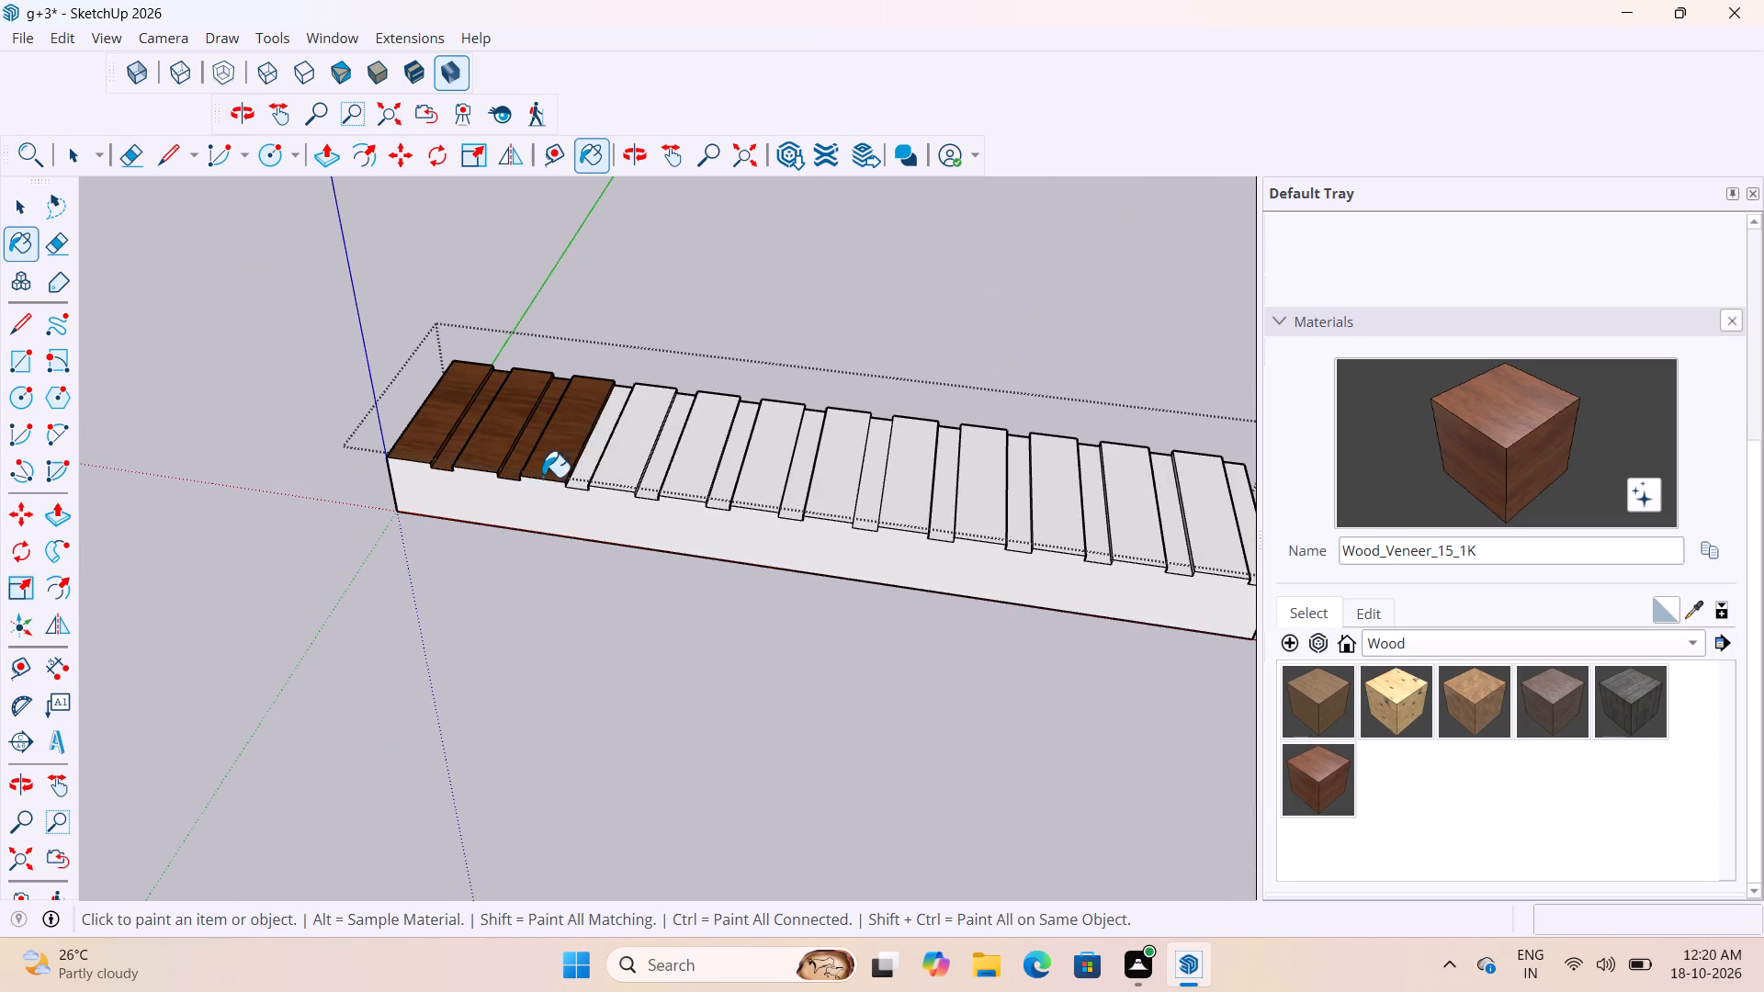
left_click(611, 455)
left_click(672, 457)
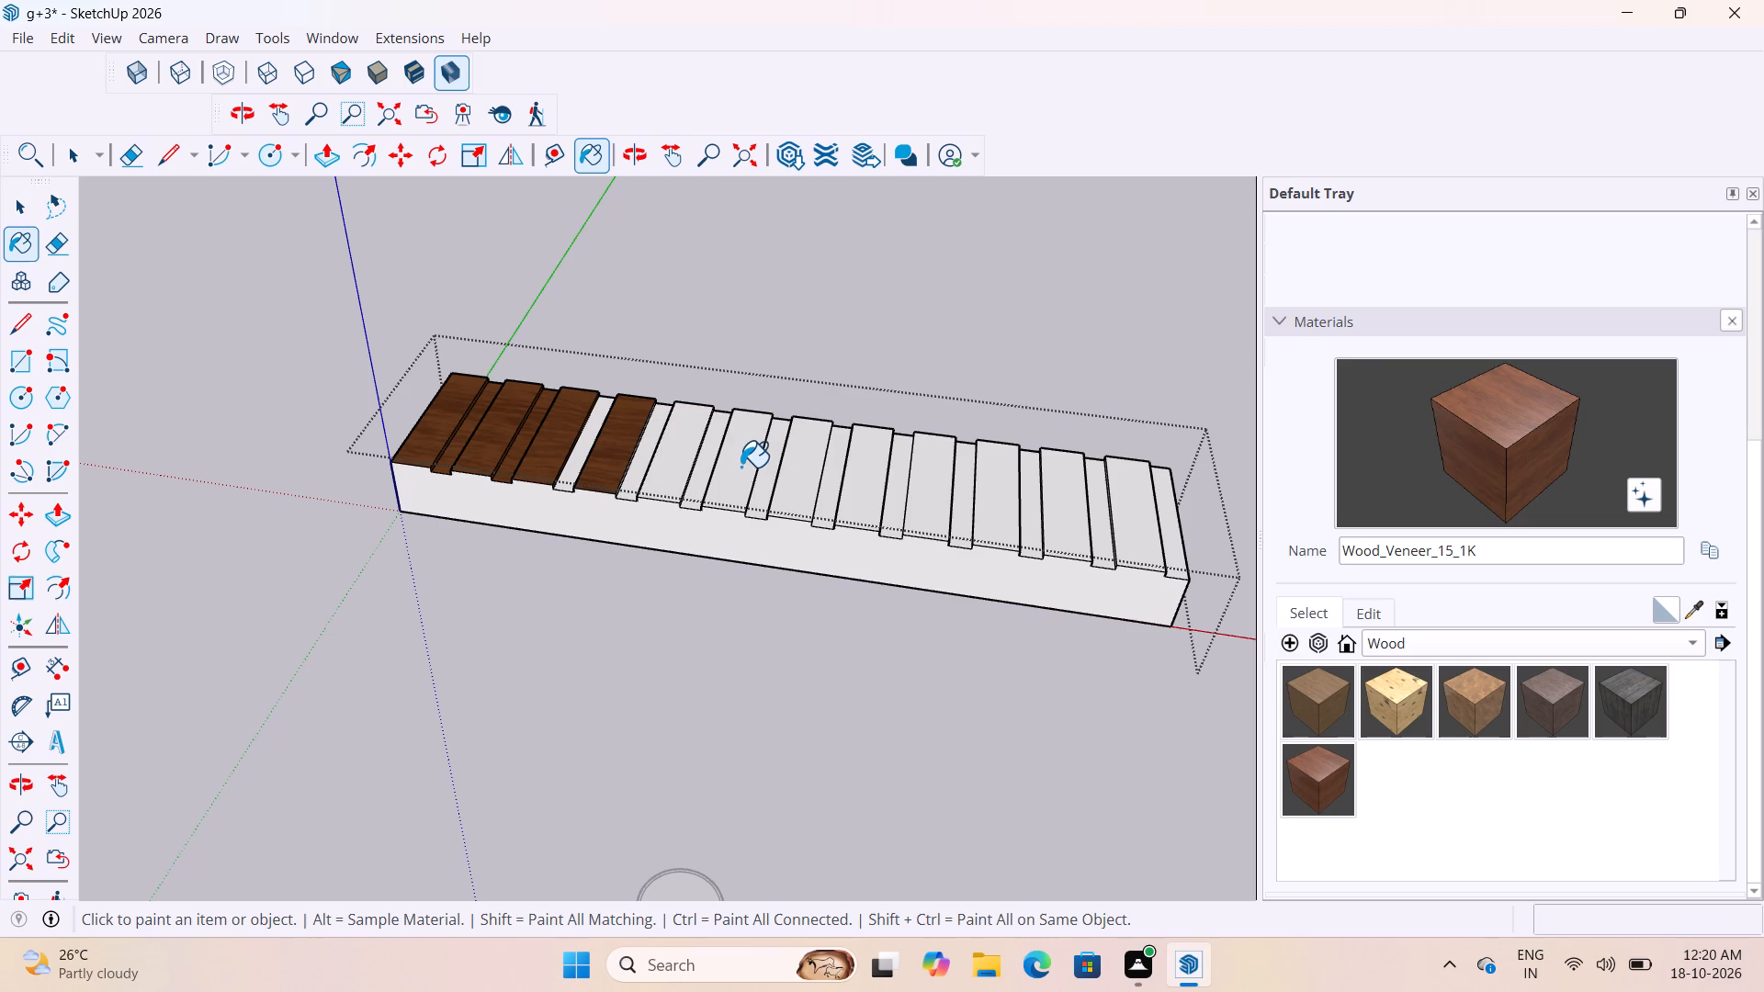
left_click(741, 466)
left_click(808, 472)
left_click(854, 479)
left_click(935, 490)
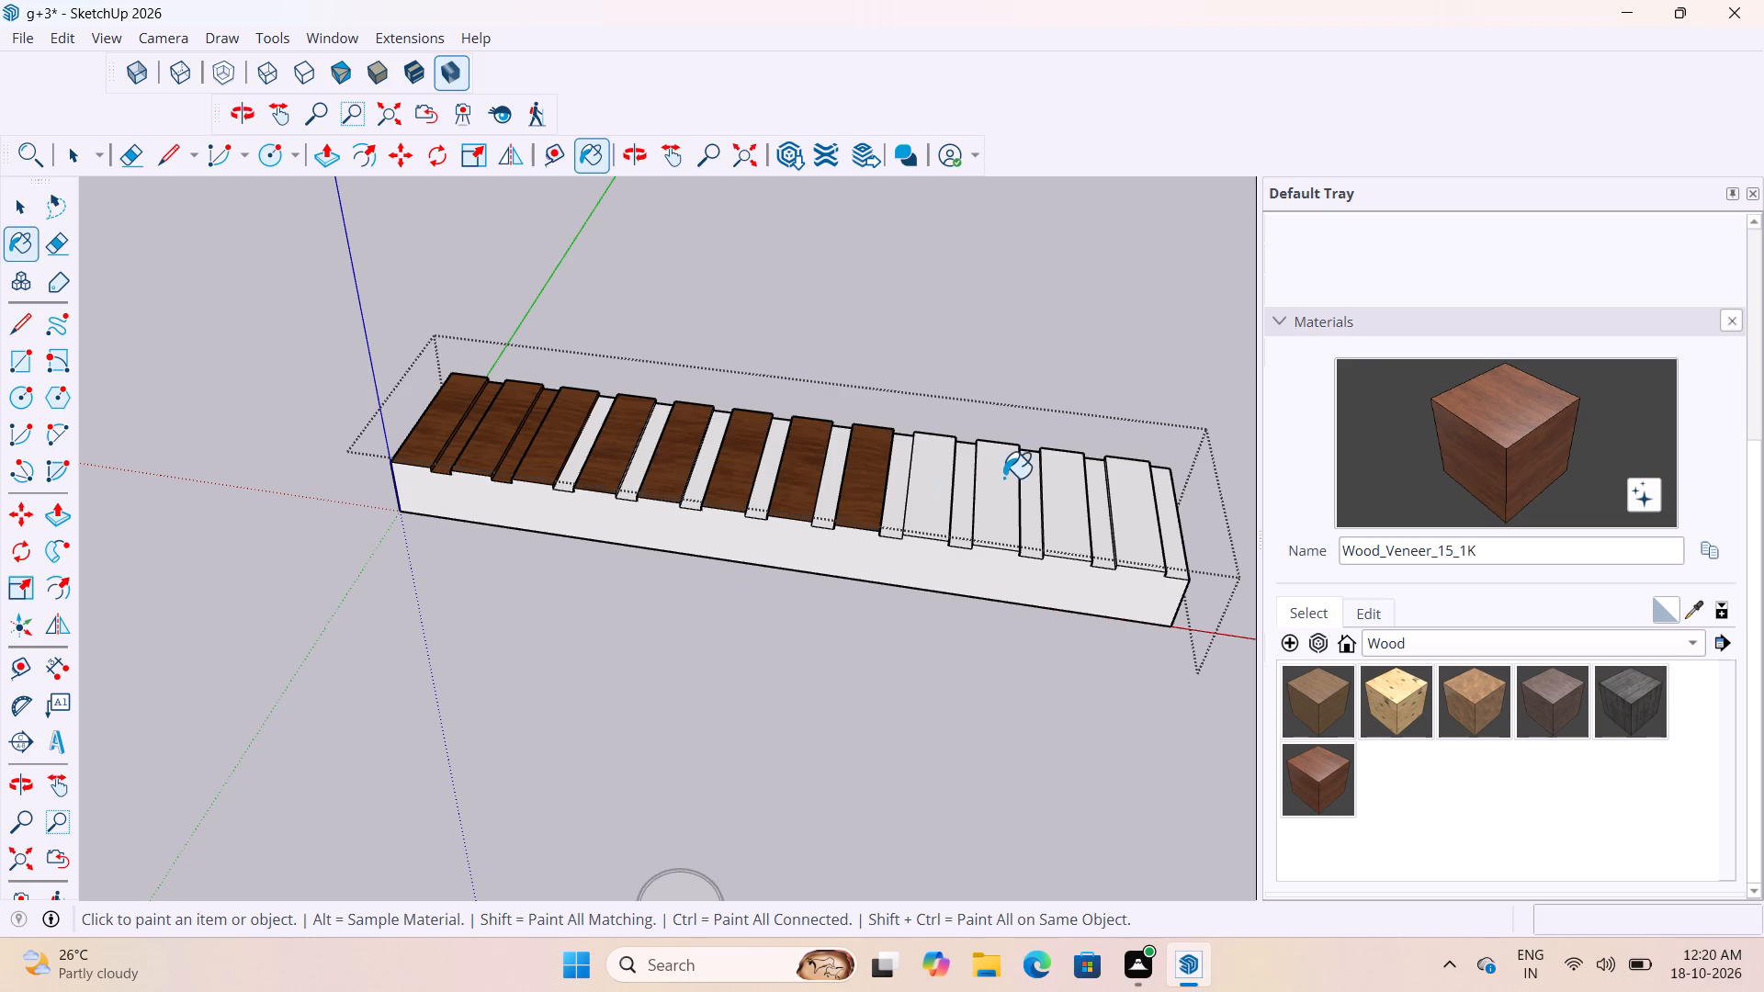
left_click(1004, 478)
left_click(1069, 495)
left_click(1145, 514)
Paint all the remaining groove floors, from the block's far end back to the third groove, with Wood_Veneer_15_1K.
left_click(1180, 540)
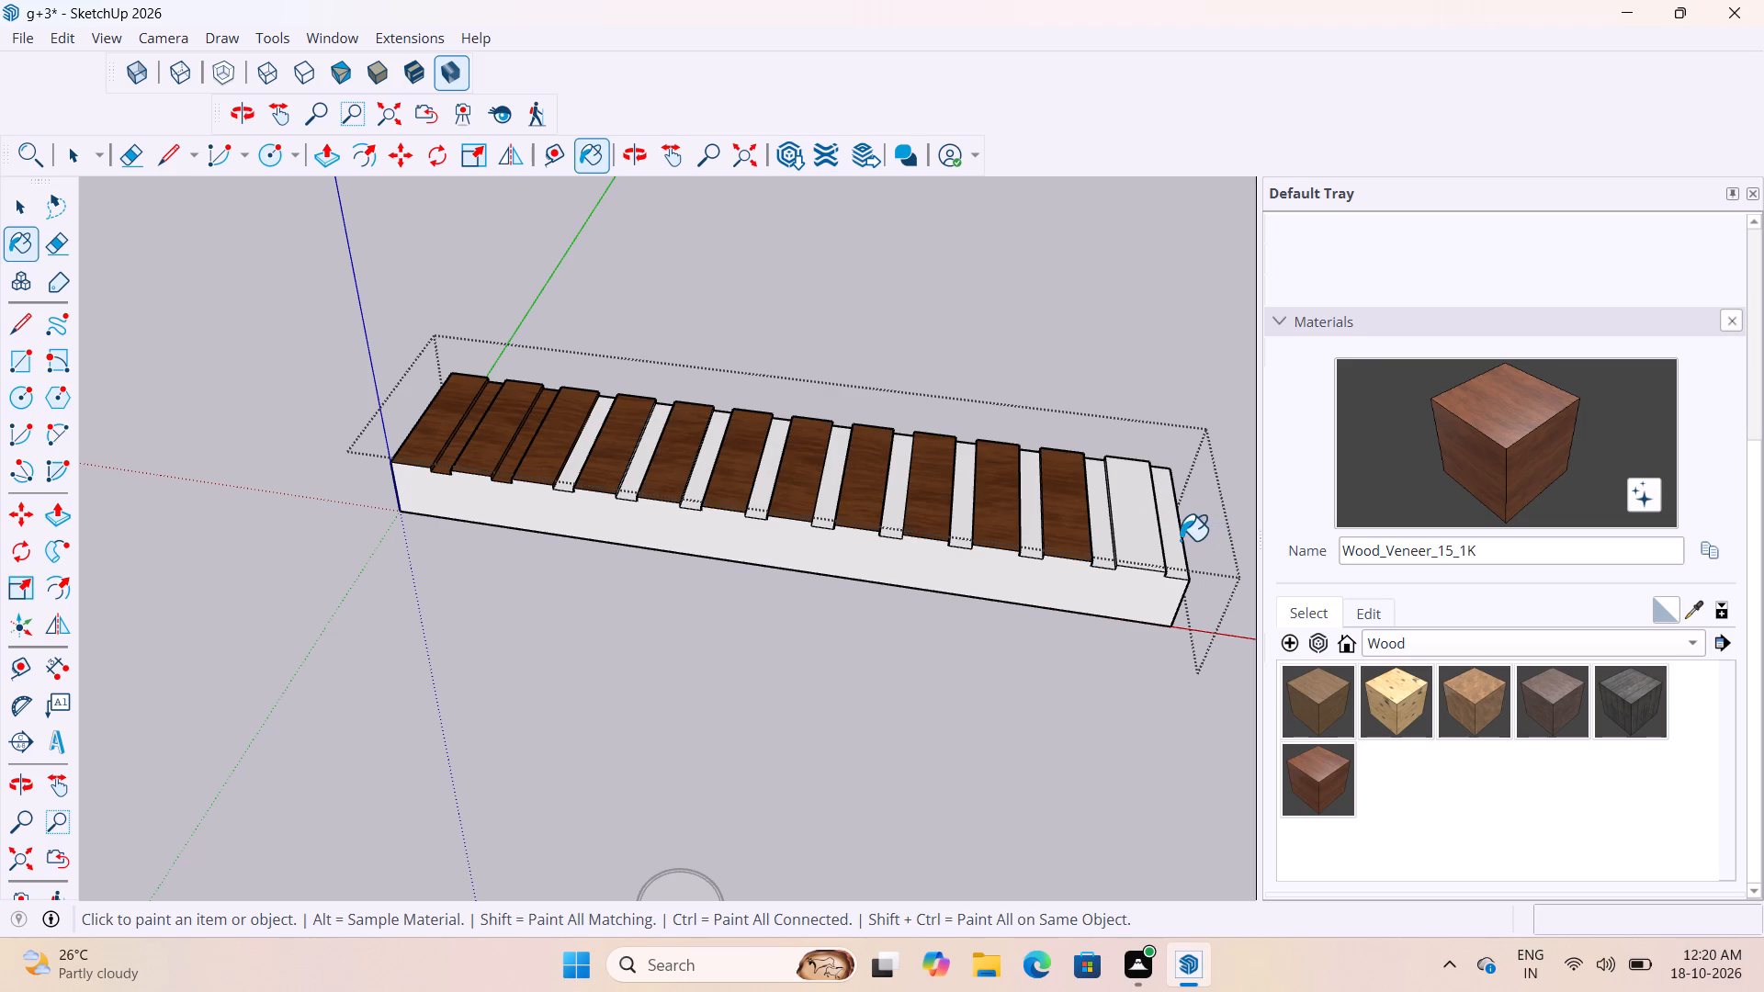
left_click(1105, 535)
left_click(1033, 513)
left_click(971, 518)
left_click(893, 497)
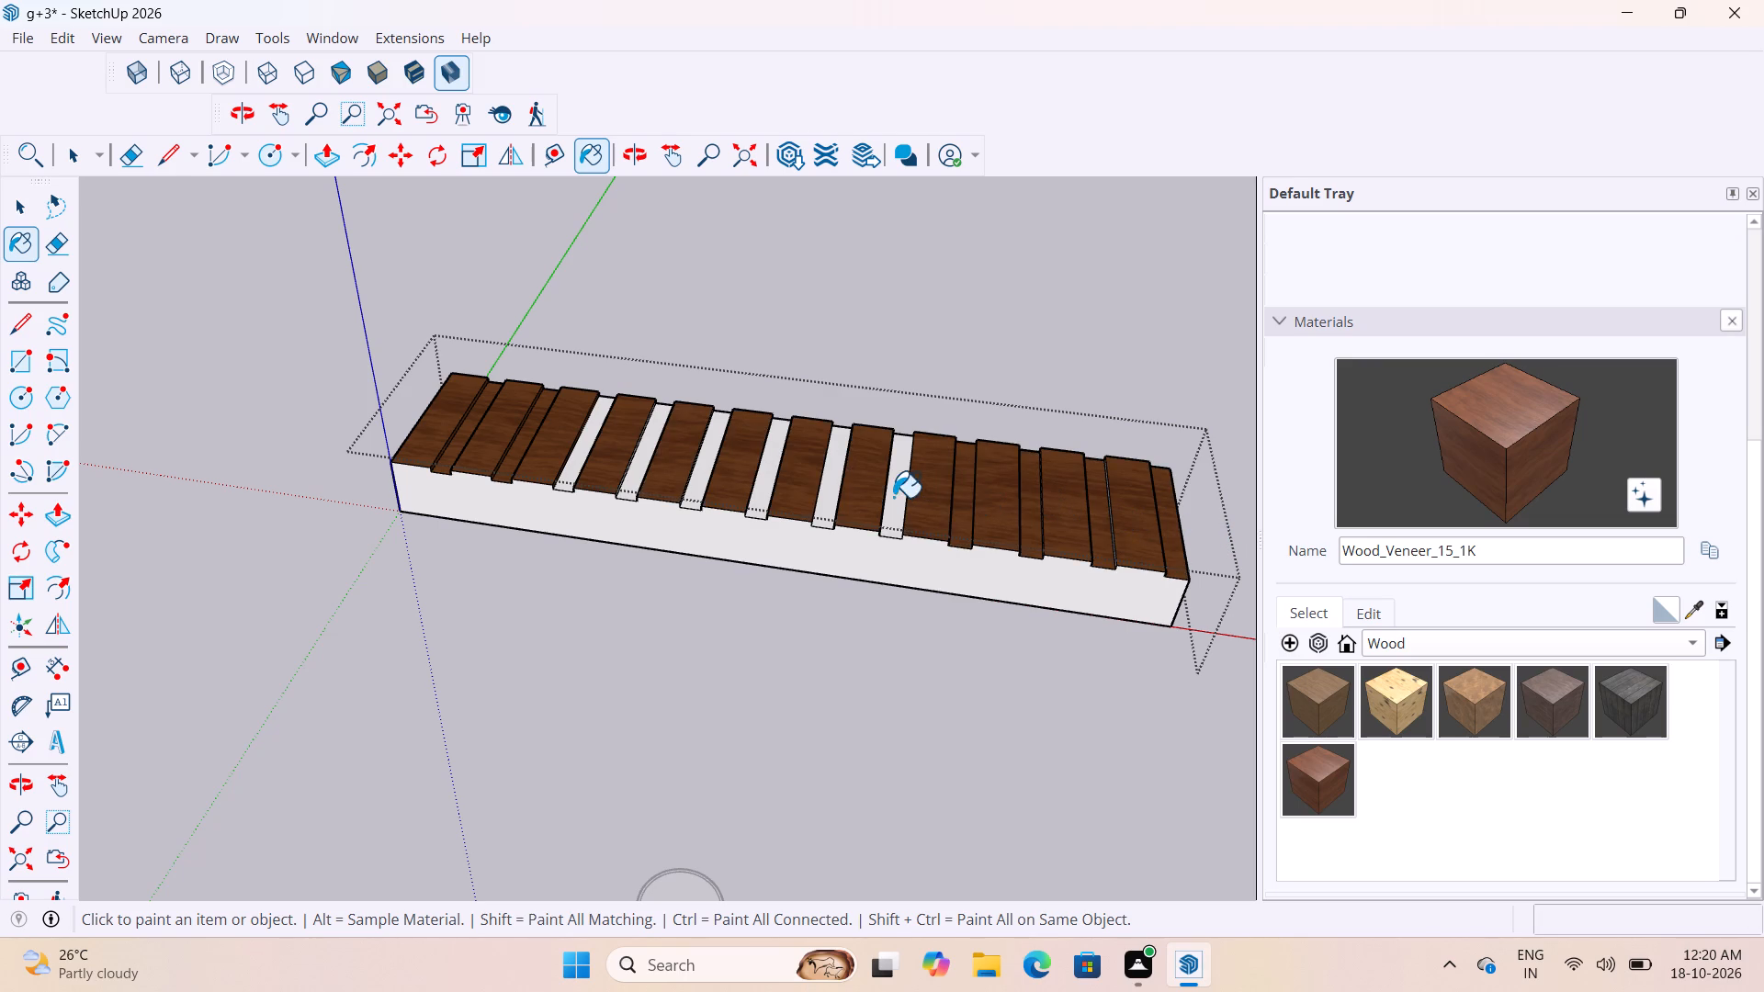
left_click(838, 480)
left_click(767, 473)
left_click(714, 463)
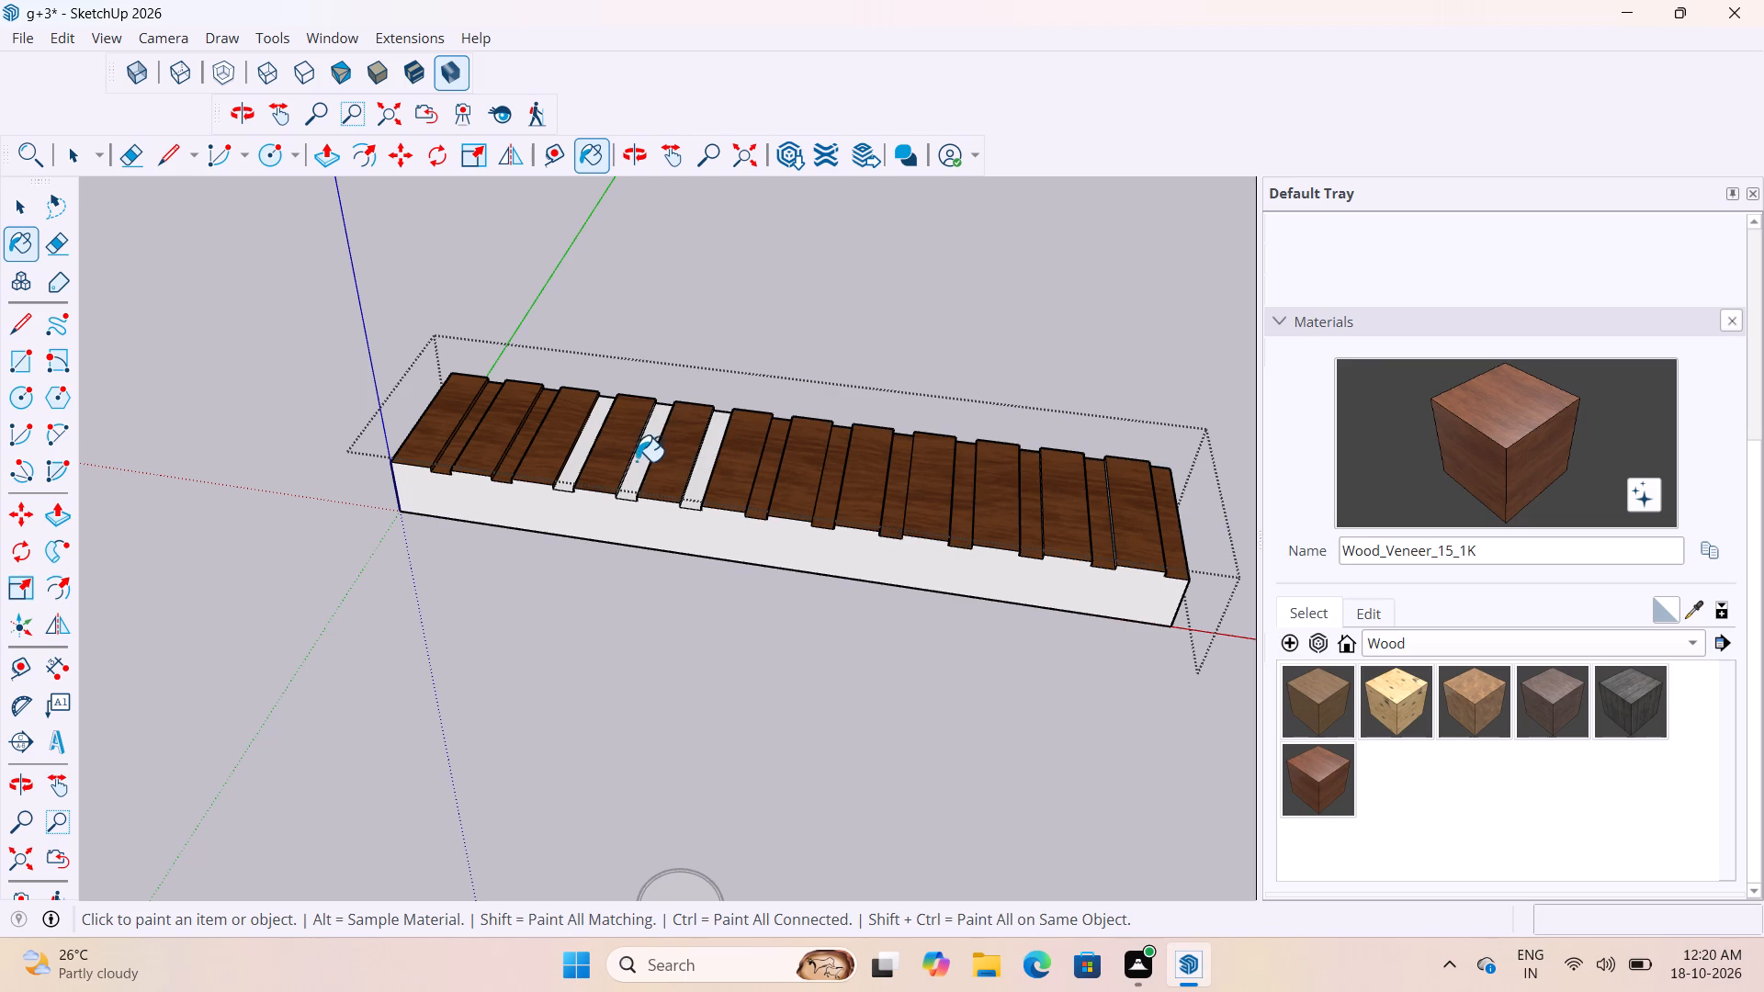
left_click(640, 461)
left_click(702, 469)
scroll(567, 449, "up", 4)
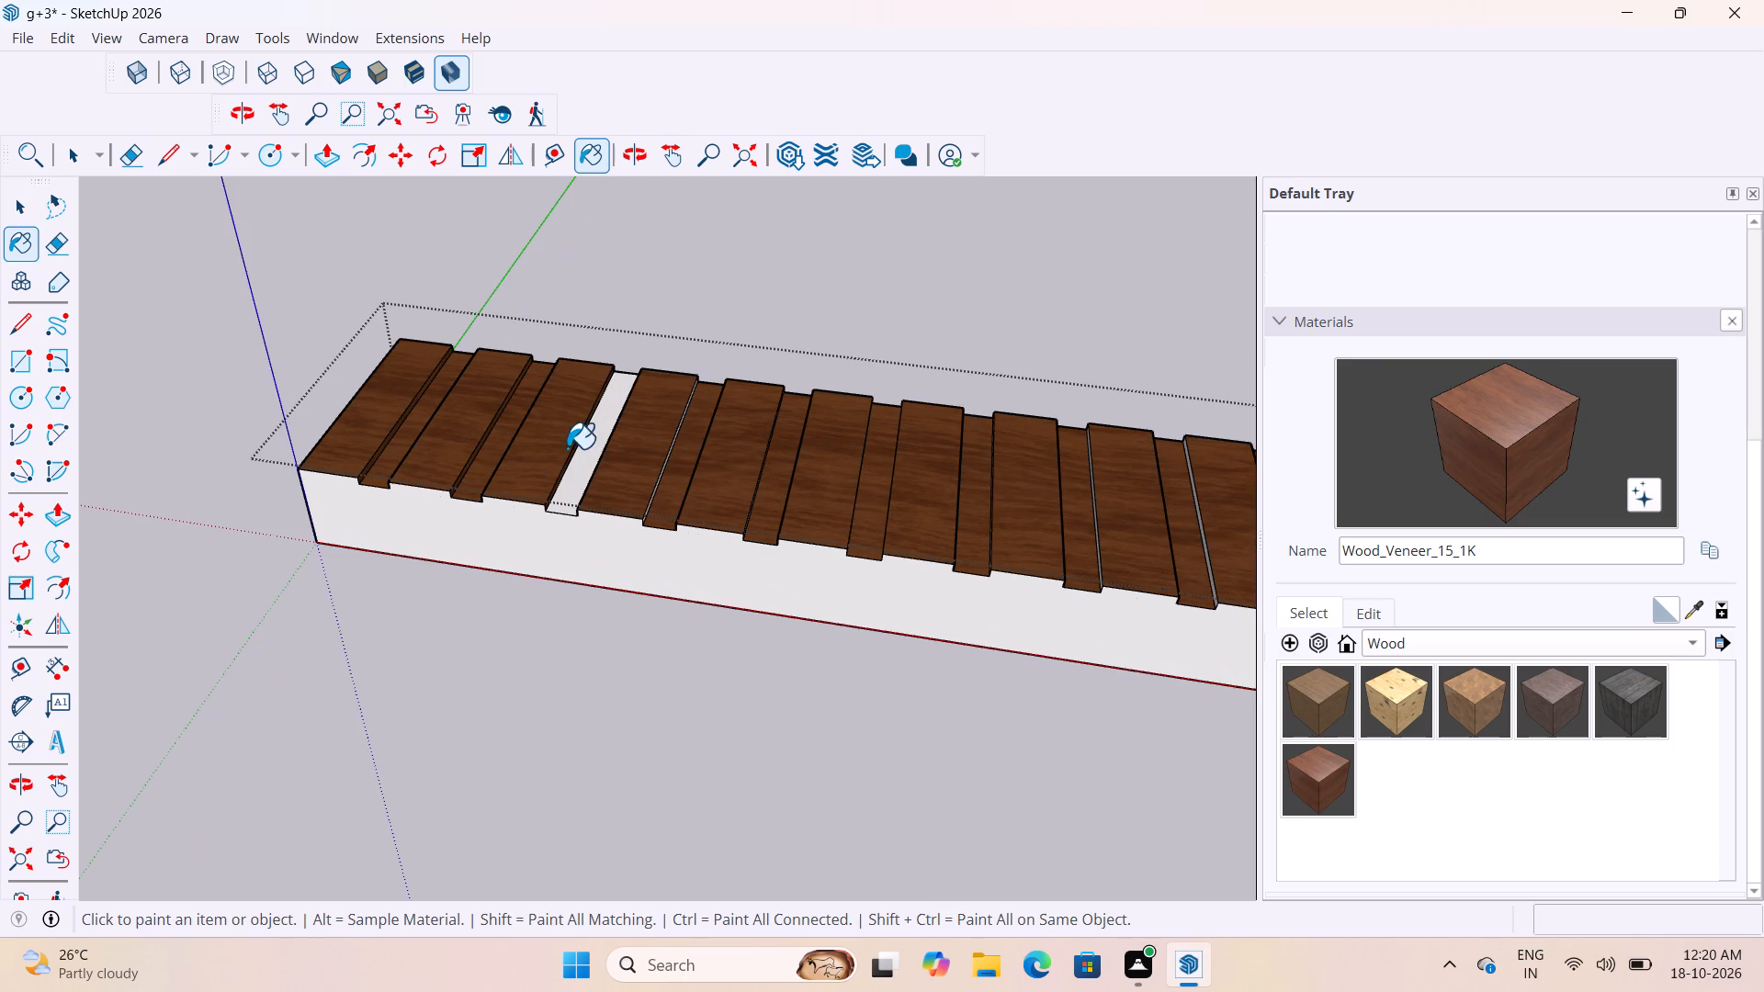
left_click(580, 464)
middle_click_drag(714, 389, 891, 333)
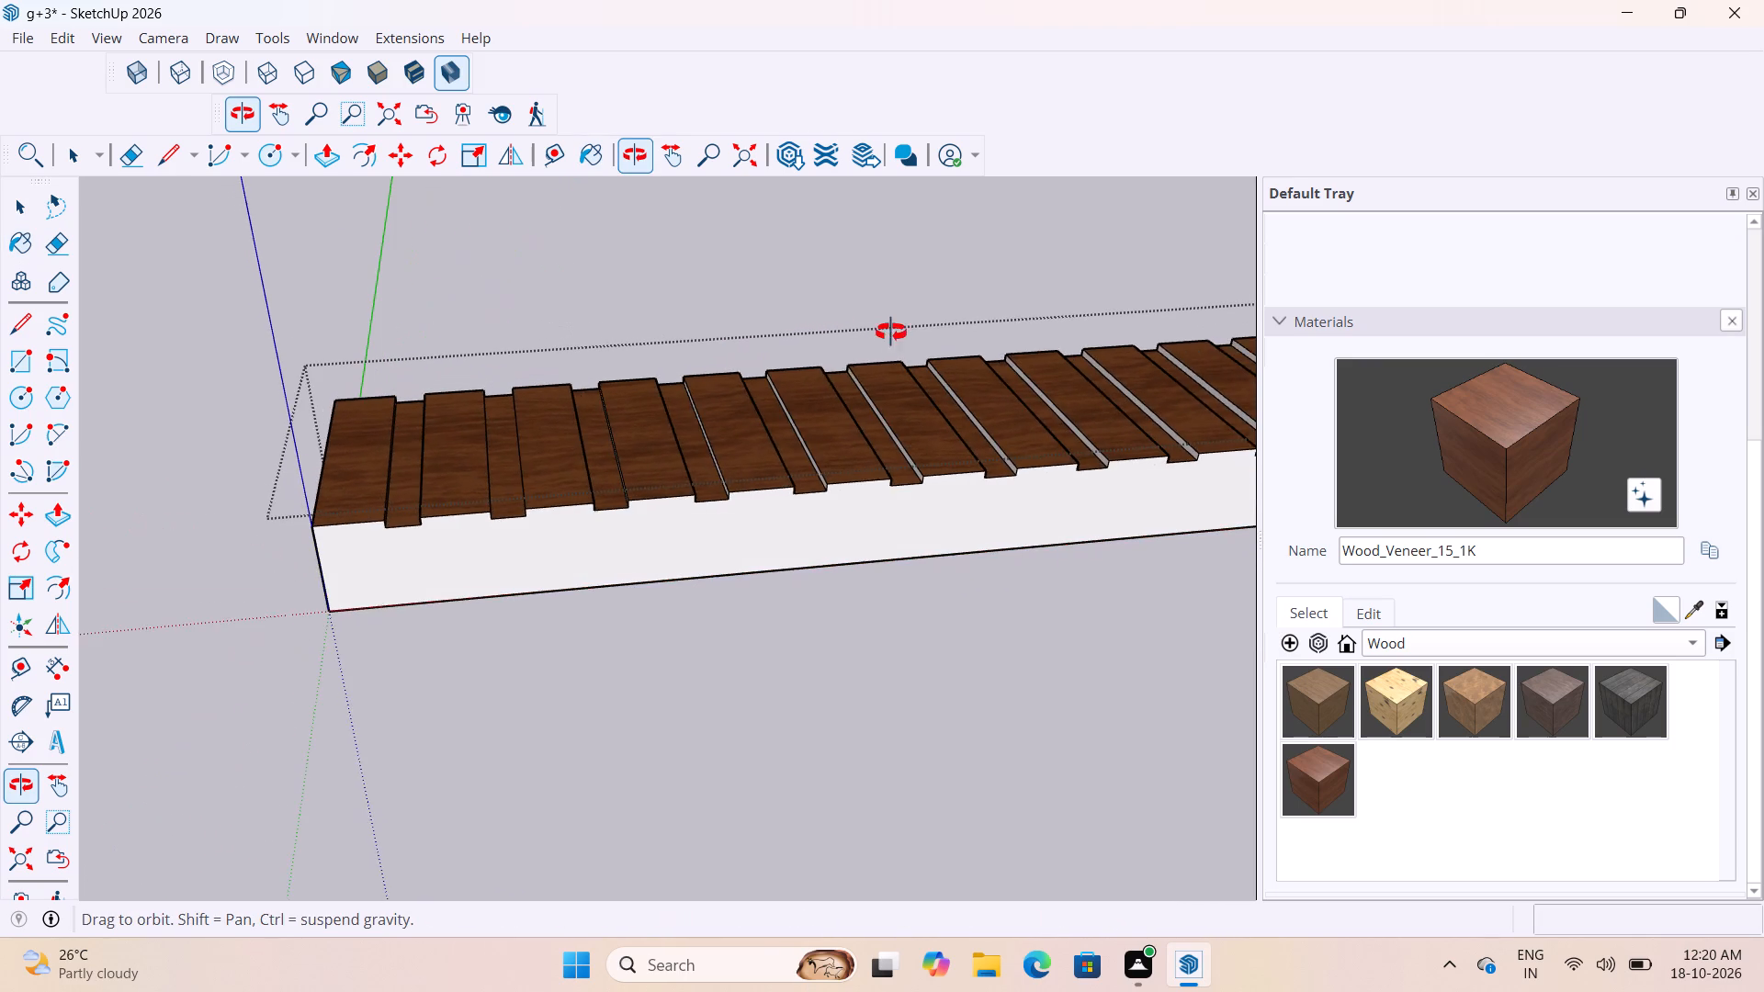
Paint the groove side walls facing the block's near end, from the fourth strip through the middle strips, with Wood_Veneer_15_1K.
middle_click_drag(891, 333, 891, 333)
scroll(645, 452, "up", 10)
middle_click_drag(749, 416, 1077, 400)
scroll(915, 328, "down", 5)
scroll(776, 390, "up", 4)
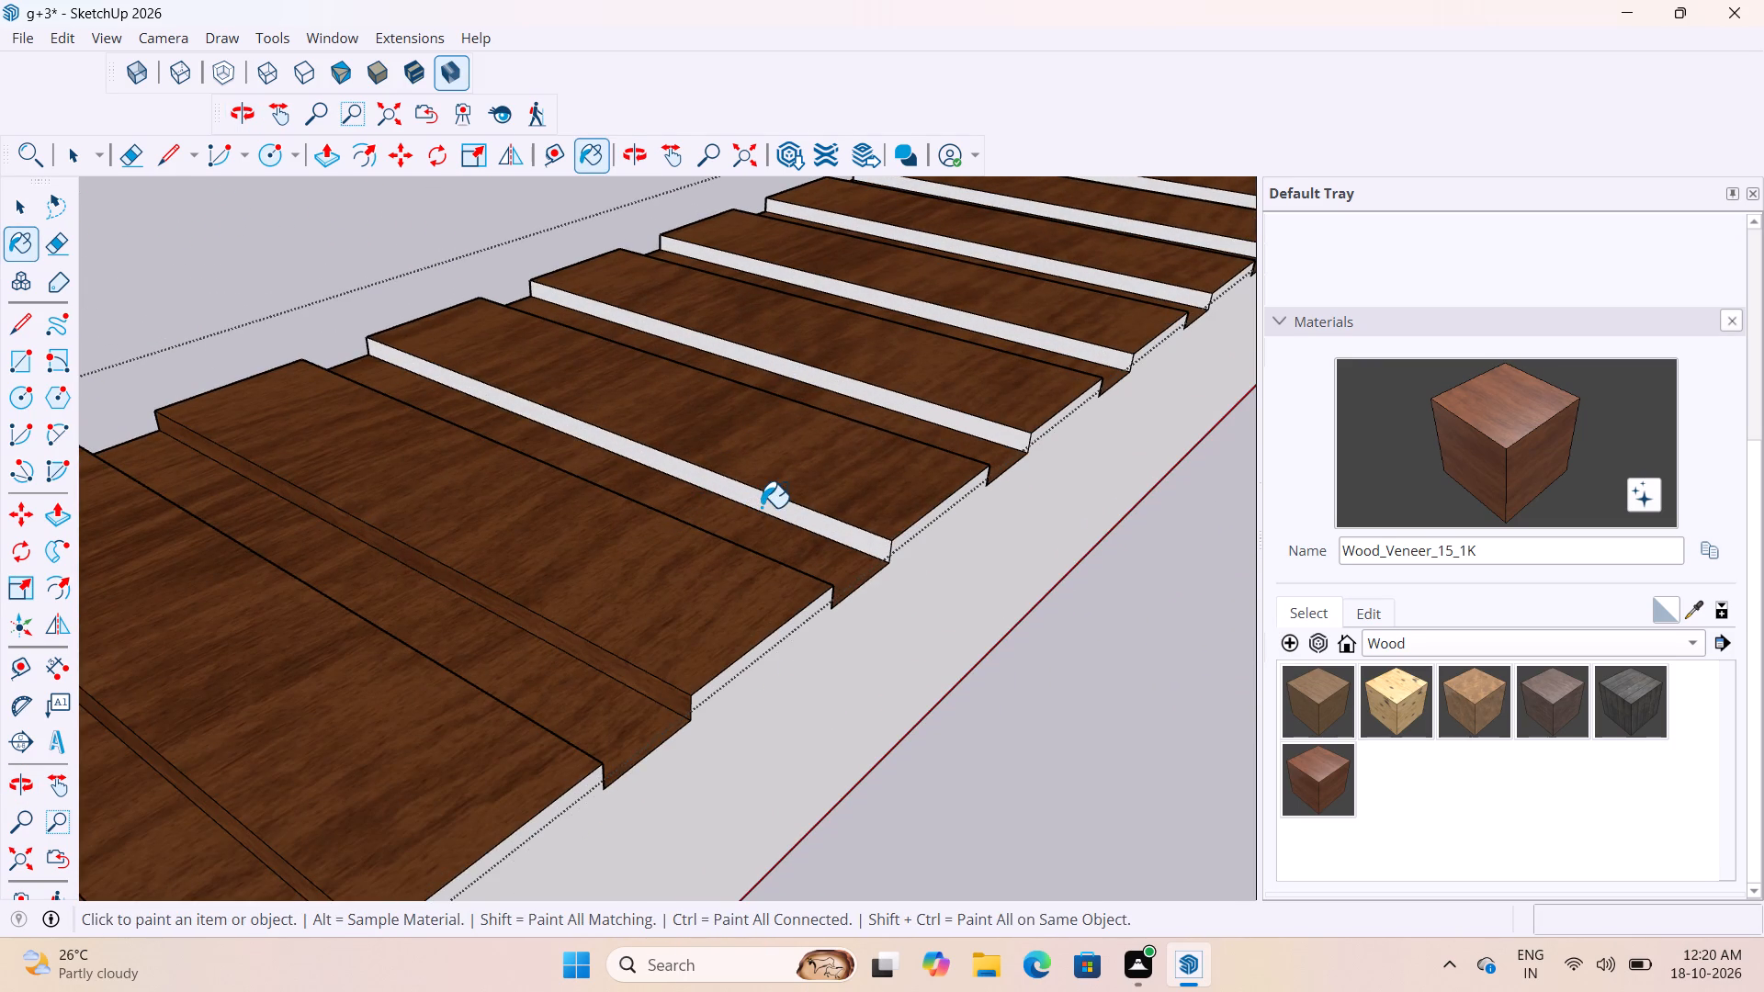
left_click(761, 507)
left_click(880, 403)
scroll(718, 523, "down", 5)
scroll(1015, 389, "up", 7)
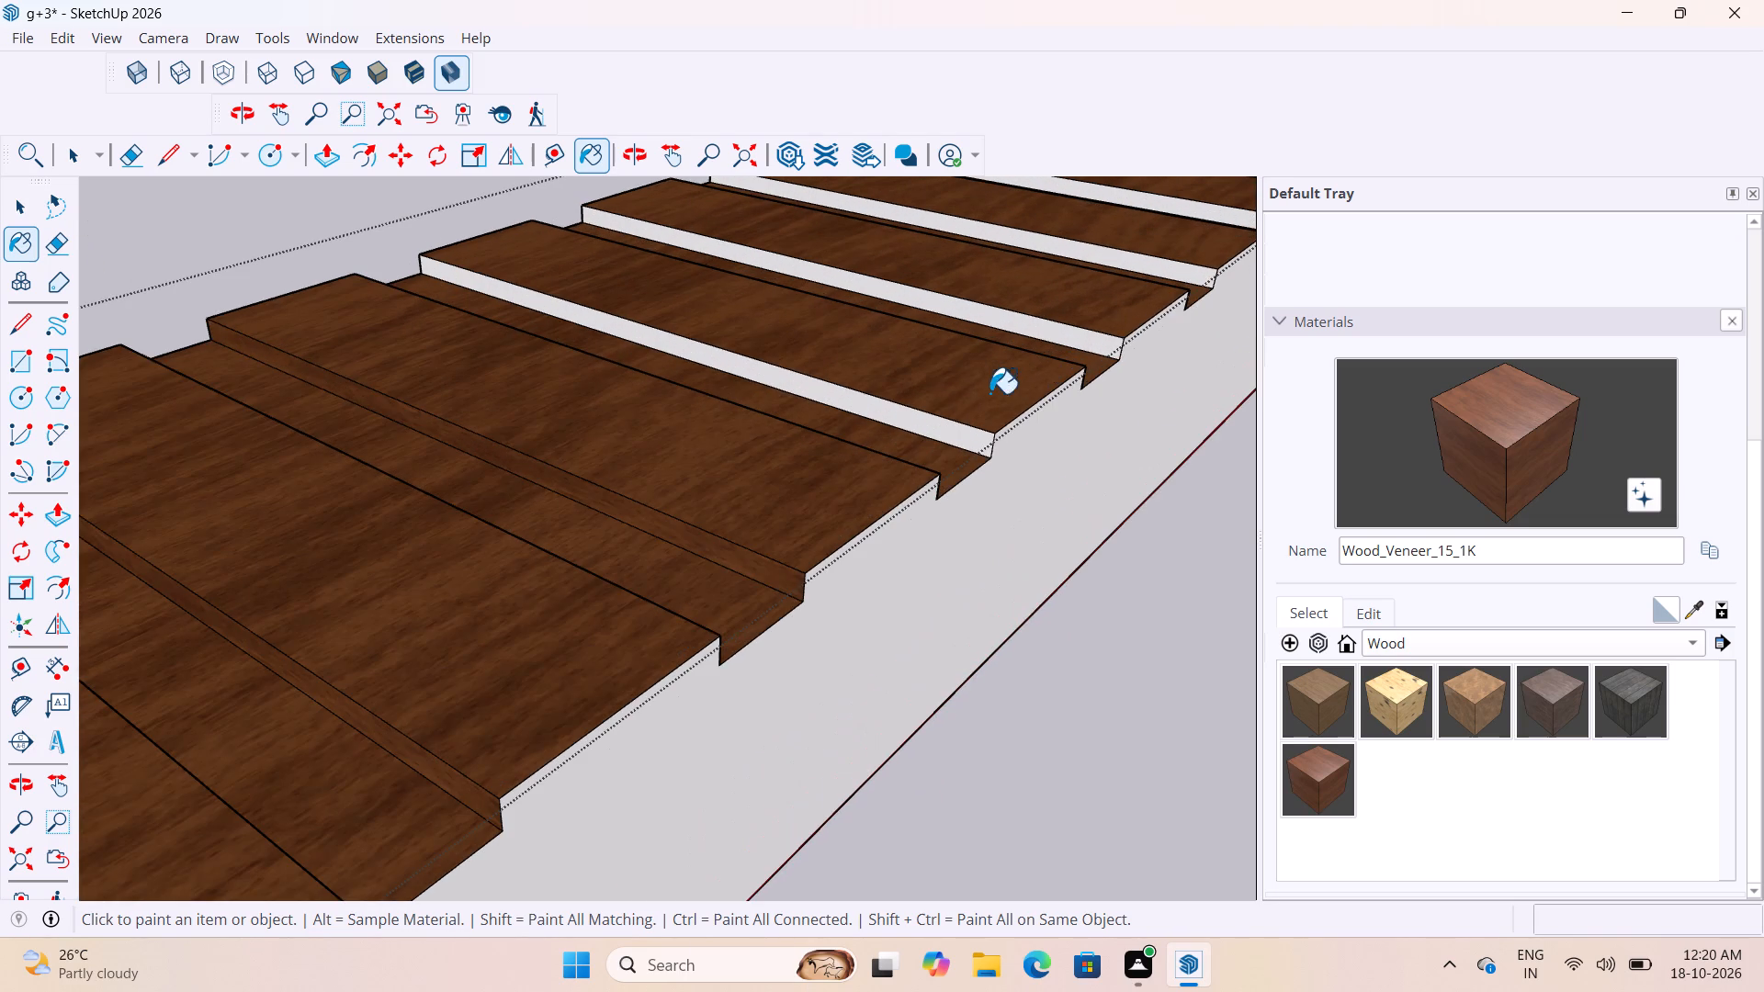
left_click(933, 423)
scroll(703, 604, "down", 10)
scroll(886, 501, "up", 7)
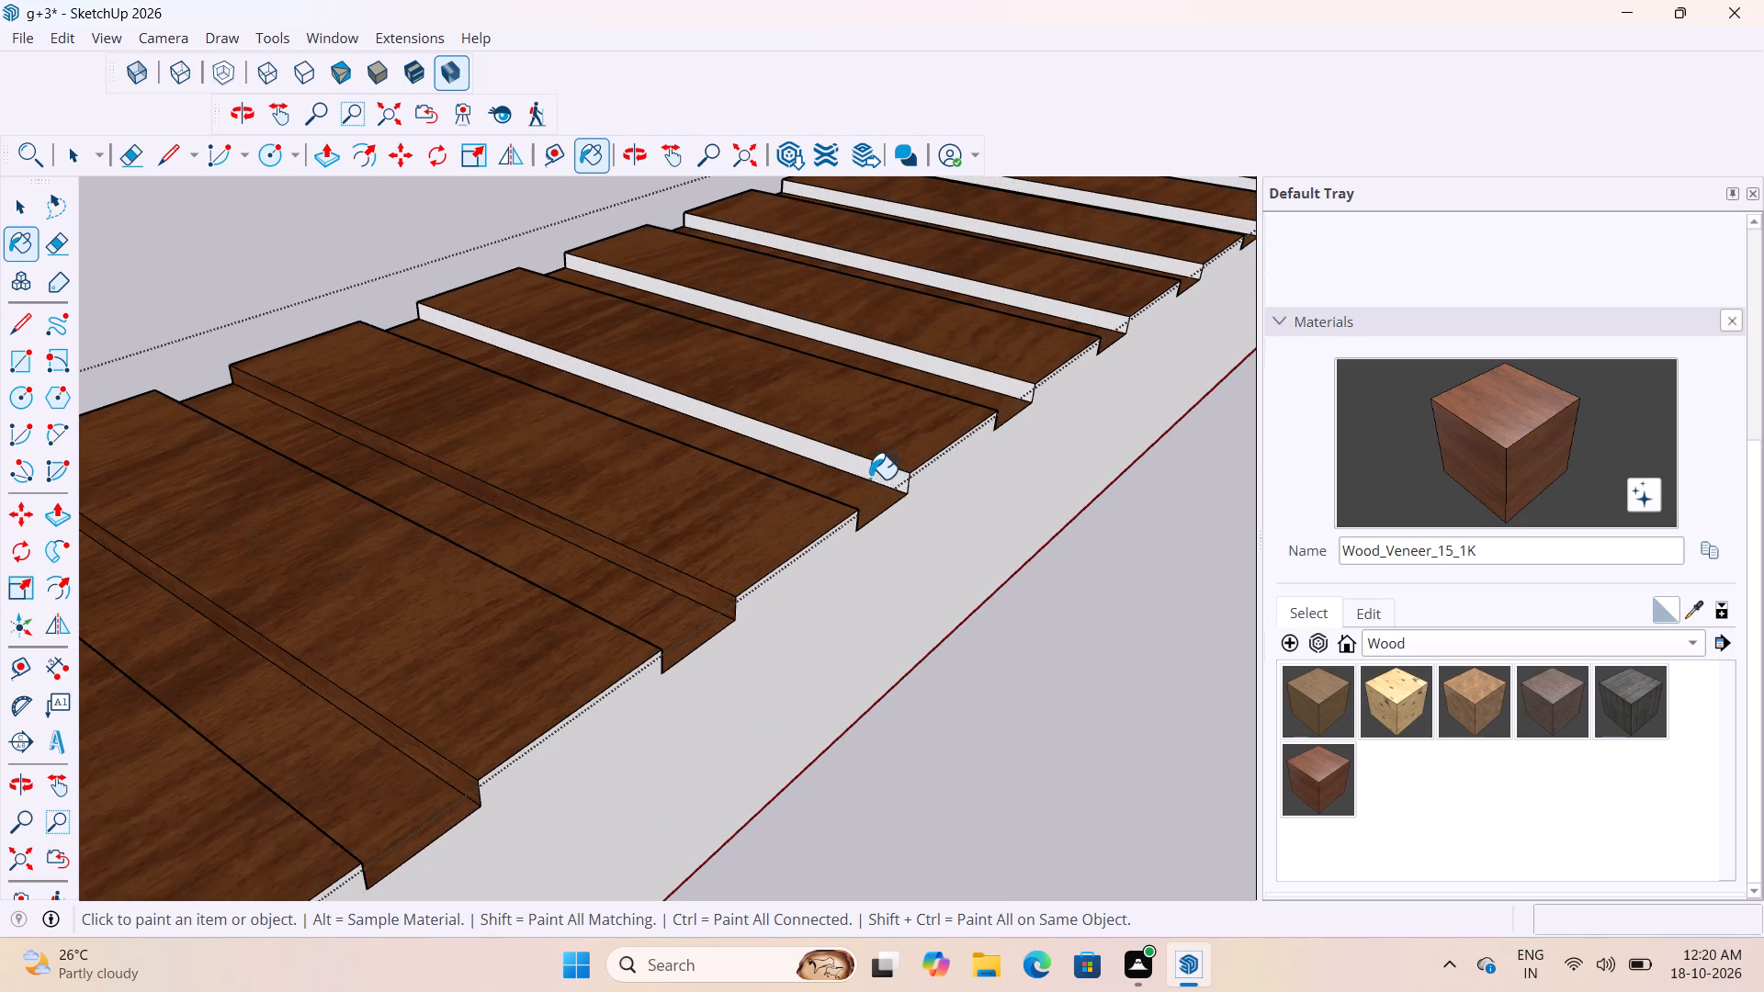
left_click(869, 479)
left_click(990, 382)
left_click(1084, 314)
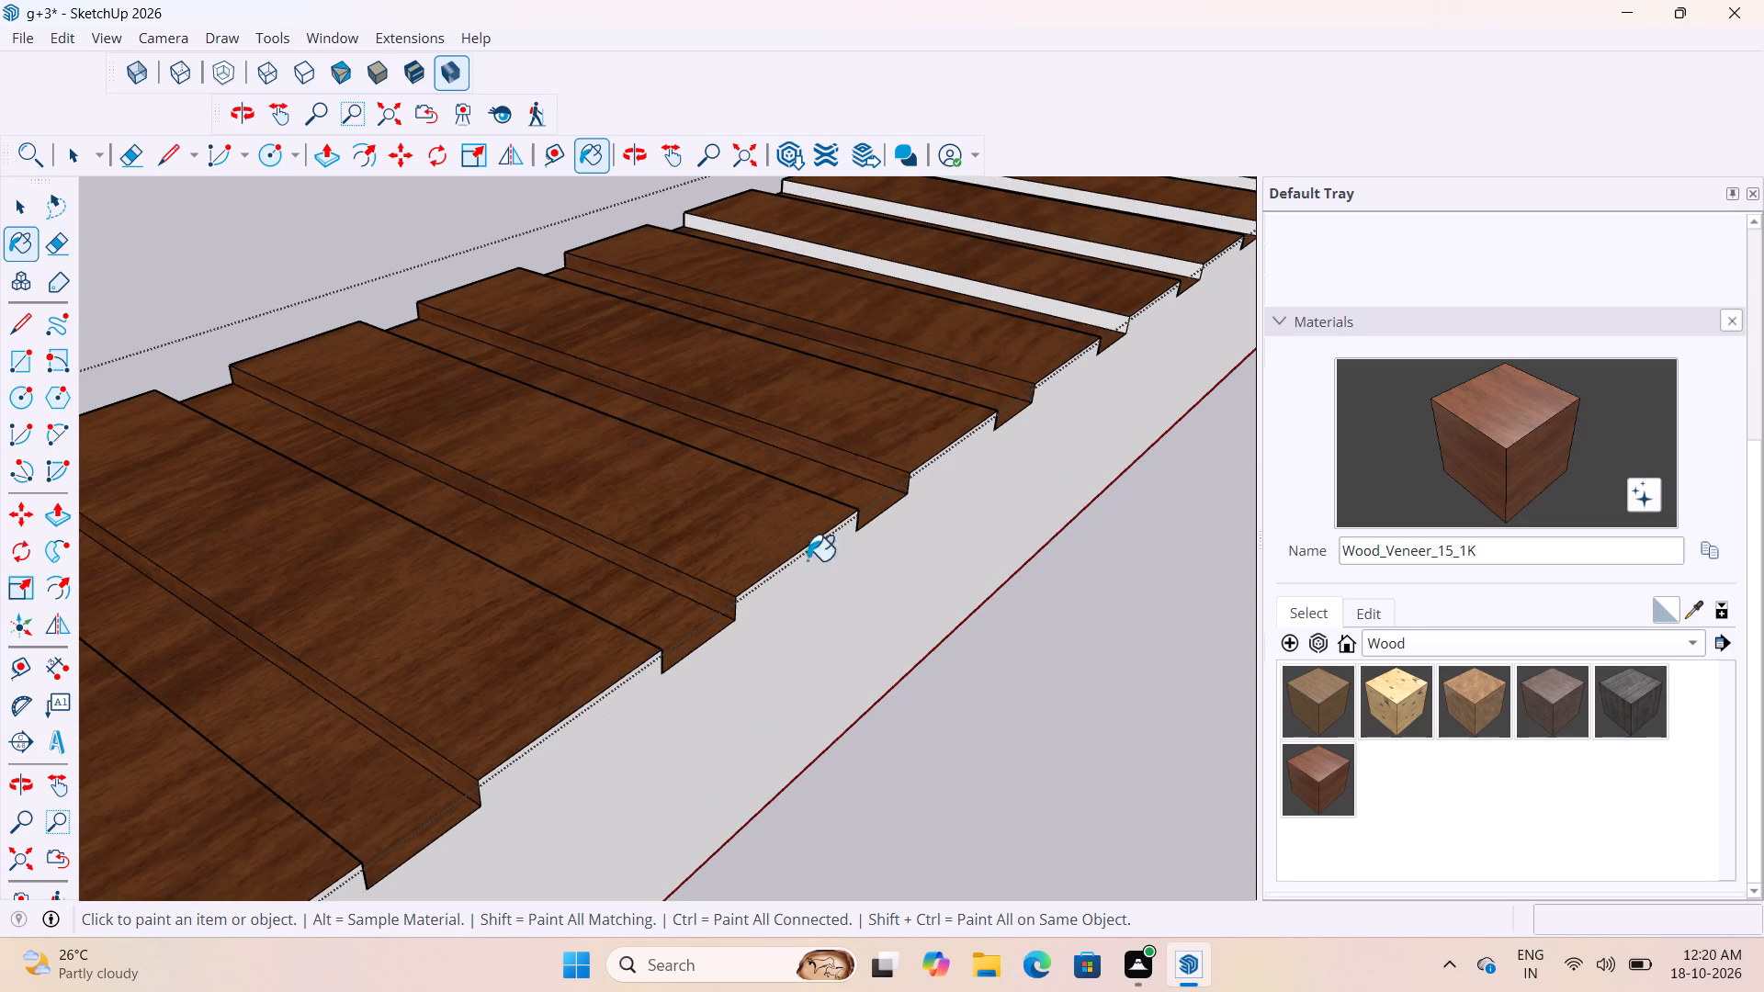
Paint the remaining side walls facing the near end, up to the block's far end, with Wood_Veneer_15_1K.
scroll(632, 665, "down", 5)
scroll(1037, 399, "up", 3)
left_click(1066, 326)
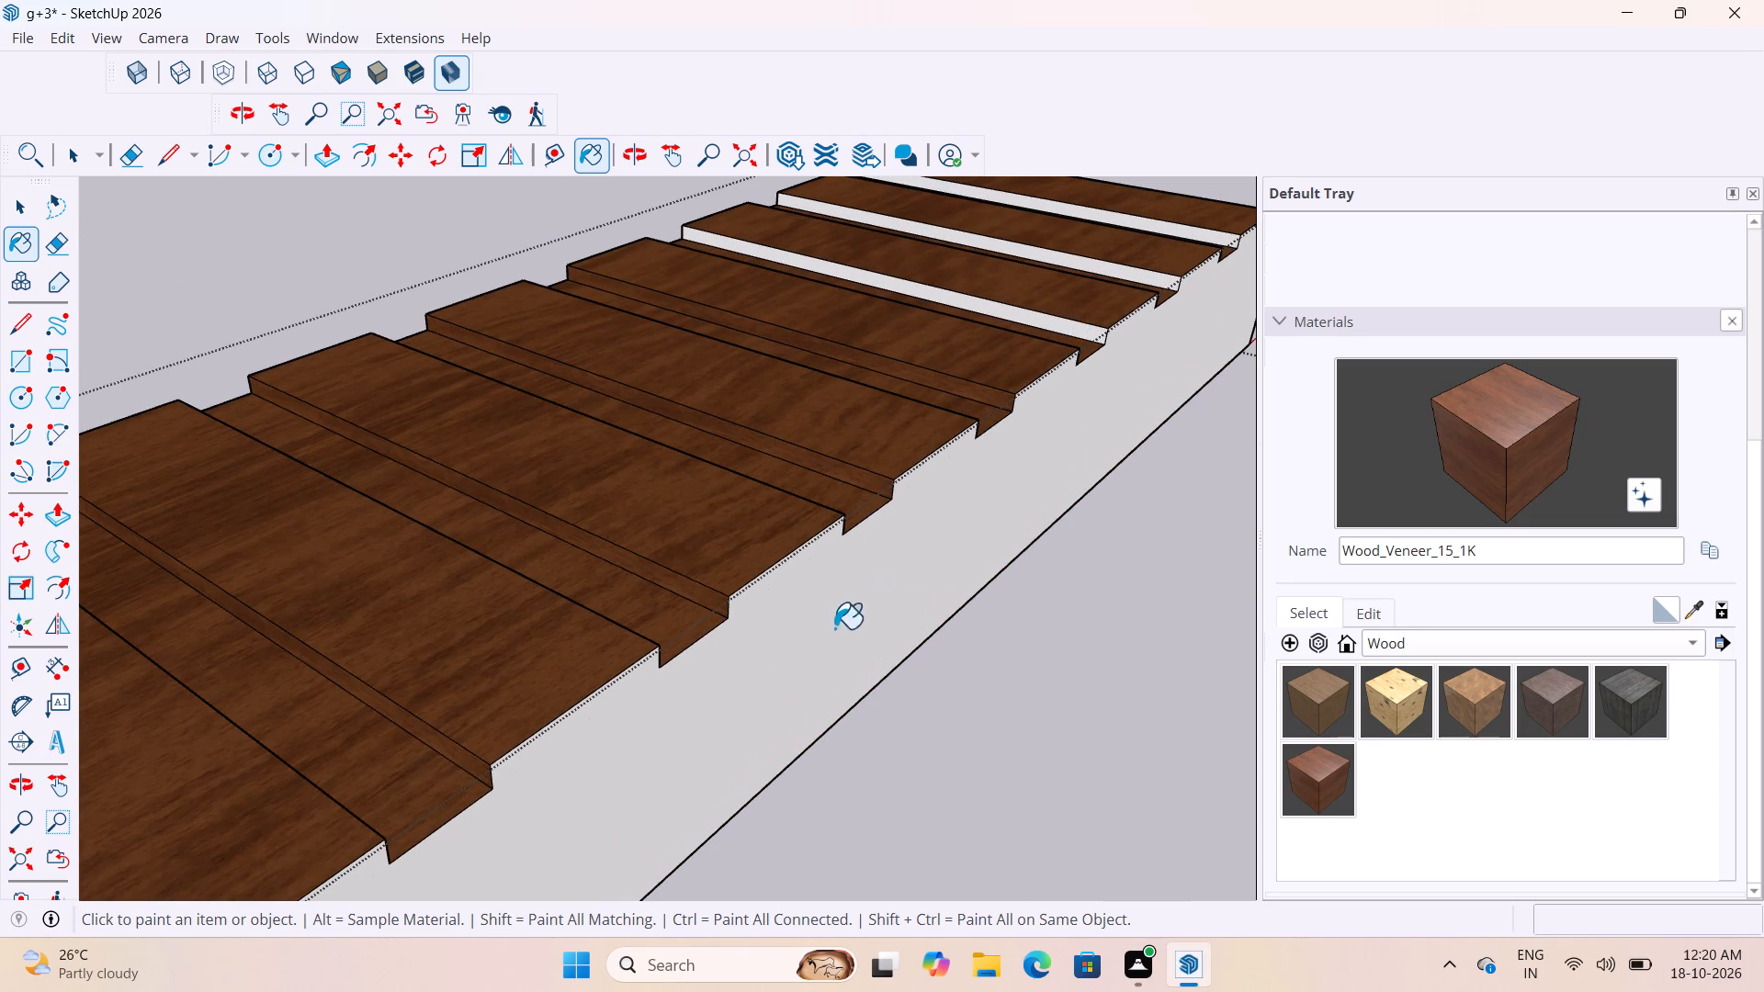
scroll(754, 697, "down", 4)
scroll(1204, 322, "up", 6)
left_click(927, 389)
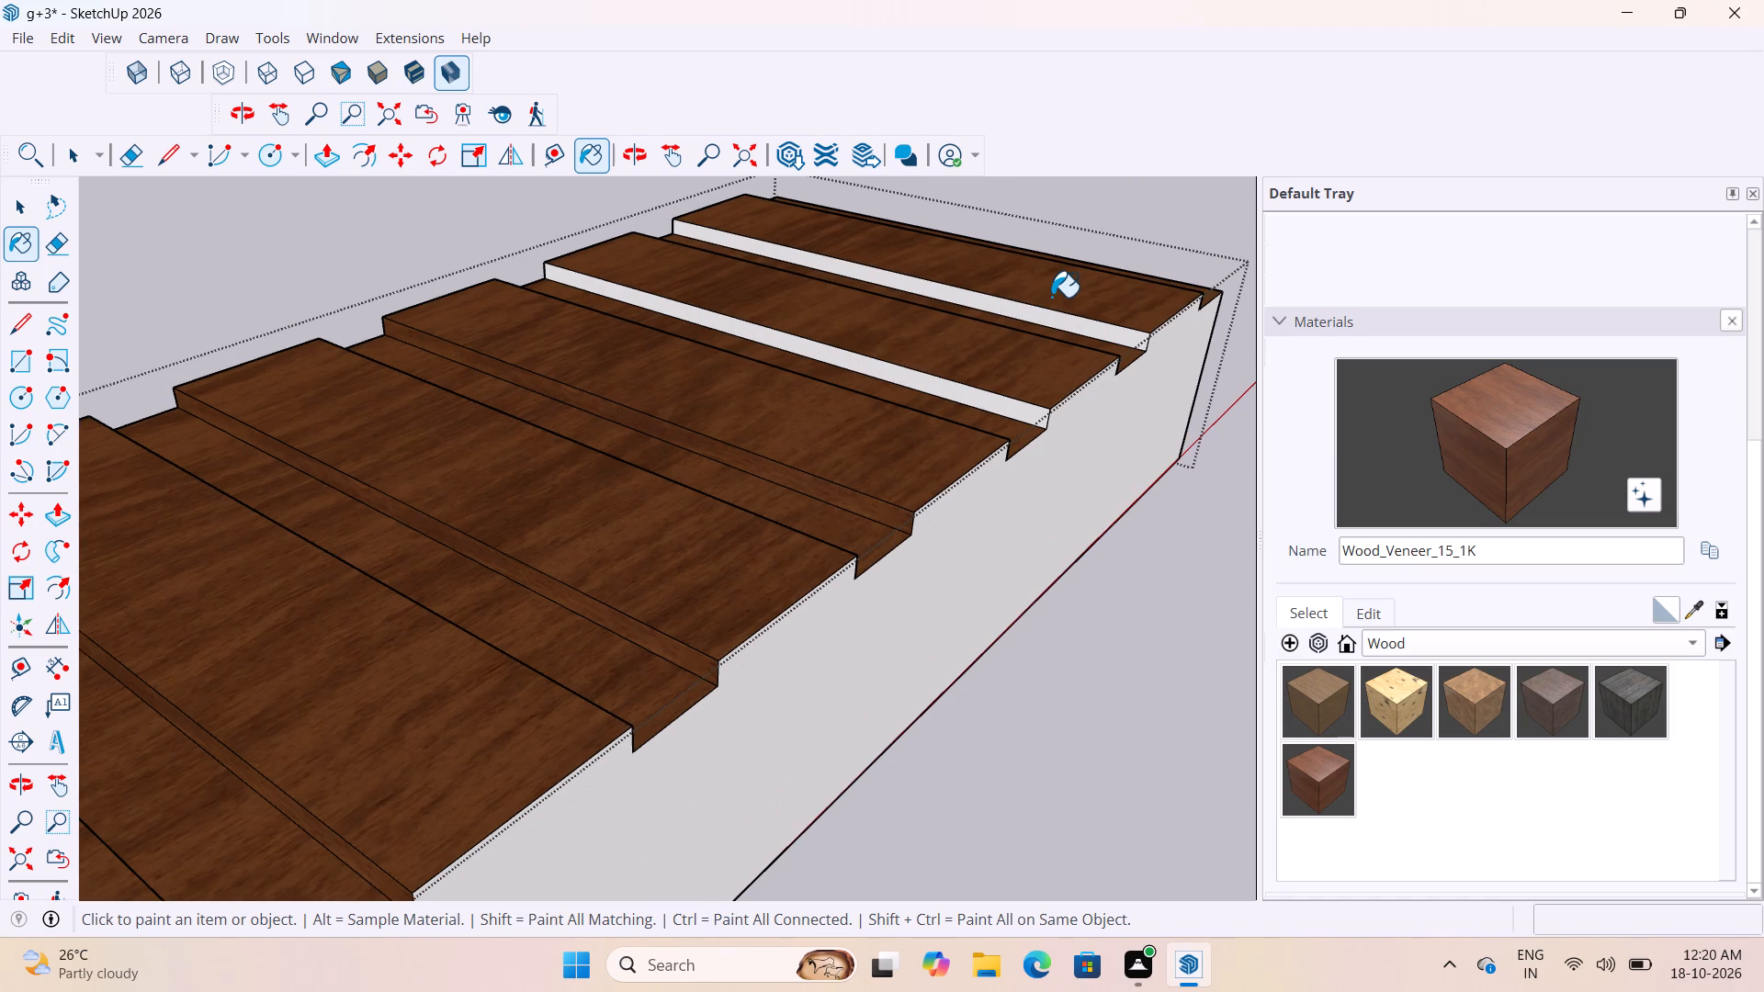
left_click(1046, 322)
scroll(918, 379, "down", 5)
Paint the opposite groove side walls, starting with those closest to the block's far end, with Wood_Veneer_15_1K.
middle_click_drag(1009, 357, 17, 345)
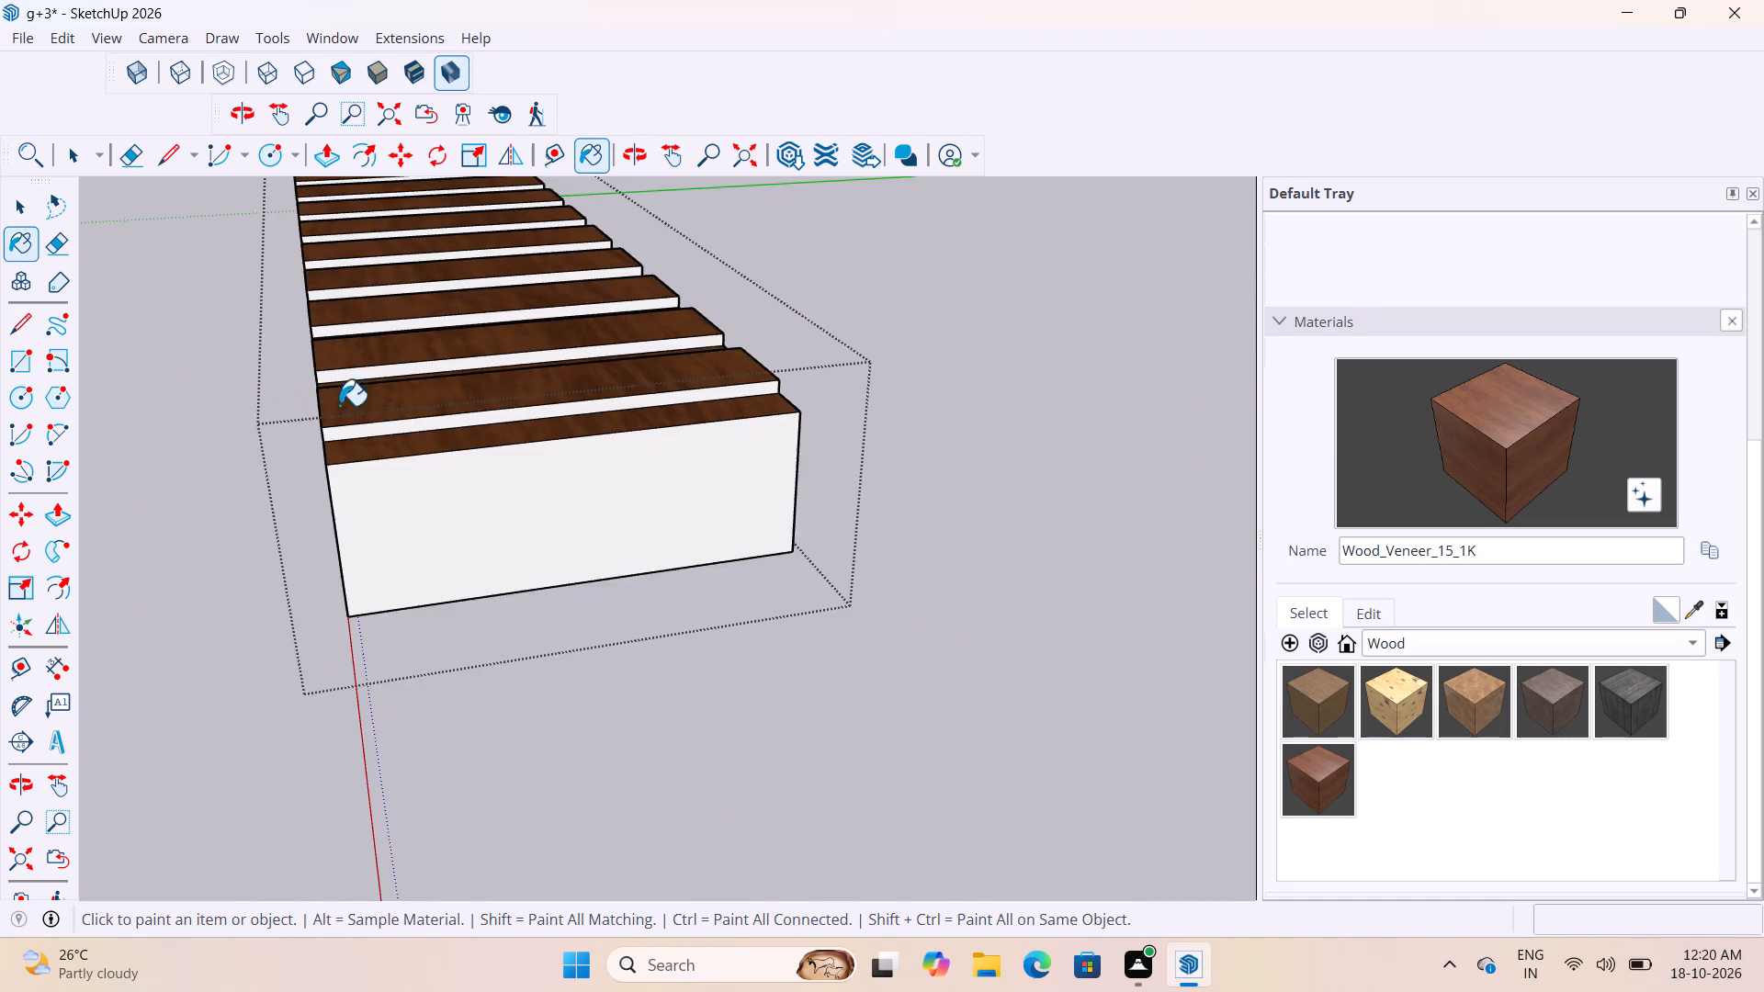
scroll(387, 428, "up", 3)
left_click(474, 431)
left_click(497, 412)
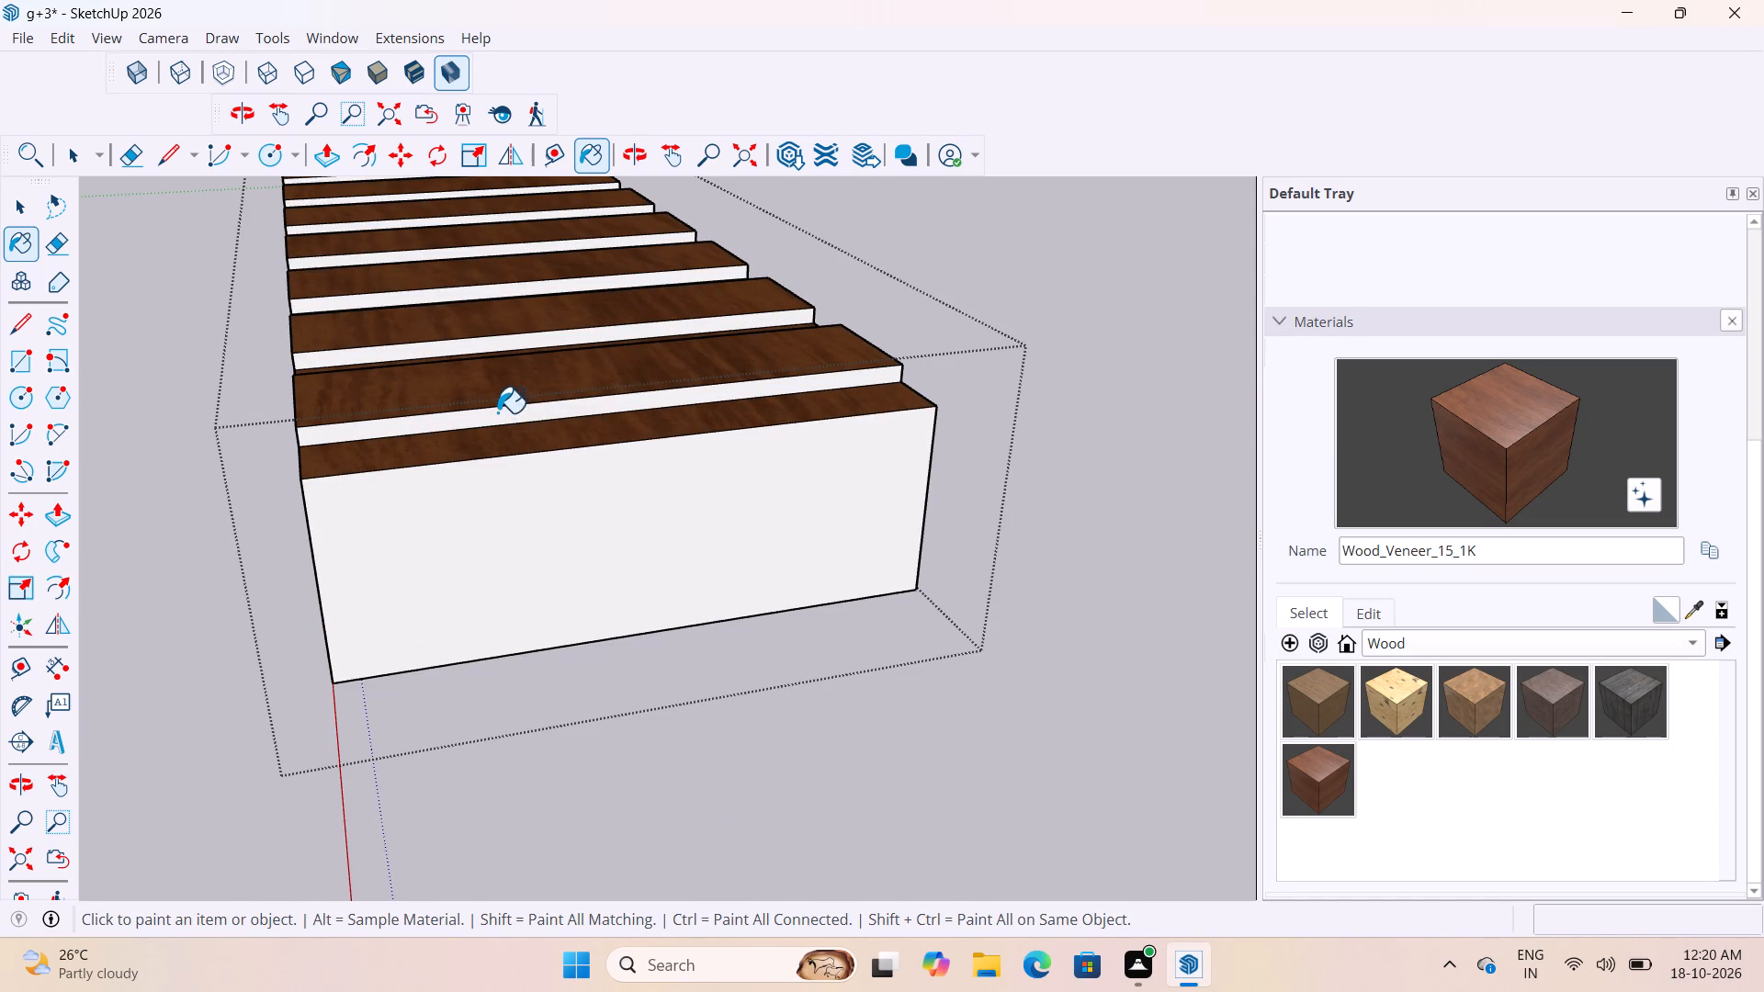
scroll(570, 538, "down", 5)
scroll(544, 453, "up", 6)
left_click(514, 353)
scroll(582, 581, "down", 4)
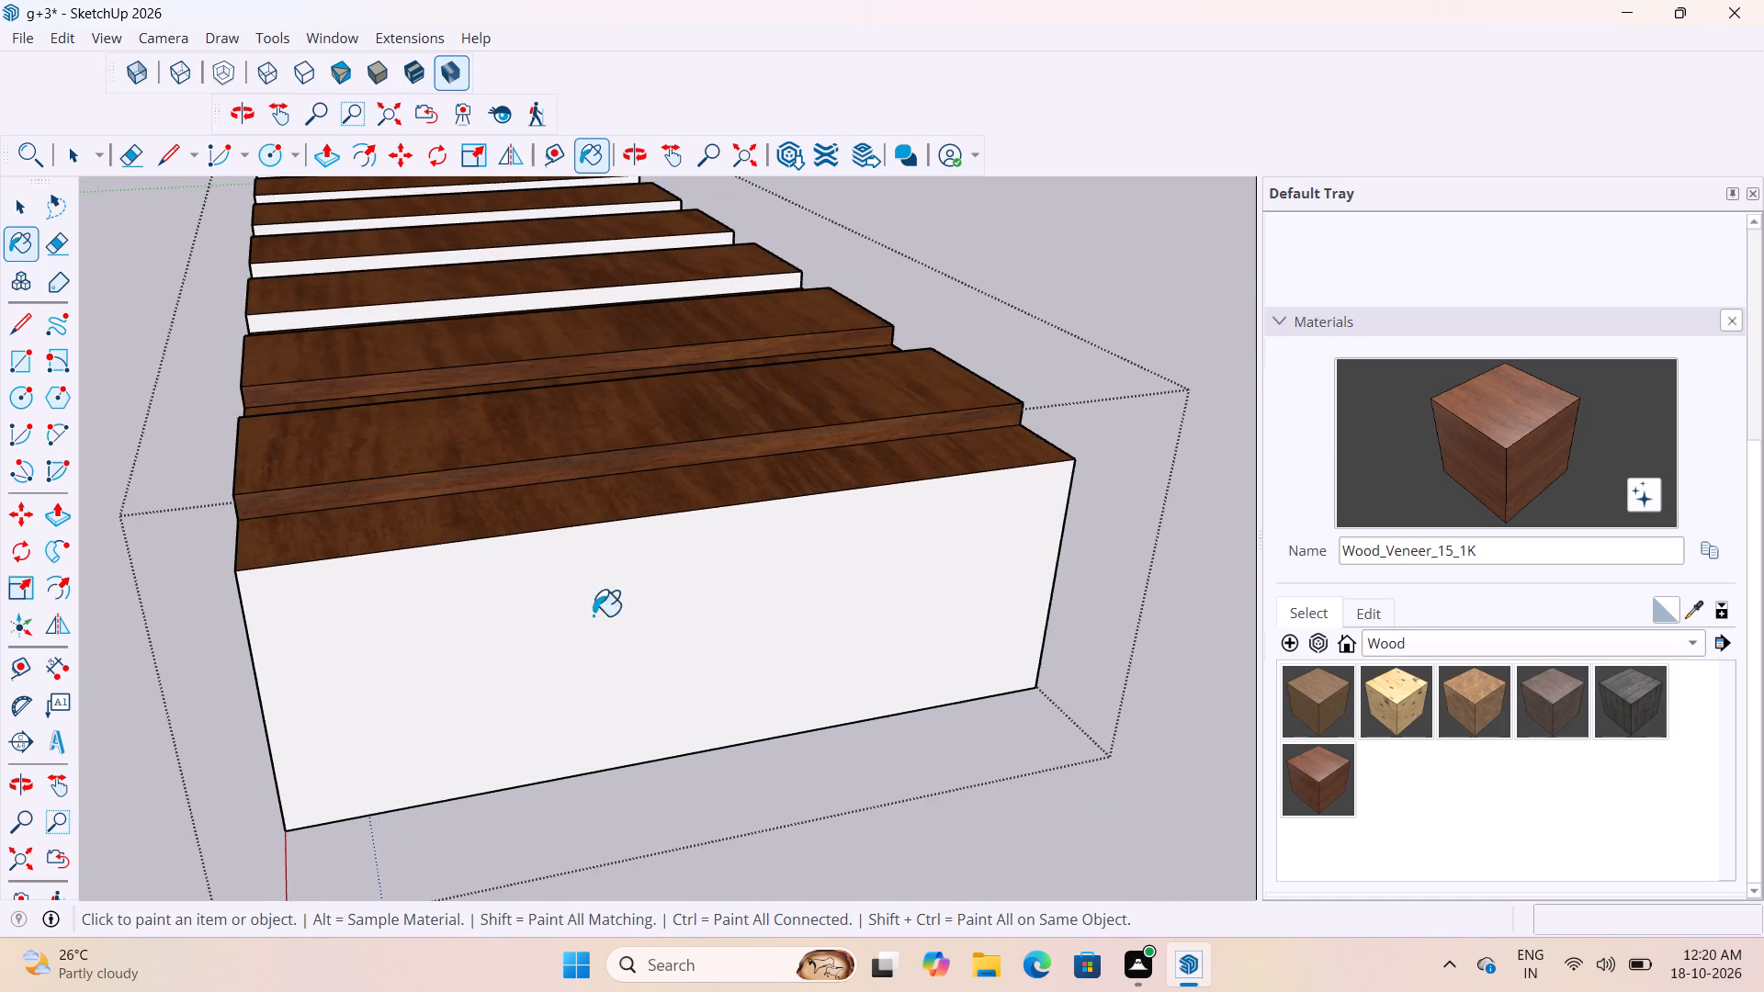
middle_click_drag(510, 336, 603, 463)
scroll(611, 495, "down", 4)
scroll(467, 310, "up", 7)
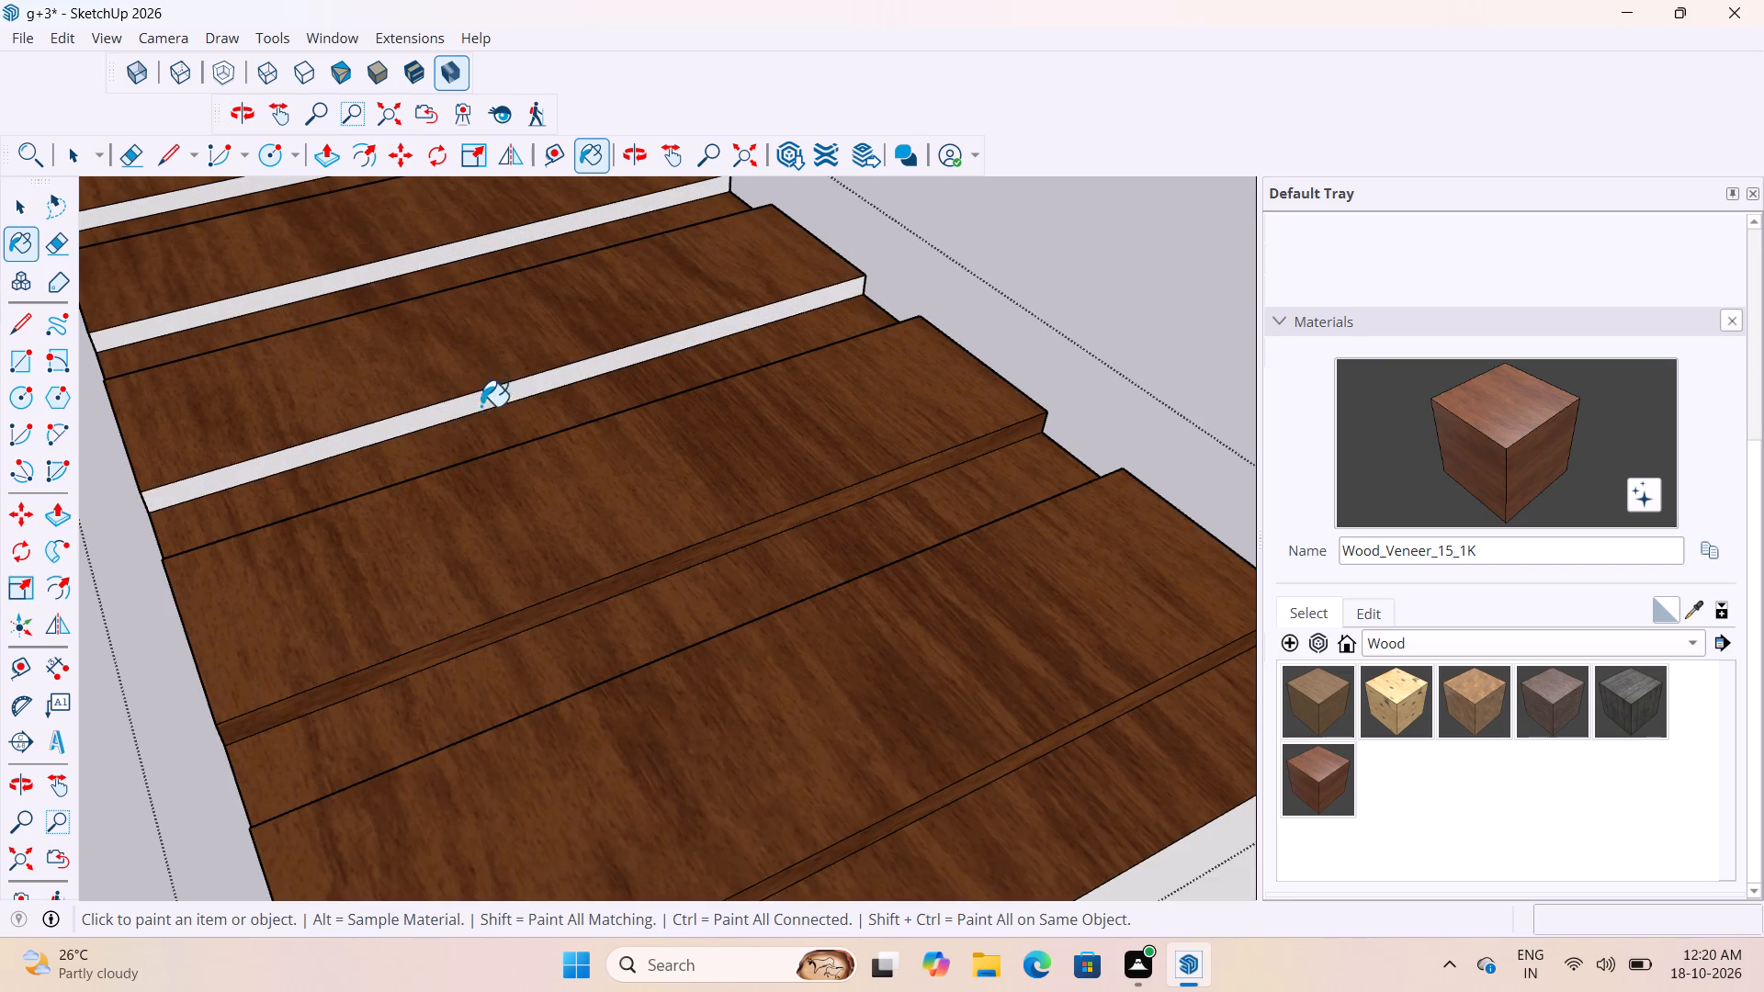
left_click(481, 412)
scroll(660, 524, "down", 6)
scroll(557, 417, "up", 4)
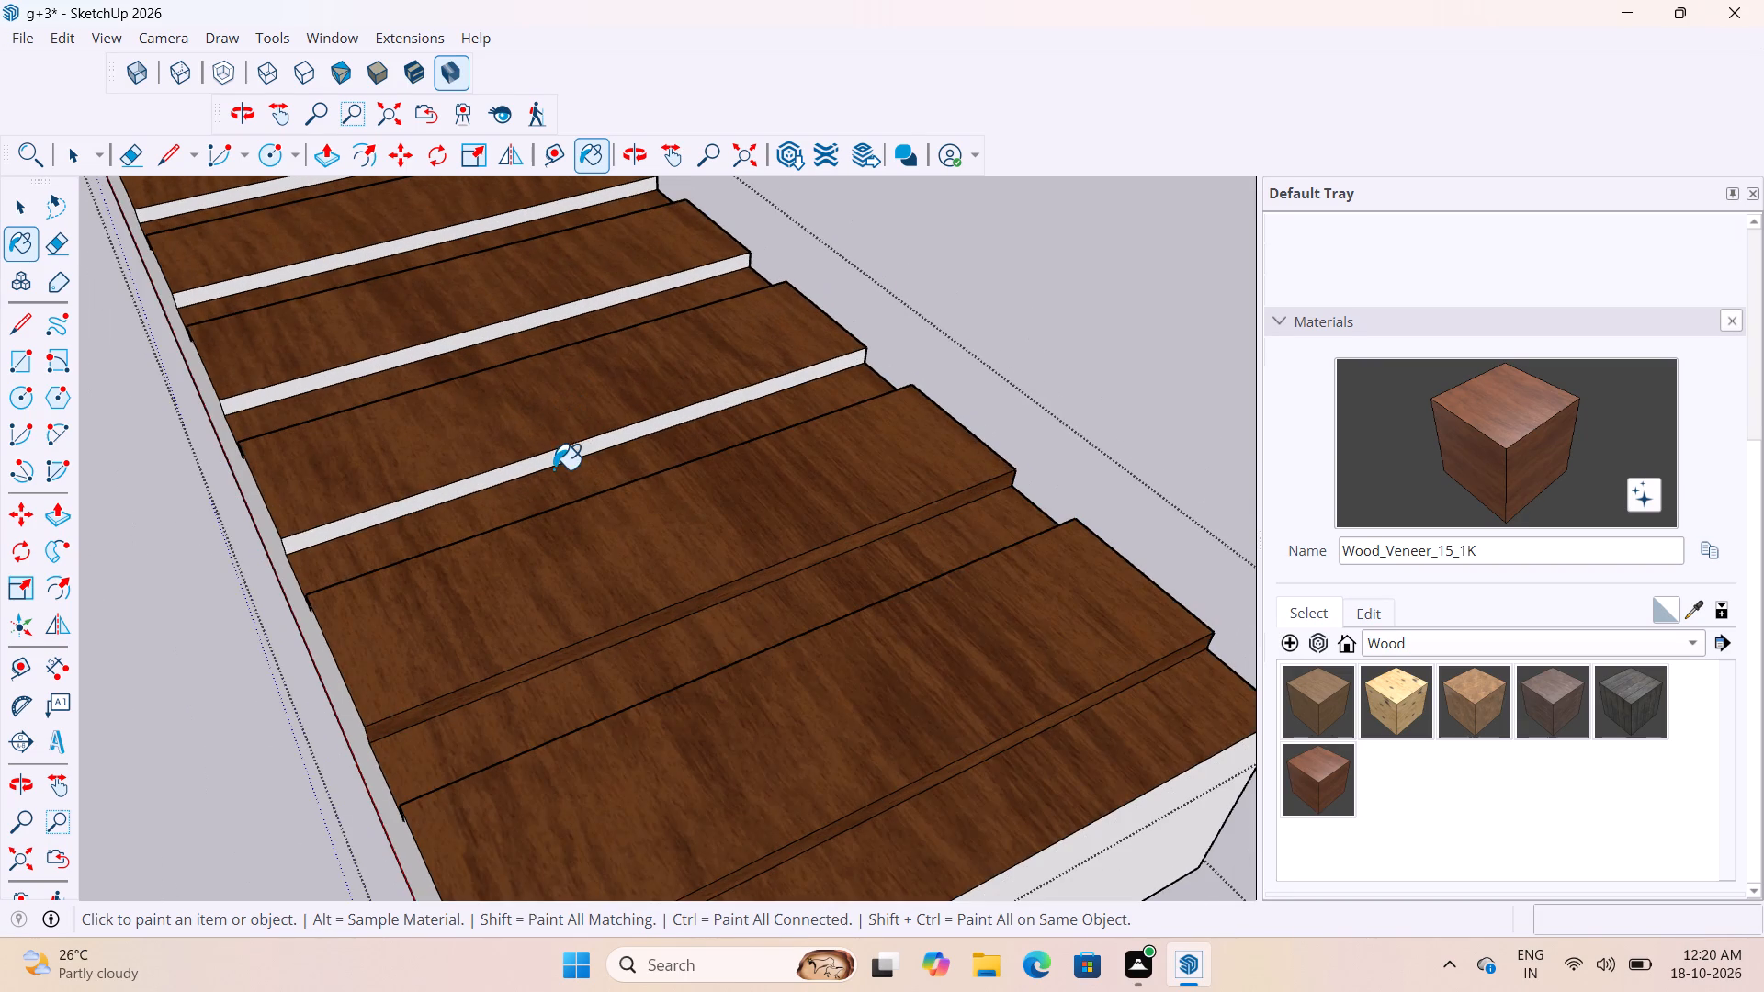
Continue painting the far-end-facing side walls along the block's middle strips with Wood_Veneer_15_1K.
left_click(553, 469)
left_click(506, 317)
scroll(740, 591, "down", 10)
scroll(537, 362, "up", 3)
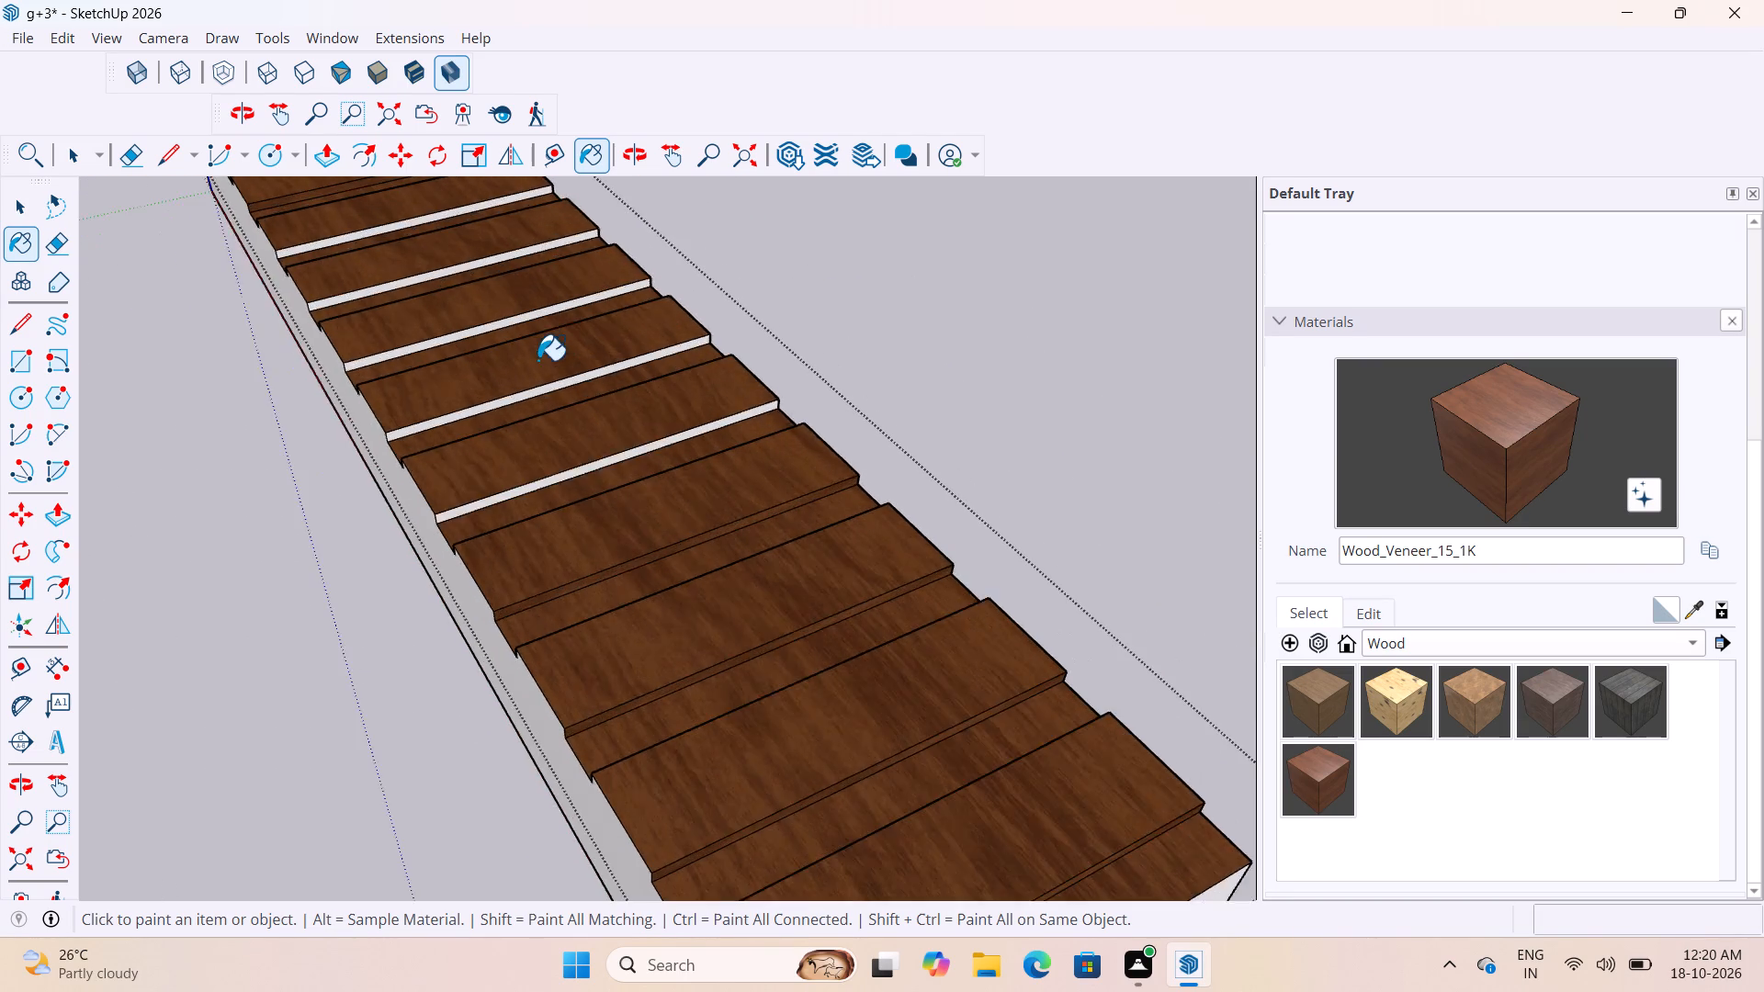
scroll(537, 360, "up", 4)
left_click(578, 539)
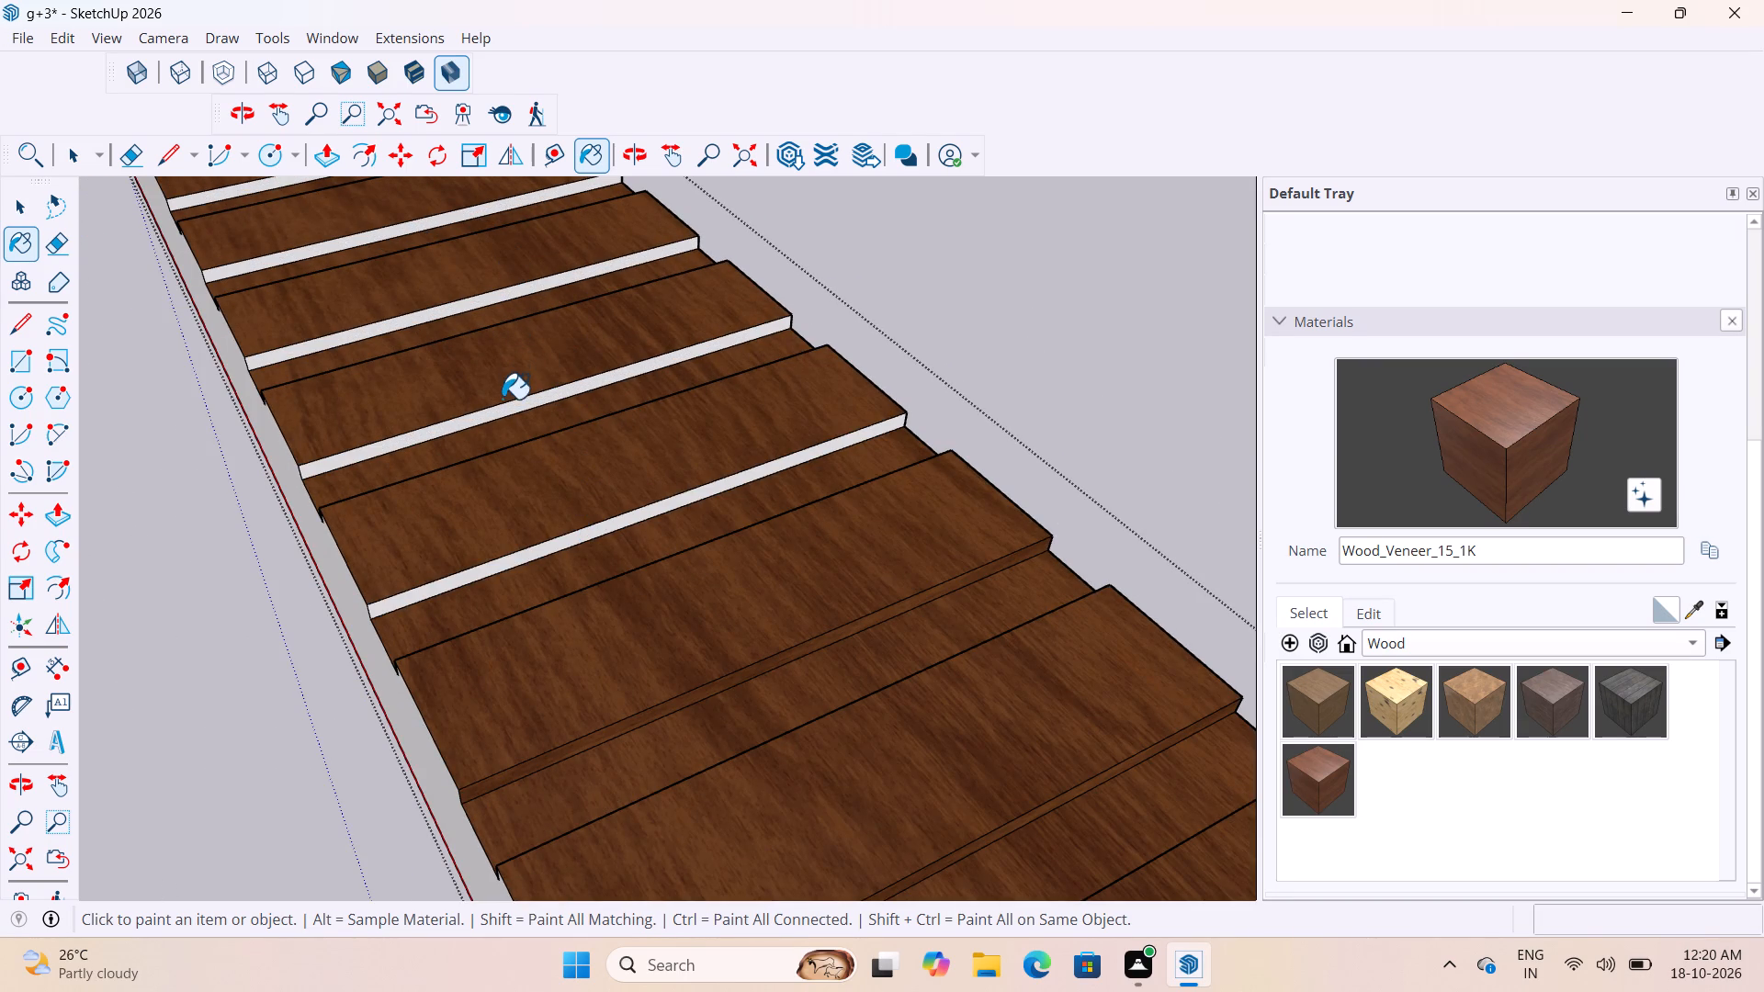
left_click(500, 421)
scroll(470, 445, "up", 7)
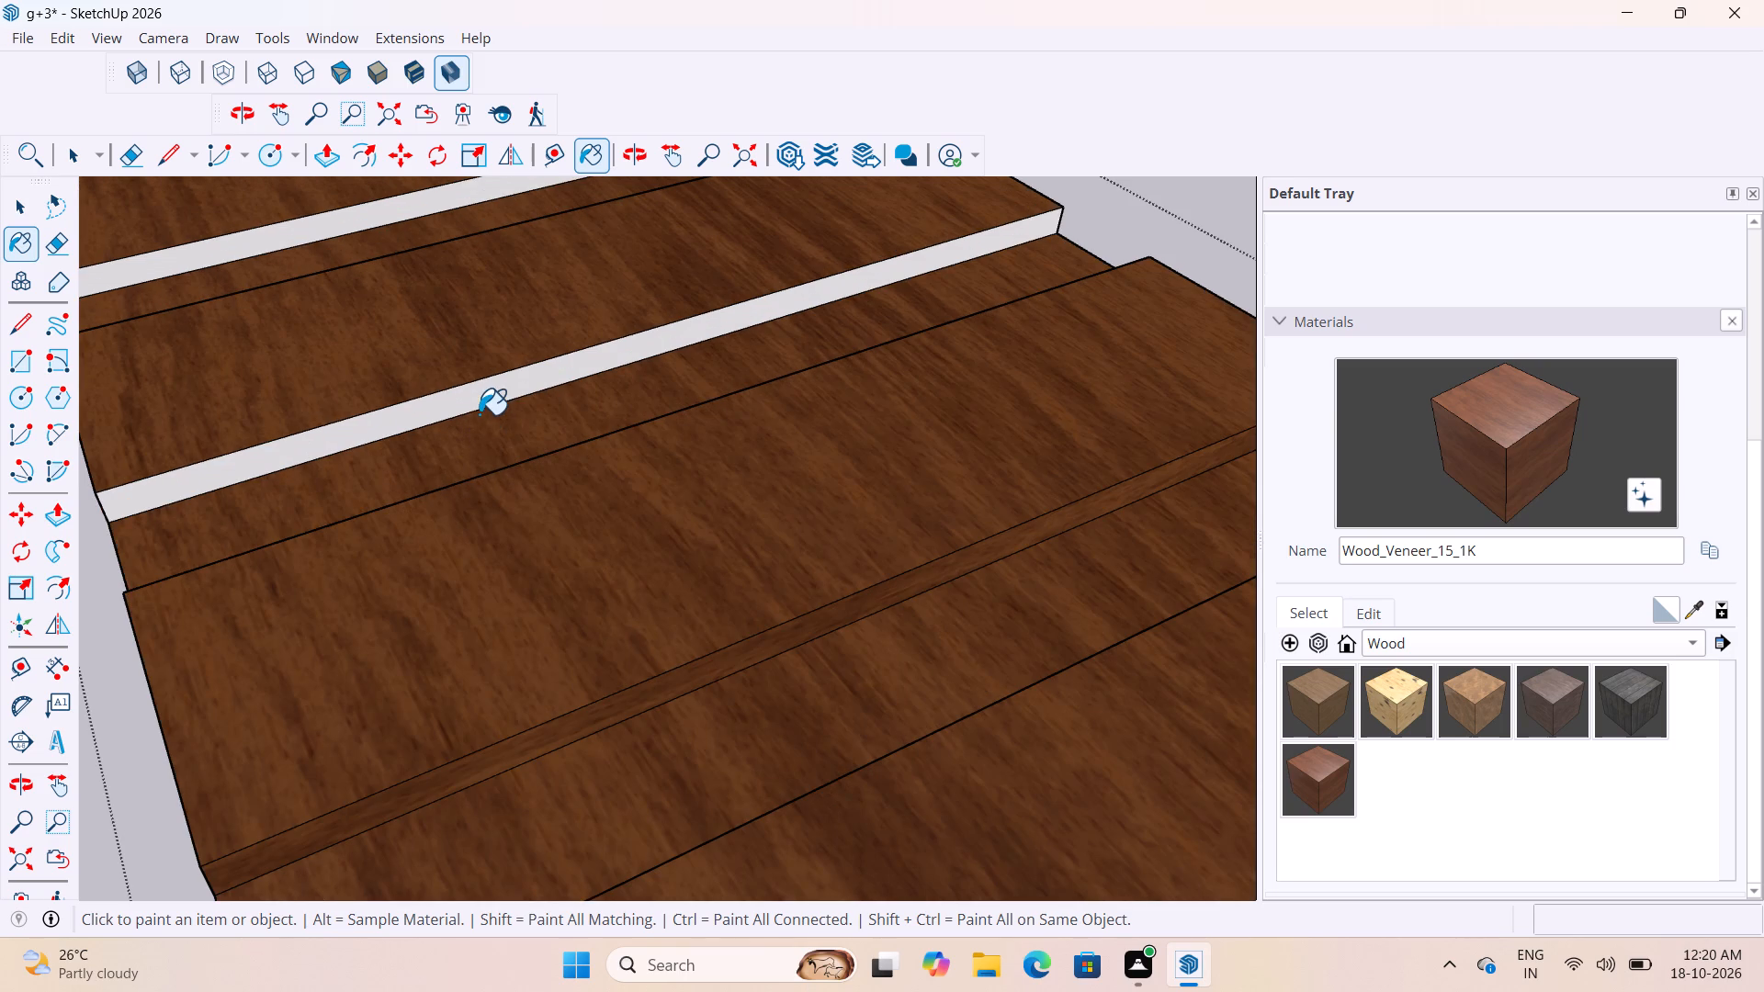
left_click(487, 402)
scroll(641, 698, "down", 11)
Paint the last bare far-end-facing side walls with Wood_Veneer_15_1K and exit the block's group.
scroll(560, 484, "up", 8)
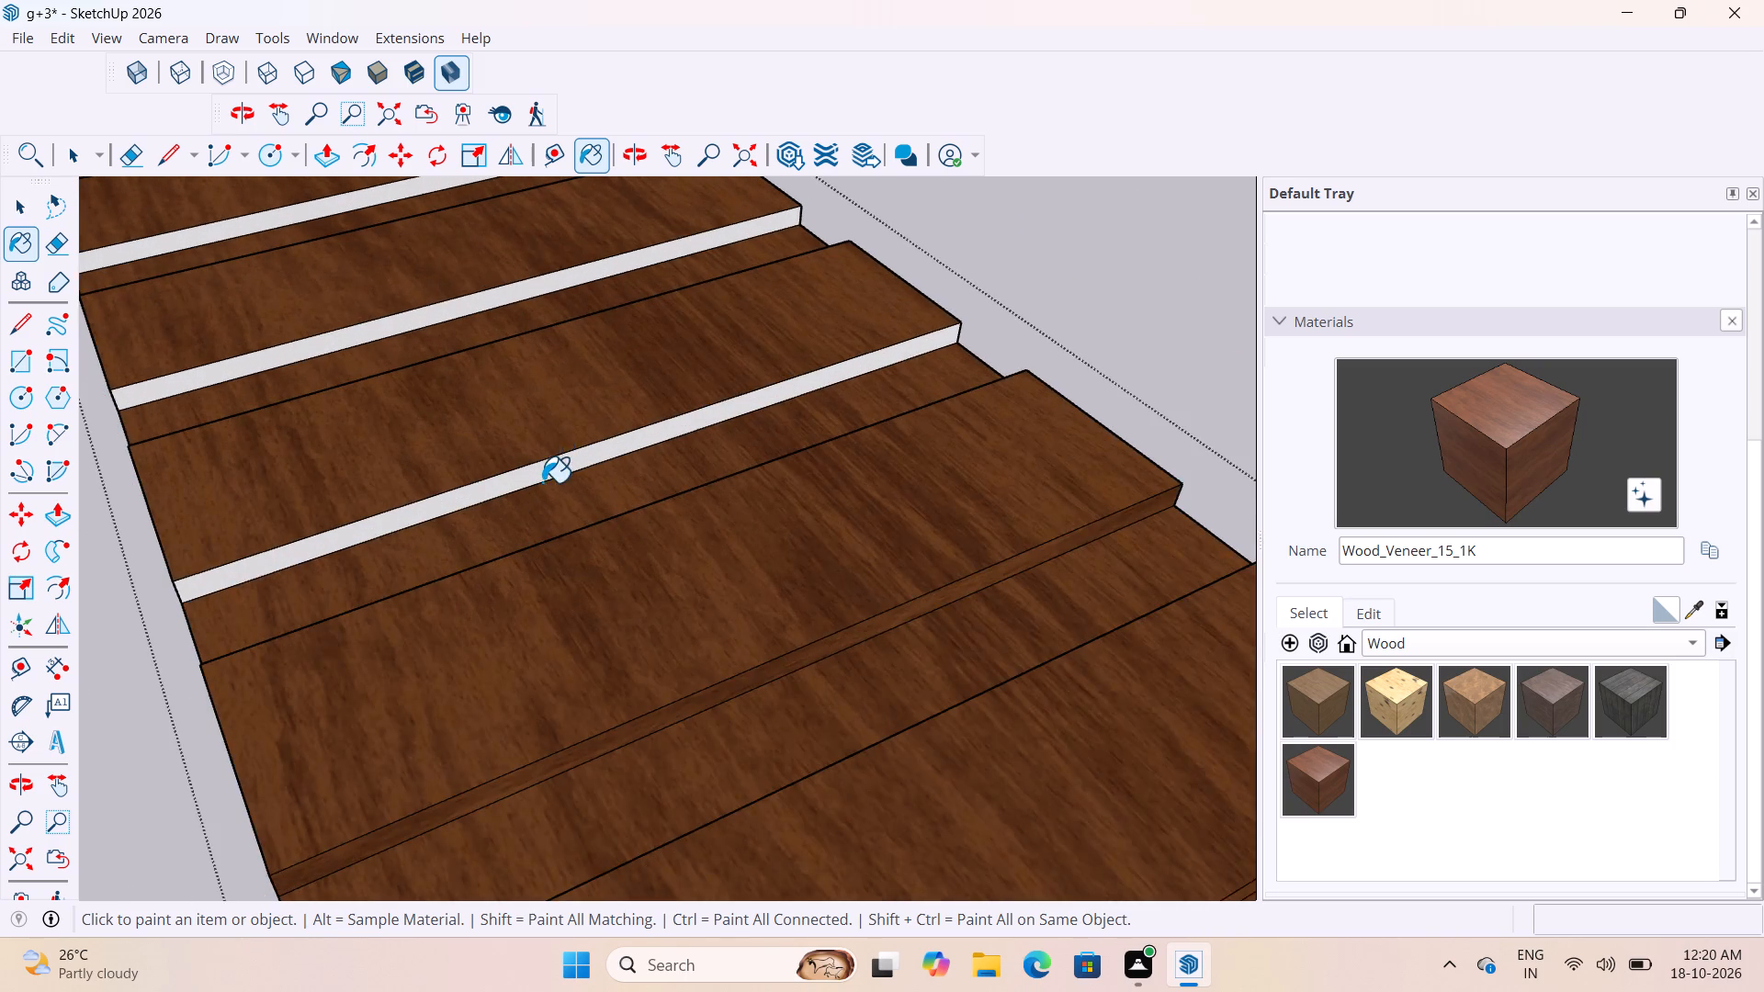
left_click(550, 468)
scroll(778, 718, "down", 6)
scroll(549, 405, "up", 5)
left_click(545, 379)
scroll(702, 671, "down", 6)
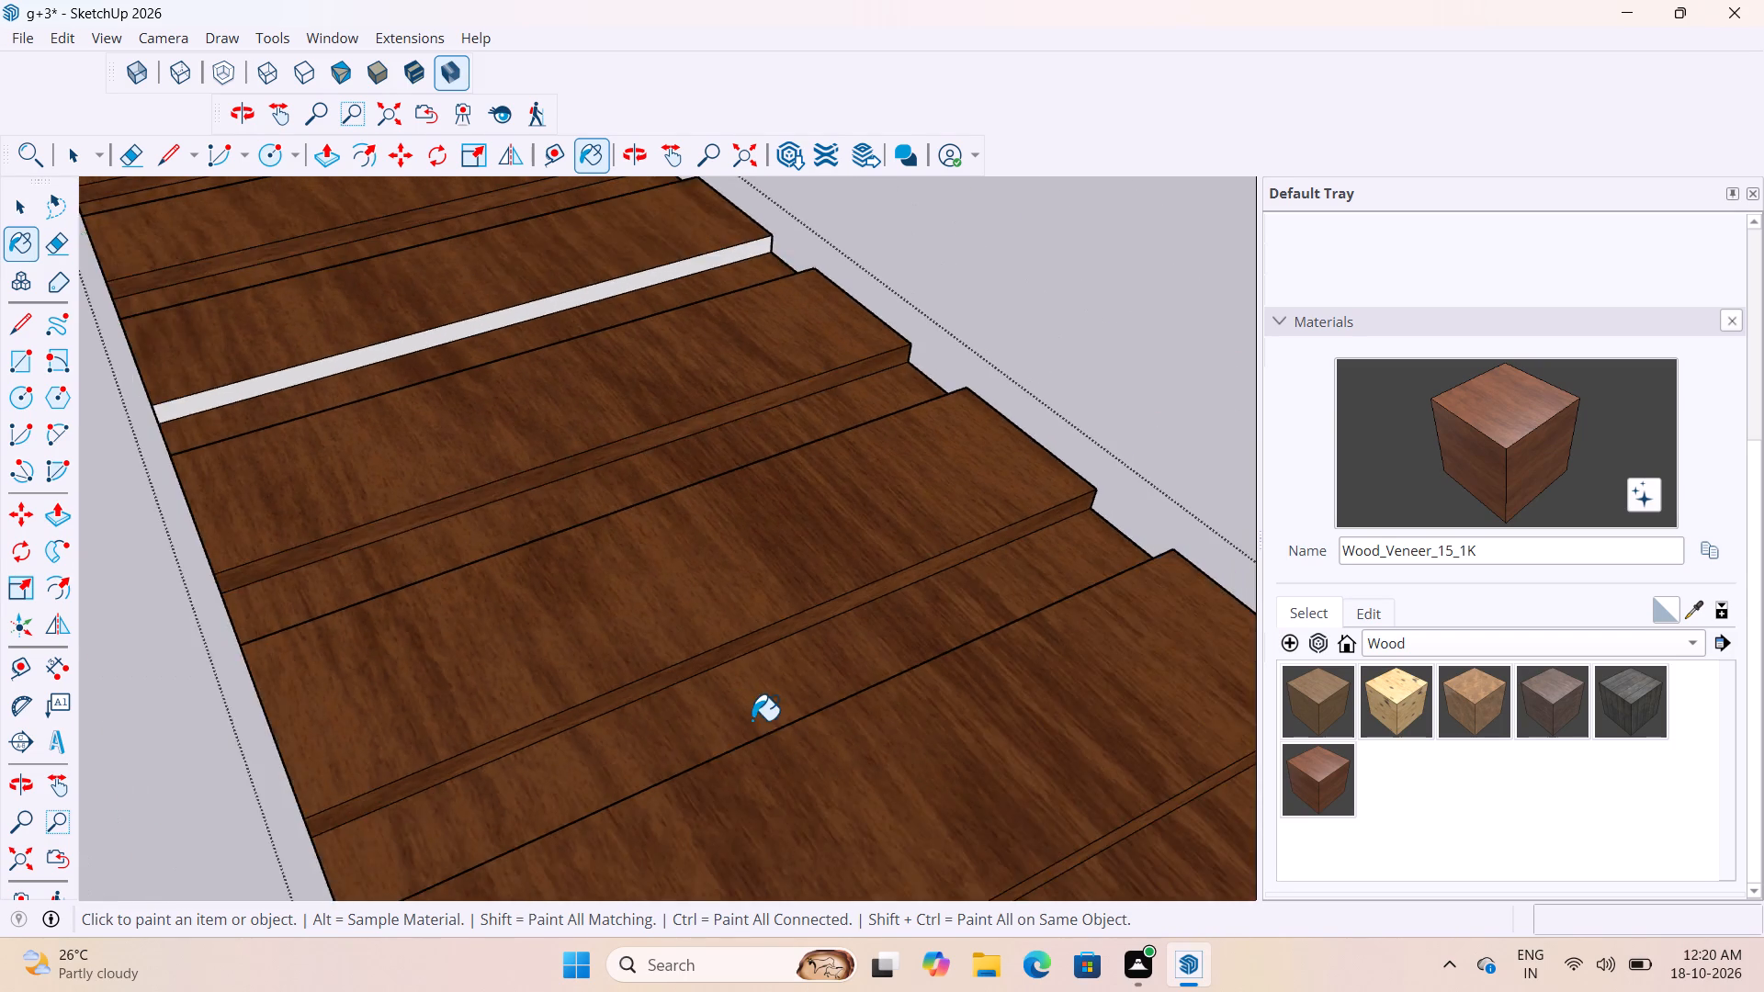
scroll(752, 720, "down", 6)
scroll(453, 418, "up", 8)
left_click(599, 566)
scroll(652, 714, "down", 6)
scroll(512, 341, "up", 5)
middle_click_drag(535, 377, 1341, 323)
scroll(834, 585, "up", 4)
scroll(548, 485, "down", 12)
scroll(534, 485, "down", 12)
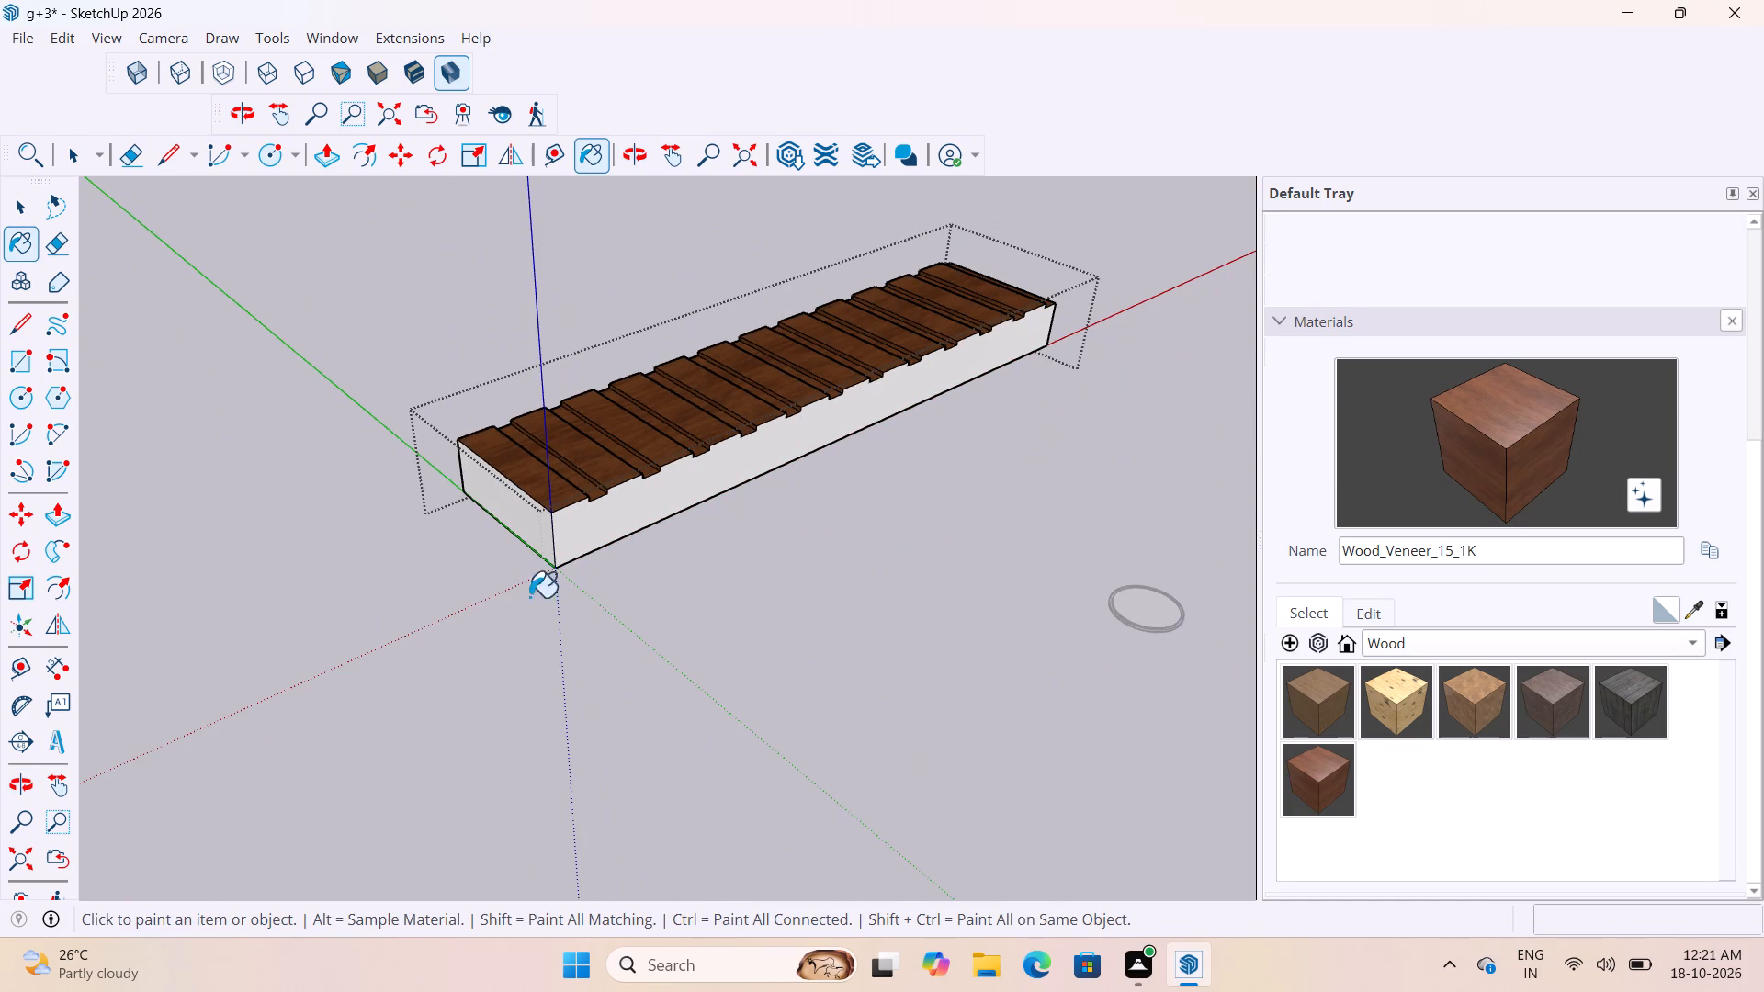
key("v")
key("space")
left_click(844, 478)
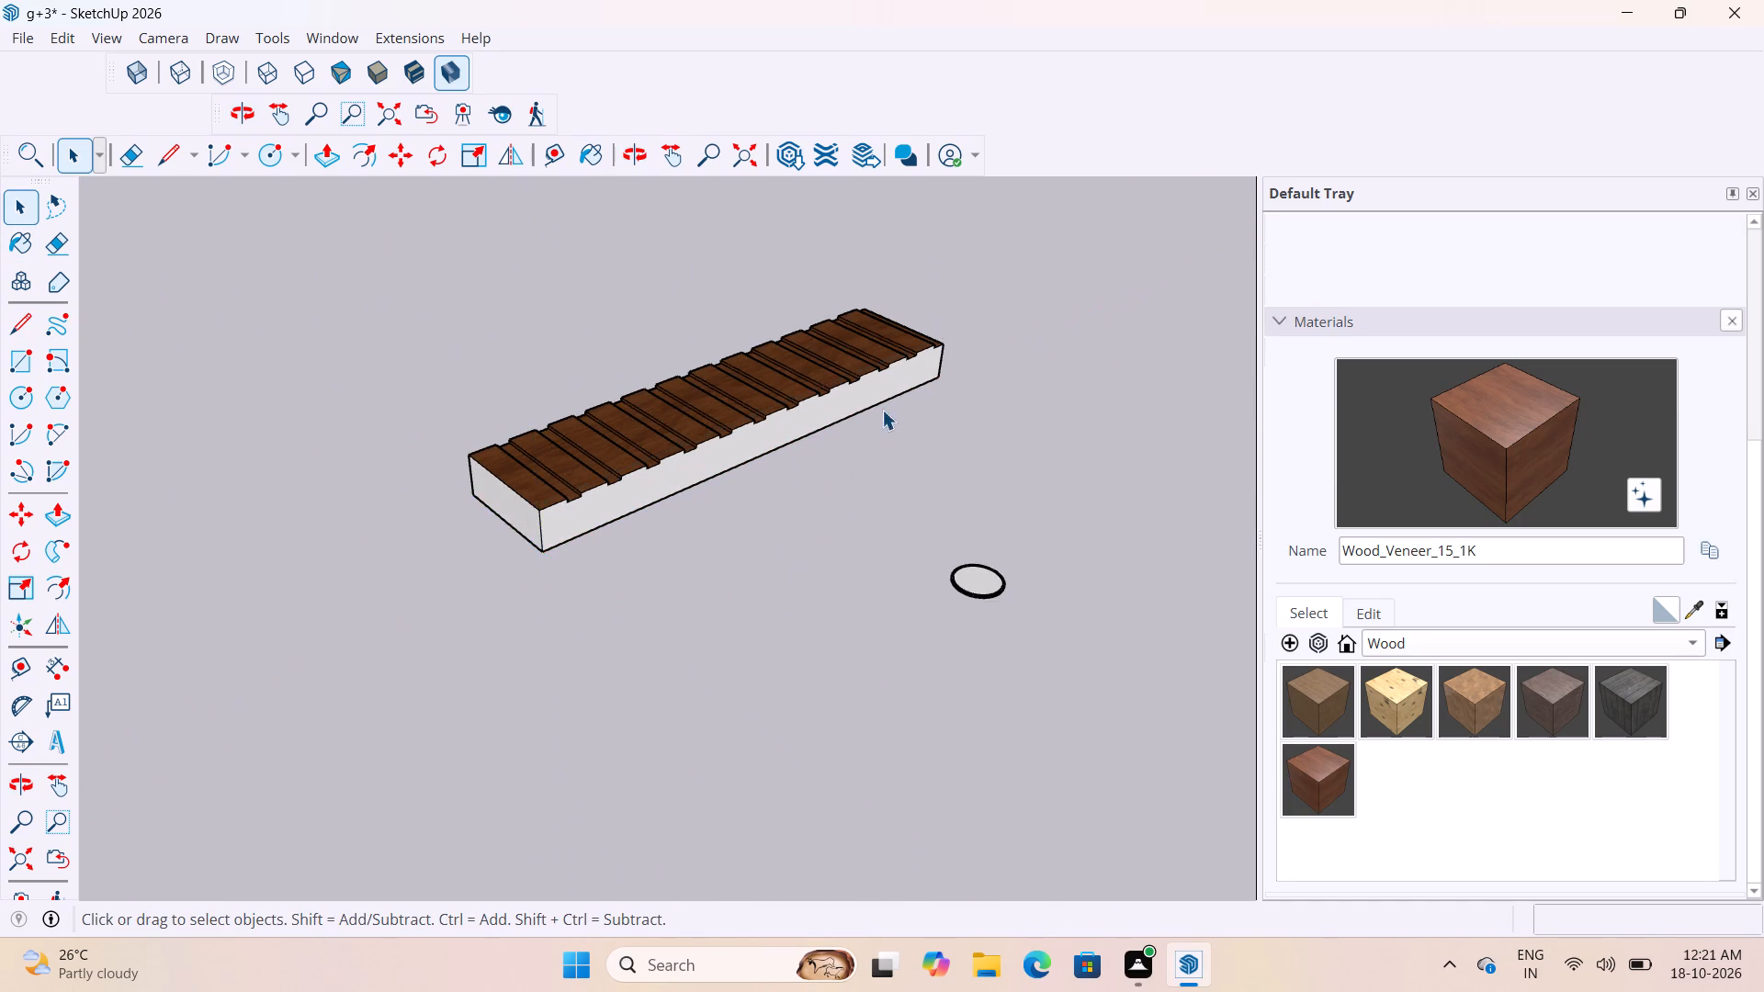
Apply Wood_Veneer_15_1K to the whole grooved block to cover its unpainted outer sides.
scroll(882, 409, "up", 2)
scroll(864, 360, "down", 5)
scroll(850, 366, "up", 1)
scroll(857, 372, "down", 2)
middle_click_drag(858, 375, 922, 553)
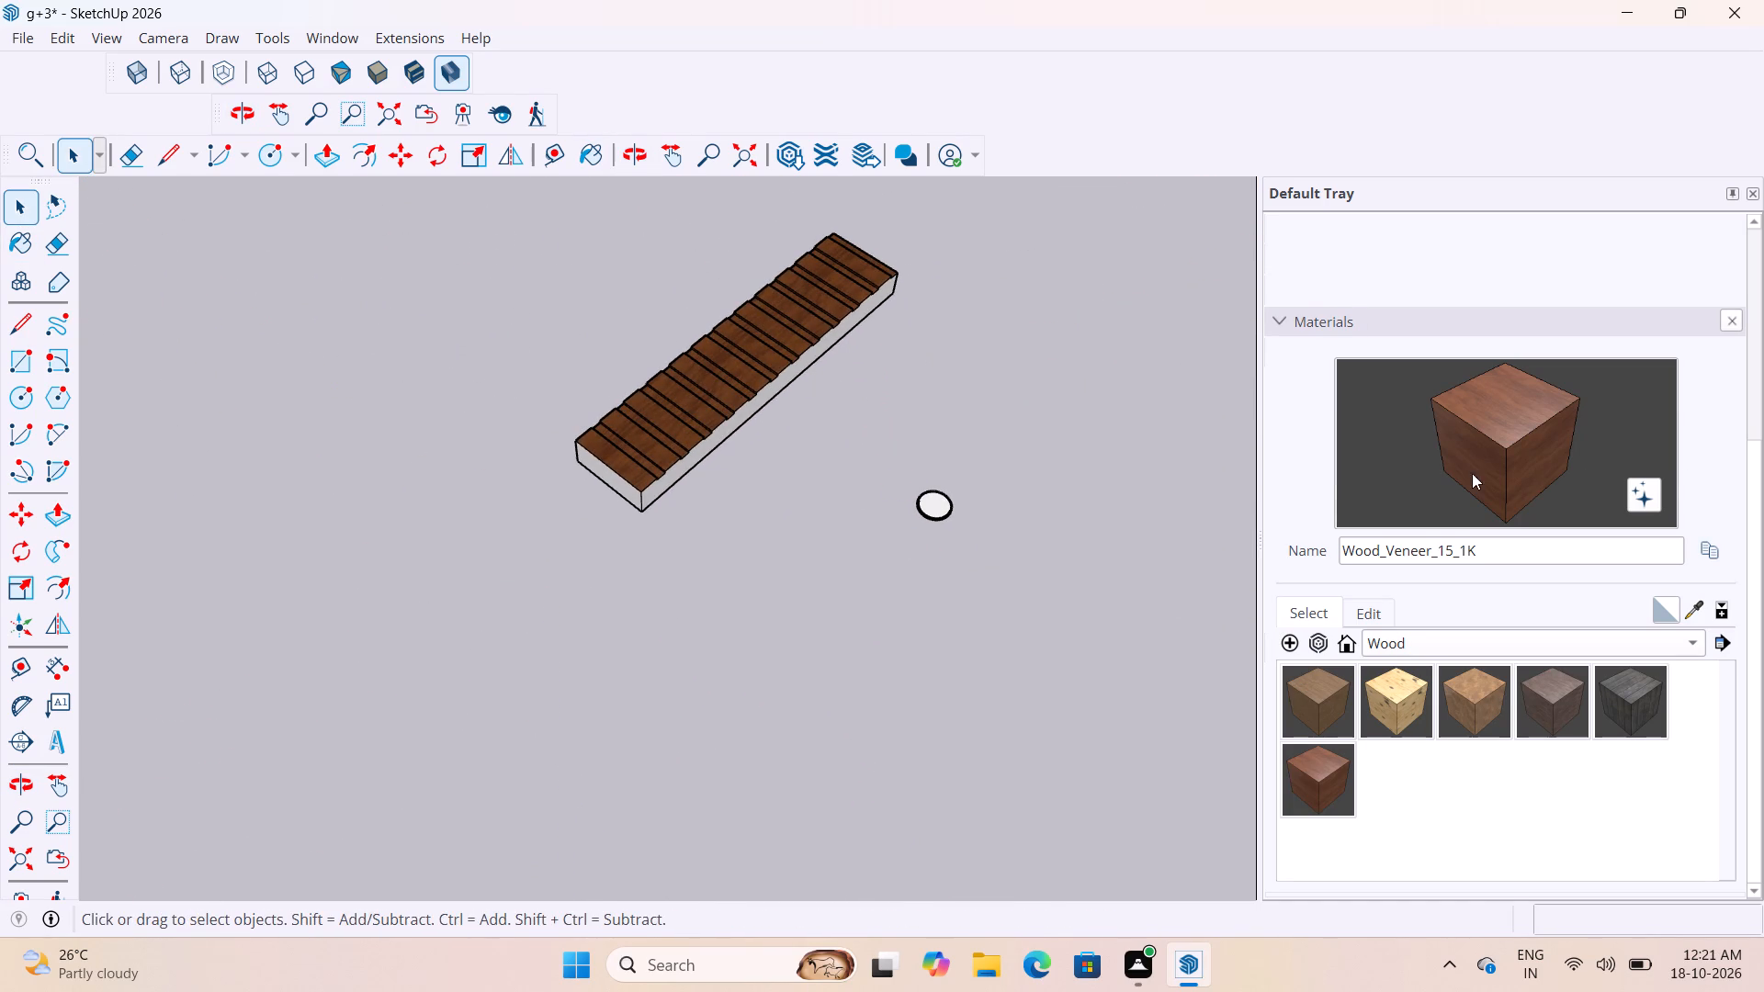
left_click(1474, 473)
scroll(599, 409, "up", 9)
middle_click_drag(891, 468, 600, 220)
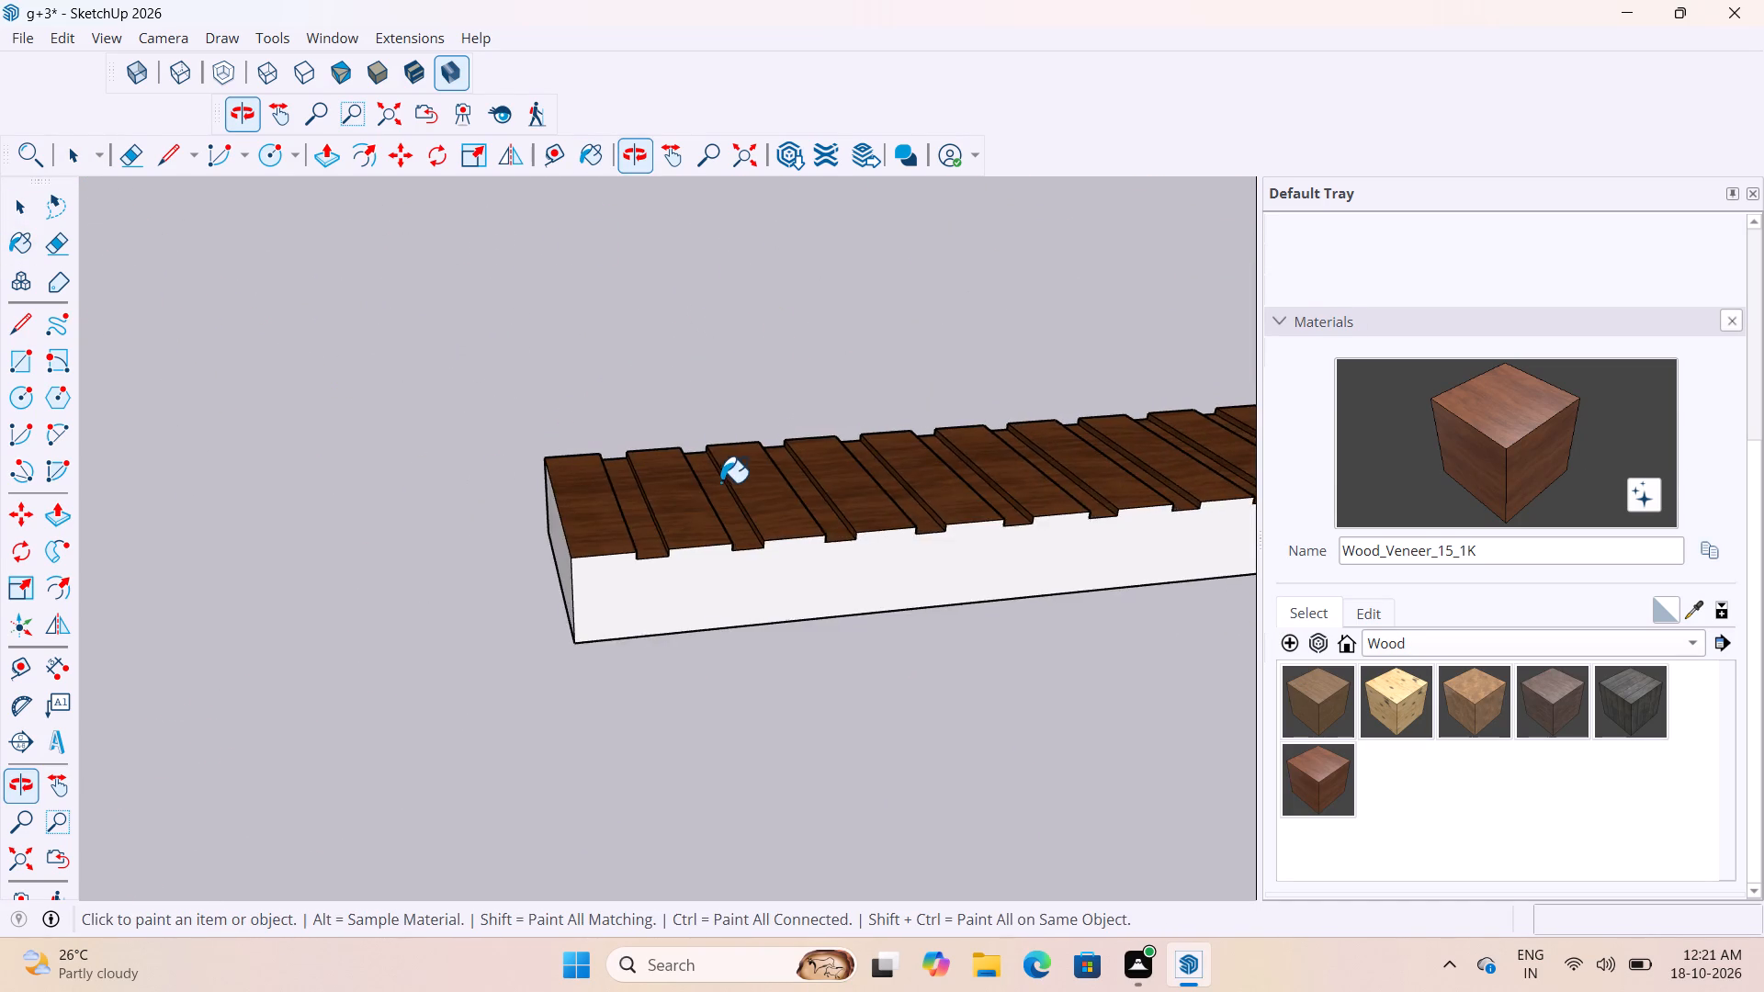
scroll(720, 486, "up", 4)
left_click(661, 676)
Examine the veneered block from its sides, ends and top, and its place beside the building floors.
scroll(672, 661, "down", 5)
middle_click_drag(878, 524, 1458, 536)
middle_click_drag(907, 509, 1279, 468)
scroll(570, 507, "down", 5)
scroll(556, 509, "up", 1)
scroll(552, 478, "down", 1)
middle_click_drag(552, 476, 530, 288)
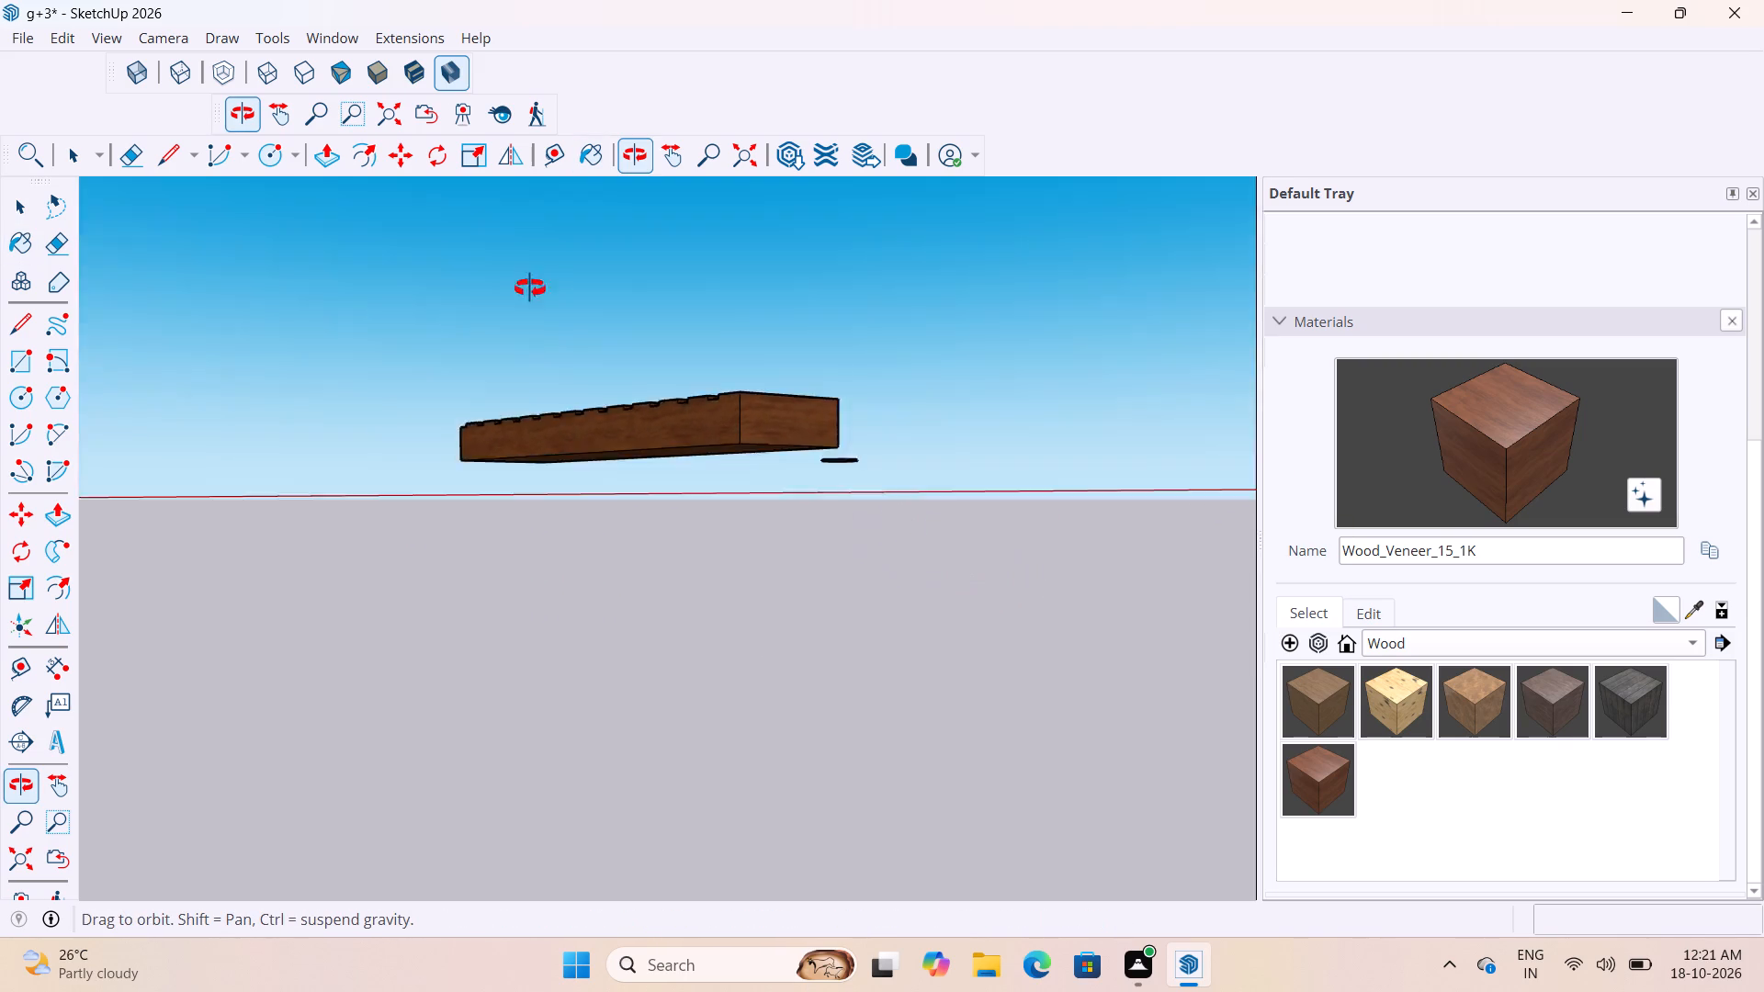
middle_click_drag(530, 288, 506, 616)
scroll(522, 547, "down", 6)
middle_click_drag(568, 538, 427, 795)
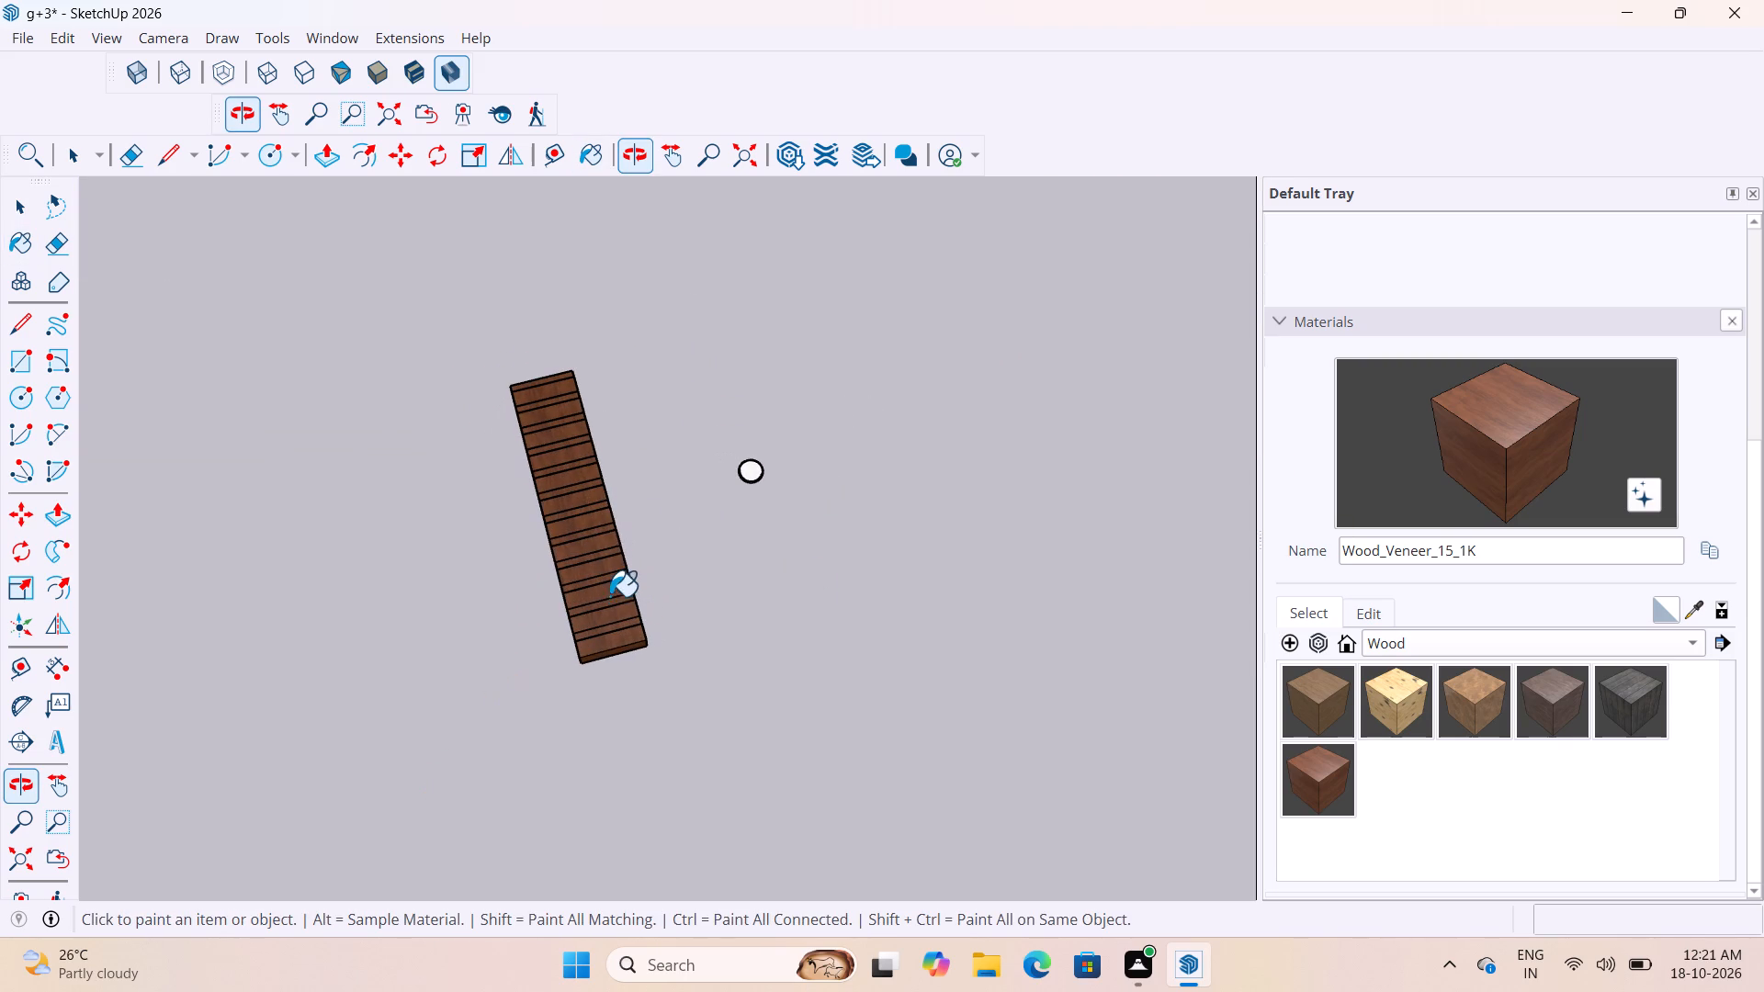
middle_click_drag(663, 613, 362, 455)
scroll(362, 455, "up", 1)
scroll(482, 461, "down", 11)
key("space")
scroll(464, 435, "down", 7)
key("space")
scroll(323, 460, "up", 2)
scroll(423, 464, "down", 18)
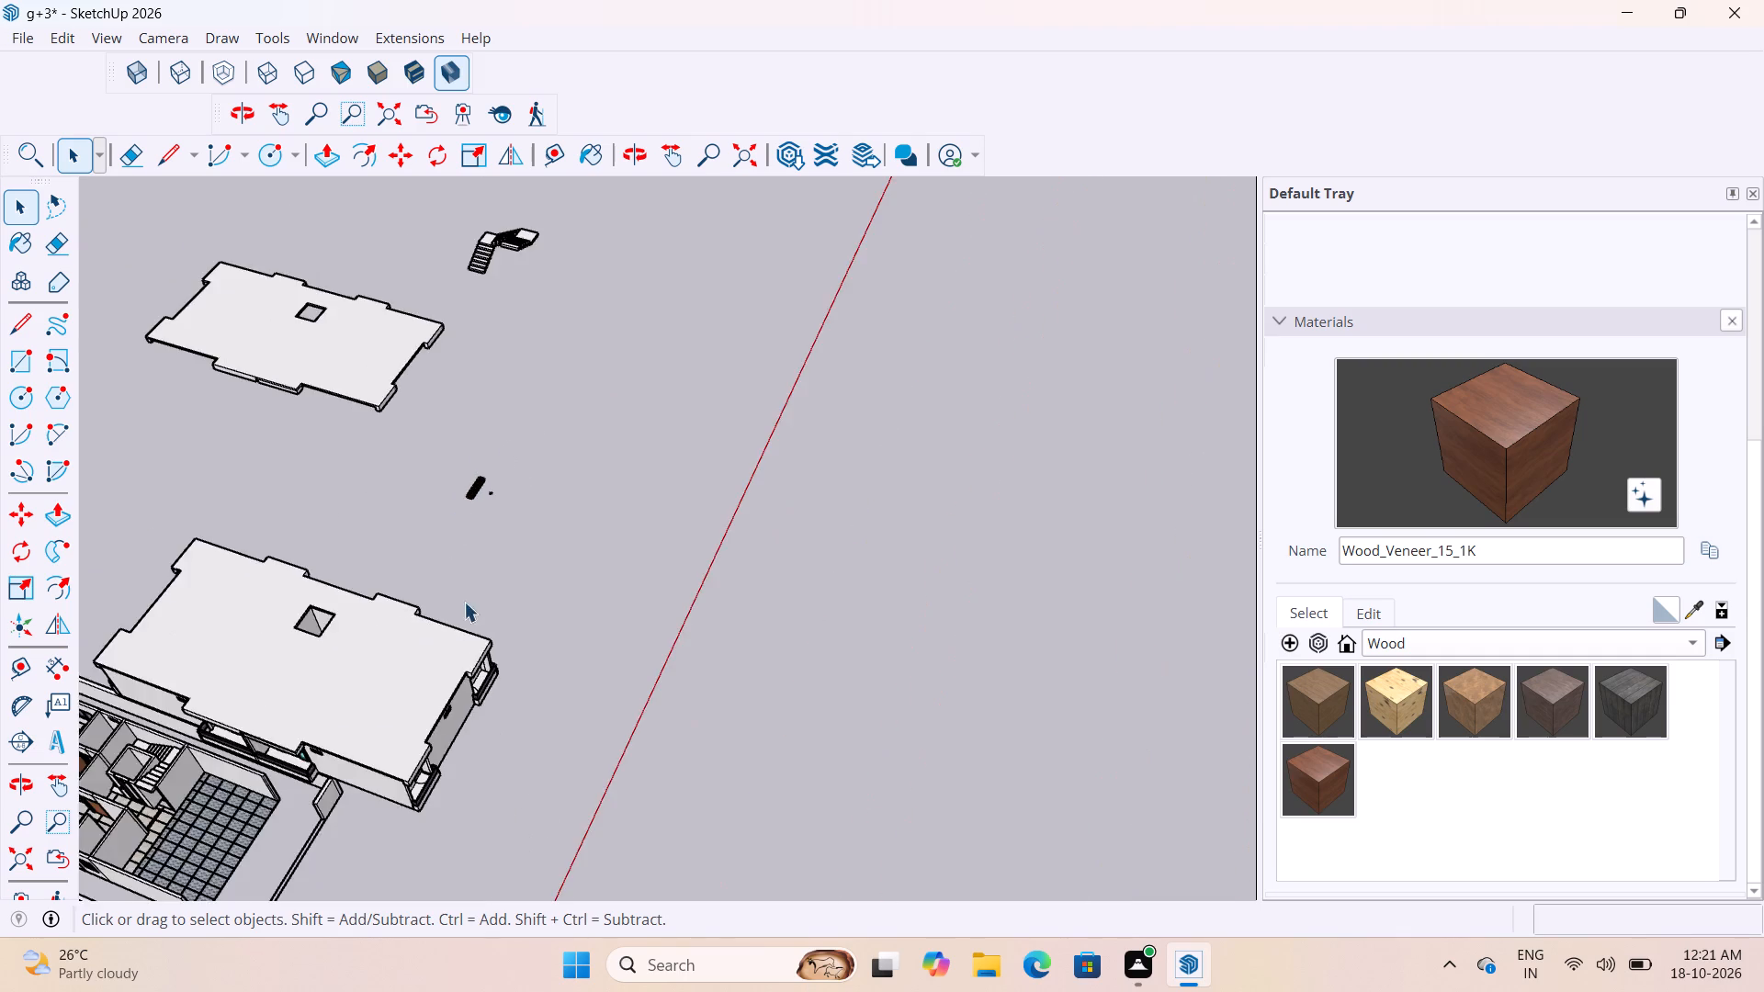
Copy the loose round rimmed fitting onto the veneered block's grooved top, at mid-width over the third groove from one end.
middle_click_drag(447, 592, 0, 517)
scroll(641, 499, "up", 20)
scroll(641, 499, "up", 1)
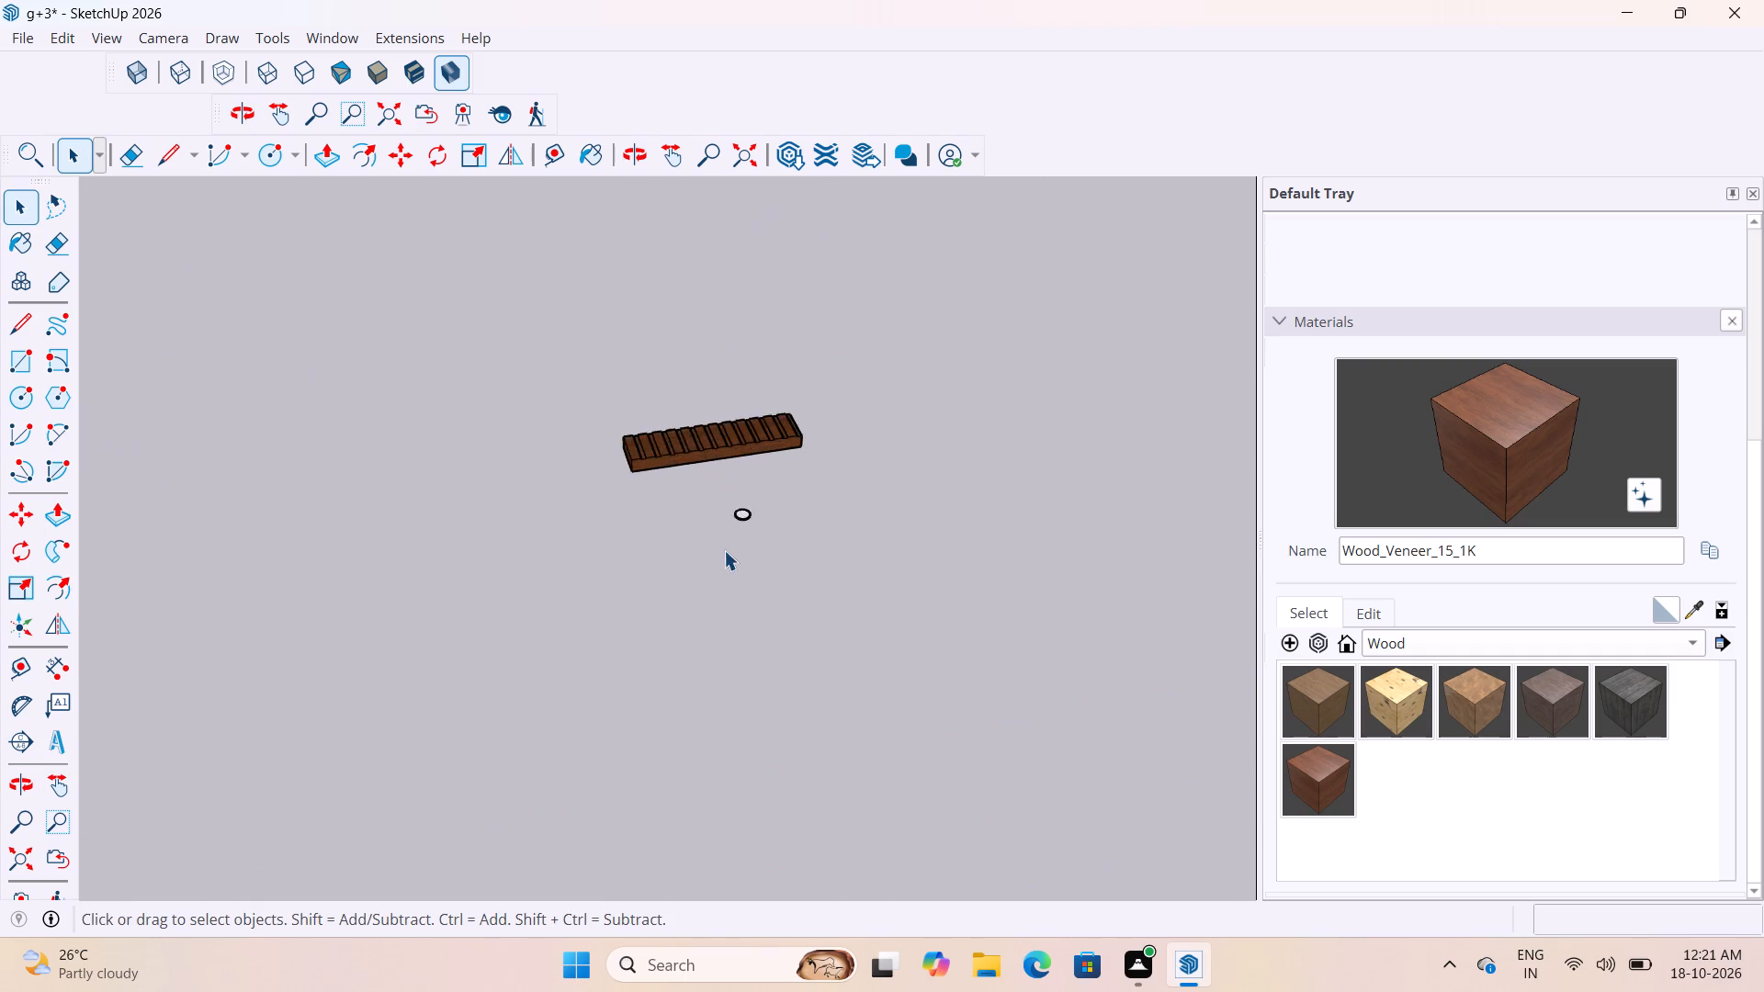
scroll(724, 550, "up", 14)
scroll(778, 454, "down", 5)
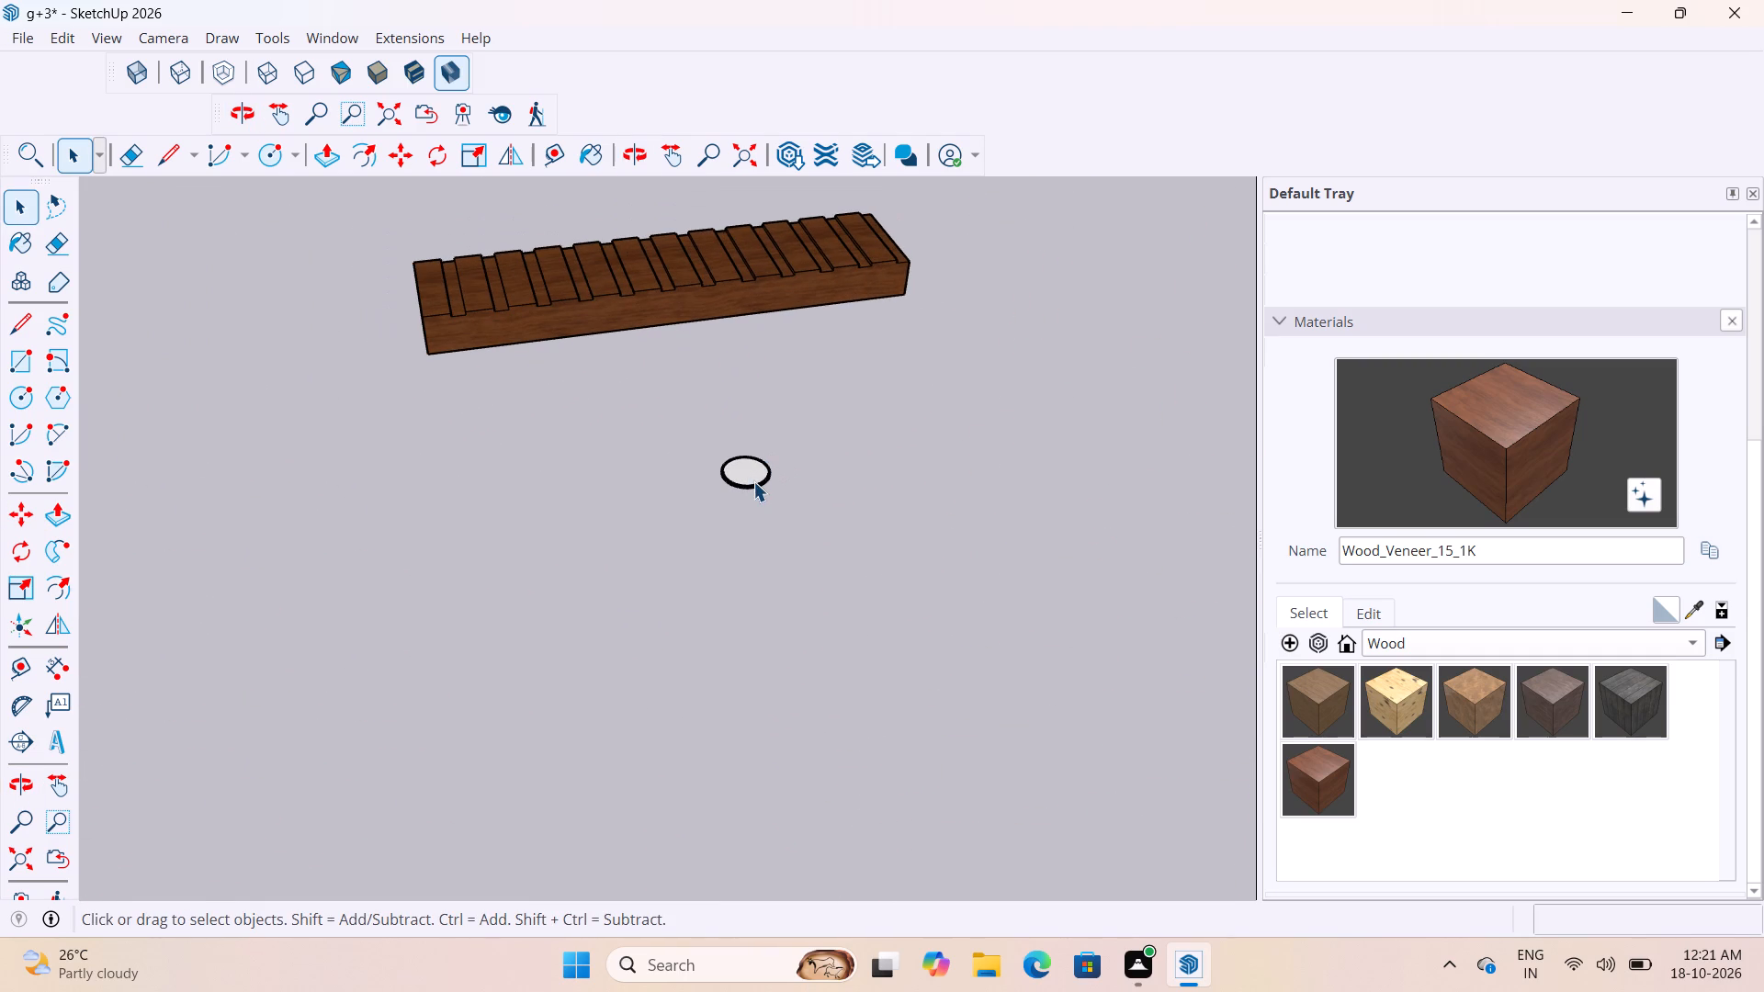
scroll(757, 481, "up", 7)
scroll(759, 488, "down", 5)
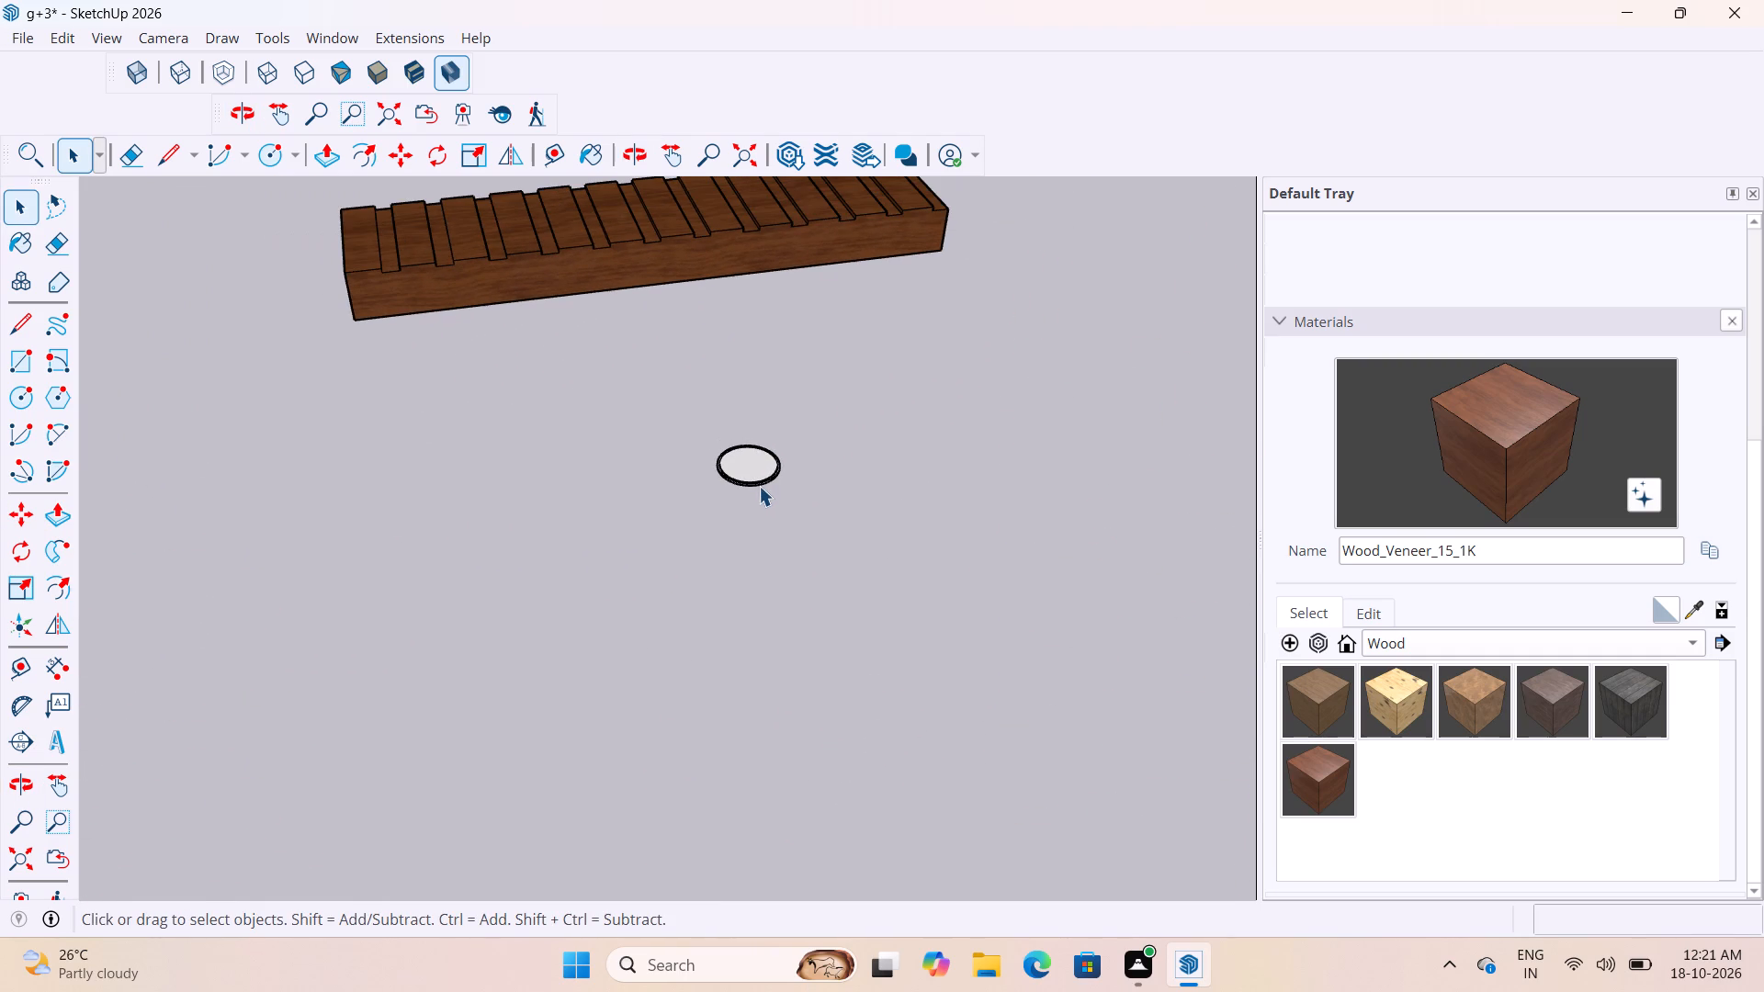
left_click(761, 481)
scroll(762, 481, "up", 4)
key("m")
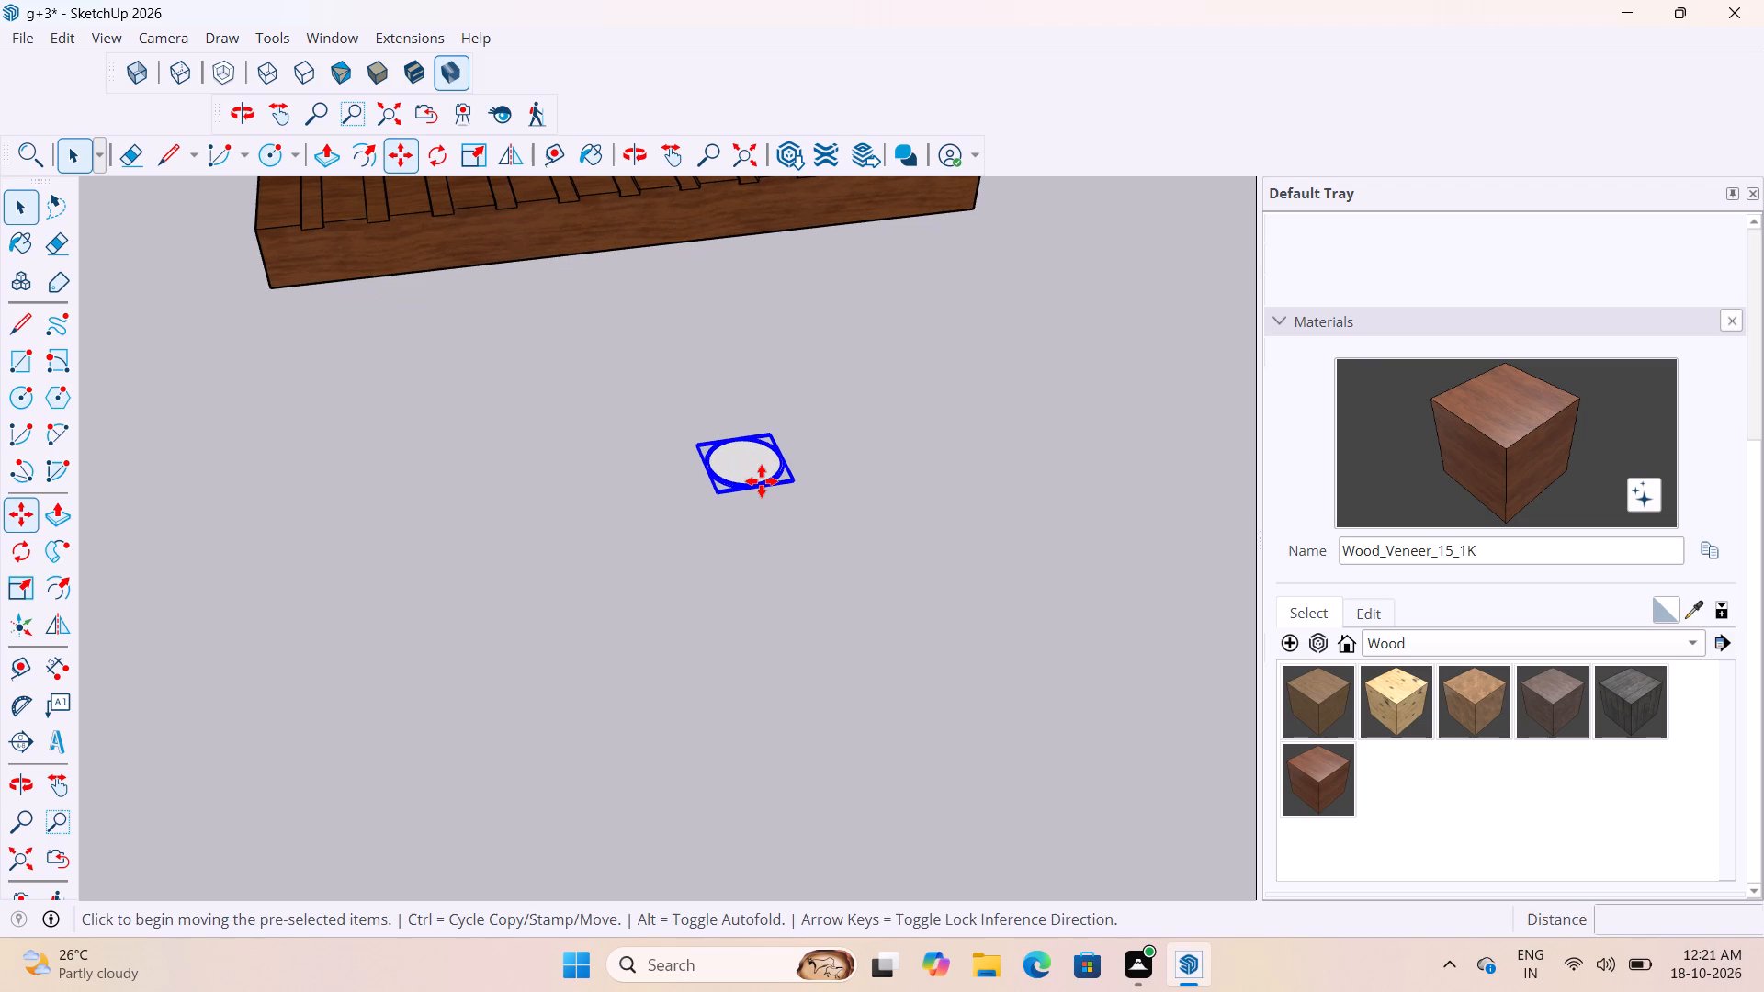
scroll(763, 477, "up", 12)
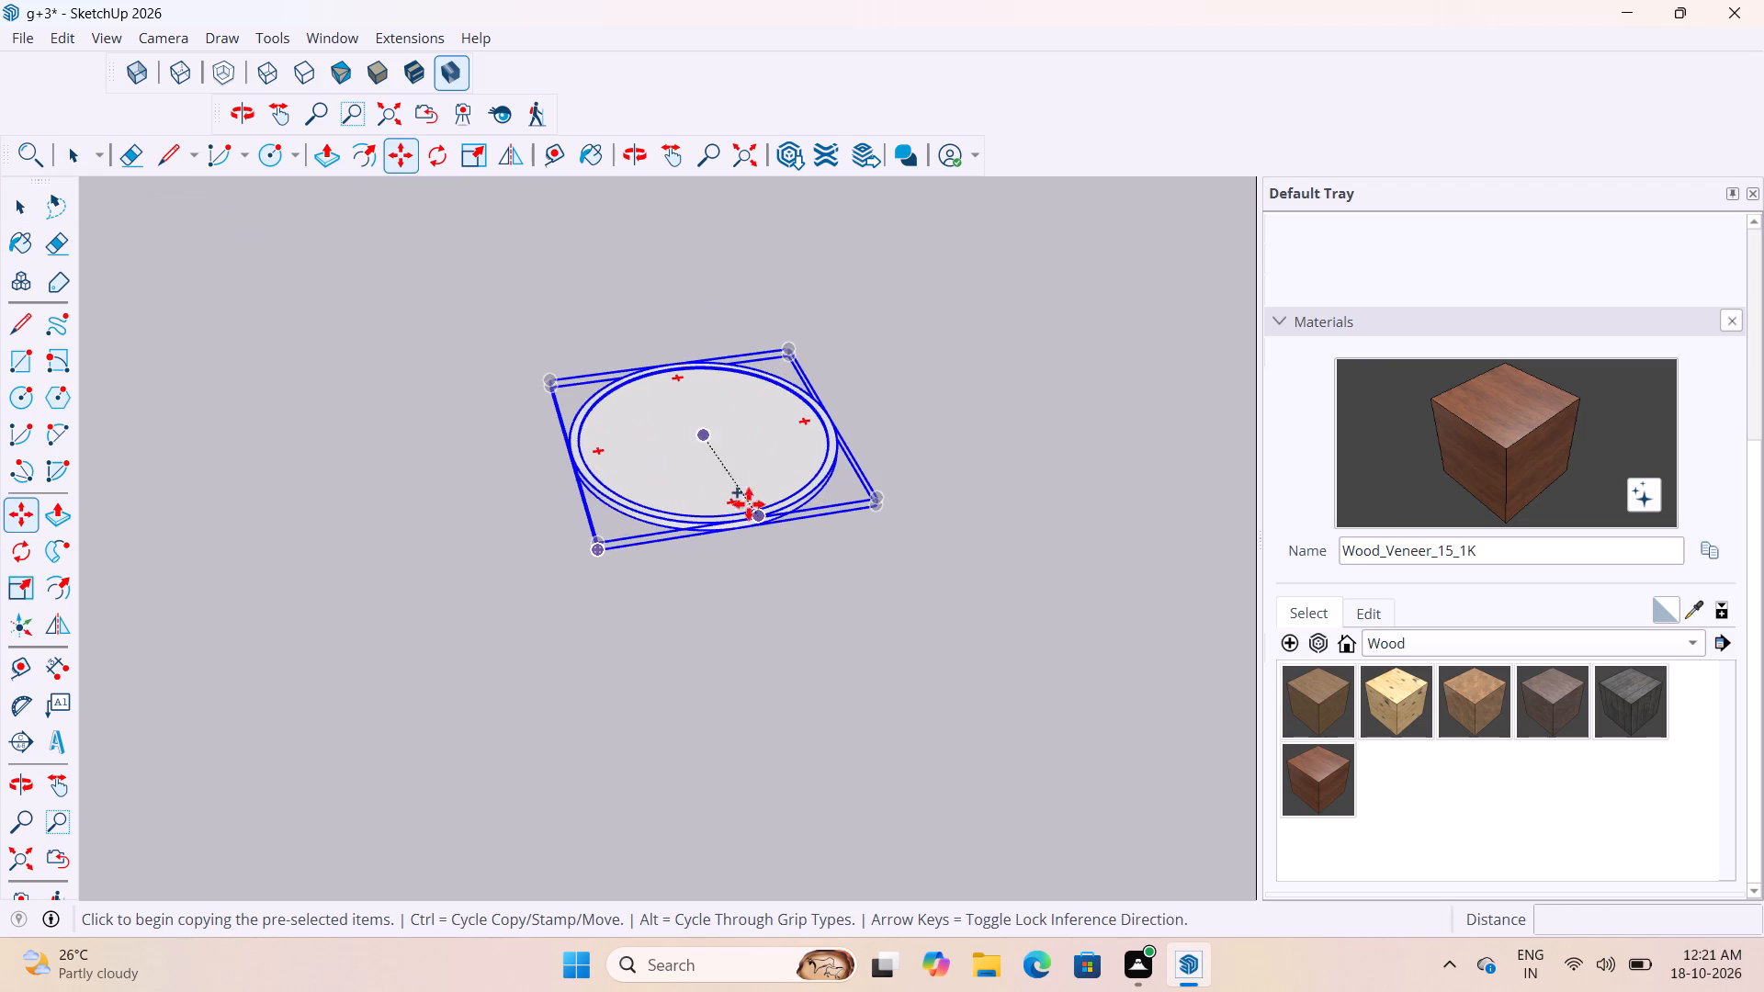
left_click(706, 445)
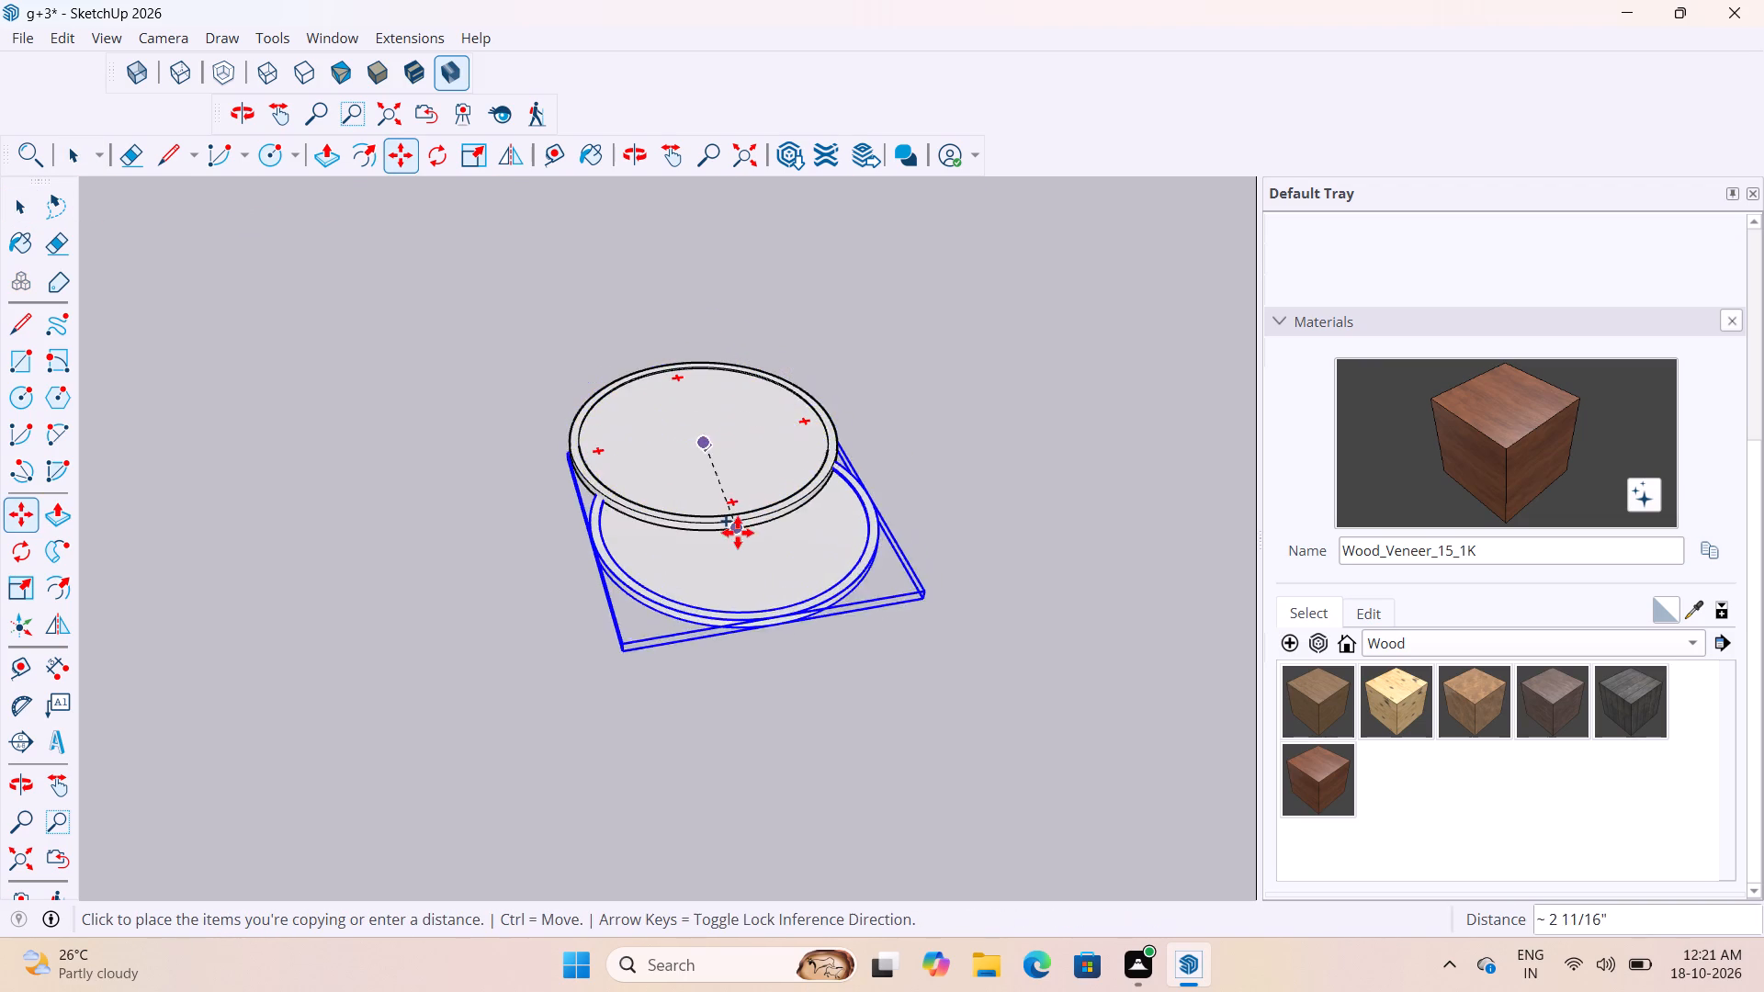
scroll(737, 535, "down", 5)
scroll(737, 538, "down", 18)
scroll(496, 427, "up", 8)
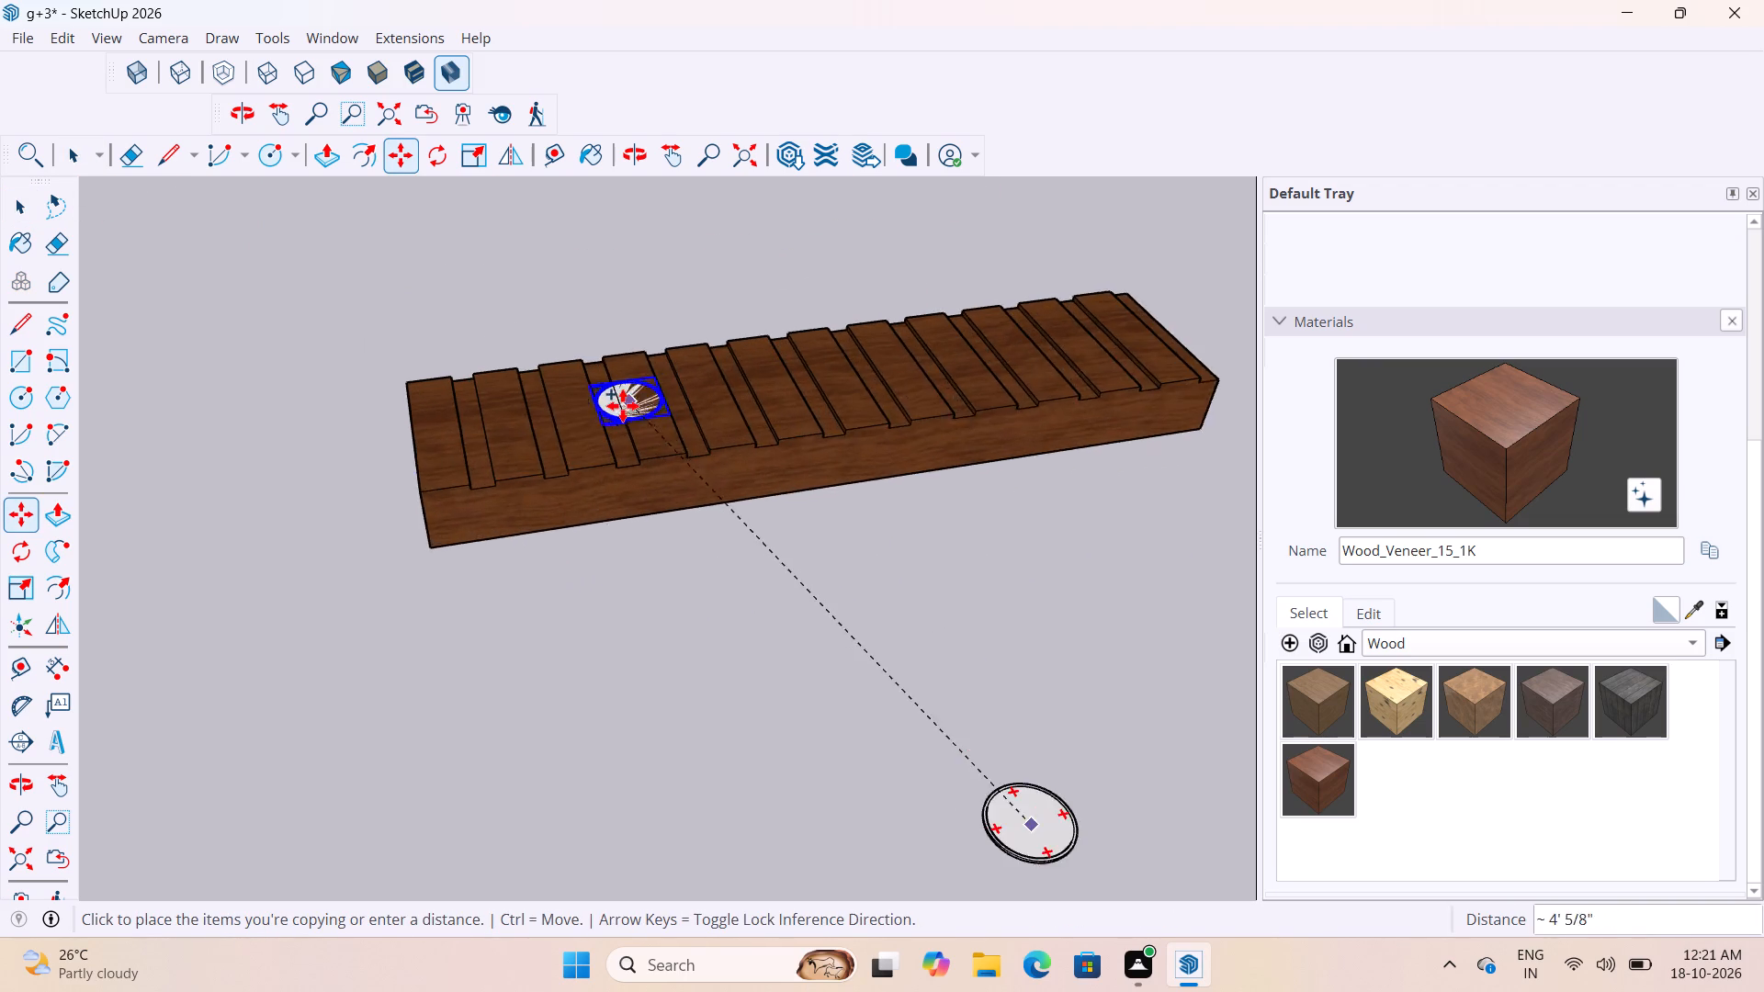
scroll(623, 406, "up", 15)
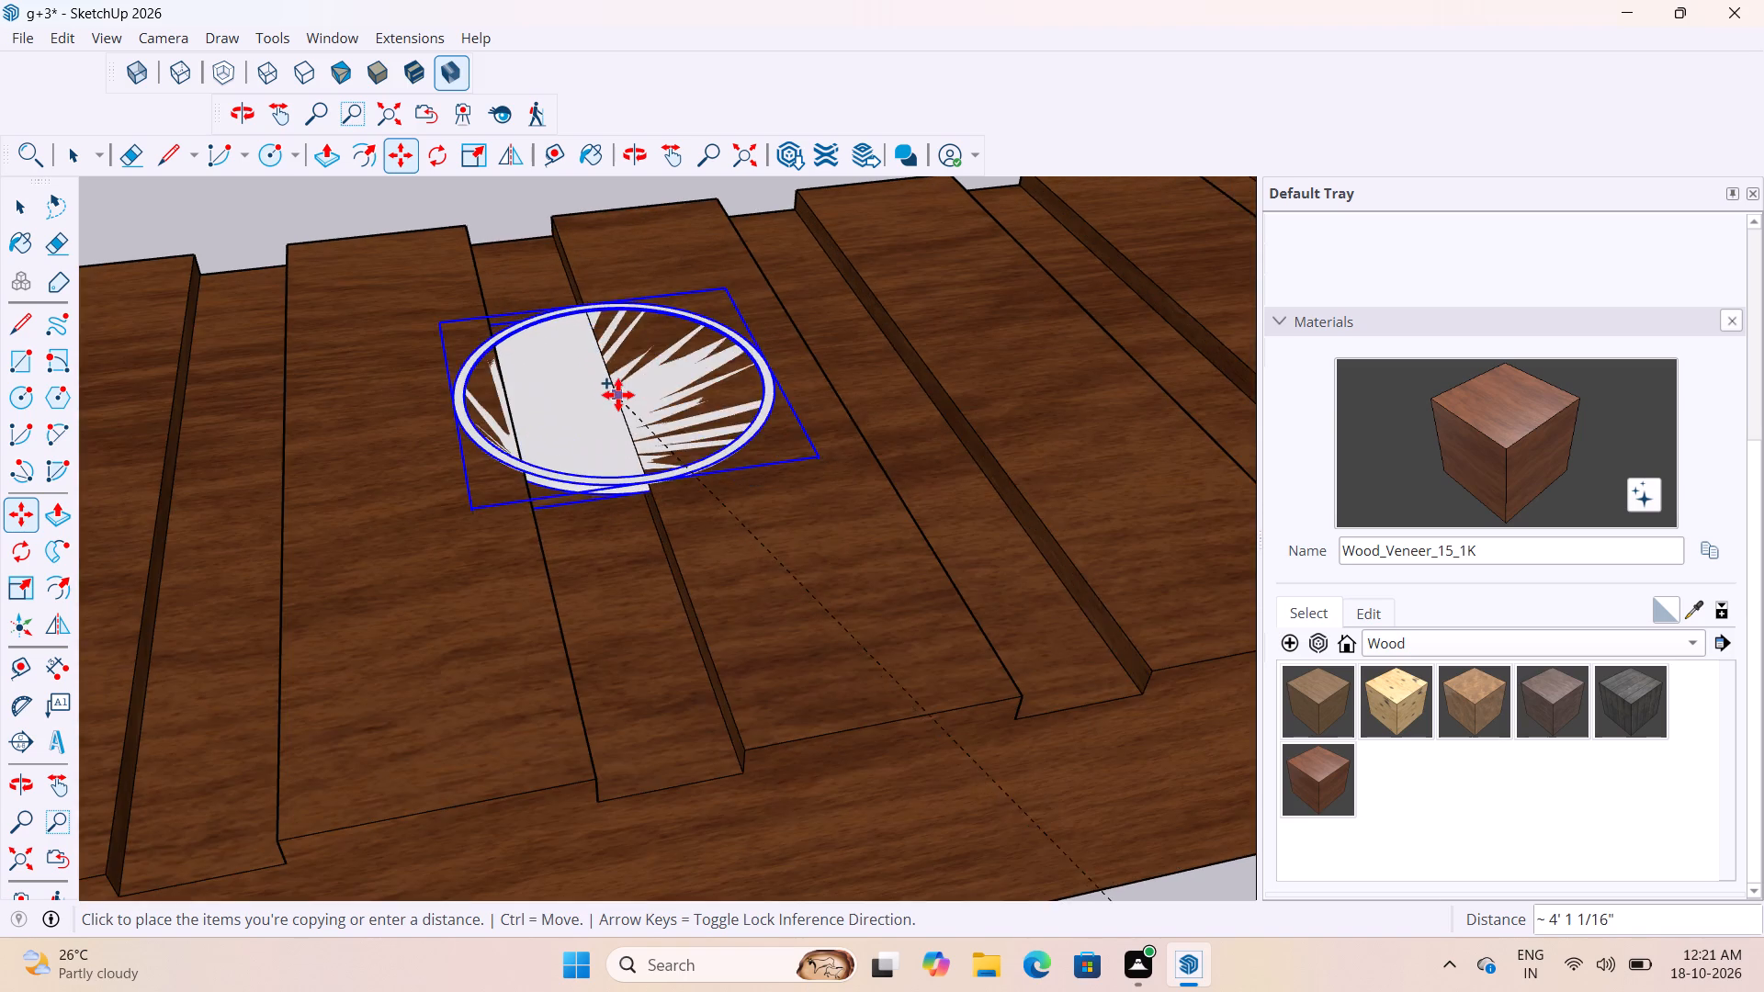
middle_click_drag(628, 383, 842, 299)
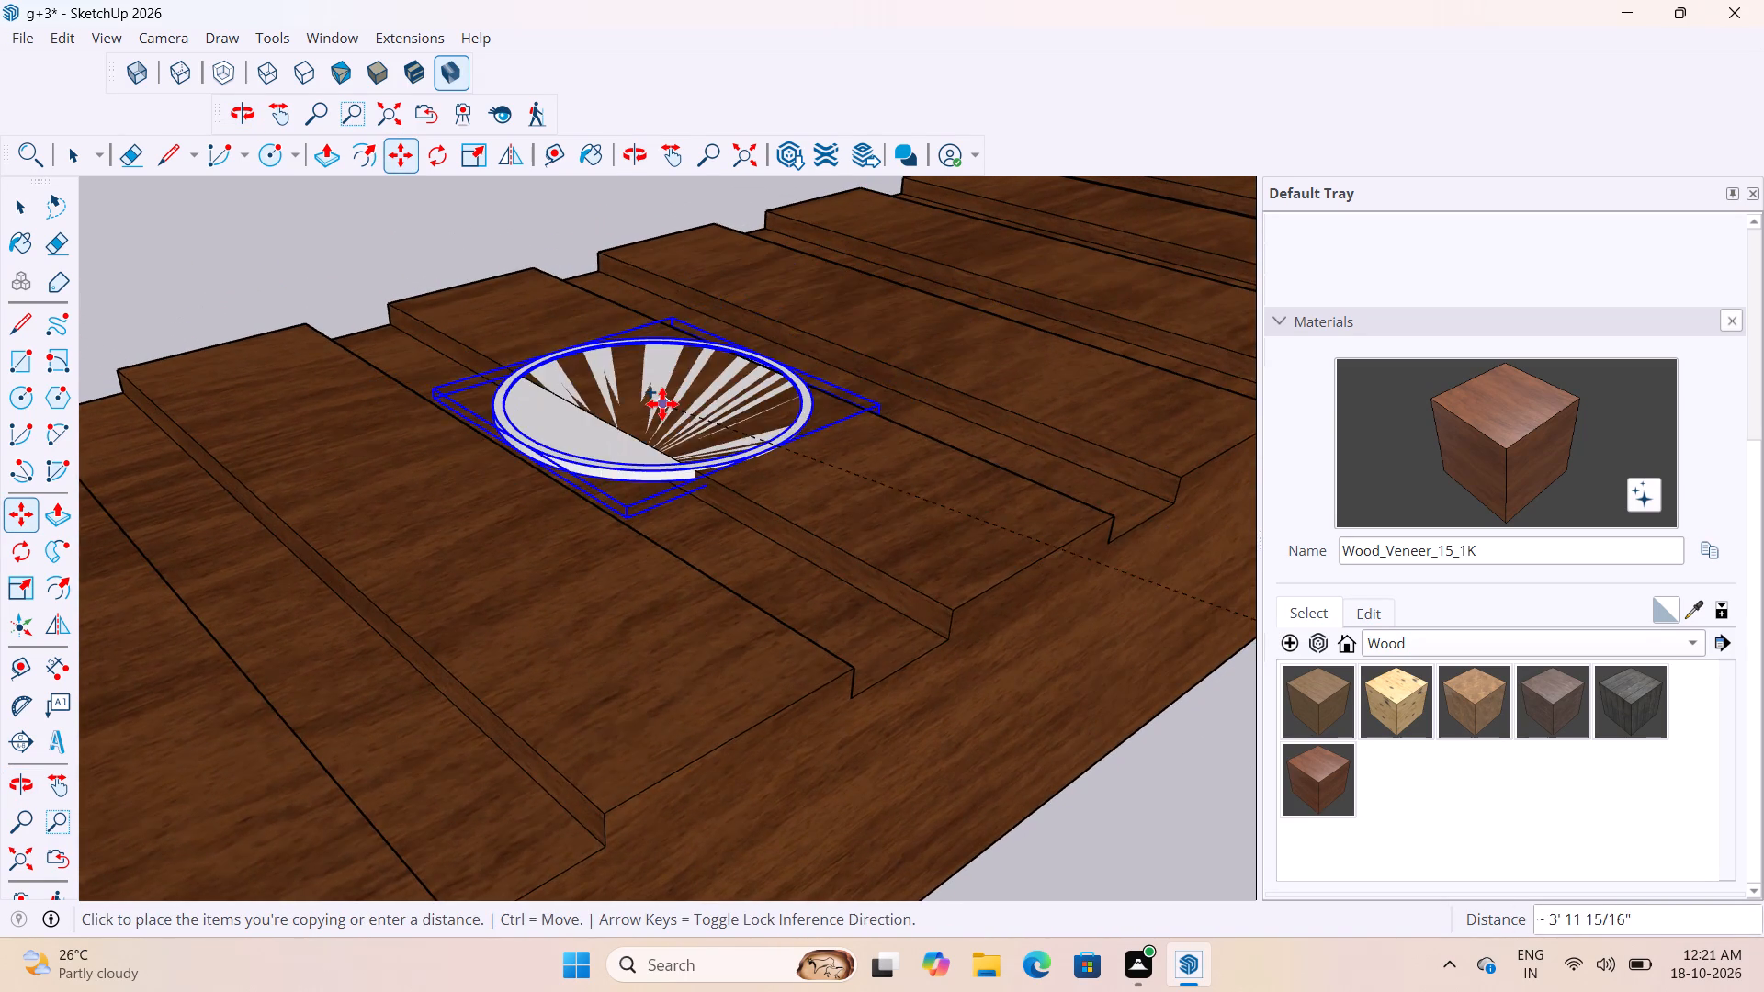
scroll(662, 405, "down", 14)
middle_click_drag(662, 408, 343, 587)
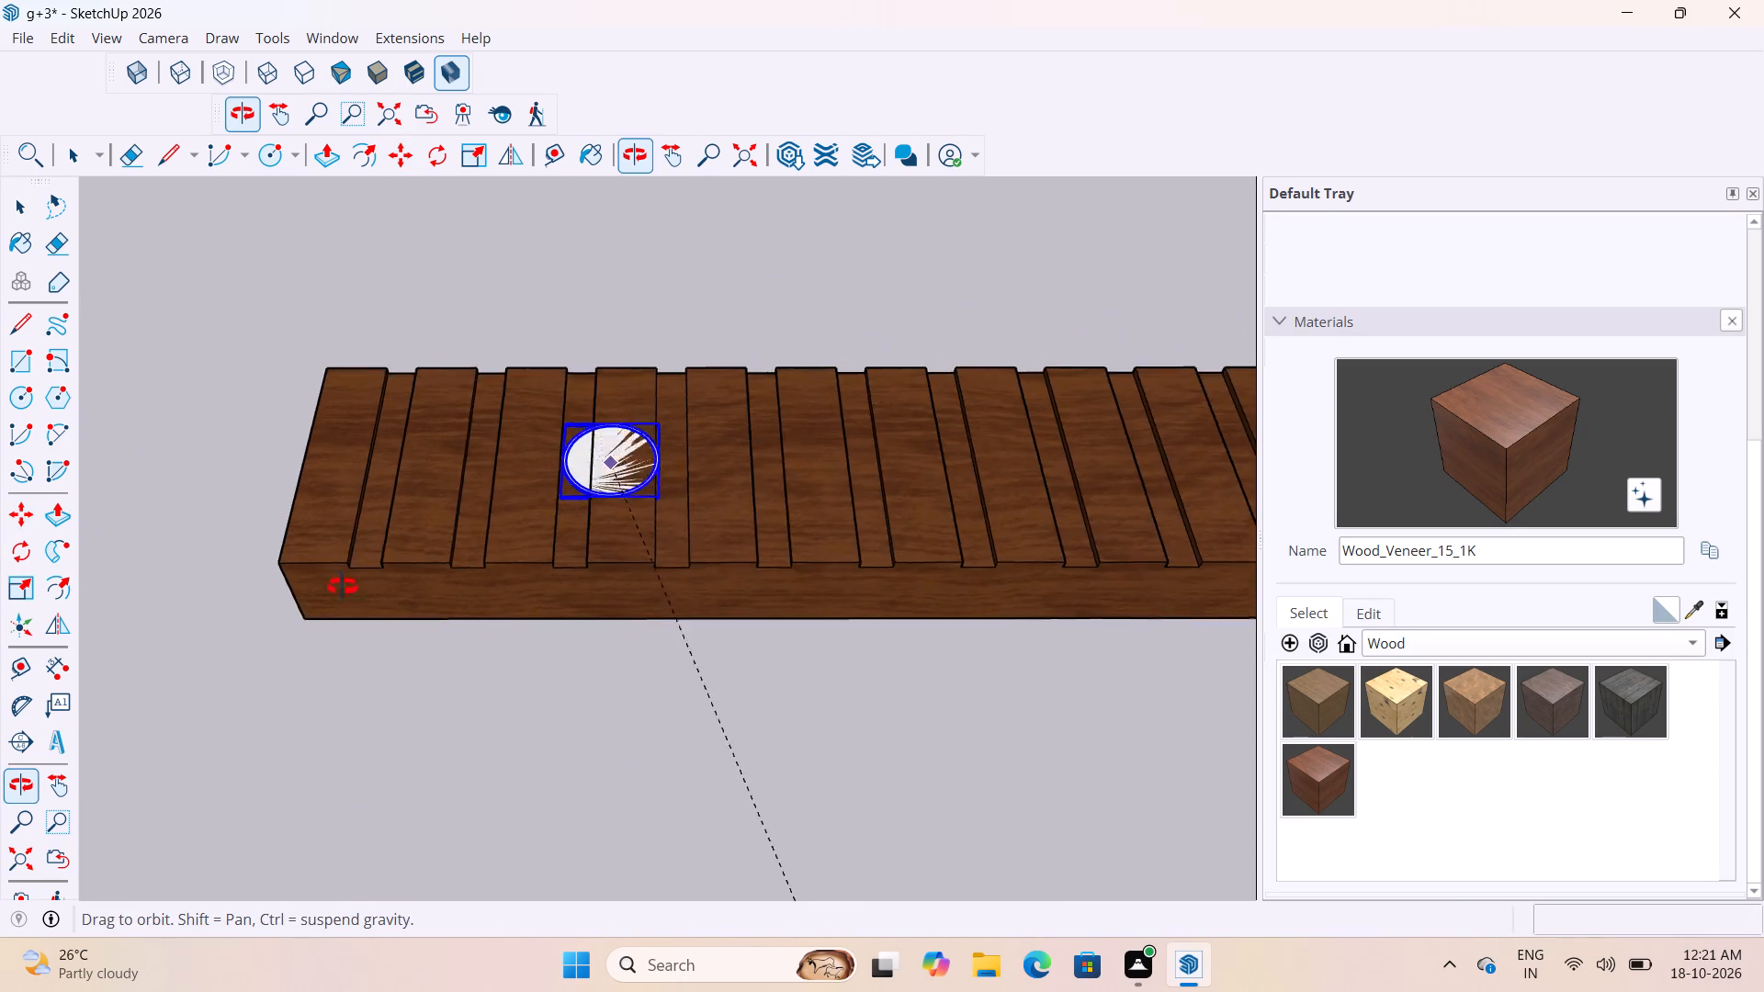
middle_click_drag(343, 587, 343, 588)
scroll(343, 588, "down", 1)
scroll(494, 479, "down", 10)
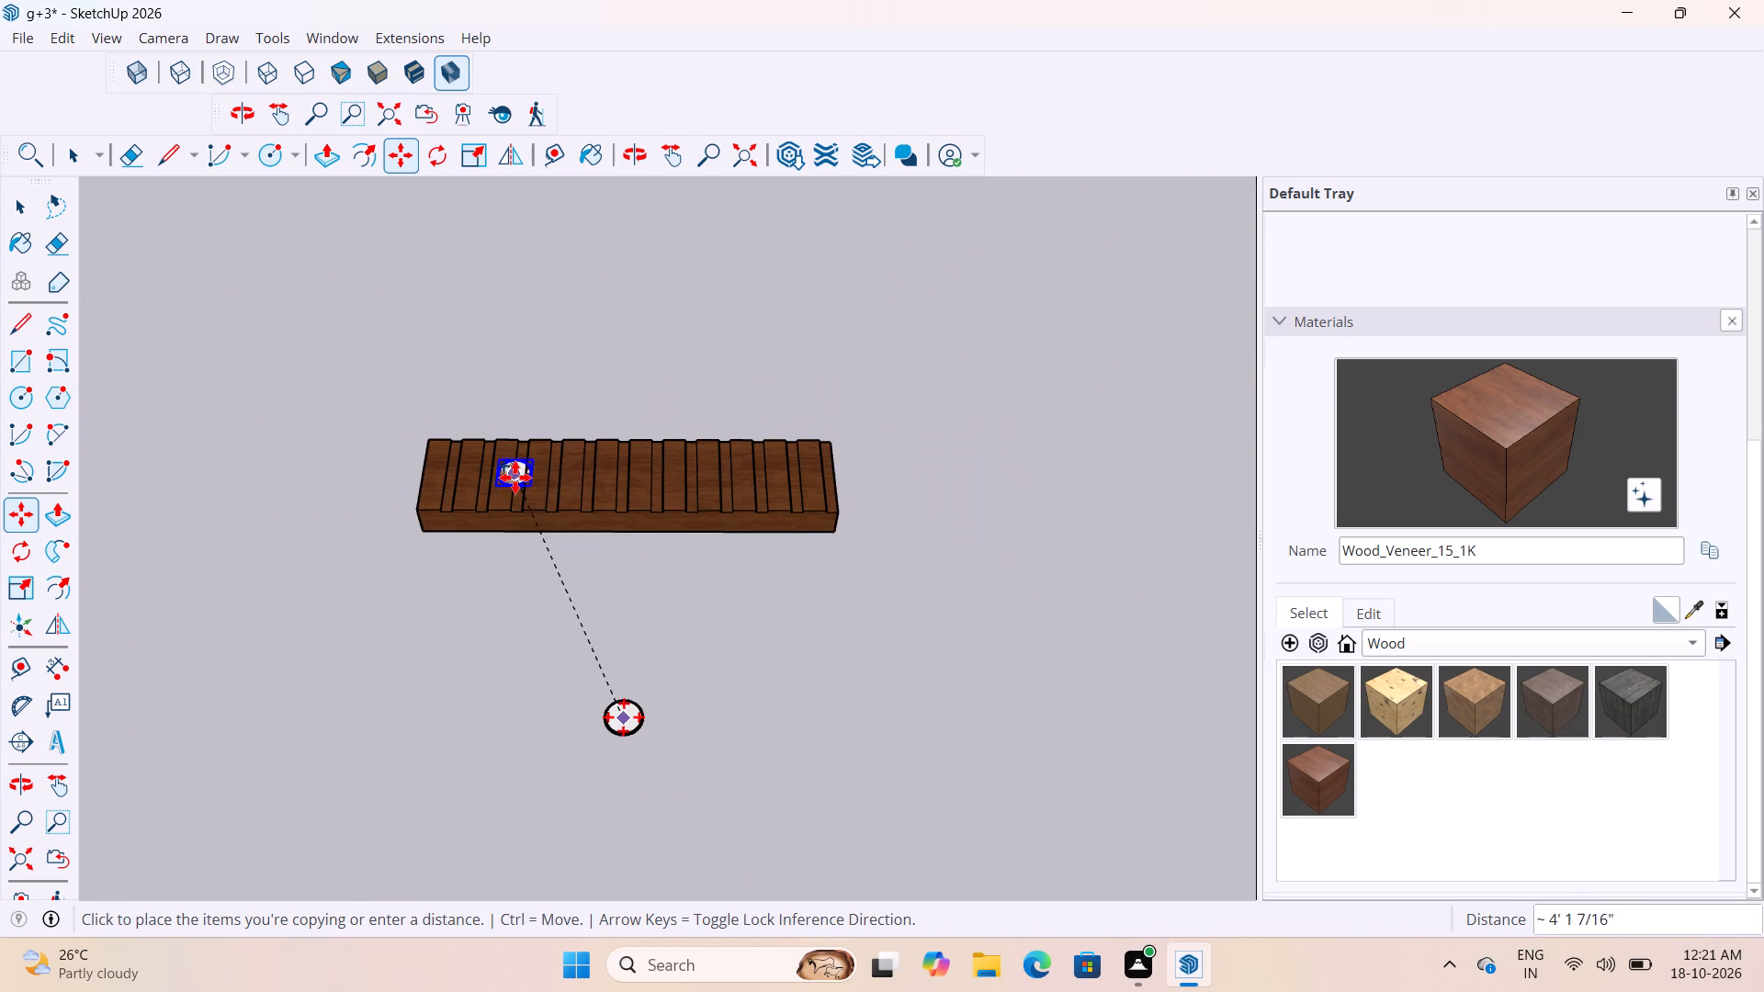
scroll(525, 476, "up", 7)
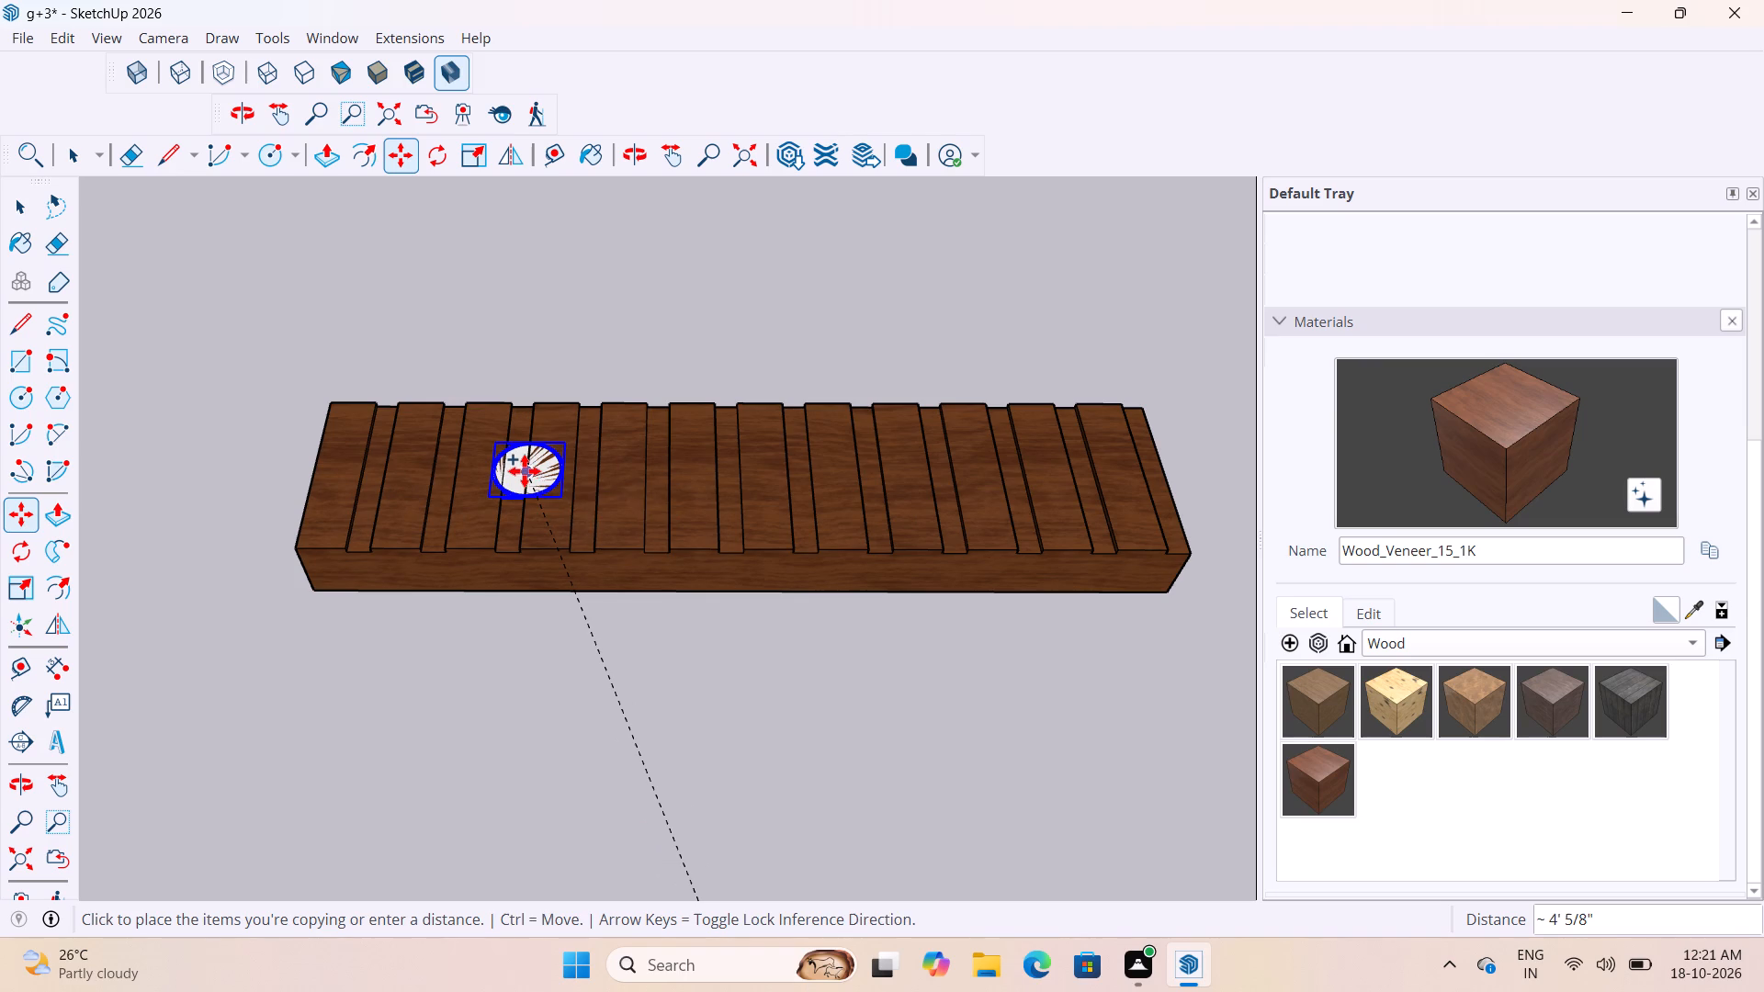
left_click(534, 466)
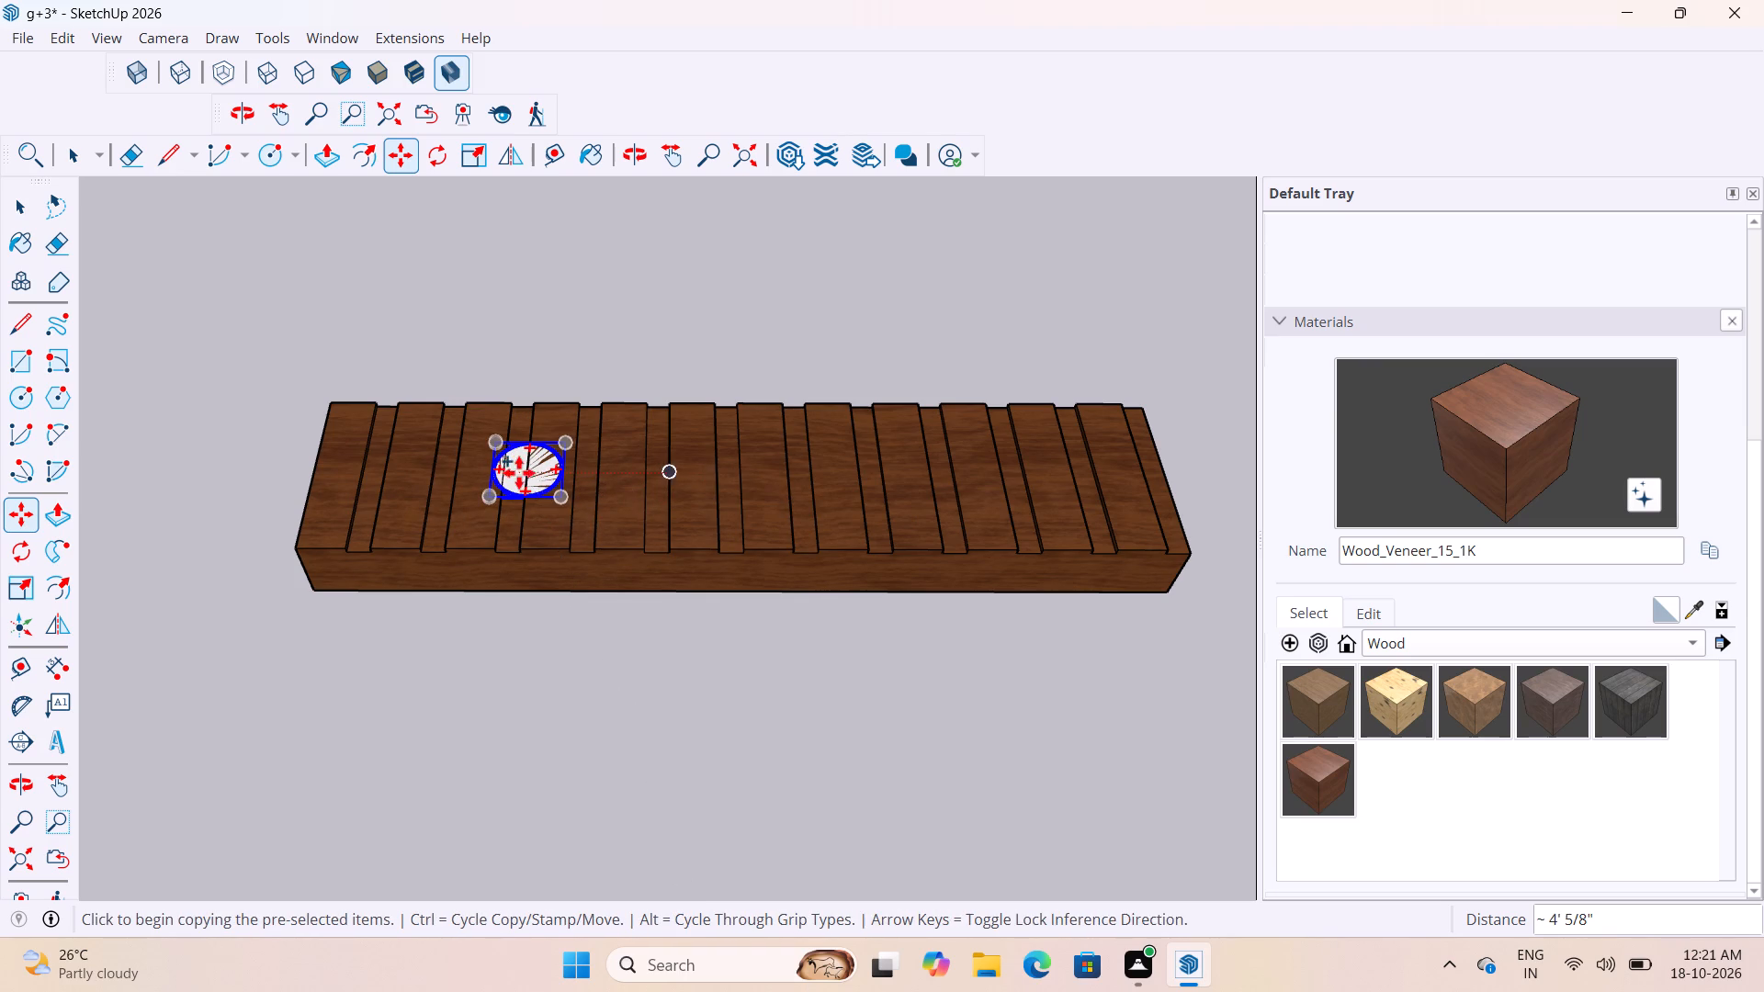
Copy the fitting on the block 3' along the block's length toward the other end and clear the selection.
left_click(531, 479)
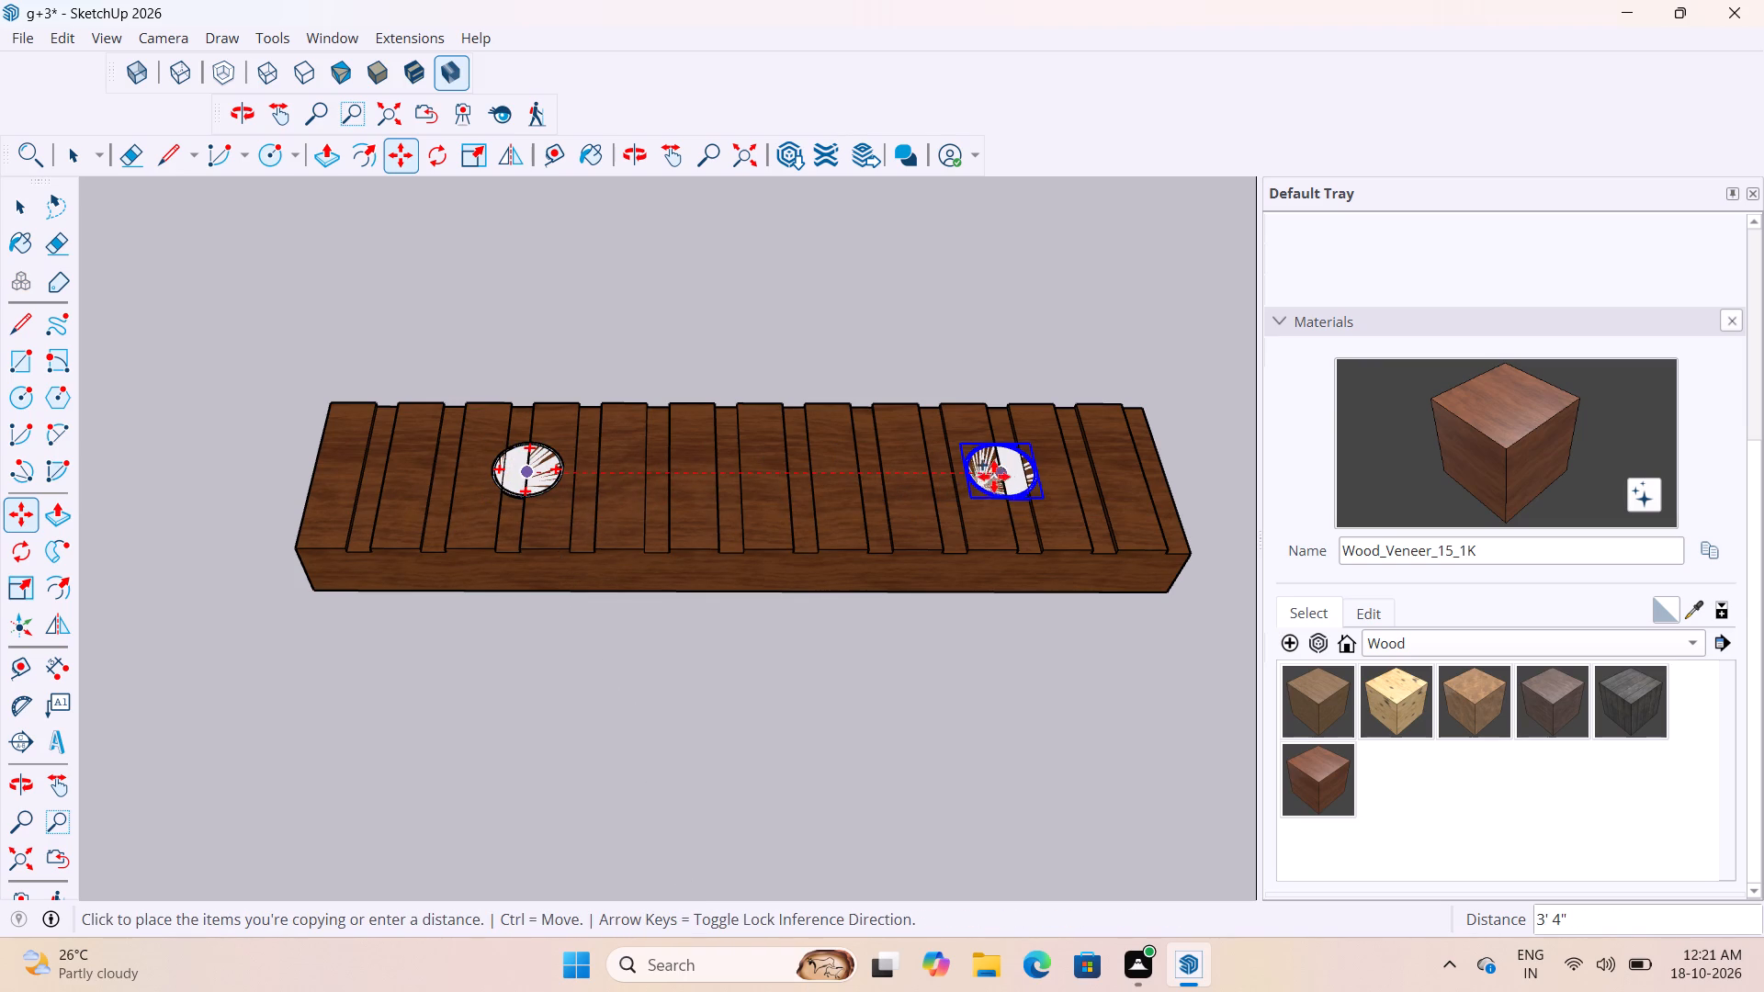
left_click(957, 482)
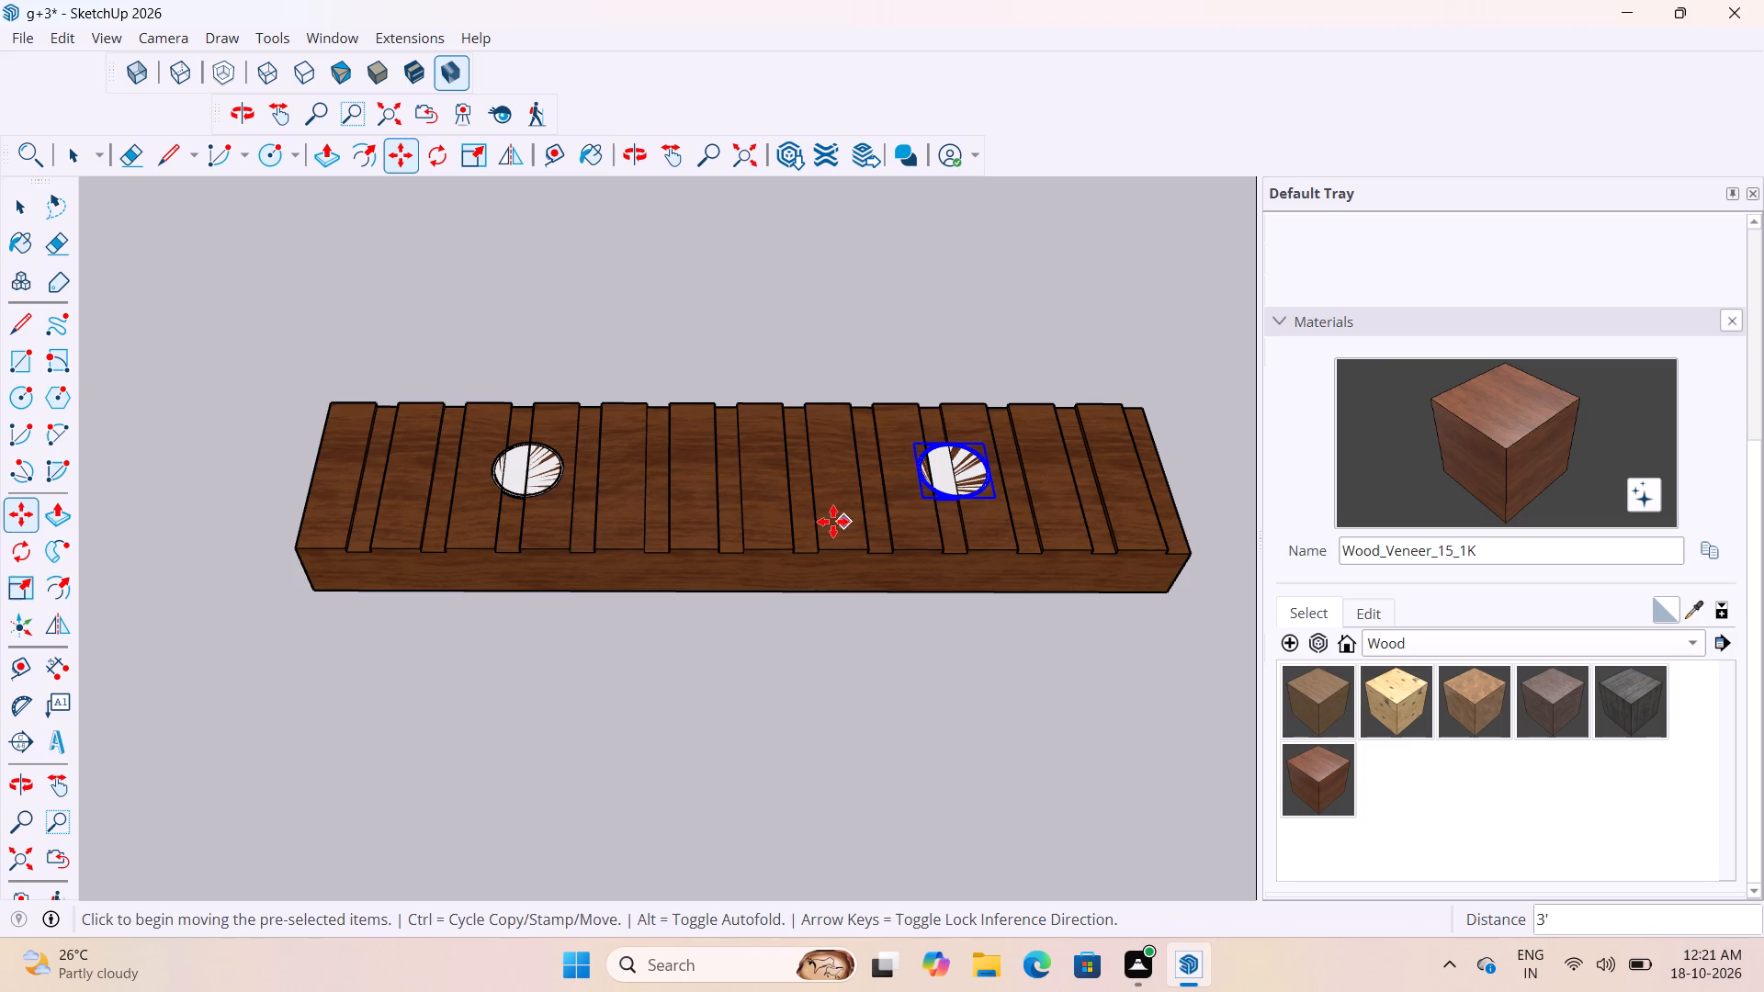
key("space")
key("space")
scroll(651, 445, "down", 5)
left_click(633, 380)
Move the first fitting on the block up about 3/16" so it sits clear of the grooved surface.
scroll(494, 506, "up", 12)
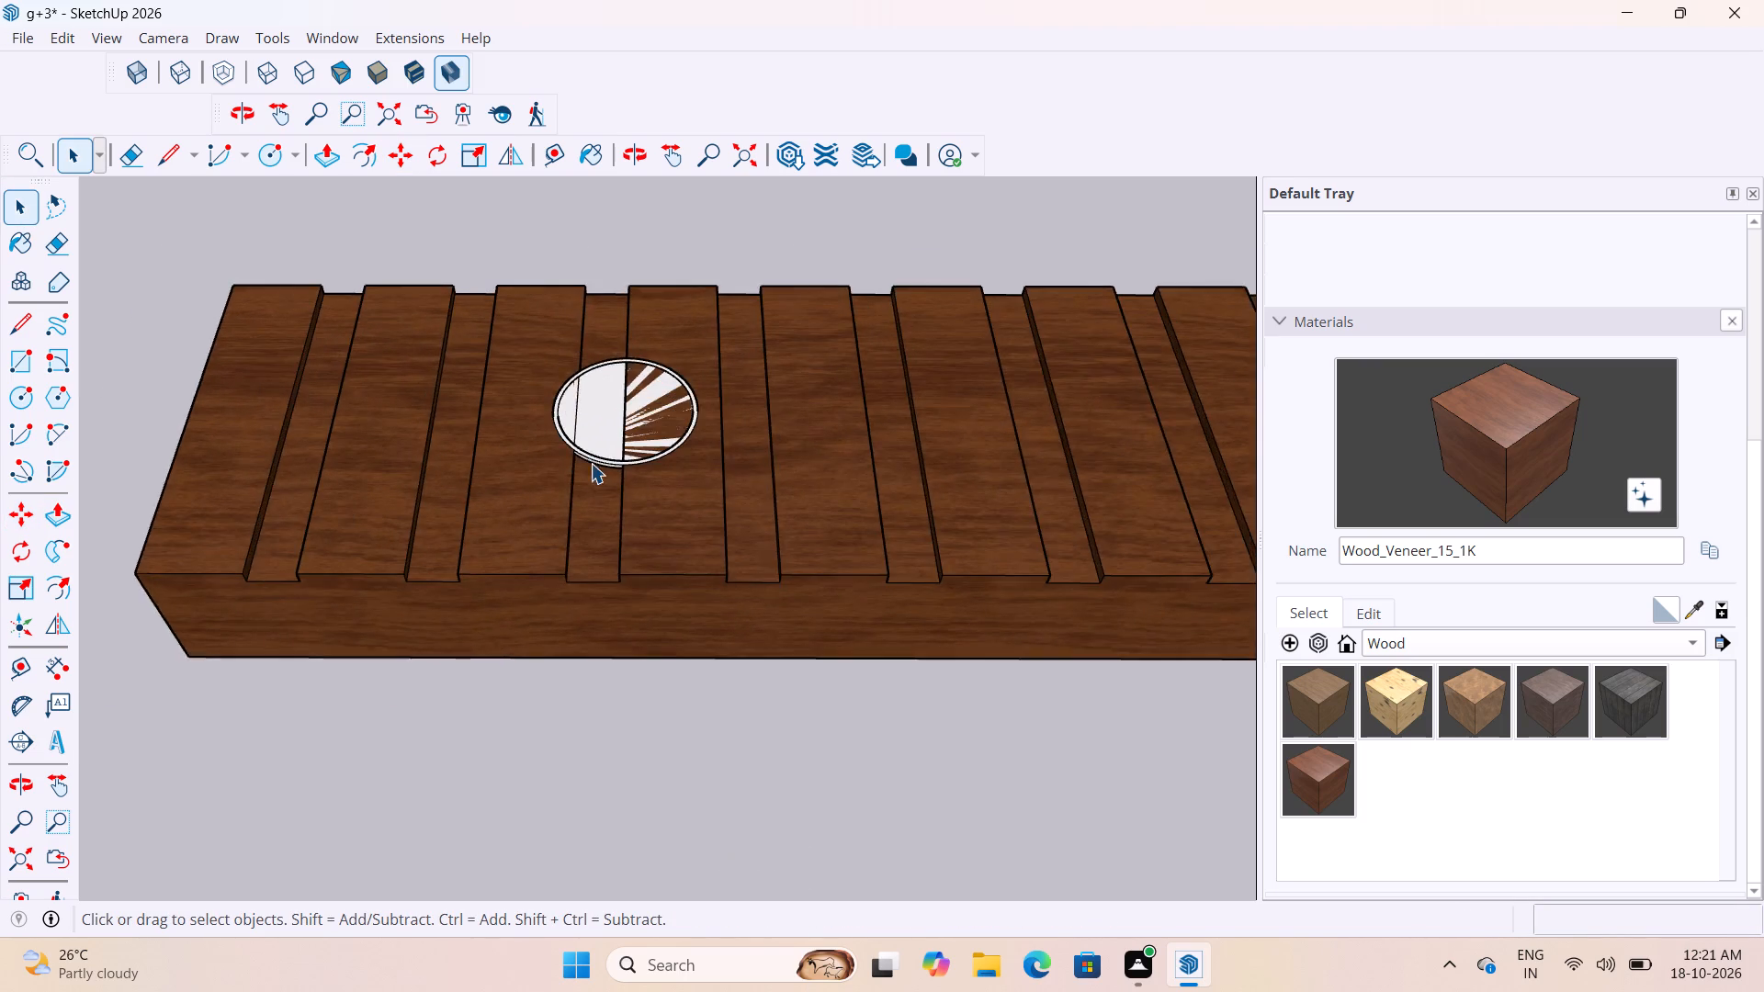
scroll(591, 463, "up", 3)
left_click(635, 460)
key("m")
scroll(619, 396, "up", 4)
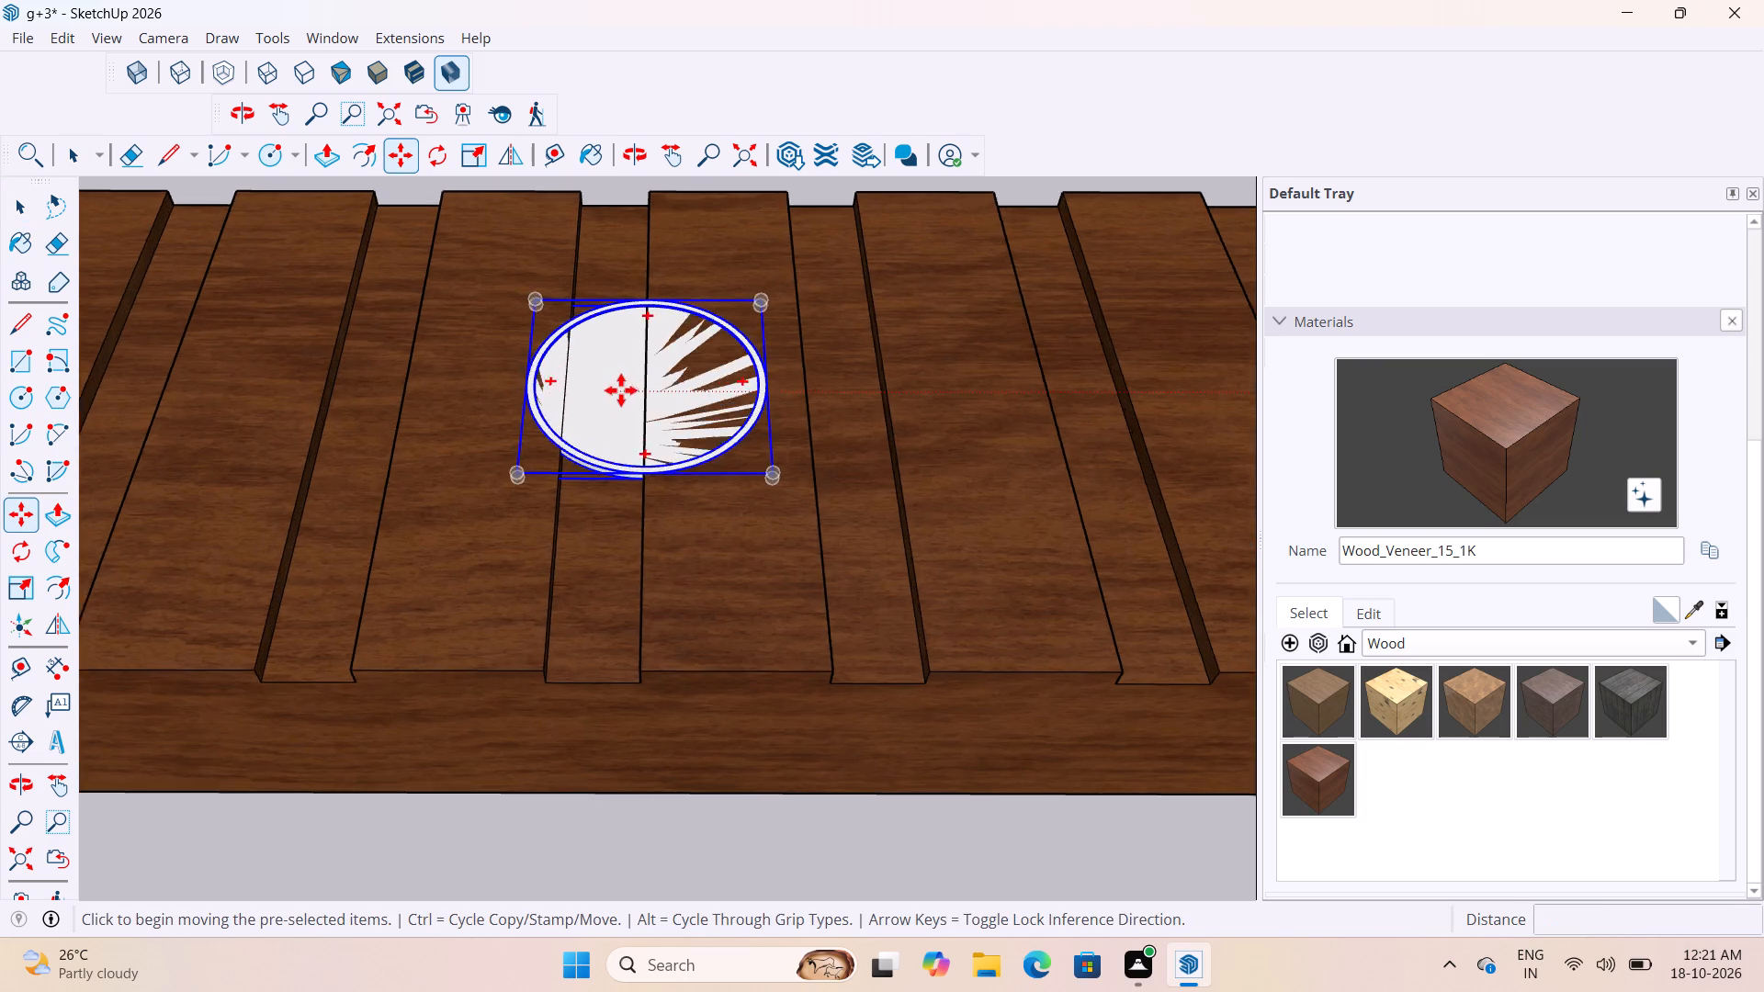
scroll(514, 529, "up", 14)
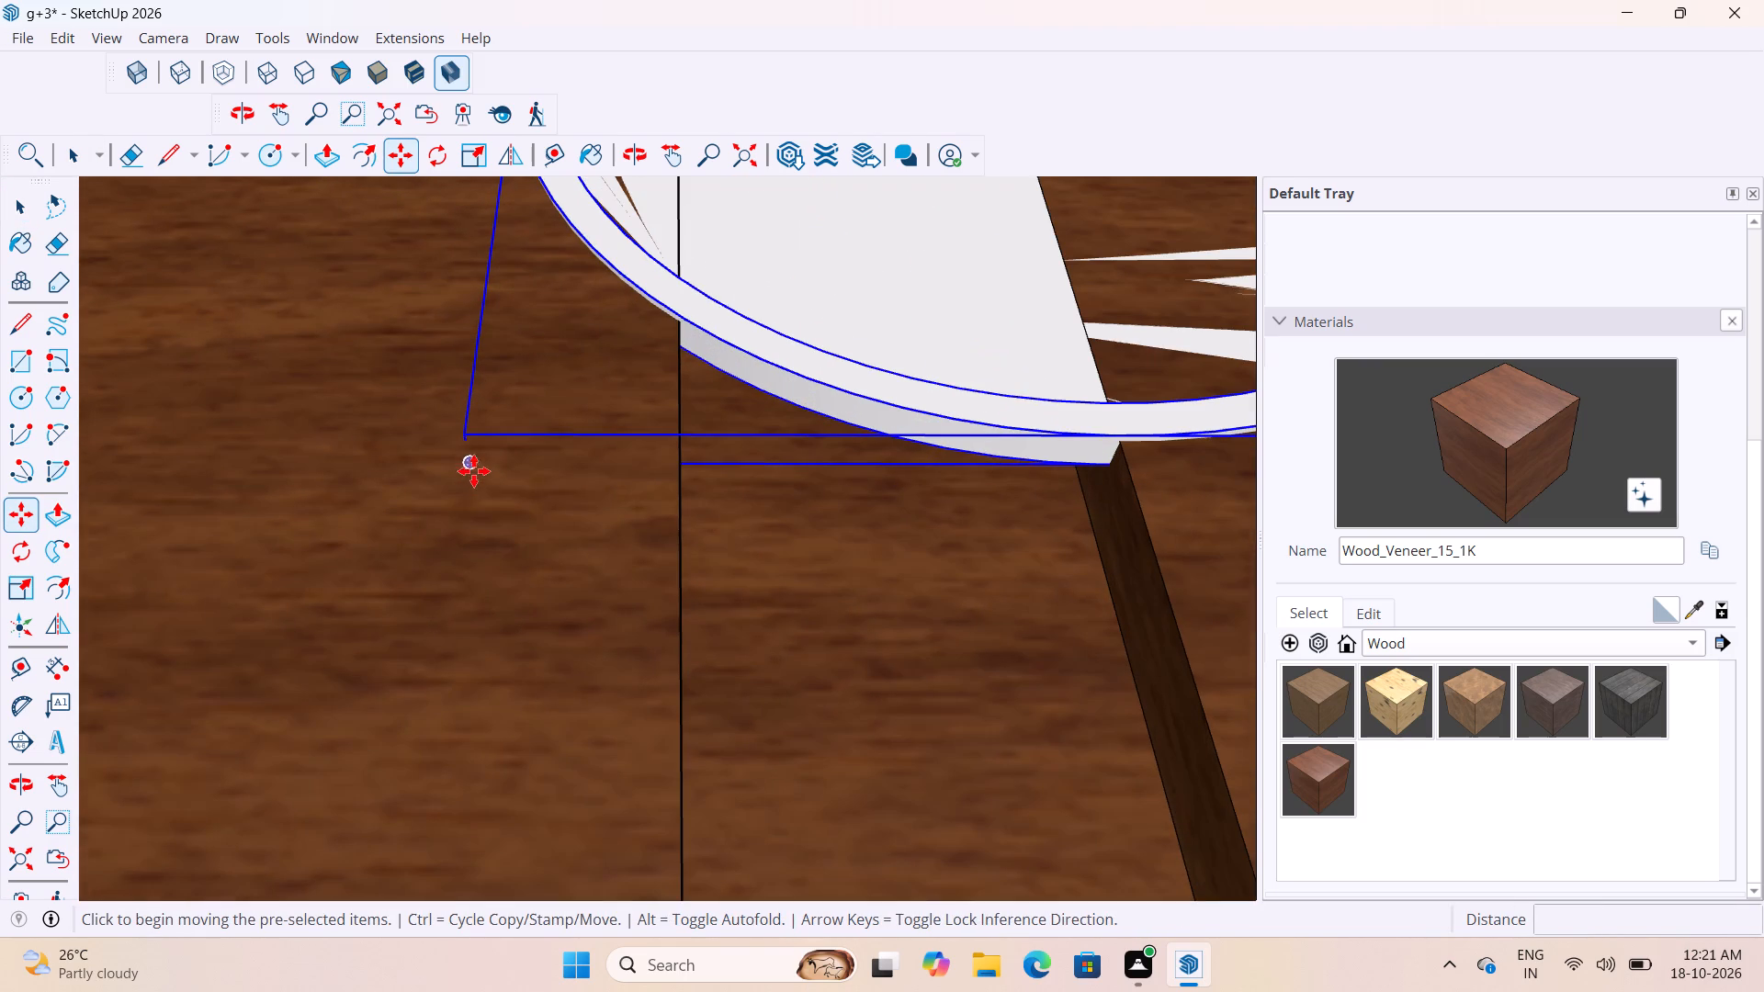
left_click(471, 465)
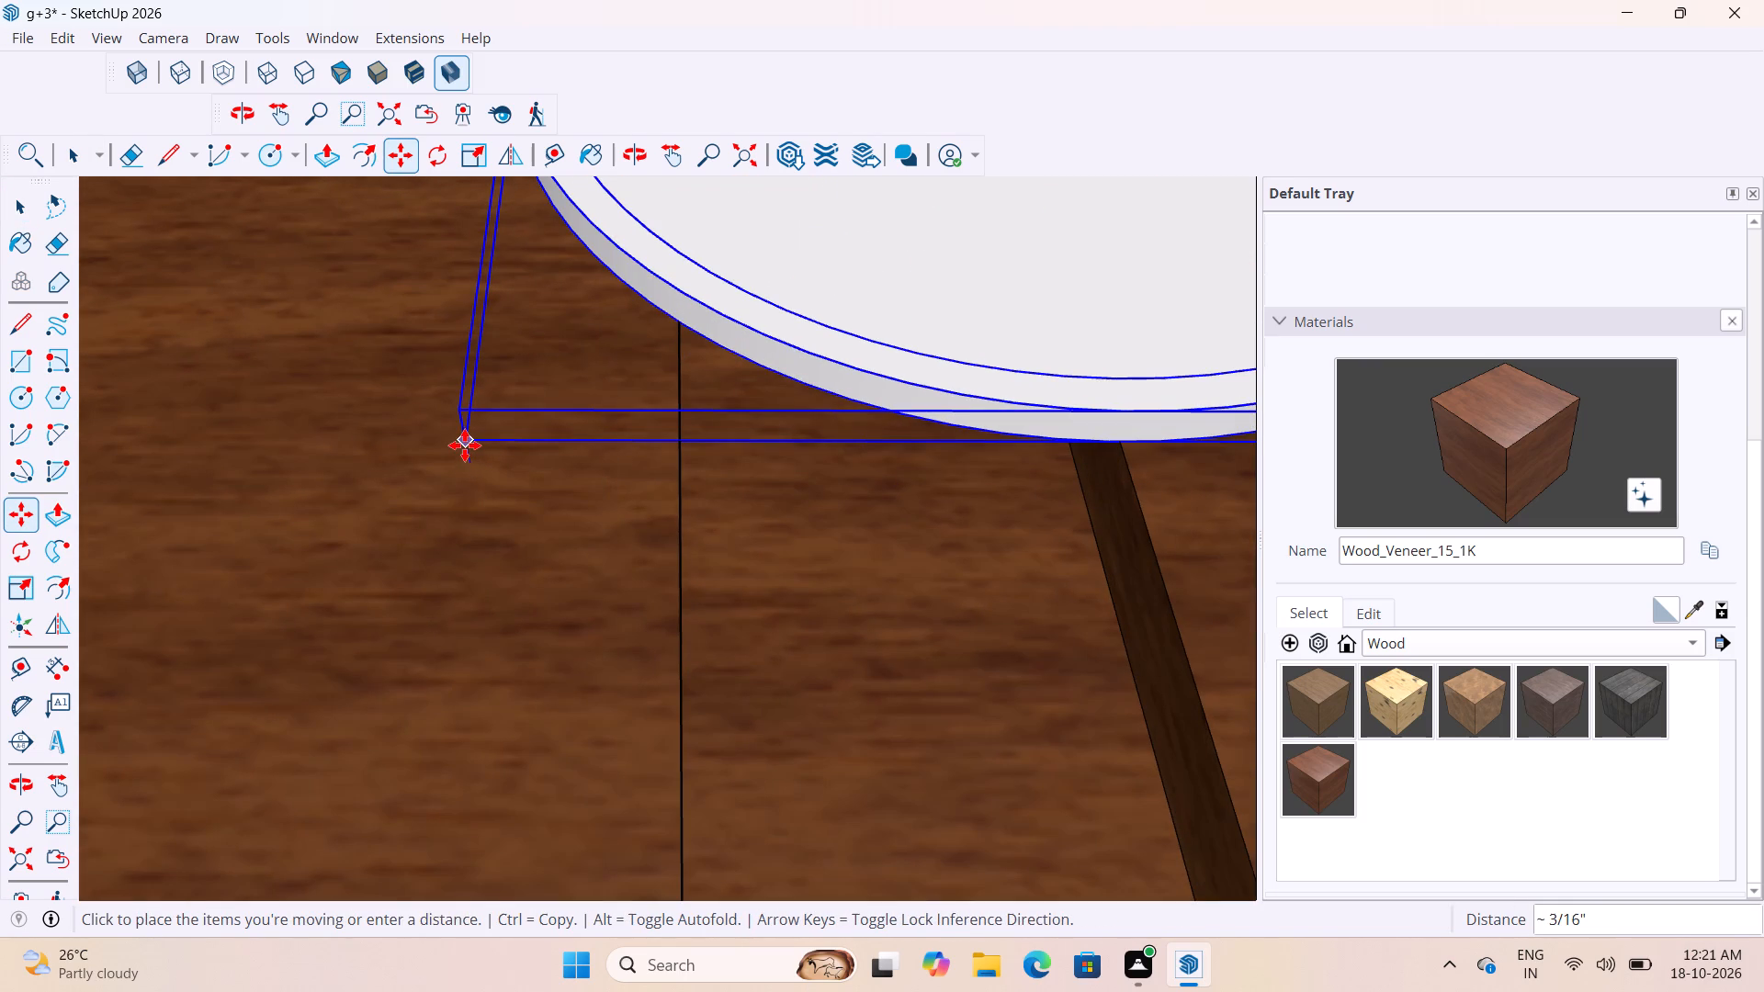
left_click(465, 445)
scroll(470, 510, "down", 20)
scroll(470, 510, "down", 8)
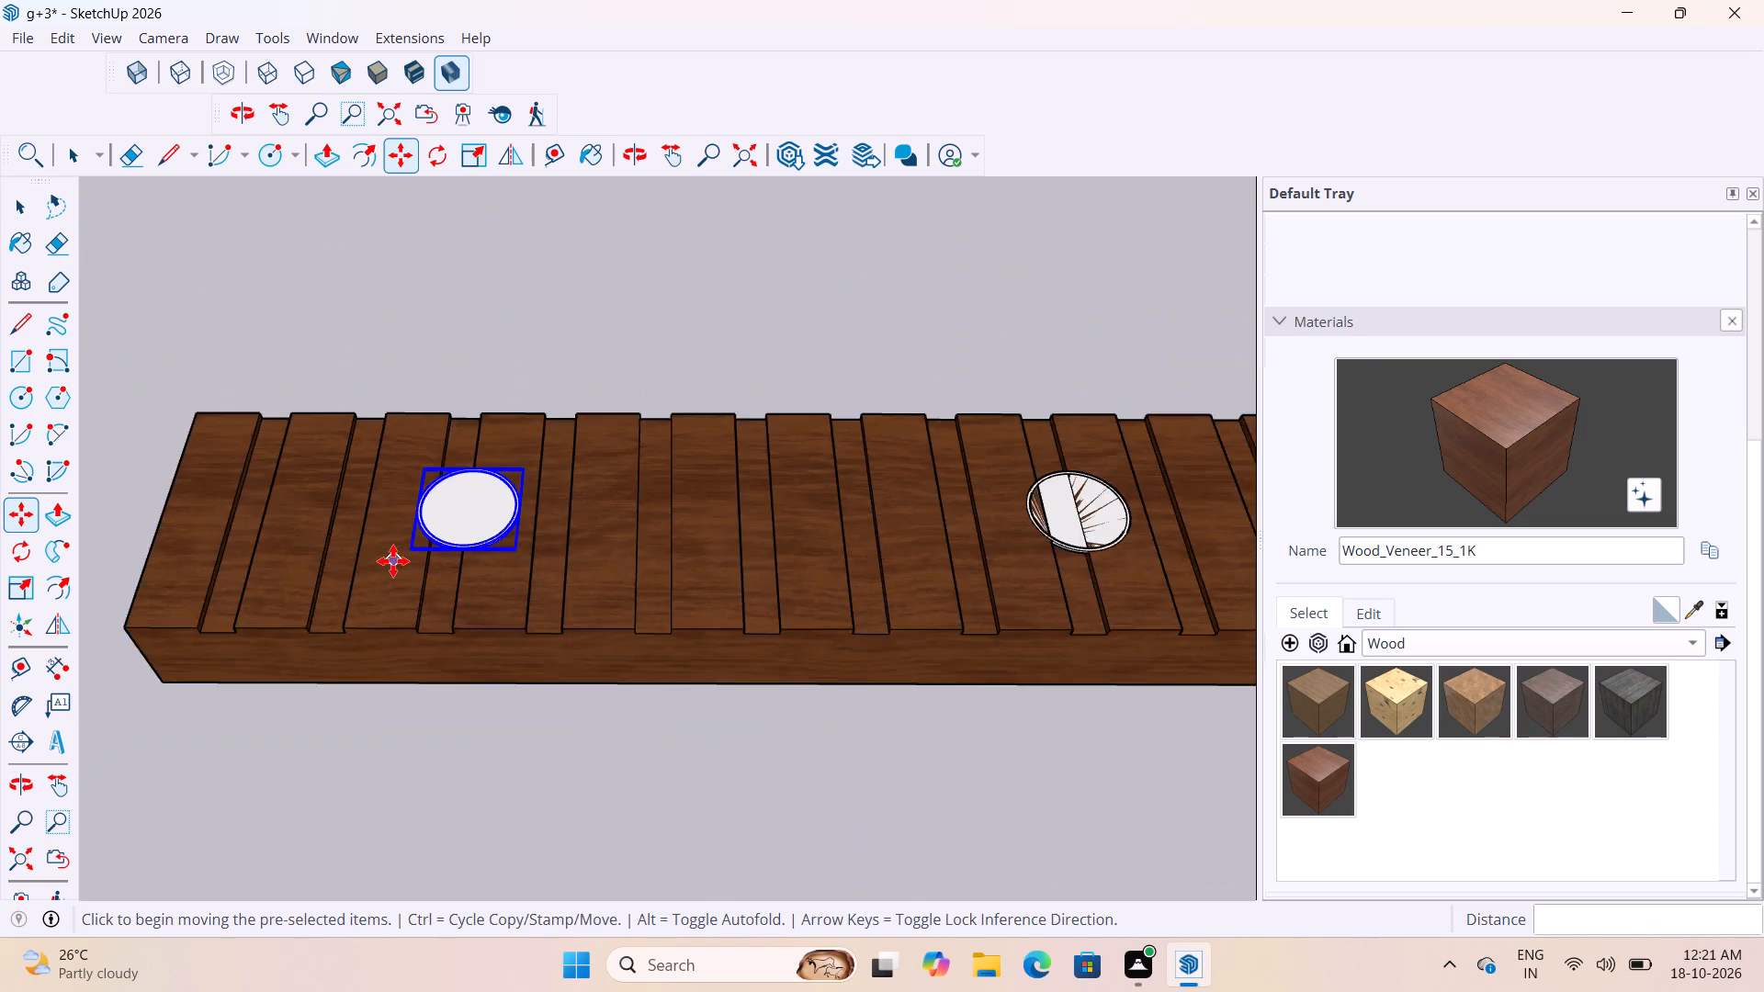
scroll(393, 561, "down", 6)
scroll(786, 651, "up", 8)
key("b")
key("space")
Move the second fitting up about 3/16" so it too sits clear of the grooved surface, and deselect it.
left_click(788, 488)
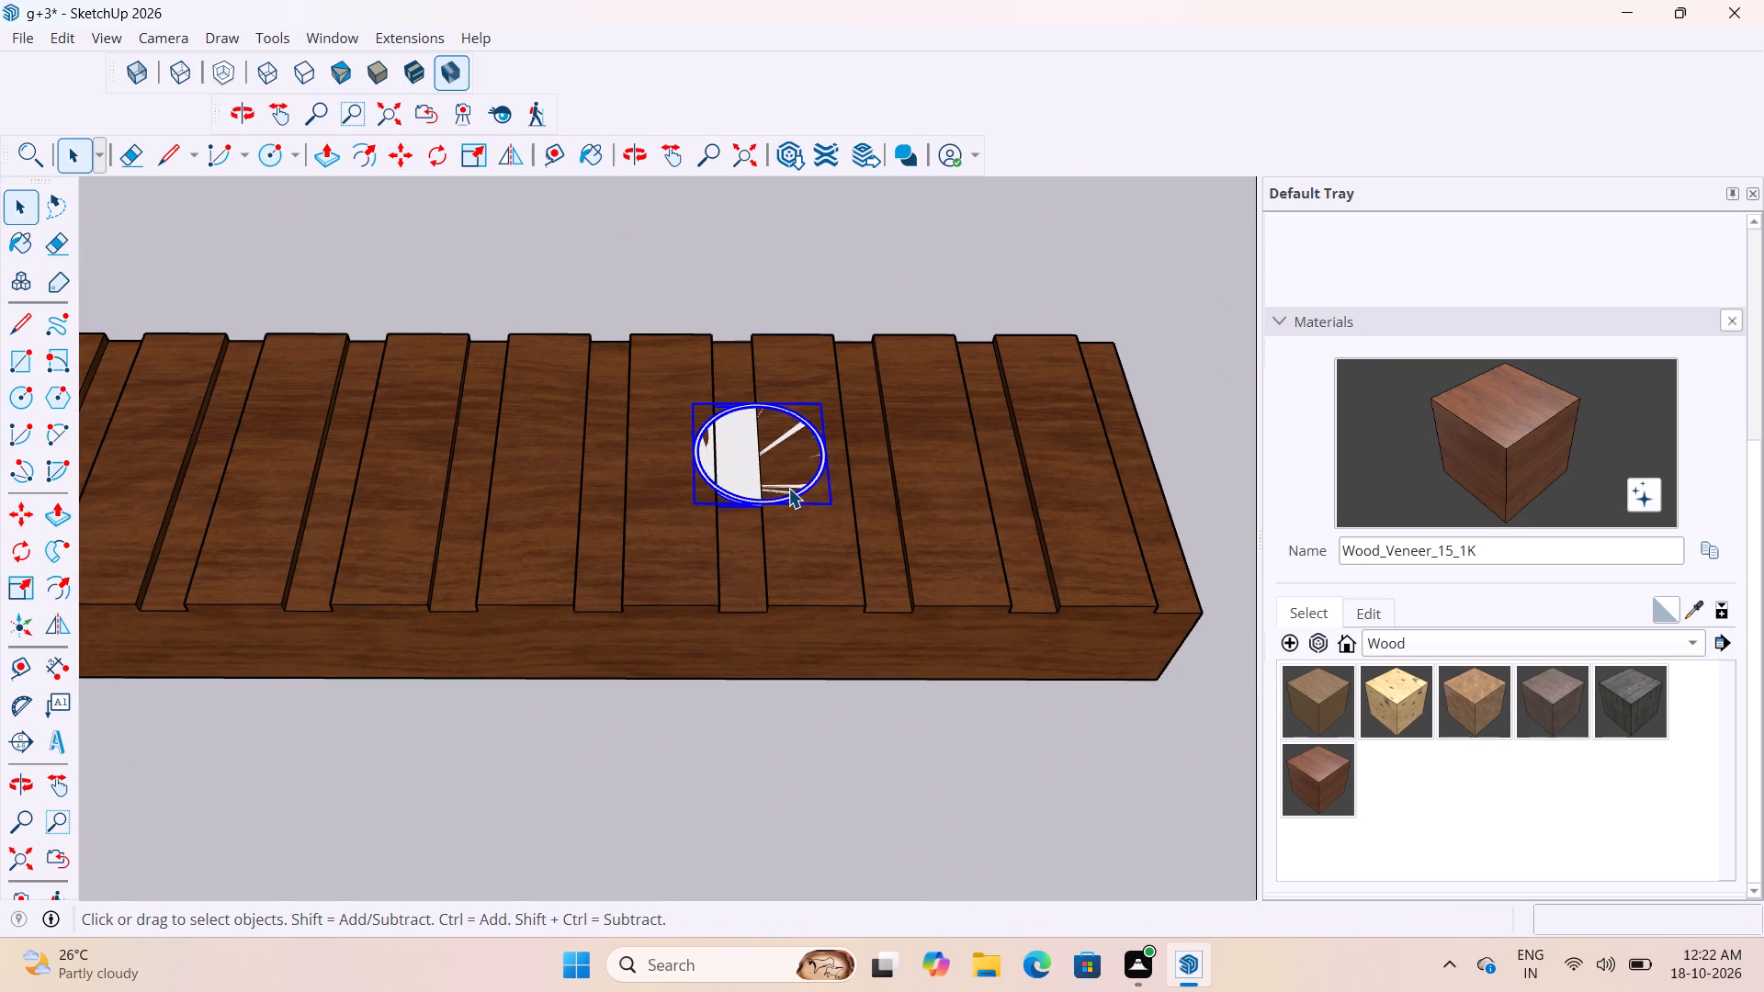
key("m")
scroll(775, 490, "up", 17)
scroll(675, 486, "up", 3)
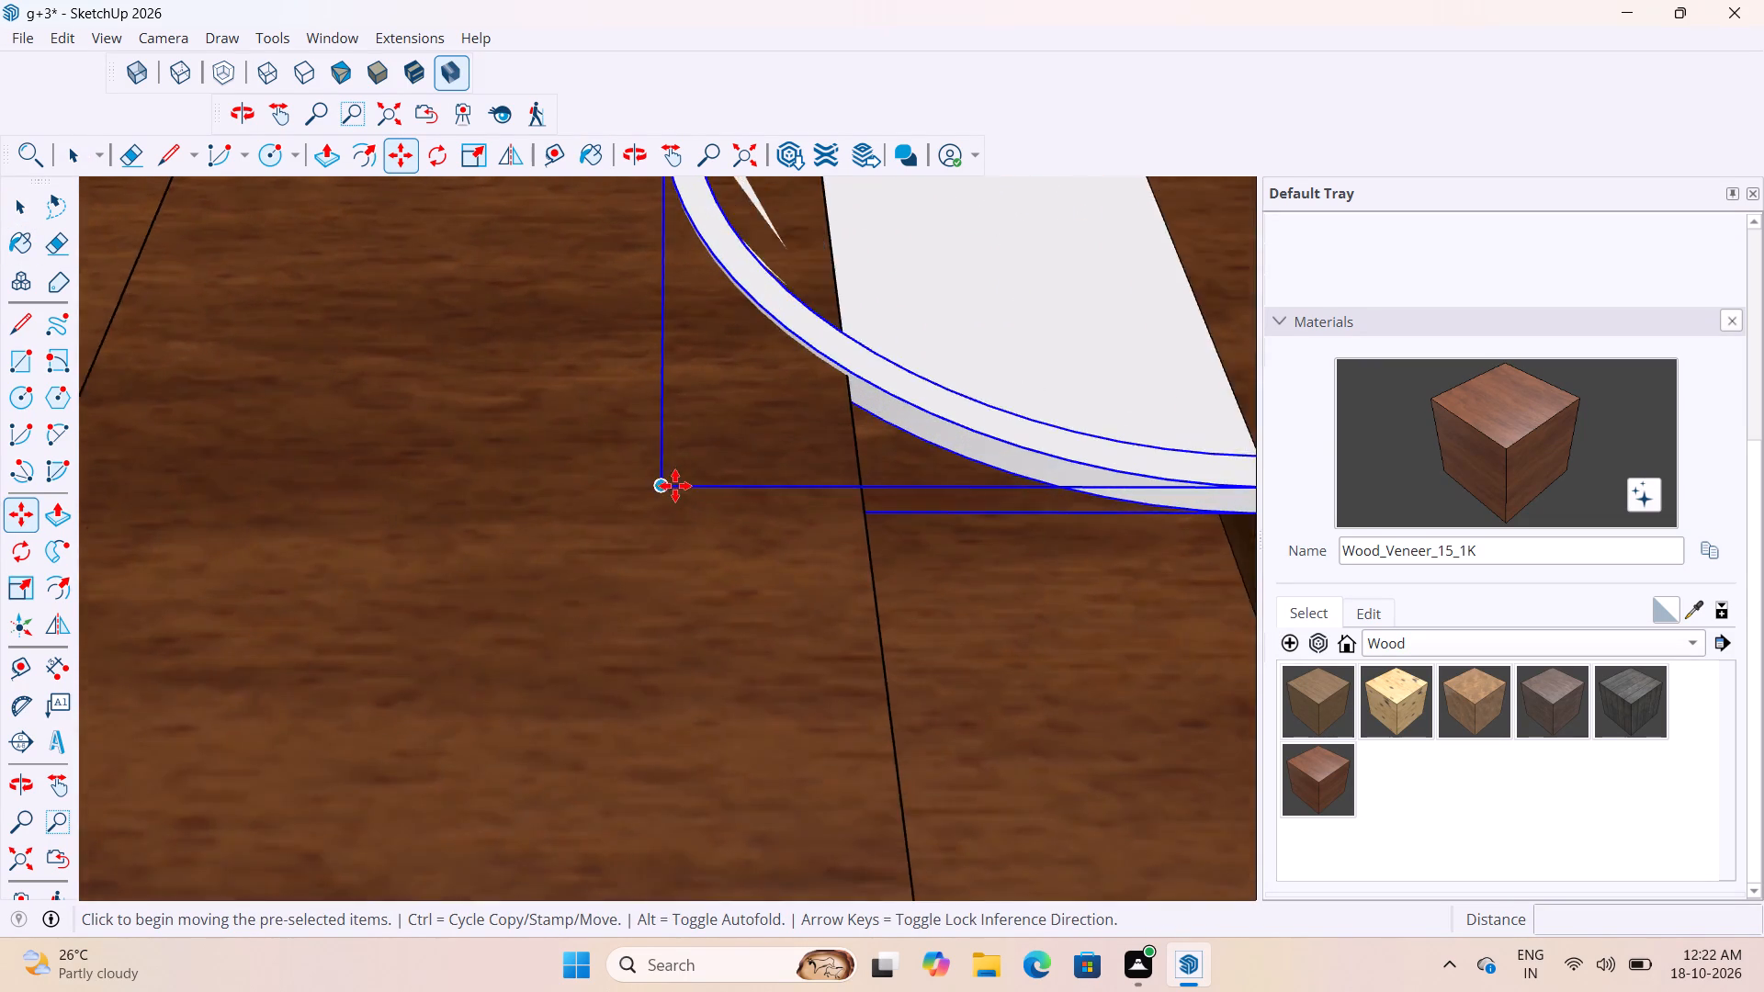
scroll(675, 486, "up", 5)
left_click(661, 516)
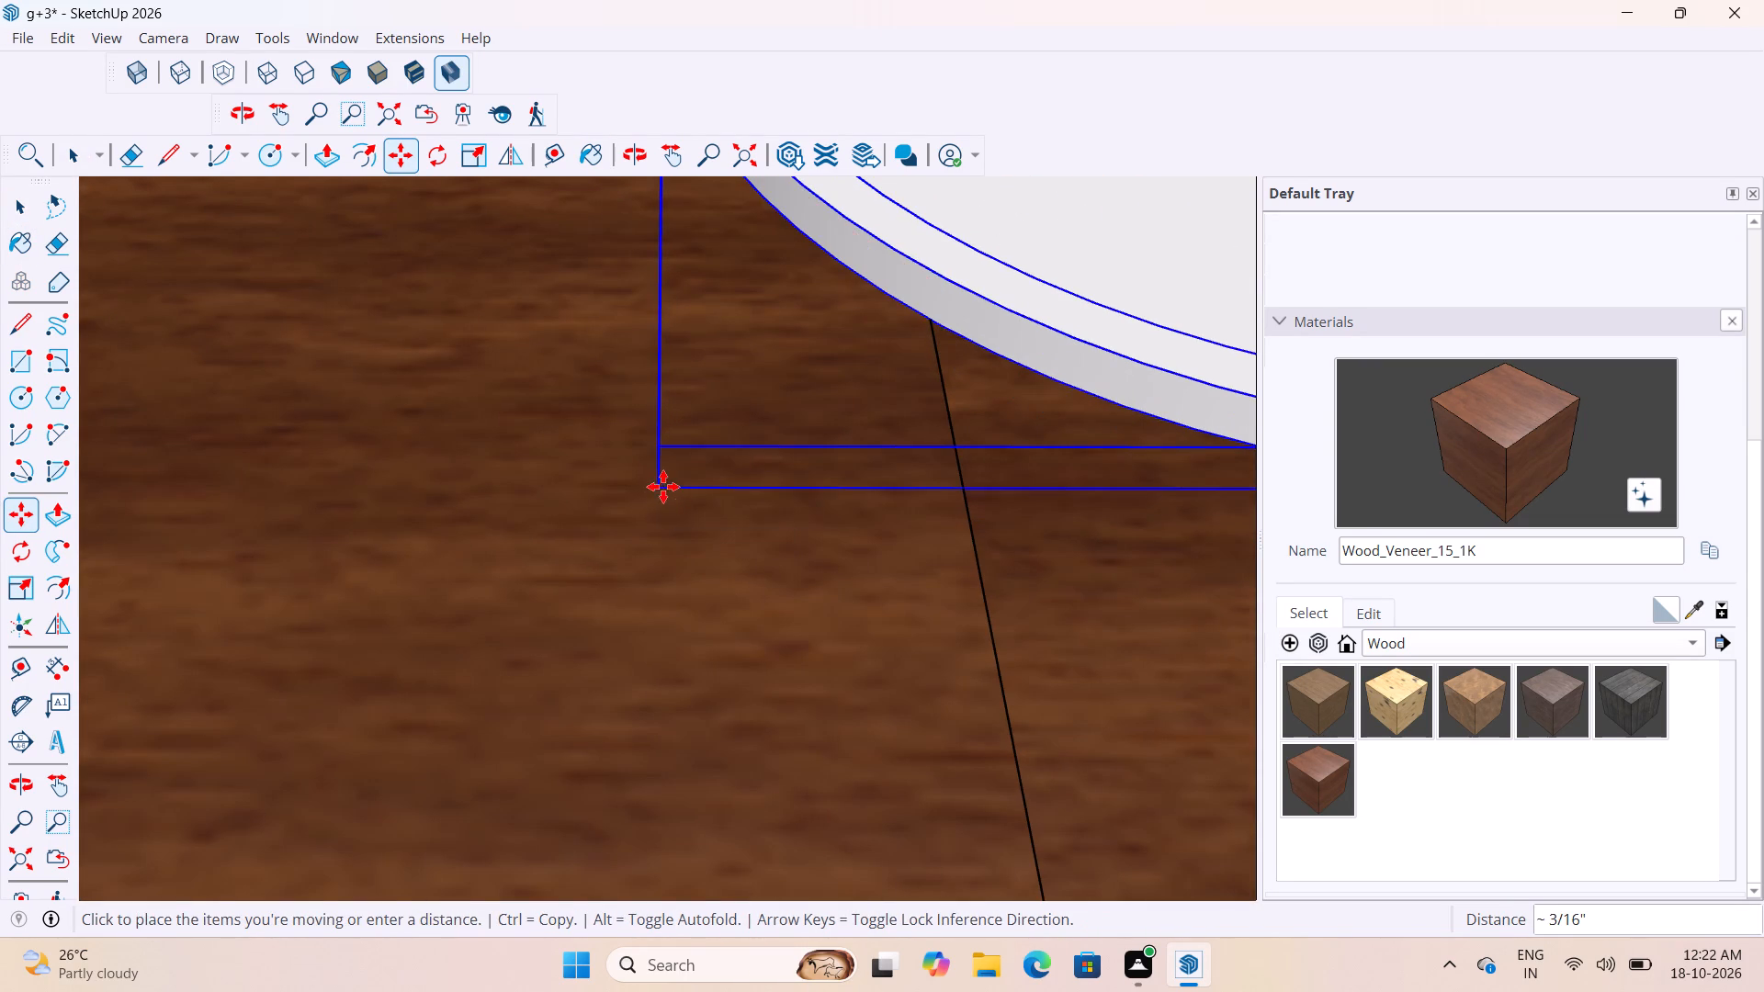
left_click(663, 487)
scroll(732, 567, "down", 20)
scroll(732, 567, "down", 17)
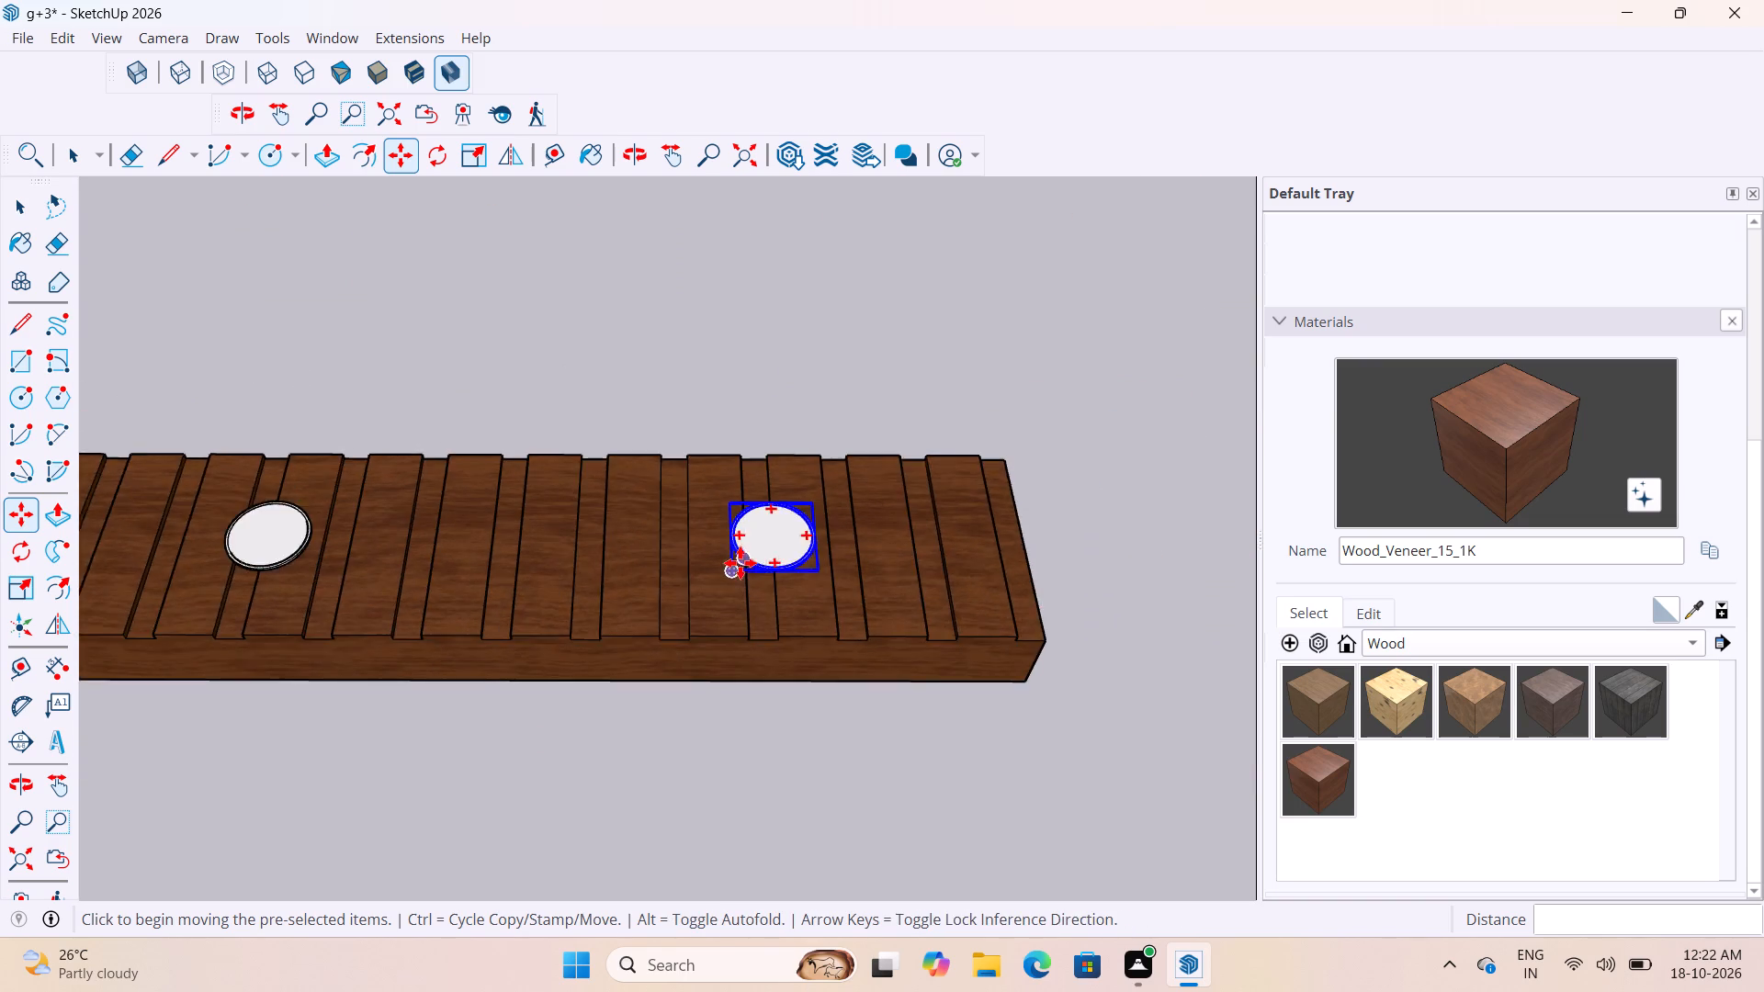
scroll(741, 563, "down", 2)
key("space")
key("space")
left_click(1042, 480)
Delete the original loose round fitting lying beside the block.
scroll(956, 507, "down", 6)
middle_click_drag(957, 509, 960, 568)
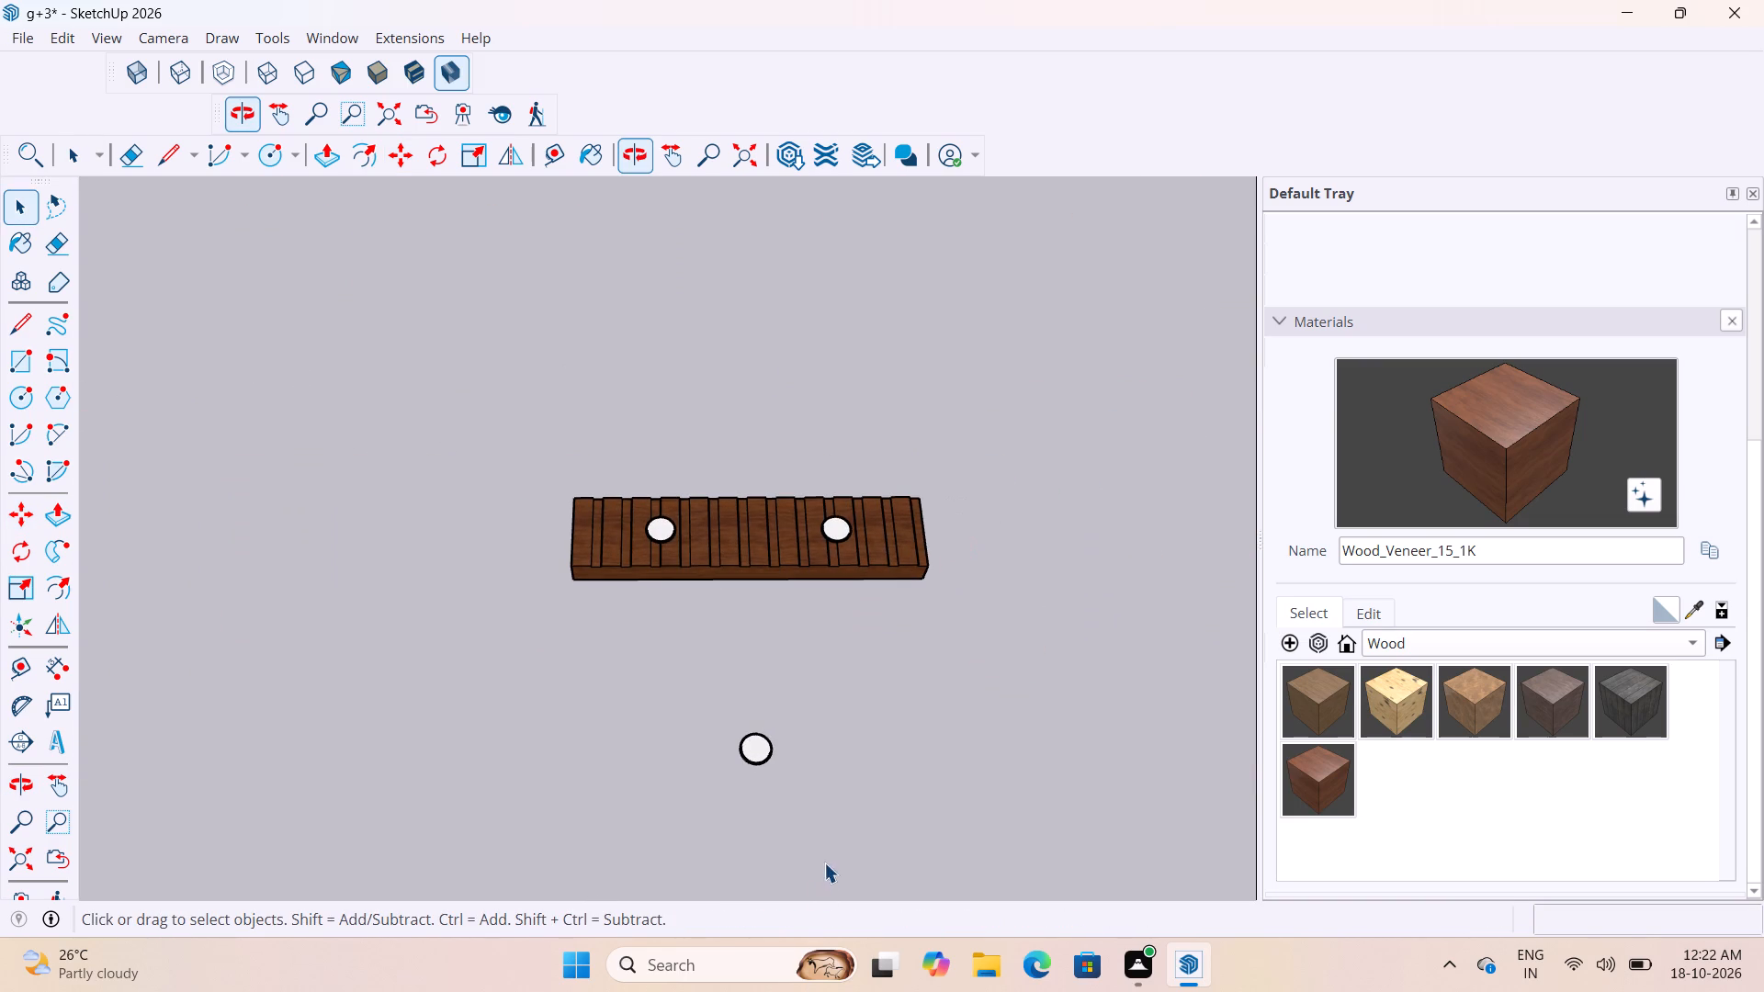
left_click_drag(824, 860, 729, 705)
key("Delete")
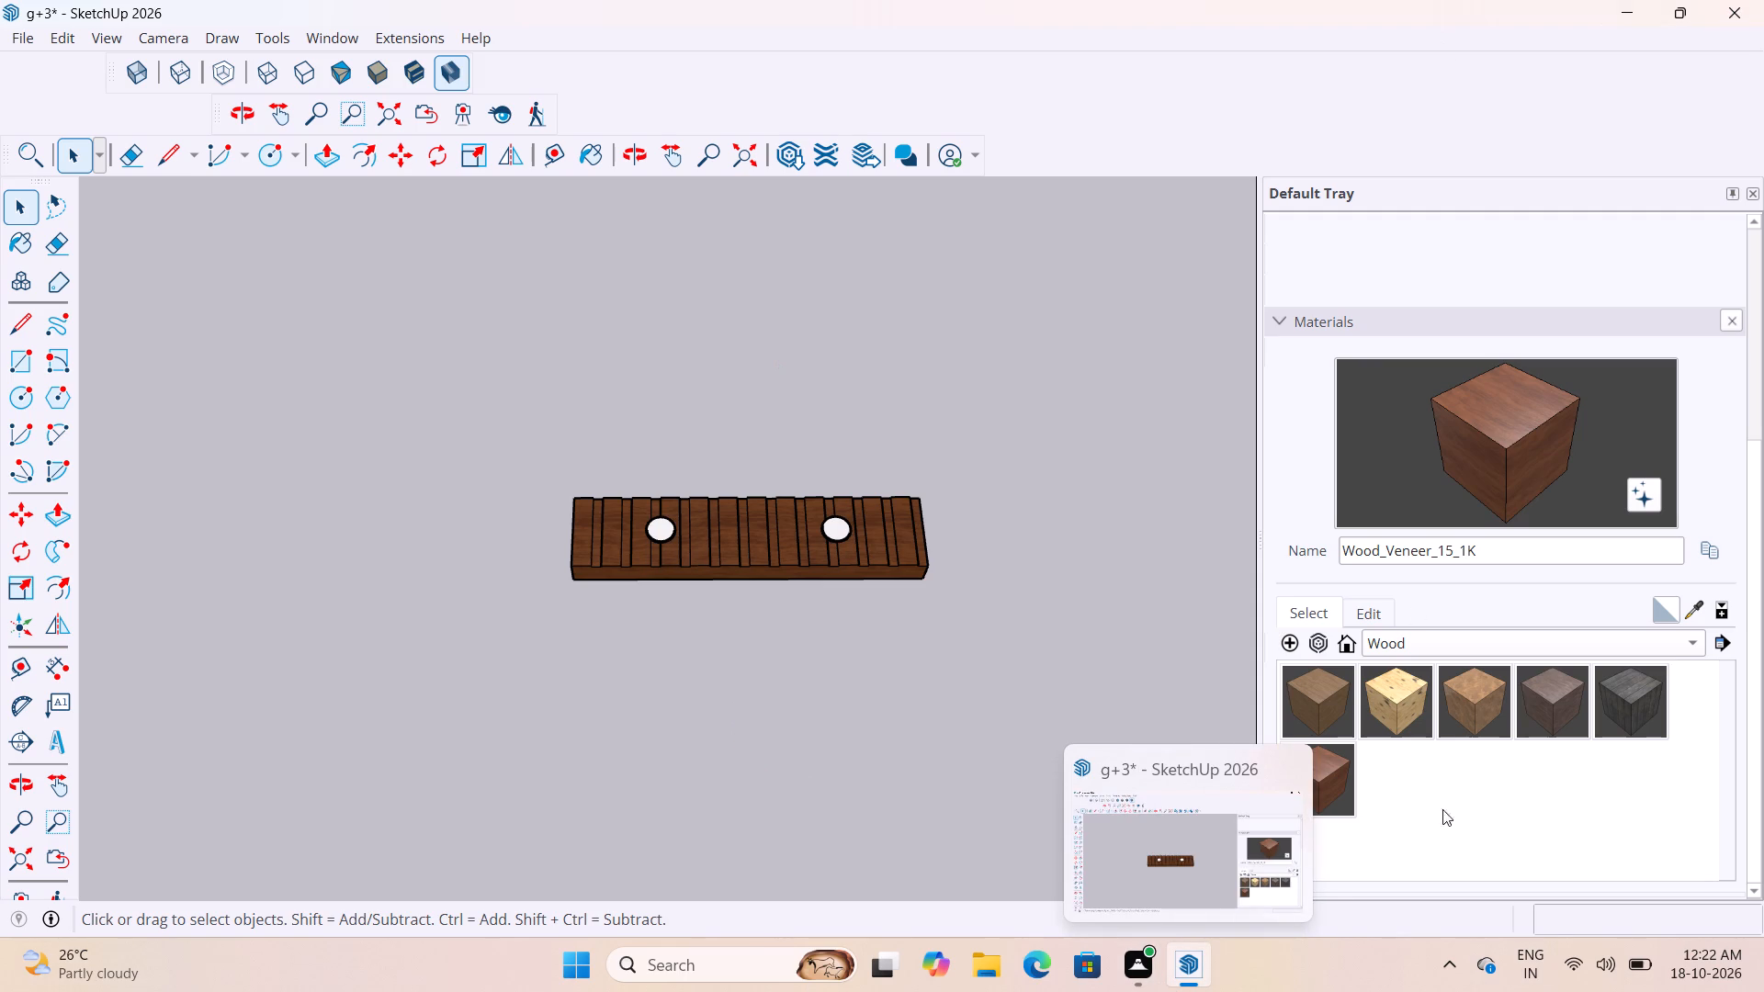
left_click(874, 333)
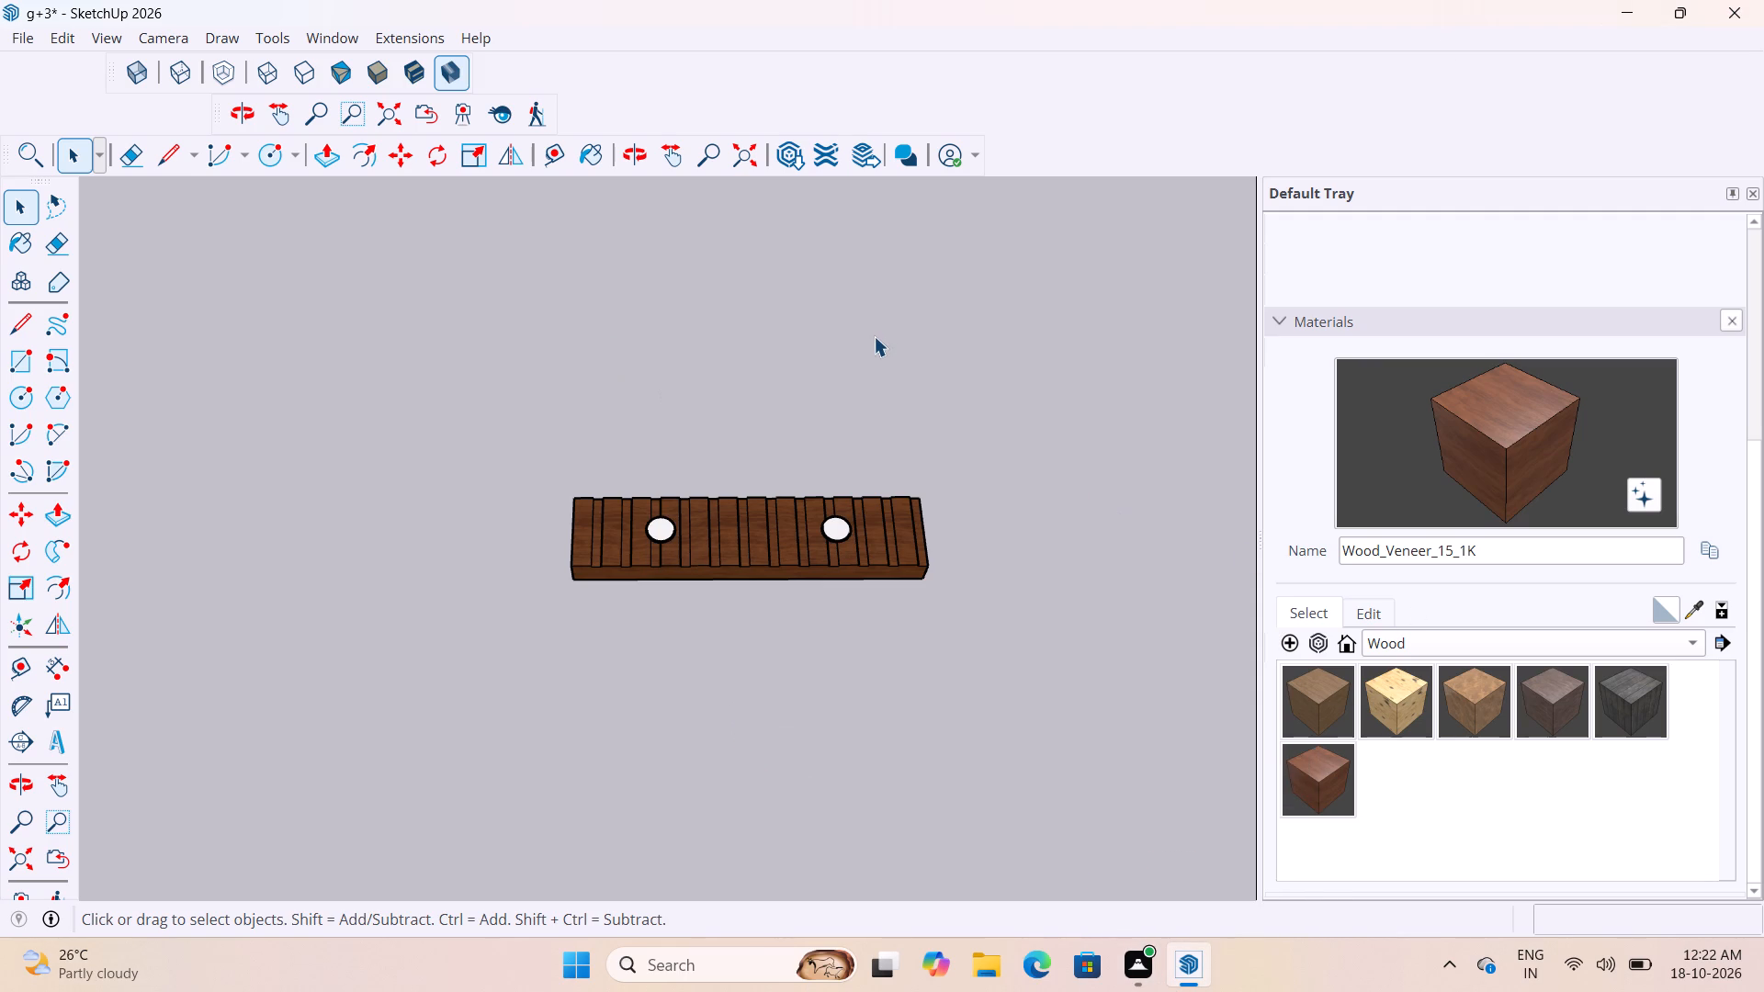
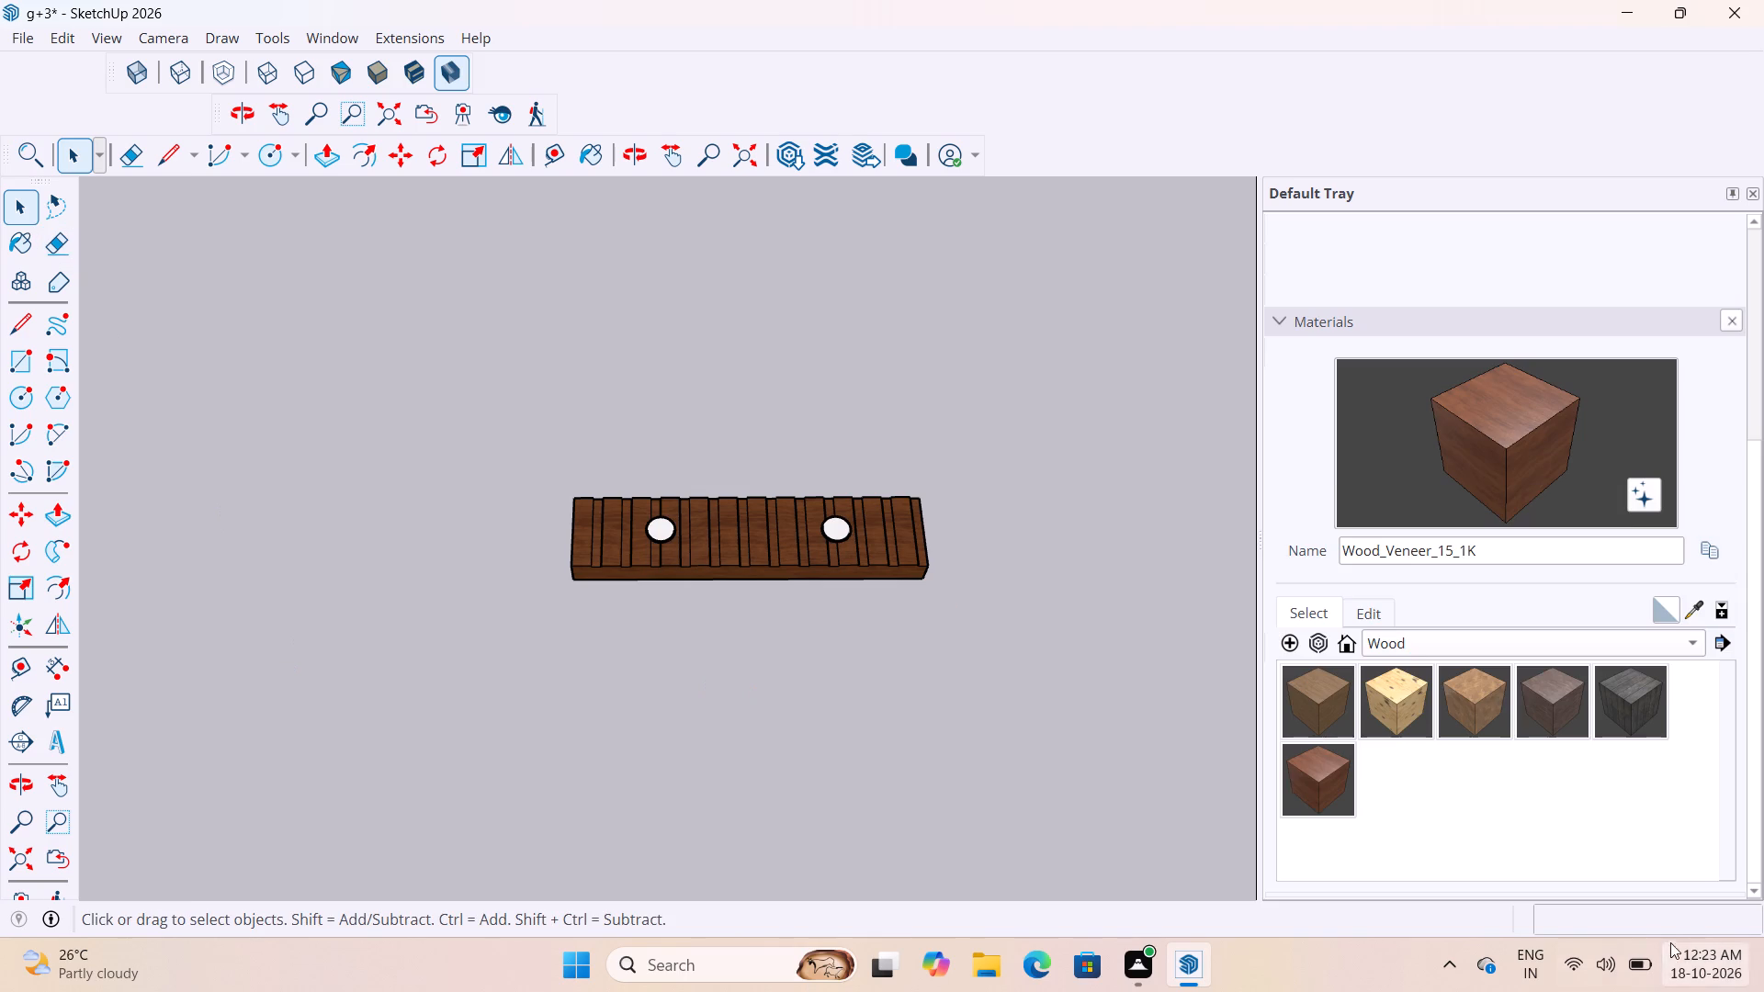
Switch the material library to the Asian Paints Colours of India collection and browse to its orange shades.
scroll(1699, 851, "up", 3)
scroll(1498, 743, "down", 3)
left_click(1429, 642)
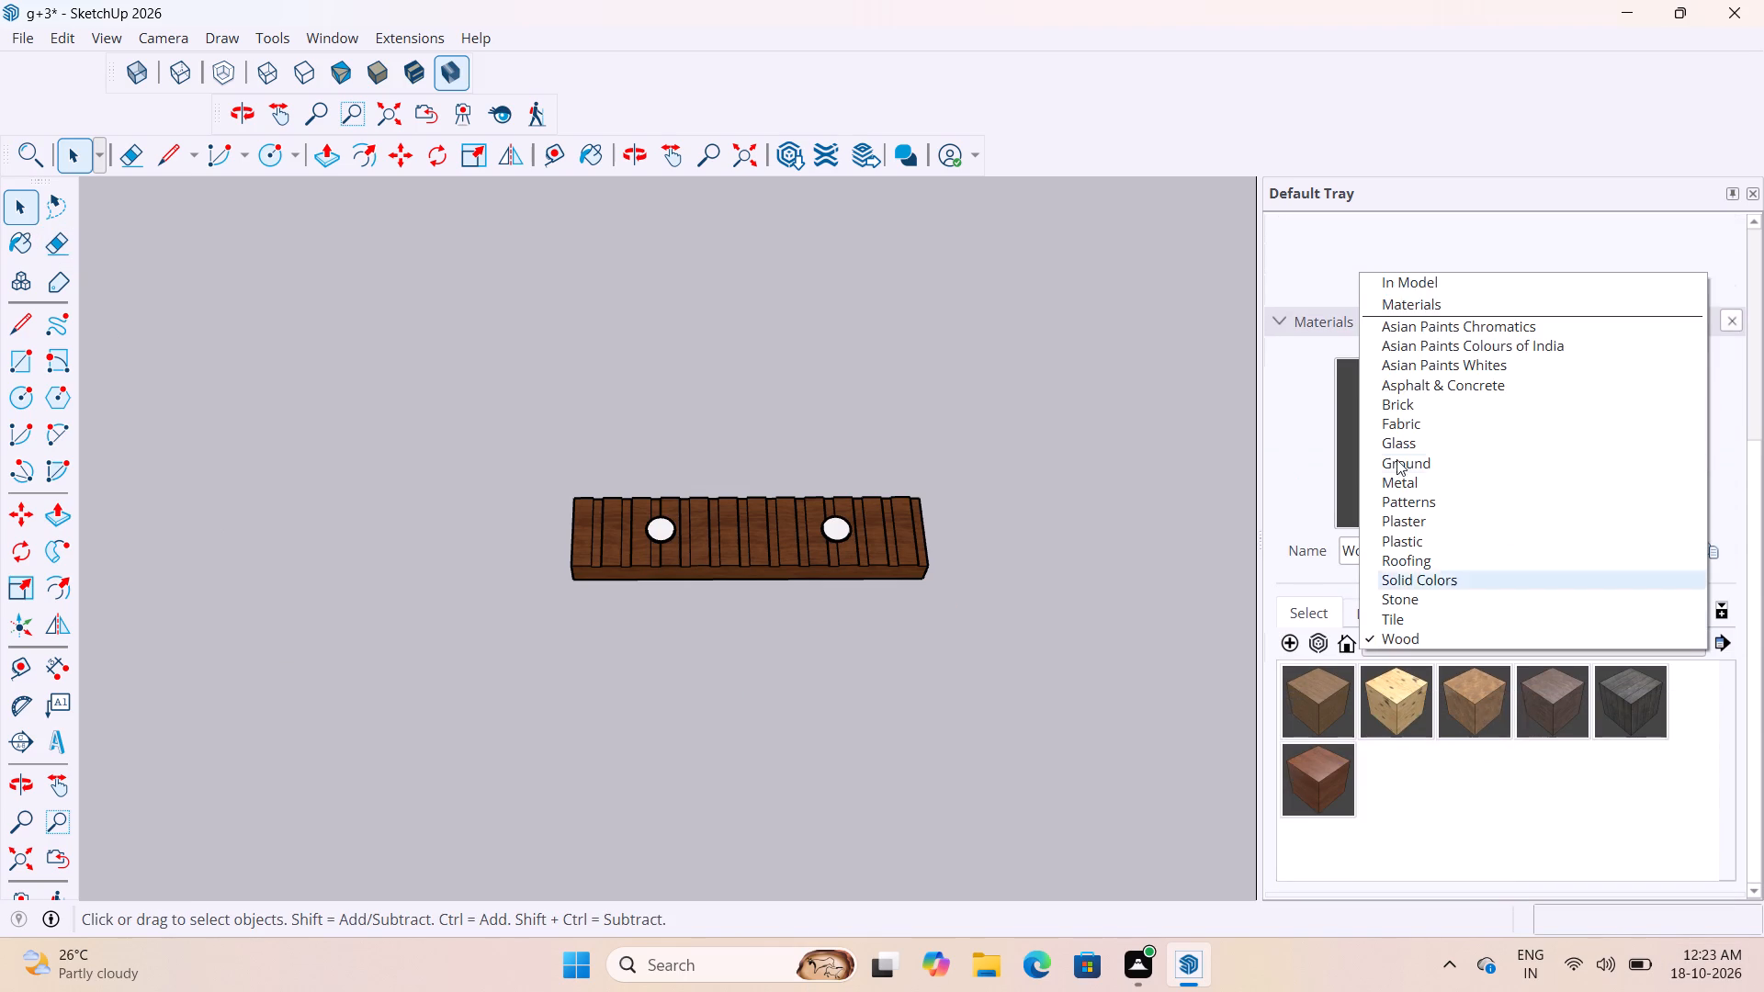
scroll(1445, 388, "up", 4)
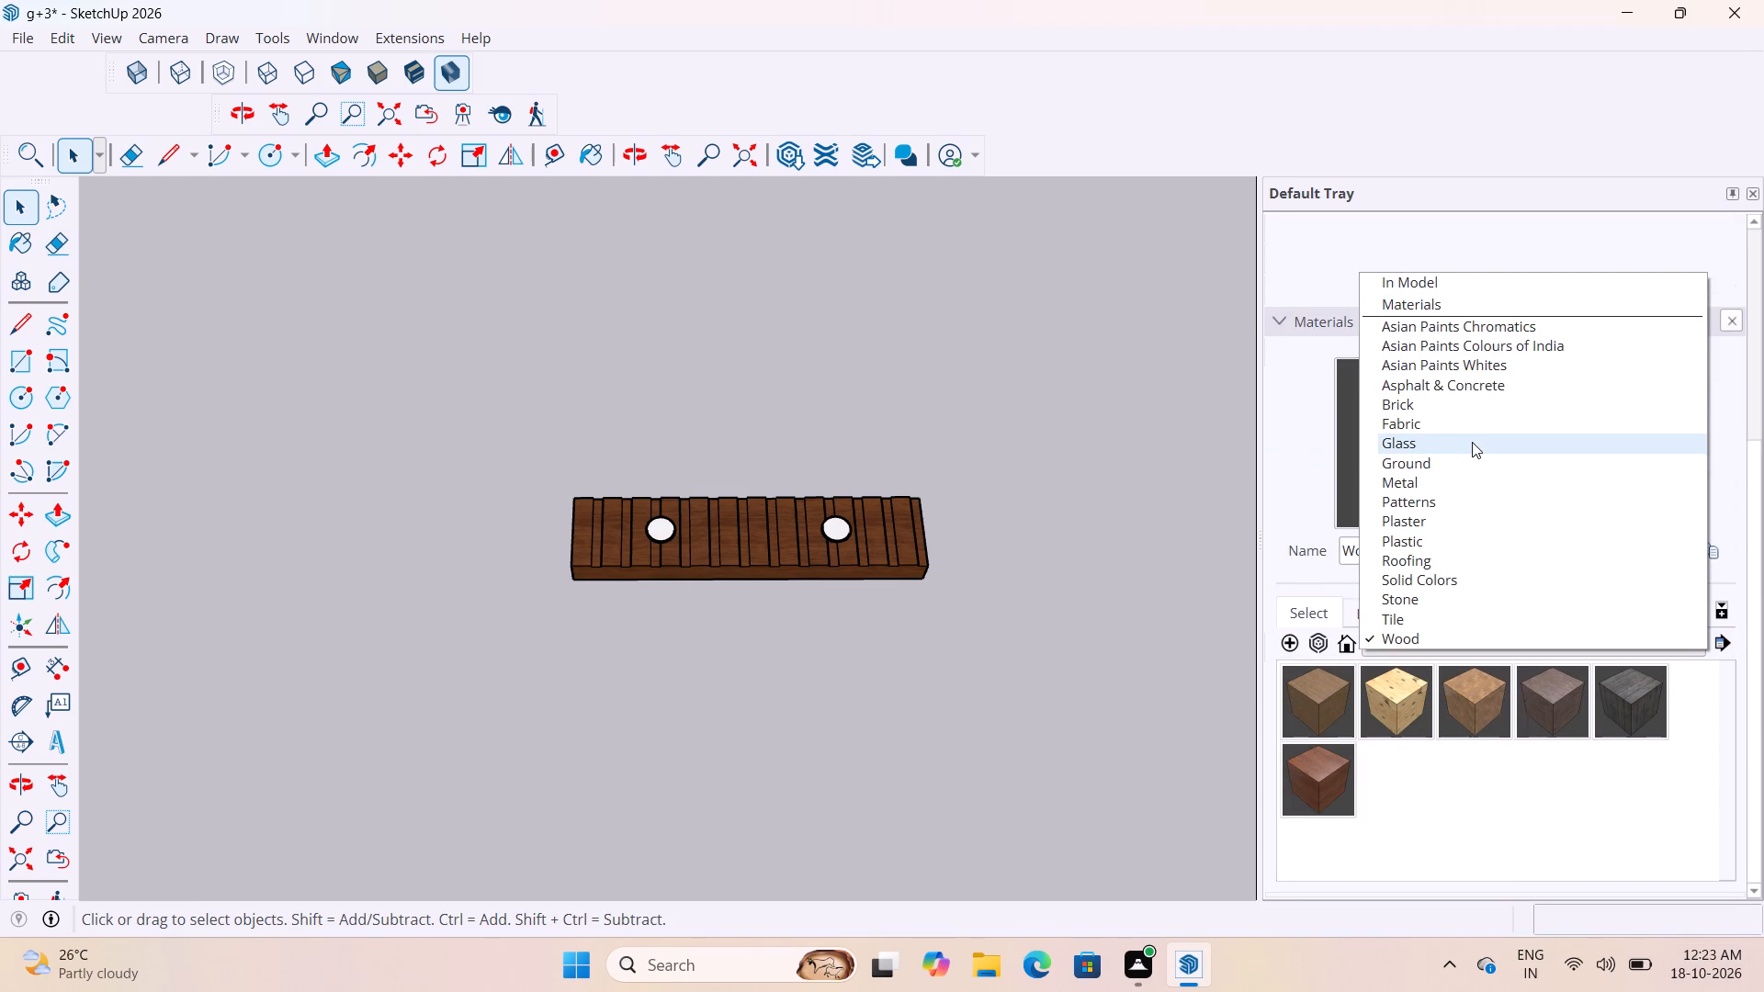
left_click(1443, 344)
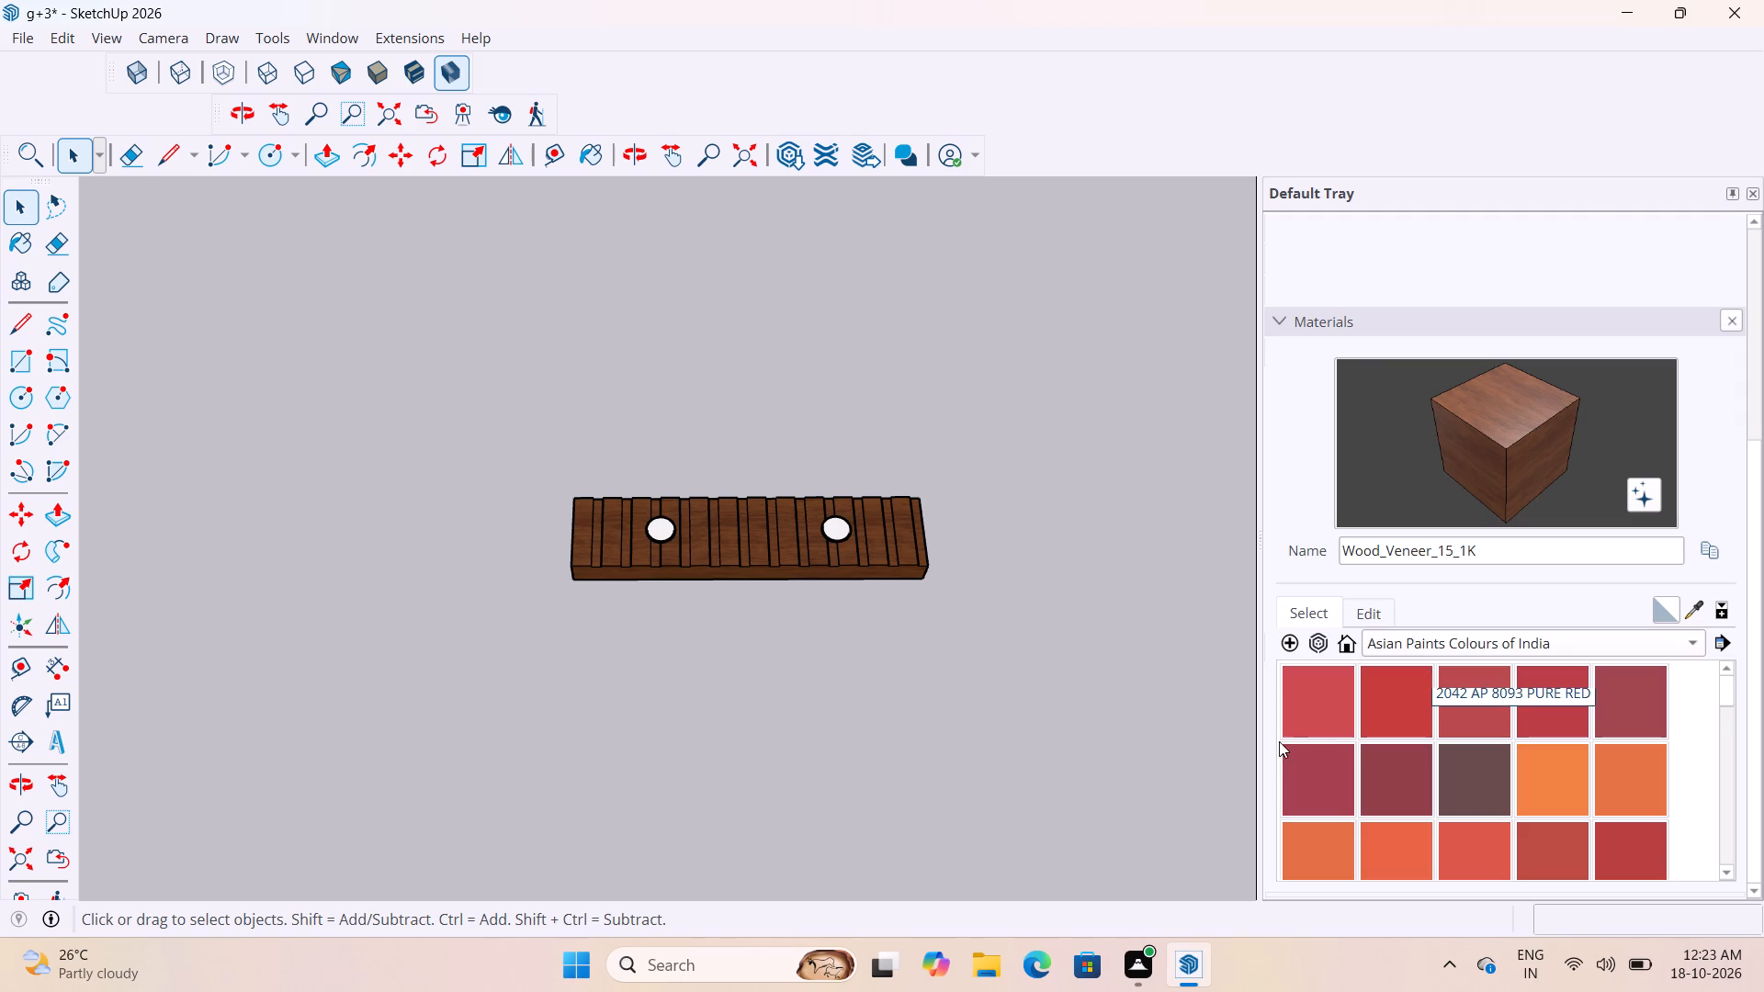
scroll(1396, 767, "down", 8)
scroll(1401, 763, "up", 3)
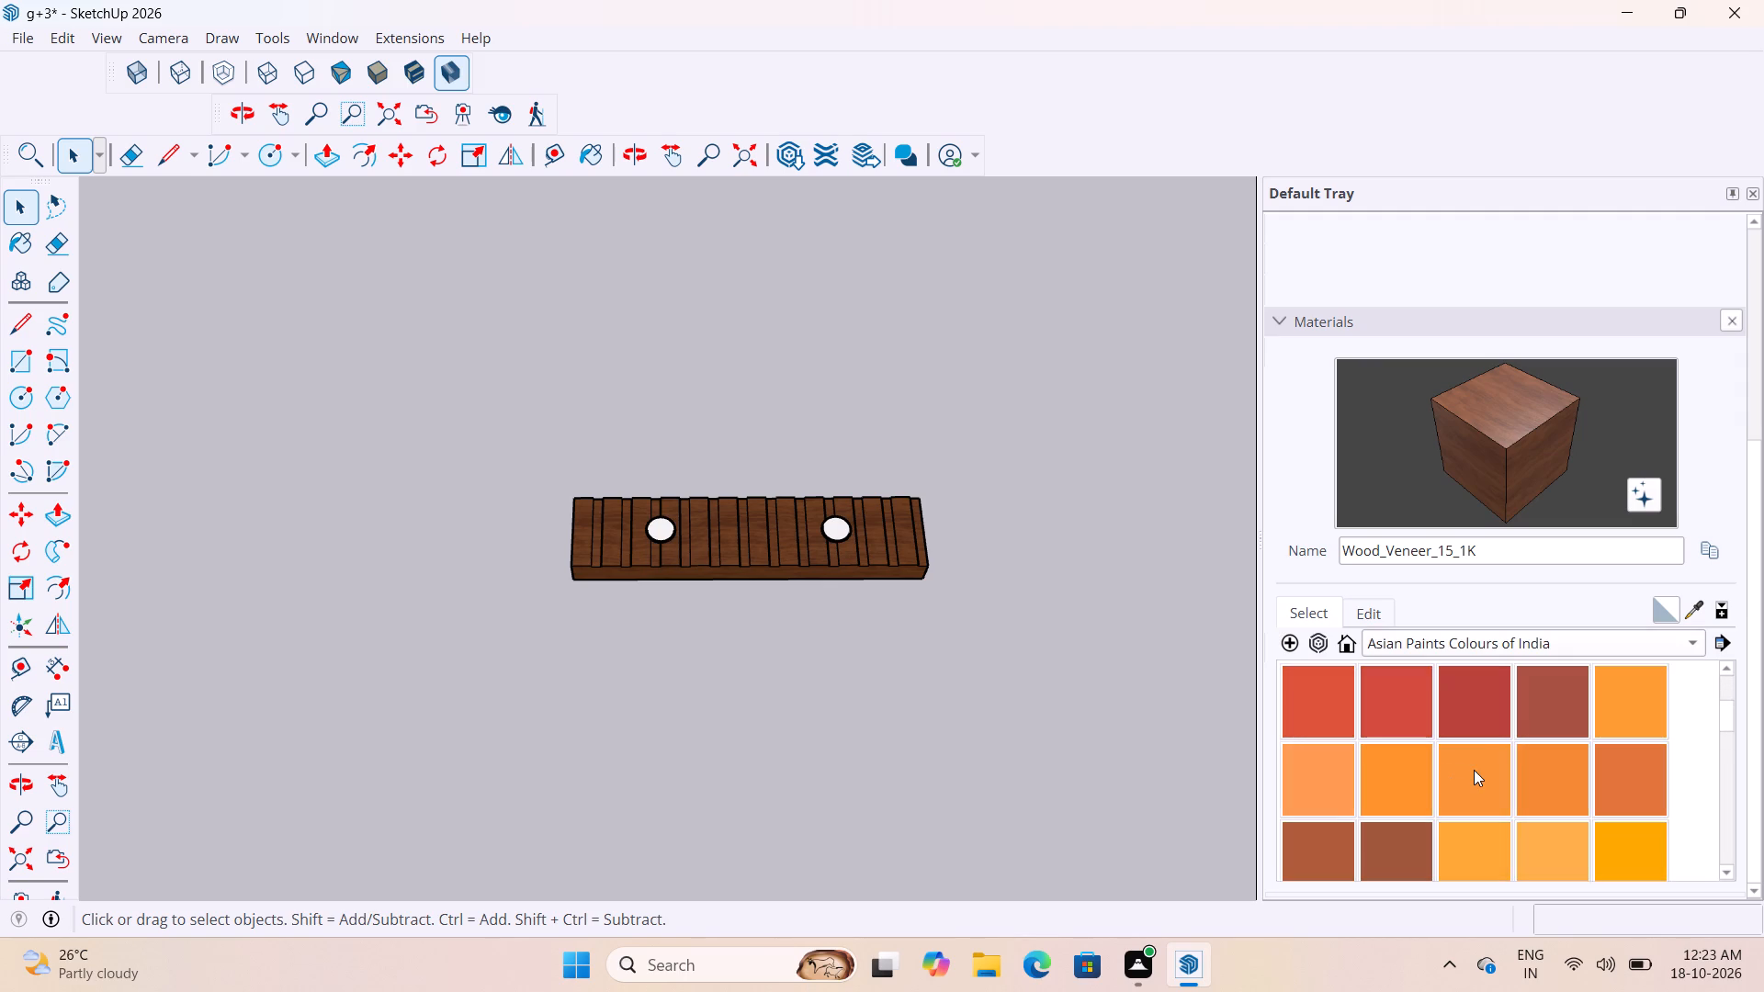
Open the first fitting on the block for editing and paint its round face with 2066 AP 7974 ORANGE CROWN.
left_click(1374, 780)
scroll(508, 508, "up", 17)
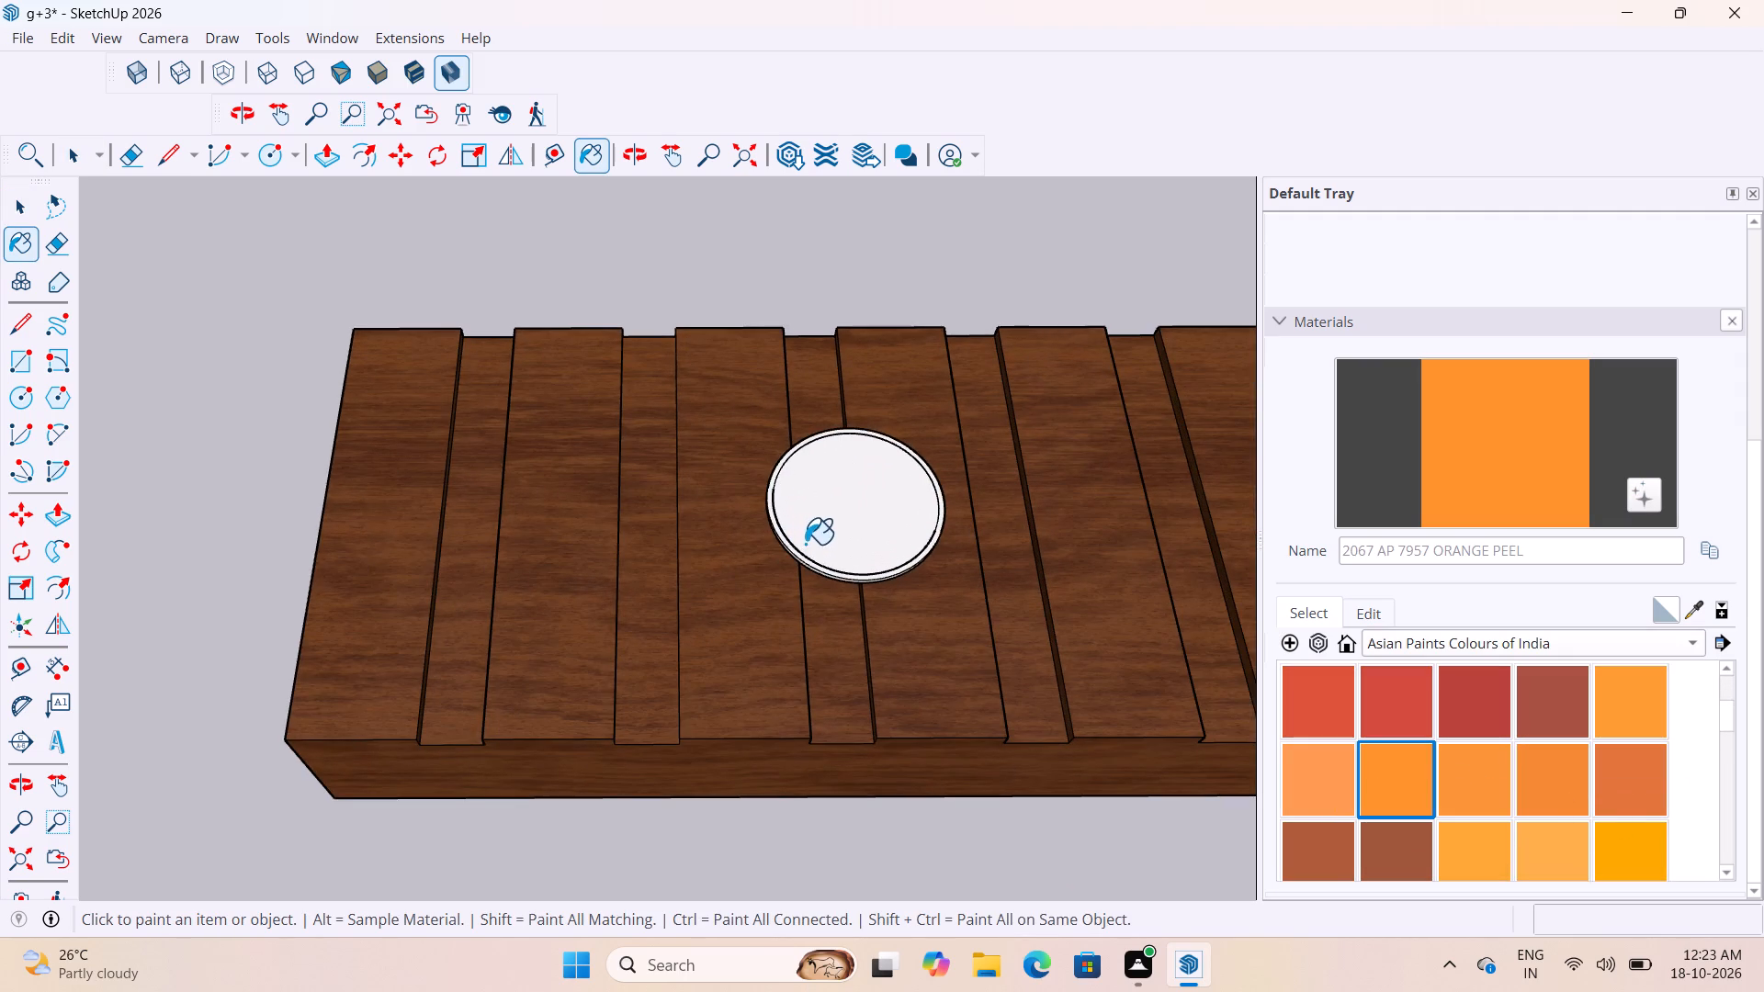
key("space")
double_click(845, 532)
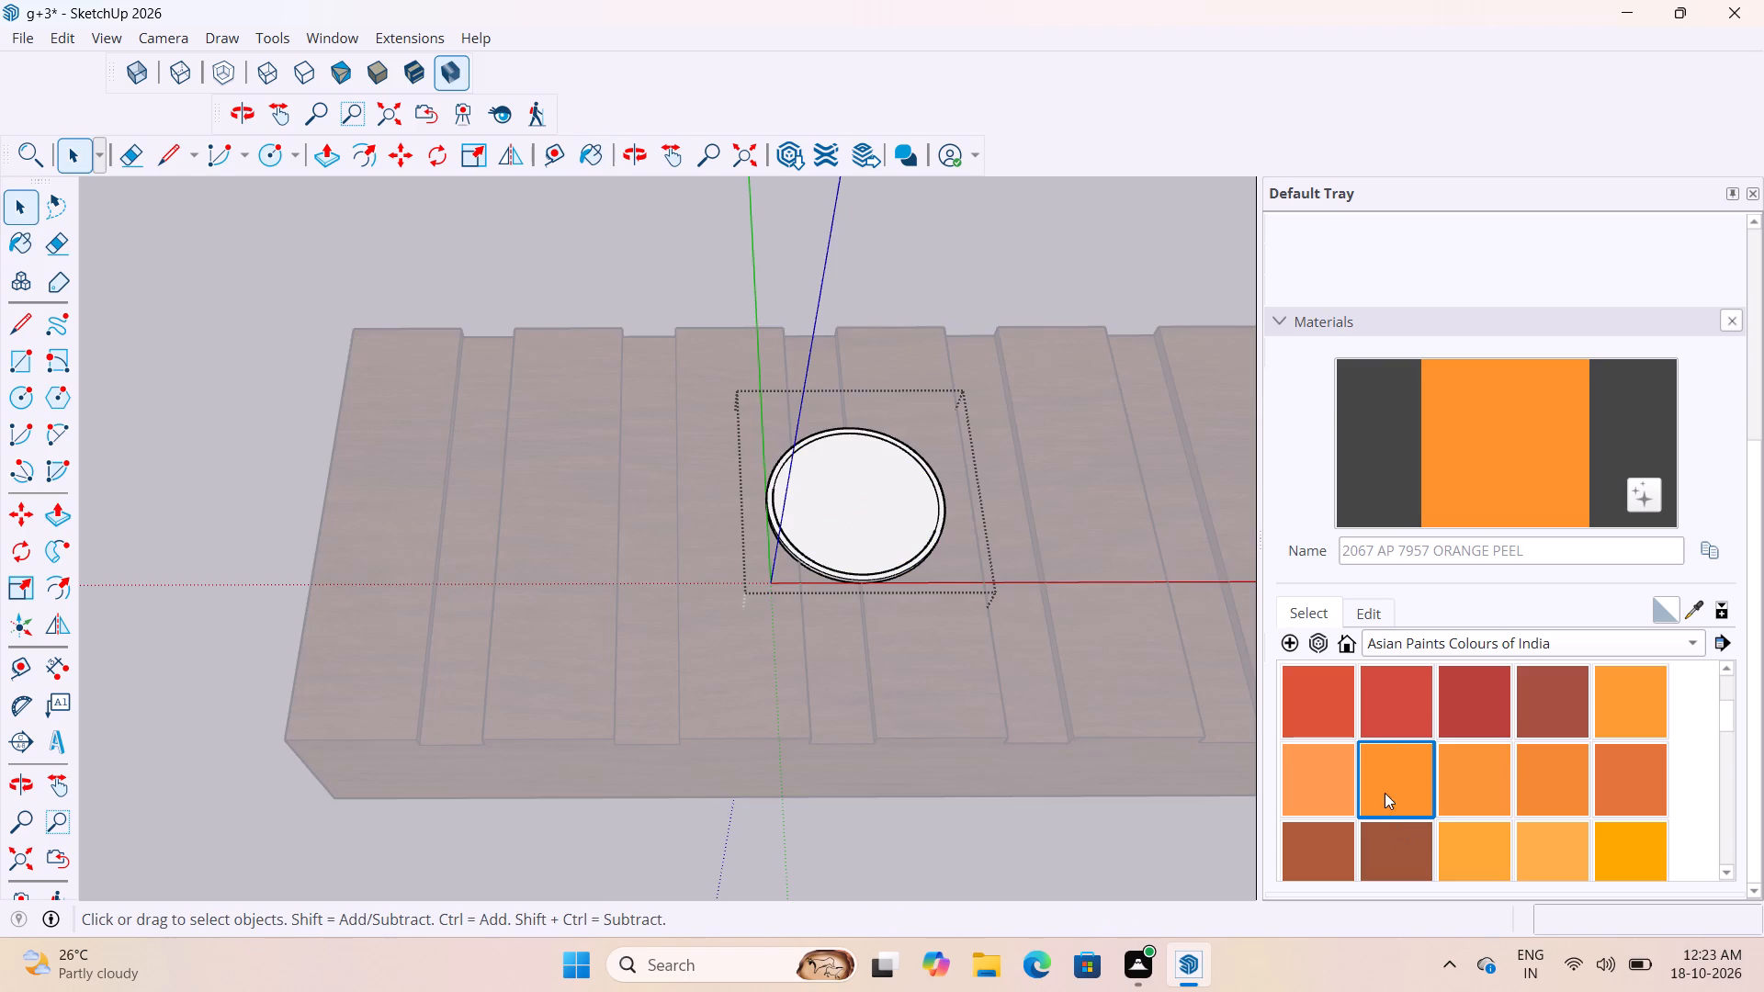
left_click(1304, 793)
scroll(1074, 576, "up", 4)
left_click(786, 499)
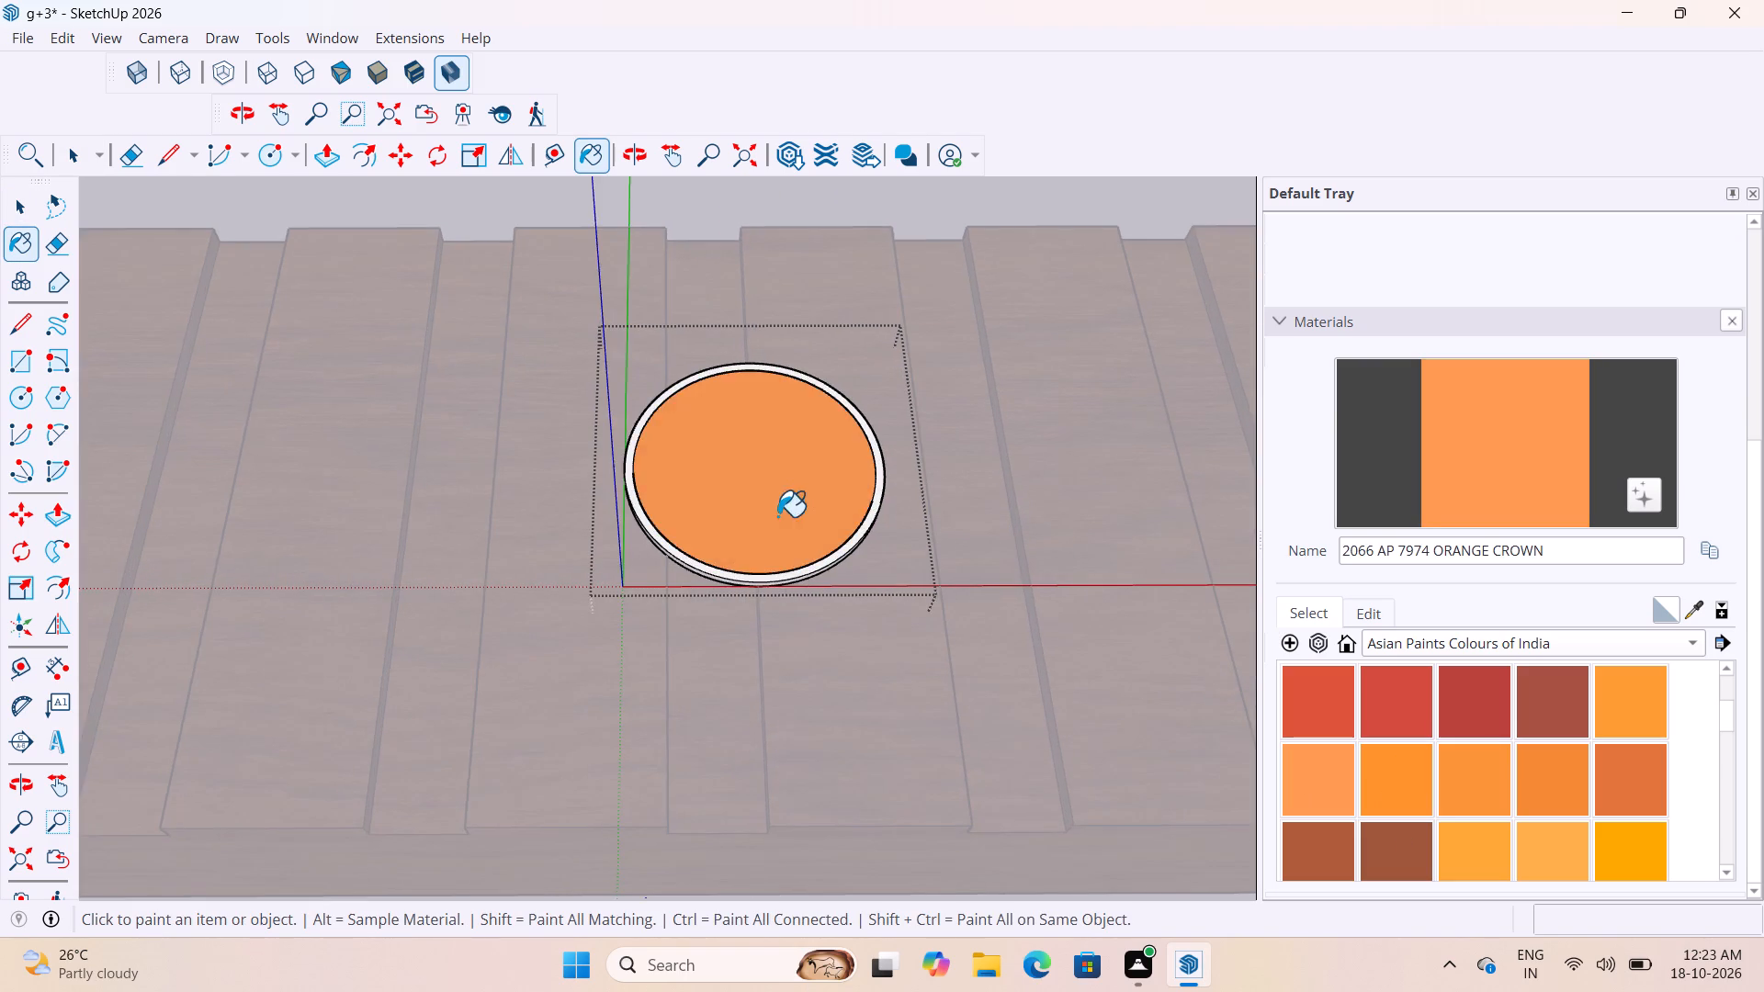
Repaint the first fitting's round face with 2082 AP X161 Boondi-I and leave the fitting.
scroll(600, 504, "down", 17)
scroll(961, 636, "up", 4)
scroll(1403, 775, "down", 4)
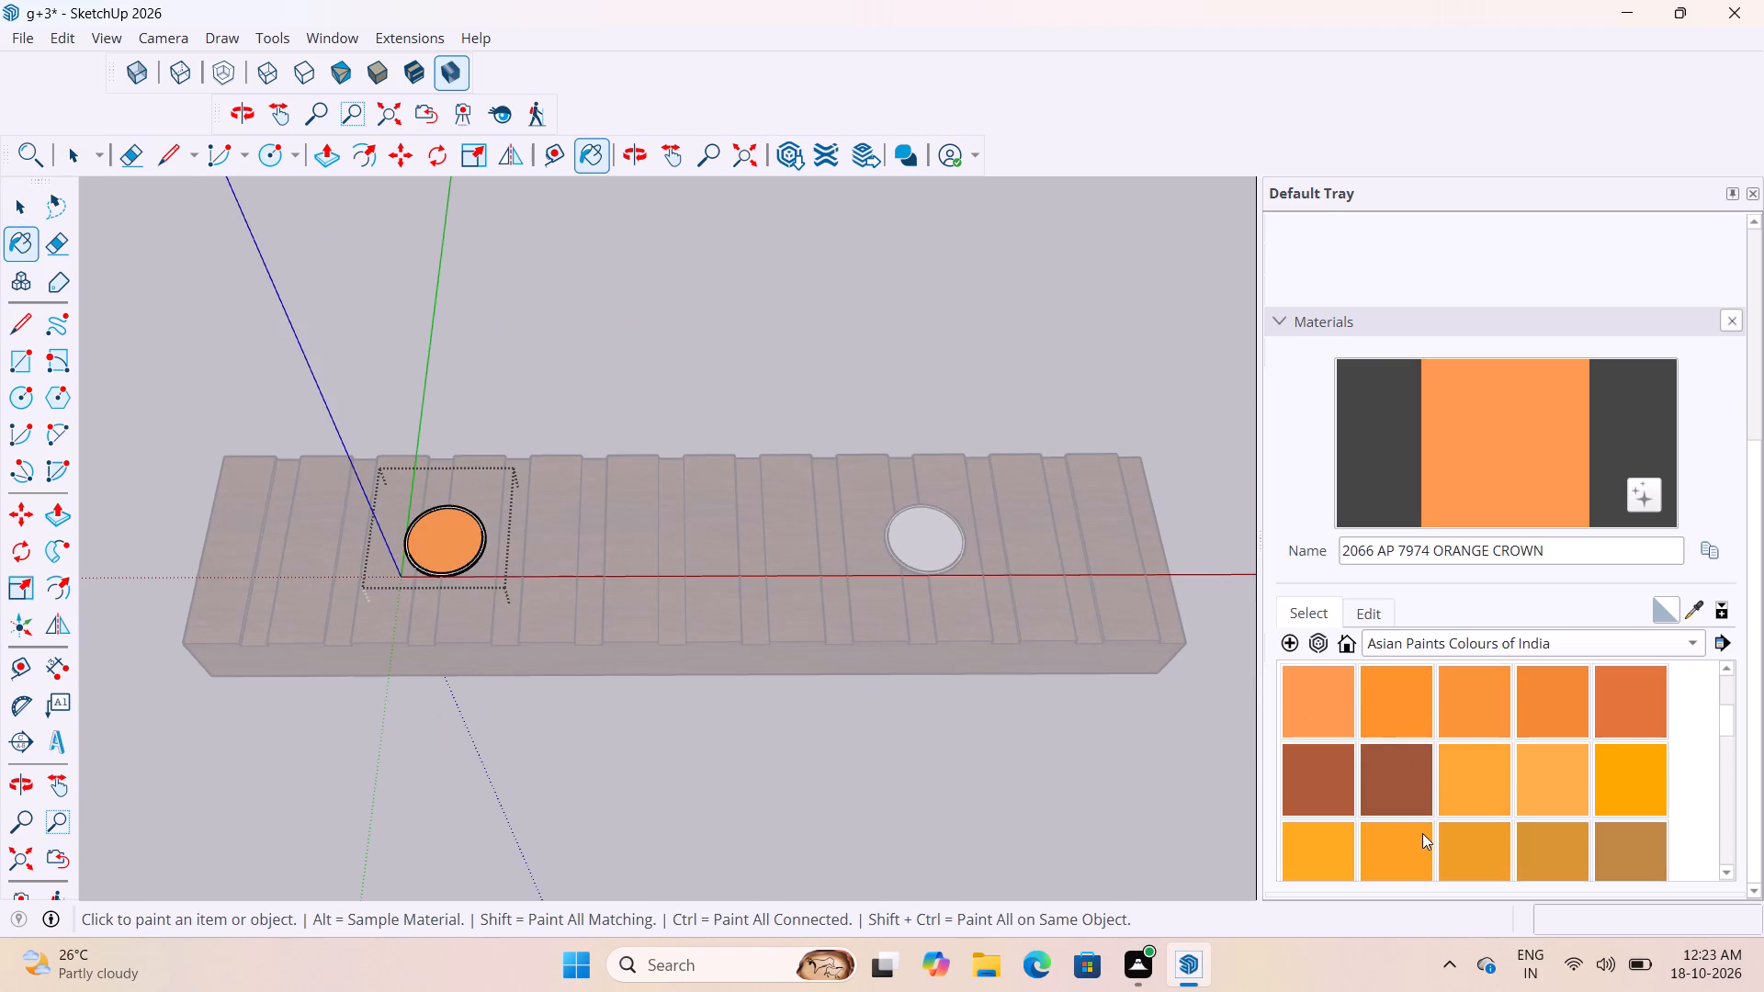
left_click(1379, 706)
scroll(253, 550, "up", 6)
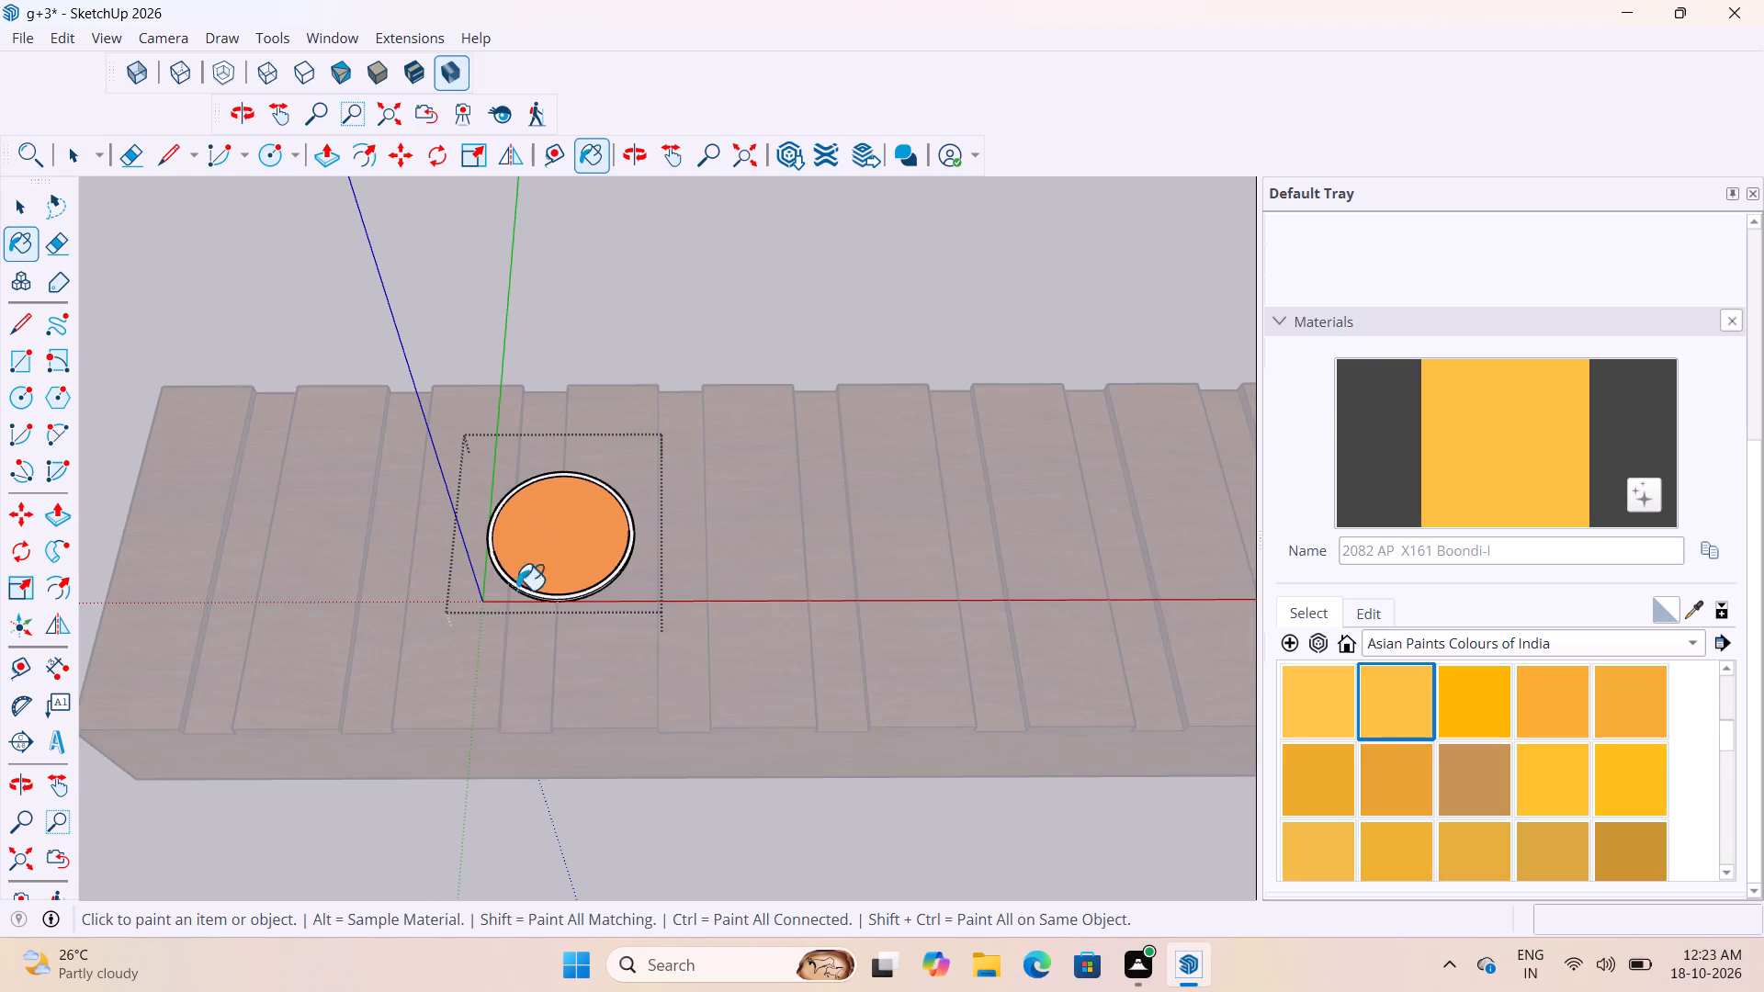
left_click(557, 565)
scroll(508, 562, "down", 11)
scroll(737, 592, "up", 9)
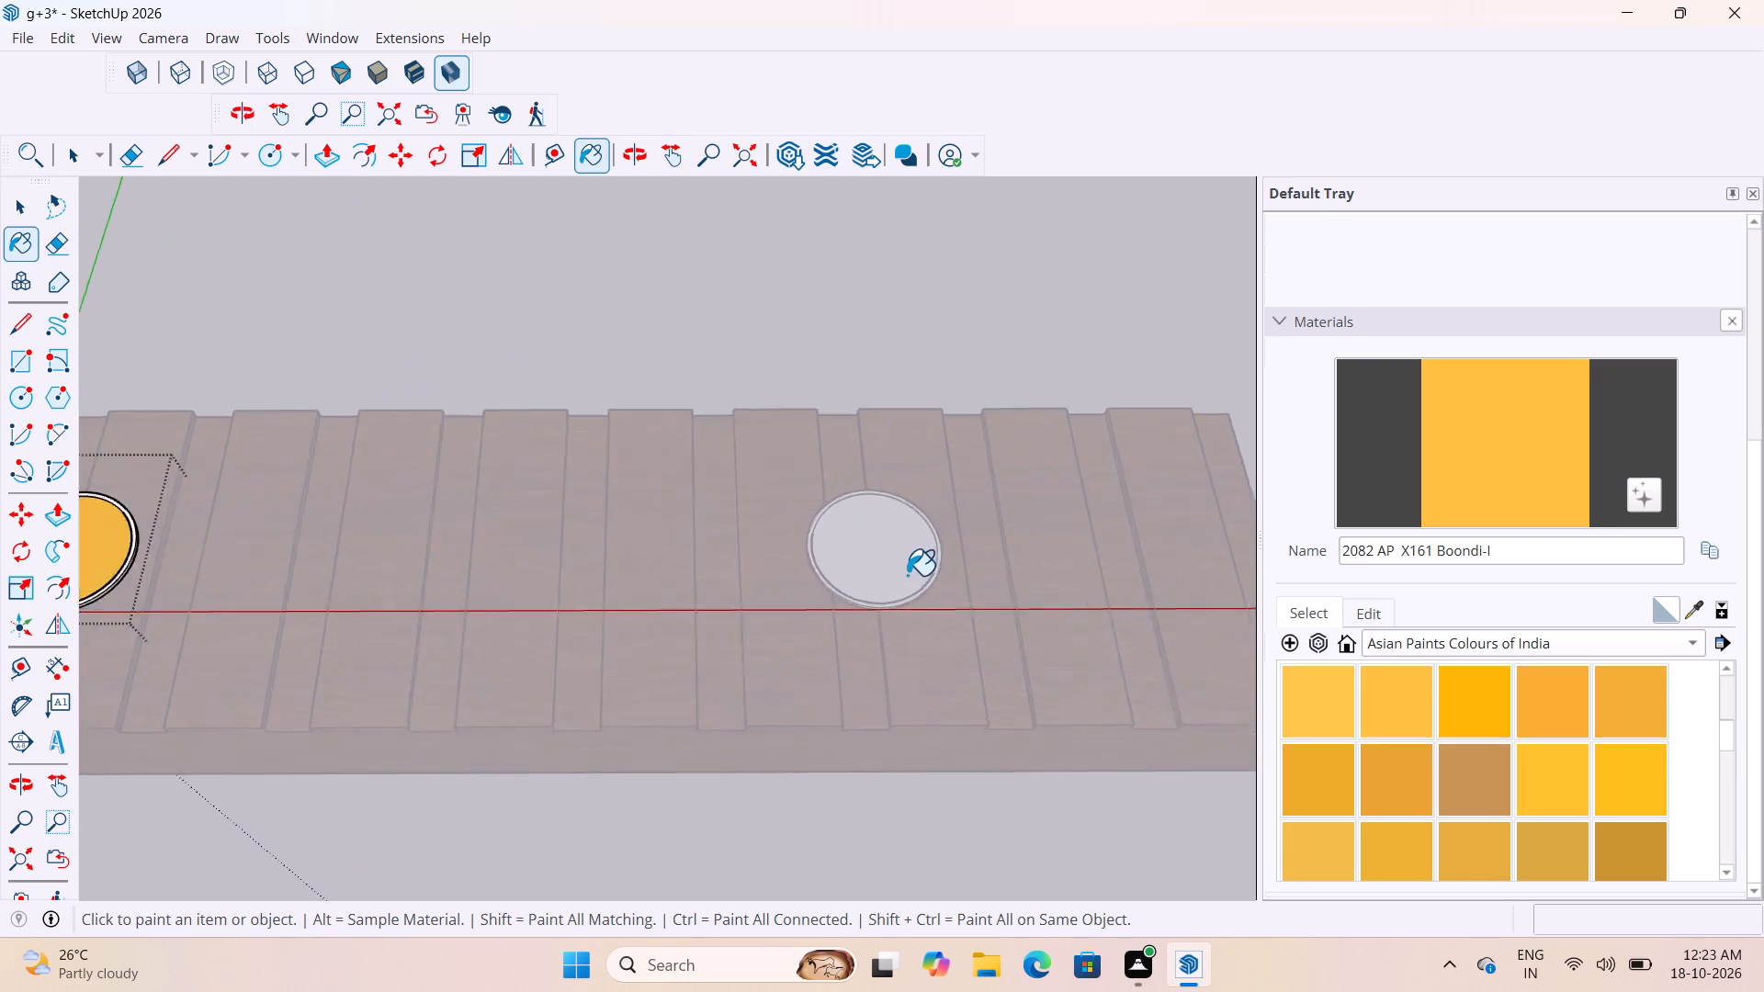
scroll(907, 575, "up", 2)
key("space")
left_click(822, 303)
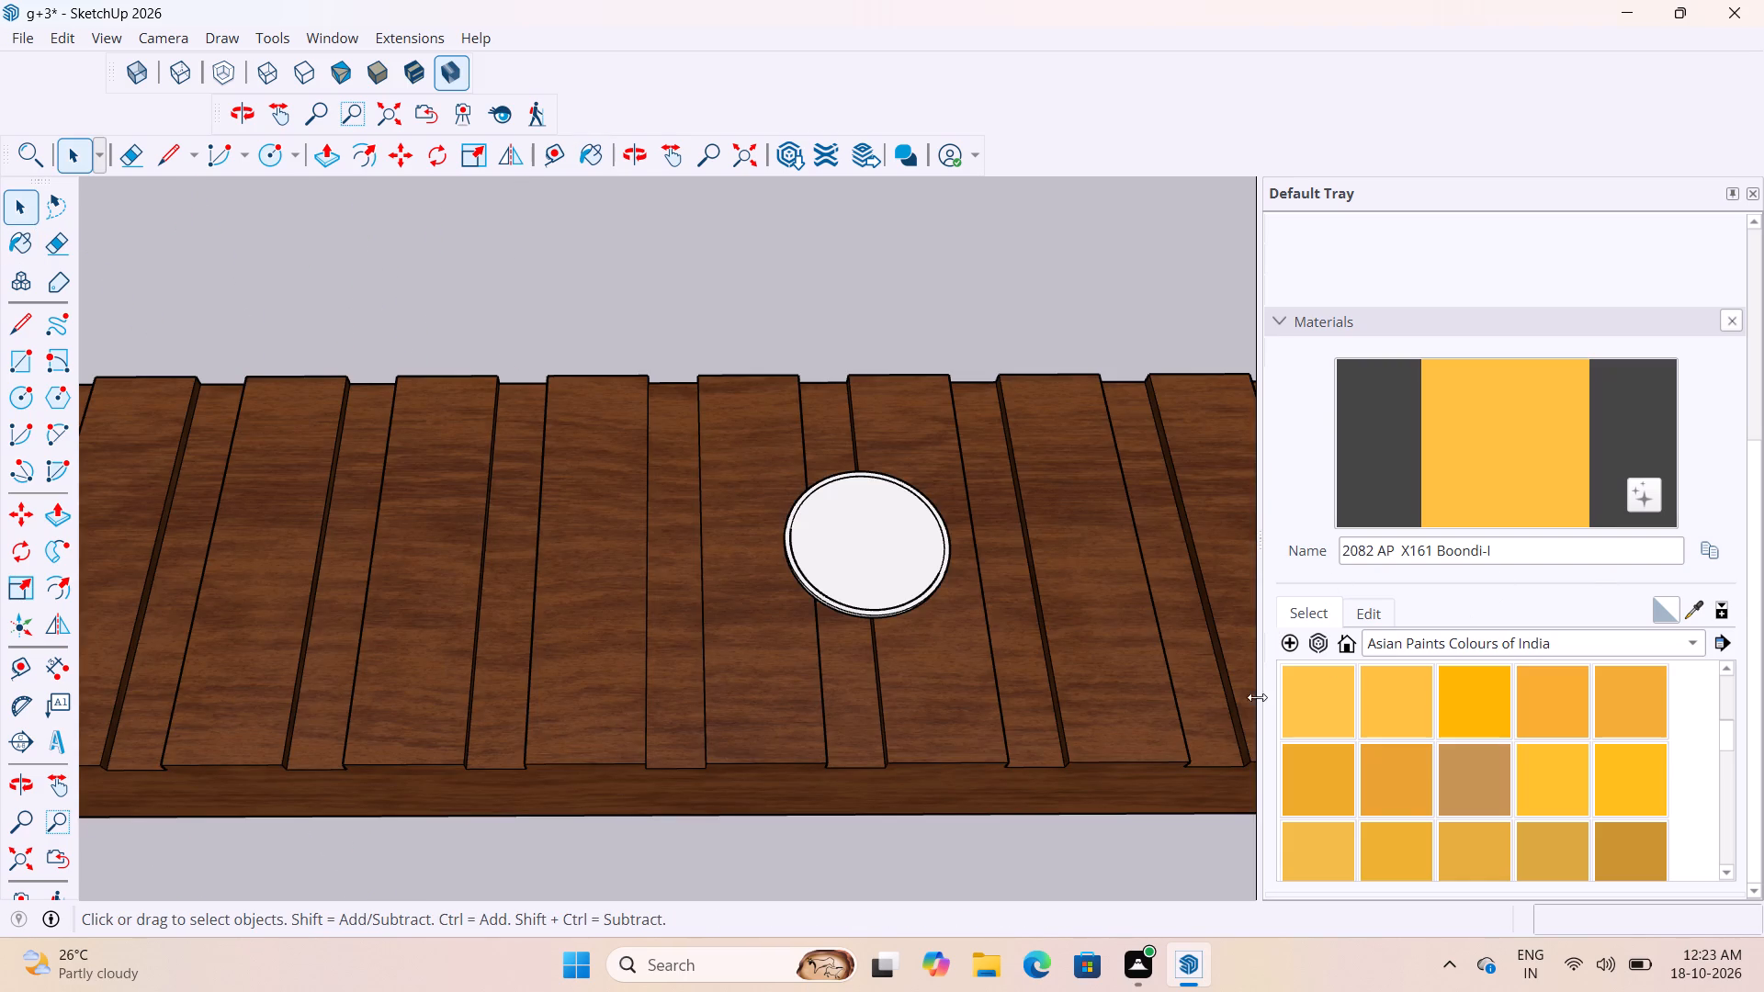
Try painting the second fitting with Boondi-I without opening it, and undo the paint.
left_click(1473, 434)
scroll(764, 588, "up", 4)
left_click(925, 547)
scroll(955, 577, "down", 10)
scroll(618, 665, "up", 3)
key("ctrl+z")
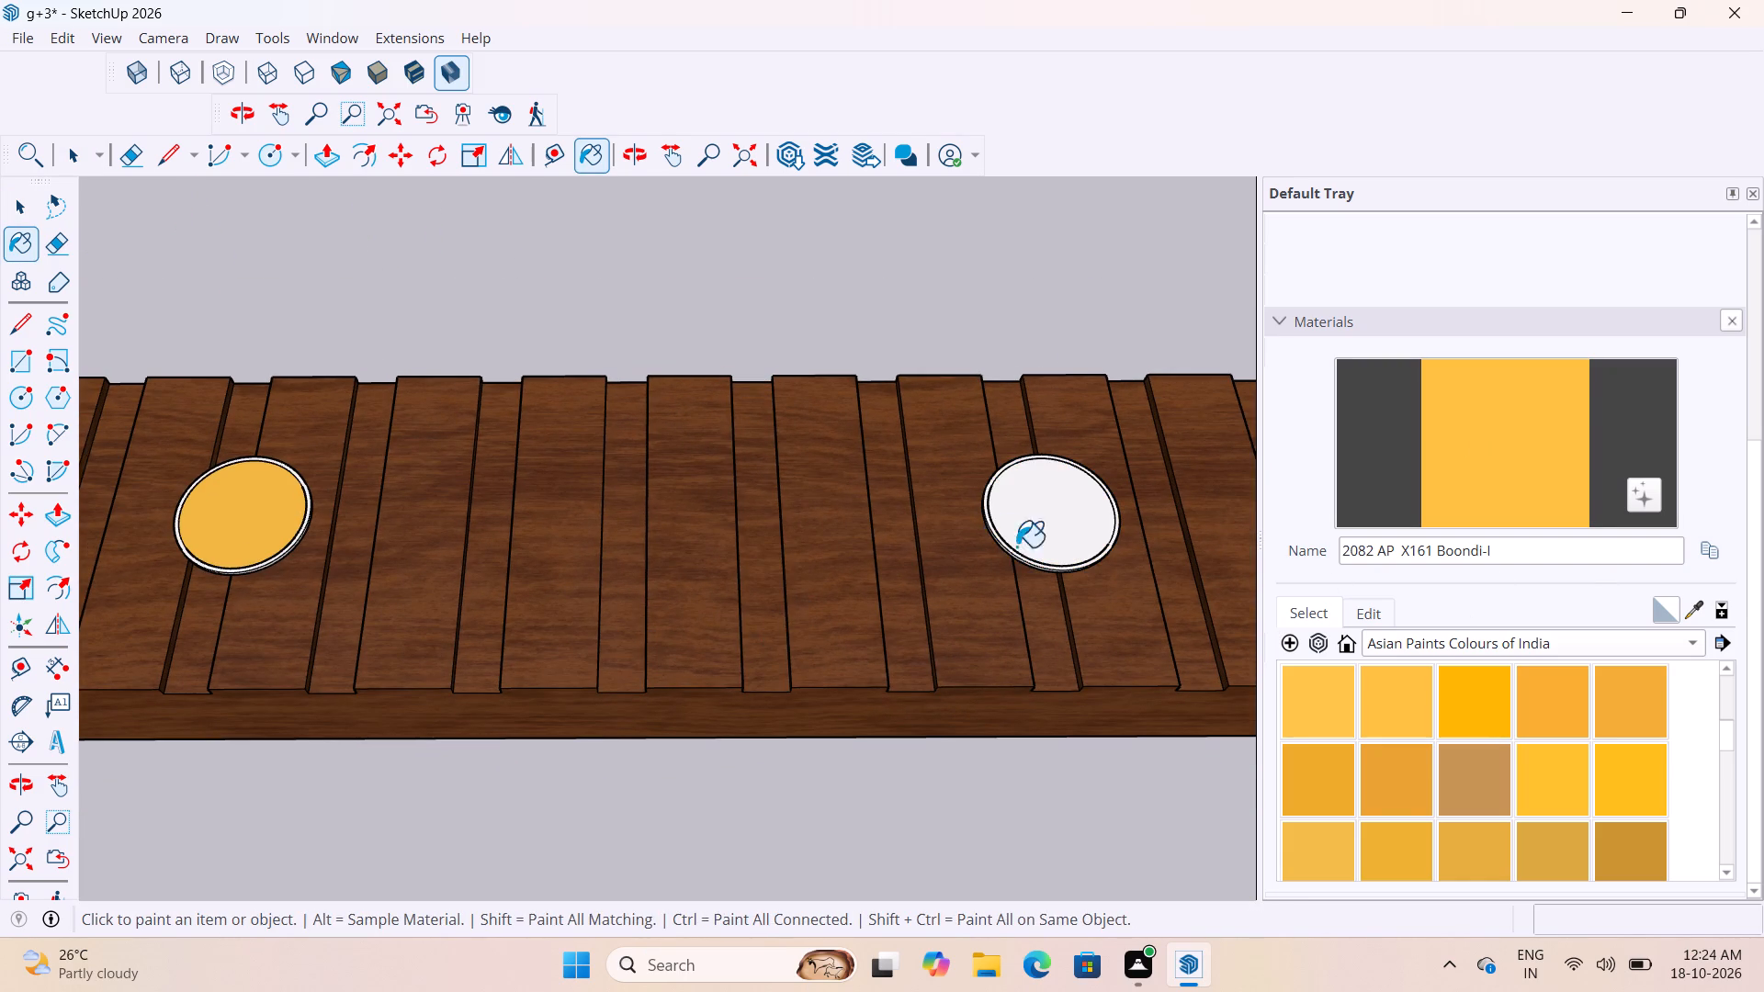
Open the second fitting, paint only its round face with 2082 AP X161 Boondi-I, and leave the fitting.
key("space")
double_click(1028, 539)
left_click(1436, 479)
scroll(1069, 524, "up", 3)
left_click(1063, 524)
scroll(1094, 550, "down", 4)
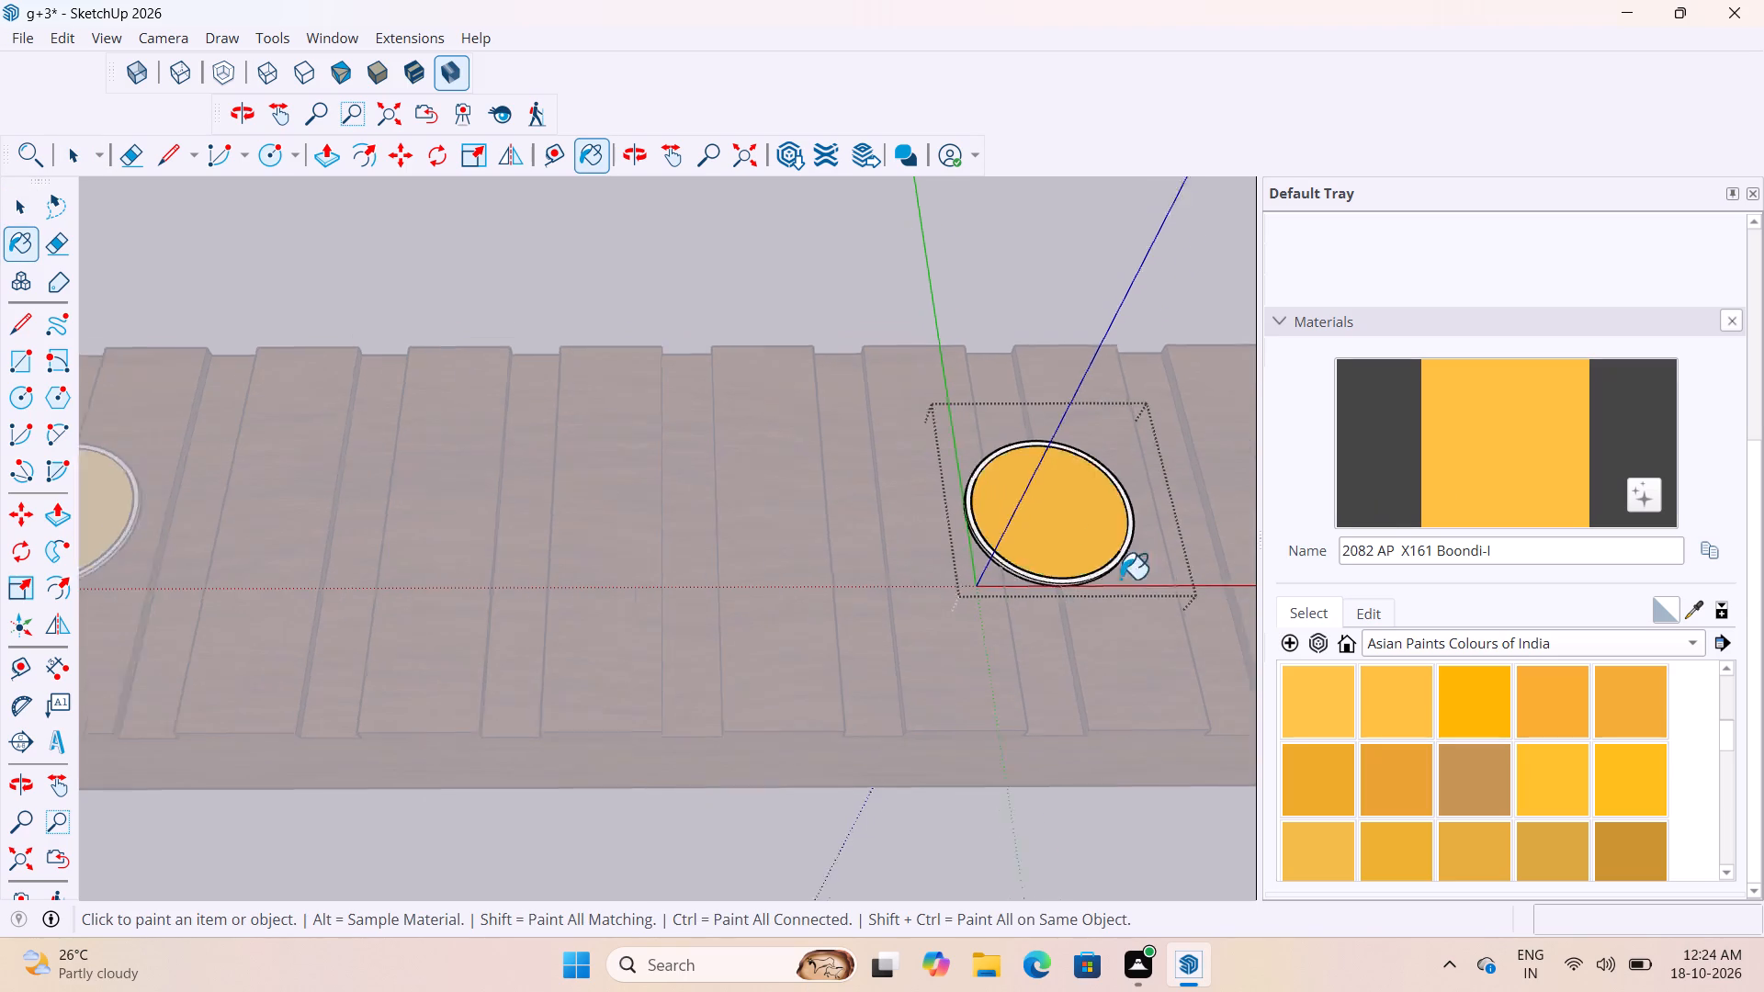
scroll(1120, 579, "down", 2)
scroll(1187, 659, "down", 17)
key("space")
left_click(814, 389)
scroll(854, 487, "down", 6)
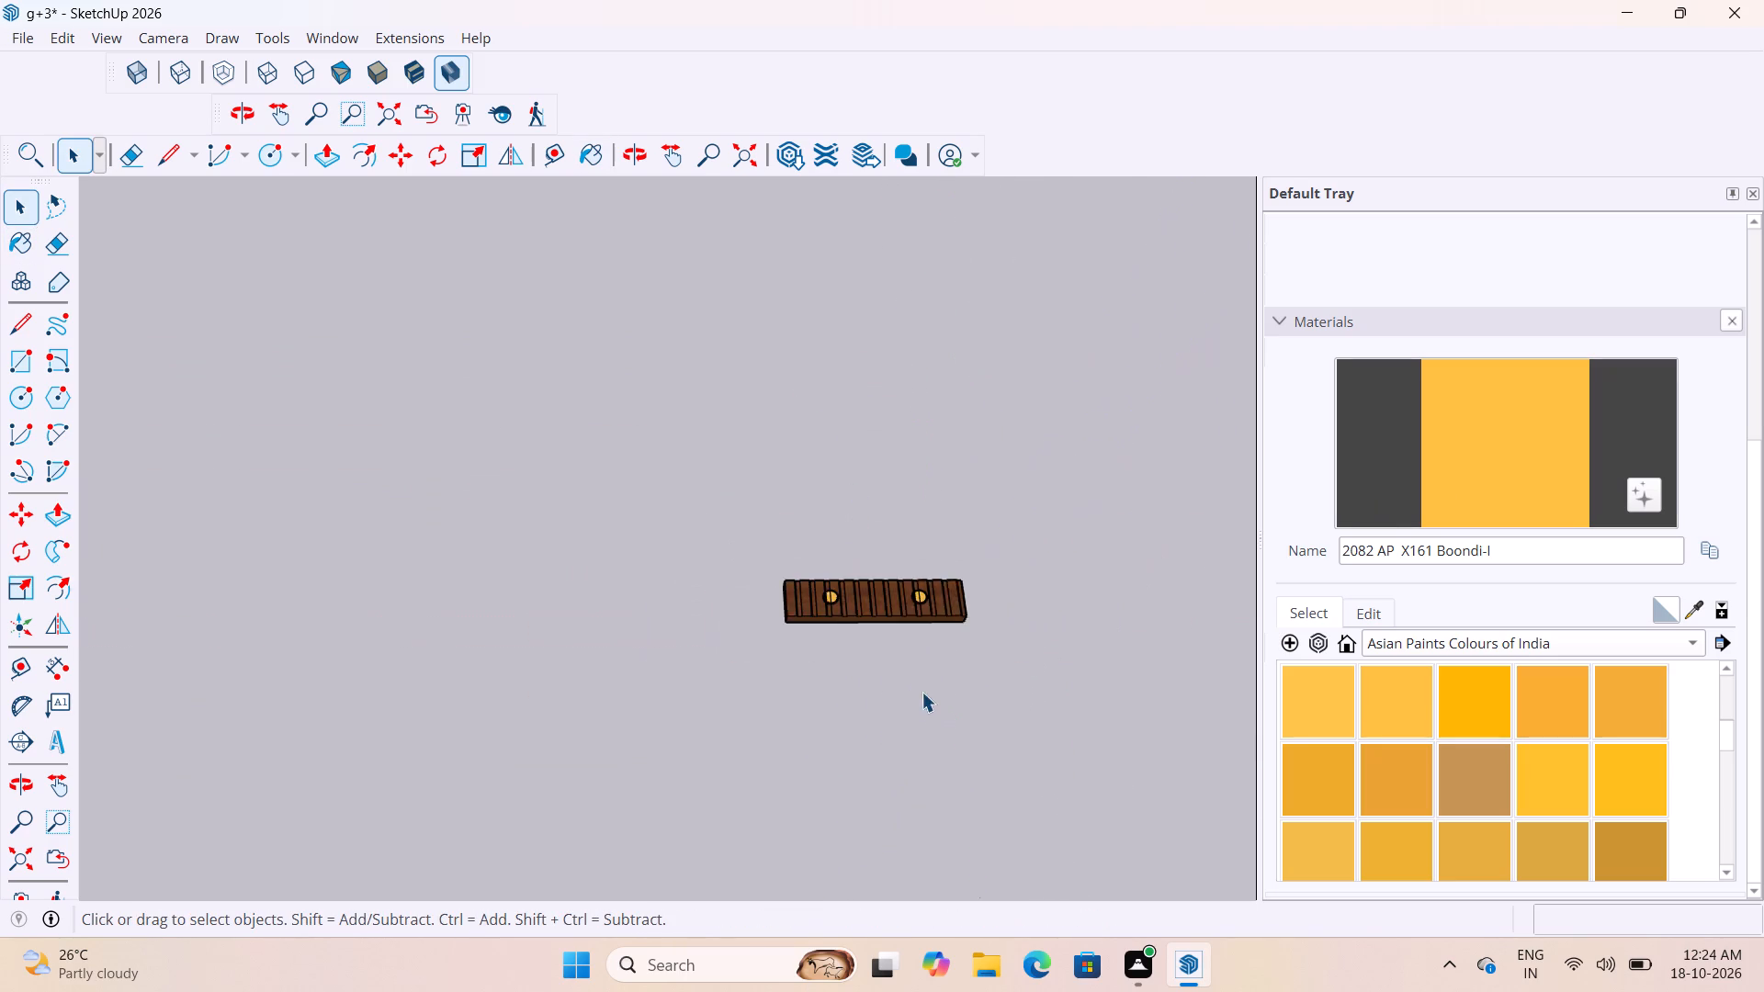
scroll(922, 692, "down", 5)
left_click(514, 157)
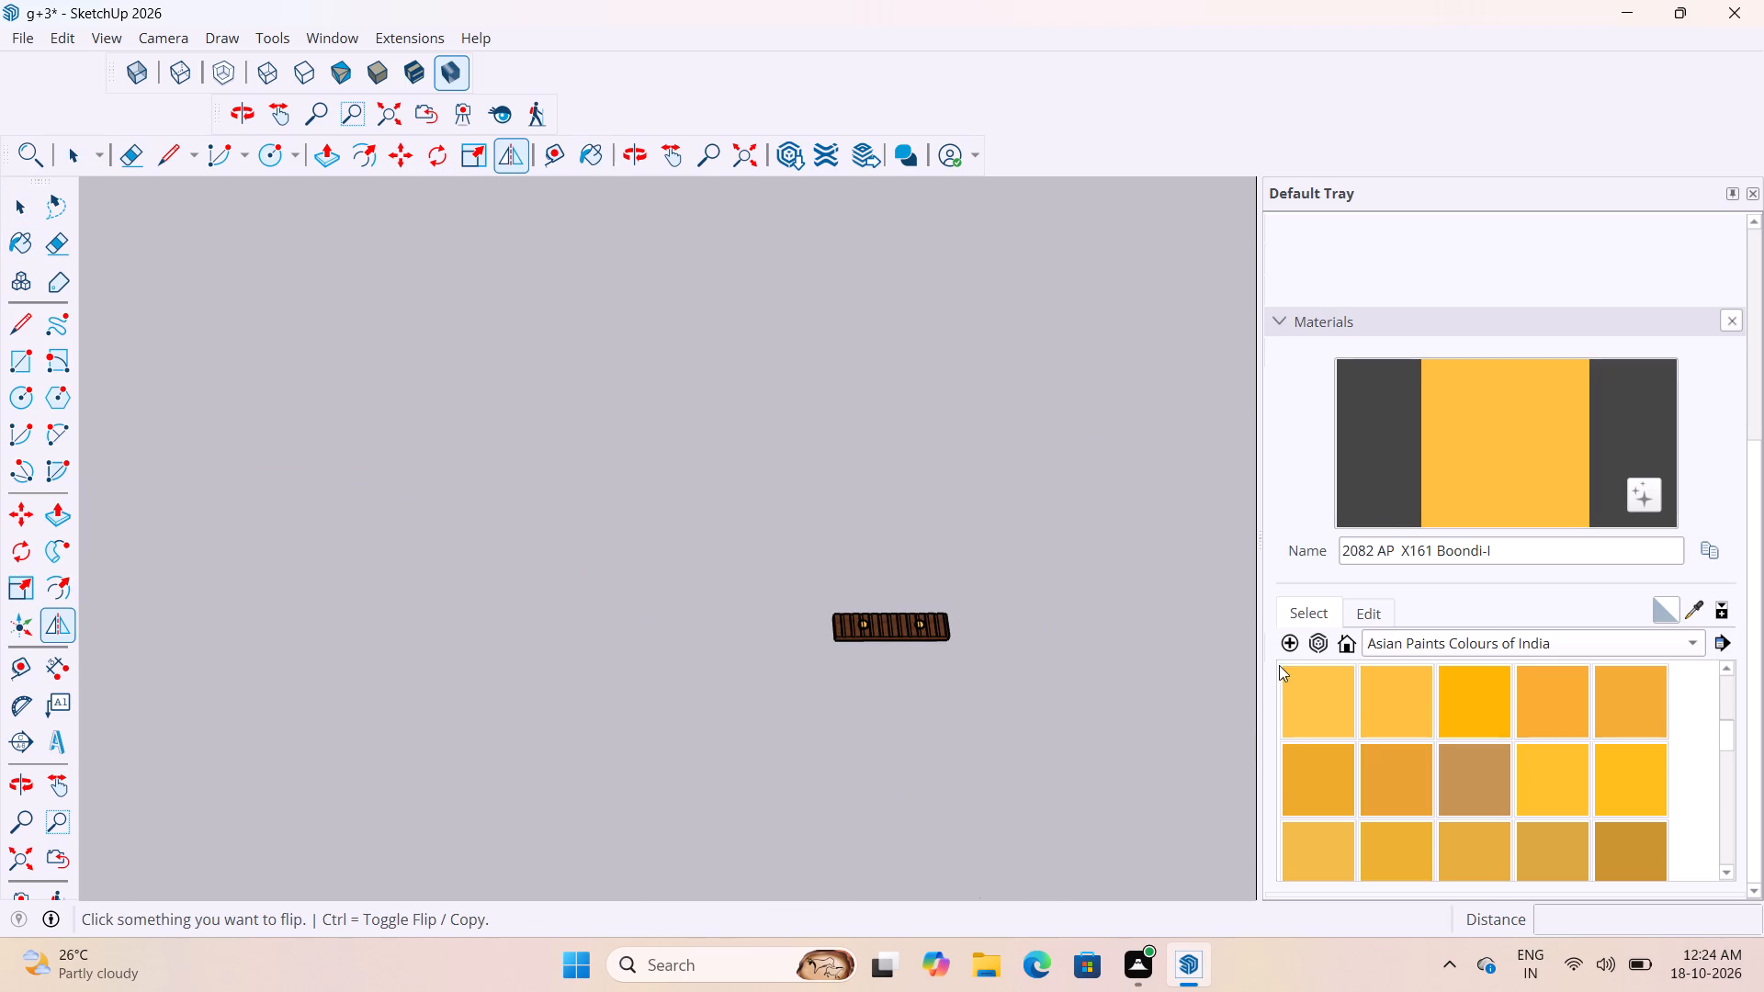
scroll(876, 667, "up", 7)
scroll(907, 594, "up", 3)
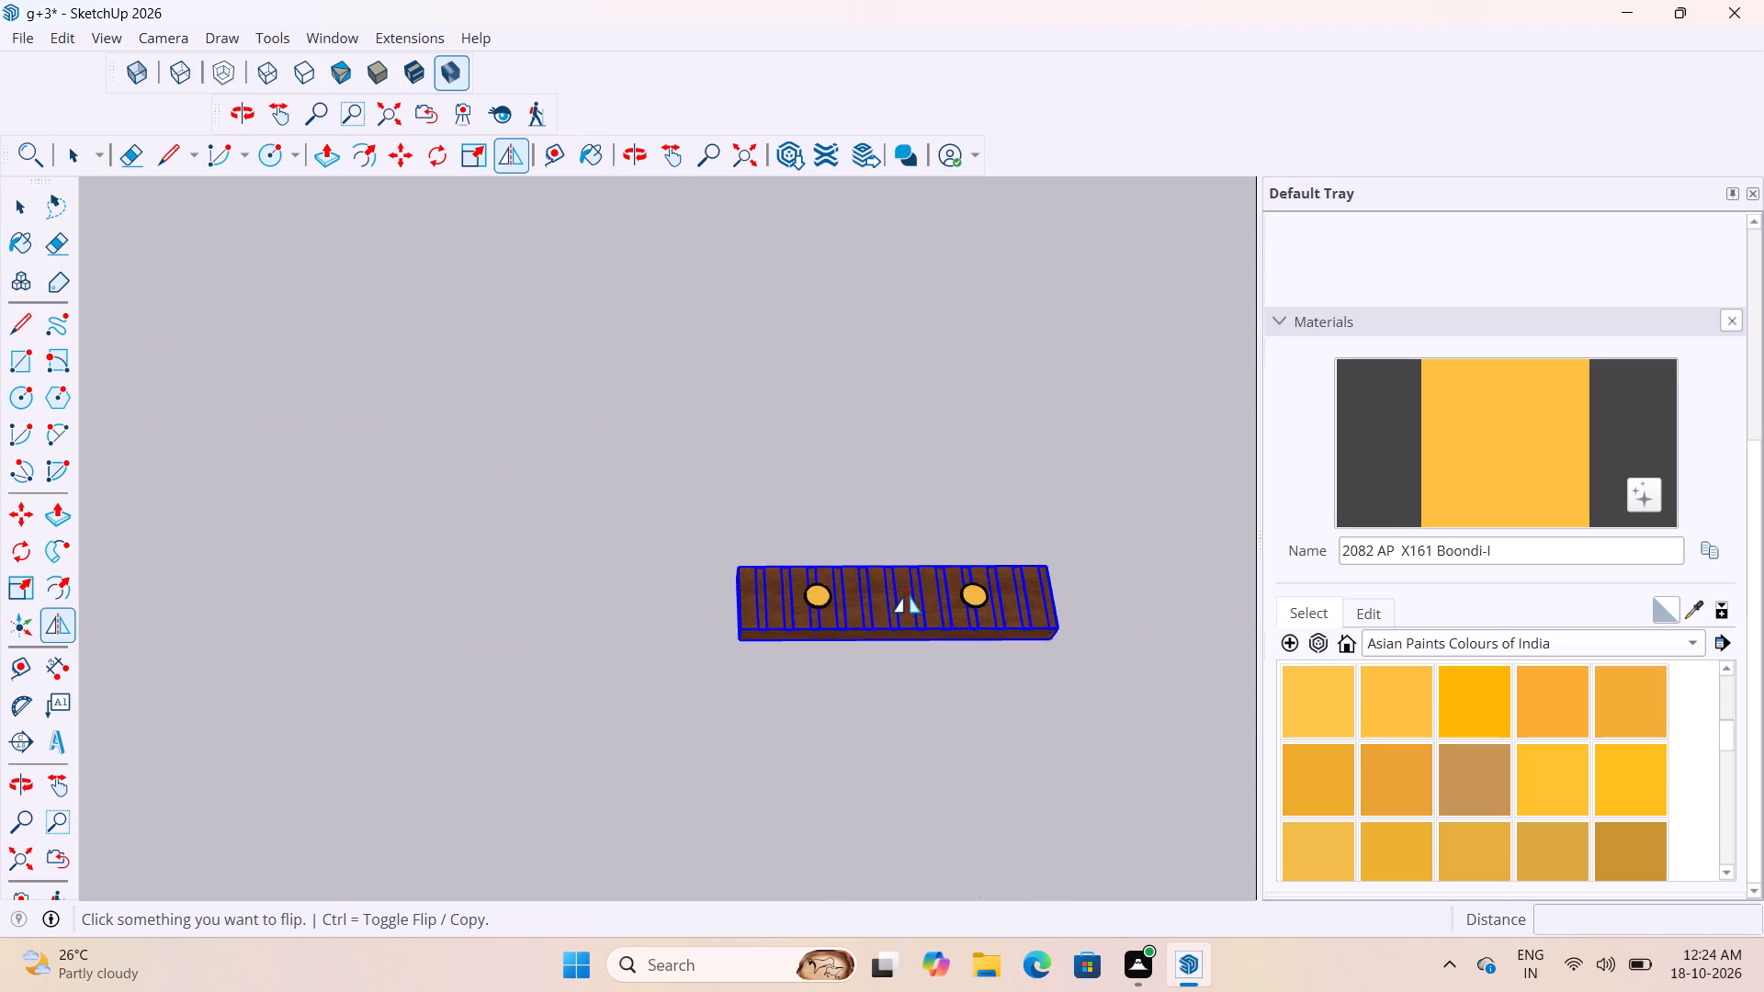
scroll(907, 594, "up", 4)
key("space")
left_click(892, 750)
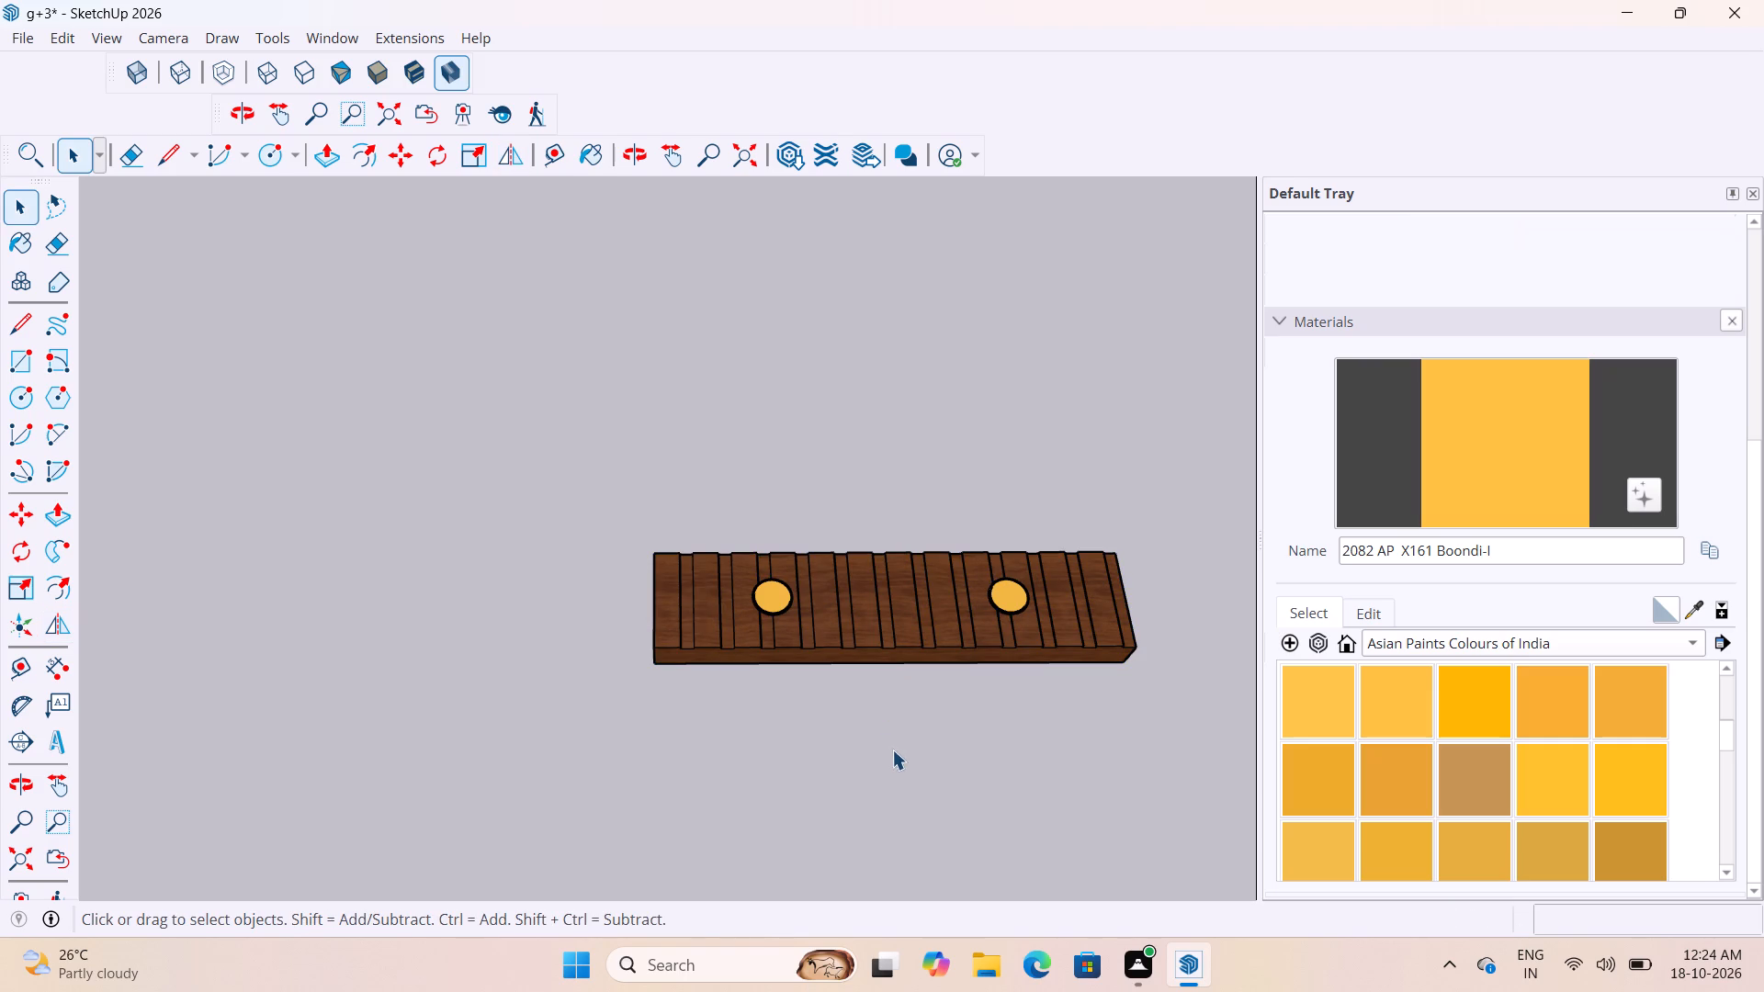
Group the grooved wood block together with both round fittings.
left_click_drag(571, 471, 1217, 795)
right_click(821, 591)
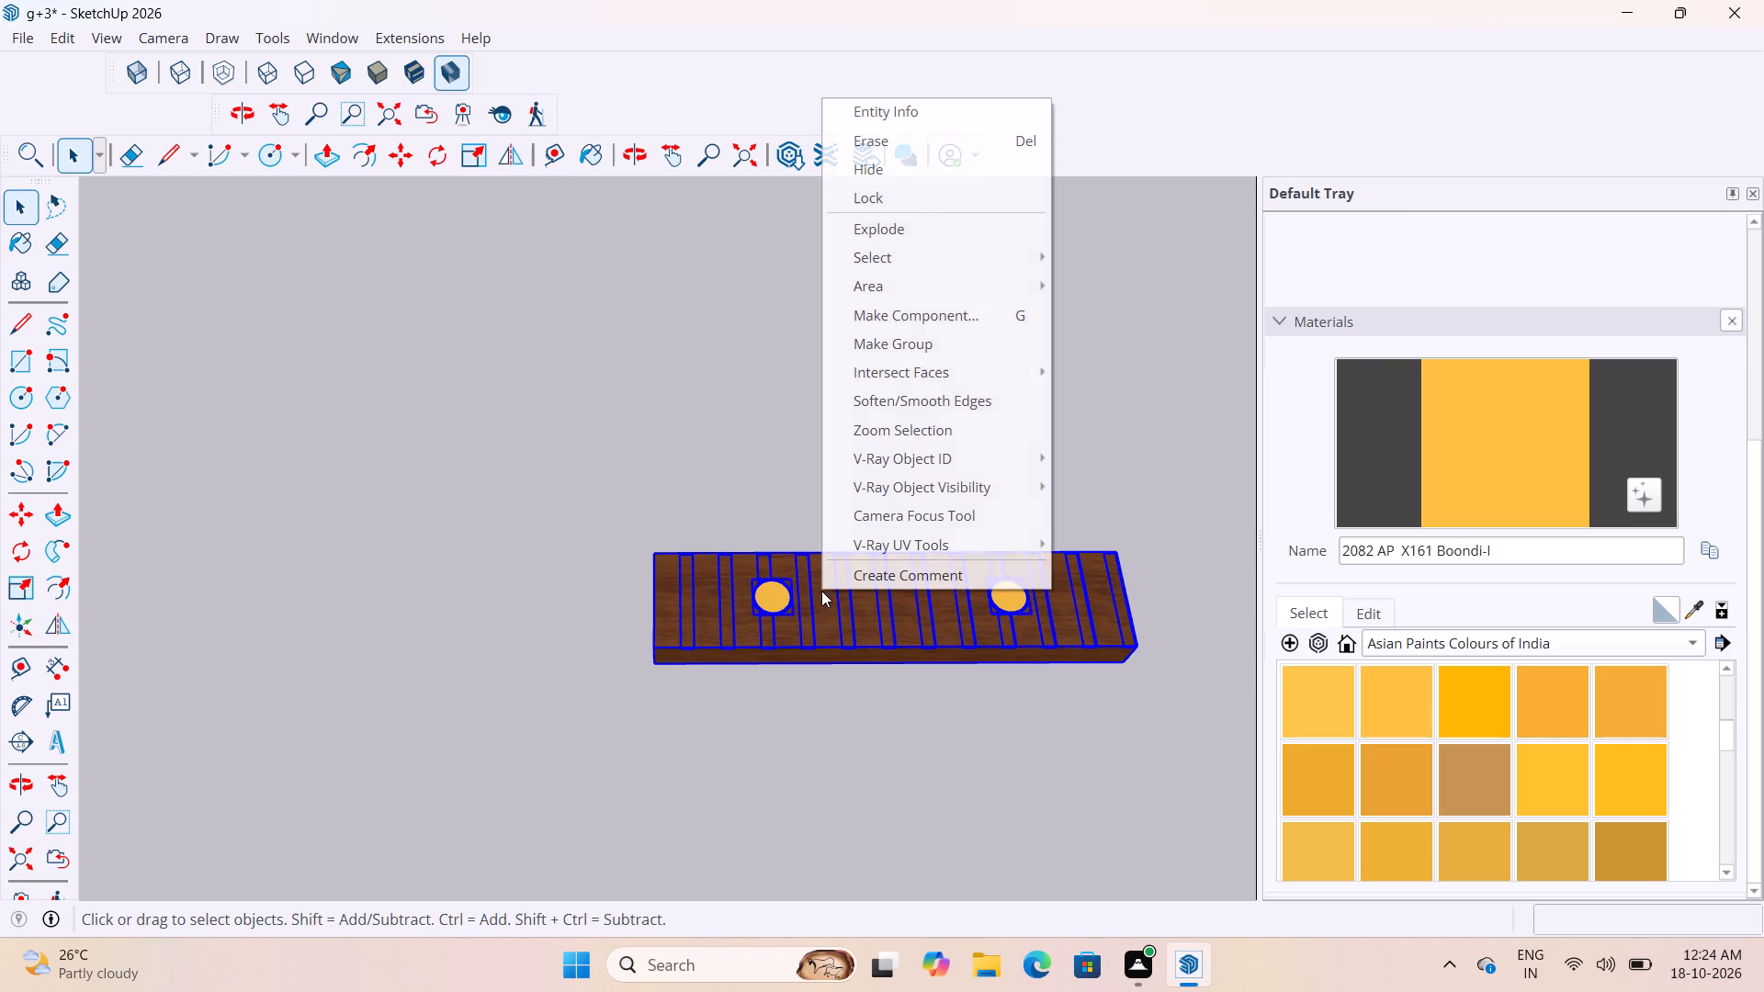
left_click(894, 349)
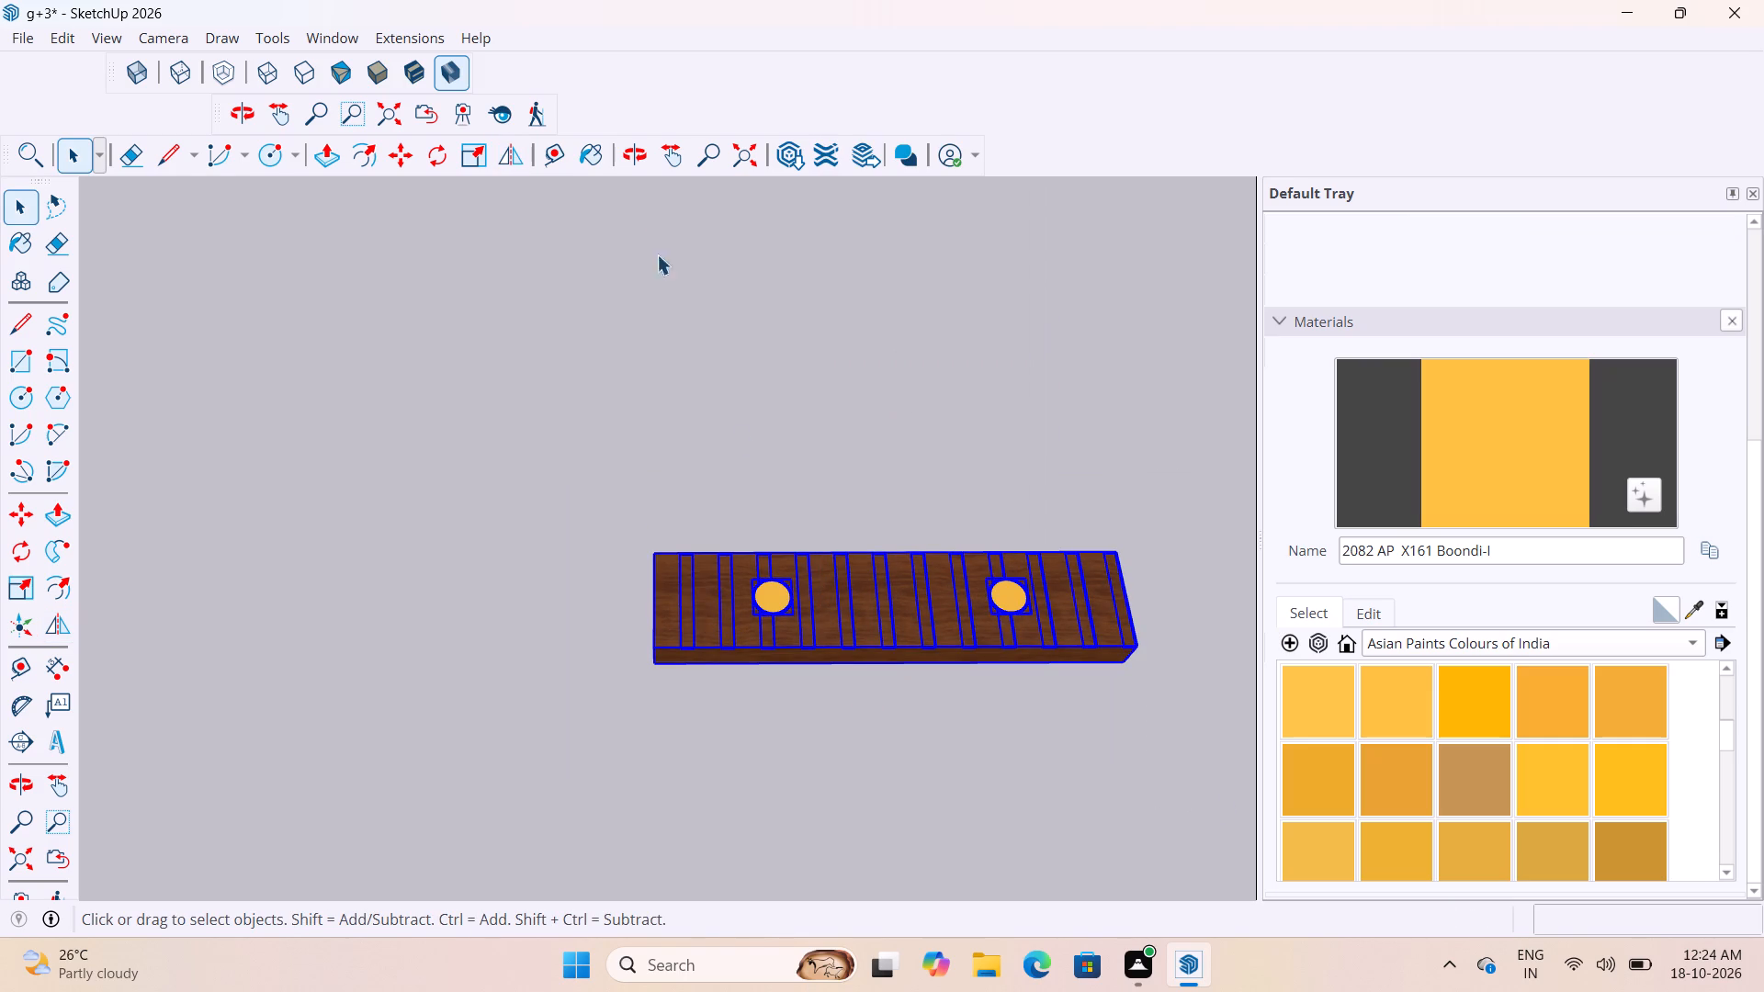
Flip the block group upside down about its horizontal plane so the grooves and fittings face downward, and deselect it.
left_click(506, 162)
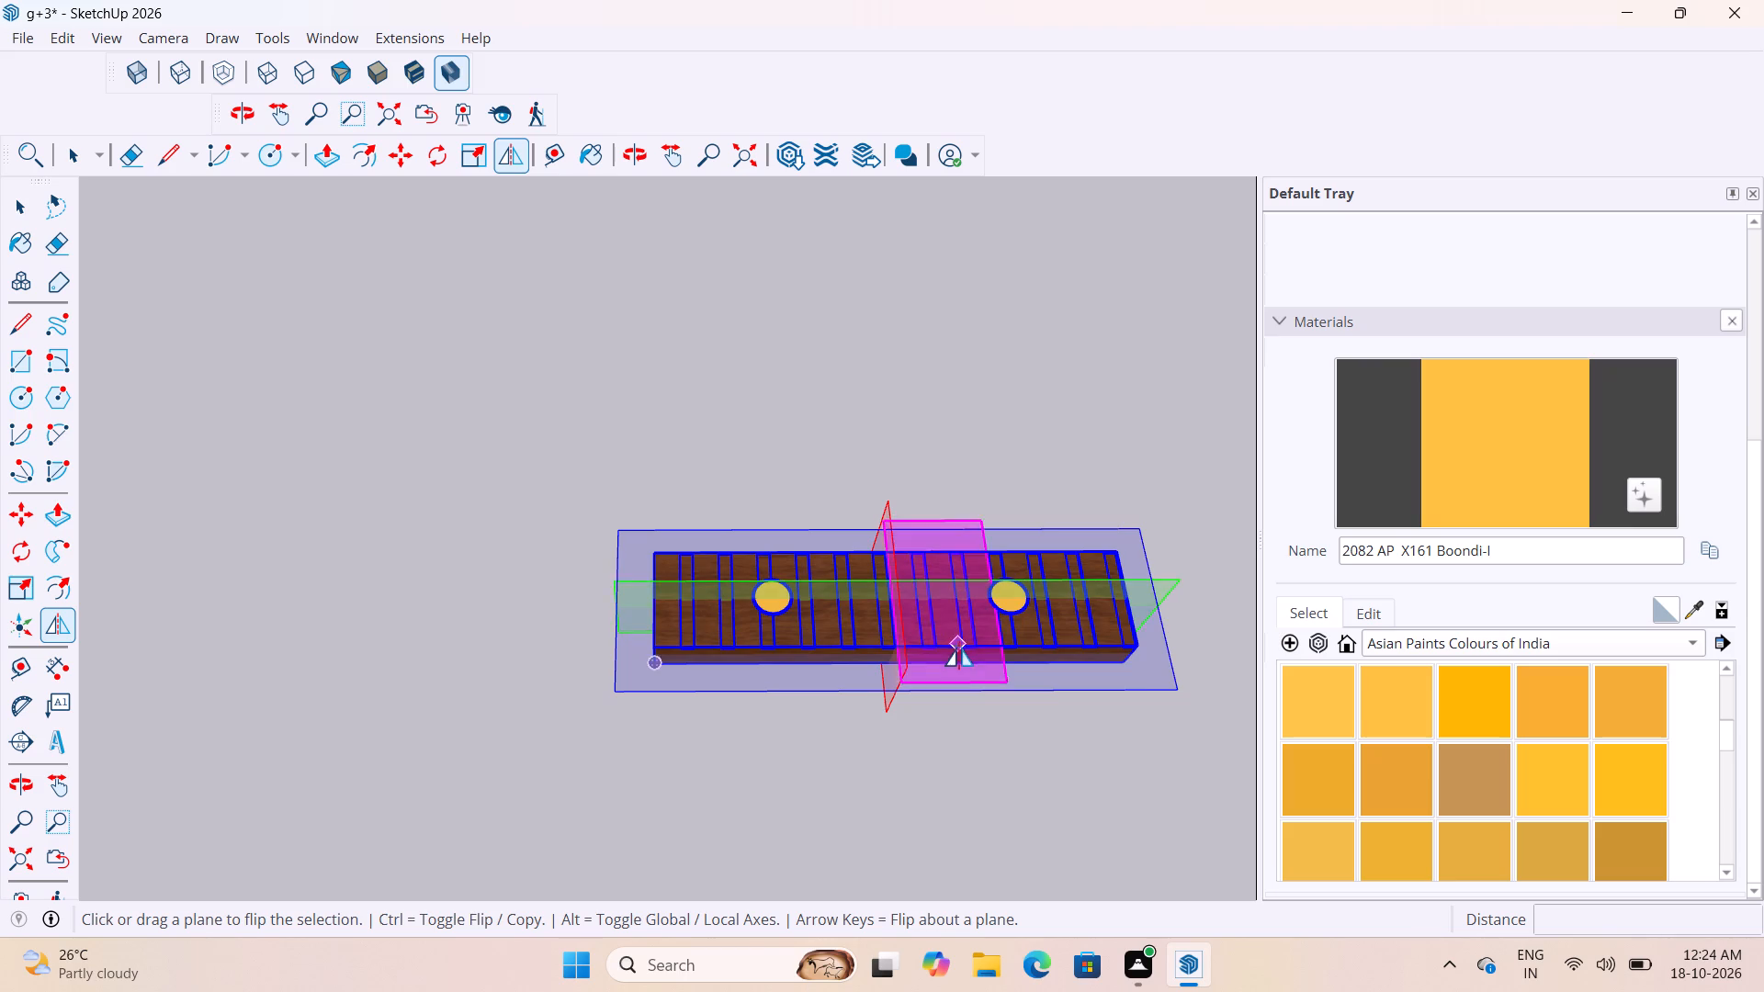
left_click(1103, 671)
scroll(870, 666, "down", 5)
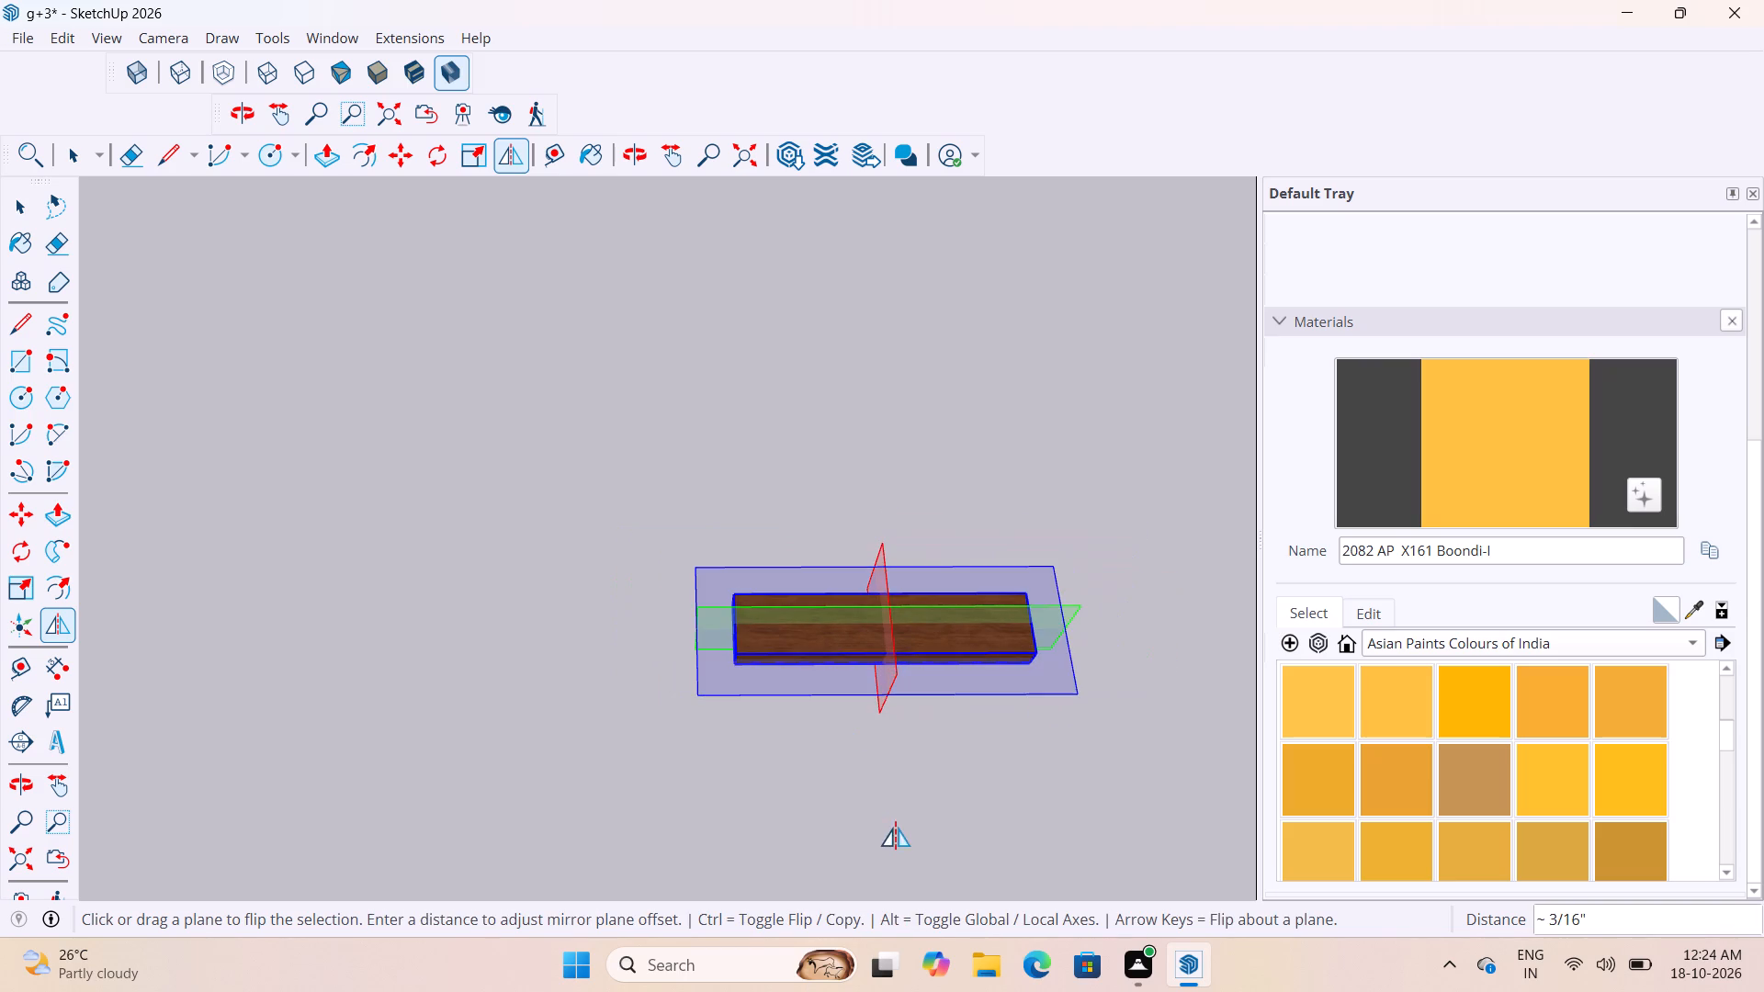
key("space")
left_click(888, 806)
Inspect the flipped block from below, checking its grooved underside and the two fittings.
middle_click_drag(968, 693, 778, 343)
scroll(902, 549, "down", 4)
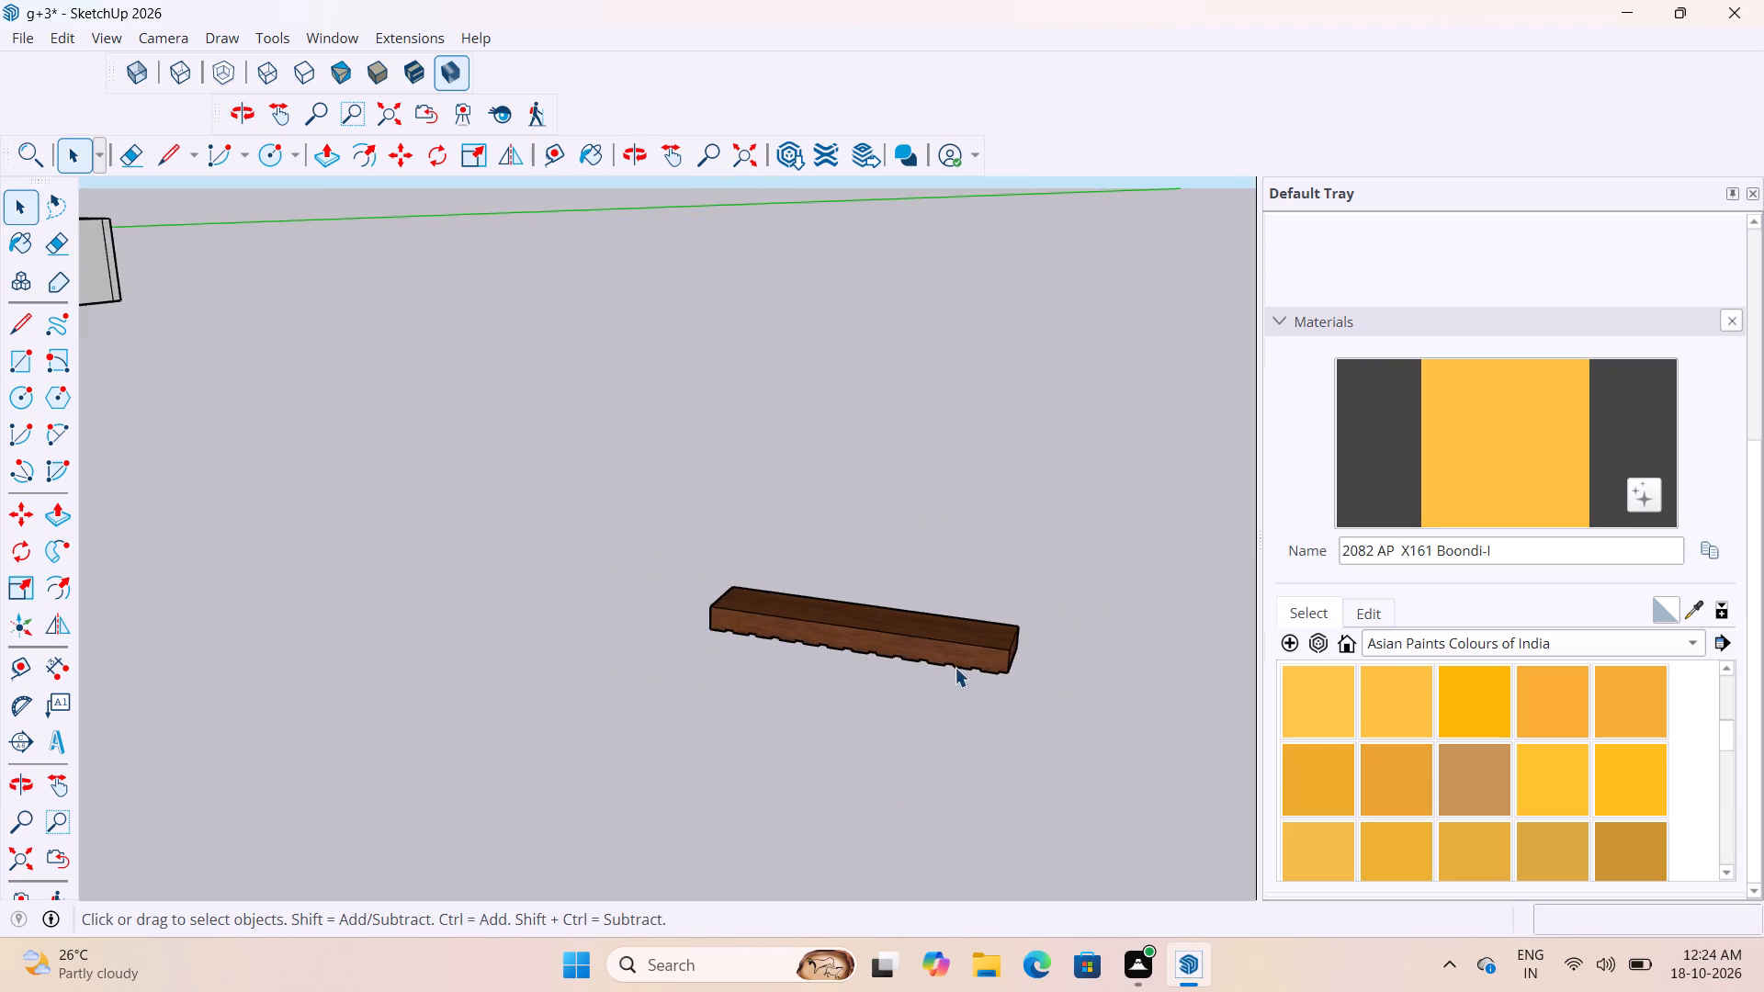
middle_click_drag(955, 662, 951, 504)
scroll(949, 409, "up", 7)
left_click(871, 434)
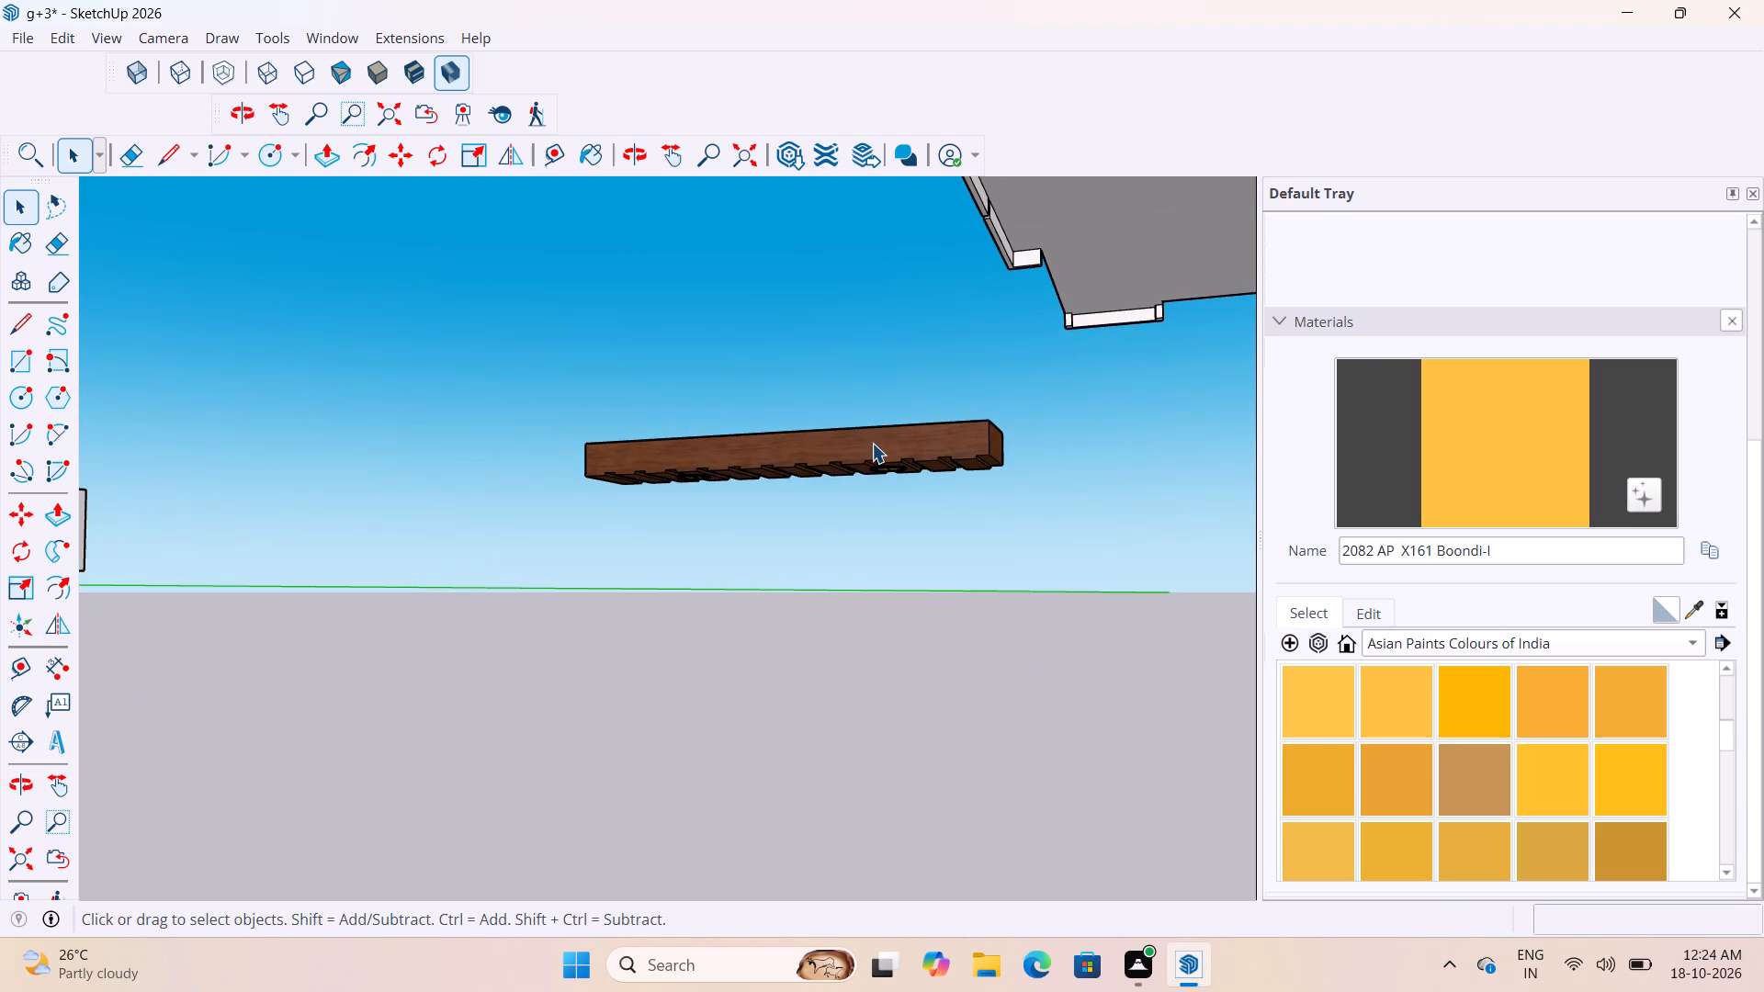
left_click_drag(832, 519, 944, 642)
scroll(944, 639, "down", 5)
middle_click_drag(916, 622, 1067, 765)
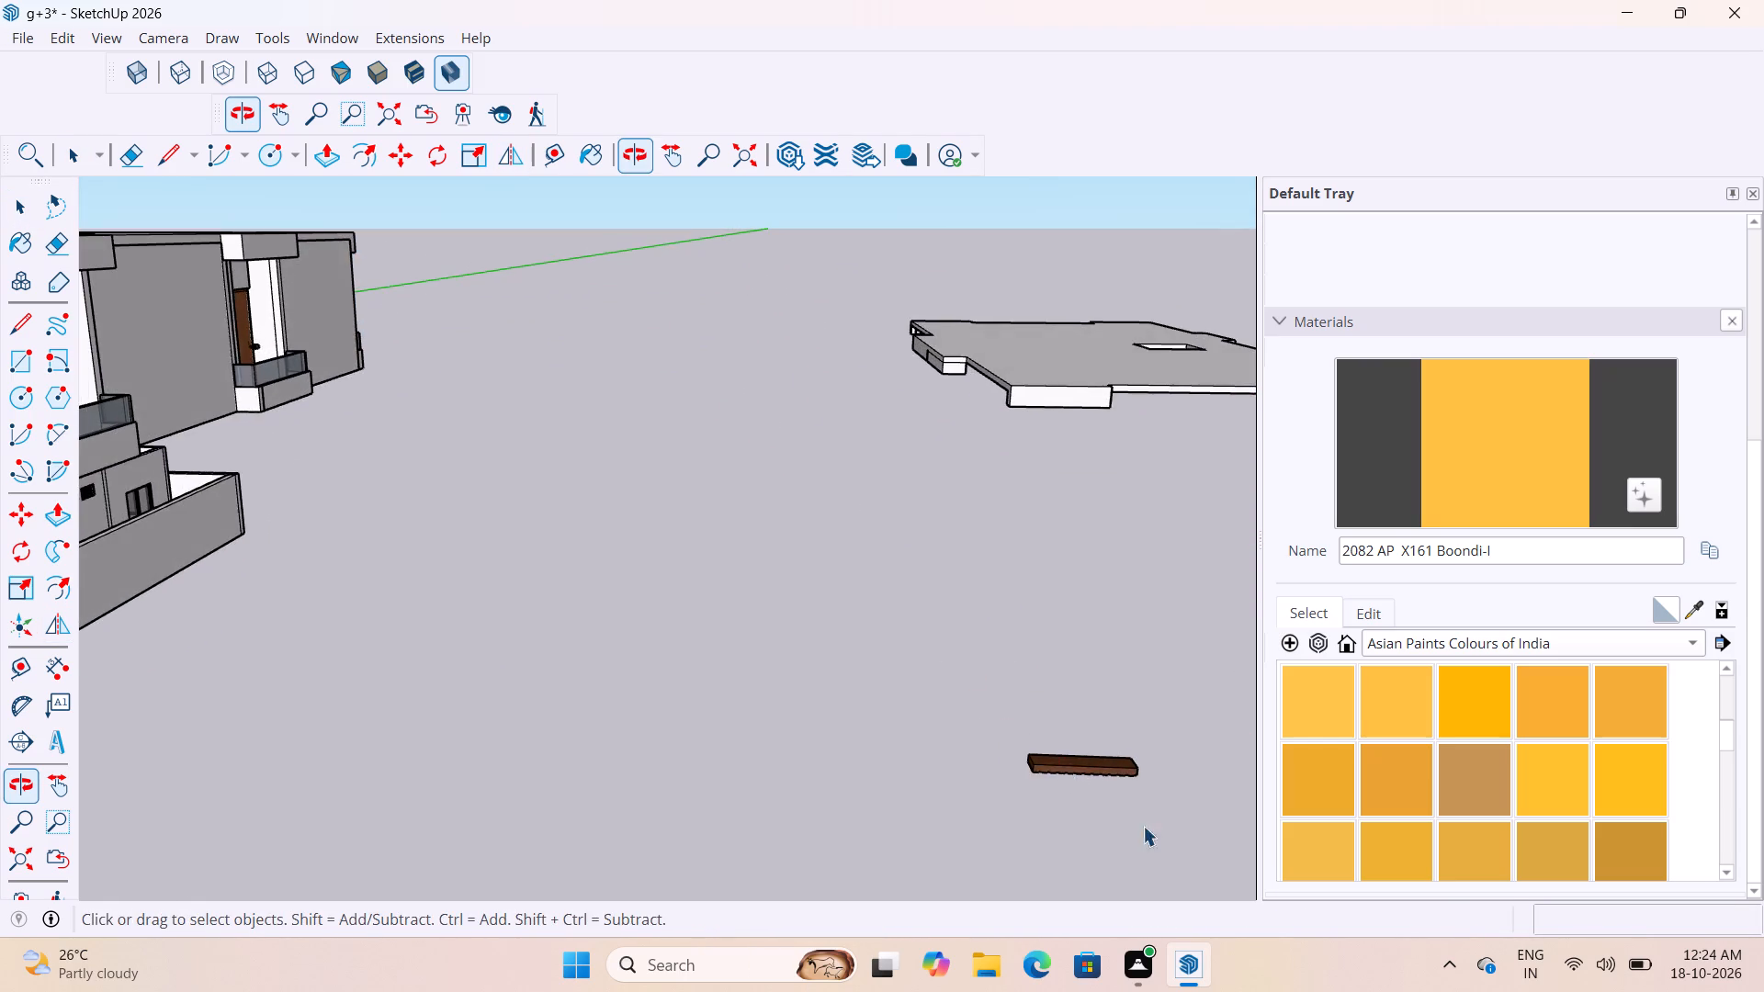
scroll(1145, 825, "up", 1)
middle_click_drag(1145, 783, 1119, 507)
scroll(1102, 504, "up", 12)
middle_click_drag(1090, 603, 1083, 561)
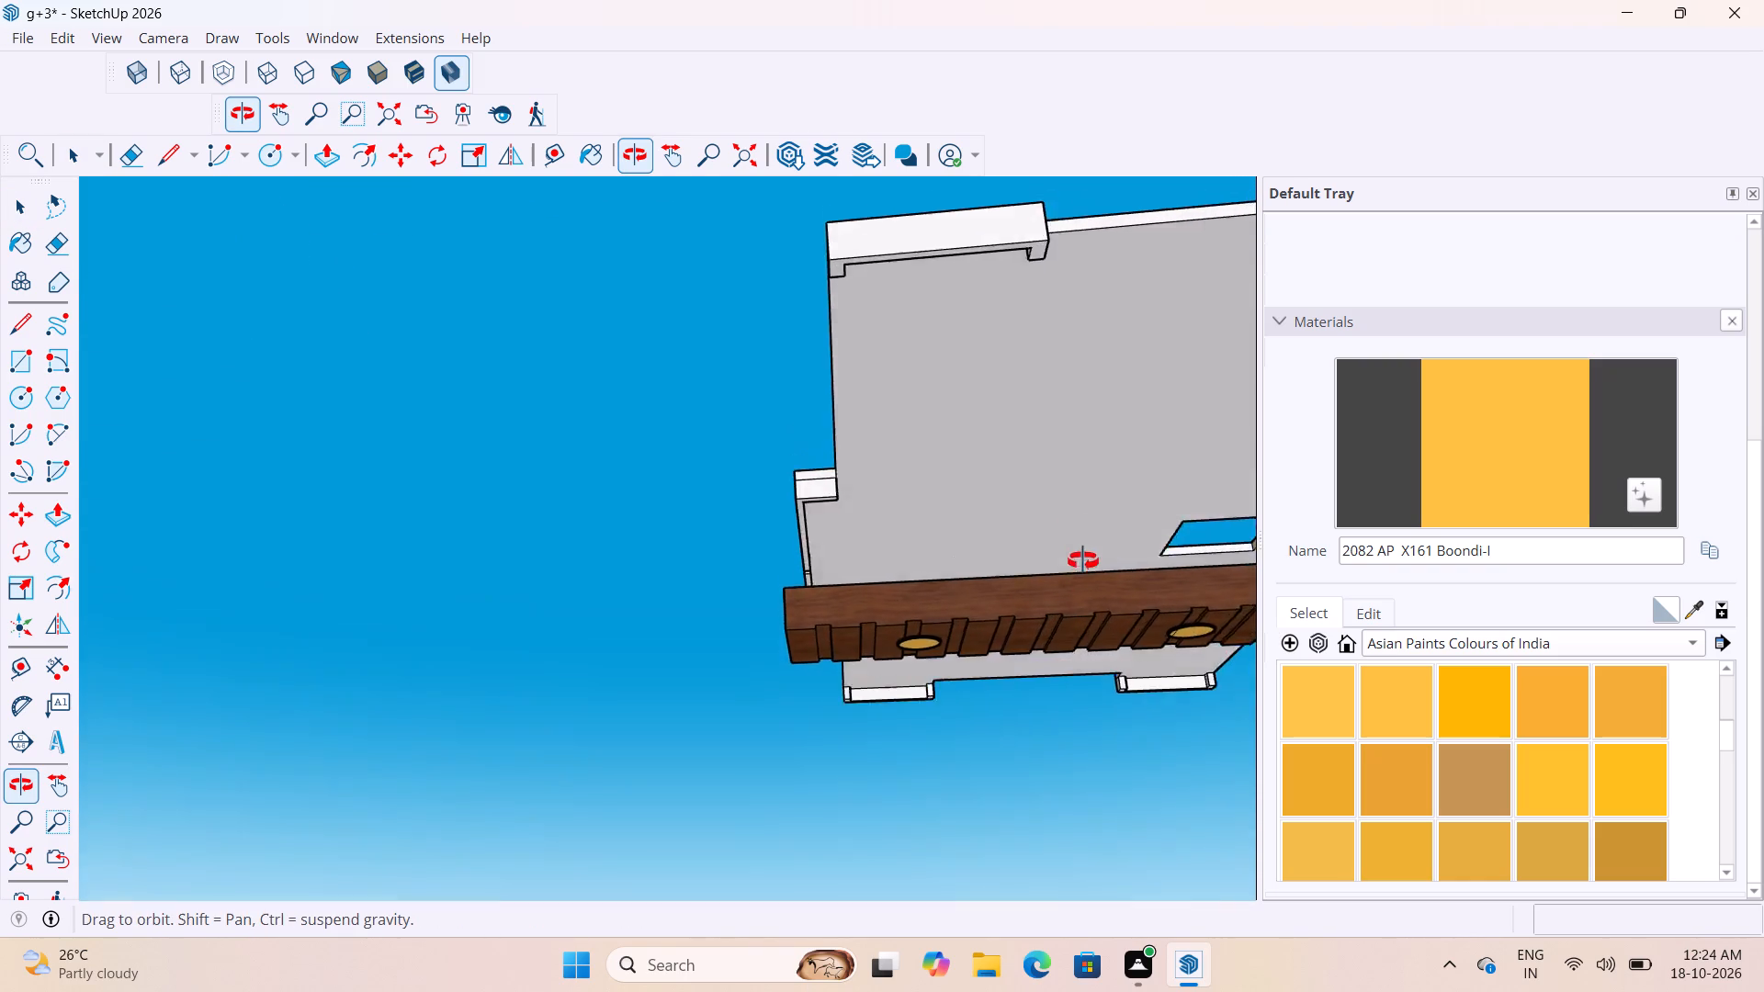
middle_click_drag(1083, 561, 1146, 672)
scroll(999, 658, "down", 20)
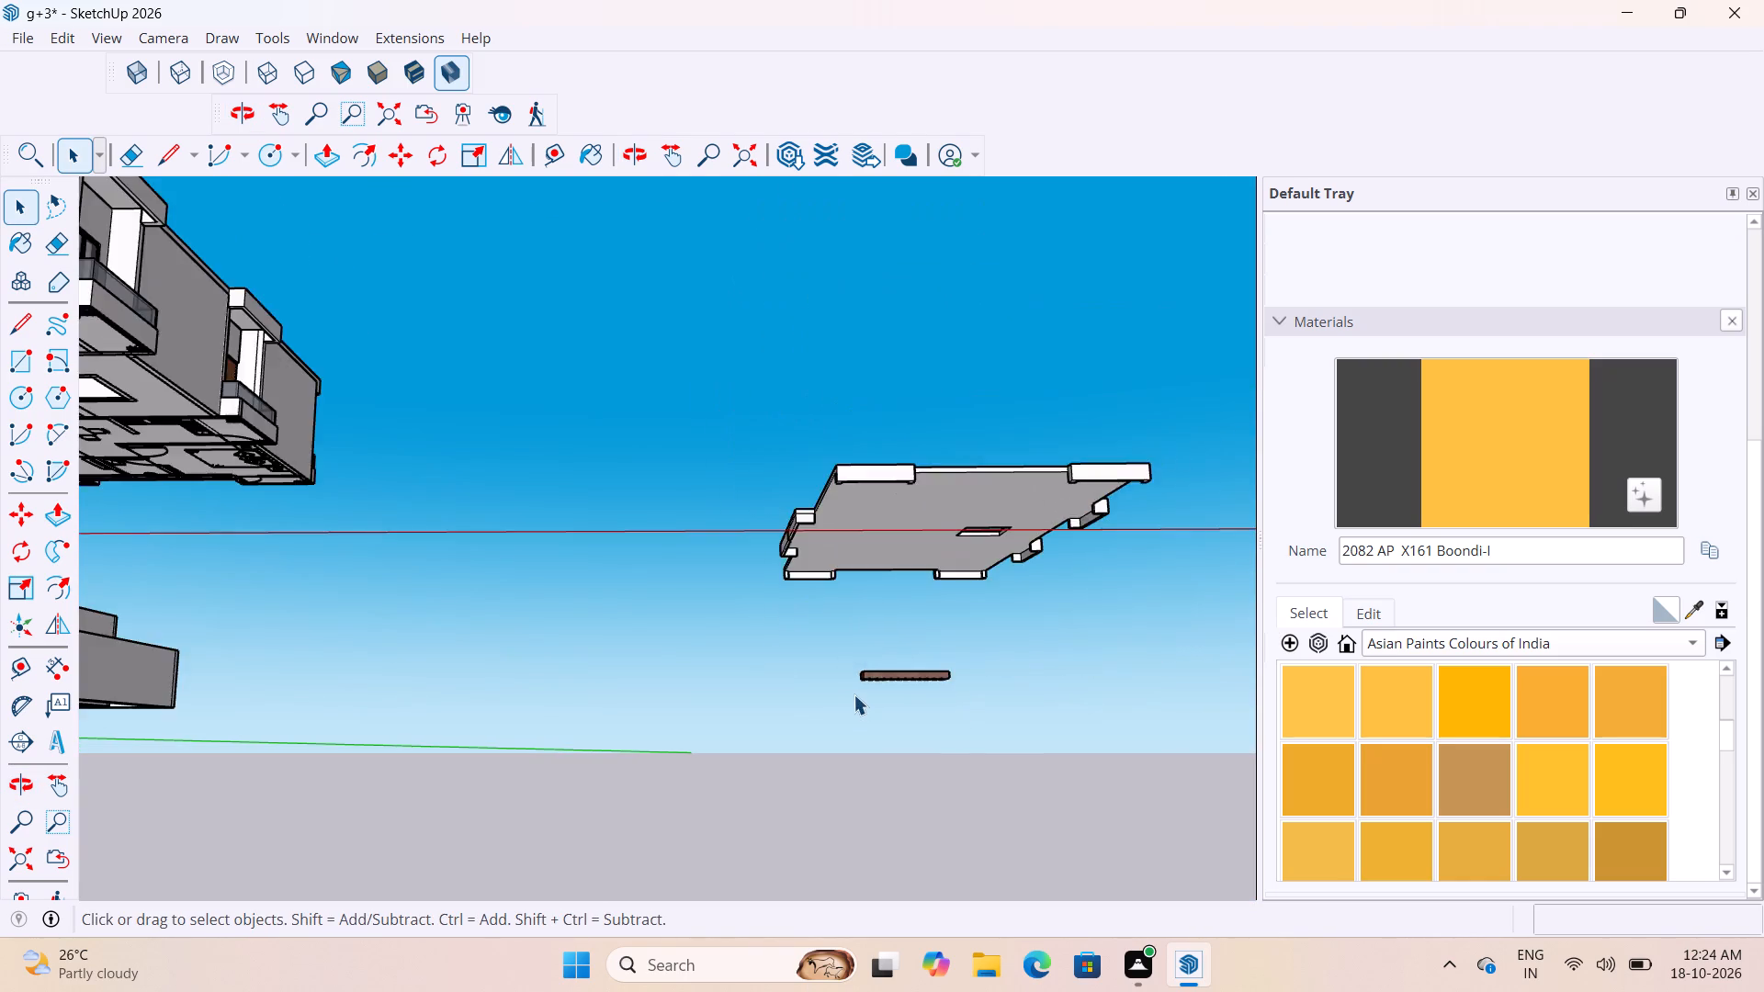
Copy the flipped block group by its bottom corner about 183' 9" onto the building, beside the overhang above the top-floor corner balcony.
scroll(854, 694, "down", 3)
middle_click_drag(865, 592, 991, 829)
scroll(837, 672, "up", 6)
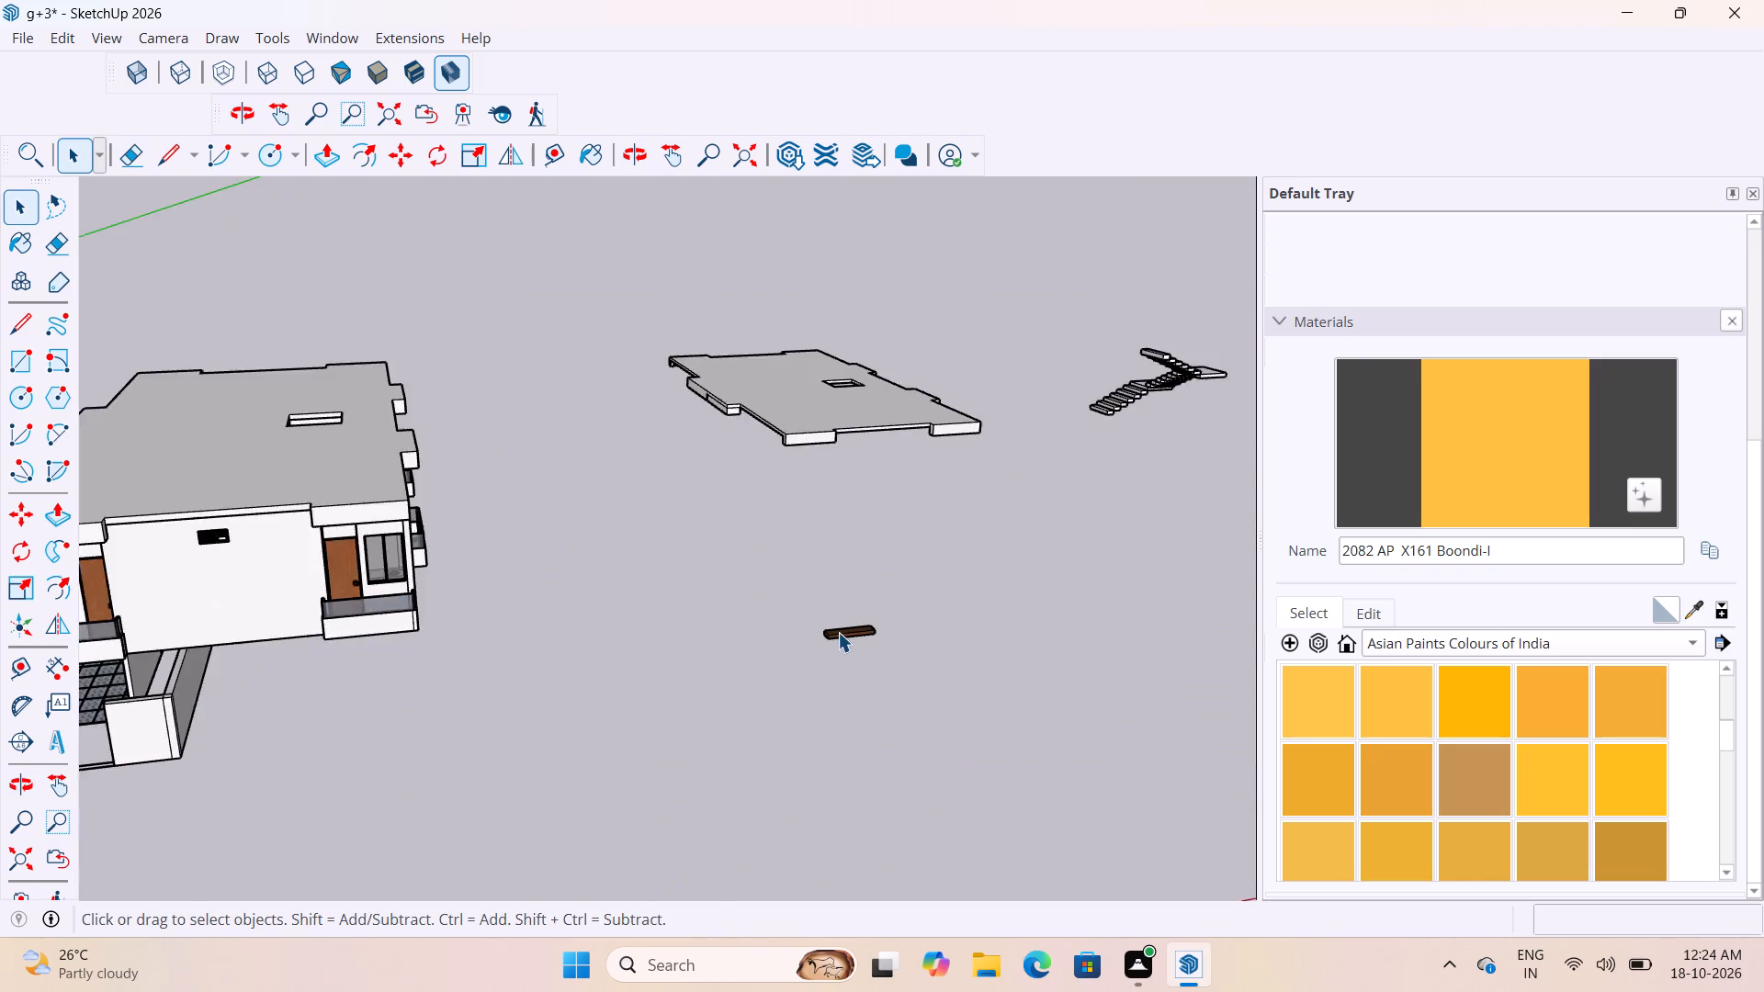
scroll(838, 632, "up", 7)
left_click(837, 627)
scroll(837, 630, "up", 7)
key("m")
scroll(808, 641, "up", 4)
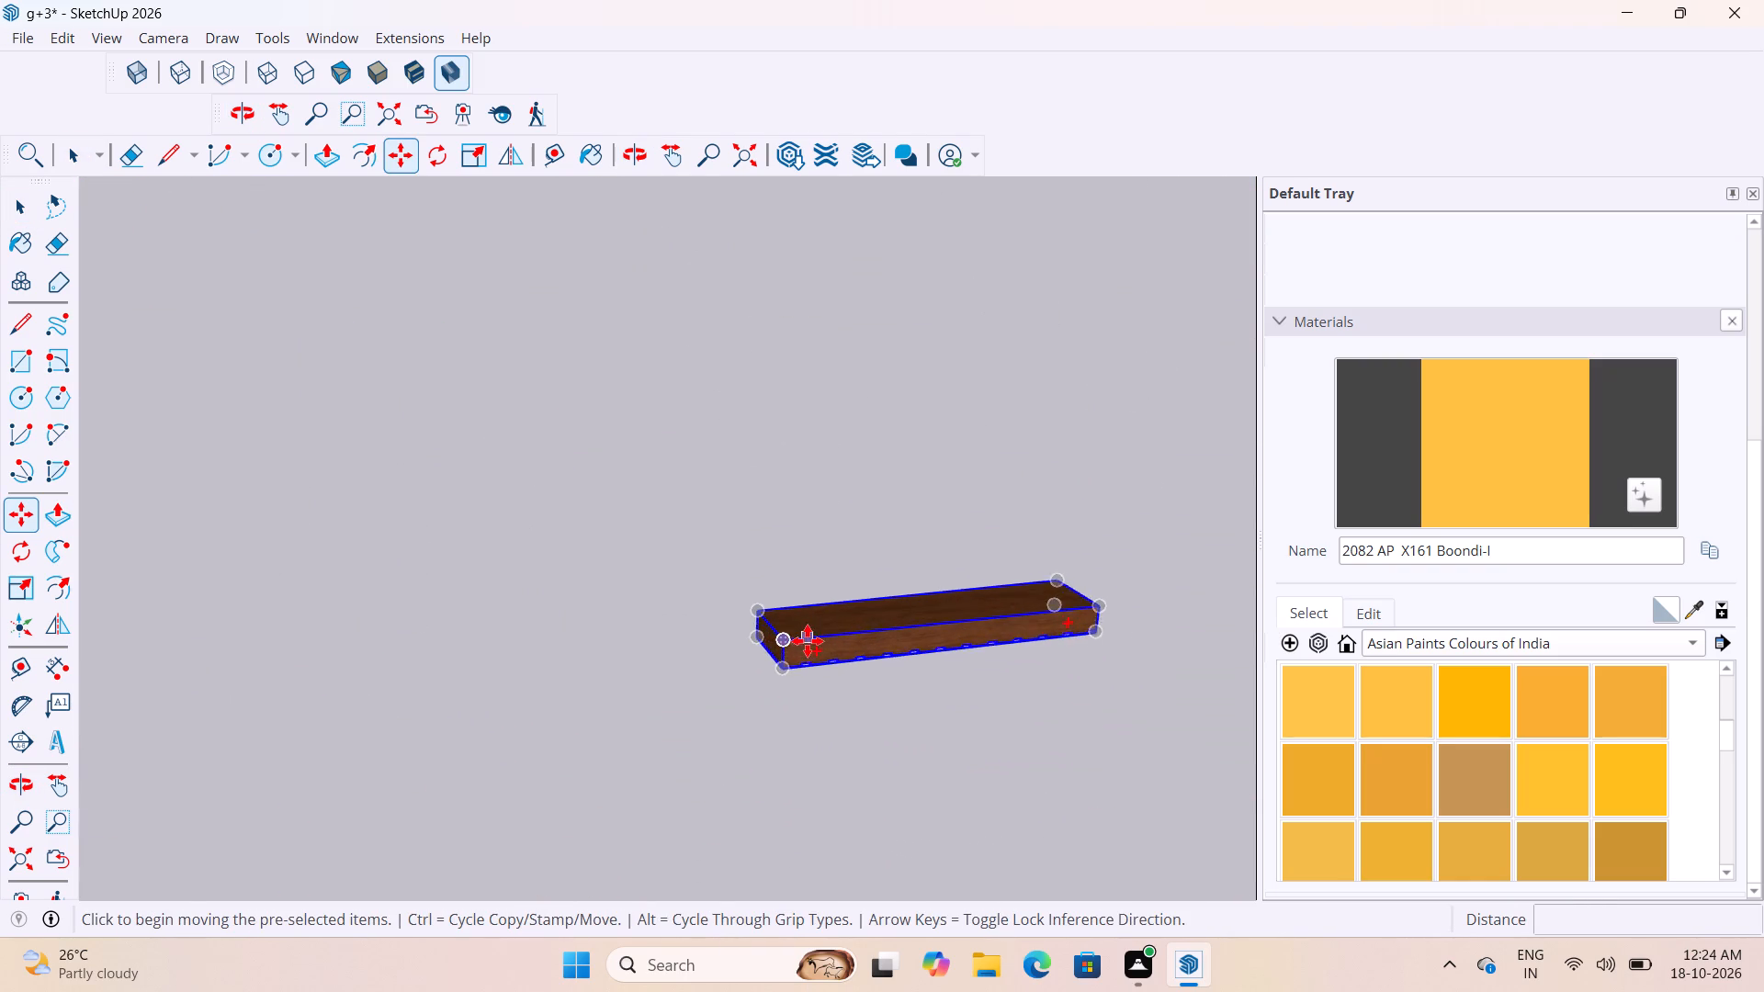
scroll(780, 679, "up", 7)
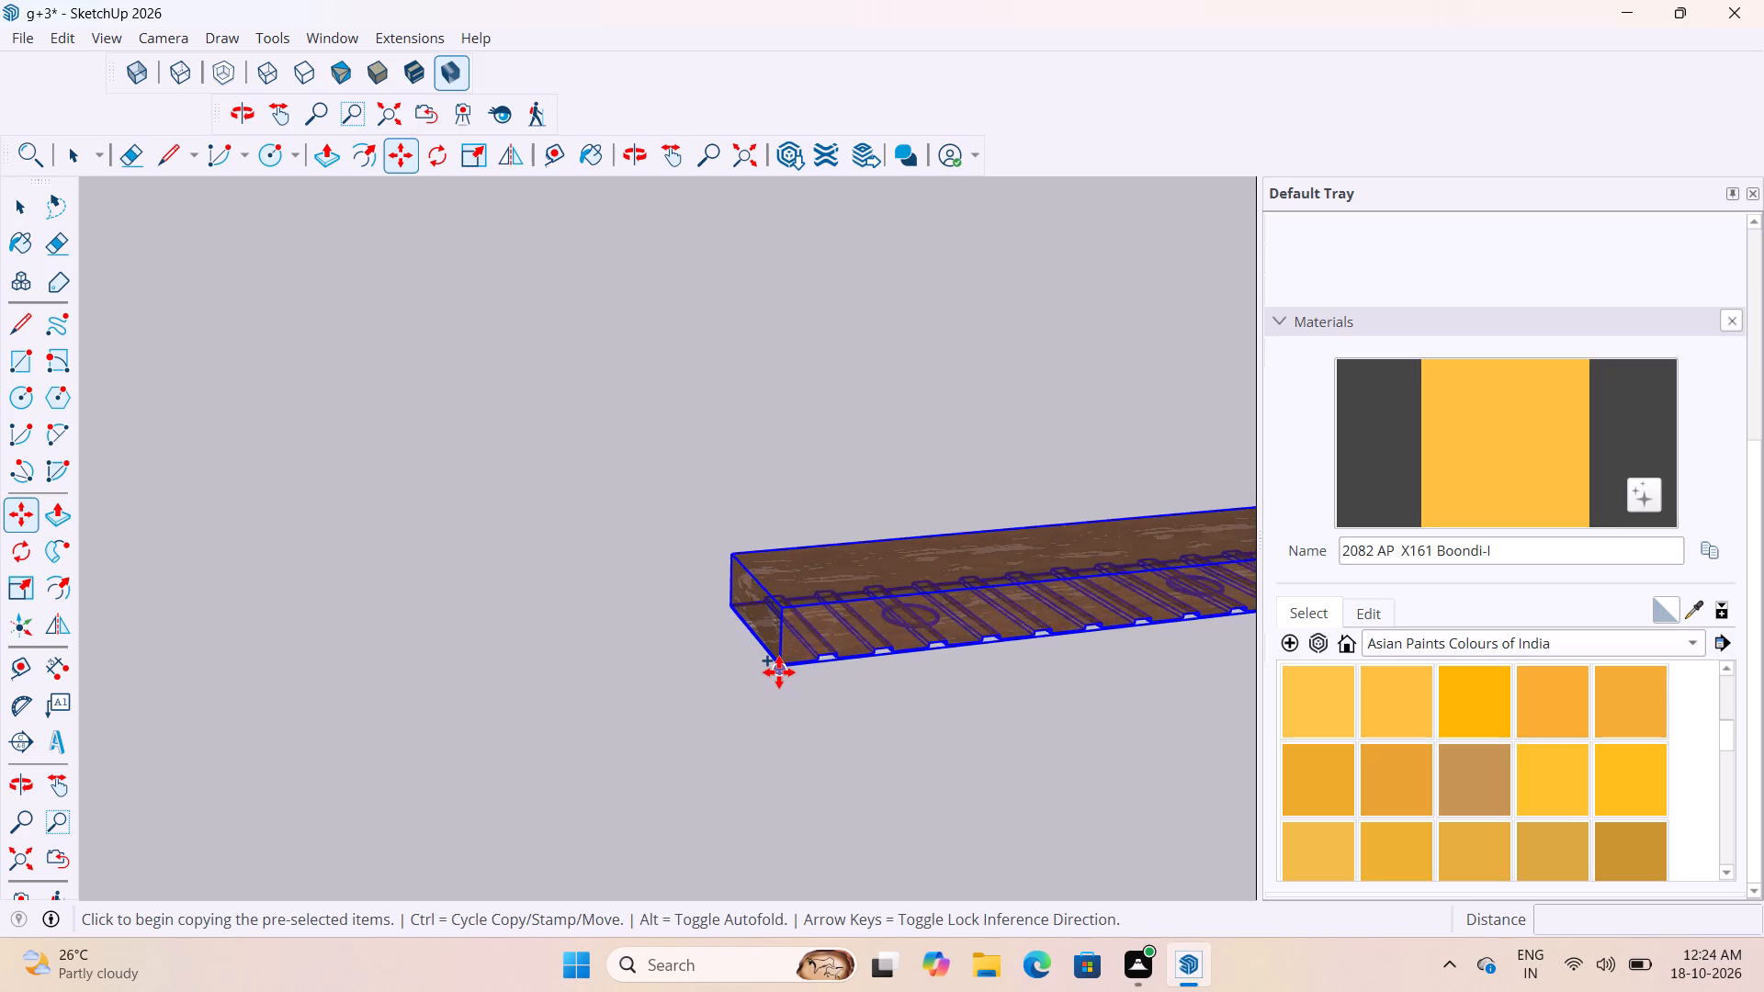
left_click(779, 672)
scroll(924, 671, "down", 15)
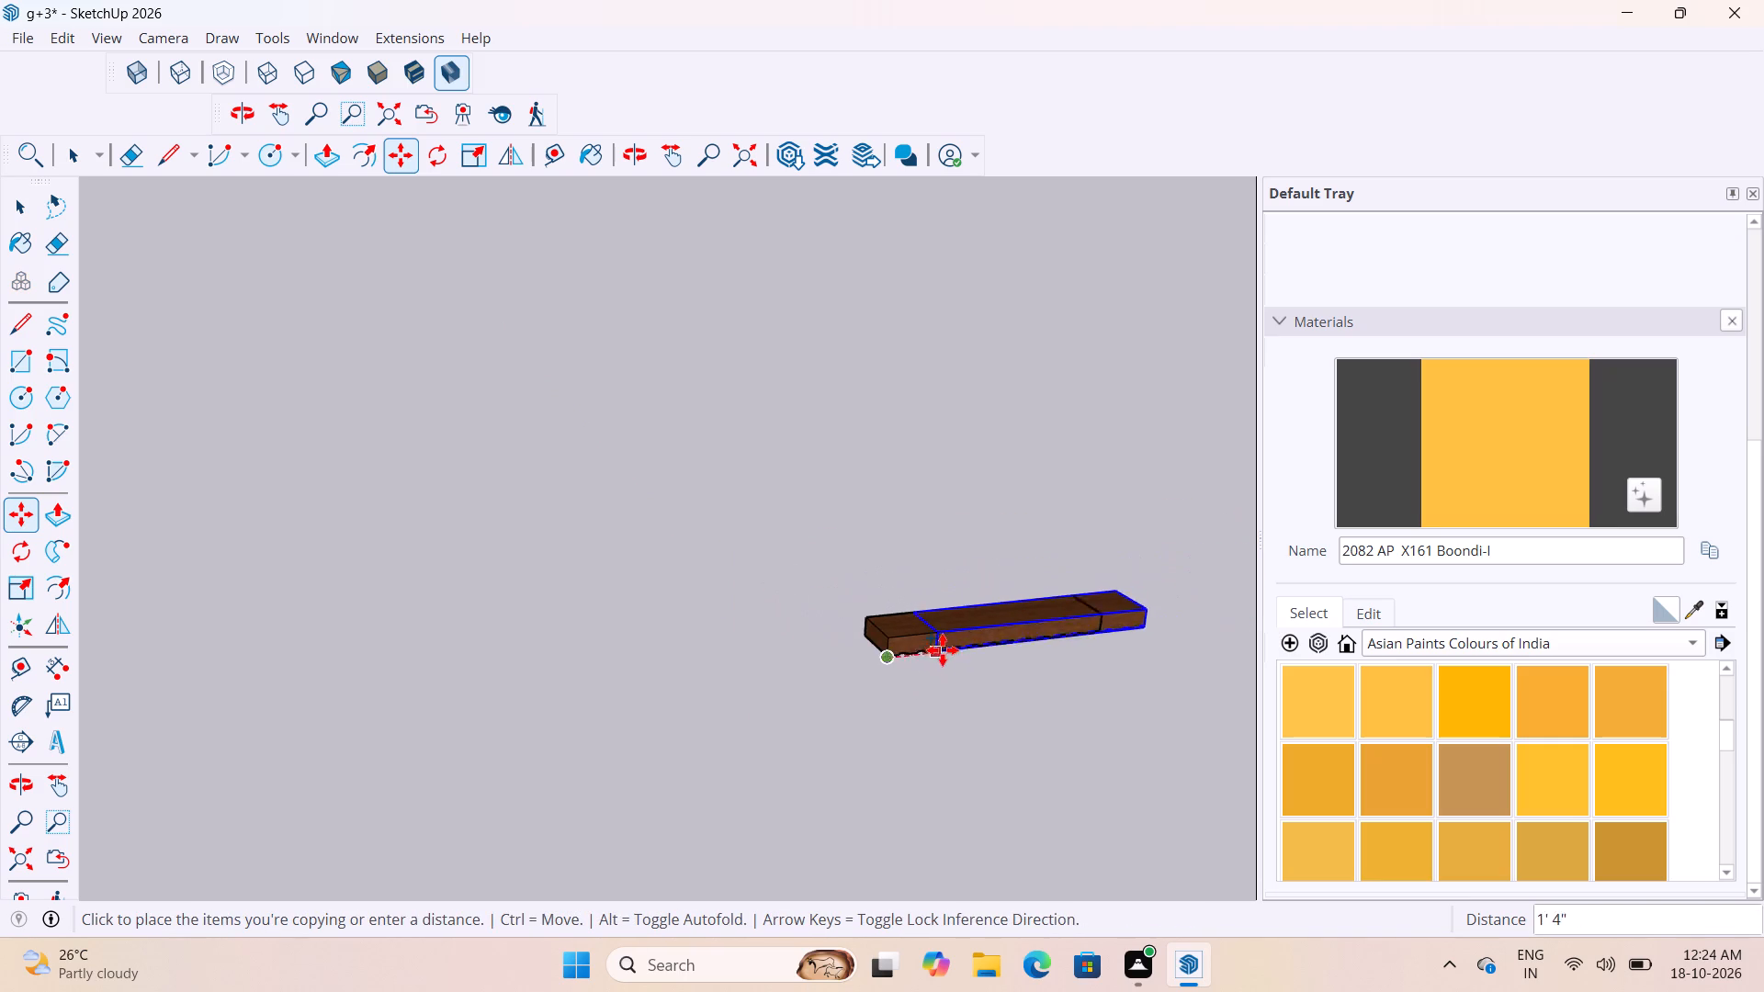
scroll(943, 650, "down", 18)
scroll(1001, 497, "down", 13)
scroll(401, 552, "up", 2)
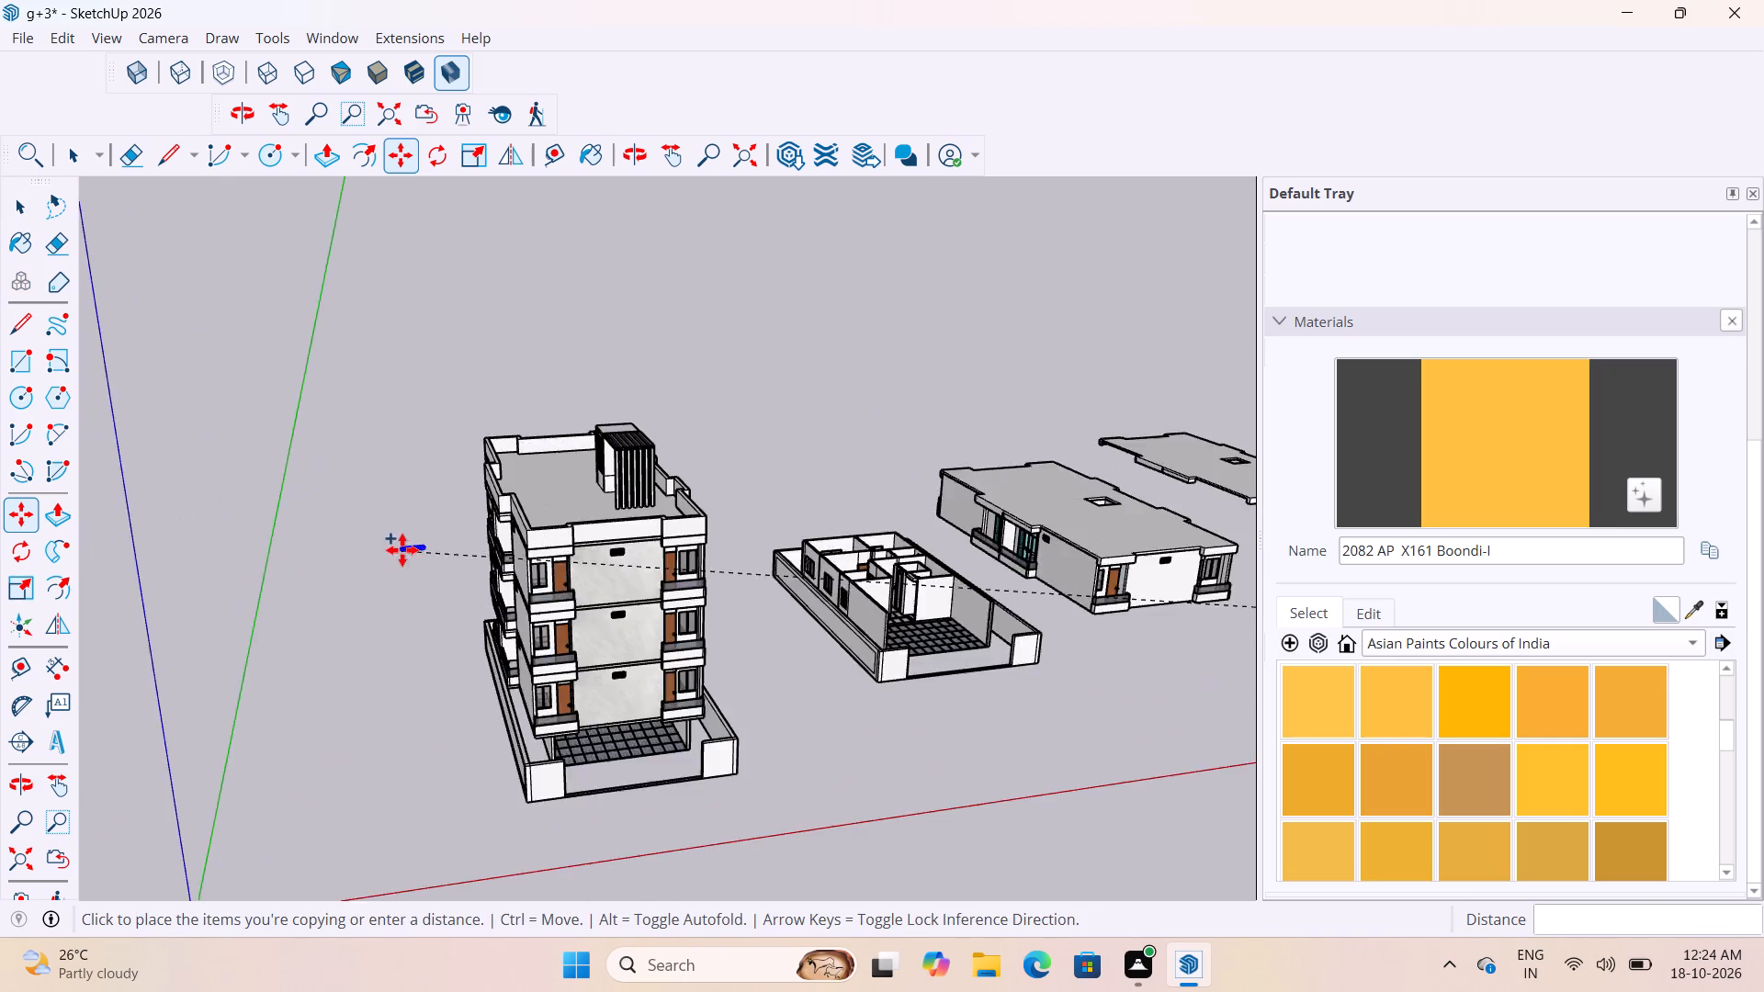
scroll(402, 550, "up", 8)
right_click_drag(1763, 991, 1551, 991)
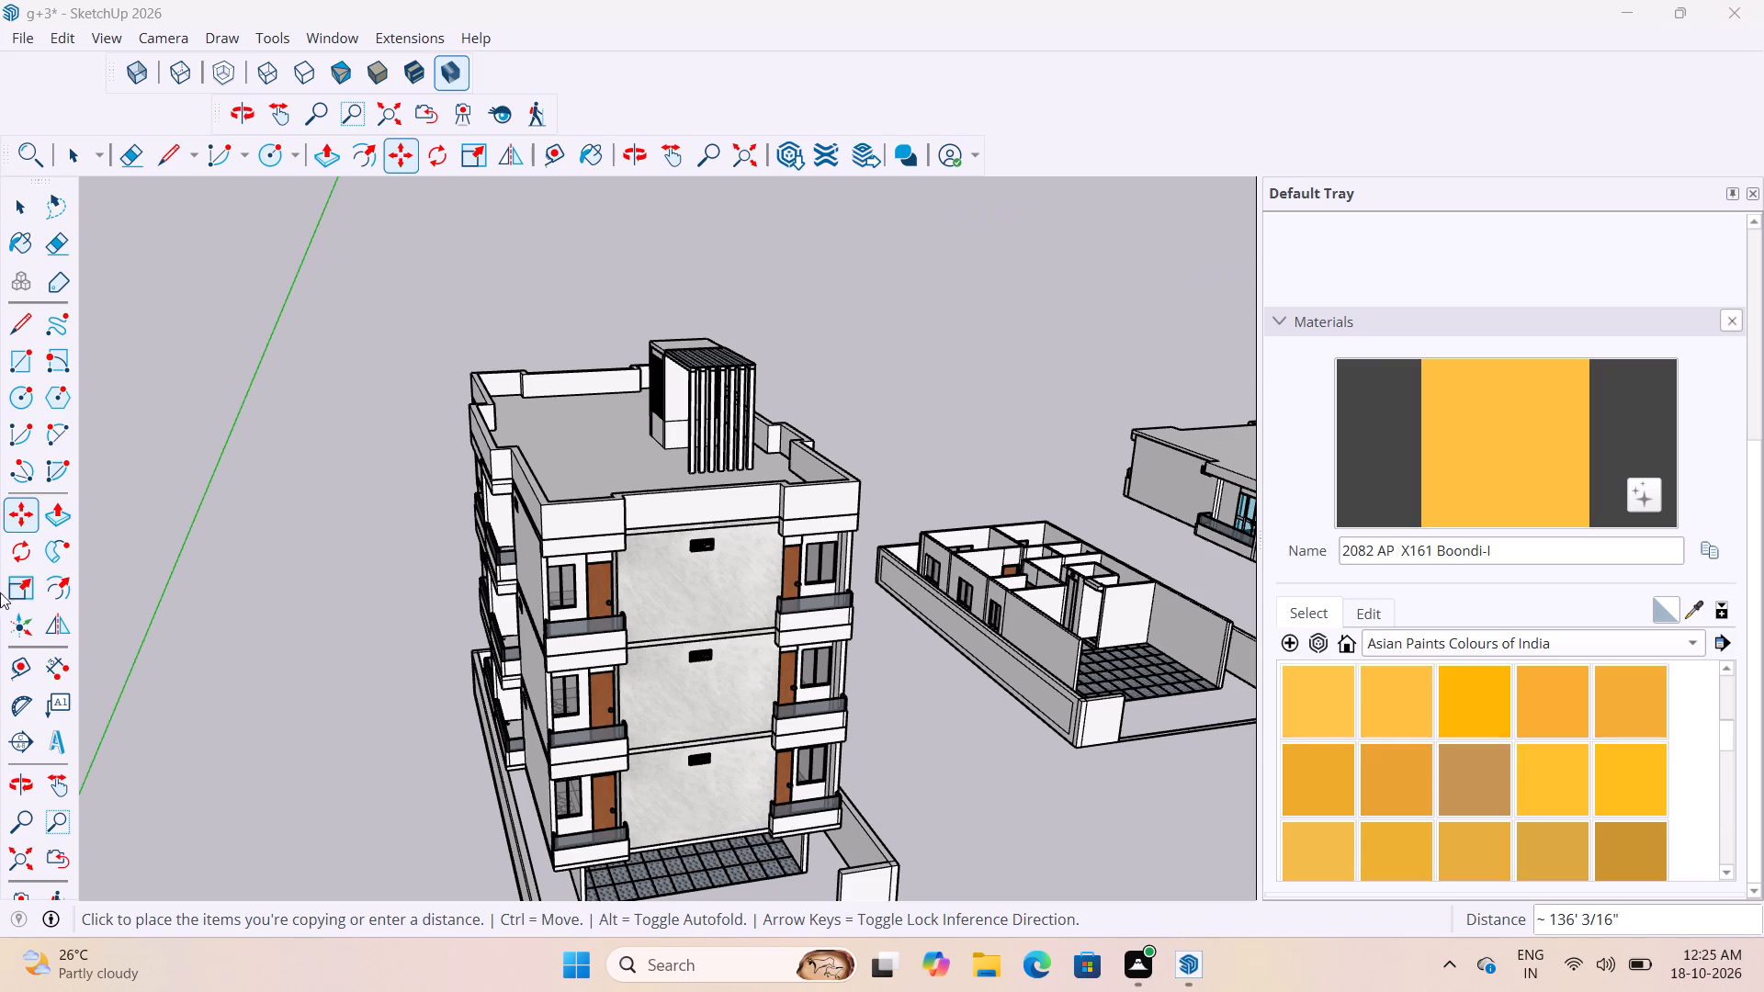
scroll(577, 601, "up", 10)
middle_click_drag(571, 510, 775, 320)
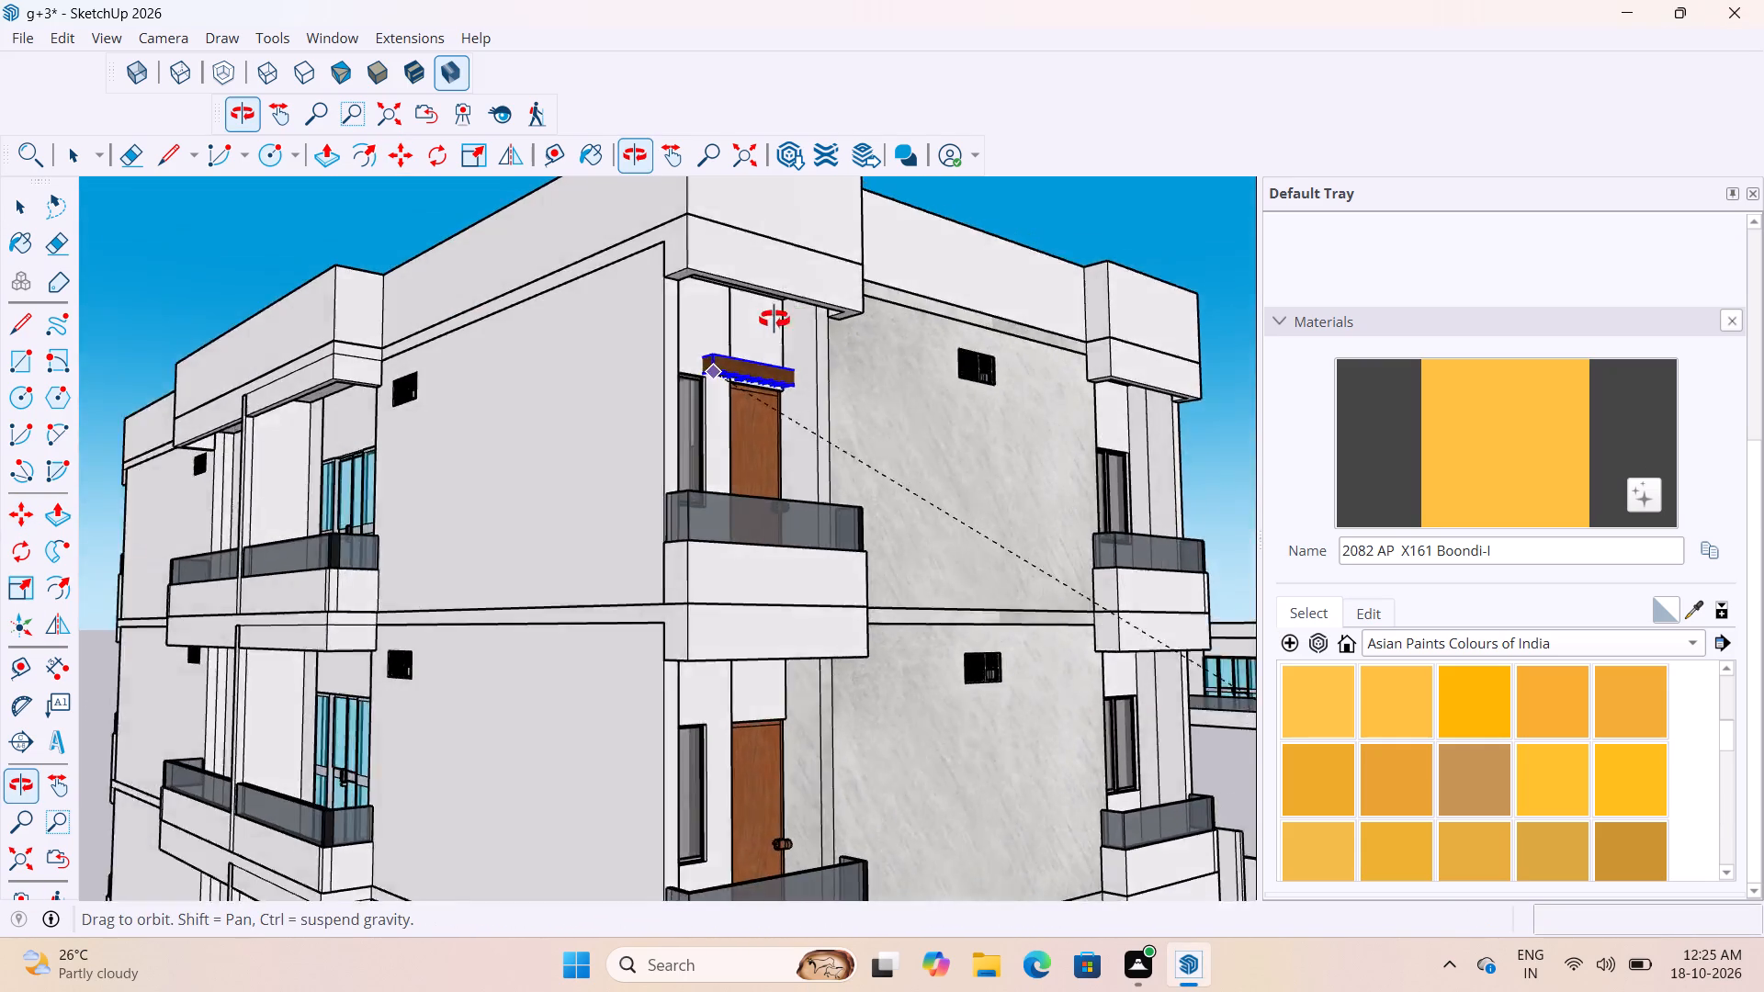
middle_click_drag(775, 320, 854, 322)
scroll(825, 292, "up", 7)
scroll(708, 282, "up", 5)
middle_click_drag(738, 268, 786, 276)
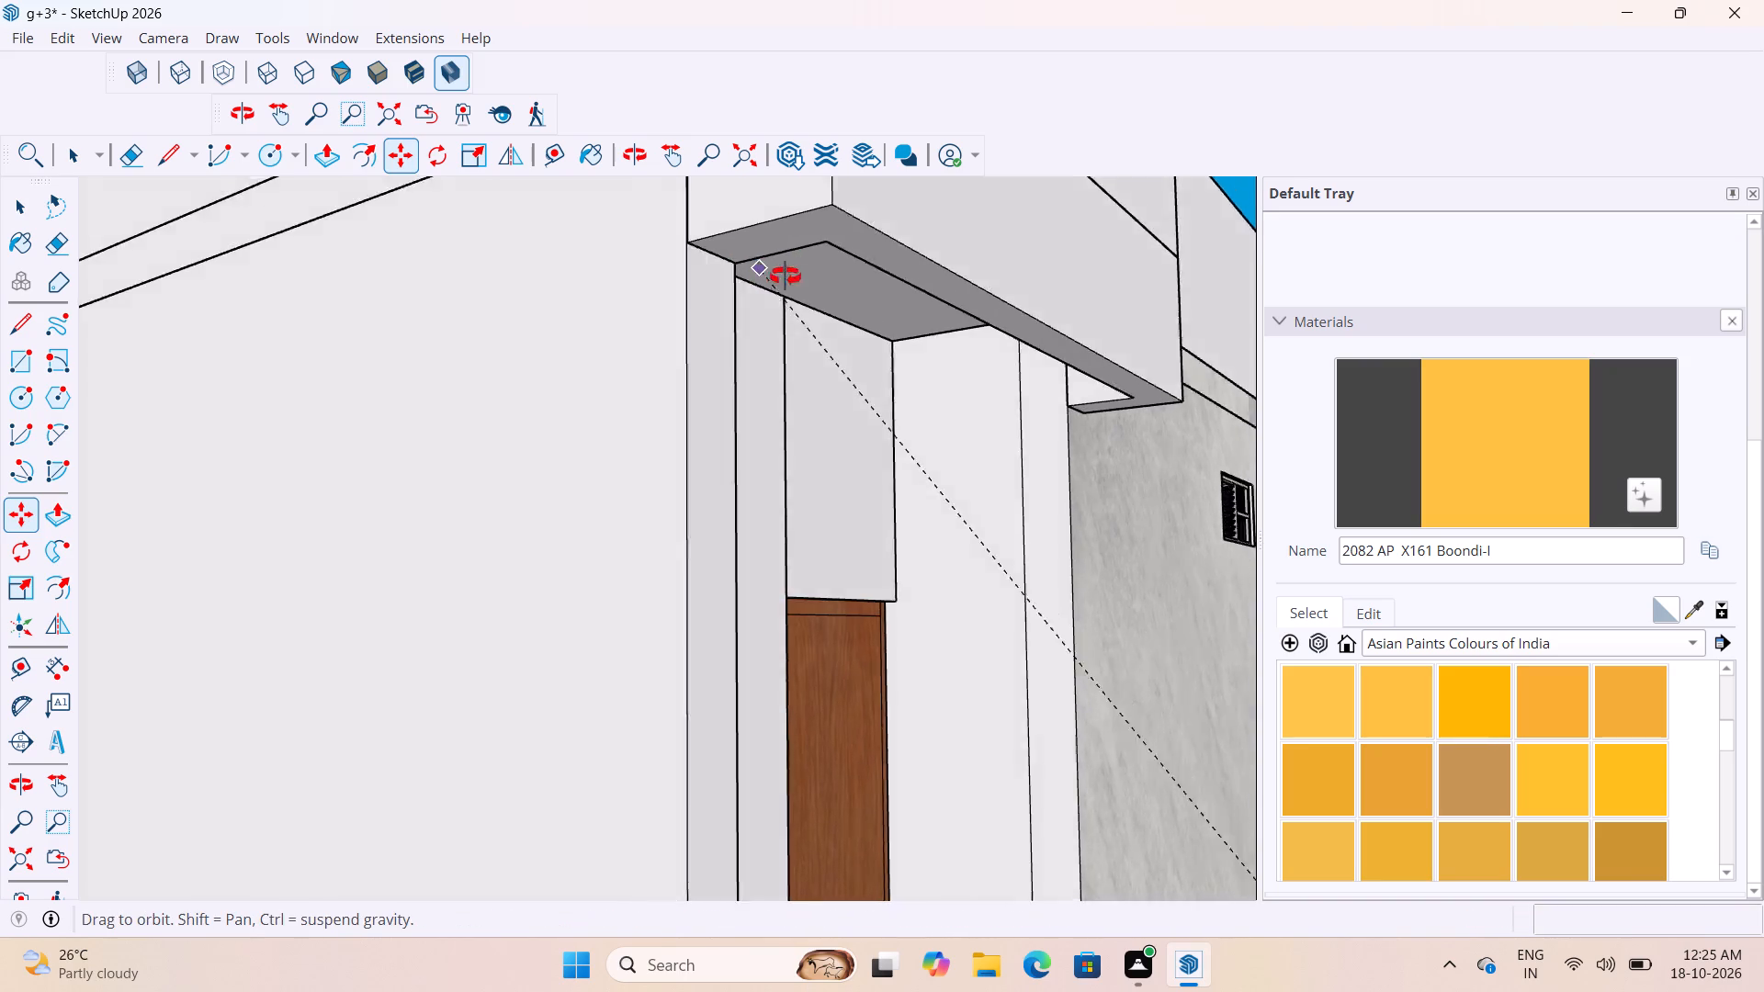
middle_click_drag(786, 276, 847, 330)
scroll(1144, 459, "up", 2)
scroll(996, 432, "down", 9)
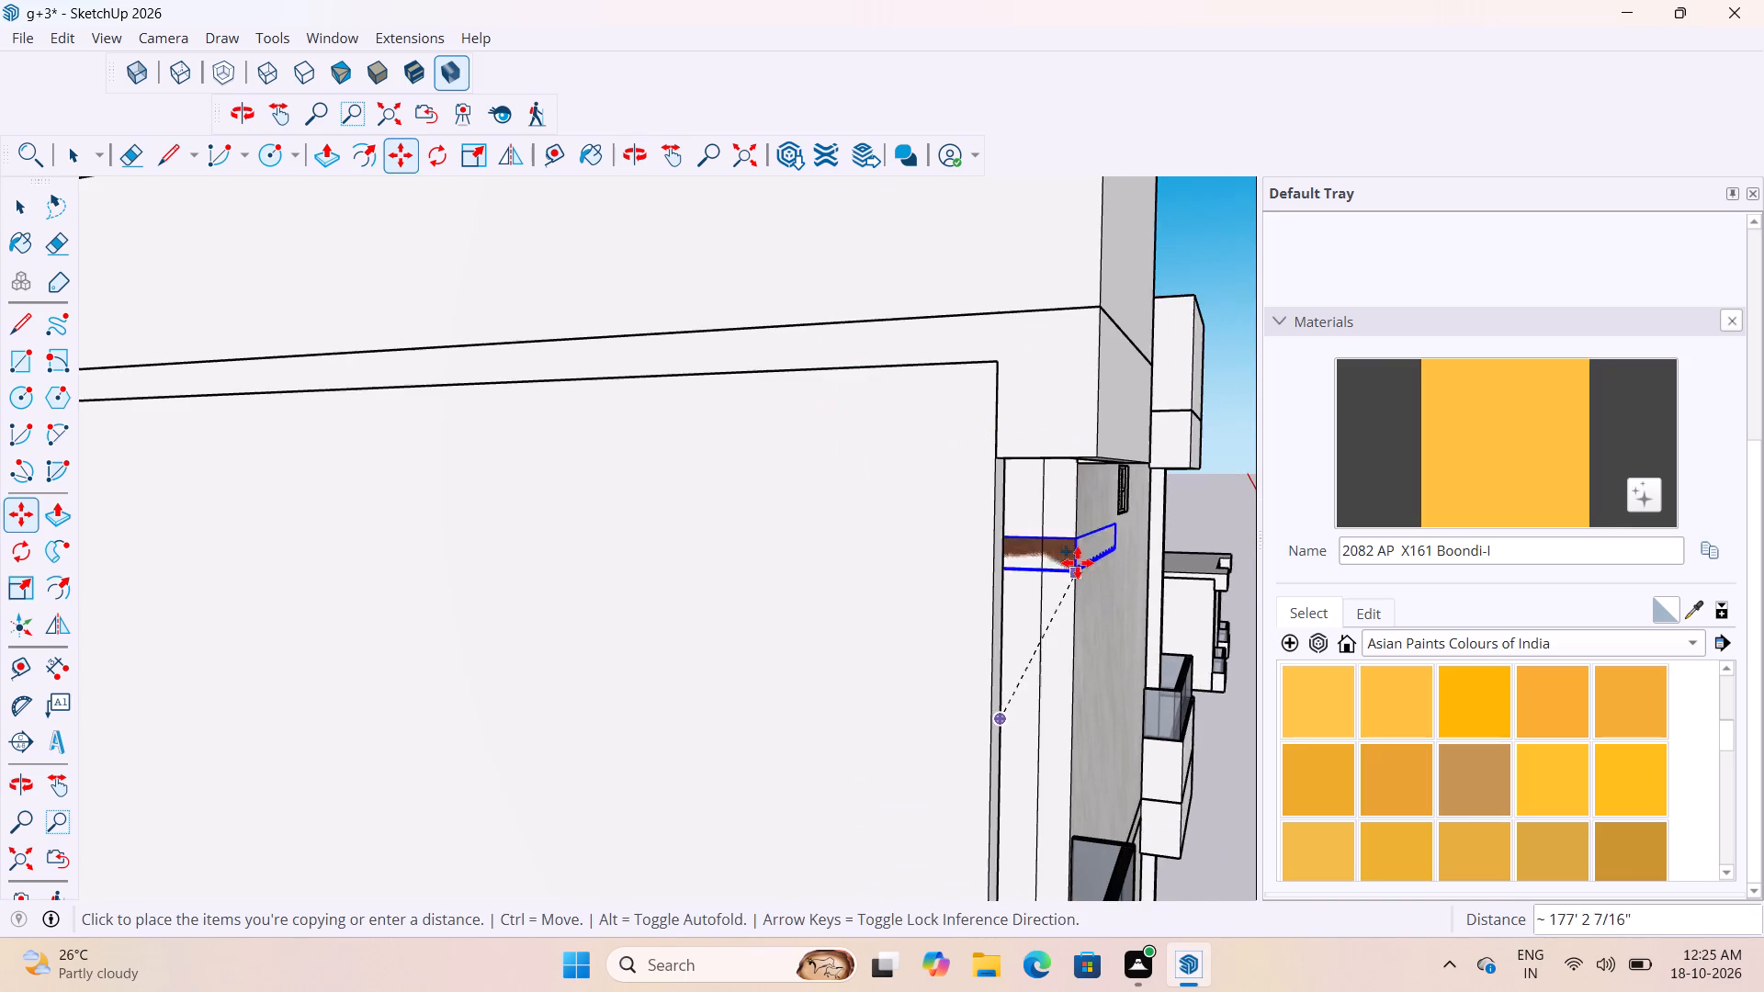
middle_click_drag(1074, 556, 975, 490)
scroll(786, 297, "up", 4)
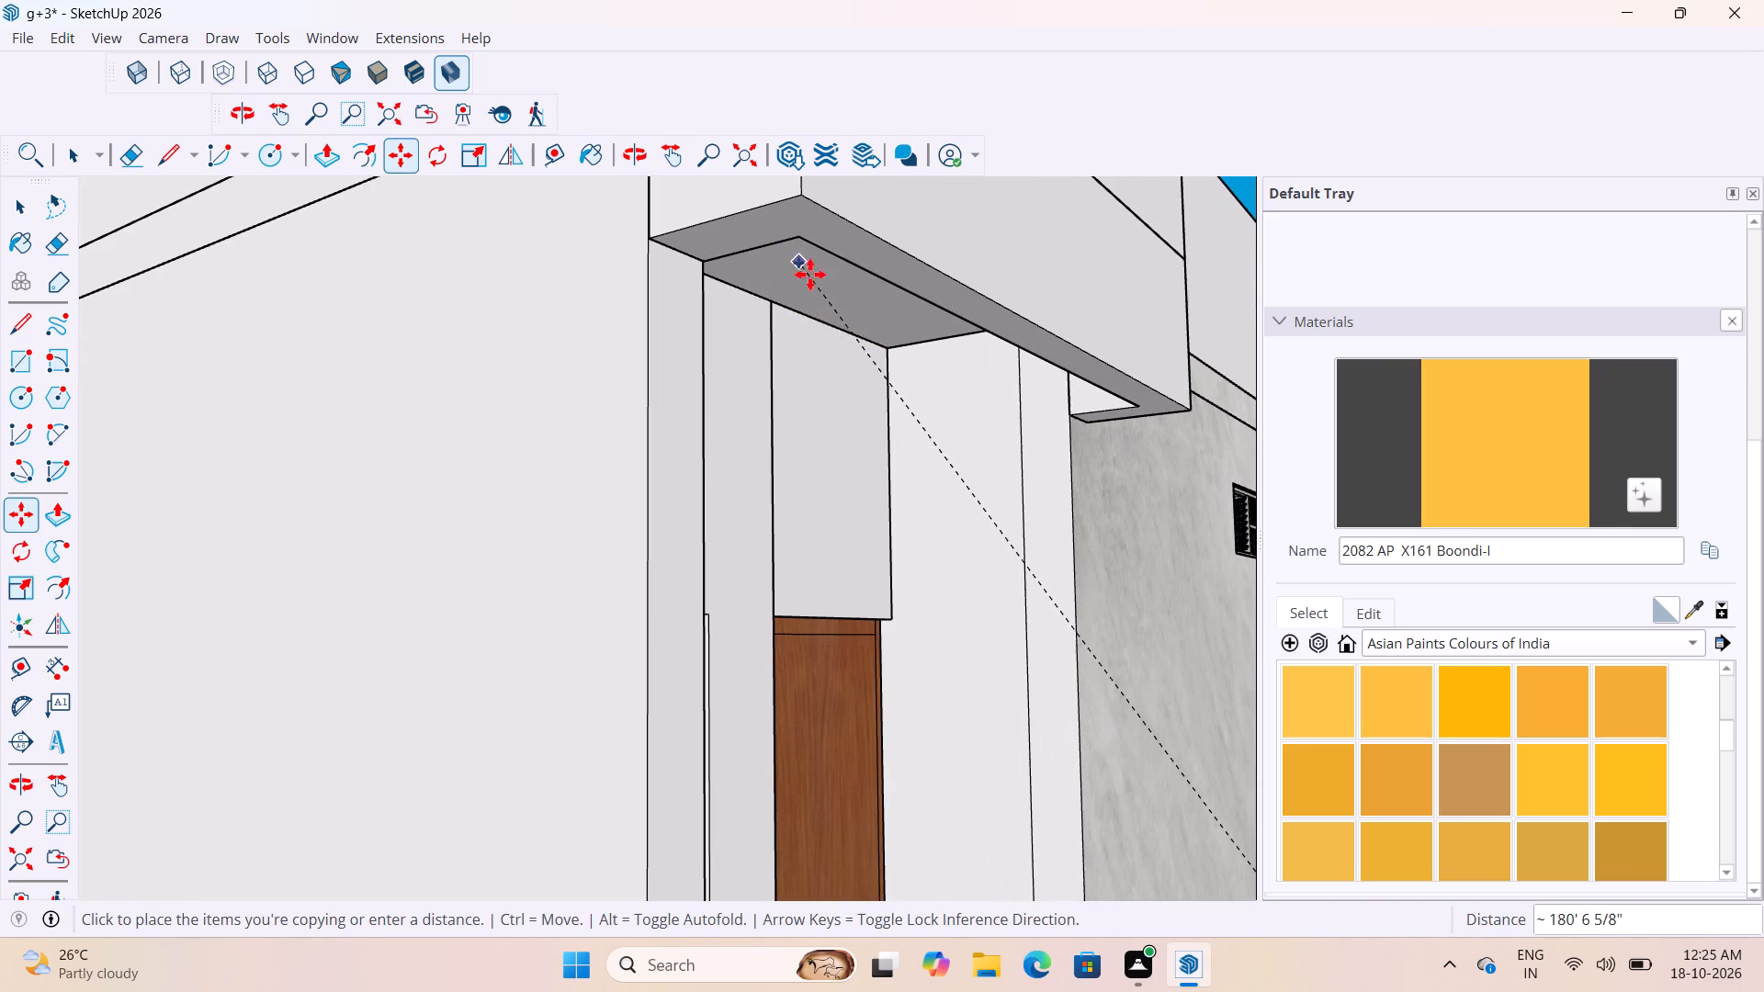
middle_click_drag(842, 316, 908, 407)
scroll(1086, 660, "down", 3)
middle_click_drag(1058, 621, 935, 415)
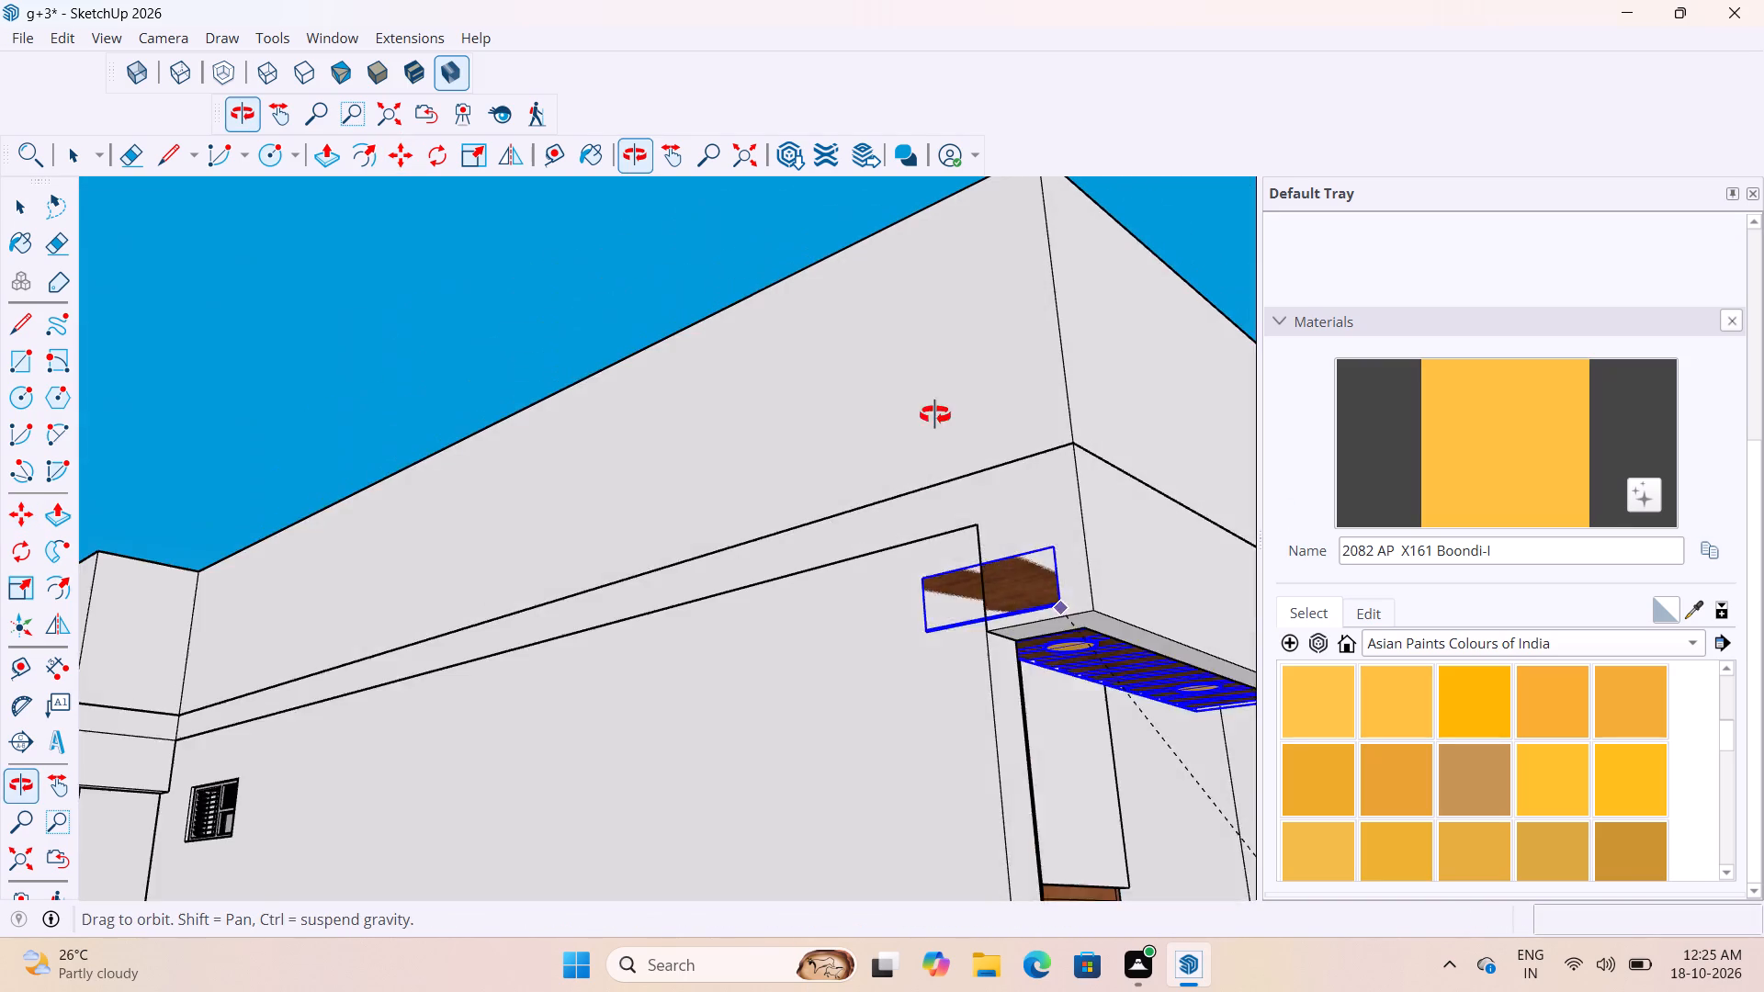
middle_click_drag(935, 415, 934, 415)
scroll(1042, 624, "down", 2)
scroll(1095, 653, "up", 5)
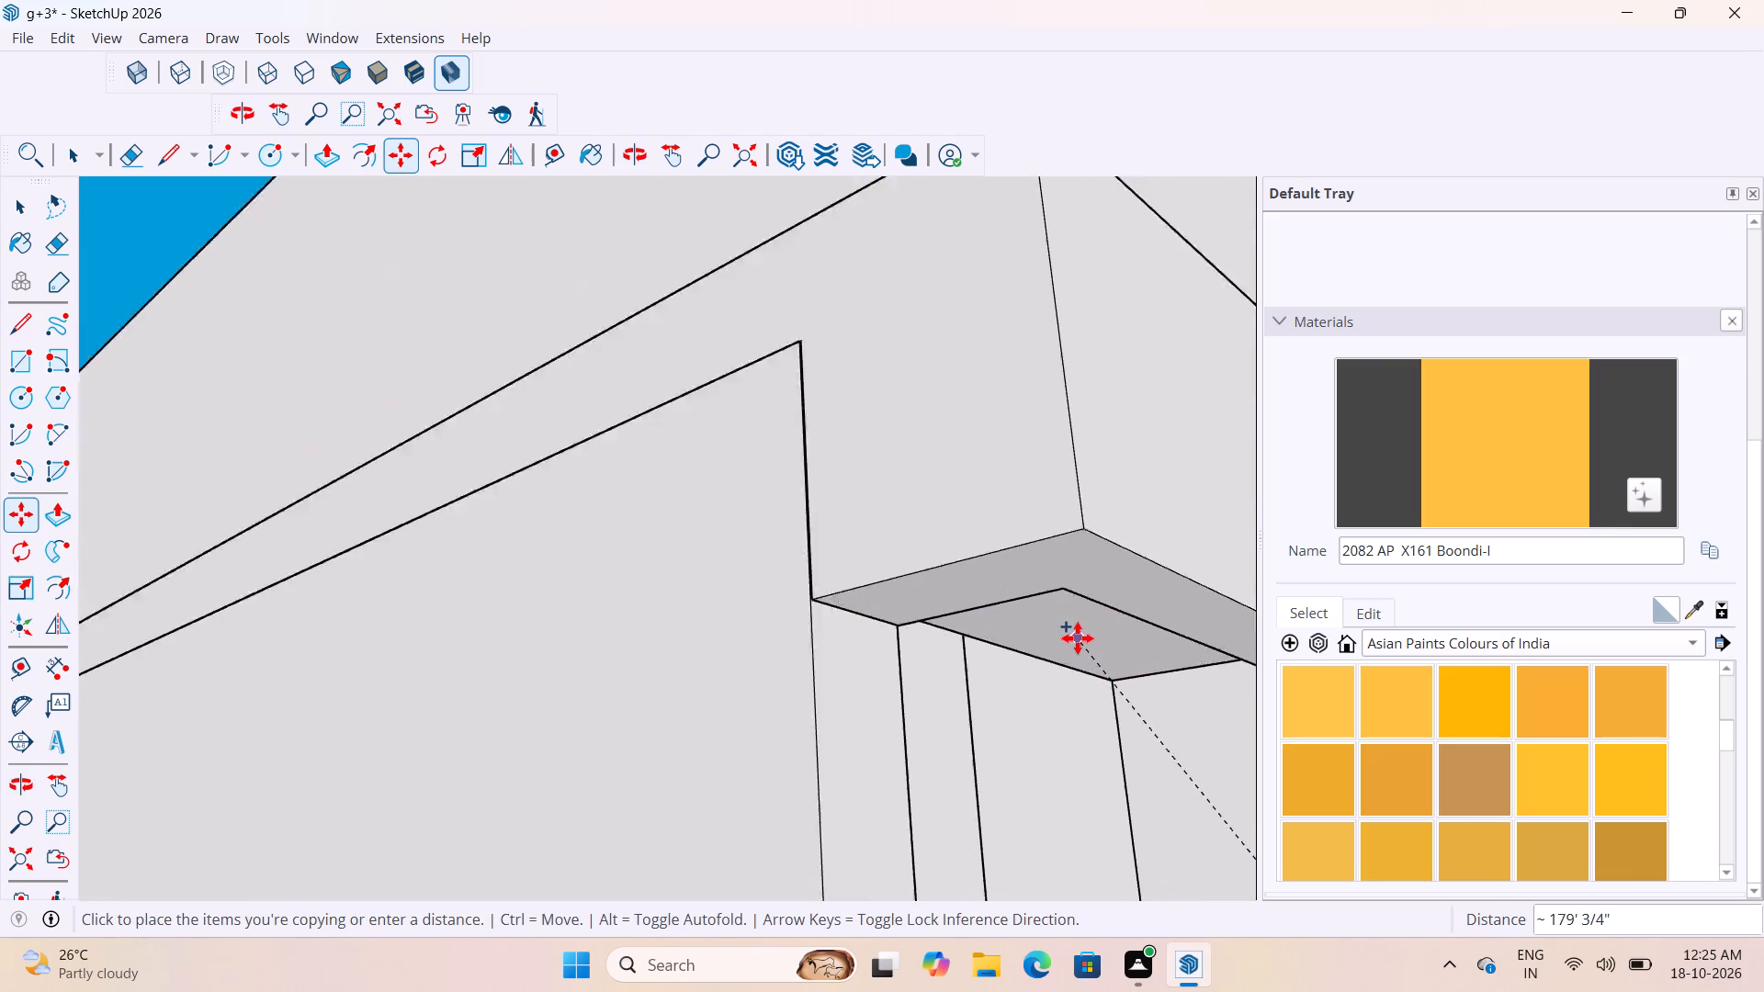
scroll(1078, 638, "up", 4)
scroll(961, 533, "down", 9)
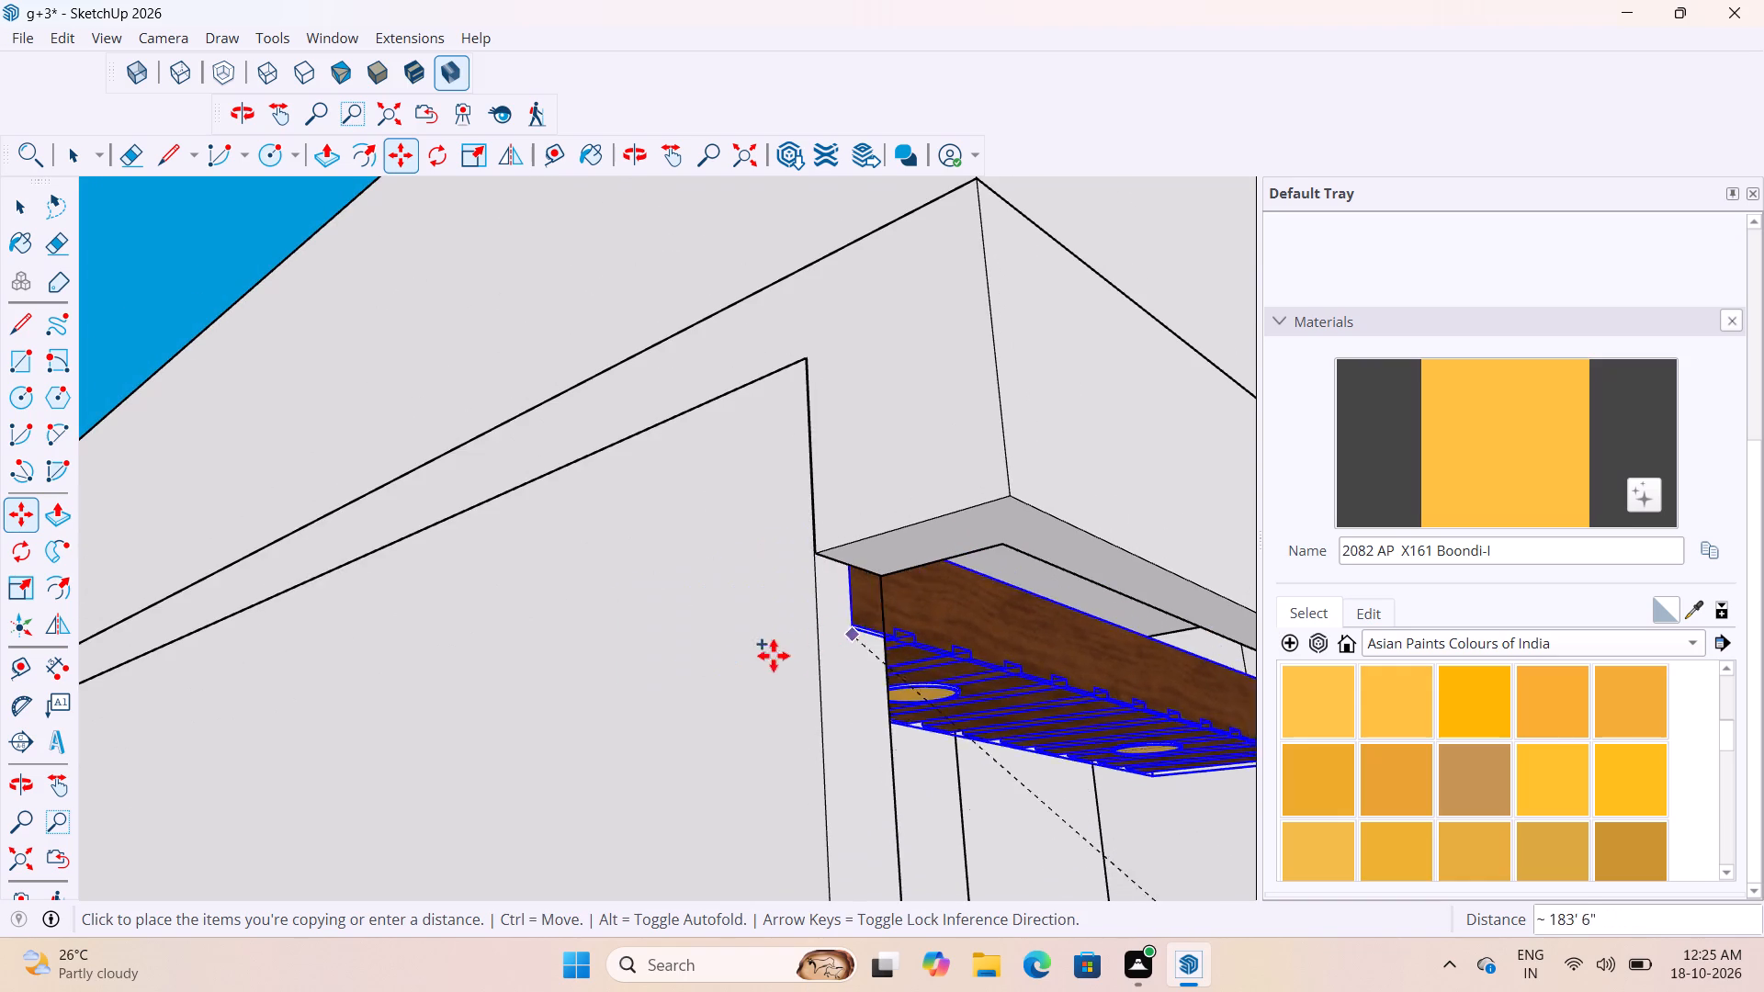
scroll(797, 638, "down", 3)
left_click(804, 617)
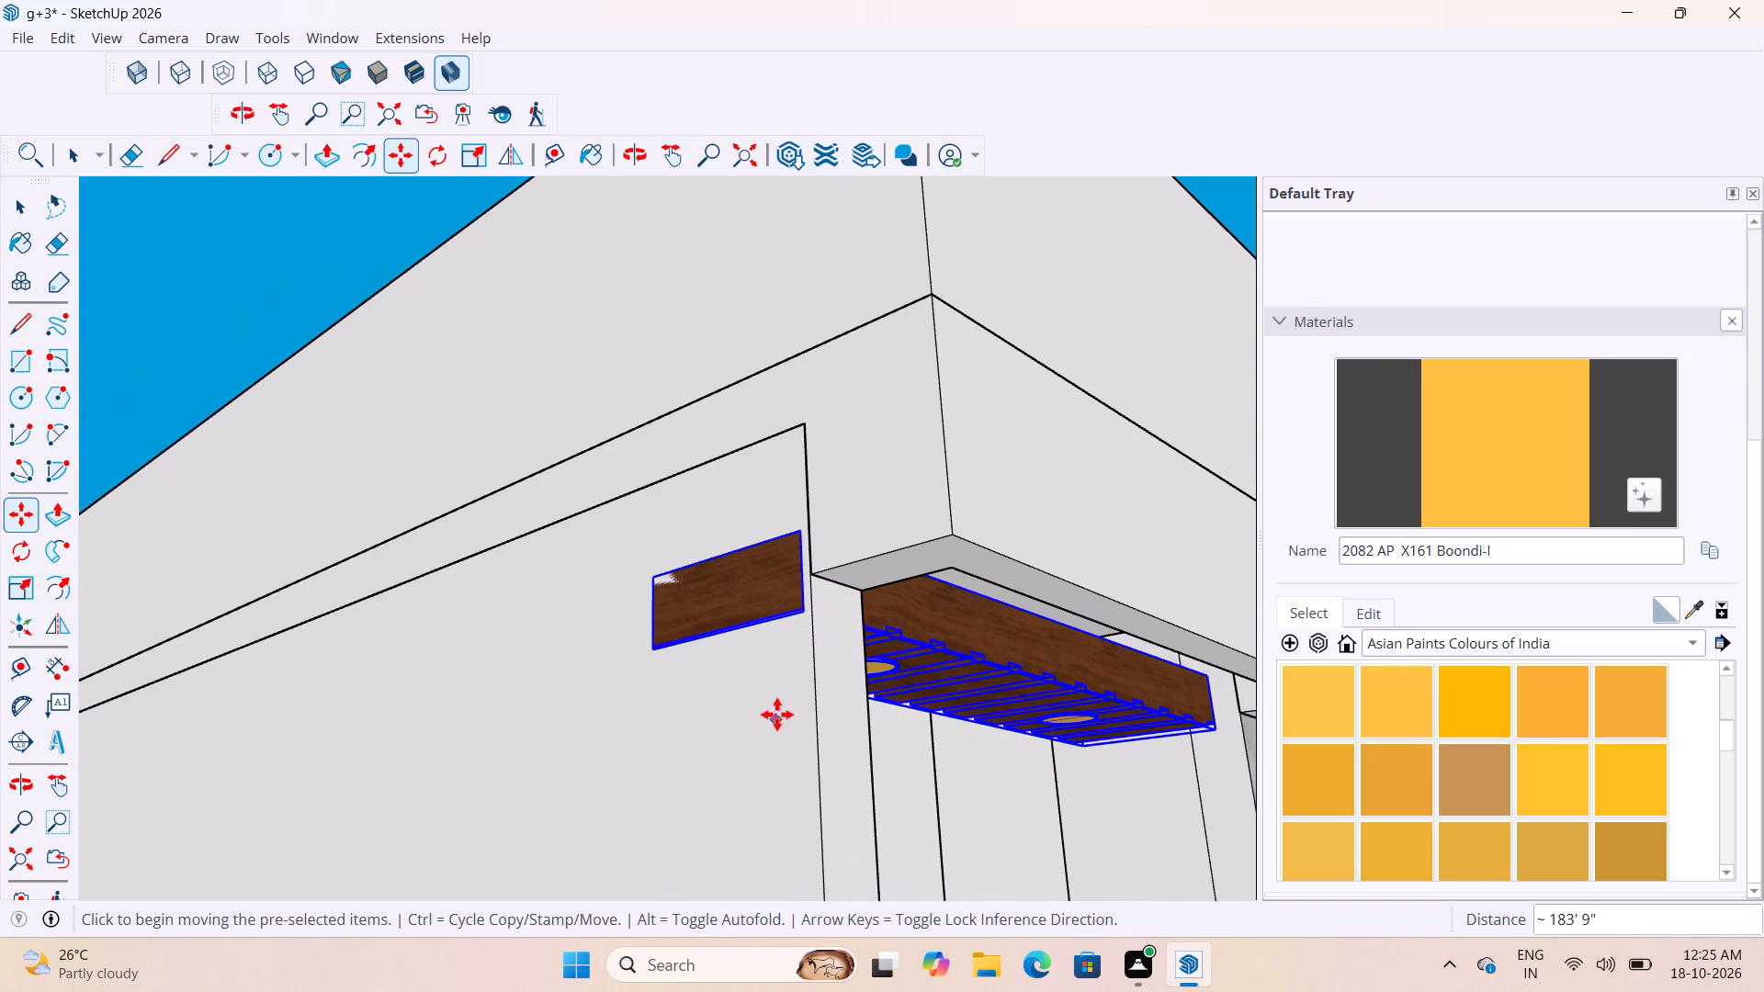
Move the copied block by its bottom corner along the red axis into the recess under the balcony overhang, and deselect it.
key("space")
key("m")
scroll(789, 618, "up", 3)
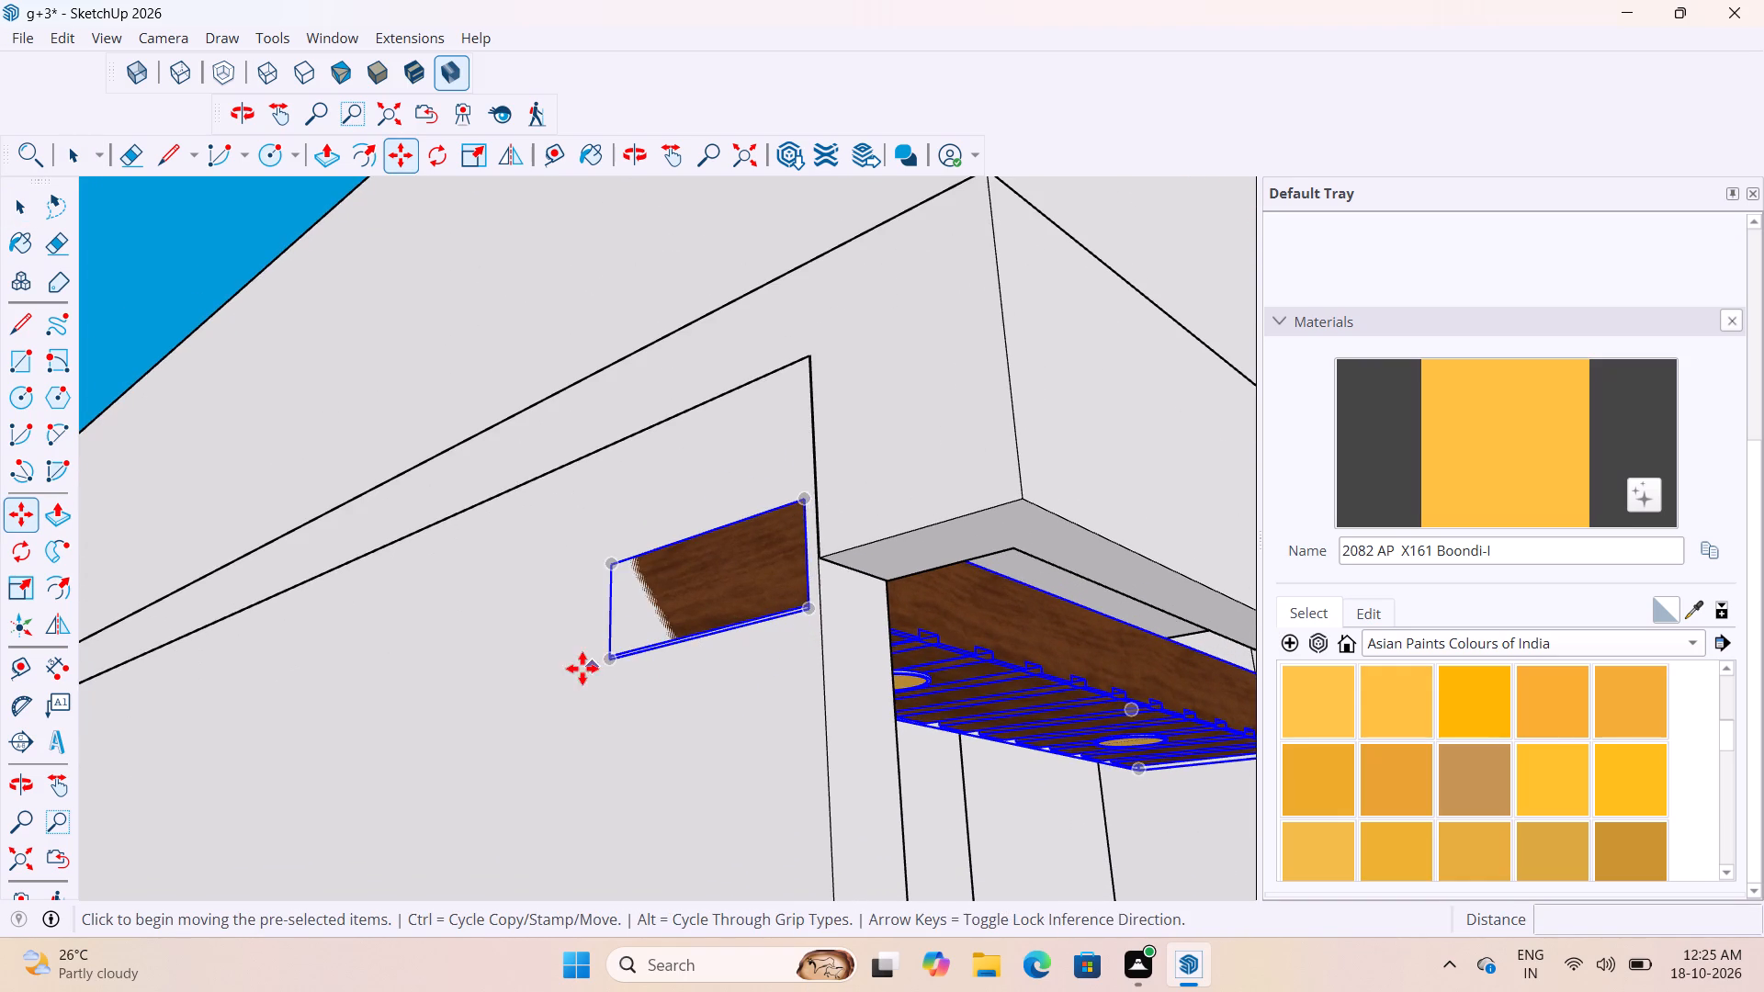
left_click(603, 663)
scroll(883, 626, "up", 3)
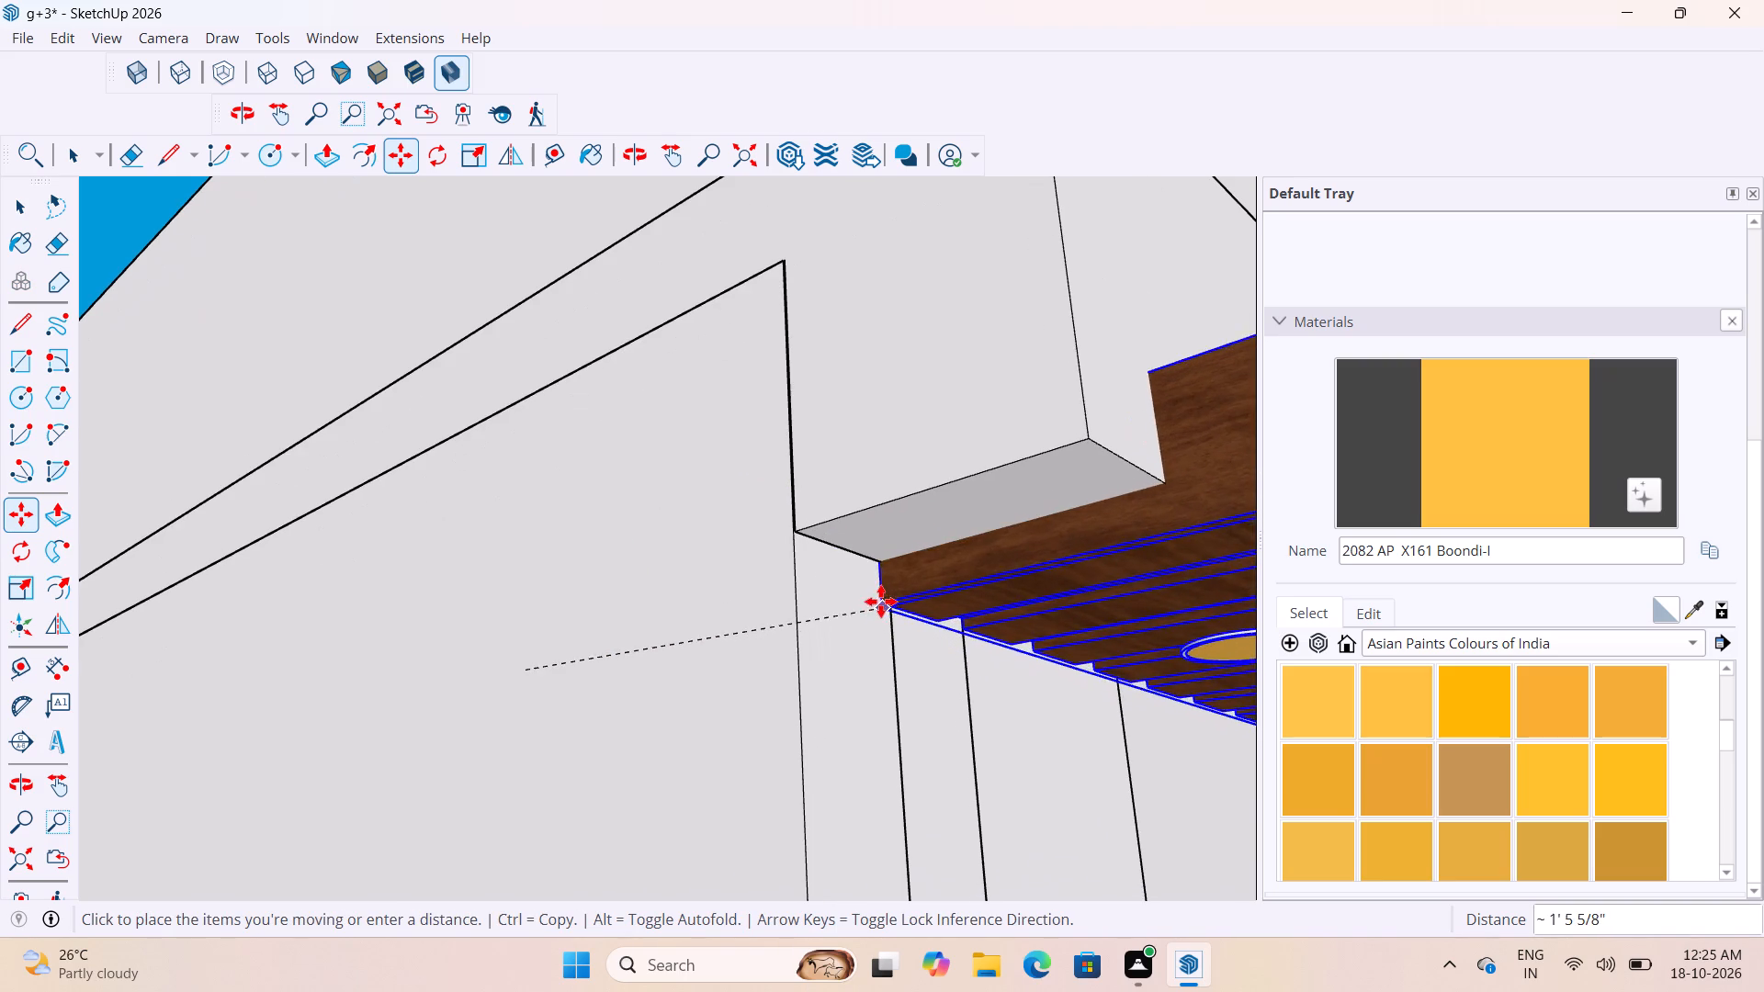
middle_click_drag(887, 594, 1022, 494)
scroll(921, 600, "up", 2)
middle_click_drag(919, 601, 923, 529)
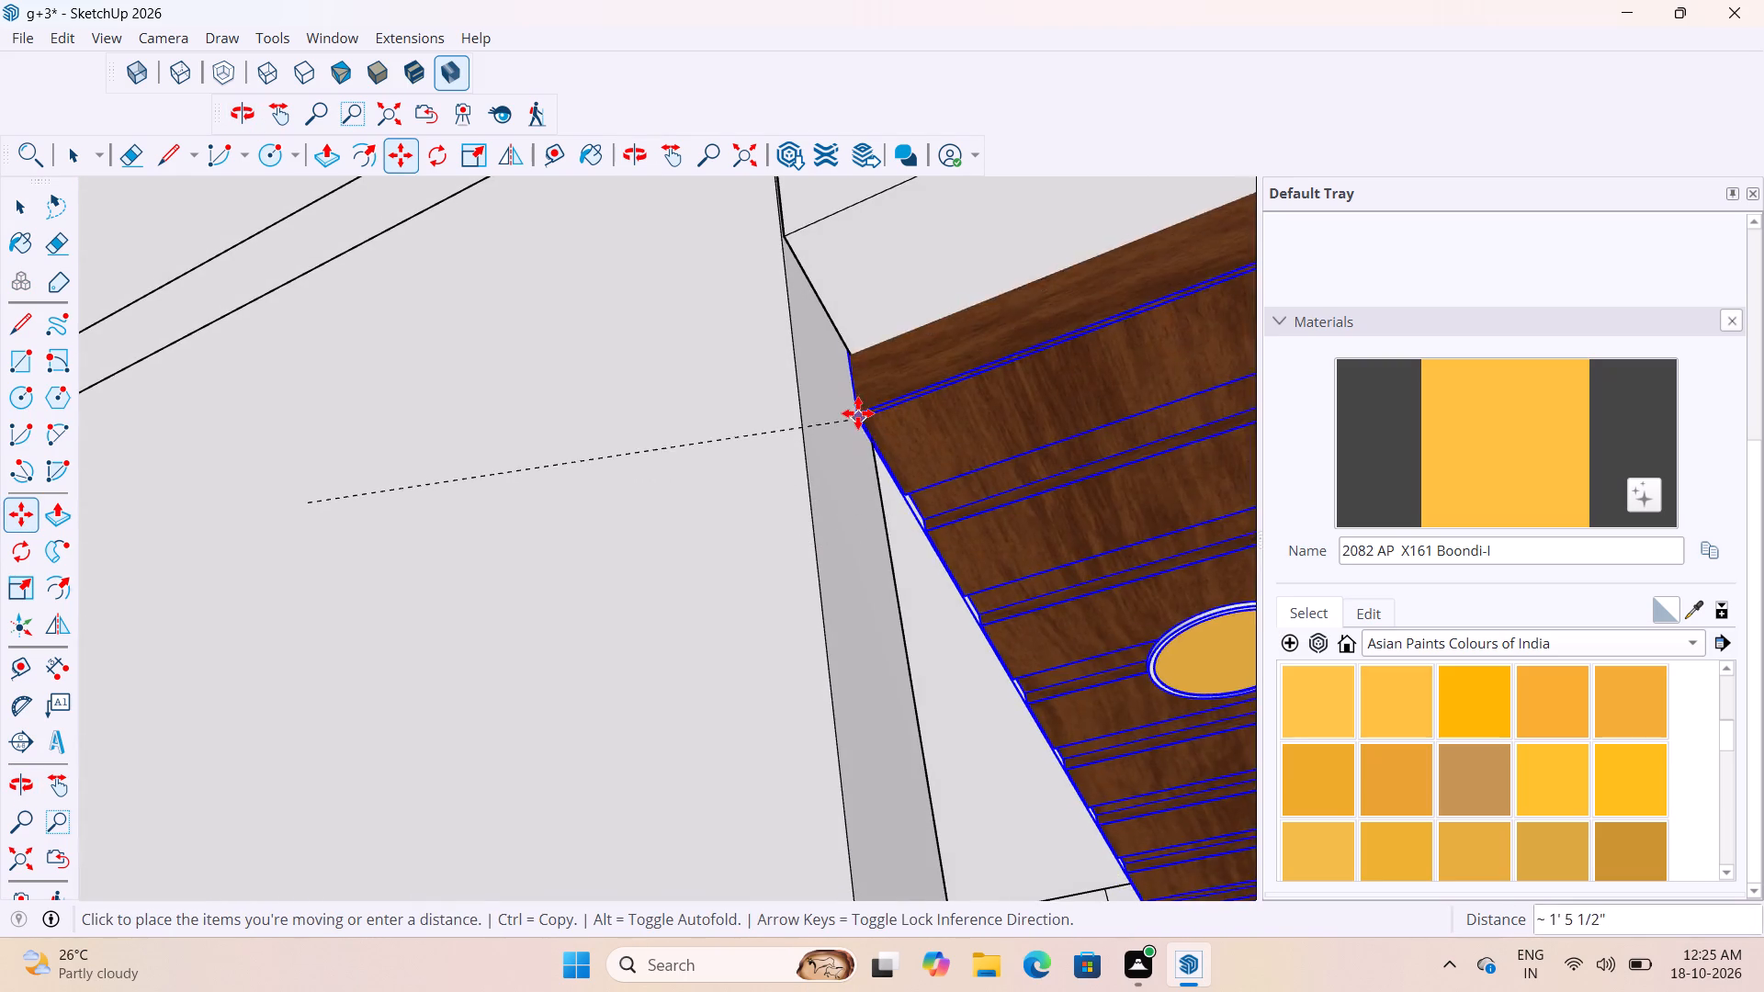
middle_click_drag(950, 645, 573, 768)
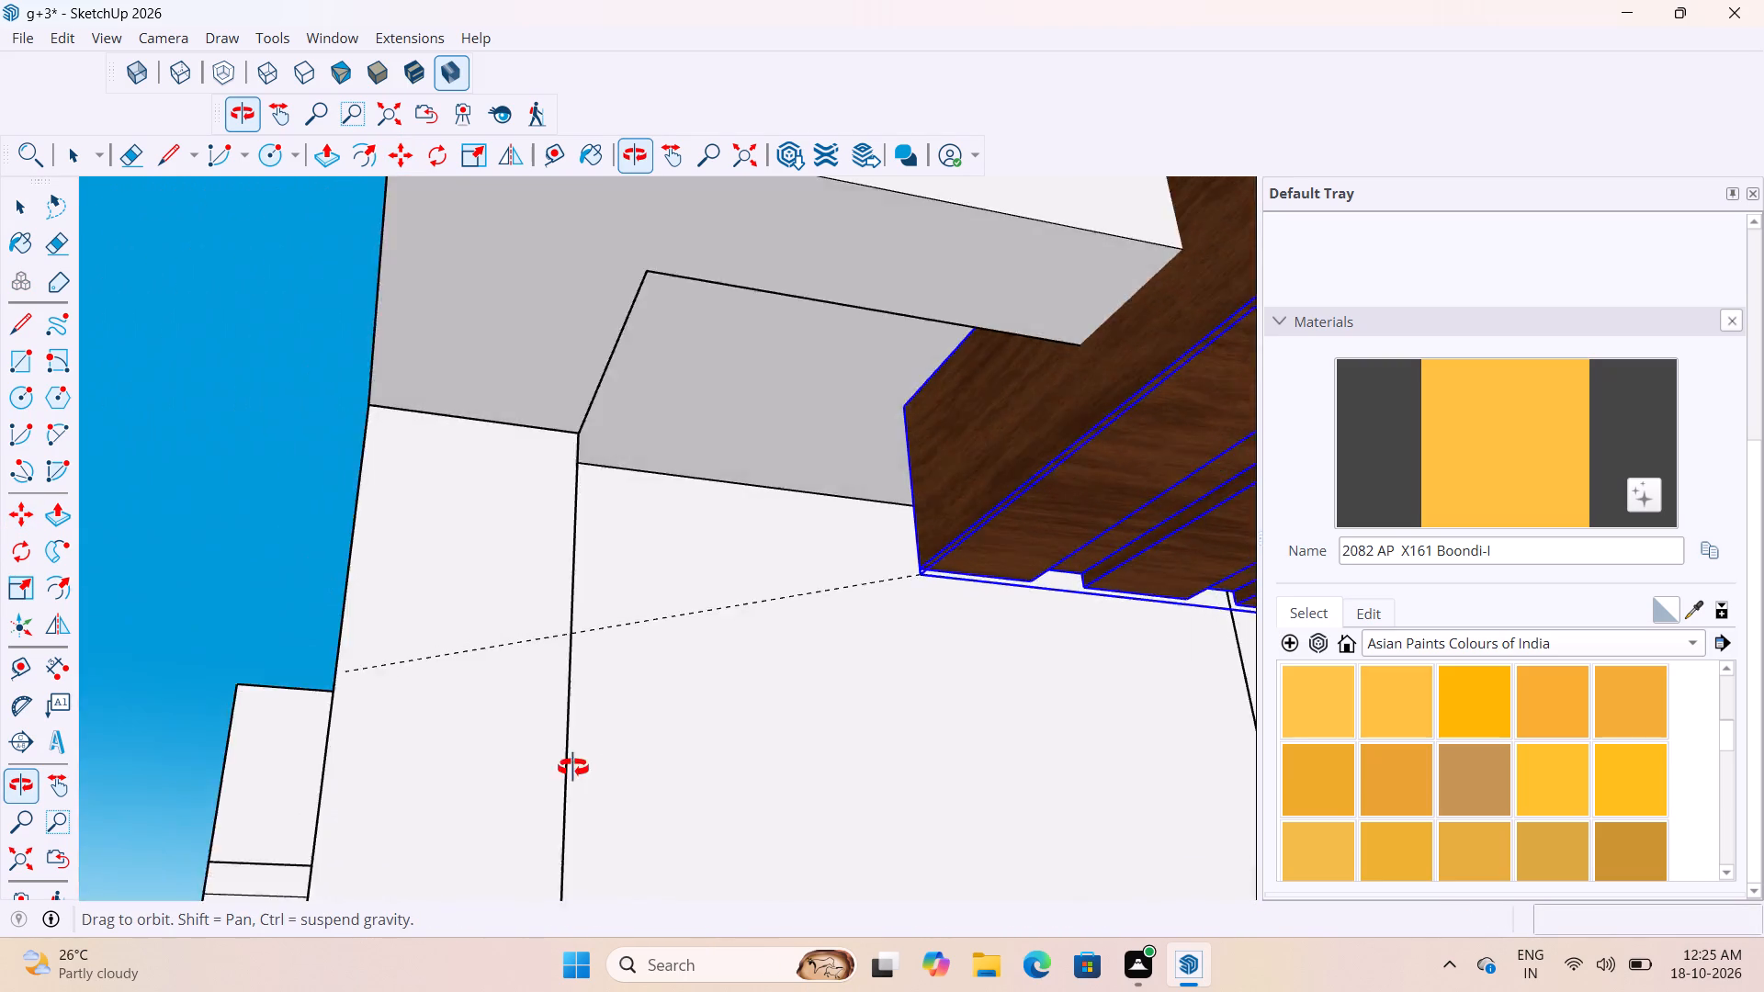
middle_click_drag(573, 768, 441, 826)
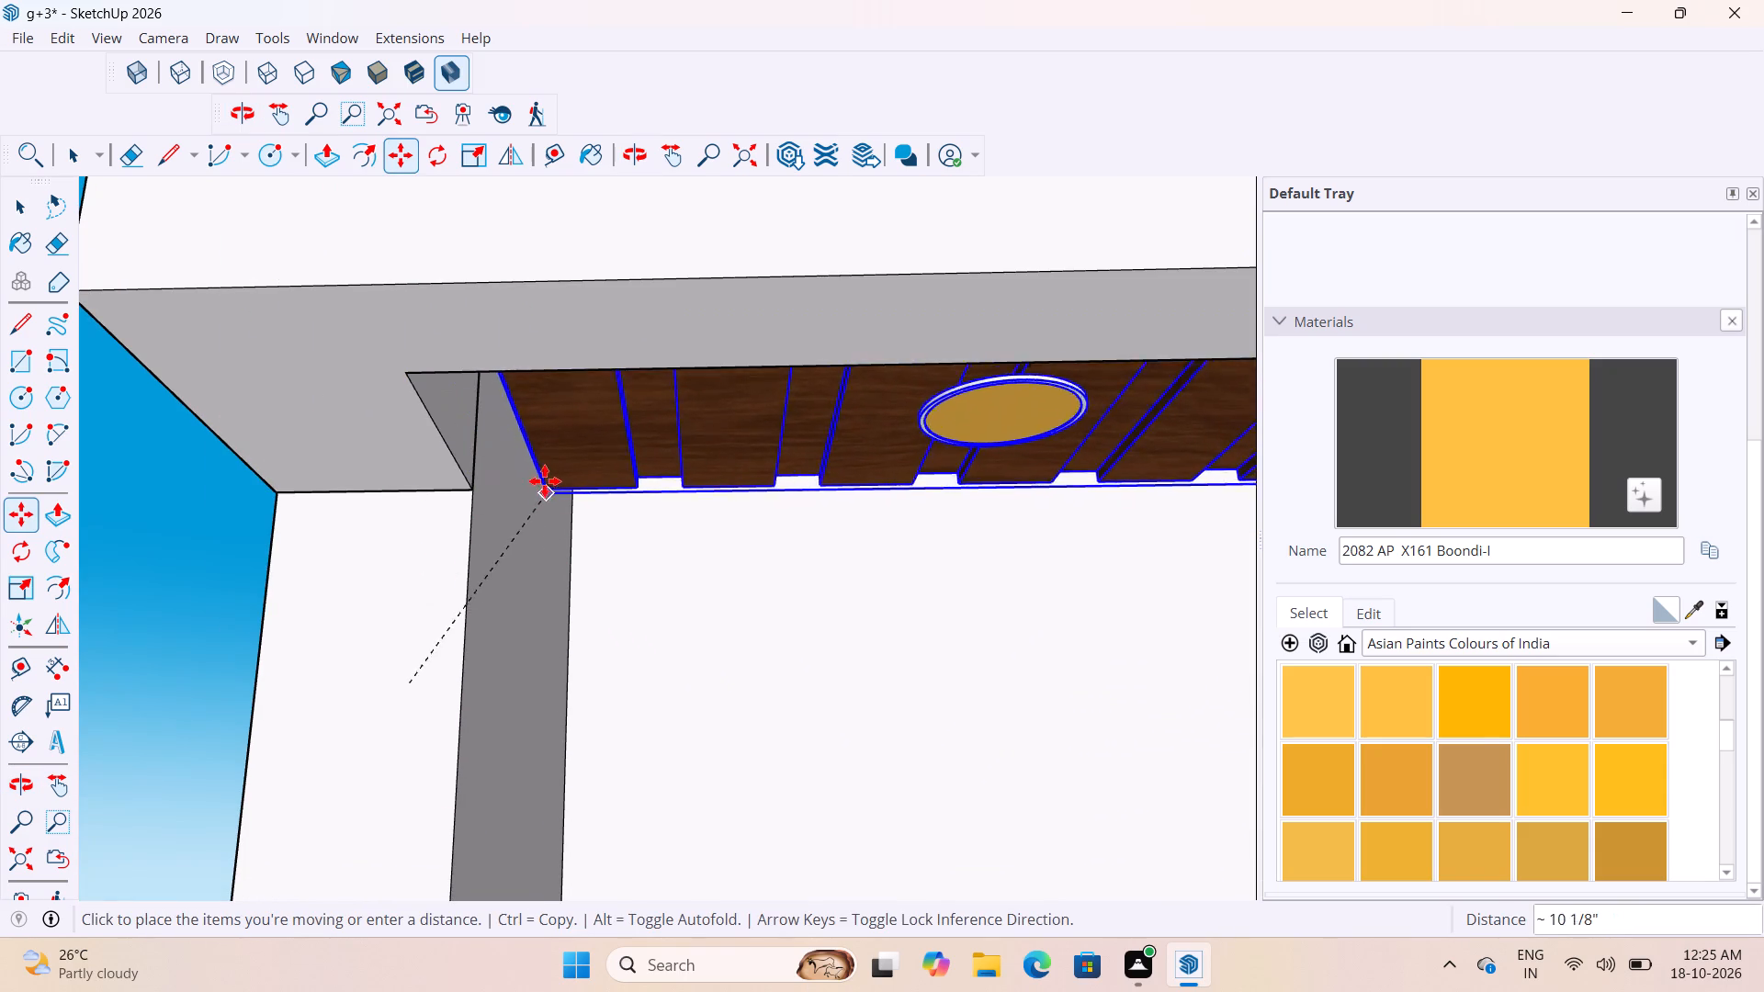
scroll(514, 492, "up", 1)
middle_click_drag(526, 492, 646, 479)
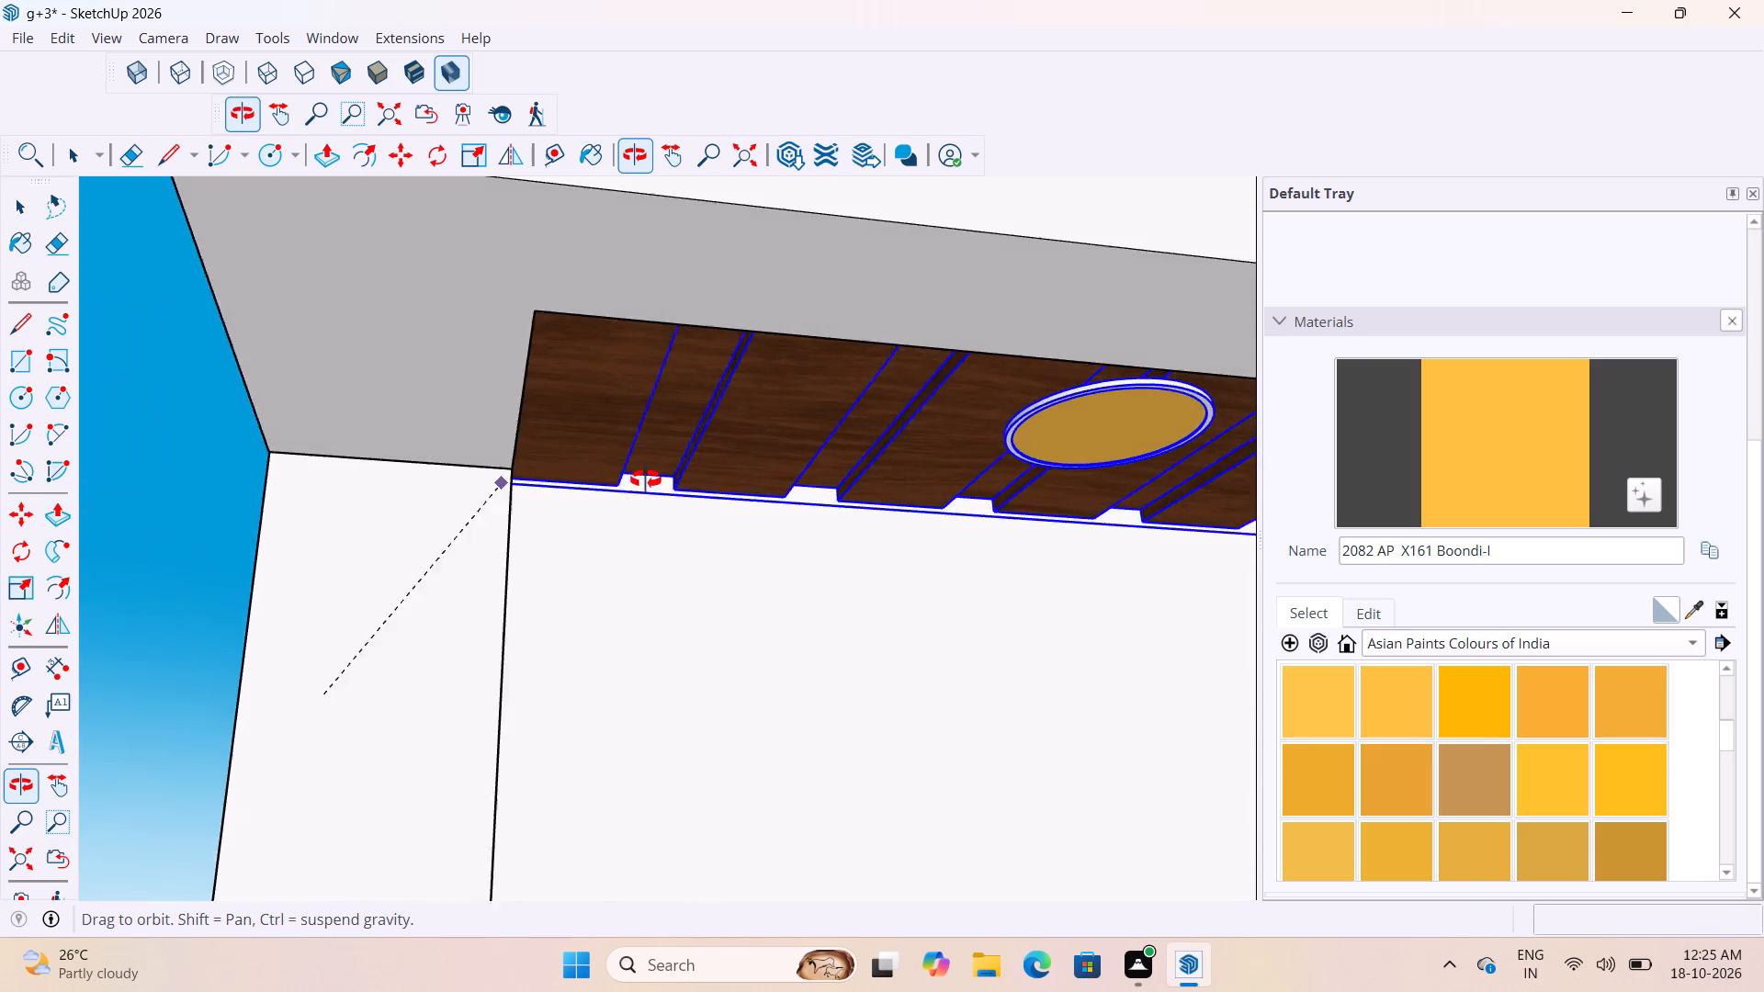
middle_click_drag(646, 479, 481, 475)
middle_click_drag(477, 475, 528, 415)
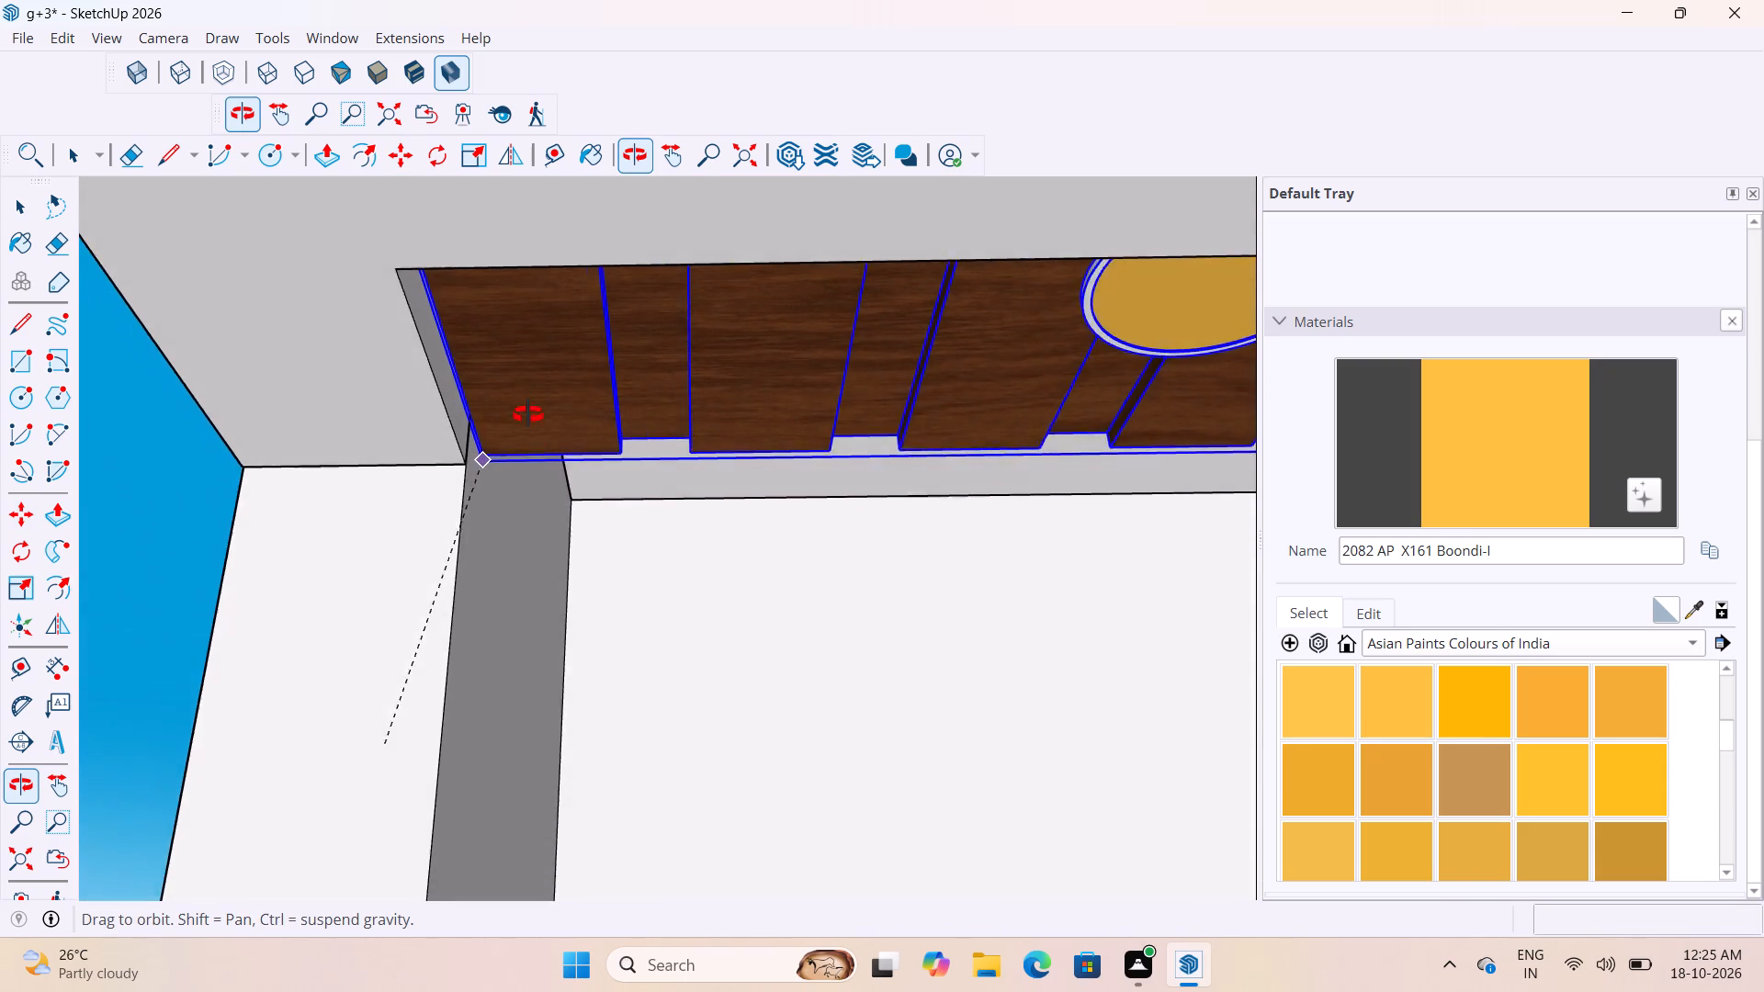
middle_click_drag(528, 415, 701, 581)
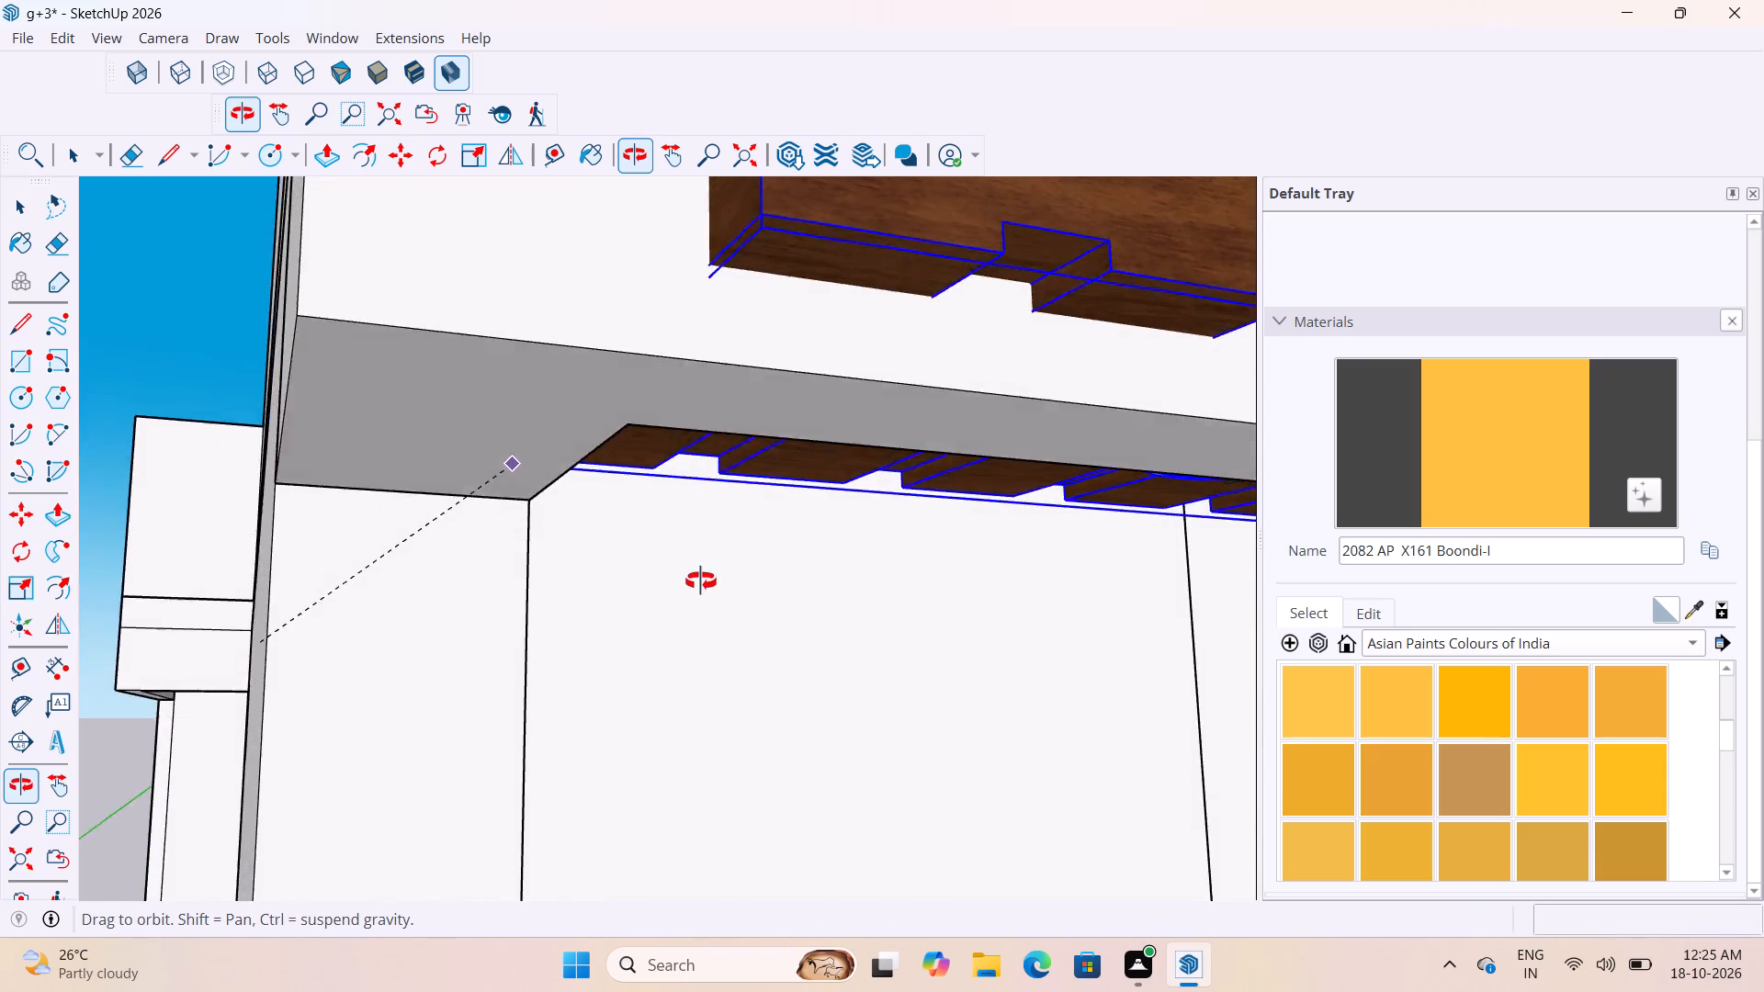
middle_click_drag(701, 581, 703, 609)
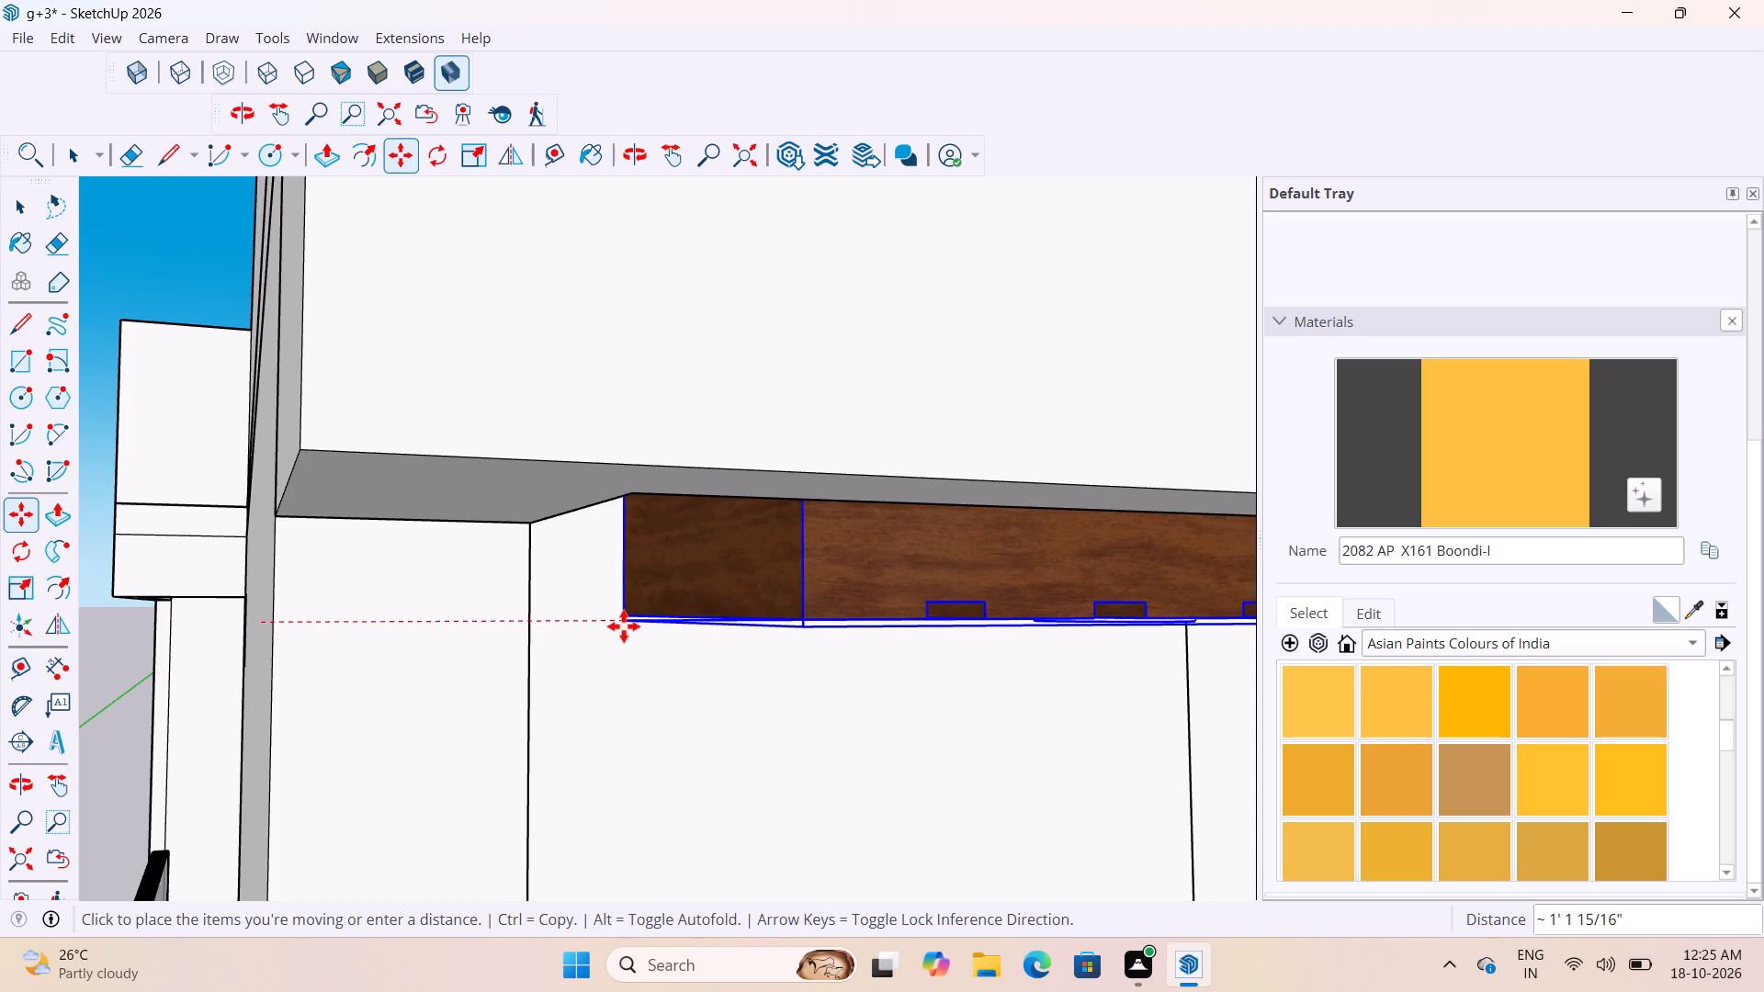
left_click(597, 626)
key("space")
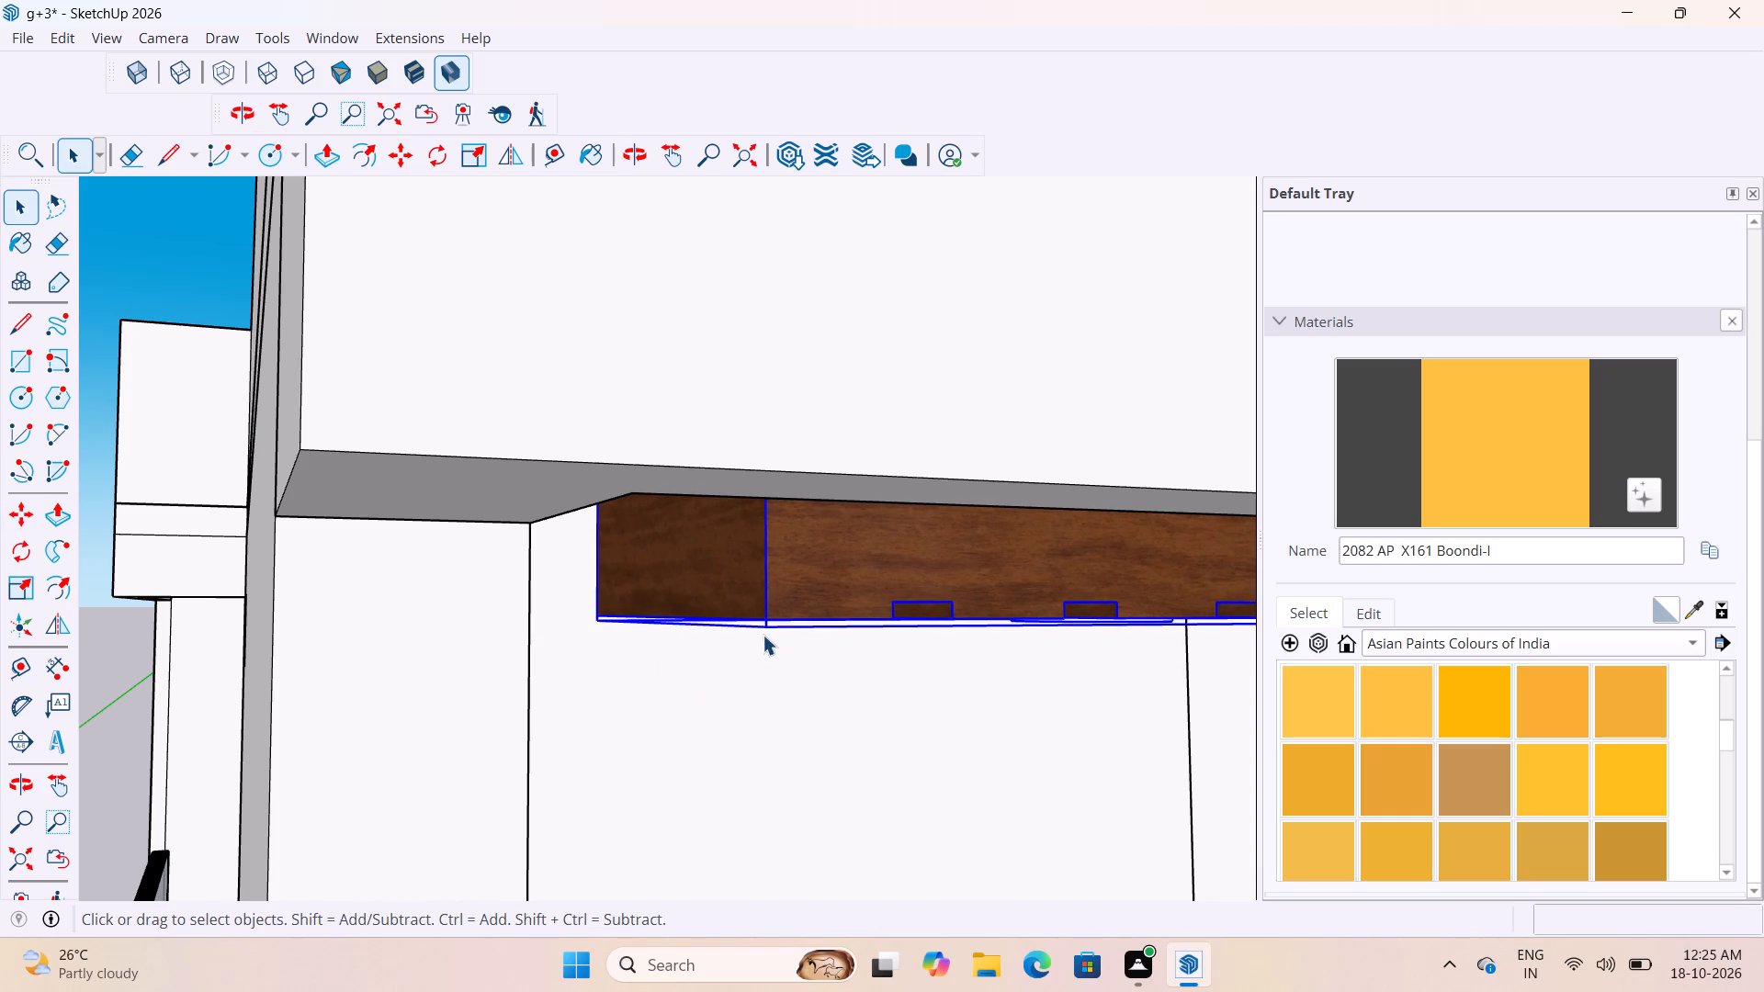
left_click(99, 736)
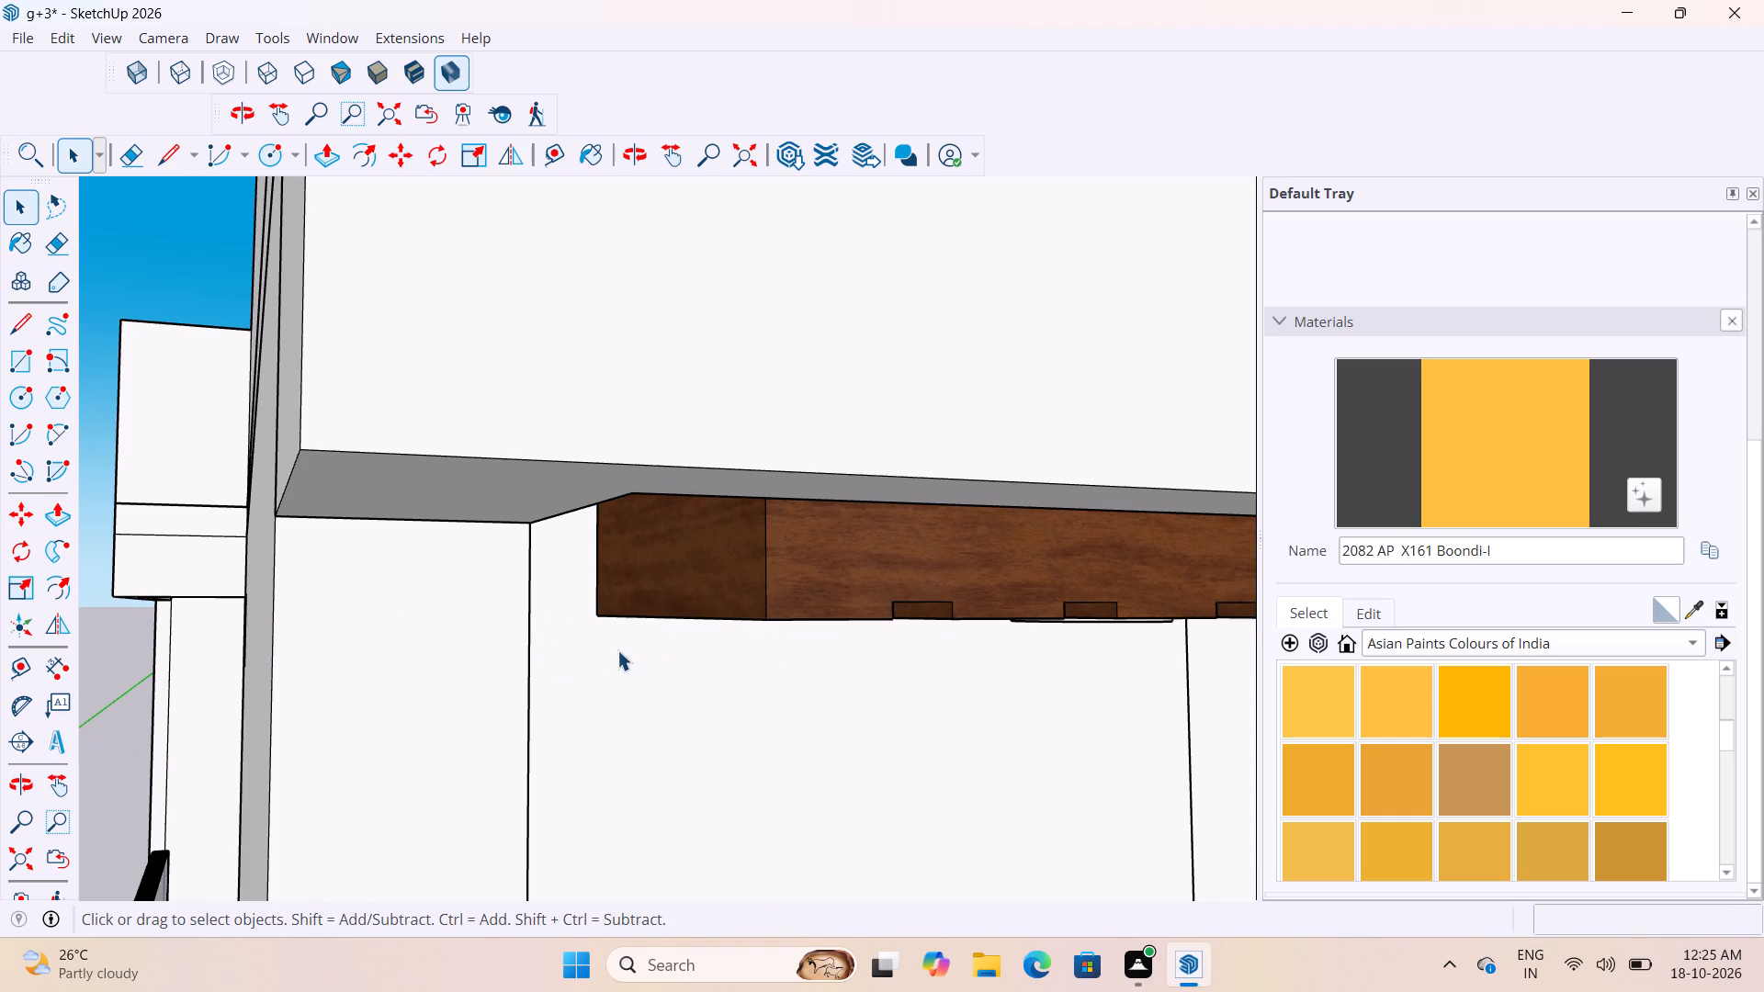
Move the block about 11 3/8" from its bottom corner to the recess's outer corner, flush with the overhang's underside, and deselect it.
key("m")
left_click(765, 625)
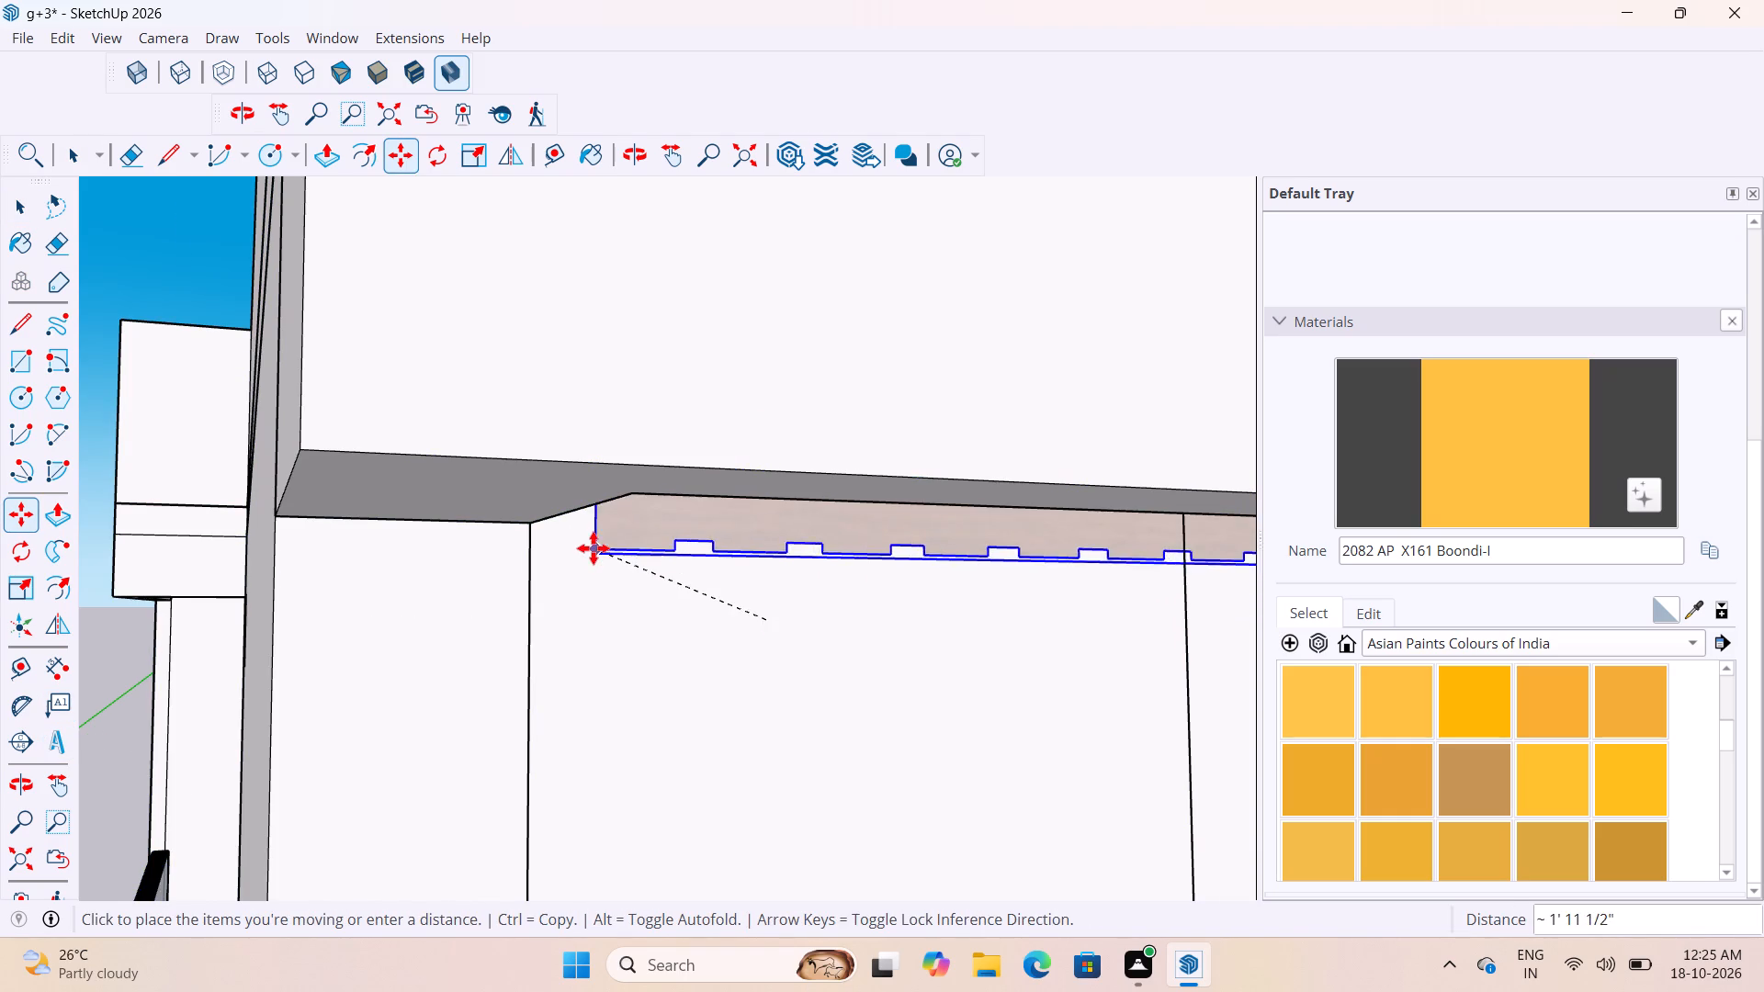
scroll(594, 548, "up", 2)
middle_click_drag(545, 516, 422, 458)
scroll(422, 459, "down", 9)
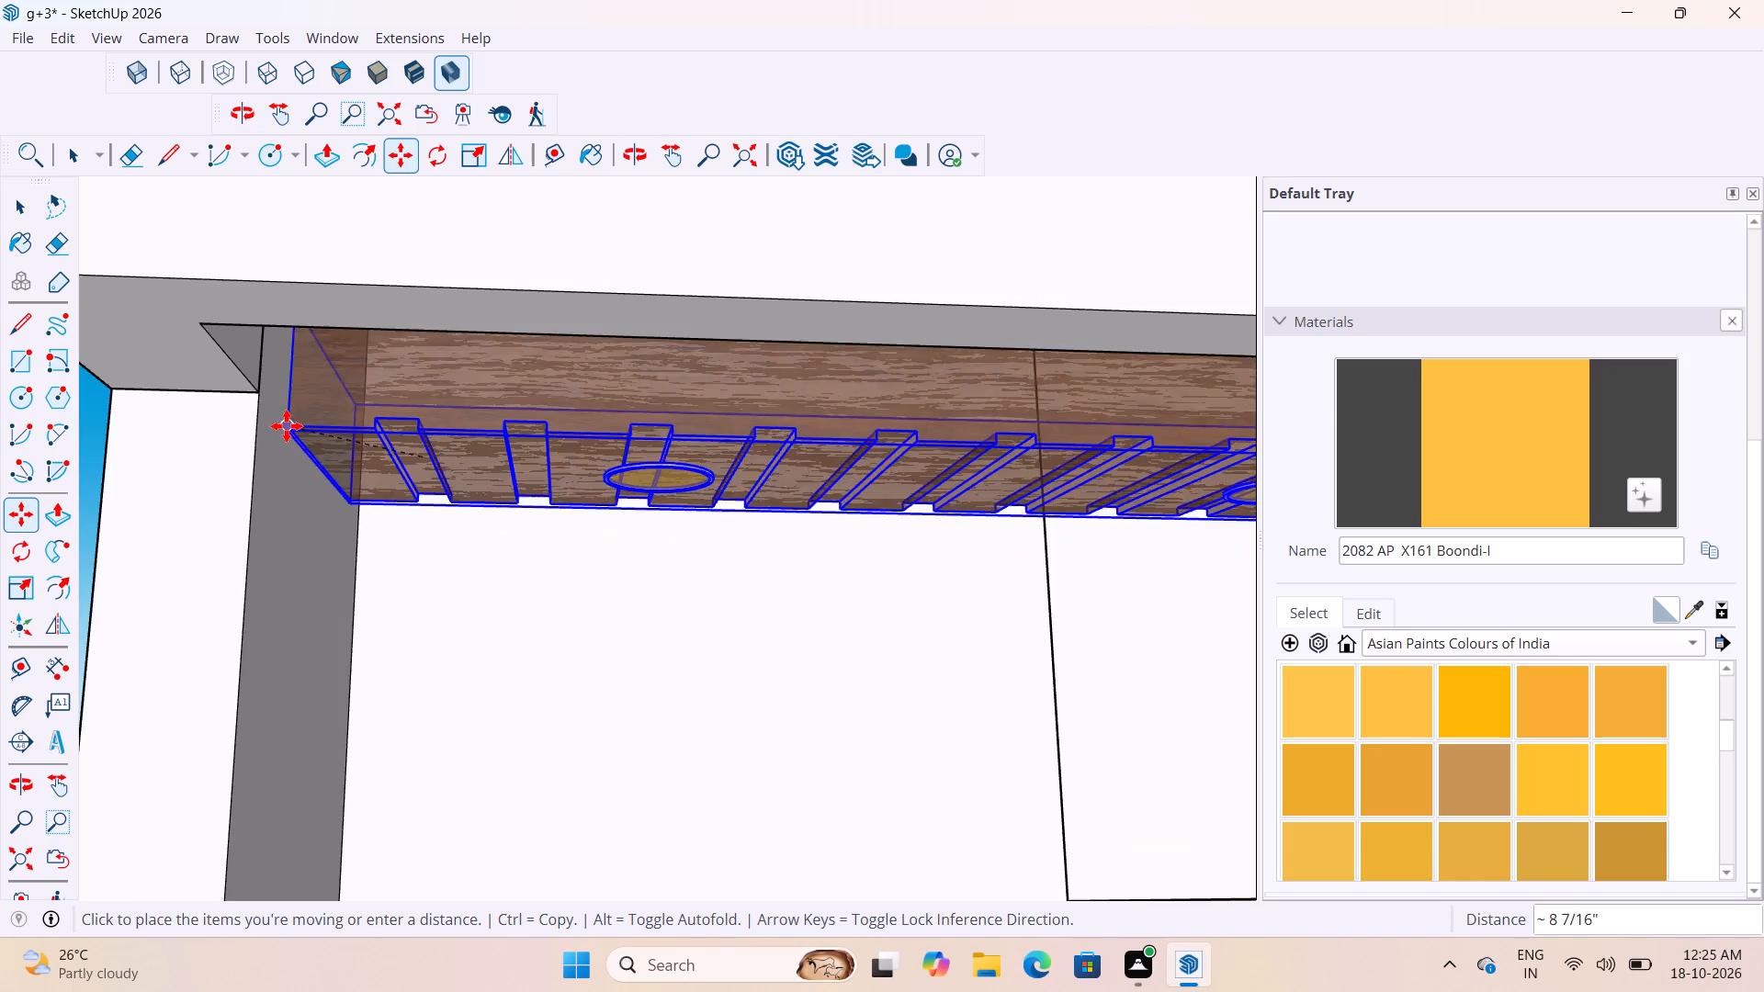
scroll(261, 378, "down", 4)
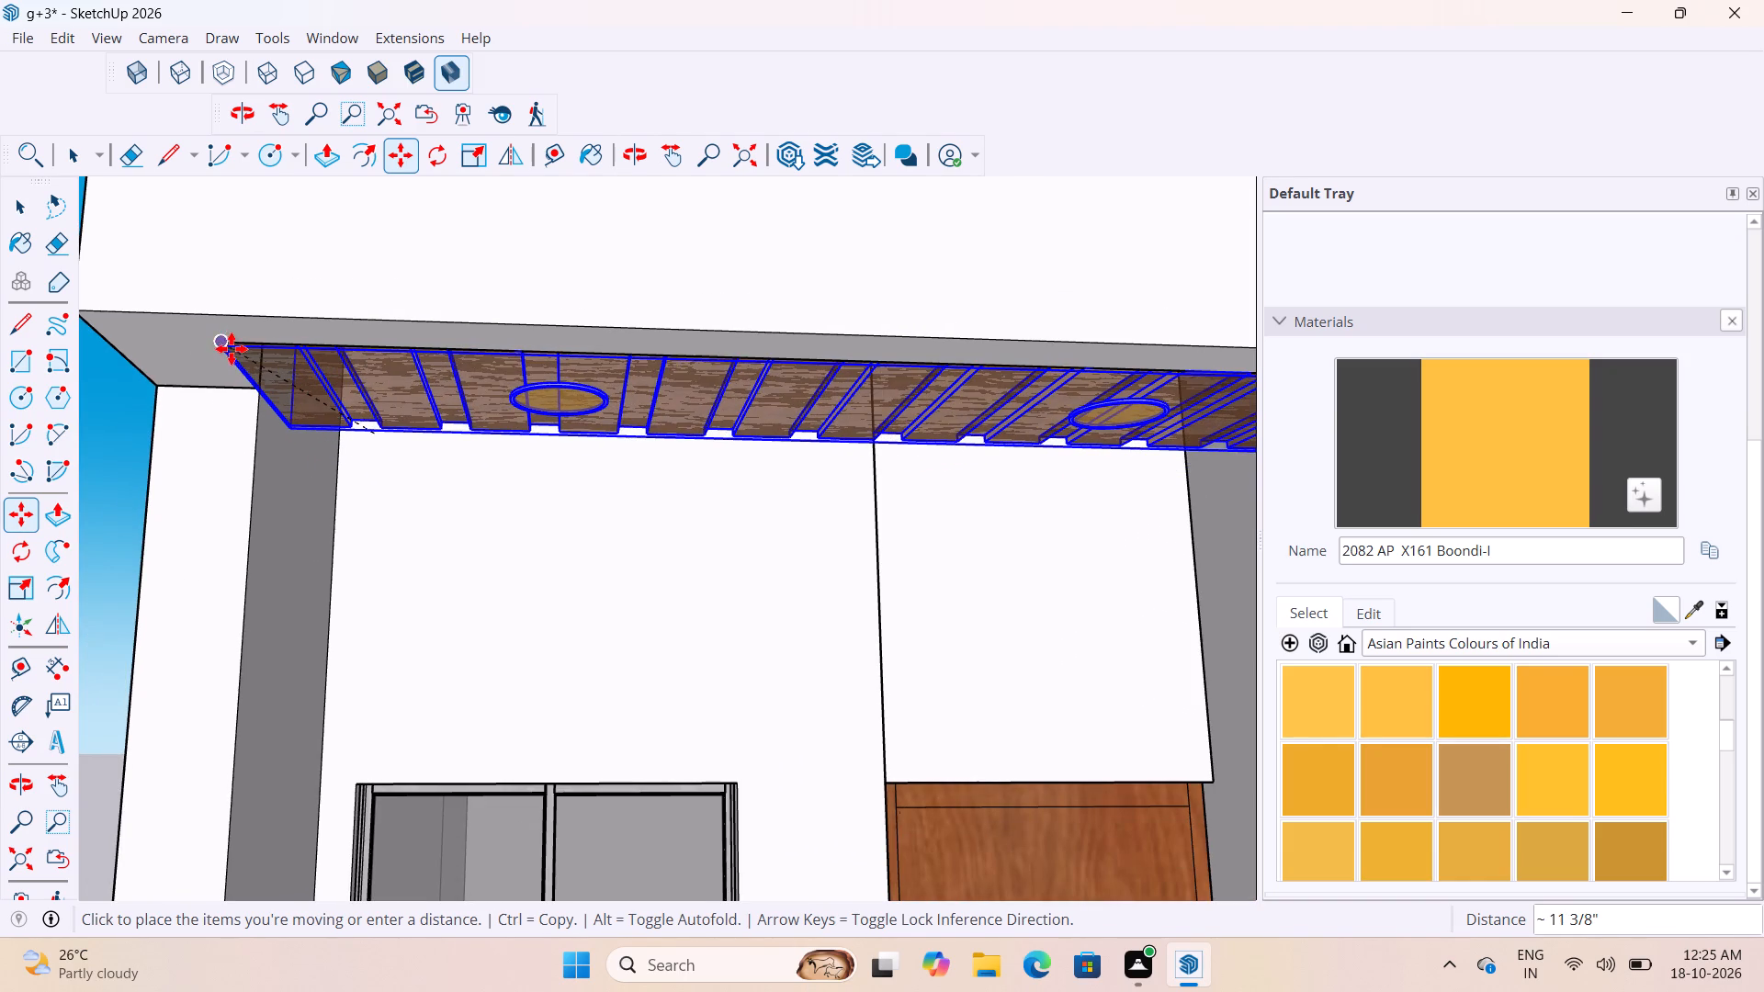
left_click(227, 340)
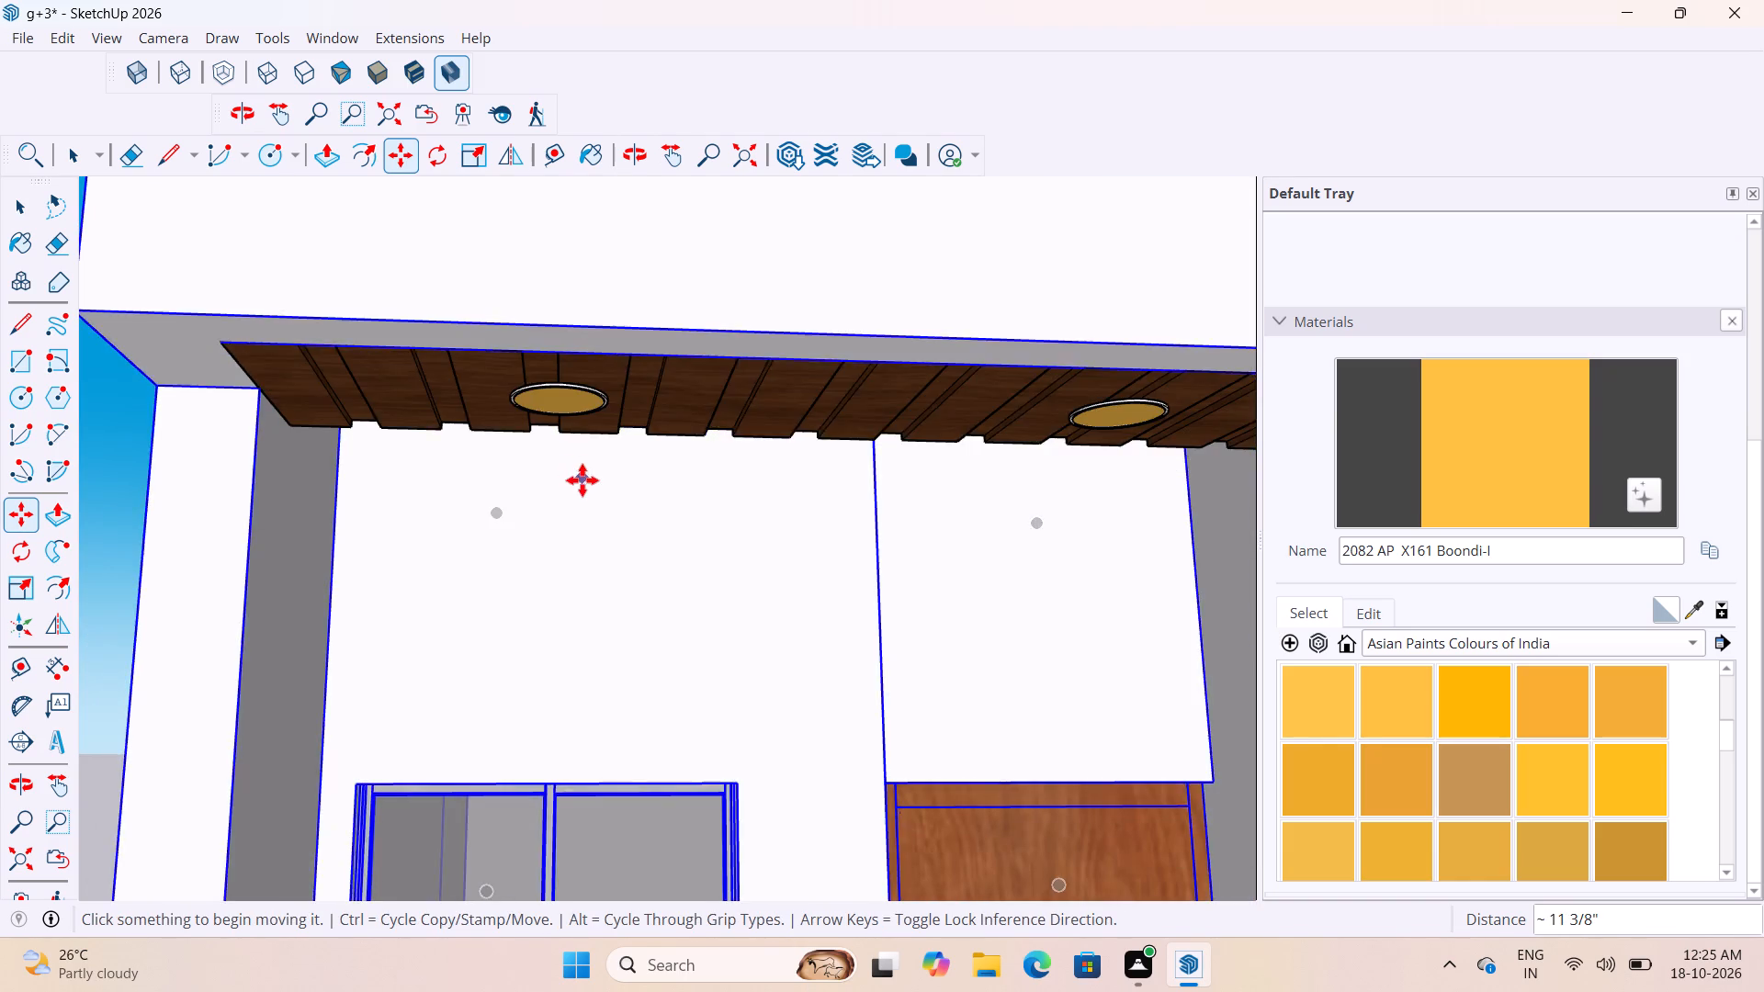
scroll(582, 480, "down", 9)
key("space")
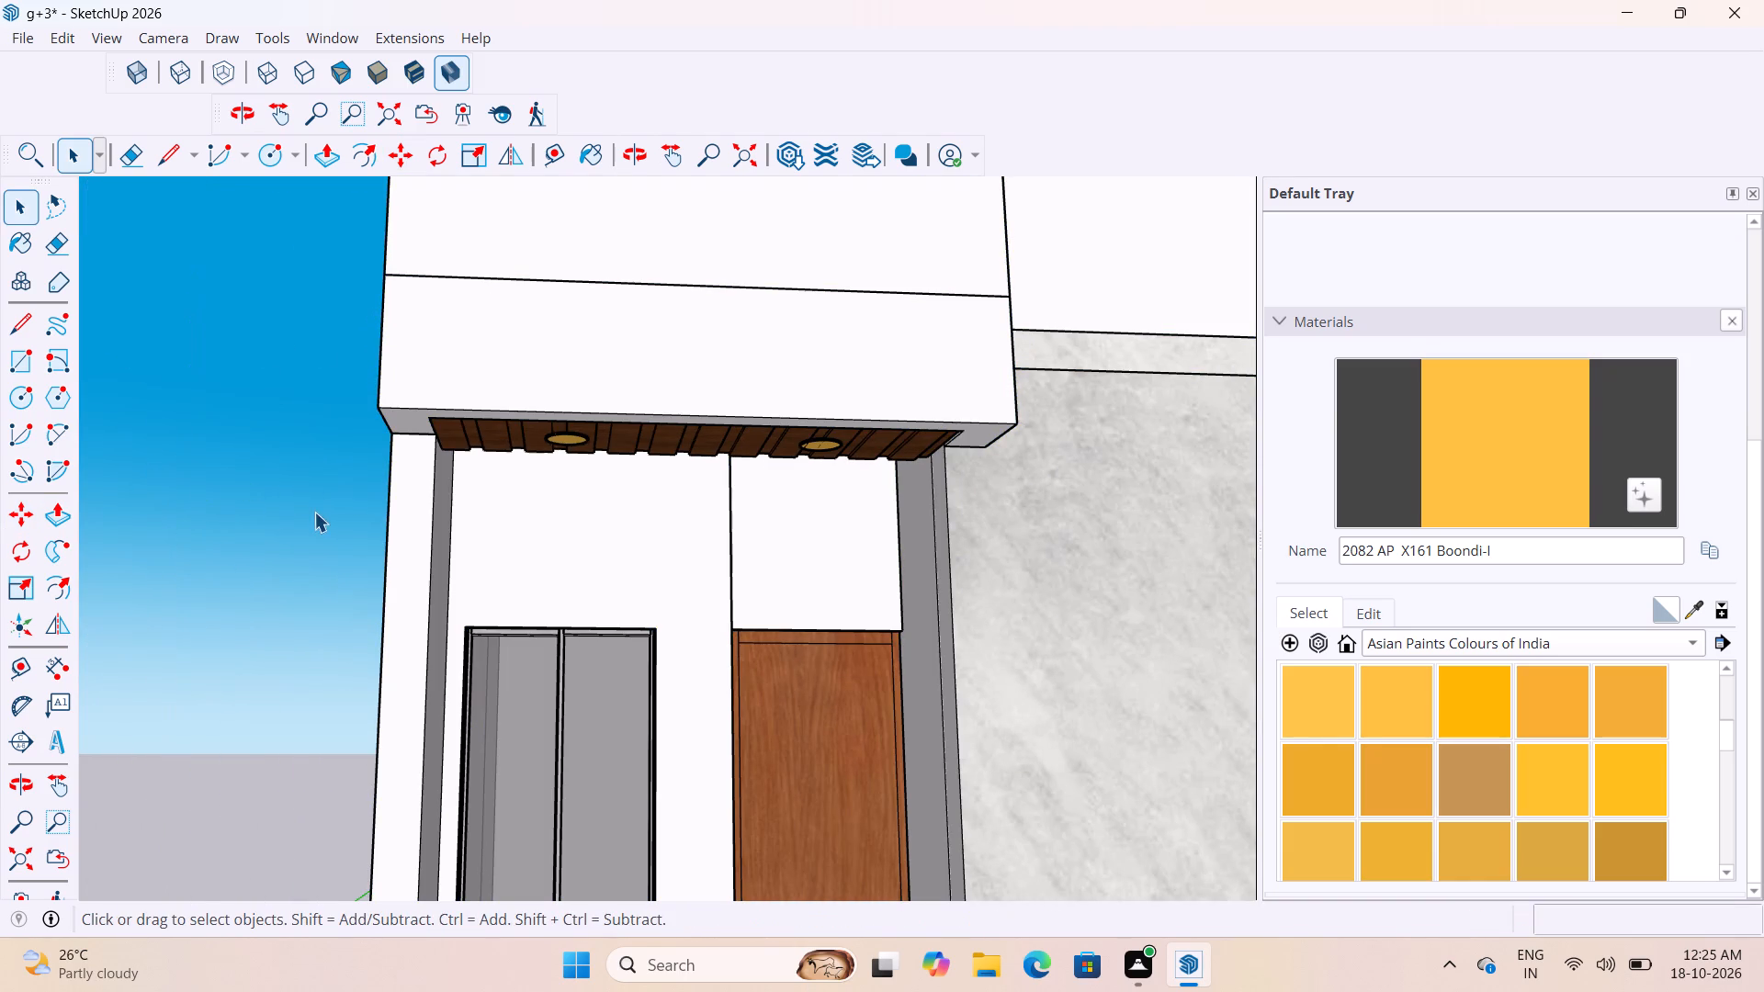
left_click(313, 506)
Scale the wood-veneer block along the green axis by a factor of 2.00 to the recess's inner wall, and deselect it.
scroll(870, 476, "up", 3)
middle_click_drag(876, 453, 561, 322)
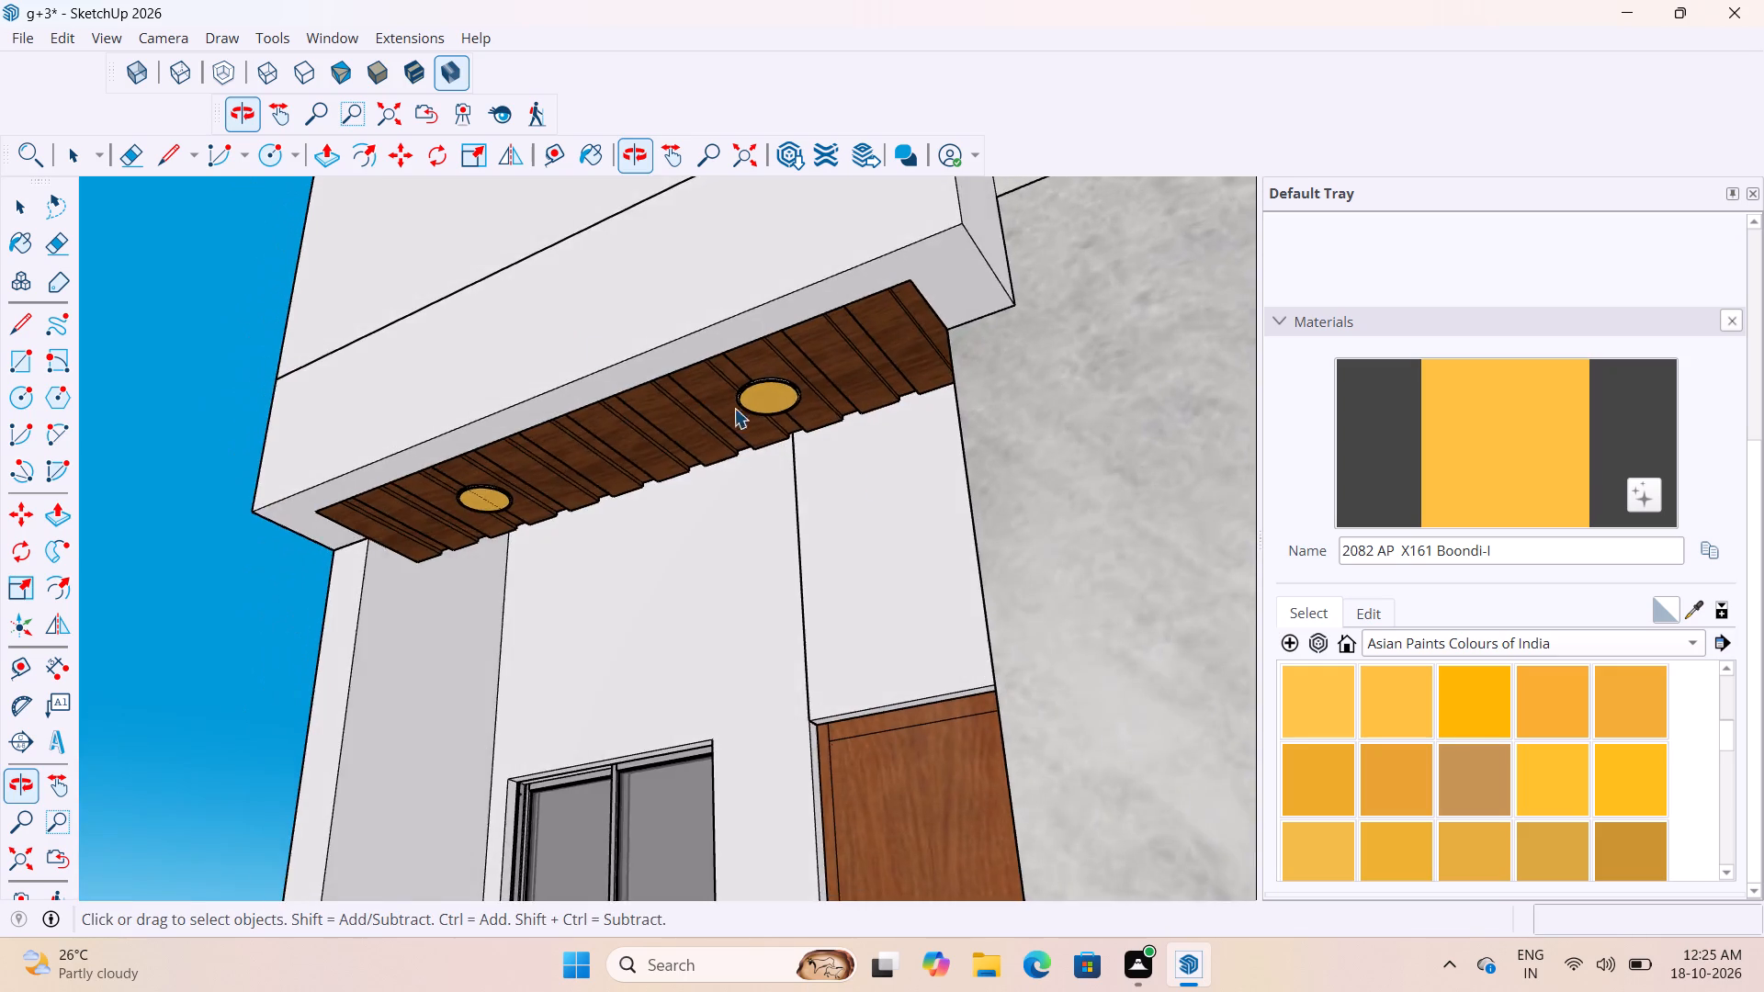
scroll(871, 471, "up", 5)
middle_click_drag(872, 420, 1487, 285)
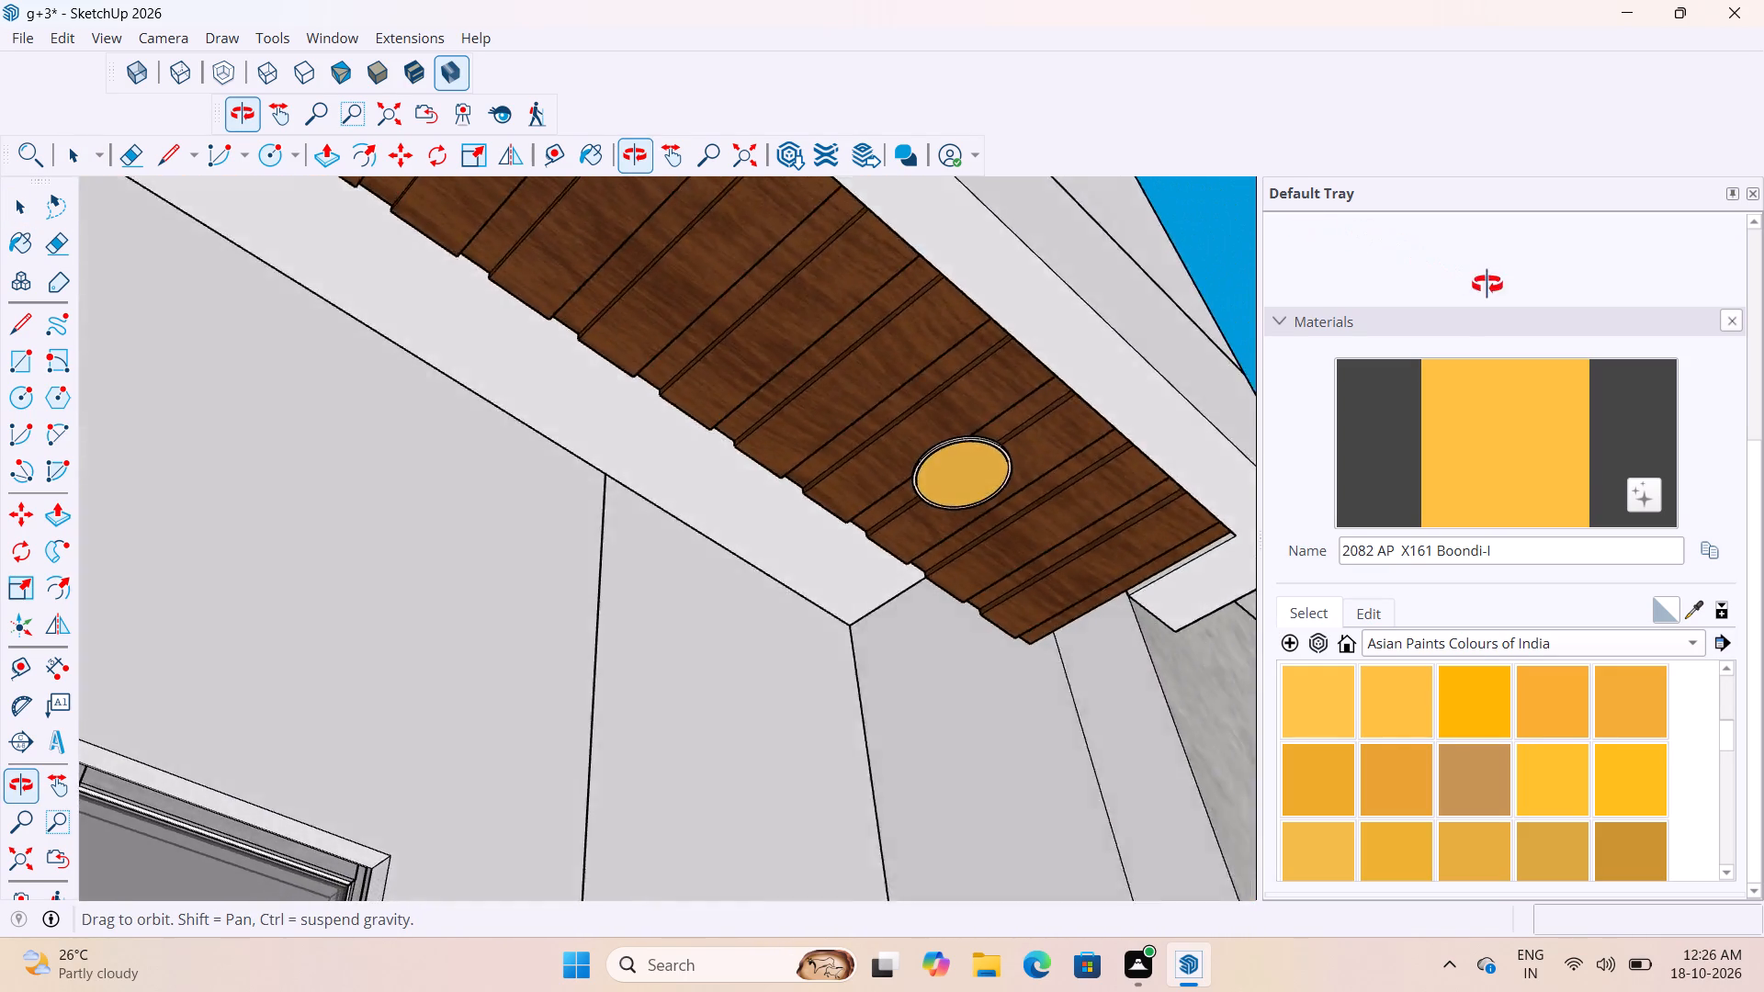
middle_click_drag(1487, 285, 1682, 448)
scroll(1672, 407, "down", 1)
scroll(800, 406, "up", 3)
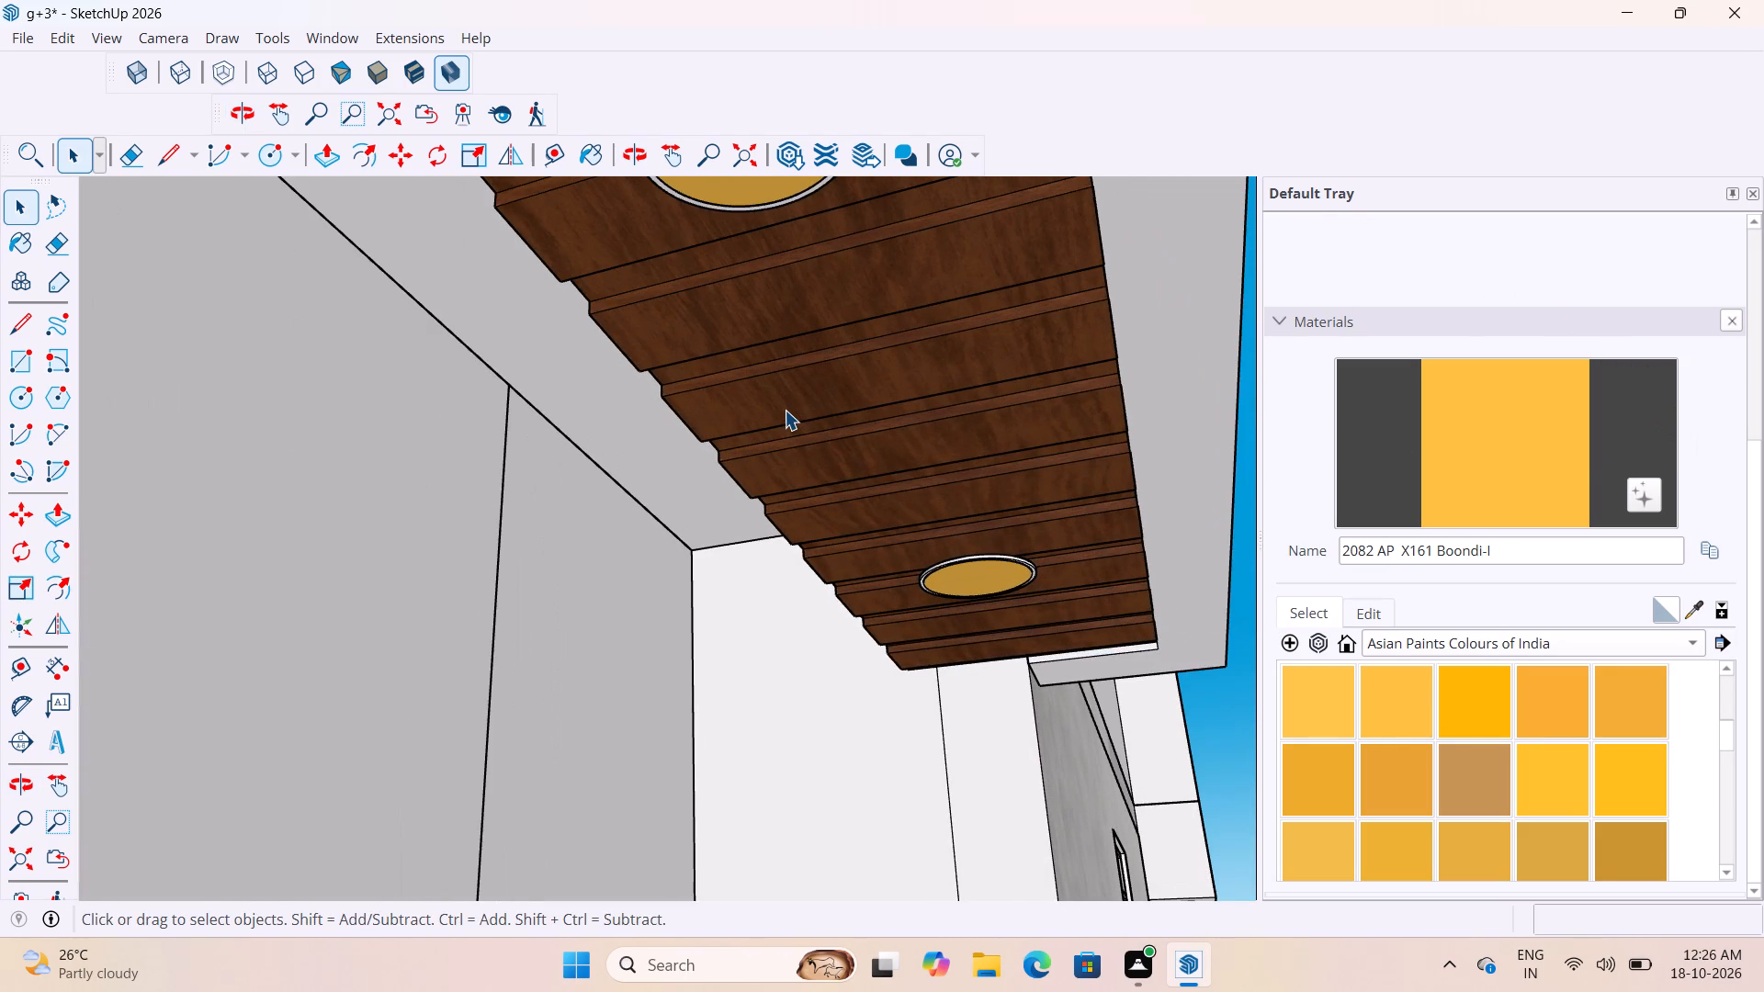
left_click(785, 410)
key("s")
middle_click_drag(731, 421, 796, 413)
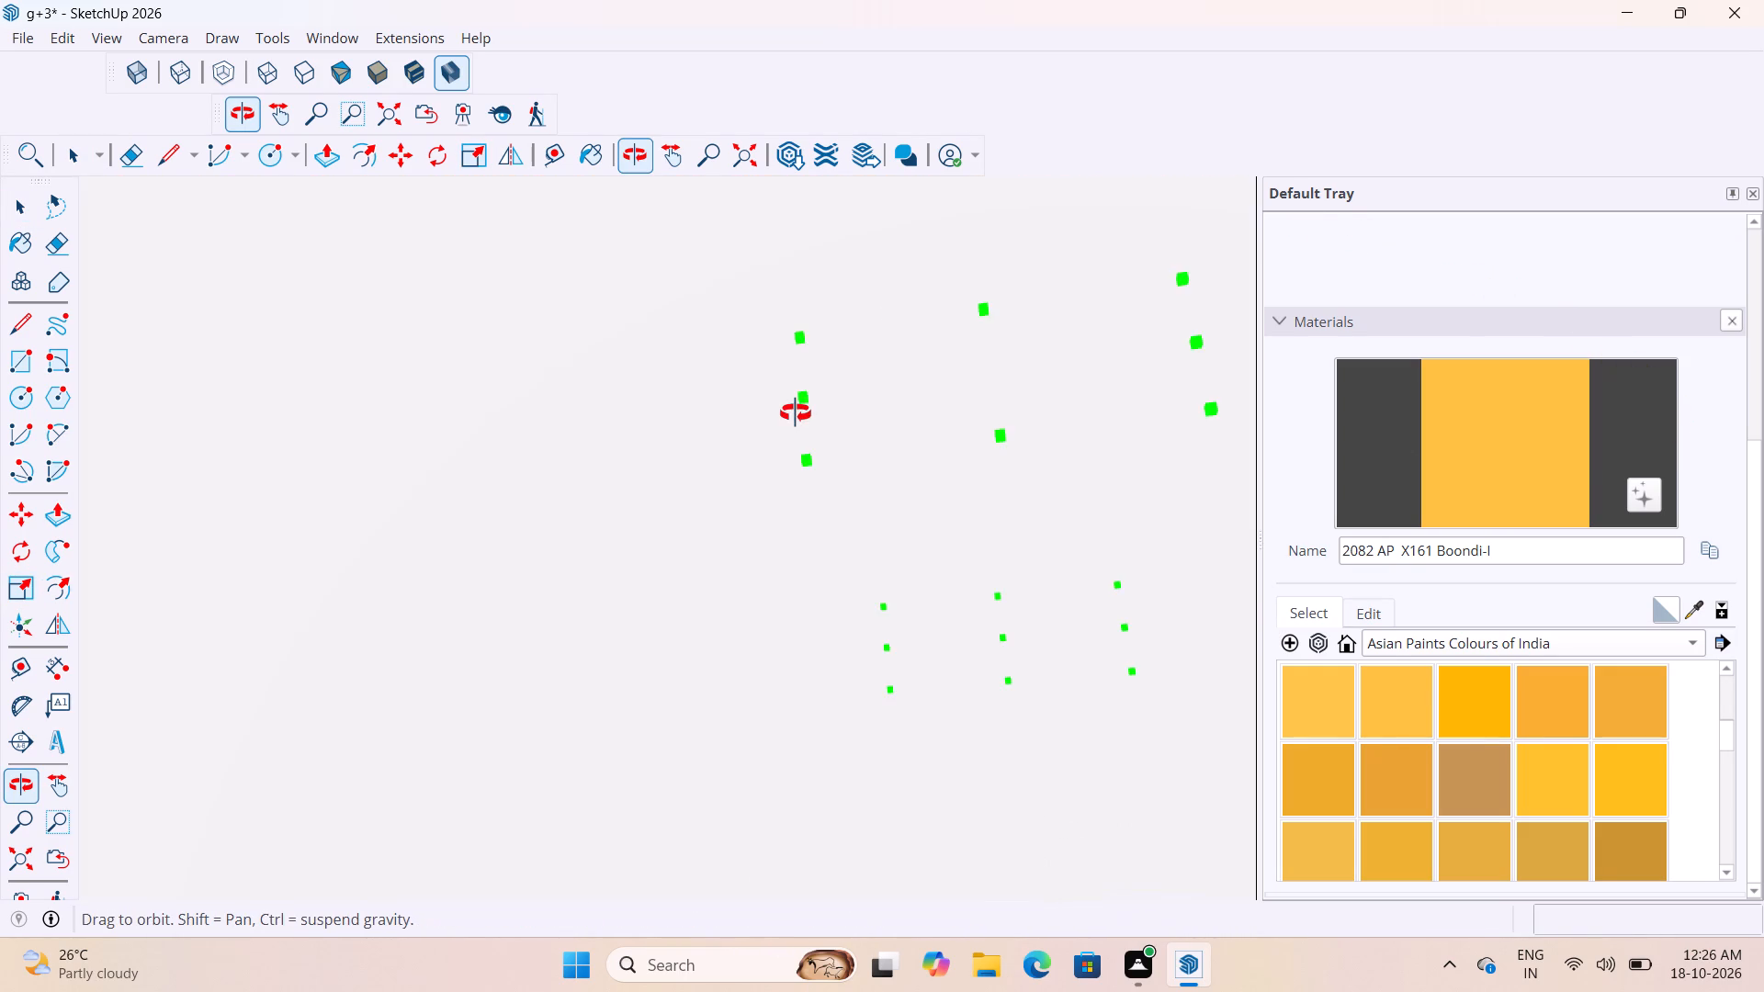
middle_click_drag(796, 413, 794, 388)
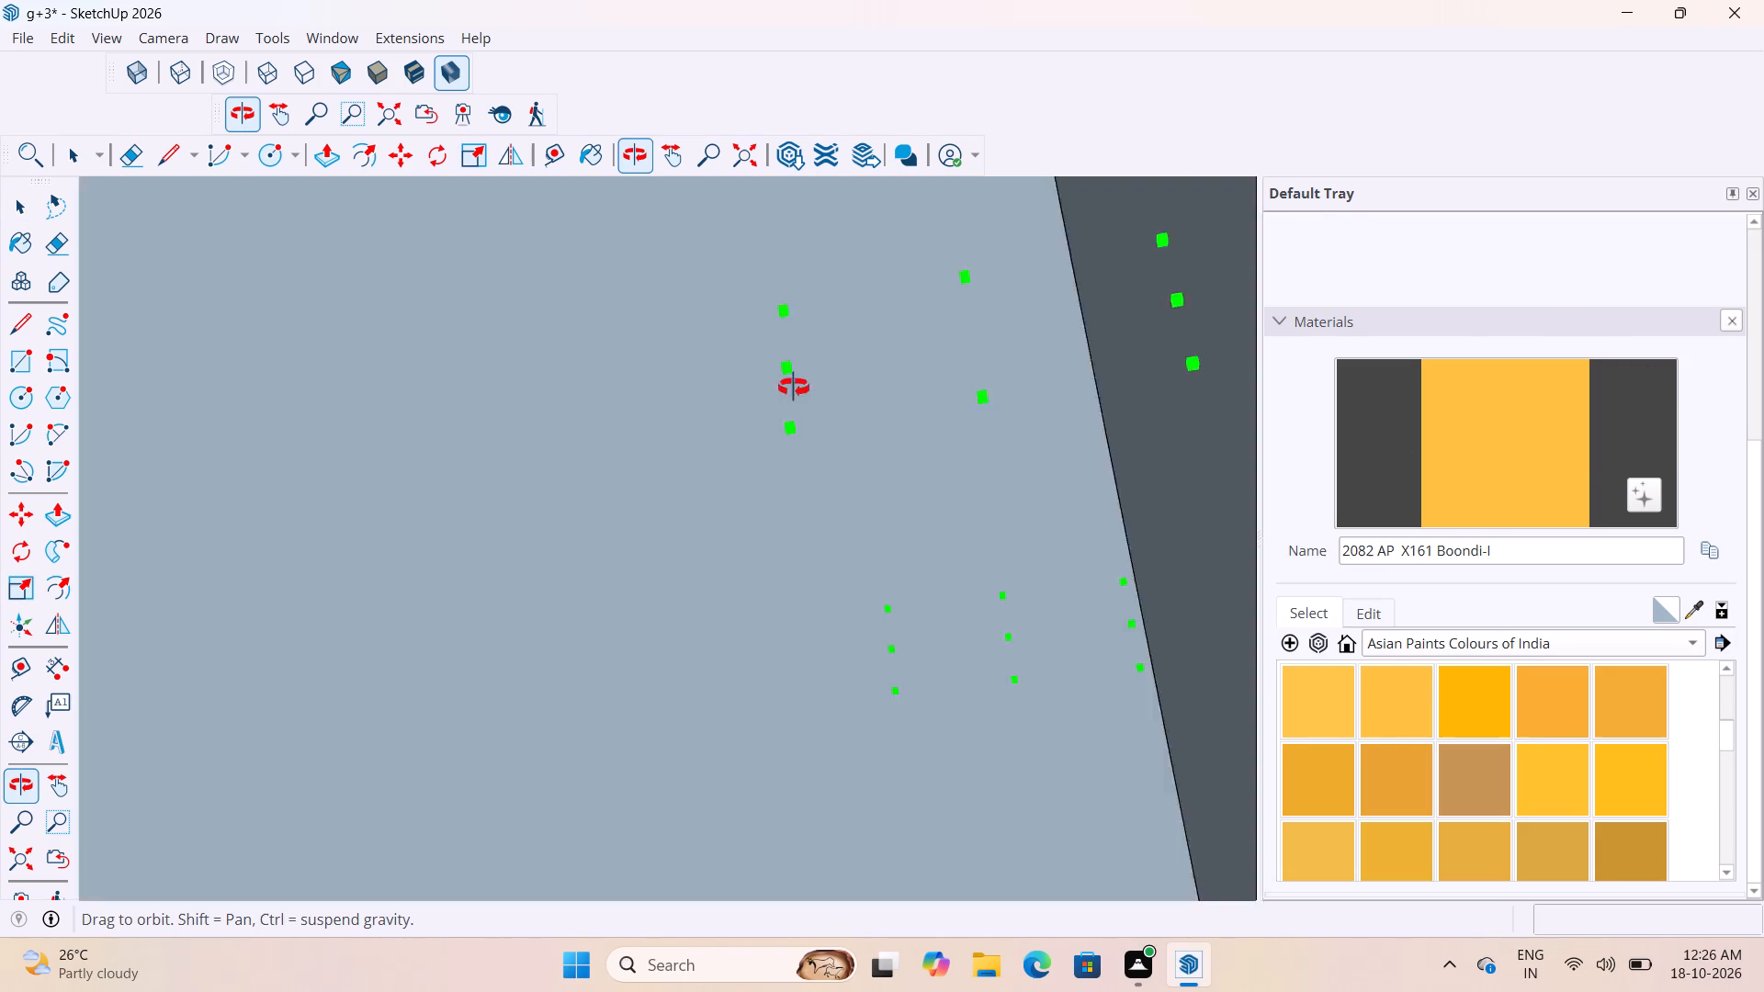
middle_click_drag(794, 388, 711, 359)
scroll(717, 410, "up", 3)
middle_click_drag(715, 401, 774, 340)
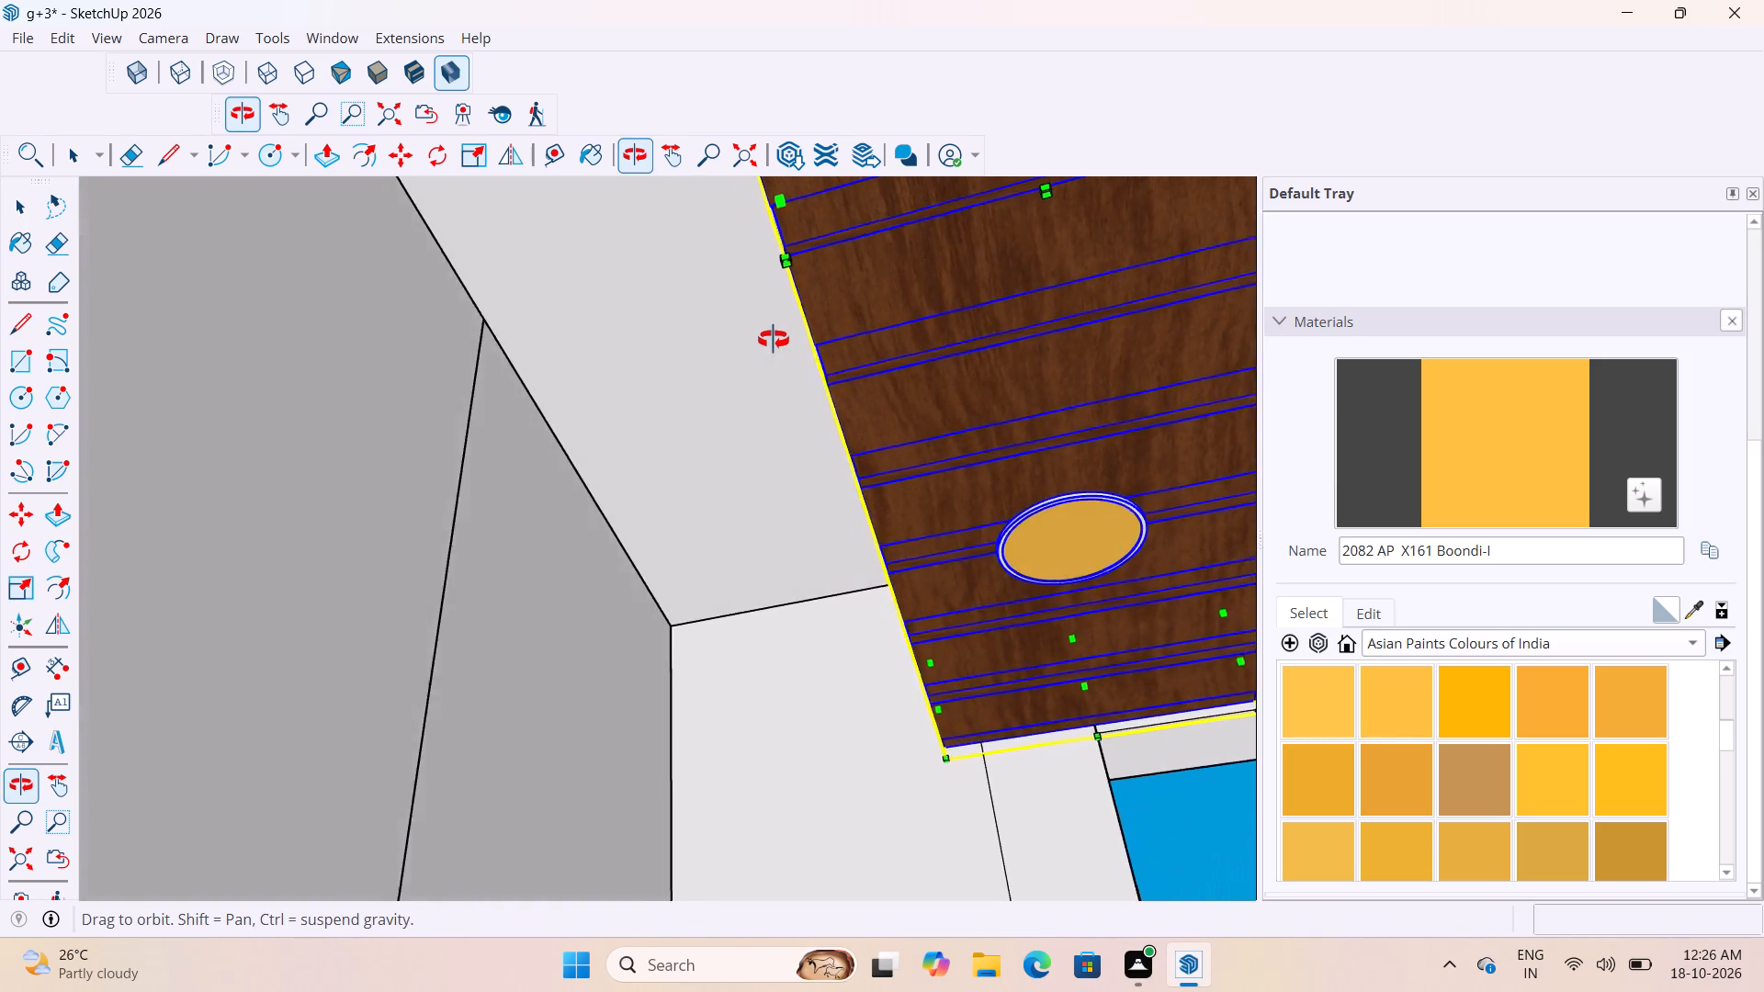
middle_click_drag(774, 340, 853, 376)
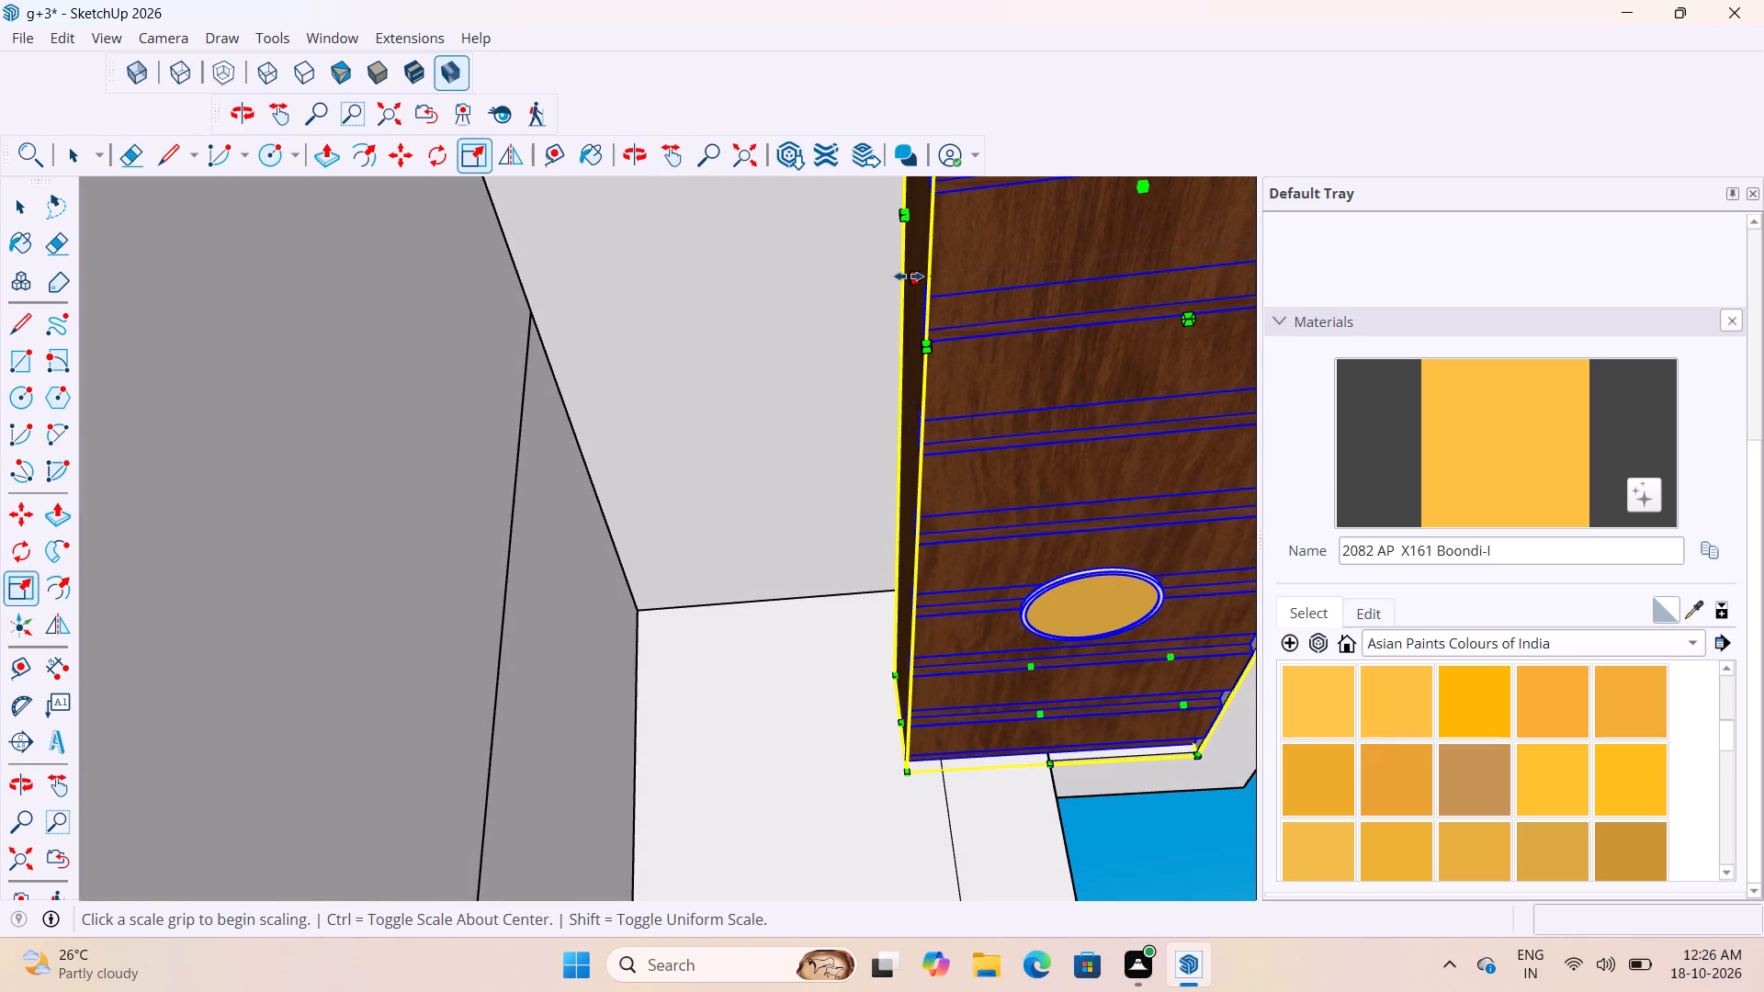
left_click(909, 275)
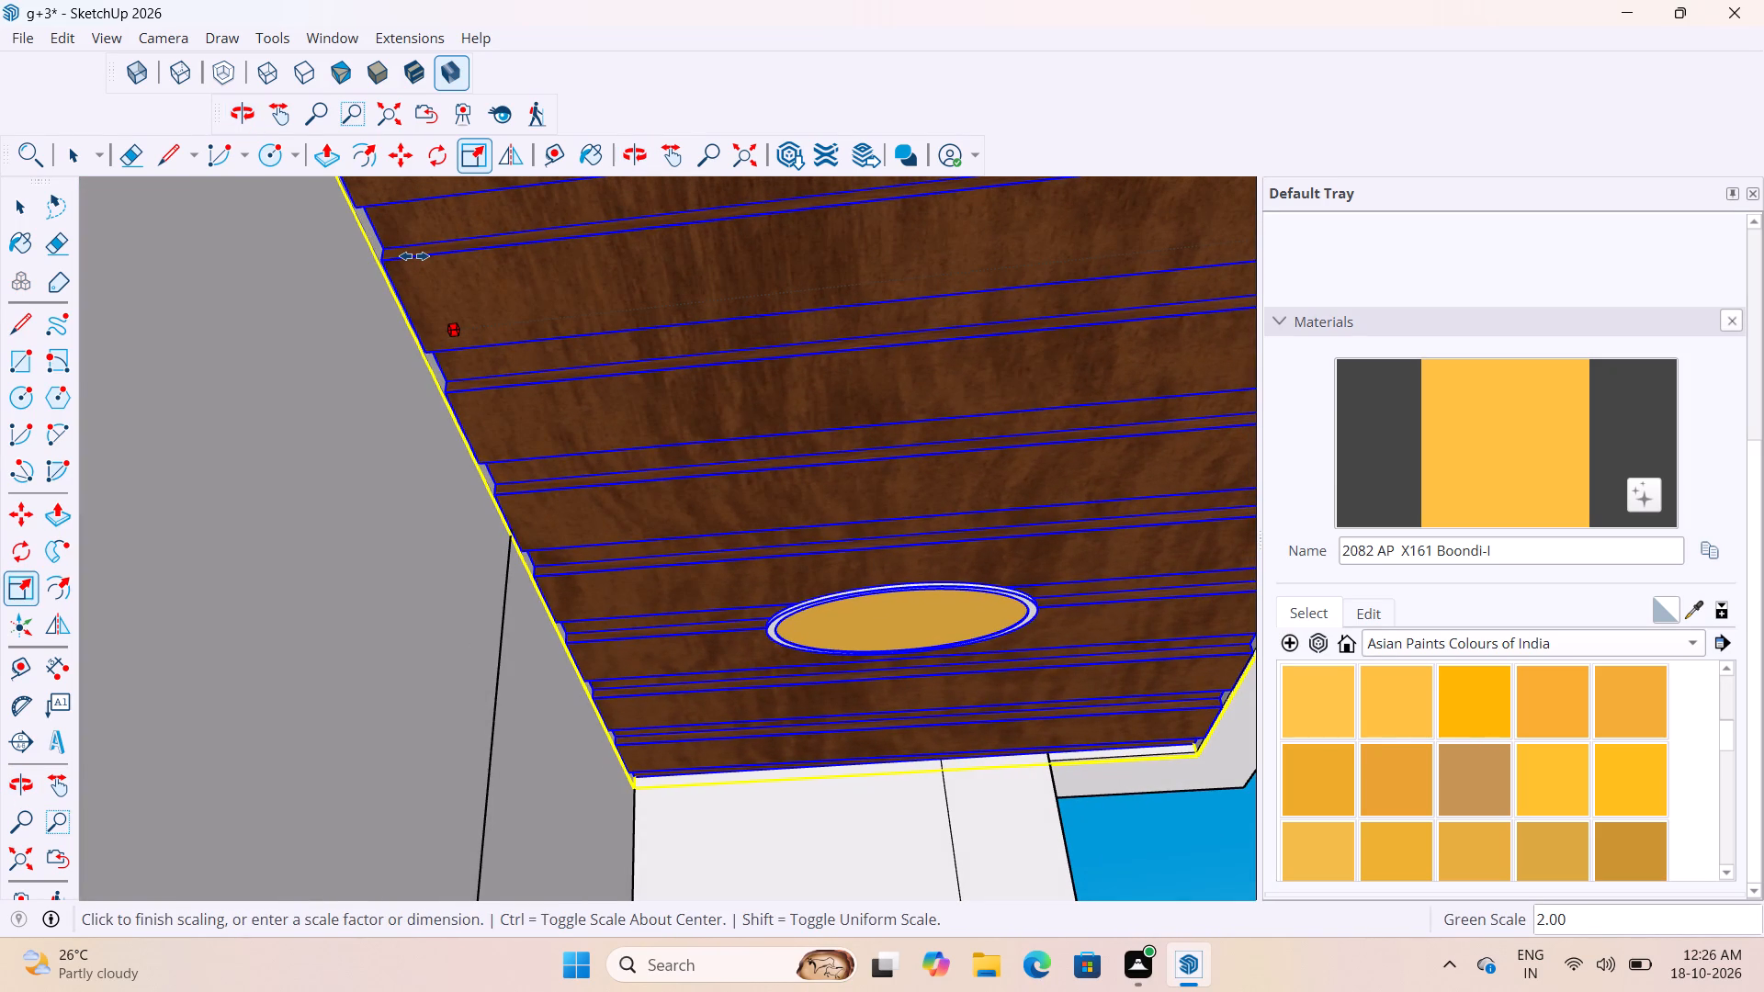
left_click(414, 256)
scroll(300, 473, "down", 4)
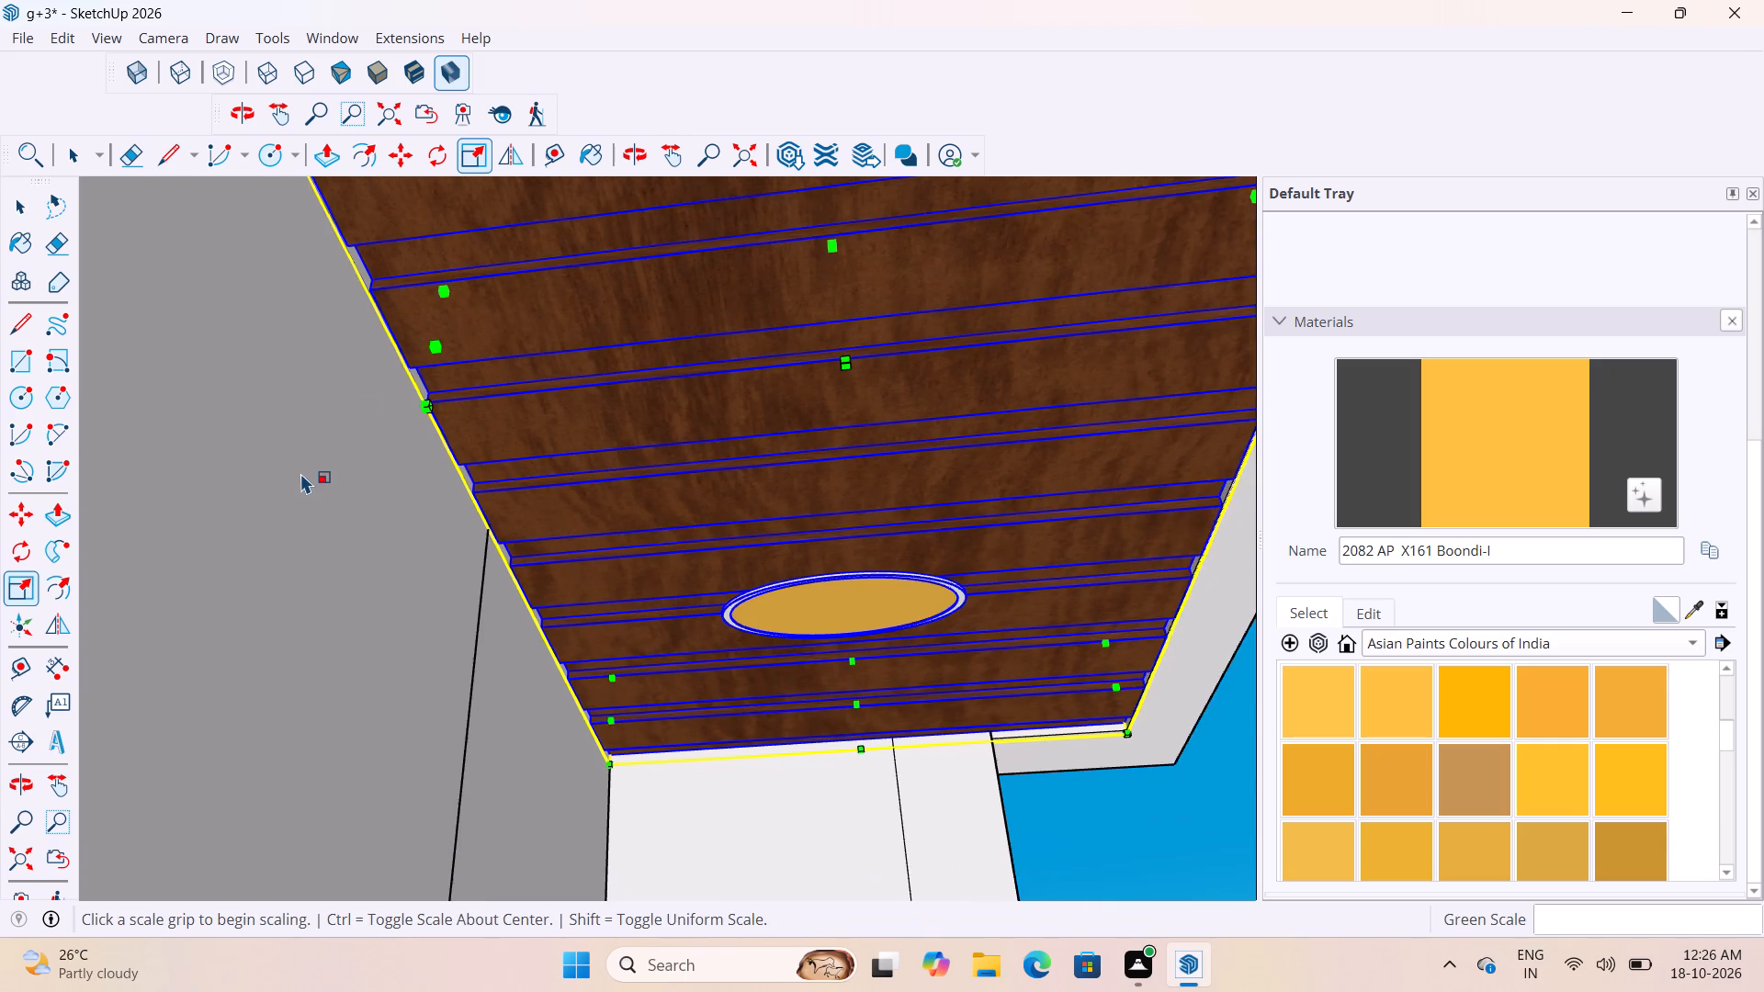
scroll(300, 473, "down", 18)
scroll(649, 446, "down", 14)
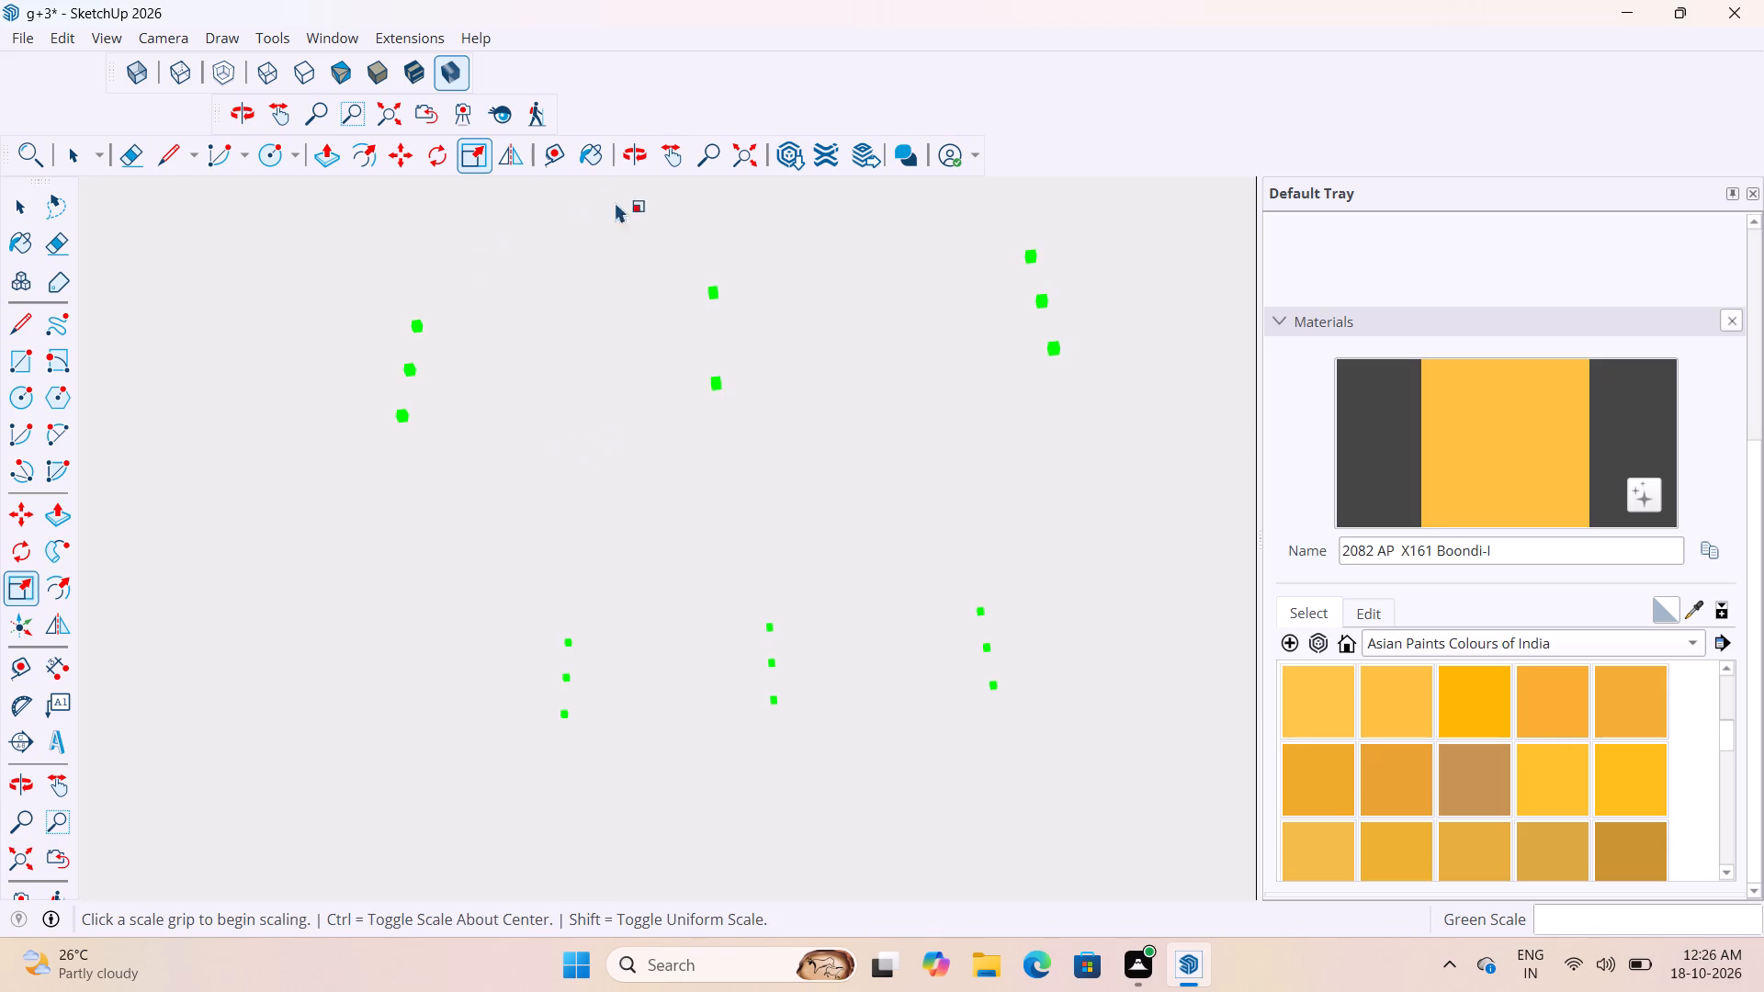
left_click(753, 143)
scroll(639, 468, "down", 5)
key("space")
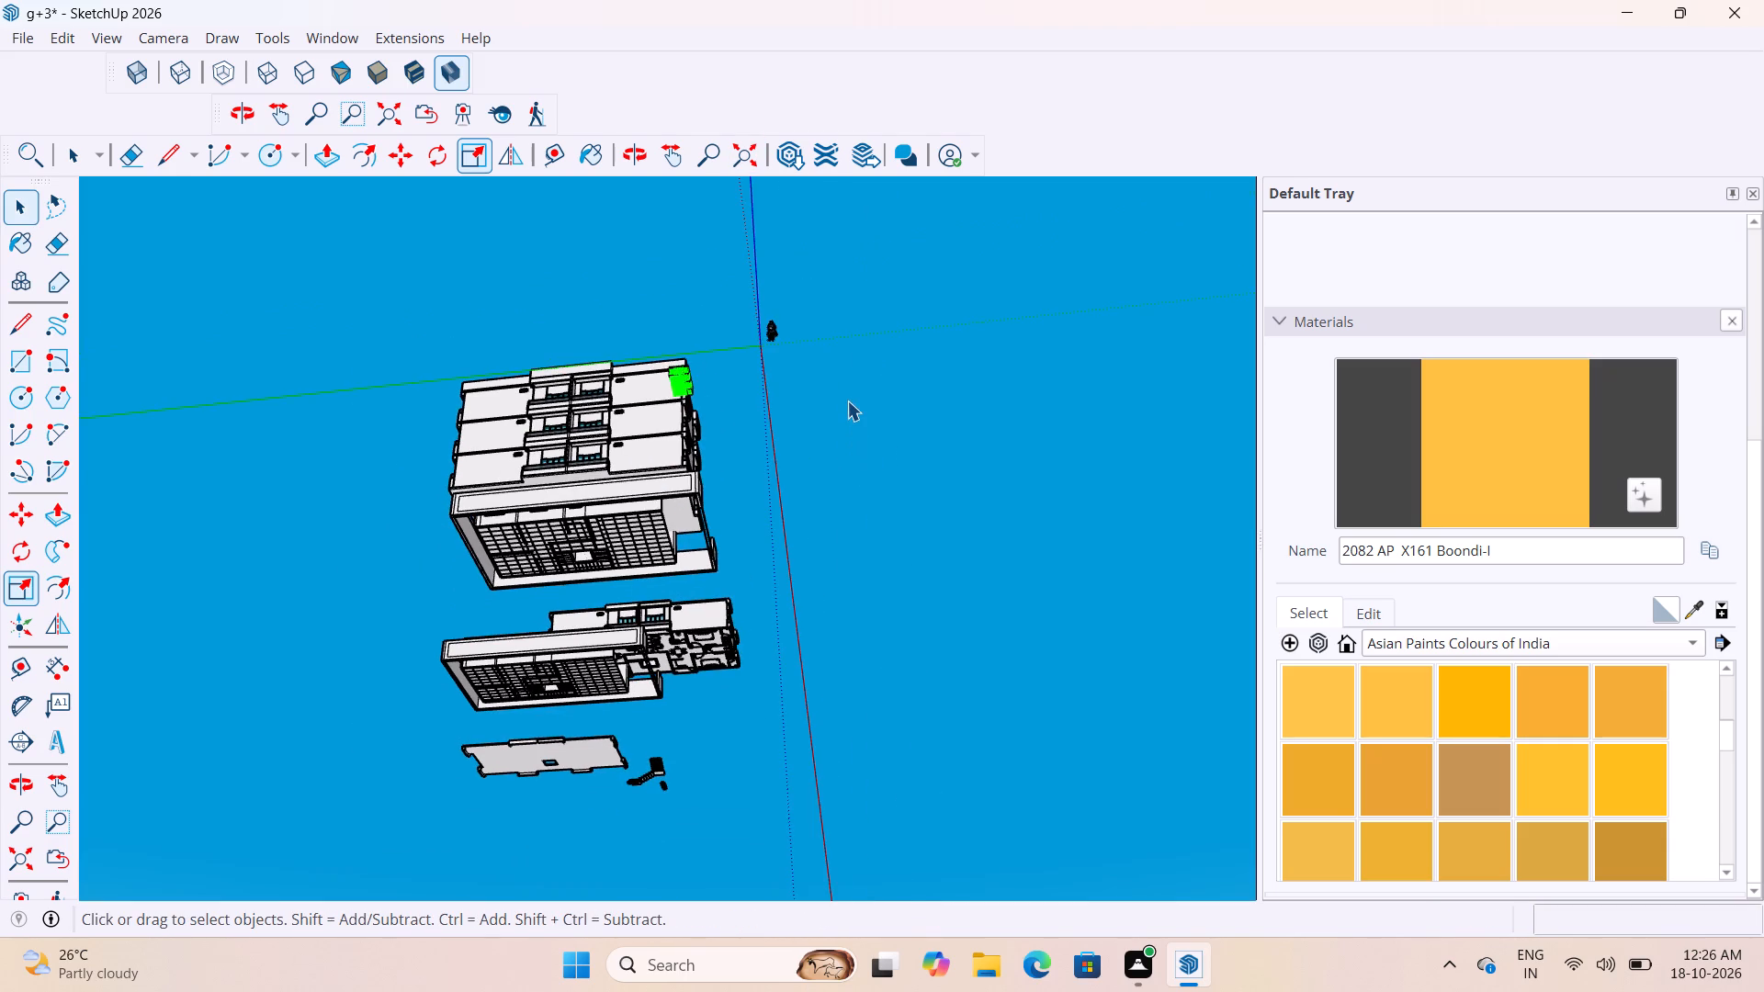
left_click(847, 400)
Inspect the widened block from below, checking its fit against the recess walls and the overhang at the top-floor corner balcony.
scroll(698, 400, "up", 12)
middle_click_drag(702, 369, 364, 469)
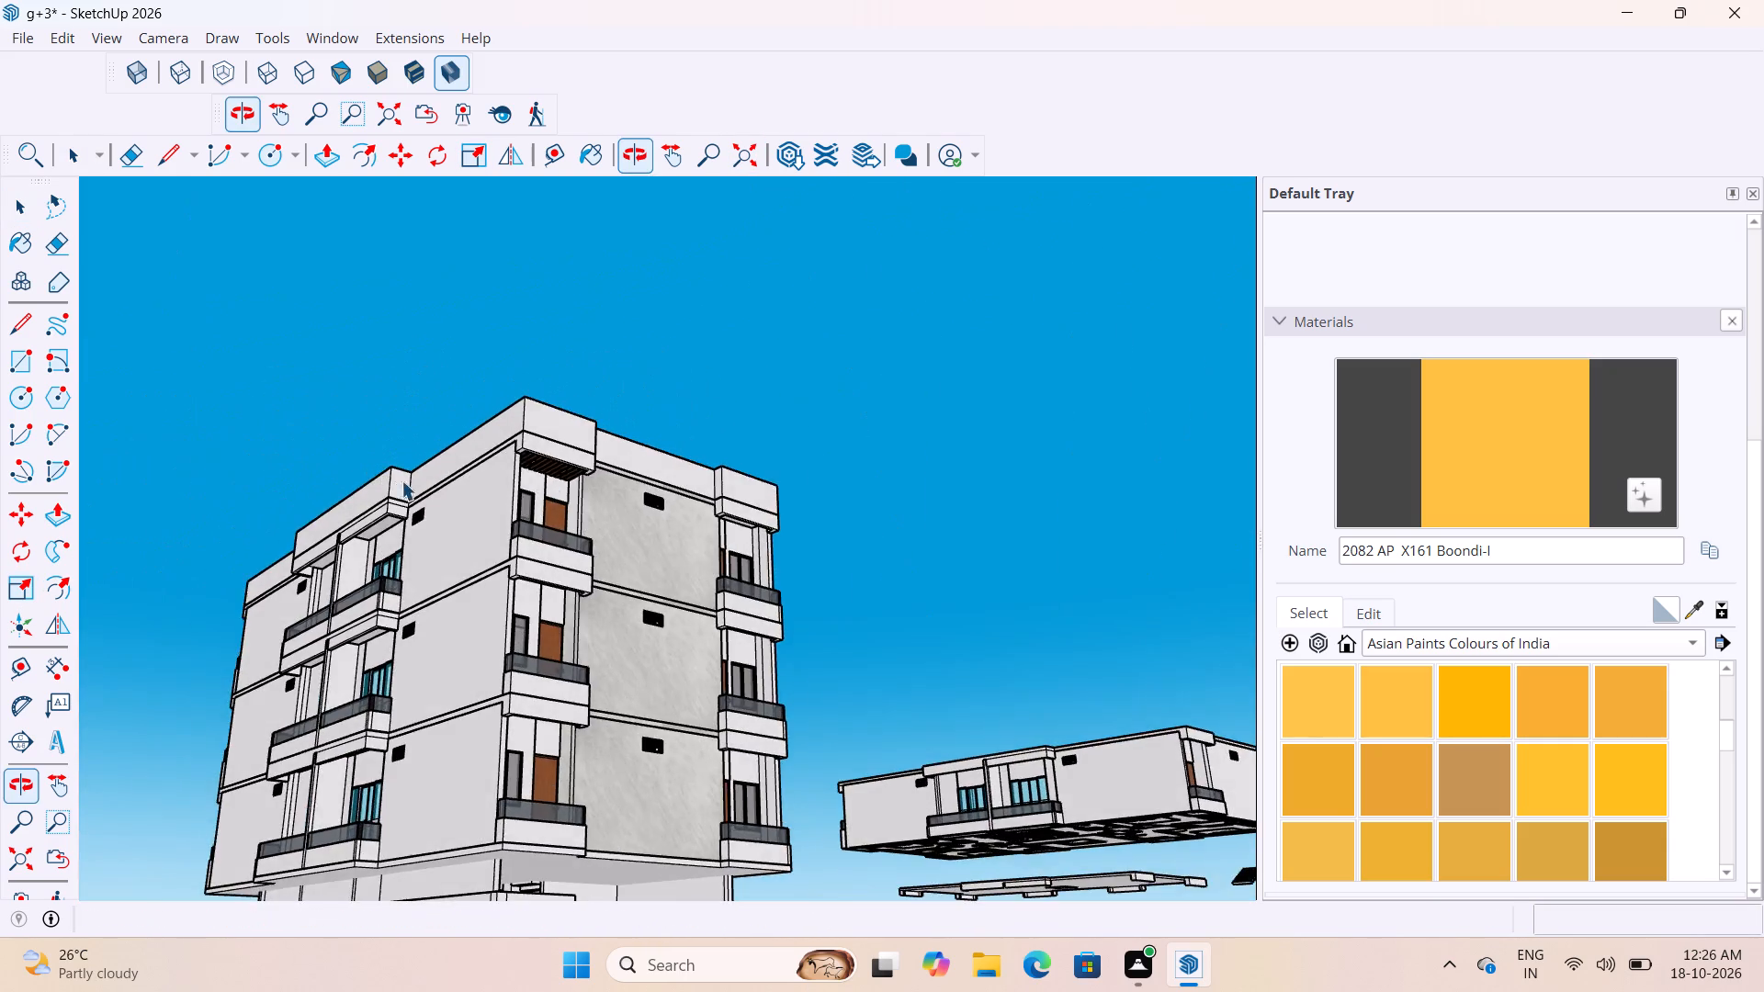
scroll(582, 477, "up", 16)
scroll(374, 467, "up", 12)
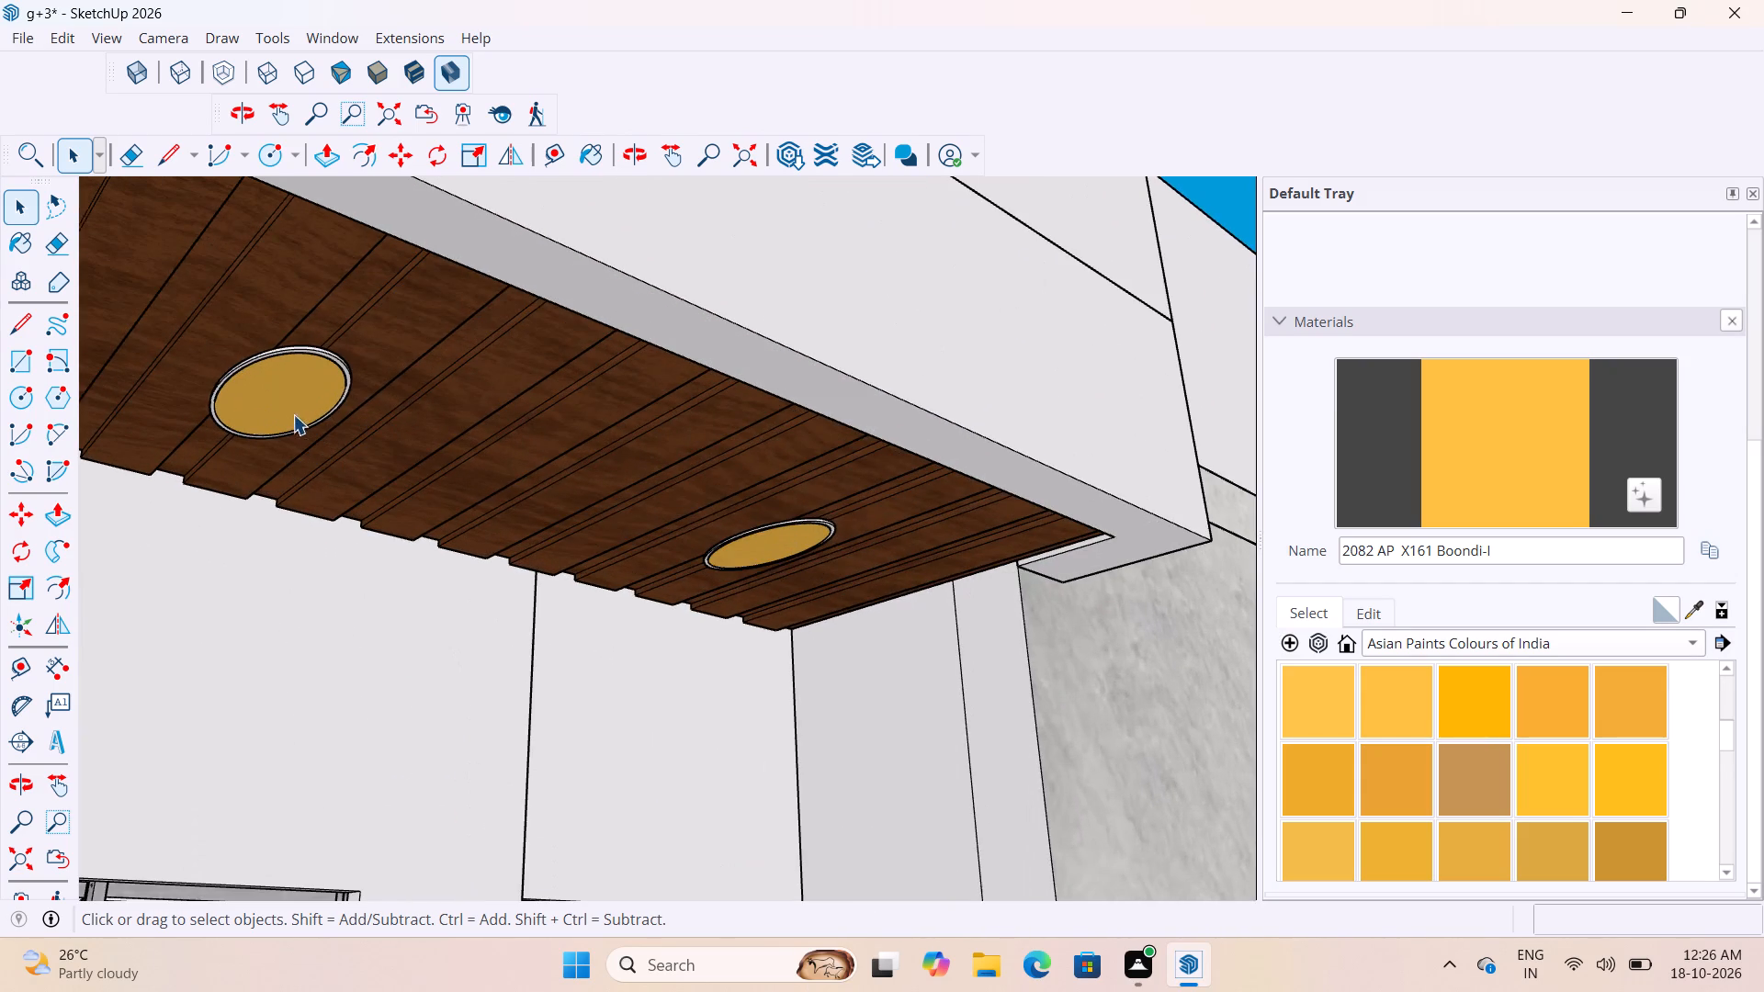
scroll(192, 380, "up", 5)
middle_click_drag(375, 370, 28, 470)
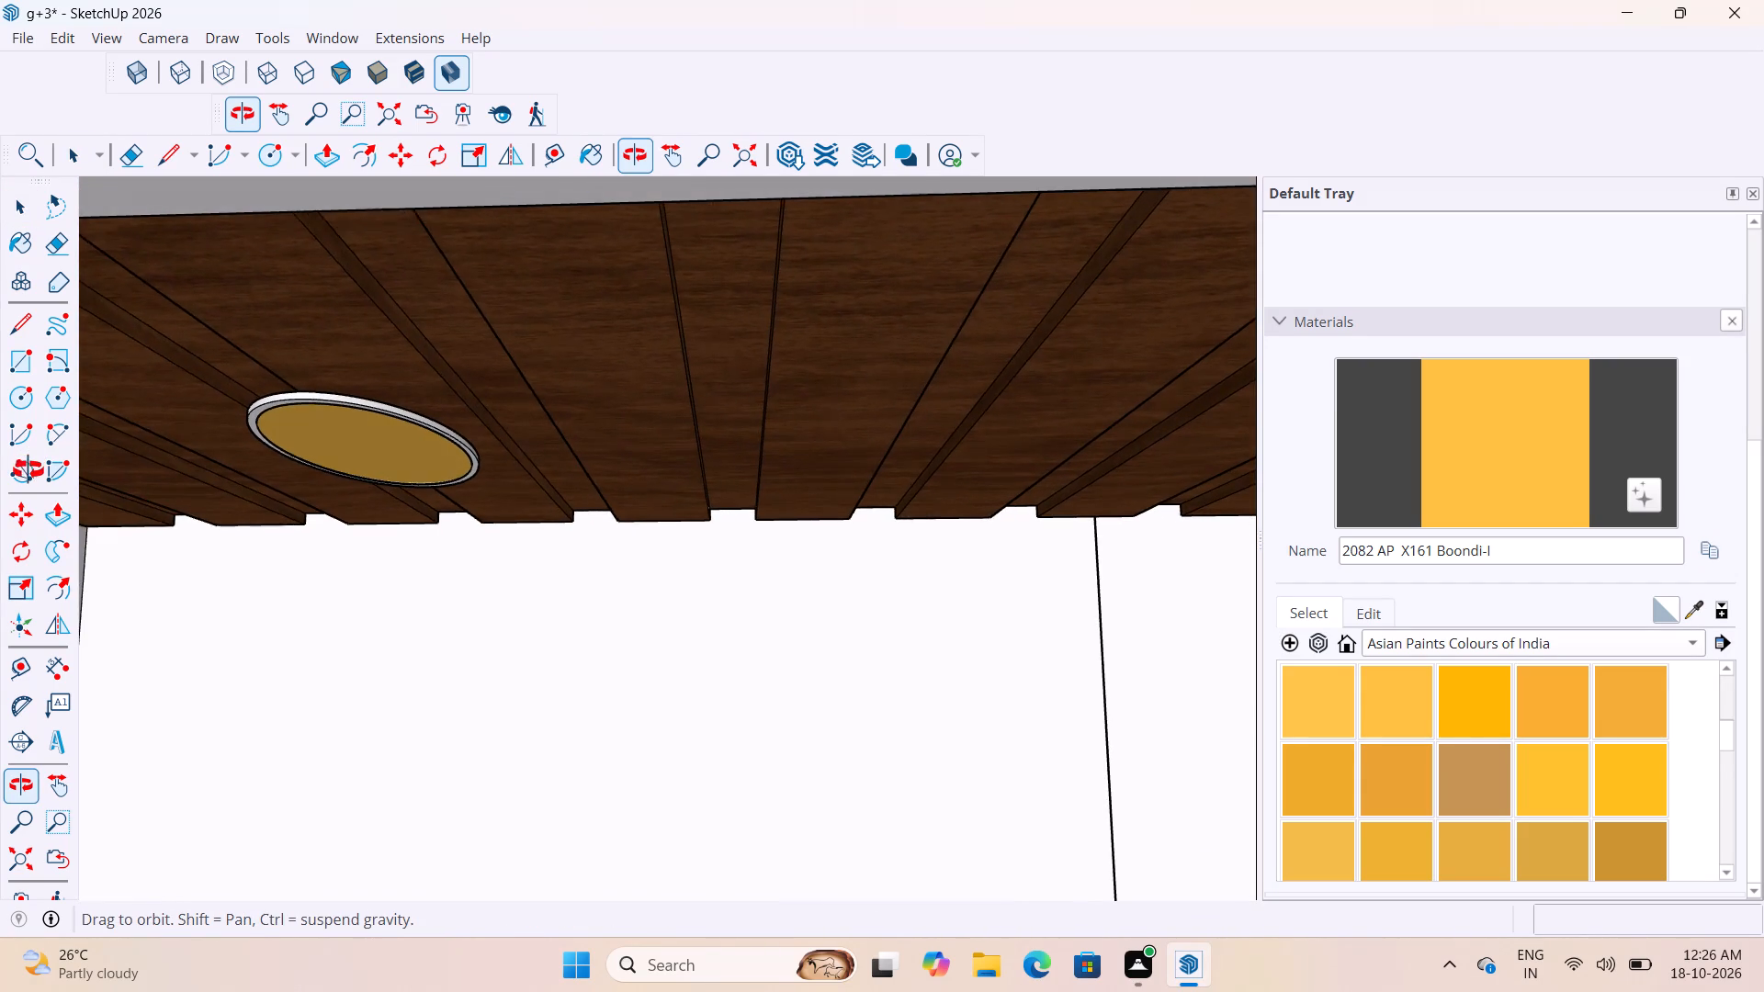
middle_click_drag(28, 470, 28, 471)
scroll(619, 379, "down", 10)
middle_click_drag(639, 422, 903, 344)
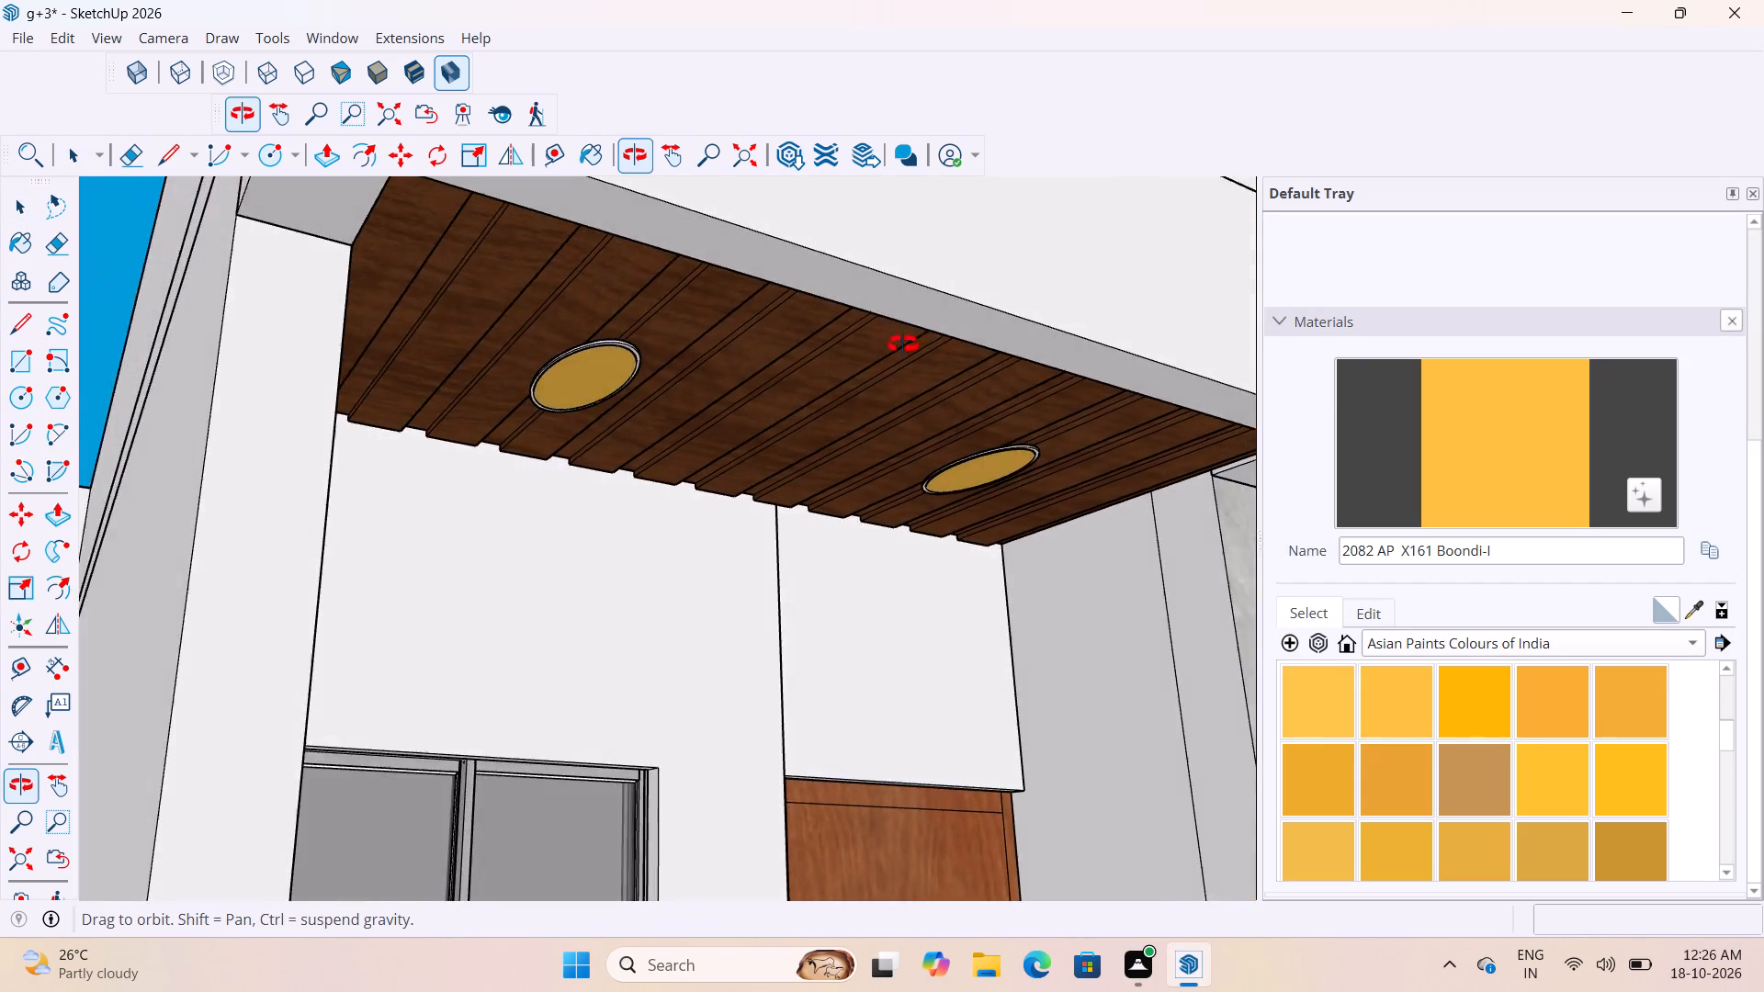
middle_click_drag(903, 344, 801, 435)
scroll(567, 392, "up", 3)
scroll(564, 391, "down", 5)
middle_click_drag(571, 385, 611, 297)
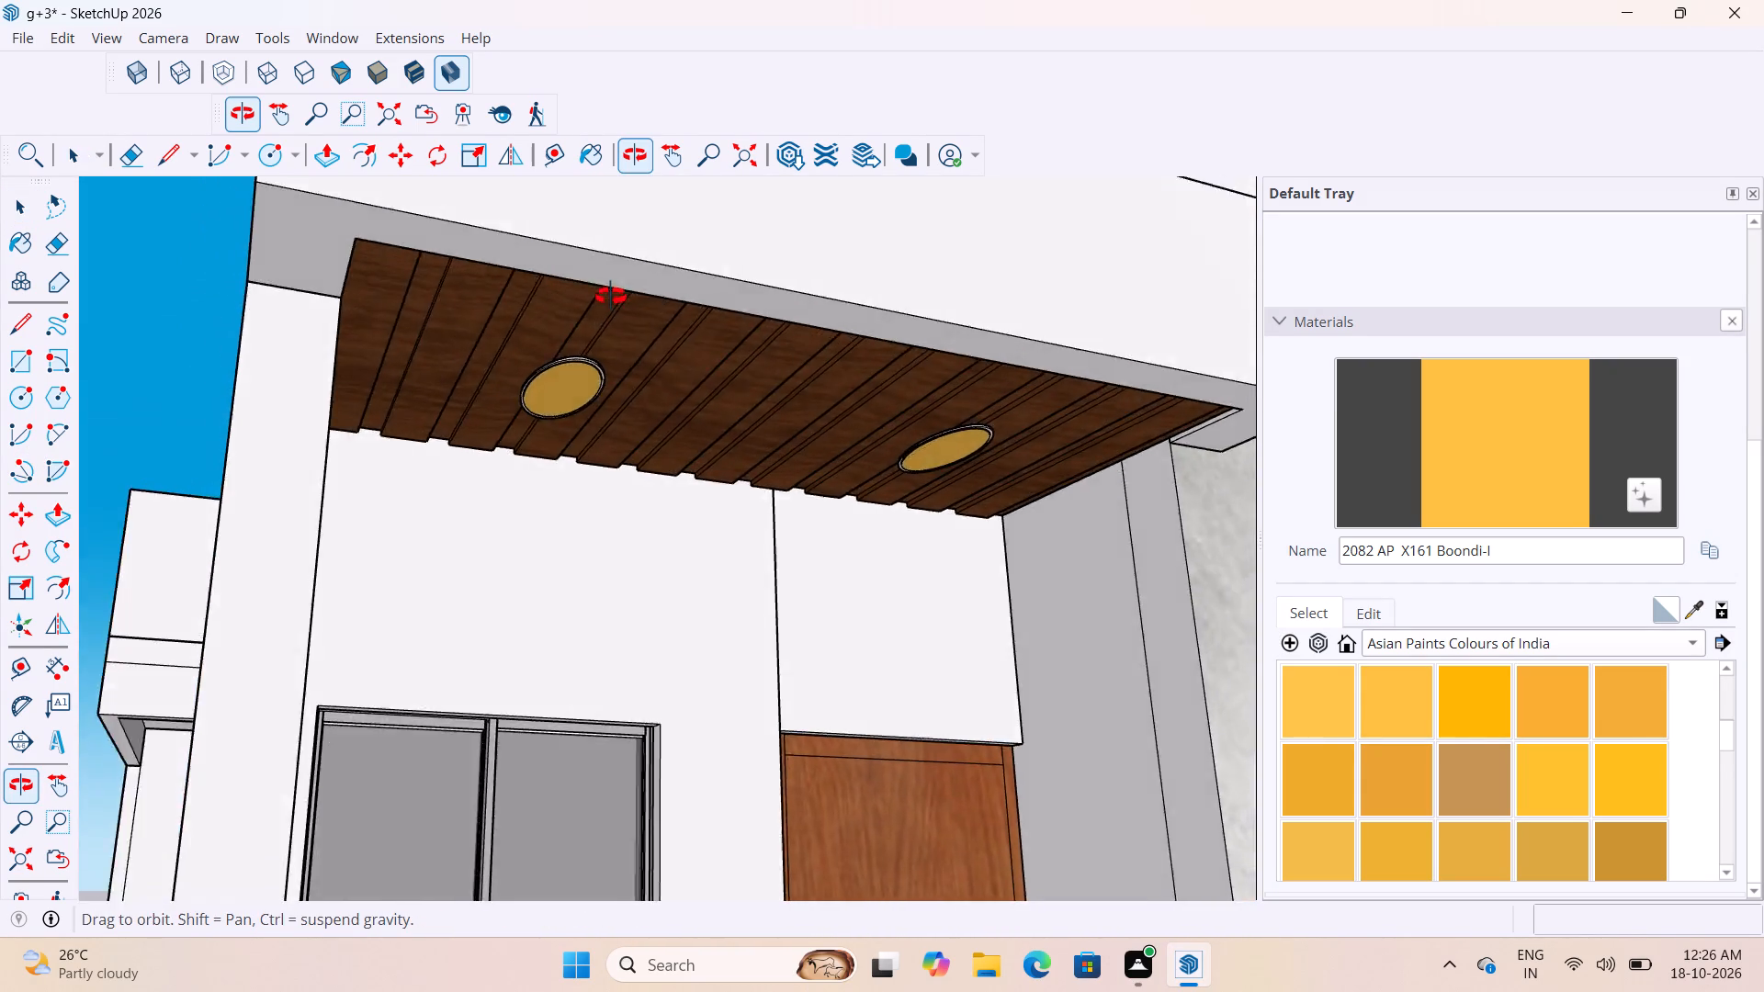
middle_click_drag(611, 297, 817, 192)
scroll(818, 434, "up", 7)
middle_click_drag(671, 313, 753, 324)
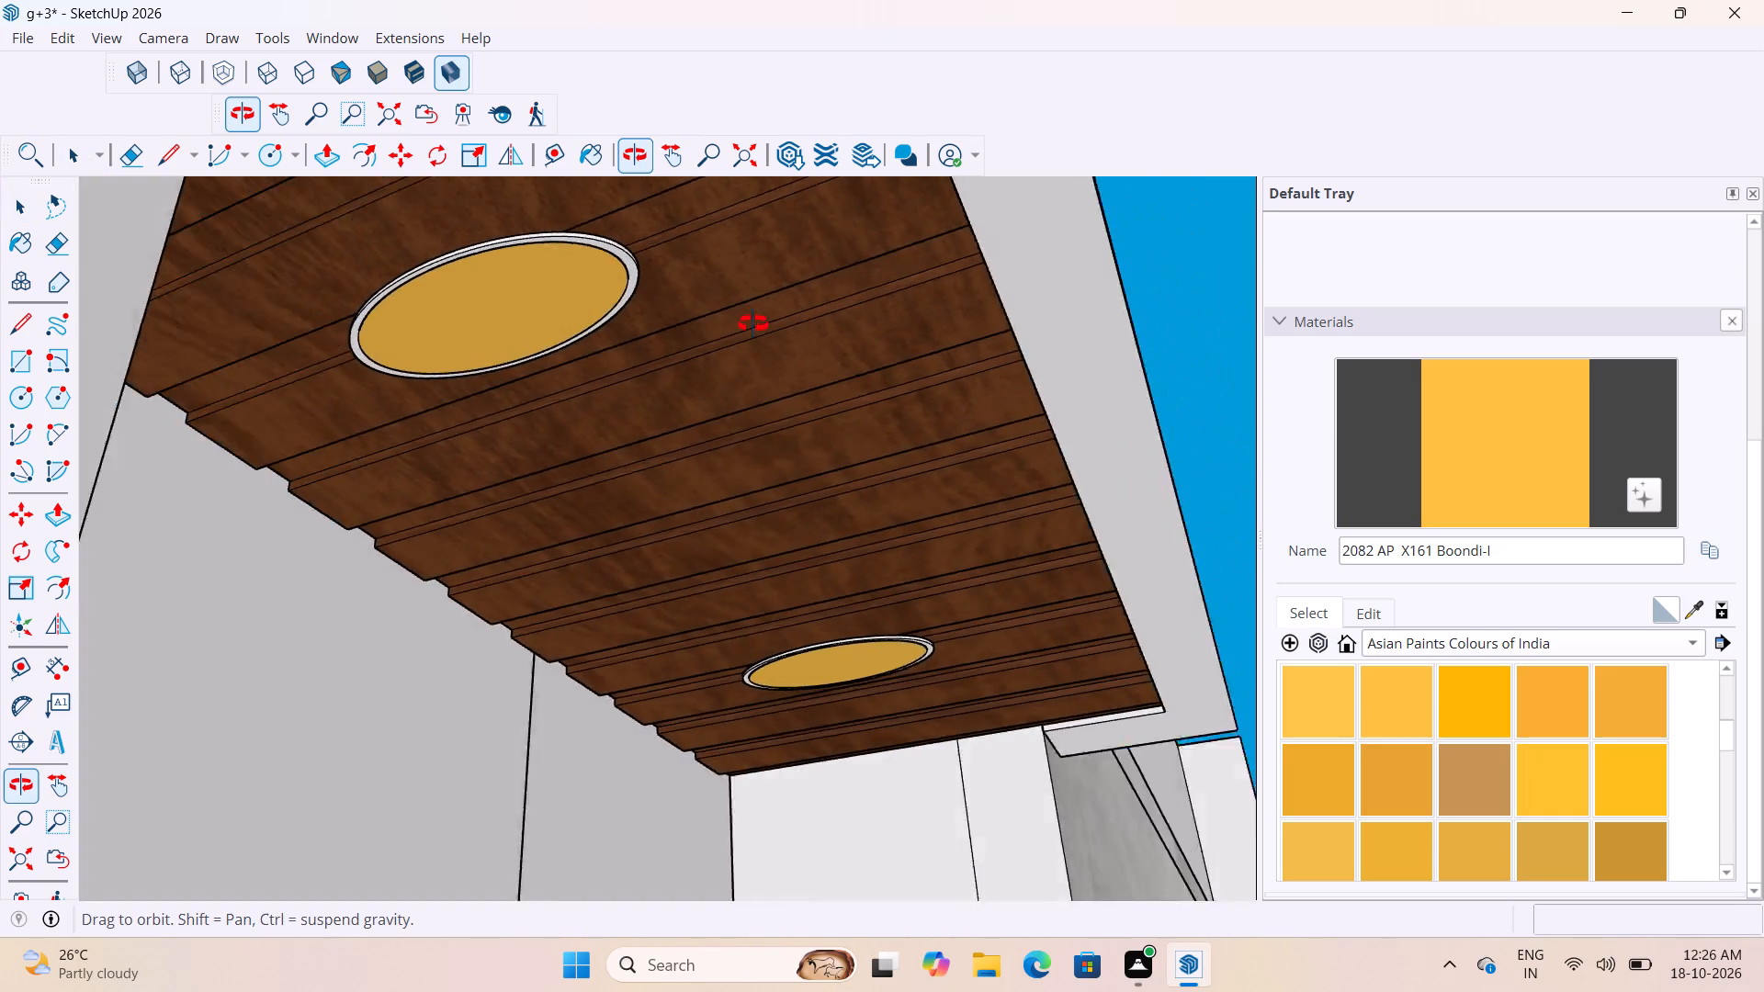
middle_click_drag(753, 324, 745, 325)
scroll(581, 490, "up", 4)
middle_click_drag(536, 537, 741, 446)
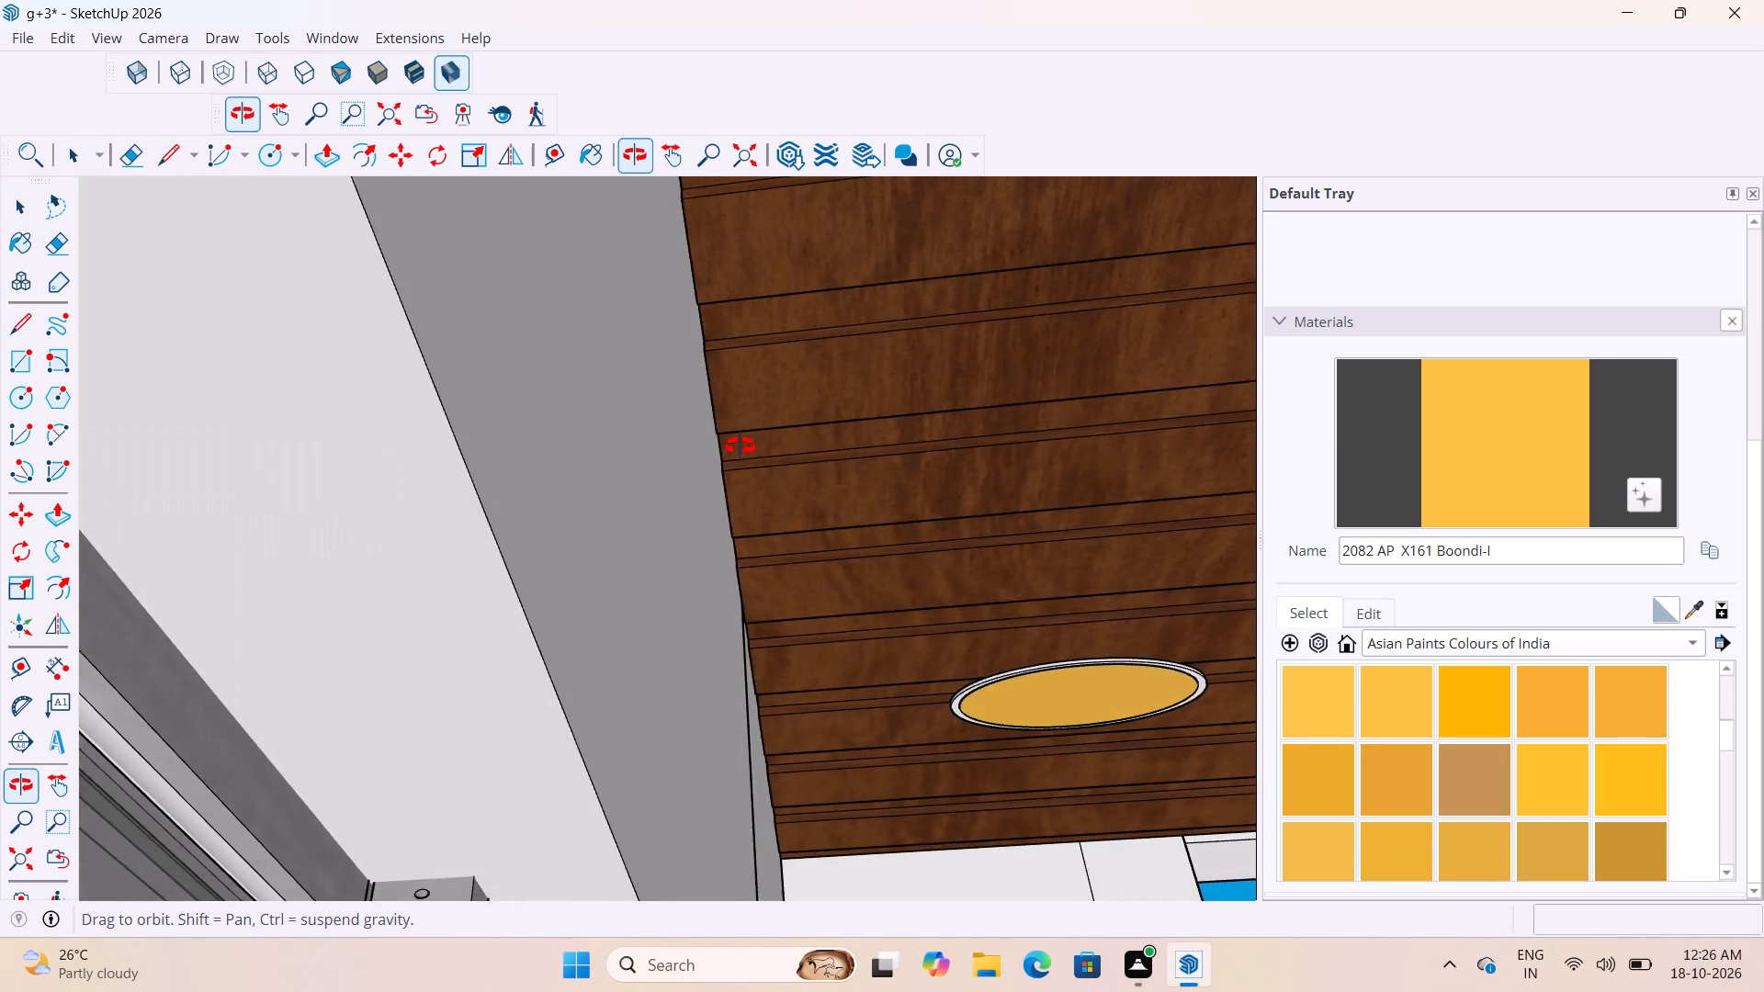
middle_click_drag(741, 446, 527, 480)
scroll(525, 483, "down", 5)
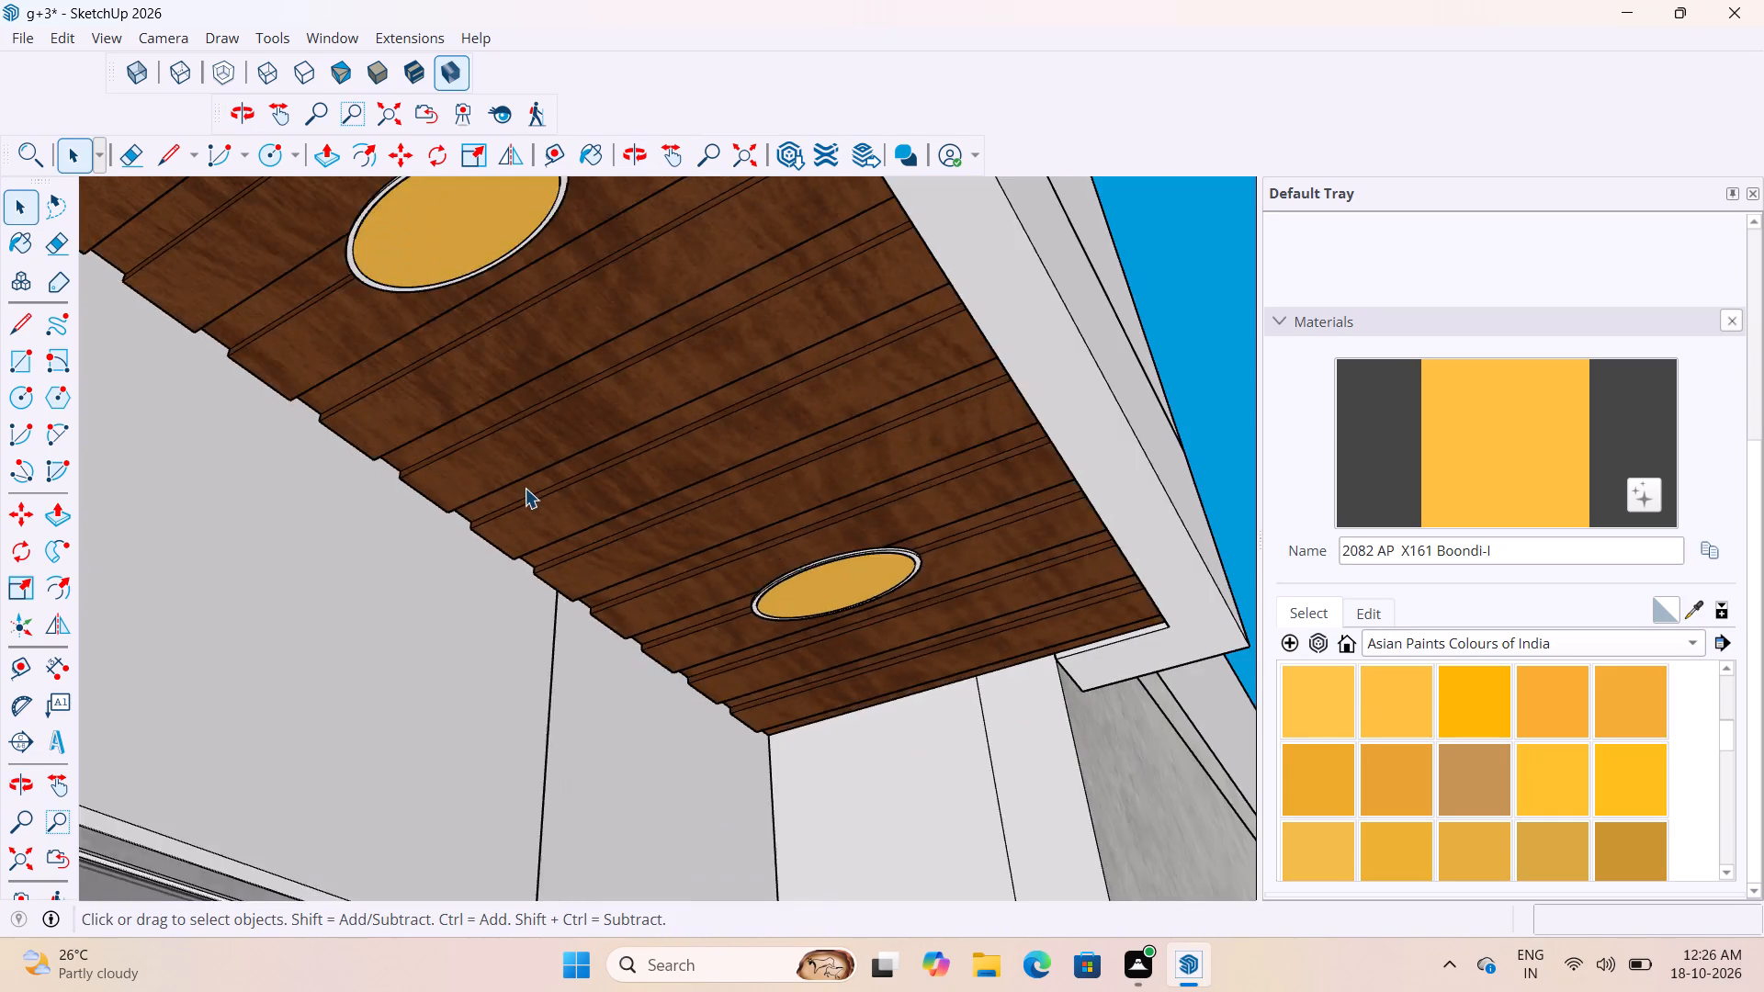
scroll(525, 488, "down", 17)
scroll(531, 508, "down", 5)
scroll(583, 517, "up", 1)
middle_click_drag(583, 517, 541, 544)
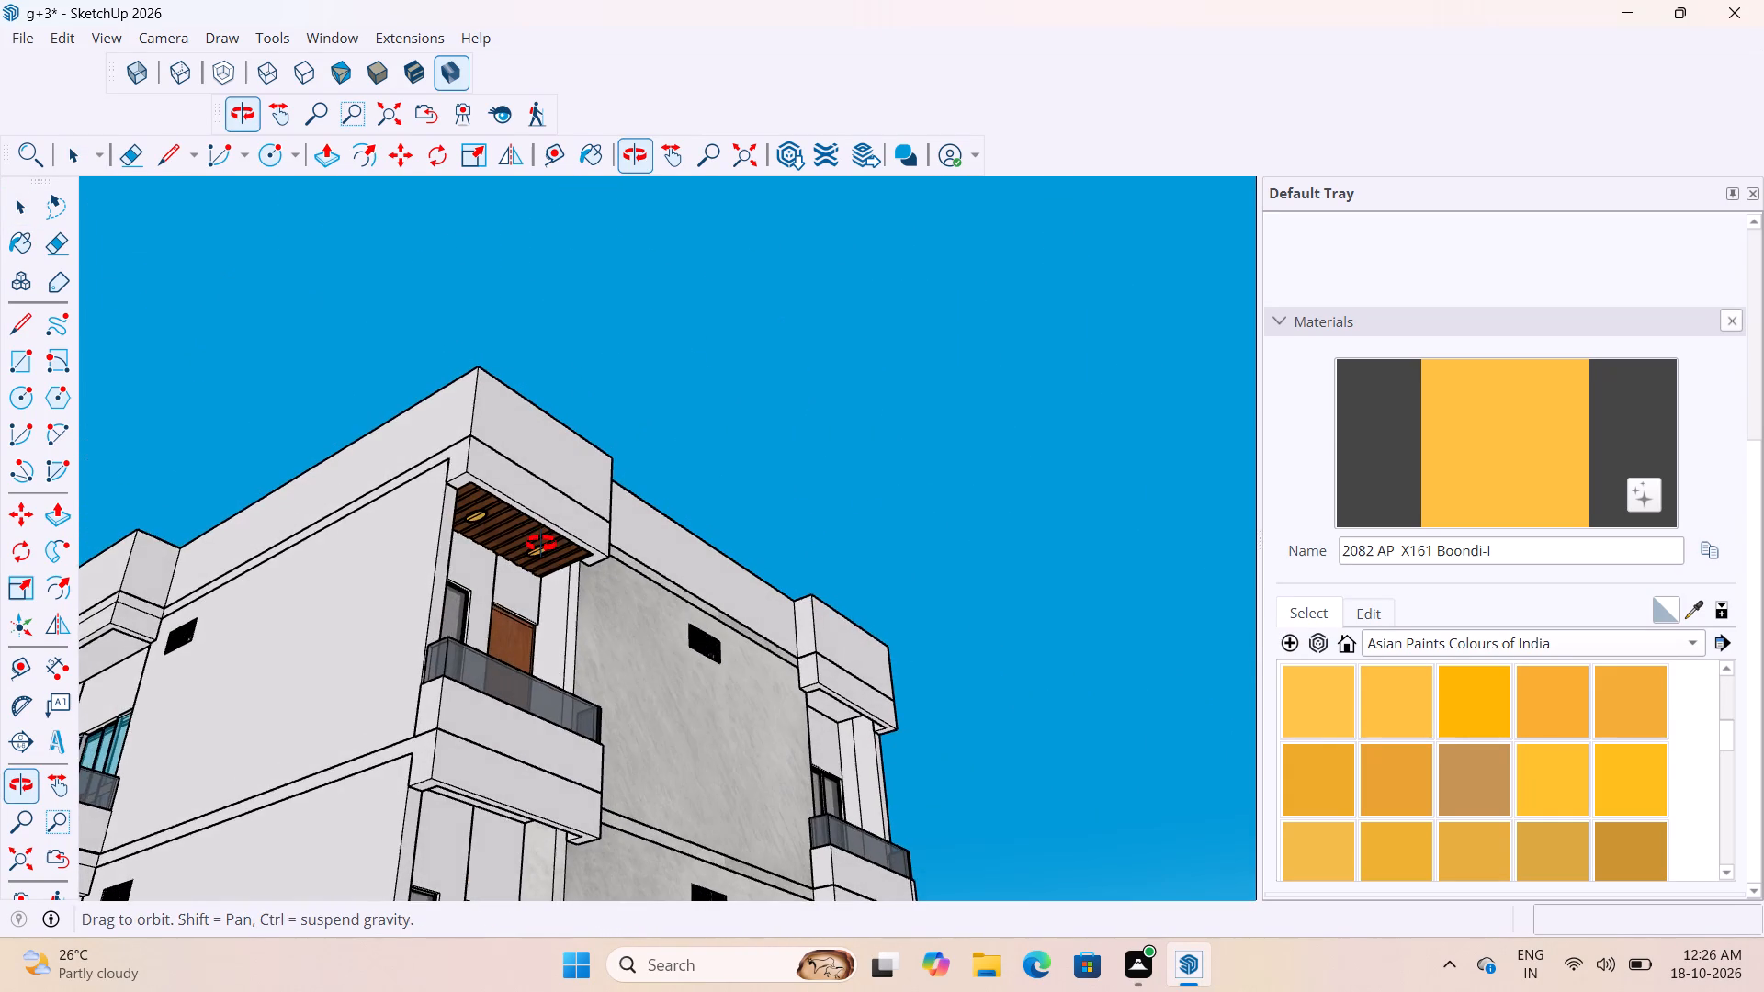
middle_click_drag(541, 544, 539, 544)
scroll(450, 535, "up", 4)
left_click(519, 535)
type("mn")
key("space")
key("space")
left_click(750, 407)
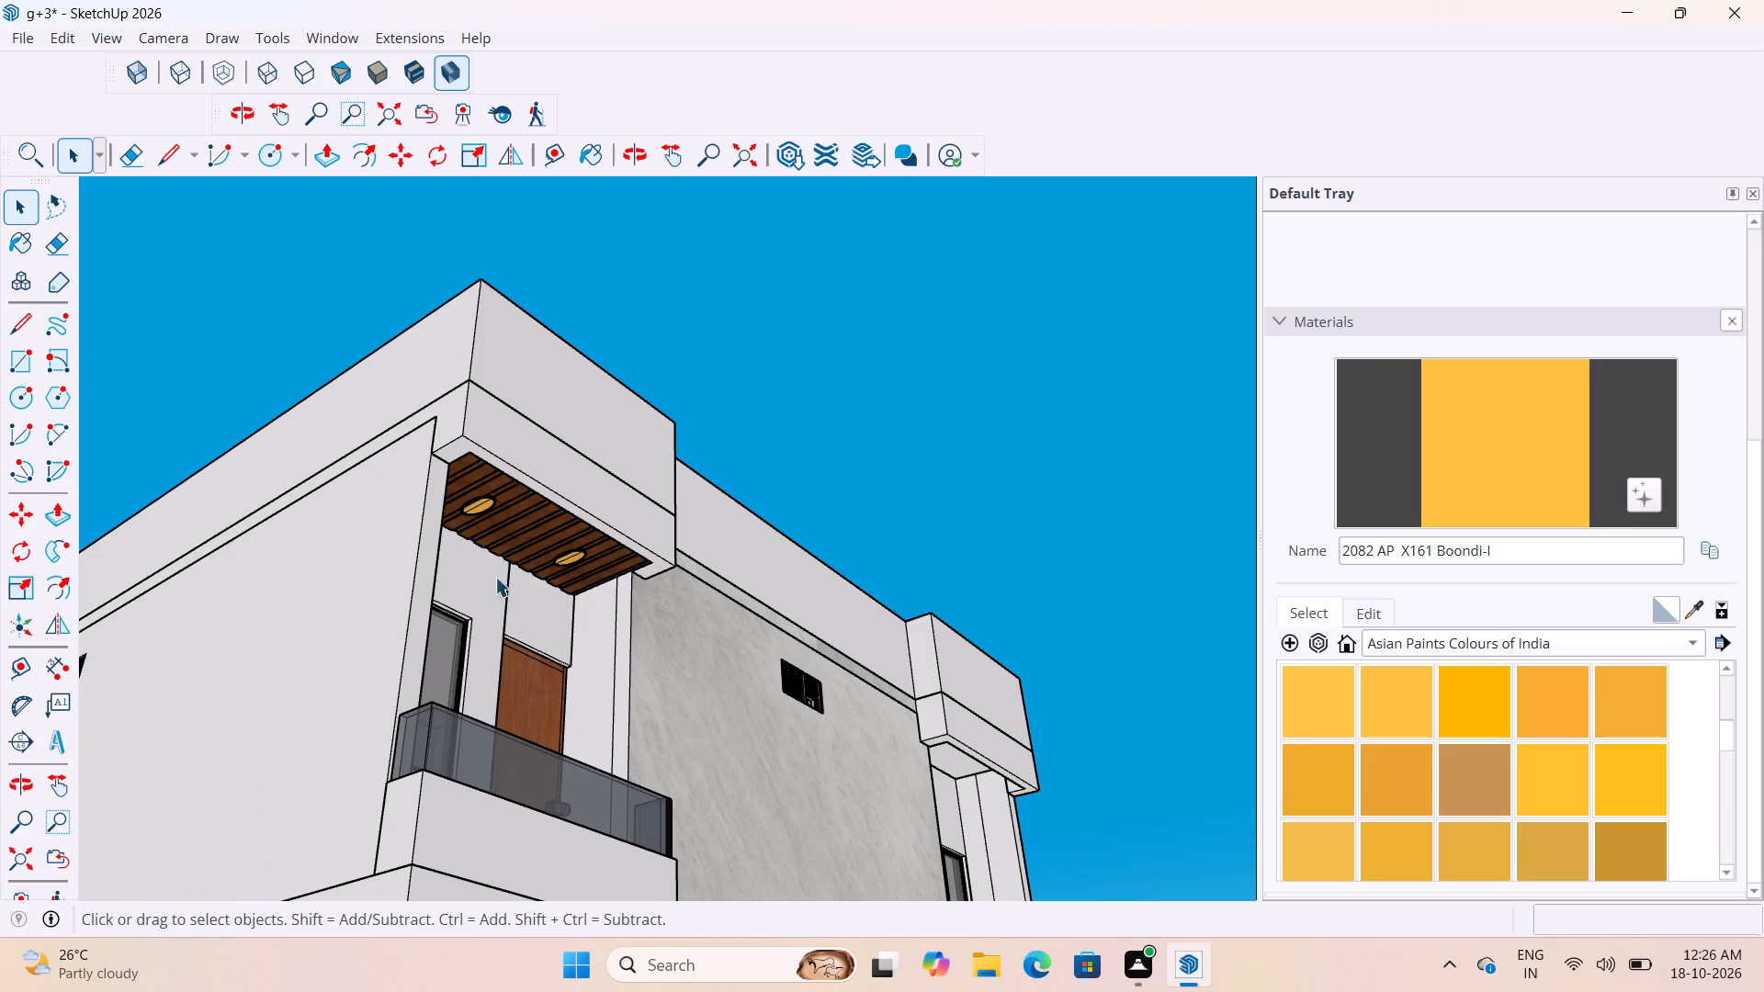
Copy the ceiling block by its outer corner 10' 6" straight down to beneath the top-floor corner balcony, and deselect it.
left_click(517, 548)
key("m")
scroll(514, 595, "up", 3)
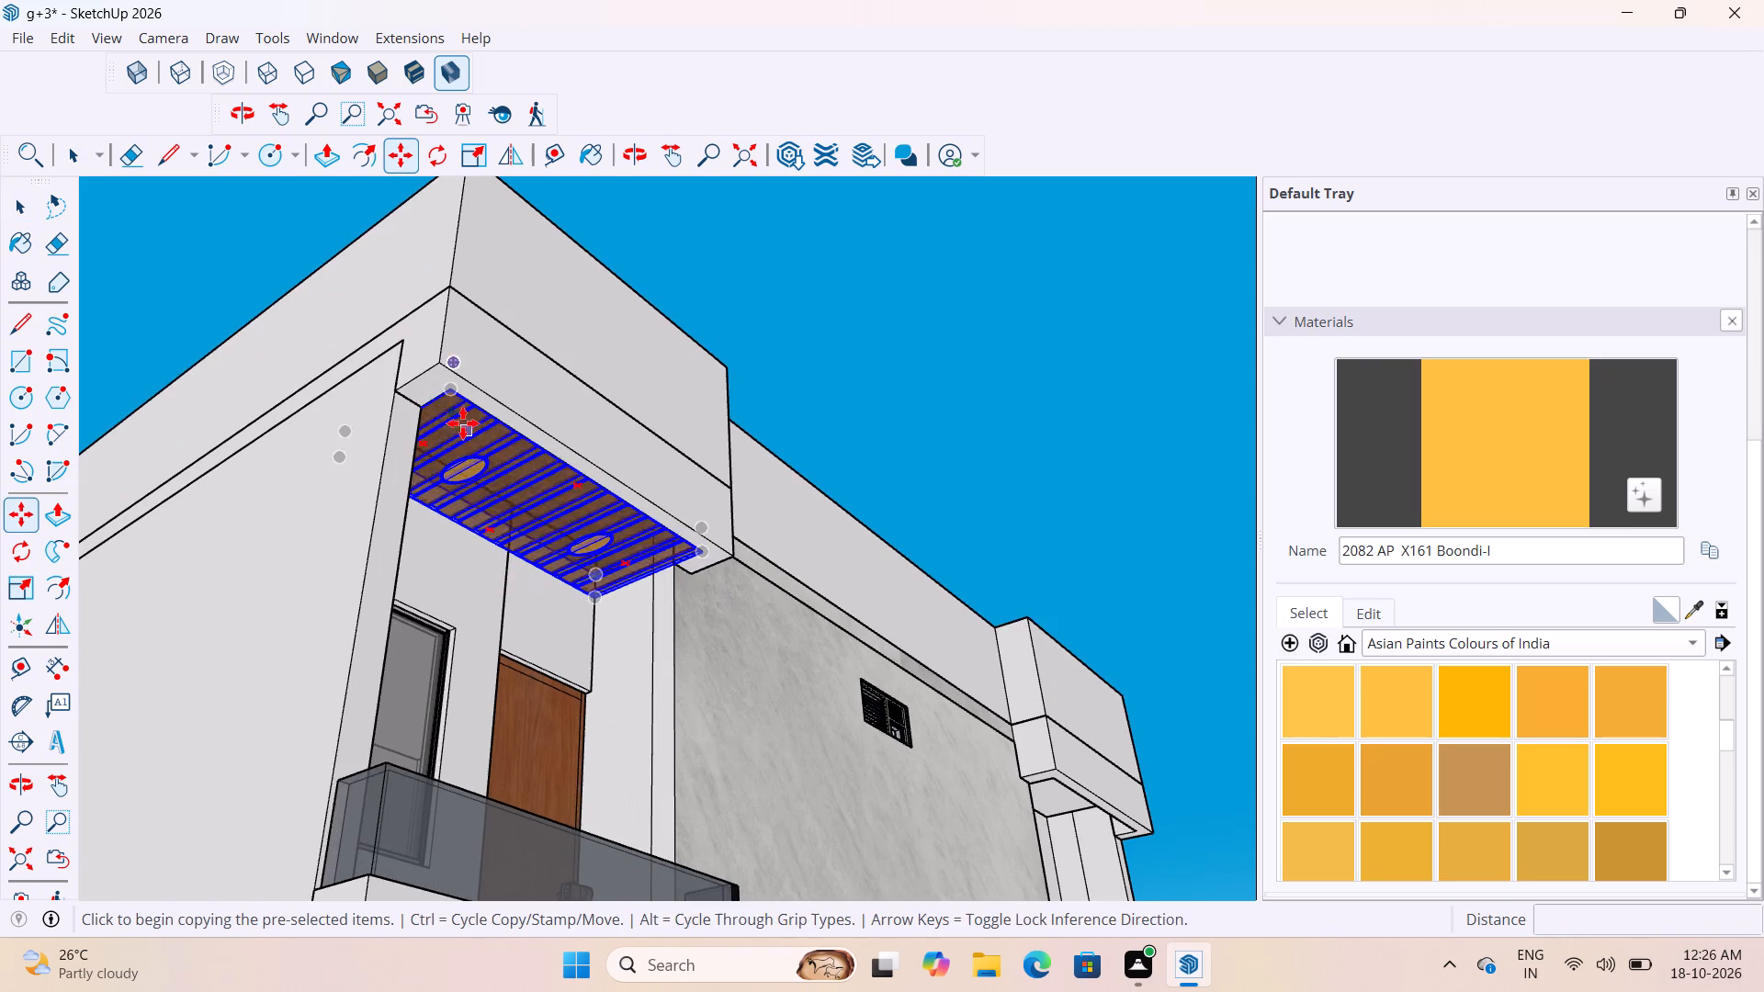
scroll(444, 394, "up", 3)
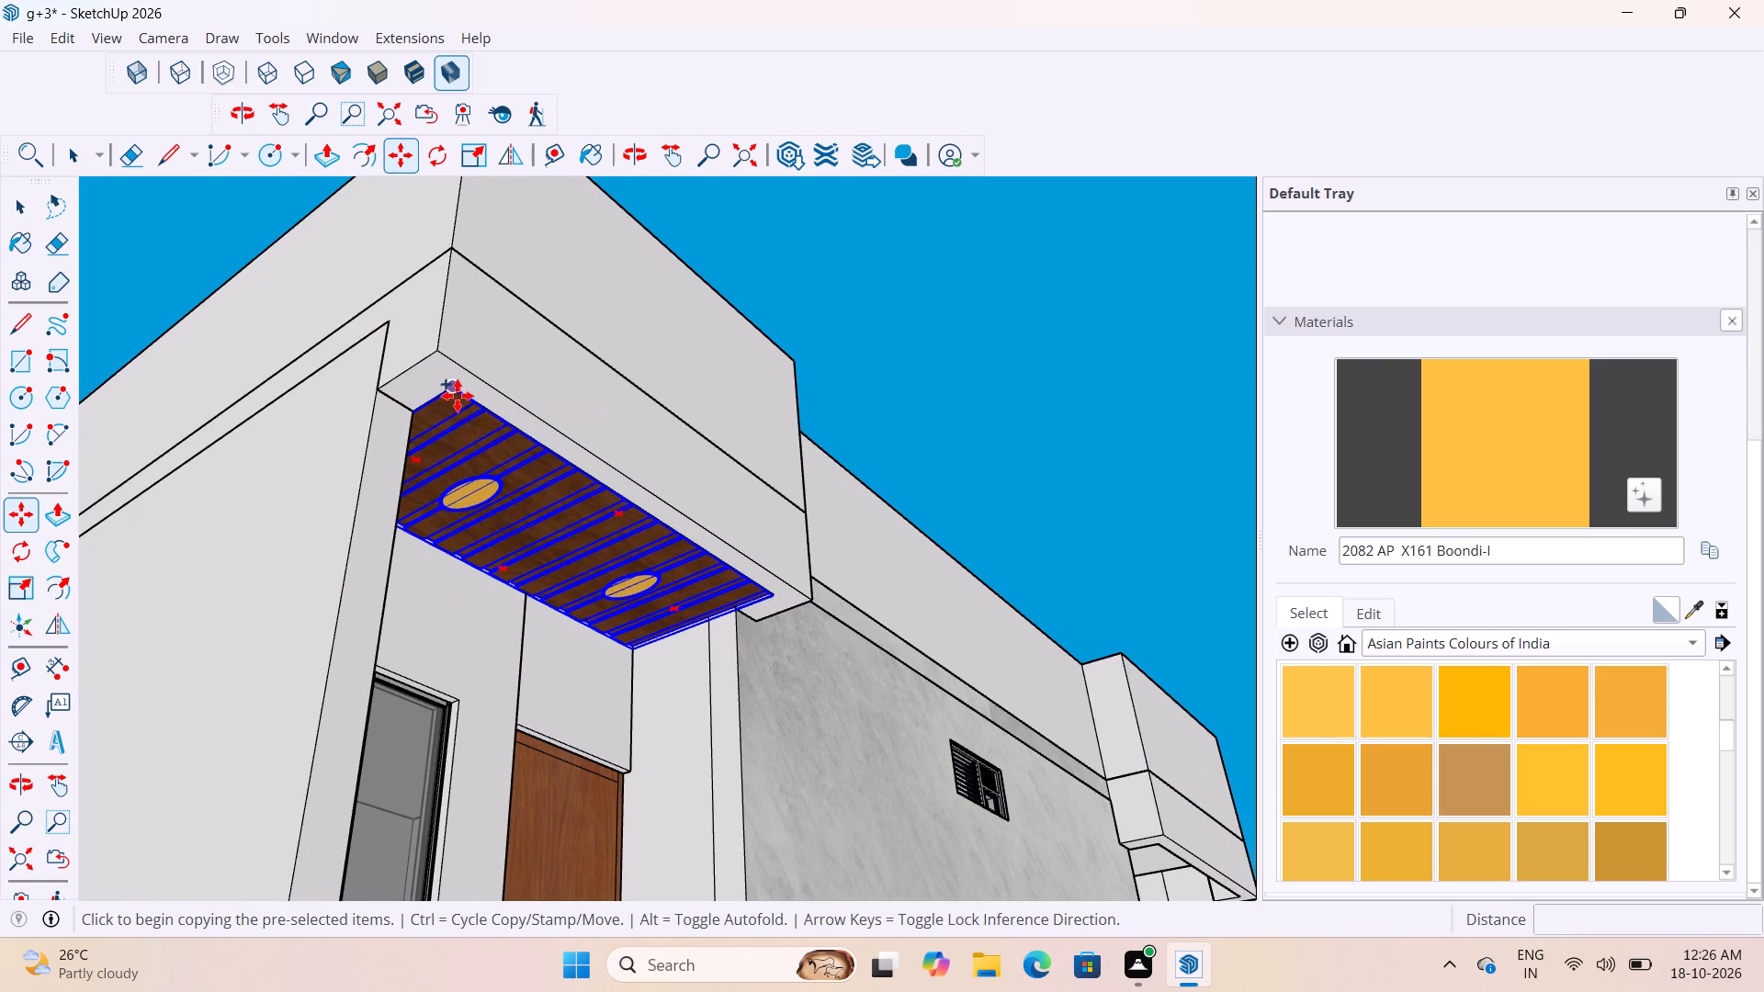
left_click(458, 397)
scroll(478, 503, "down", 19)
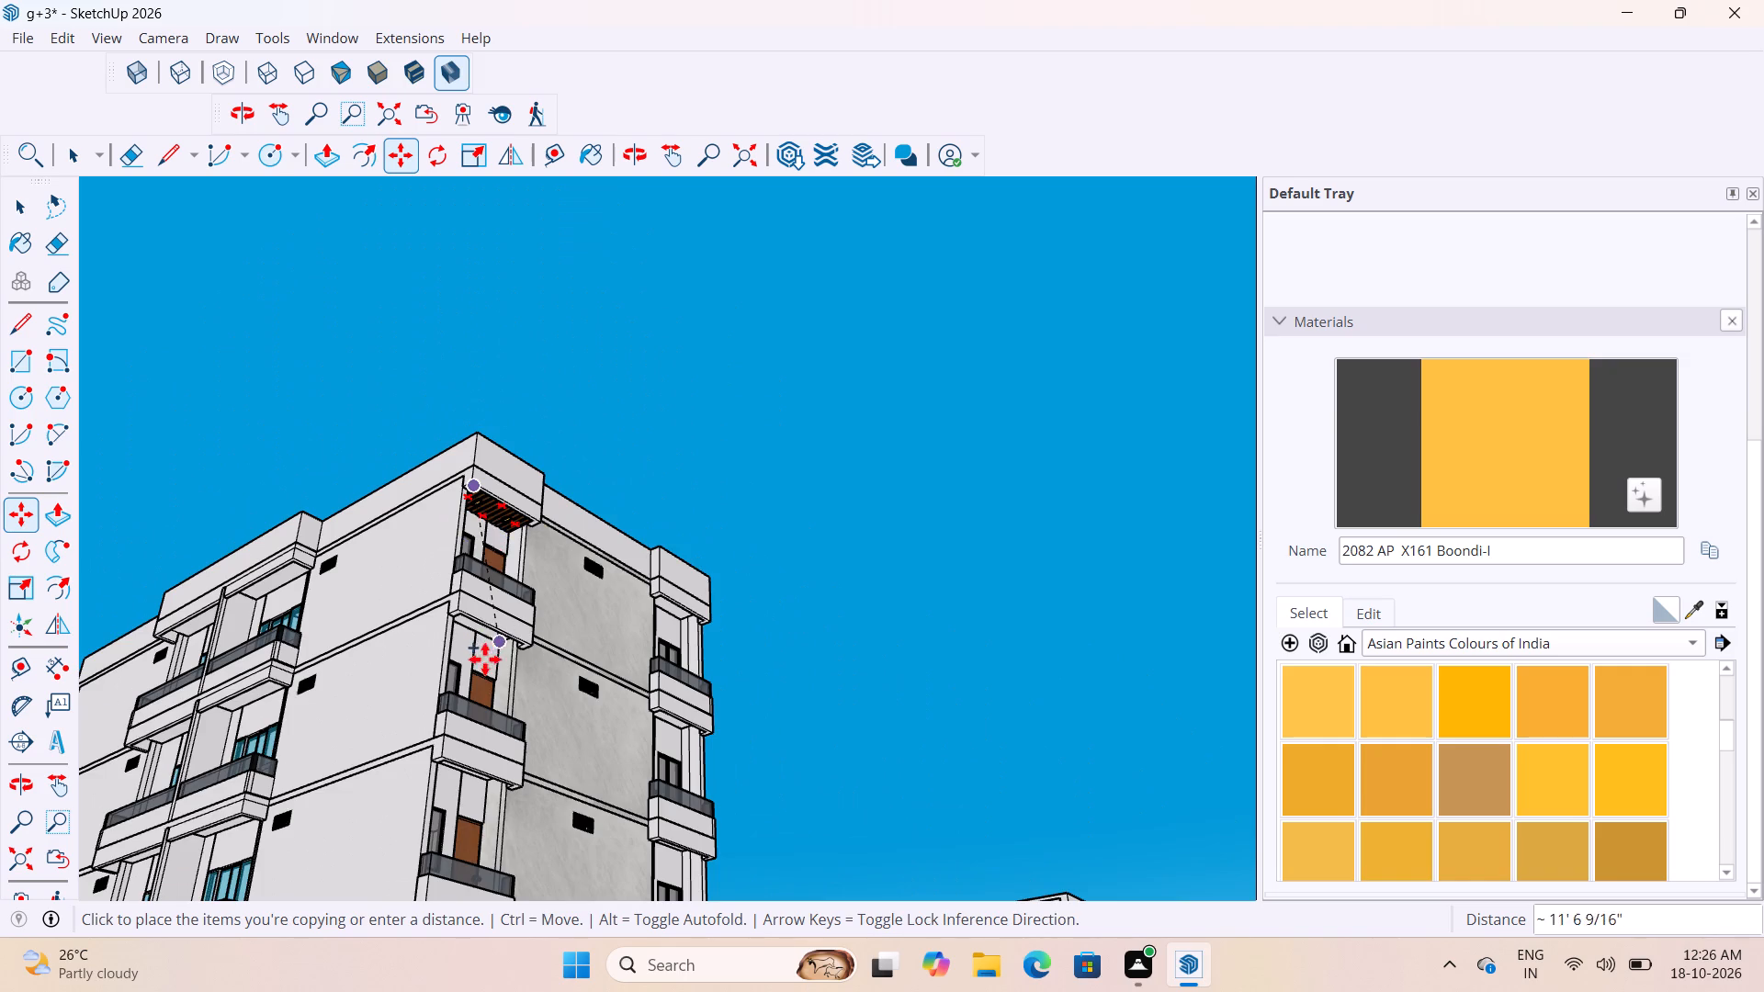
scroll(481, 658, "up", 13)
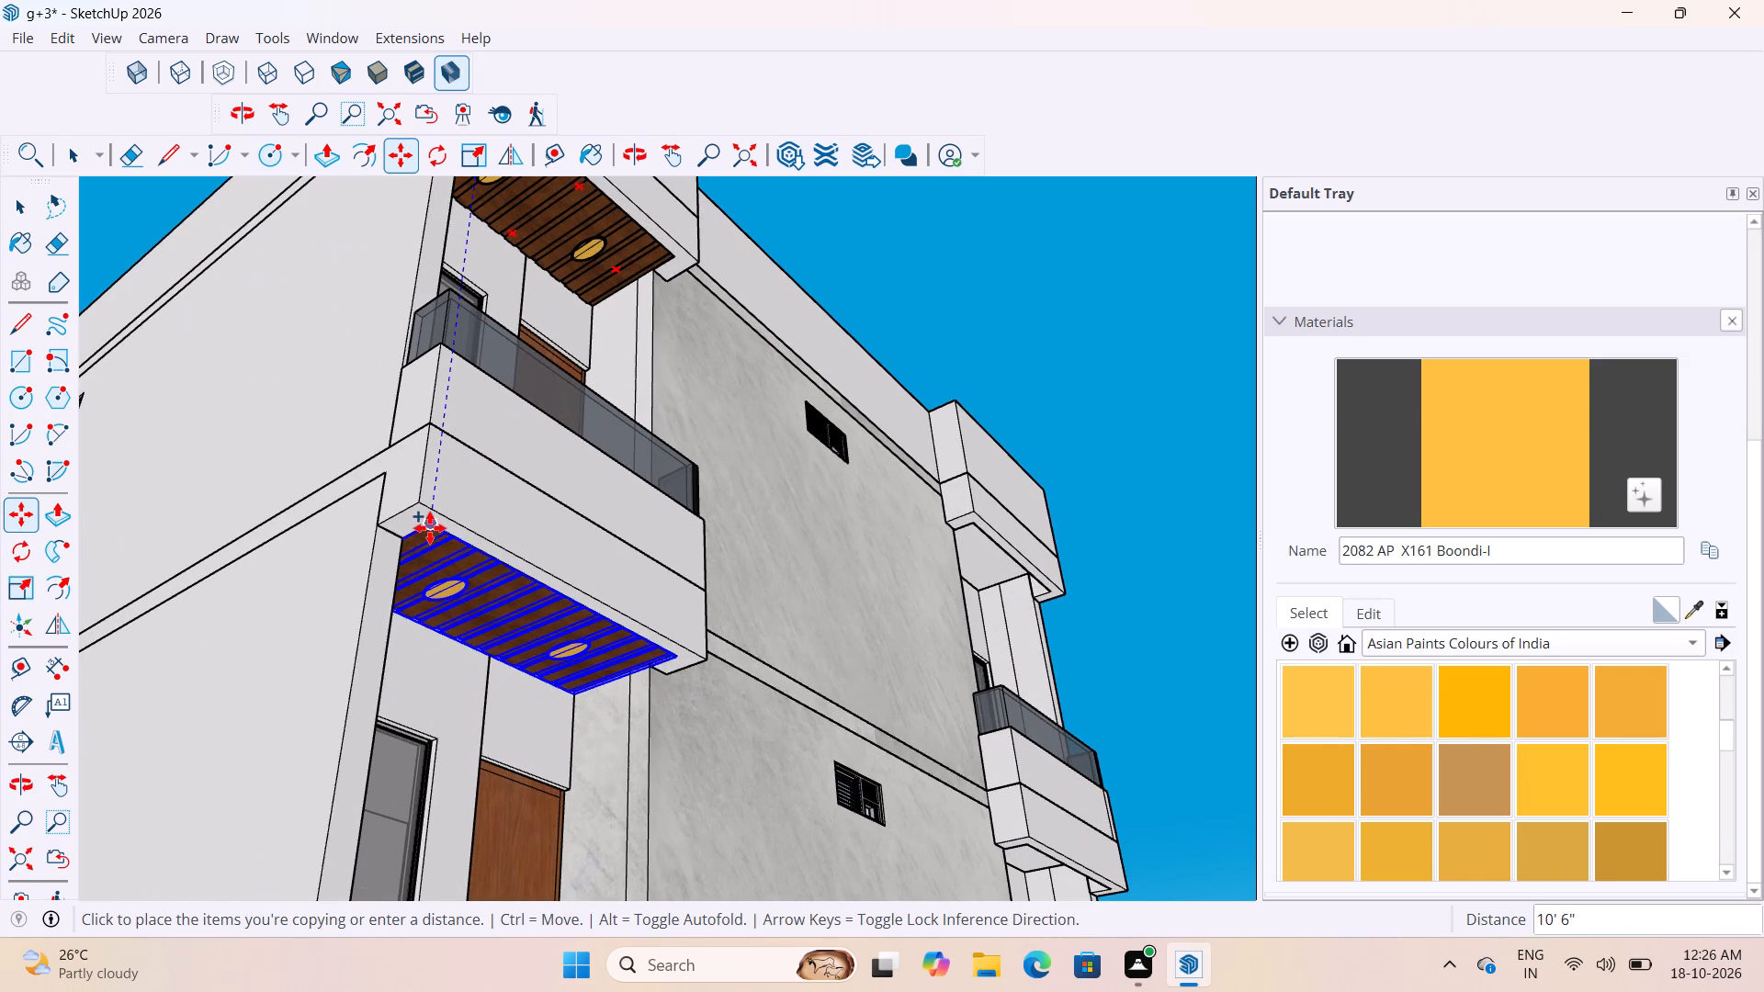
scroll(430, 527, "up", 11)
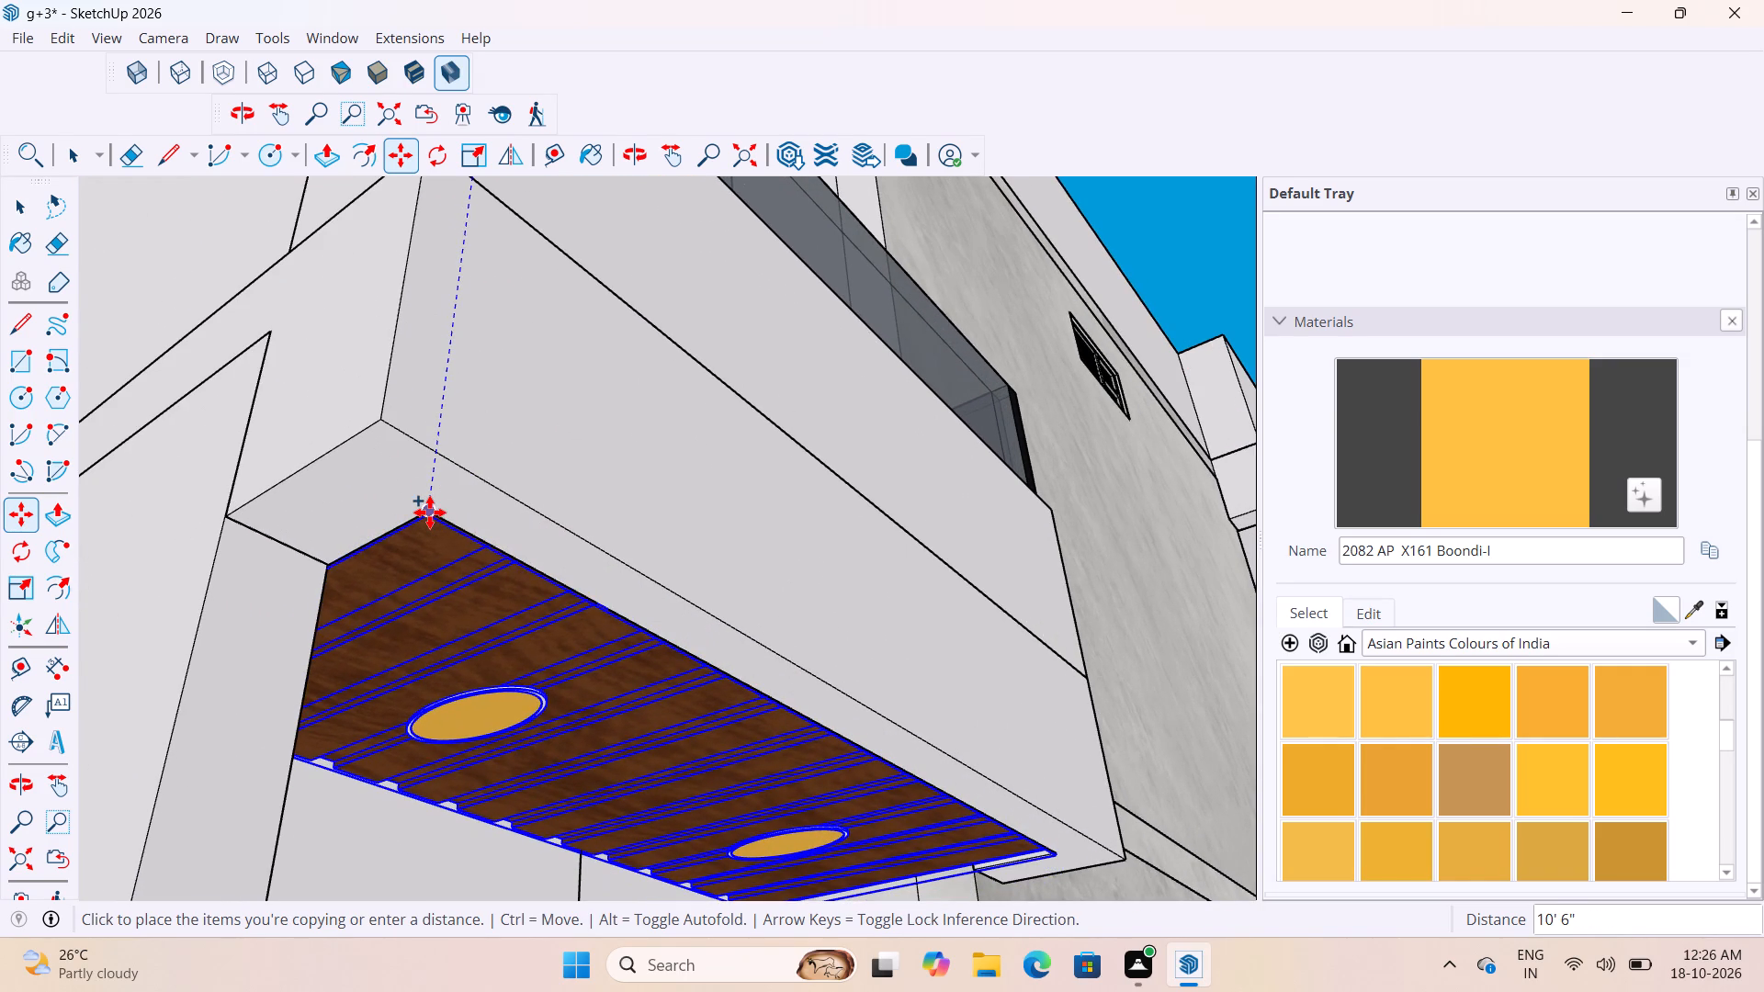
left_click(430, 513)
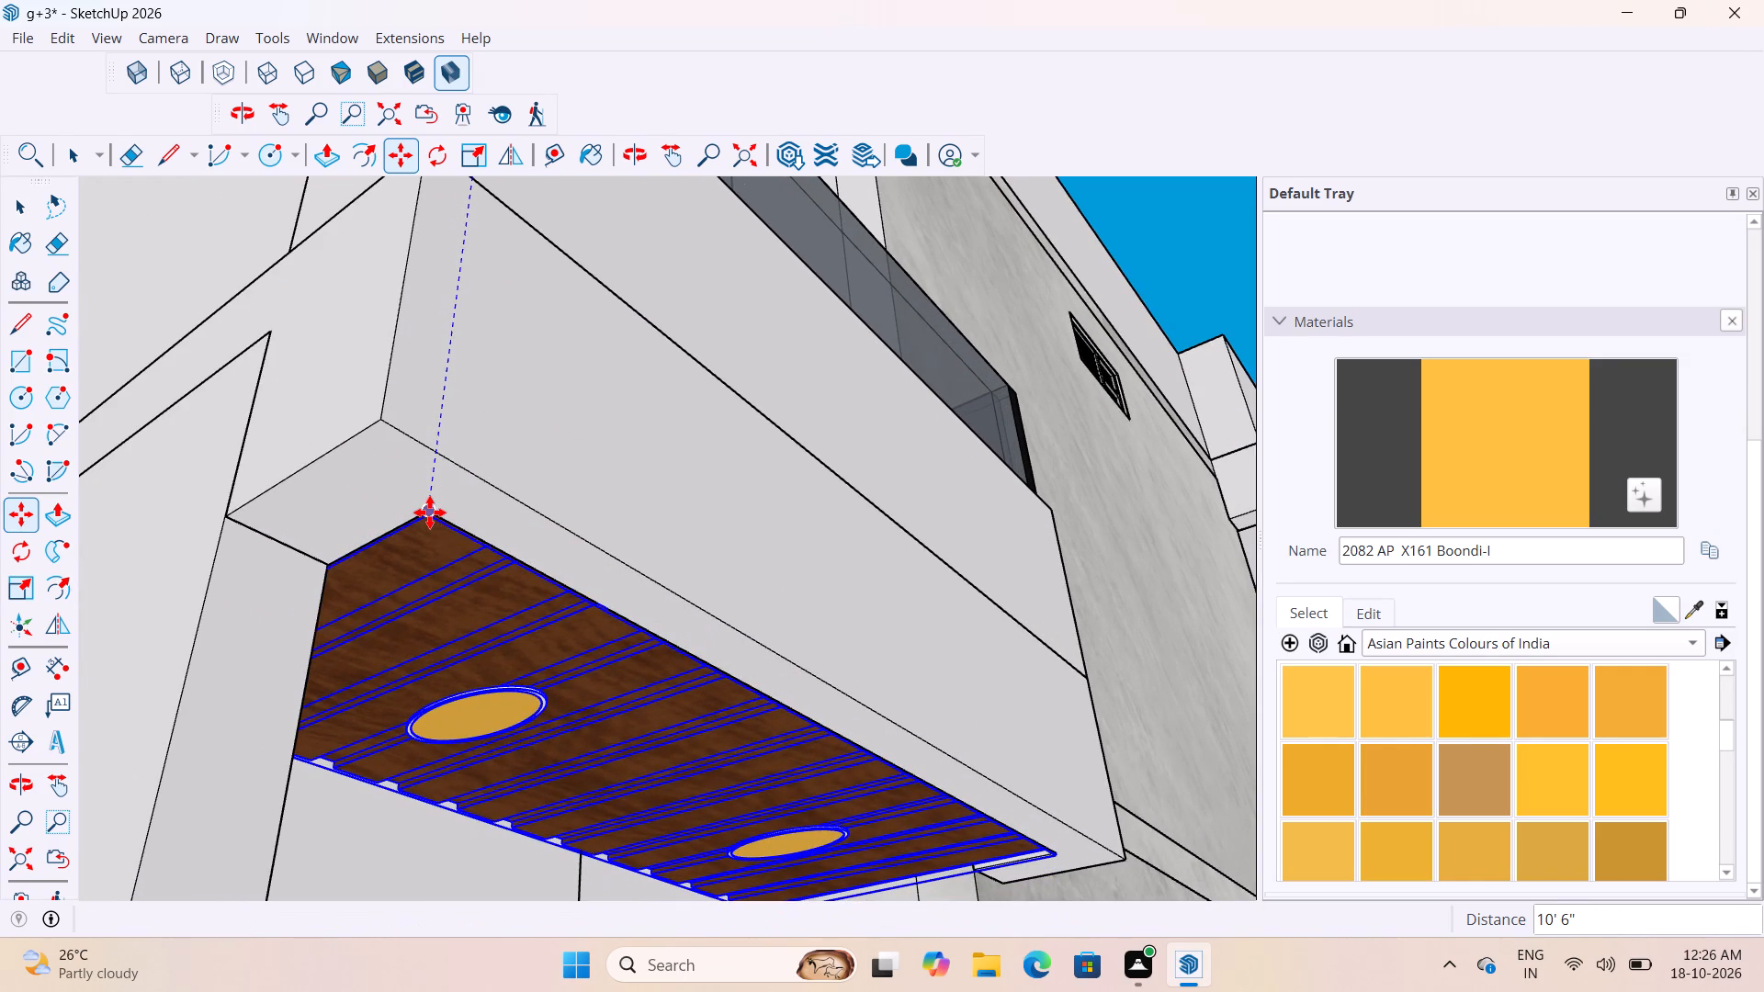
scroll(430, 516, "down", 17)
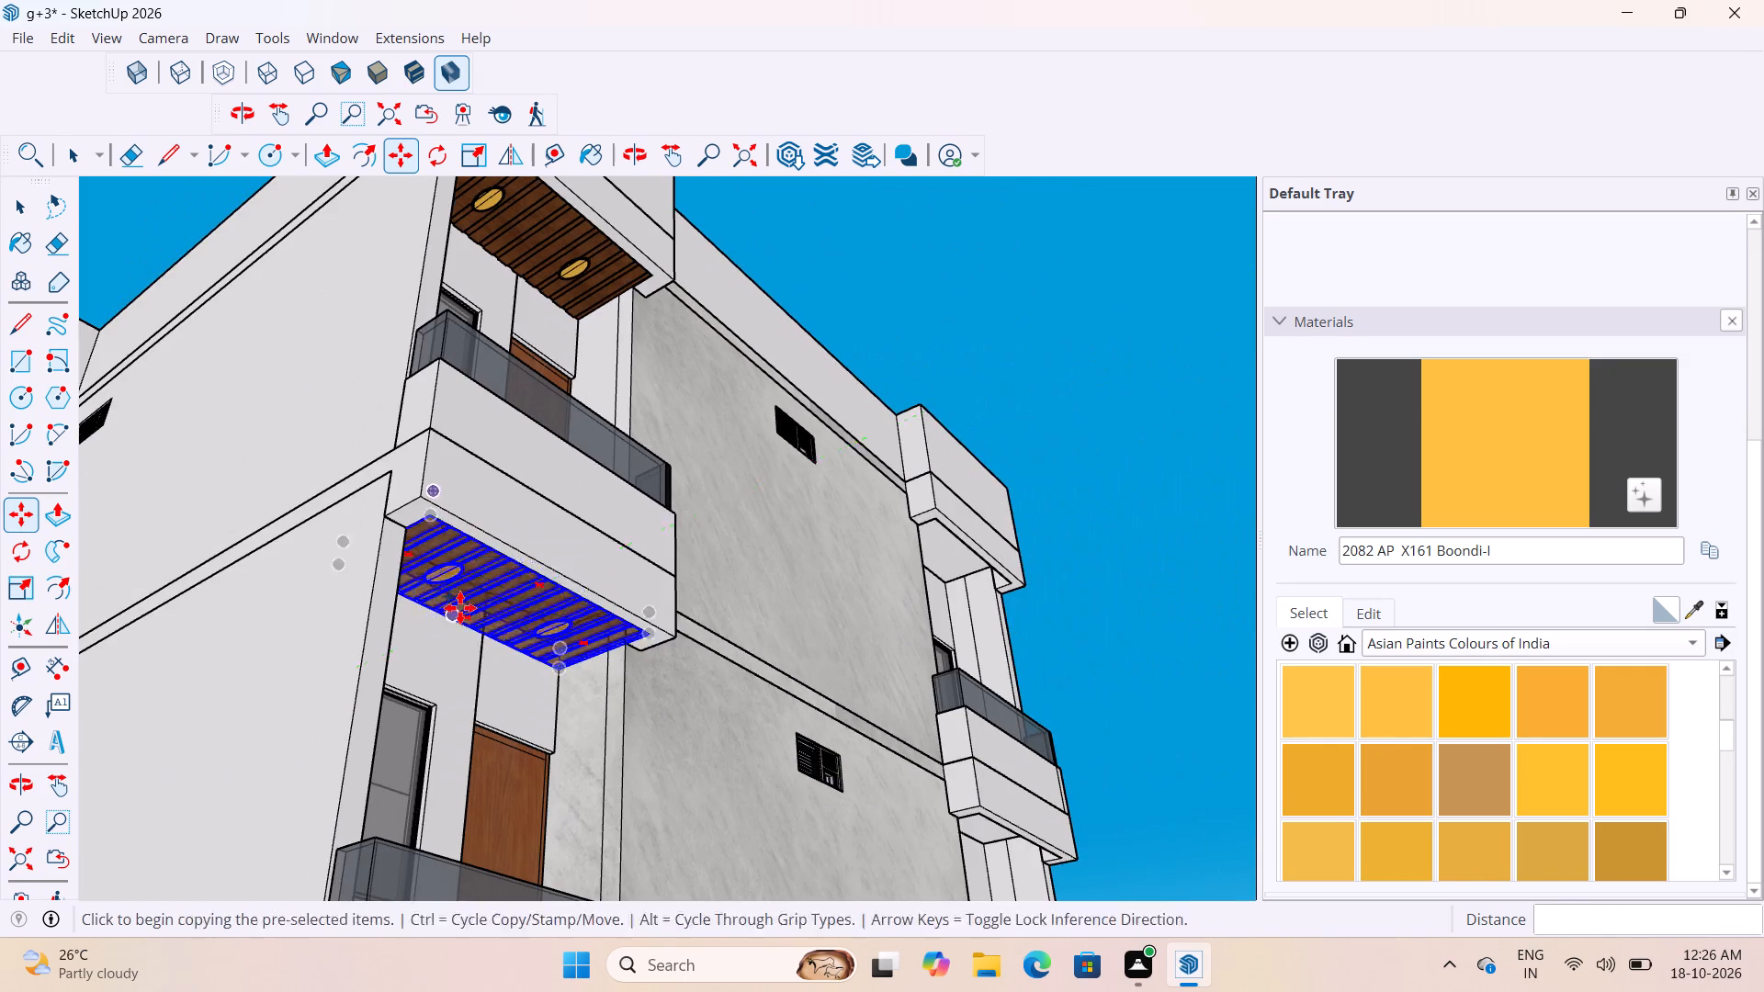
scroll(460, 608, "down", 12)
scroll(460, 770, "up", 8)
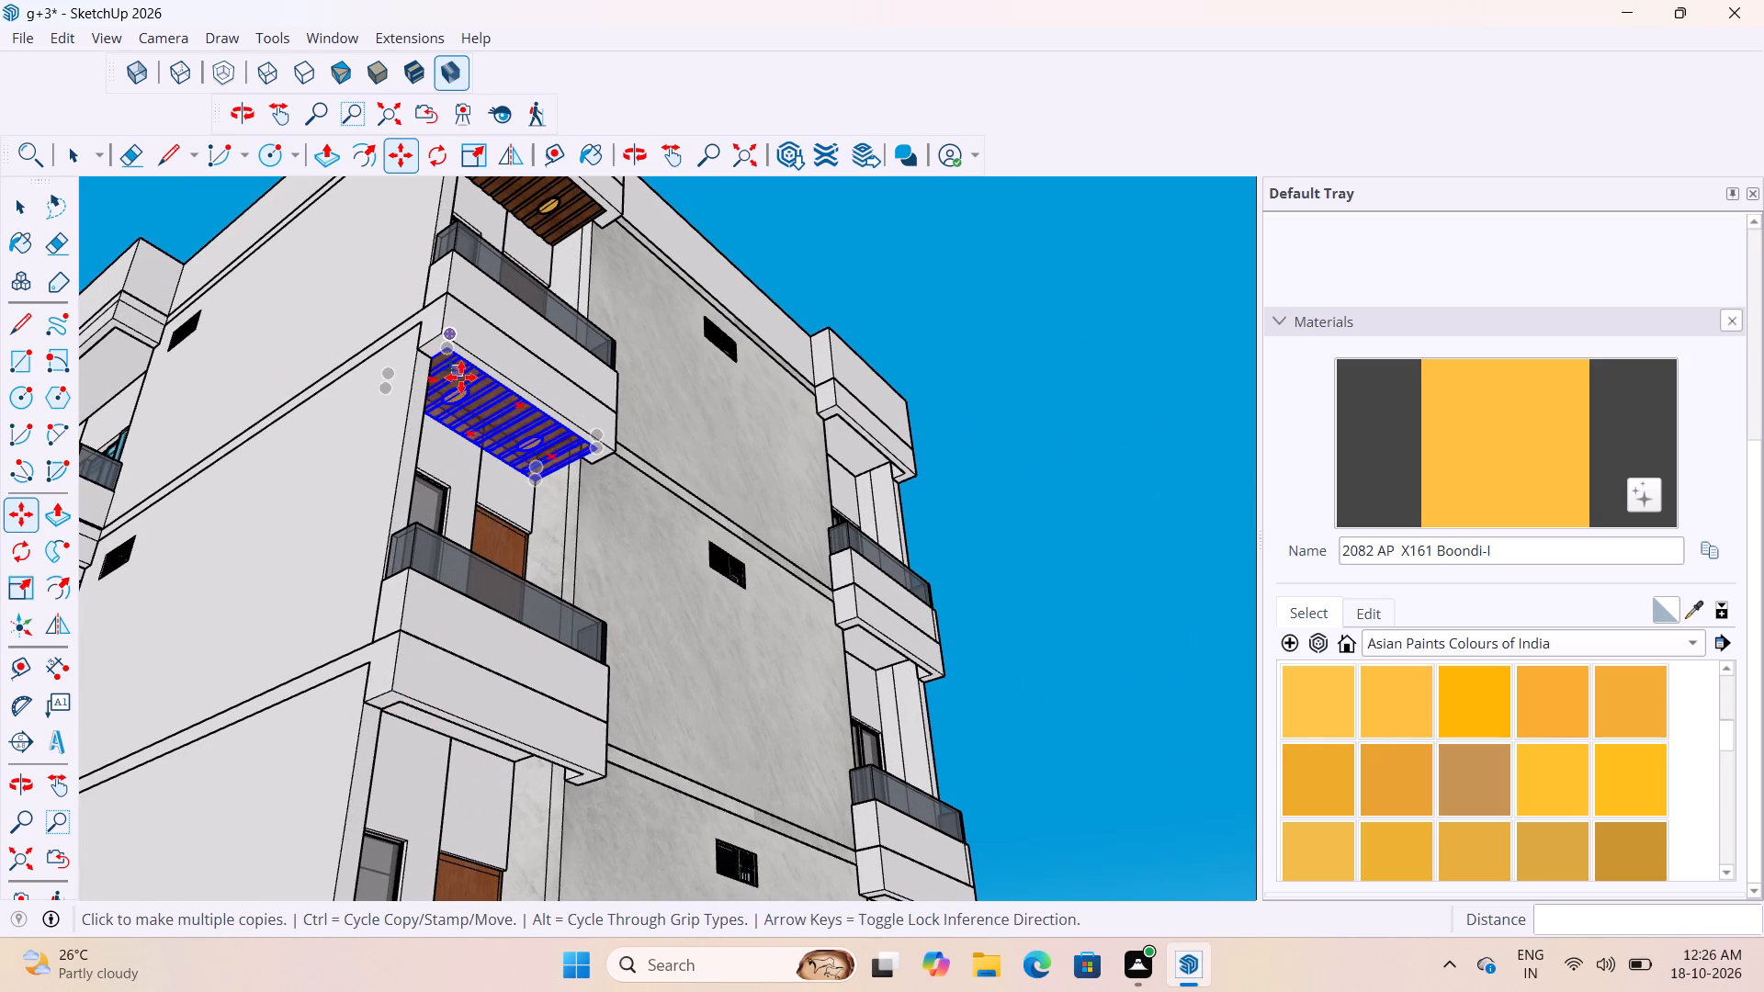
key("space")
key("space")
left_click(1123, 411)
Copy the lower ceiling block by its outer corner another 10' 6" straight down, beneath the next corner balcony.
scroll(621, 448, "up", 5)
scroll(493, 436, "up", 2)
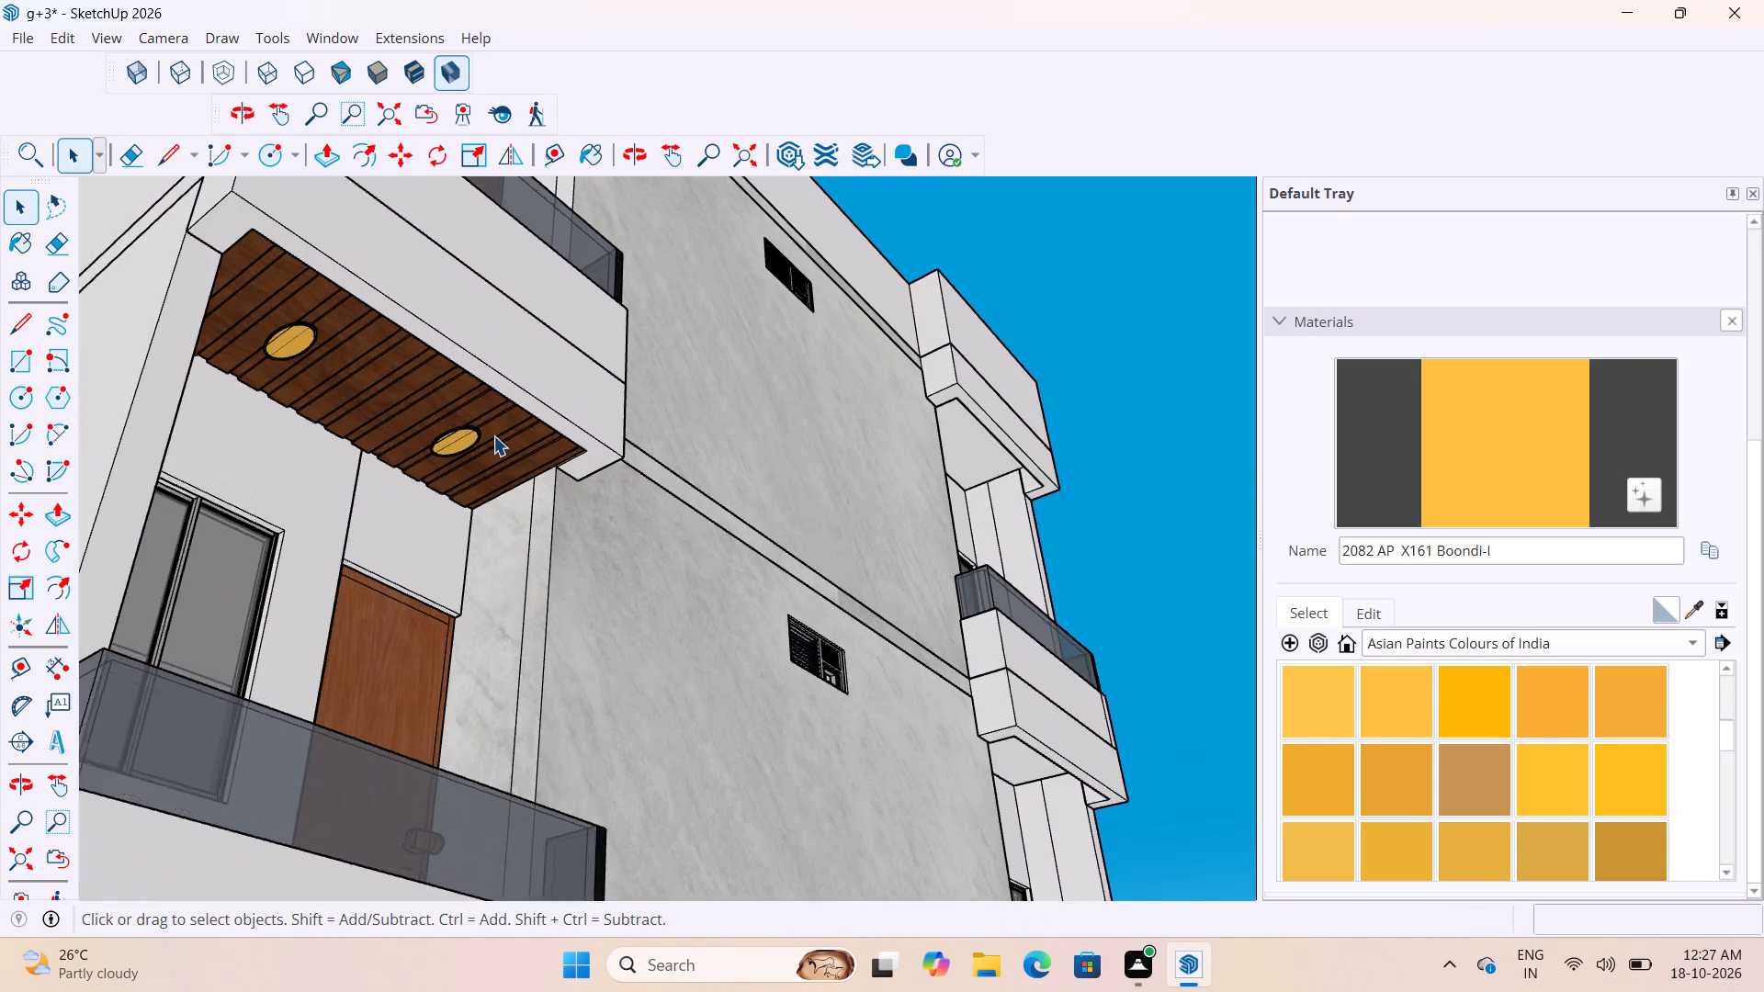
scroll(493, 435, "up", 1)
middle_click_drag(605, 482, 704, 530)
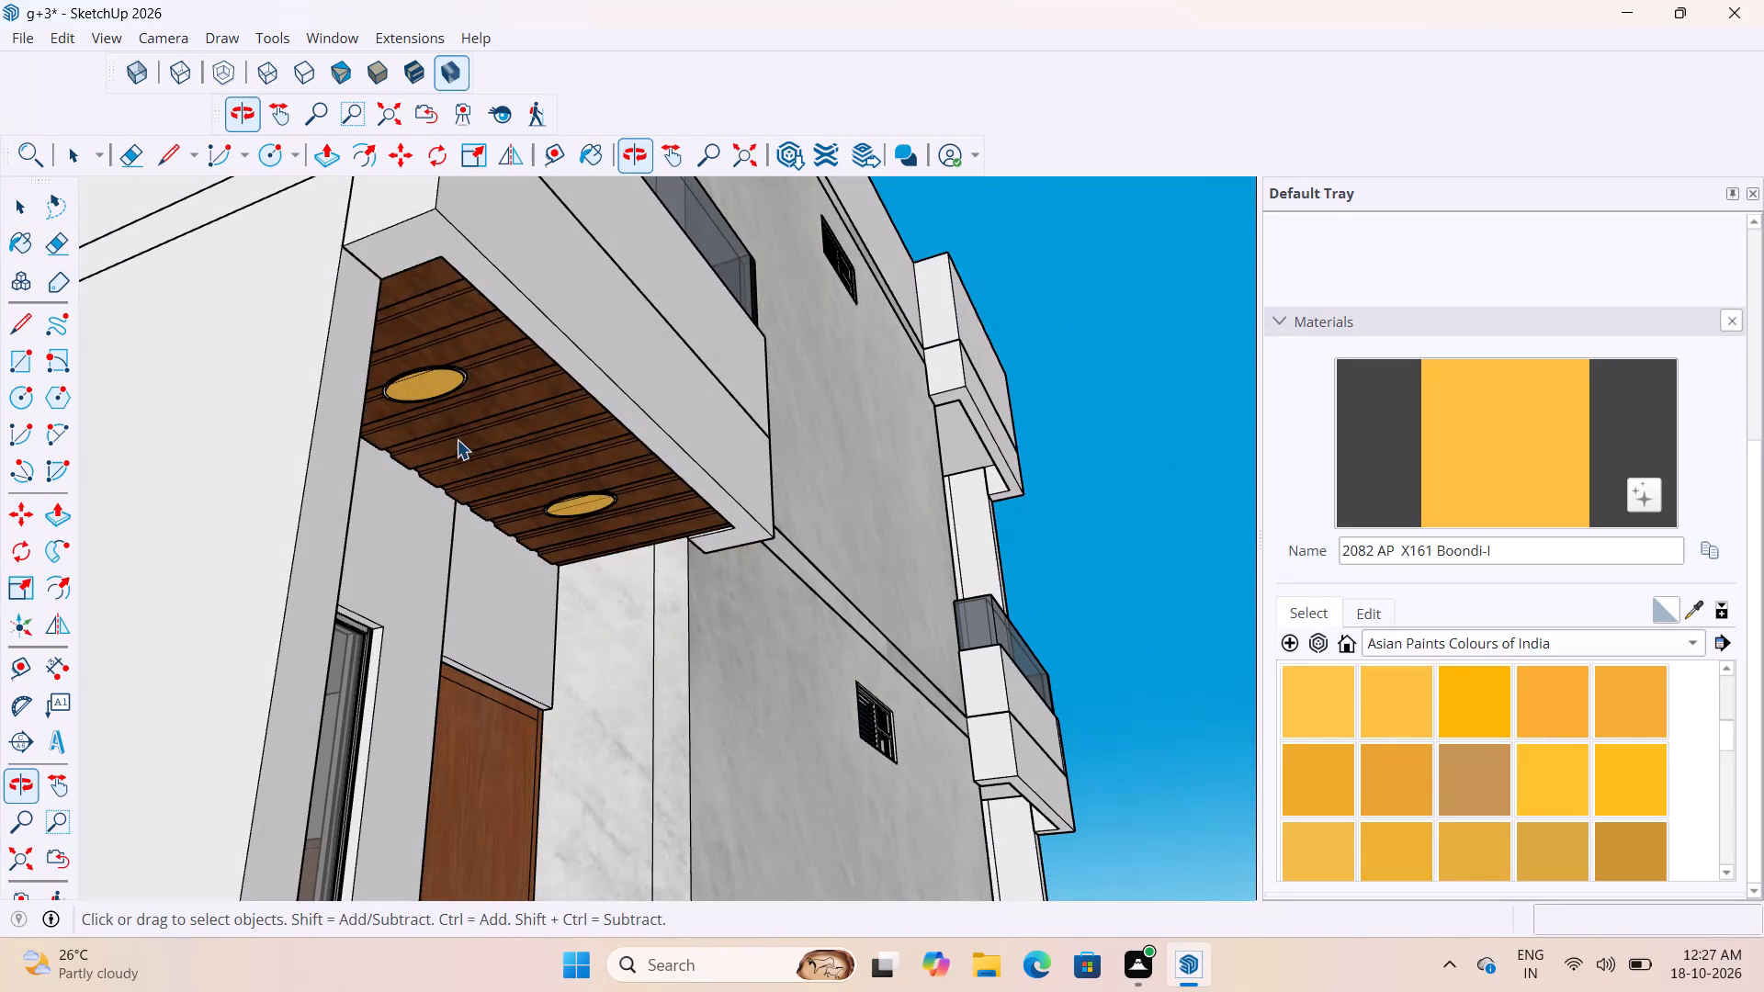
left_click(453, 331)
key("m")
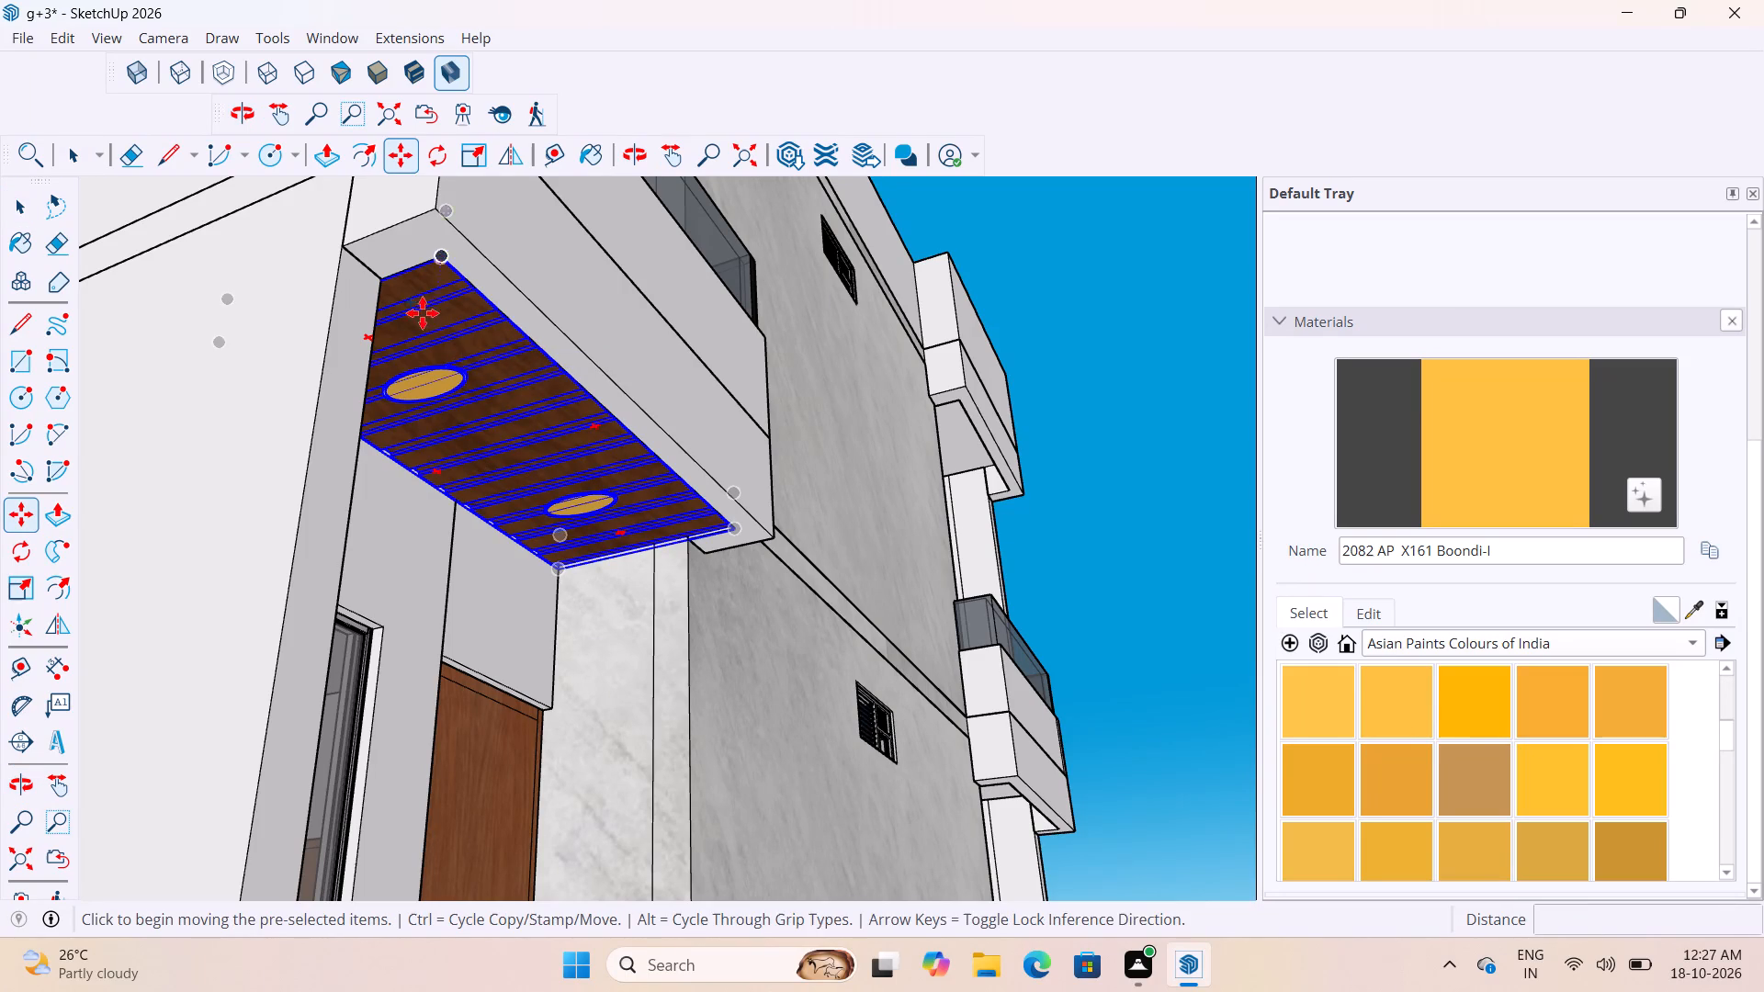
left_click(439, 258)
scroll(574, 351, "down", 12)
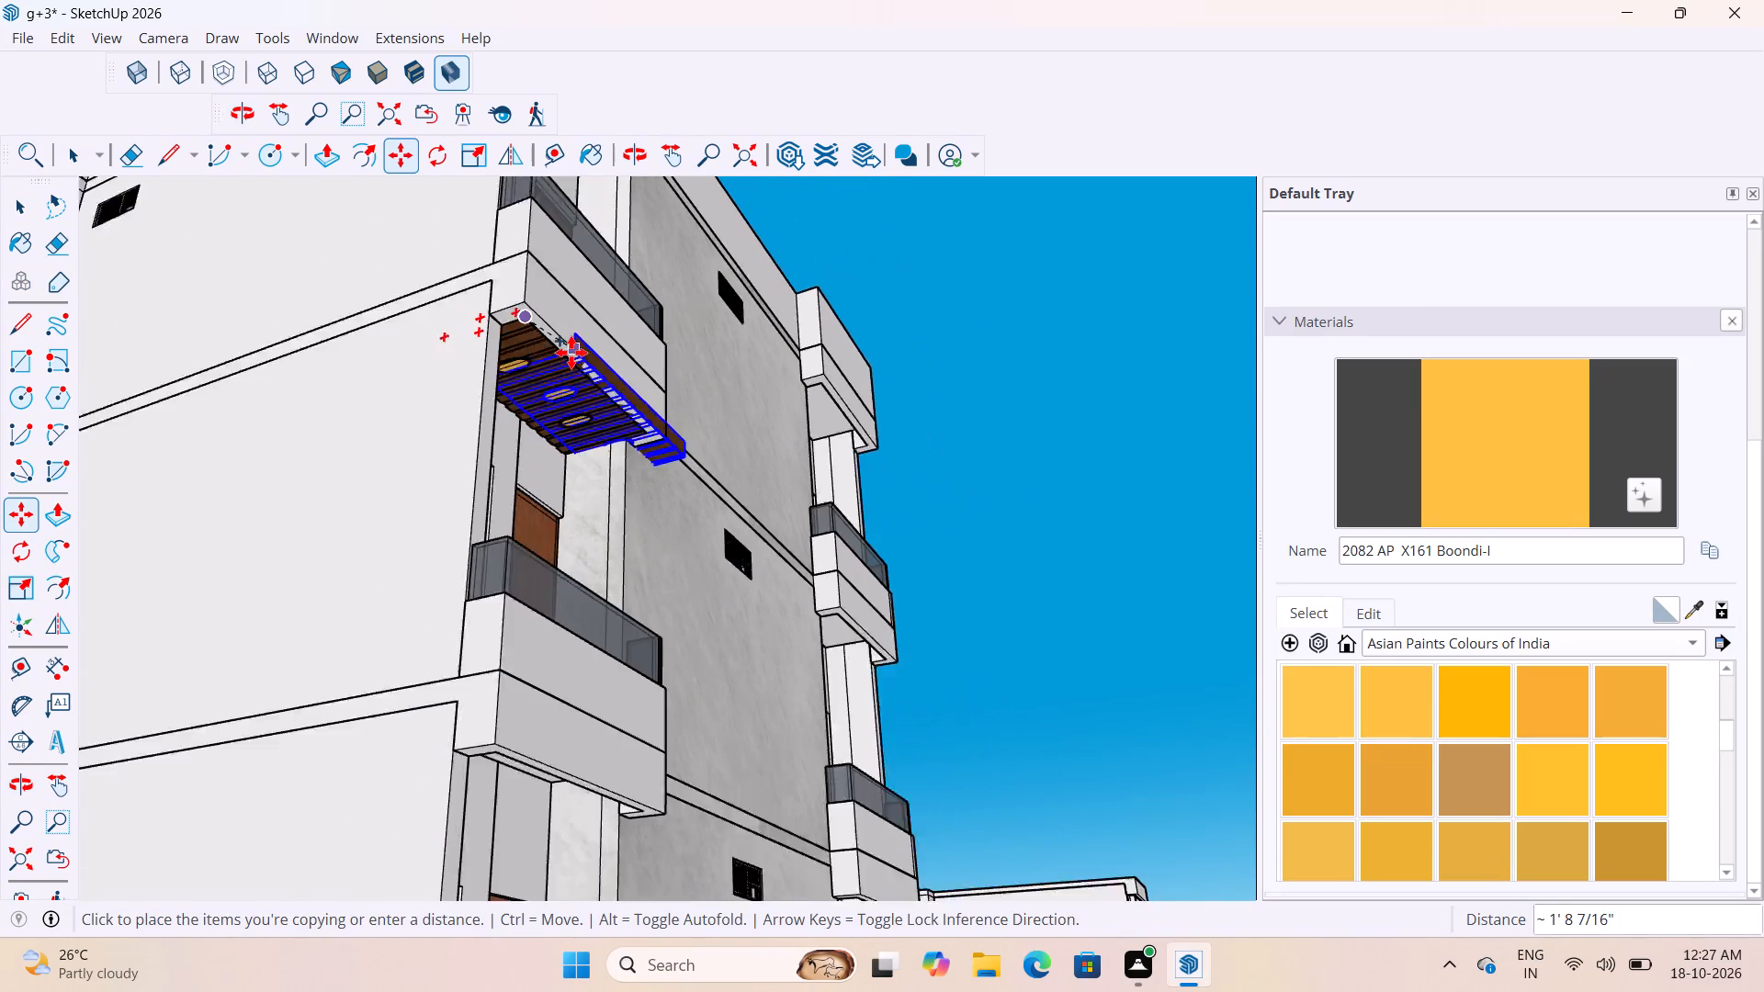
scroll(571, 353, "down", 6)
scroll(624, 671, "up", 12)
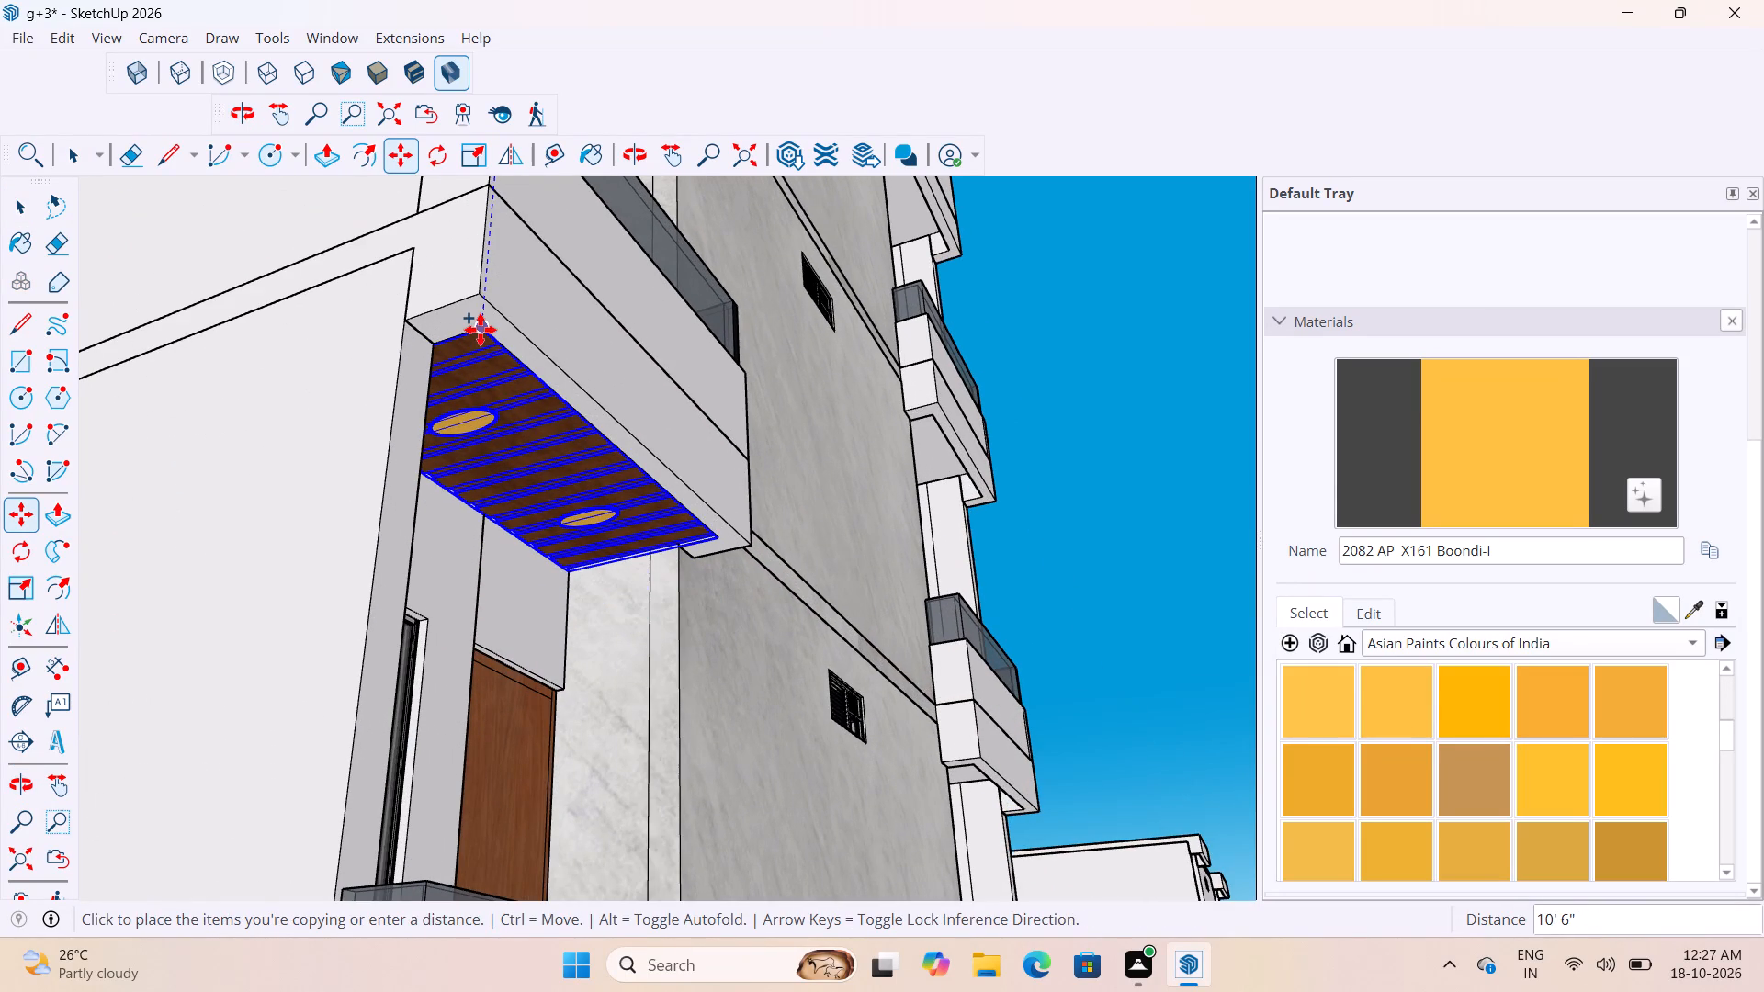
left_click(481, 324)
scroll(521, 463, "down", 5)
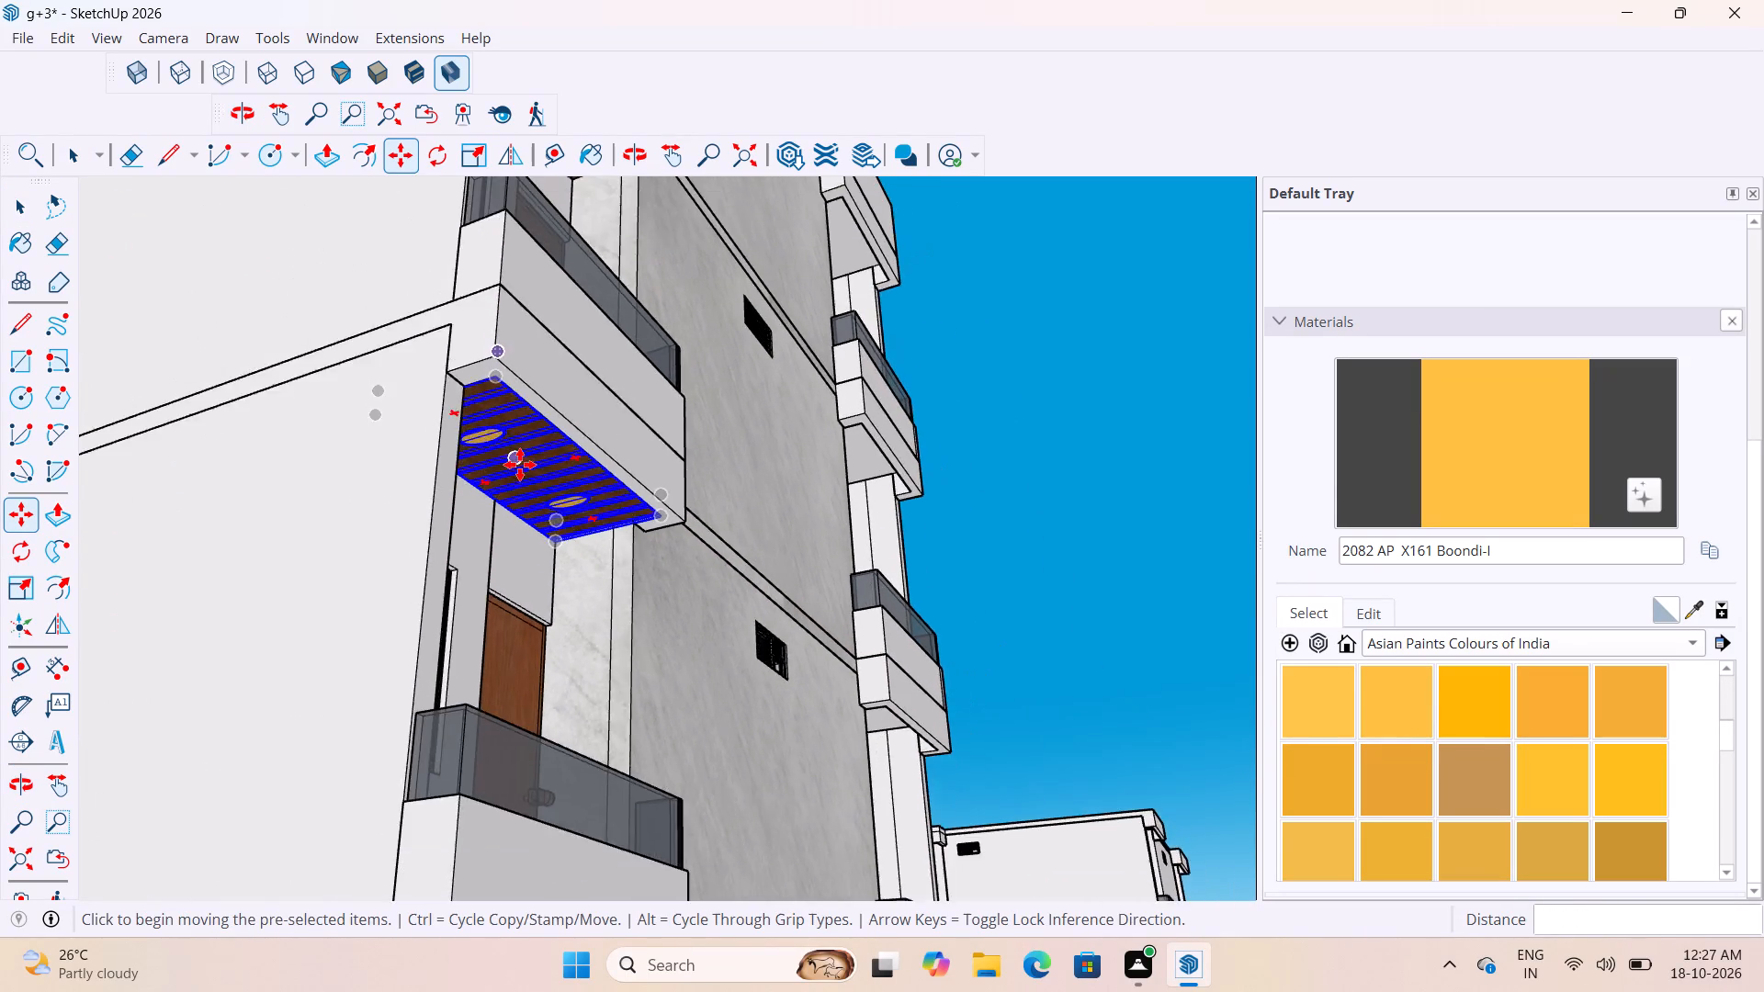
Leave the Move command and deselect the lowest copied ceiling block at the corner balconies.
scroll(520, 465, "down", 12)
middle_click_drag(736, 567, 602, 612)
scroll(706, 481, "down", 3)
key("space")
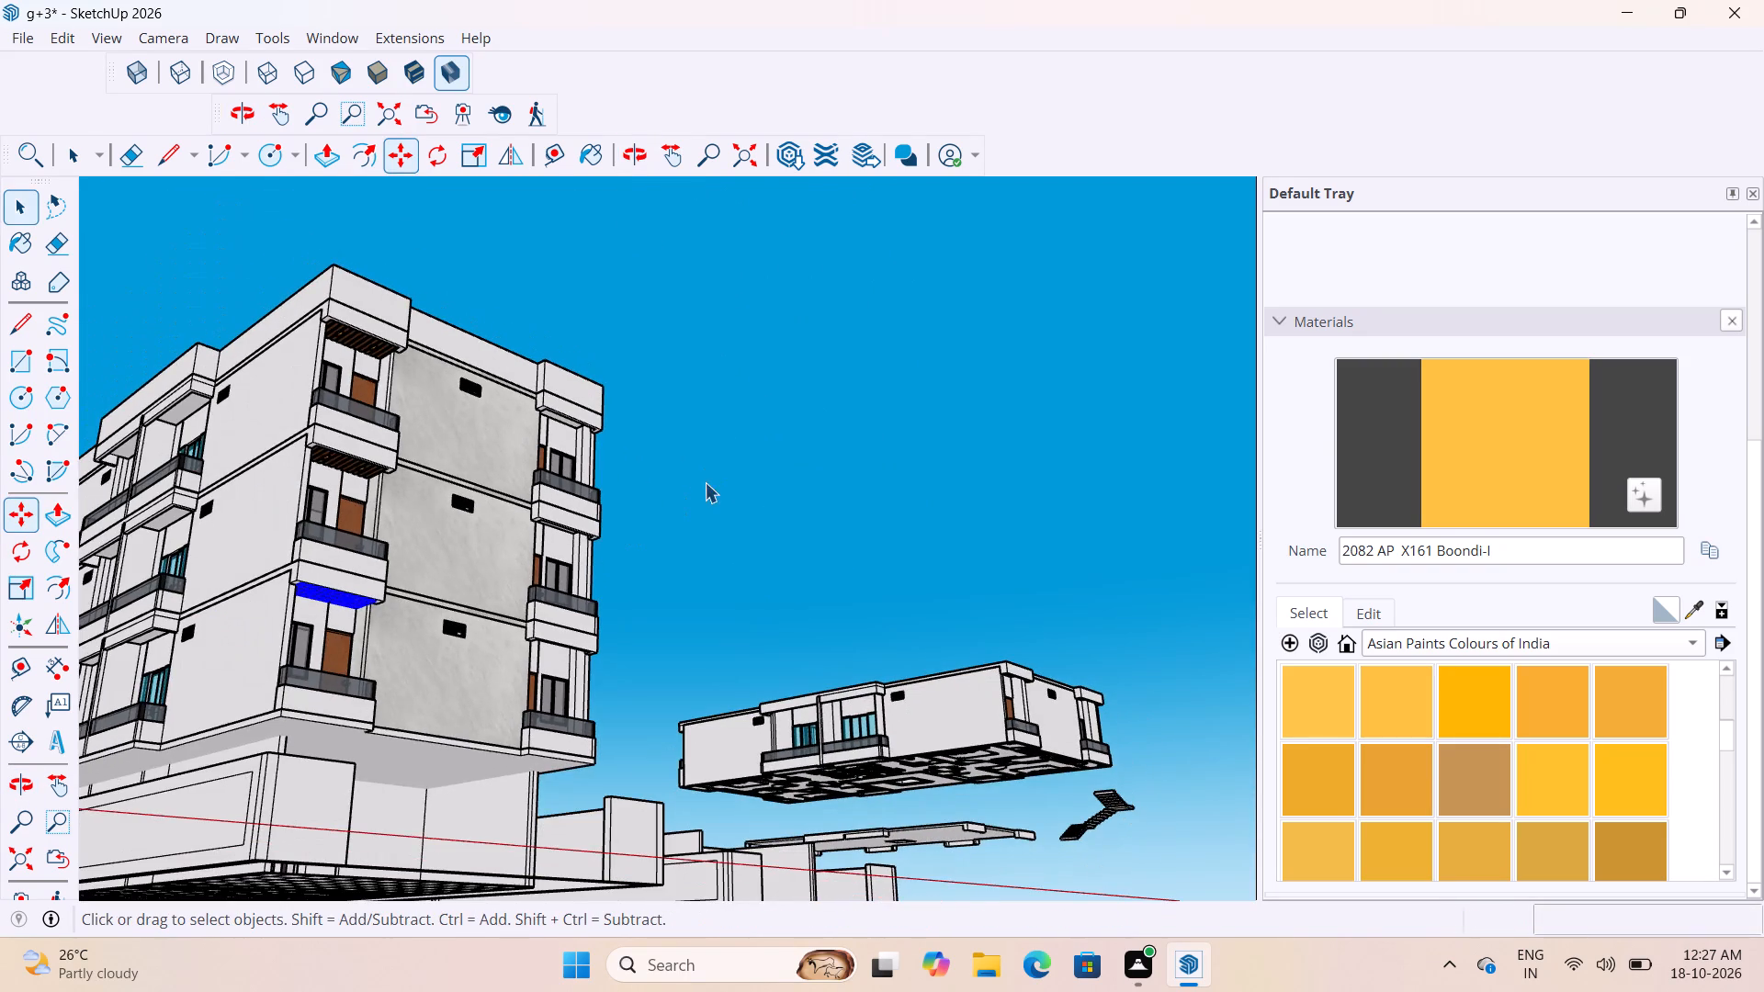
left_click(705, 474)
Inspect the stacked ceiling blocks from below, checking their round fittings and their fit beneath the corner balconies on all three floors.
scroll(273, 675, "up", 18)
scroll(108, 473, "up", 2)
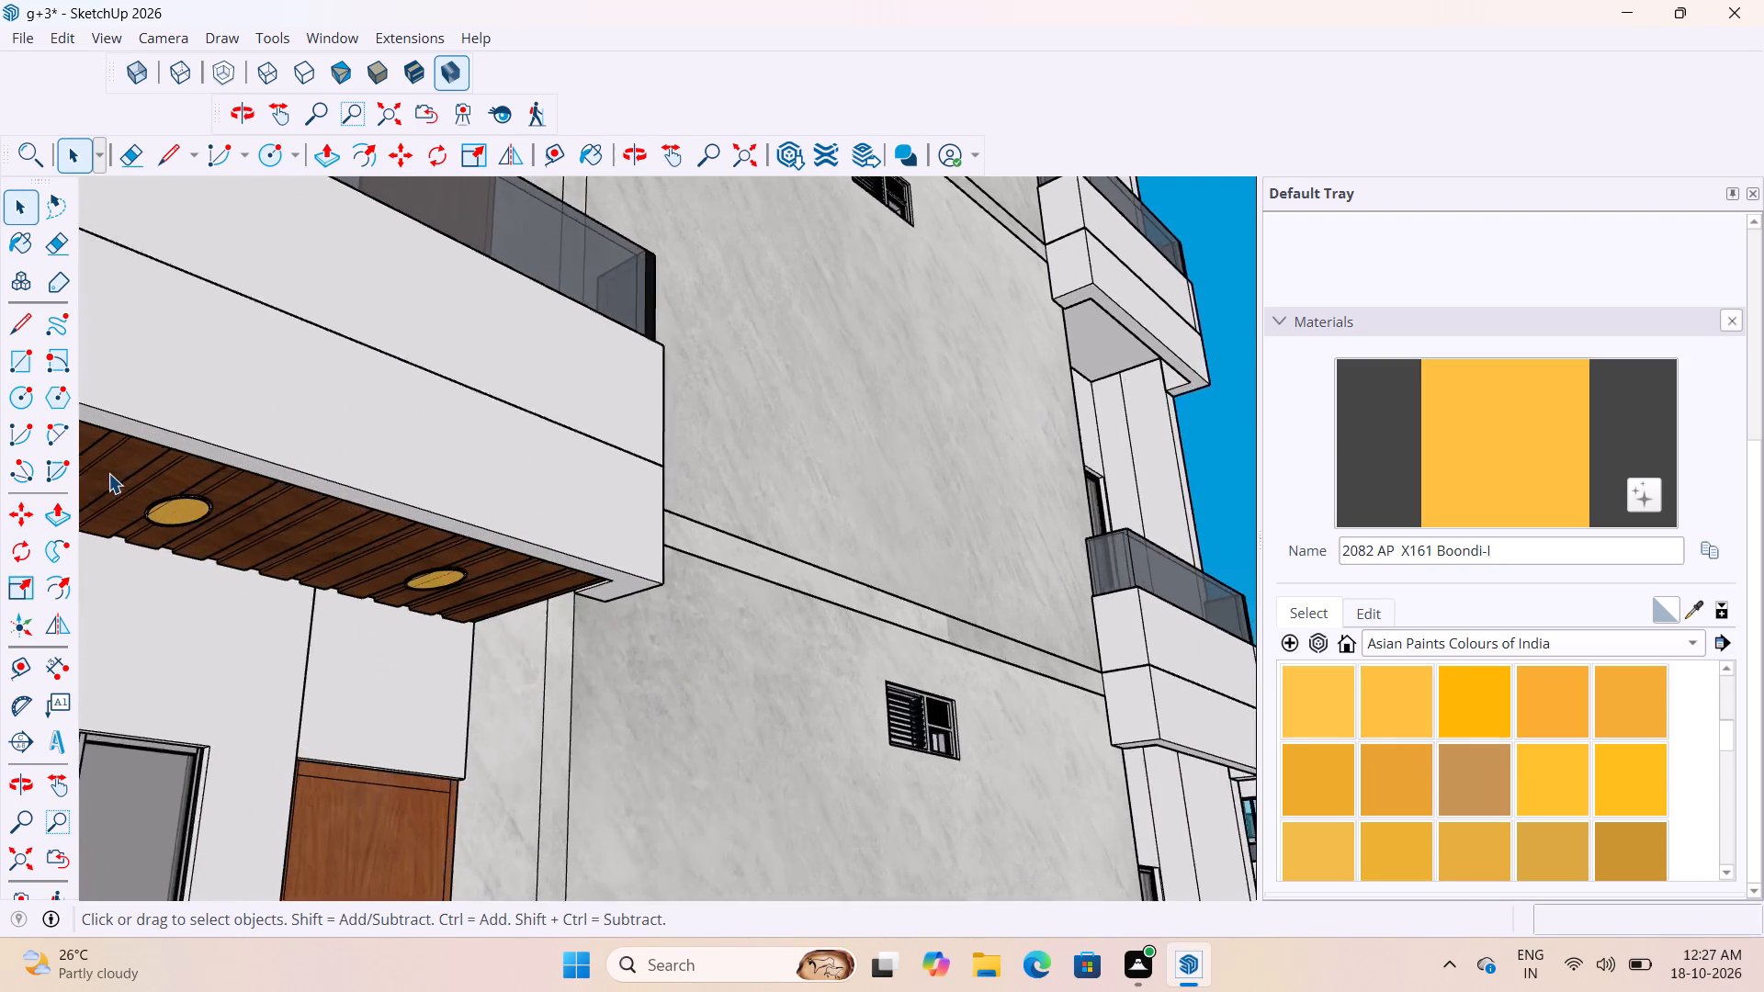
scroll(108, 473, "up", 6)
middle_click_drag(196, 516, 283, 511)
scroll(284, 507, "up", 11)
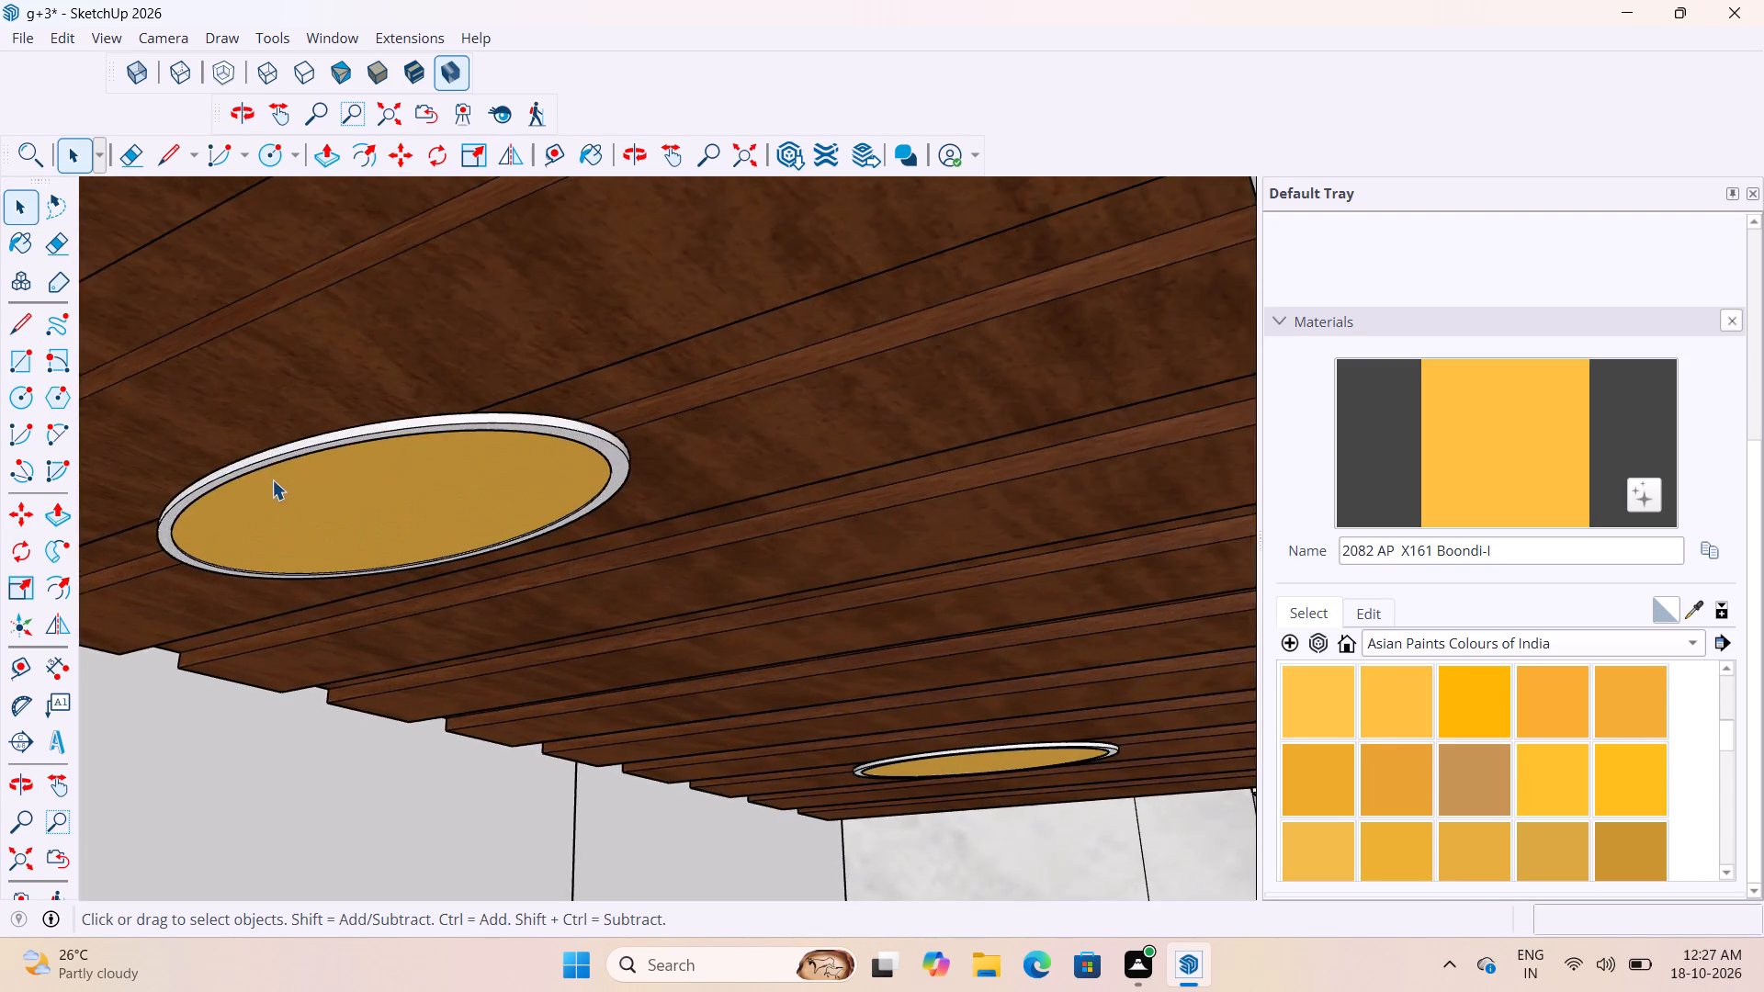
scroll(290, 472, "up", 1)
middle_click_drag(290, 472, 0, 525)
scroll(611, 522, "down", 5)
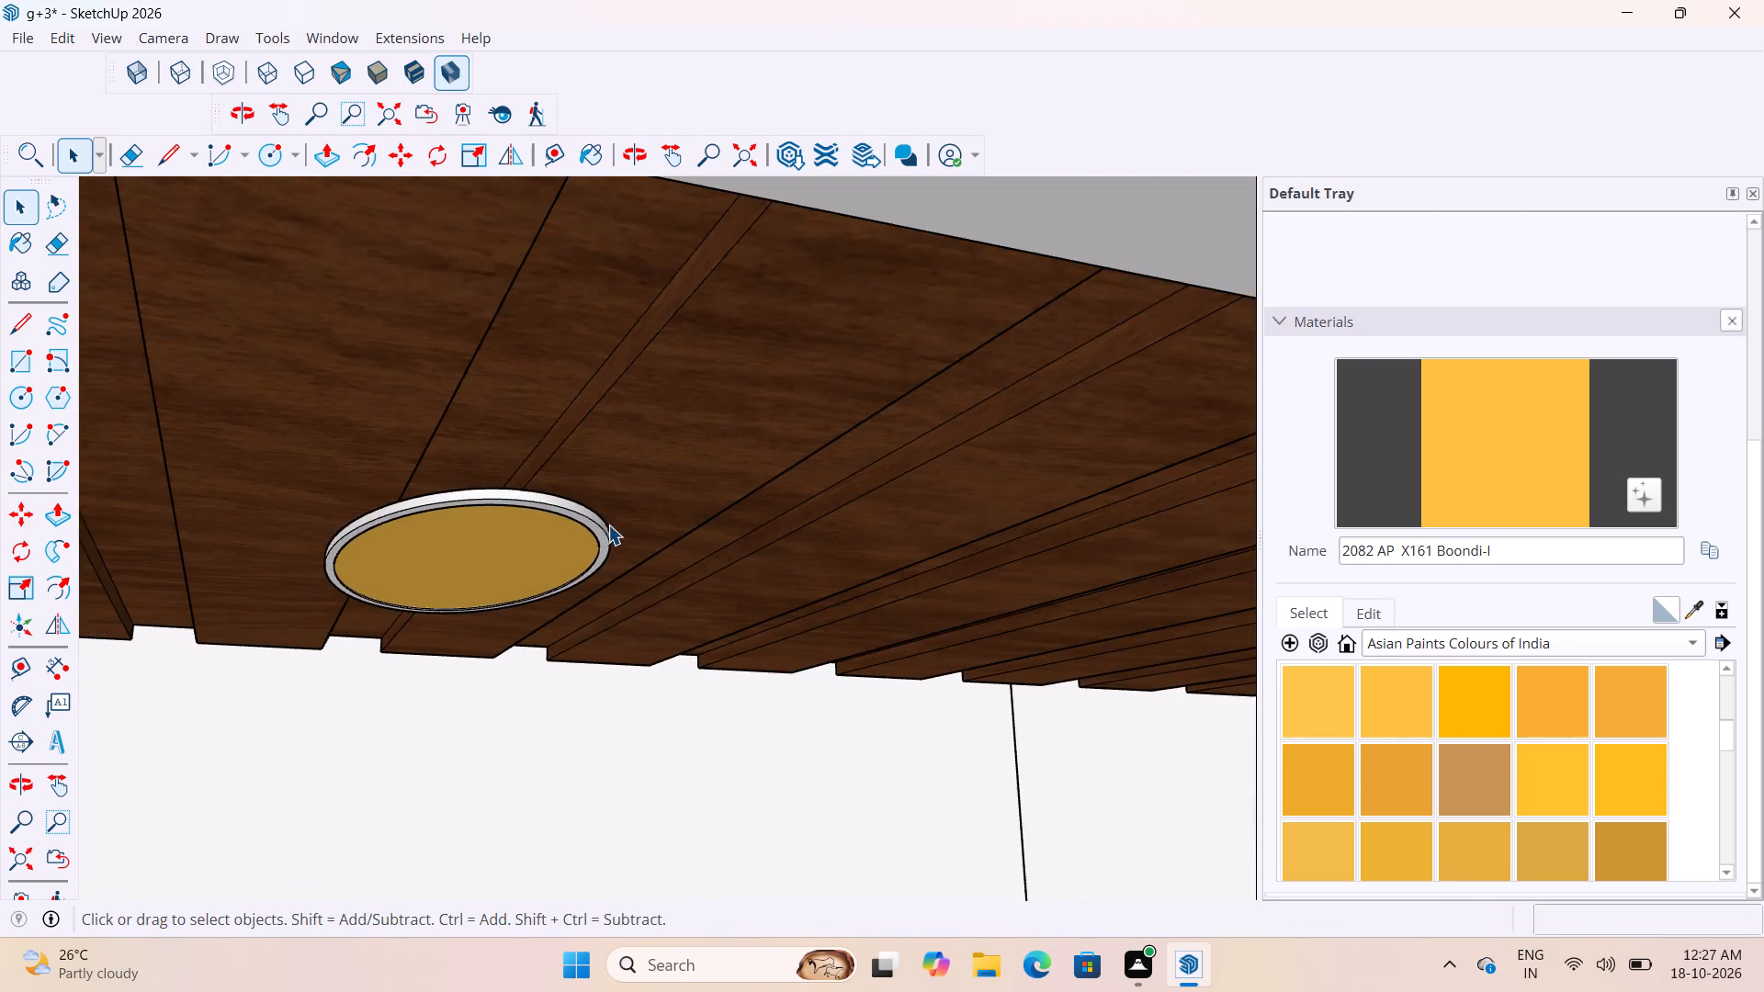
scroll(595, 534, "down", 13)
scroll(596, 557, "down", 11)
middle_click_drag(743, 531, 650, 666)
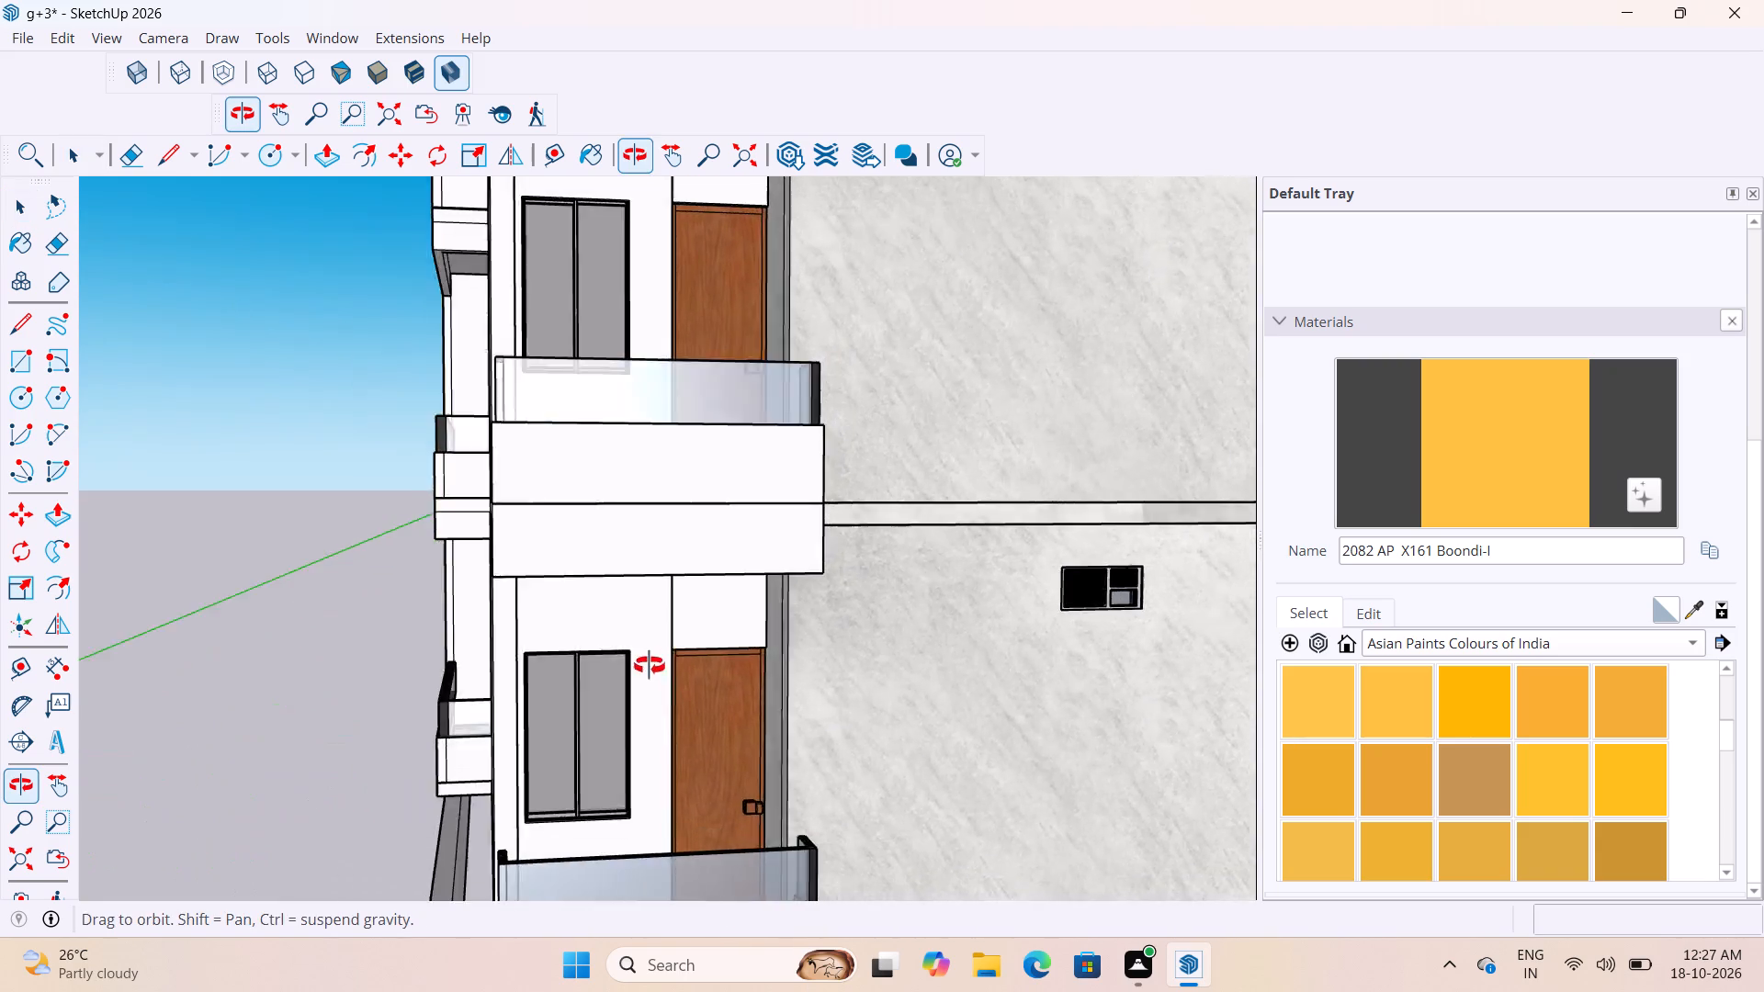
middle_click_drag(650, 666, 550, 761)
scroll(616, 615, "up", 4)
middle_click_drag(623, 472, 618, 109)
scroll(635, 691, "down", 3)
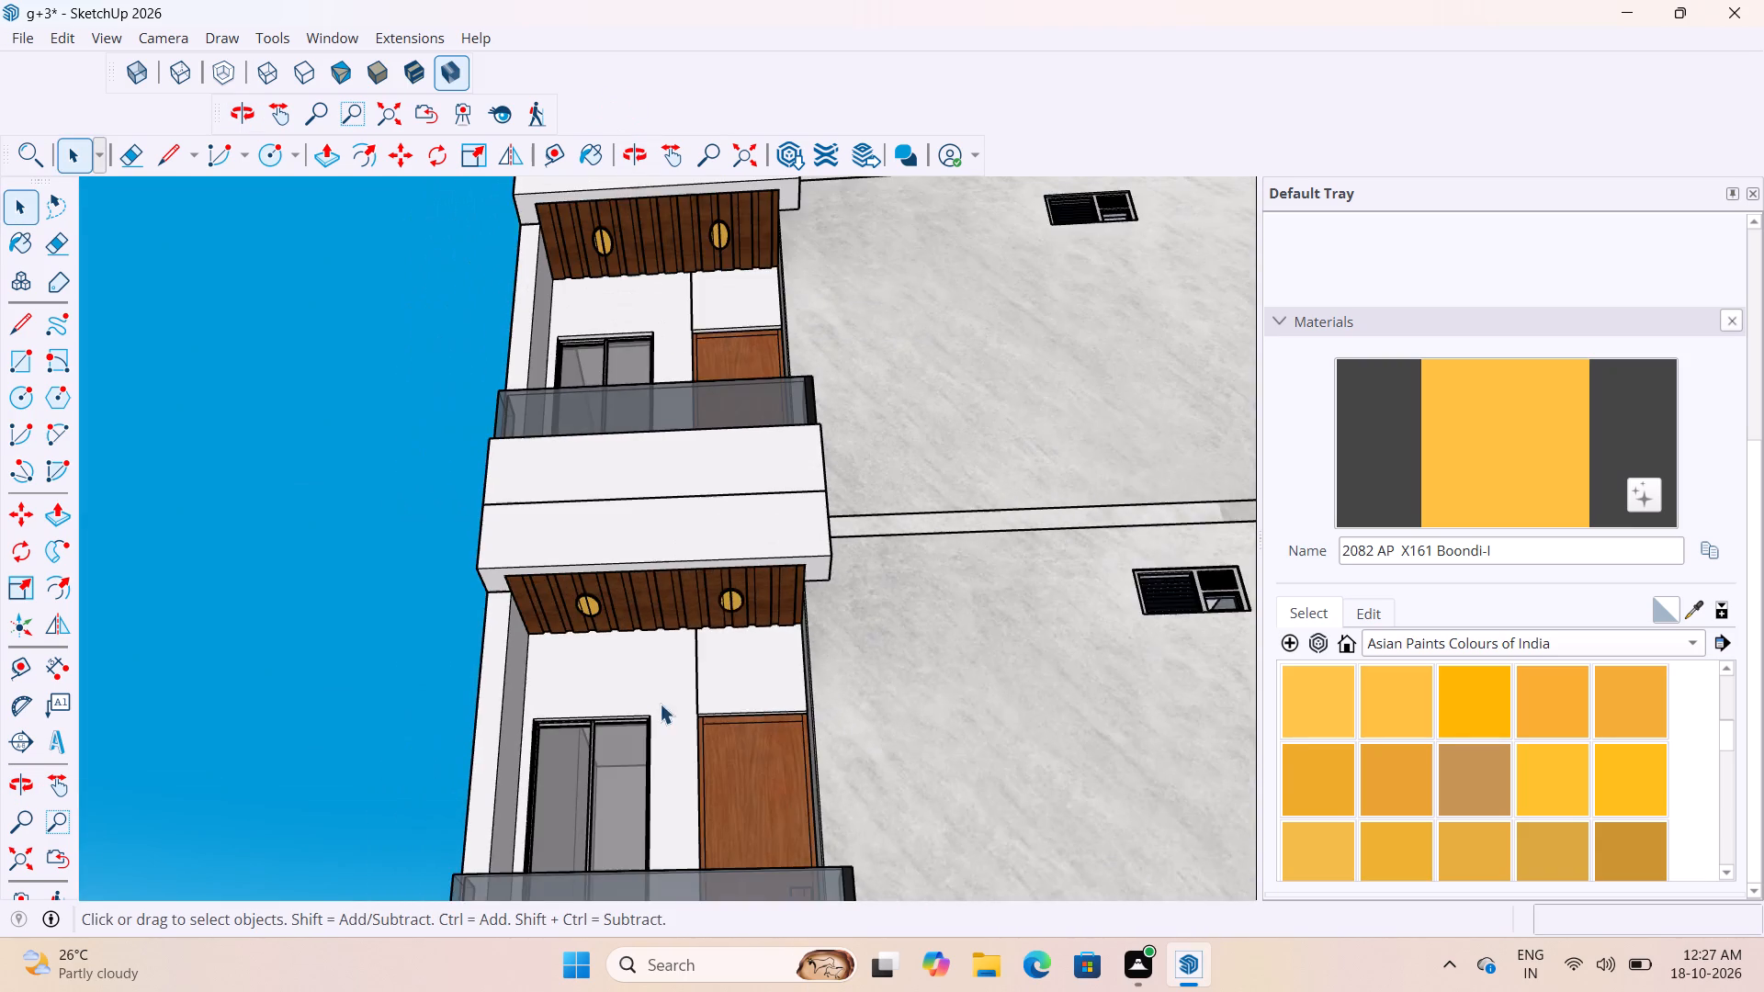
scroll(660, 704, "down", 2)
scroll(656, 558, "up", 18)
middle_click_drag(496, 659, 600, 654)
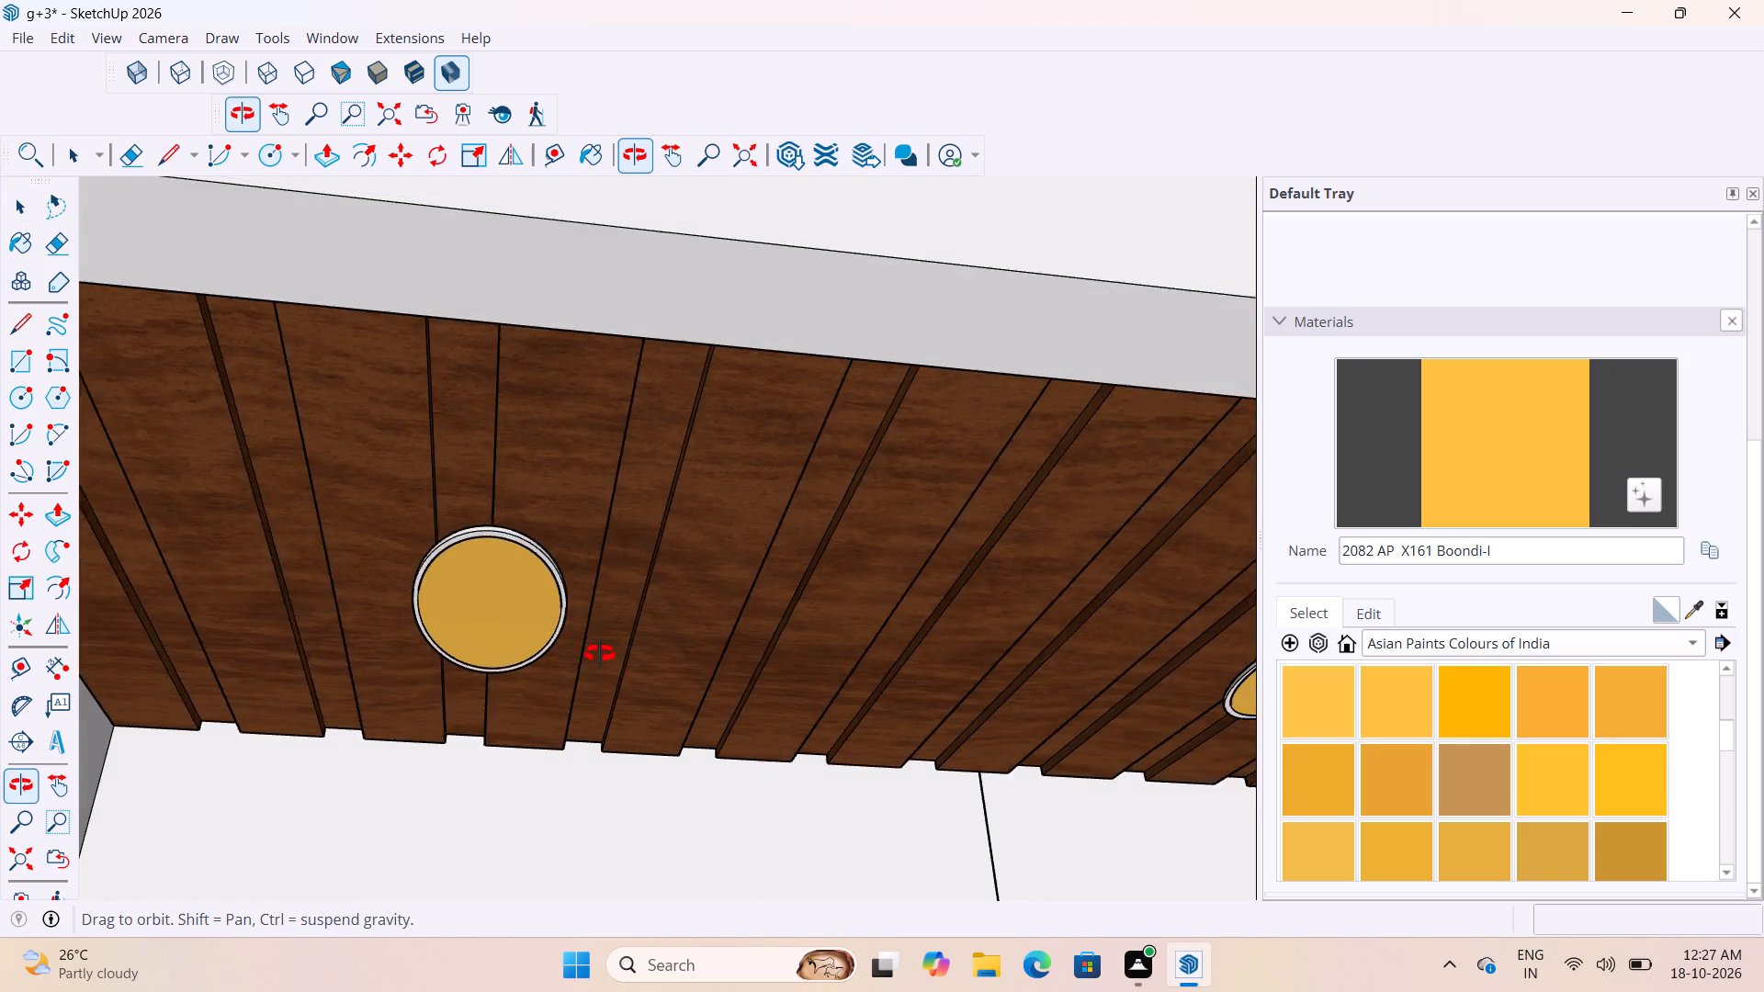
middle_click_drag(600, 654, 656, 659)
scroll(666, 677, "down", 20)
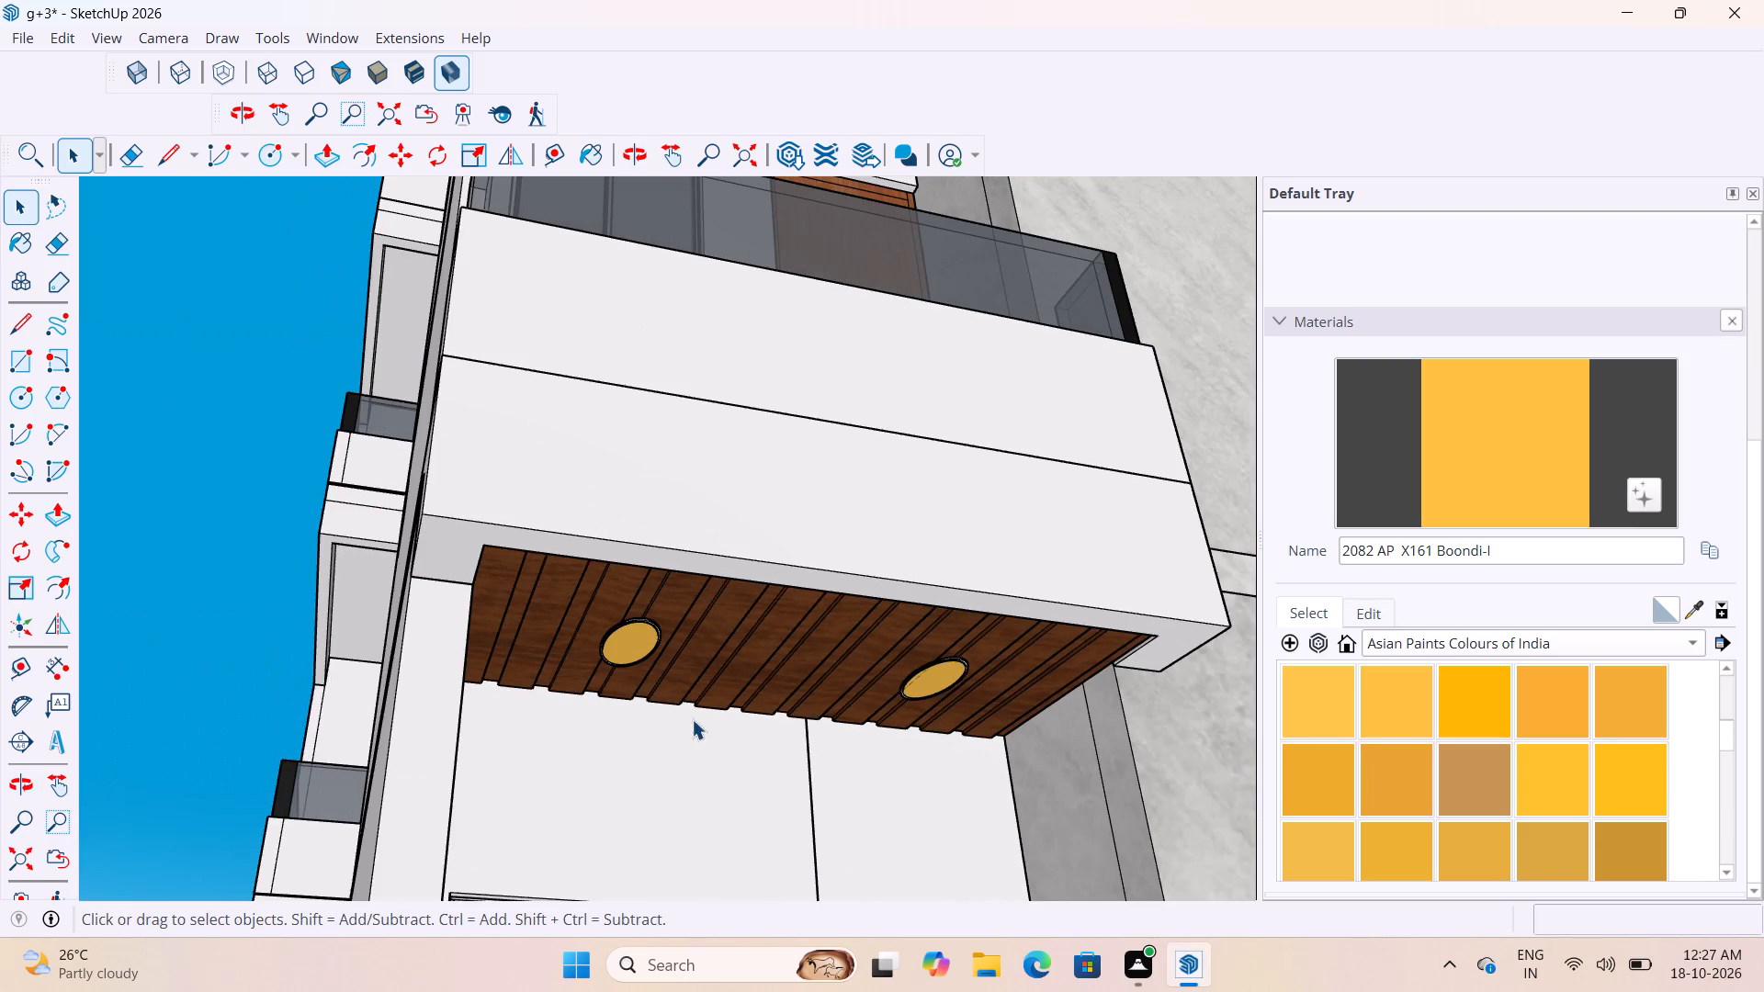
scroll(692, 719, "down", 16)
scroll(752, 617, "down", 7)
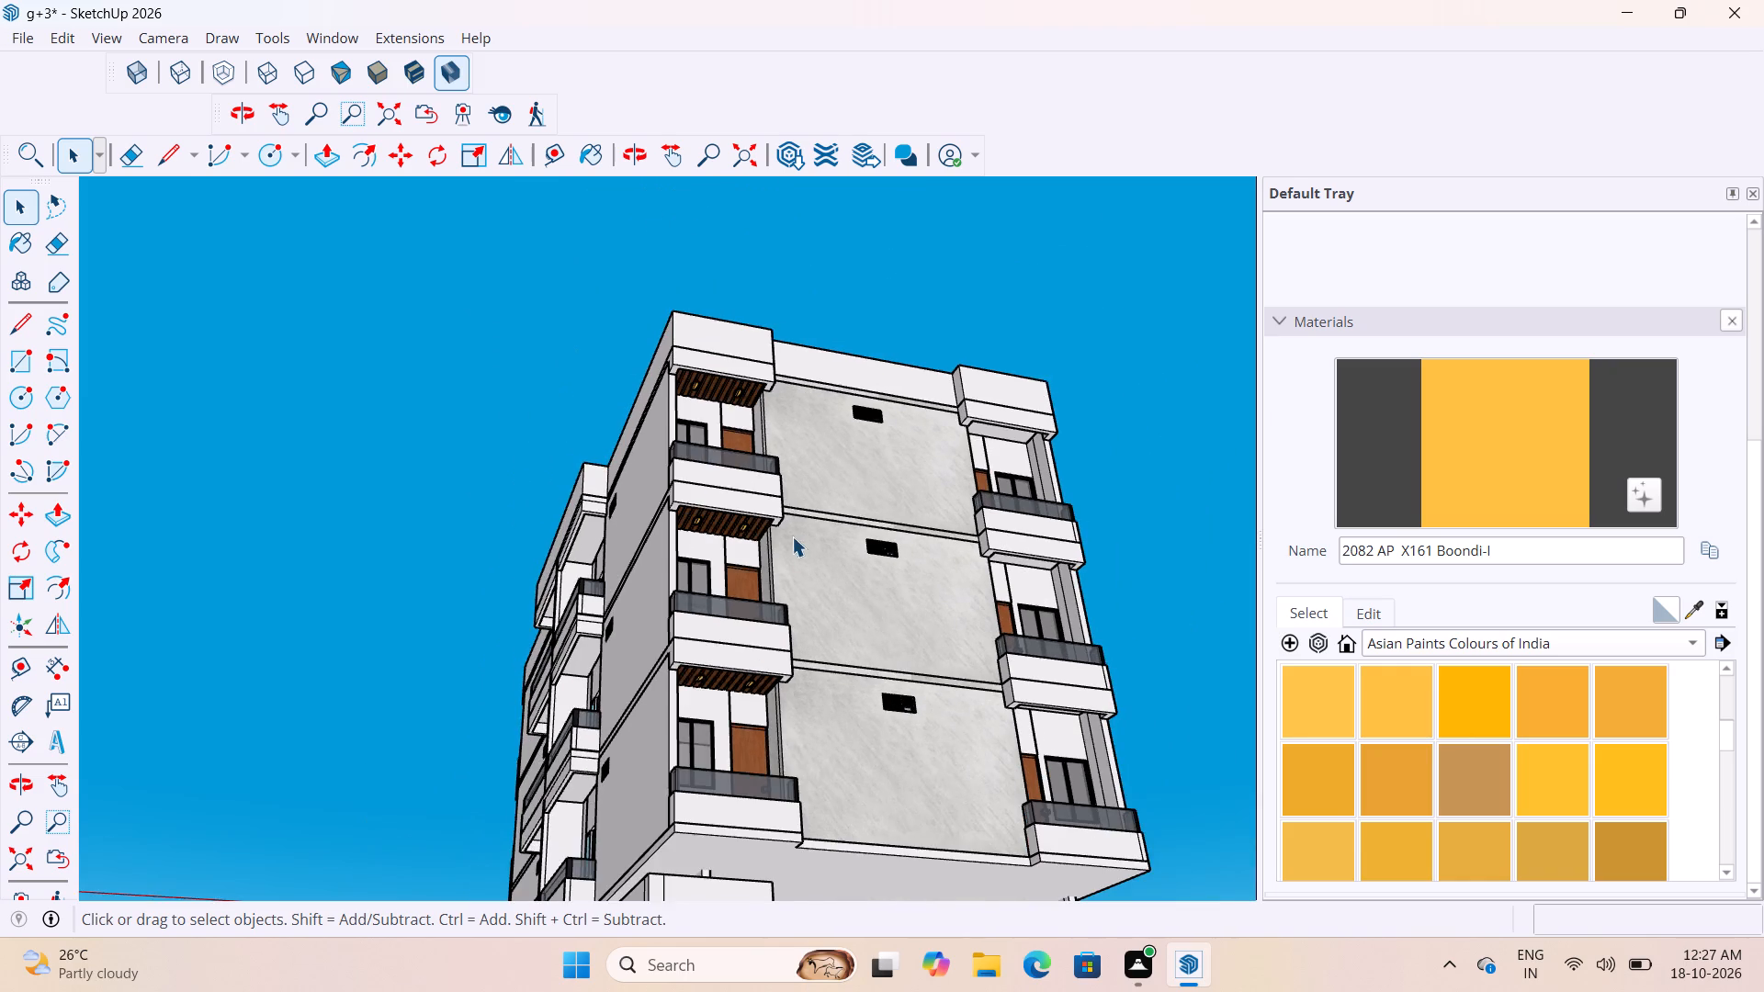
Copy the lowest ceiling block by its outer corner about 29' 9" diagonally to beneath the top-floor overhang at the stone-clad wall's opposite corner.
middle_click_drag(789, 535, 735, 600)
scroll(757, 723, "up", 12)
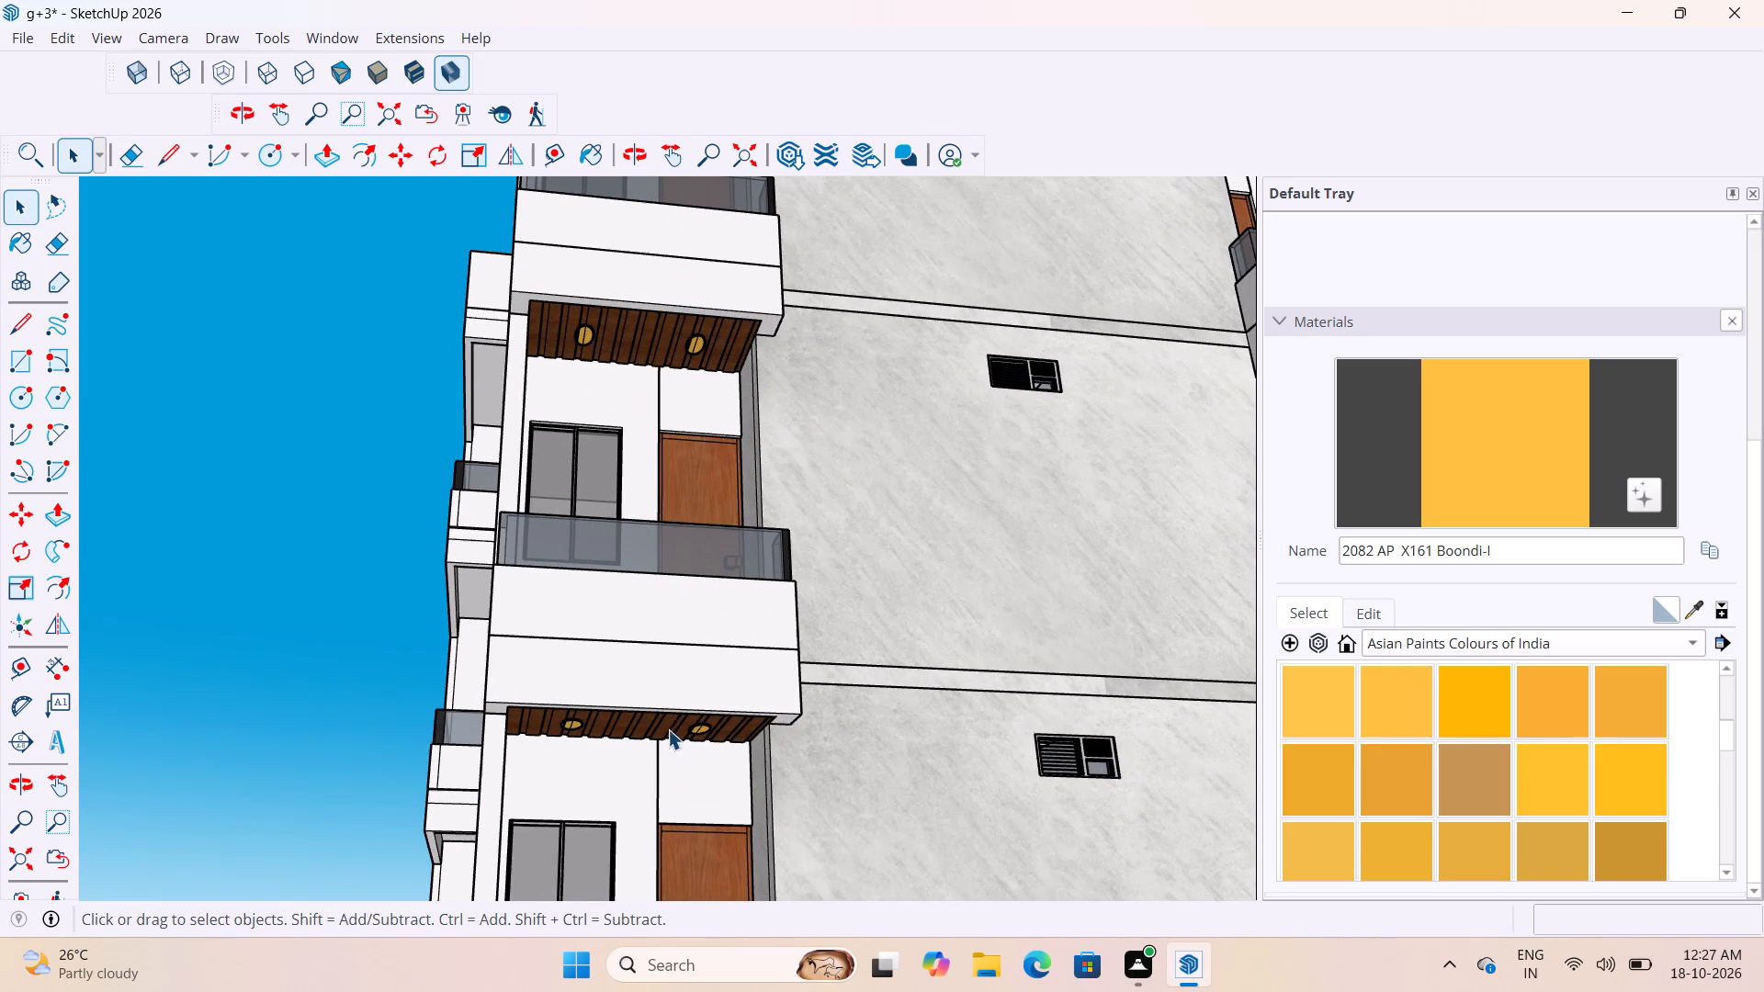
scroll(592, 730, "up", 4)
left_click(492, 725)
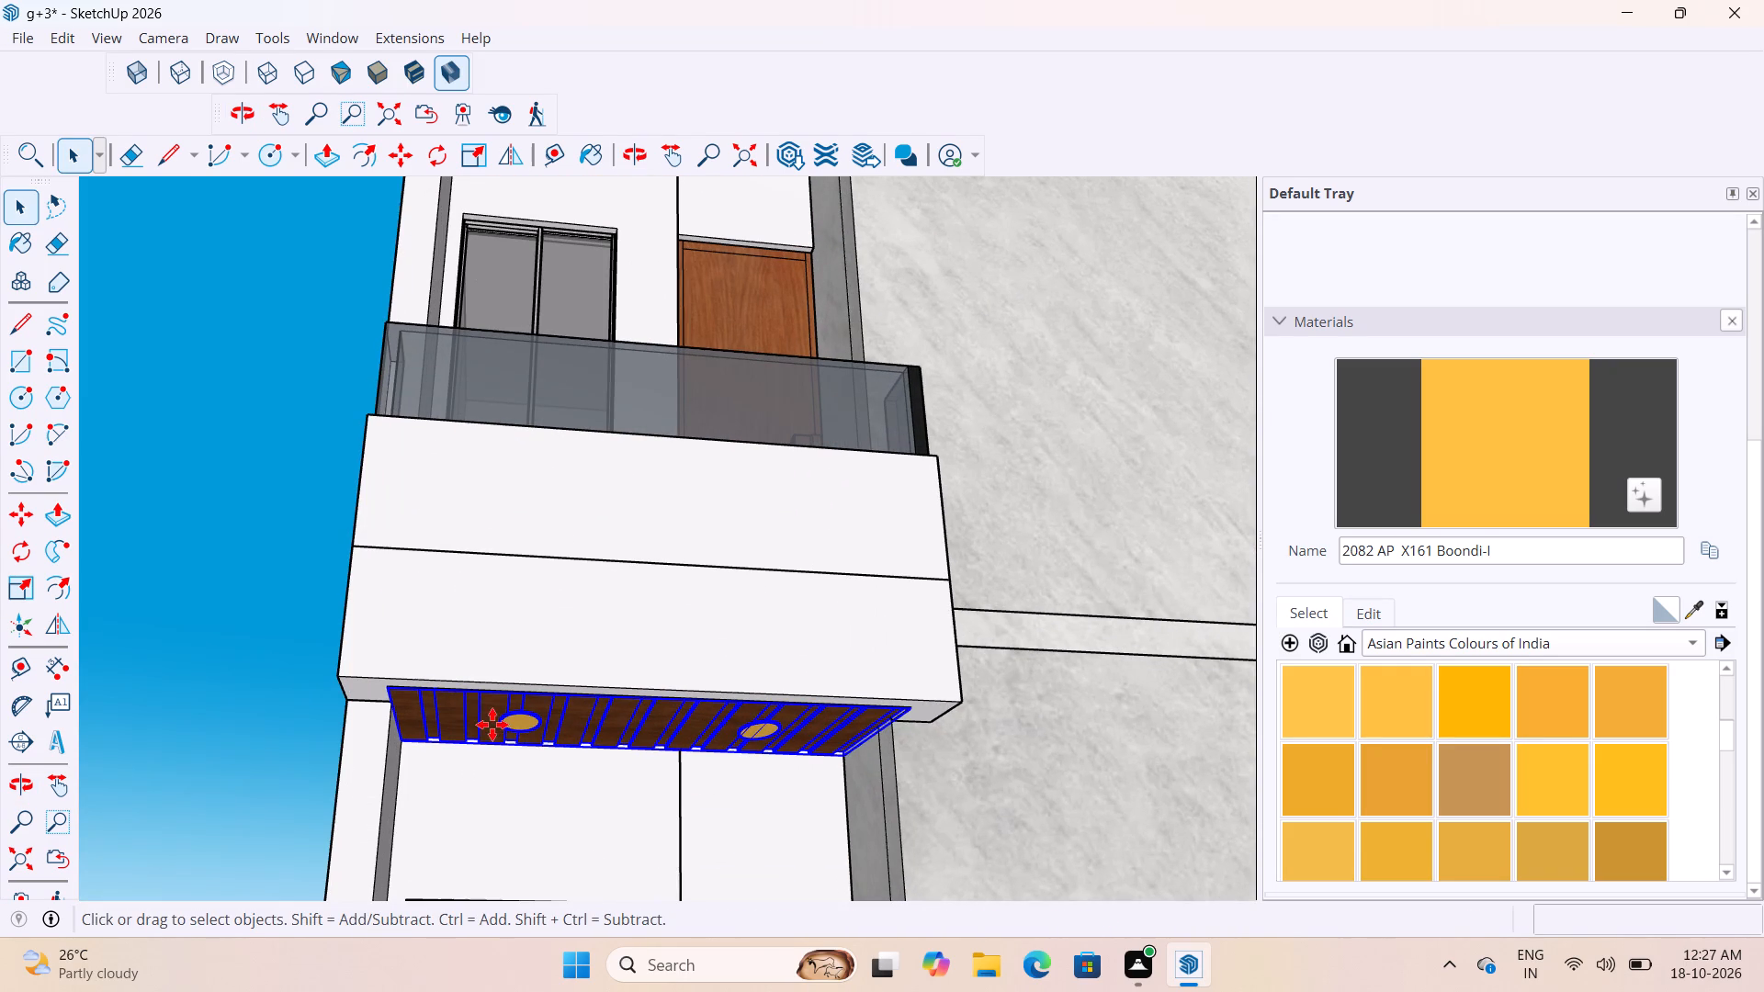
key("m")
scroll(431, 710, "up", 7)
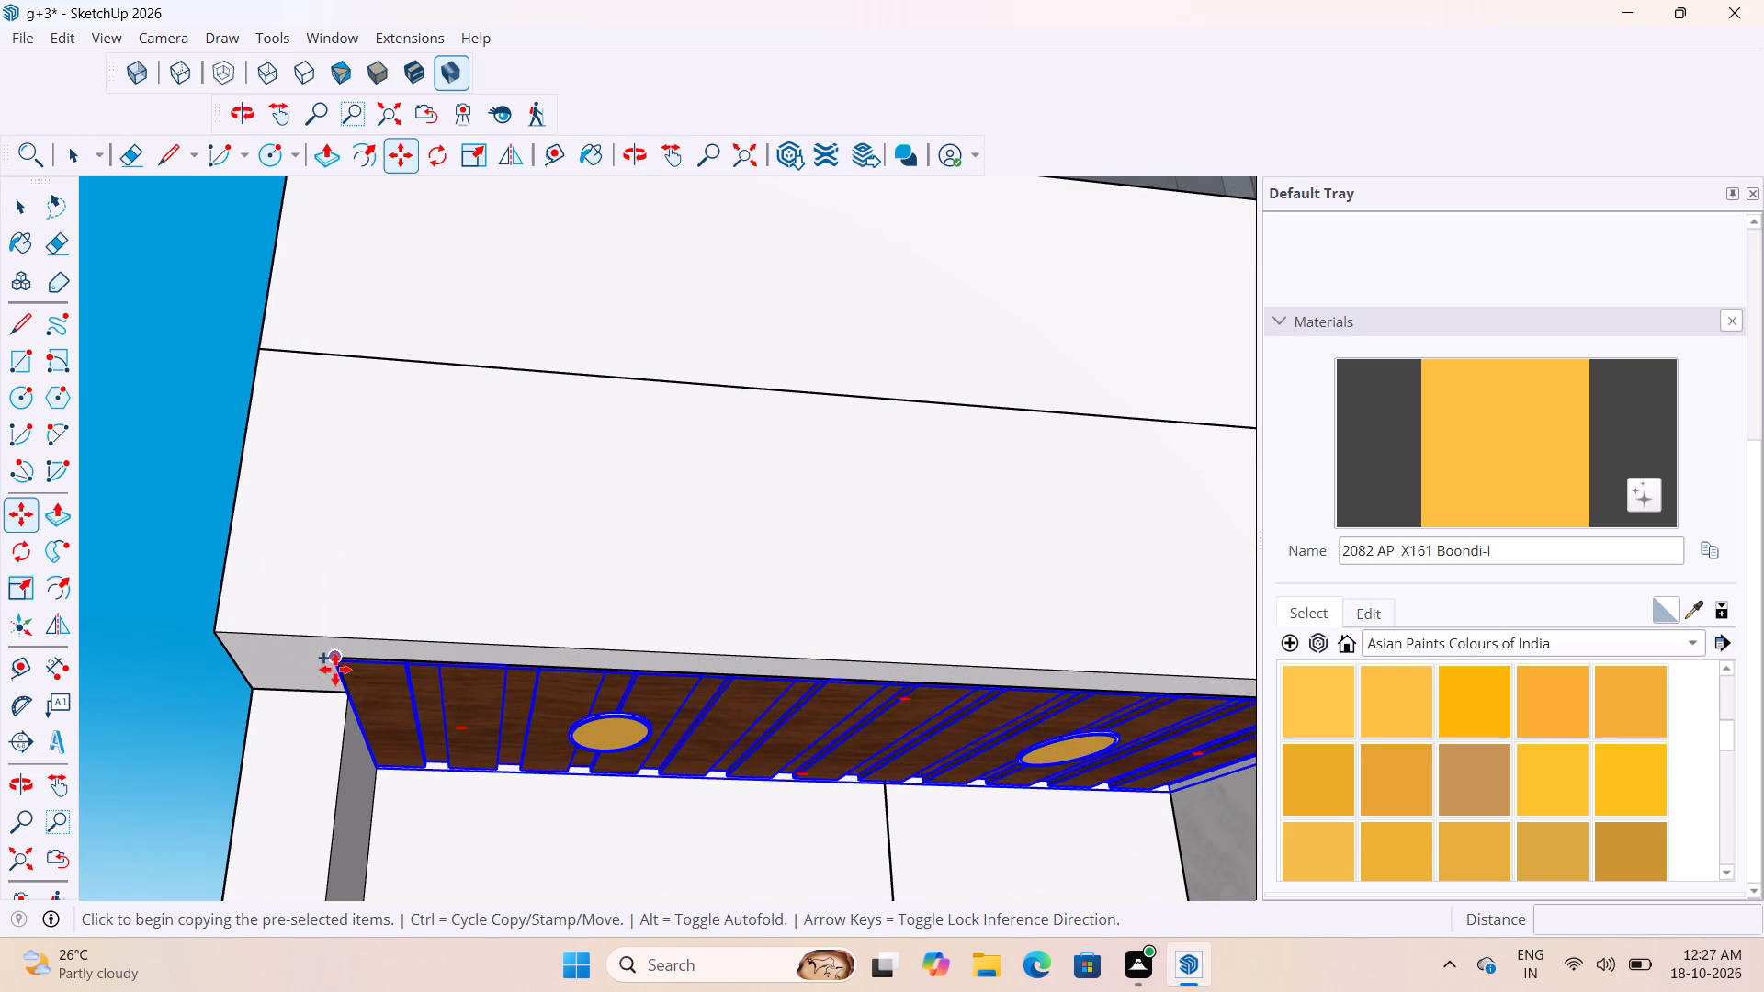
left_click(335, 667)
scroll(397, 640, "down", 20)
scroll(397, 640, "down", 5)
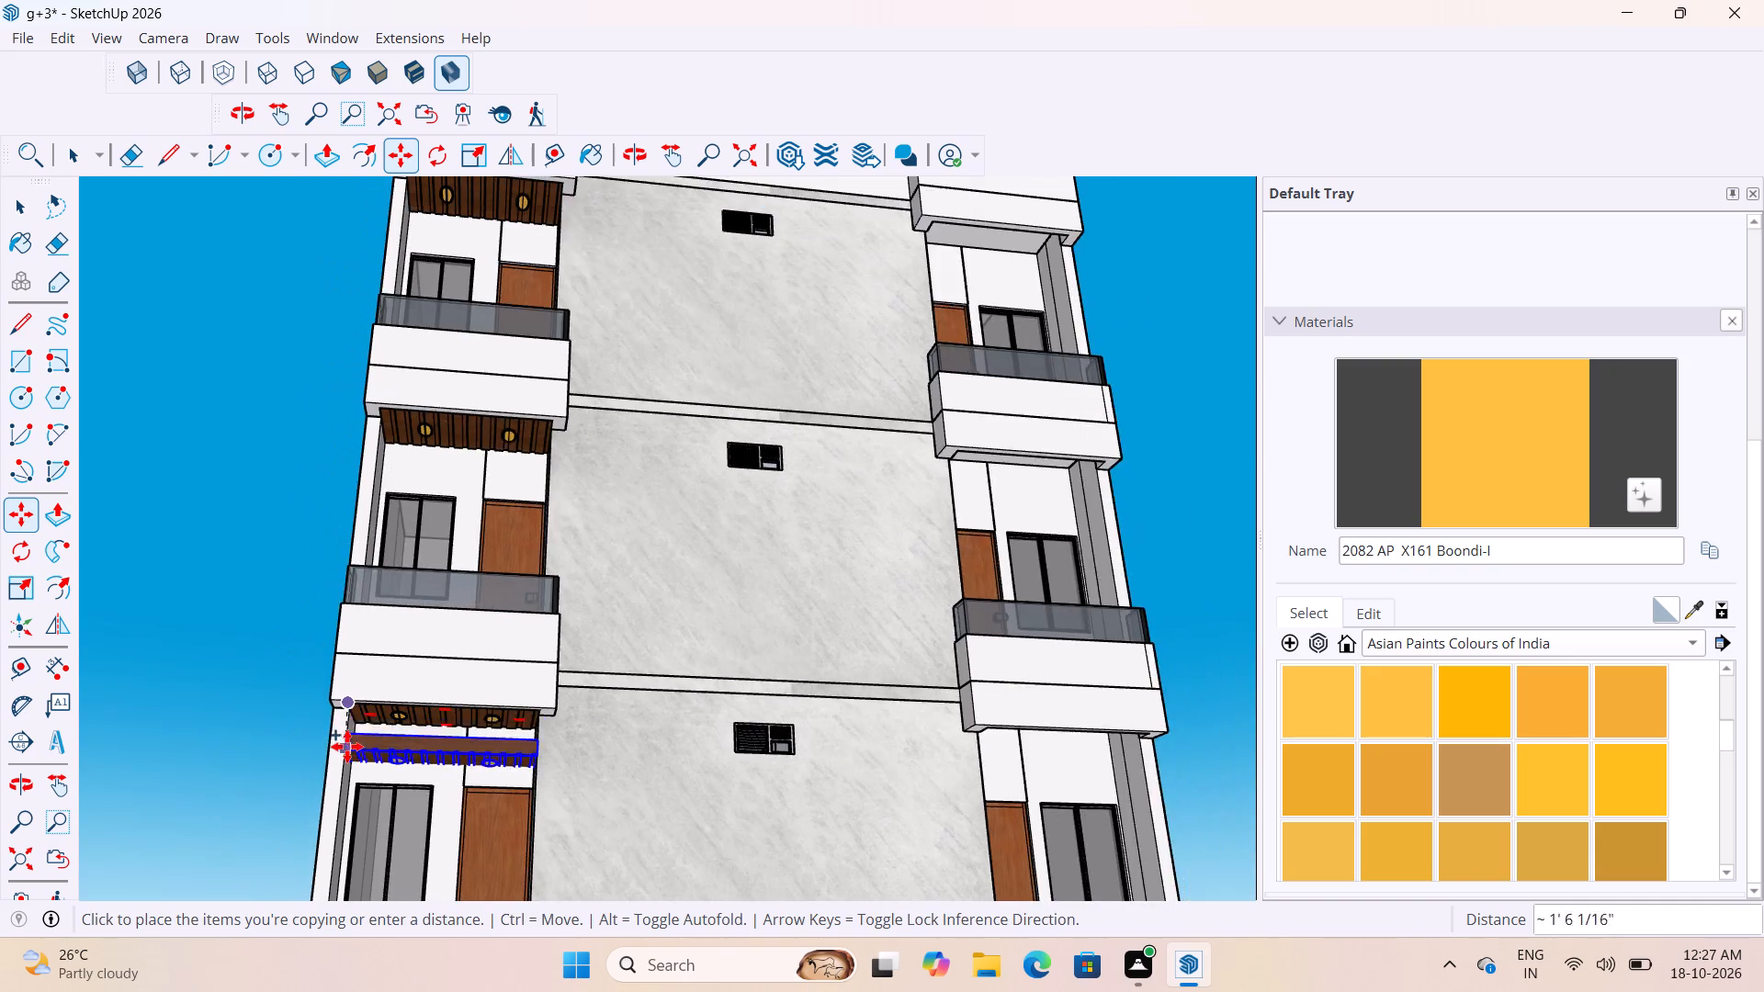
scroll(347, 747, "down", 4)
scroll(742, 423, "up", 20)
scroll(742, 423, "up", 1)
scroll(664, 421, "up", 3)
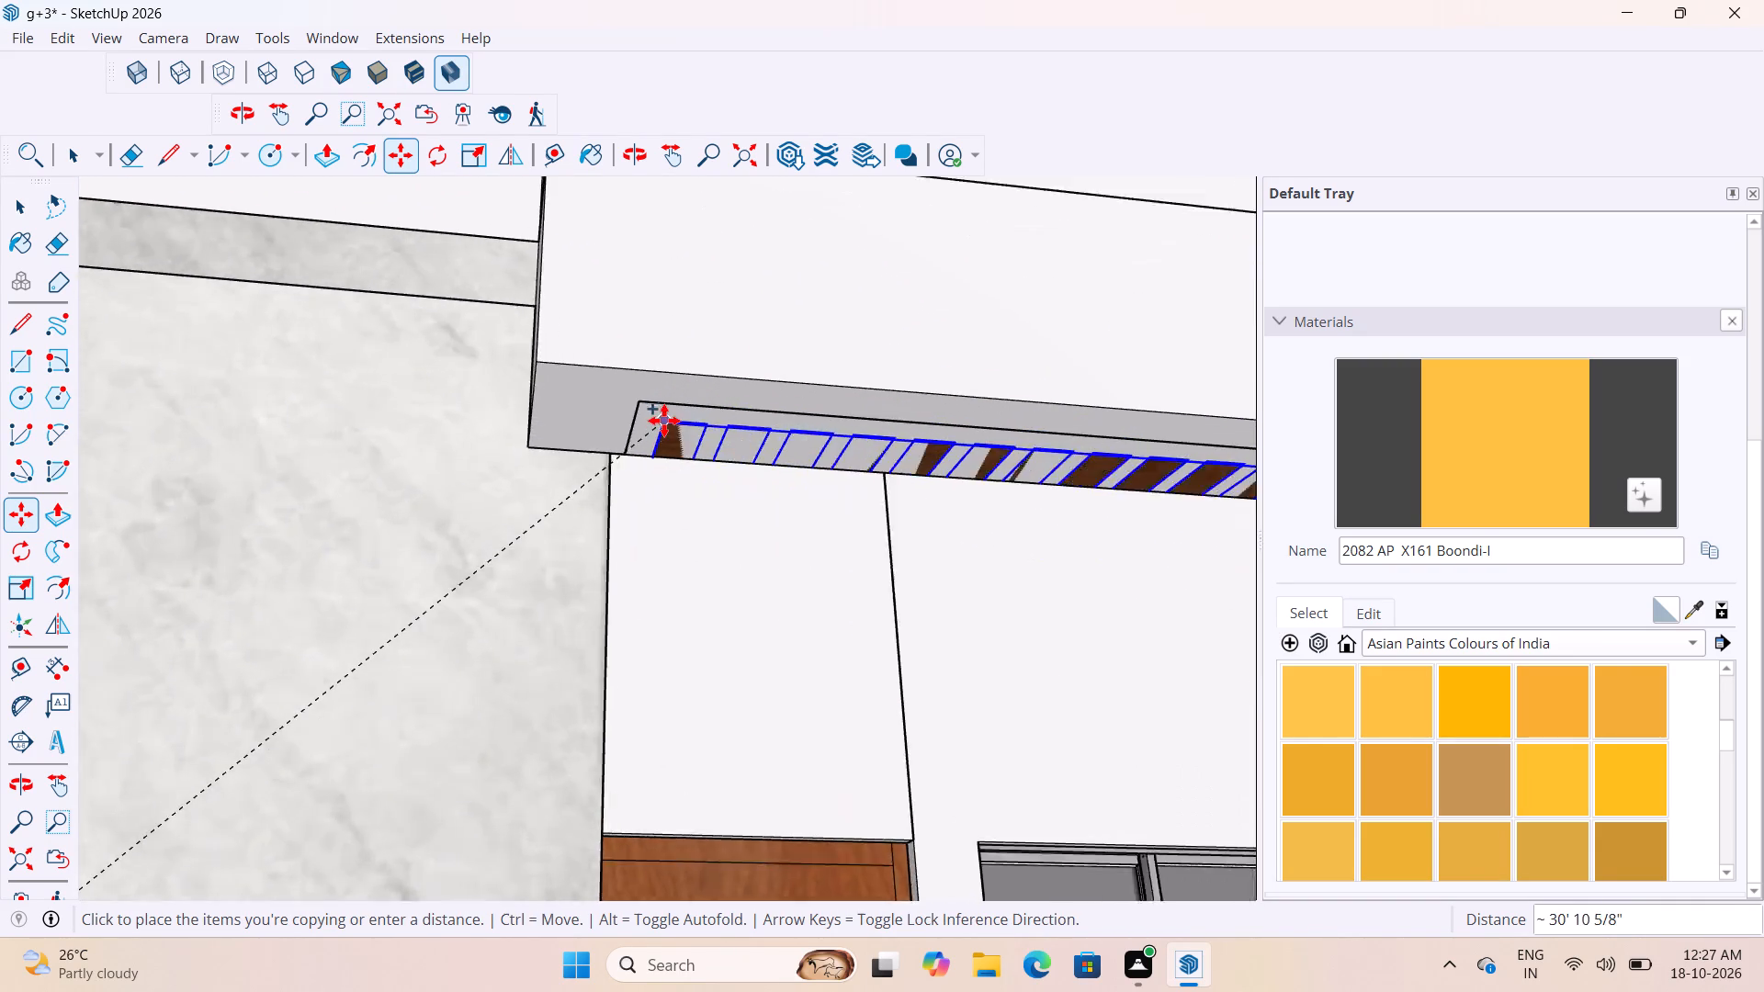
scroll(664, 421, "up", 2)
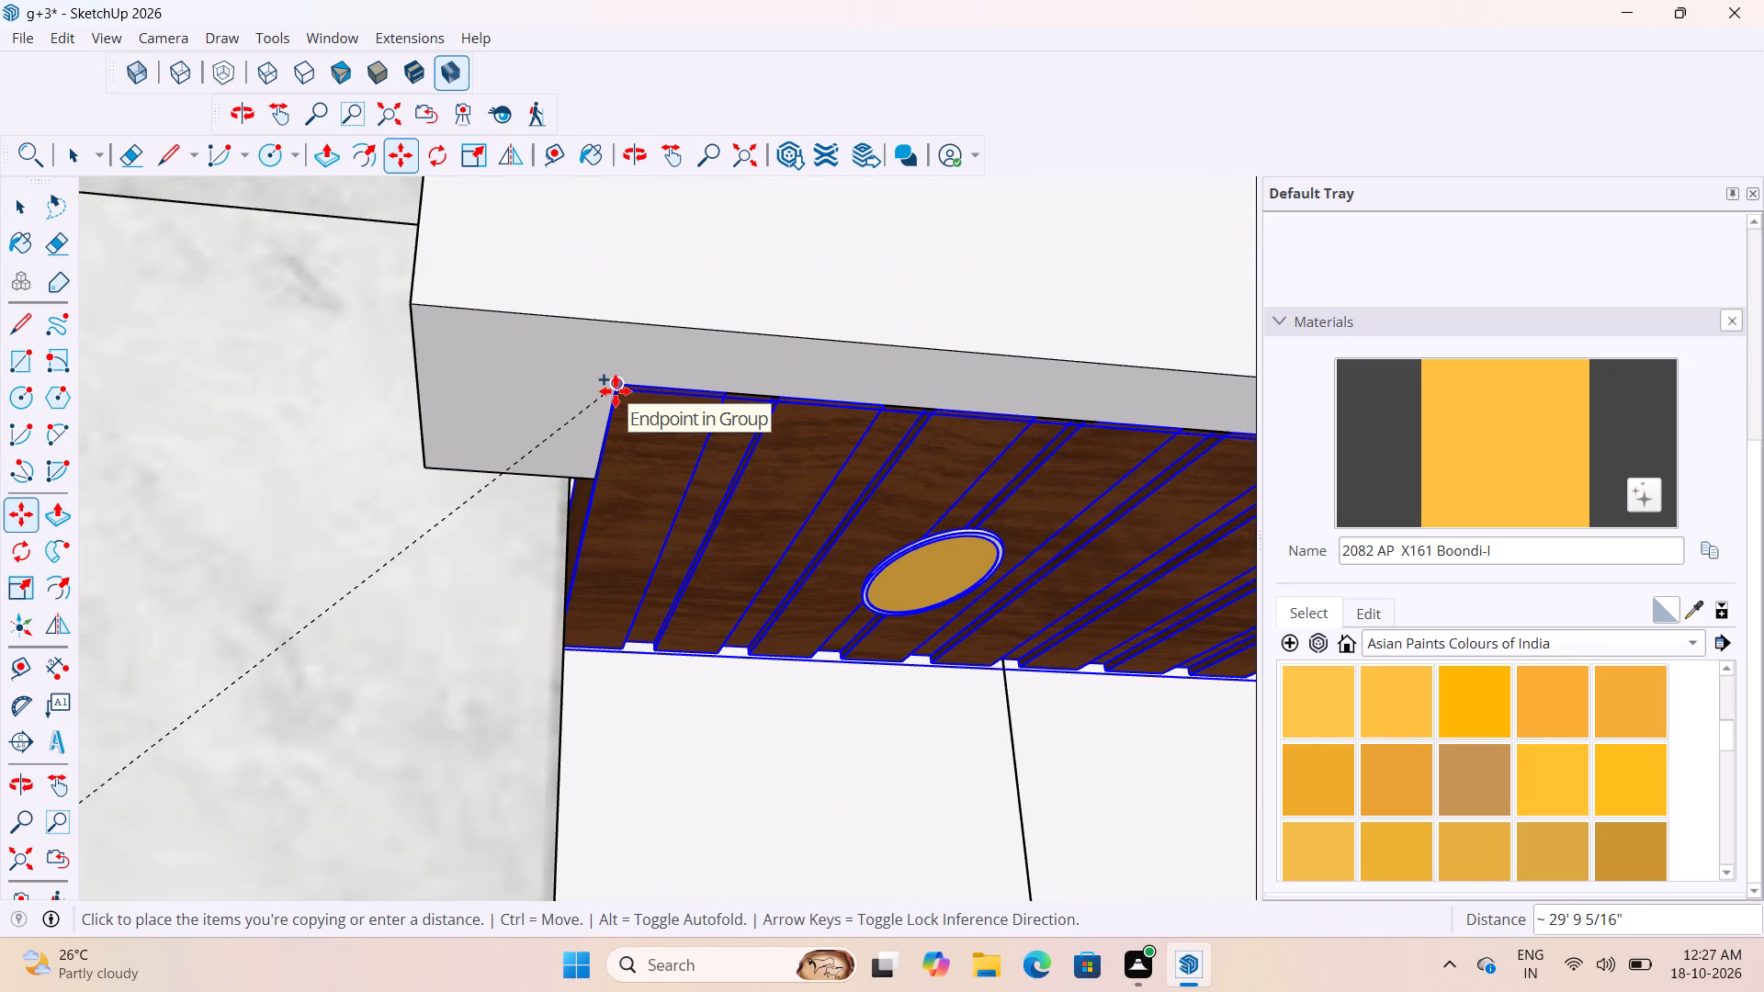
left_click(616, 391)
Copy the opposite corner's top ceiling block by its outer corner 10' 6" straight down, beneath the top-floor balcony.
scroll(540, 481, "down", 8)
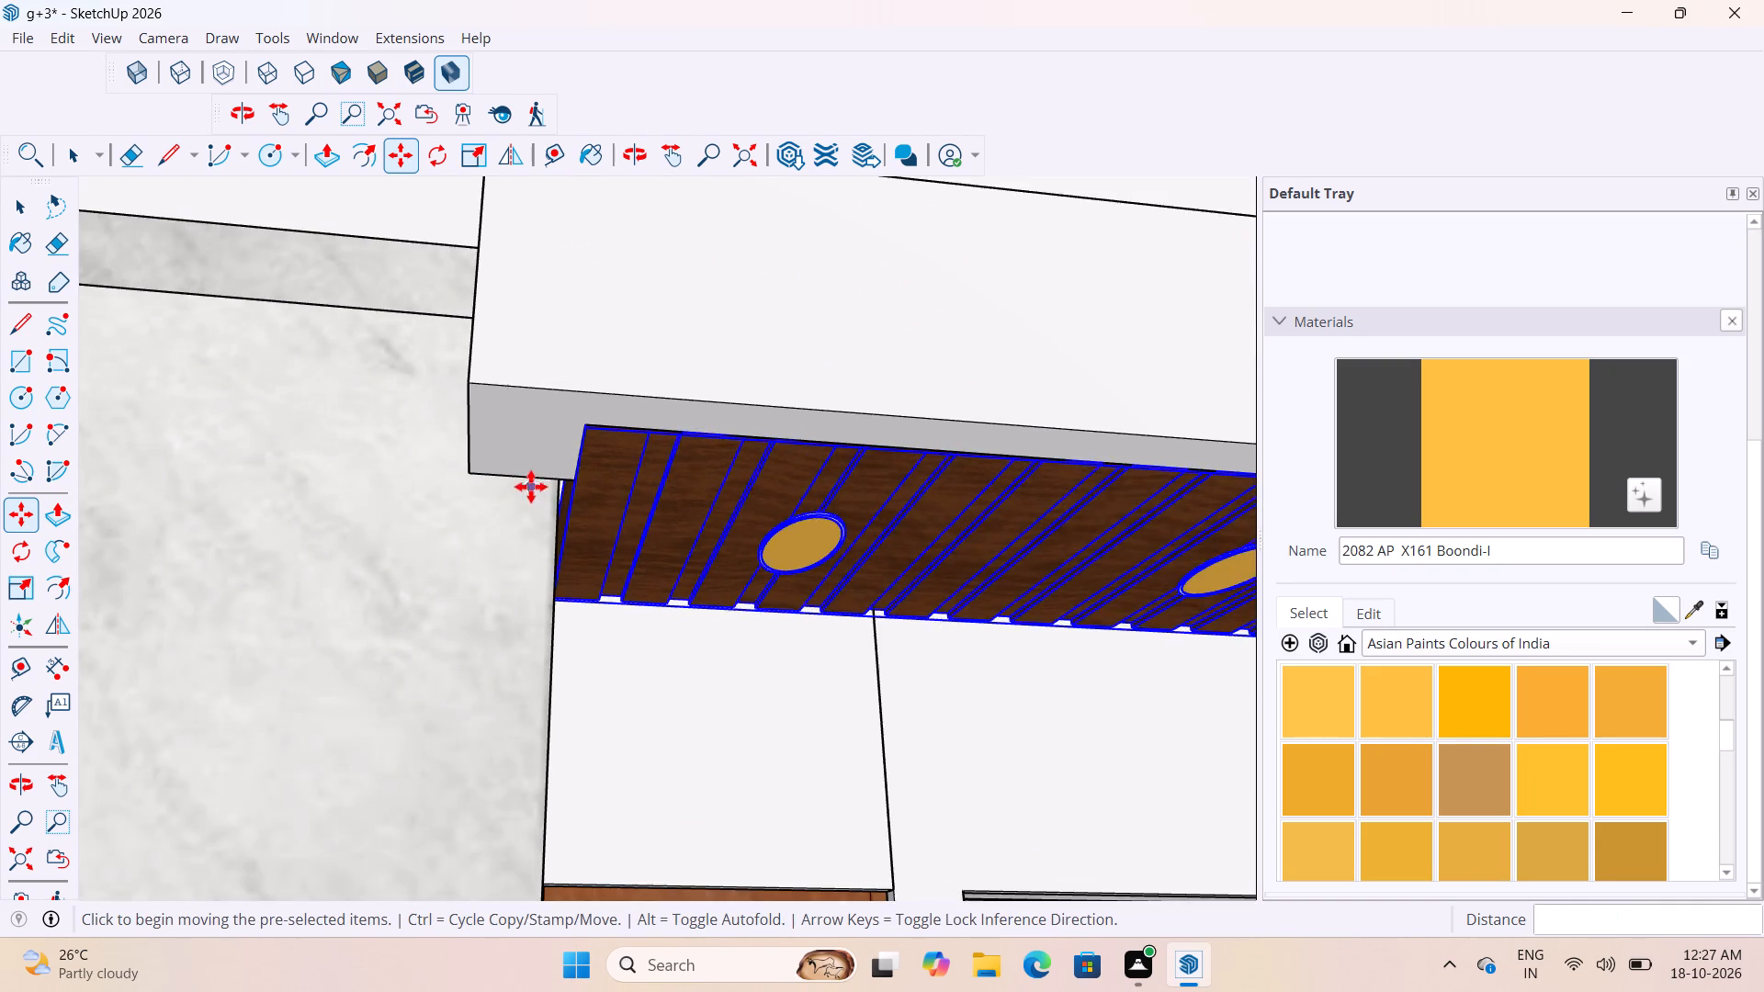
scroll(531, 487, "down", 2)
scroll(1118, 612, "down", 1)
middle_click_drag(986, 527, 682, 610)
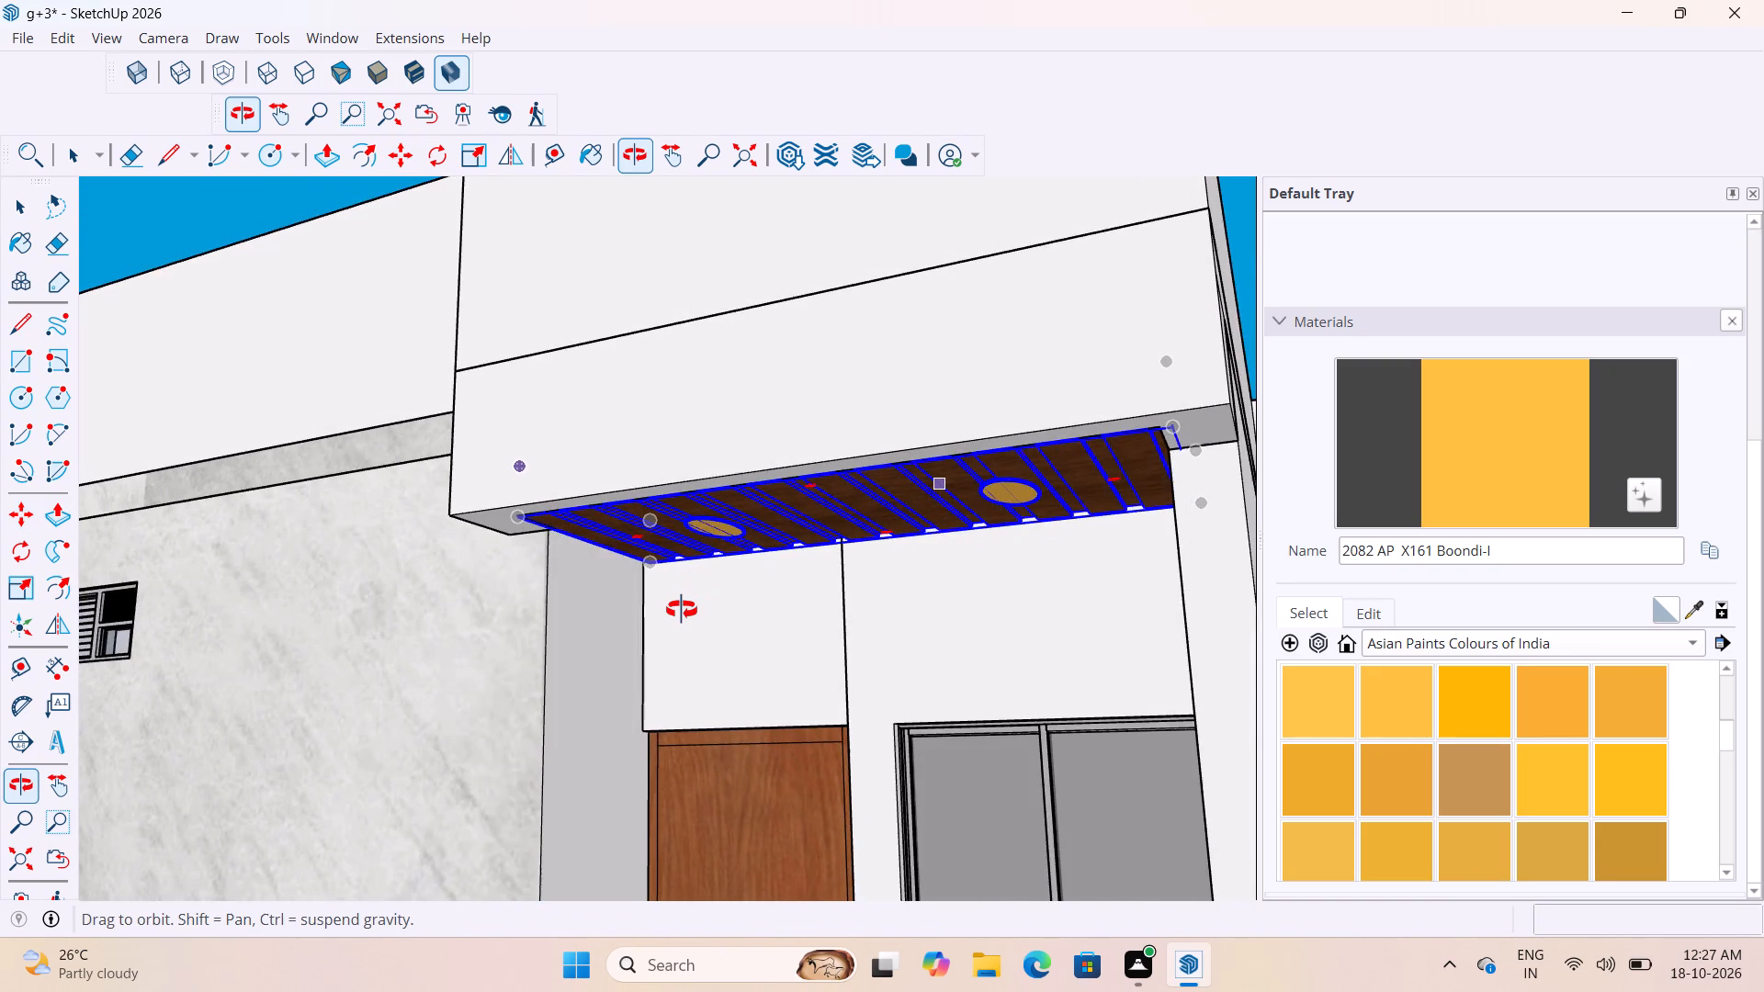
middle_click_drag(682, 610, 882, 516)
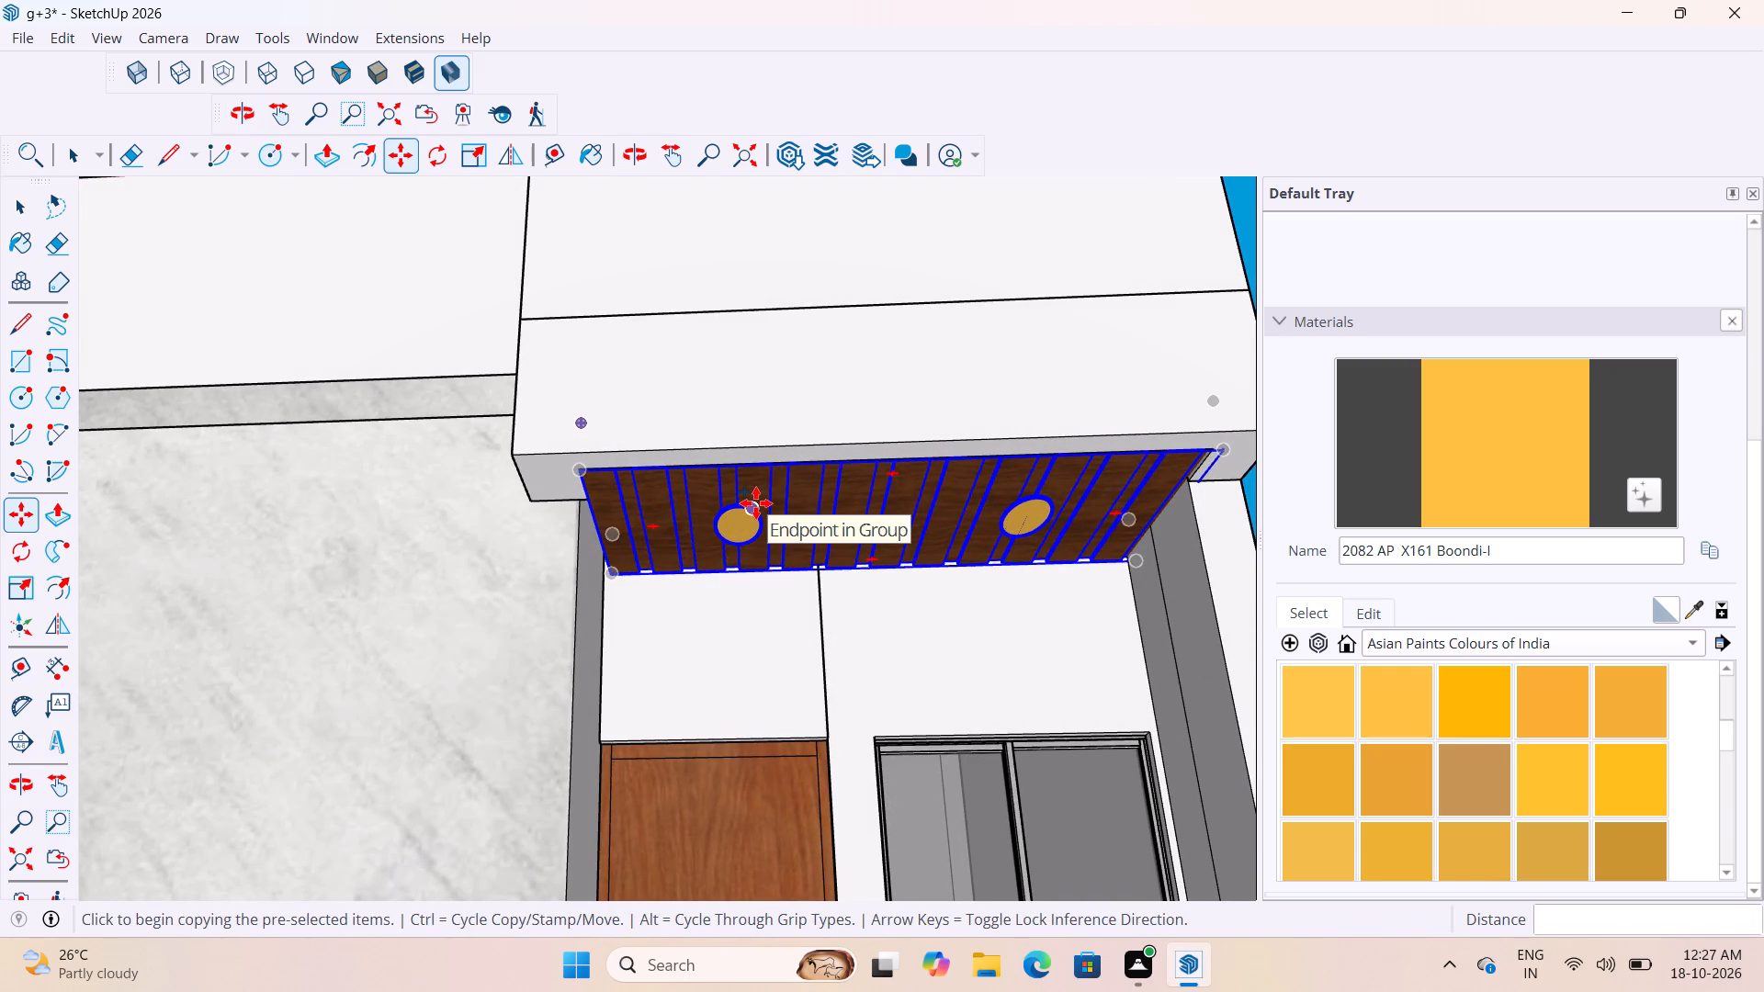
left_click(574, 468)
scroll(815, 455, "down", 3)
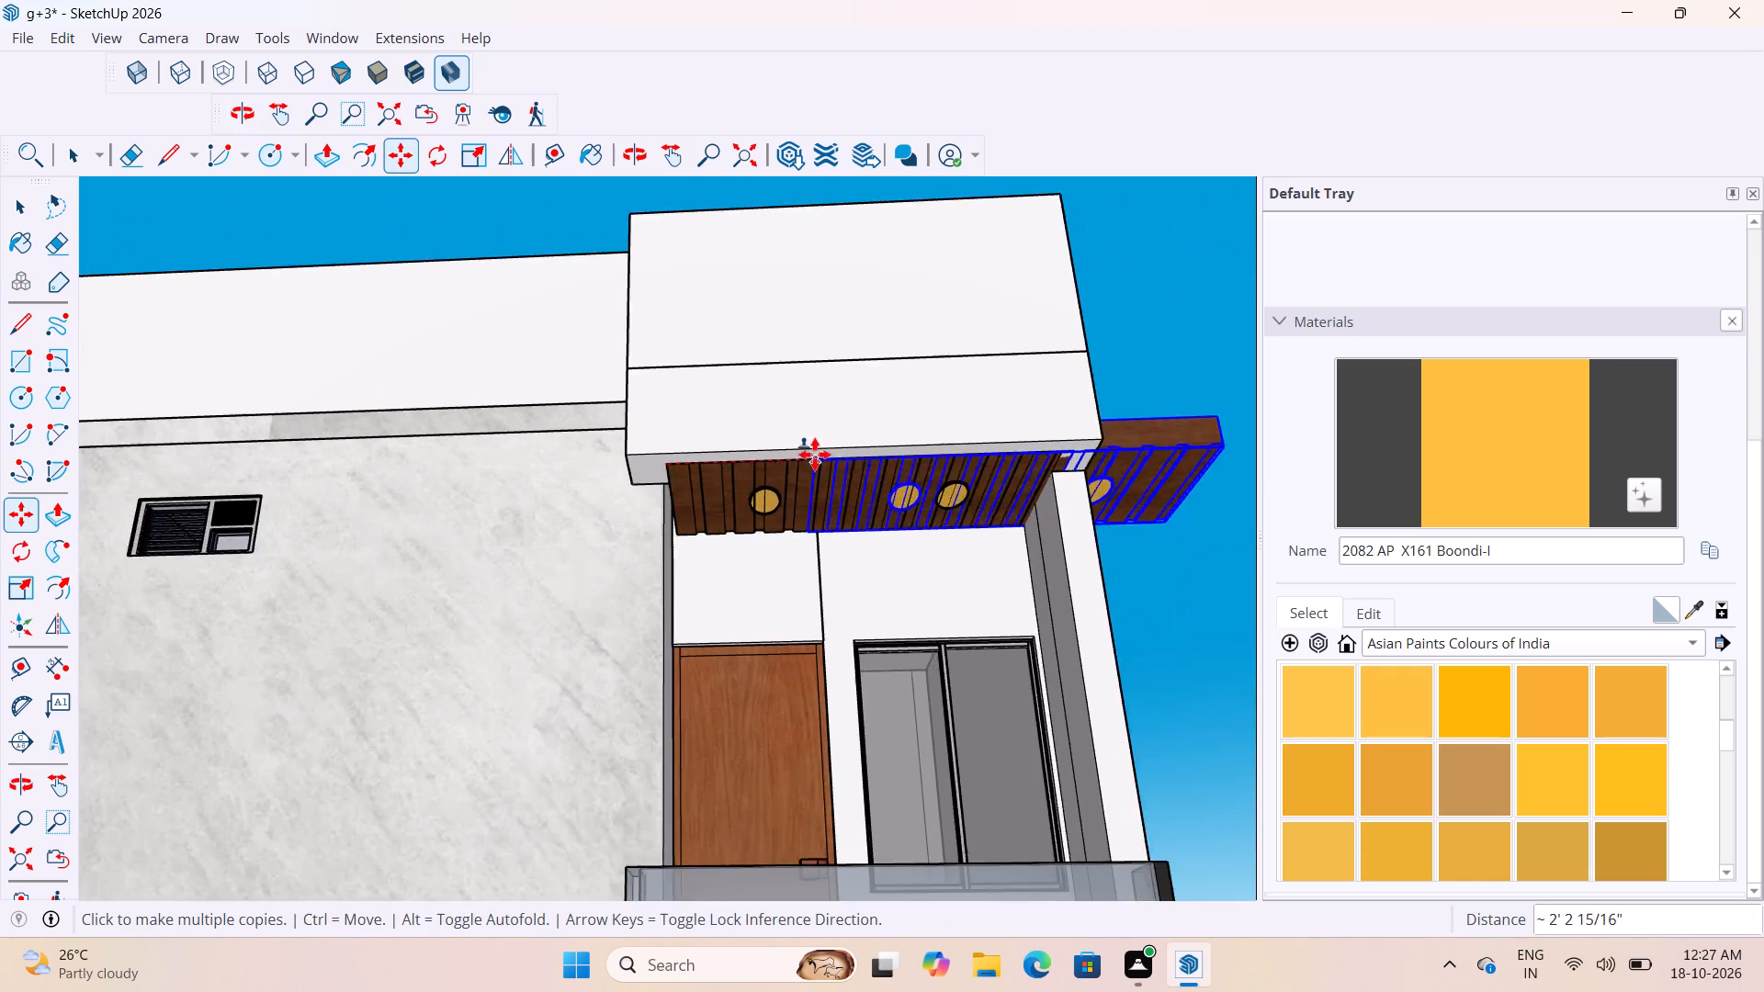
scroll(815, 455, "down", 15)
scroll(769, 705, "up", 19)
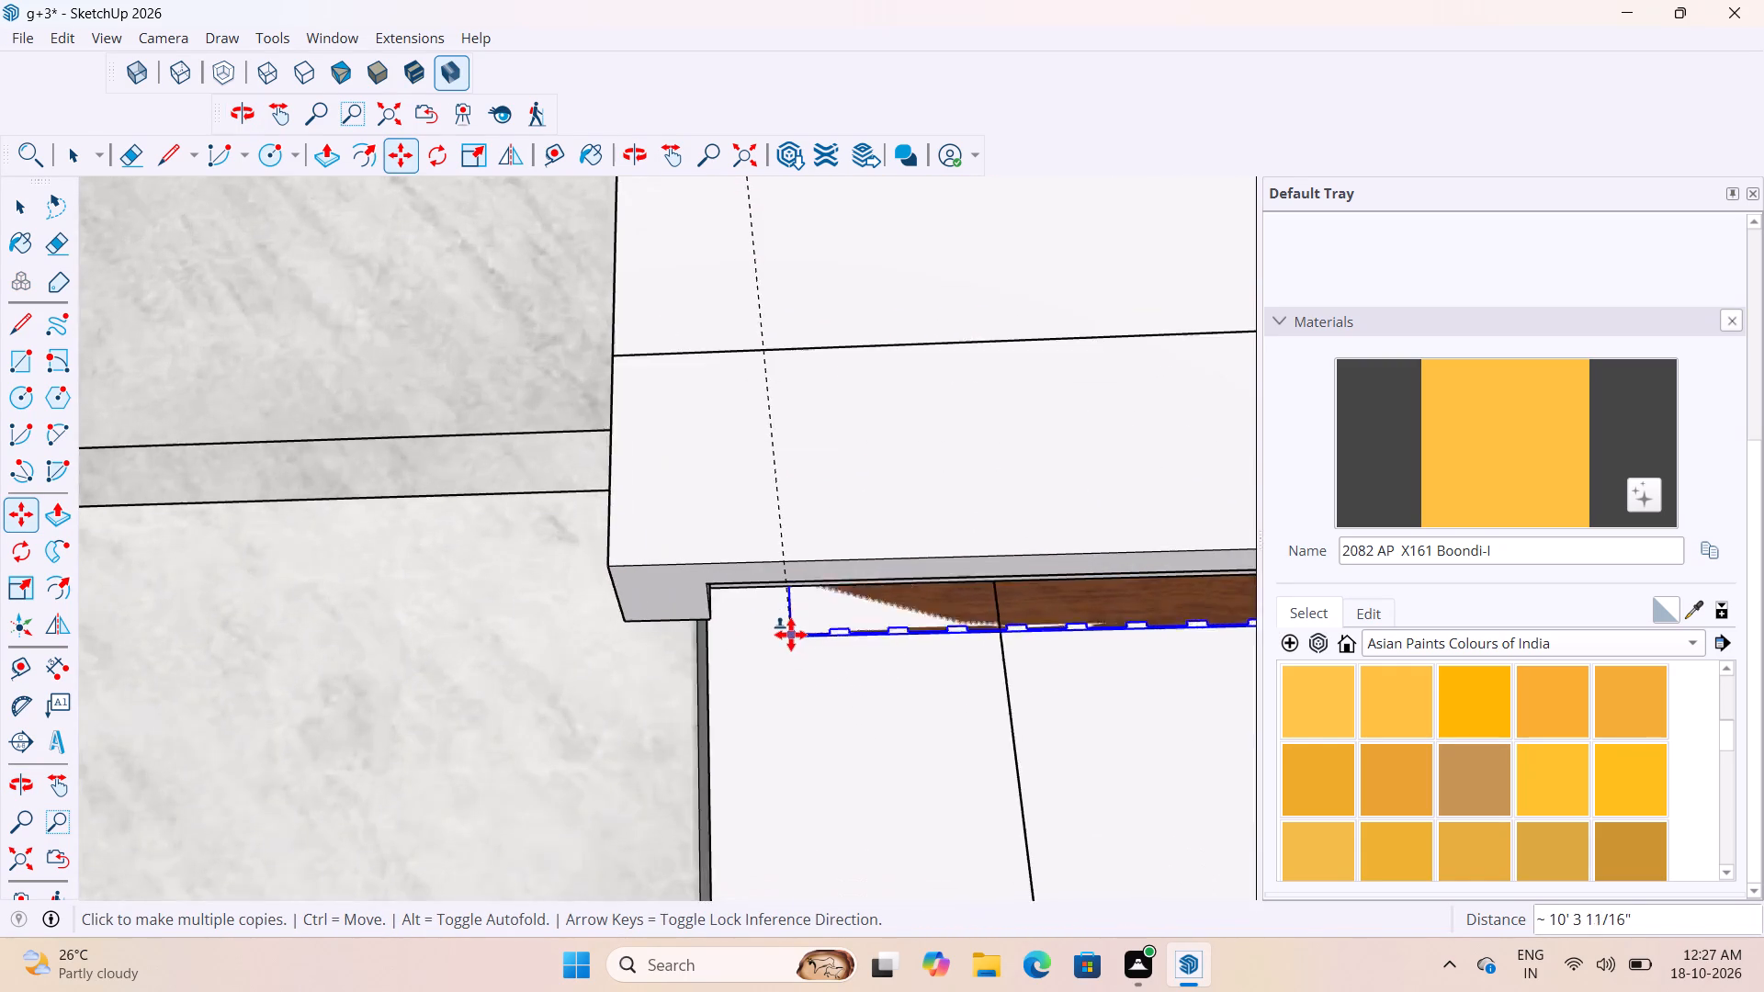
scroll(791, 635, "up", 2)
left_click(636, 551)
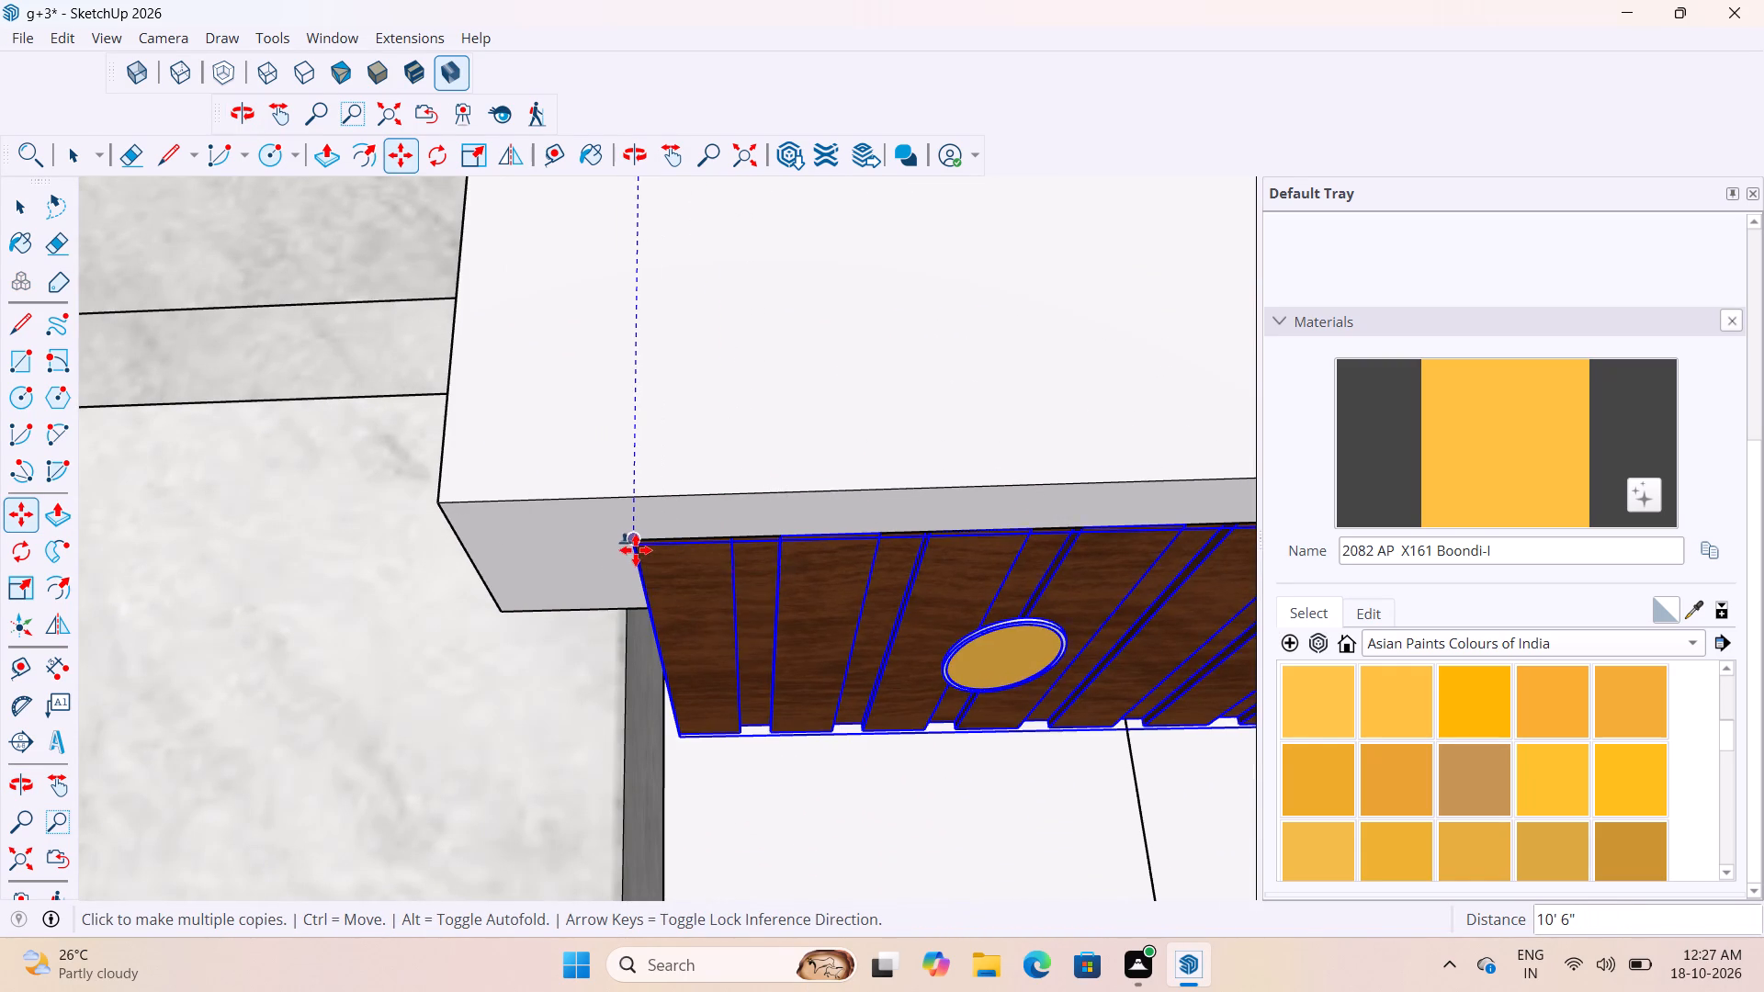
Place another copy 21' straight below the opposite corner's top ceiling block, beneath the next balcony down, and deselect it.
middle_click(739, 616)
middle_click_drag(920, 596, 833, 643)
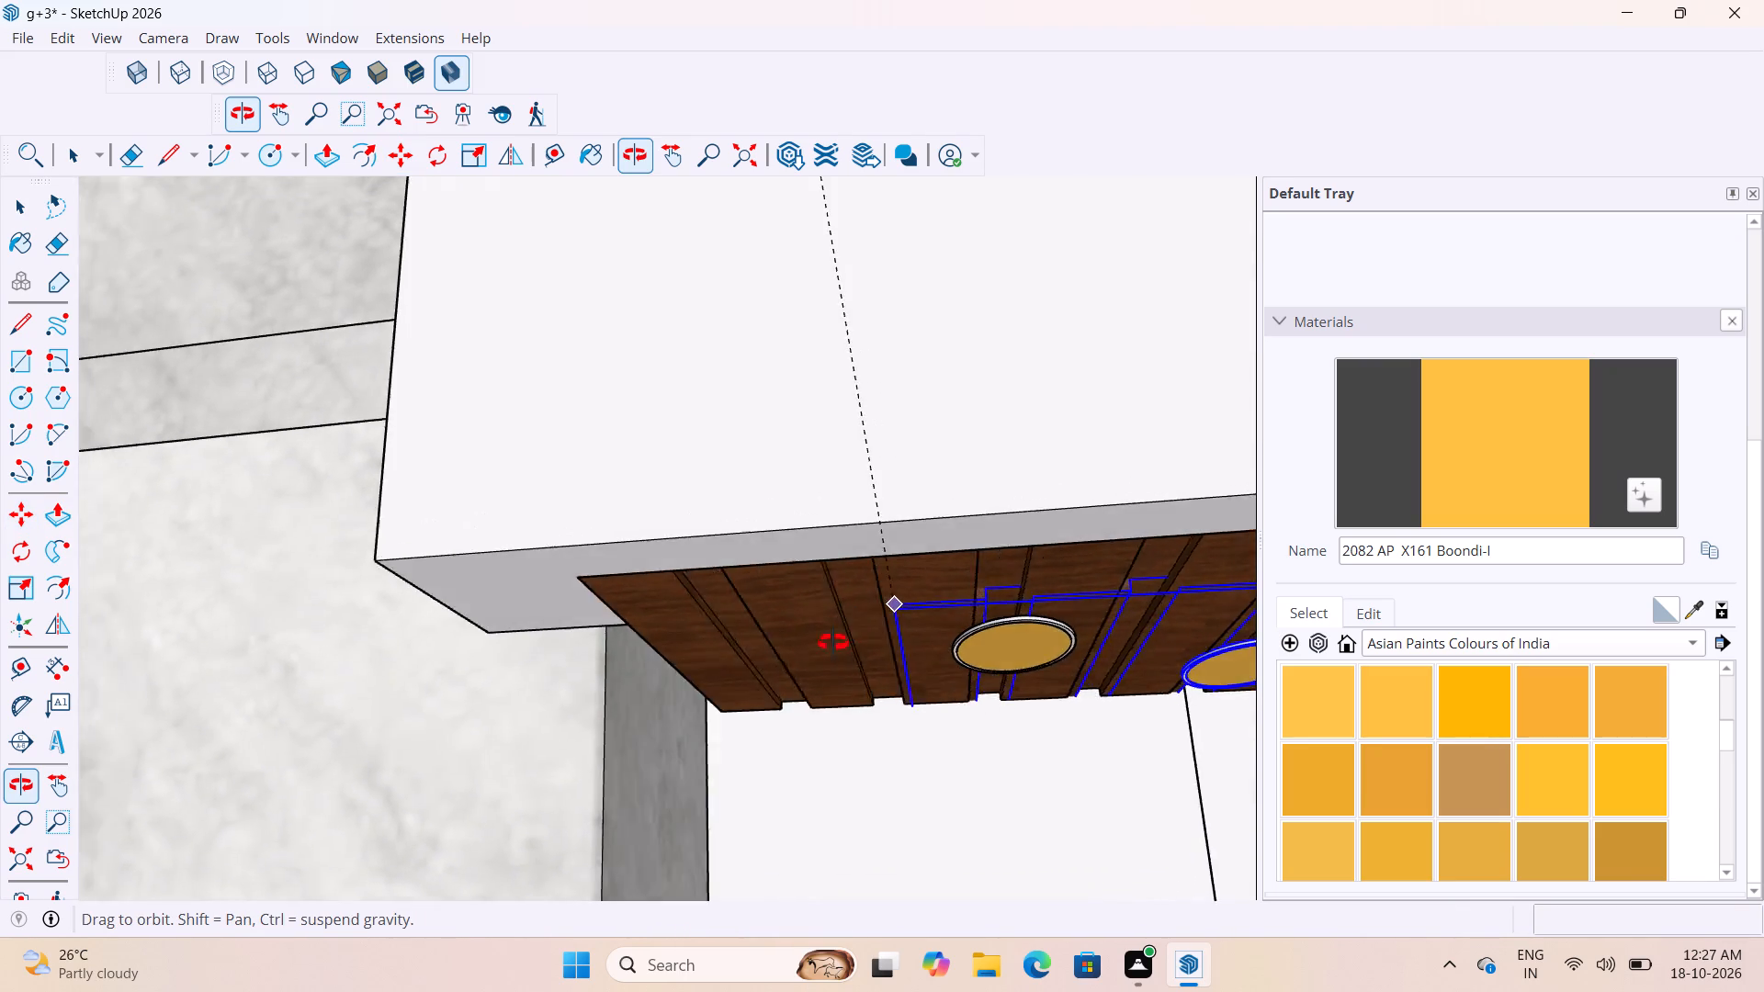
middle_click_drag(833, 643, 814, 652)
scroll(796, 651, "up", 1)
scroll(647, 620, "down", 11)
scroll(785, 536, "down", 16)
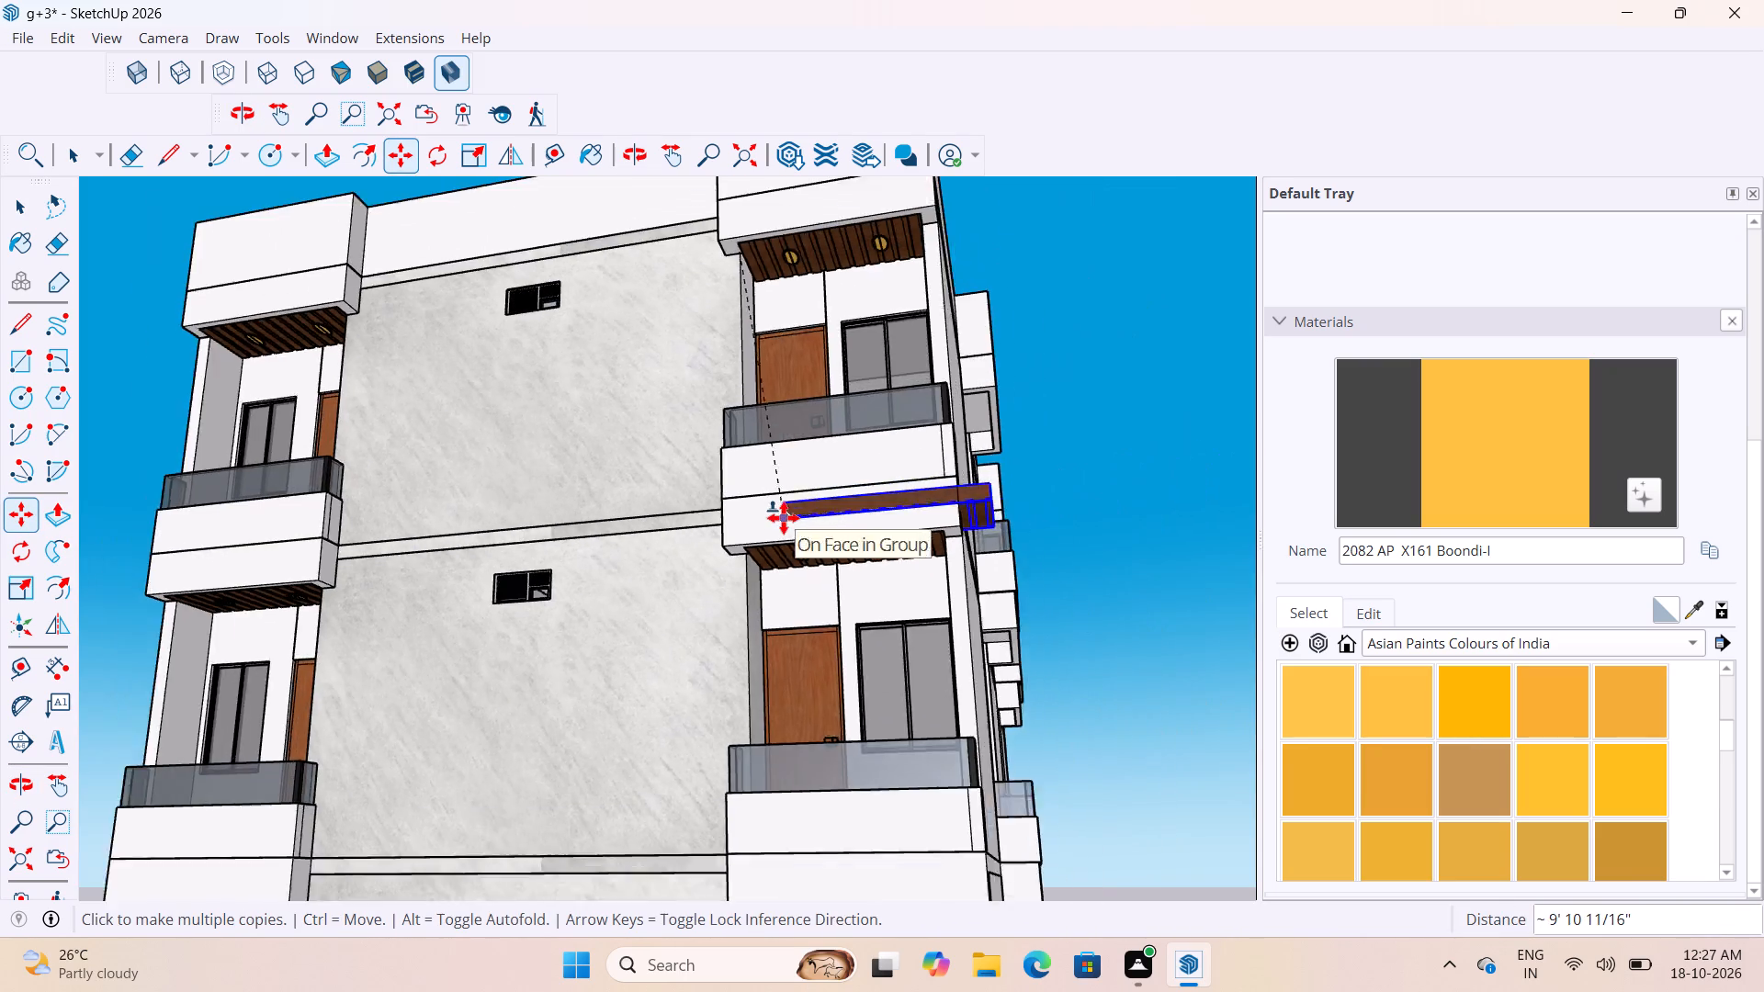
scroll(784, 518, "down", 1)
middle_click_drag(785, 812, 824, 635)
scroll(817, 643, "up", 11)
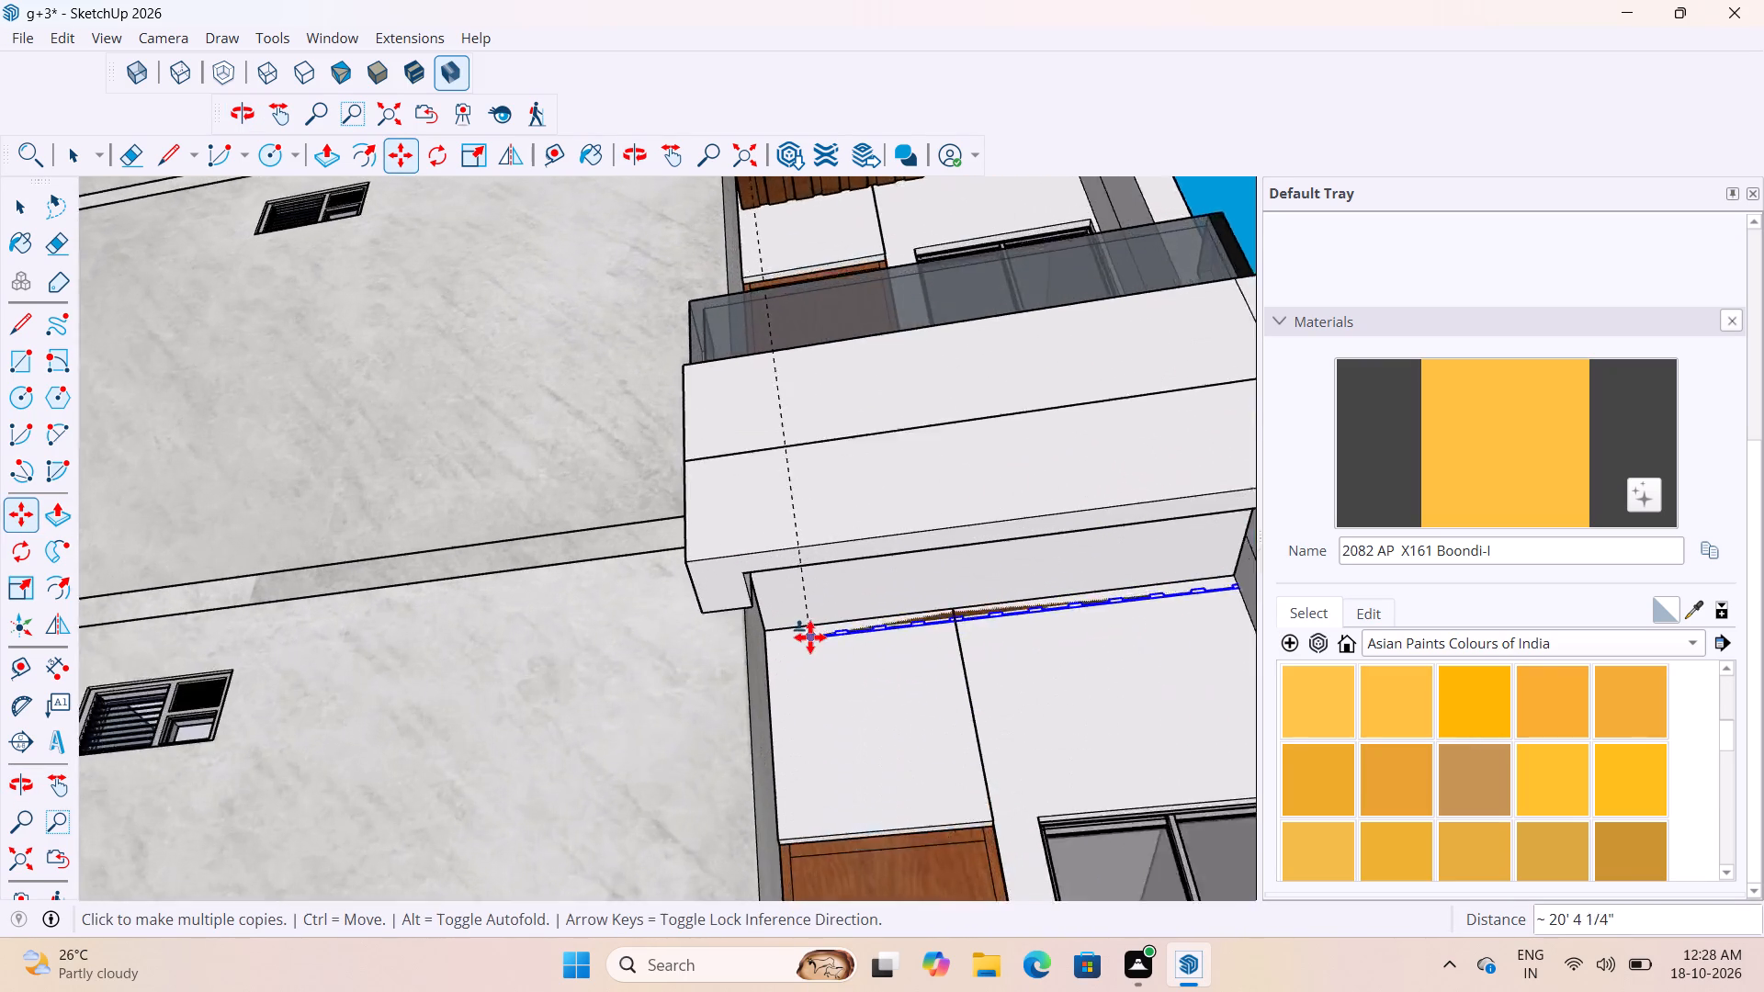
scroll(810, 637, "up", 8)
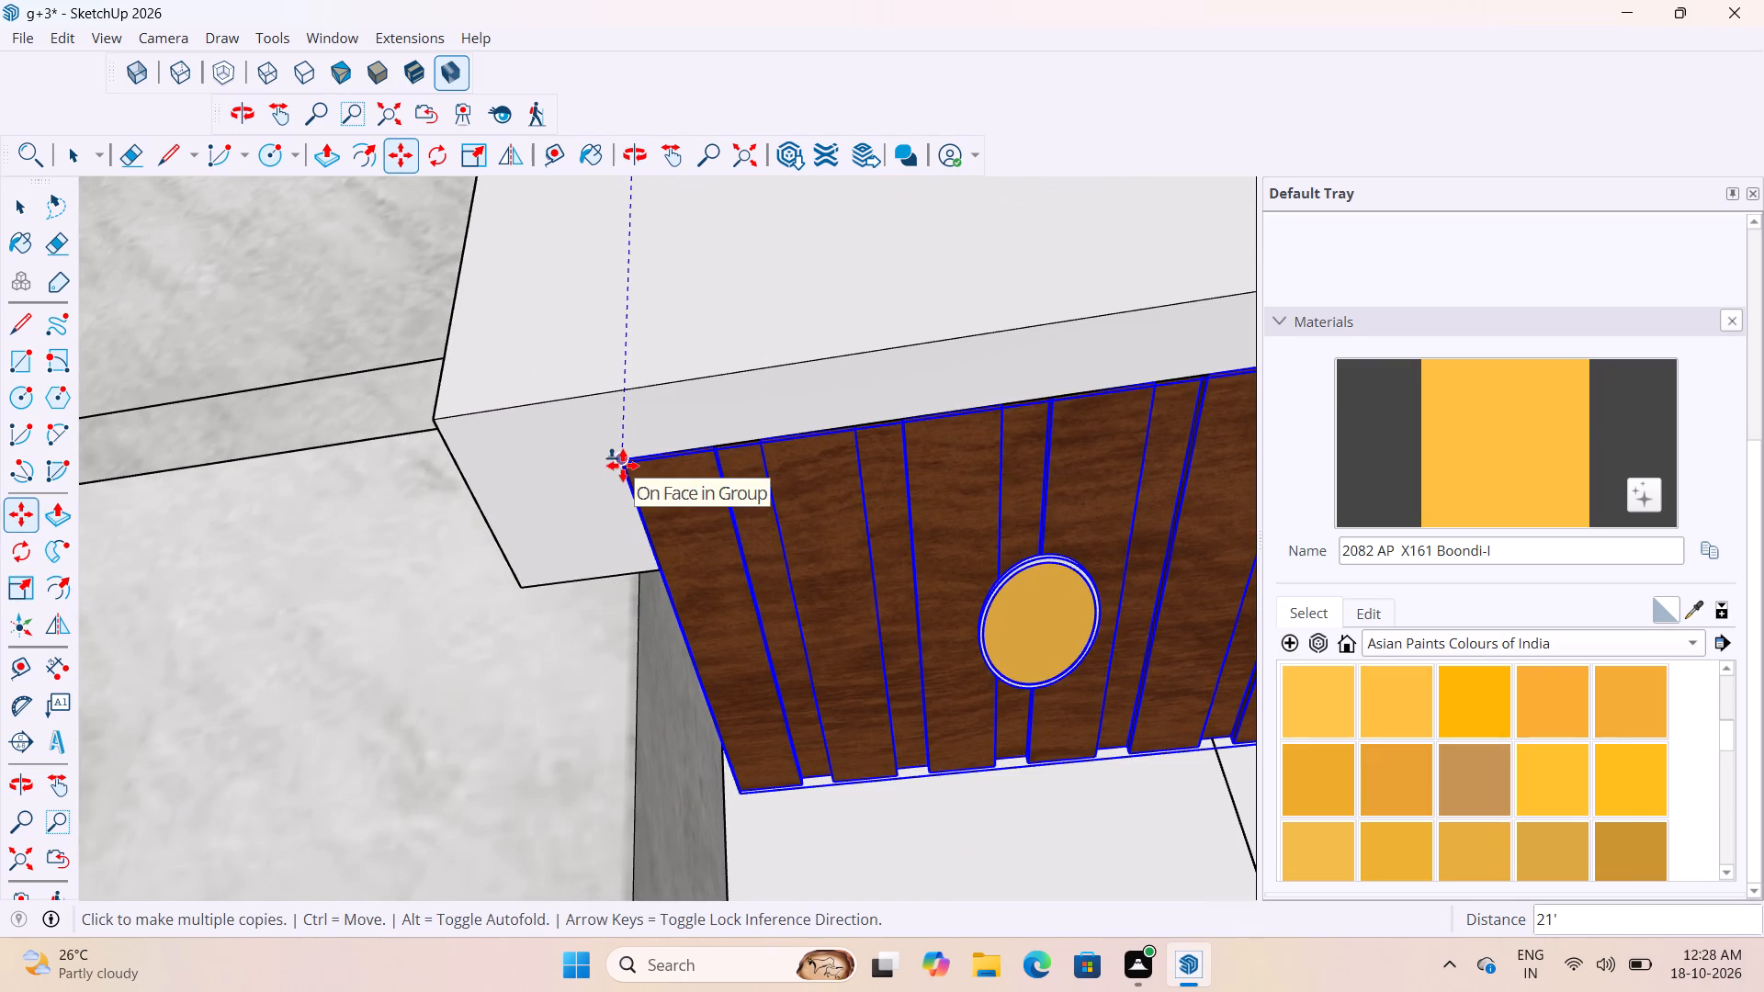
left_click(623, 466)
scroll(681, 551, "down", 5)
middle_click_drag(681, 552, 797, 736)
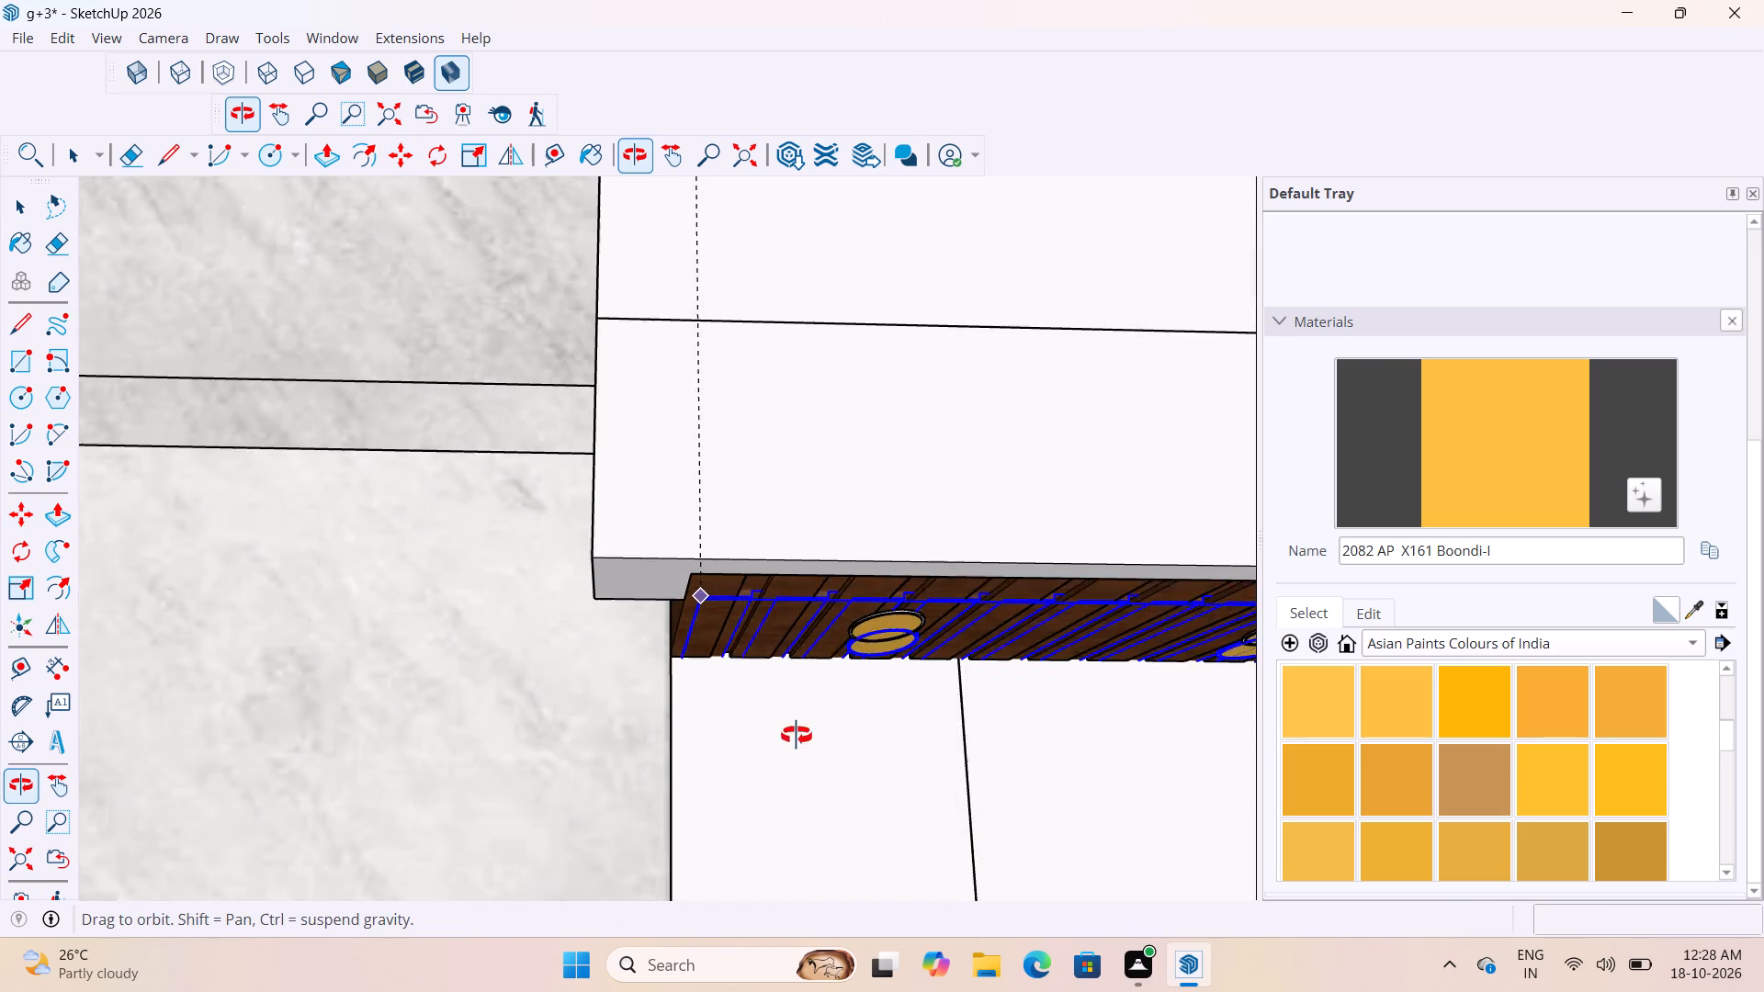
middle_click_drag(797, 736, 790, 740)
scroll(509, 537, "down", 16)
key("space")
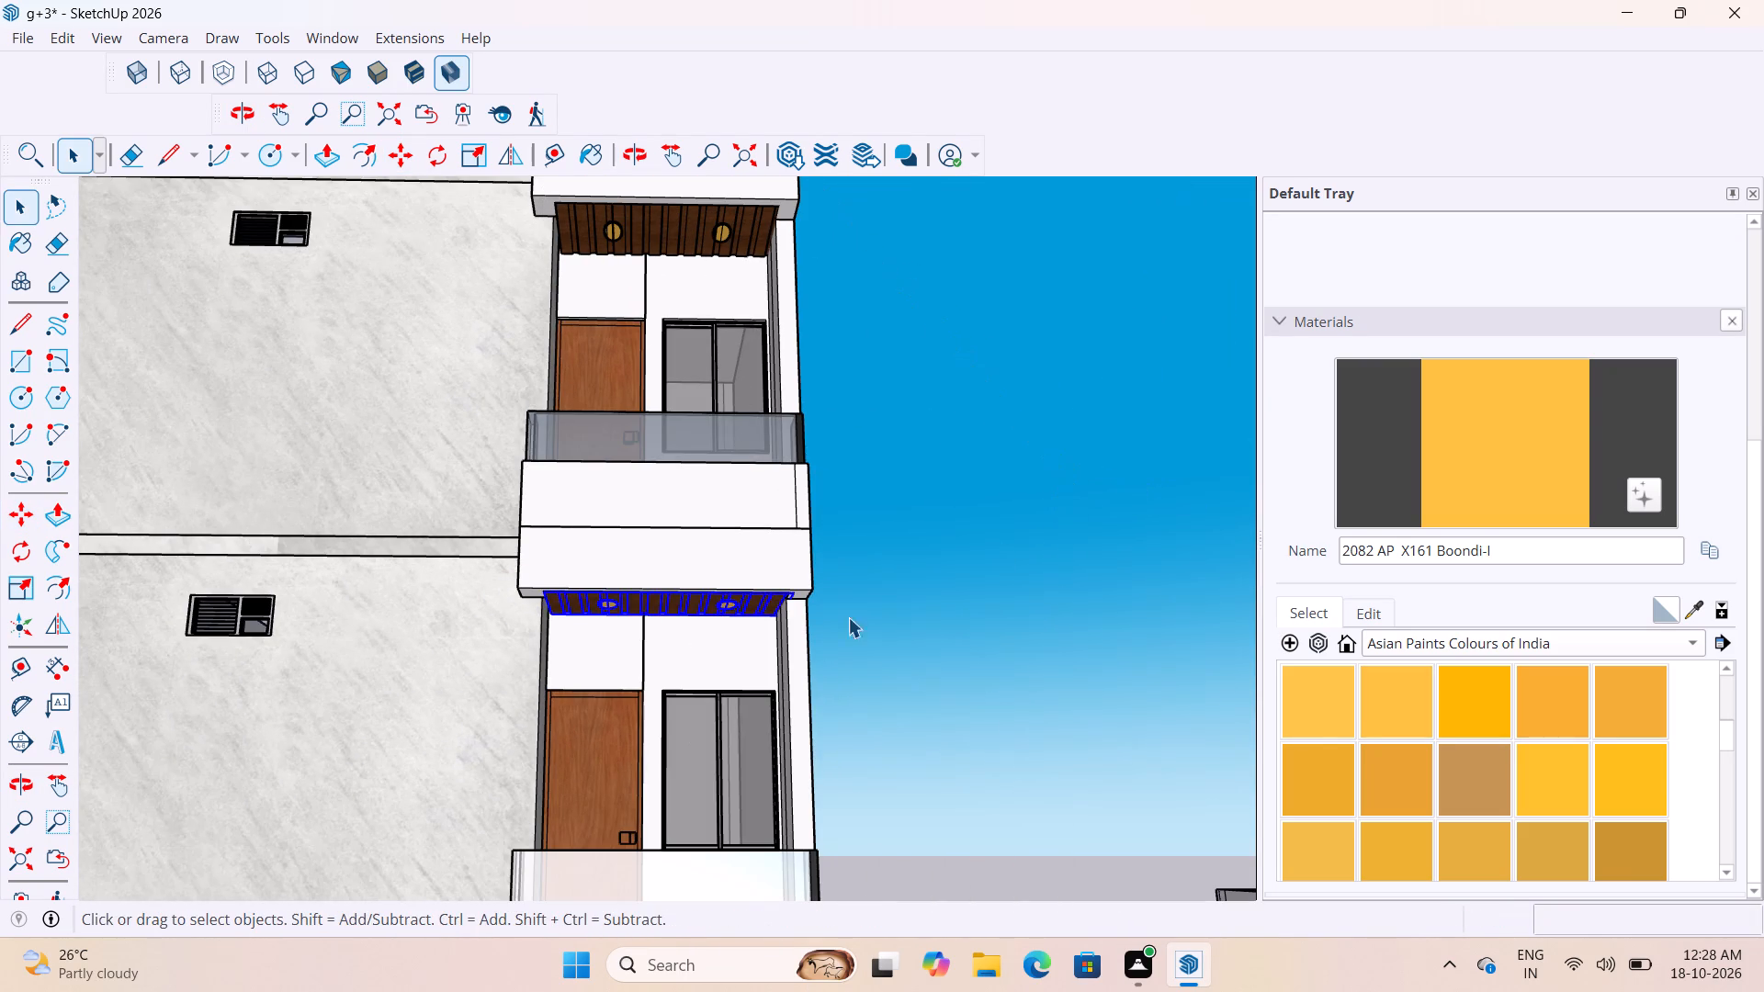
scroll(808, 644, "up", 8)
middle_click_drag(763, 572, 568, 624)
scroll(1371, 510, "down", 5)
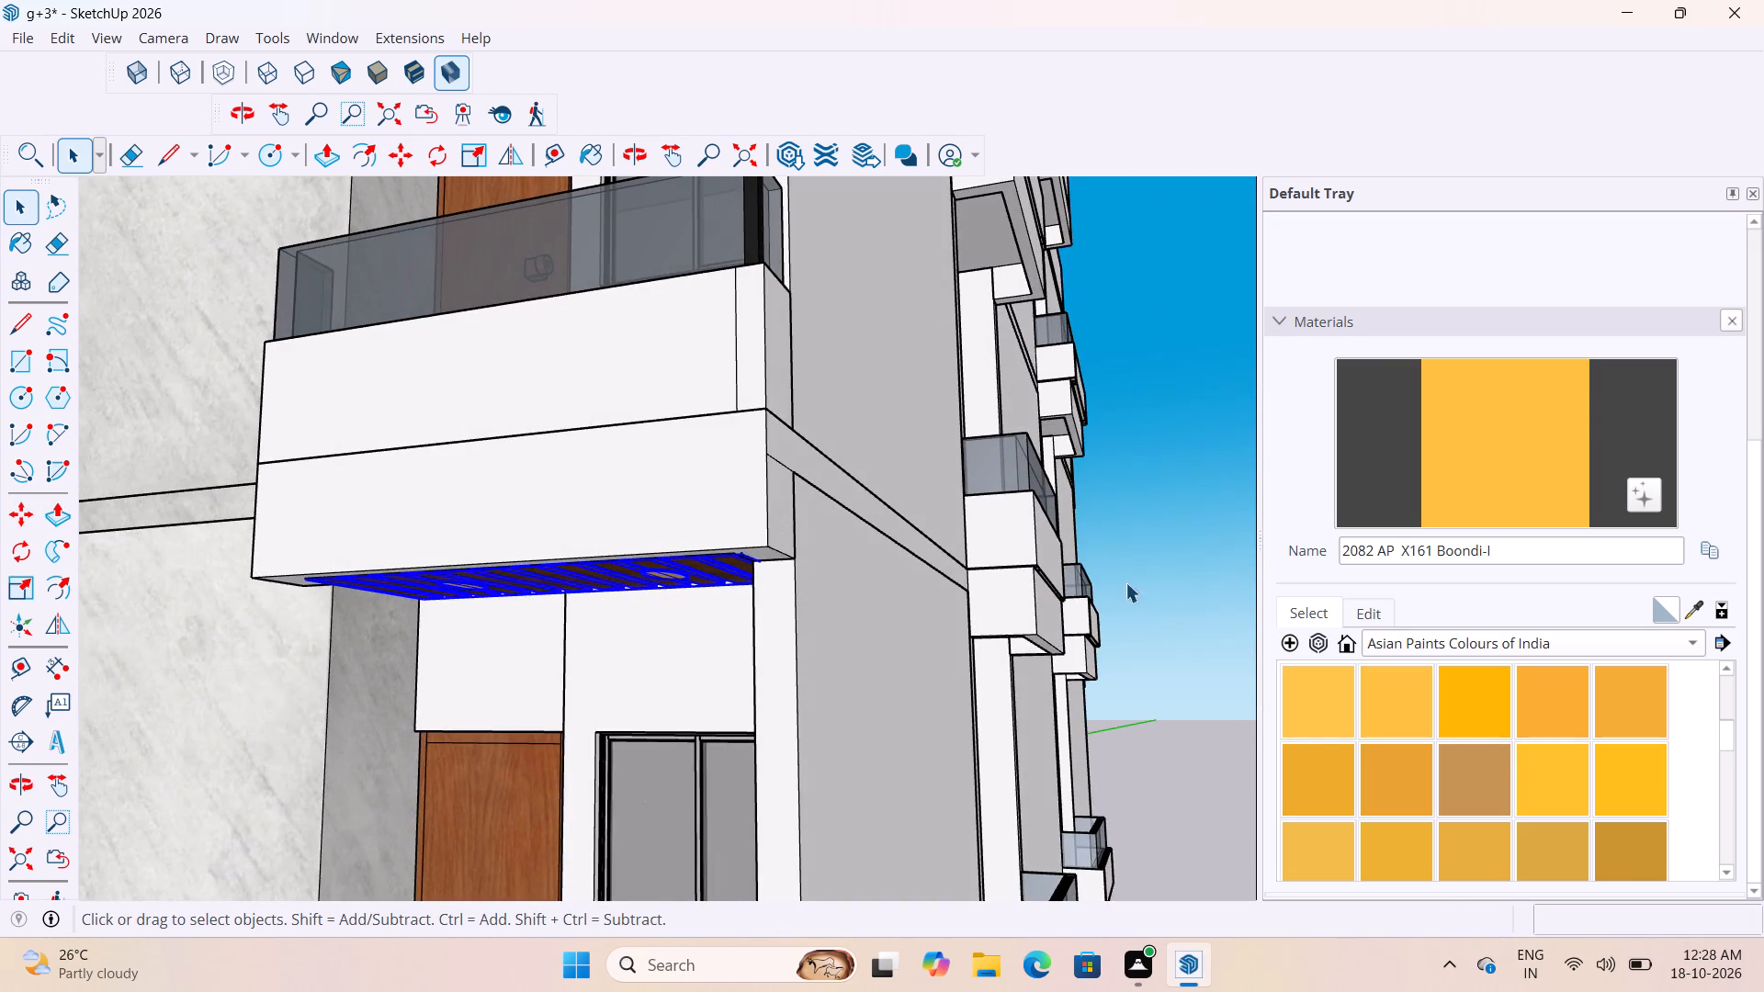
scroll(1125, 582, "down", 12)
left_click(1121, 580)
Examine the building from several sides, comparing the corner balconies with ceiling blocks against the balconies on the adjoining long side.
scroll(780, 597, "up", 4)
middle_click_drag(712, 530, 1007, 603)
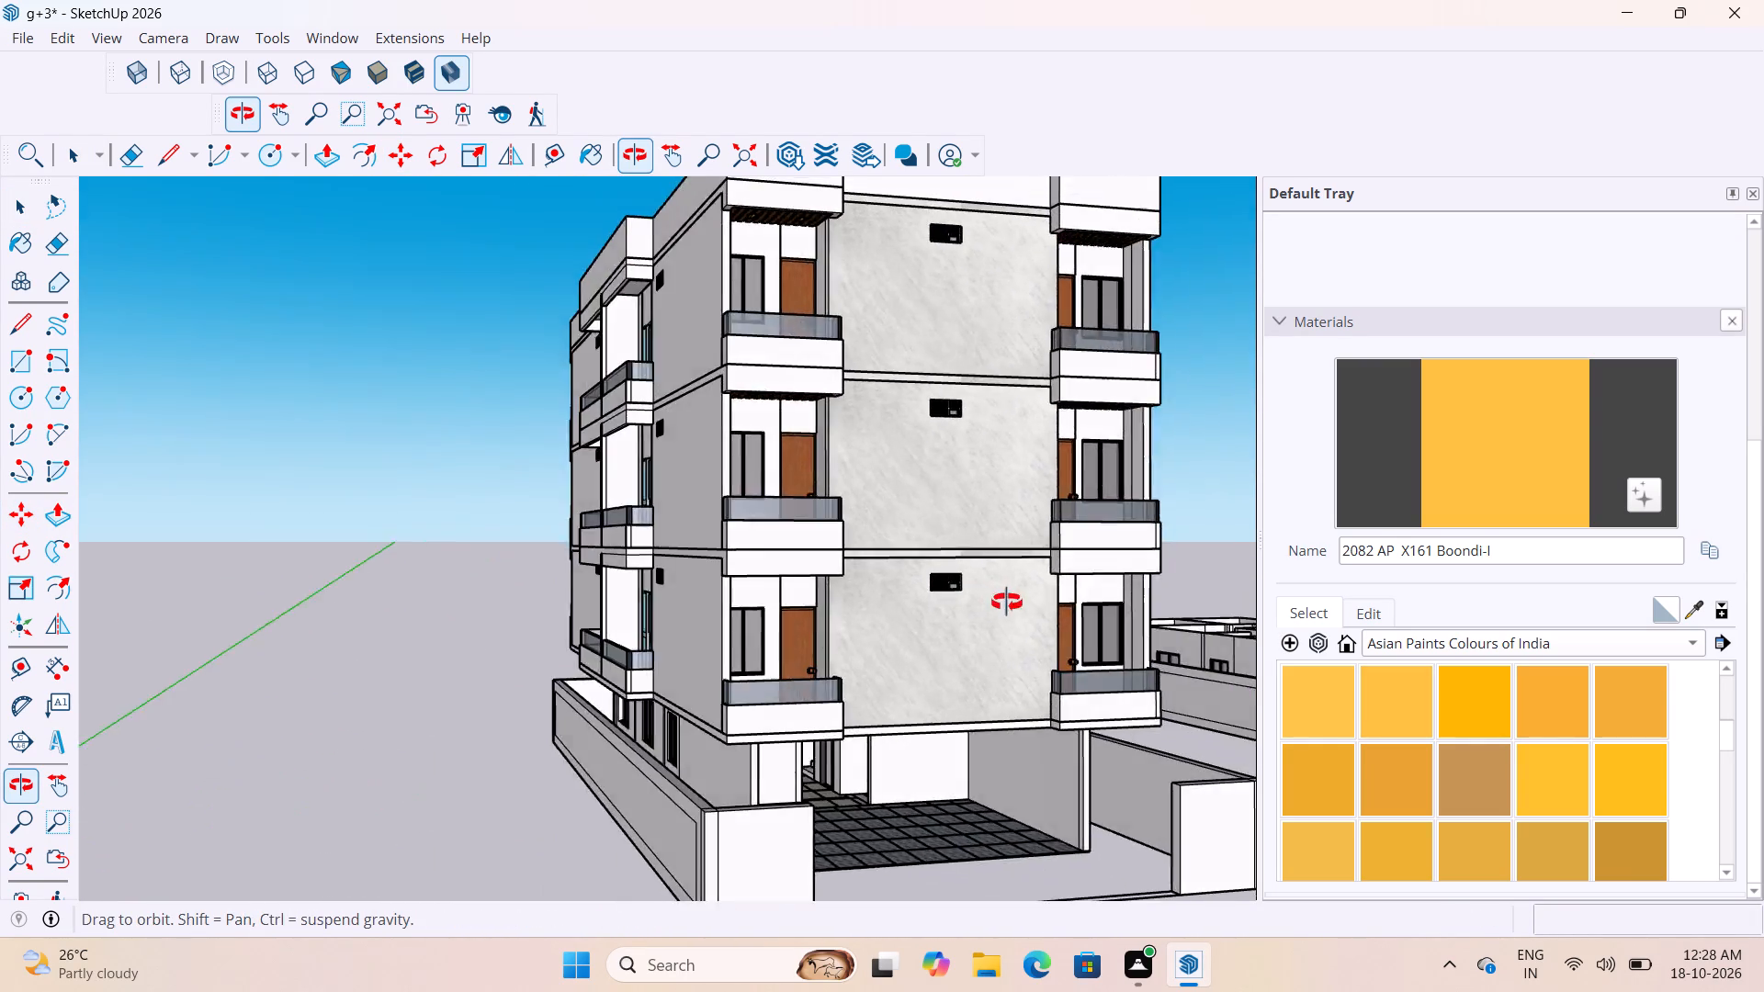
middle_click_drag(1007, 603, 1148, 630)
scroll(674, 424, "down", 6)
scroll(654, 516, "up", 4)
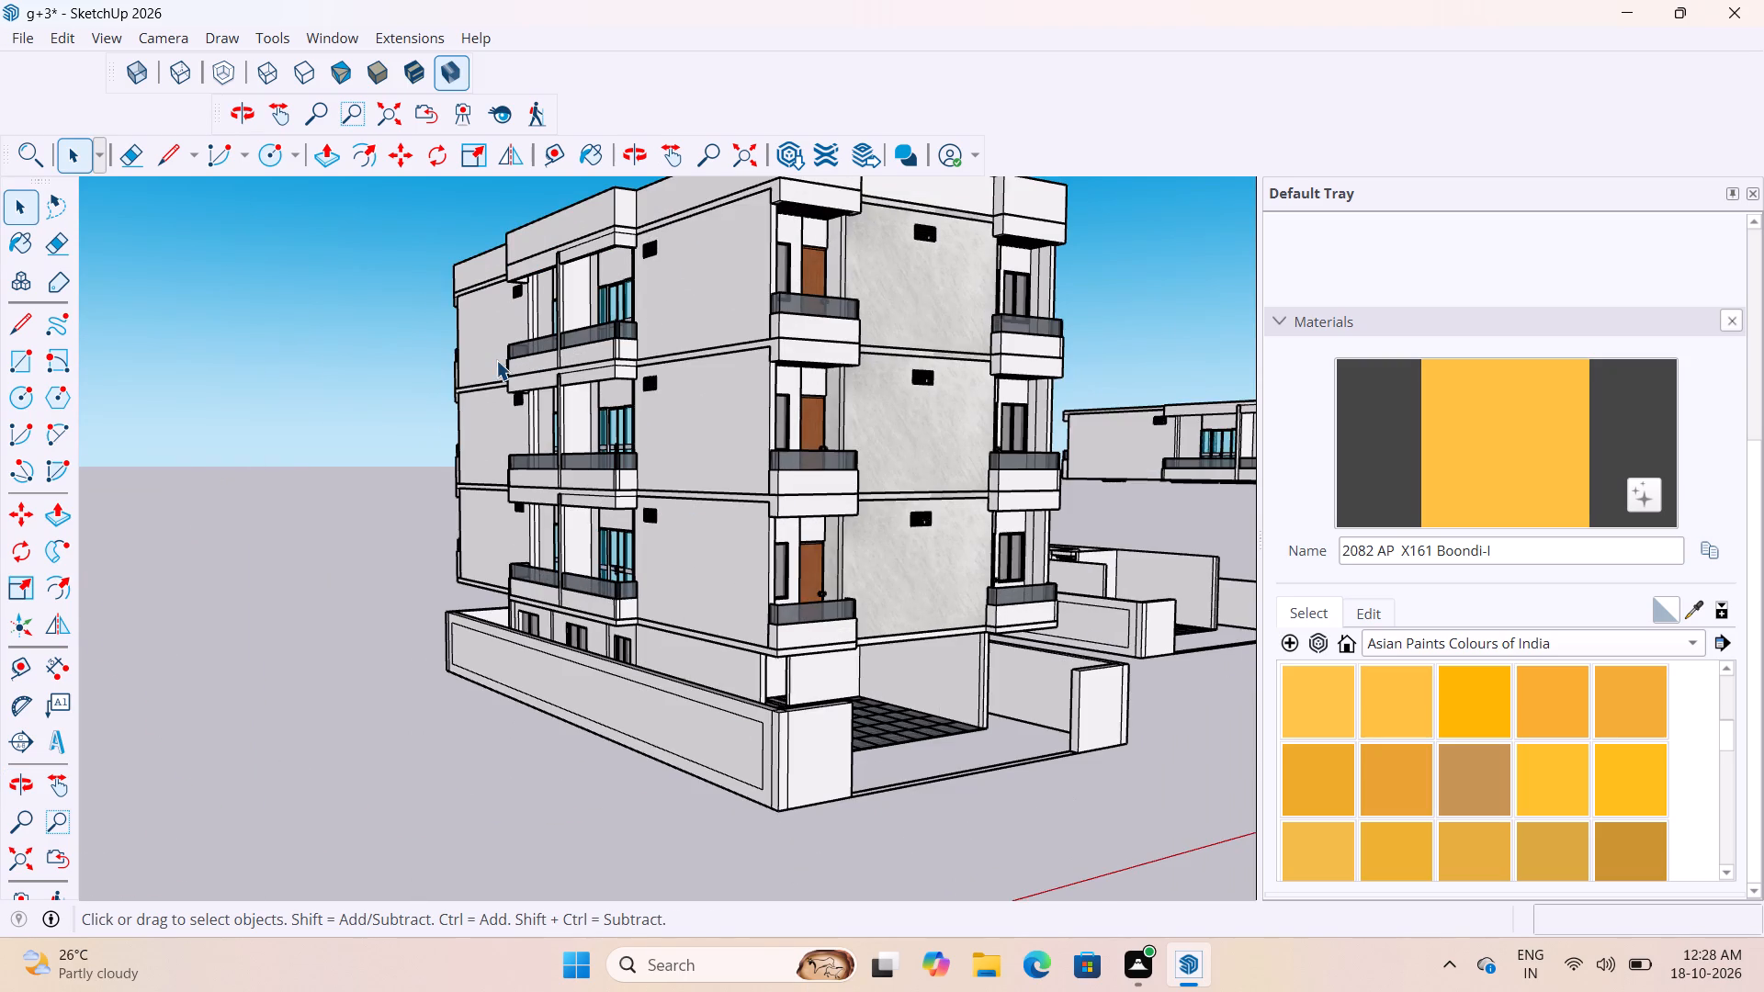
scroll(487, 360, "down", 5)
scroll(781, 296, "up", 15)
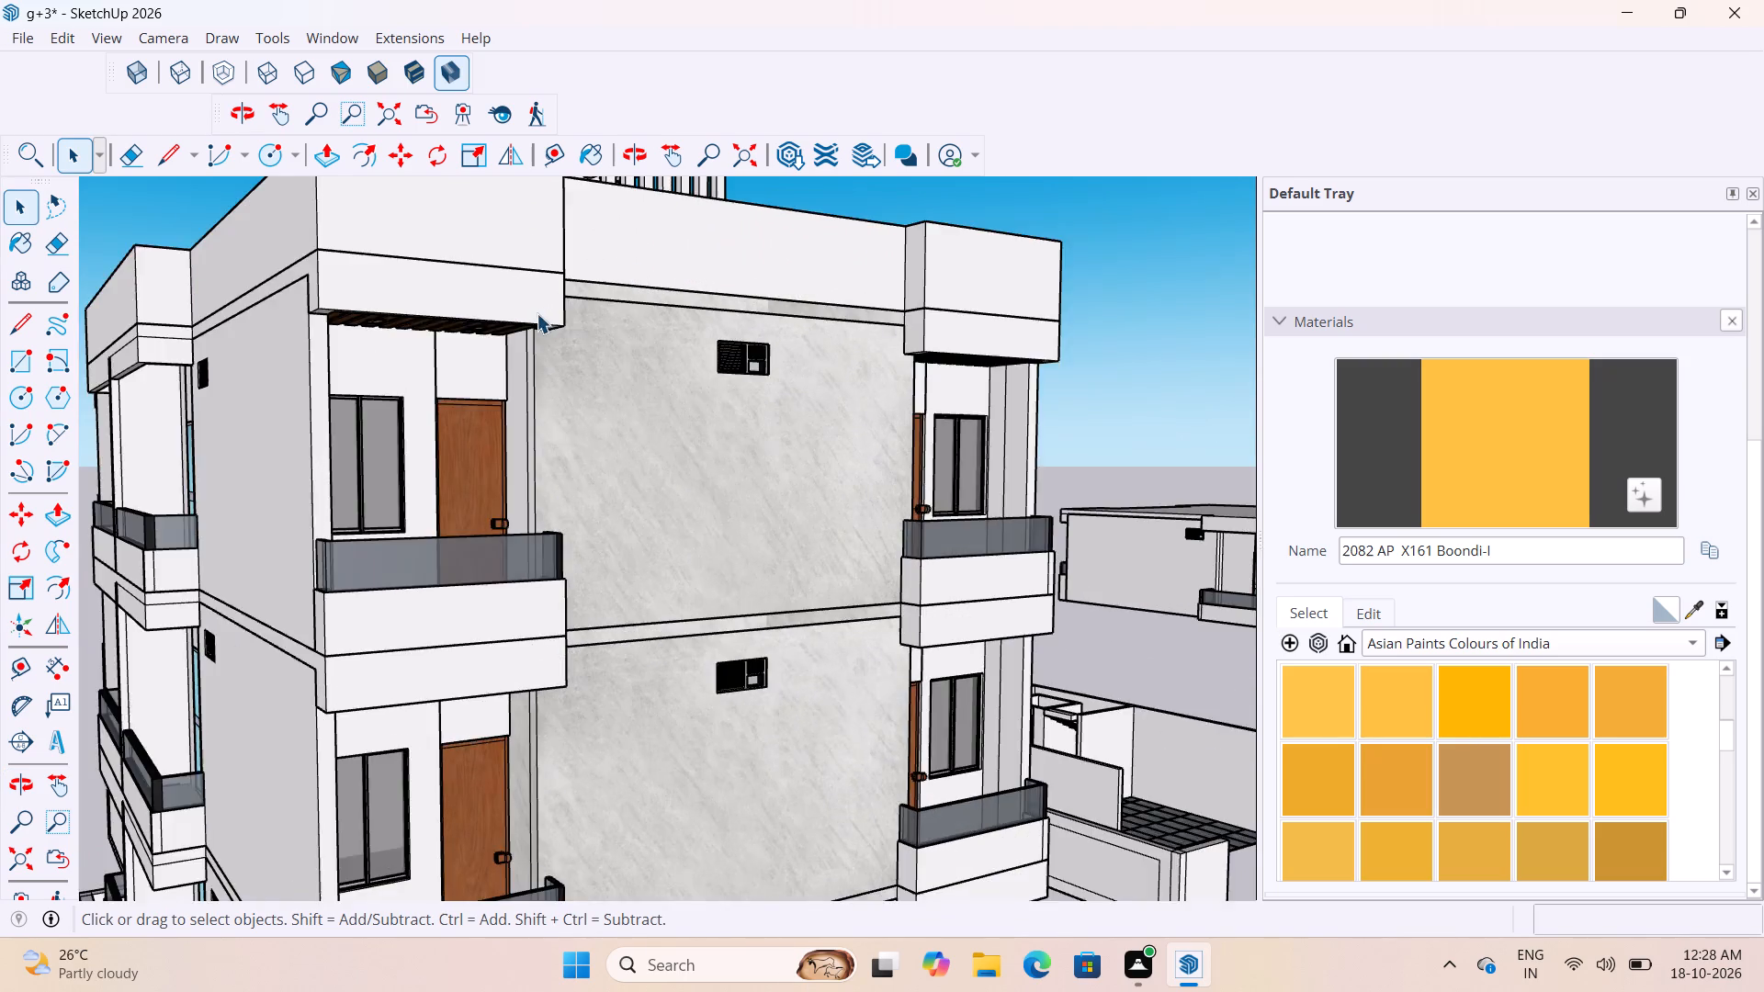
scroll(537, 313, "up", 2)
middle_click_drag(537, 306, 674, 230)
scroll(724, 273, "down", 15)
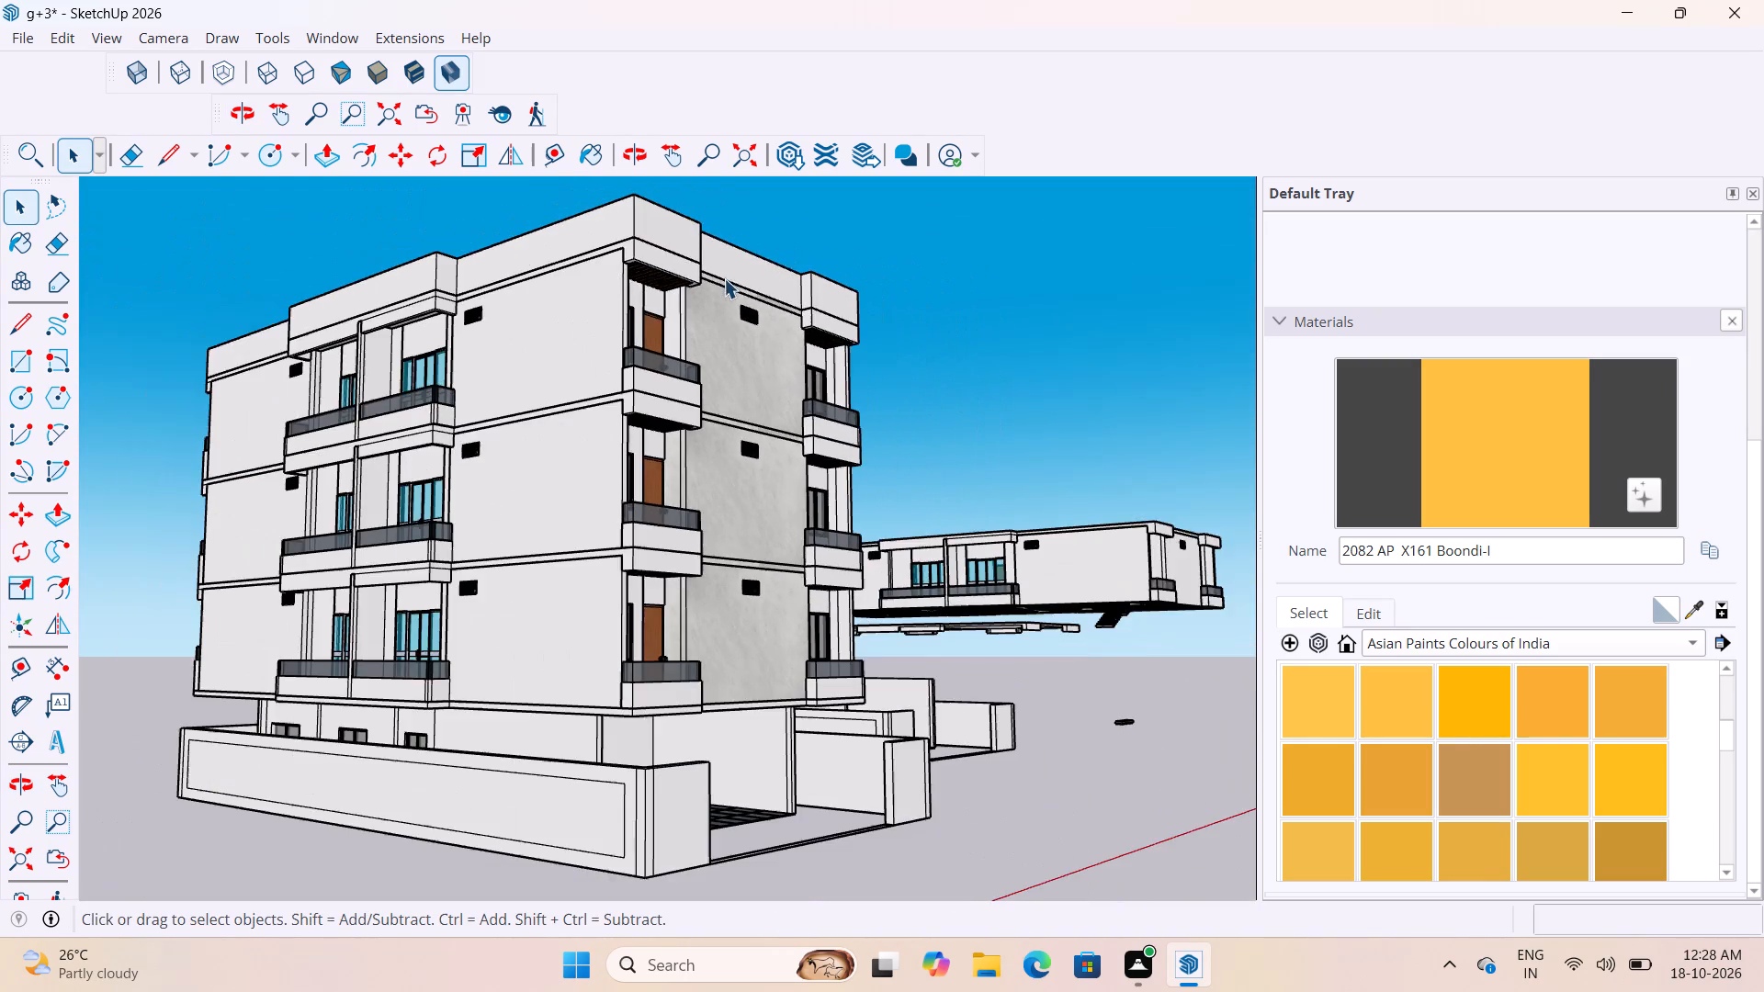
scroll(724, 278, "down", 1)
scroll(725, 389, "up", 4)
scroll(637, 323, "up", 3)
Copy the grooved ceiling block beneath the top-floor corner balcony at the stone-clad wall by its corner to the open area outside the building.
middle_click_drag(650, 339, 631, 339)
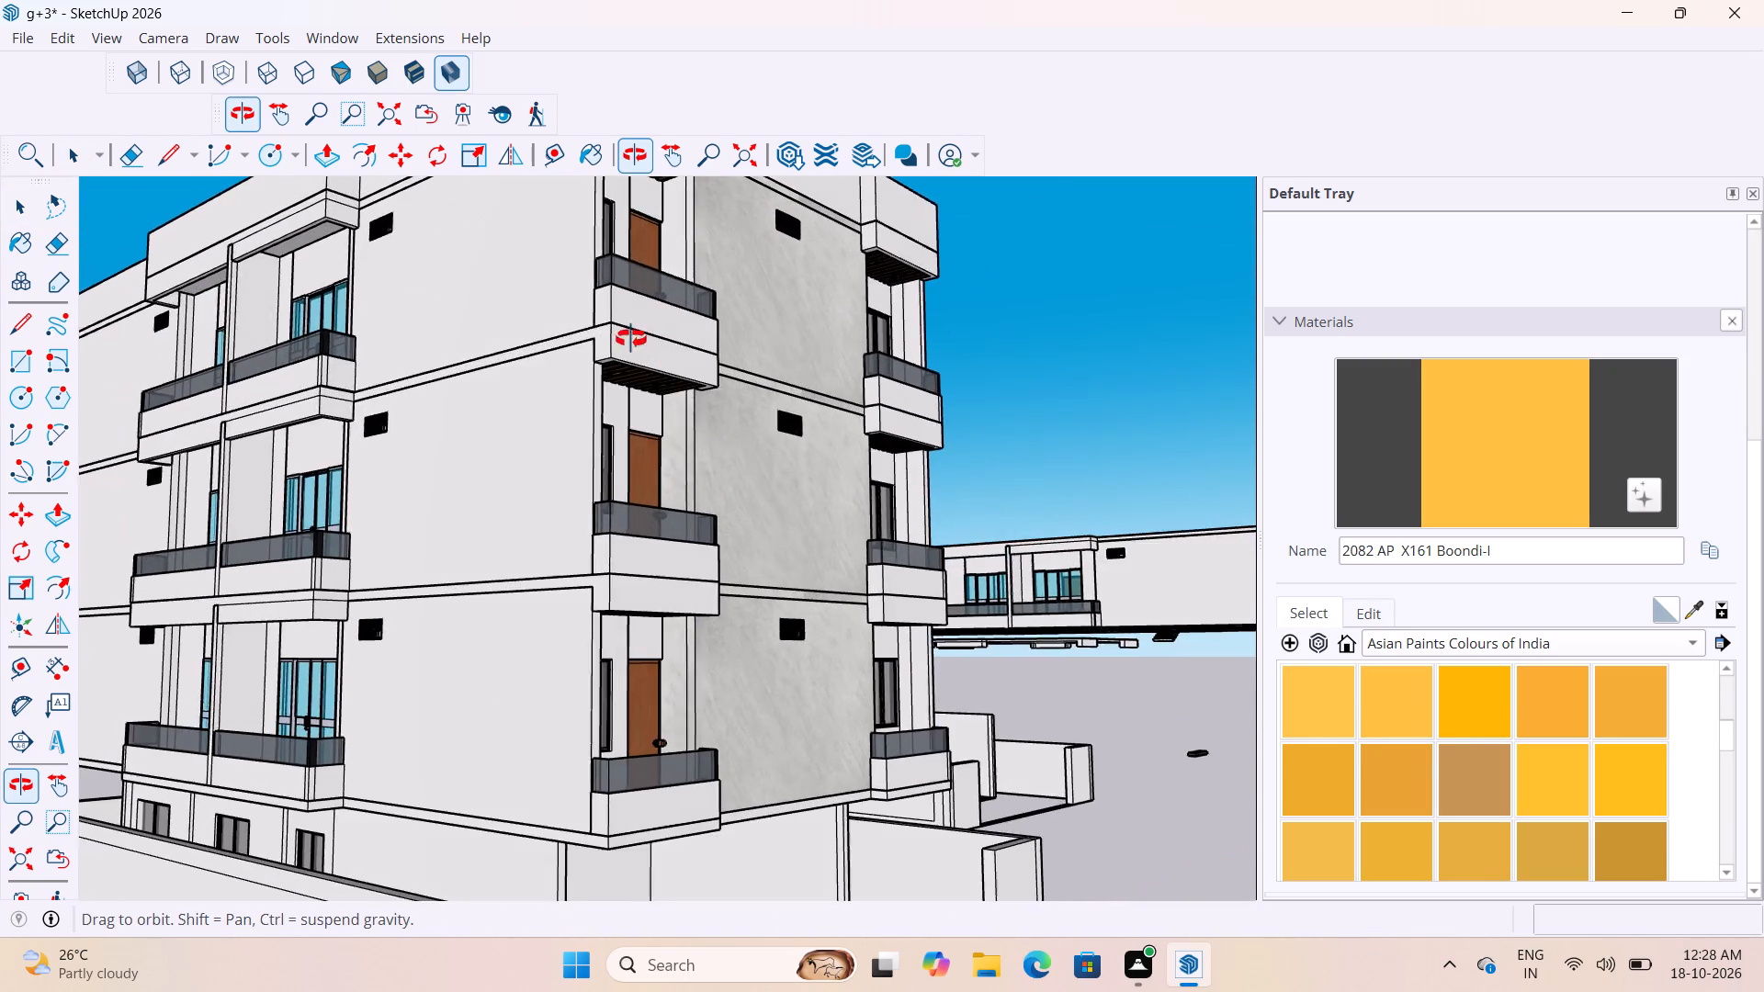
middle_click_drag(631, 339, 489, 330)
scroll(533, 373, "up", 17)
middle_click_drag(531, 393, 519, 369)
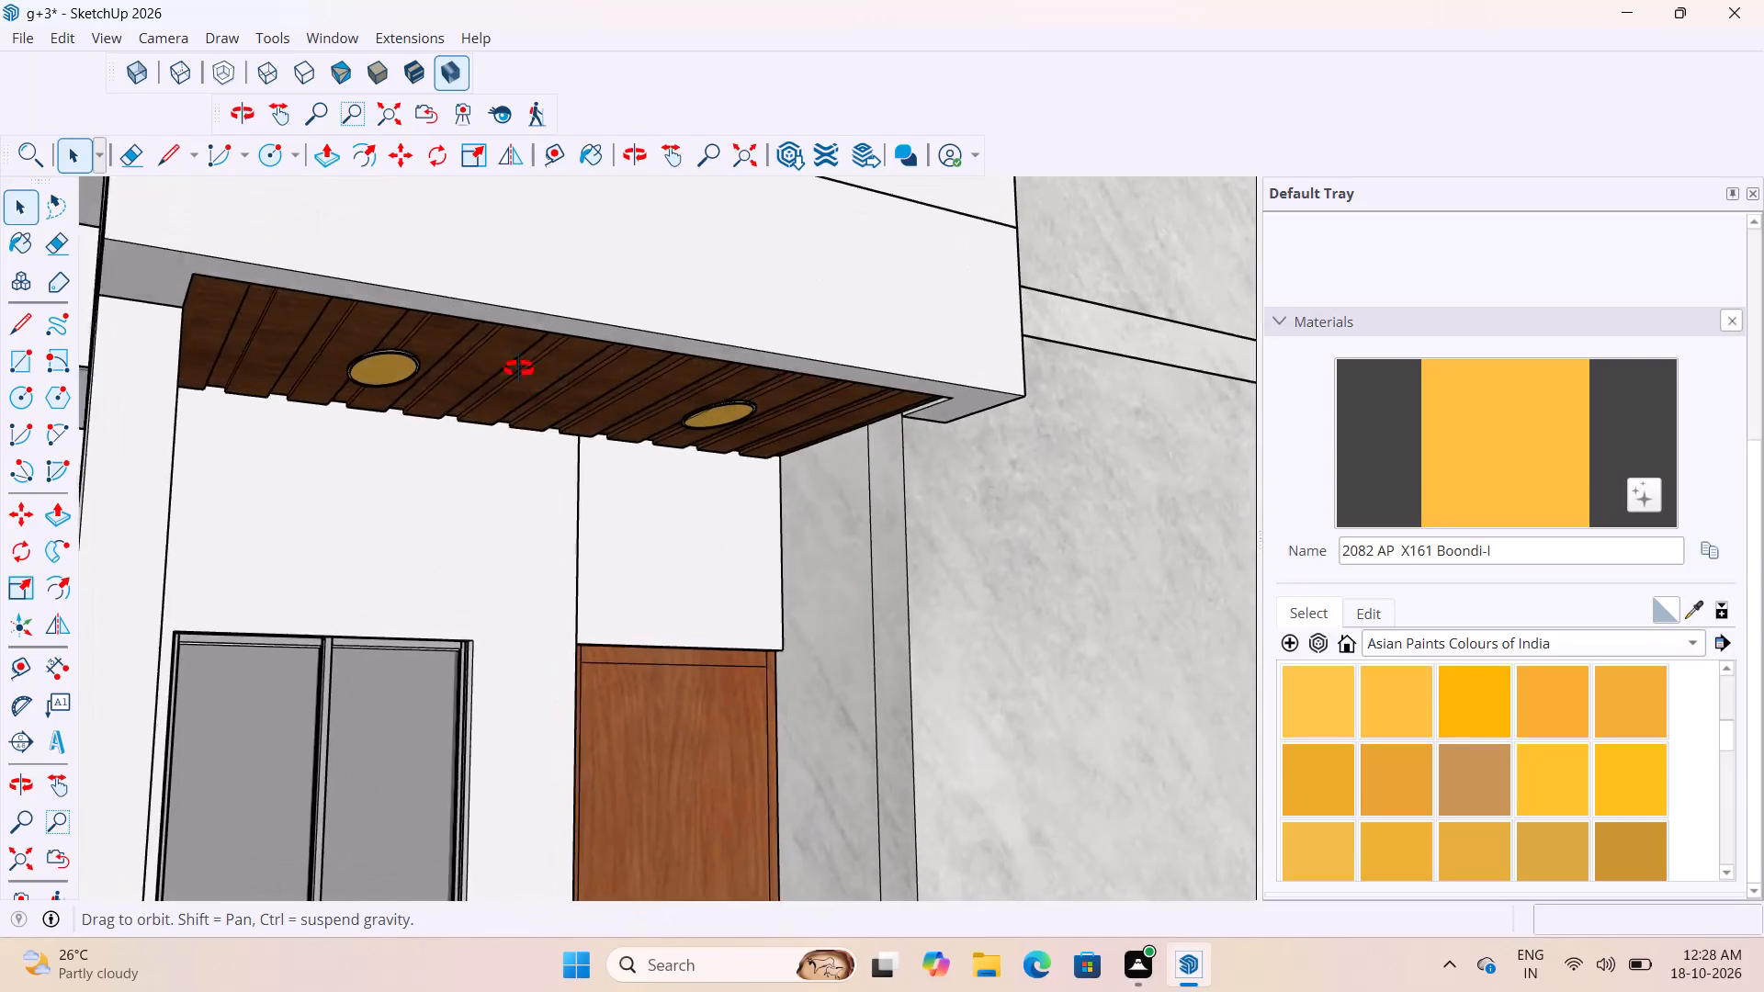
middle_click_drag(519, 369, 467, 345)
left_click(458, 342)
key("m")
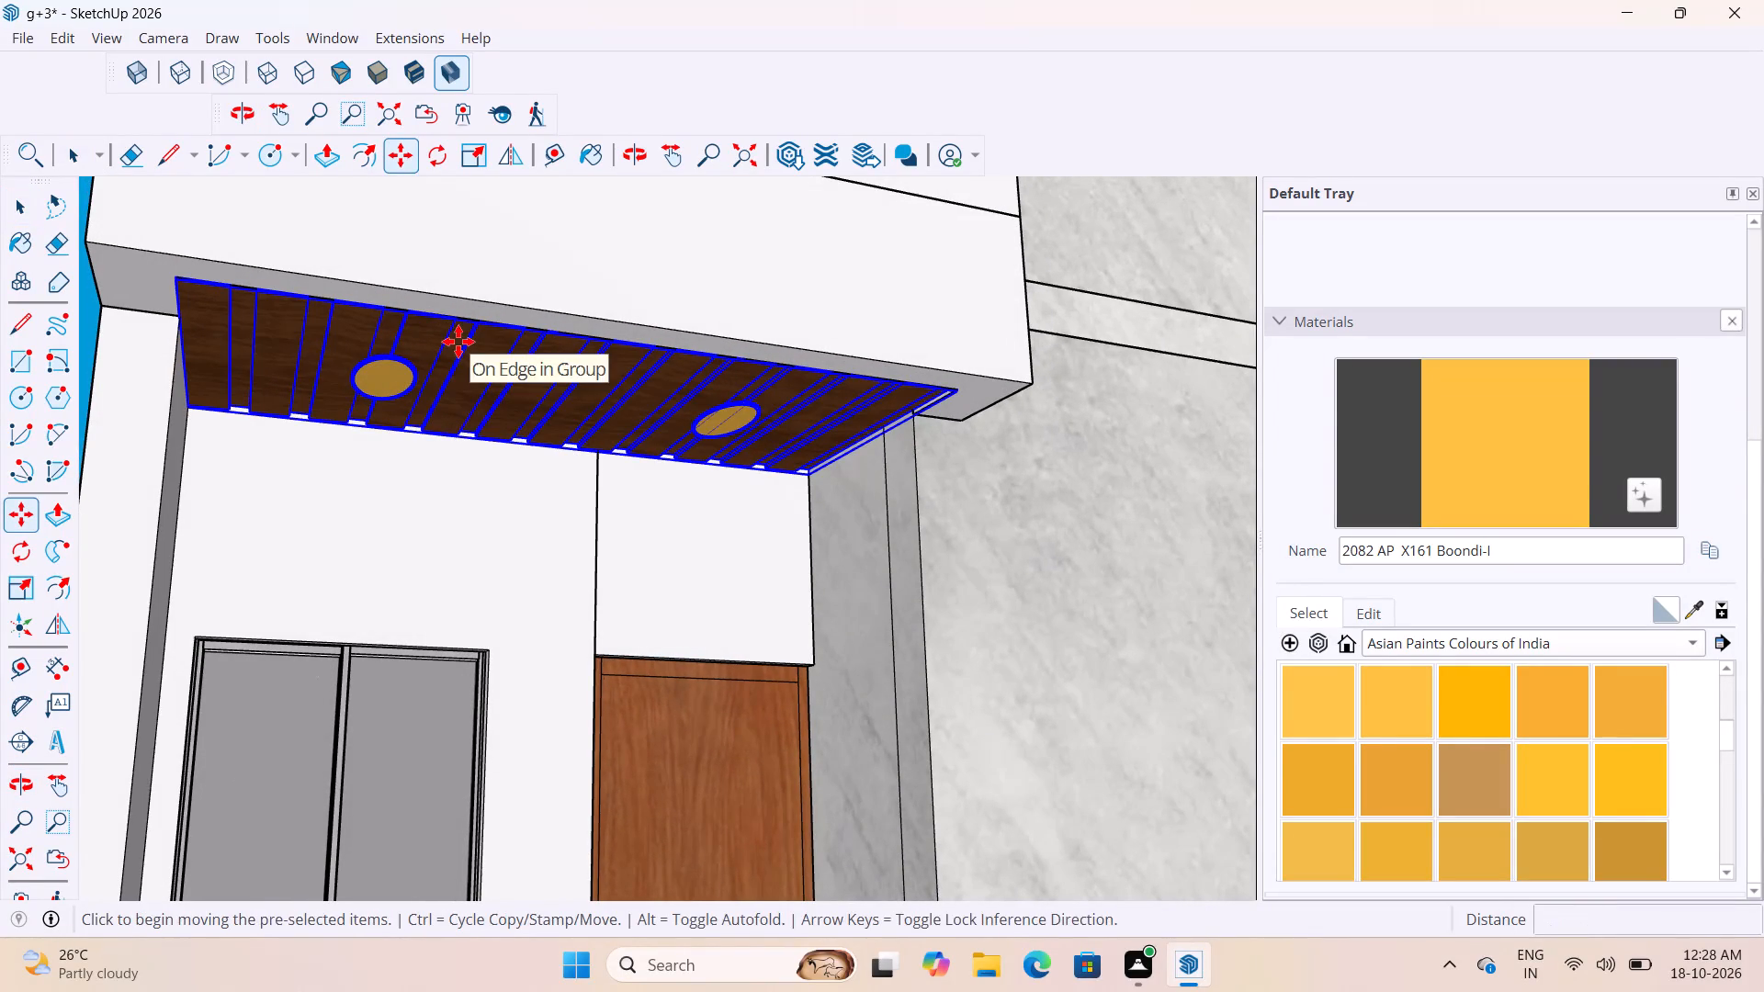
left_click(180, 280)
scroll(684, 416, "down", 7)
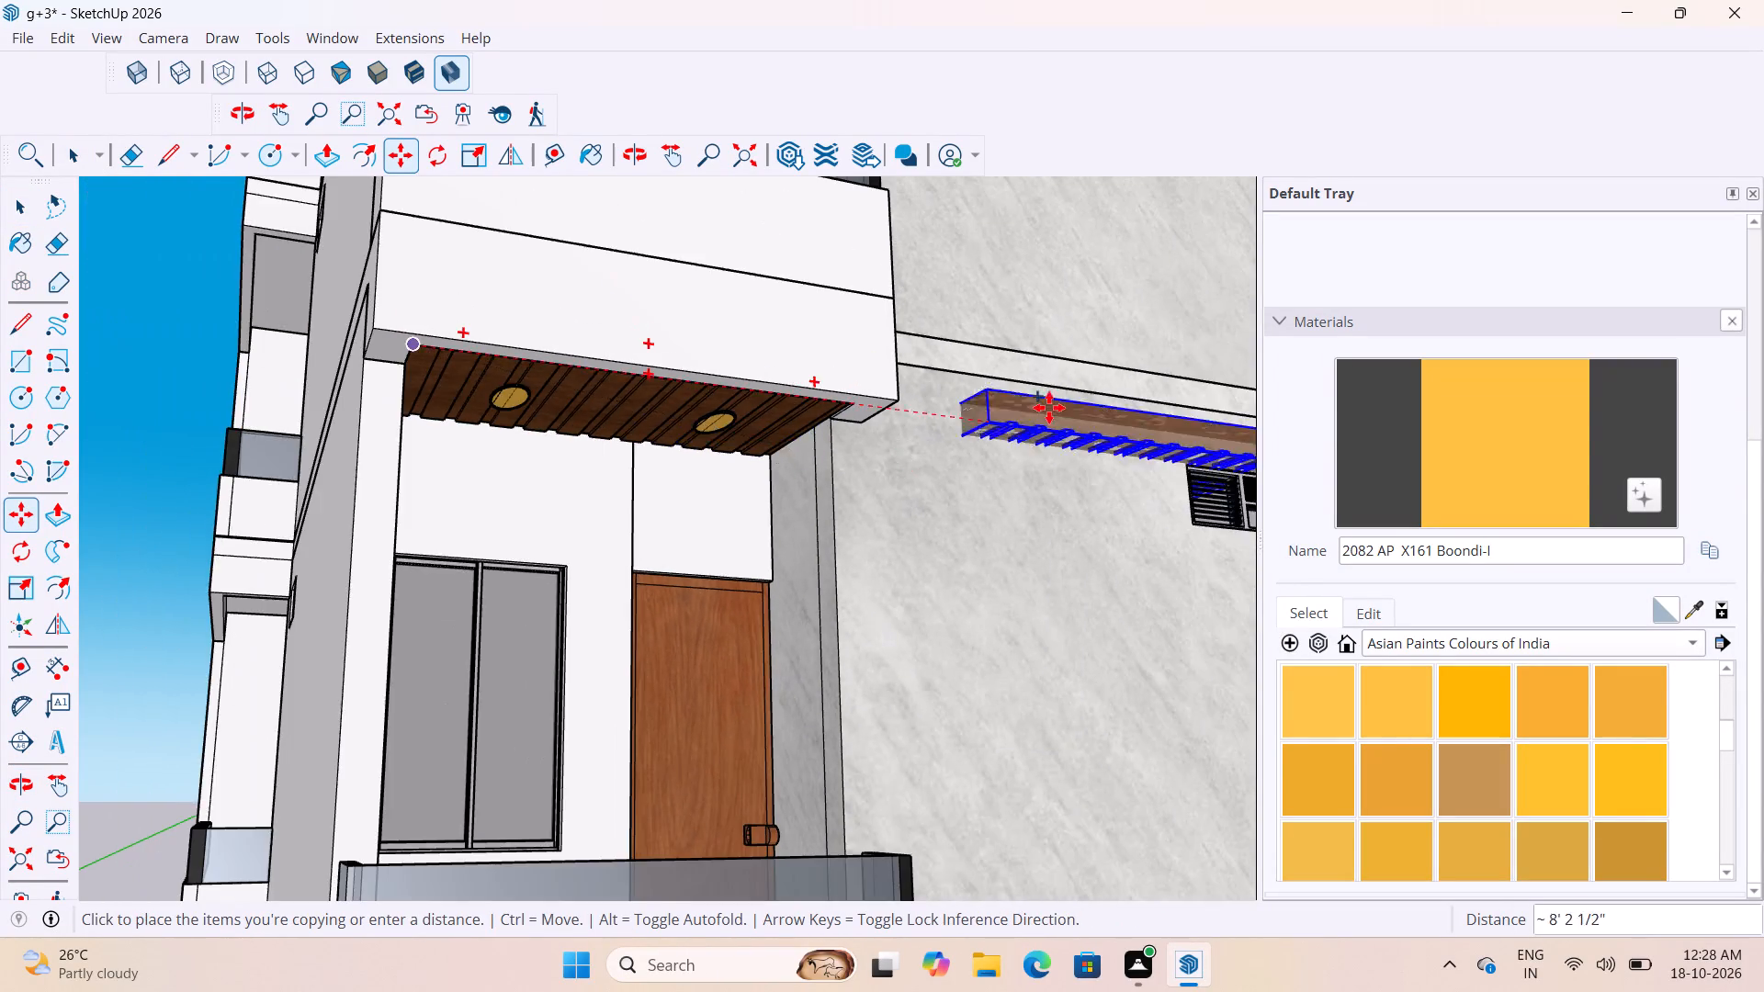
scroll(1049, 408, "down", 17)
middle_click_drag(764, 494, 940, 649)
scroll(722, 636, "down", 6)
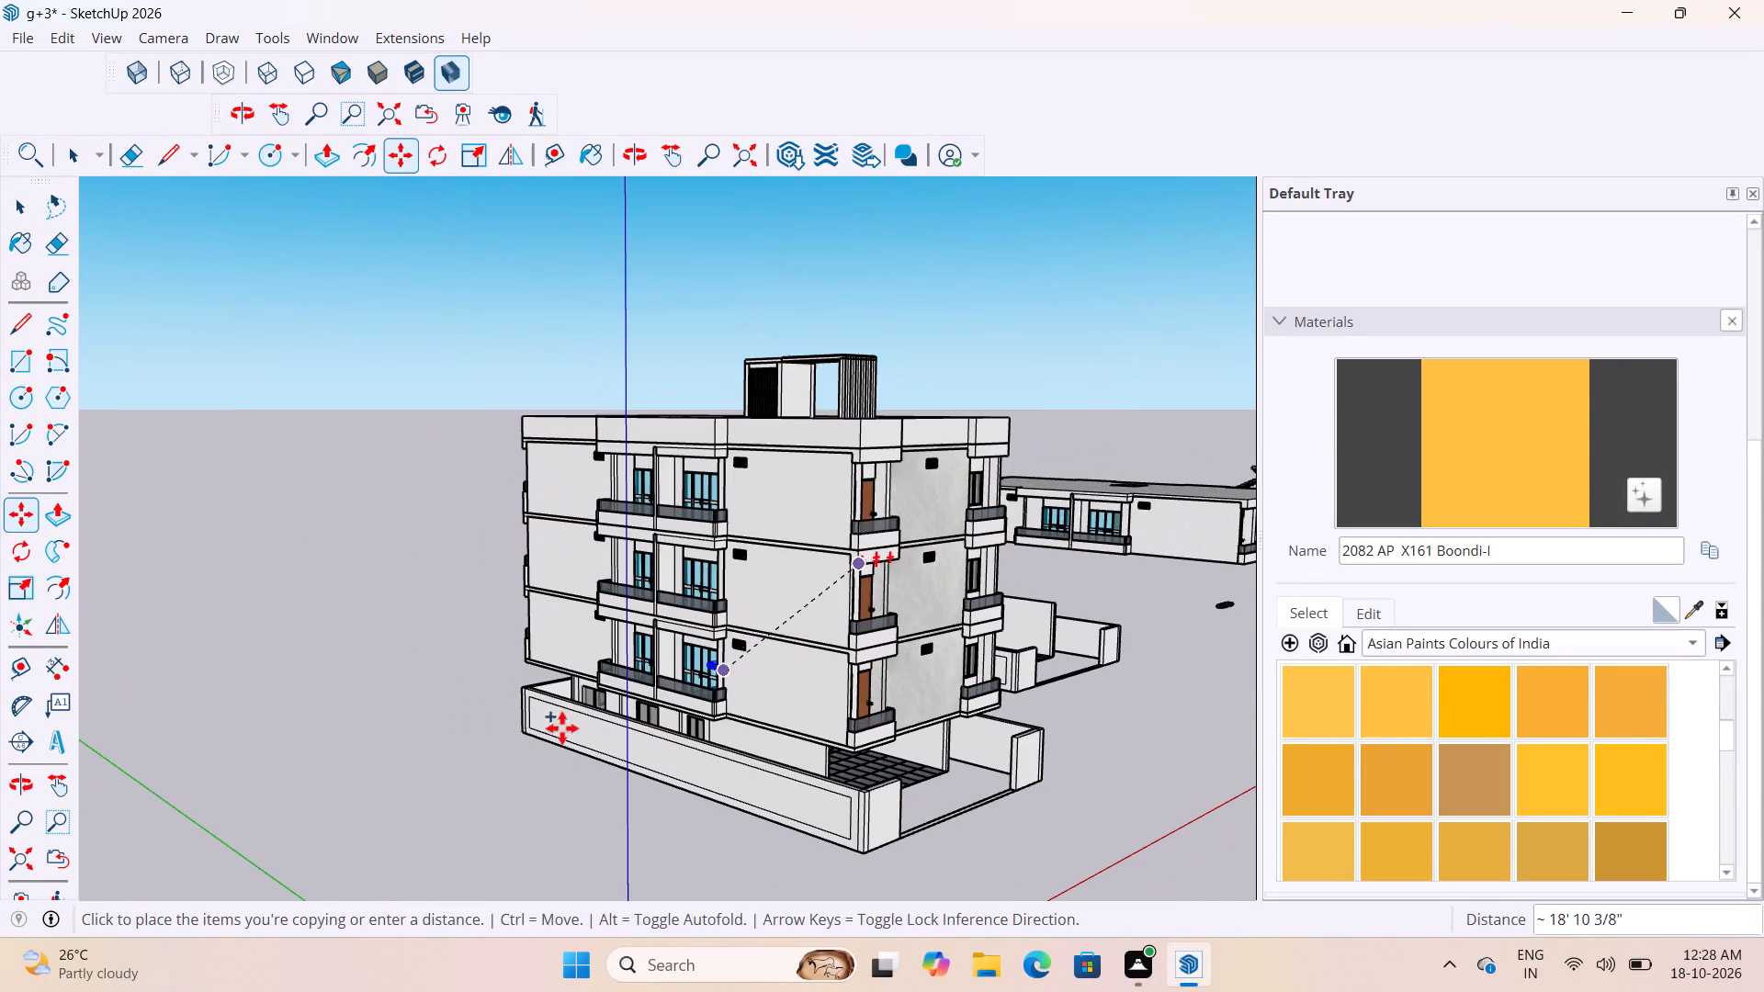
left_click(404, 762)
key("space")
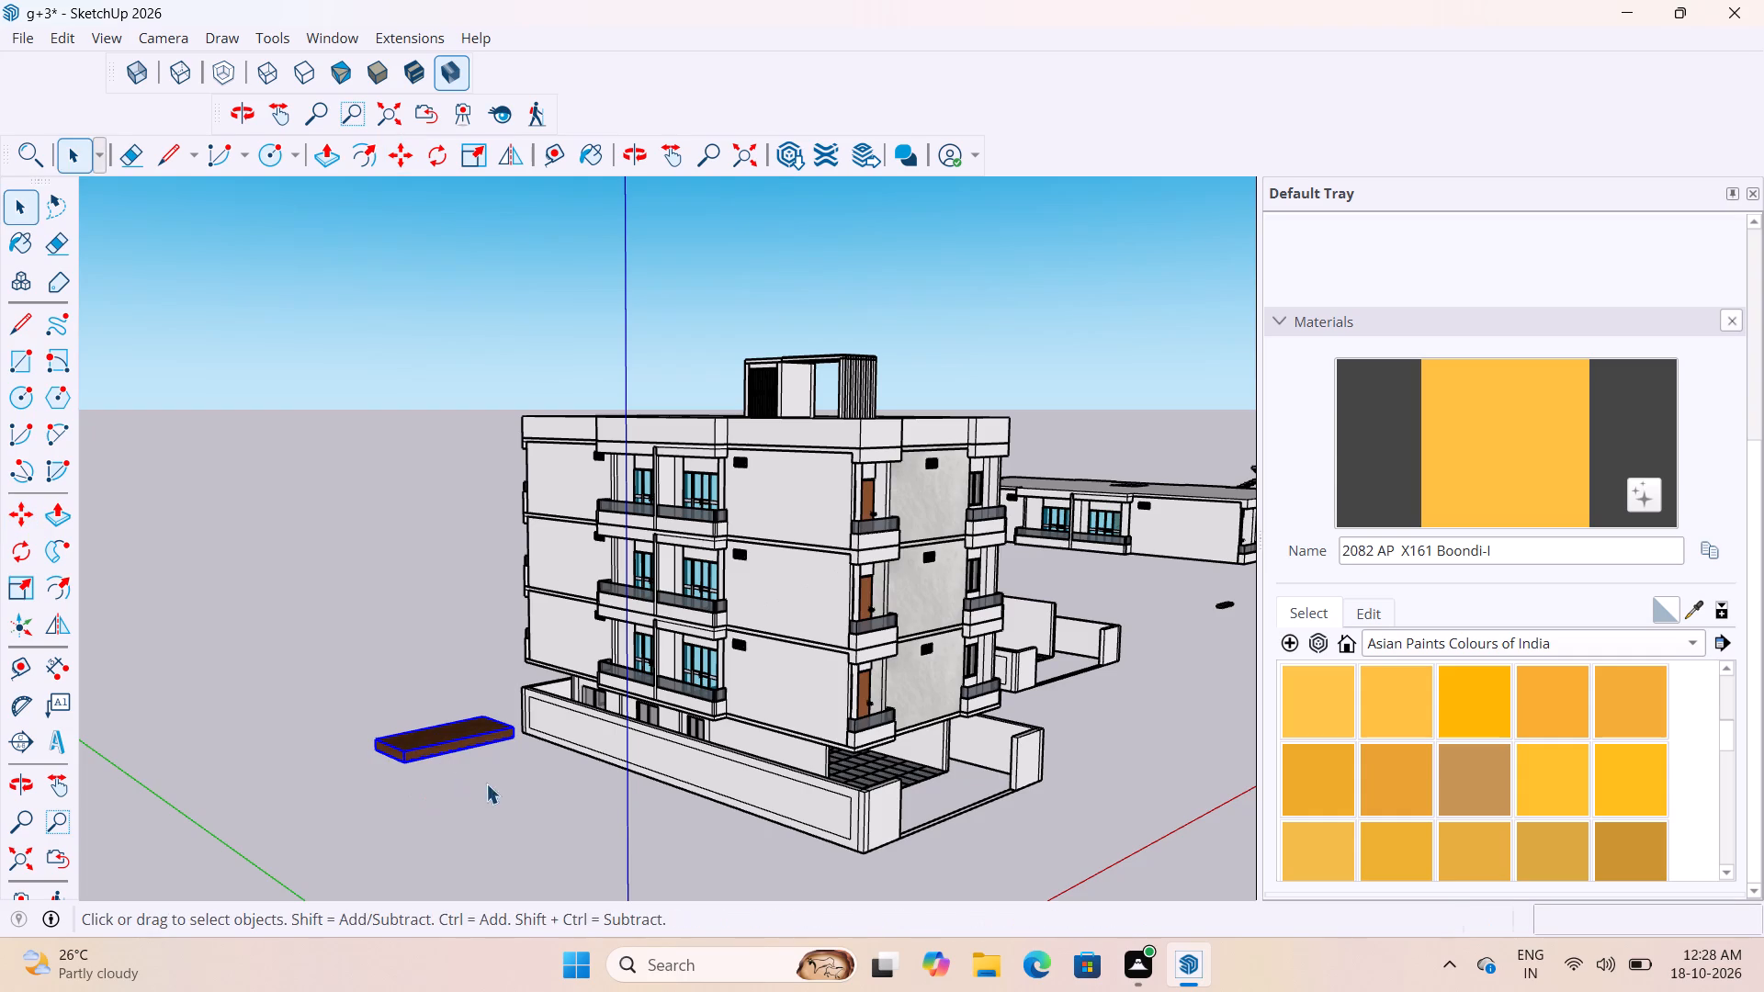
Rotate the copied ceiling block 90° about its centre on the horizontal plane.
middle_click_drag(487, 782, 467, 814)
scroll(466, 687, "down", 6)
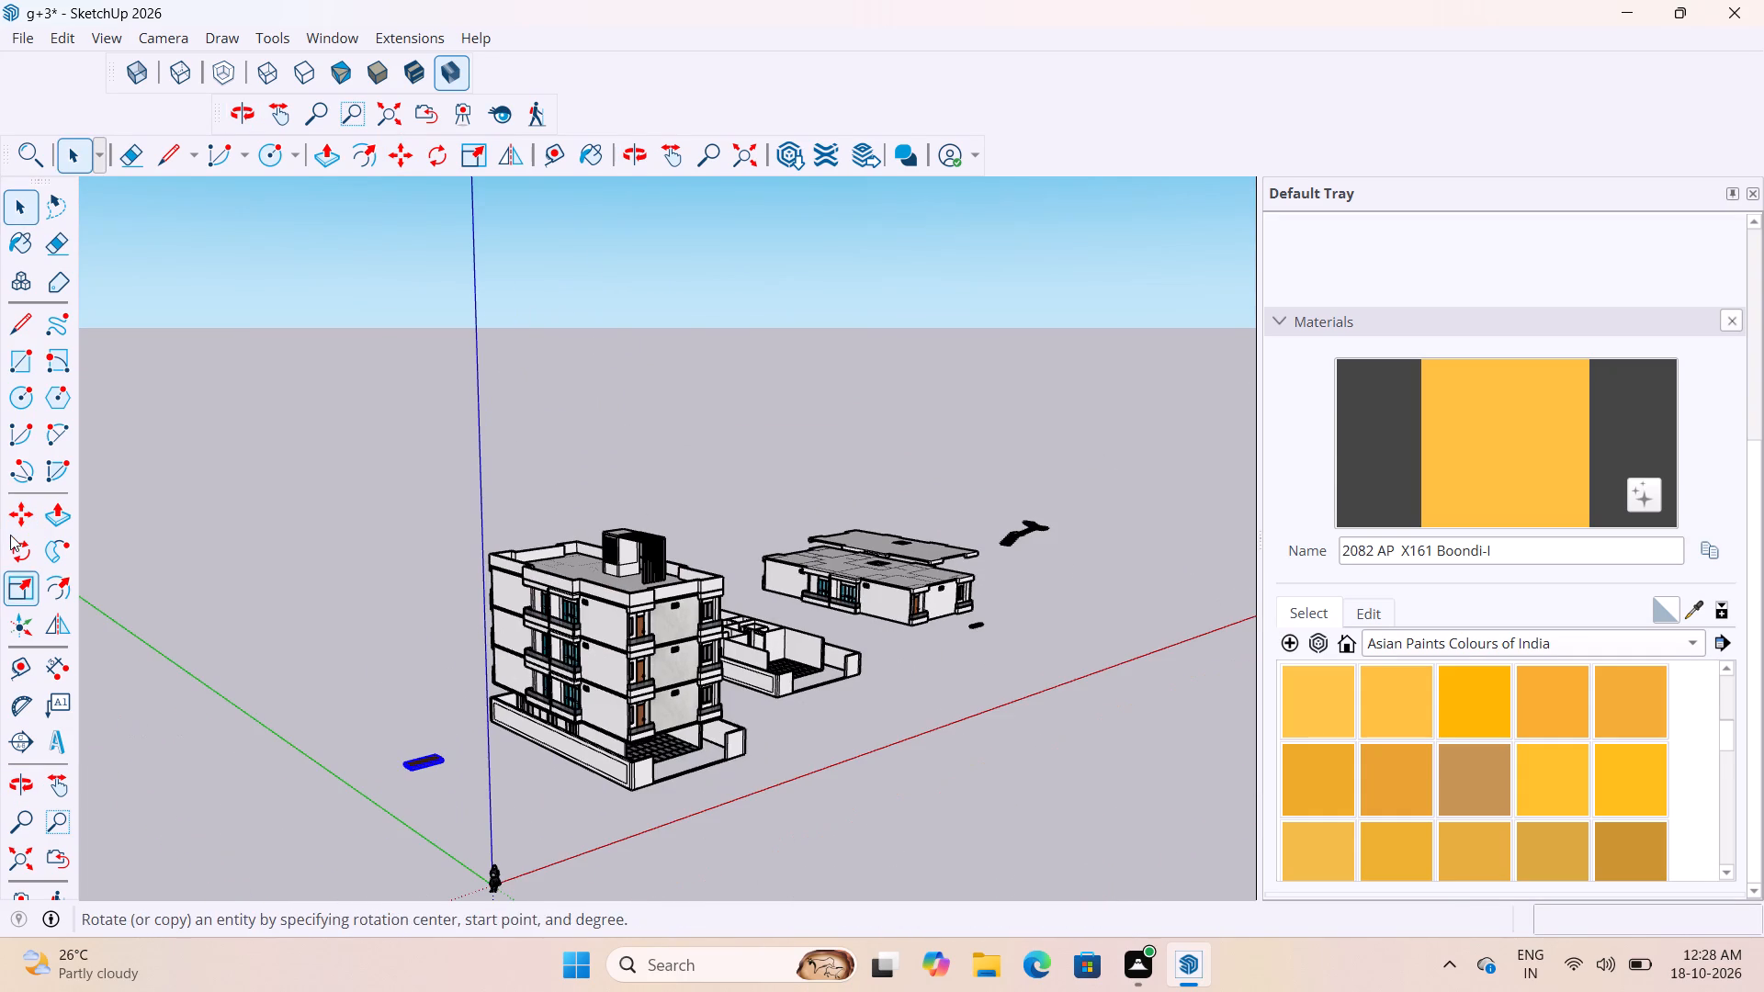
left_click(10, 539)
scroll(302, 740, "up", 4)
scroll(496, 834, "up", 7)
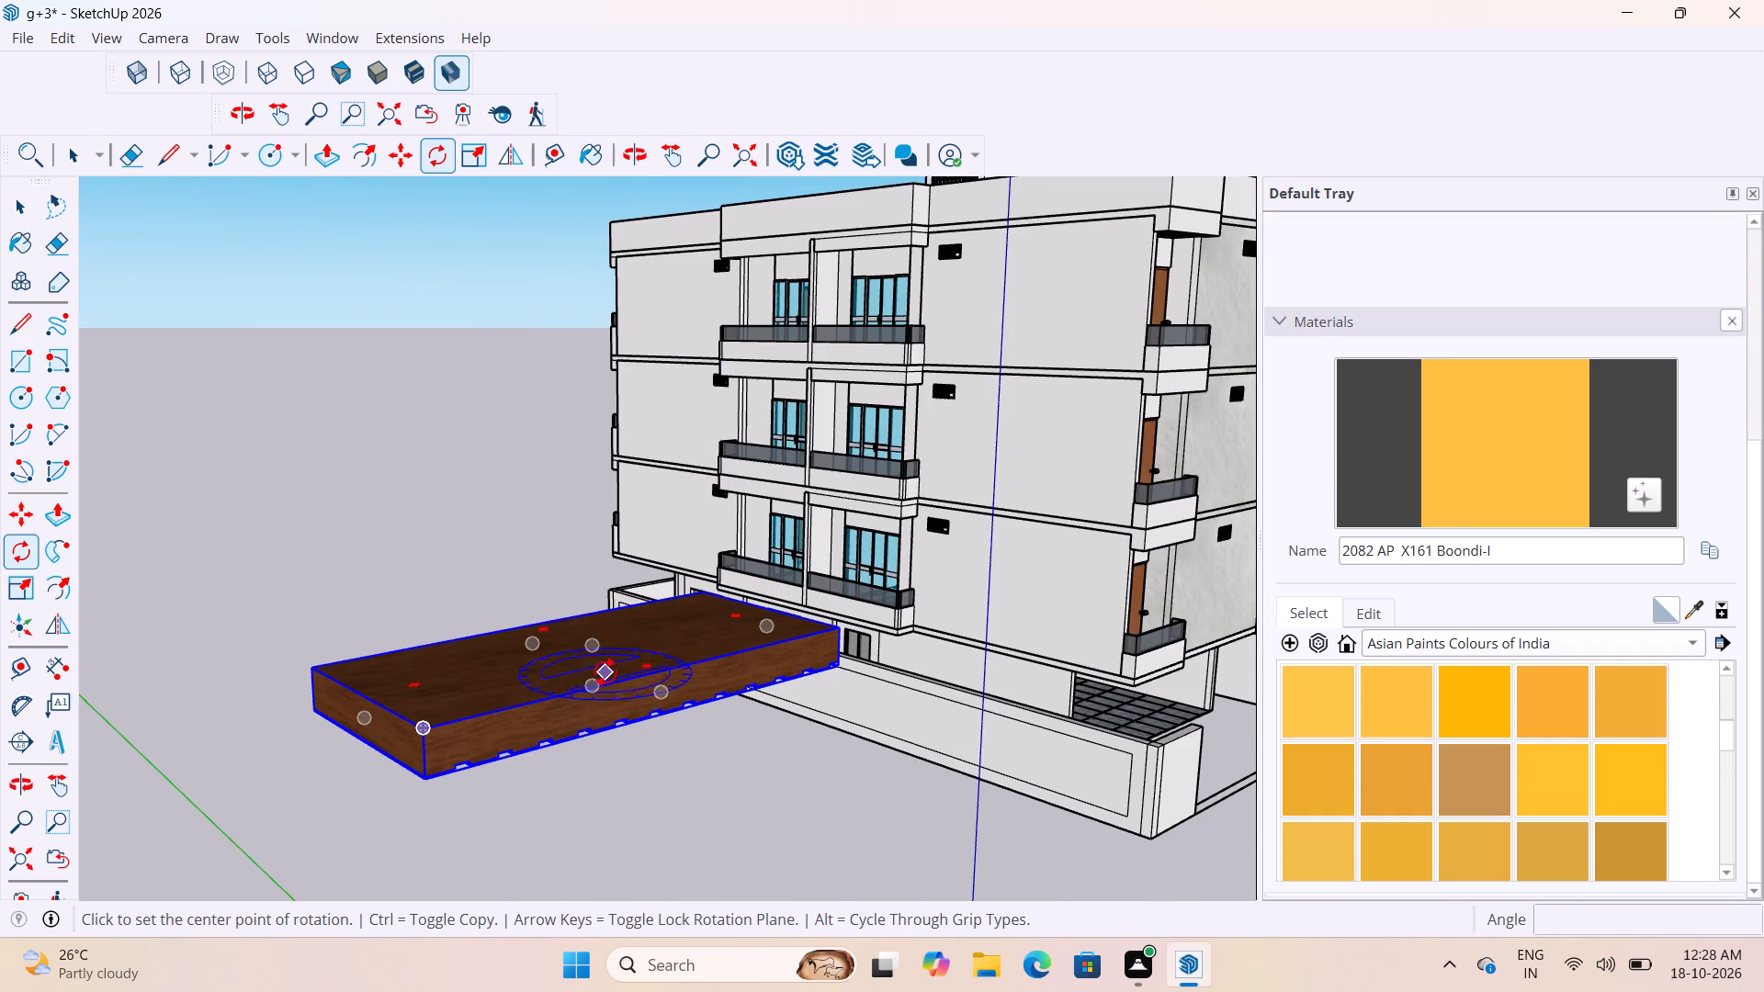
left_click(599, 655)
left_click(805, 806)
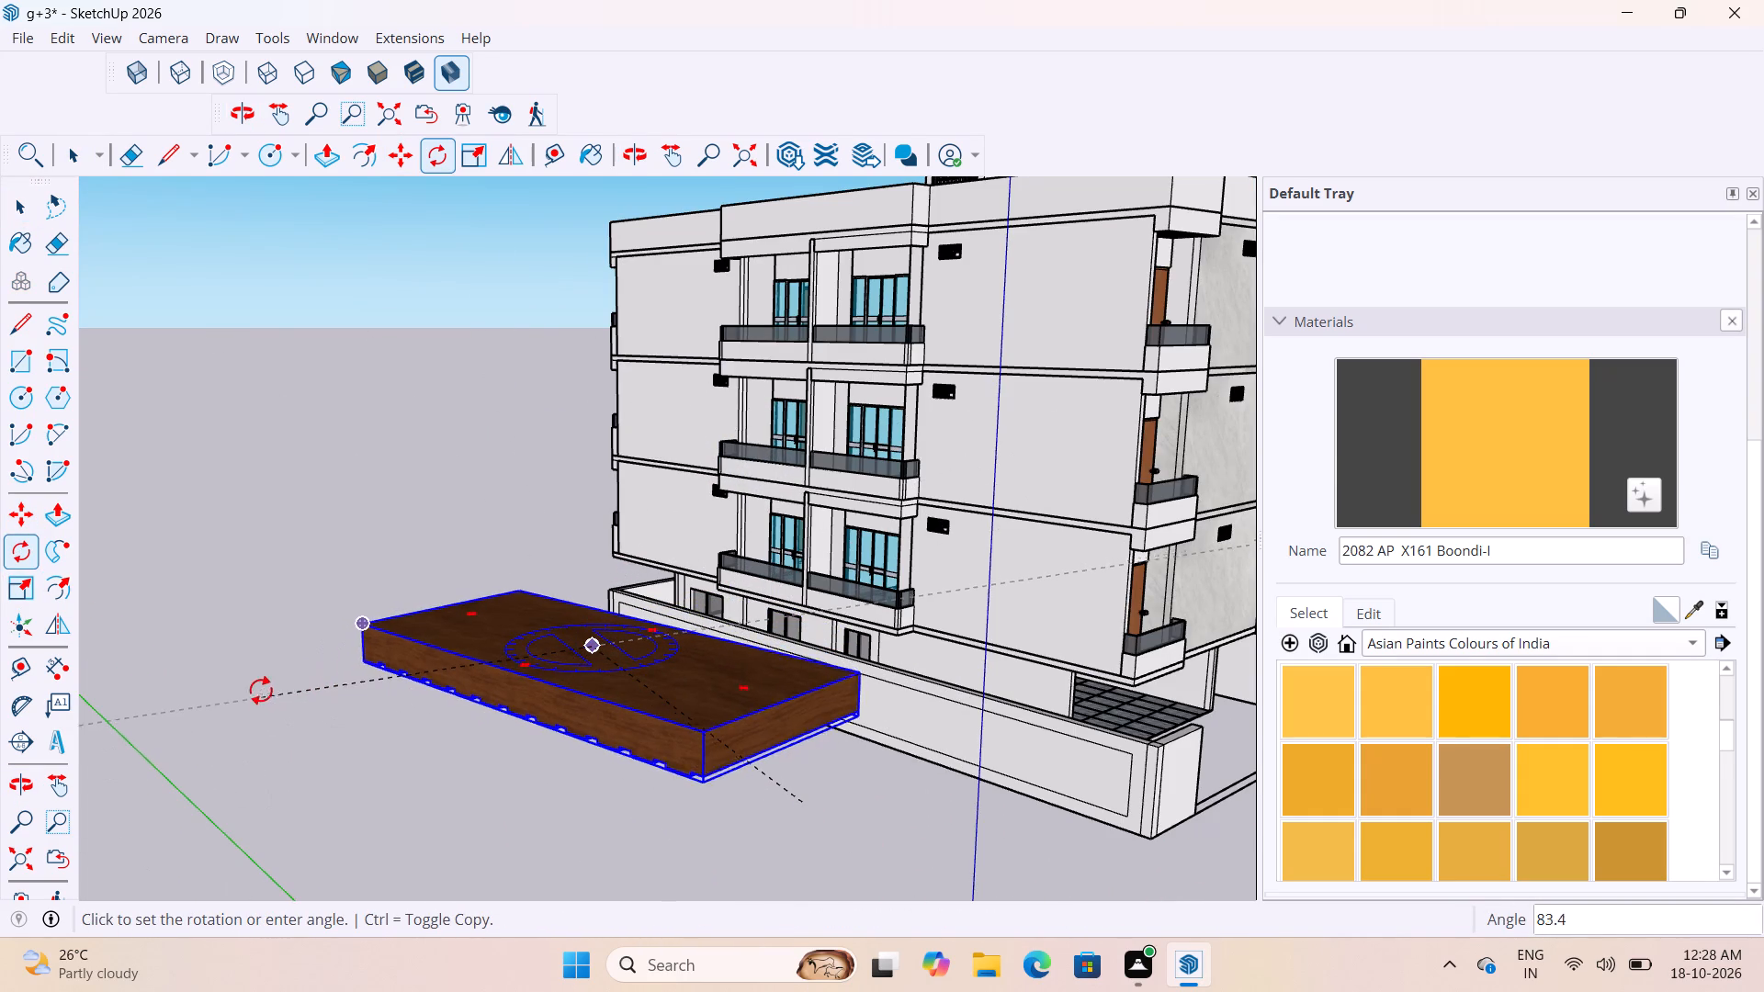
type("90")
key("Return")
key("space")
Move the rotated ceiling block by its bottom corner about 84' 1" to the top-floor overhang above the long side's glazed balcony.
scroll(407, 819, "down", 6)
middle_click_drag(653, 659, 844, 644)
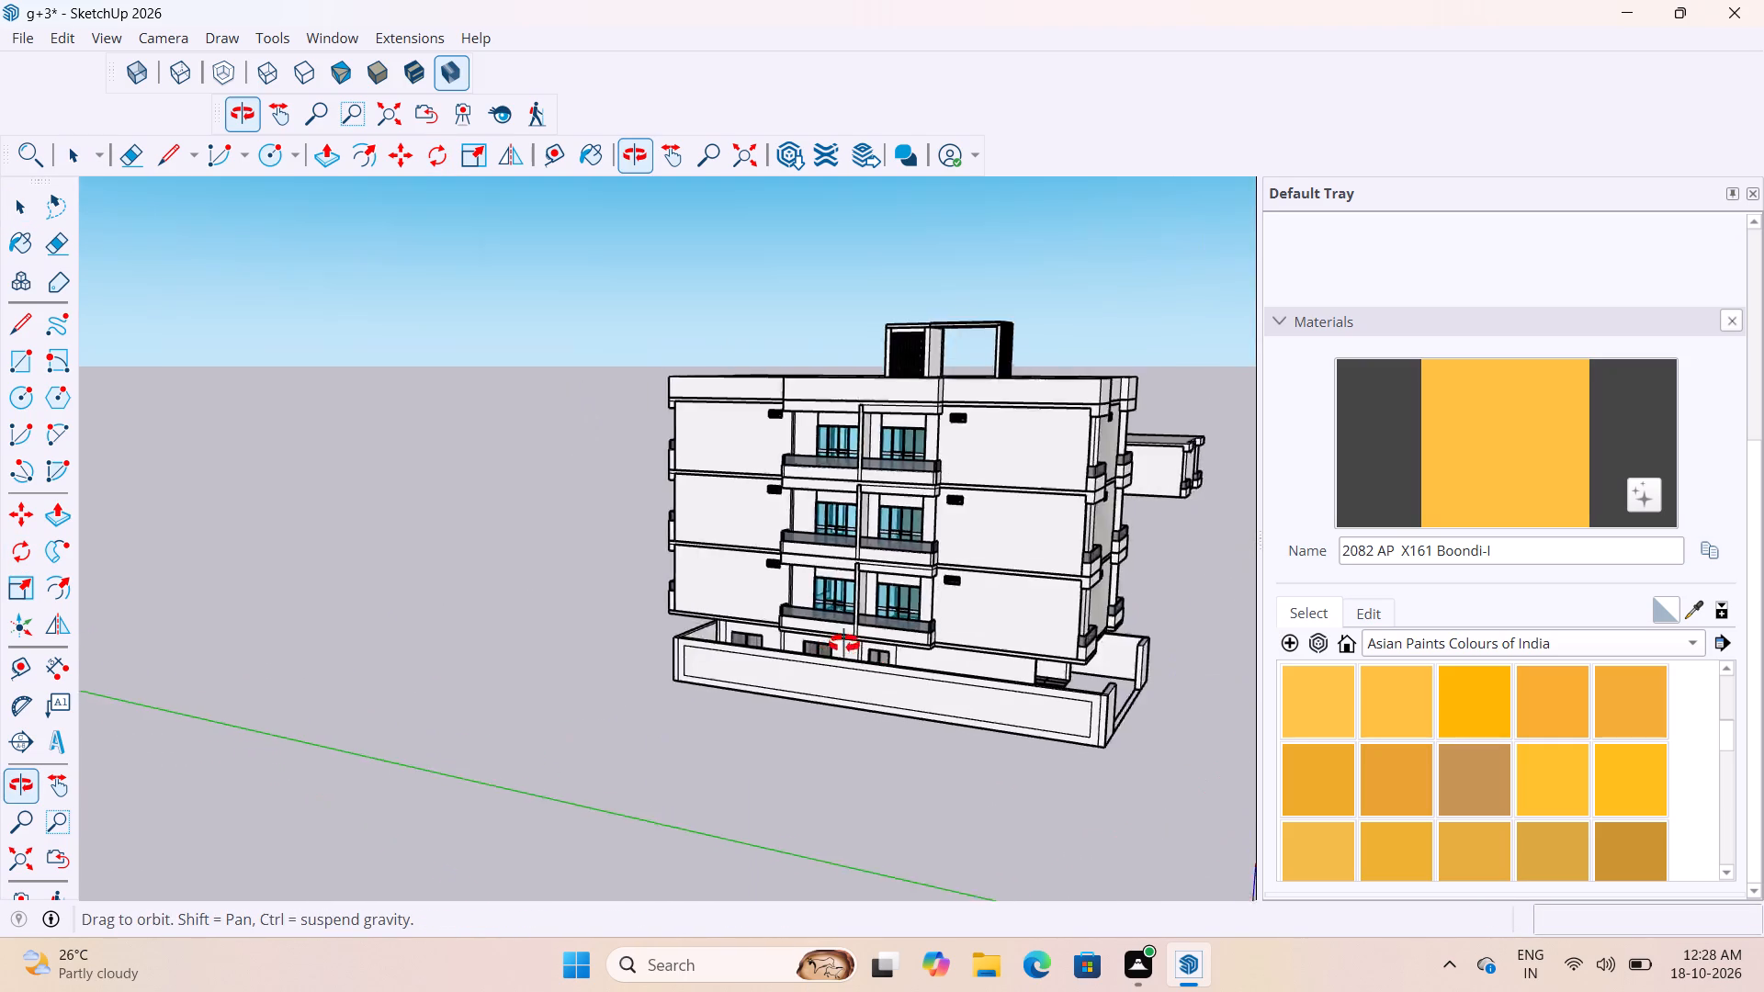
middle_click_drag(844, 644, 883, 656)
scroll(787, 652, "down", 7)
scroll(899, 710, "up", 3)
scroll(1105, 668, "up", 4)
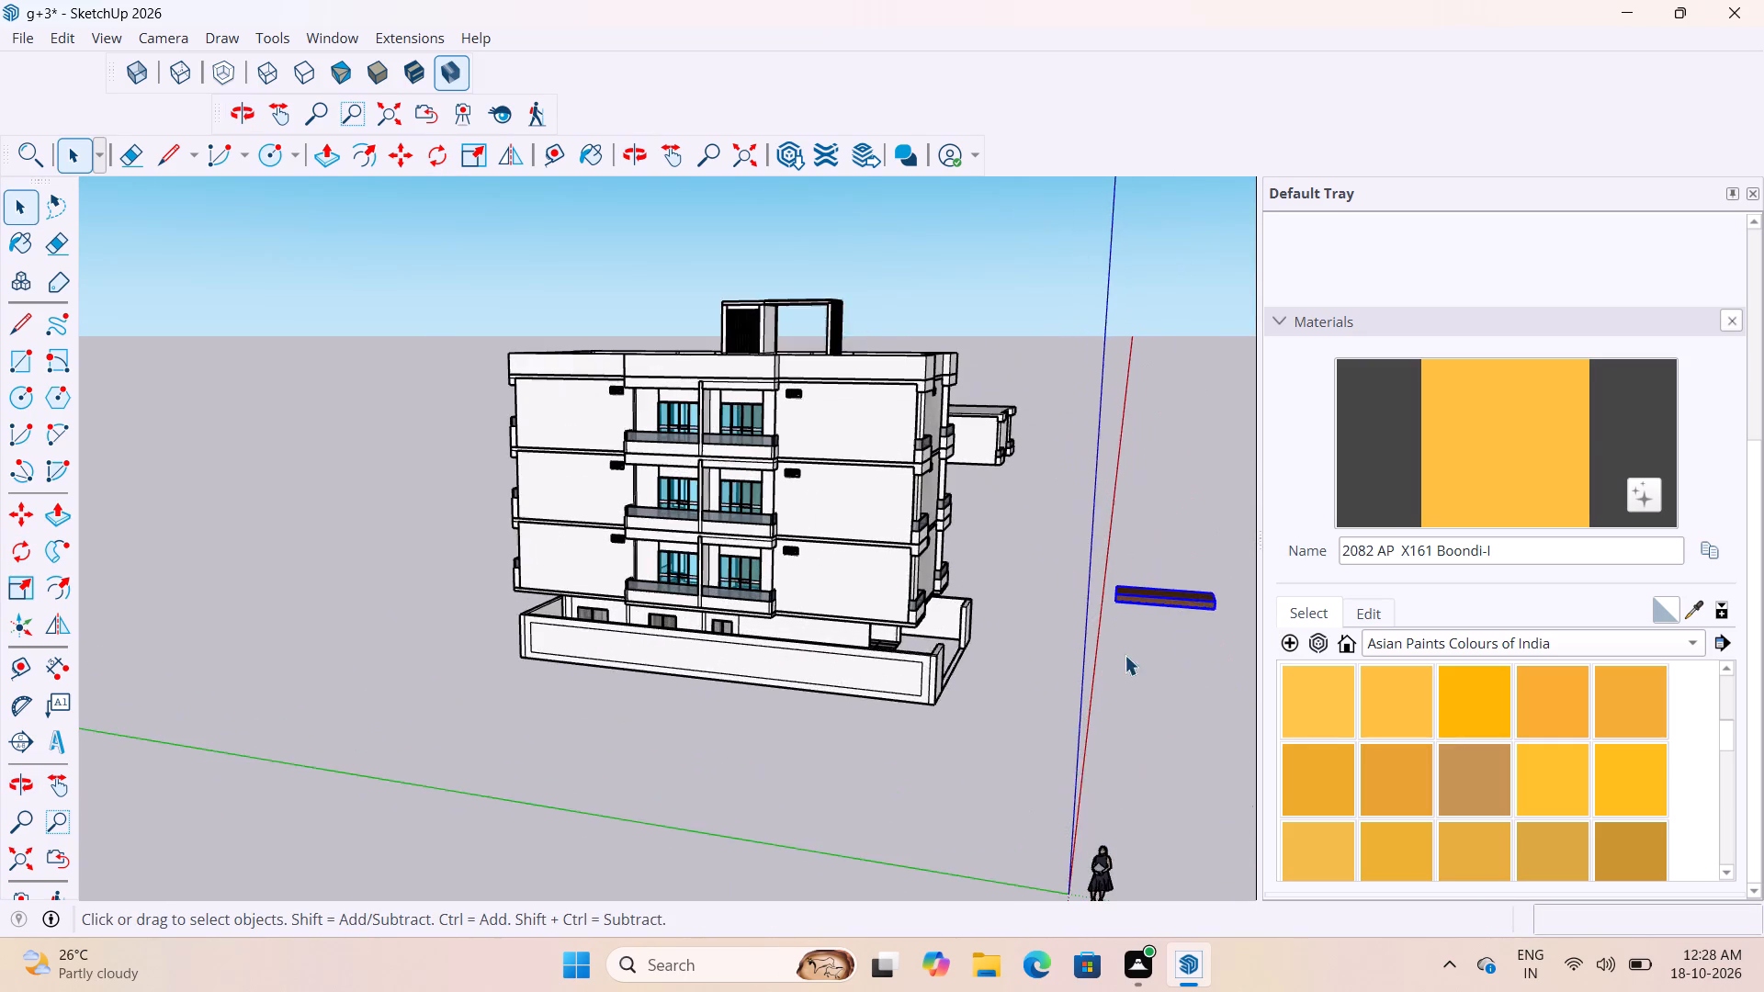
scroll(1195, 621, "up", 1)
scroll(731, 727, "down", 5)
left_click(934, 679)
scroll(927, 681, "up", 7)
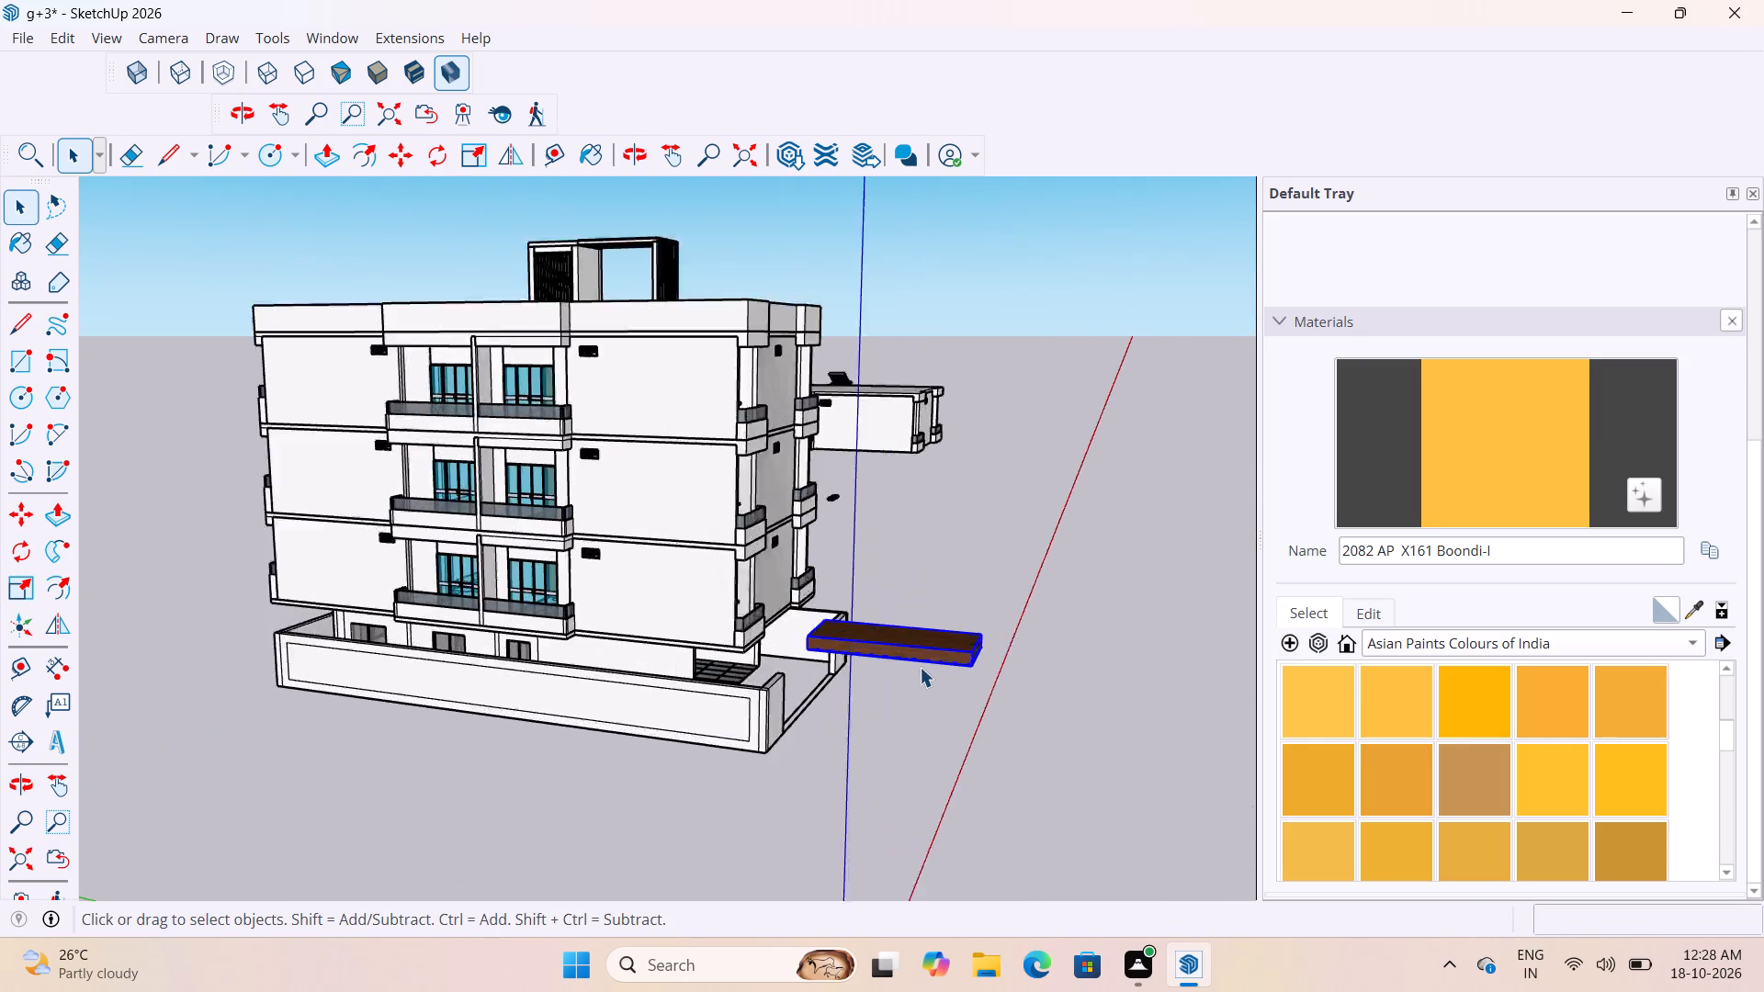
scroll(920, 667, "up", 1)
scroll(895, 637, "down", 3)
key("m")
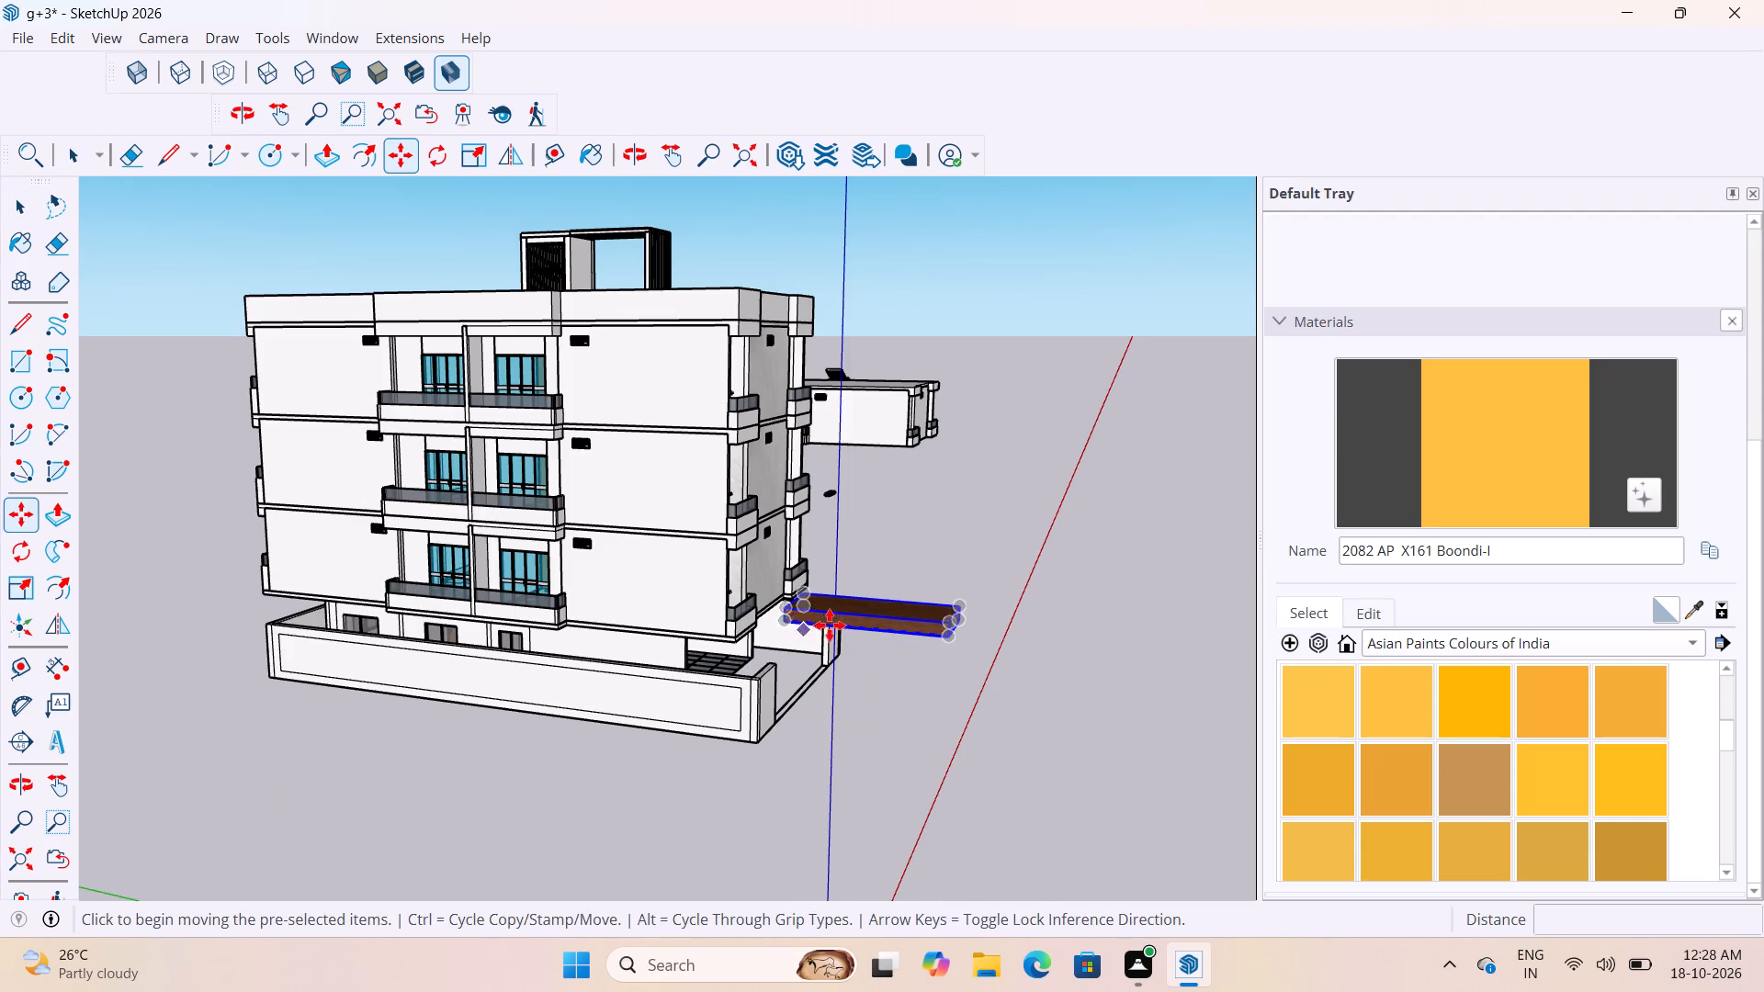
left_click(944, 643)
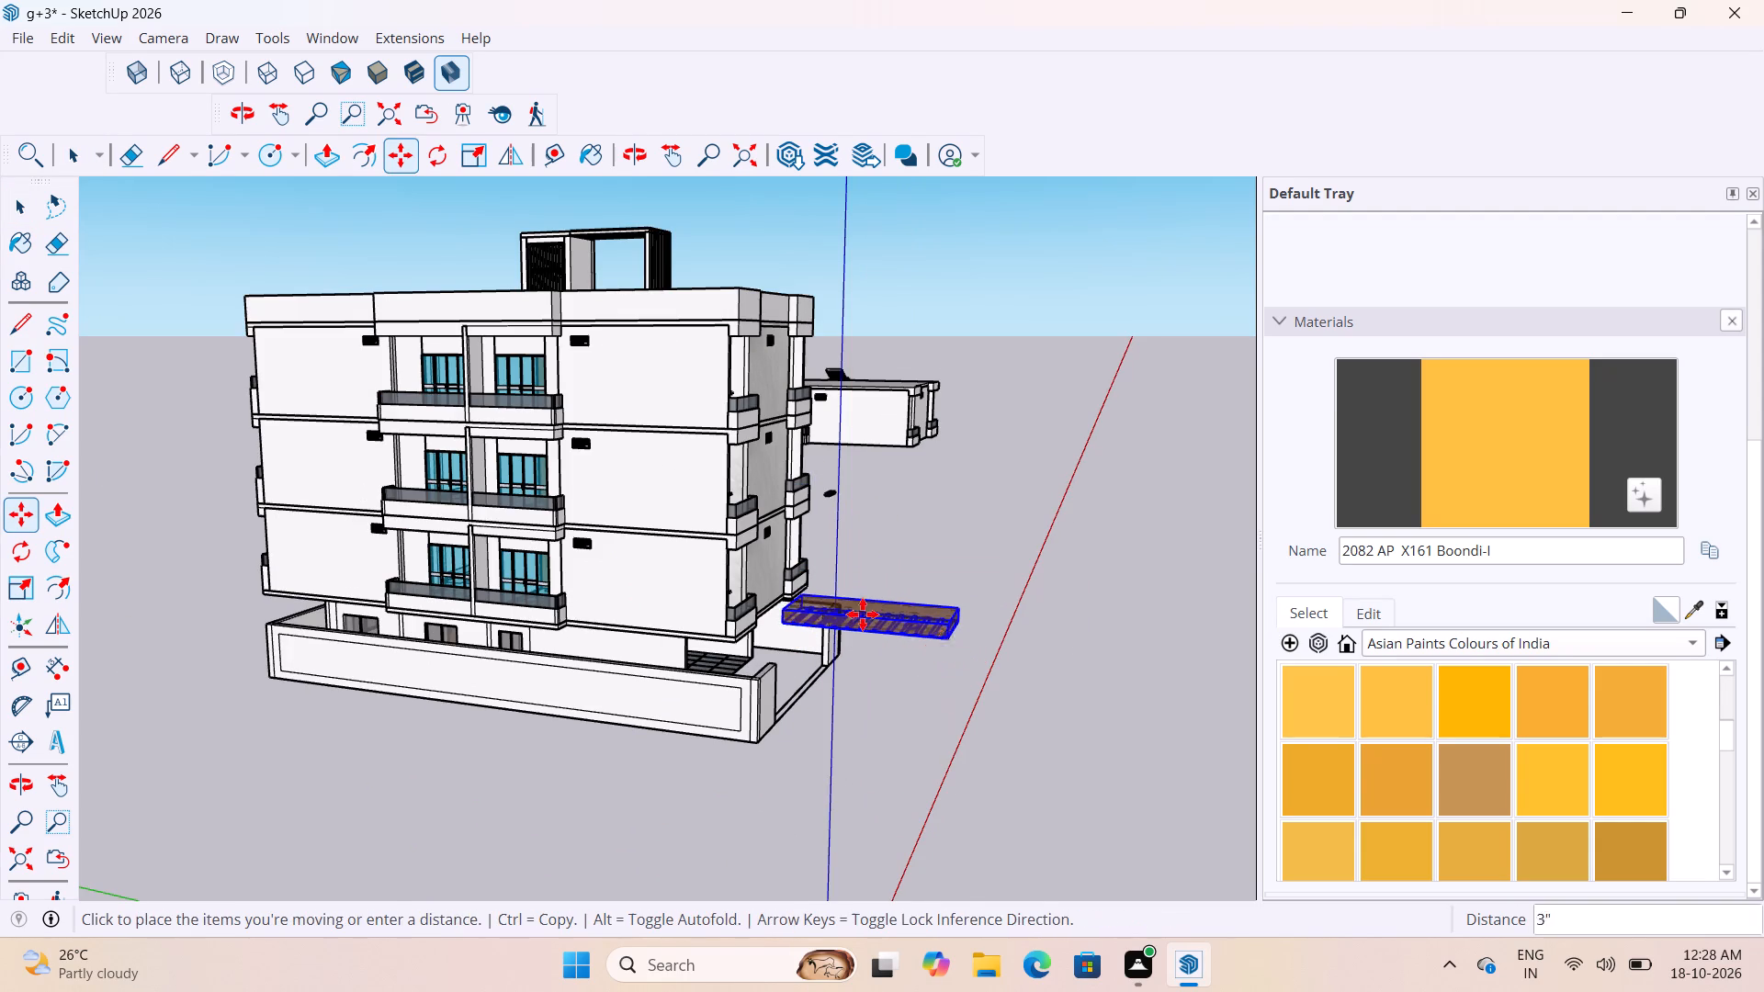
scroll(506, 374, "up", 8)
middle_click_drag(530, 335, 592, 274)
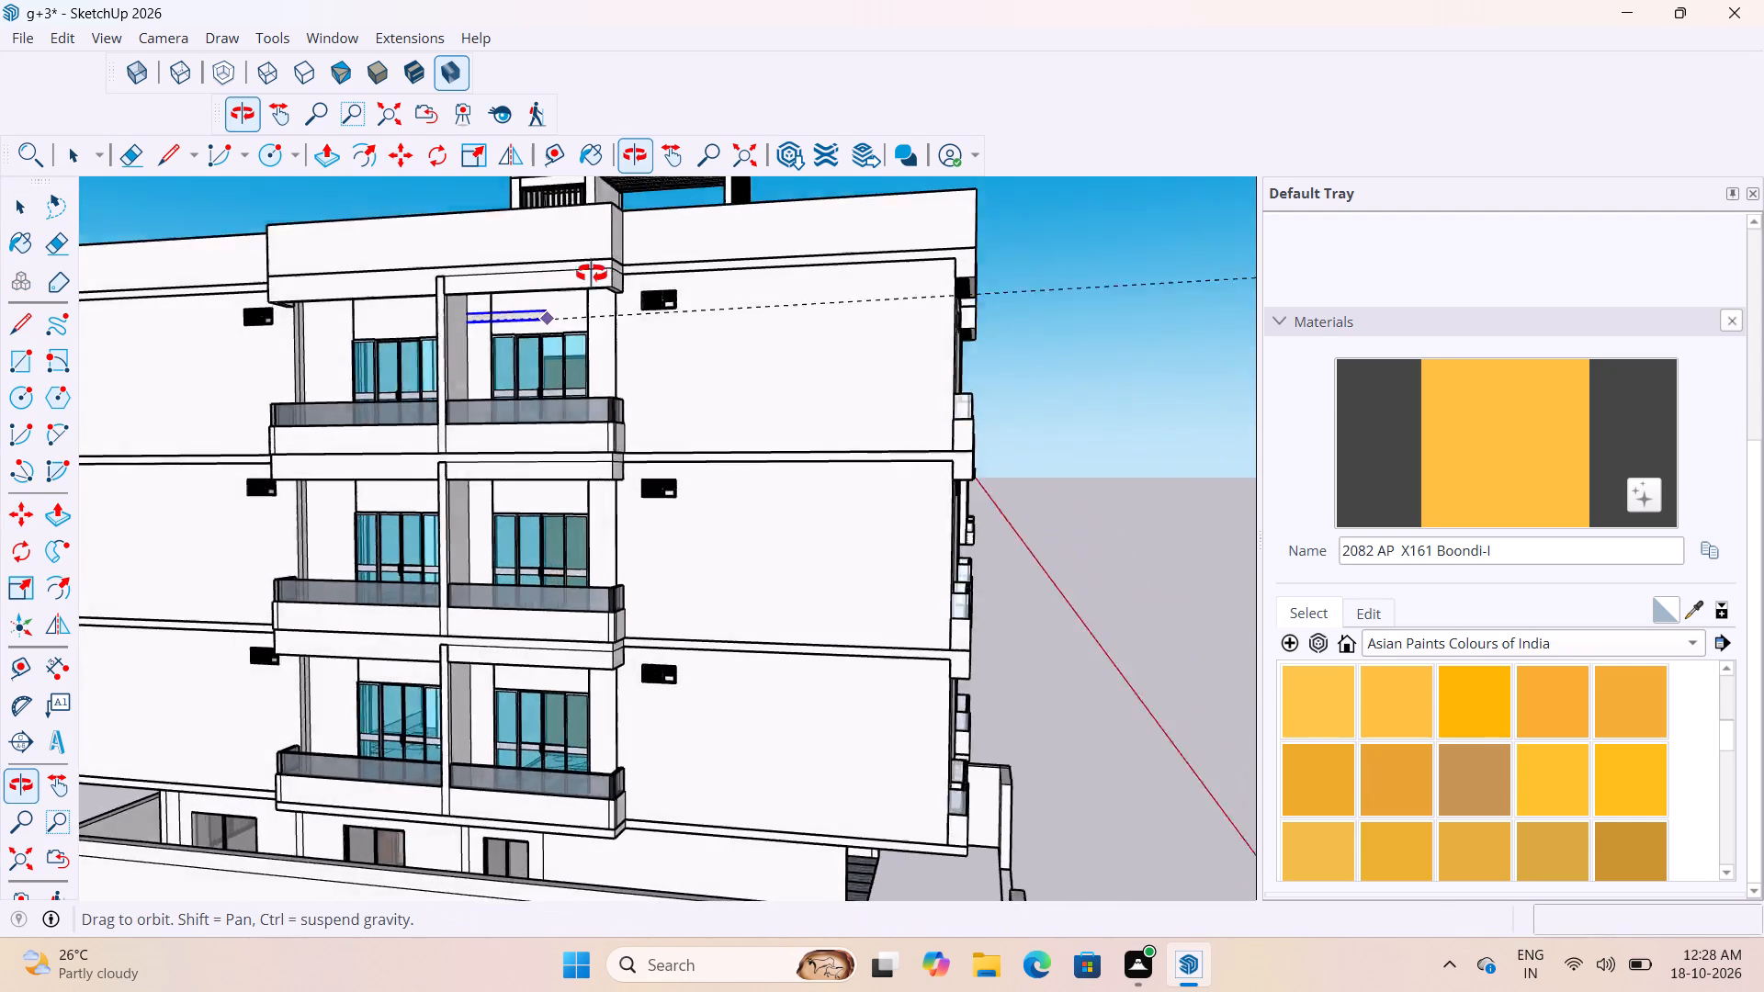
middle_click_drag(592, 274, 716, 214)
scroll(684, 249, "up", 14)
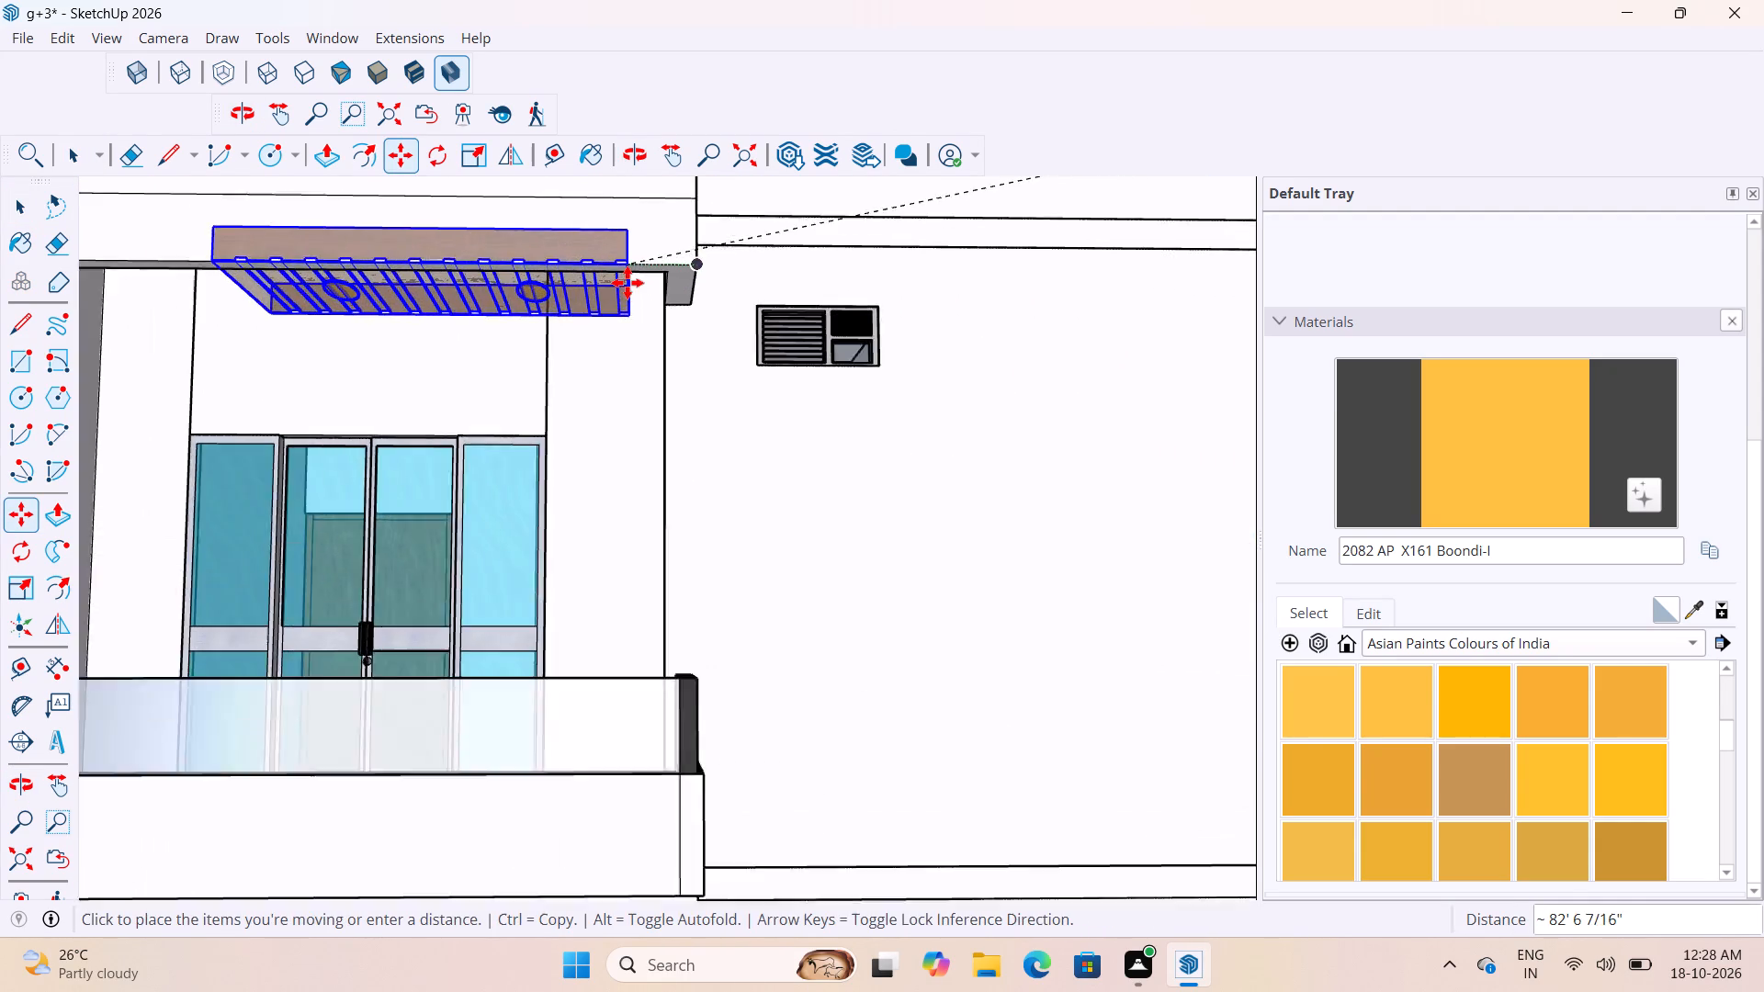
middle_click_drag(633, 271, 974, 224)
scroll(709, 308, "up", 4)
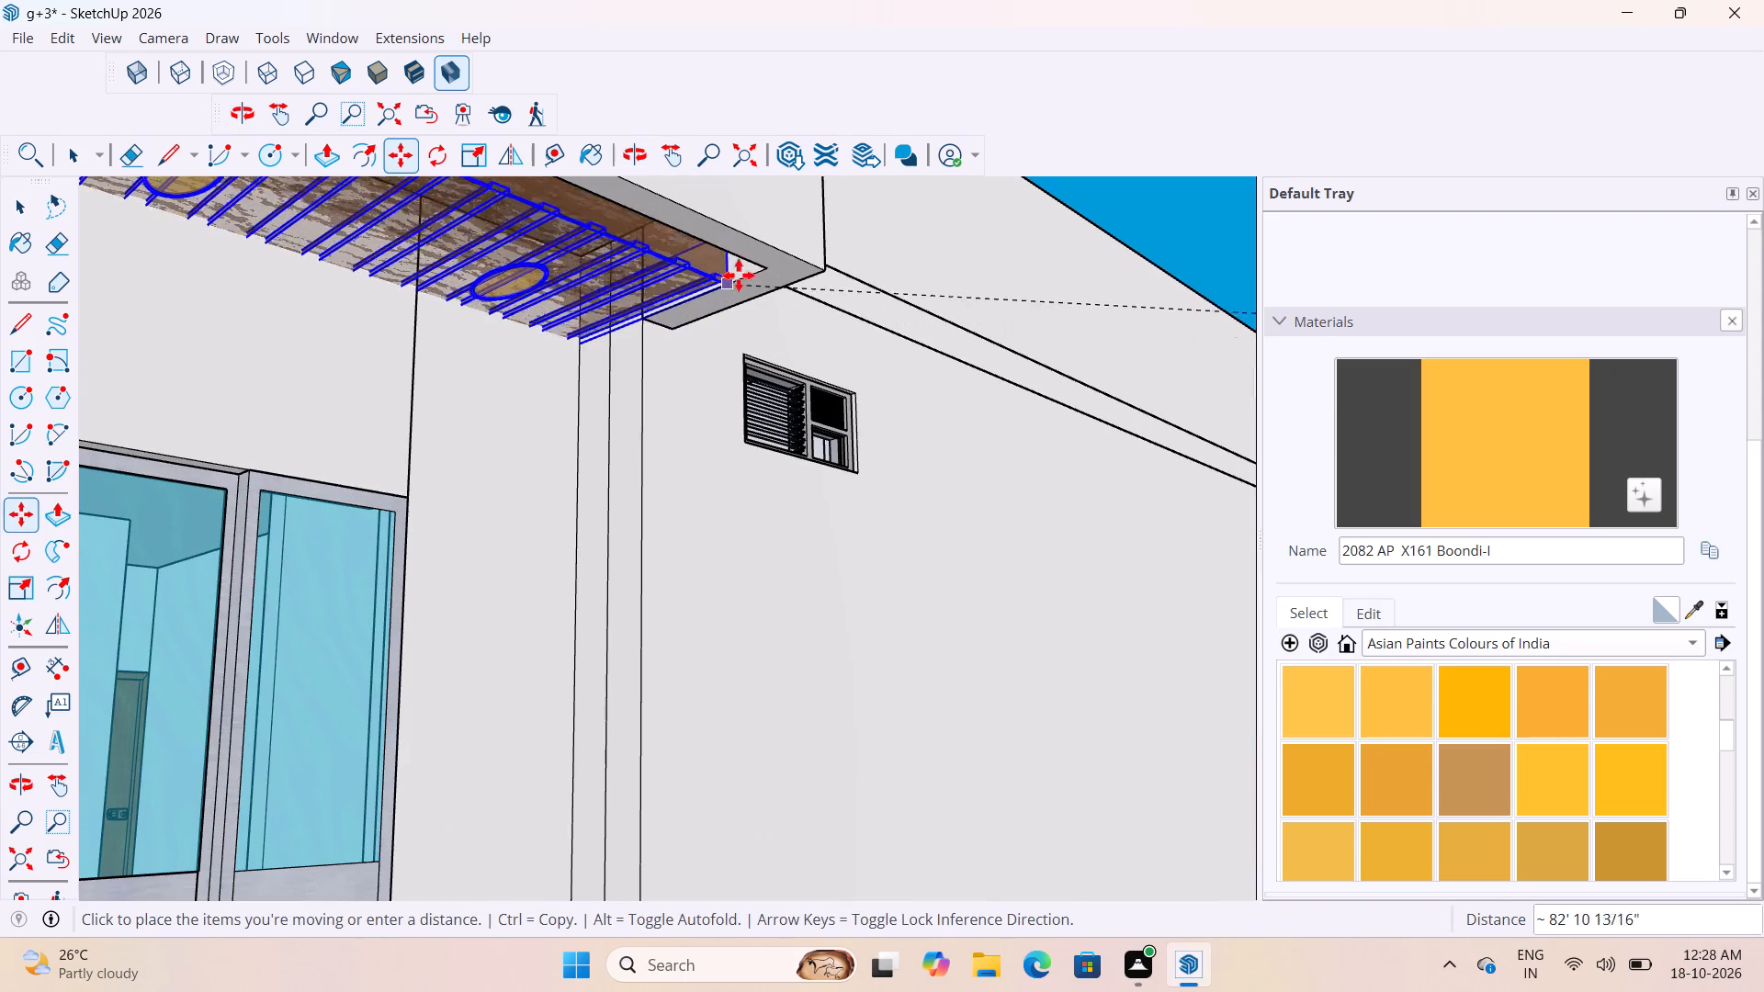
scroll(759, 283, "up", 3)
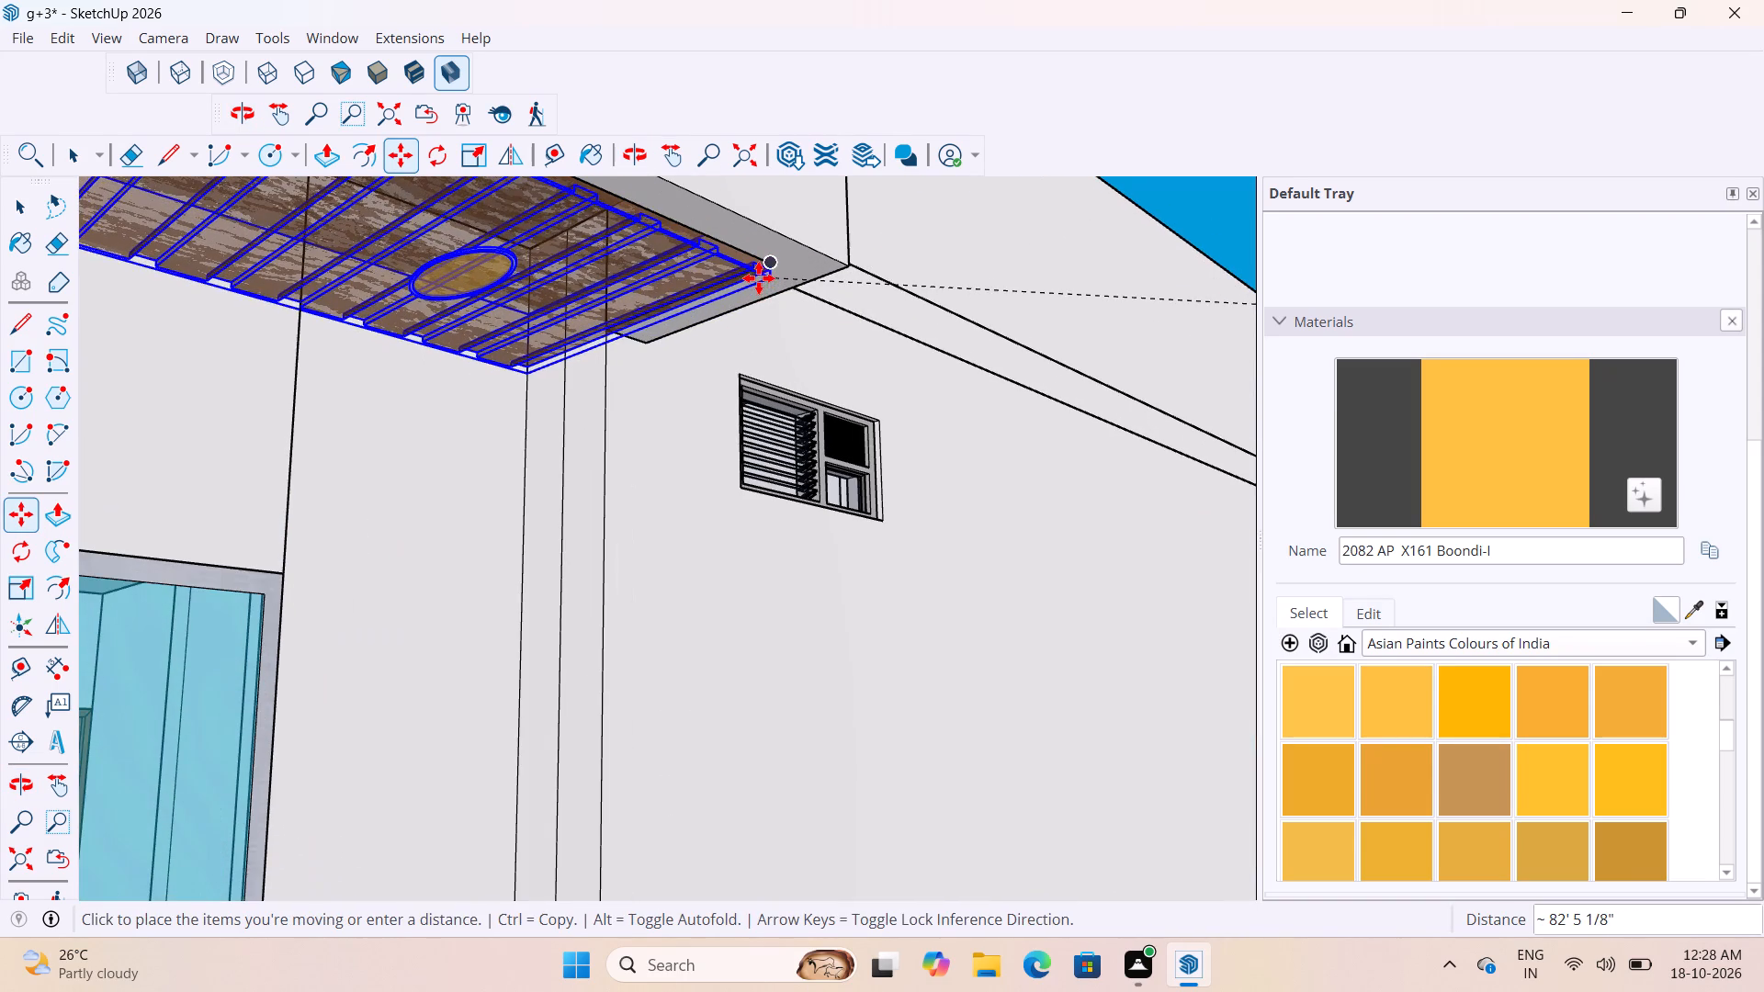
scroll(770, 276, "up", 8)
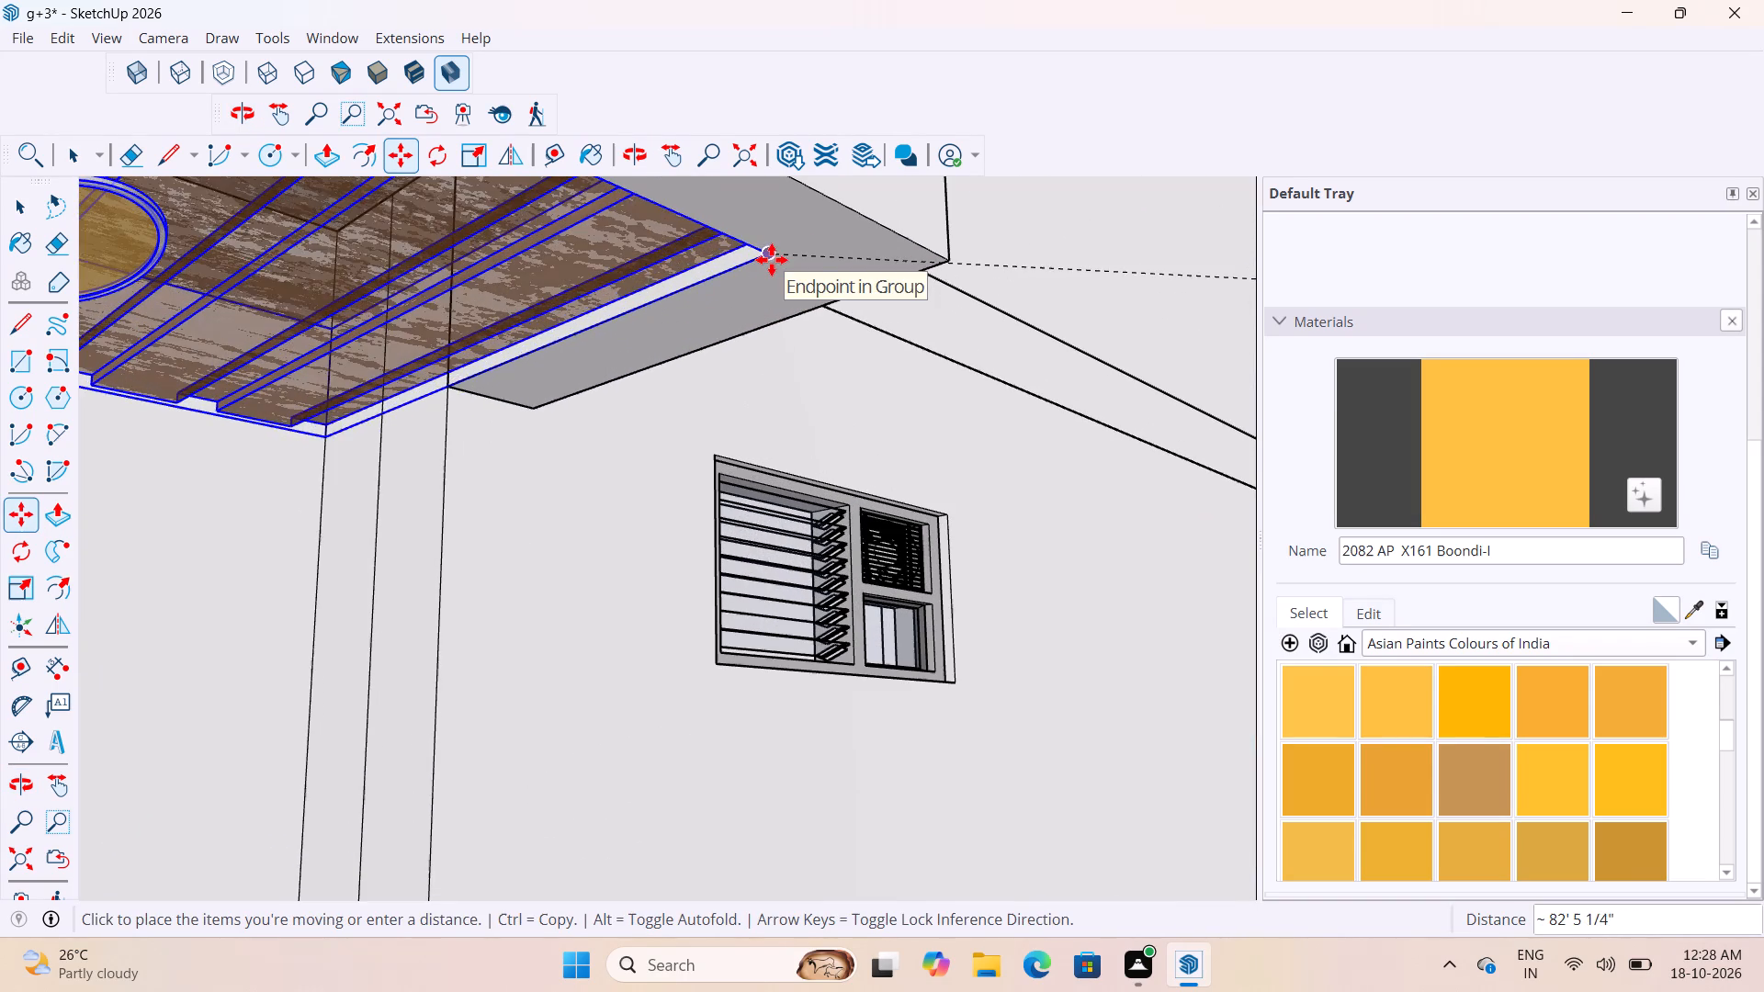
middle_click_drag(767, 265, 863, 259)
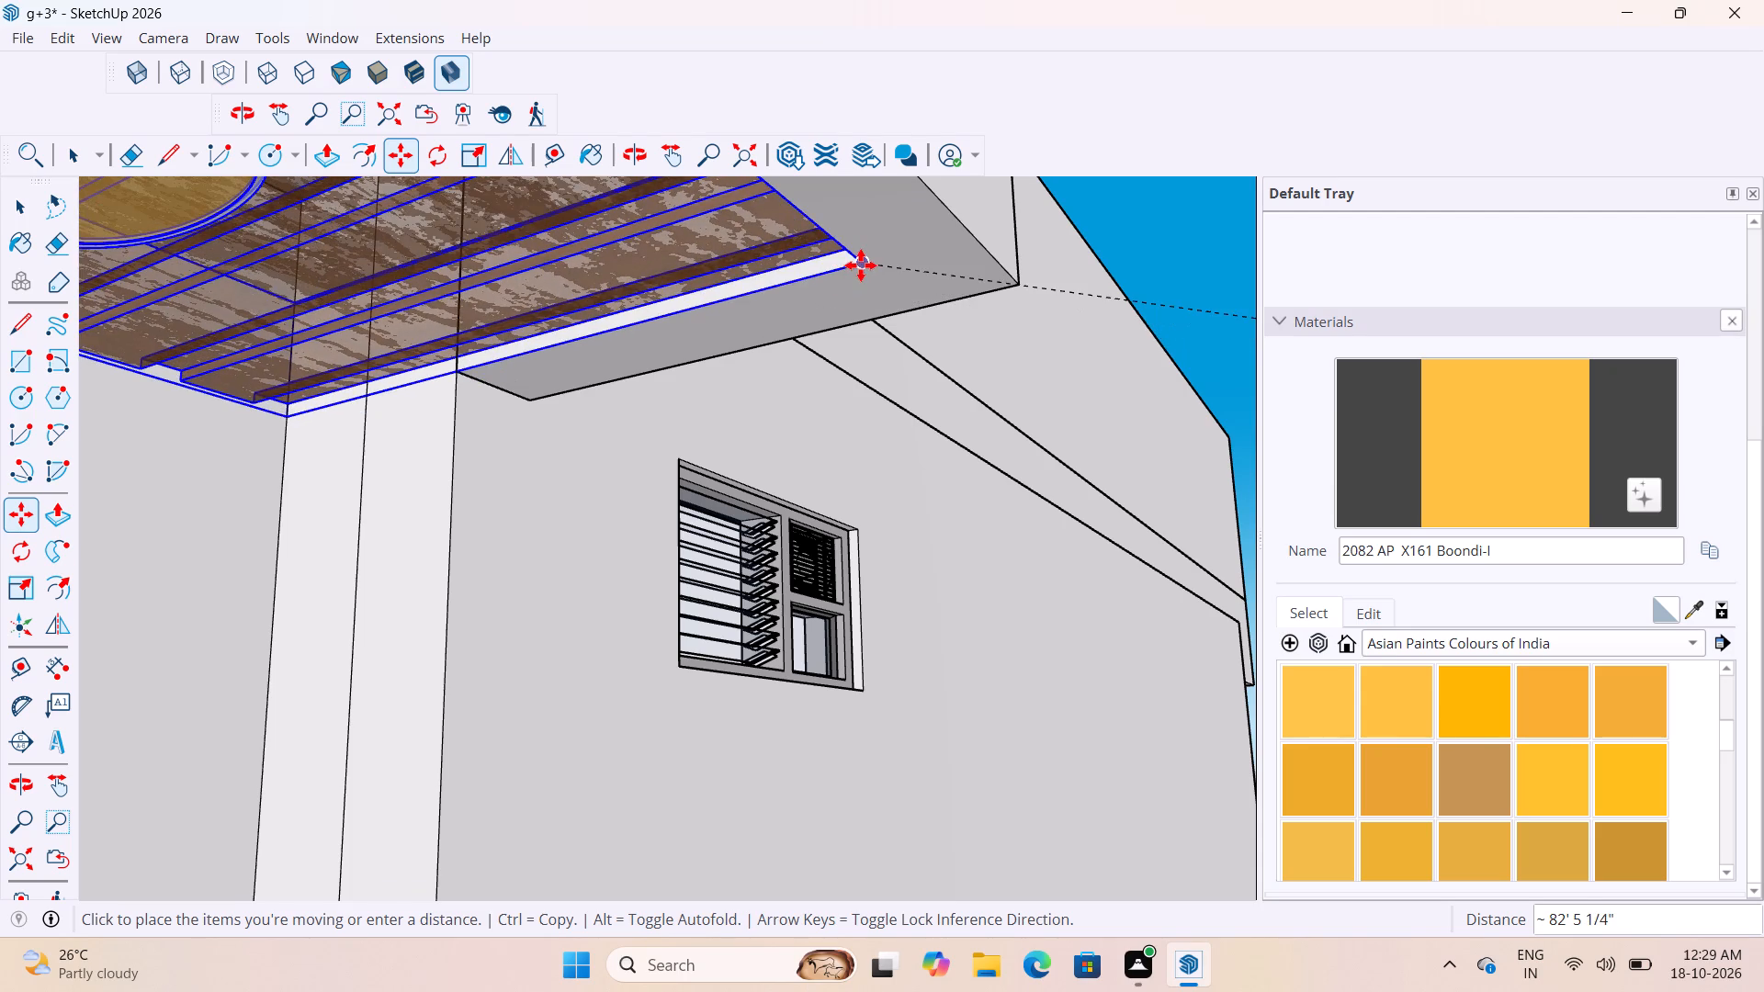
scroll(861, 275, "up", 4)
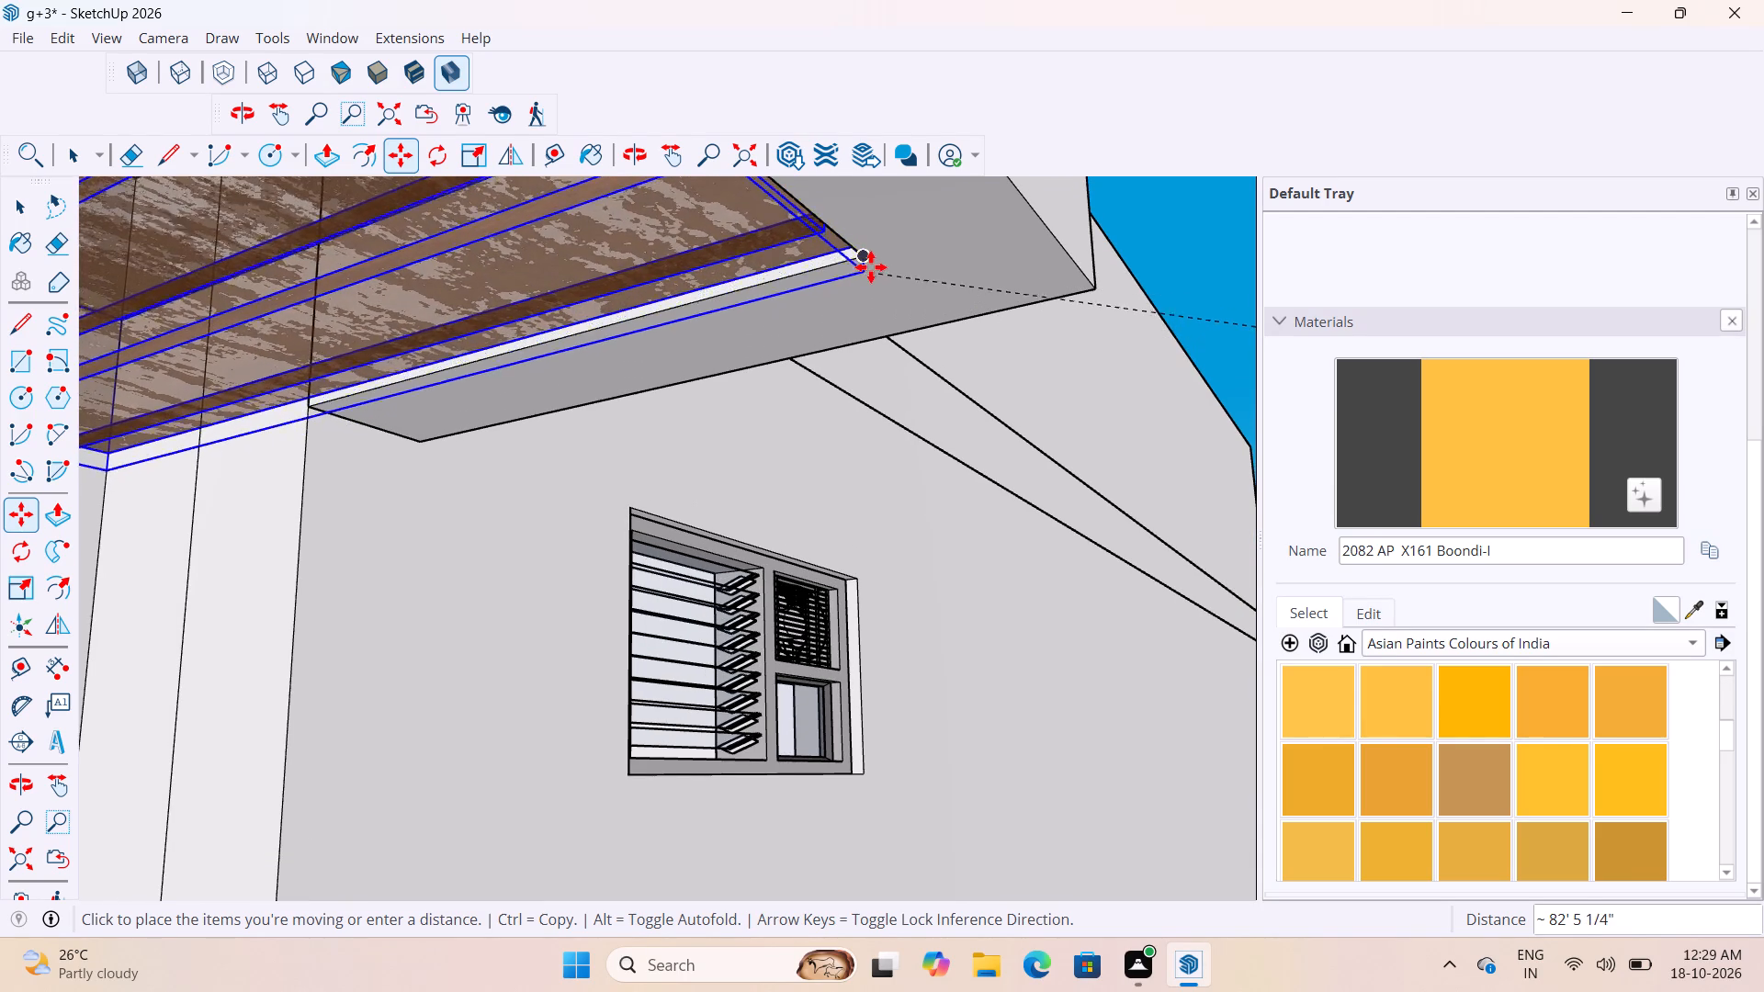
scroll(871, 267, "up", 4)
middle_click_drag(823, 269, 464, 280)
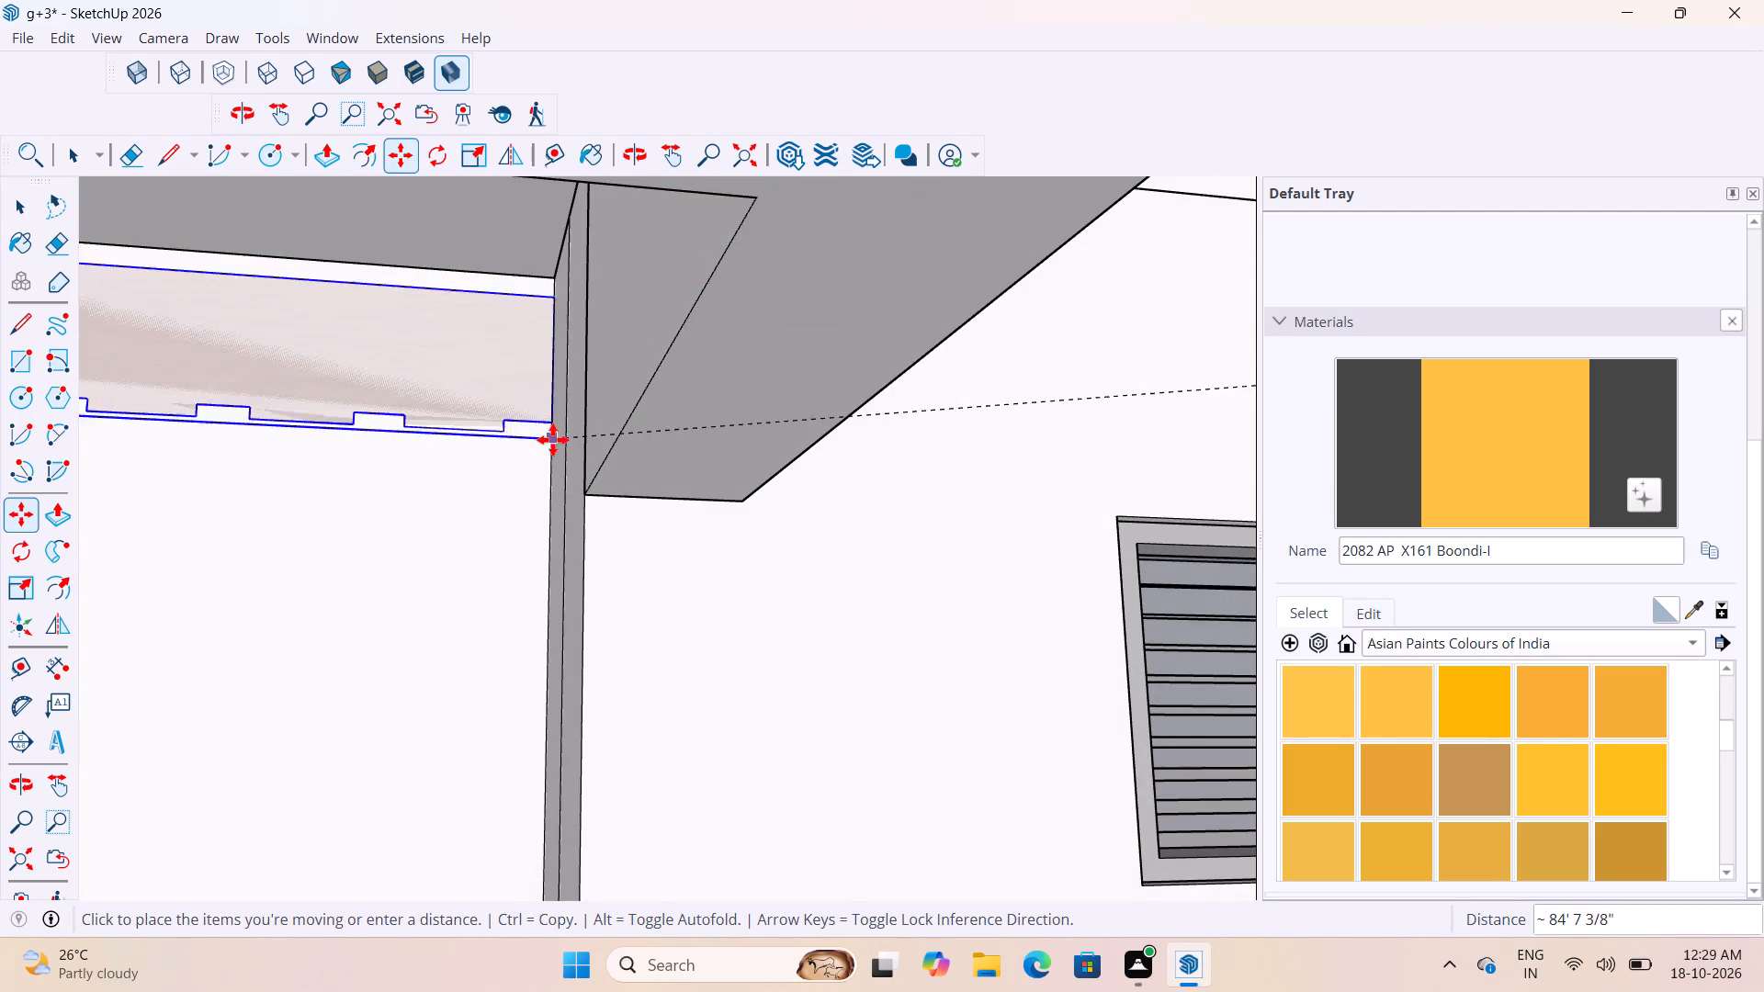
scroll(571, 511, "down", 16)
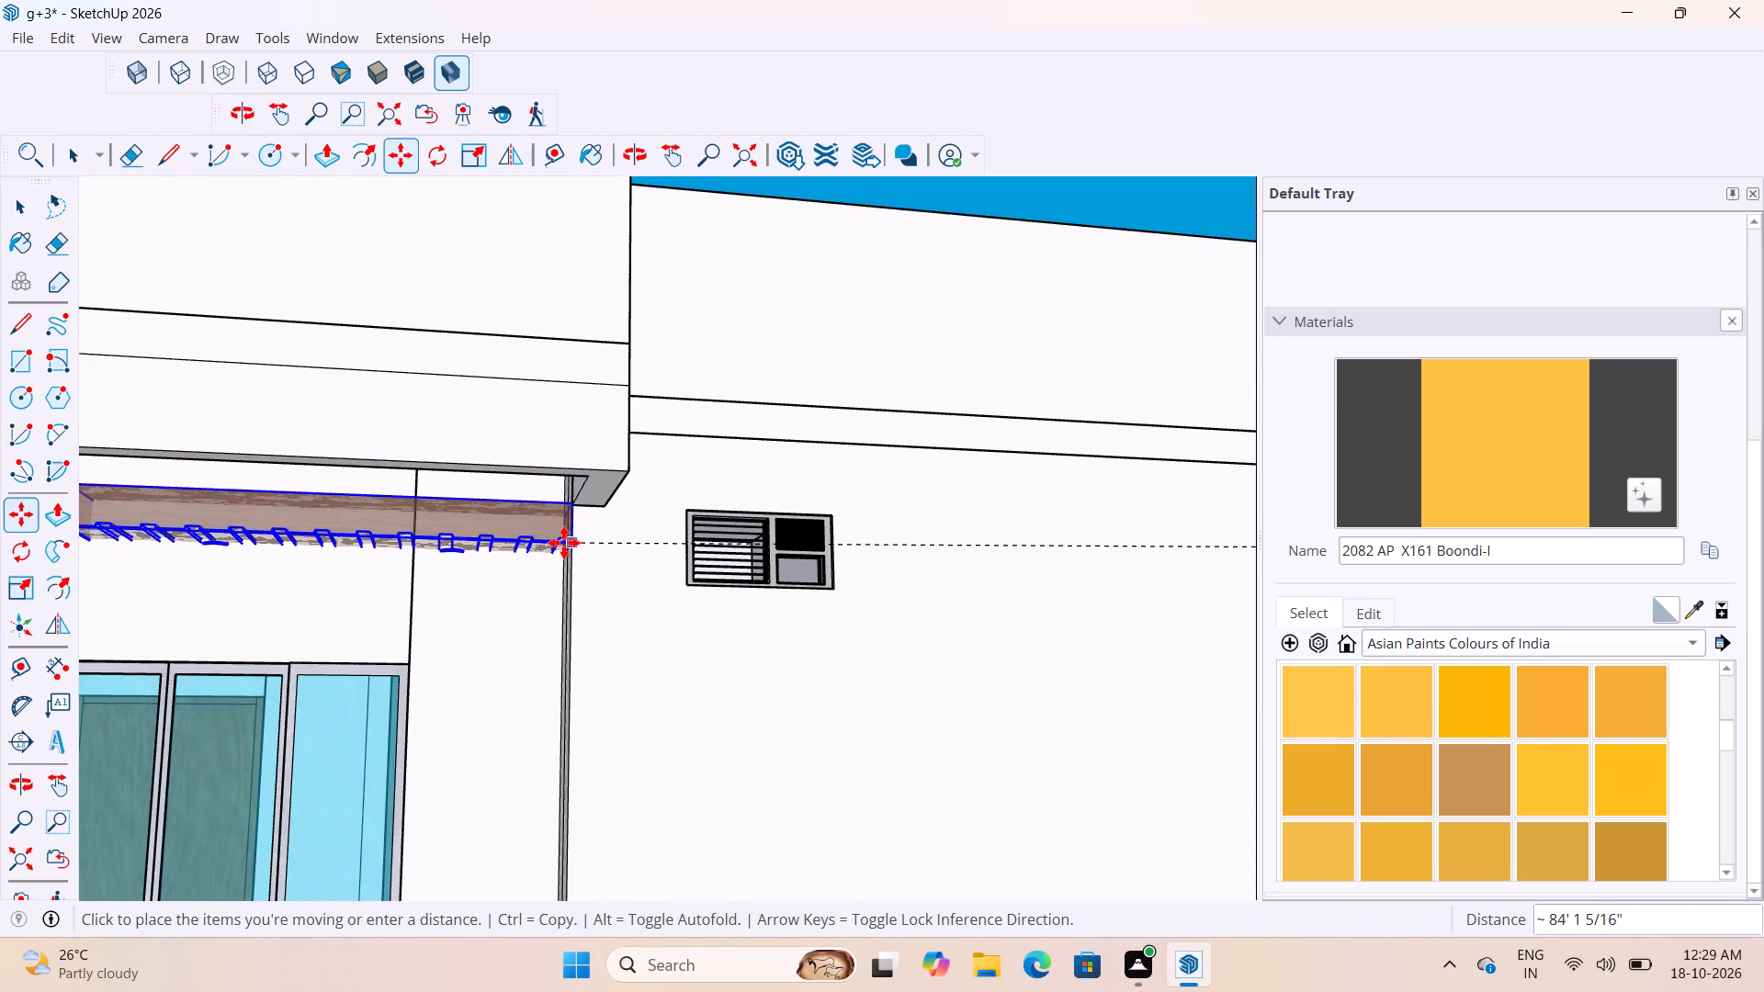
left_click(564, 543)
key("space")
Move the ceiling block by its bottom corner about 2' 2" into the outer corner of the long side's top-floor overhang recess.
left_click(523, 565)
scroll(543, 544, "up", 7)
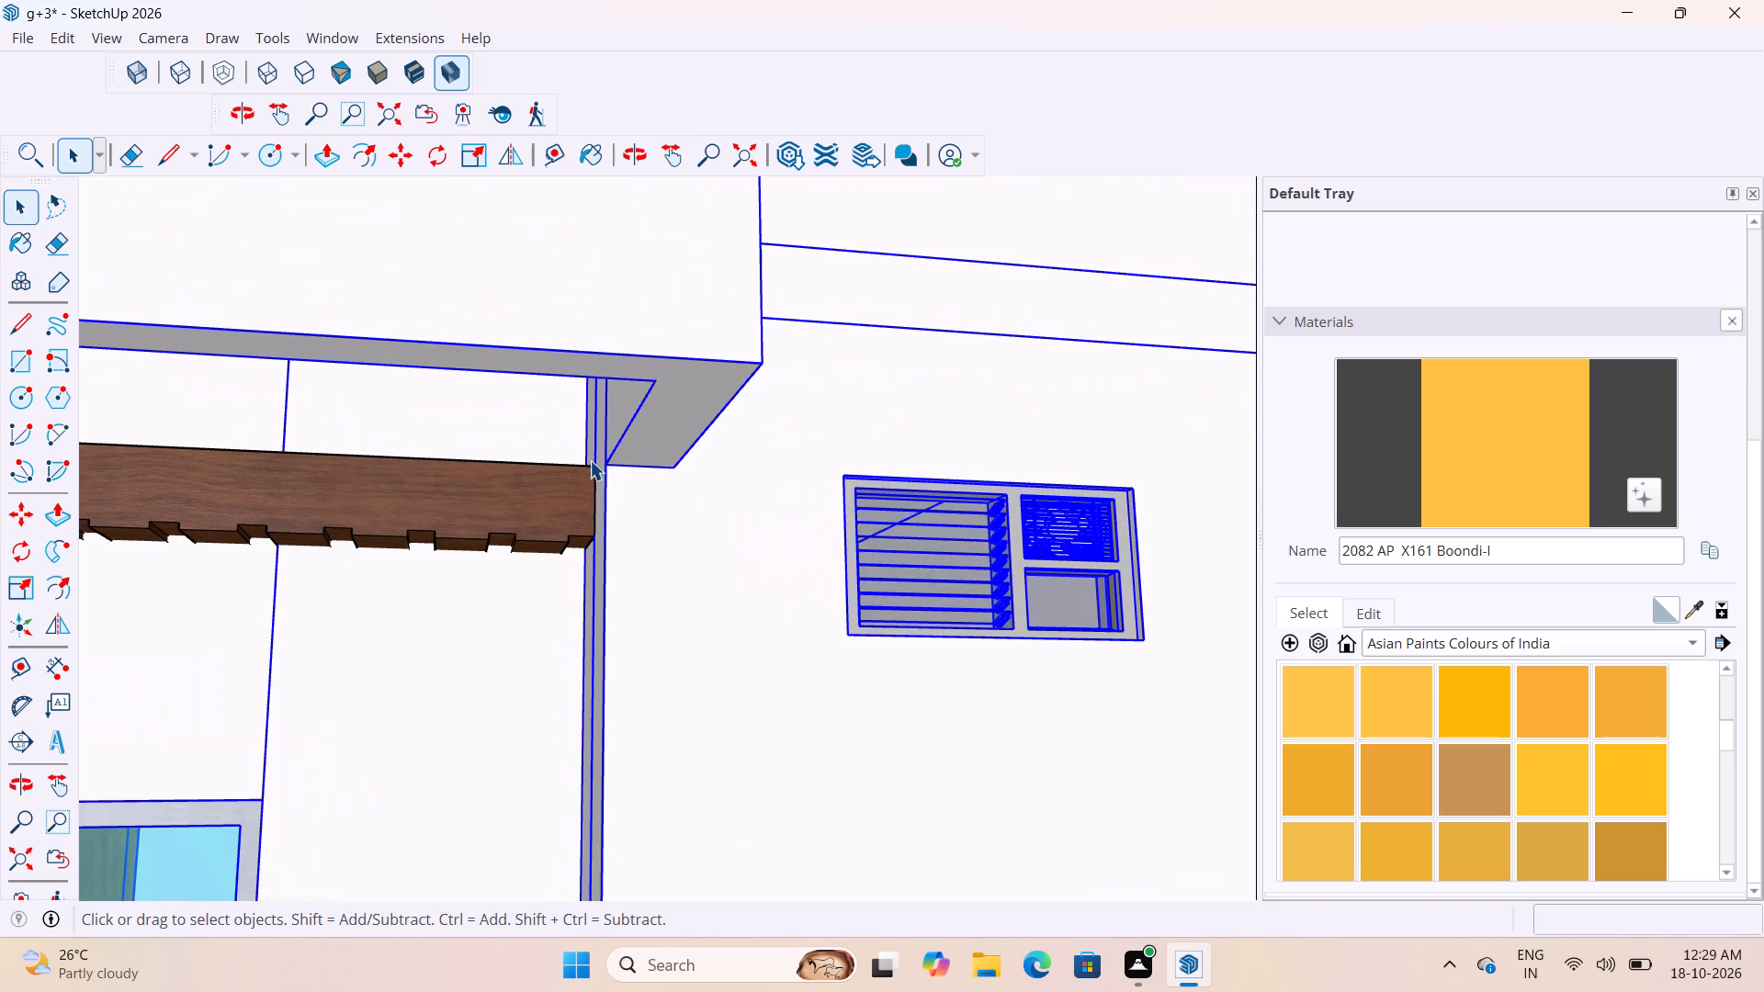
key("m")
key("space")
left_click(554, 523)
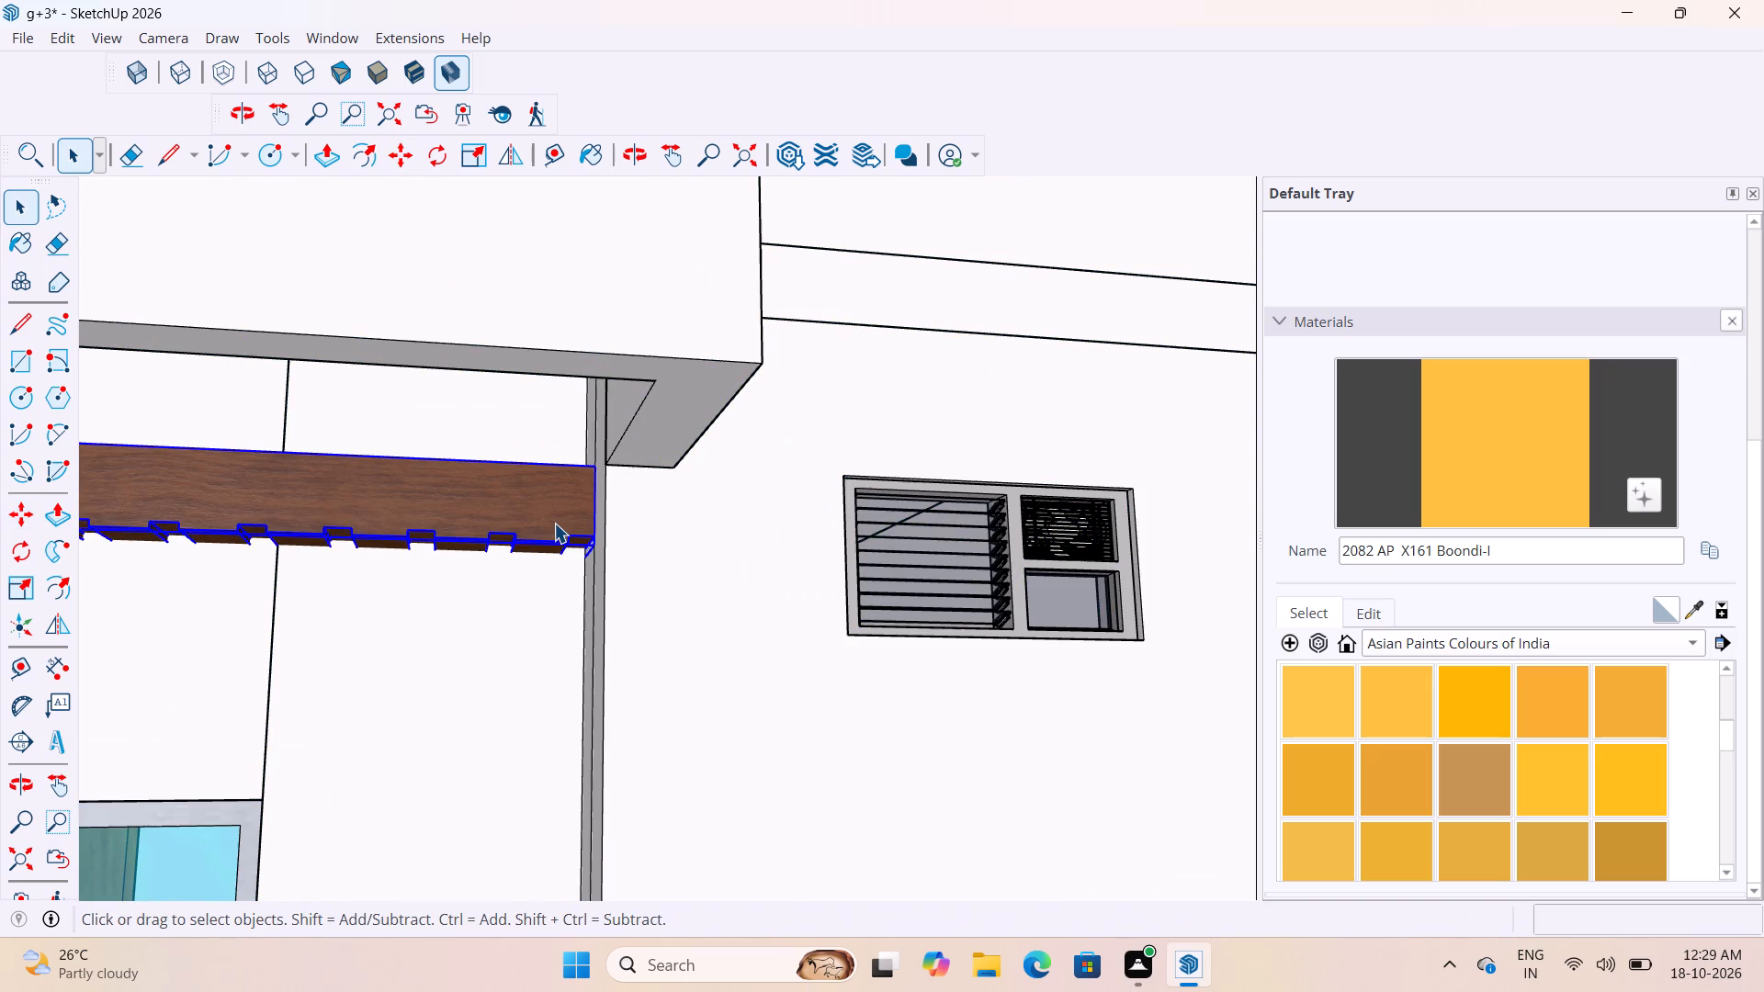
key("m")
scroll(592, 553, "up", 2)
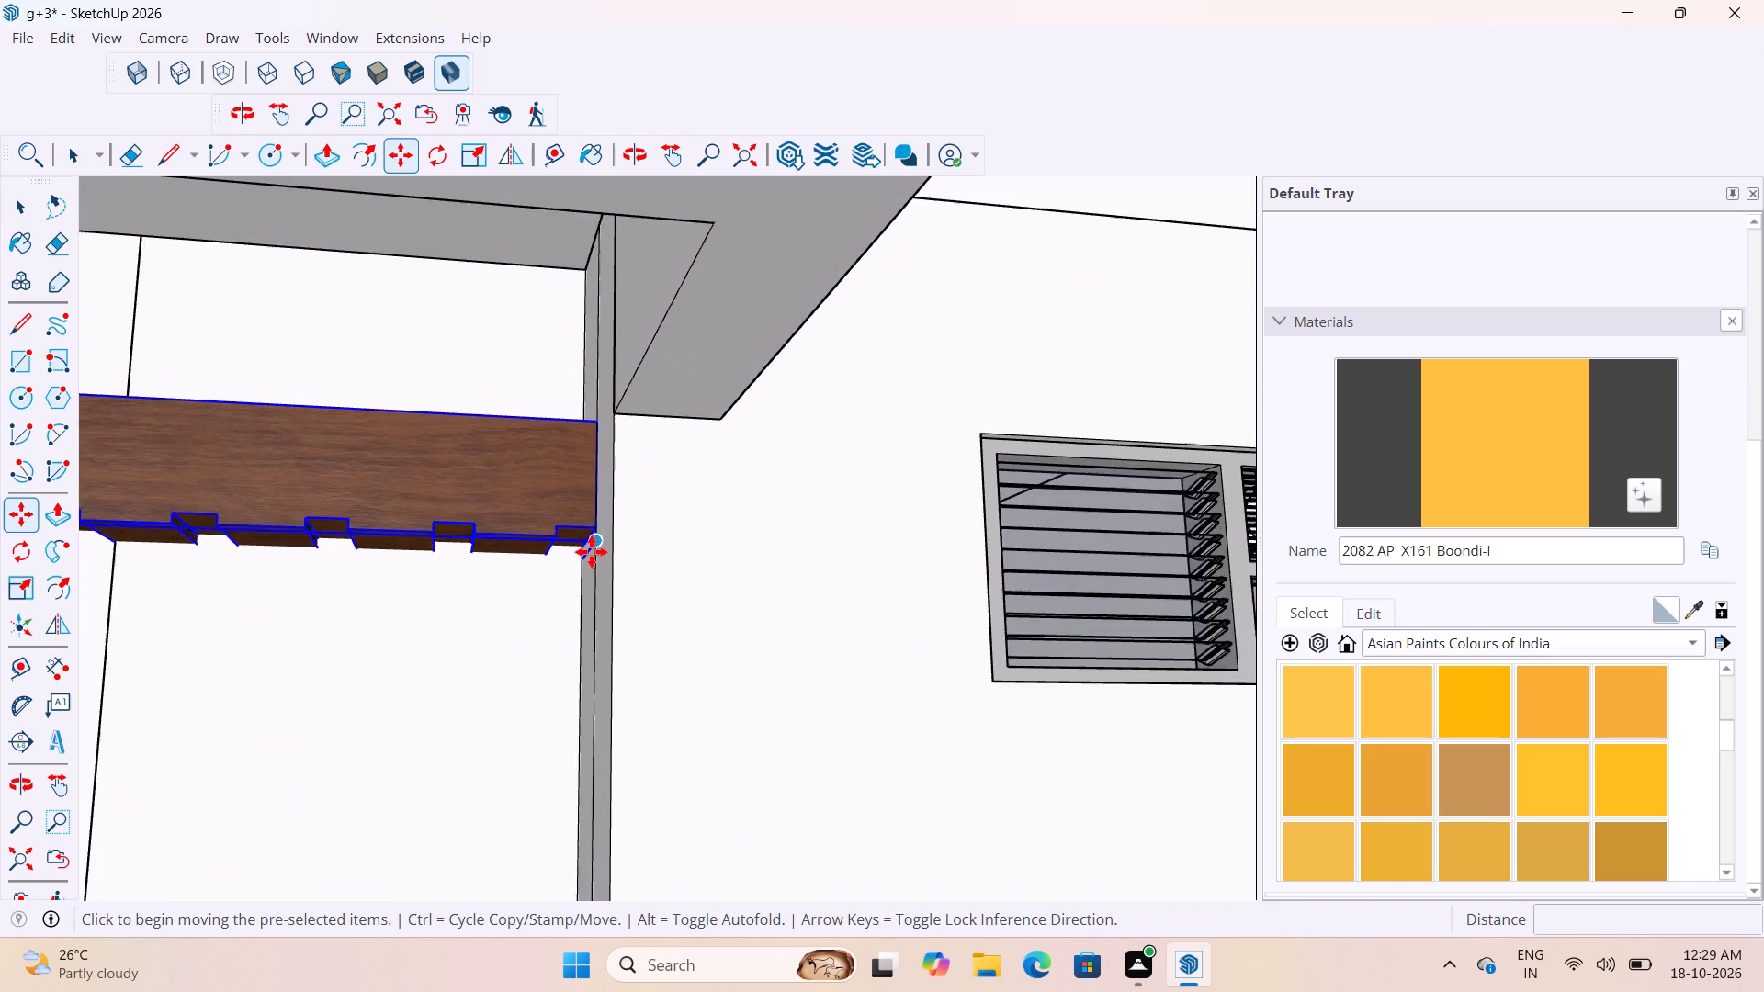
scroll(592, 552, "up", 12)
left_click(591, 481)
scroll(681, 539, "down", 2)
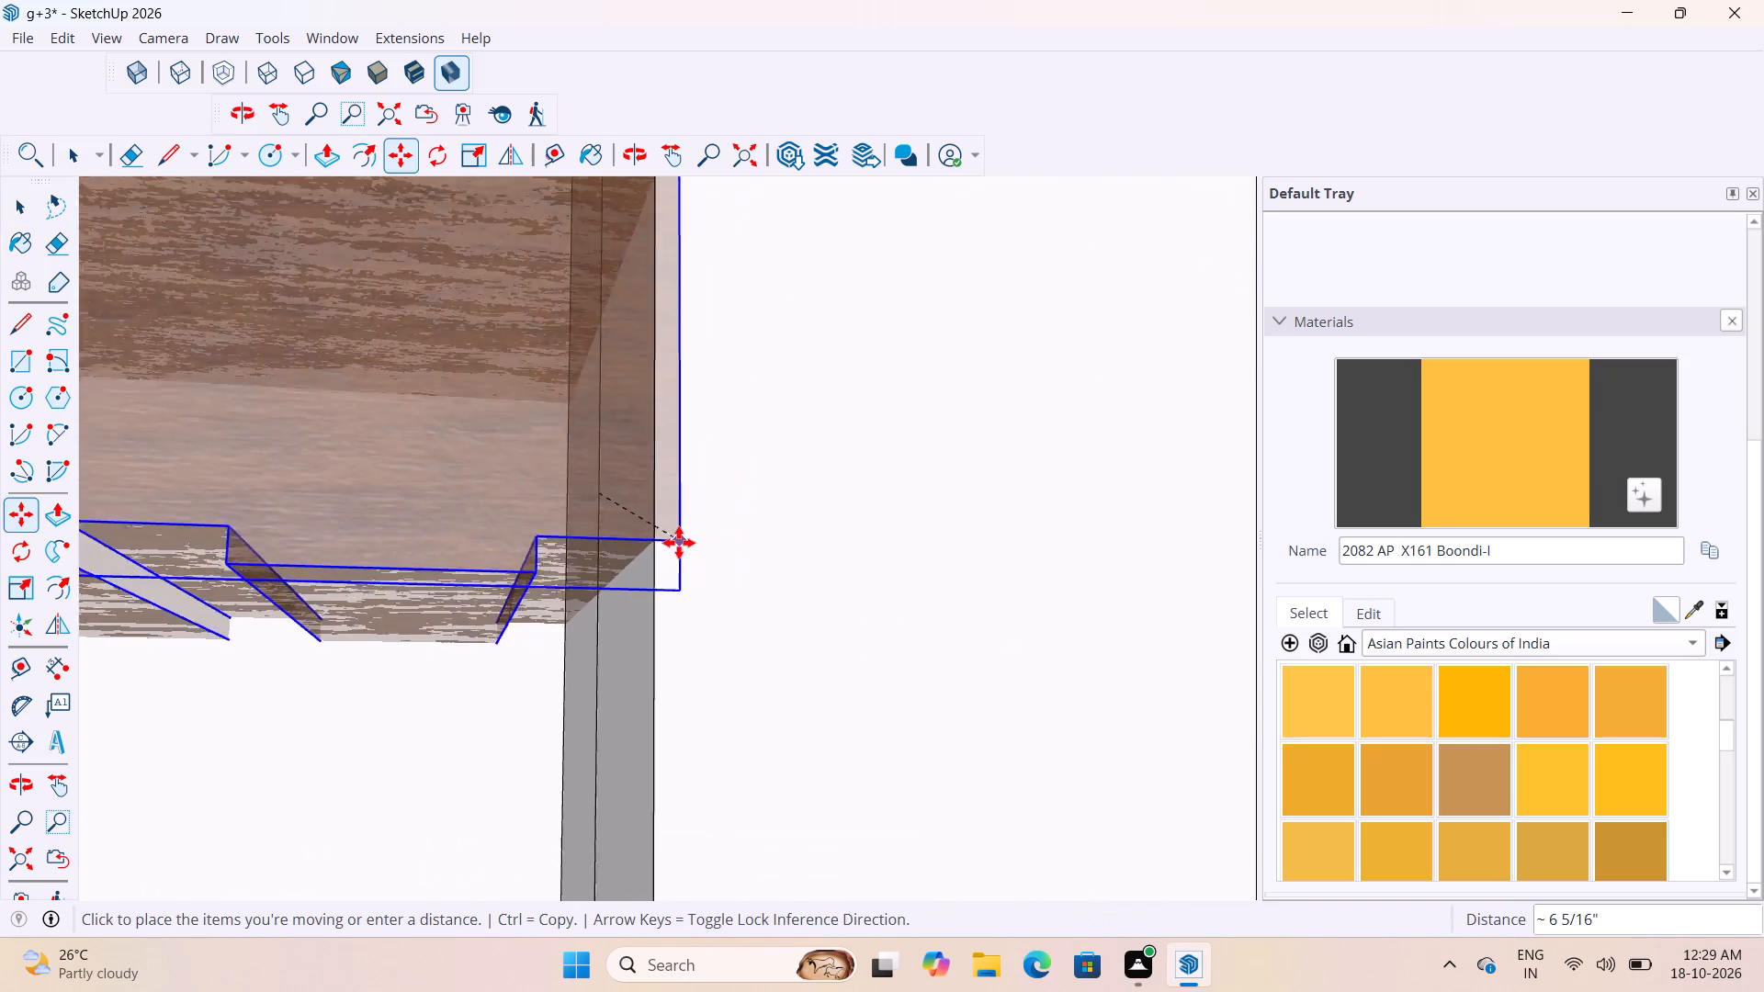
scroll(679, 543, "down", 8)
scroll(657, 465, "down", 16)
scroll(692, 395, "up", 4)
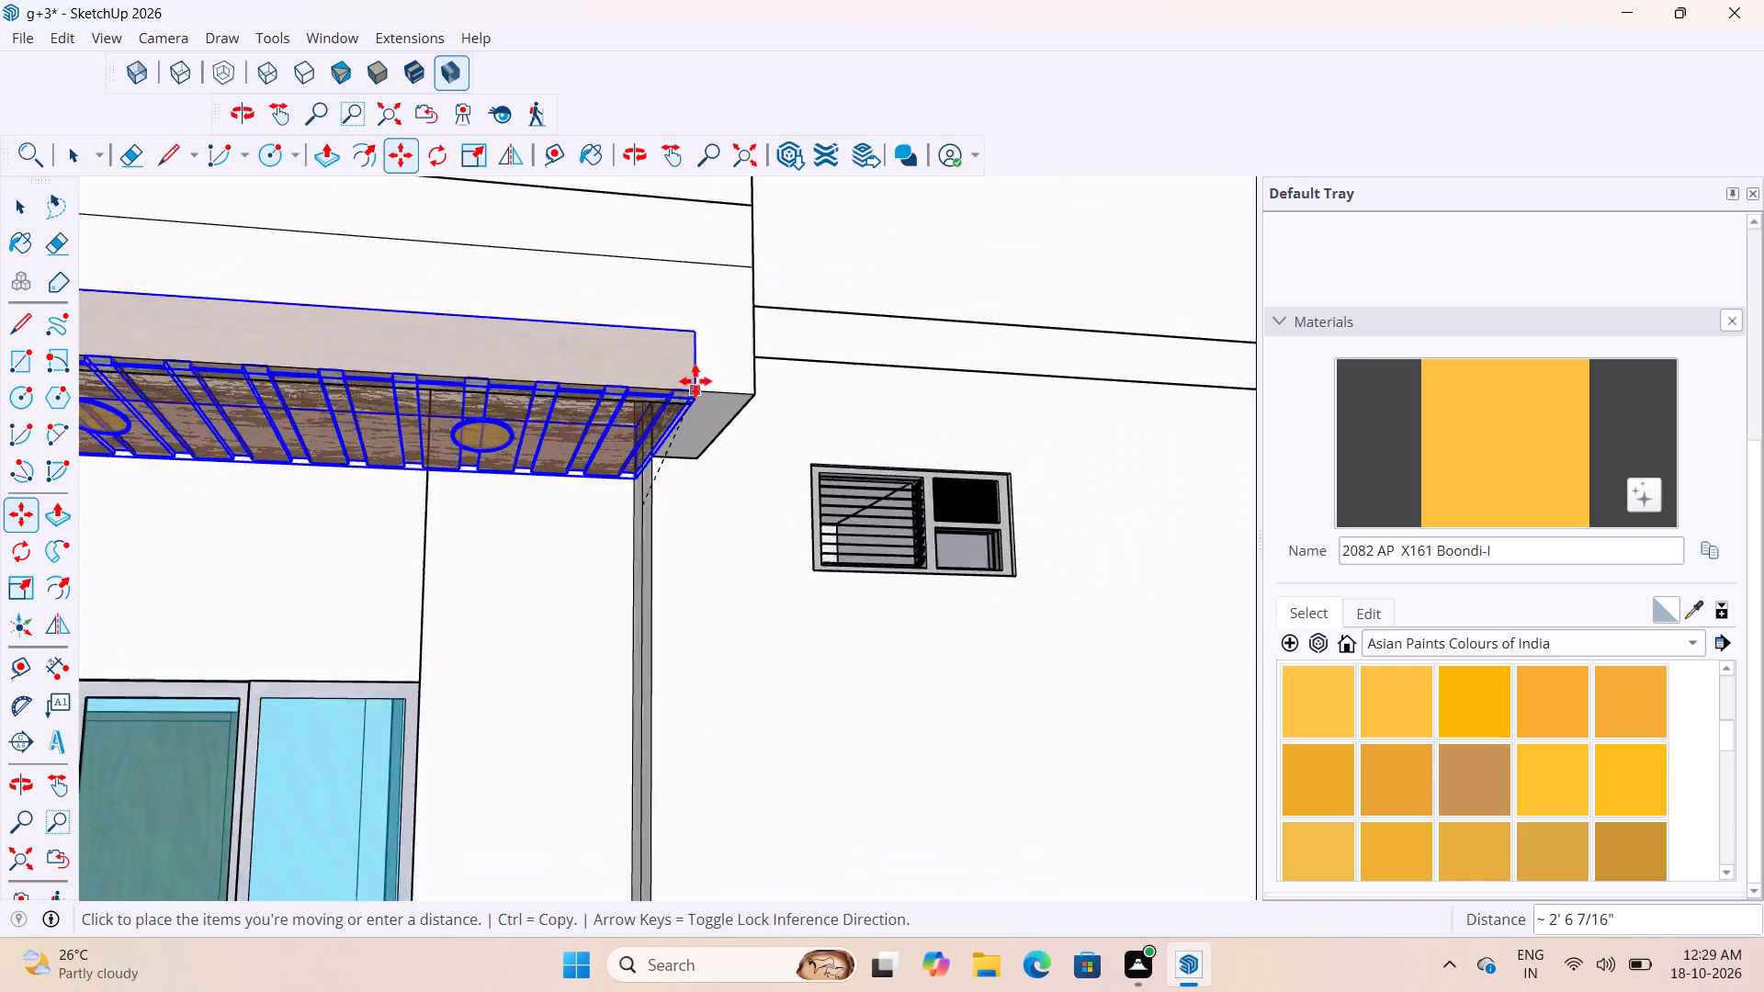
scroll(687, 419, "up", 7)
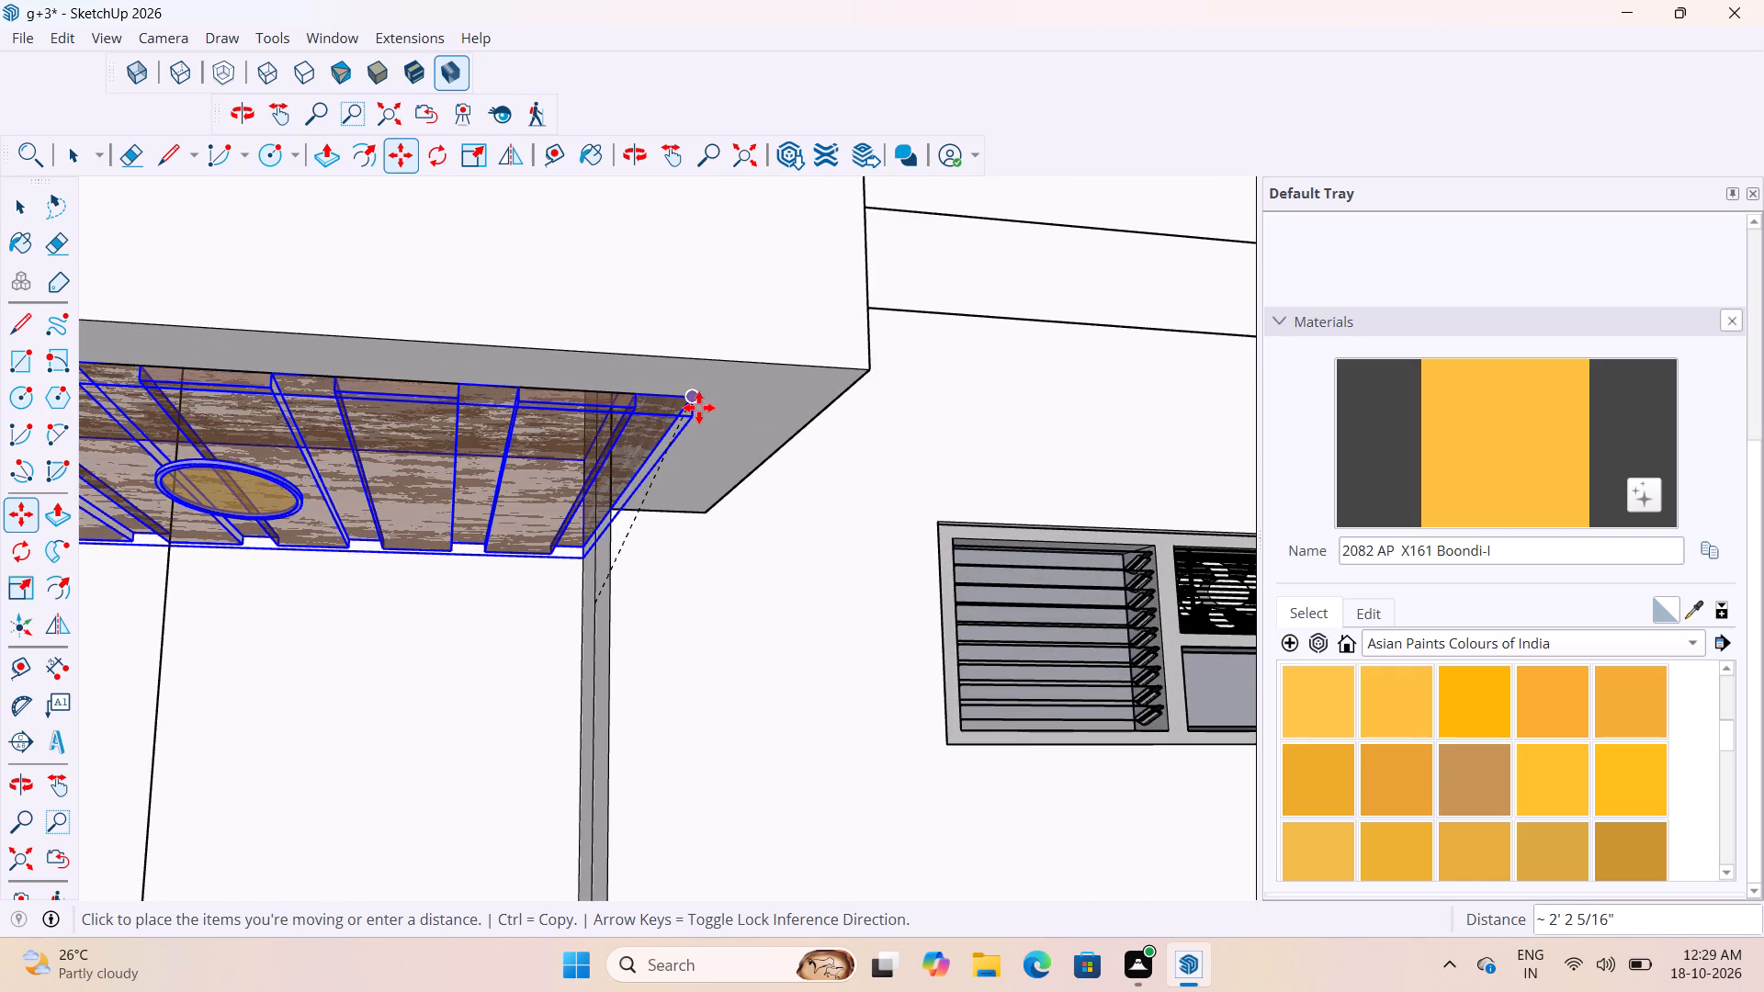
left_click(699, 408)
scroll(801, 423, "down", 16)
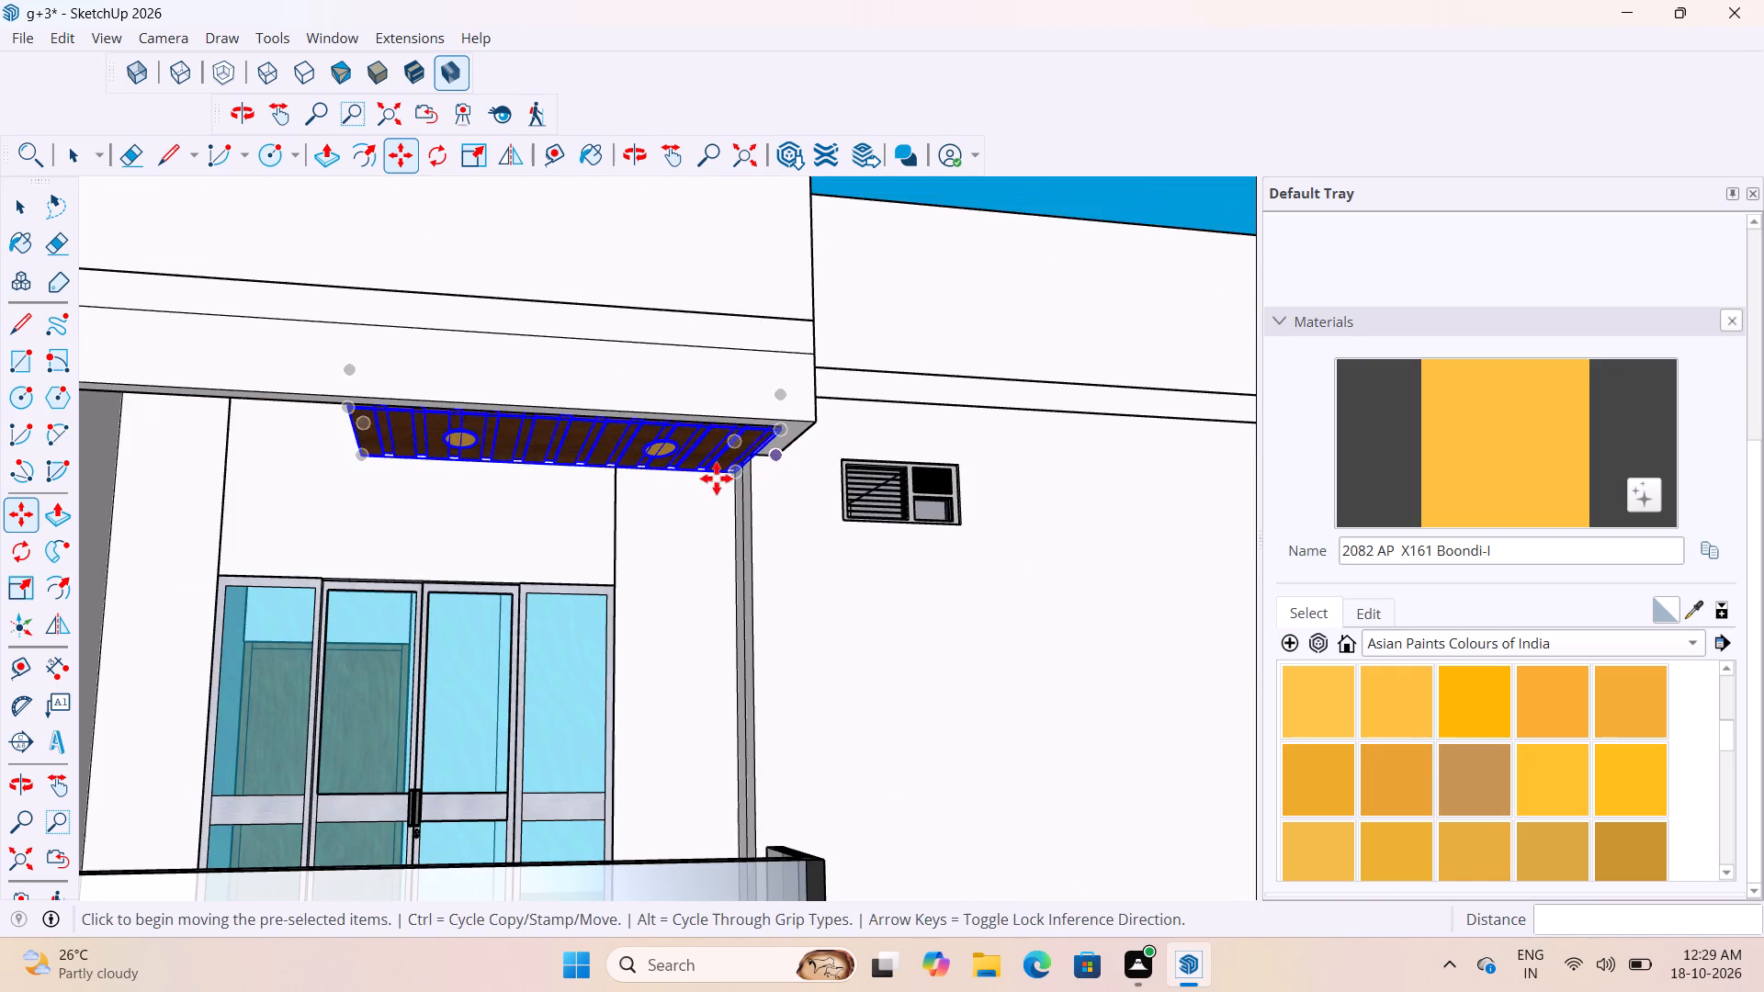
Scale the ceiling block lengthwise by about 1.59 to span the long side's top-floor overhang recess up to the dividing wall.
middle_click_drag(592, 411, 896, 389)
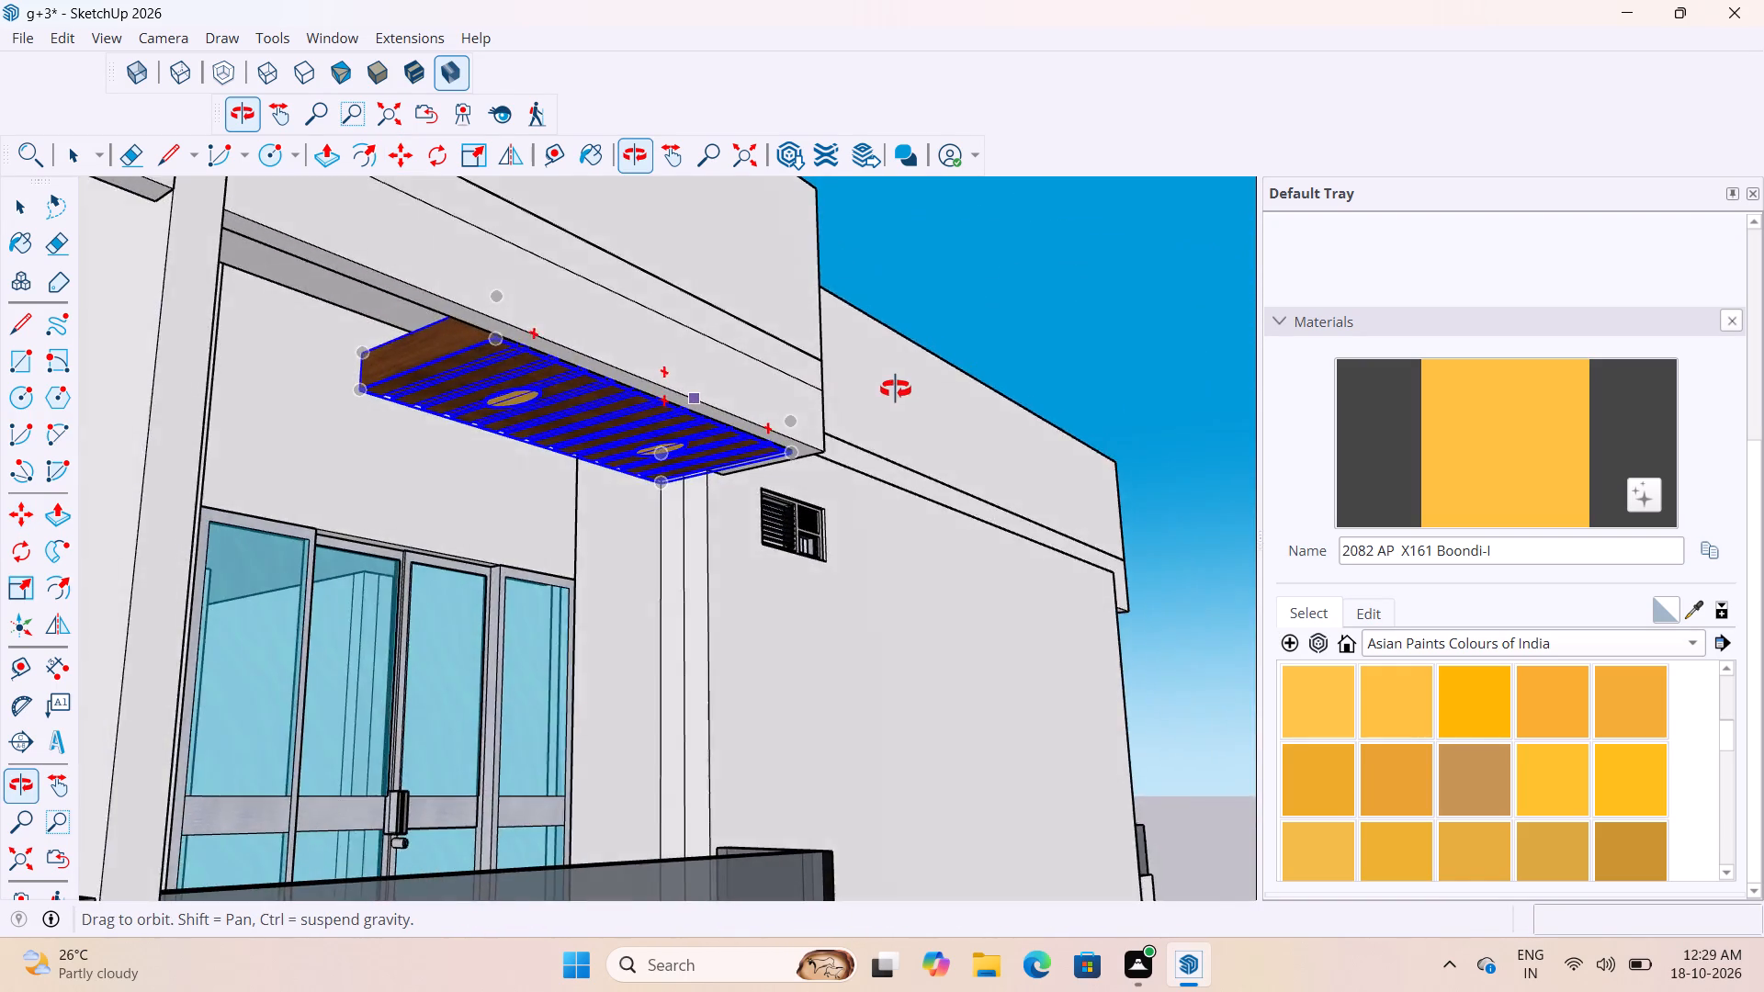
middle_click_drag(896, 389, 1087, 369)
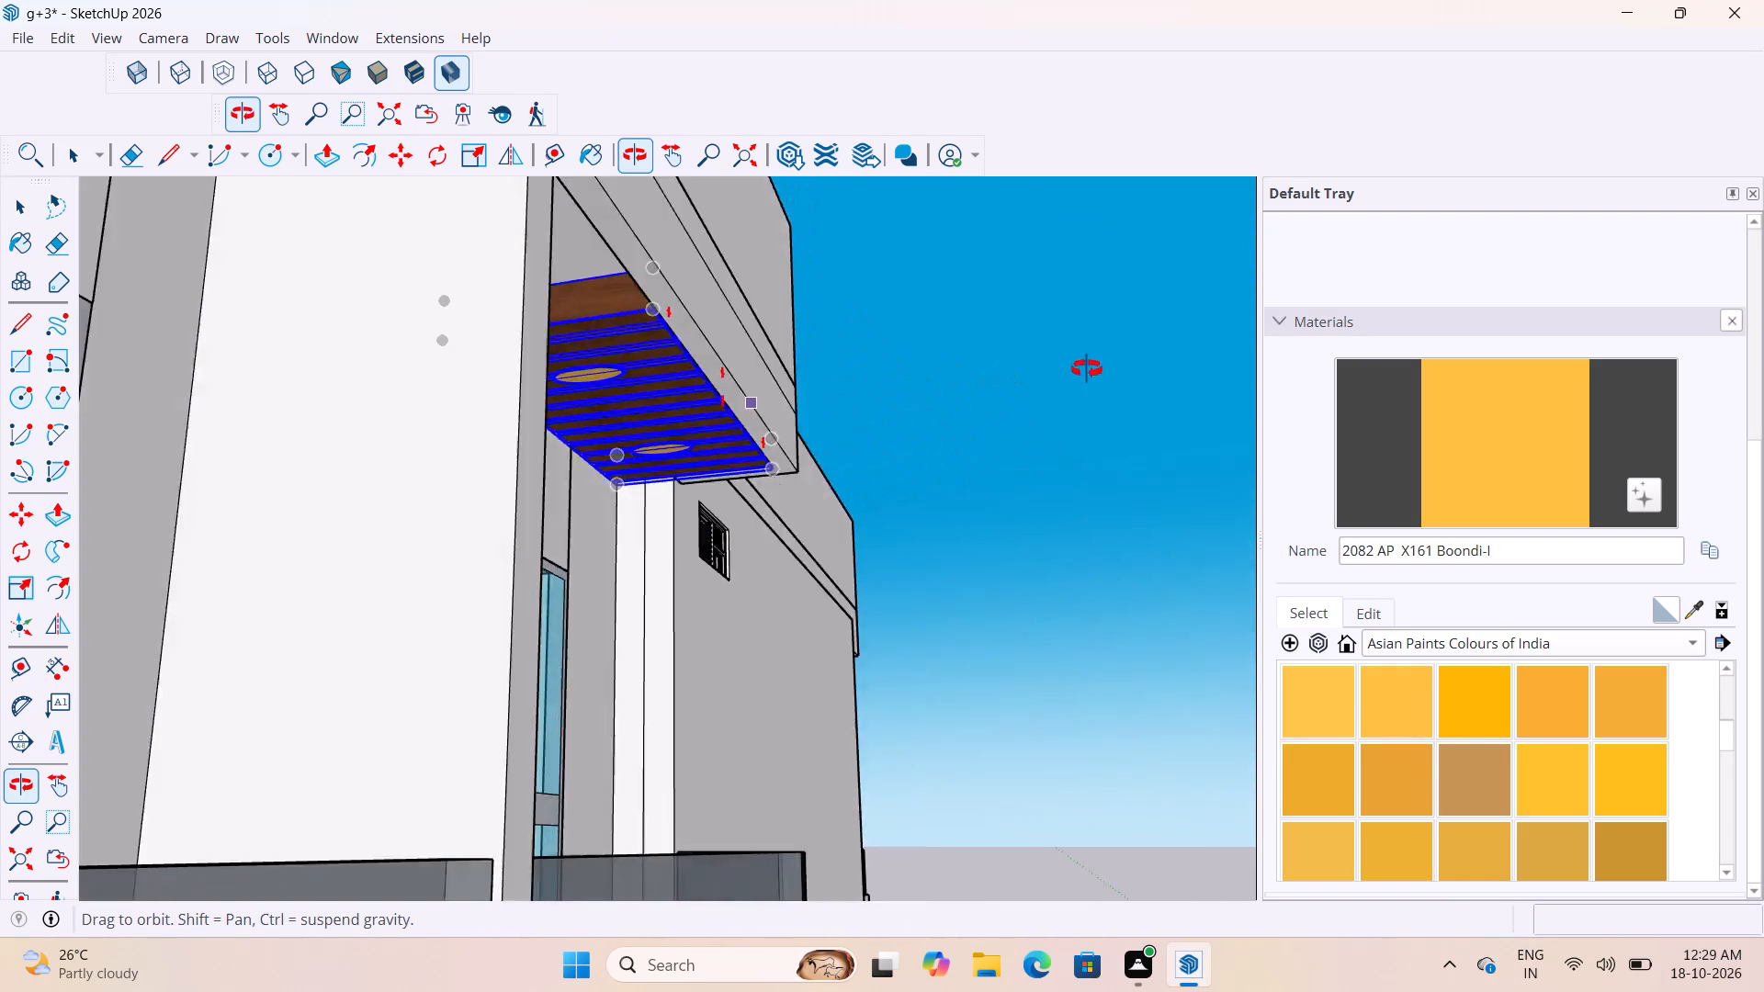
middle_click_drag(1087, 369, 944, 371)
key("s")
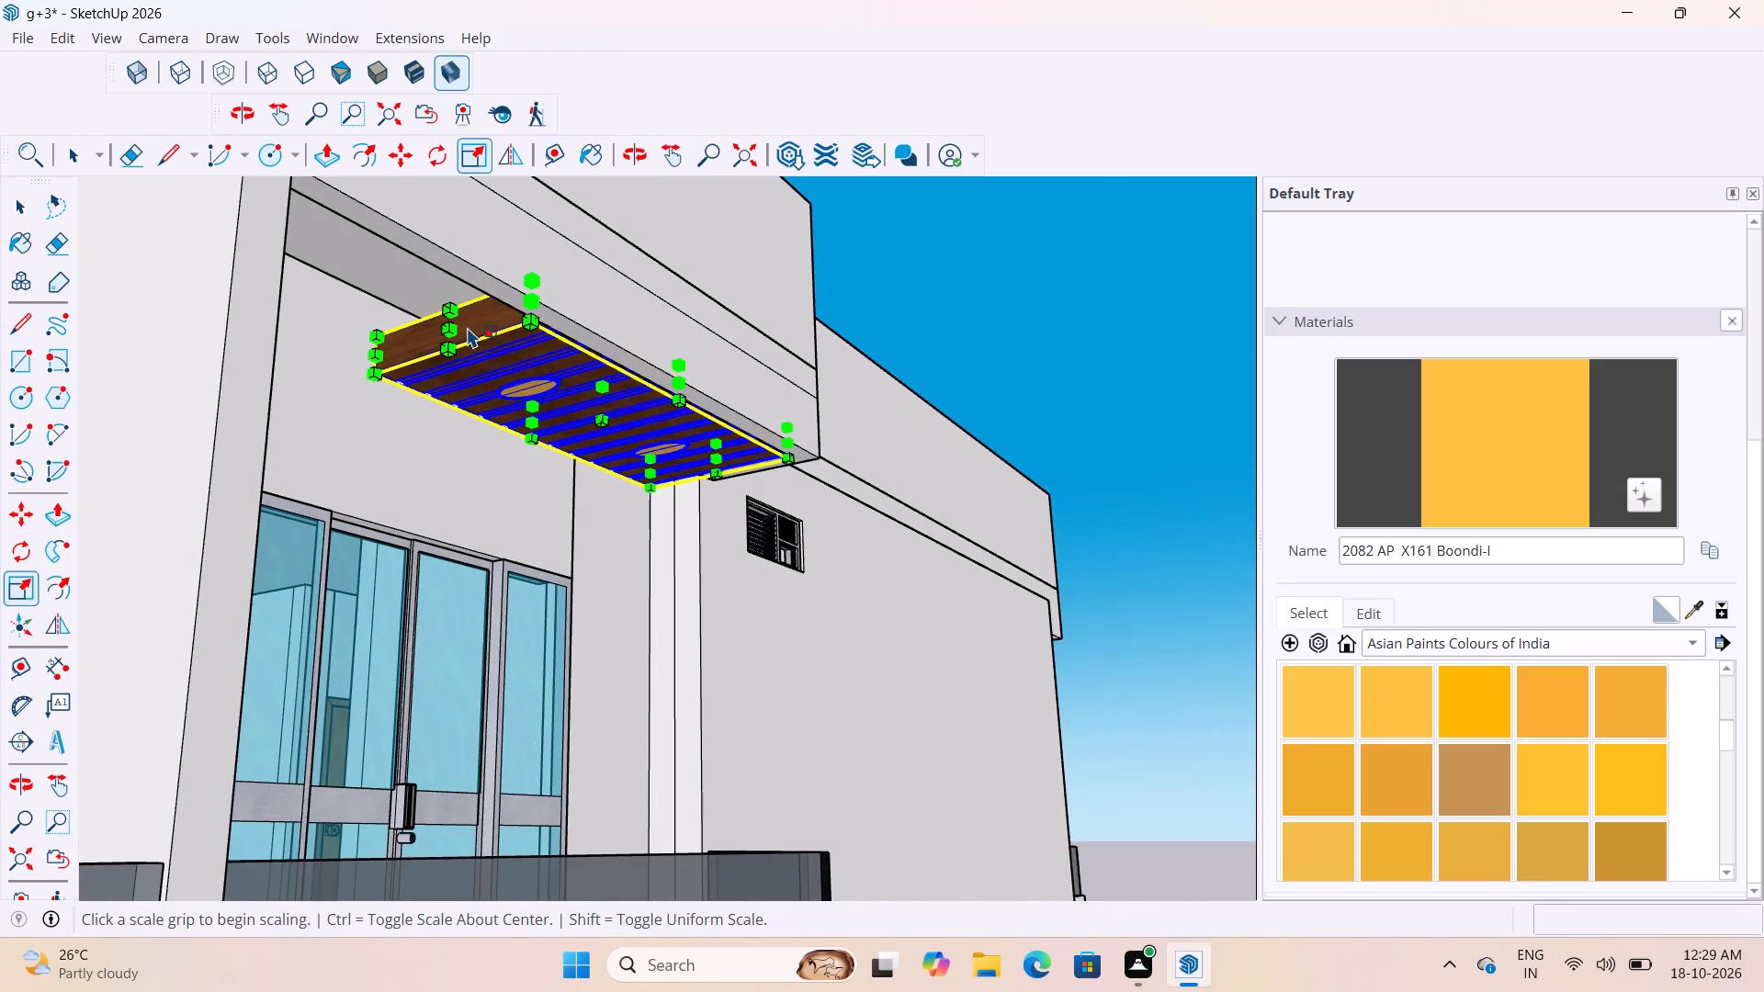
middle_click_drag(471, 329, 396, 333)
left_click(422, 344)
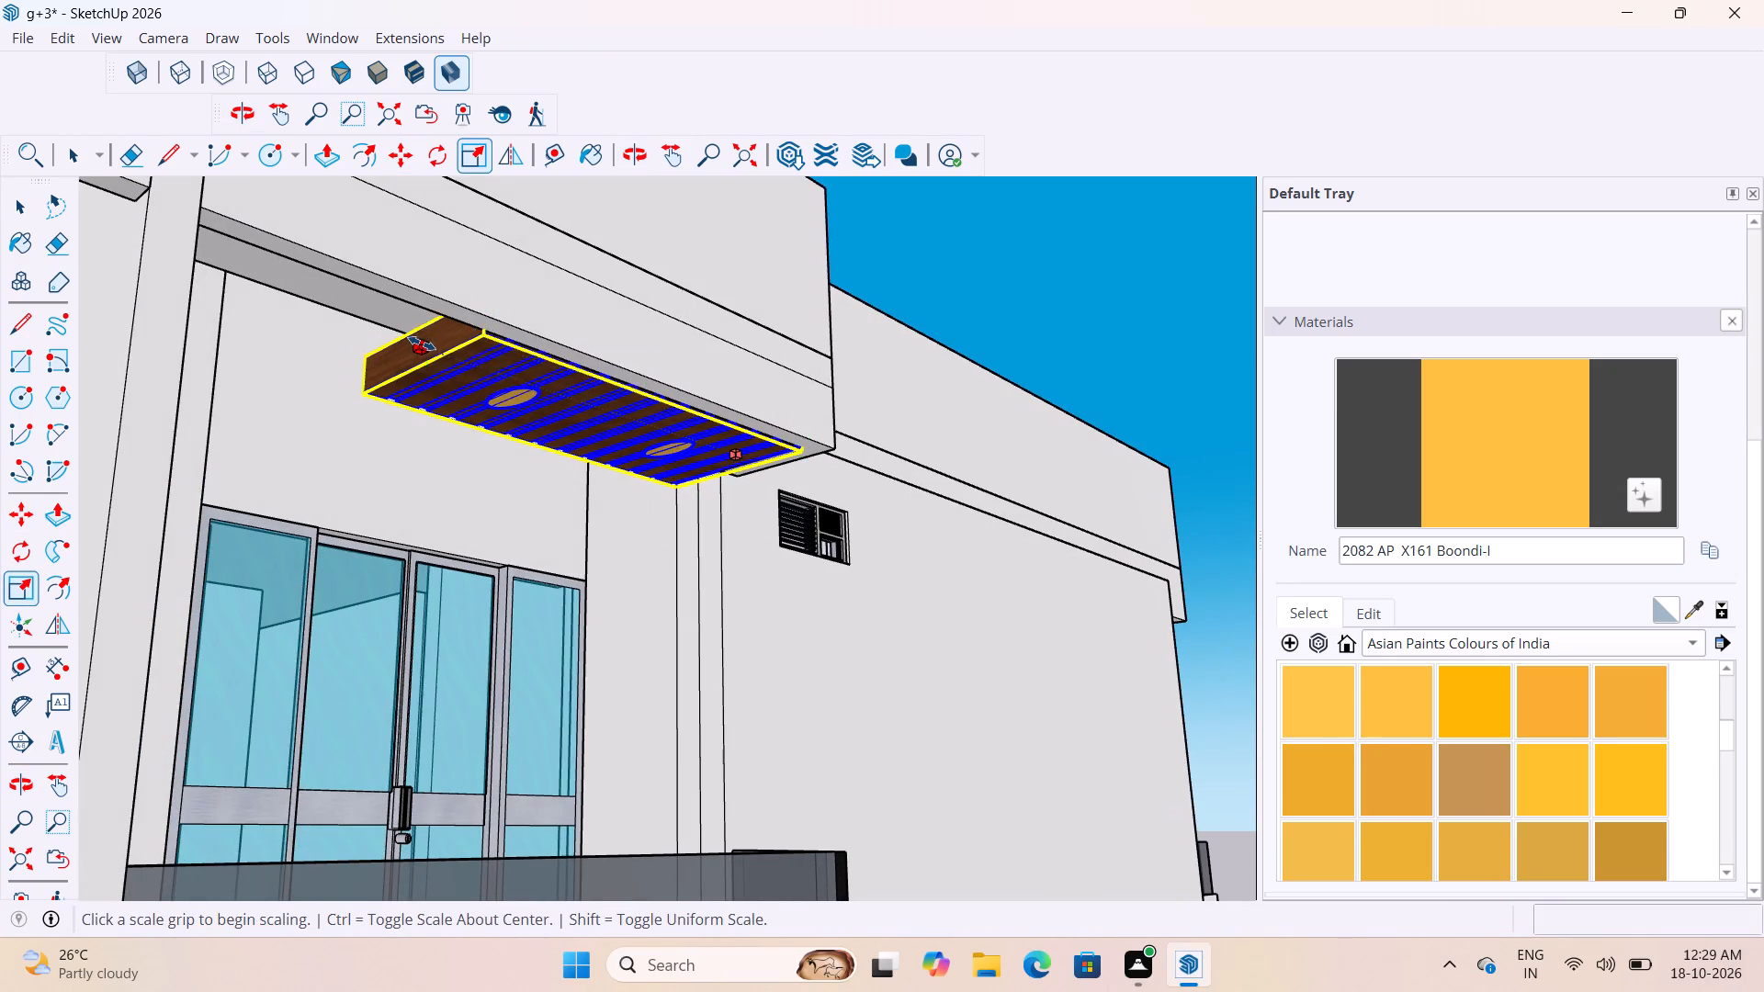
scroll(377, 335, "down", 4)
middle_click_drag(375, 330, 221, 321)
scroll(221, 321, "down", 8)
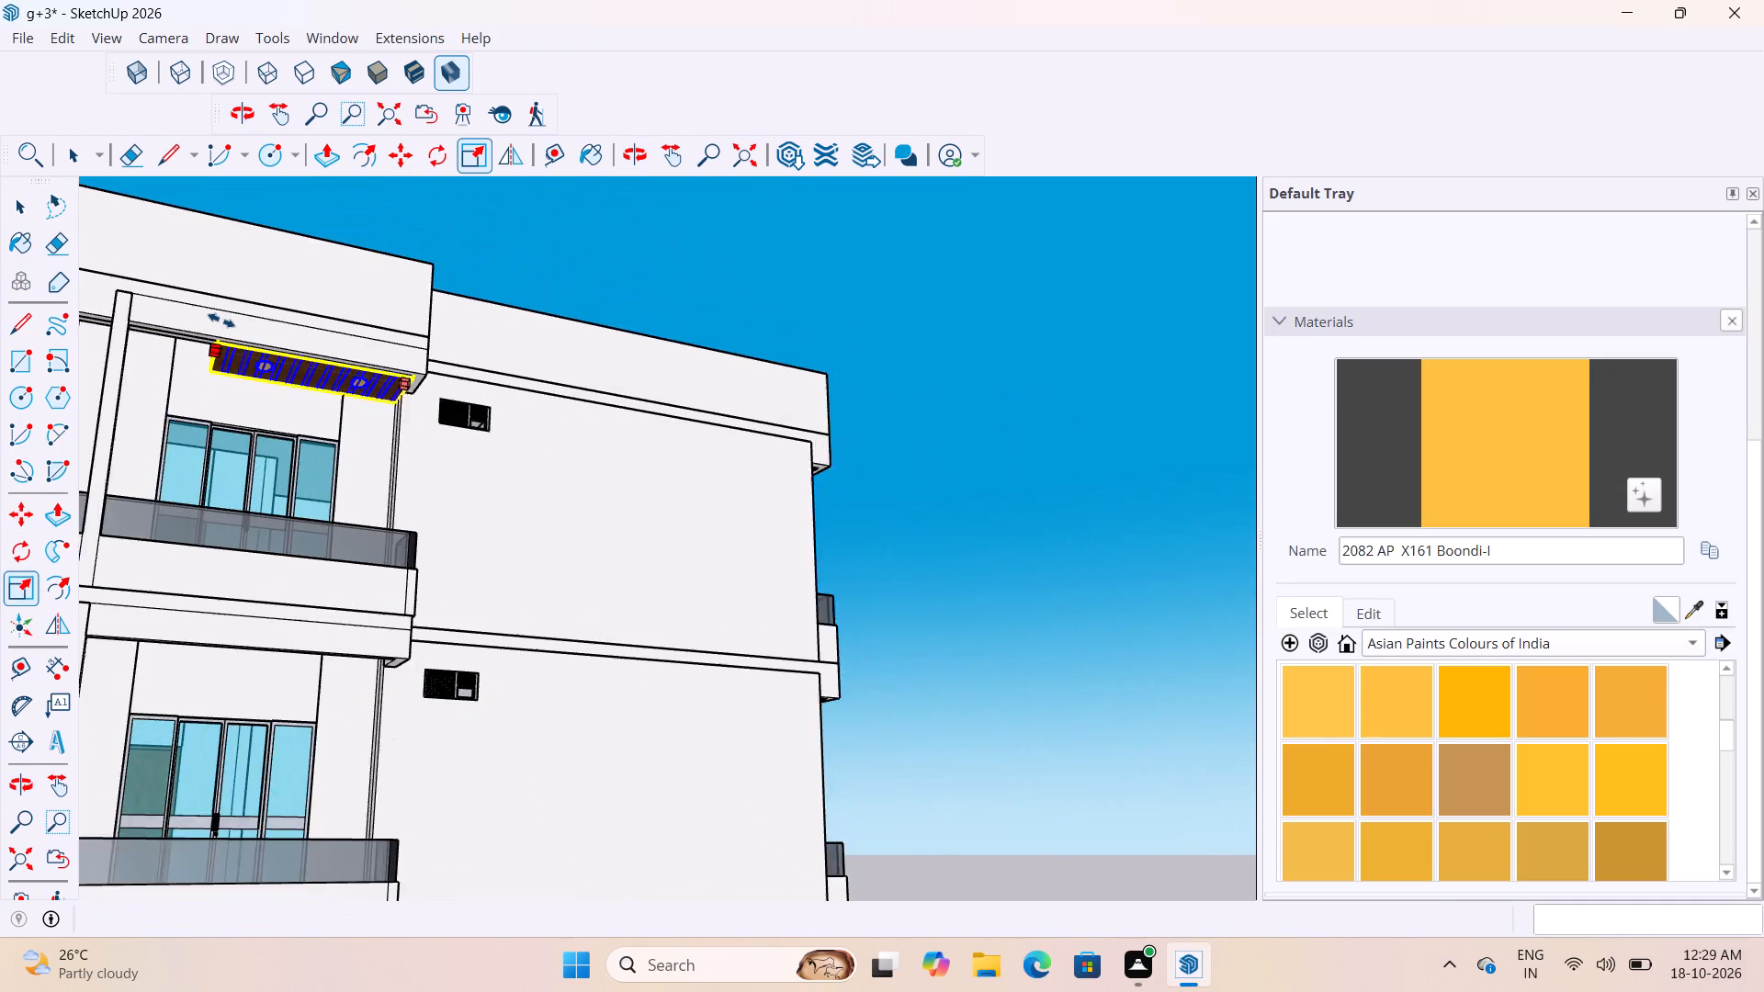
scroll(187, 337, "up", 3)
scroll(107, 398, "up", 4)
scroll(174, 353, "down", 6)
middle_click_drag(358, 350, 243, 404)
scroll(282, 355, "down", 10)
scroll(242, 391, "up", 10)
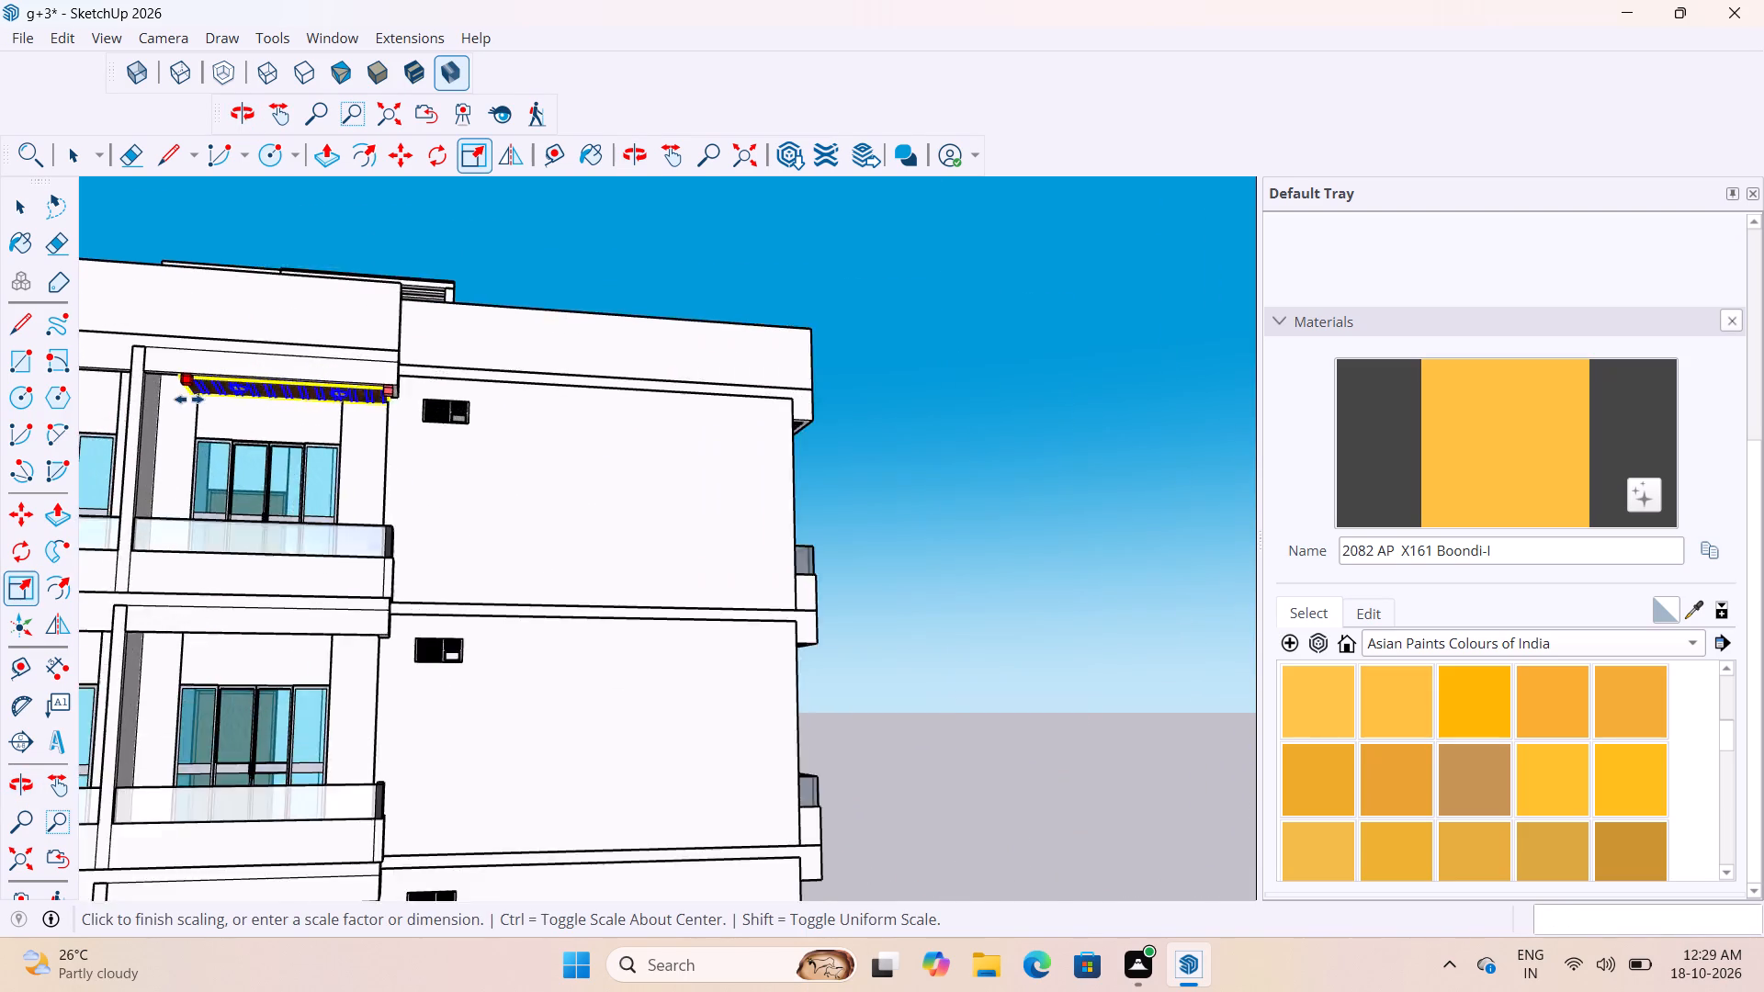
scroll(189, 400, "up", 6)
scroll(130, 358, "down", 10)
scroll(132, 362, "up", 4)
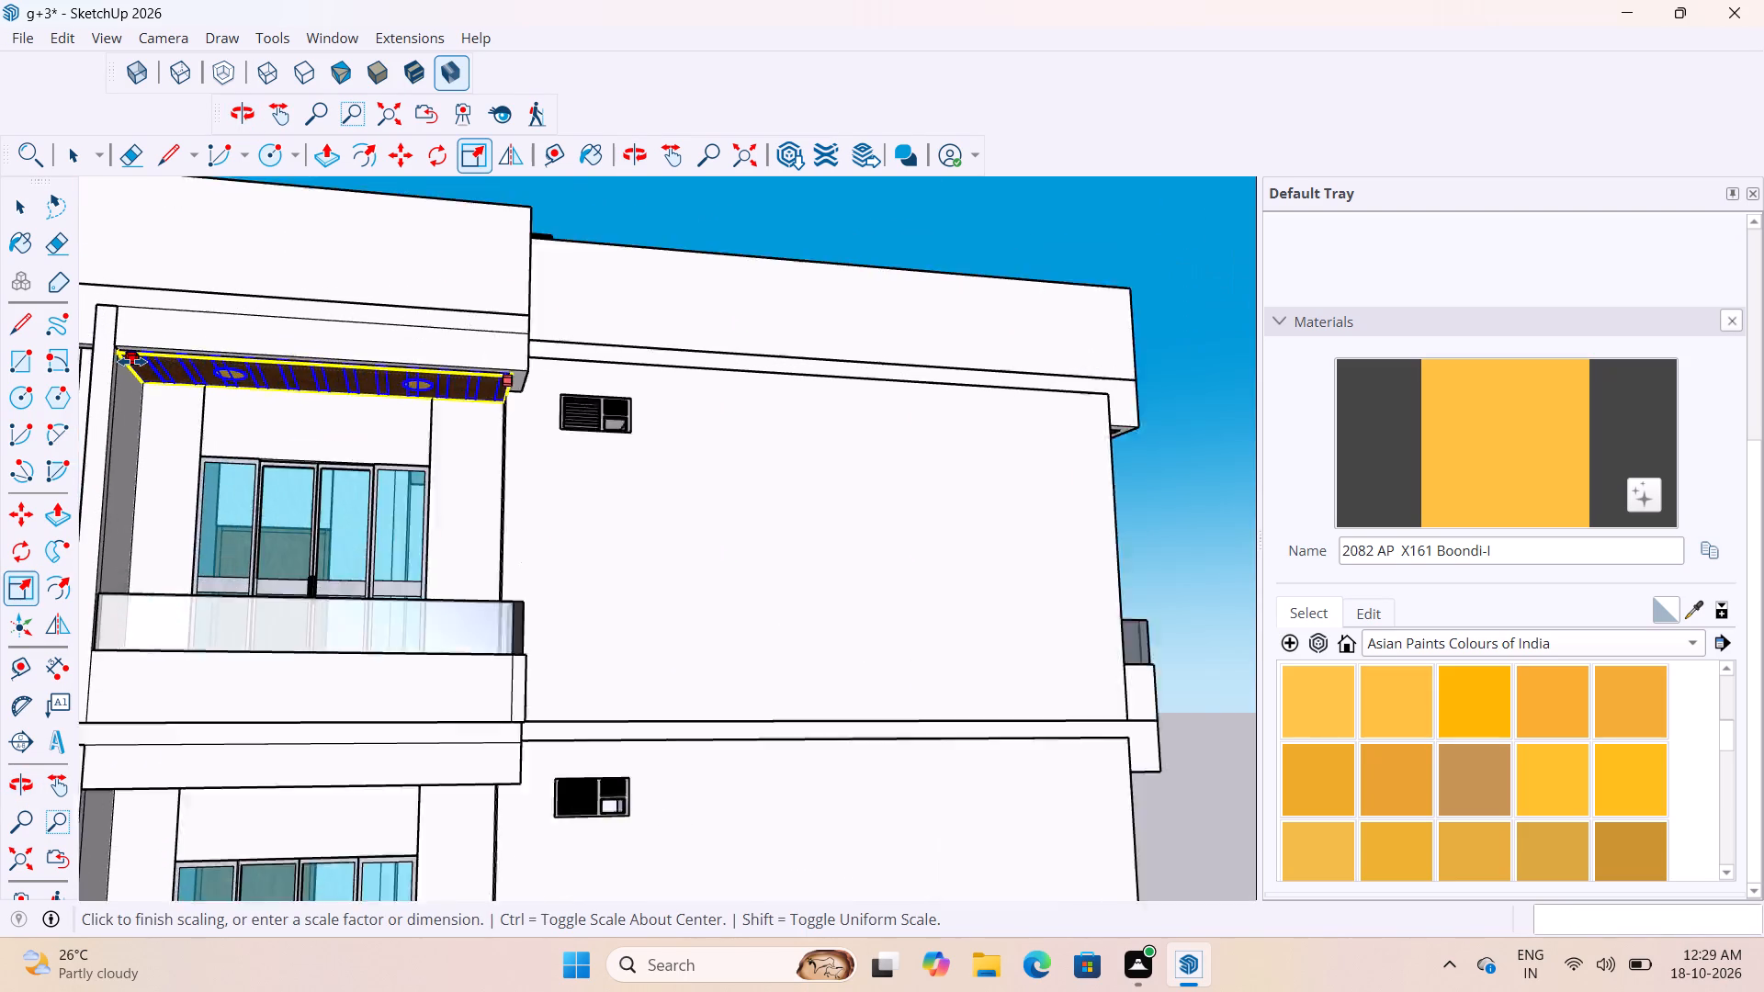
scroll(132, 362, "up", 5)
scroll(151, 363, "down", 10)
scroll(154, 393, "up", 9)
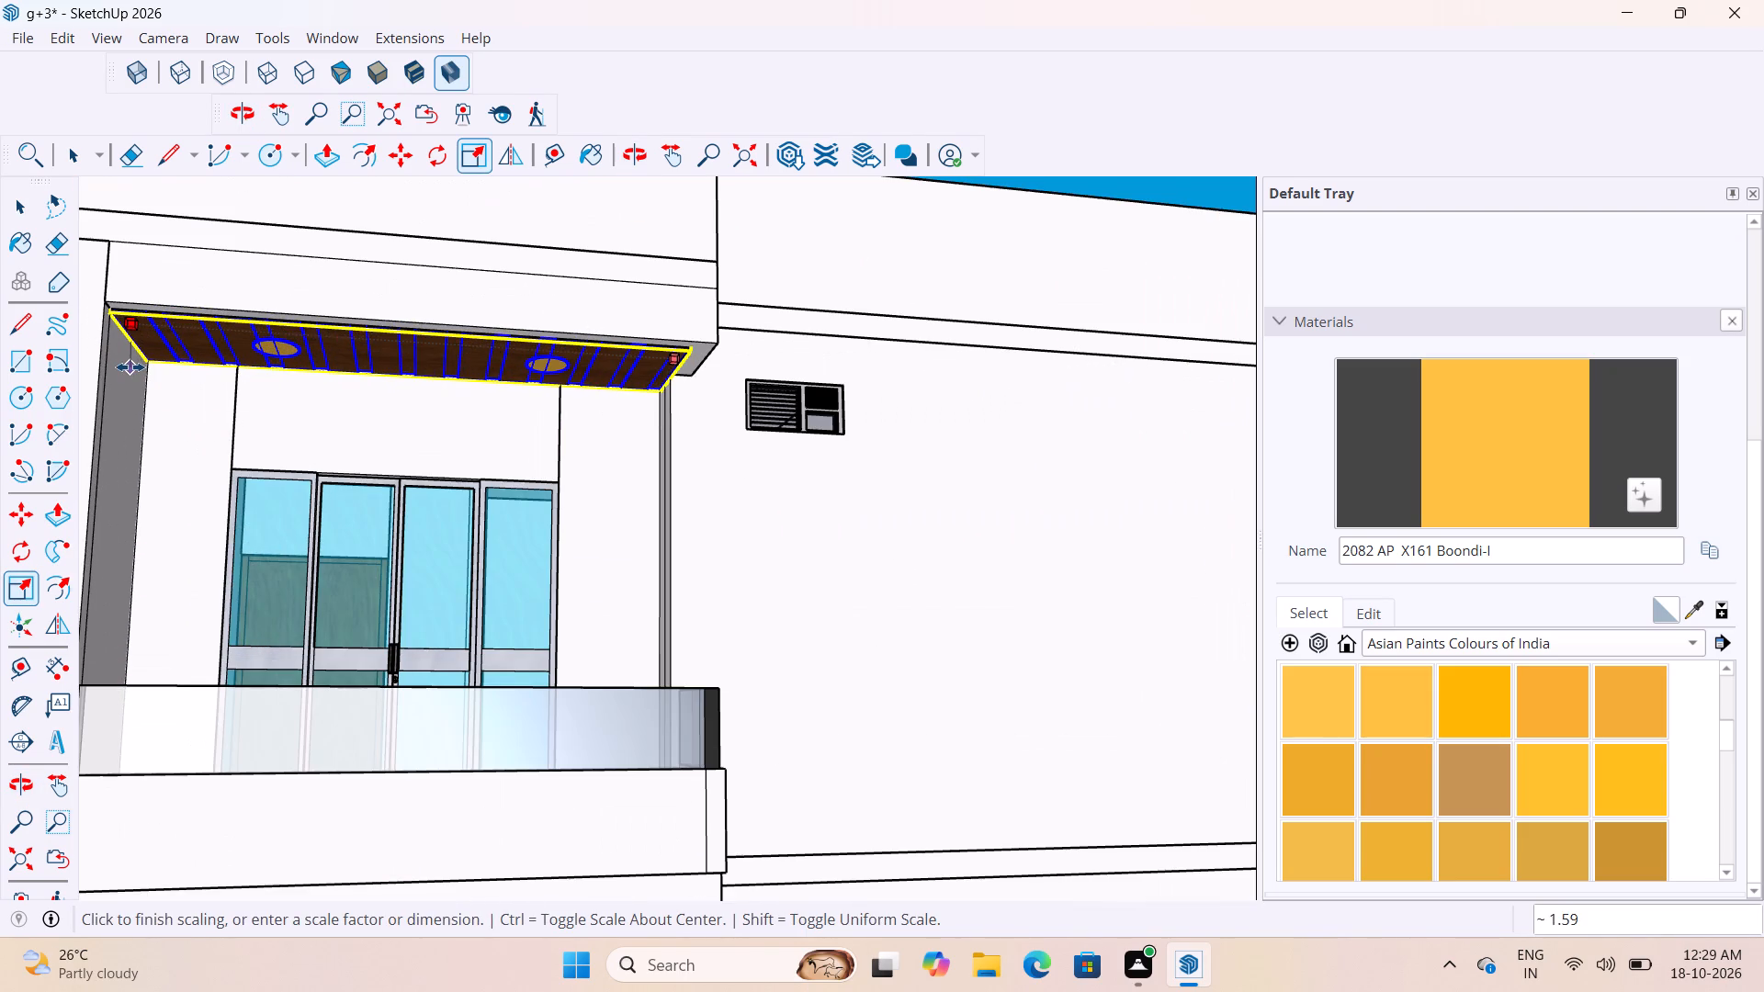
left_click(129, 366)
scroll(251, 367, "down", 7)
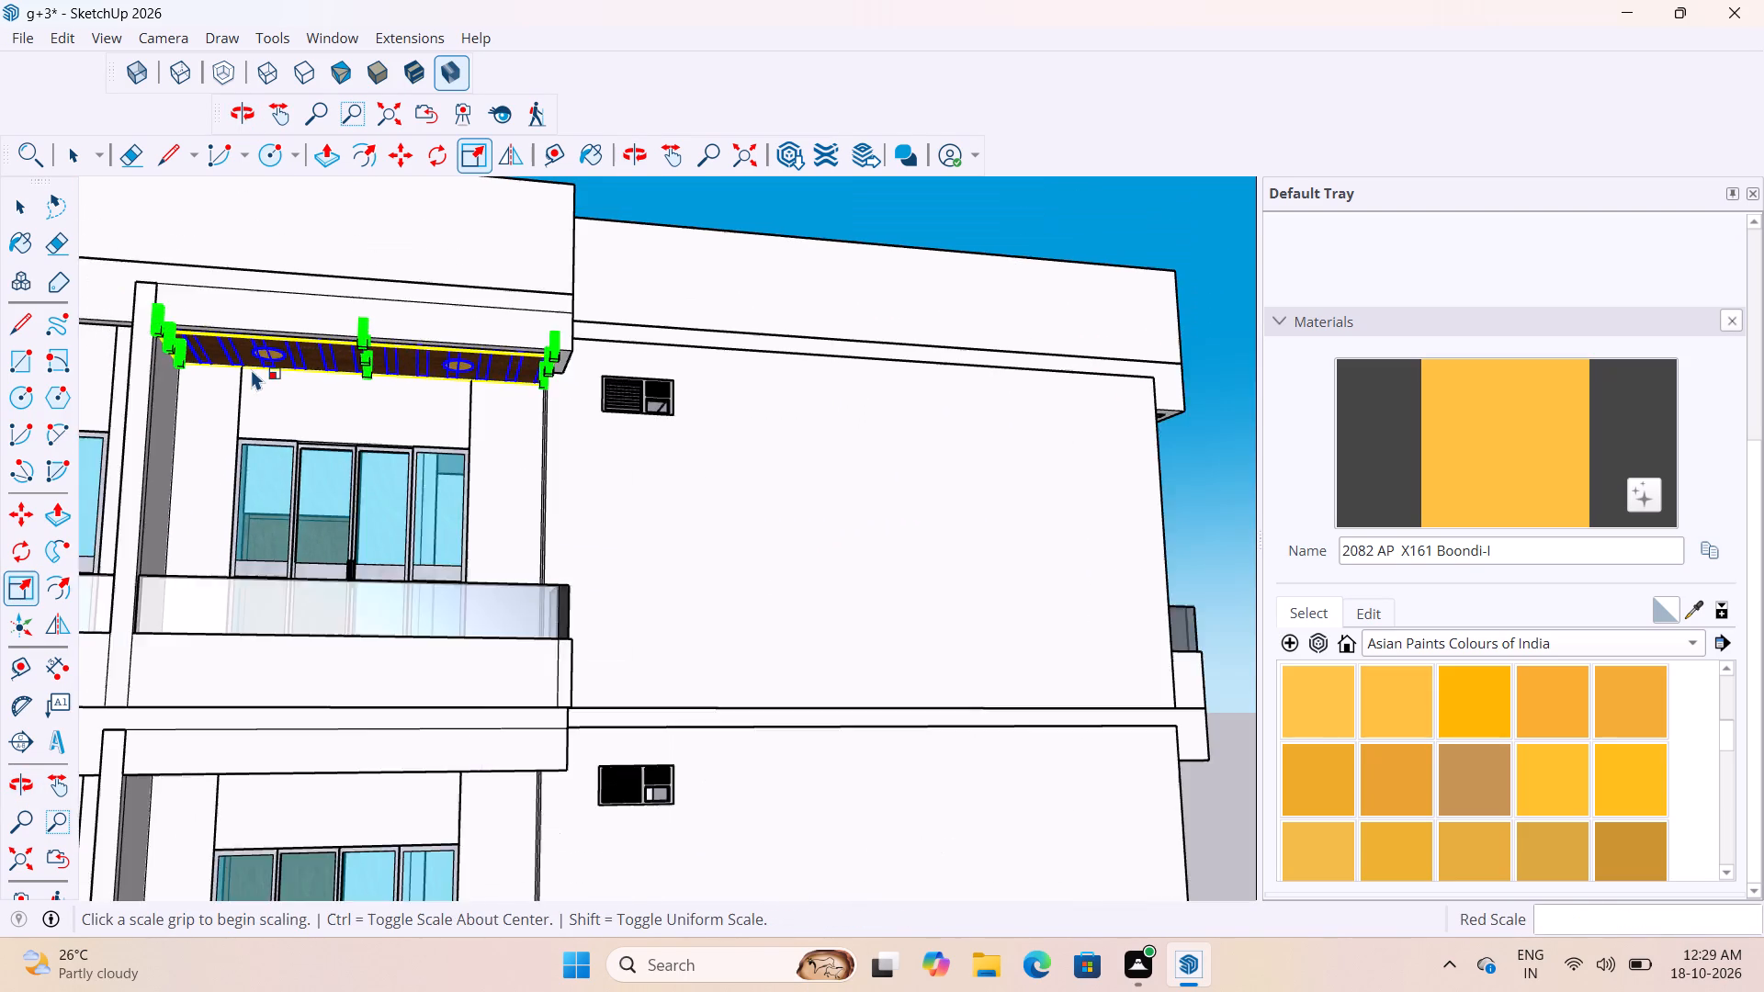
scroll(251, 369, "down", 8)
key("space")
left_click(935, 436)
Copy the stretched ceiling block by its corner 10' 6" down to the recess beneath the balcony one floor below.
scroll(421, 392, "up", 12)
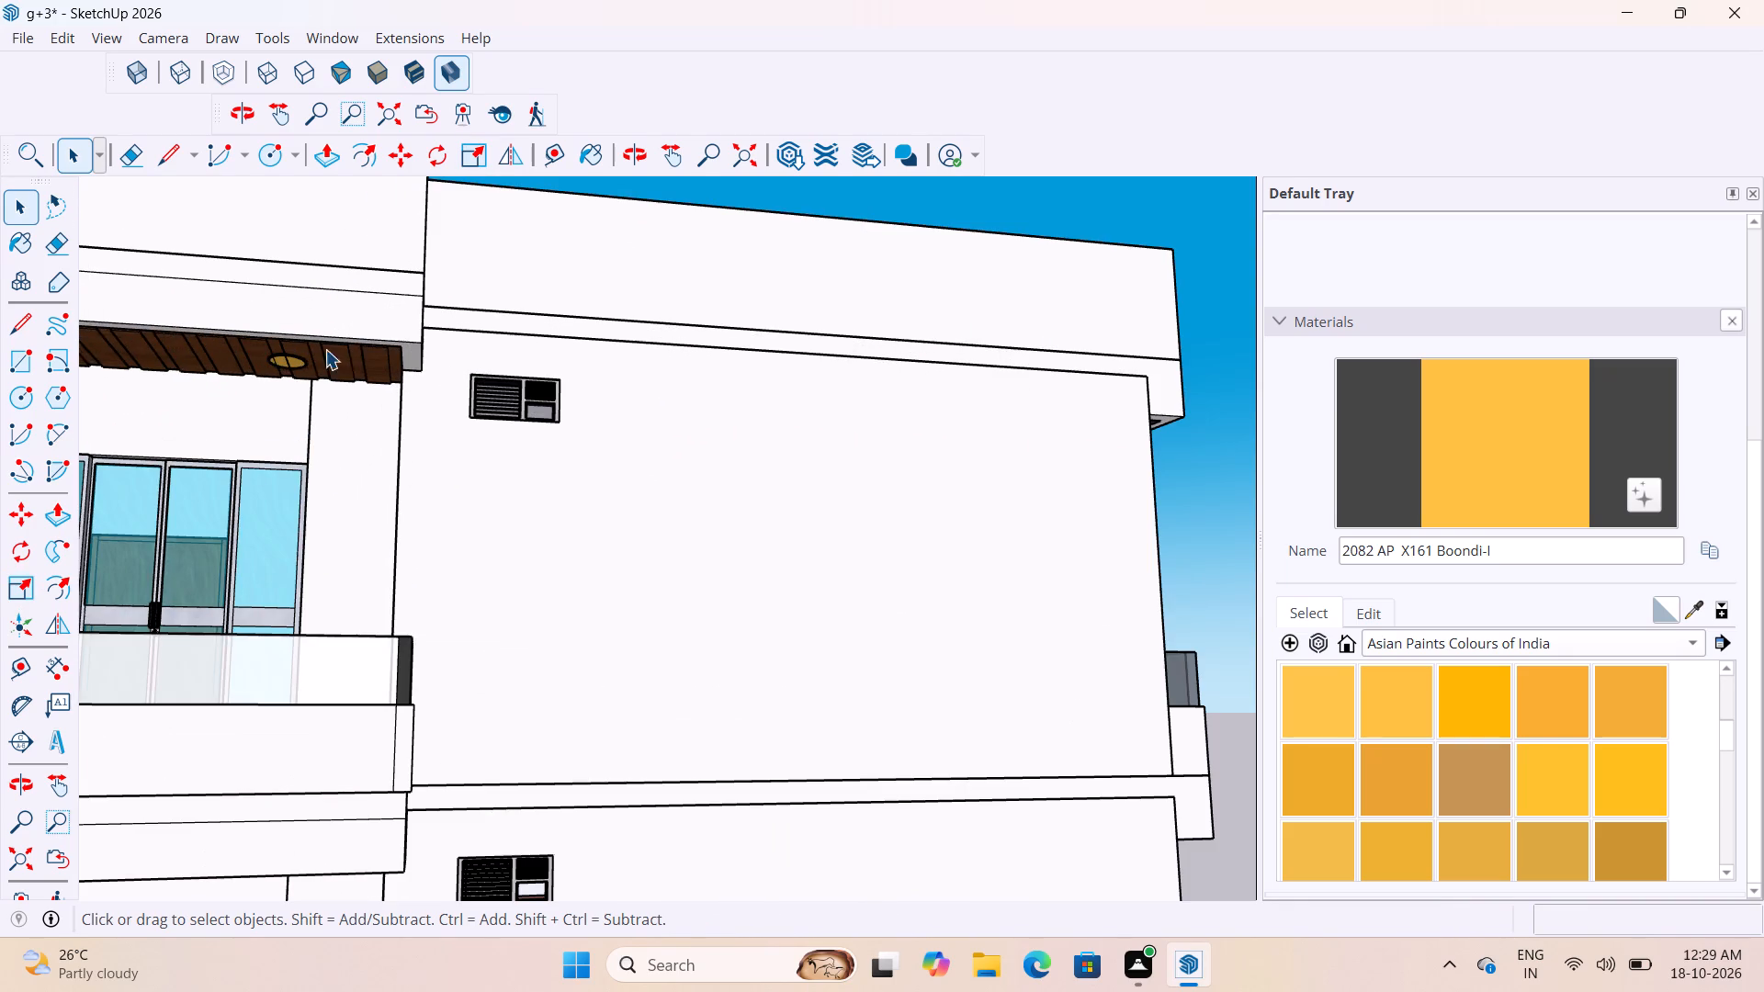
left_click(350, 360)
key("m")
scroll(359, 366, "up", 4)
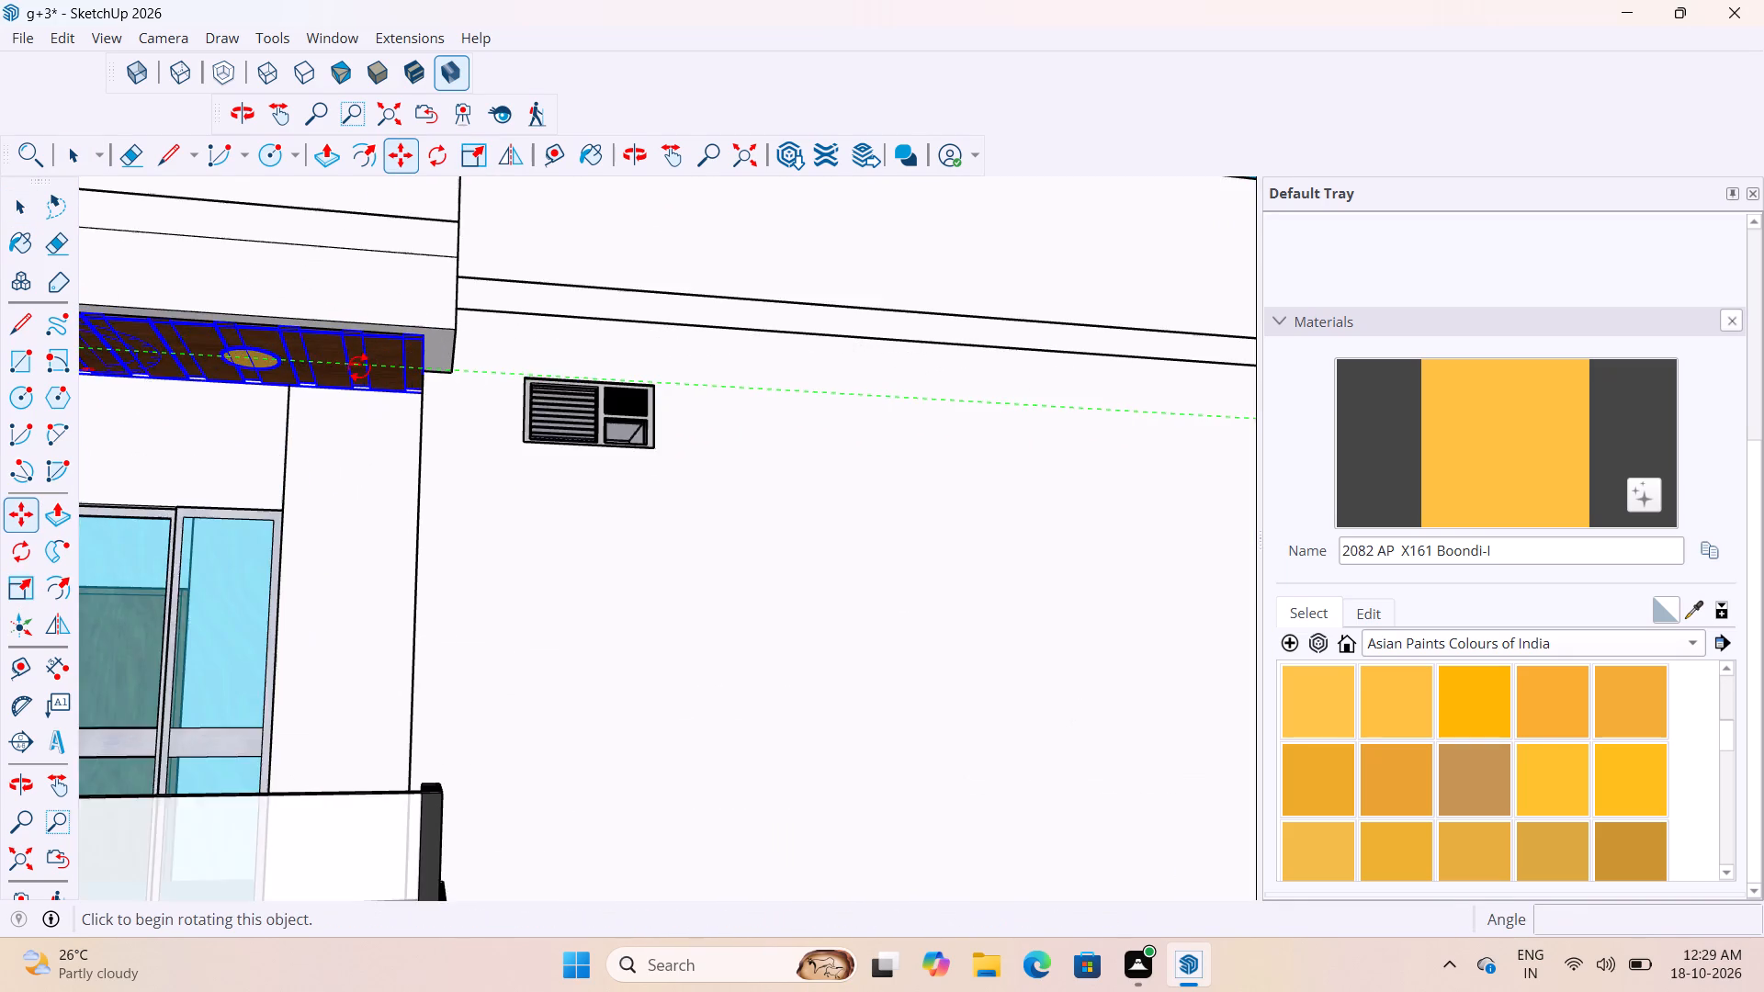
scroll(359, 366, "up", 4)
left_click(460, 327)
scroll(499, 410, "down", 17)
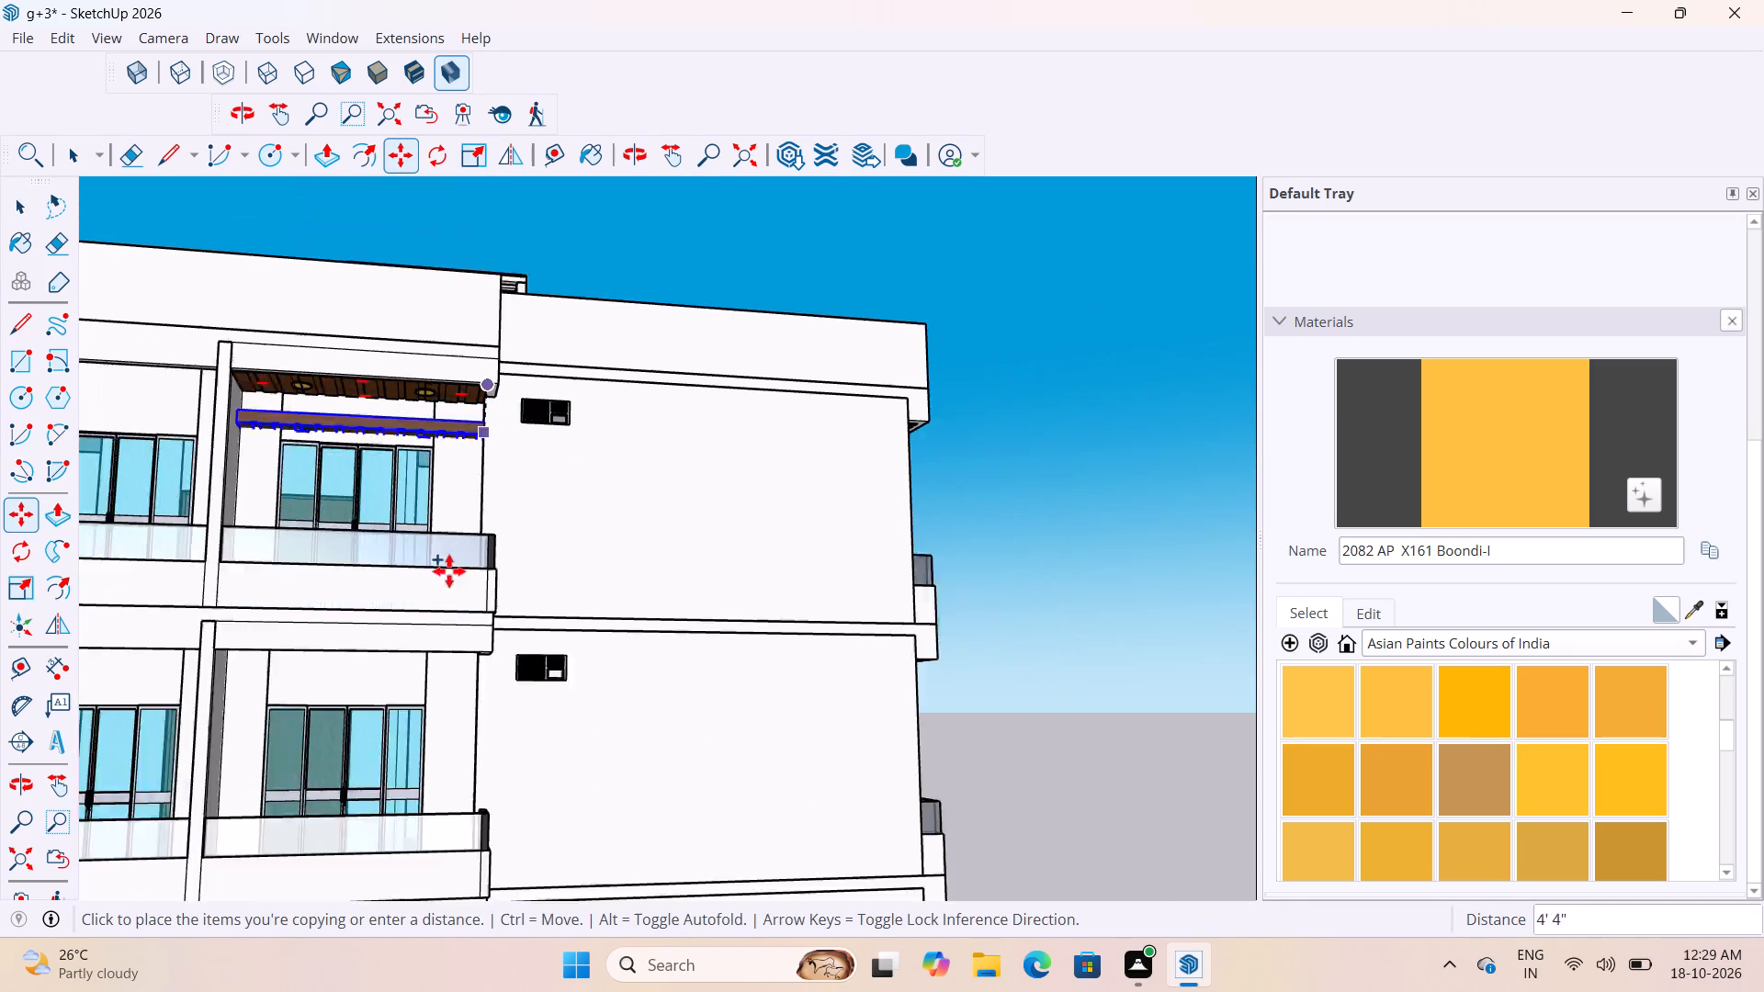
scroll(472, 607, "up", 4)
middle_click_drag(470, 602, 510, 438)
scroll(528, 423, "up", 7)
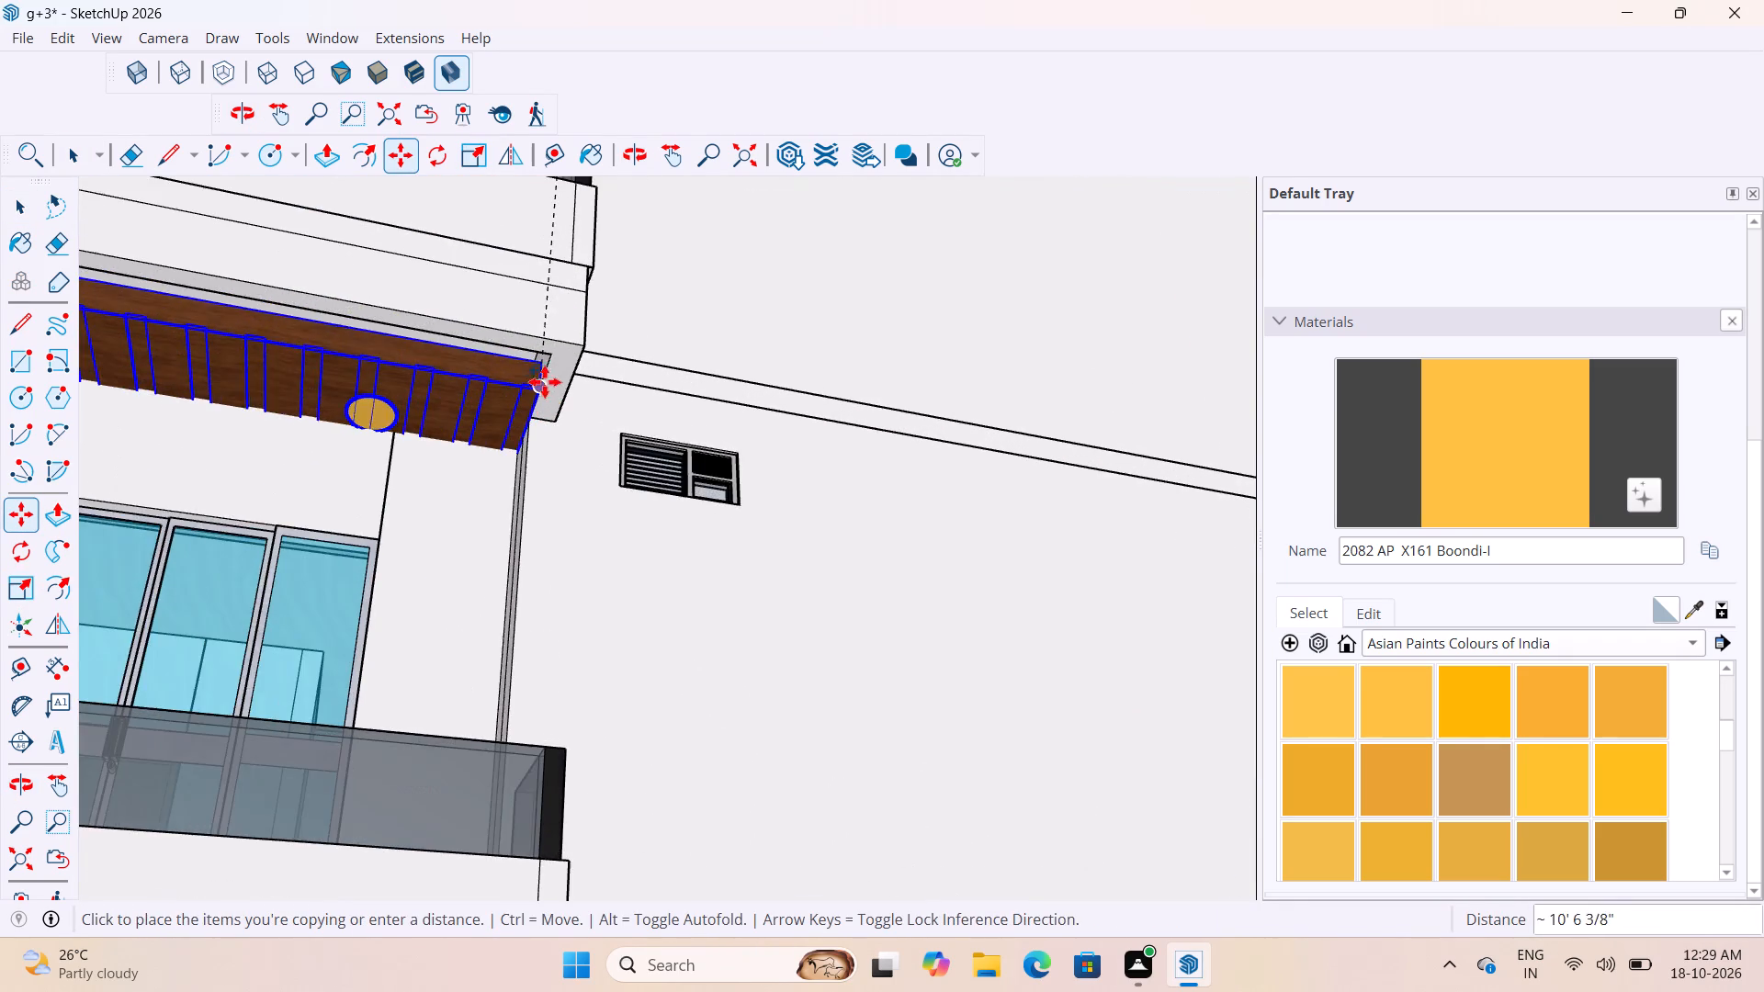
scroll(559, 363, "up", 3)
left_click(559, 362)
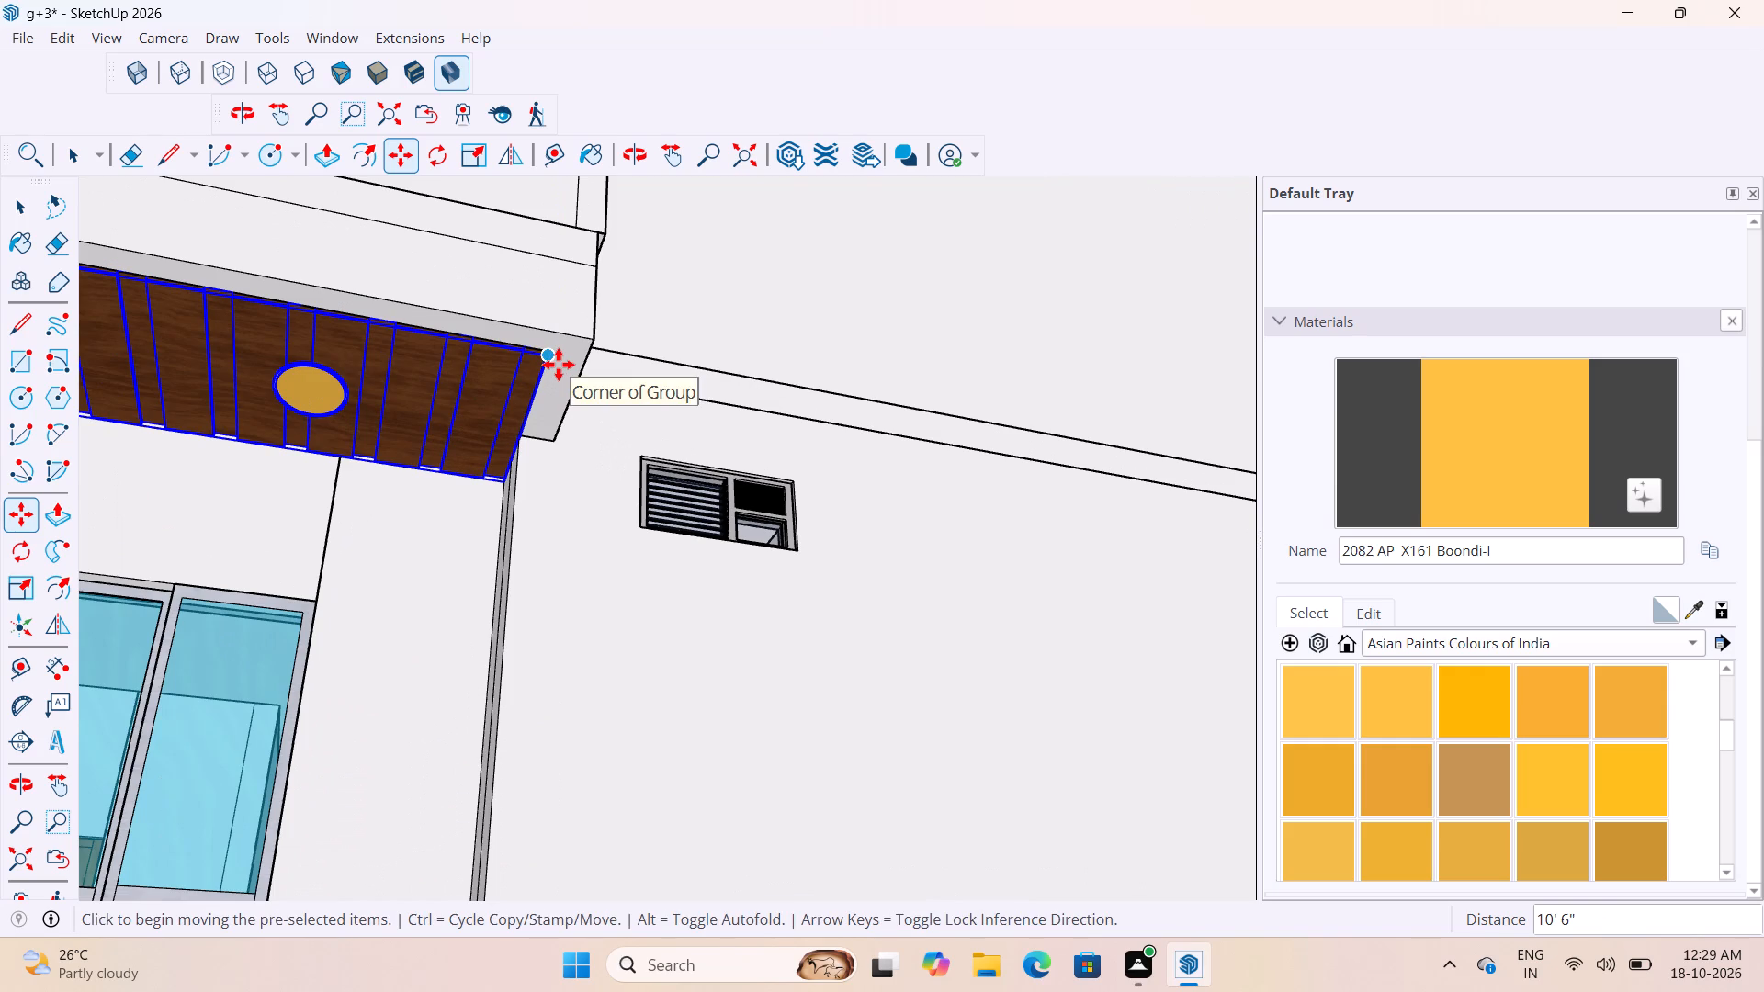
Copy the ceiling block by its corner down one more floor, into the recess above the lowest balcony.
left_click(550, 362)
scroll(551, 450, "down", 16)
scroll(527, 595, "up", 13)
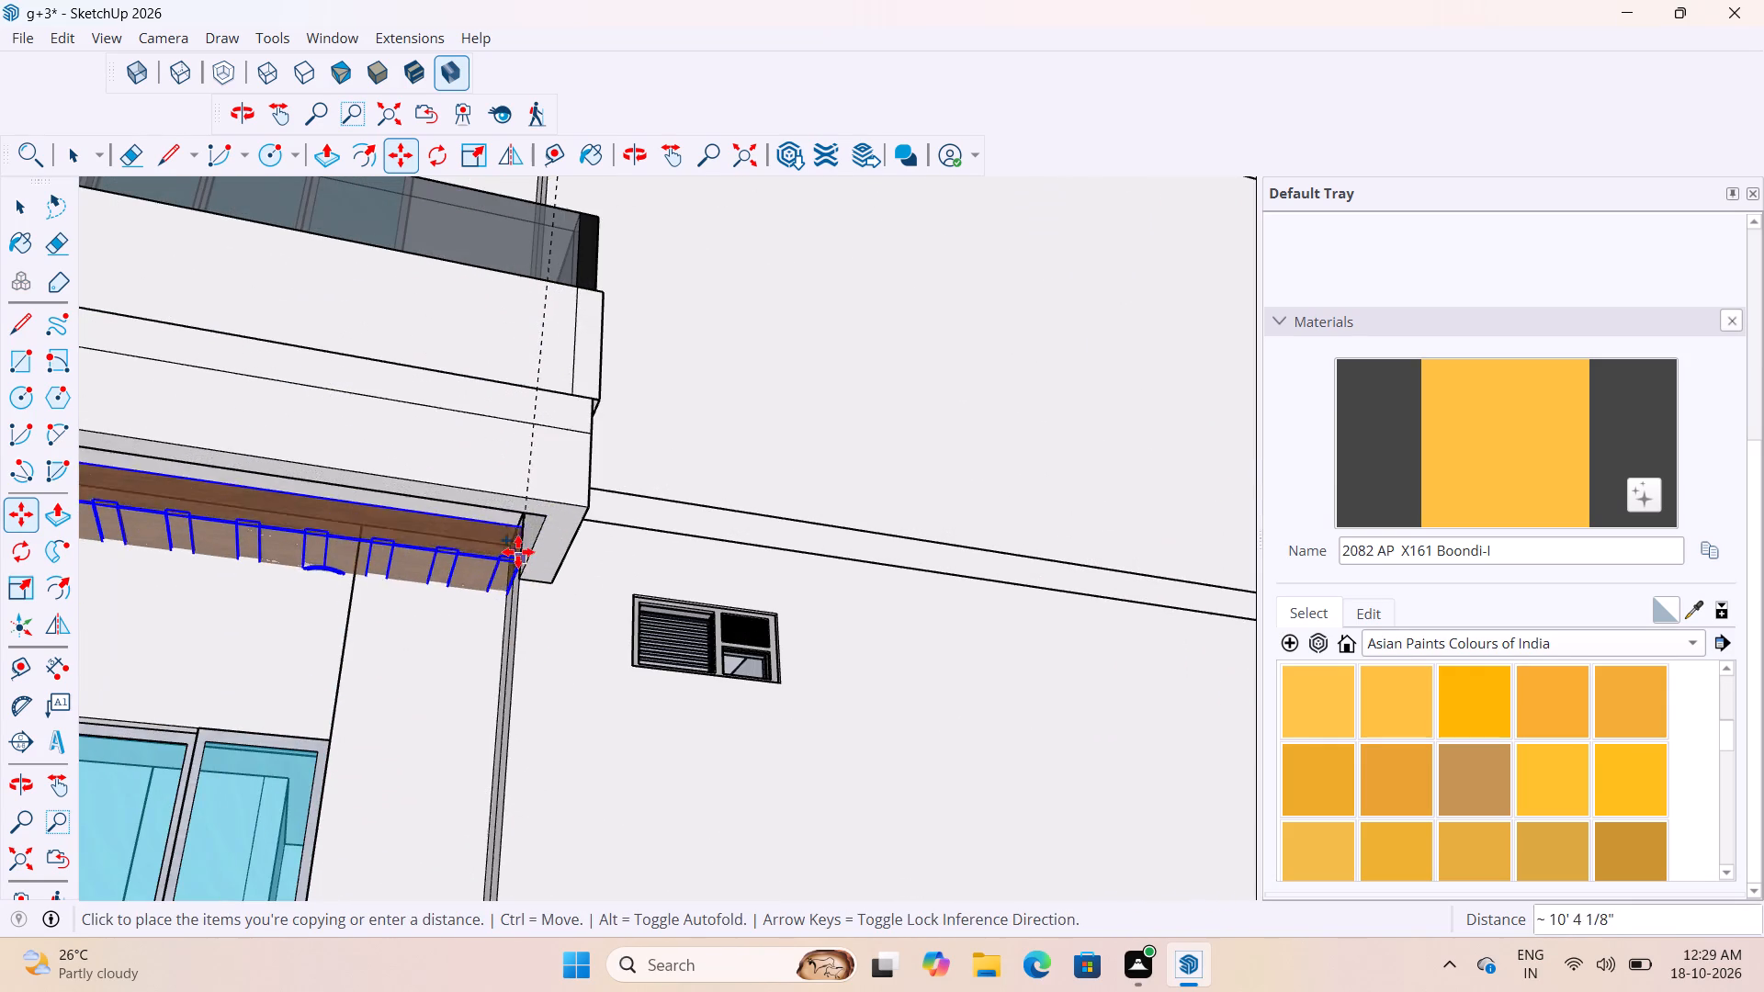
left_click(547, 522)
scroll(548, 521, "down", 2)
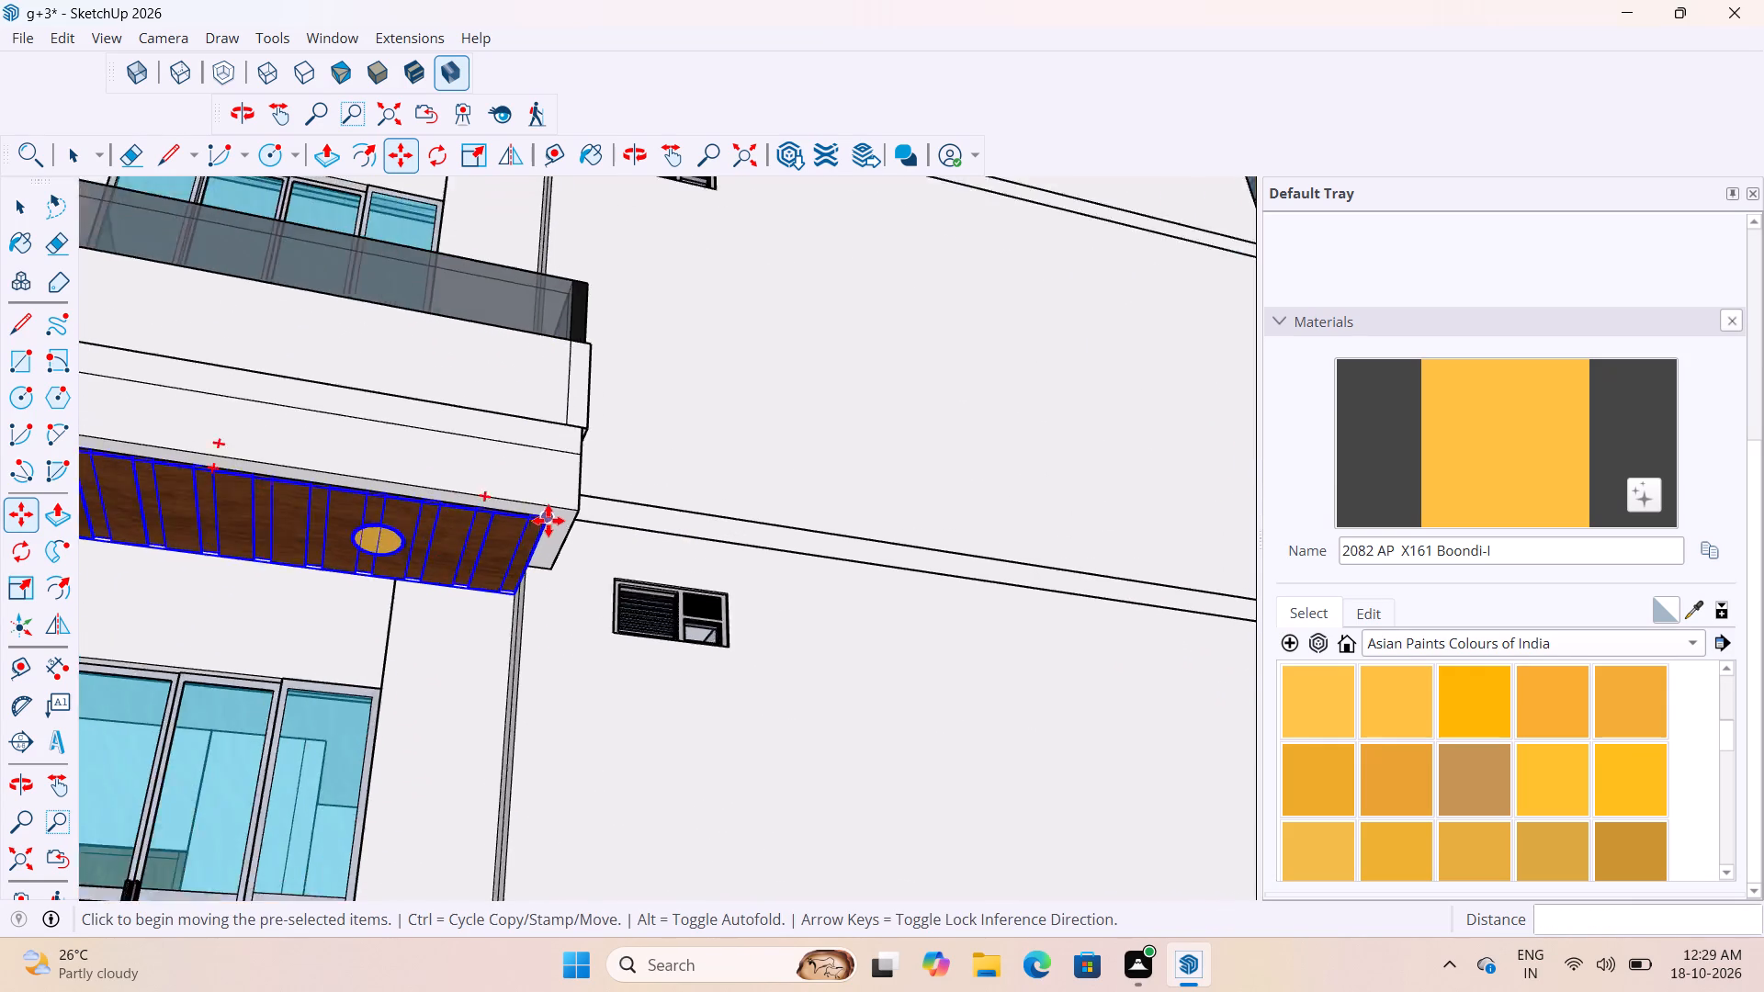
Examine the ceiling blocks above the three stacked balconies on the long side and the underside of the lowest balcony.
scroll(548, 521, "down", 19)
middle_click_drag(549, 562, 534, 618)
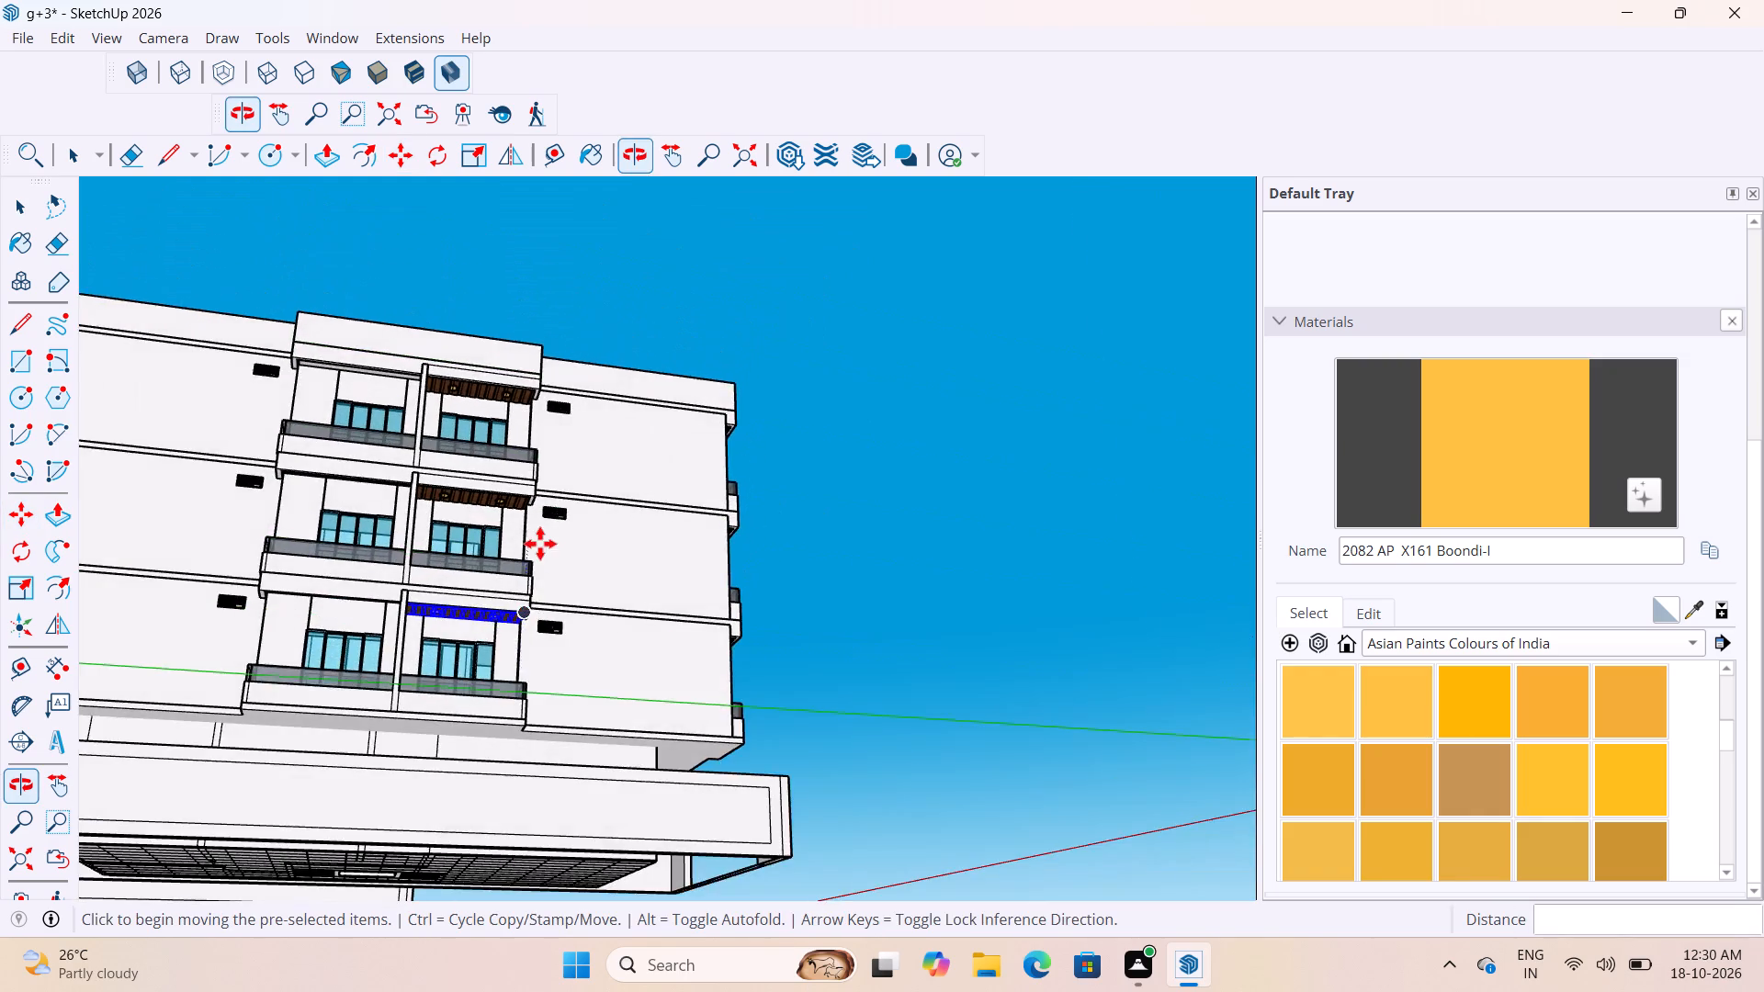
scroll(540, 544, "down", 5)
scroll(512, 693, "up", 13)
middle_click_drag(549, 611, 530, 569)
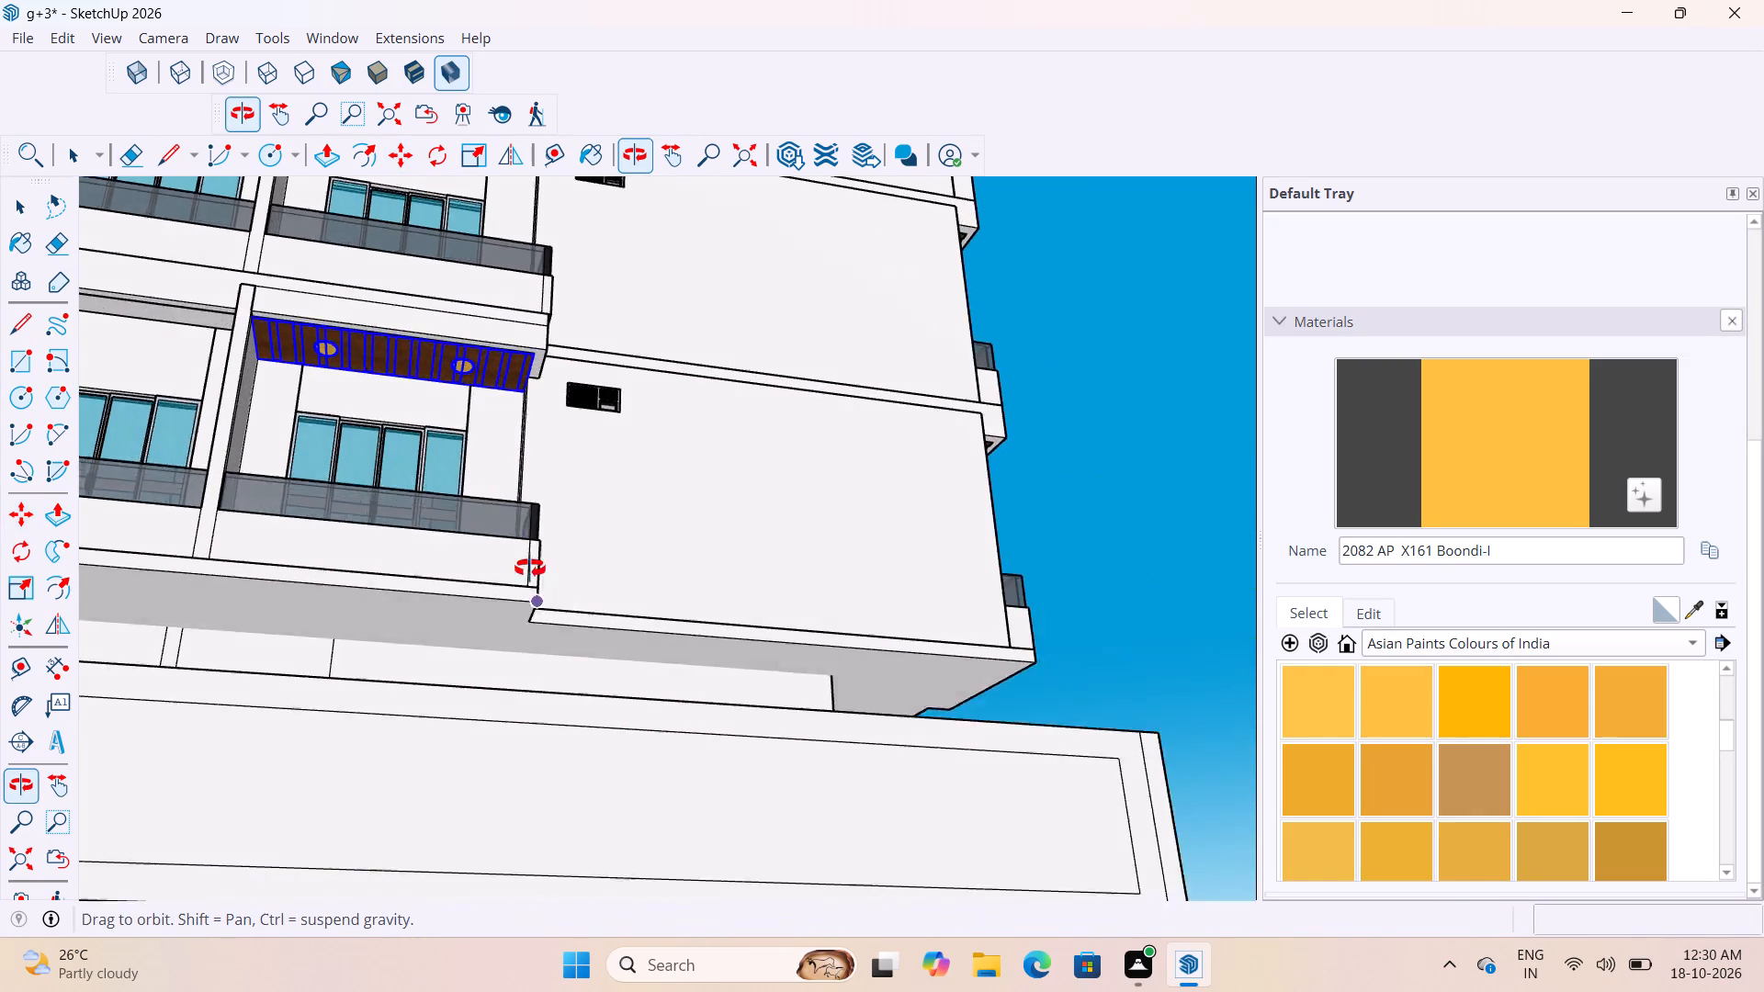
middle_click_drag(530, 569, 518, 582)
scroll(561, 503, "down", 10)
middle_click_drag(562, 578, 546, 708)
scroll(572, 499, "down", 5)
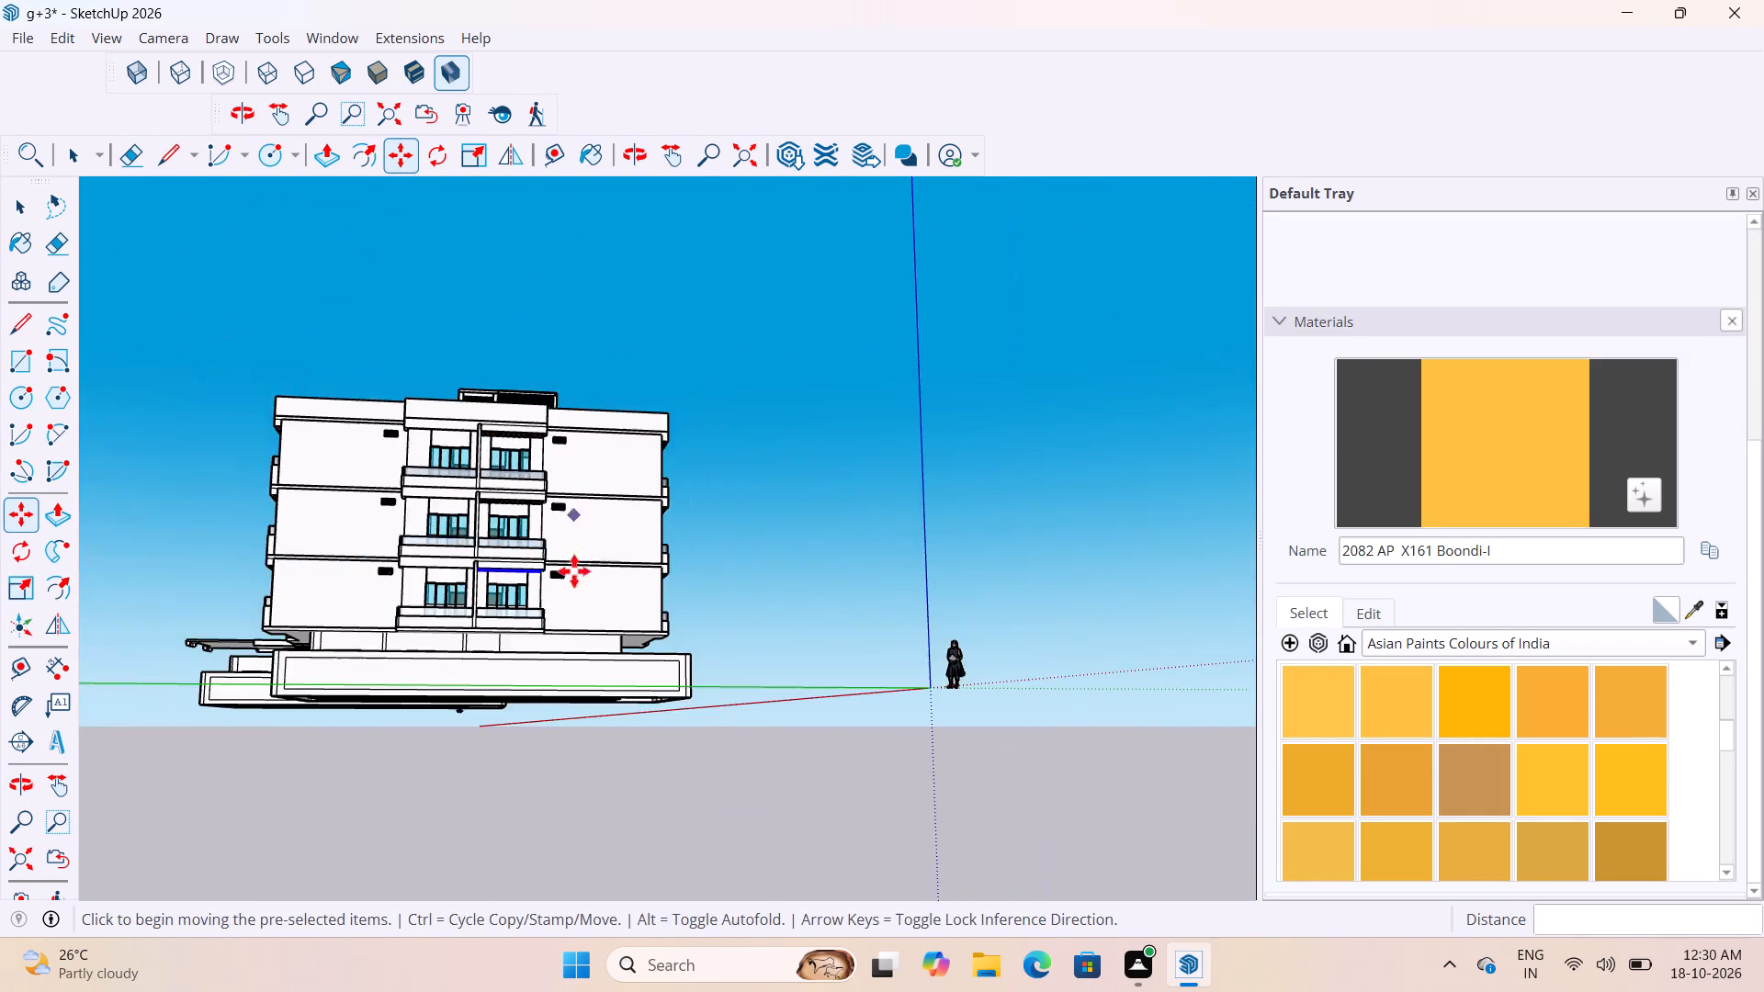
scroll(560, 614, "up", 20)
scroll(560, 614, "up", 2)
middle_click_drag(502, 586, 493, 462)
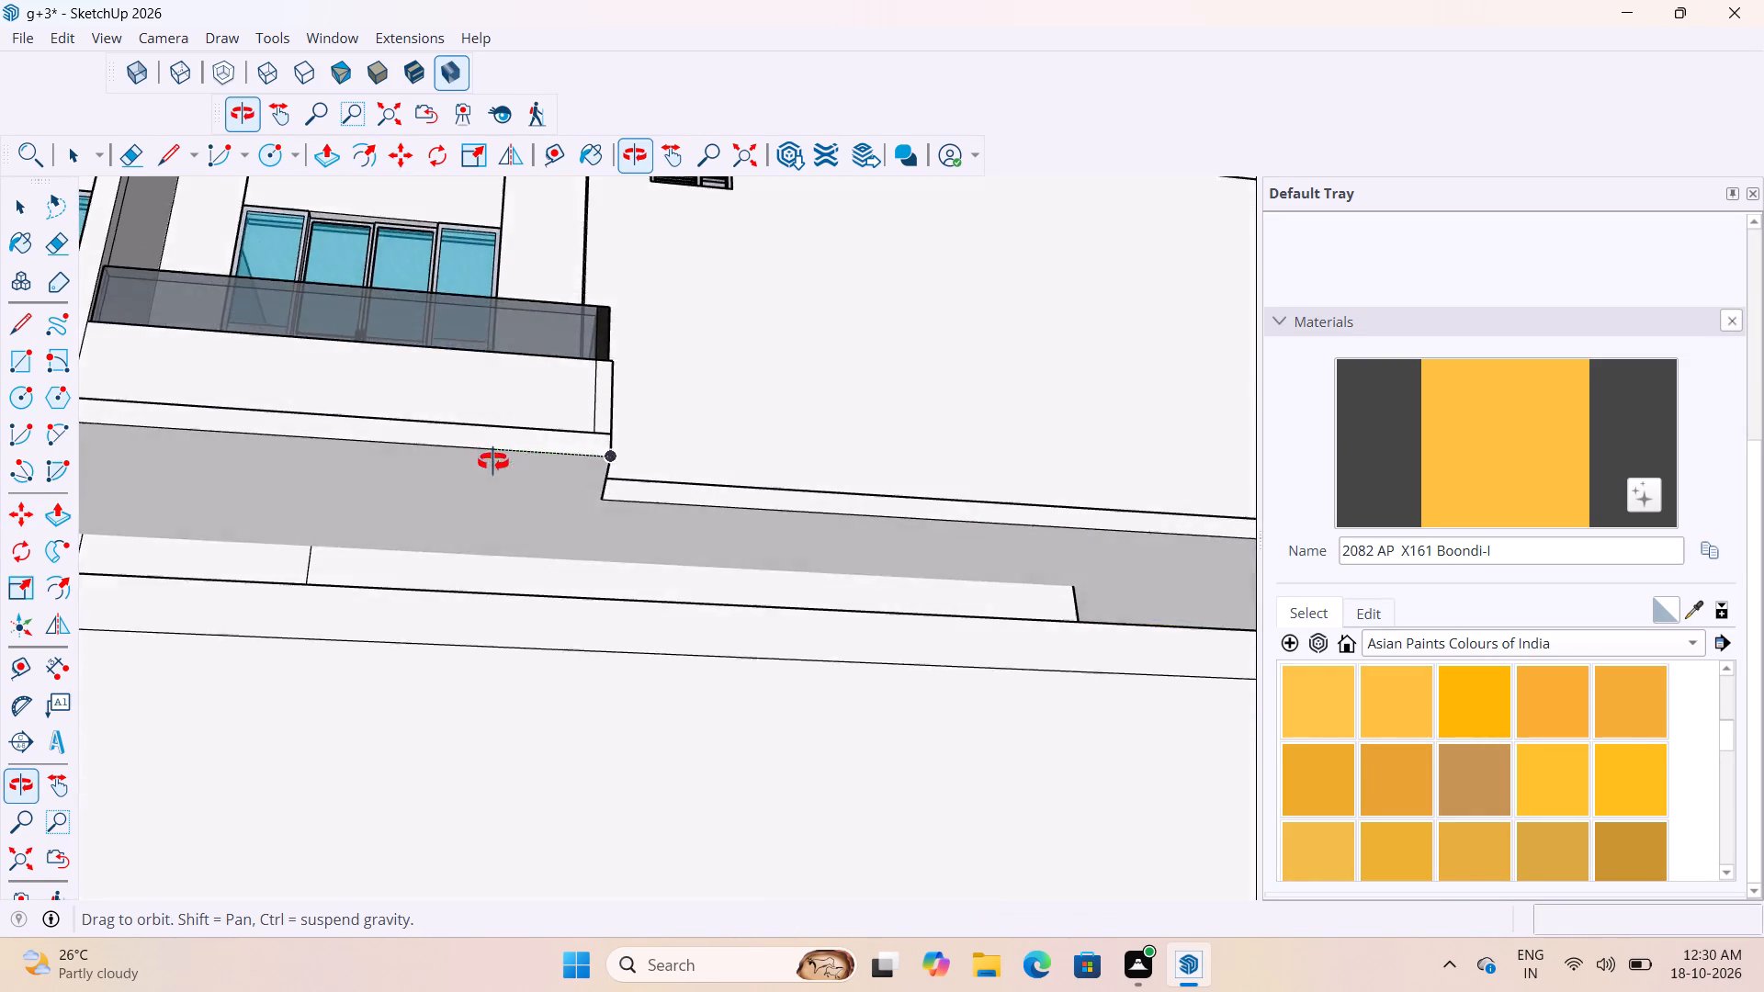
middle_click_drag(493, 462, 579, 612)
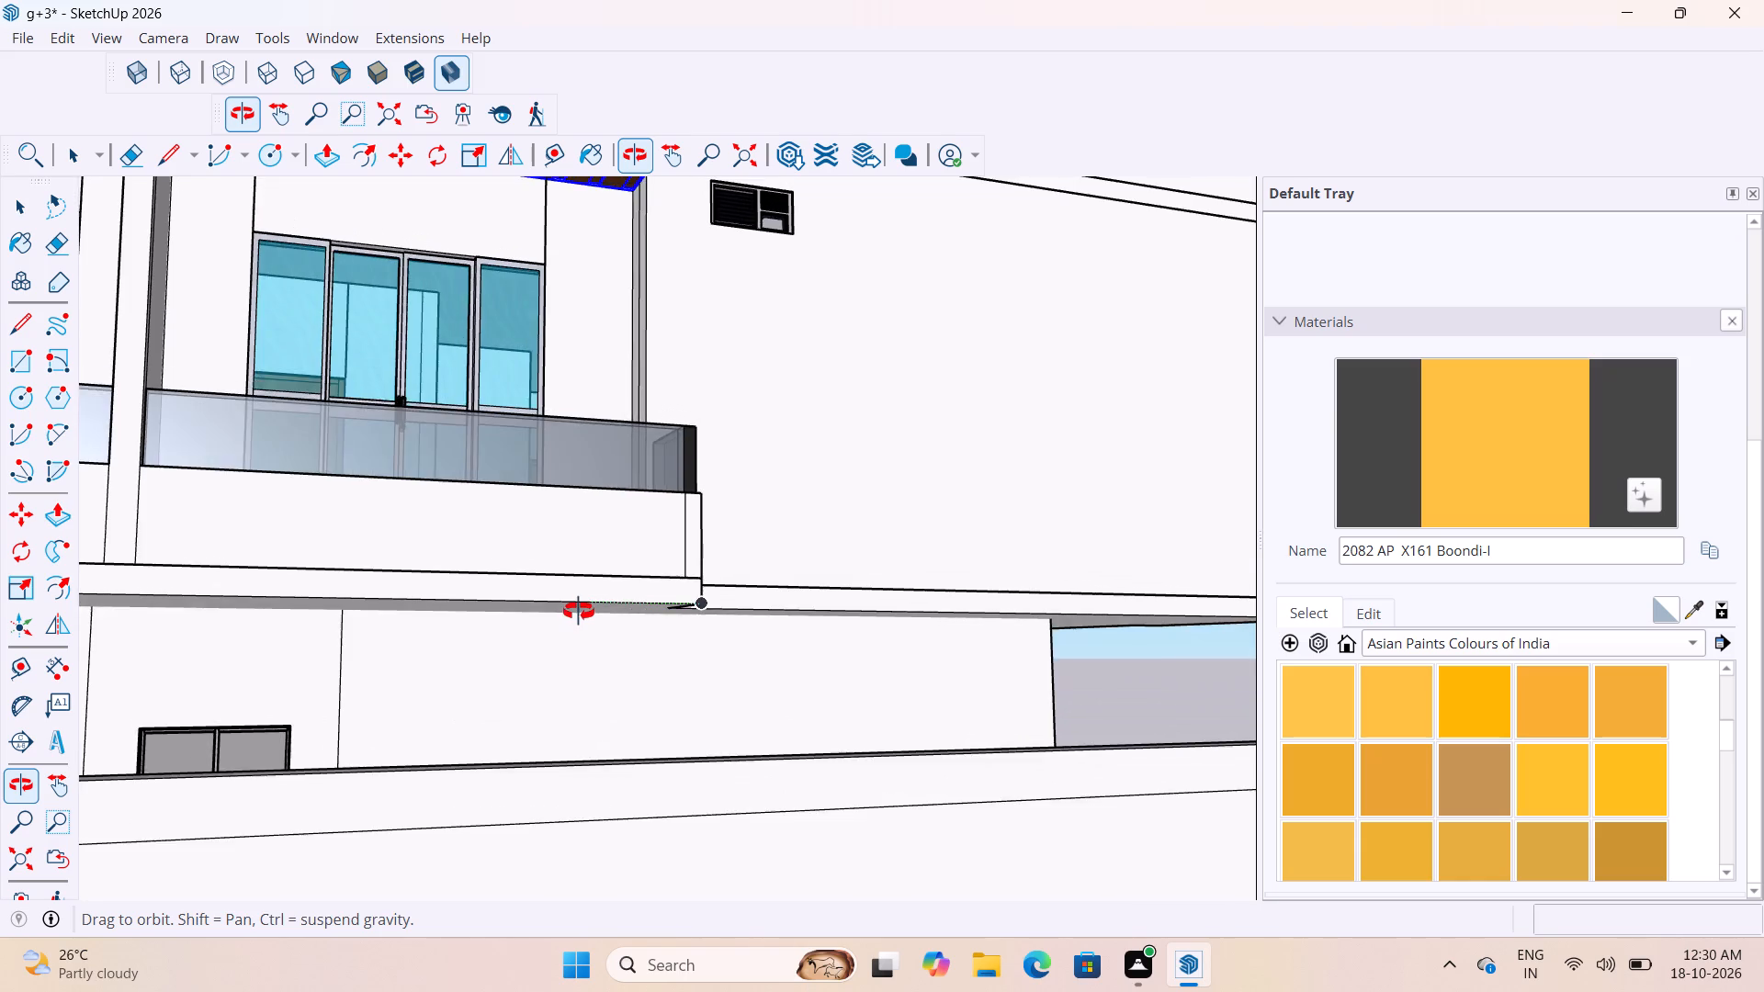
middle_click_drag(579, 612, 395, 491)
scroll(589, 457, "down", 11)
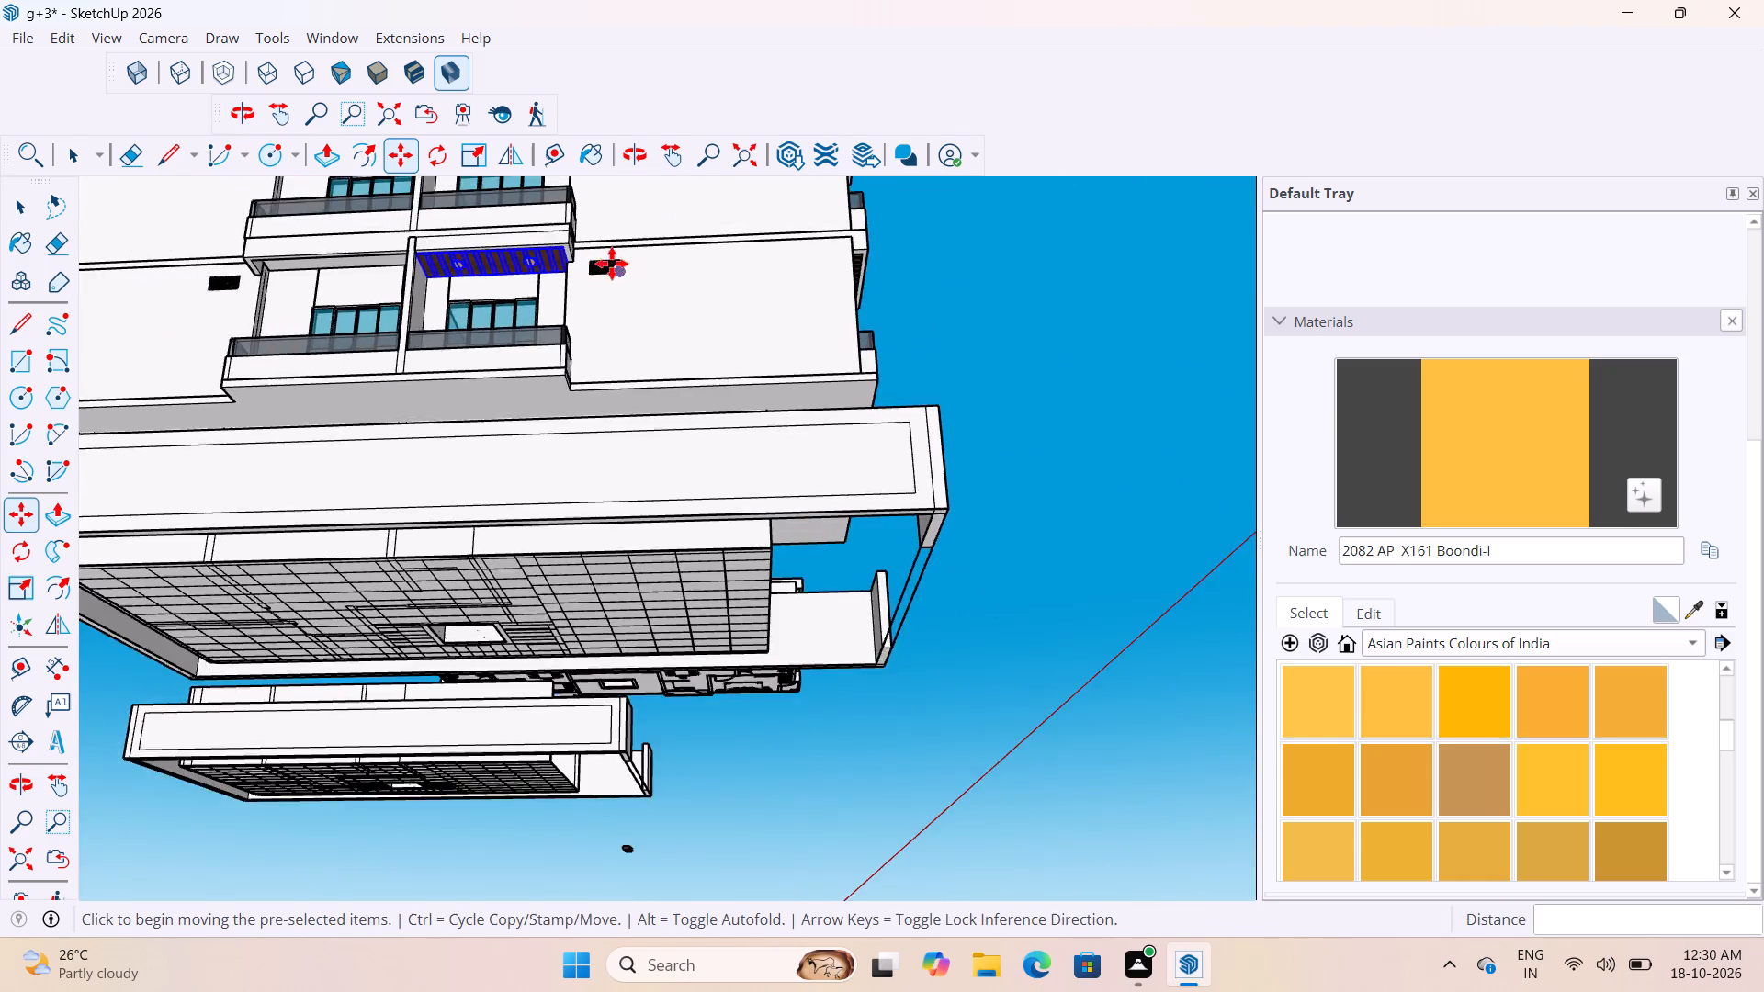
scroll(612, 264, "down", 6)
scroll(609, 310, "up", 1)
middle_click_drag(607, 316, 647, 451)
scroll(638, 443, "up", 10)
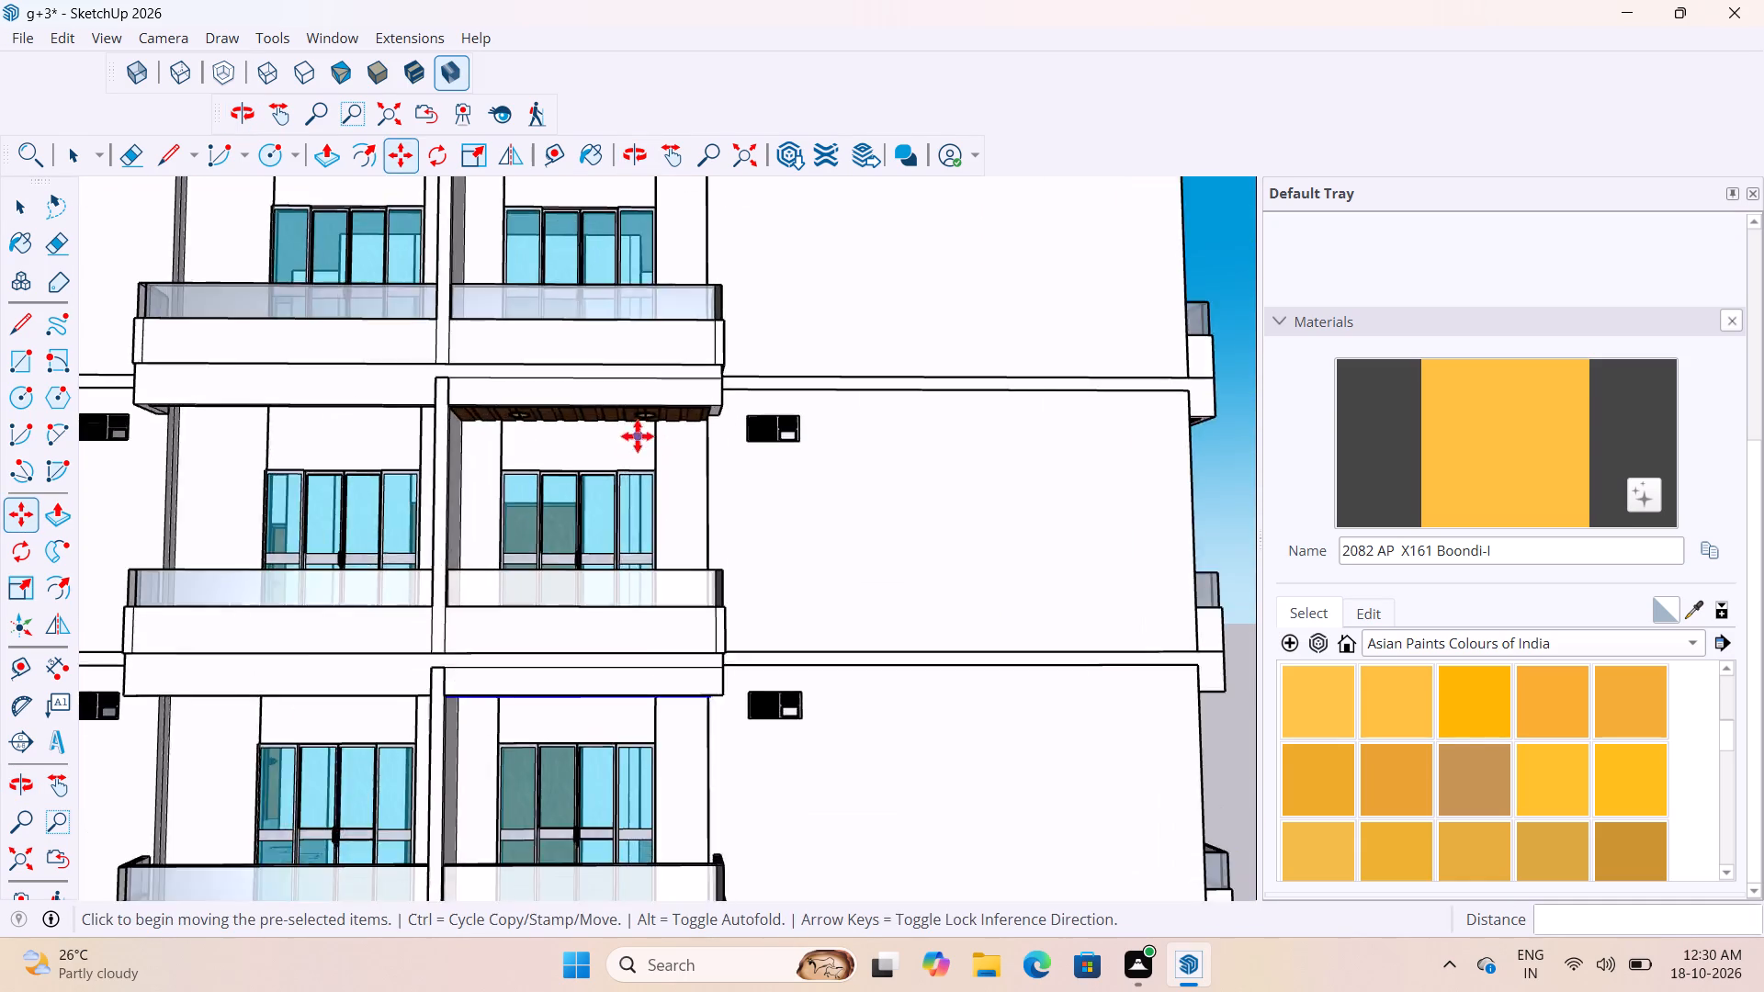
middle_click_drag(638, 434, 733, 302)
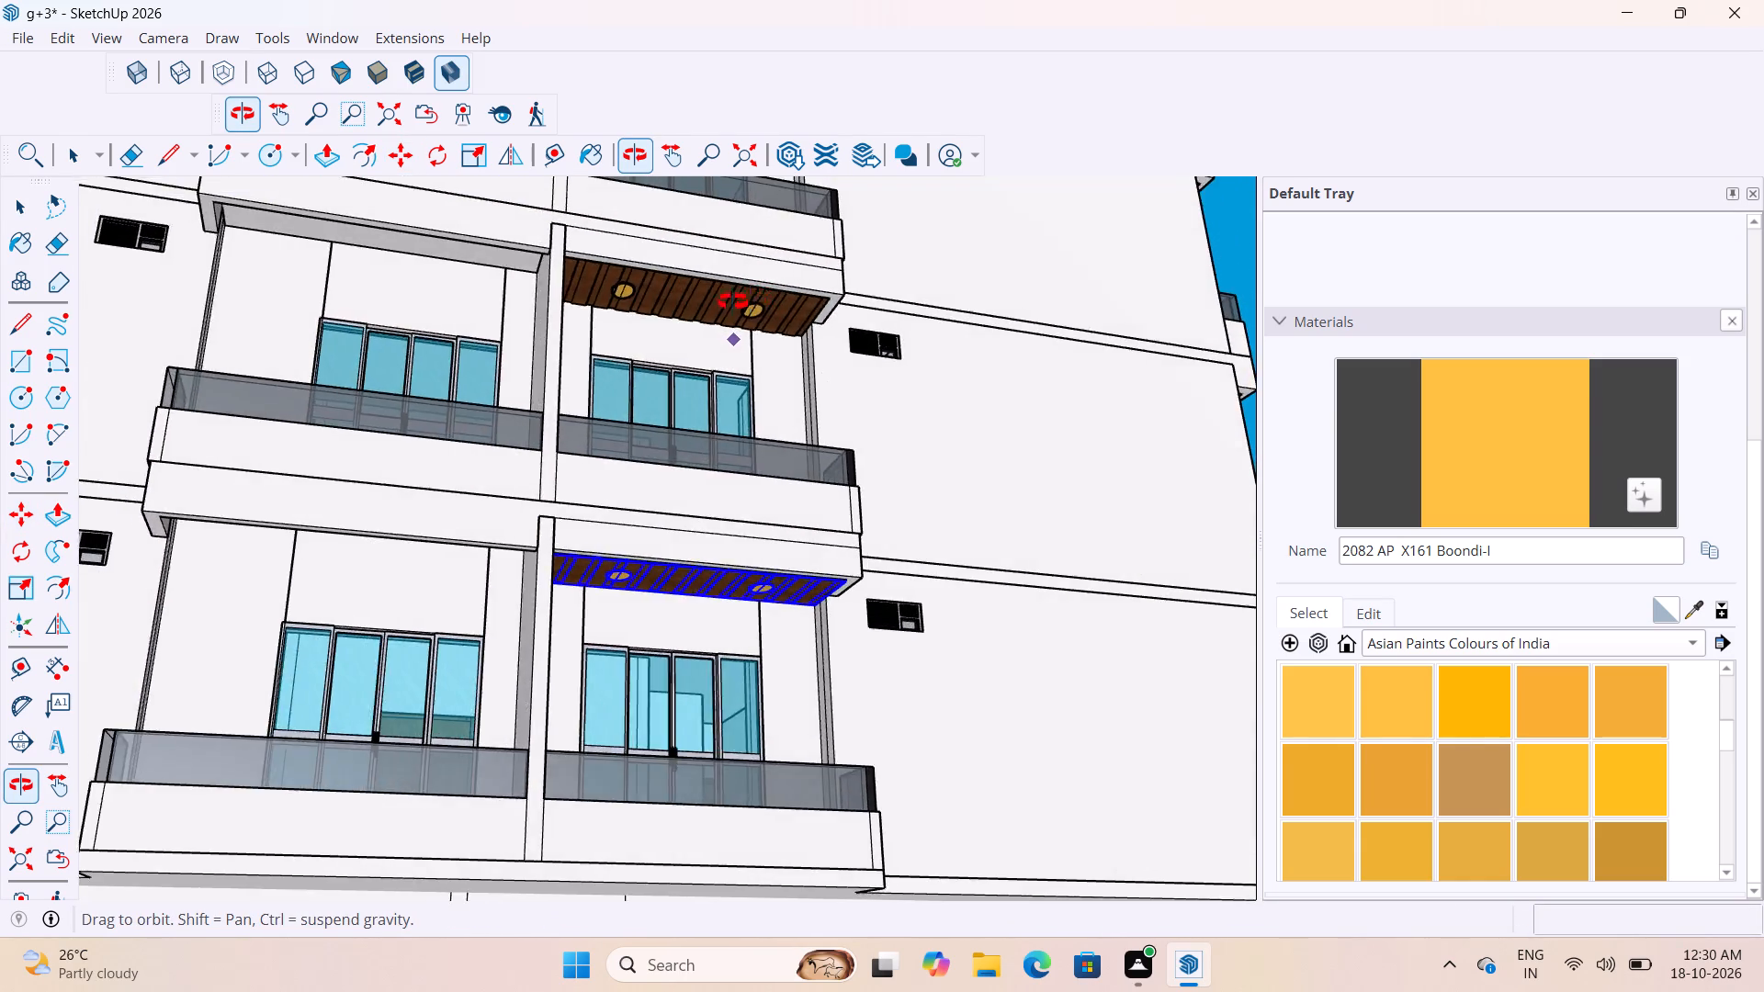
middle_click_drag(733, 302, 611, 256)
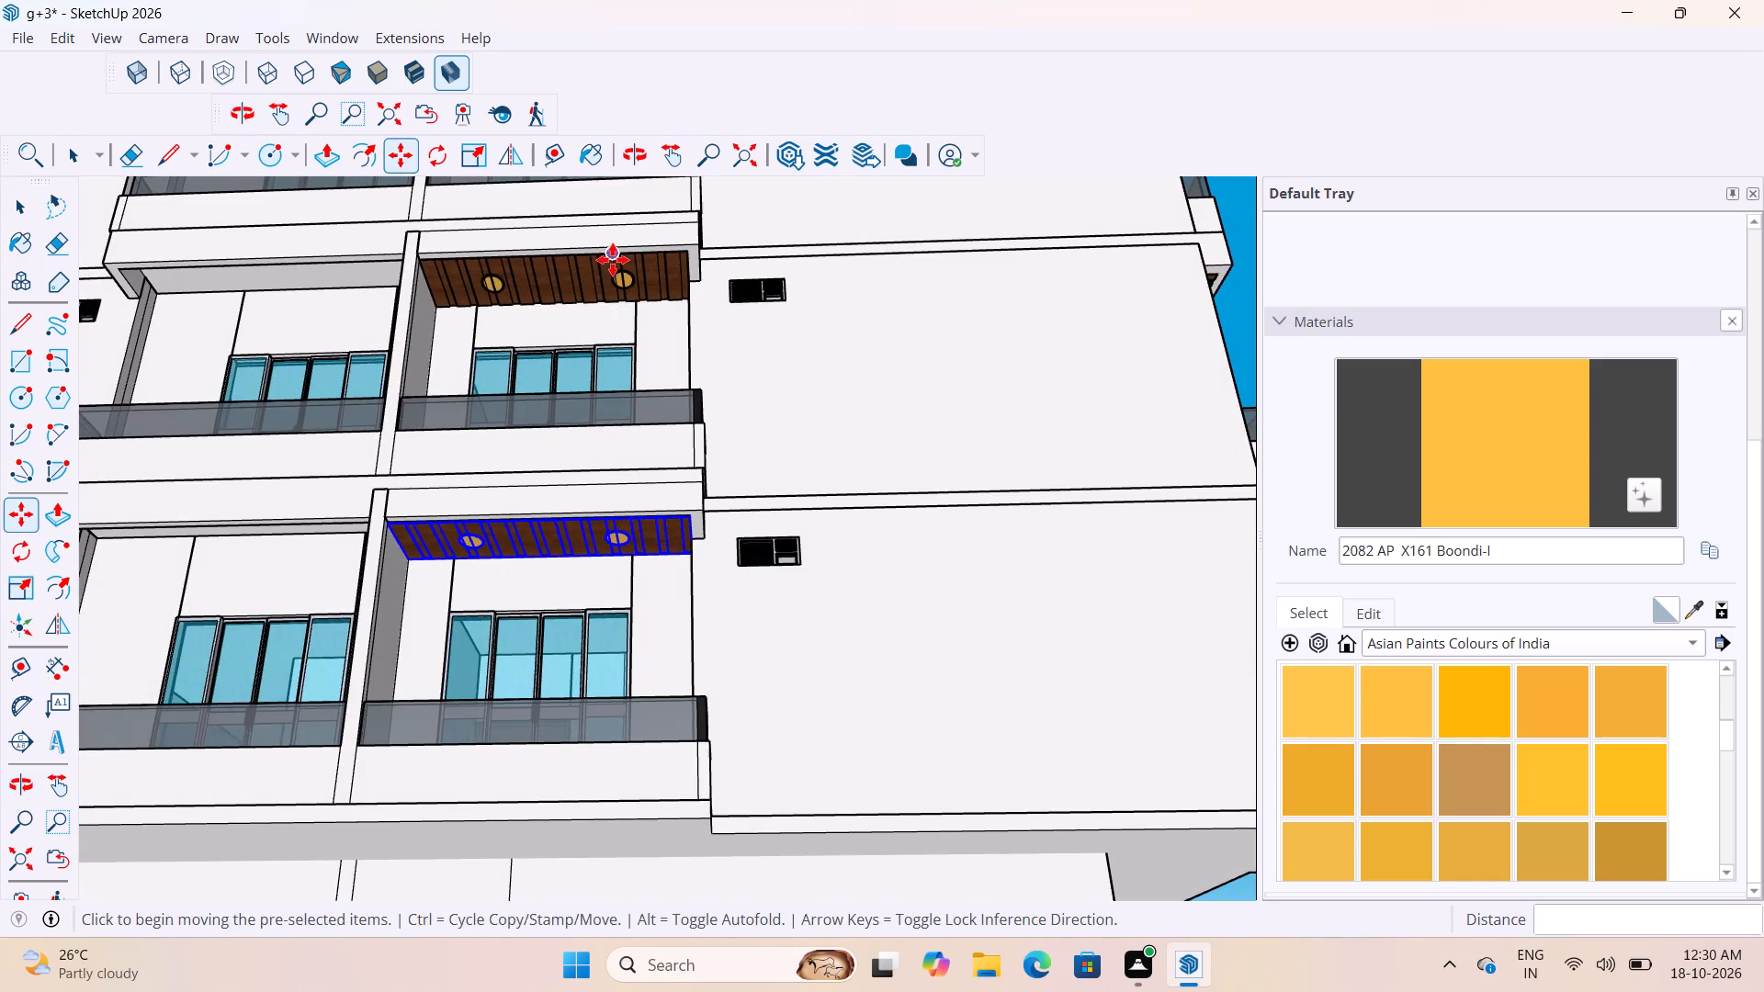
scroll(613, 260, "down", 15)
middle_click_drag(639, 387, 665, 625)
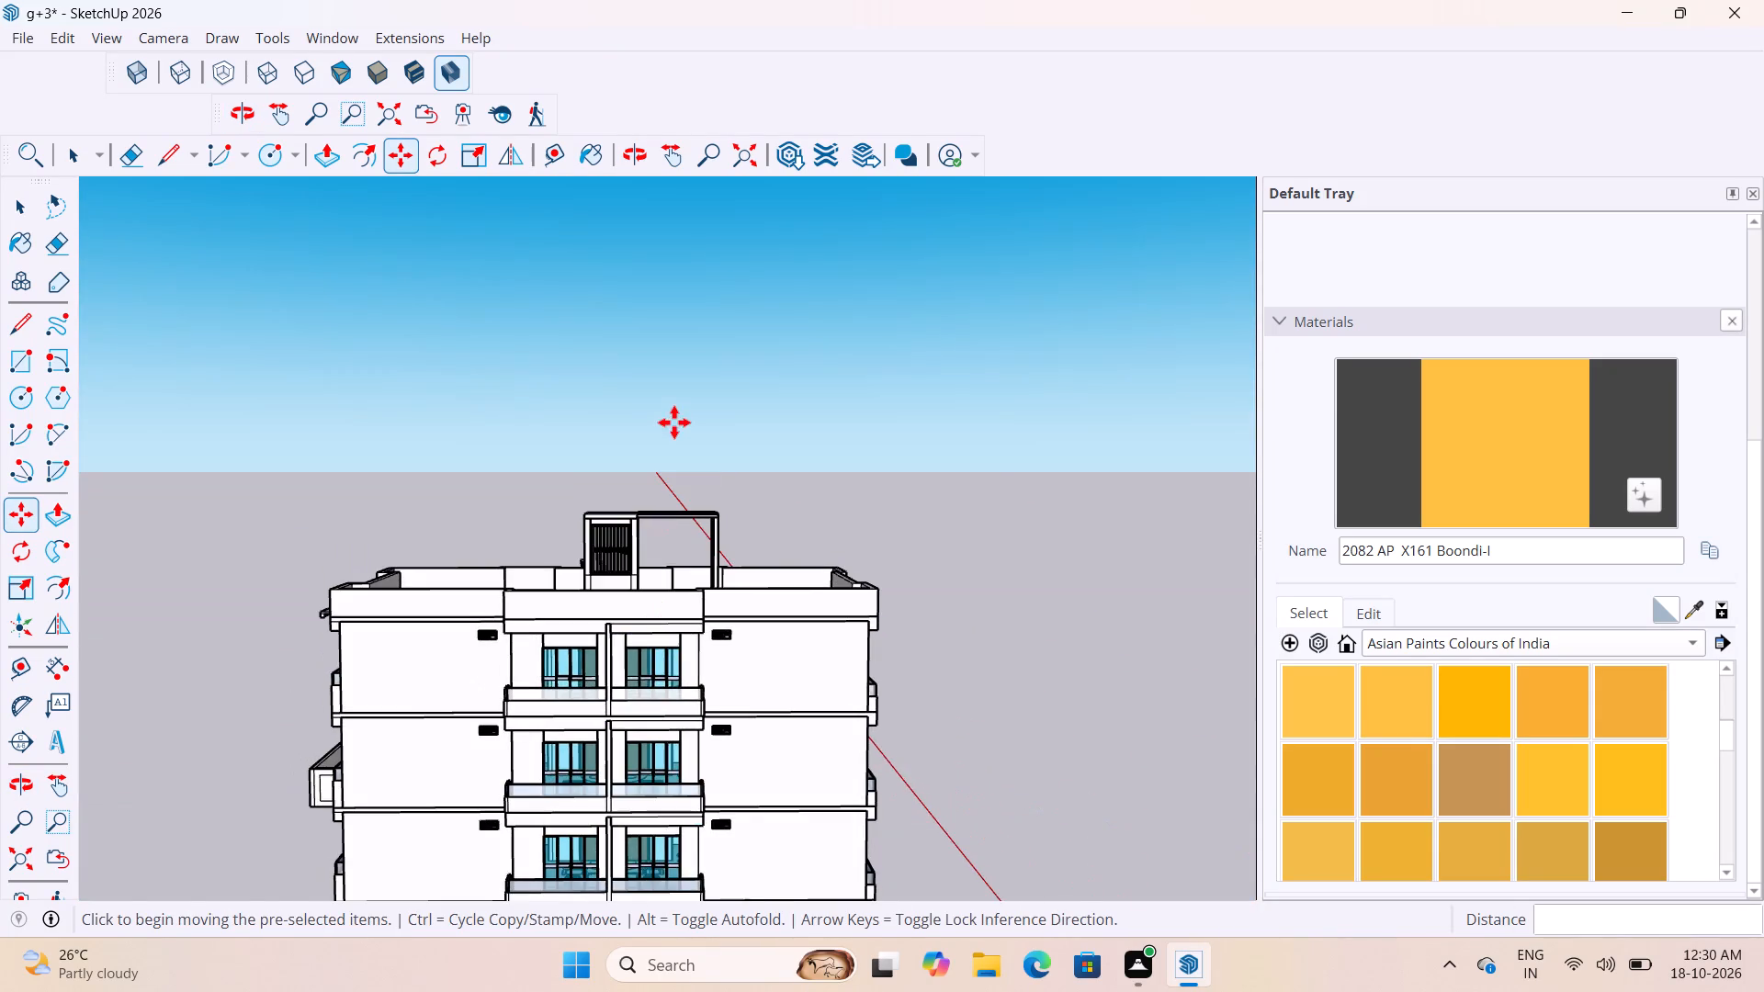
scroll(674, 423, "down", 5)
scroll(685, 726, "up", 15)
middle_click_drag(693, 652, 679, 592)
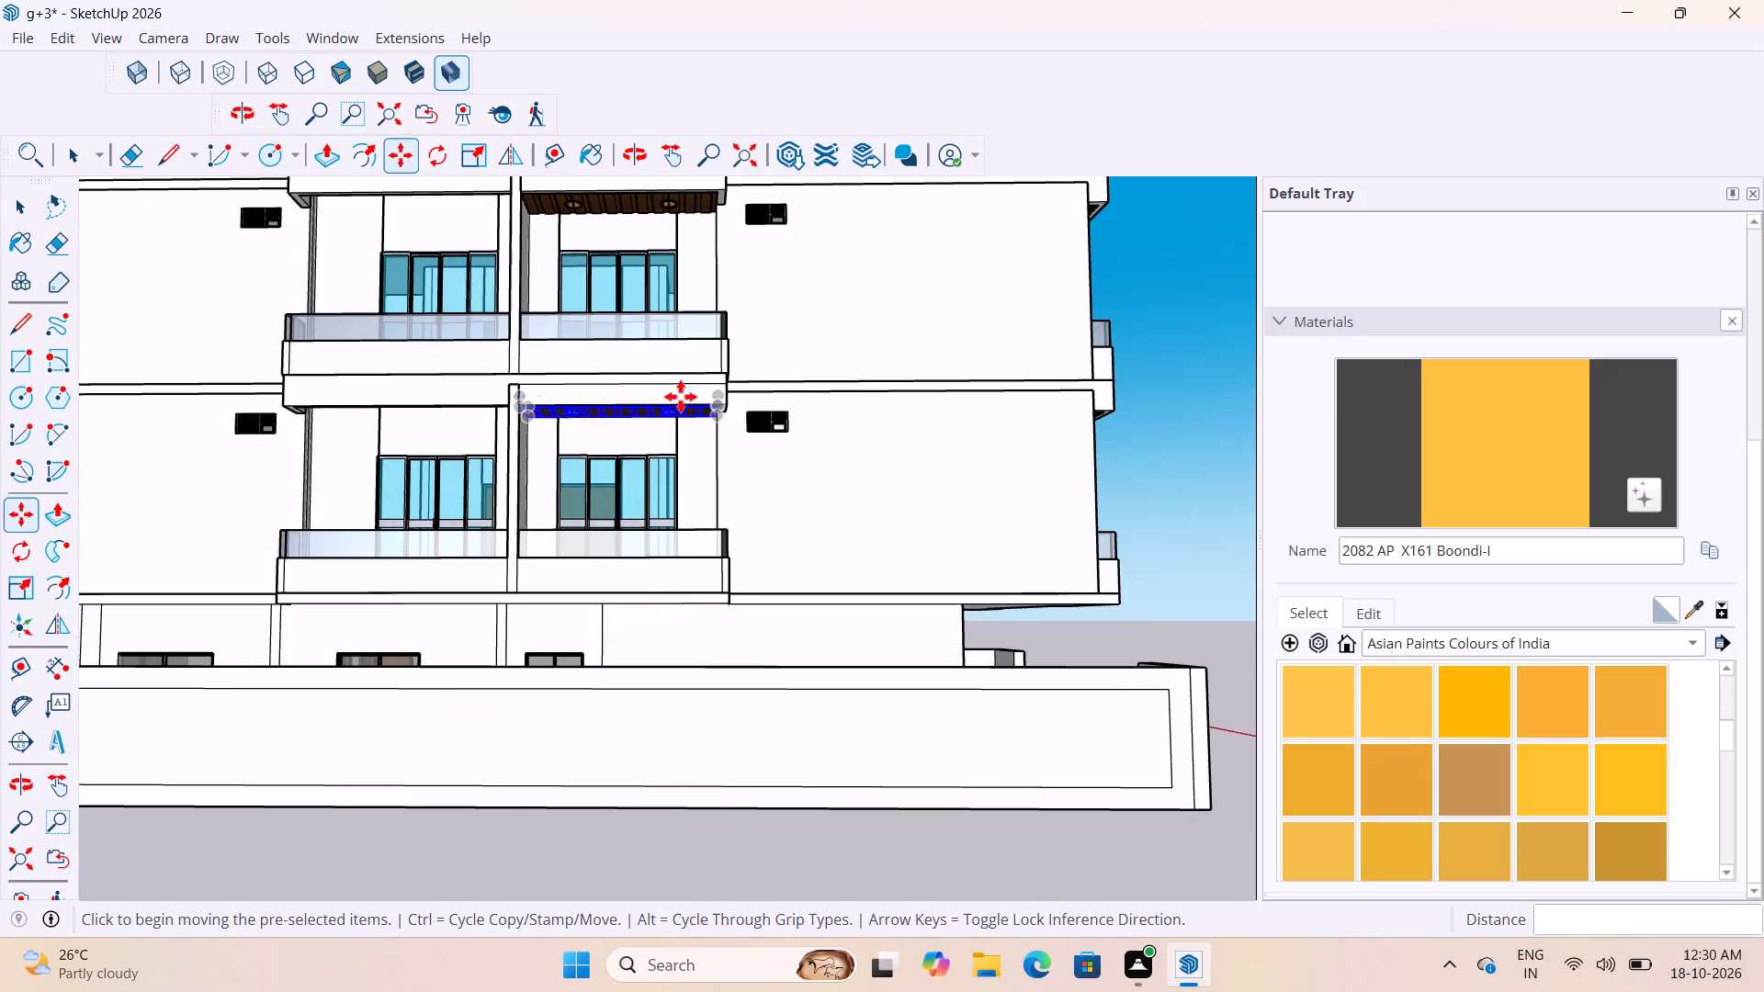
scroll(717, 434, "up", 16)
scroll(733, 299, "down", 11)
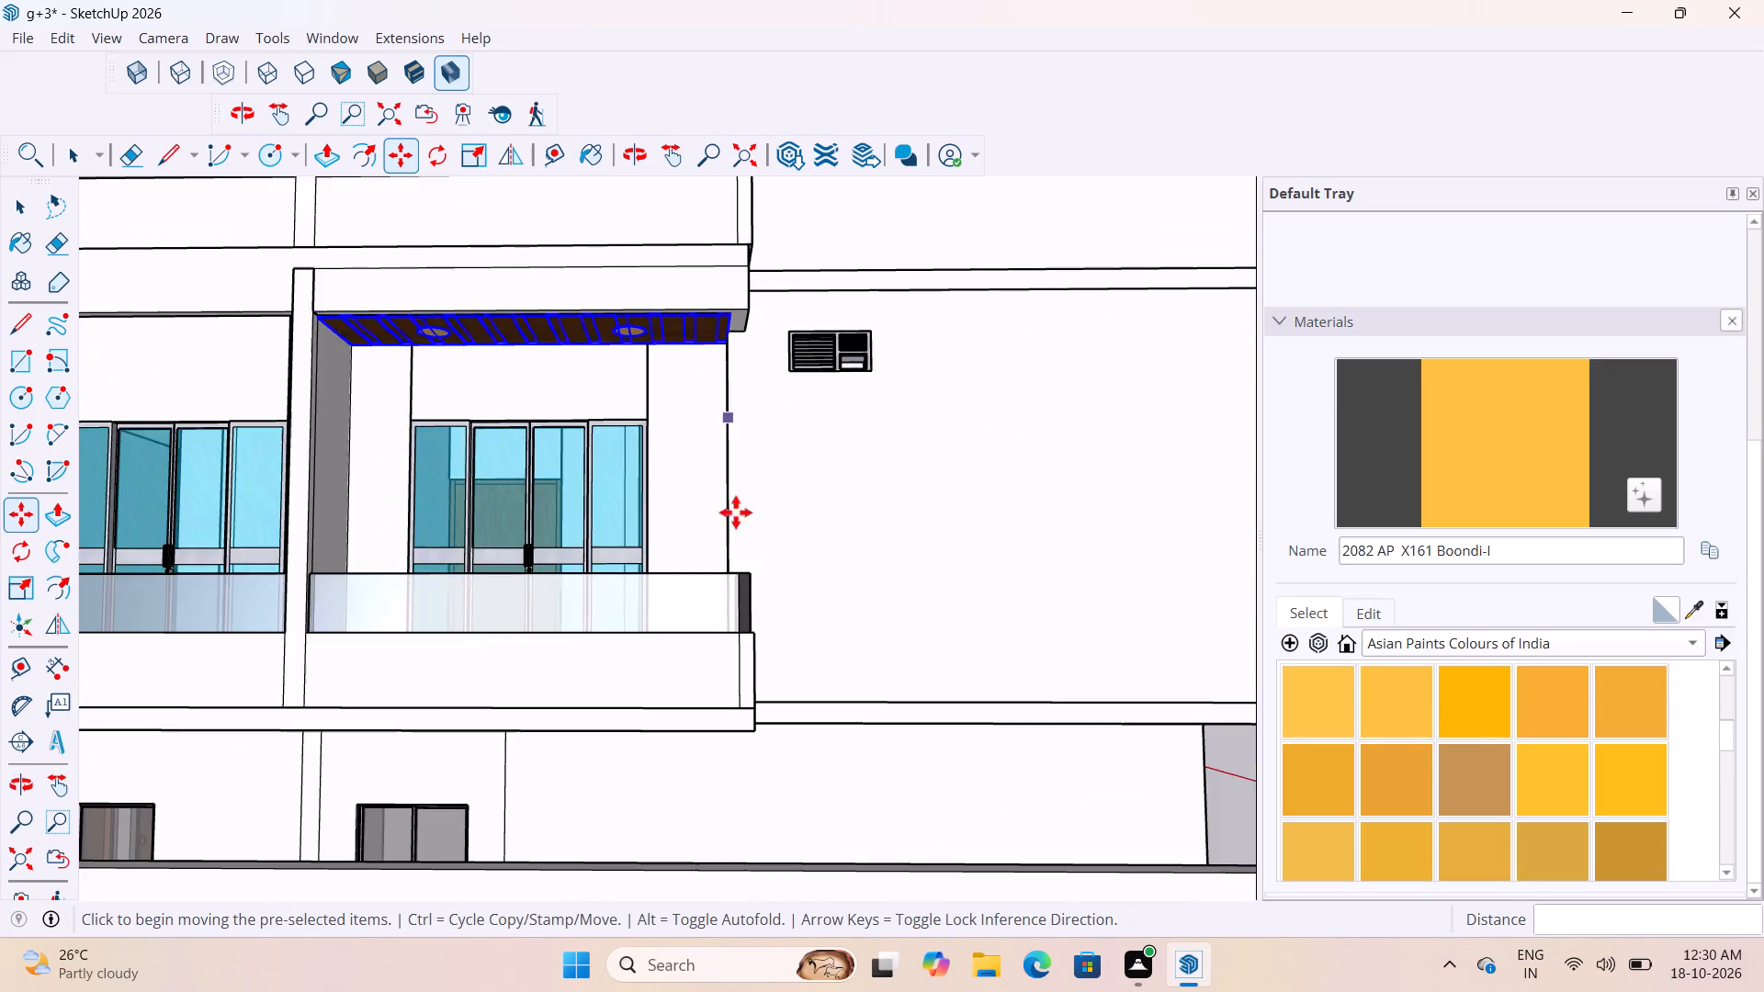
scroll(745, 711, "up", 4)
middle_click_drag(816, 483, 806, 320)
scroll(795, 340, "down", 17)
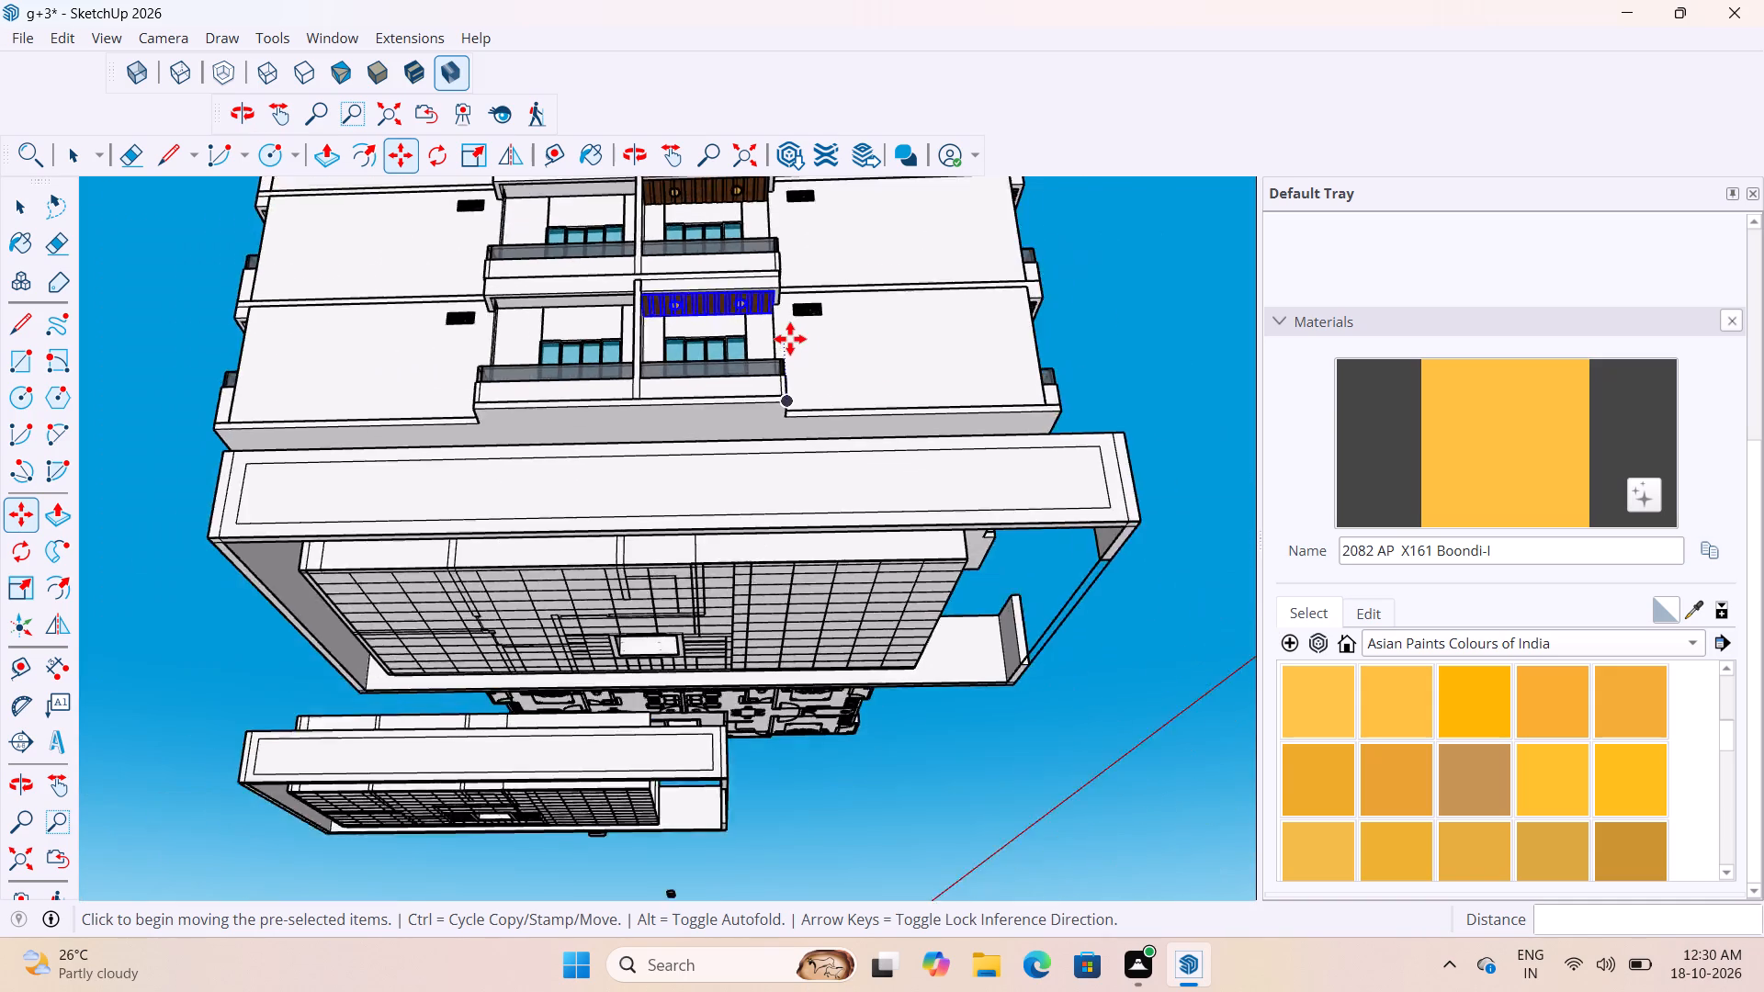
scroll(790, 339, "down", 3)
middle_click_drag(792, 357, 822, 482)
scroll(822, 482, "up", 10)
scroll(707, 490, "down", 7)
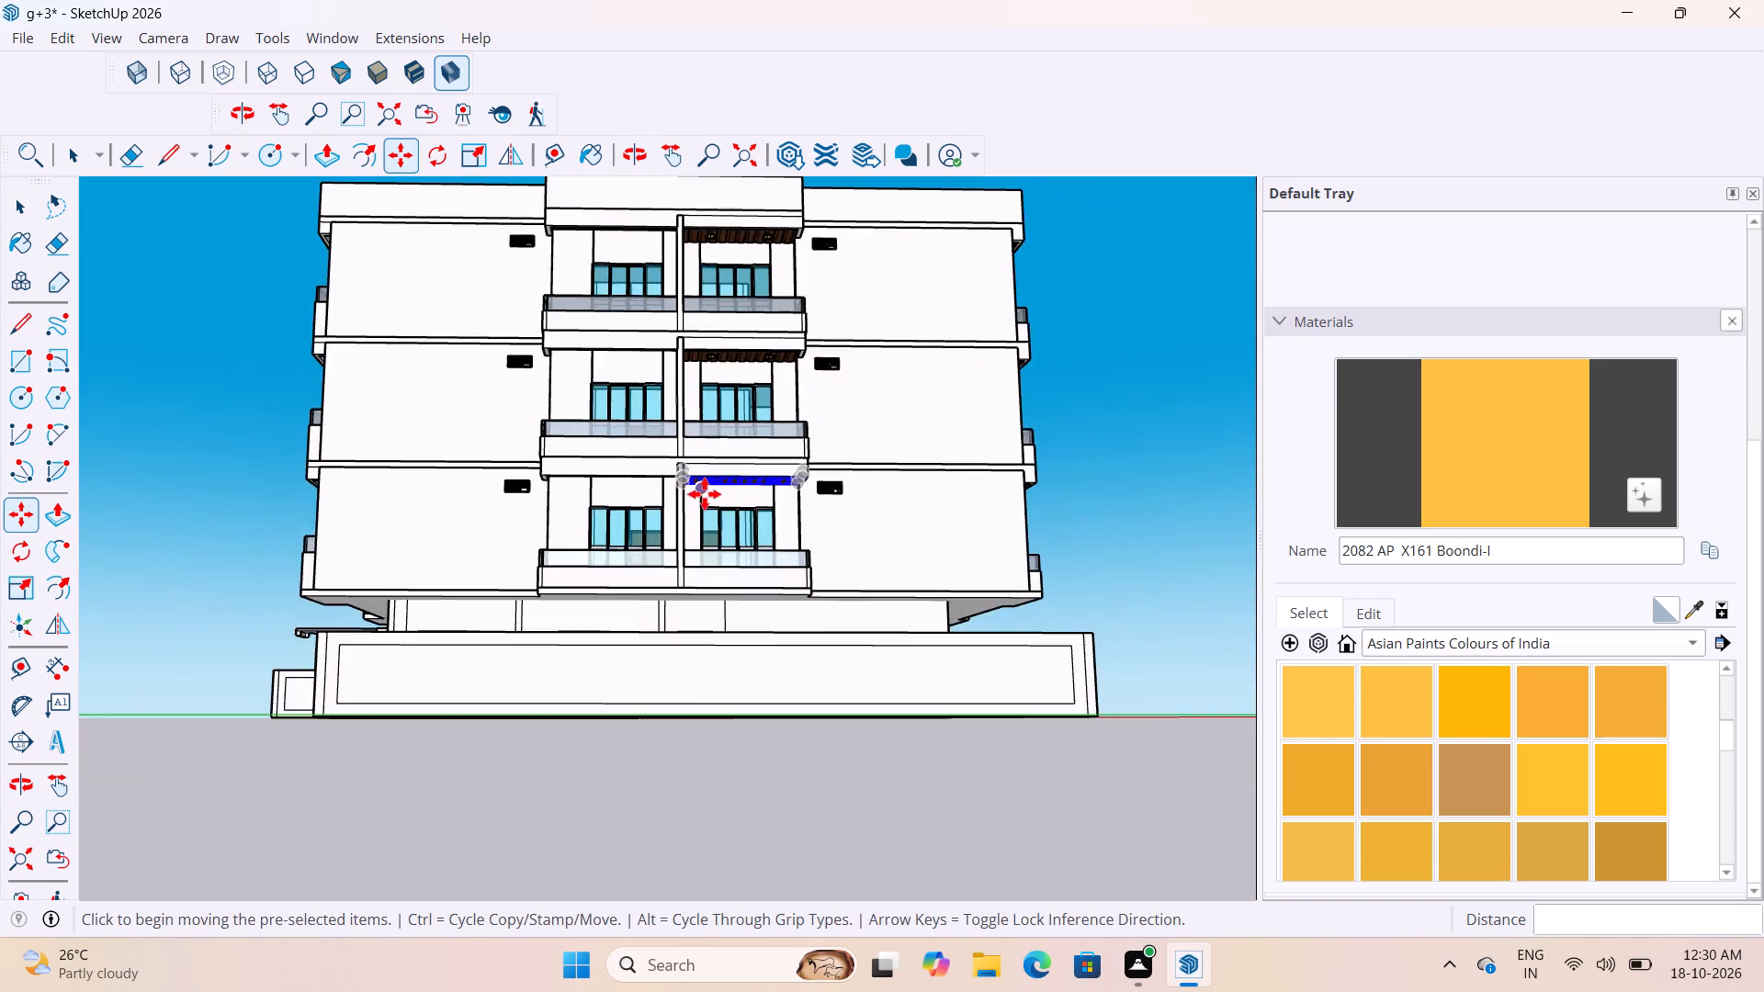
scroll(705, 494, "down", 5)
key("space")
left_click(1011, 489)
scroll(807, 546, "up", 3)
middle_click_drag(791, 532, 791, 572)
middle_click_drag(714, 377, 677, 413)
scroll(673, 415, "up", 6)
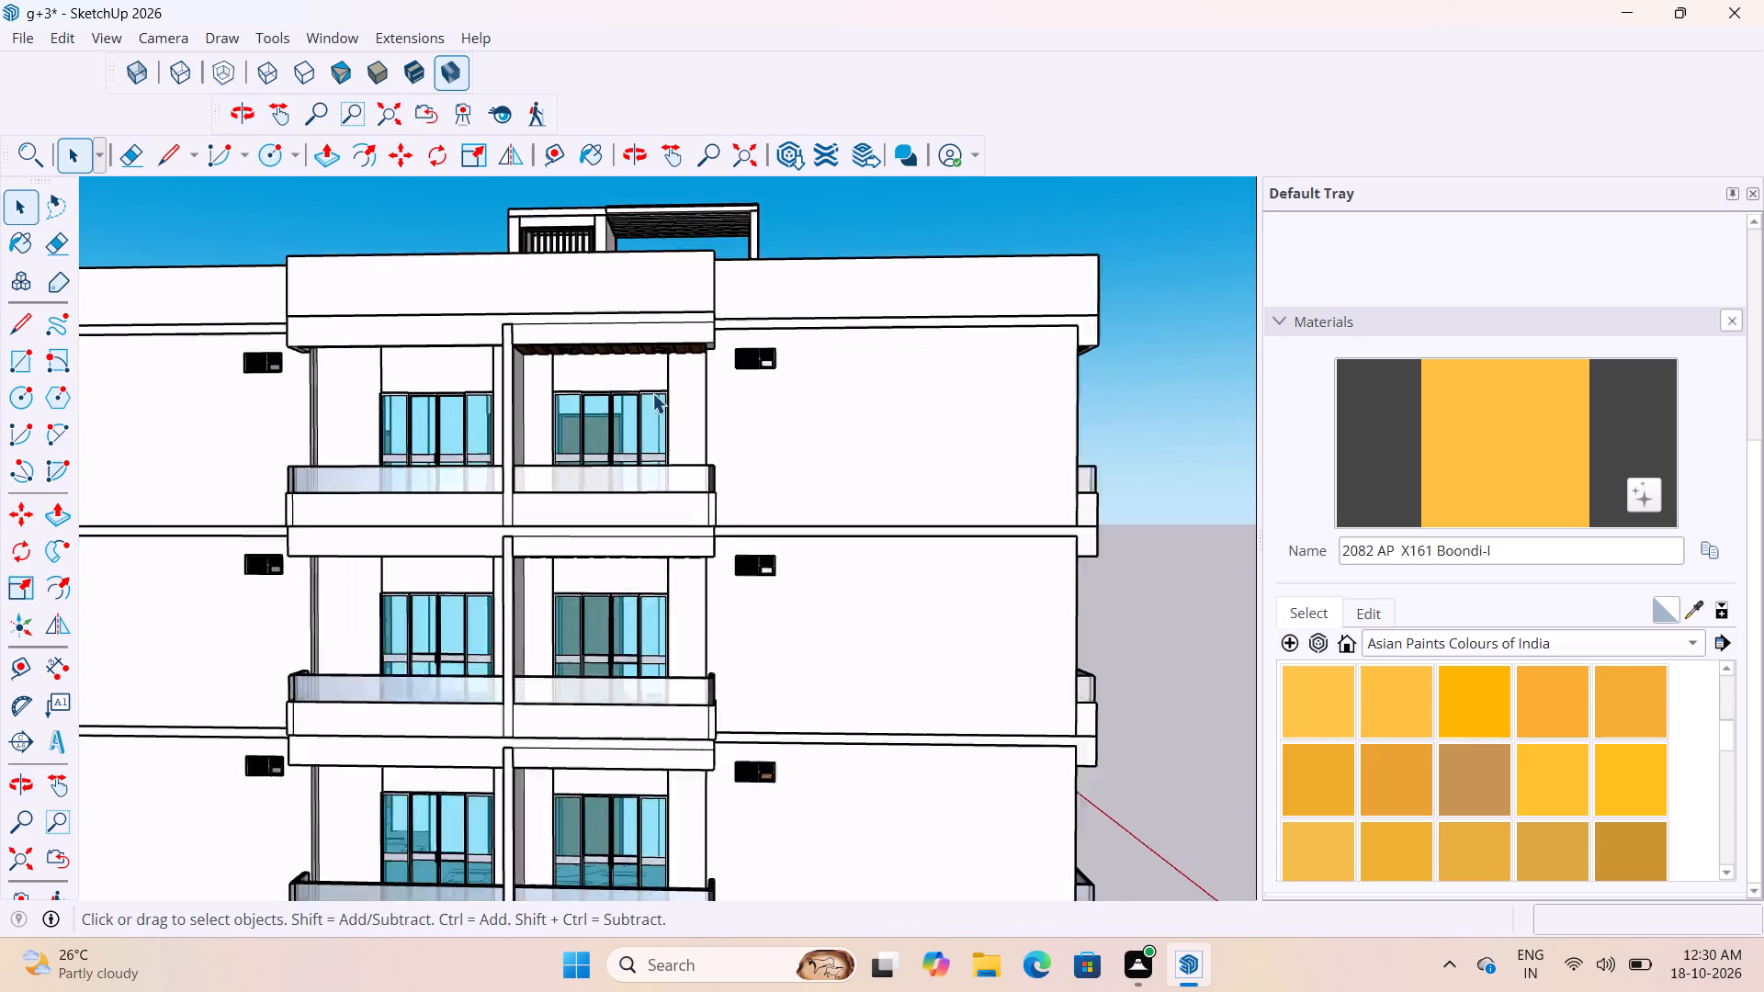
scroll(652, 393, "up", 2)
scroll(650, 387, "down", 5)
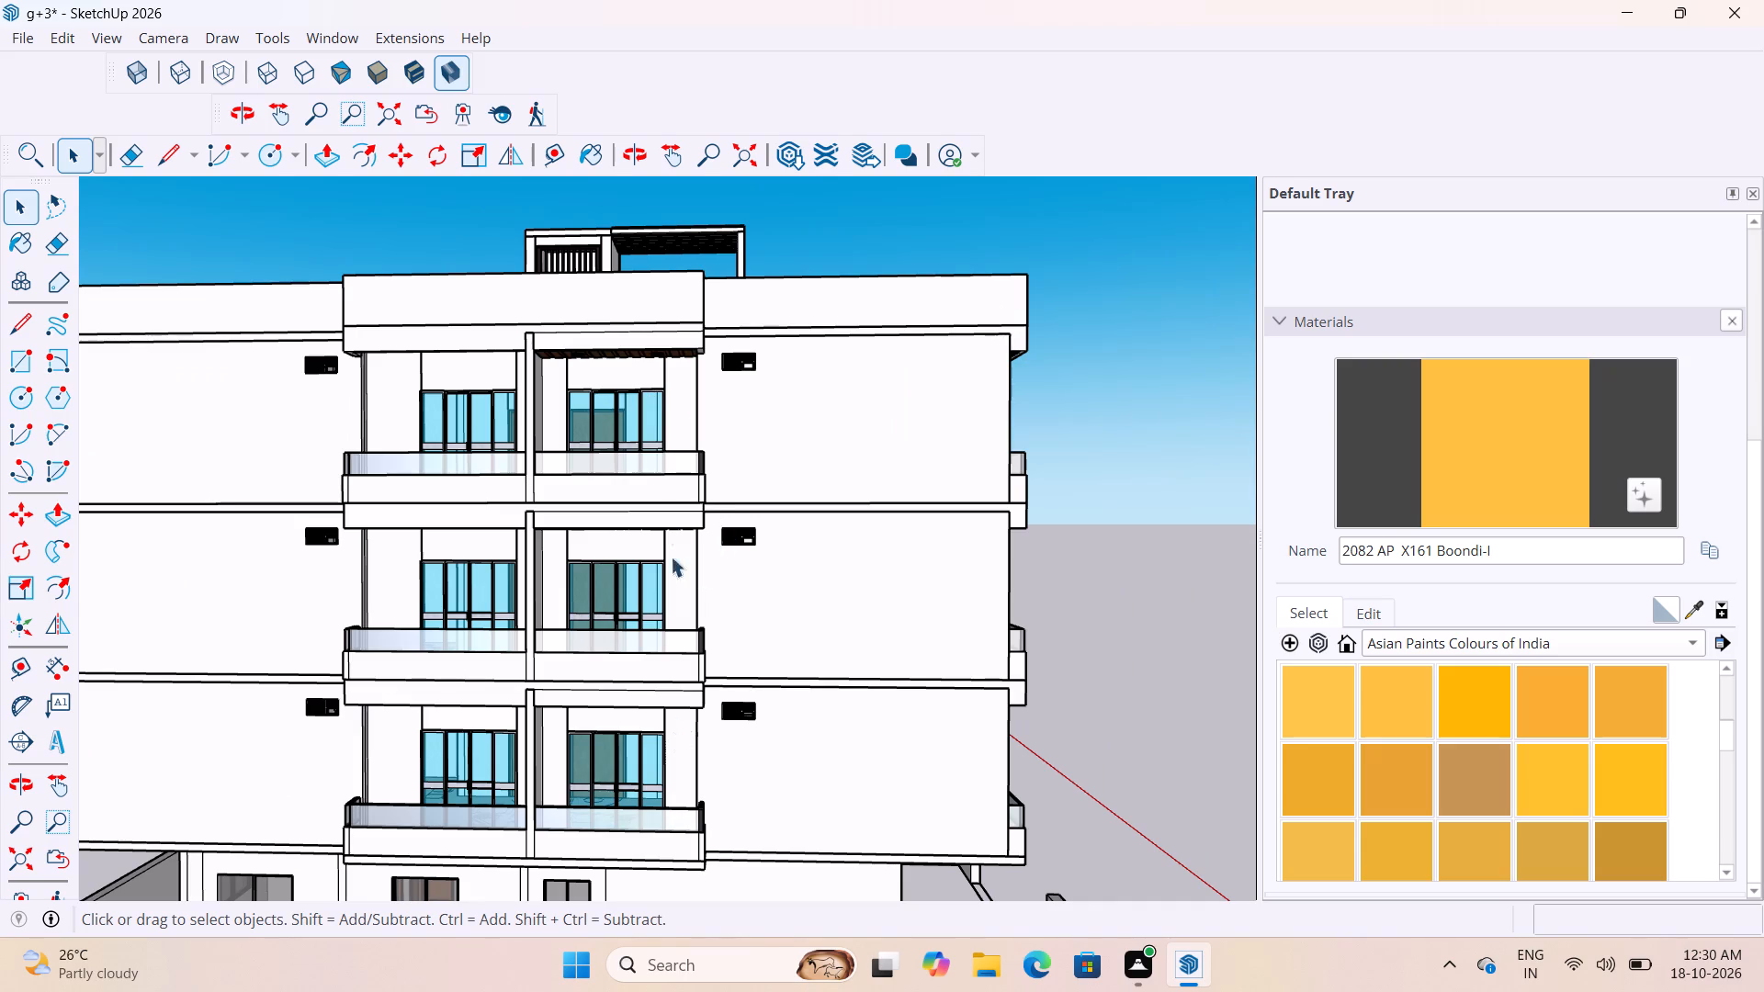
scroll(670, 510, "down", 5)
scroll(661, 691, "up", 9)
scroll(639, 364, "up", 3)
scroll(629, 328, "down", 6)
scroll(659, 568, "up", 1)
middle_click_drag(657, 552, 625, 473)
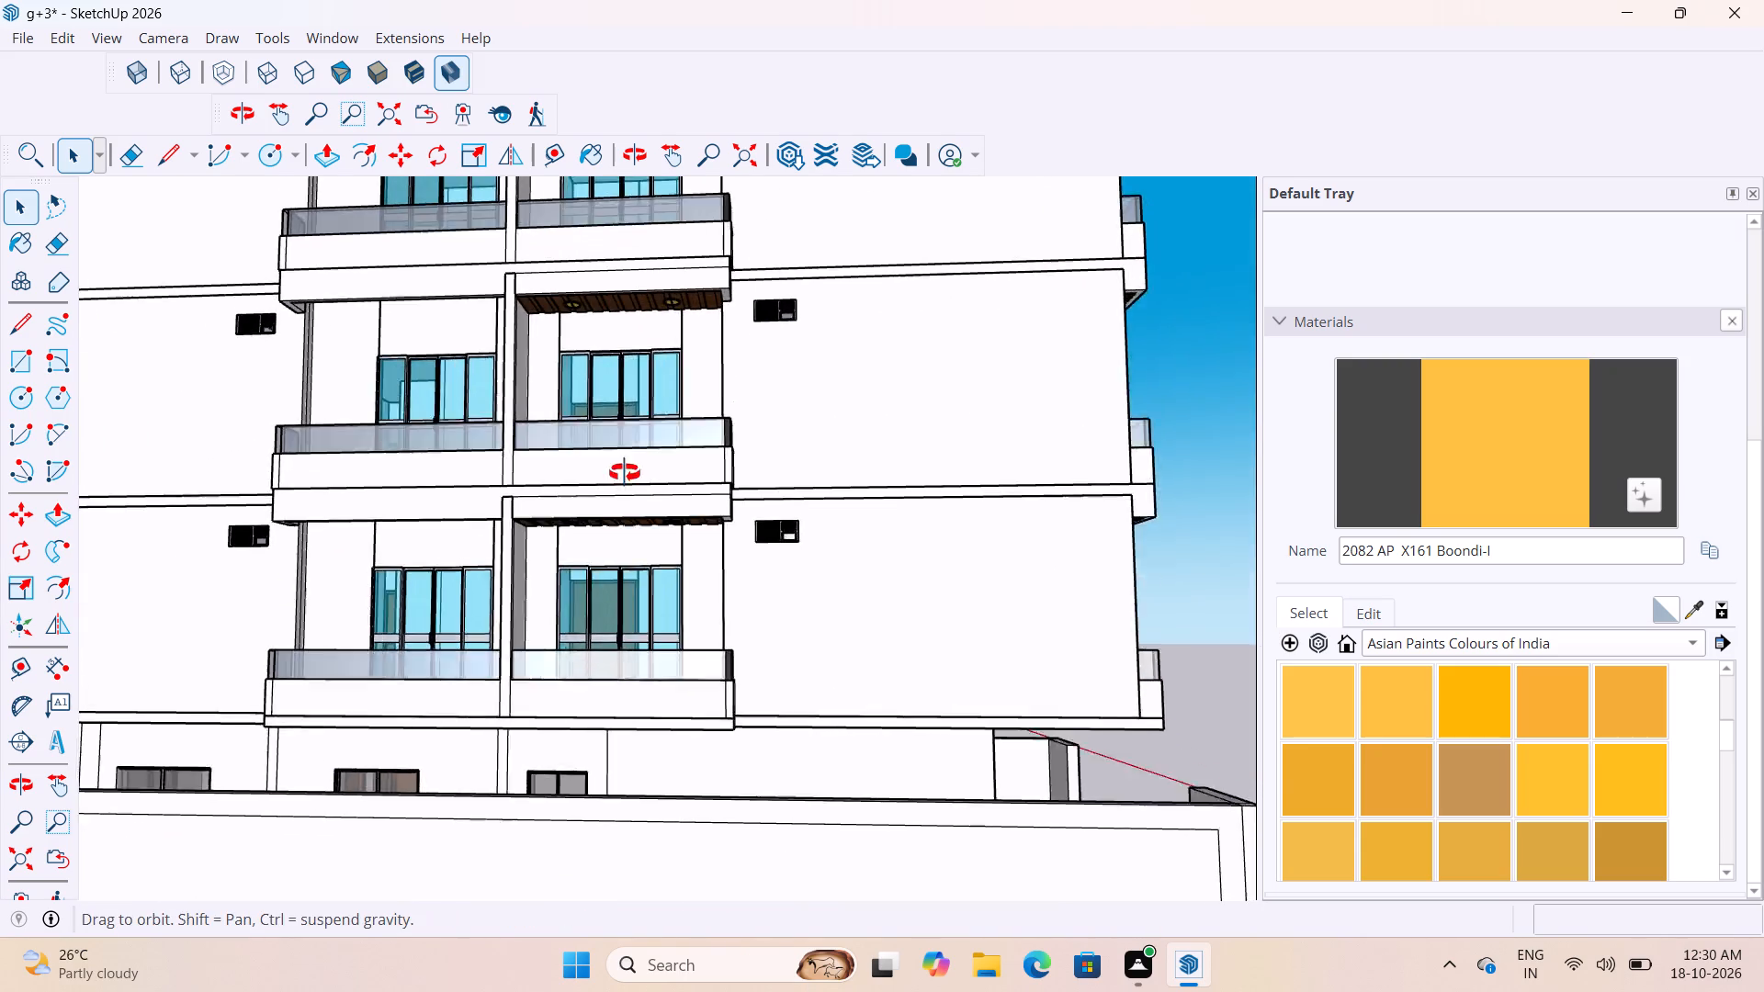
middle_click_drag(625, 473, 592, 430)
scroll(646, 517, "down", 11)
Copy the long side's top-floor ceiling block by its corner about 10' across the dividing wall into the adjoining overhang recess.
scroll(620, 411, "up", 5)
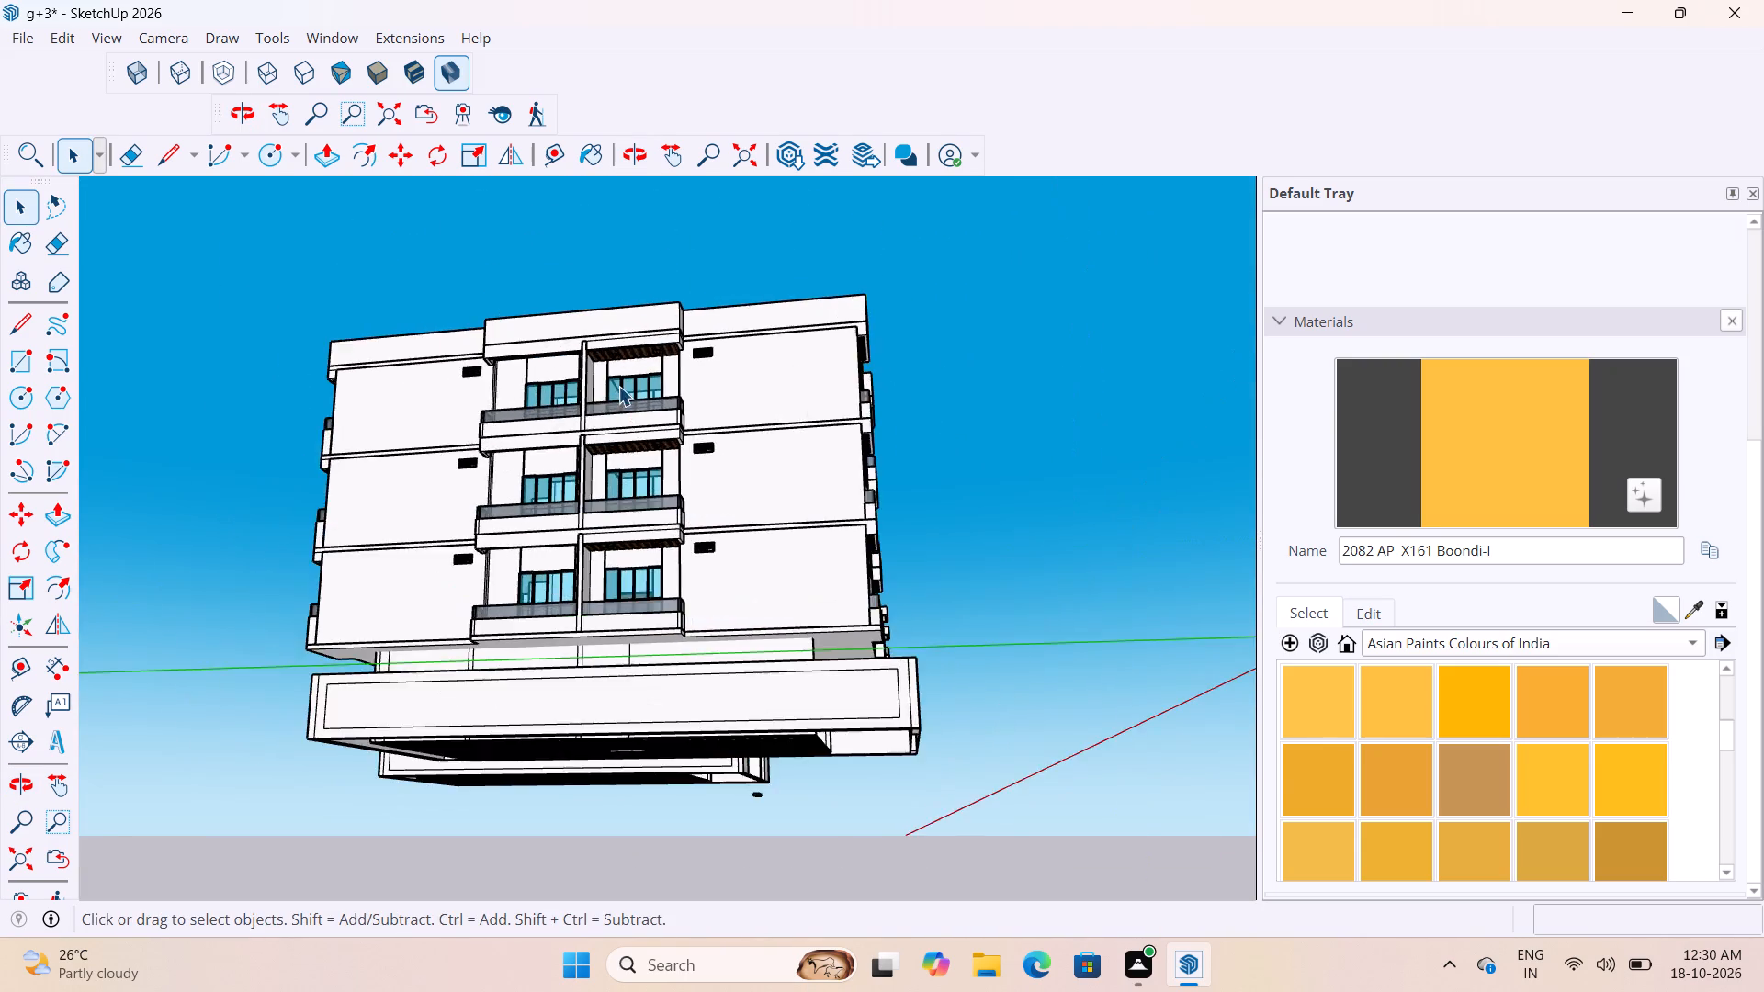
scroll(618, 386, "up", 12)
scroll(722, 316, "up", 5)
left_click(783, 310)
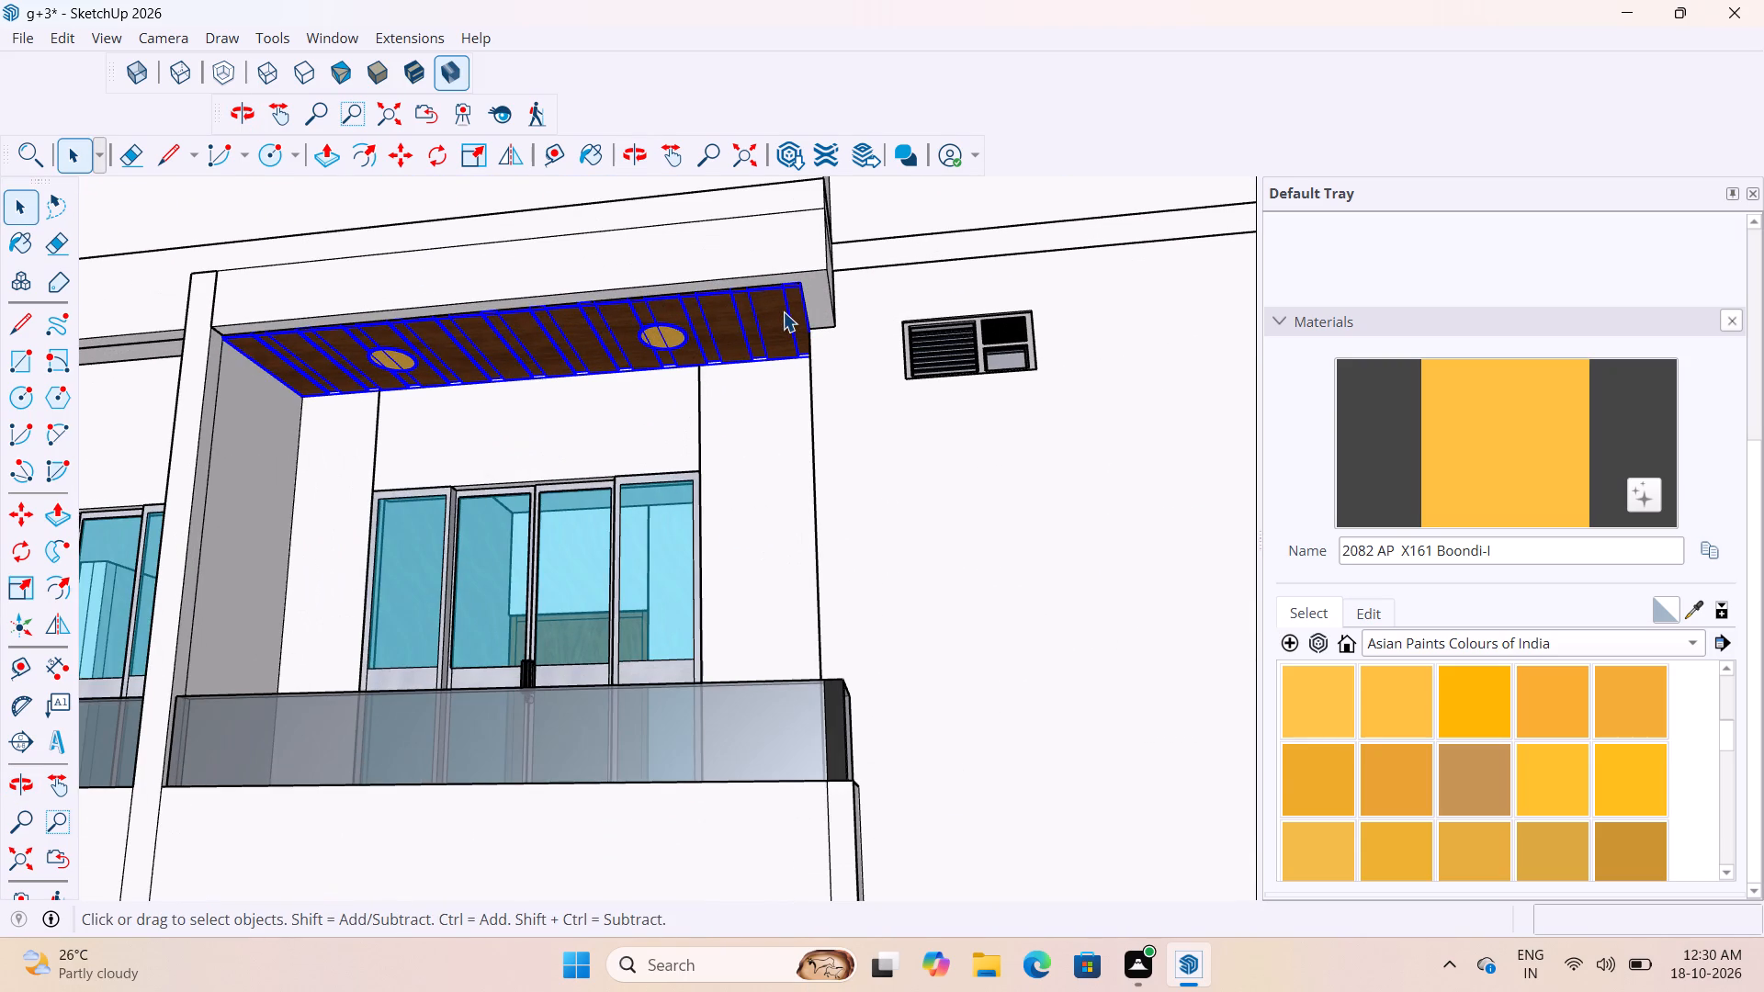
key("m")
scroll(789, 314, "up", 8)
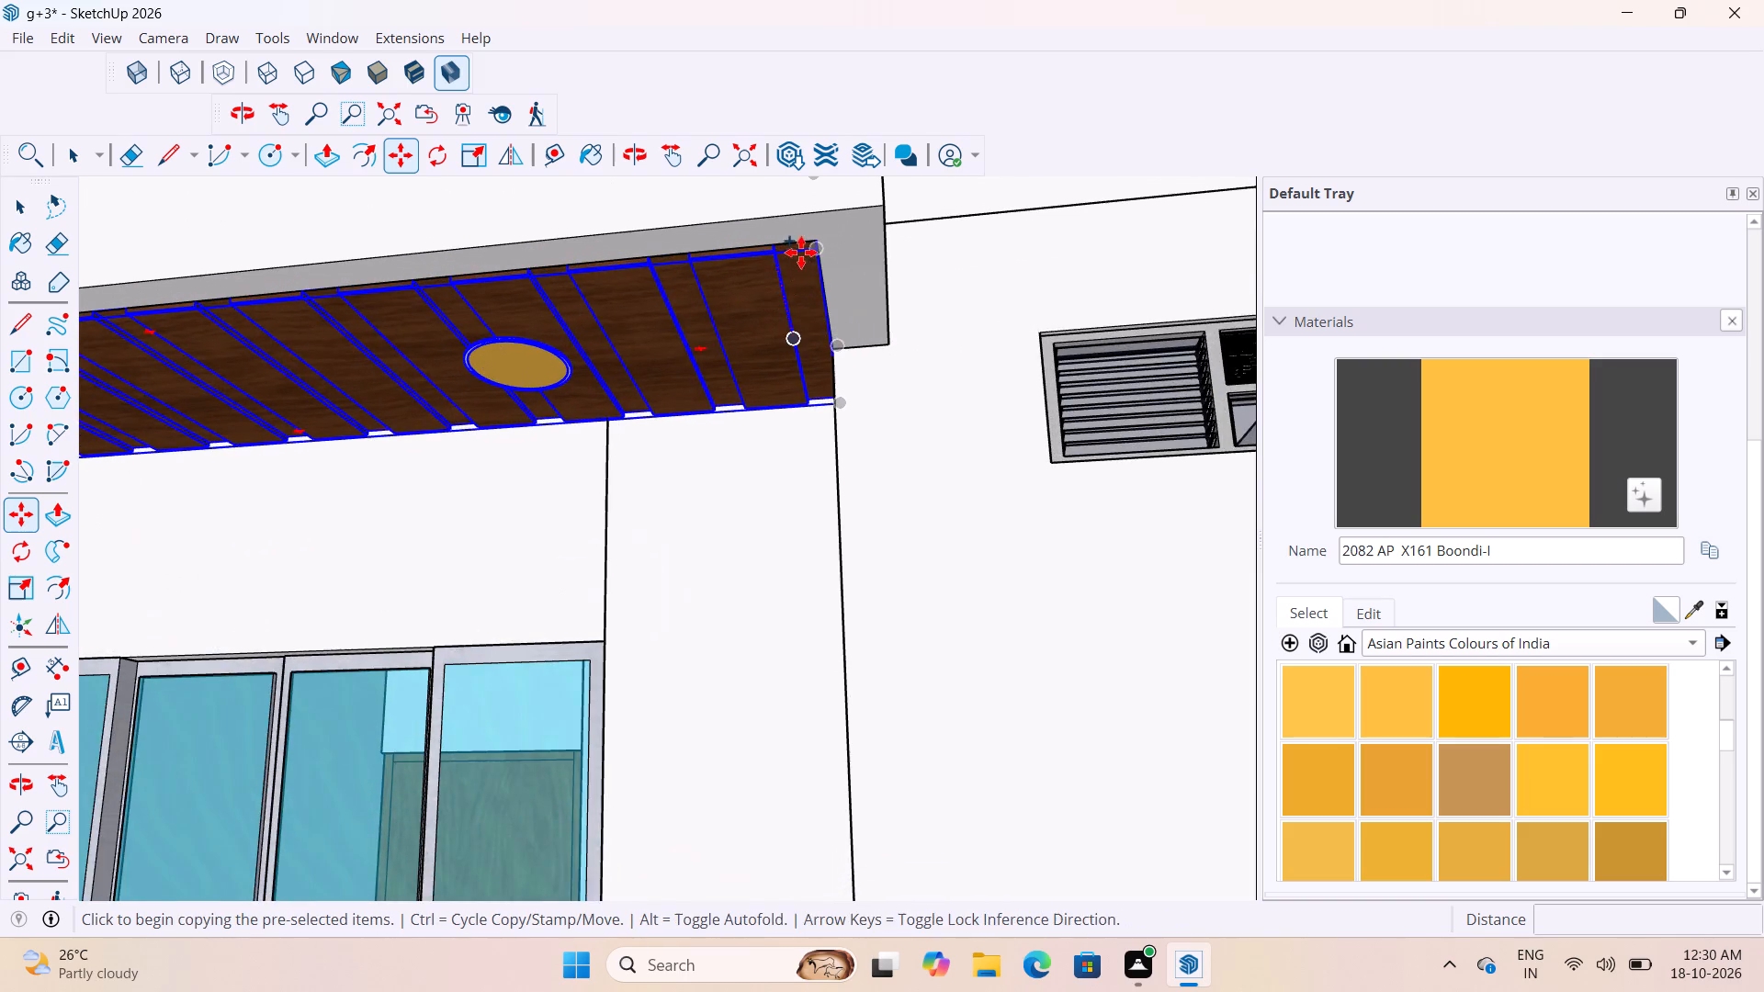
scroll(802, 255, "up", 15)
scroll(839, 259, "down", 5)
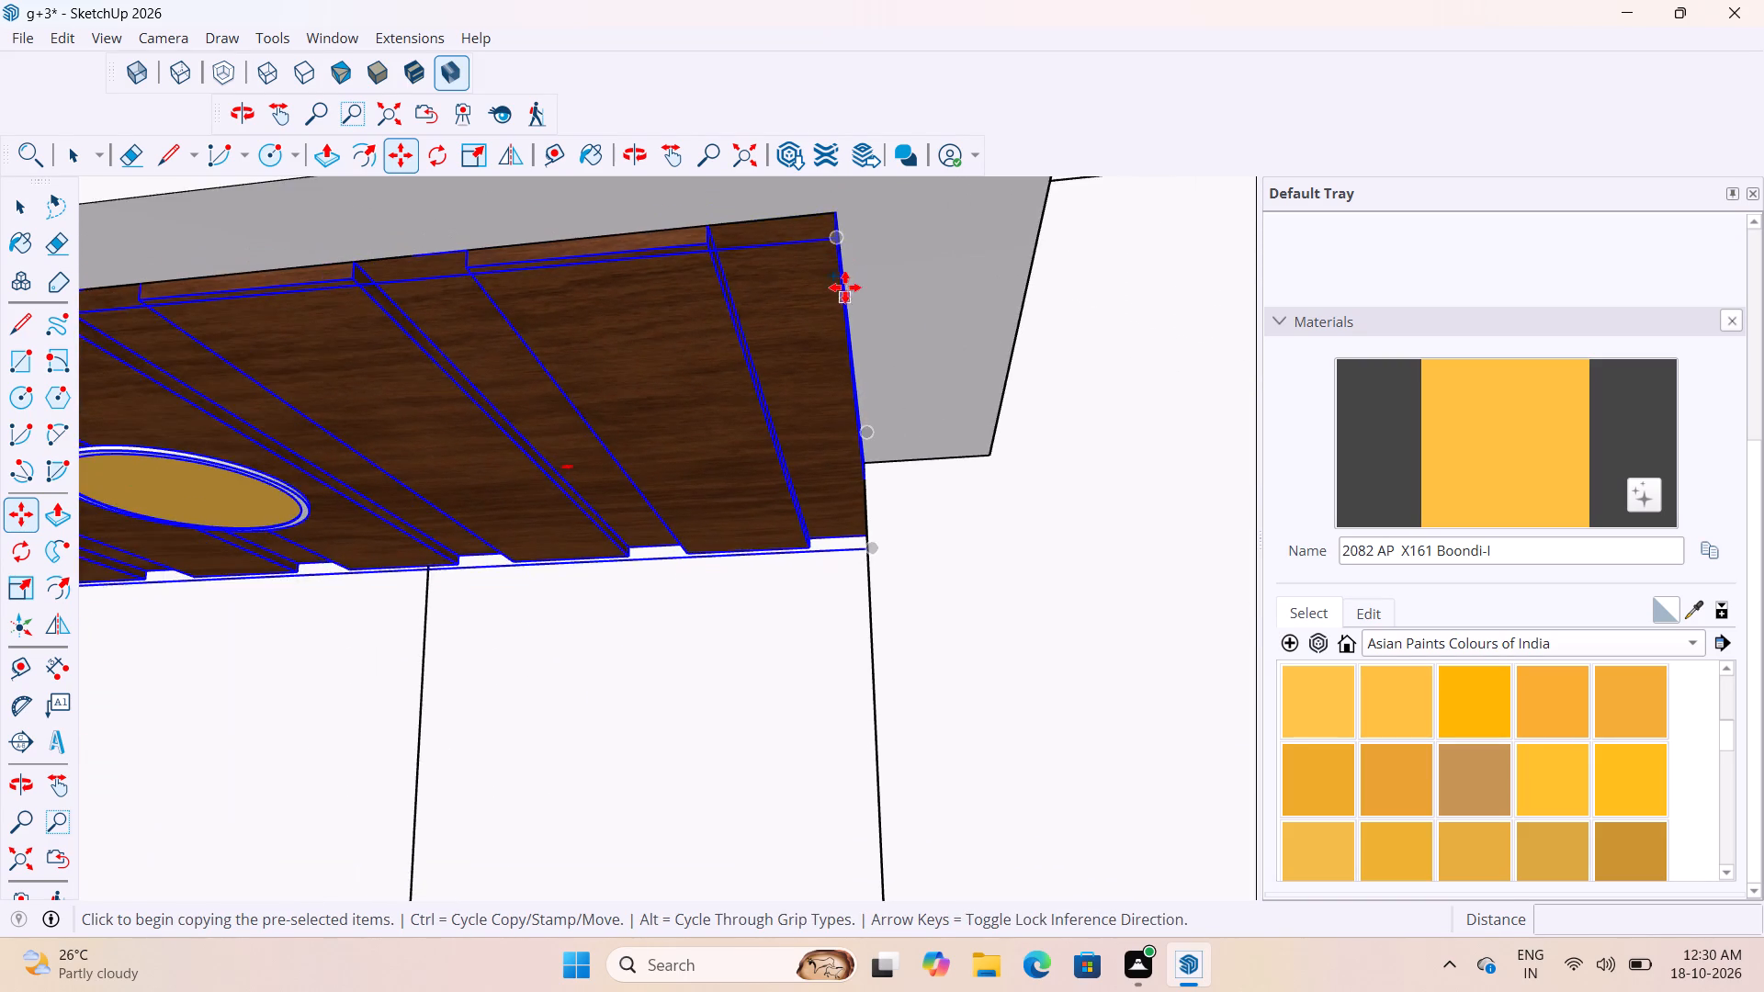
middle_click_drag(845, 282, 852, 322)
scroll(871, 338, "up", 3)
left_click(845, 312)
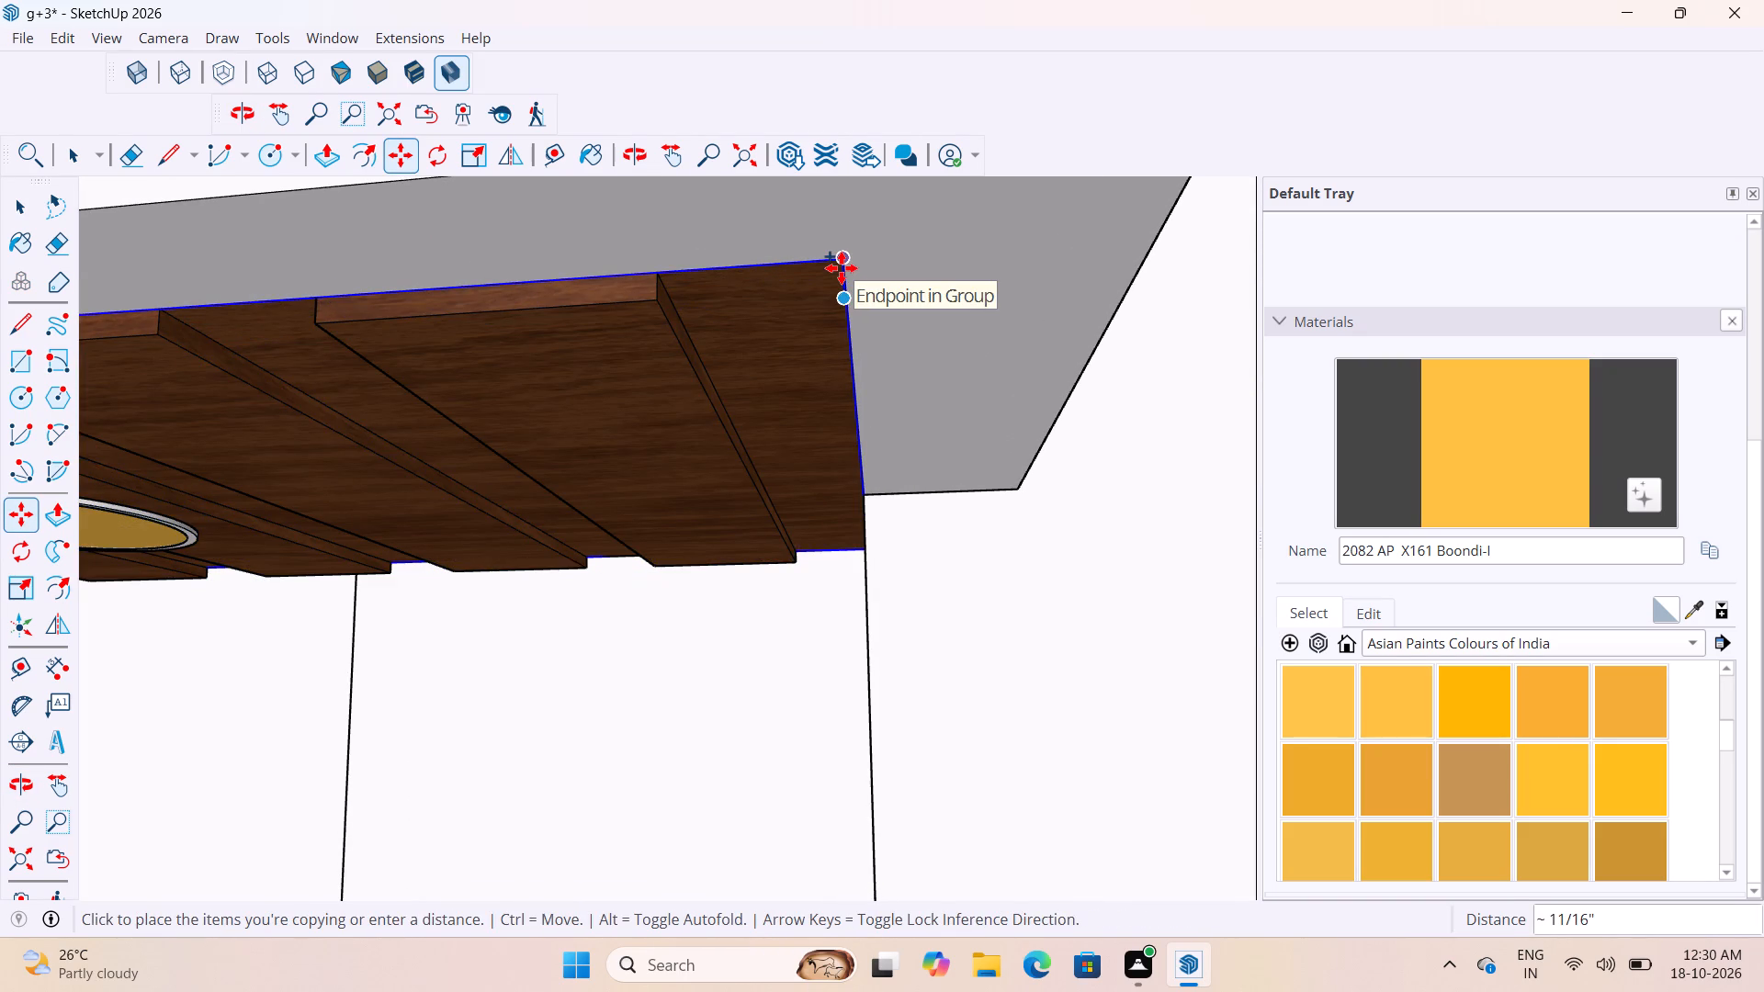
left_click(842, 268)
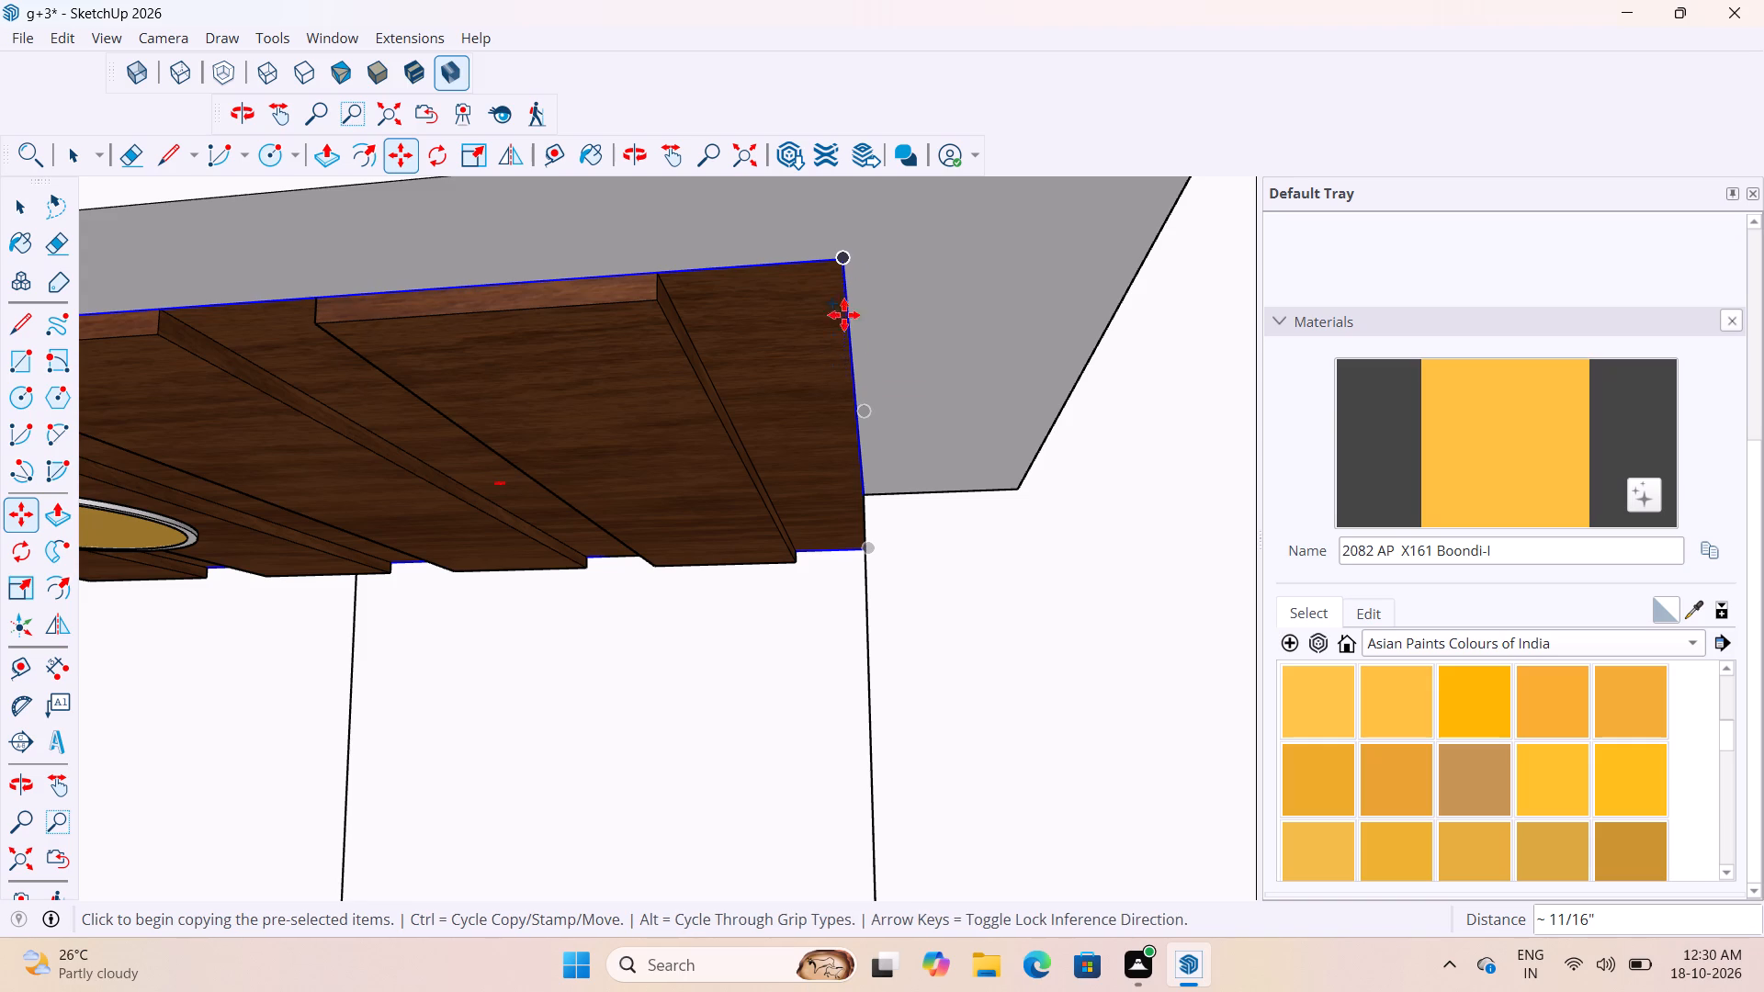
left_click(843, 264)
scroll(743, 314, "down", 12)
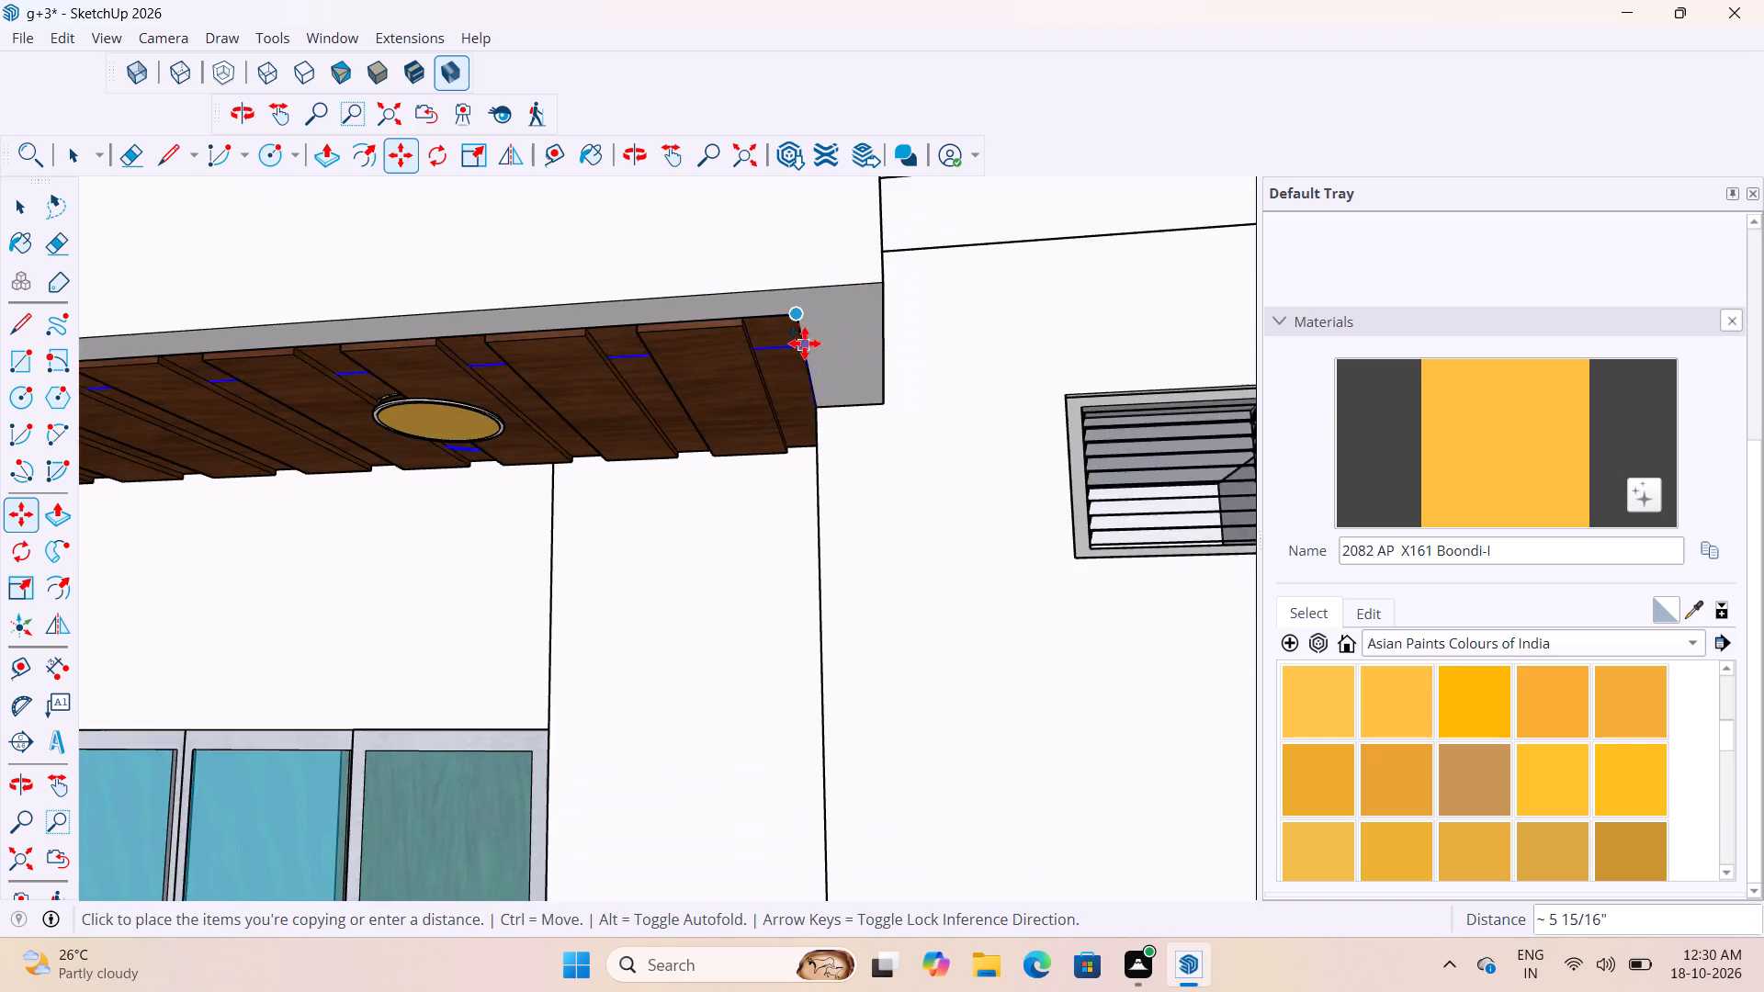
scroll(824, 340, "down", 18)
scroll(566, 388, "up", 11)
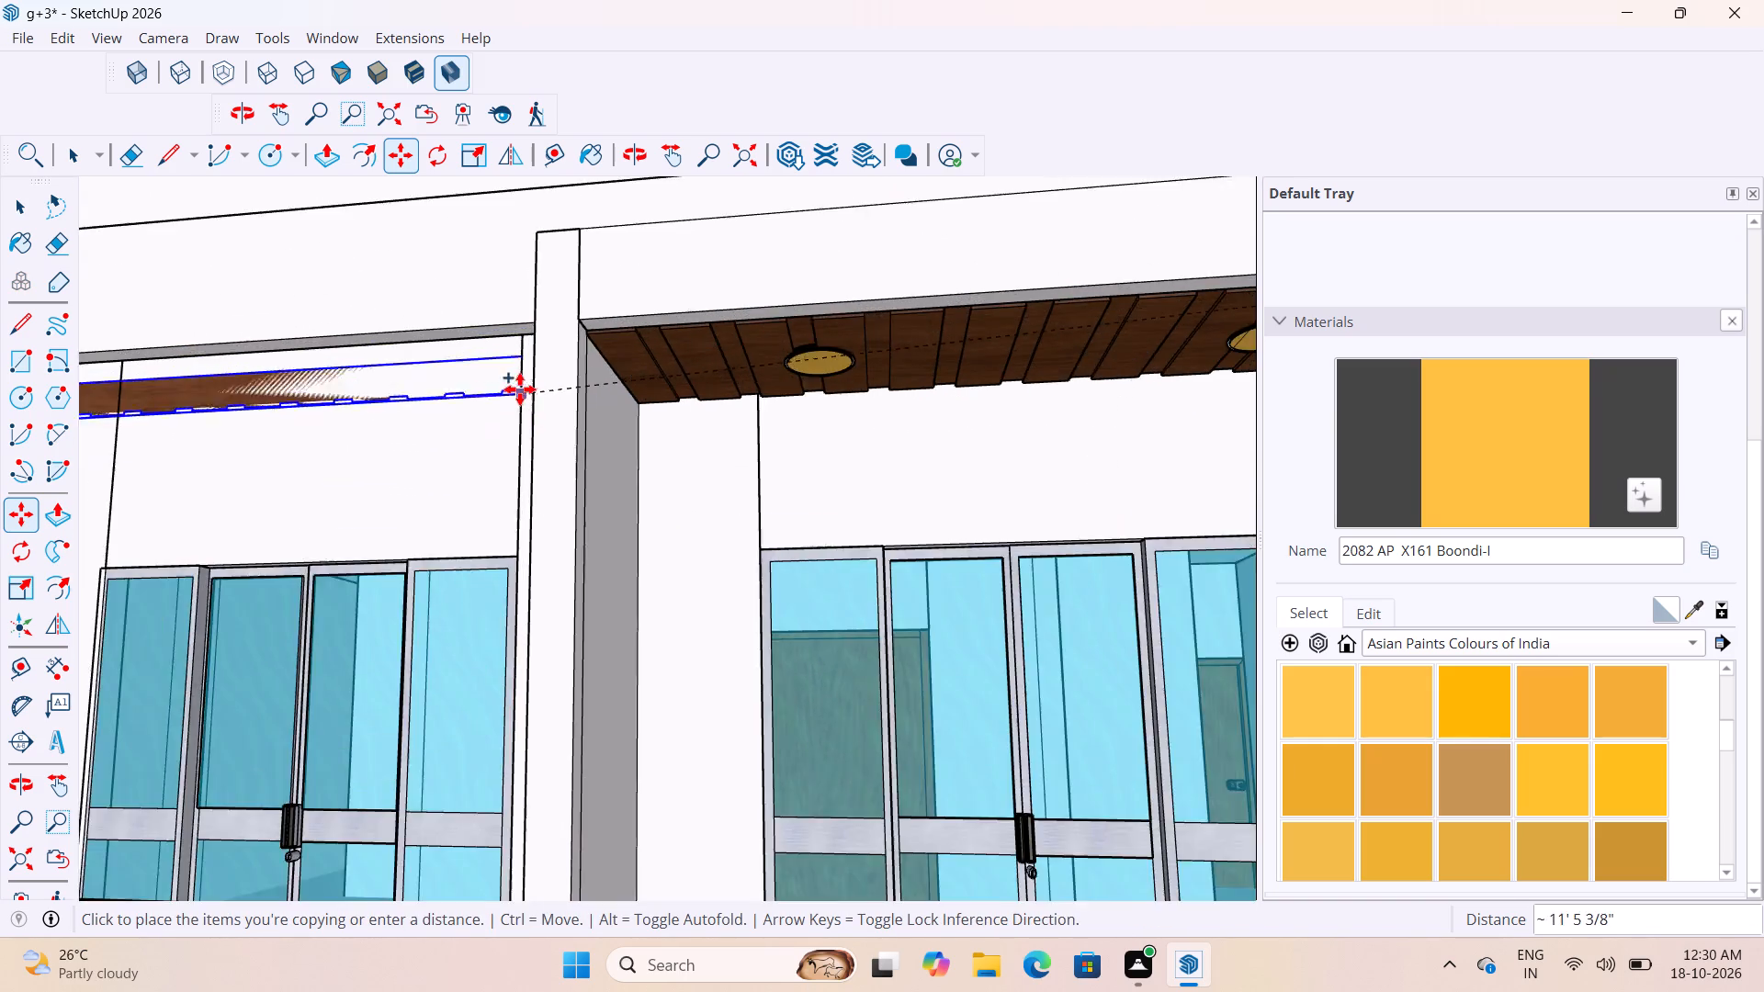
middle_click_drag(520, 386, 815, 305)
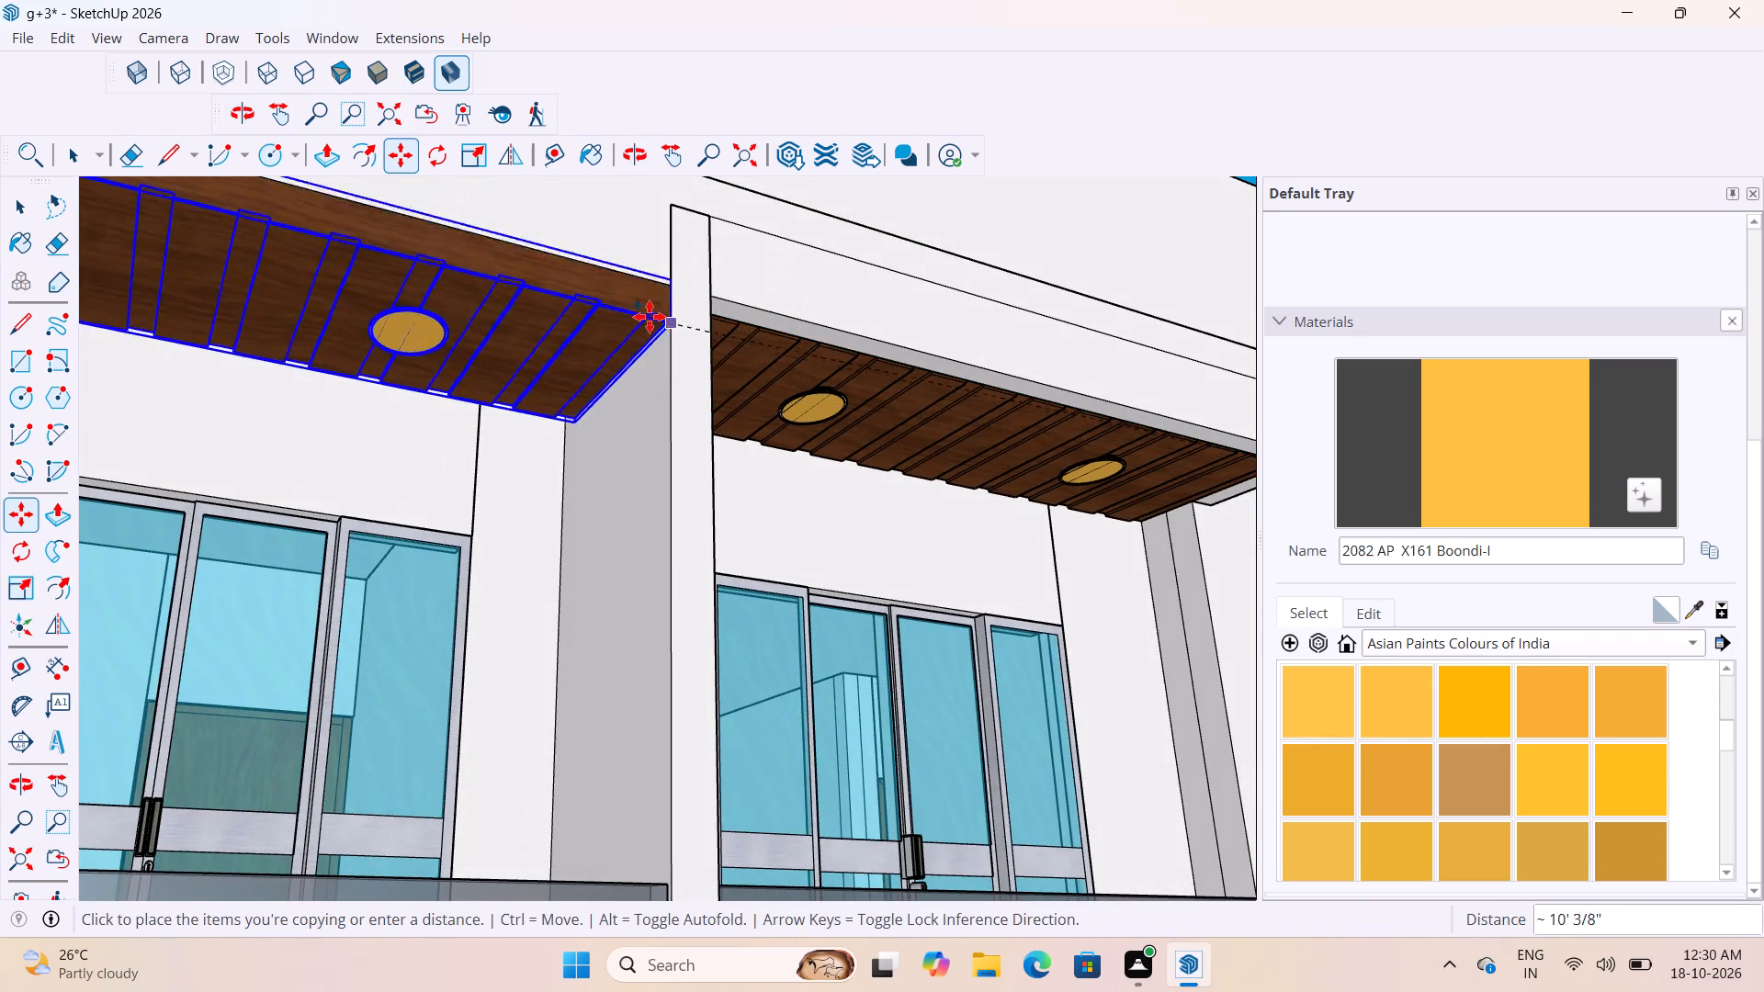
scroll(620, 324, "down", 5)
scroll(604, 338, "up", 7)
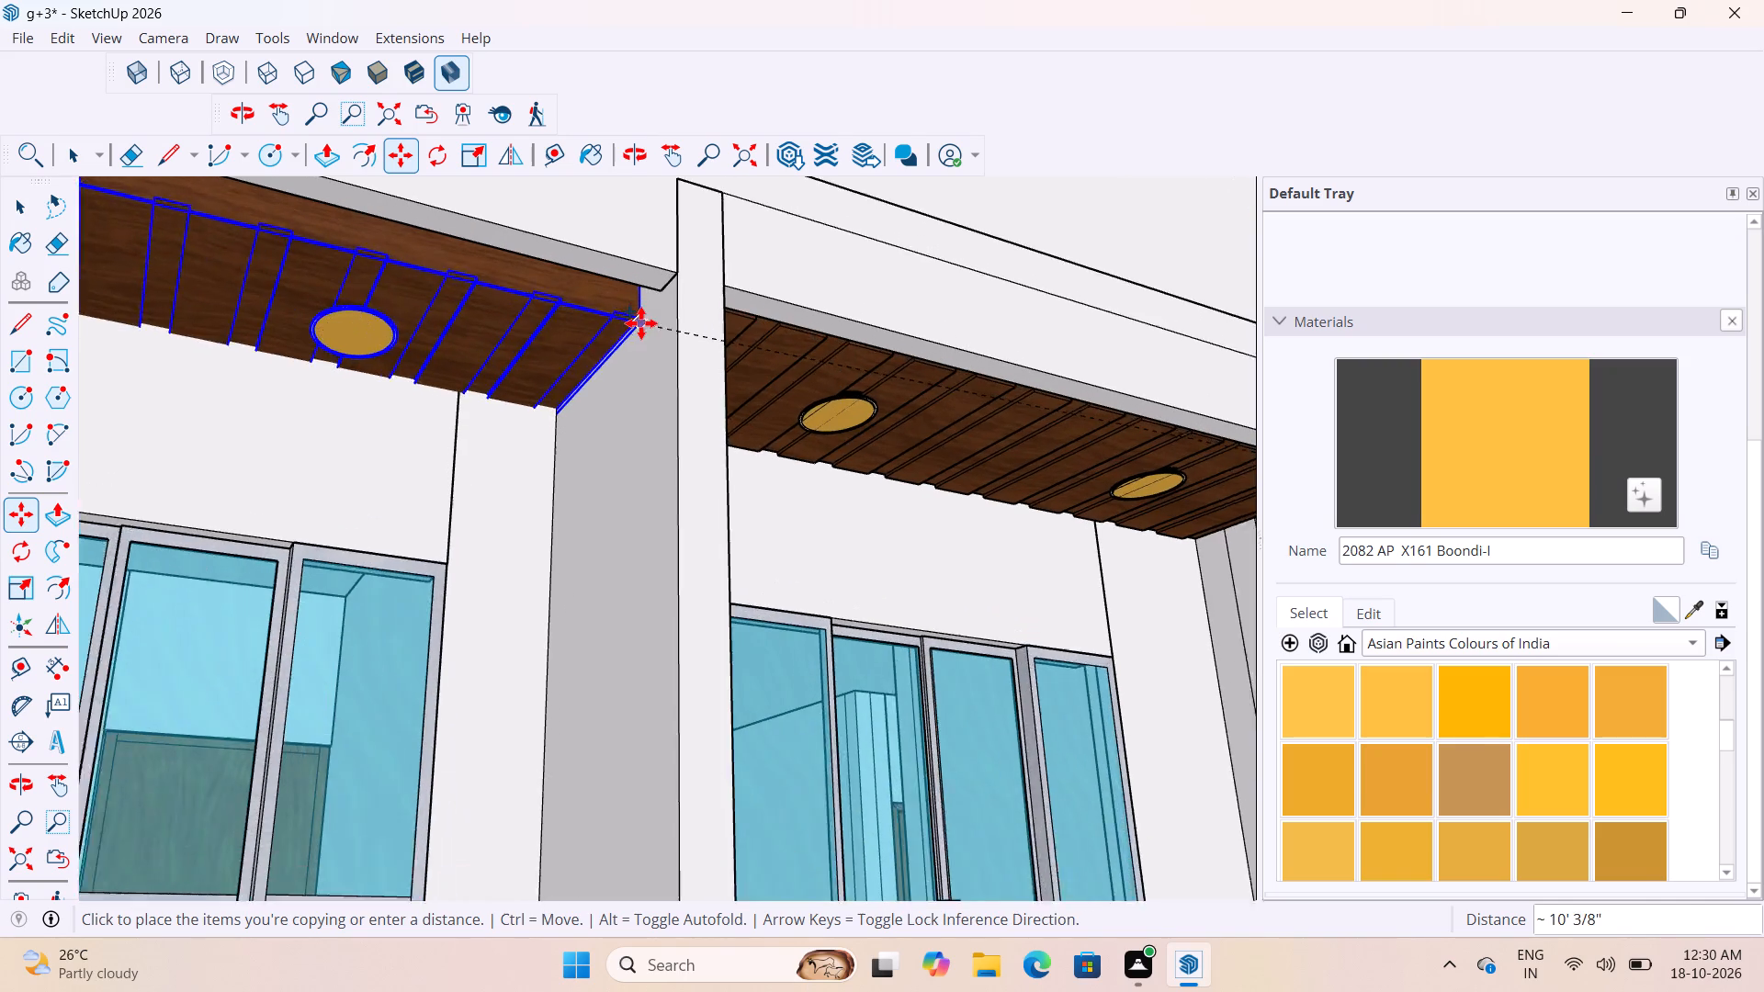
scroll(669, 299, "up", 8)
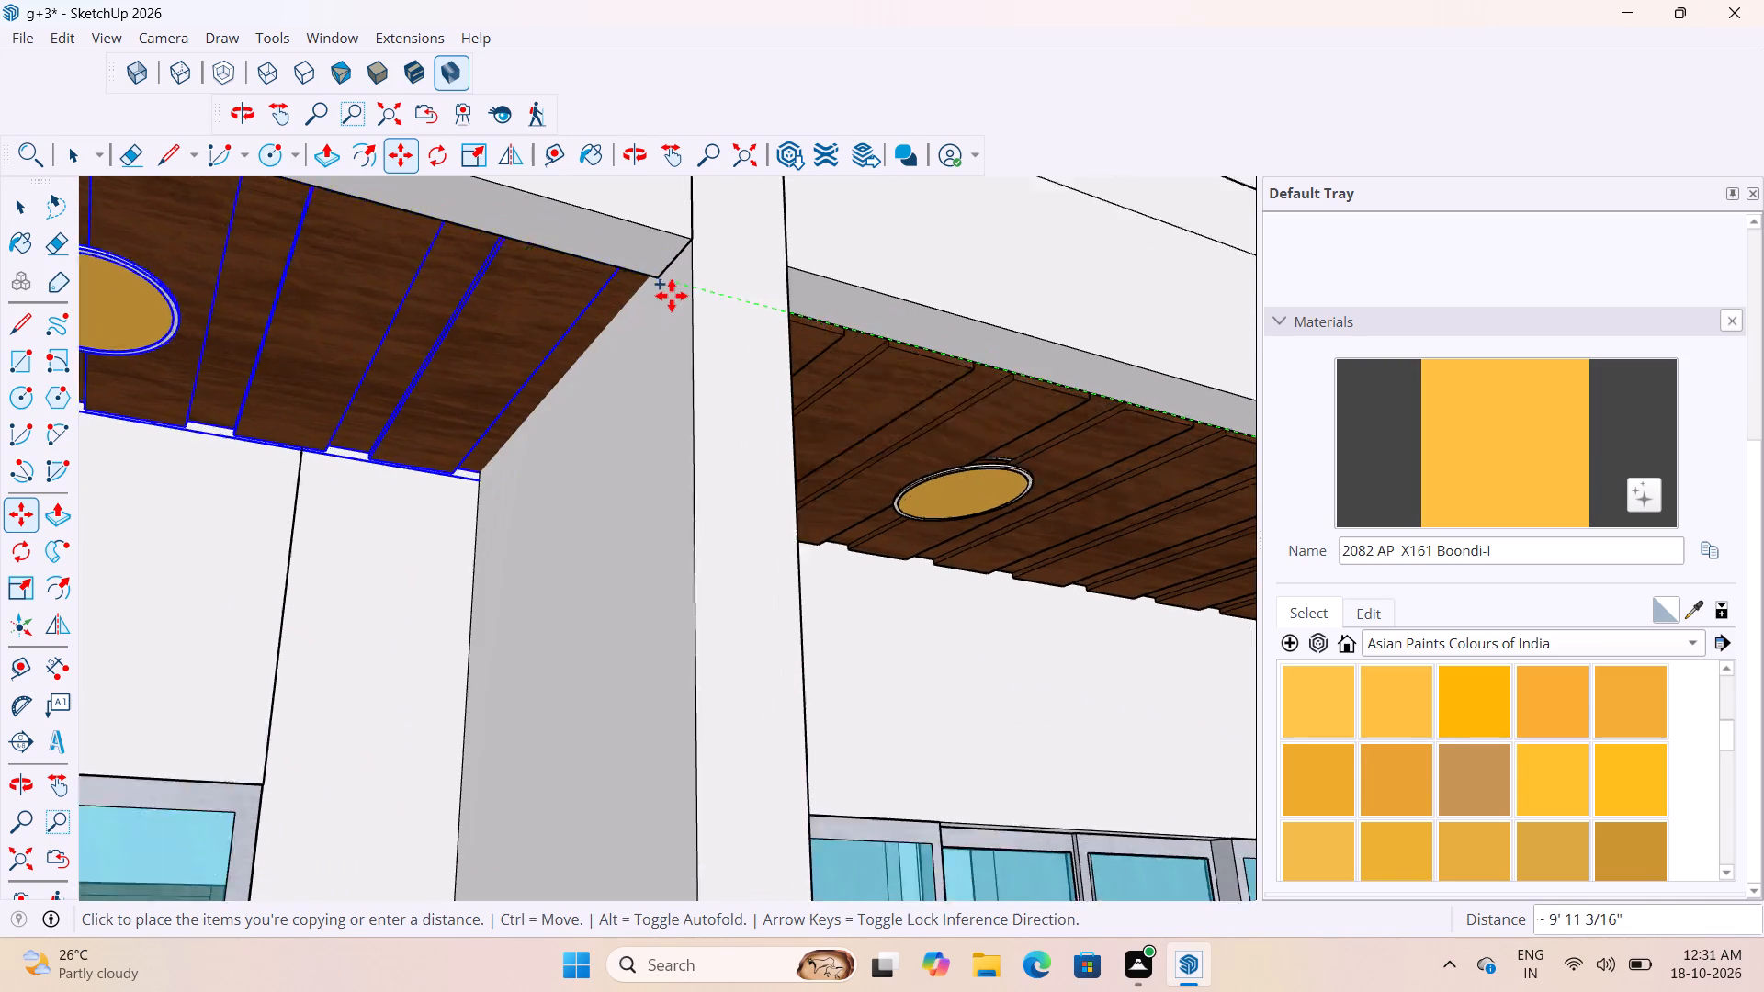
scroll(672, 296, "up", 3)
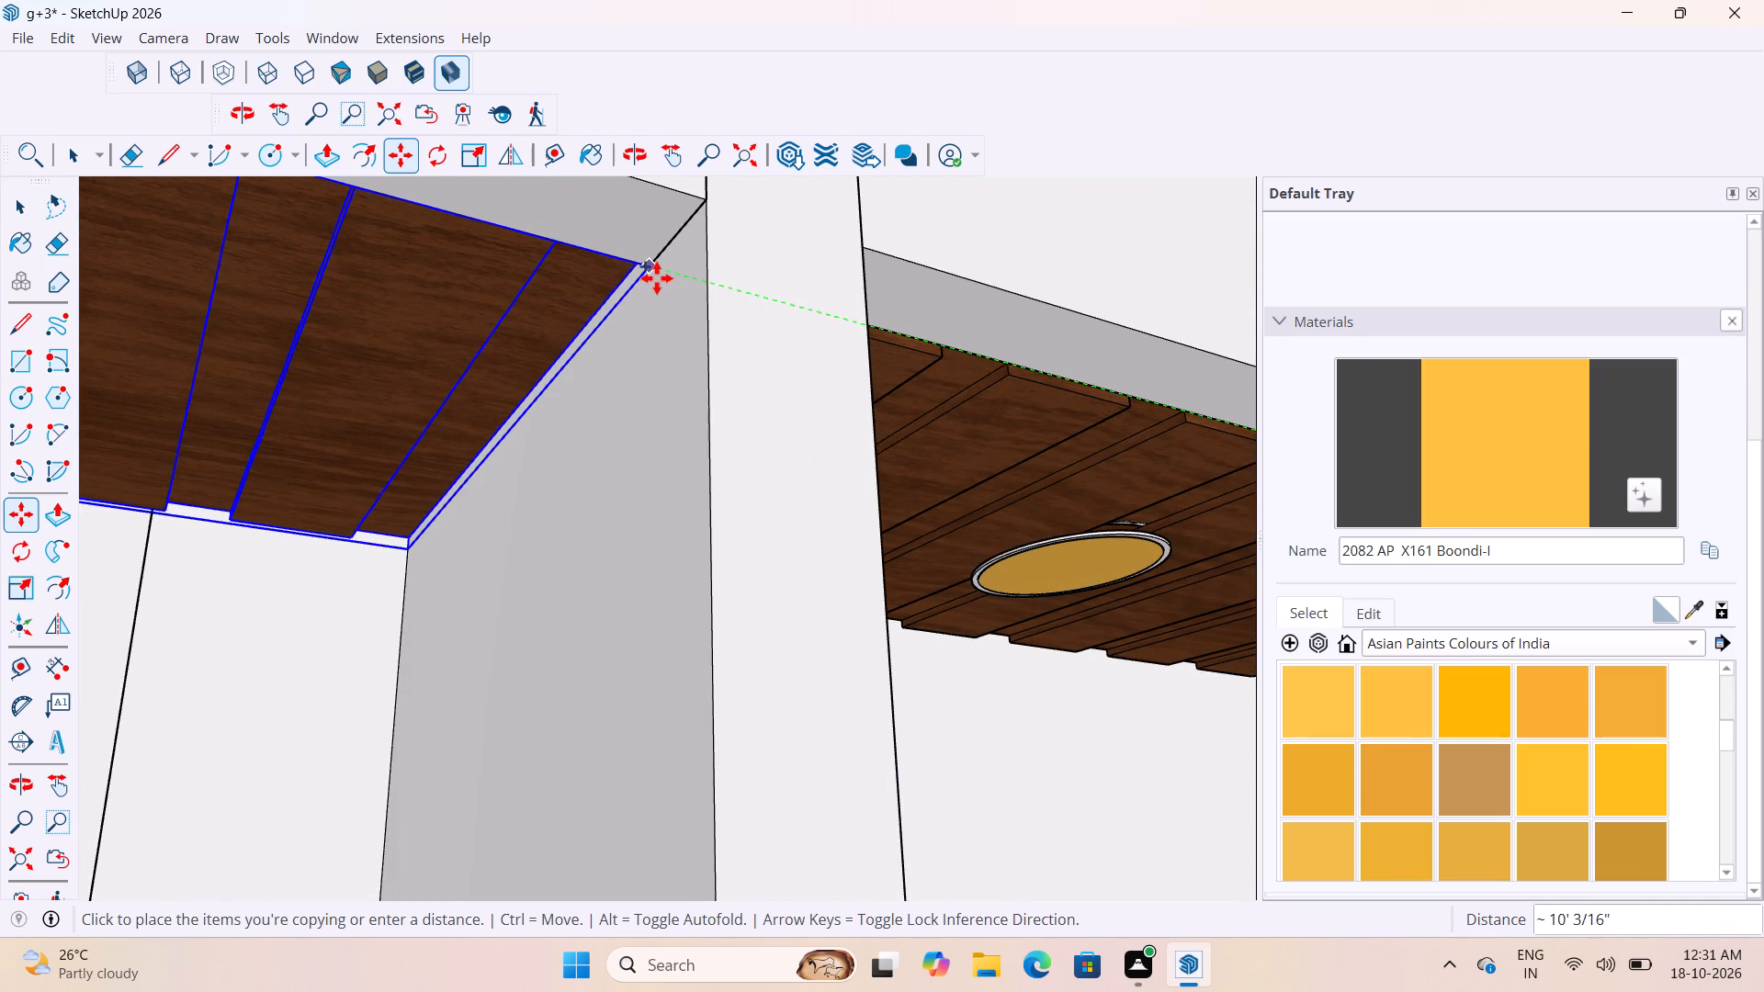
left_click(655, 278)
Copy the new ceiling block by its corner 10' 6" down to the recess beneath the balcony one floor below.
scroll(664, 297, "down", 16)
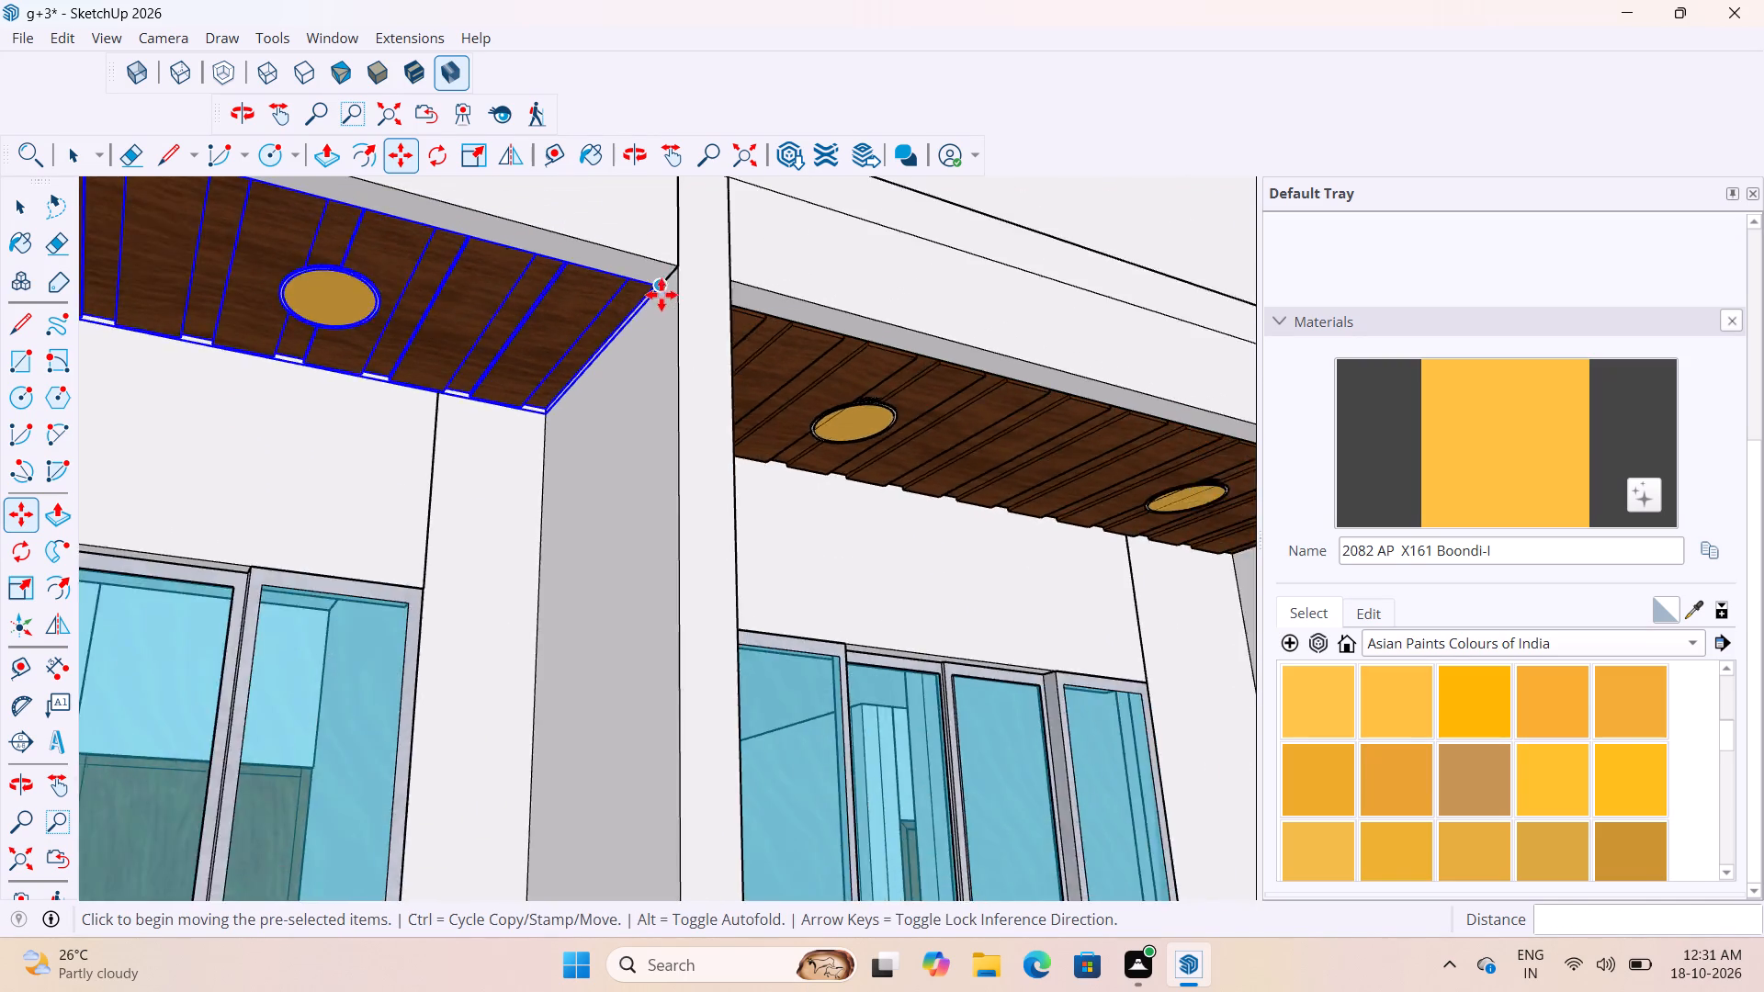
scroll(661, 295, "down", 13)
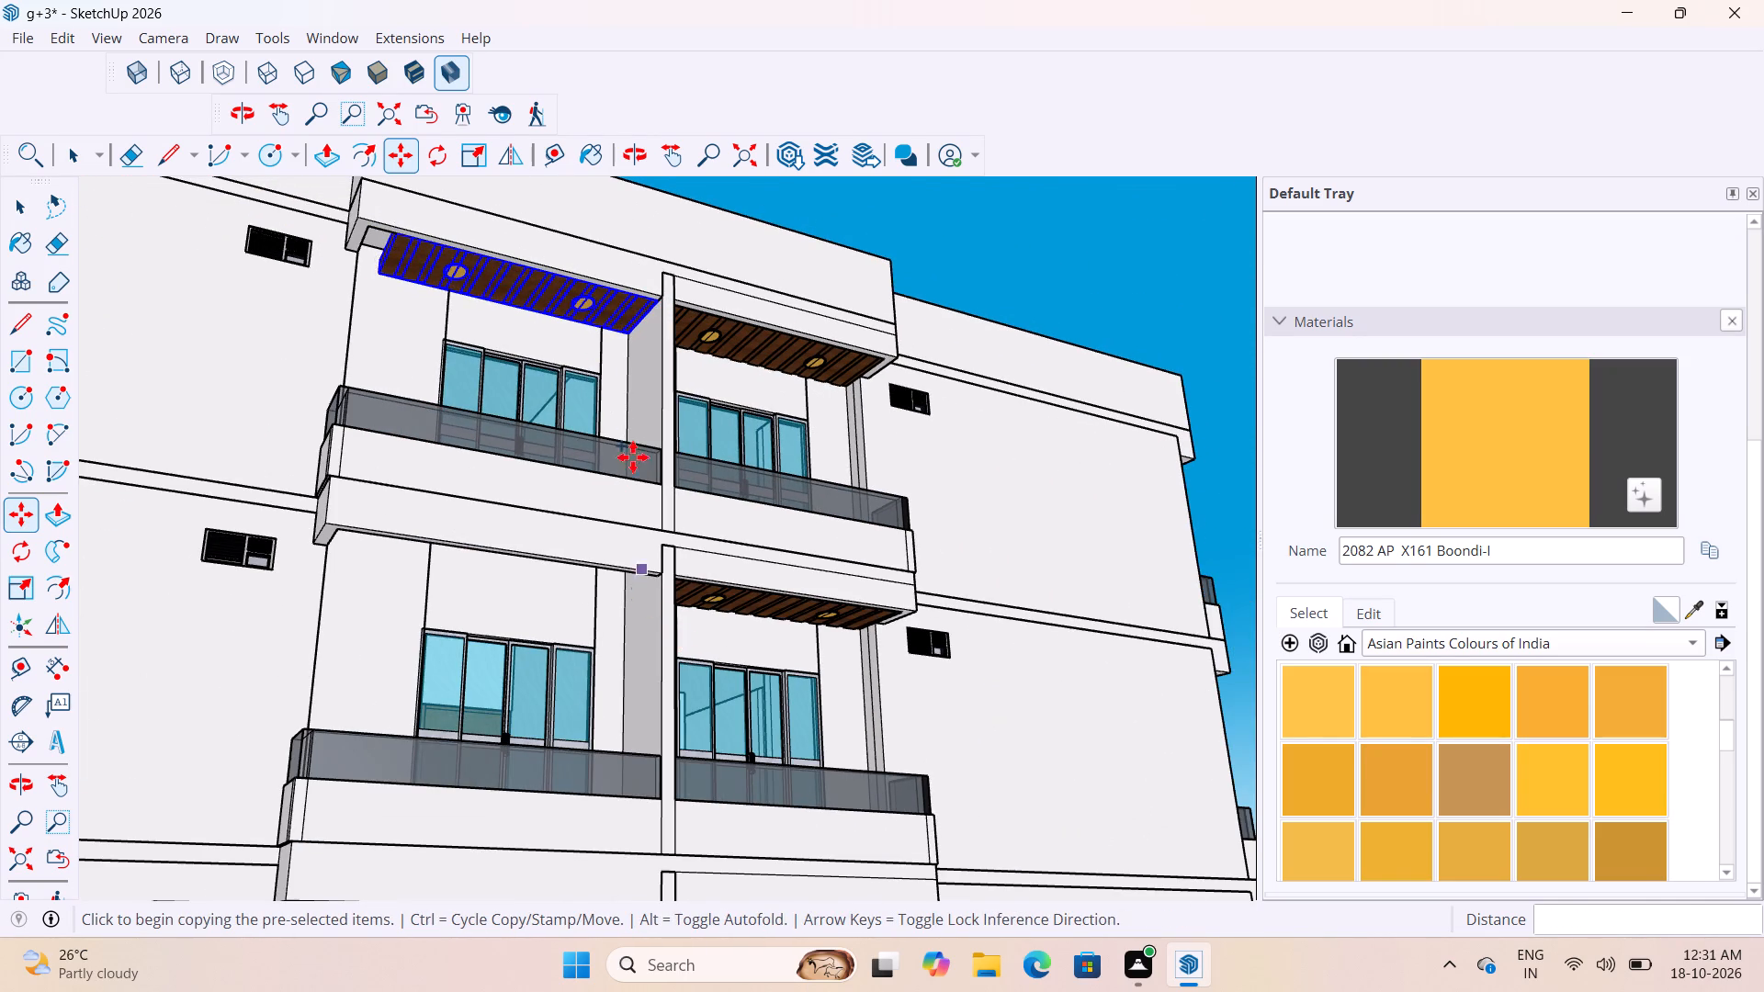
left_click(660, 307)
scroll(650, 500, "down", 5)
scroll(647, 582, "up", 2)
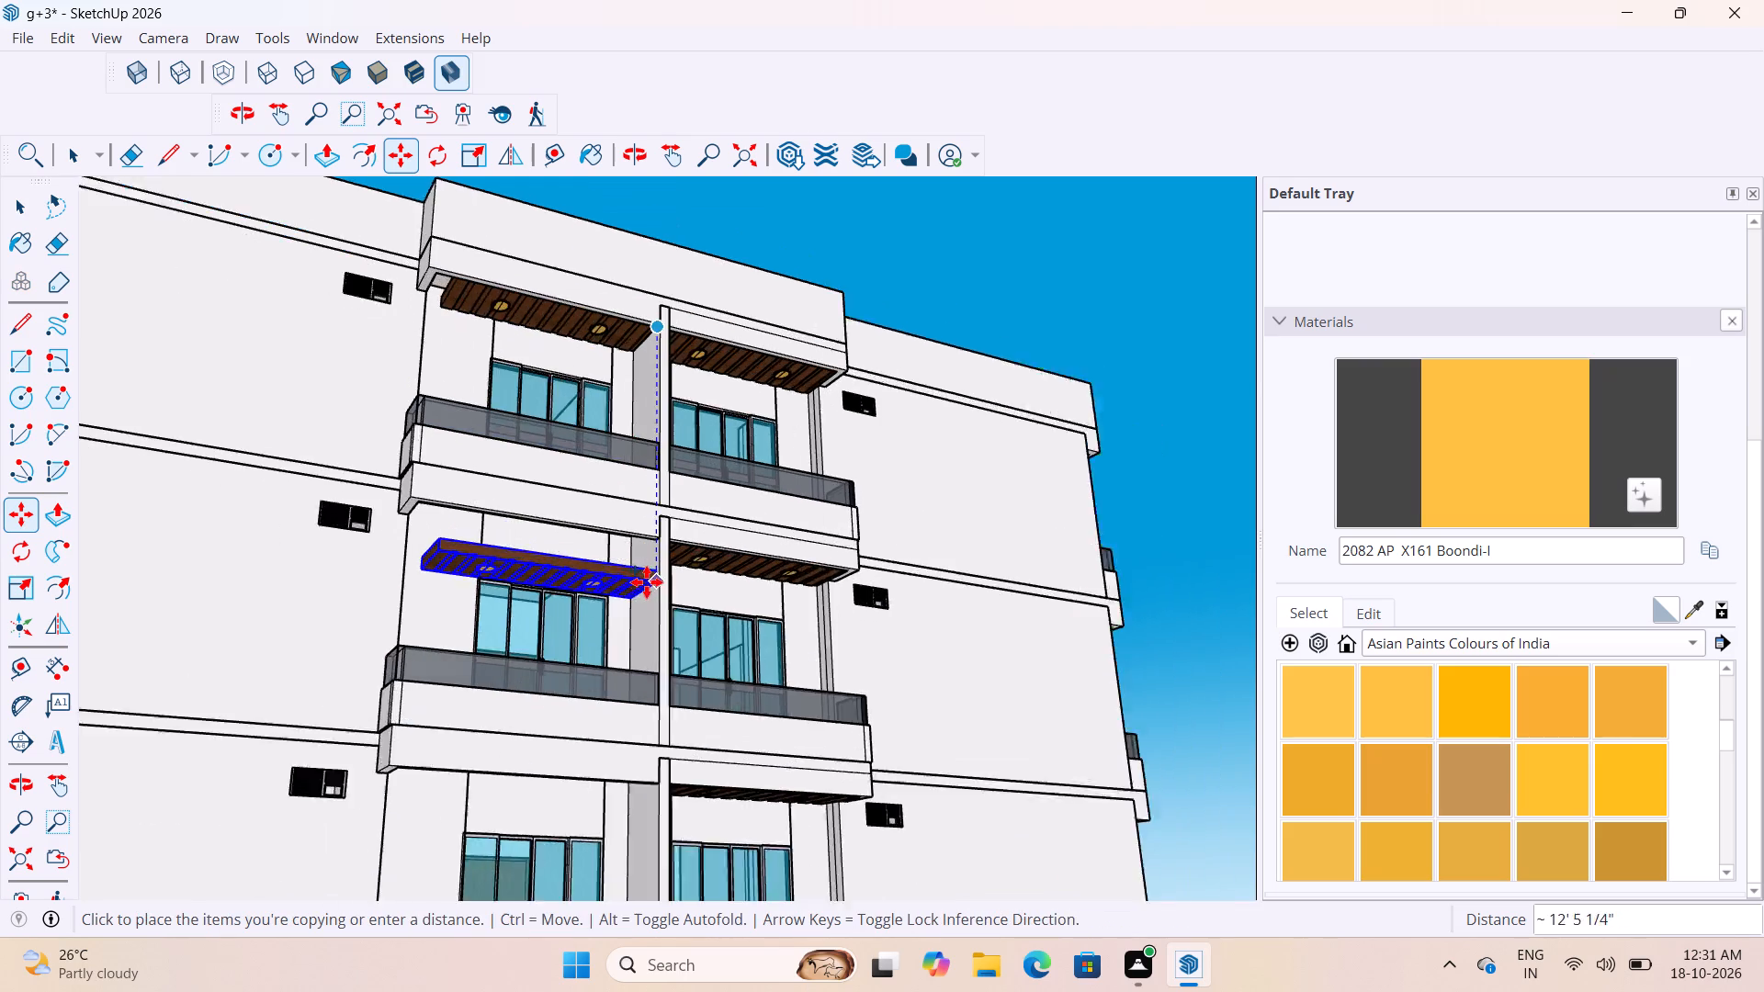
scroll(647, 582, "up", 11)
middle_click_drag(661, 515, 740, 473)
scroll(734, 484, "up", 10)
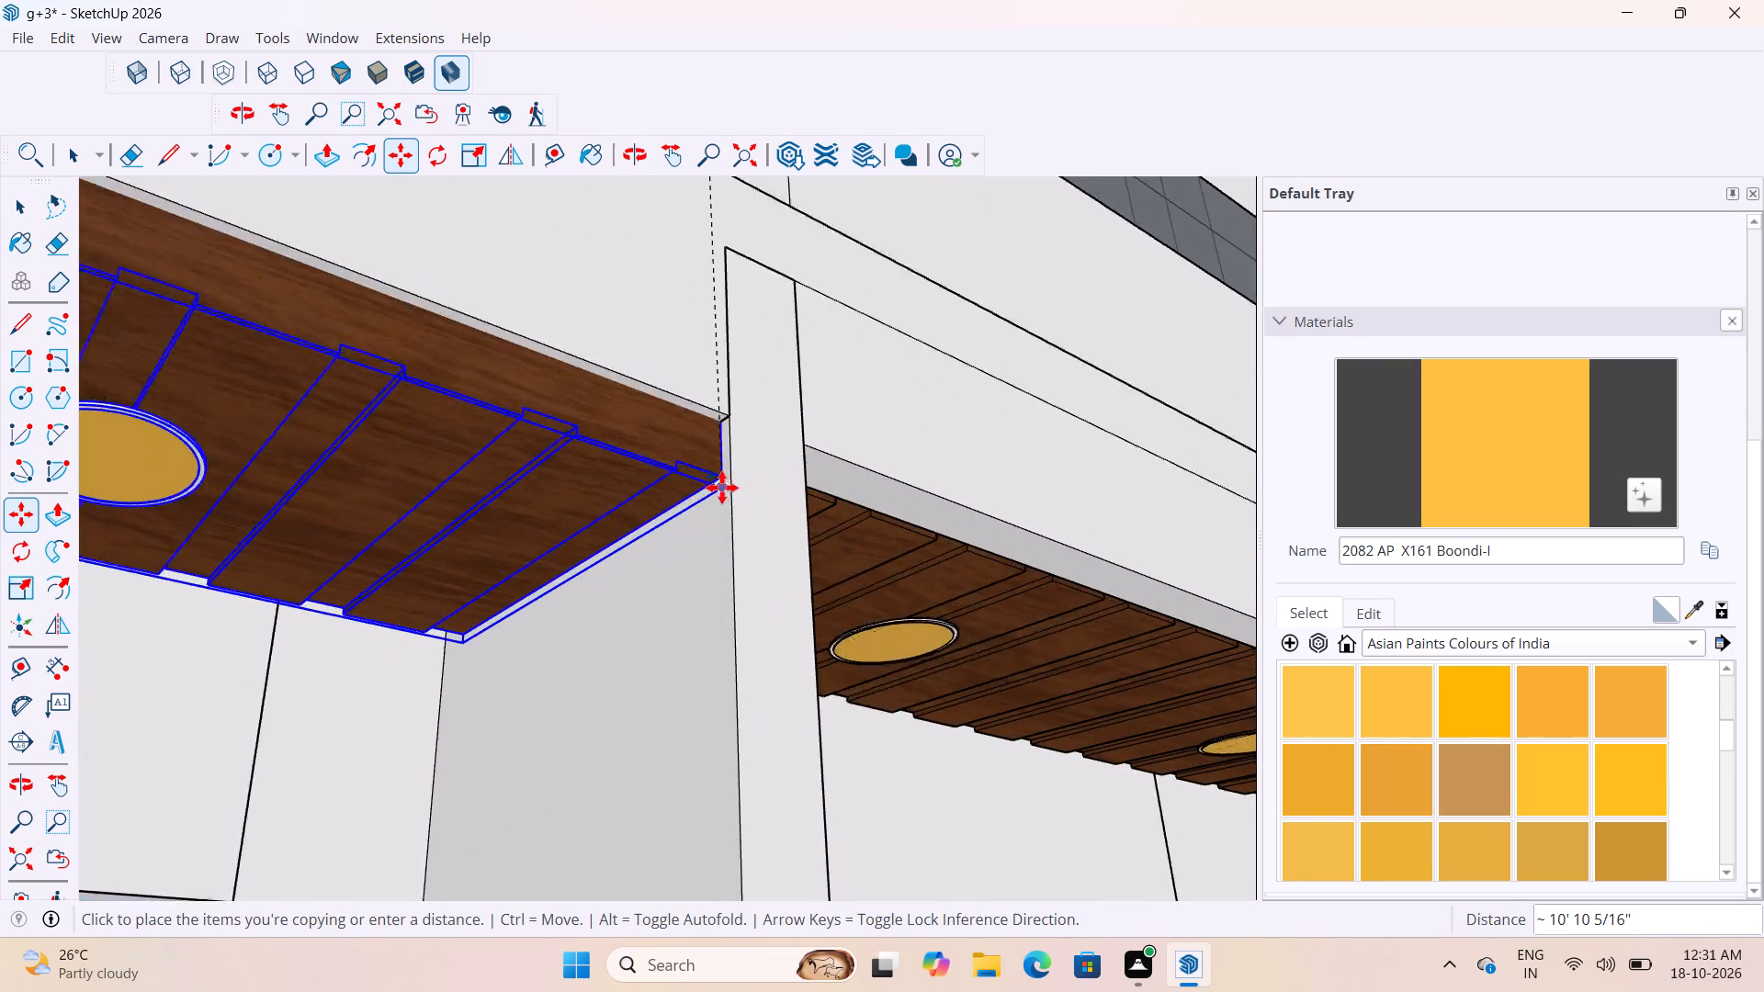
scroll(722, 488, "up", 2)
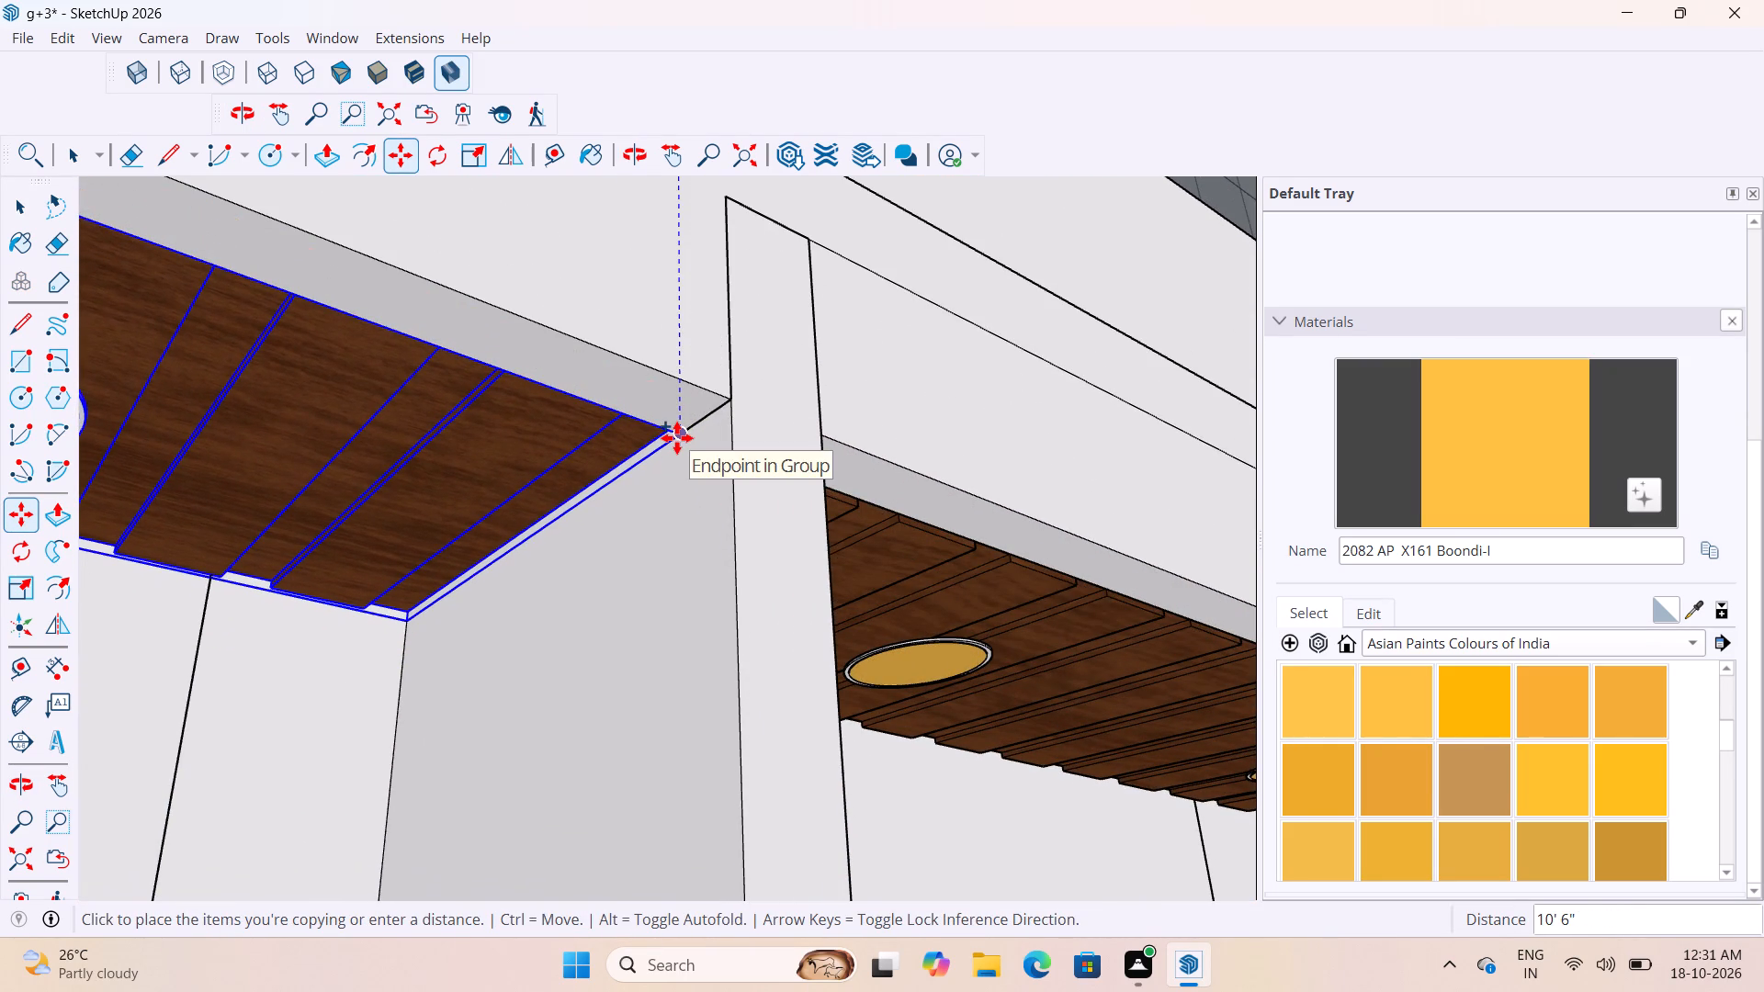
left_click(677, 438)
Copy the ceiling block by its corner another 10' 6" down into the recess above the lowest balcony, and clear the selection.
left_click(676, 441)
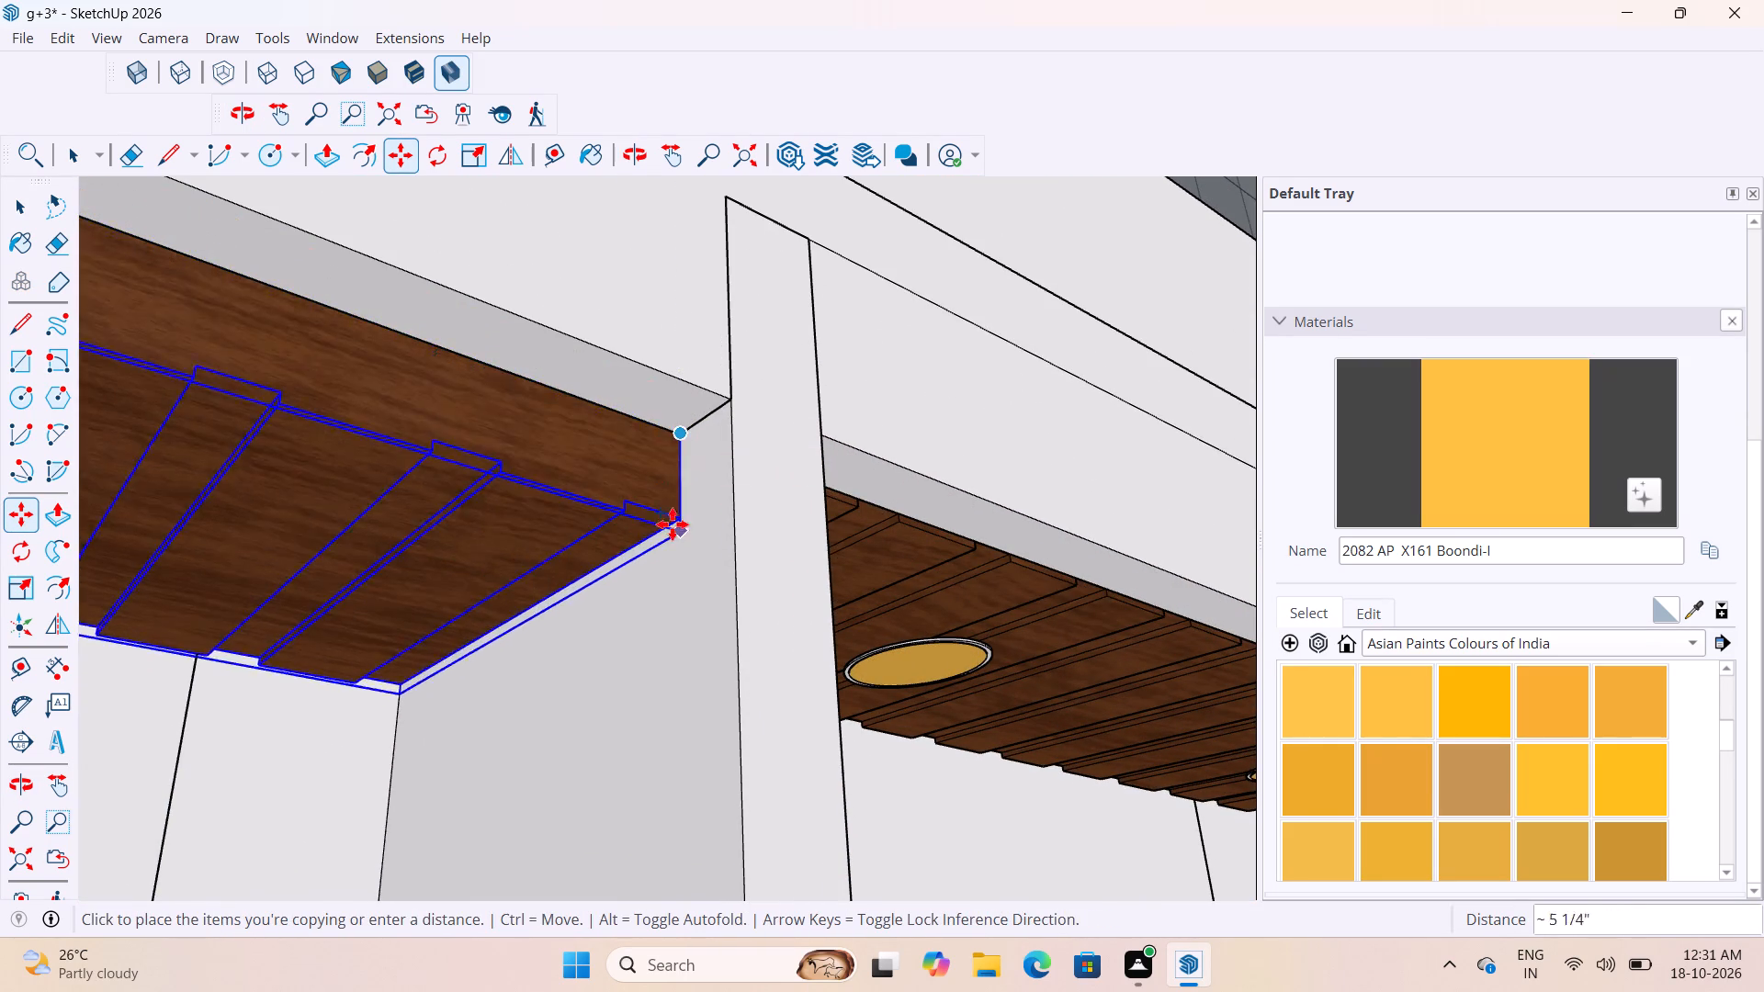
scroll(665, 486, "down", 12)
scroll(665, 601, "down", 5)
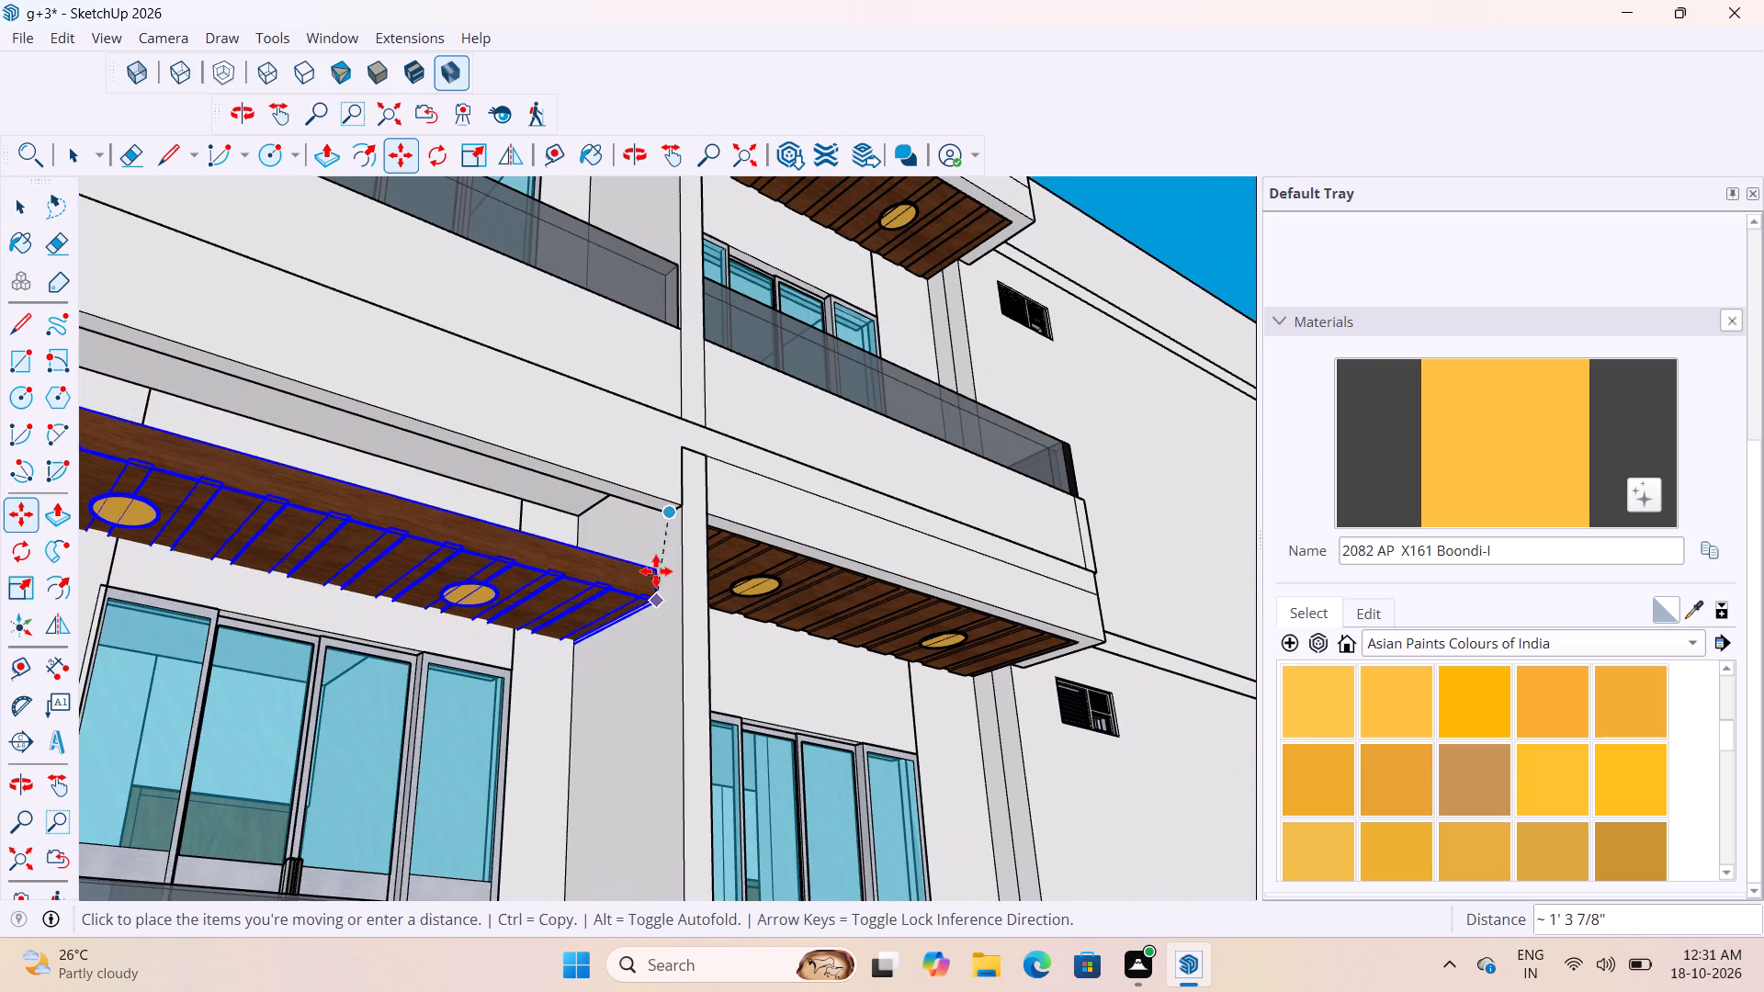
scroll(611, 497, "down", 14)
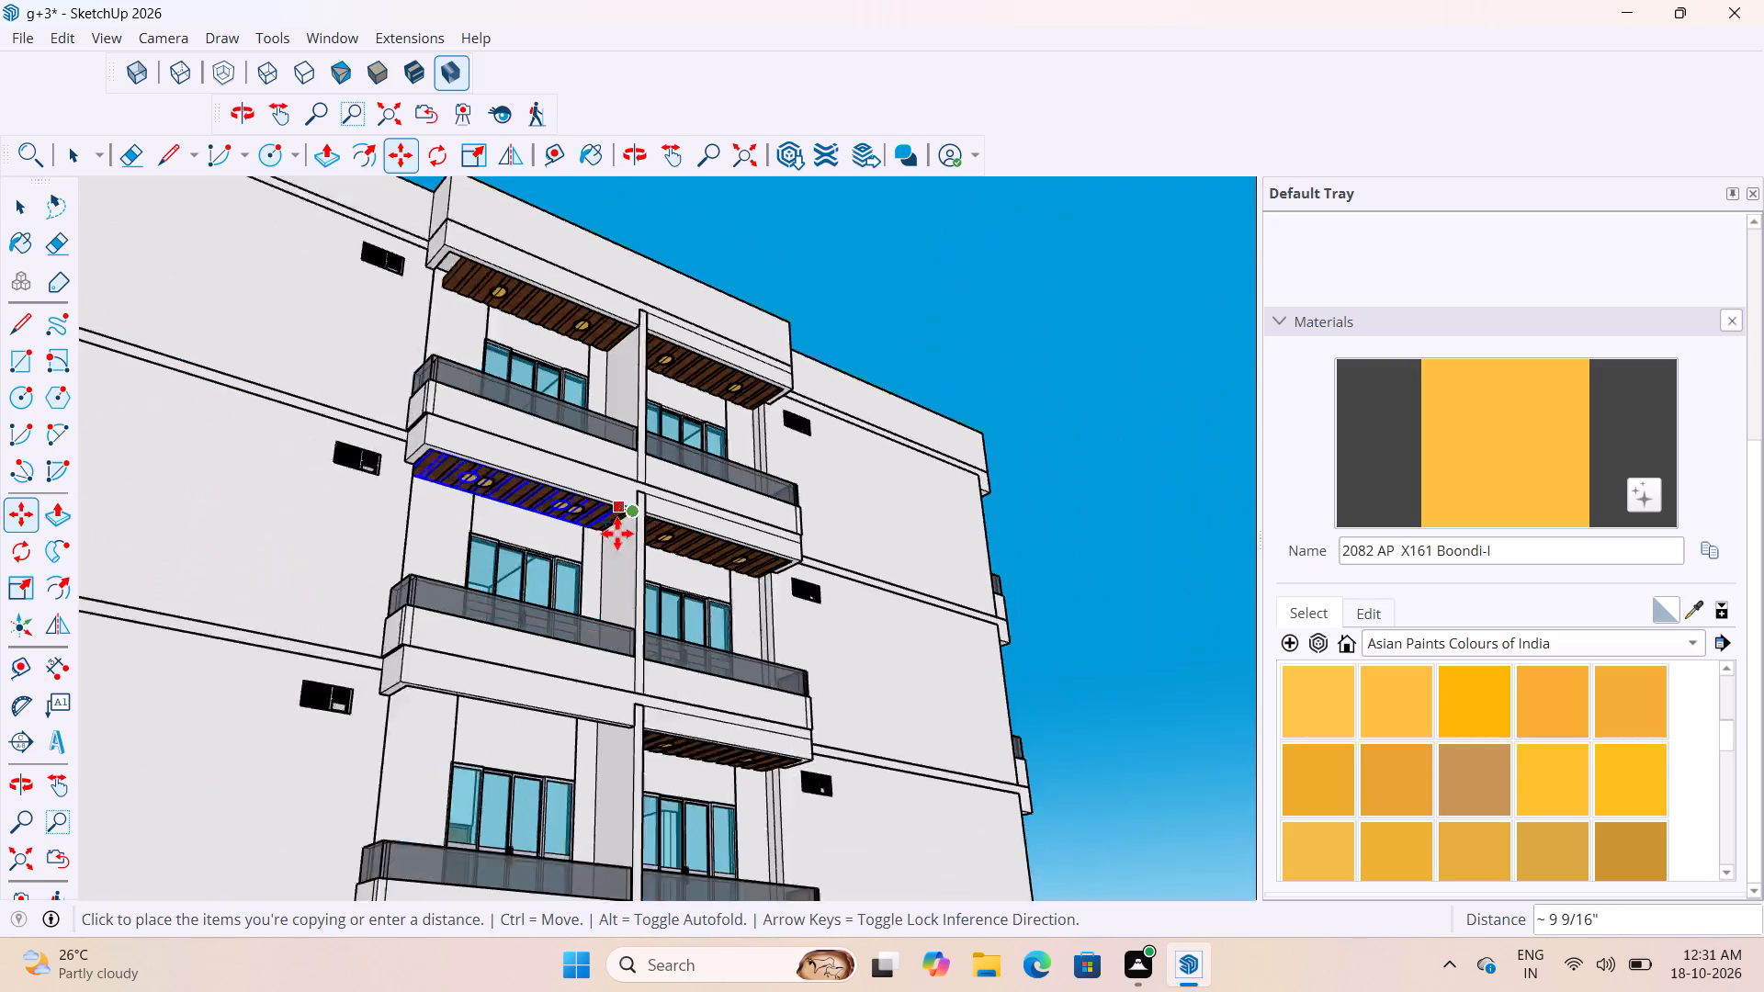
scroll(617, 534, "down", 1)
scroll(591, 770, "up", 19)
middle_click_drag(640, 614, 690, 577)
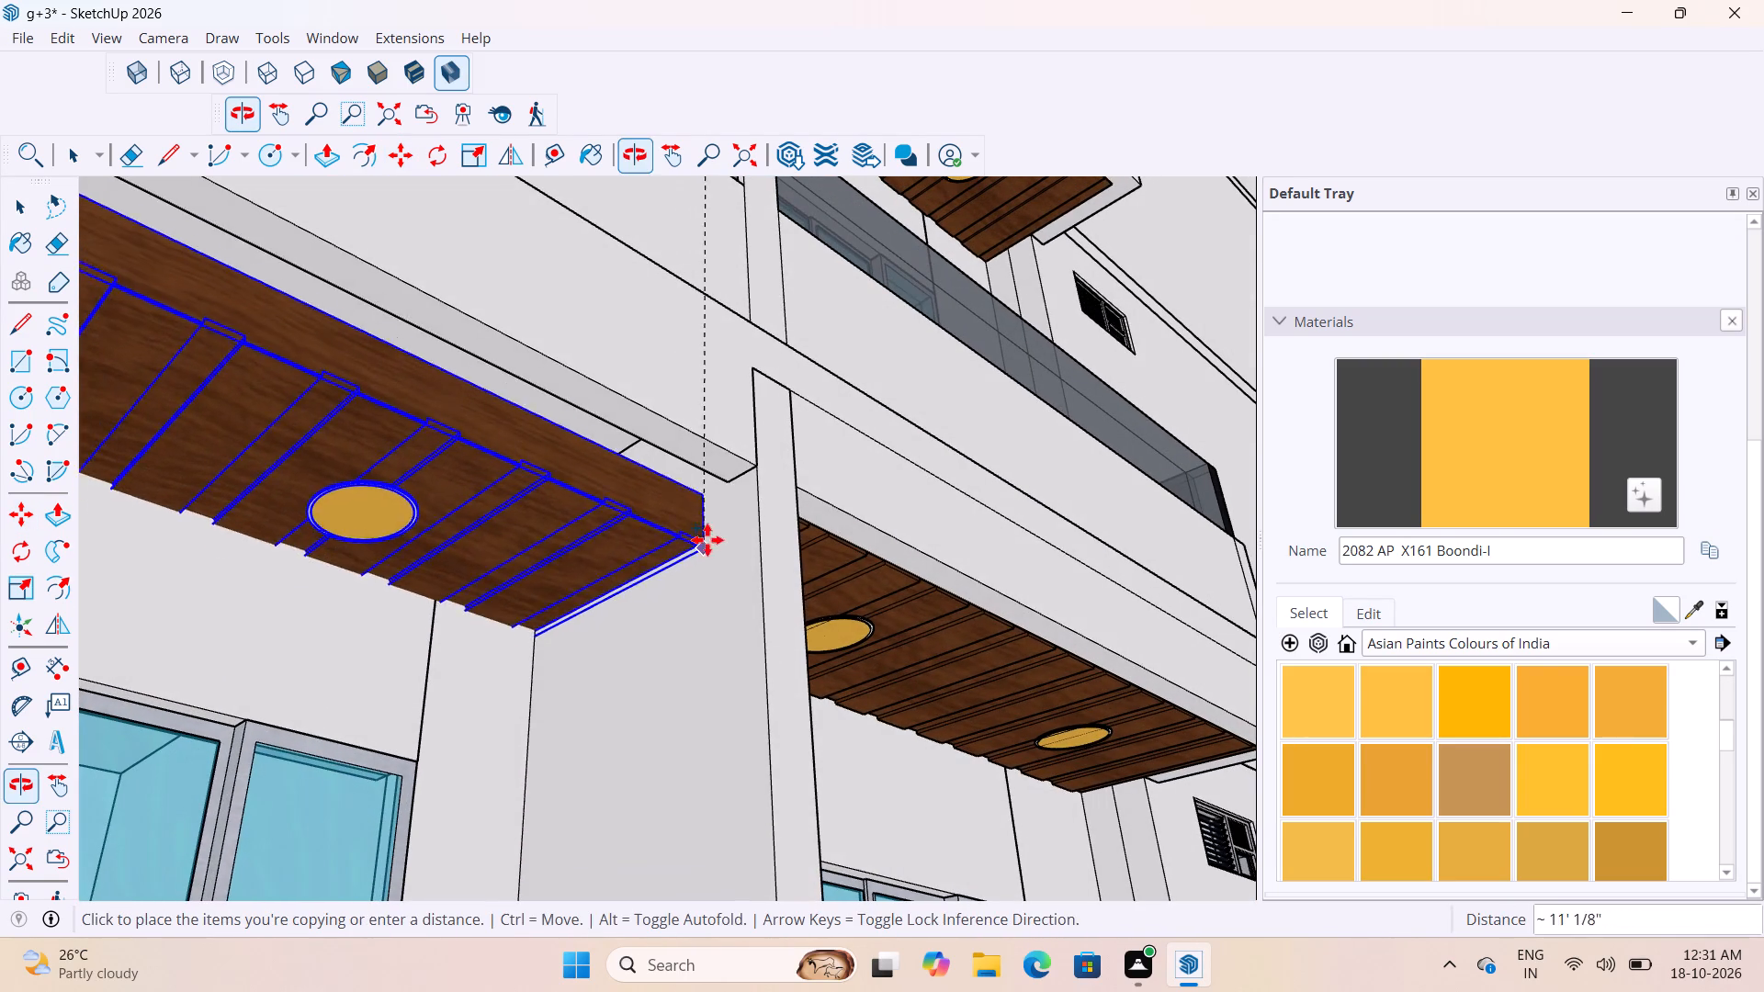
left_click(729, 484)
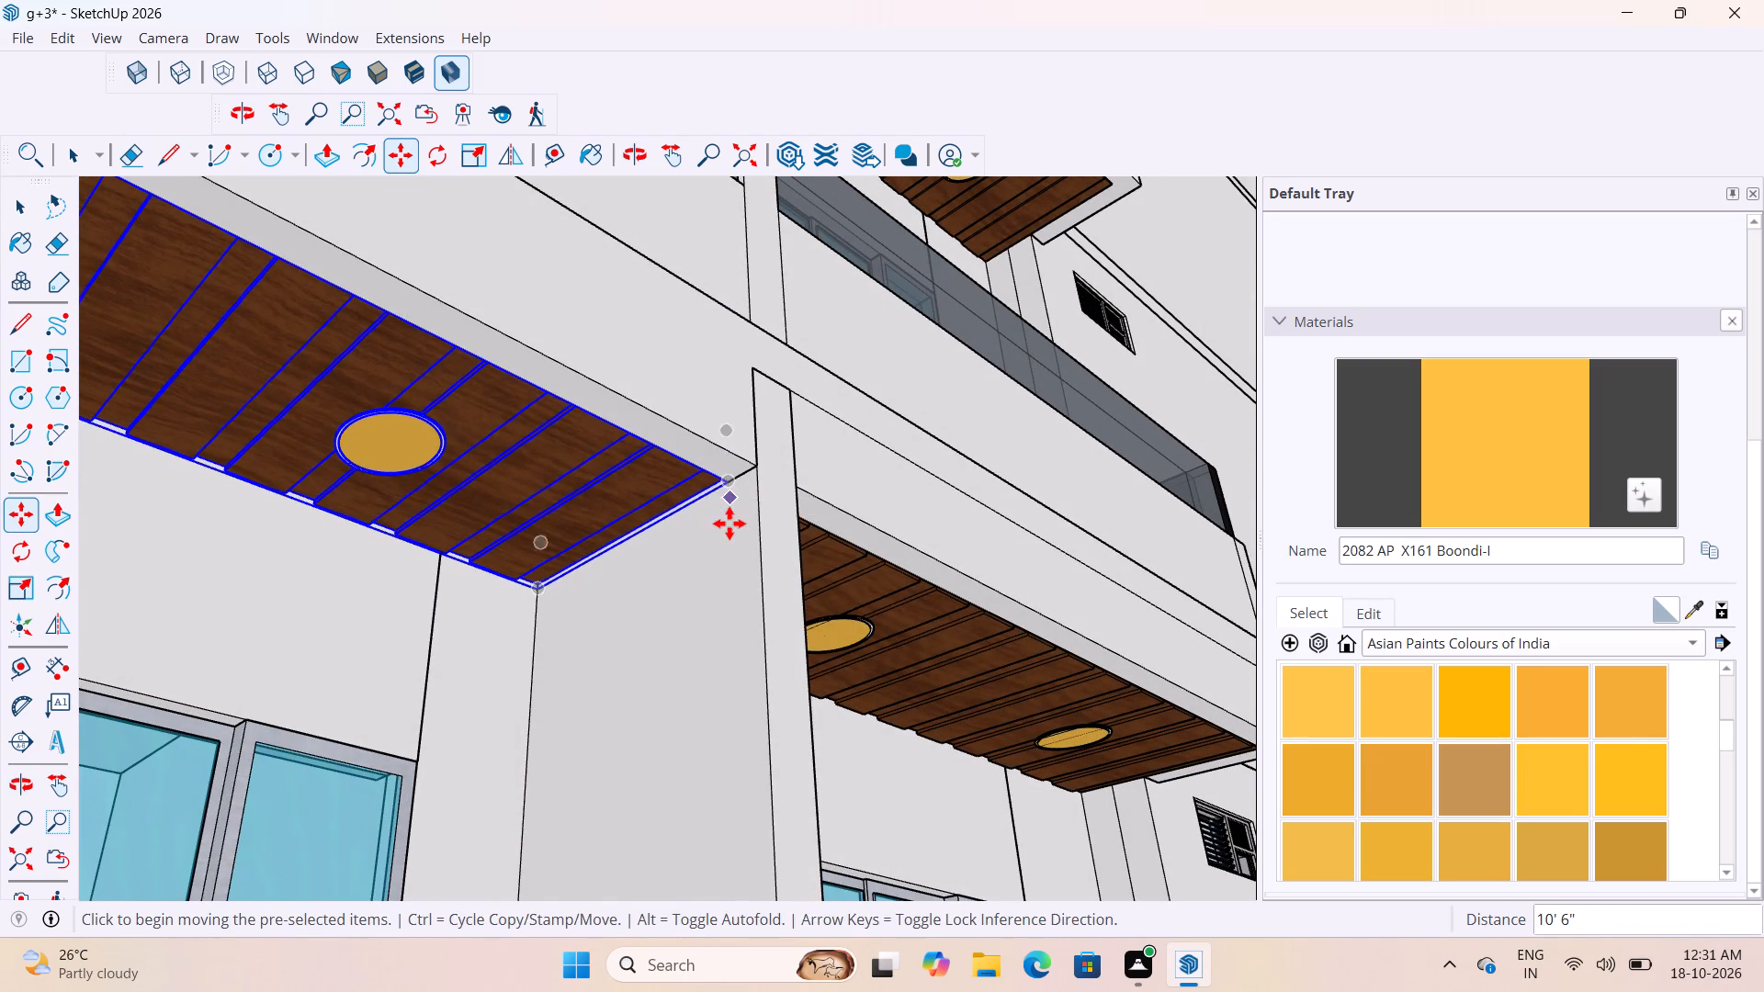
scroll(728, 520, "down", 18)
scroll(658, 582, "down", 5)
key("space")
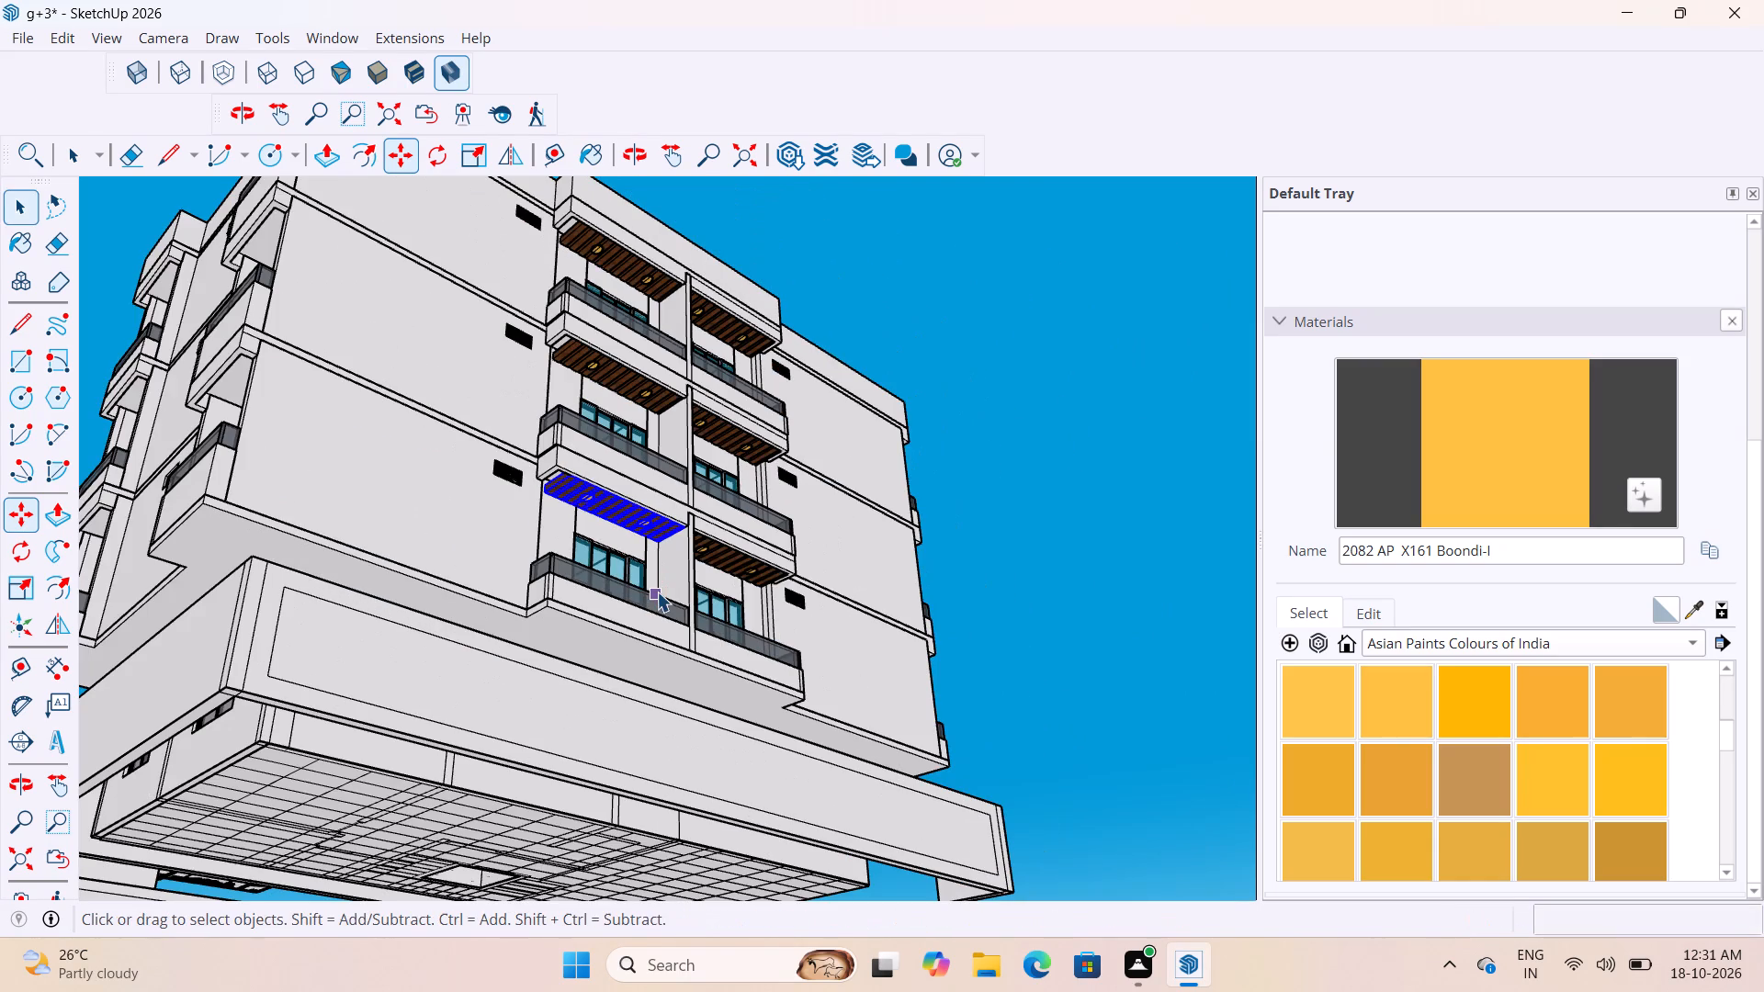
key("space")
left_click(1041, 412)
Examine the building from the long side around to the short side's balconies, doors and textured wall.
middle_click_drag(647, 475, 605, 605)
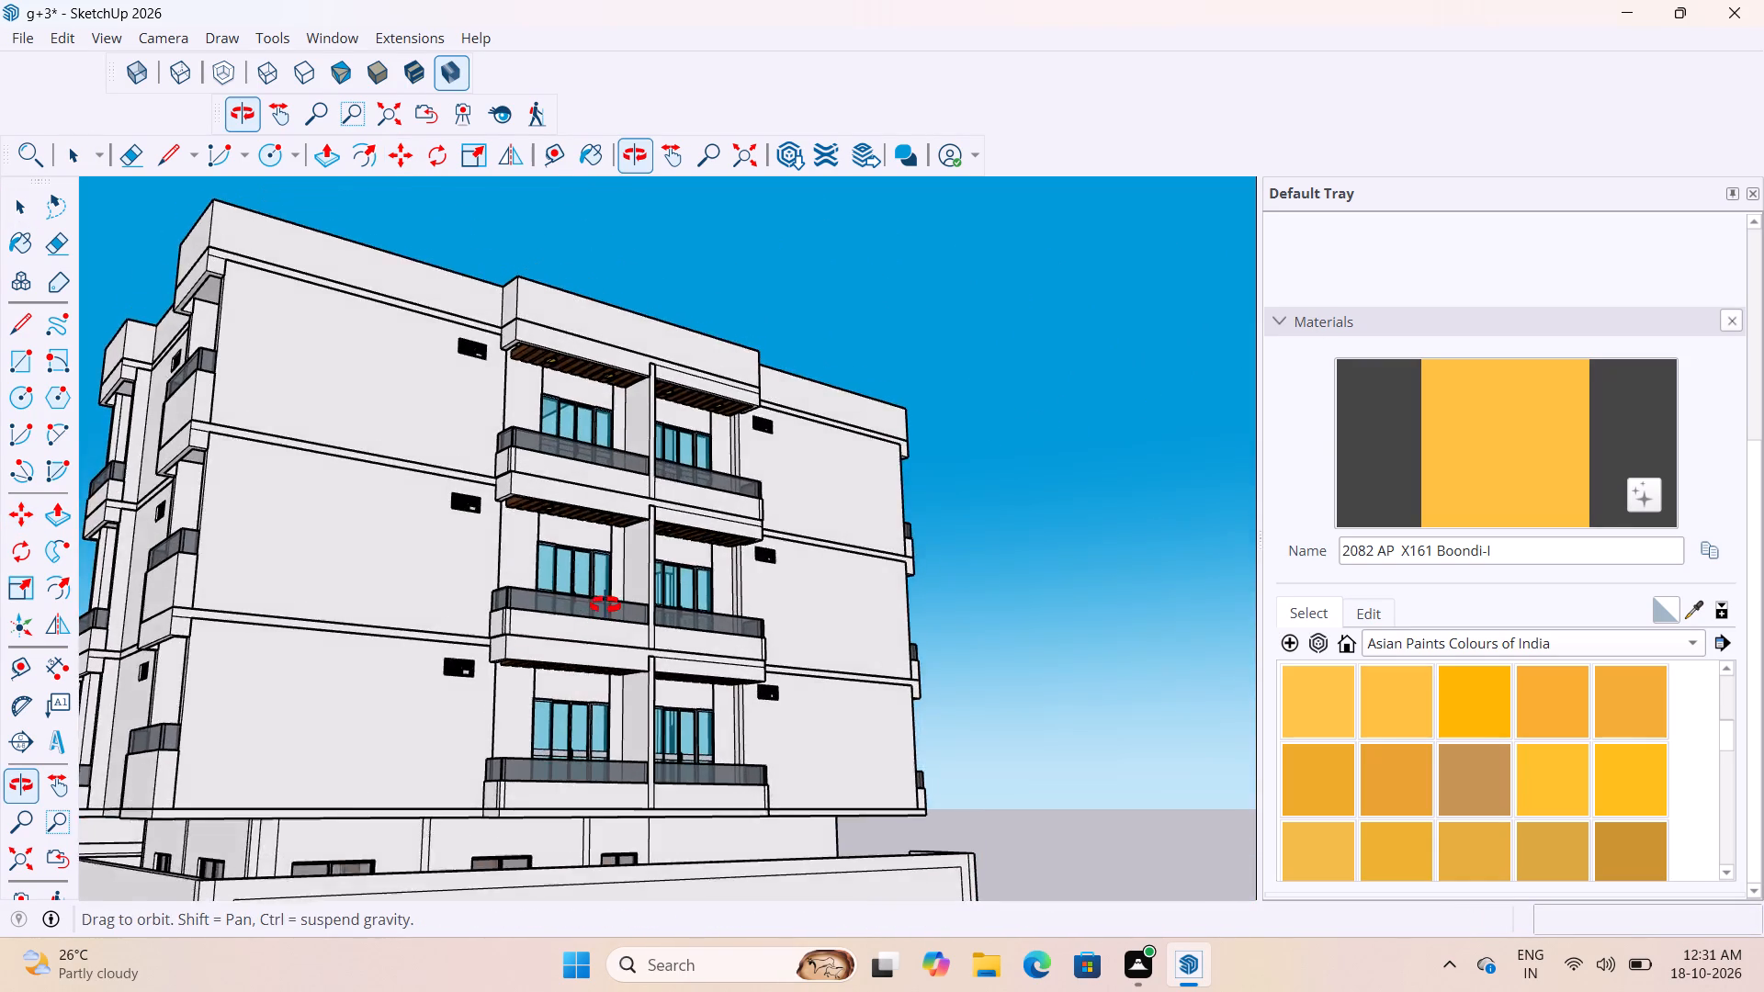
middle_click_drag(605, 605, 604, 595)
scroll(712, 454, "down", 10)
middle_click_drag(888, 497, 233, 773)
scroll(232, 773, "down", 1)
scroll(331, 727, "up", 2)
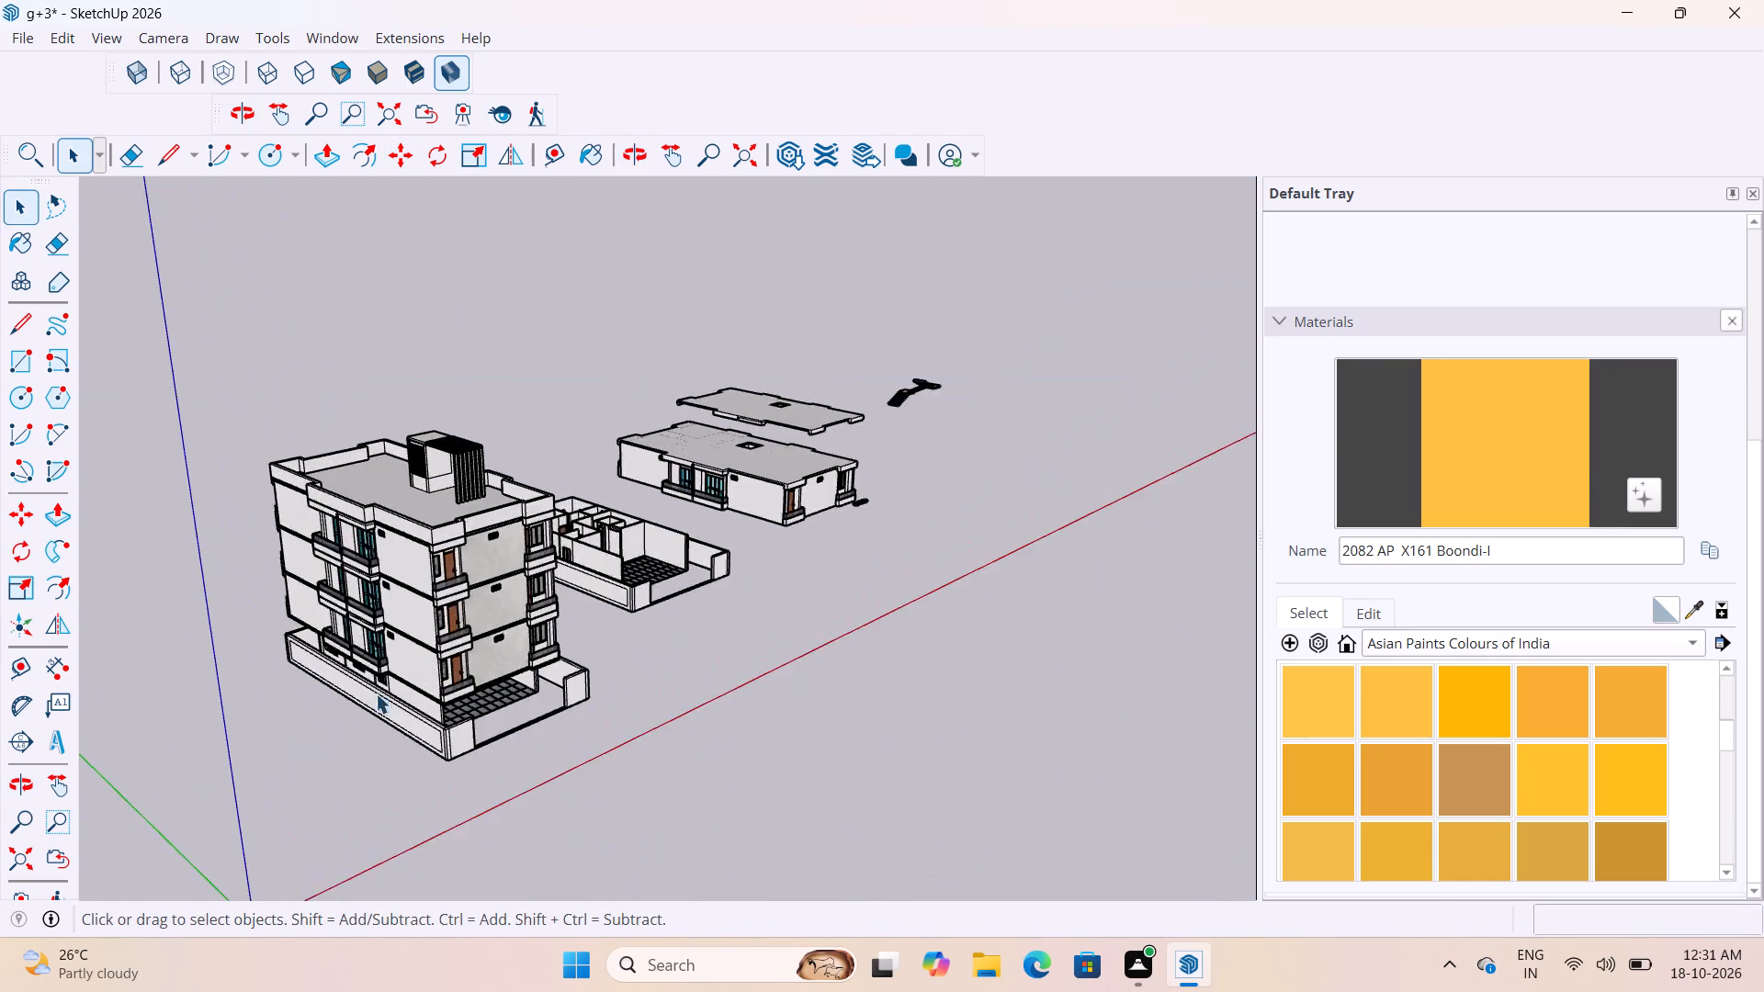
scroll(376, 693, "up", 13)
scroll(575, 491, "down", 8)
middle_click_drag(388, 554, 442, 500)
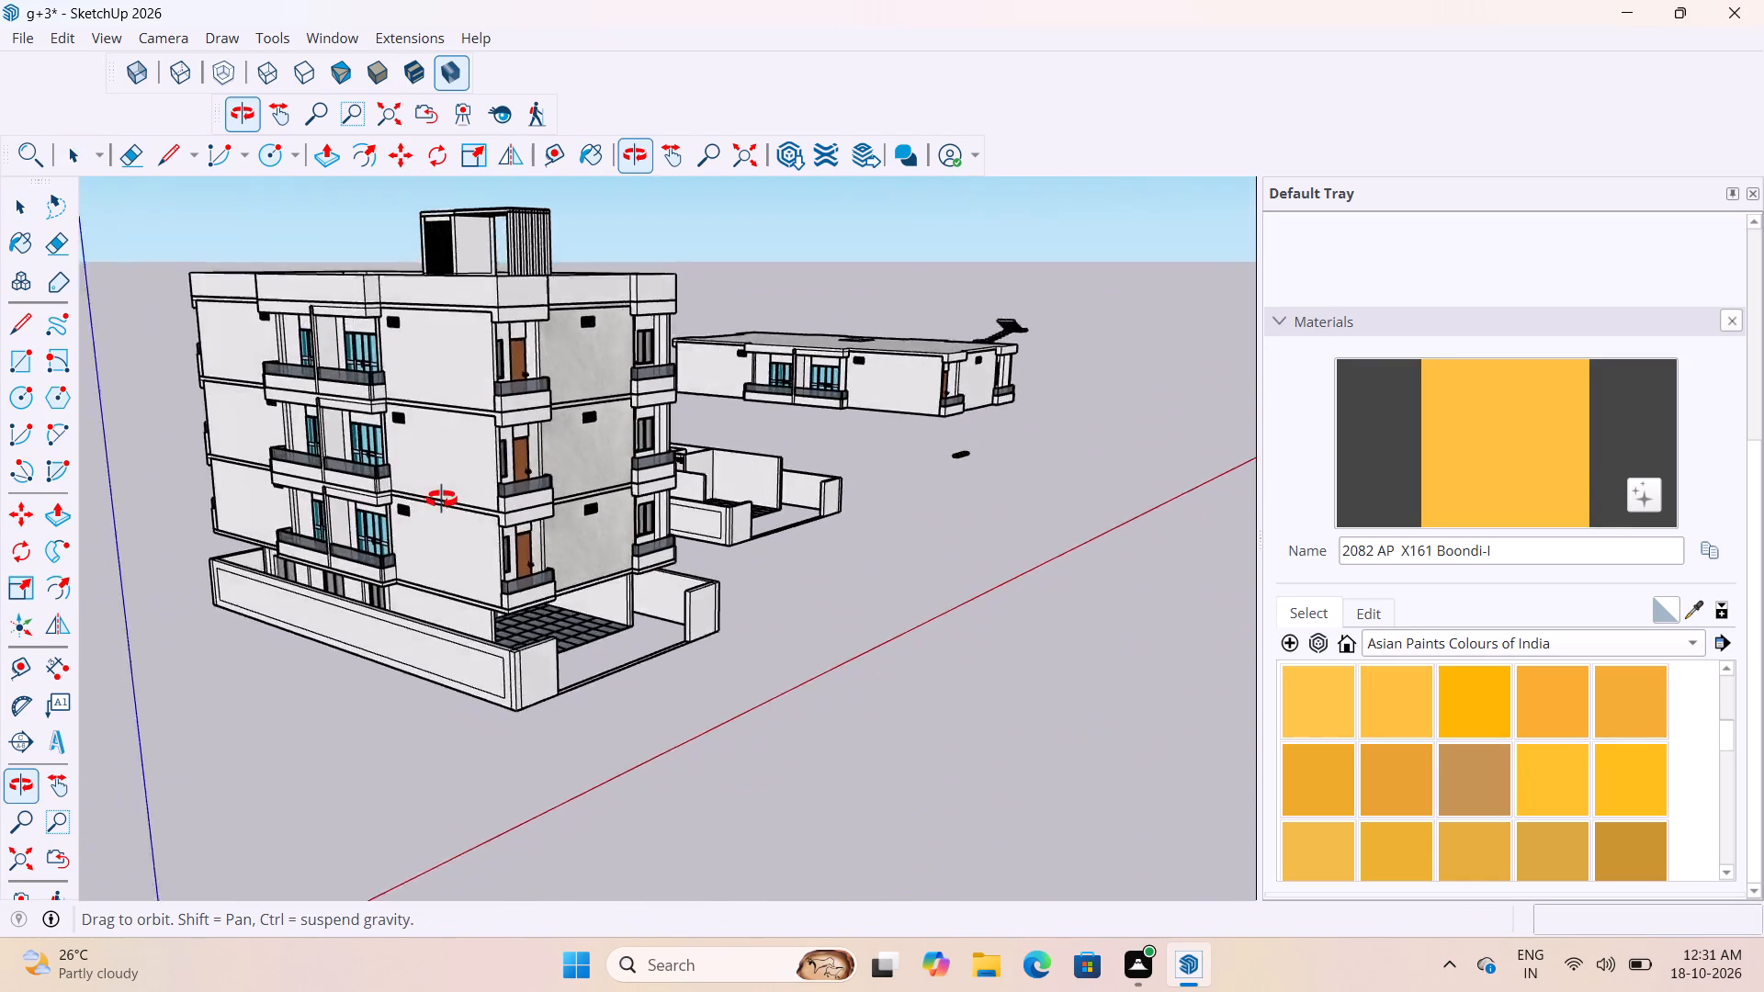
middle_click_drag(442, 500, 548, 472)
scroll(780, 376, "up", 8)
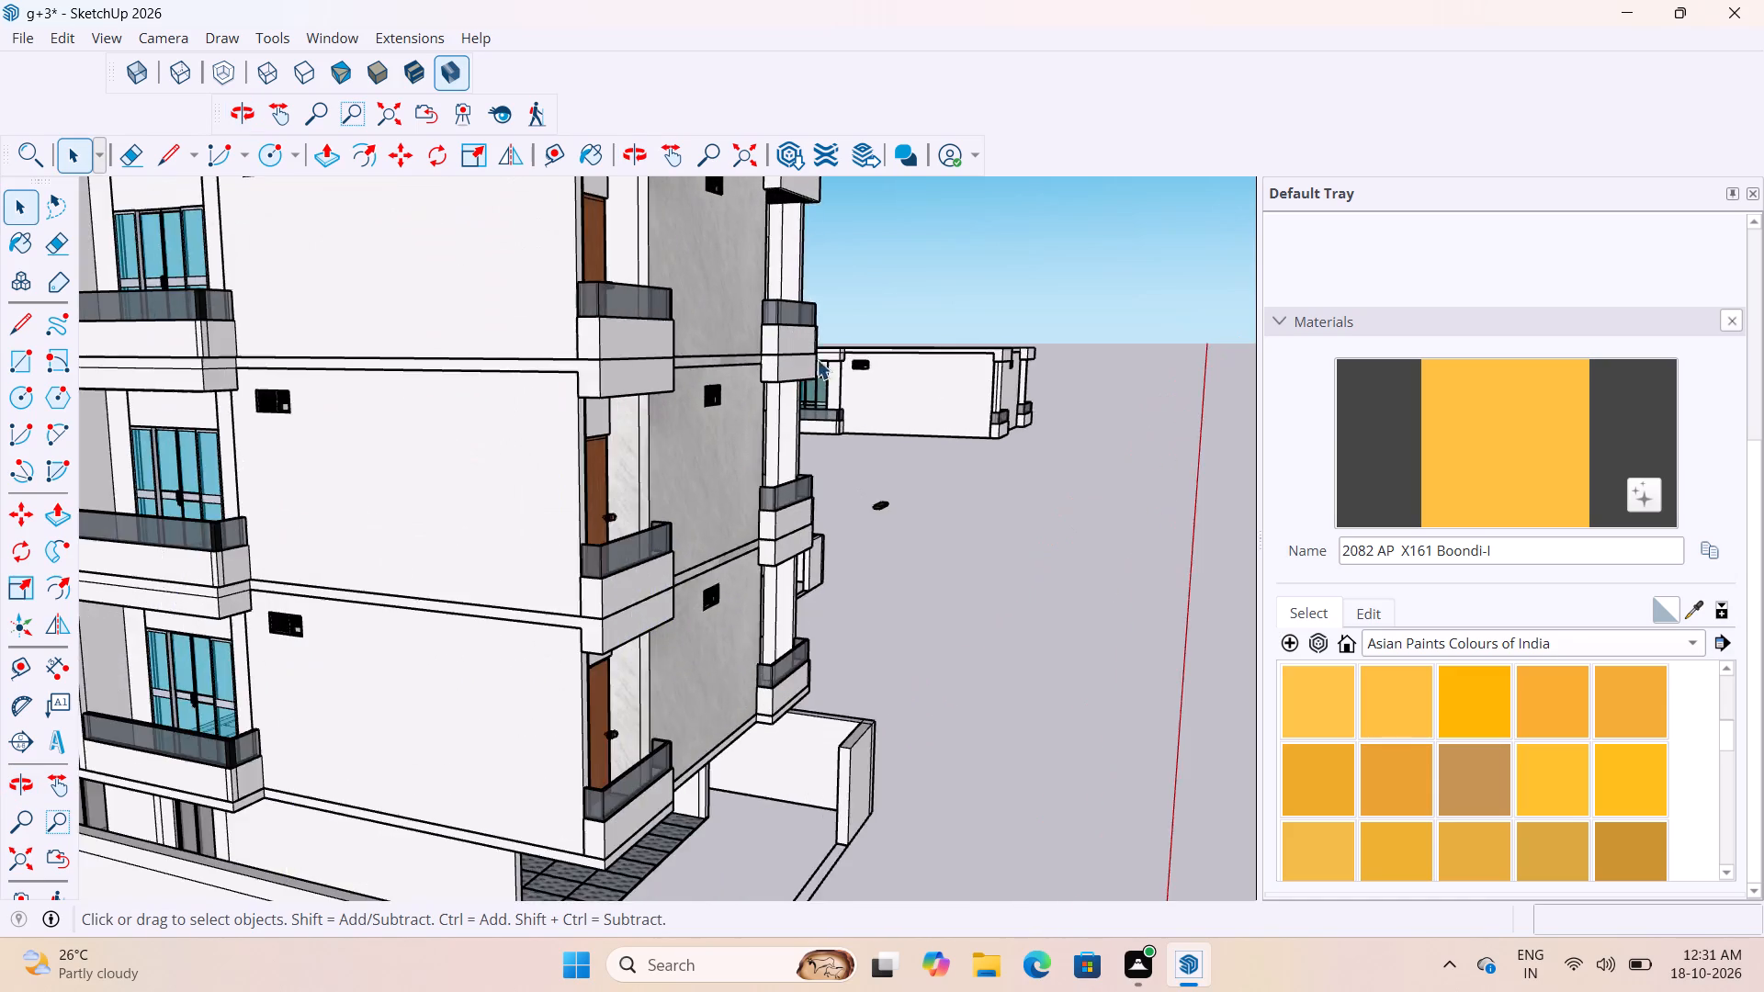
scroll(864, 429, "up", 1)
middle_click_drag(859, 430, 637, 454)
scroll(1045, 392, "down", 9)
scroll(686, 341, "up", 7)
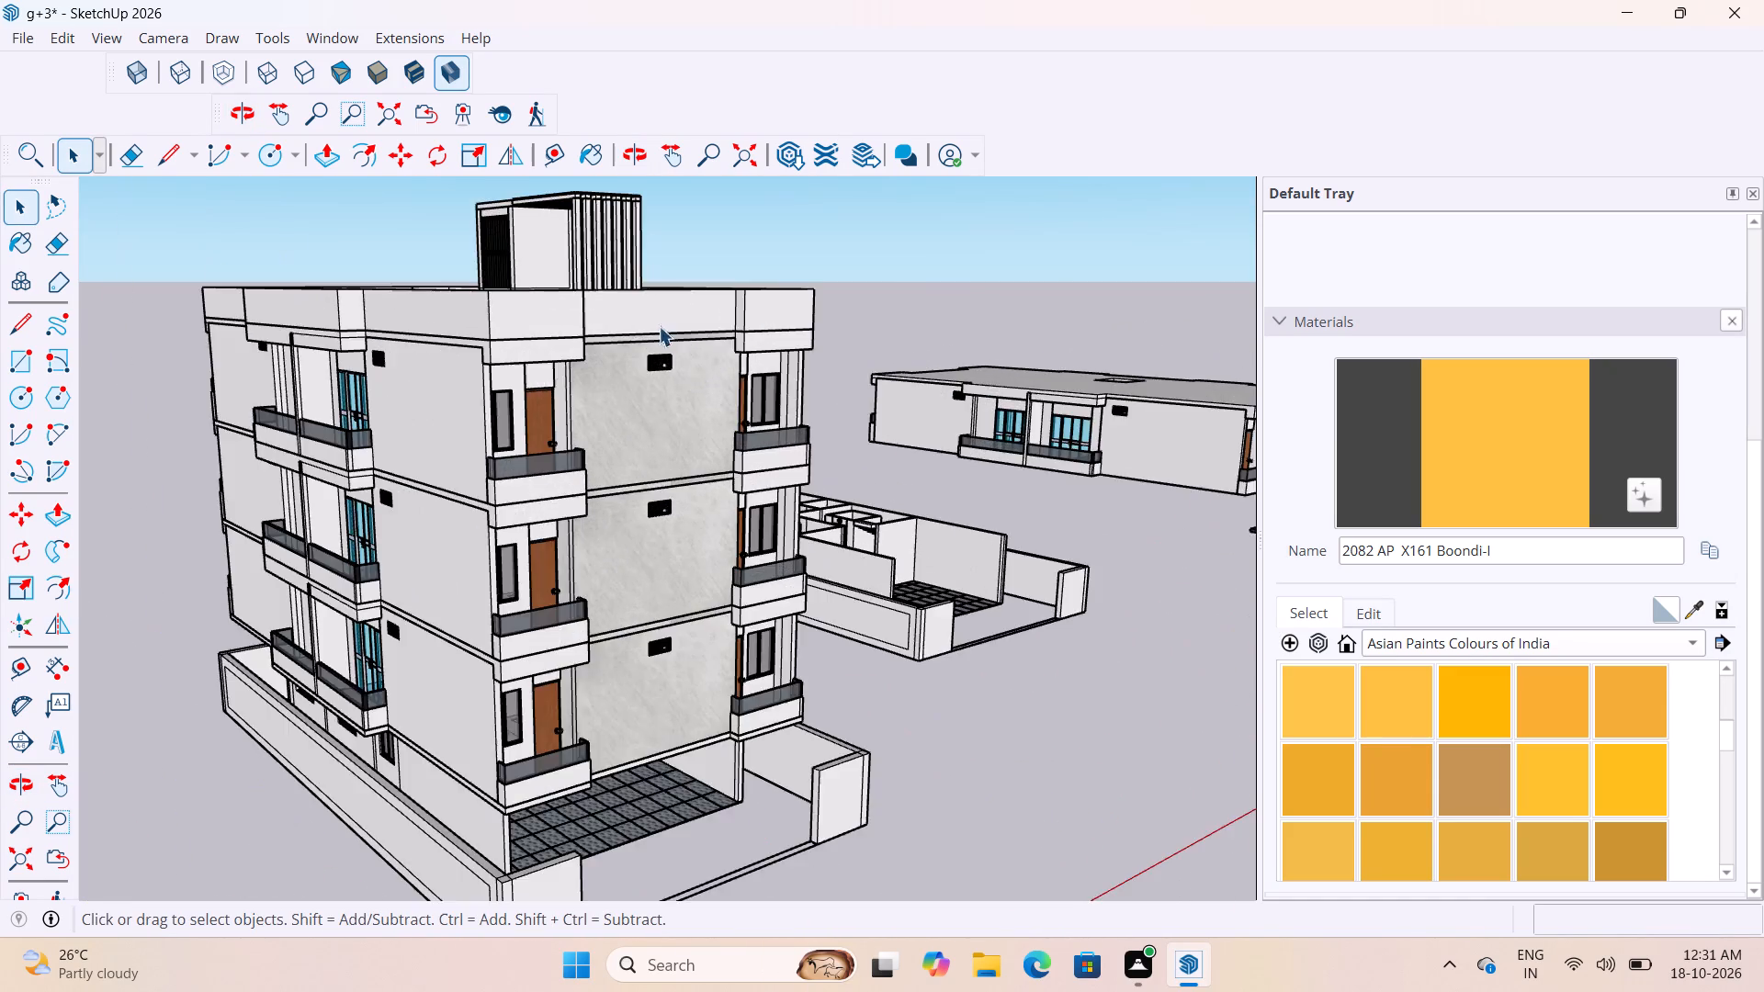
scroll(659, 326, "up", 18)
middle_click_drag(537, 428, 655, 477)
scroll(665, 504, "down", 9)
middle_click_drag(710, 501, 650, 421)
scroll(653, 399, "up", 5)
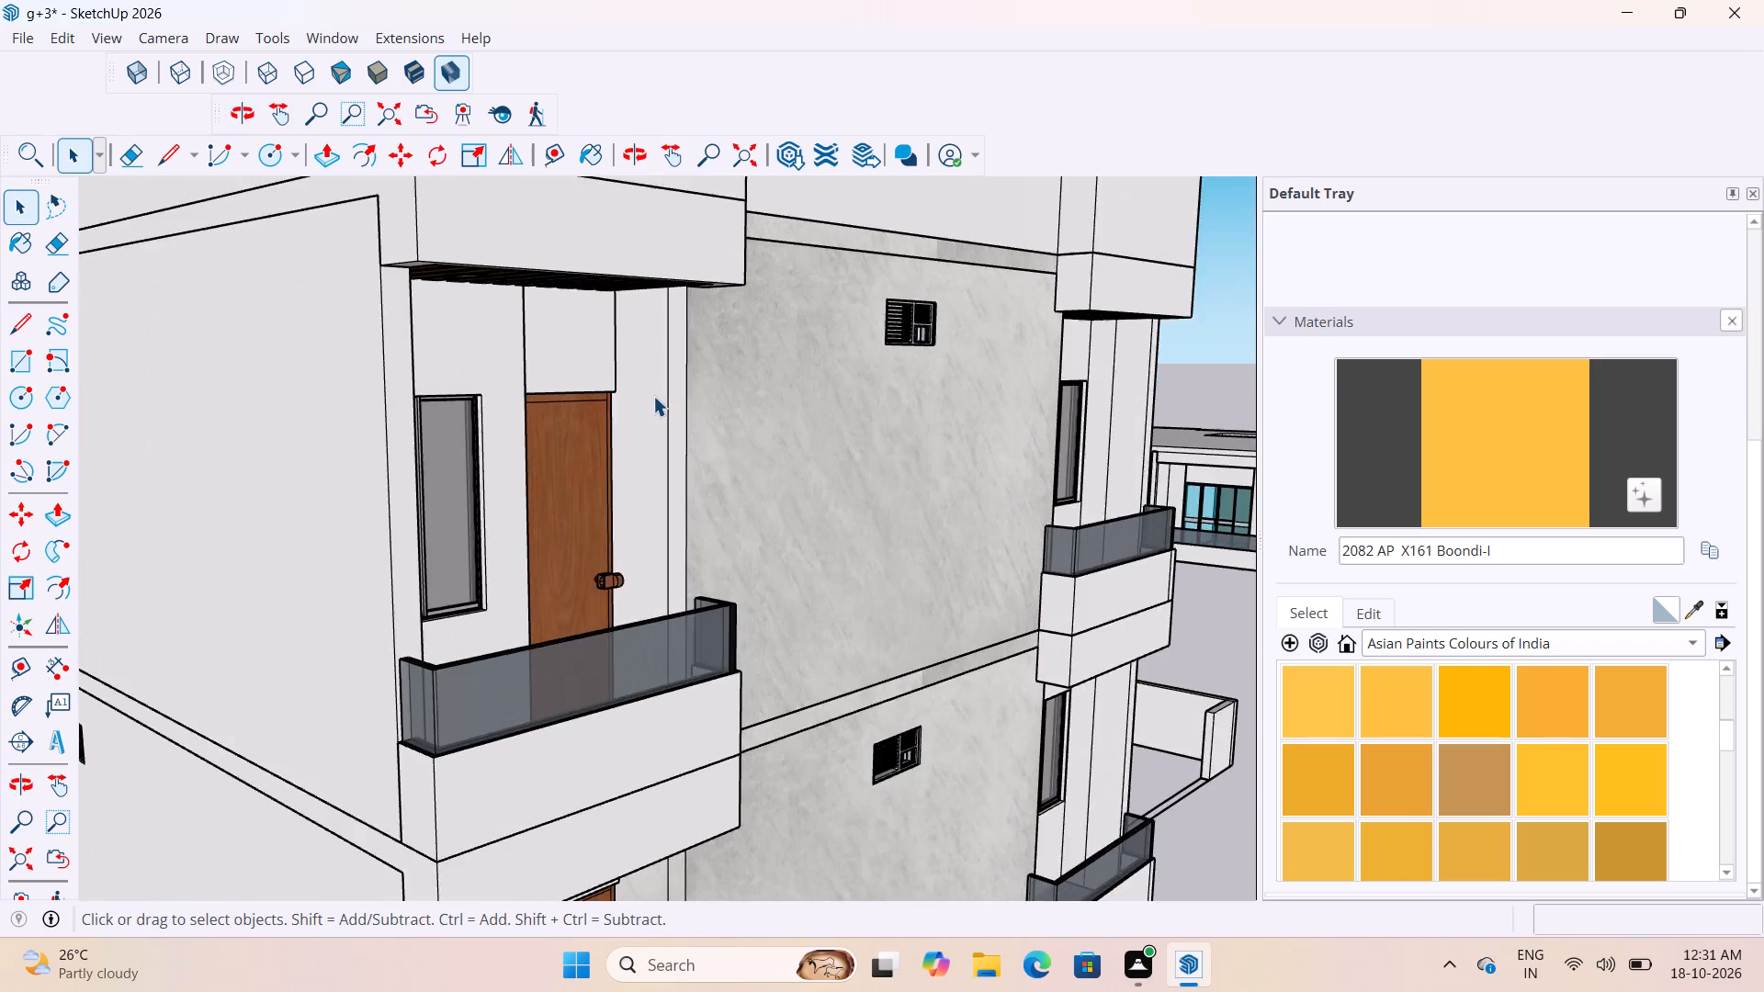
Delete the vertical edge on the wall between the top-floor balcony door and the textured wall, inside its nested group.
scroll(653, 396, "up", 3)
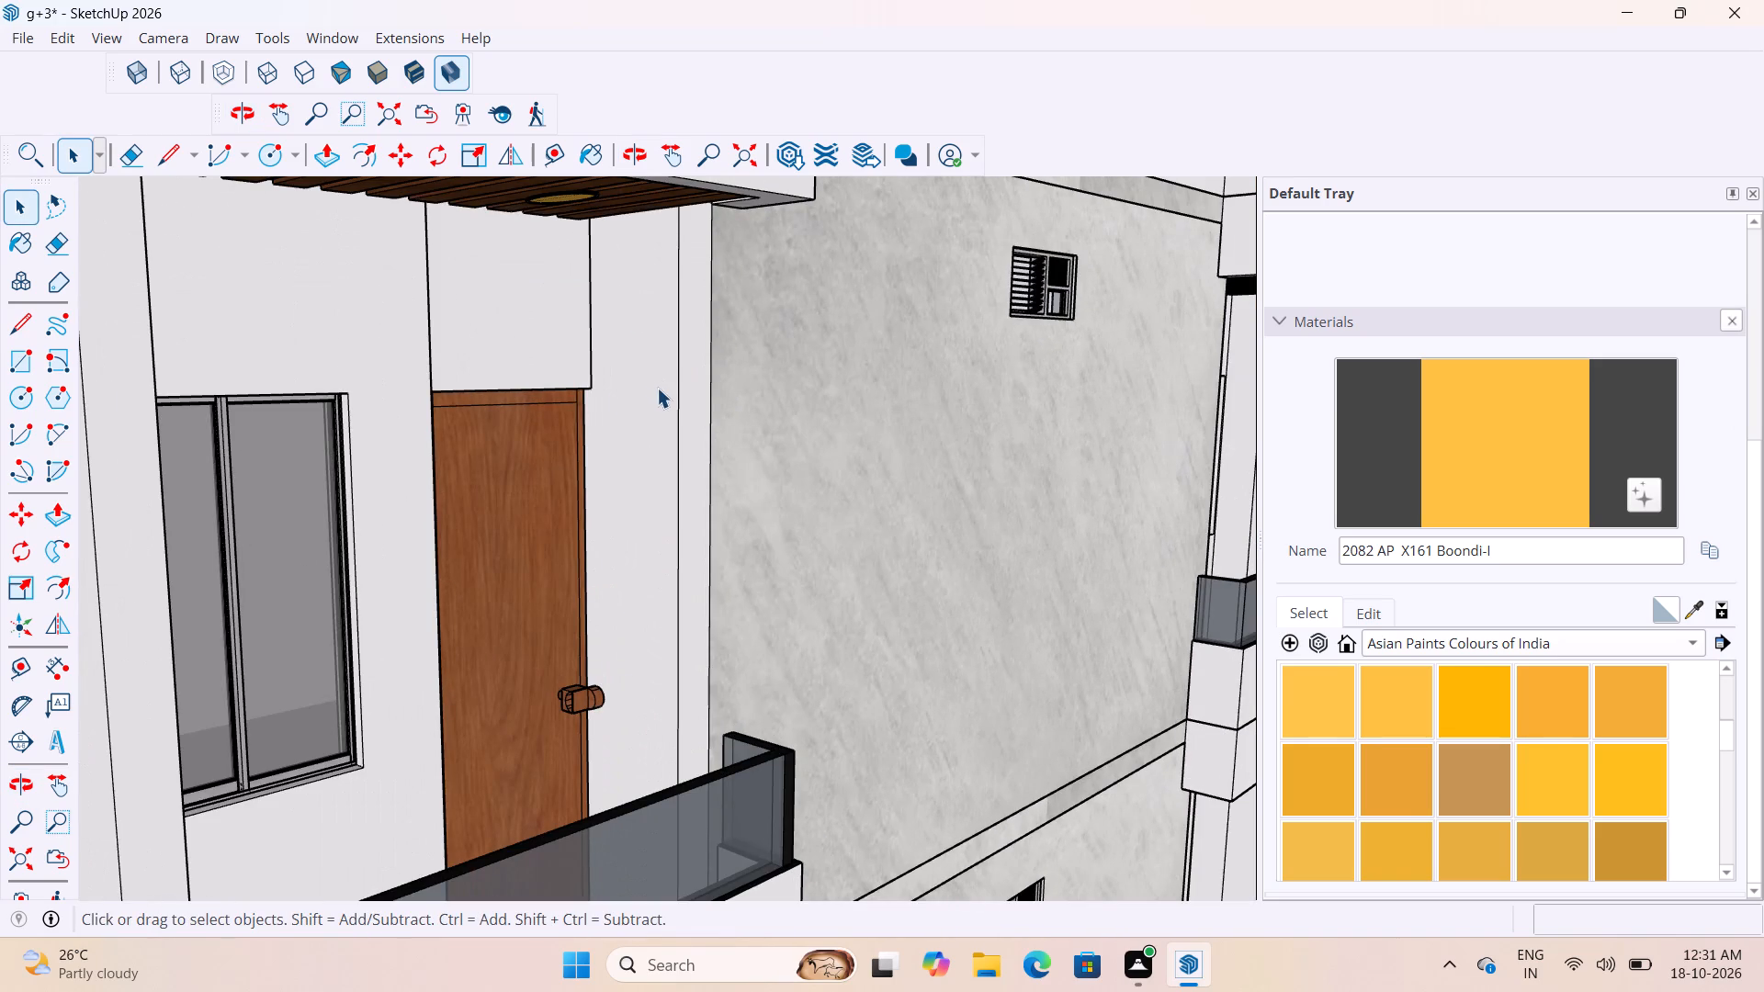
double_click(679, 316)
left_click(679, 316)
scroll(679, 316, "down", 4)
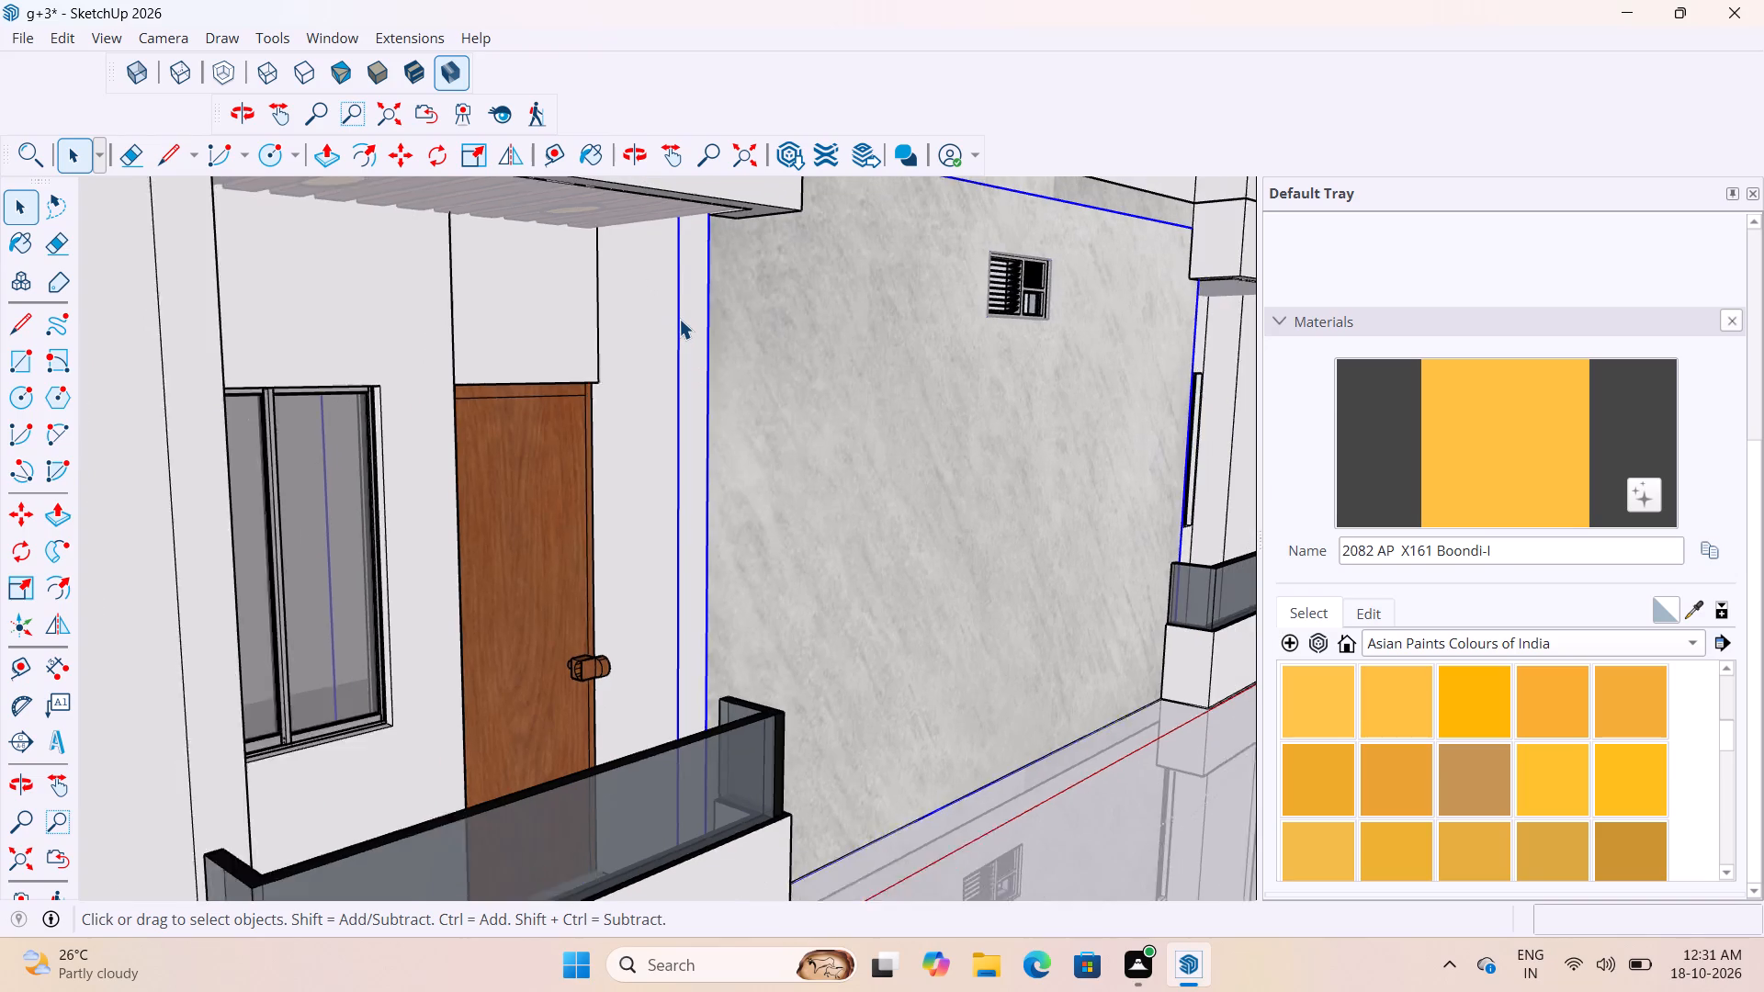
double_click(678, 379)
left_click(678, 379)
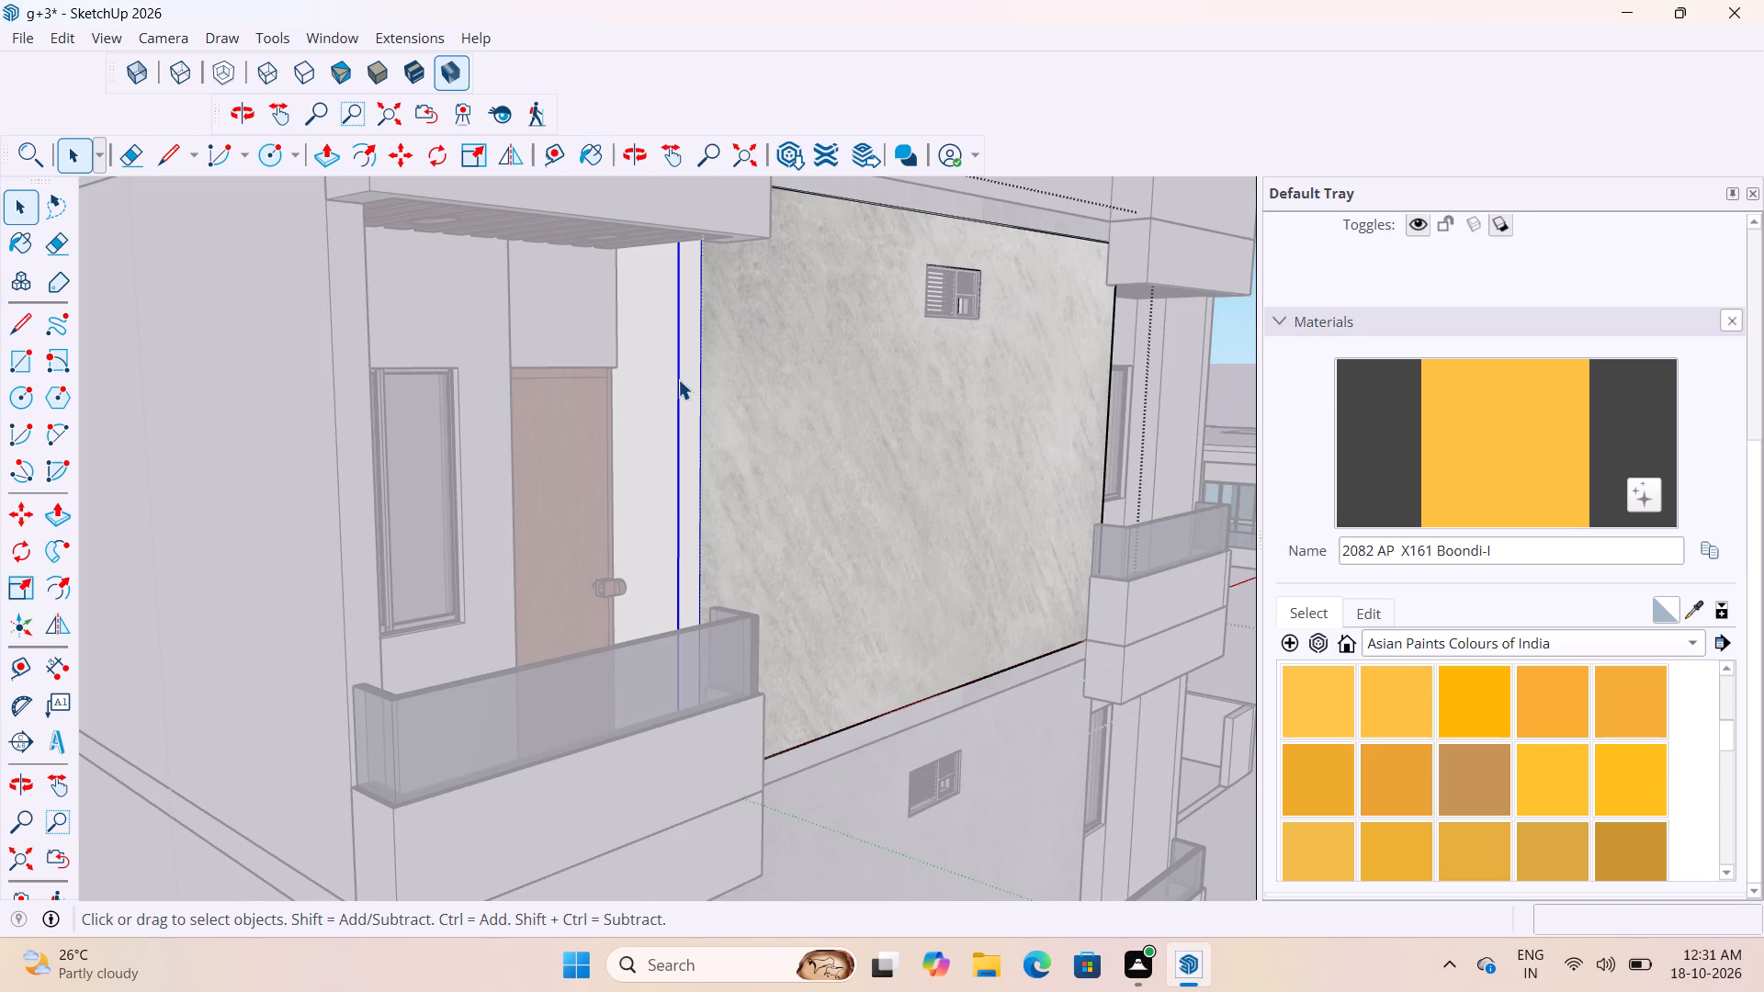
key("Delete")
scroll(678, 379, "down", 18)
left_click(352, 789)
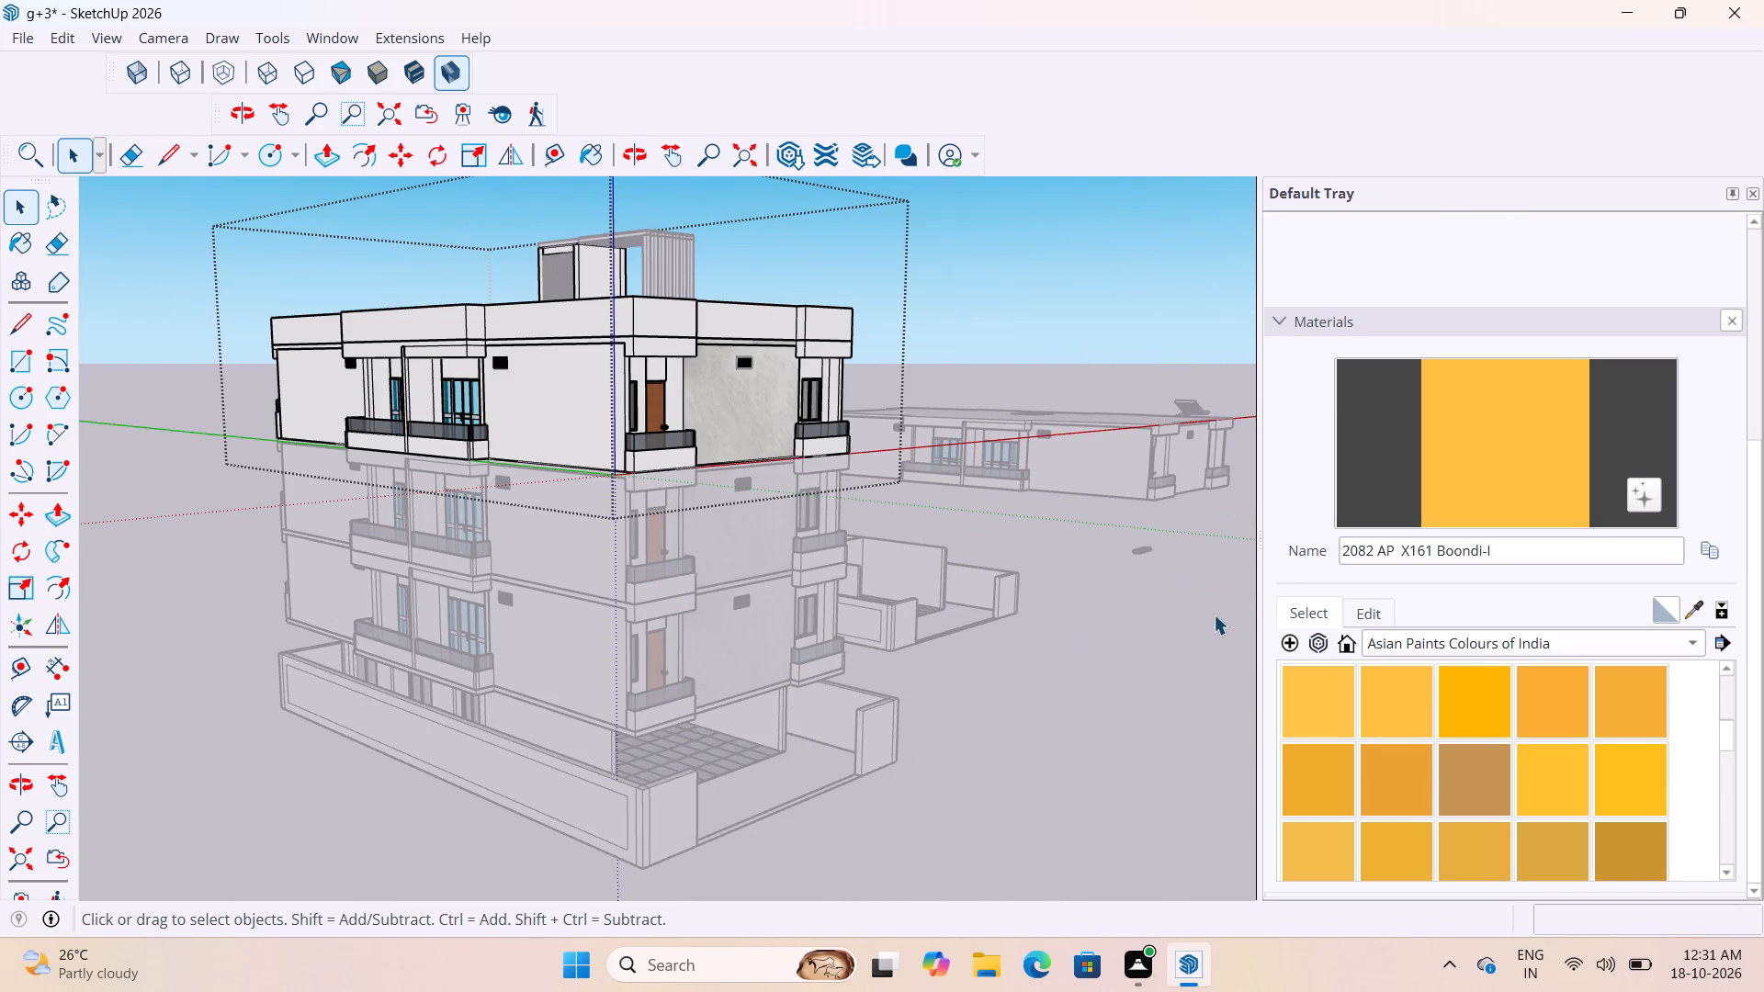
Close the Default Tray and leave the top-floor group.
left_click(1756, 196)
left_click(1346, 815)
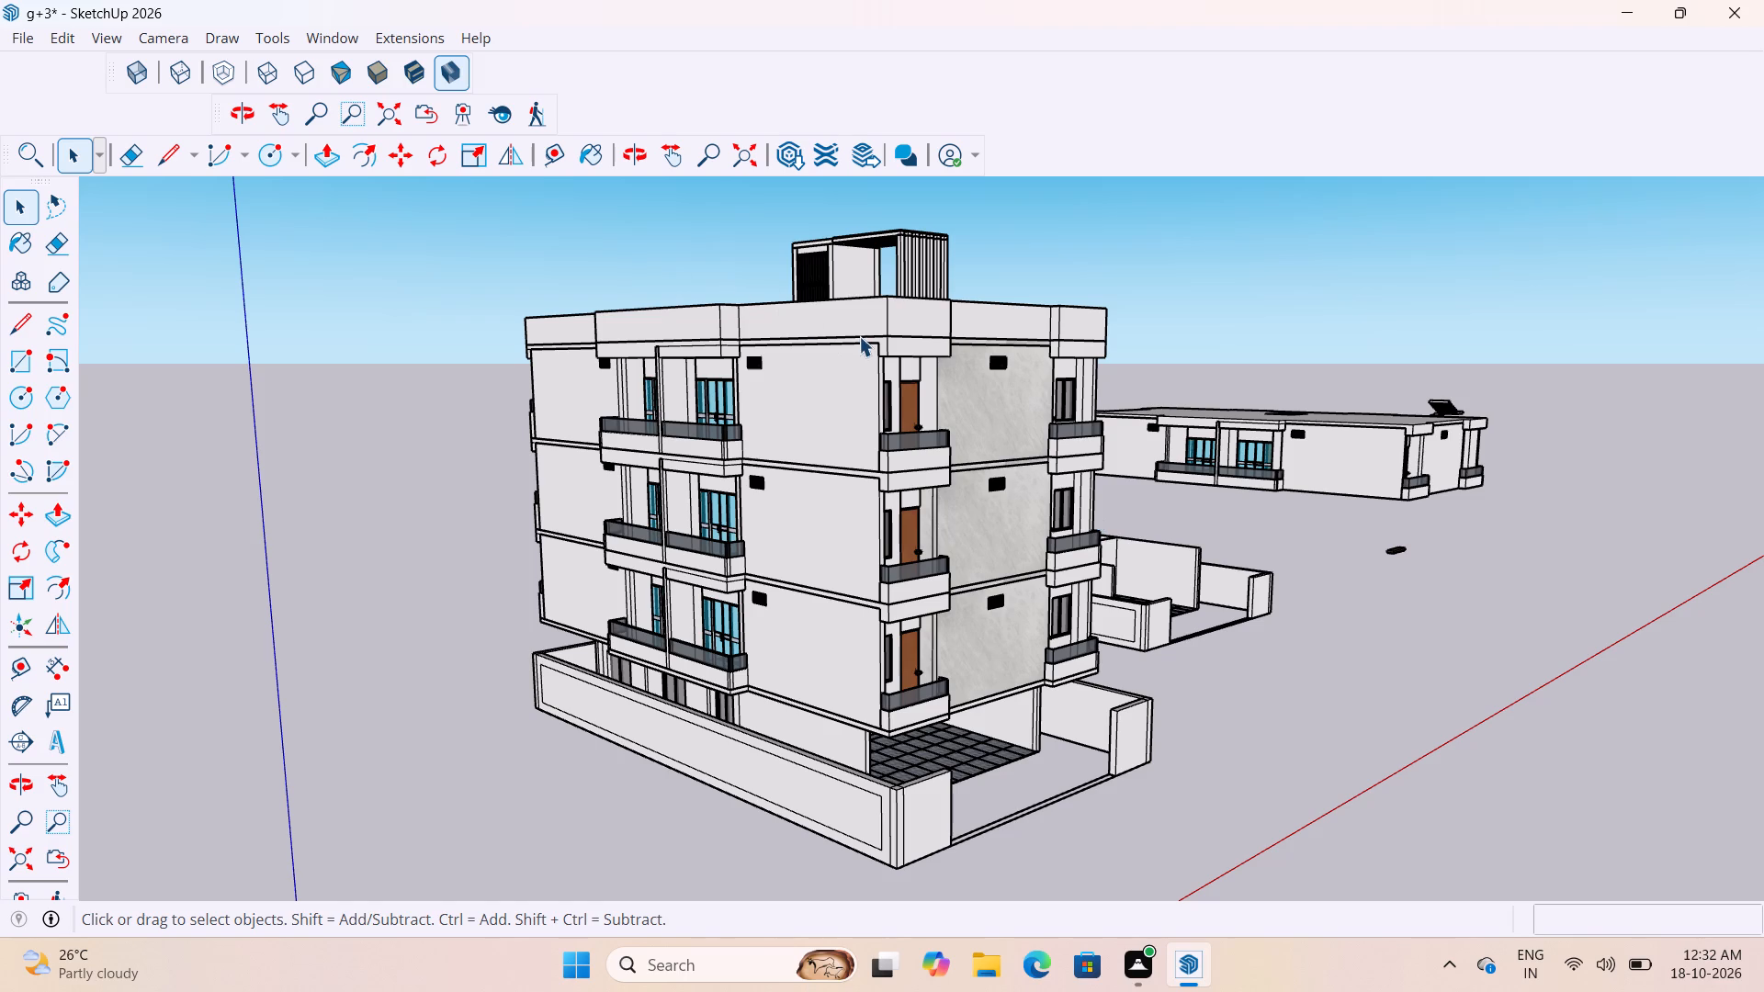
Examine the top-floor corner balcony's door, the wall above it and the adjoining side wall from several angles.
scroll(854, 338, "up", 7)
middle_click_drag(1066, 411, 883, 411)
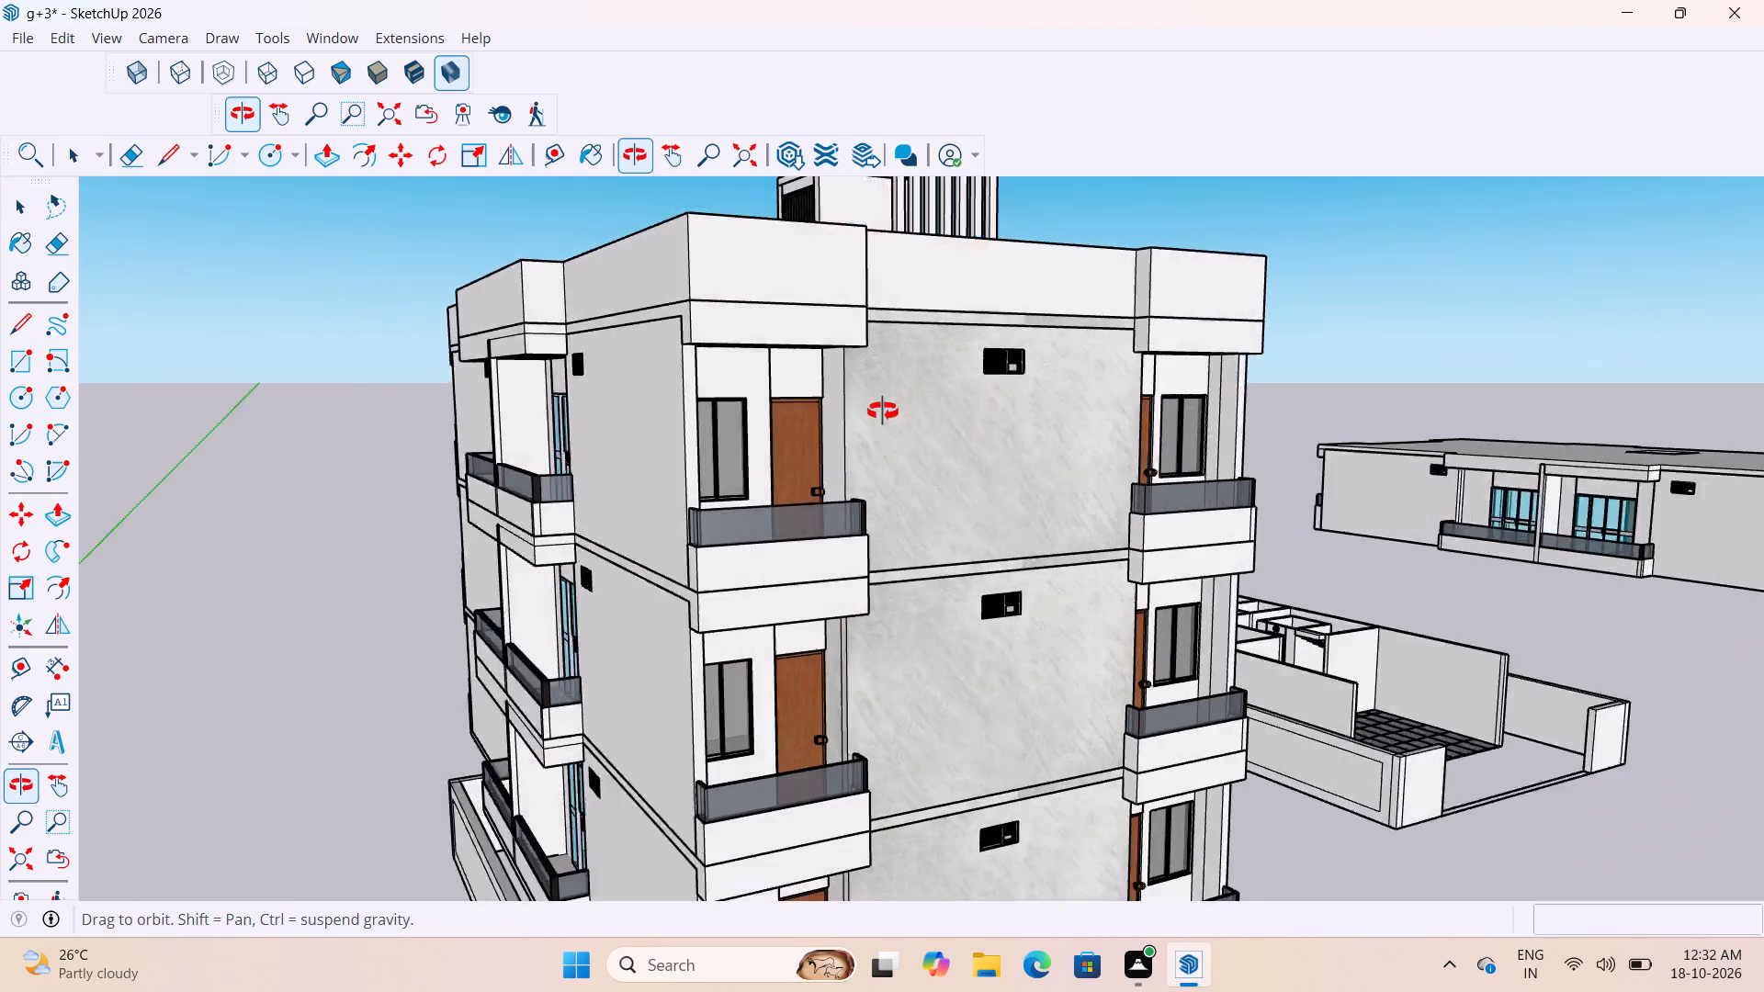
middle_click_drag(883, 411, 845, 426)
scroll(622, 415, "up", 9)
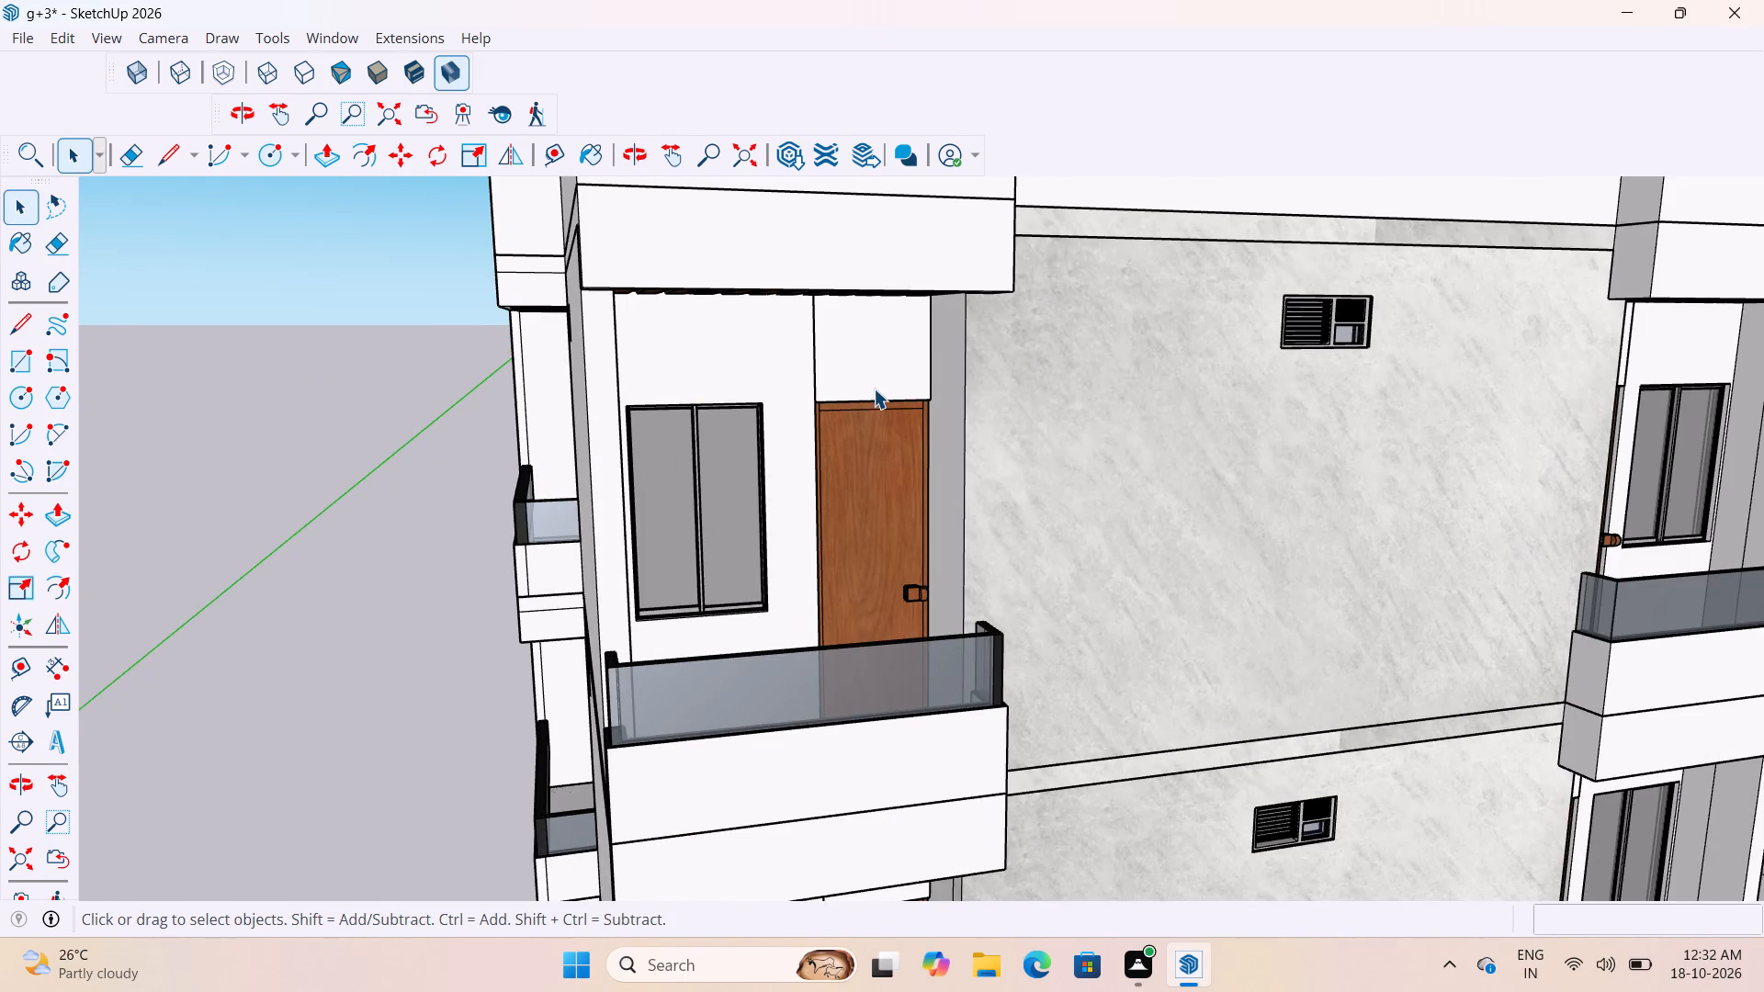
scroll(871, 389, "up", 5)
scroll(885, 395, "down", 5)
middle_click_drag(963, 447, 1149, 469)
scroll(1091, 411, "up", 14)
middle_click_drag(829, 479, 885, 204)
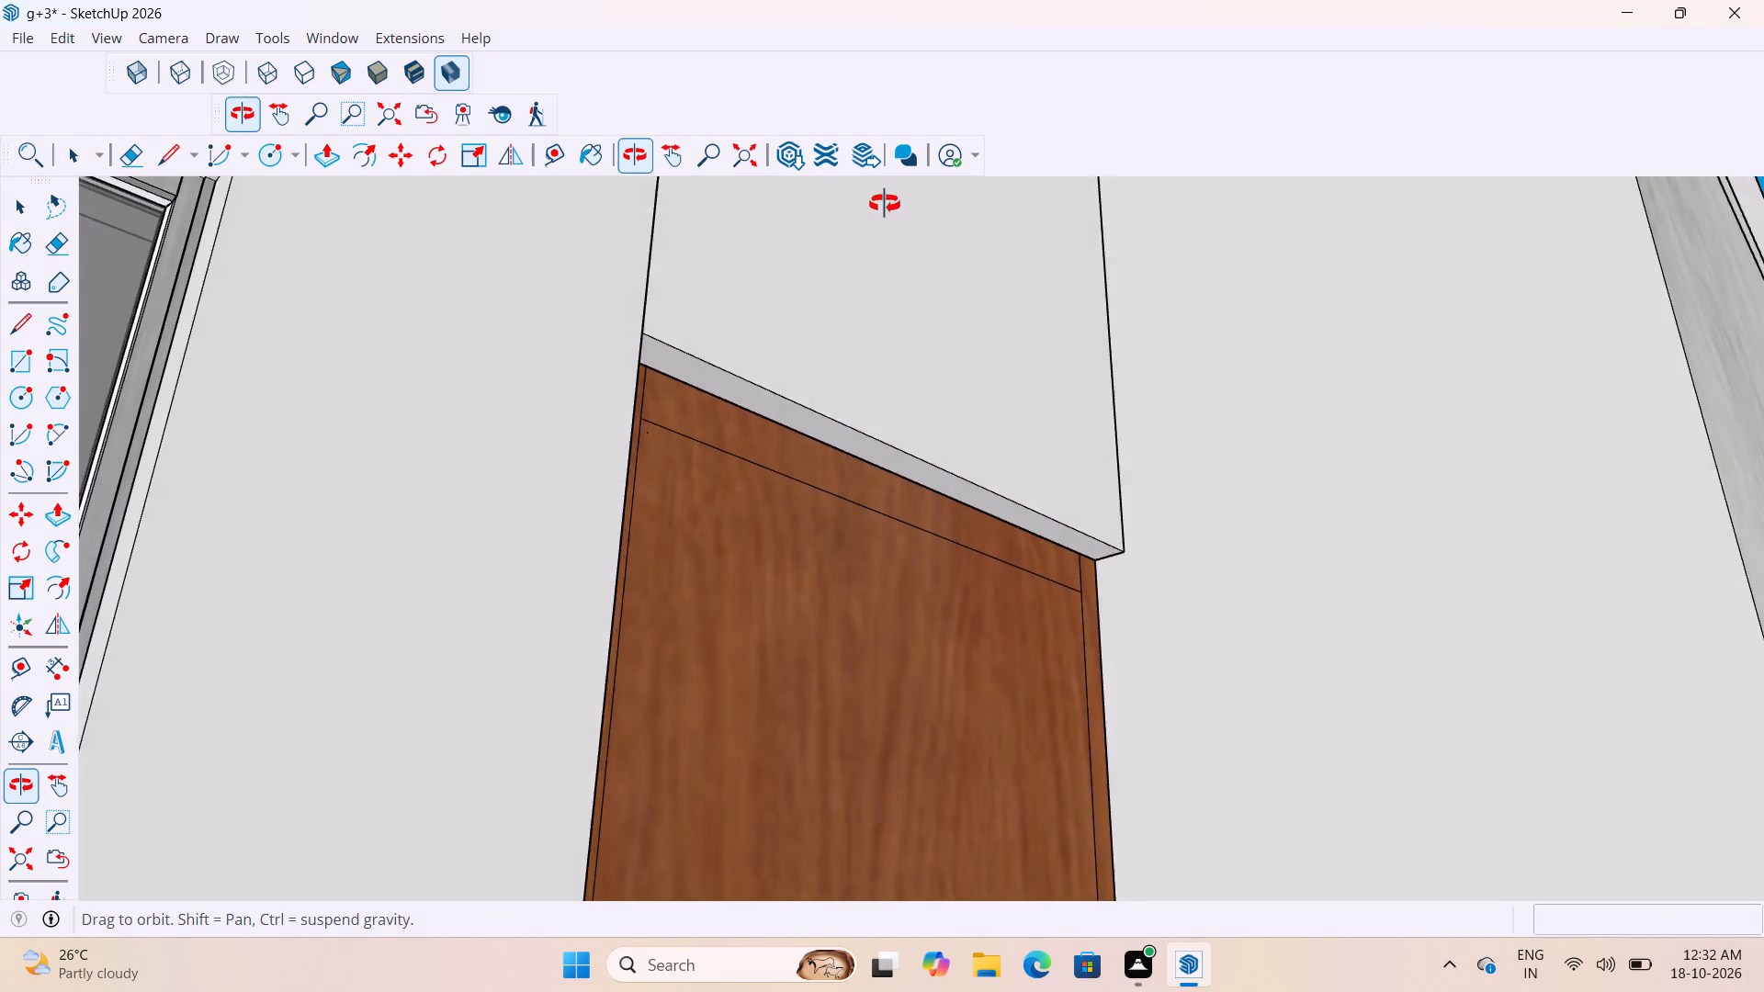
middle_click_drag(885, 204, 889, 206)
scroll(706, 387, "up", 17)
scroll(579, 257, "down", 5)
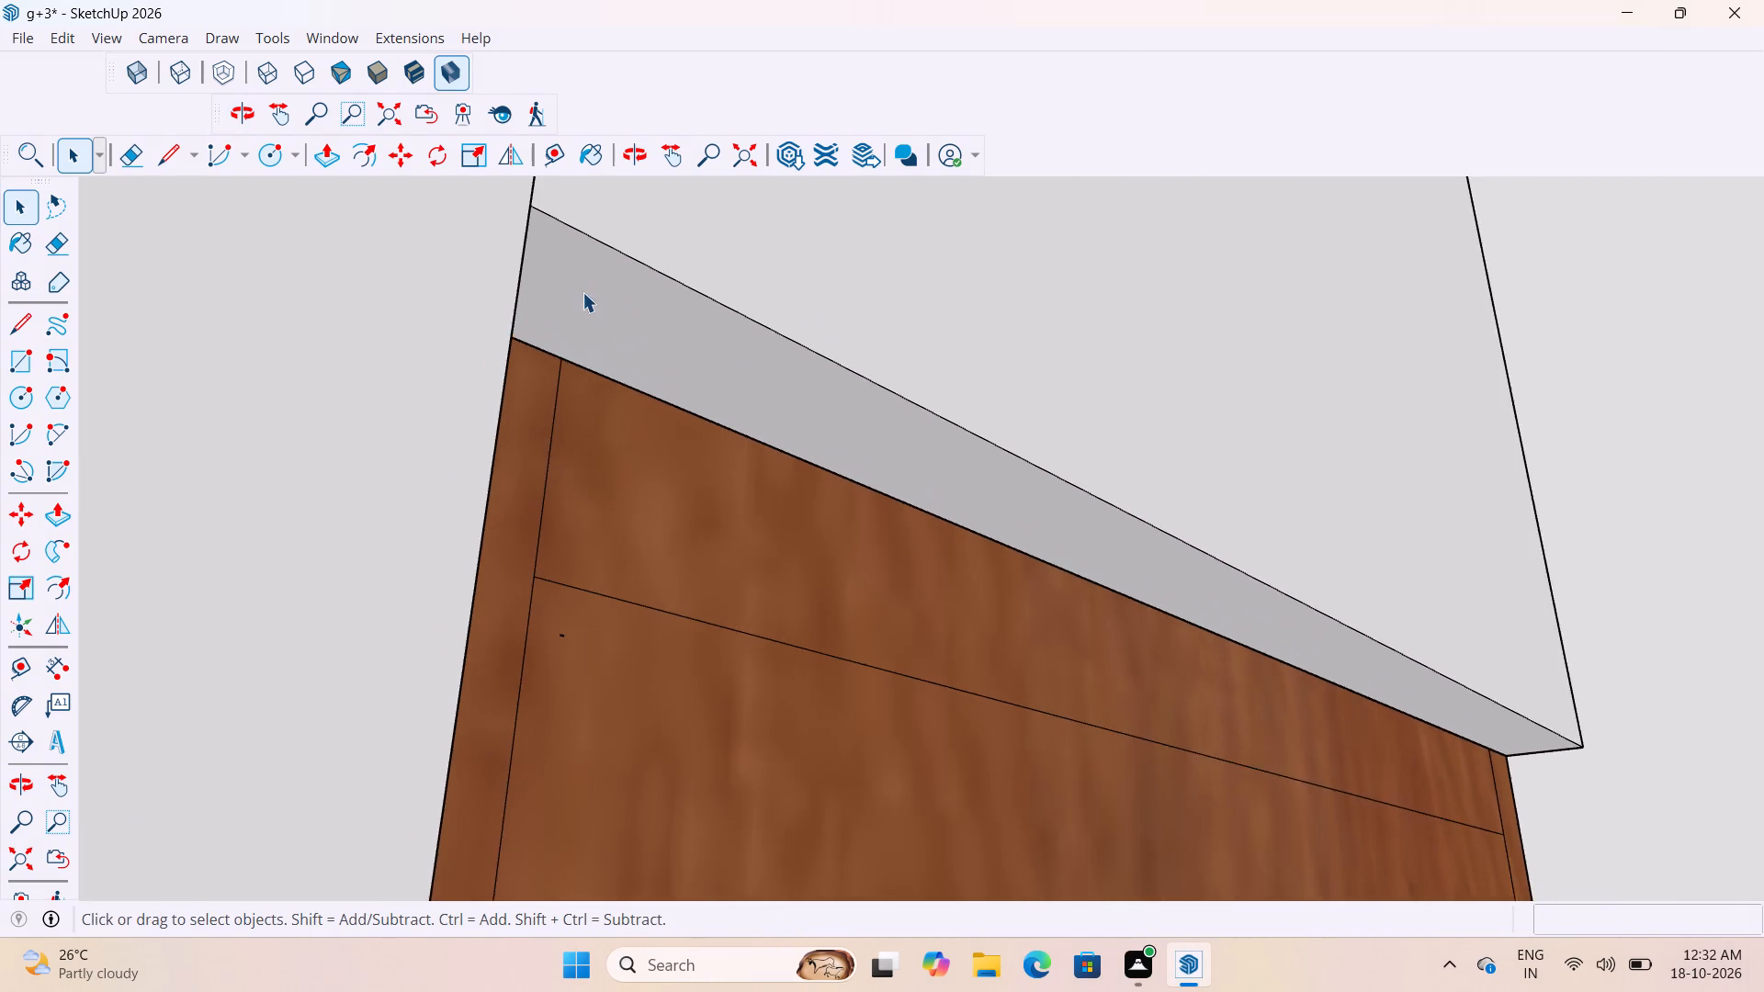
scroll(582, 292, "down", 7)
middle_click_drag(1353, 645, 1180, 785)
scroll(1085, 601, "down", 3)
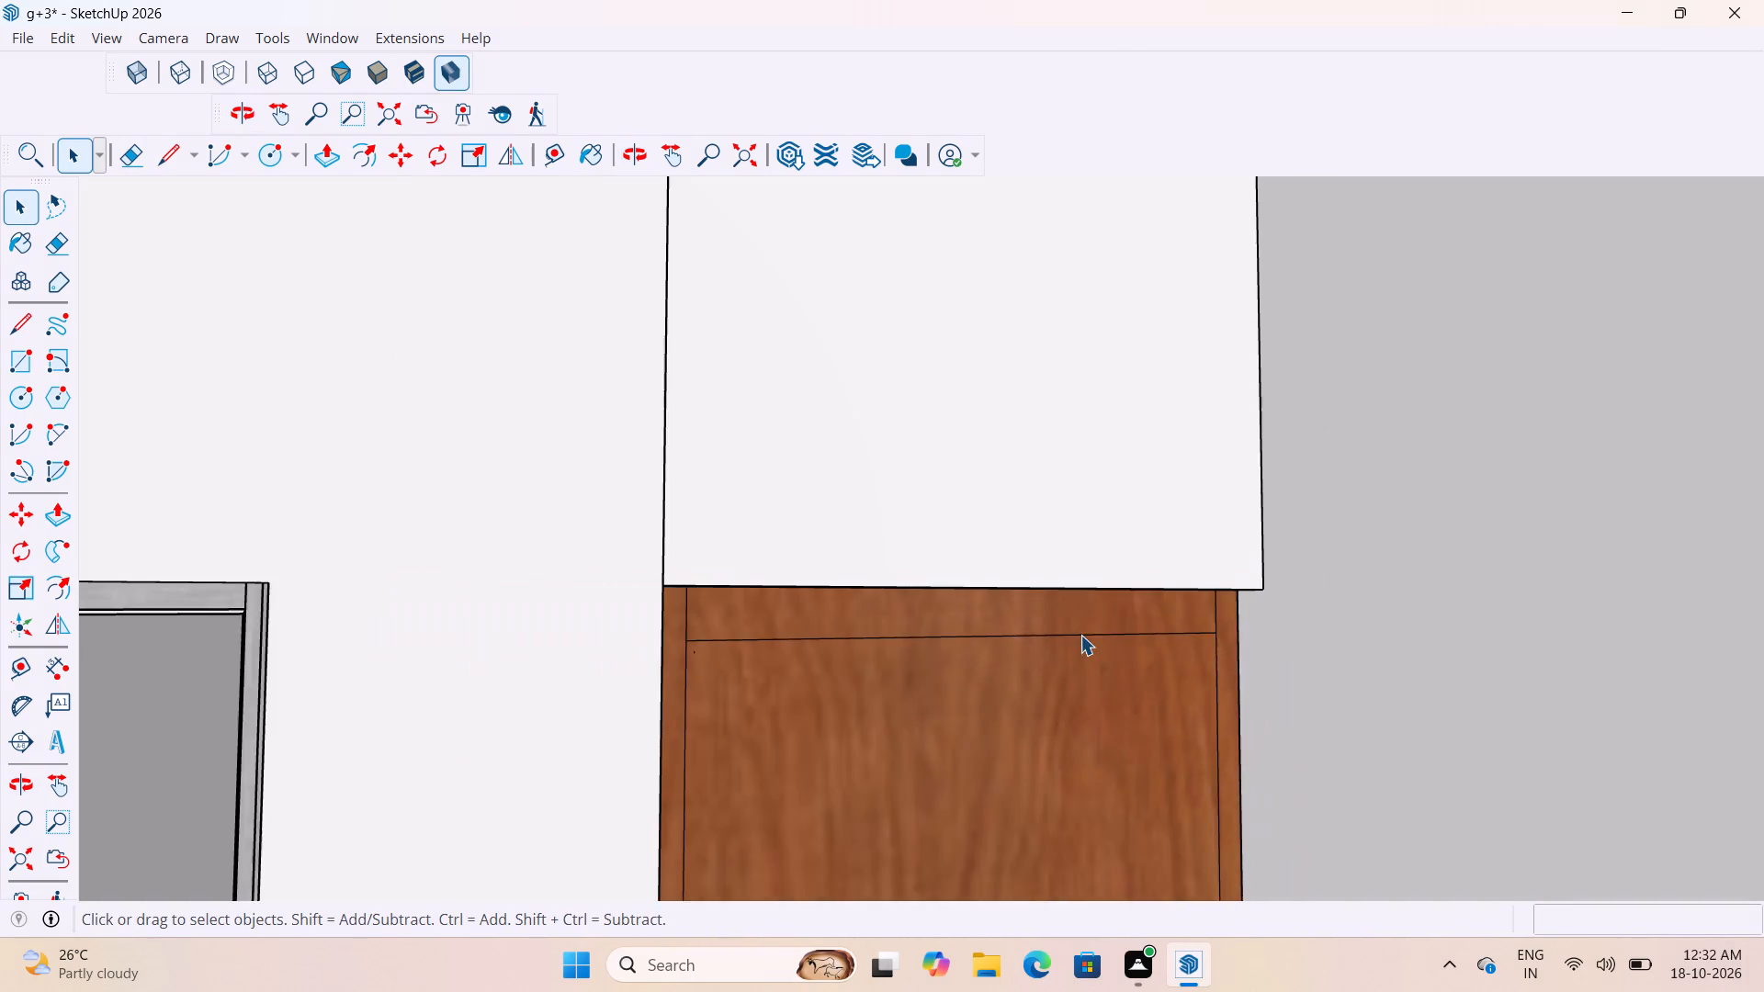
scroll(1080, 635, "down", 15)
middle_click_drag(1099, 671, 1252, 721)
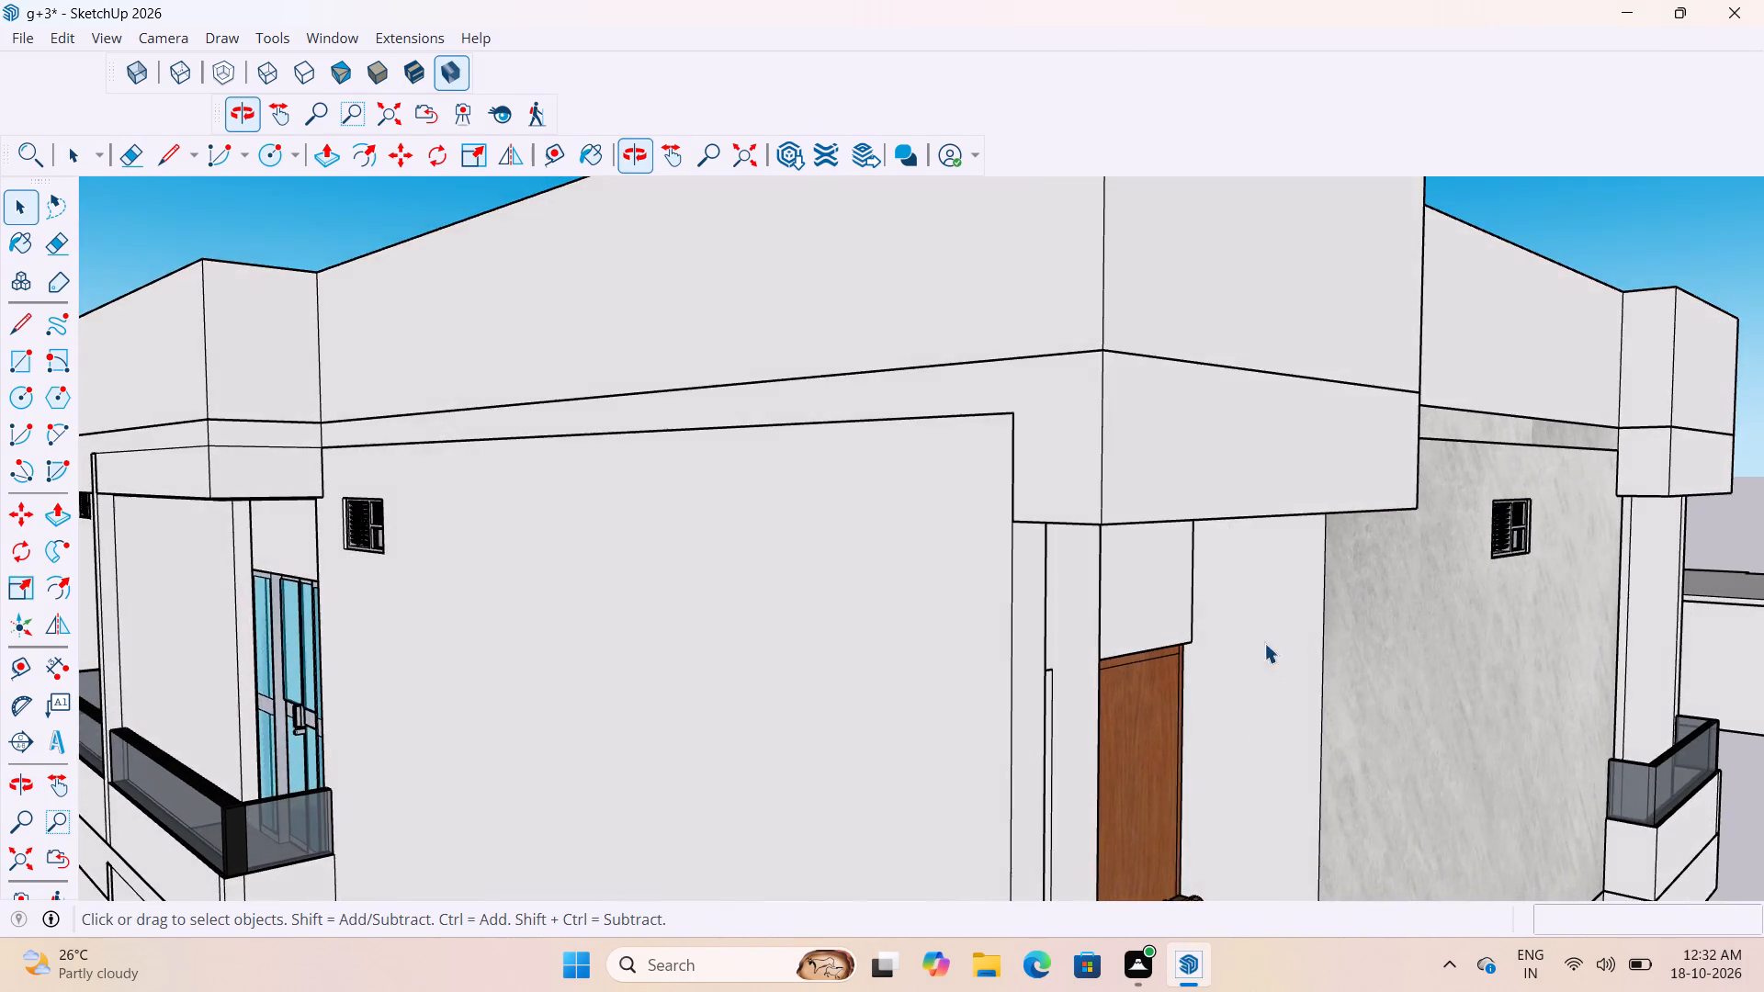
scroll(1258, 619, "up", 3)
scroll(1262, 547, "down", 16)
middle_click_drag(1272, 724, 1270, 840)
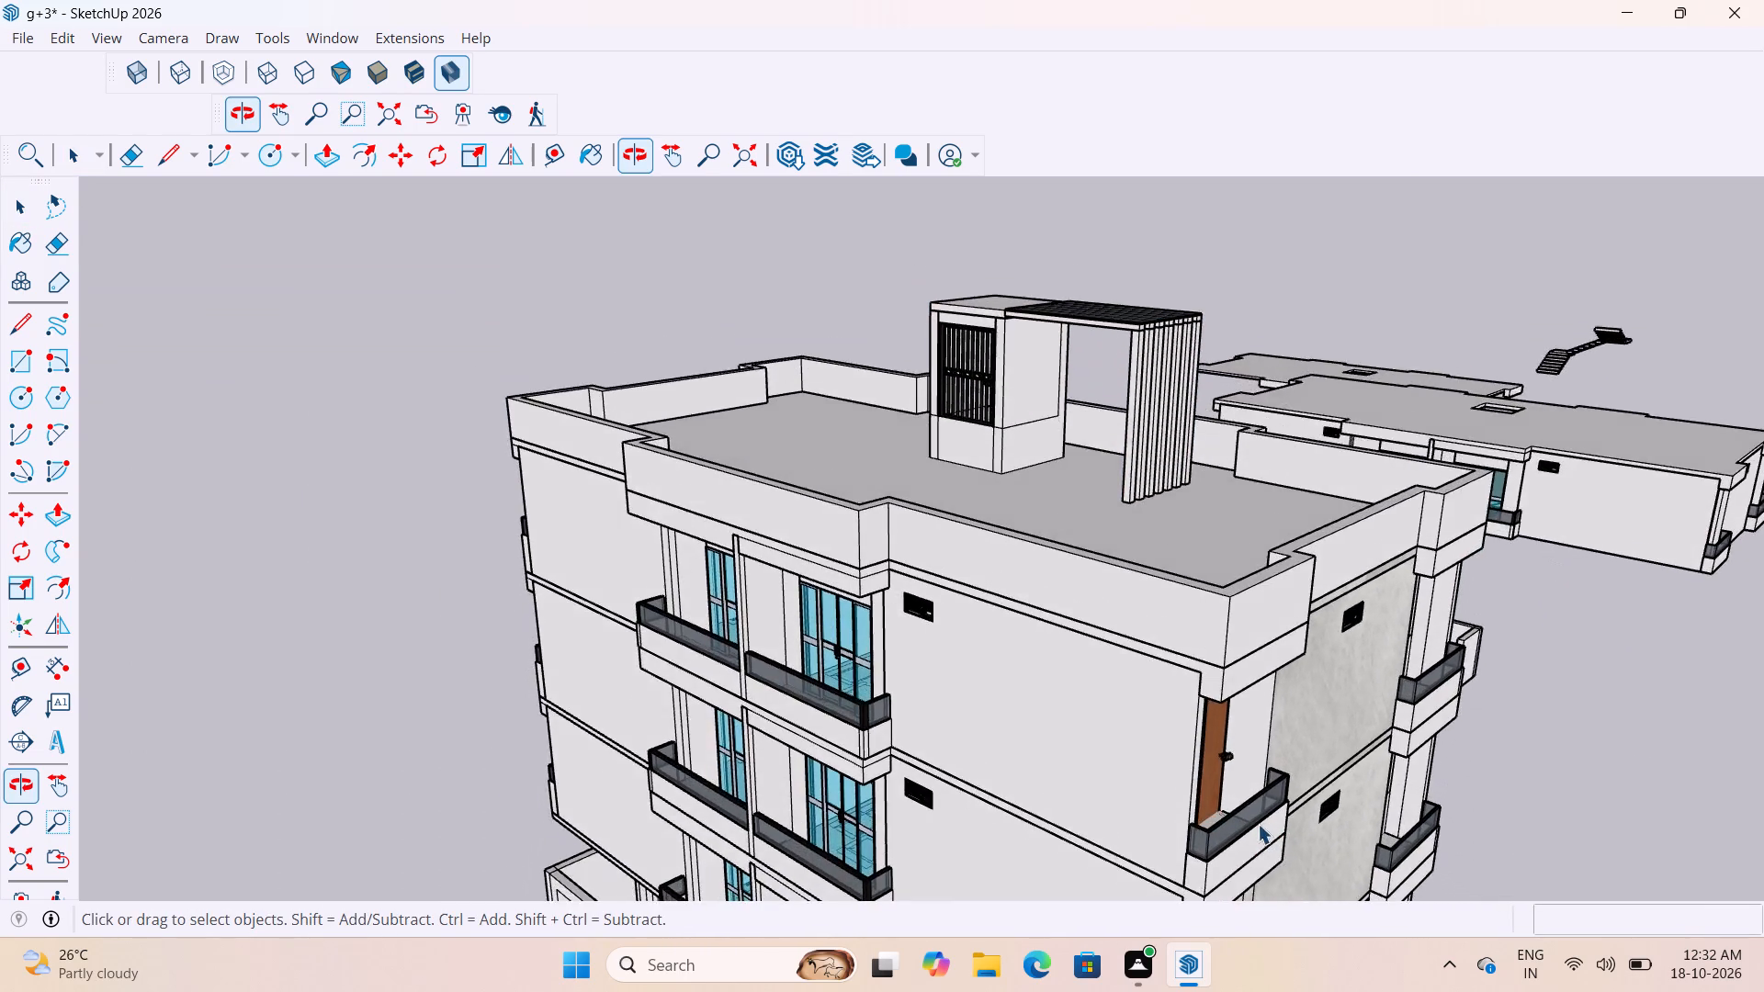
scroll(1258, 823, "up", 9)
middle_click_drag(1235, 789, 1285, 846)
scroll(1261, 828, "up", 13)
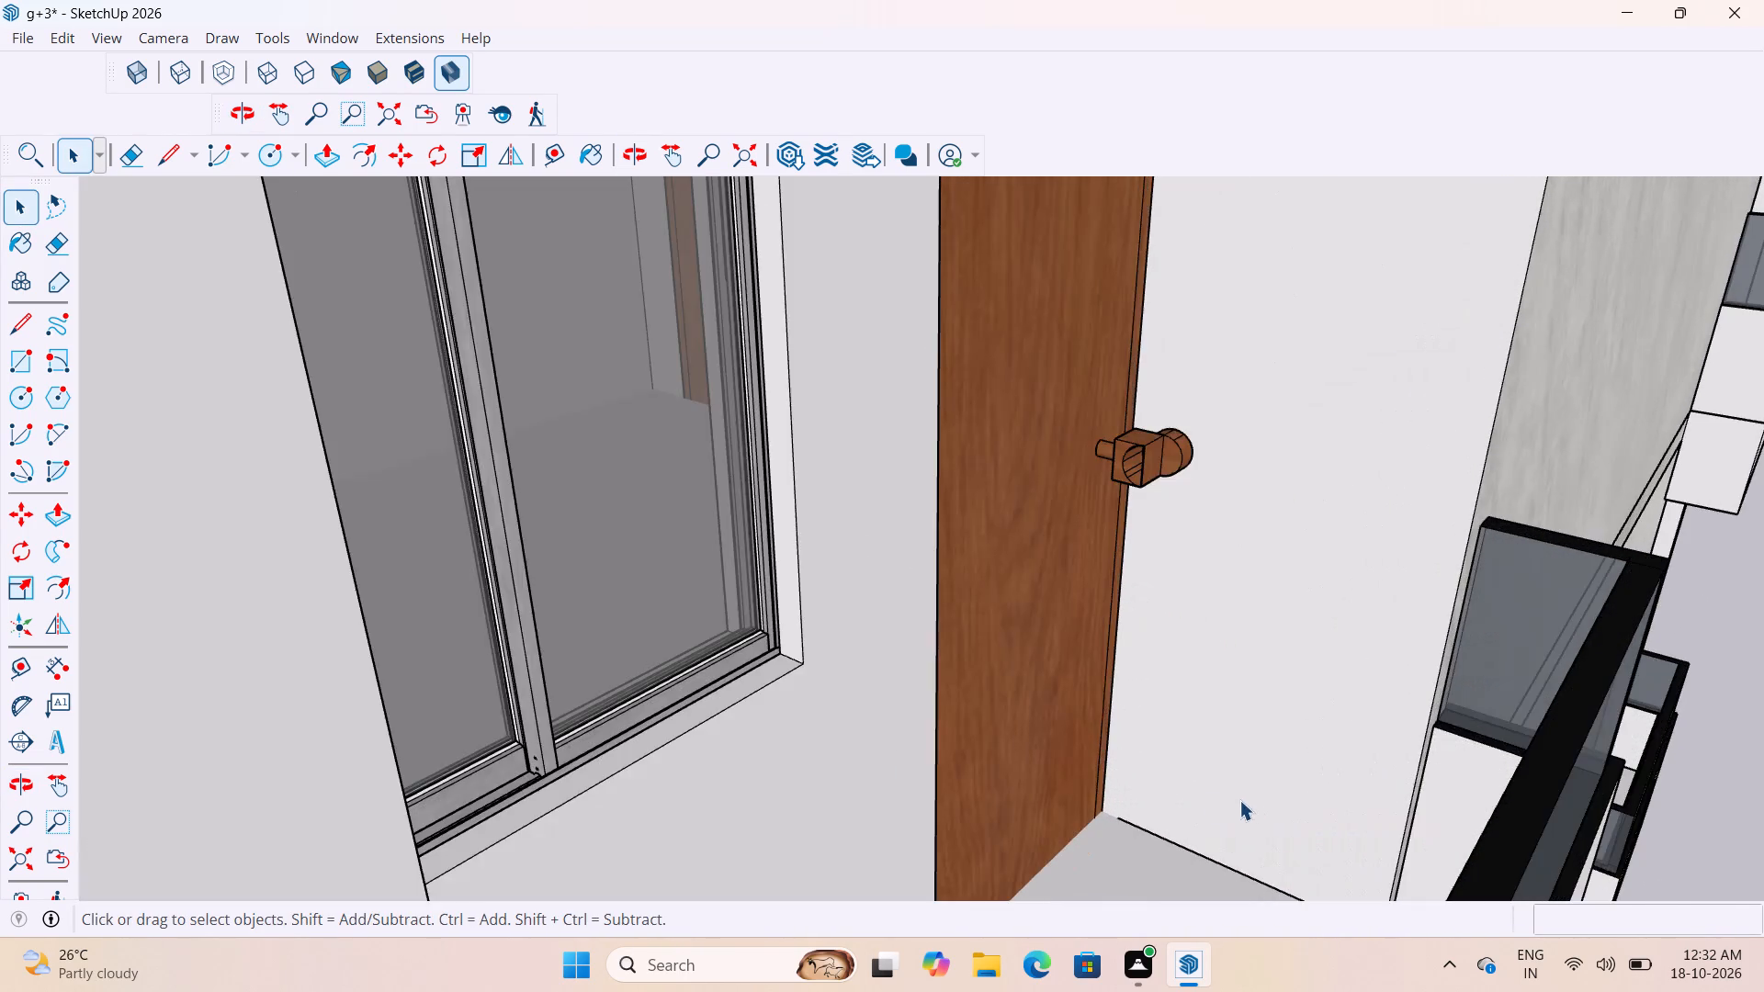
middle_click_drag(1169, 788, 1282, 860)
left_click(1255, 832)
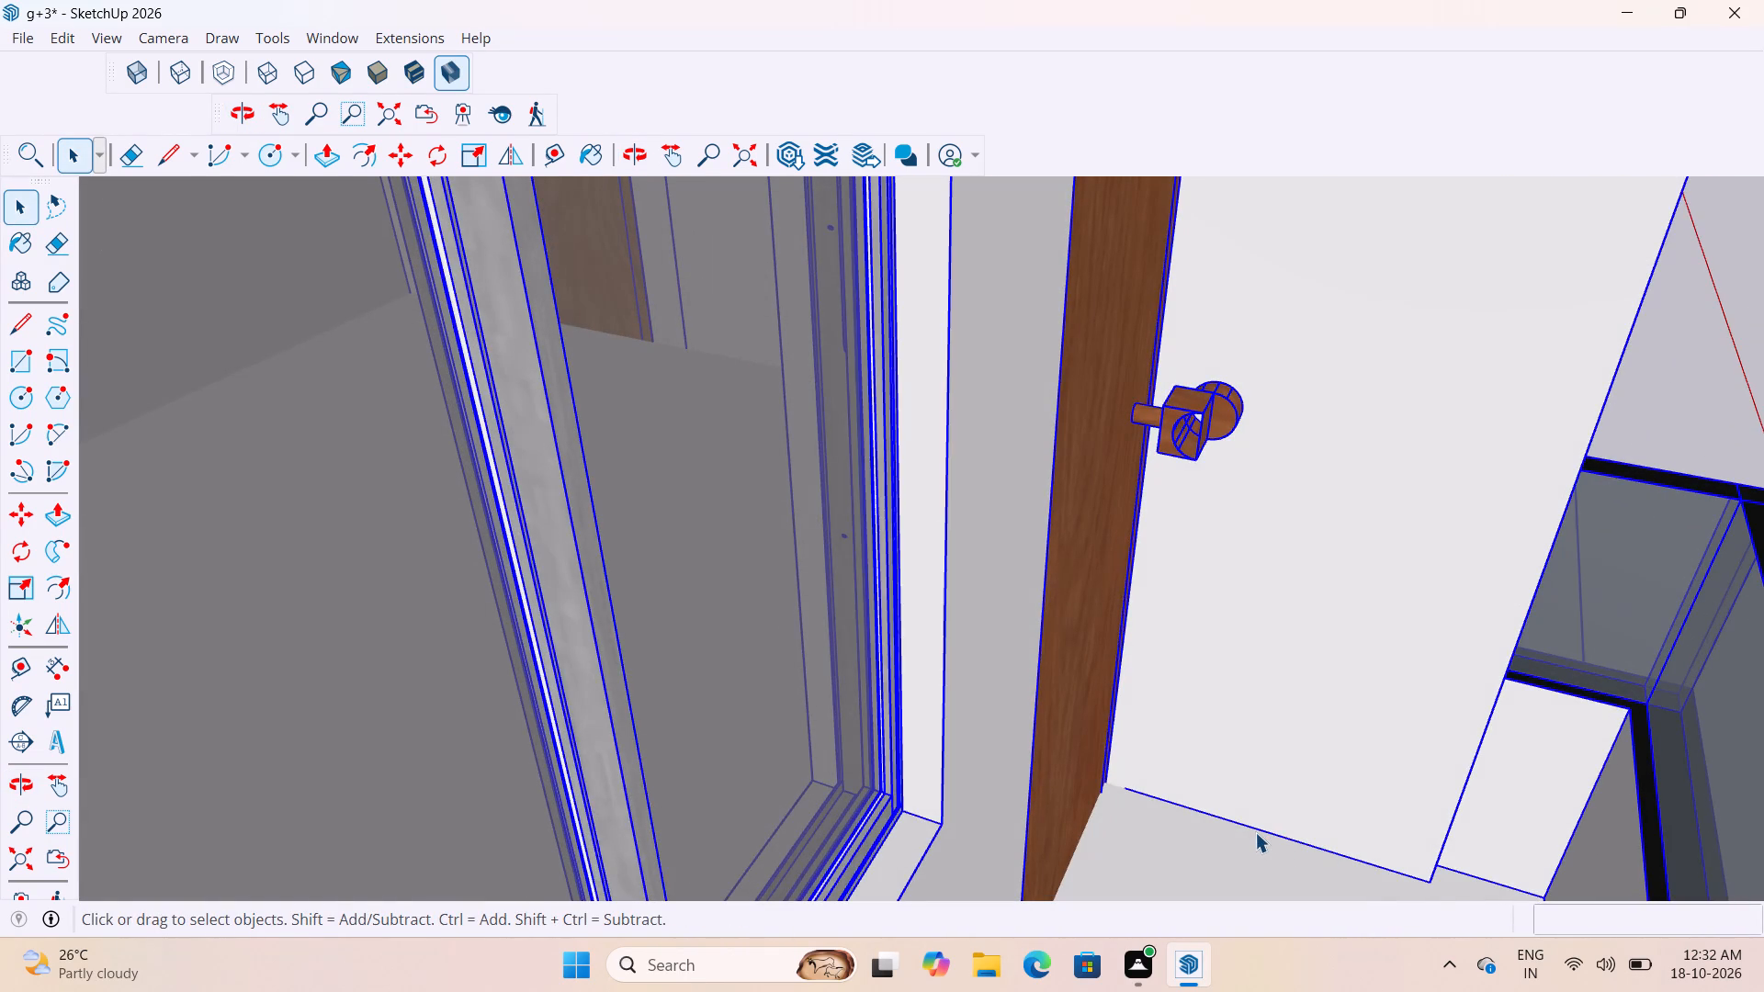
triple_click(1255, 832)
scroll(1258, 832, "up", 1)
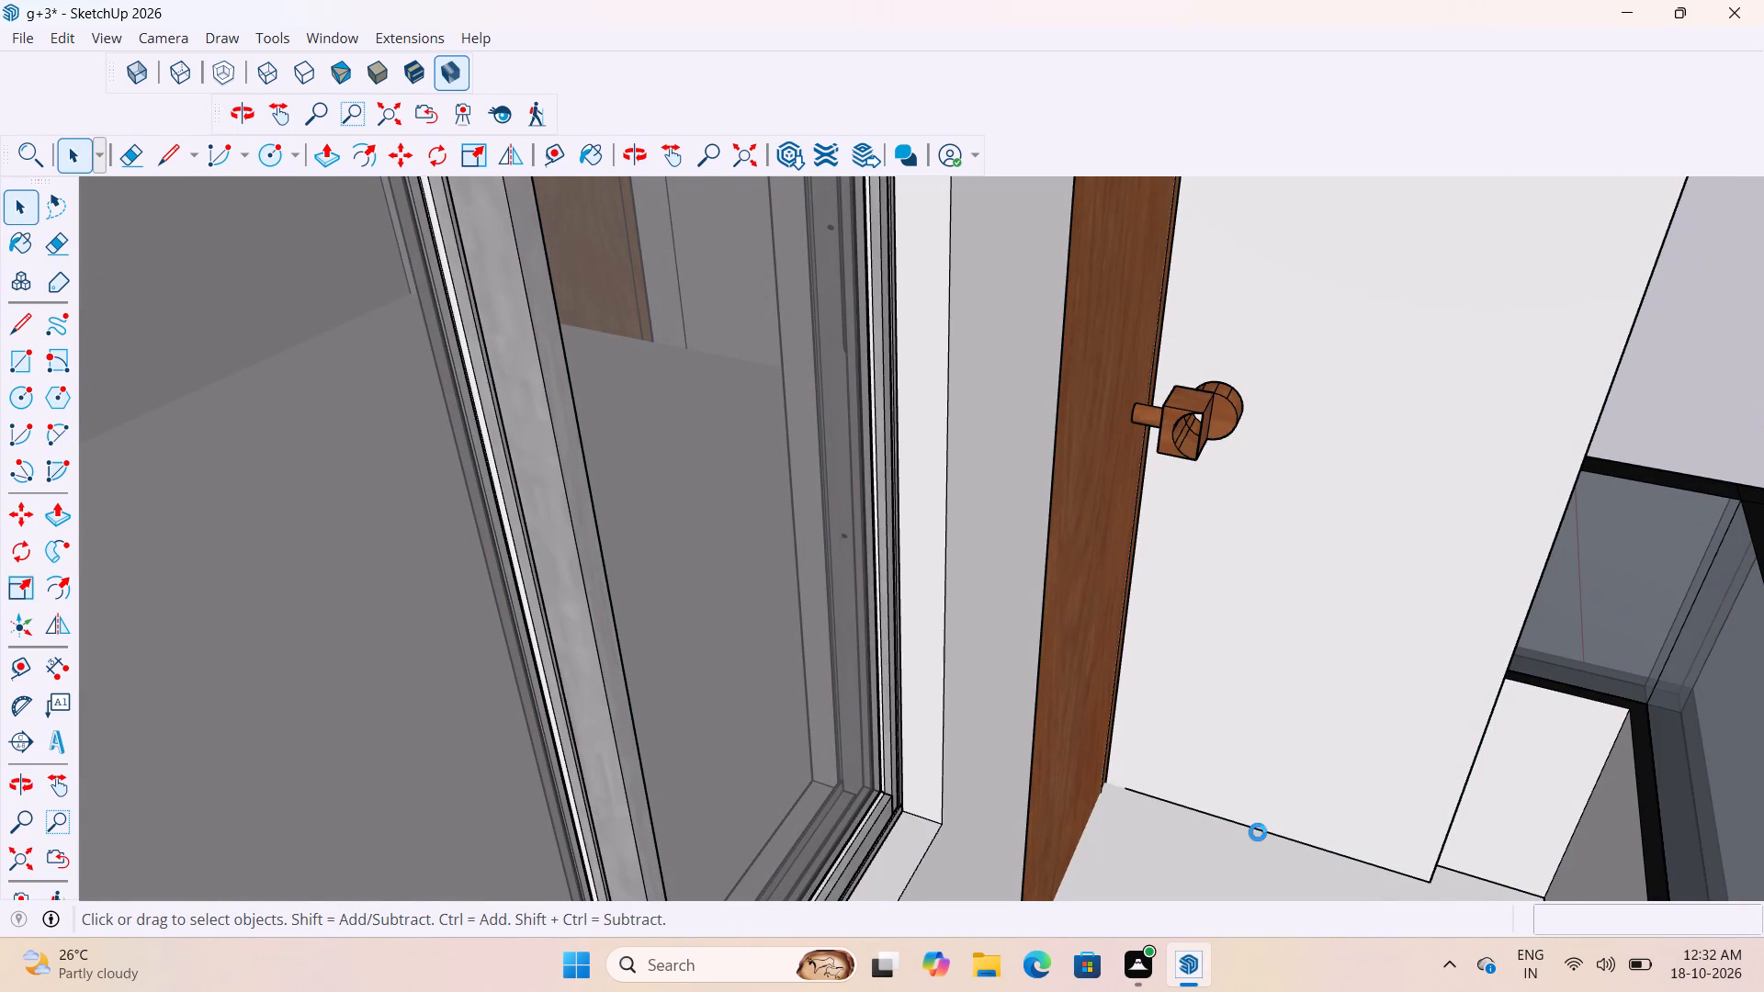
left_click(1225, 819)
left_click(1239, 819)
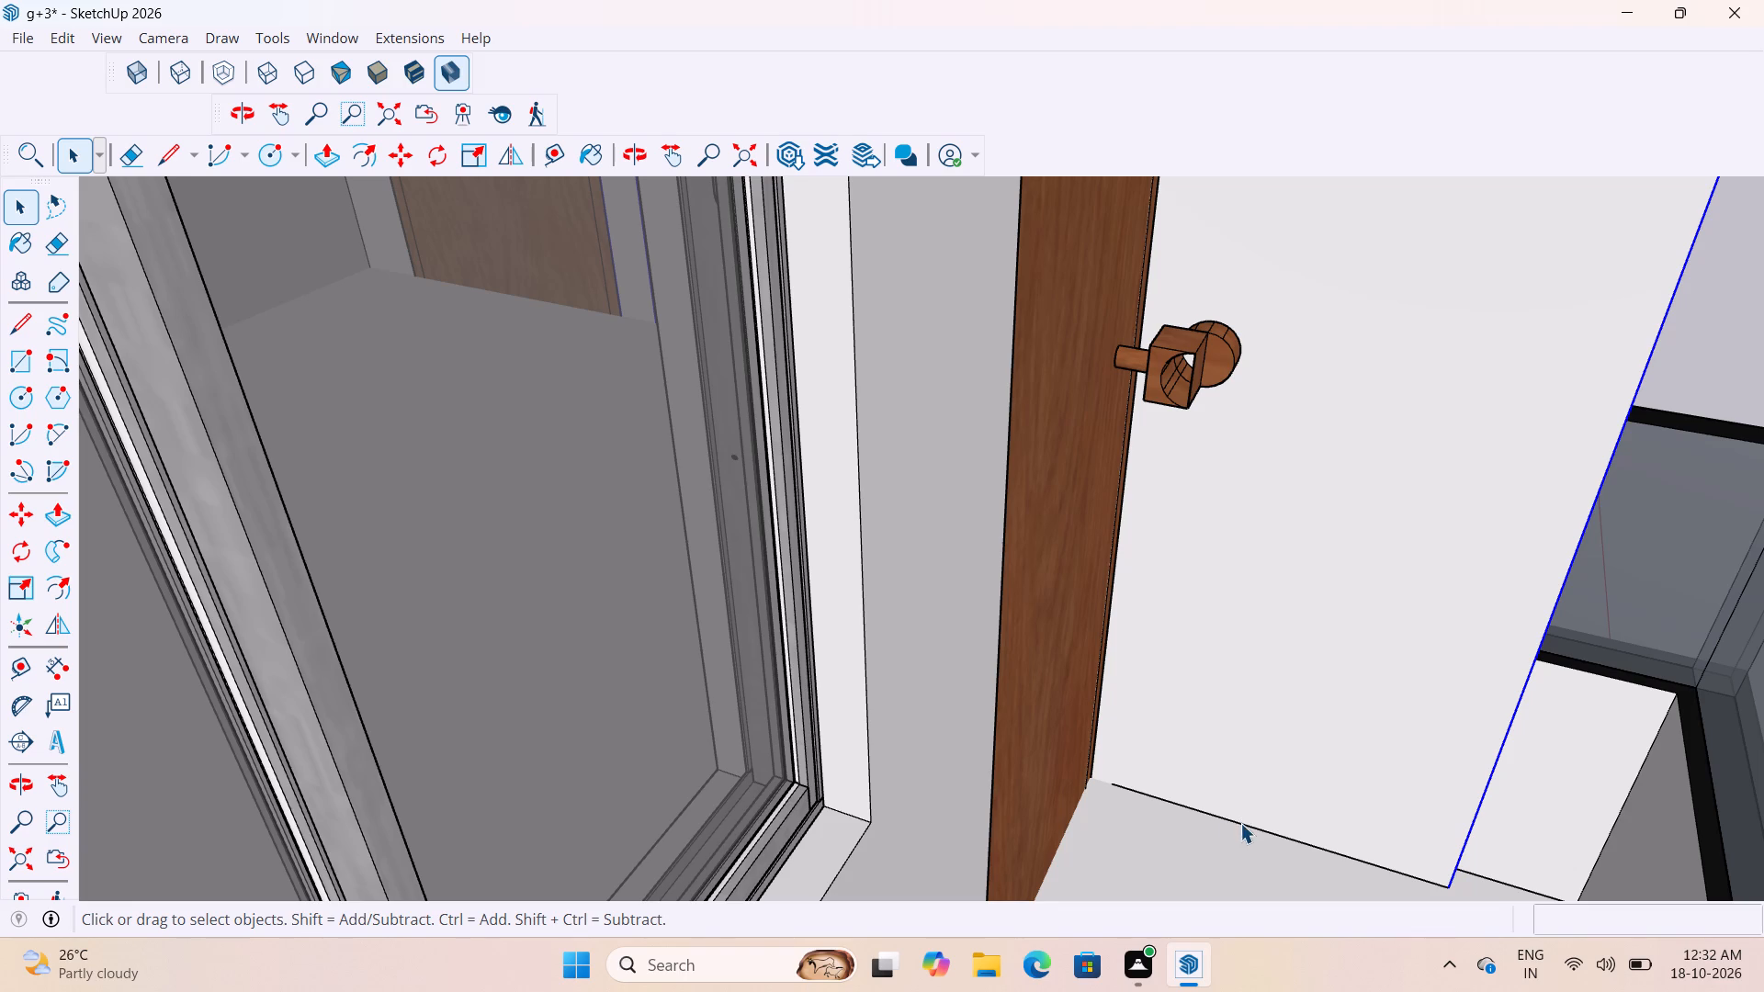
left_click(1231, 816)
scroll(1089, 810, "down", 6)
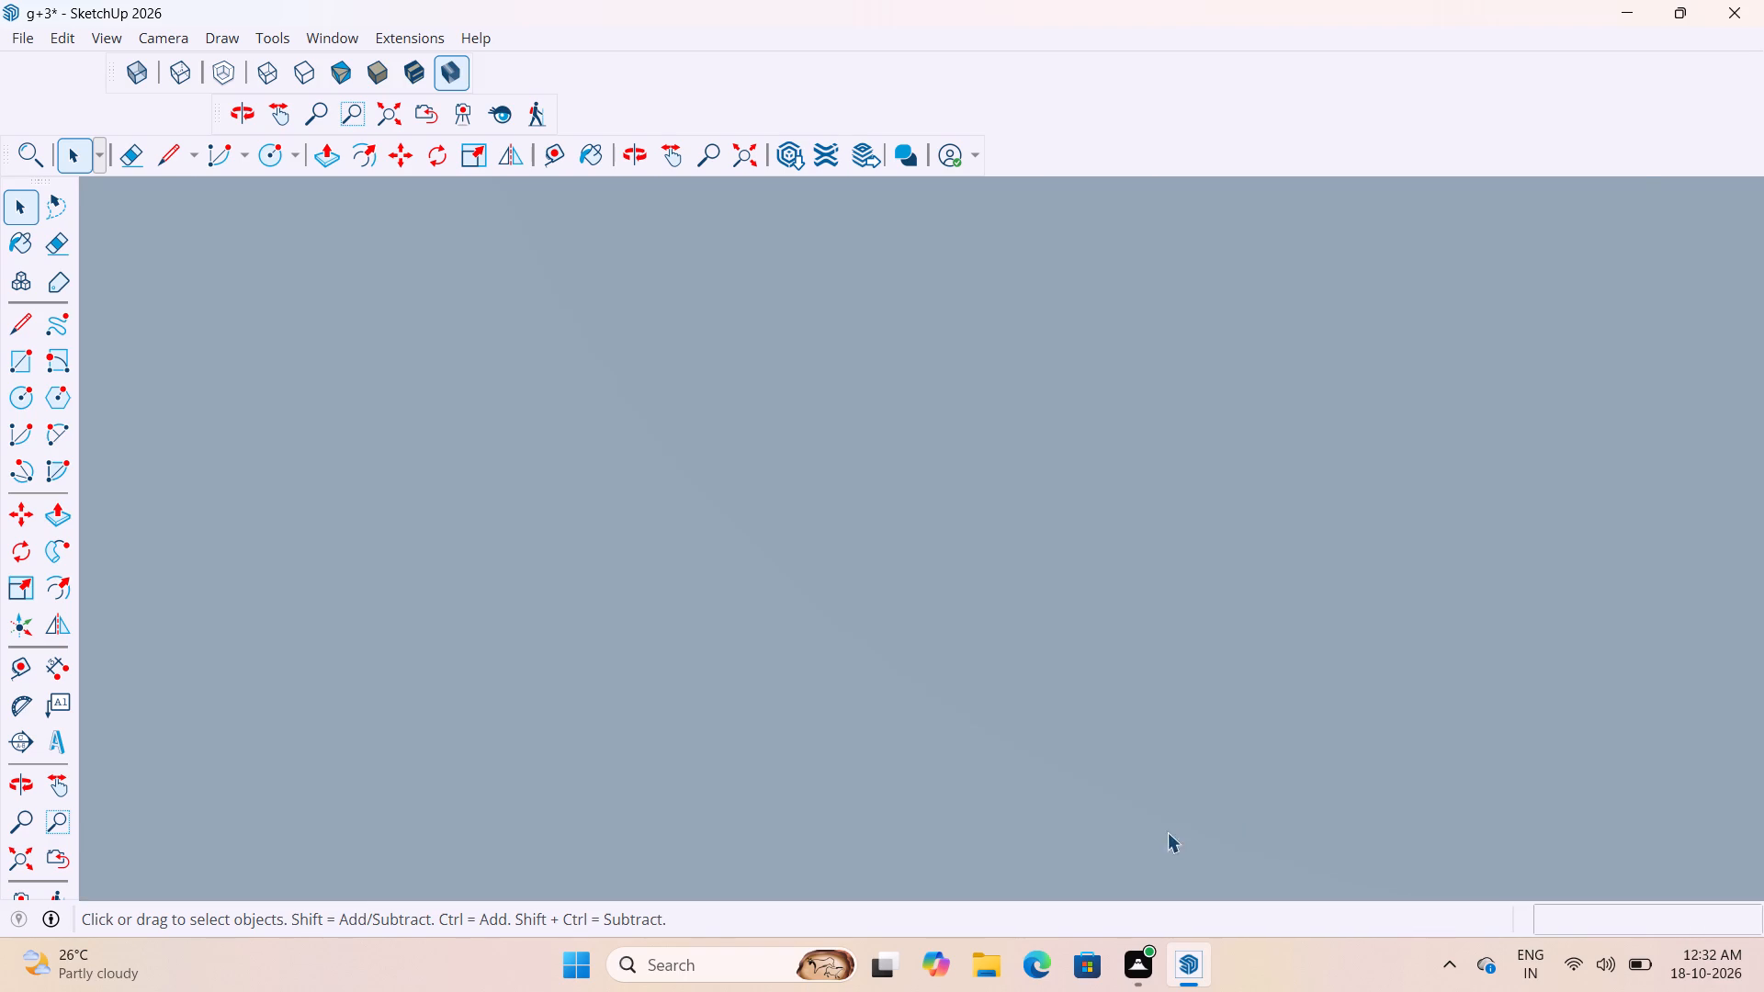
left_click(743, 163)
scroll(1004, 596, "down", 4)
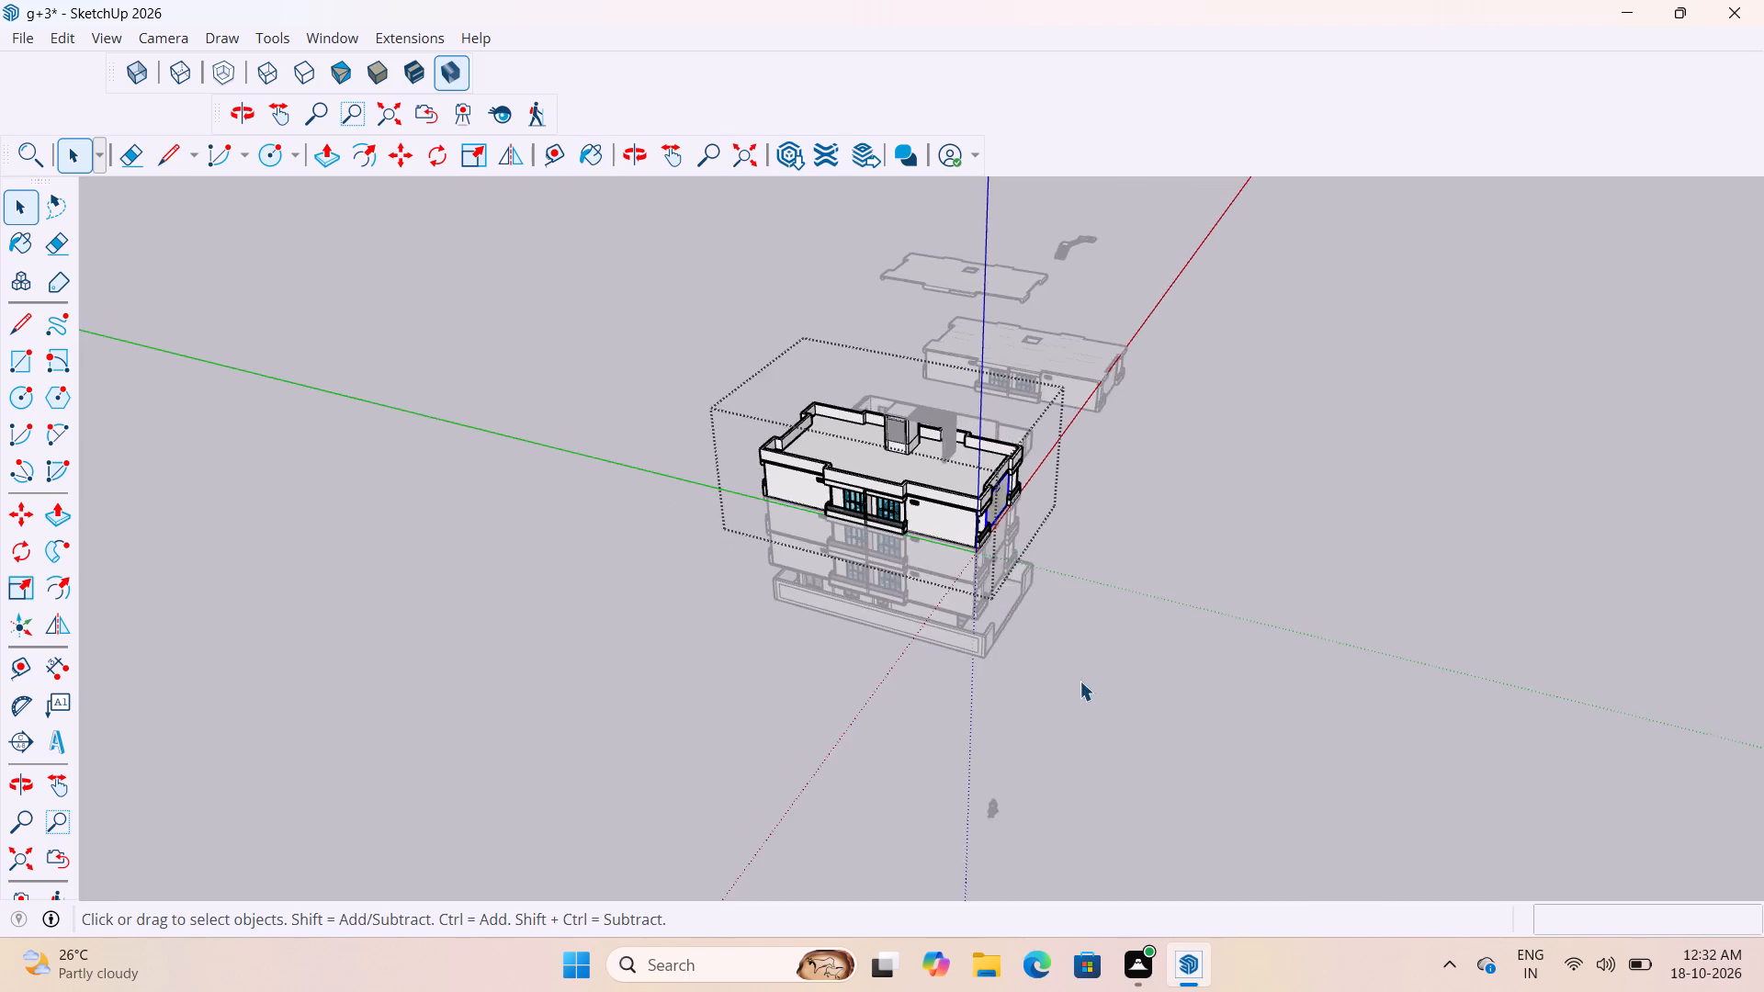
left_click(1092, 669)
Inside the nested wall group beside the top-floor balcony door, draw a line about 2' 1 3/4" along the wall's bottom from outer corner to door.
scroll(958, 447, "up", 20)
scroll(958, 447, "up", 3)
middle_click_drag(1042, 709, 1022, 672)
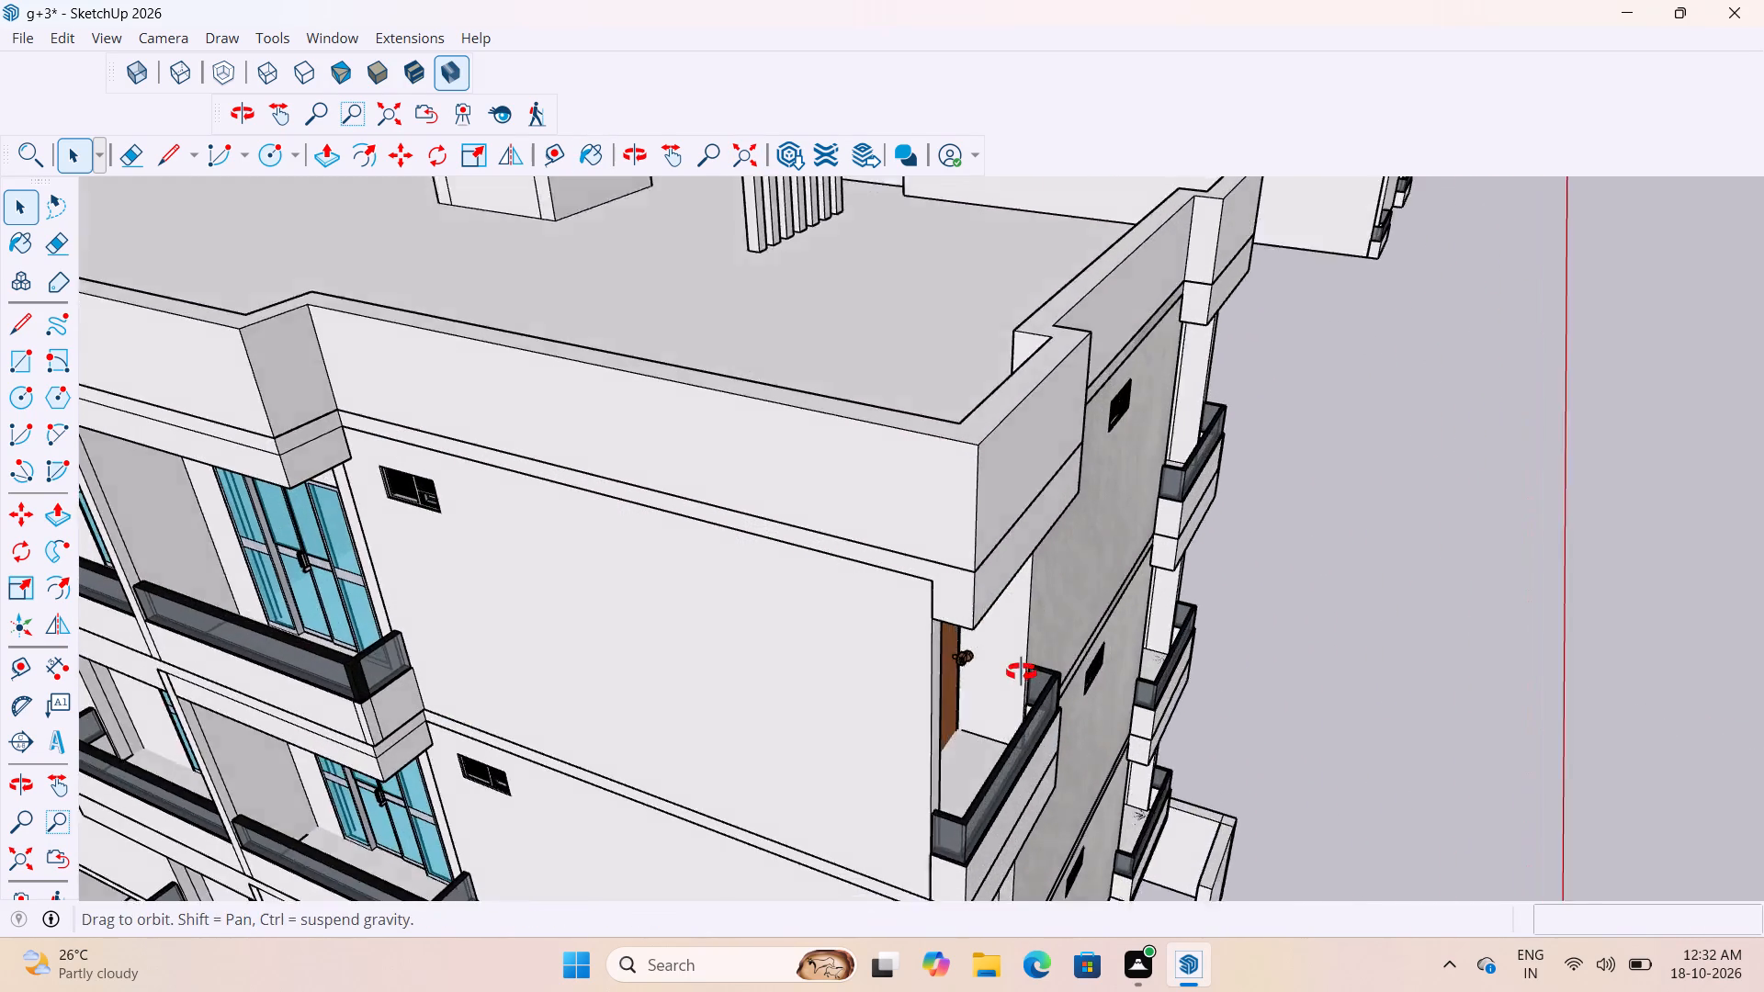
middle_click_drag(1022, 672, 999, 648)
scroll(976, 673, "up", 13)
left_click(966, 671)
double_click(966, 671)
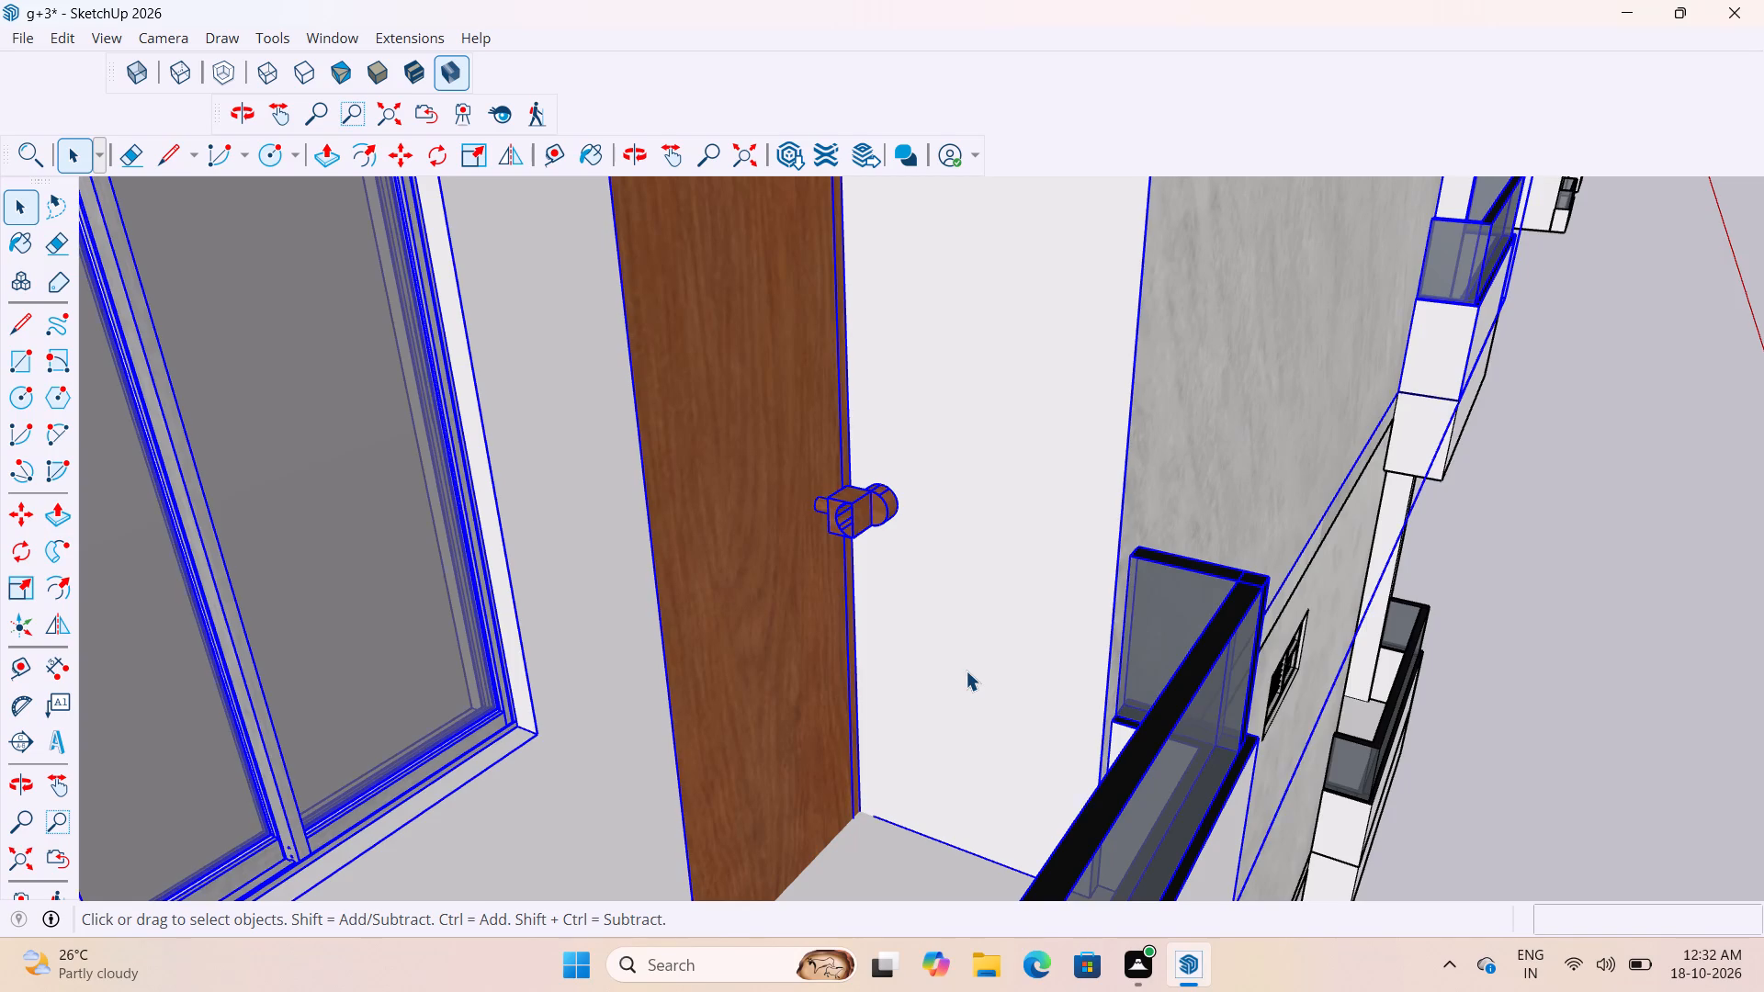
left_click(963, 702)
left_click(963, 693)
double_click(972, 695)
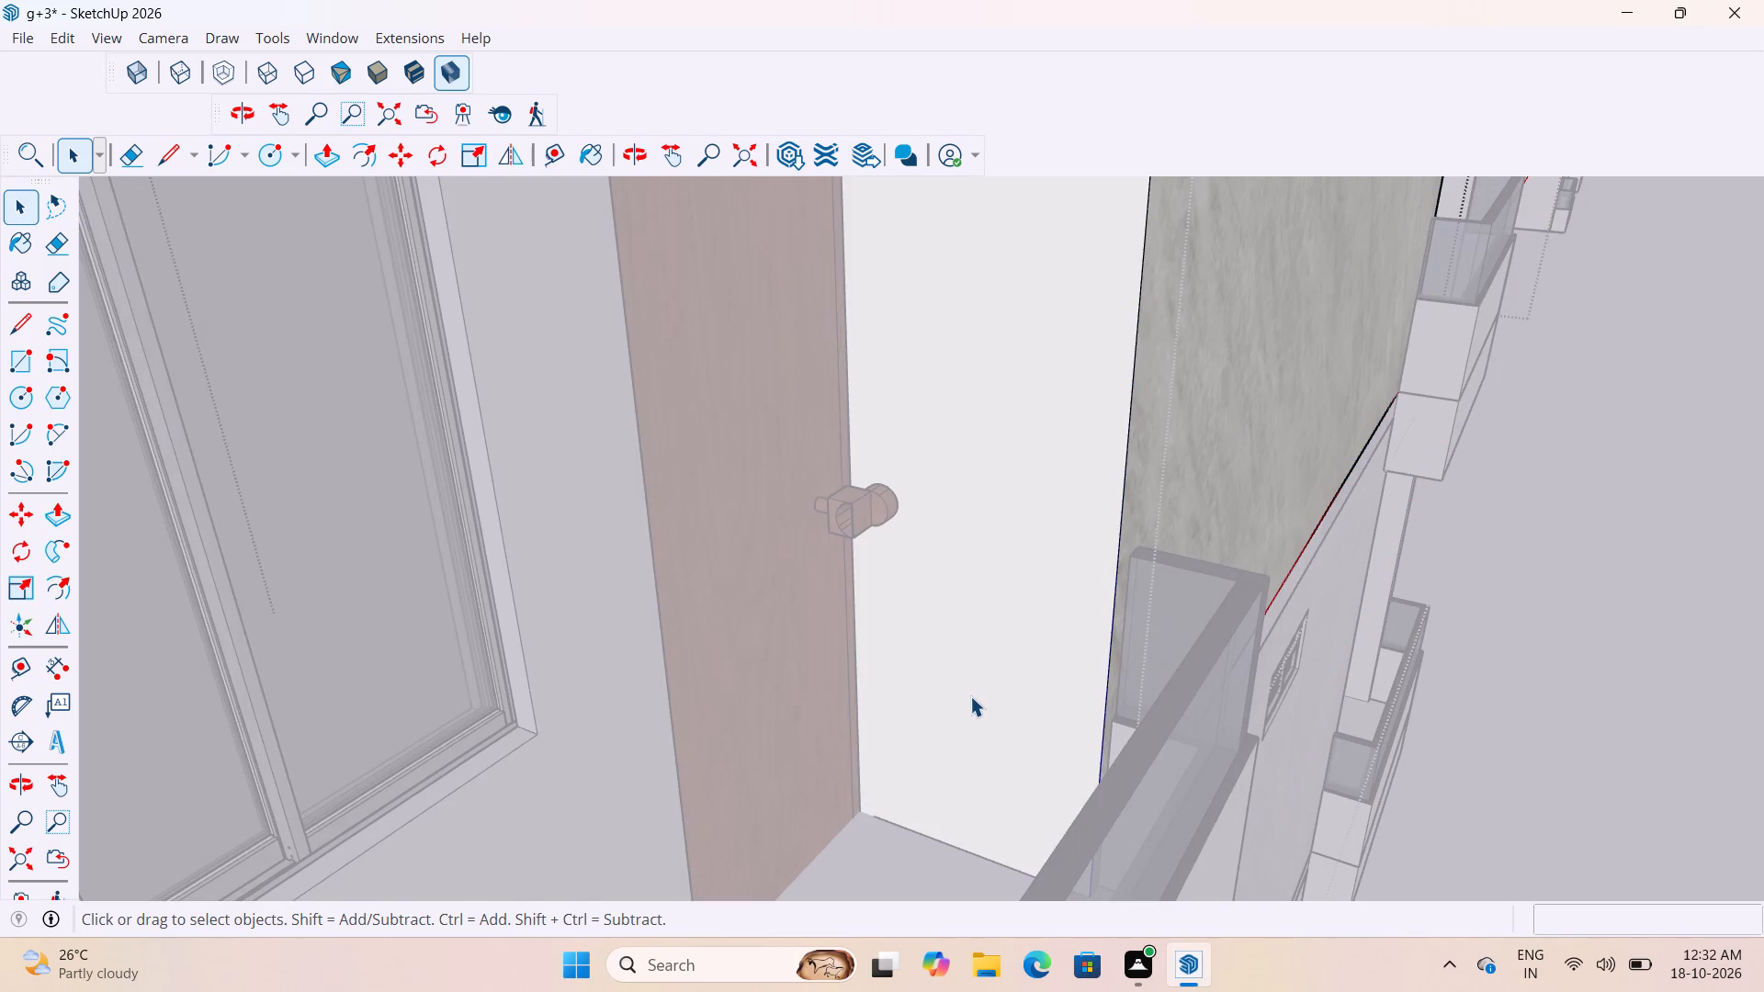
middle_click_drag(962, 753, 1046, 815)
scroll(1046, 819, "up", 4)
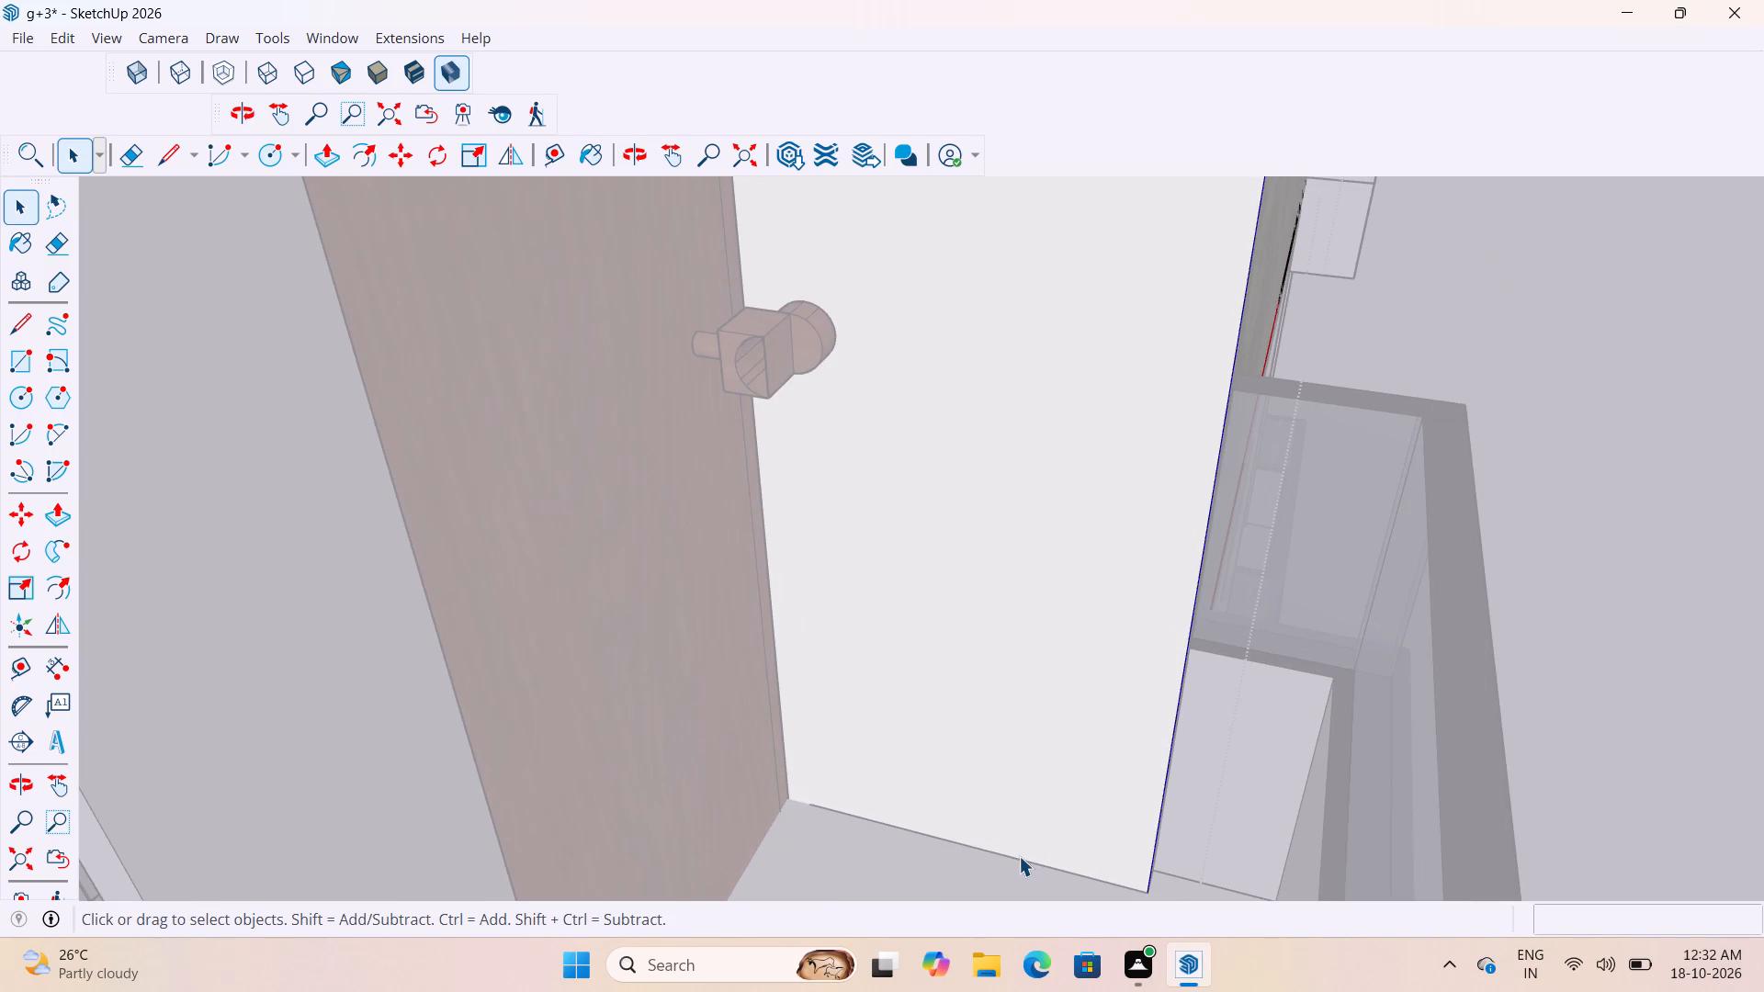
key("l")
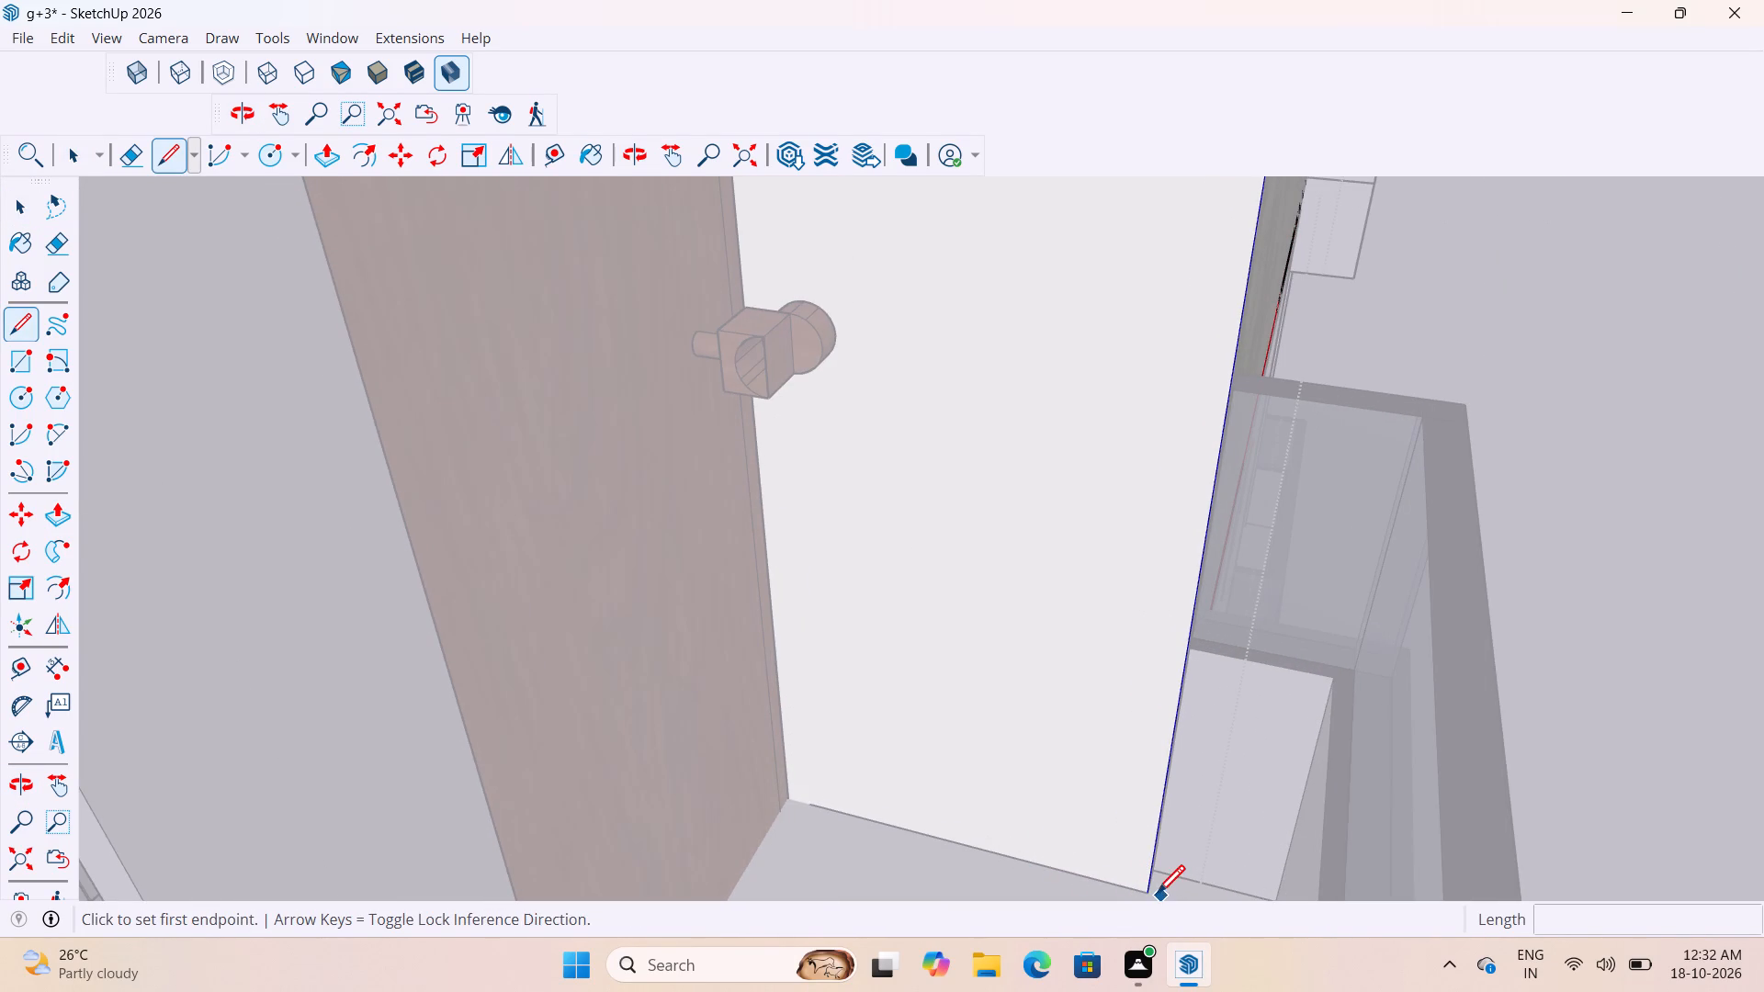
left_click(1148, 894)
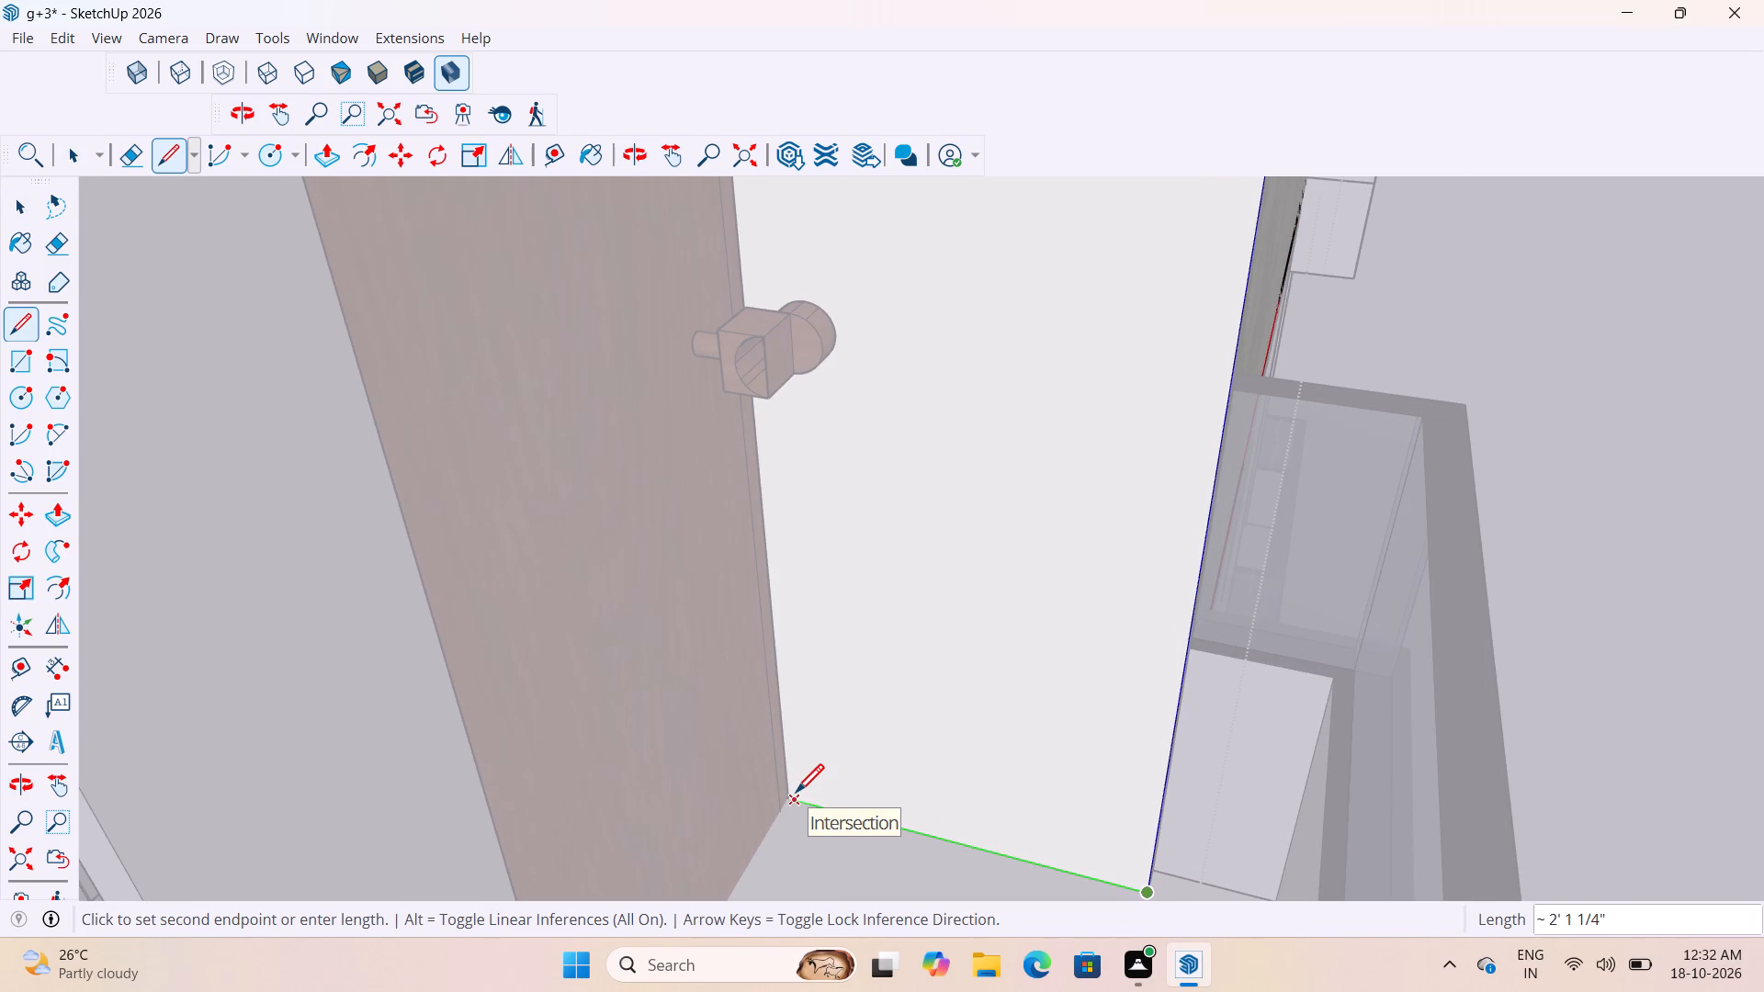
left_click(793, 801)
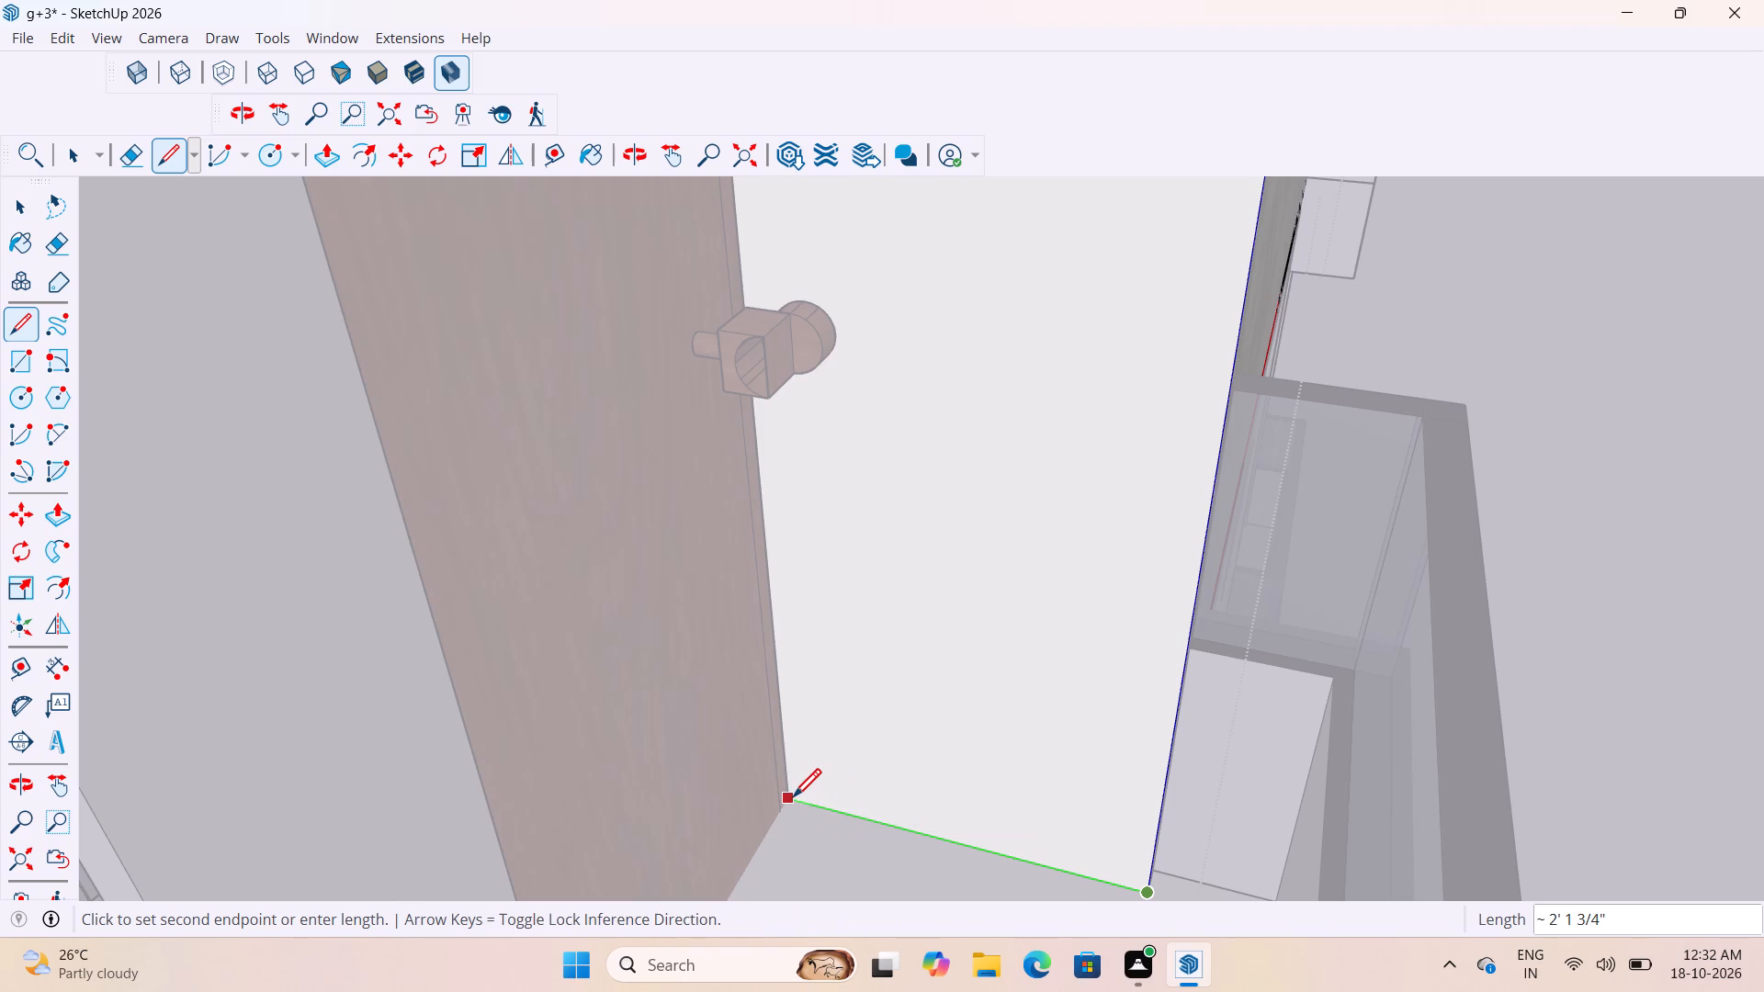
key("space")
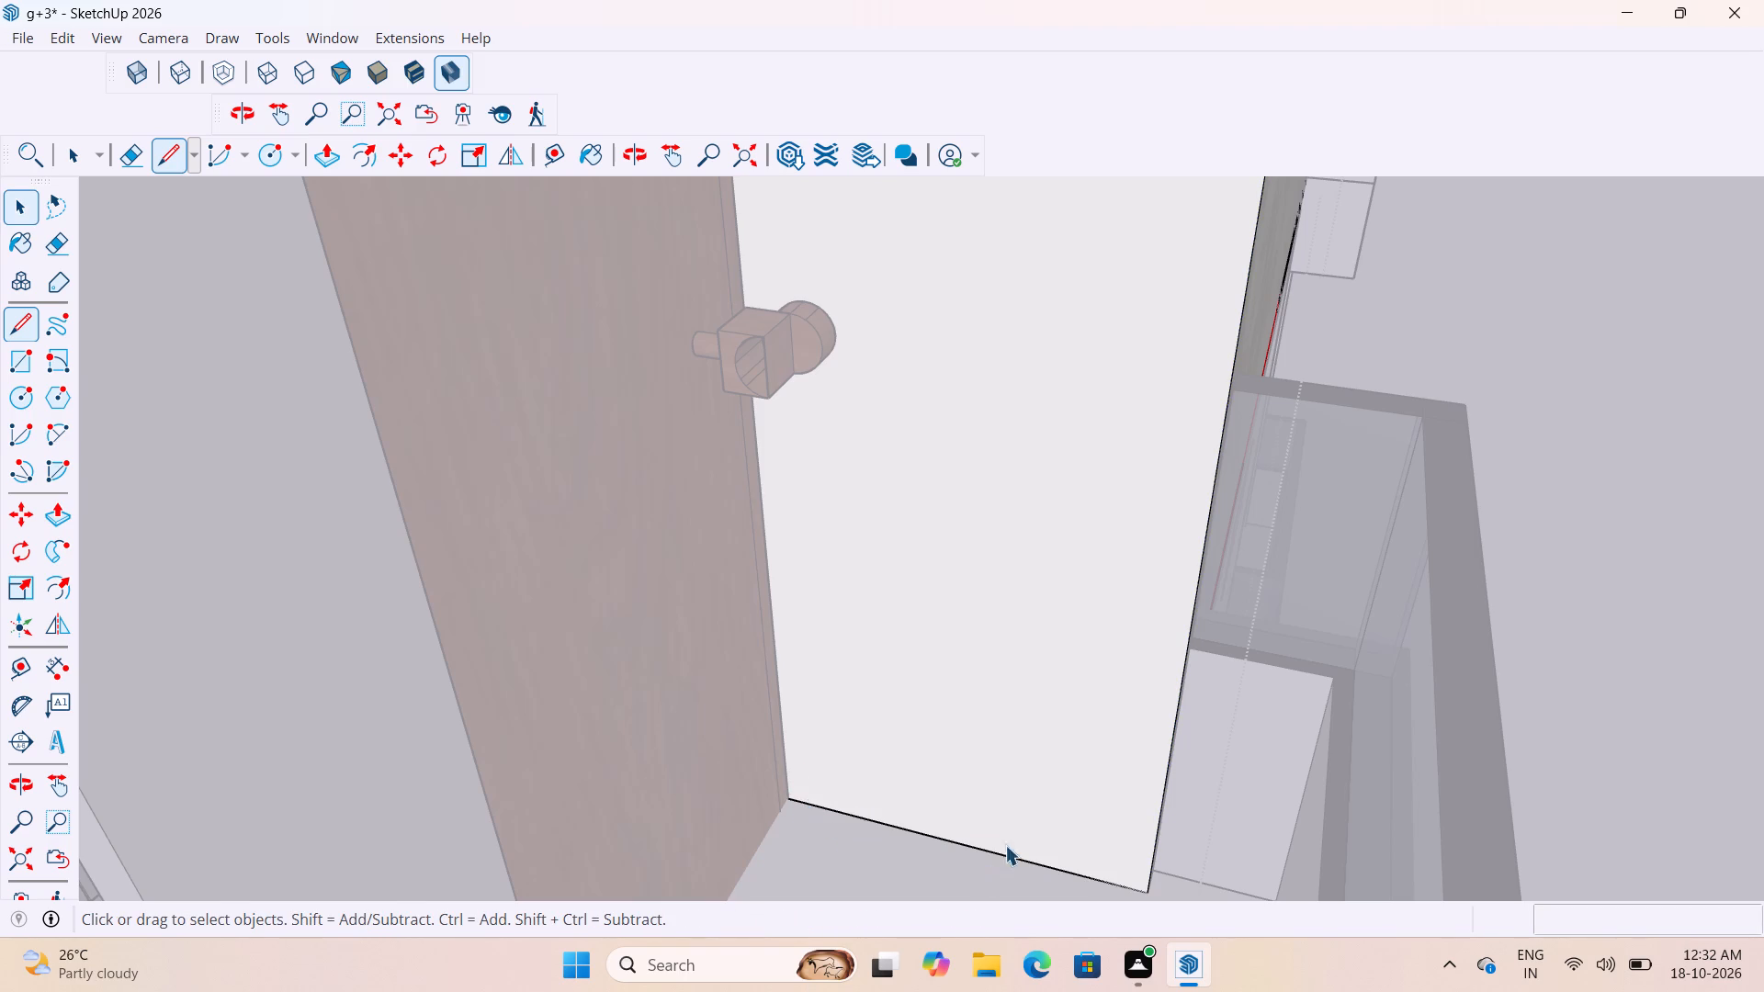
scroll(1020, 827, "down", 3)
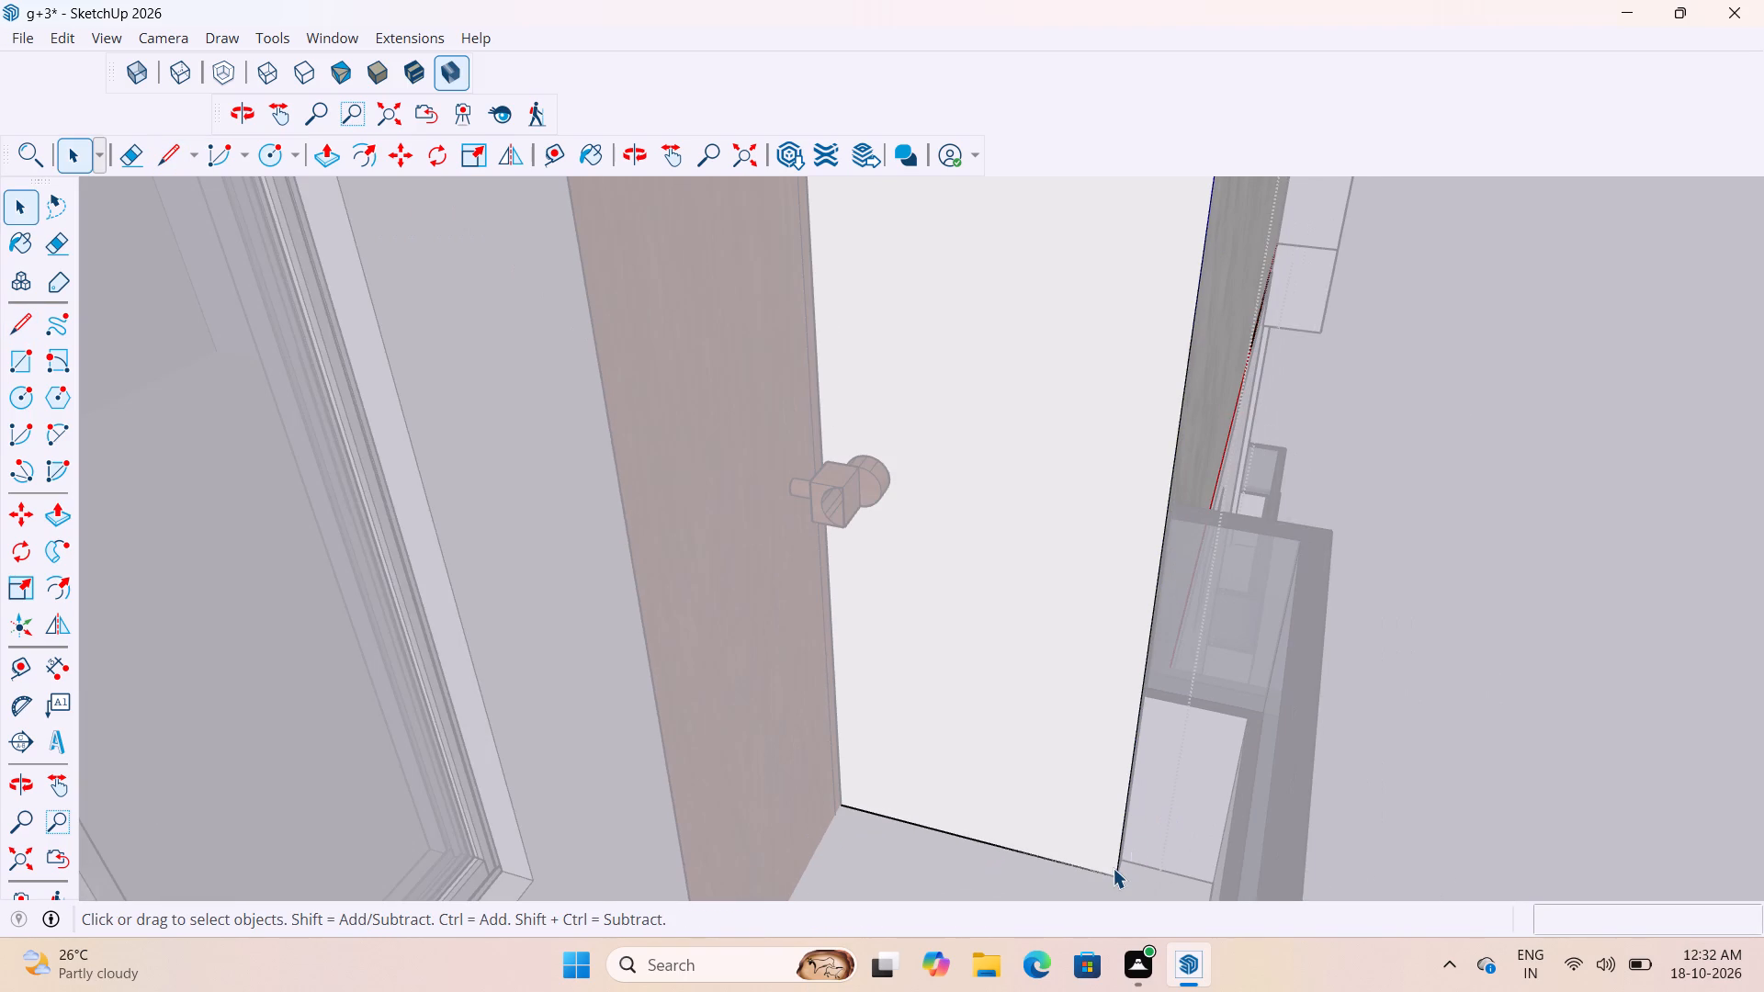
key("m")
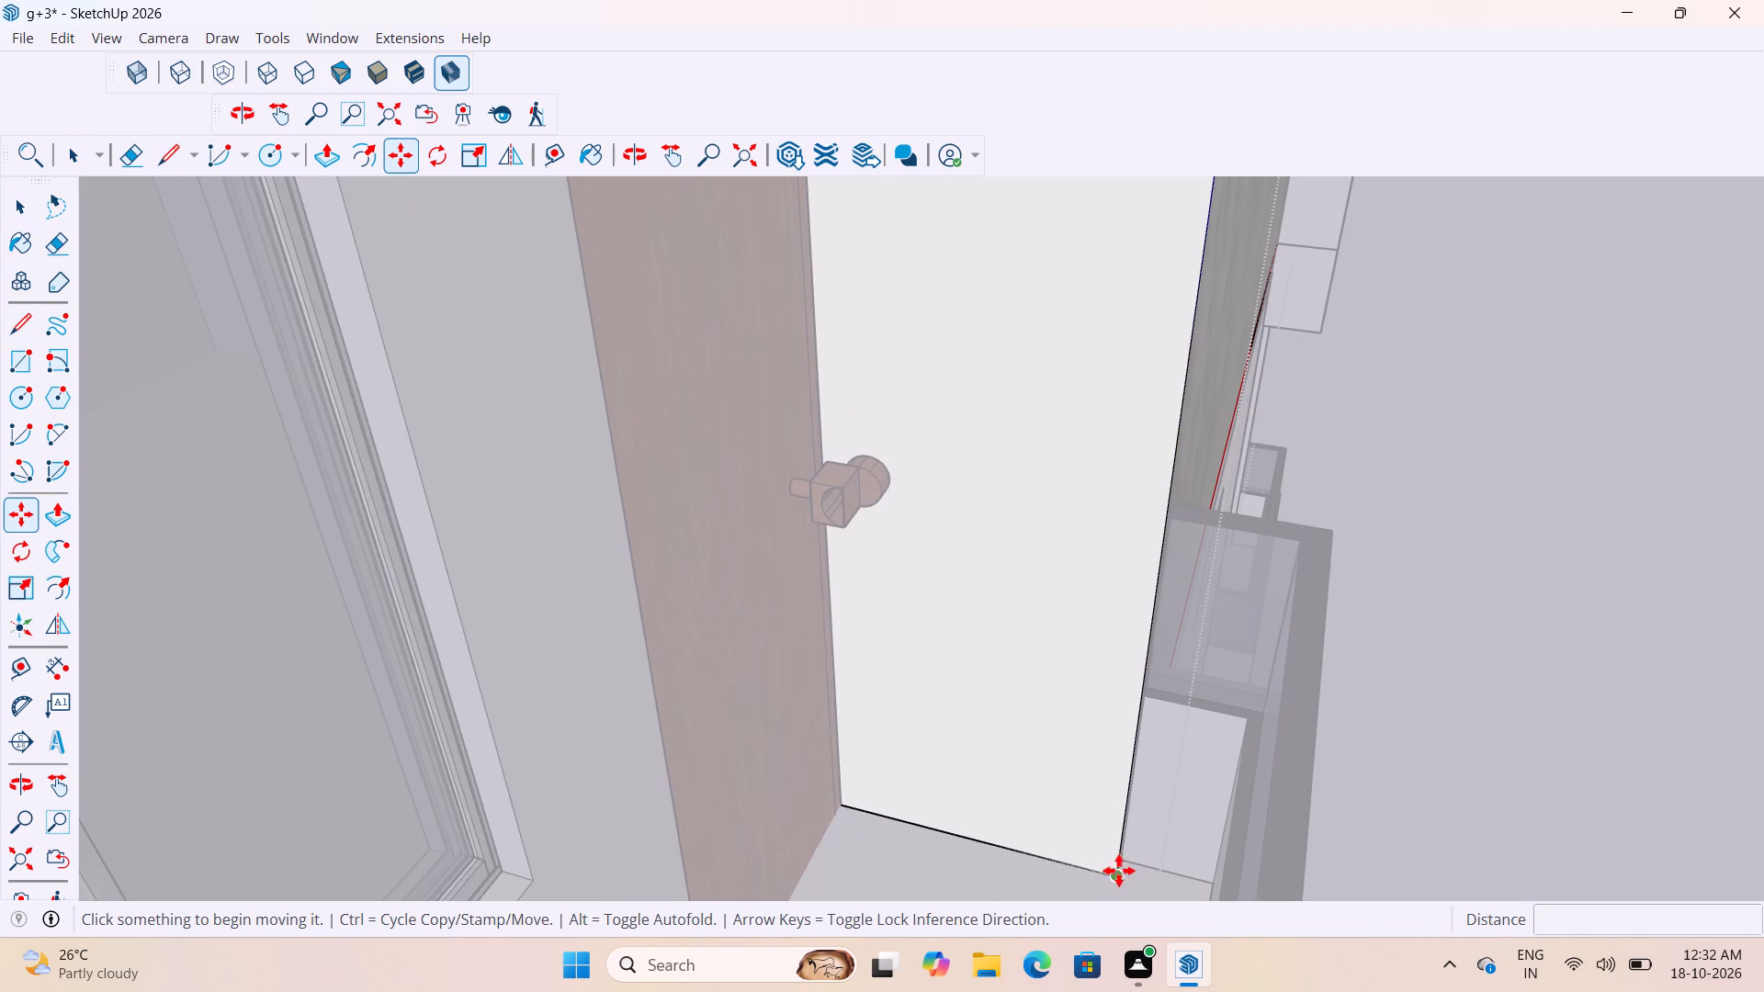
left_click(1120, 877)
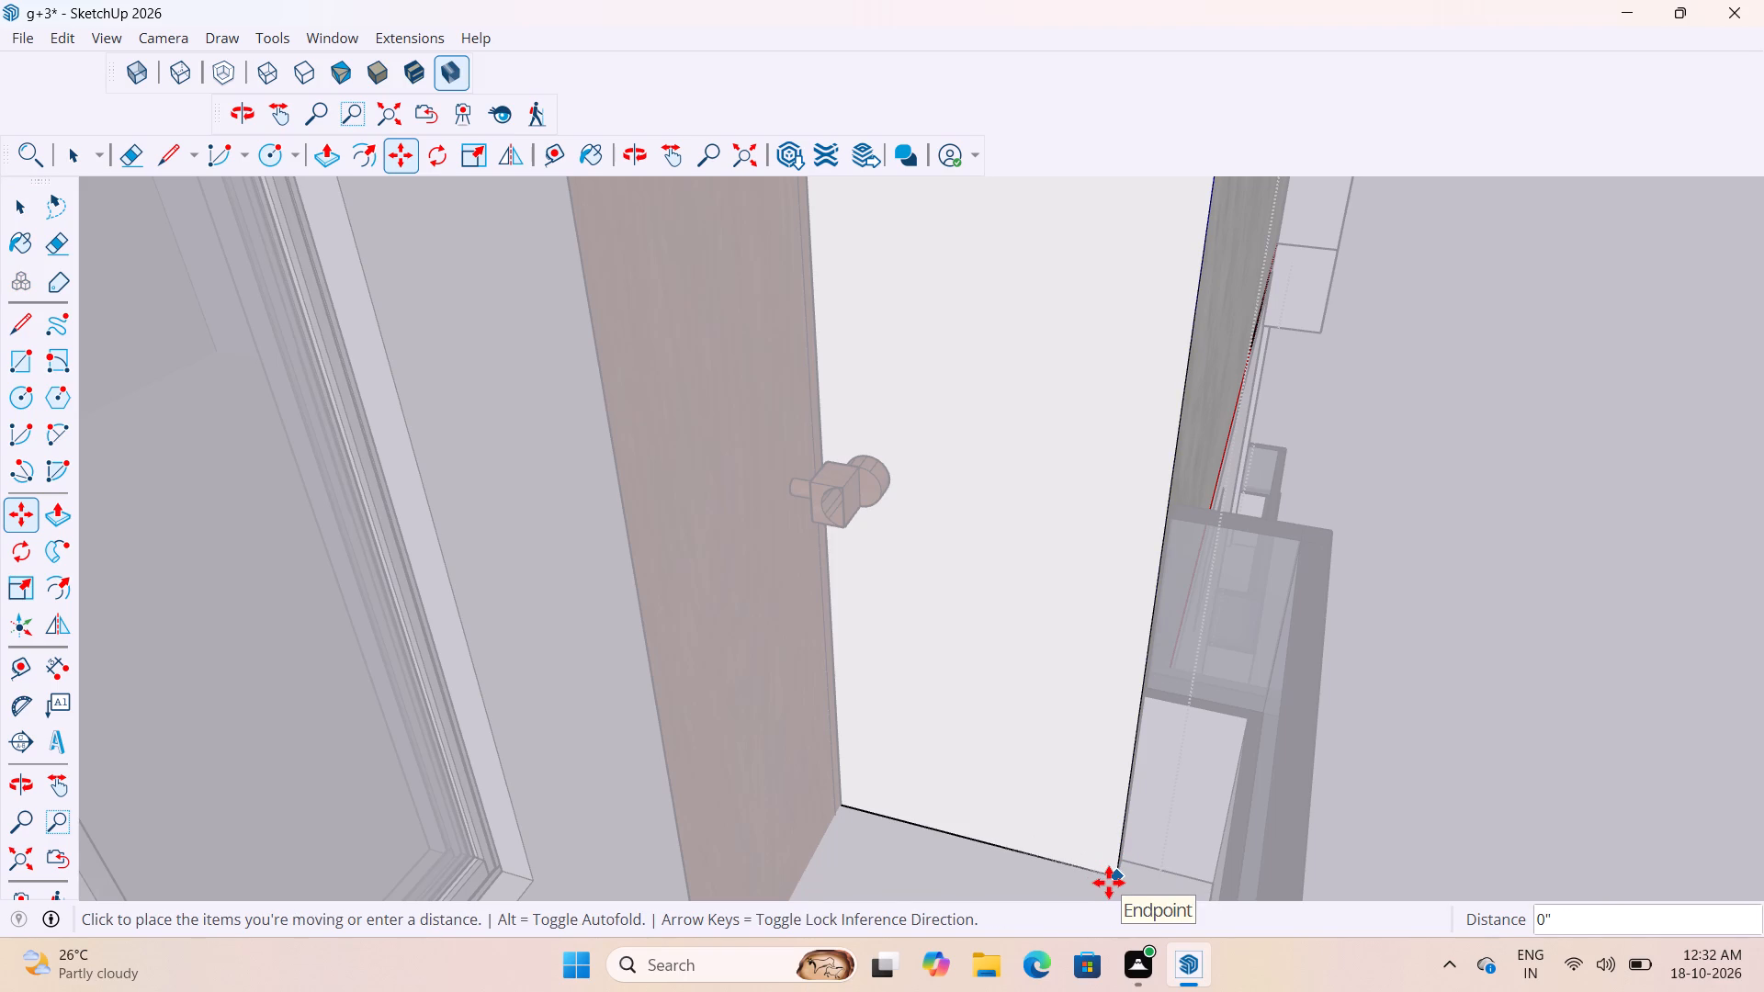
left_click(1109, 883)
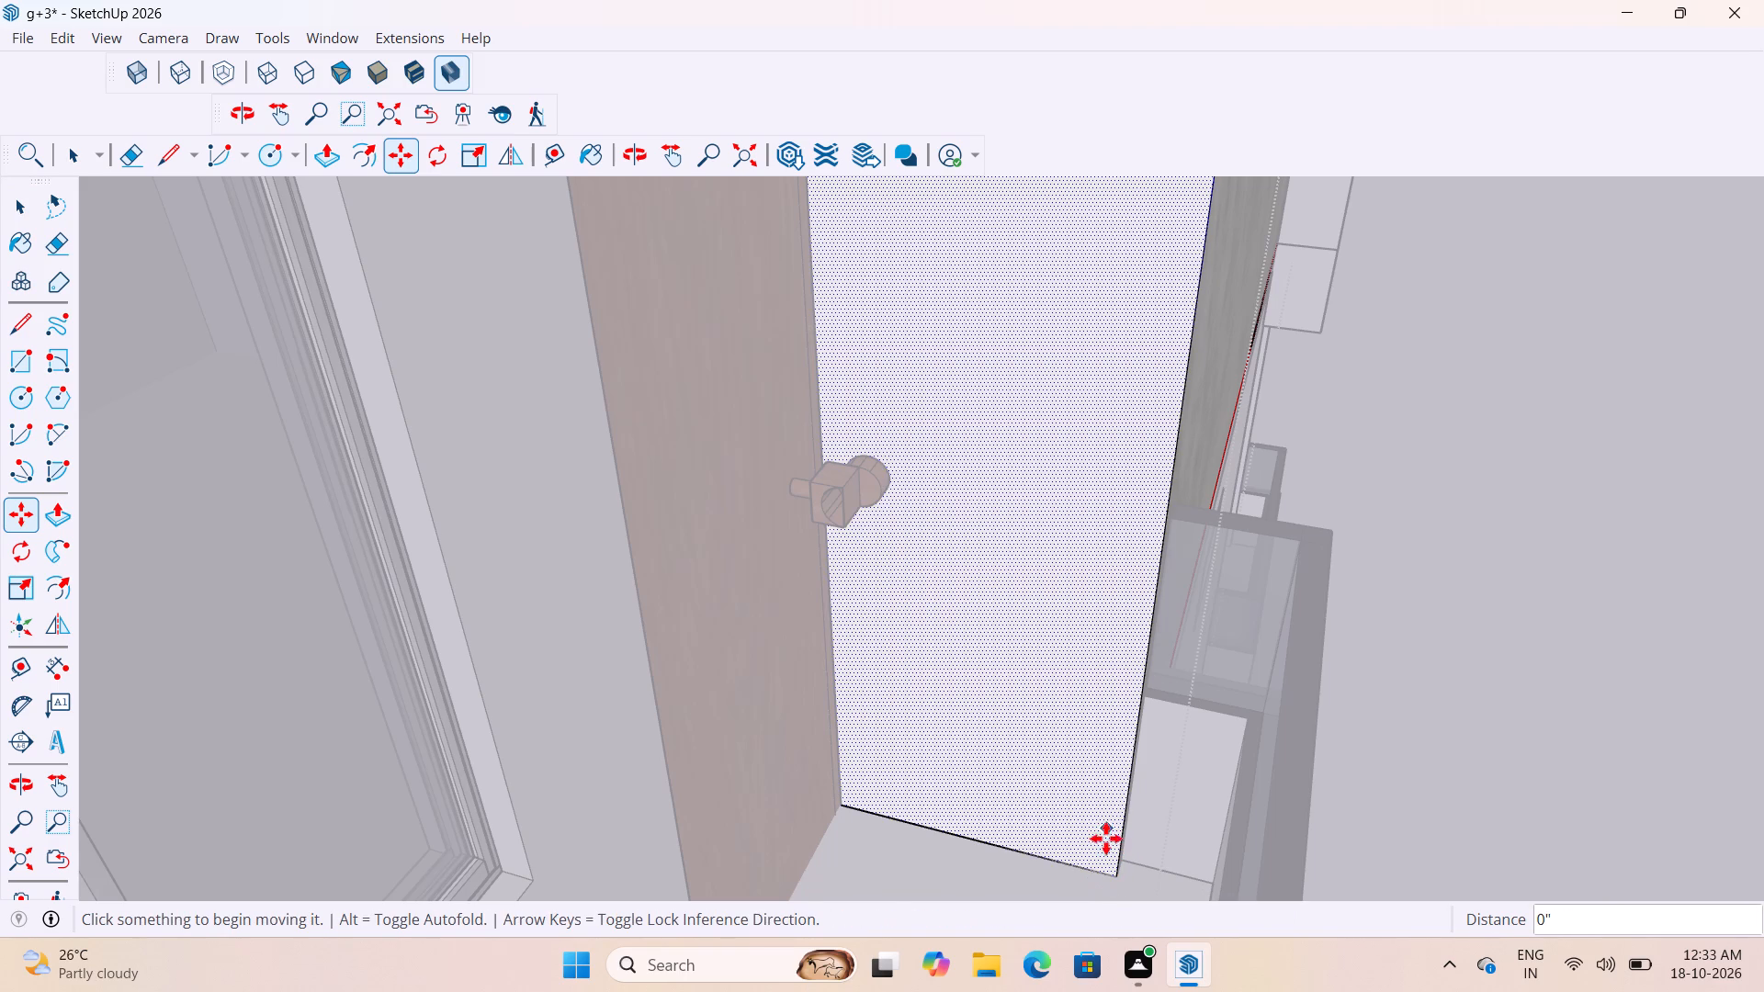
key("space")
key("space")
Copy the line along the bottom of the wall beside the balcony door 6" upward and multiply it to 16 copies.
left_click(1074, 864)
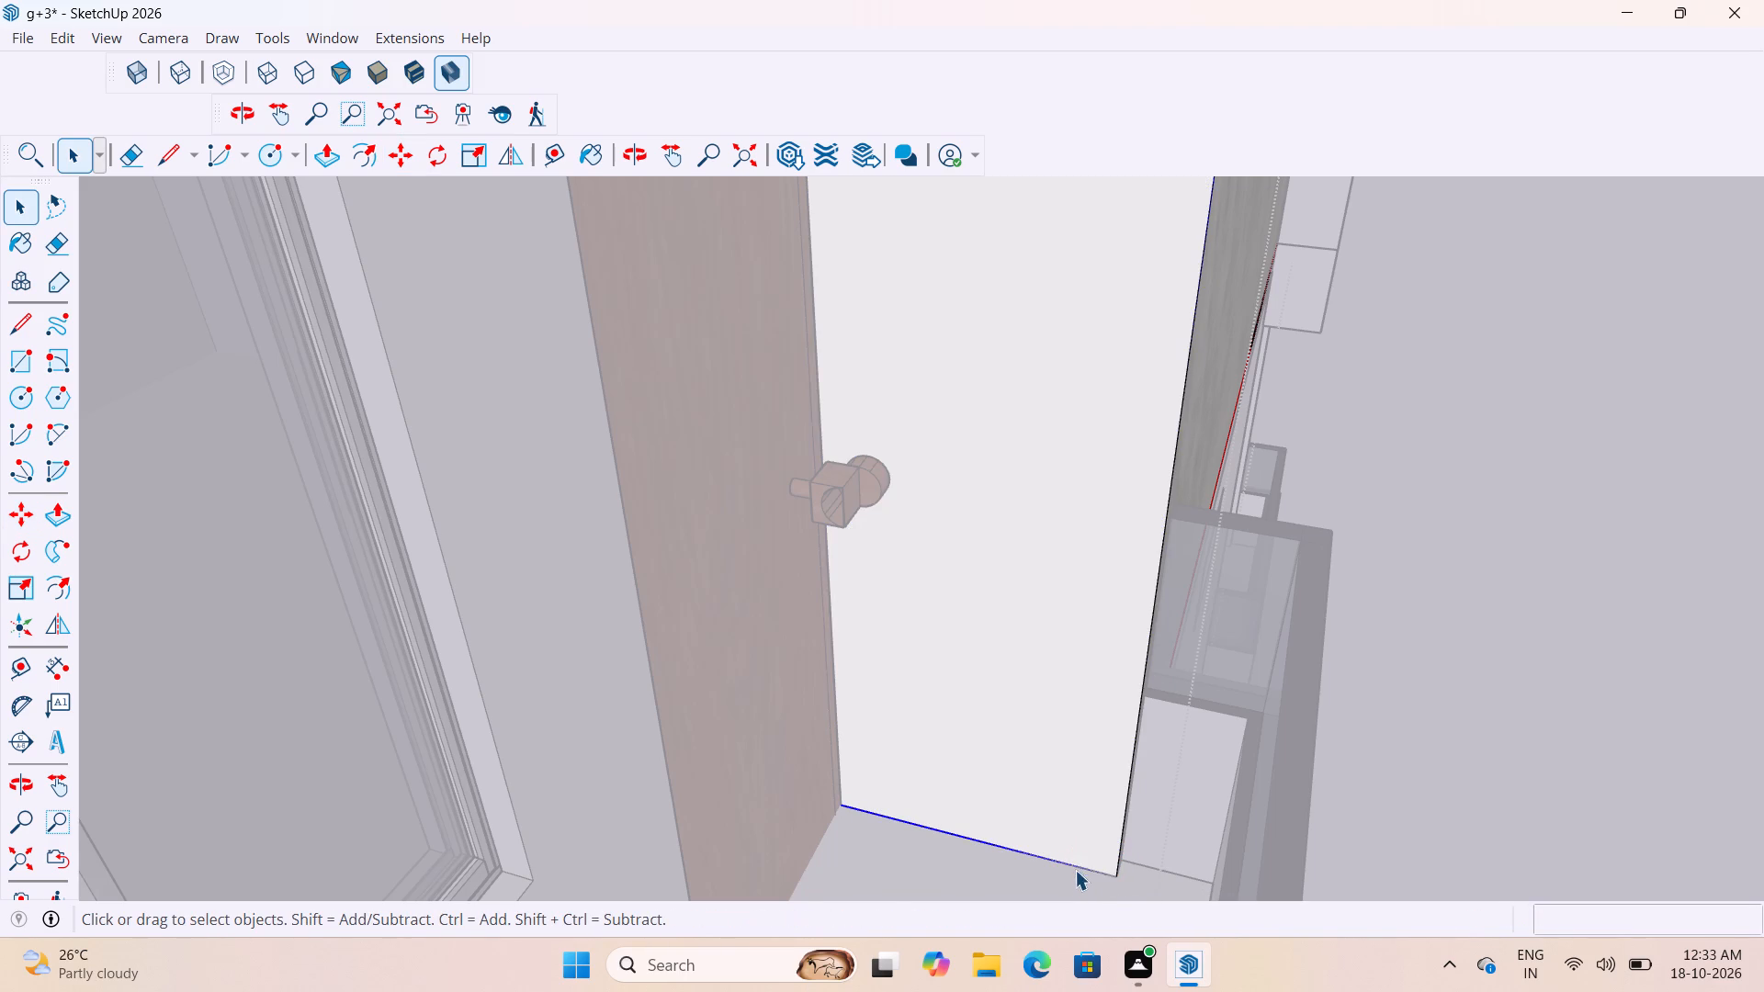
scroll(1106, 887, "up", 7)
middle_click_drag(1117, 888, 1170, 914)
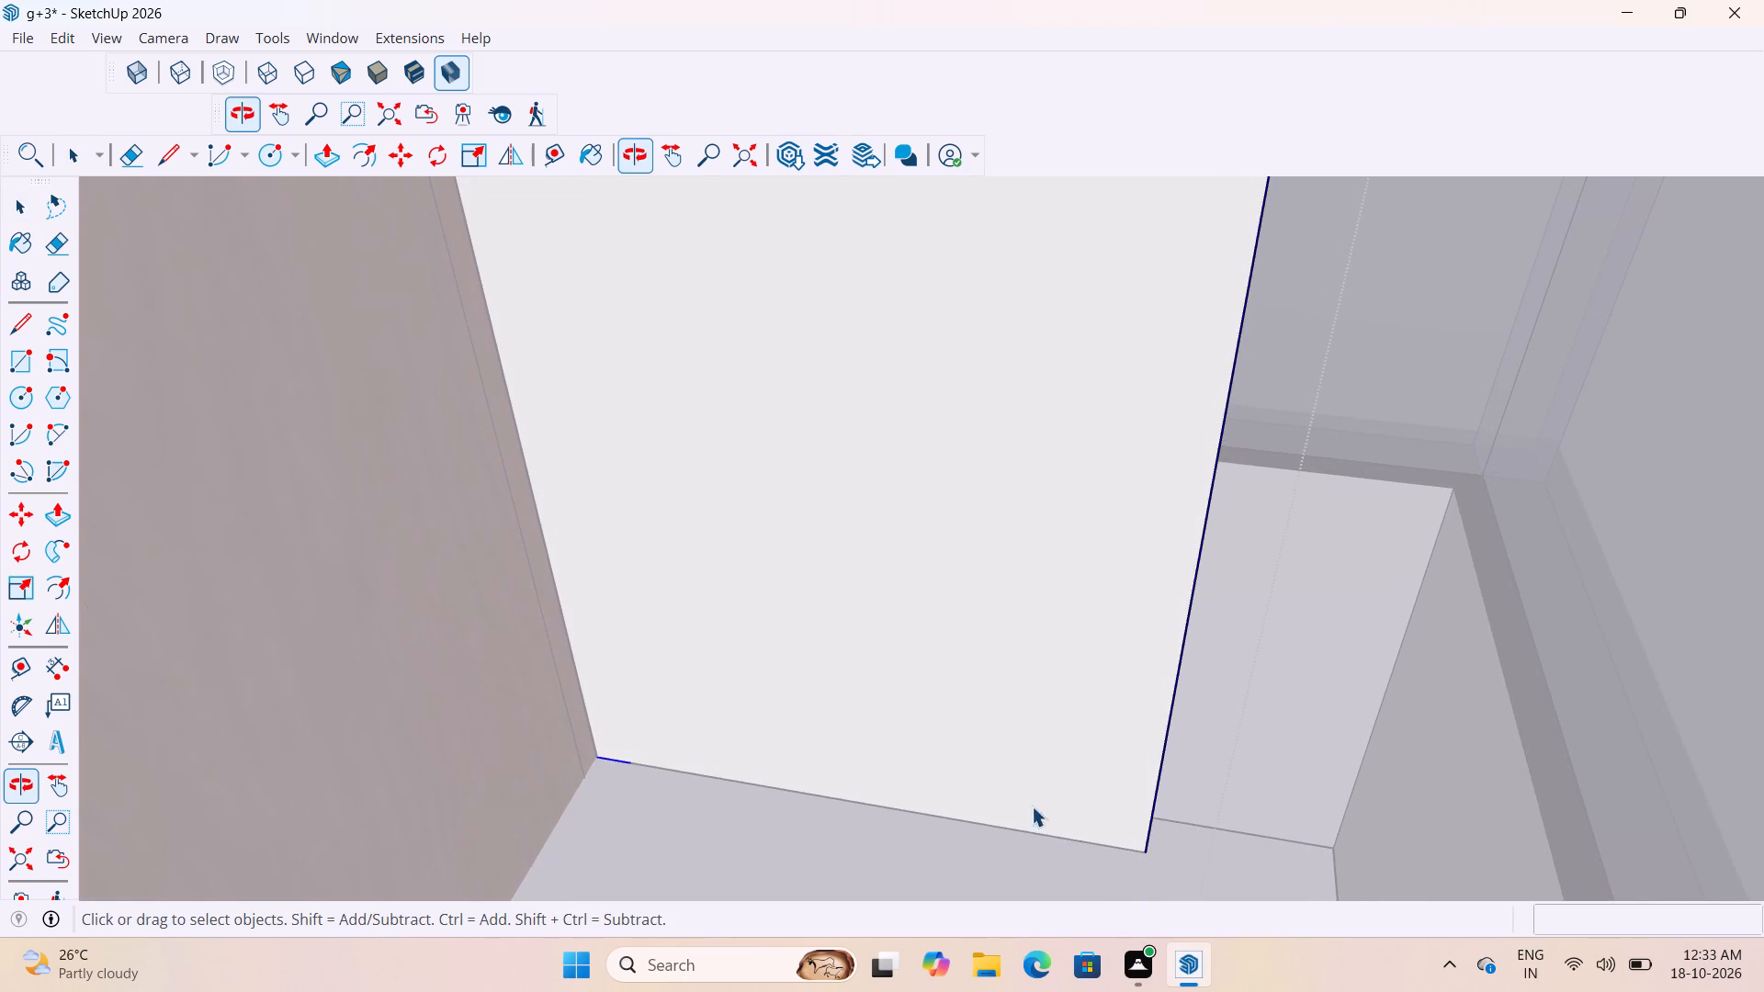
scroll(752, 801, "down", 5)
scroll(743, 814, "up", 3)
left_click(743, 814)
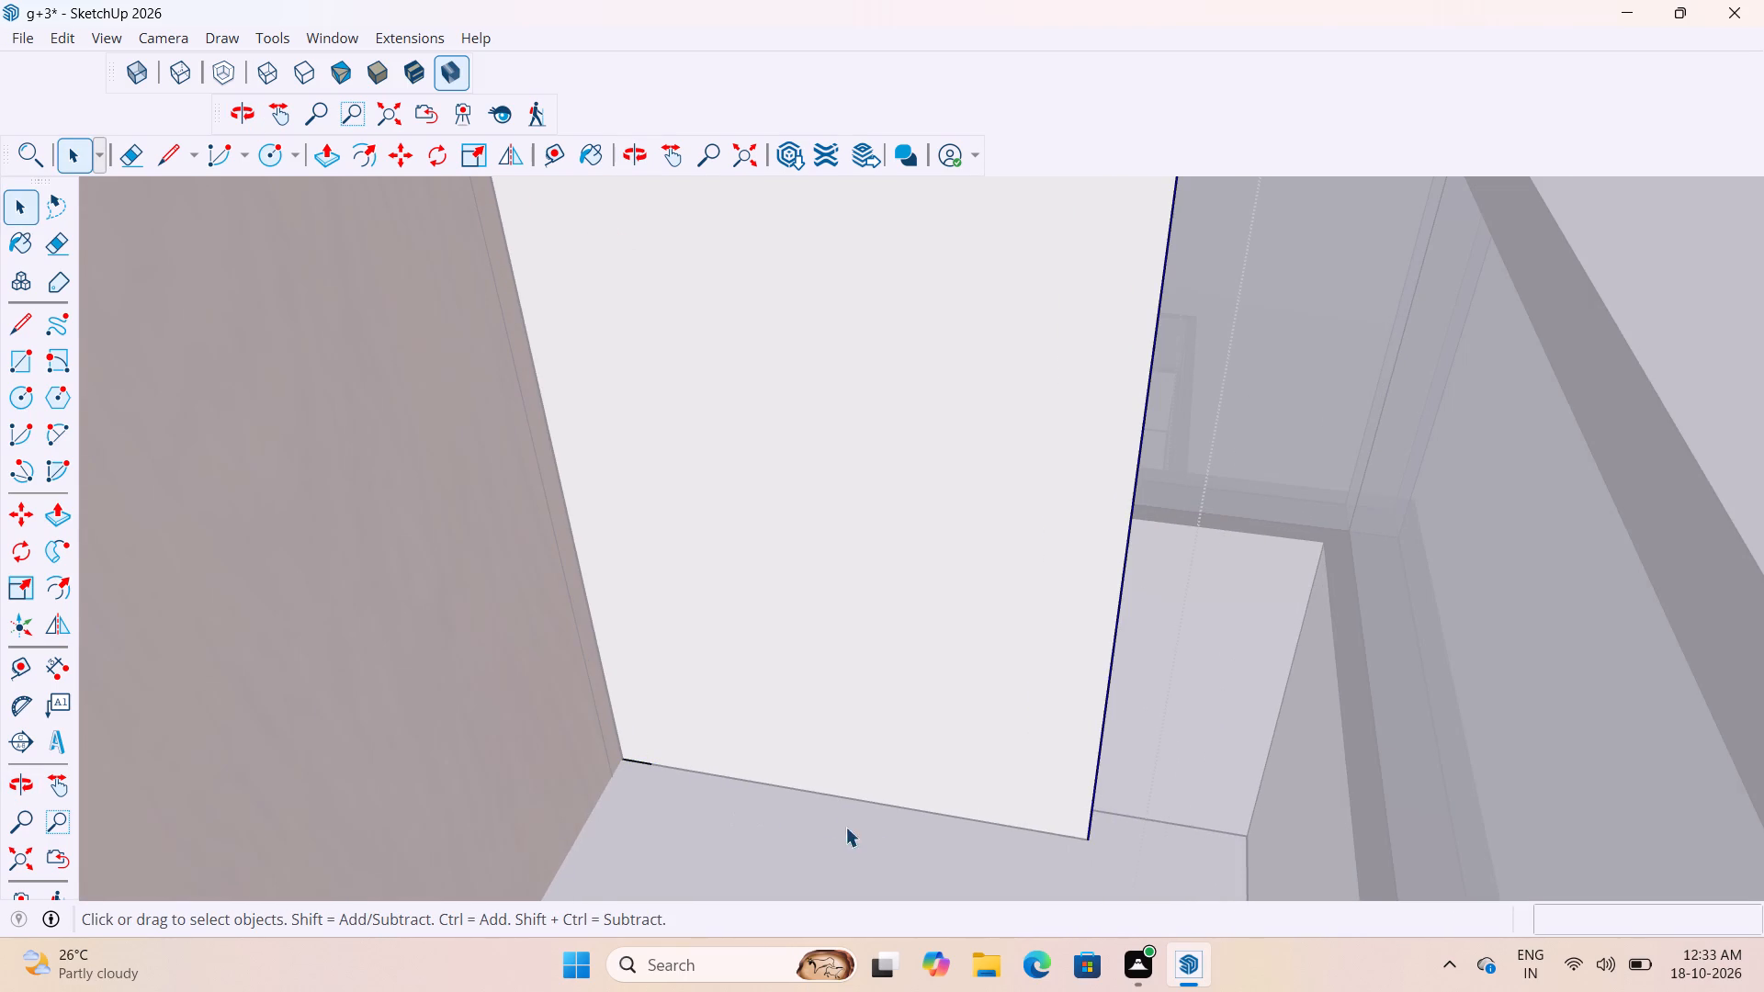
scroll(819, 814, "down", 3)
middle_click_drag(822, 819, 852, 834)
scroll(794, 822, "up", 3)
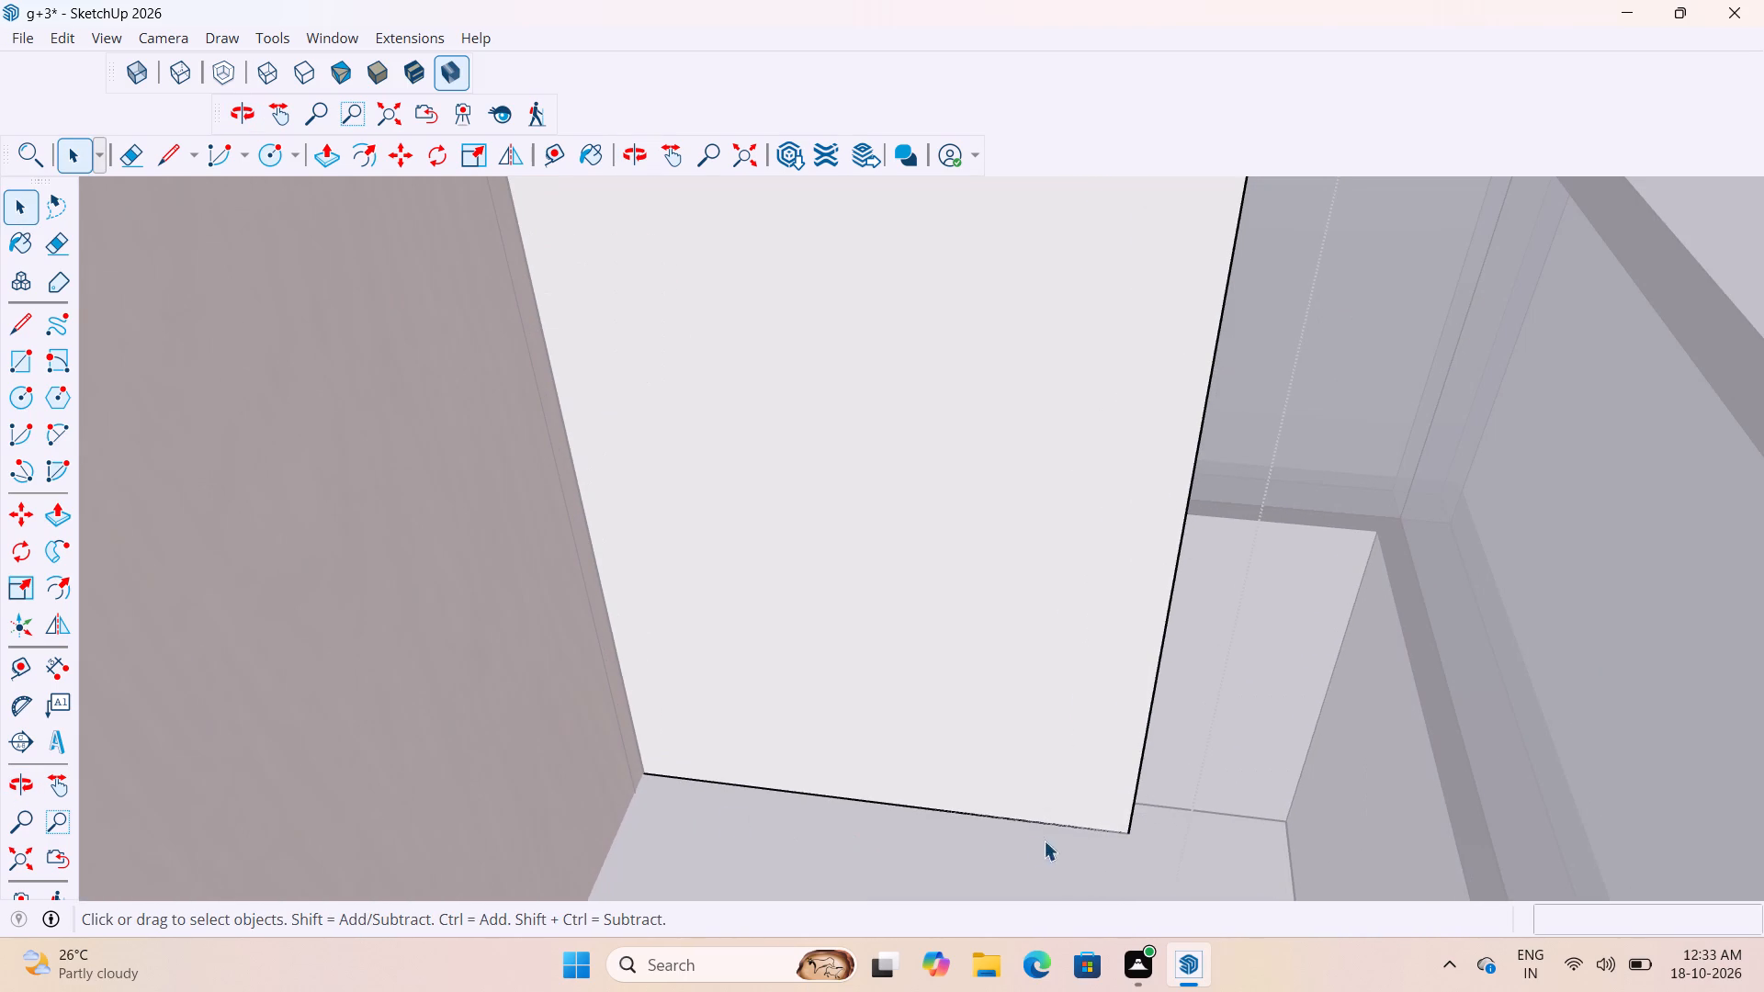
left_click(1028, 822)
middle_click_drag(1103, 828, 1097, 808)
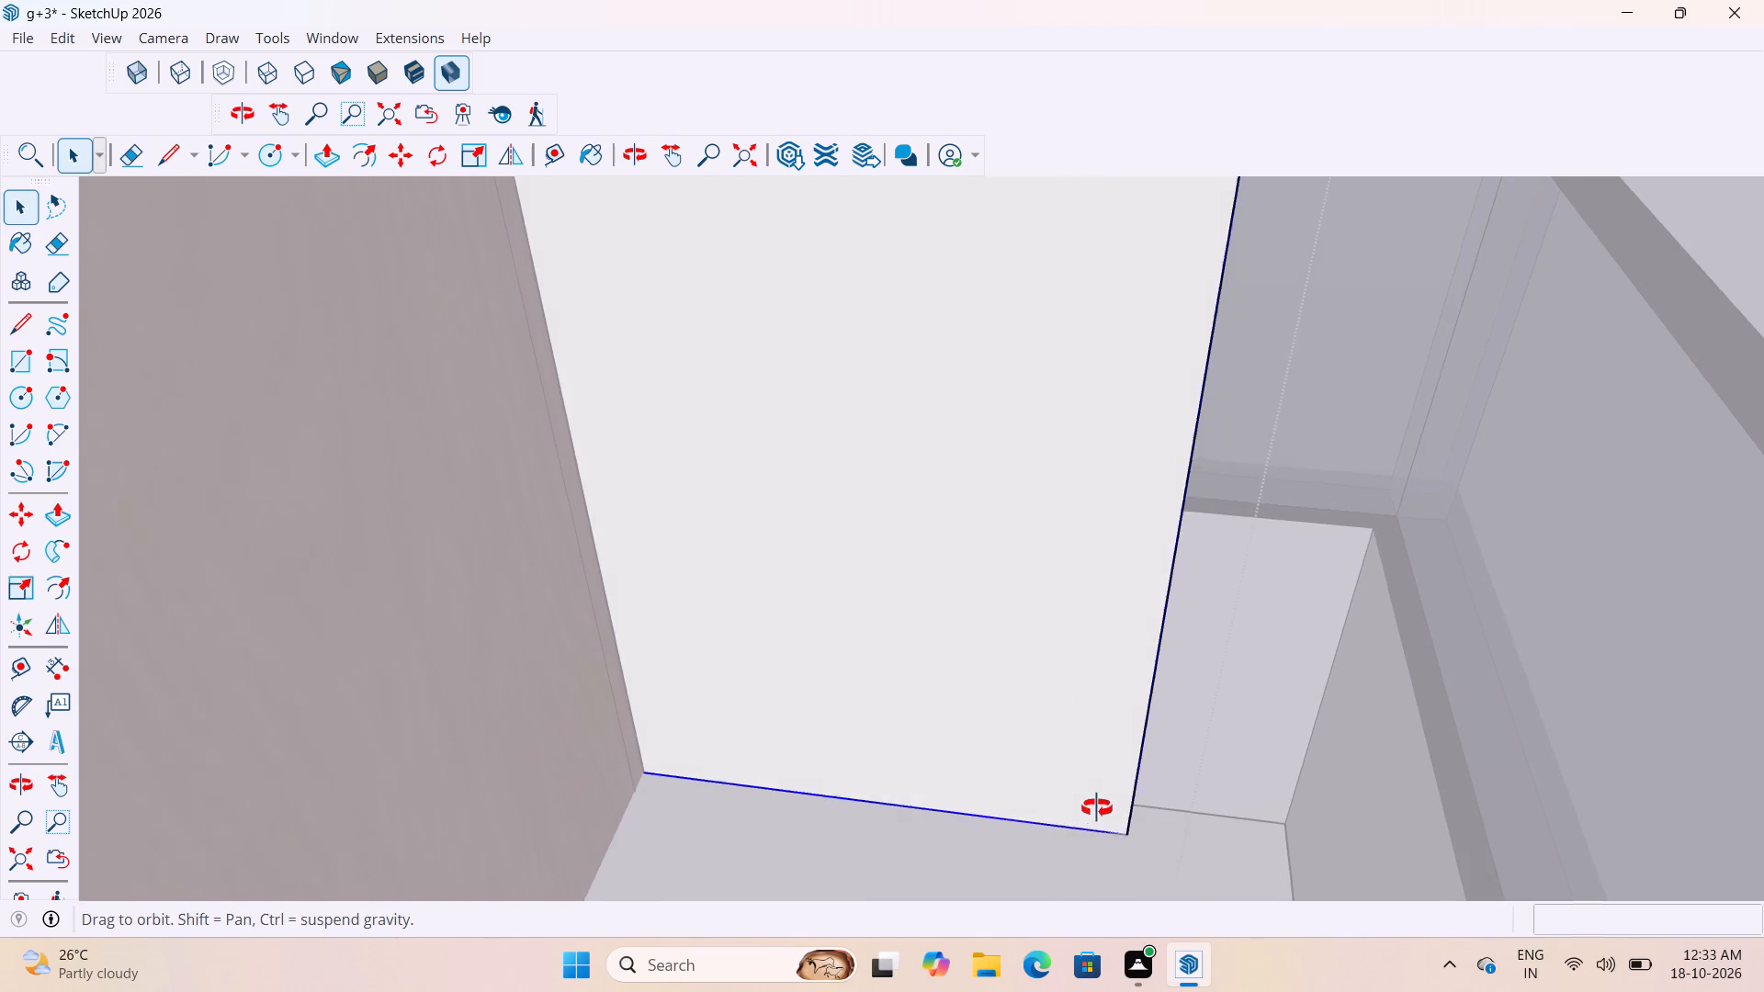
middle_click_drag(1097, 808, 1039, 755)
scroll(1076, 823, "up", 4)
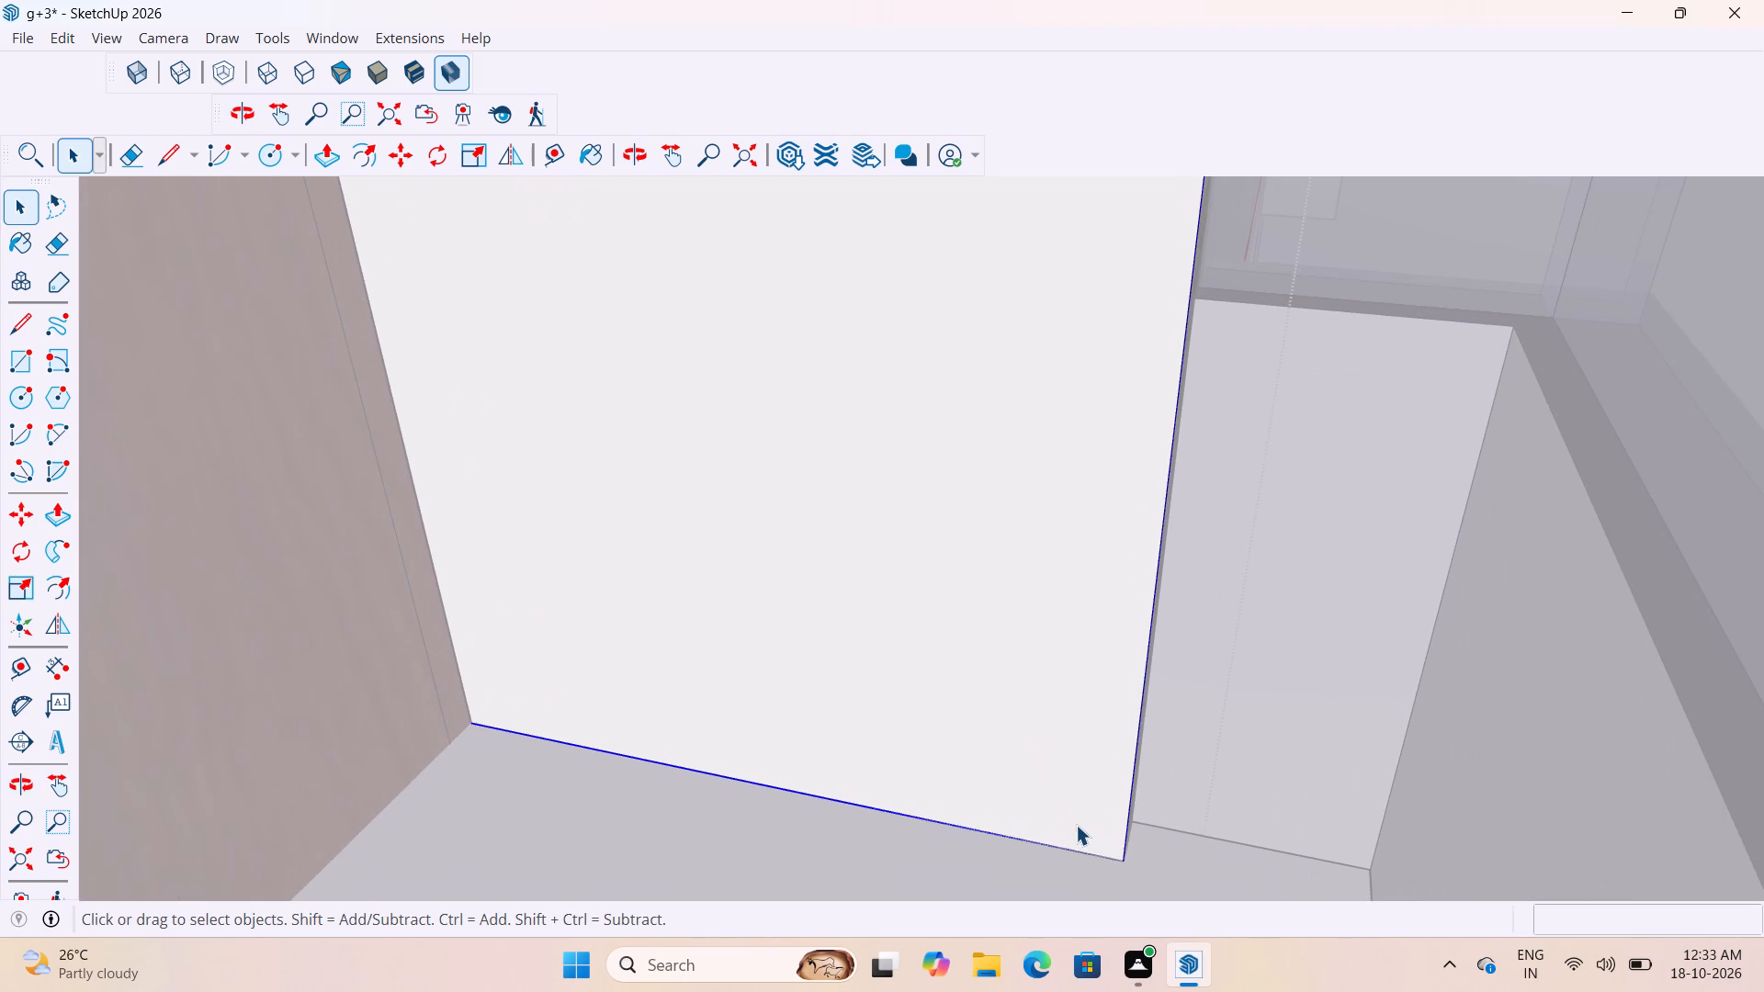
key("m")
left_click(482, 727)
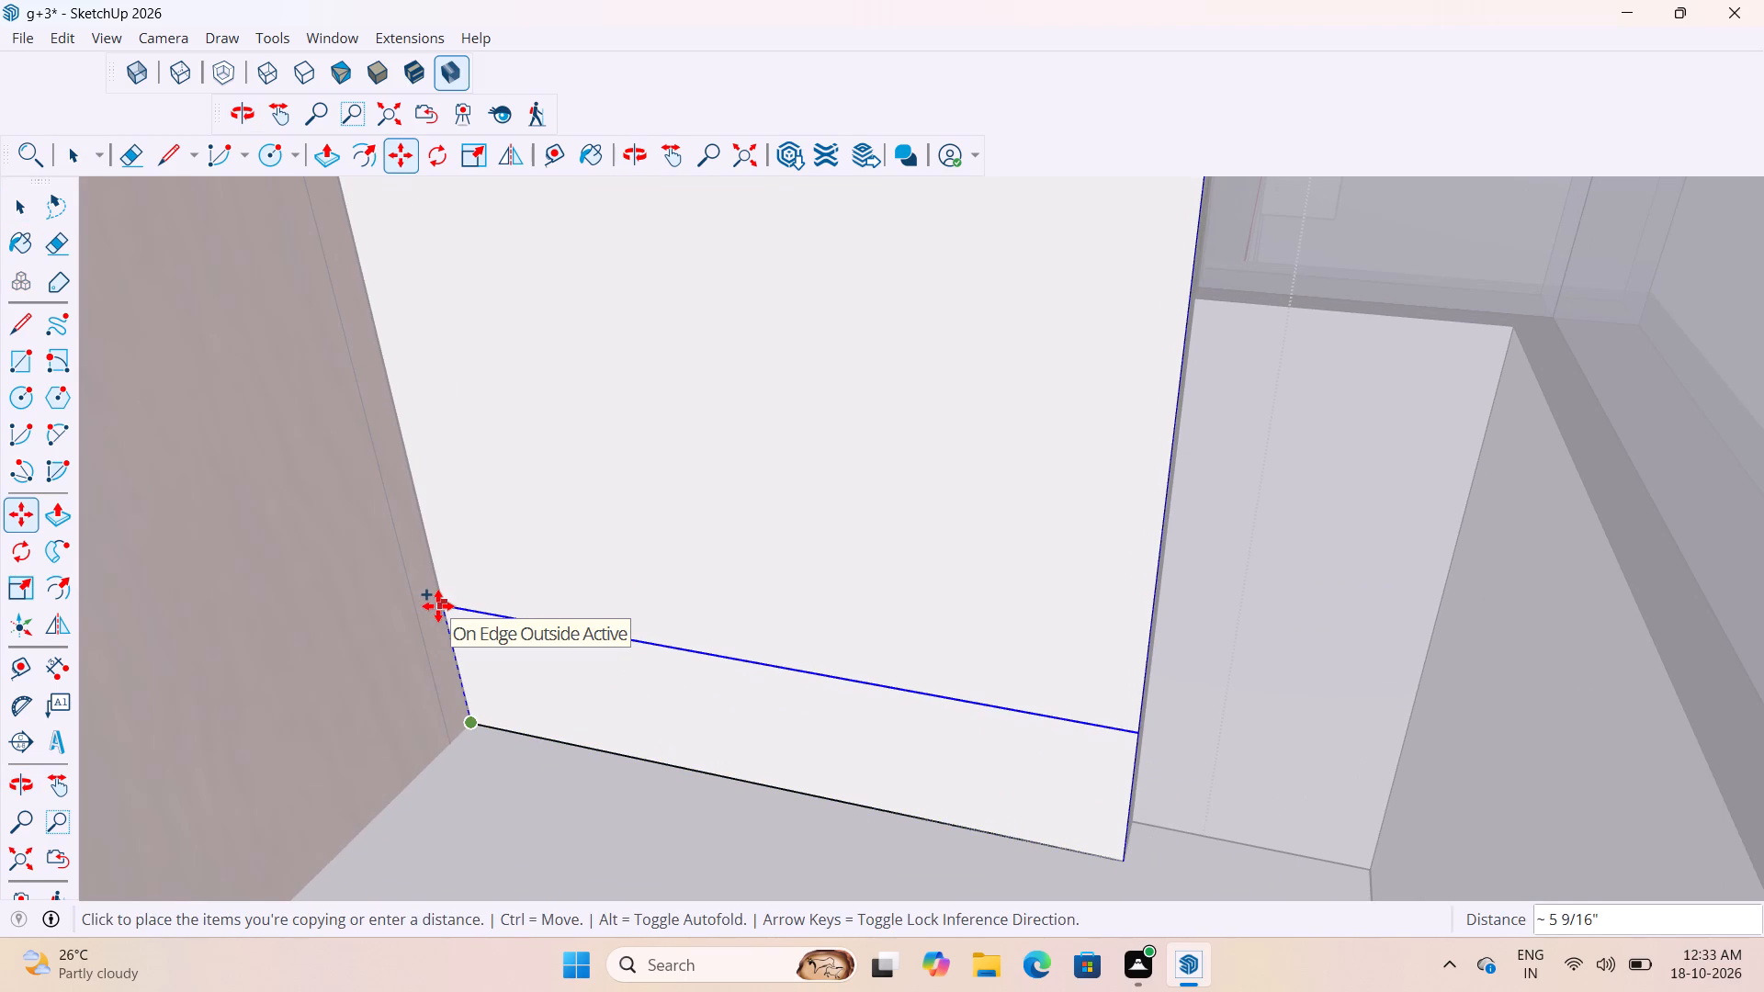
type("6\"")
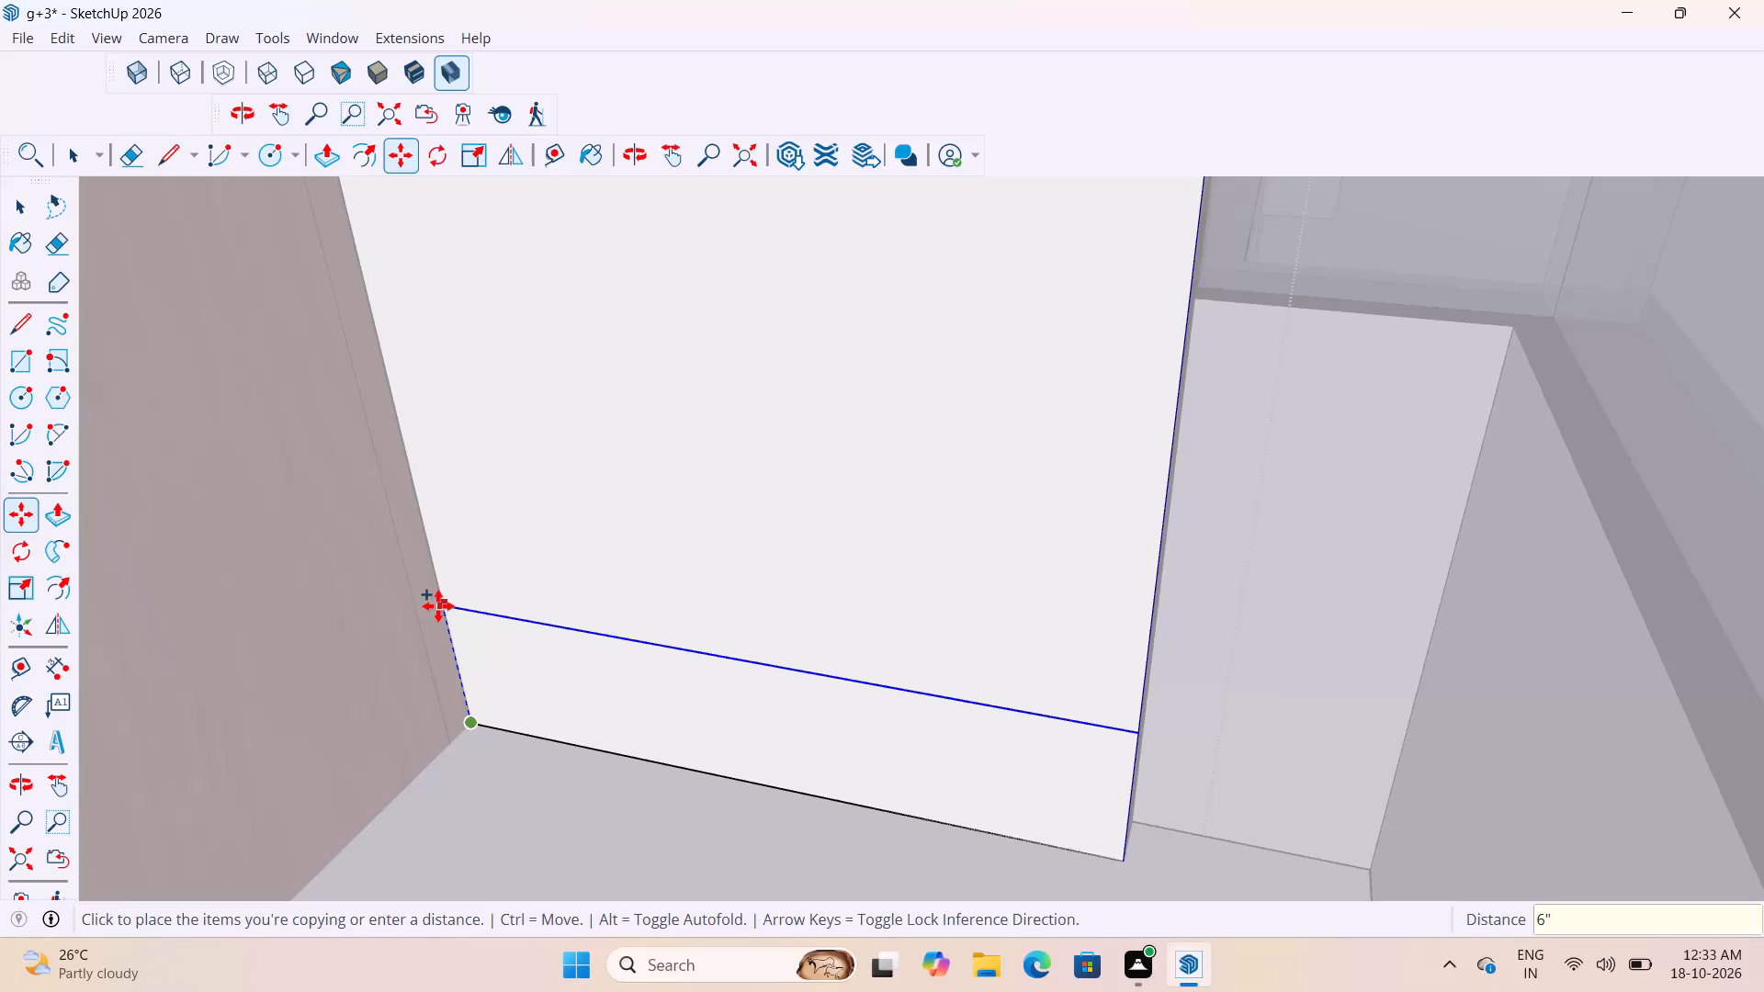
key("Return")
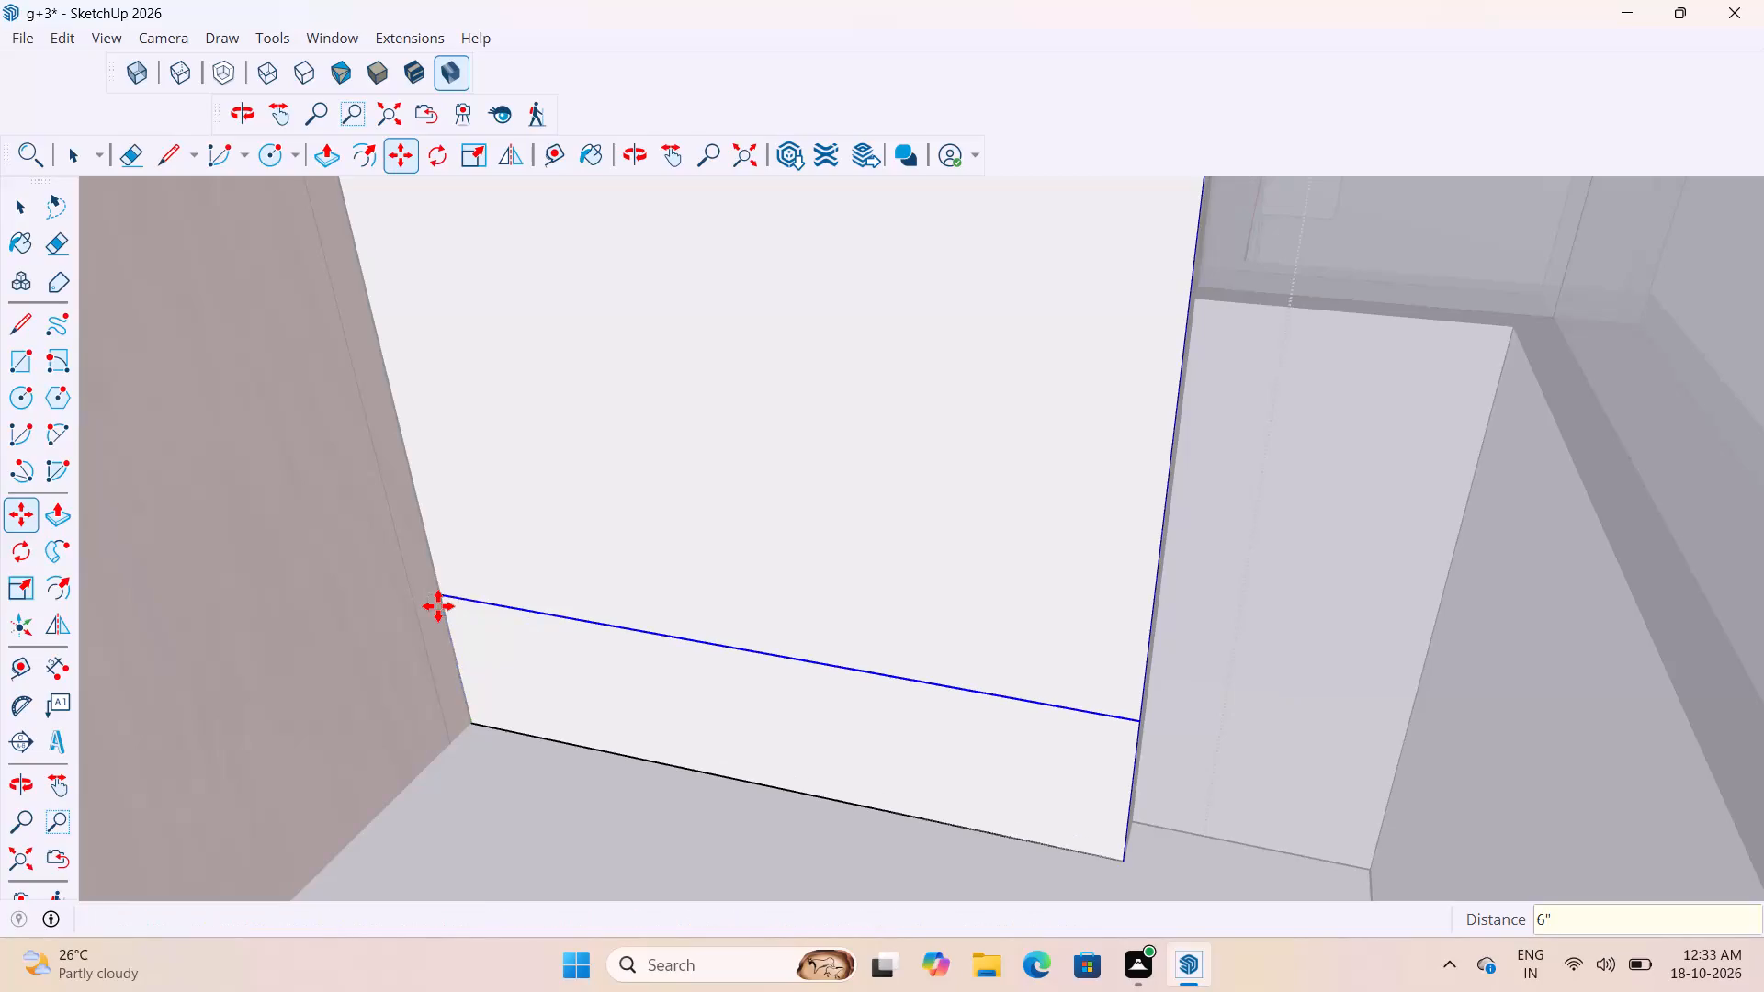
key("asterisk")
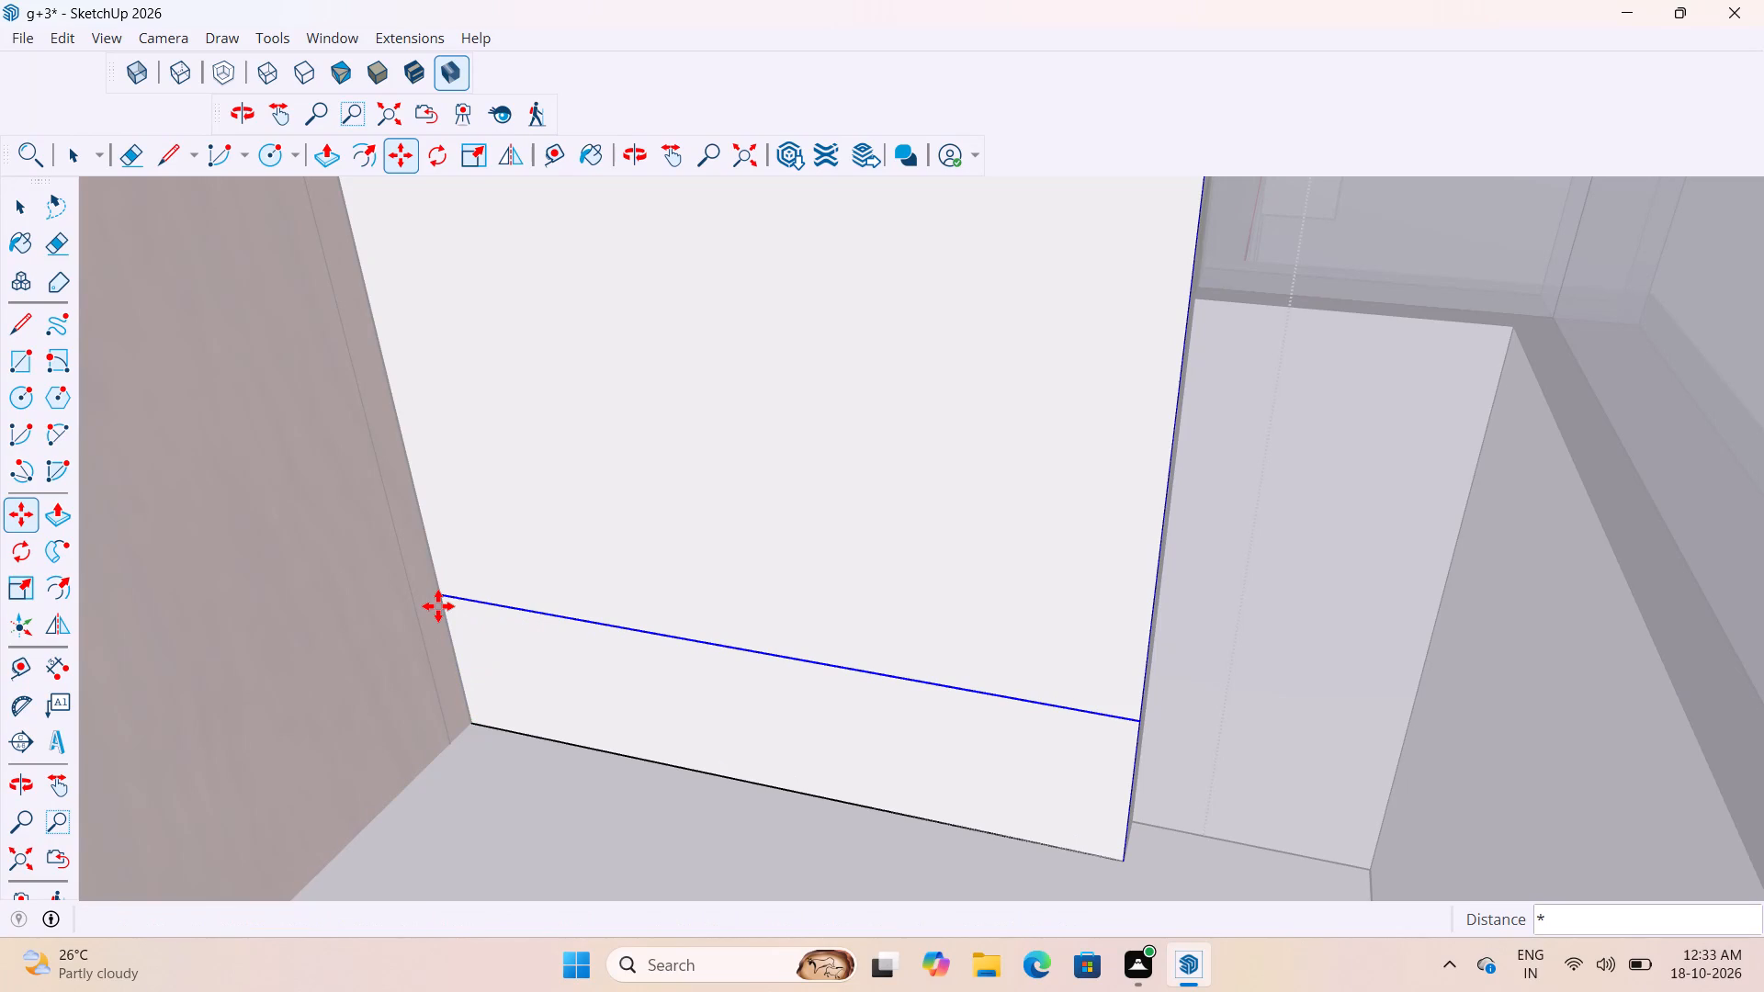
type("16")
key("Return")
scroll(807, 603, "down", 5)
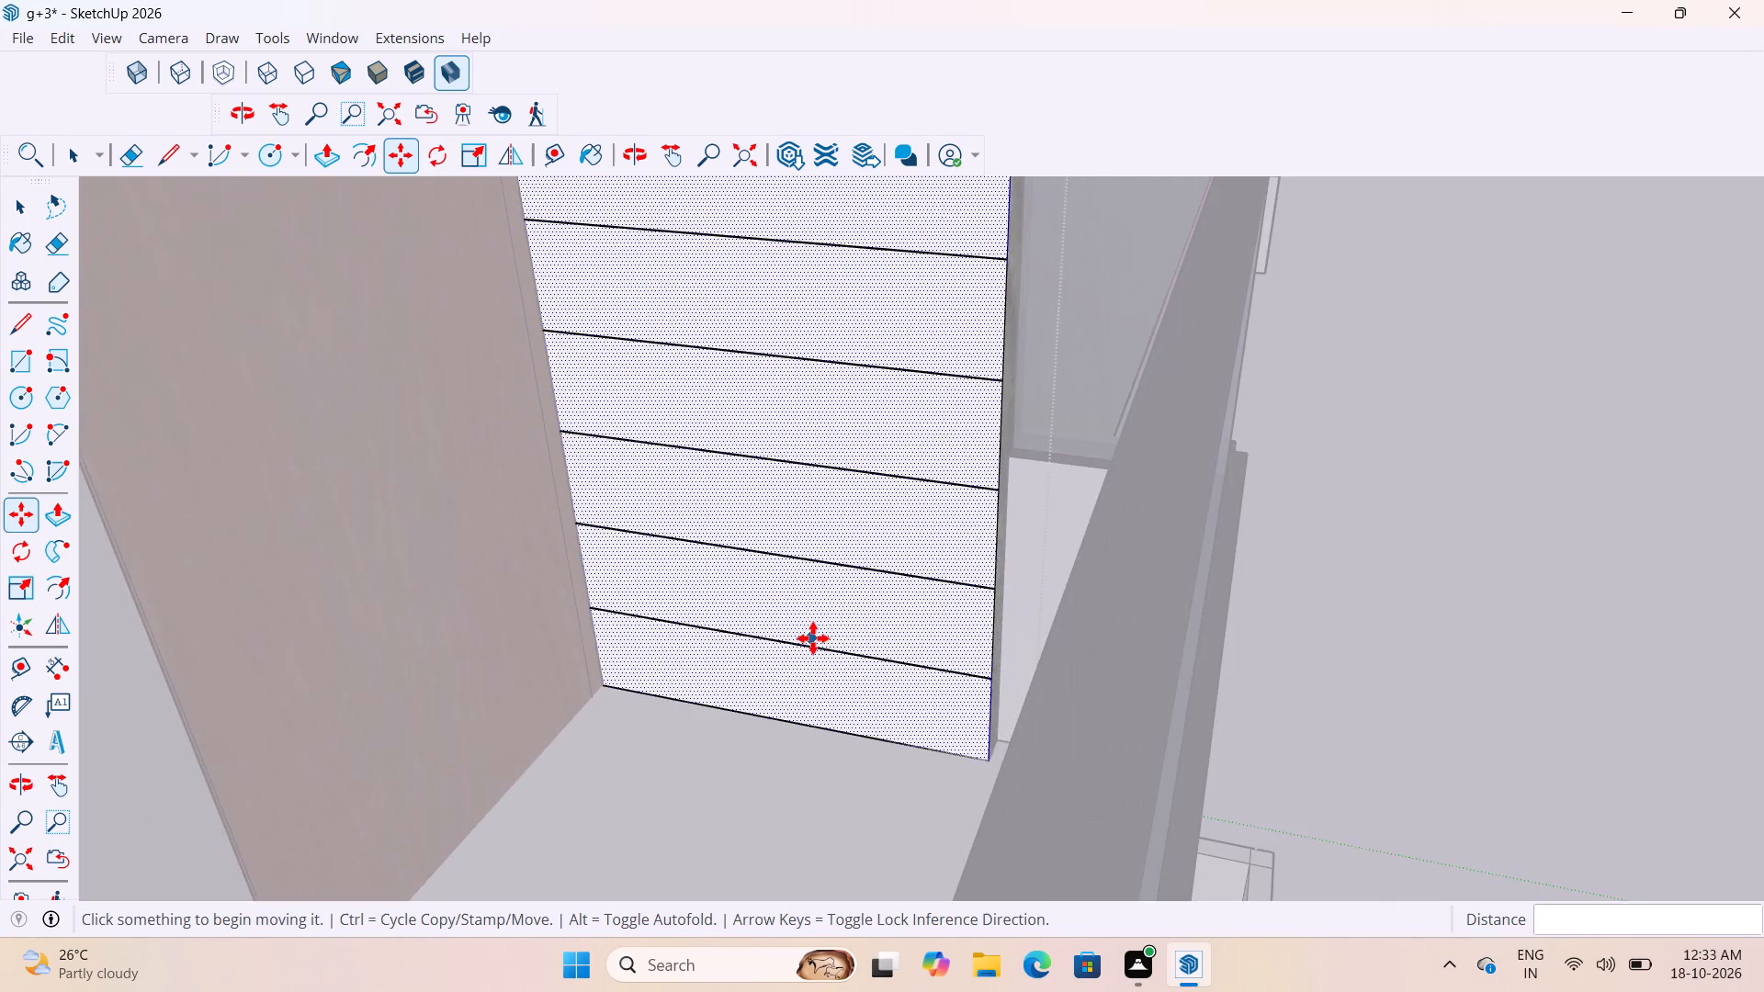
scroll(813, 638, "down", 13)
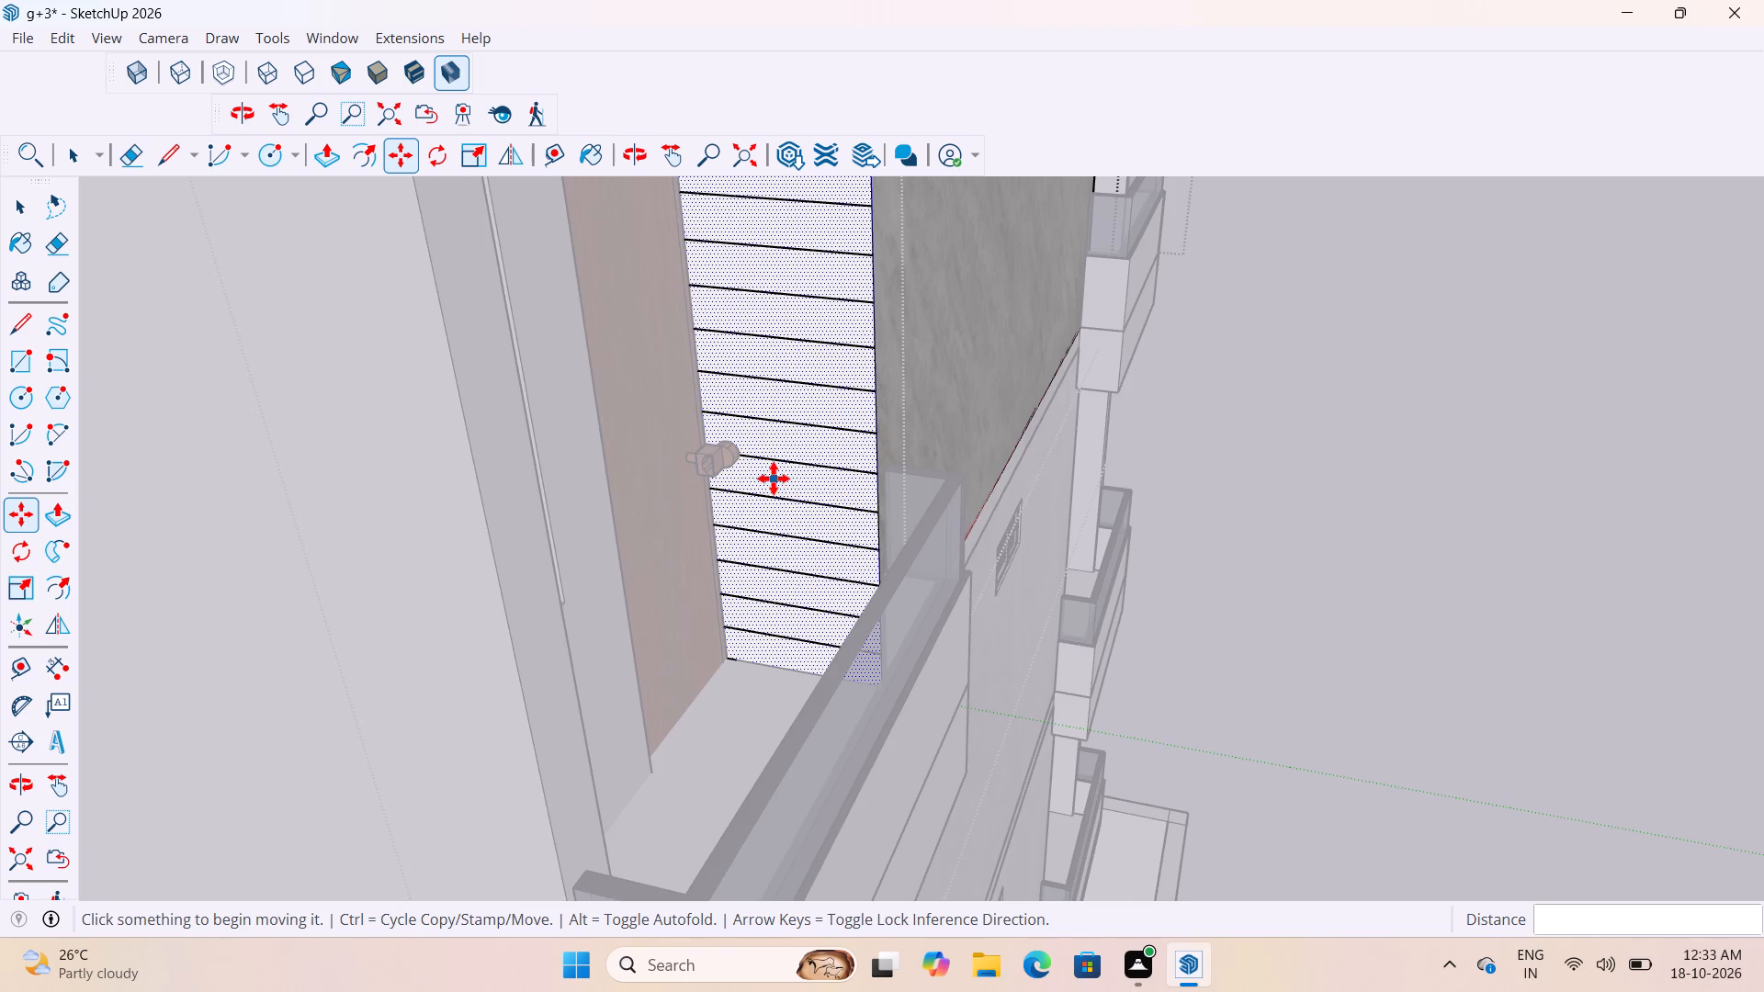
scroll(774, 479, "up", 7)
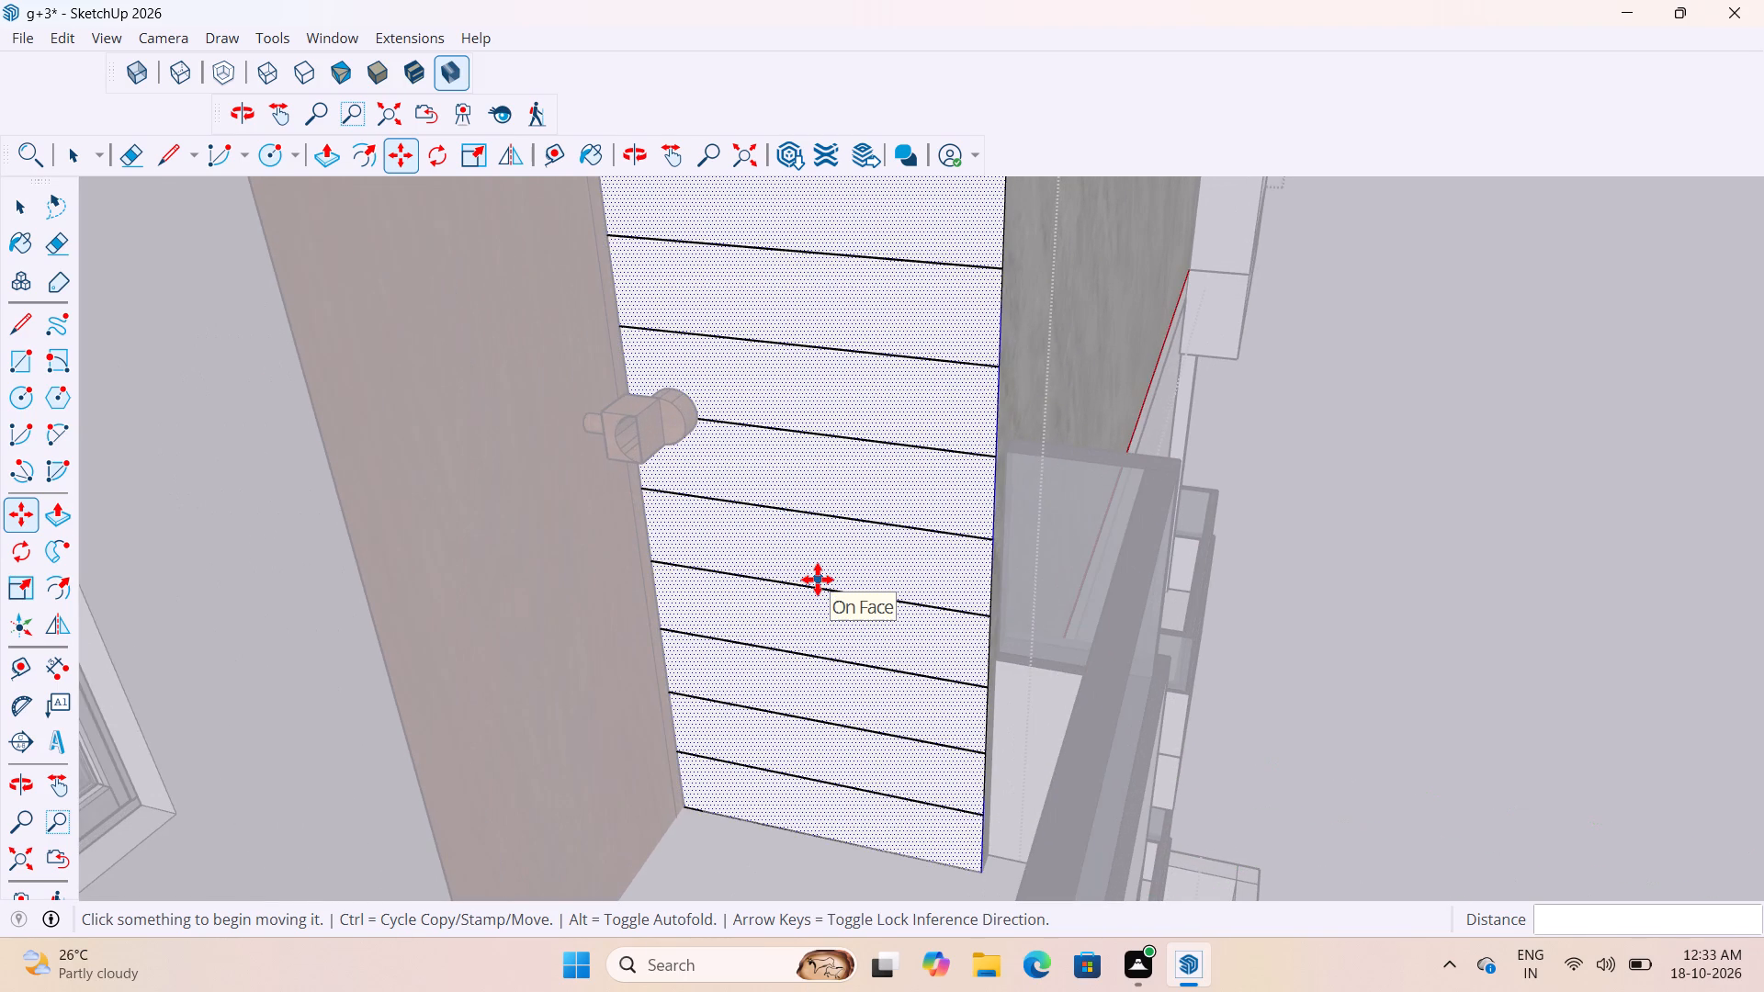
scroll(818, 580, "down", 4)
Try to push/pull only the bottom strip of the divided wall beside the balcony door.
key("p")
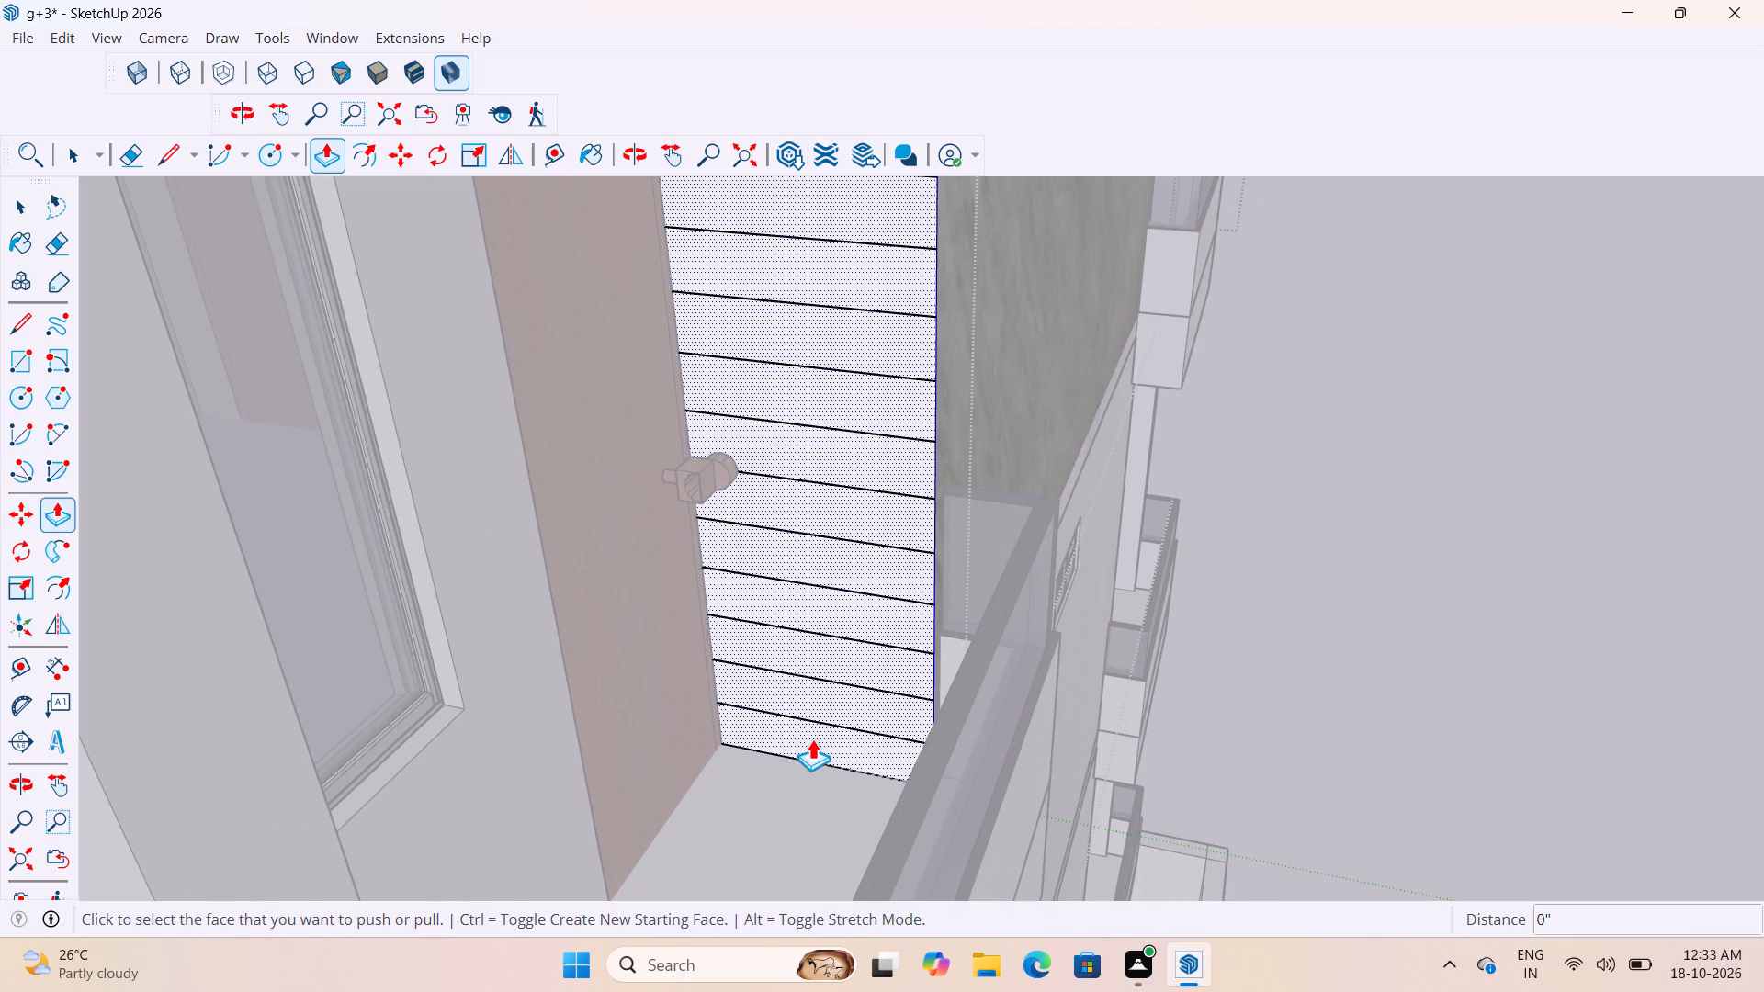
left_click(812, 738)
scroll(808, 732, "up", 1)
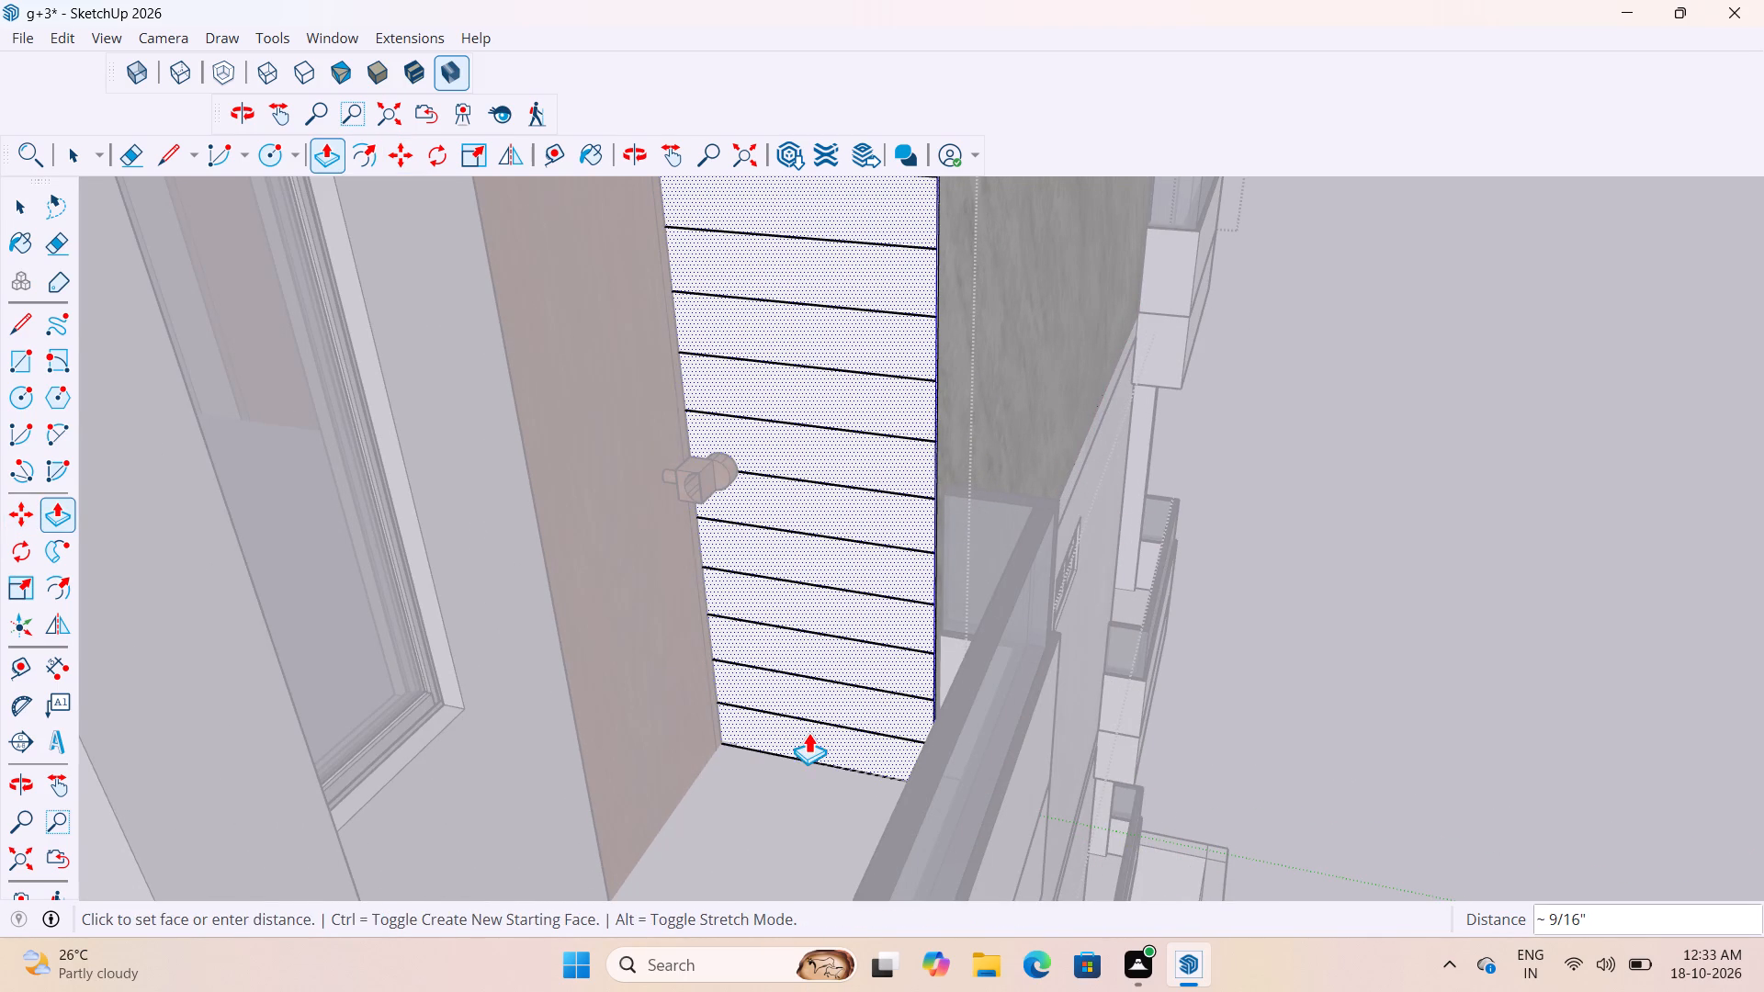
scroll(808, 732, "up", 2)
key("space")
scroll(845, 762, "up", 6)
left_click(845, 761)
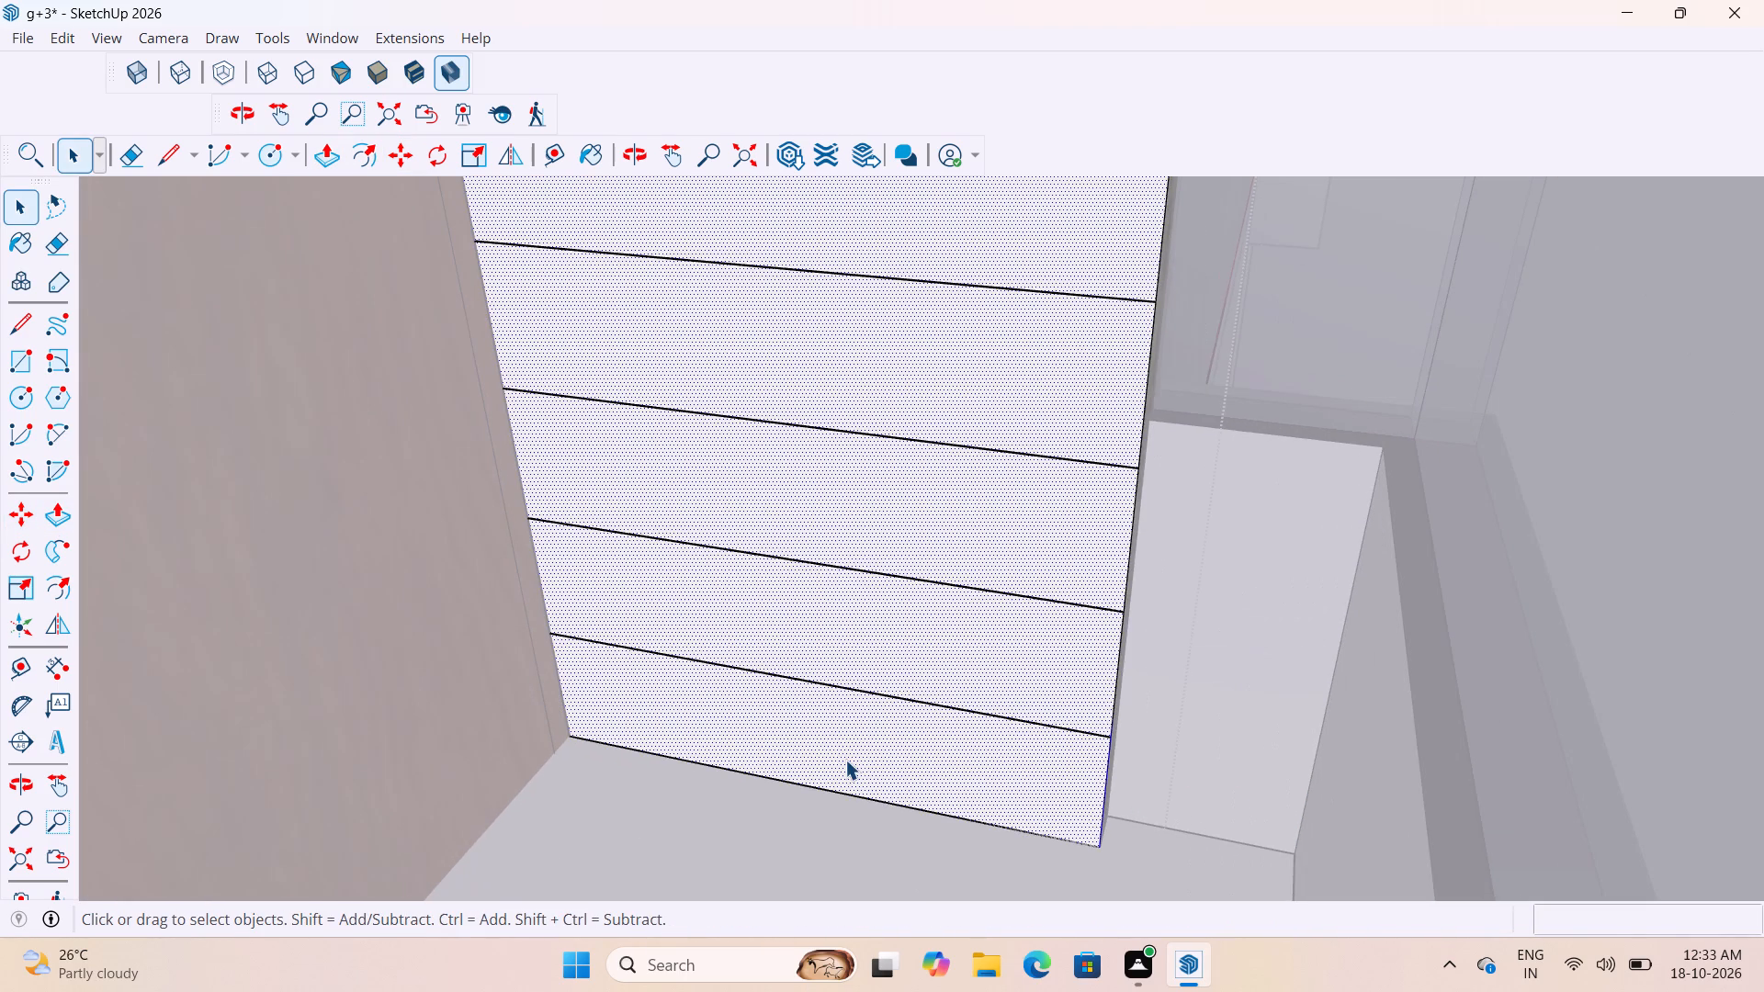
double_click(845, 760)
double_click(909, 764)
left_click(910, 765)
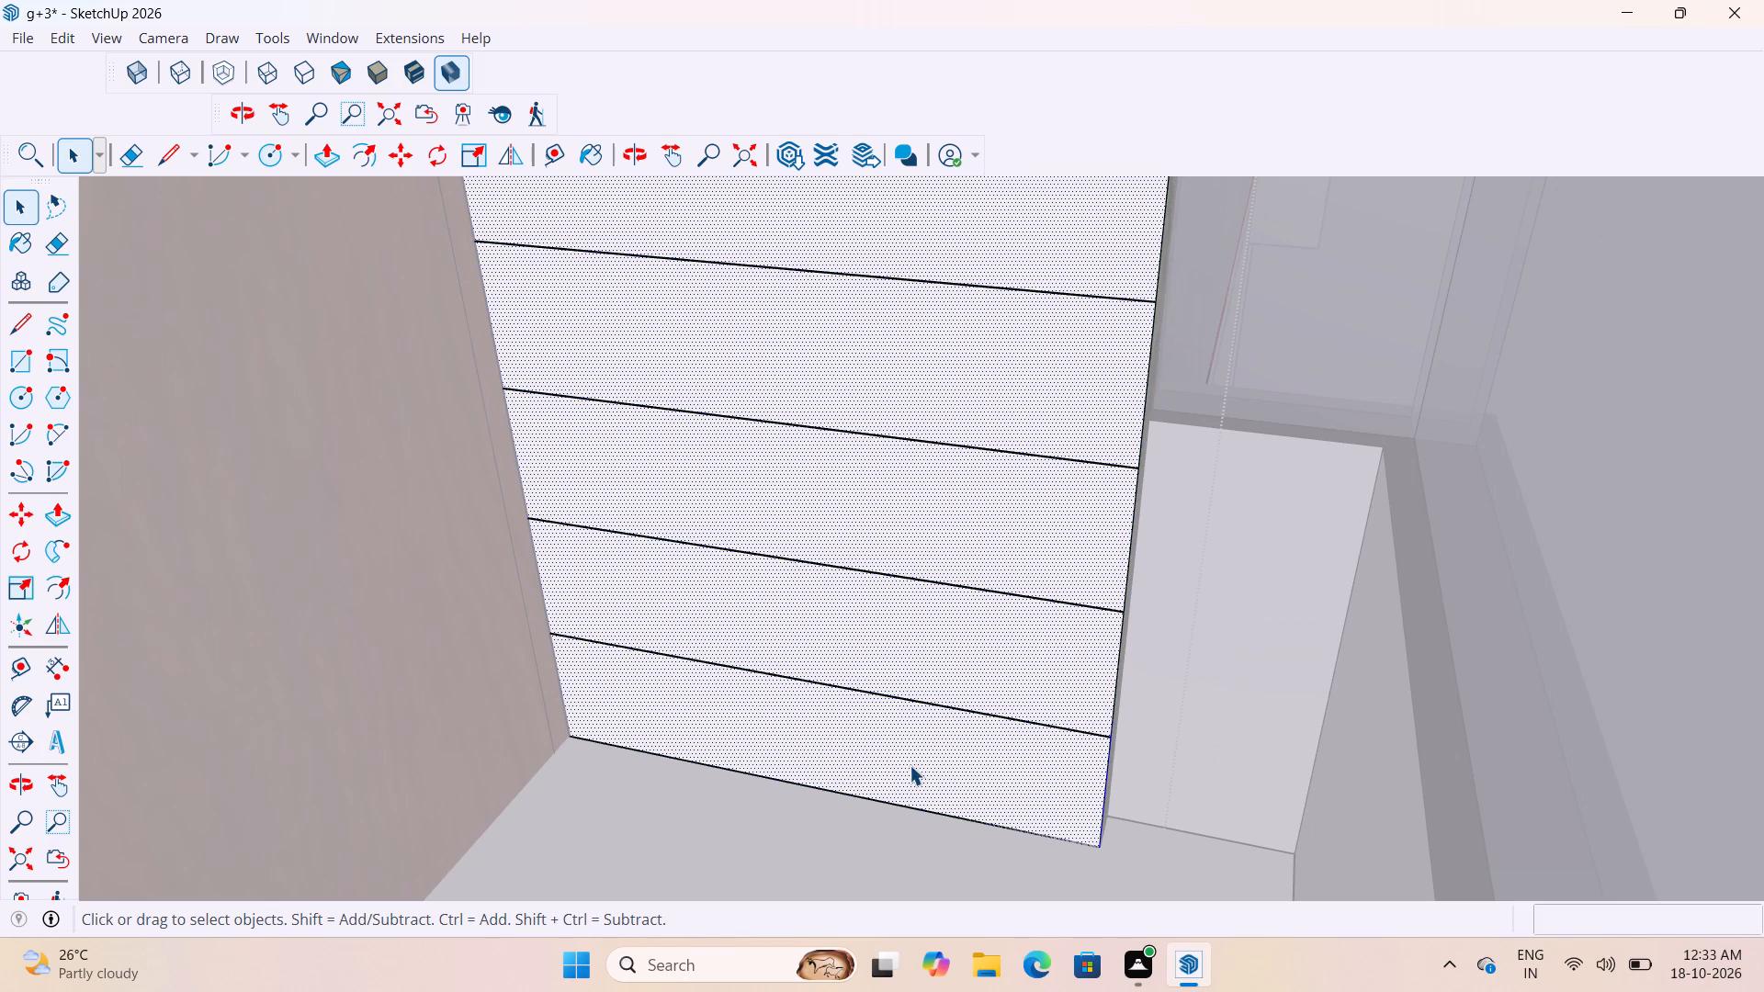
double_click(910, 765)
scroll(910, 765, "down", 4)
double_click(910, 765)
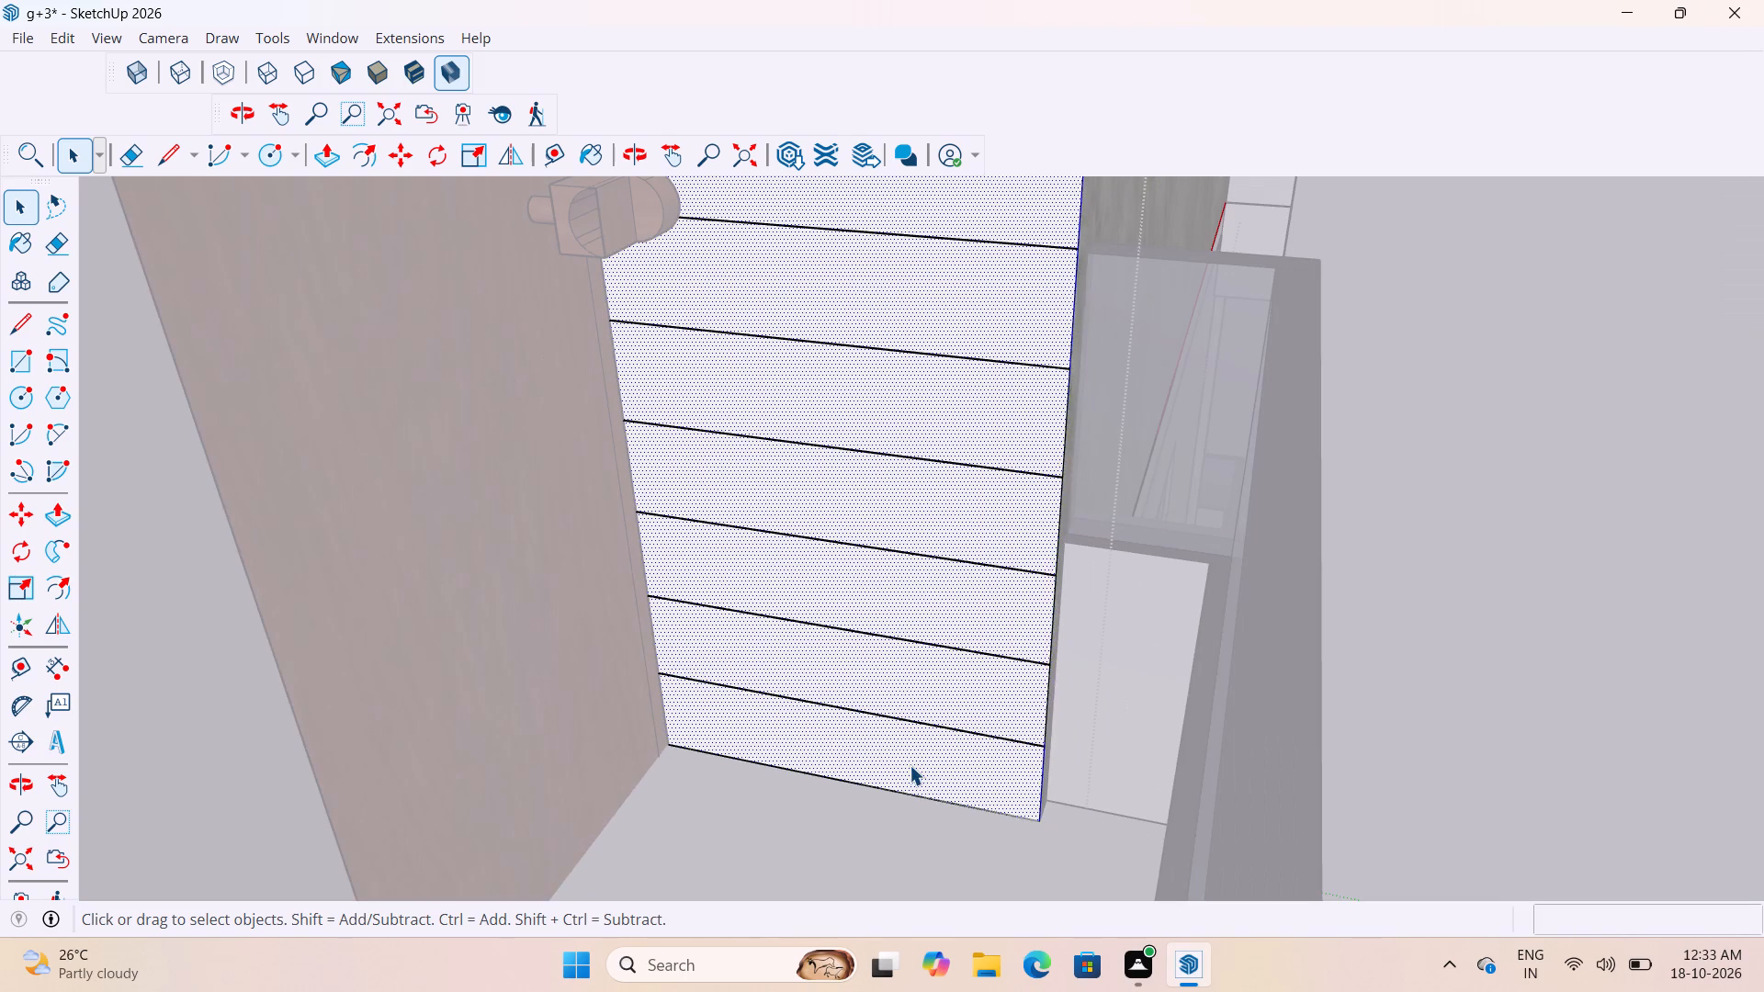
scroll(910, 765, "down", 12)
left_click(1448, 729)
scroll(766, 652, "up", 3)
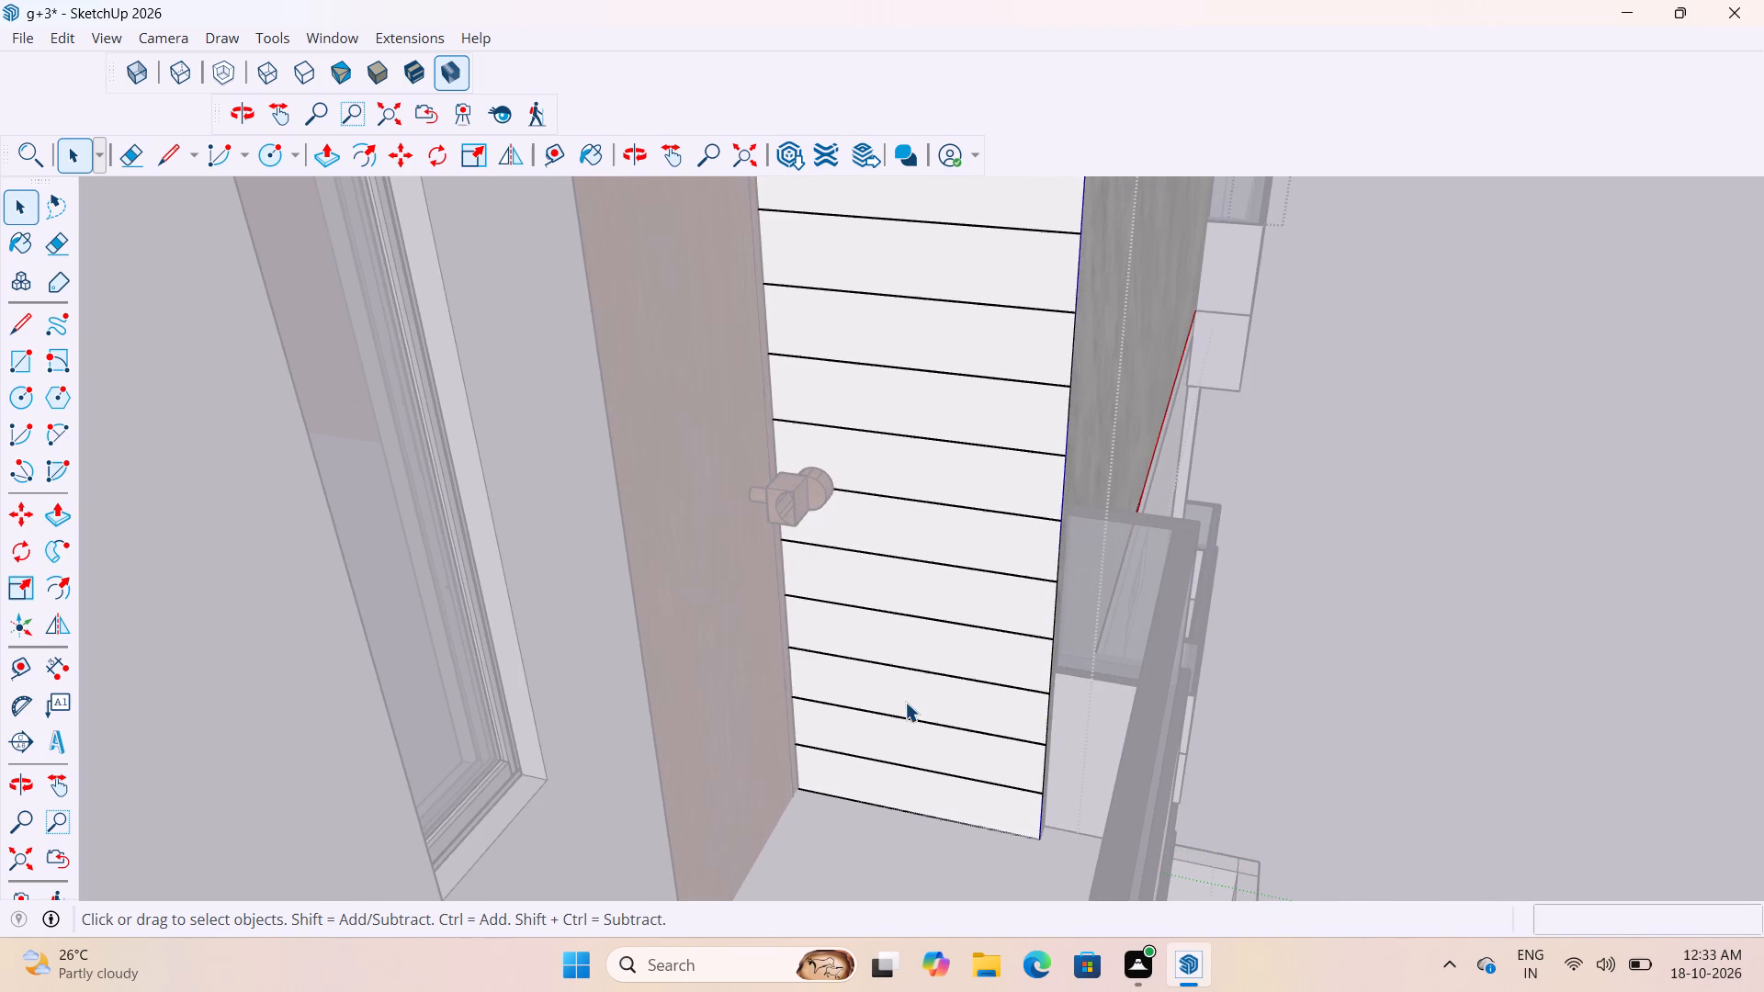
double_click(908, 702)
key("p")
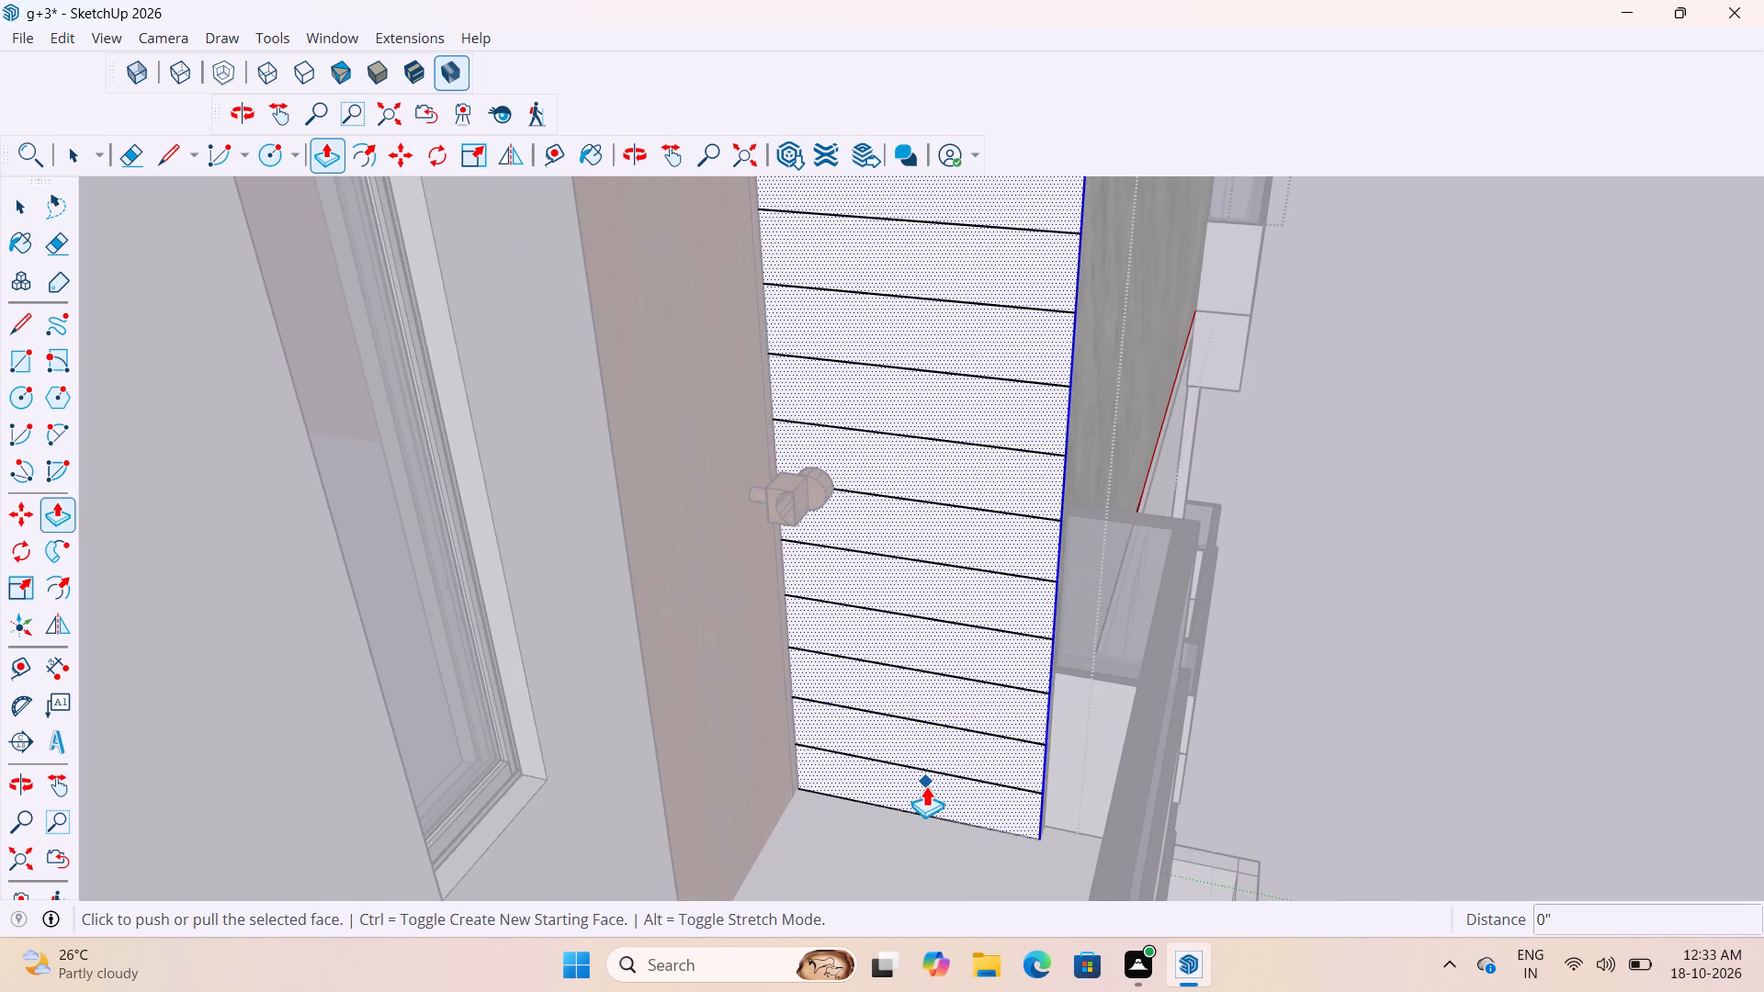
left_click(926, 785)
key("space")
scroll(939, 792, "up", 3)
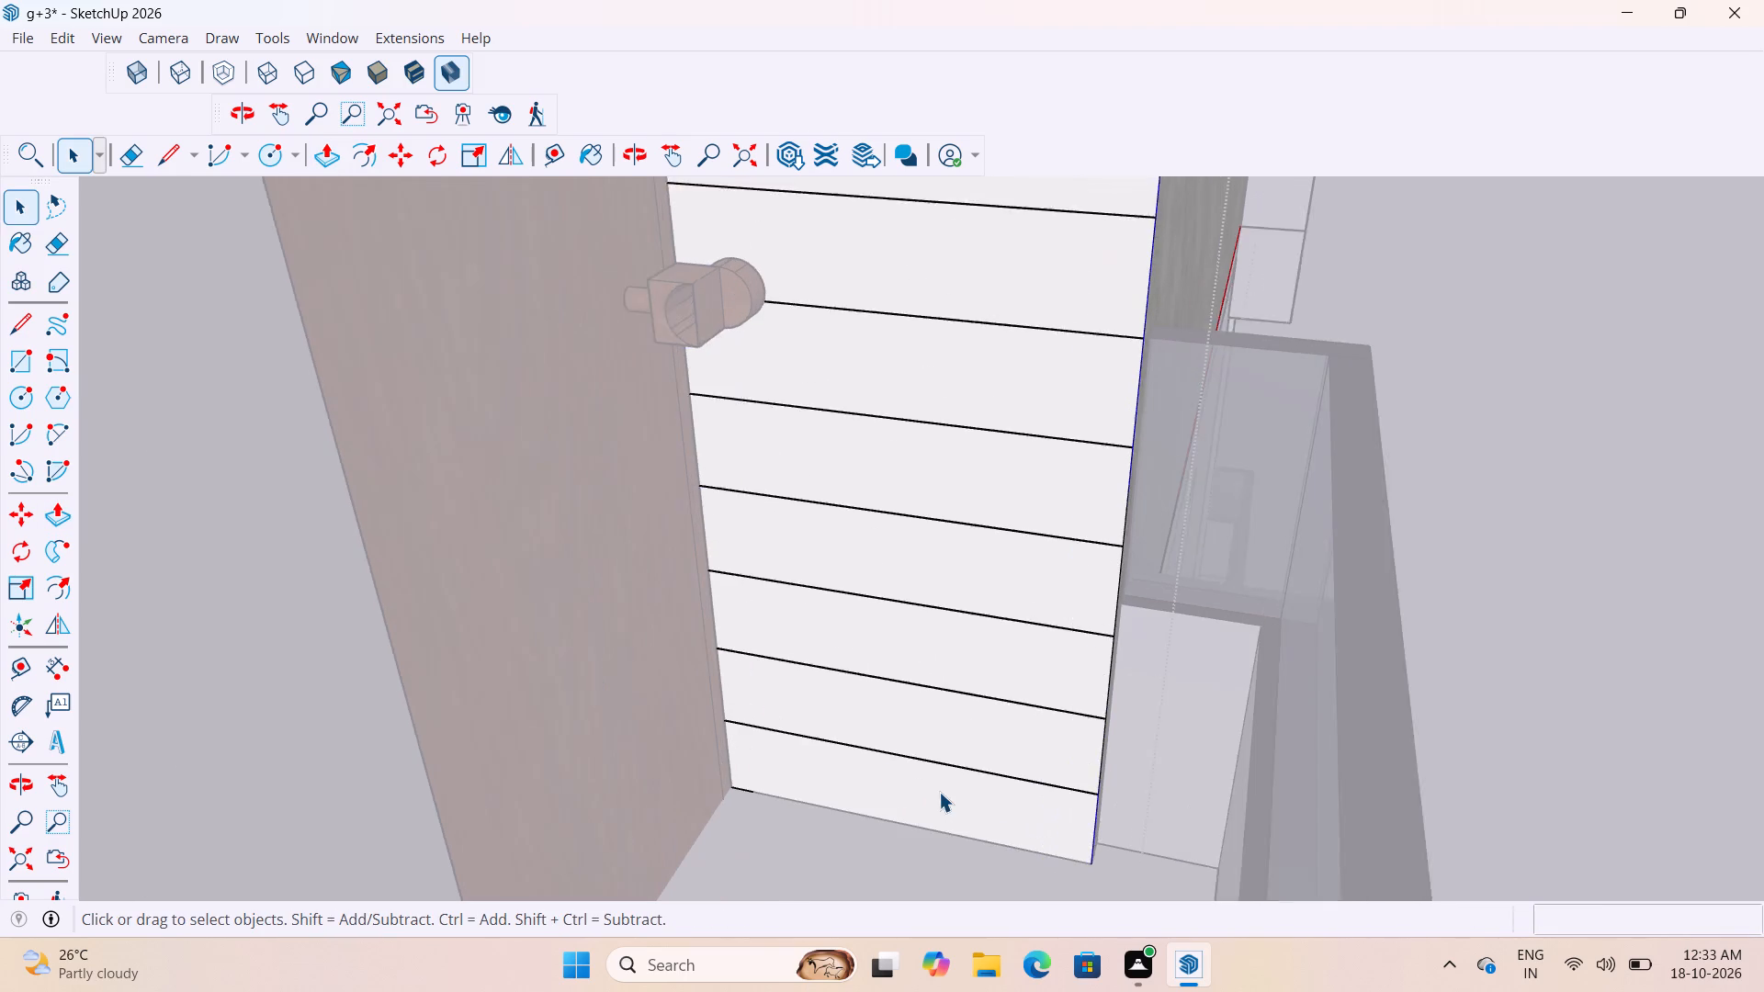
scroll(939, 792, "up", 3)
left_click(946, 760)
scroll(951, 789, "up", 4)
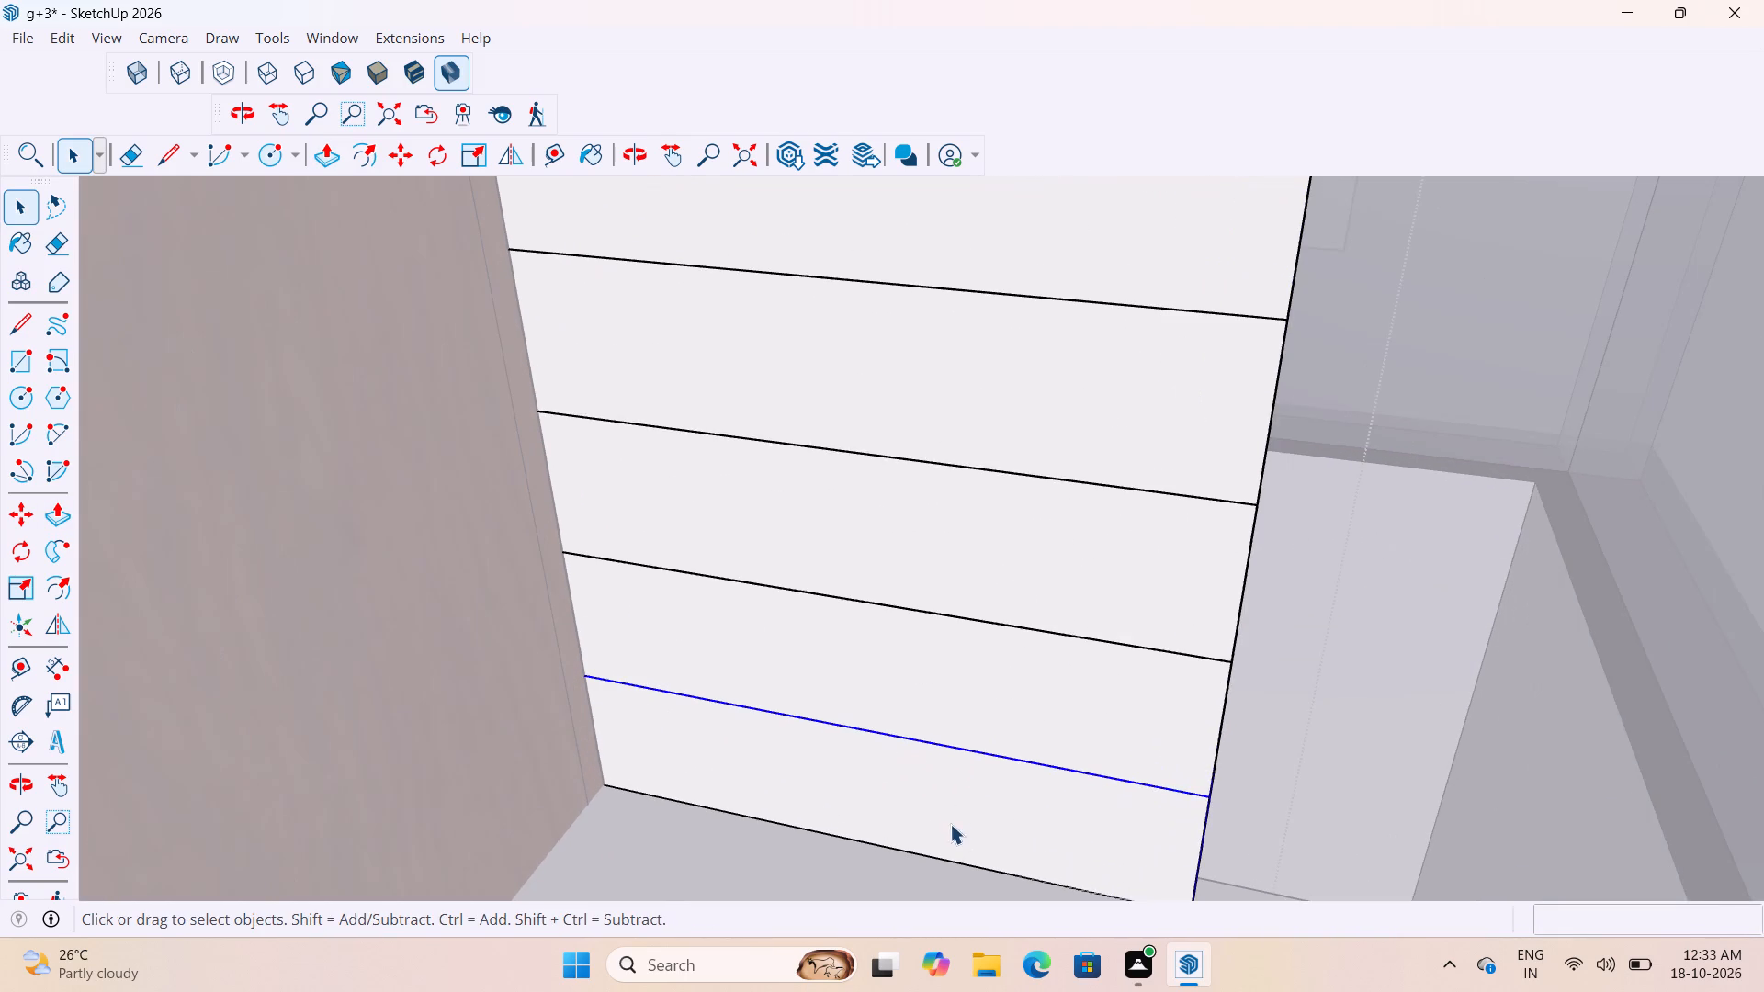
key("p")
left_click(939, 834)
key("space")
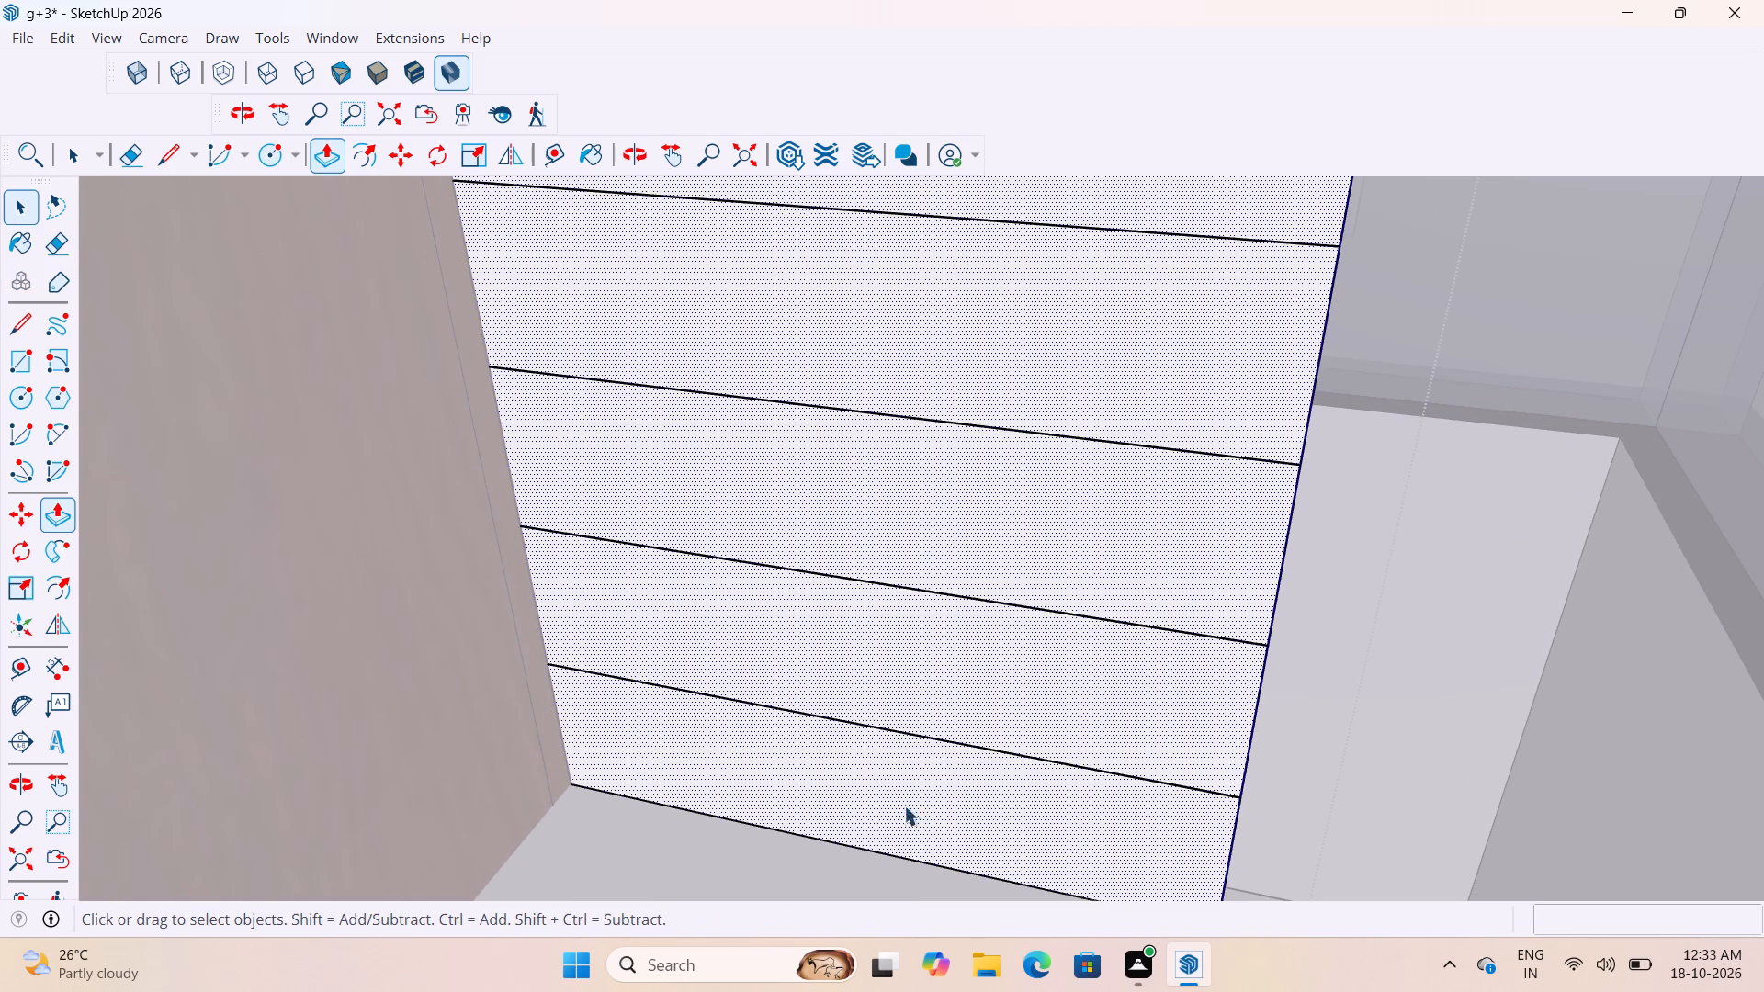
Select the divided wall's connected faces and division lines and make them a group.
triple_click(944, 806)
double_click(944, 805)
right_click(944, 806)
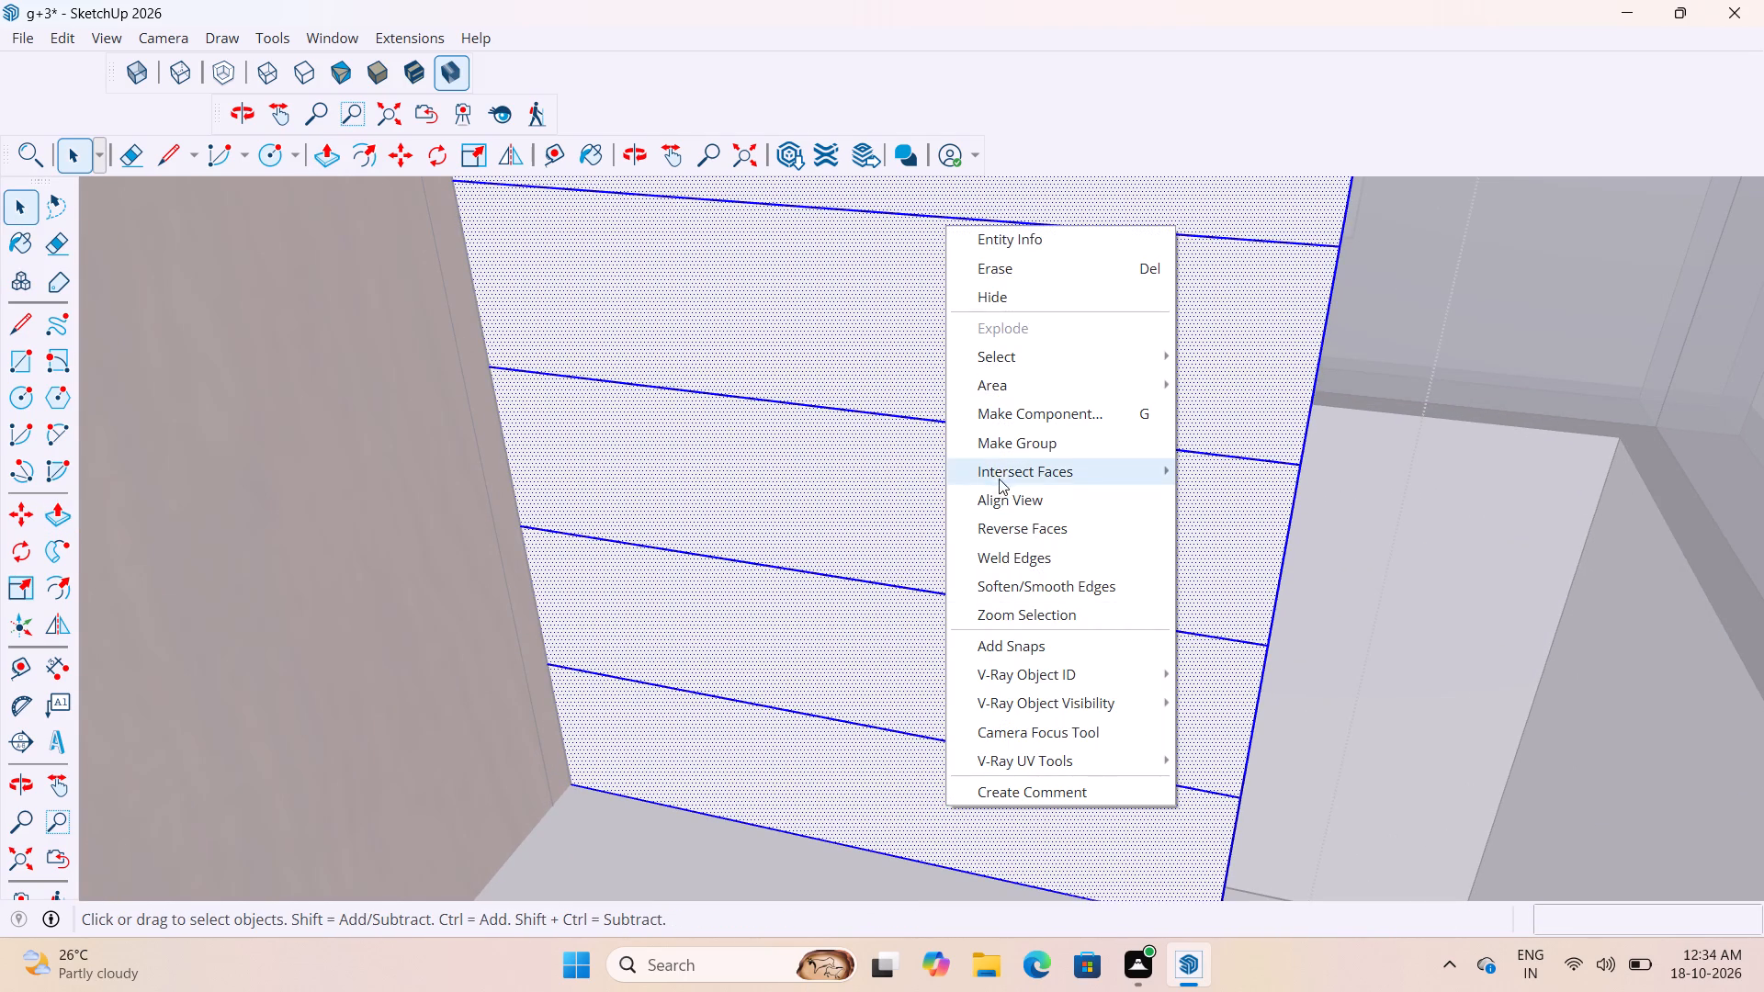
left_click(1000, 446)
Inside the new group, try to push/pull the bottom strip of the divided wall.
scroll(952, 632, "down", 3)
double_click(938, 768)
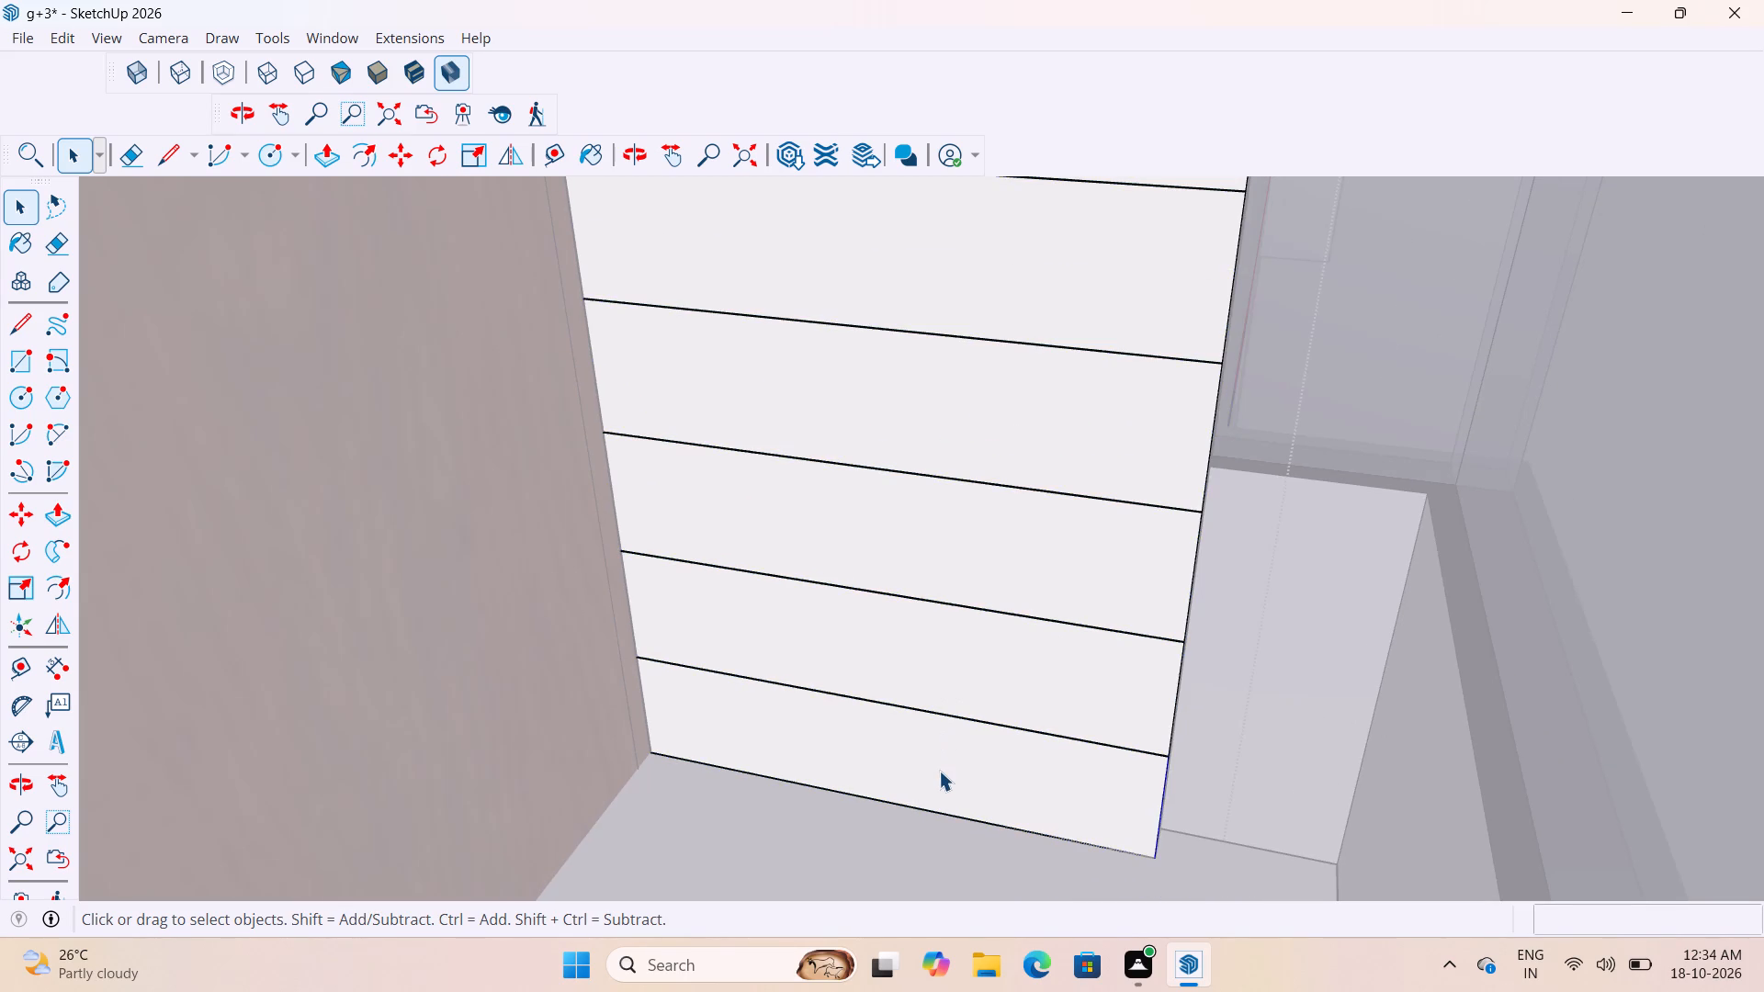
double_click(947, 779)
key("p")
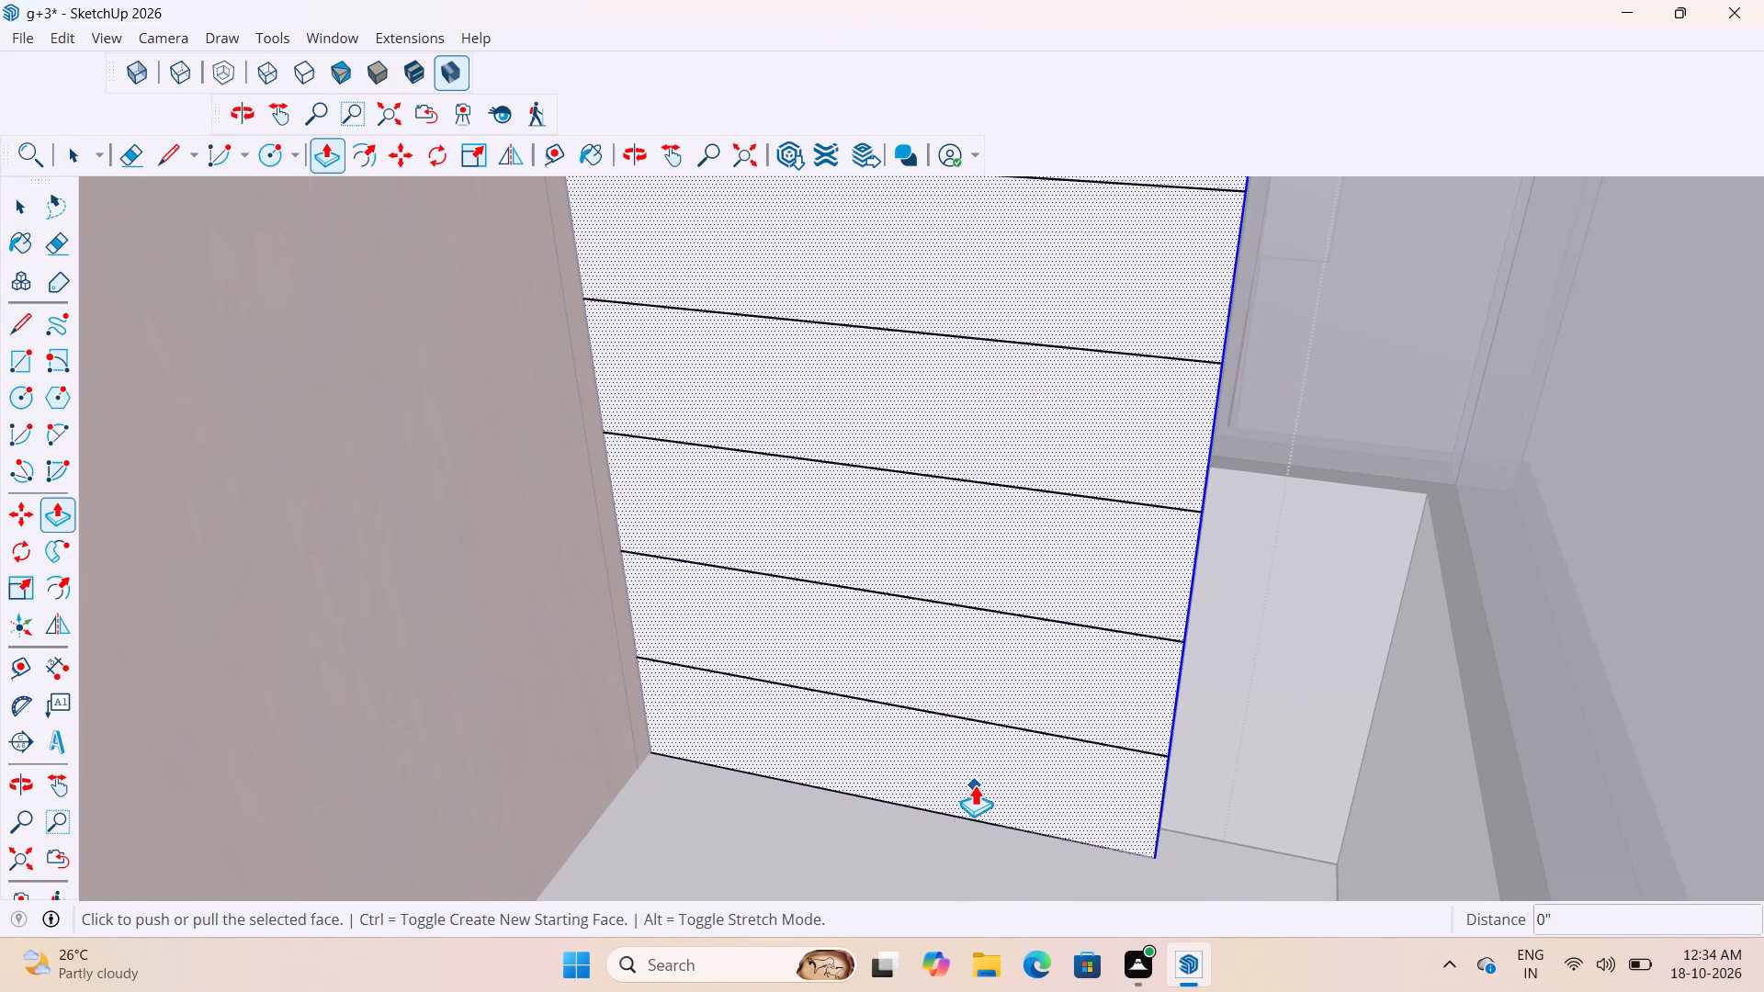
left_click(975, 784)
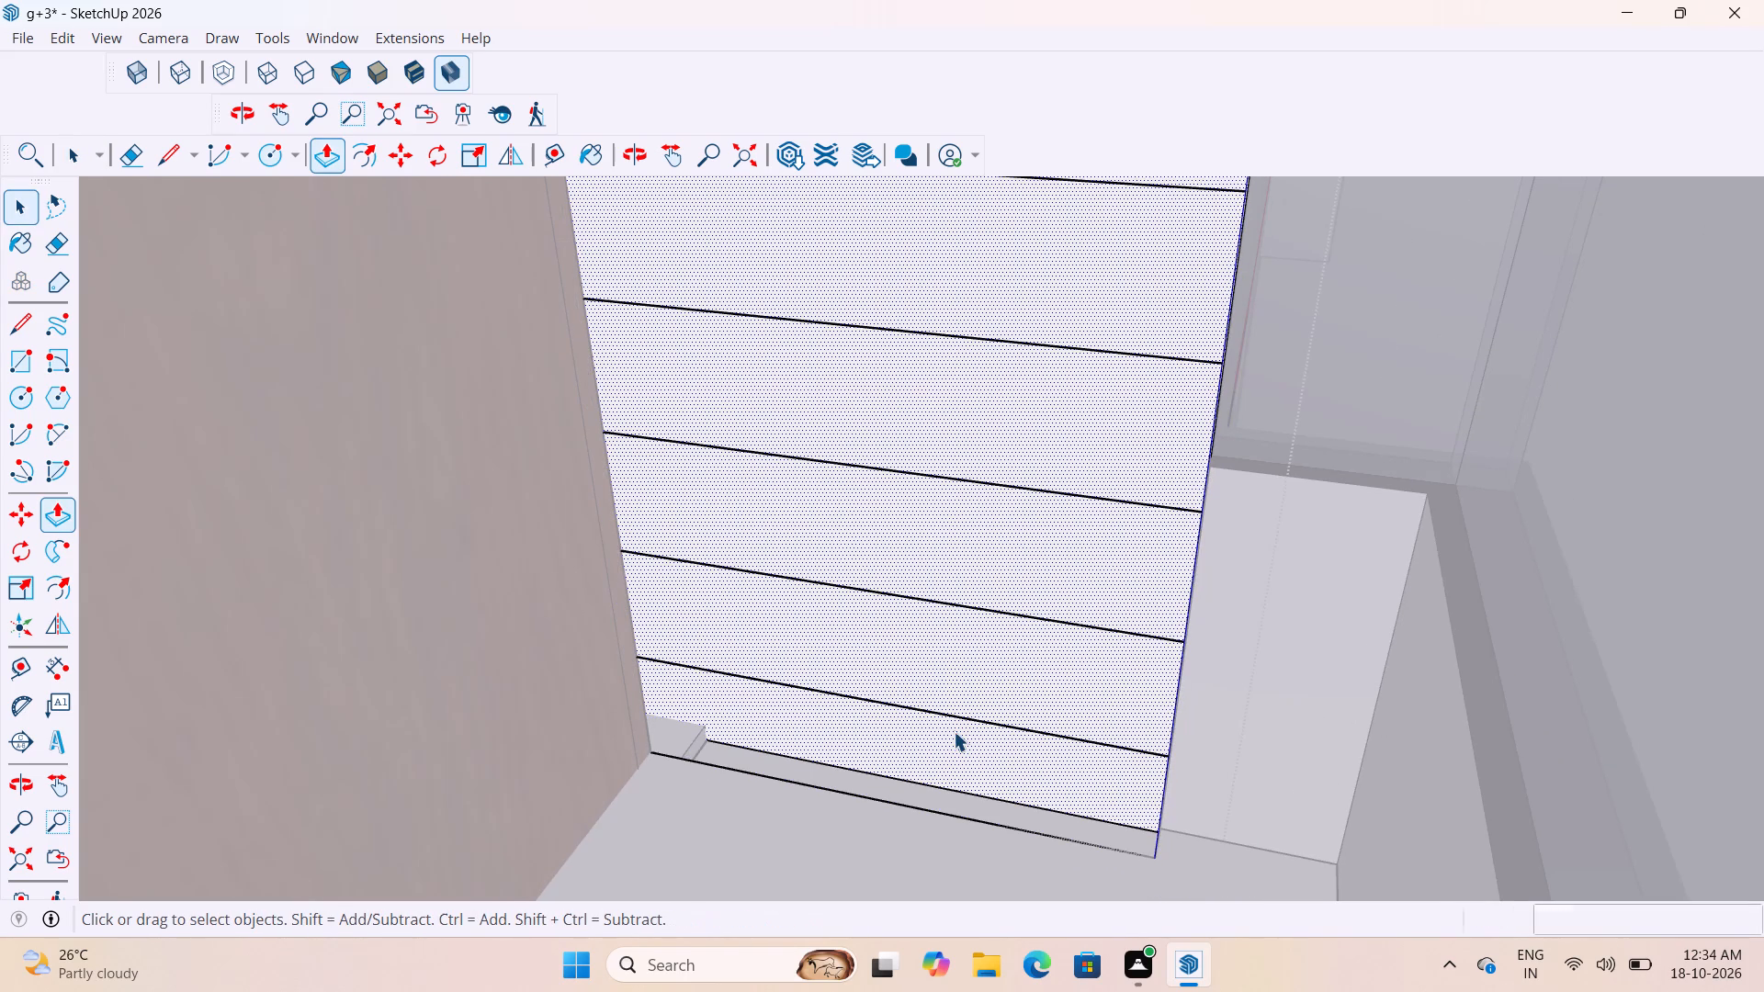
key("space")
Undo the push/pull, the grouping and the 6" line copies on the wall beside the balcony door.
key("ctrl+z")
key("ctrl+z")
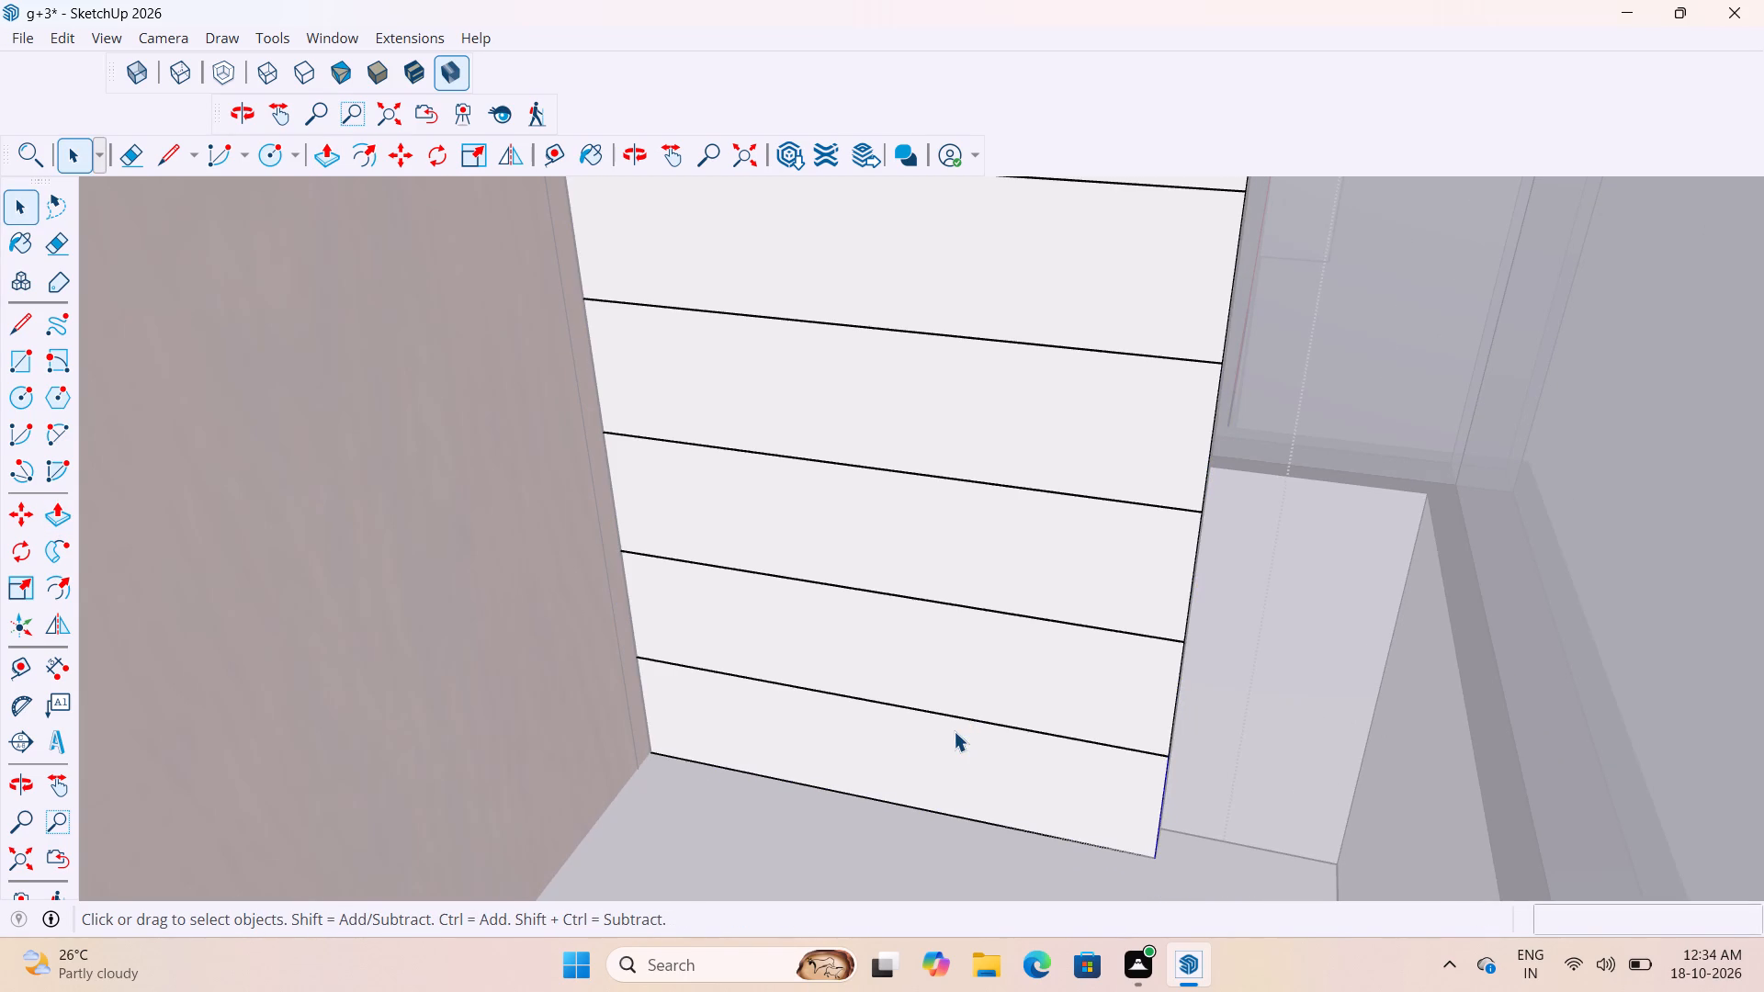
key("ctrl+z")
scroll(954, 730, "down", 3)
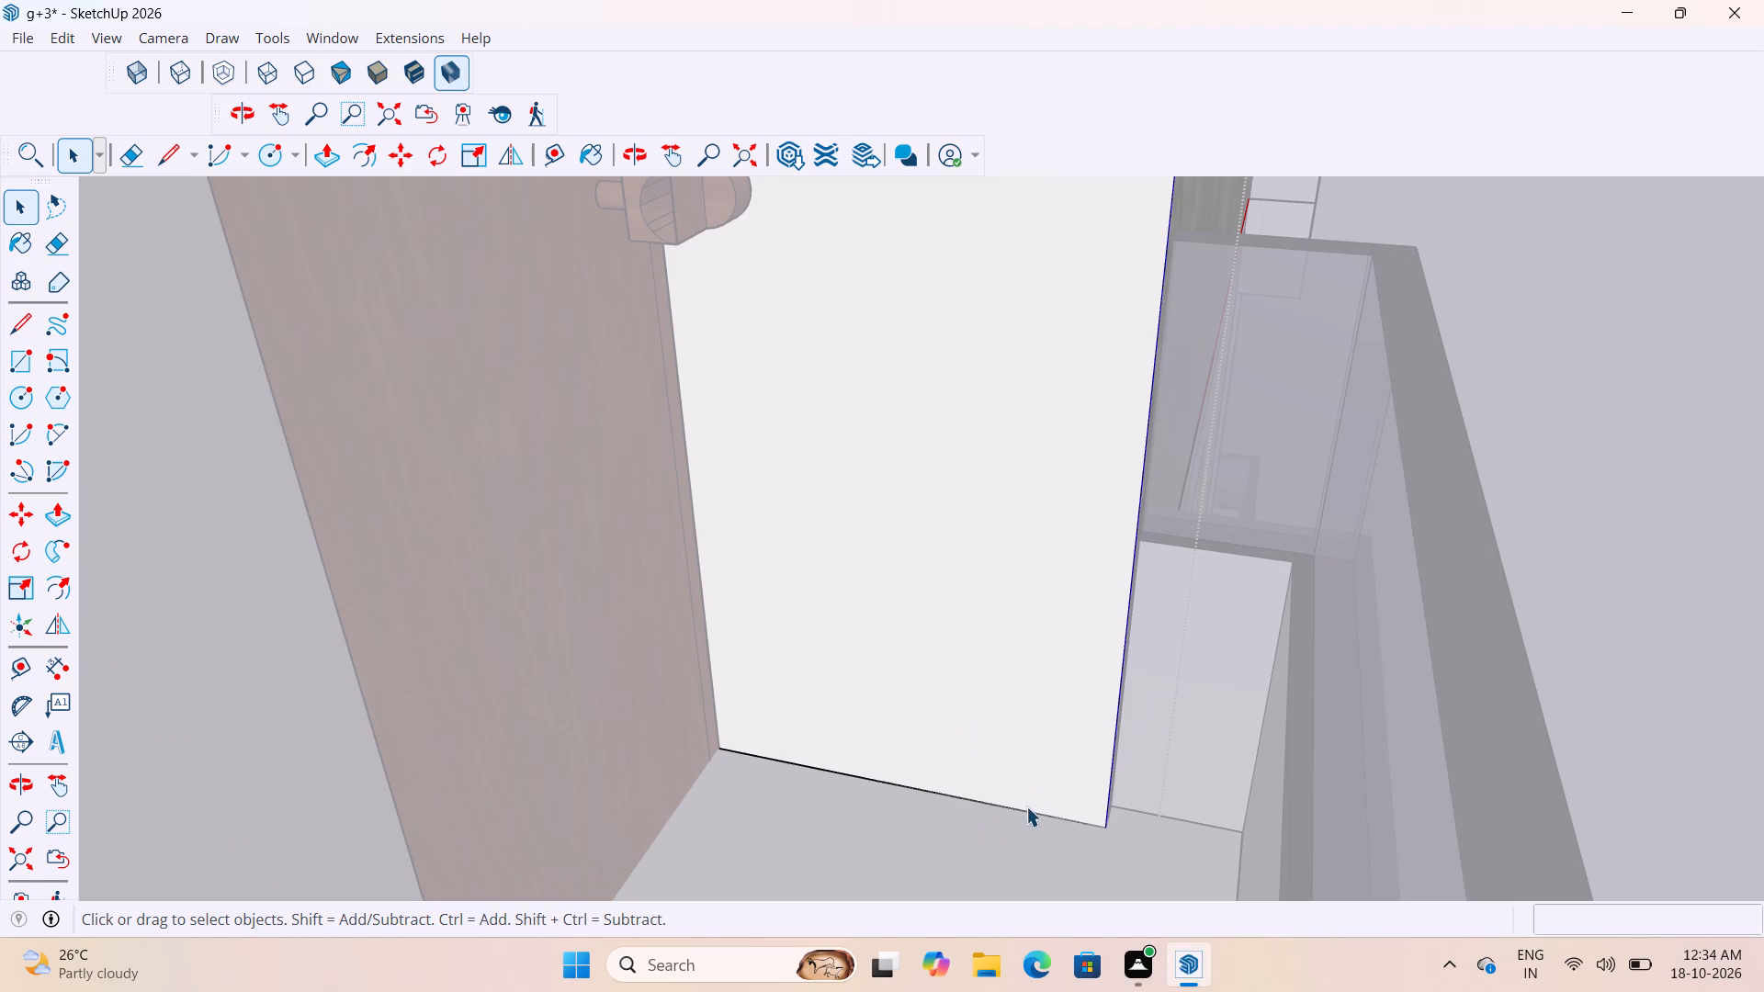
Leave the nested wall group and return to the top-floor group.
double_click(1025, 777)
double_click(1020, 772)
scroll(1008, 774, "down", 4)
middle_click_drag(1009, 808, 1056, 822)
scroll(798, 767, "down", 9)
left_click(741, 168)
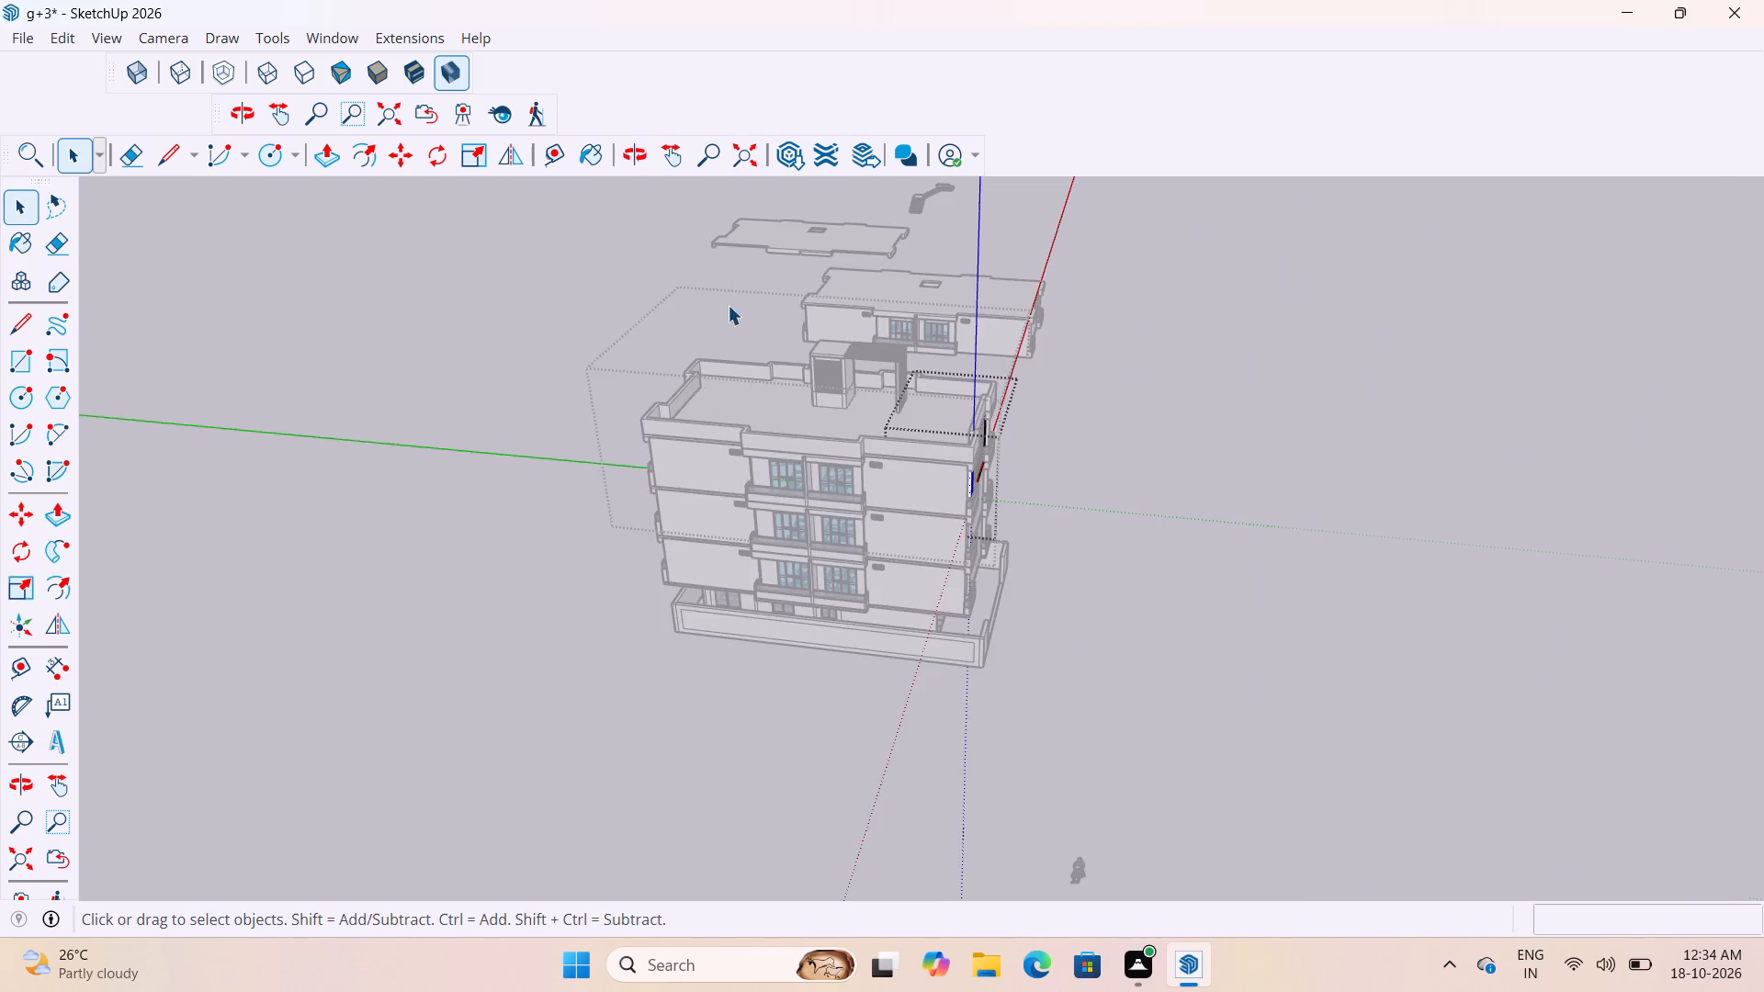
scroll(674, 468, "down", 3)
left_click(1181, 687)
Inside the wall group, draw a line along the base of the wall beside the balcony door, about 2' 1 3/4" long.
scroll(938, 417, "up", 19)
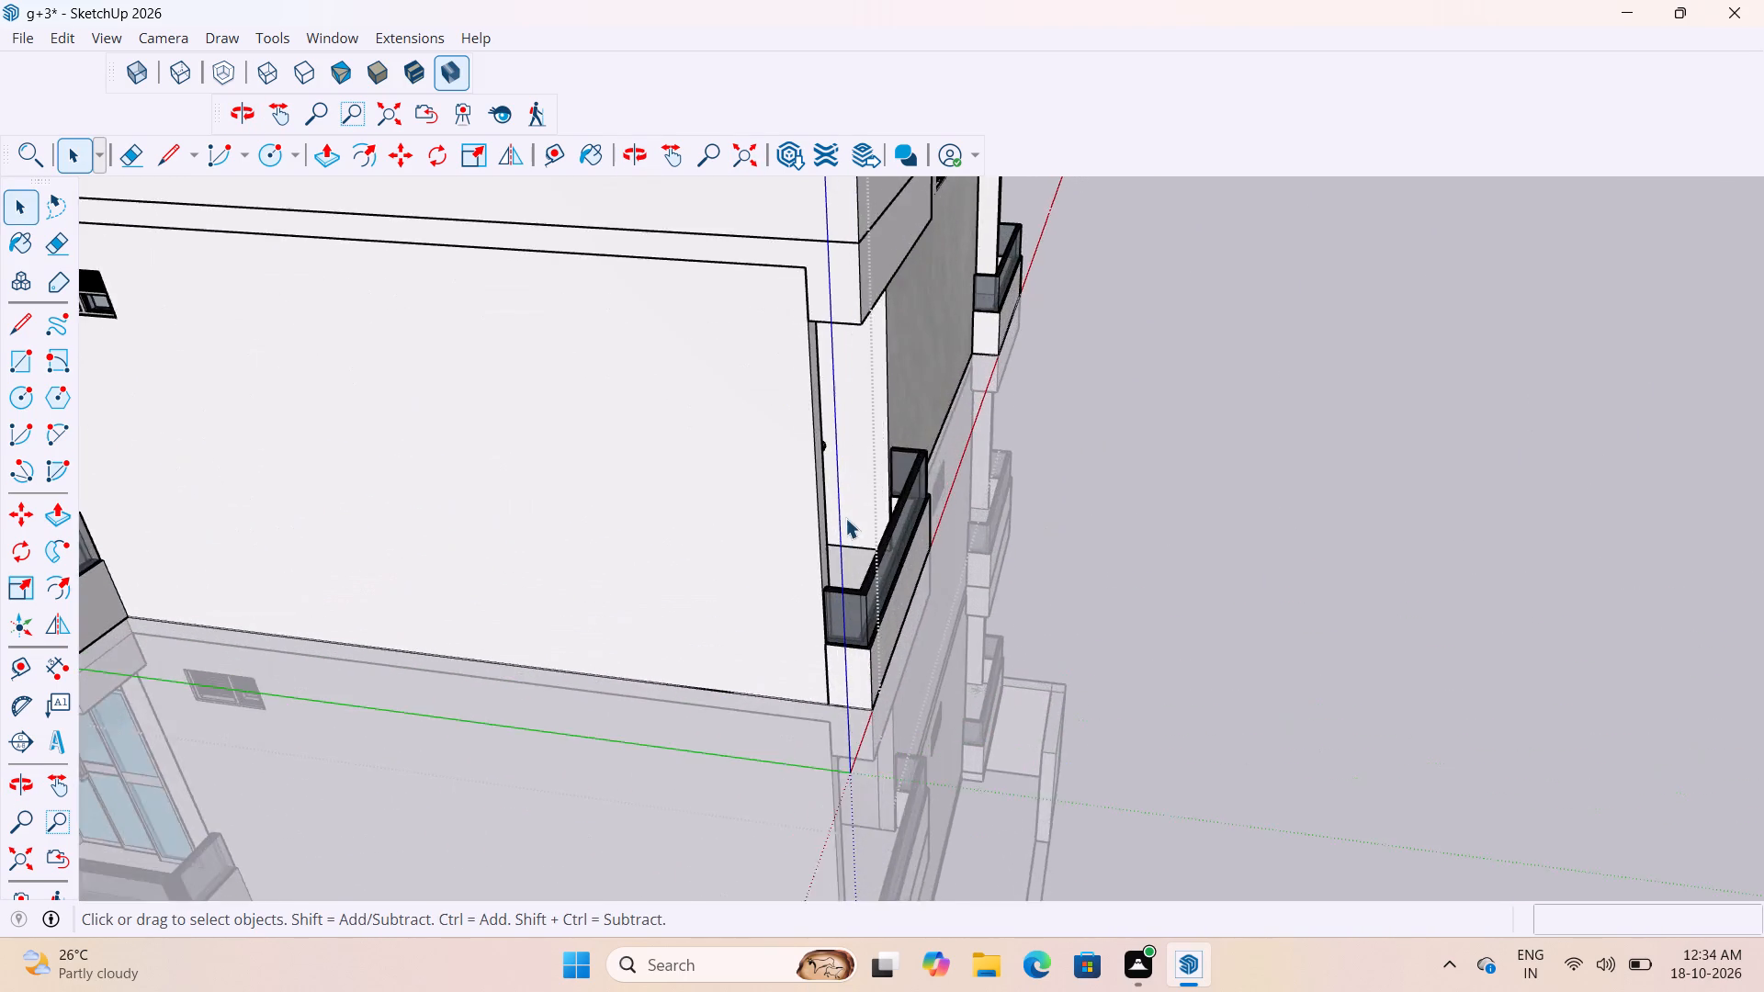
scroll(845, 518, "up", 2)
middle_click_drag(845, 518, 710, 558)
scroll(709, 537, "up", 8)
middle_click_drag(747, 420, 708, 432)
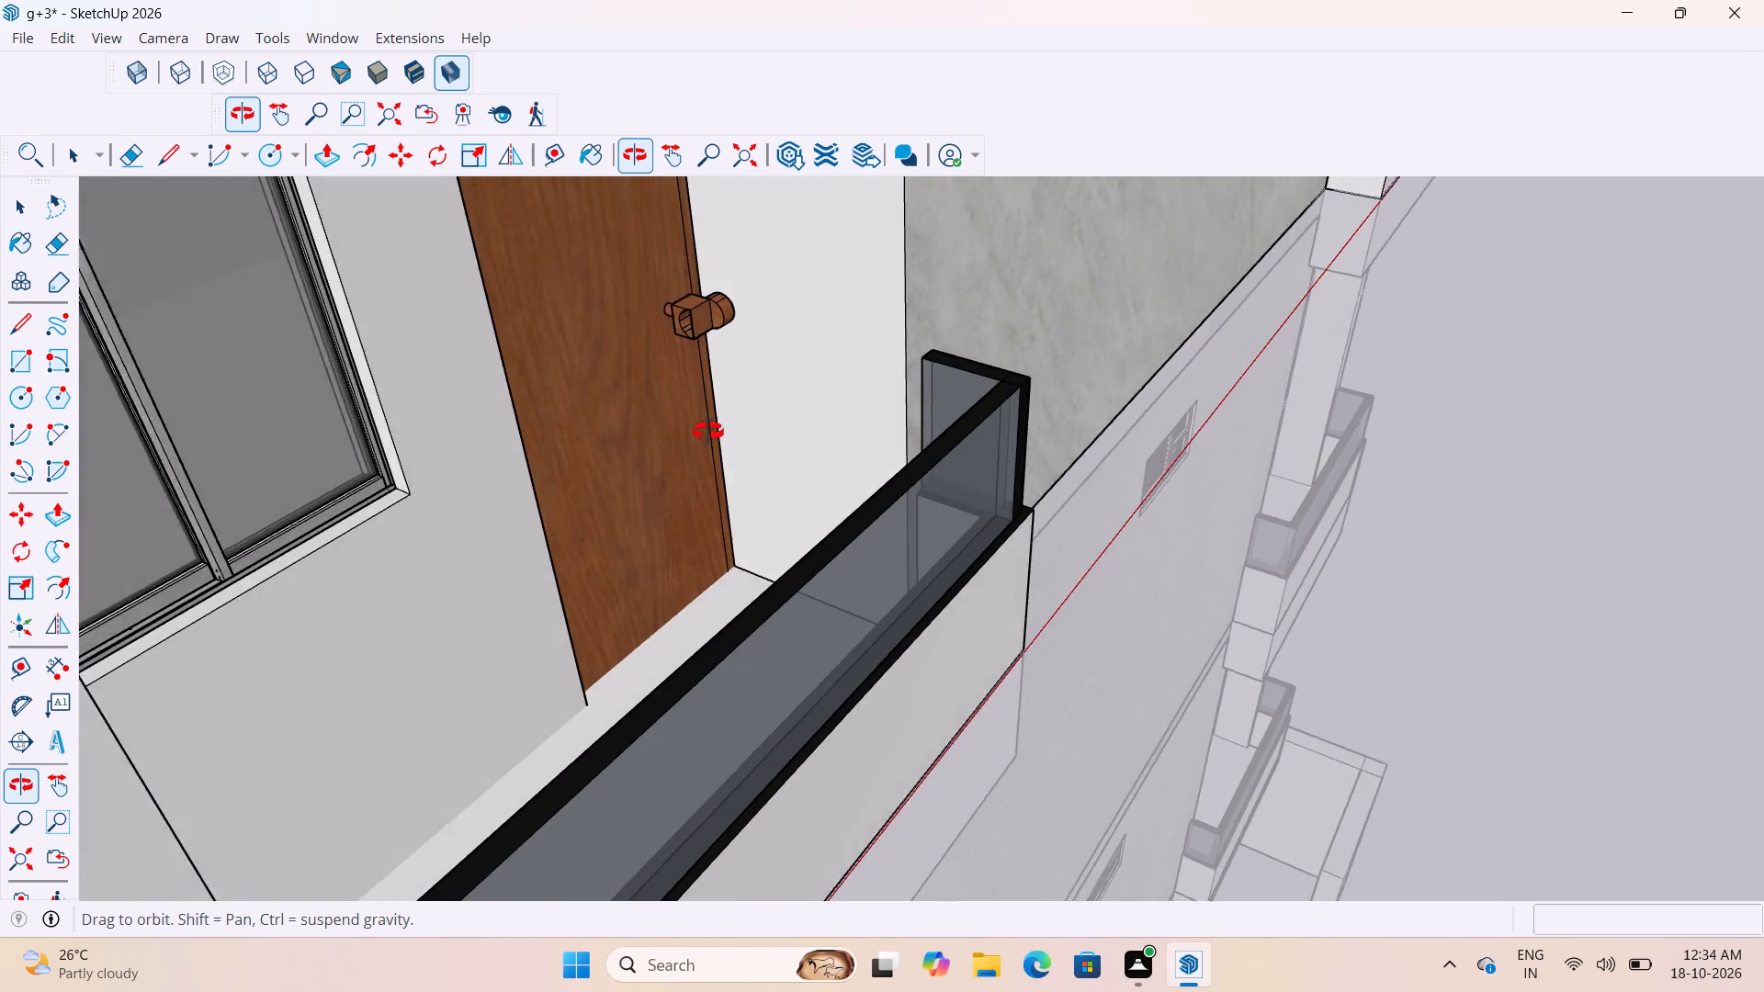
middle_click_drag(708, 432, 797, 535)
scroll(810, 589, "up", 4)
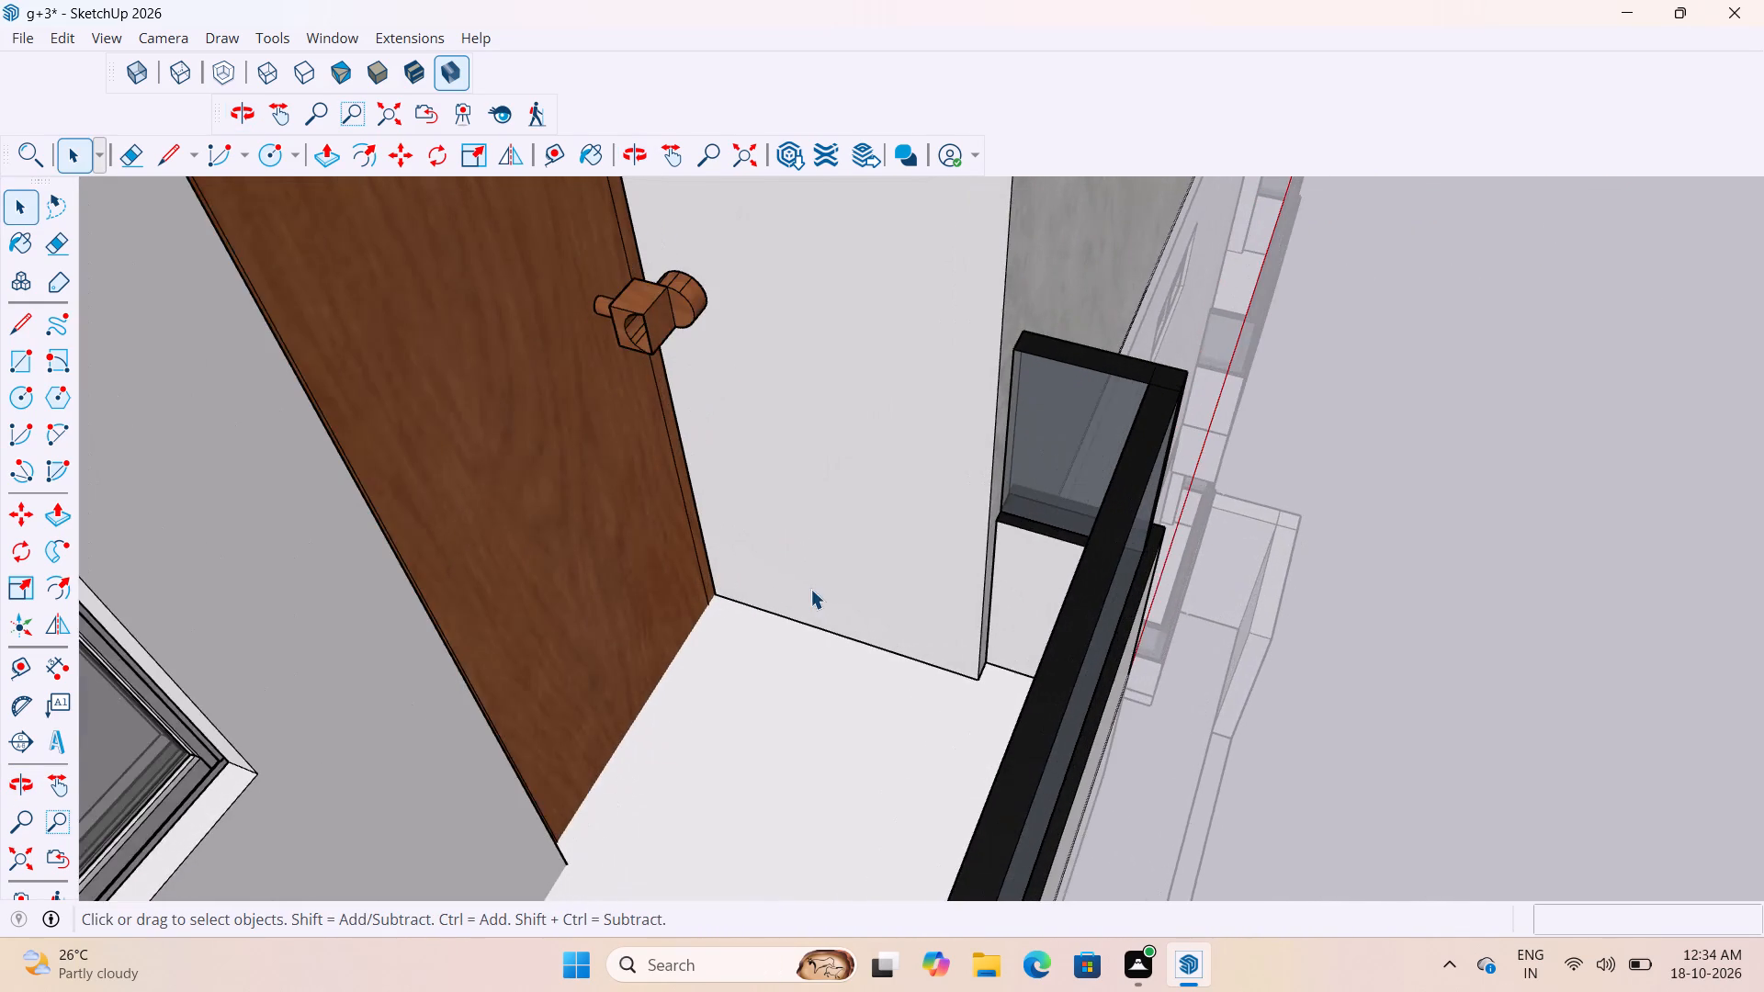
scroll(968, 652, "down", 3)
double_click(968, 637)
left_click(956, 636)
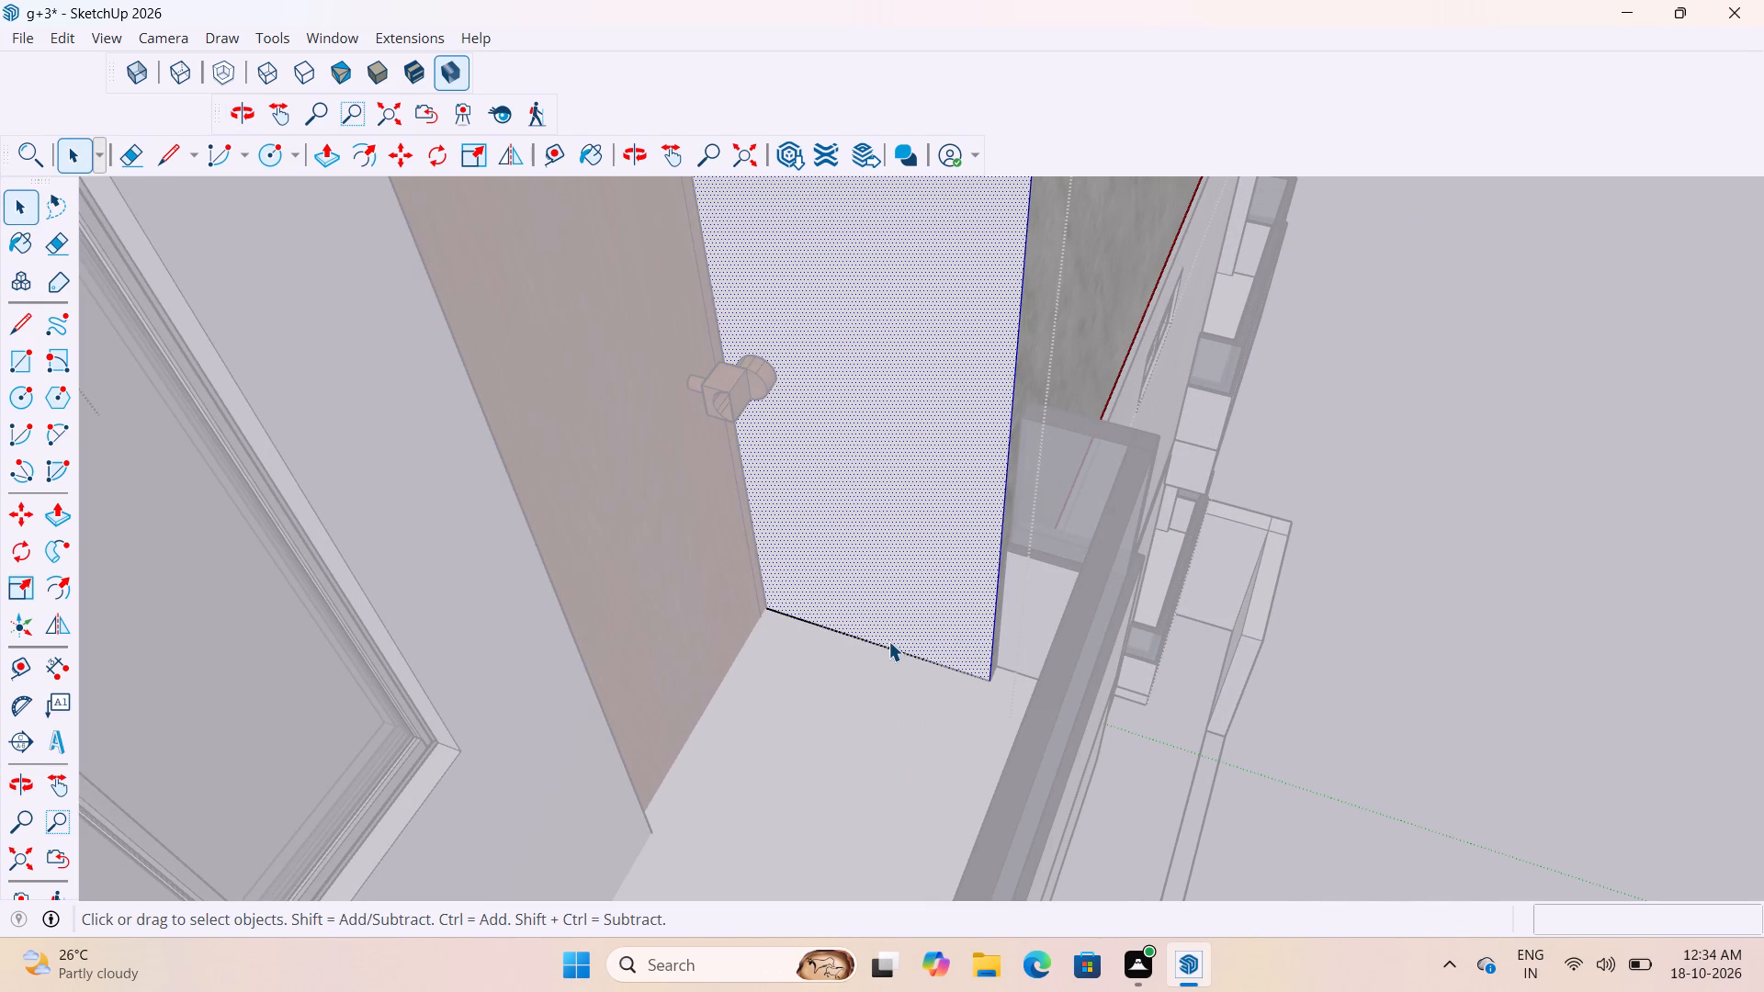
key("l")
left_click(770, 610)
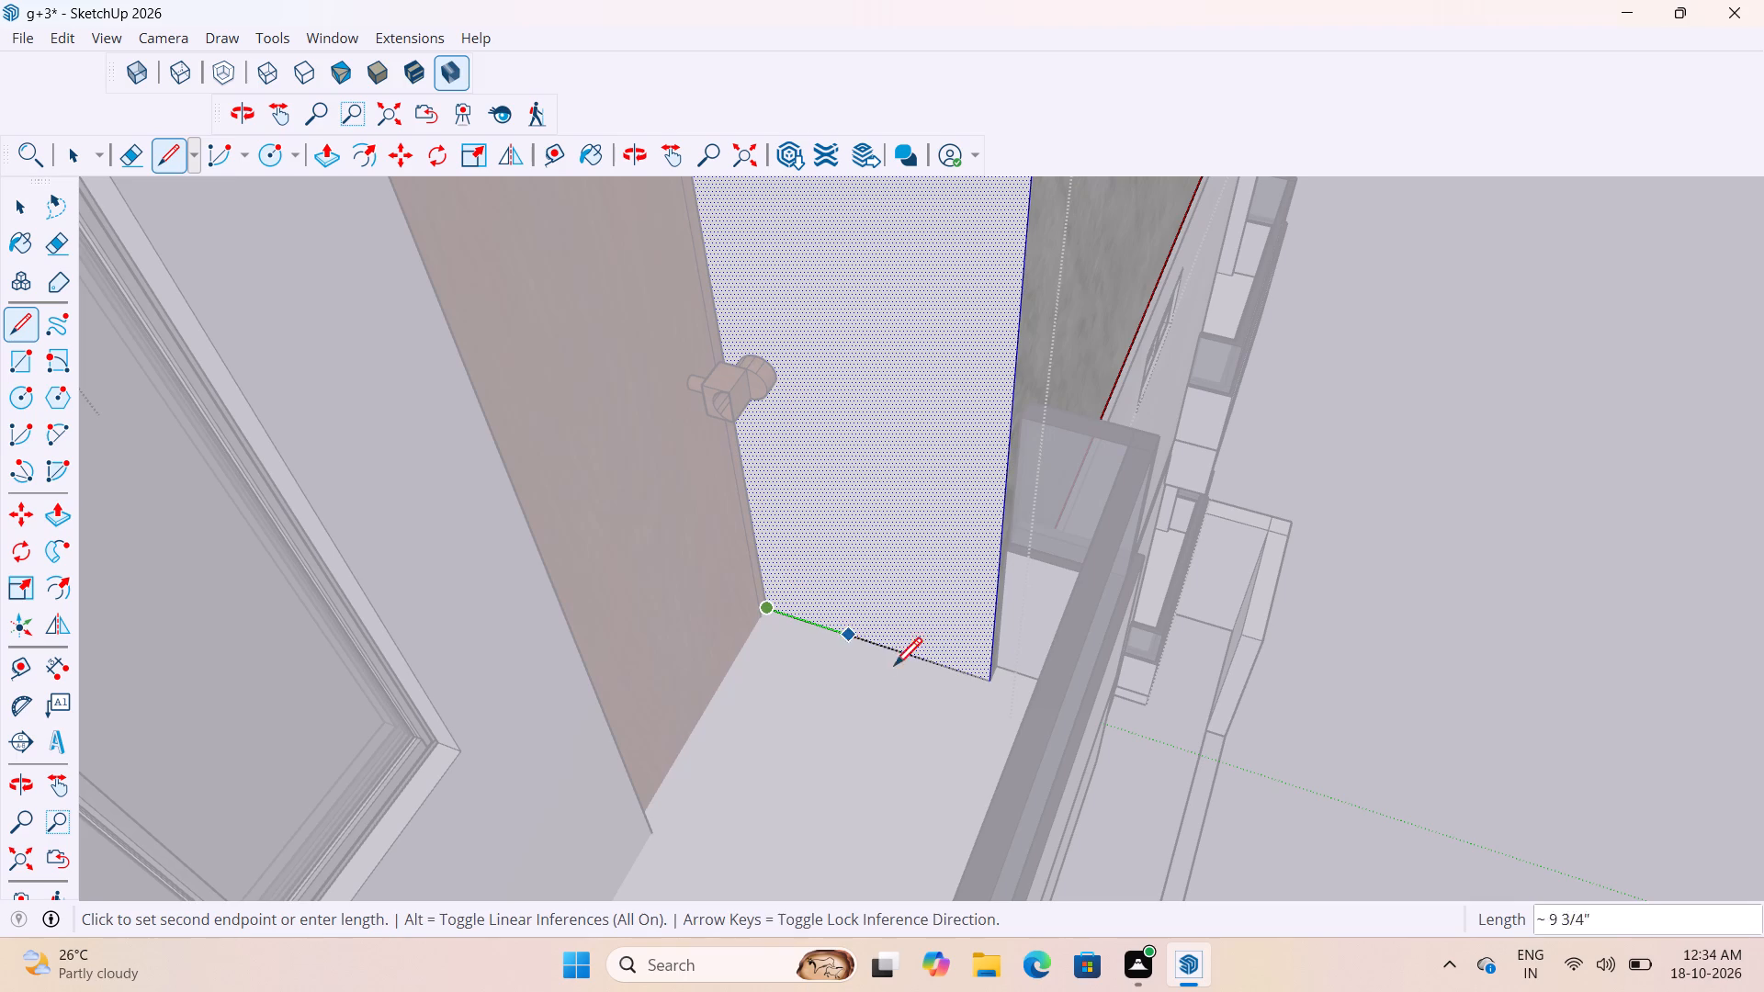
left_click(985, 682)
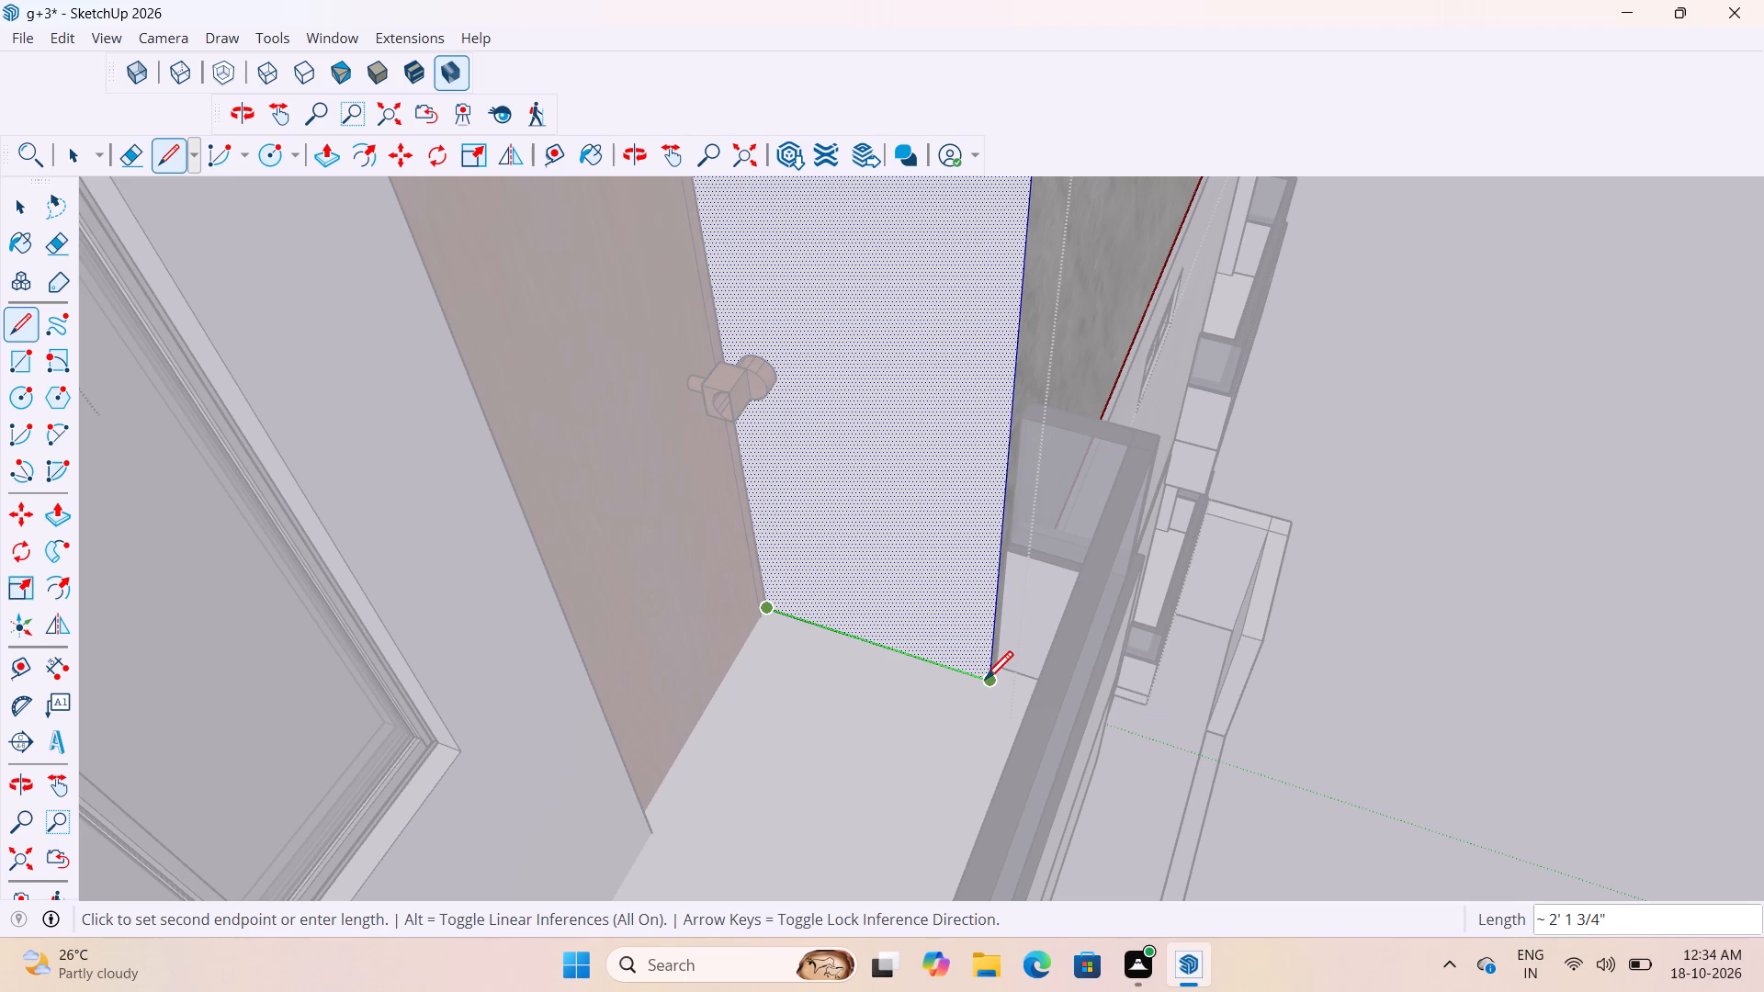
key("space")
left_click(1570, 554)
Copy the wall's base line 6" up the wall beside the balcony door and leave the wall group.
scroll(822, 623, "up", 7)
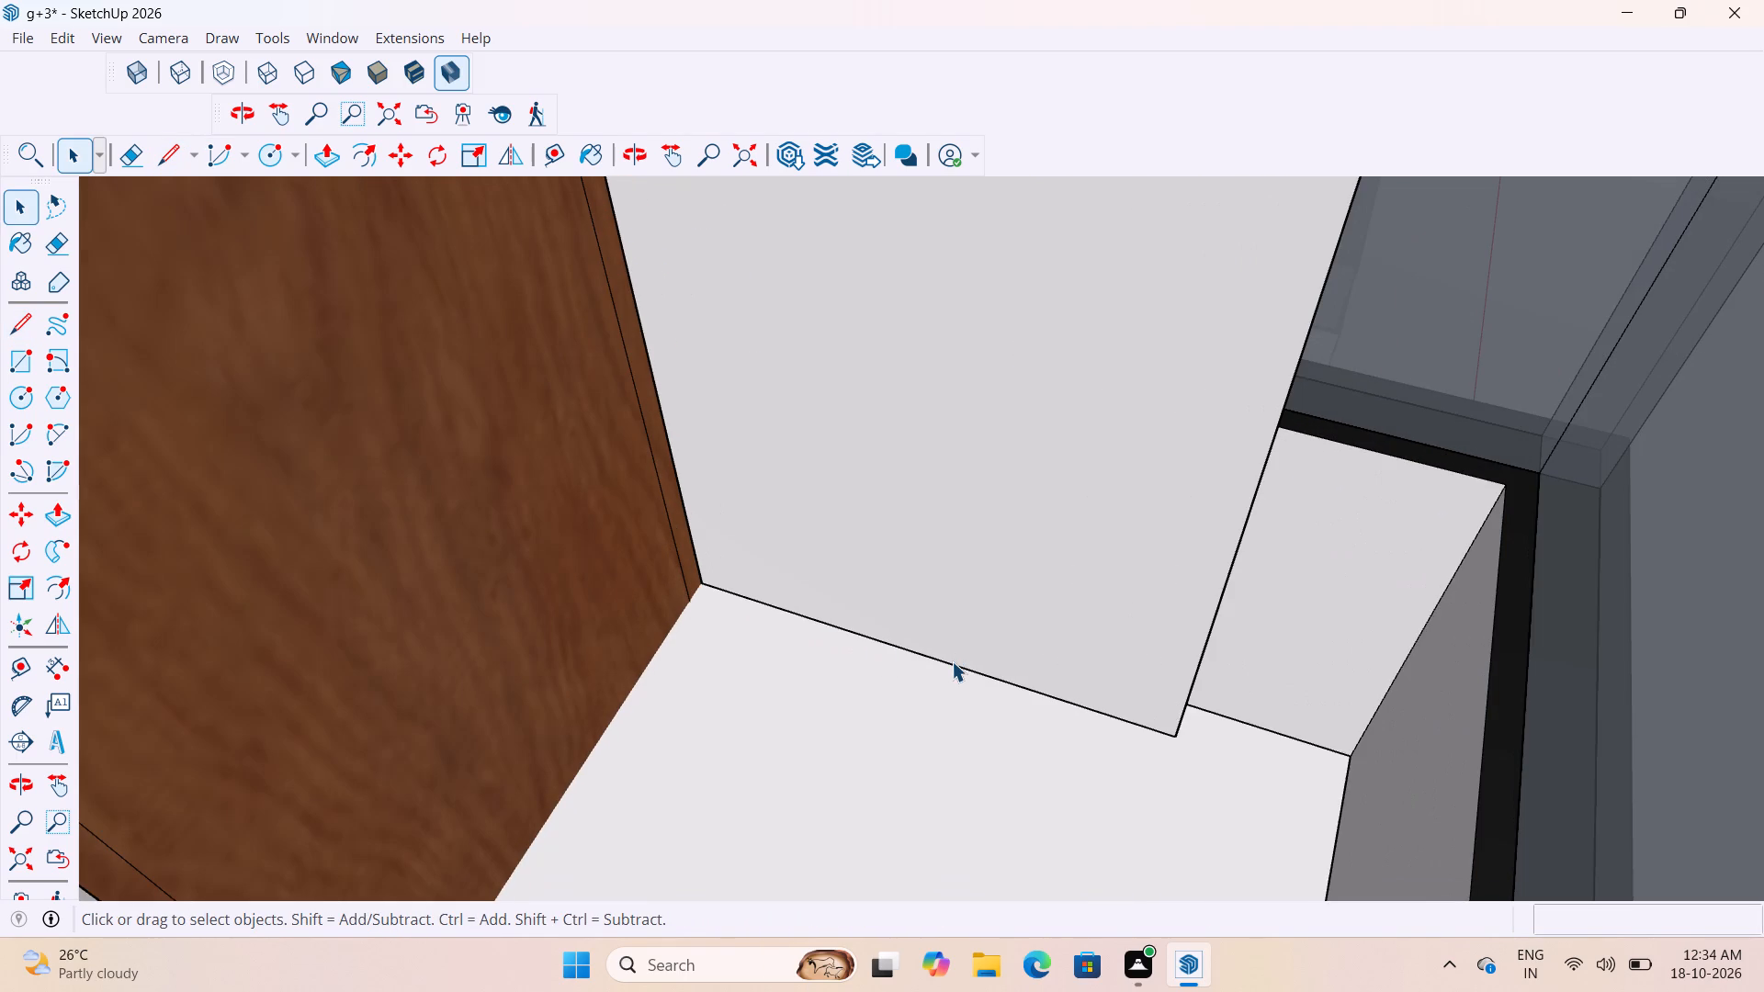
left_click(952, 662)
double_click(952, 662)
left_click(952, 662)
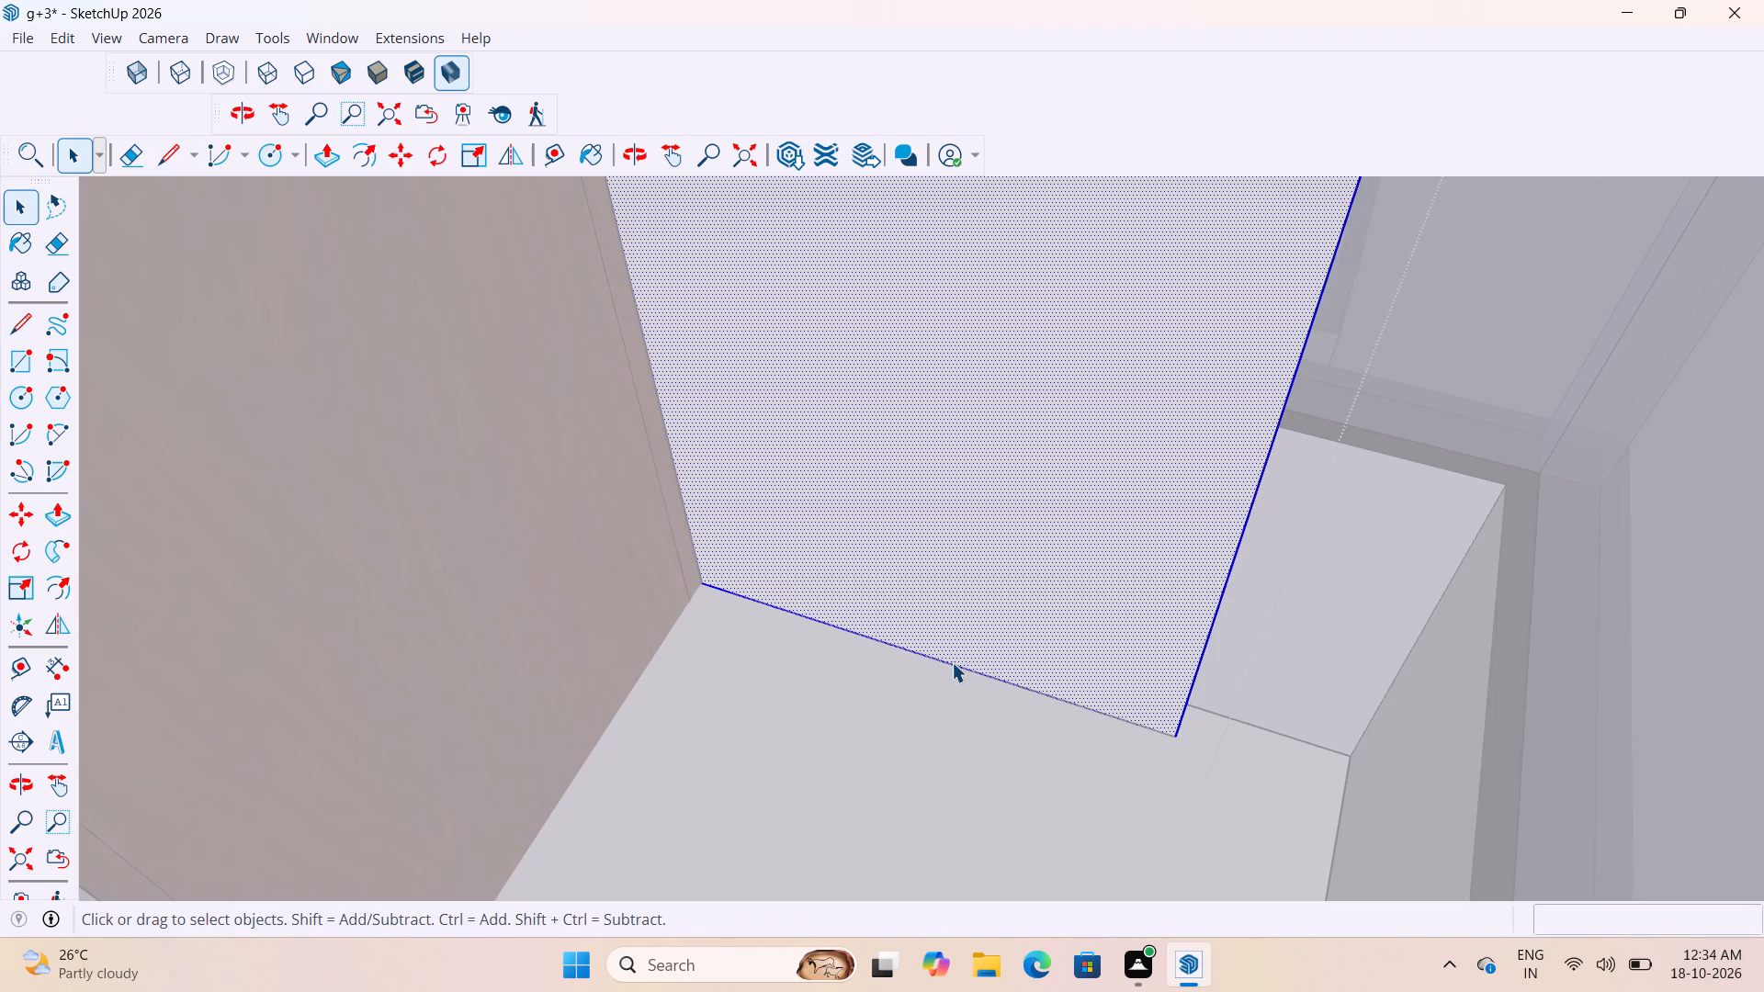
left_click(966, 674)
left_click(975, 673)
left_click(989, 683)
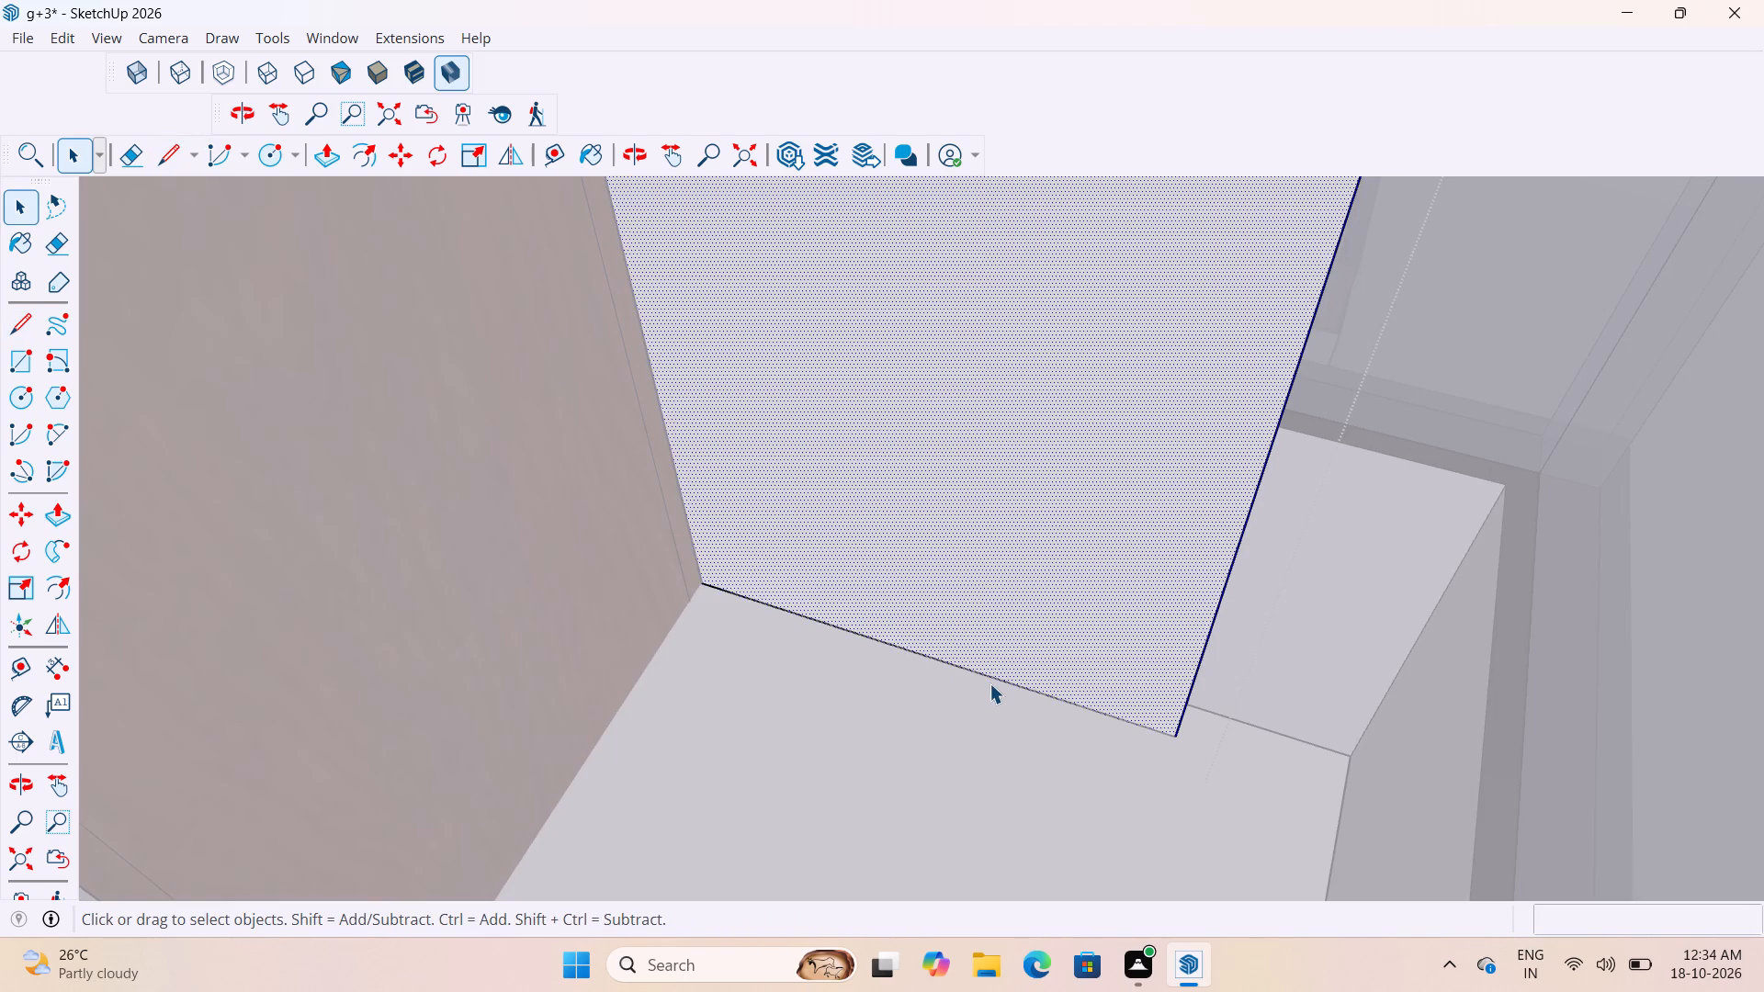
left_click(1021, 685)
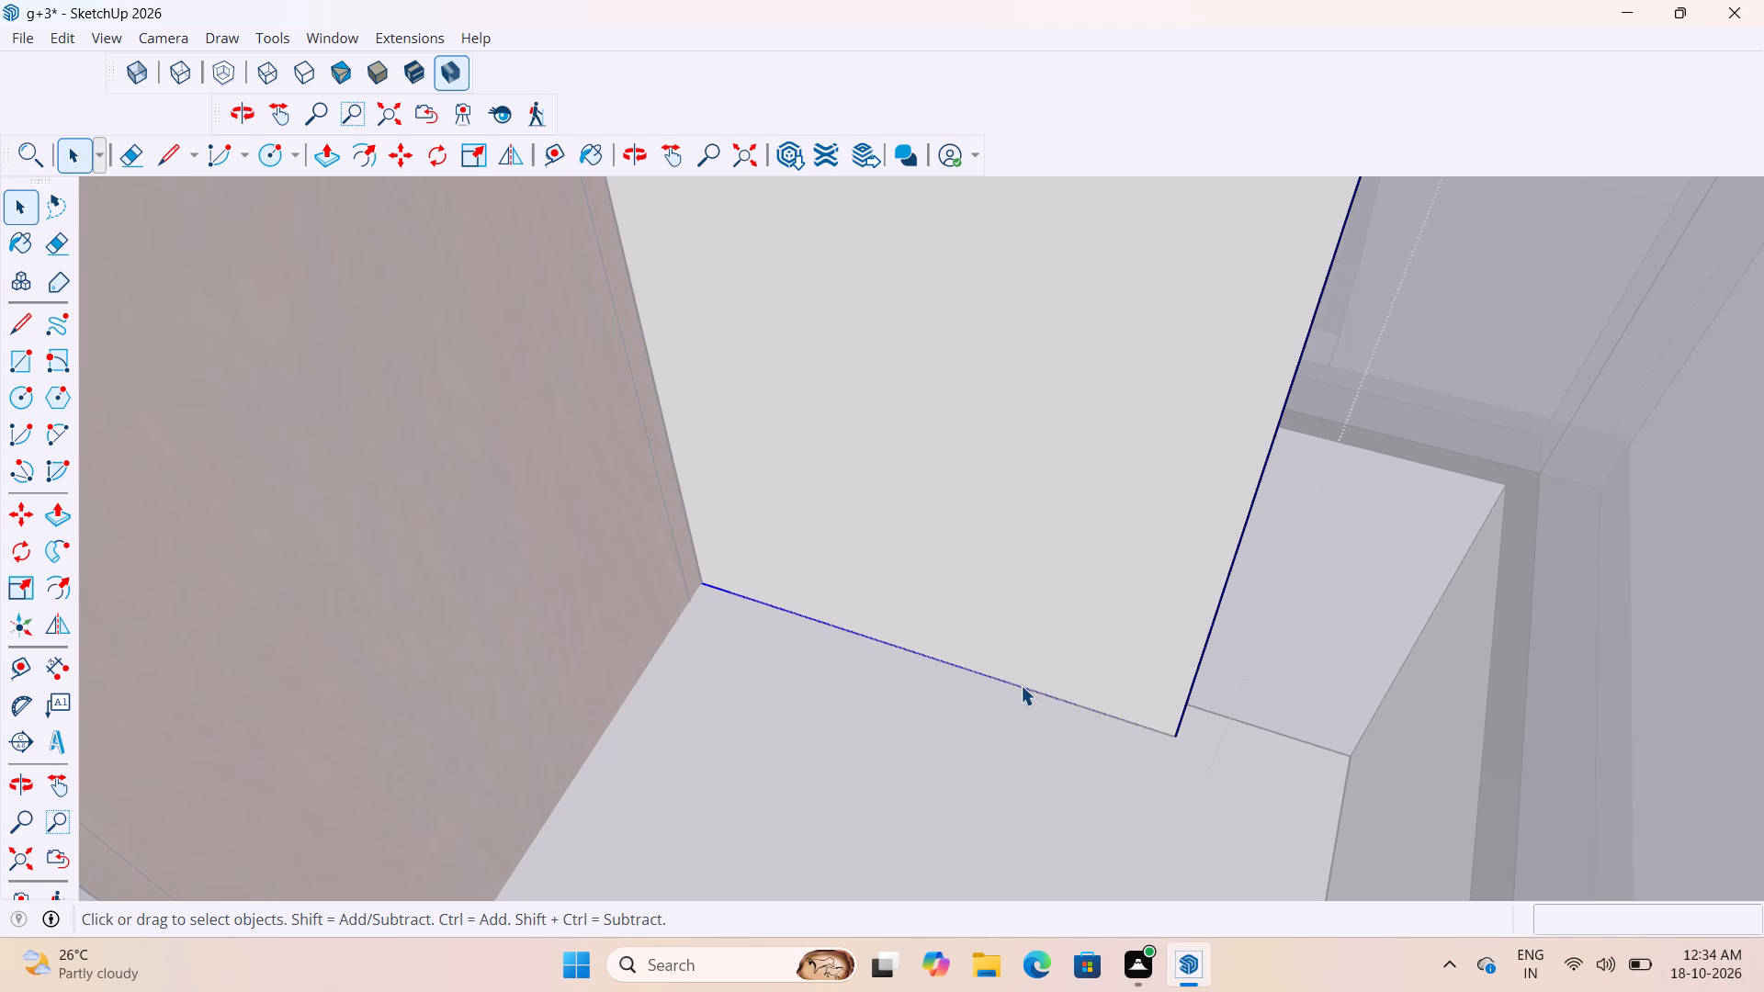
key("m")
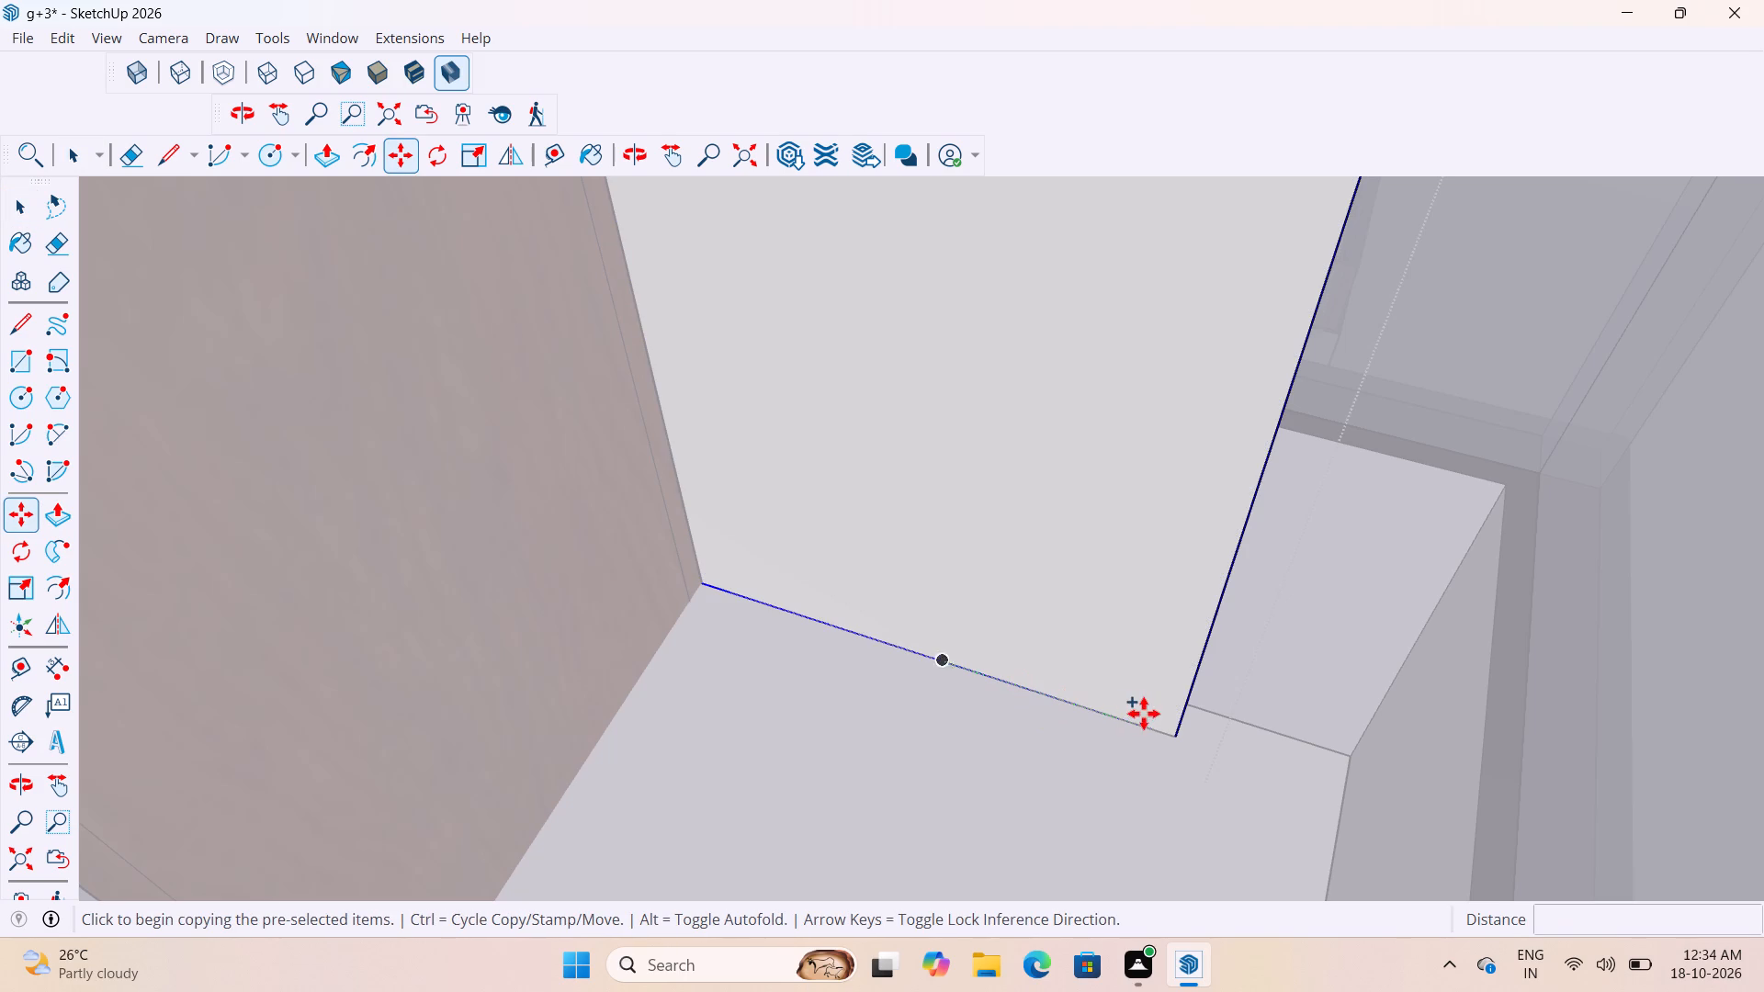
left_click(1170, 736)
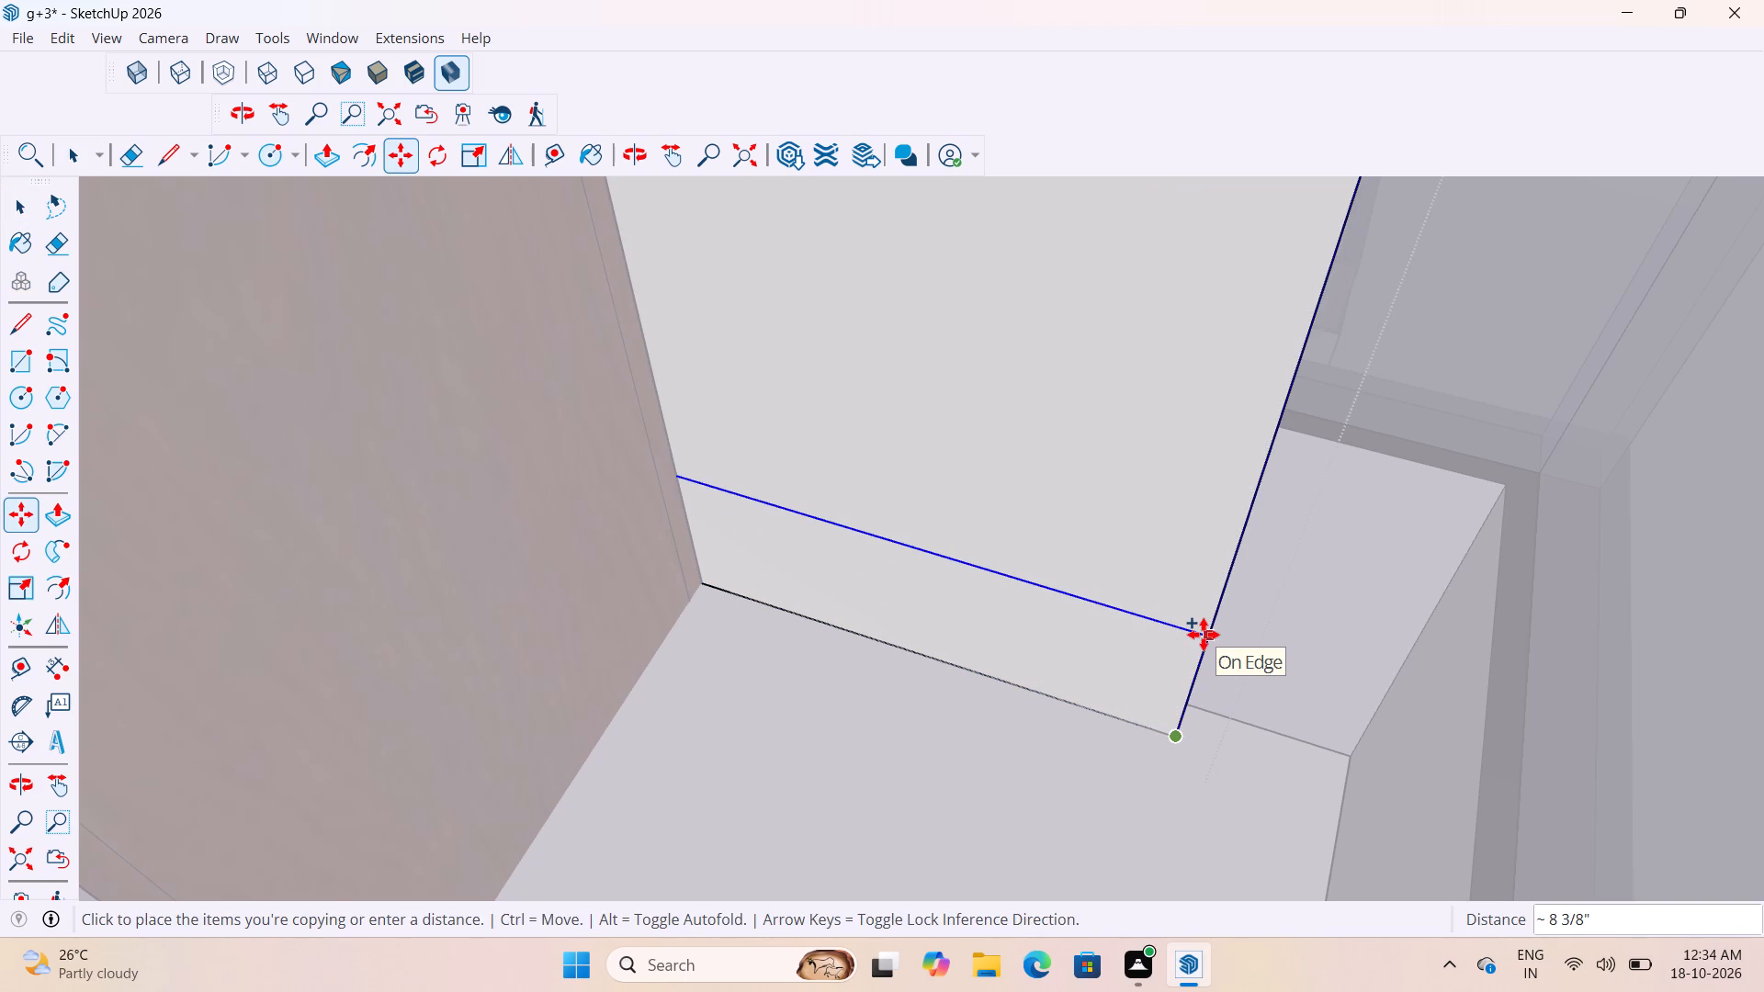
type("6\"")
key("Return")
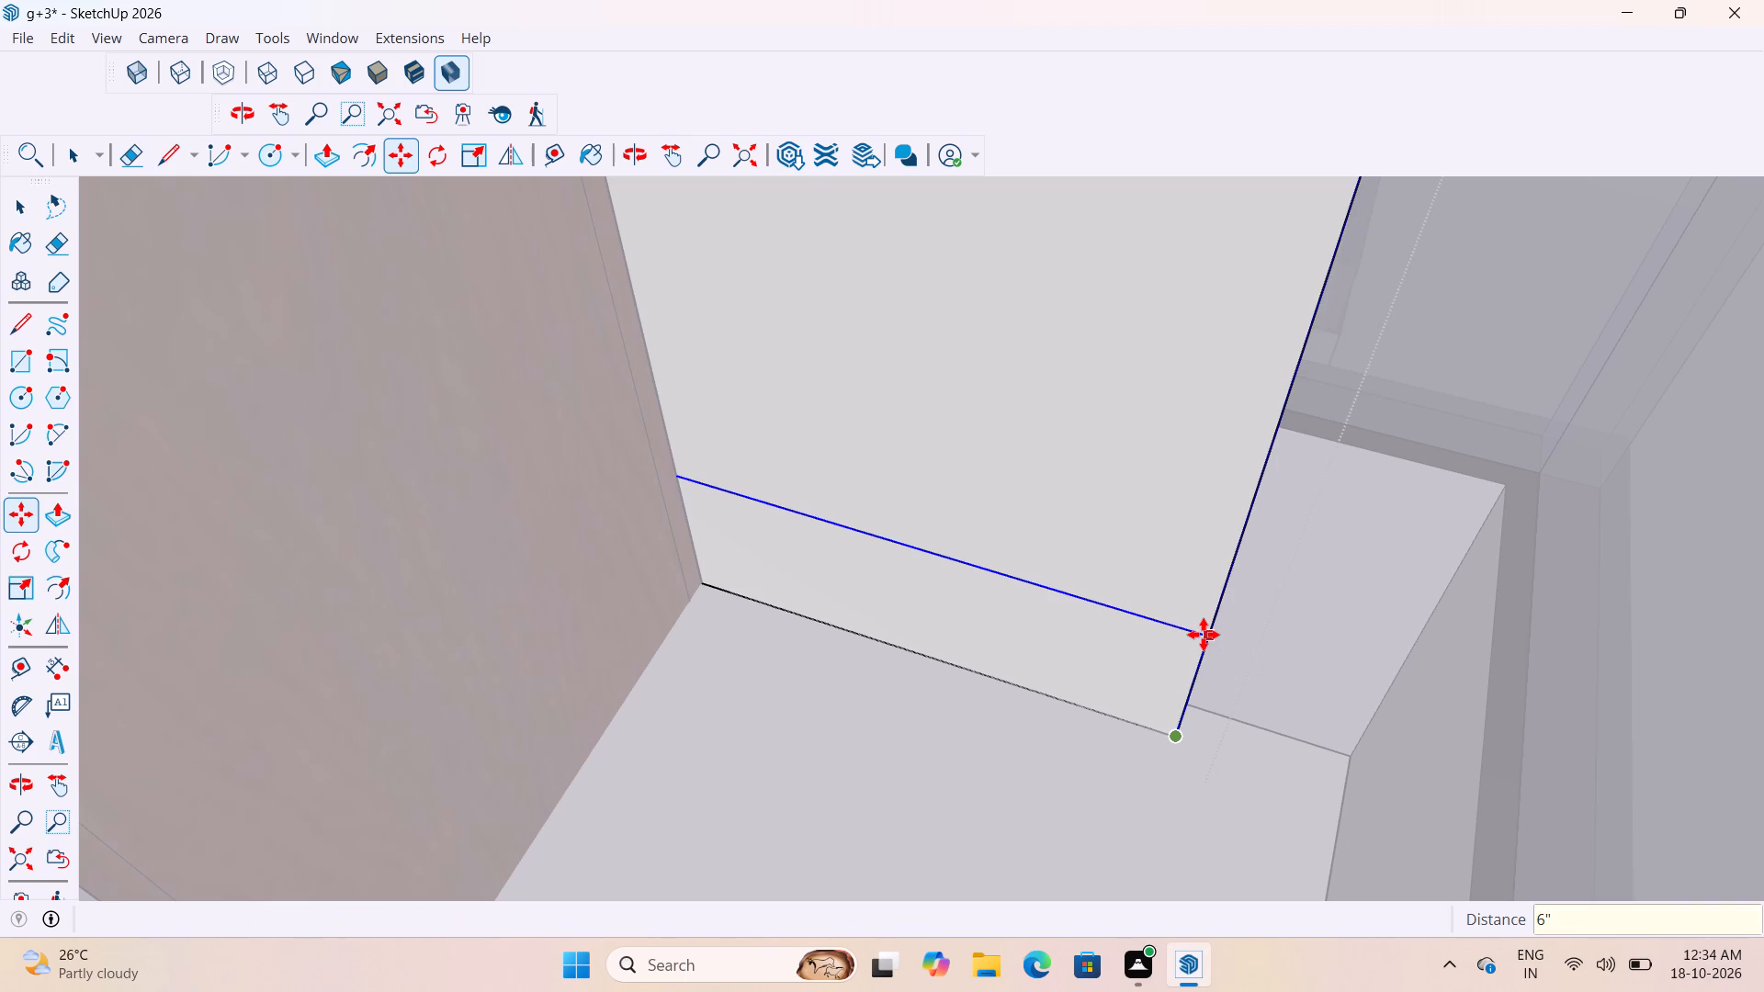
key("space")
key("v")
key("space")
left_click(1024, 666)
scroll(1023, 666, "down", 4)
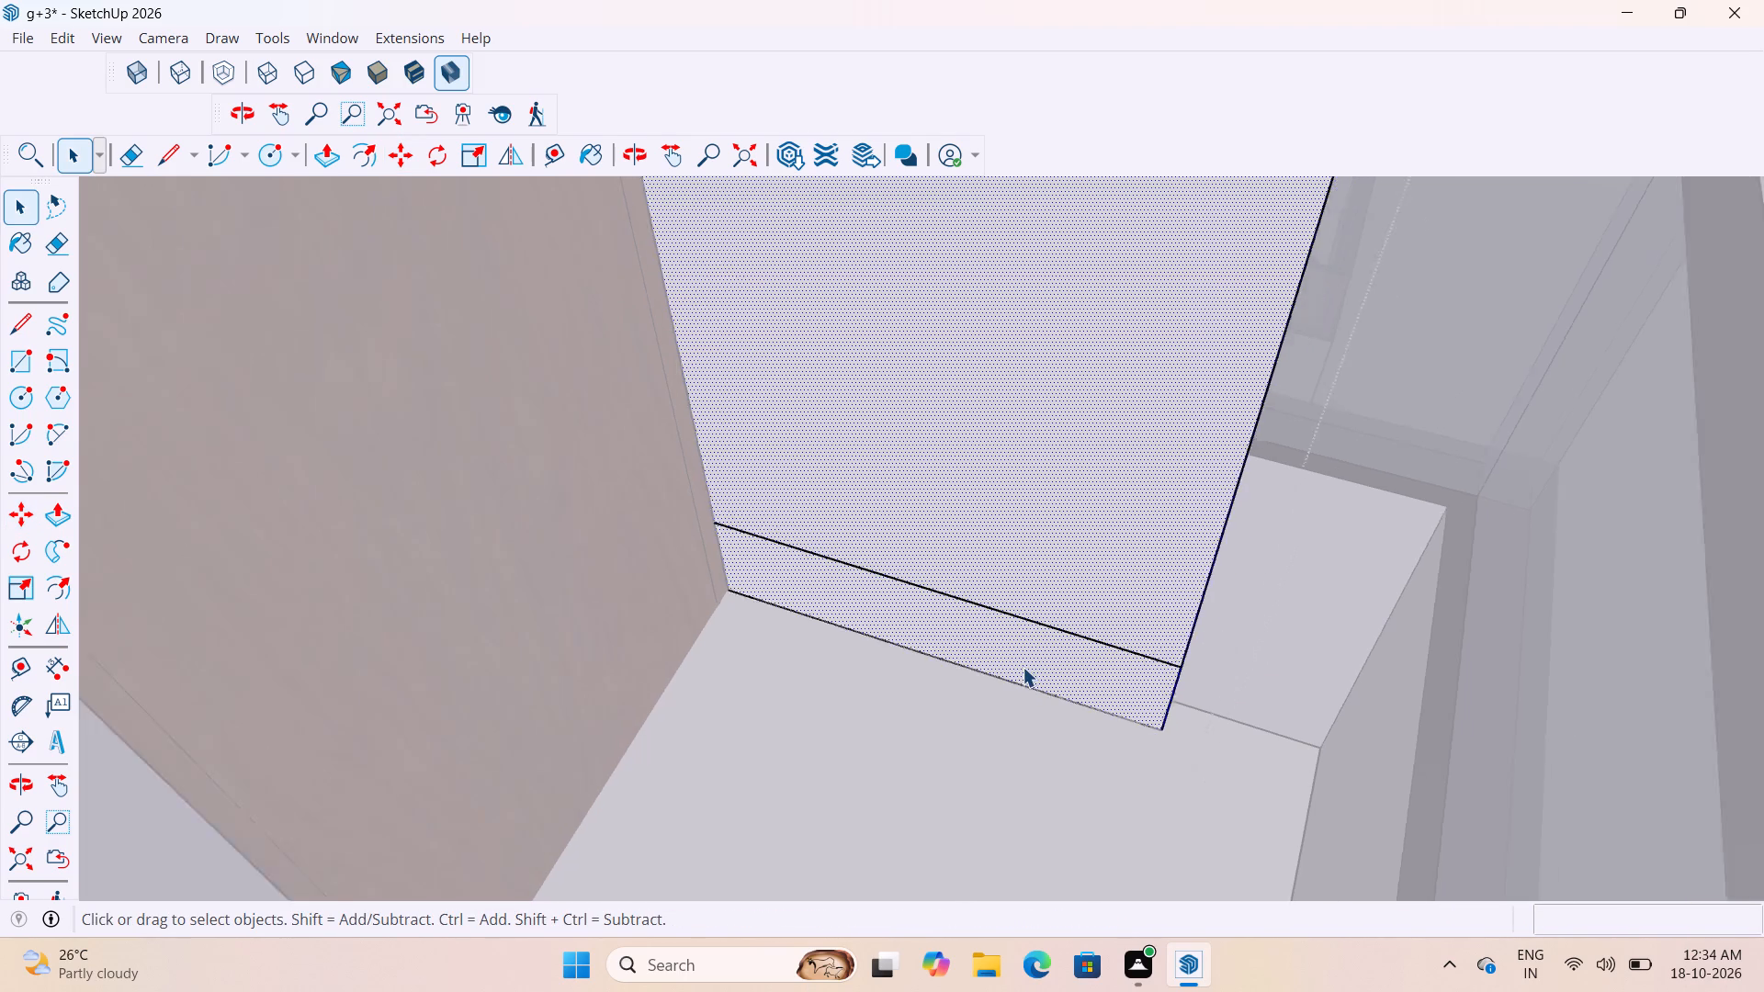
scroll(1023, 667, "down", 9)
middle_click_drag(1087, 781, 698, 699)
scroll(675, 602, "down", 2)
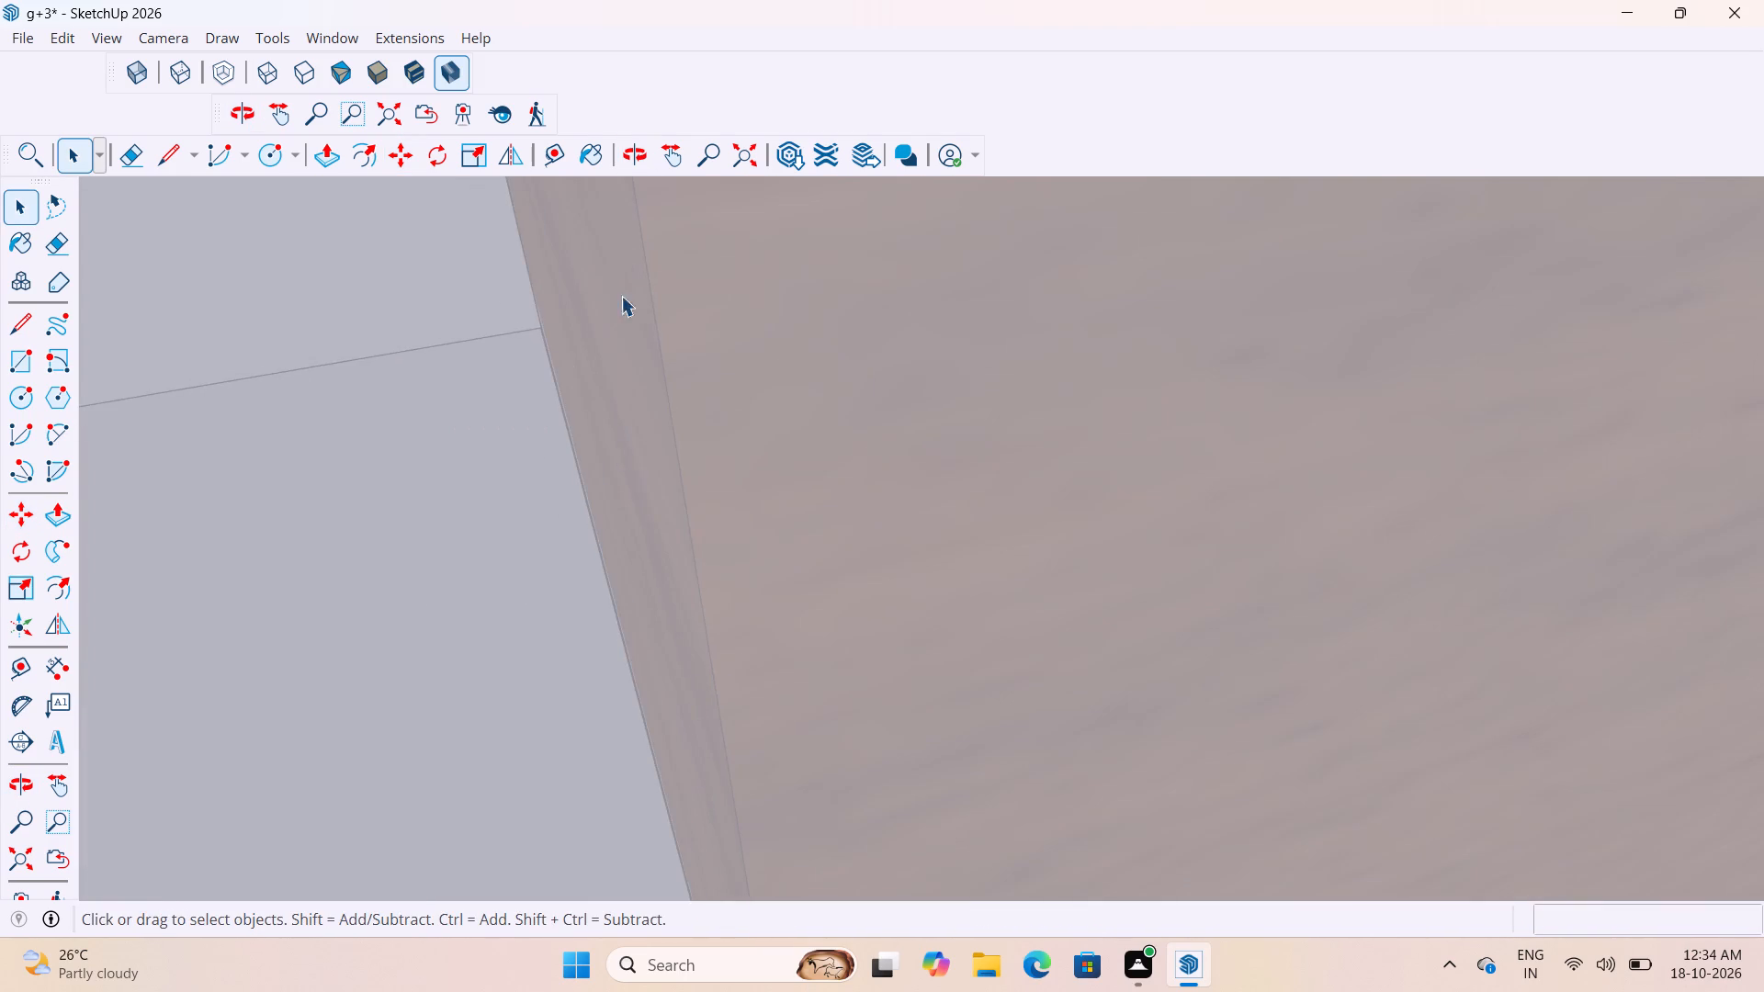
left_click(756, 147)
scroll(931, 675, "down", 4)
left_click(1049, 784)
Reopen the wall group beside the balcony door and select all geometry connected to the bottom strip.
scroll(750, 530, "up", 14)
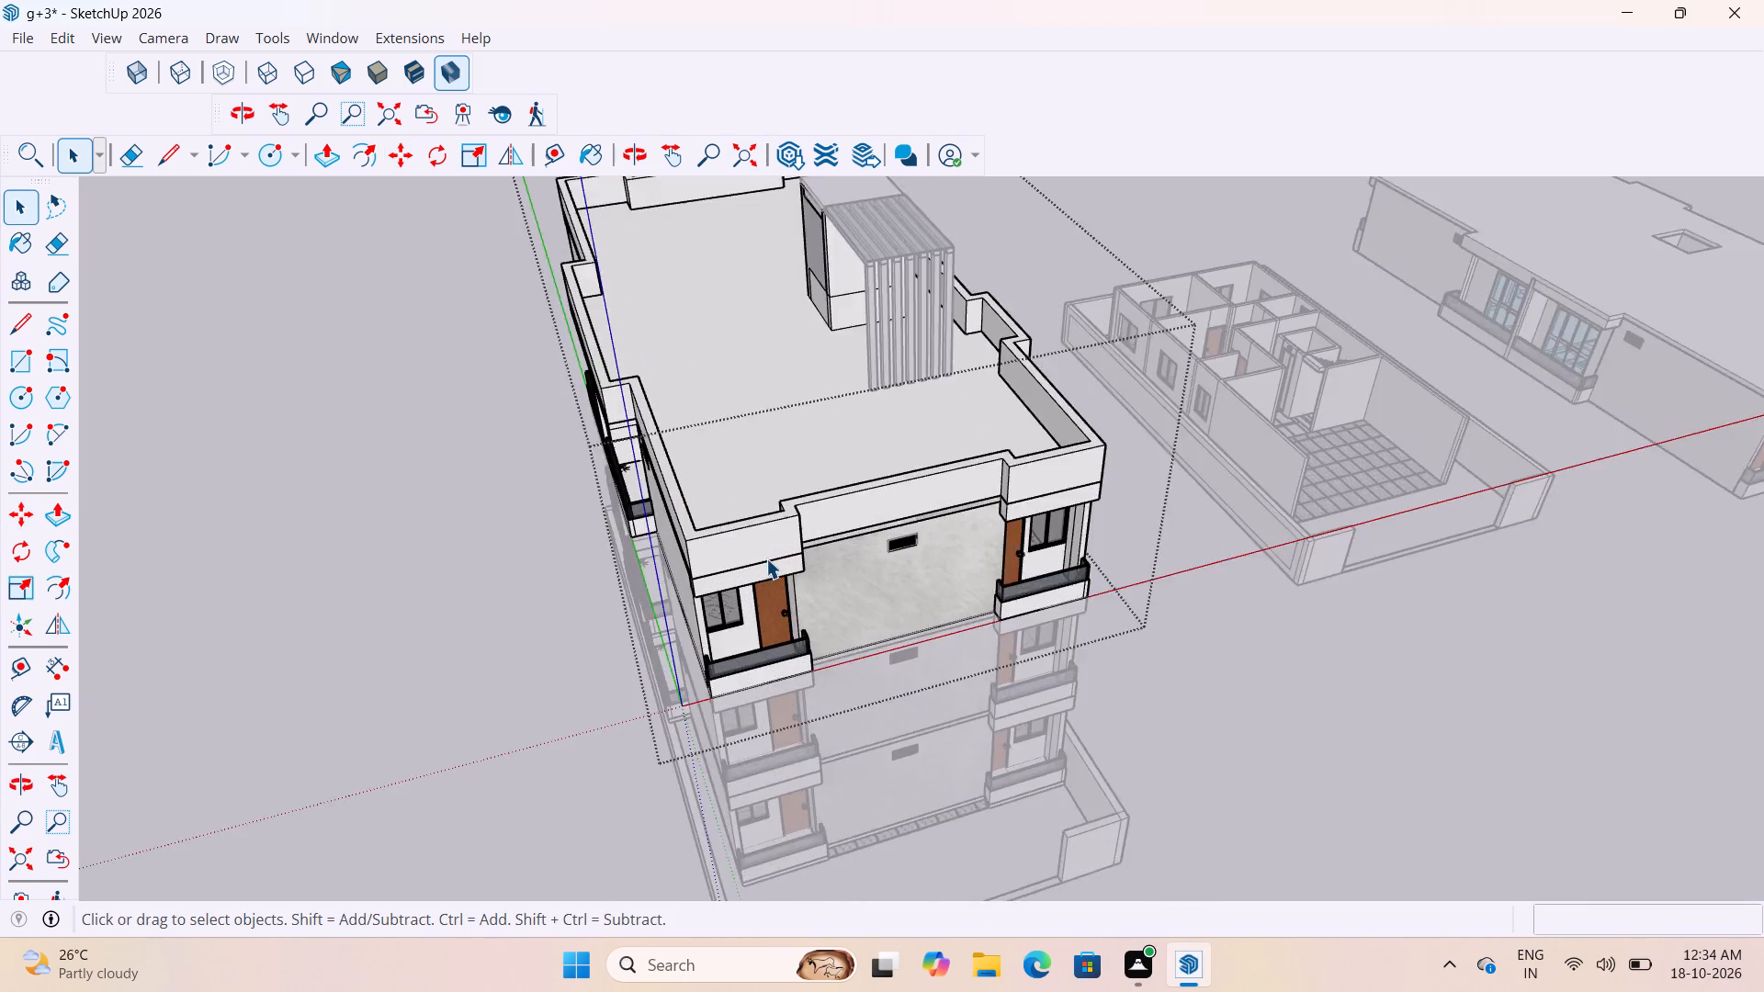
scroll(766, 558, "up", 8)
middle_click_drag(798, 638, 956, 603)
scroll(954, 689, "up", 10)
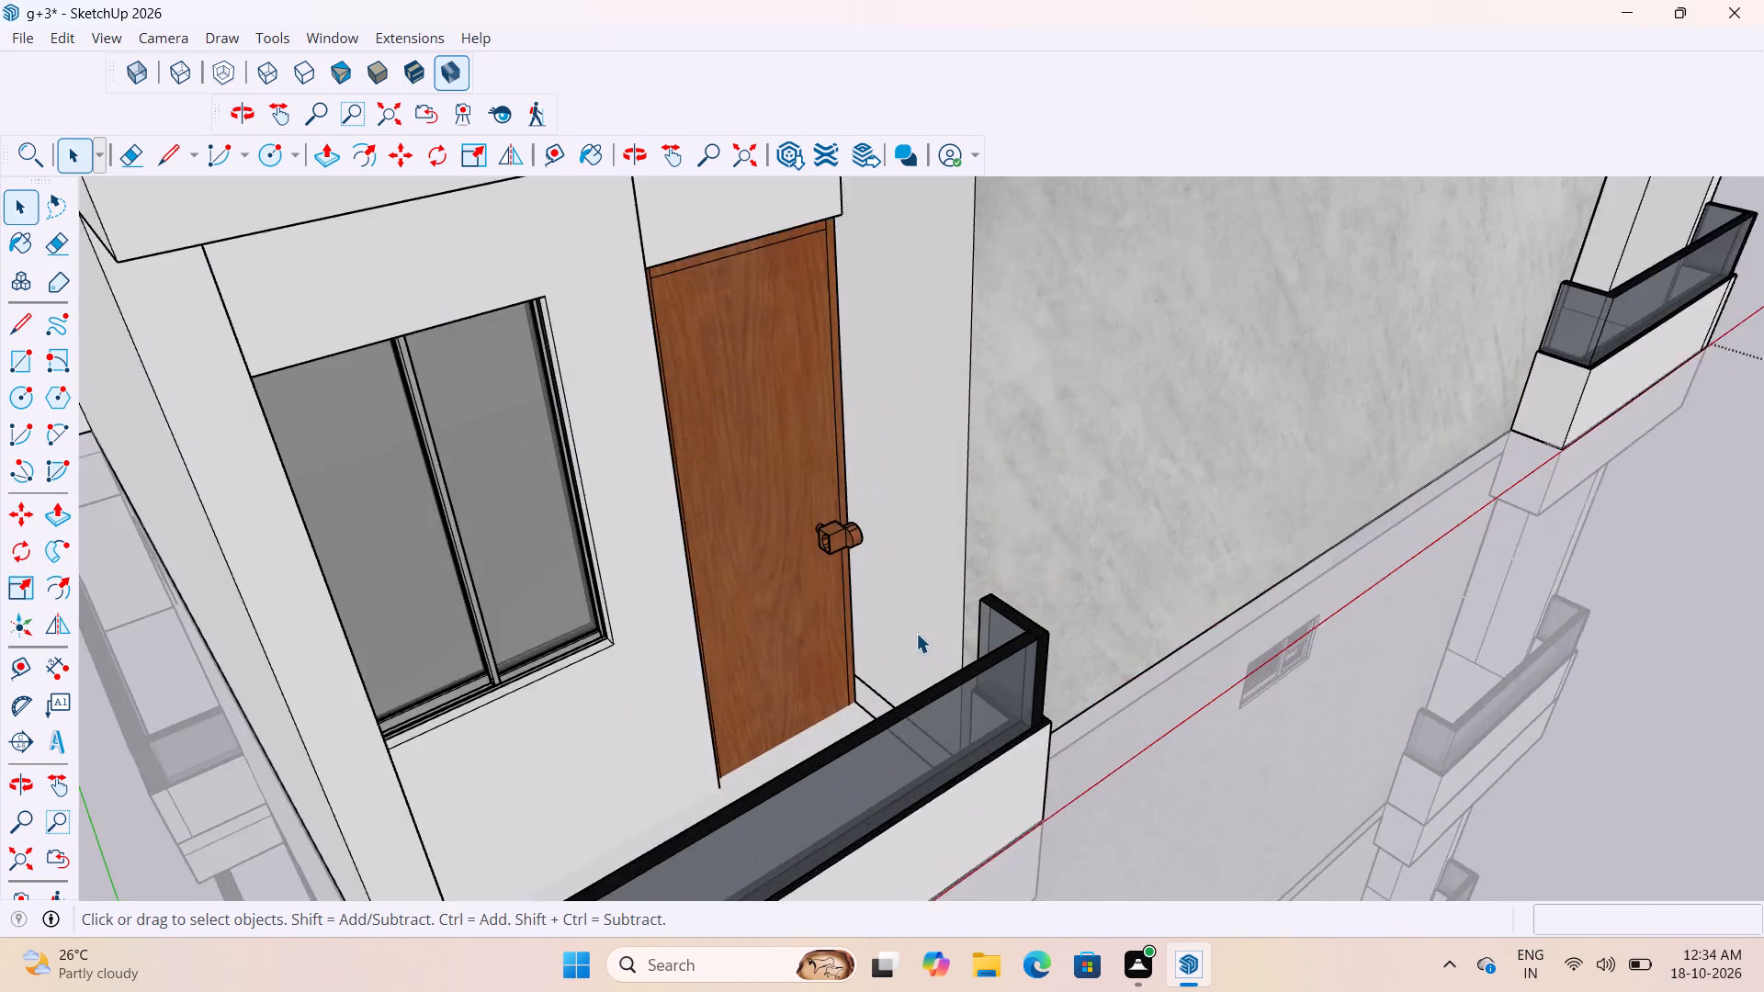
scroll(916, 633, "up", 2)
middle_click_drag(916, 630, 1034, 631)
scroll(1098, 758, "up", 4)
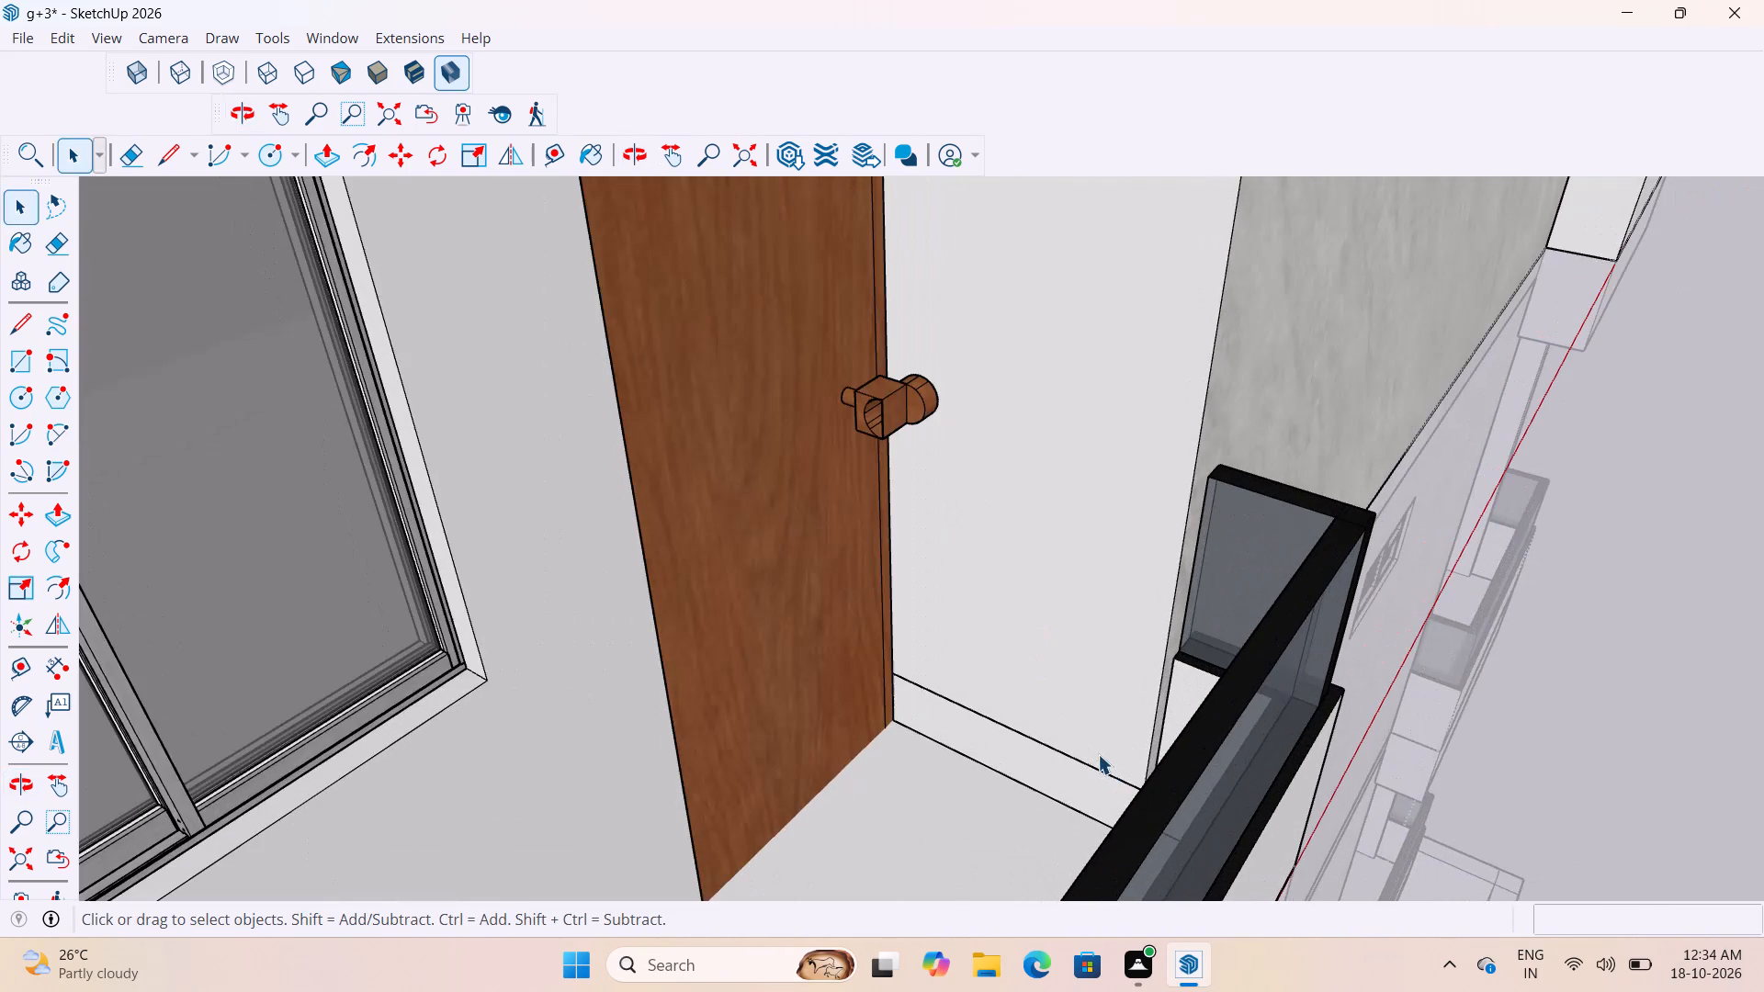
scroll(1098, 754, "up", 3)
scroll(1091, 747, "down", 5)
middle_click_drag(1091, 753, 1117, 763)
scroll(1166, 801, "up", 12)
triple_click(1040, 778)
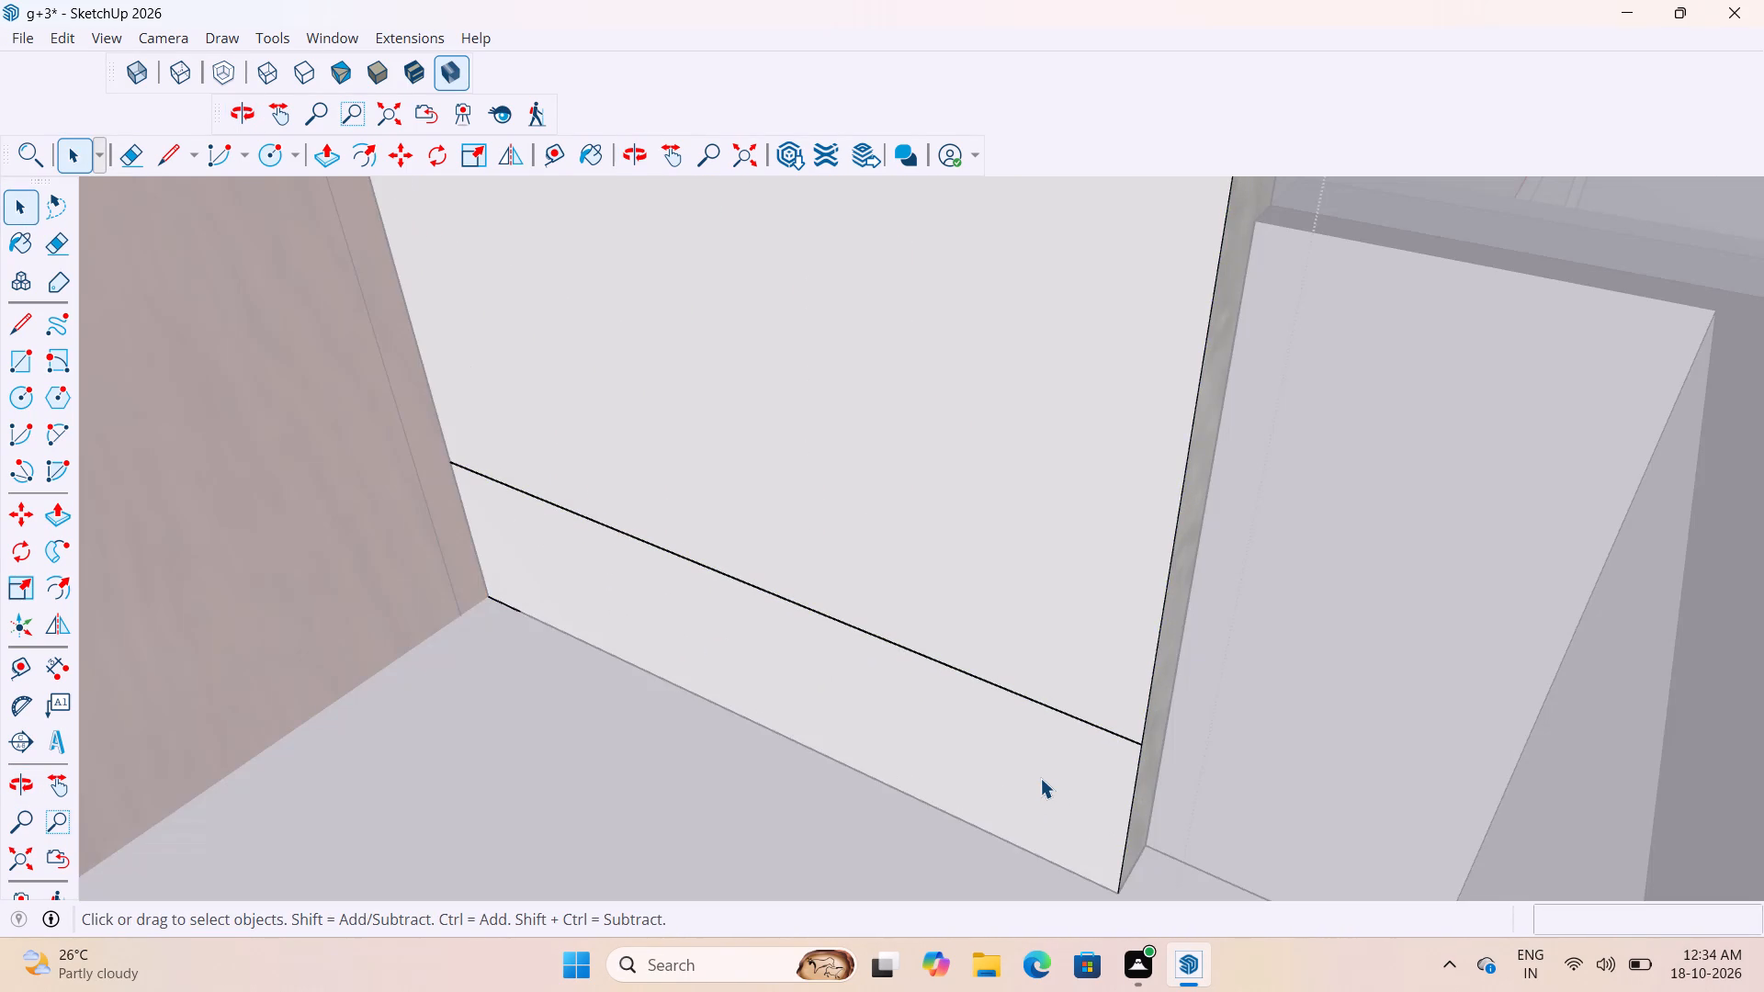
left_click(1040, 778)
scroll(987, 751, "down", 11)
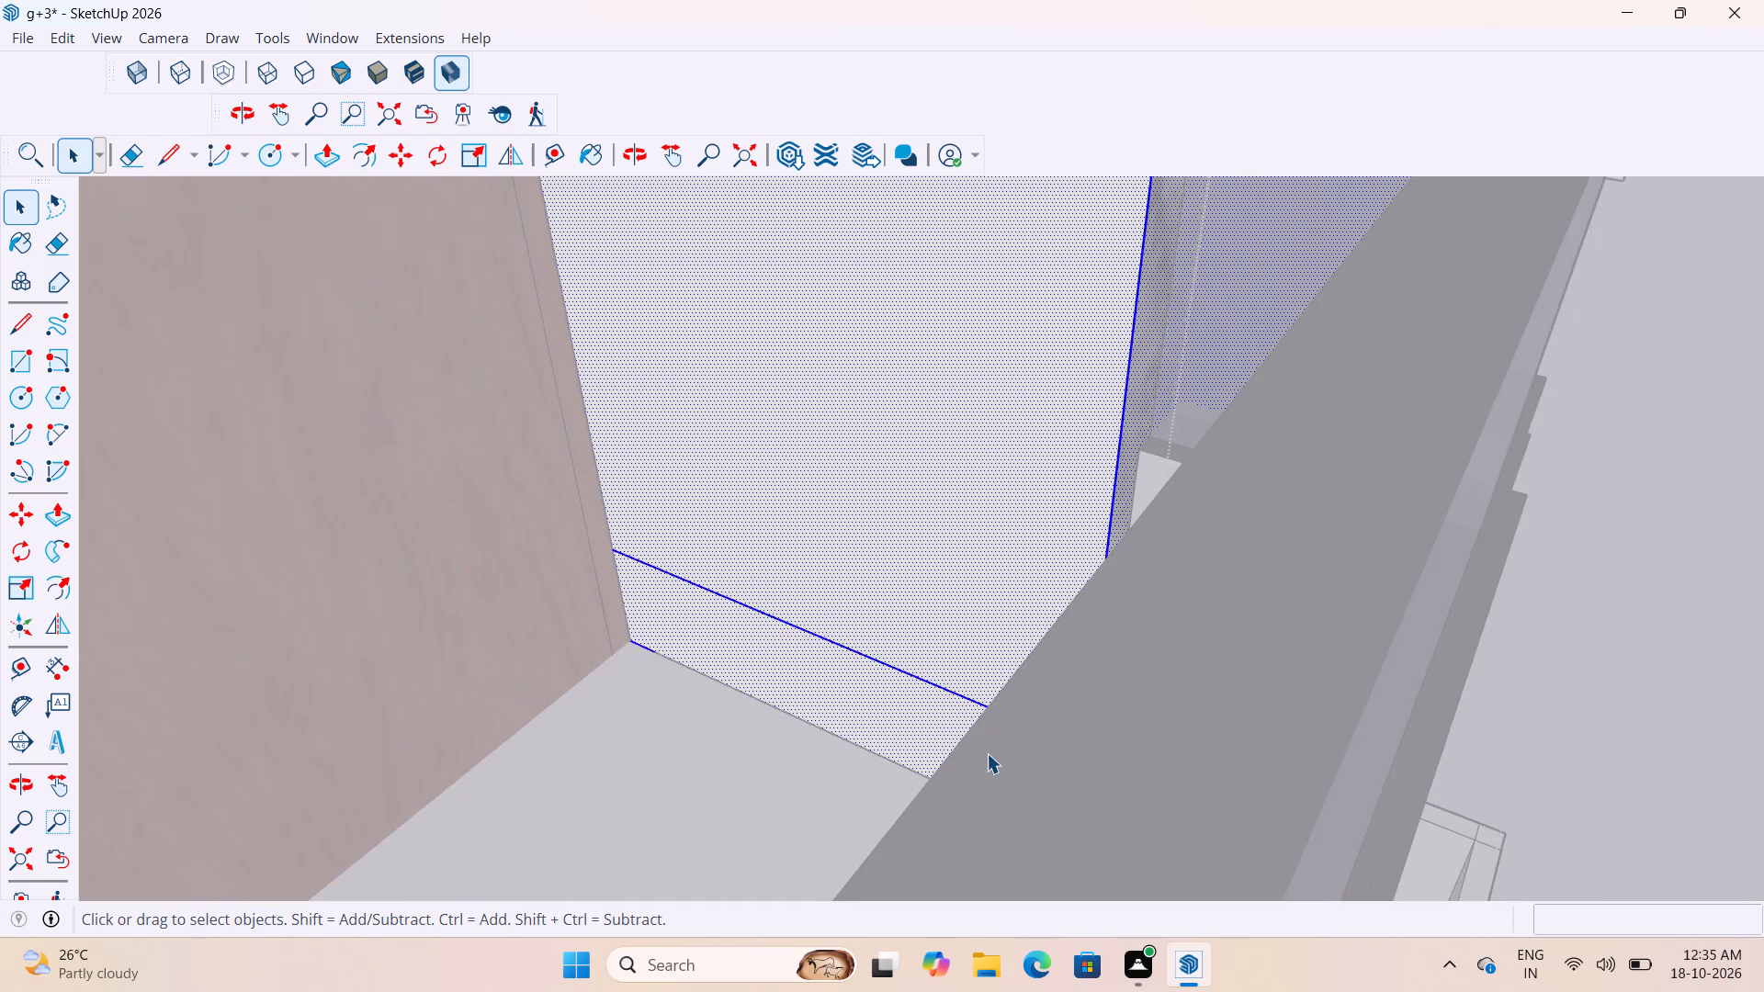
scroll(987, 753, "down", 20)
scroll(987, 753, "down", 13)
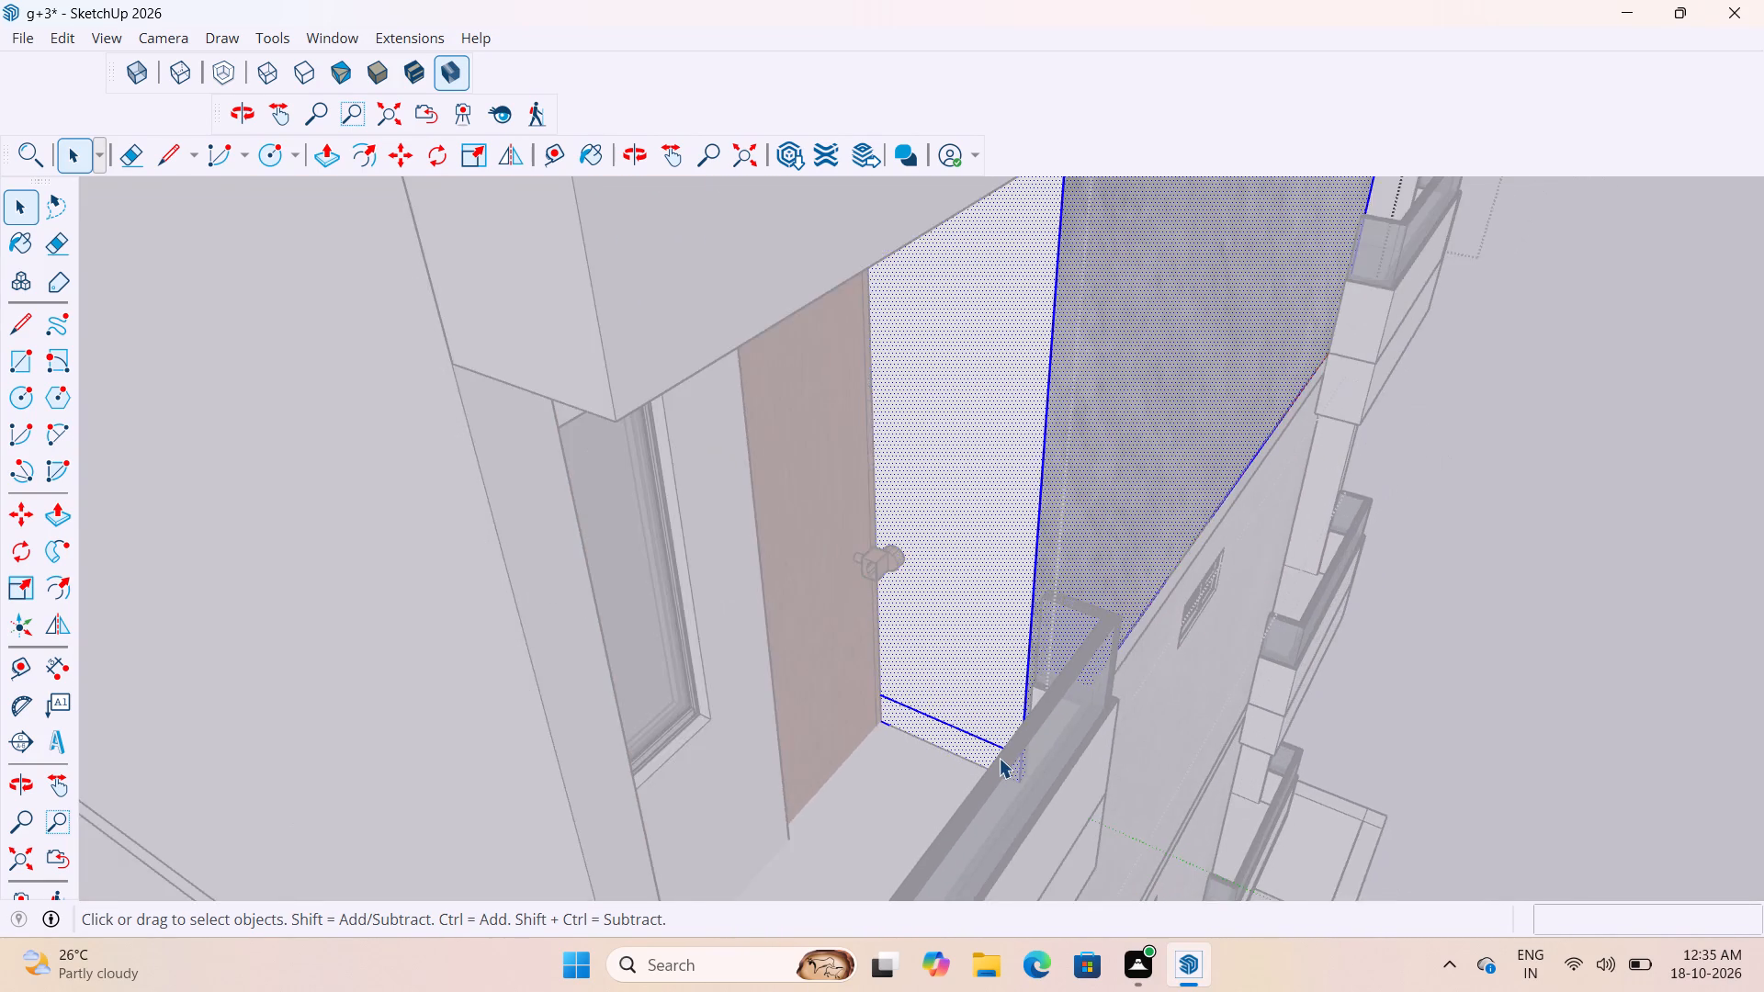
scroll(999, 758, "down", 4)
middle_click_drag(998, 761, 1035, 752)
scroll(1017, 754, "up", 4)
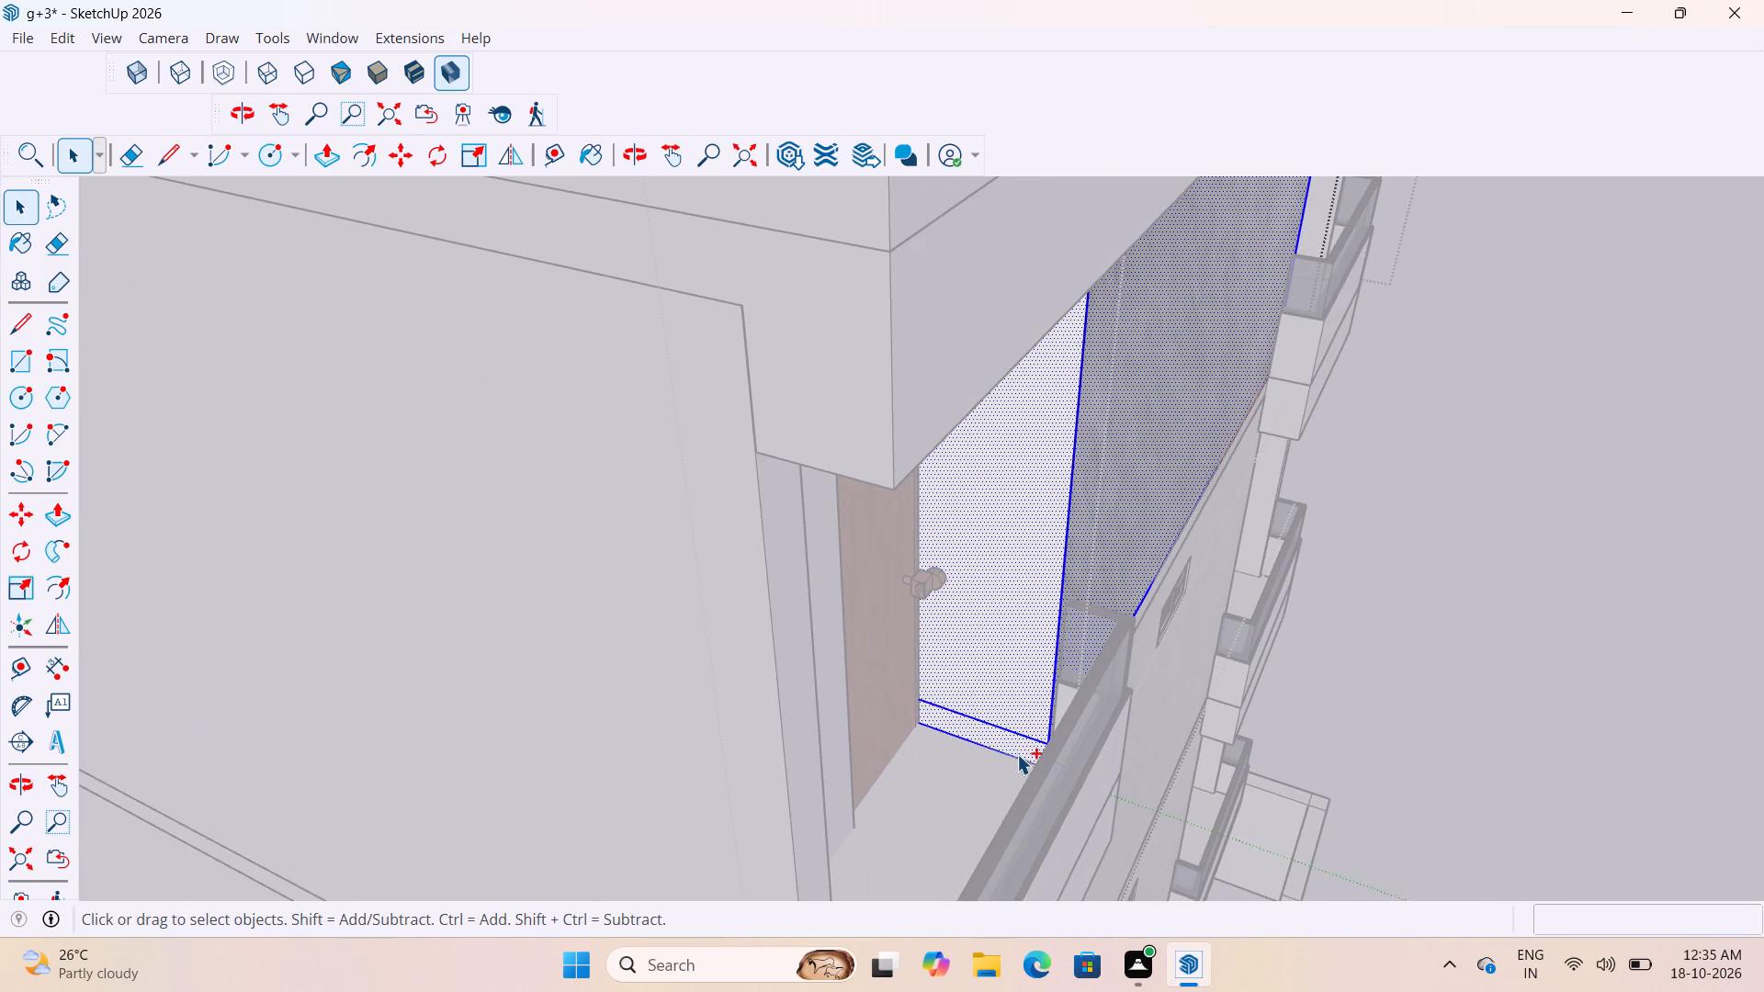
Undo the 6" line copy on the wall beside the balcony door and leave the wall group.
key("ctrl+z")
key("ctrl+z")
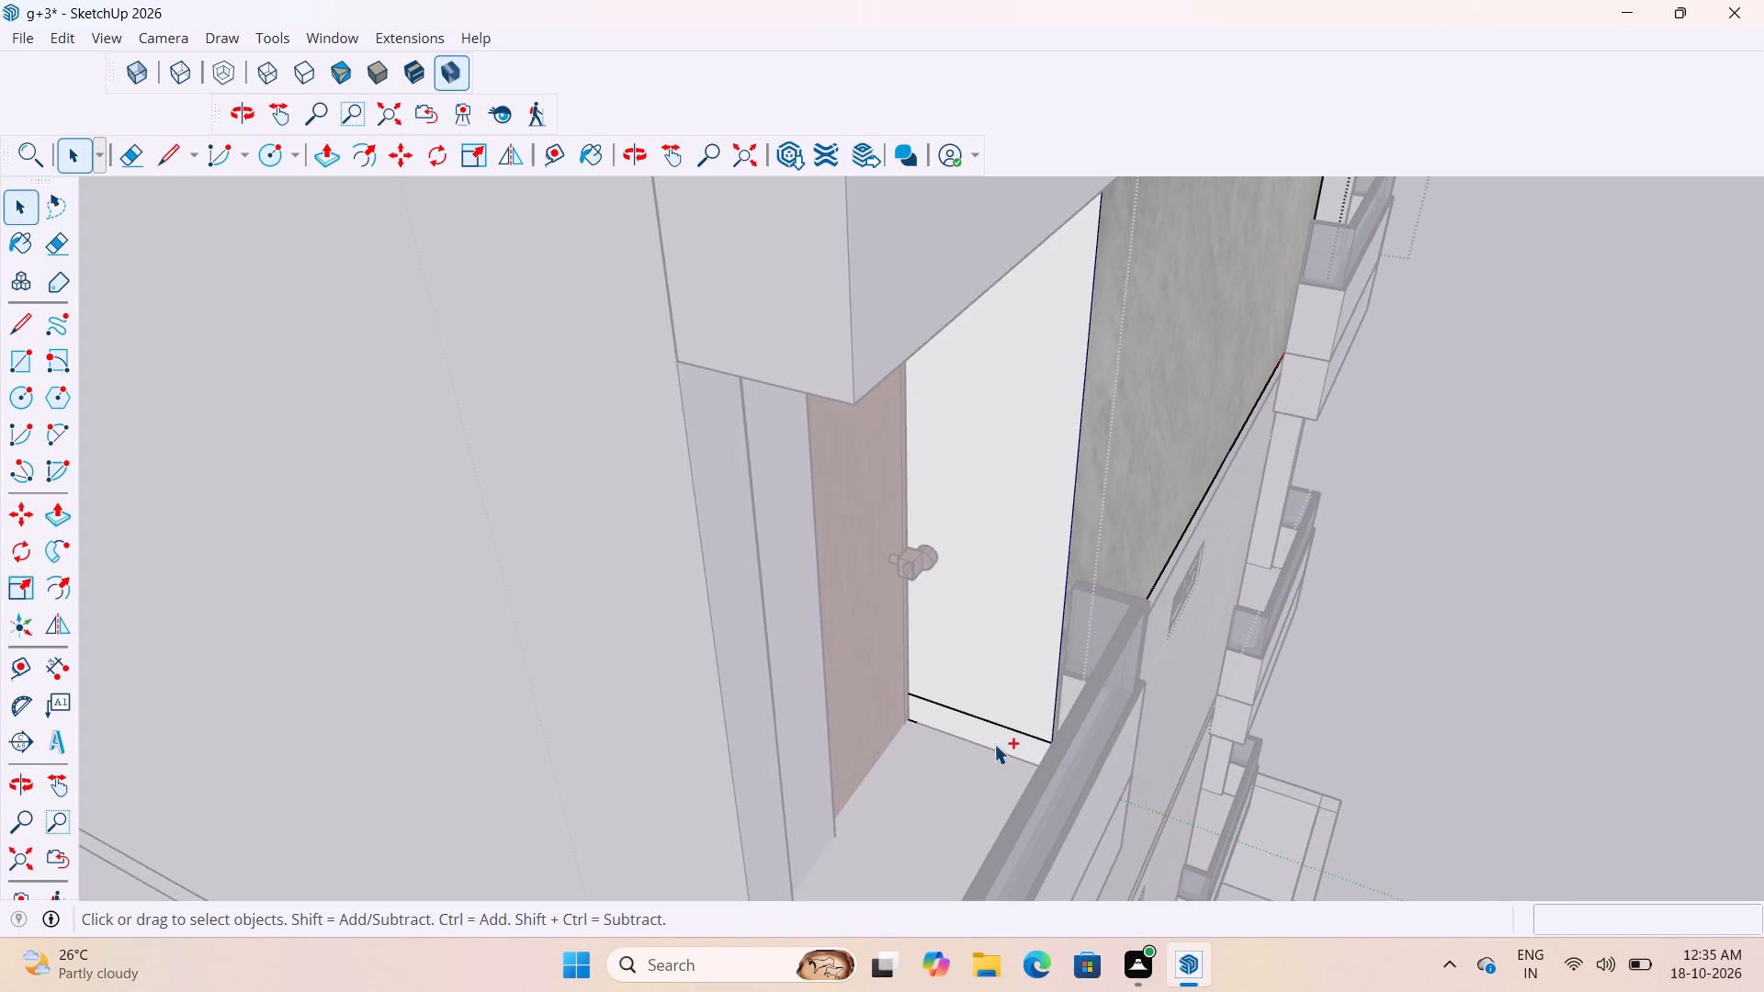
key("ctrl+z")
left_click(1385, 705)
Measure the width of the wall beside the balcony door, from the door frame to the outer corner.
scroll(1029, 533, "down", 10)
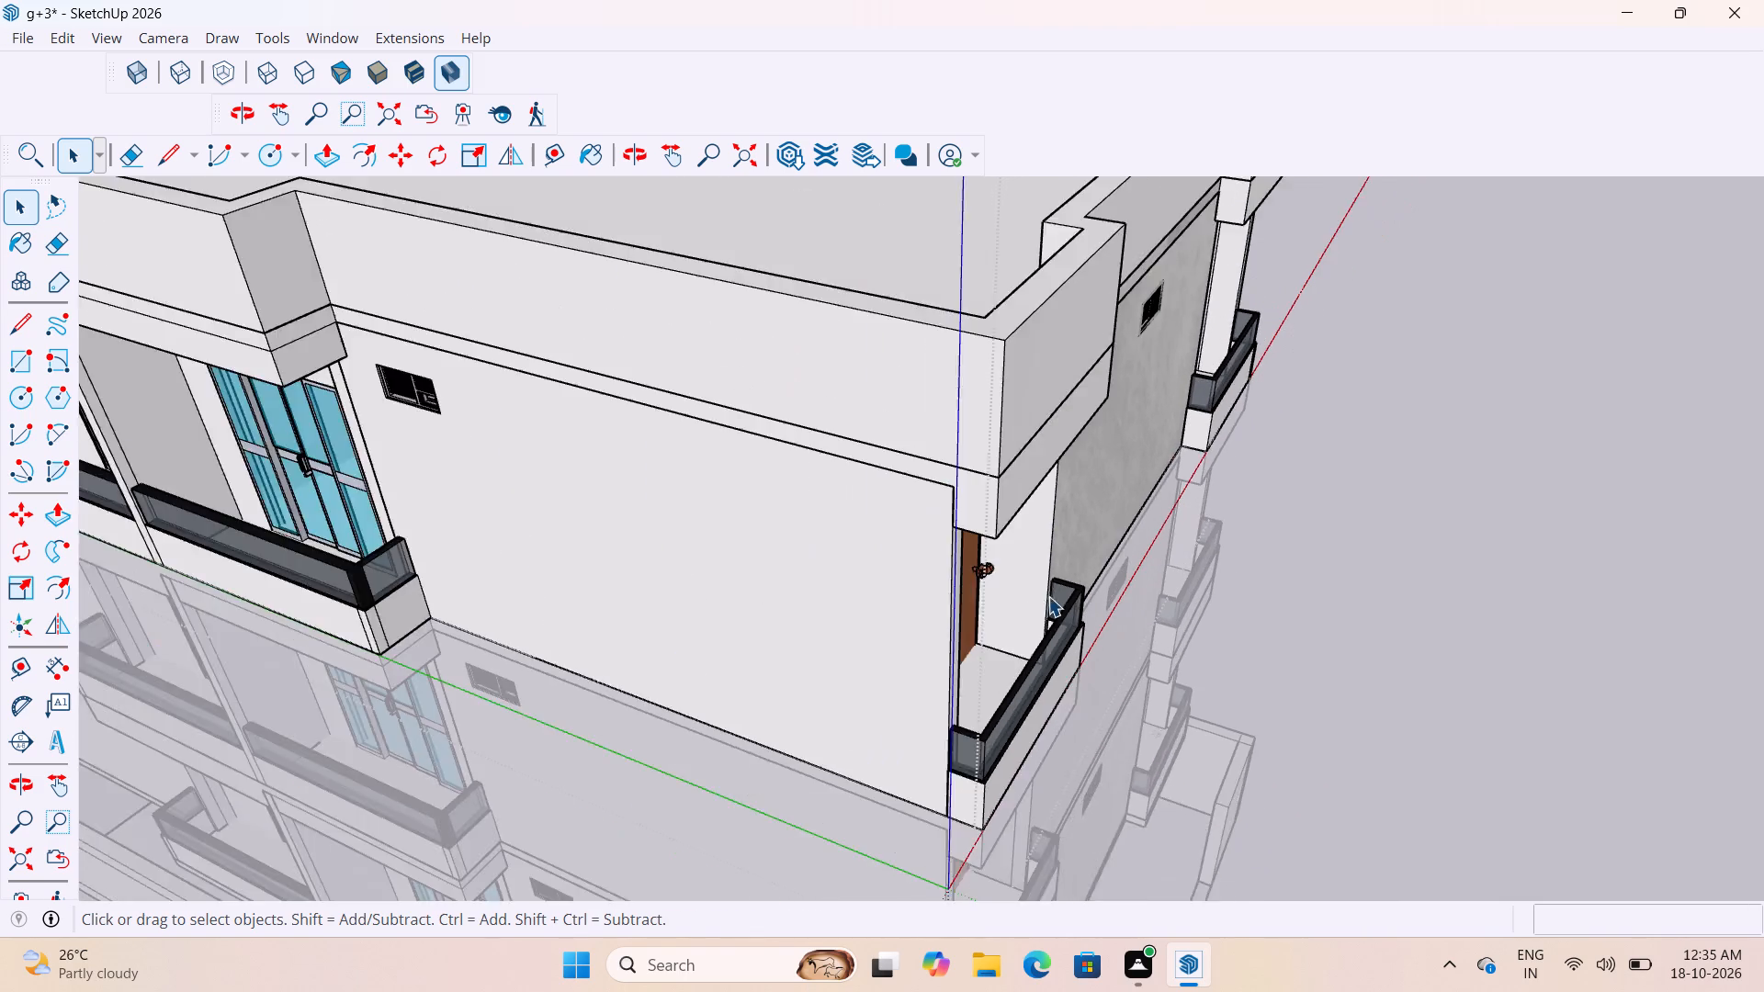
scroll(1041, 598, "up", 4)
middle_click_drag(1035, 576, 1042, 550)
scroll(1042, 550, "up", 9)
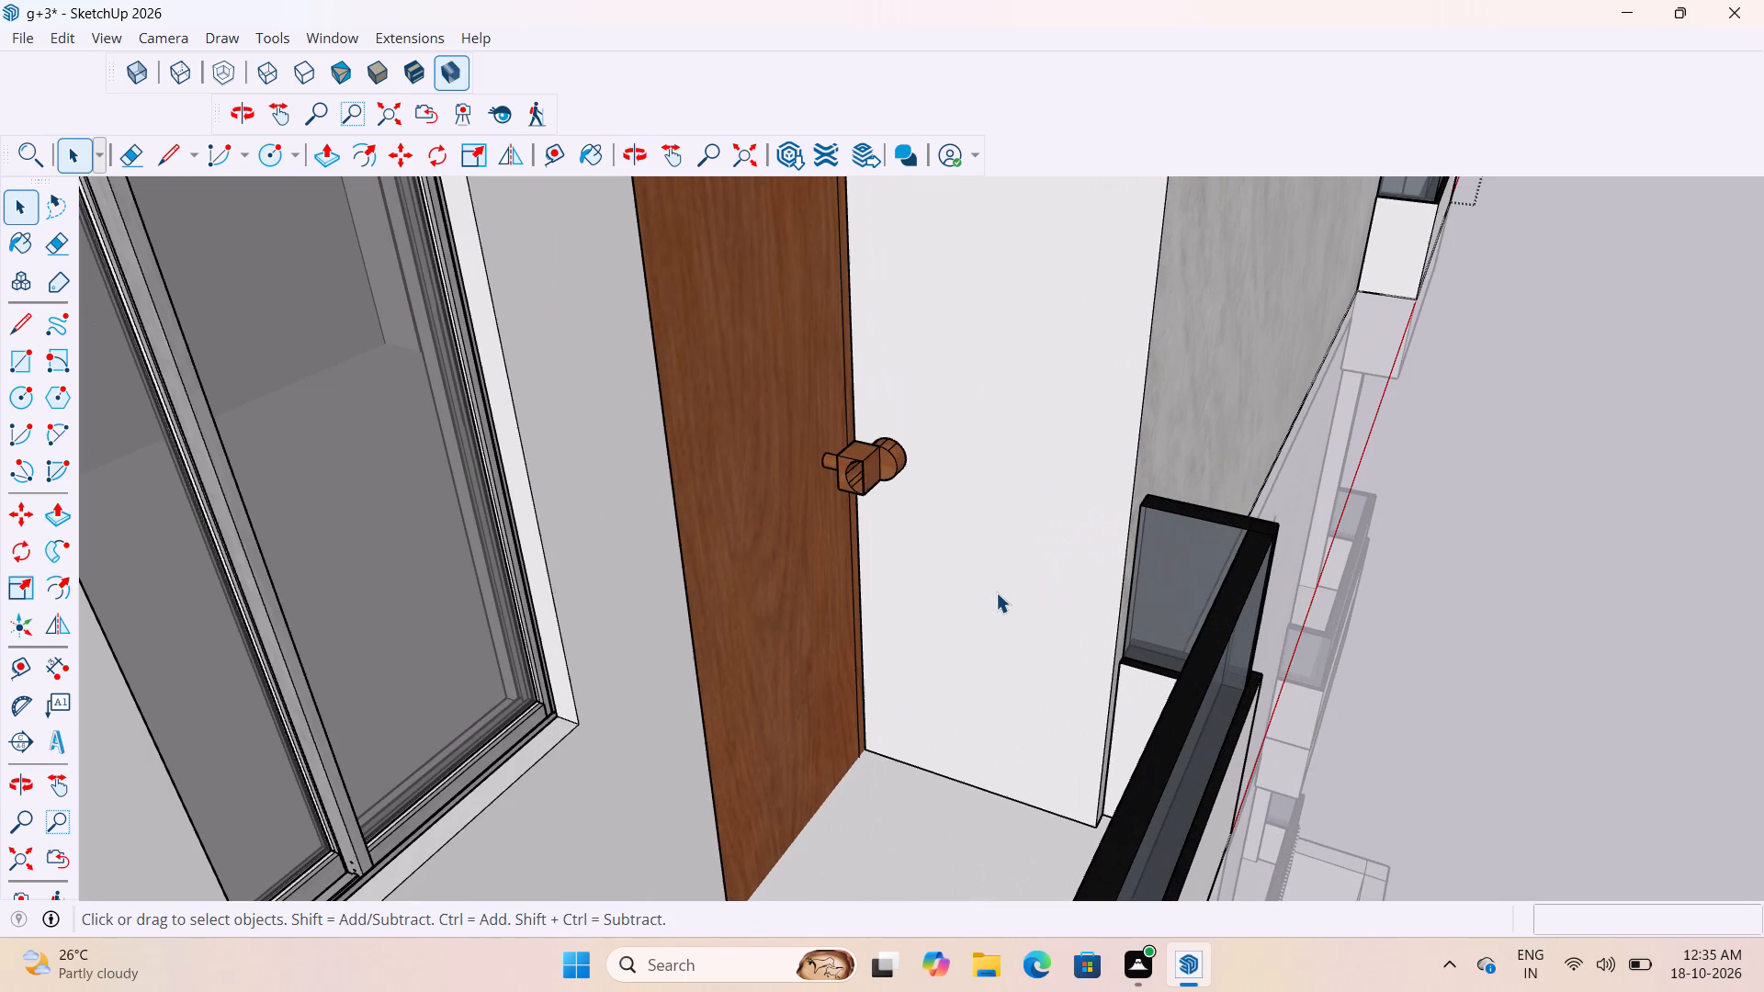
key("t")
scroll(863, 599, "up", 4)
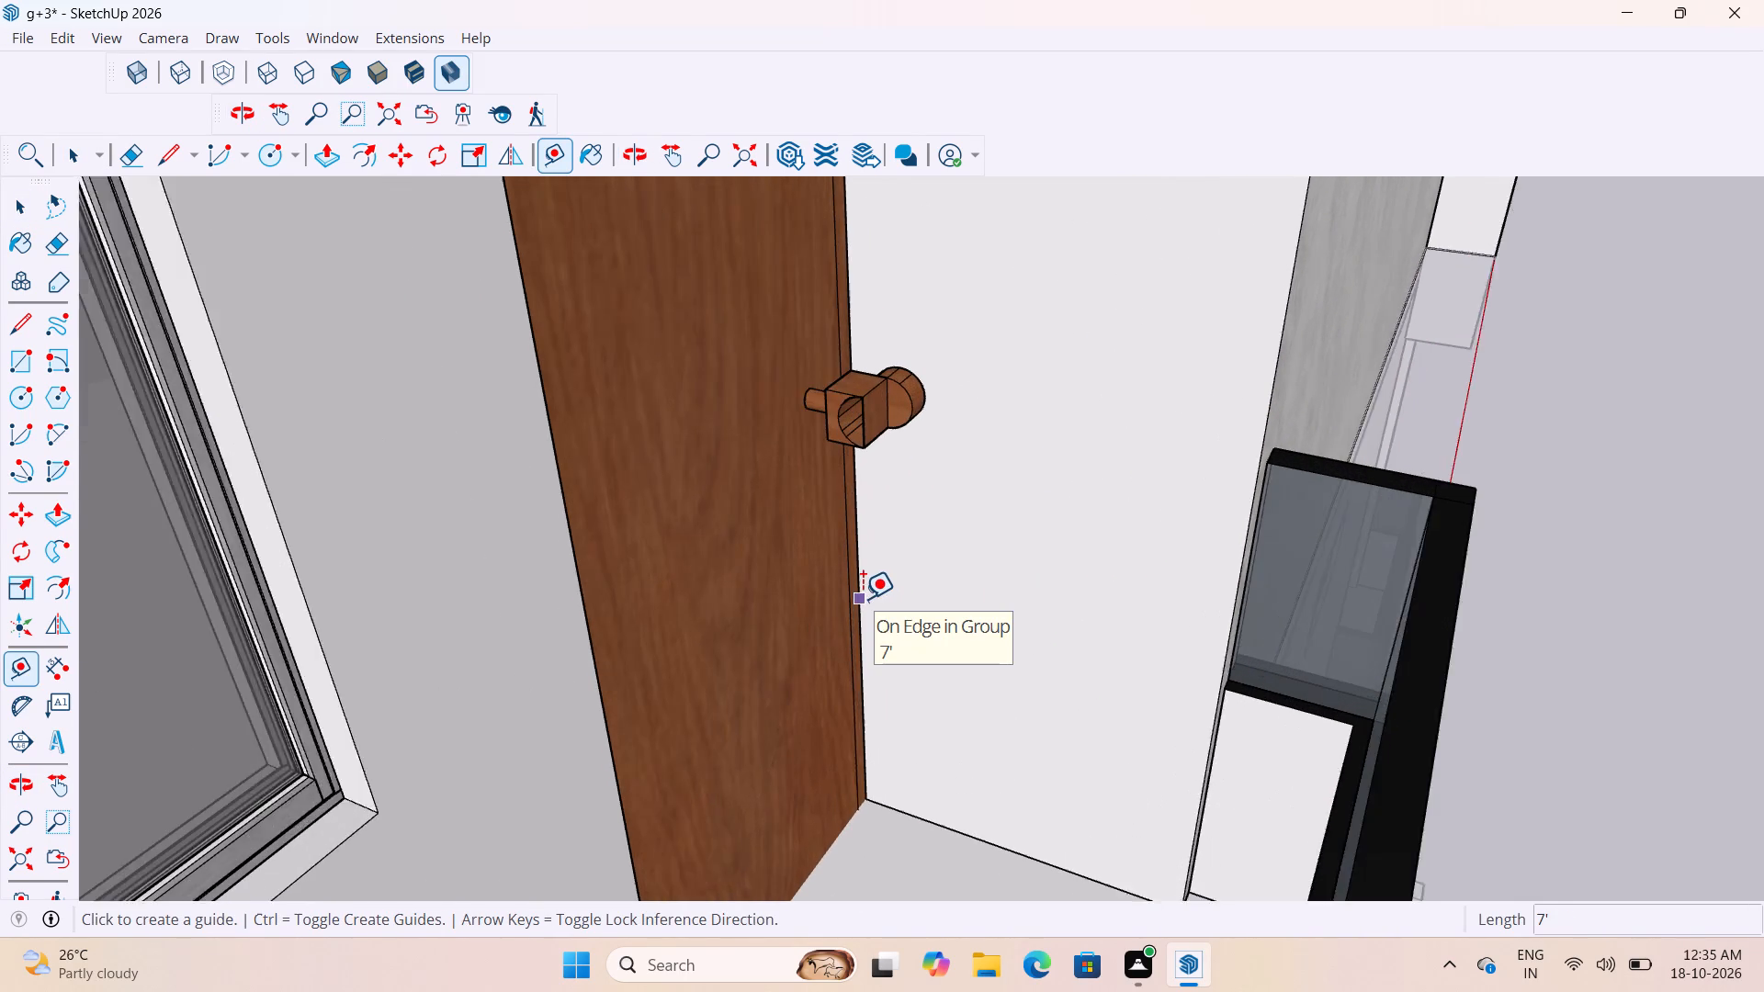
left_click(864, 568)
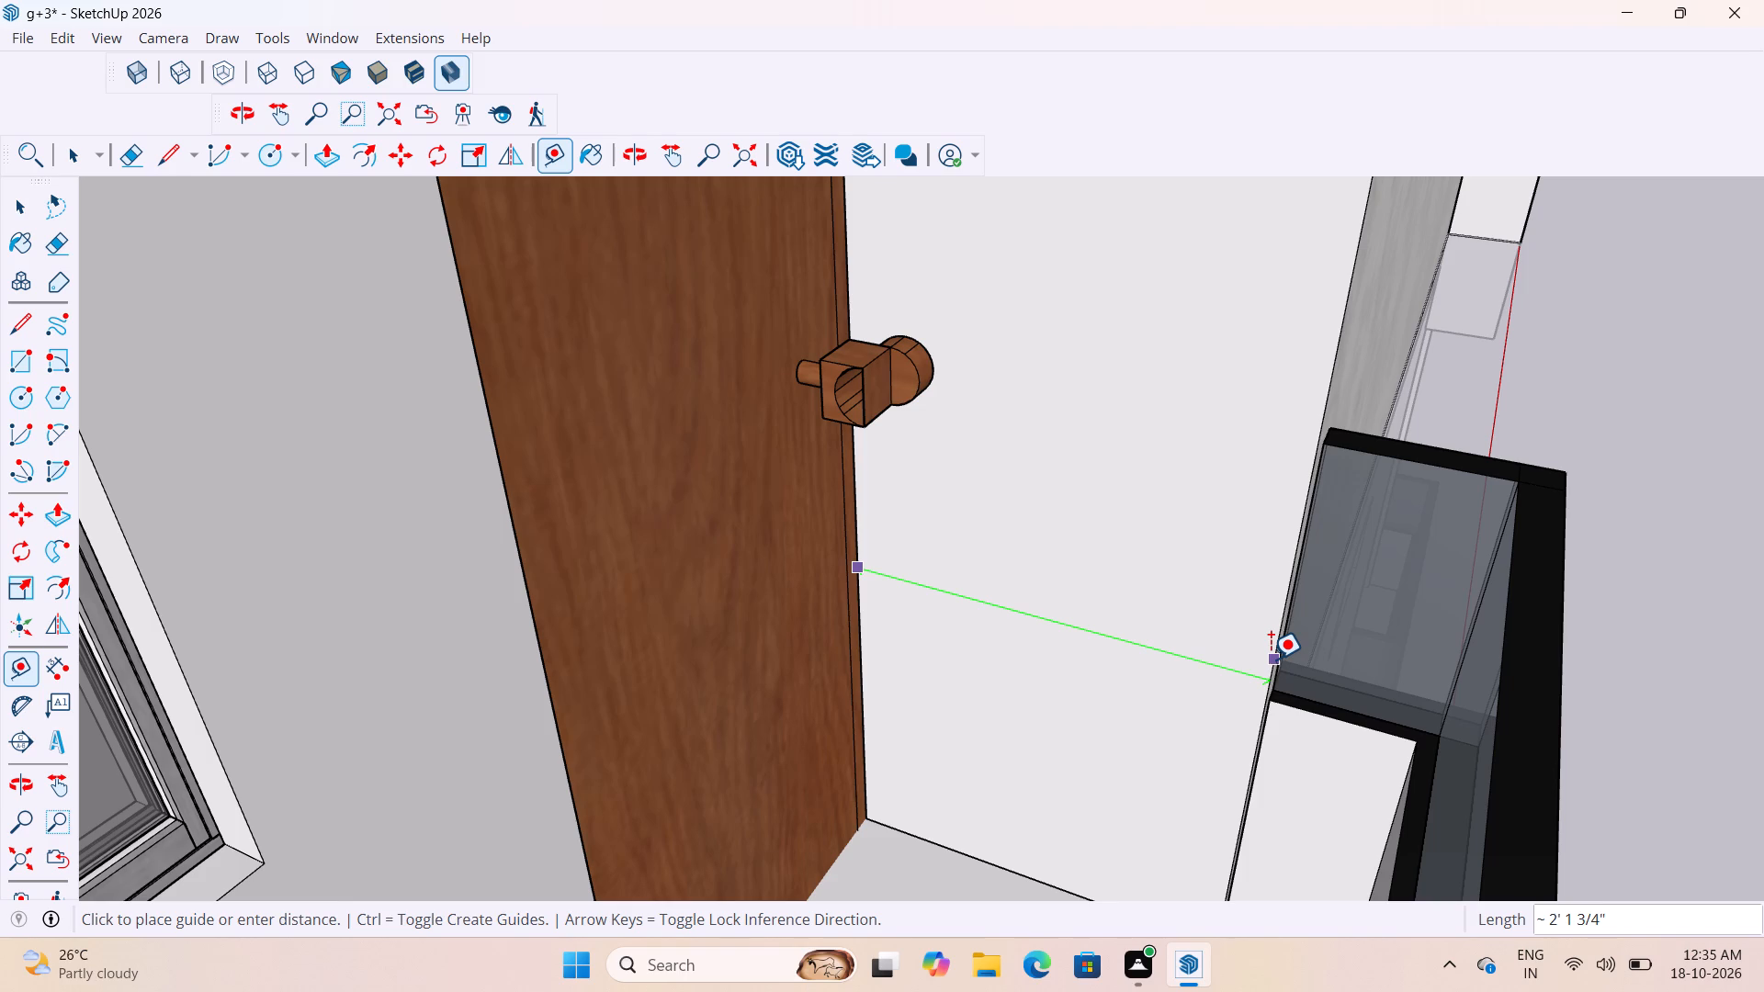
scroll(1279, 647, "down", 4)
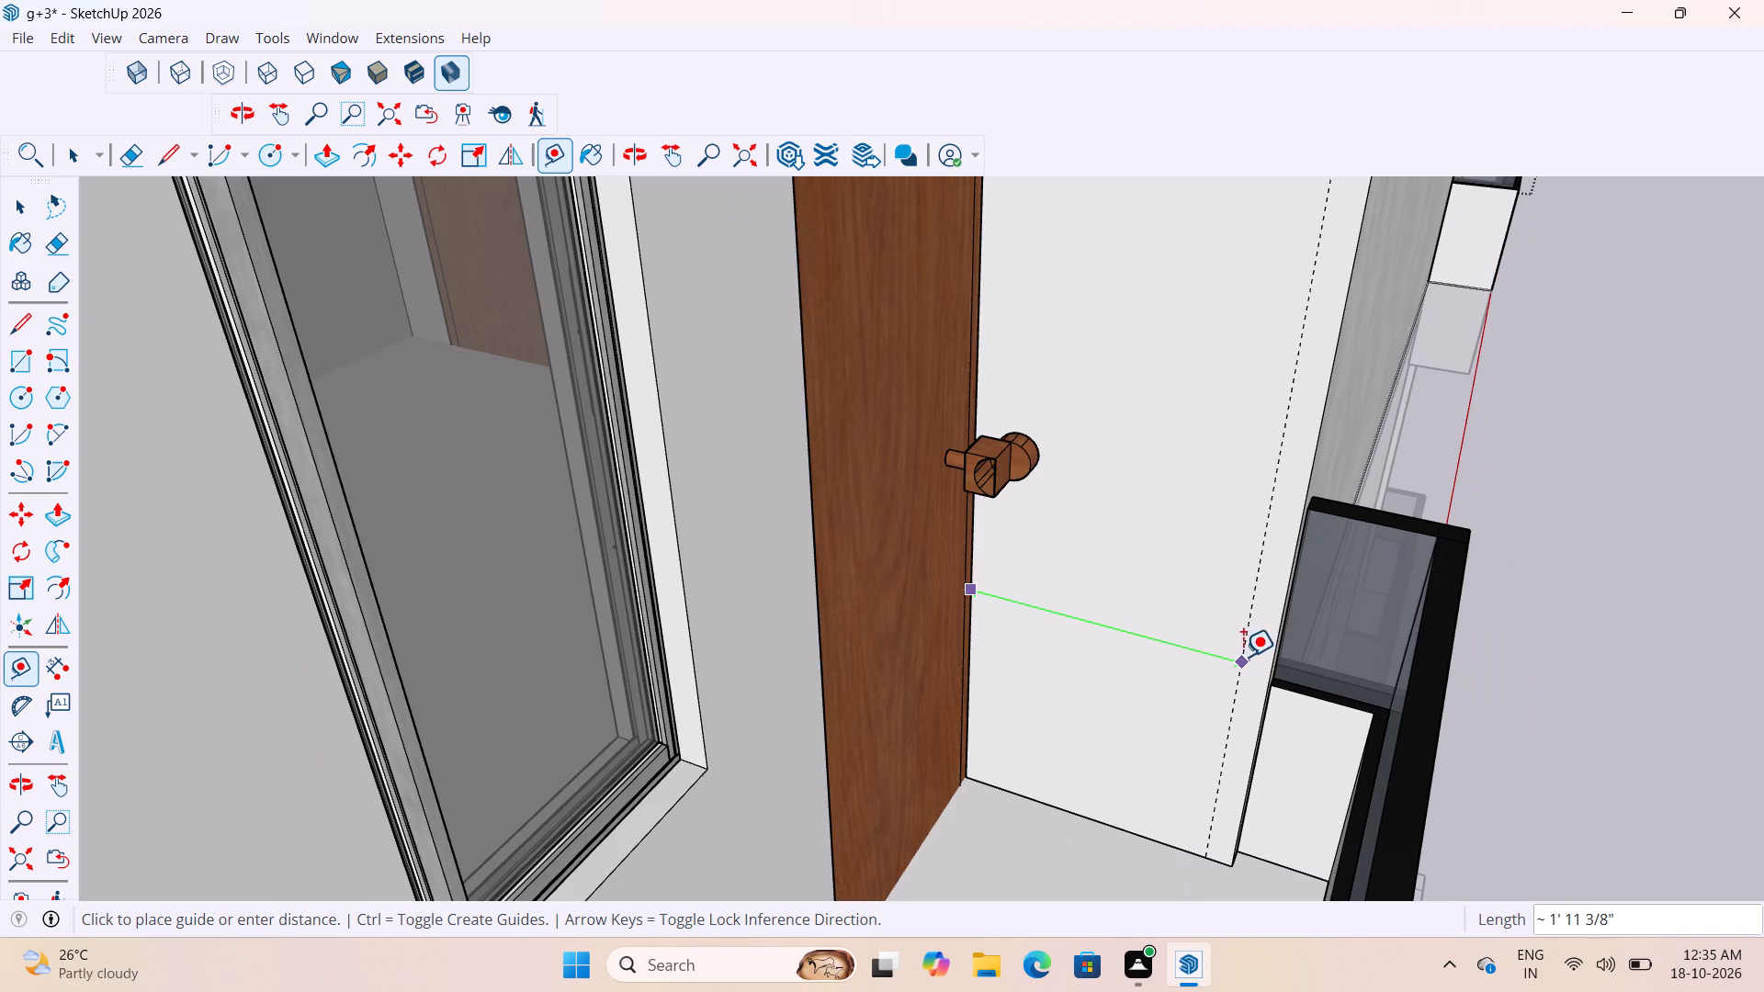
key("b")
key("space")
scroll(1266, 715, "down", 3)
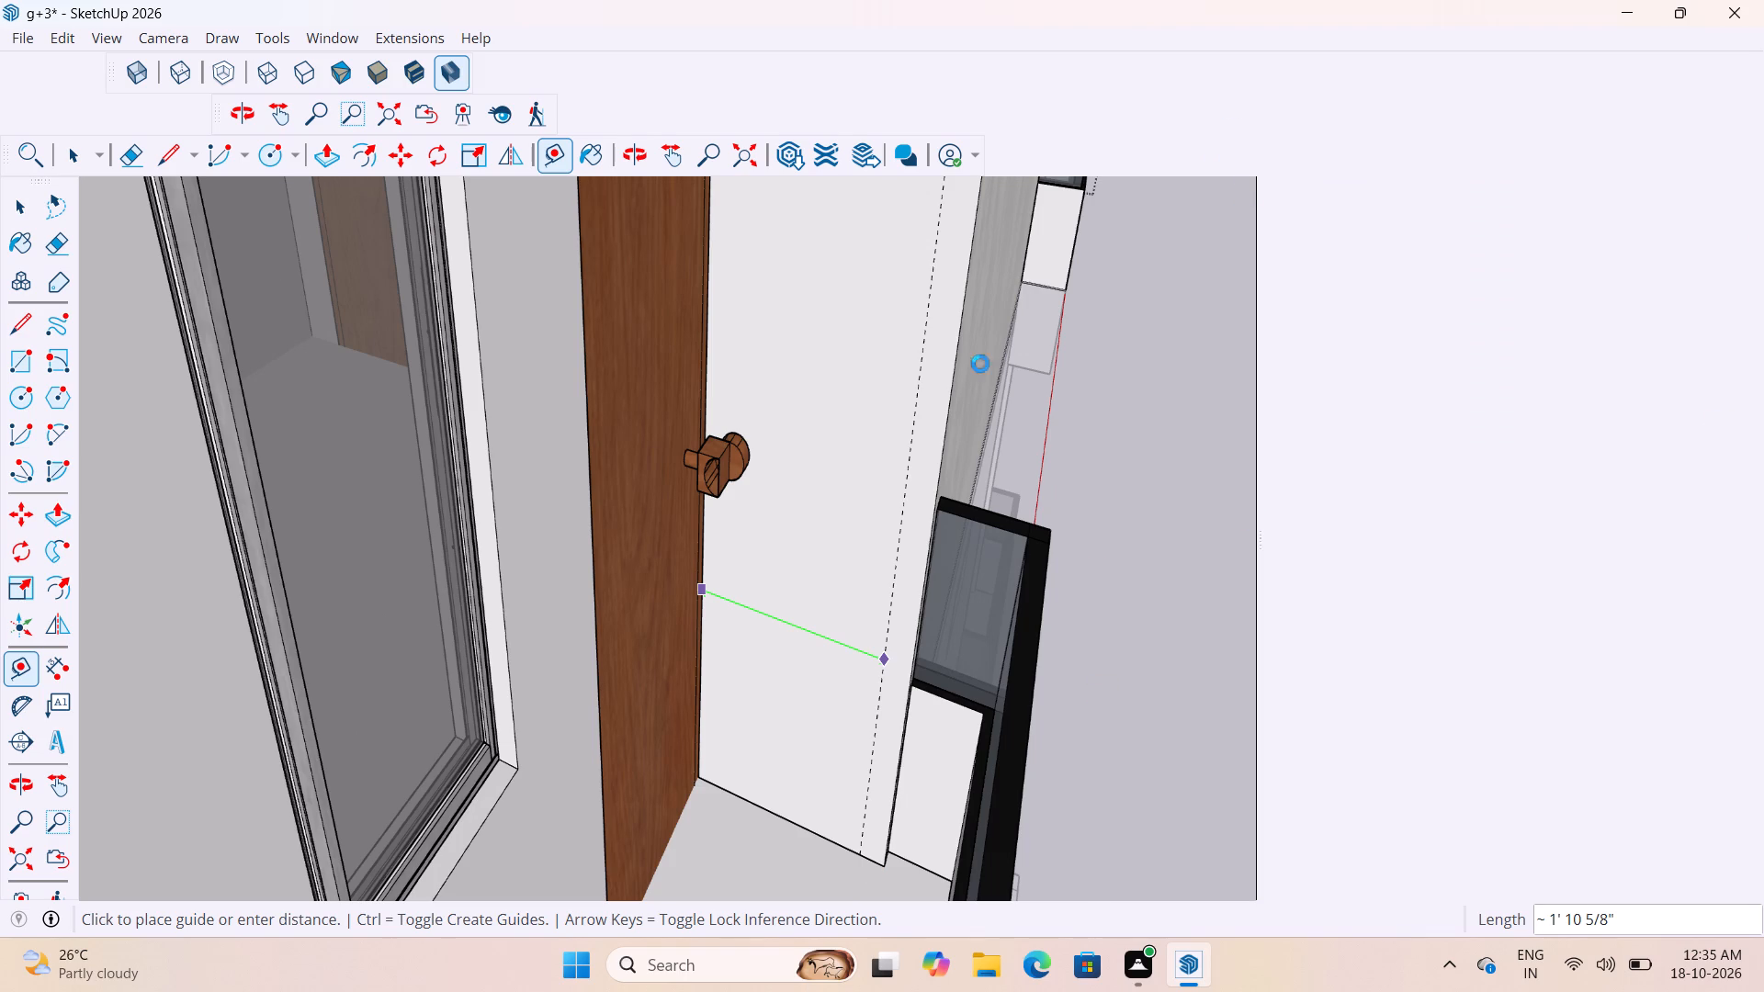
left_click(1758, 193)
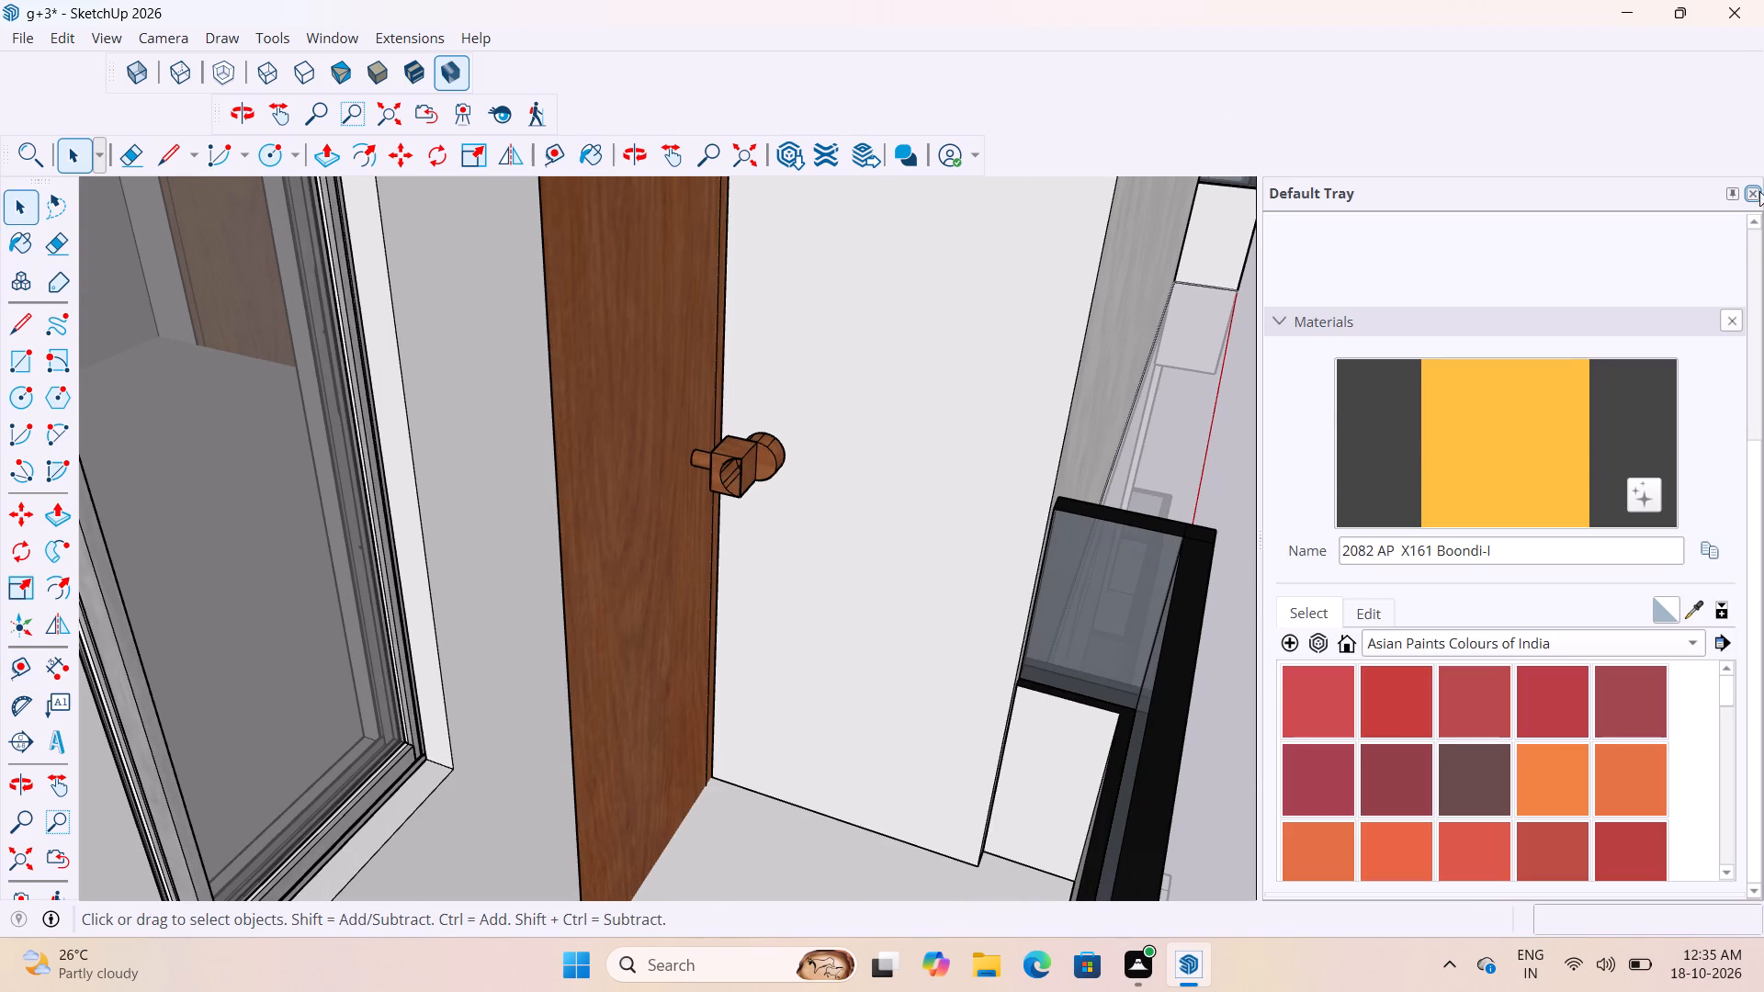
scroll(1161, 558, "down", 3)
Measure the height of the wall beside the balcony door, from the balcony floor to the ceiling.
key("t")
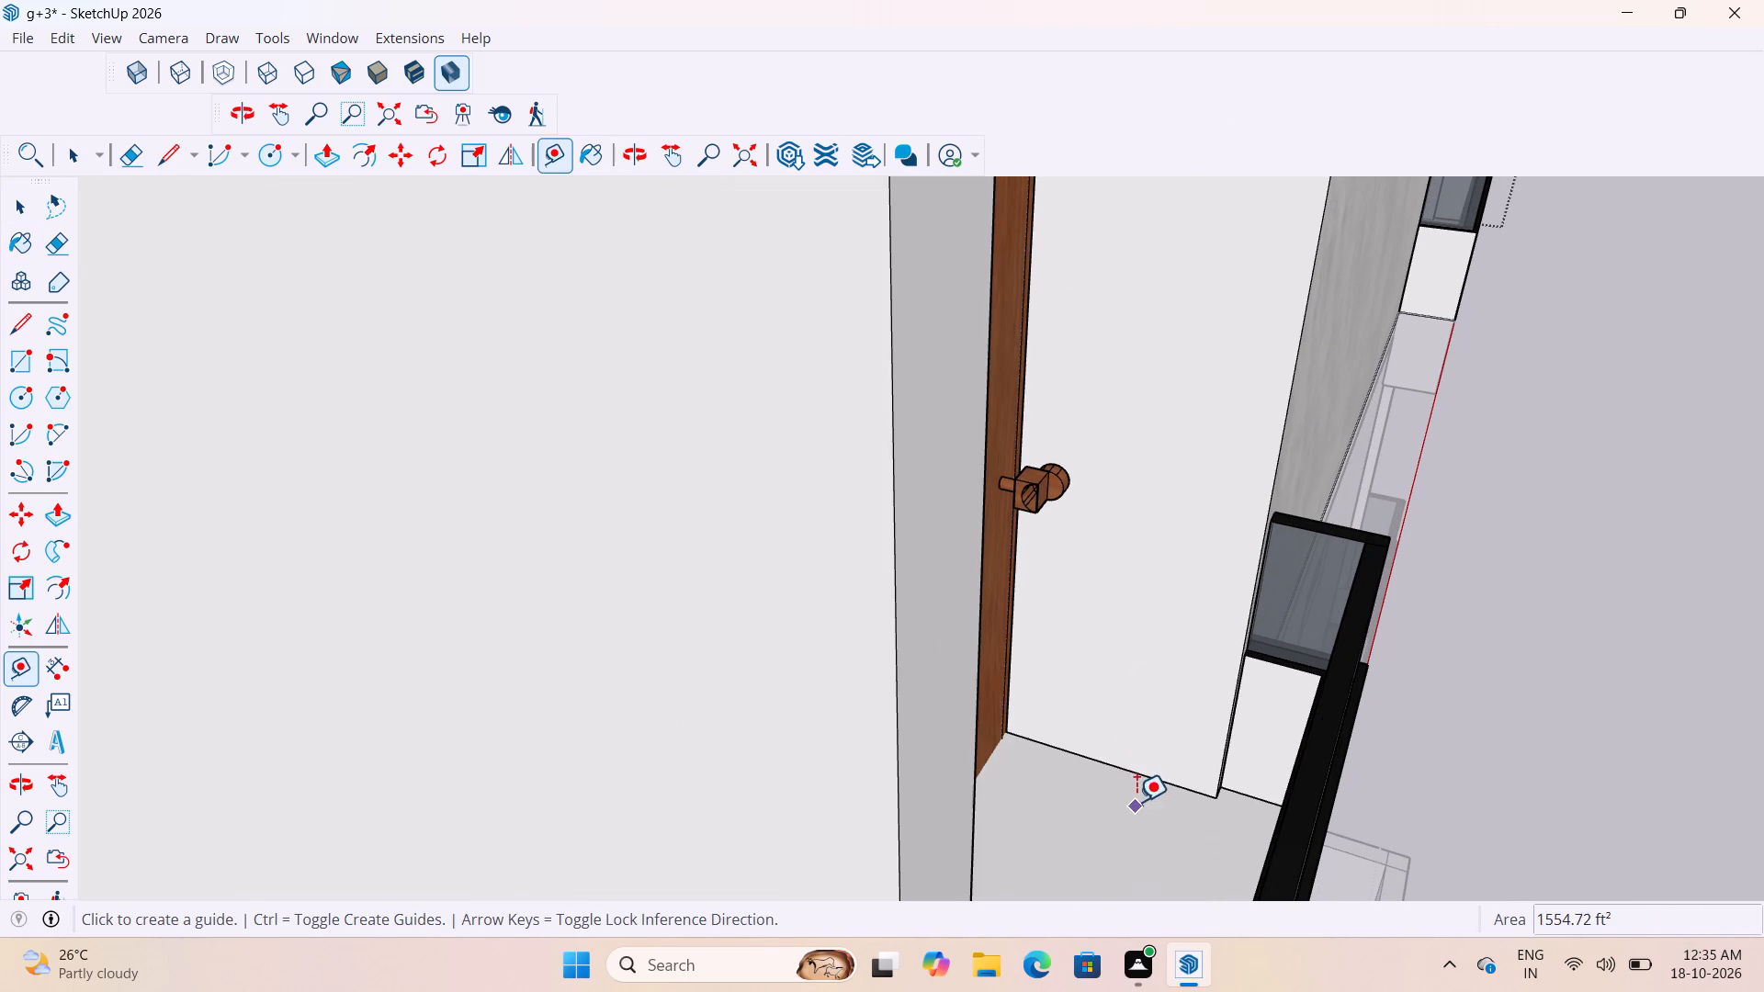
left_click(1148, 773)
scroll(1125, 823, "down", 9)
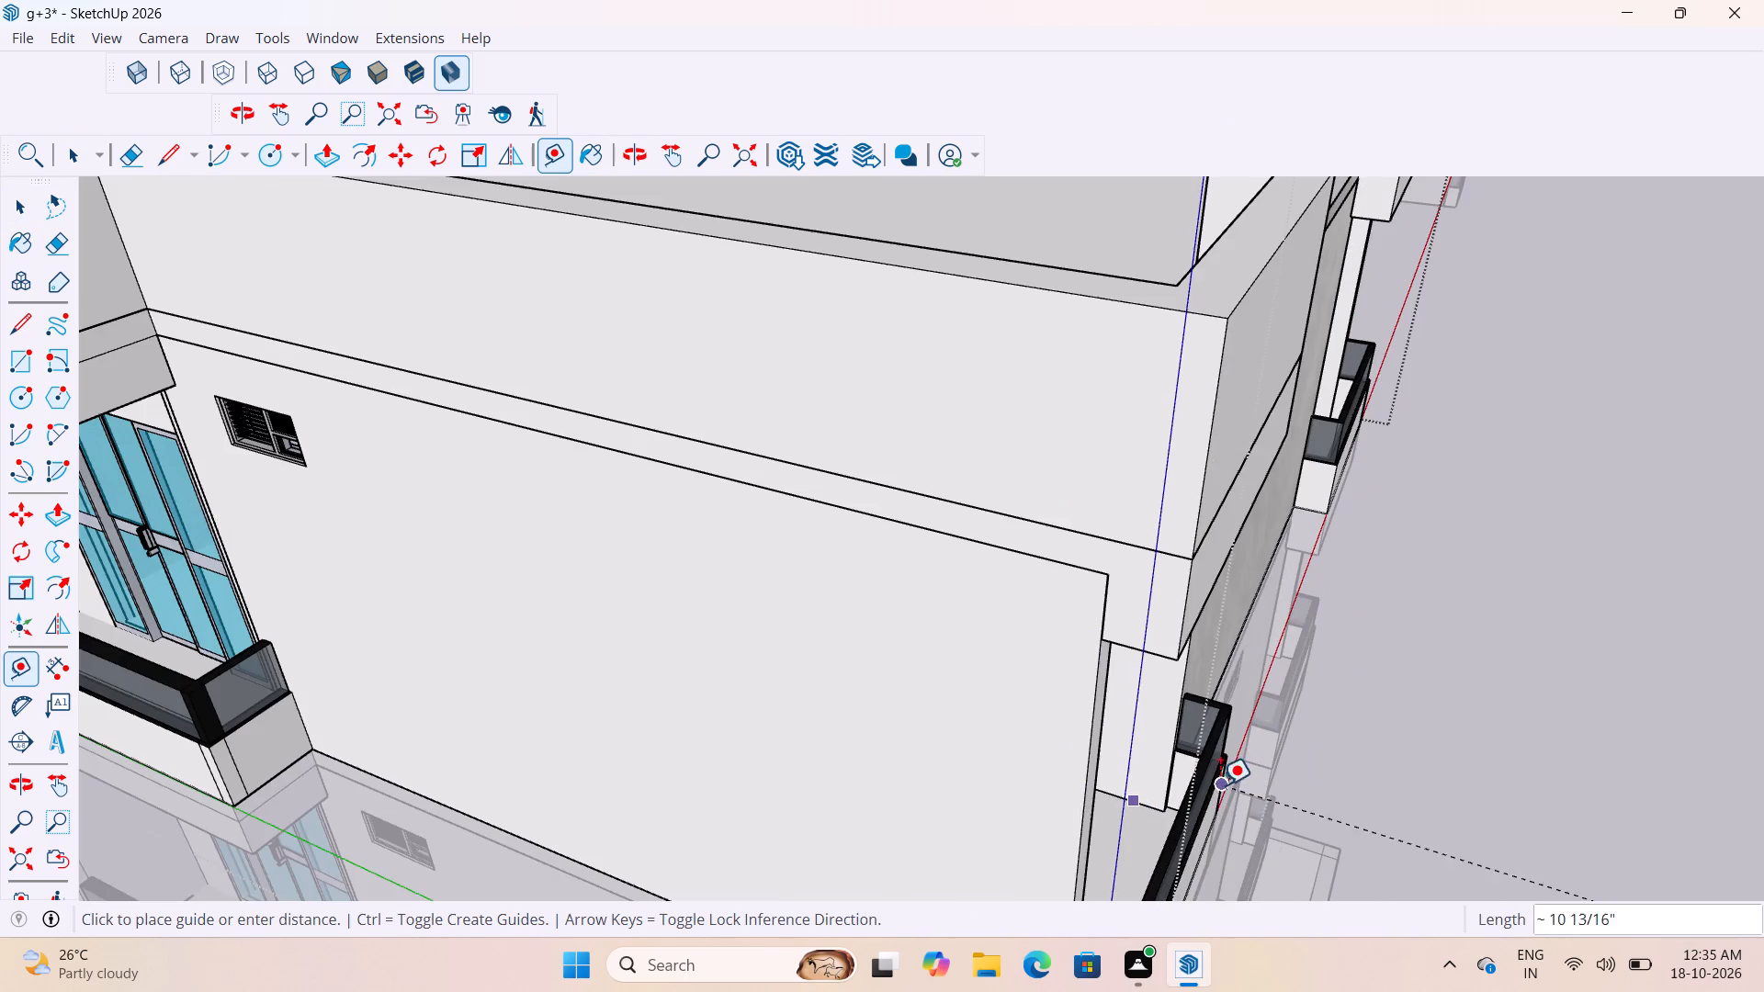
middle_click_drag(1151, 712, 991, 574)
scroll(1021, 335, "up", 3)
middle_click_drag(1022, 318, 1046, 261)
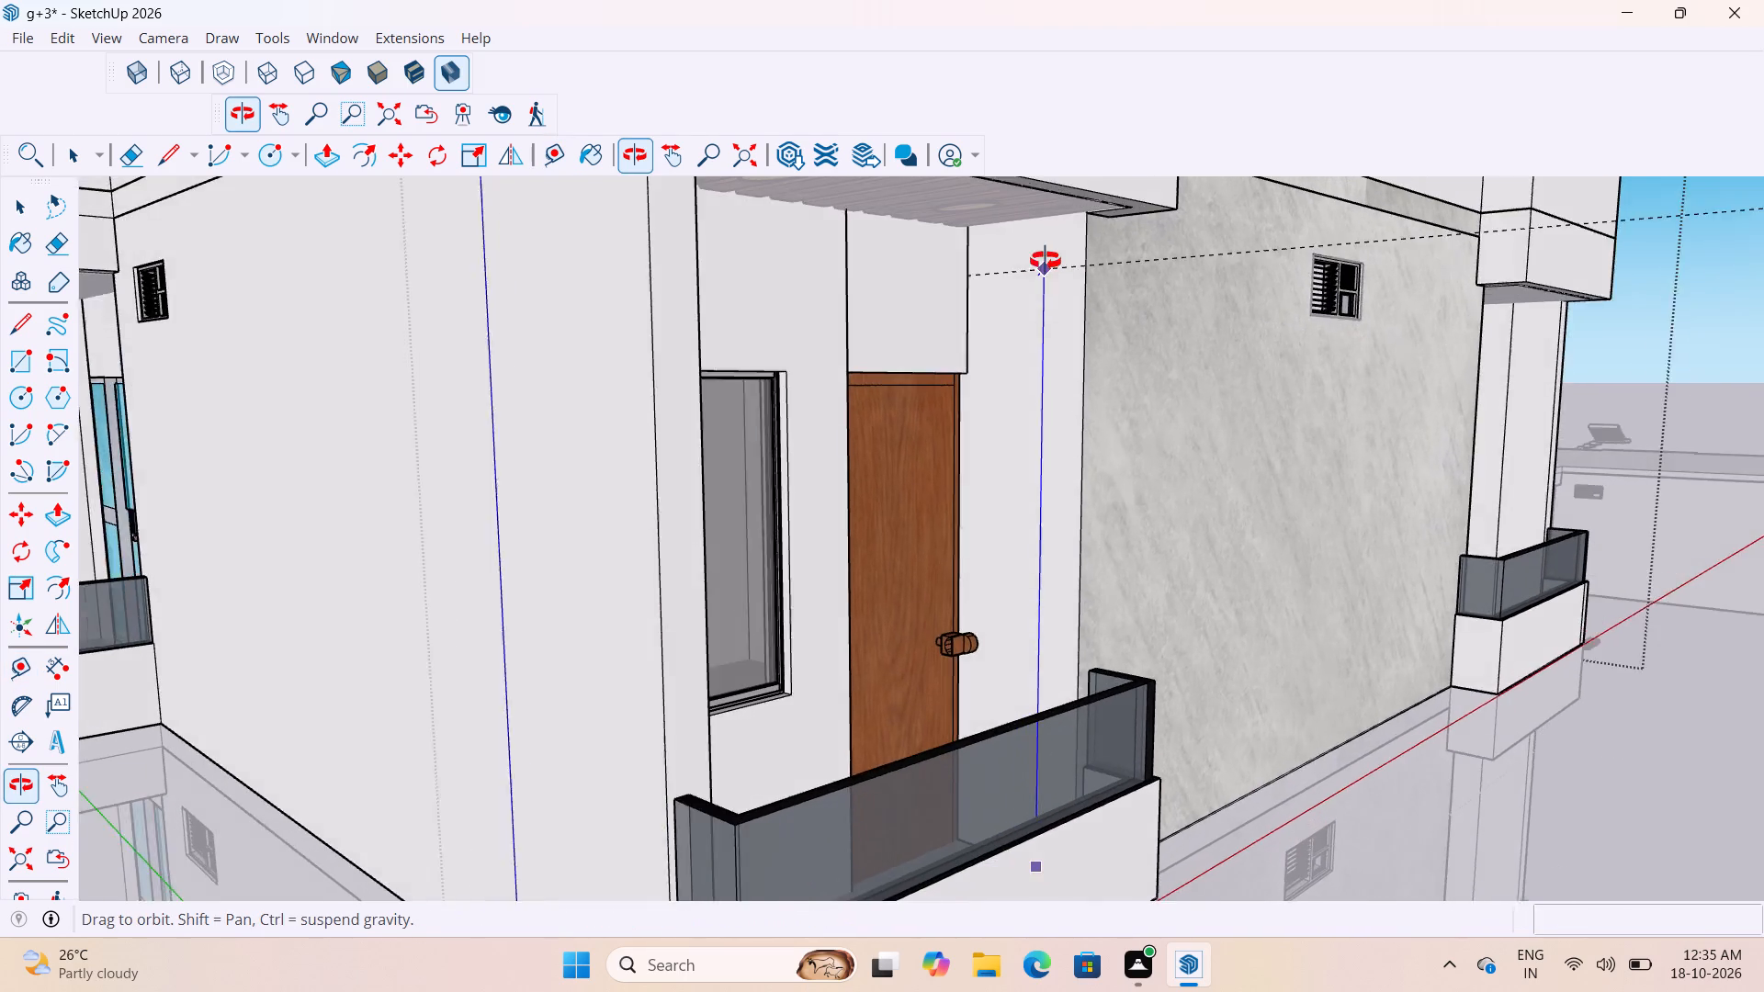
middle_click_drag(1046, 261, 1078, 272)
scroll(1080, 232, "up", 3)
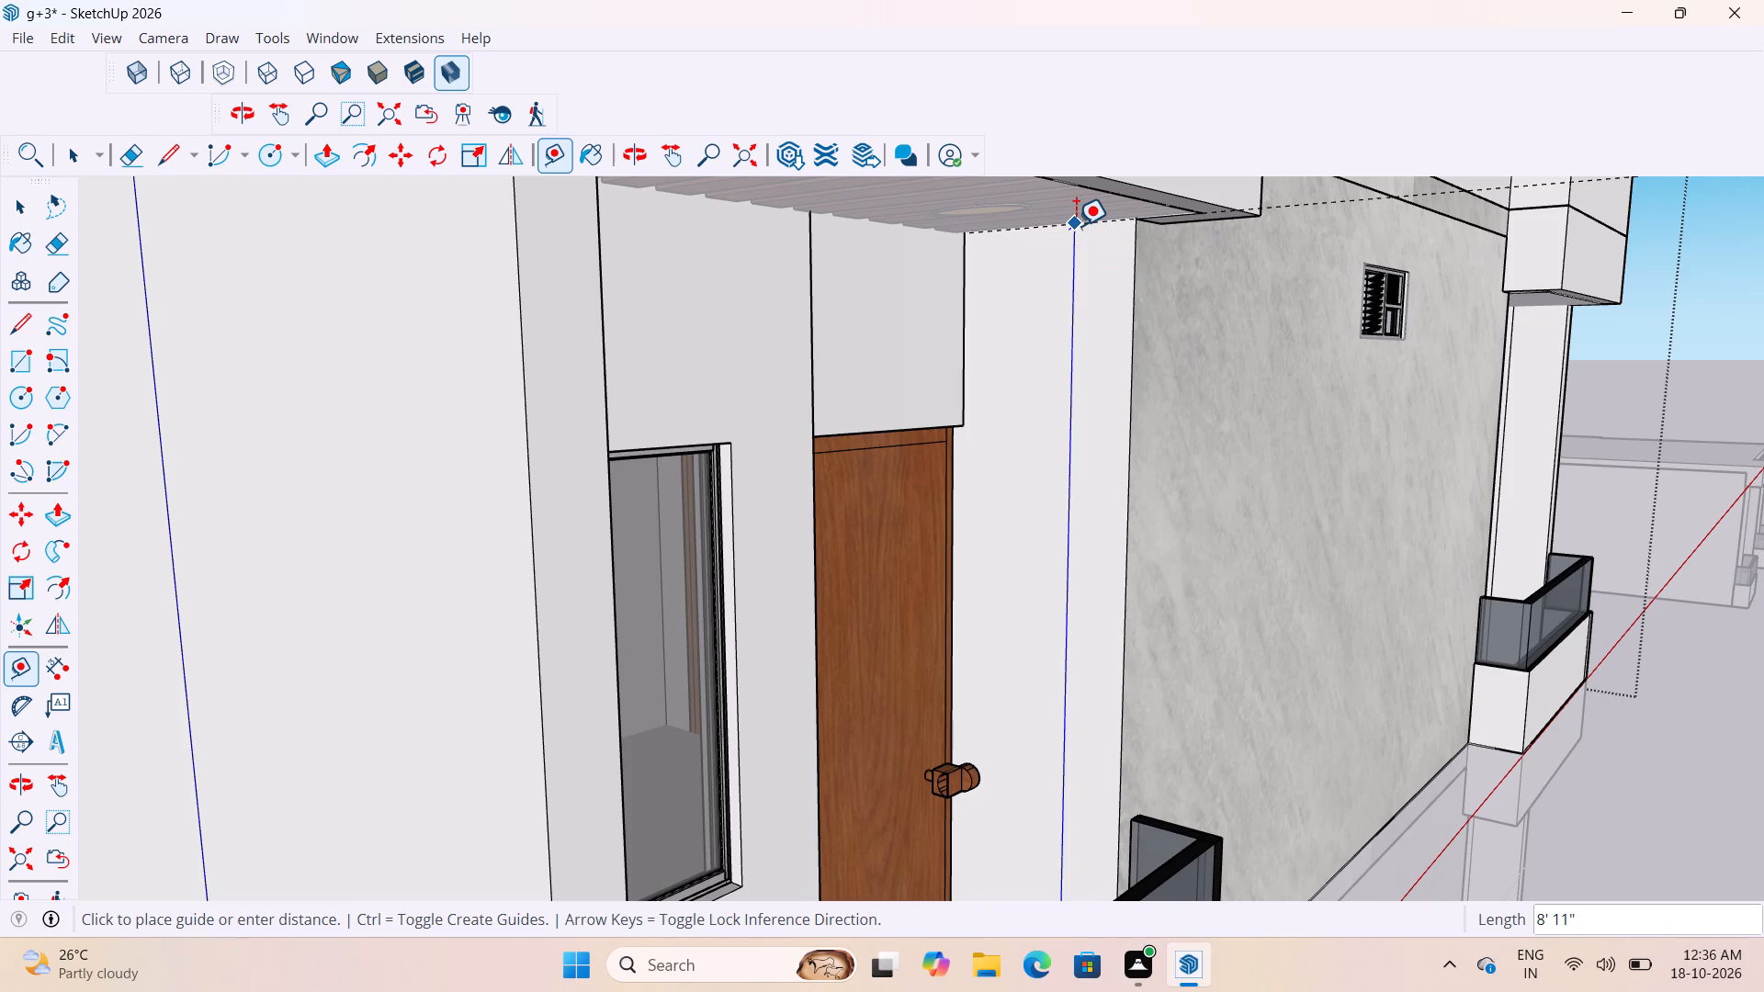
scroll(1076, 369, "down", 7)
key("space")
key("space")
scroll(1104, 491, "down", 2)
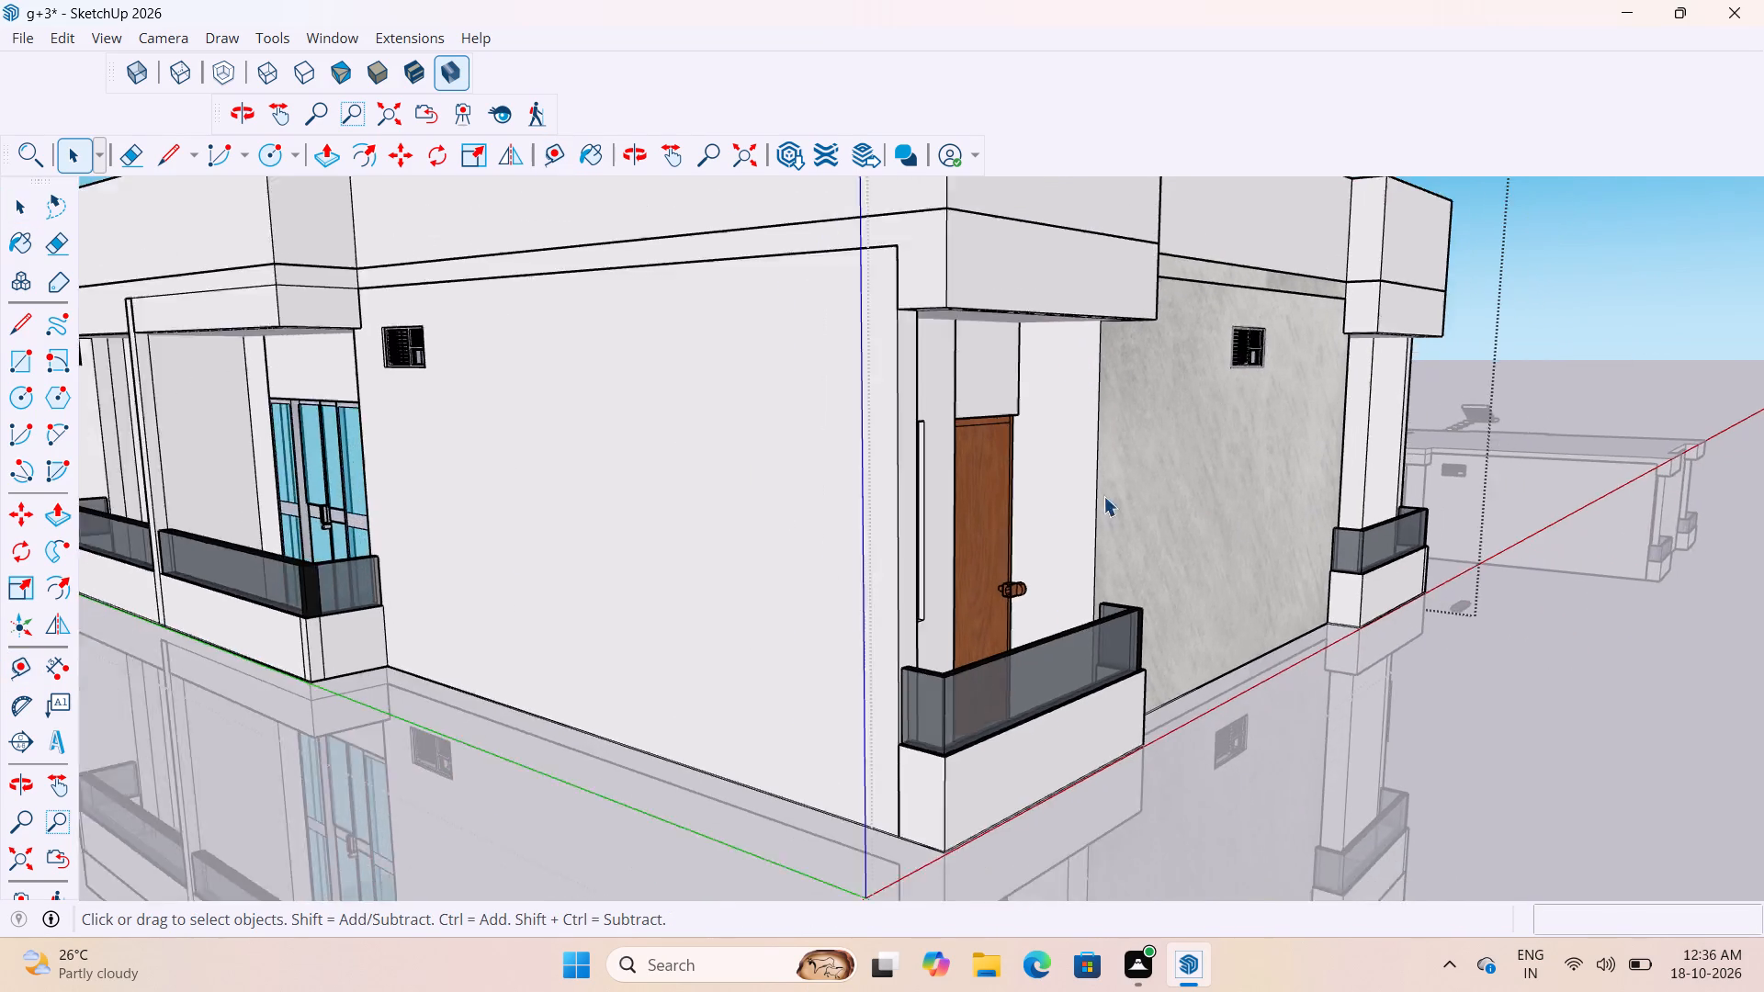
Draw a 2' 3/4" by 2' 3/4" rectangle on the open ground beside the apartment block's boundary wall.
scroll(1103, 496, "down", 9)
left_click(1487, 738)
middle_click_drag(1440, 659, 1055, 731)
scroll(1052, 505, "down", 6)
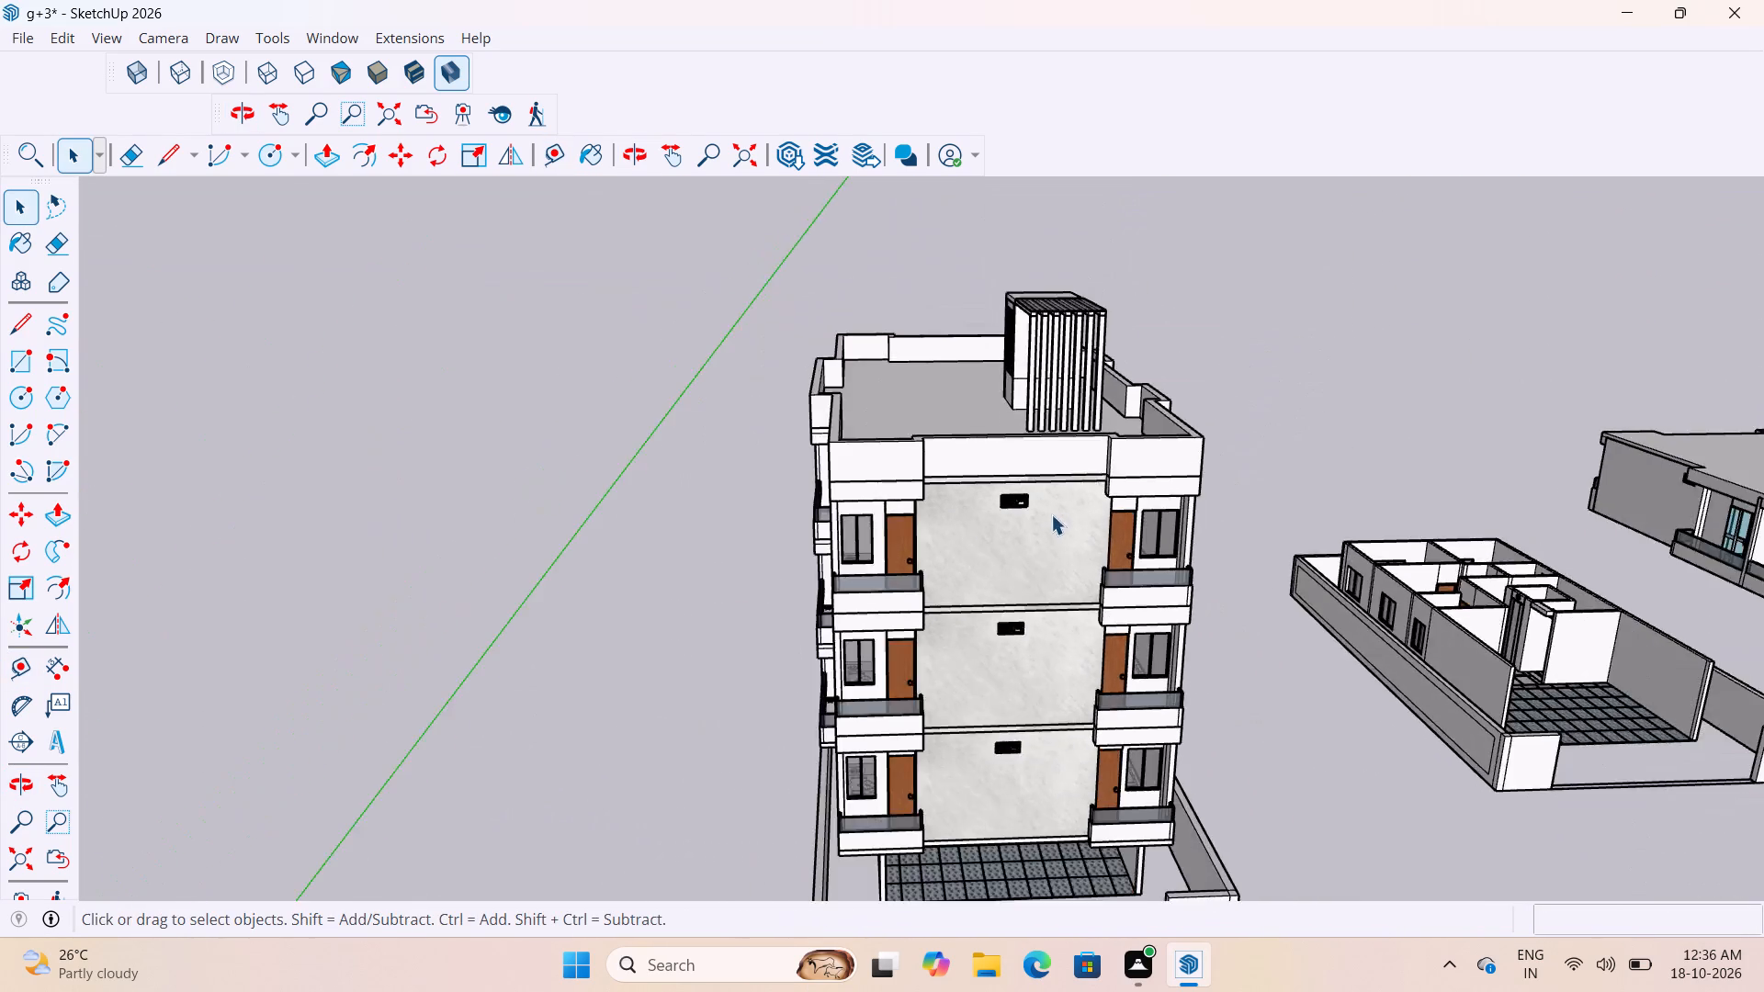
scroll(1051, 514, "down", 11)
middle_click_drag(1114, 693, 1128, 794)
scroll(1201, 722, "up", 9)
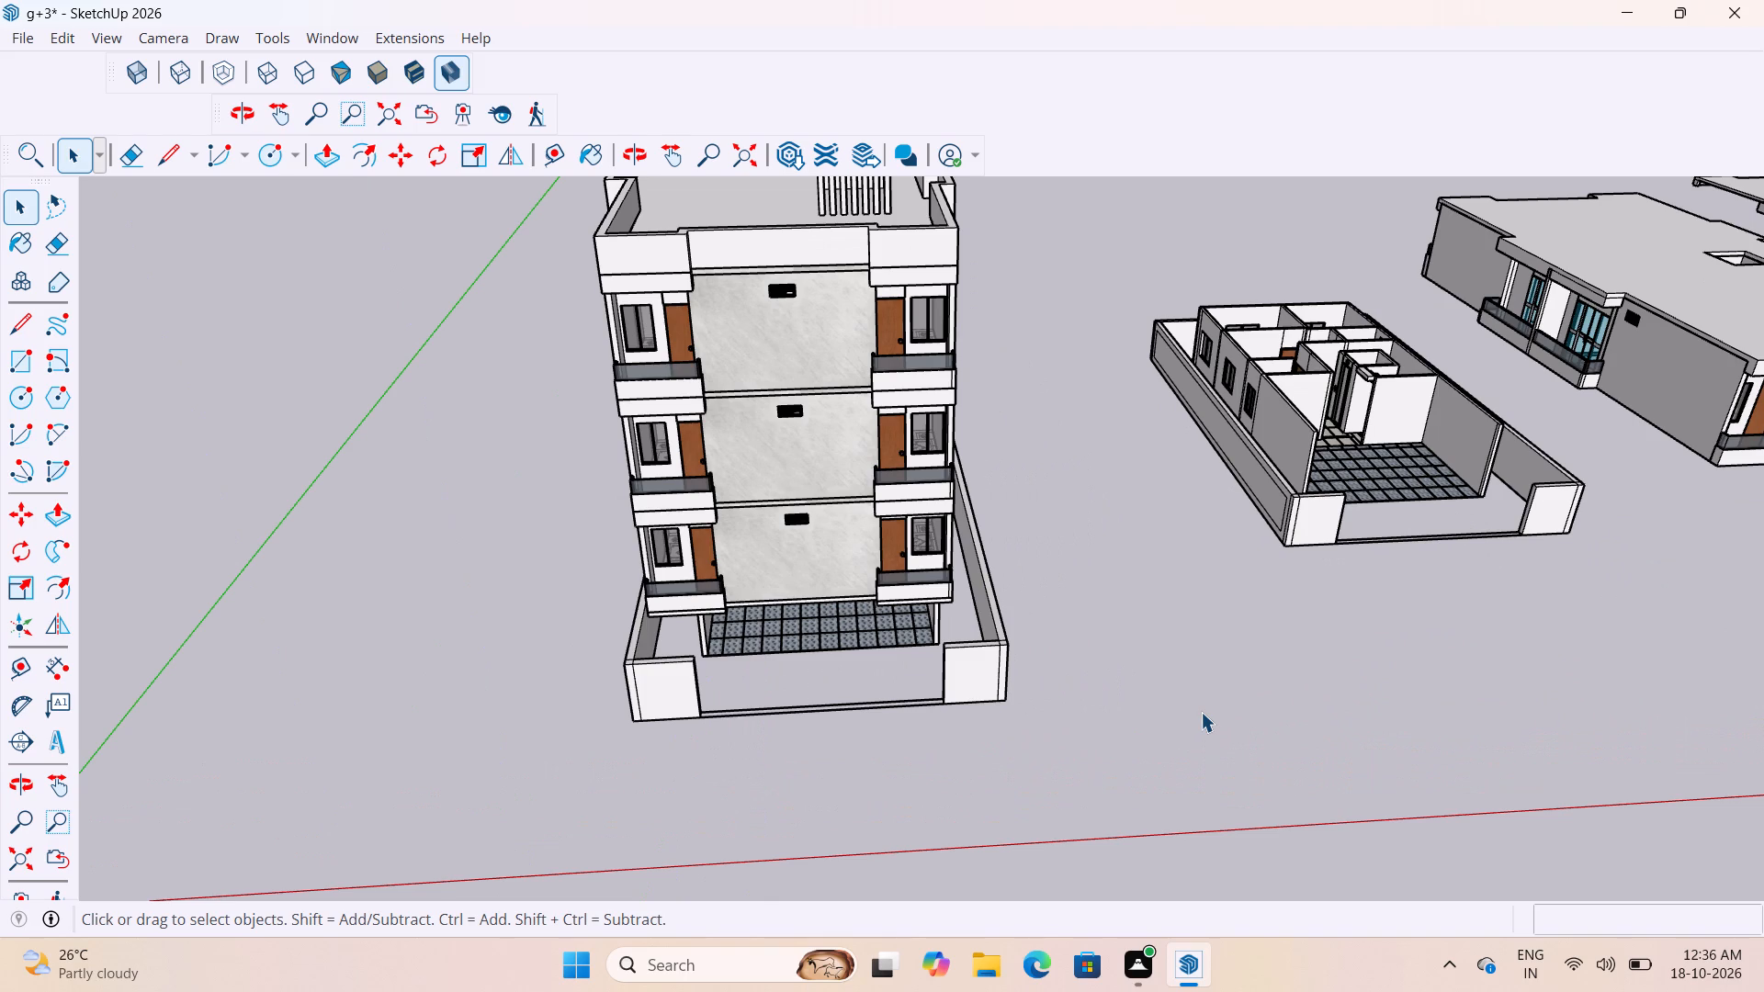
key("r")
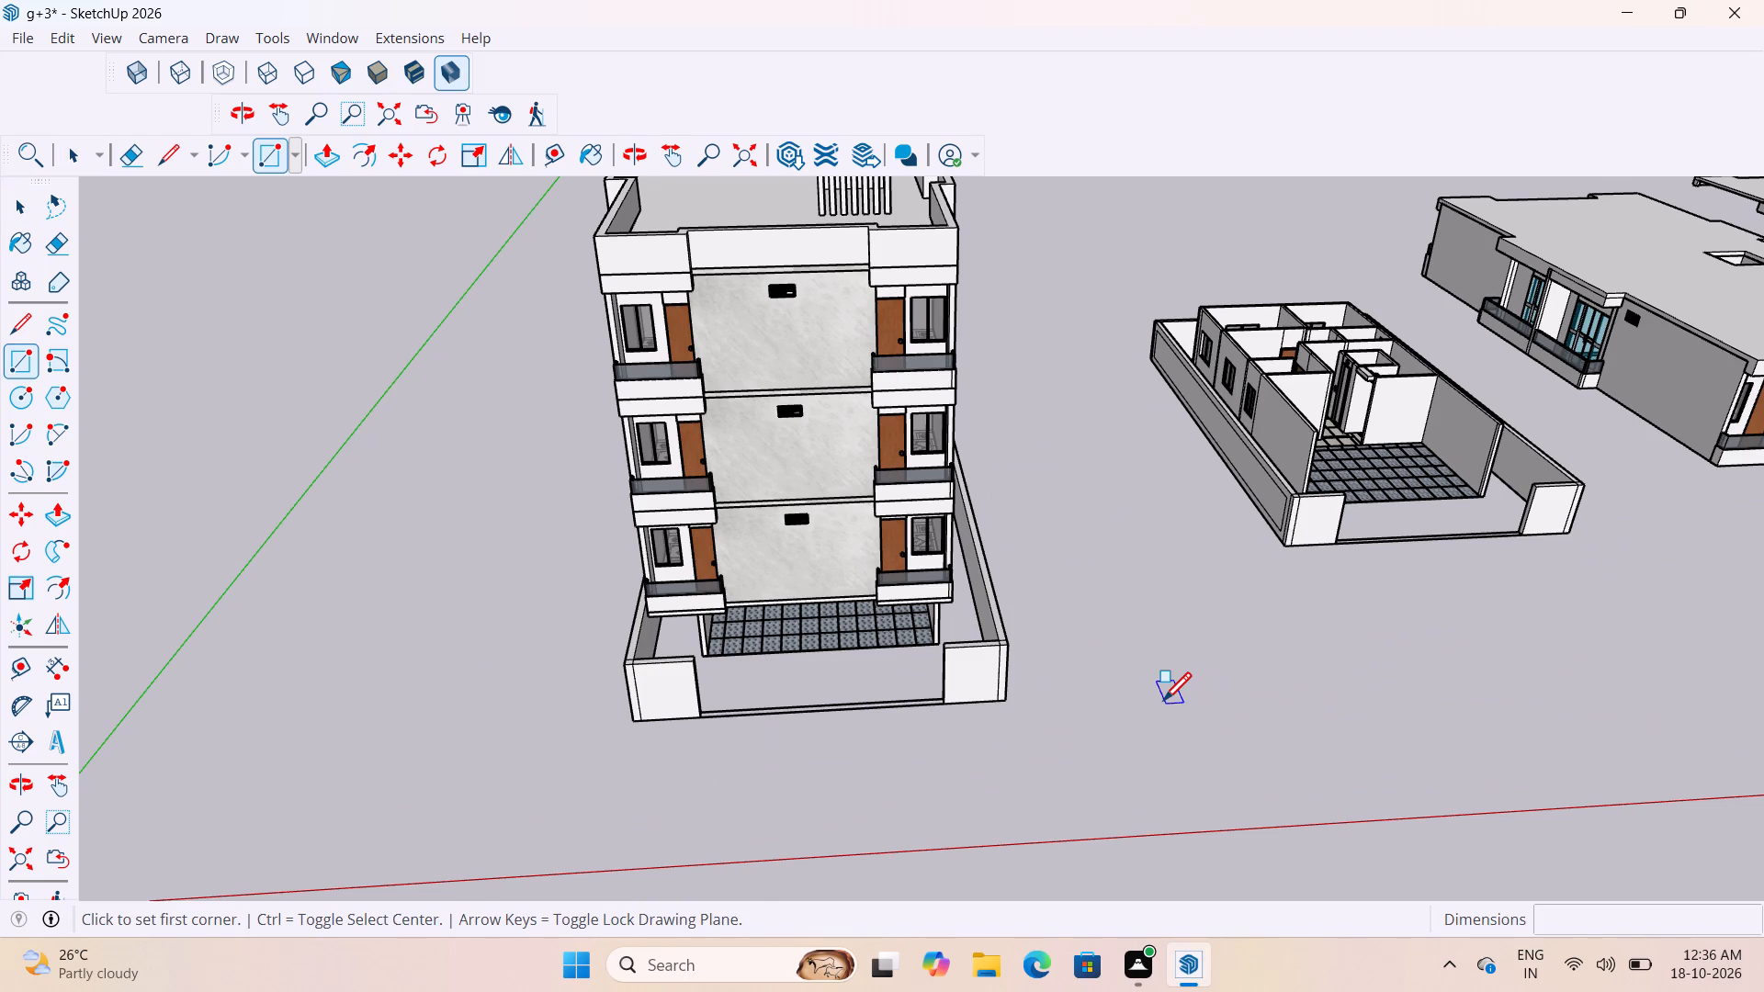
scroll(1170, 695, "up", 2)
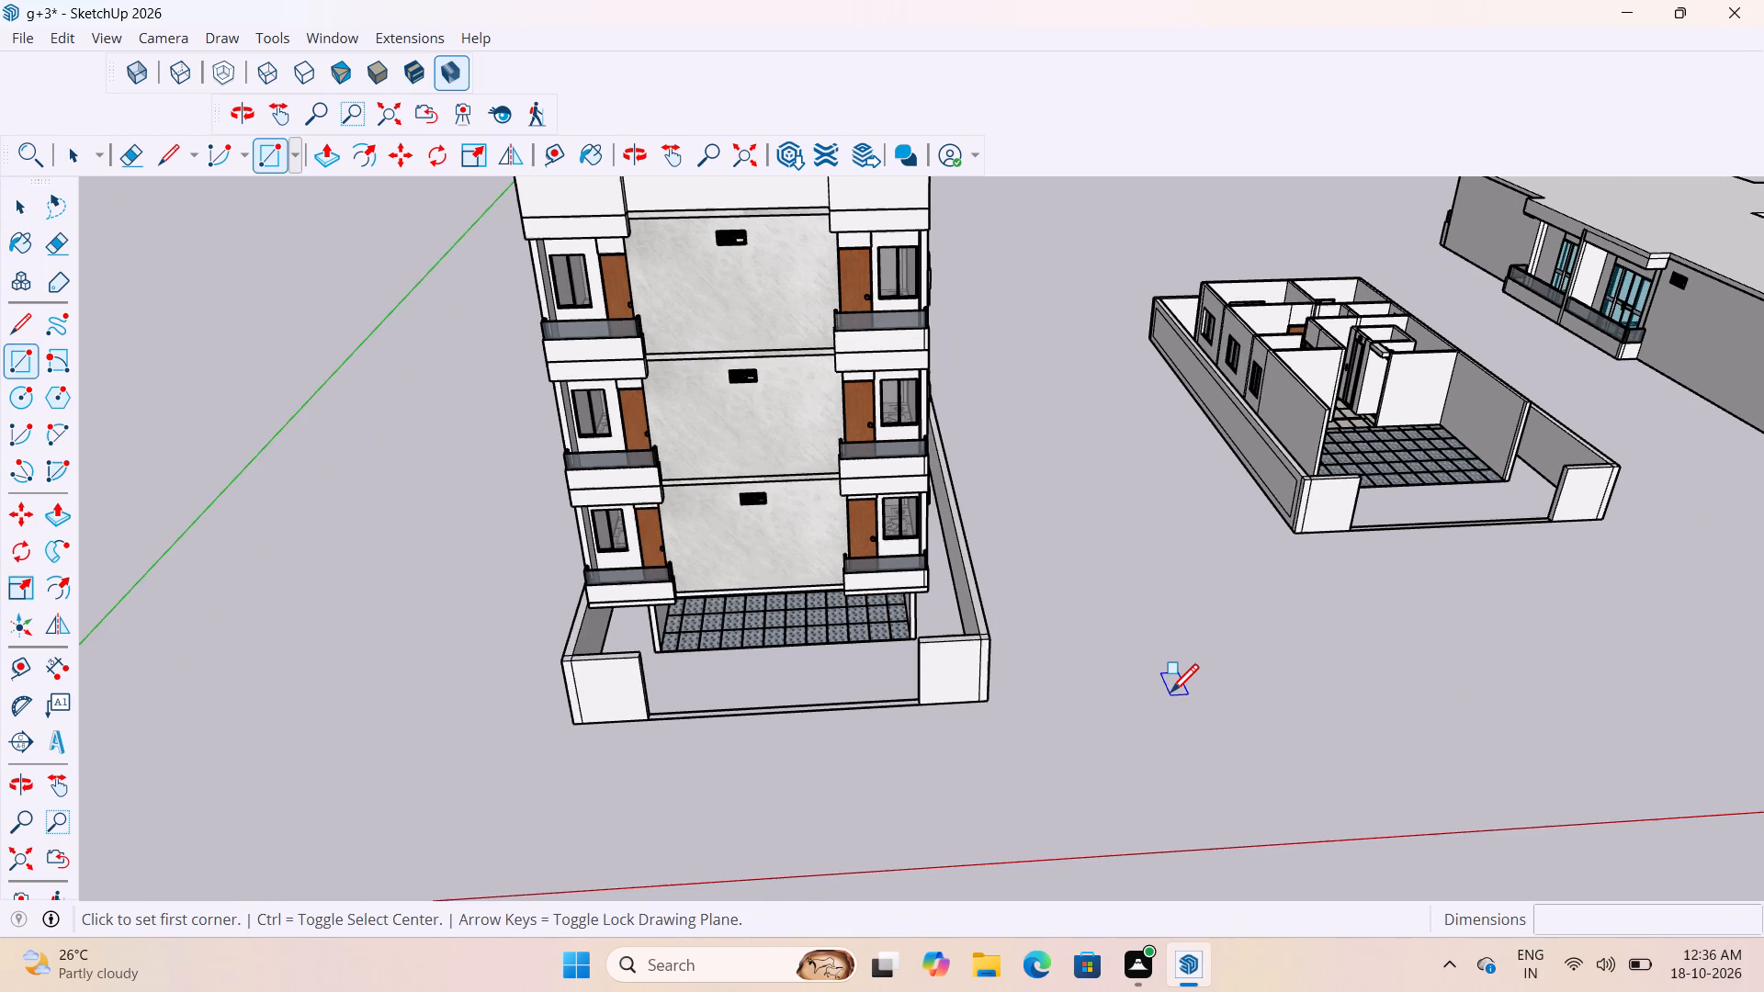
scroll(608, 476, "up", 2)
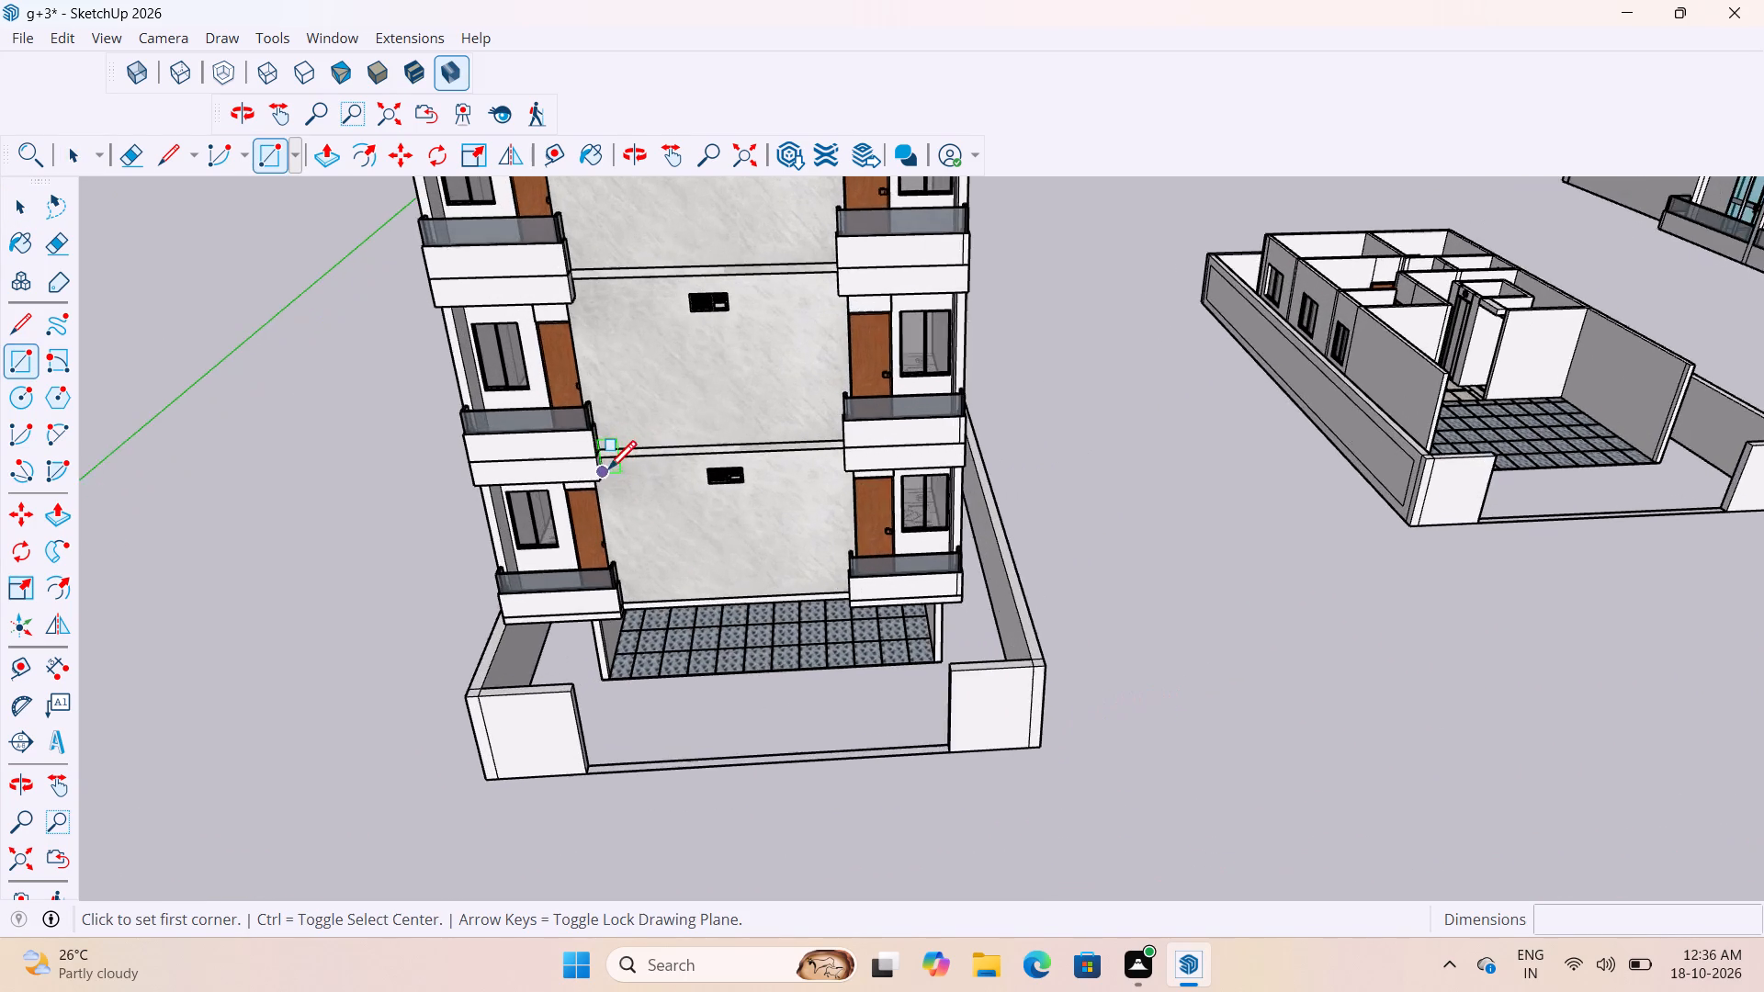
middle_click_drag(612, 470, 970, 552)
scroll(926, 617, "up", 4)
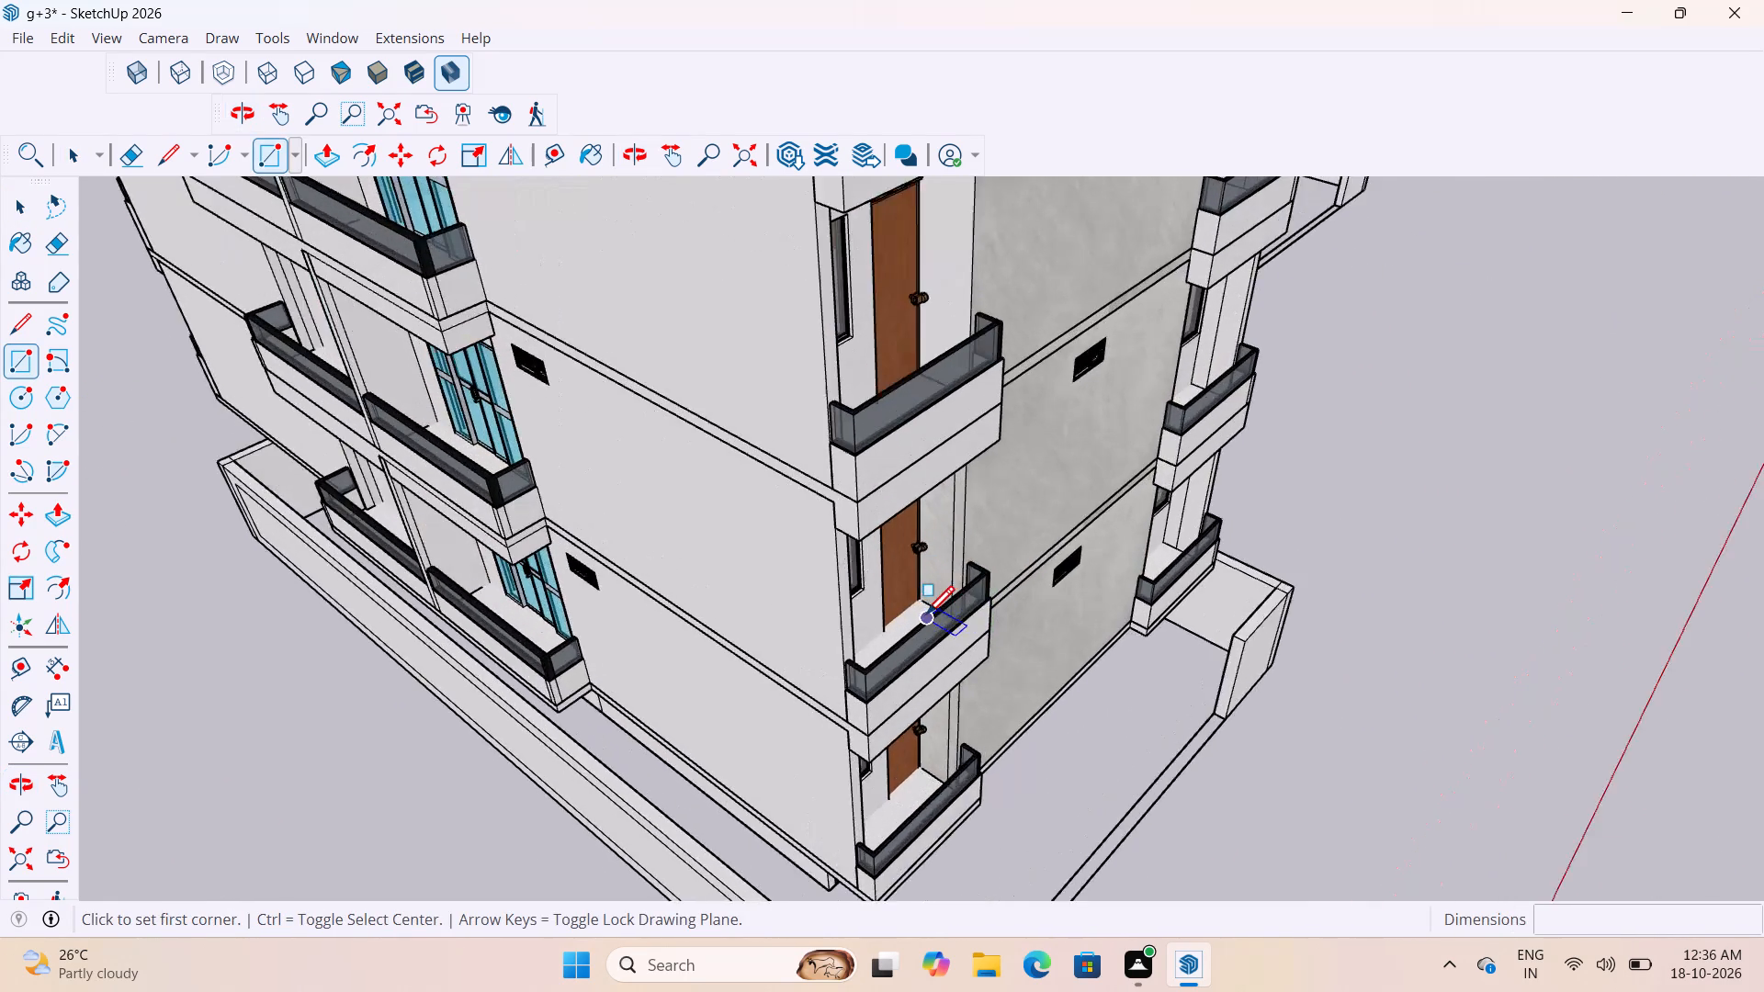
scroll(926, 617, "up", 10)
scroll(806, 546, "down", 16)
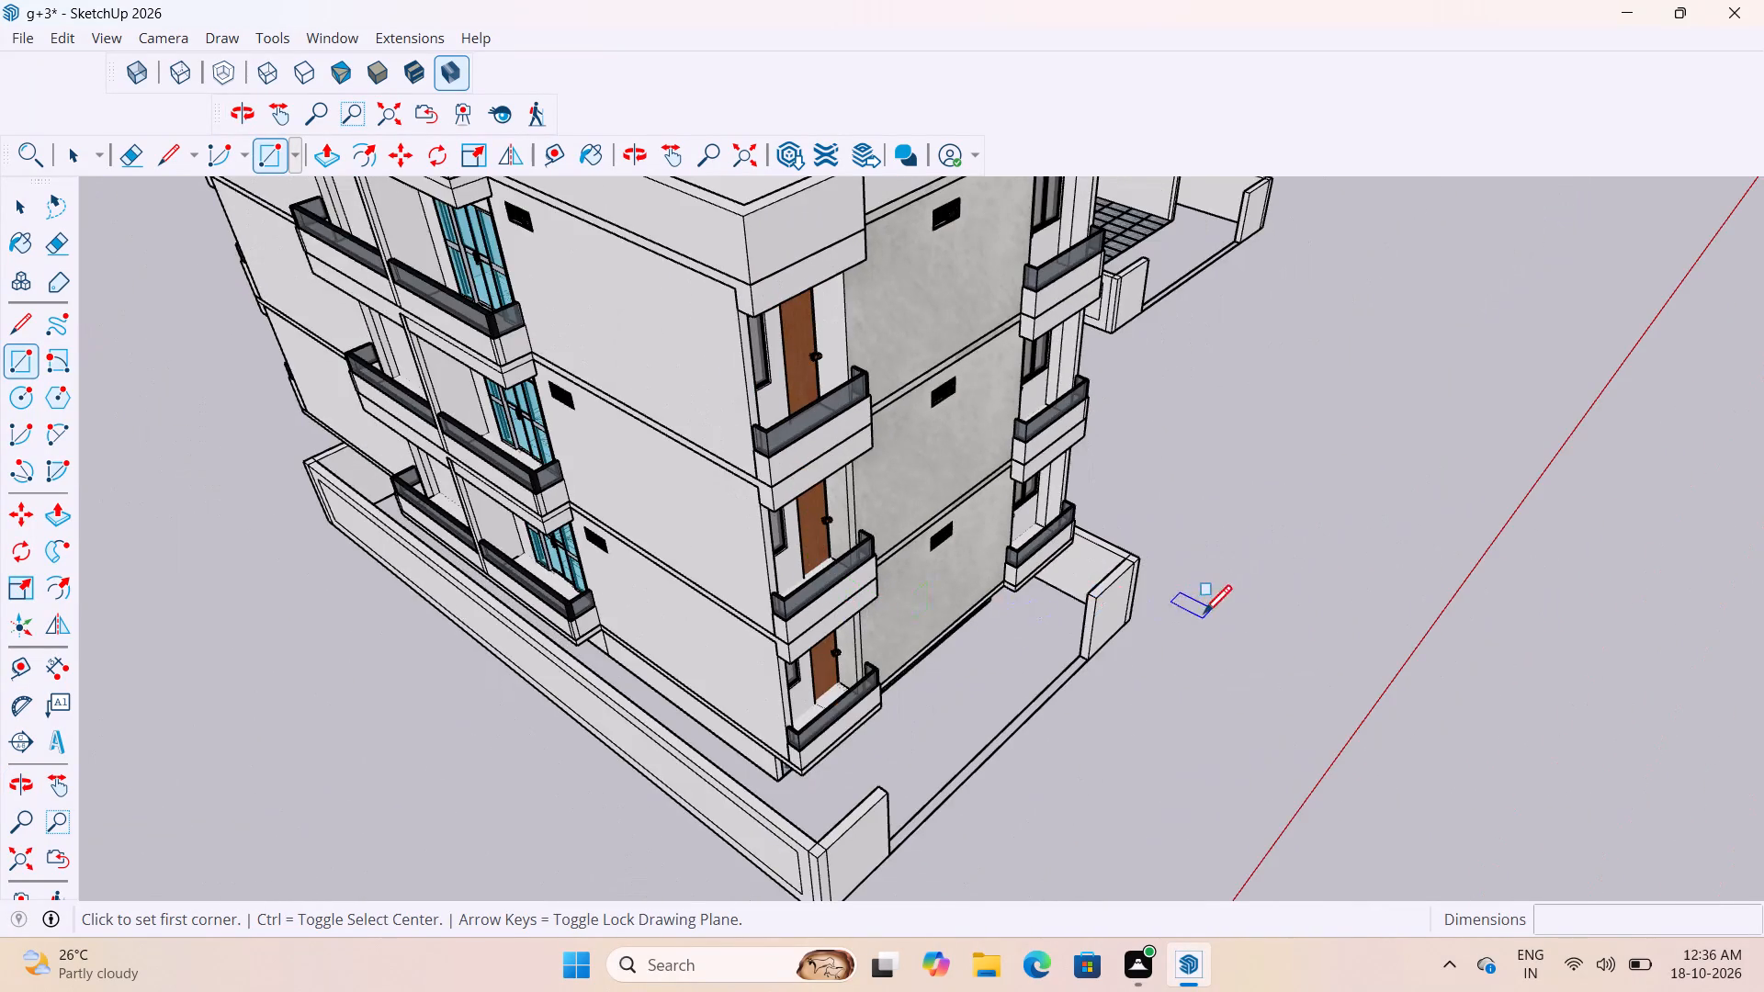
middle_click_drag(1189, 607, 883, 614)
scroll(1022, 635, "down", 10)
scroll(1152, 696, "up", 2)
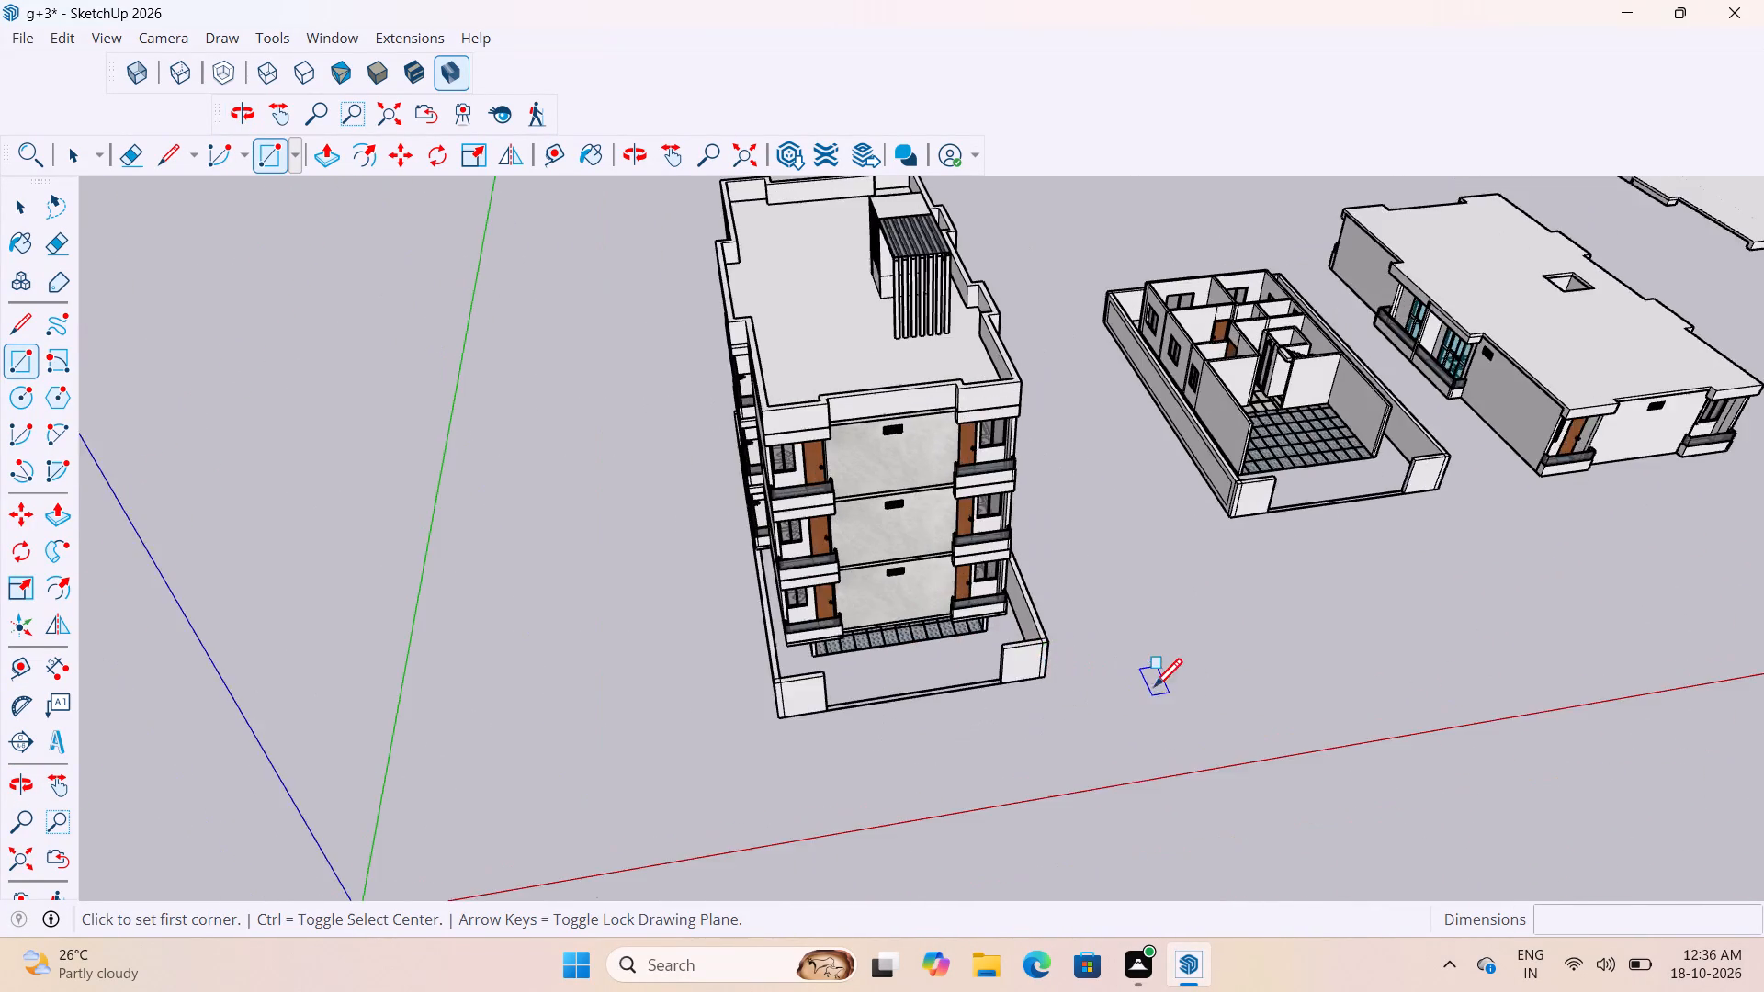
scroll(1154, 690, "up", 6)
middle_click_drag(1148, 677, 1073, 697)
scroll(1204, 678, "up", 3)
left_click(1130, 610)
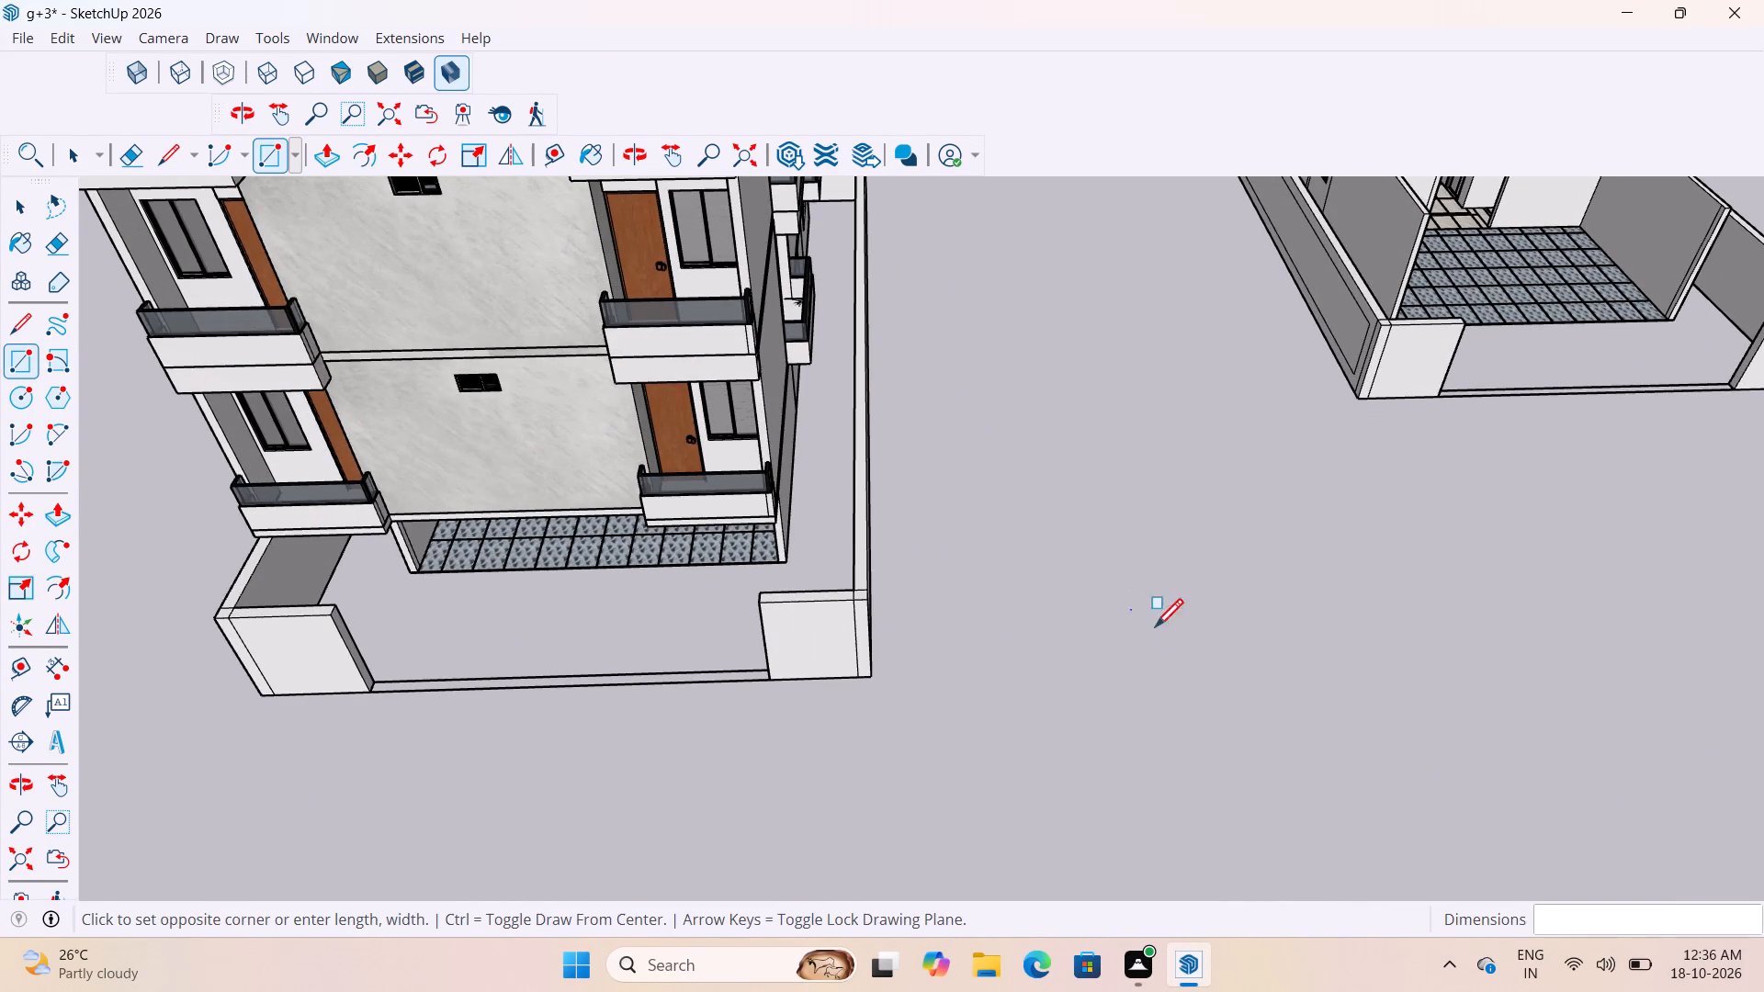
scroll(1185, 659, "up", 7)
scroll(1203, 653, "down", 5)
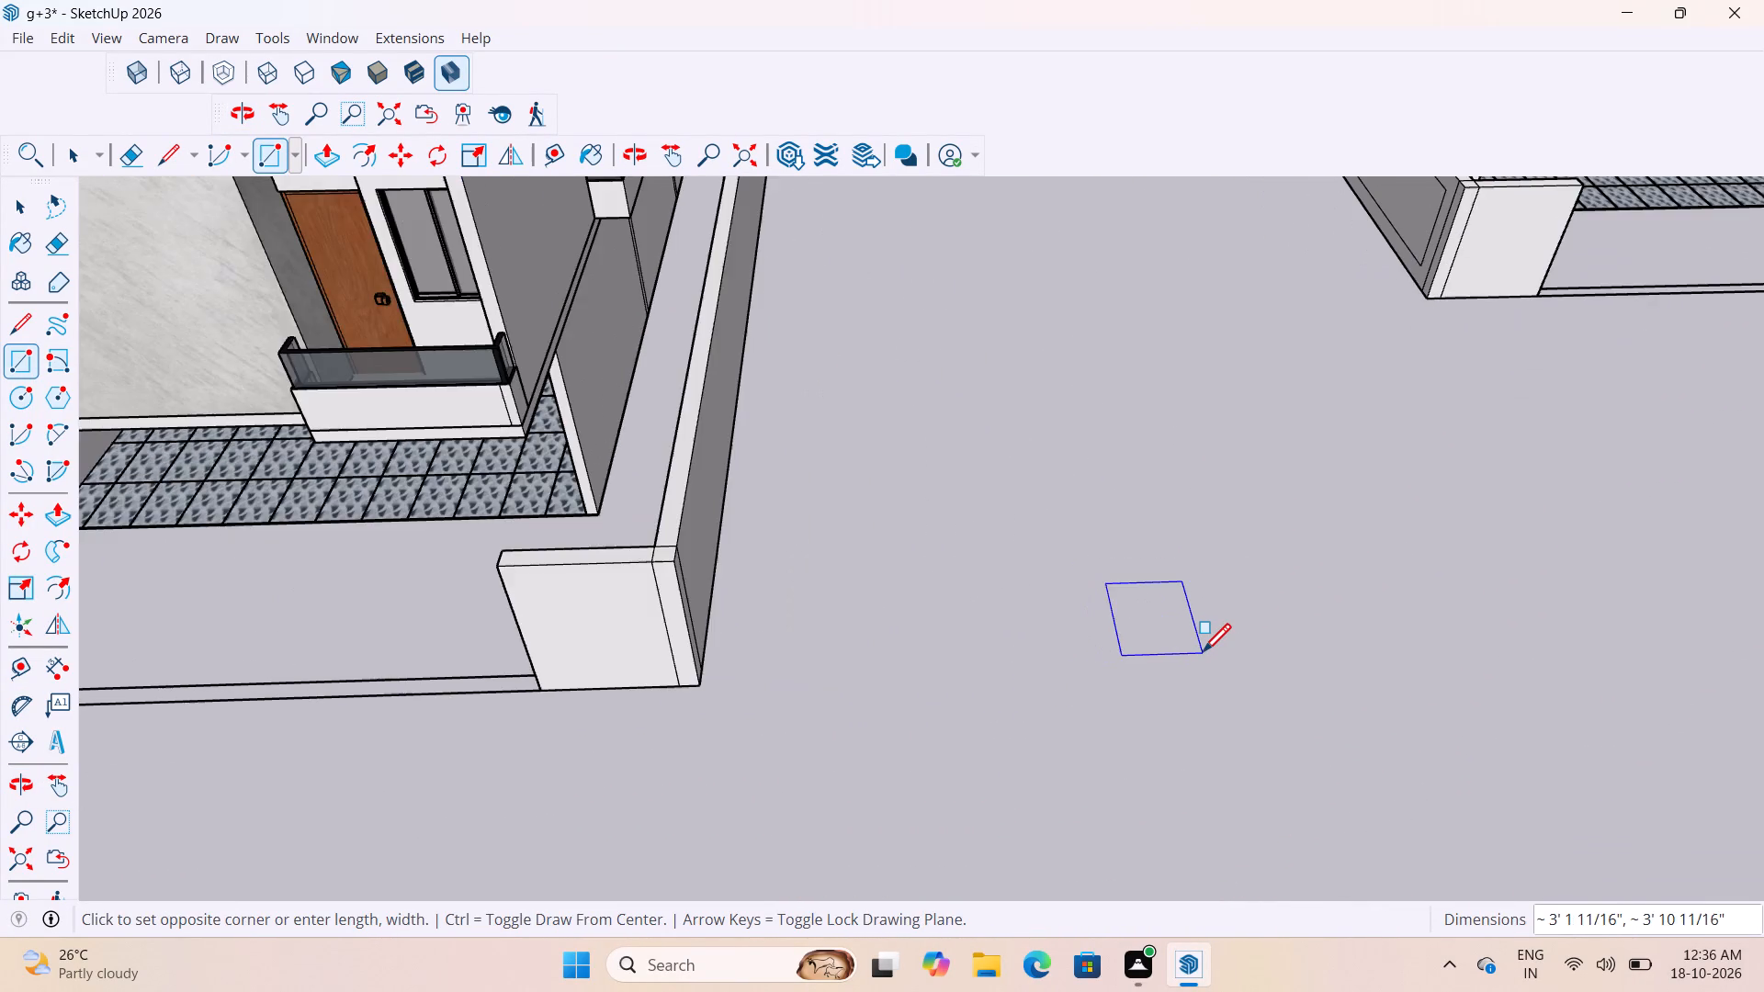
middle_click_drag(1188, 640, 1224, 653)
scroll(1180, 615, "up", 3)
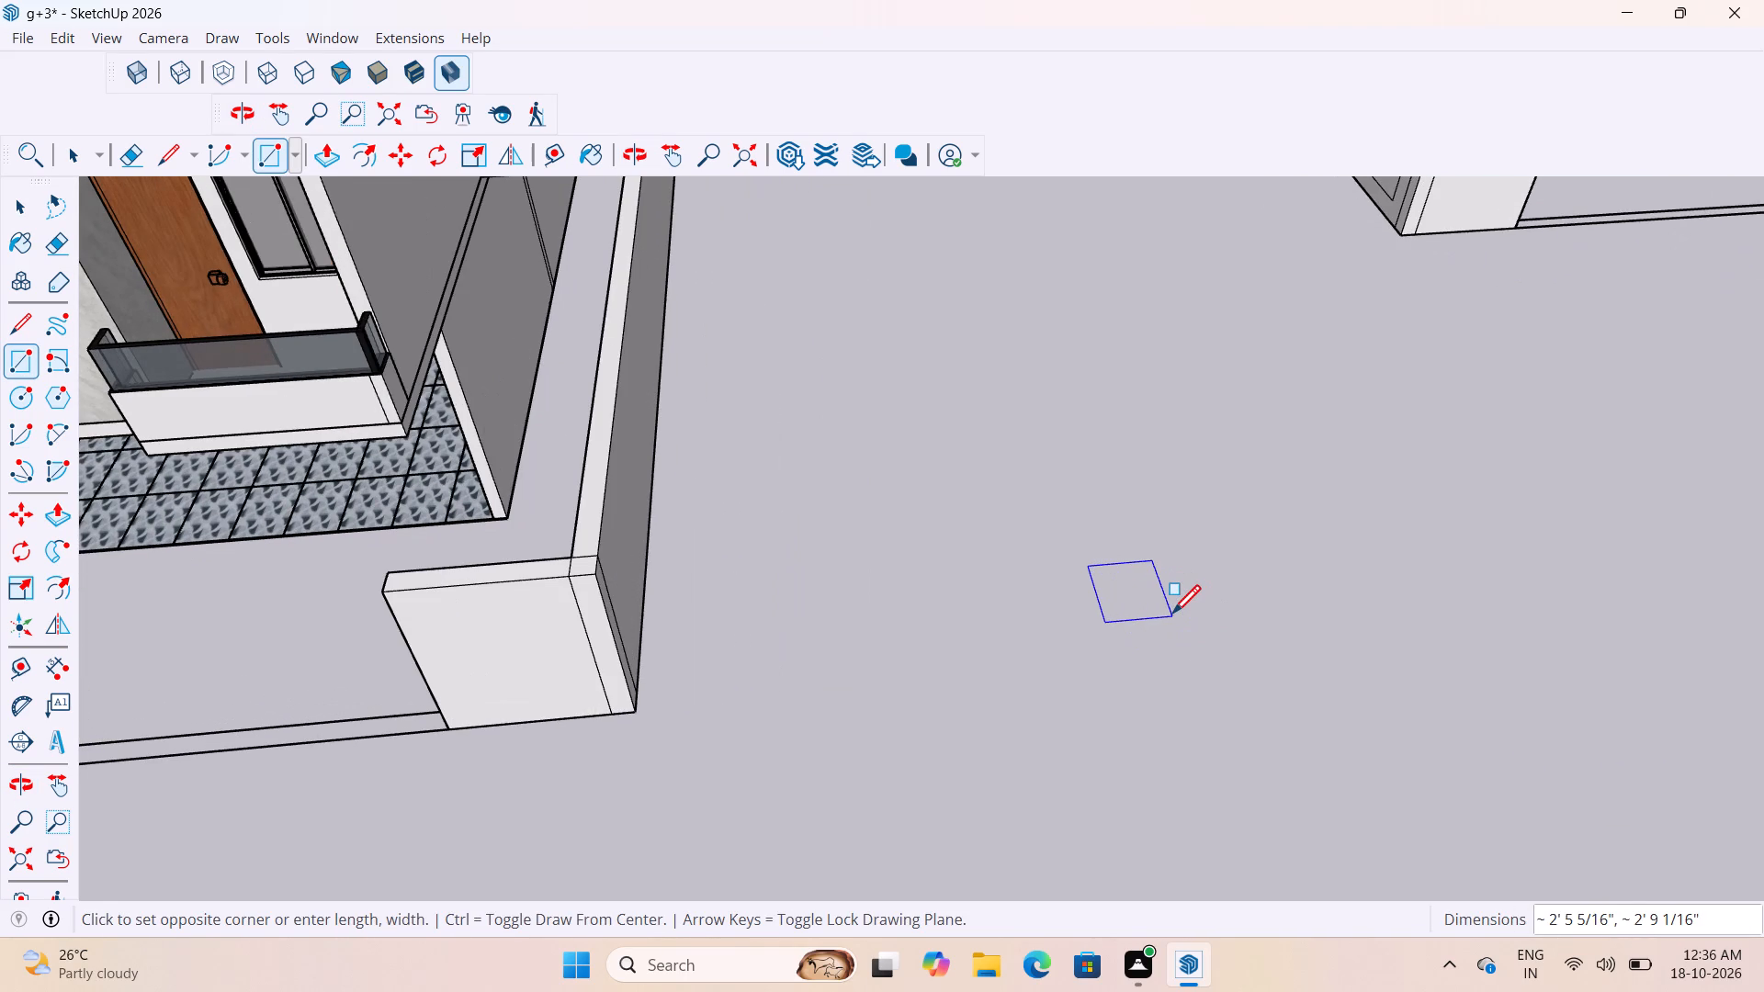
type("2'3")
type("/4\"")
key("comma")
type("2'3/")
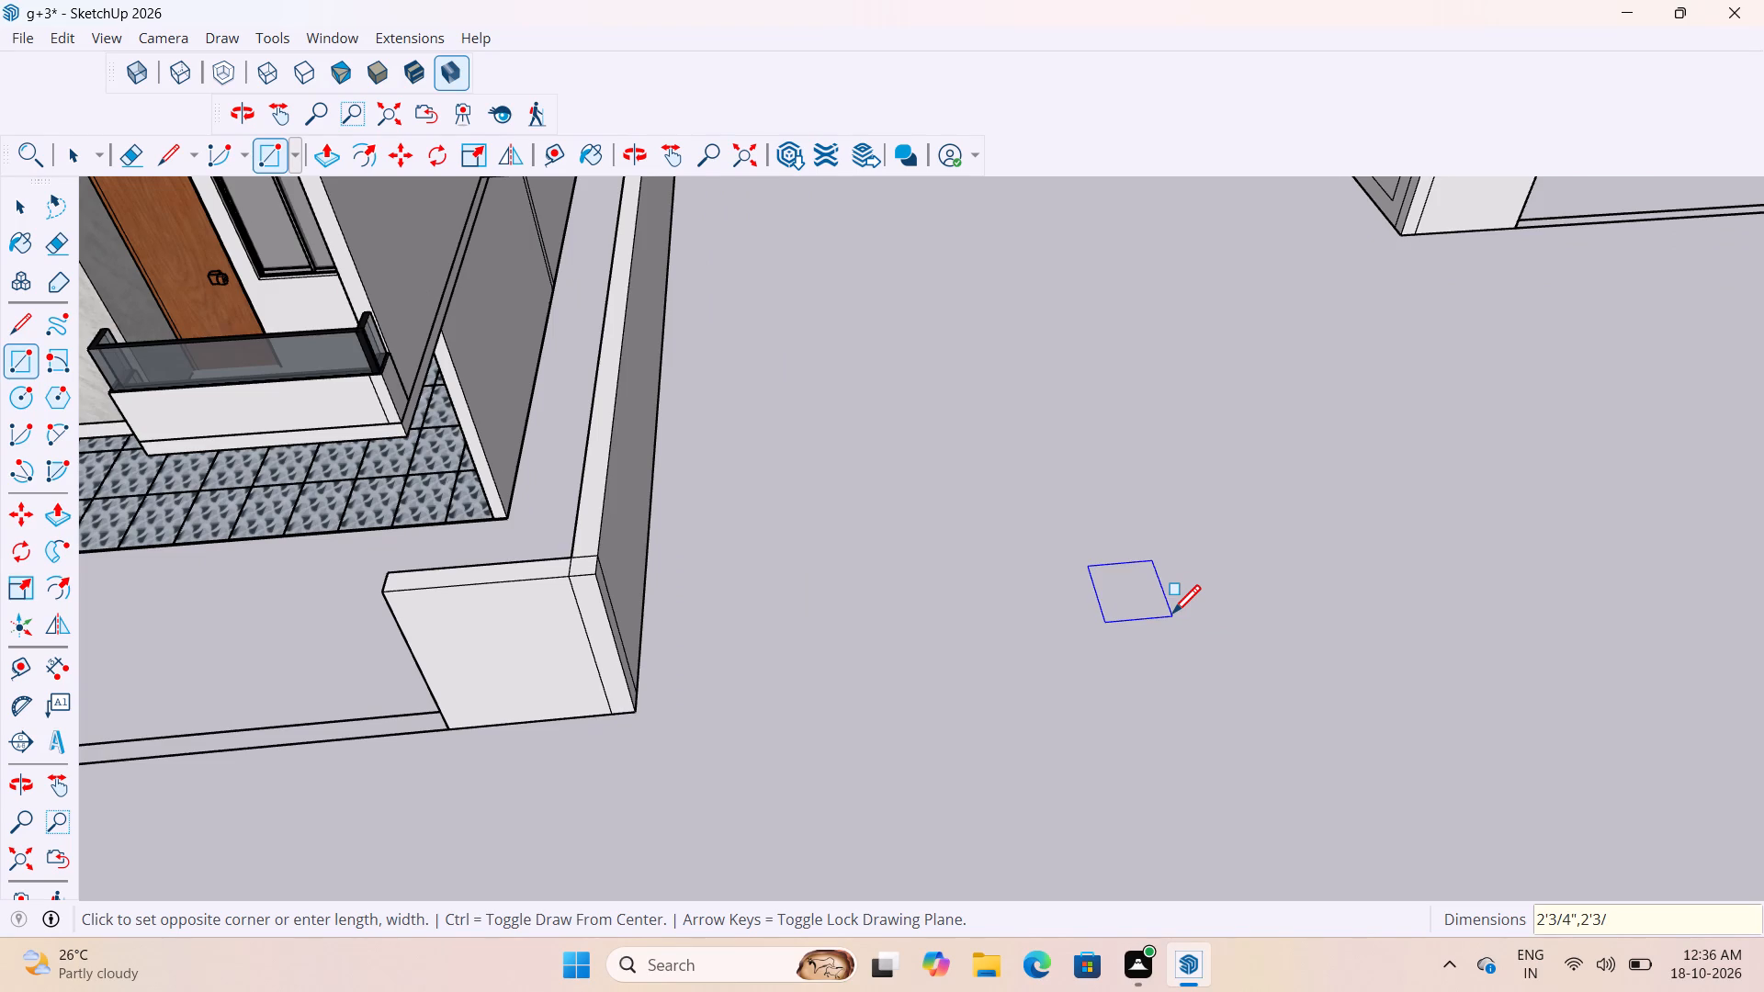
type("4\"")
key("Return")
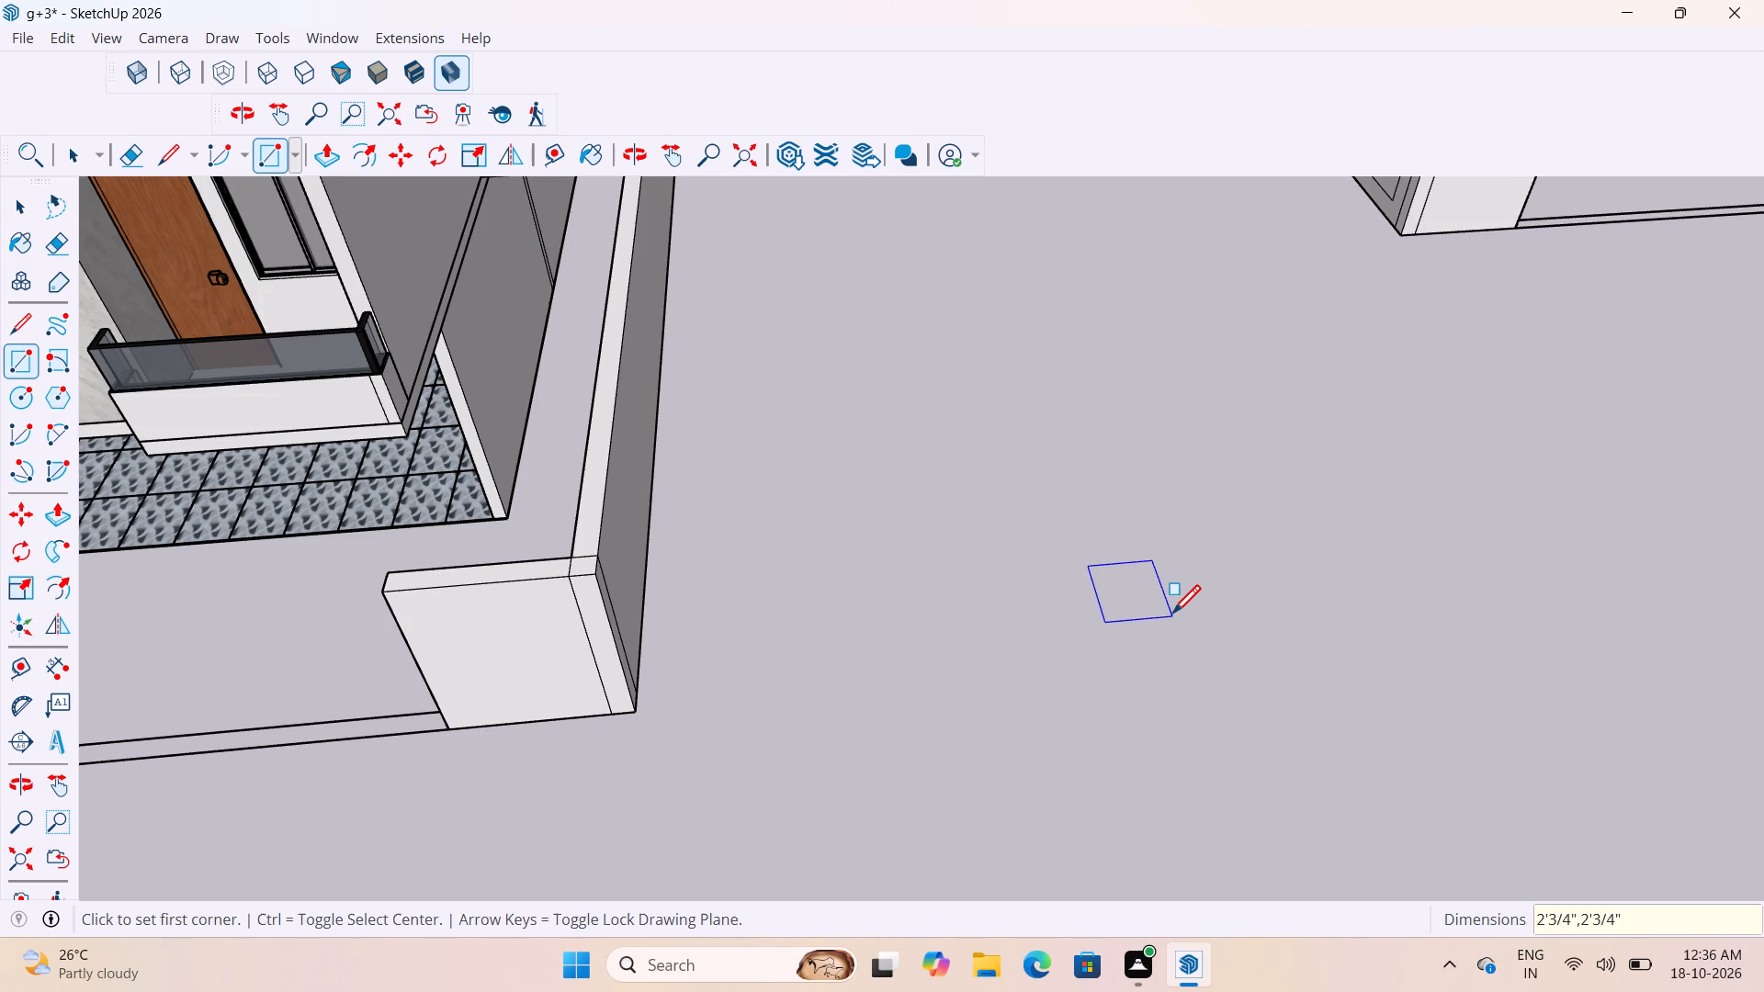
Make the square's face and its edges into a group.
key("space")
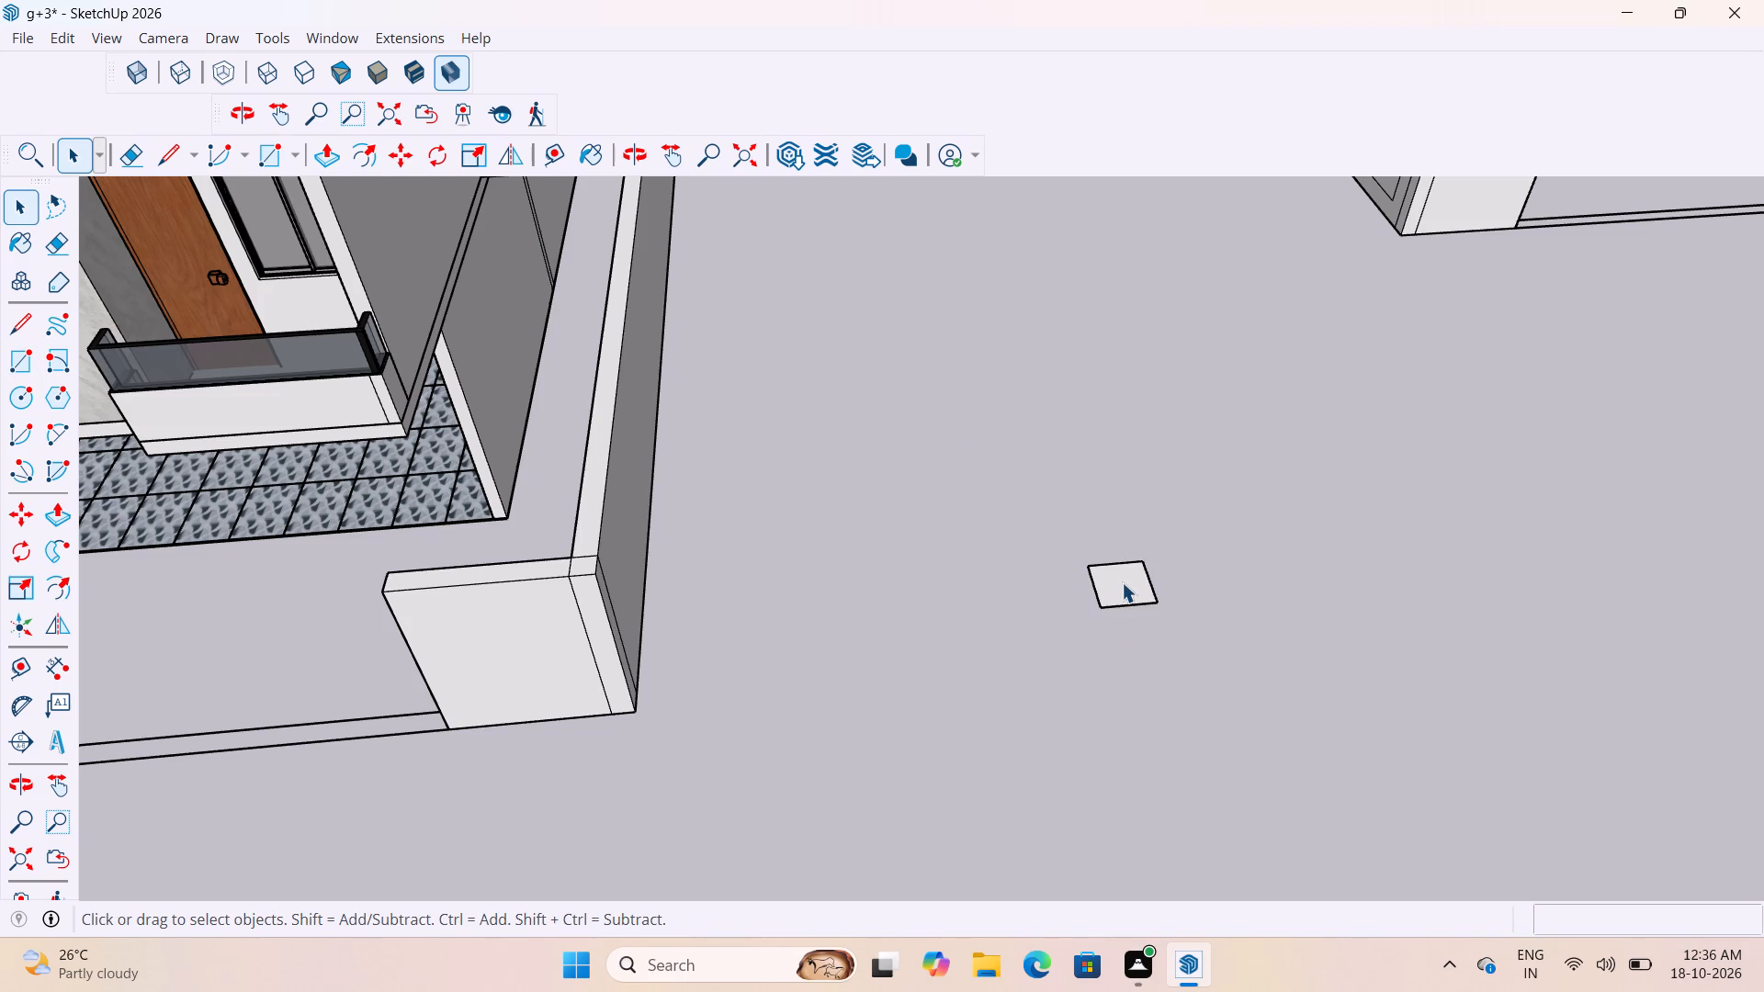
double_click(1122, 582)
right_click(1122, 582)
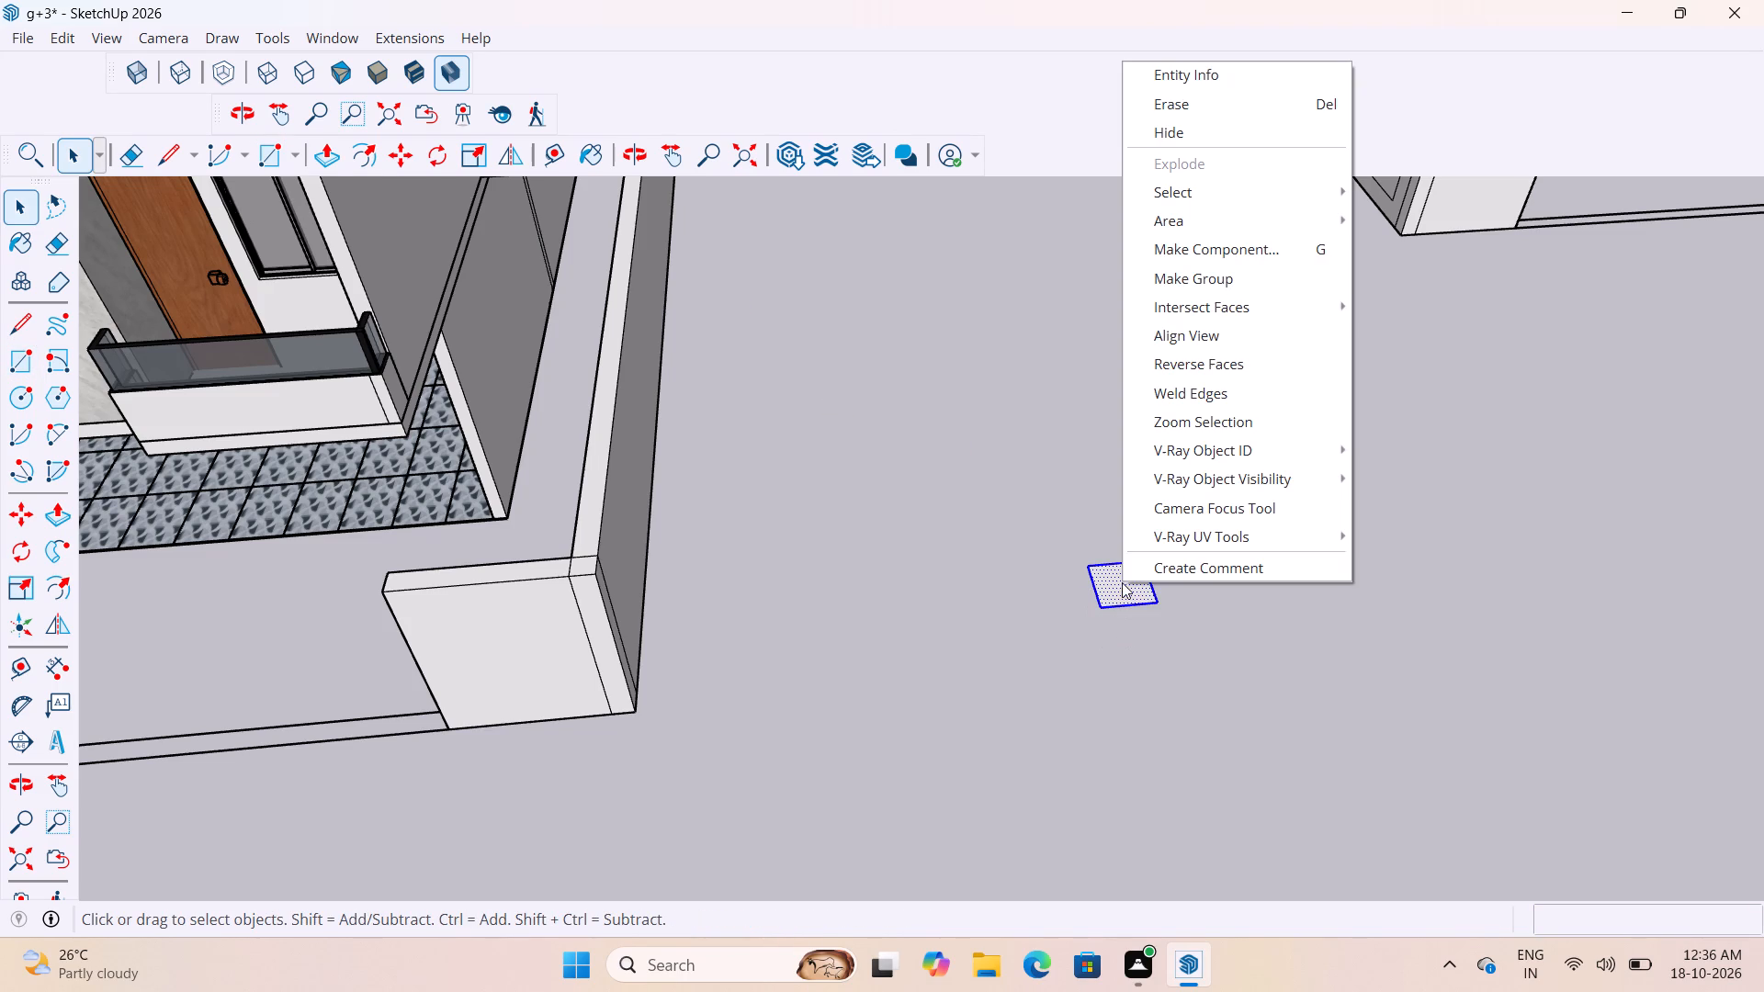
left_click(1204, 273)
Inside the new group, push/pull the square face up 8'11" into a tall block, and leave the group.
double_click(1128, 588)
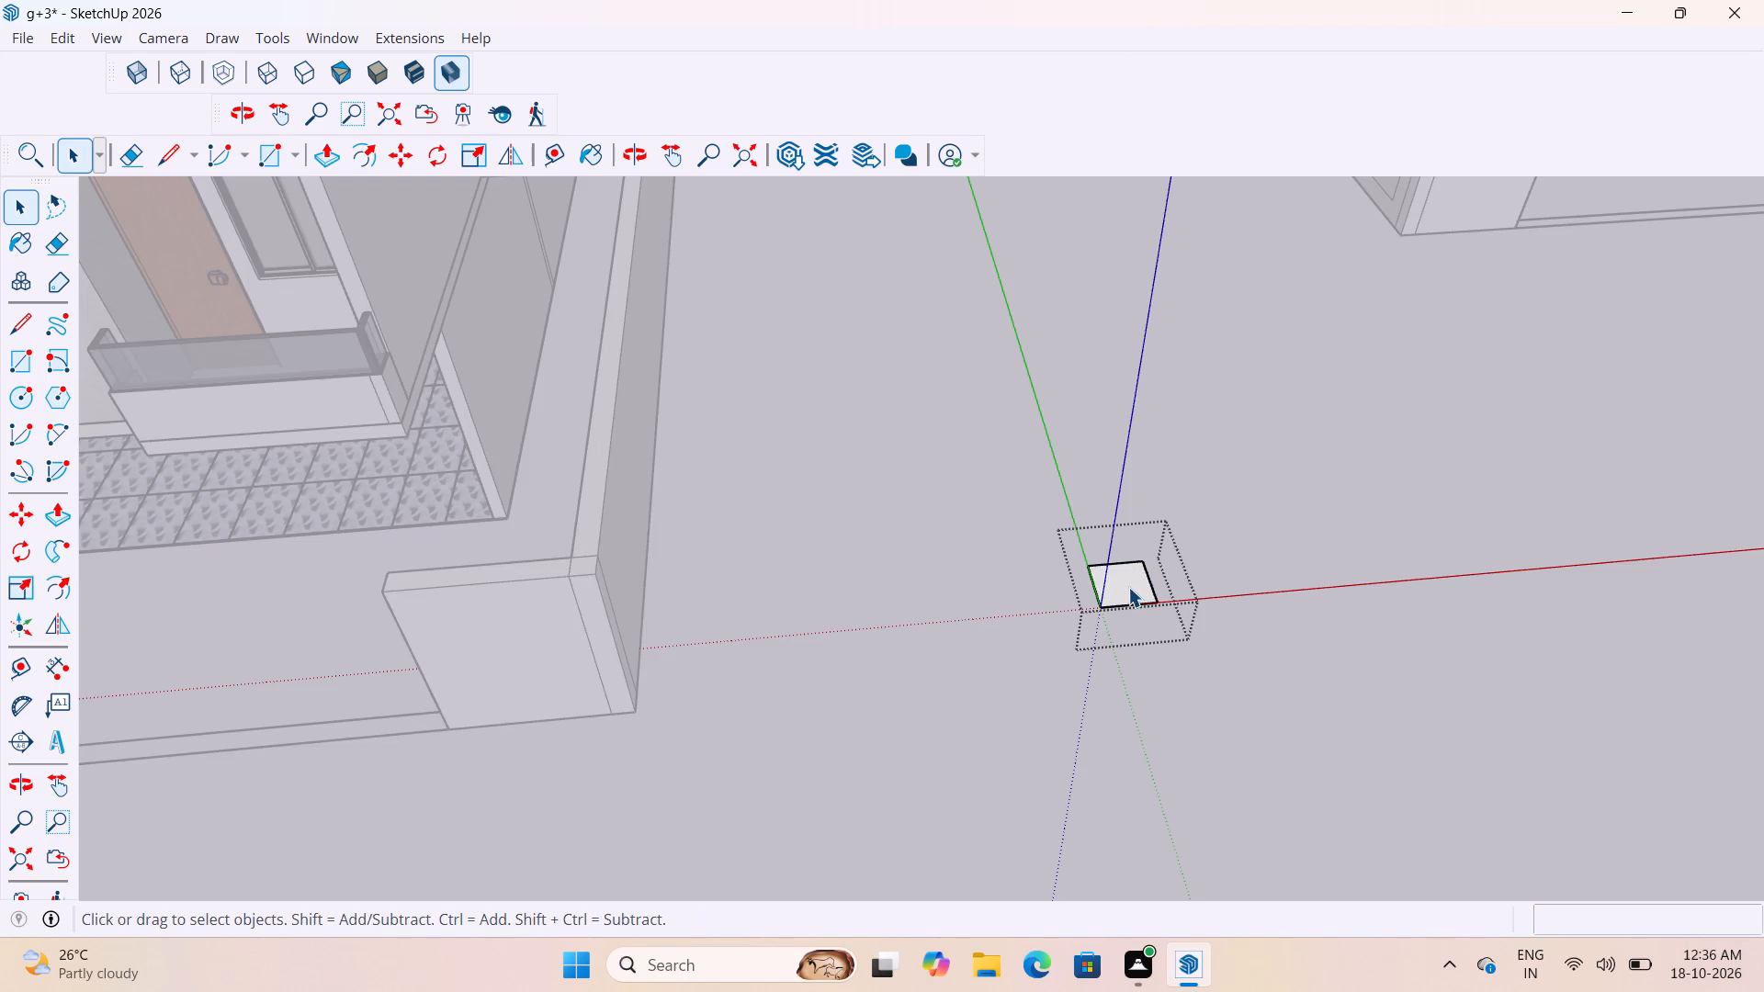
key("p")
left_click(1129, 584)
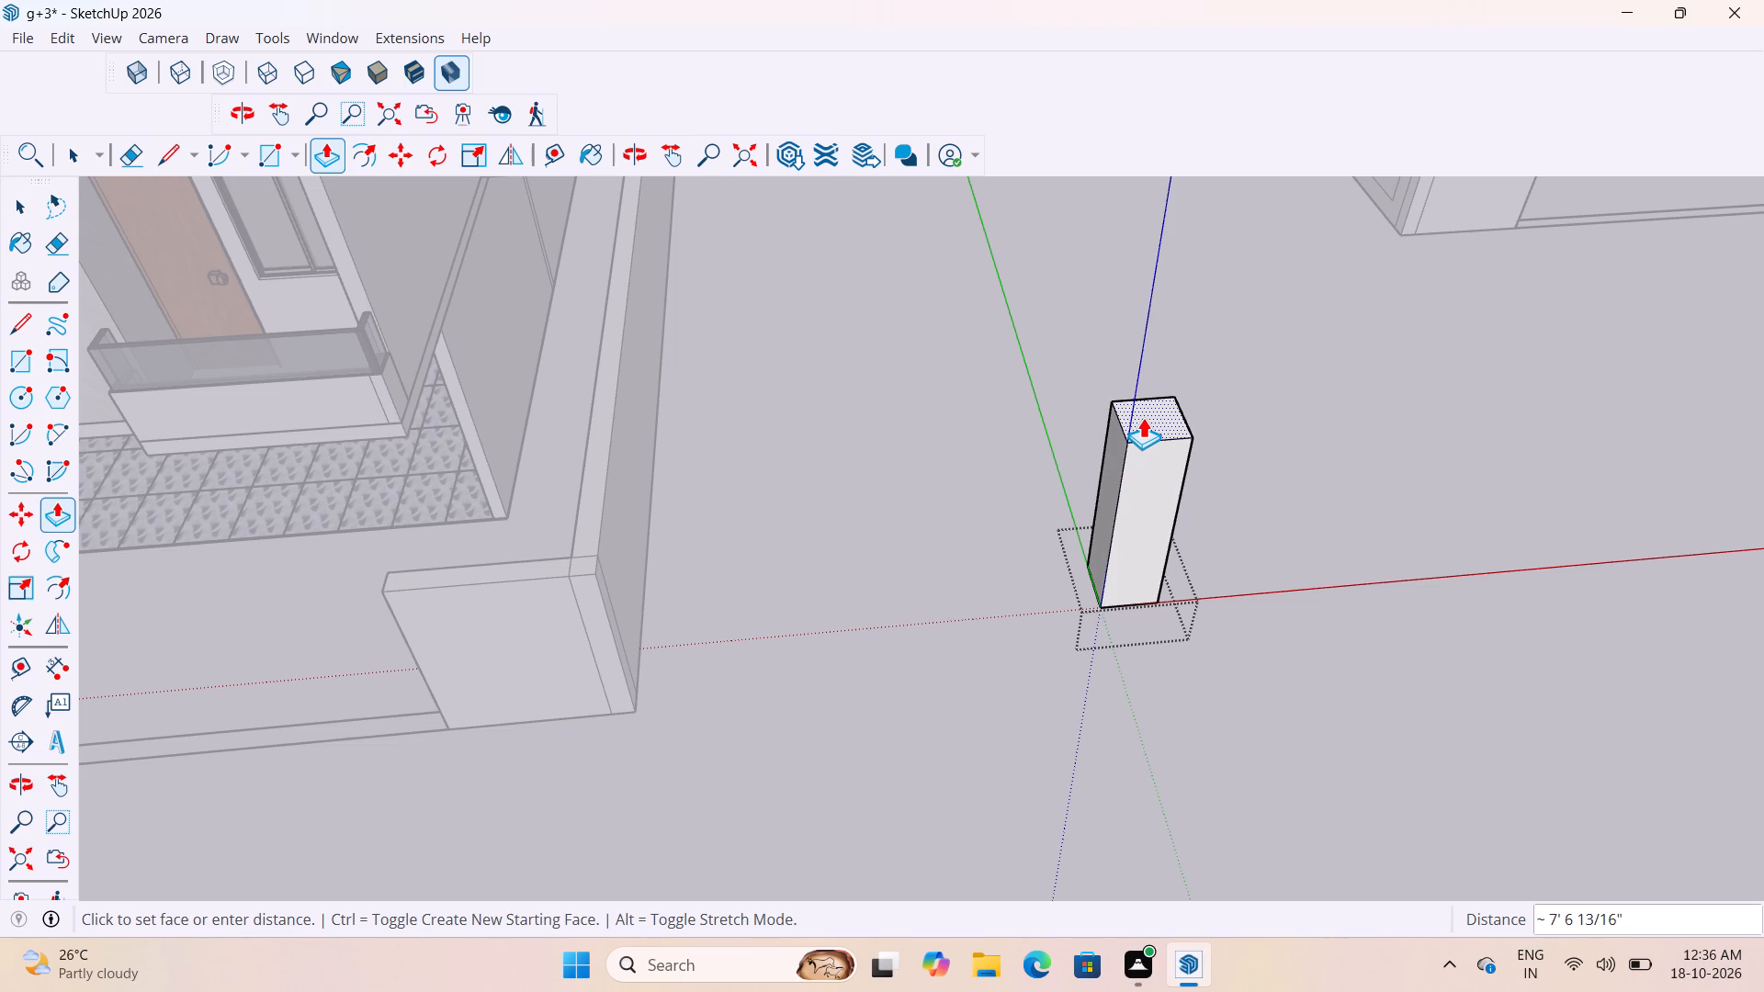
scroll(1143, 417, "down", 2)
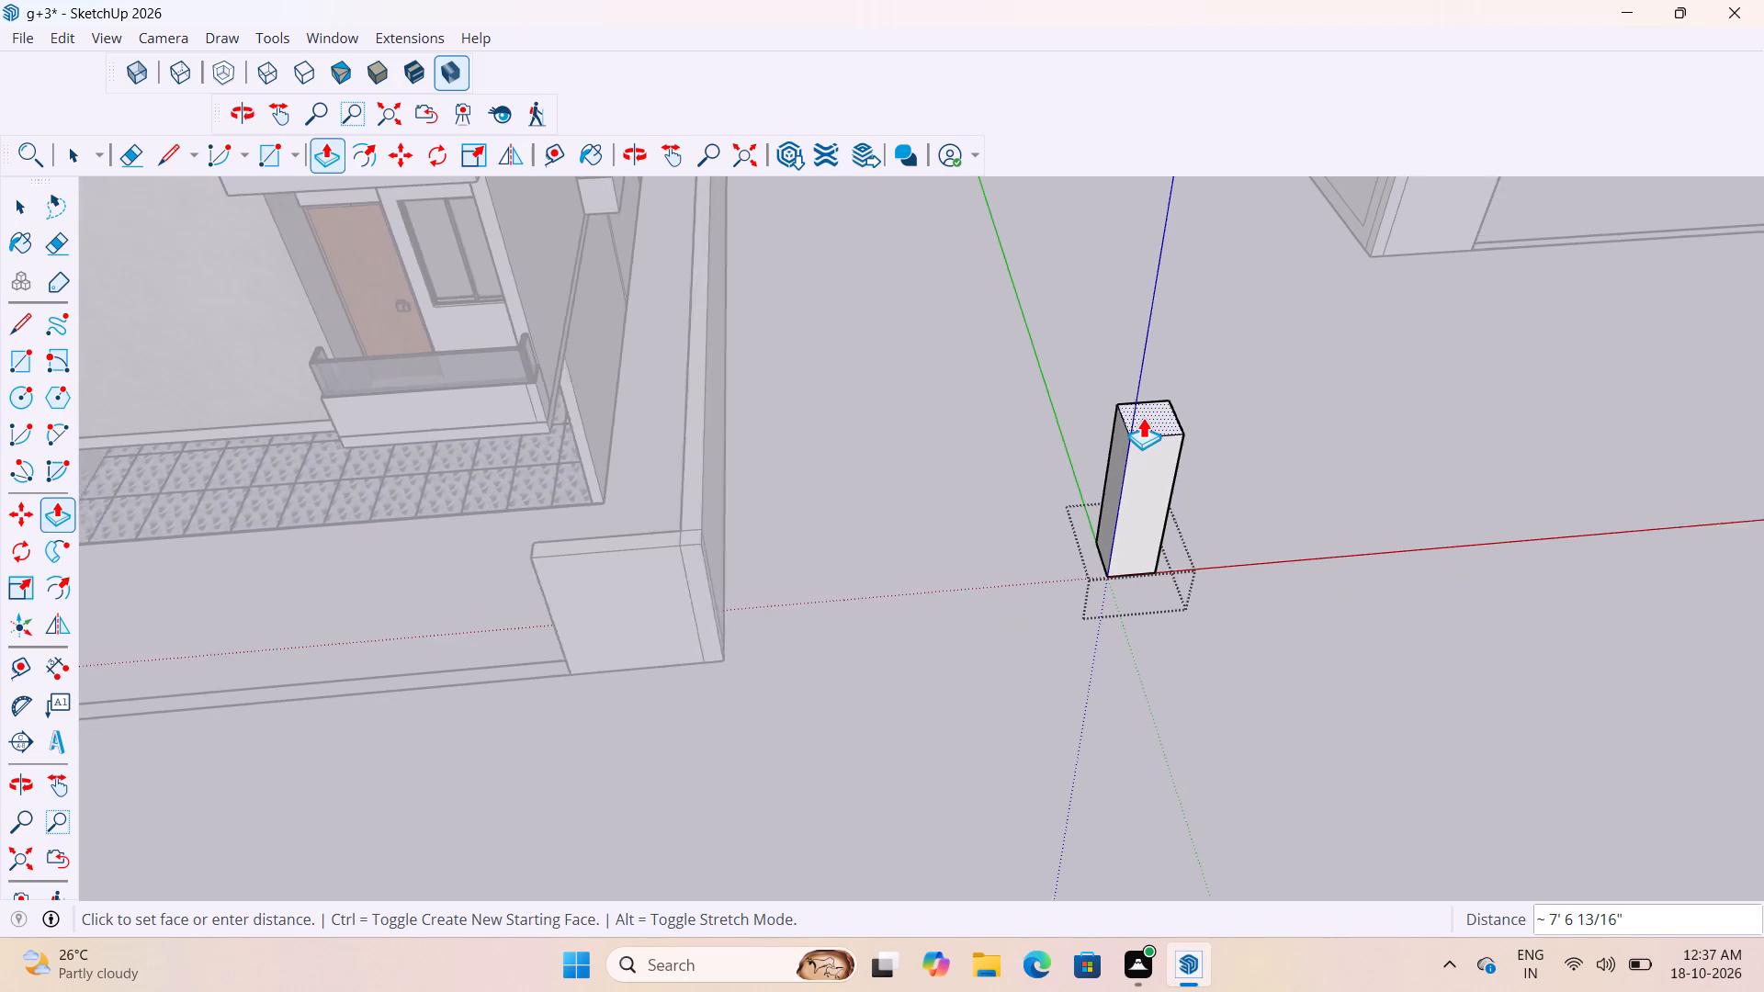
scroll(1143, 417, "down", 2)
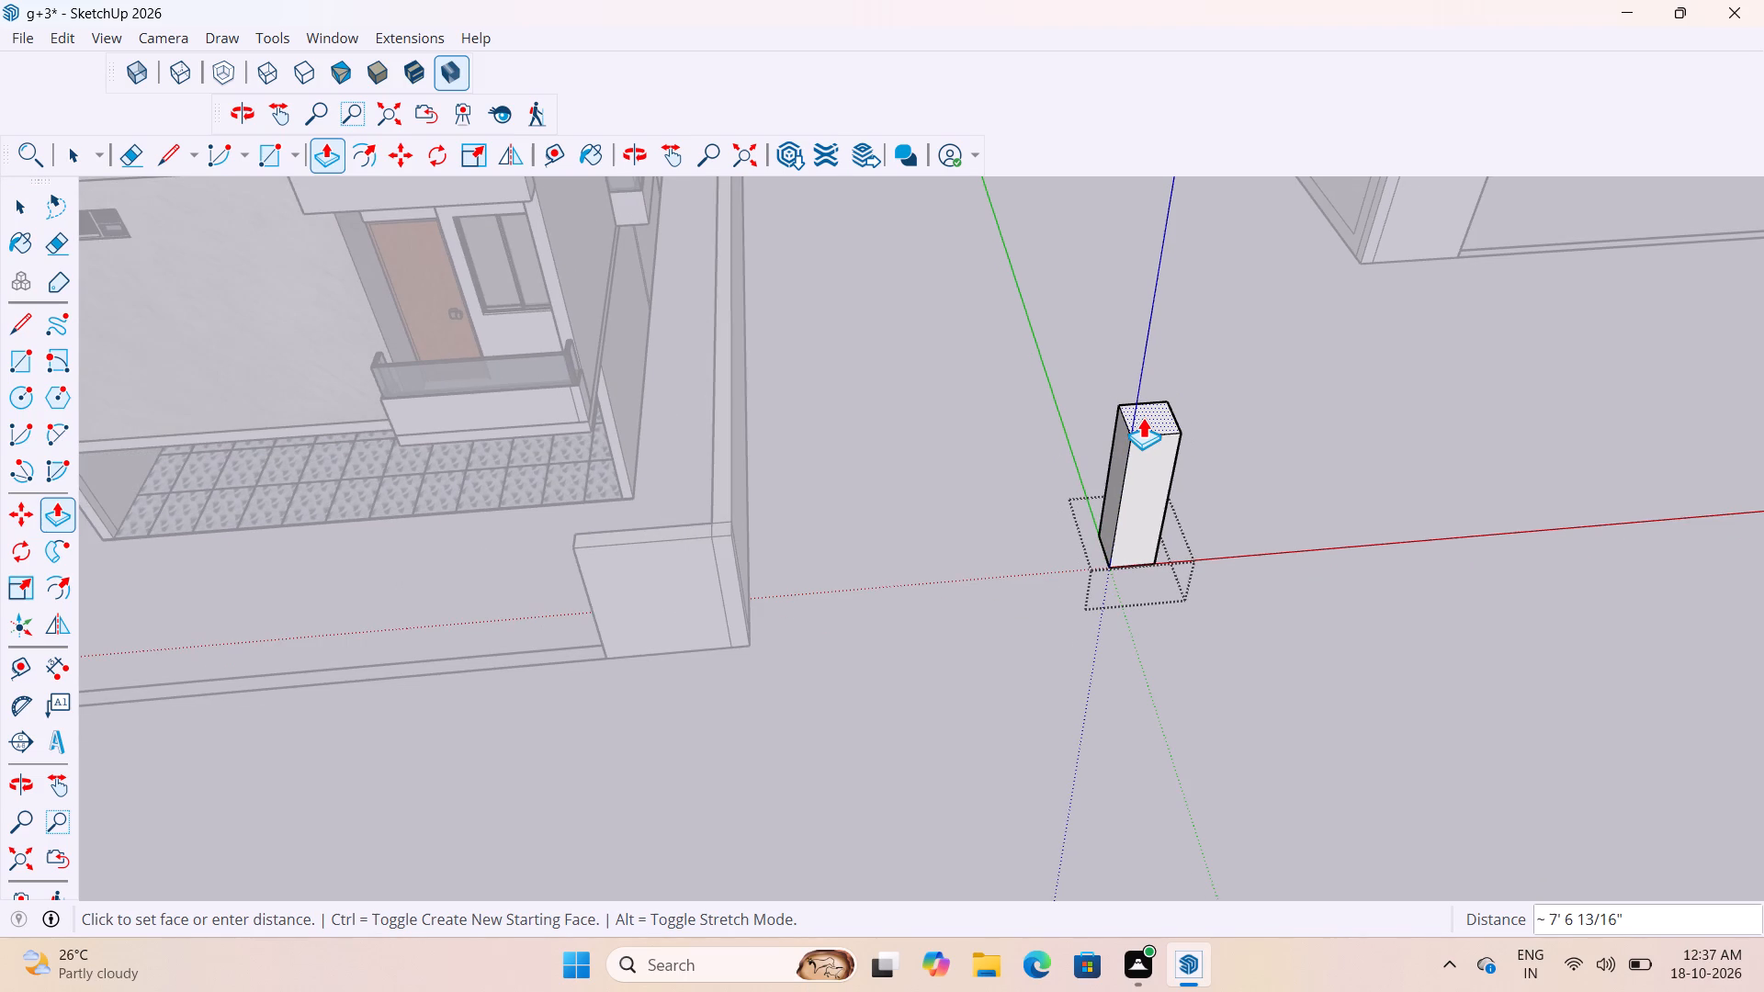
type("8'")
type("11")
key("shift+quotedbl")
key("Return")
key("space")
left_click(1314, 619)
Reopen the block's group and push its shaded side face, facing the boundary wall, inward by 1'.
scroll(1171, 453, "up", 4)
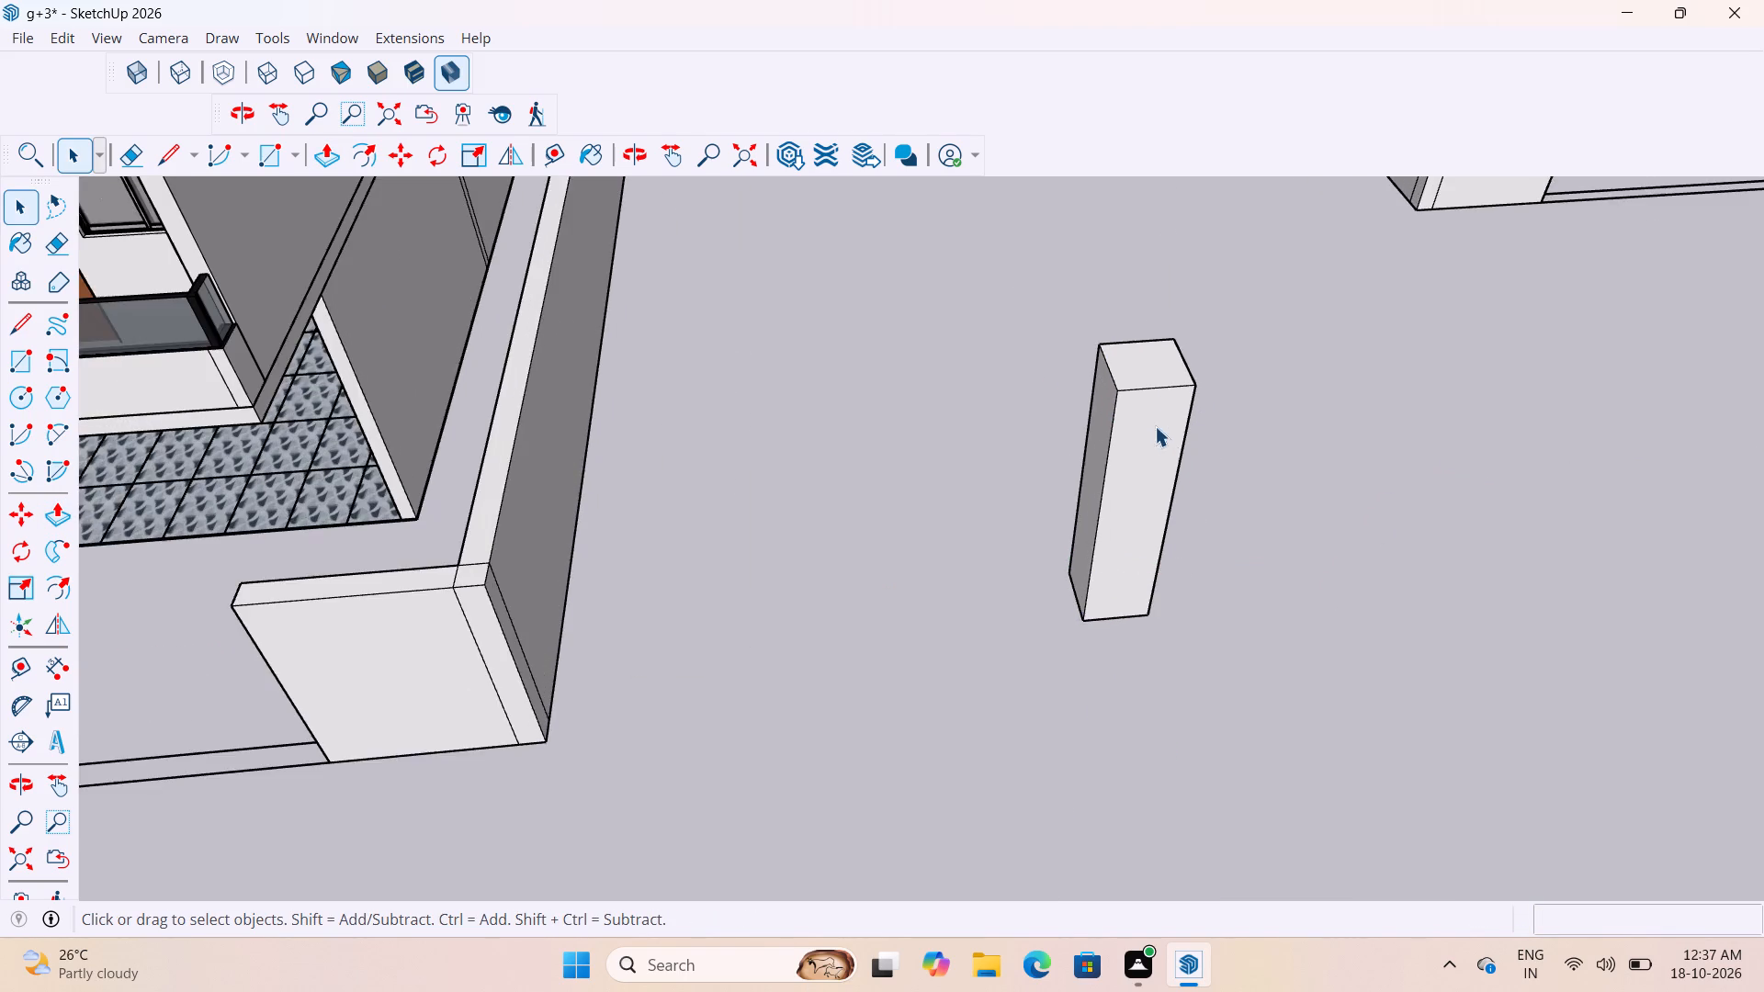
middle_click_drag(1155, 425, 1242, 414)
scroll(1093, 435, "up", 2)
middle_click_drag(1100, 430, 1160, 423)
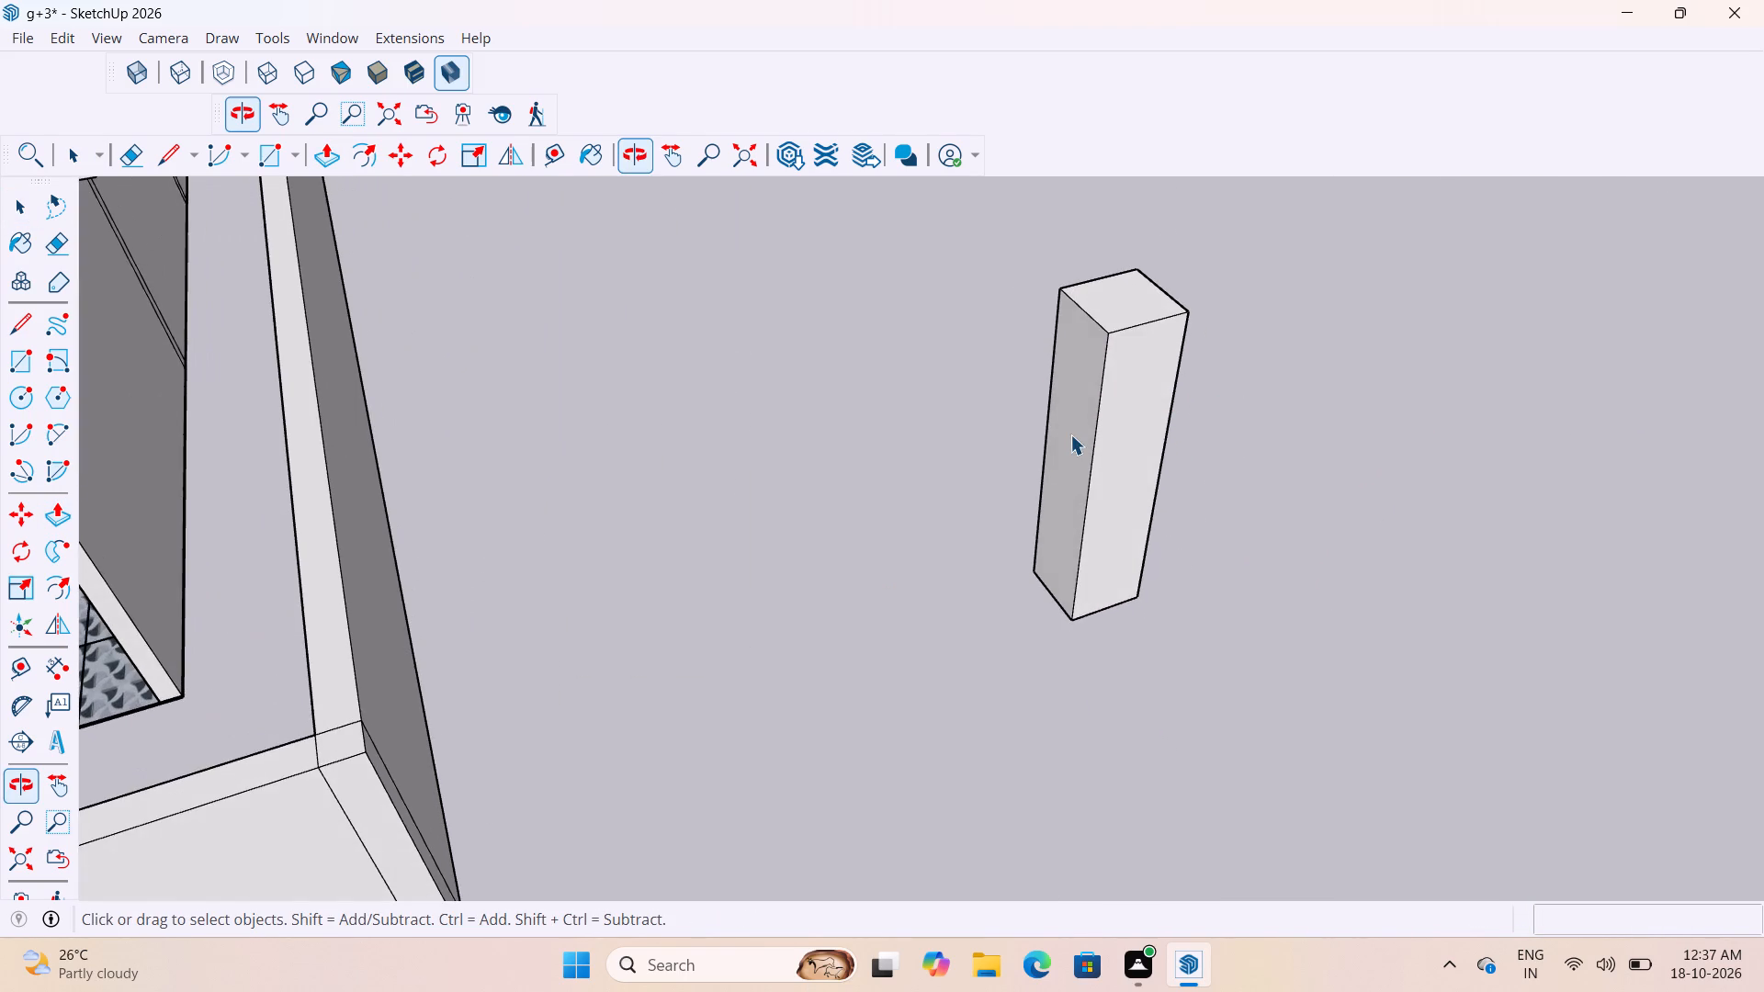
double_click(1070, 434)
key("p")
left_click(1077, 447)
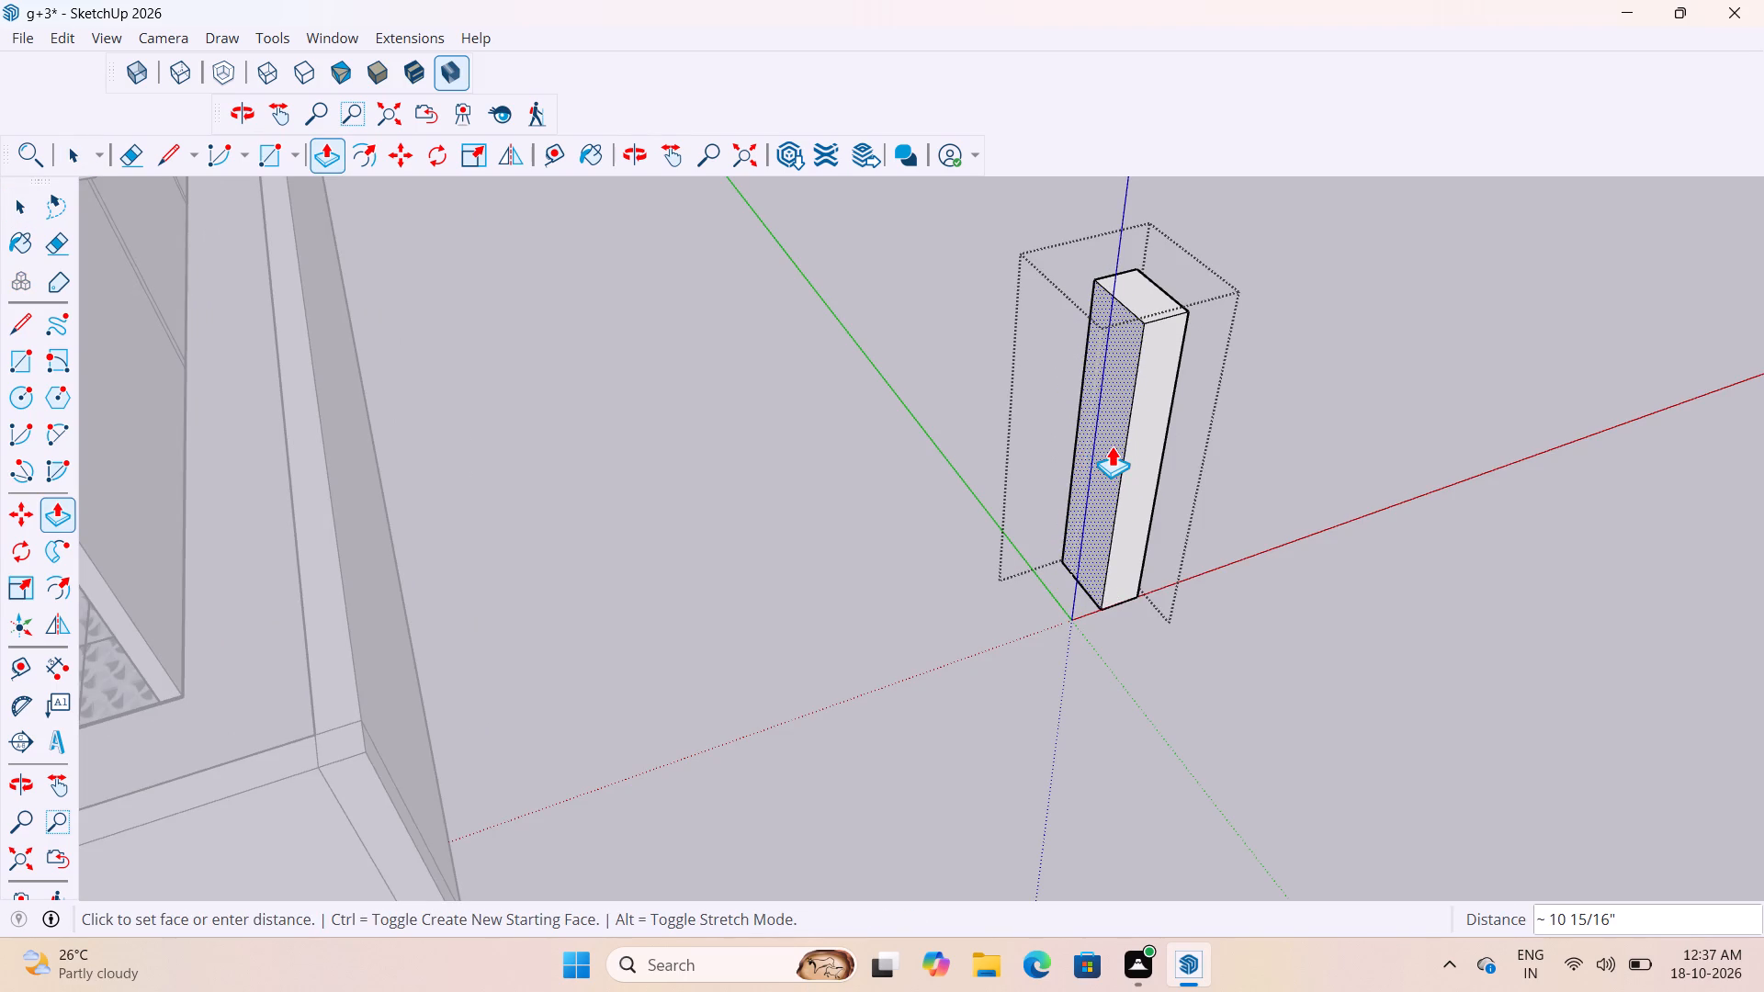
key("6")
key("BackSpace")
type("1\"")
key("BackSpace")
key("apostrophe")
key("Return")
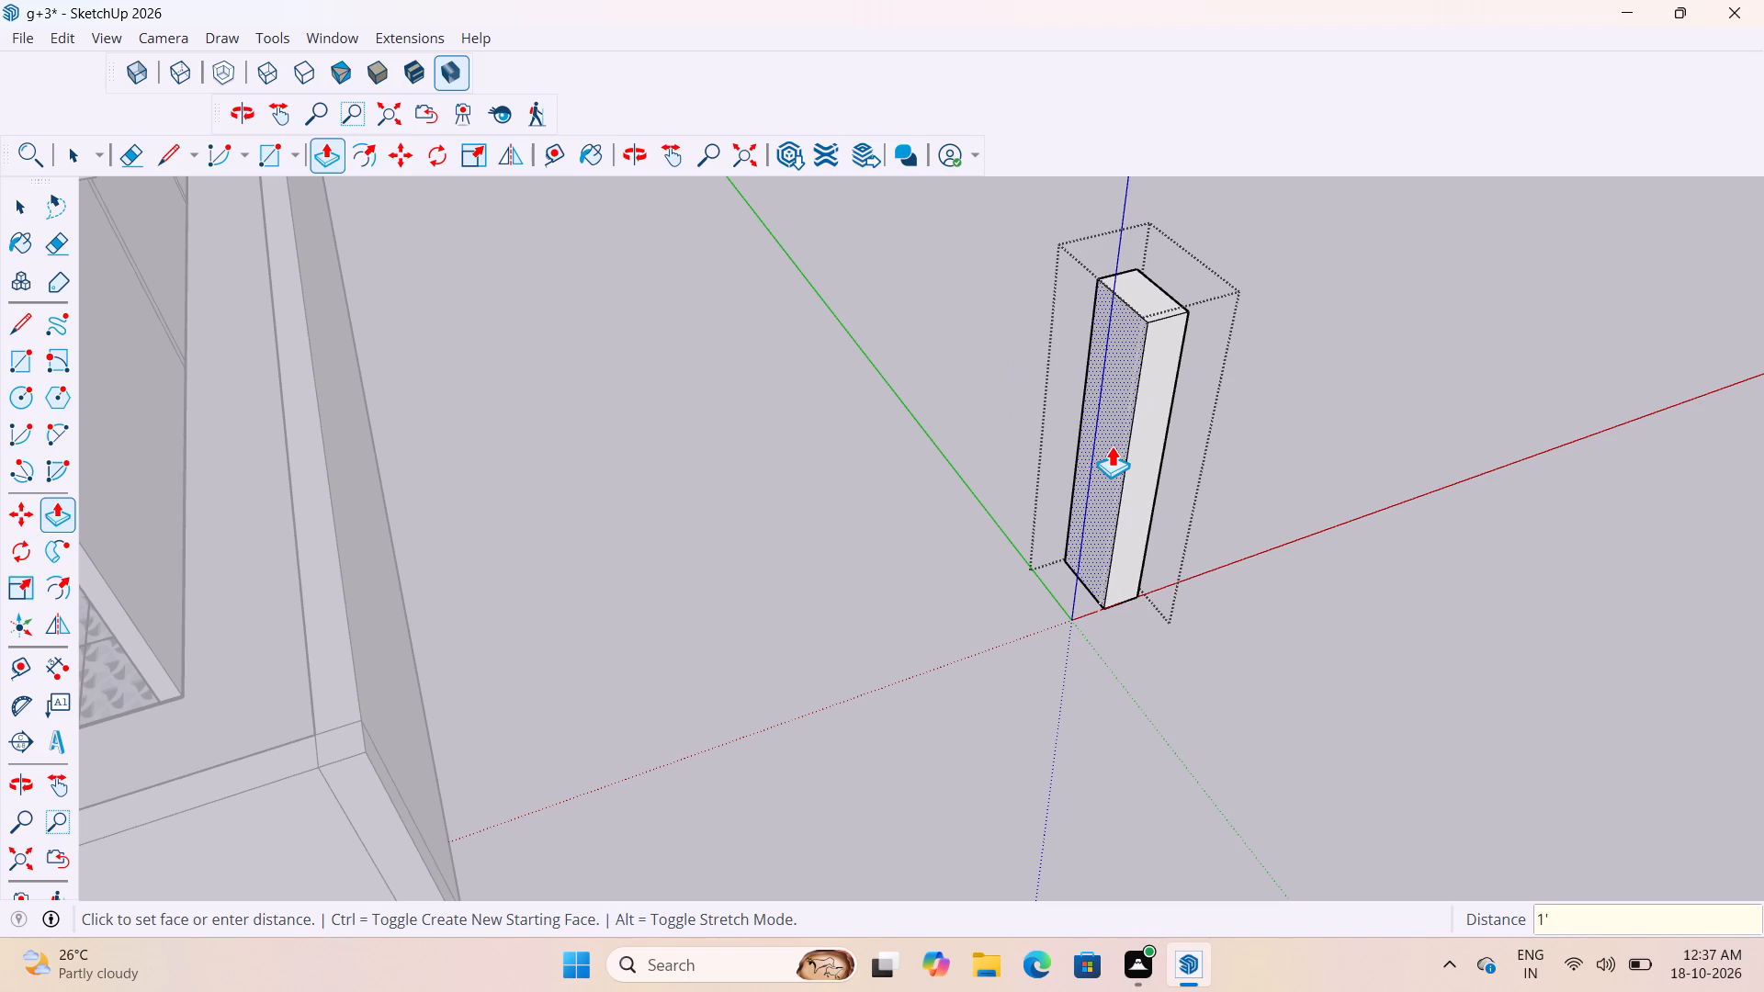
Measure the block's remaining thickness across its narrow front face.
scroll(1106, 411, "up", 3)
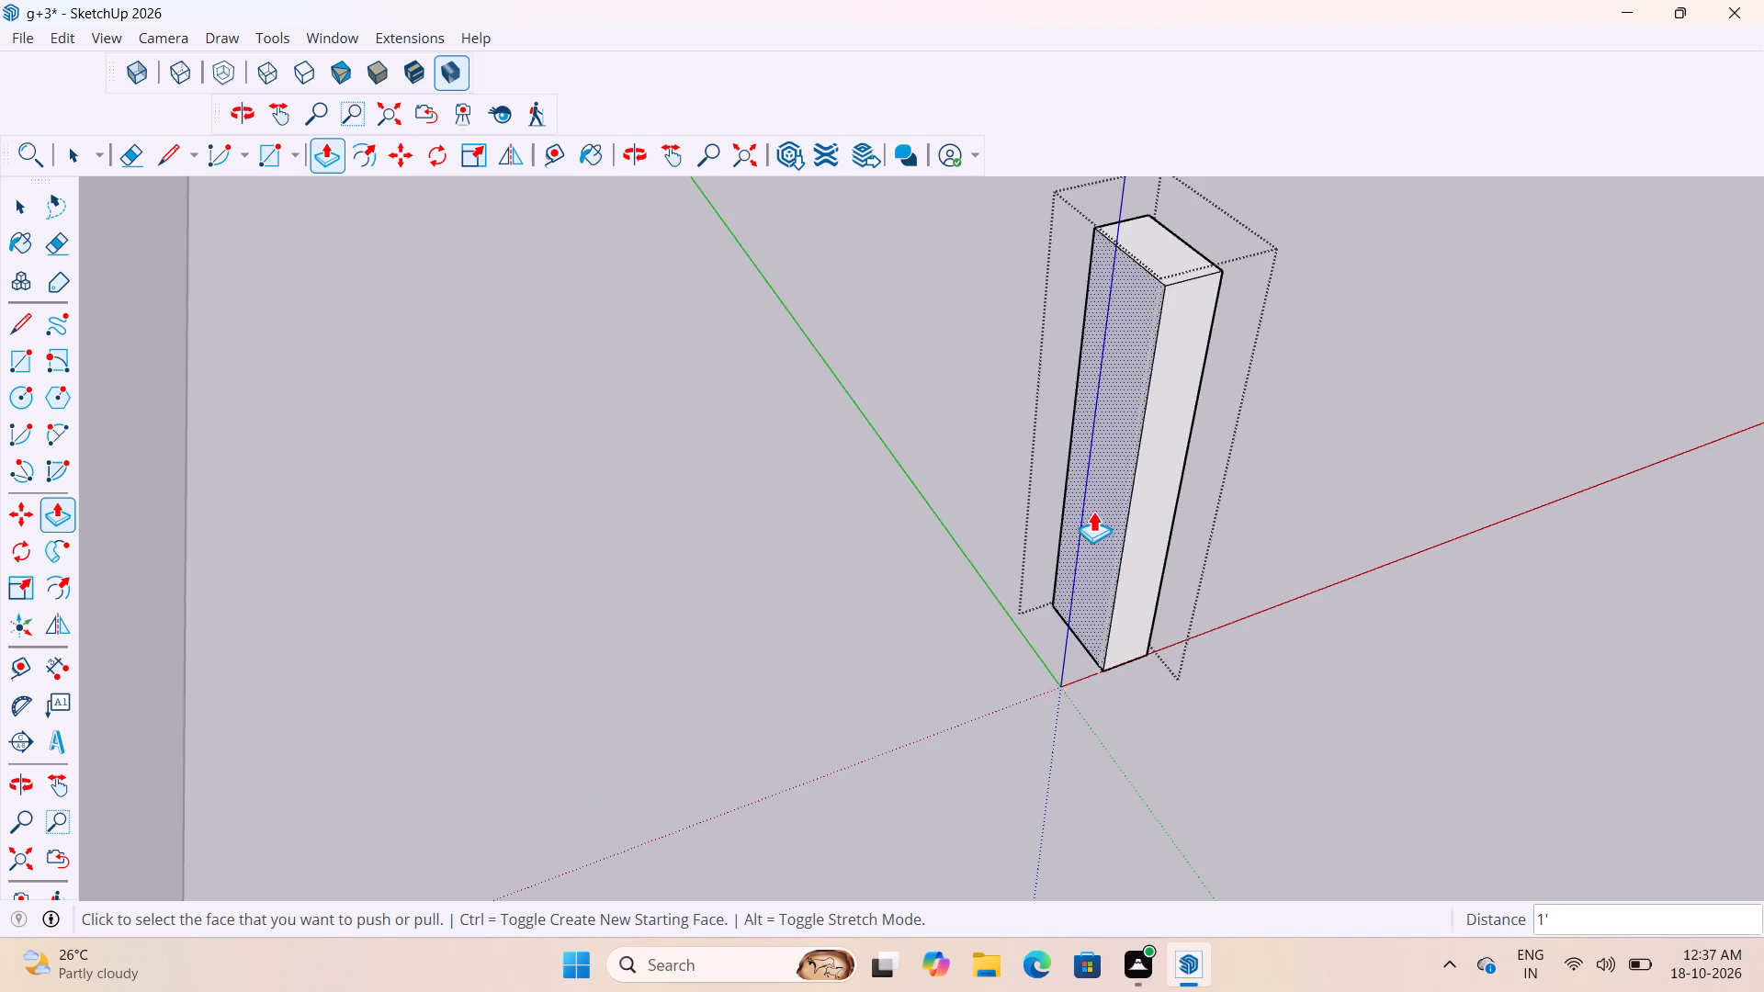
key("t")
left_click(1136, 508)
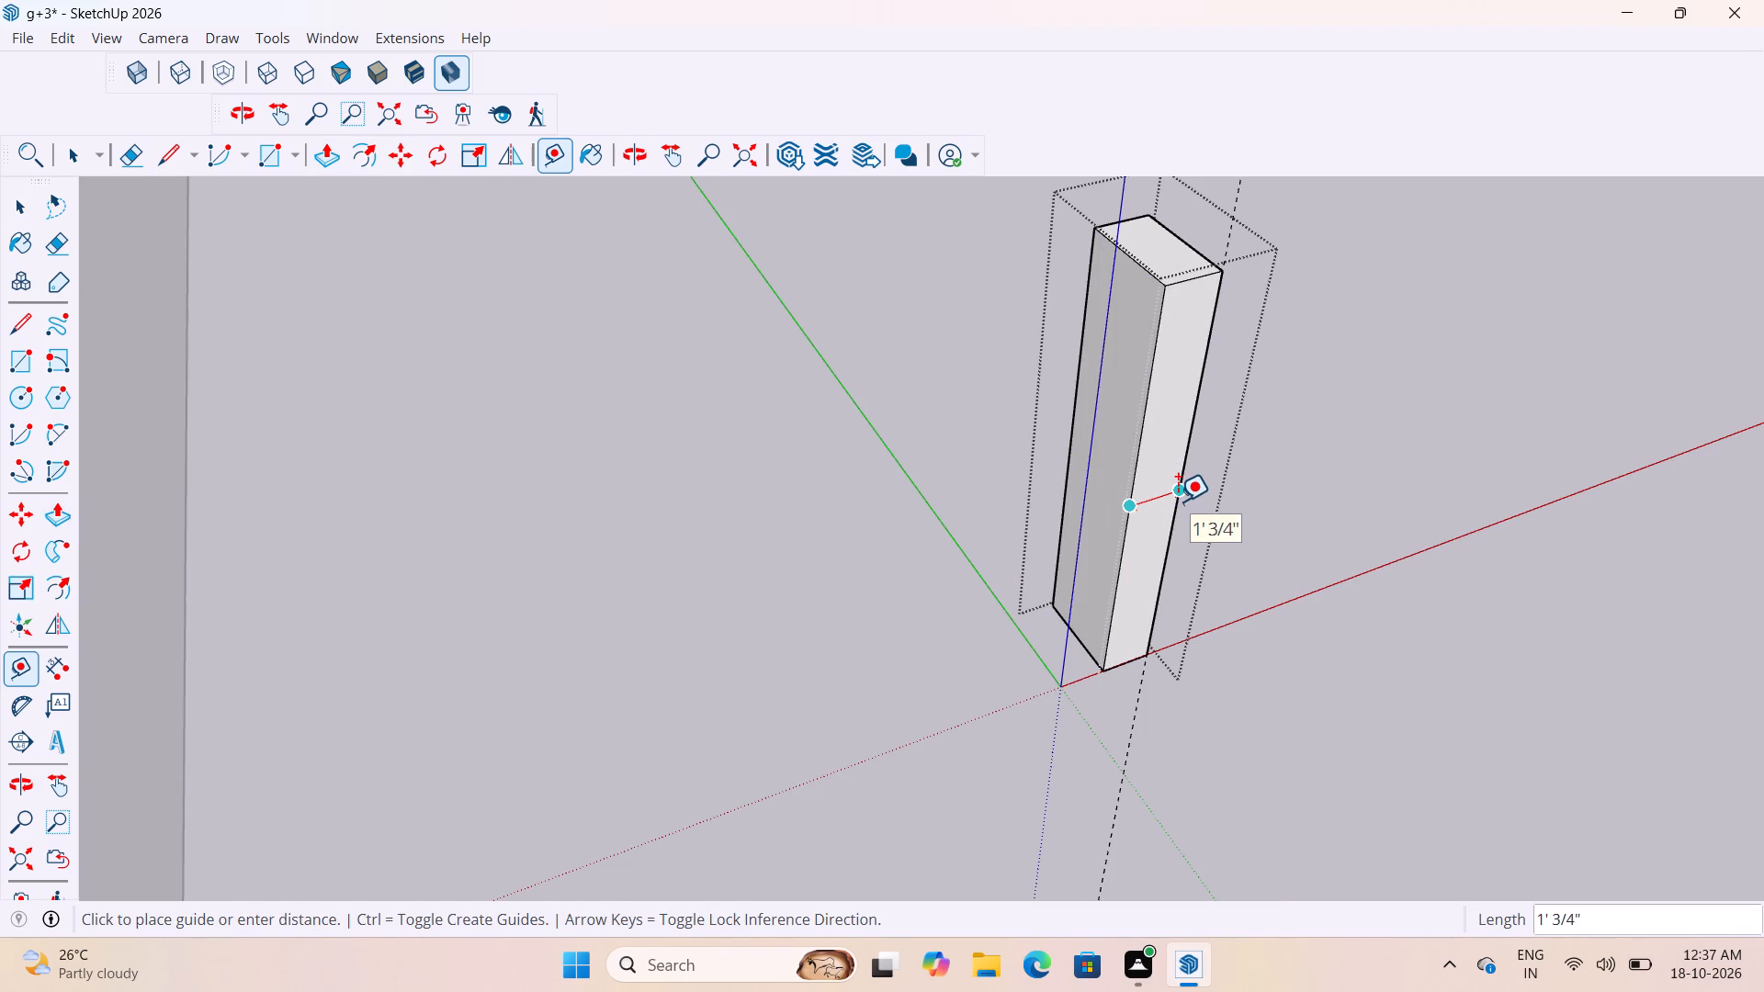
key("space")
Push the block's same side face inward by another 6" to thin it into an upright slab.
key("p")
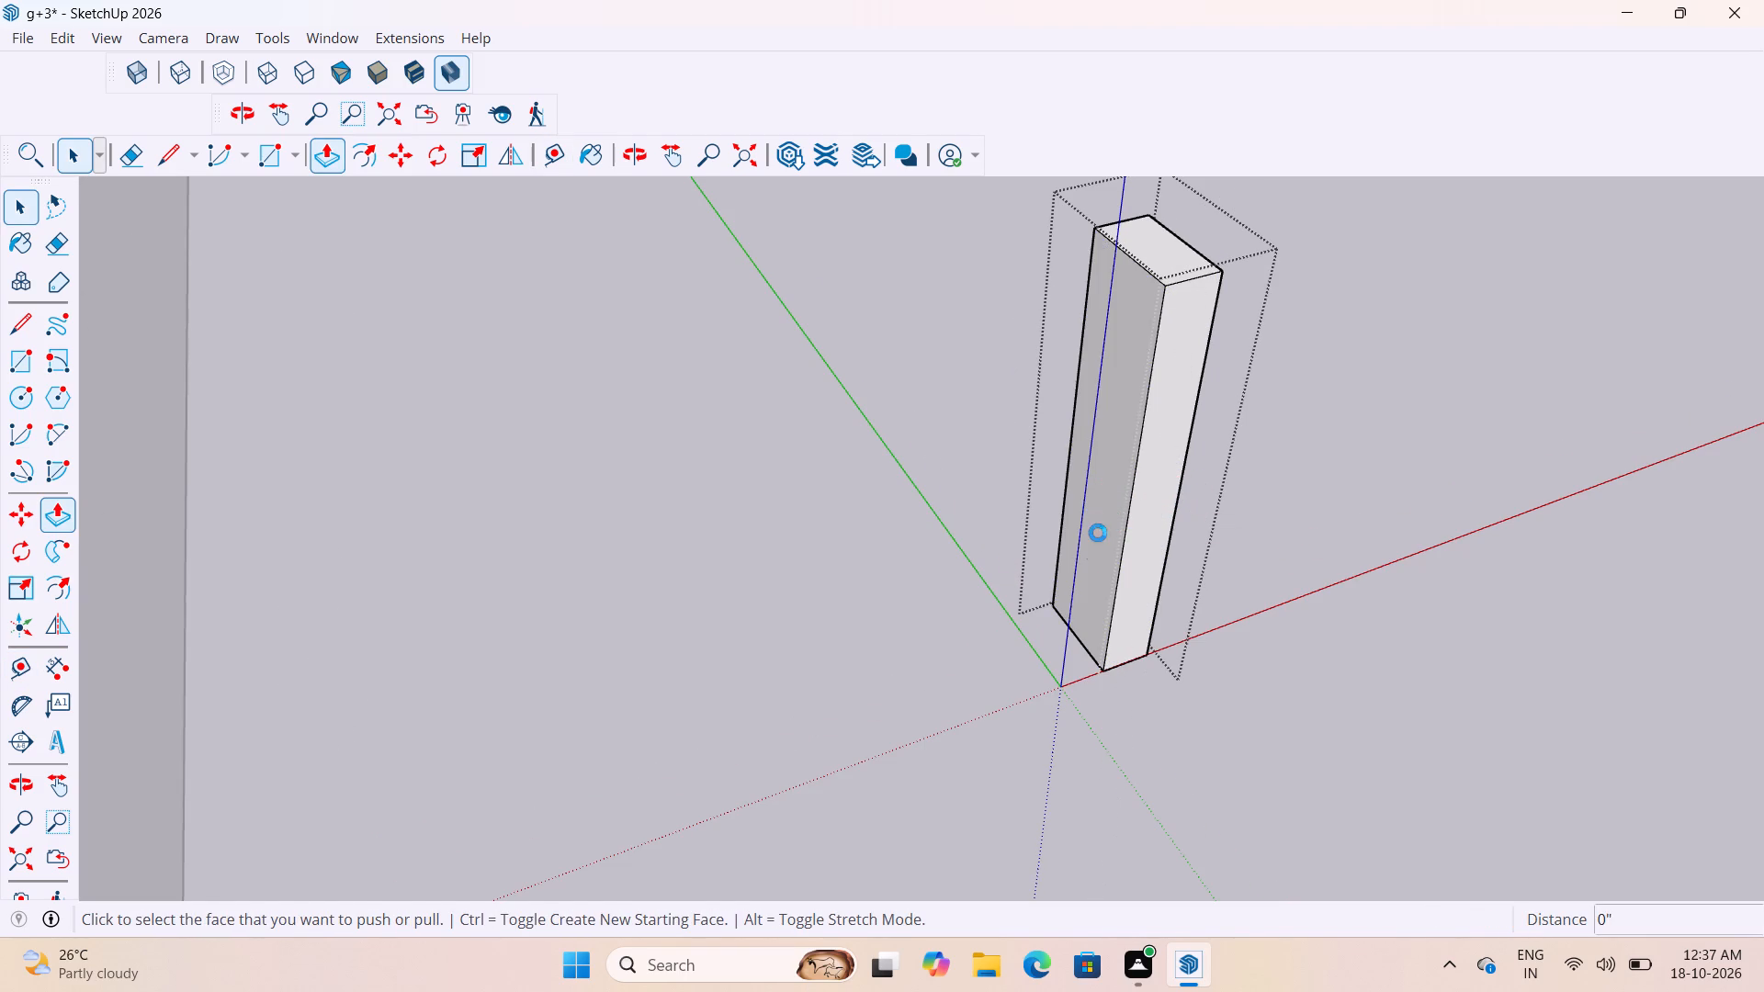
left_click(1087, 501)
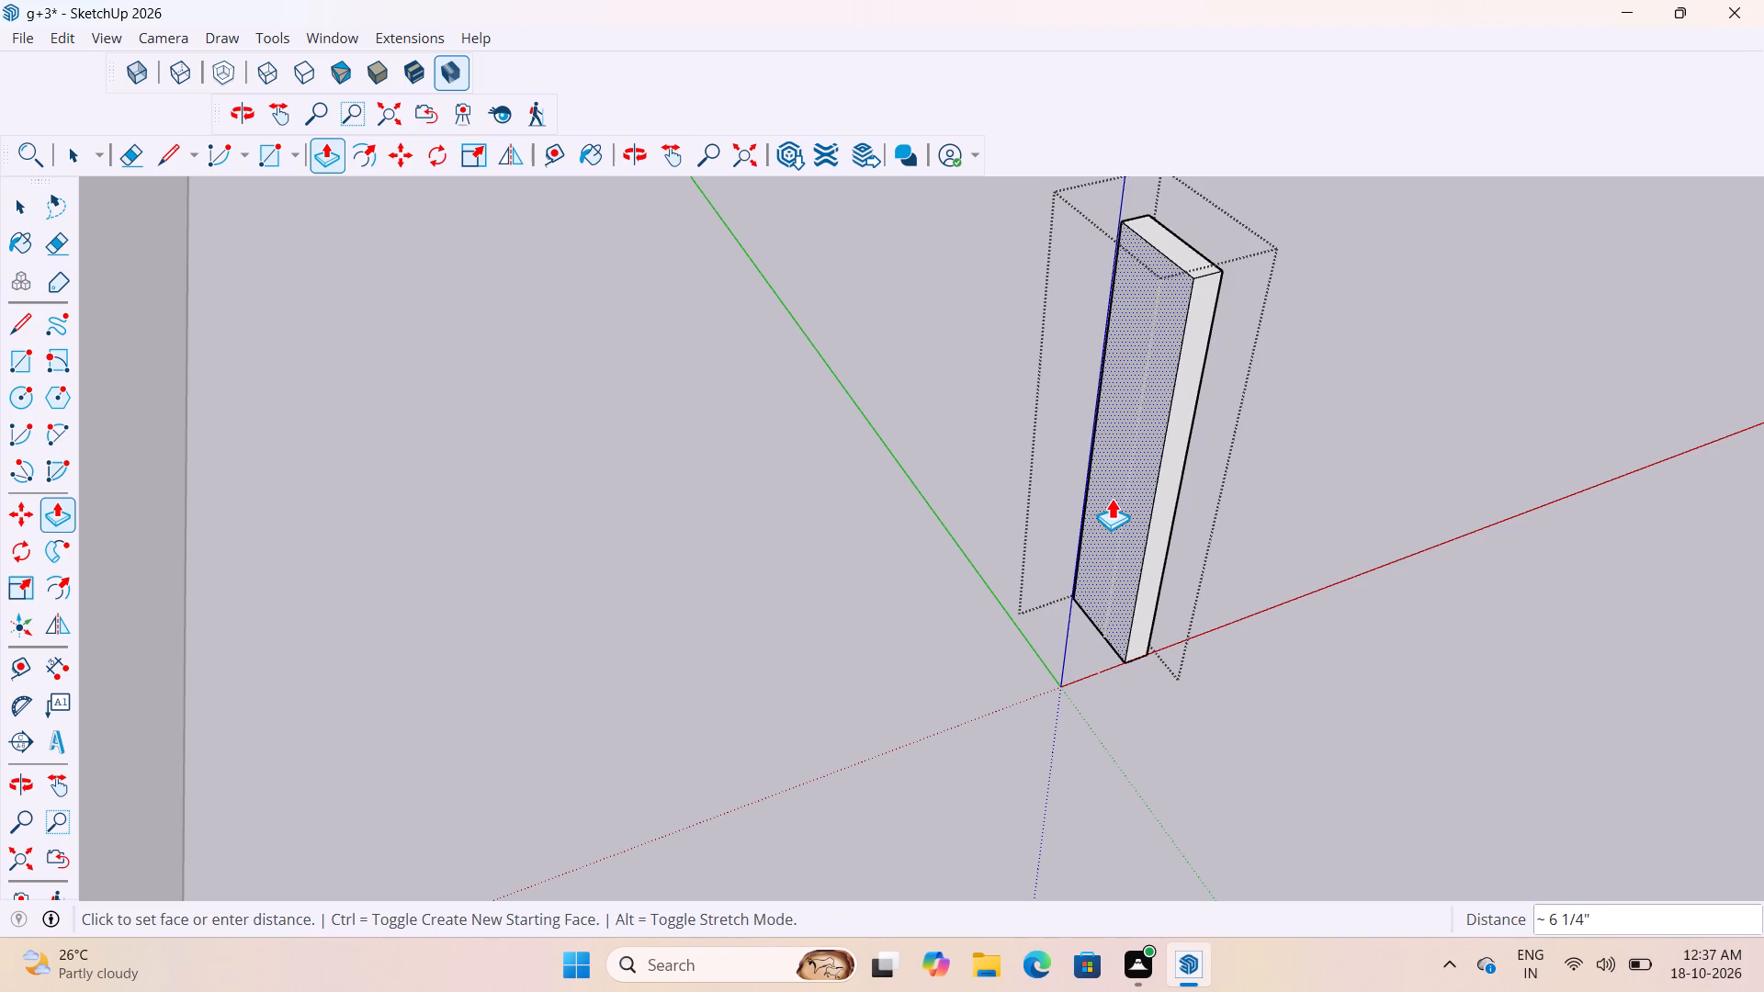
type("6\"")
key("Return")
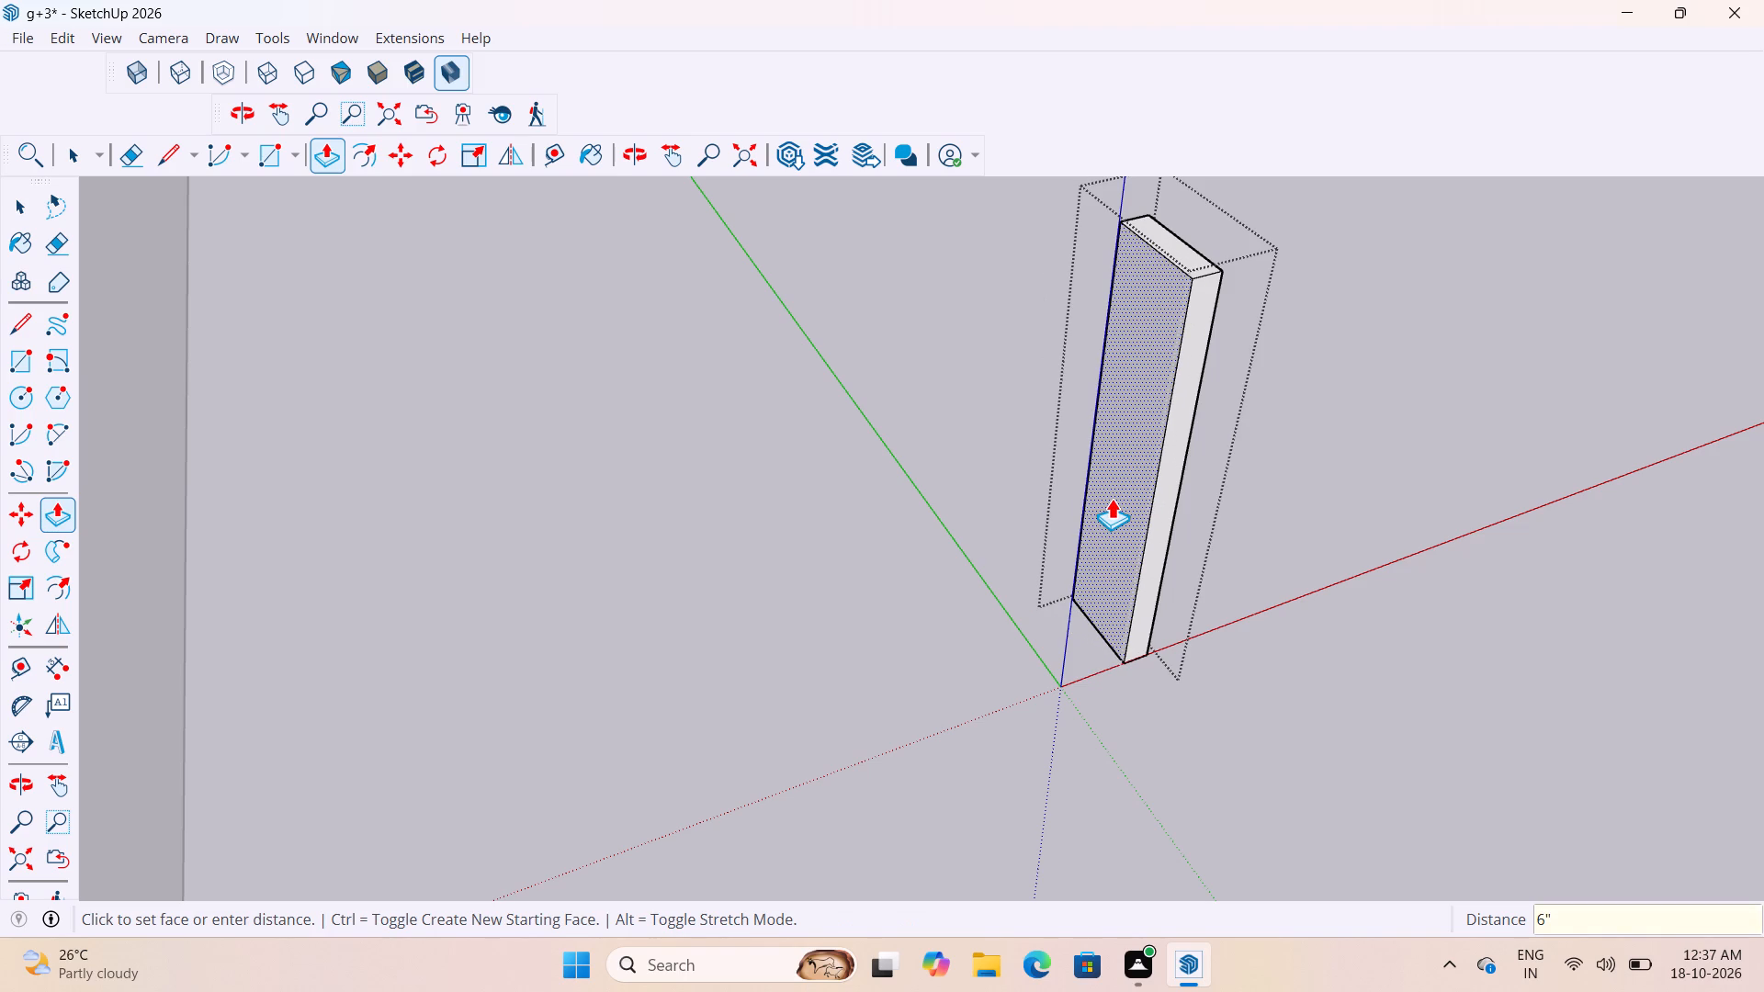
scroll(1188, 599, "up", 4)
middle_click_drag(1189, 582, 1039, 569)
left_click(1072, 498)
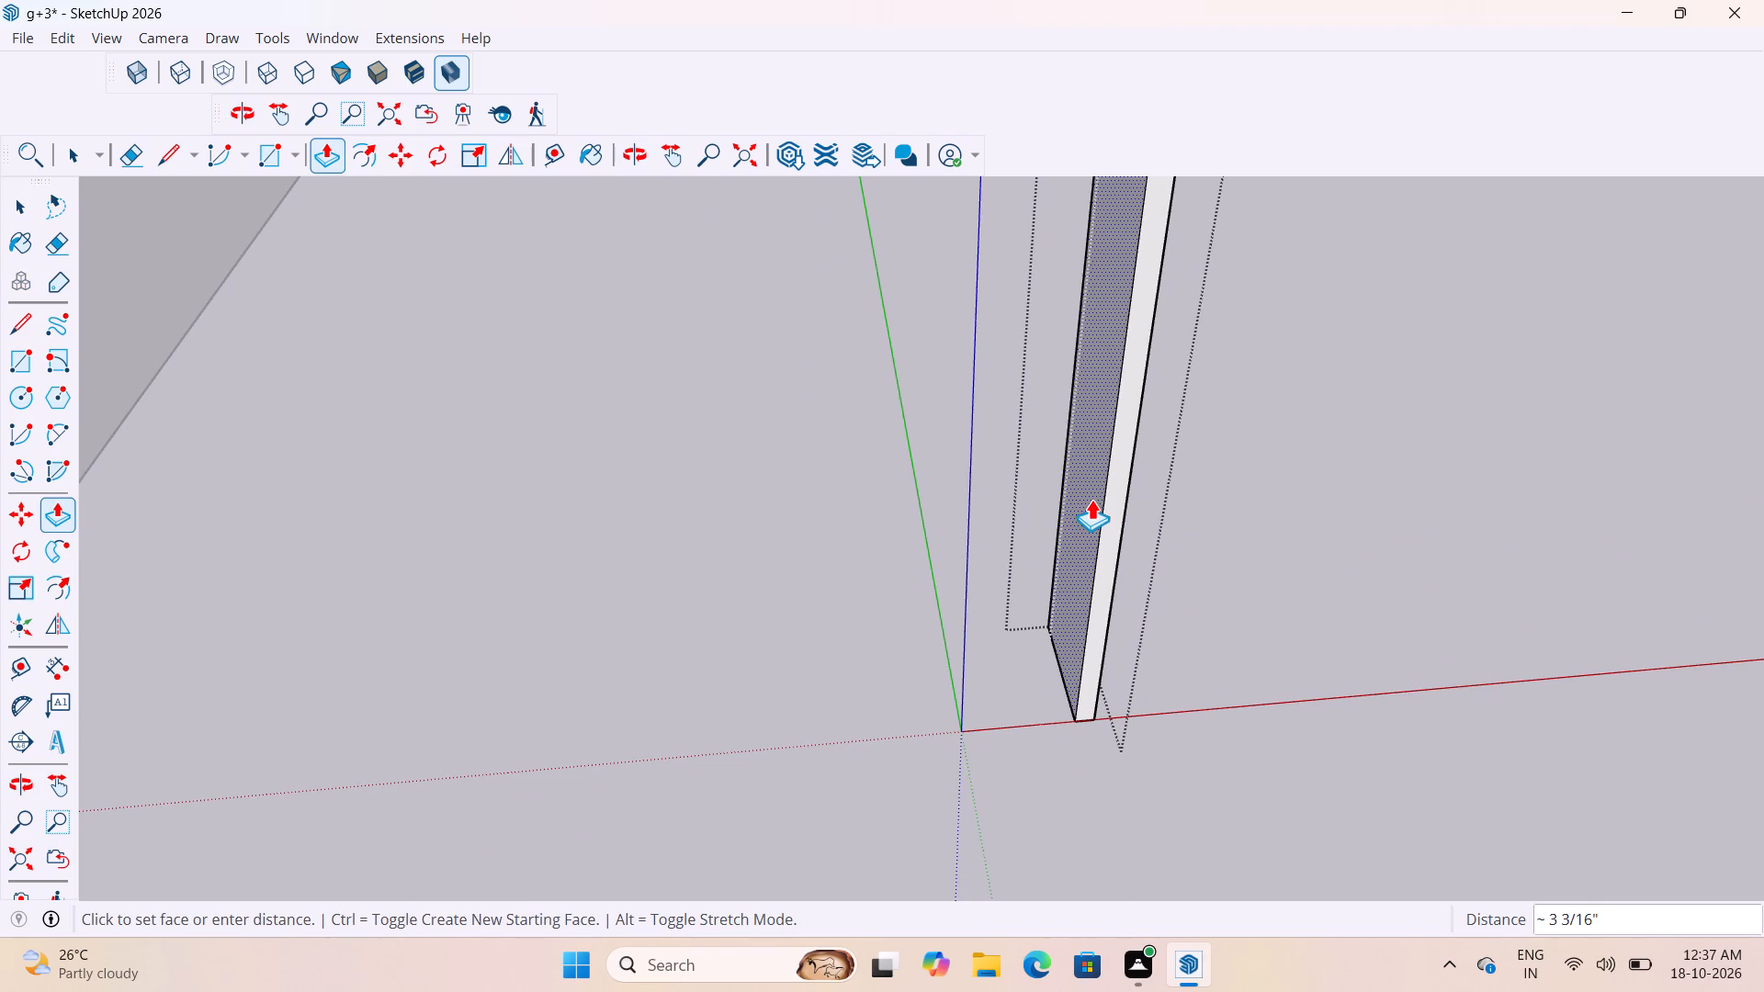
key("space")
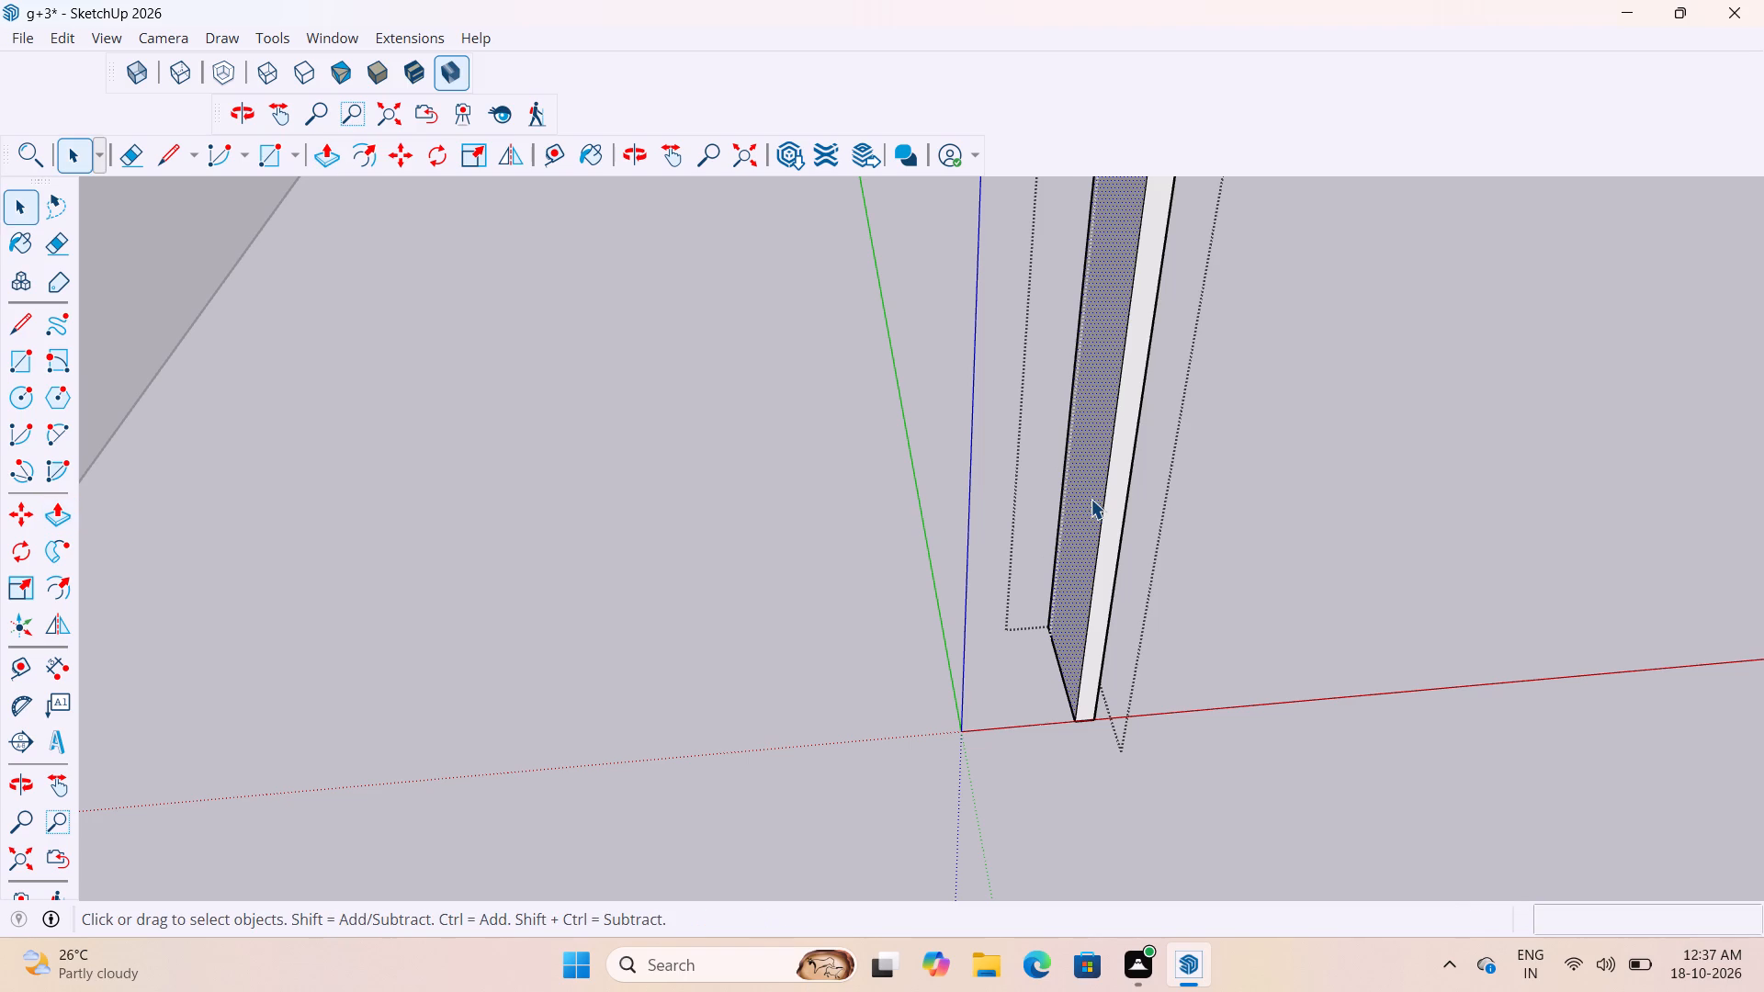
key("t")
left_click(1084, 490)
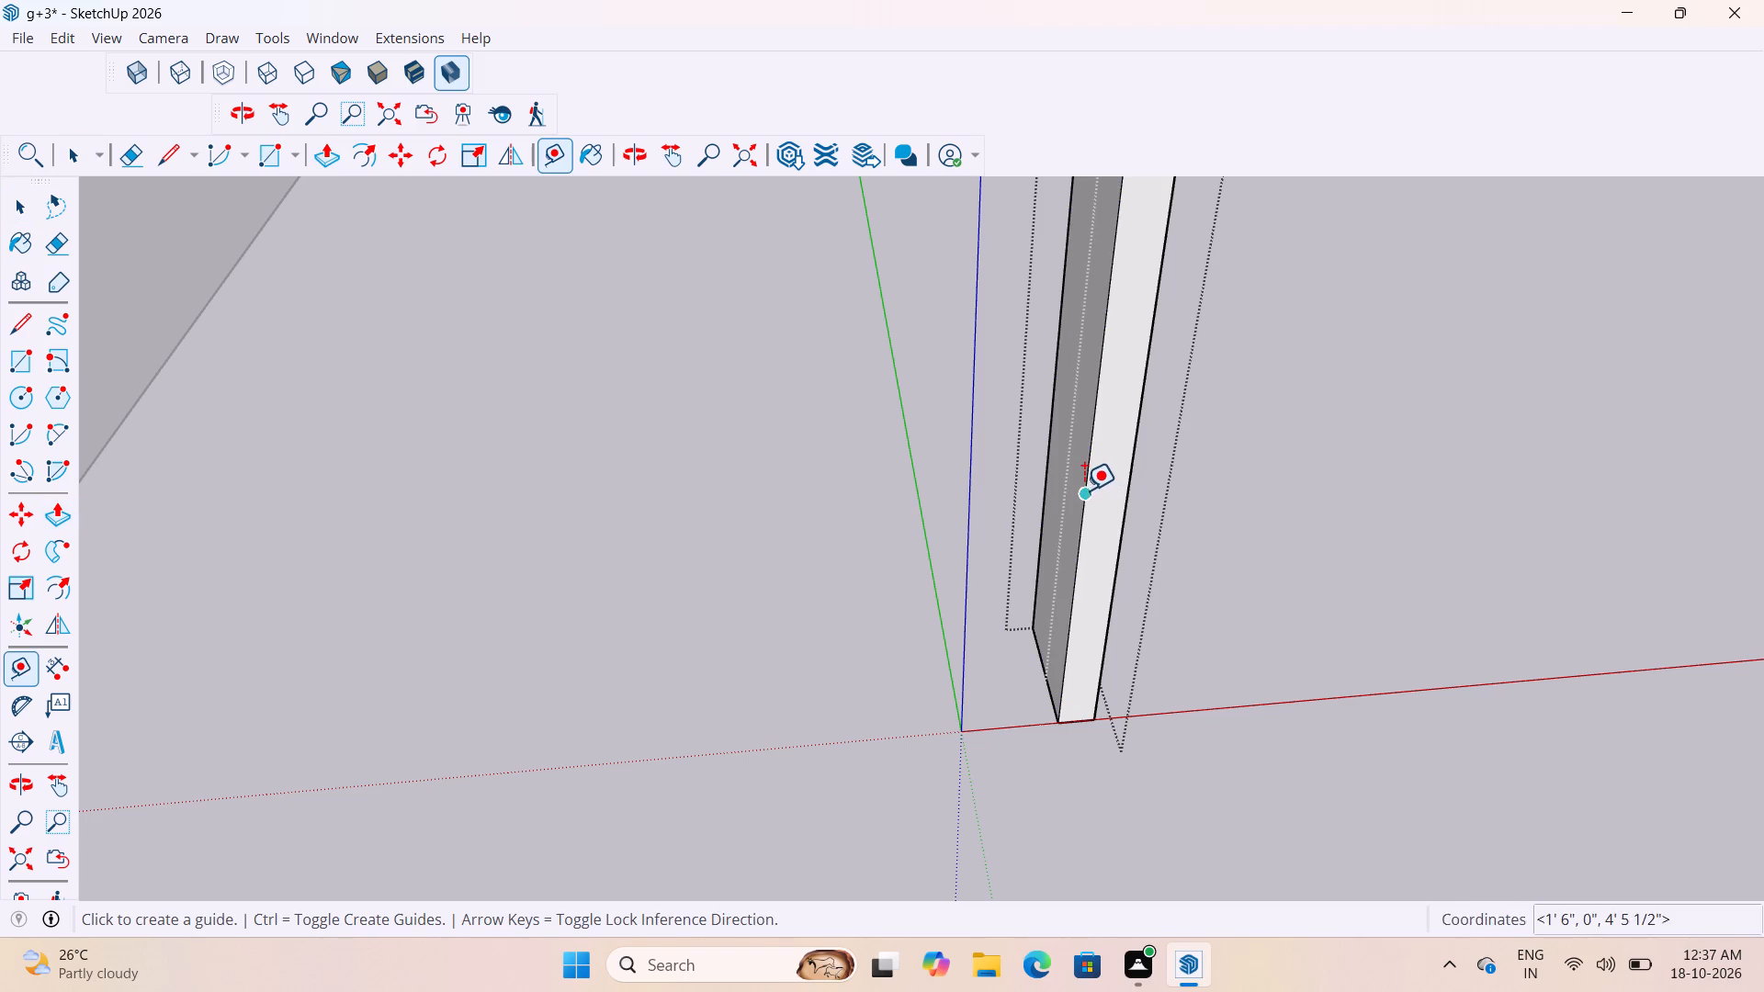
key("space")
Push the slab's shaded side face inward by another 2" and leave the group.
scroll(1125, 482, "down", 5)
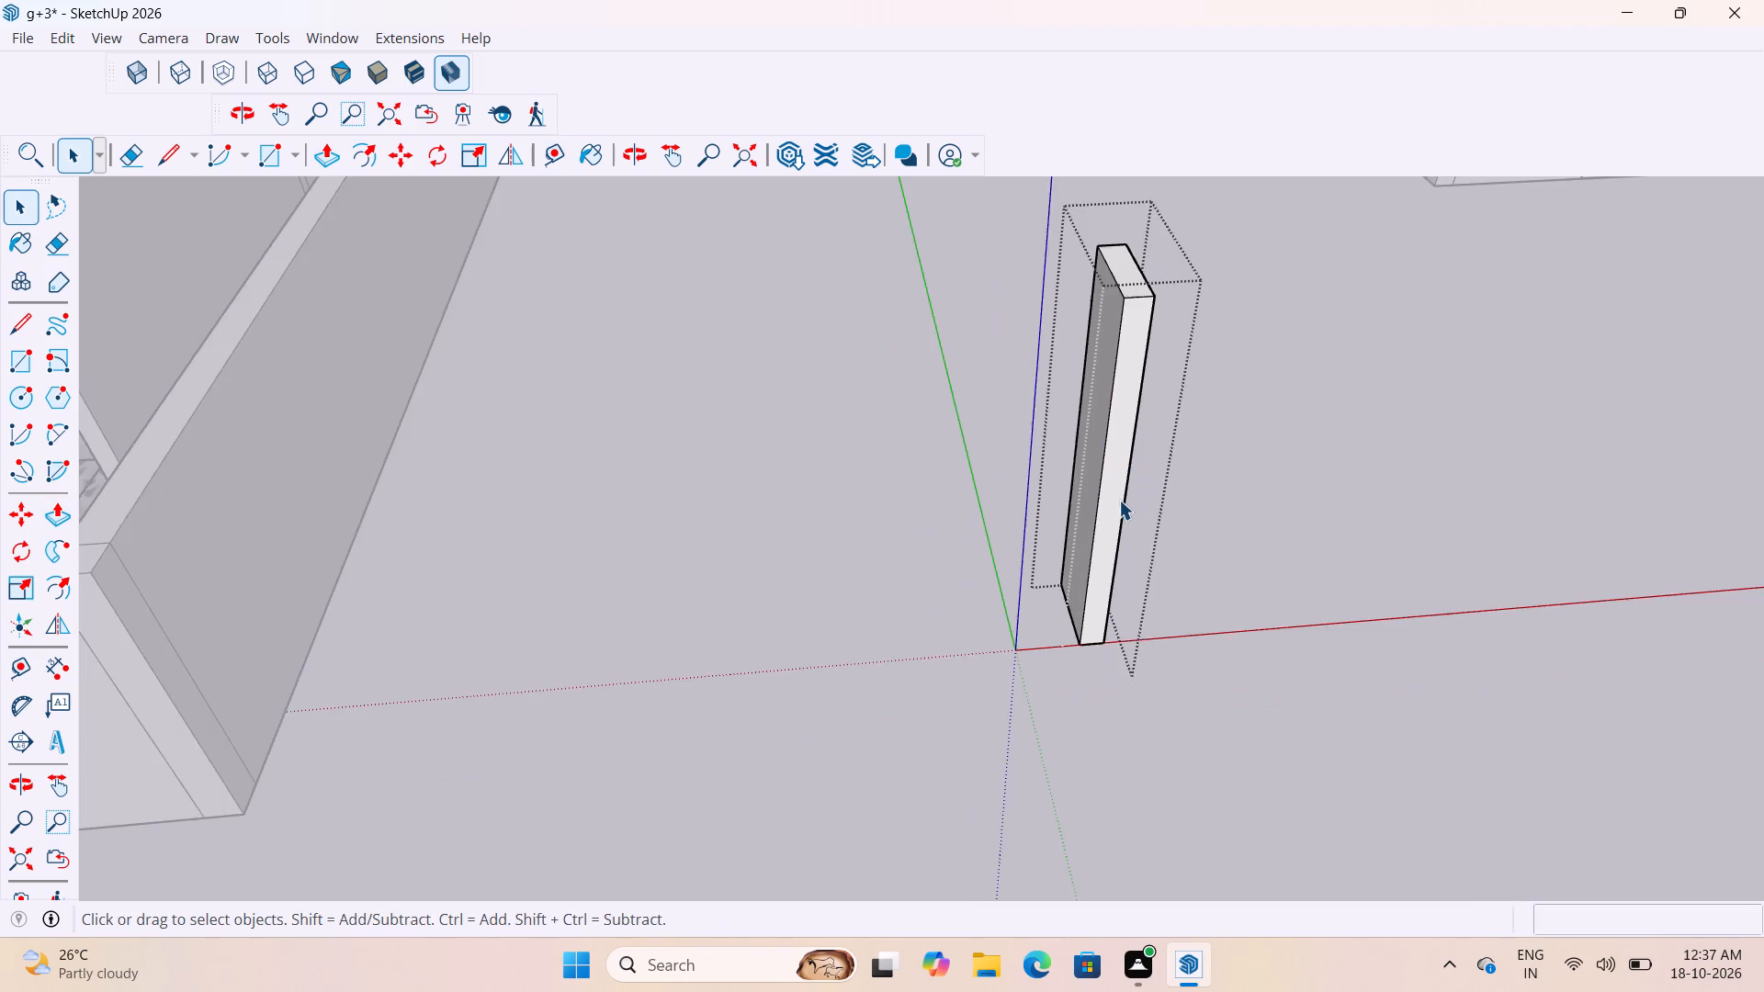
scroll(1091, 498, "up", 3)
middle_click_drag(1091, 495, 1159, 491)
key("p")
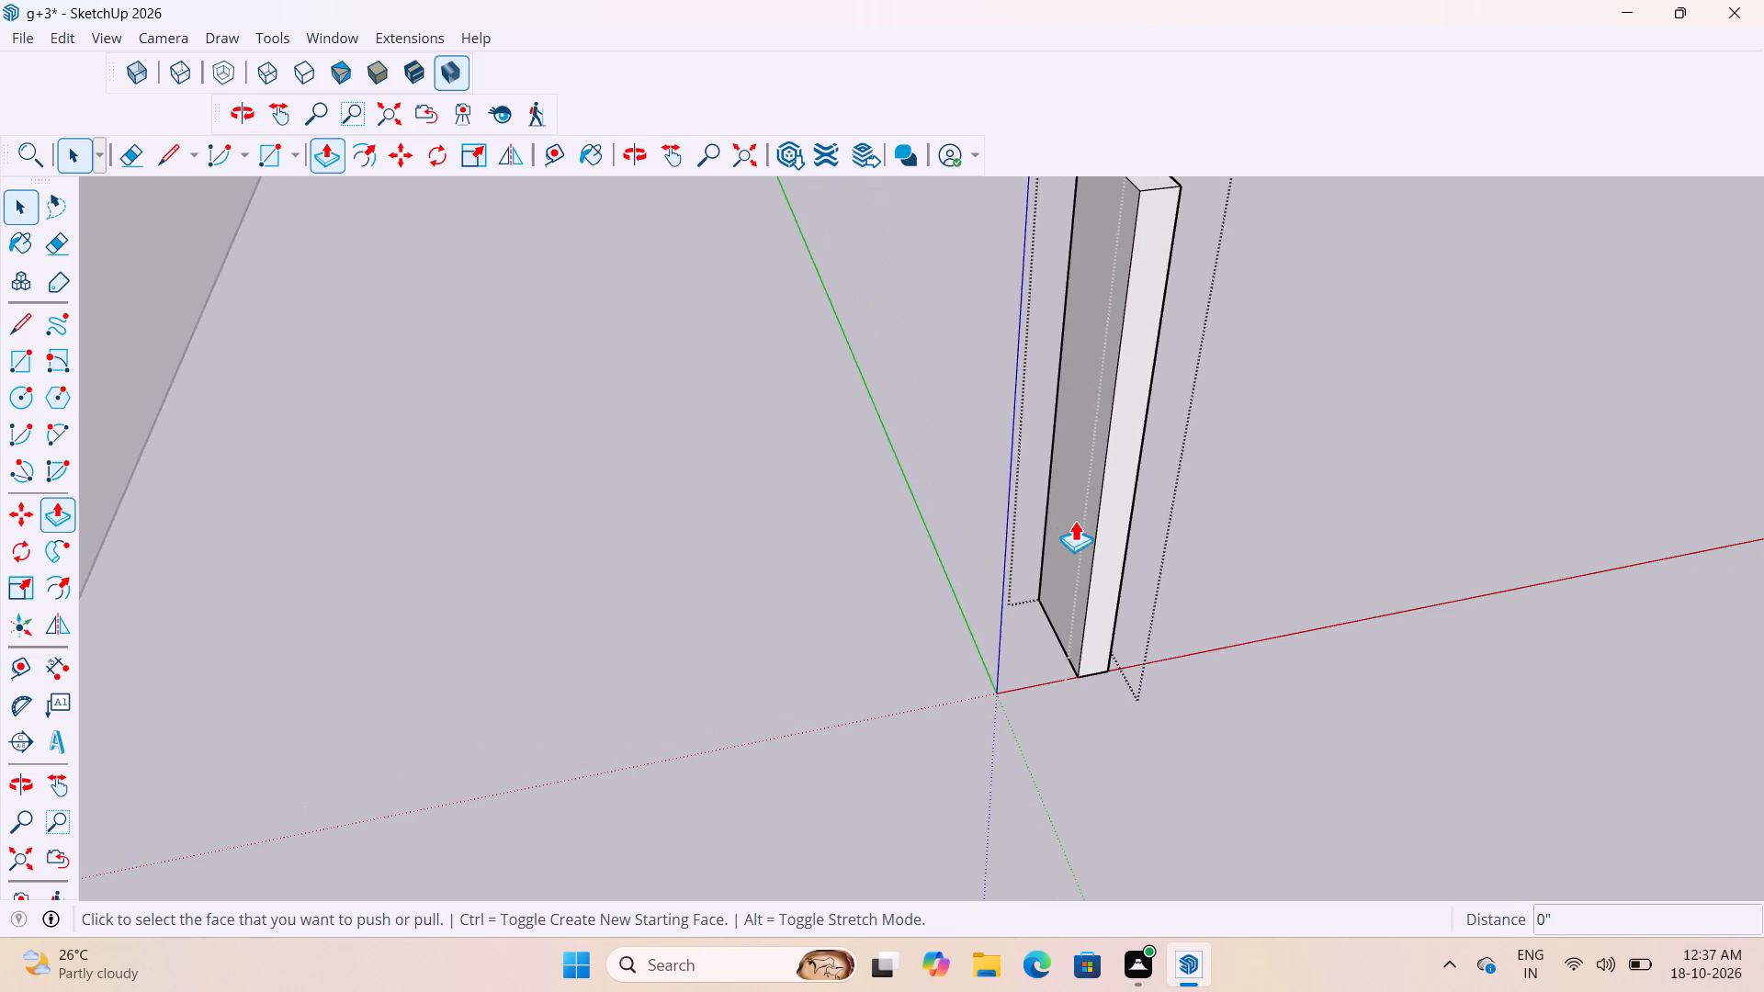
left_click(1071, 476)
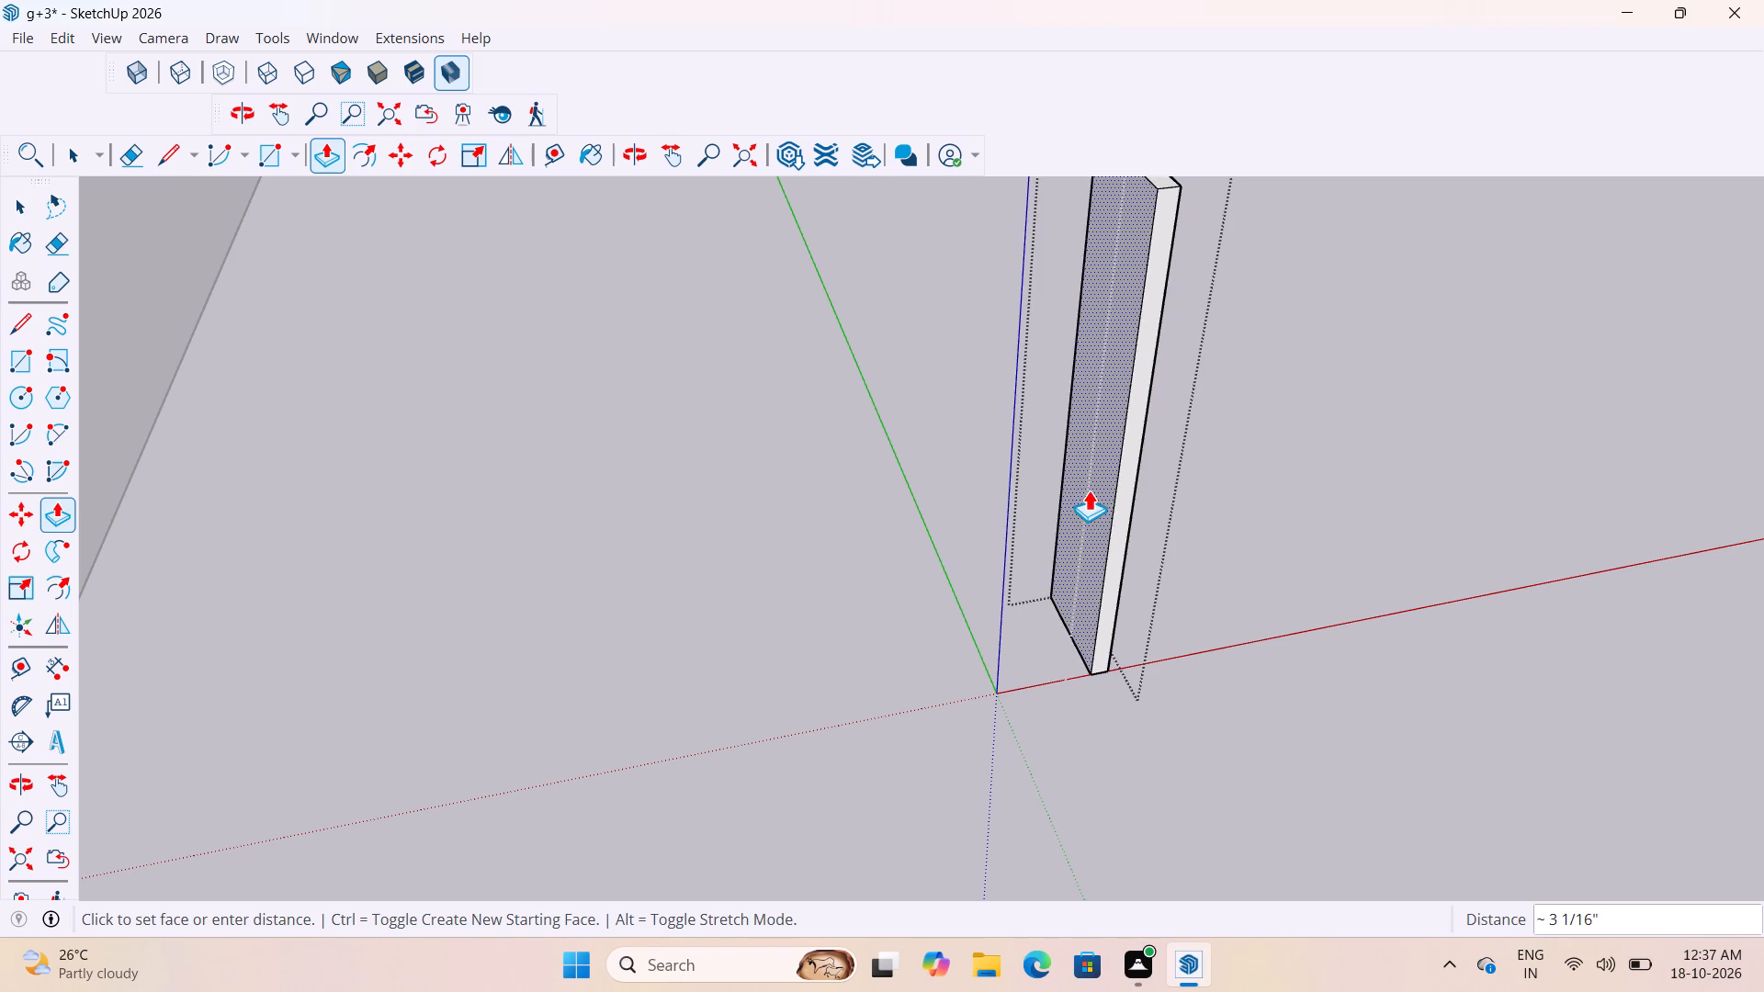
type("2\"")
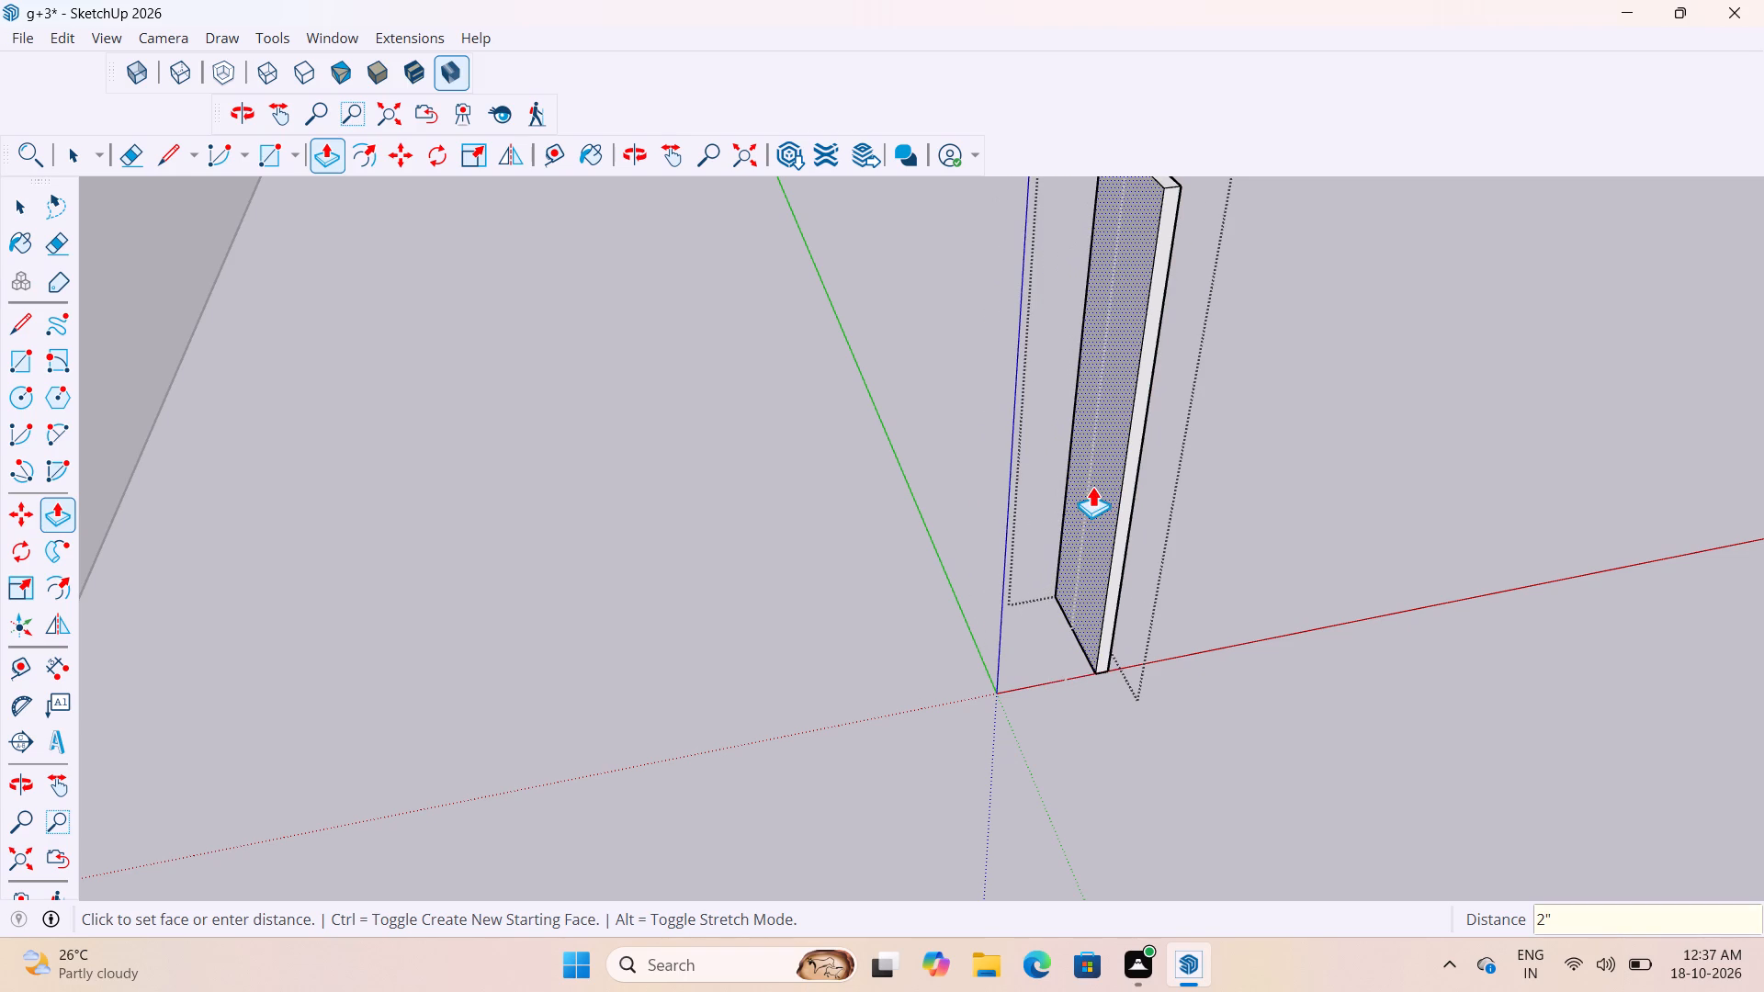
key("Return")
key("space")
left_click(835, 502)
Measure the slab's remaining thickness across its narrow front face near the base.
scroll(1191, 532, "up", 5)
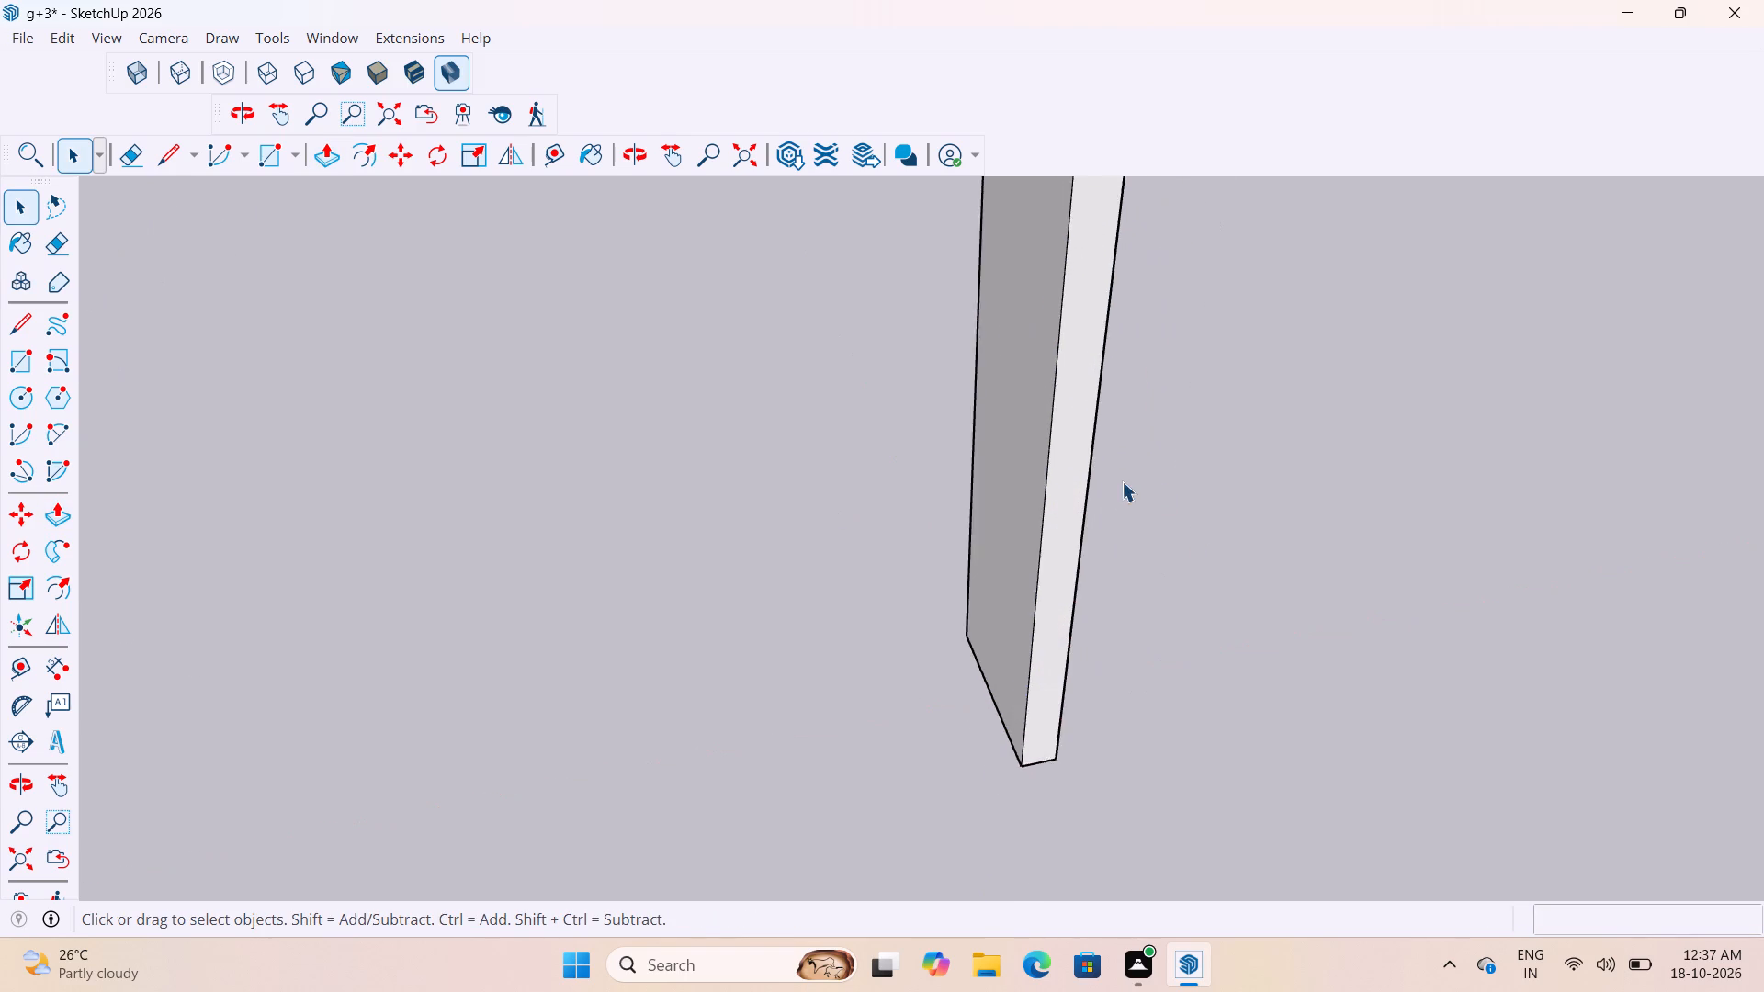
scroll(1122, 481, "up", 2)
key("p")
key("space")
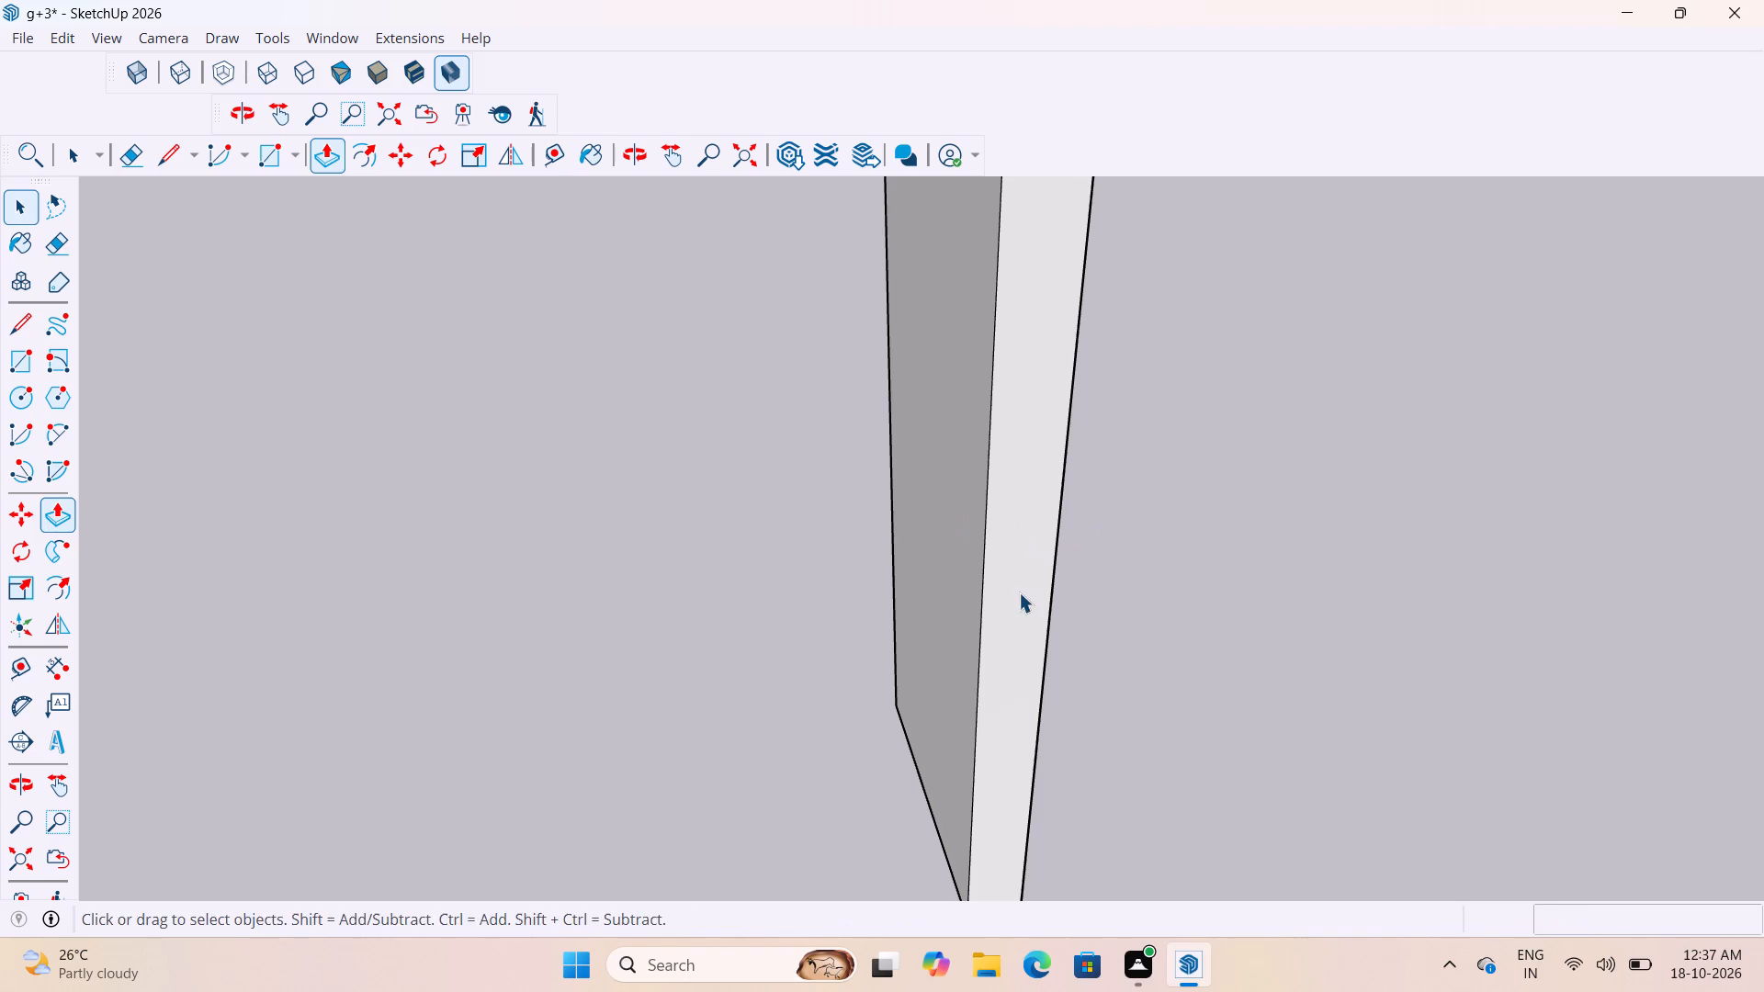
key("t")
left_click(984, 619)
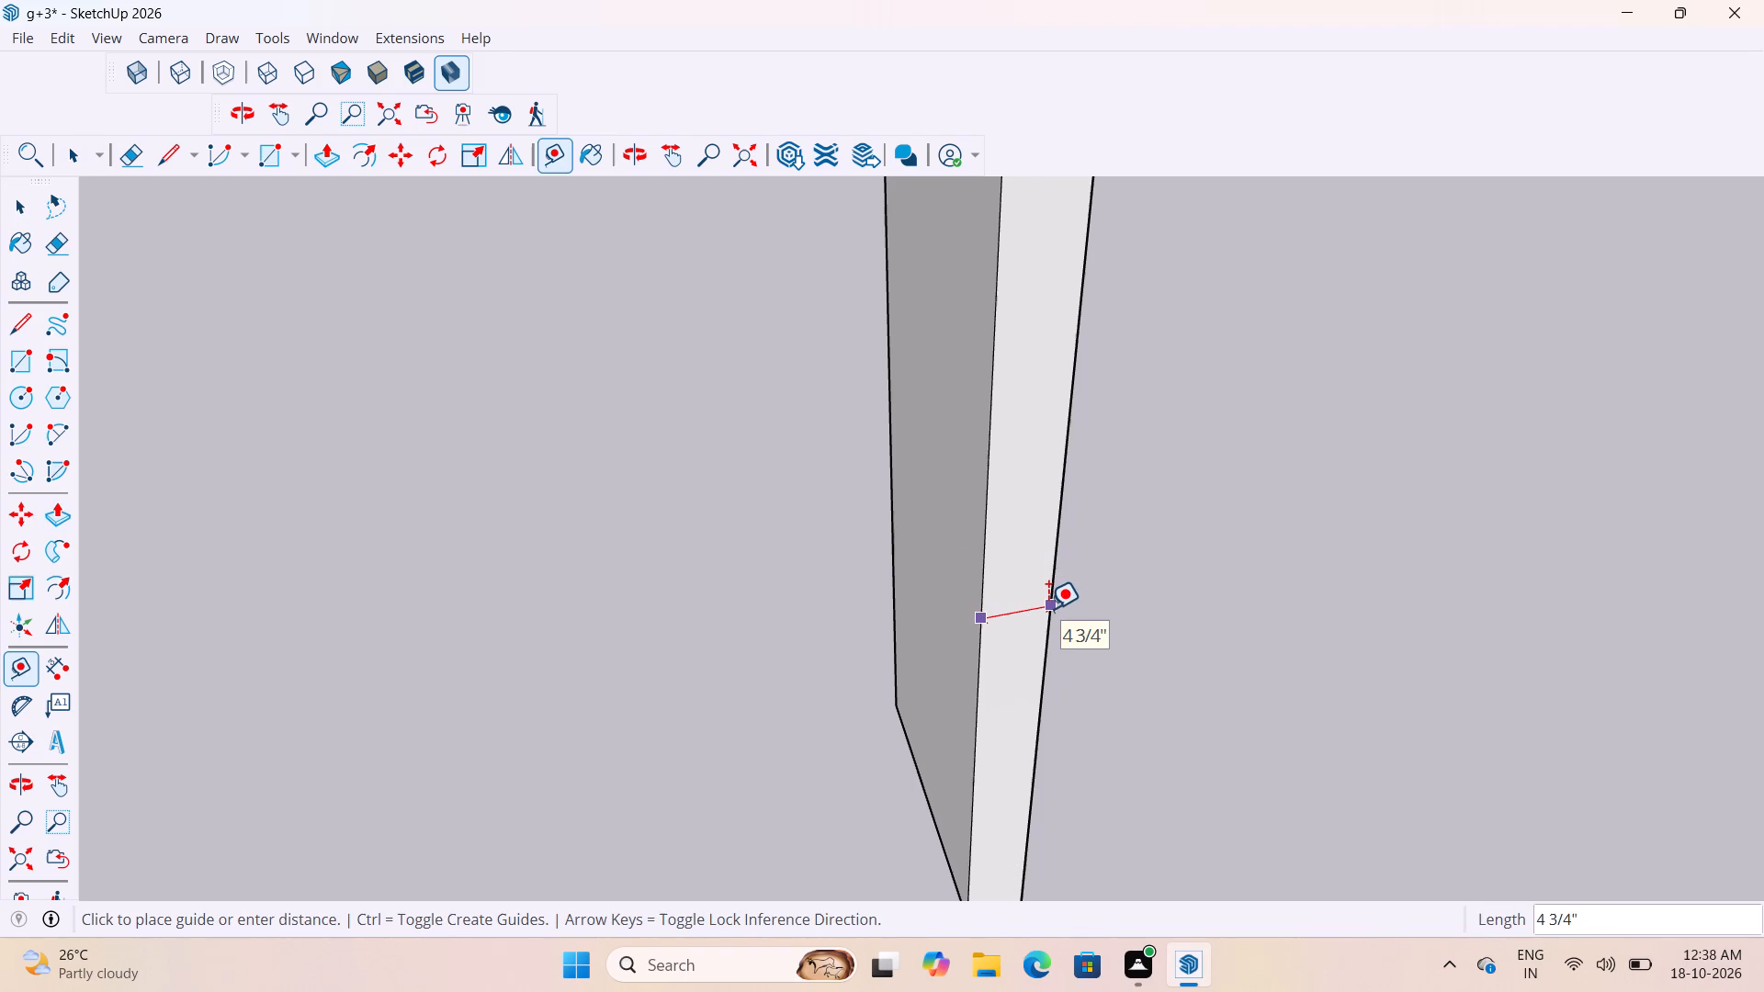
key("space")
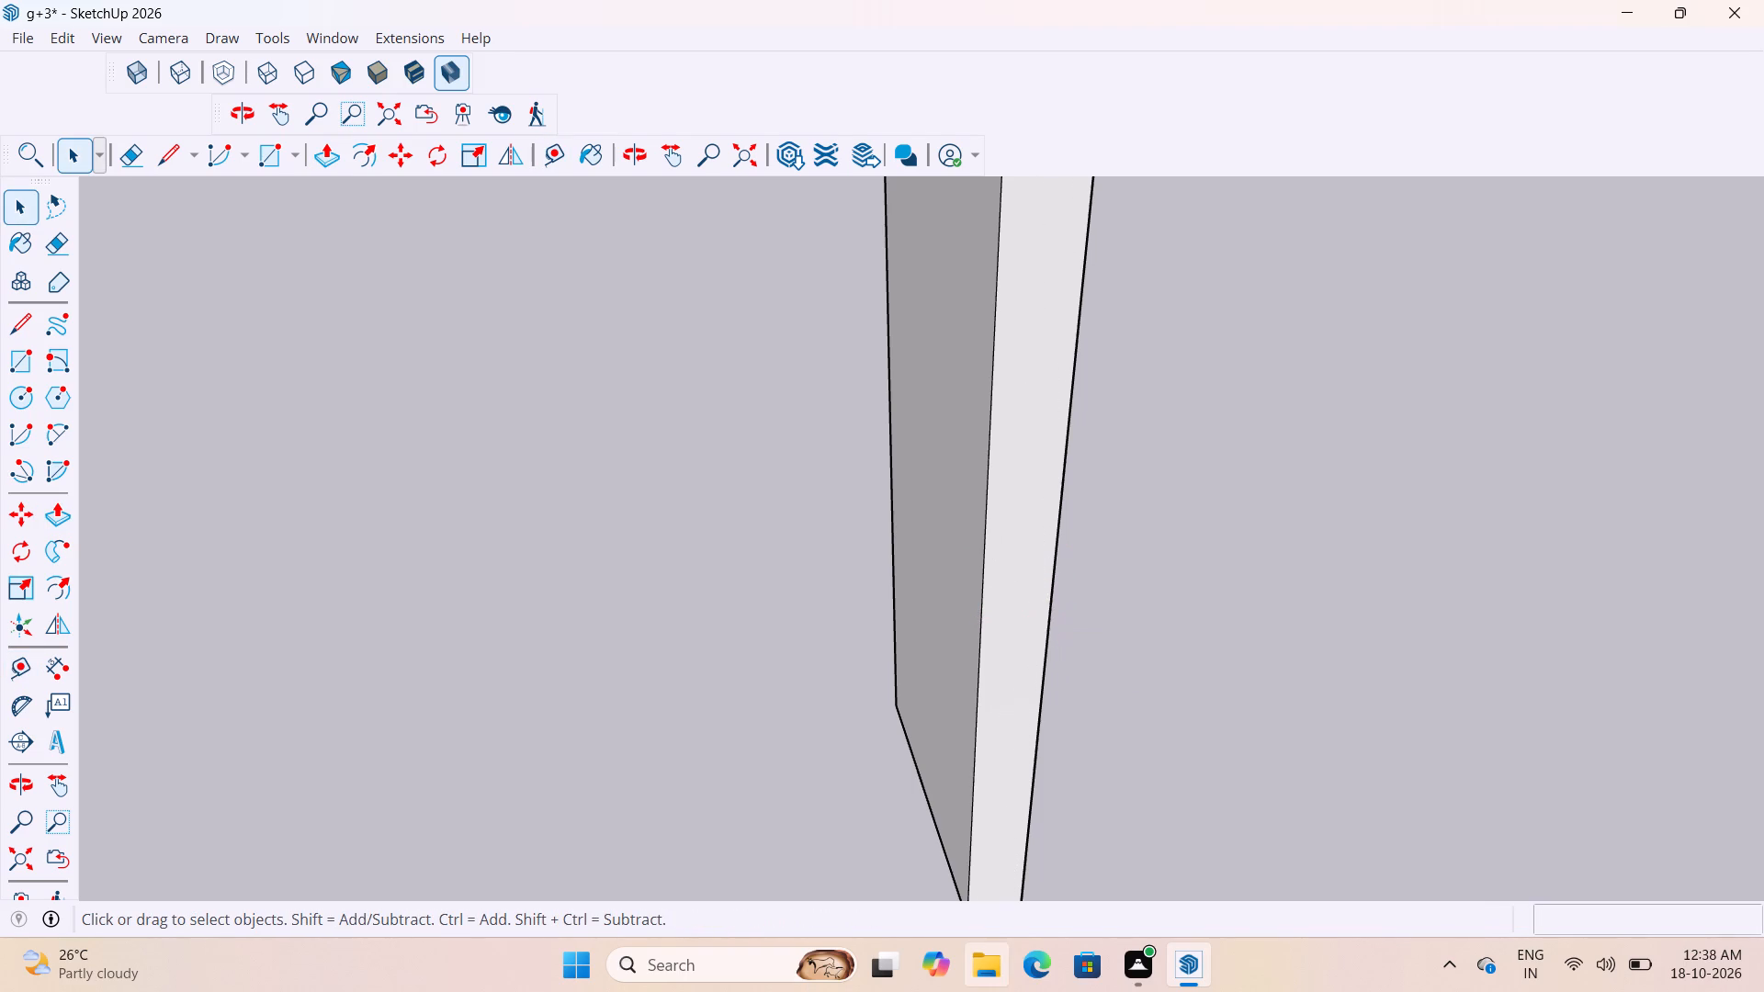
Switch to Microsoft Edge and search the web for how many inches 43/4" means.
left_click(1024, 966)
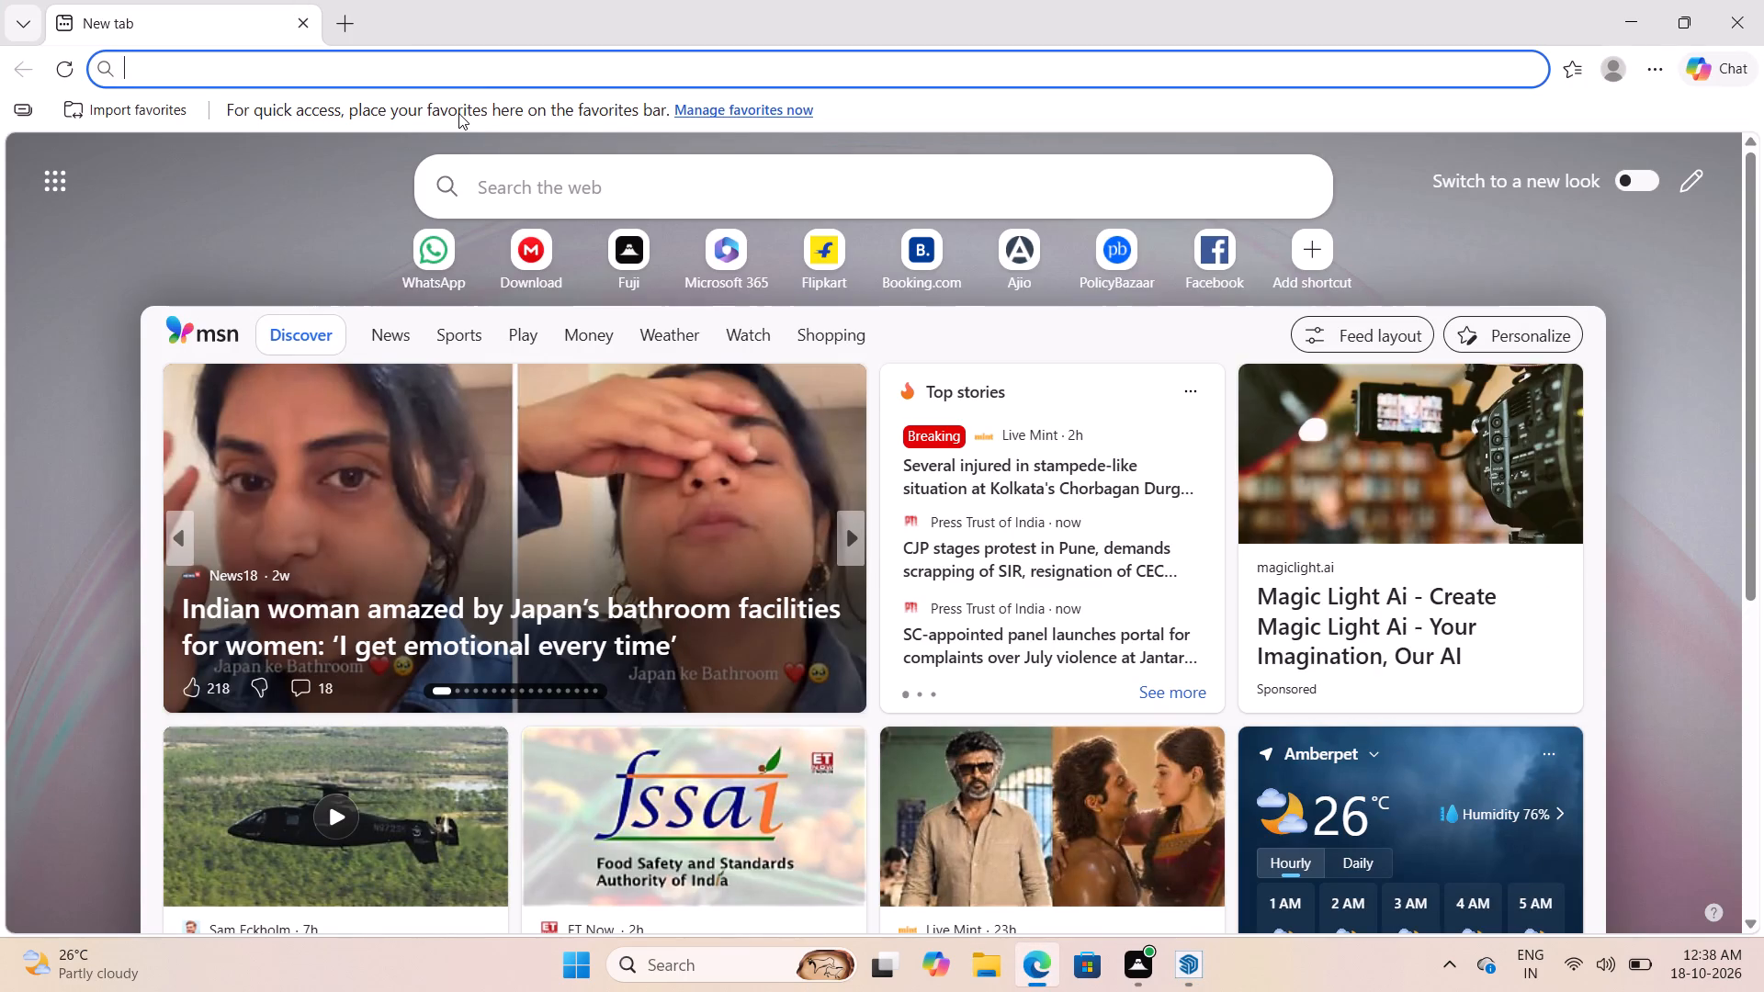
type("43/4\"")
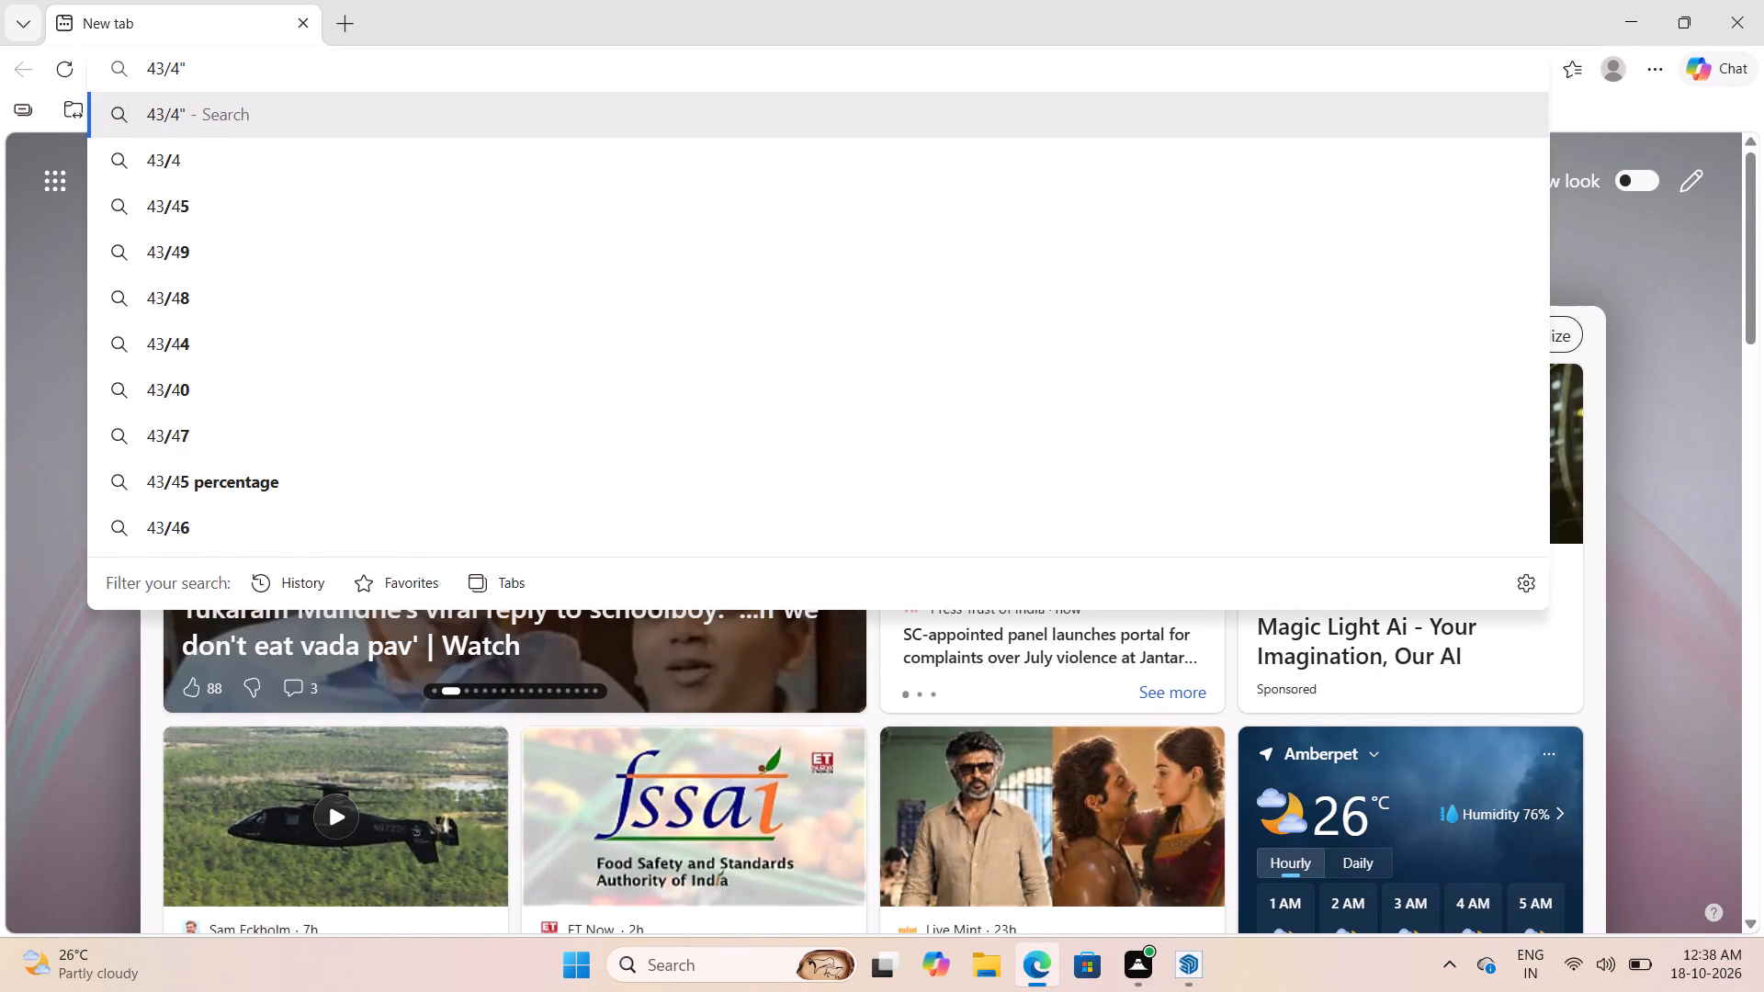
key("space")
type("means")
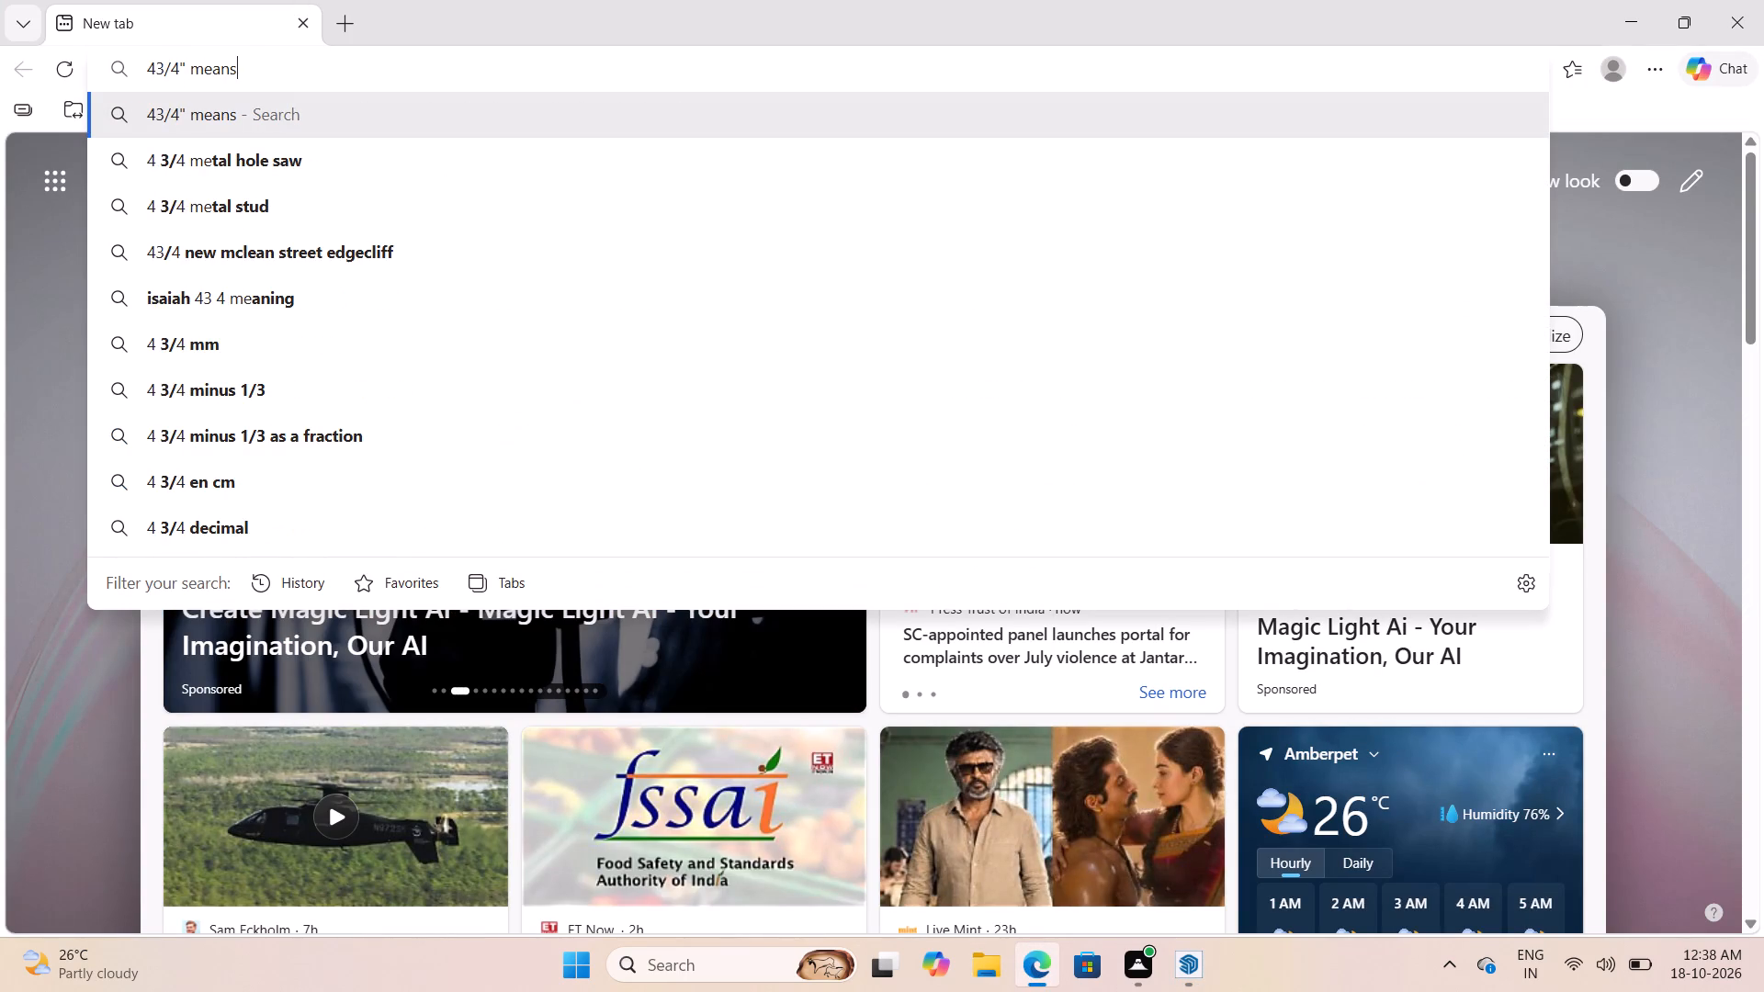
key("space")
type("hopw many inches")
key("Return")
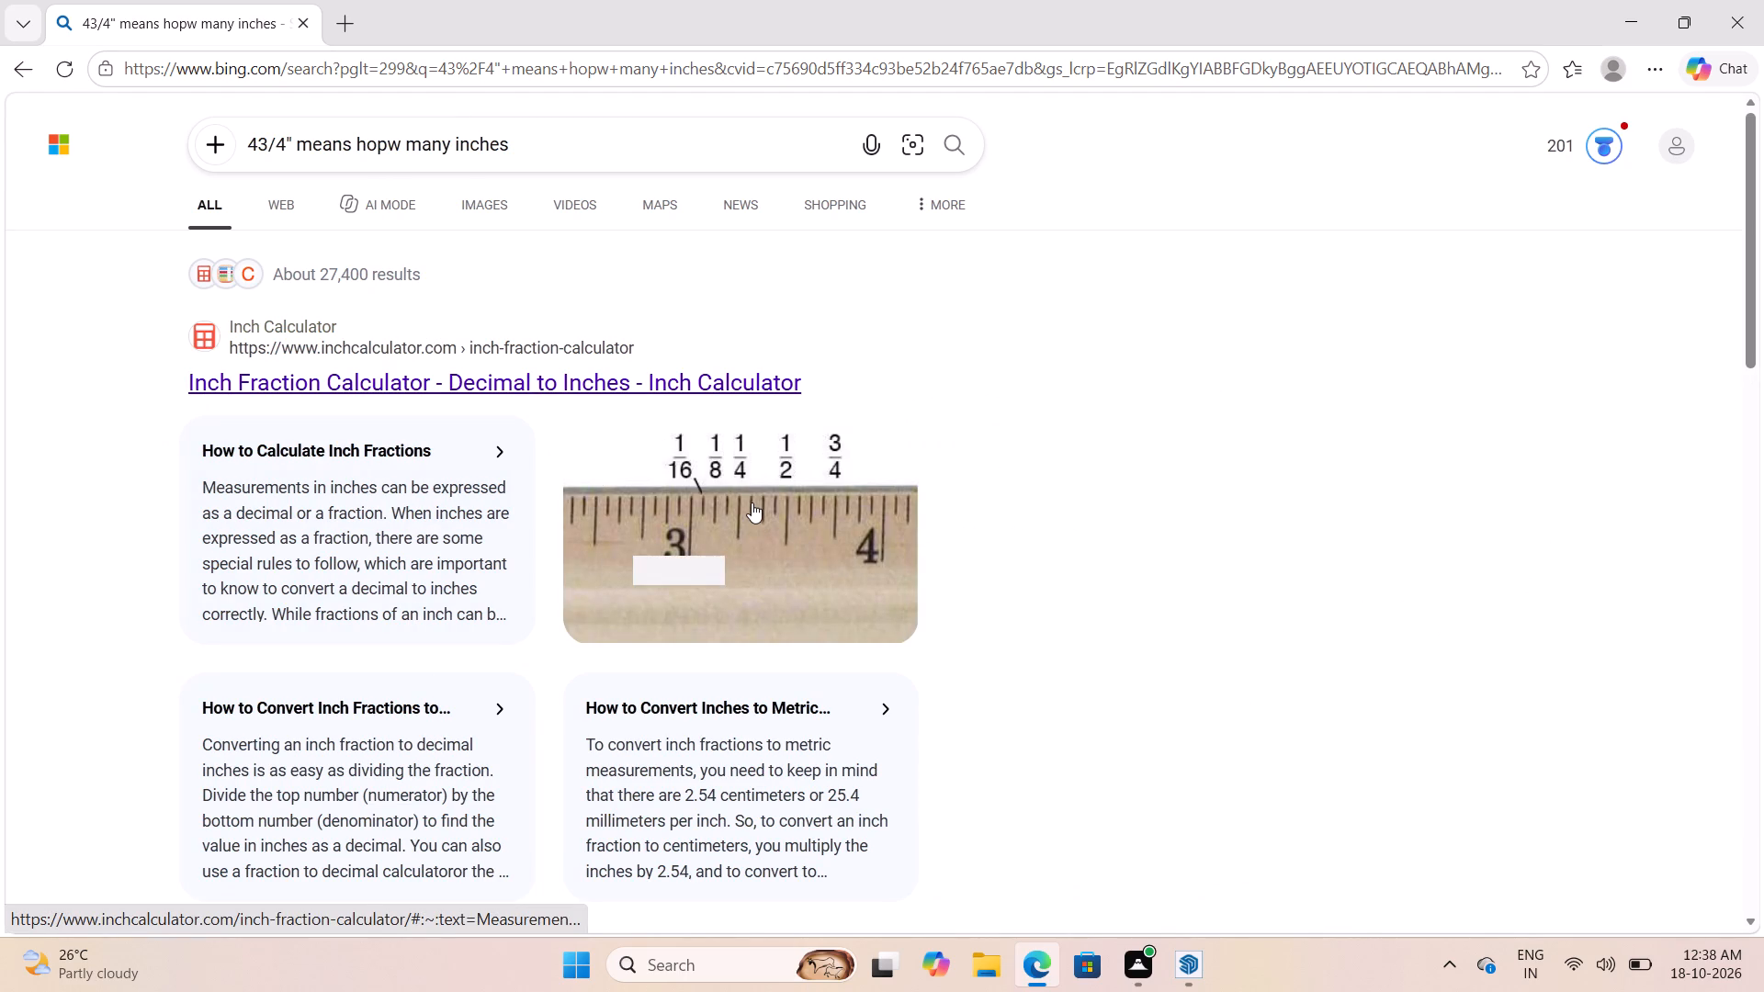
Open the CalculateMe result for converting 43/4 inches to feet, run the calculation and read the conversion.
scroll(643, 451, "down", 3)
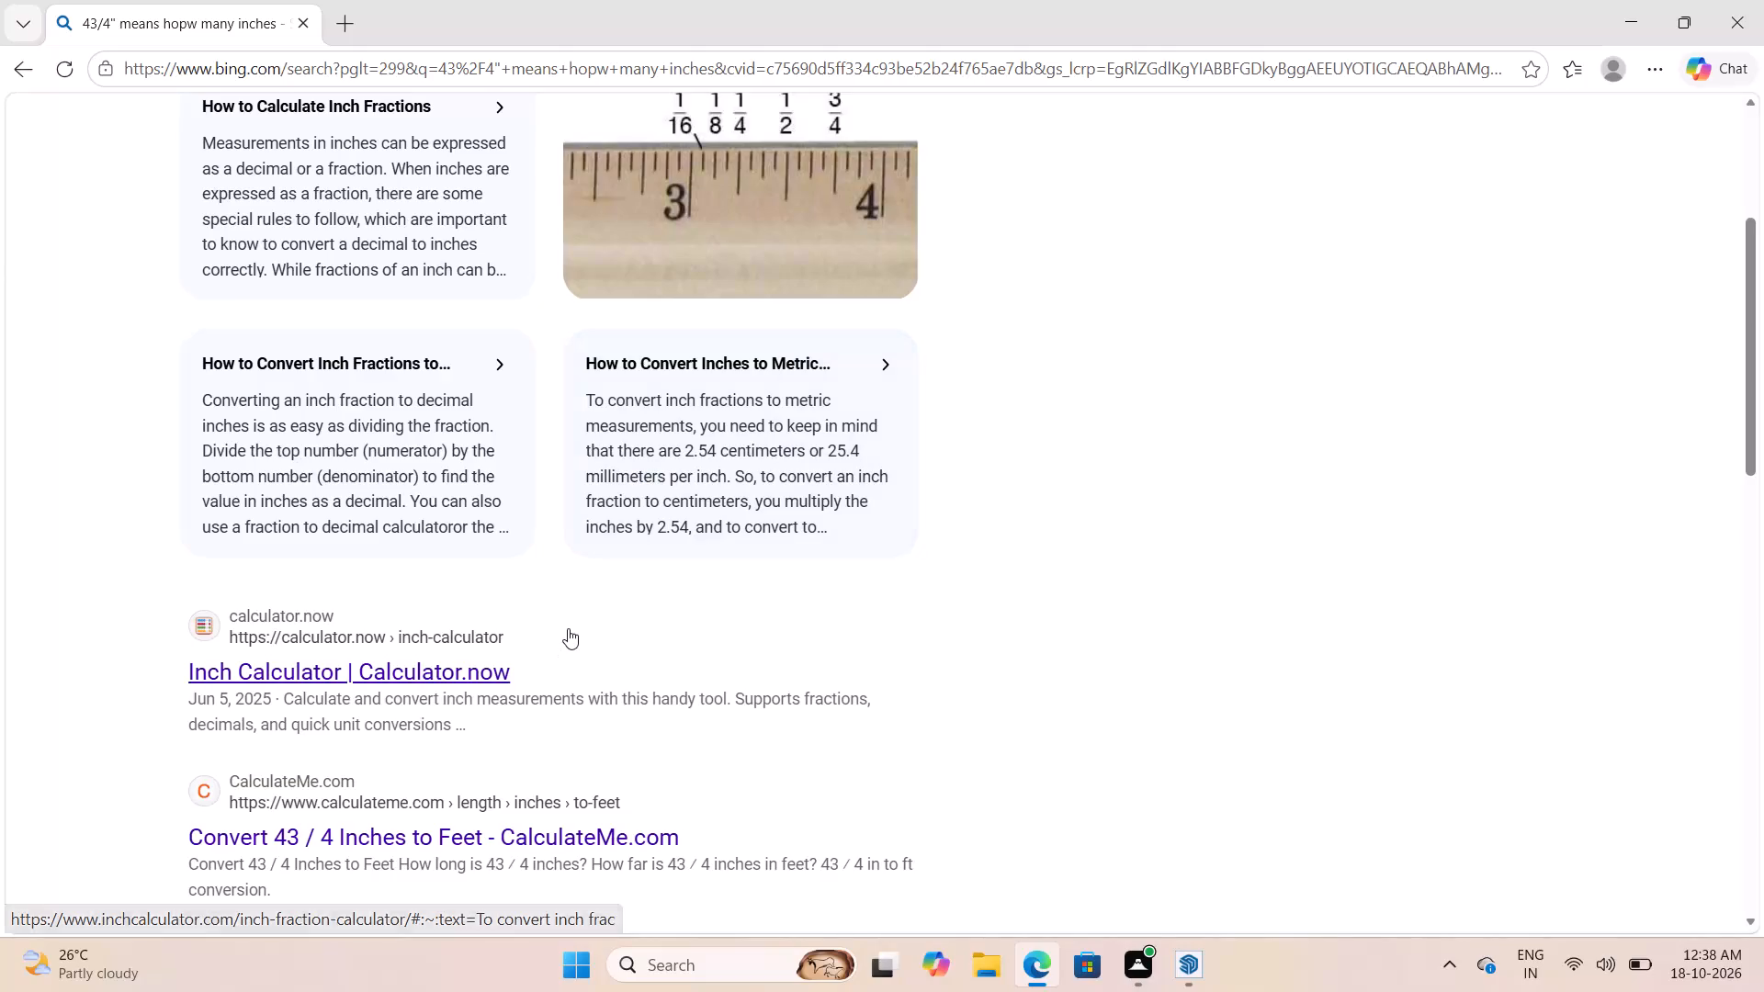
scroll(568, 628, "down", 2)
left_click(518, 613)
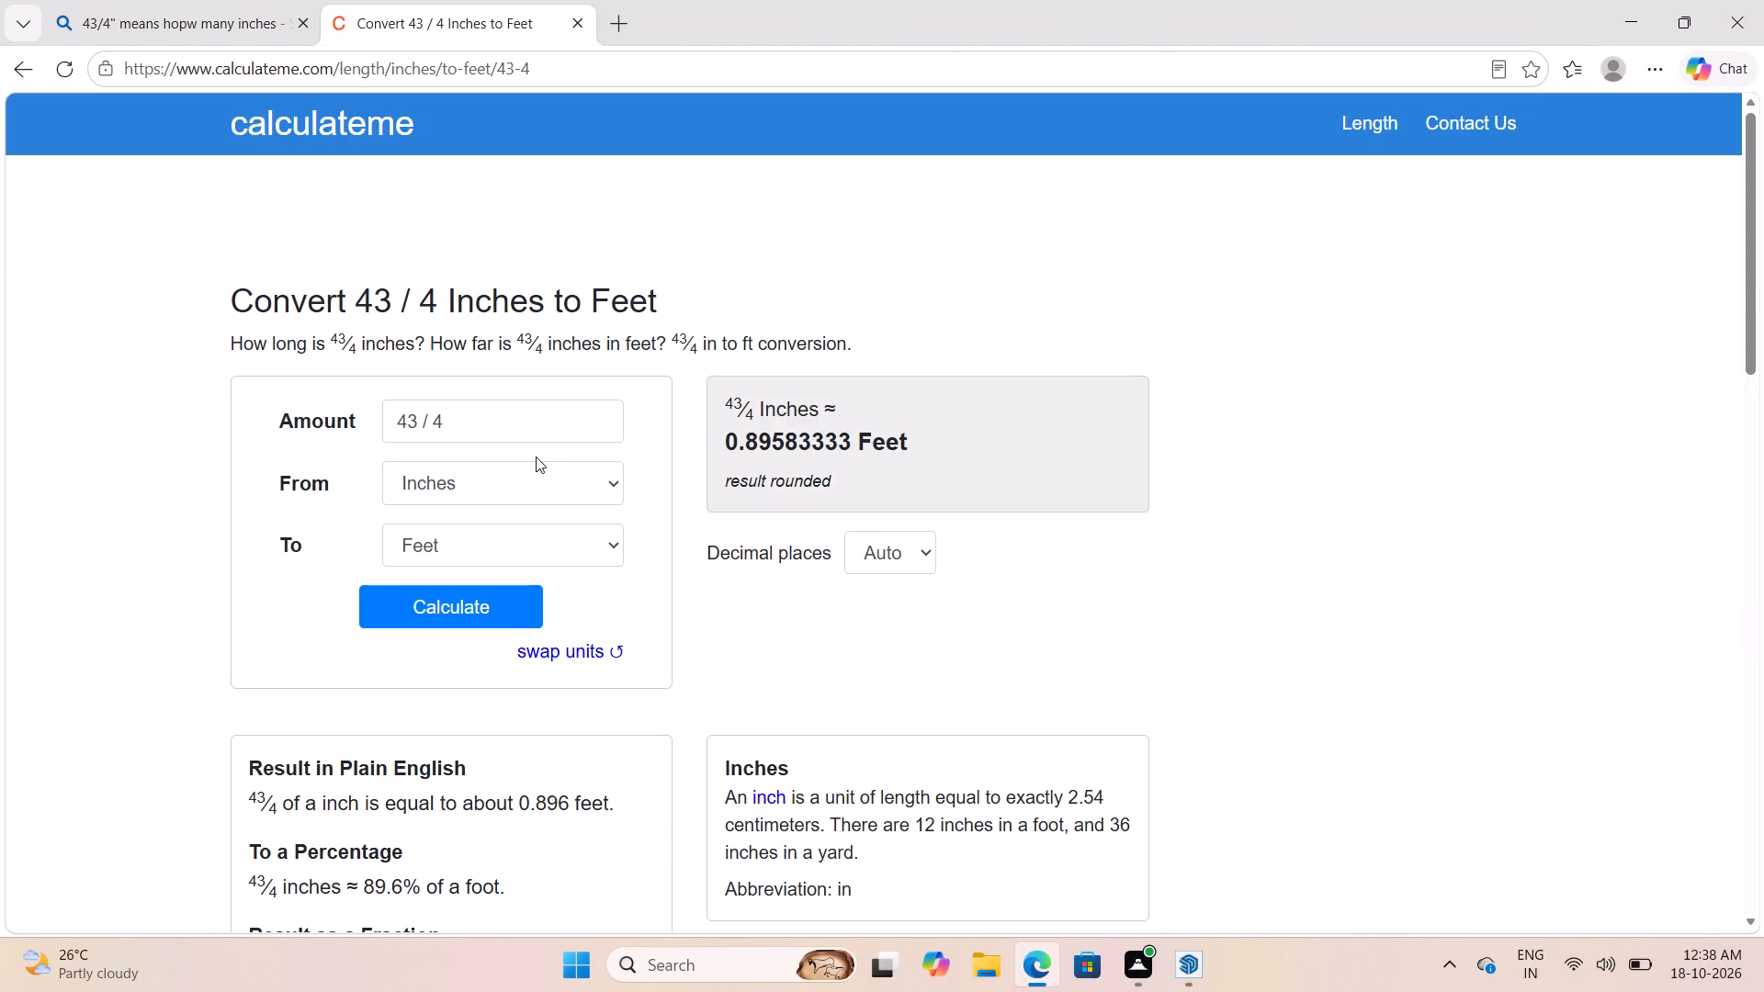
left_click(512, 606)
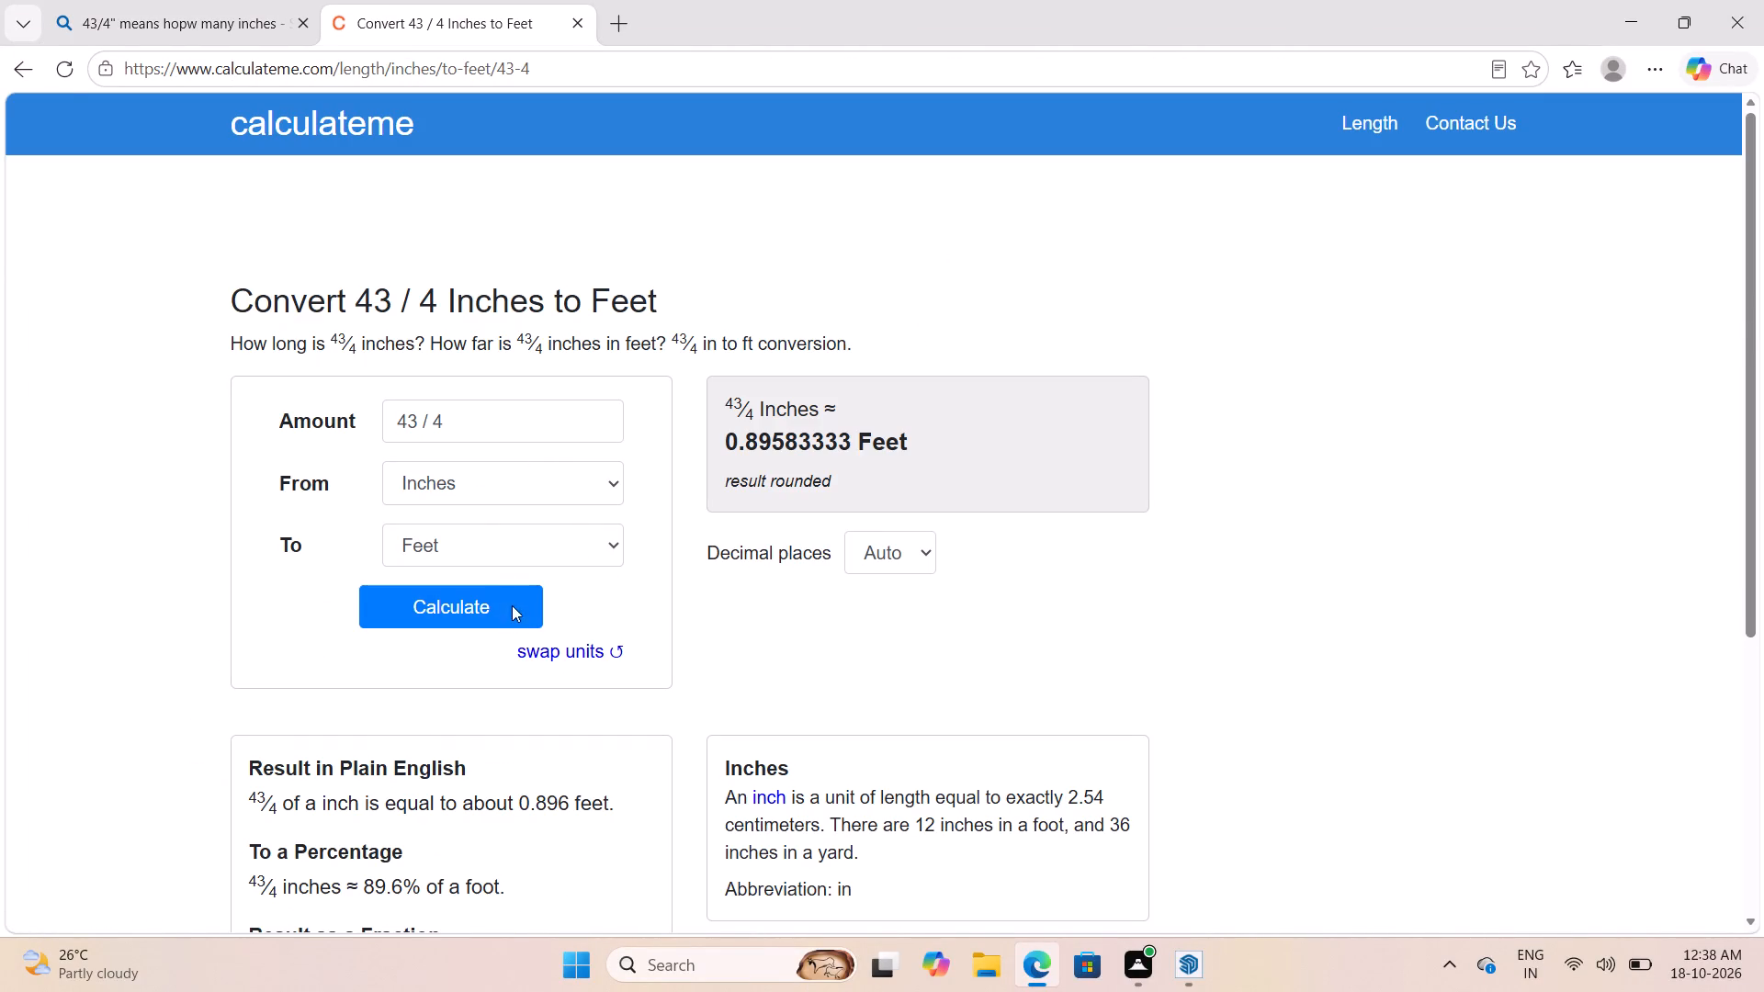
scroll(673, 609, "down", 3)
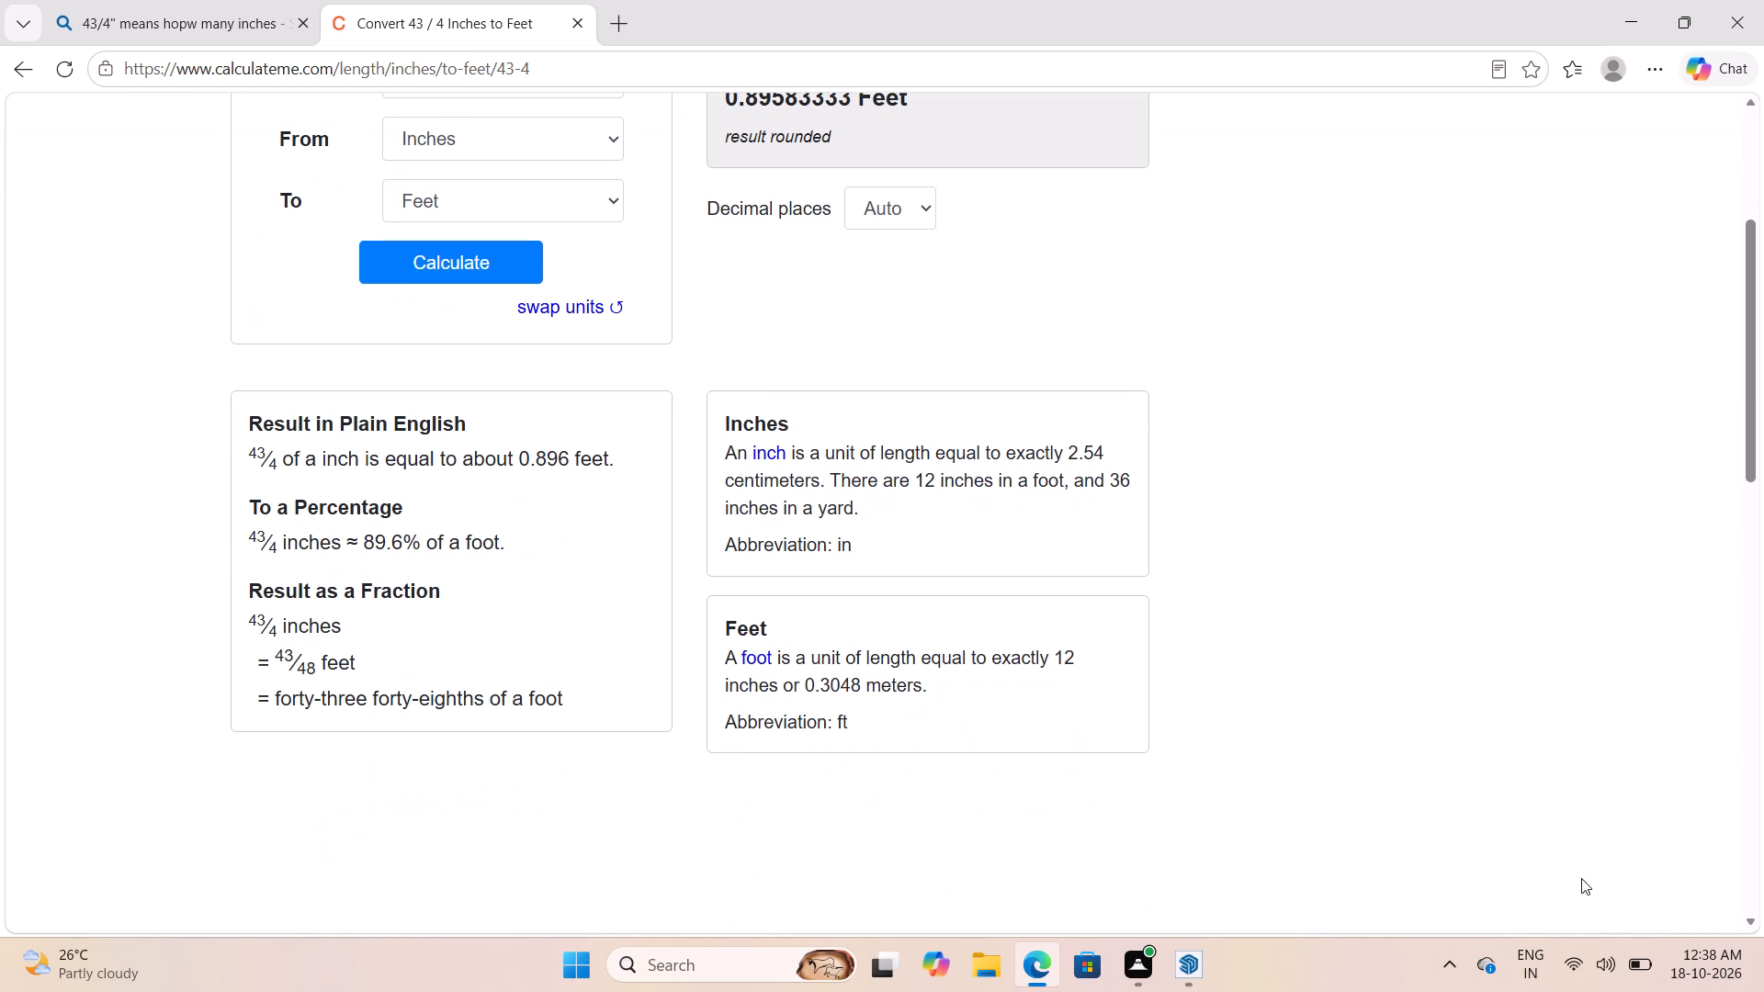
Back in SketchUp, reopen the slab's group, push its shaded side face inward by about 4" and leave the group.
left_click(1178, 965)
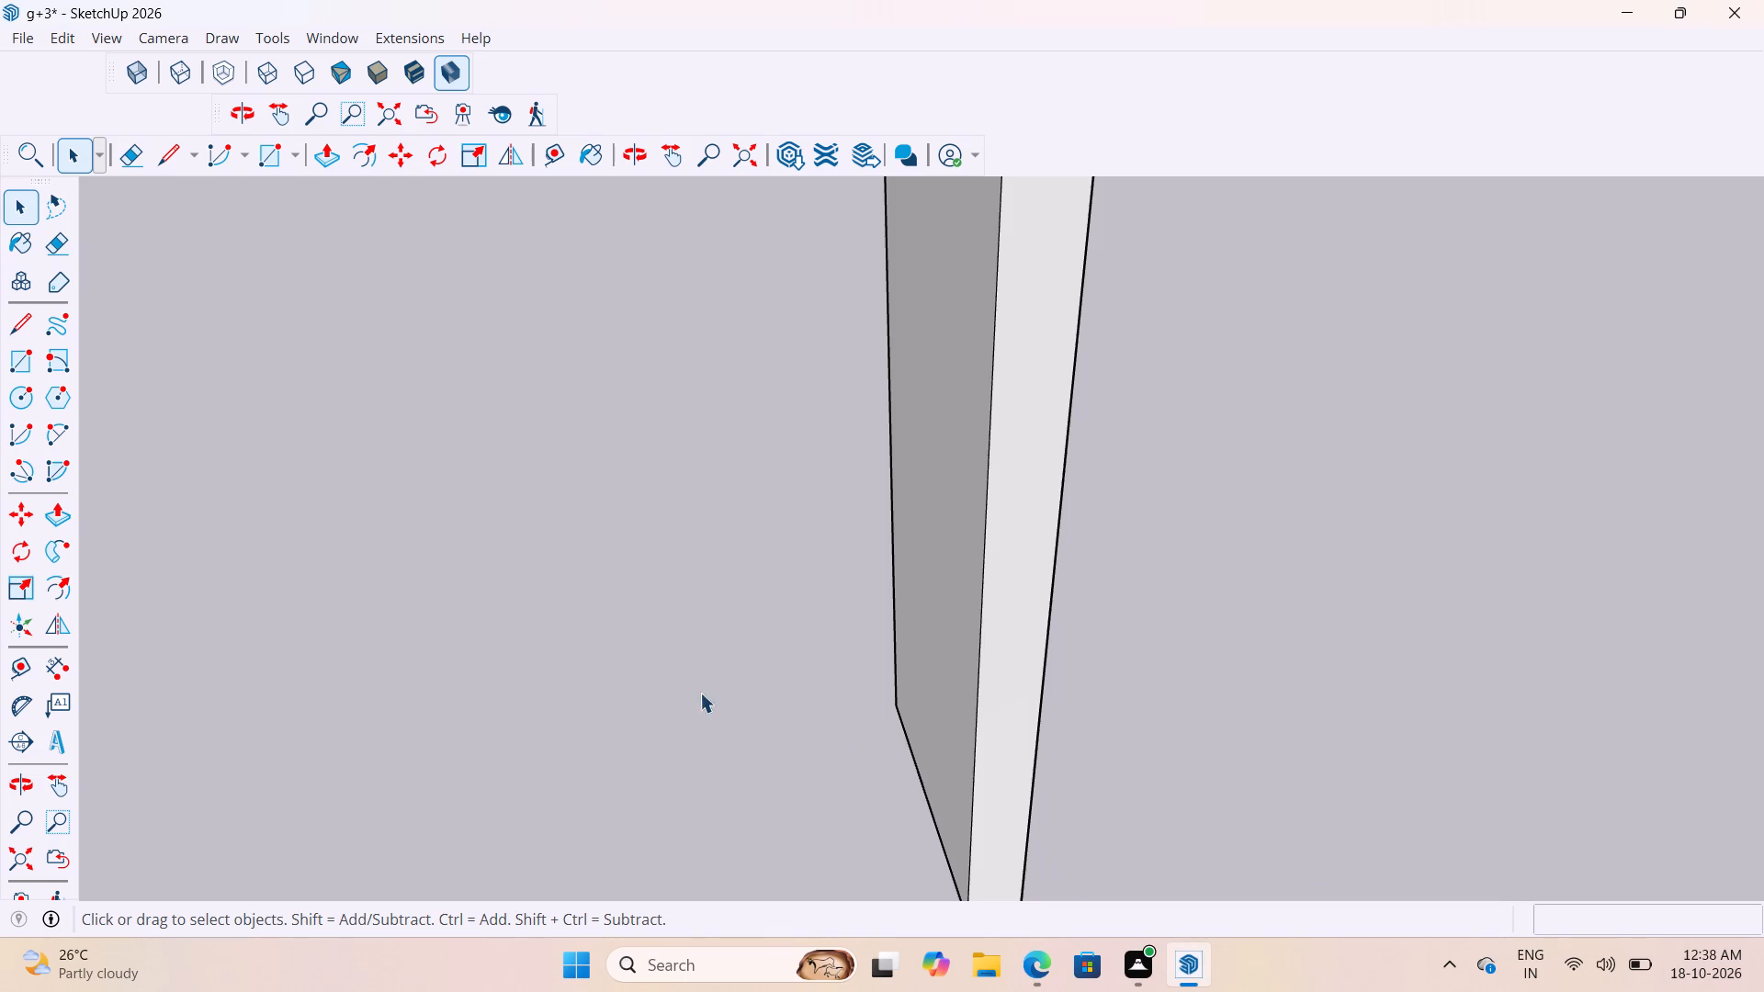
scroll(686, 693, "down", 5)
scroll(845, 626, "down", 4)
middle_click_drag(852, 656, 880, 638)
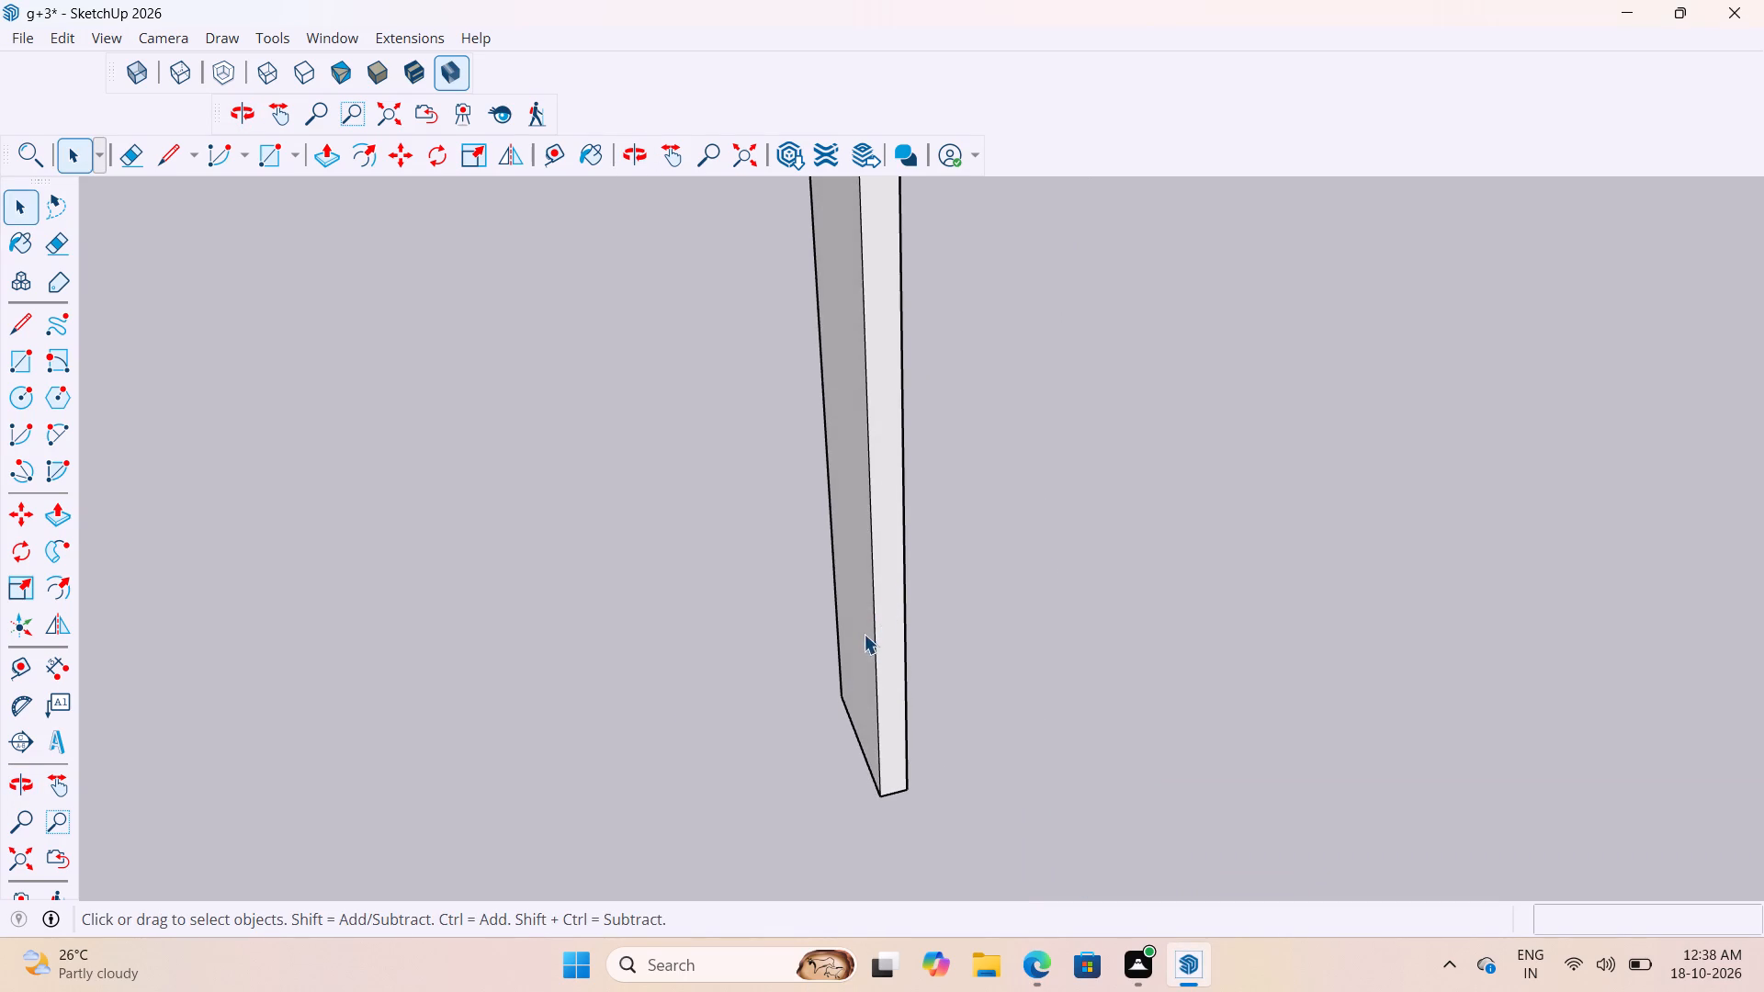
key("p")
key("space")
double_click(857, 649)
key("p")
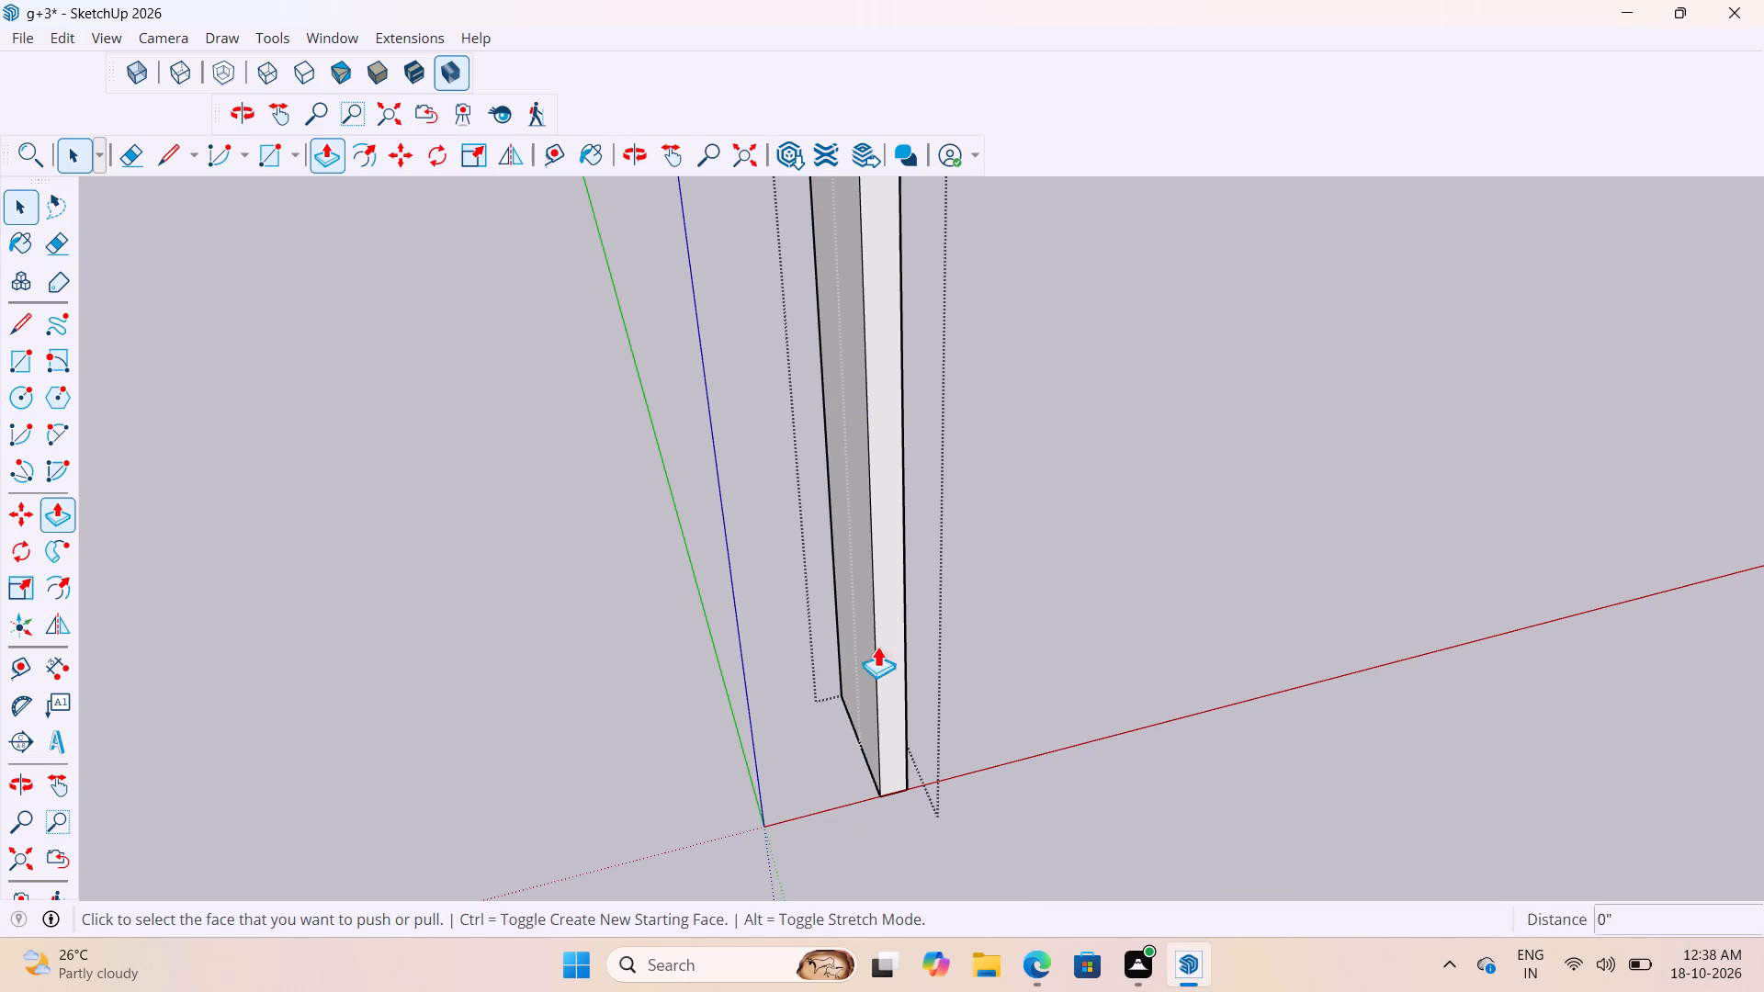
left_click(856, 597)
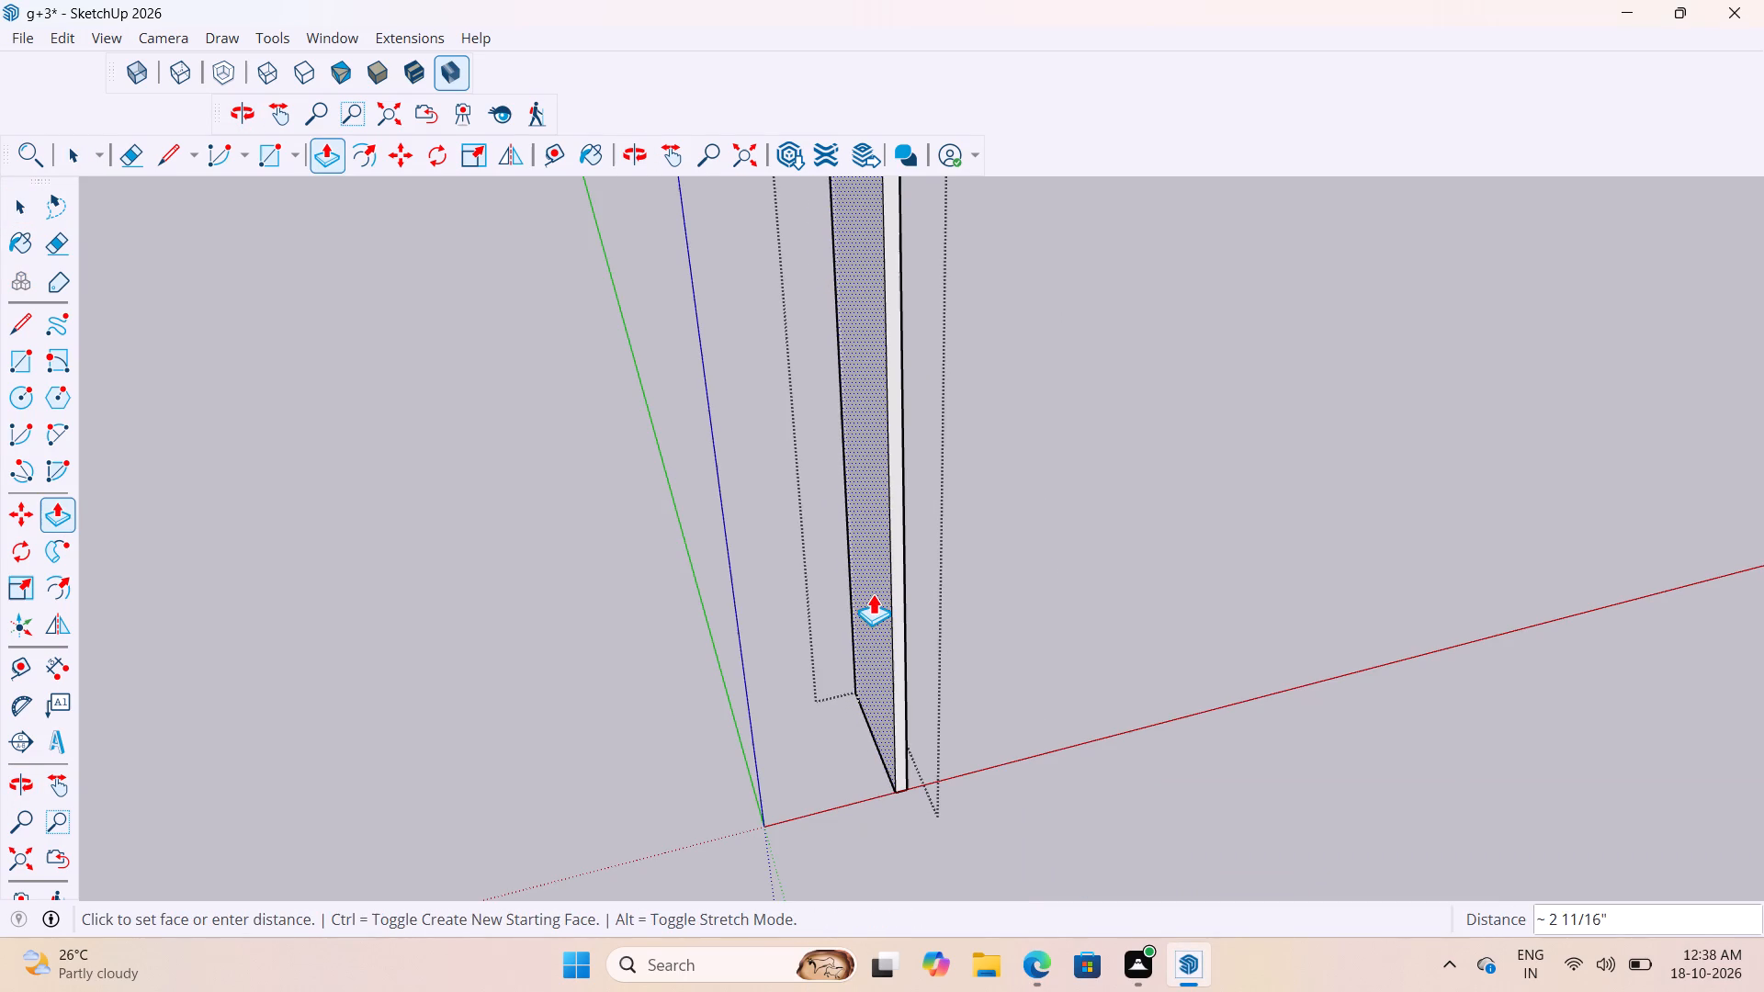
scroll(880, 593, "up", 6)
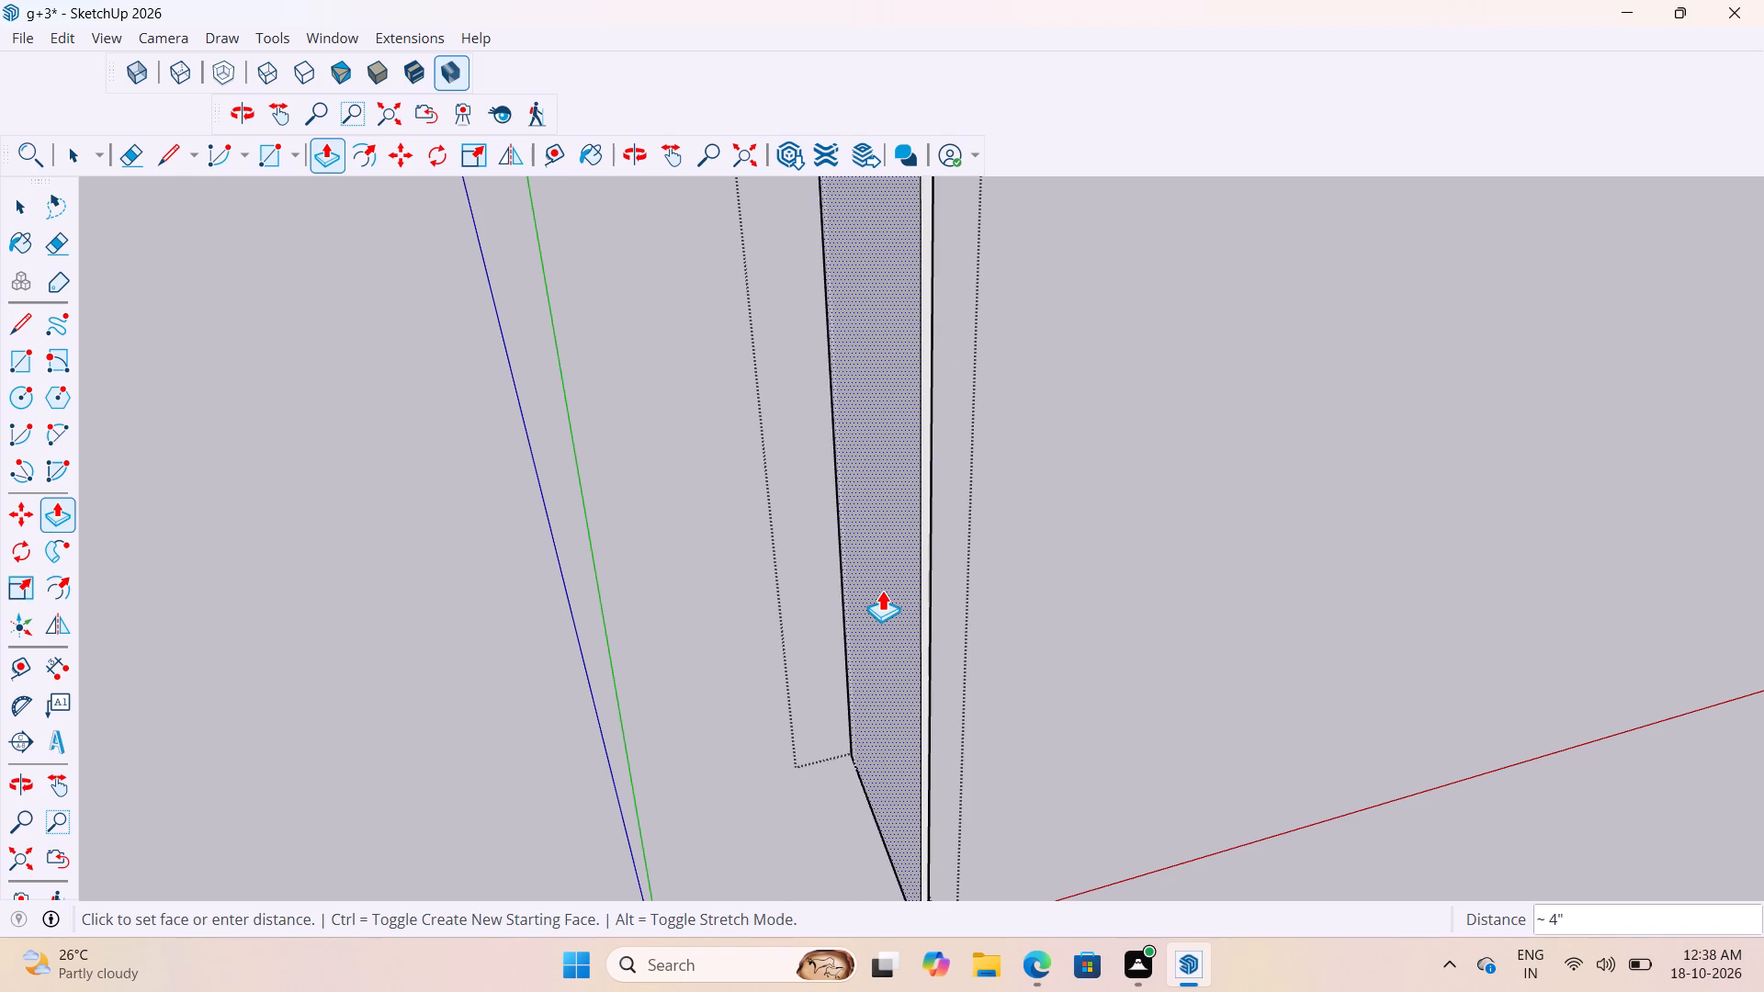
left_click(882, 590)
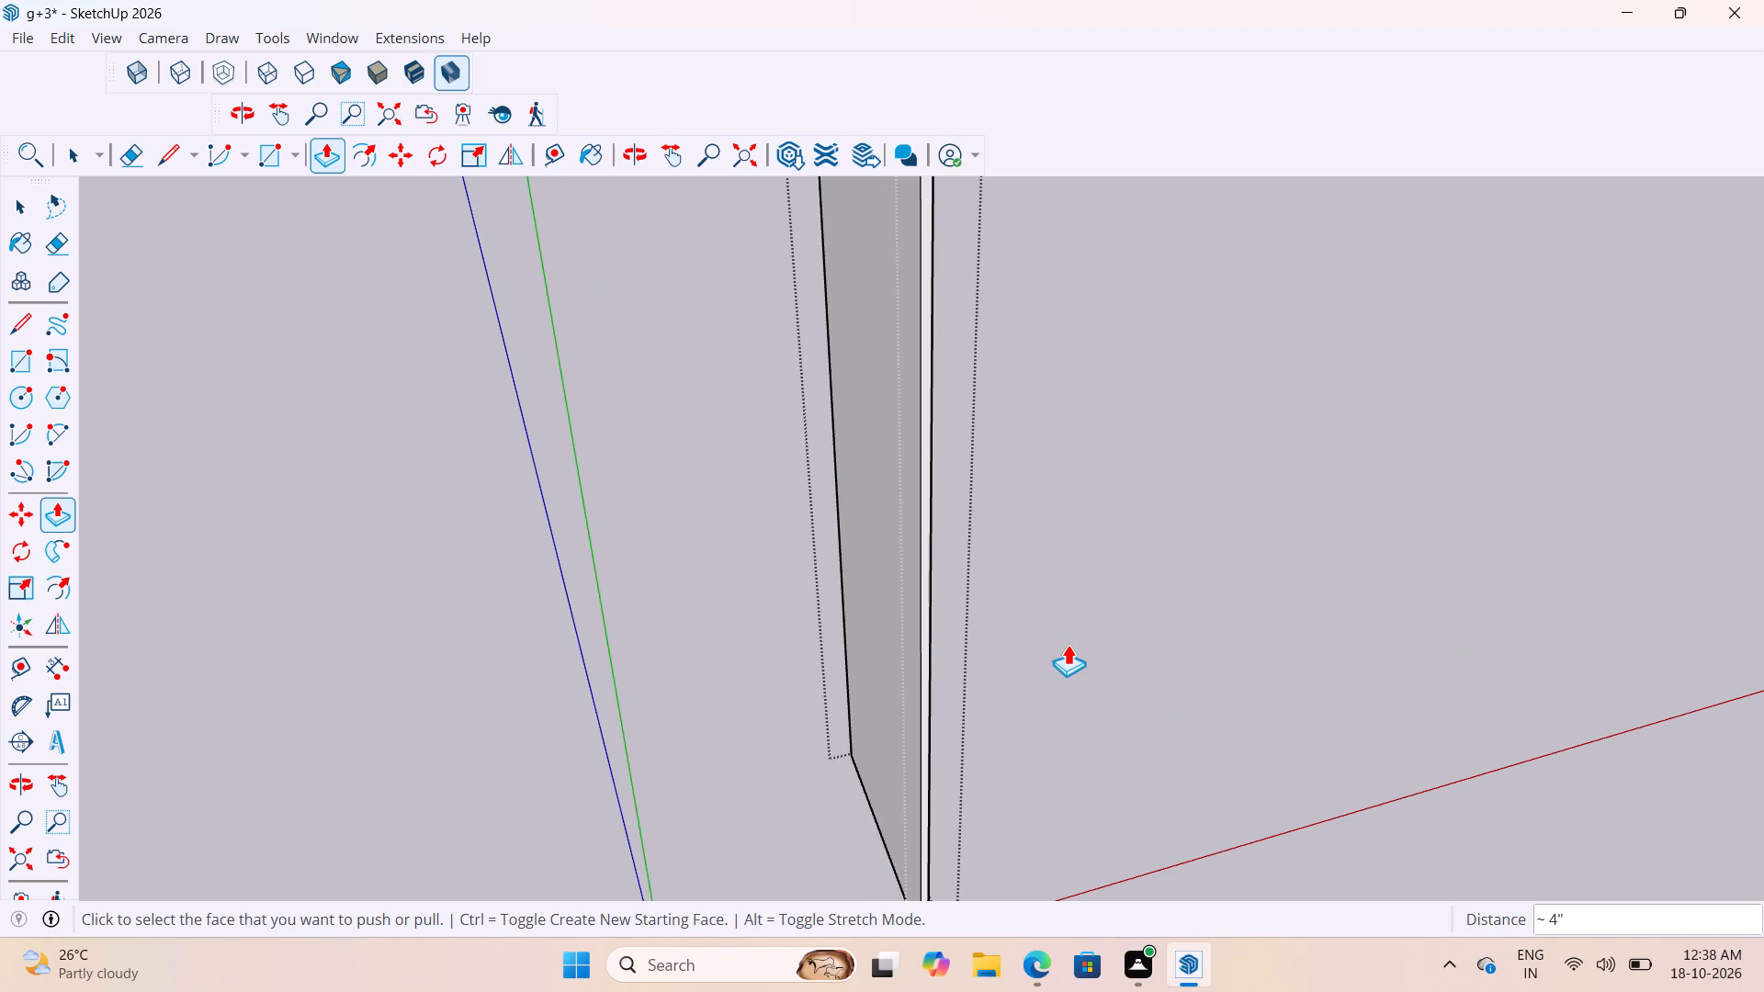
key("space")
left_click(1068, 644)
Examine the thinned slab's broad side face, narrow edge and overall proportions.
scroll(1002, 653, "up", 4)
middle_click_drag(1000, 652, 936, 618)
scroll(962, 624, "down", 15)
middle_click_drag(954, 612, 1162, 693)
scroll(914, 569, "up", 2)
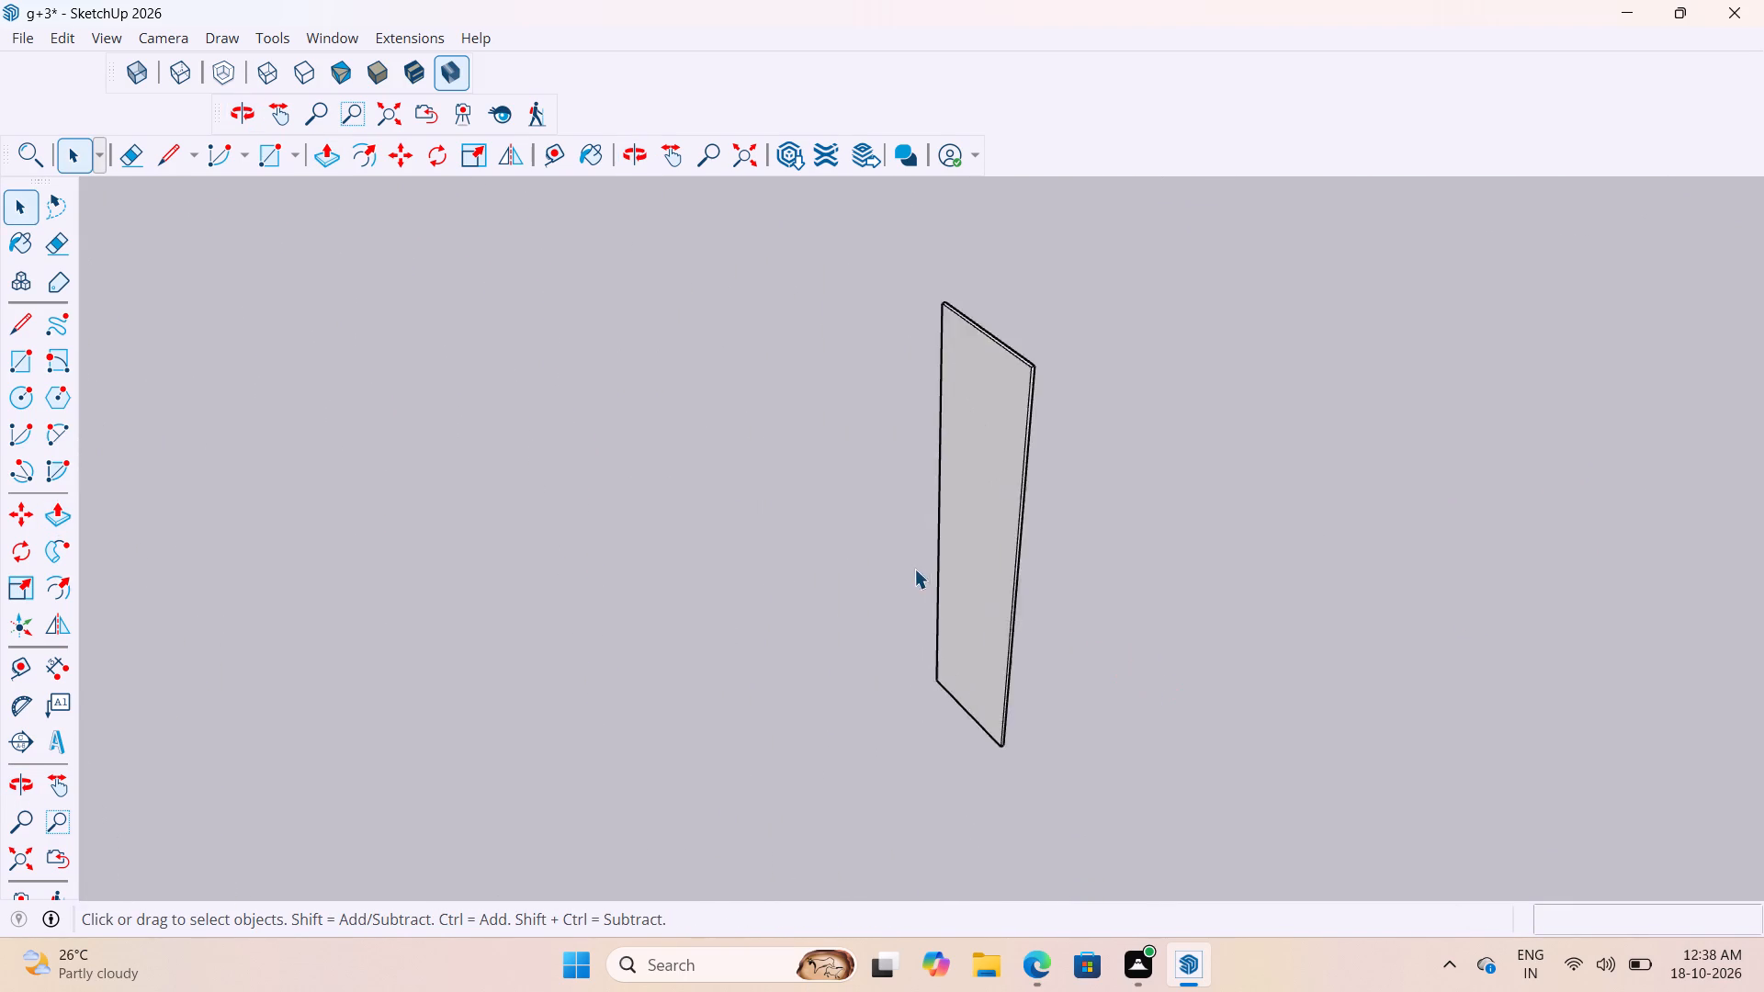
scroll(914, 569, "up", 5)
scroll(1128, 723, "down", 5)
scroll(1015, 627, "up", 3)
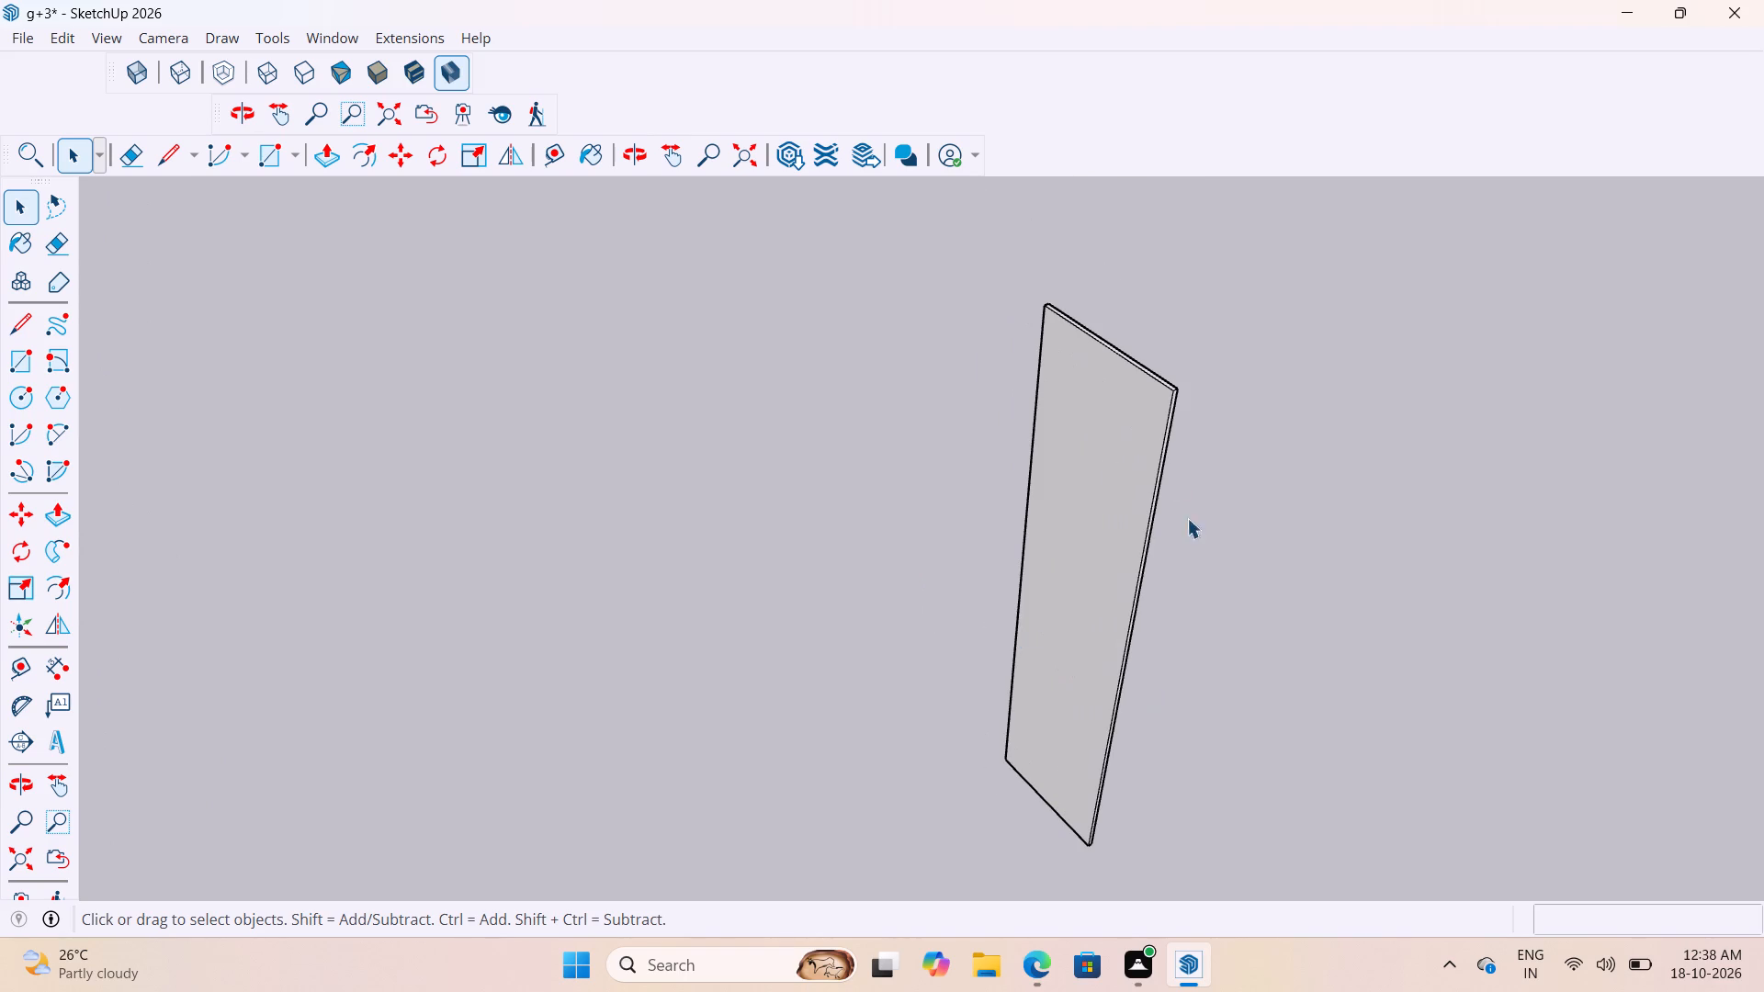
scroll(1143, 318, "up", 4)
scroll(1103, 384, "down", 4)
middle_click_drag(1131, 546, 1086, 514)
scroll(1082, 507, "down", 5)
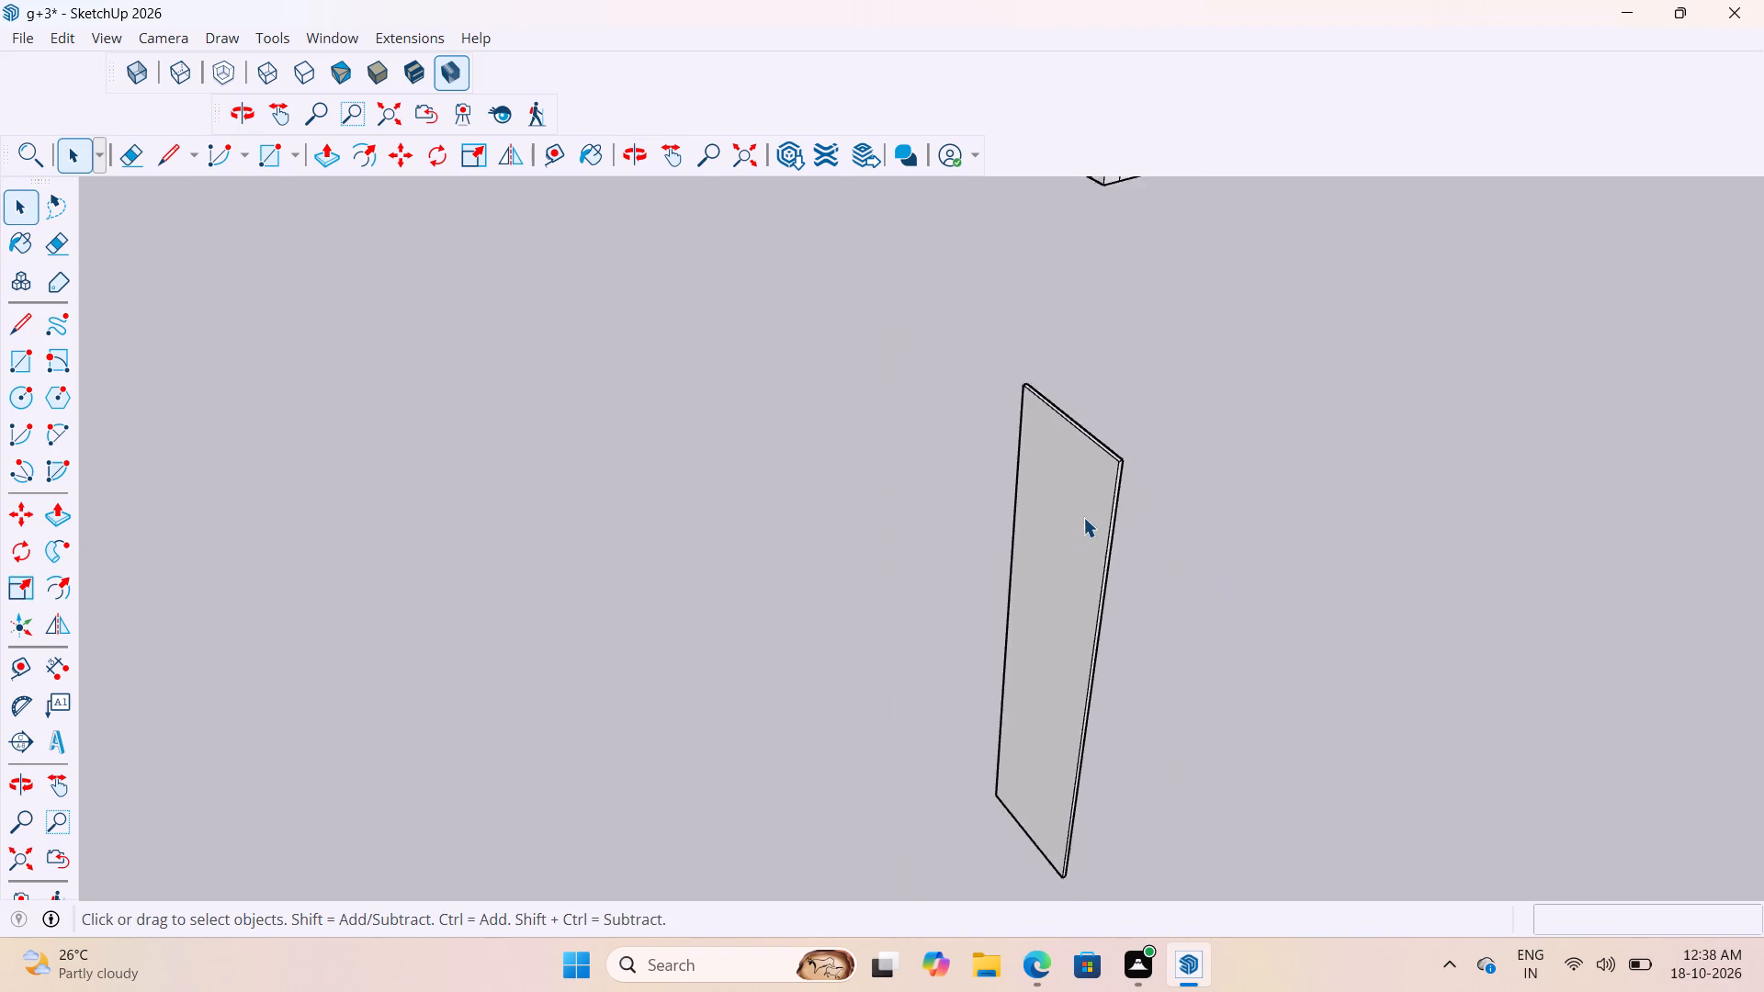
Reopen the slab's group and copy the bottom edge of its broad face 6" upward.
scroll(1069, 820, "up", 7)
double_click(1026, 753)
scroll(1021, 757, "up", 6)
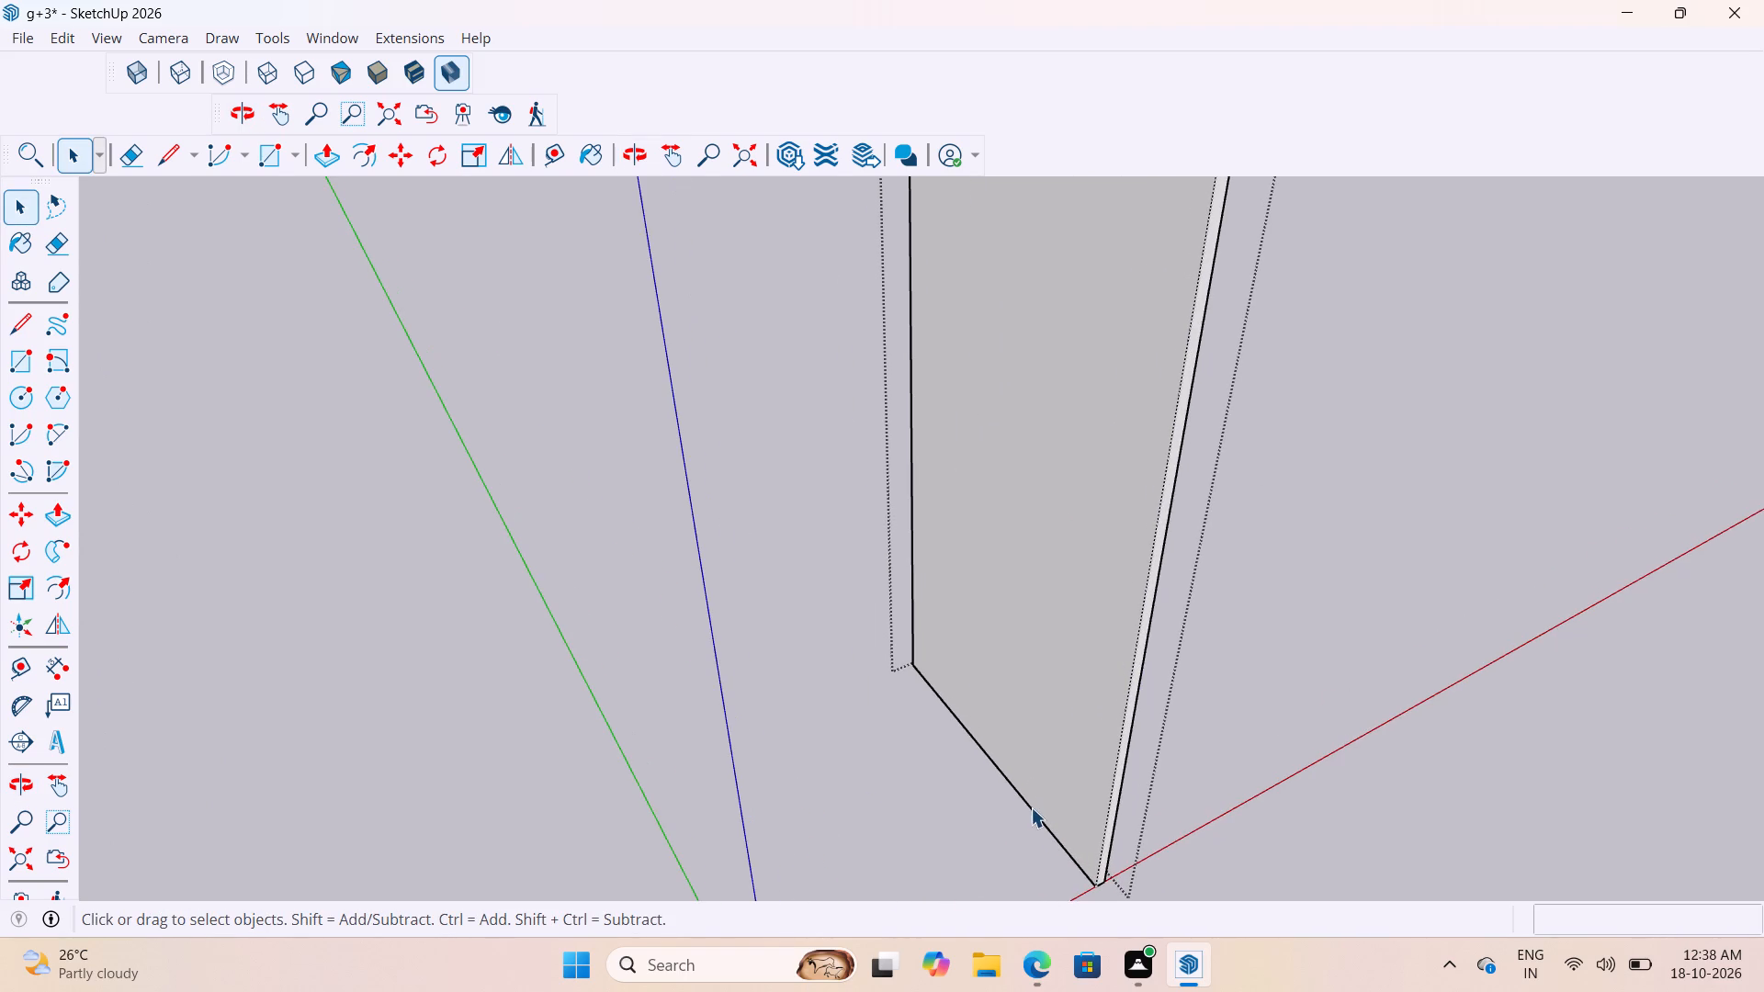
left_click(1031, 807)
key("m")
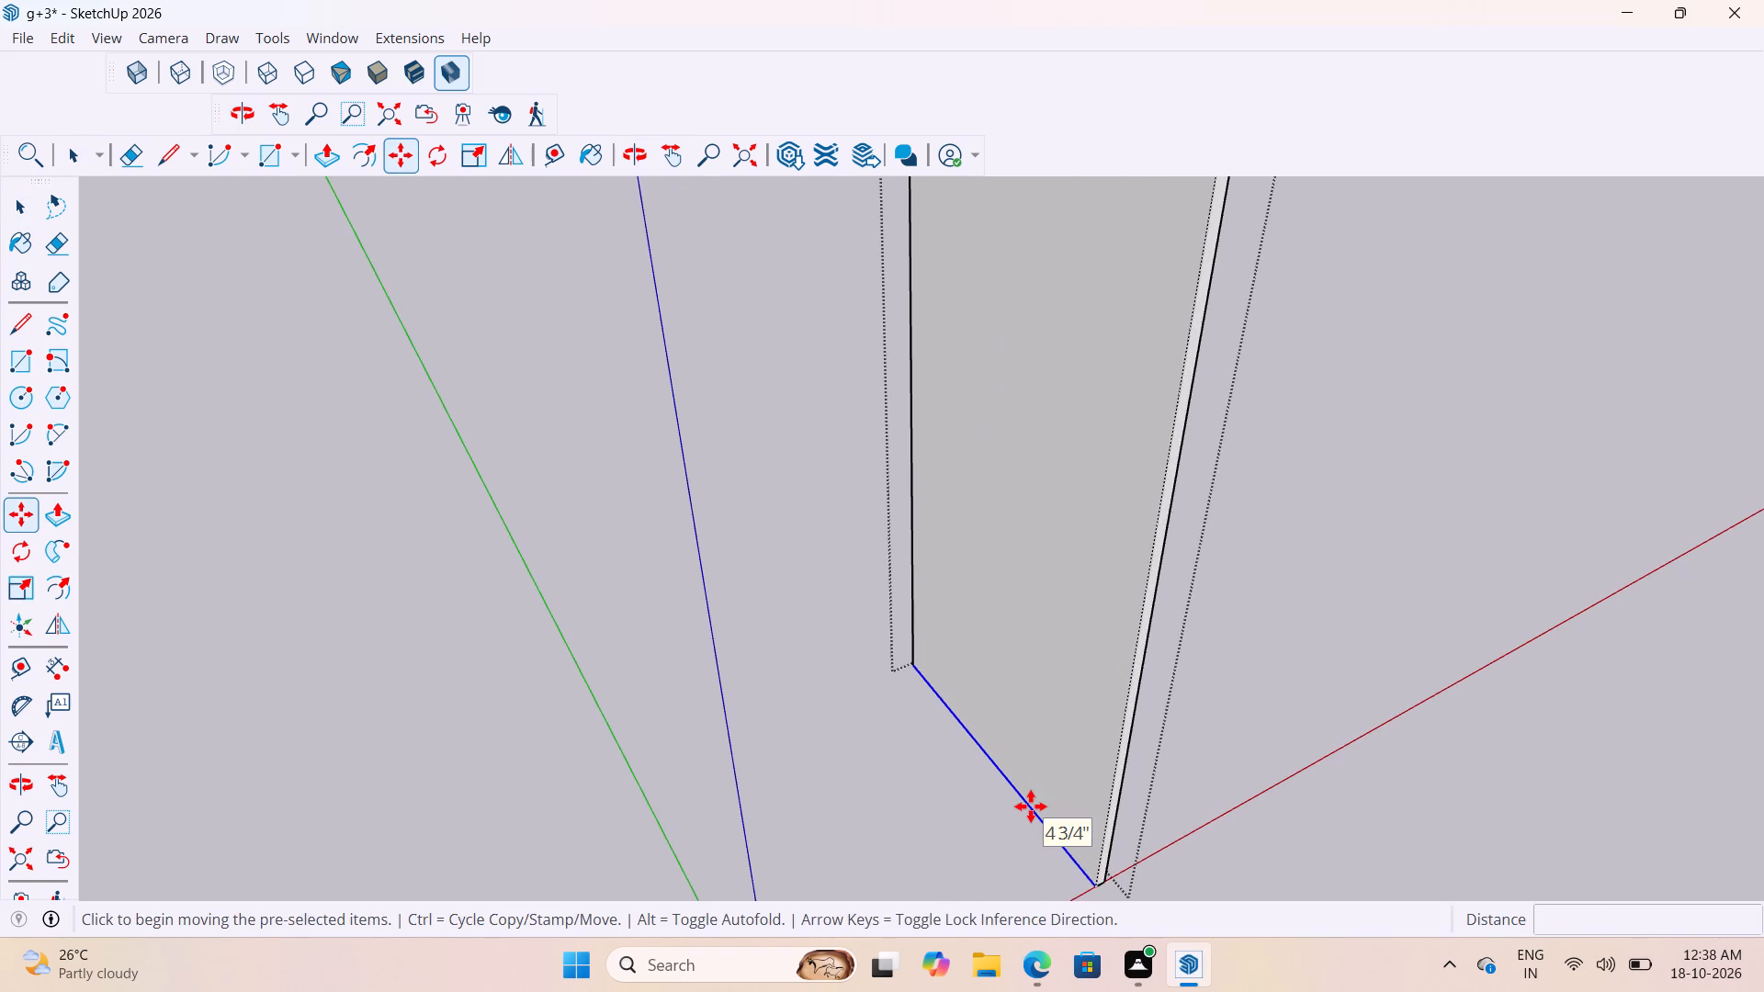
left_click(1093, 876)
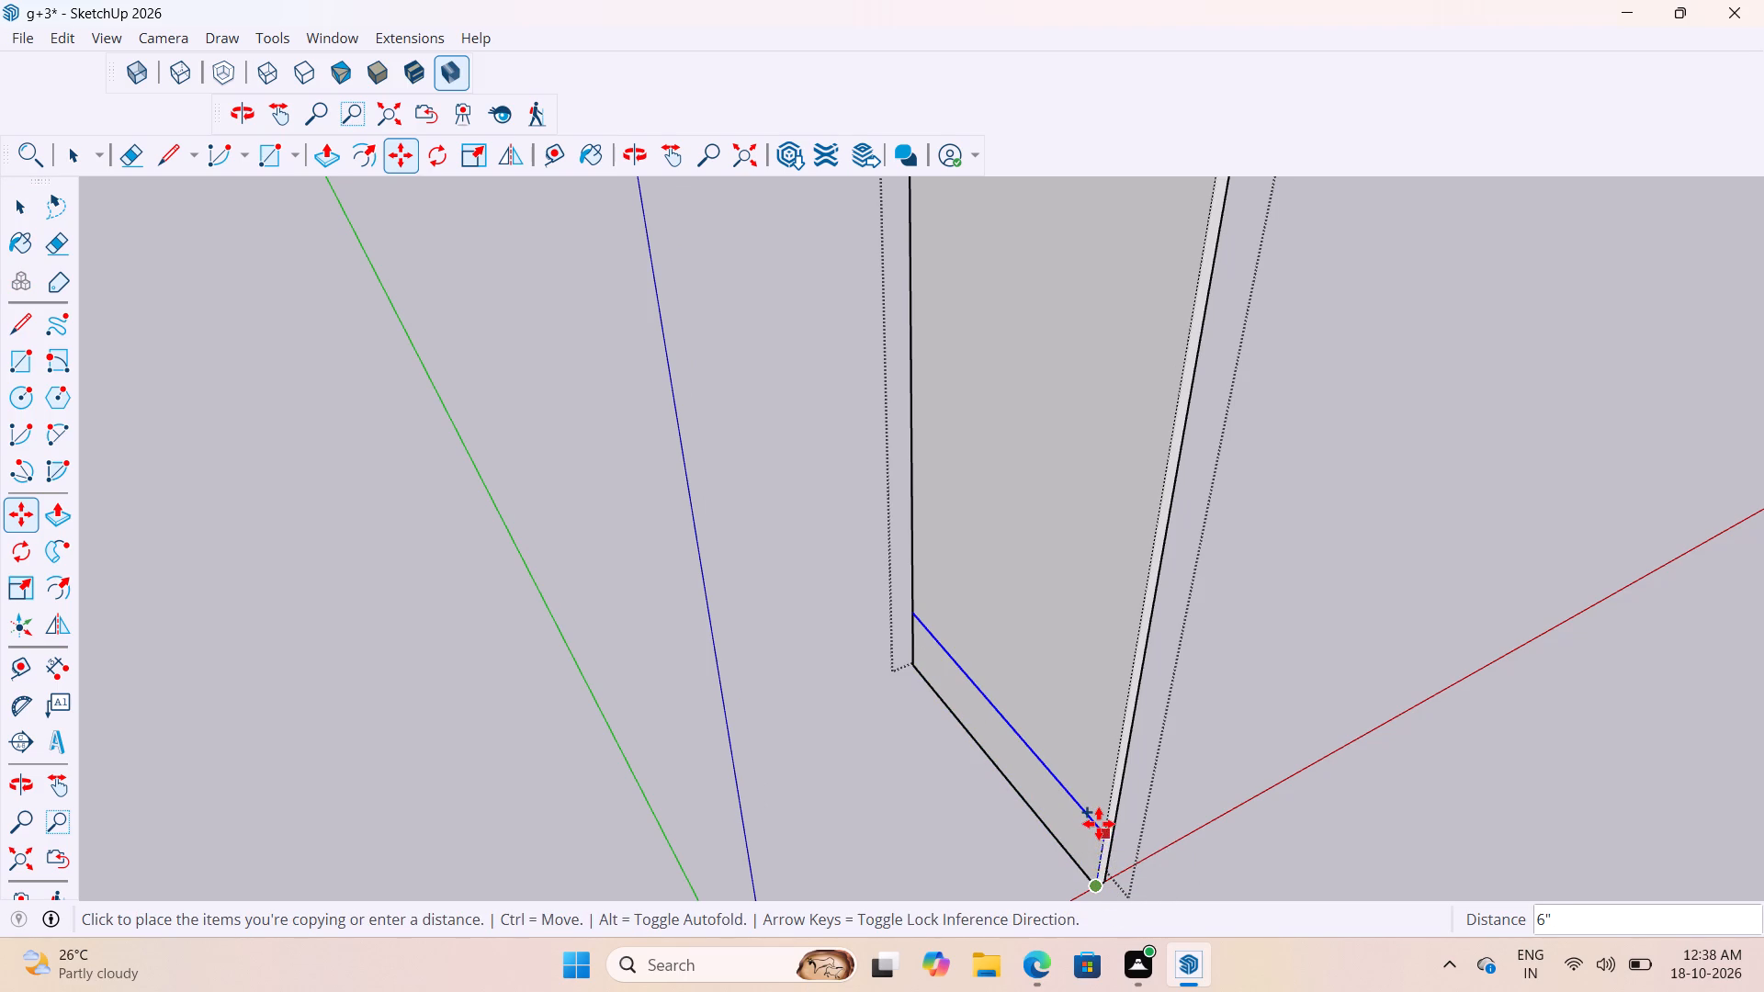
type("6\"")
key("Return")
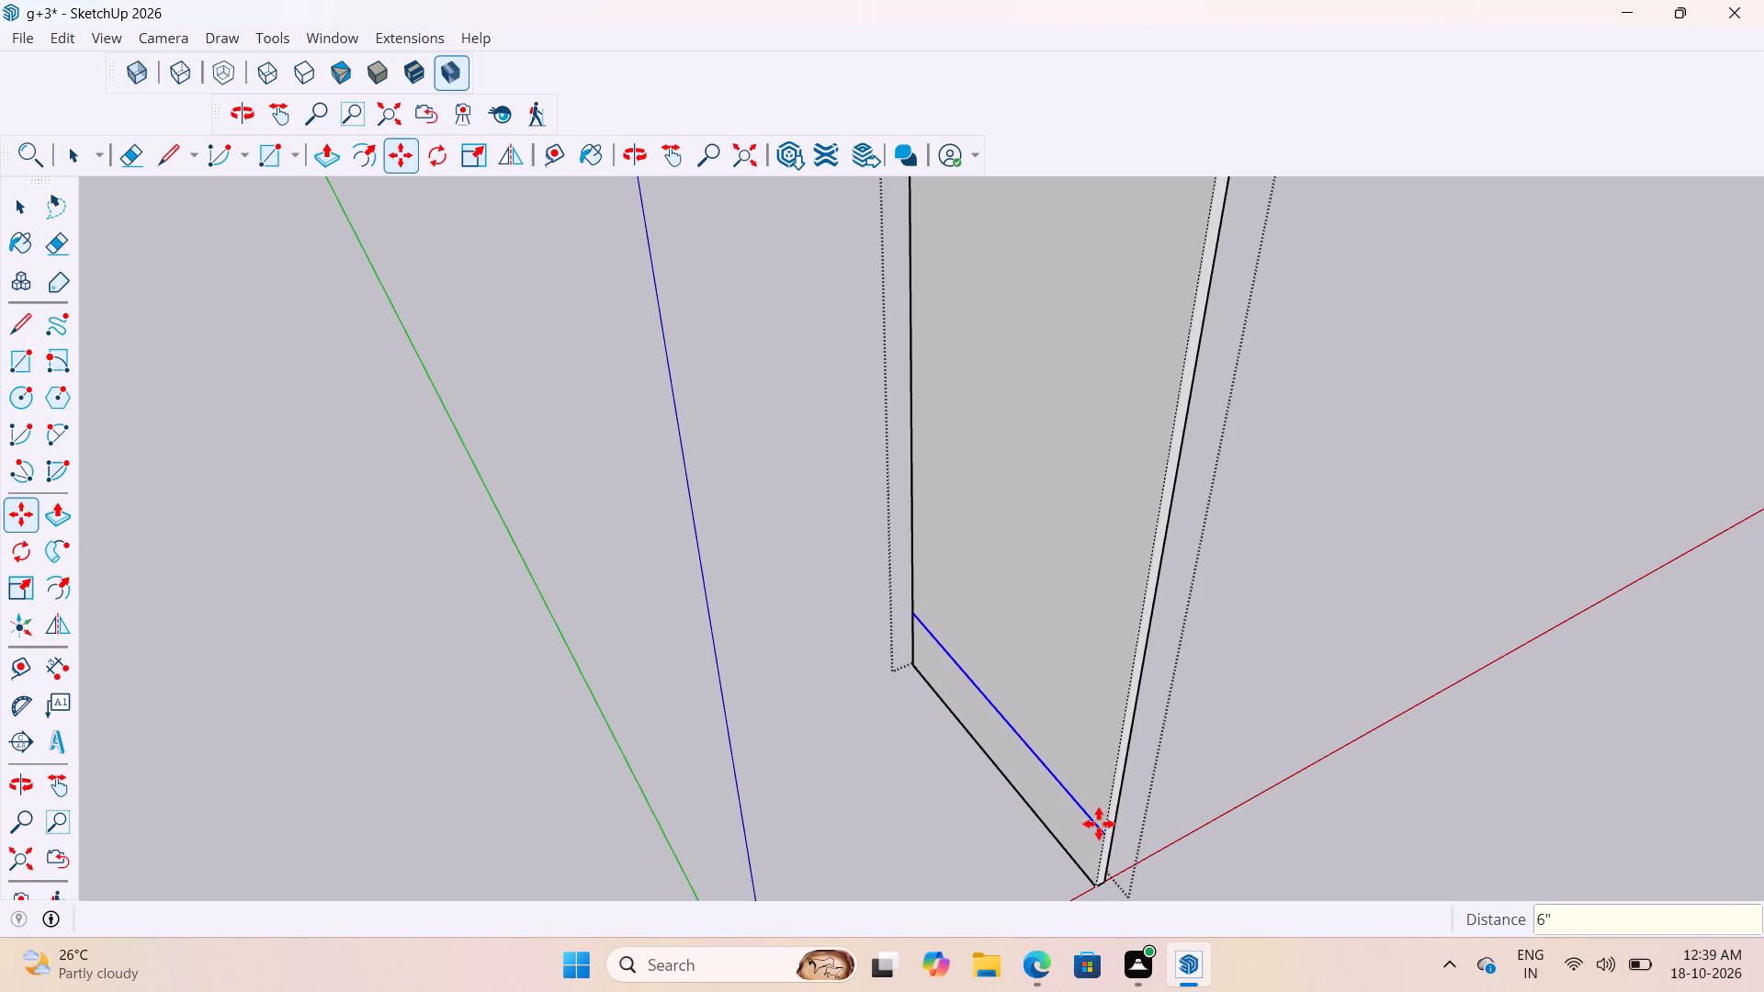
Repeat the 6" edge copy 16 times up the slab's broad face and leave the group.
scroll(1038, 771, "up", 2)
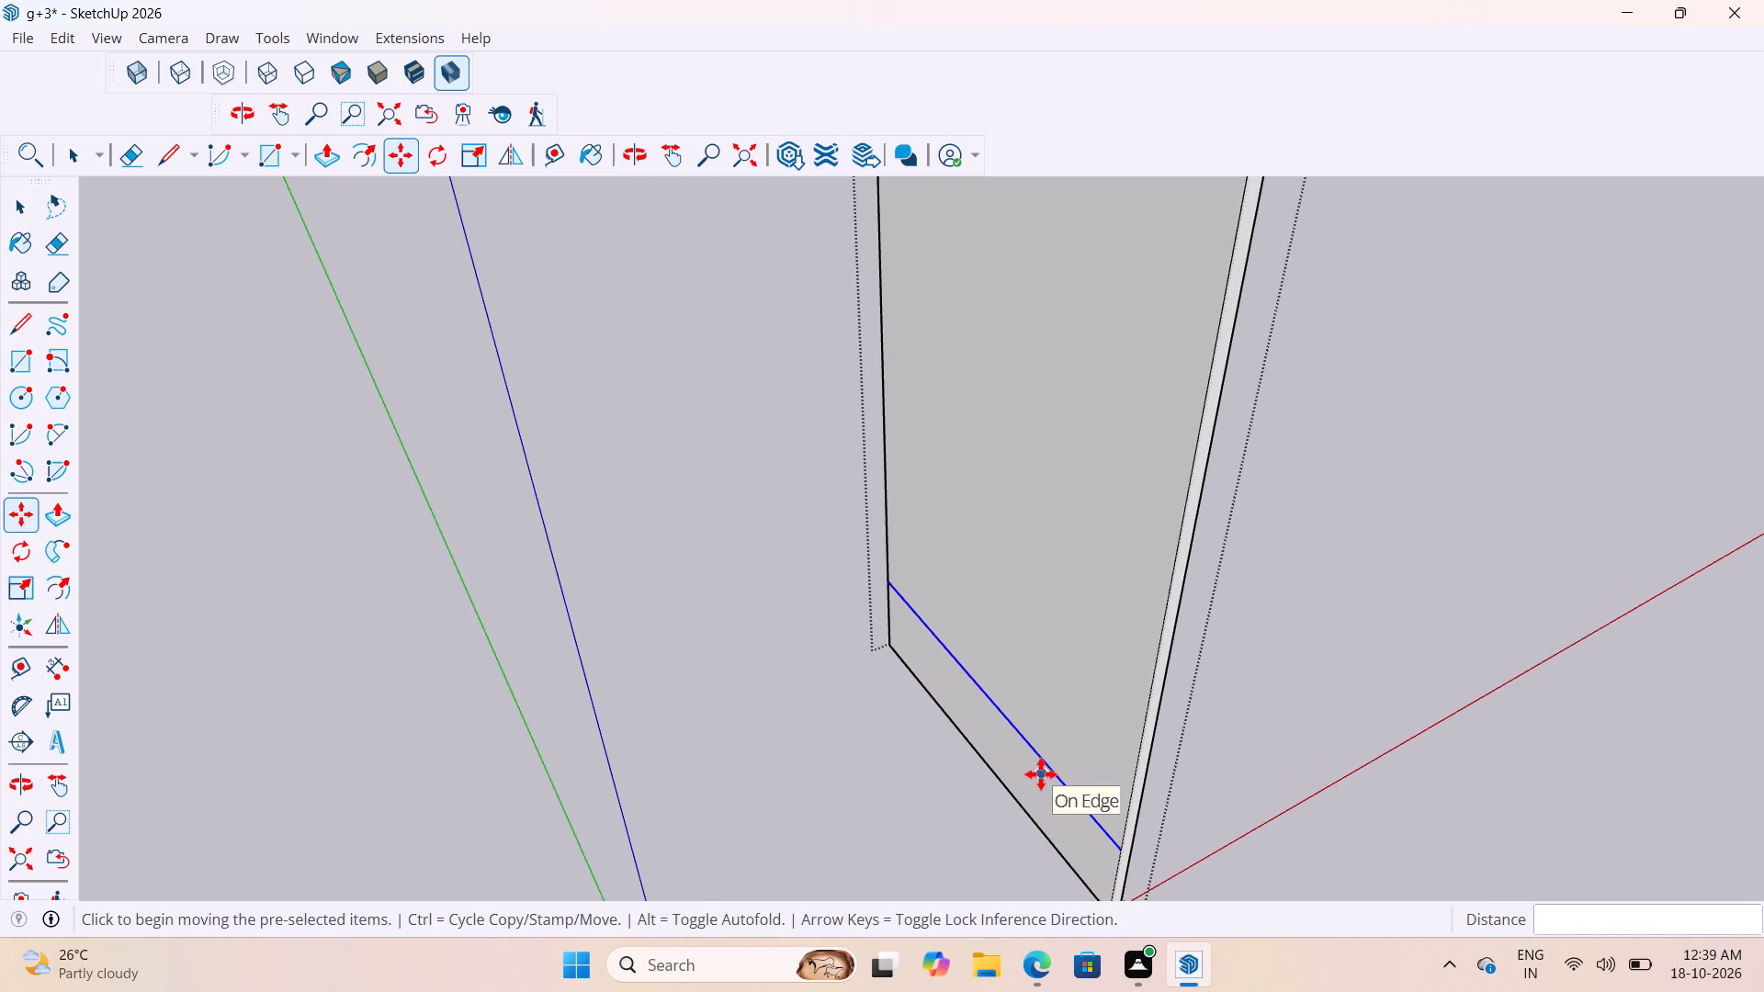
key("asterisk")
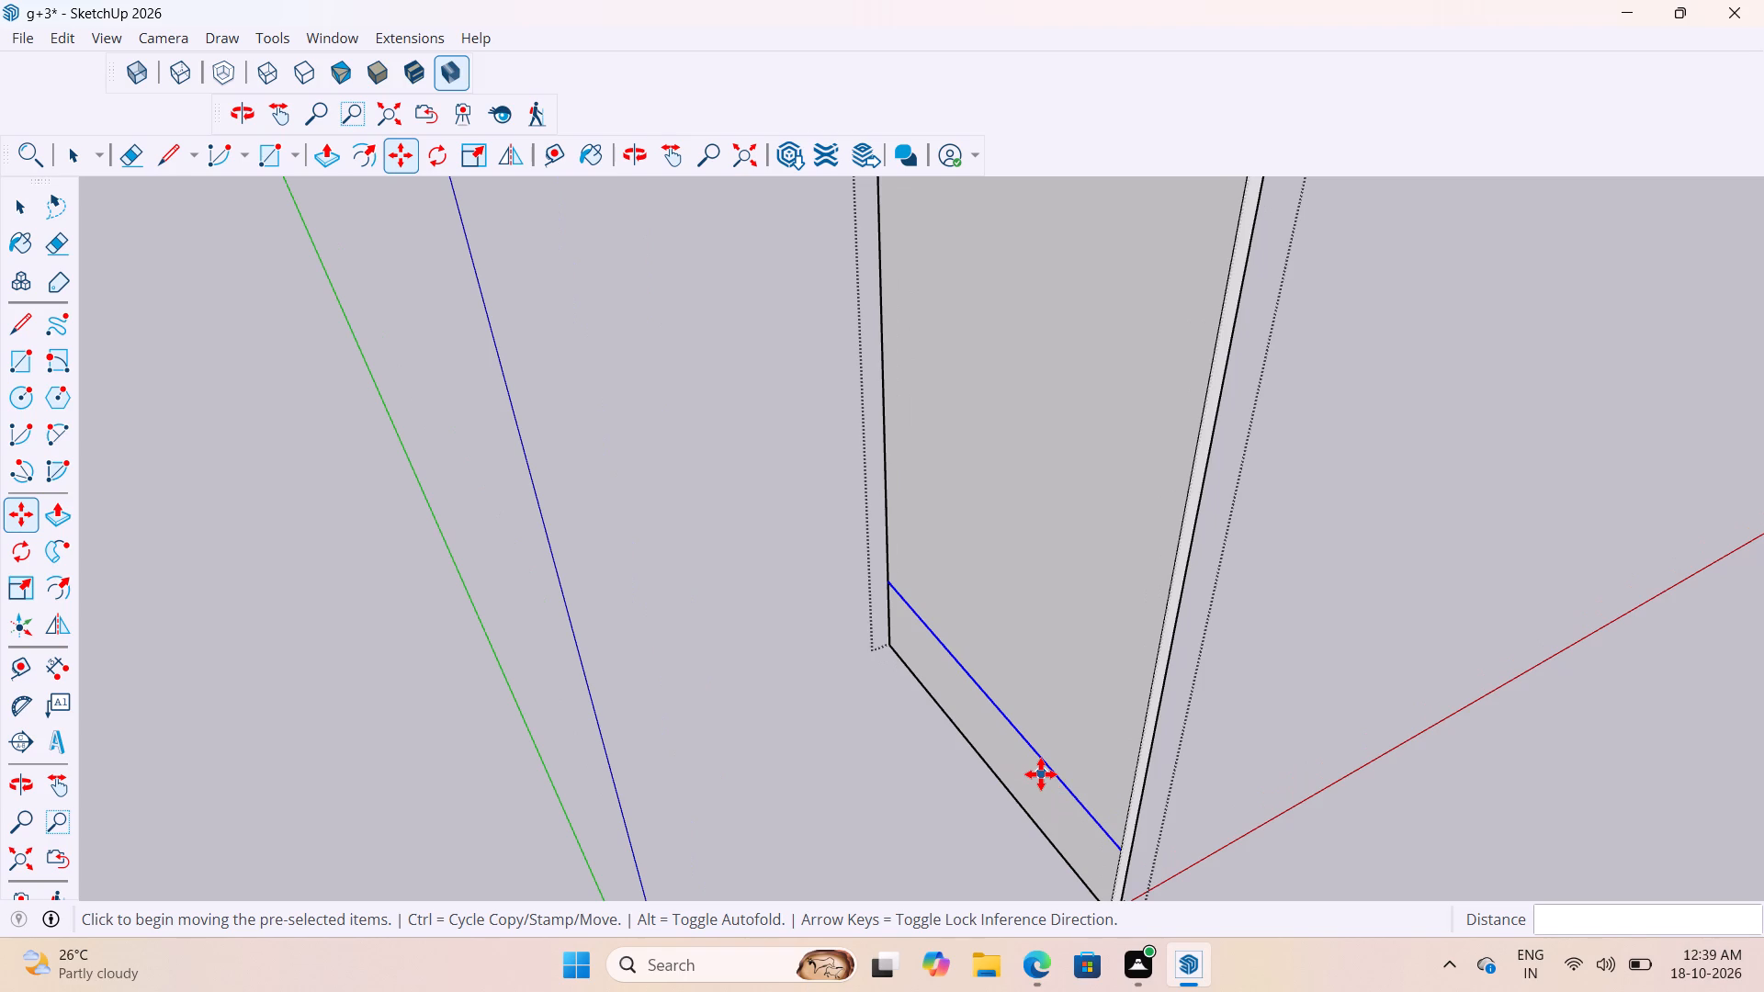
type("16")
key("Return")
scroll(1040, 774, "down", 8)
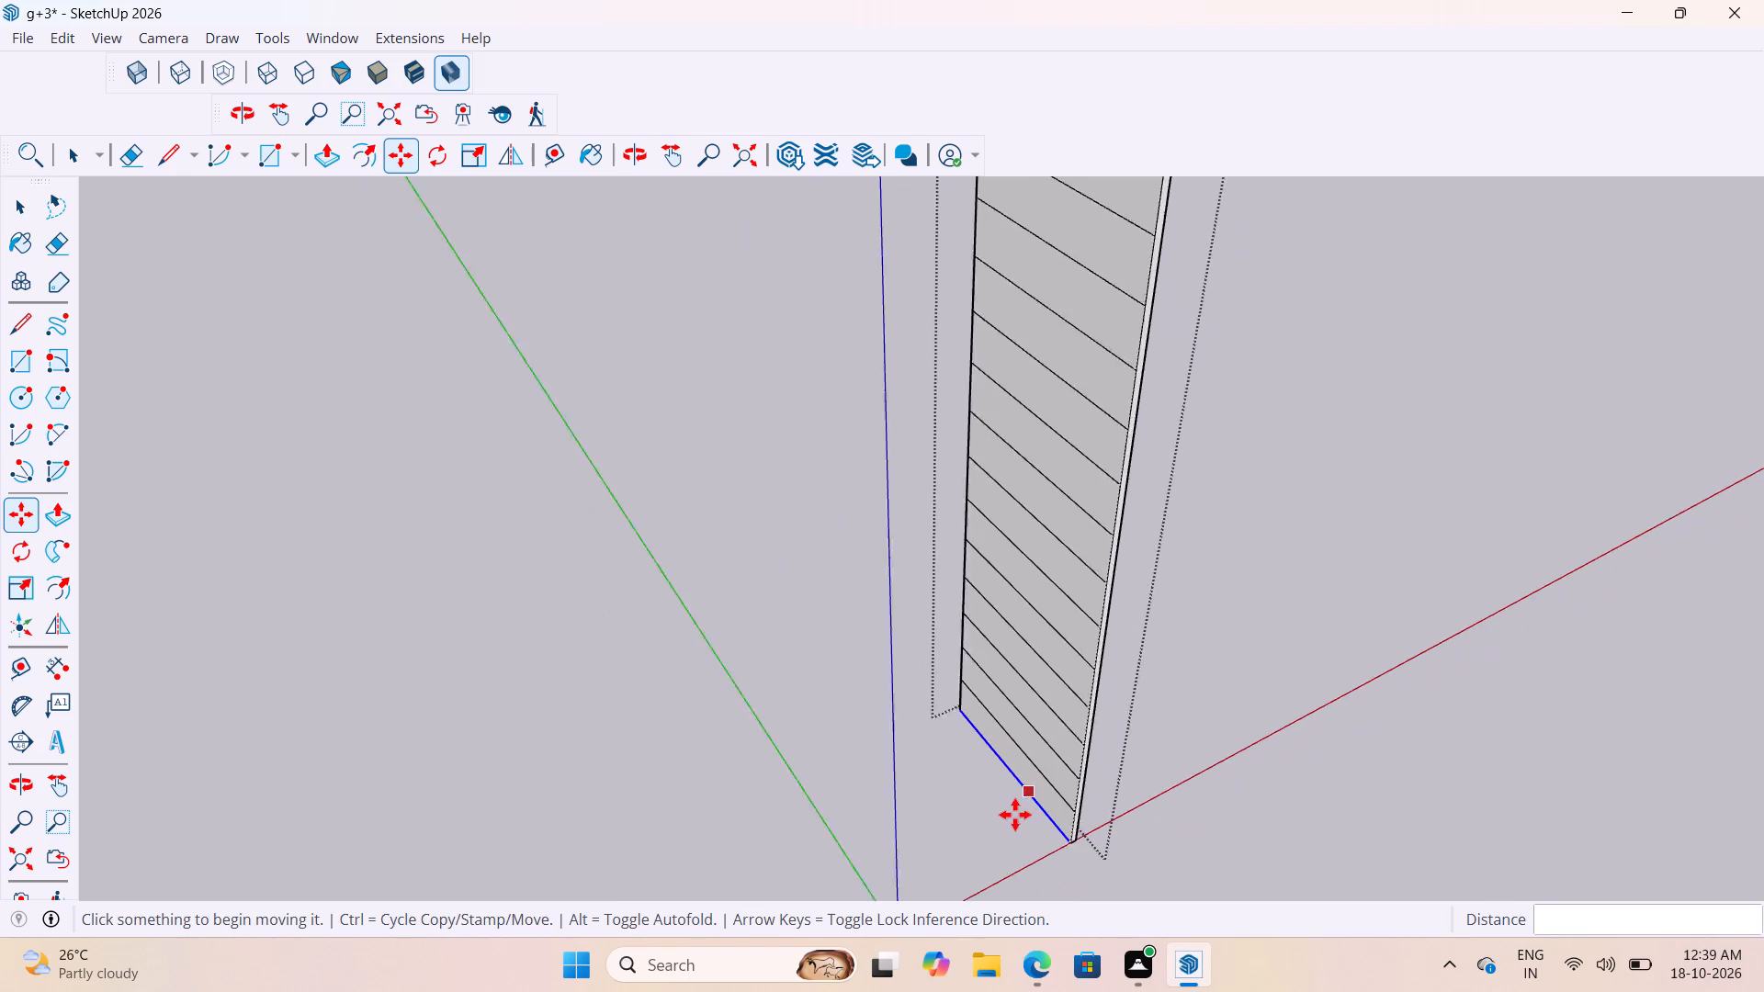
scroll(1015, 815, "down", 11)
key("space")
left_click(1218, 540)
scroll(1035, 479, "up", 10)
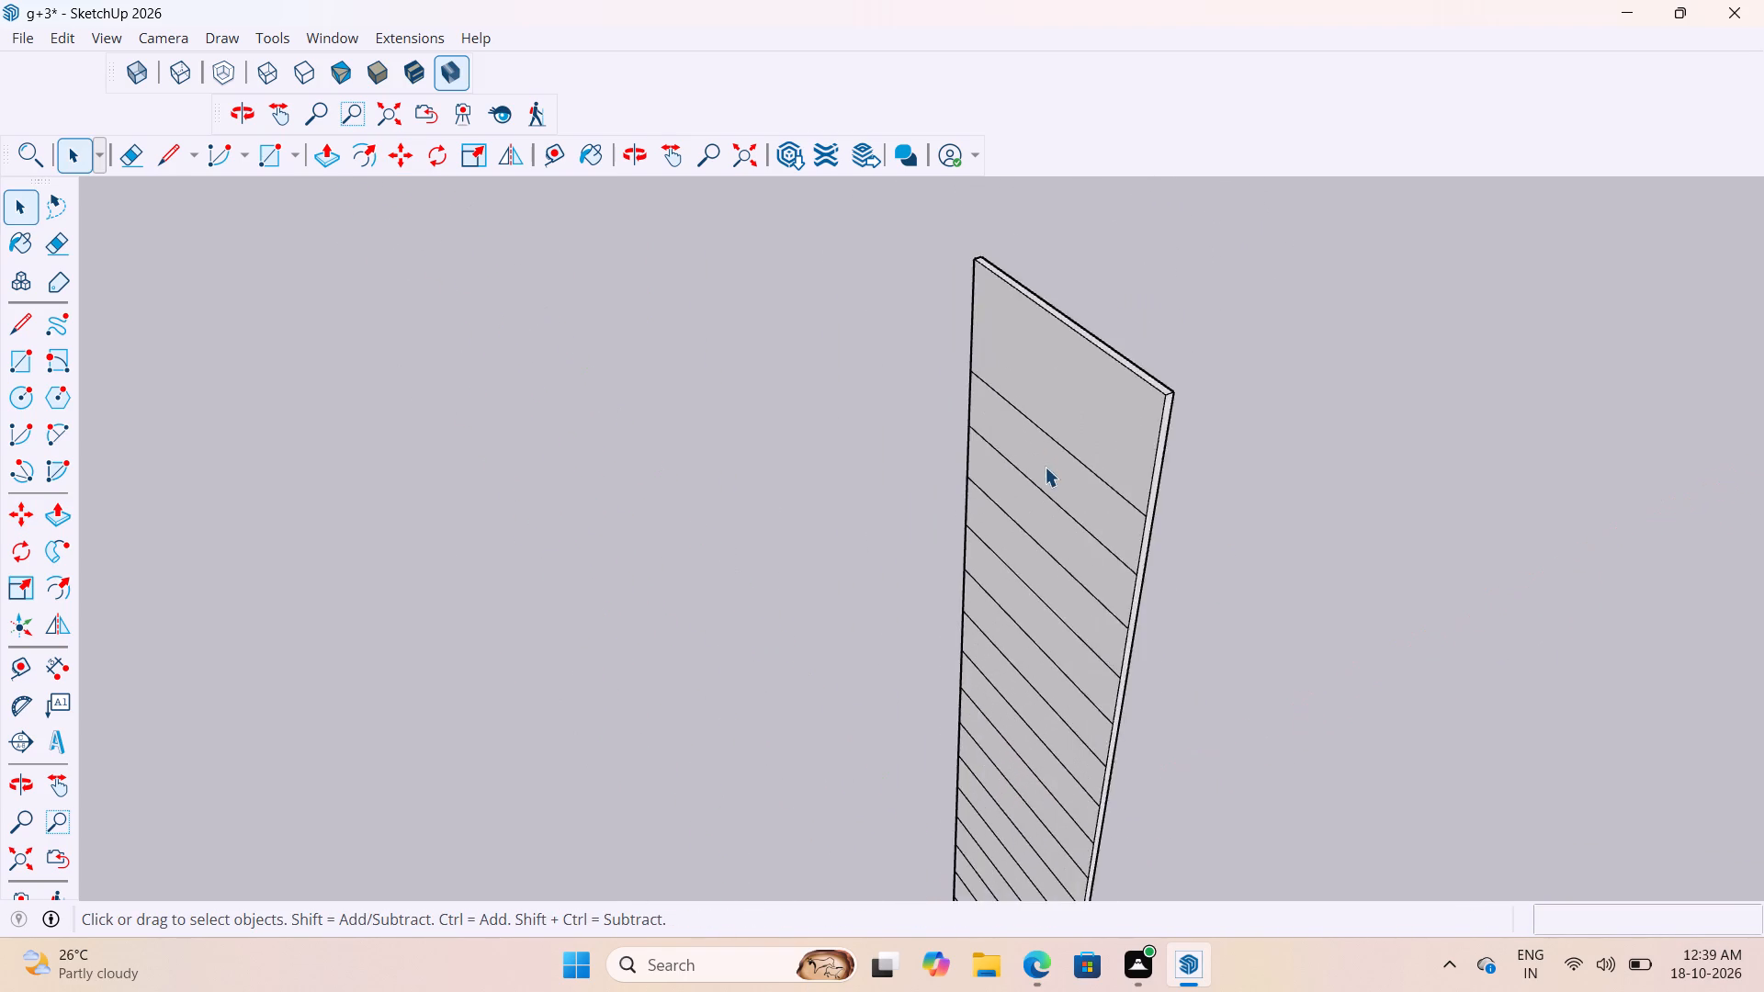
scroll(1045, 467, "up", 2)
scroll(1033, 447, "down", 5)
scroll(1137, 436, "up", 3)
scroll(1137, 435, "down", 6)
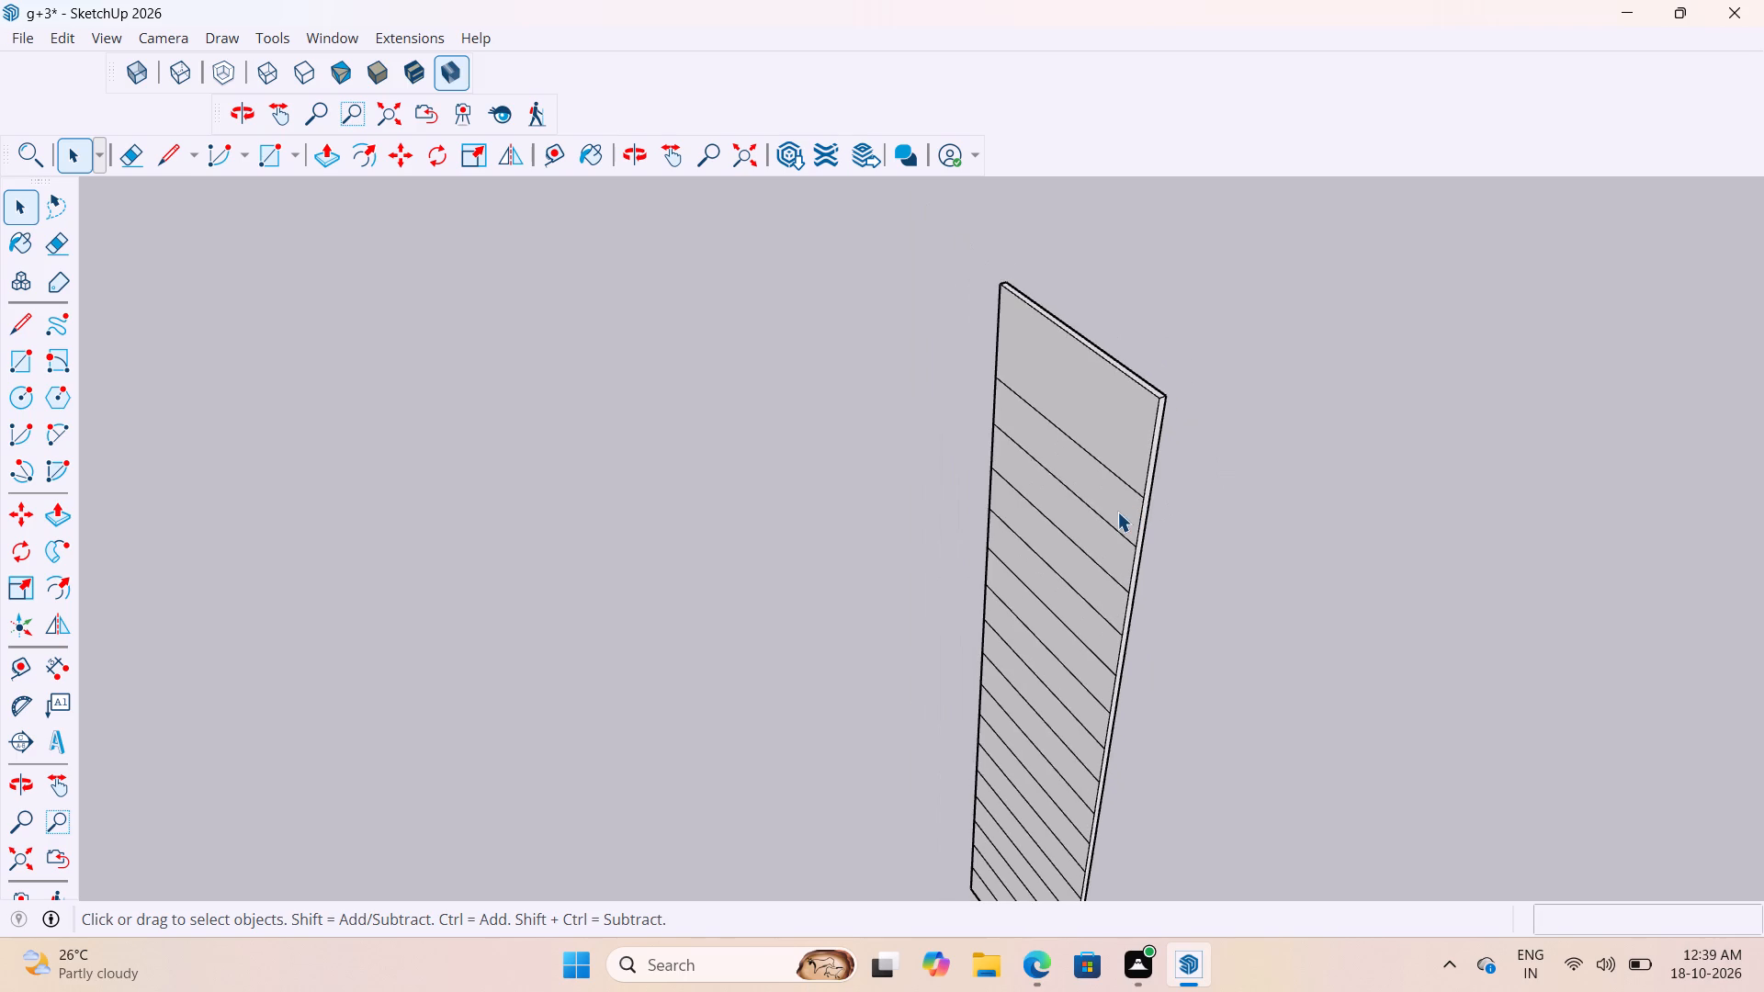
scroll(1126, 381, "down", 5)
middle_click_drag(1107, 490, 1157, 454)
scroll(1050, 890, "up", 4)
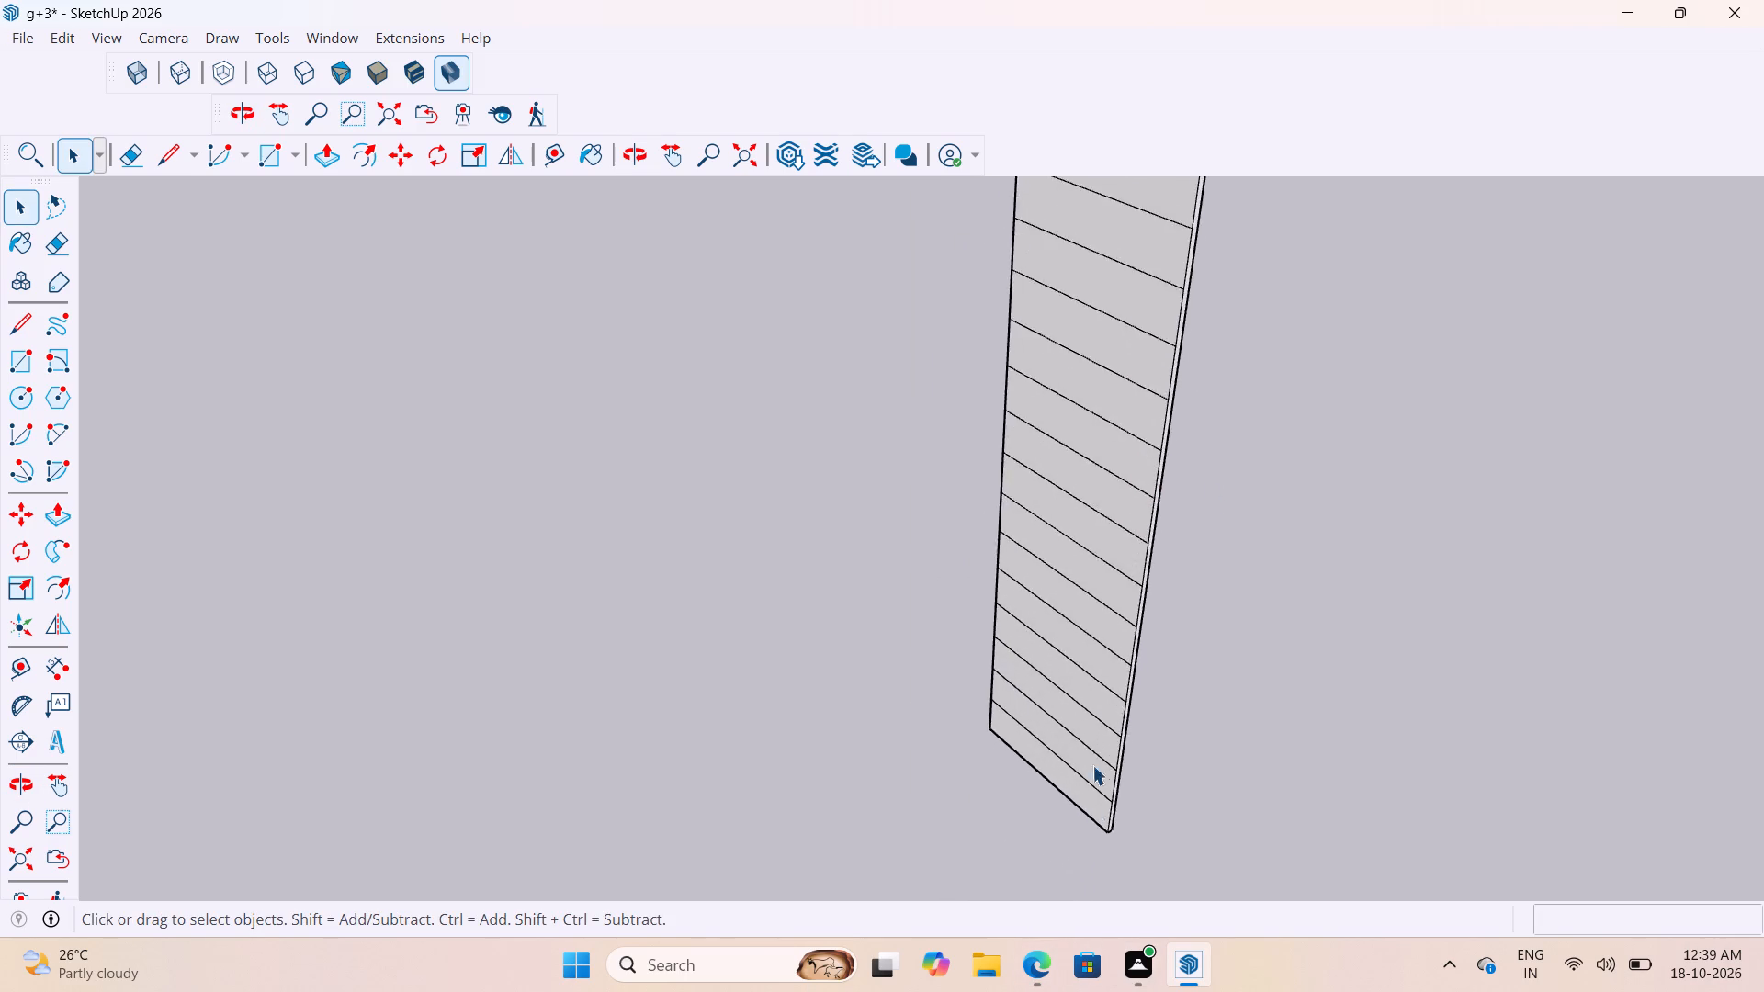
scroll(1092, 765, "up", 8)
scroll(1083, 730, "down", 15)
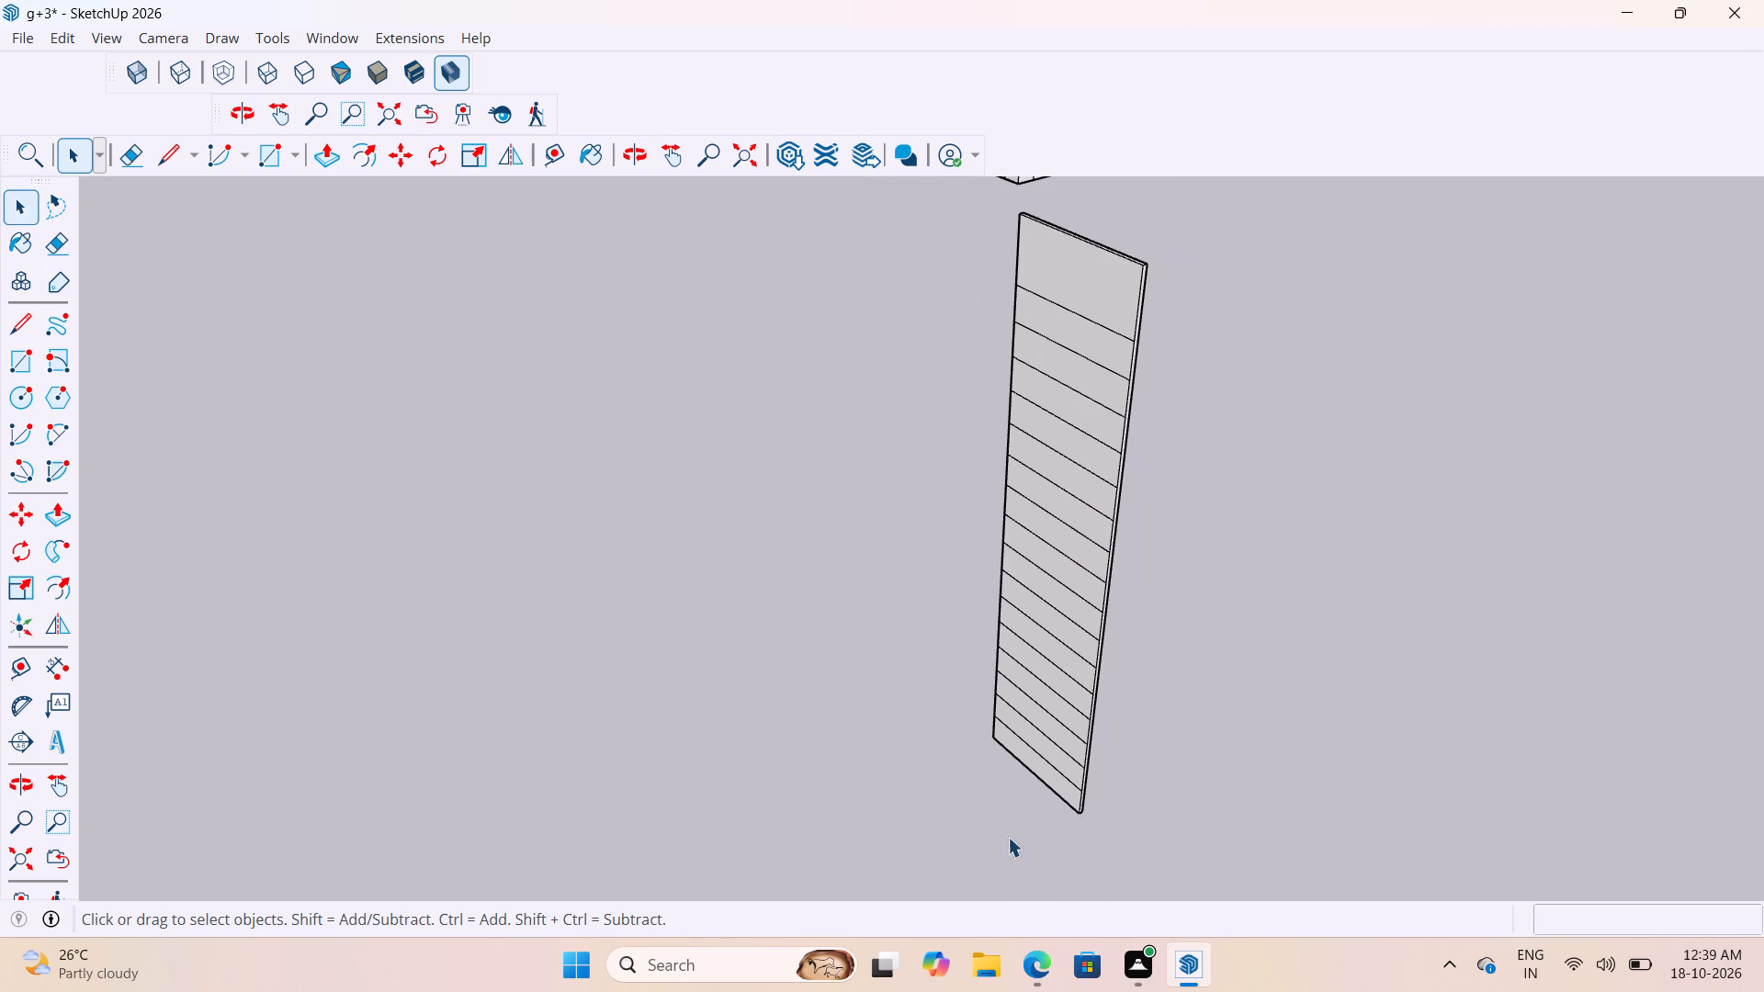
Start the Paint Bucket and switch the material library from Asian Paints Colours of India to the Wood collection.
key("b")
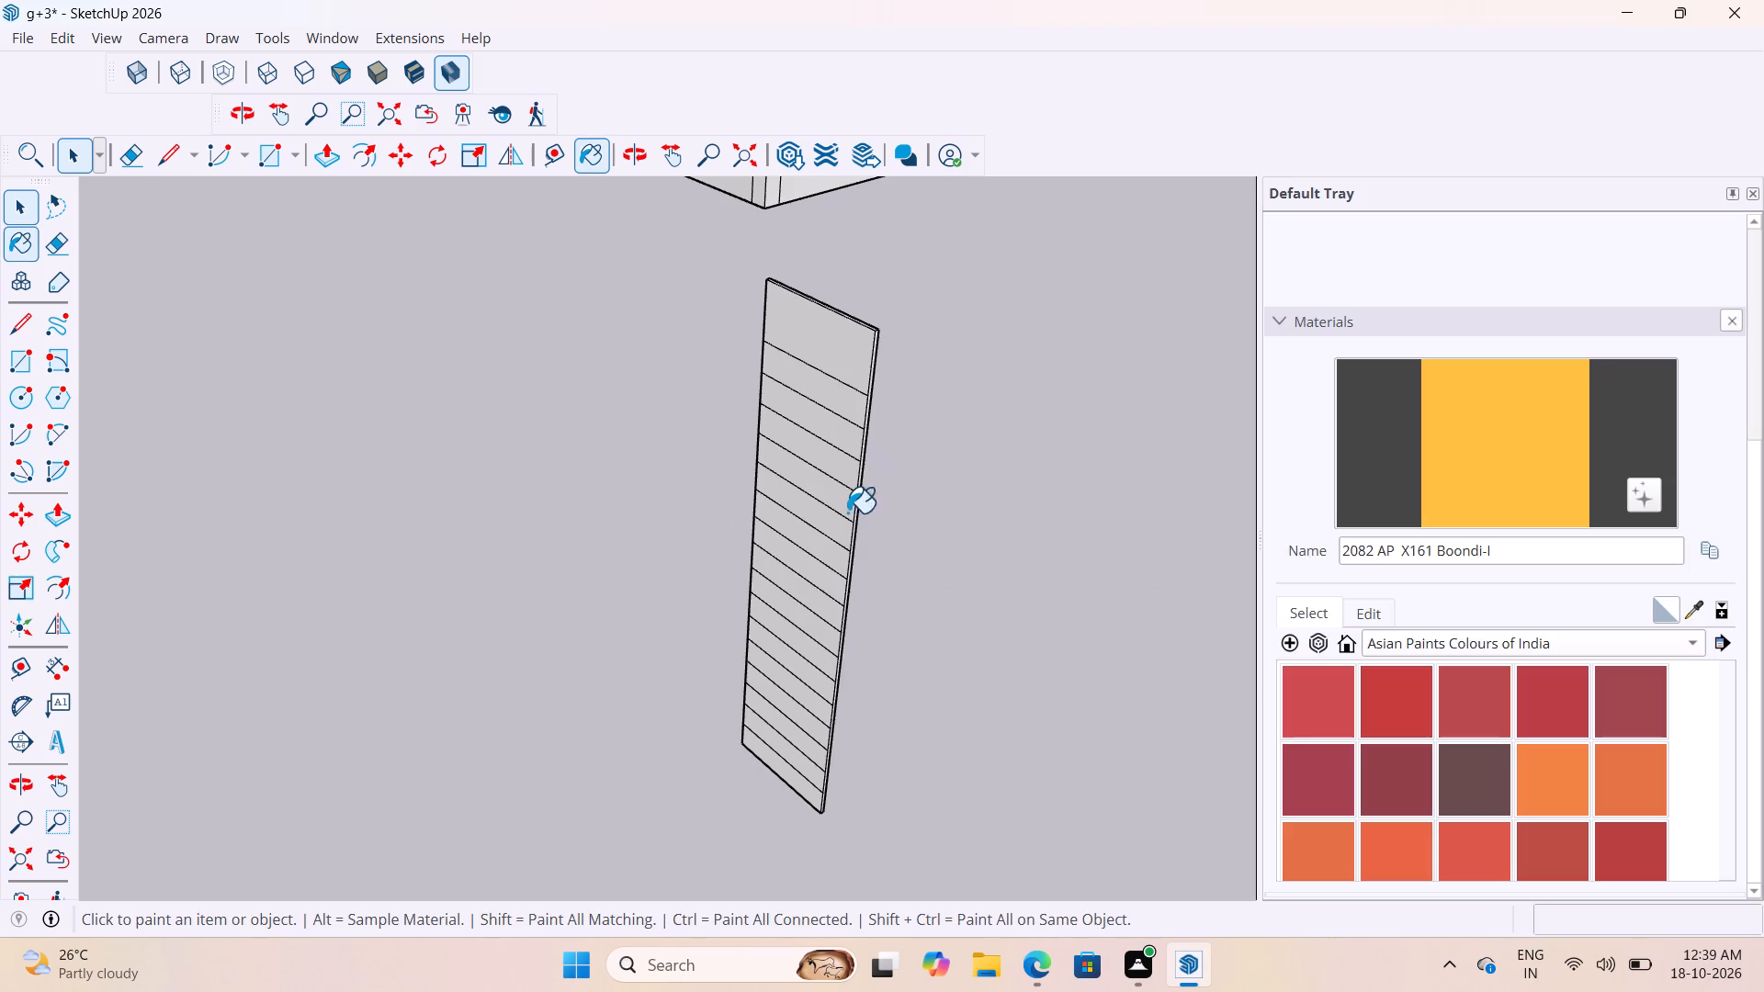
scroll(1136, 591, "down", 8)
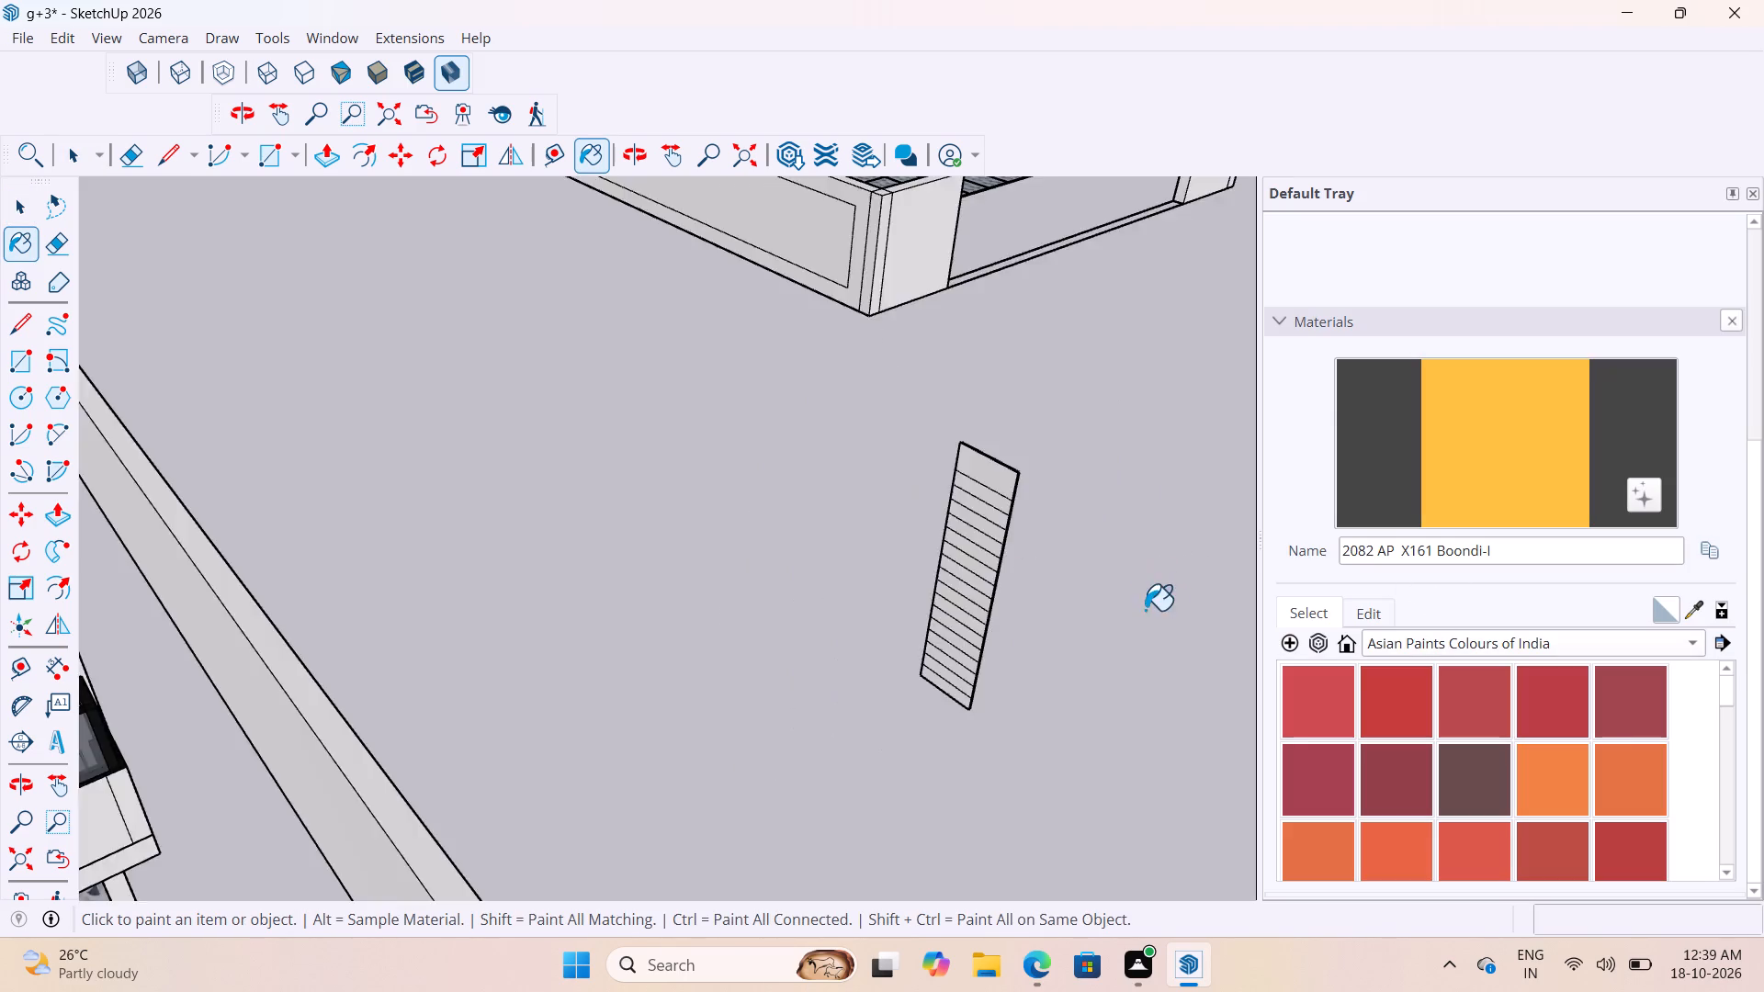
scroll(1145, 610, "down", 9)
key("space")
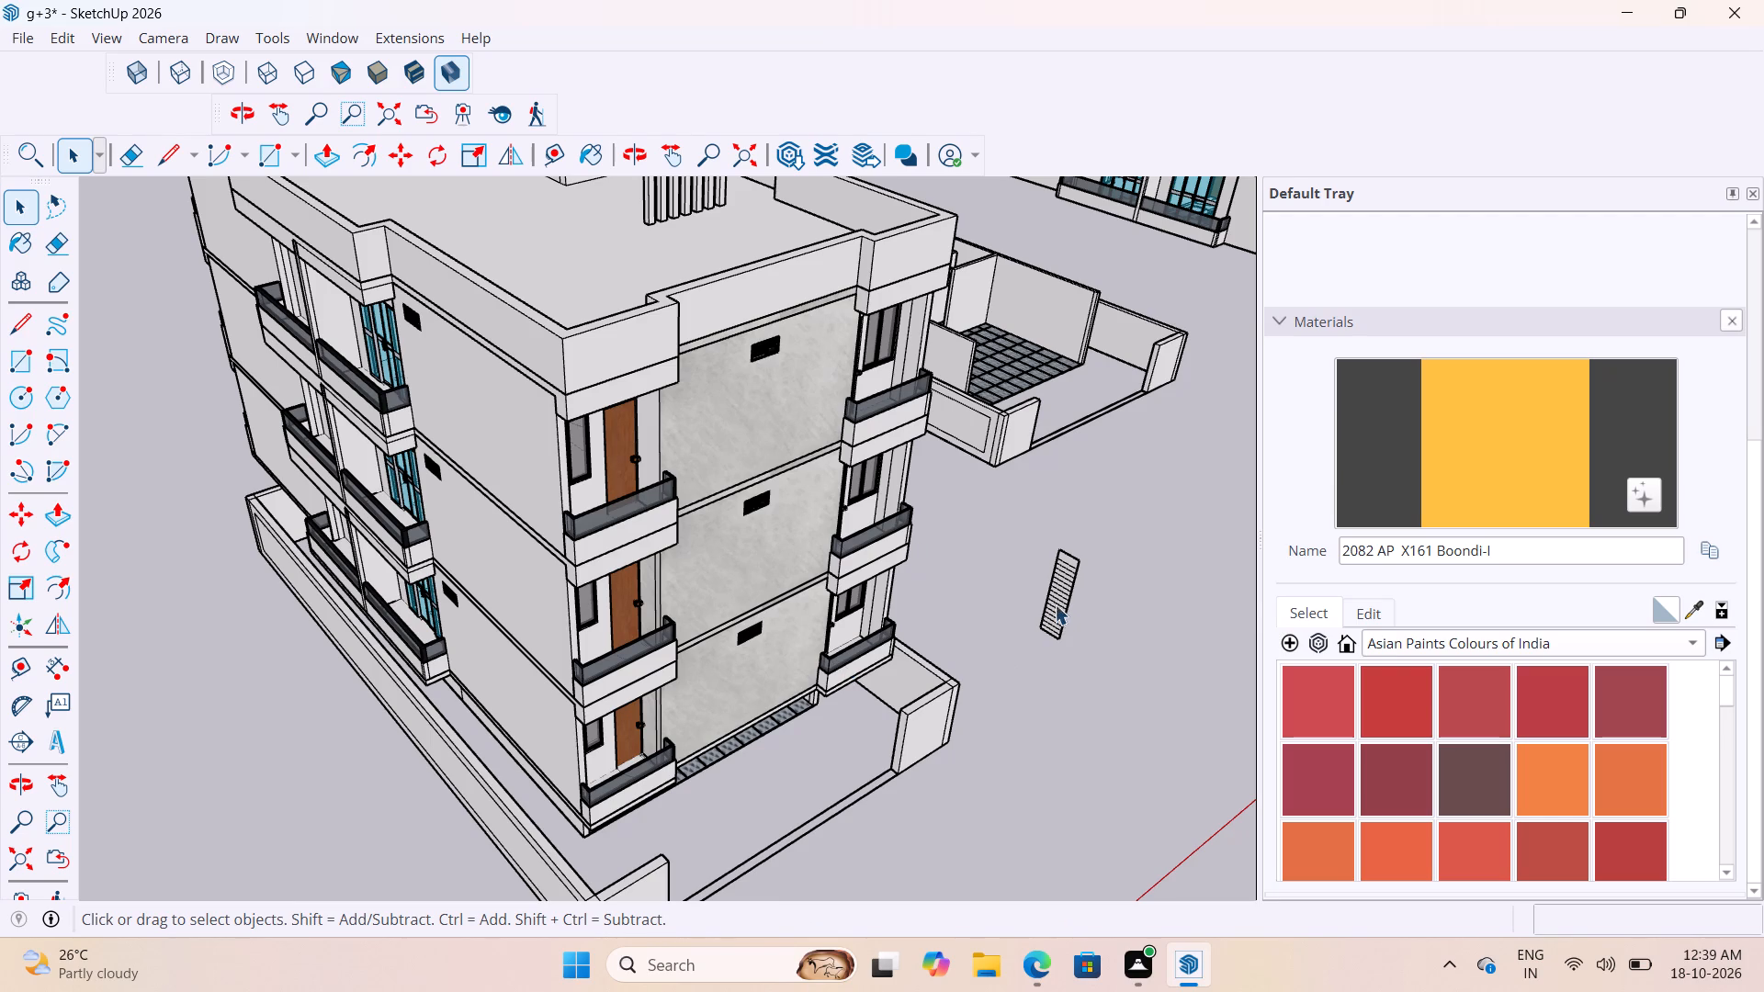
left_click(1370, 614)
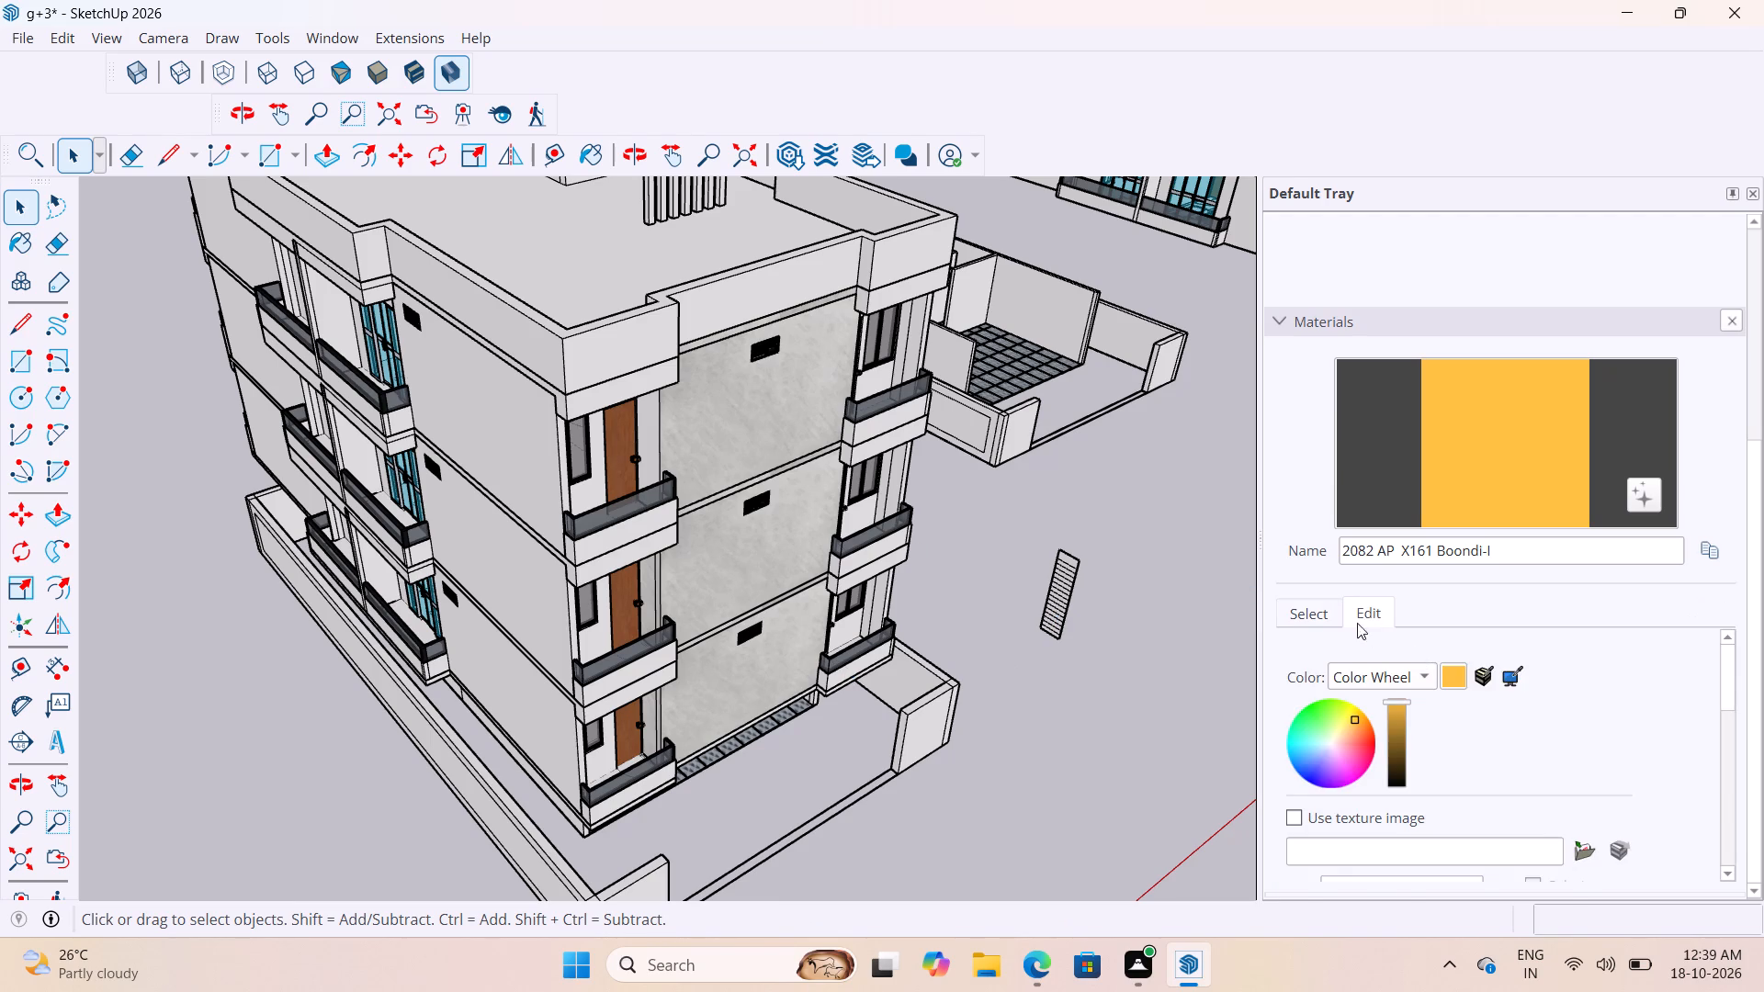
left_click(1324, 614)
left_click(1504, 637)
scroll(1491, 698, "down", 5)
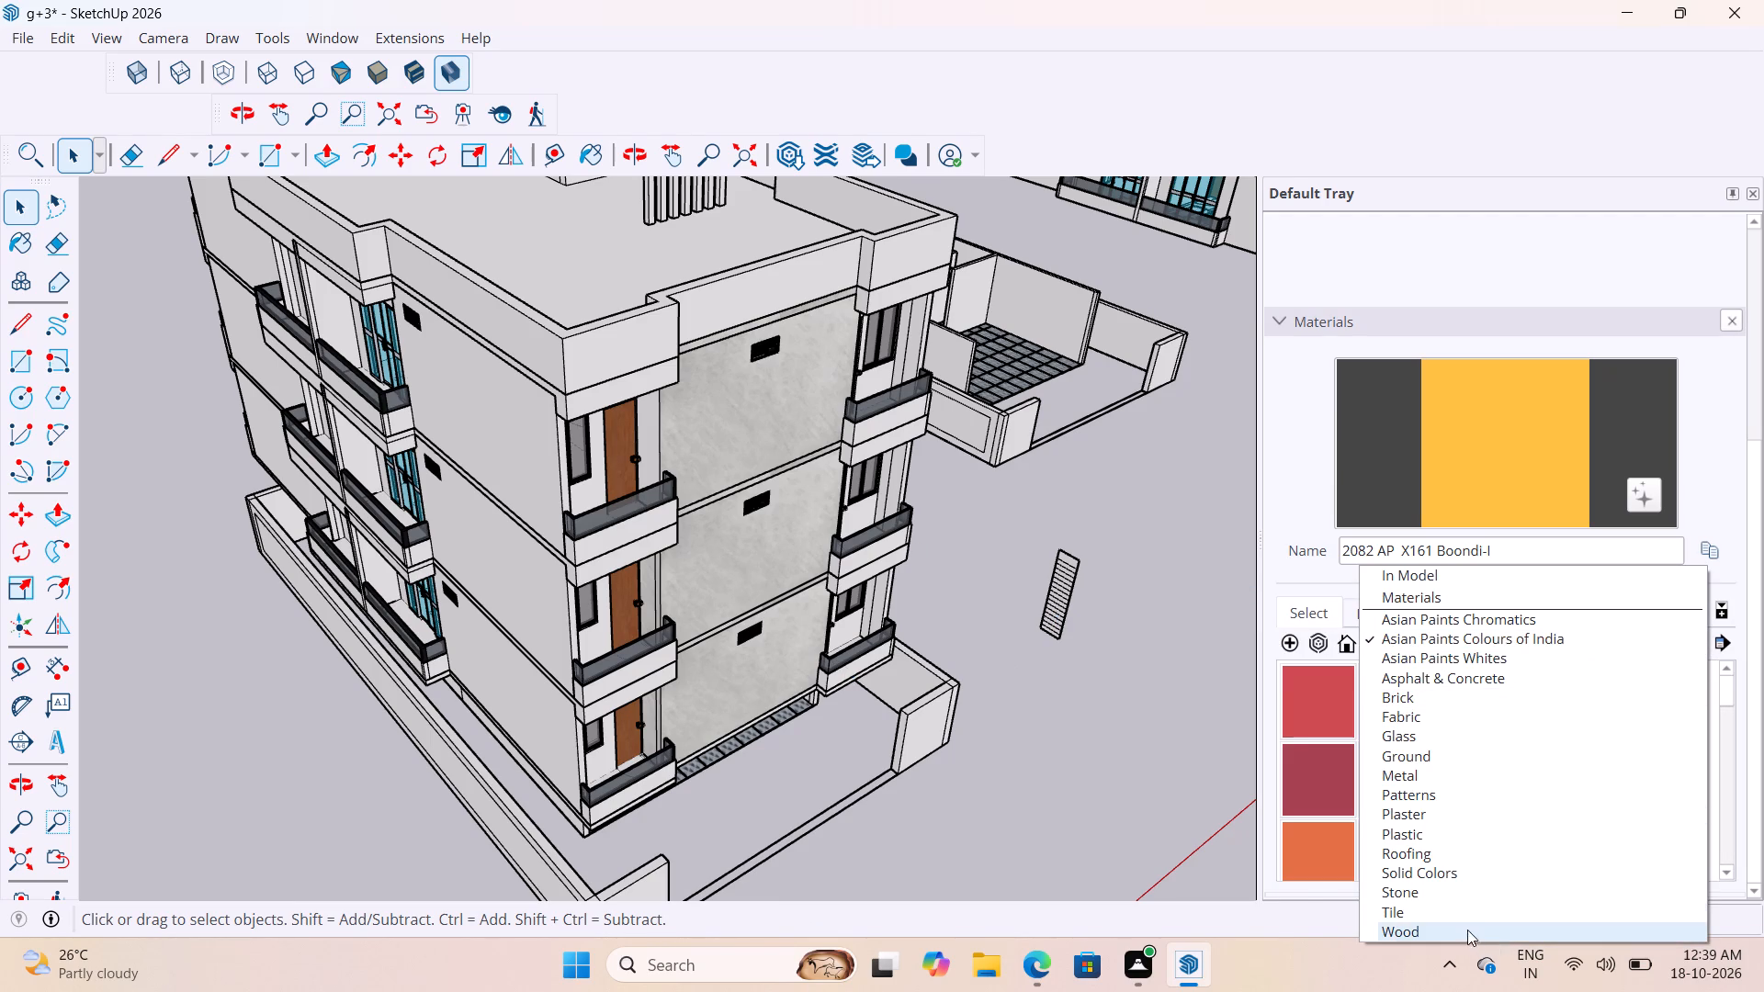
left_click(1442, 932)
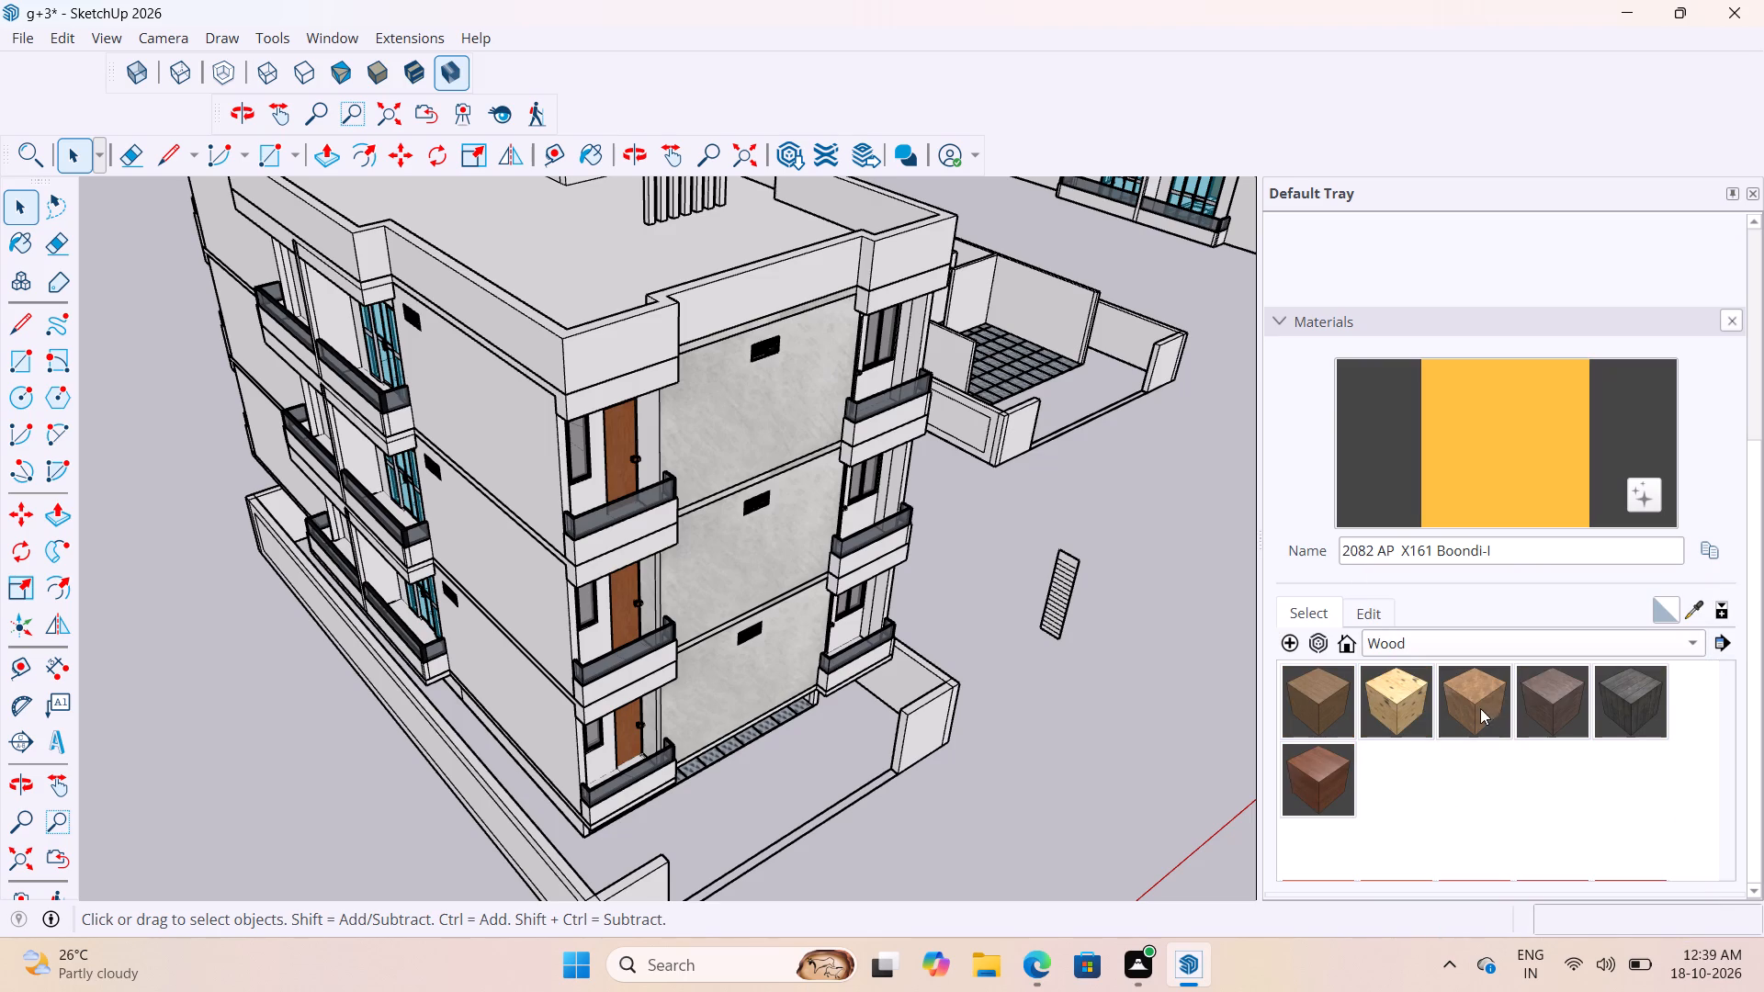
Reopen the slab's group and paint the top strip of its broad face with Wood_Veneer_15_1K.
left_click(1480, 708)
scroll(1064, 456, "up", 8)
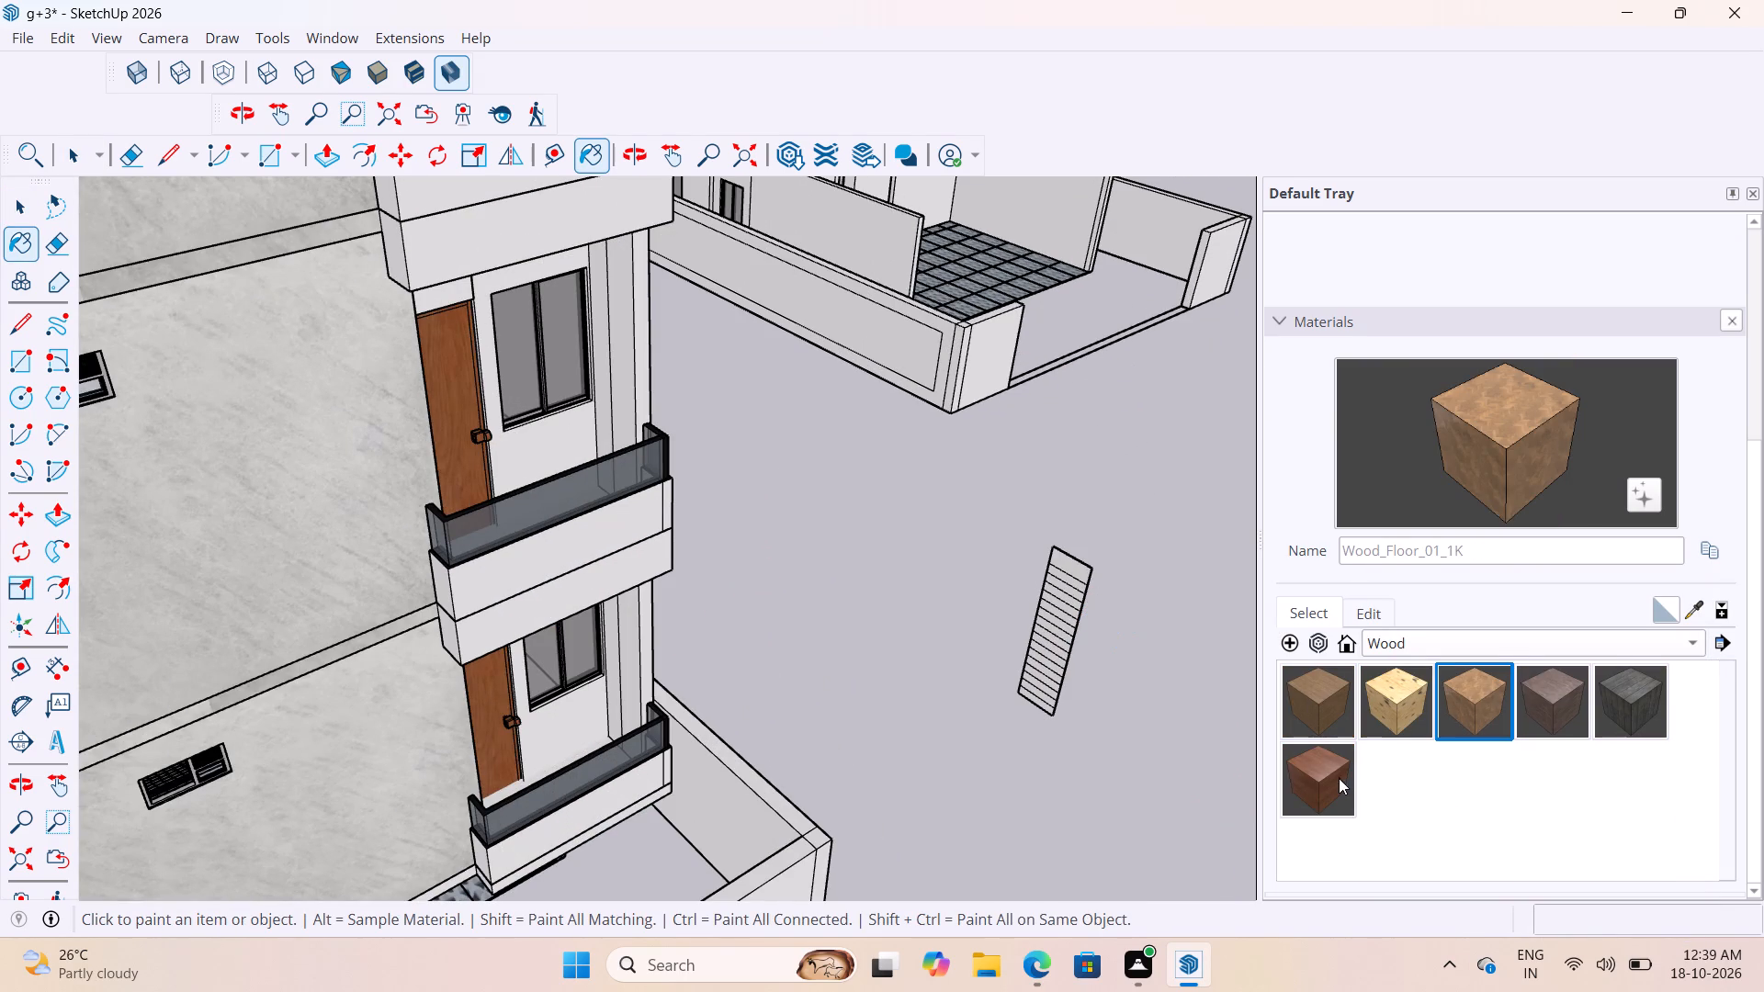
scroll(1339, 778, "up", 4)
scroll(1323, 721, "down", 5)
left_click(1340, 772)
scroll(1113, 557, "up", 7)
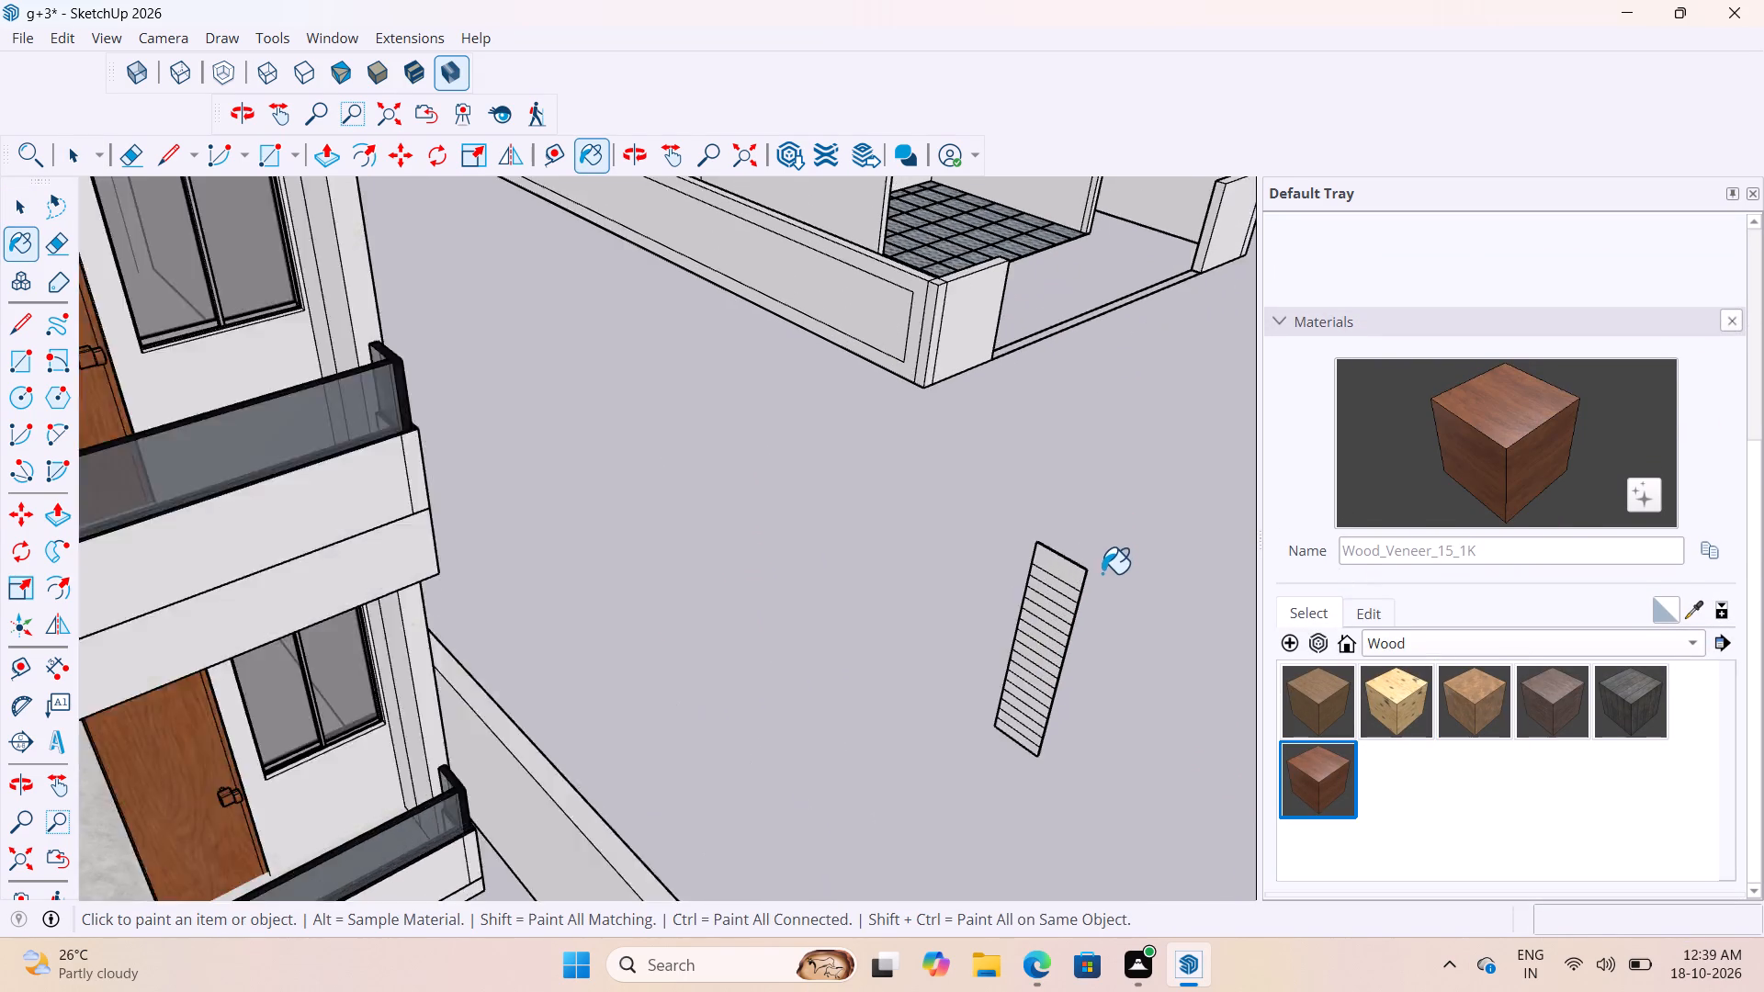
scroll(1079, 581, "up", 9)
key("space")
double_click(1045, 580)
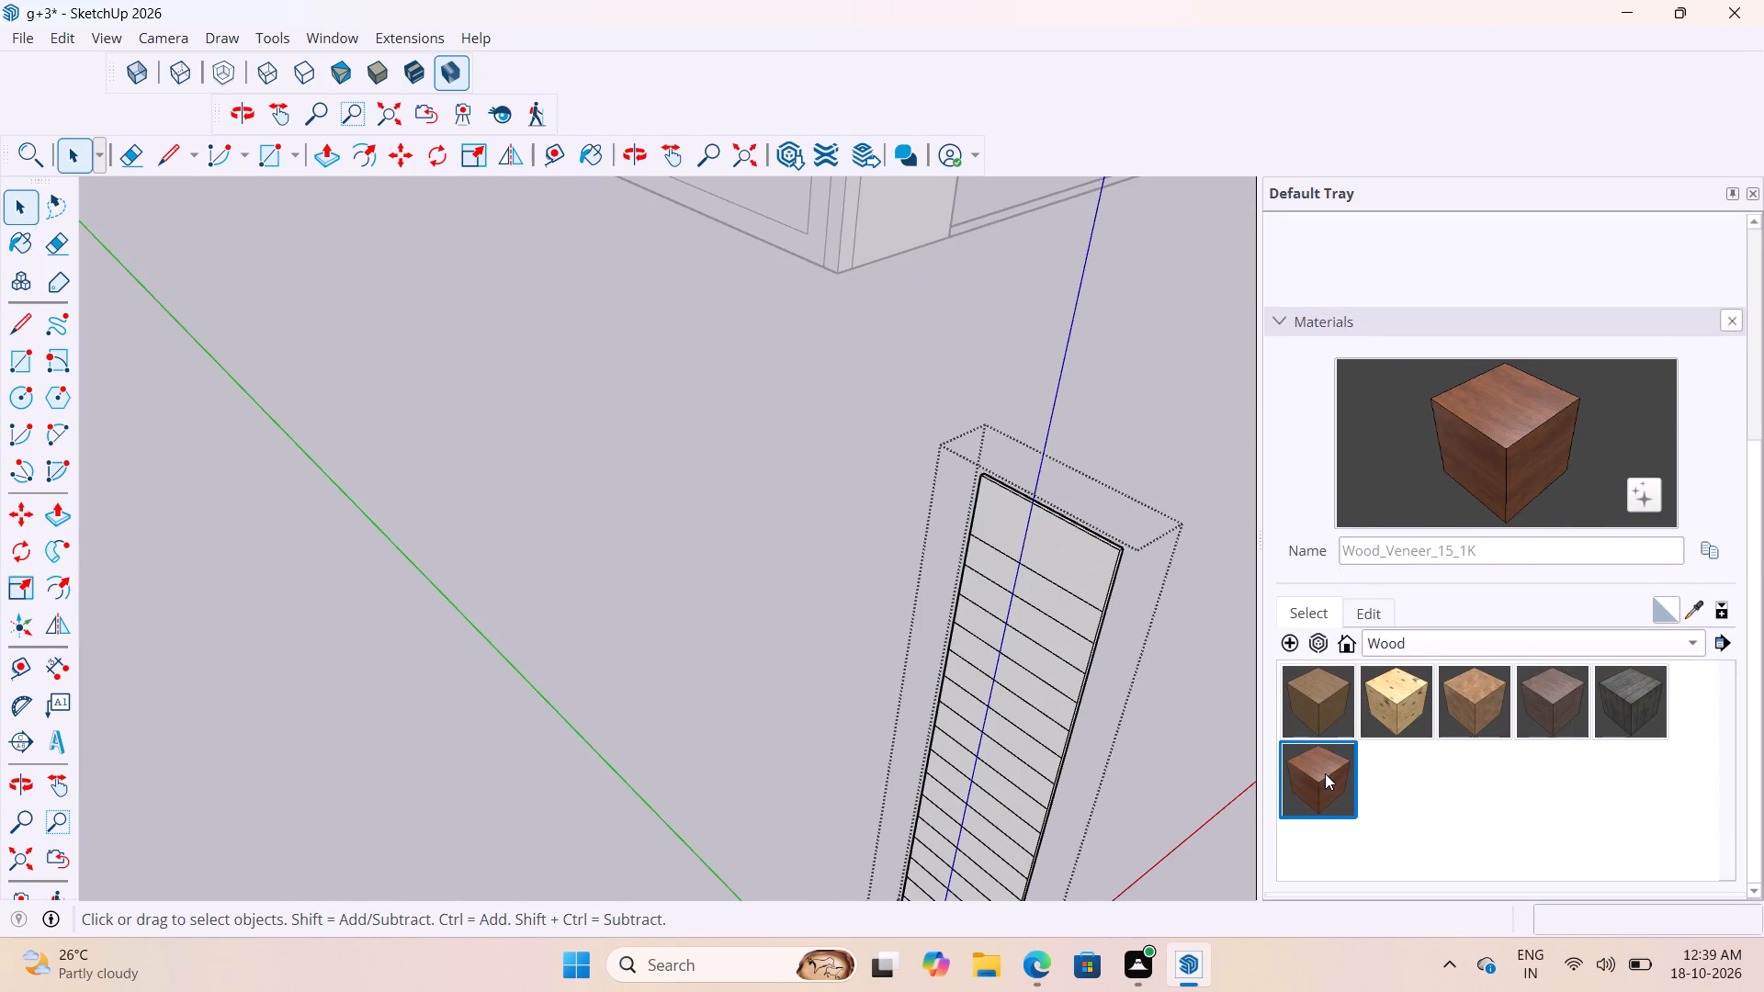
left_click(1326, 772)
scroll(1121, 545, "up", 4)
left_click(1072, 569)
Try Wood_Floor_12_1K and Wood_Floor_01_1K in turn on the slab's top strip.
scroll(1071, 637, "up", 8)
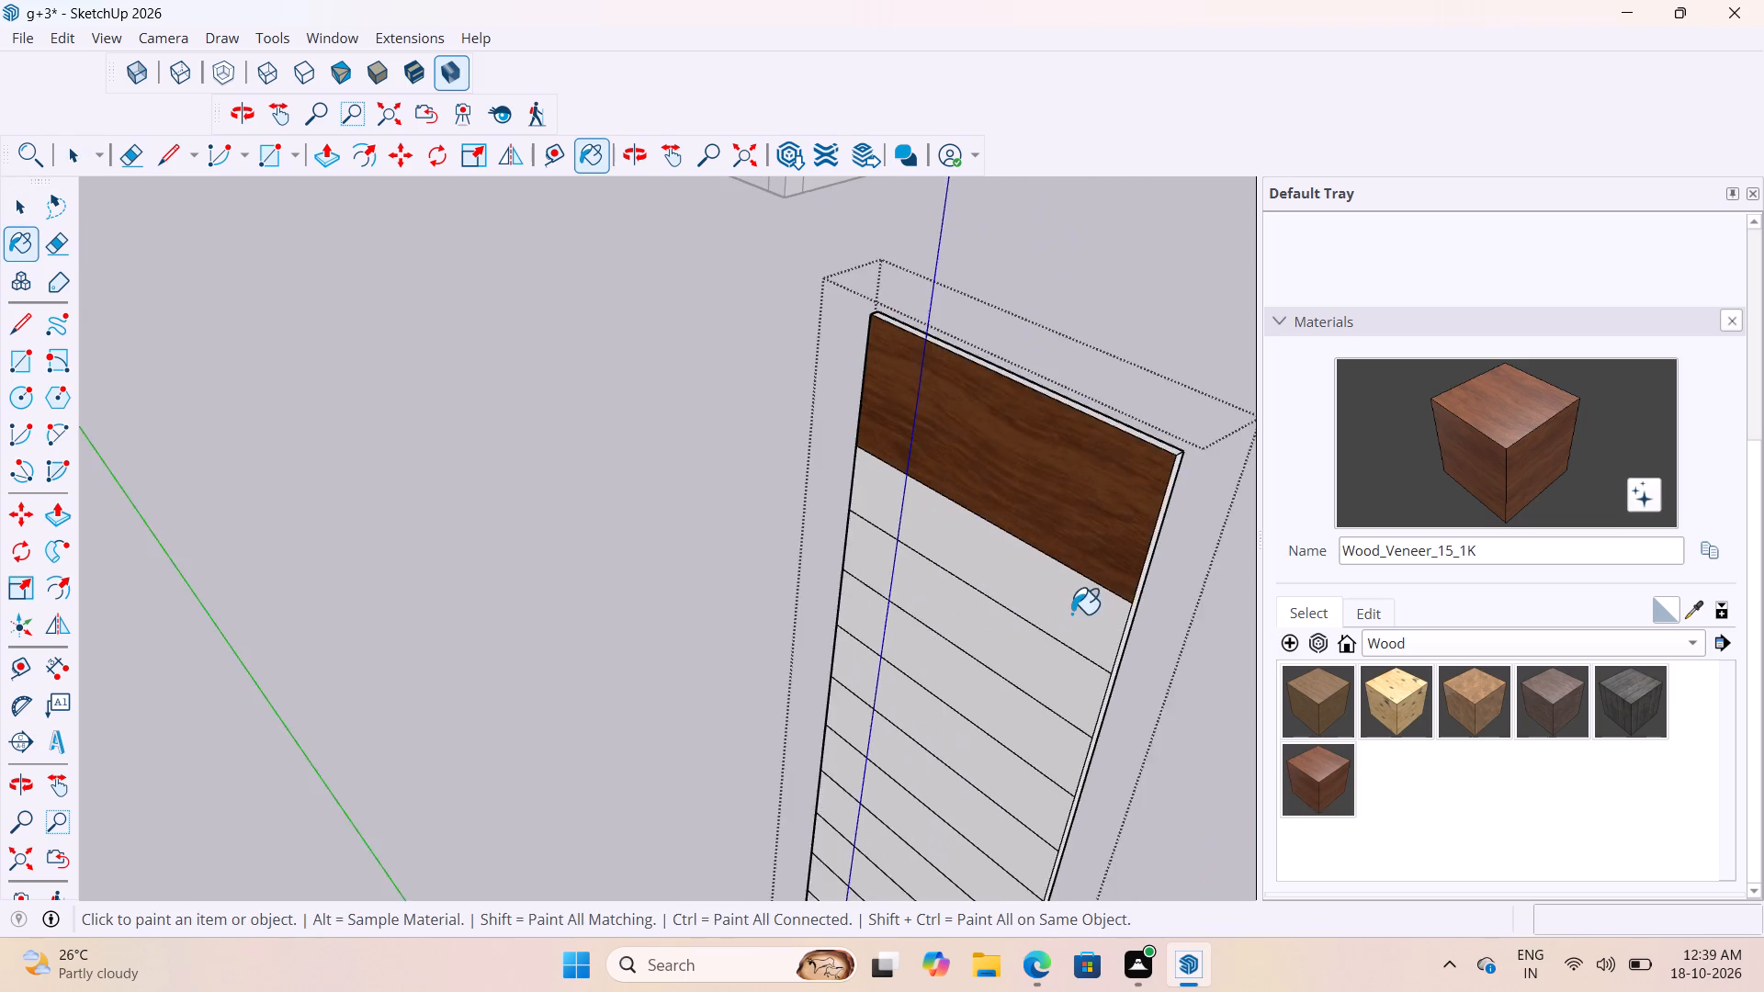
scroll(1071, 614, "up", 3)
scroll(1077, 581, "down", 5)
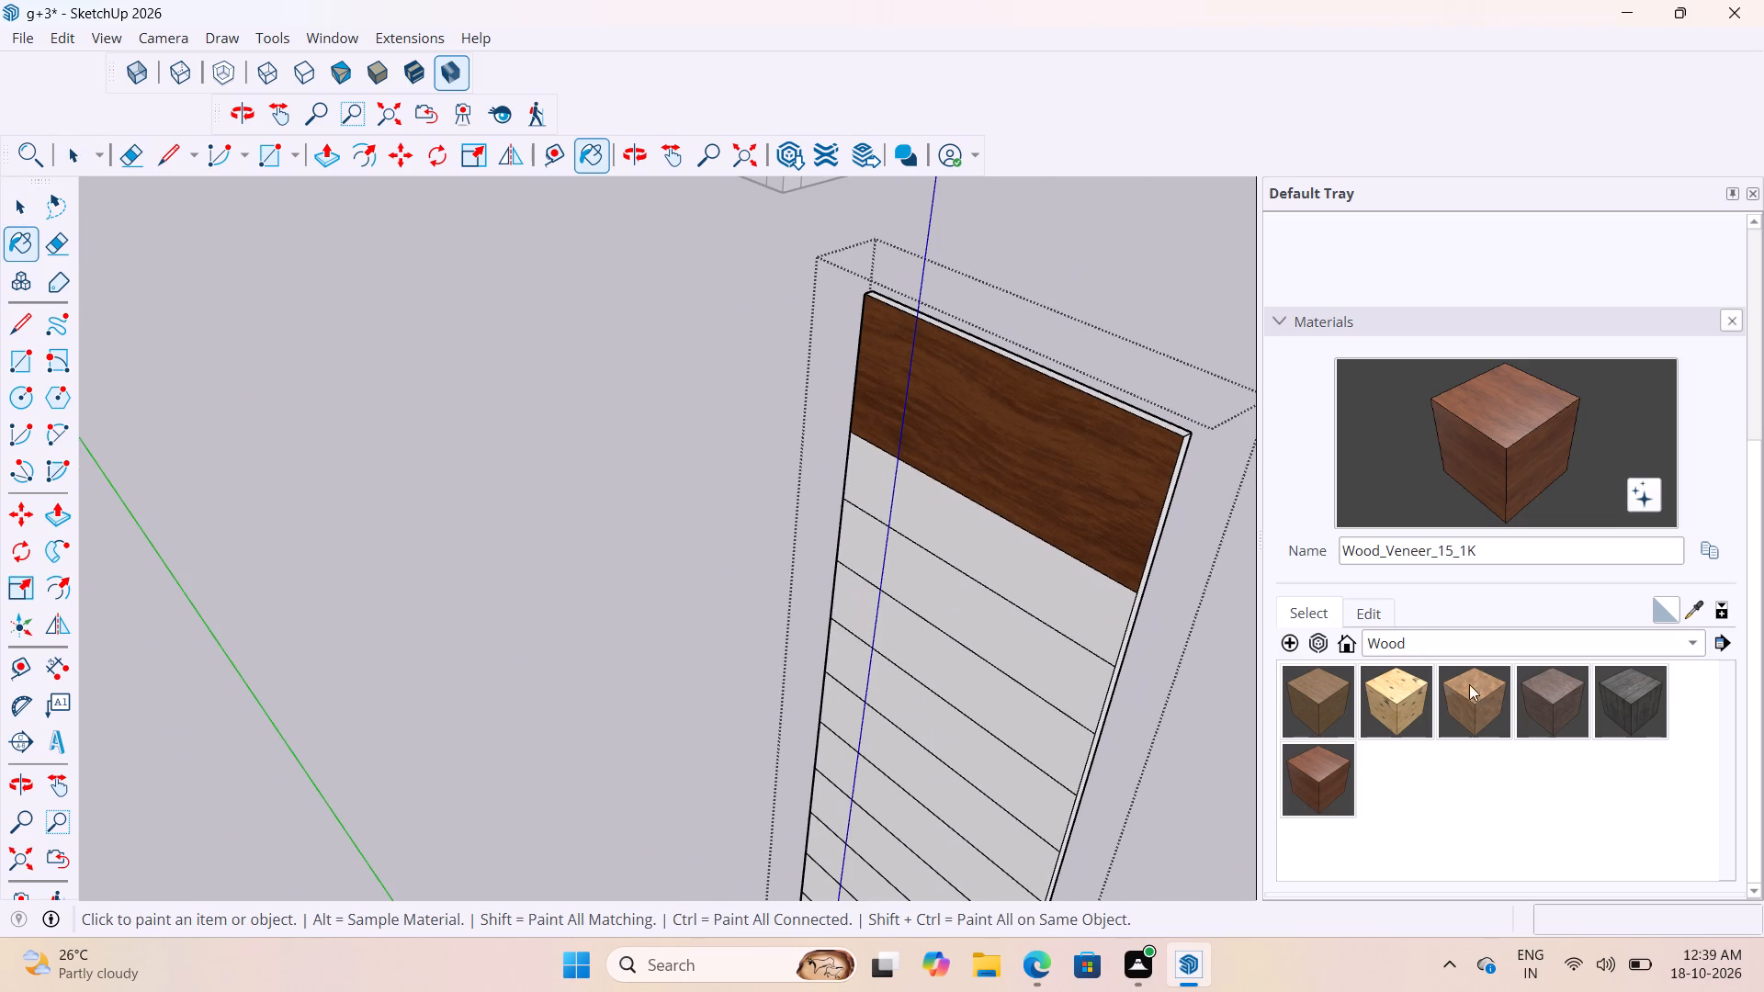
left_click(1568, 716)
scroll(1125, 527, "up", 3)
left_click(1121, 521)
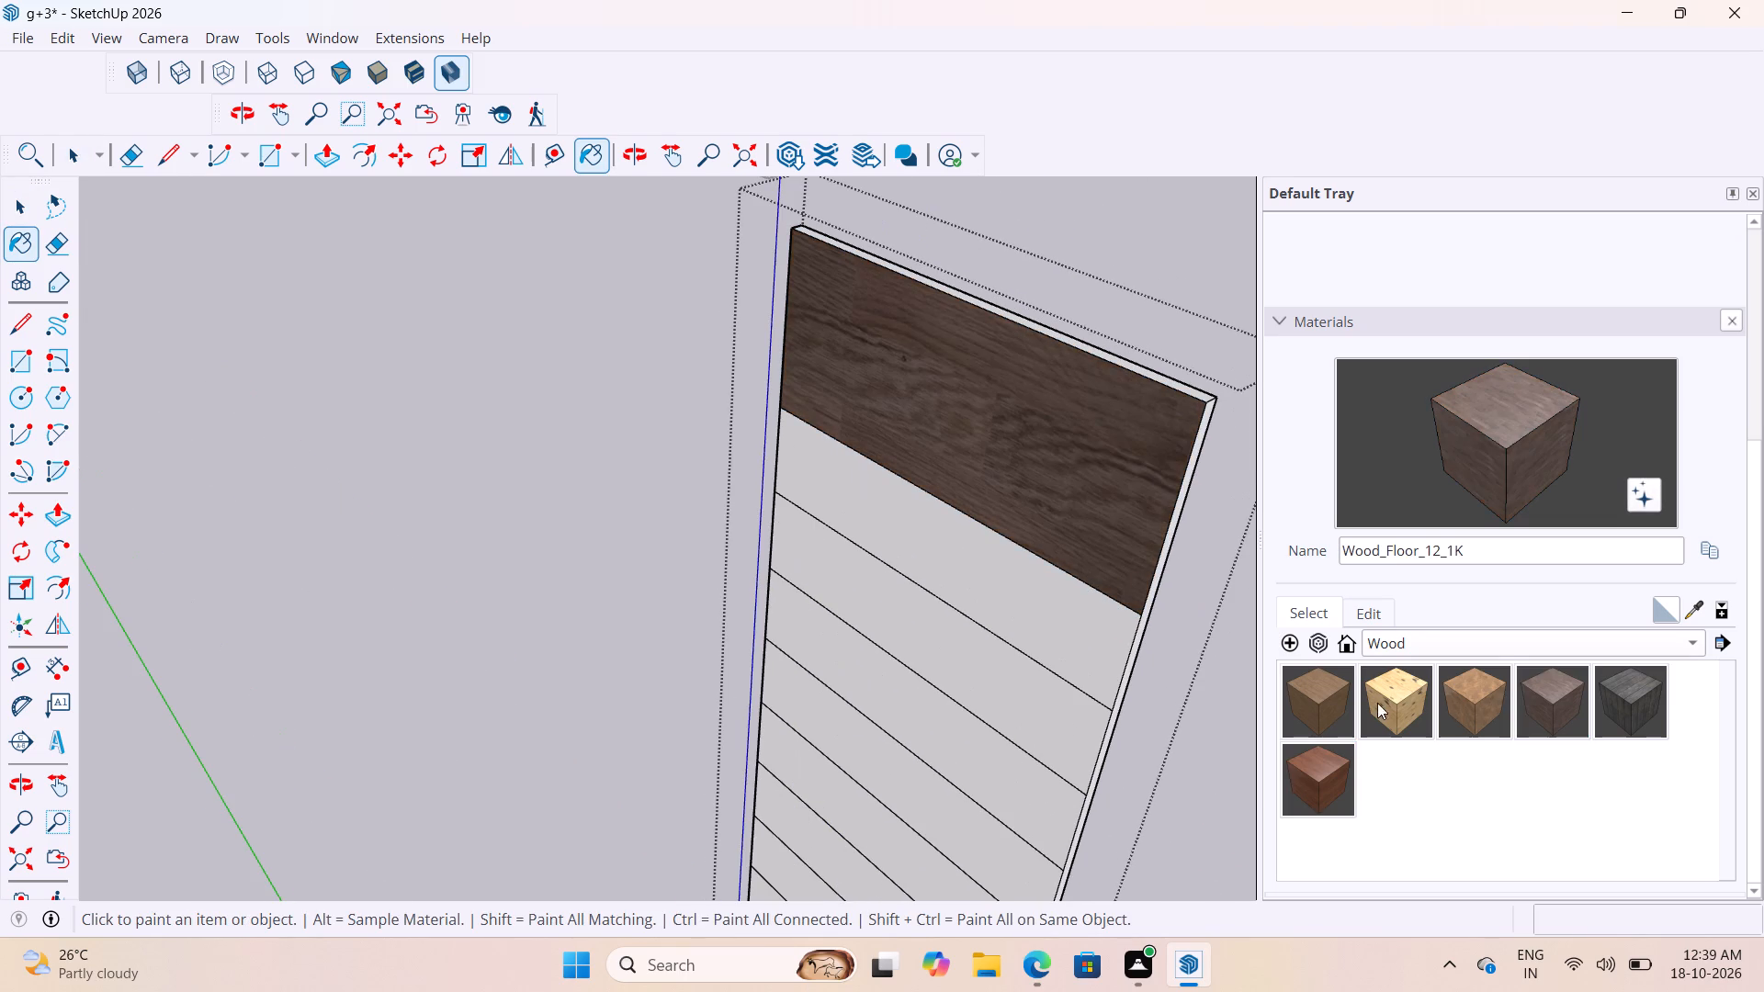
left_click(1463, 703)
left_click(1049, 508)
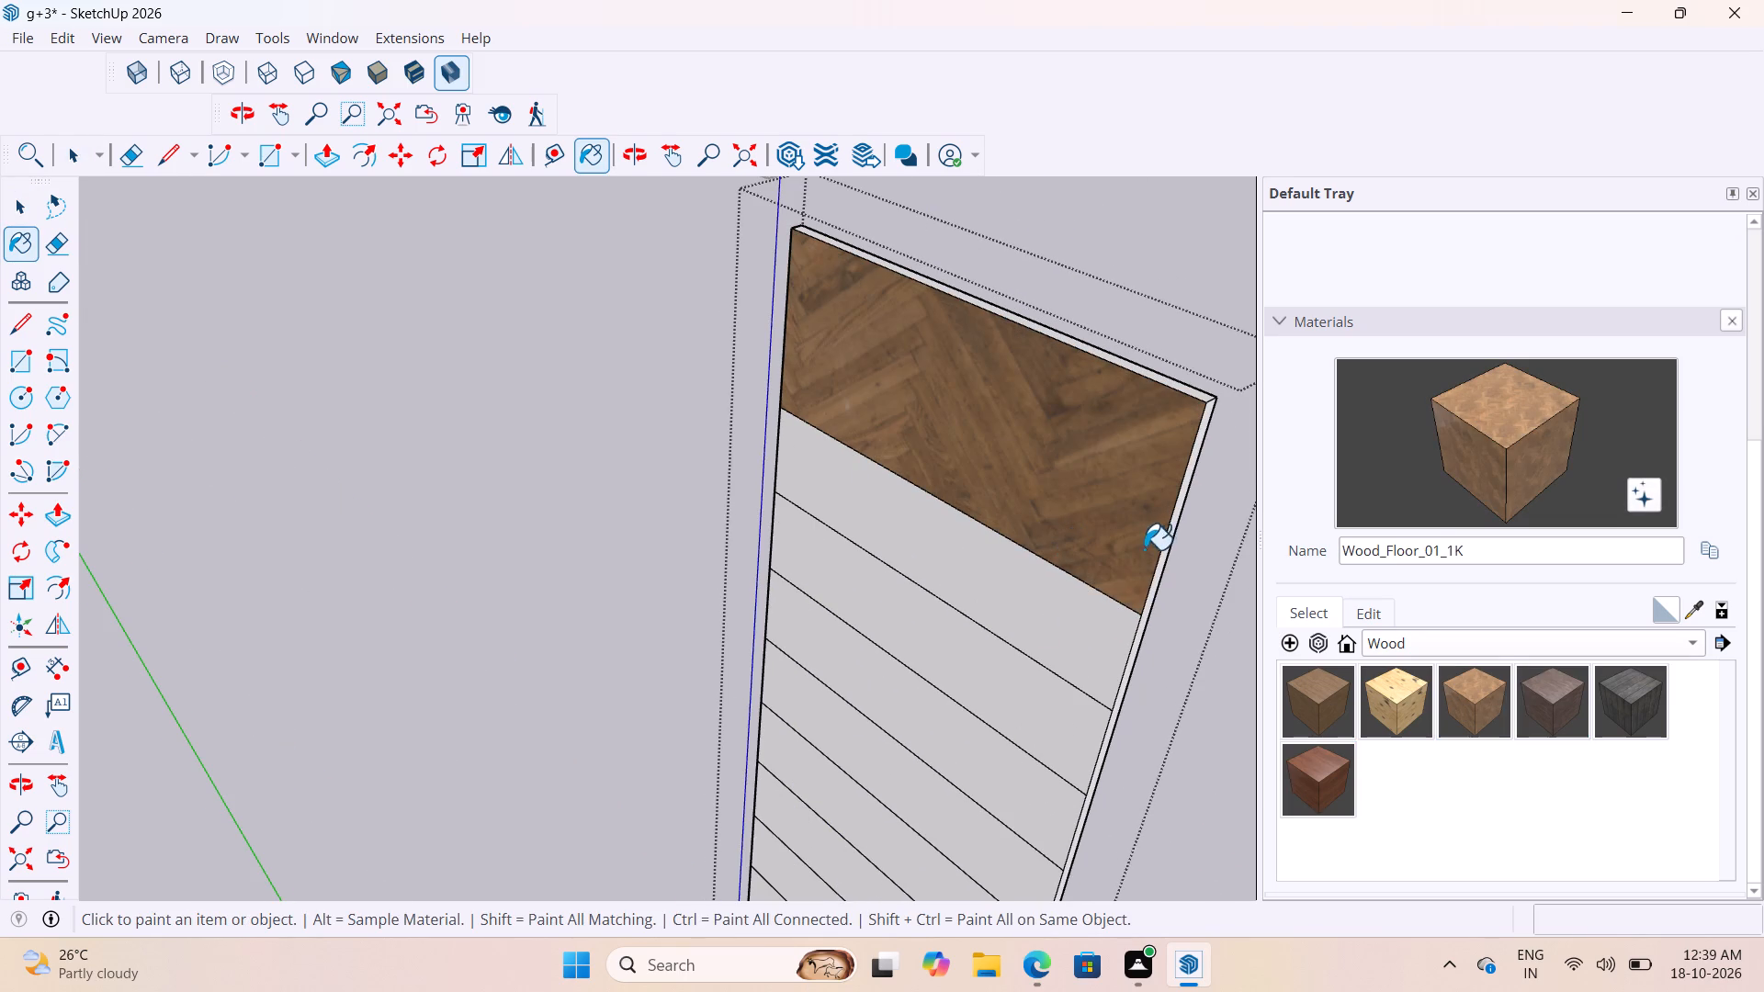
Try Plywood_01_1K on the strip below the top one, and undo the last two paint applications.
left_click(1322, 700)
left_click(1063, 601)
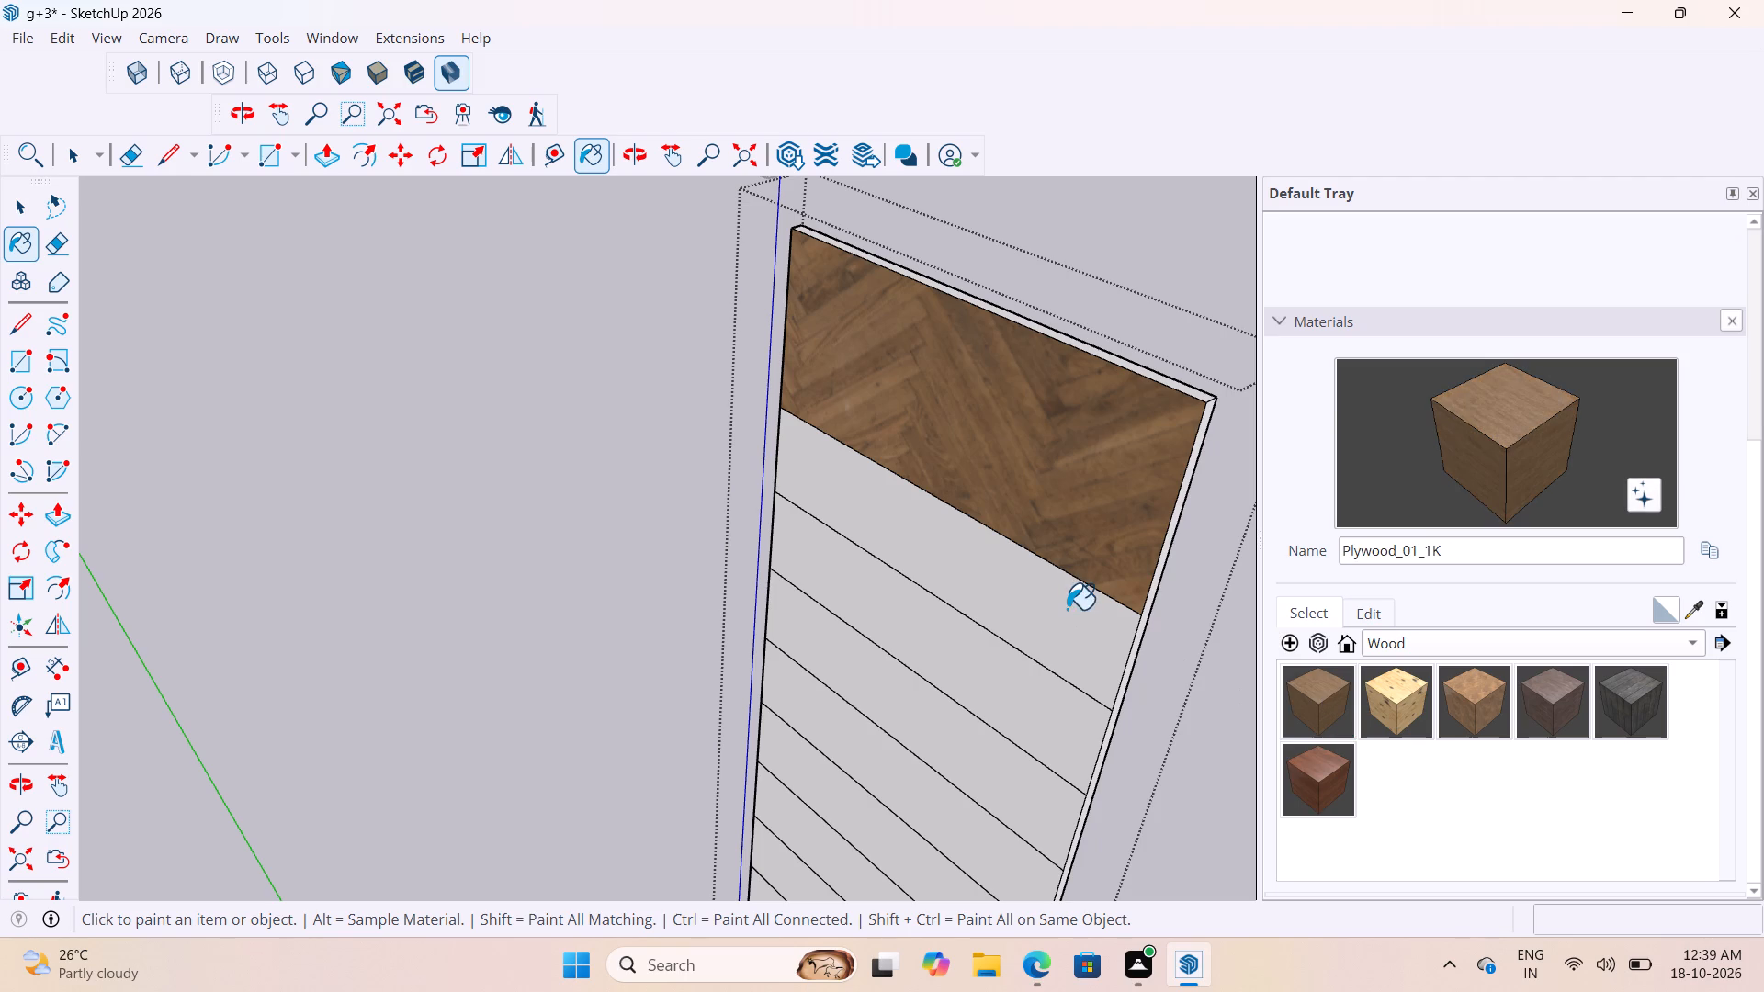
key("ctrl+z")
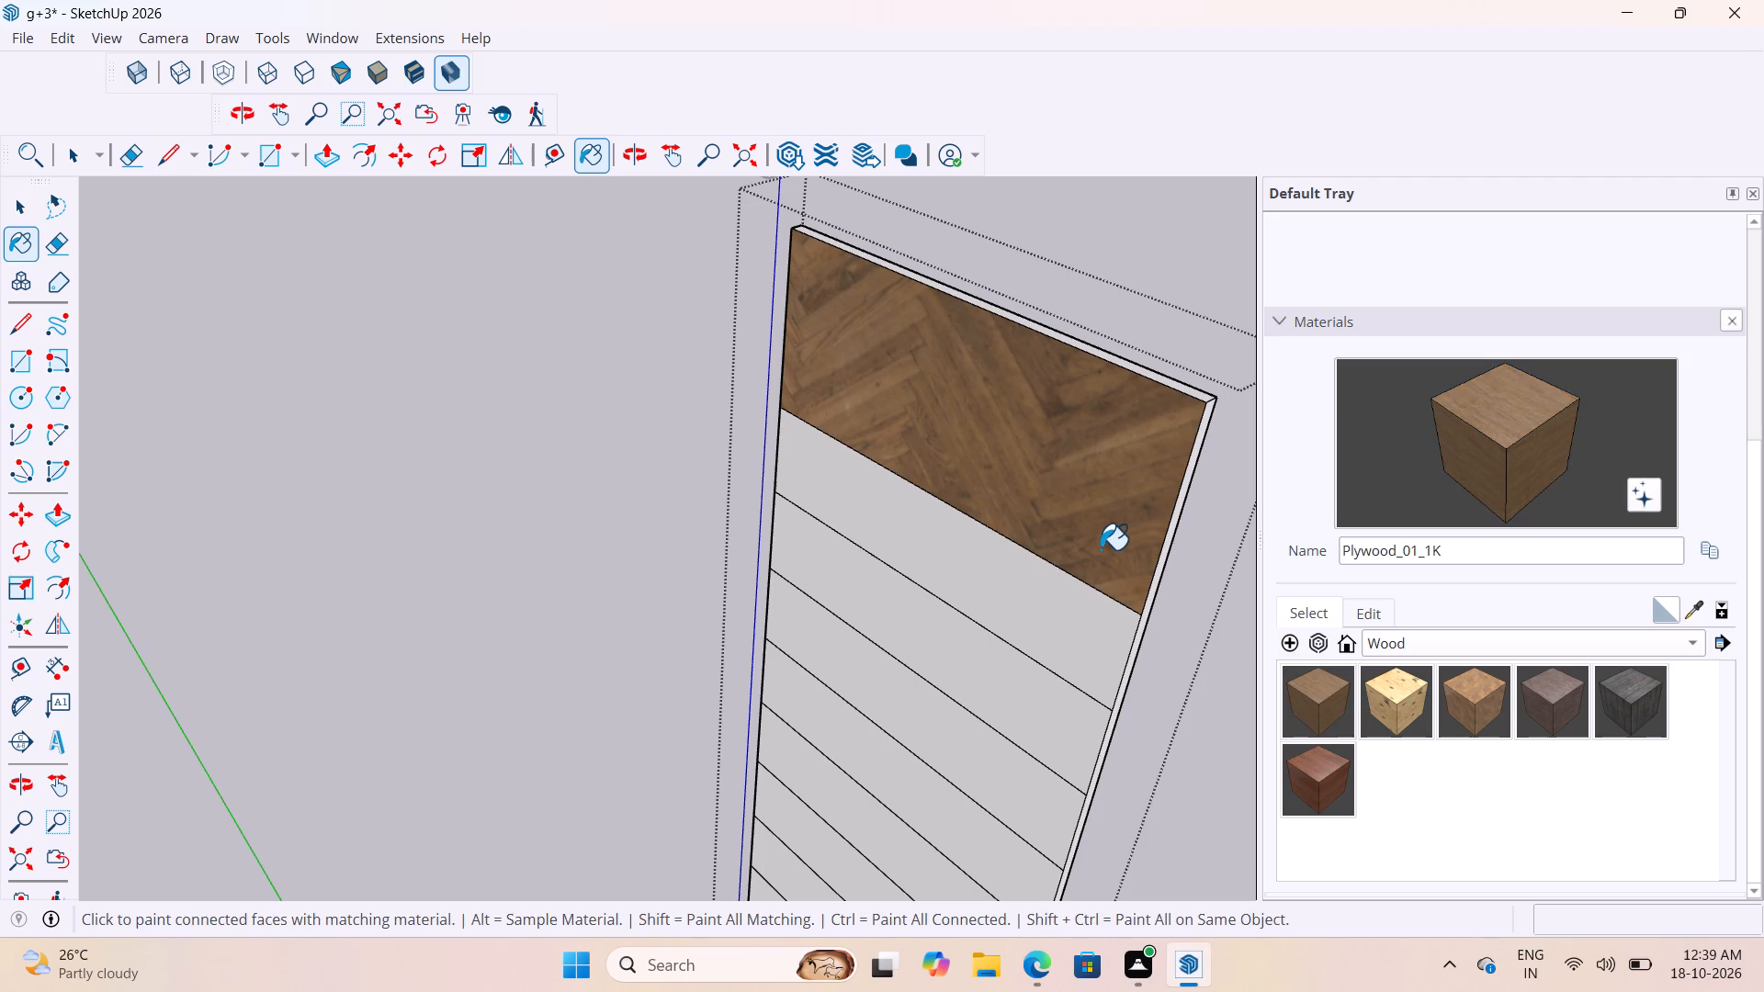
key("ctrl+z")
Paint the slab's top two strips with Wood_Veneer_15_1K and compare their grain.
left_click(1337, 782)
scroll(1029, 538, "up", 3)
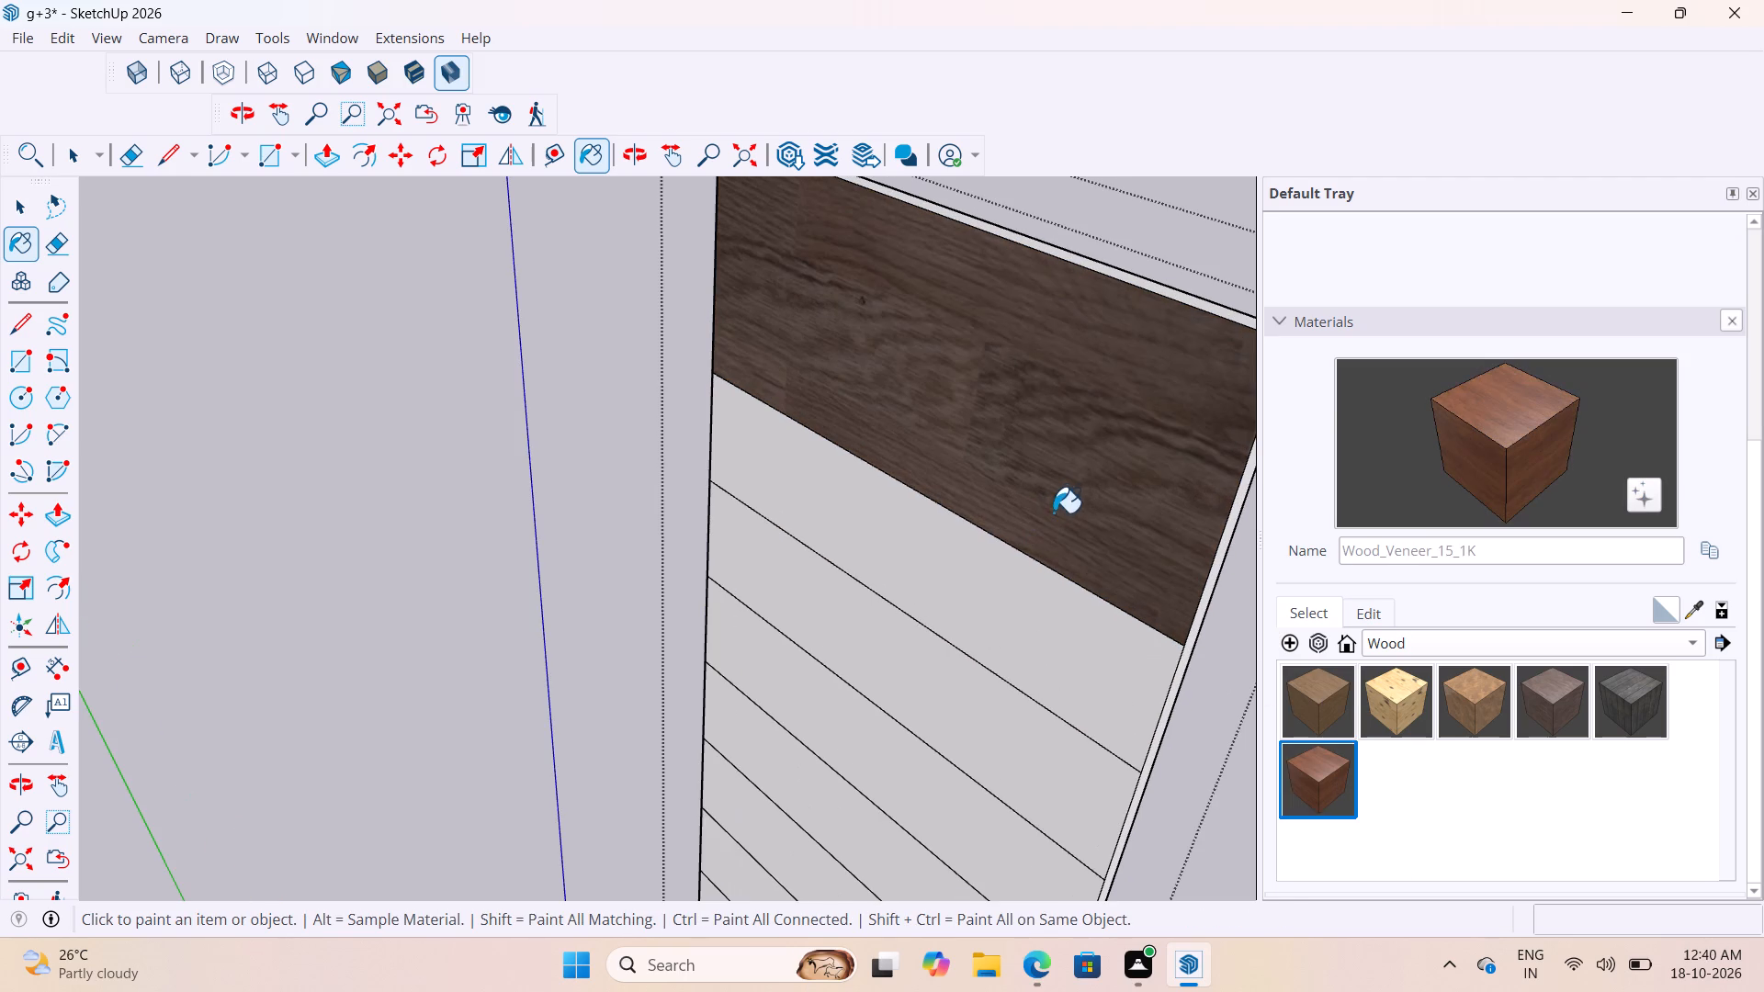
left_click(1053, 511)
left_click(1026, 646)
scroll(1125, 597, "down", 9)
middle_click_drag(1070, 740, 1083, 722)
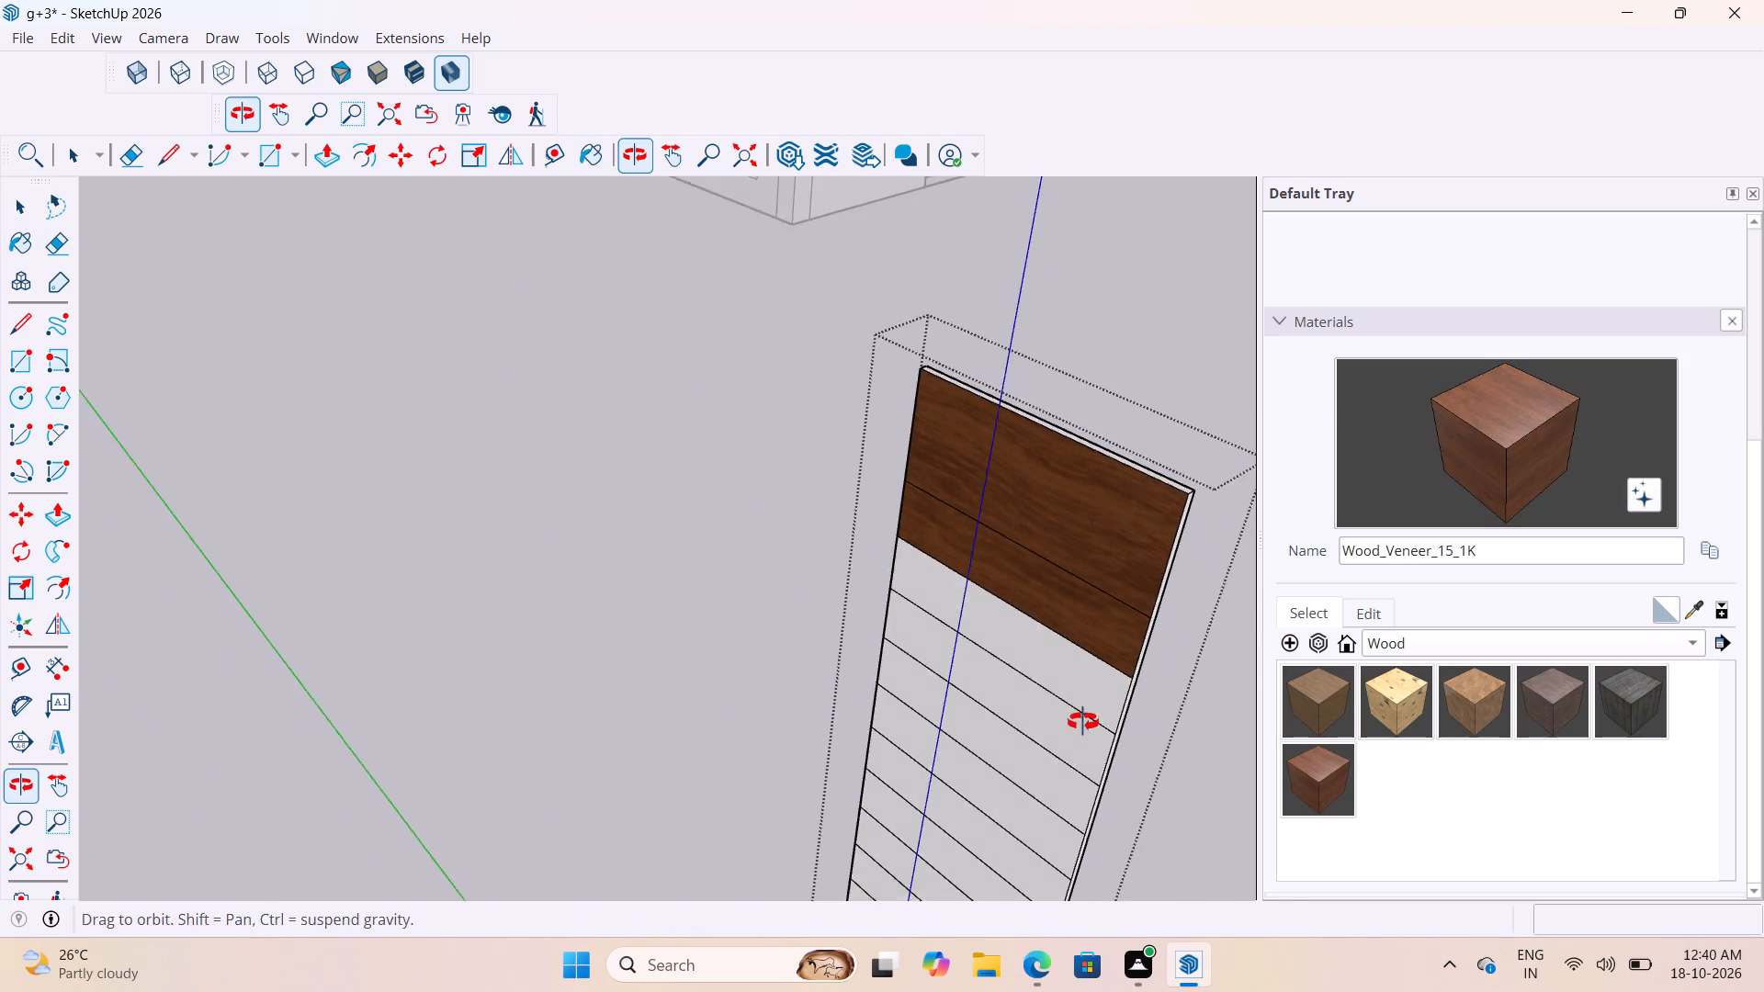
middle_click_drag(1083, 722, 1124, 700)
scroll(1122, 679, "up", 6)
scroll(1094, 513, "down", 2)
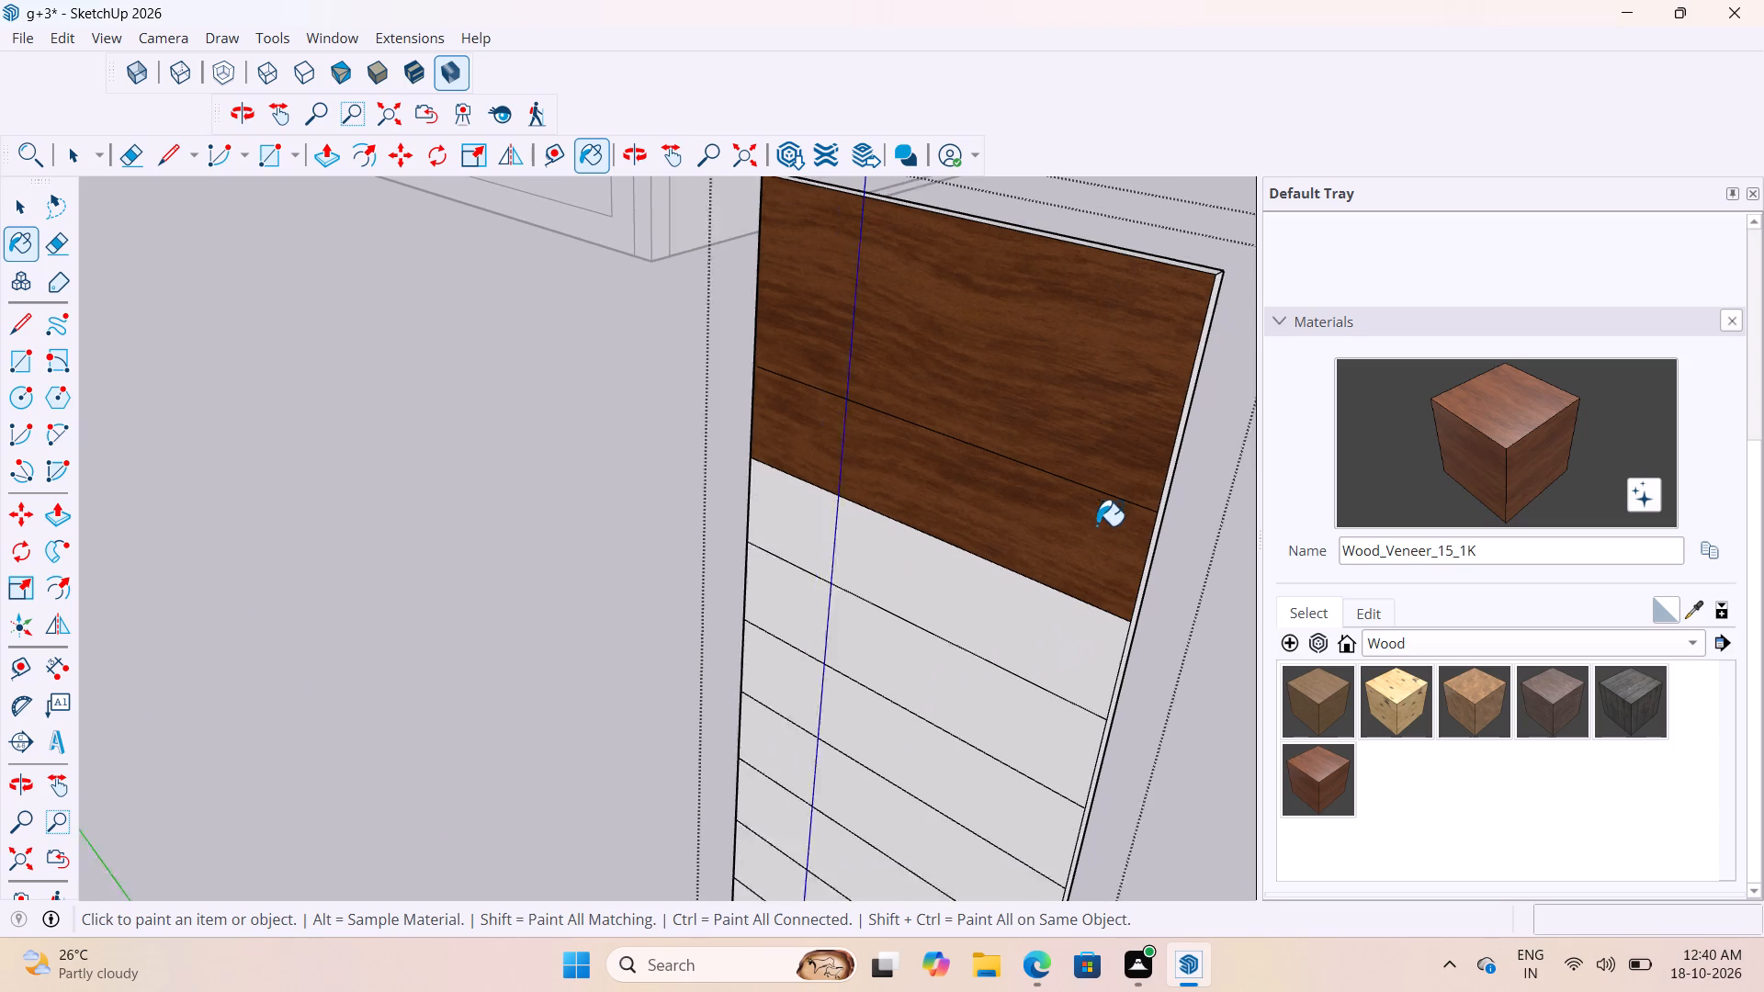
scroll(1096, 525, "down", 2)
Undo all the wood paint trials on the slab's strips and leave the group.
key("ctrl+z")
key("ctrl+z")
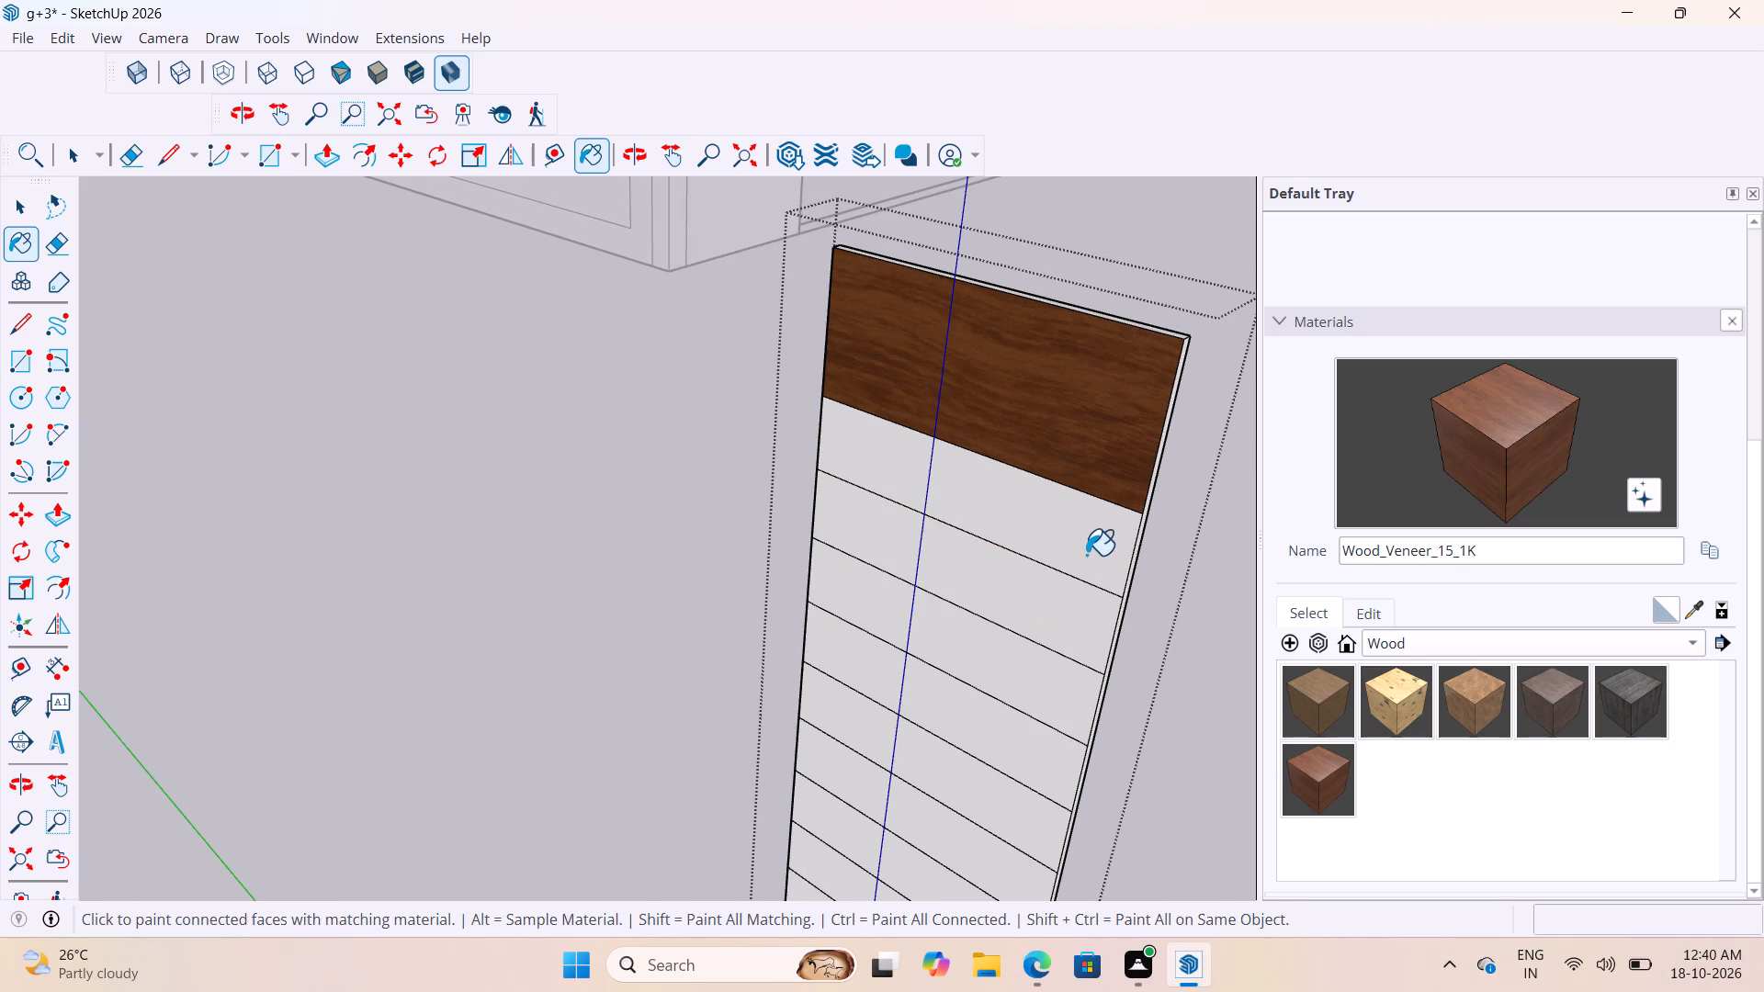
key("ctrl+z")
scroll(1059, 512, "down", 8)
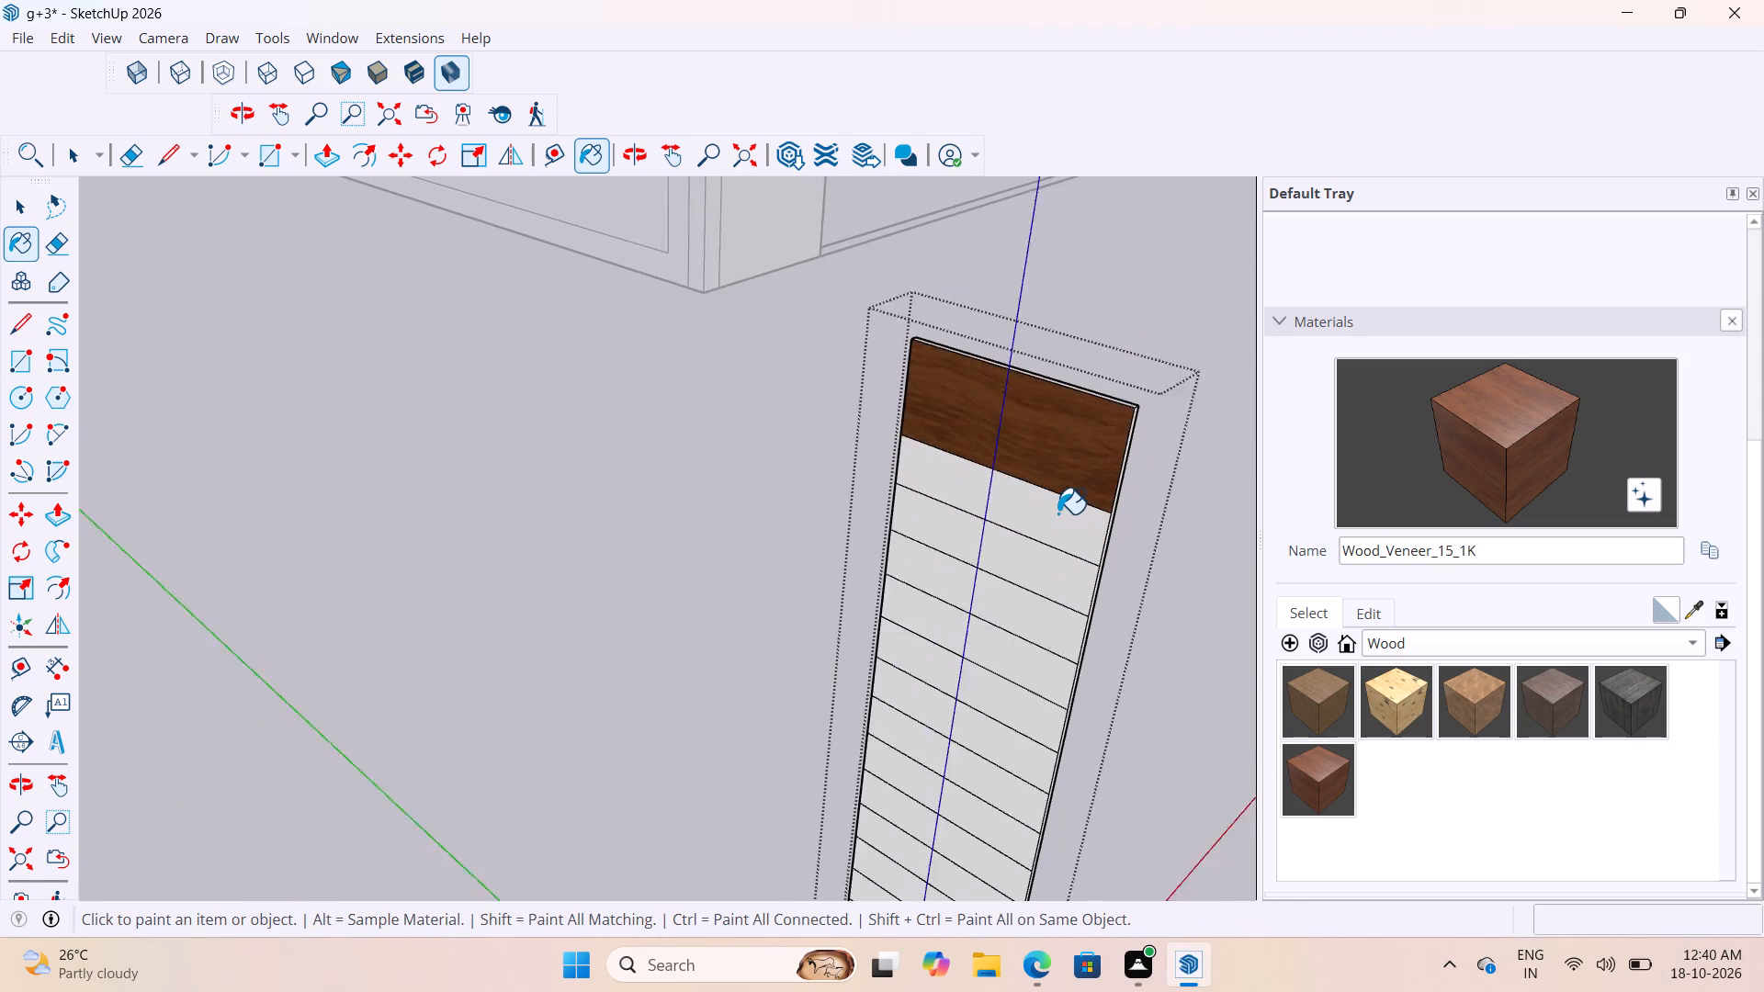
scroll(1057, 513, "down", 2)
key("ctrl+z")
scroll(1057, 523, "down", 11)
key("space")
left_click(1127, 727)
Reopen the slab's group and pull the bottom strip of its broad face outward by 0.1".
scroll(1045, 583, "up", 10)
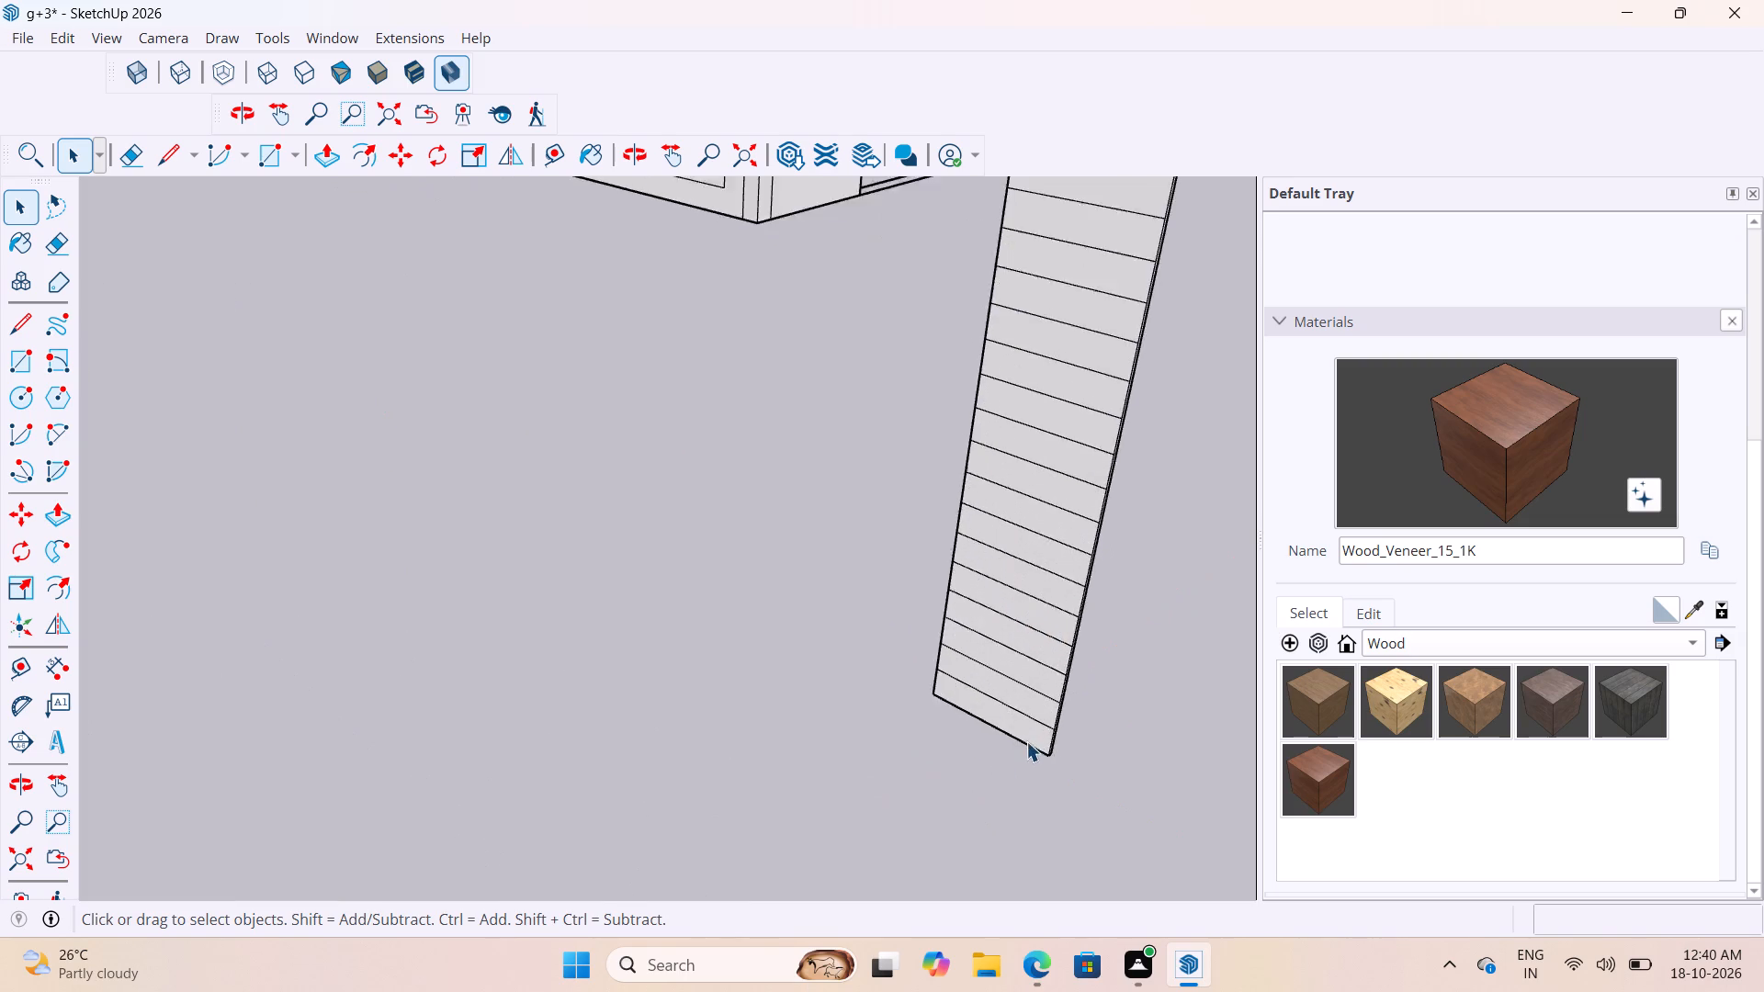
scroll(1026, 741, "up", 16)
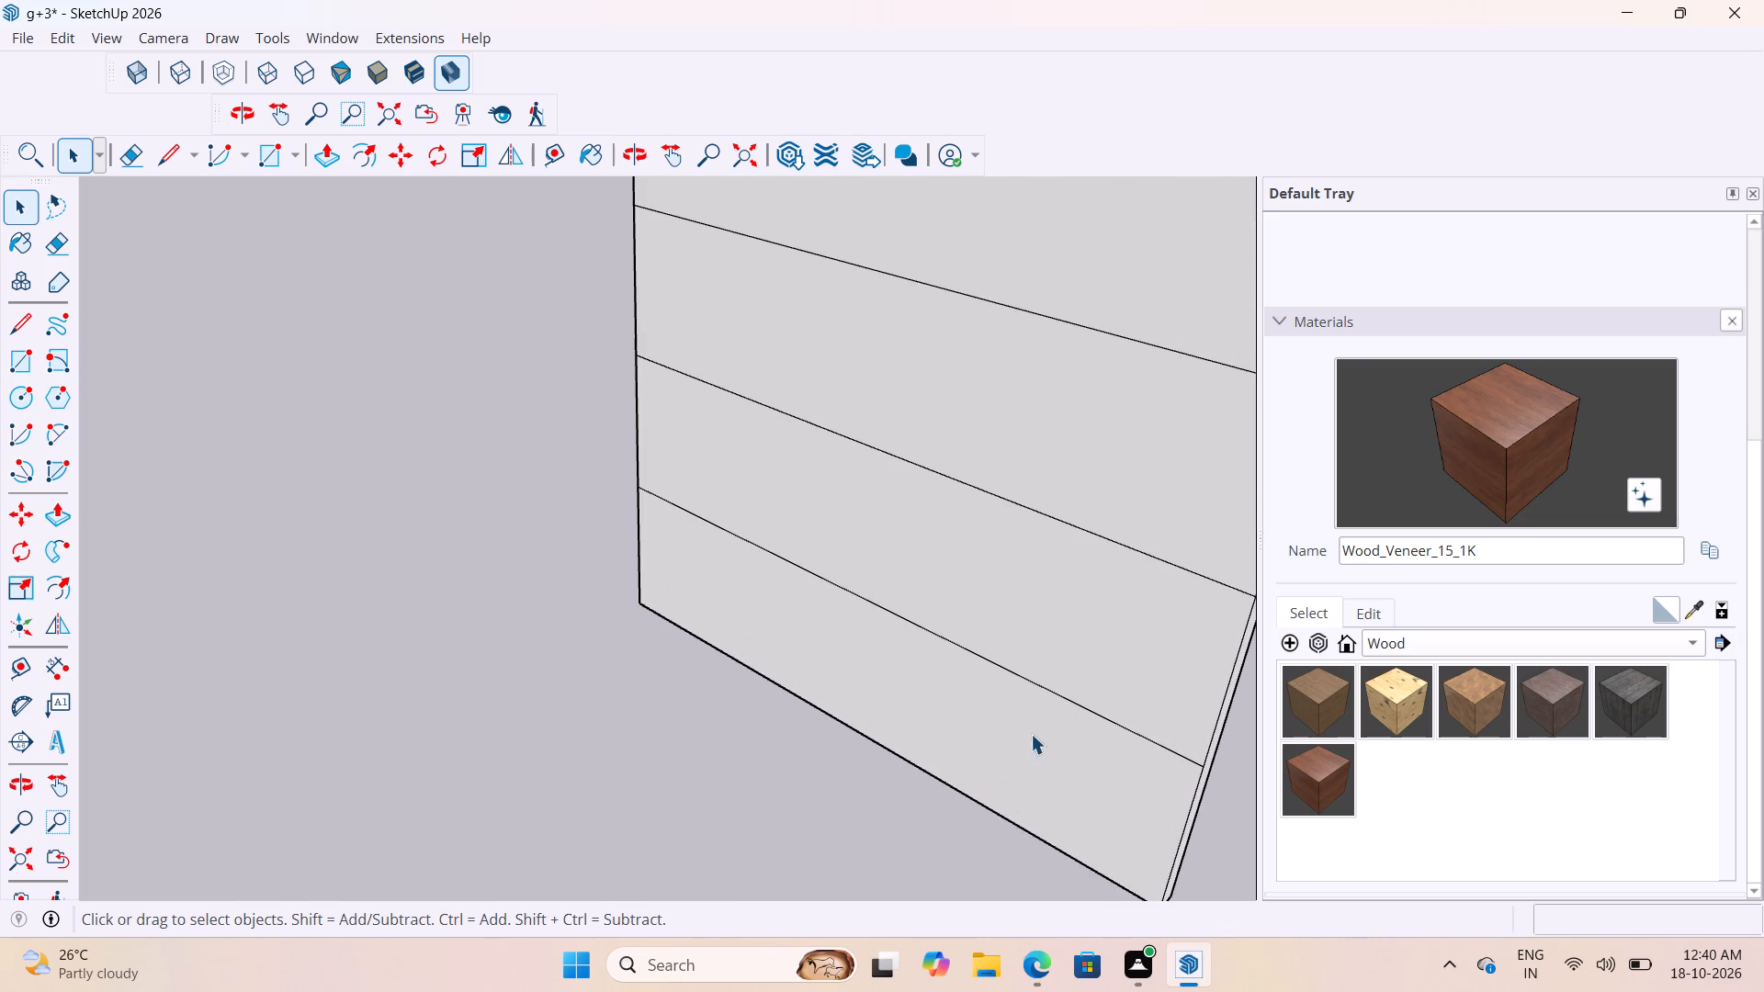
scroll(955, 662, "down", 5)
double_click(1021, 747)
key("p")
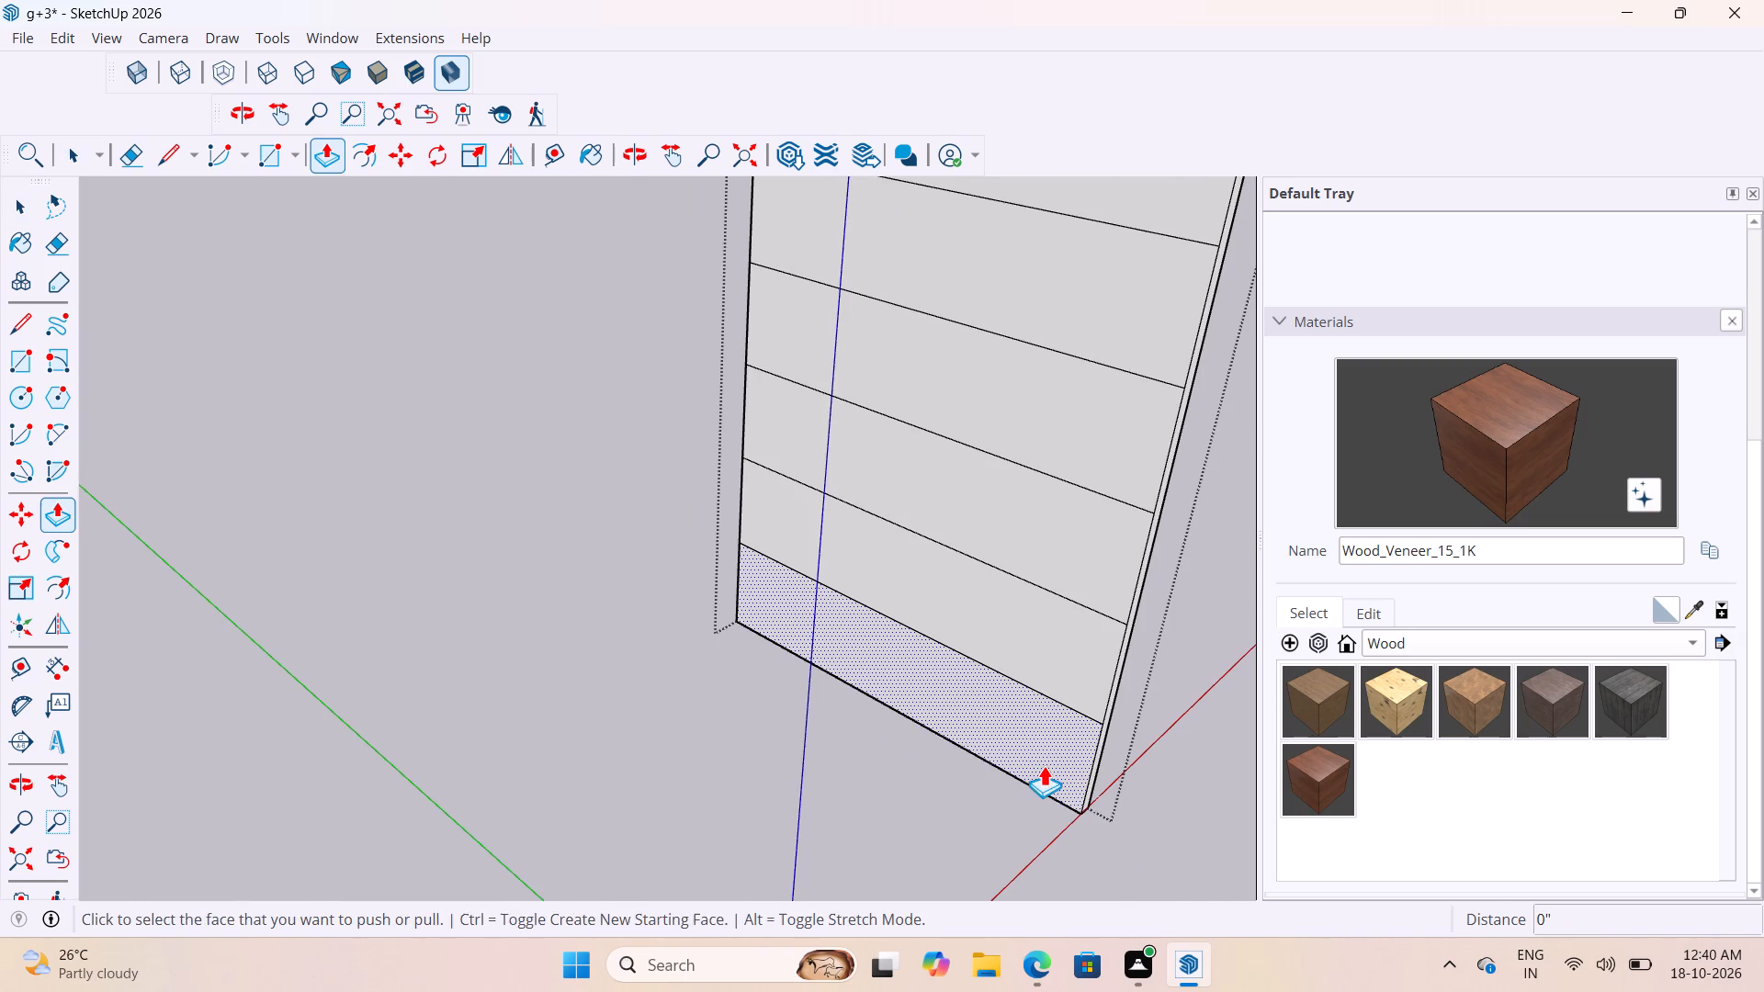
left_click(1046, 753)
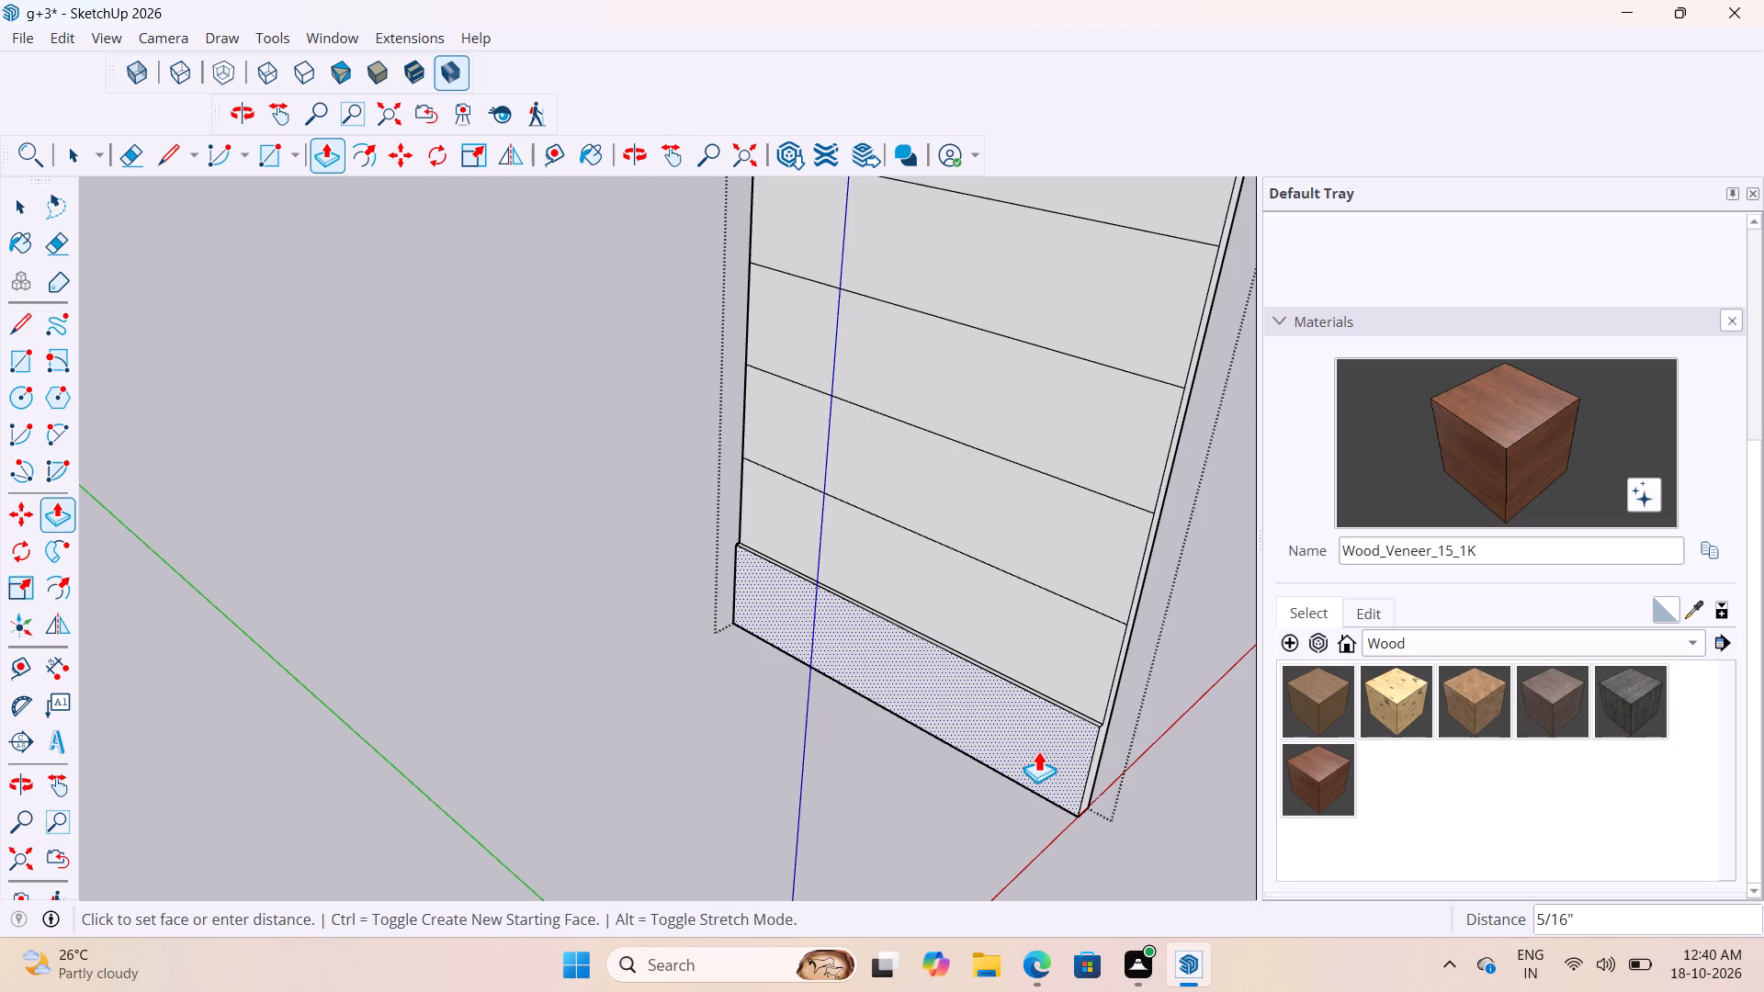
type("0.1\"")
key("Return")
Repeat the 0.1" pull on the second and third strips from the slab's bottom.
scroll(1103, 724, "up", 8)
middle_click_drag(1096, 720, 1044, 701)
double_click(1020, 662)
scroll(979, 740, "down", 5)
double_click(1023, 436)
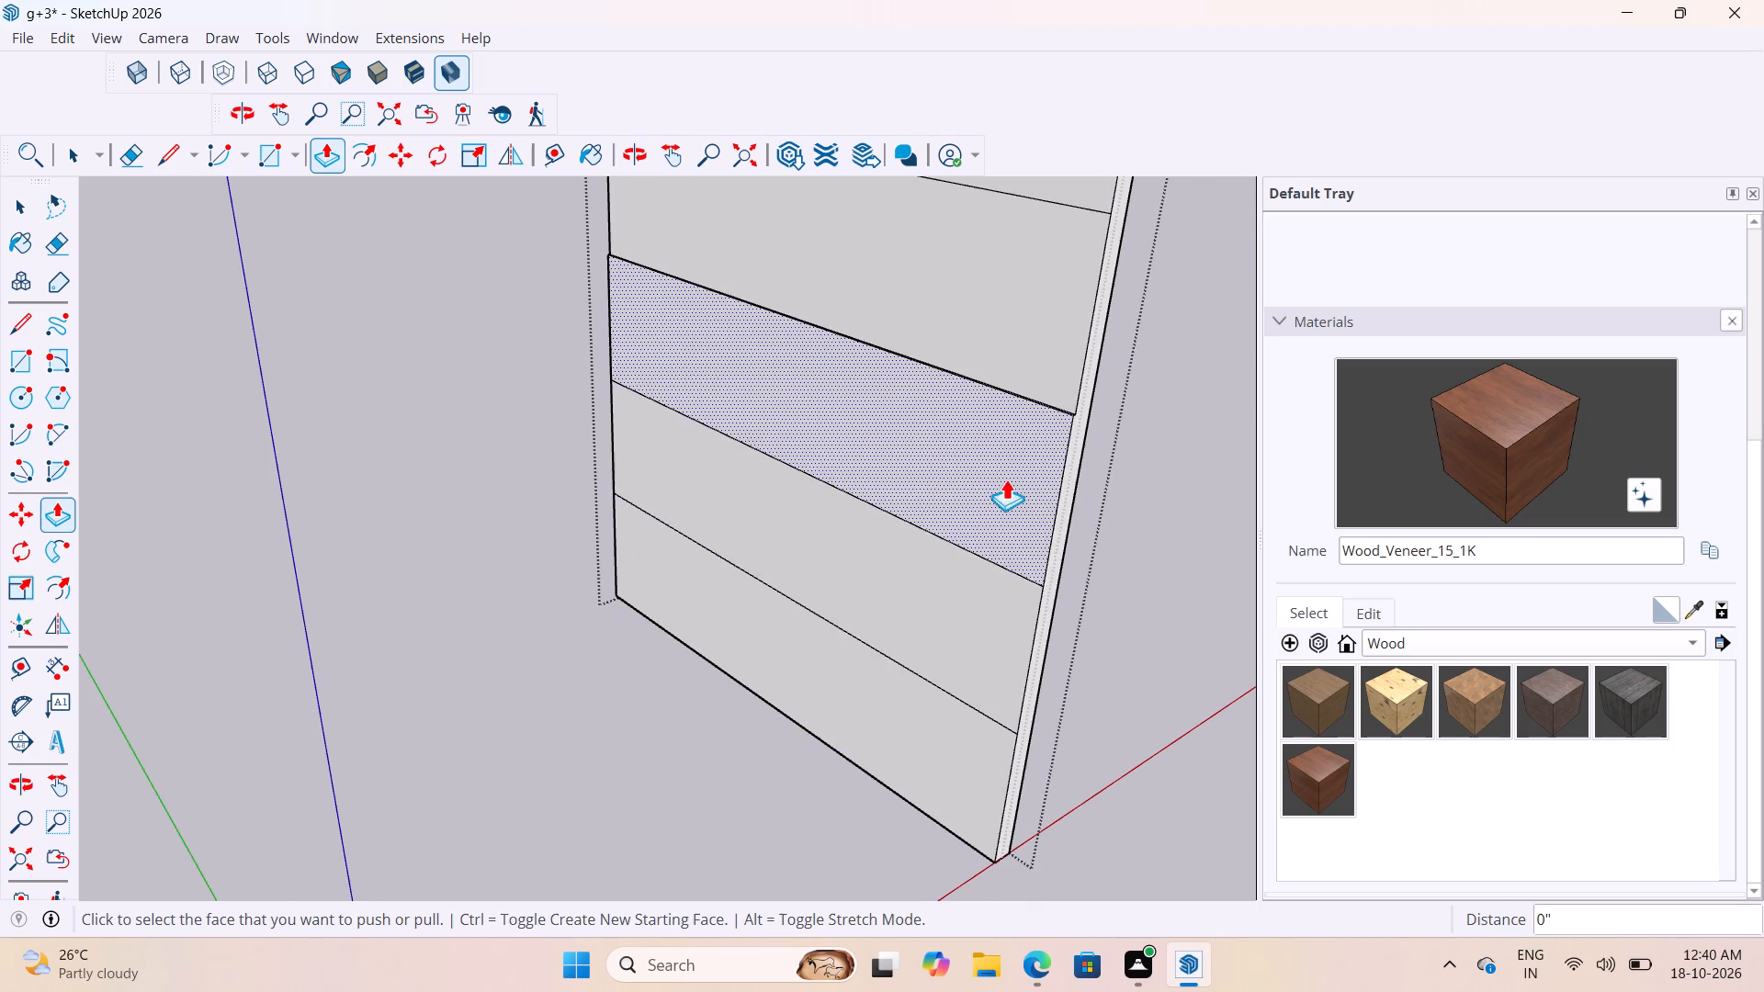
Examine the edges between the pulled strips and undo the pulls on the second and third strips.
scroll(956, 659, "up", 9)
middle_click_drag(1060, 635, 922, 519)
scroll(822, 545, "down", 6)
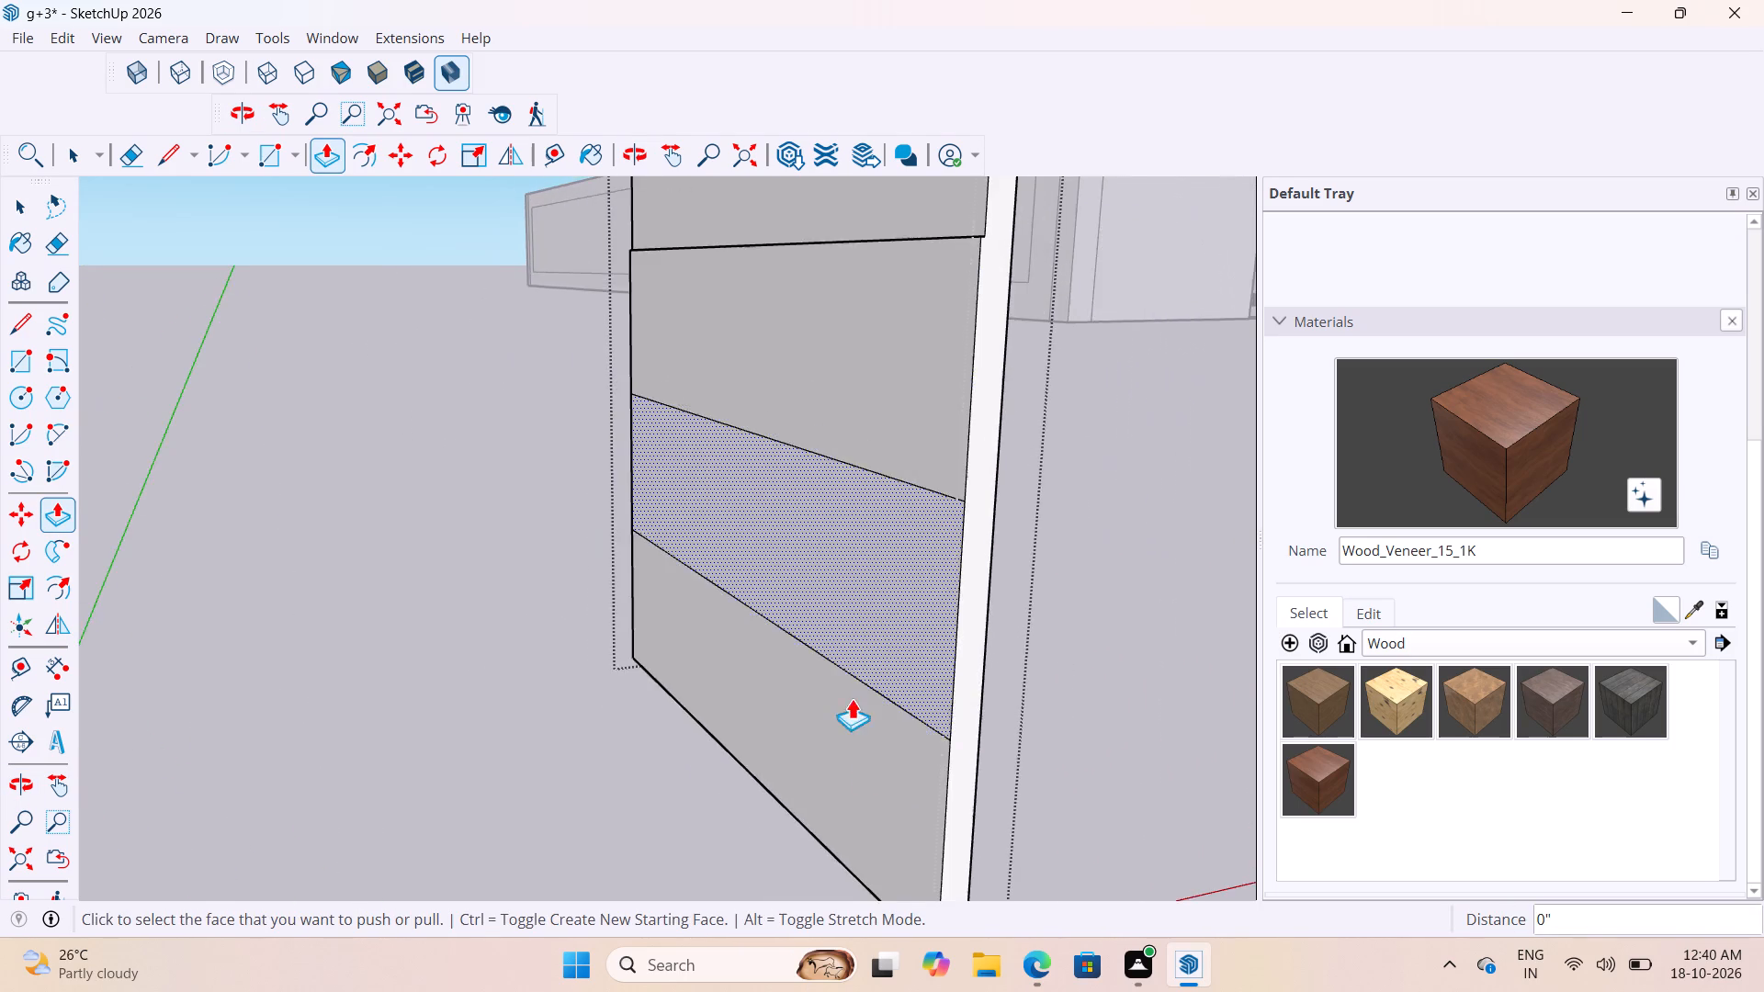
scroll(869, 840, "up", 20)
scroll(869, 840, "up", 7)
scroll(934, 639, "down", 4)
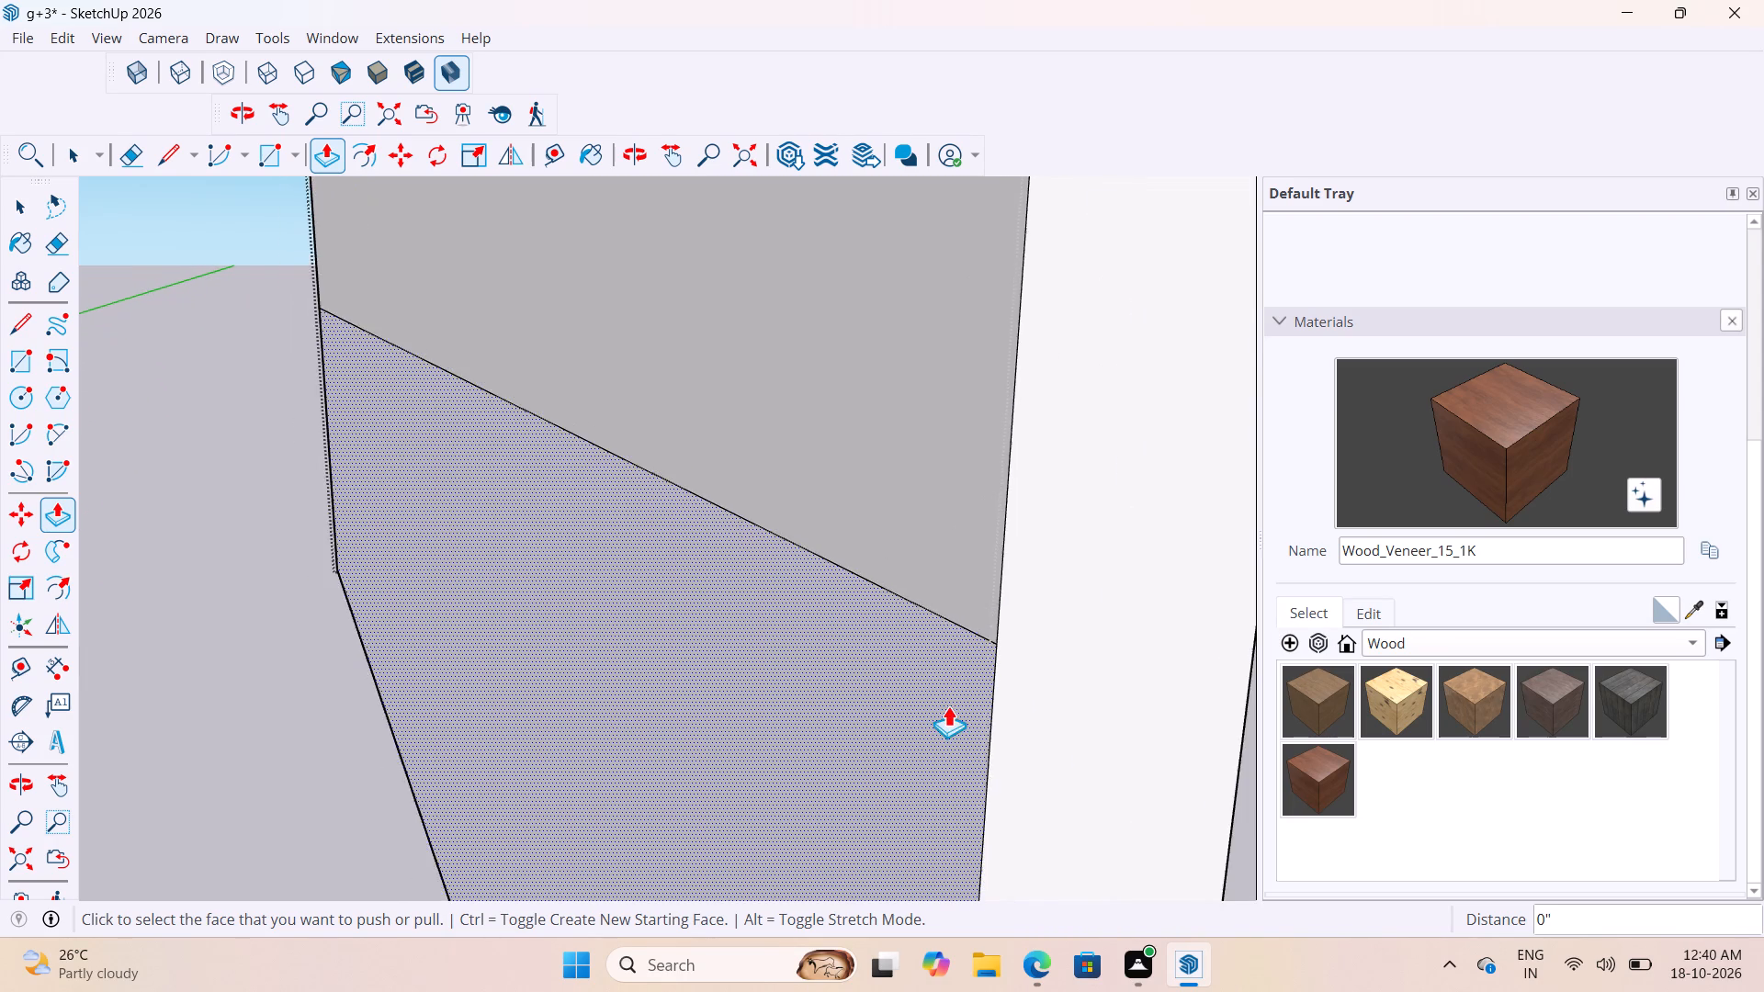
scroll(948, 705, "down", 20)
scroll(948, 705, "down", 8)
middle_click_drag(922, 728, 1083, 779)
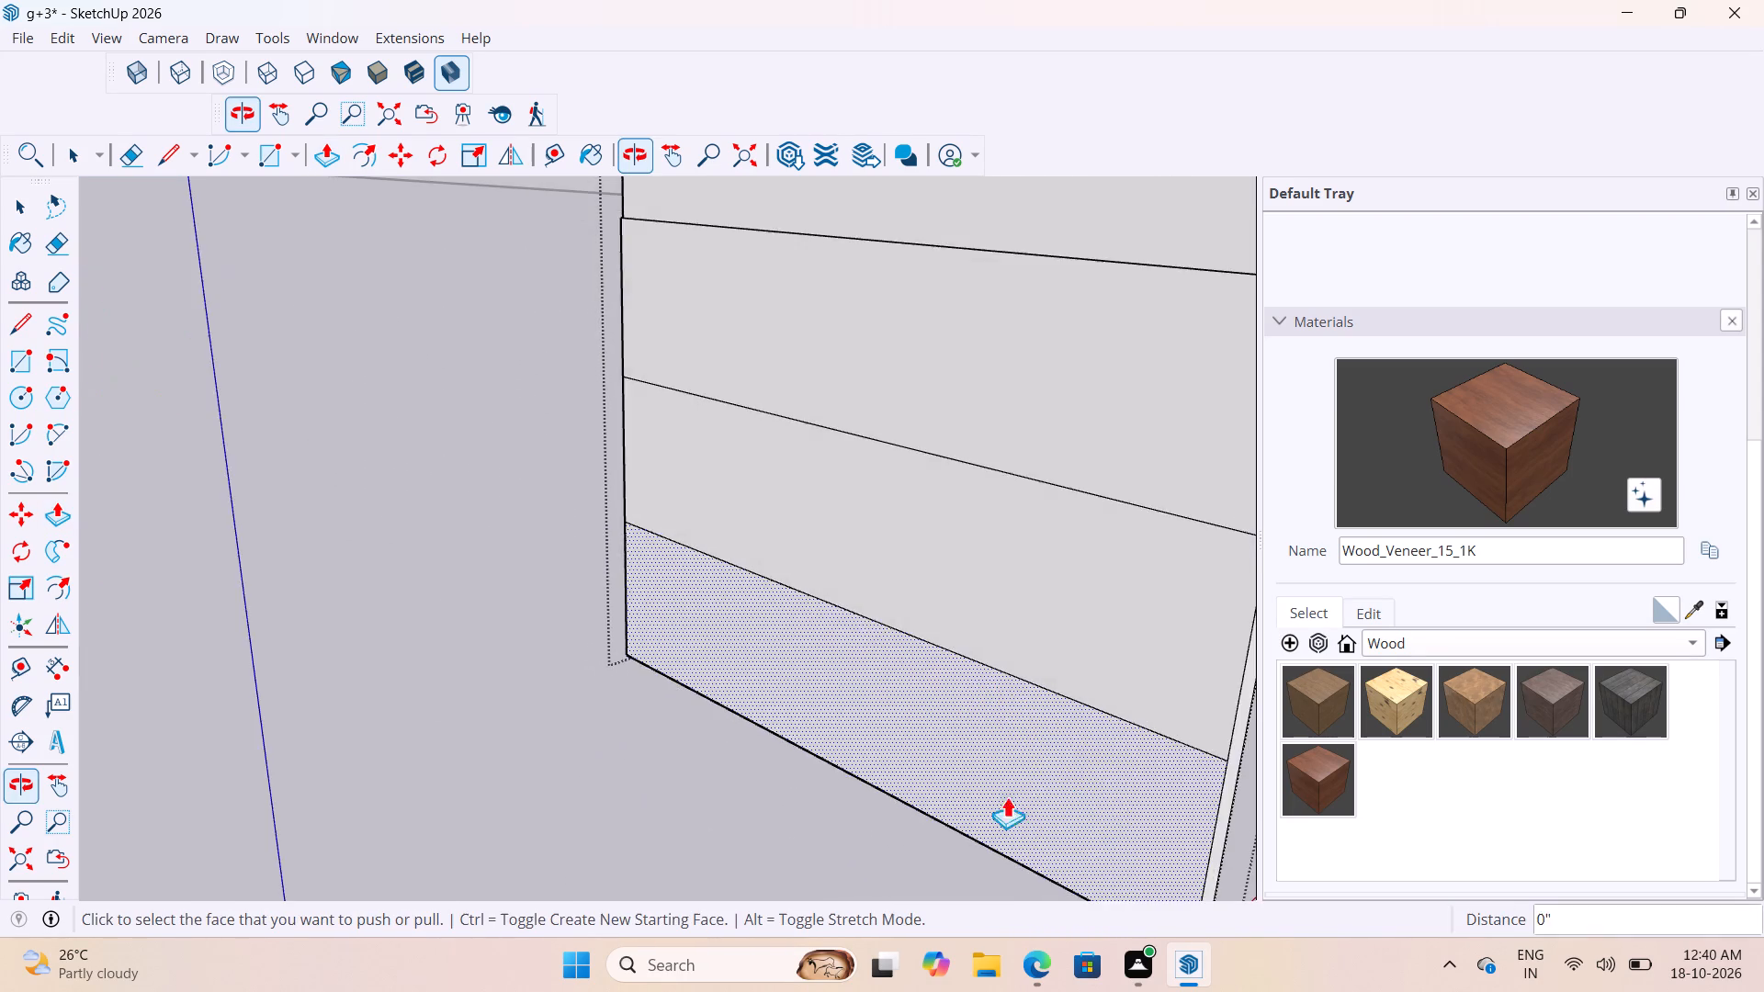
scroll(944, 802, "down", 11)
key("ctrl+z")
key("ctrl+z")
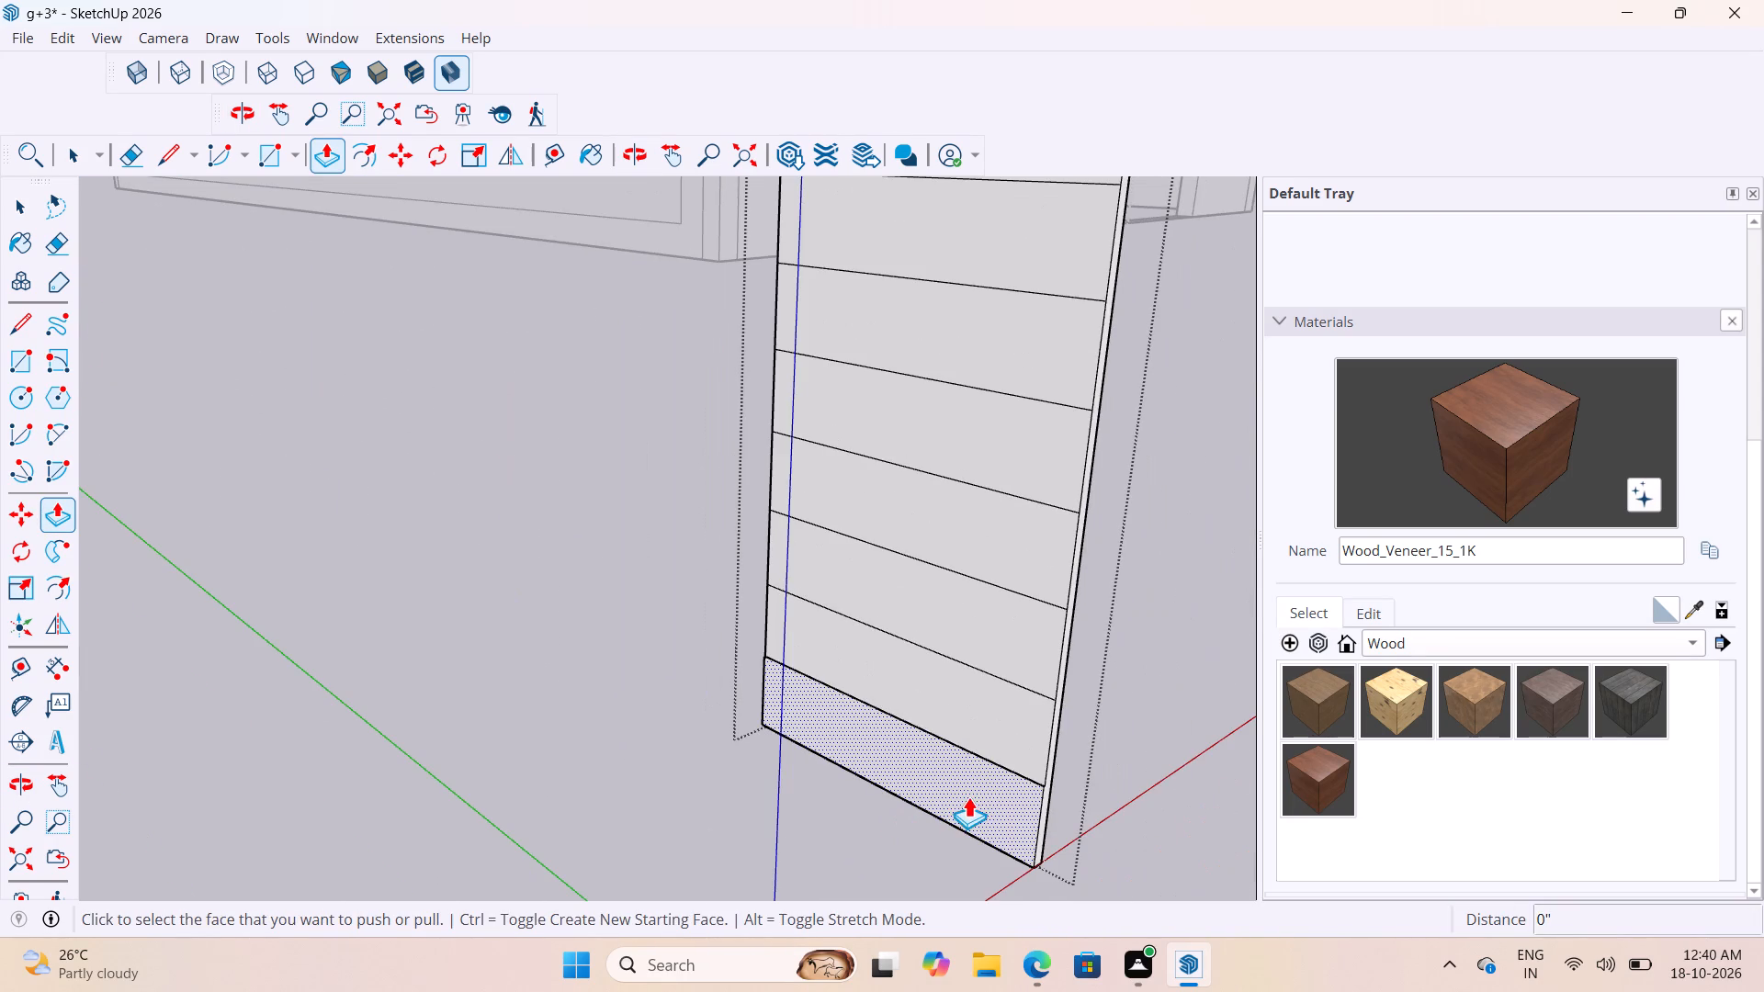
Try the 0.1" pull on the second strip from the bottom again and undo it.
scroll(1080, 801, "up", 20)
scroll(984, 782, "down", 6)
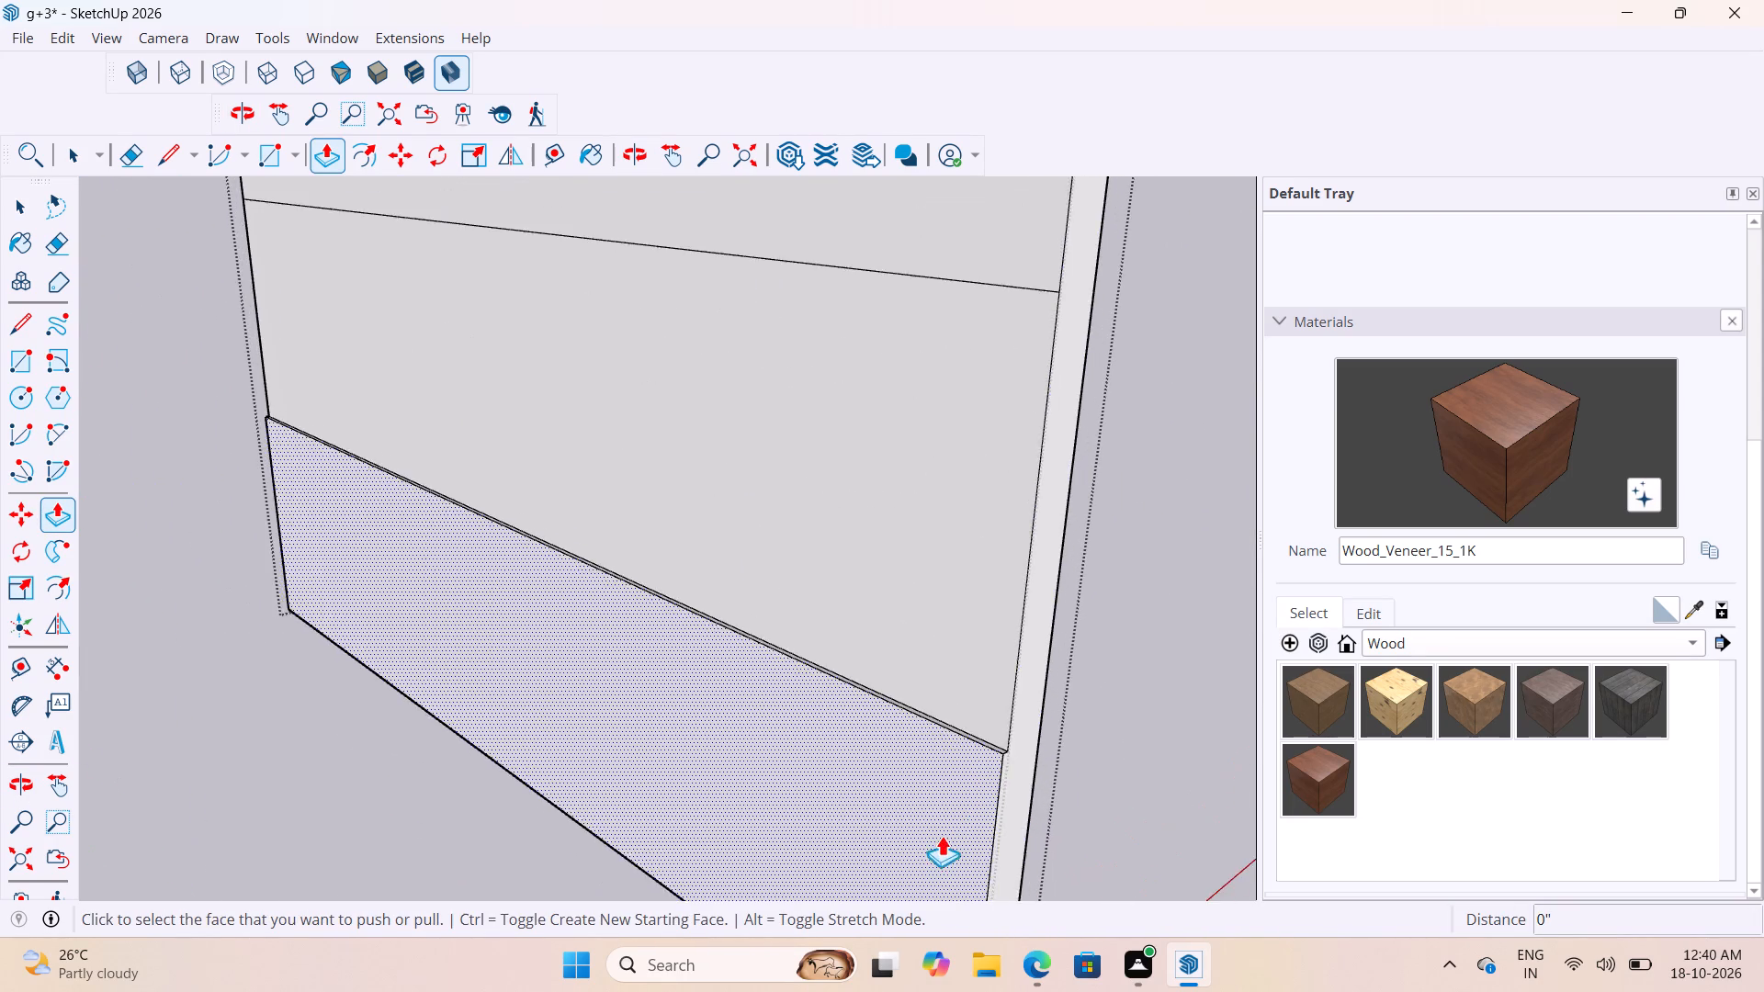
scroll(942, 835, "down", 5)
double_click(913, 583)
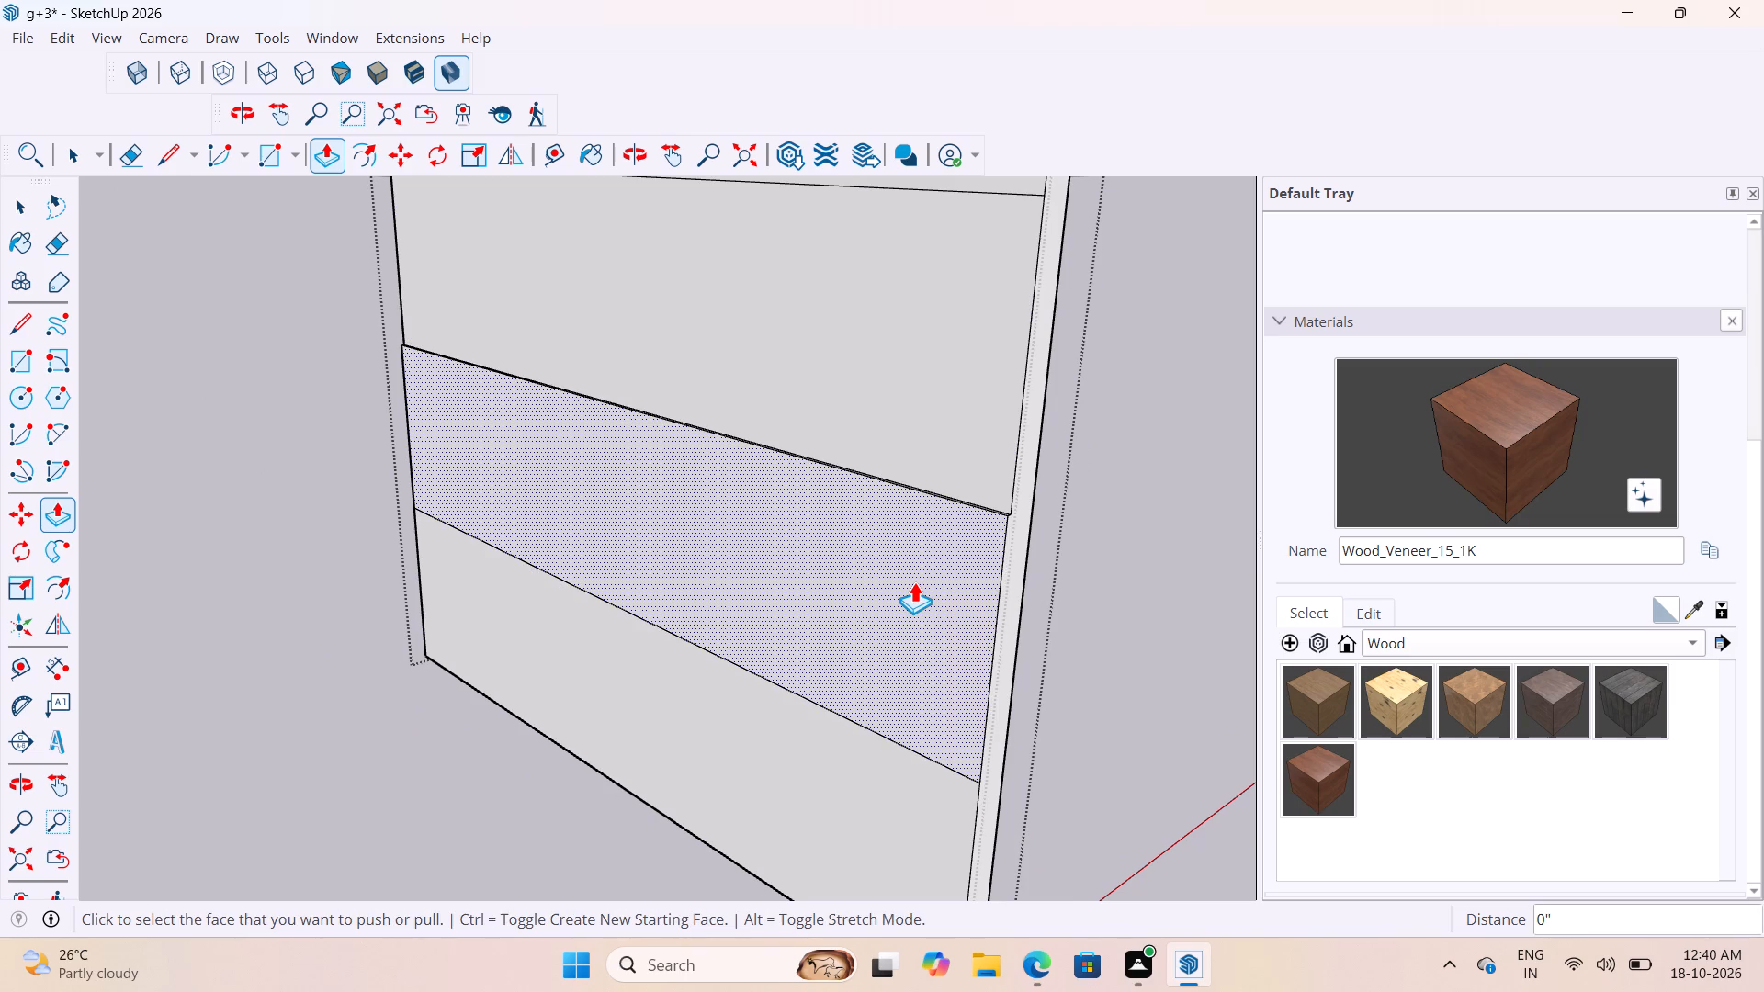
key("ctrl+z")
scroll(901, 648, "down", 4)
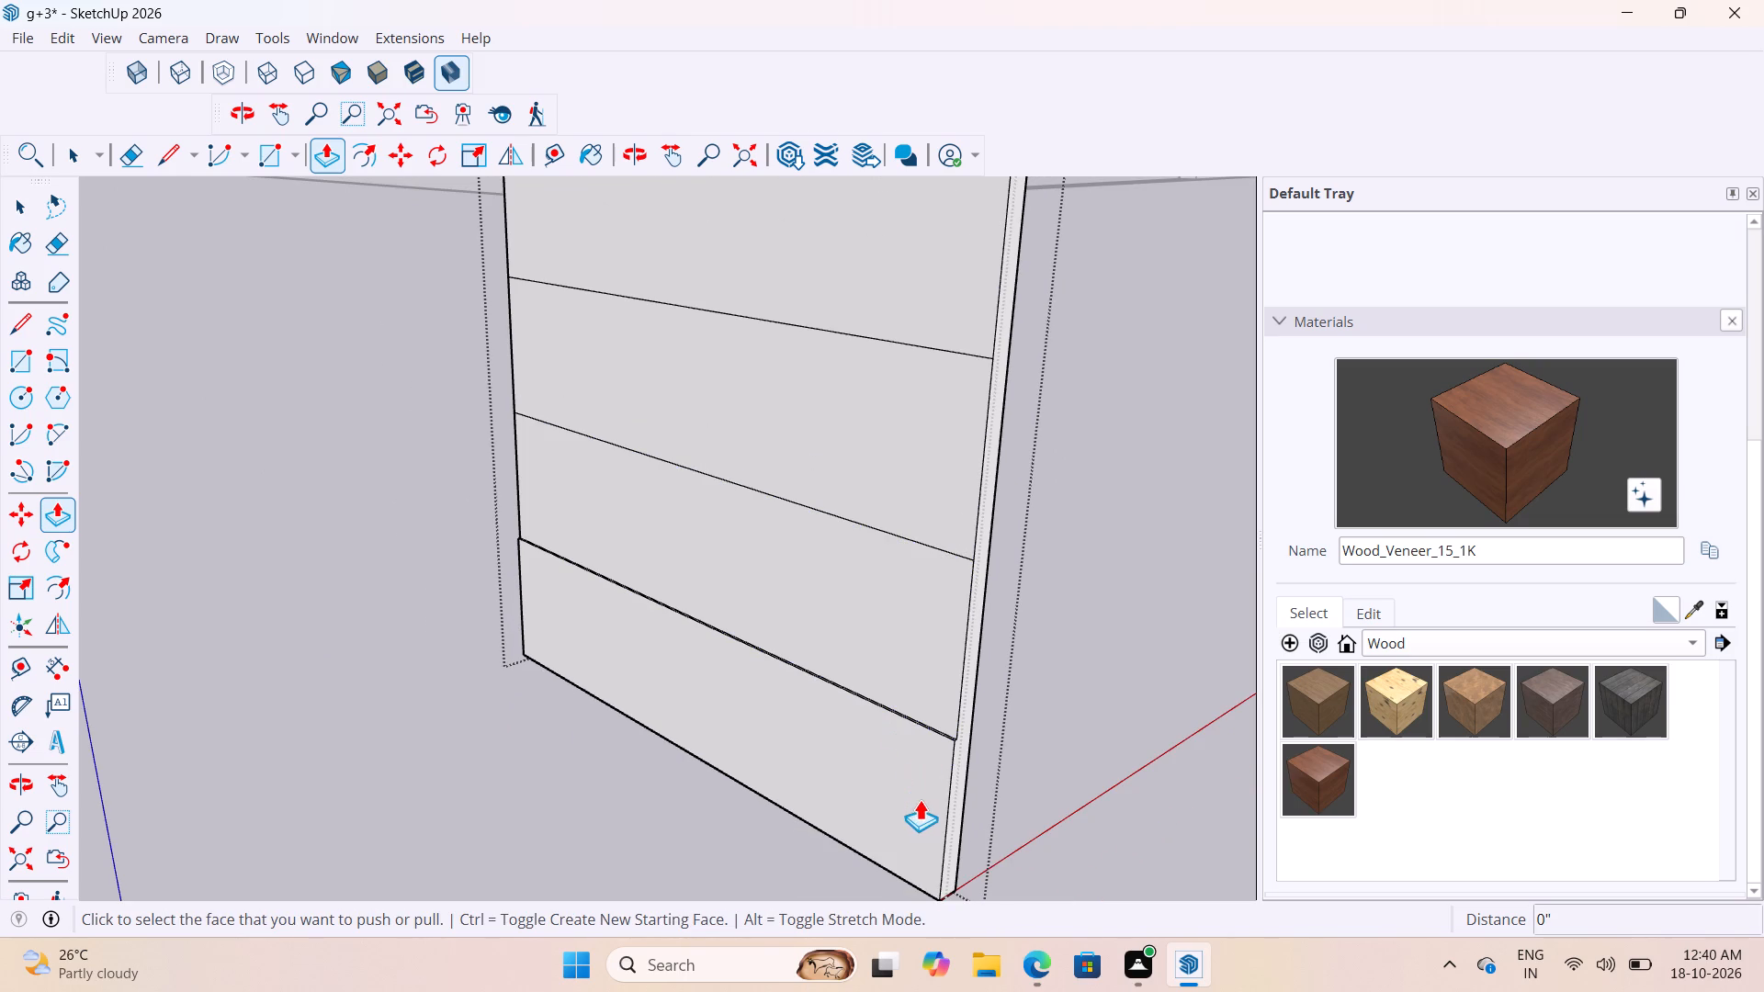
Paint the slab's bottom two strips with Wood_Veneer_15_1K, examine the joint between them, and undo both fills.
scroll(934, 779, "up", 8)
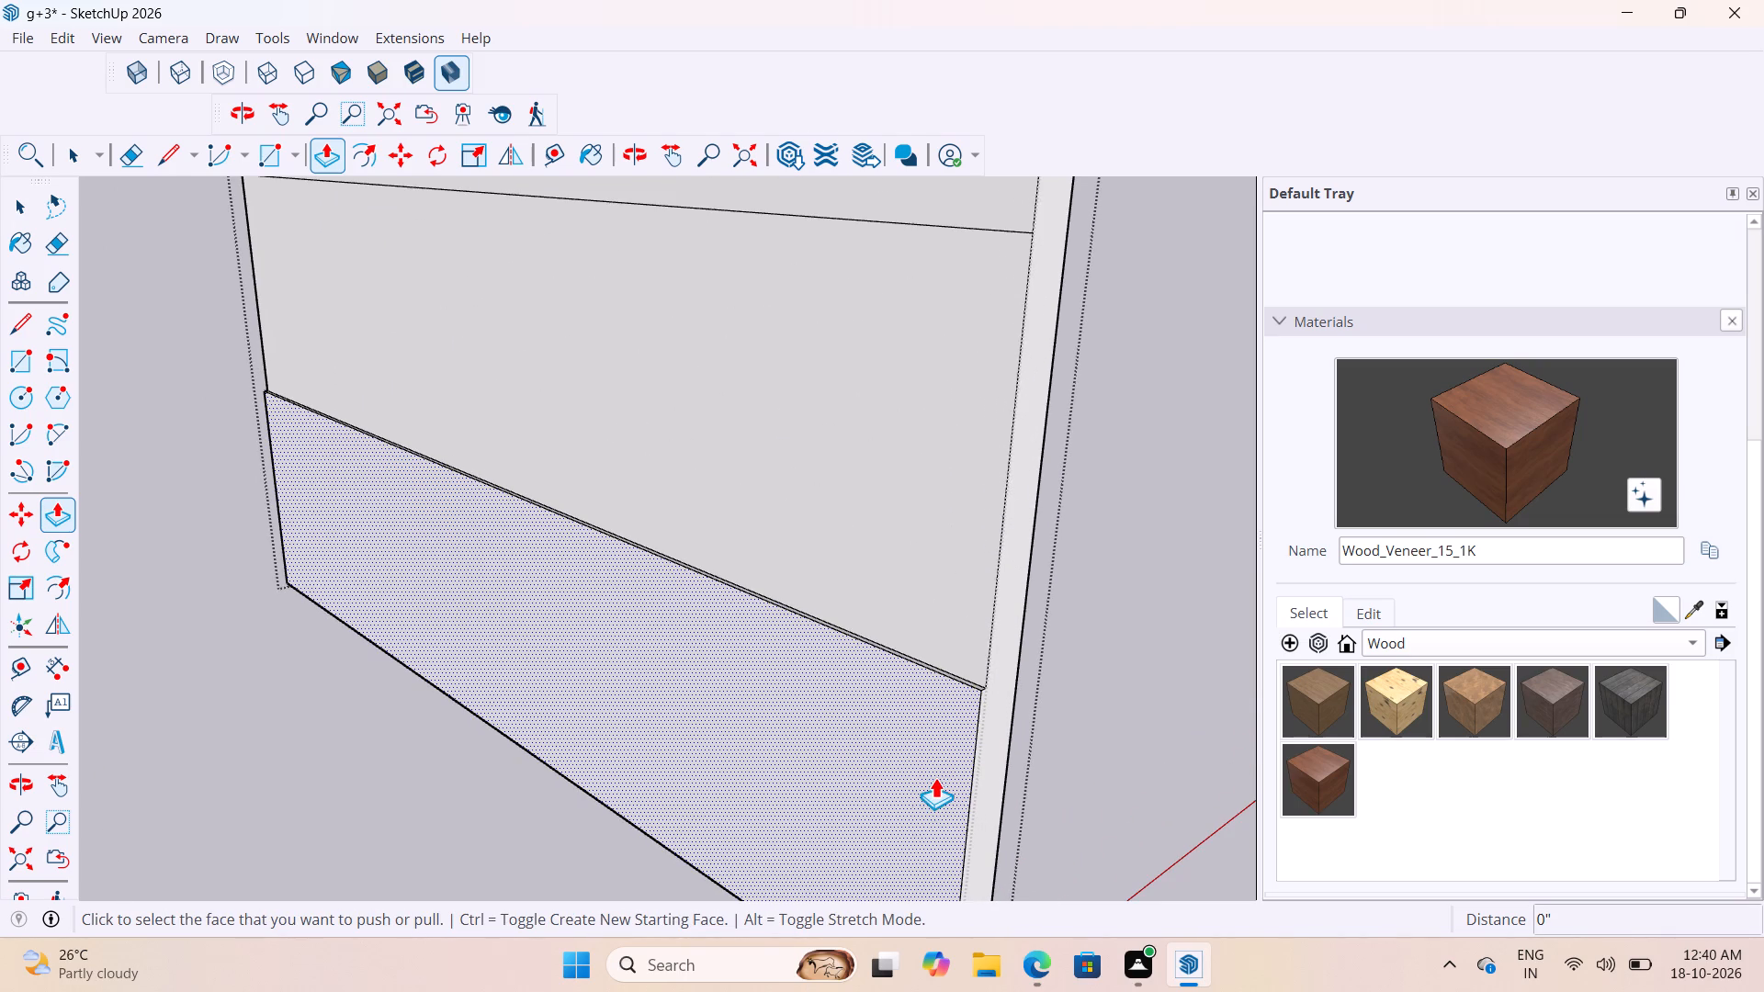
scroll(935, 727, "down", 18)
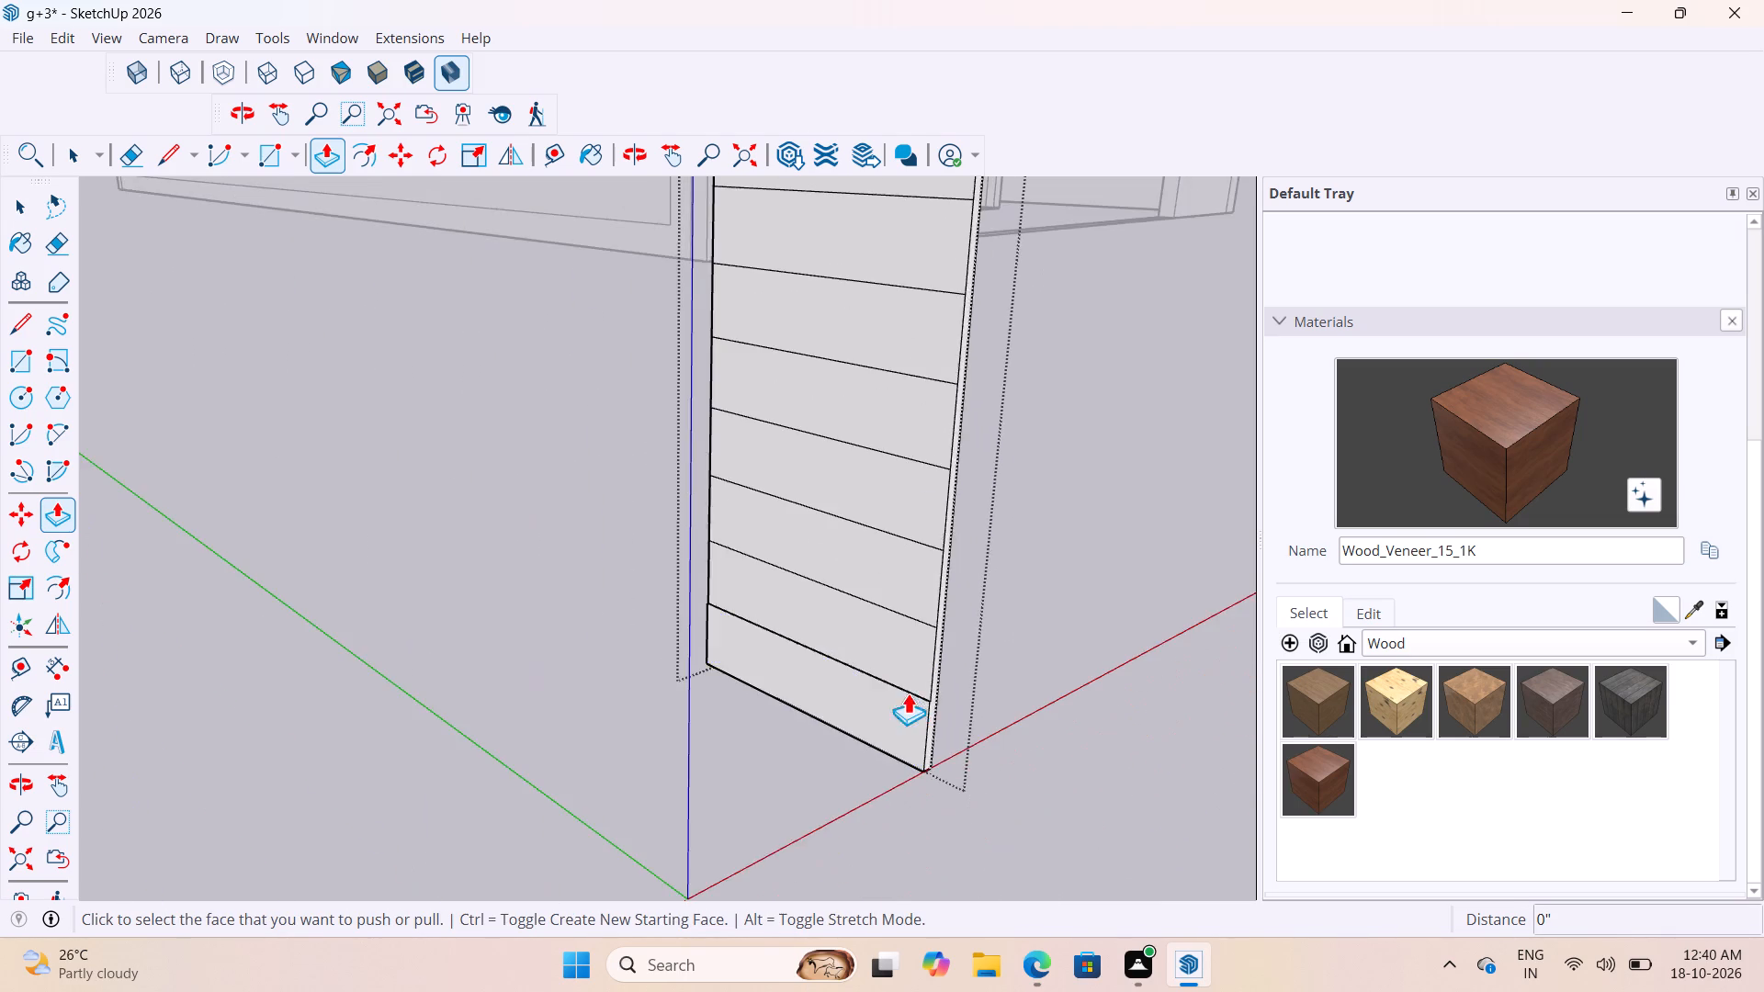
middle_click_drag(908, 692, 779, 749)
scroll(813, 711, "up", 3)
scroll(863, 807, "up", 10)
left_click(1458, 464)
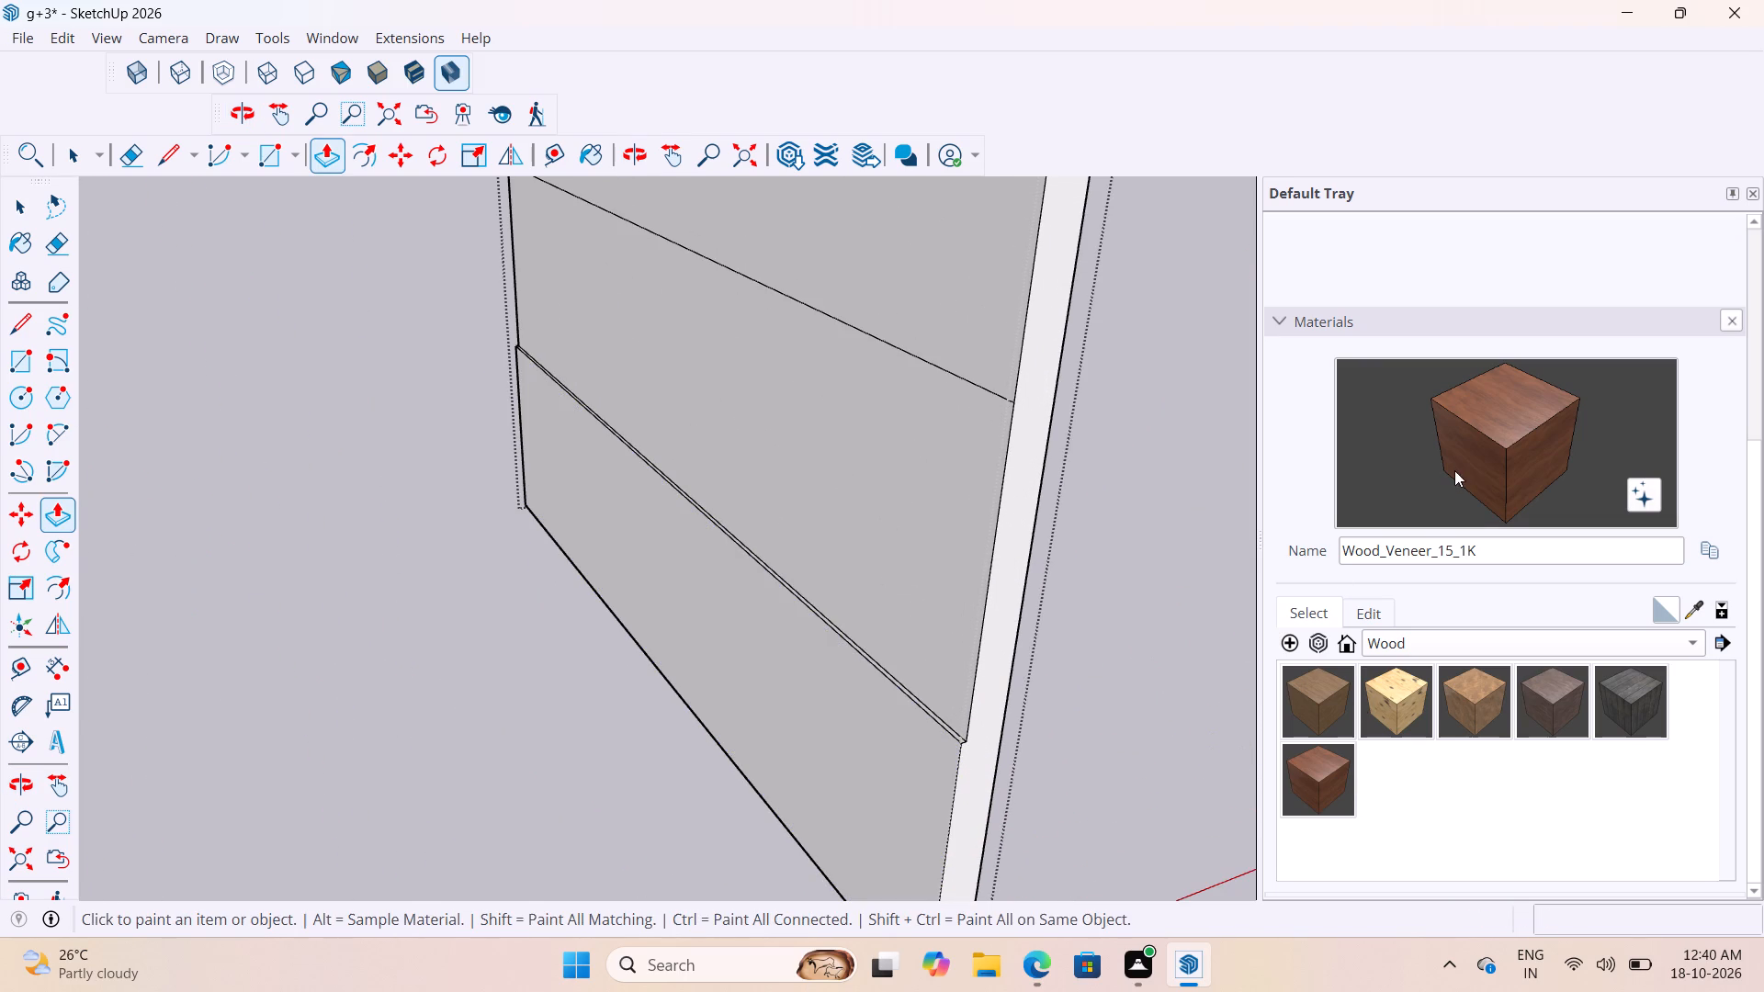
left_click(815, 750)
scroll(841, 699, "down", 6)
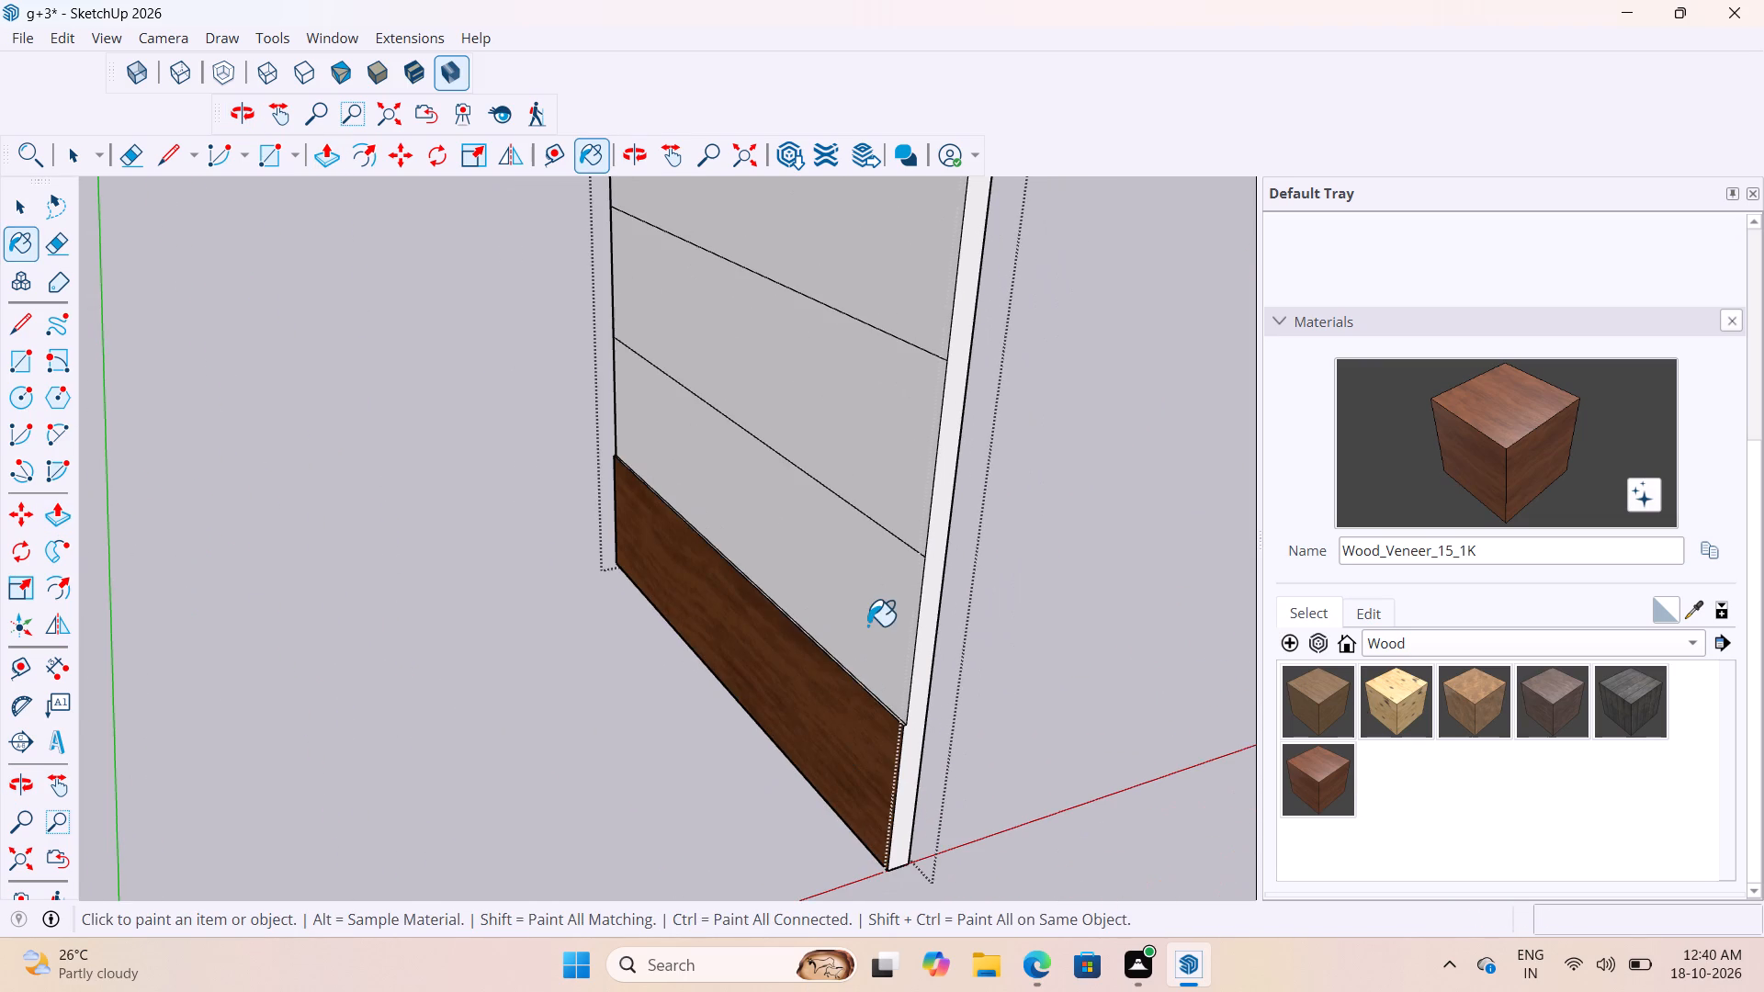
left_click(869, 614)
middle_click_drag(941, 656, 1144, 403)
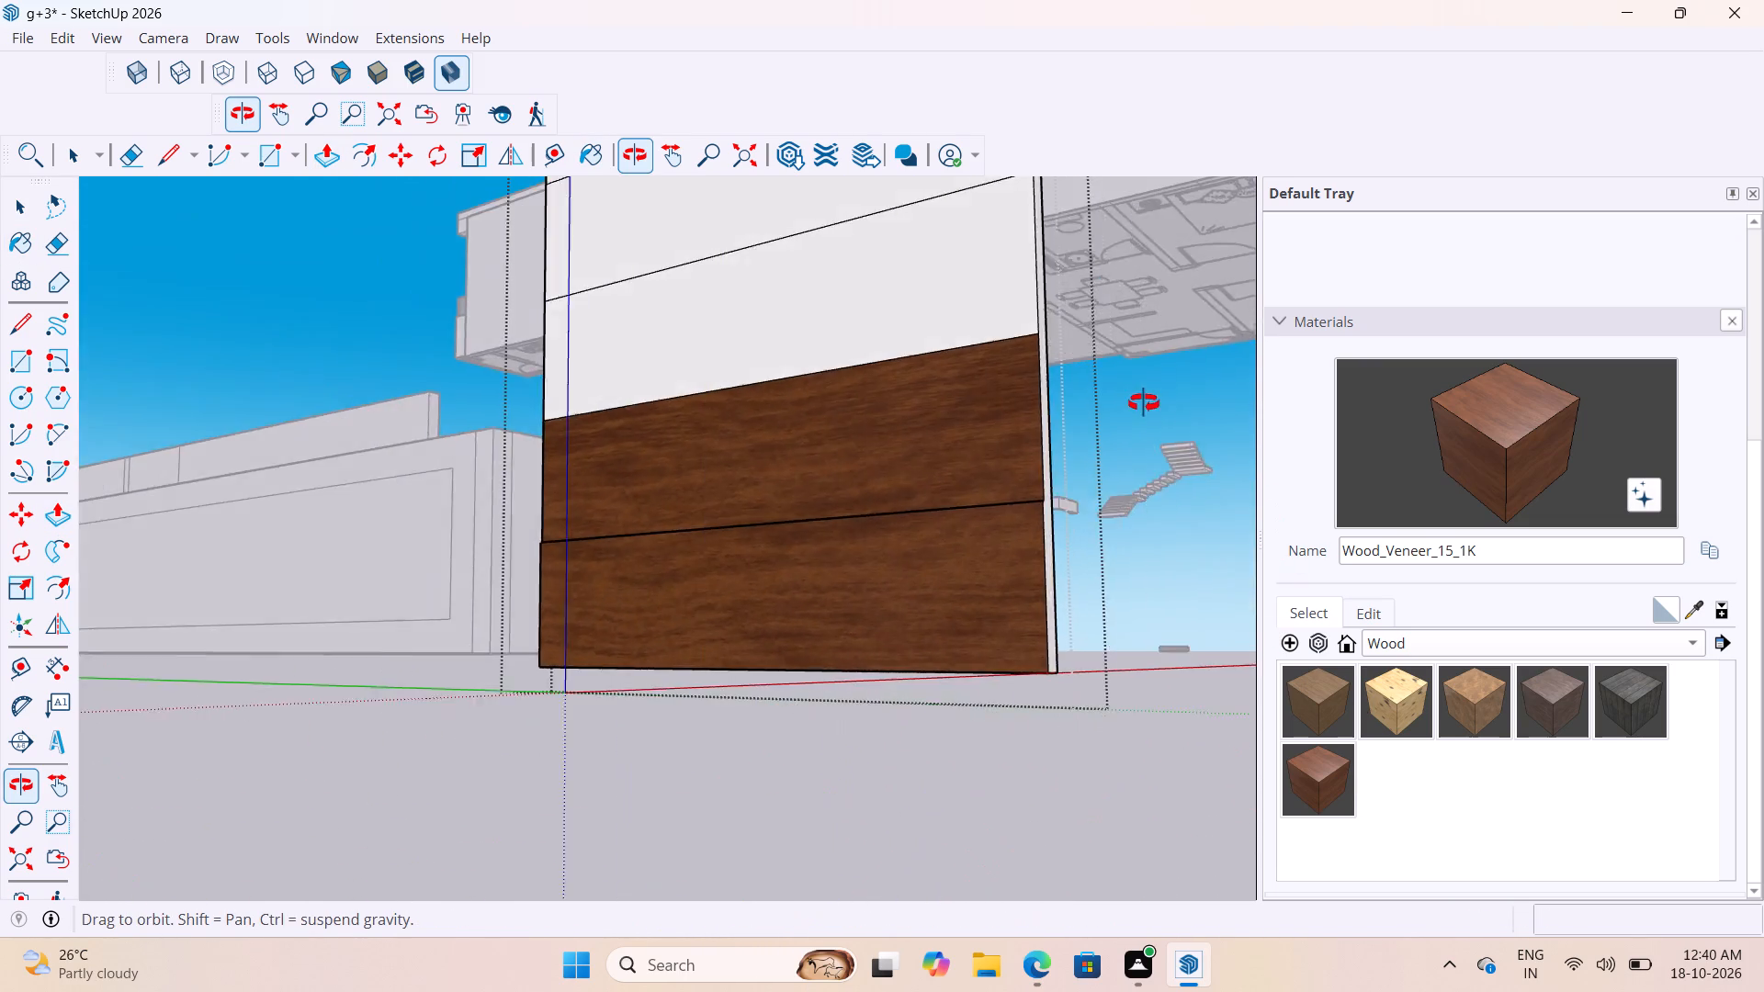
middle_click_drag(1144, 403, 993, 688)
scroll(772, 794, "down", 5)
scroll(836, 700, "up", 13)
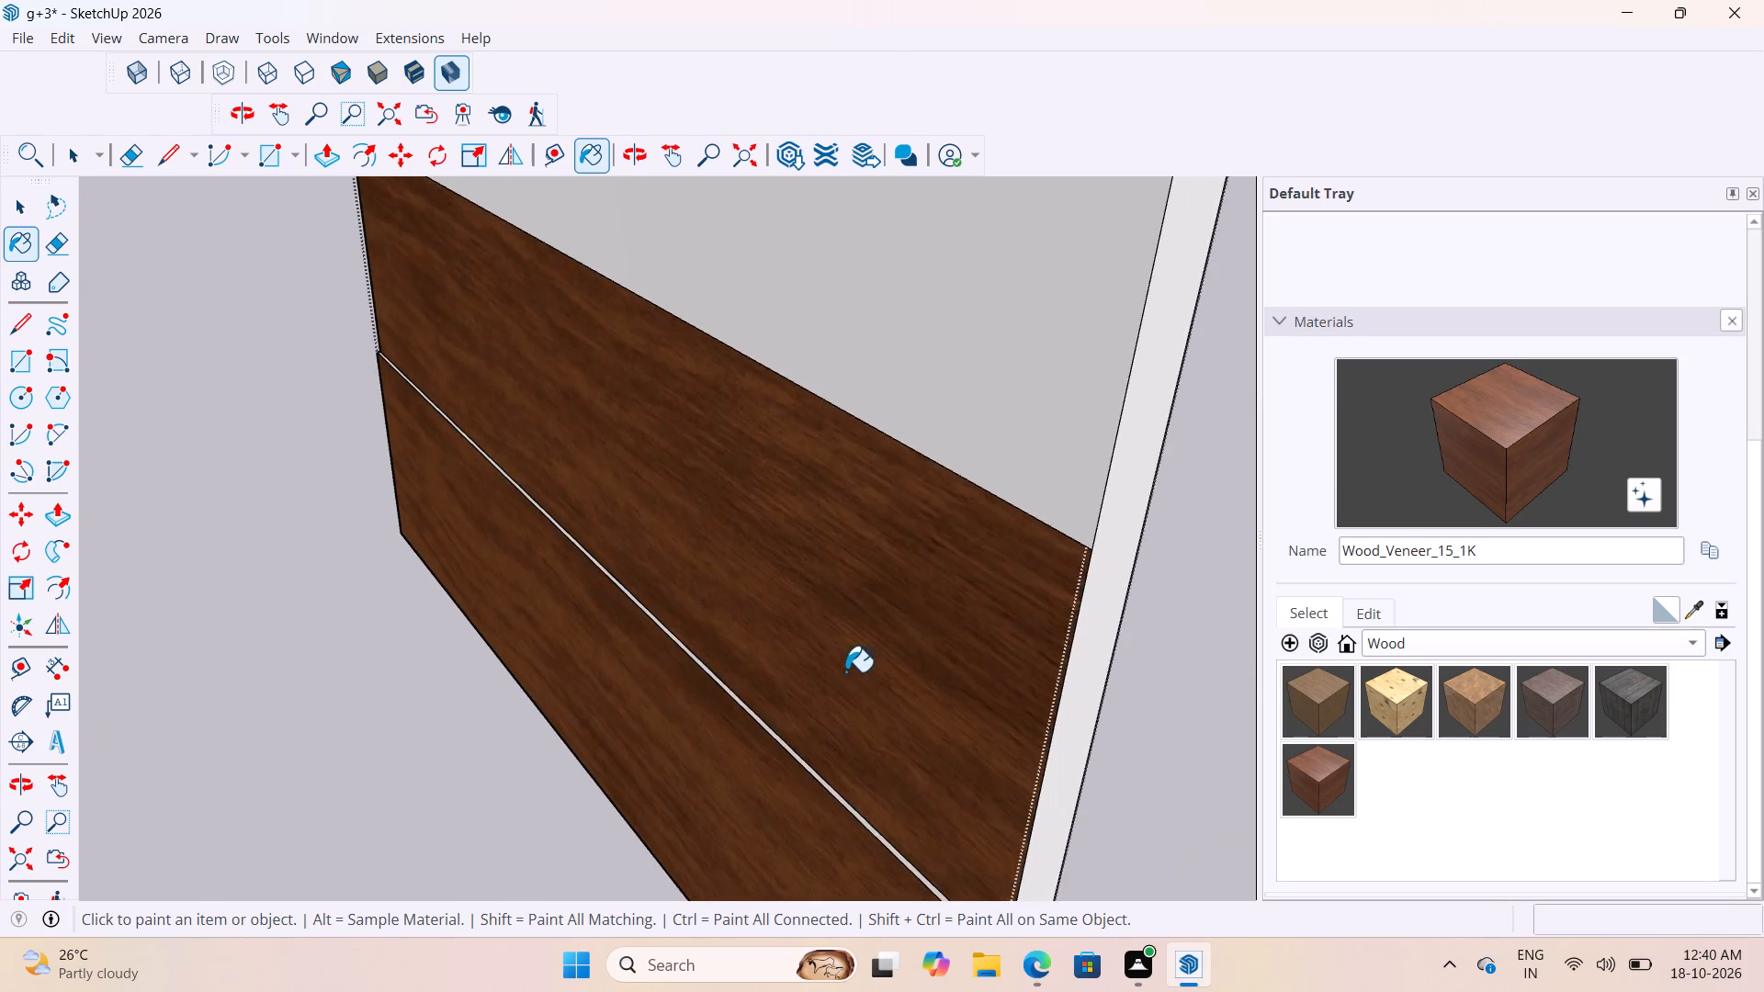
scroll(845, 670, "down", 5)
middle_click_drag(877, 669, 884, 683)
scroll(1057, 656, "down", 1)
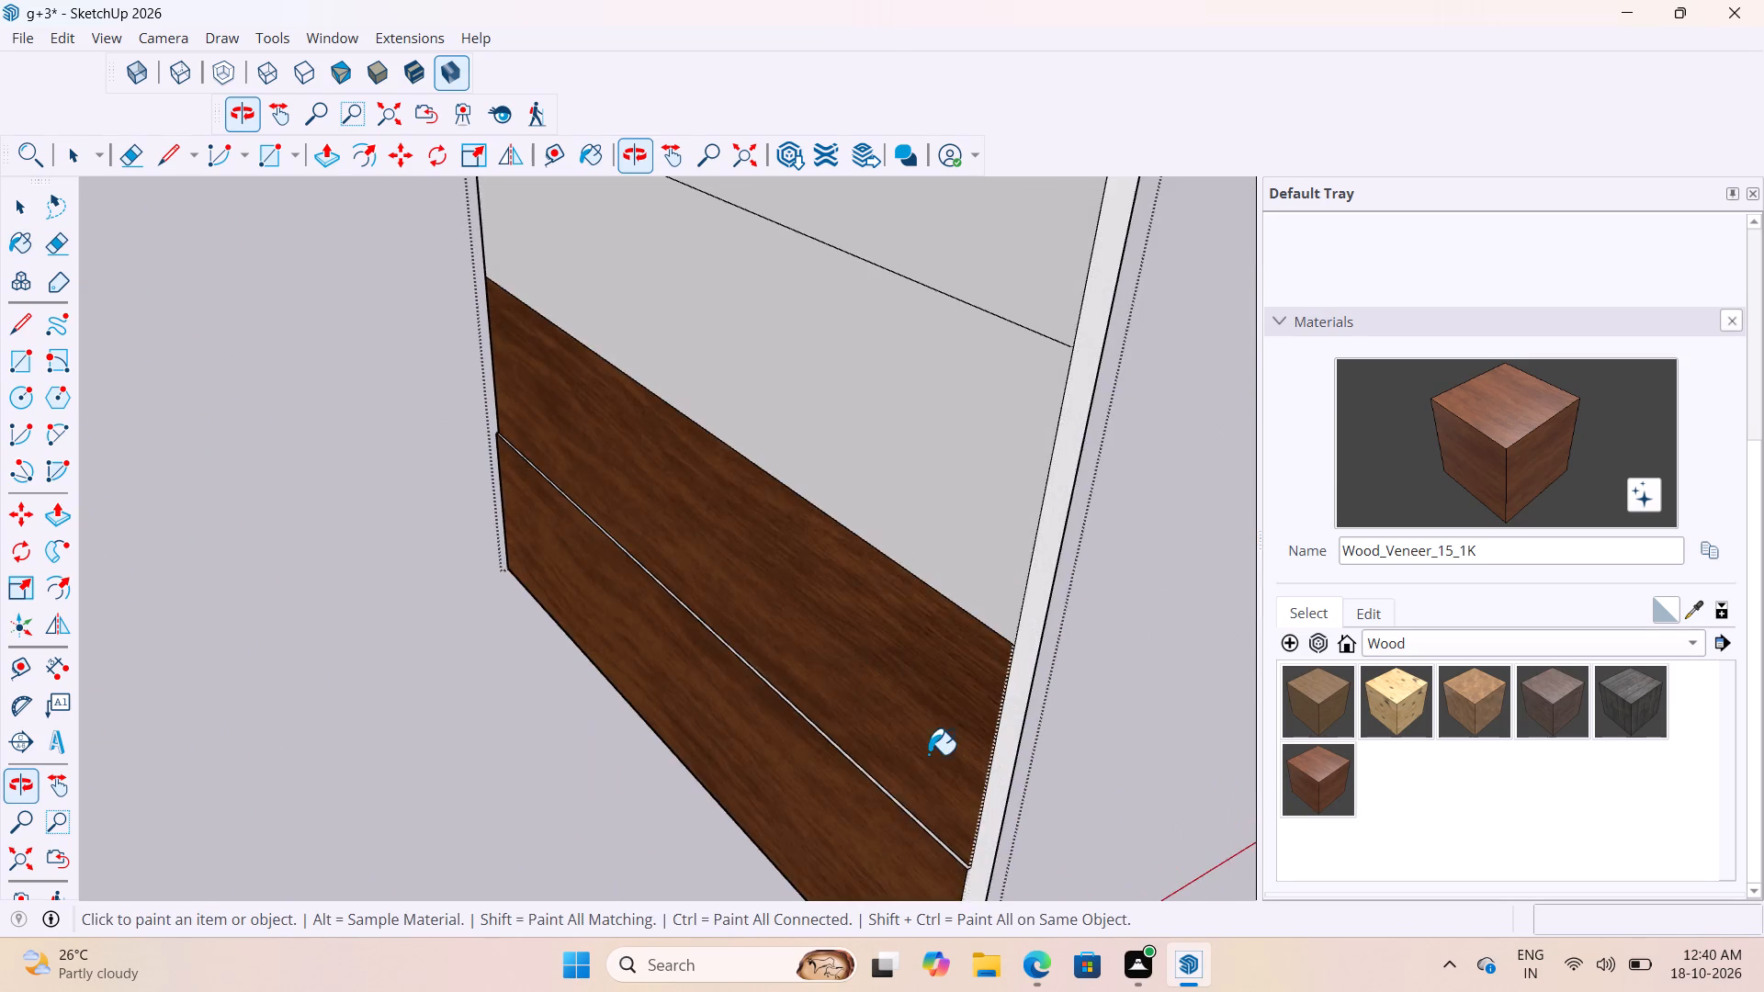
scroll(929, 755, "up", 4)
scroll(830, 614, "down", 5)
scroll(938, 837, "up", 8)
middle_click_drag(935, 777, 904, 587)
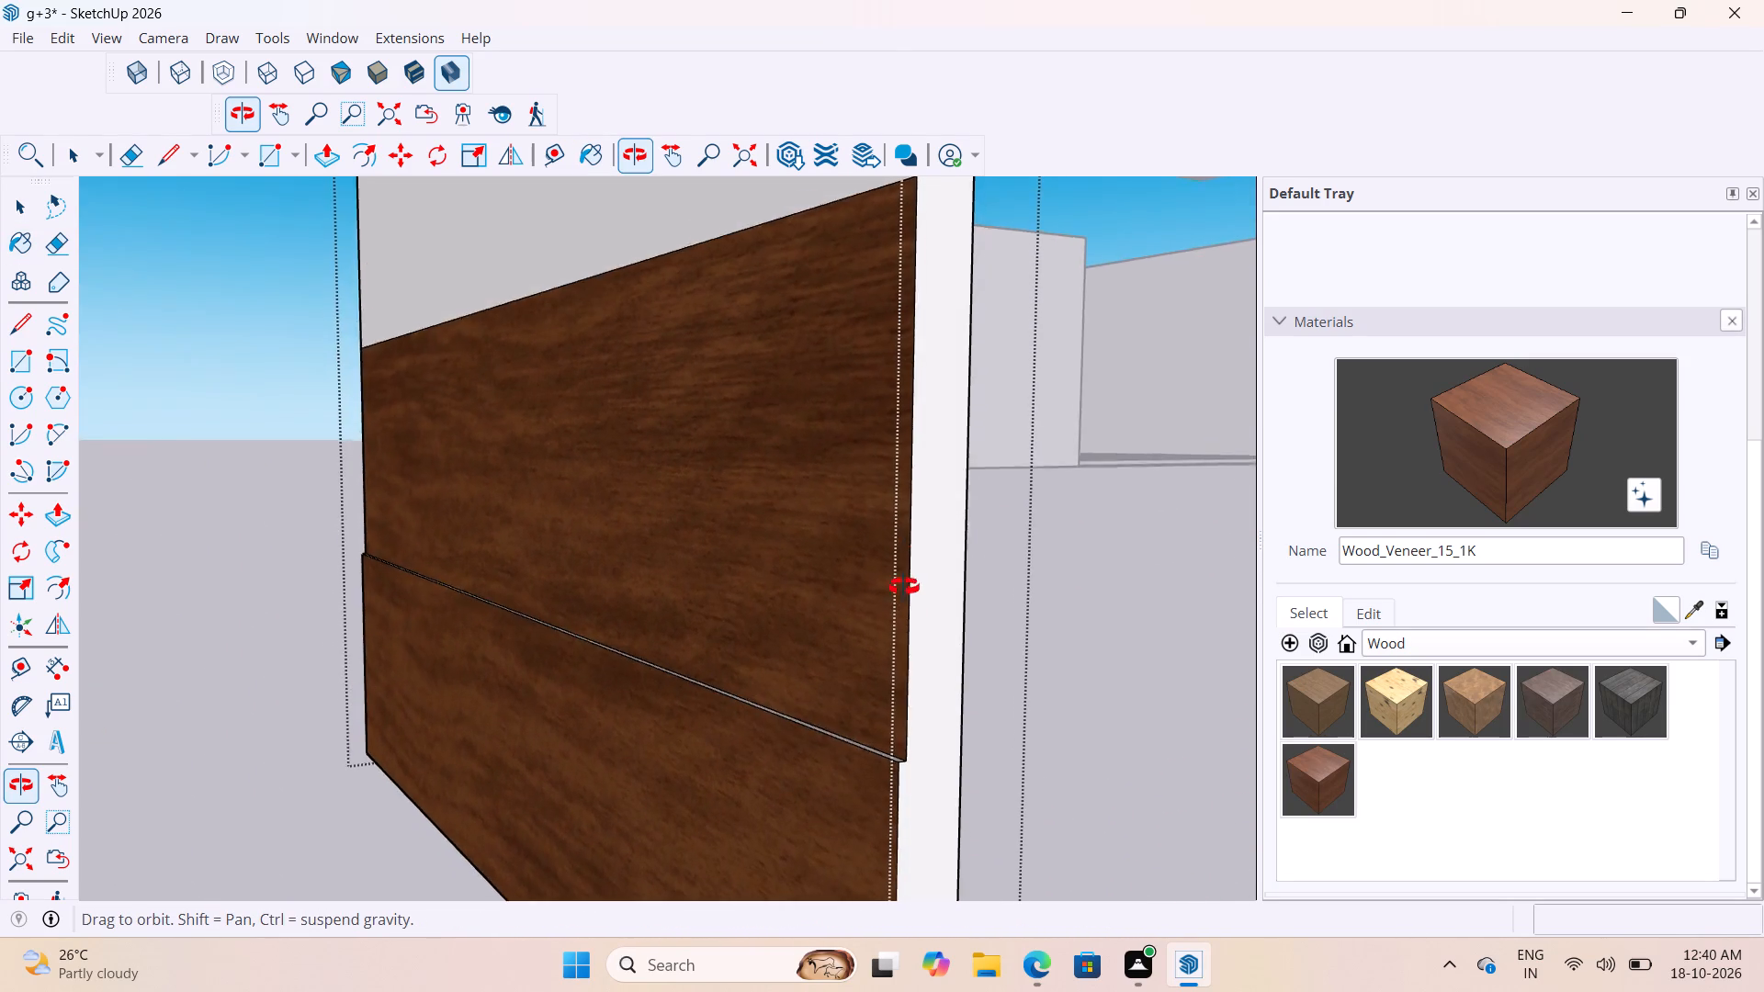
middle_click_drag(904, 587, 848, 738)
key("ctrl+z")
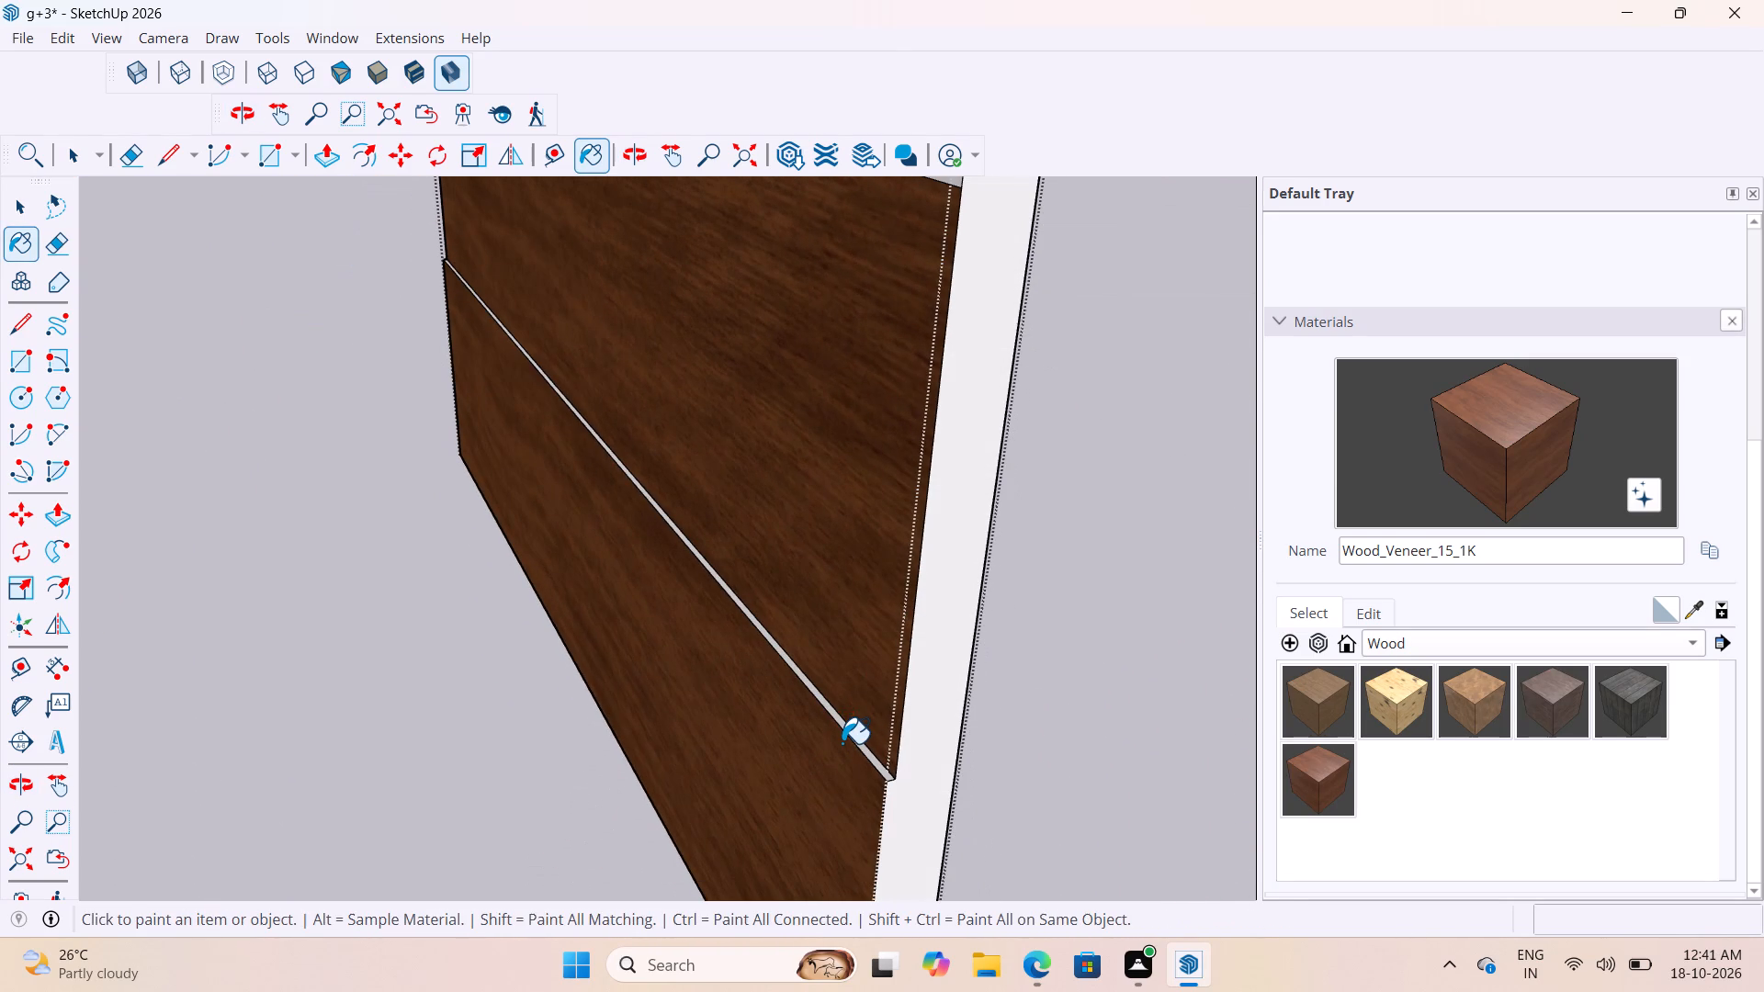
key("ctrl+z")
Paint the bottom three strips of the slab's broad face with the Wood_Veneer_15_1K material.
scroll(842, 743, "down", 5)
left_click(1296, 783)
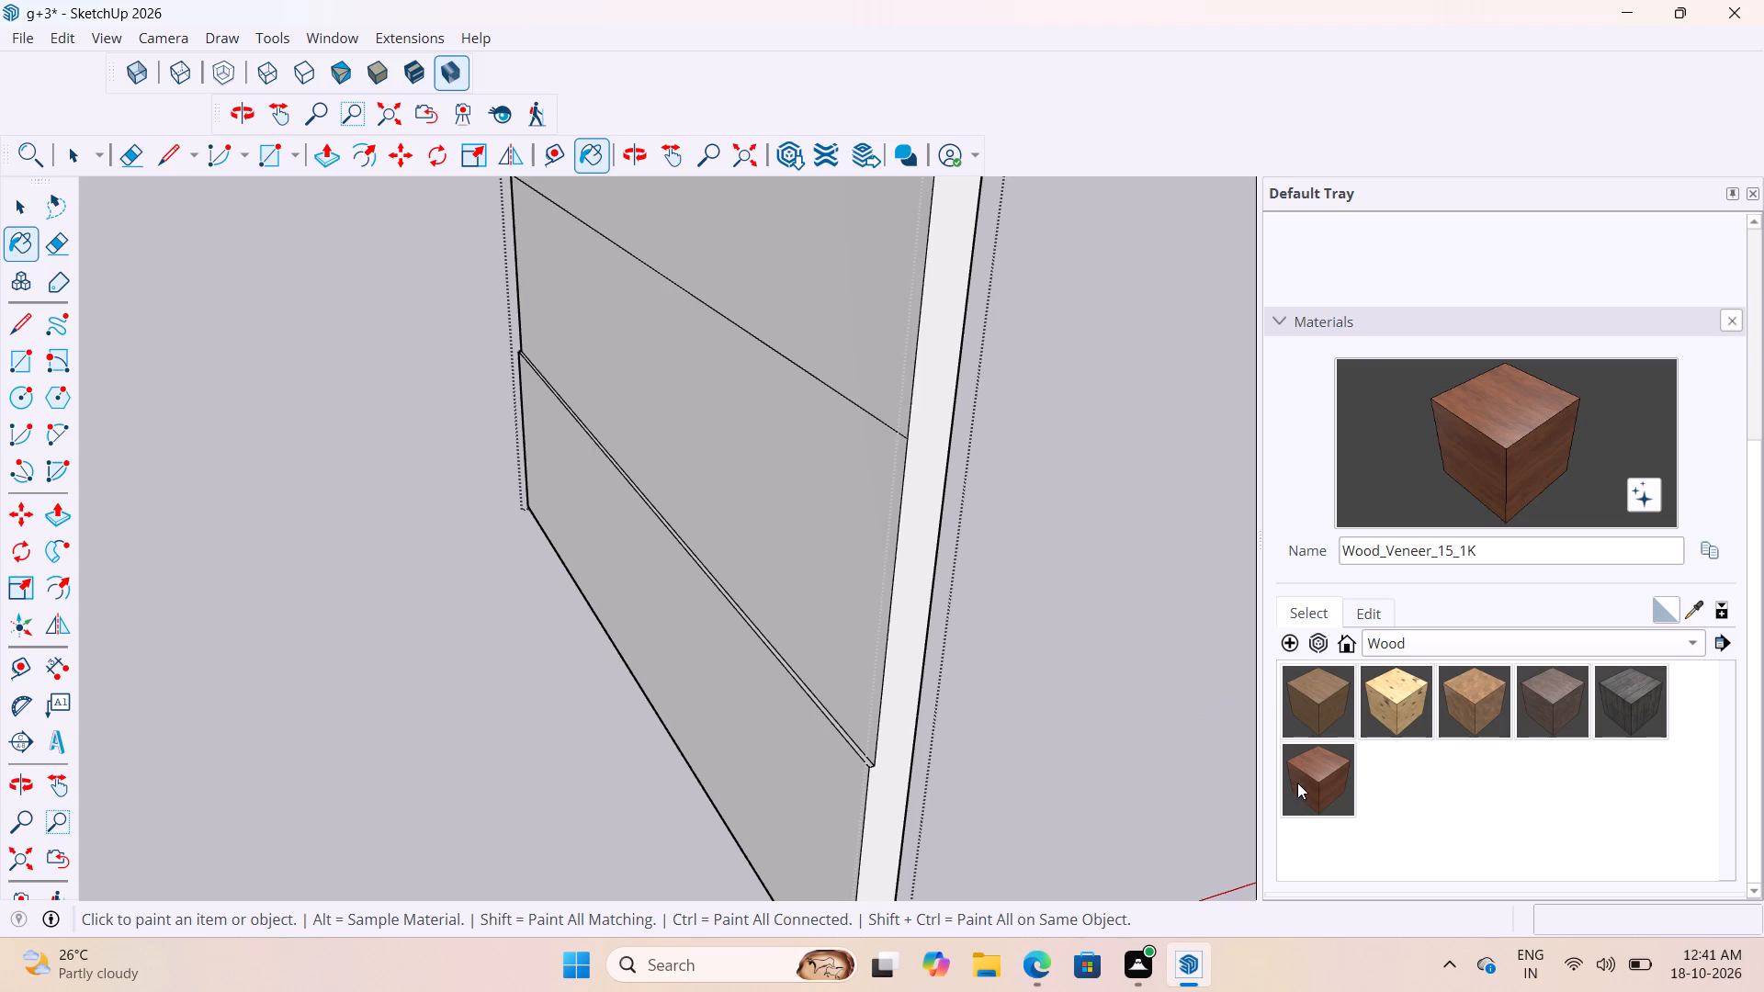
scroll(749, 758, "up", 3)
left_click(767, 771)
scroll(771, 790, "down", 4)
middle_click_drag(830, 722, 966, 707)
left_click(980, 537)
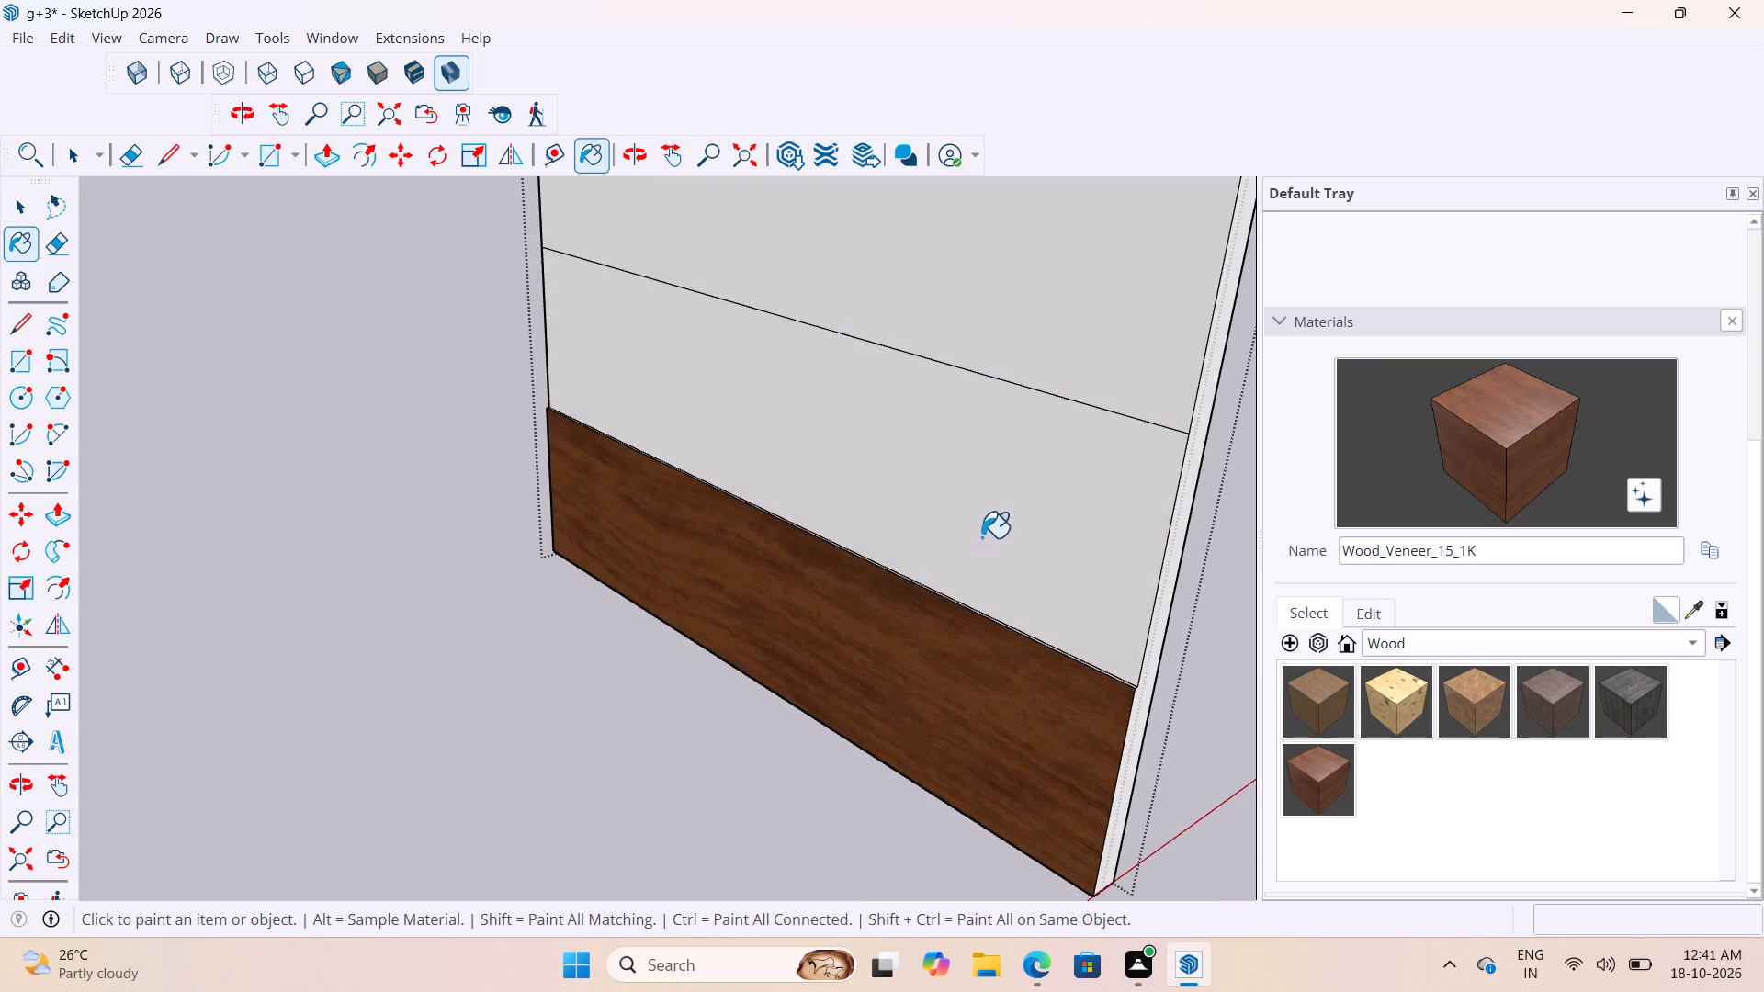
scroll(543, 830, "down", 11)
scroll(737, 649, "up", 3)
left_click(736, 644)
scroll(733, 653, "up", 1)
middle_click_drag(738, 651, 888, 609)
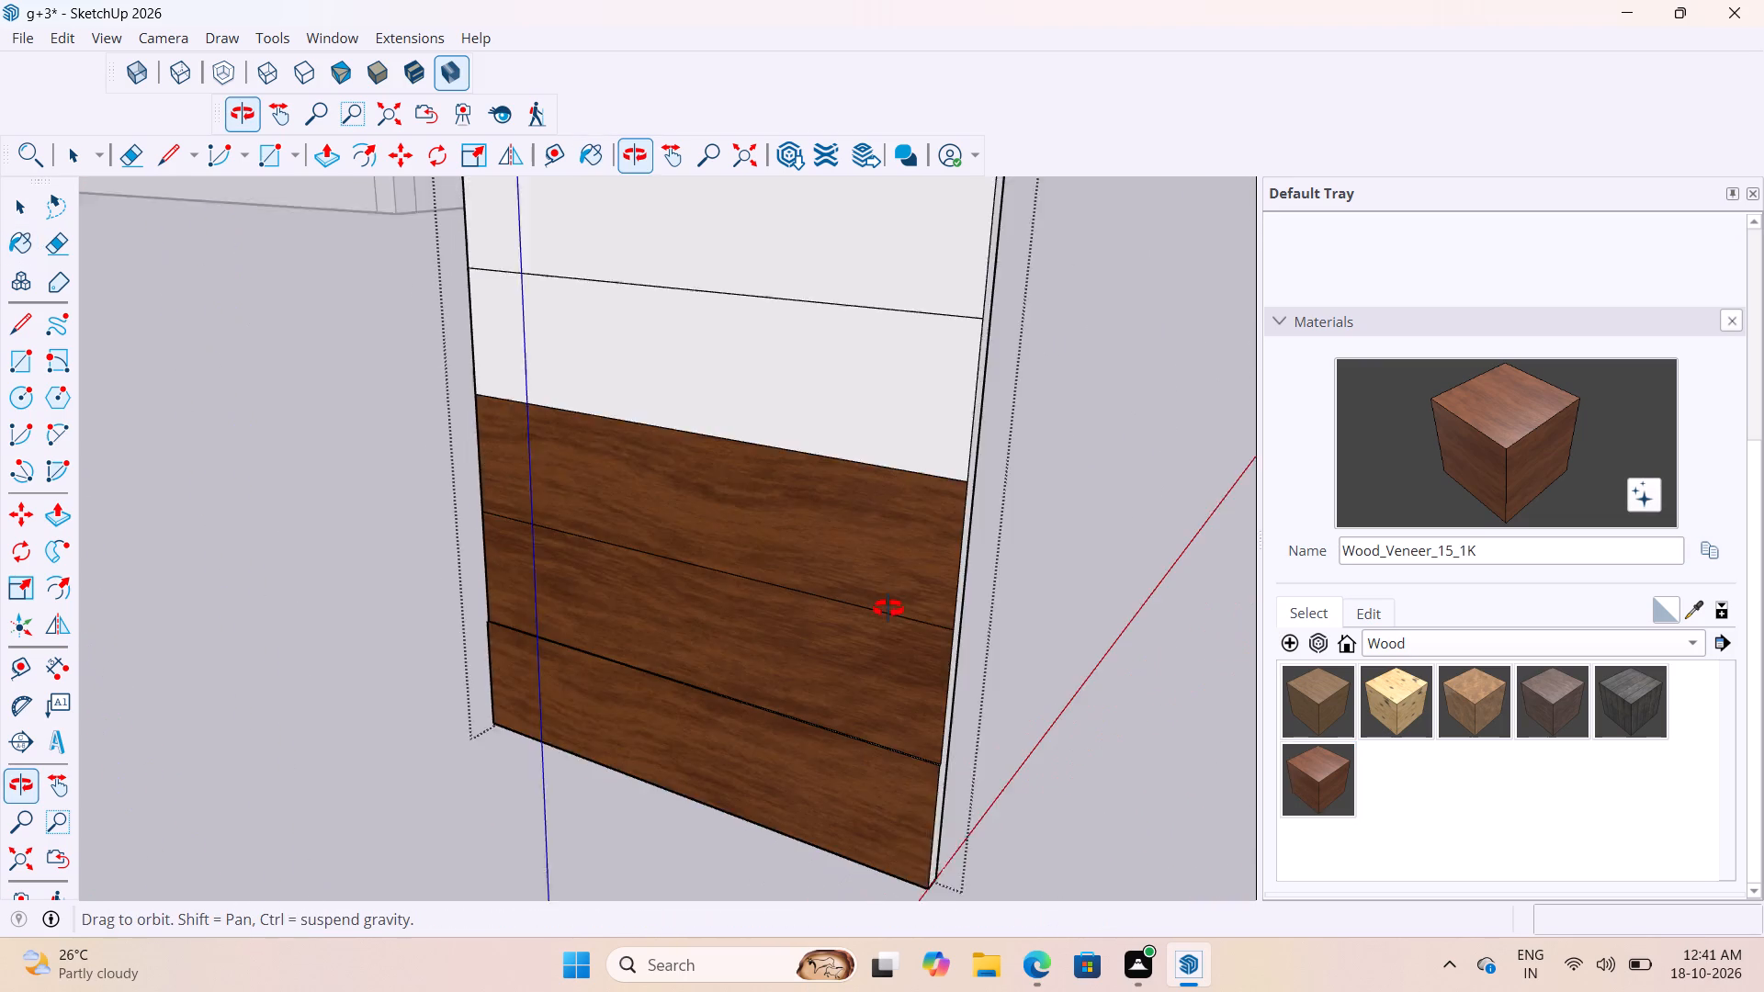
middle_click_drag(888, 609, 914, 600)
Continue the Wood_Veneer_15_1K finish strip by strip up the middle of the slab's broad face.
scroll(802, 732, "down", 5)
left_click(855, 531)
left_click(854, 470)
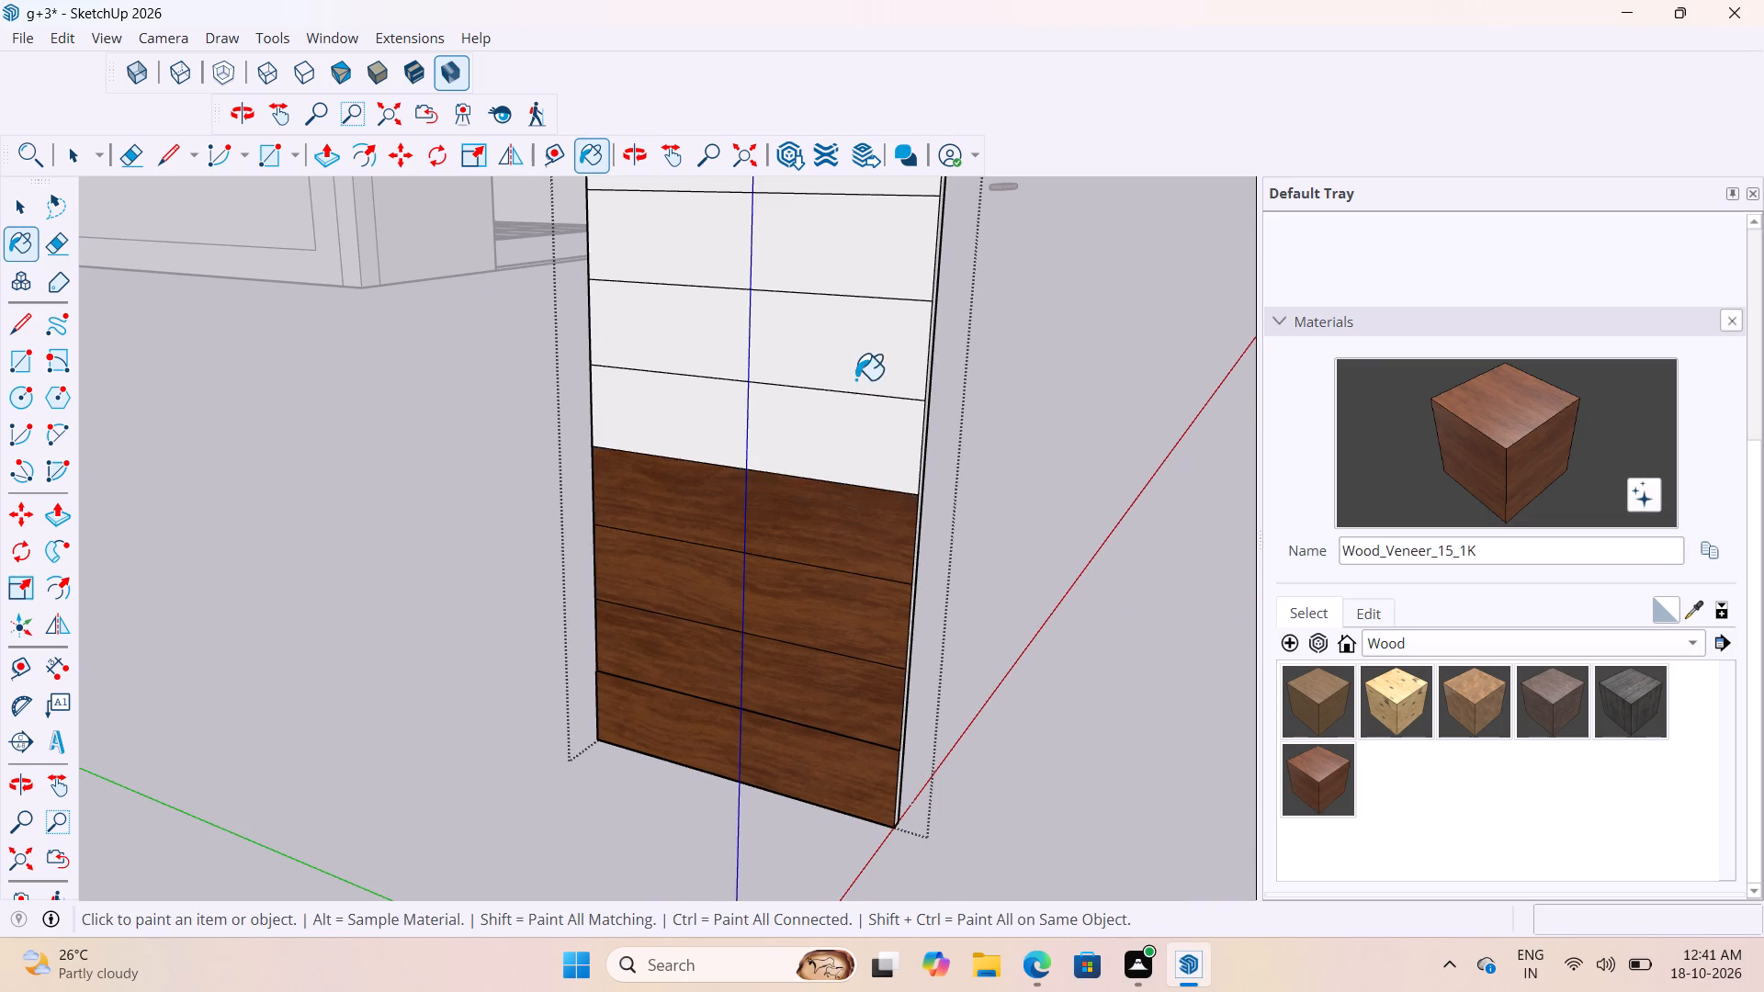
left_click(857, 370)
scroll(477, 749, "down", 5)
scroll(728, 461, "up", 3)
left_click(728, 453)
left_click(735, 432)
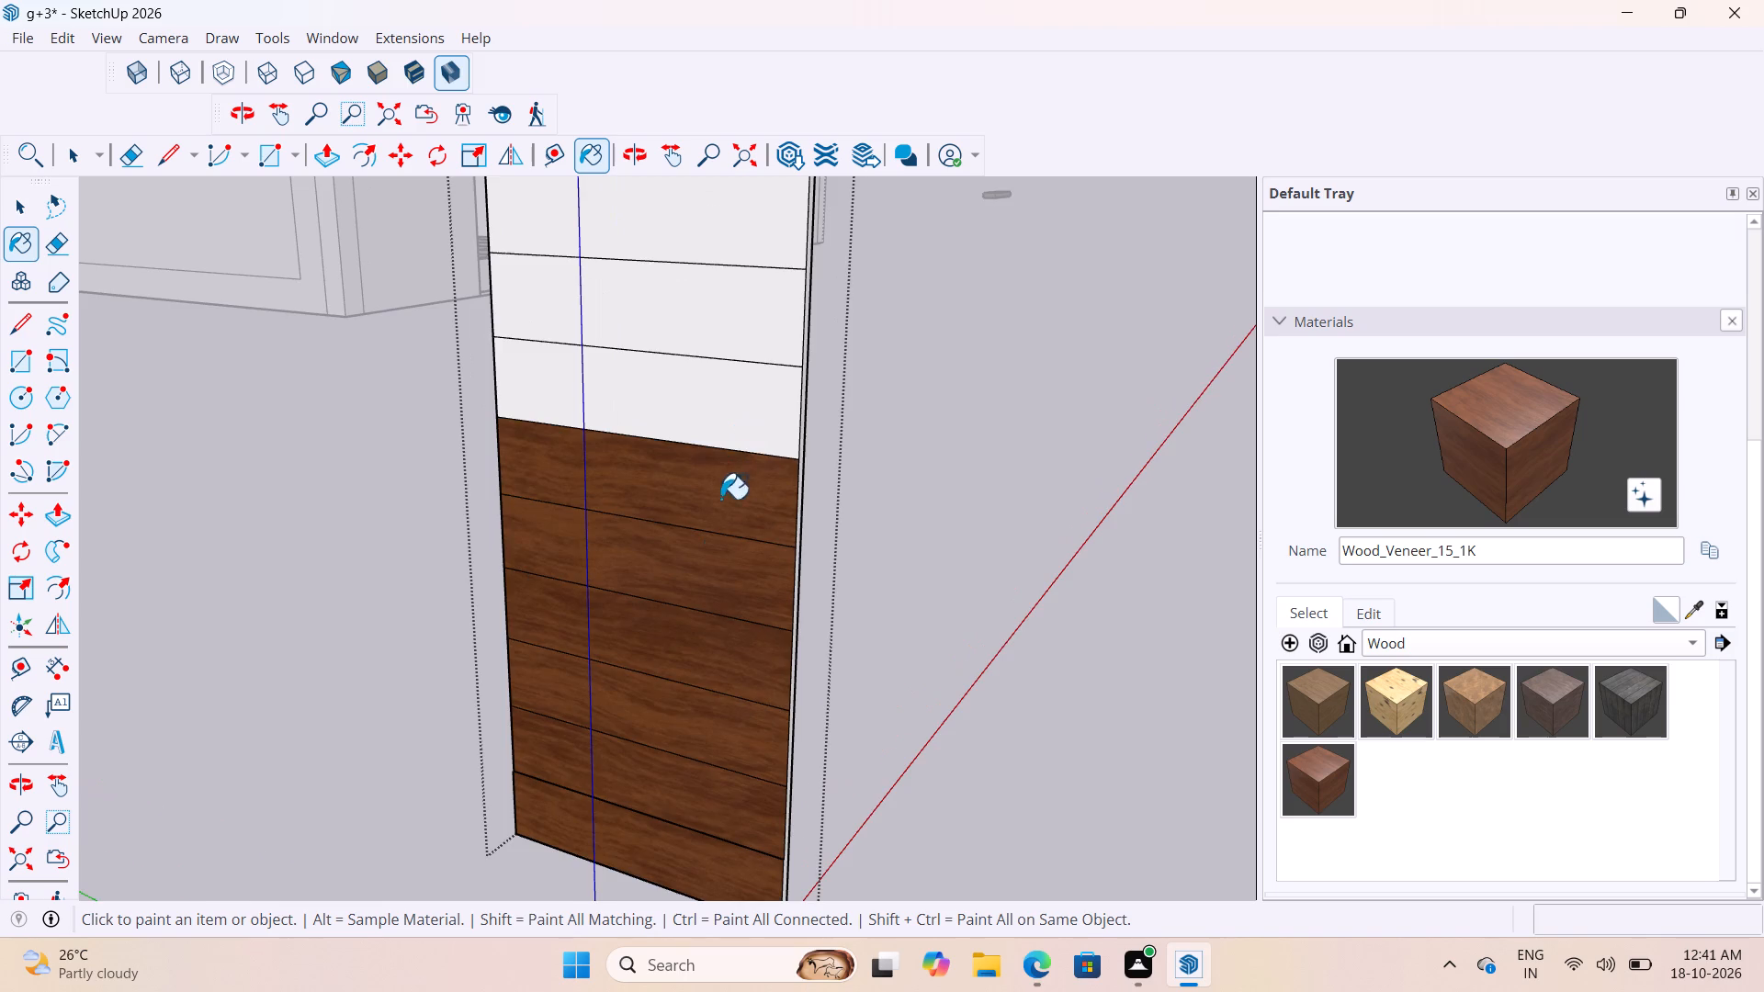
scroll(695, 593, "down", 5)
left_click(712, 443)
left_click(711, 389)
left_click(722, 330)
left_click(729, 271)
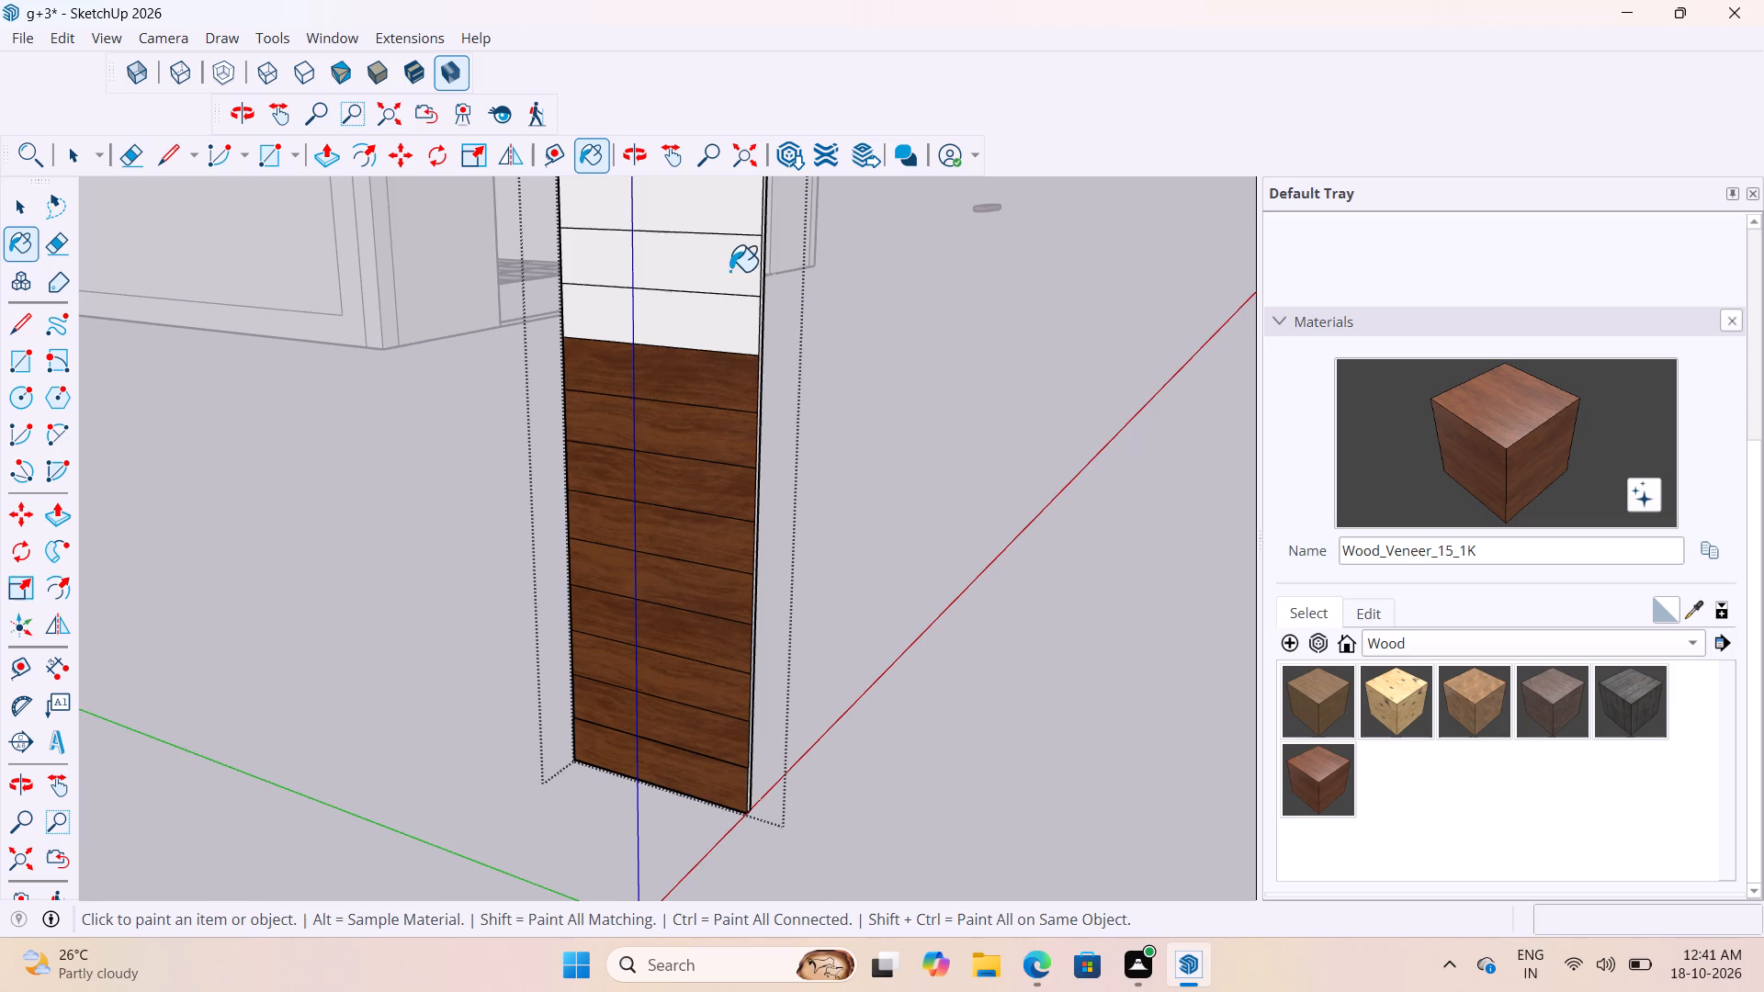
Paint the remaining upper strips of the slab's broad face with Wood_Veneer_15_1K.
scroll(620, 614, "down", 11)
scroll(667, 445, "up", 6)
left_click(623, 419)
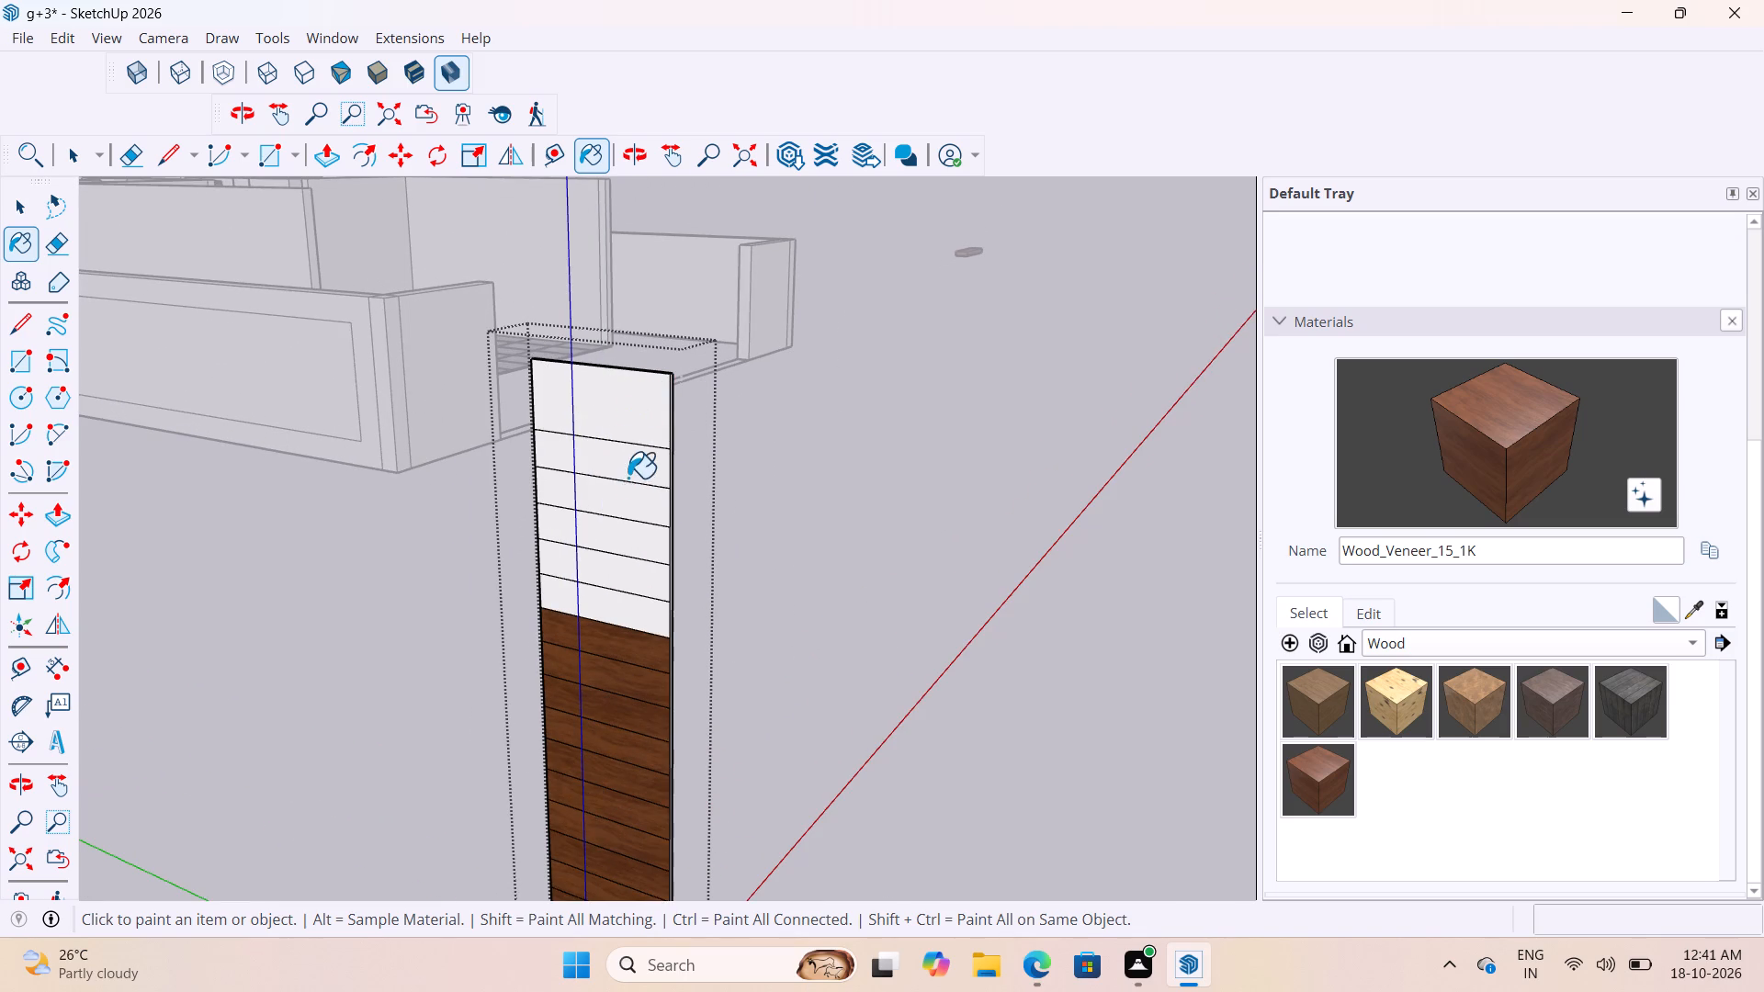
left_click(632, 476)
left_click(635, 513)
left_click(638, 558)
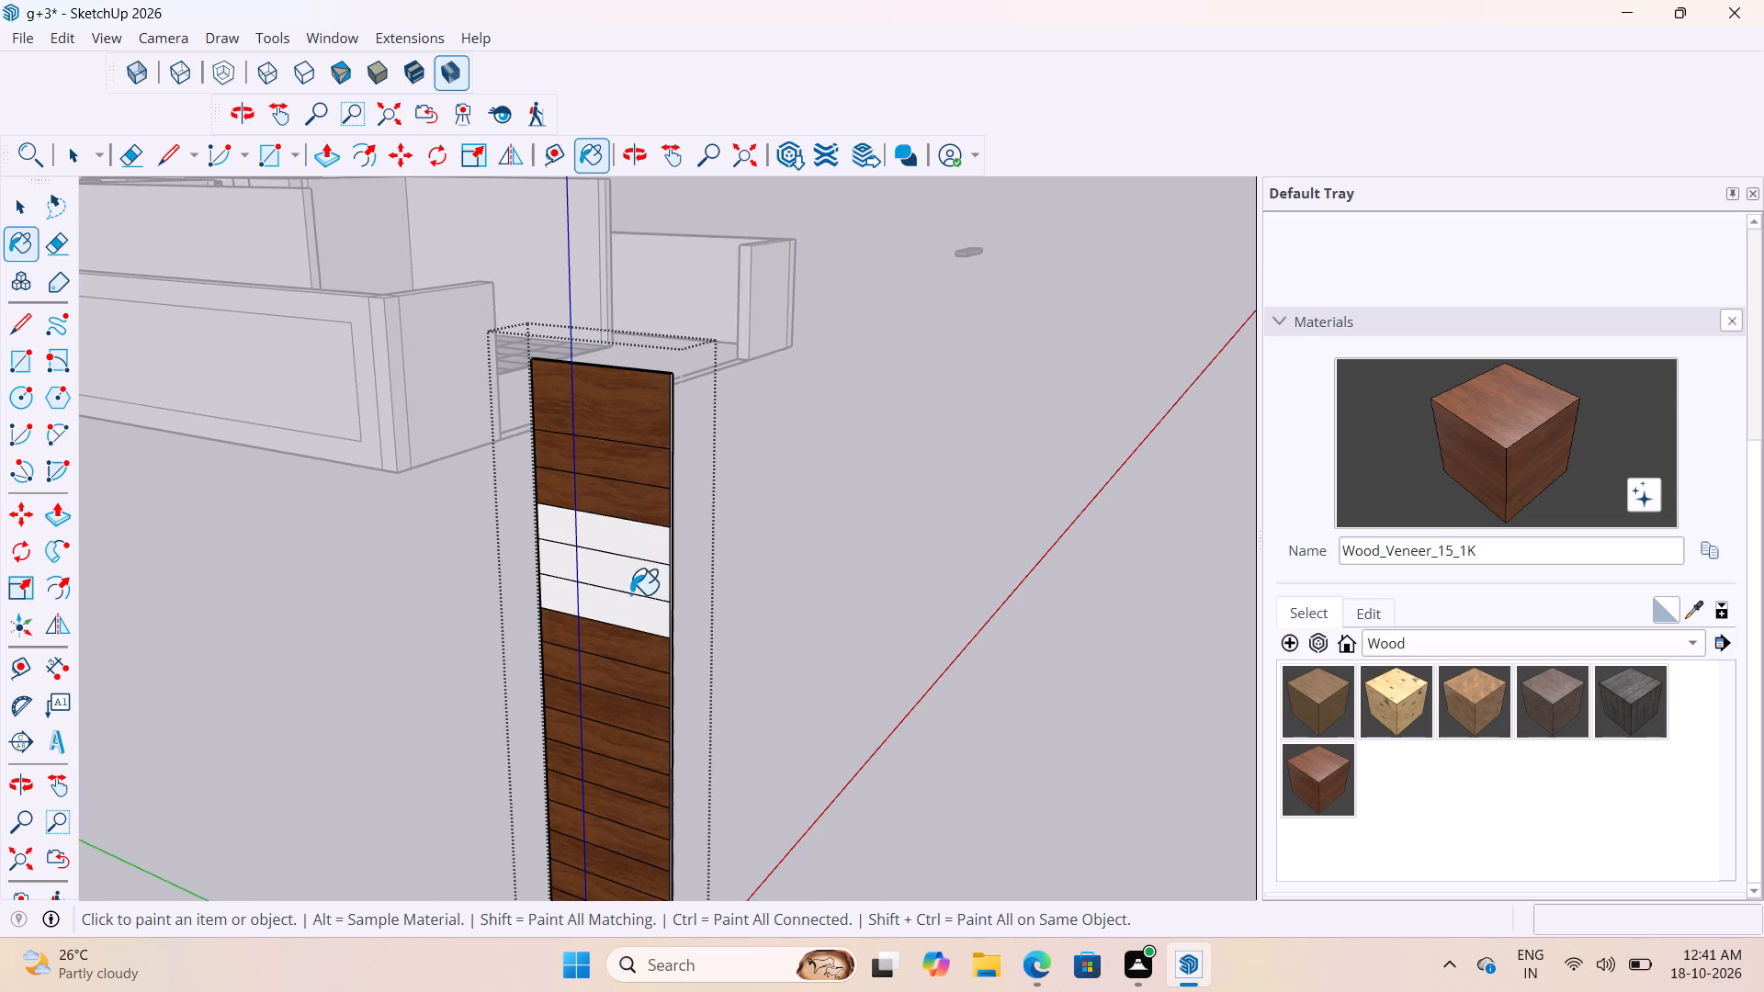
left_click(635, 589)
left_click(656, 547)
left_click(635, 618)
scroll(705, 572, "down", 5)
middle_click_drag(661, 683, 786, 665)
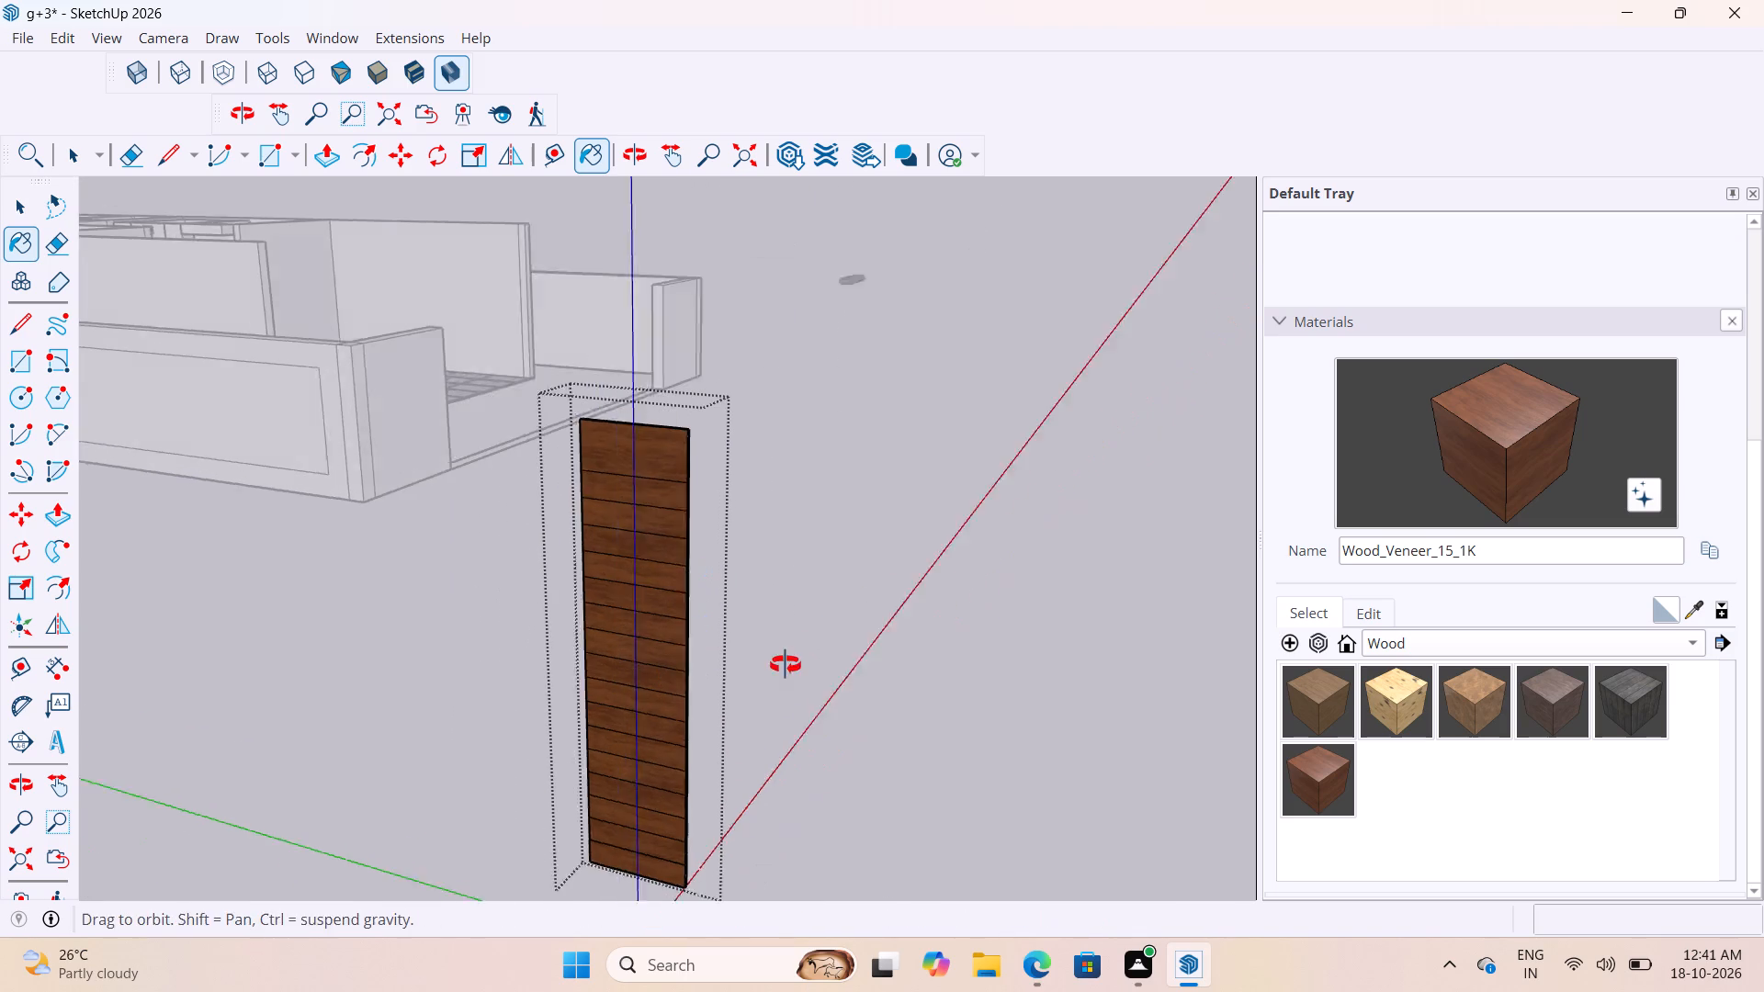
middle_click_drag(786, 665, 789, 663)
scroll(740, 801, "up", 3)
scroll(837, 621, "down", 6)
middle_click_drag(766, 821, 686, 854)
Push the slab's raised bottom strip back flush with the strip above it and close the group.
scroll(676, 852, "up", 5)
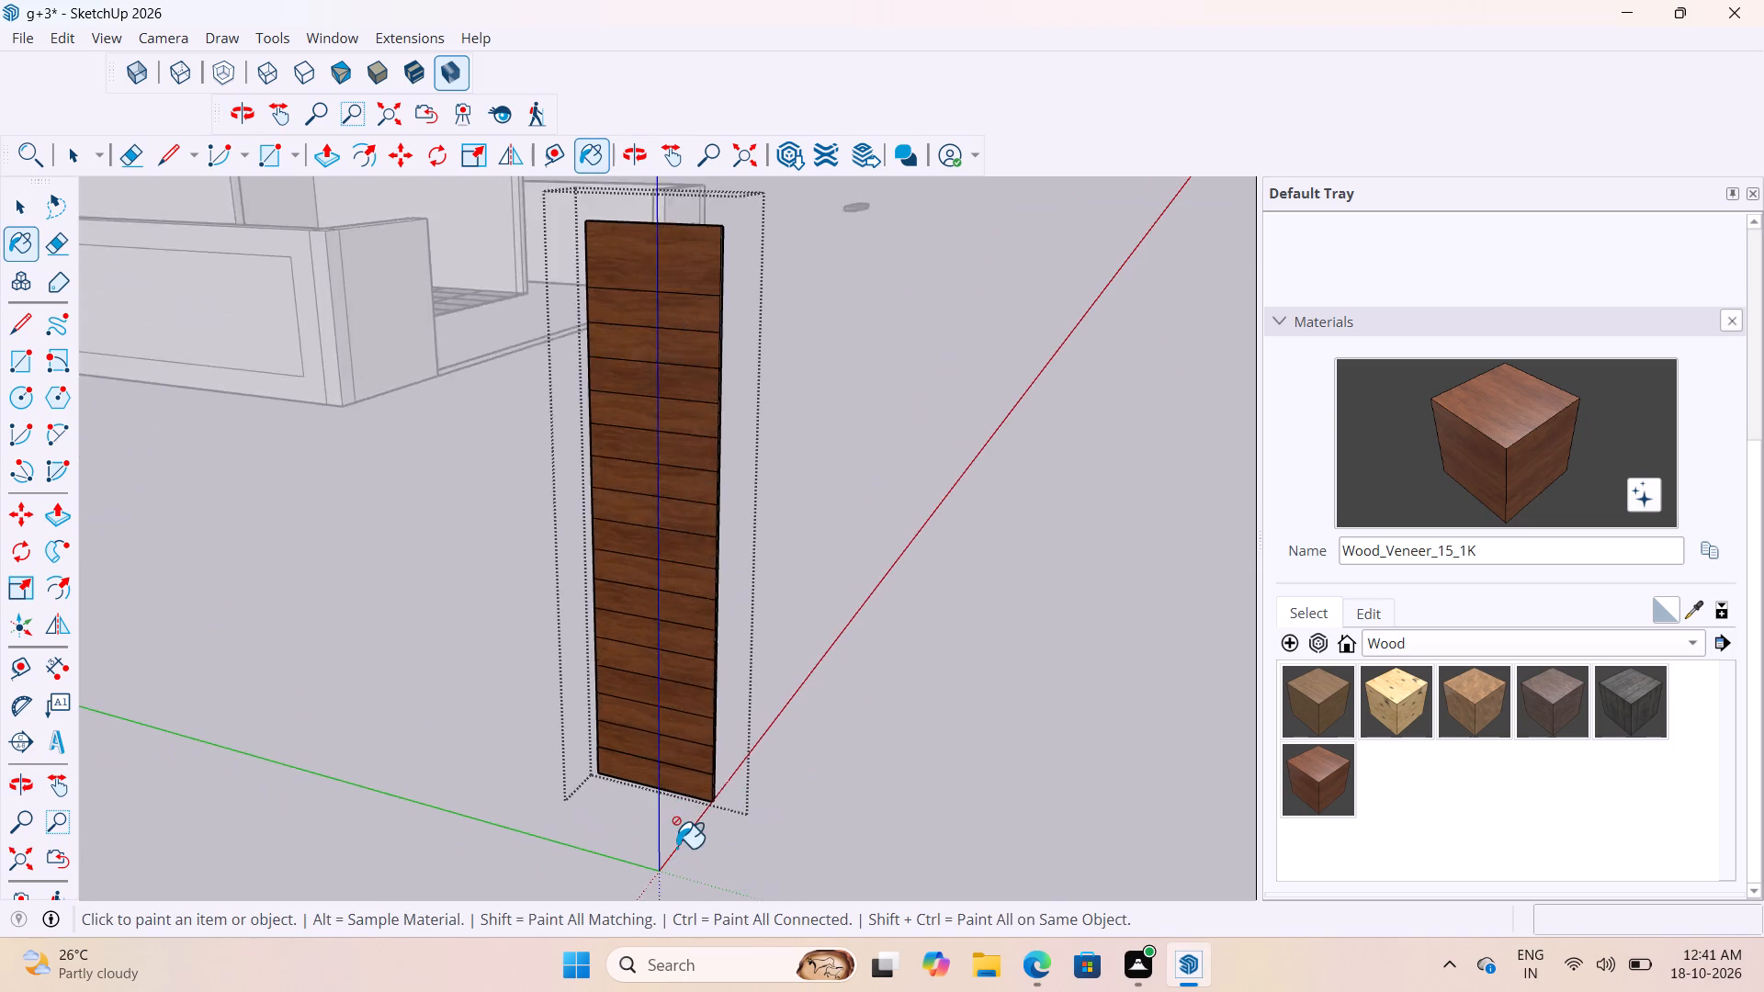
scroll(676, 848, "up", 20)
scroll(676, 848, "up", 4)
key("space")
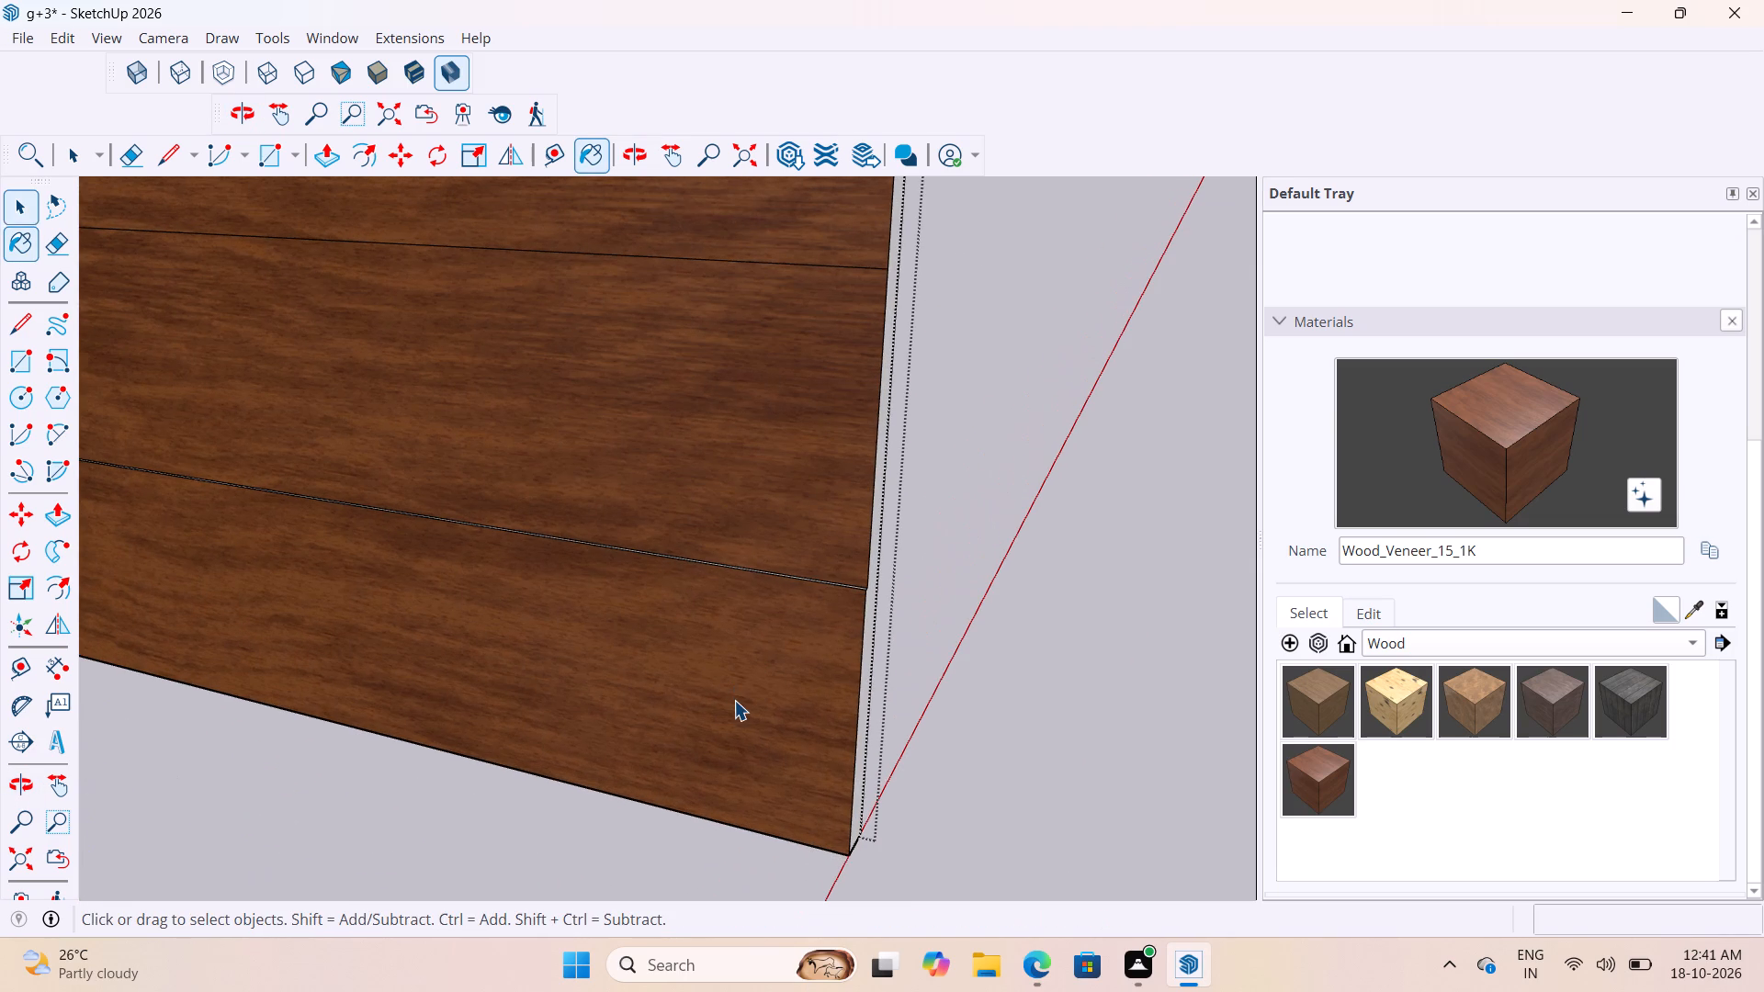
double_click(735, 699)
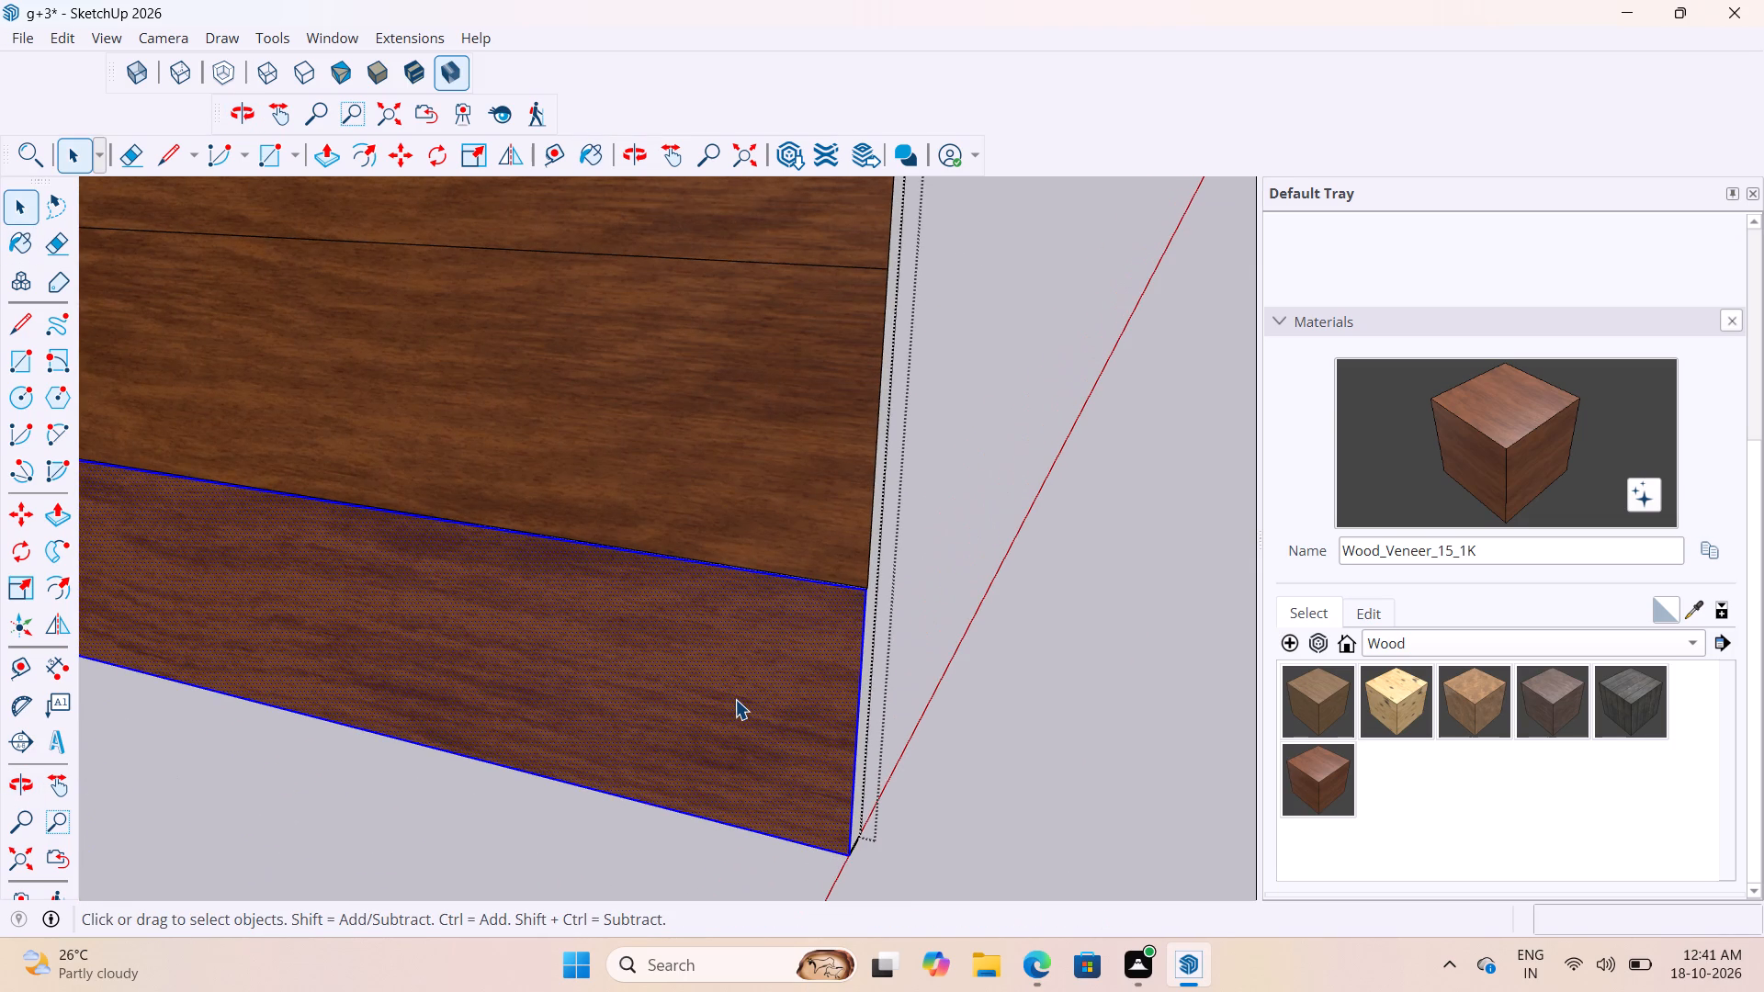
key("p")
left_click(735, 705)
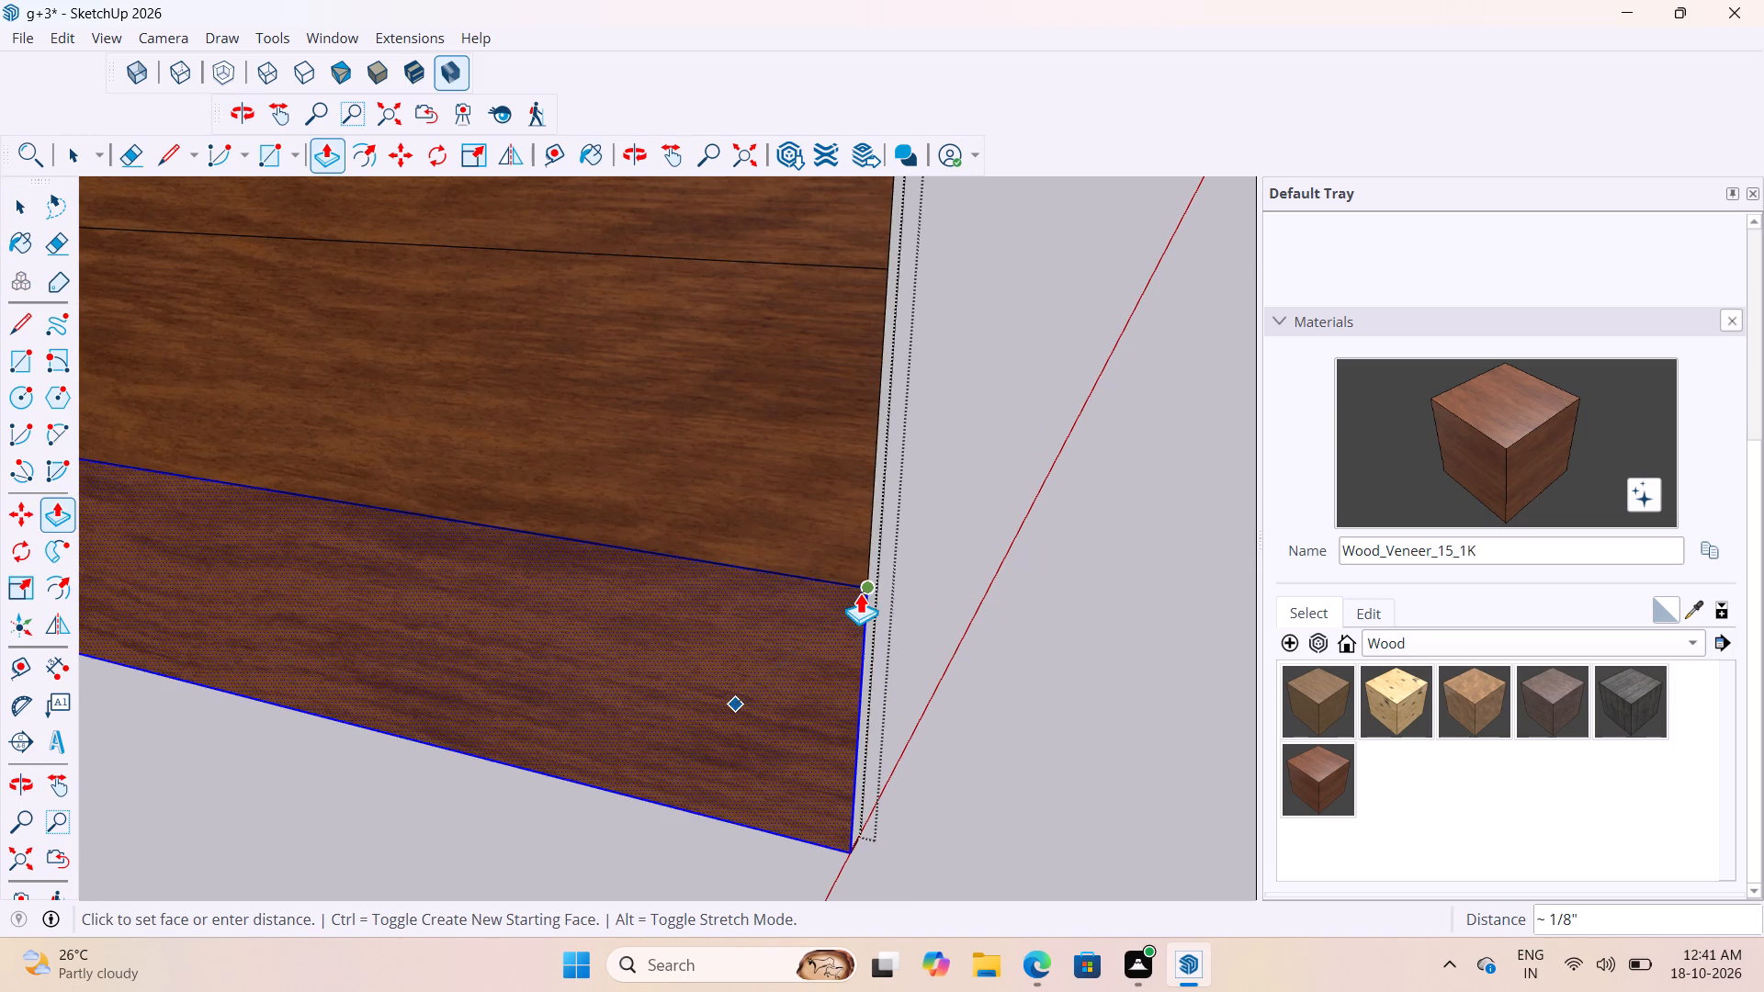
left_click(860, 592)
scroll(860, 614, "down", 4)
key("space")
left_click(953, 788)
Apply Wood_Veneer_15_1K to the whole slab group so its unpainted side faces get the wood finish.
scroll(920, 702, "down", 6)
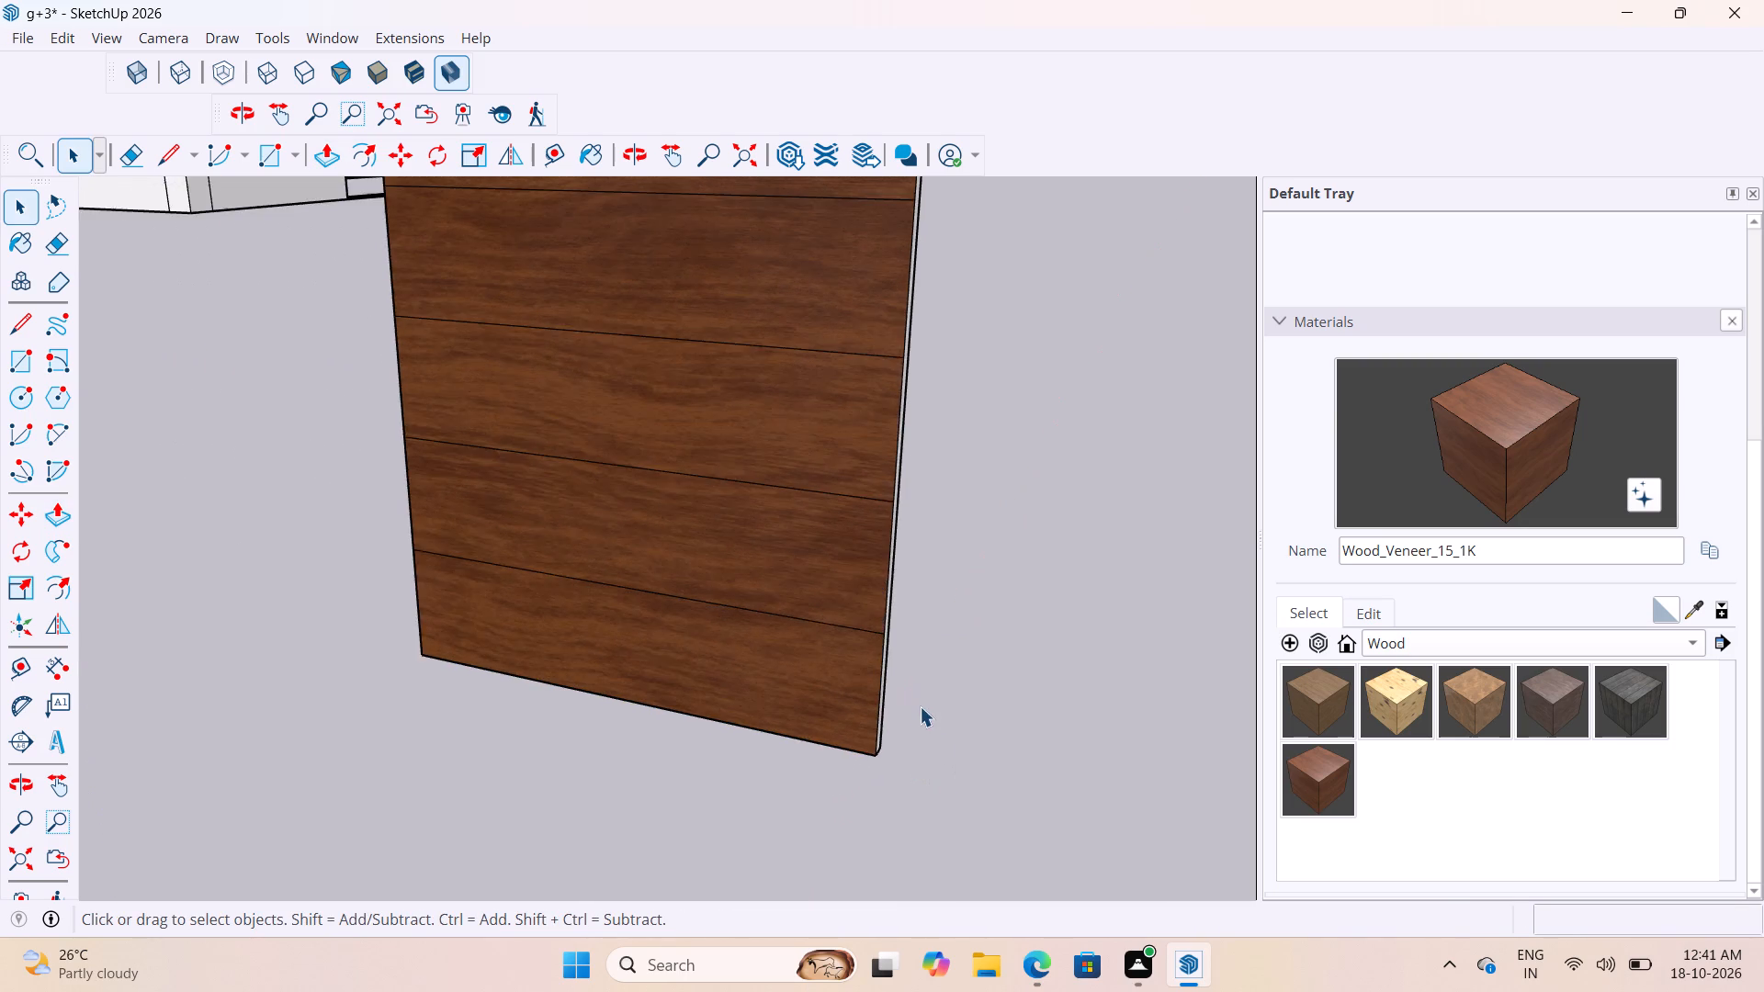
scroll(917, 710, "down", 20)
scroll(917, 710, "down", 2)
scroll(854, 570, "up", 4)
left_click(1532, 410)
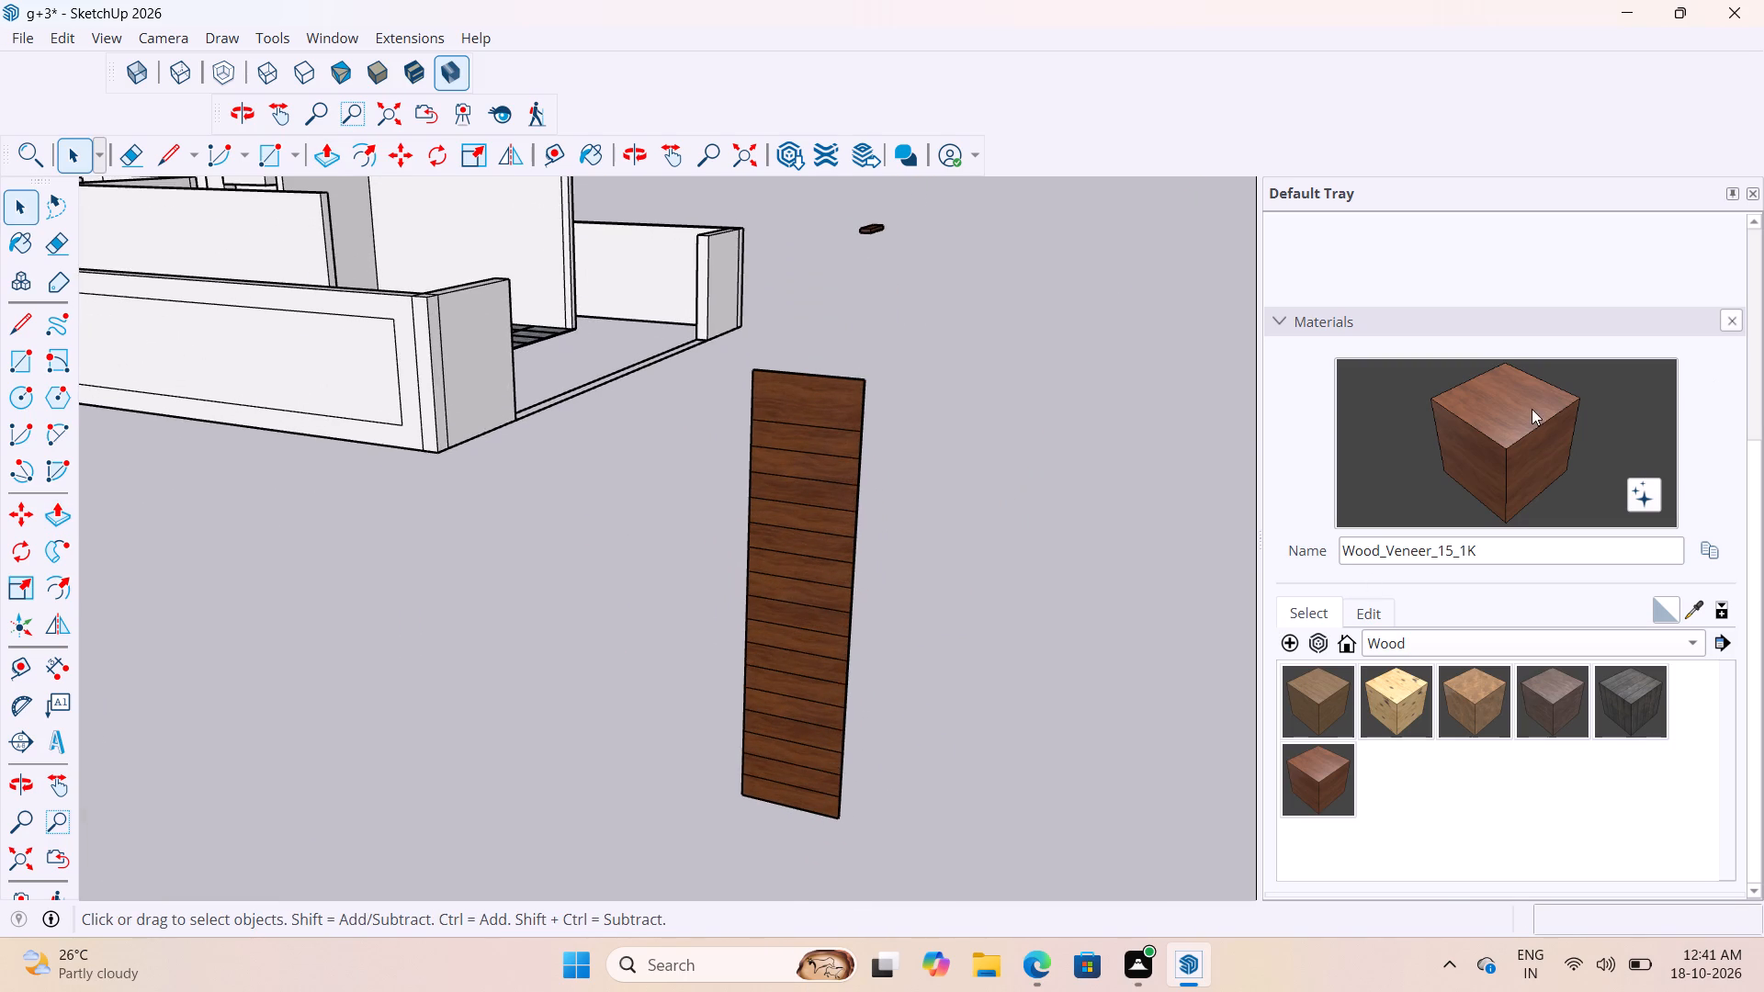
scroll(1012, 434, "up", 3)
middle_click_drag(1051, 482, 668, 600)
scroll(739, 523, "up", 6)
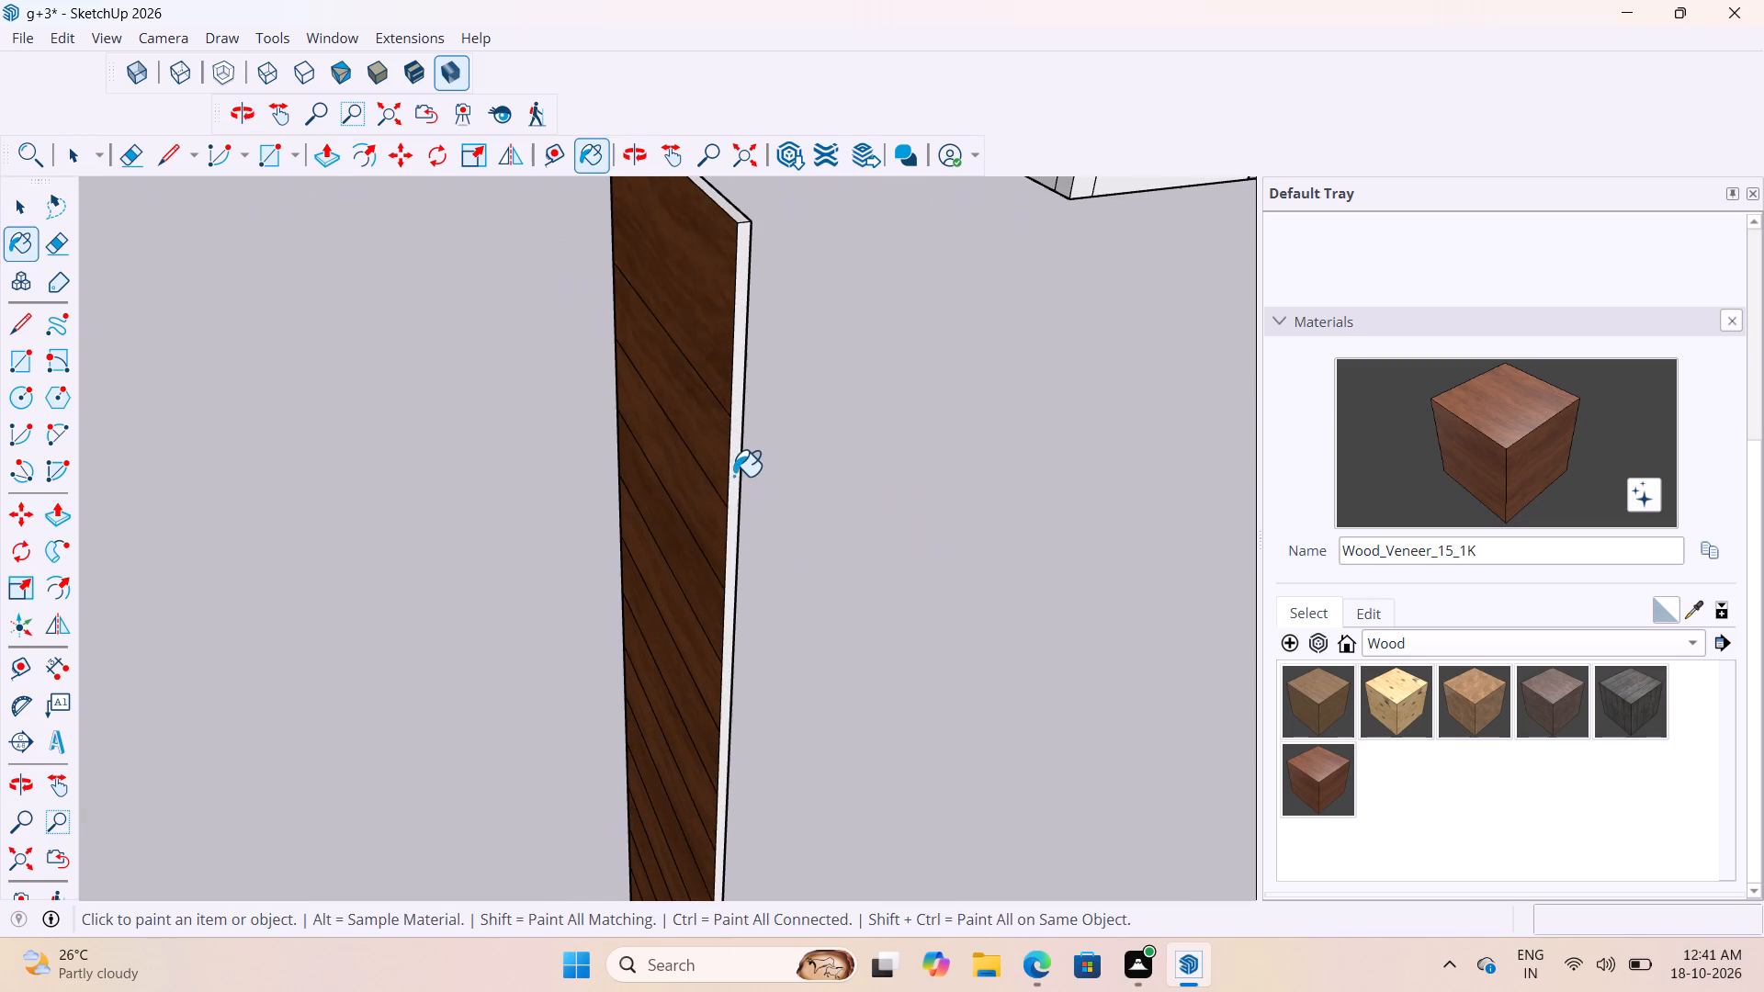
left_click(733, 459)
scroll(757, 509, "down", 4)
middle_click_drag(746, 534, 1423, 634)
middle_click_drag(773, 366, 1011, 368)
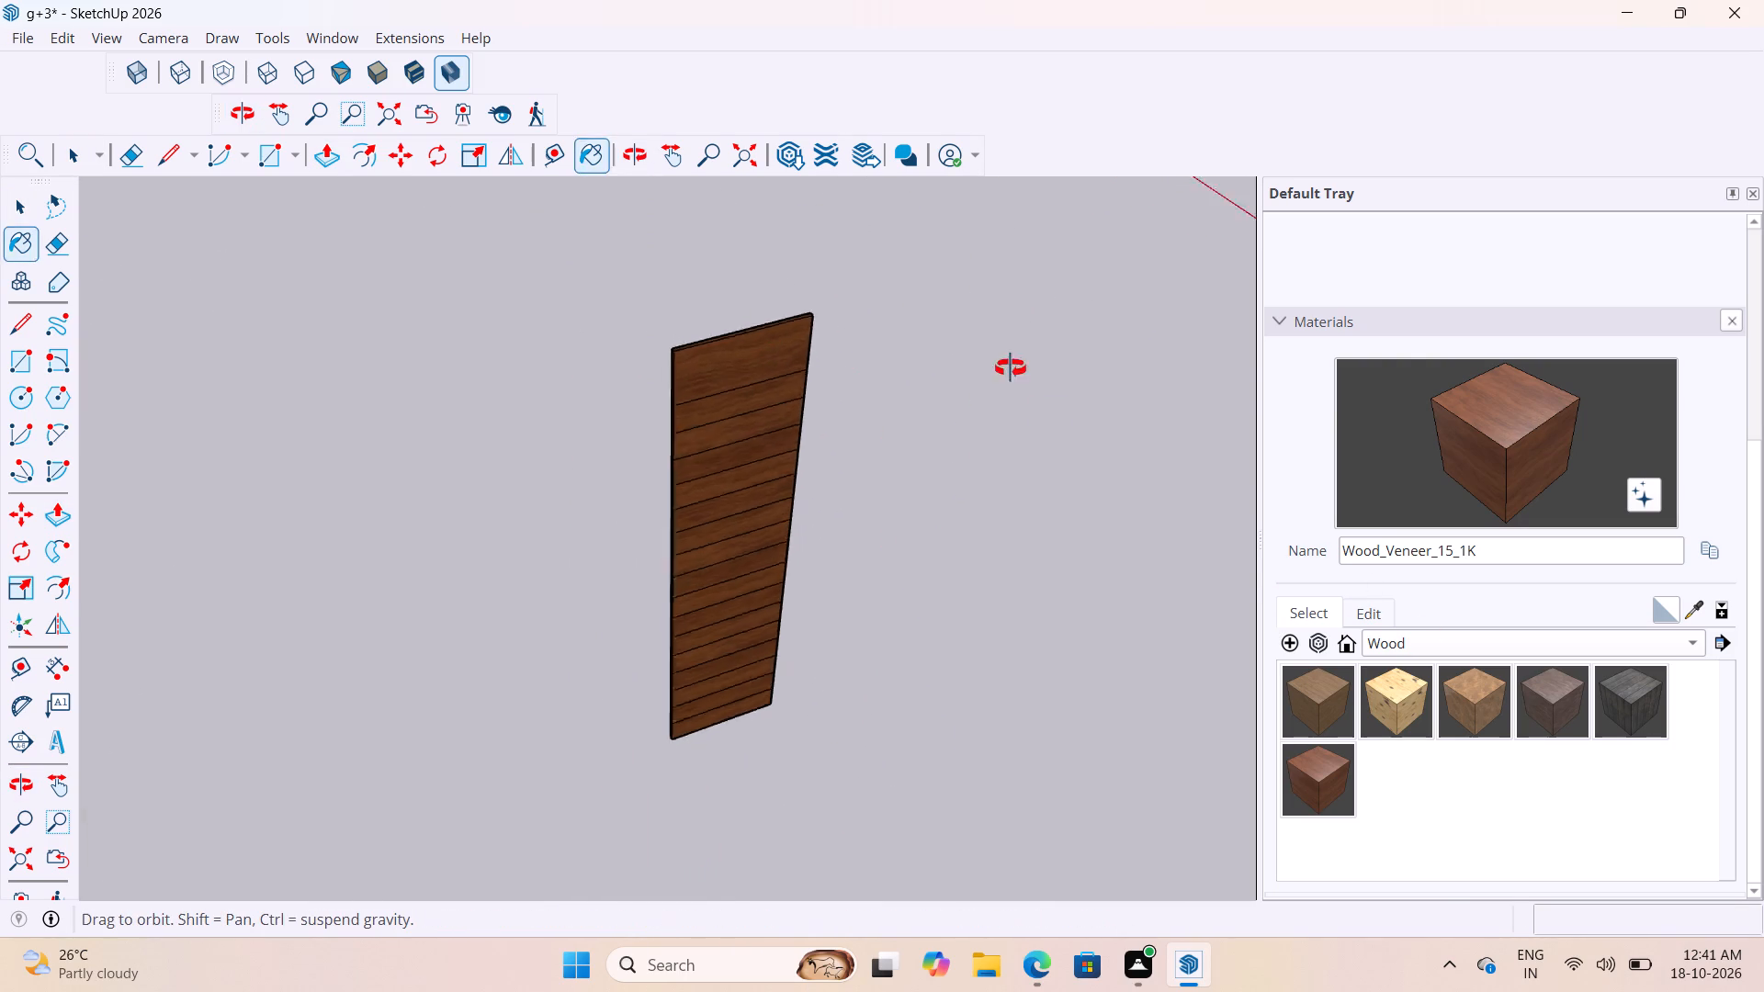
middle_click_drag(1011, 368, 809, 534)
scroll(792, 532, "down", 16)
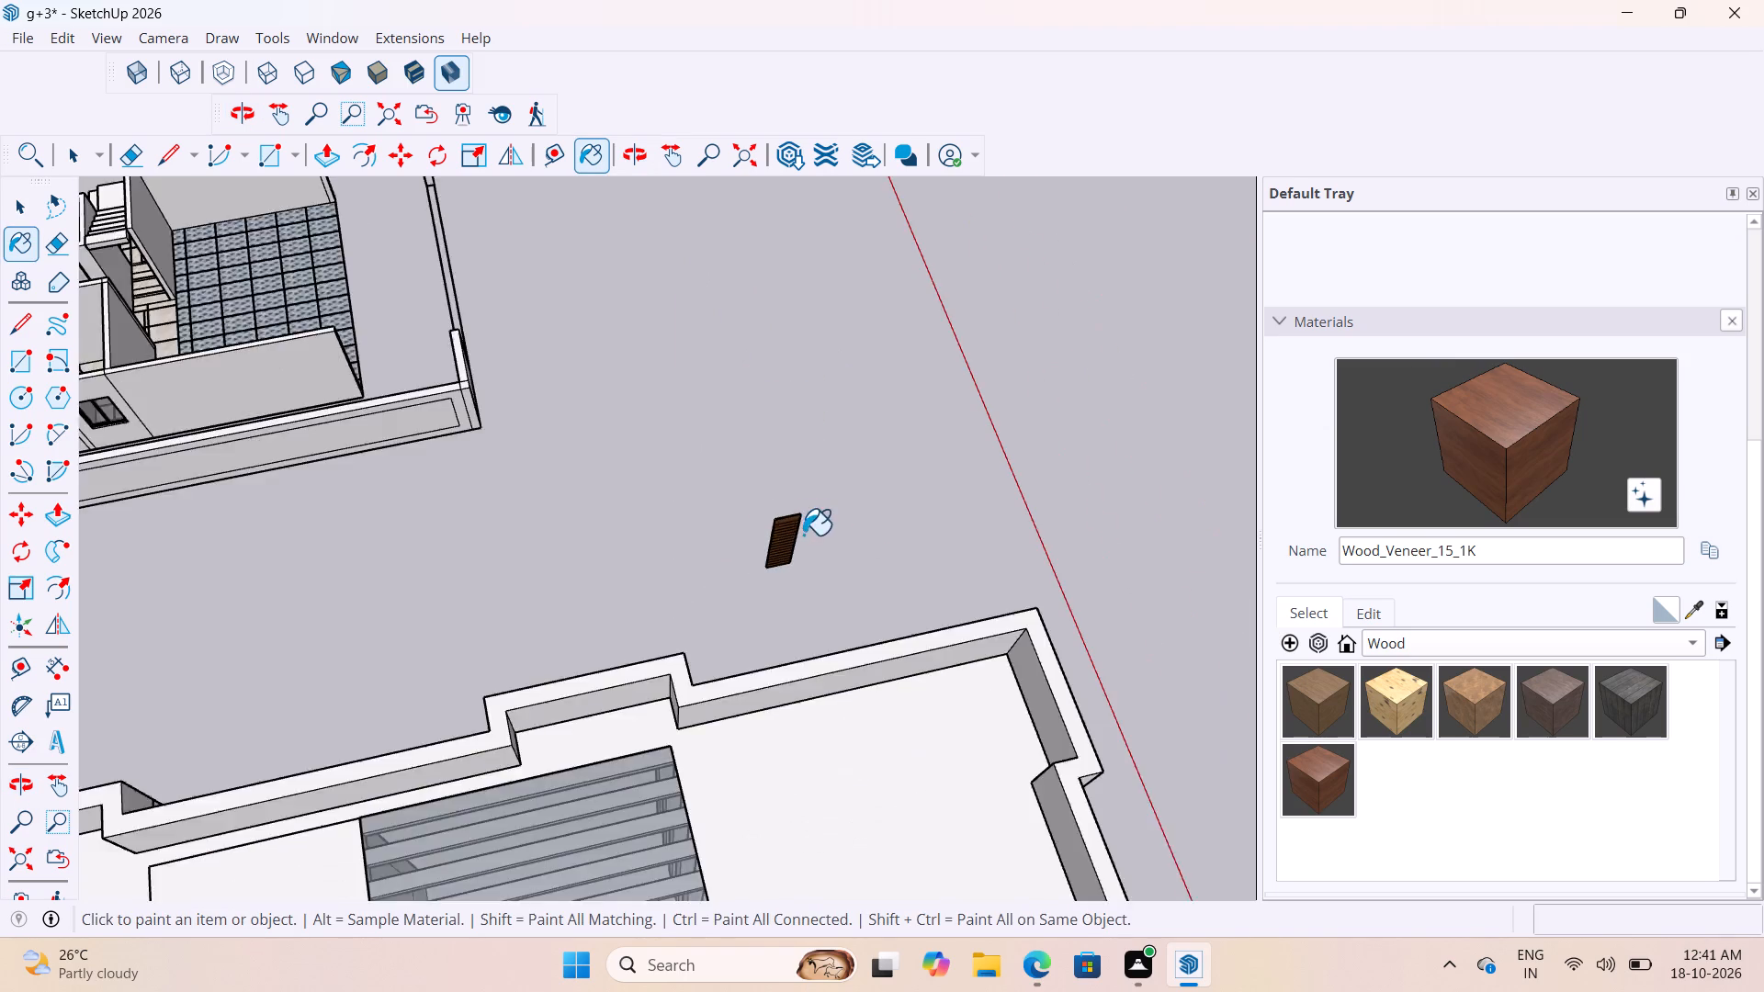
scroll(803, 535, "down", 7)
middle_click_drag(875, 565, 0, 631)
scroll(580, 836, "up", 8)
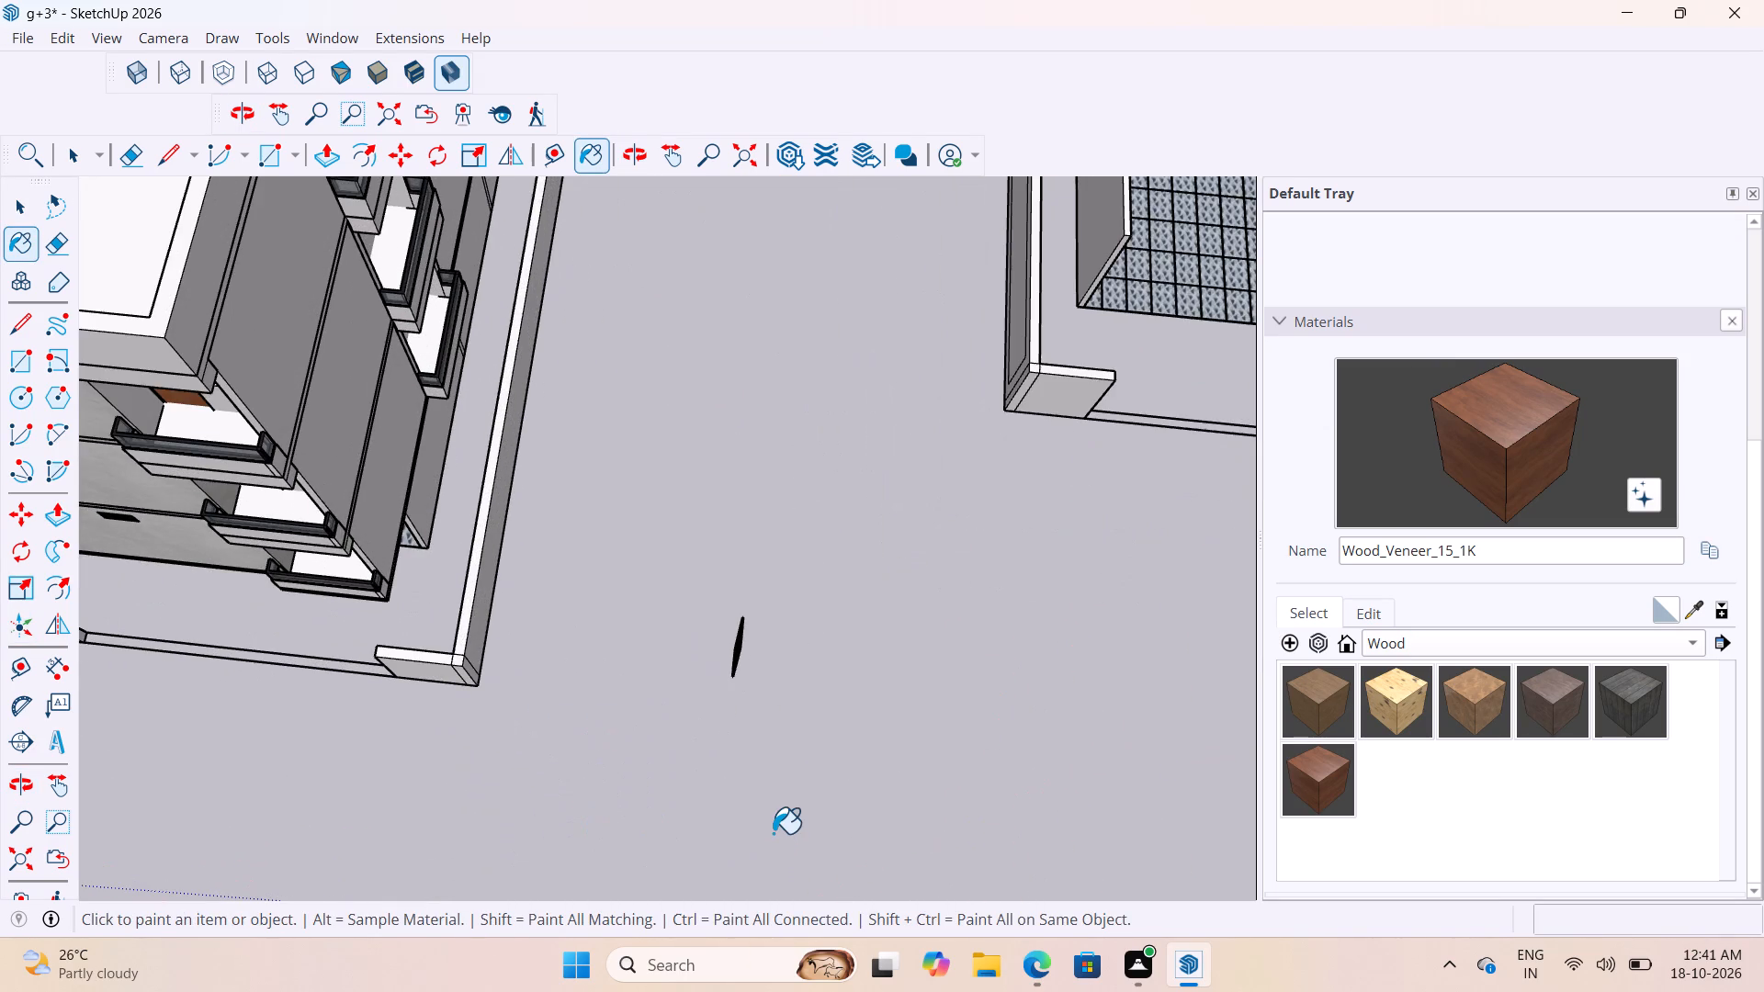
key("space")
left_click(765, 830)
Move the wood slab by its top corner about 54' 6" onto the top-floor balcony's side wall, beside the door and under the slatted ceiling.
middle_click_drag(751, 688, 962, 558)
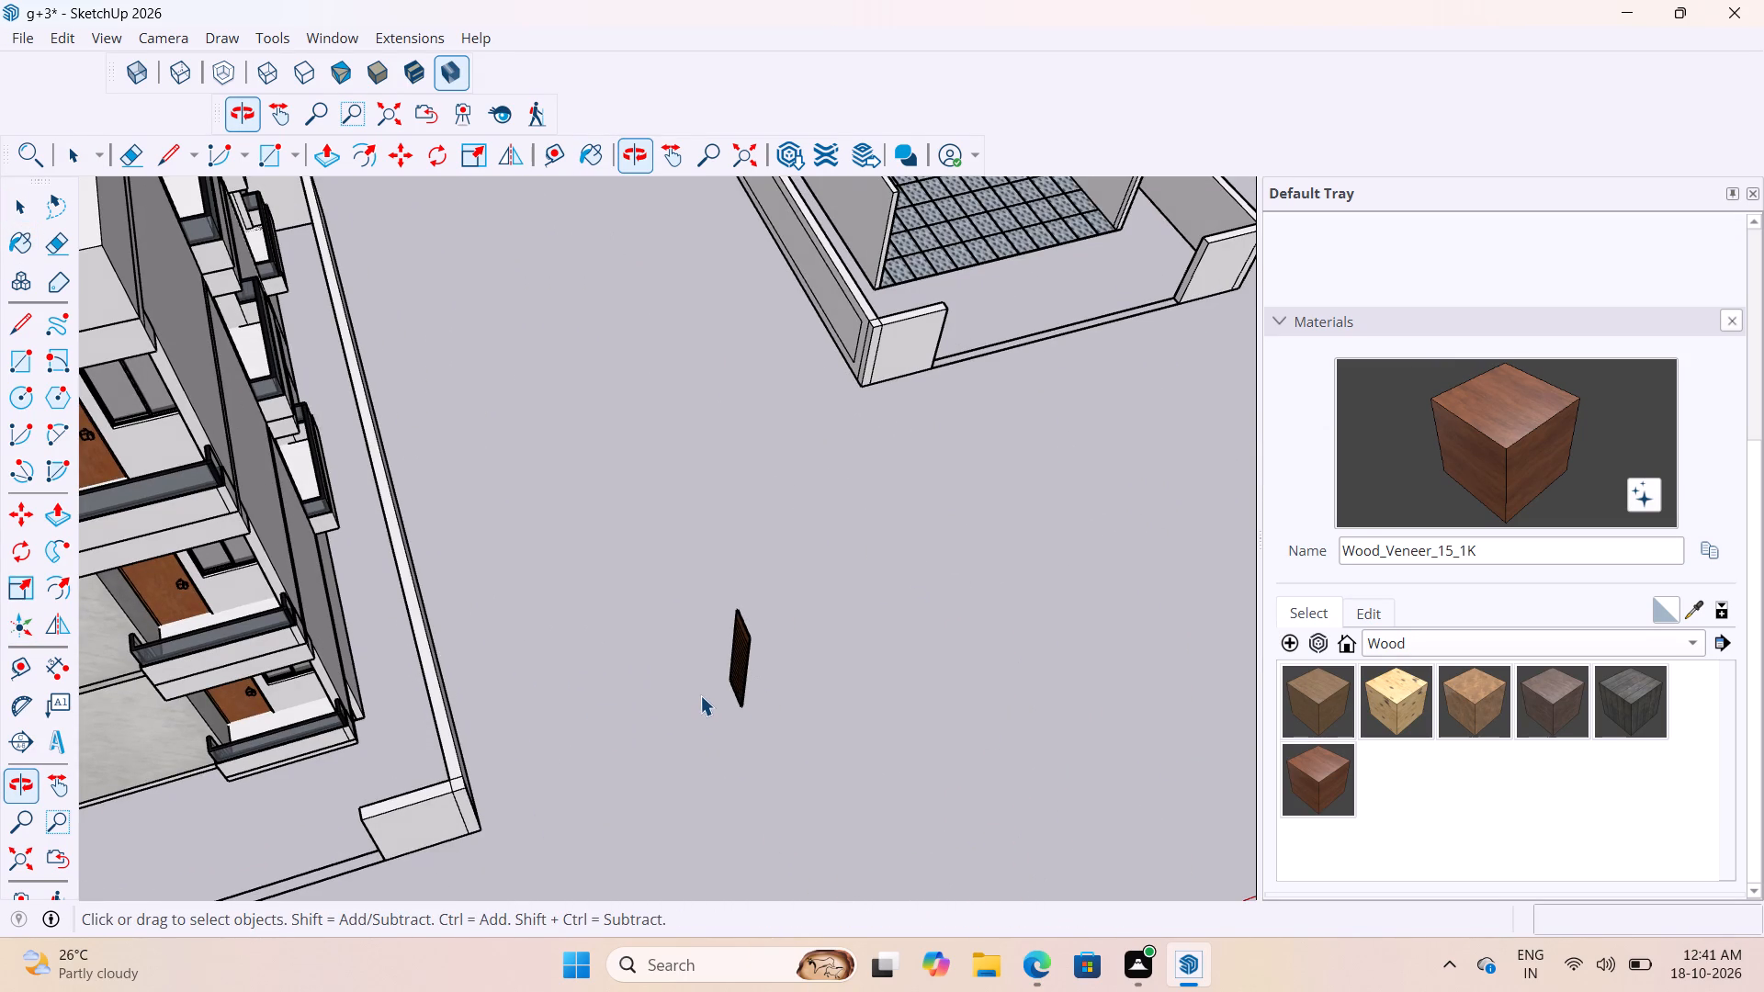
scroll(754, 601, "down", 4)
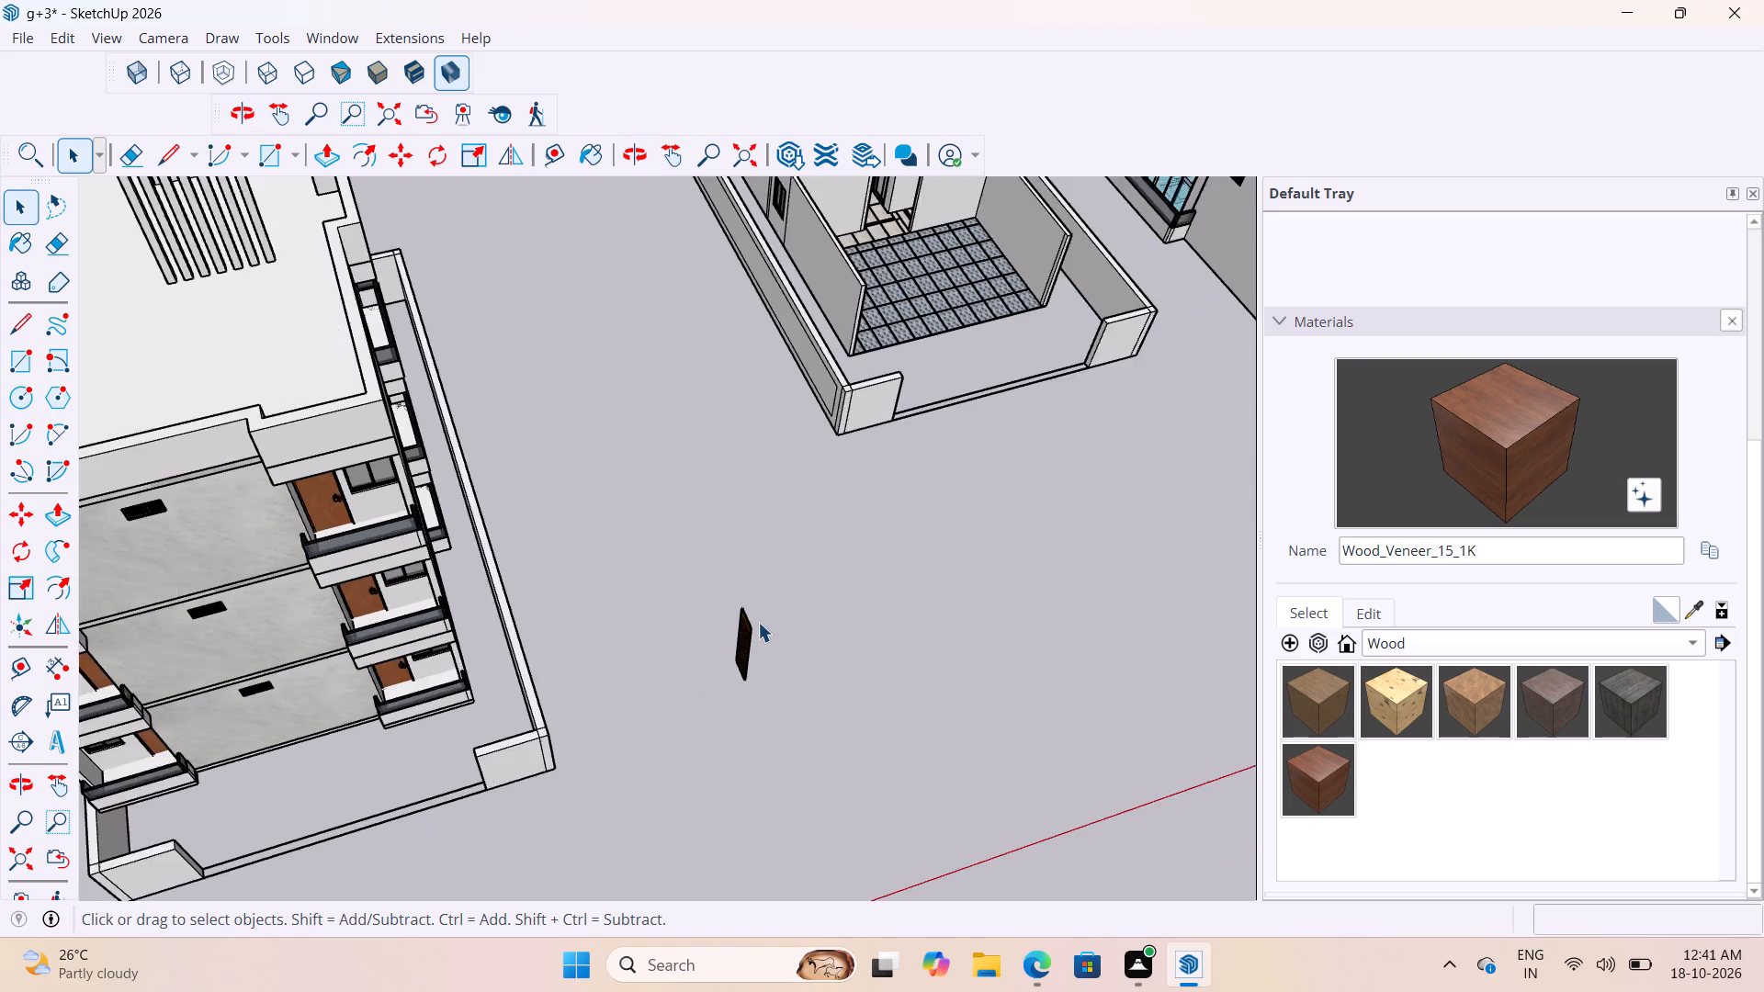
scroll(743, 680, "up", 14)
scroll(821, 555, "down", 6)
middle_click_drag(830, 598, 859, 638)
scroll(828, 603, "up", 10)
left_click(833, 512)
key("m")
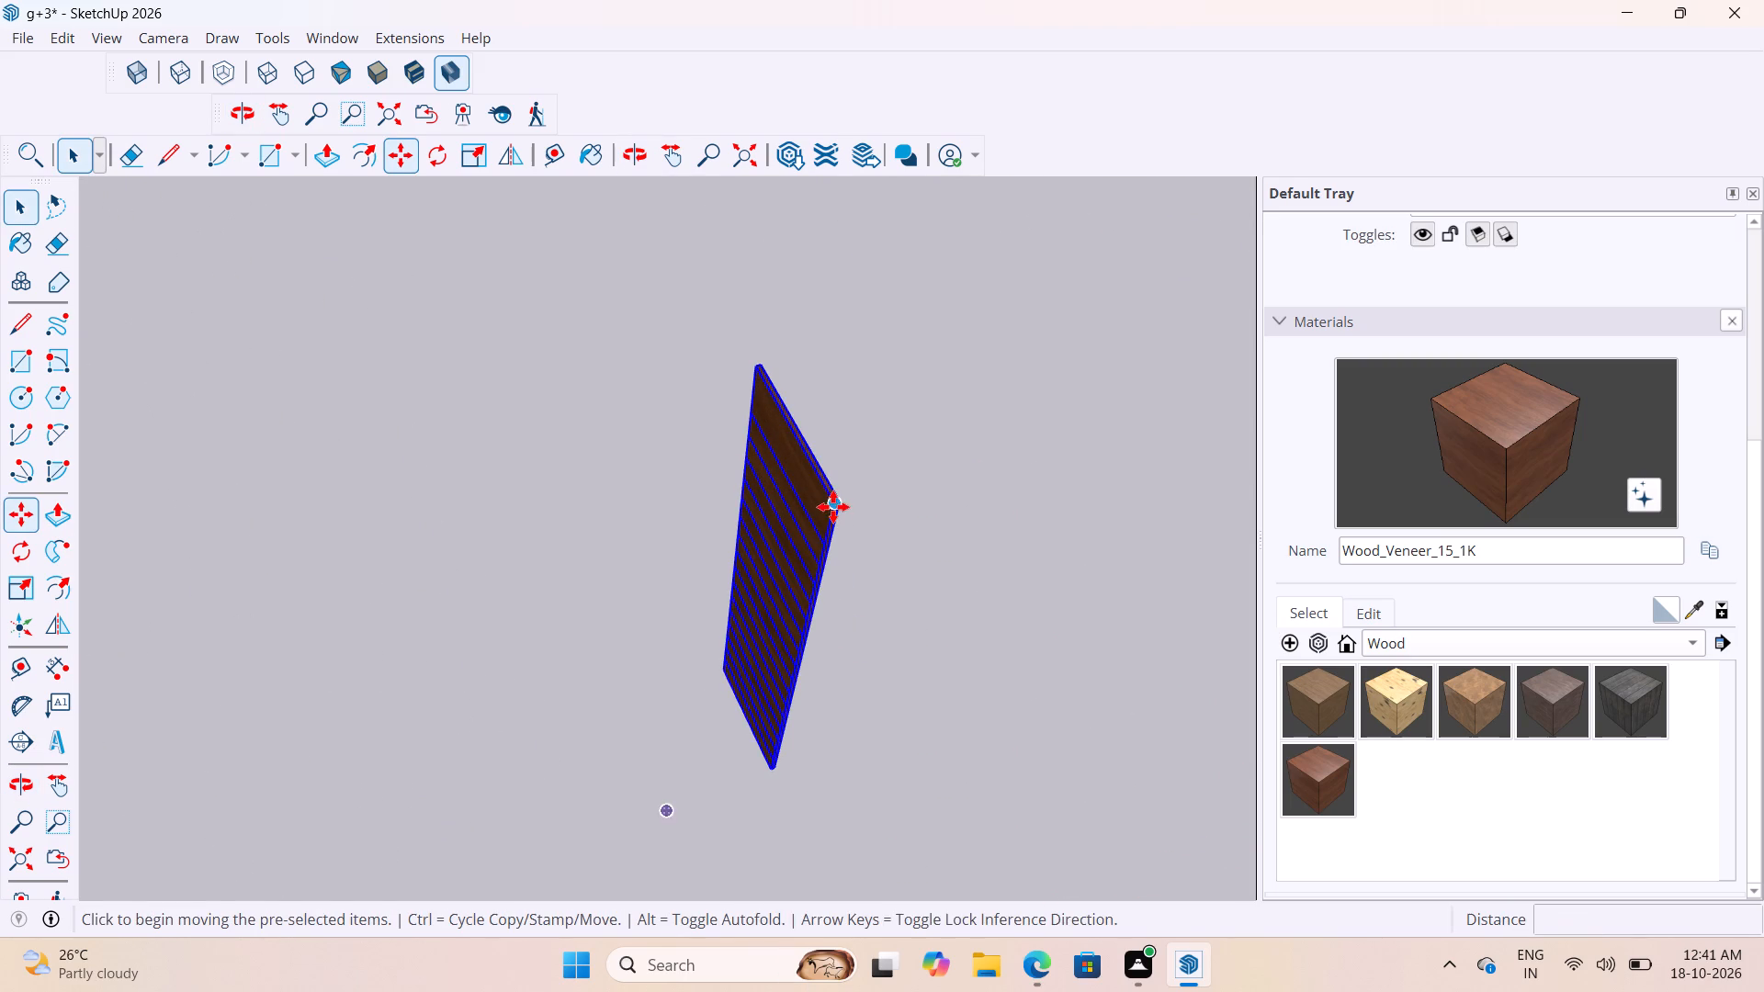
scroll(833, 506, "up", 4)
left_click(854, 499)
scroll(998, 456, "down", 16)
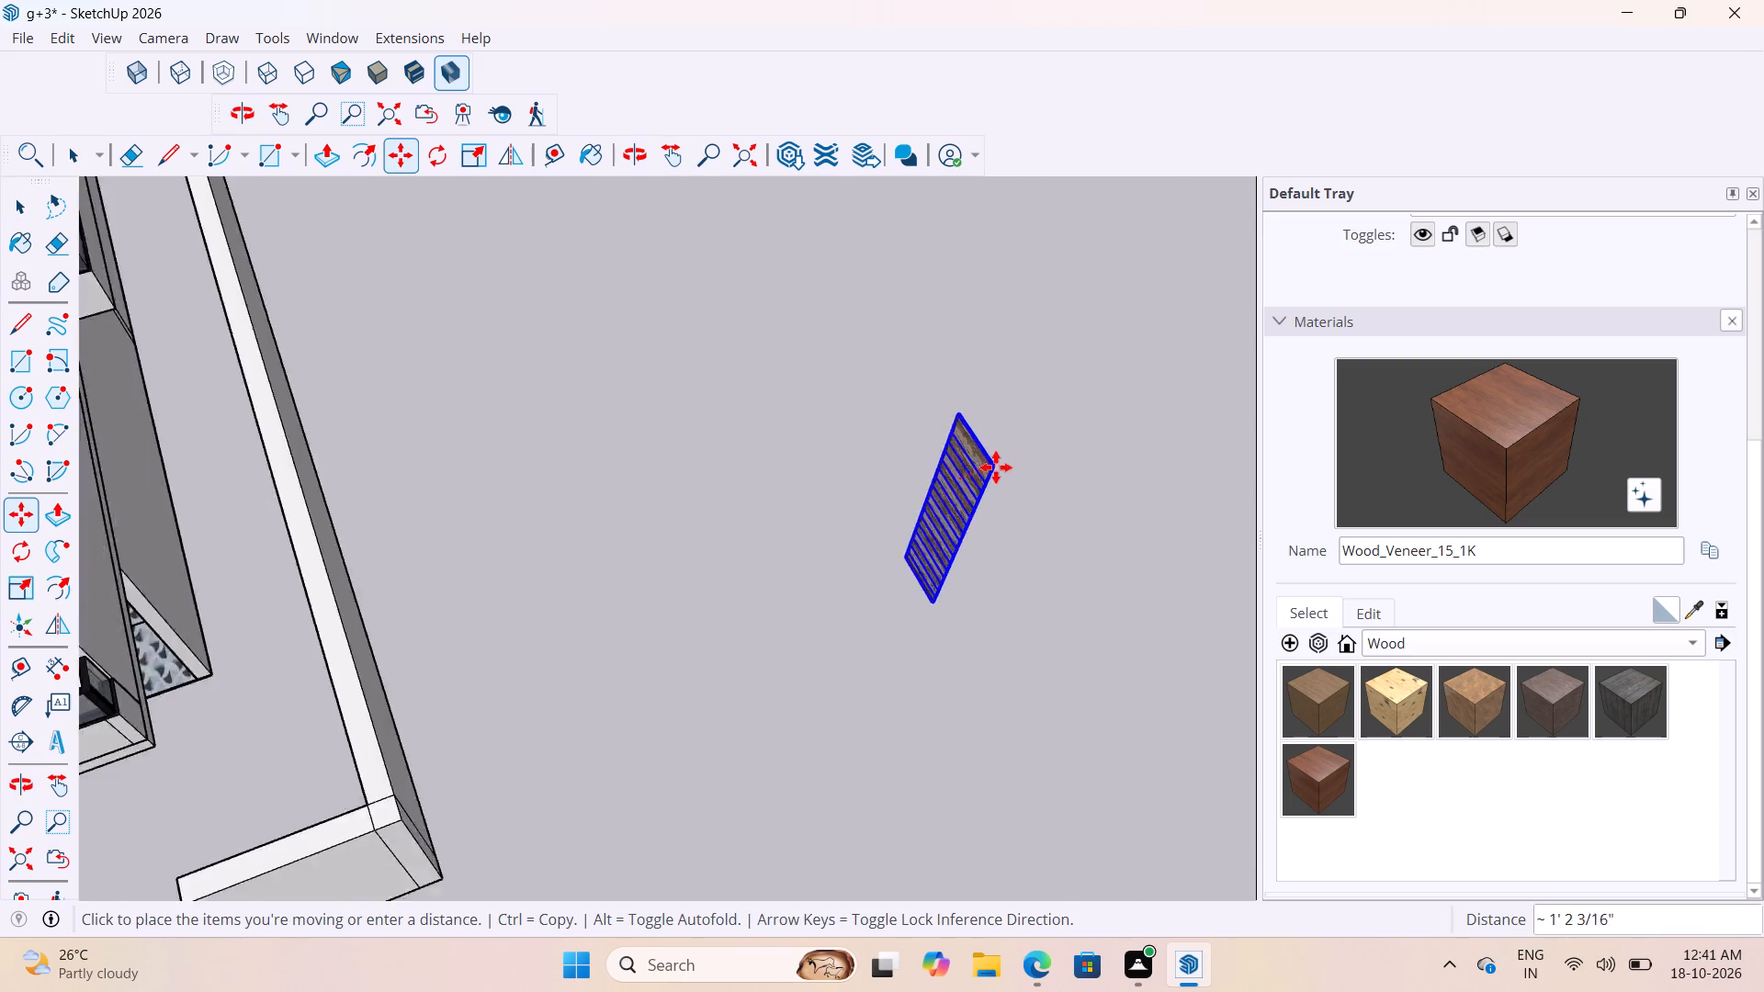
scroll(996, 468, "down", 17)
scroll(595, 436, "up", 12)
middle_click_drag(855, 428, 867, 408)
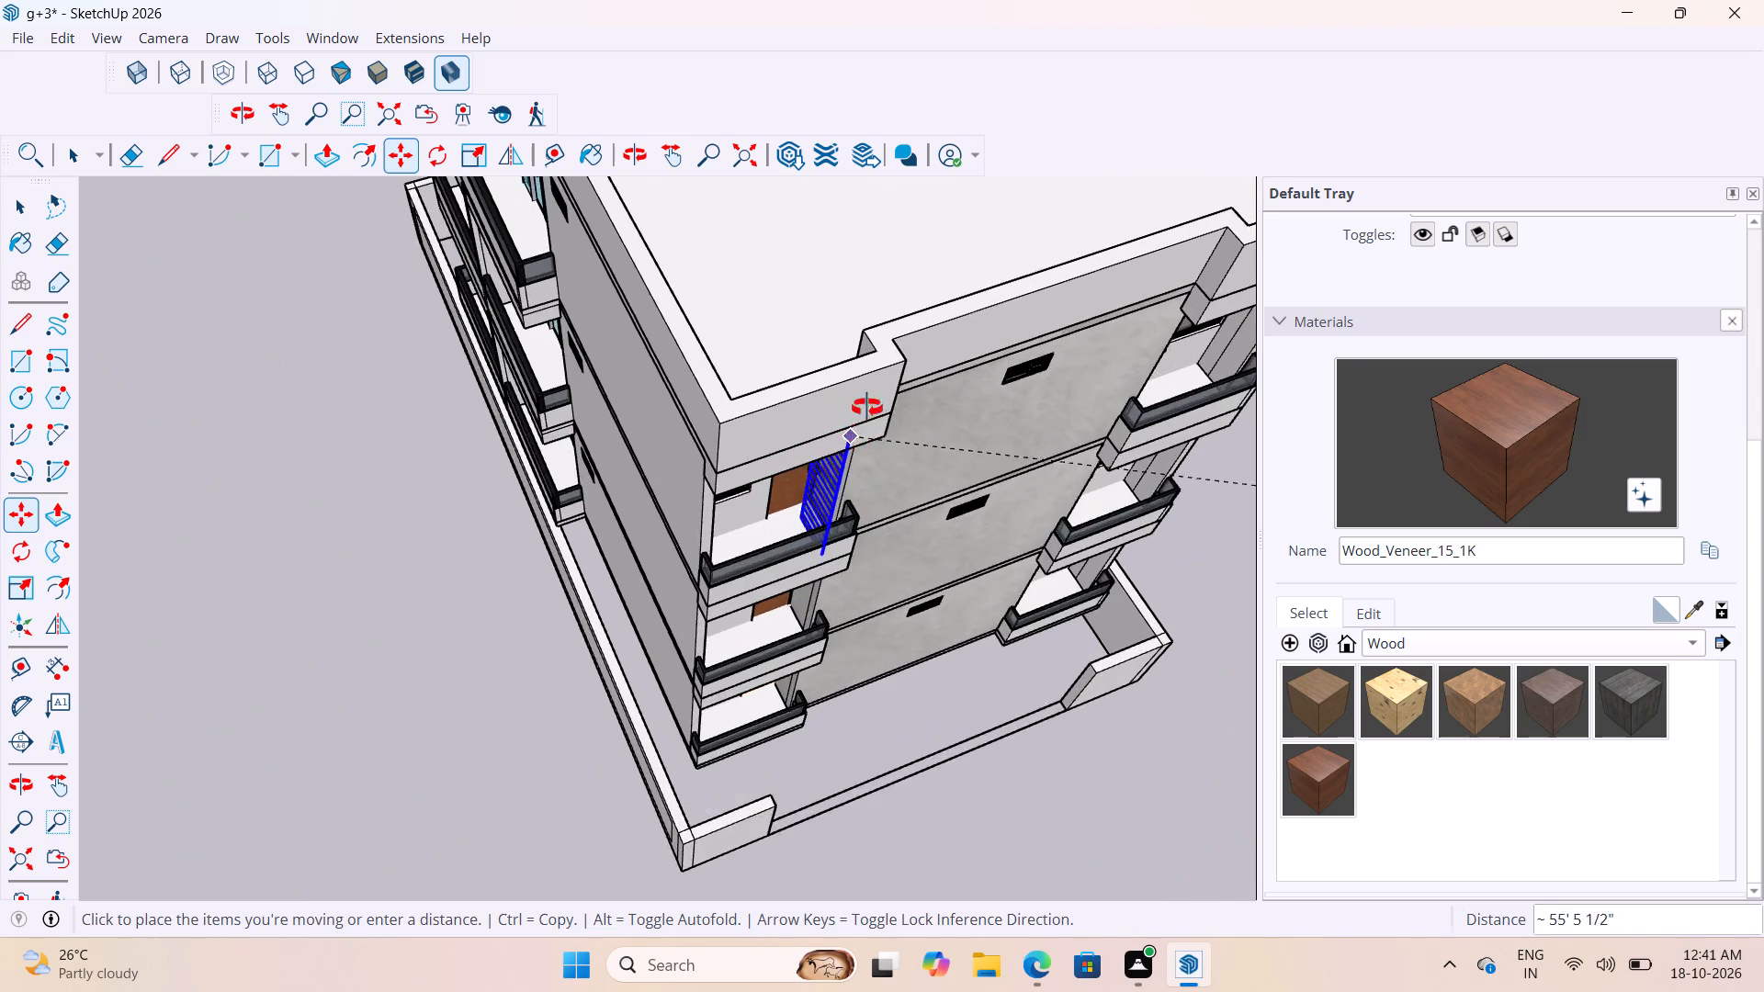
middle_click_drag(867, 408, 1082, 311)
scroll(844, 348, "up", 16)
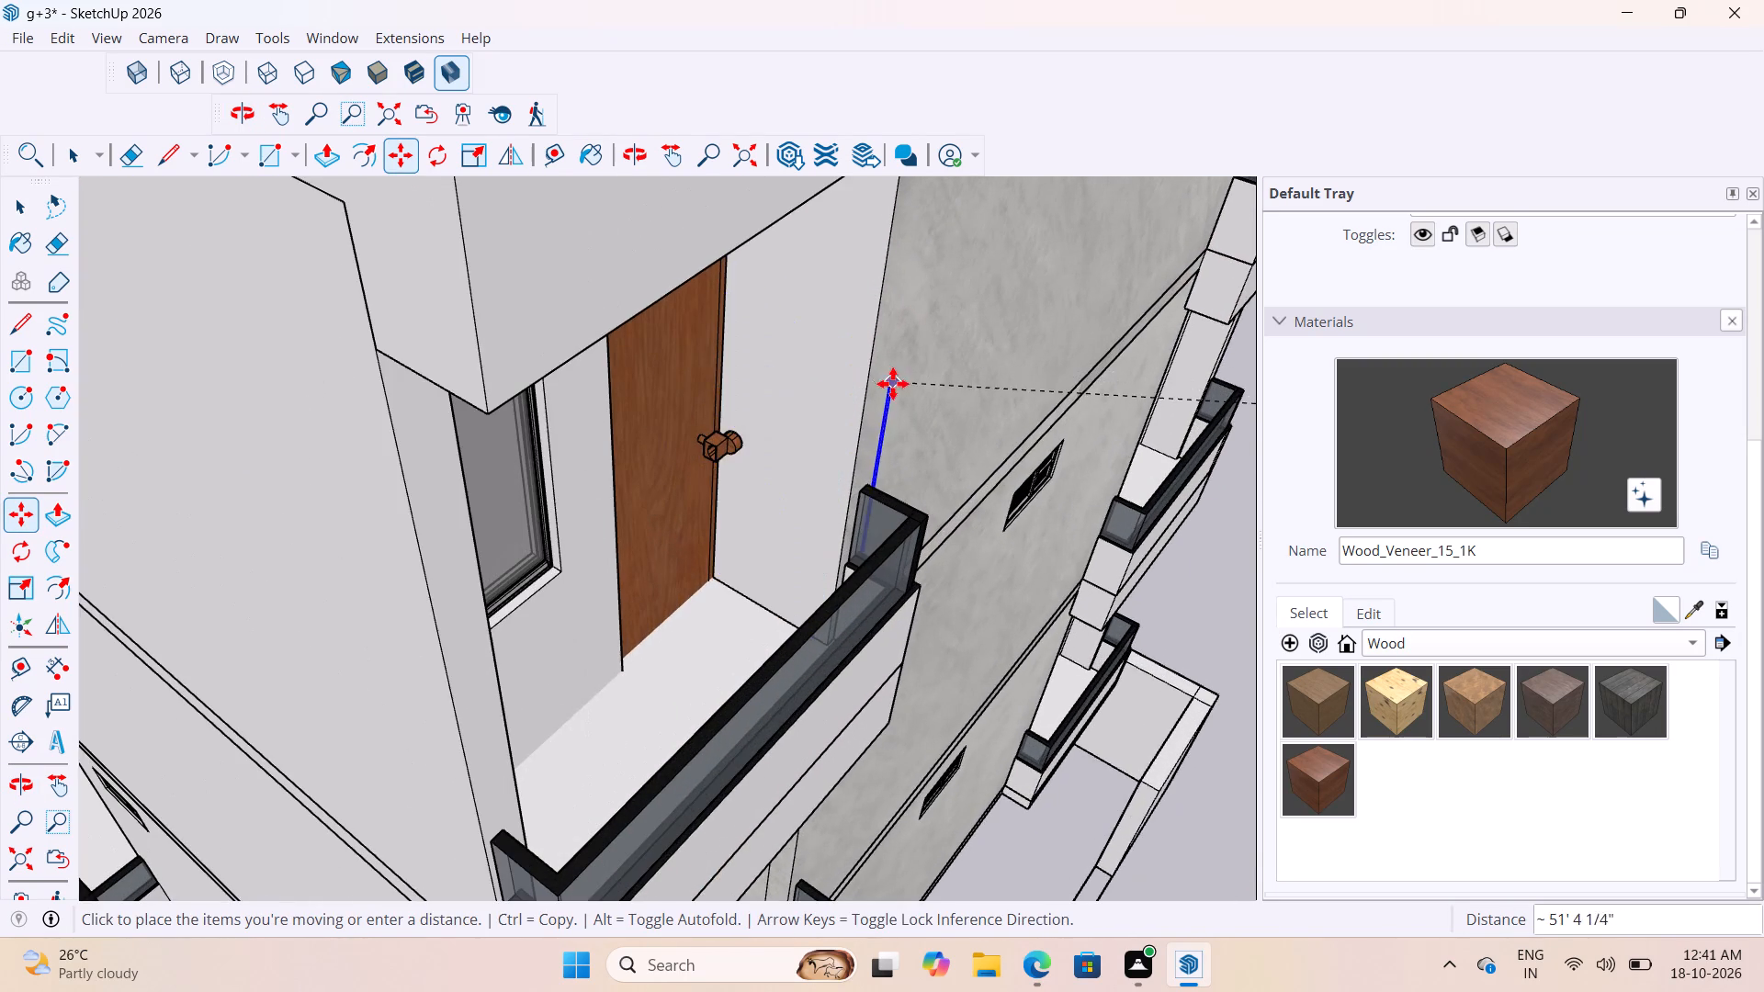
middle_click_drag(868, 365, 714, 276)
scroll(819, 302, "down", 14)
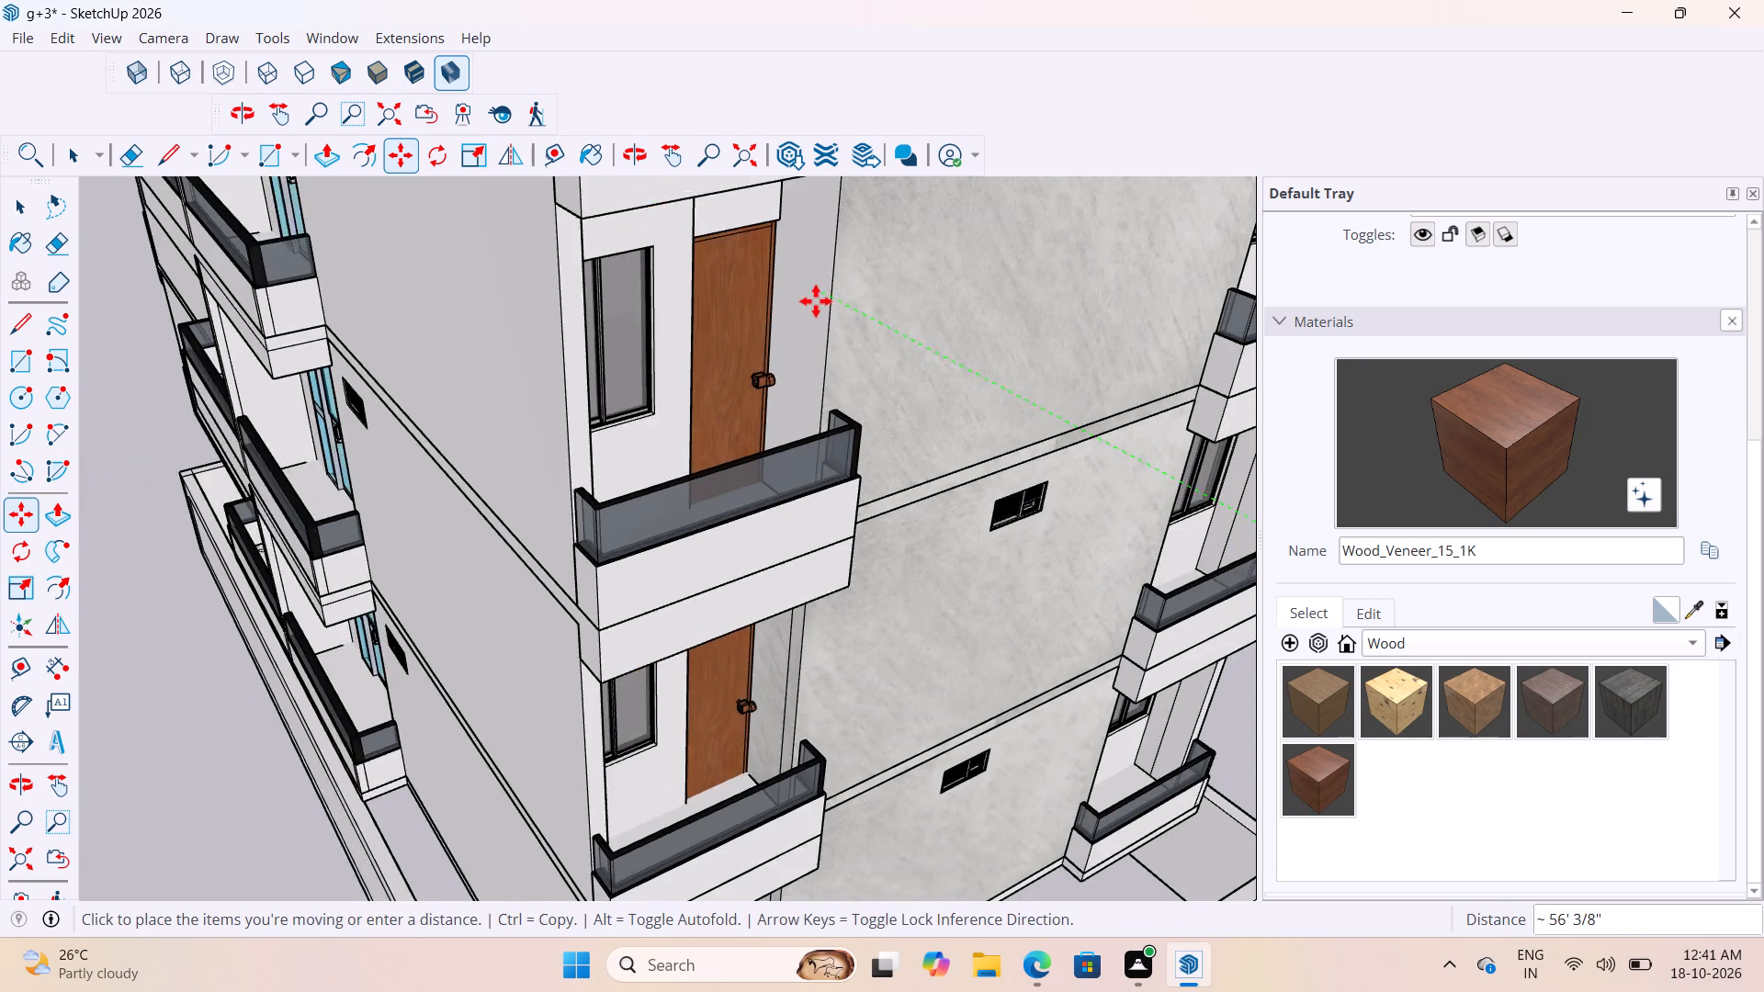
scroll(804, 256, "up", 2)
scroll(804, 271, "down", 13)
middle_click_drag(792, 263, 708, 158)
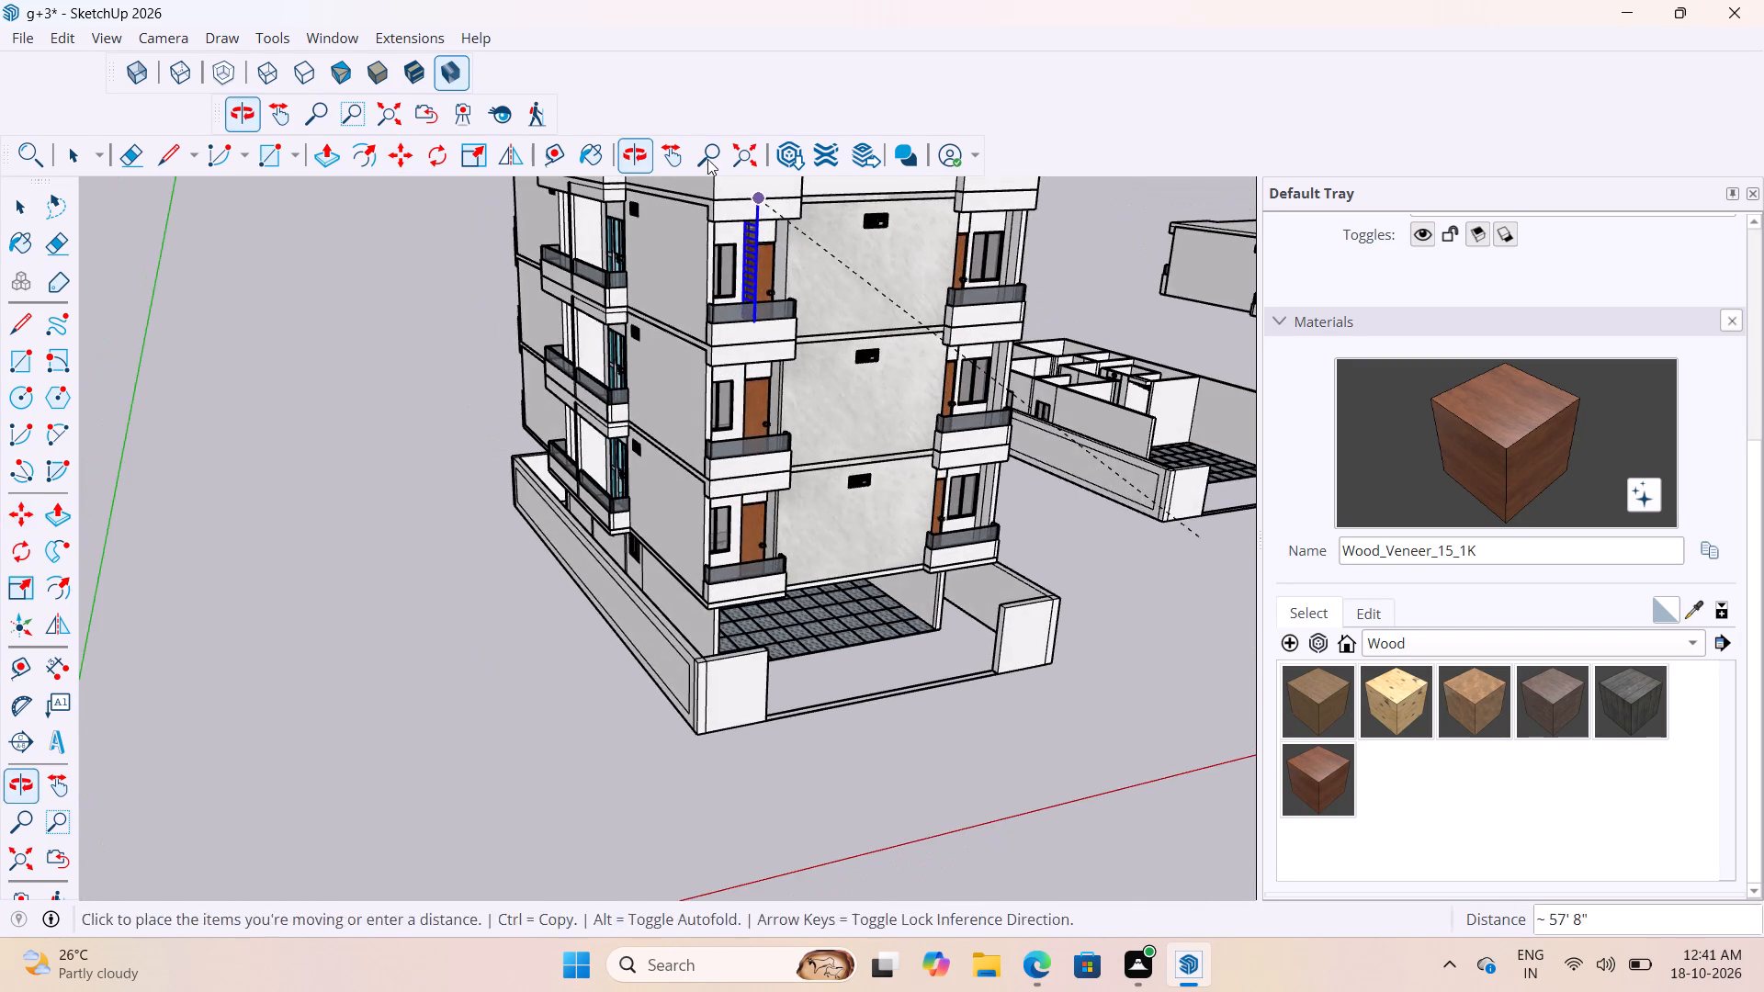
scroll(809, 241, "up", 20)
scroll(809, 241, "up", 5)
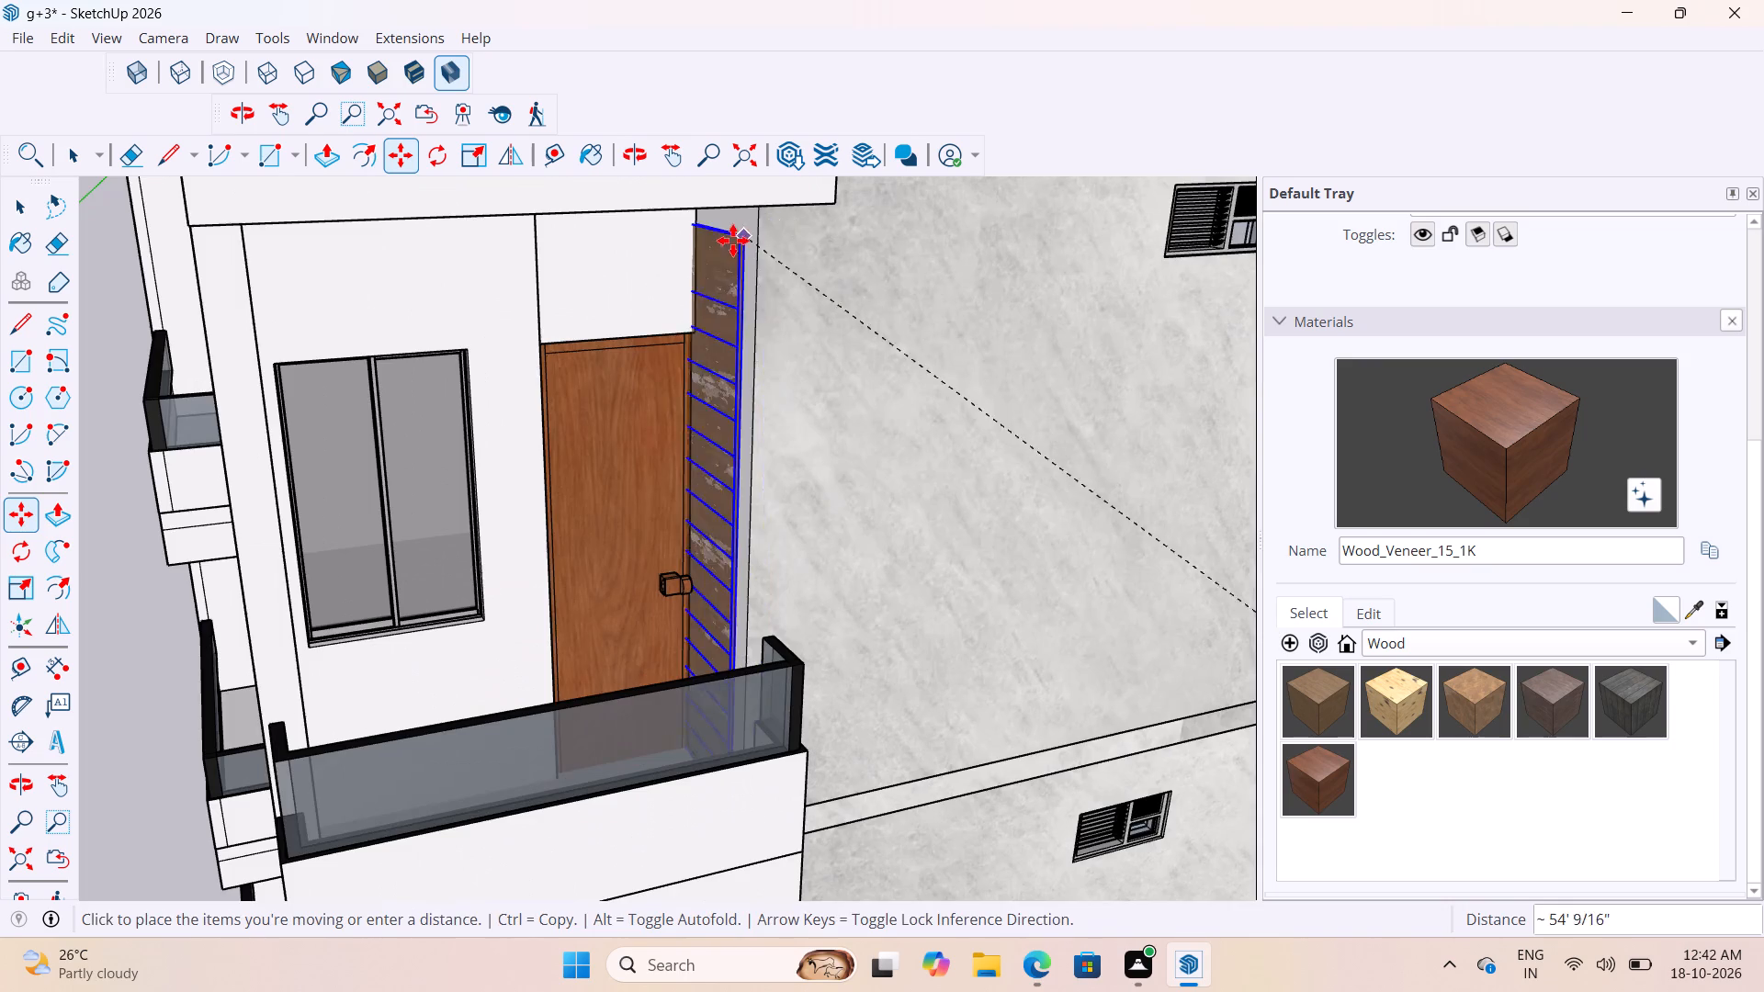
middle_click_drag(734, 239, 938, 219)
scroll(938, 219, "up", 1)
scroll(684, 232, "up", 4)
scroll(723, 259, "down", 9)
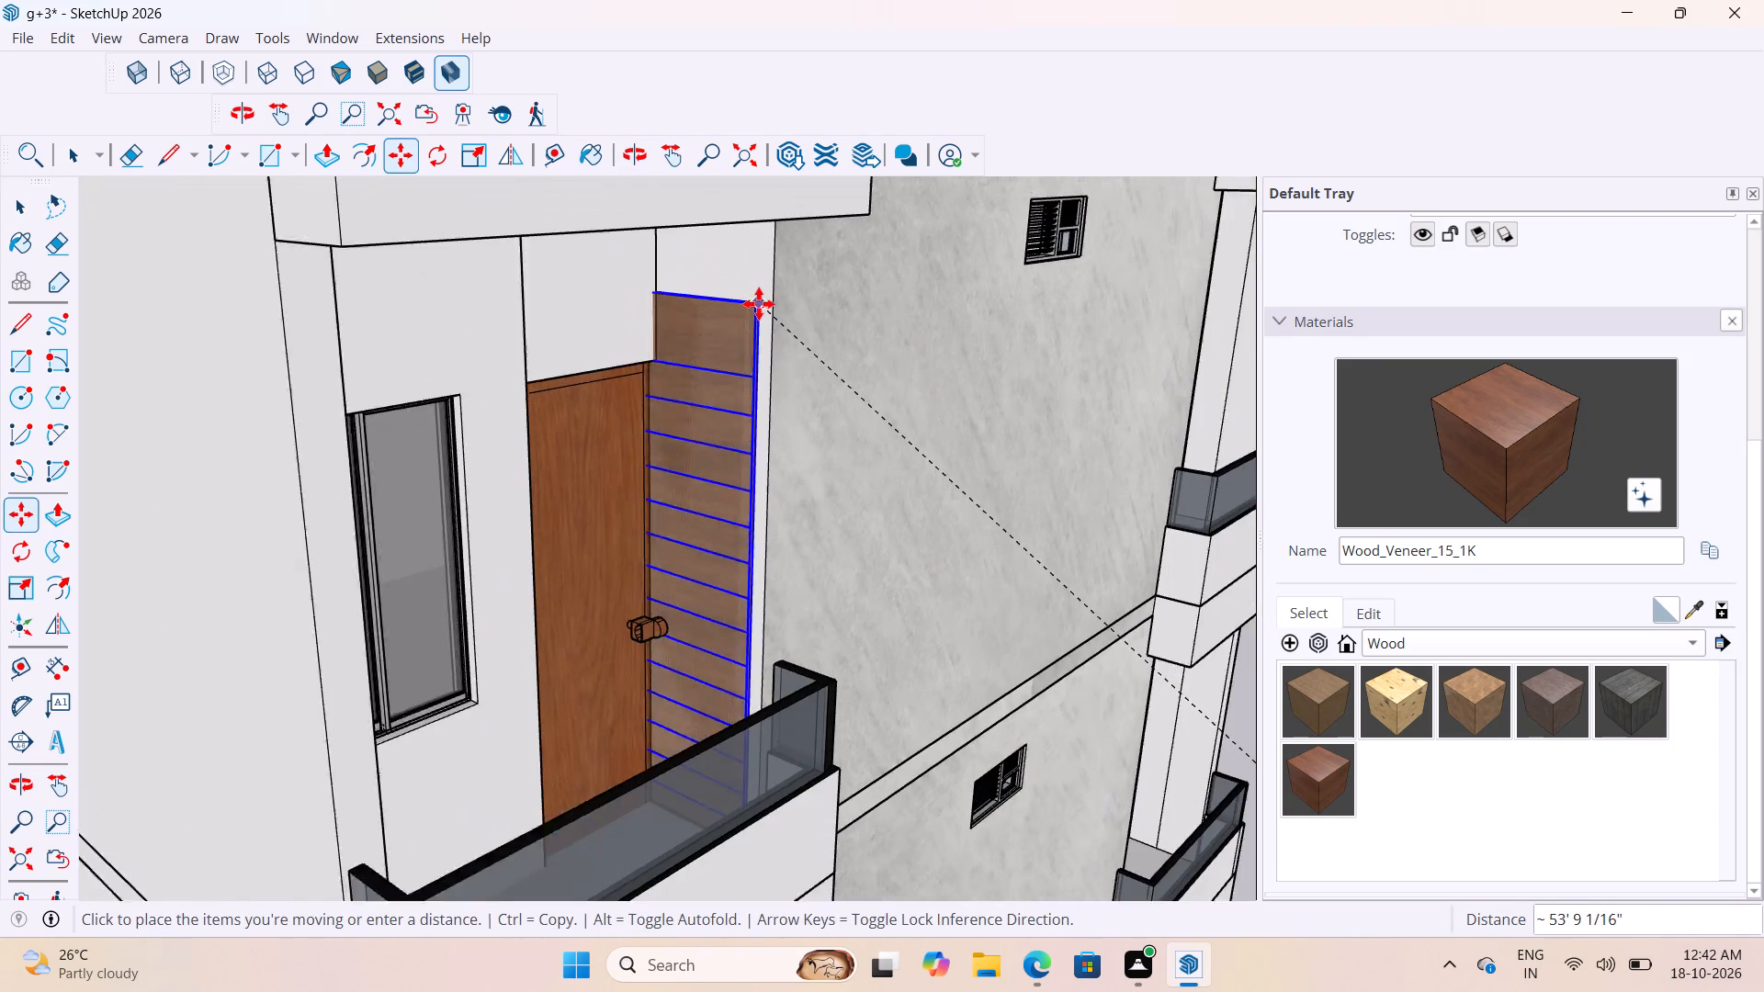
middle_click_drag(750, 262, 701, 205)
scroll(732, 236, "down", 1)
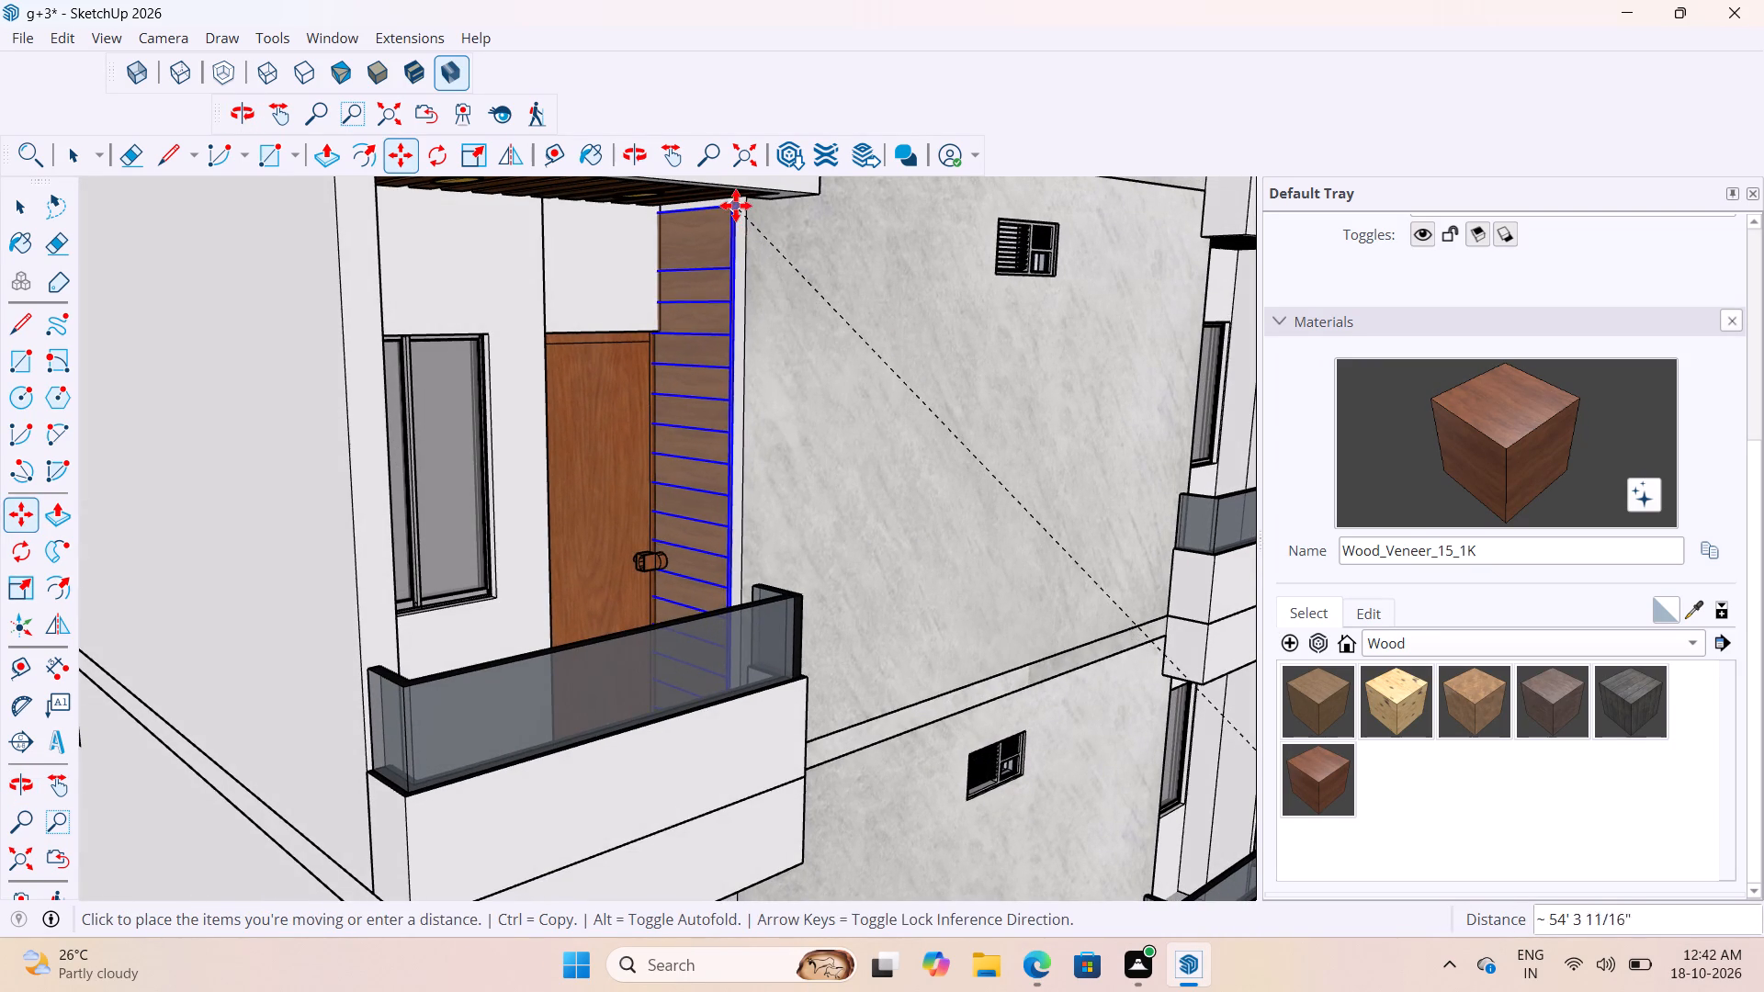
scroll(736, 205, "up", 12)
scroll(759, 260, "down", 6)
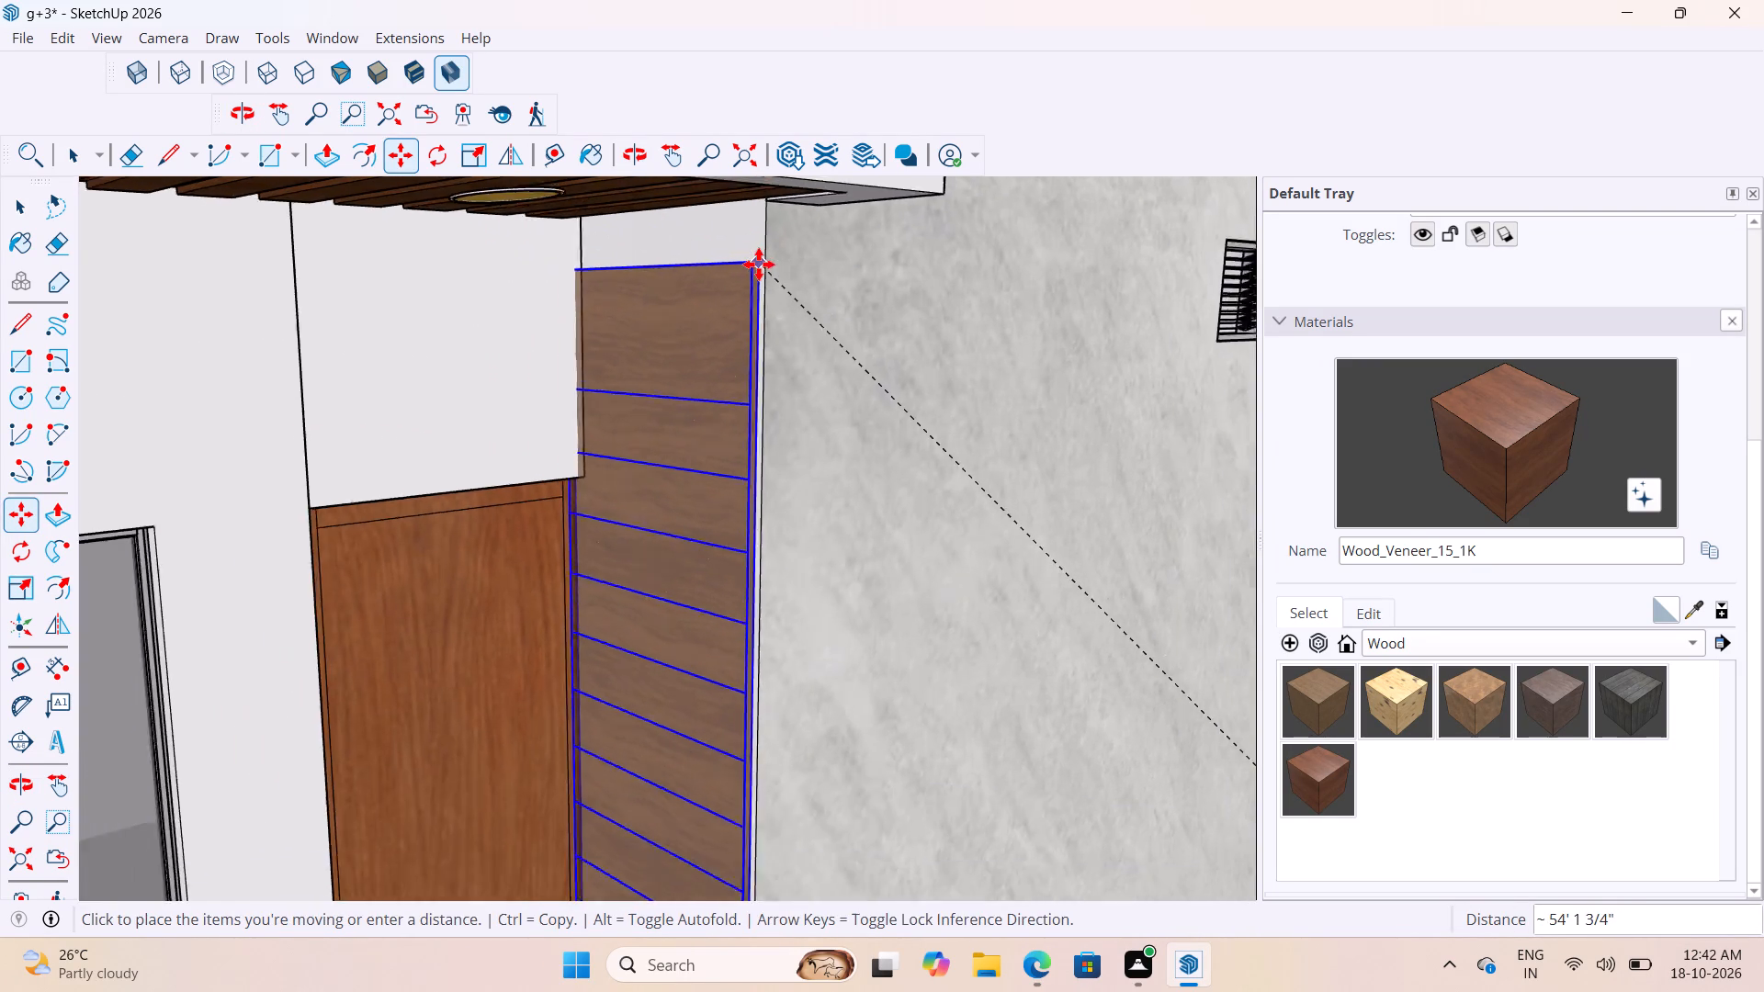
scroll(759, 265, "down", 2)
scroll(752, 237, "up", 8)
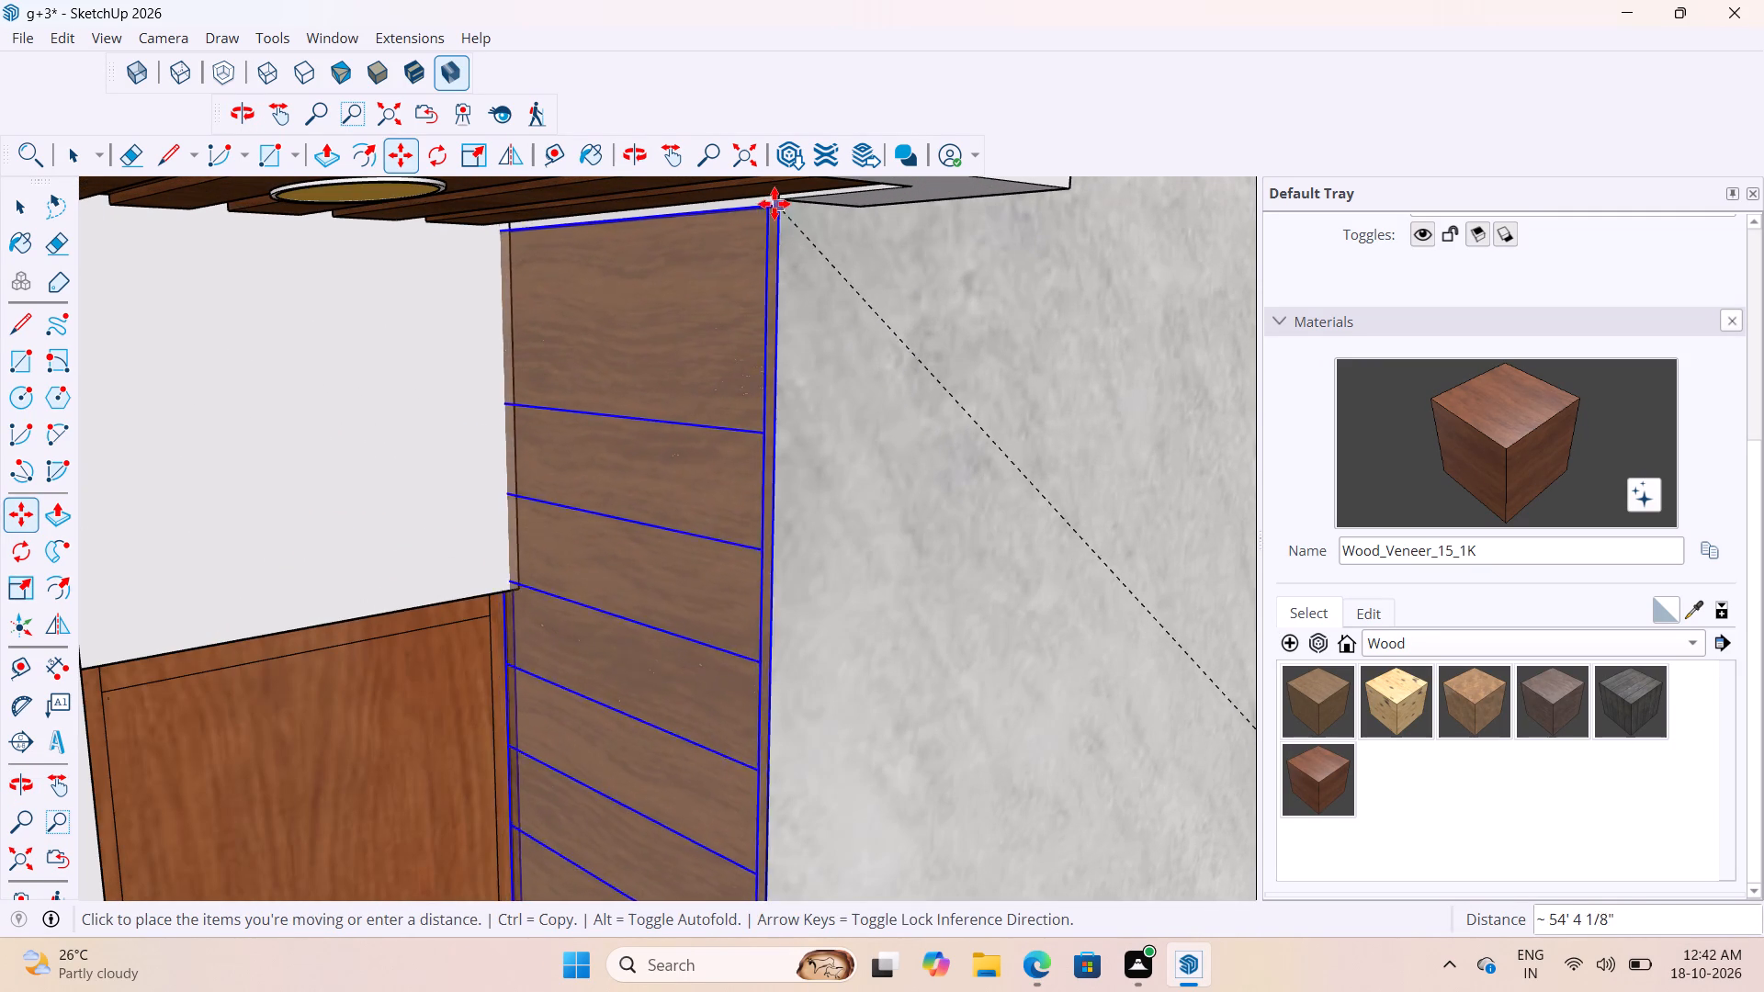
scroll(775, 201, "up", 9)
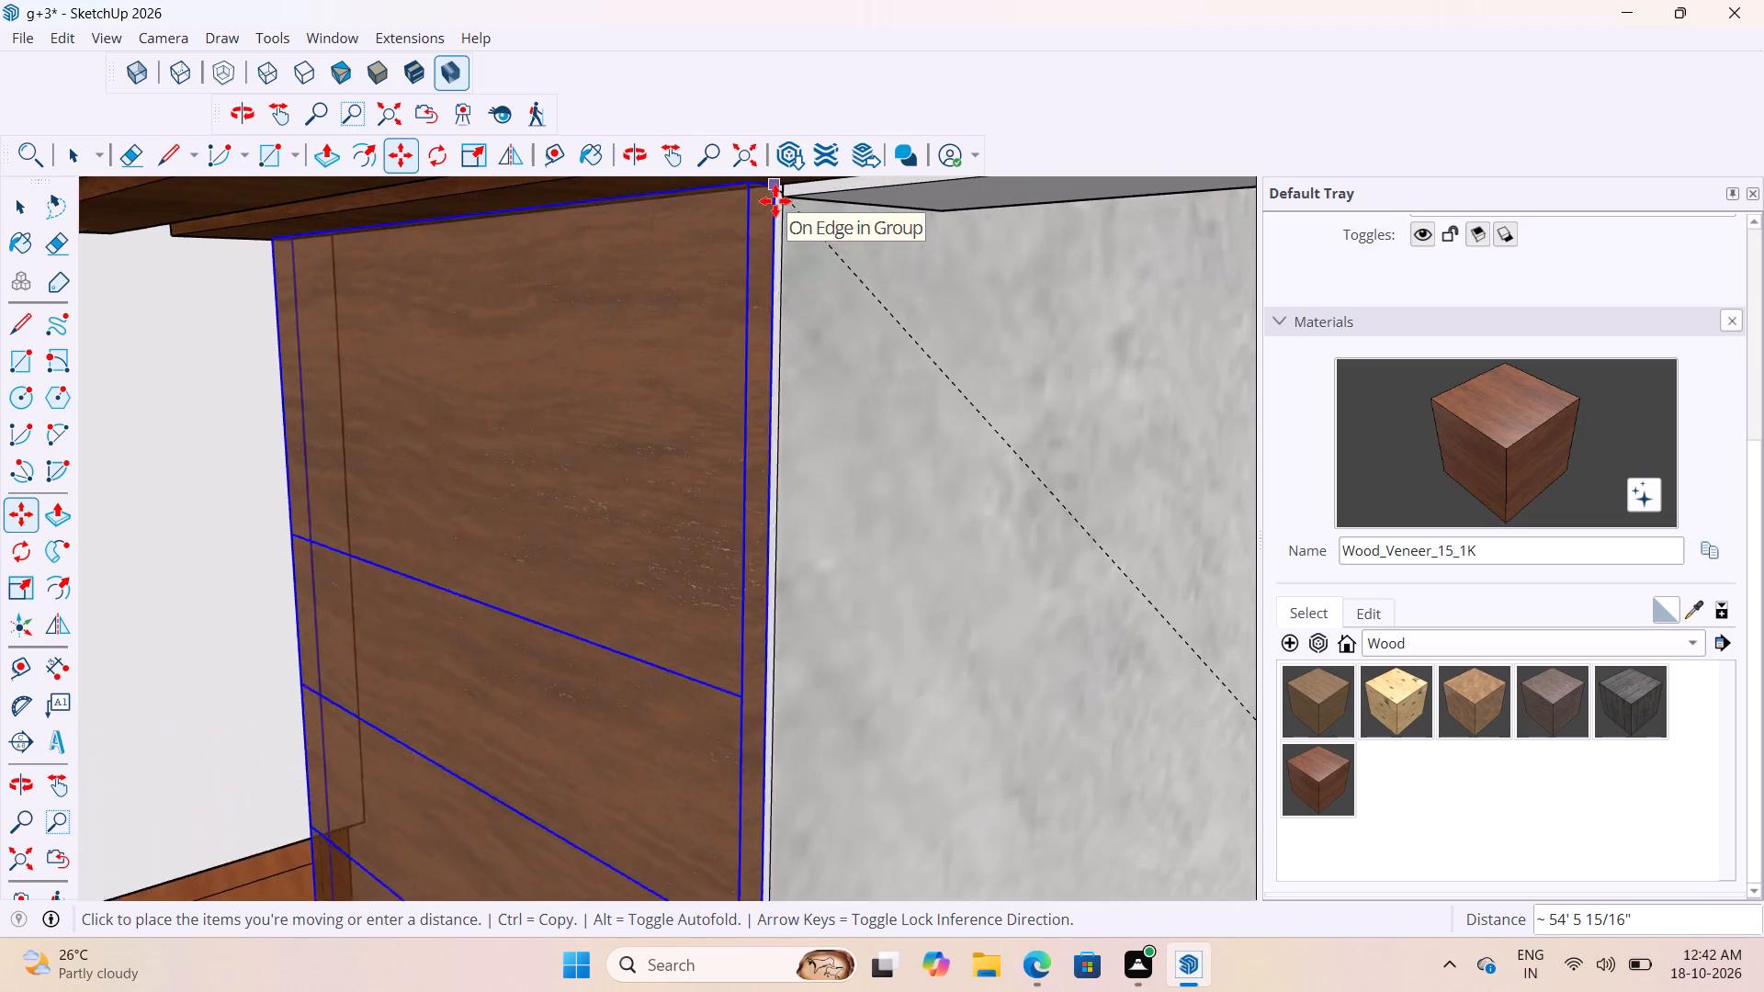
scroll(775, 201, "up", 1)
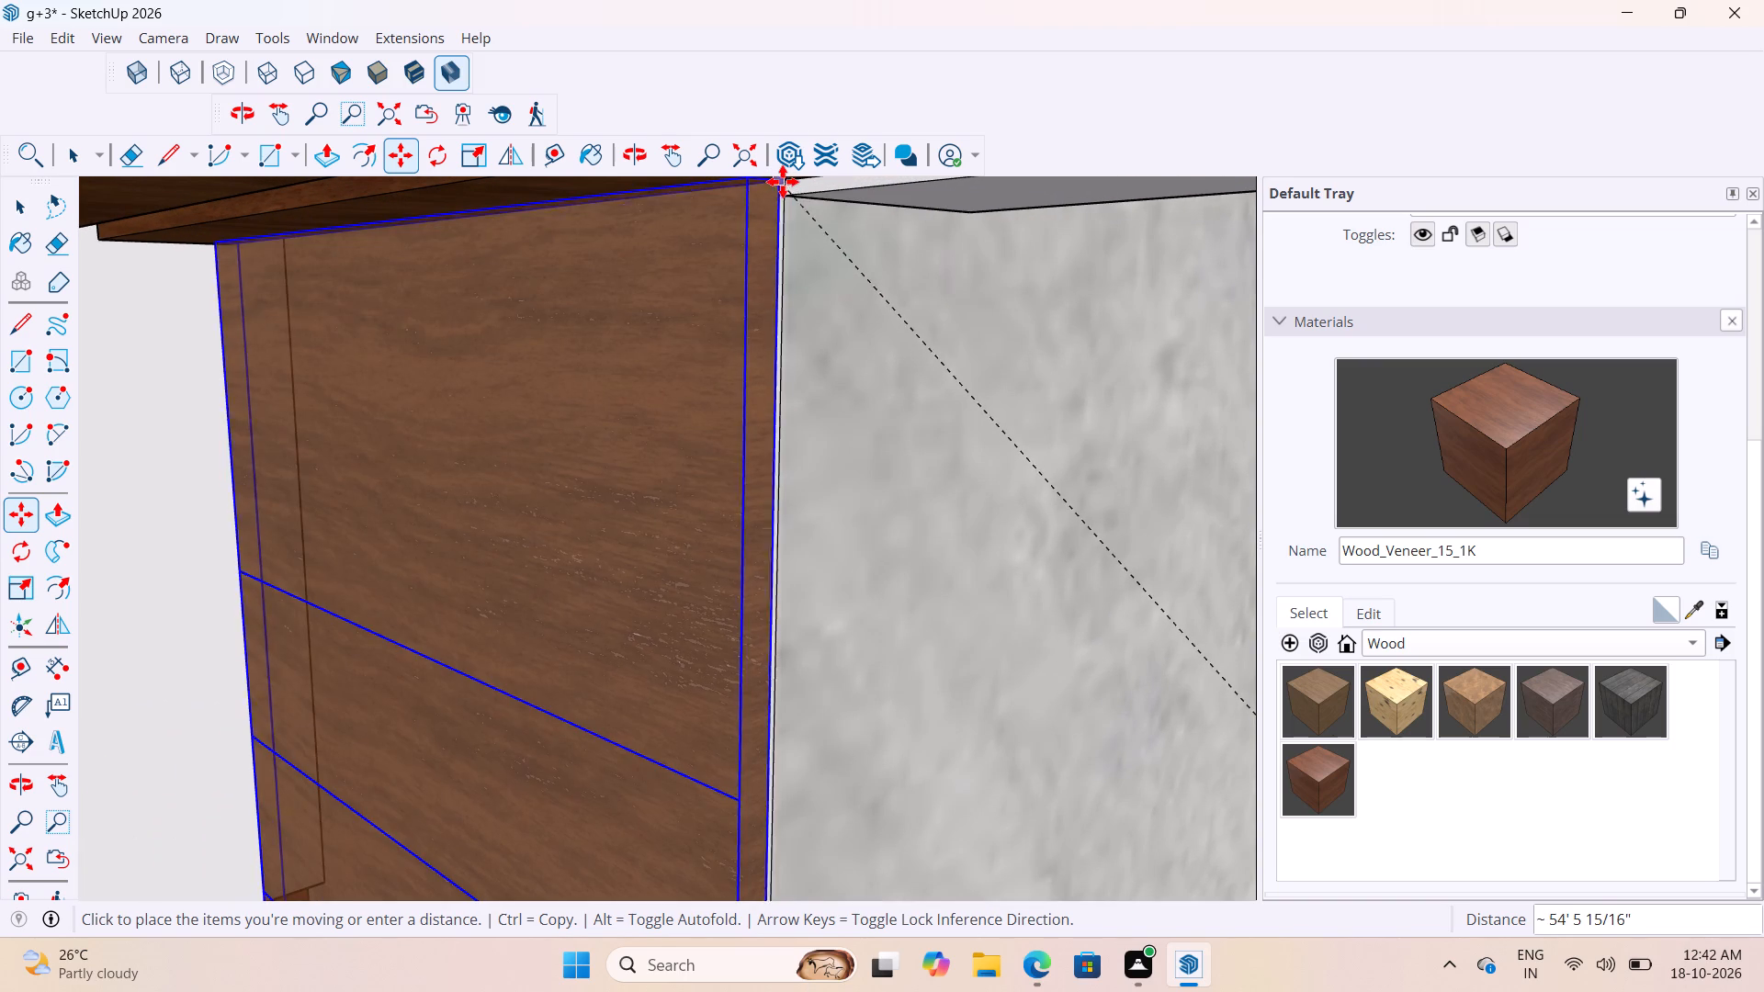
left_click(784, 182)
scroll(802, 373, "down", 10)
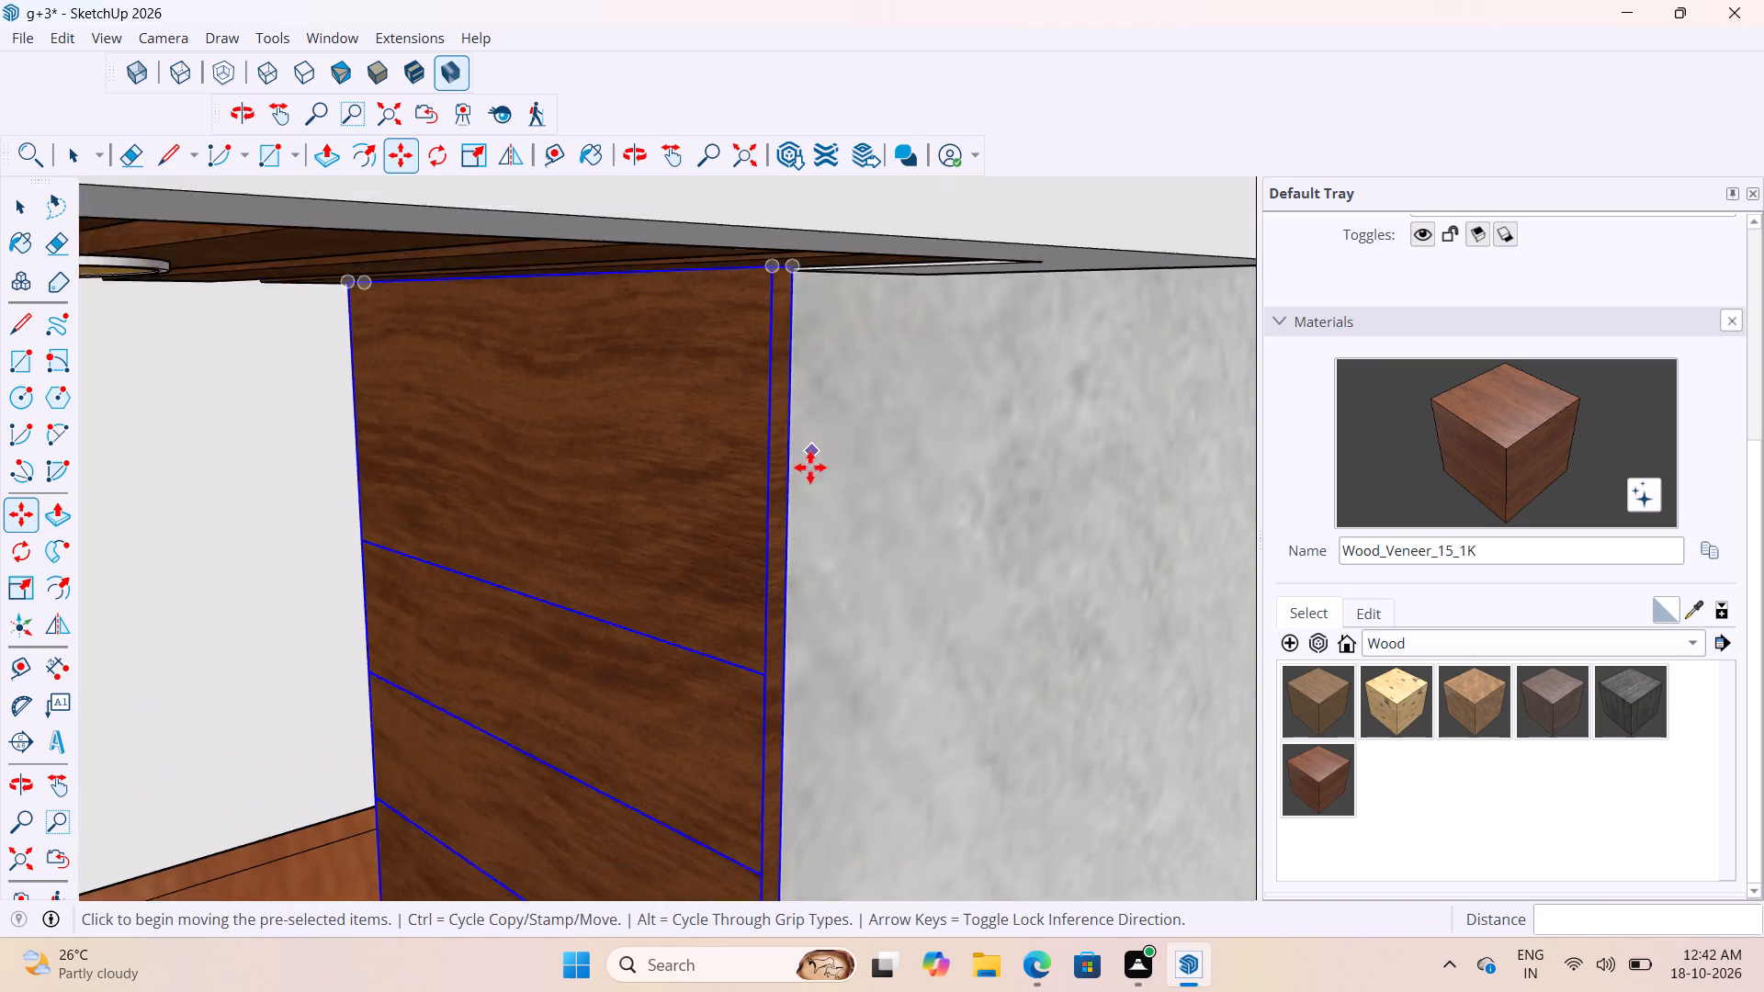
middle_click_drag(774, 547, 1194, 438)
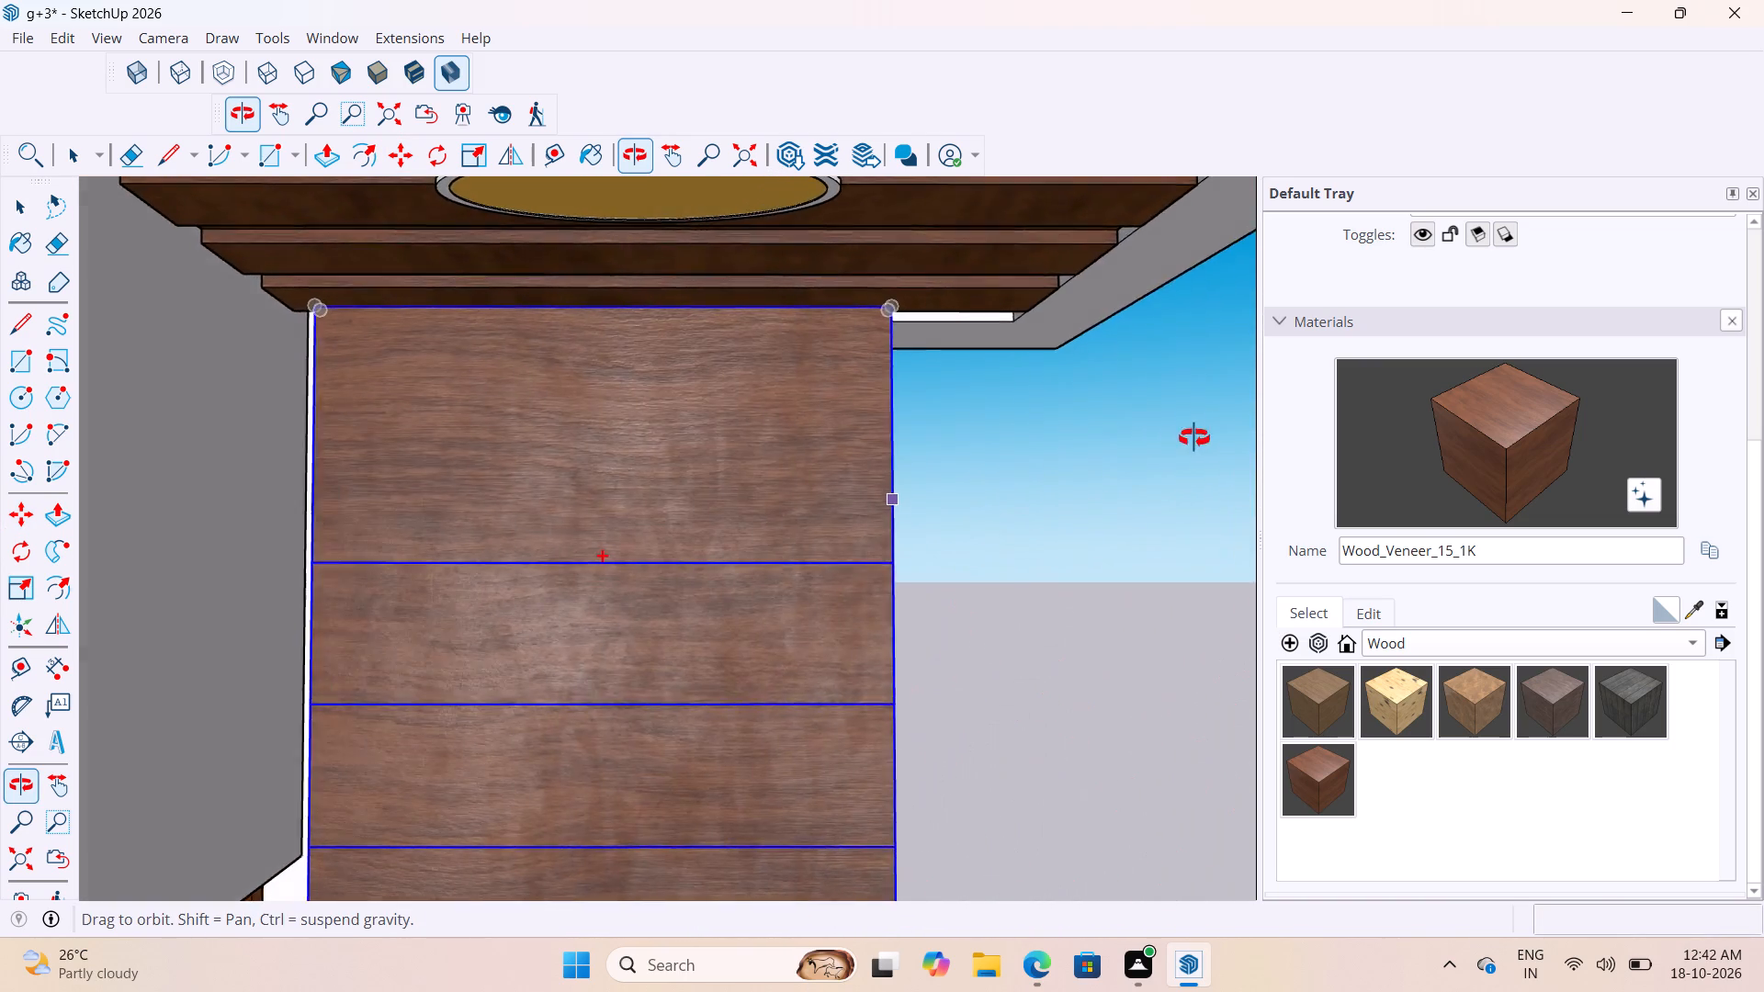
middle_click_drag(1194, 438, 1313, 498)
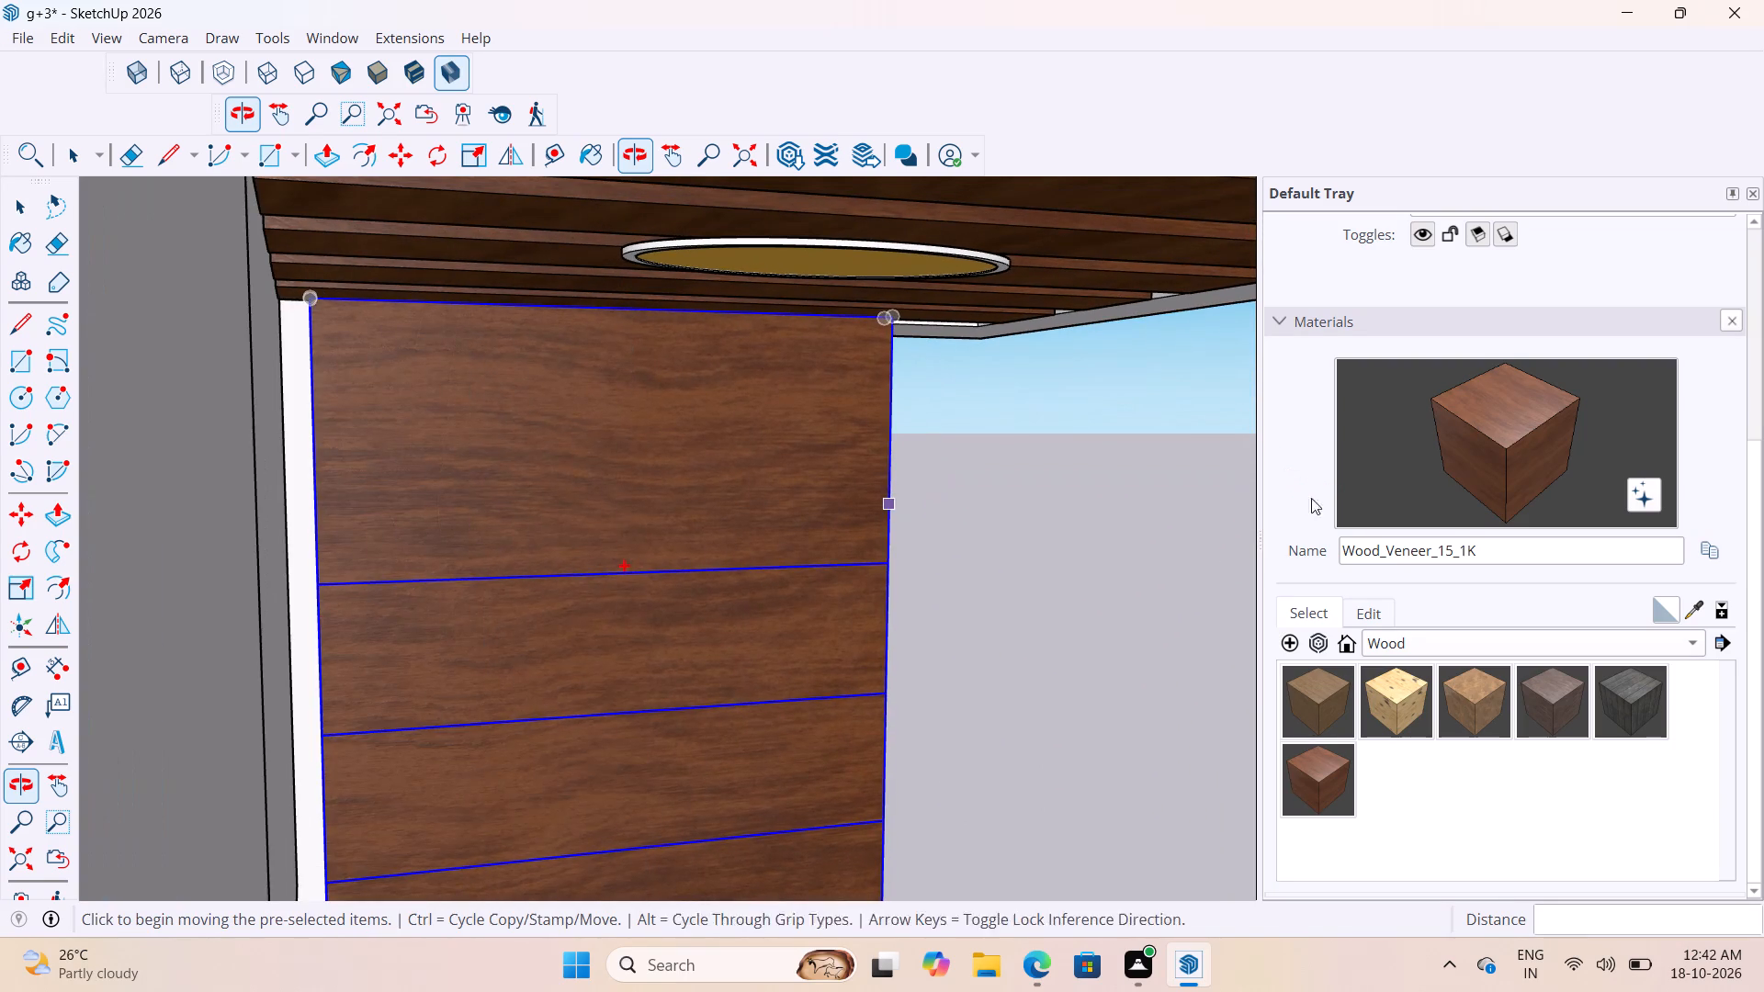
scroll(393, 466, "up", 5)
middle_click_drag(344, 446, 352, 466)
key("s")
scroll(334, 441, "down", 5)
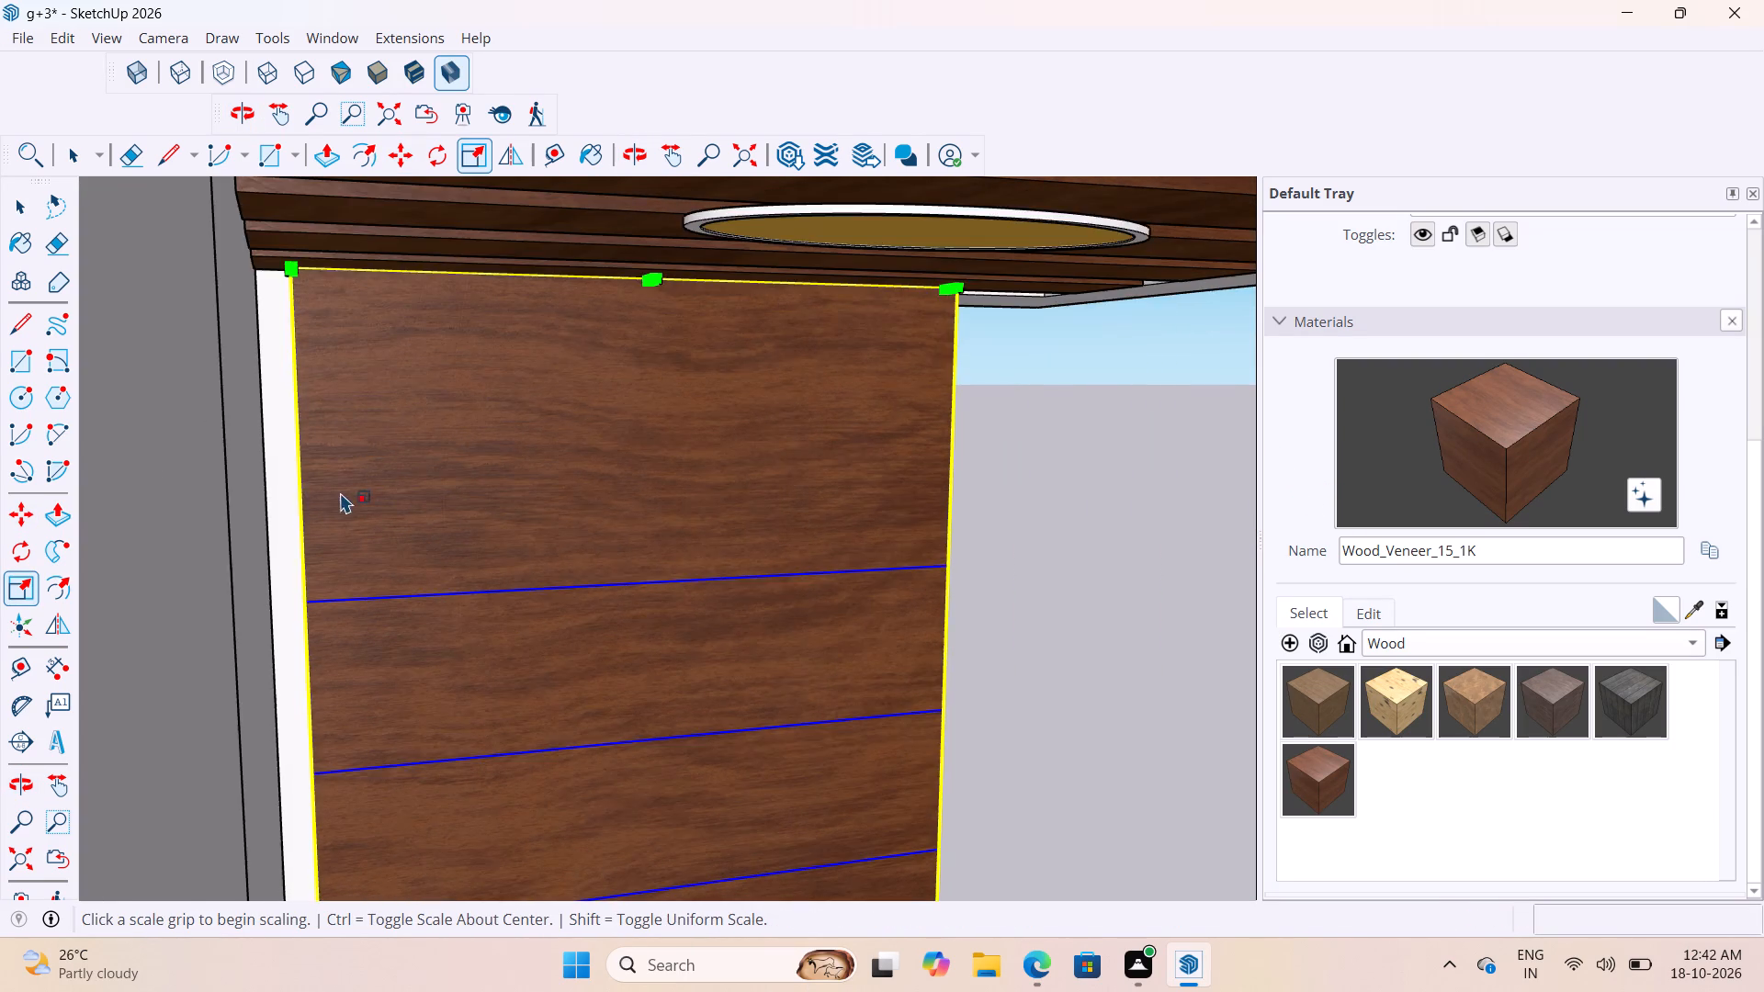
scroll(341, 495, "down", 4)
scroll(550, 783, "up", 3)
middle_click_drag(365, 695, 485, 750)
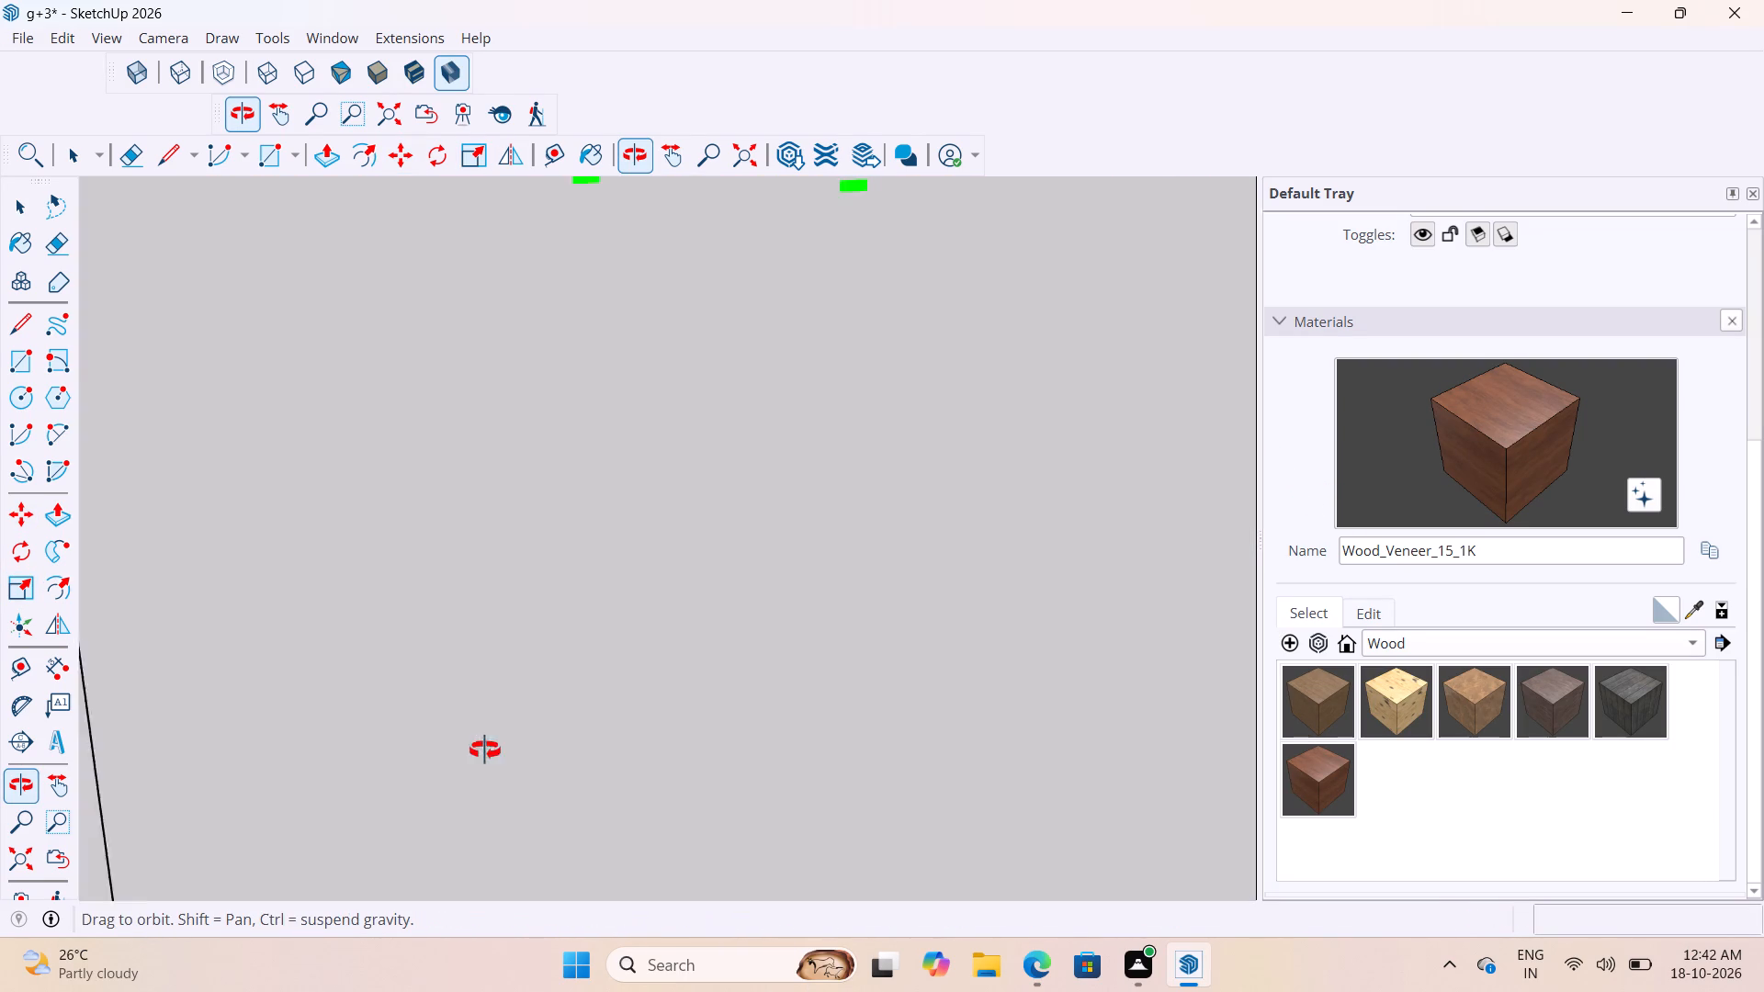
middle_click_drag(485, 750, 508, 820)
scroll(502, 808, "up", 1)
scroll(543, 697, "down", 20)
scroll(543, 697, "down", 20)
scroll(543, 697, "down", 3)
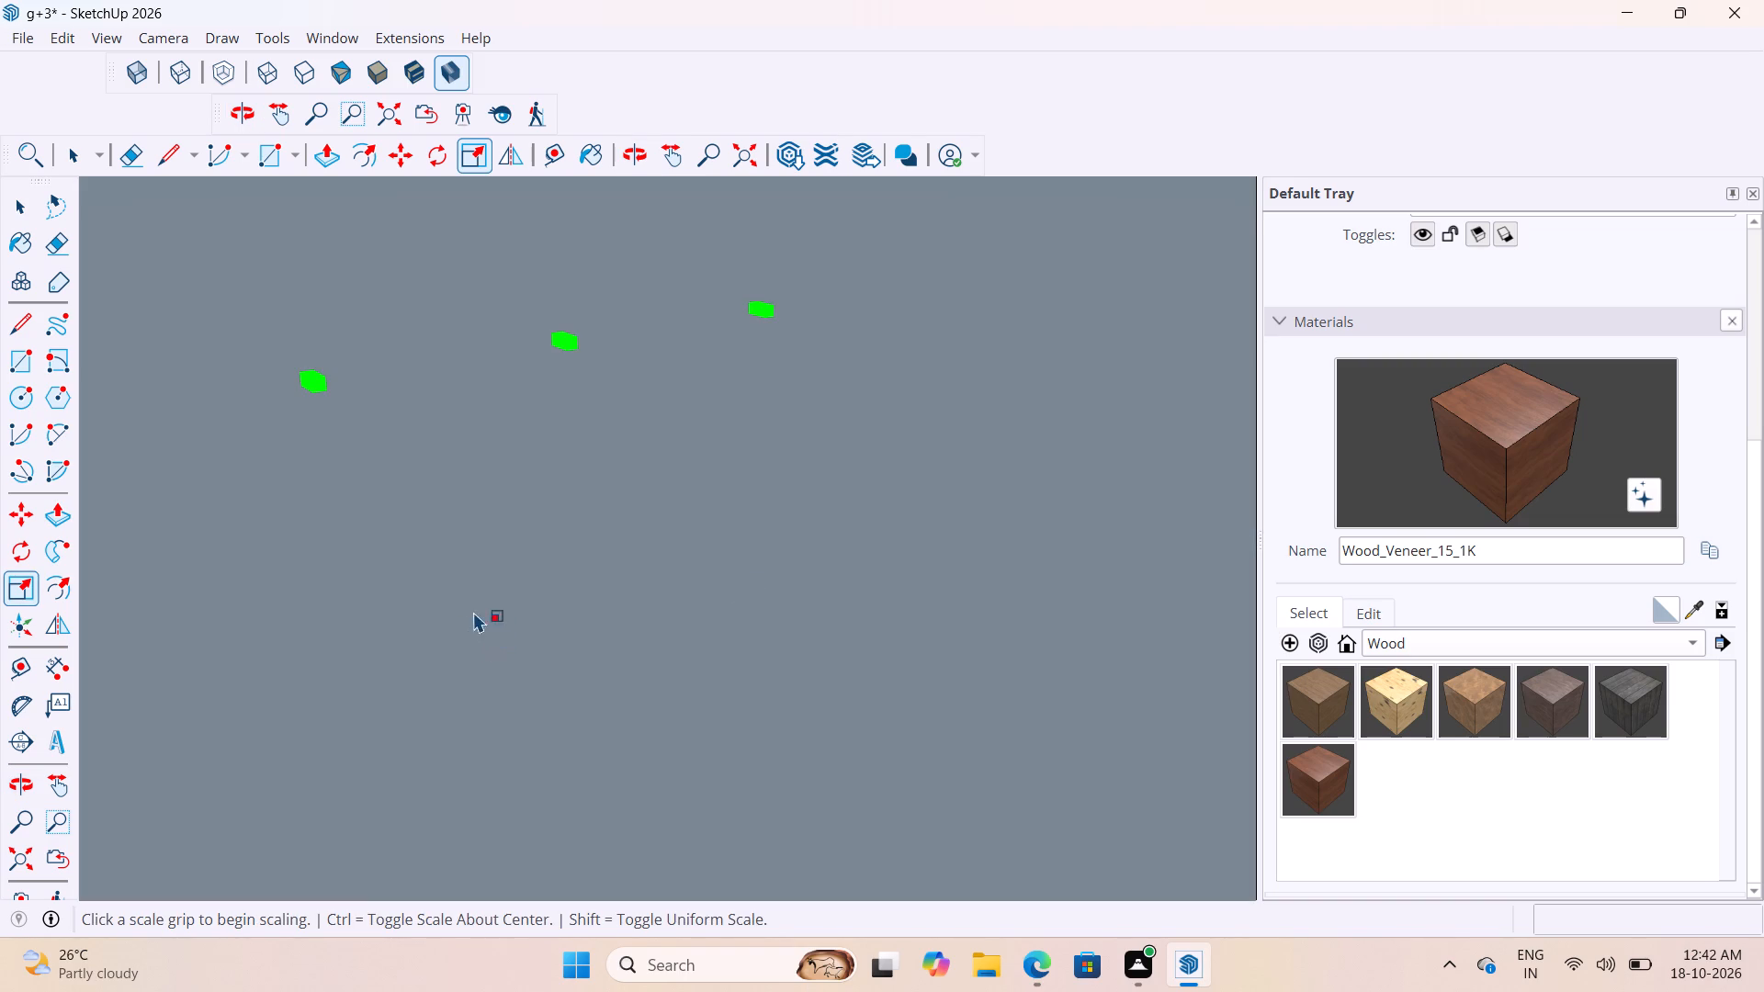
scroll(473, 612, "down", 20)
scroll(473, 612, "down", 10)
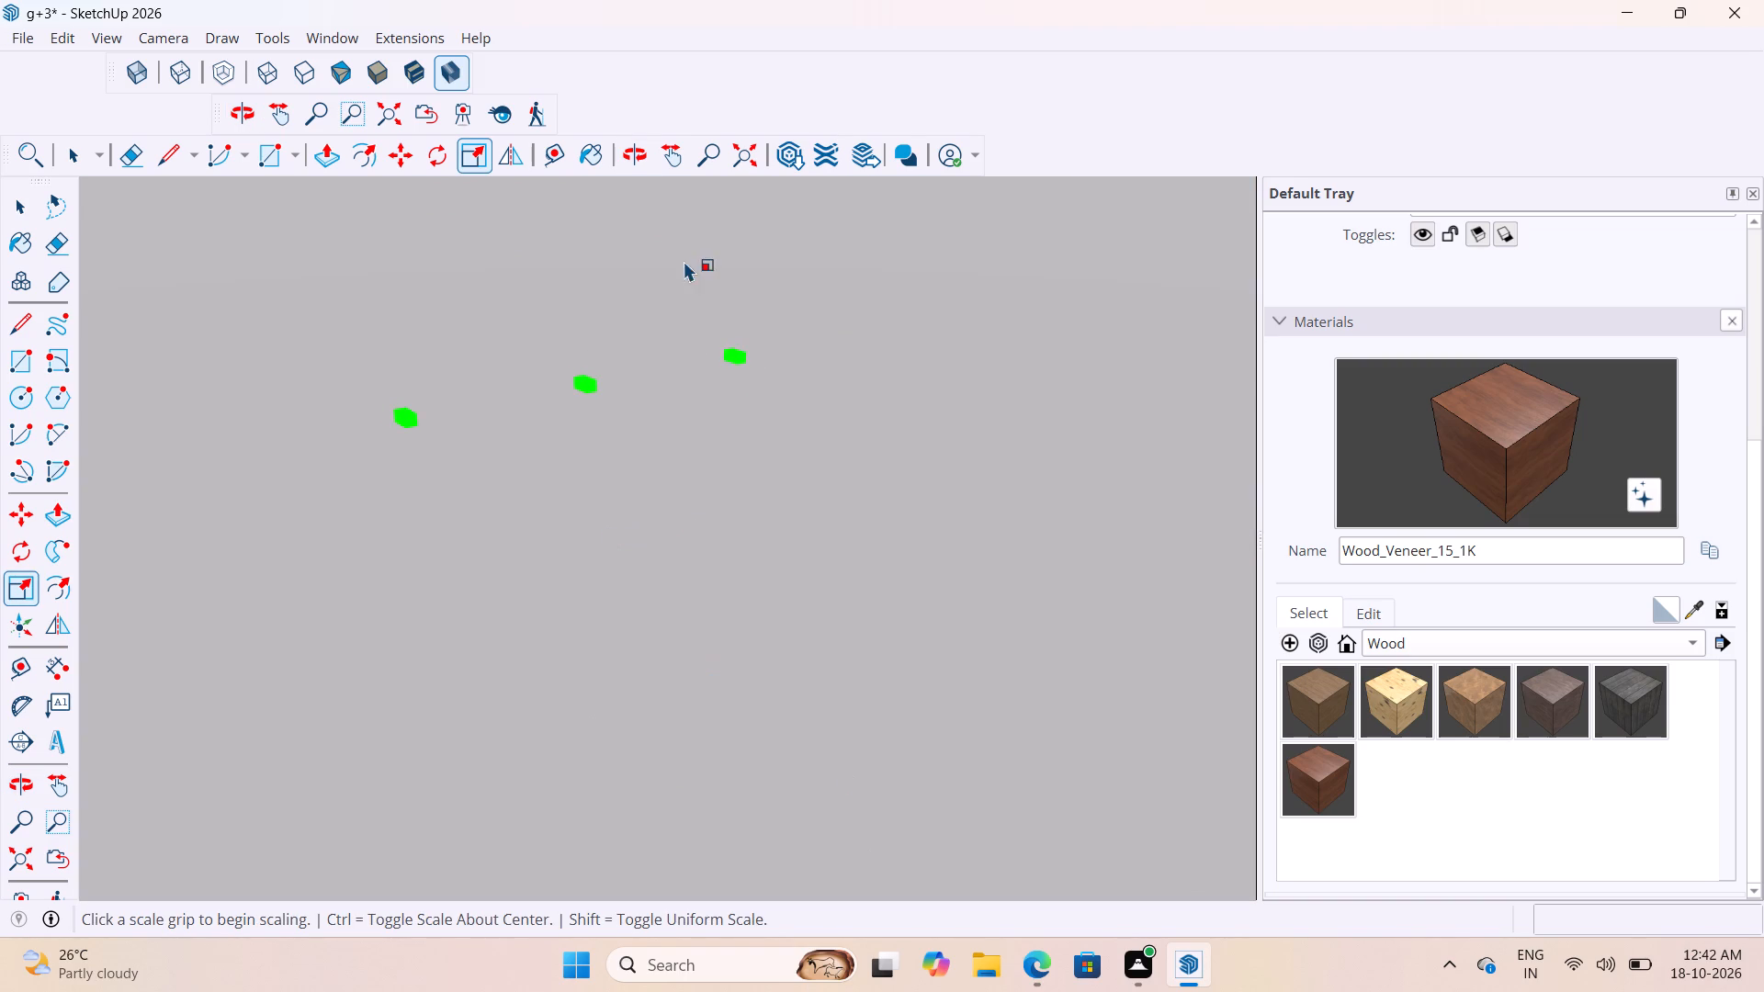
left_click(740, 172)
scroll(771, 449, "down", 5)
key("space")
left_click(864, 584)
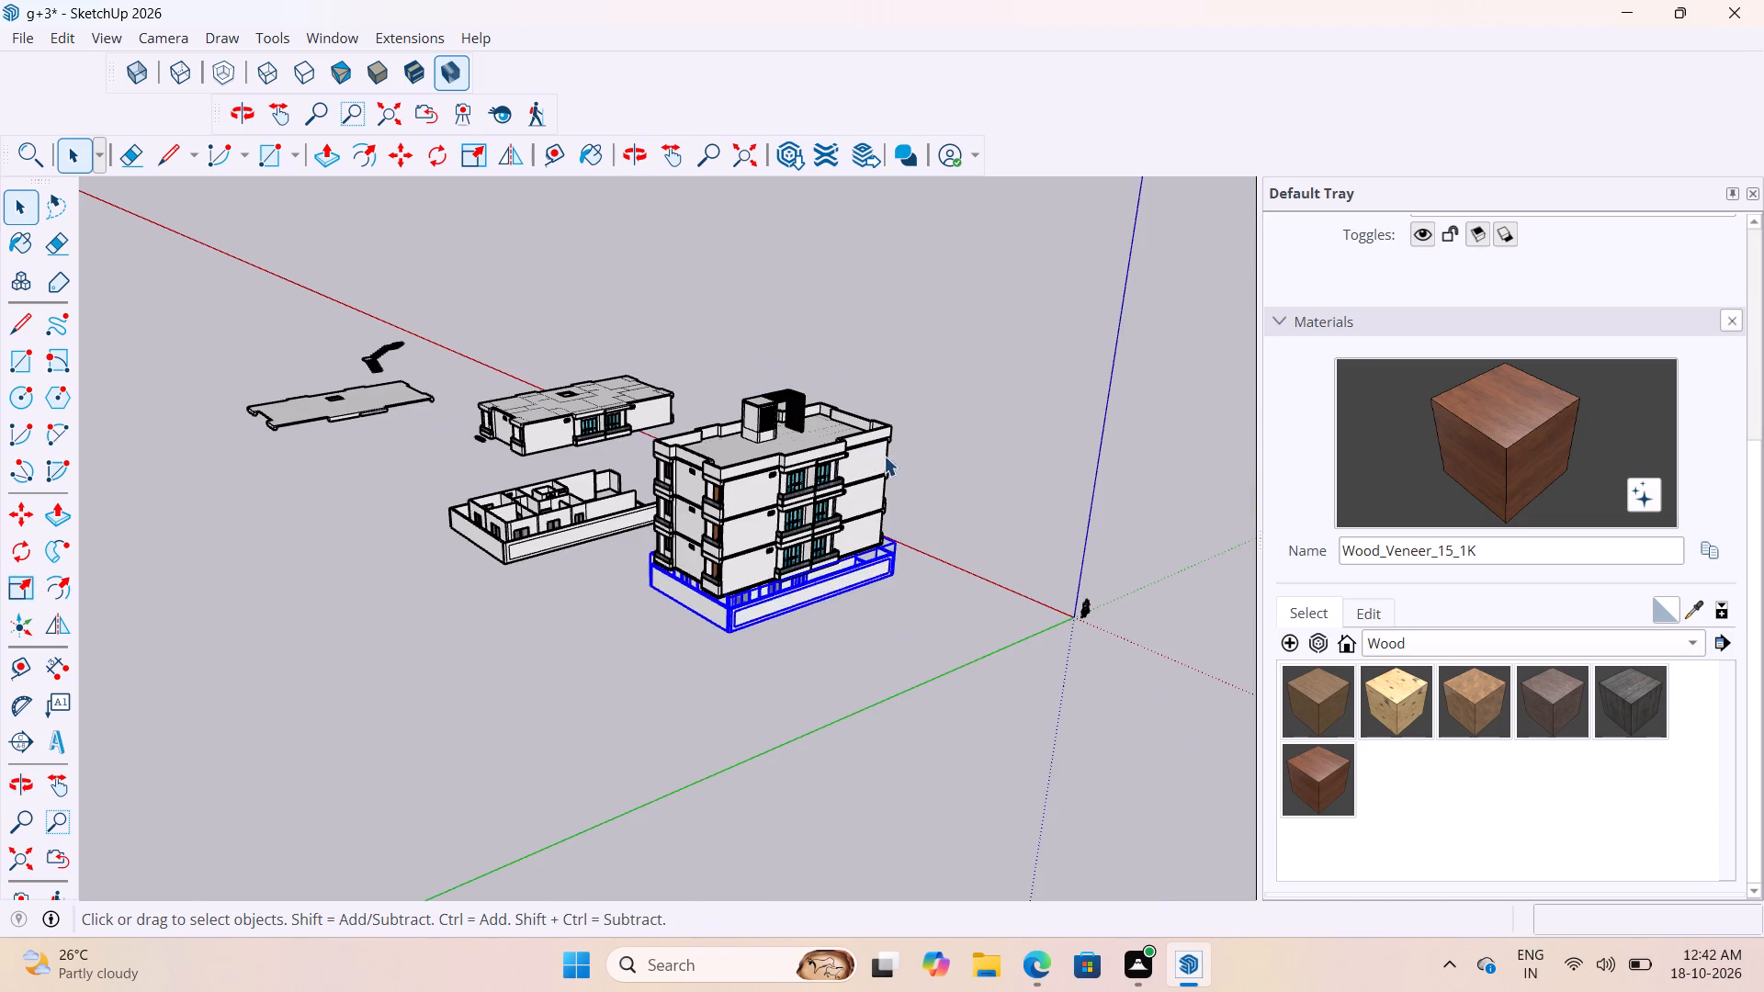
Move the wood slab about 1" along the balcony's side wall to close the gap between it and the door wall.
scroll(888, 408, "up", 9)
middle_click_drag(892, 517, 431, 525)
scroll(397, 479, "up", 9)
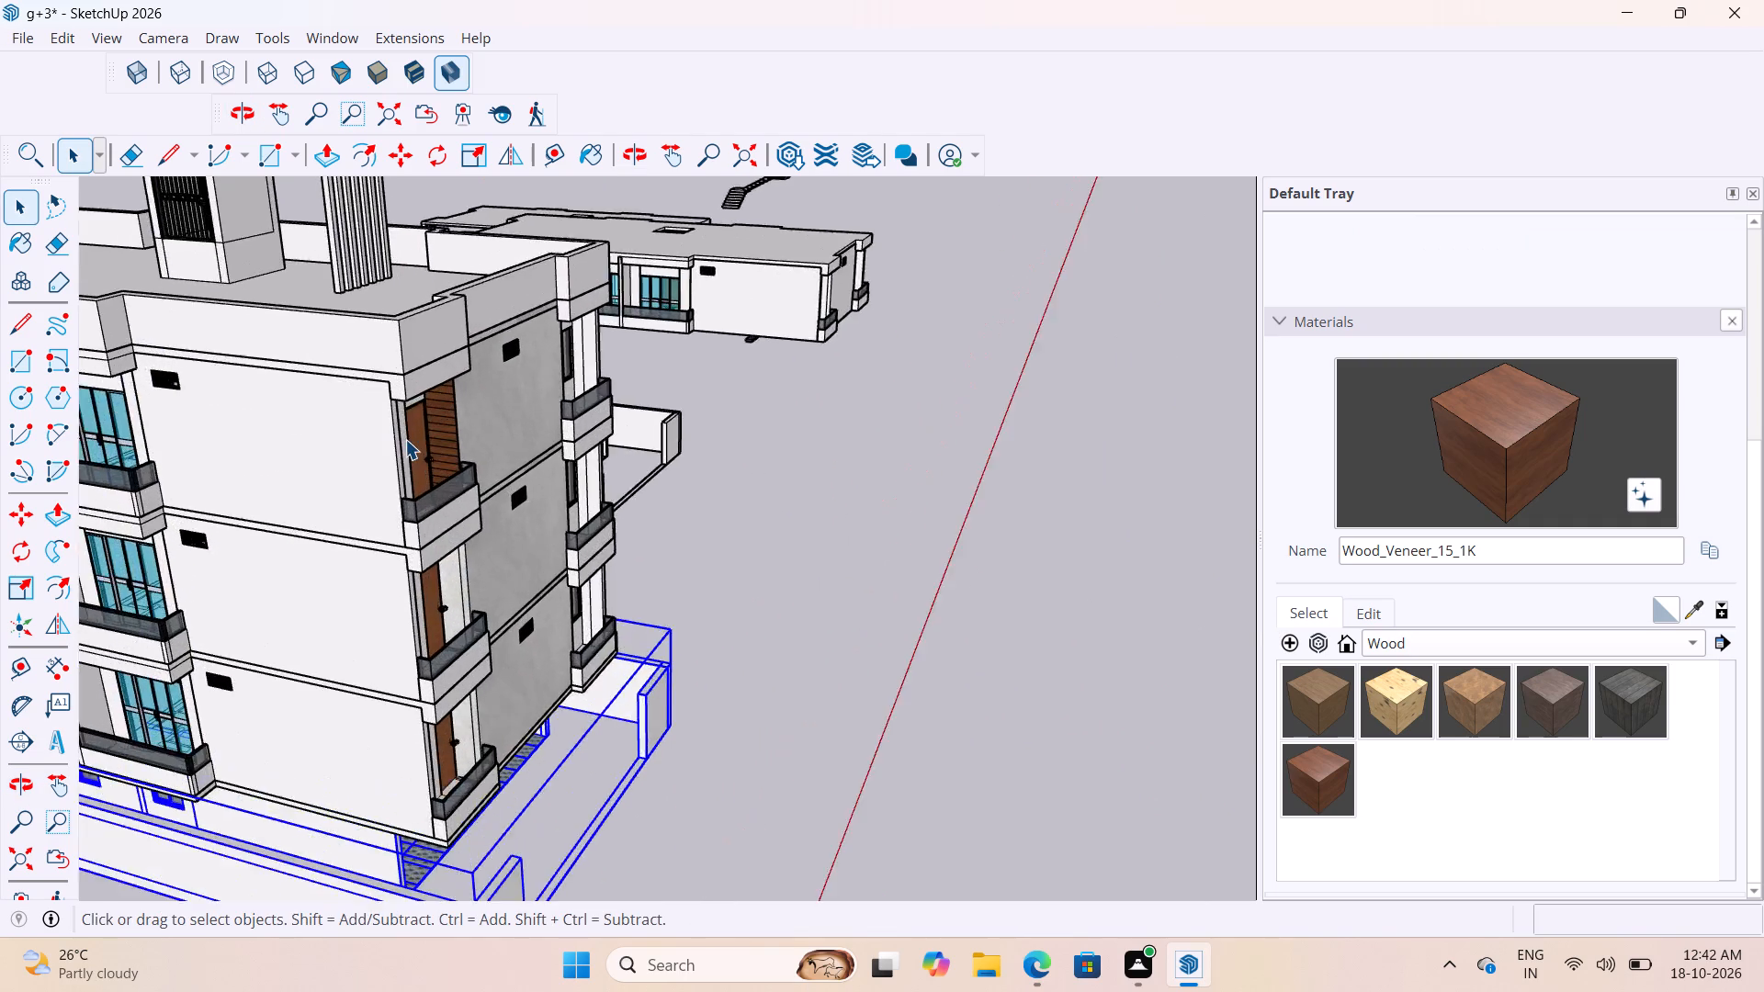
scroll(405, 439, "up", 11)
scroll(505, 470, "up", 4)
middle_click_drag(492, 468, 558, 494)
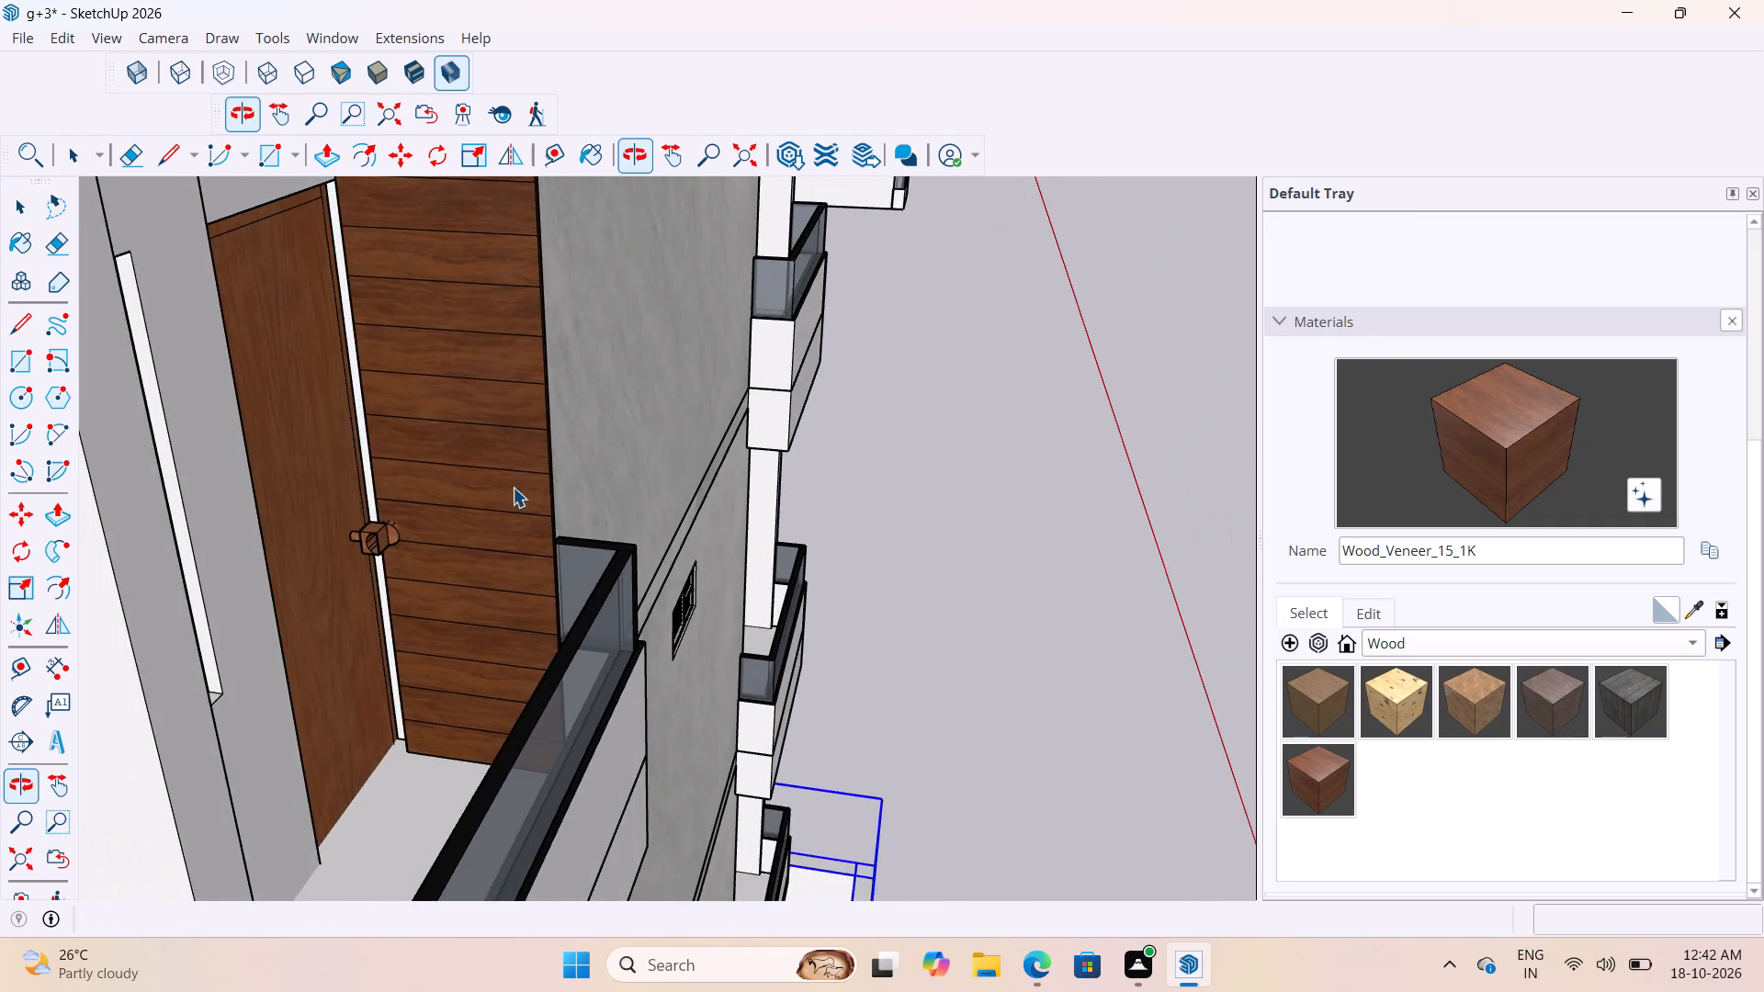
scroll(376, 535, "up", 4)
scroll(389, 543, "down", 5)
scroll(499, 613, "down", 4)
middle_click_drag(470, 345, 449, 320)
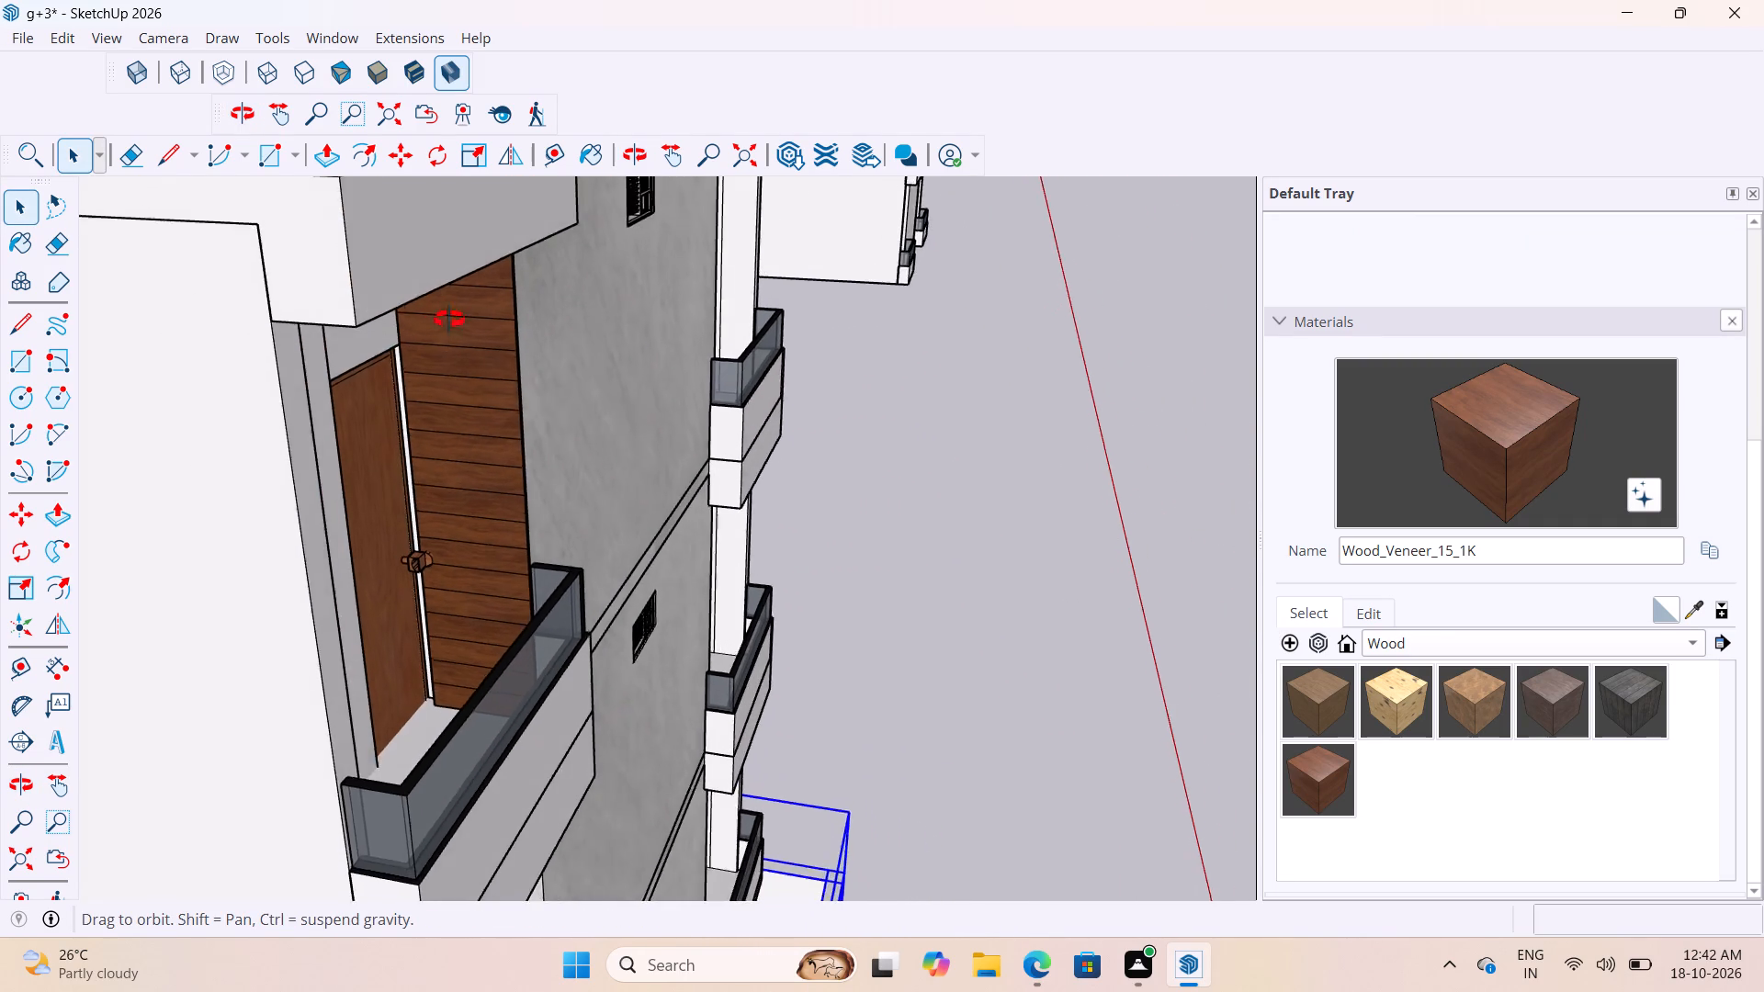
middle_click_drag(449, 320, 320, 191)
scroll(440, 197, "up", 5)
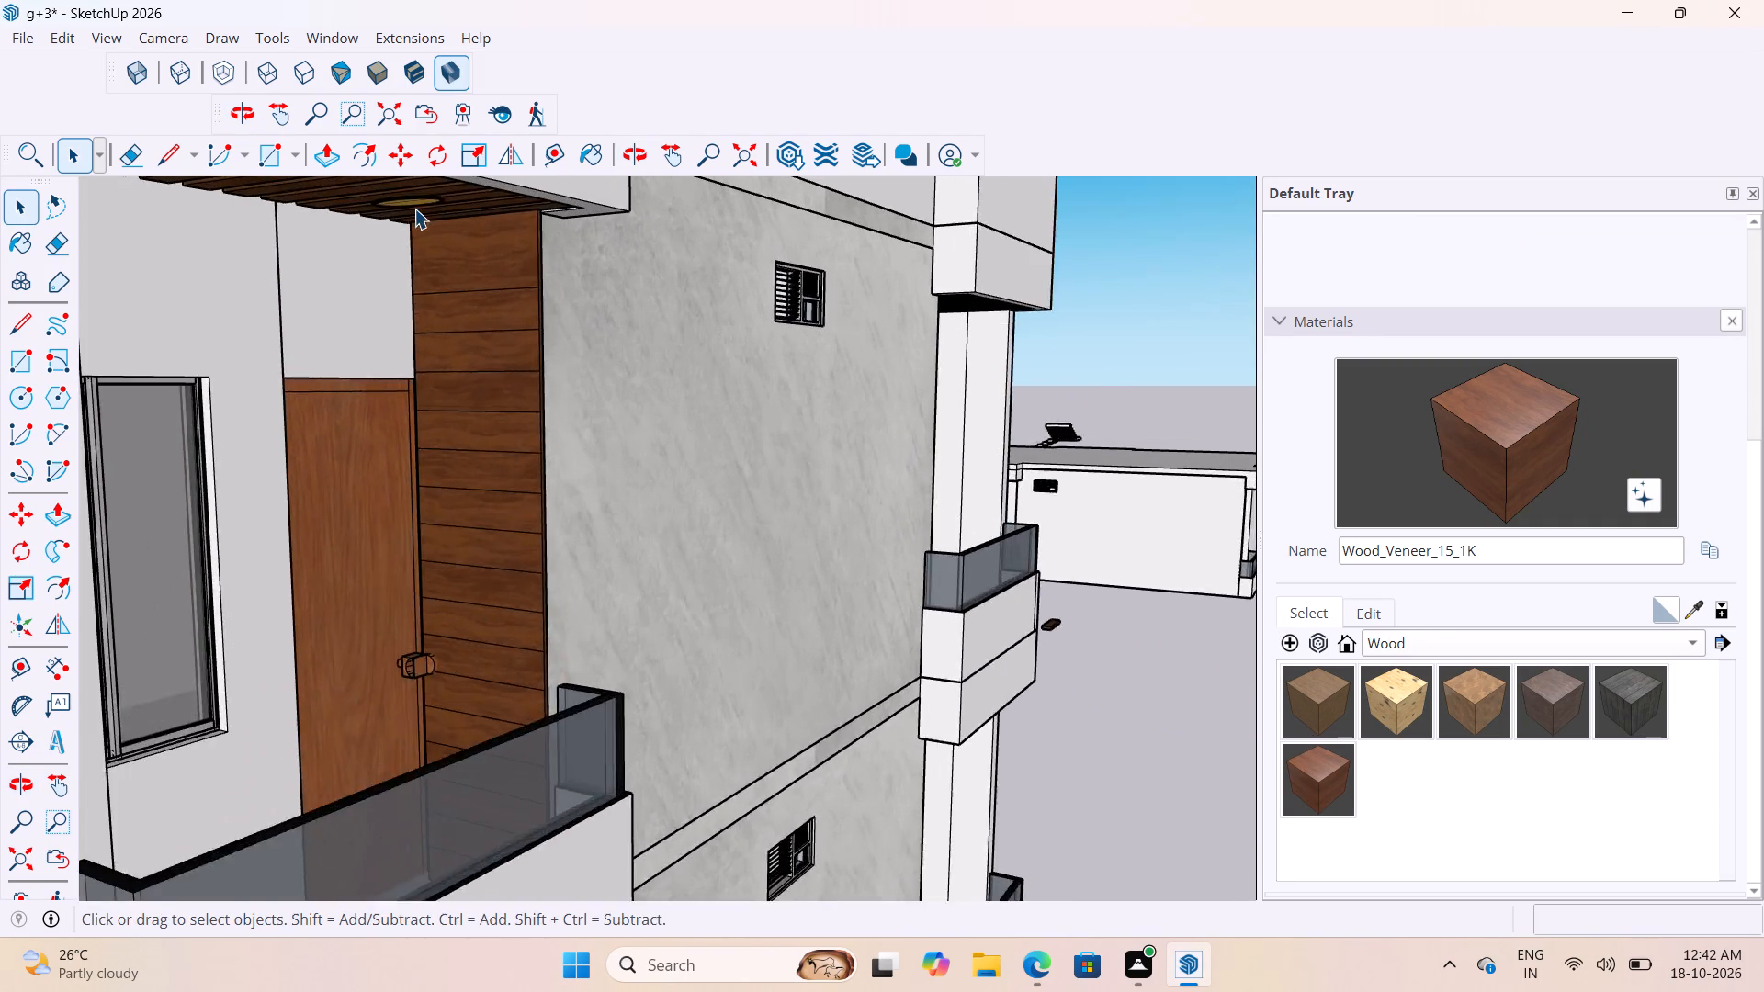
scroll(414, 209, "up", 12)
middle_click_drag(400, 252, 548, 240)
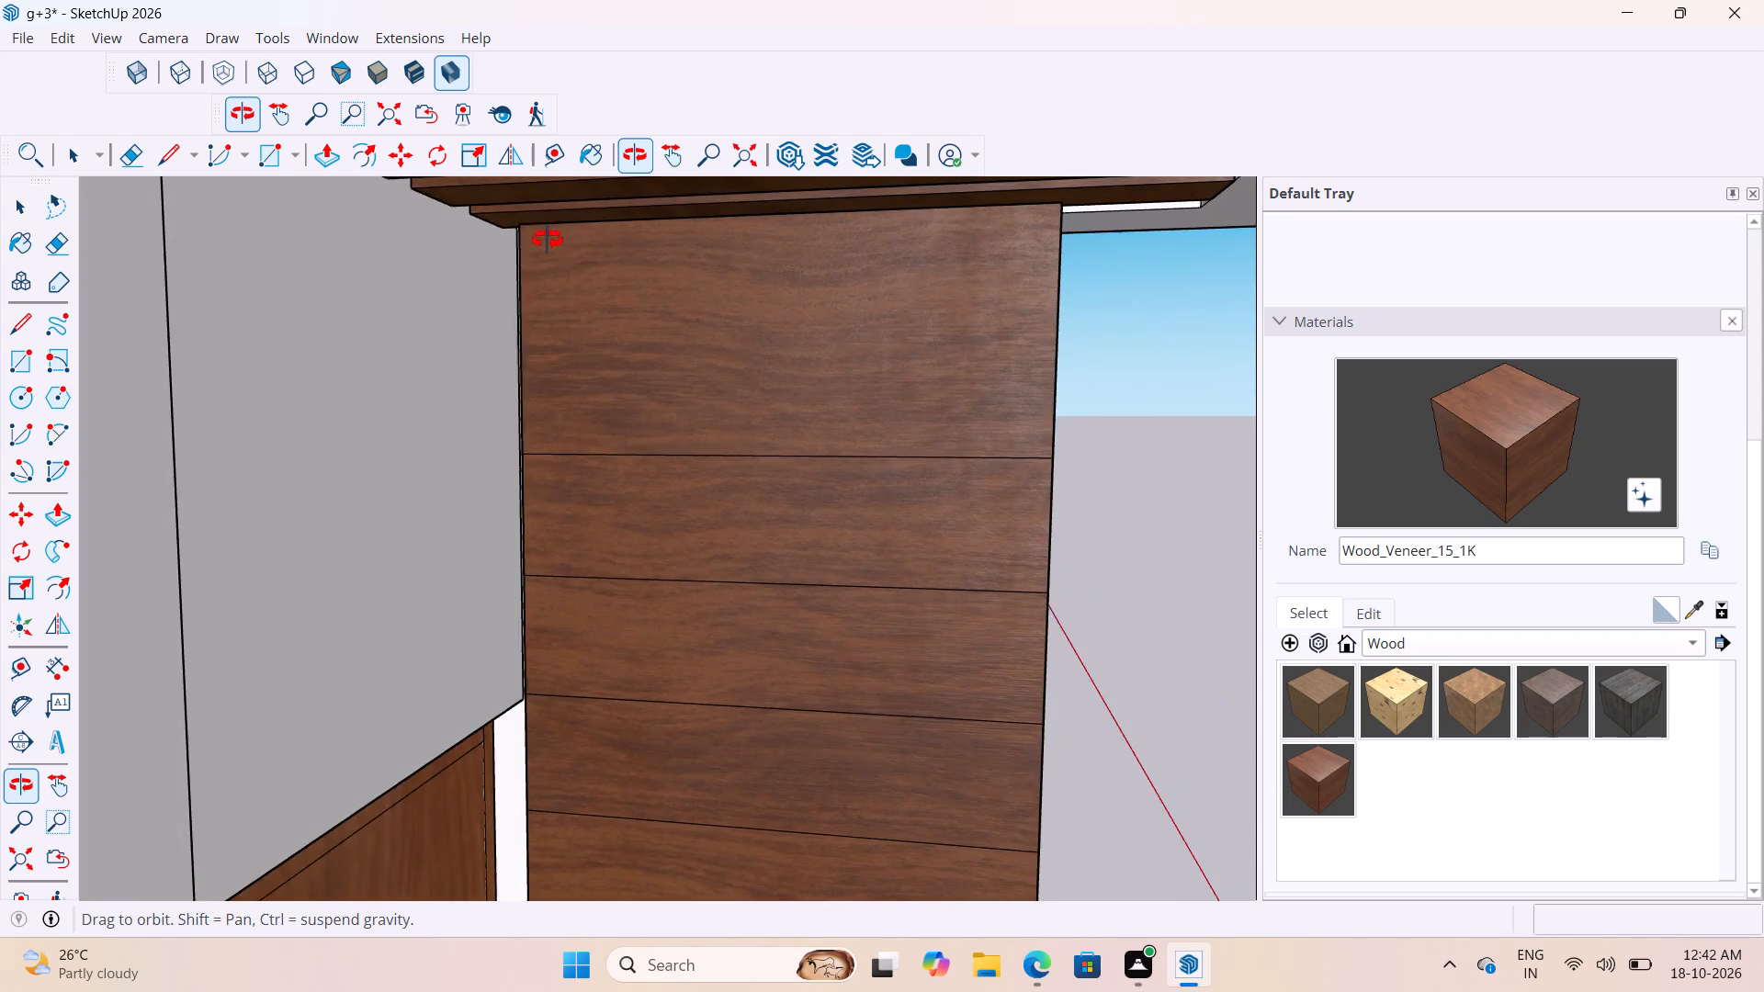
middle_click_drag(548, 240, 582, 257)
scroll(561, 252, "up", 5)
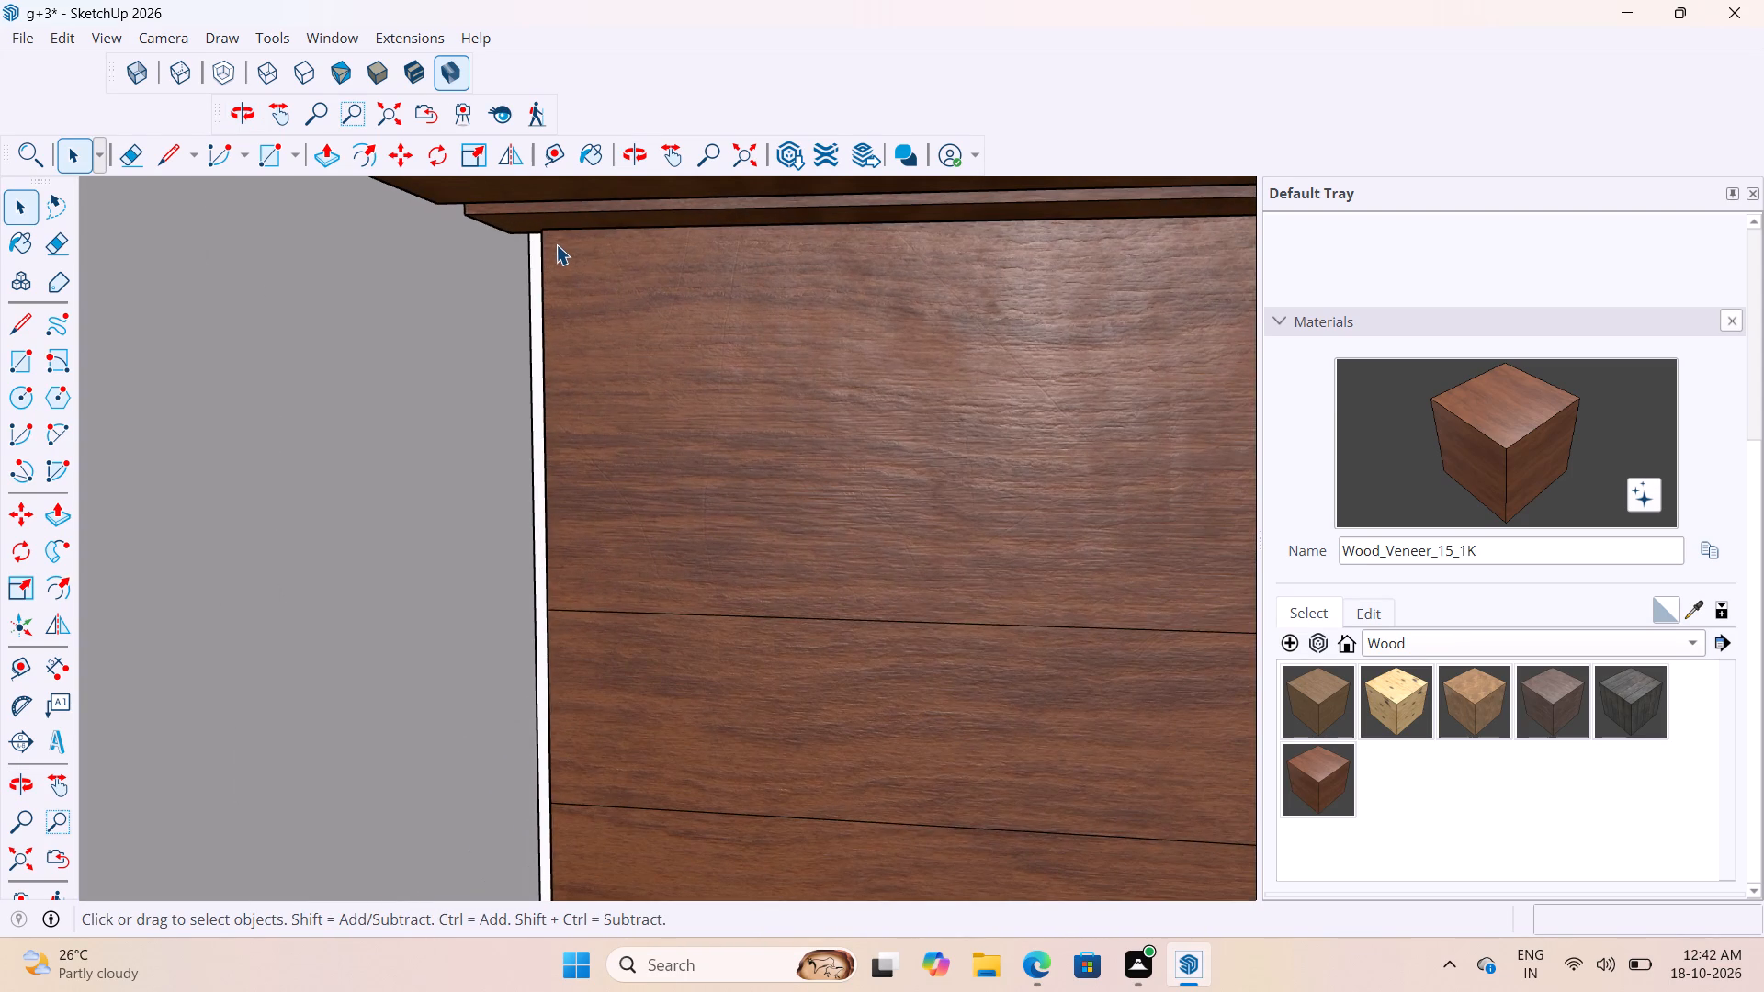
left_click(556, 244)
key("m")
scroll(521, 236, "up", 3)
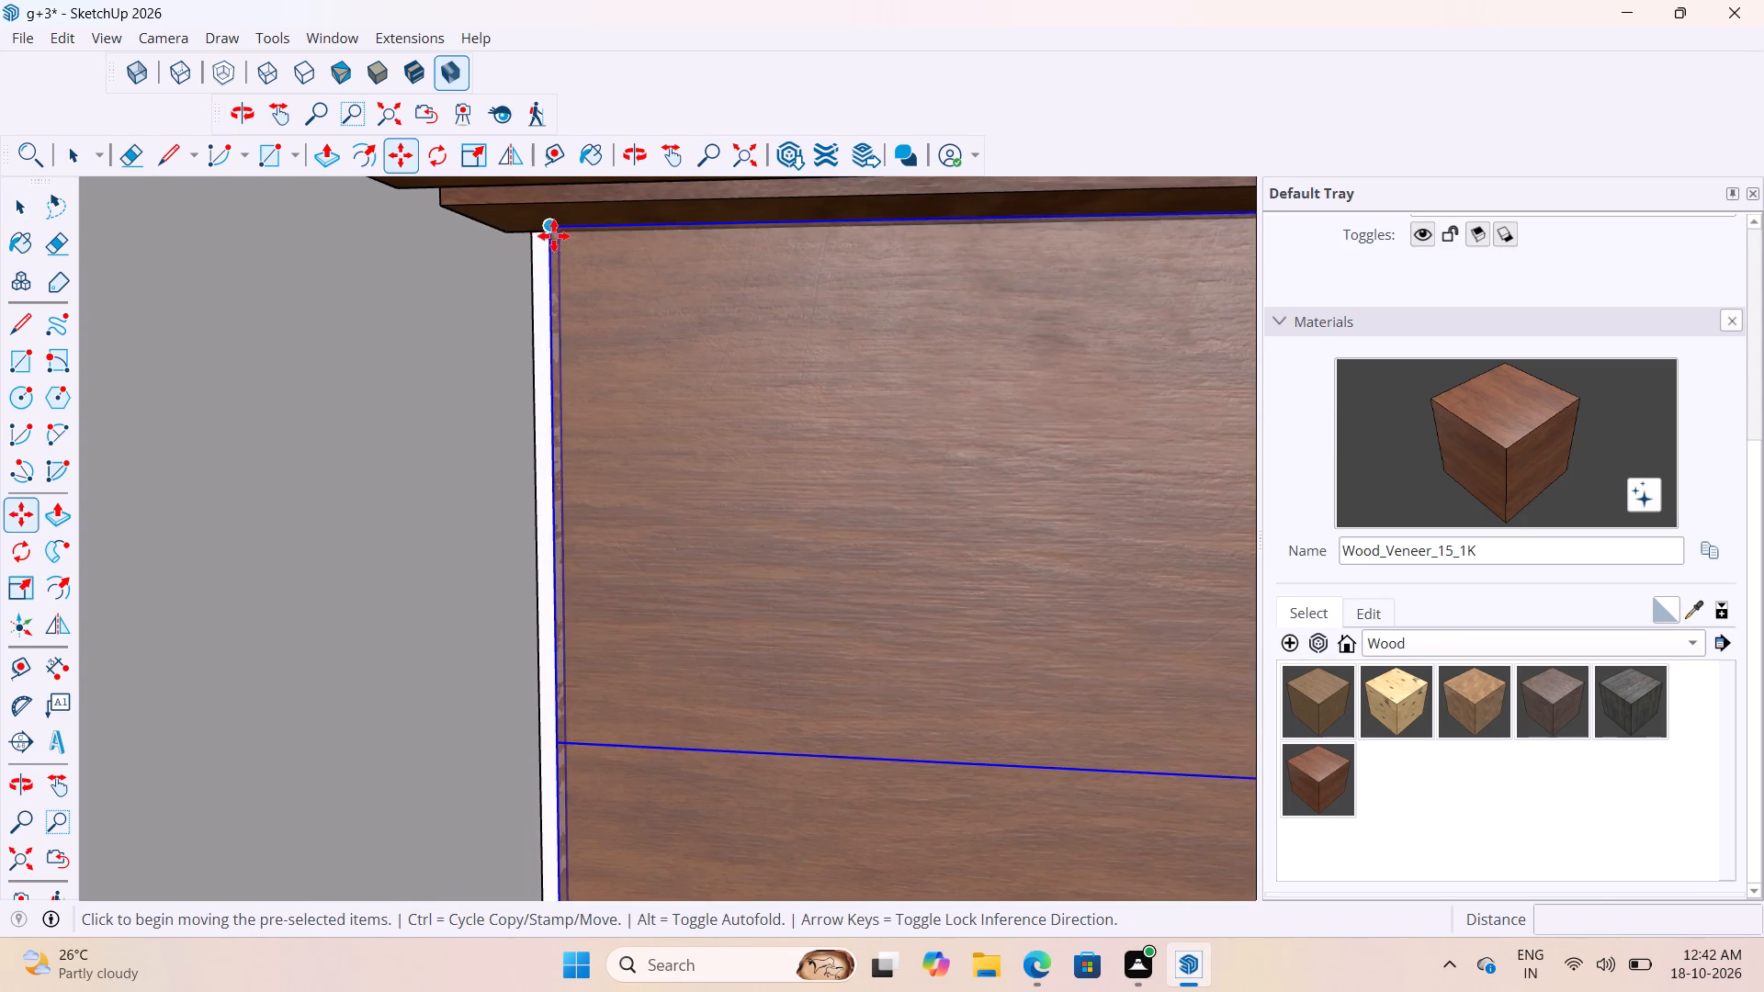
scroll(553, 236, "up", 11)
middle_click_drag(528, 228, 588, 214)
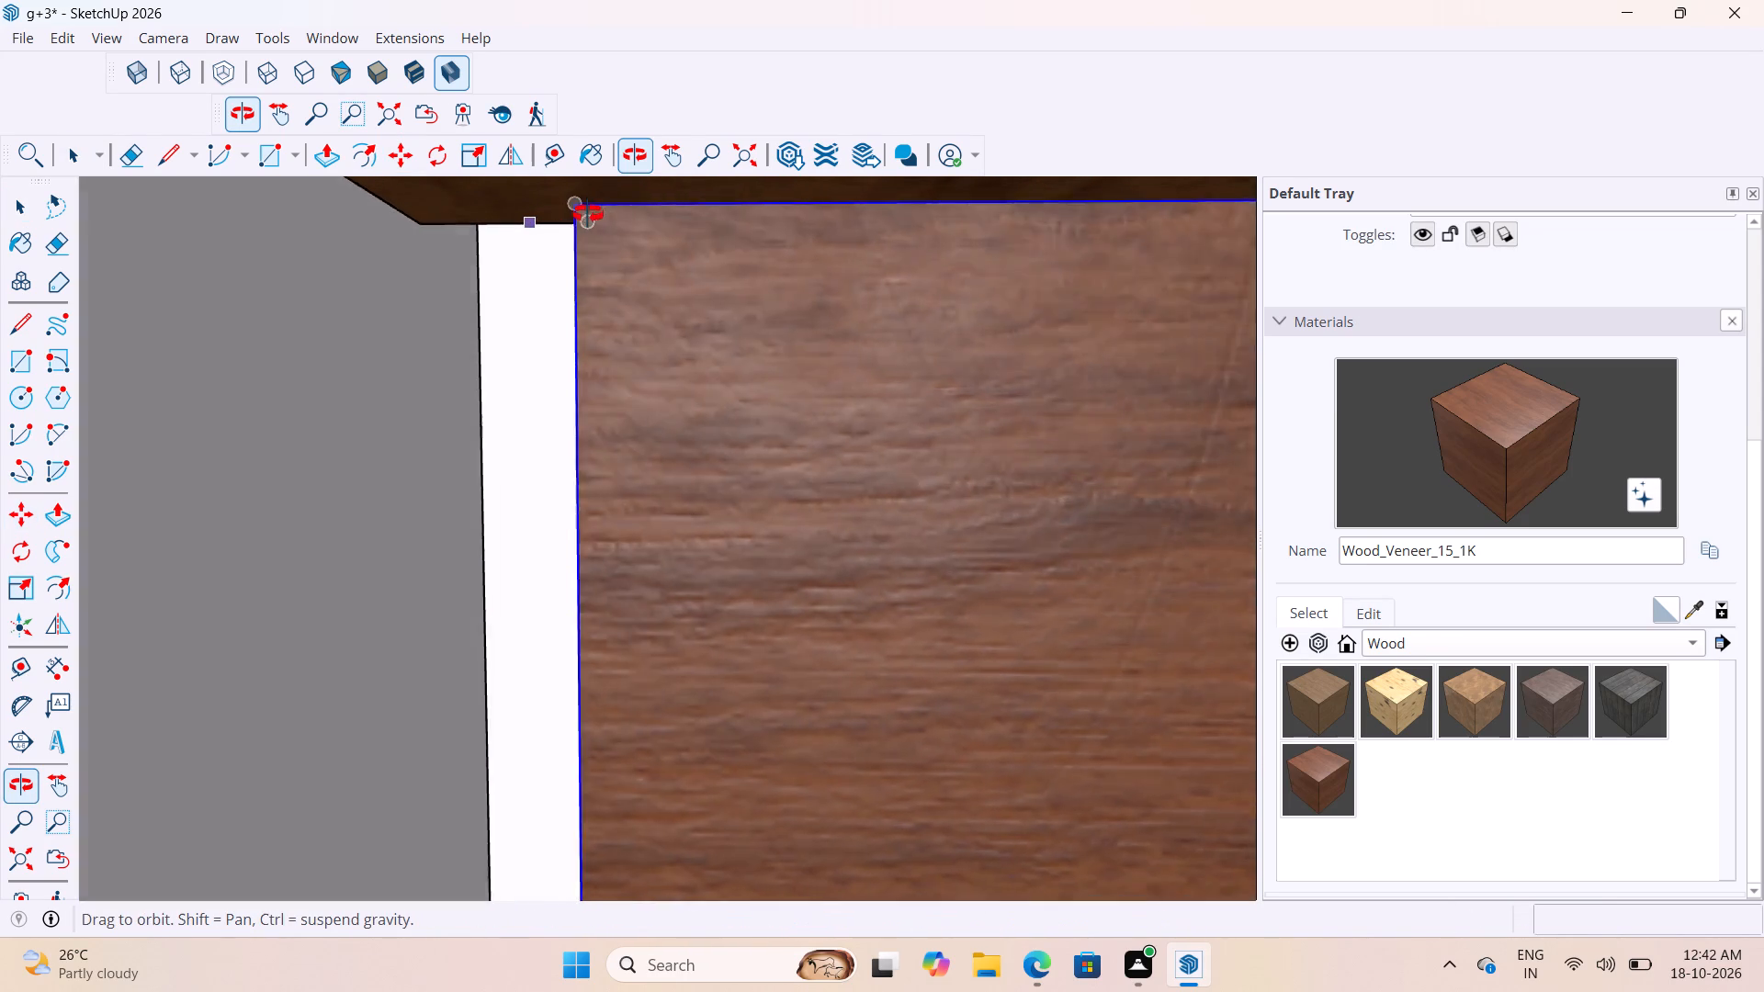
middle_click_drag(588, 214, 697, 246)
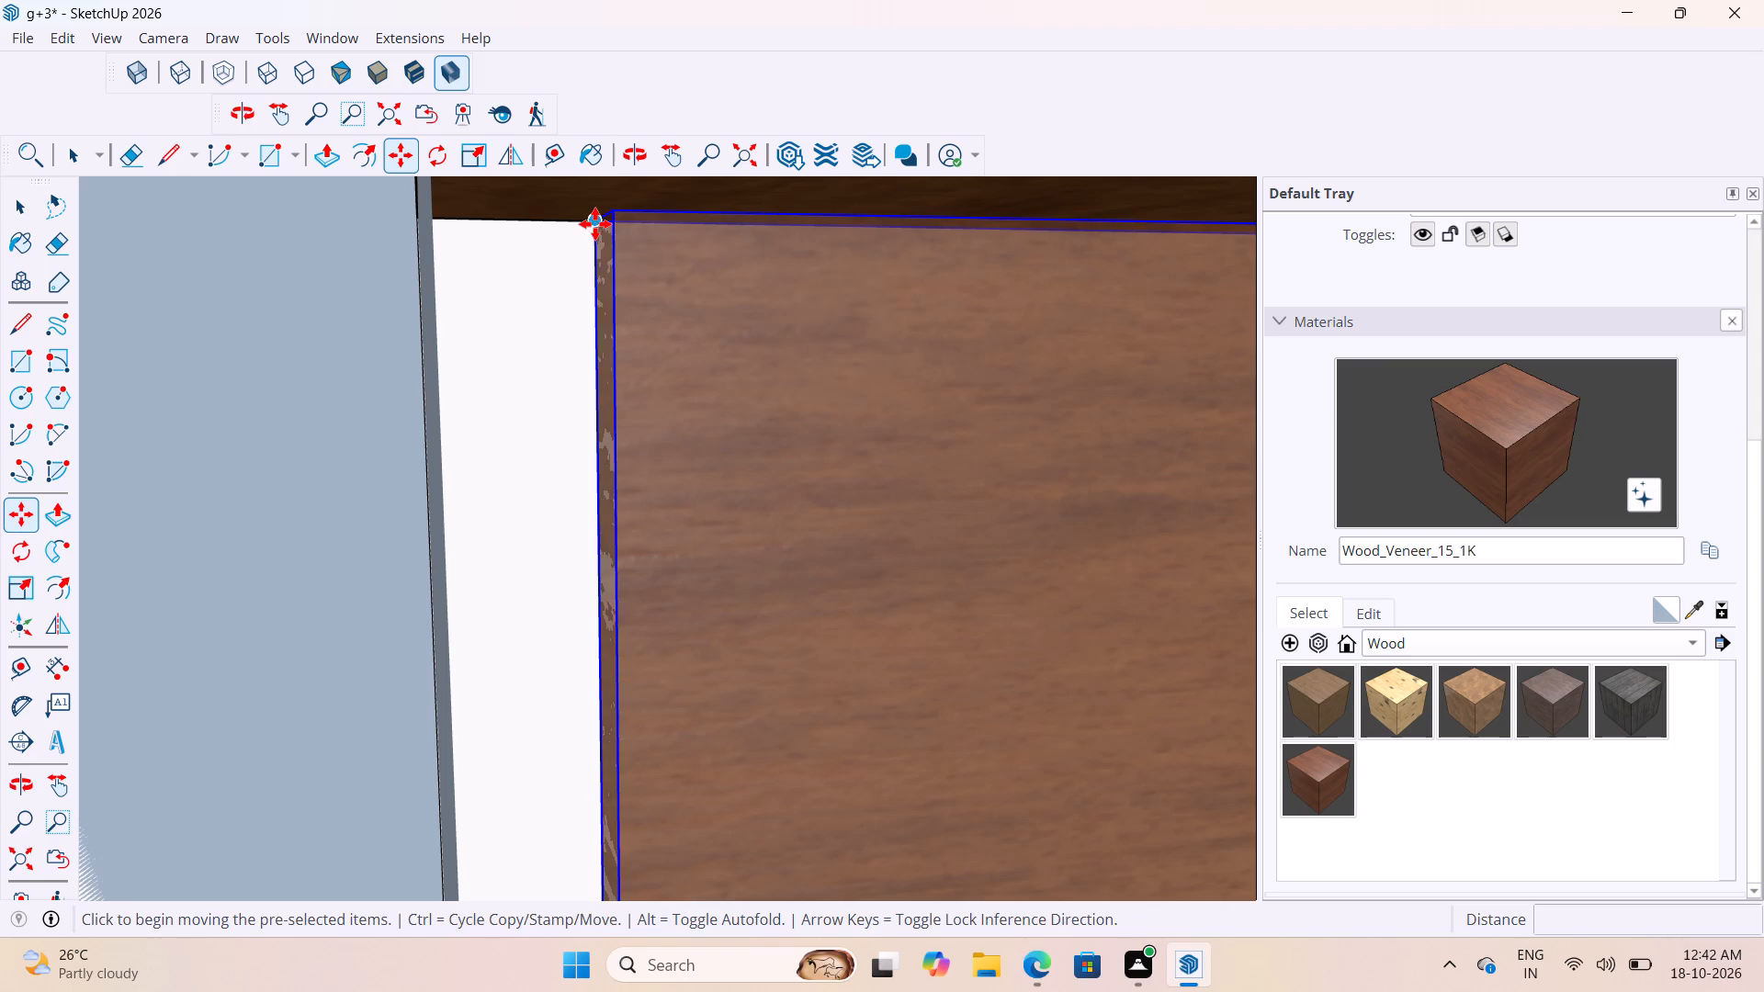
left_click(595, 224)
middle_click_drag(471, 230, 413, 258)
scroll(413, 258, "up", 1)
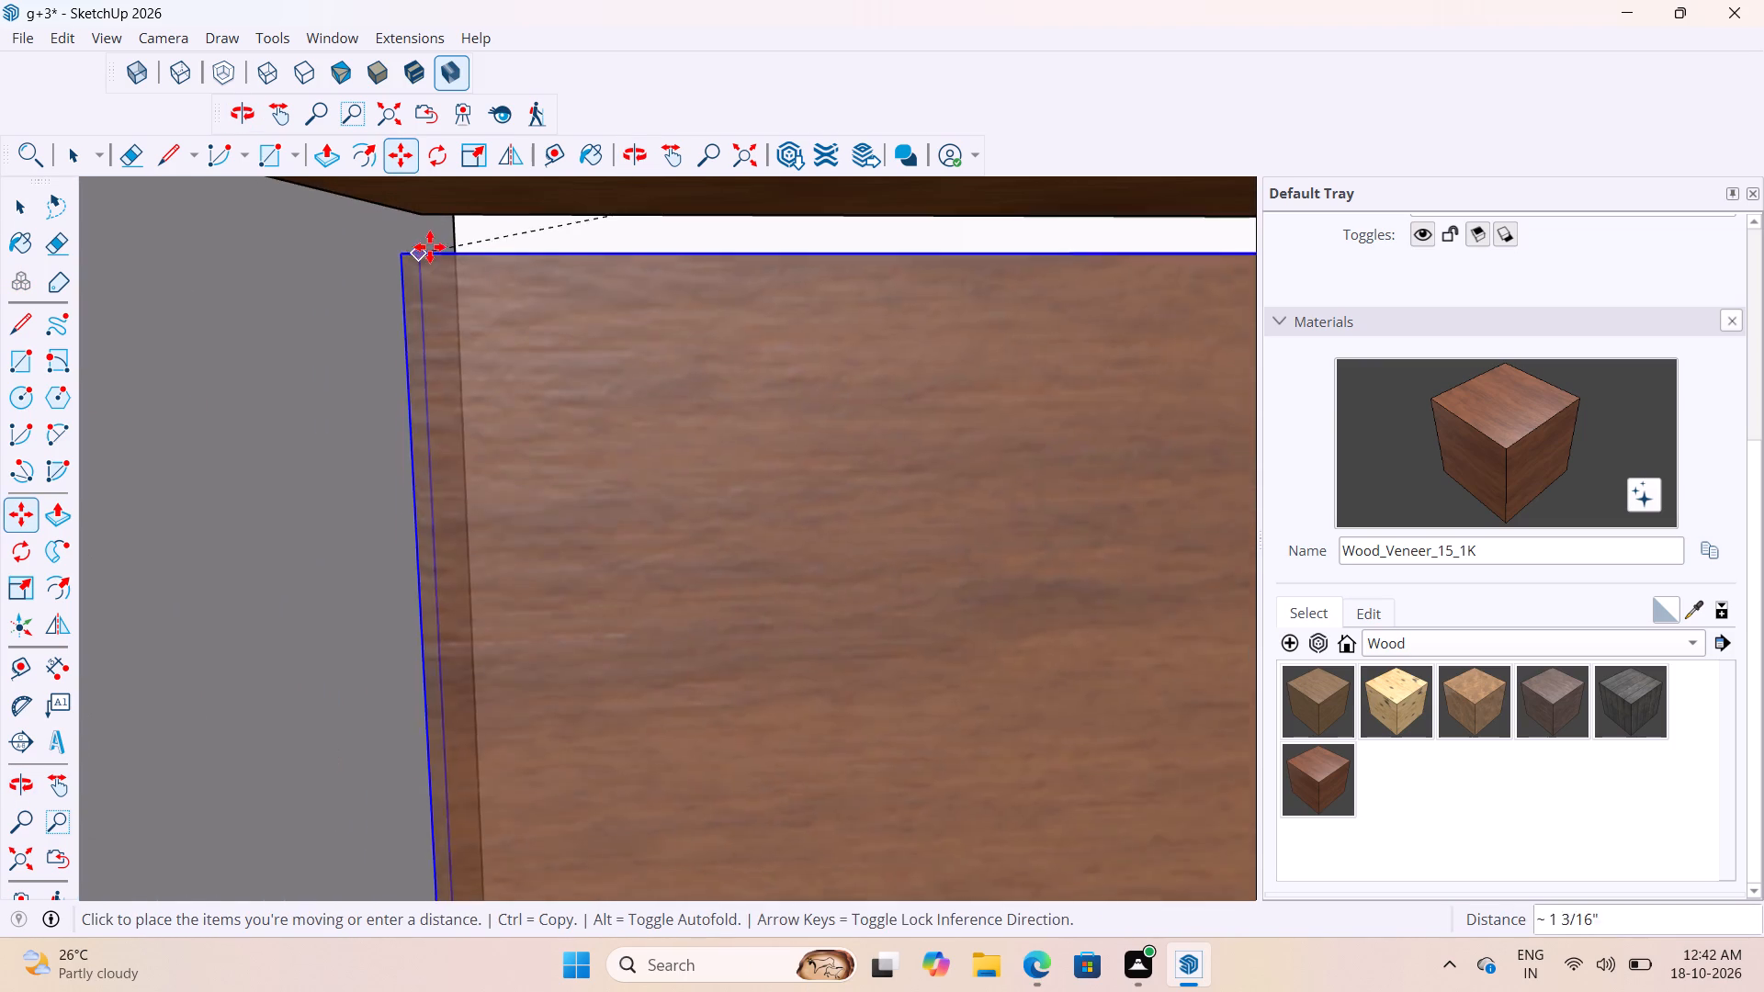
scroll(430, 245, "up", 6)
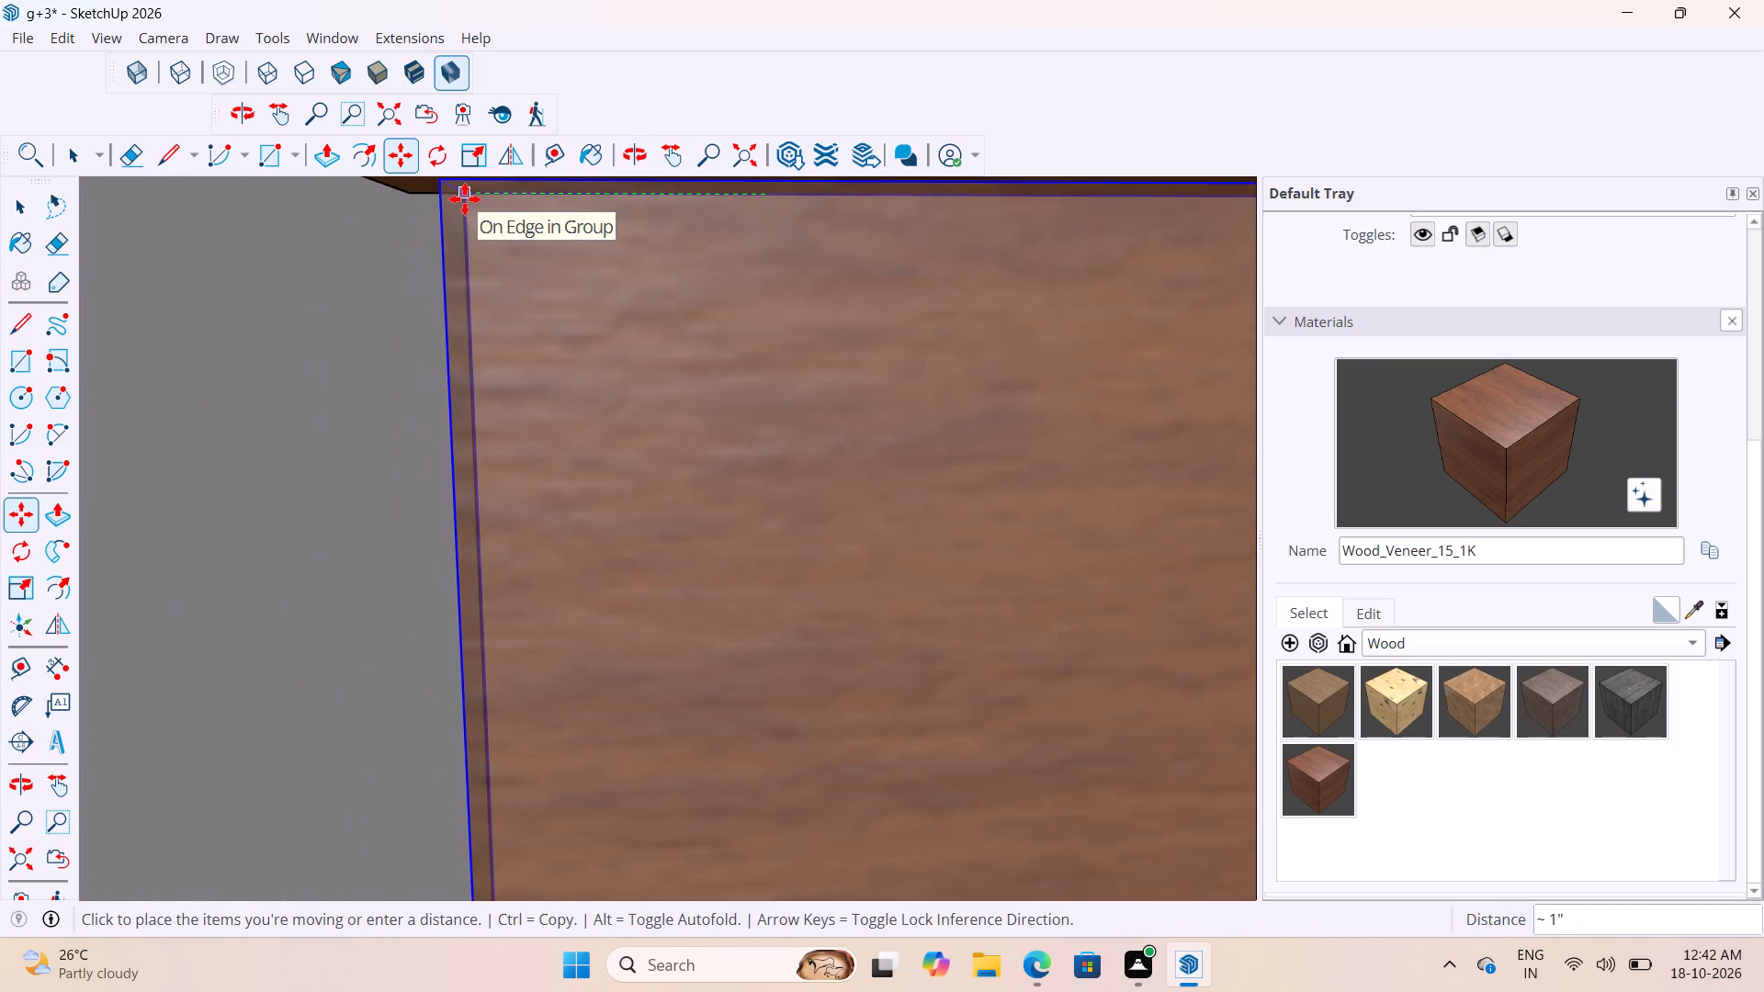
left_click(465, 199)
scroll(439, 247, "down", 20)
scroll(439, 247, "down", 11)
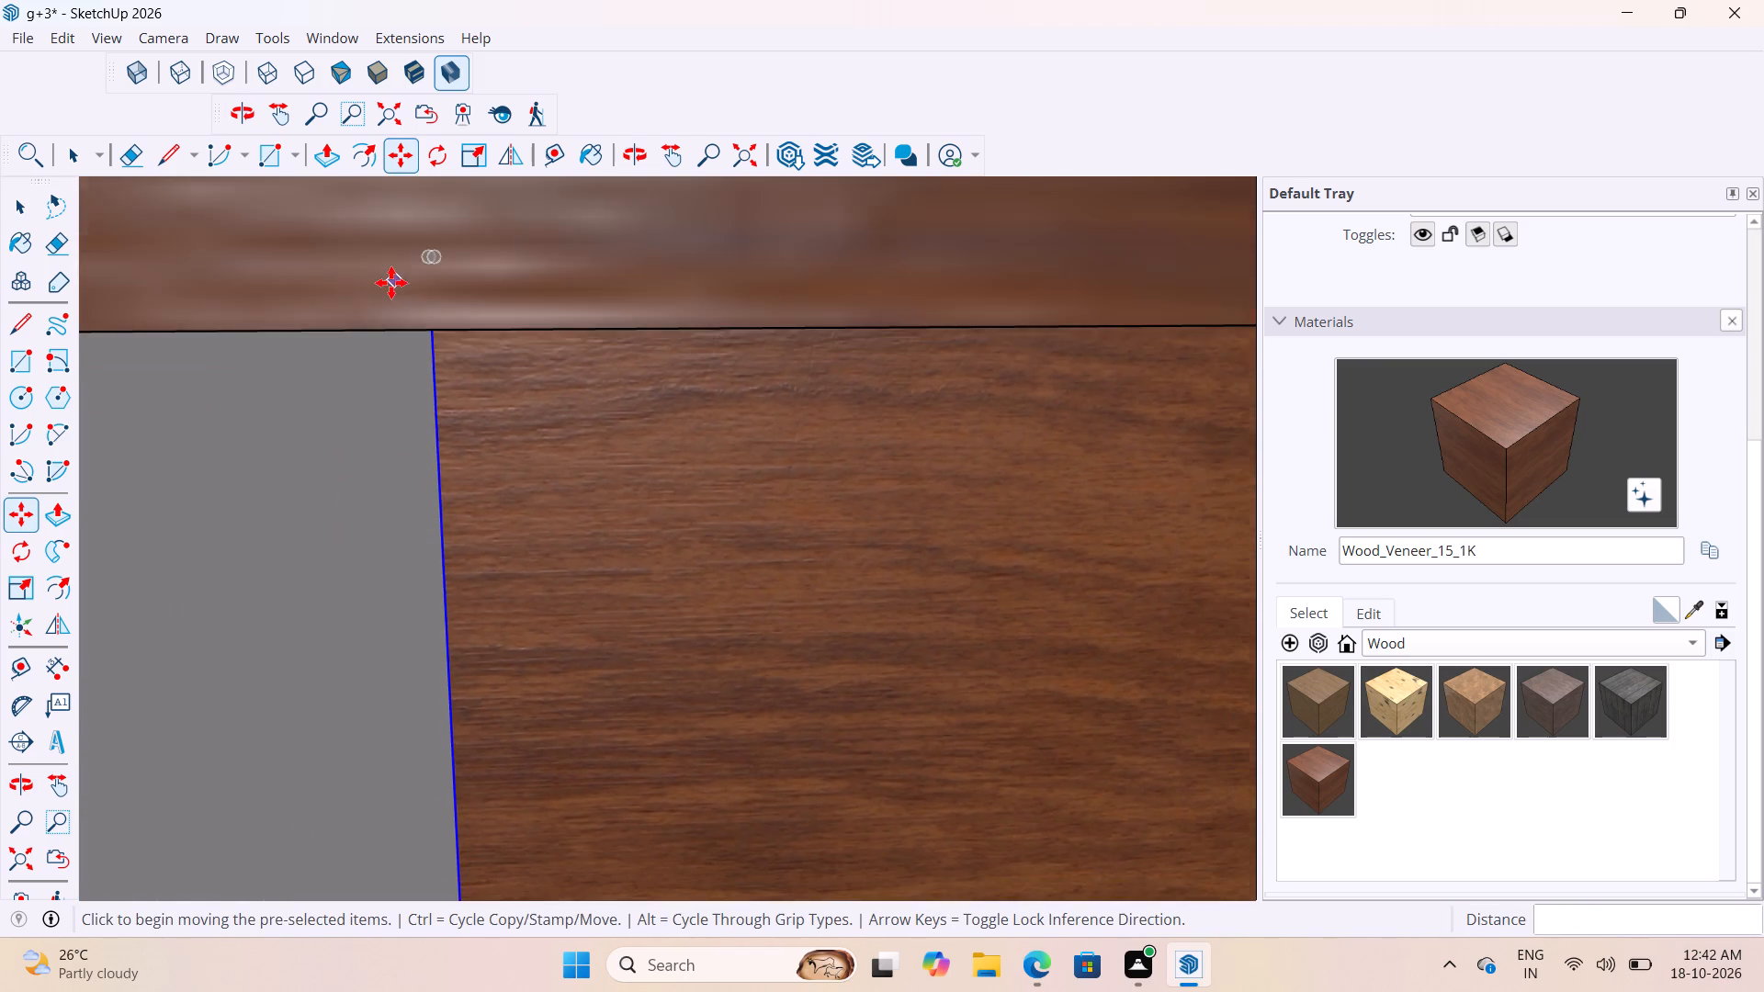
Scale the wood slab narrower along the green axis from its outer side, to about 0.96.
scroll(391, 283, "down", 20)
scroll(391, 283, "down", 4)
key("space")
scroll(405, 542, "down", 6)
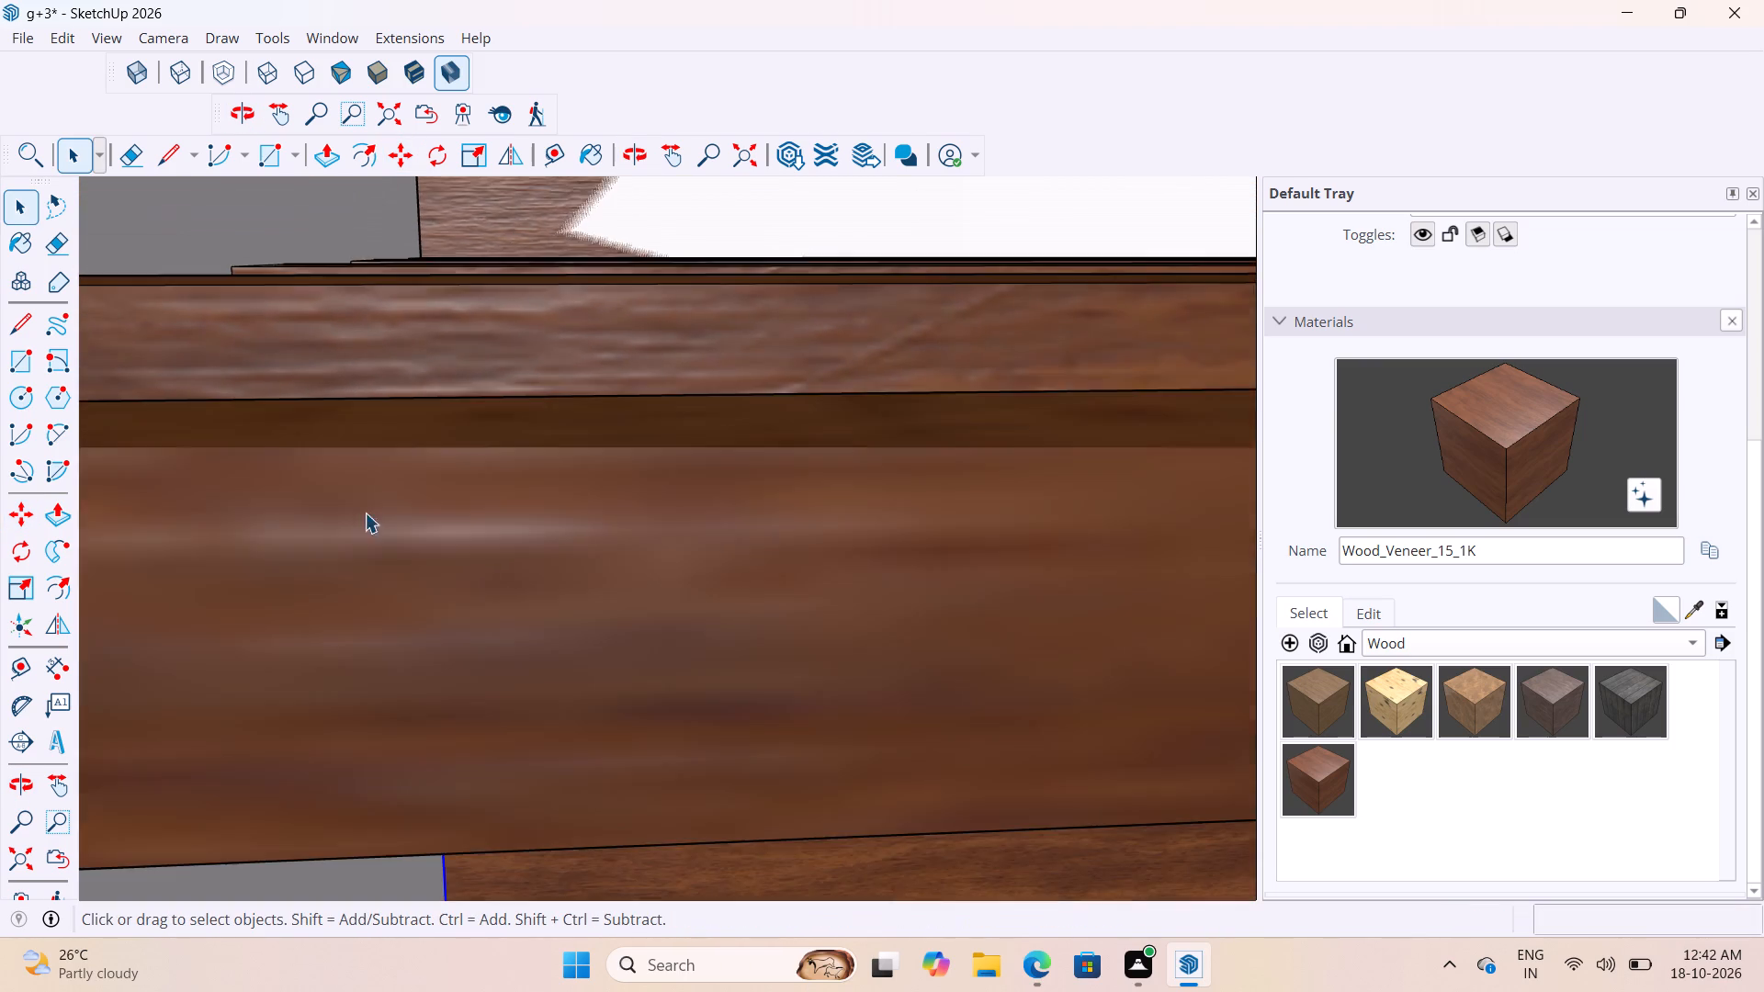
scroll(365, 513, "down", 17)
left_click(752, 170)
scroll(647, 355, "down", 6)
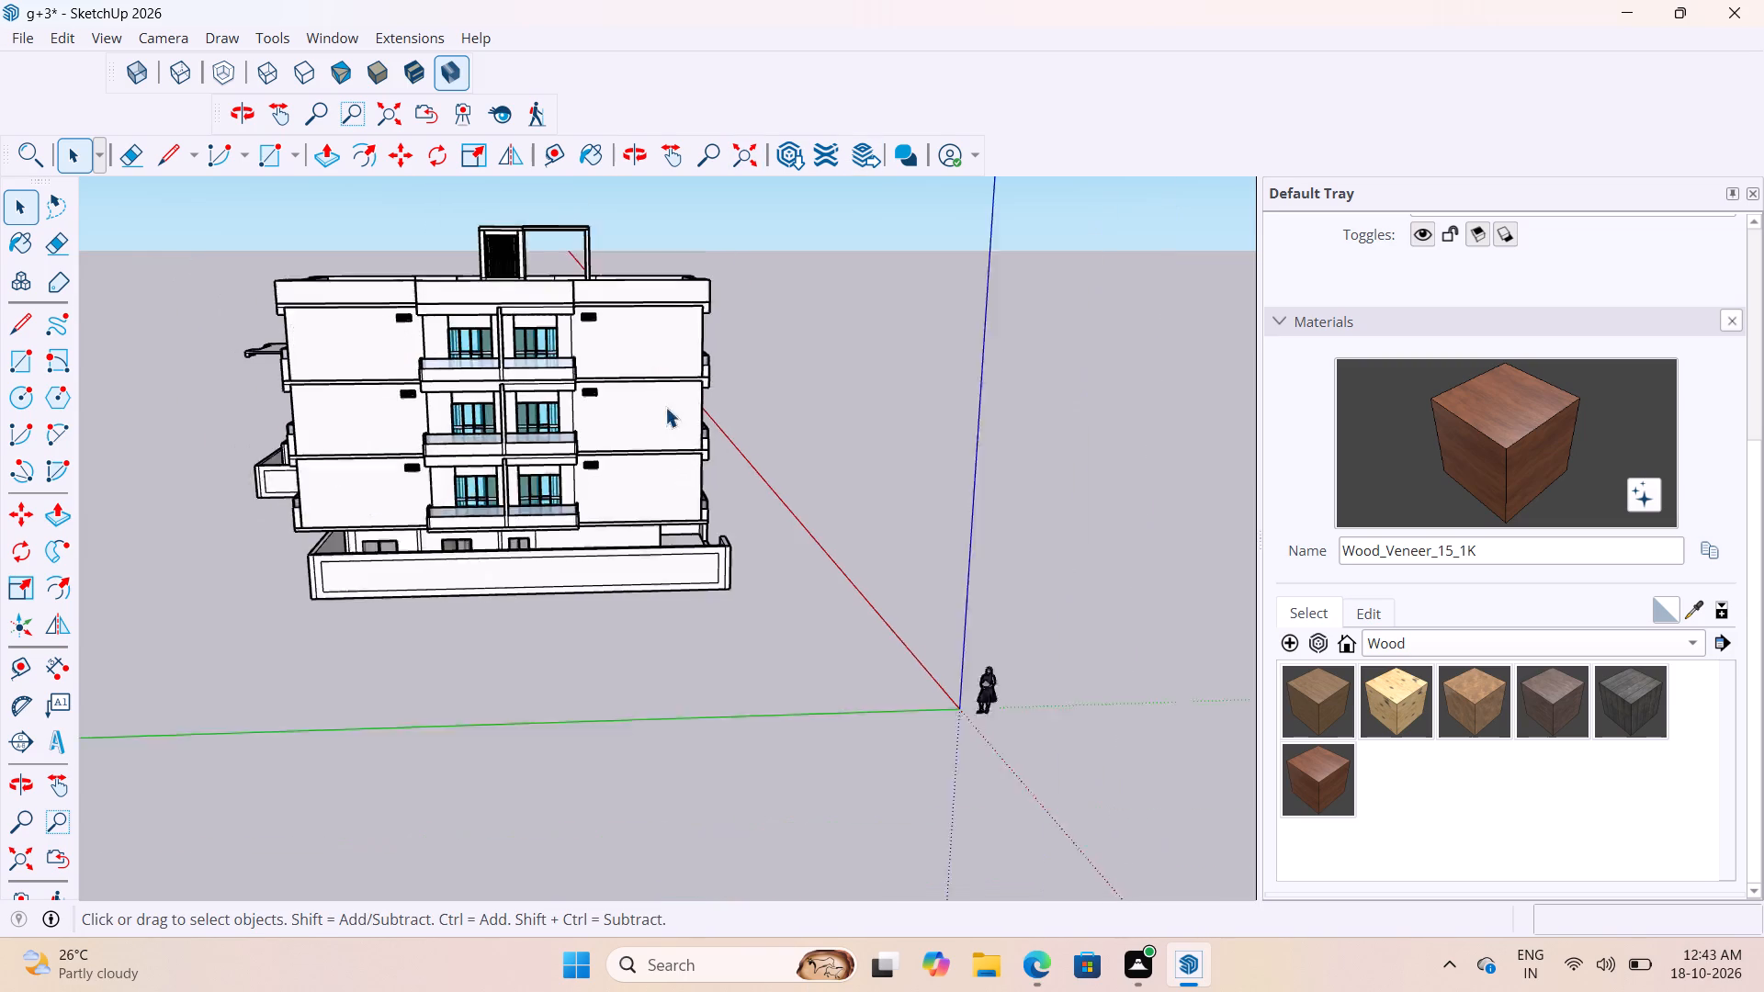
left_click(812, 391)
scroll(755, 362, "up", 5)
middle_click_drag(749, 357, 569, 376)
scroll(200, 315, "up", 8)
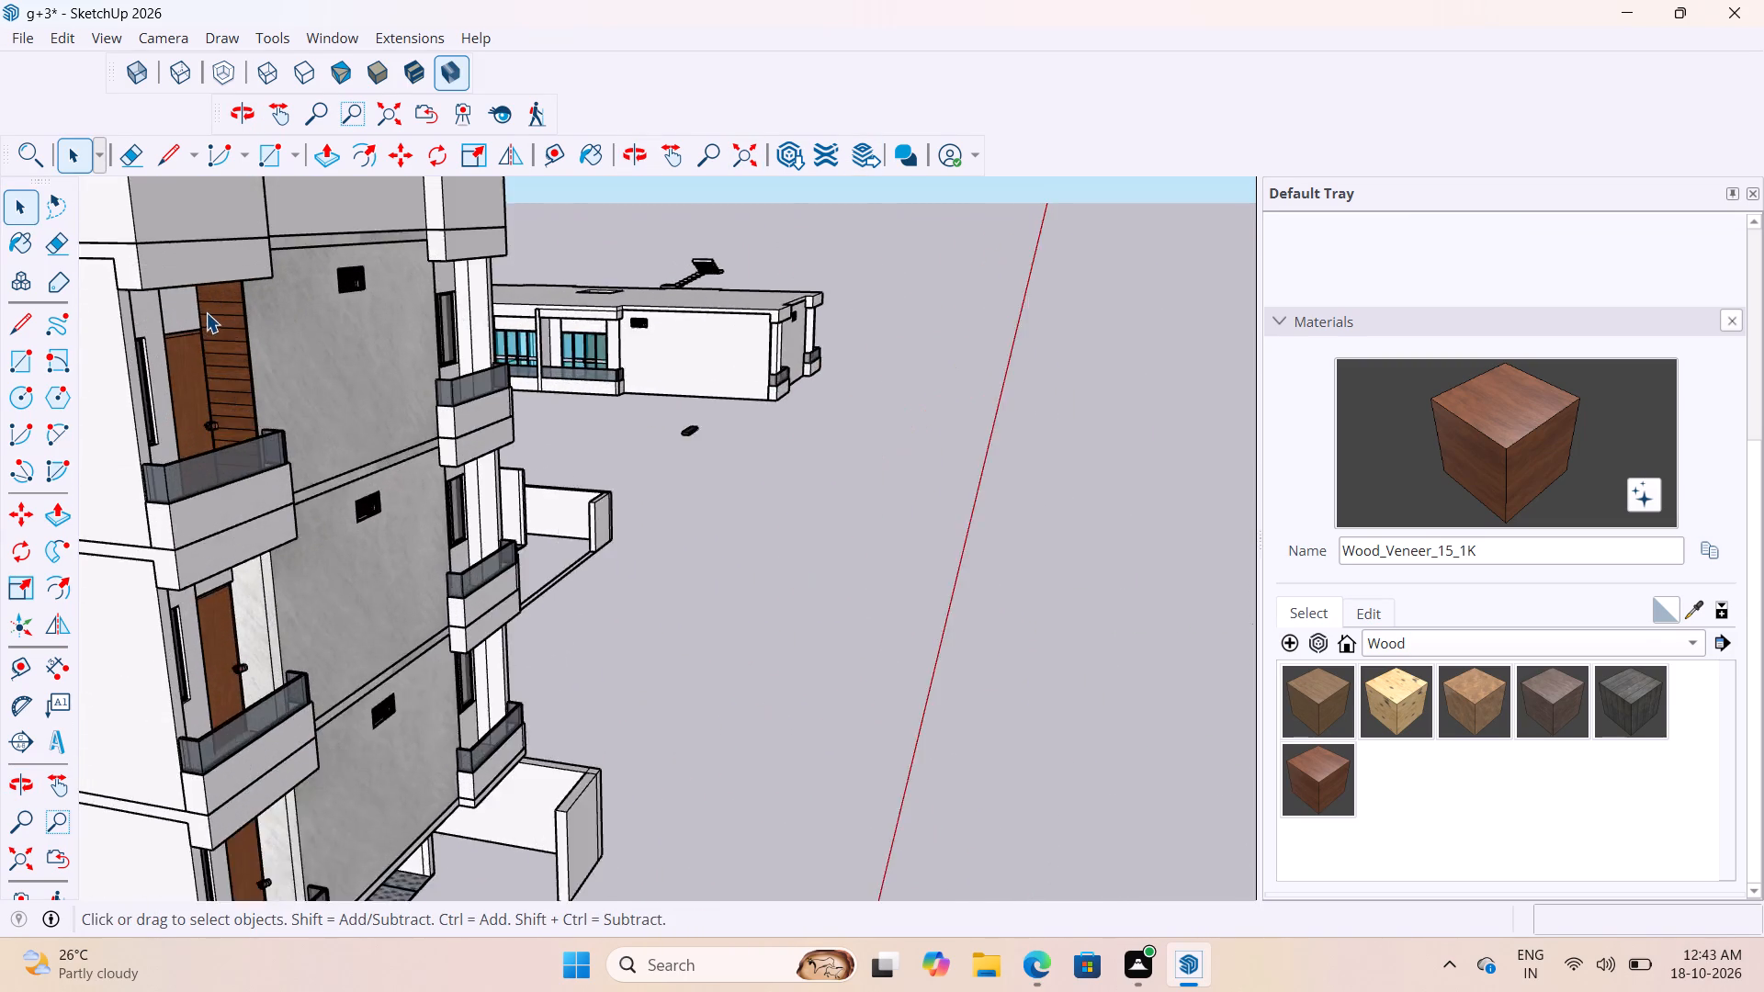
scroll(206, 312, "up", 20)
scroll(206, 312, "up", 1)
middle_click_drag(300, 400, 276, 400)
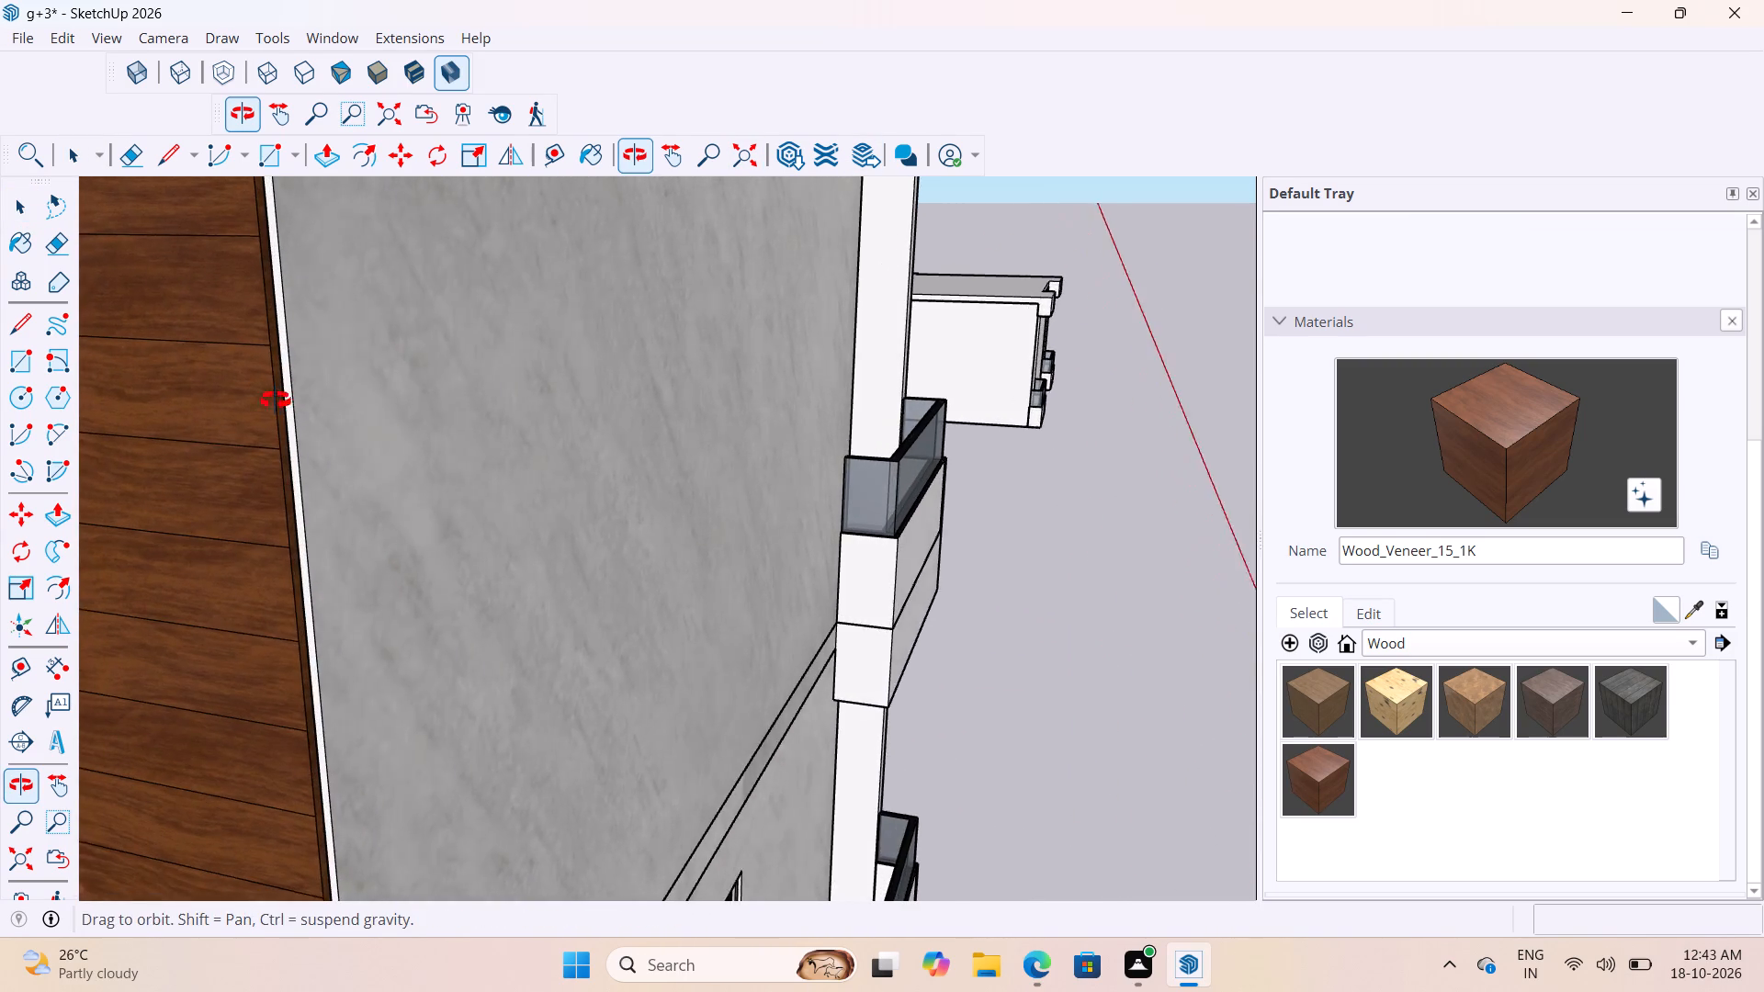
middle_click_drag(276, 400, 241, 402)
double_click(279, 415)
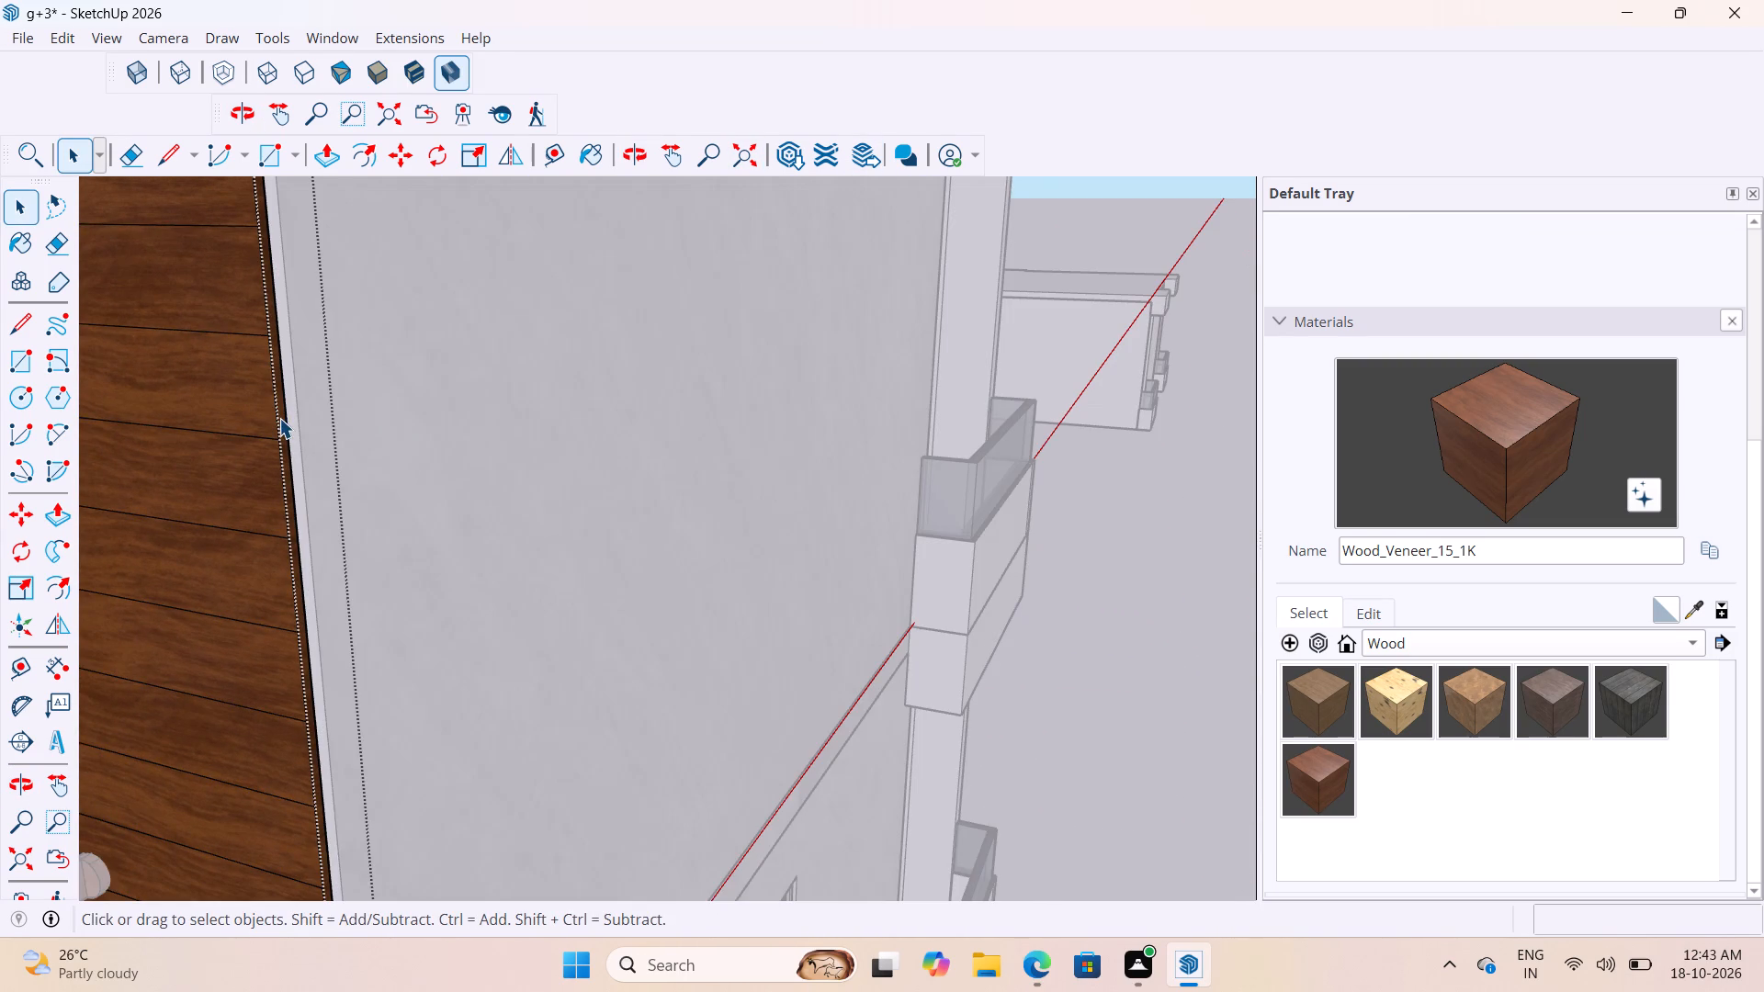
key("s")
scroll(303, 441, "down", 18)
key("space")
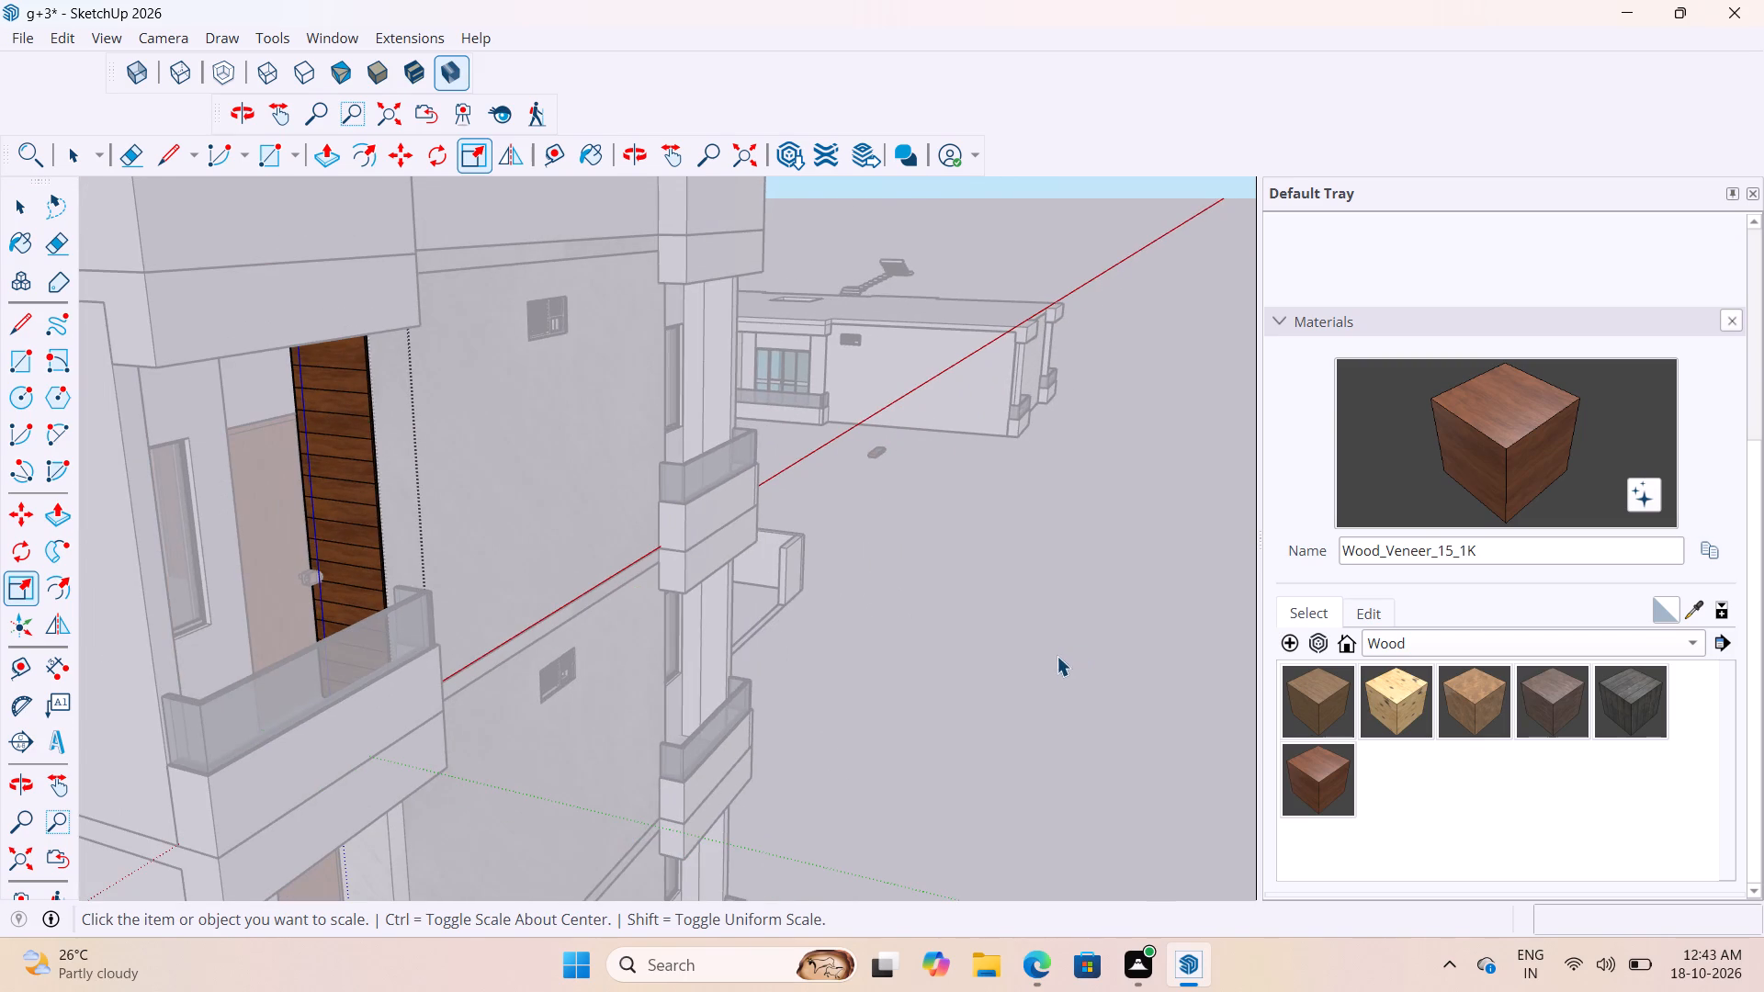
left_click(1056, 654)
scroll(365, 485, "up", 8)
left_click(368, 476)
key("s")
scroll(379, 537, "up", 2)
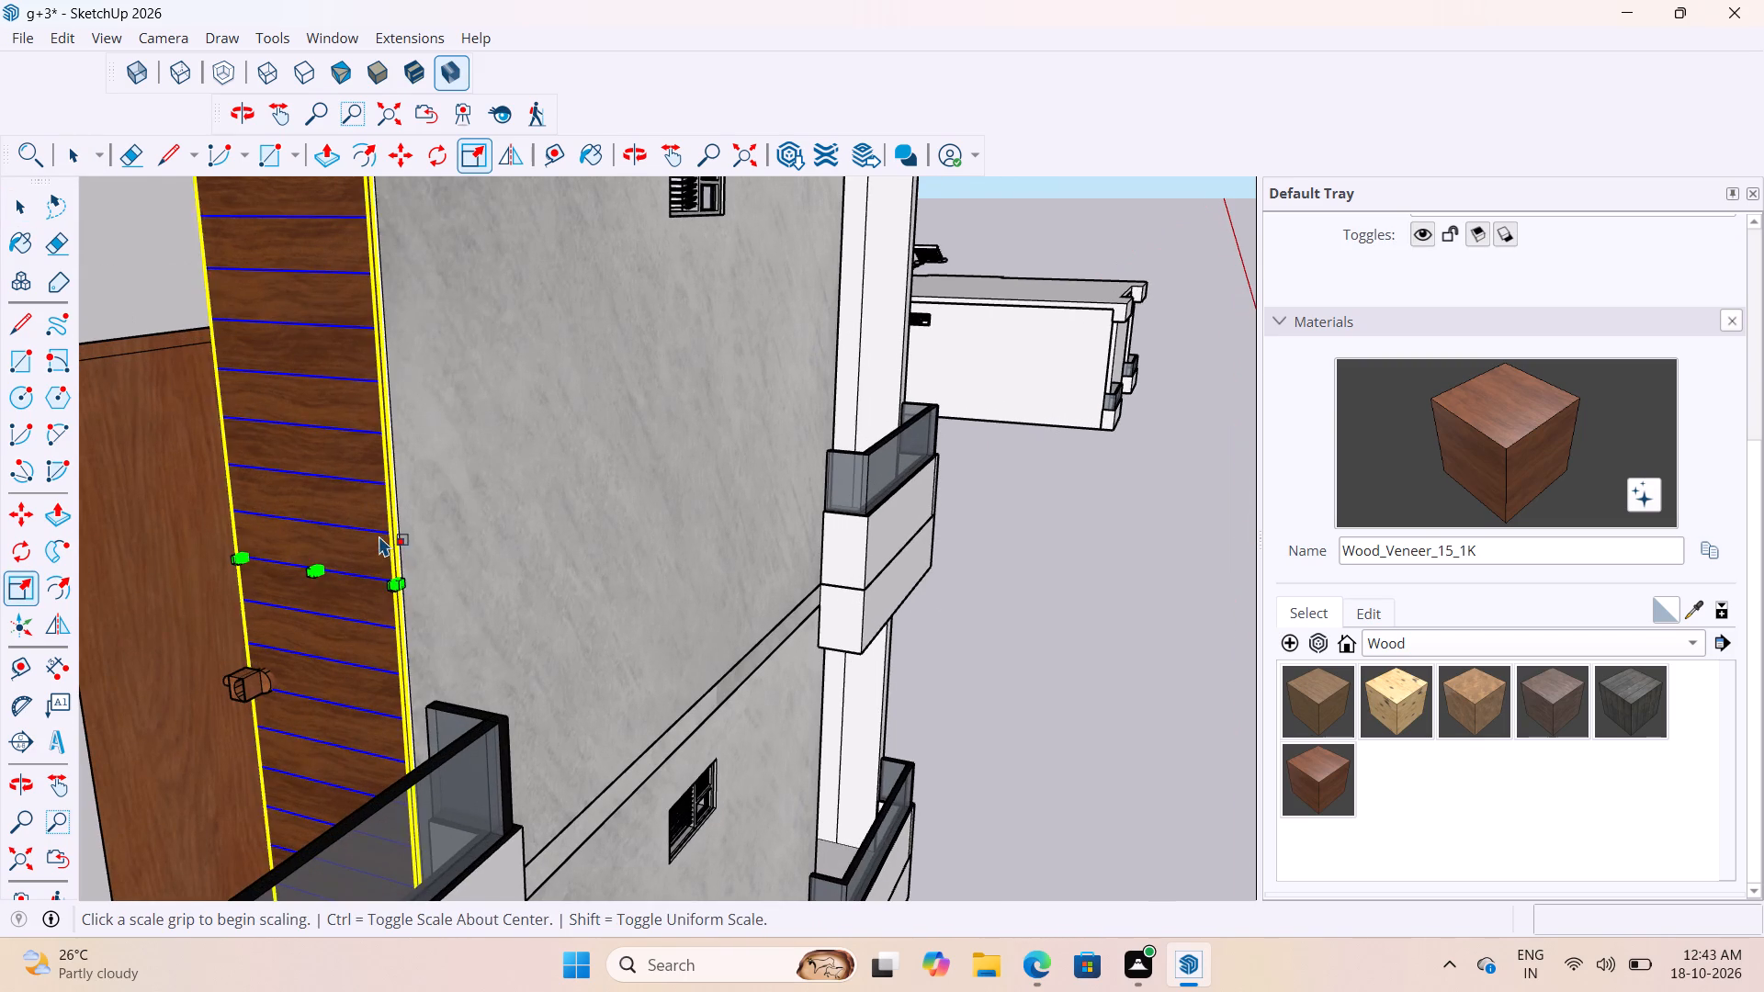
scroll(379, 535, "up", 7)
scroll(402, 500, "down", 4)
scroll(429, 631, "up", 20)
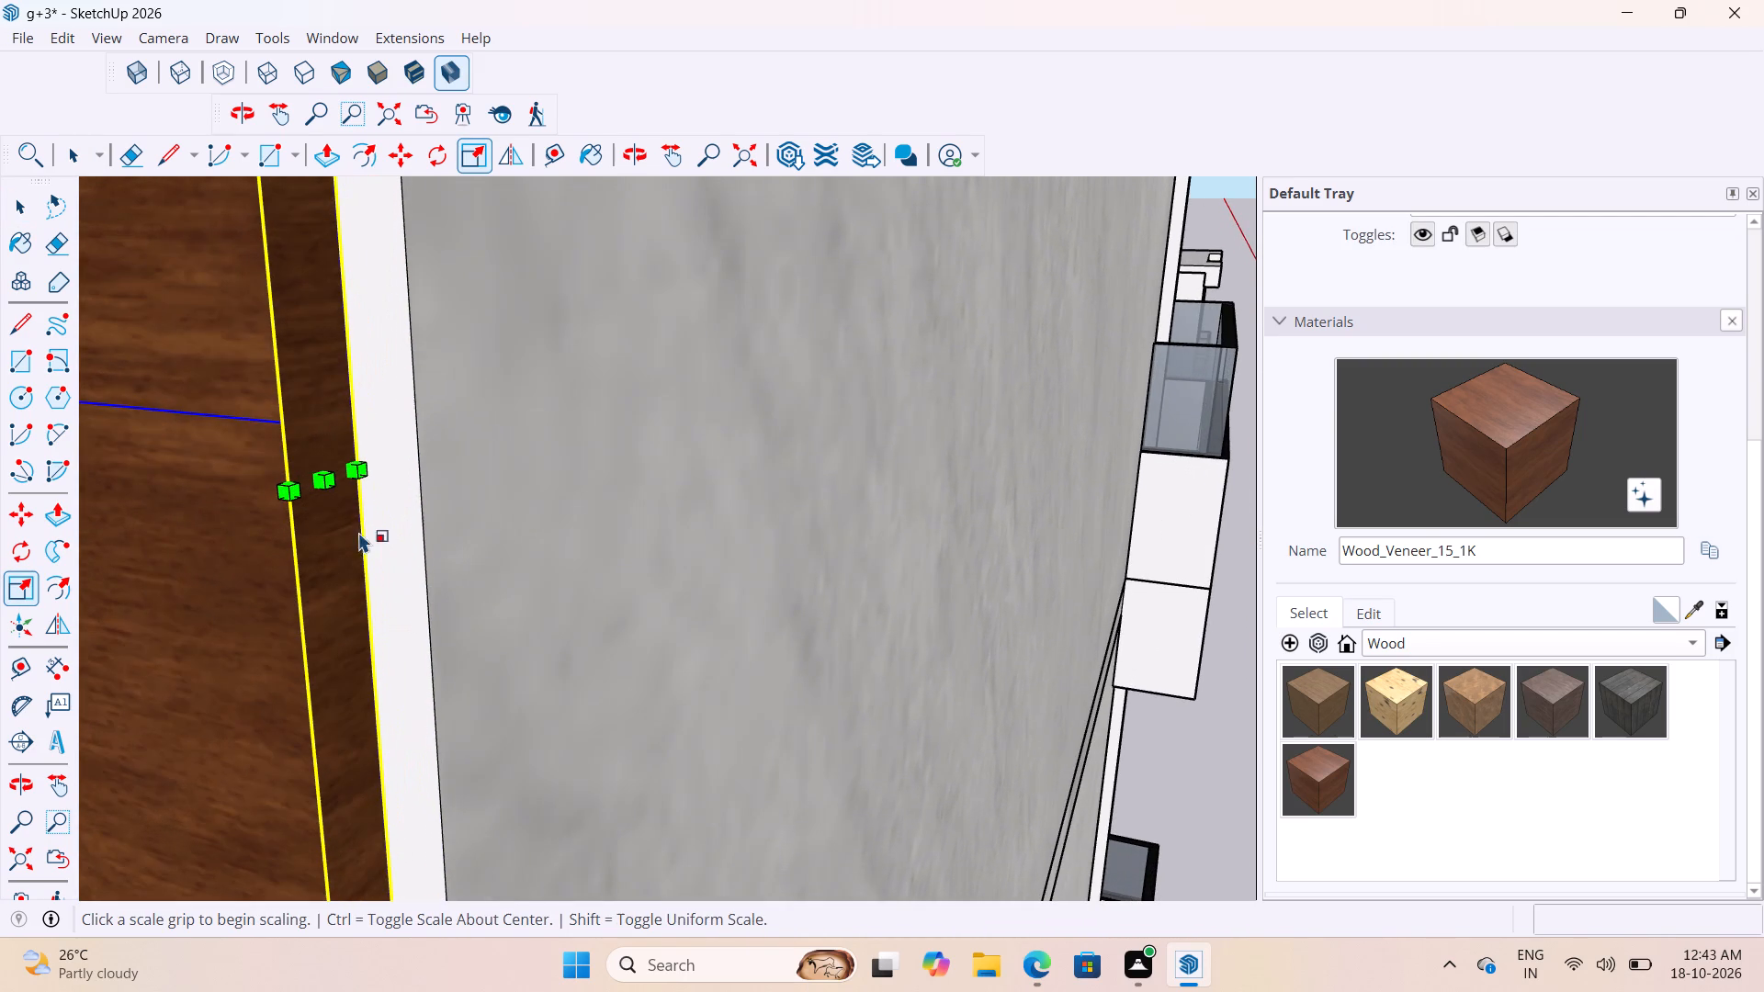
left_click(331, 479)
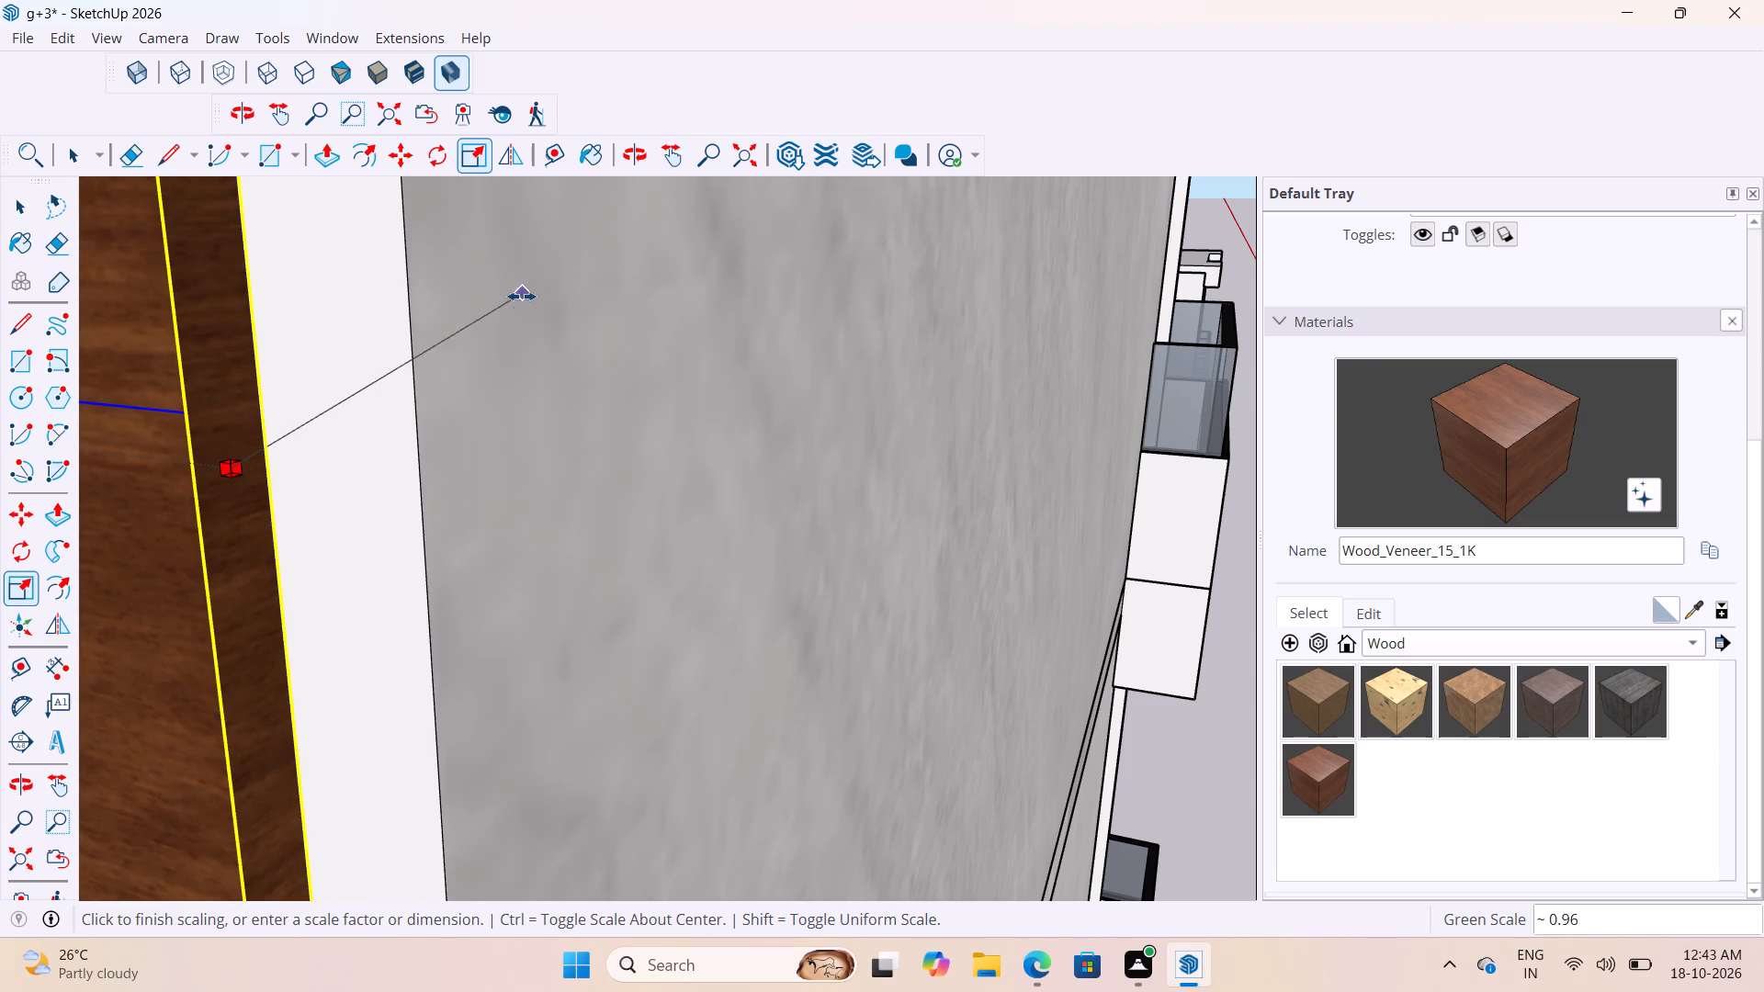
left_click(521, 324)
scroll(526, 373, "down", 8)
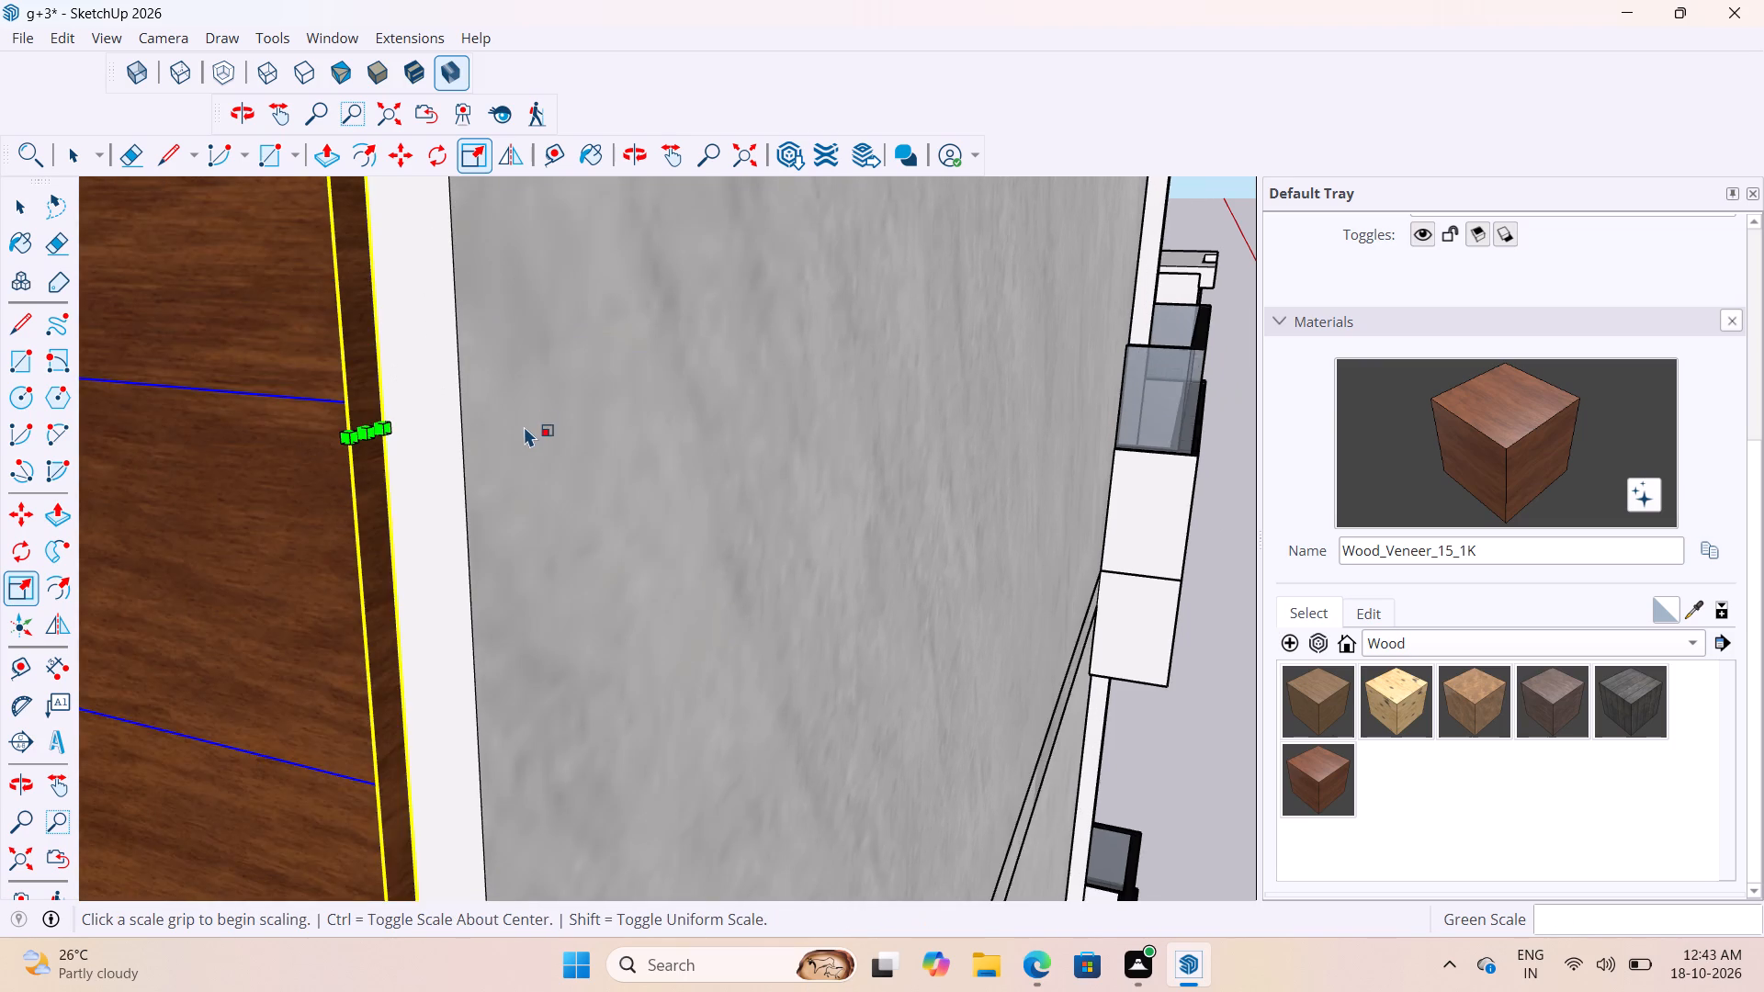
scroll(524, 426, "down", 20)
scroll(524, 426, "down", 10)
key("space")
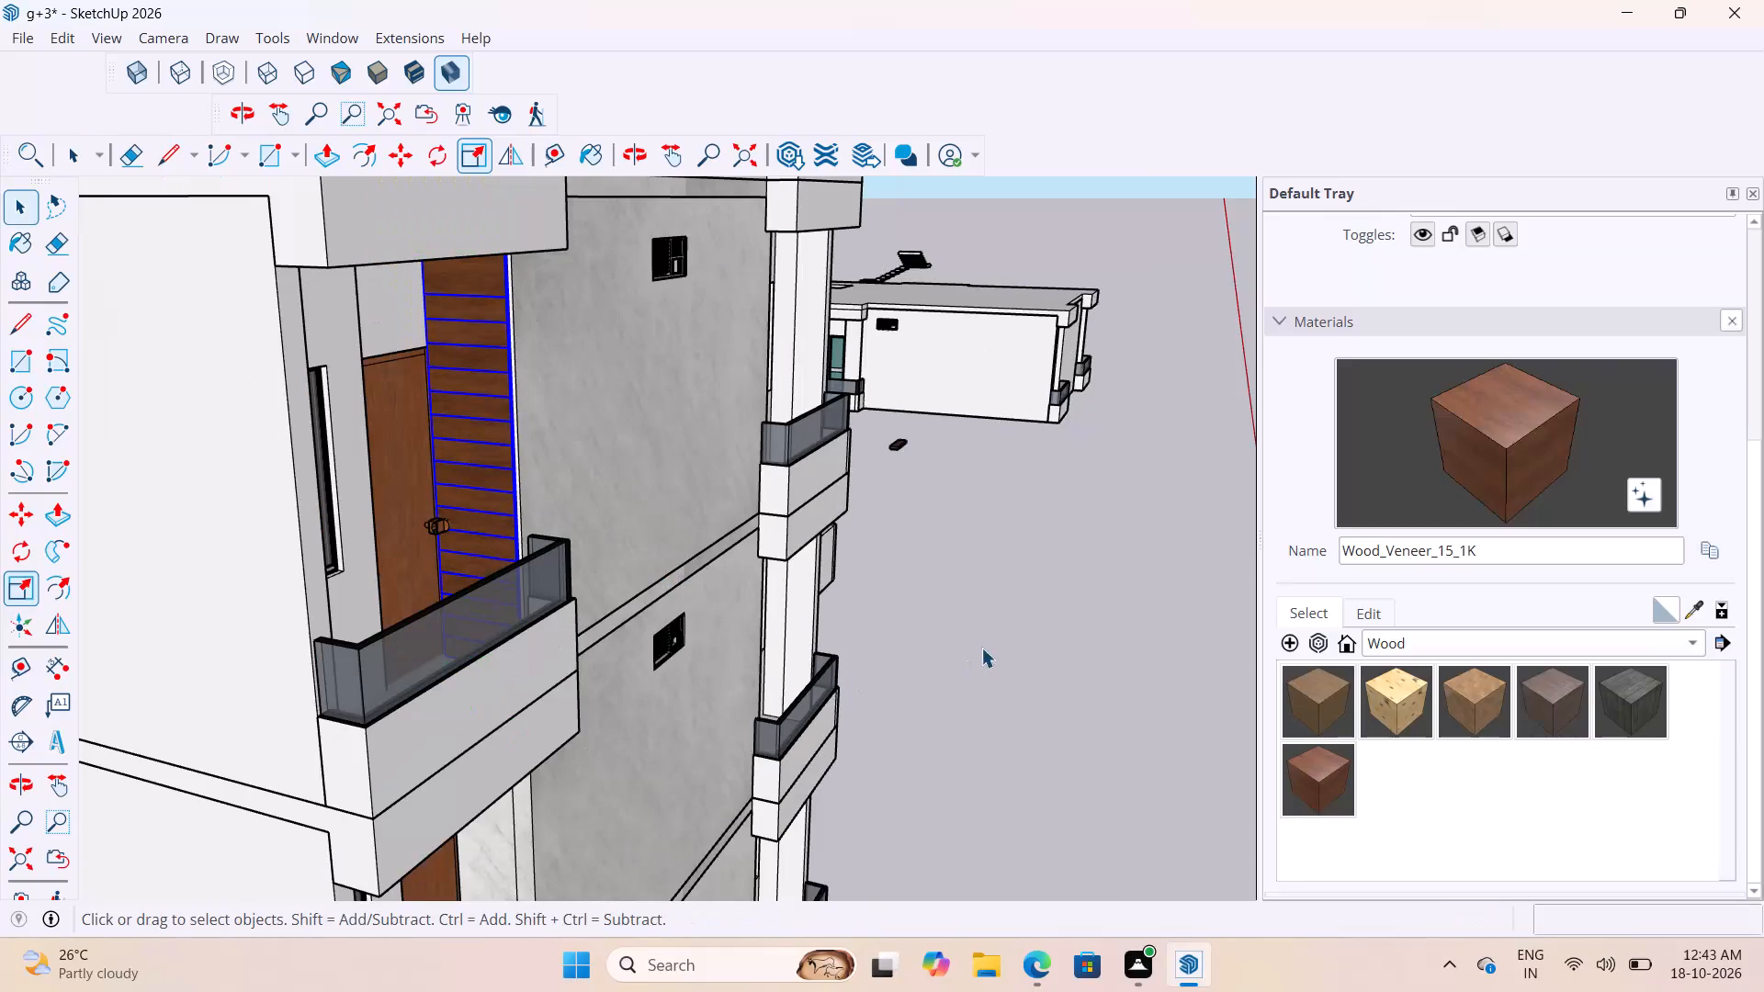
Scale the wood slab wider along the green axis, bringing its outer side towards the balcony side wall's outer edge.
left_click(985, 644)
scroll(589, 549, "up", 17)
left_click(481, 482)
scroll(481, 483, "up", 9)
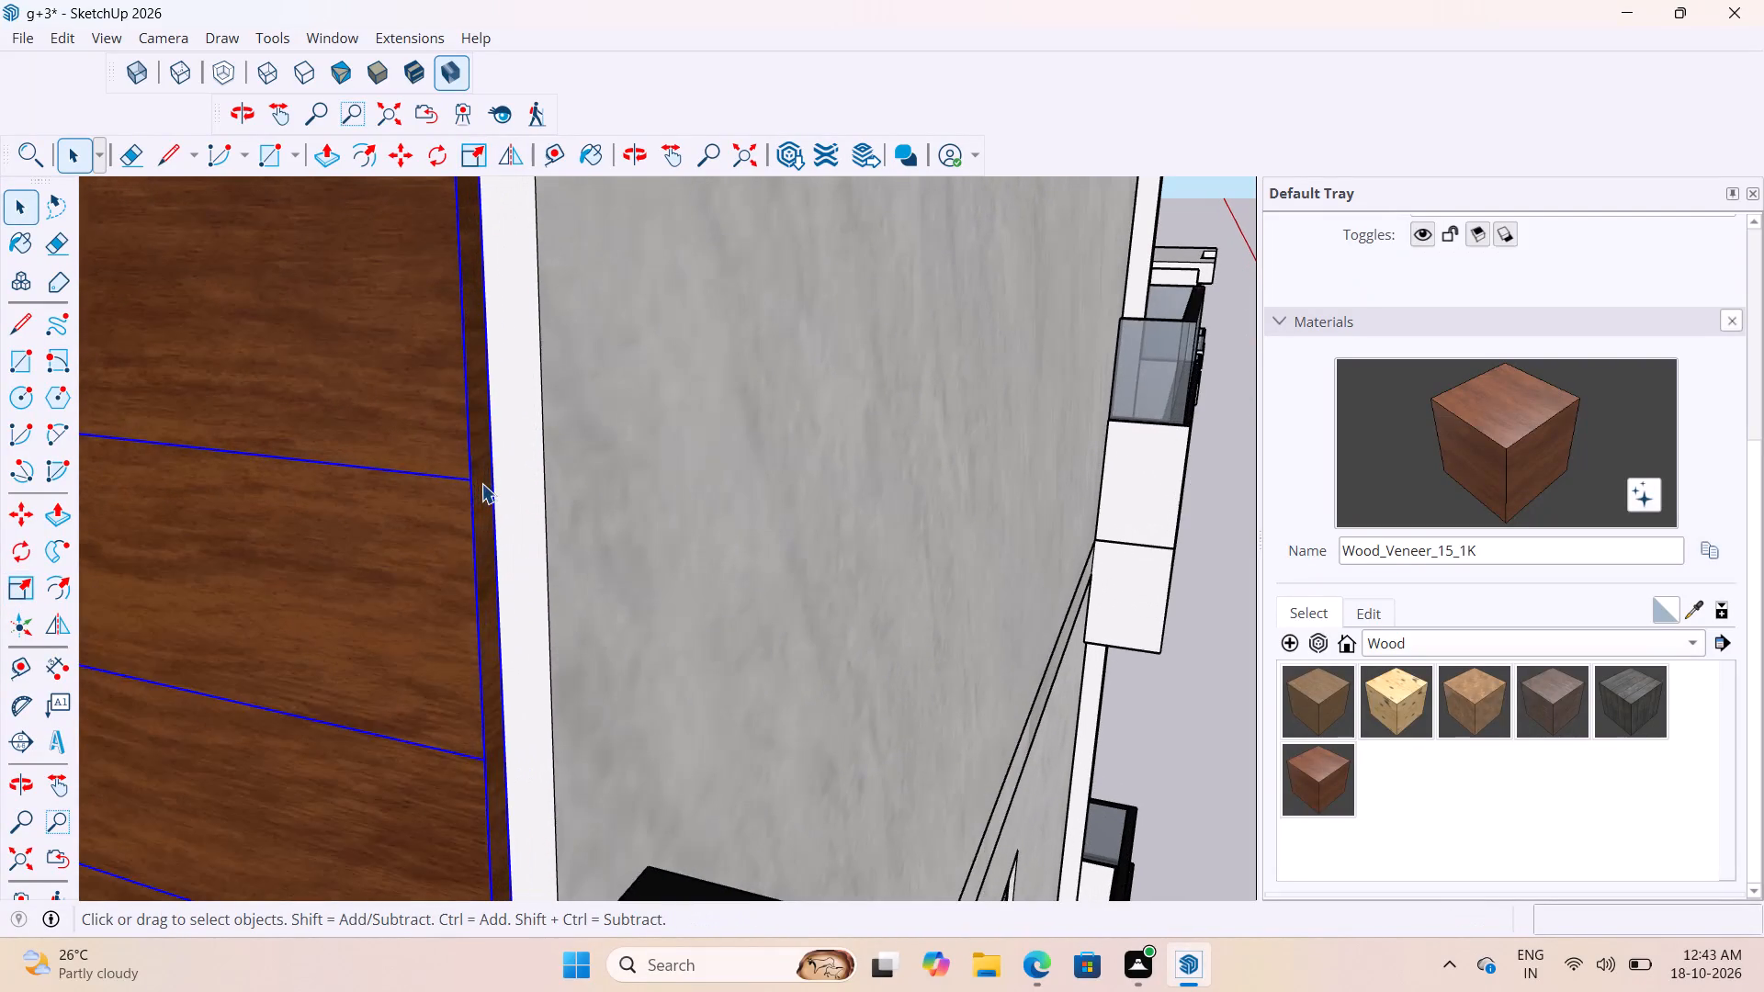
key("s")
scroll(501, 521, "up", 4)
scroll(498, 532, "down", 15)
scroll(512, 587, "up", 4)
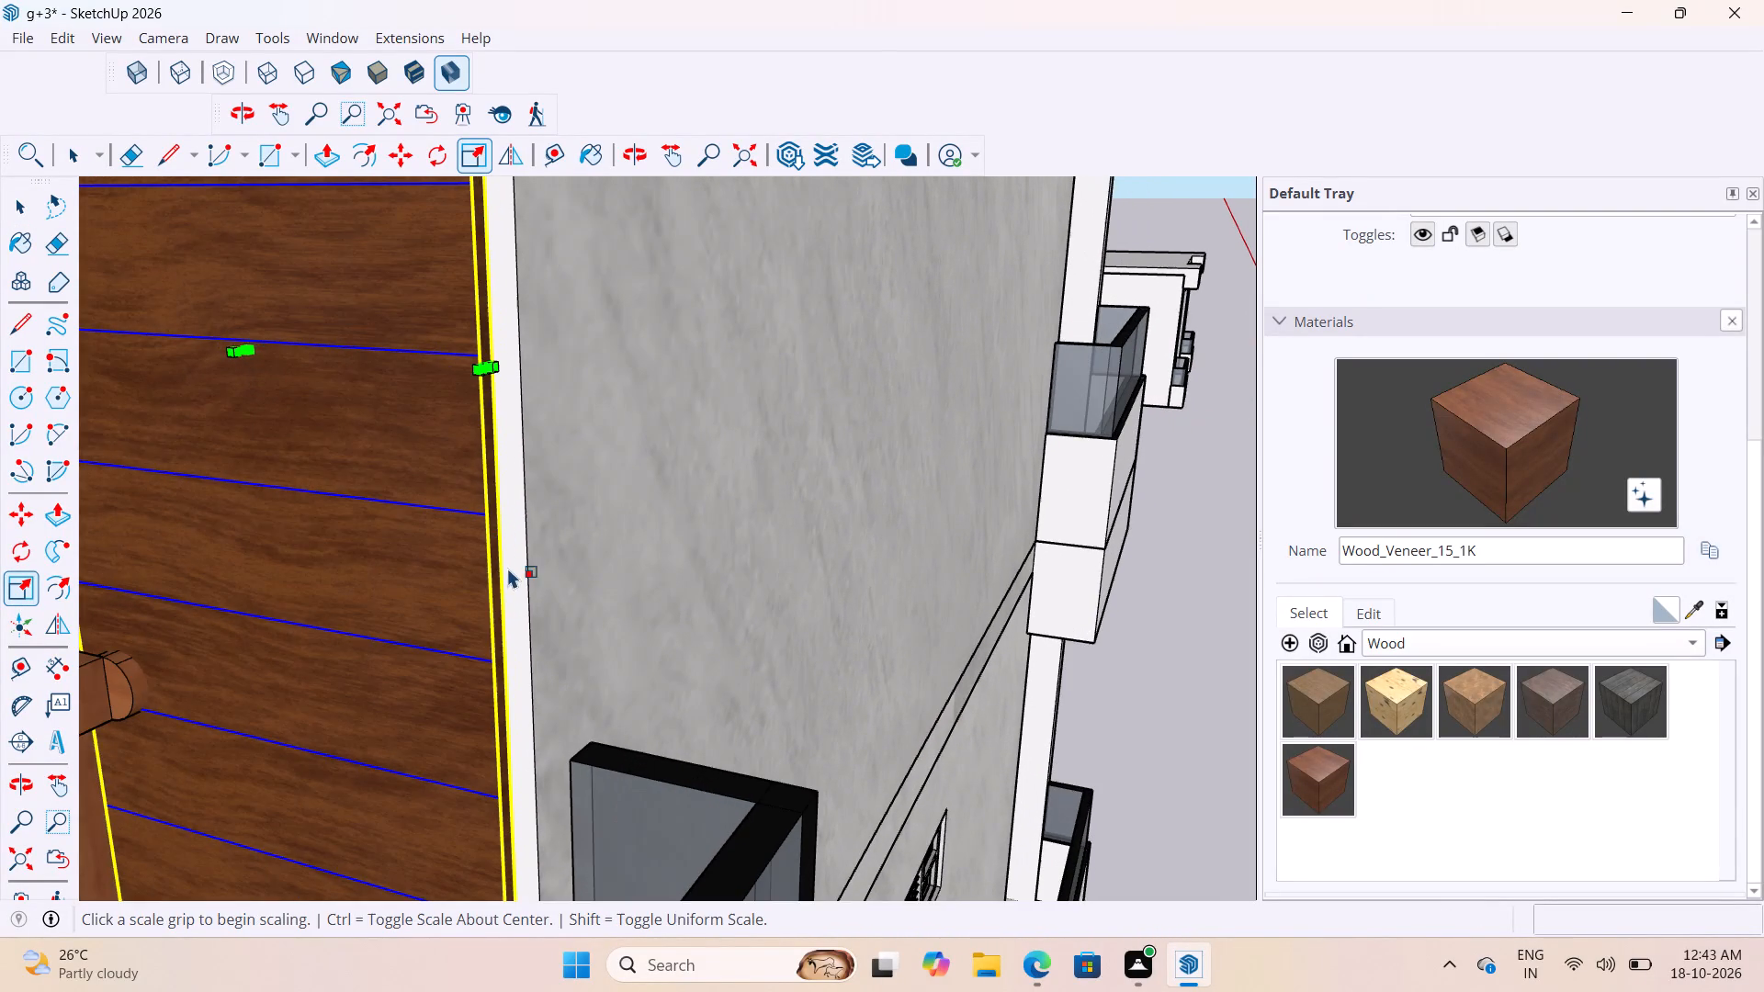
scroll(490, 385, "up", 11)
left_click(484, 344)
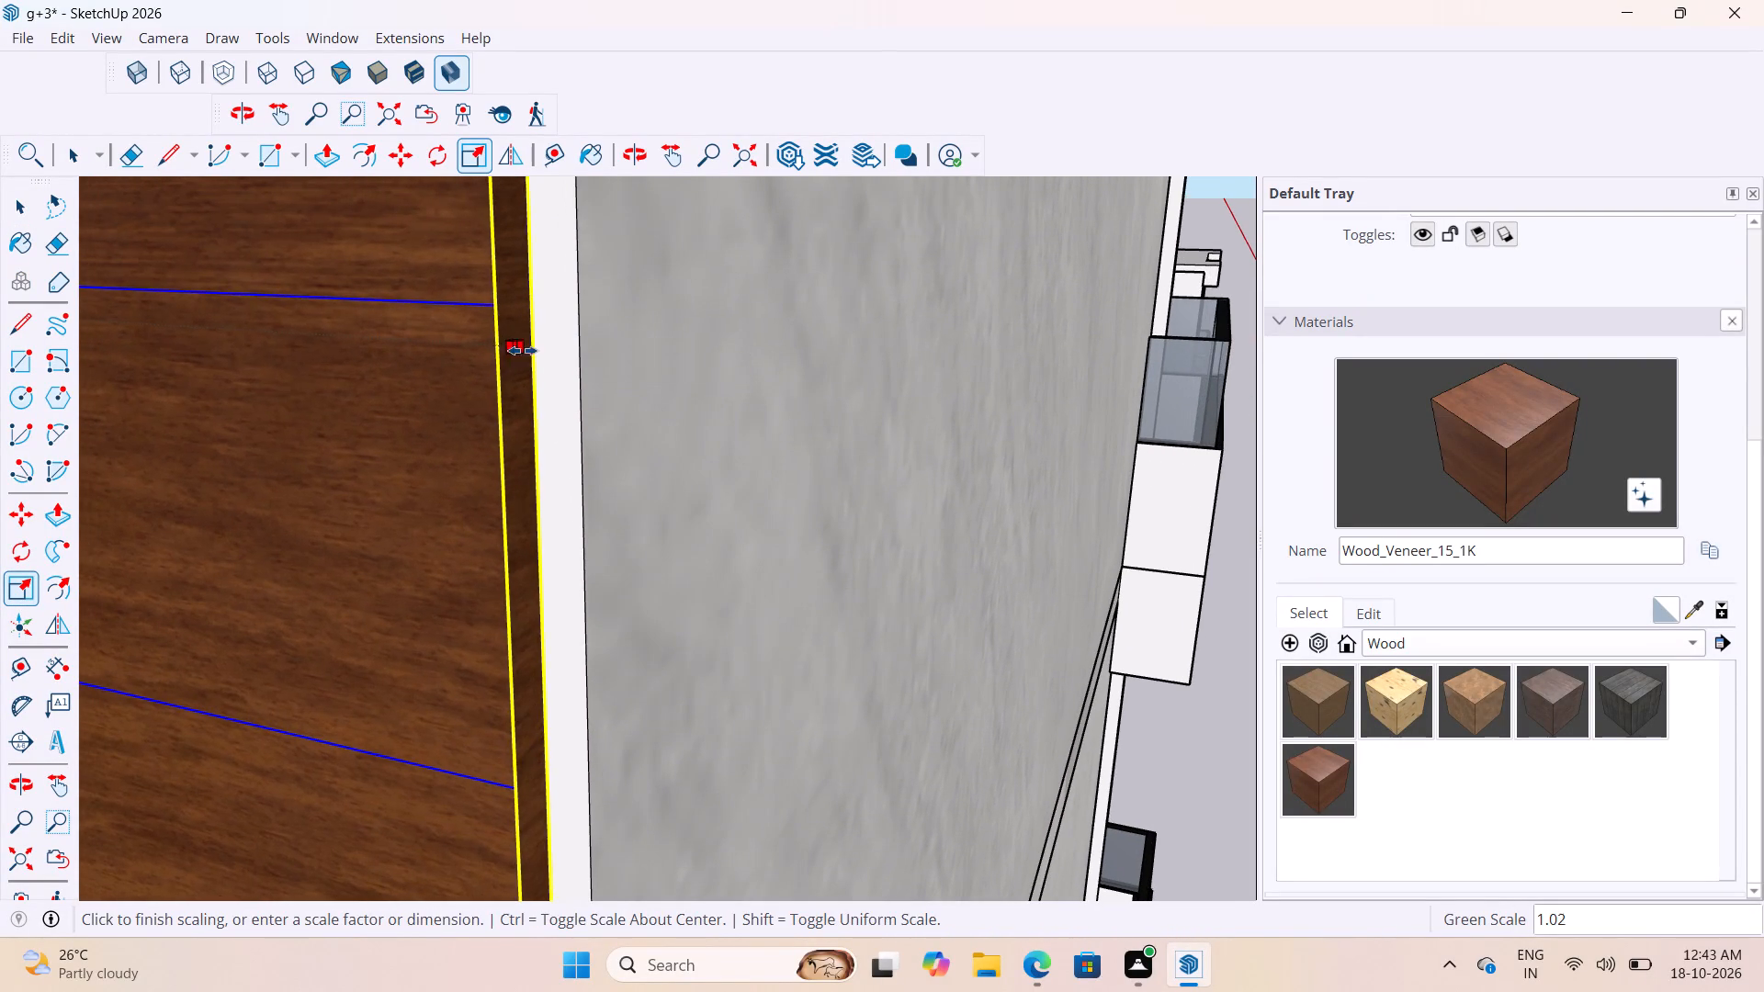
left_click(567, 339)
scroll(660, 411, "down", 5)
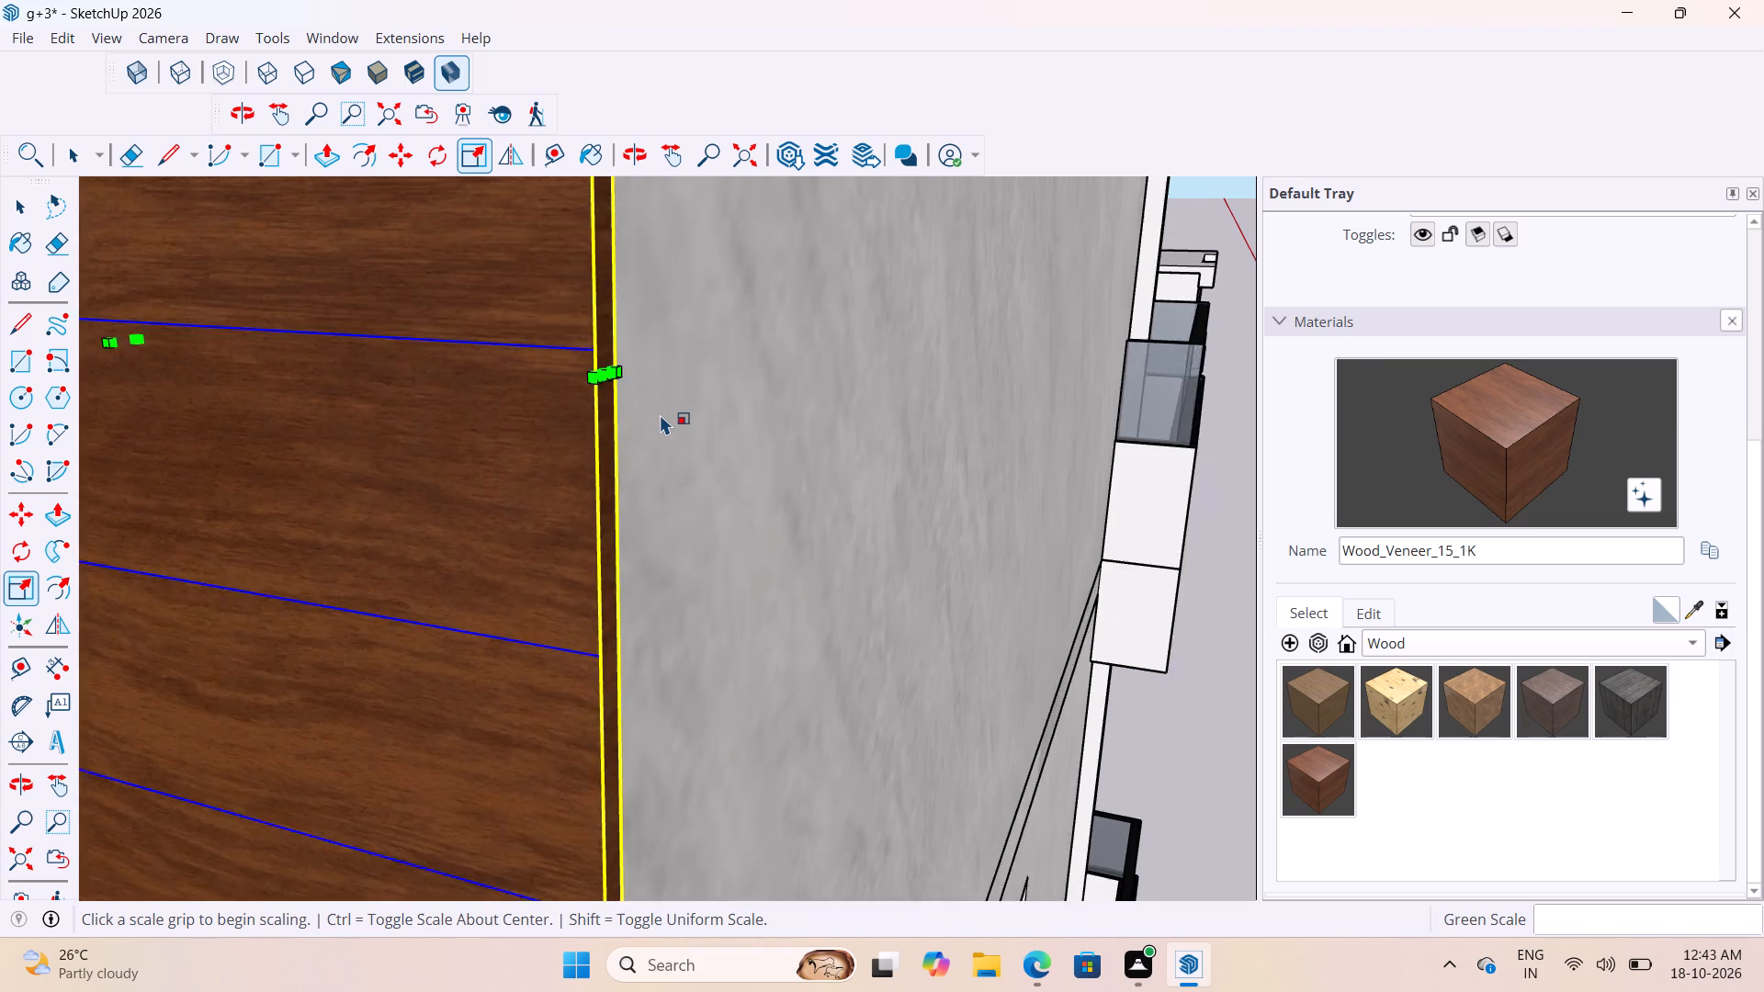
scroll(660, 414, "down", 20)
scroll(660, 414, "down", 11)
key("space")
key("space")
left_click(1015, 589)
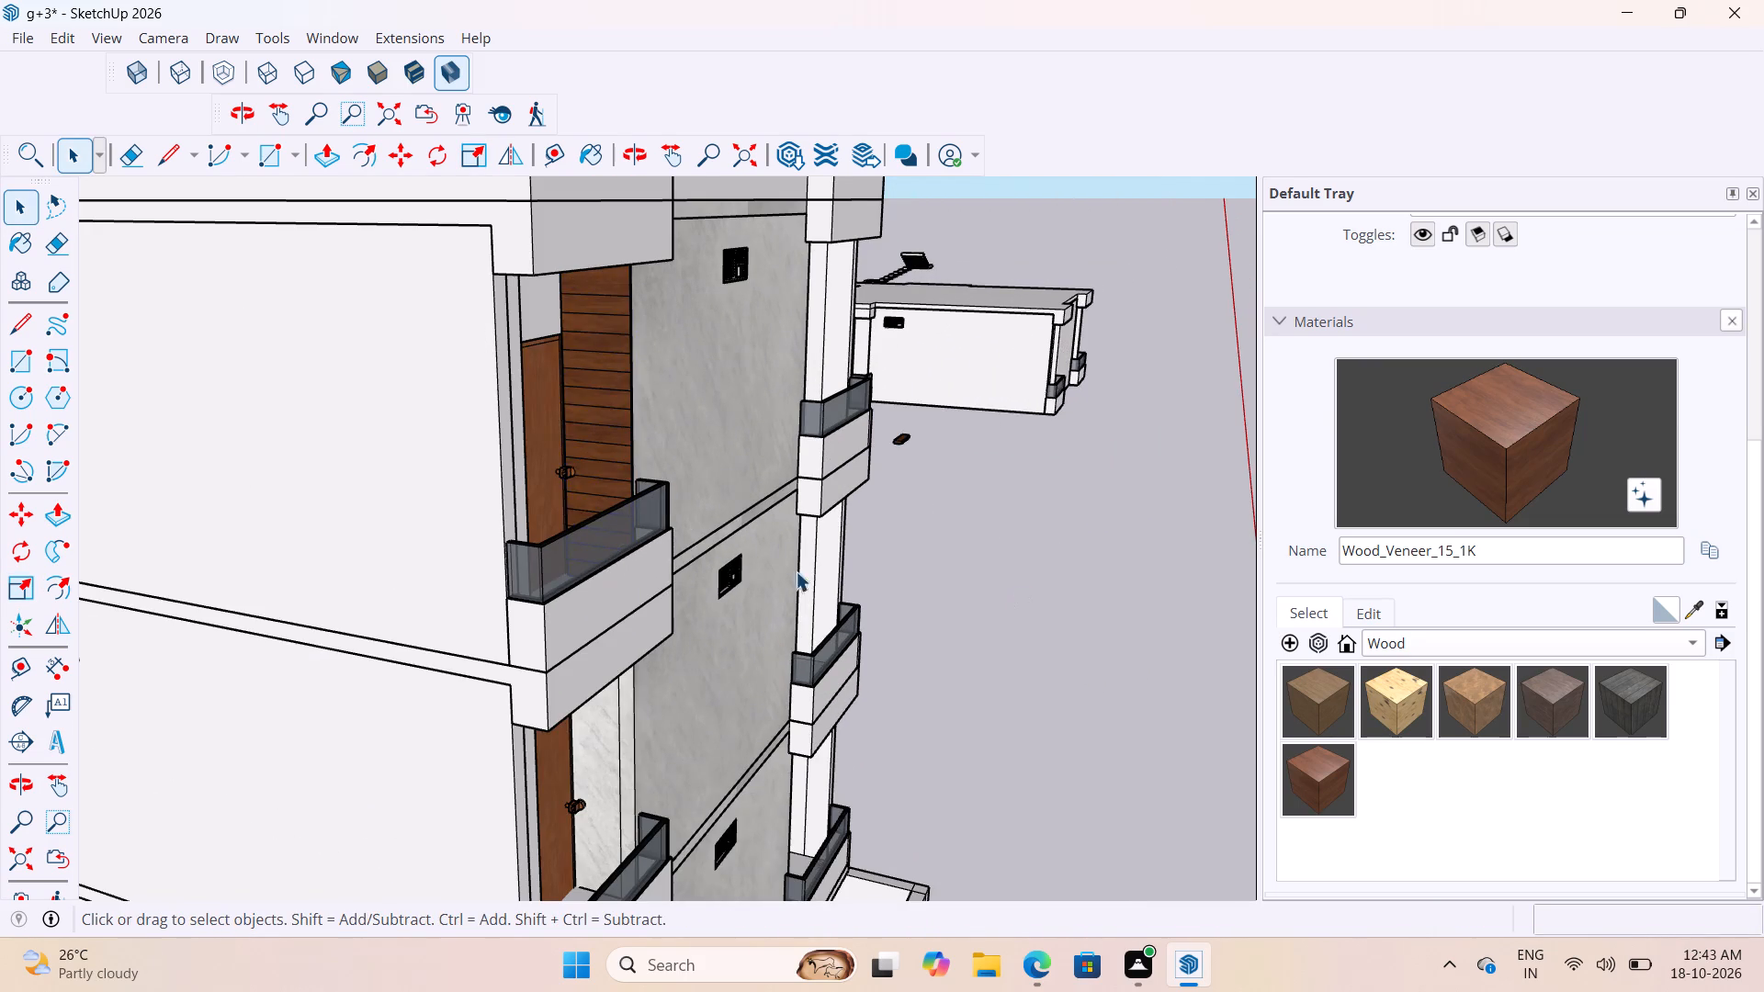
Scale the wood slab again along the green axis by about 1.03 to cover the bare strip at the side wall's outer edge.
middle_click_drag(580, 508, 414, 602)
scroll(485, 485, "up", 18)
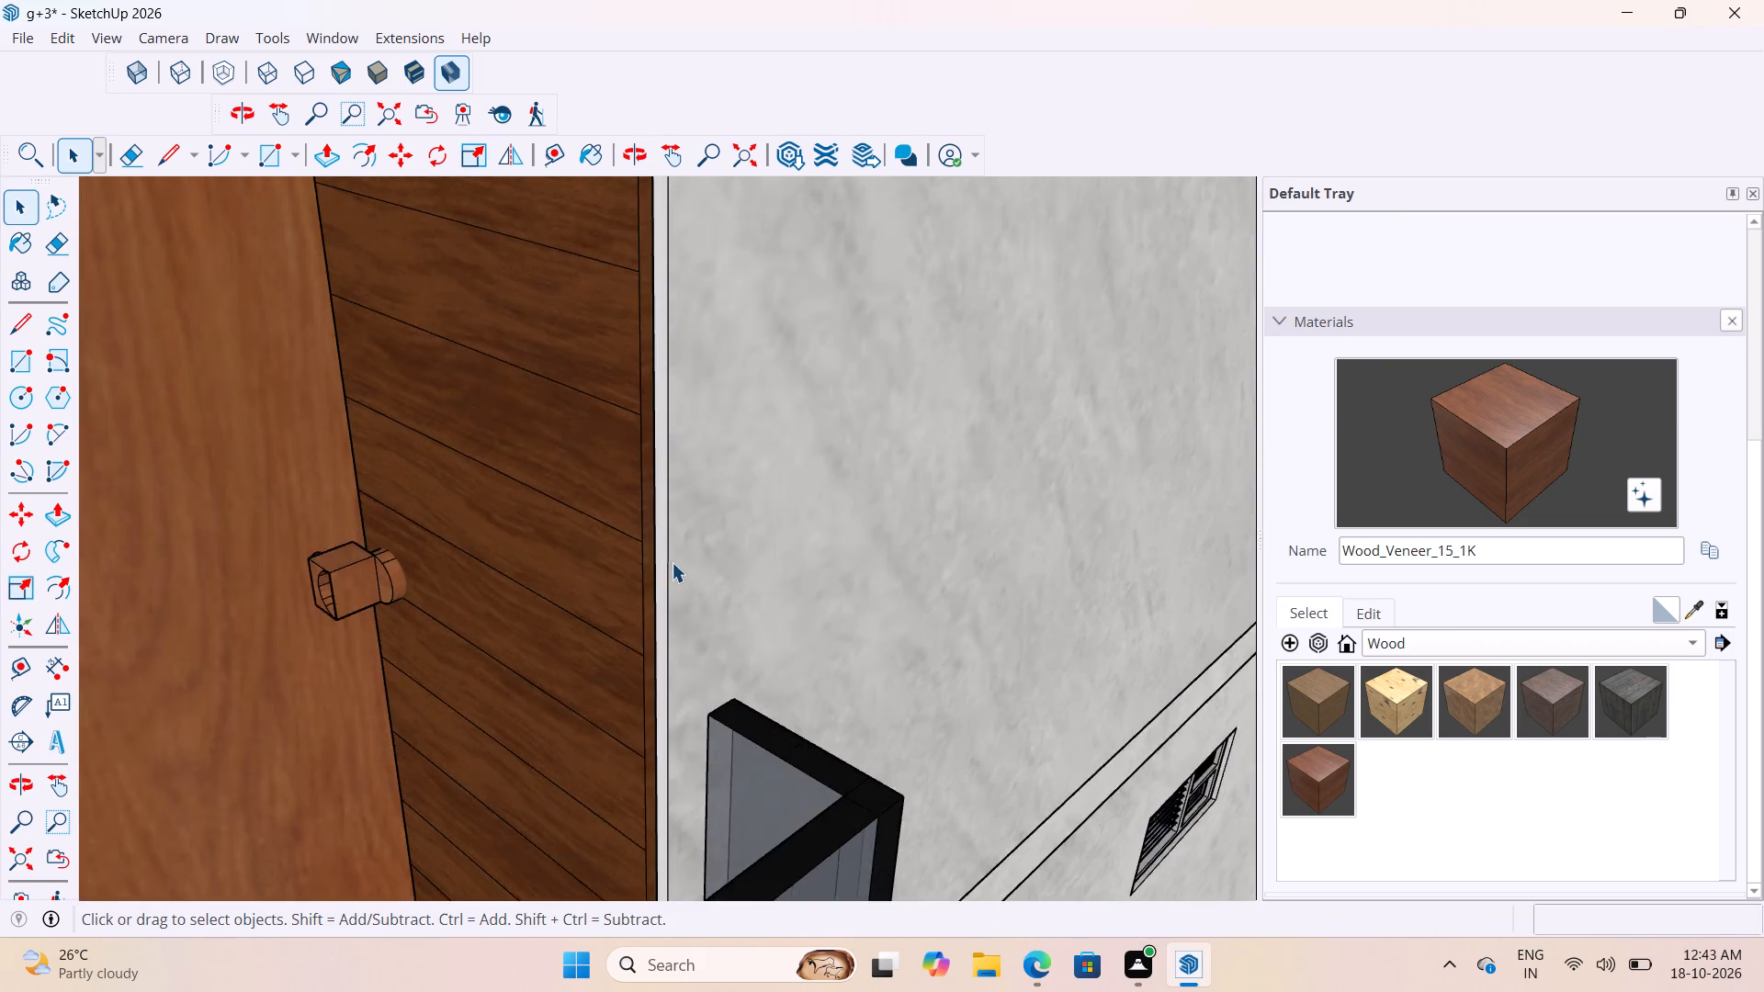
scroll(672, 562, "up", 5)
left_click(628, 551)
key("s")
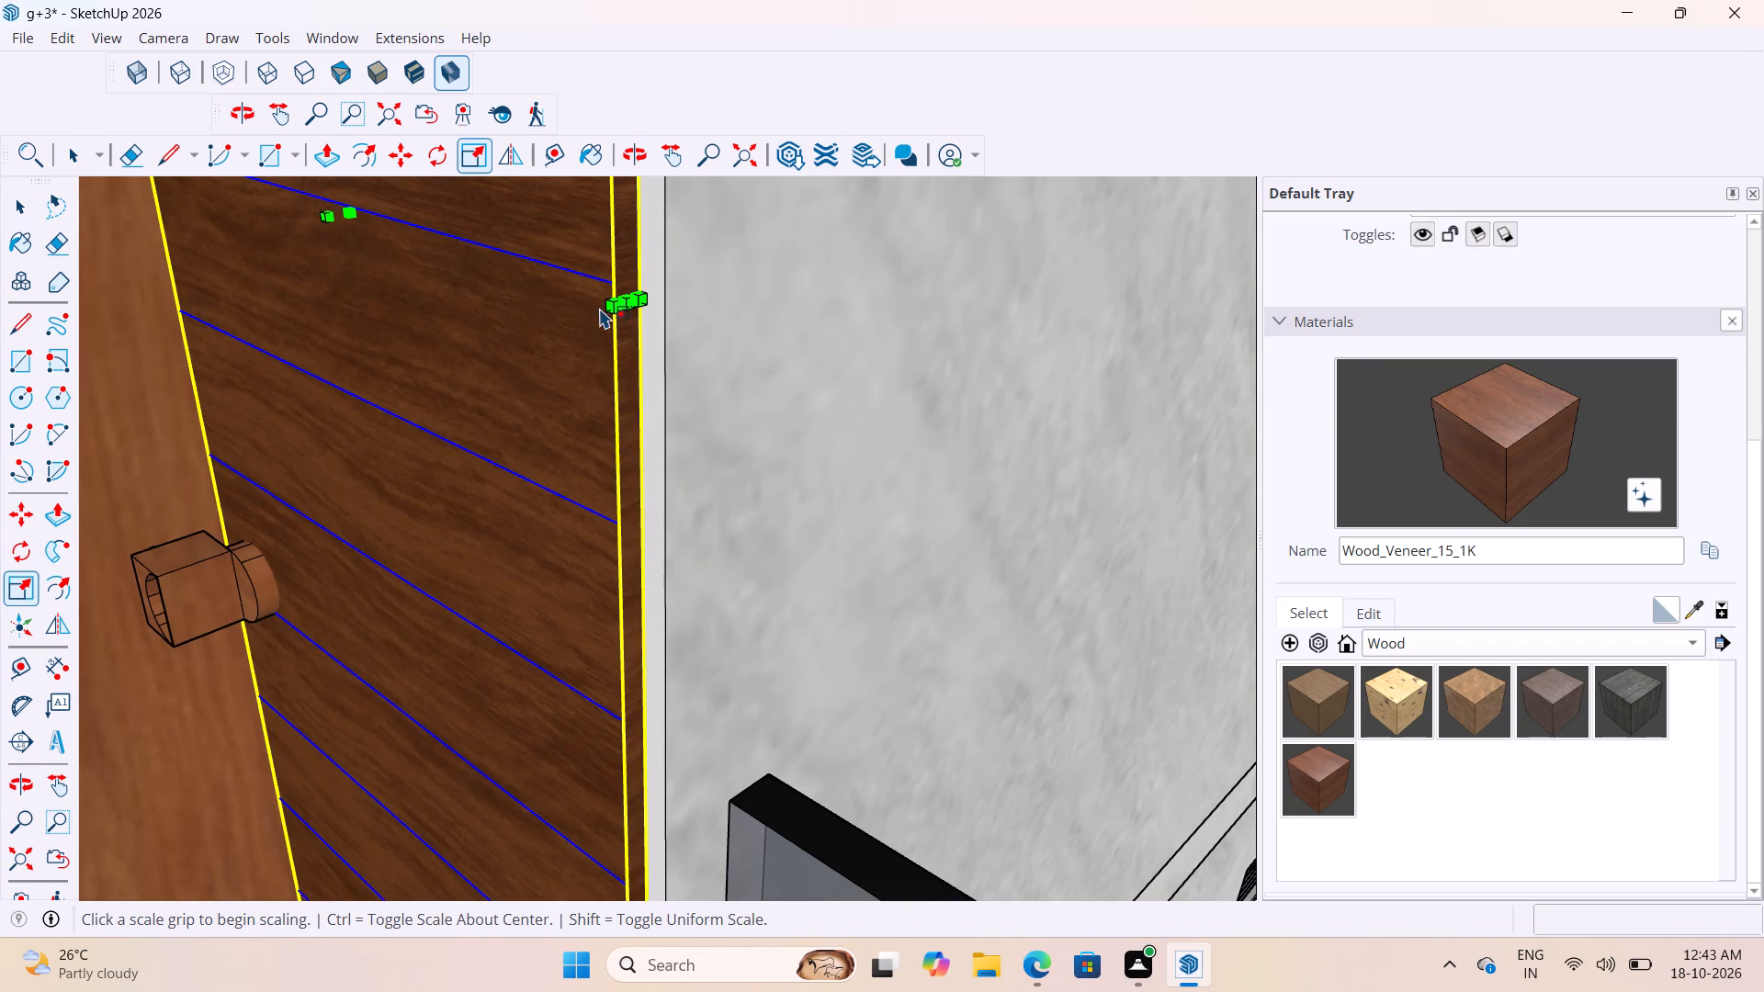
scroll(630, 310, "up", 7)
left_click(625, 290)
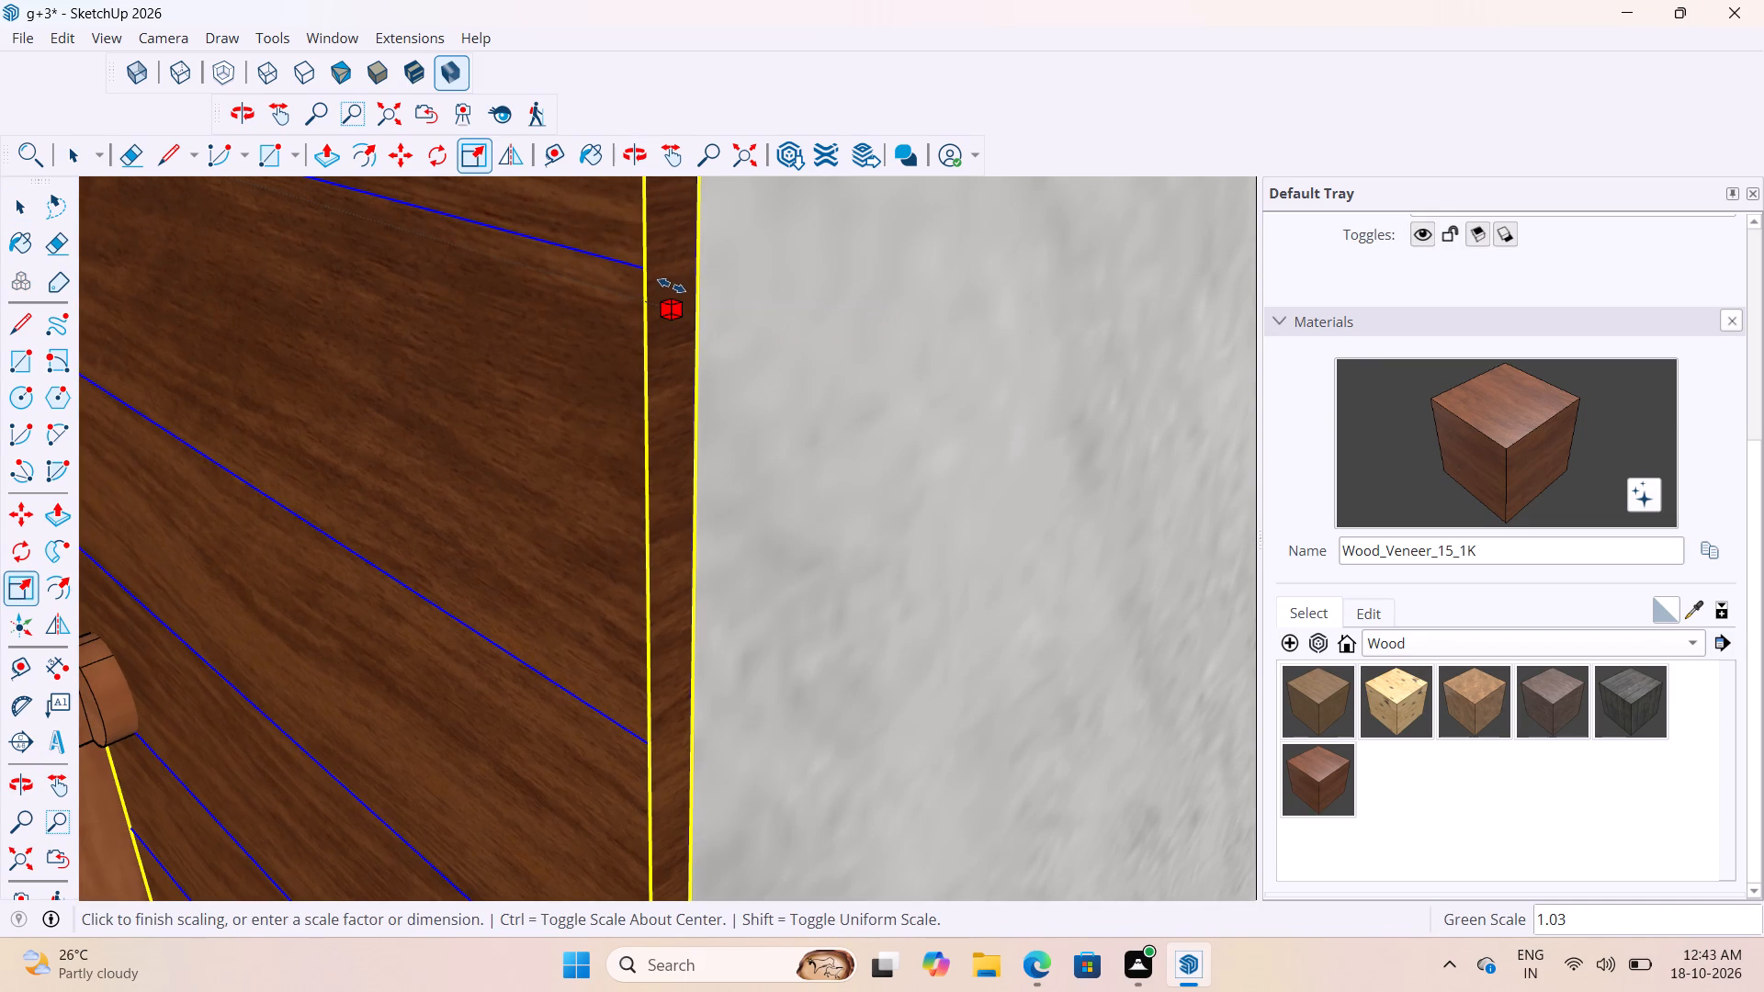
left_click(674, 283)
scroll(770, 427, "down", 7)
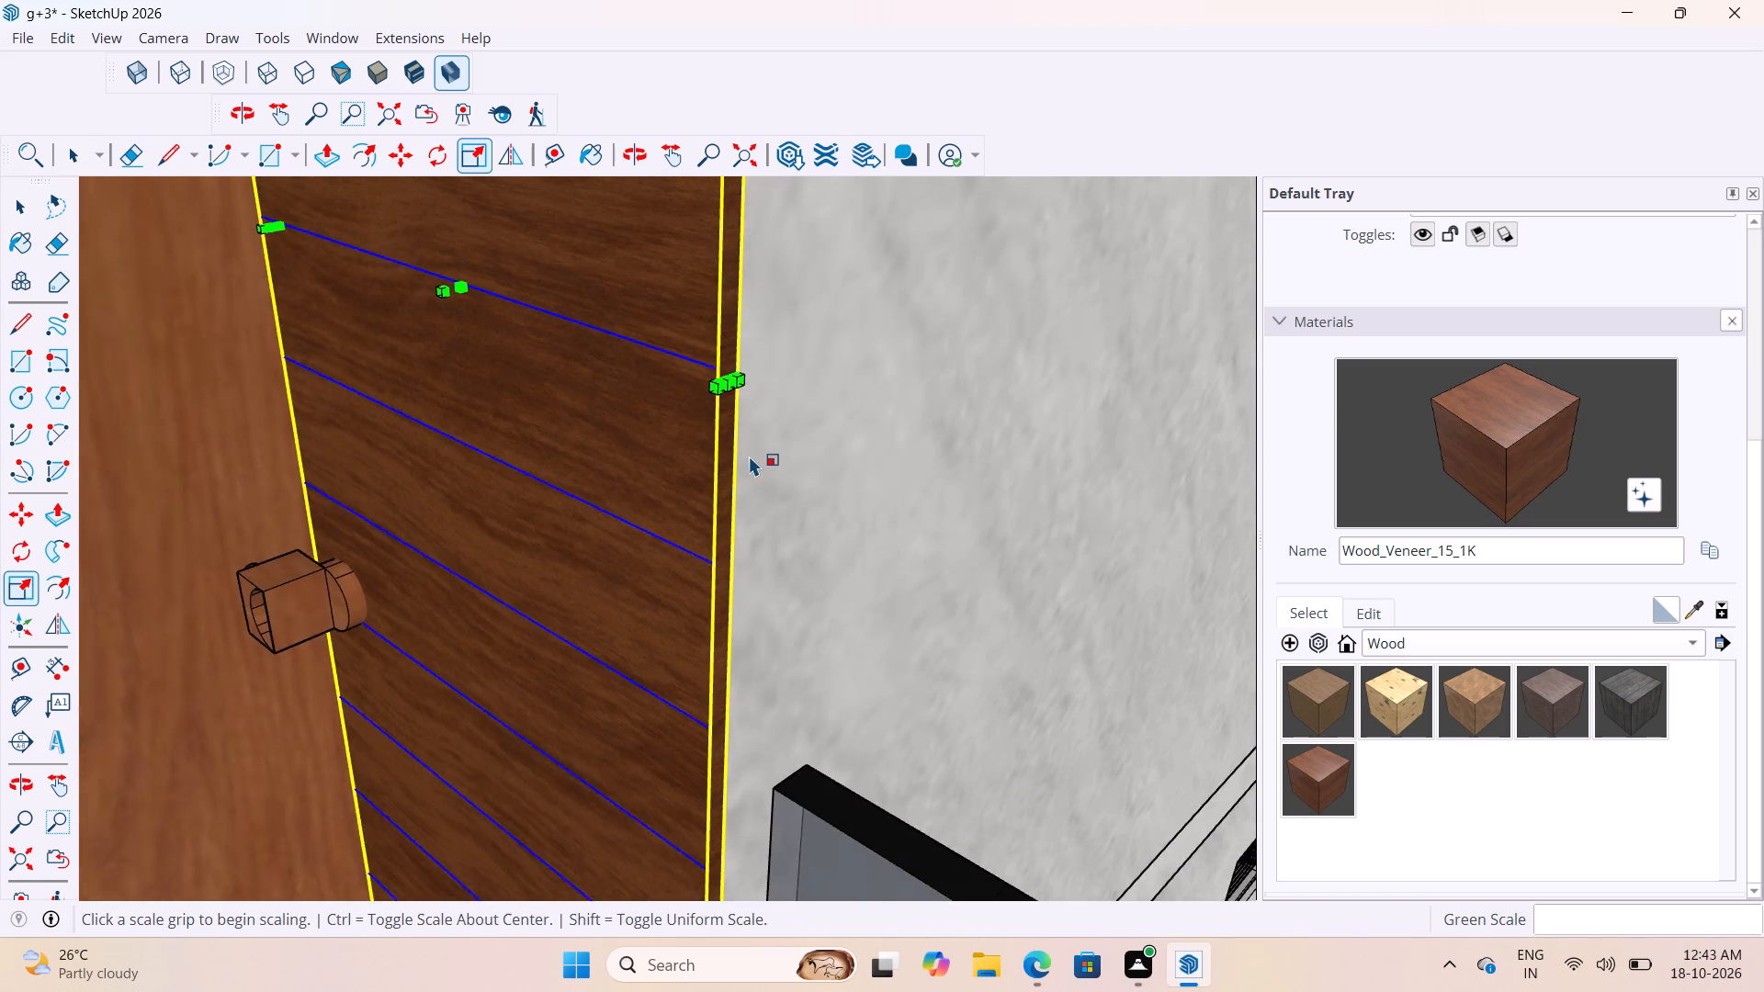
scroll(749, 456, "down", 19)
scroll(921, 677, "down", 18)
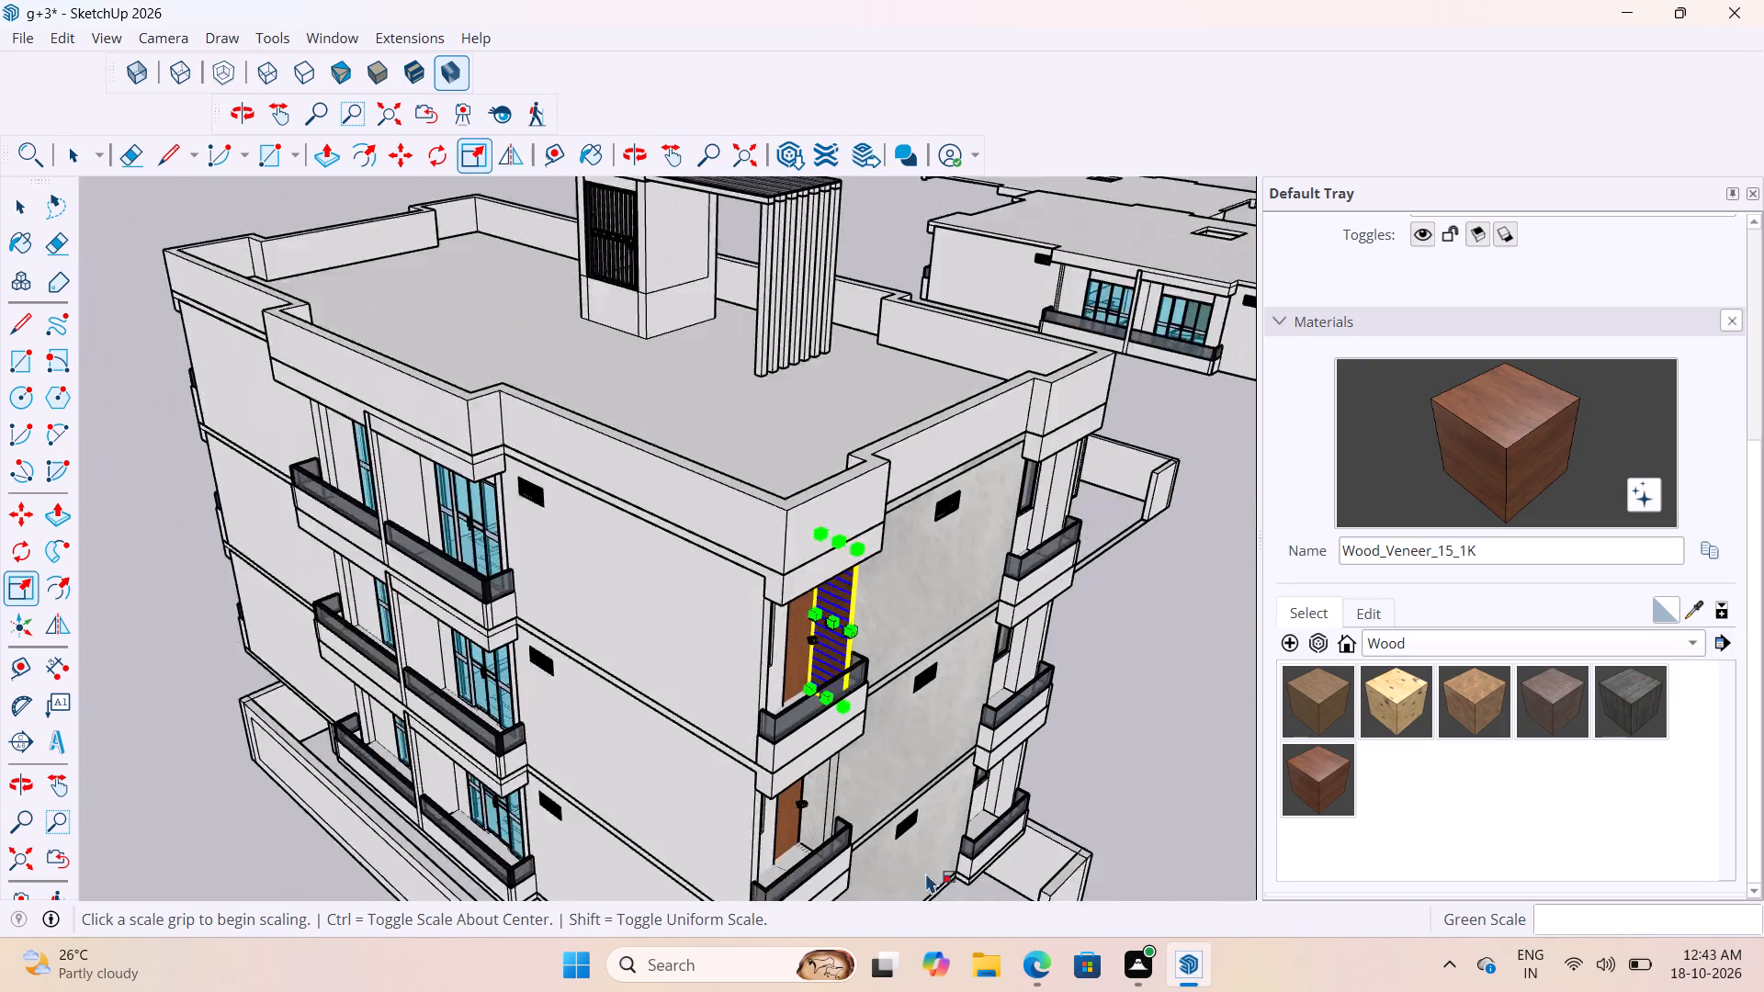
key("space")
scroll(895, 693, "up", 3)
left_click(1186, 750)
Inspect the wood slab's fit against the door wall, balcony floor, slatted ceiling and outer wall edge.
scroll(913, 655, "up", 7)
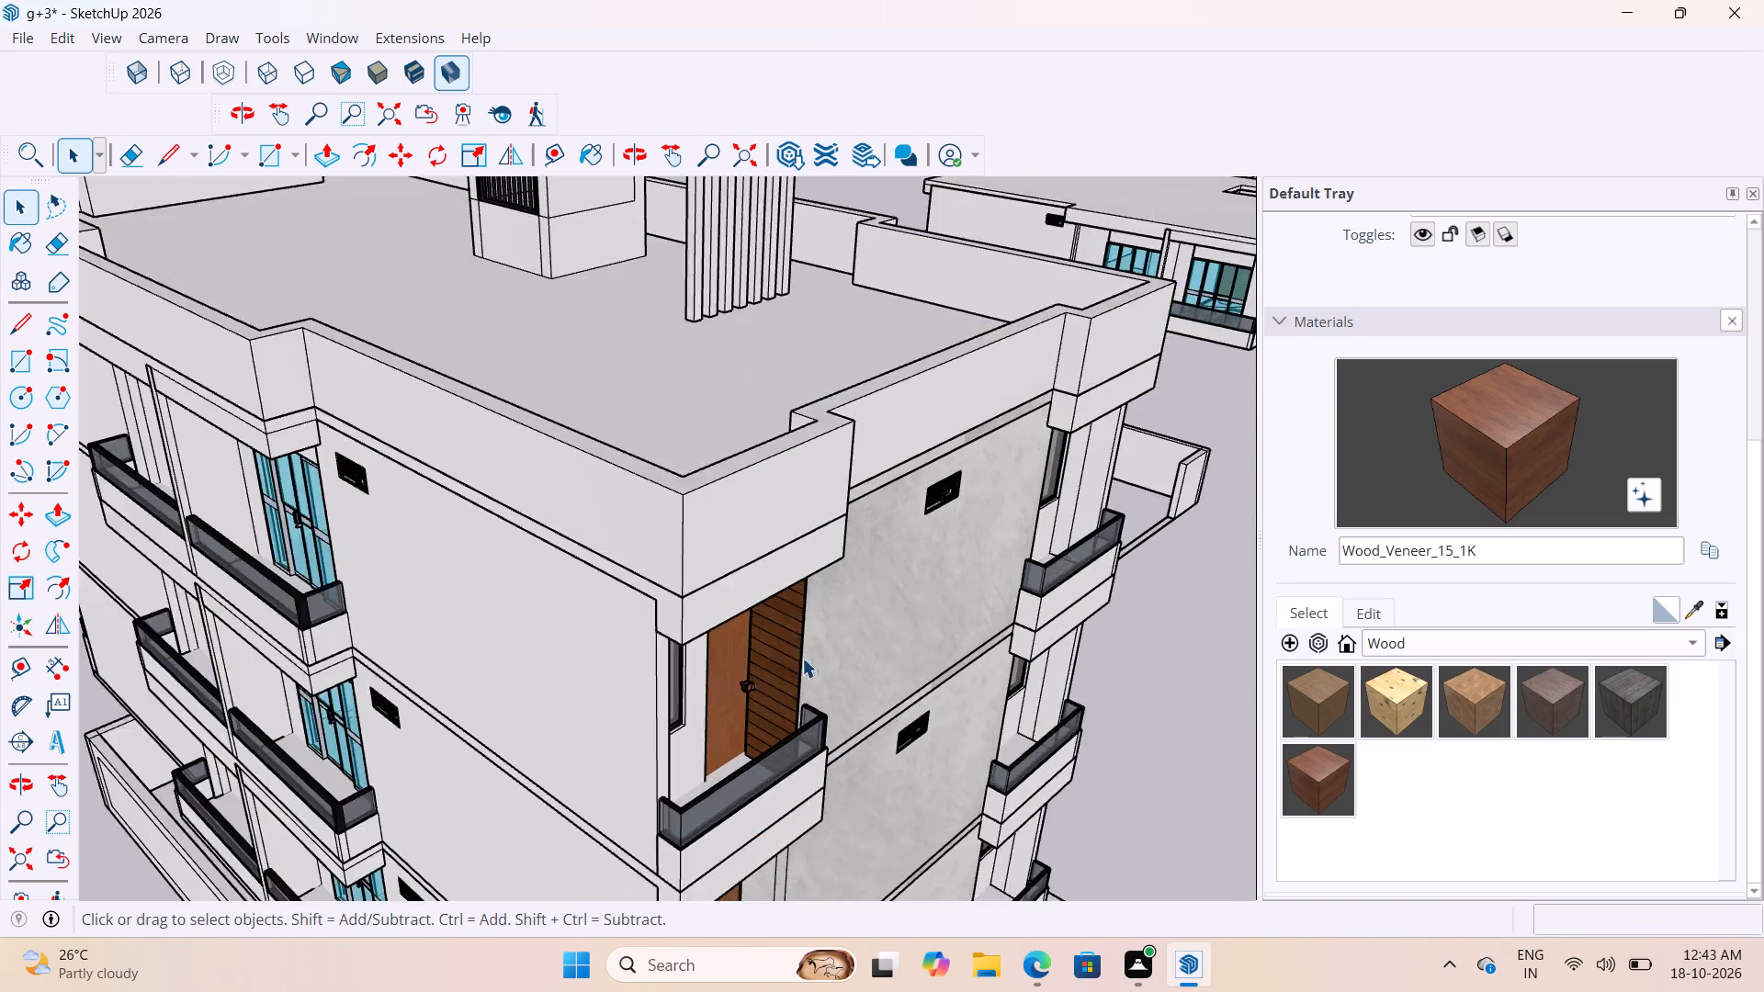
scroll(802, 658, "up", 16)
scroll(816, 596, "down", 12)
scroll(781, 570, "down", 12)
scroll(777, 709, "up", 9)
middle_click_drag(762, 650, 740, 758)
scroll(716, 781, "up", 2)
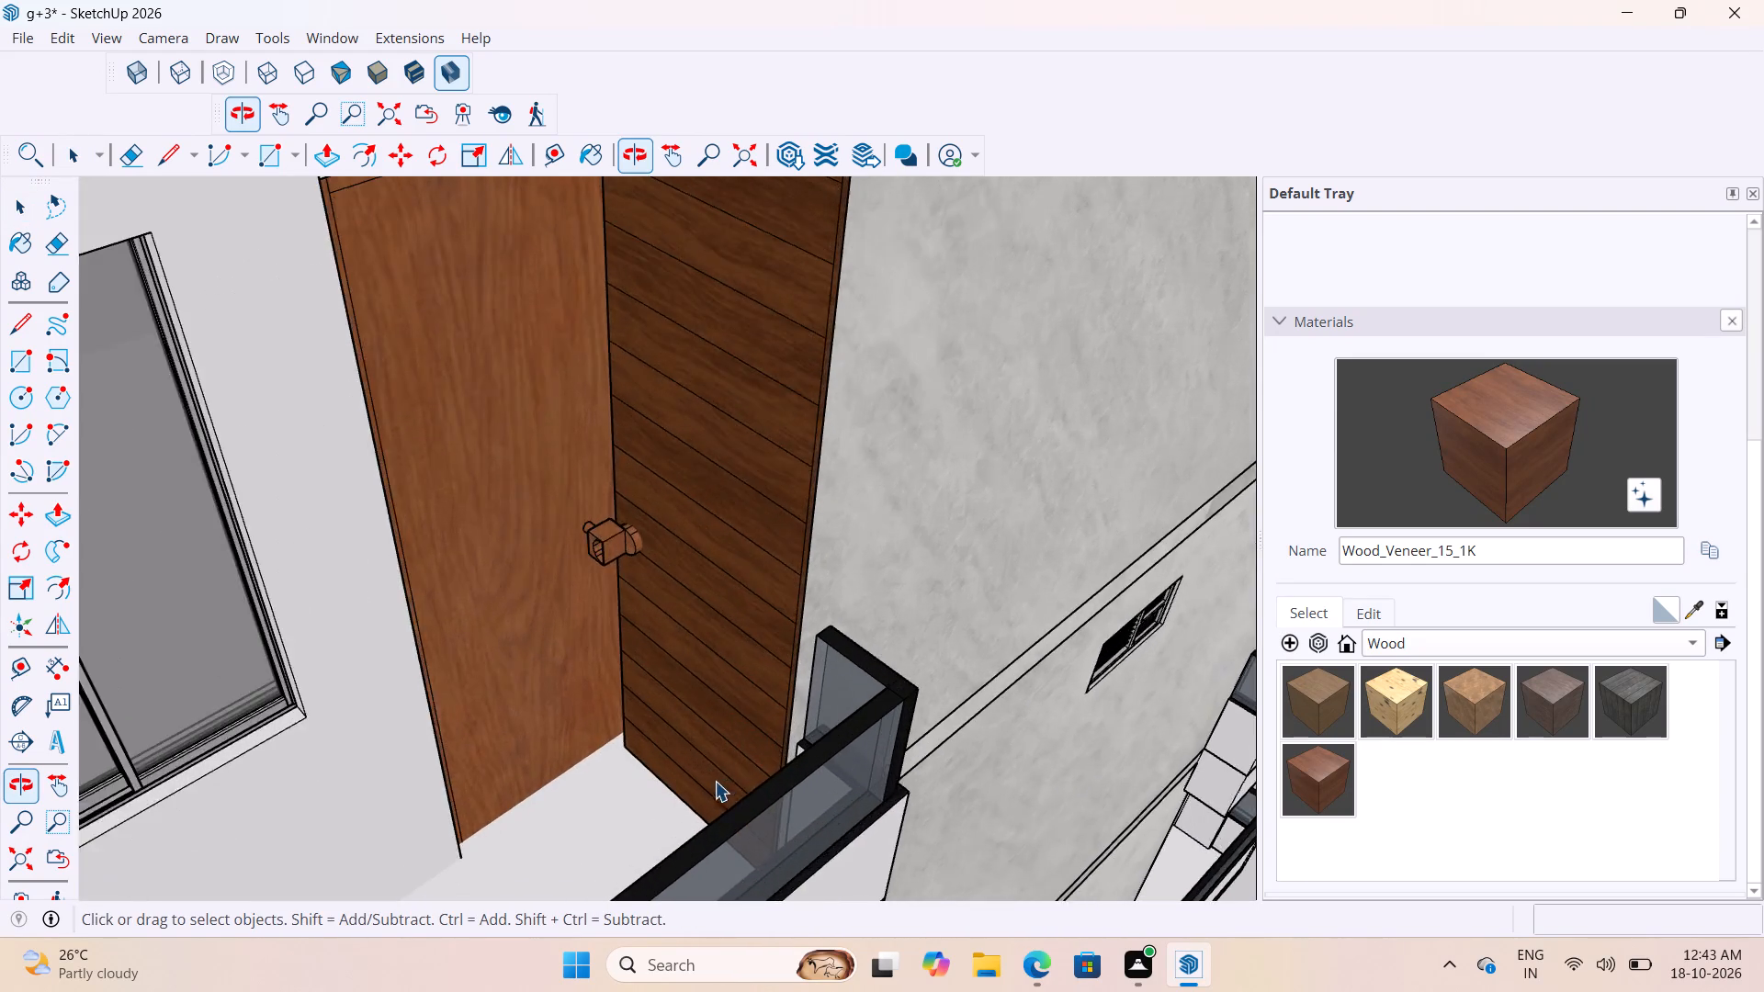
scroll(715, 781, "up", 7)
middle_click_drag(630, 776, 732, 583)
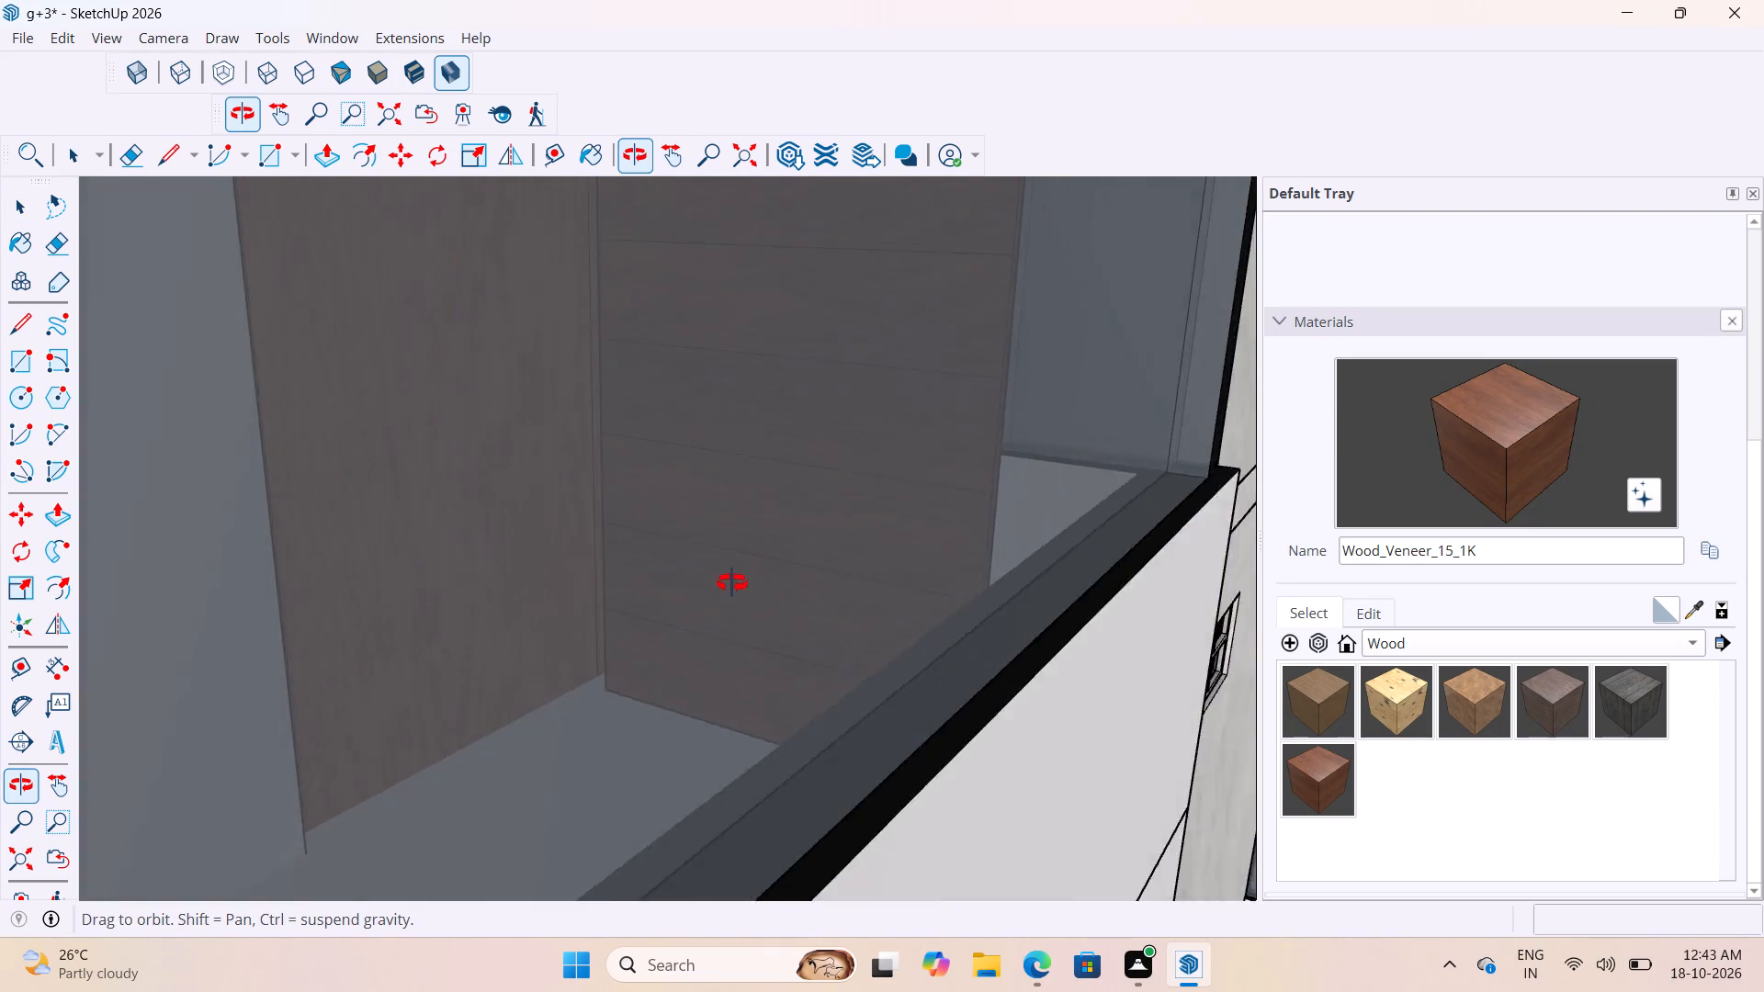
middle_click_drag(732, 583, 777, 788)
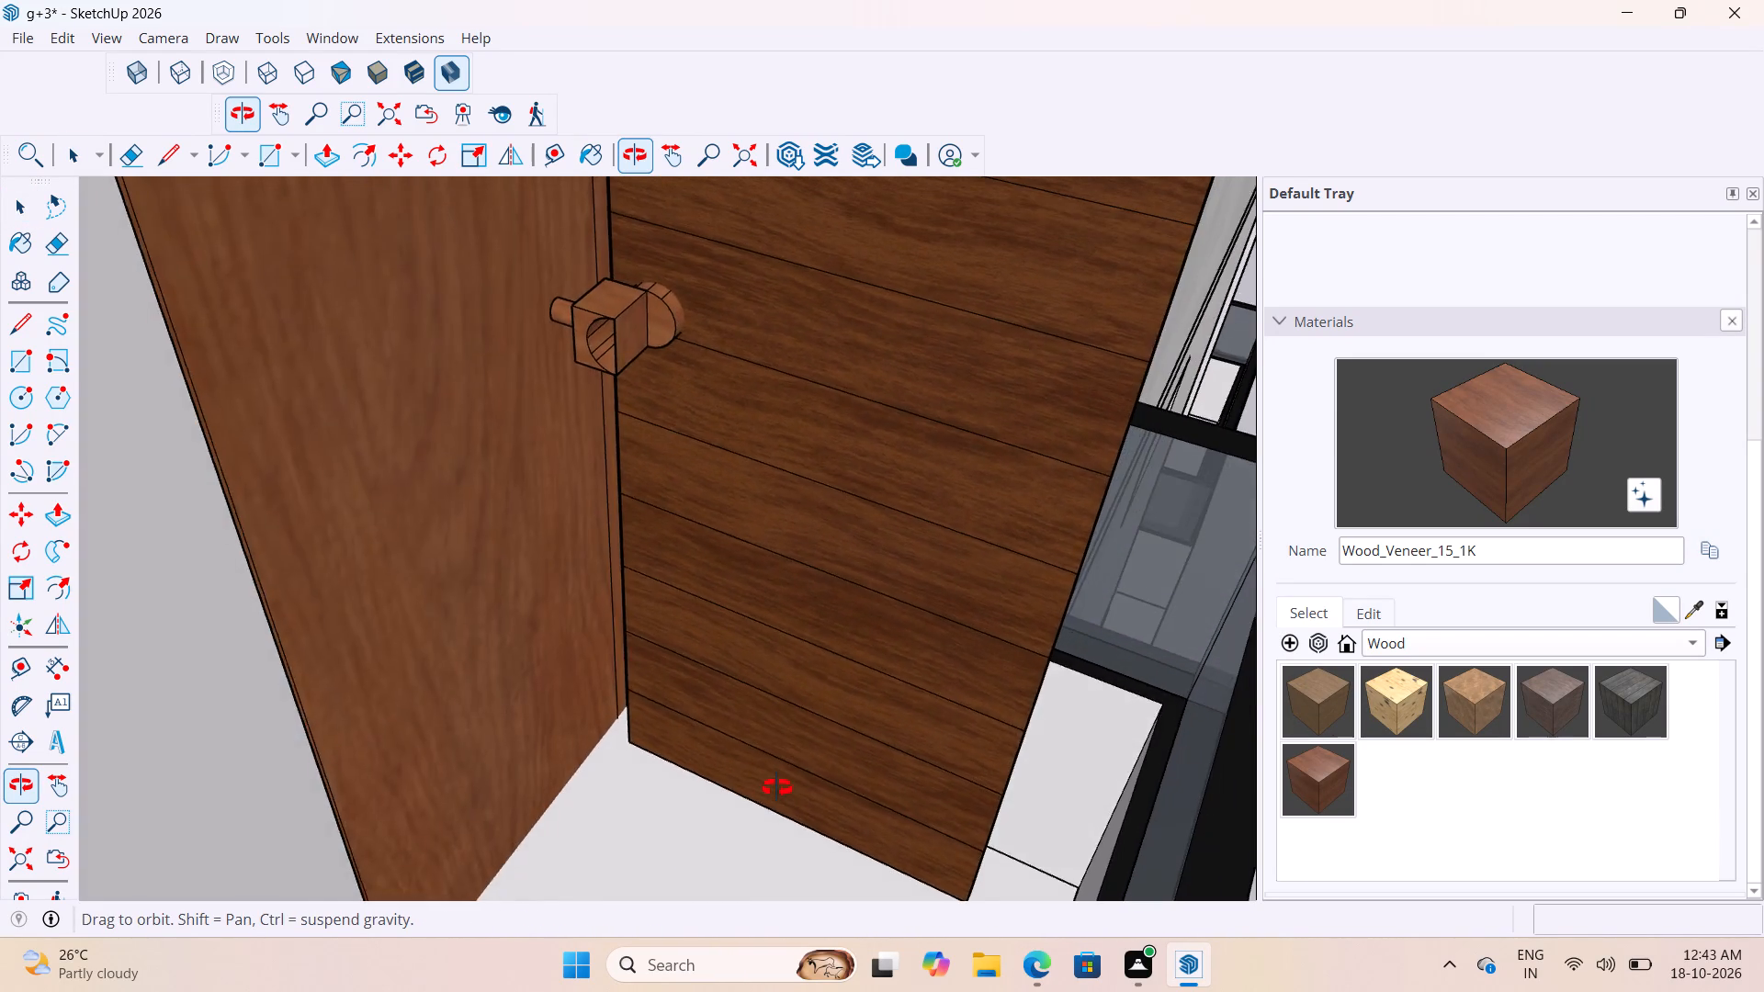
middle_click_drag(777, 788, 776, 790)
scroll(669, 843, "down", 15)
middle_click_drag(707, 738, 604, 569)
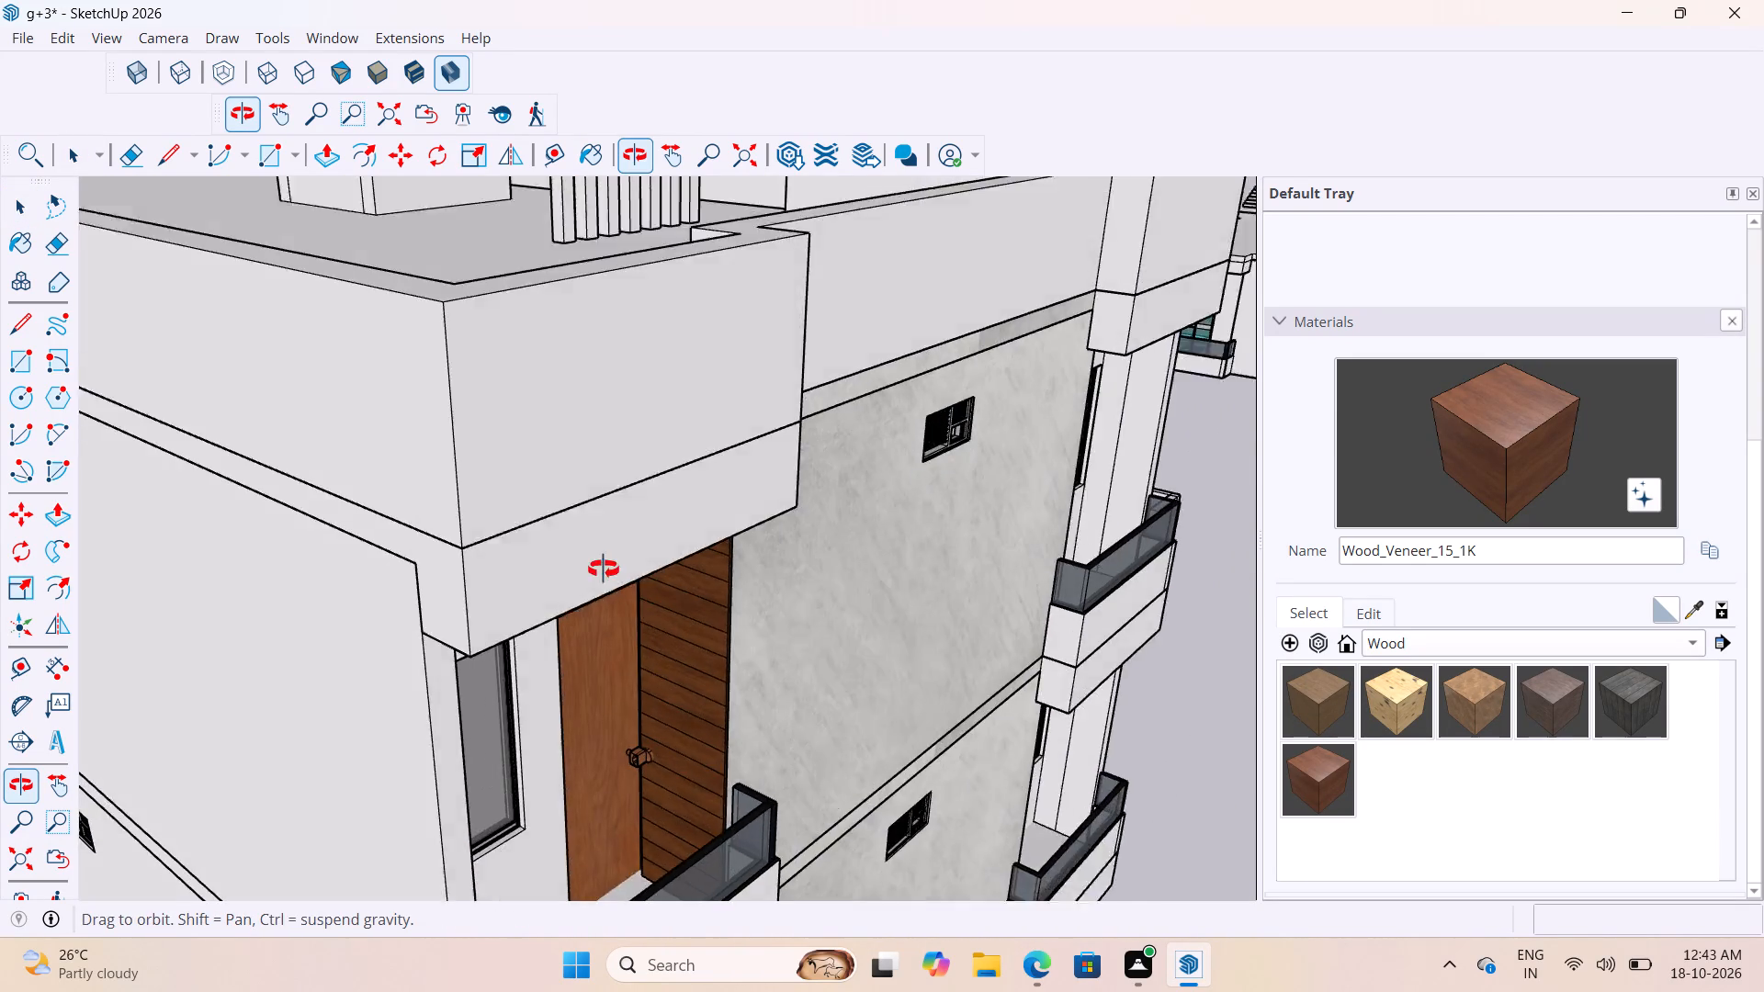
middle_click_drag(604, 569, 763, 341)
scroll(733, 437, "up", 7)
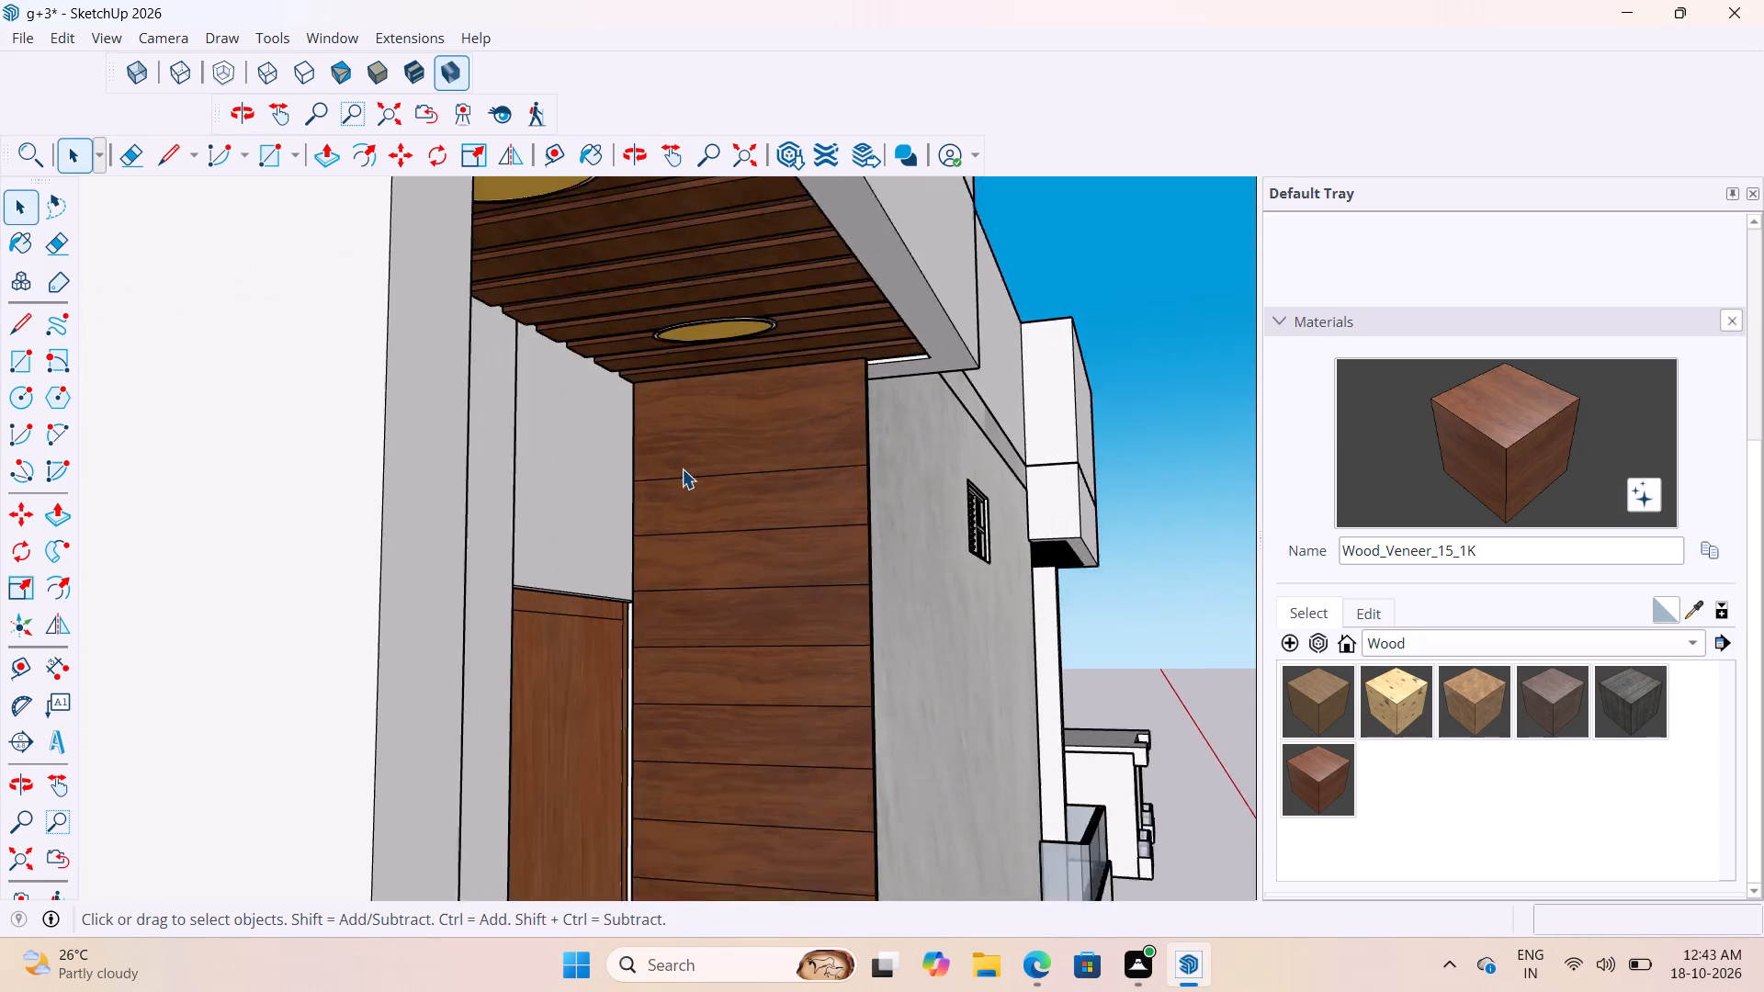
scroll(682, 468, "up", 1)
middle_click_drag(680, 468, 725, 529)
scroll(819, 598, "up", 3)
middle_click_drag(755, 581, 757, 581)
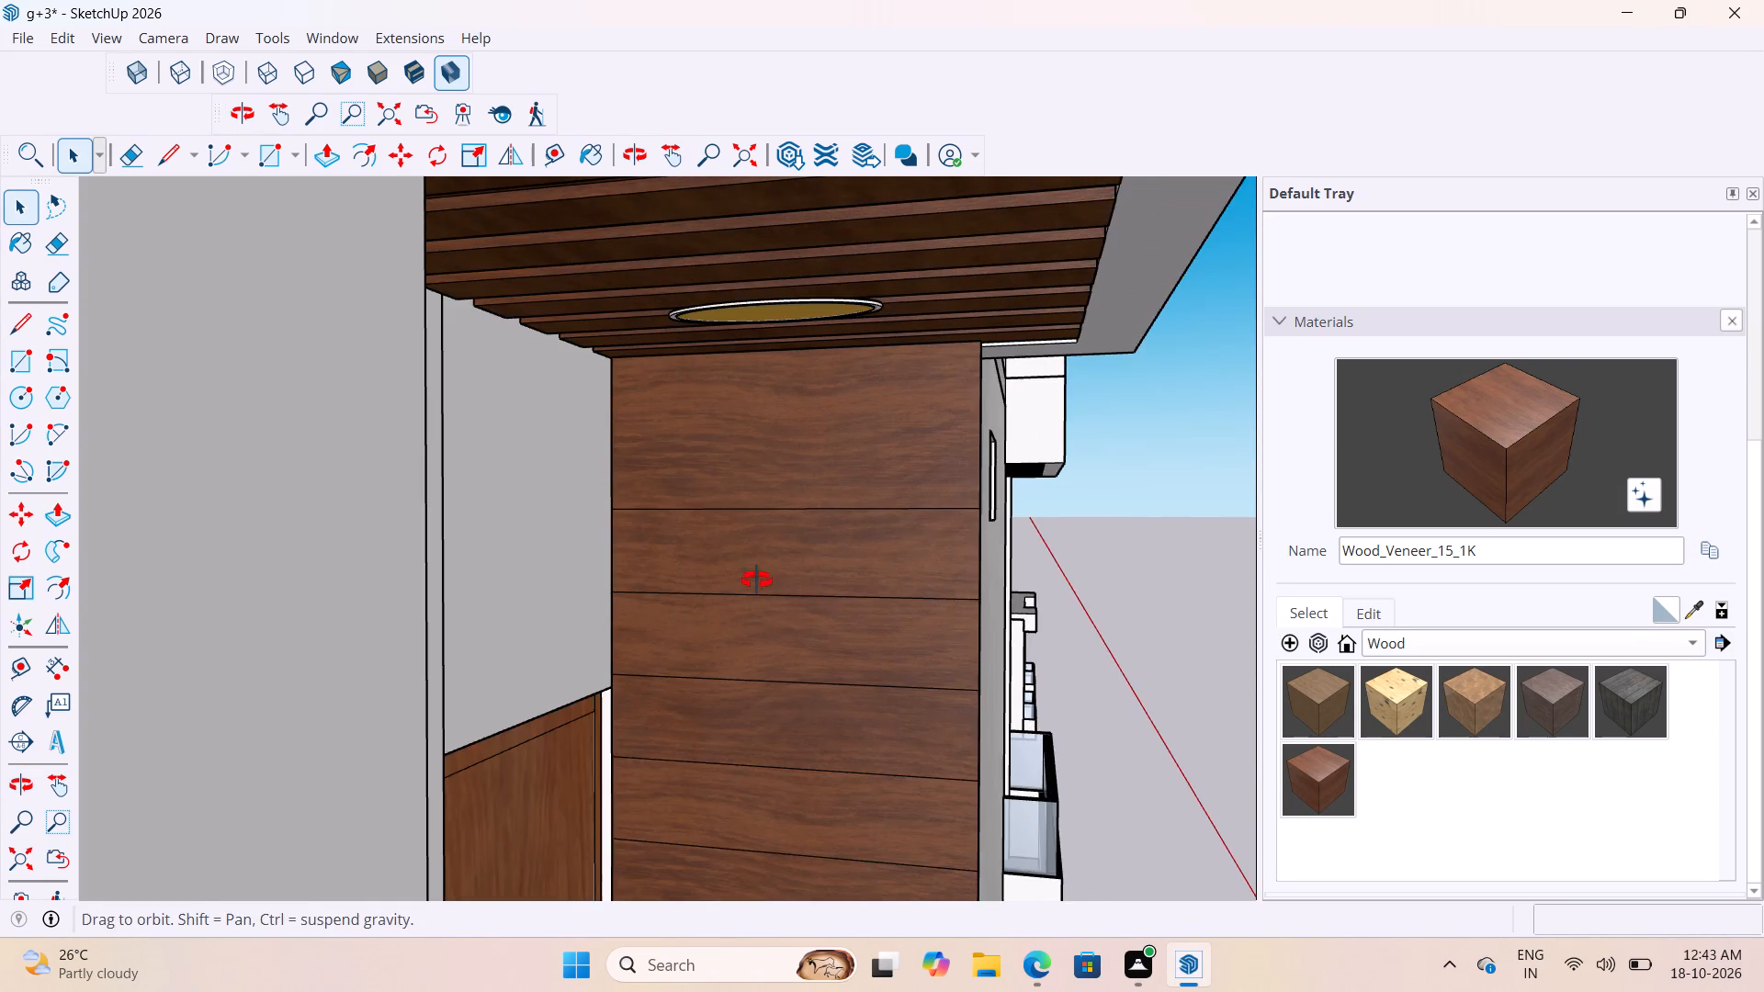
middle_click_drag(757, 581, 765, 596)
scroll(689, 578, "up", 4)
middle_click_drag(710, 574, 760, 593)
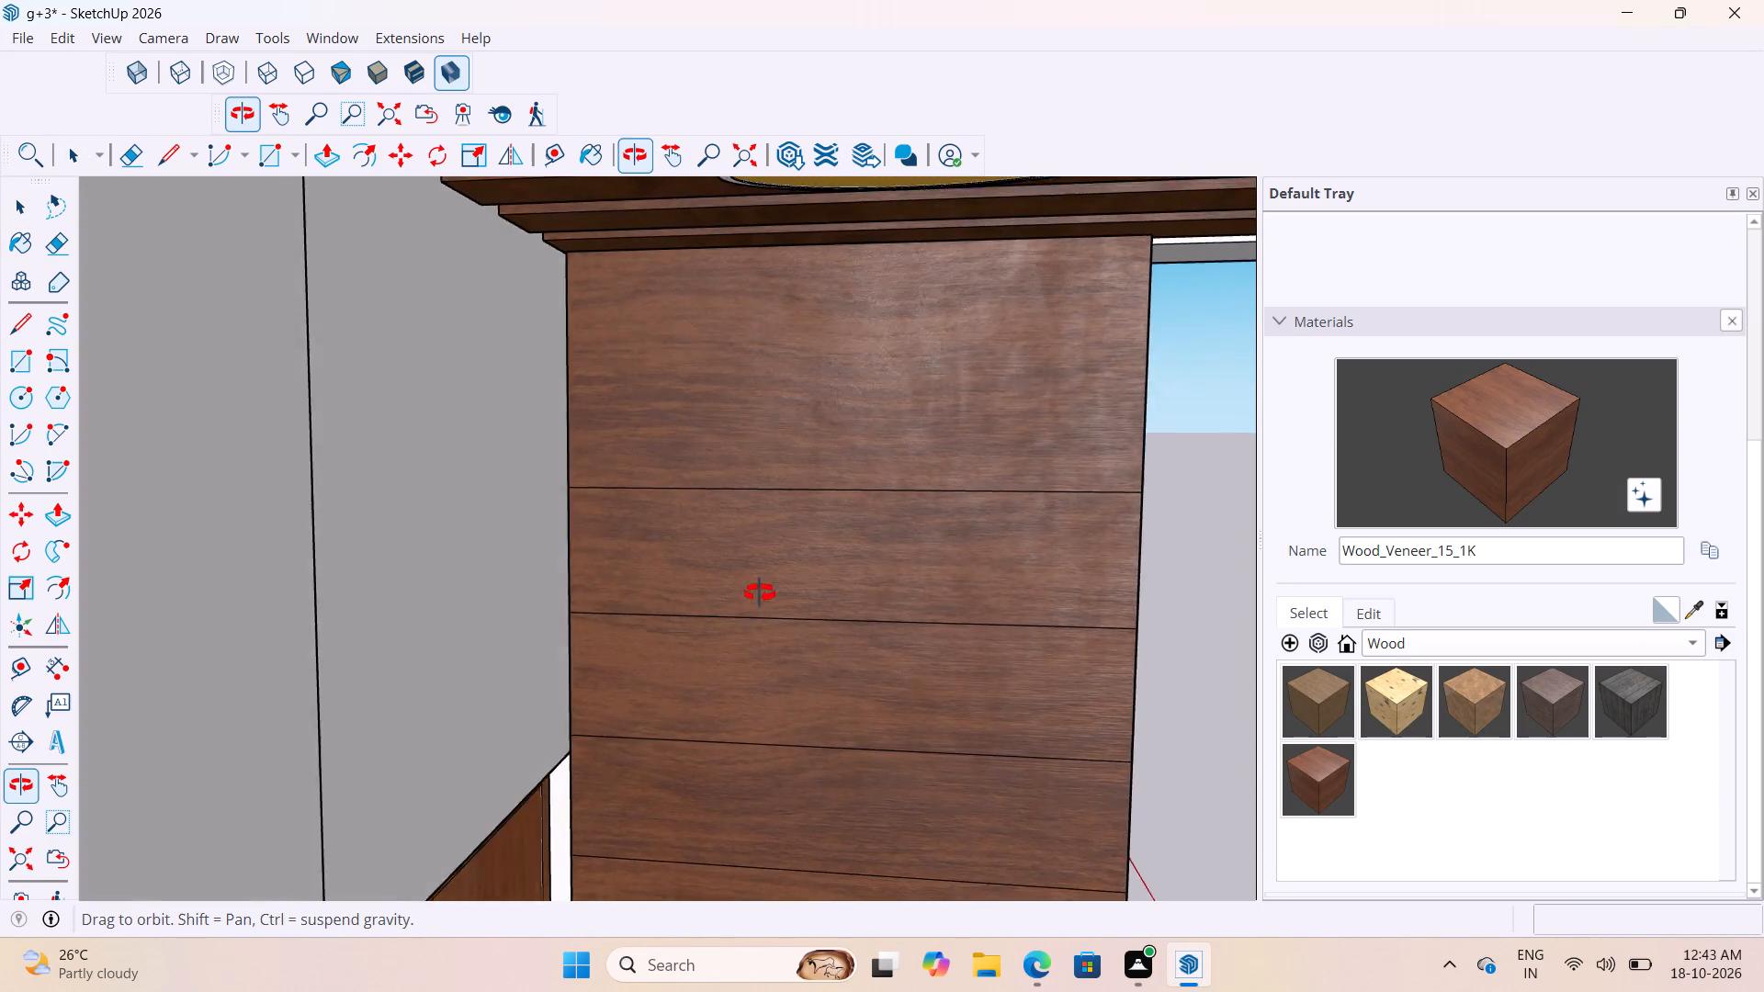
middle_click_drag(760, 593, 580, 645)
scroll(561, 647, "down", 2)
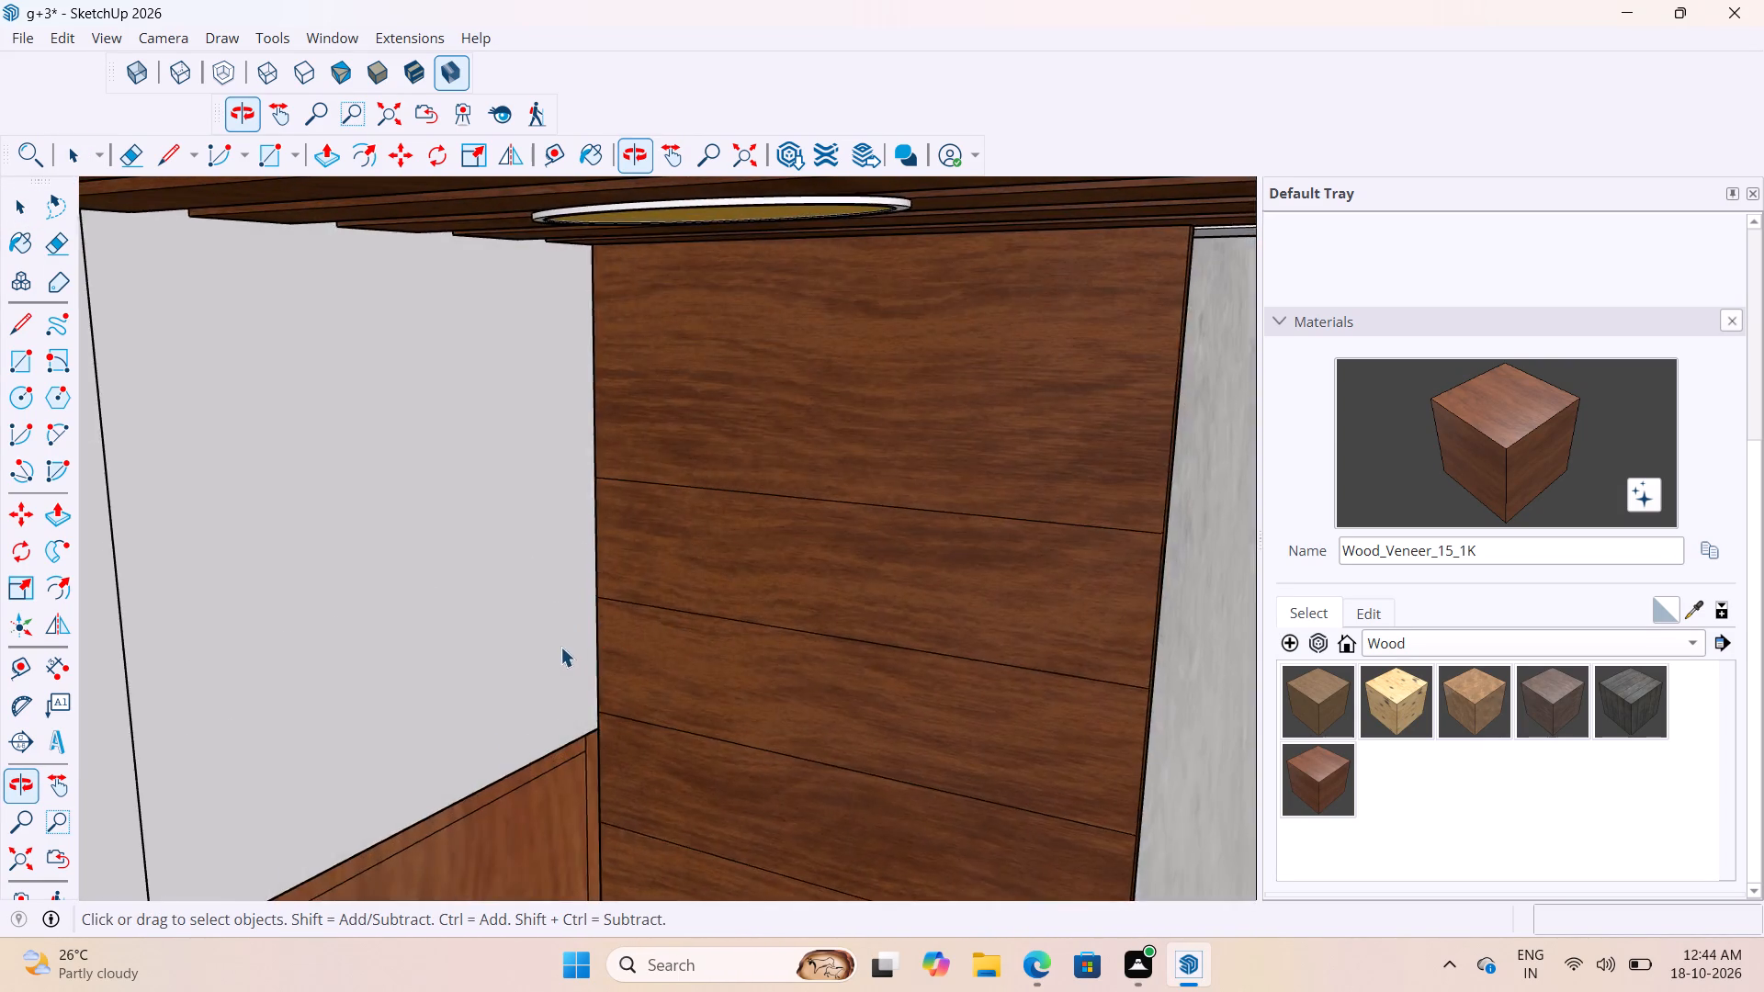
scroll(560, 647, "down", 20)
scroll(560, 647, "down", 2)
scroll(724, 633, "down", 5)
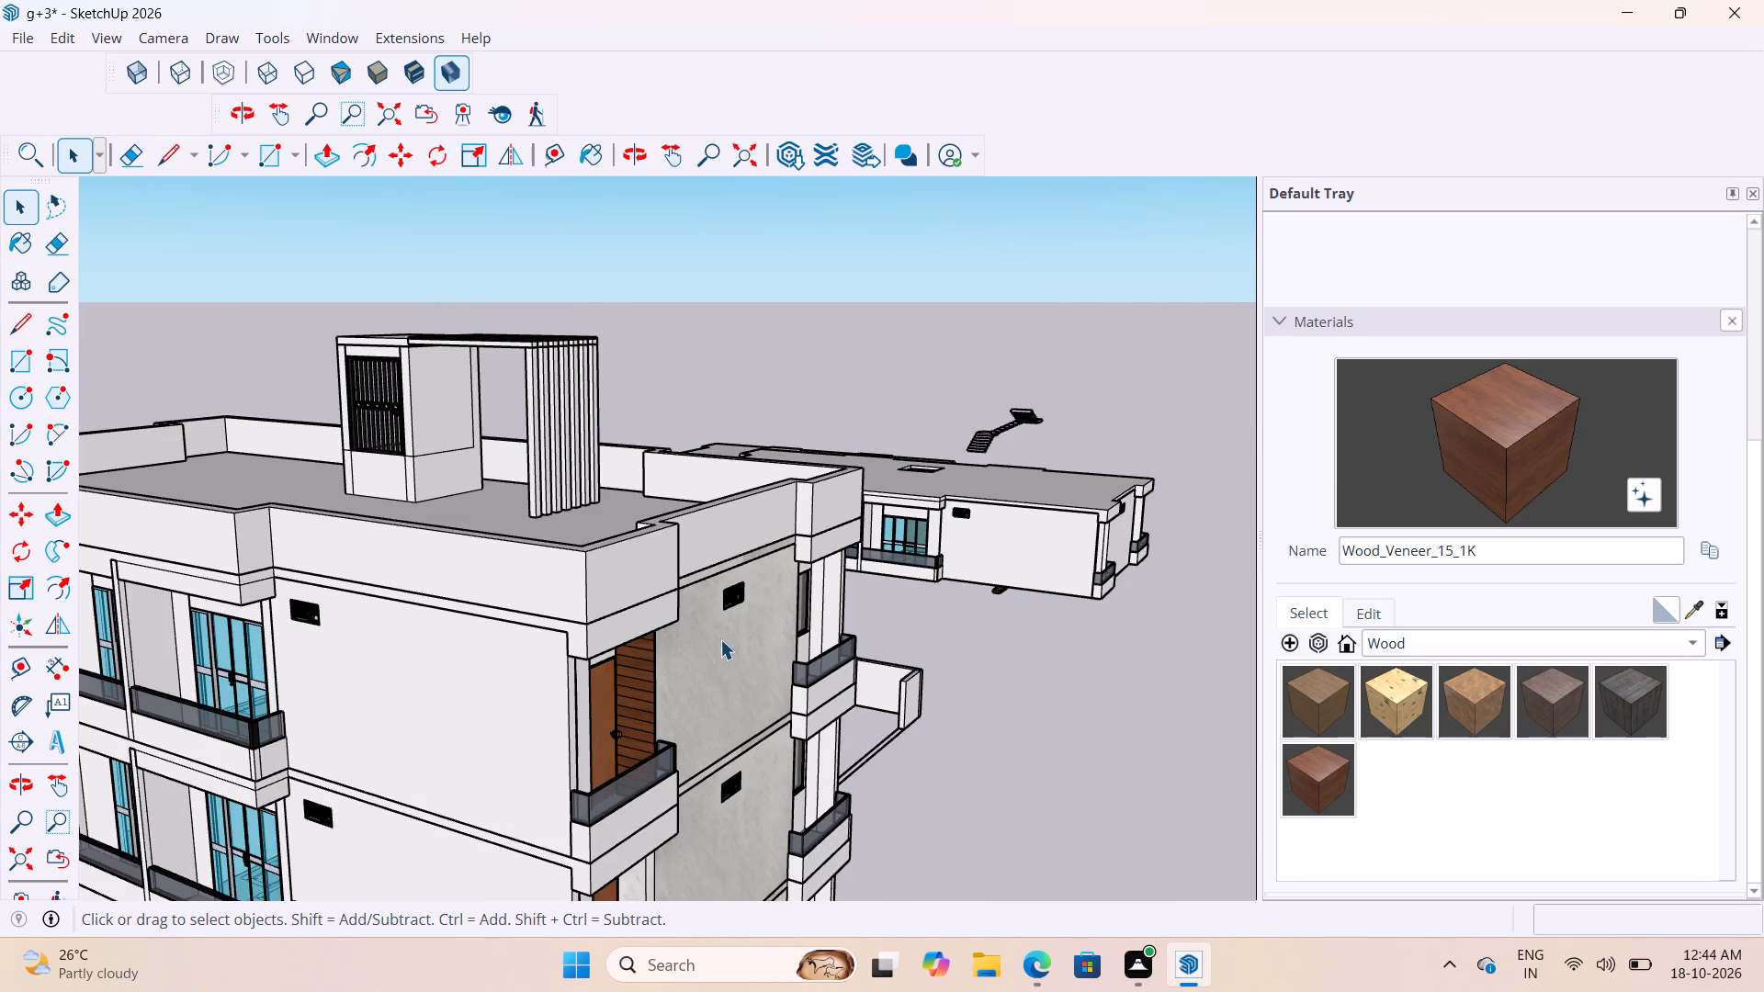
scroll(597, 665, "down", 11)
middle_click_drag(744, 723, 625, 737)
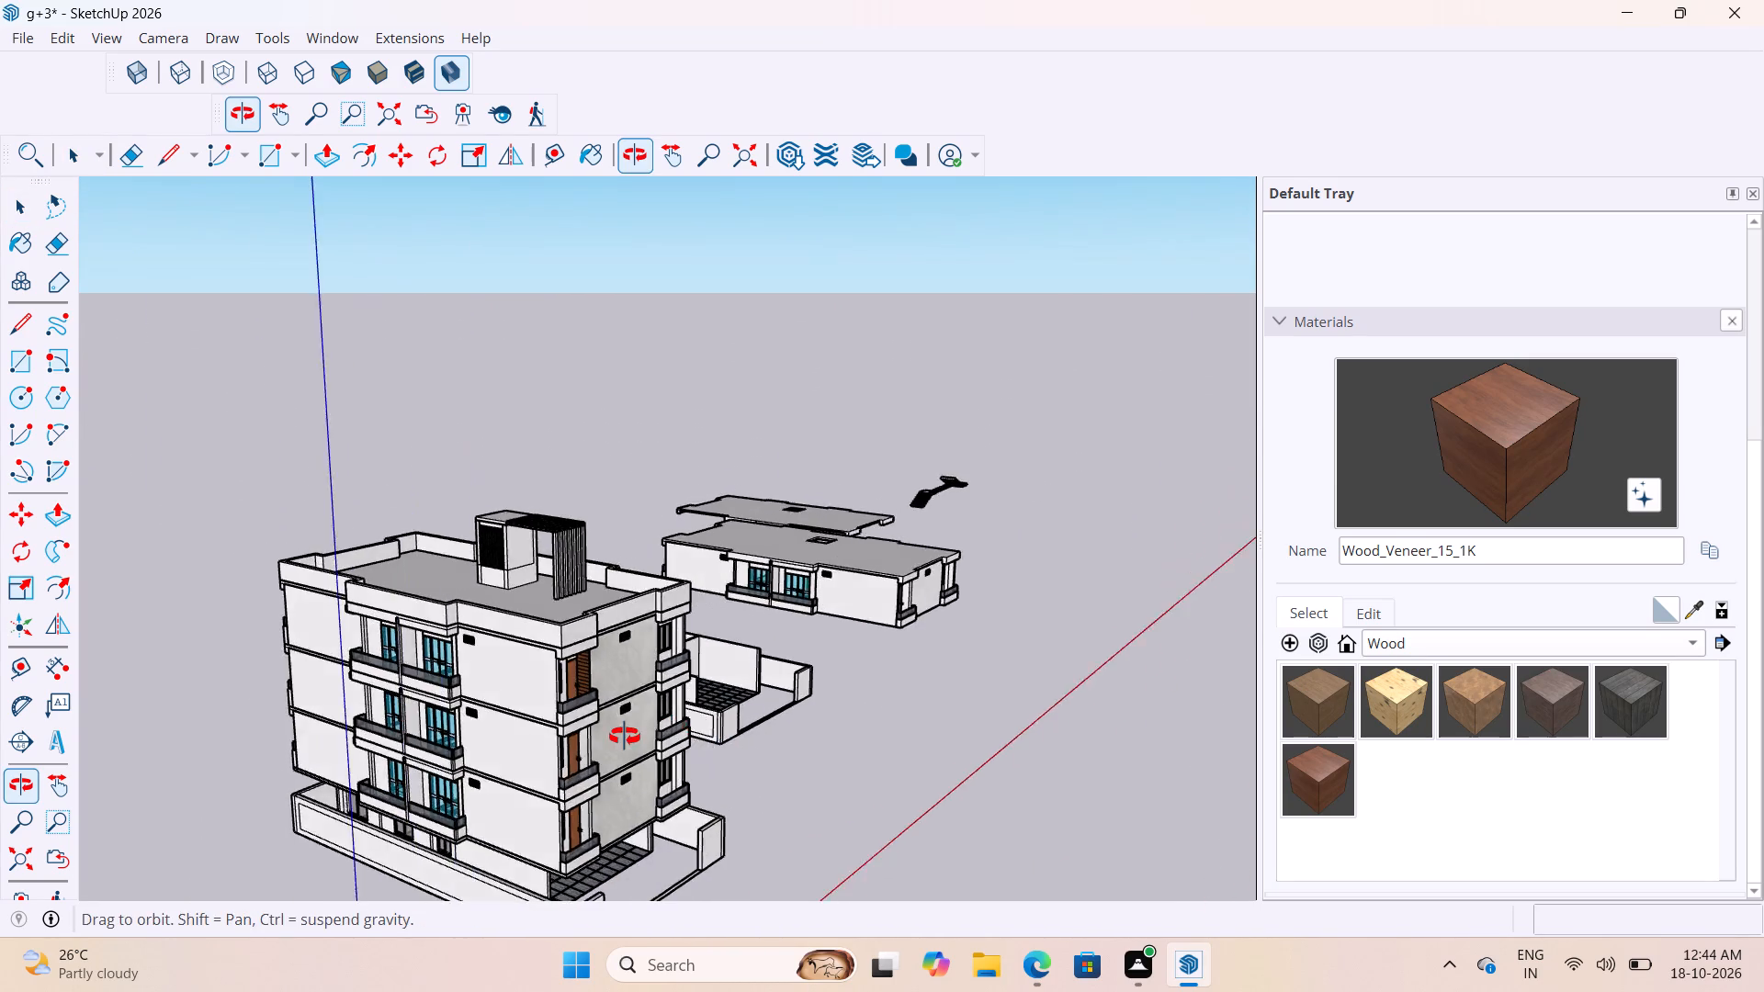
middle_click_drag(625, 737, 618, 737)
Move the wood slab by its top outer corner about 2 13/16" against the balcony side wall's top outer corner.
scroll(276, 775, "up", 5)
scroll(646, 699, "up", 12)
middle_click_drag(624, 520, 645, 513)
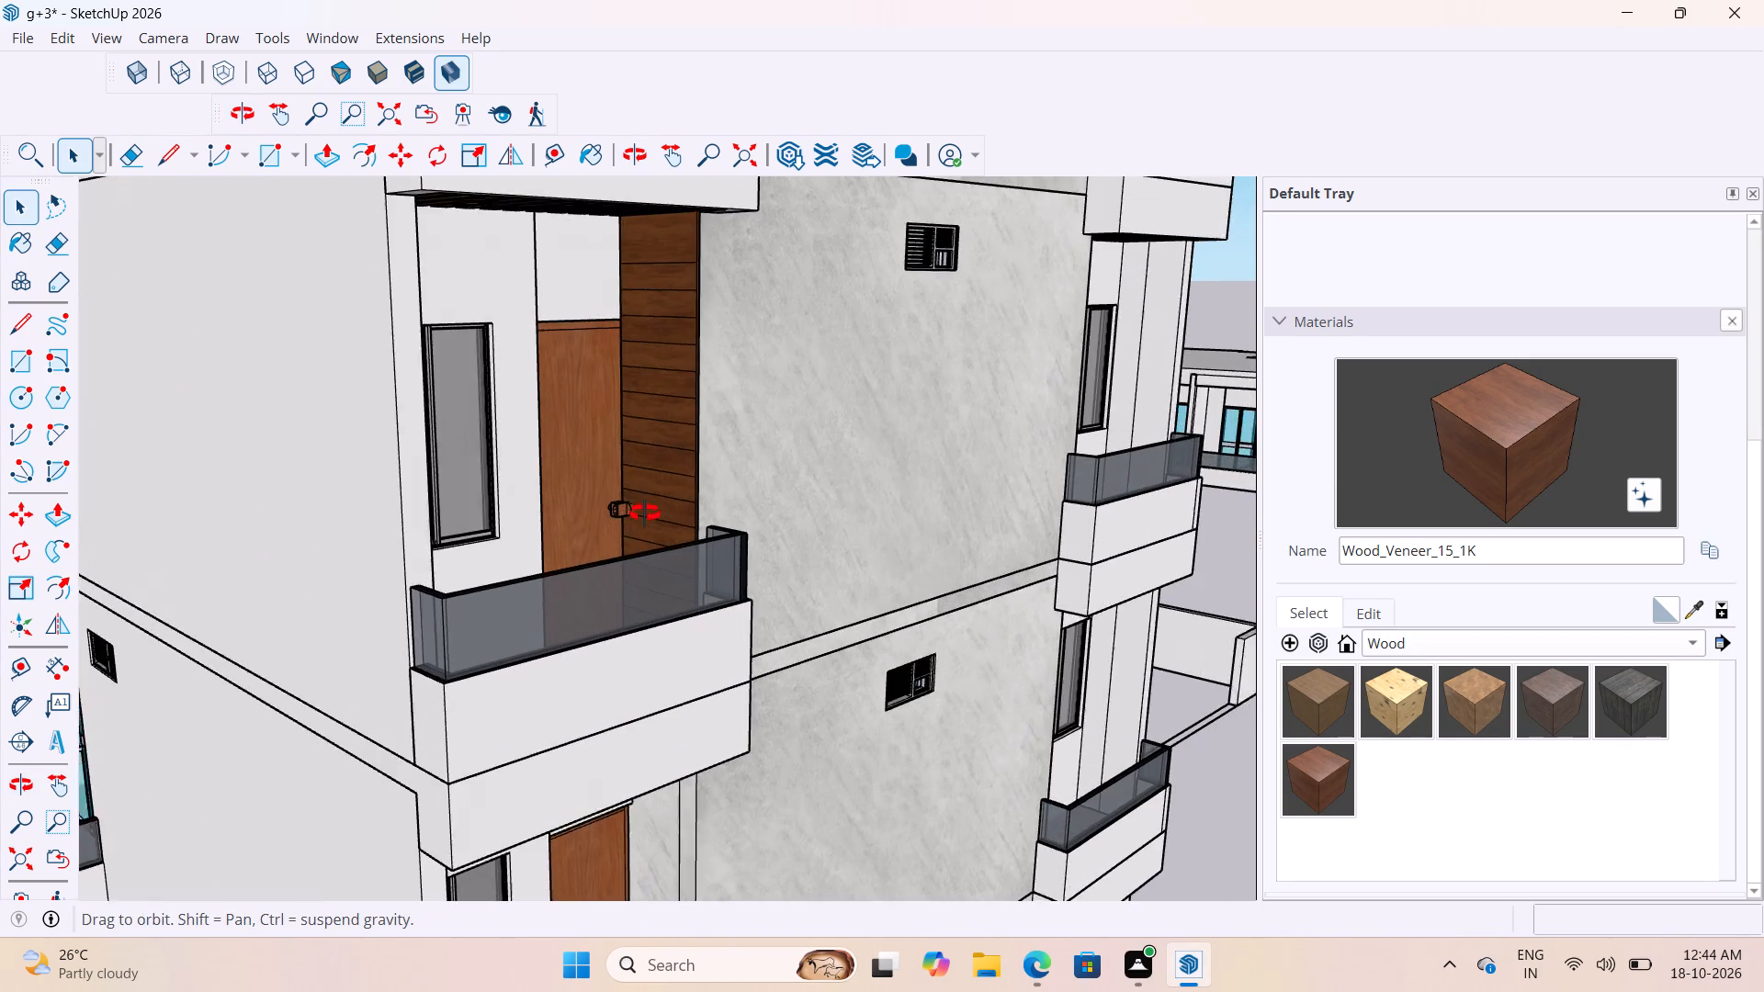
middle_click_drag(645, 513, 649, 535)
left_click(674, 449)
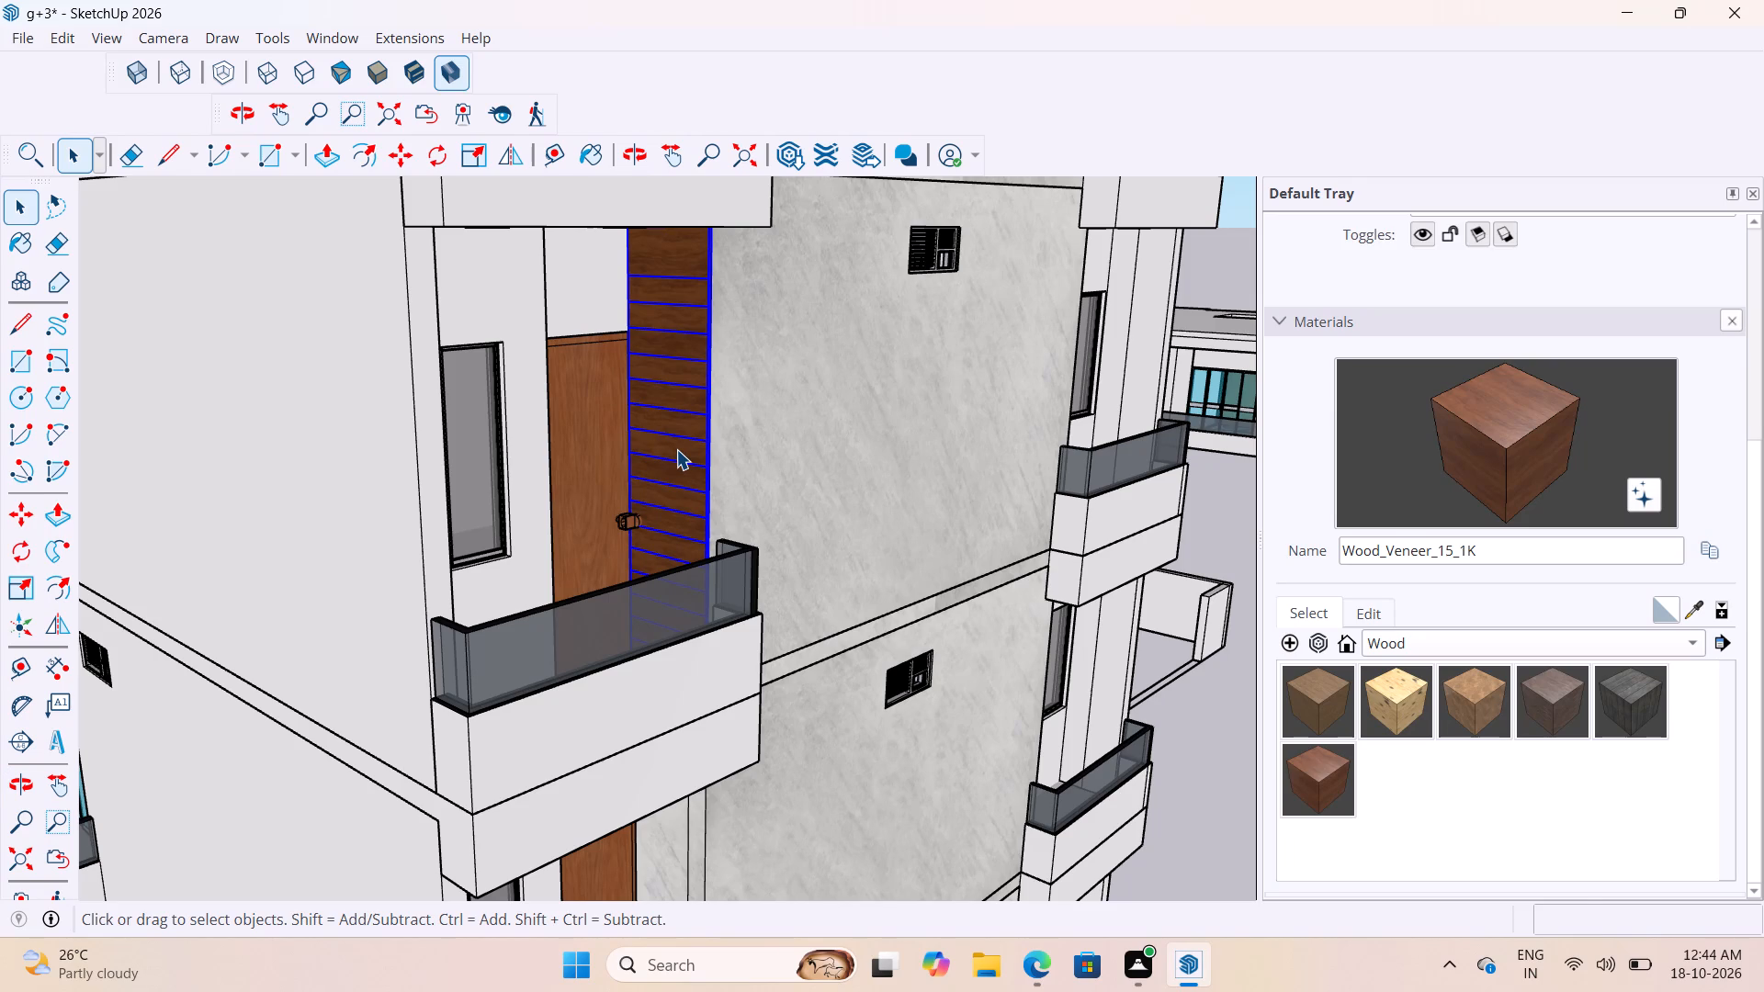
key("m")
scroll(712, 254, "up", 16)
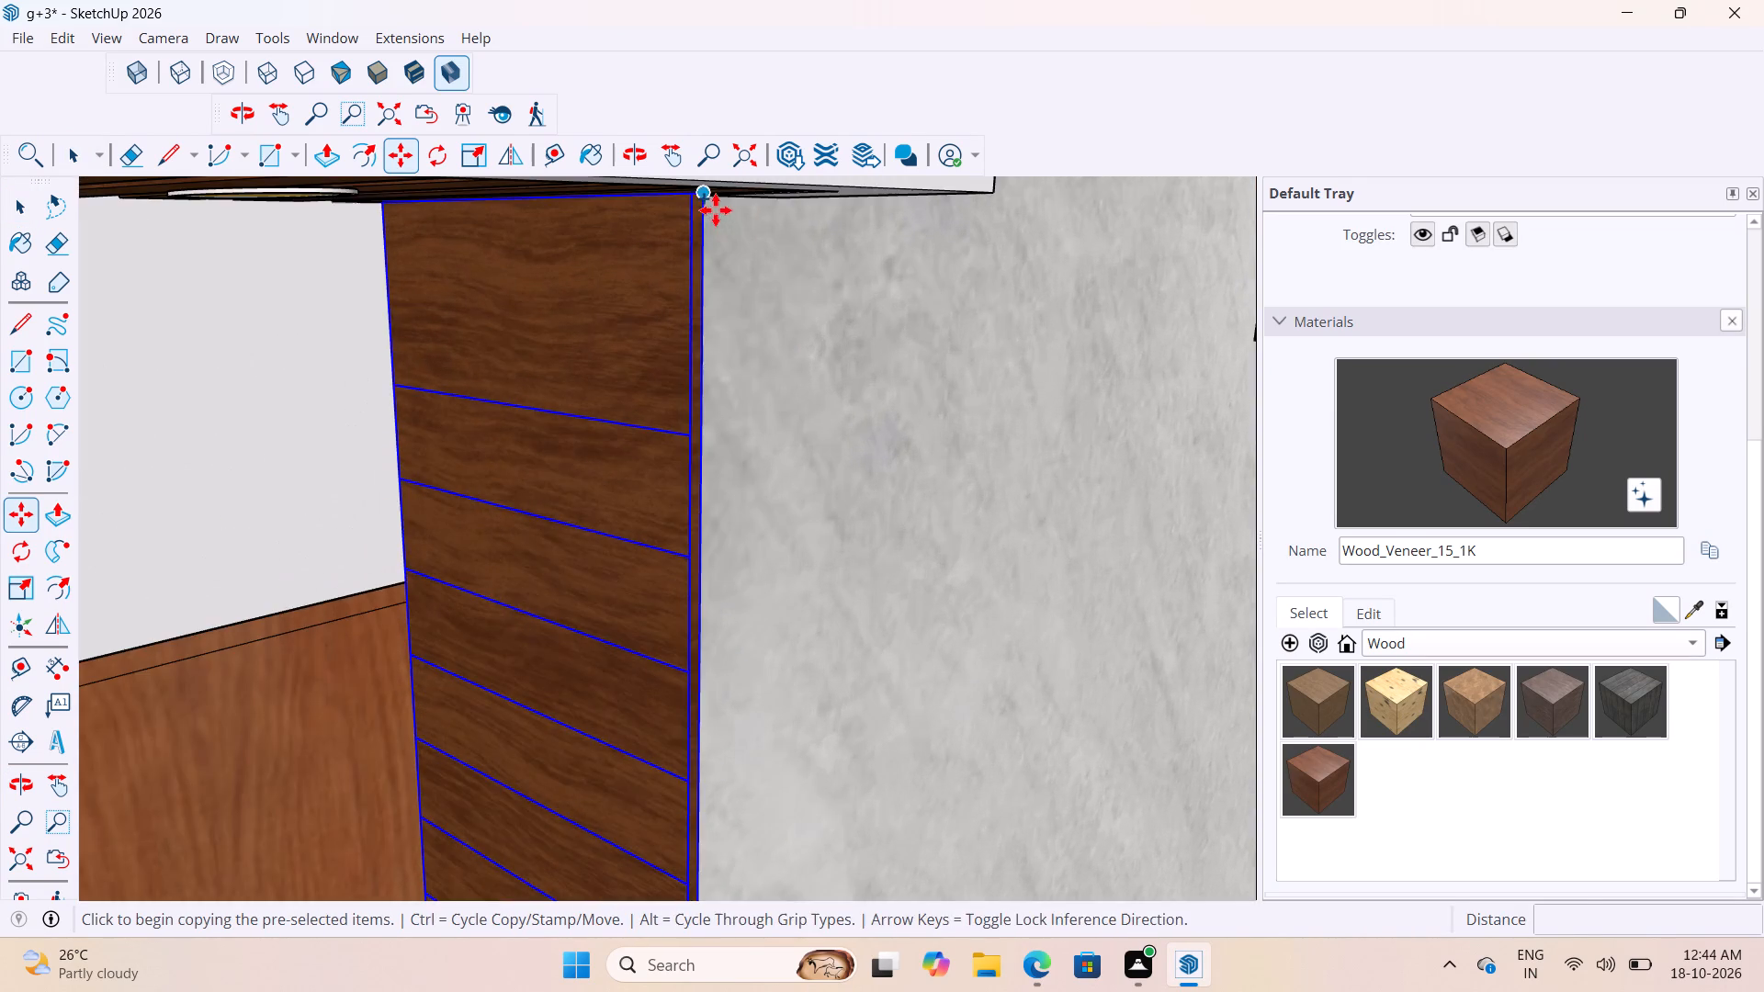
middle_click_drag(721, 224, 608, 246)
scroll(672, 254, "up", 1)
scroll(674, 258, "down", 3)
middle_click_drag(684, 265, 686, 161)
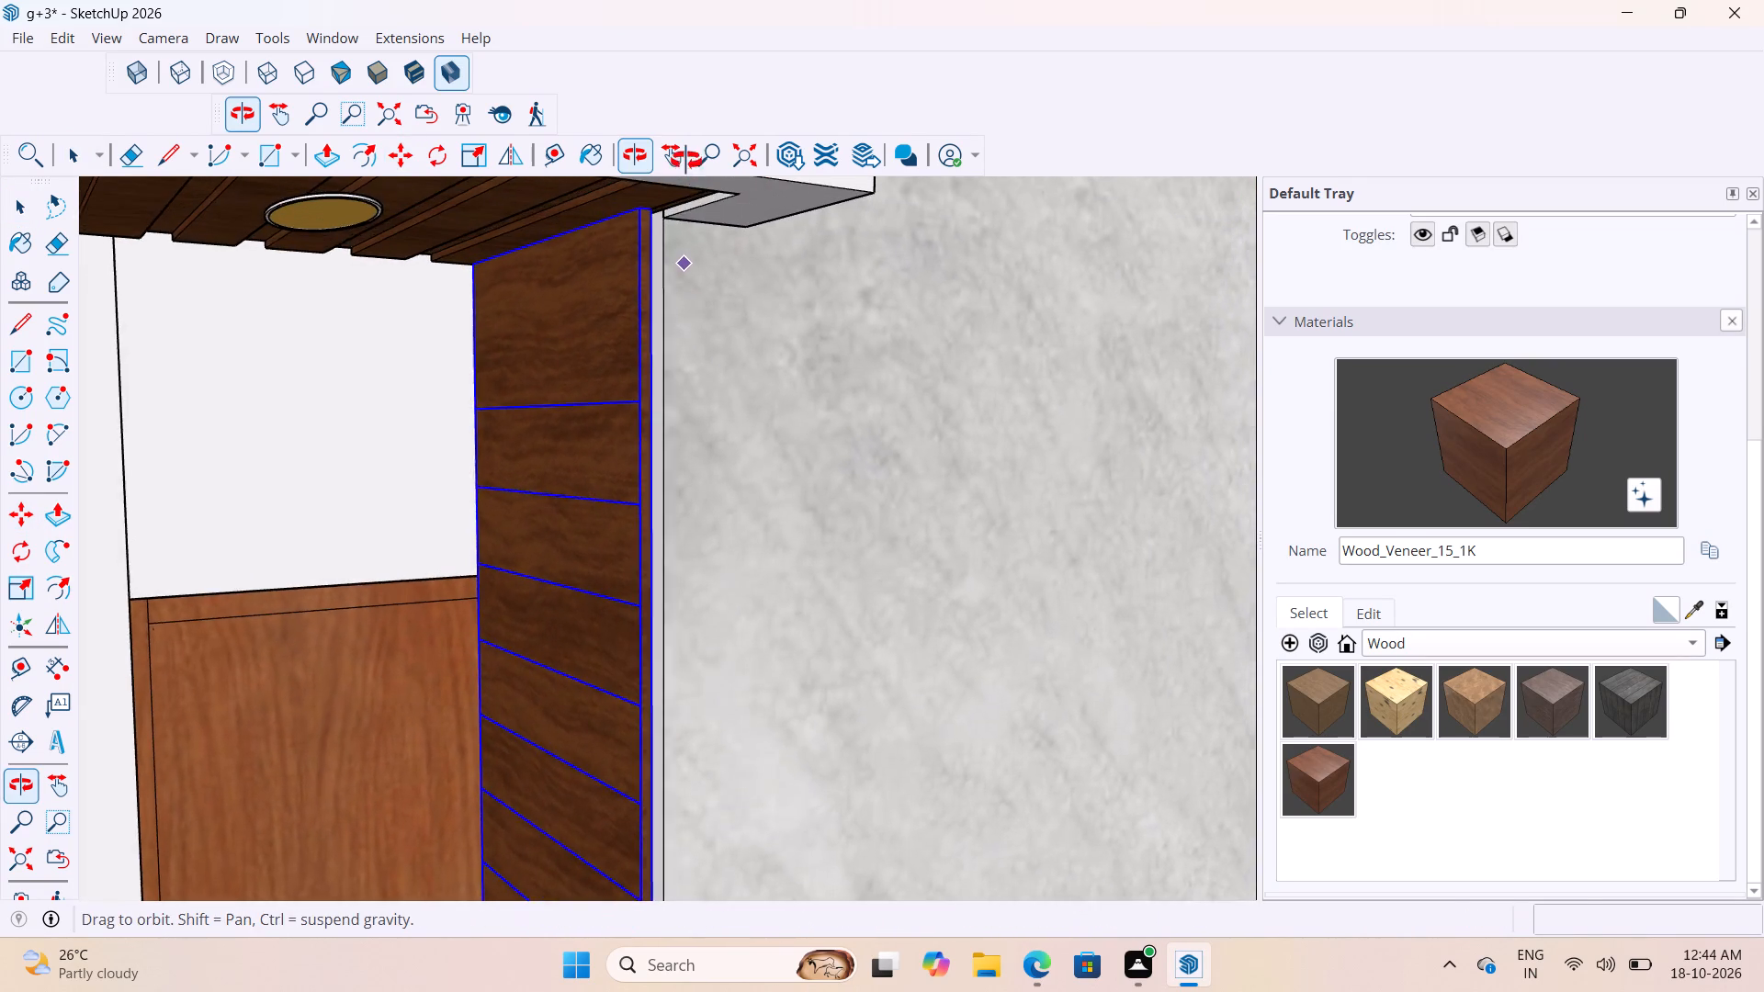
middle_click_drag(686, 161, 693, 153)
scroll(666, 209, "up", 12)
middle_click_drag(663, 257, 734, 272)
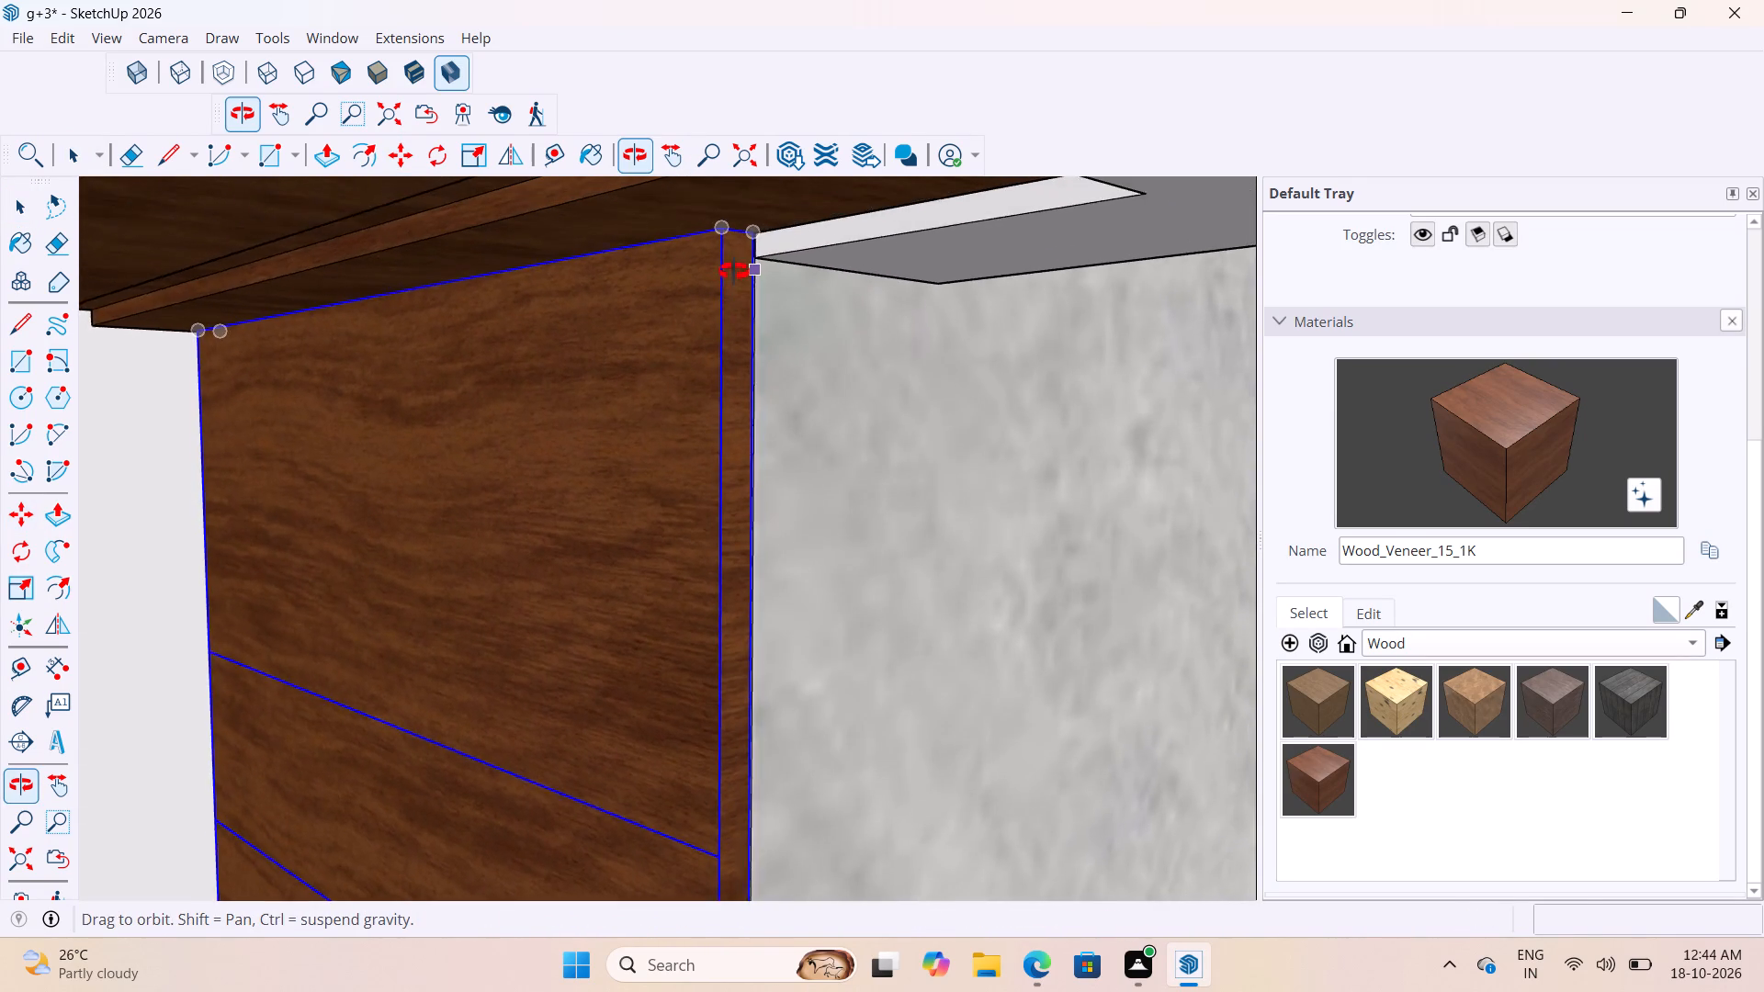
middle_click_drag(734, 272, 734, 276)
scroll(744, 252, "up", 3)
middle_click_drag(806, 309, 603, 337)
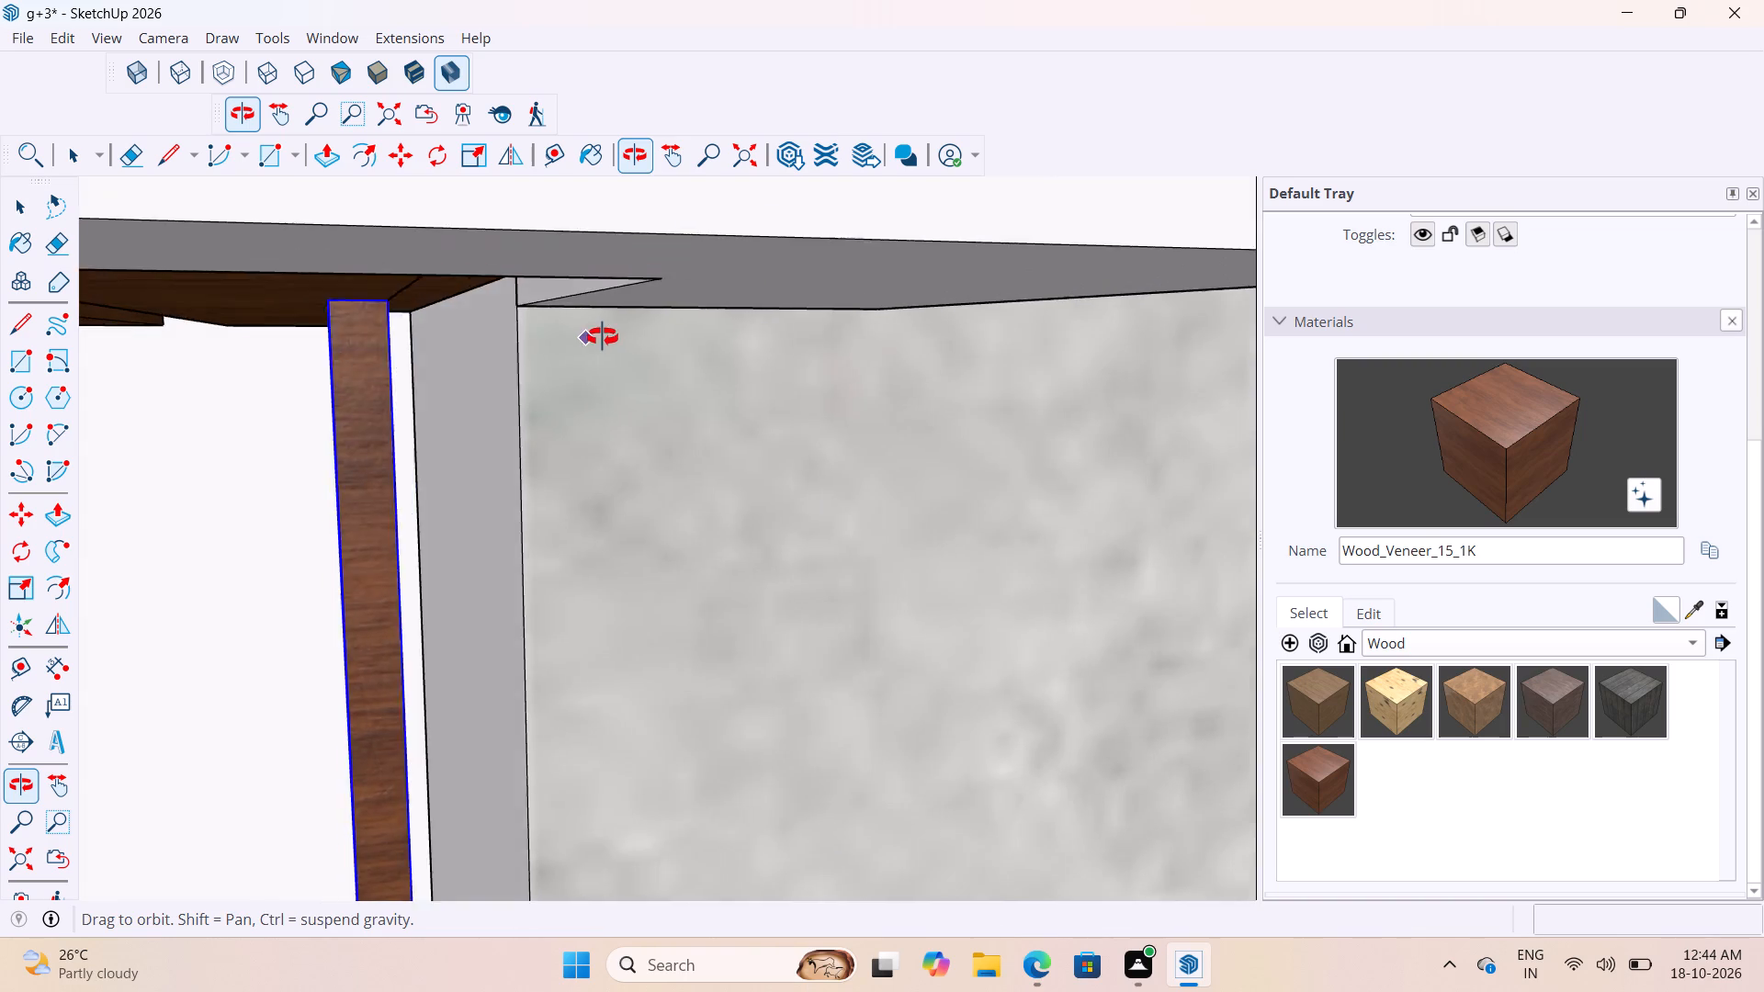
middle_click_drag(603, 337, 581, 324)
key("space")
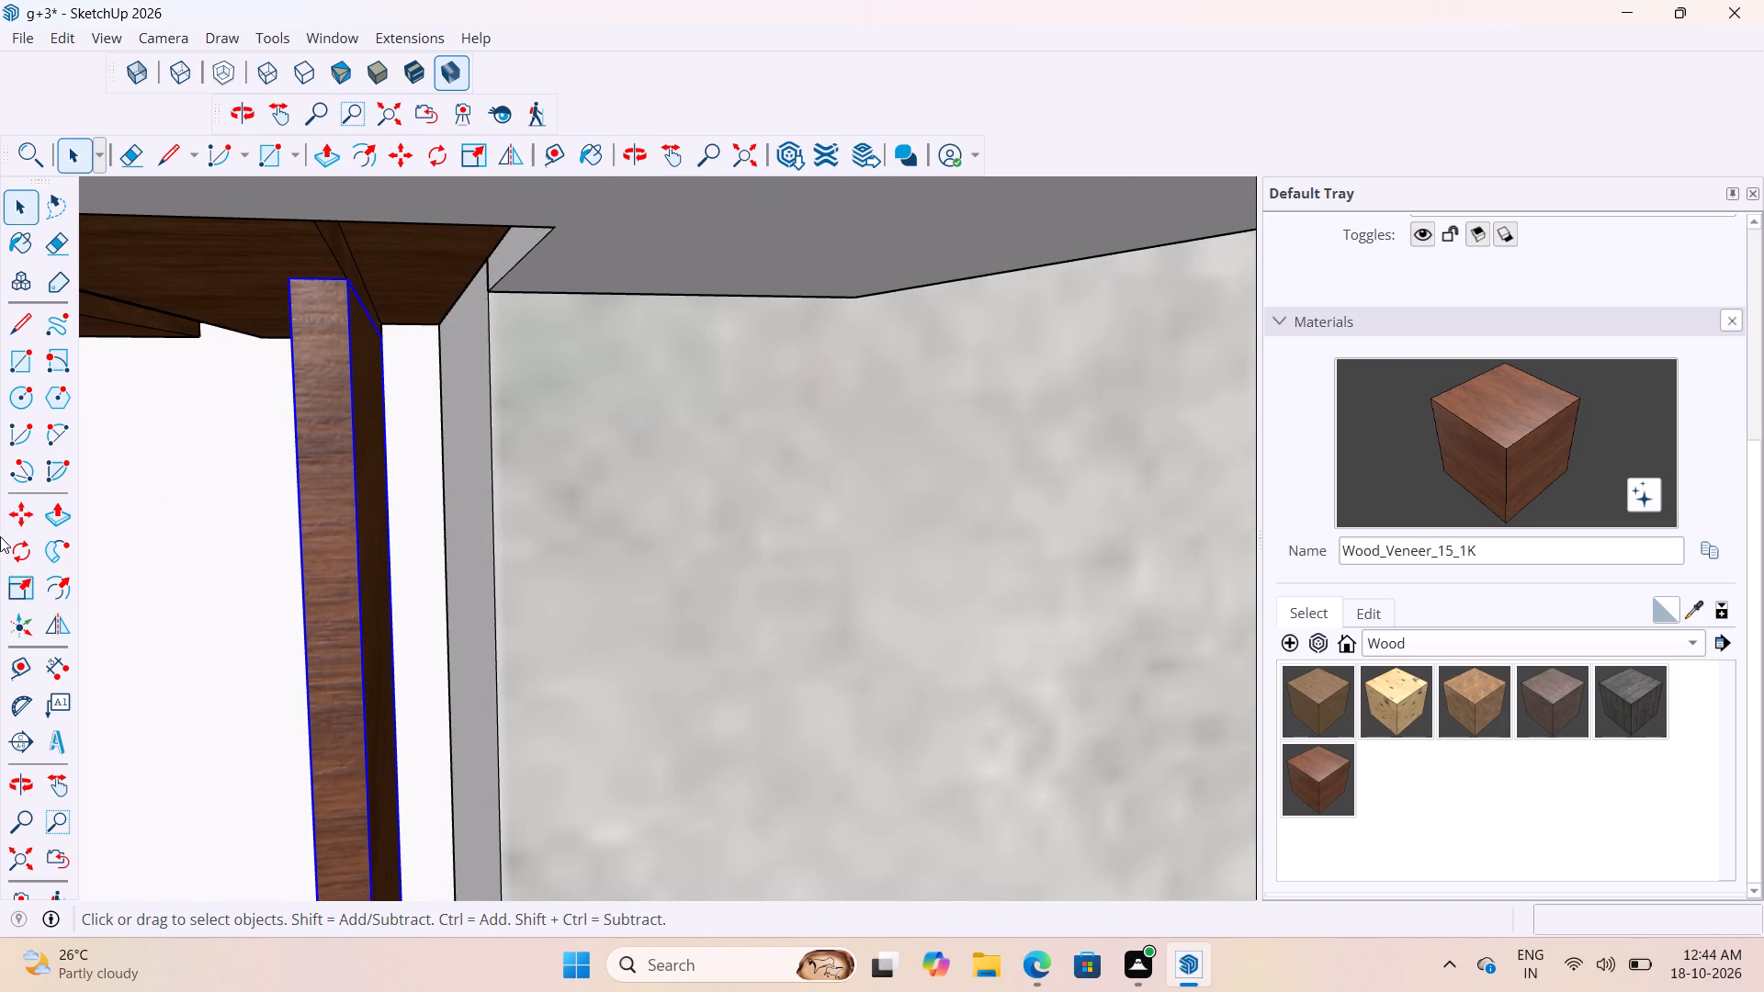
left_click(286, 576)
left_click(328, 296)
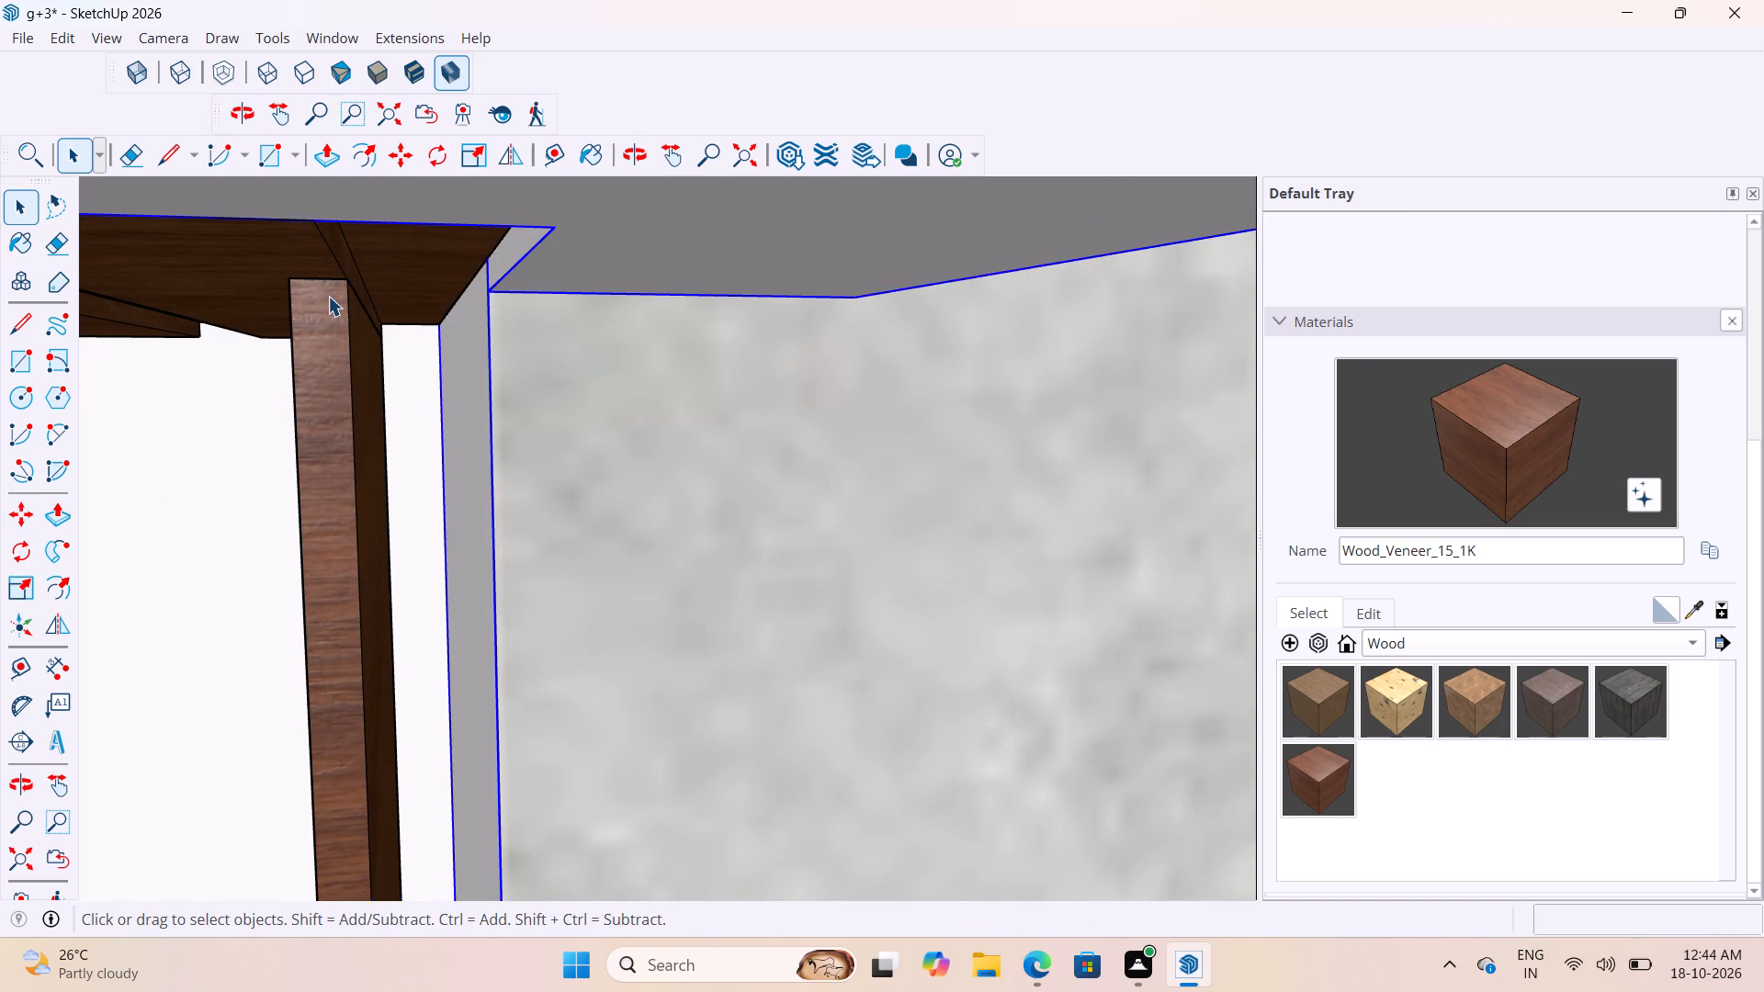
key("m")
left_click(341, 277)
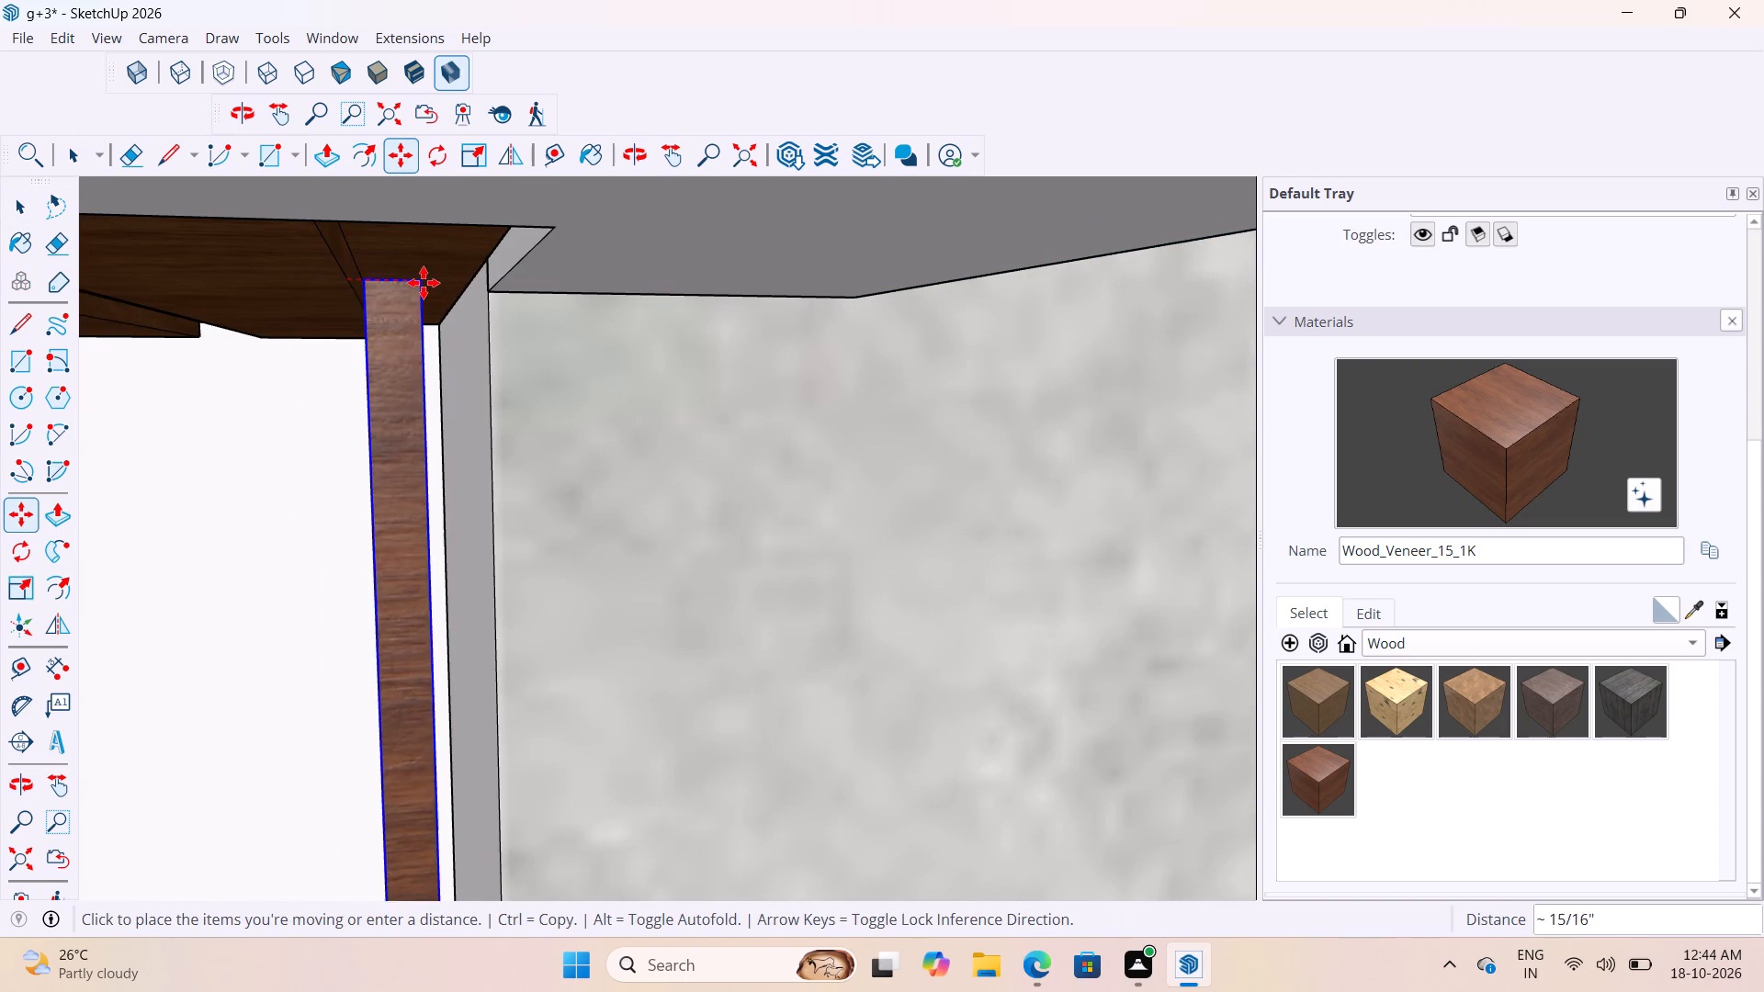
left_click(483, 260)
Inspect the moved wood slab's fit against the side wall, slatted ceiling and door from several sides.
scroll(676, 372, "down", 4)
middle_click_drag(666, 374, 1488, 205)
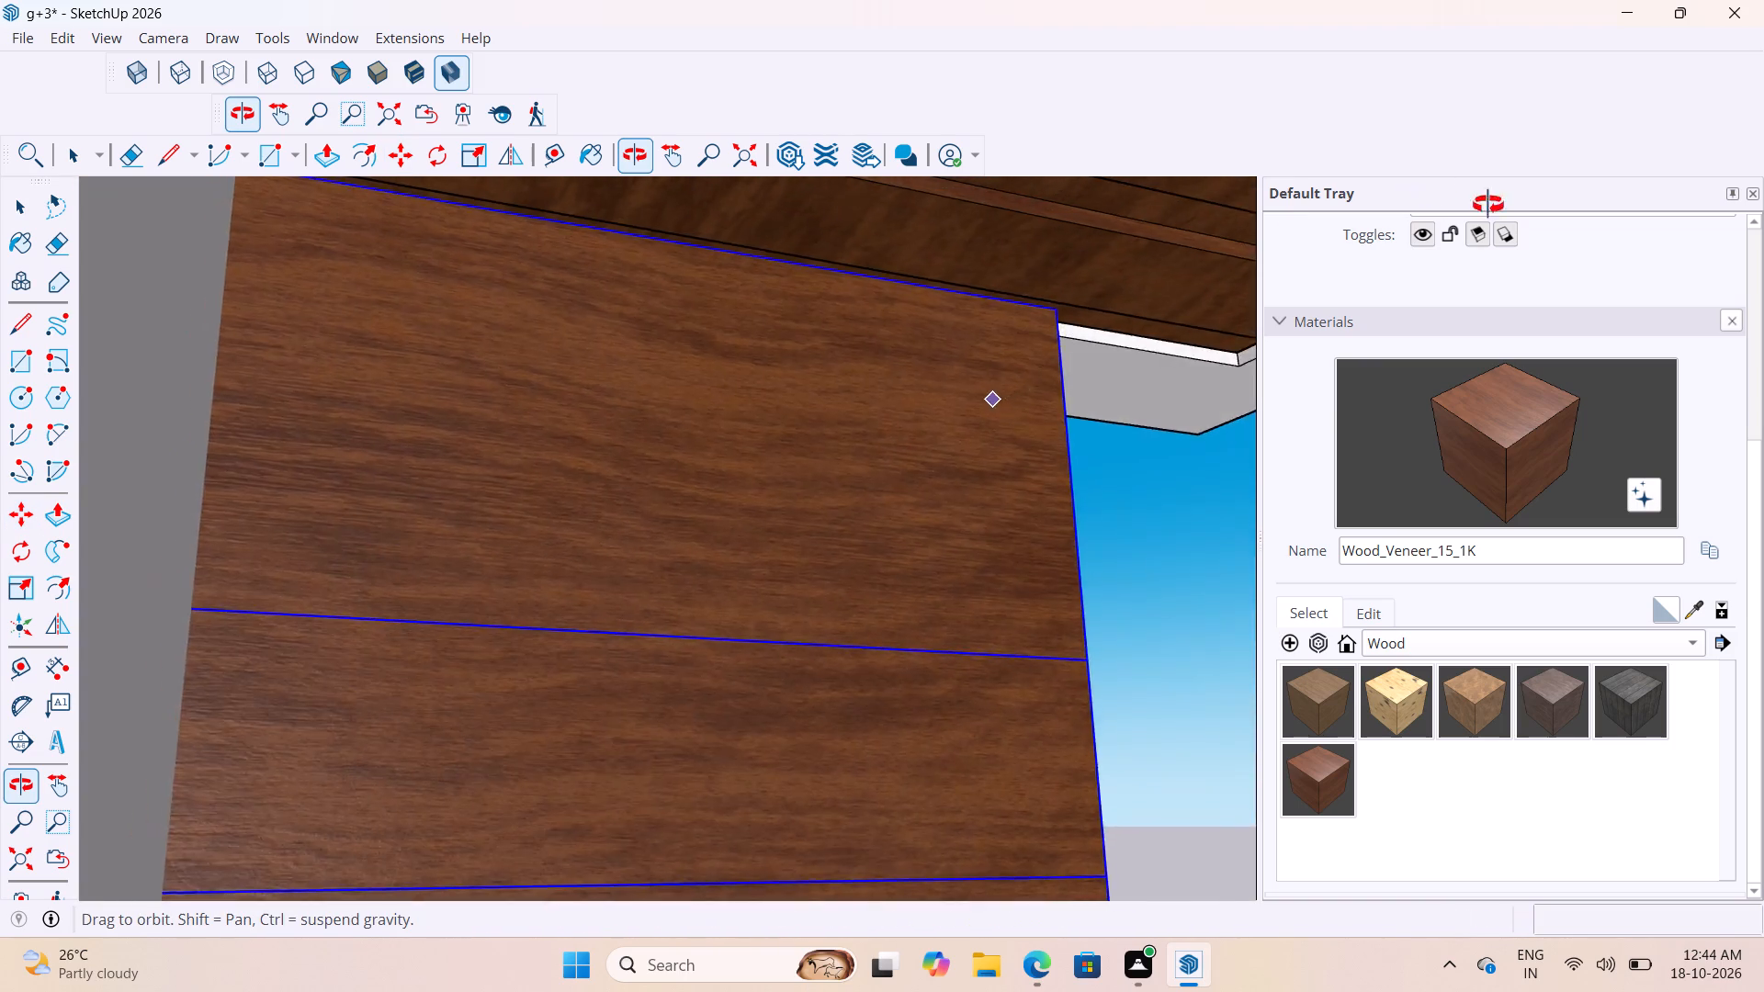
middle_click_drag(1488, 205, 845, 370)
scroll(797, 370, "down", 7)
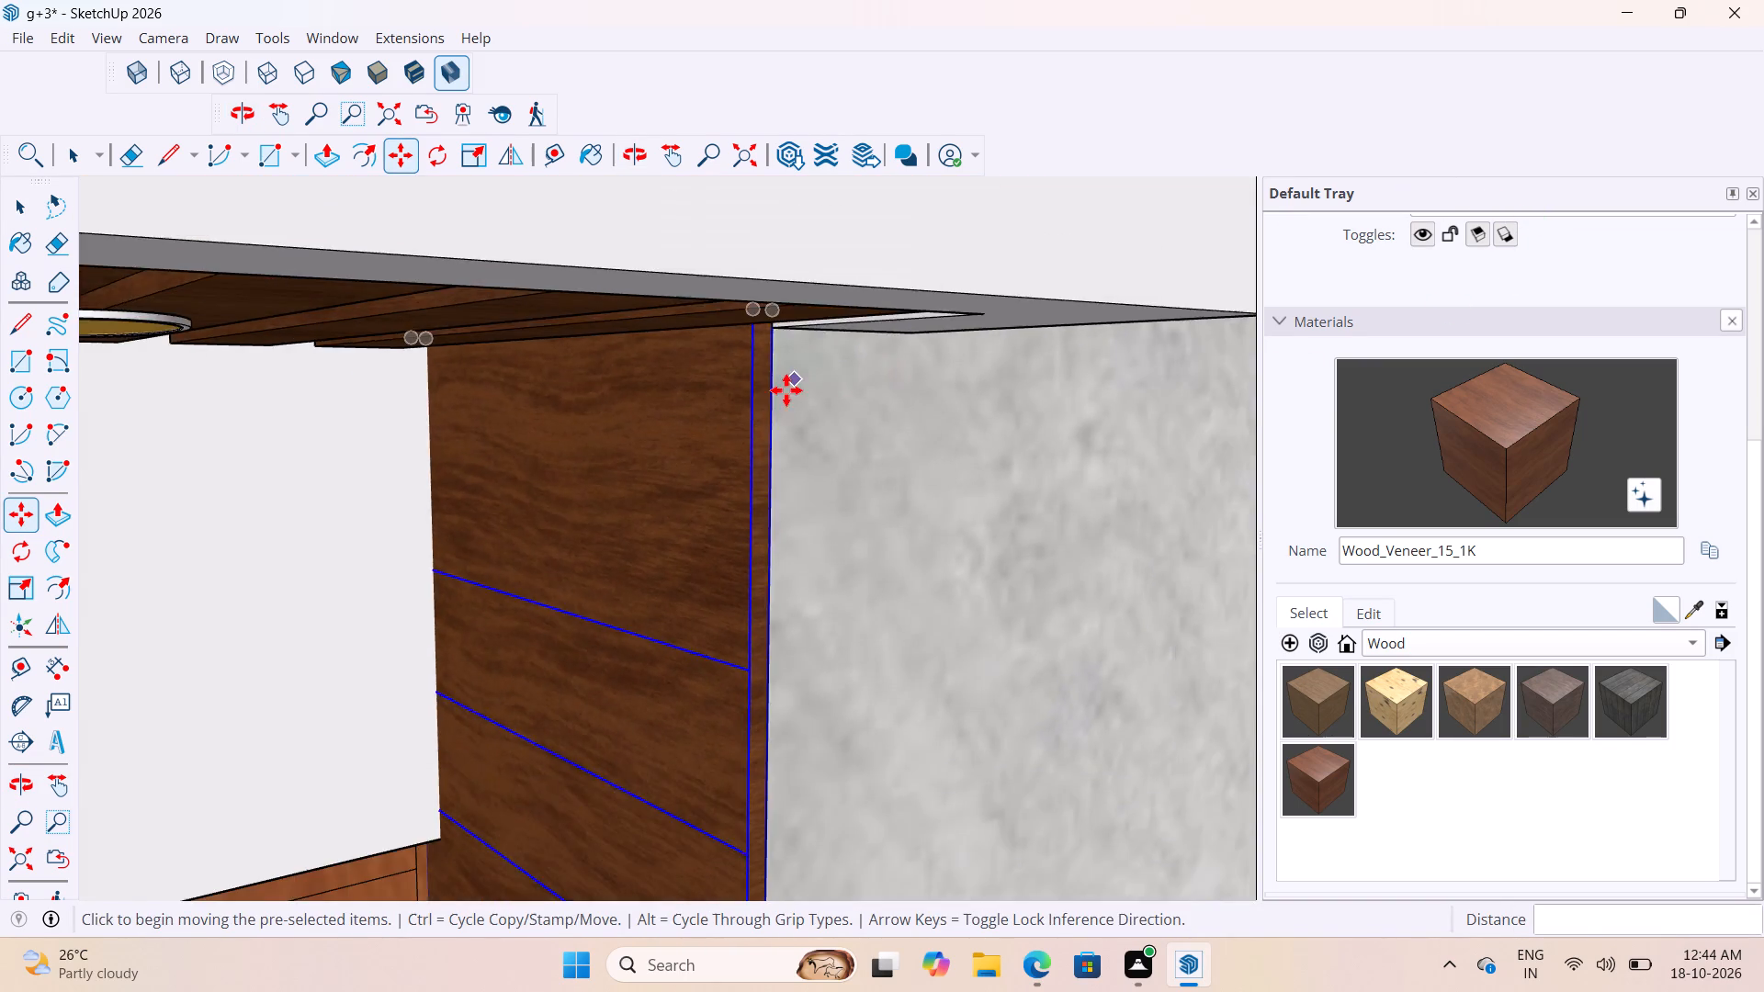
scroll(786, 390, "down", 2)
middle_click_drag(690, 593, 1096, 371)
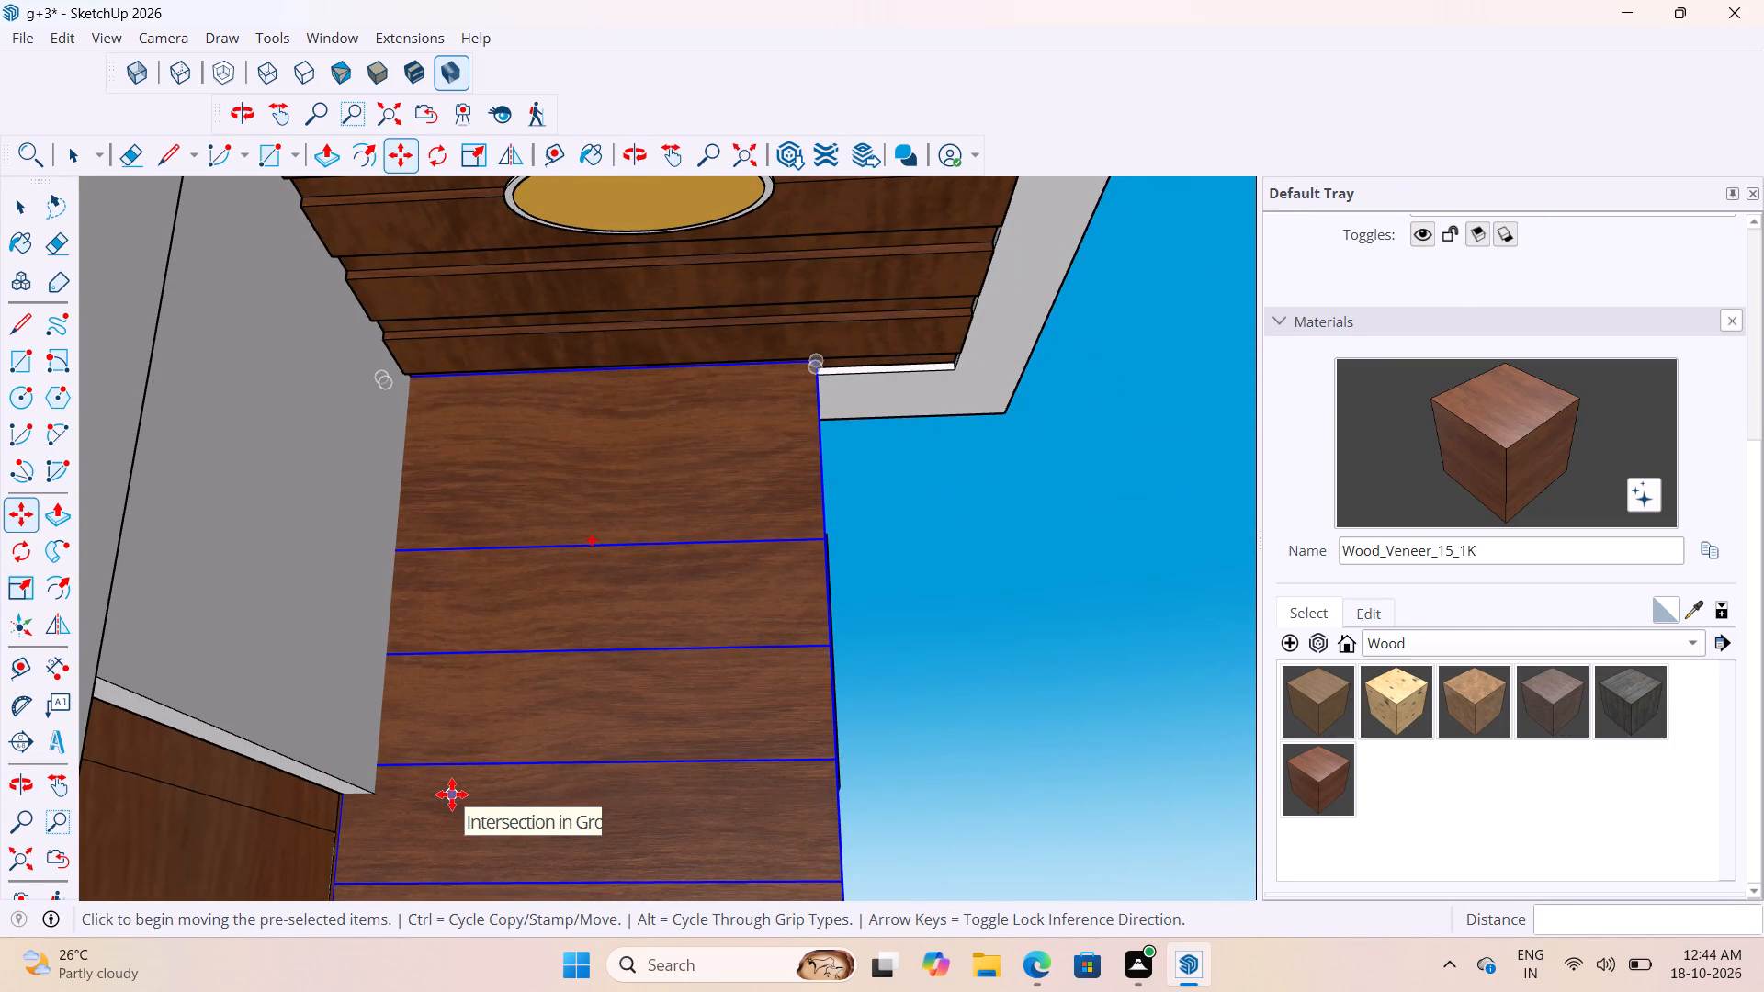
scroll(452, 788, "down", 4)
middle_click_drag(831, 757, 759, 767)
scroll(695, 627, "down", 14)
middle_click_drag(685, 706, 650, 782)
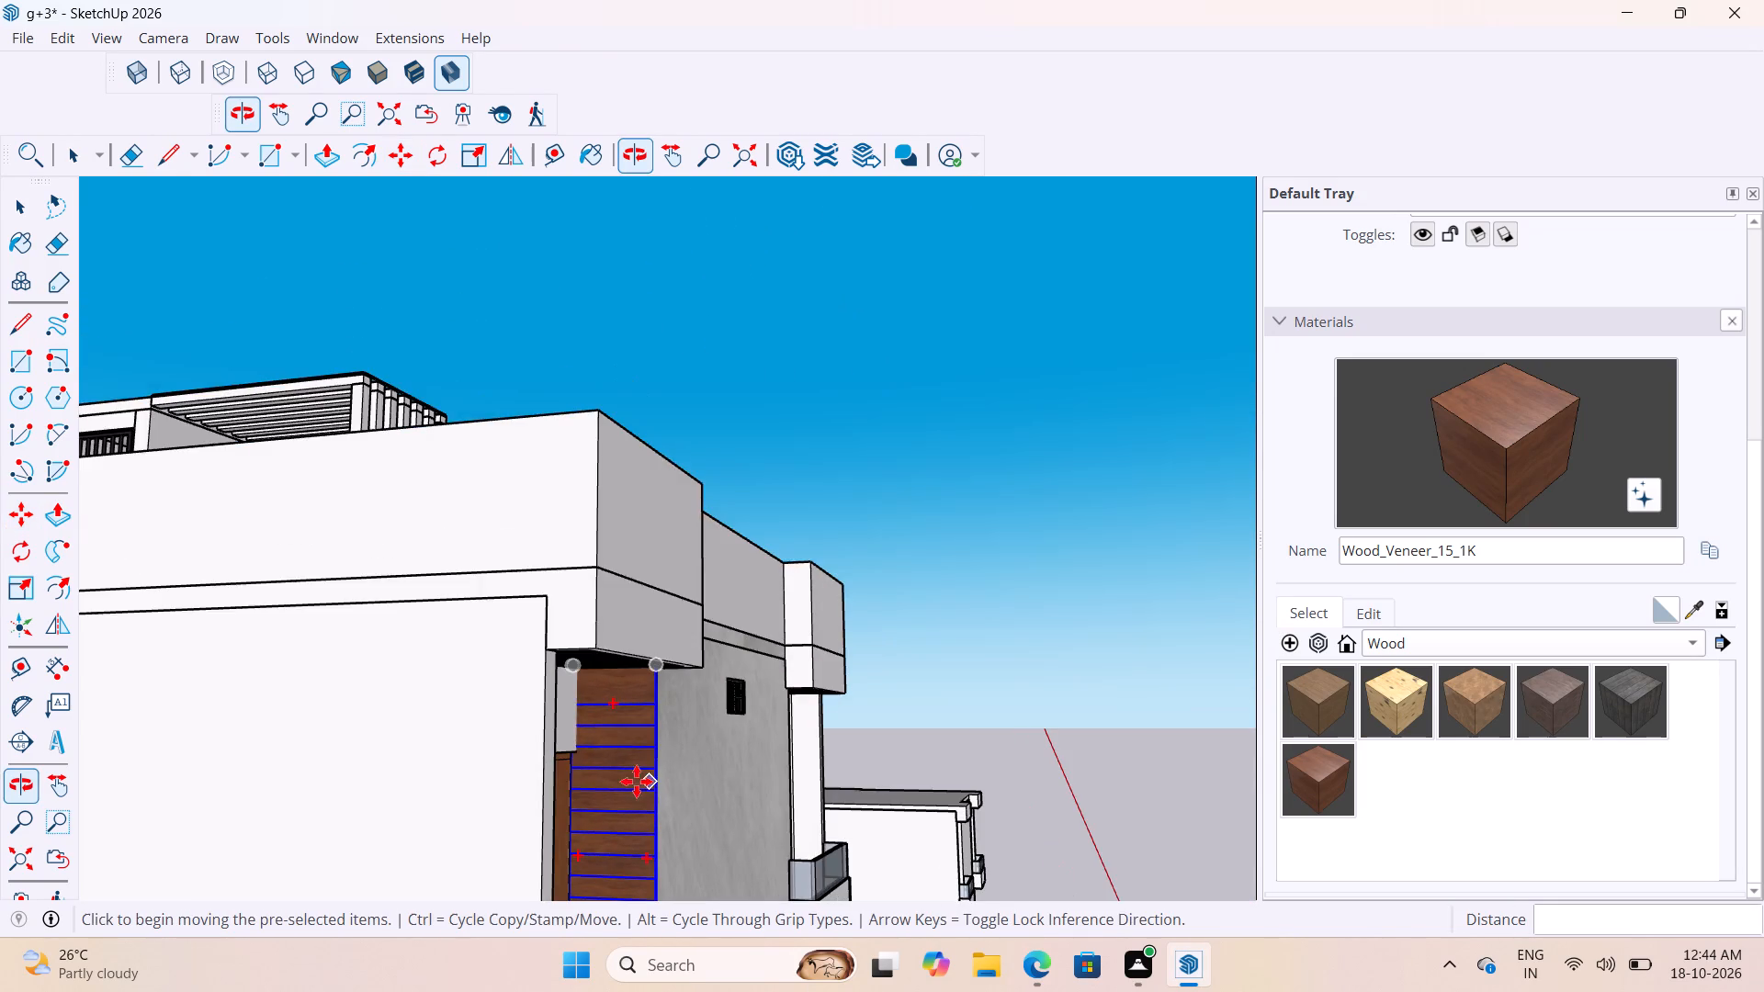
scroll(609, 684, "down", 6)
scroll(616, 792, "up", 8)
scroll(663, 551, "up", 13)
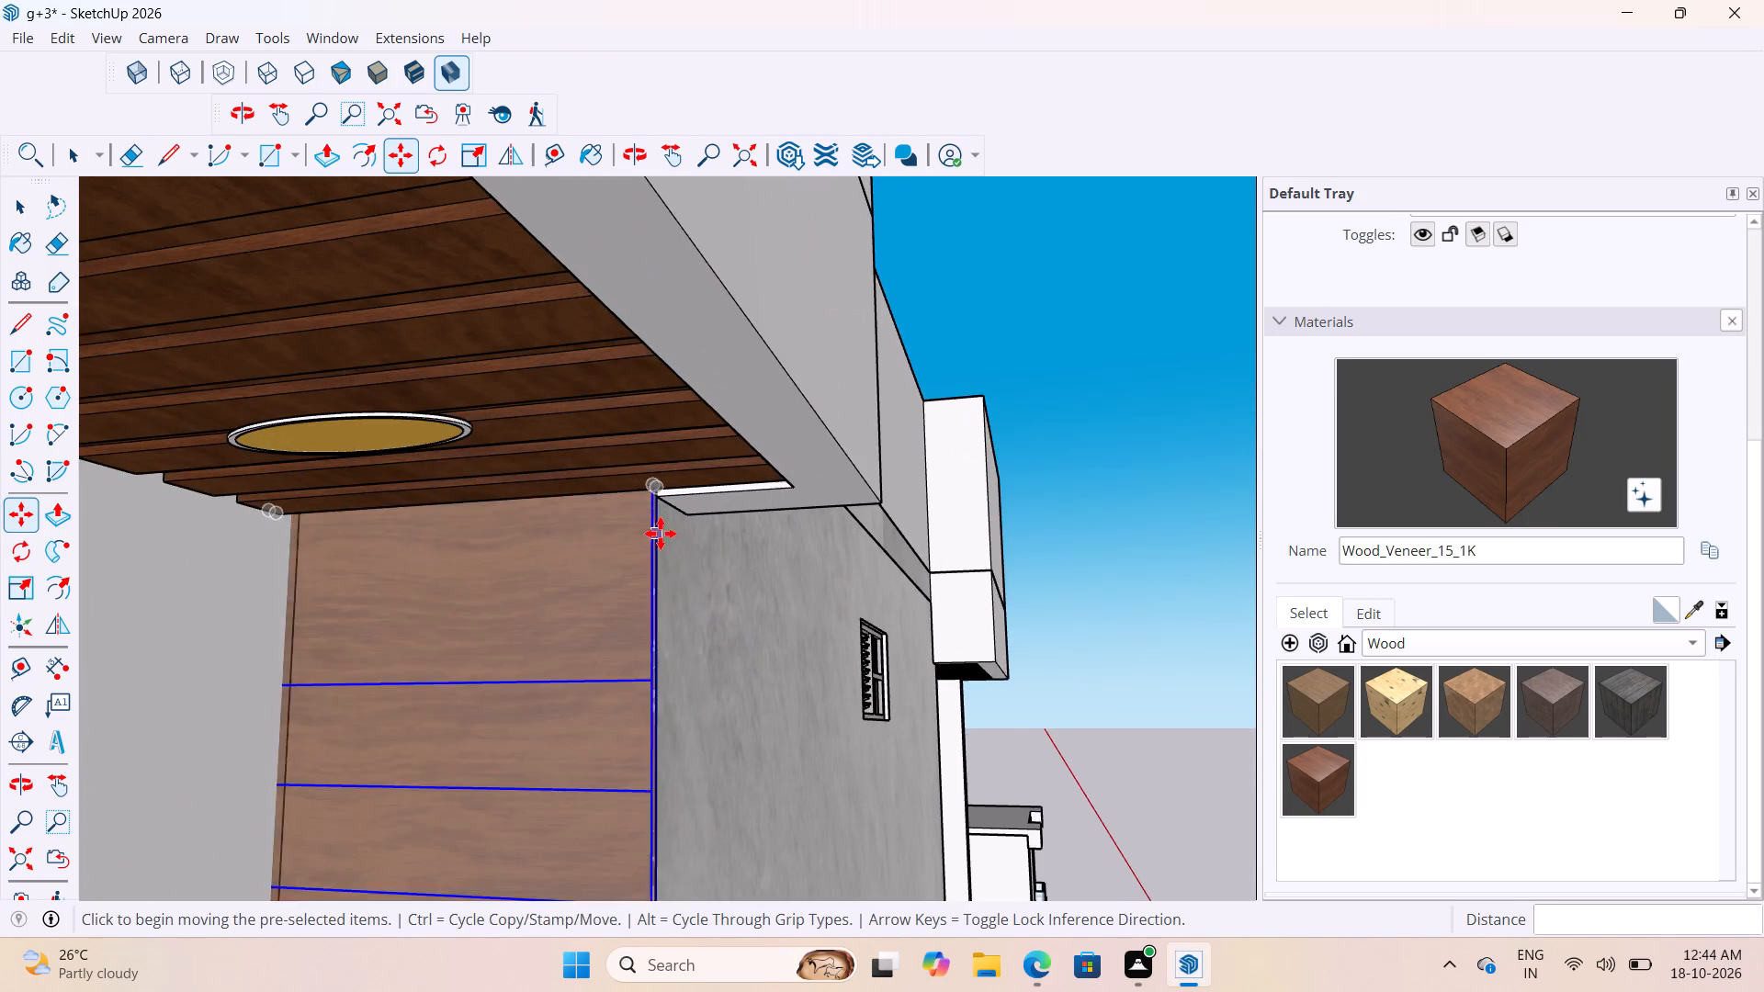
scroll(649, 490, "up", 5)
scroll(819, 466, "down", 20)
middle_click_drag(766, 669, 622, 727)
scroll(628, 680, "down", 11)
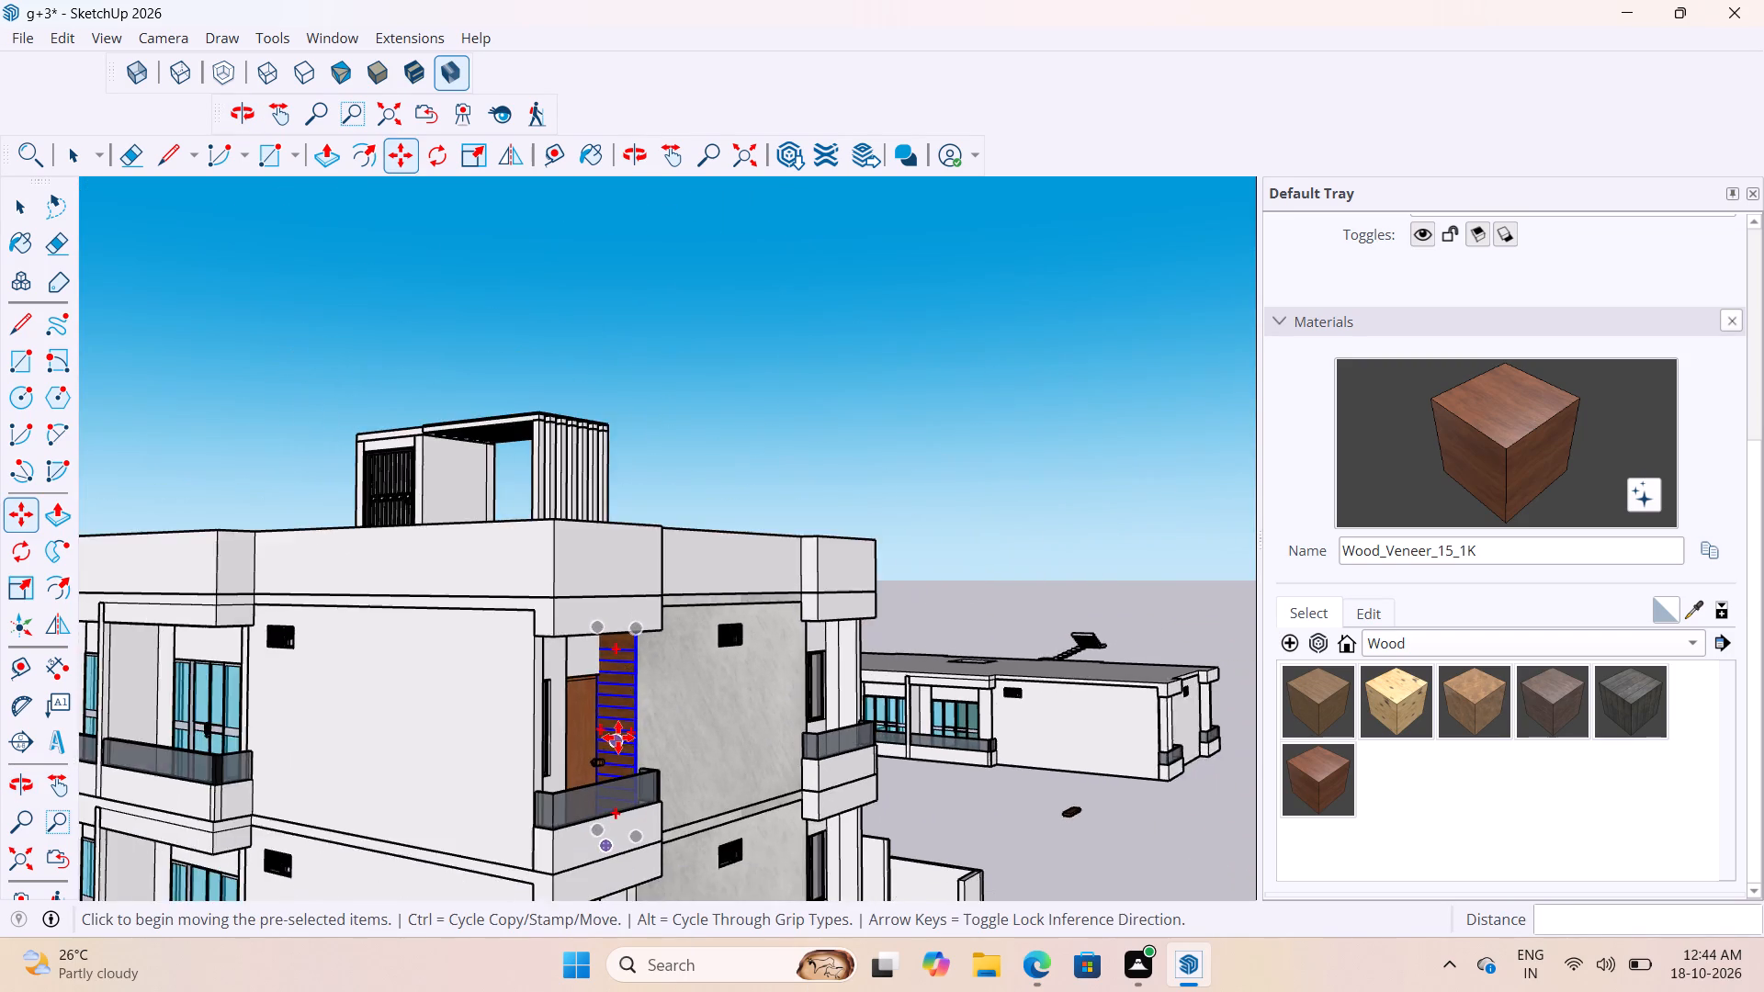
scroll(618, 739, "up", 3)
key("space")
left_click(1037, 518)
Push the wall face above the top-floor balcony door inwards by about 3 5/16".
scroll(586, 617, "up", 3)
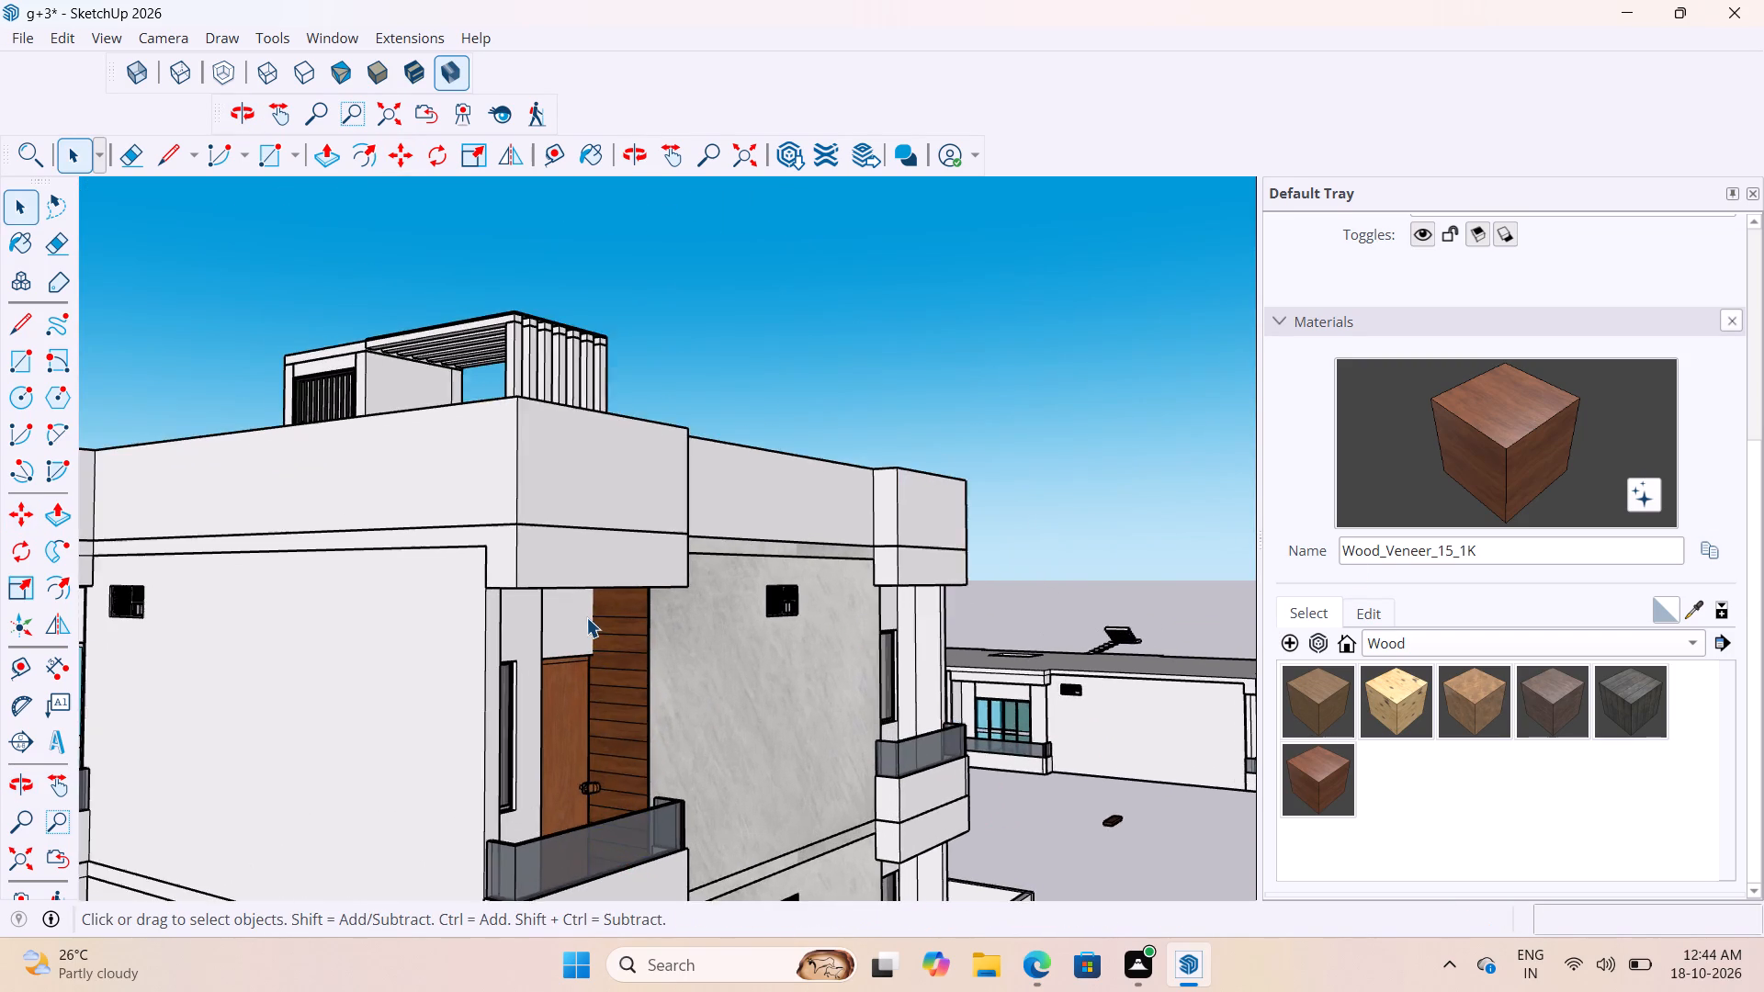
scroll(586, 617, "up", 10)
middle_click_drag(599, 675, 578, 564)
scroll(460, 515, "up", 3)
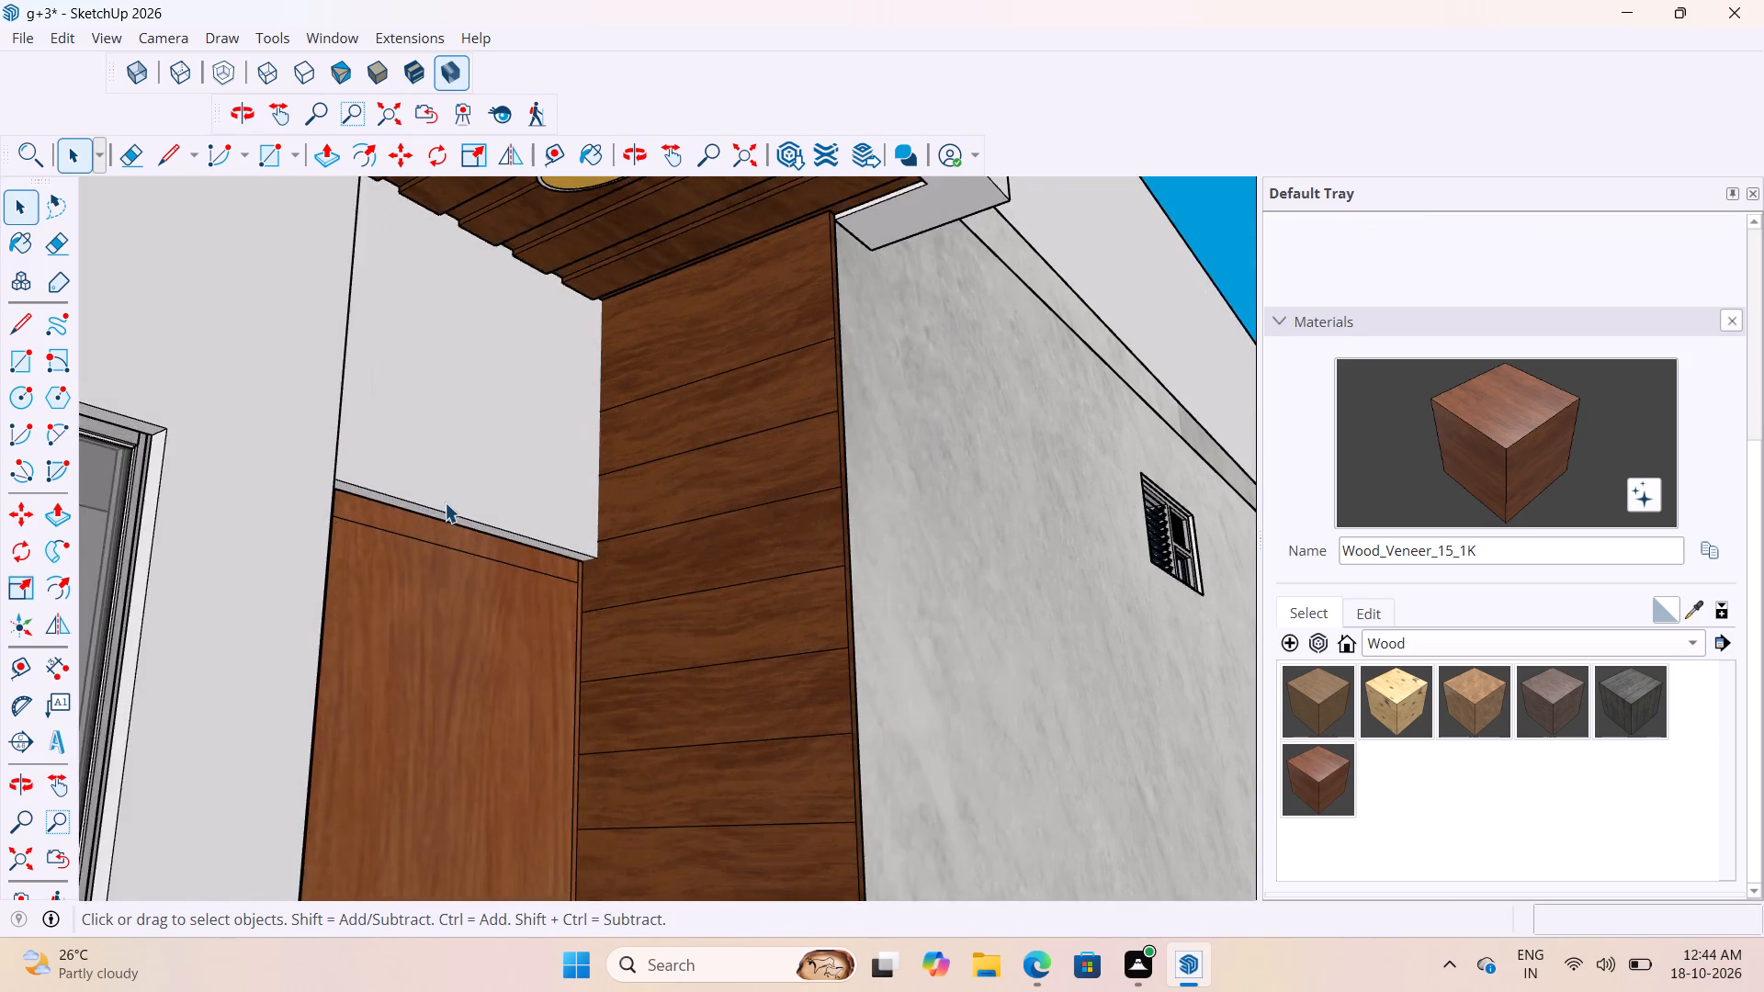
scroll(445, 502, "up", 10)
middle_click_drag(390, 474, 416, 535)
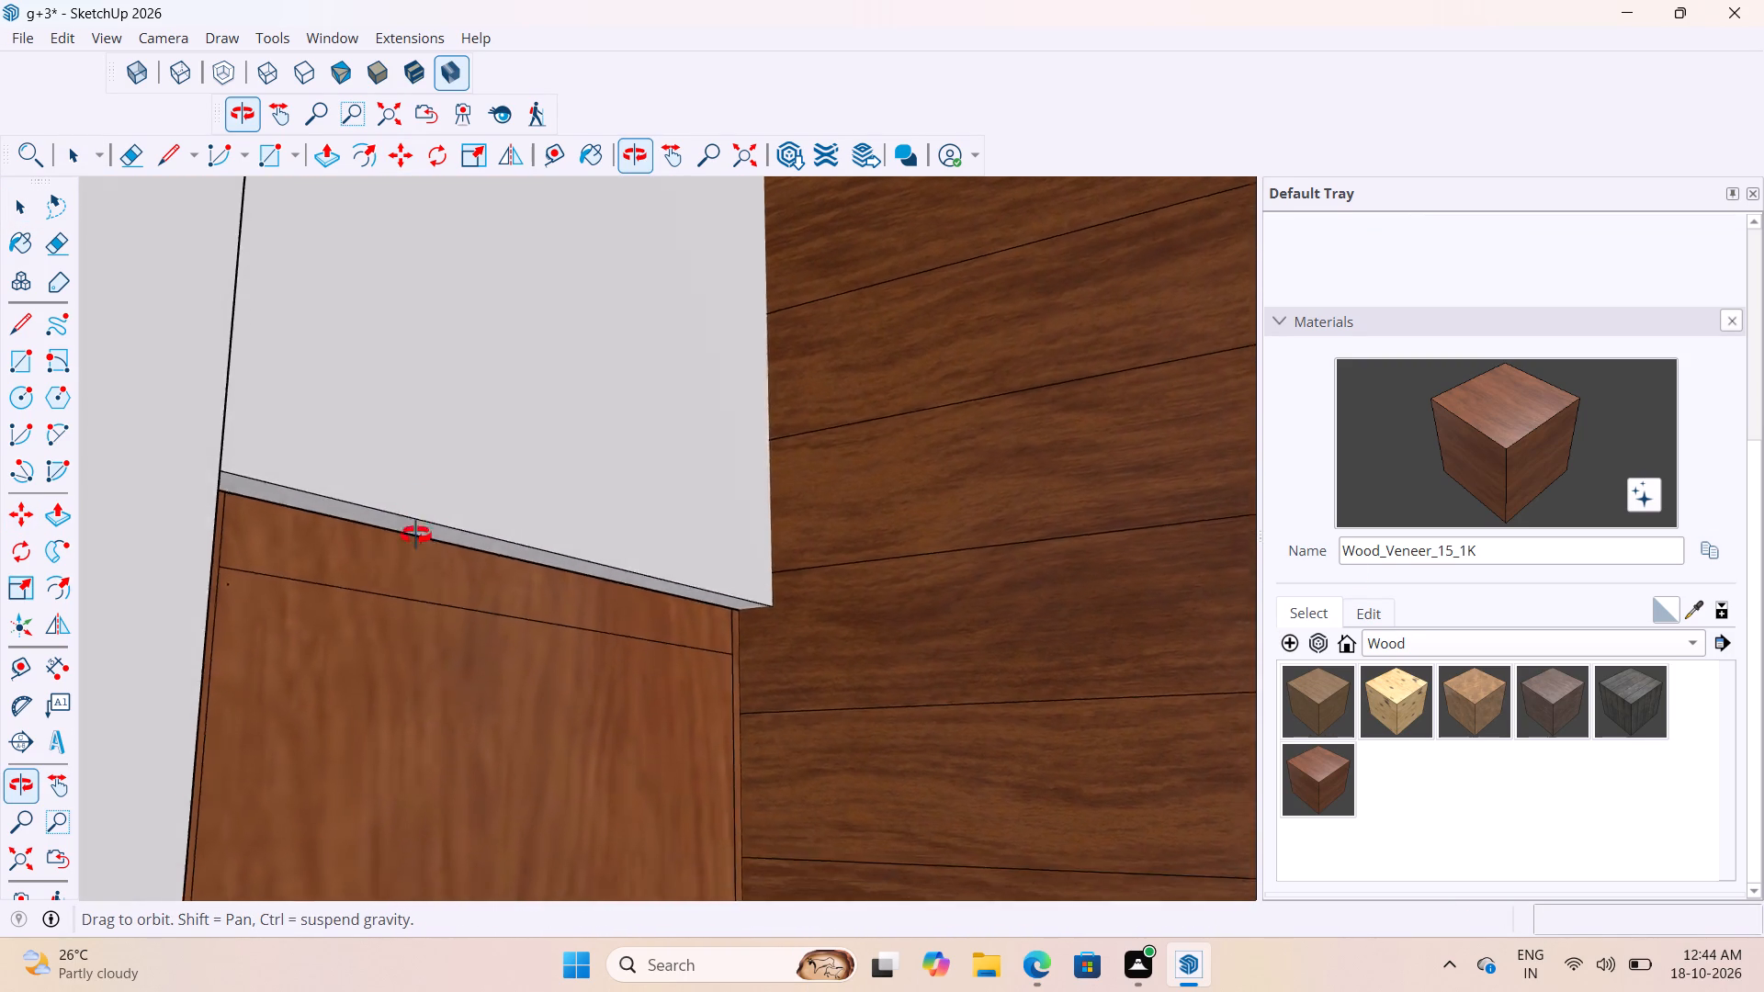
middle_click_drag(416, 535, 405, 648)
triple_click(243, 458)
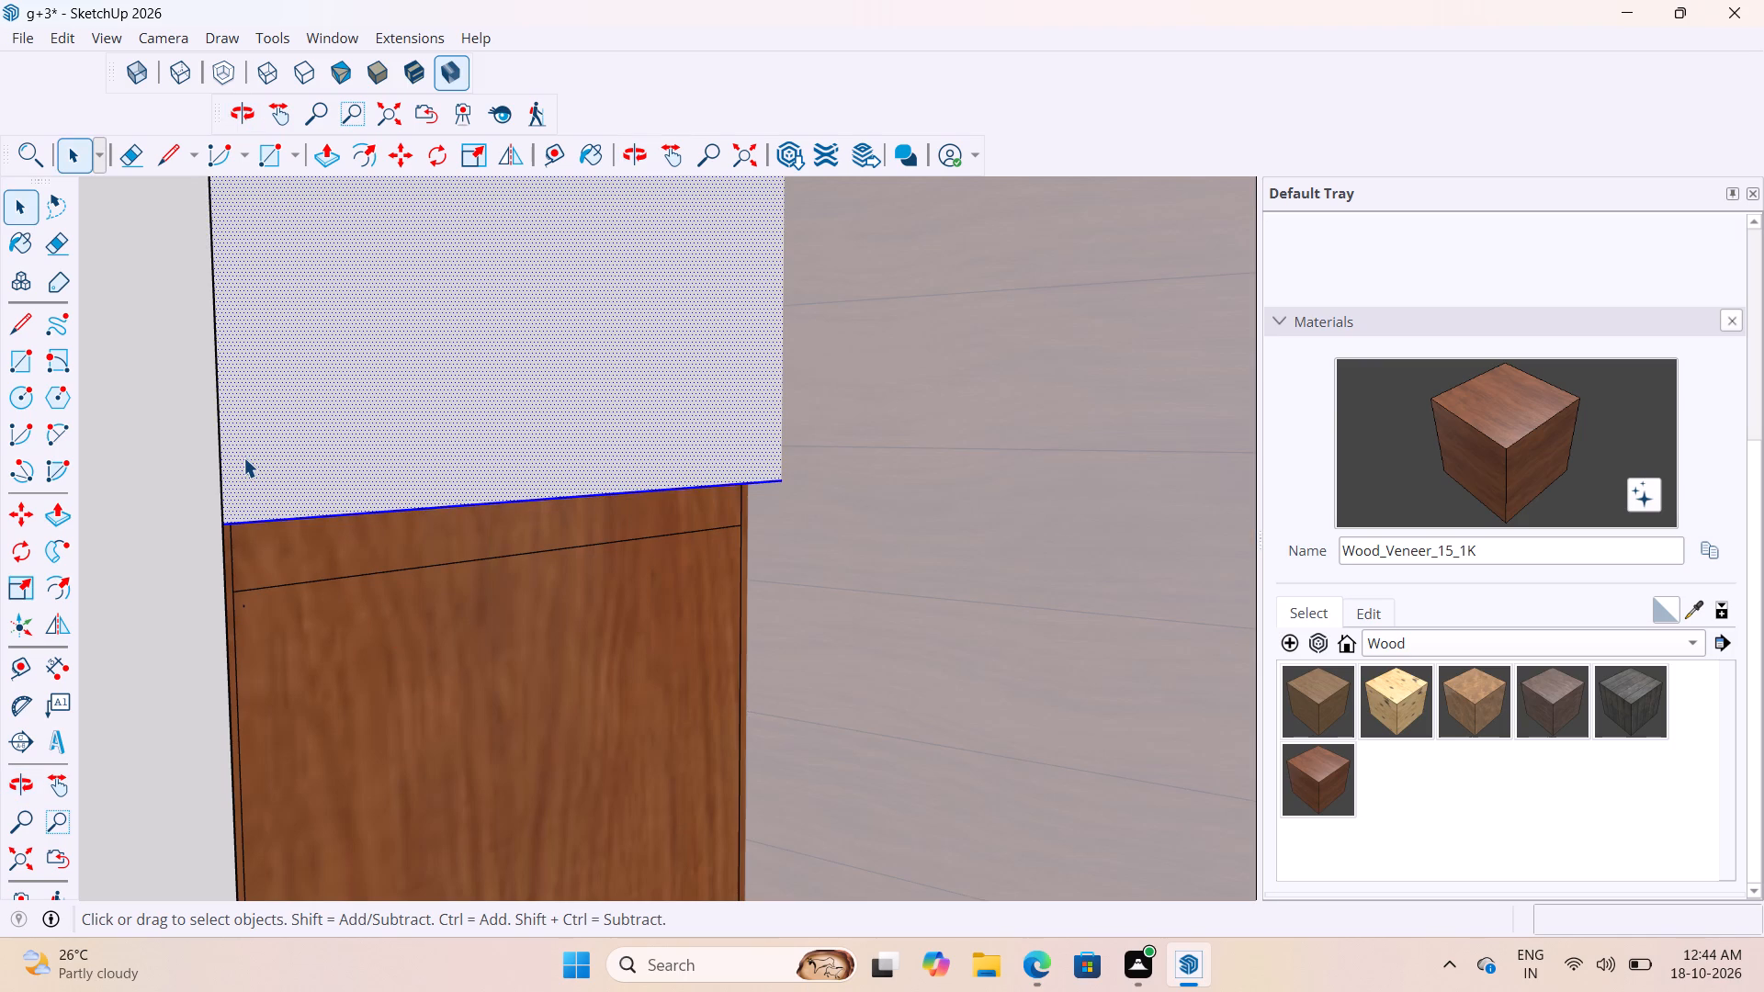
key("p")
left_click(263, 471)
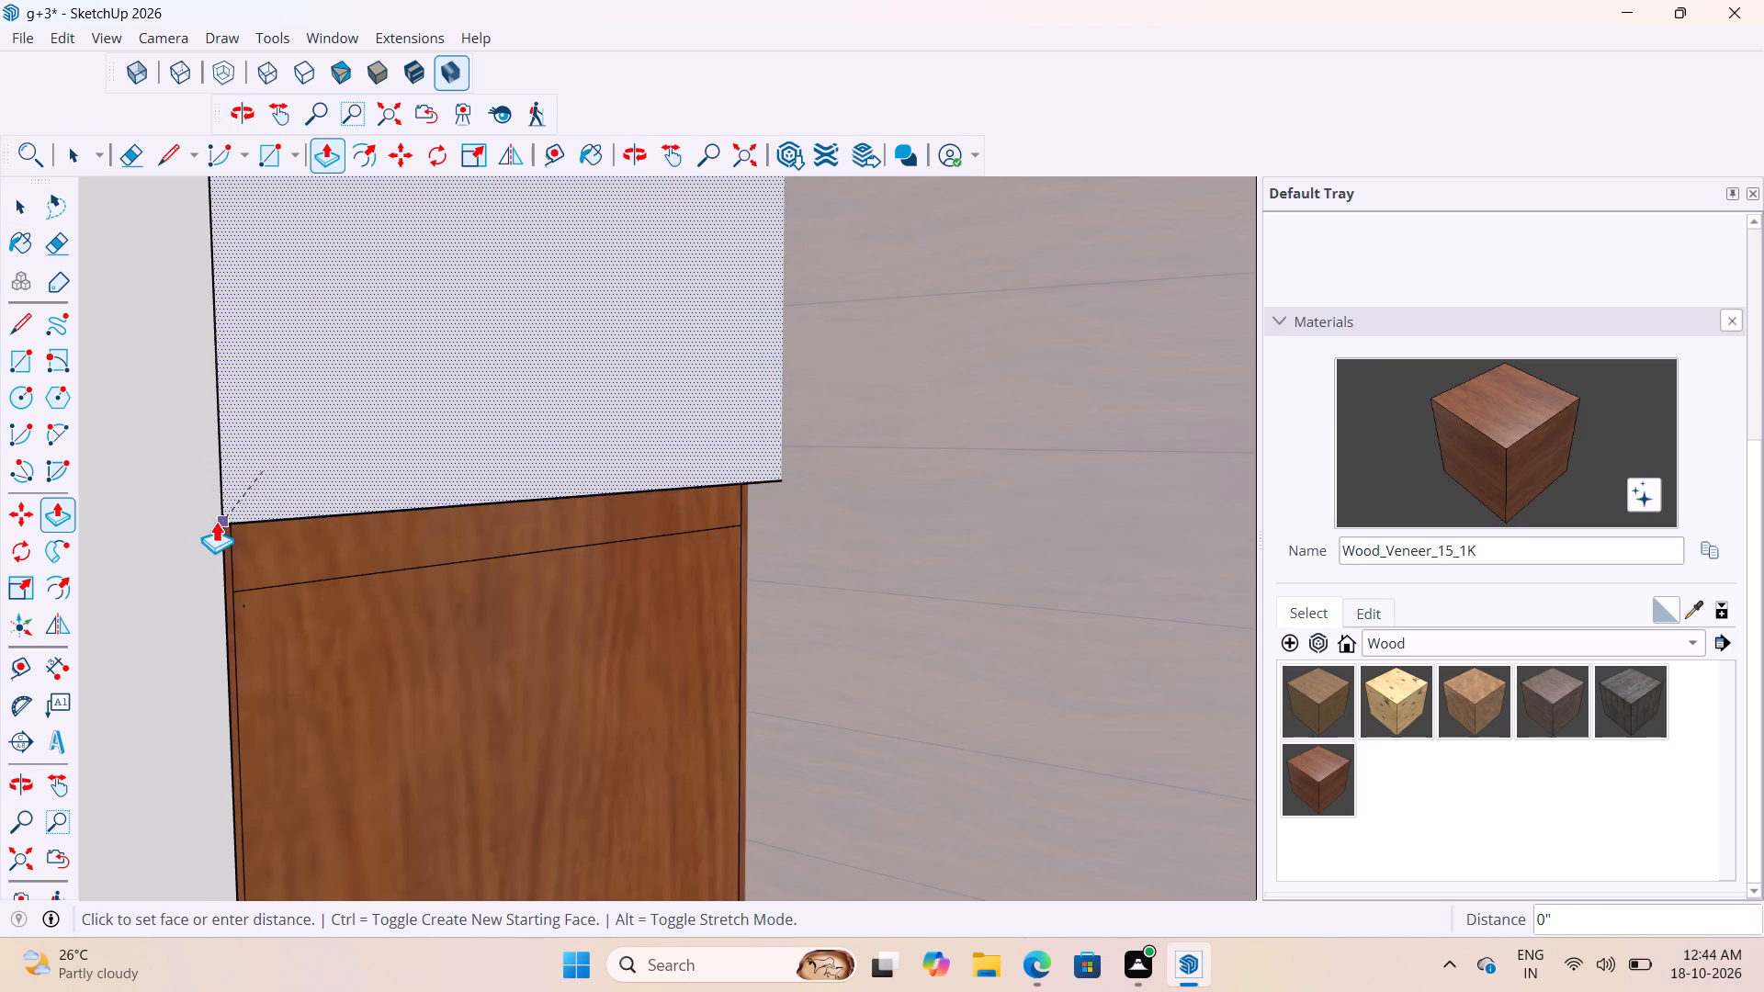
left_click(189, 487)
Pull the wall face above the door back out to line up with the door frame's front.
scroll(675, 466, "up", 1)
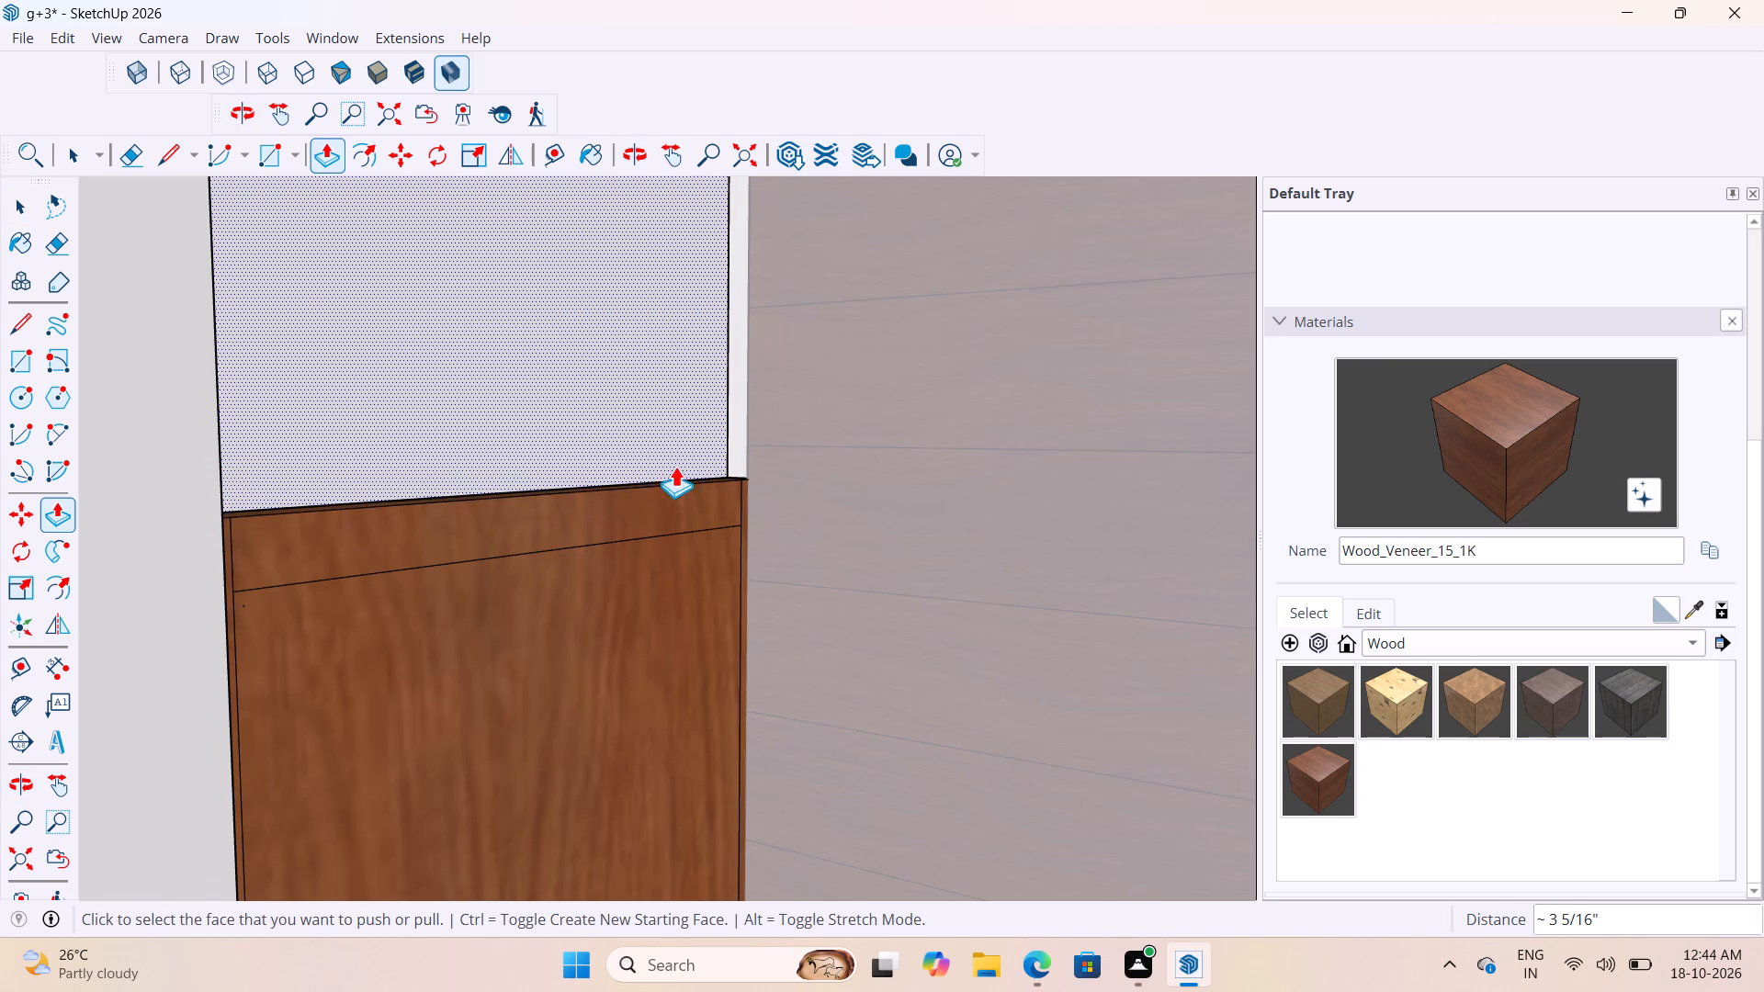
scroll(675, 466, "up", 2)
middle_click_drag(727, 426, 585, 636)
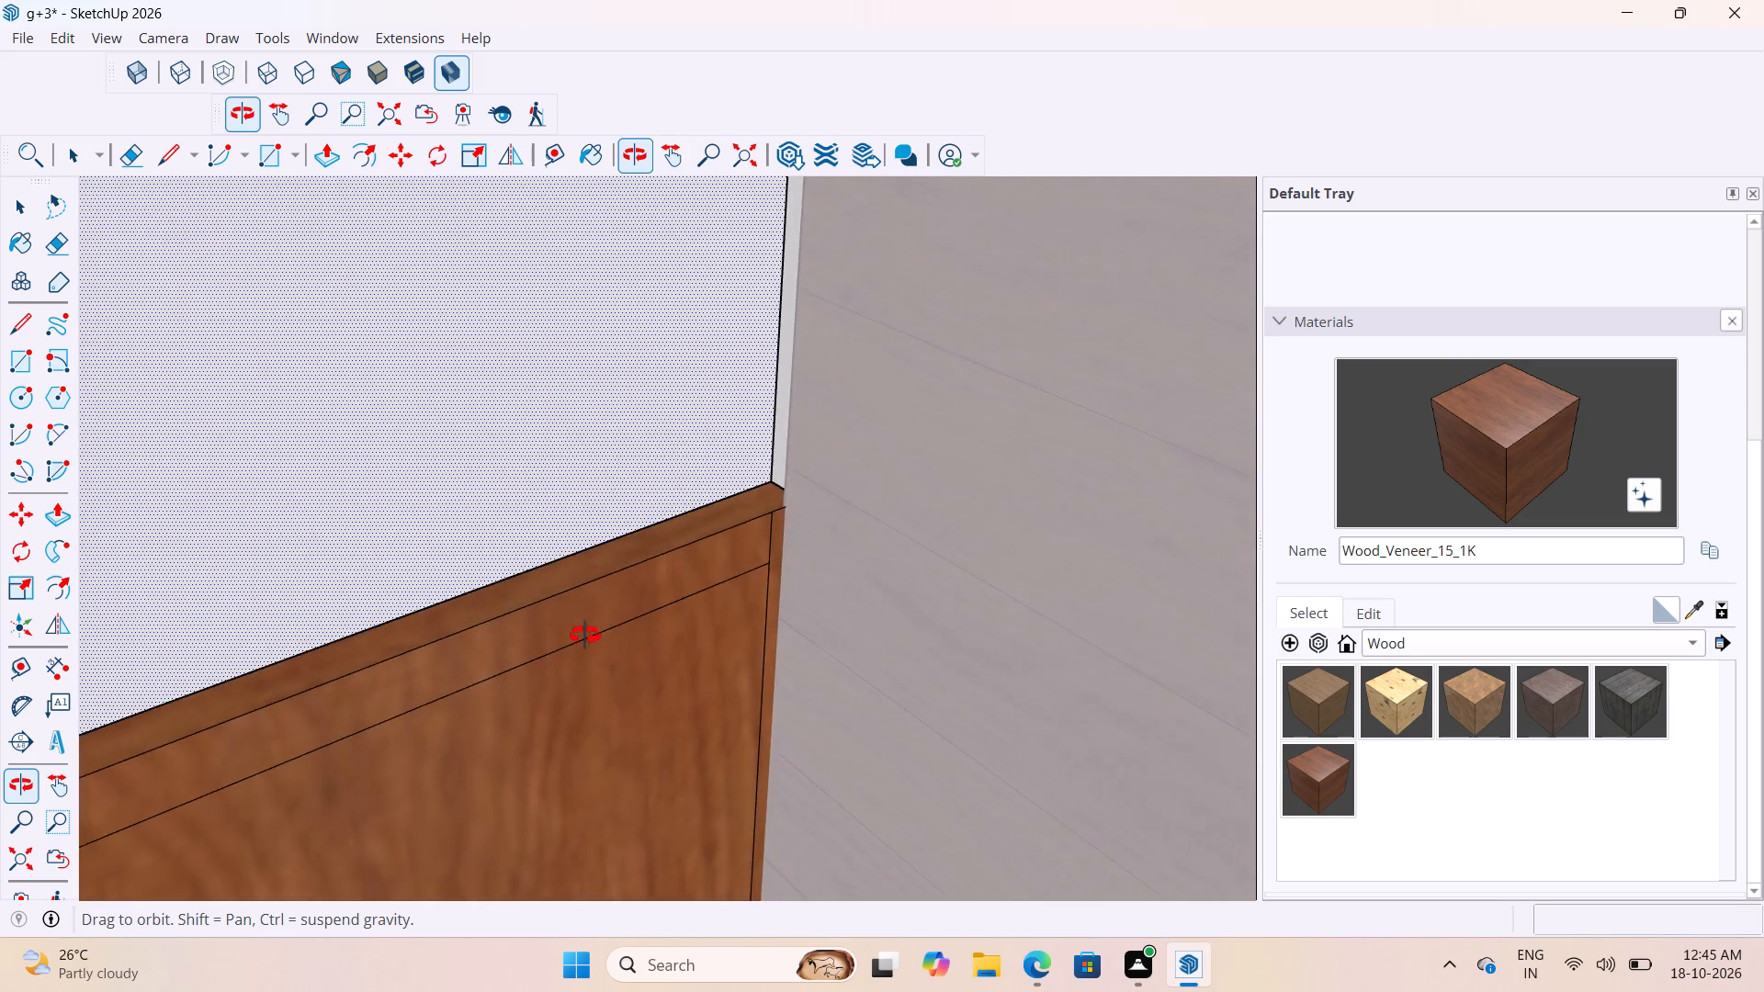
middle_click_drag(585, 636, 764, 659)
left_click(660, 413)
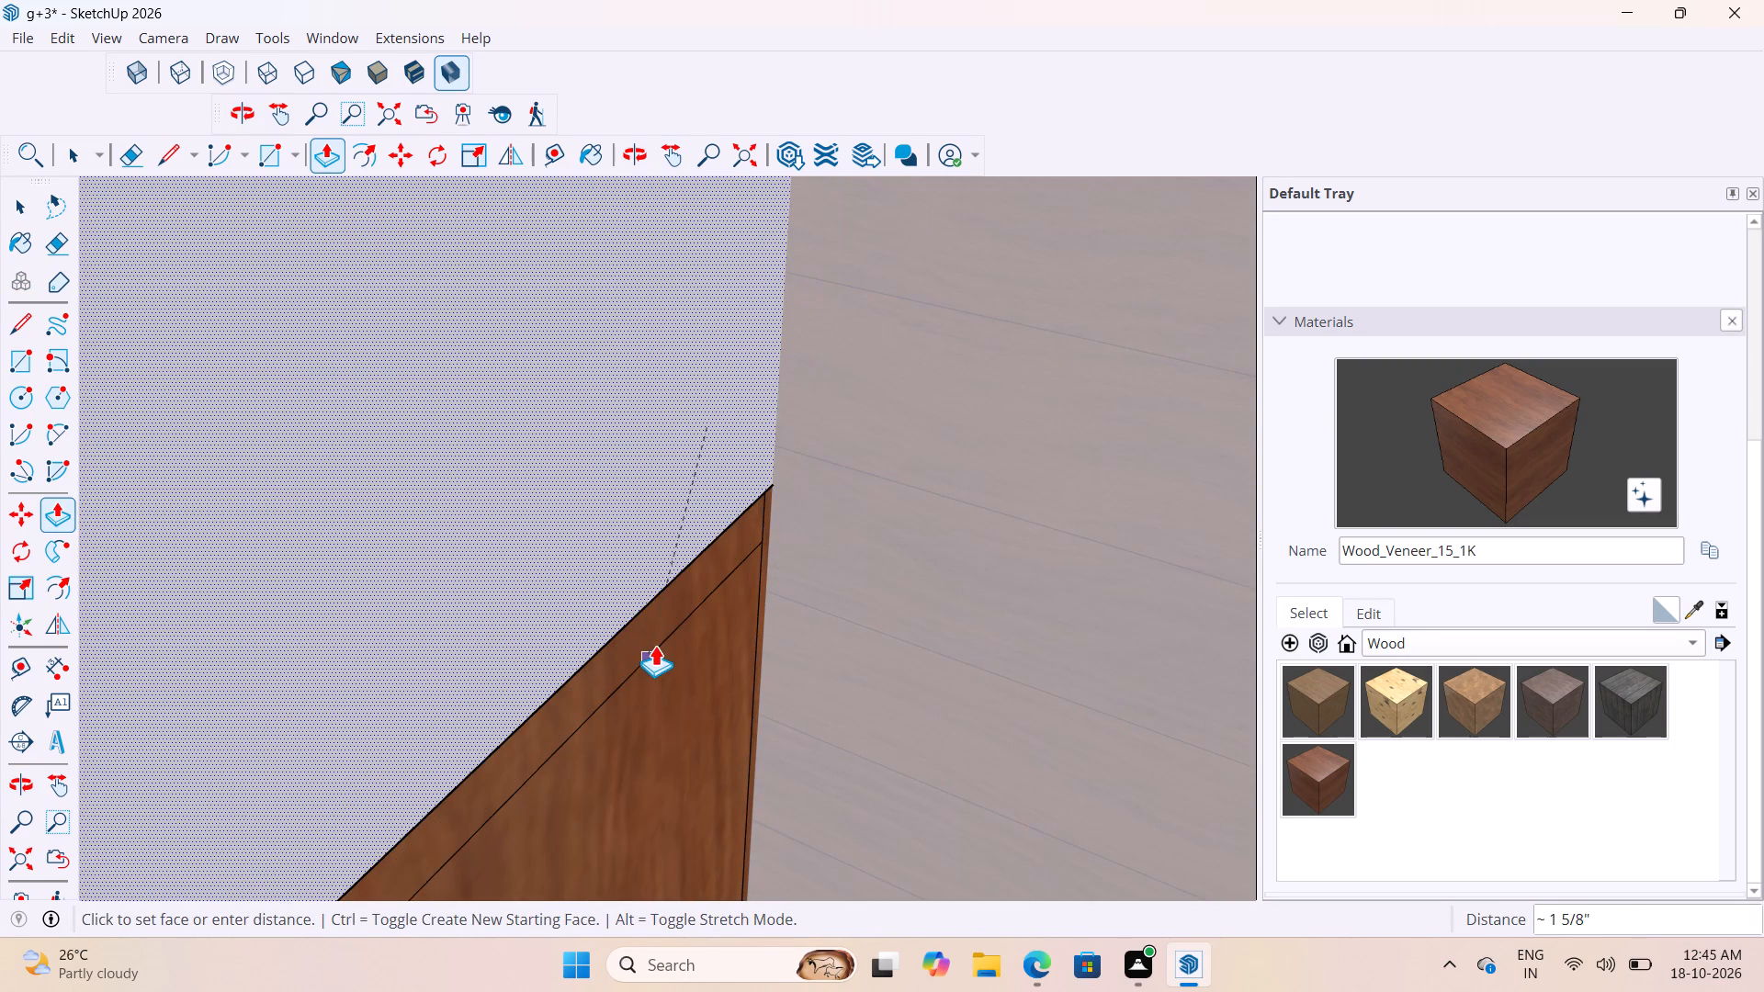
left_click(650, 615)
scroll(650, 615, "down", 10)
key("space")
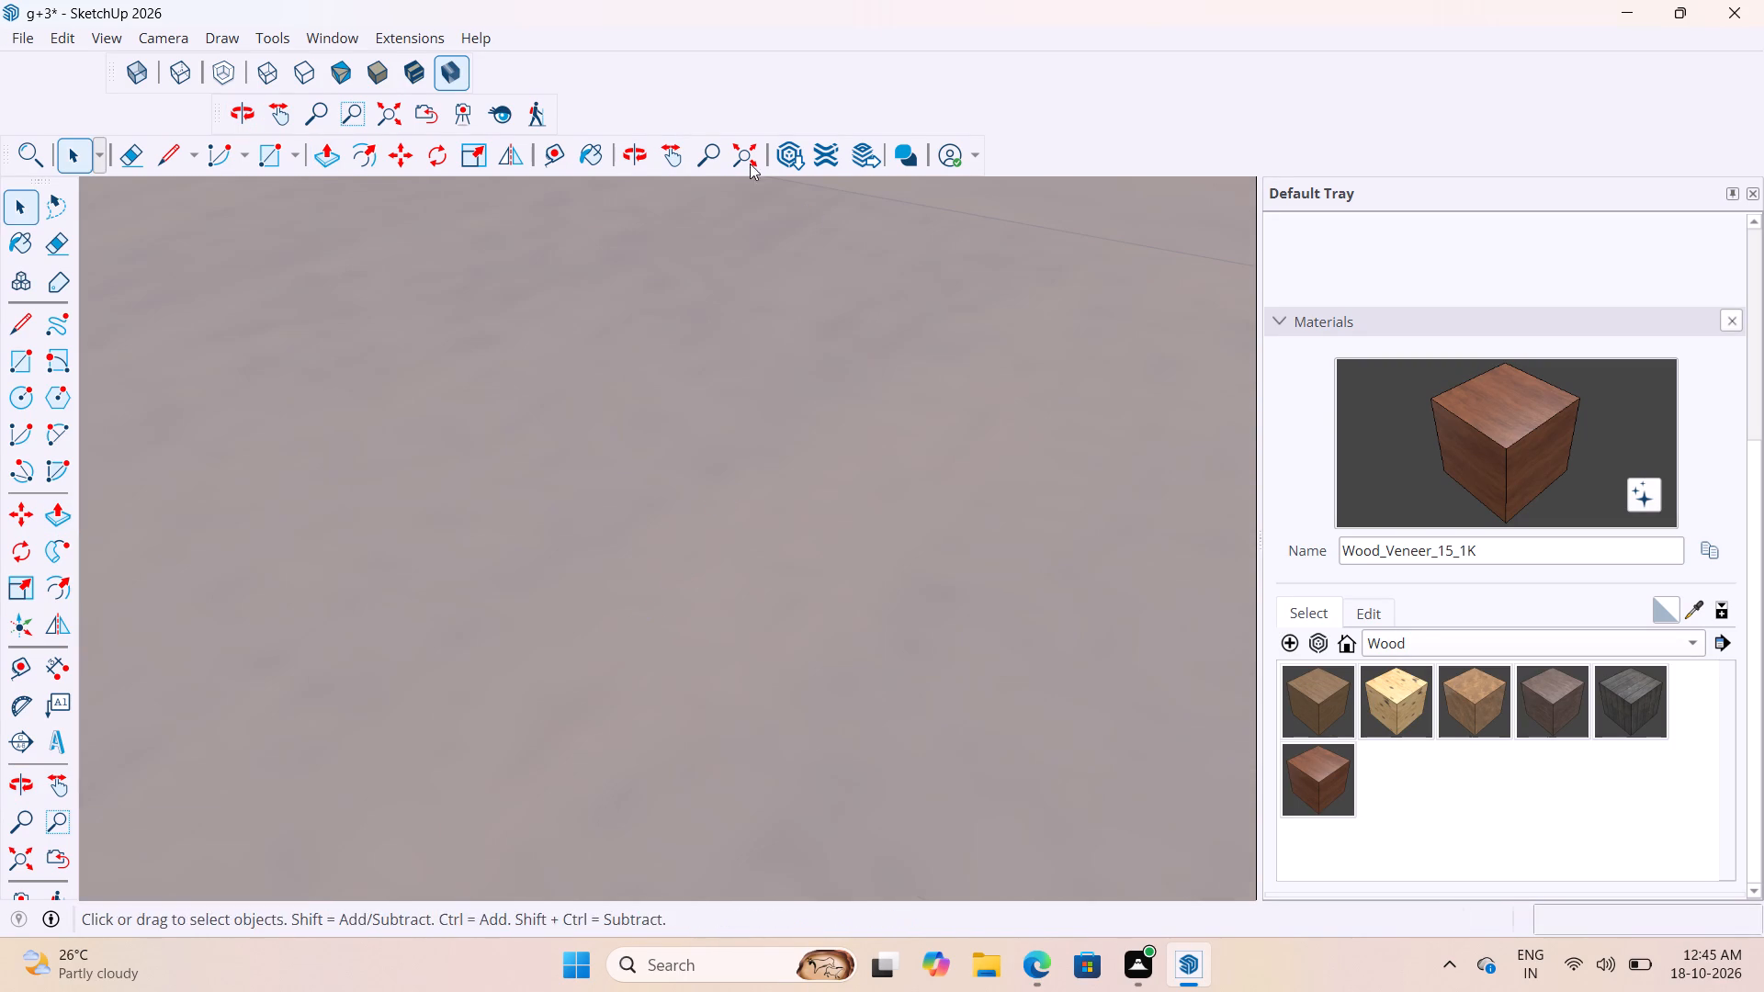
left_click(734, 151)
scroll(872, 459, "down", 6)
left_click(858, 511)
Scale the wood slab on the top-floor balcony by its bottom edge beside the door, towards the floor corner.
scroll(826, 487, "up", 15)
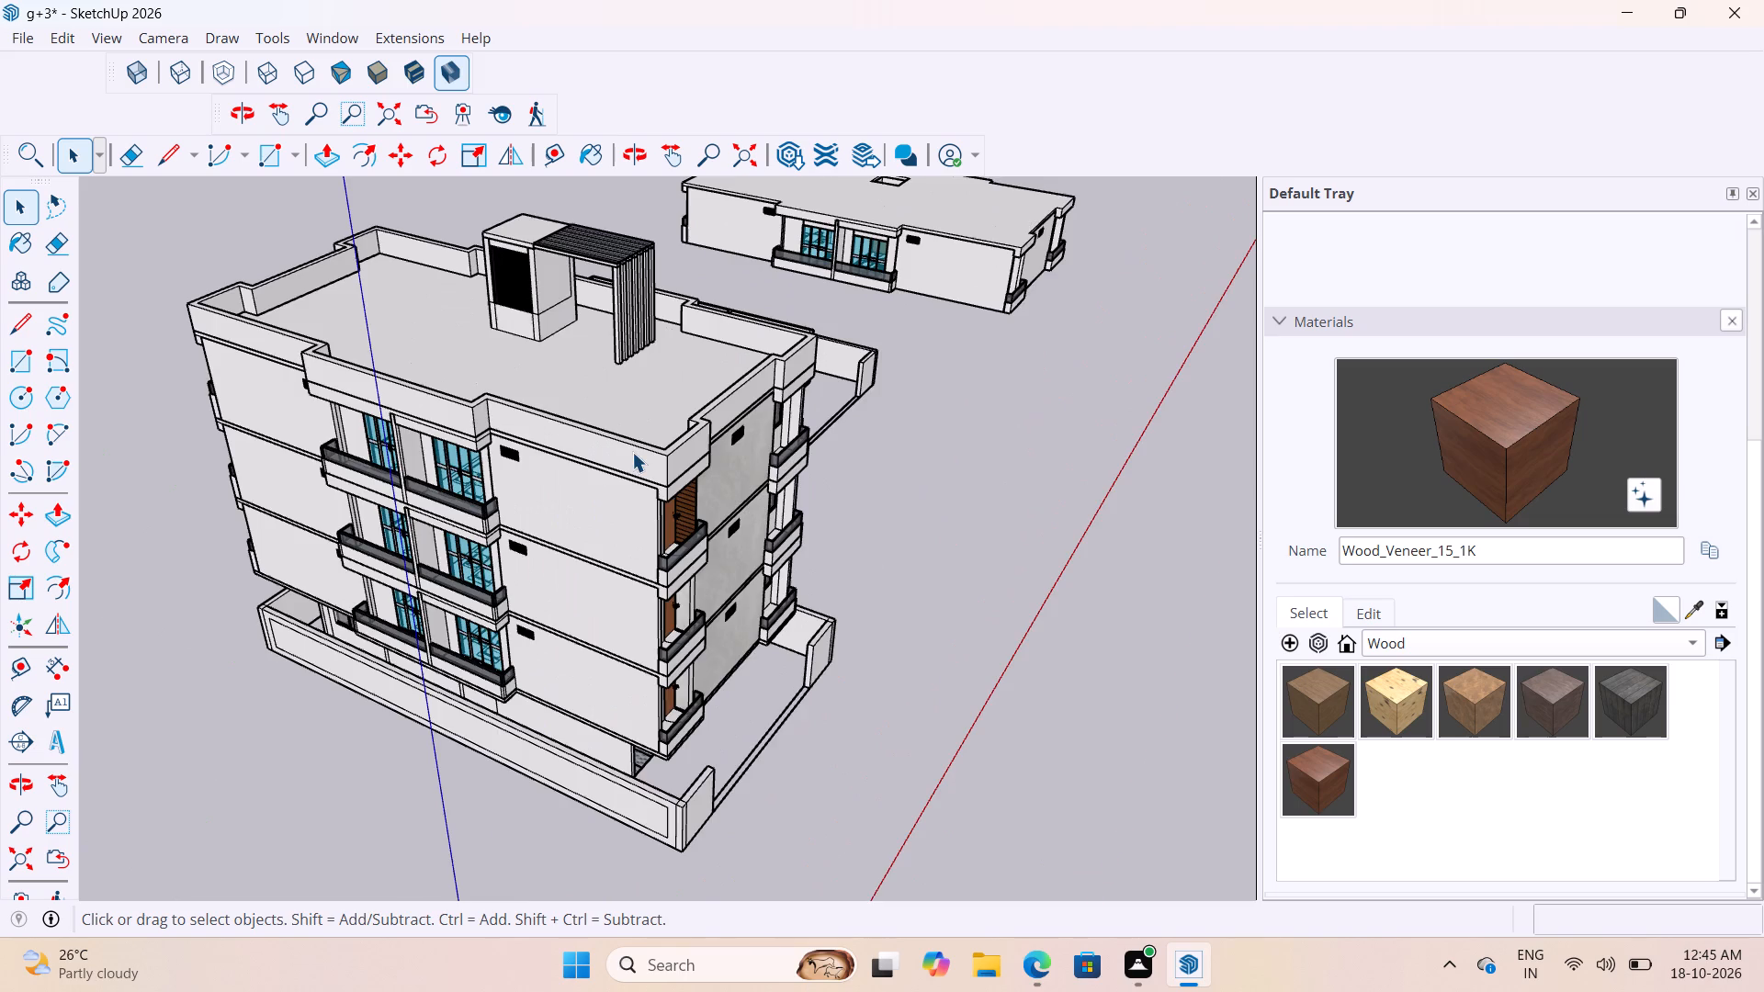
scroll(632, 452, "up", 20)
scroll(632, 452, "up", 4)
middle_click_drag(670, 606, 700, 443)
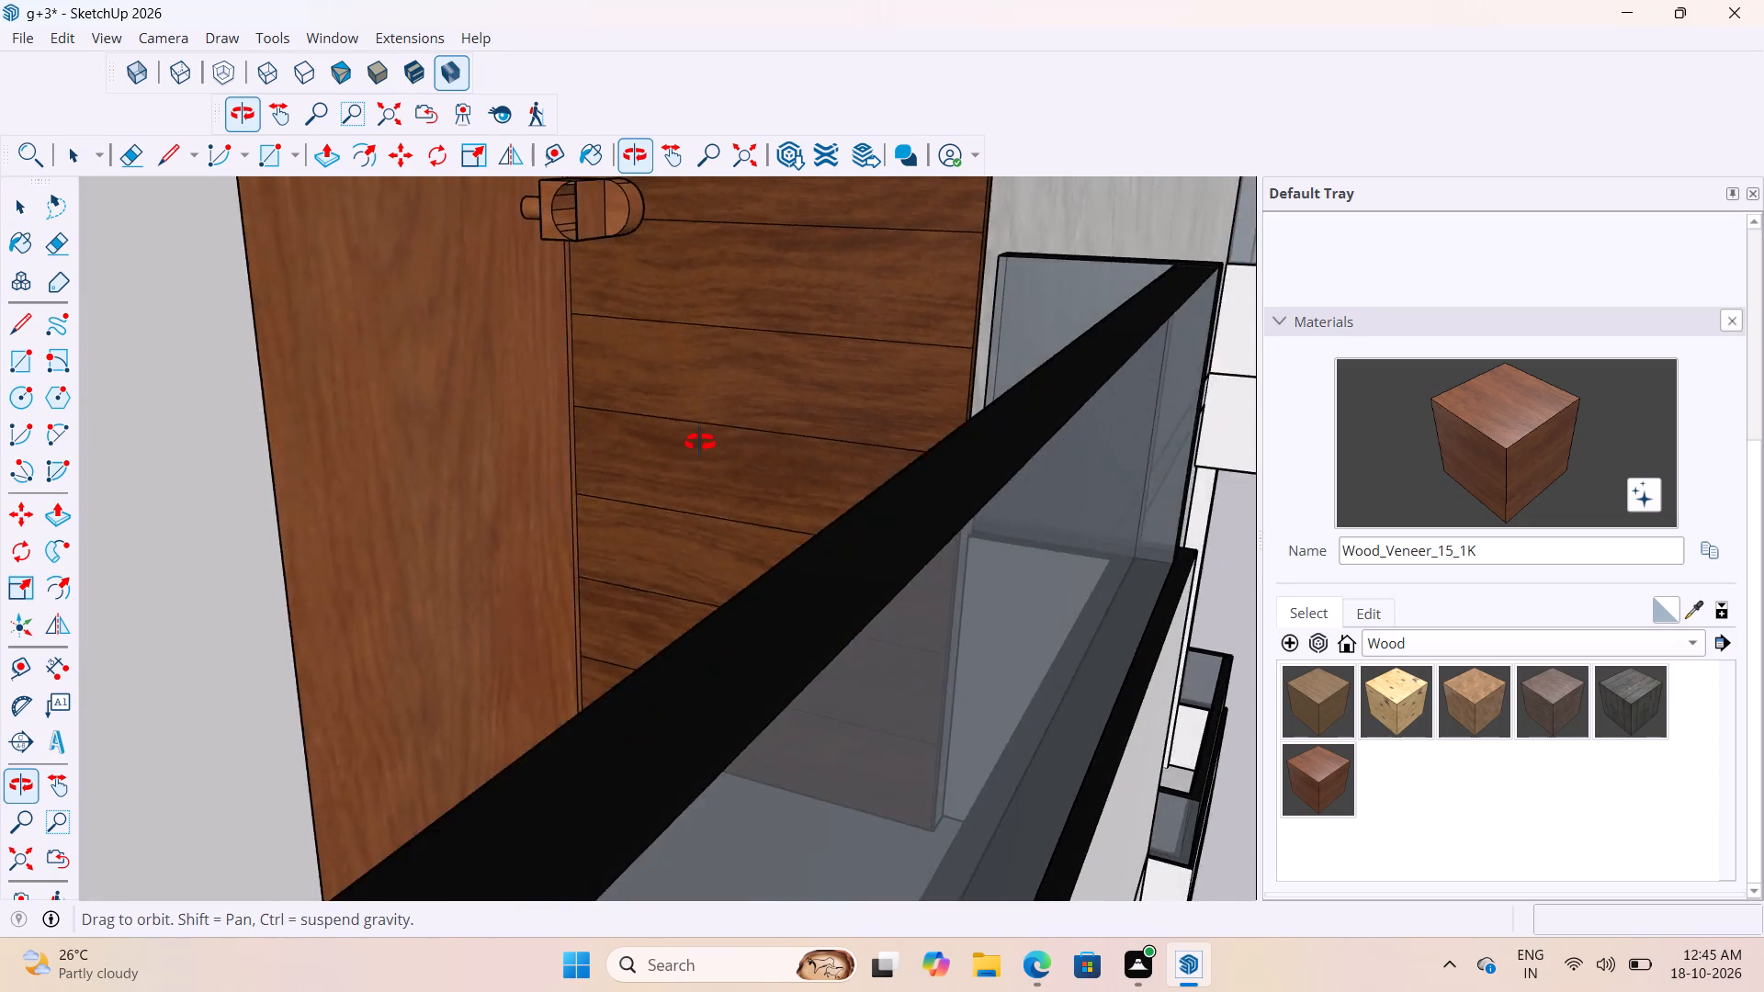
middle_click_drag(700, 443, 637, 626)
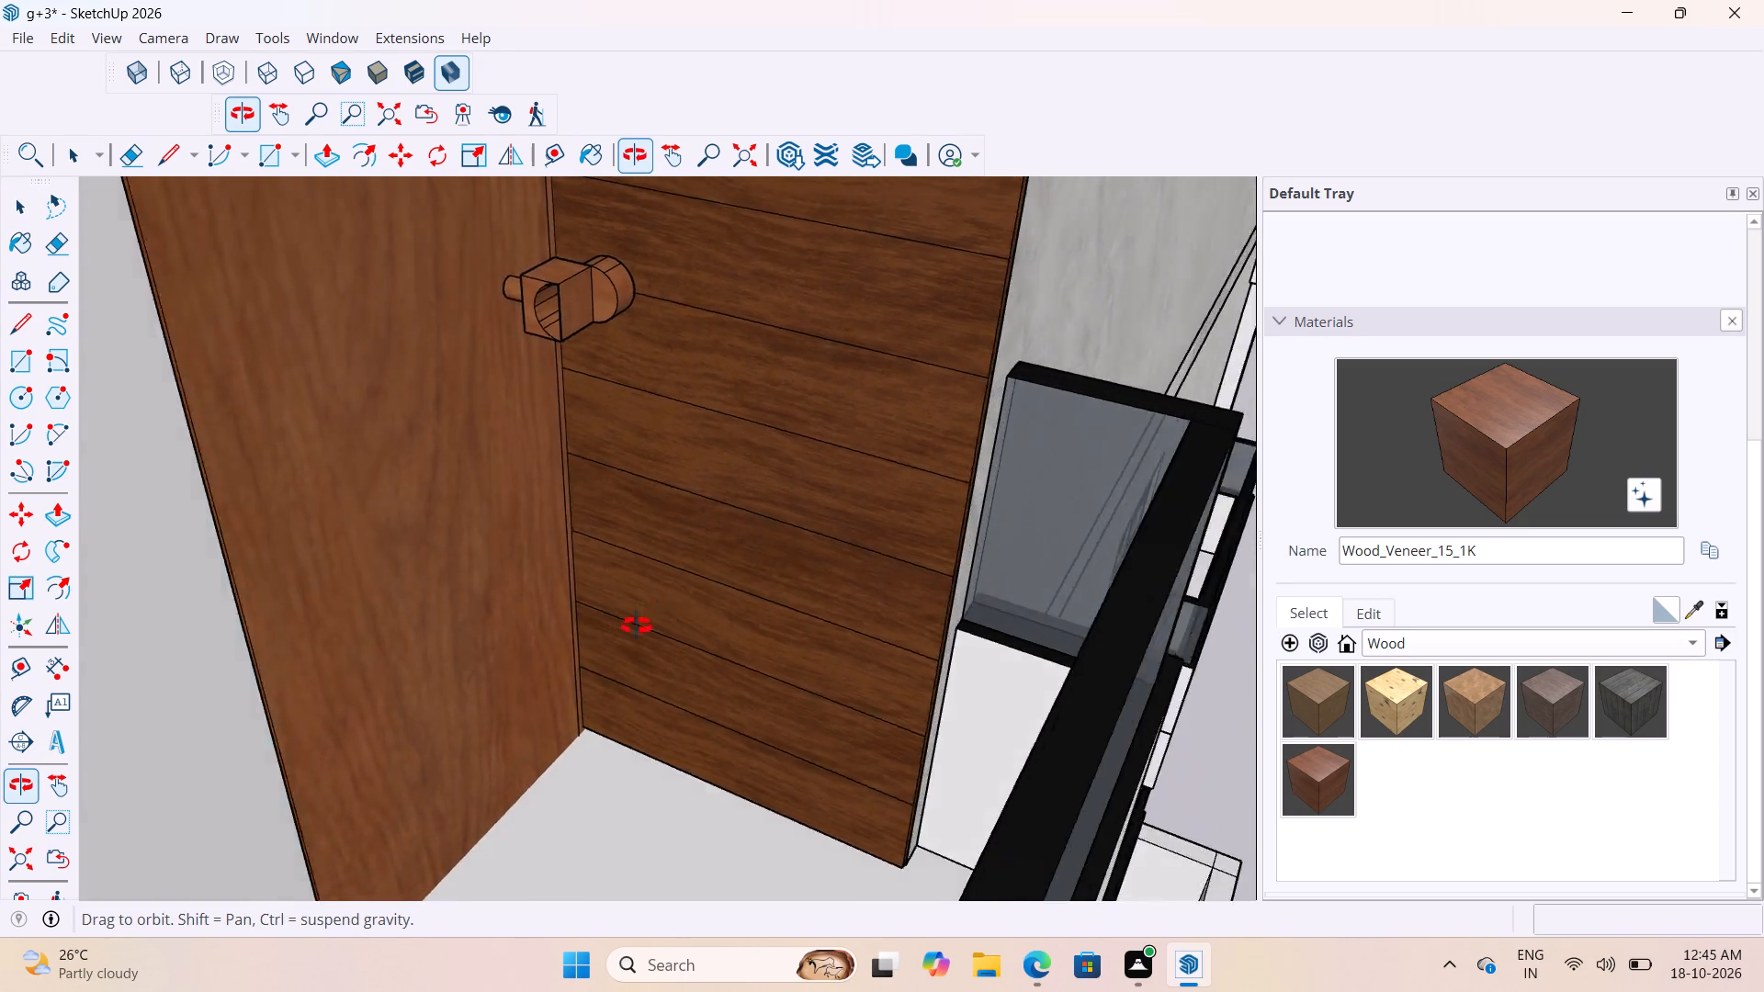
middle_click_drag(637, 626, 670, 592)
scroll(617, 674, "up", 4)
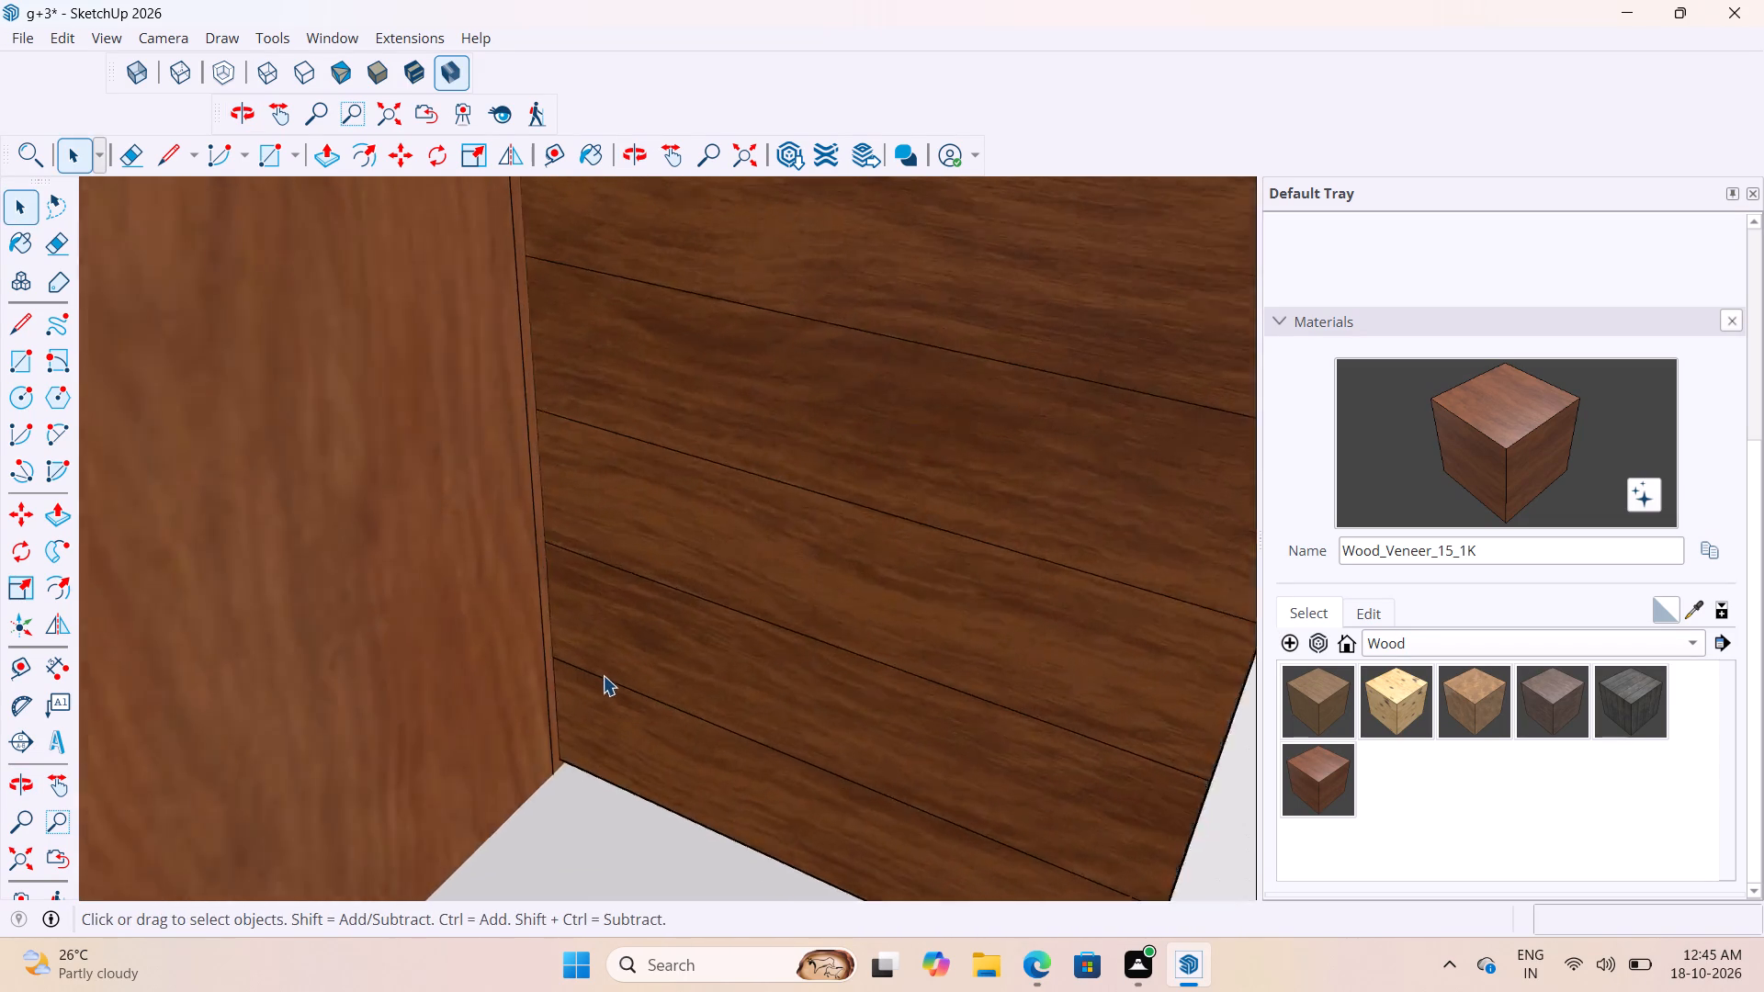
scroll(603, 675, "up", 4)
middle_click_drag(598, 670, 635, 657)
left_click(637, 662)
key("s")
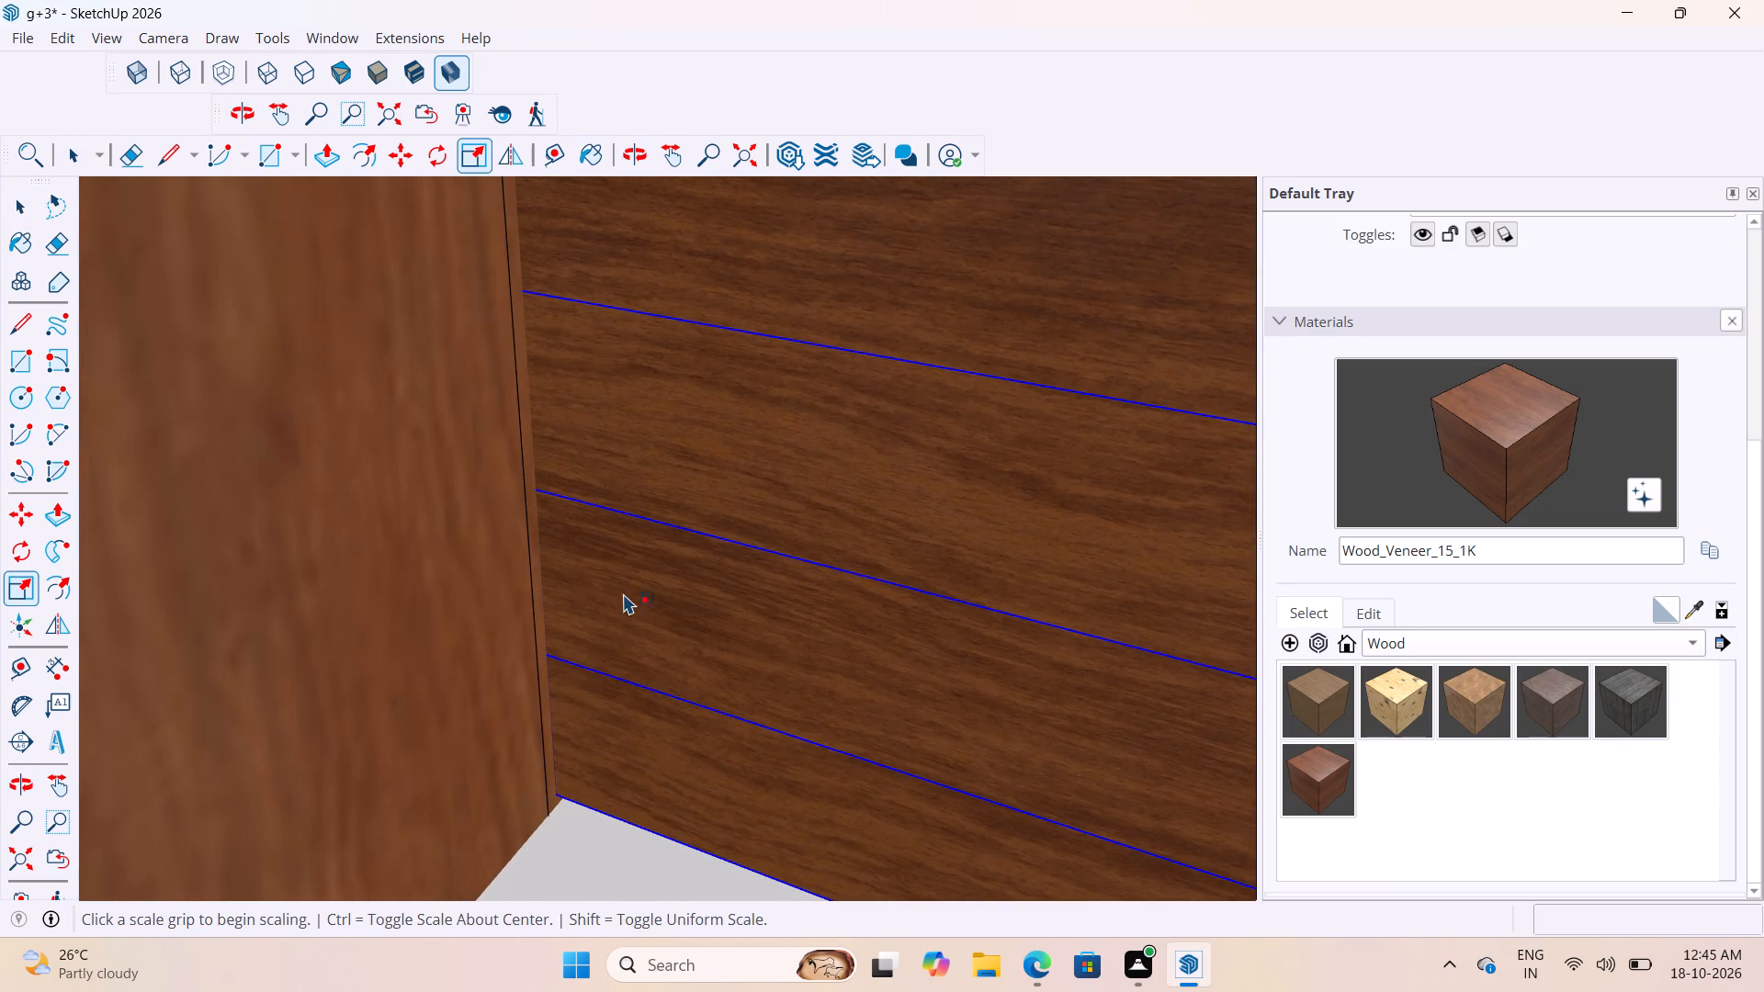
scroll(623, 593, "down", 10)
scroll(607, 714, "up", 17)
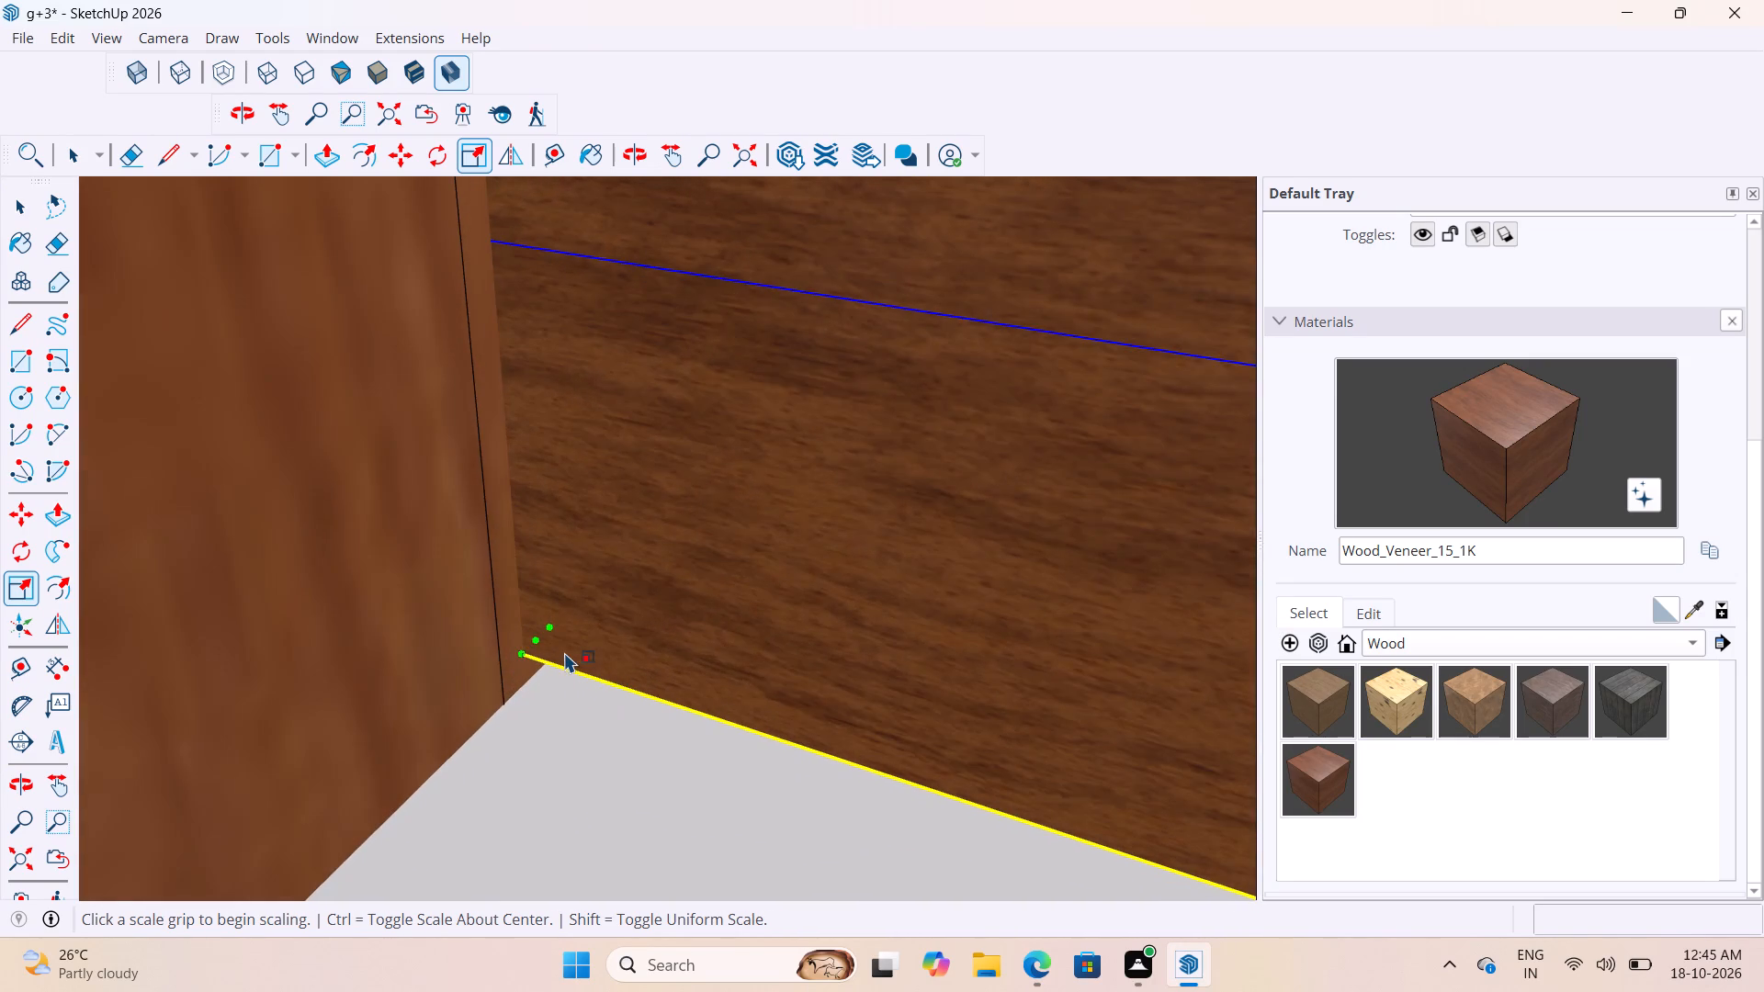
scroll(564, 652, "up", 4)
middle_click_drag(637, 637, 665, 499)
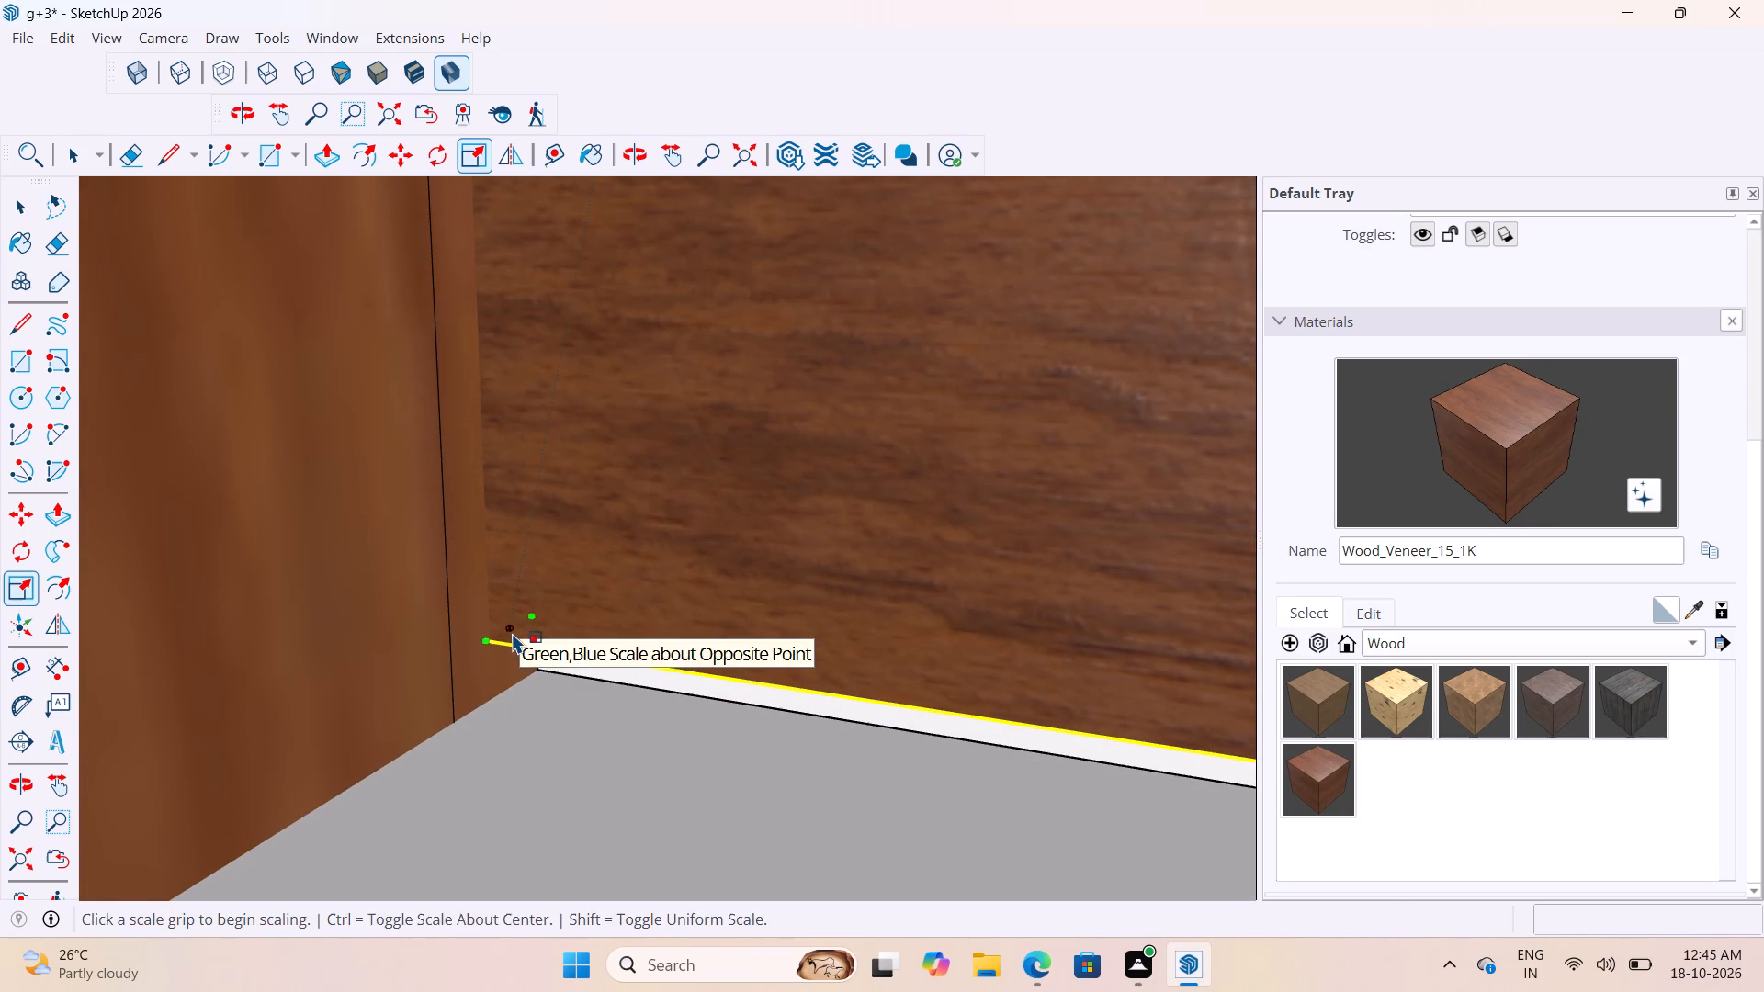
left_click(512, 633)
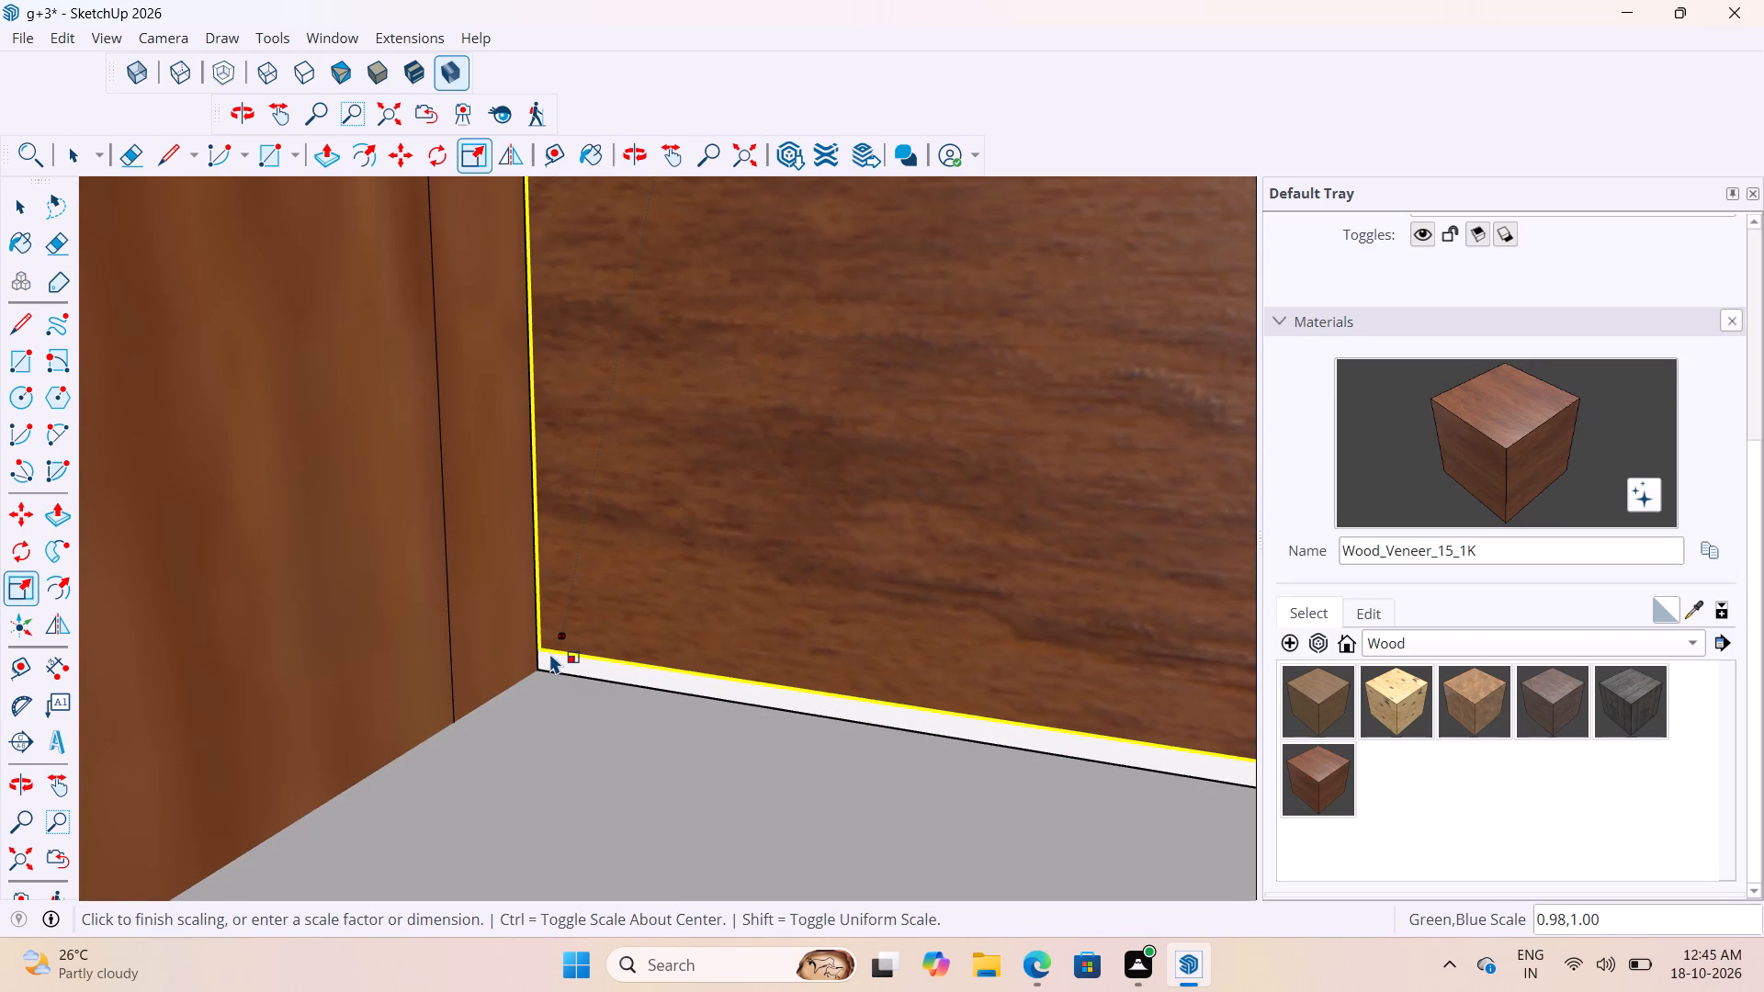
scroll(549, 653, "up", 3)
middle_click_drag(551, 653, 605, 664)
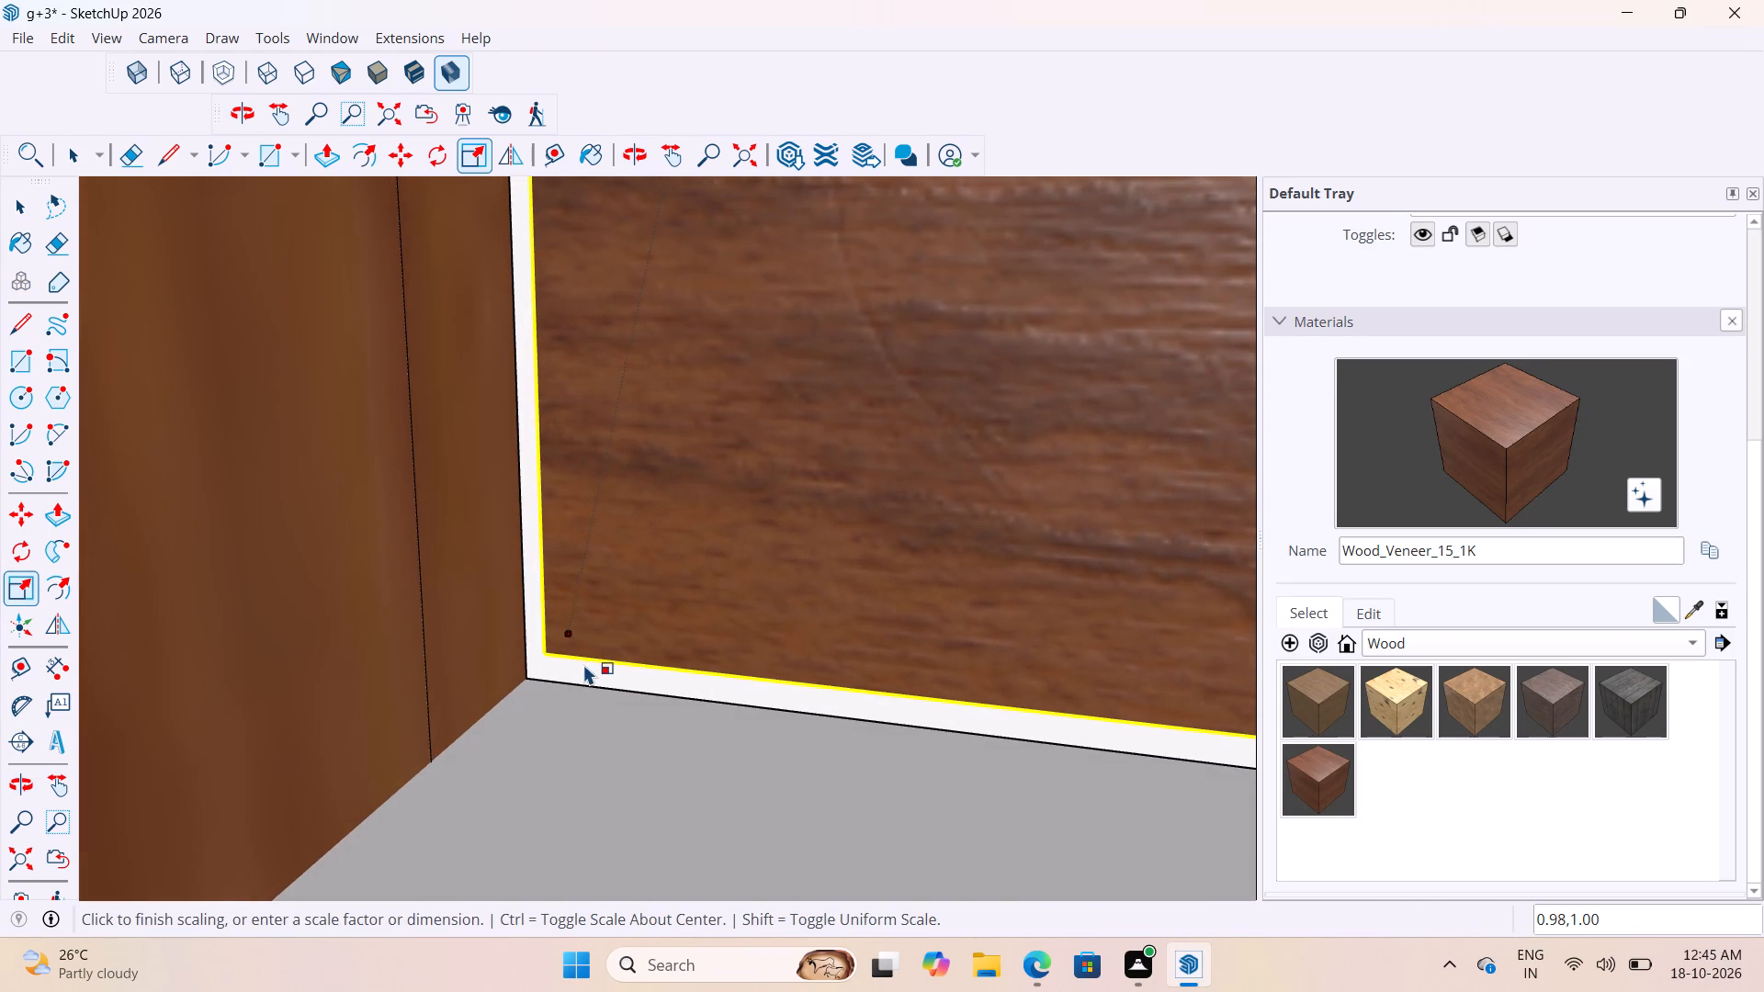
left_click(541, 662)
Rescale the wood slab by the same bottom edge down to the balcony floor, about 0.79 horizontally and 1.00 vertically.
middle_click_drag(692, 728, 683, 663)
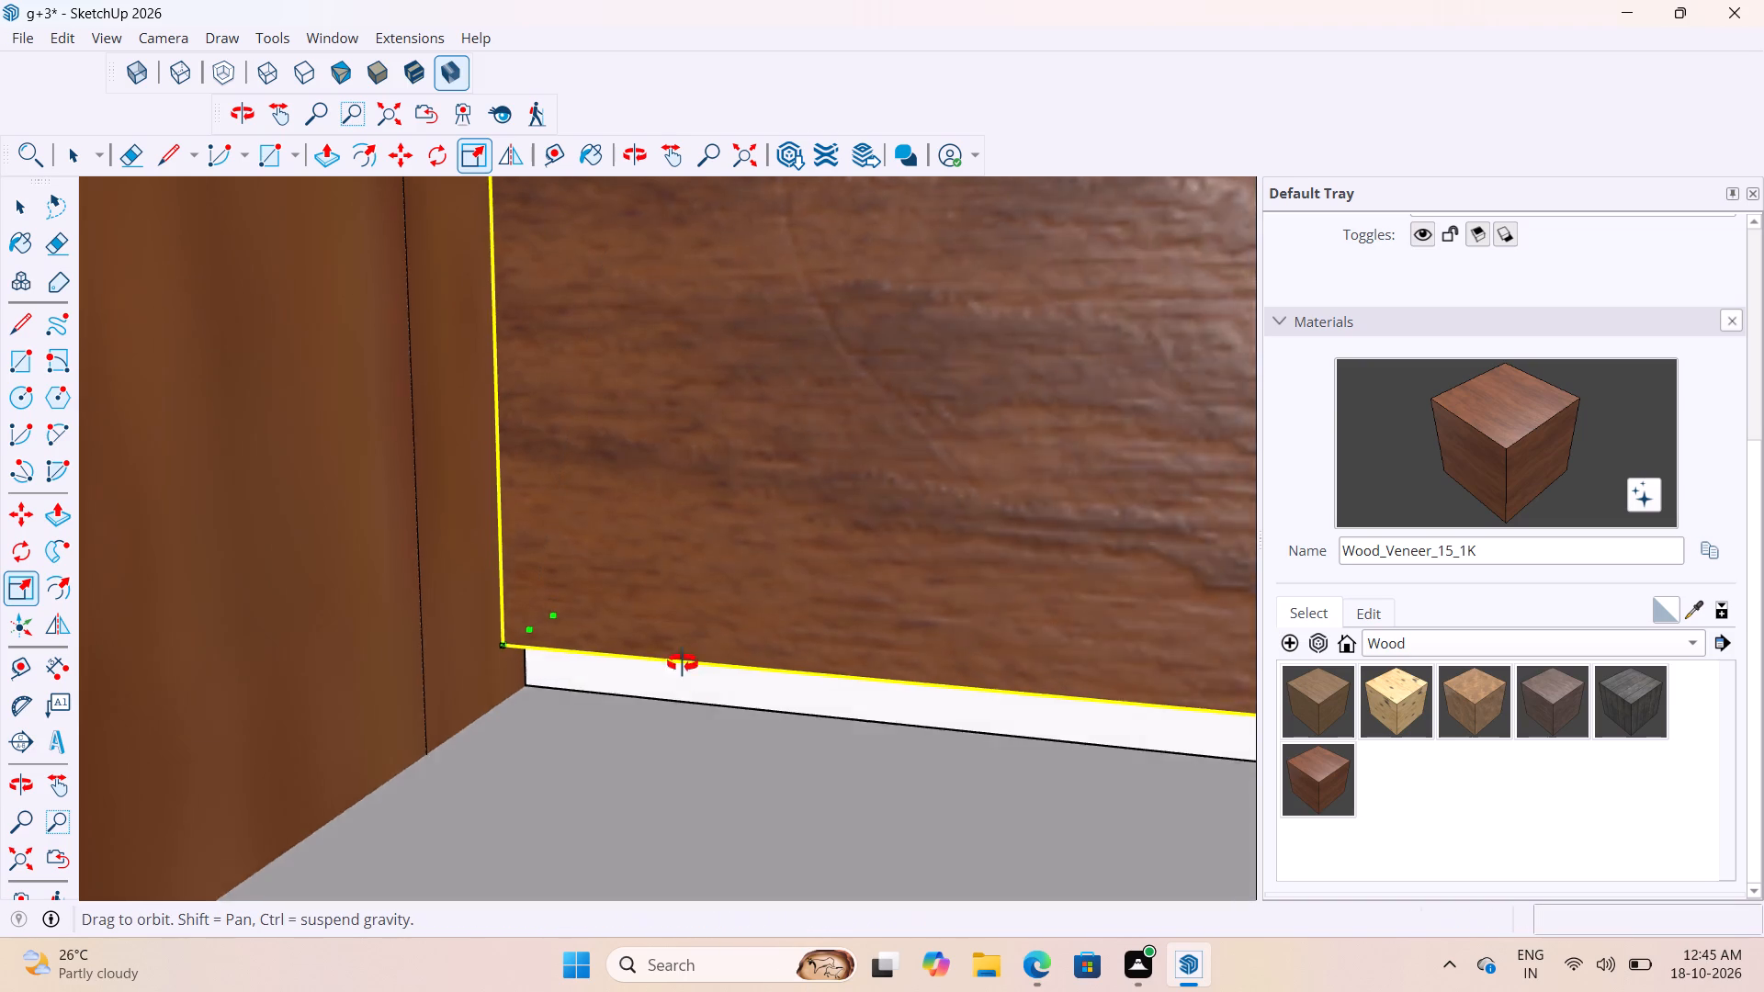
middle_click_drag(683, 663, 532, 569)
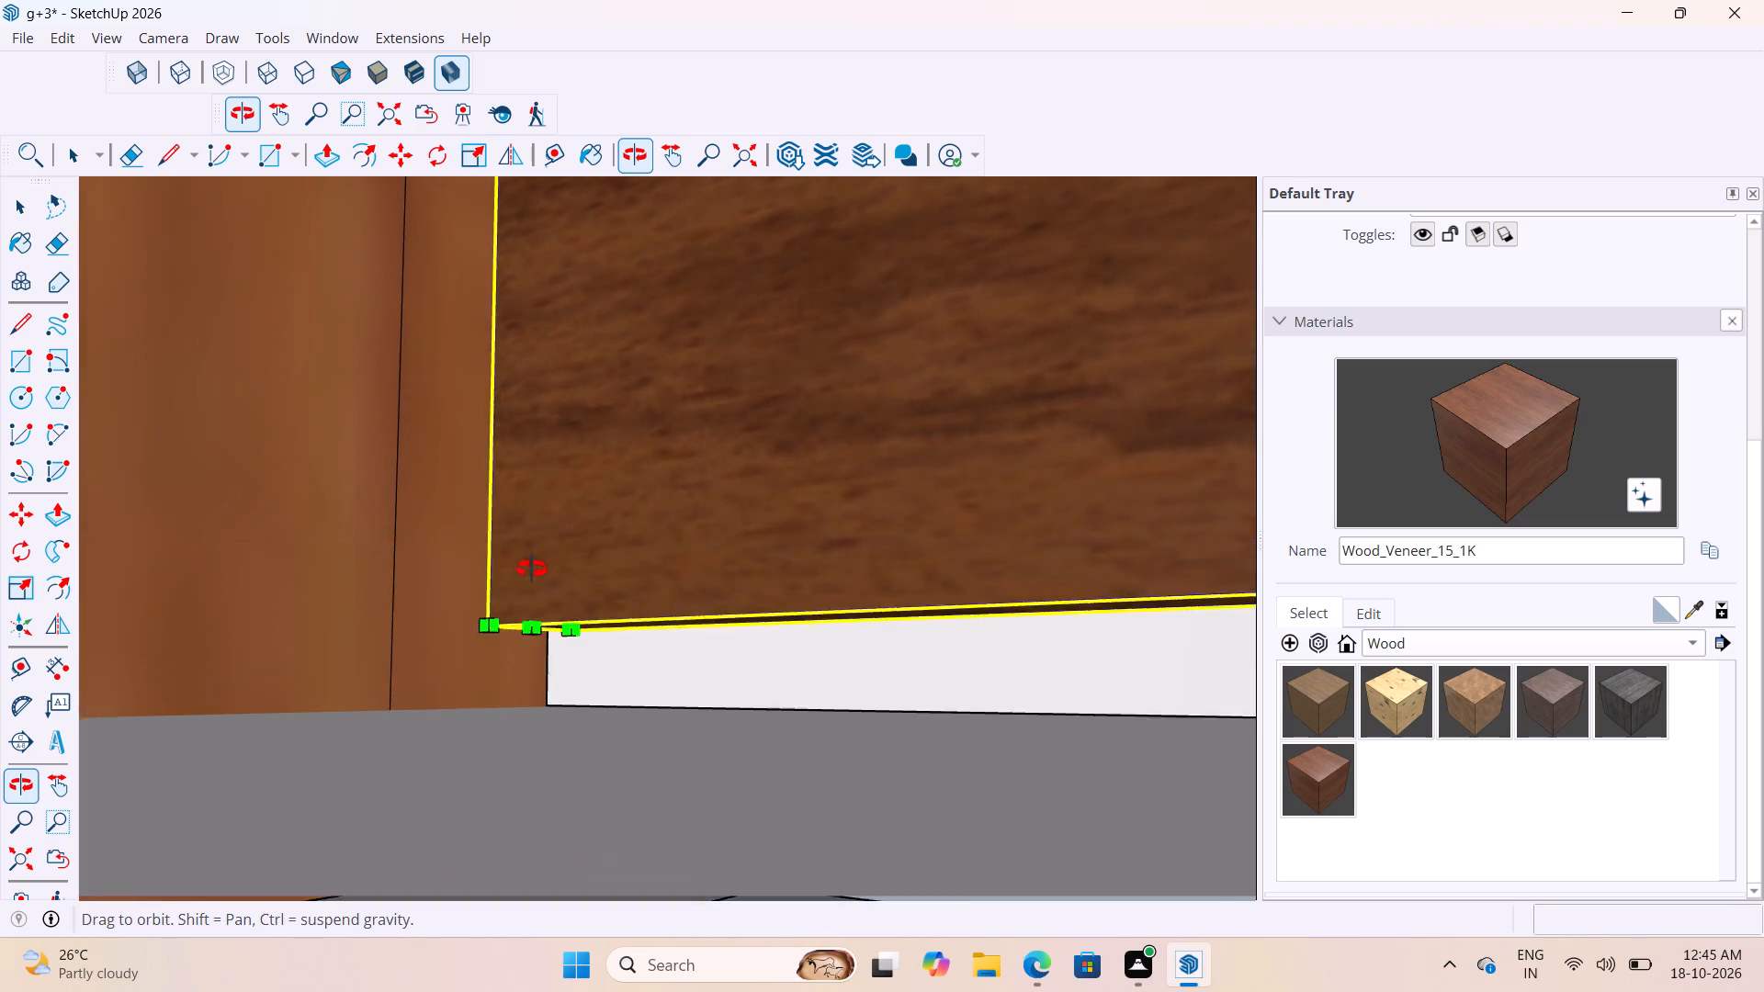
middle_click_drag(532, 569, 532, 570)
scroll(677, 788, "down", 8)
scroll(1125, 827, "up", 2)
middle_click_drag(1106, 733, 1052, 621)
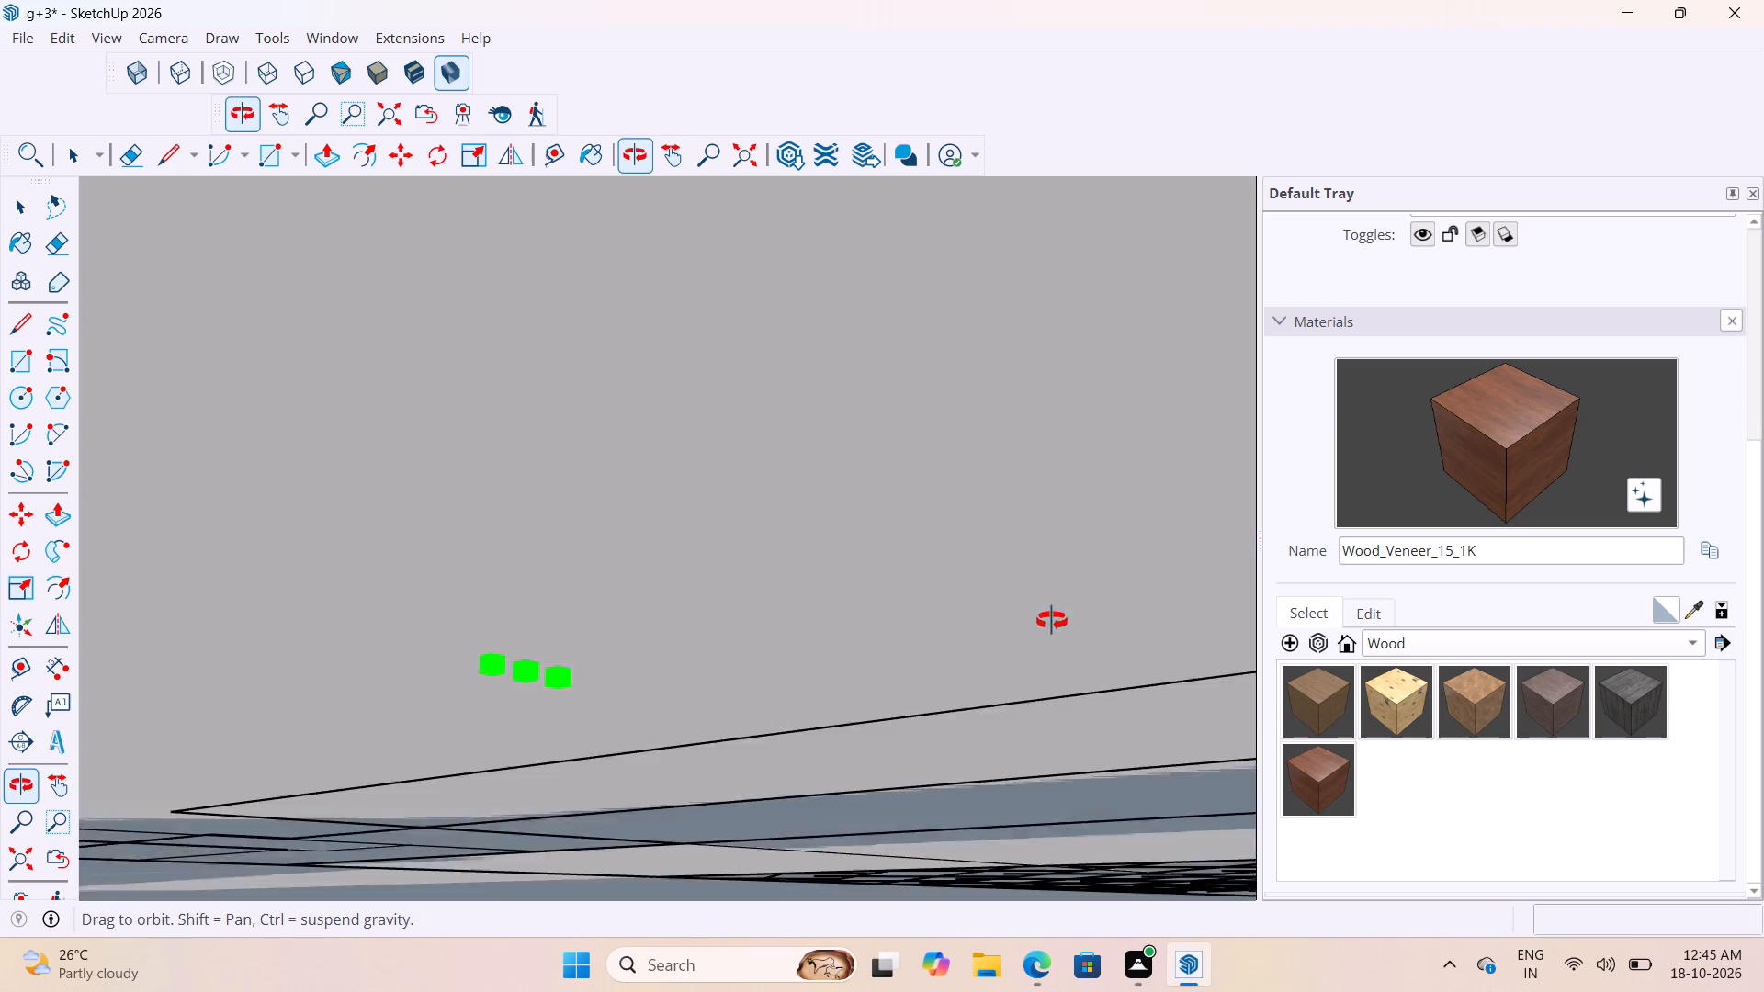
middle_click_drag(1052, 621, 743, 692)
scroll(715, 696, "down", 4)
middle_click_drag(723, 705, 804, 753)
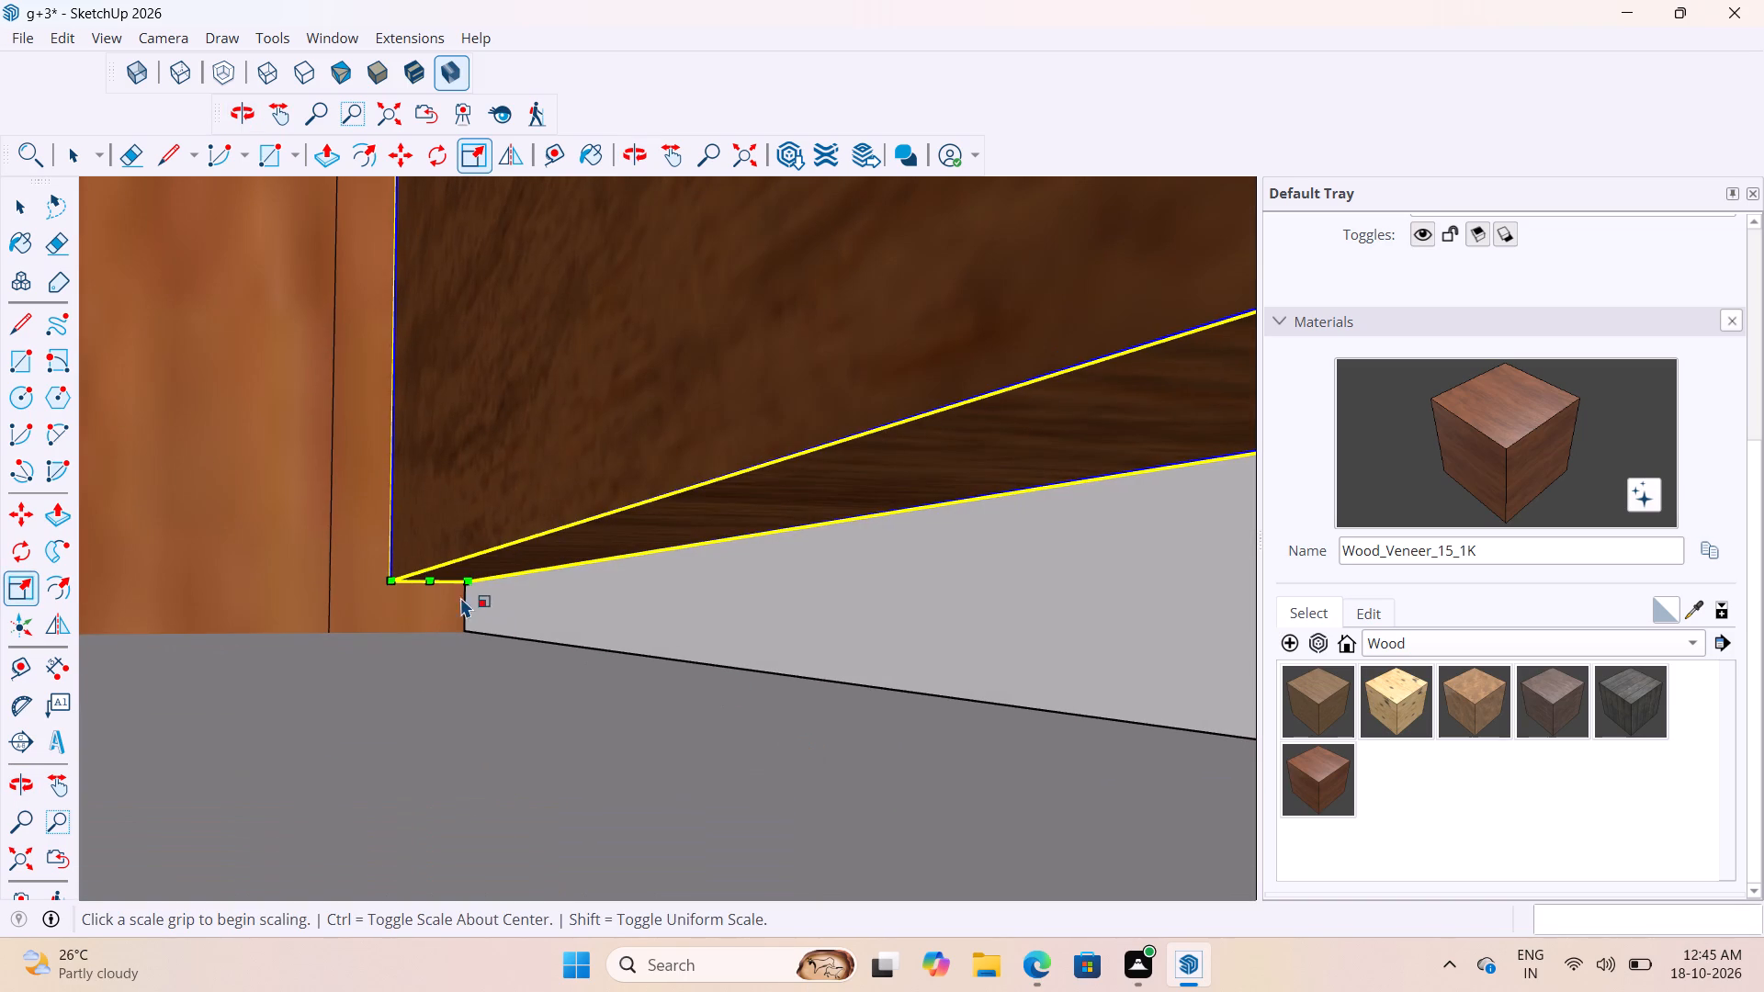
left_click(435, 584)
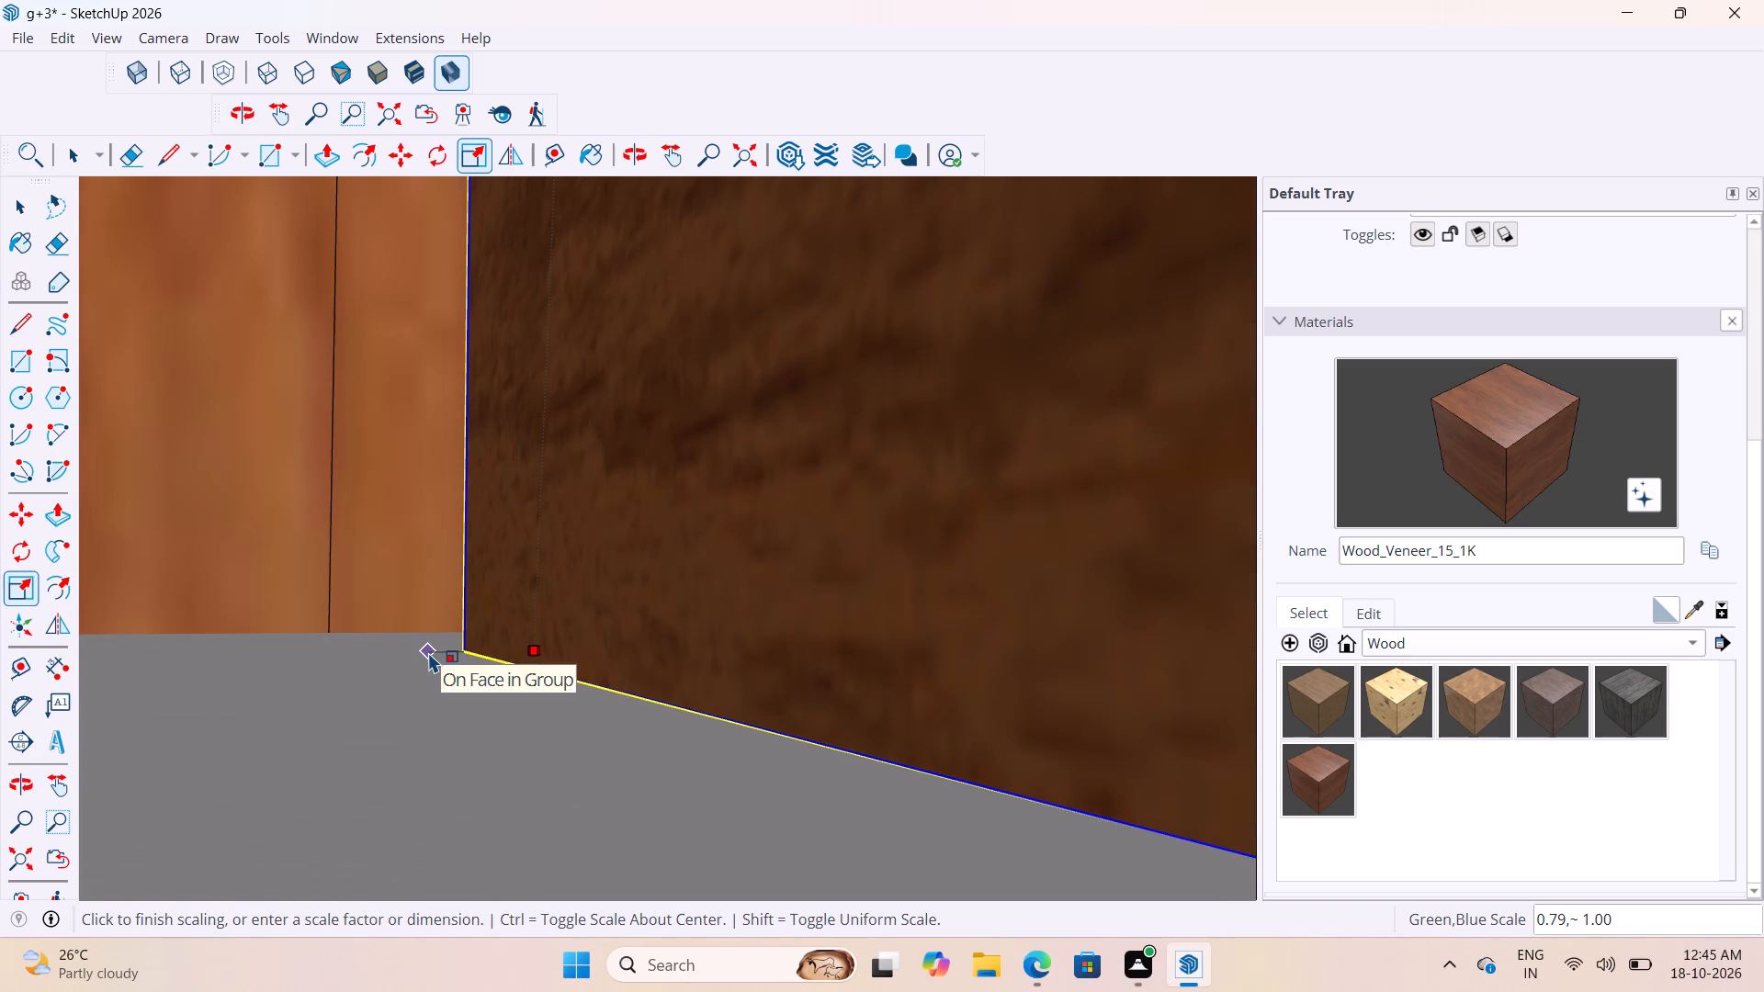
left_click(428, 652)
scroll(428, 652, "up", 2)
middle_click_drag(428, 652, 616, 694)
scroll(611, 704, "down", 4)
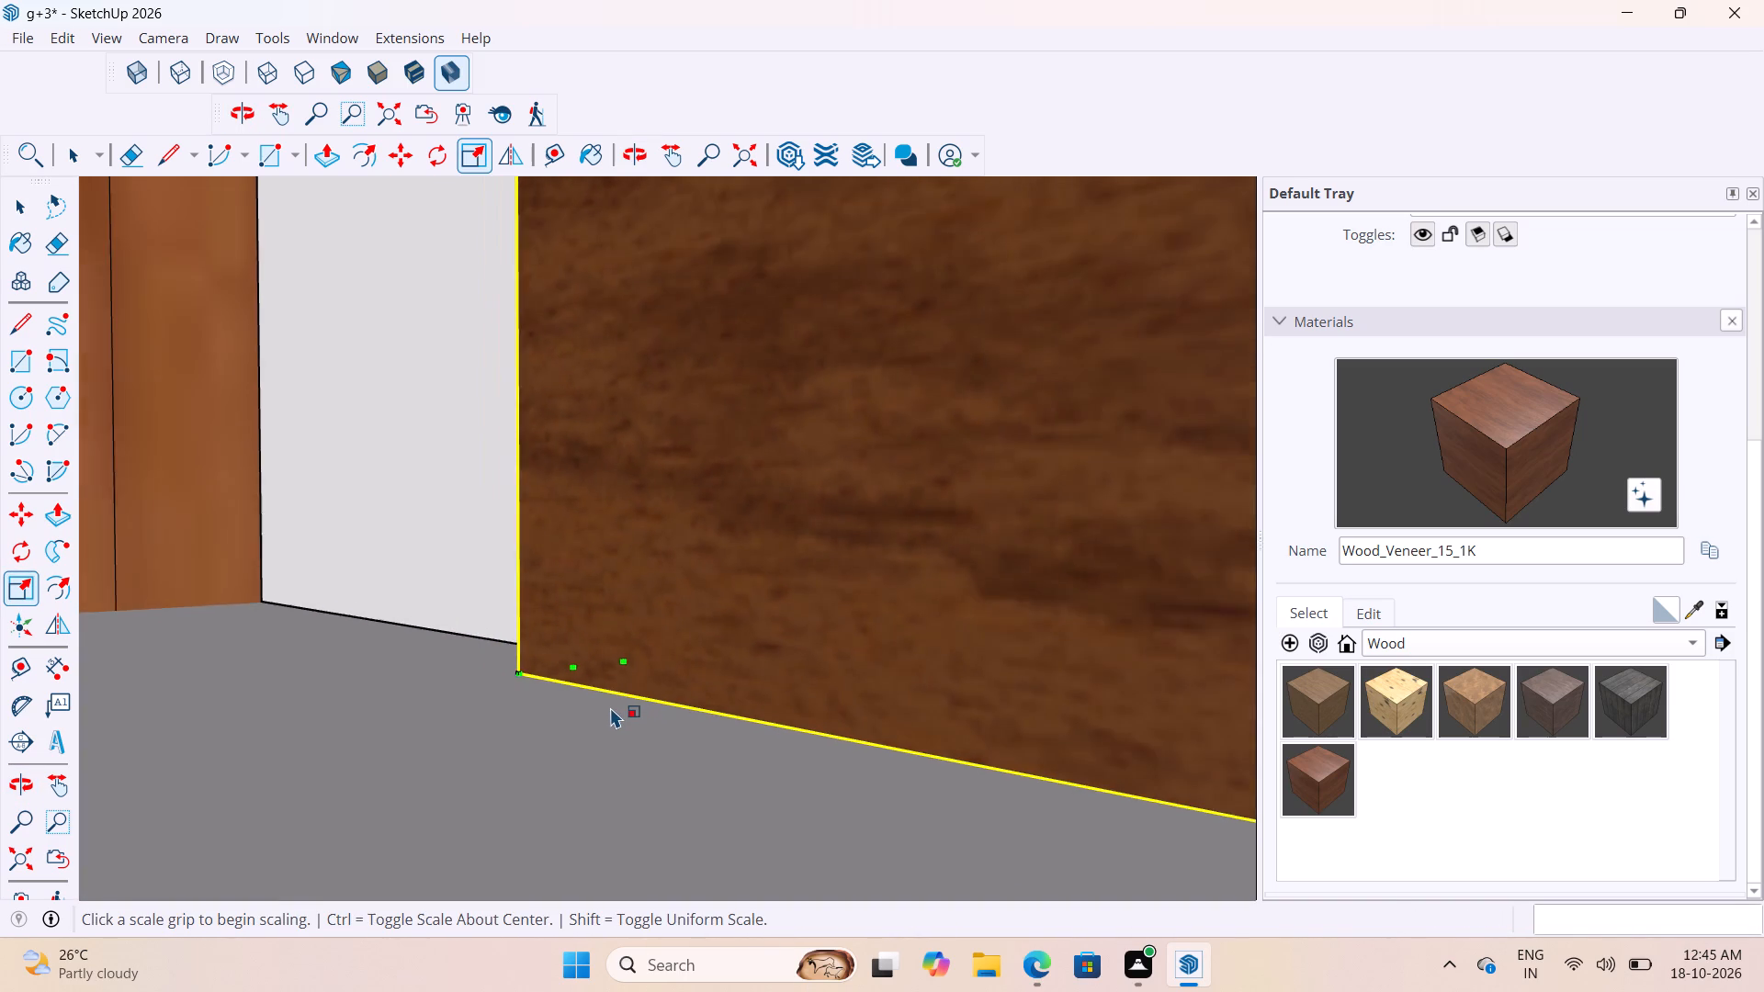
scroll(610, 707, "down", 20)
scroll(610, 707, "down", 6)
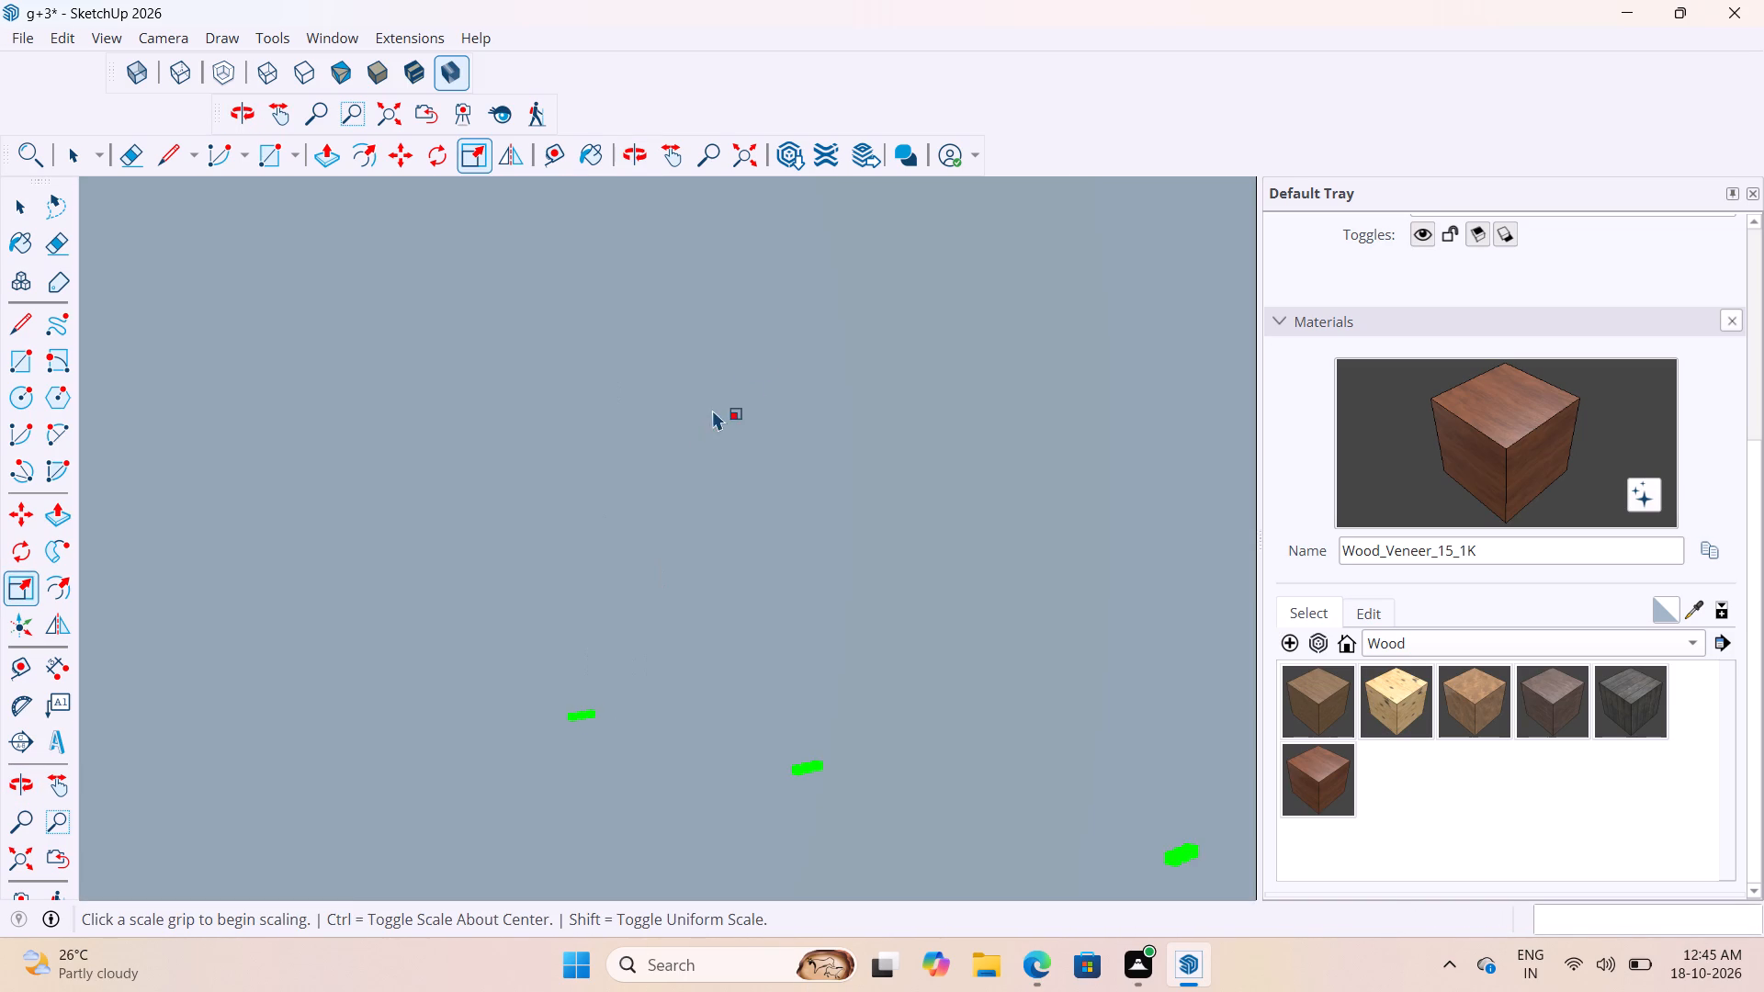
key("space")
left_click(745, 165)
scroll(754, 606, "down", 4)
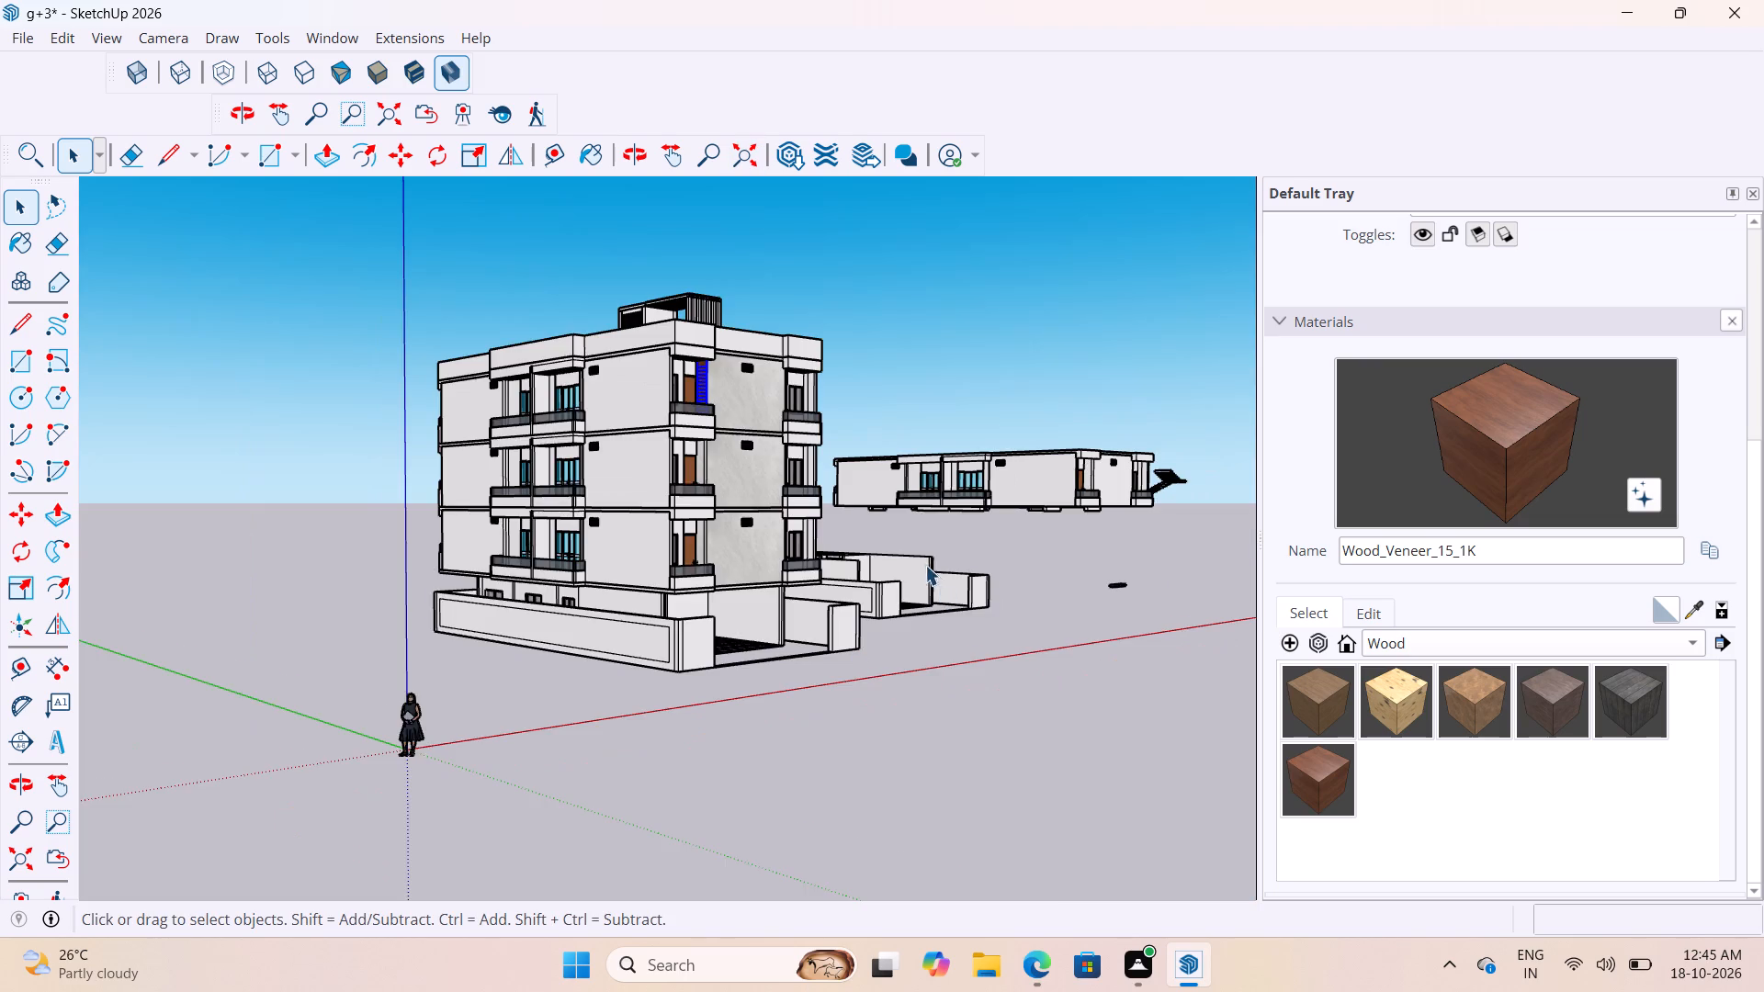
left_click(922, 556)
Examine the rescaled slab's fit against the balcony door, ceiling, side wall and floor from several sides.
scroll(720, 441, "up", 20)
scroll(720, 441, "up", 7)
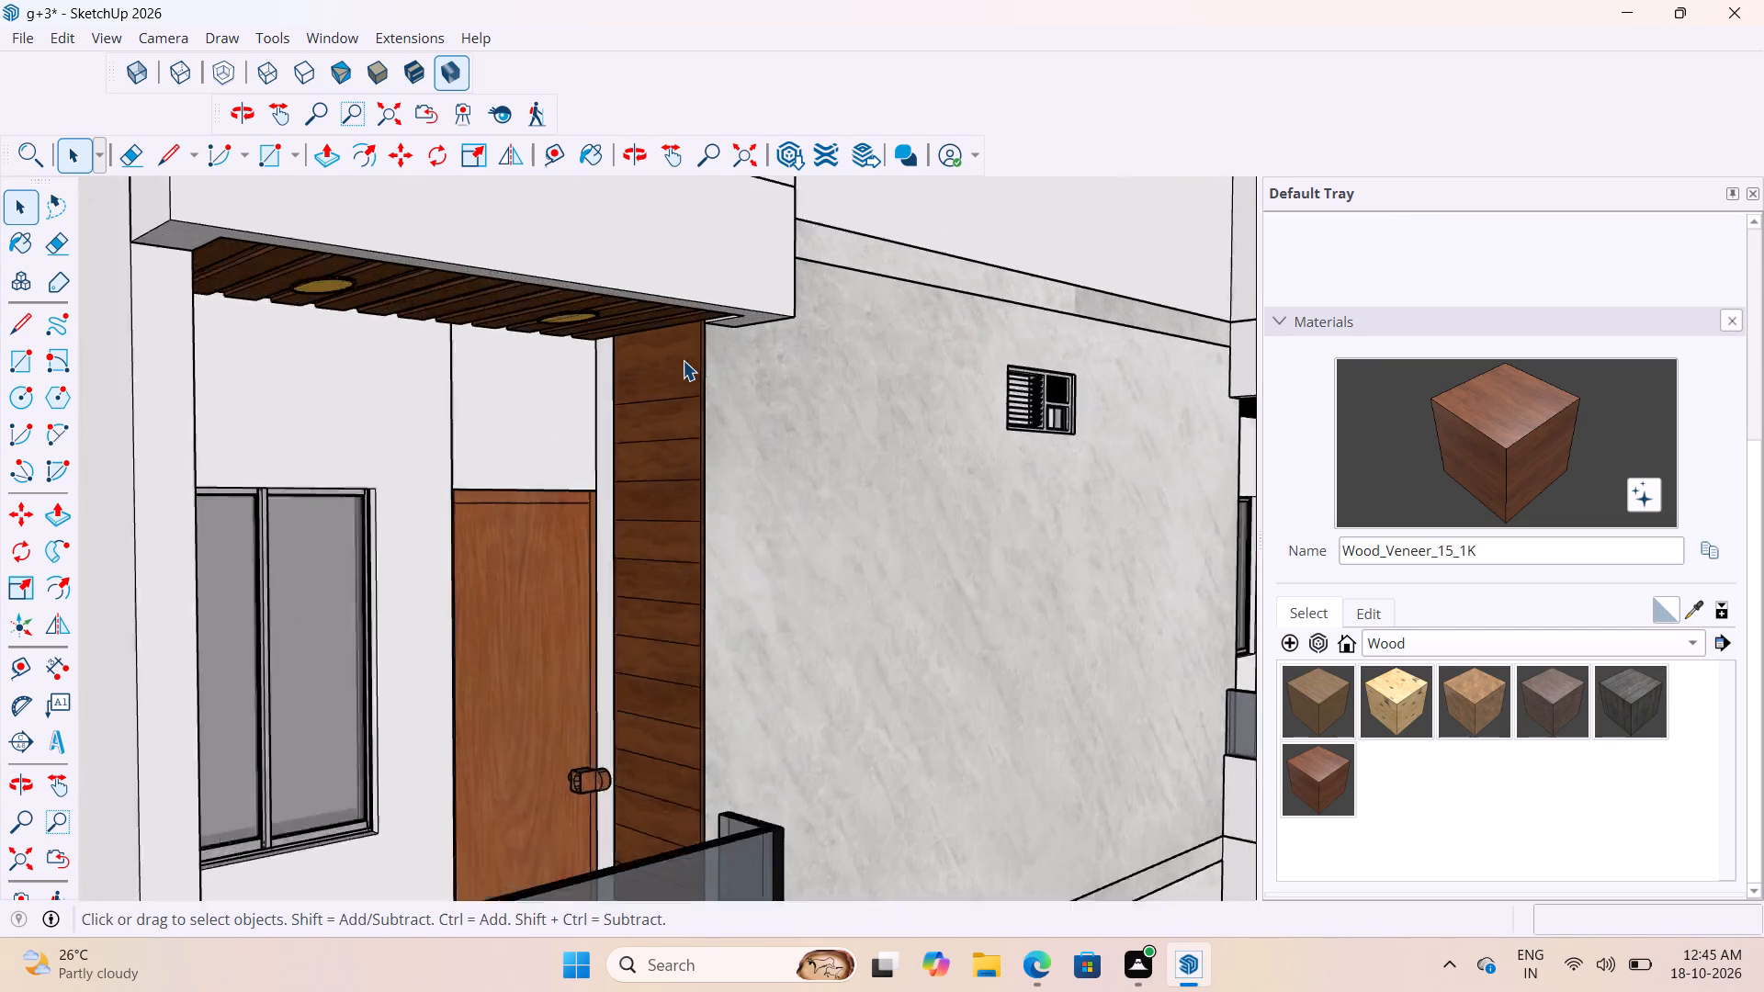
scroll(683, 360, "up", 5)
middle_click_drag(686, 361, 775, 523)
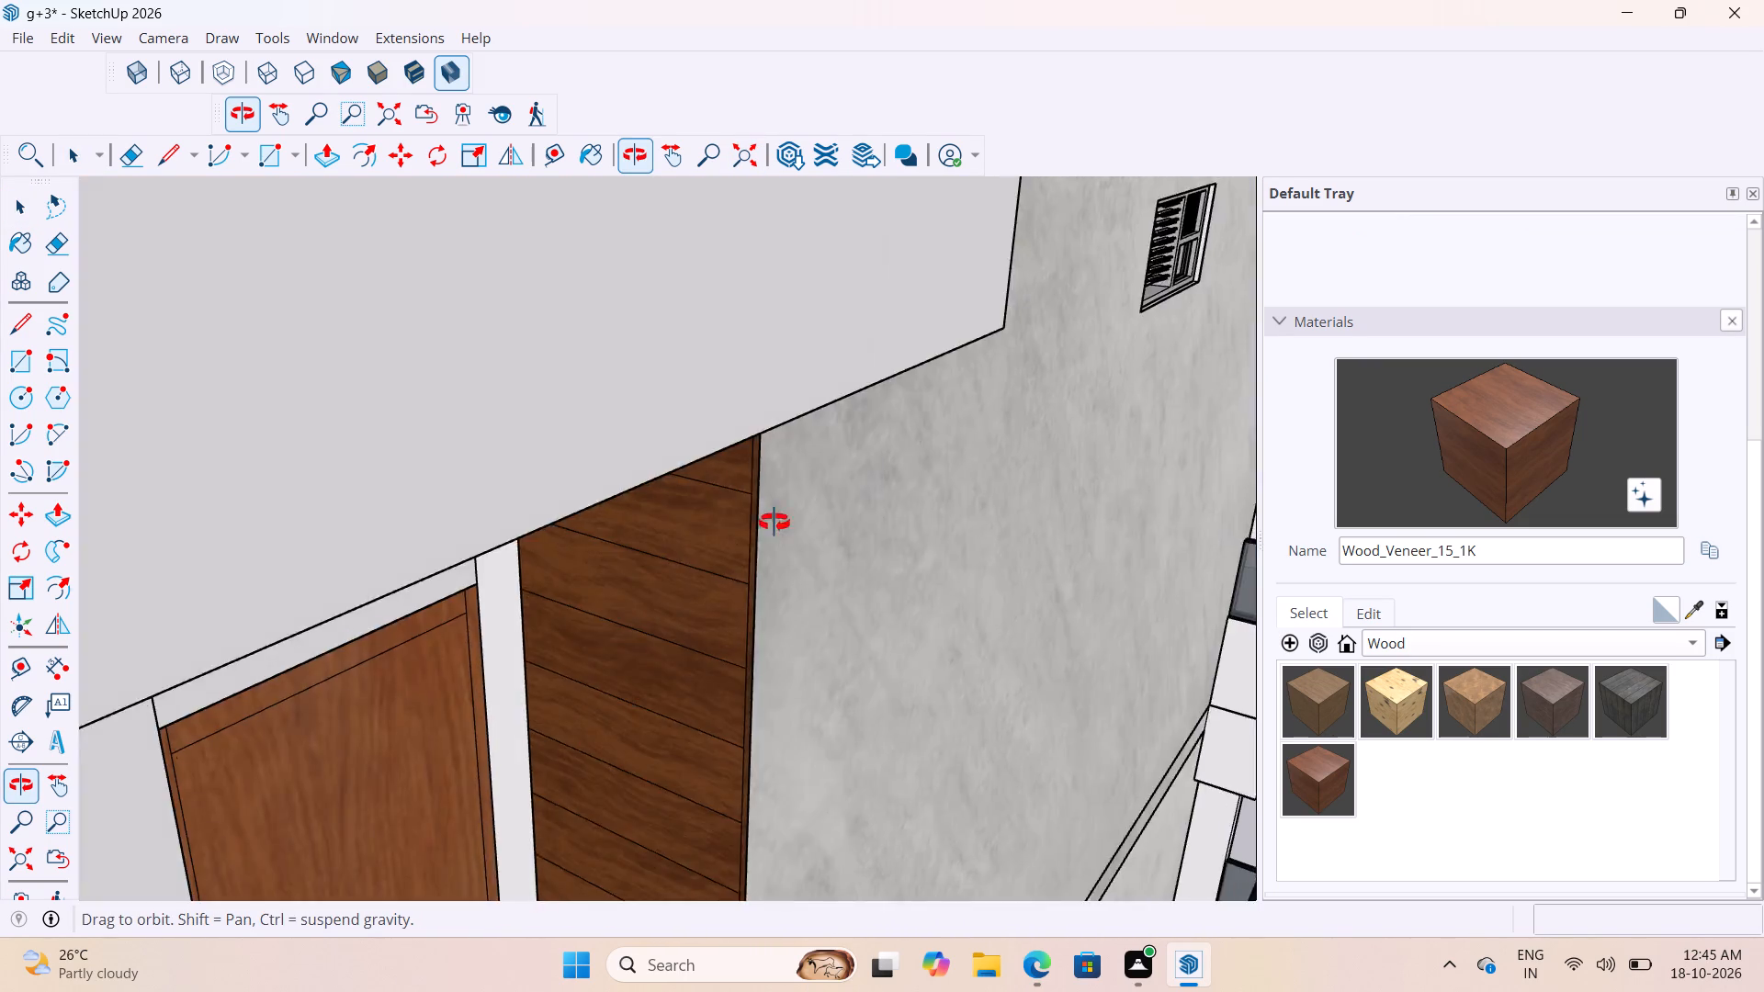
middle_click_drag(775, 523, 637, 421)
scroll(637, 428, "up", 1)
scroll(638, 435, "down", 15)
middle_click_drag(647, 694, 671, 761)
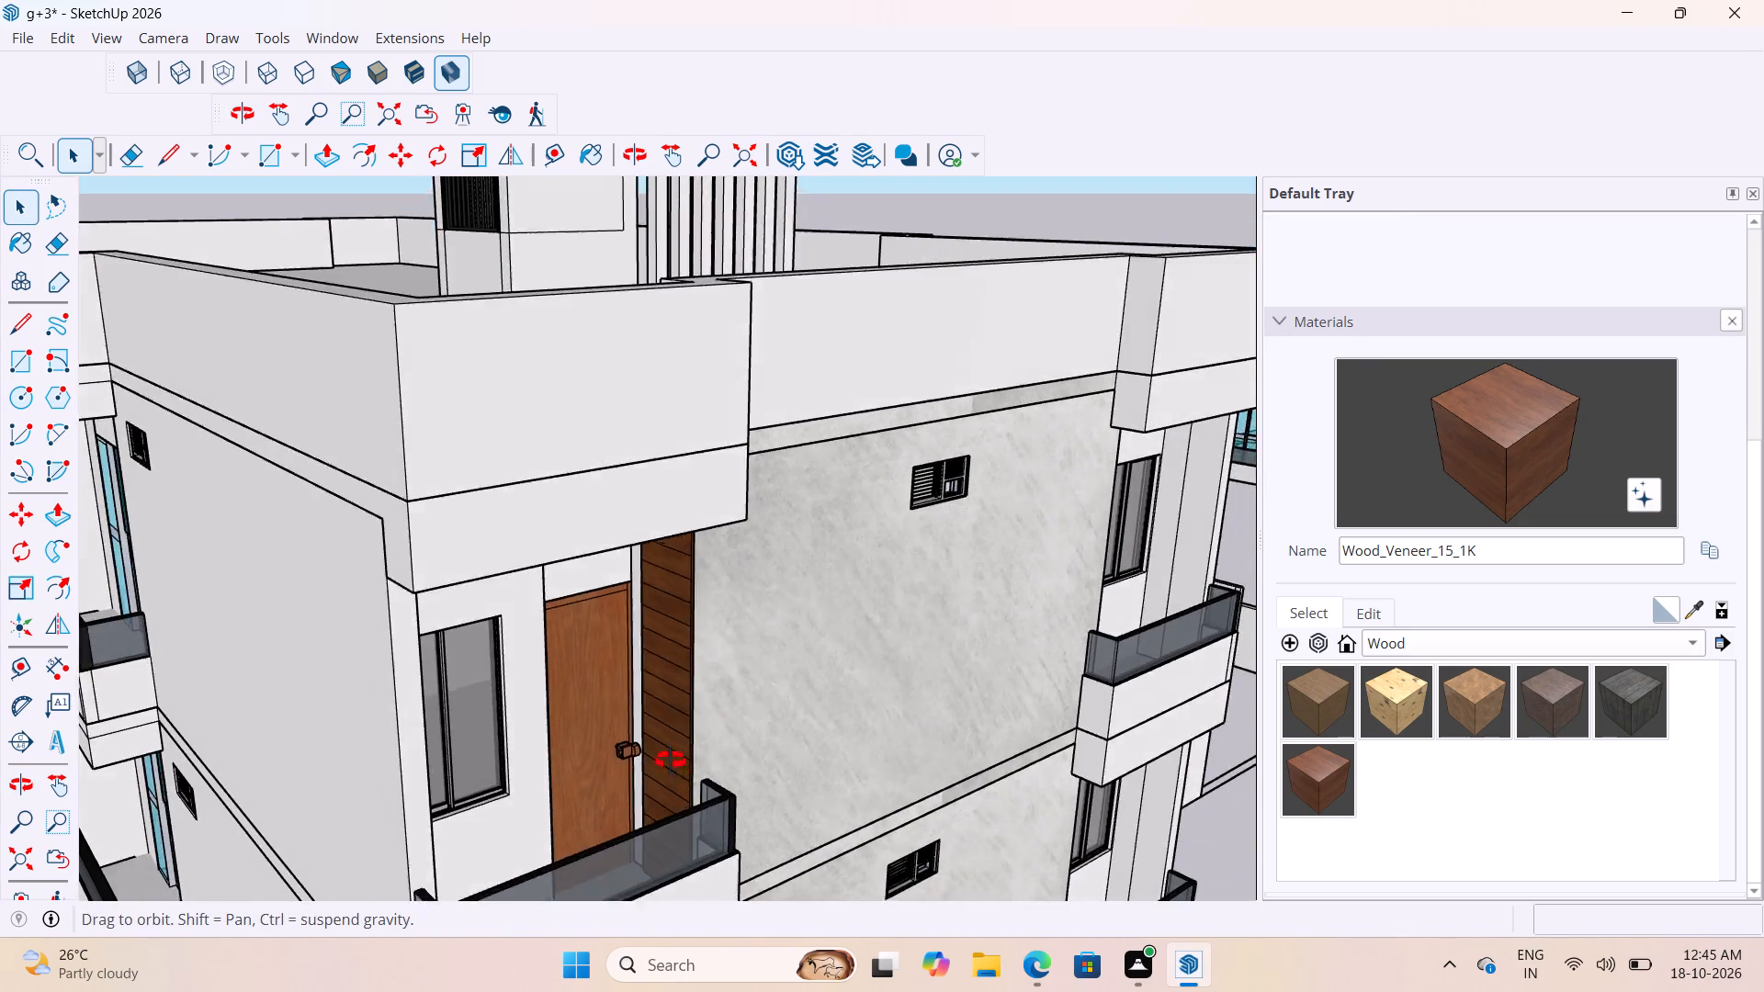
middle_click_drag(671, 761, 717, 844)
scroll(717, 841, "down", 5)
scroll(711, 864, "up", 20)
middle_click_drag(664, 872, 673, 870)
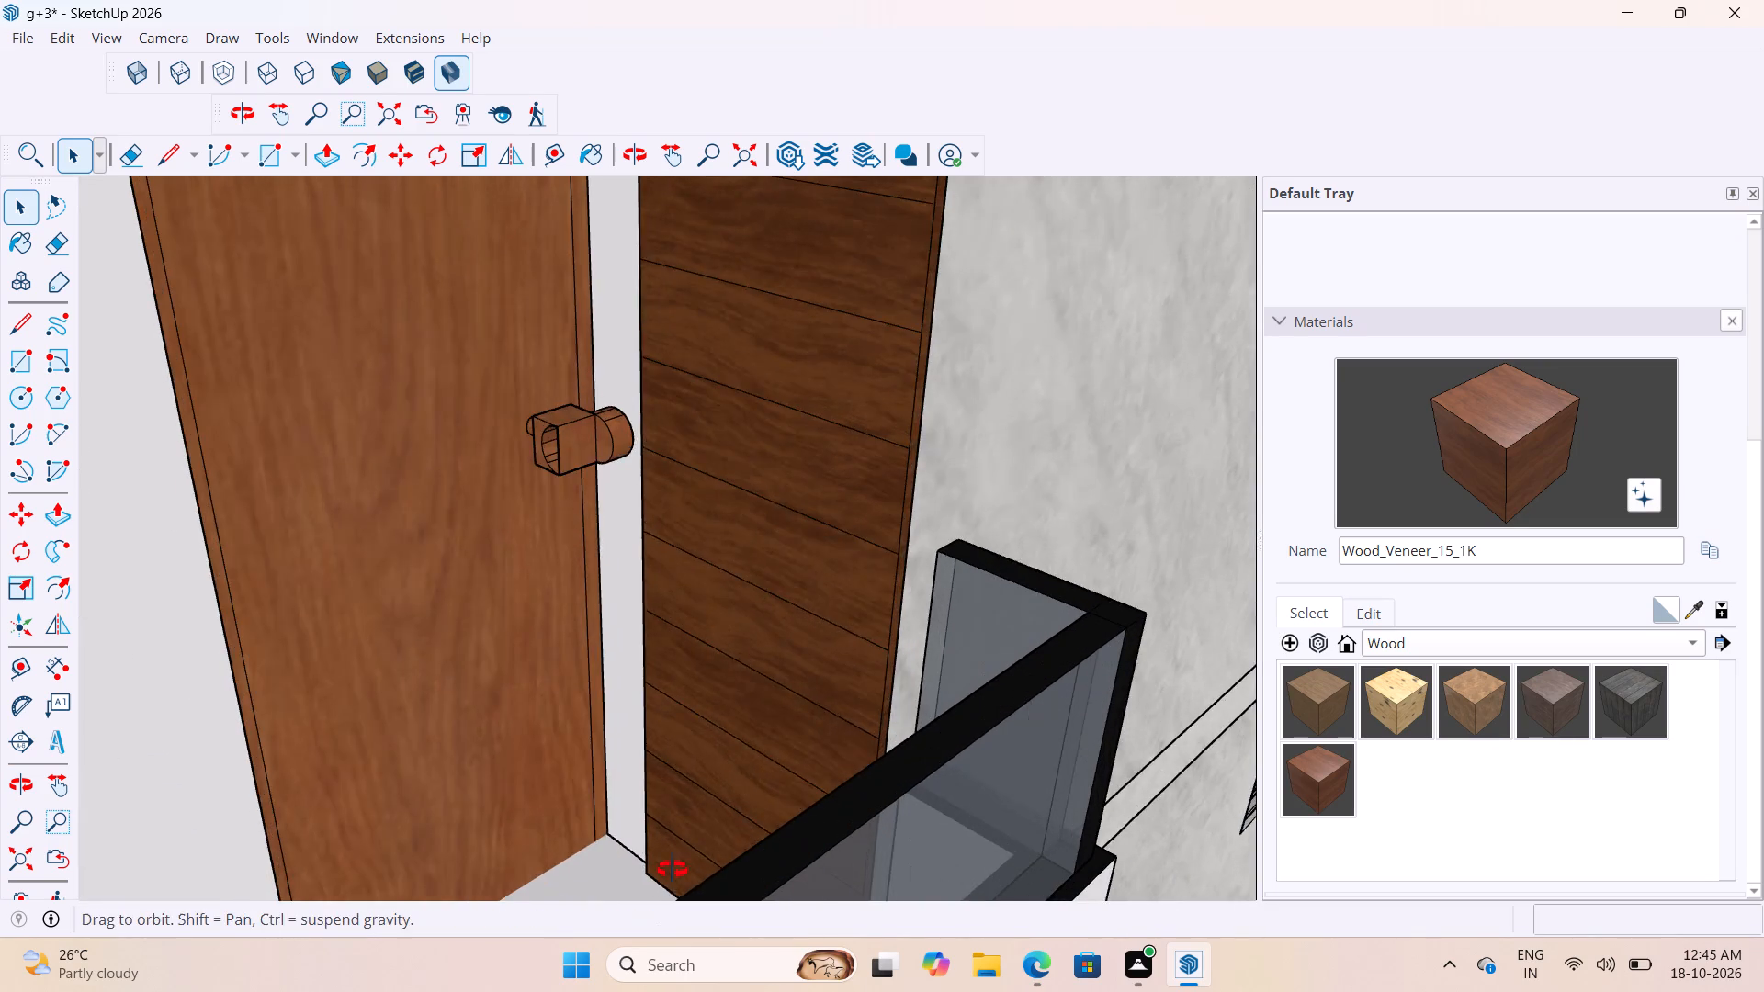
middle_click_drag(673, 870, 714, 872)
Widen the wood slab towards the door by a green-axis scale of about 1.25 so it meets the door frame.
left_click(729, 661)
scroll(739, 664, "down", 1)
middle_click_drag(743, 664, 843, 645)
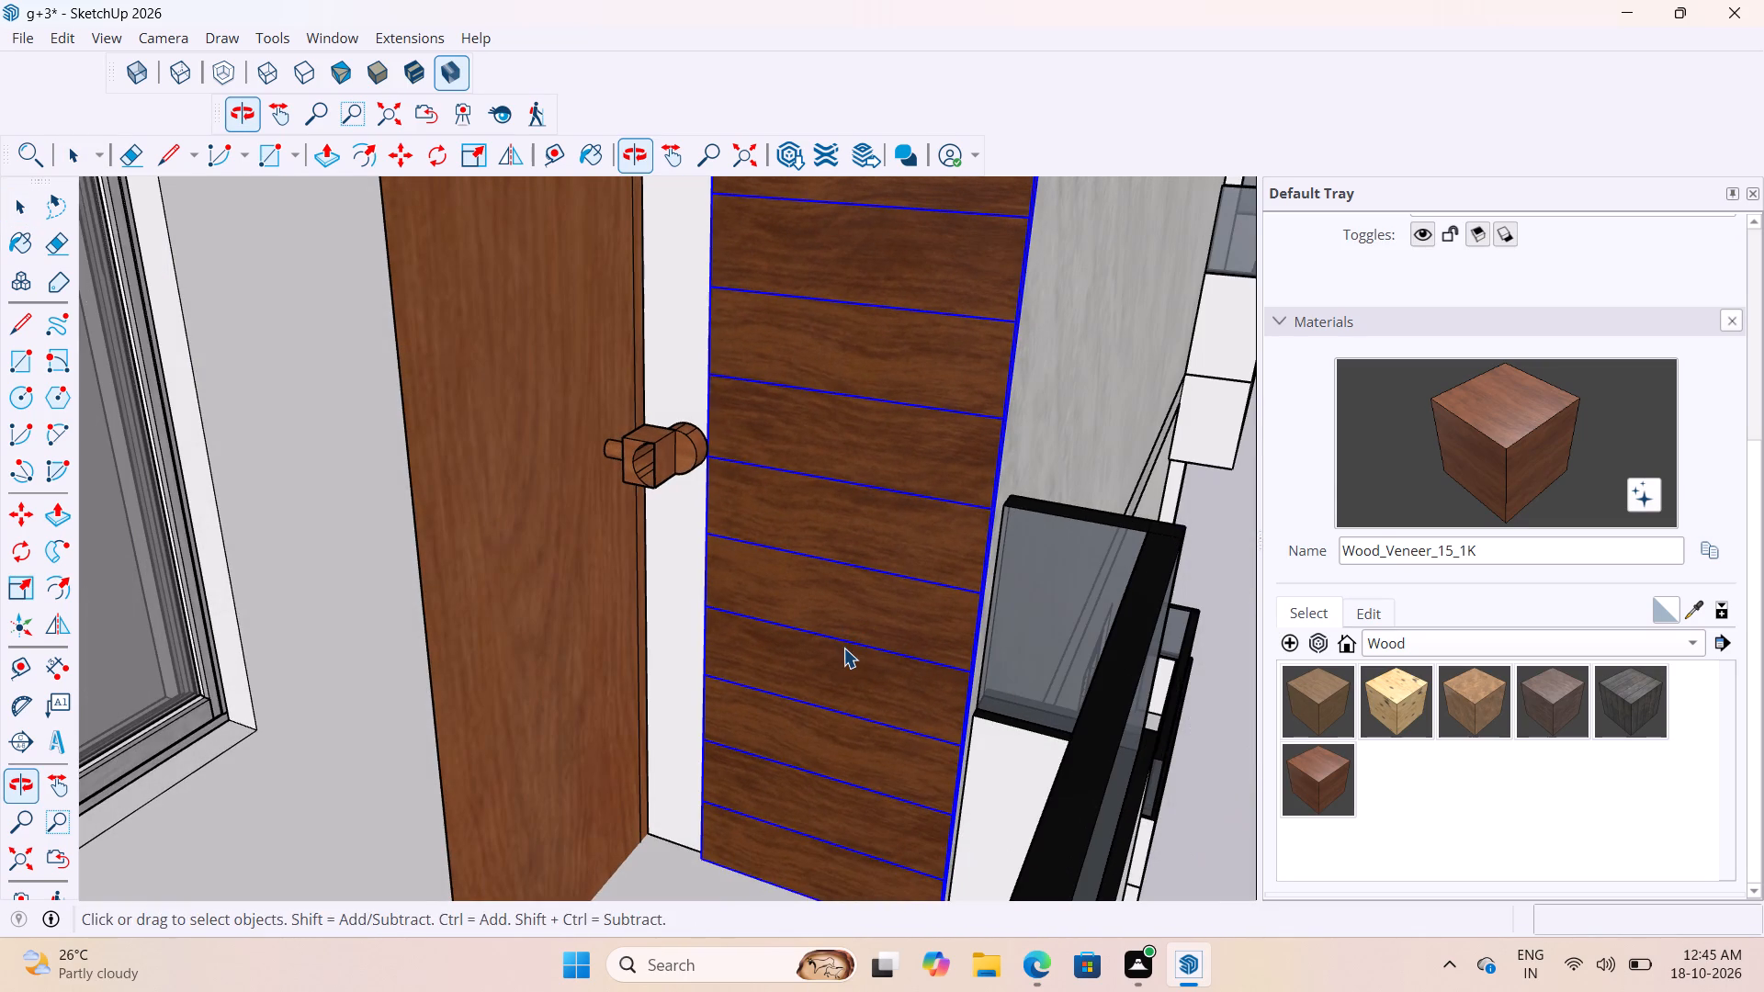
key("s")
scroll(843, 646, "down", 4)
scroll(784, 379, "up", 10)
scroll(727, 283, "up", 2)
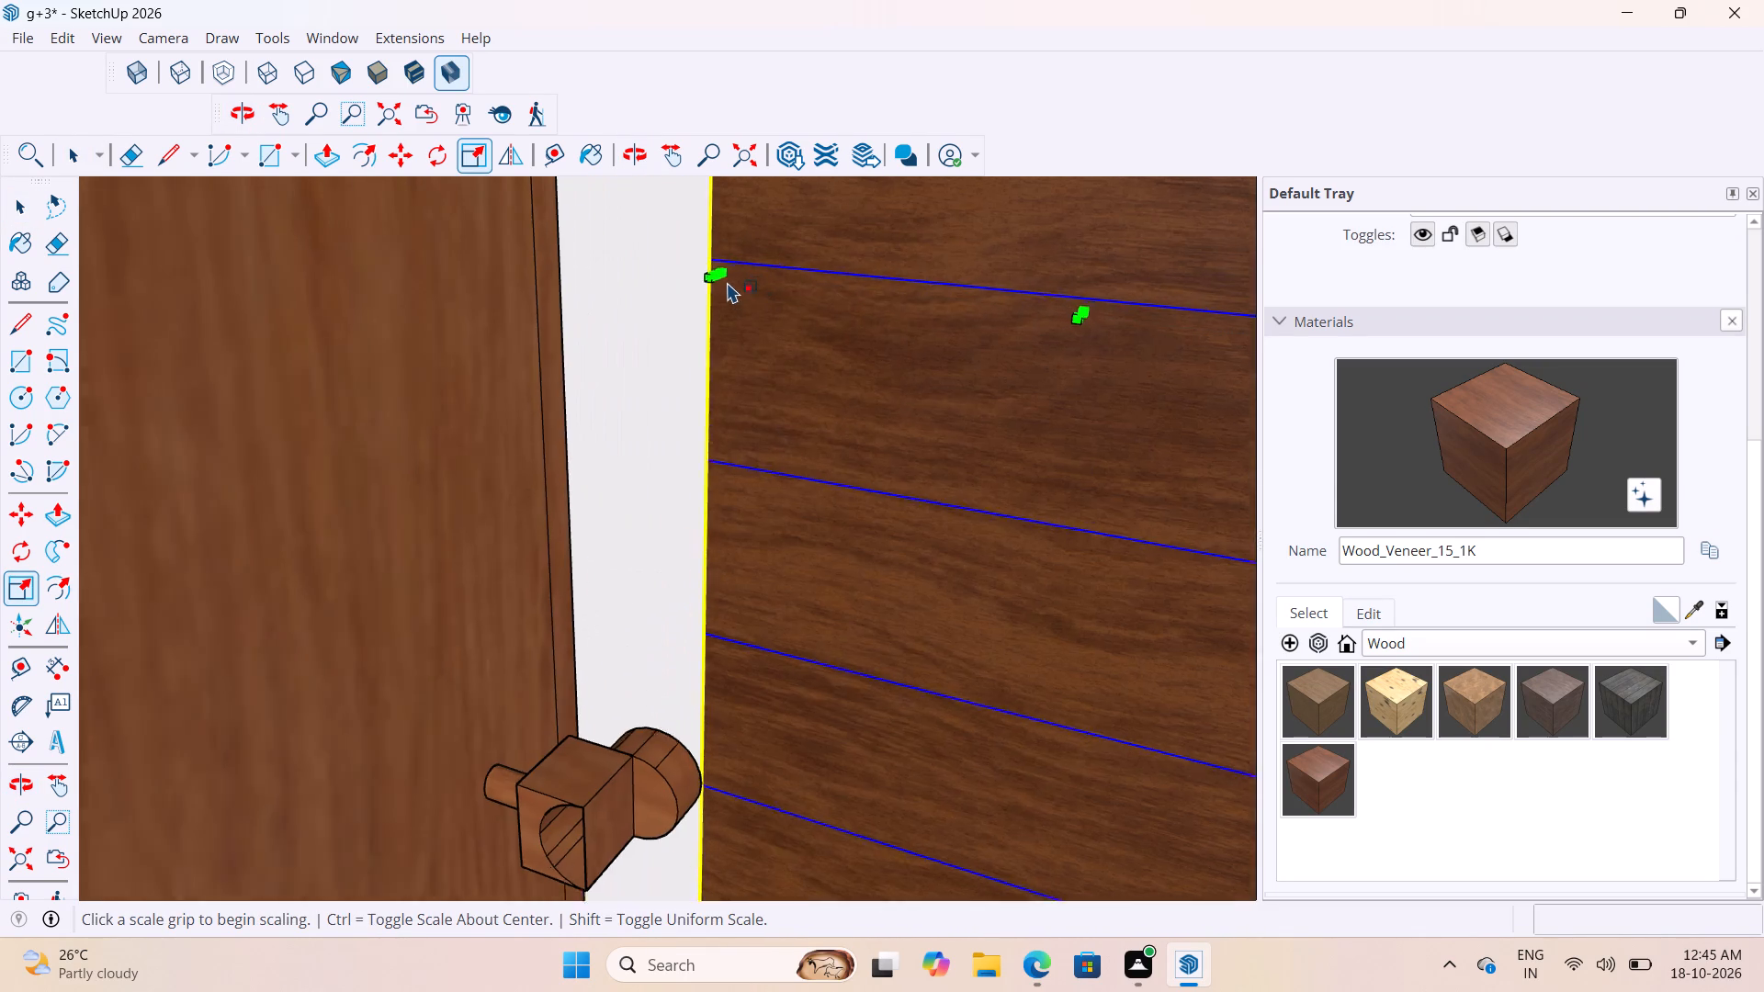
scroll(727, 282, "up", 5)
left_click(712, 267)
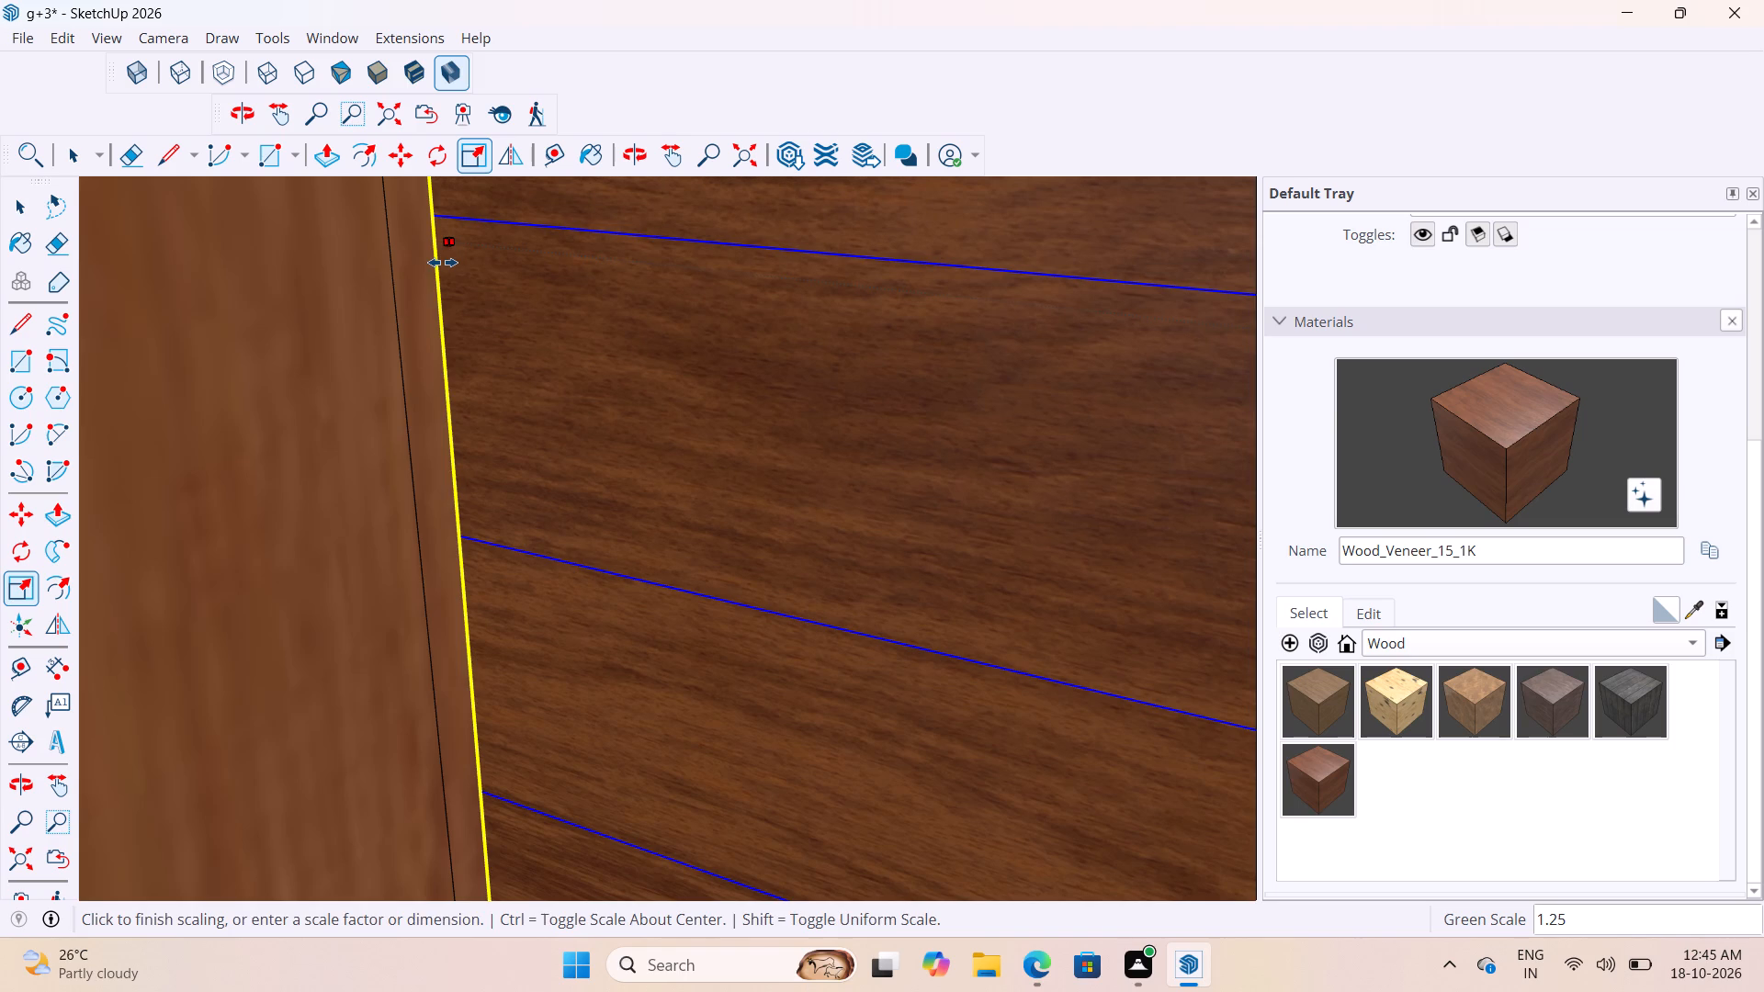
left_click(443, 262)
scroll(515, 434, "down", 20)
scroll(515, 434, "down", 5)
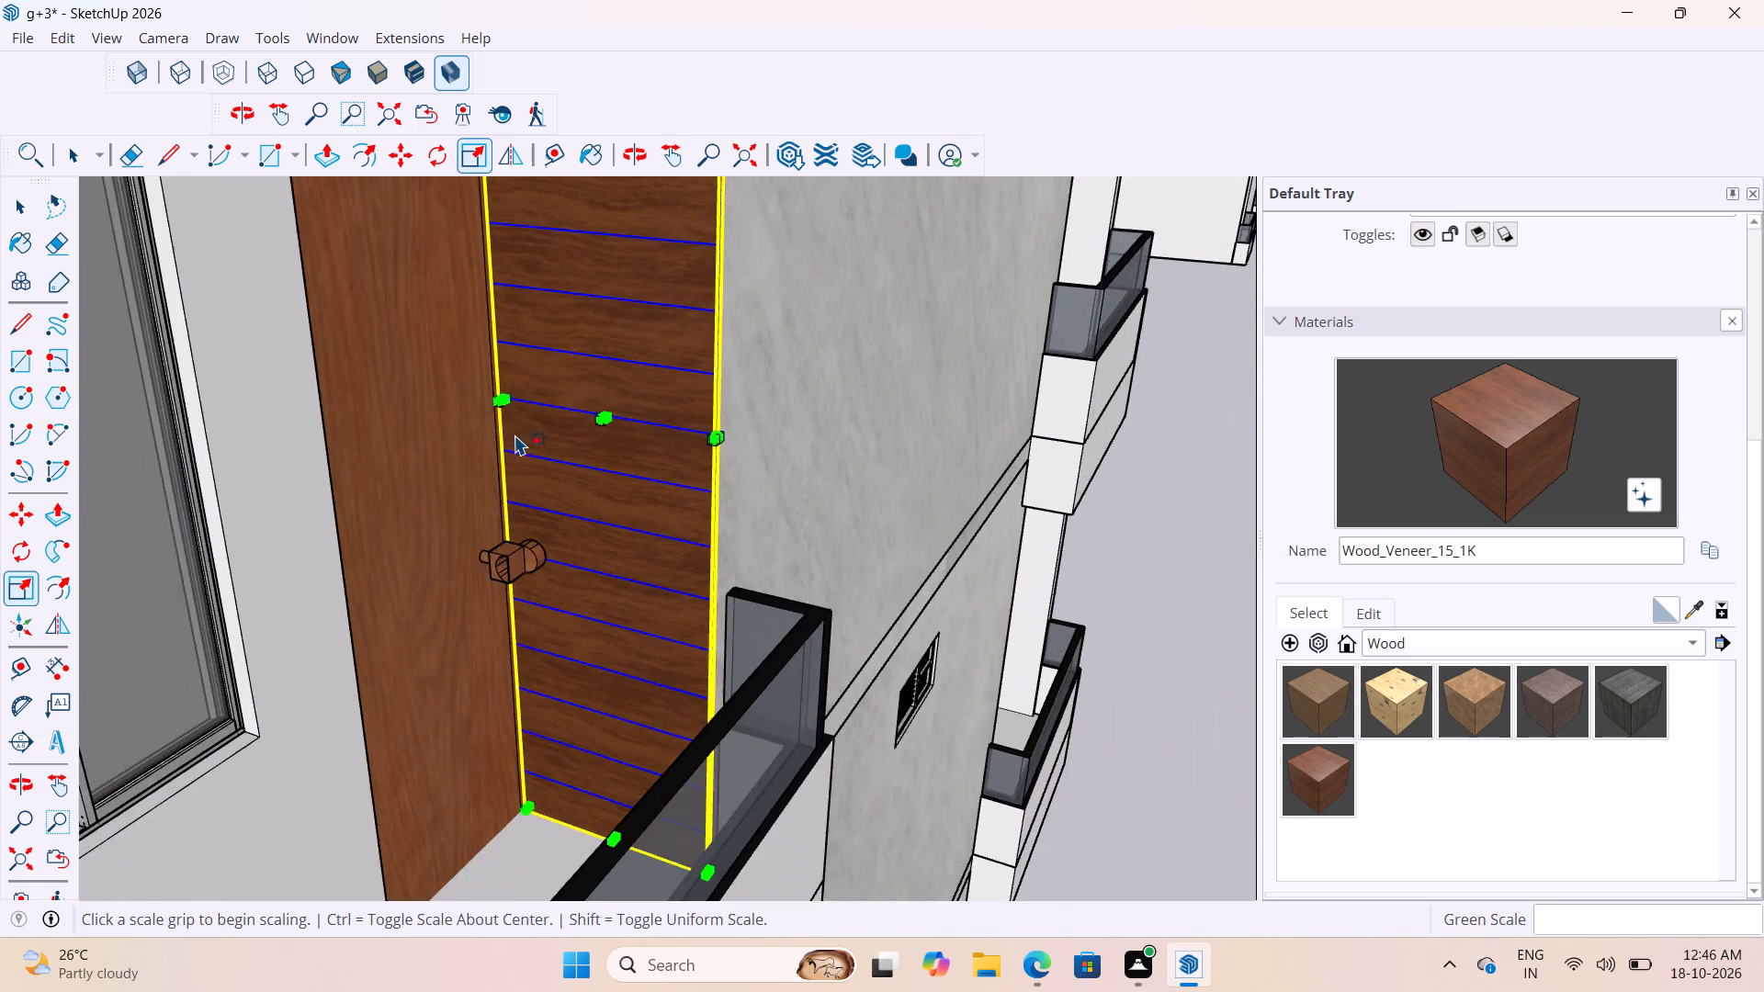
scroll(514, 434, "down", 7)
key("space")
left_click(1104, 618)
Copy the top-floor balcony's wood slab about 10' 6 1/2" straight down, from its top outer corner to the ceiling corner of the balcony below.
scroll(578, 385, "up", 9)
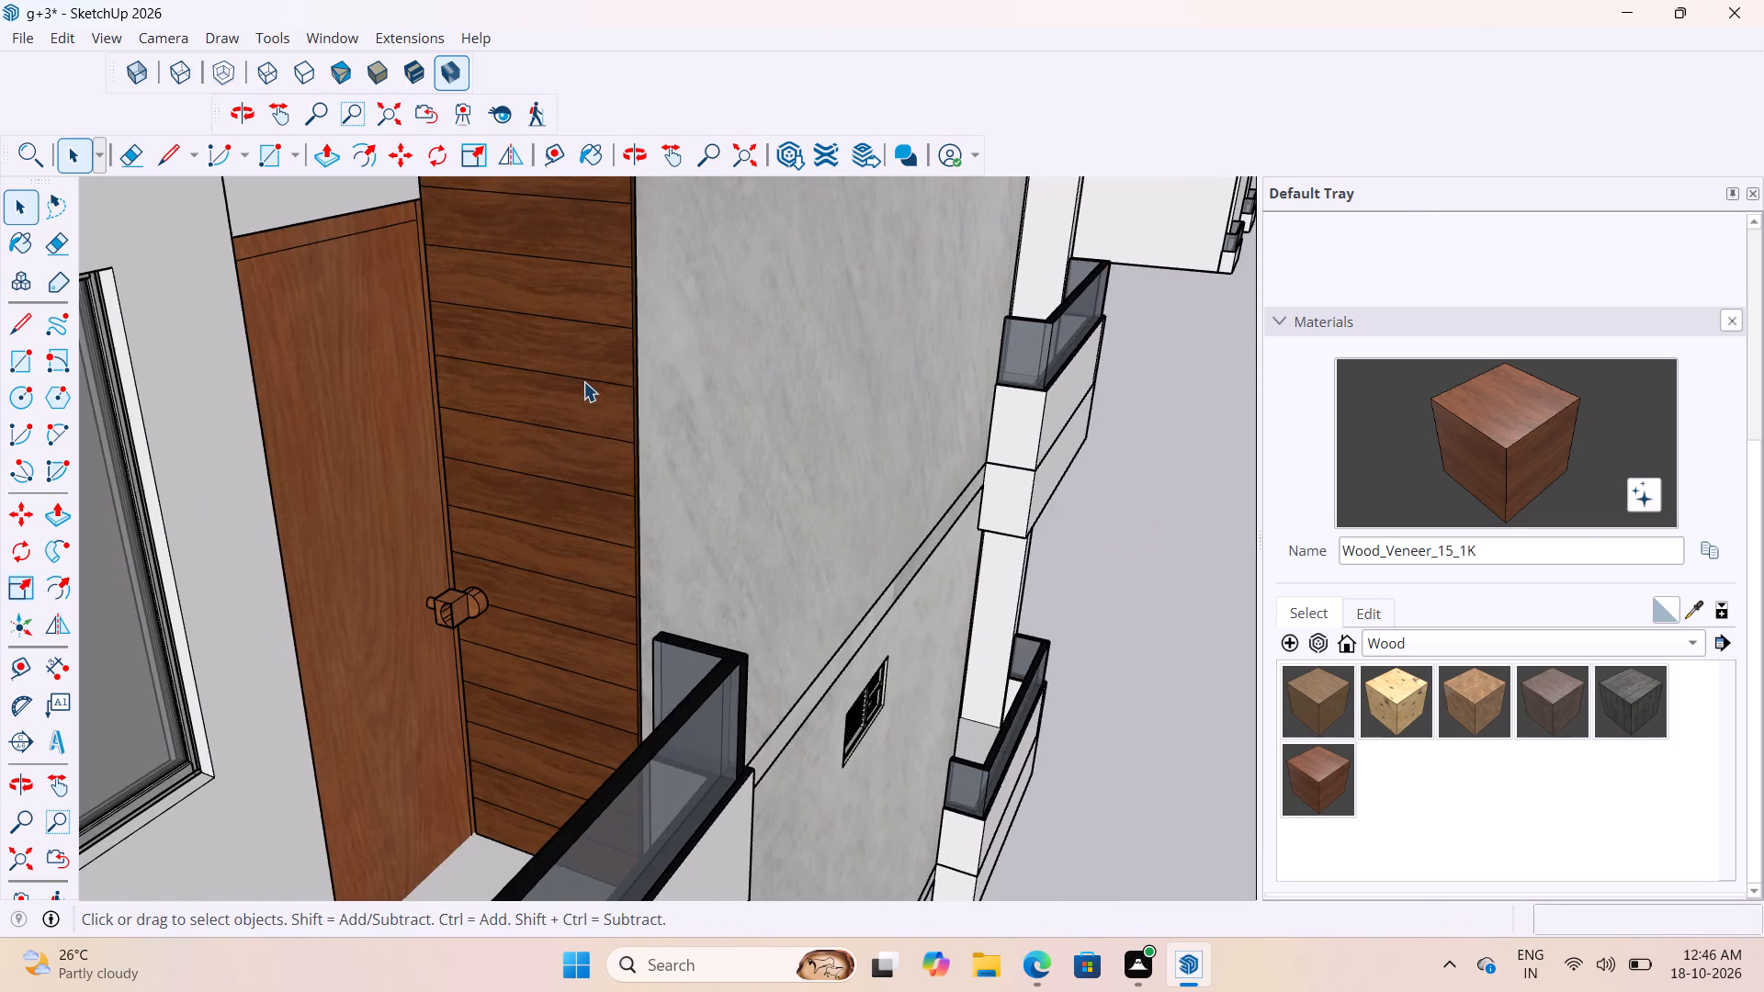
middle_click_drag(612, 425, 471, 505)
scroll(463, 510, "down", 10)
middle_click_drag(481, 393, 400, 247)
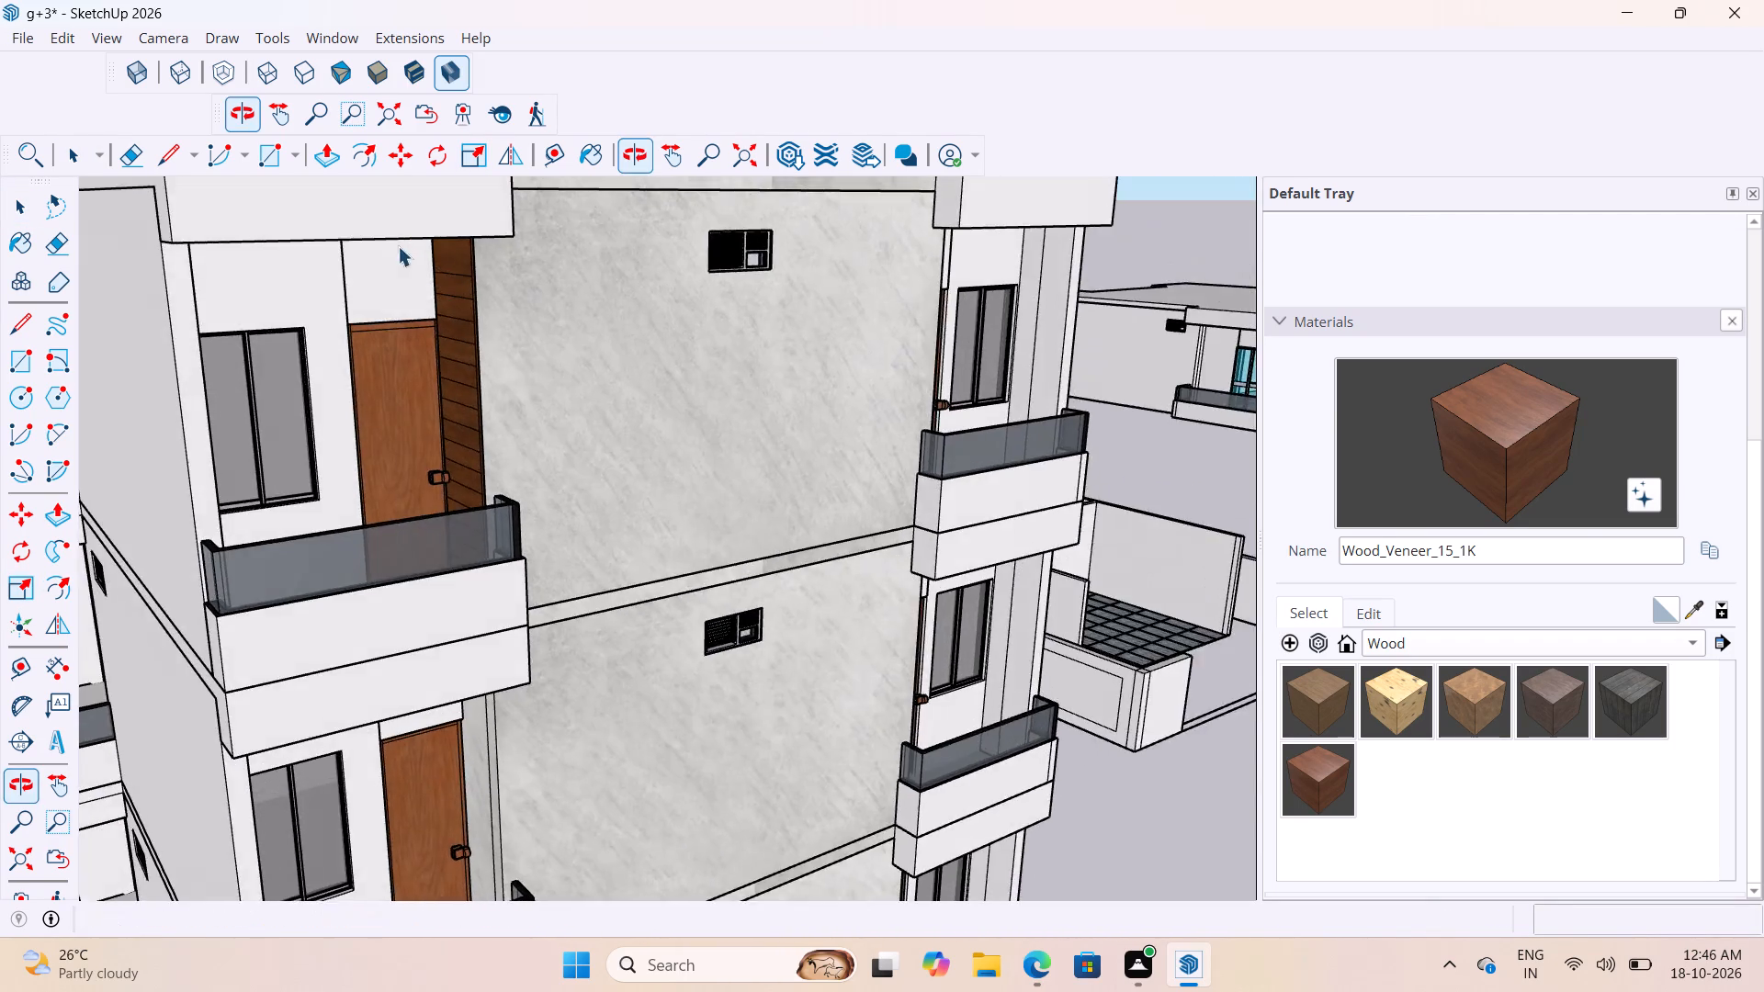
scroll(495, 229, "up", 16)
left_click(526, 277)
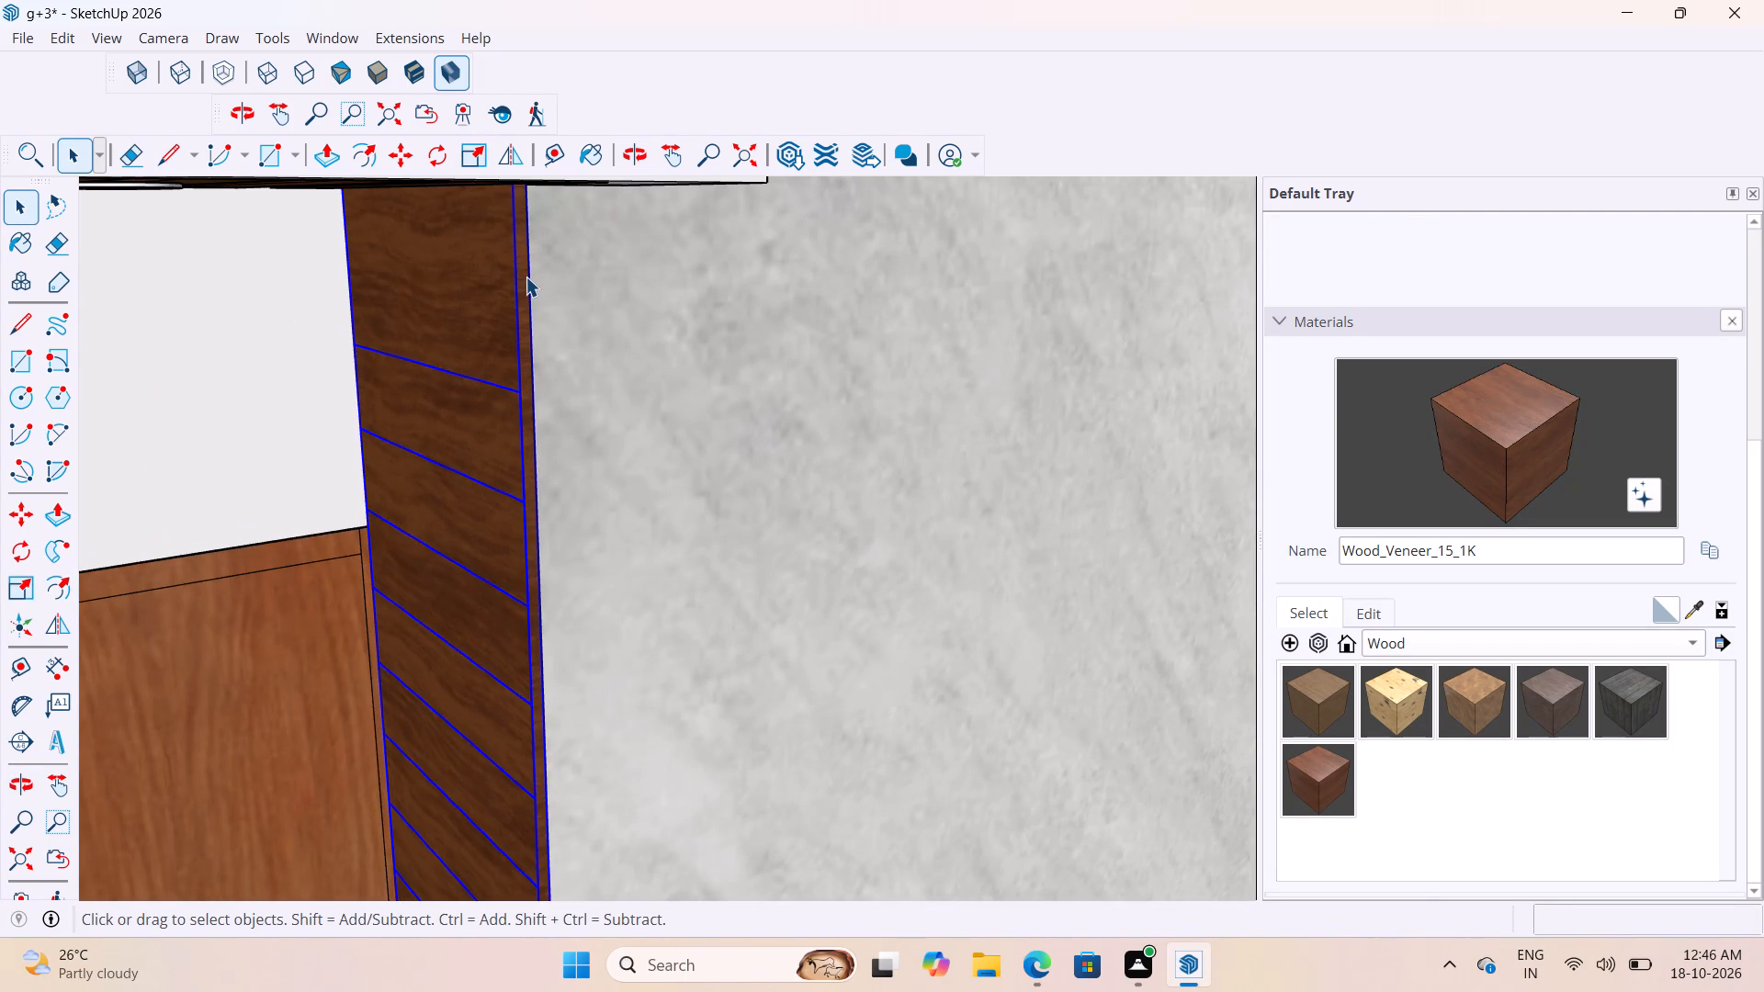
key("m")
scroll(541, 373, "down", 8)
scroll(537, 292, "up", 3)
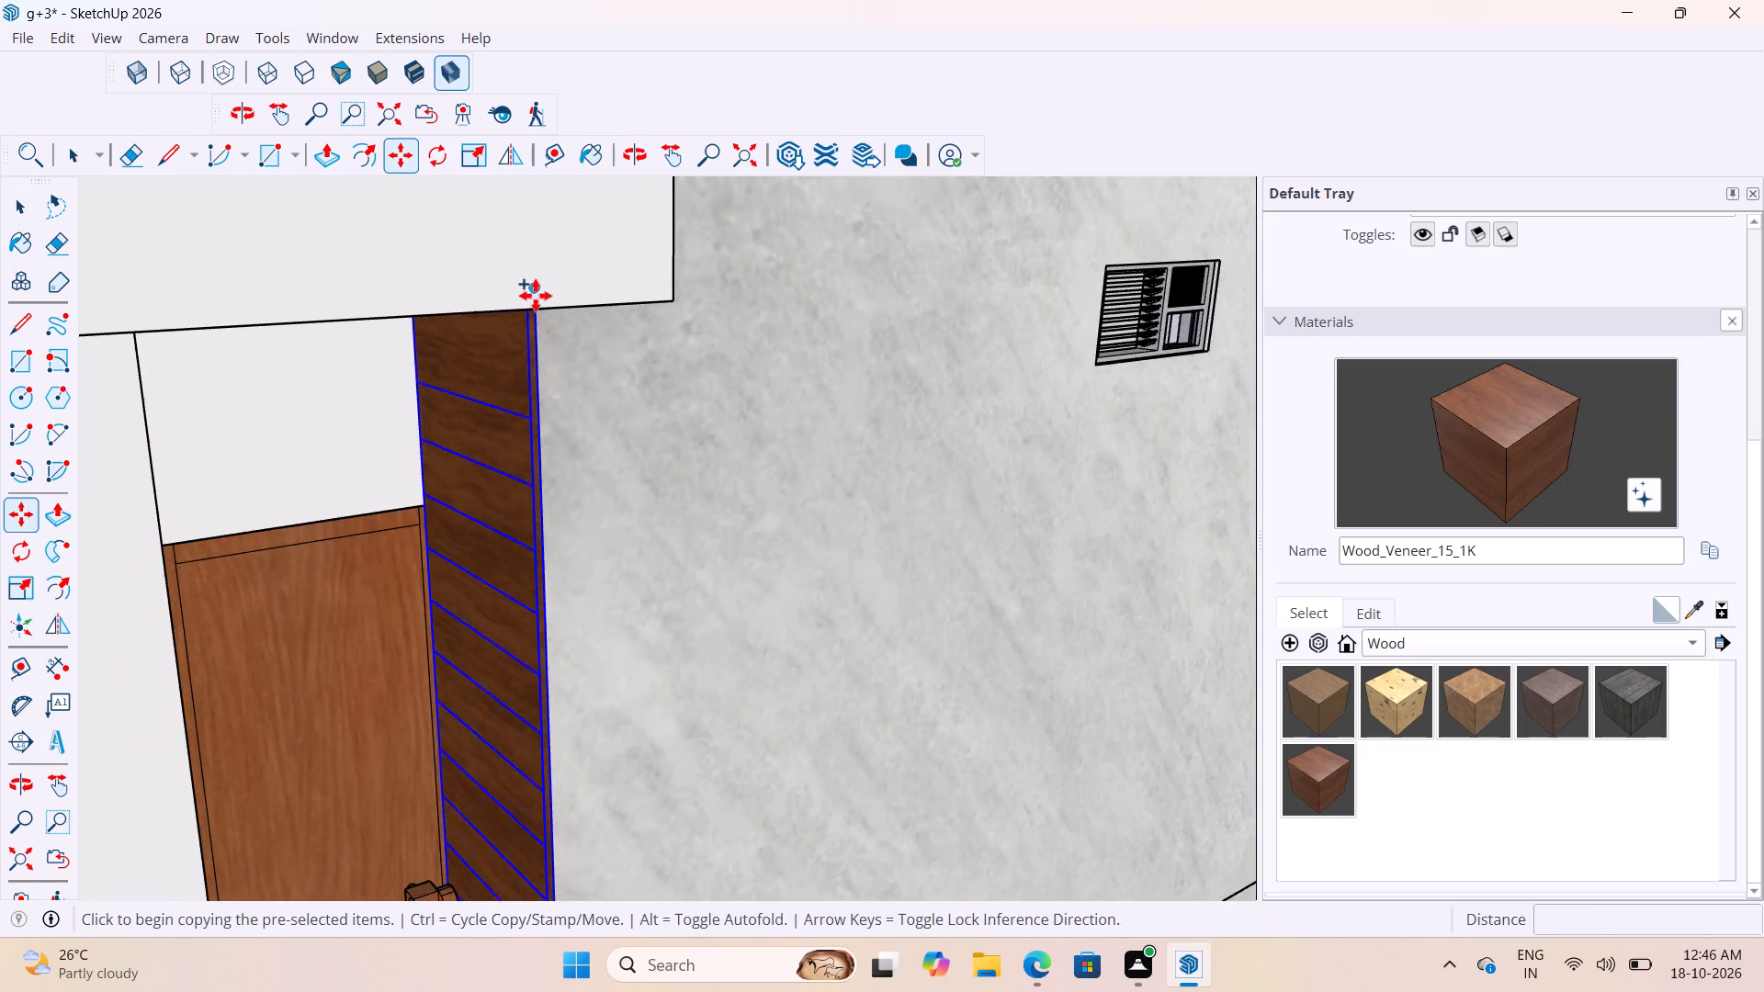
scroll(536, 296, "up", 7)
middle_click_drag(531, 344, 556, 208)
scroll(554, 226, "up", 12)
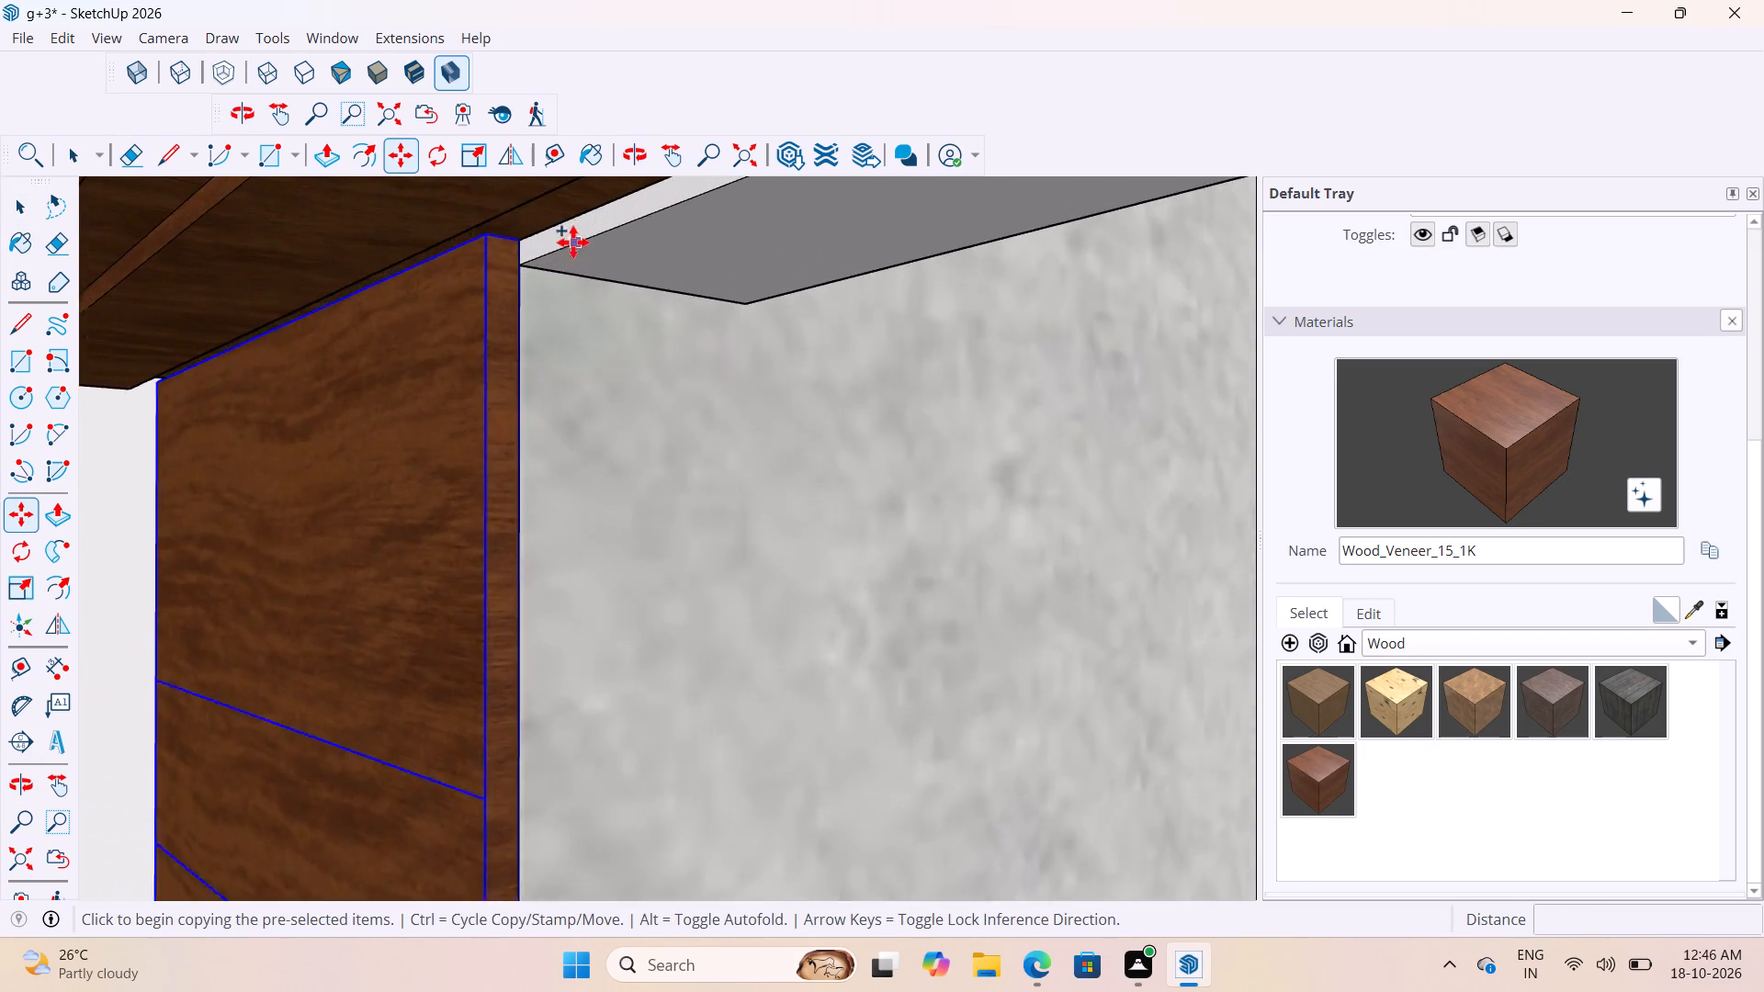
scroll(573, 242, "up", 4)
middle_click_drag(539, 268, 488, 287)
left_click(501, 231)
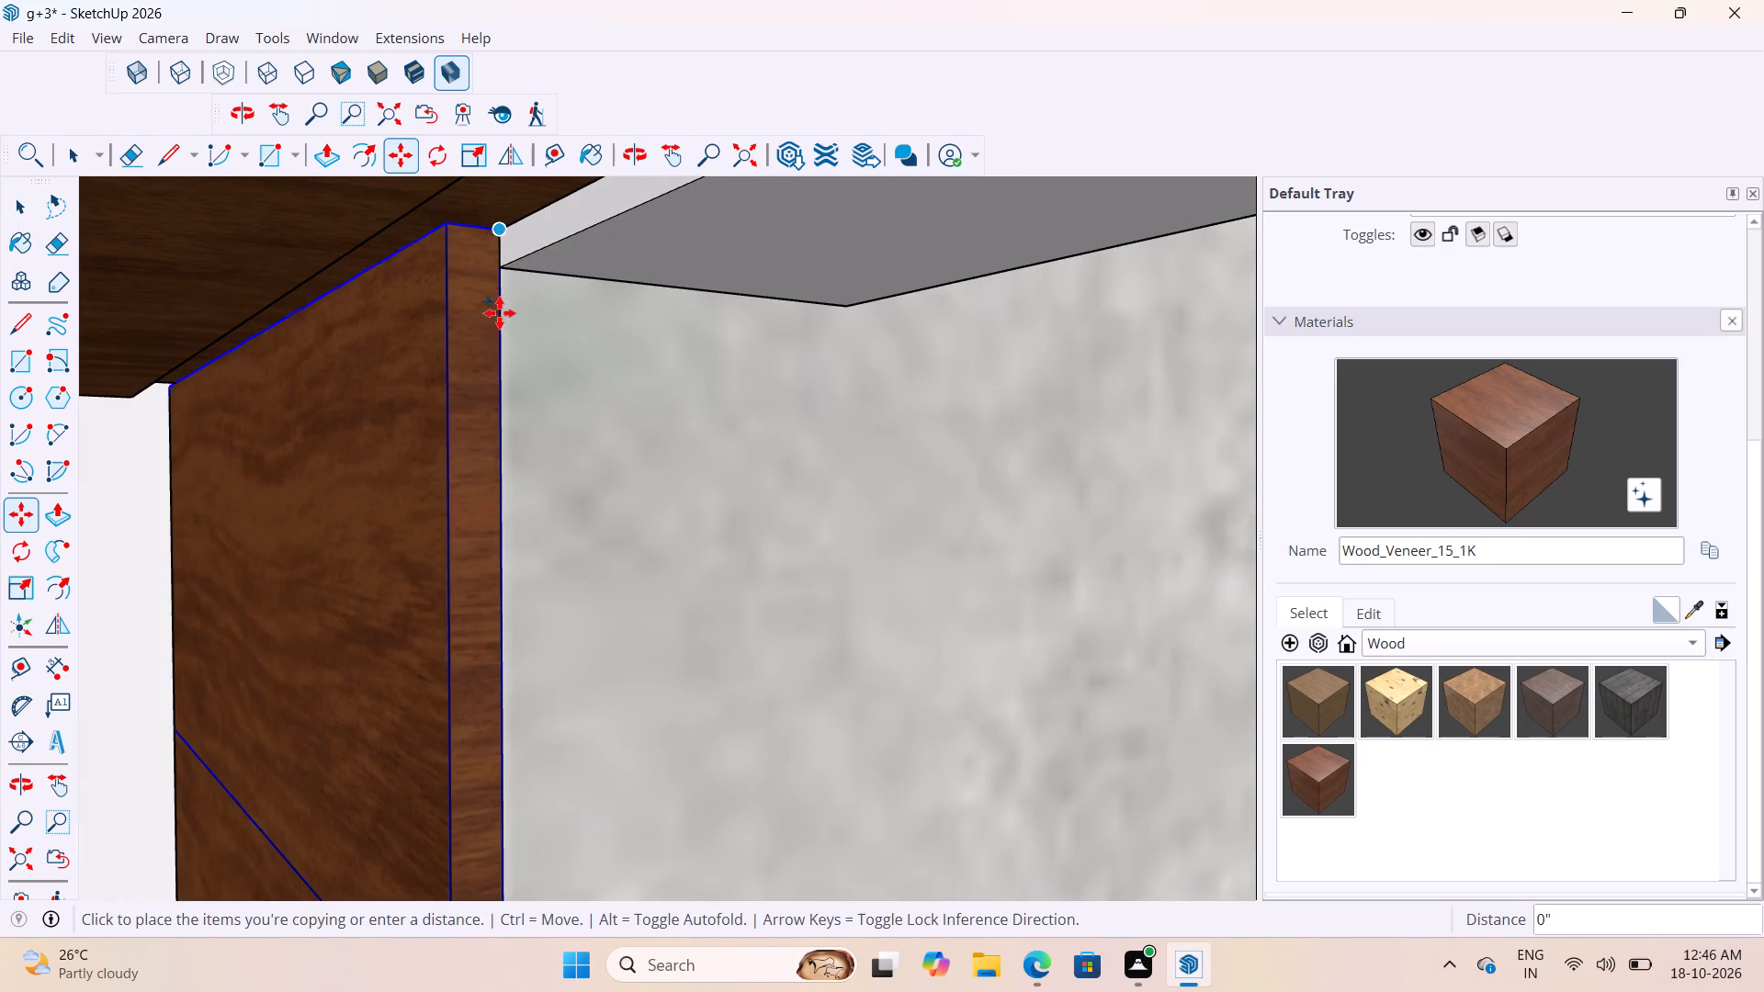
scroll(500, 358, "down", 20)
scroll(500, 358, "down", 12)
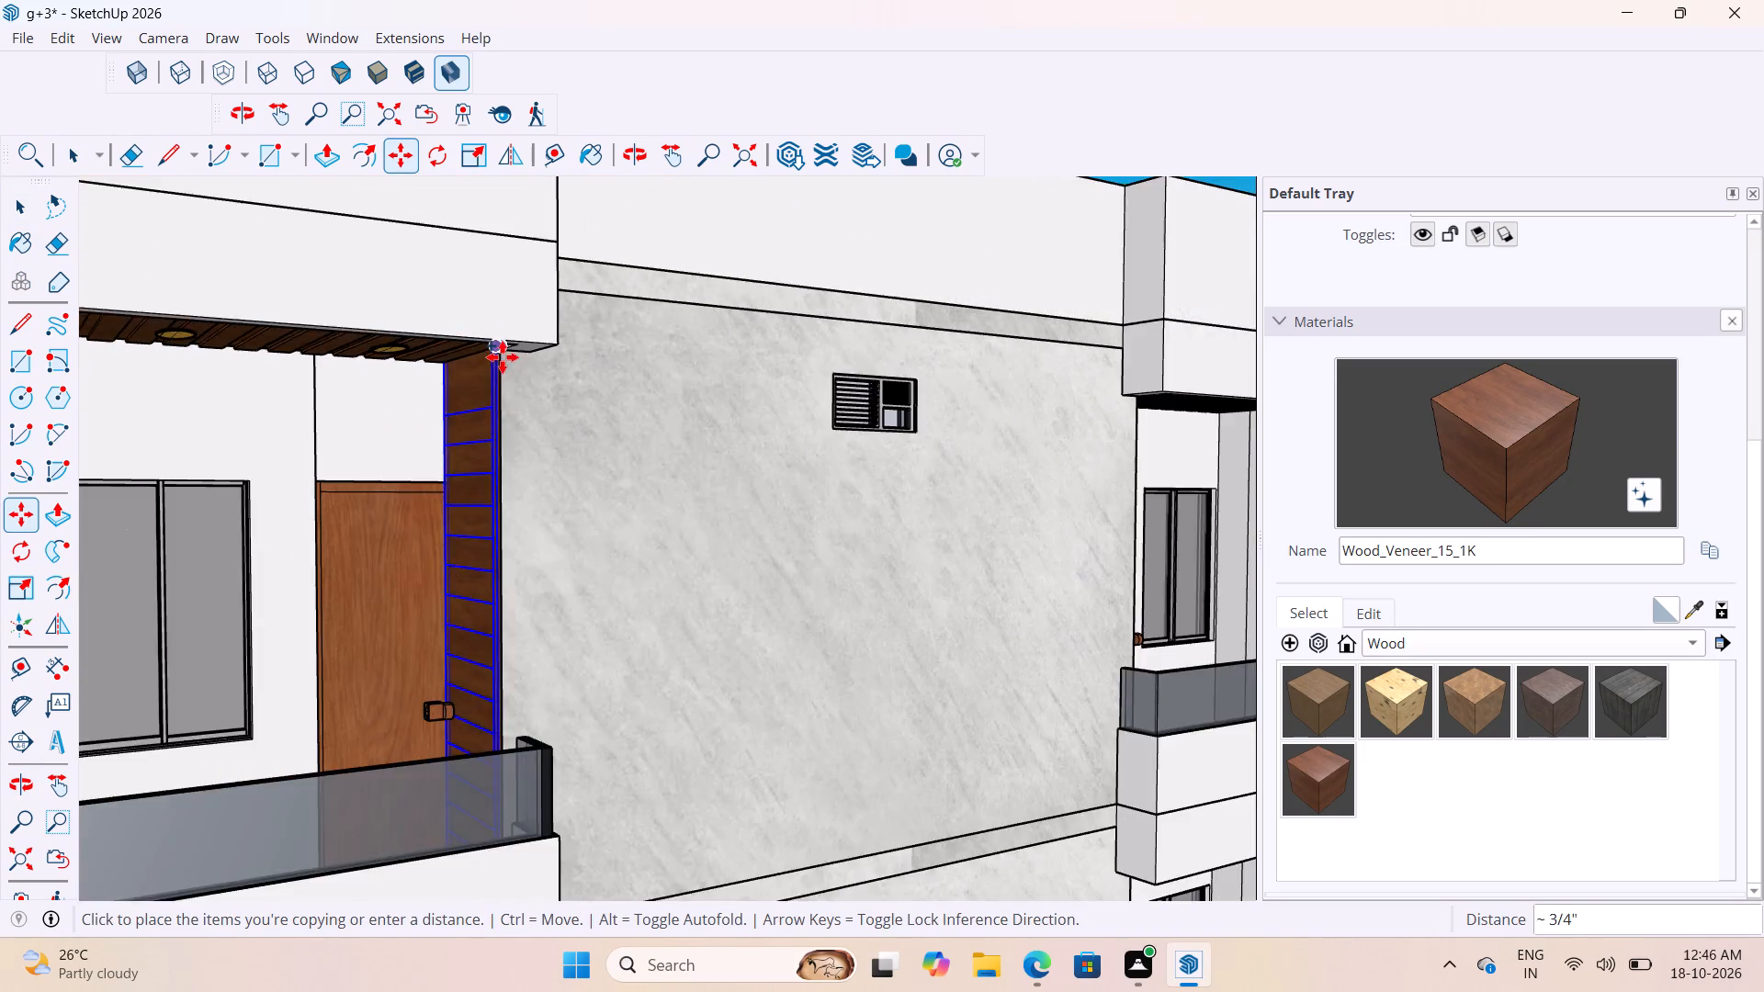
scroll(503, 357, "down", 14)
scroll(464, 625, "up", 19)
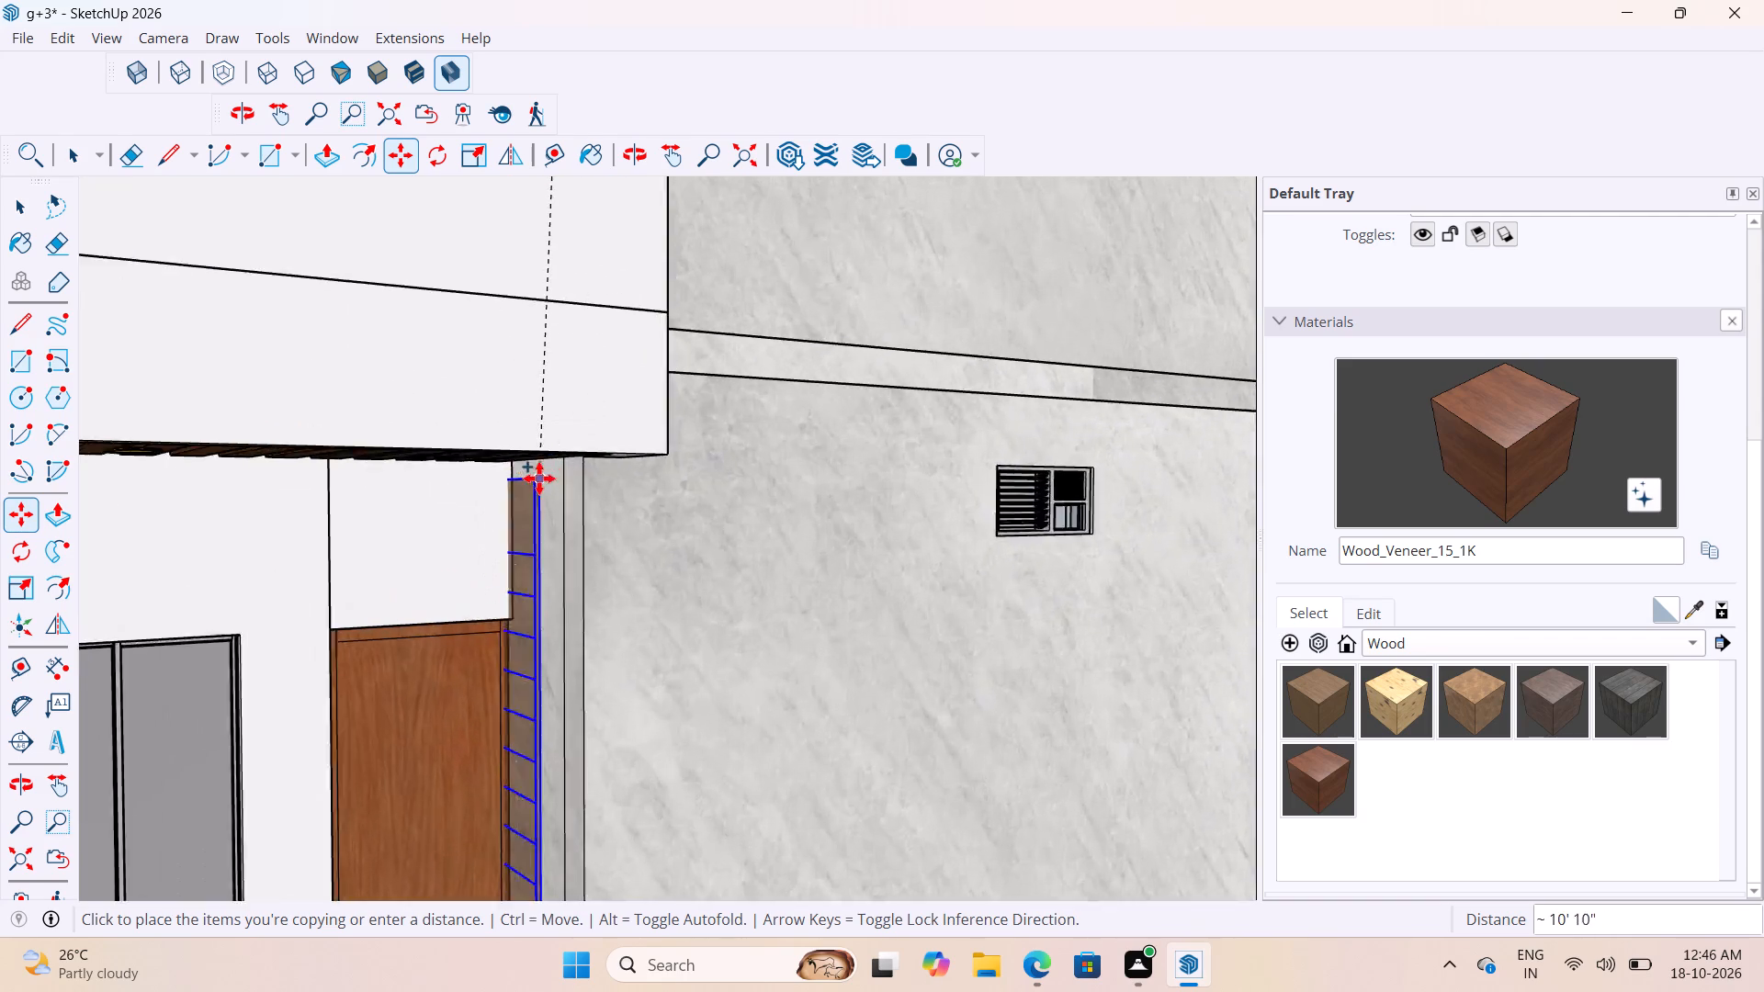
scroll(539, 479, "up", 7)
middle_click_drag(603, 461, 757, 420)
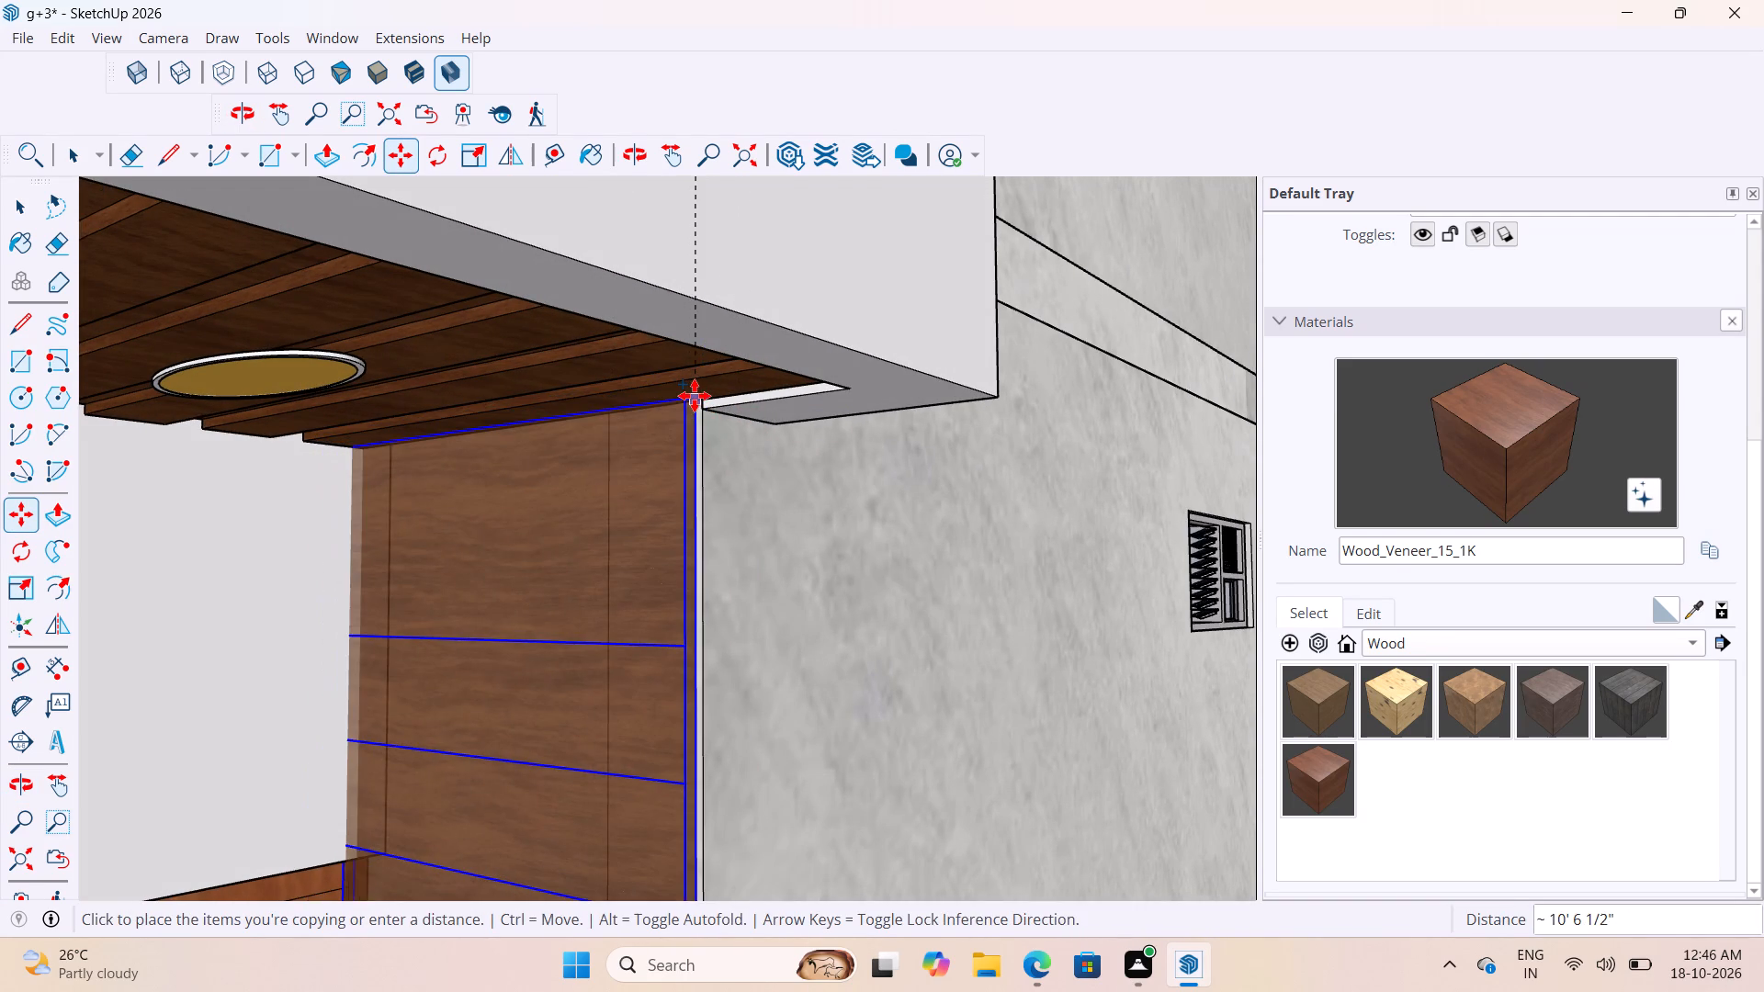
scroll(702, 396, "up", 13)
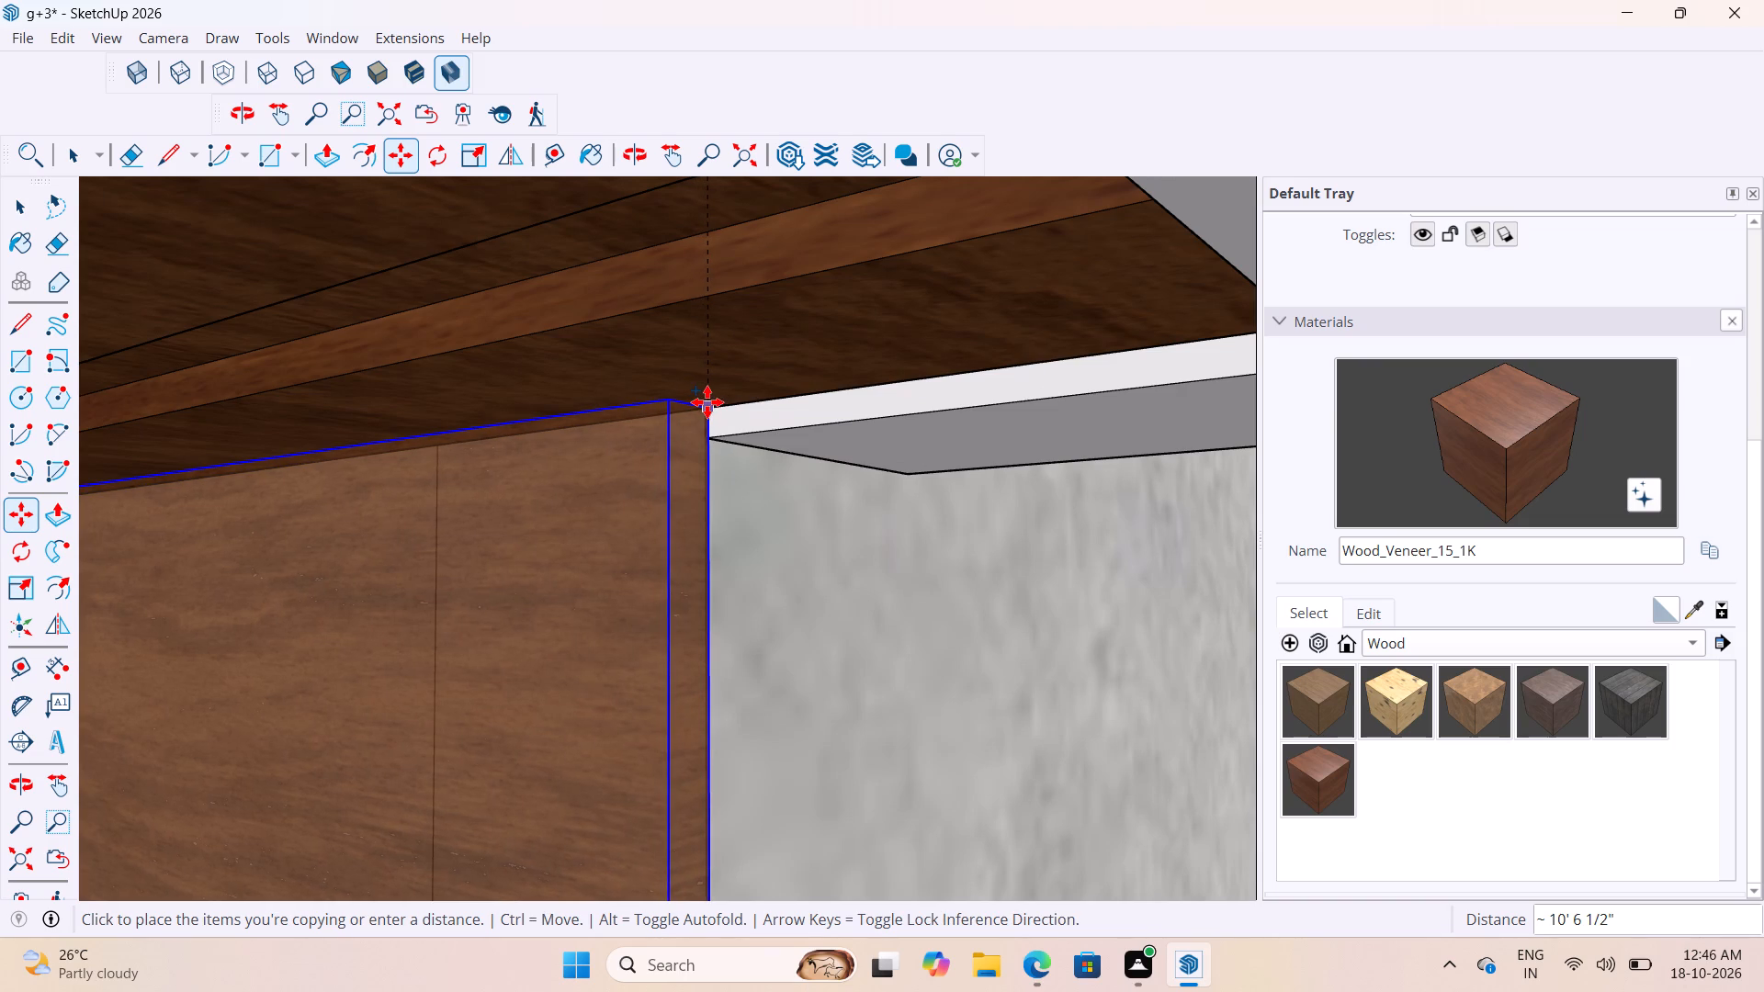
left_click(707, 402)
Copy the middle balcony's wood slab about 10' 6" straight down to the ceiling corner of the lowest balcony and clear the selection.
scroll(718, 399, "down", 15)
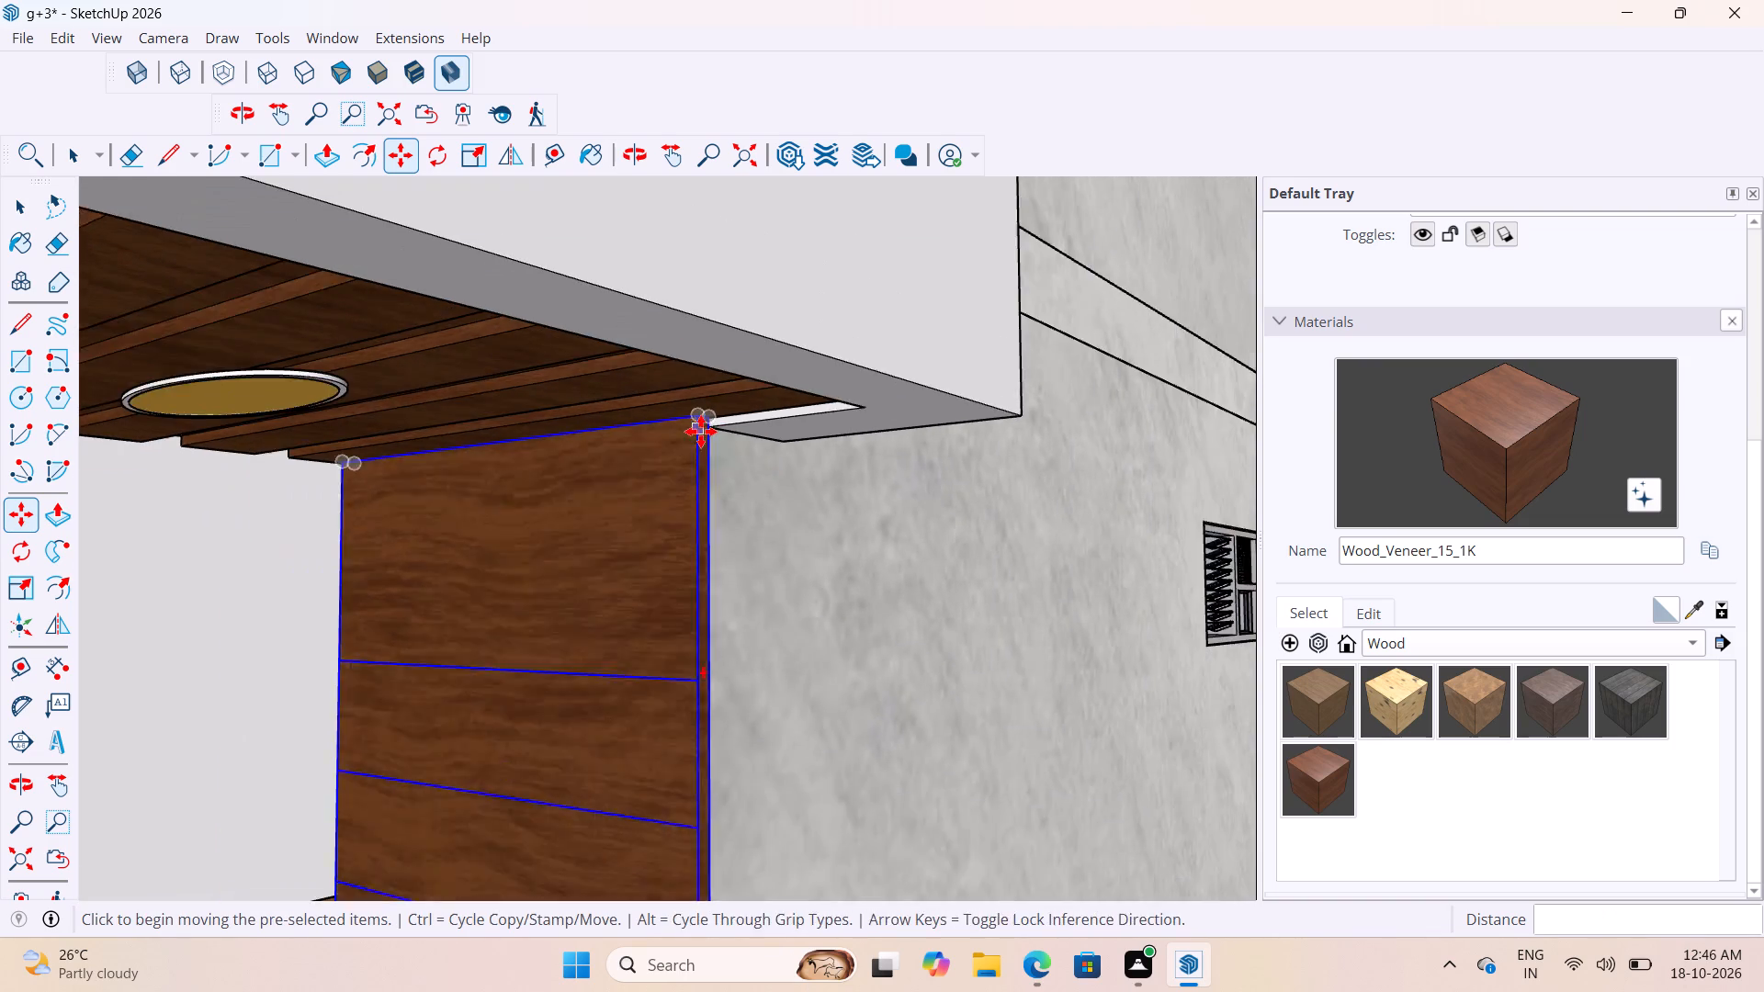
scroll(701, 432, "down", 20)
scroll(701, 432, "down", 6)
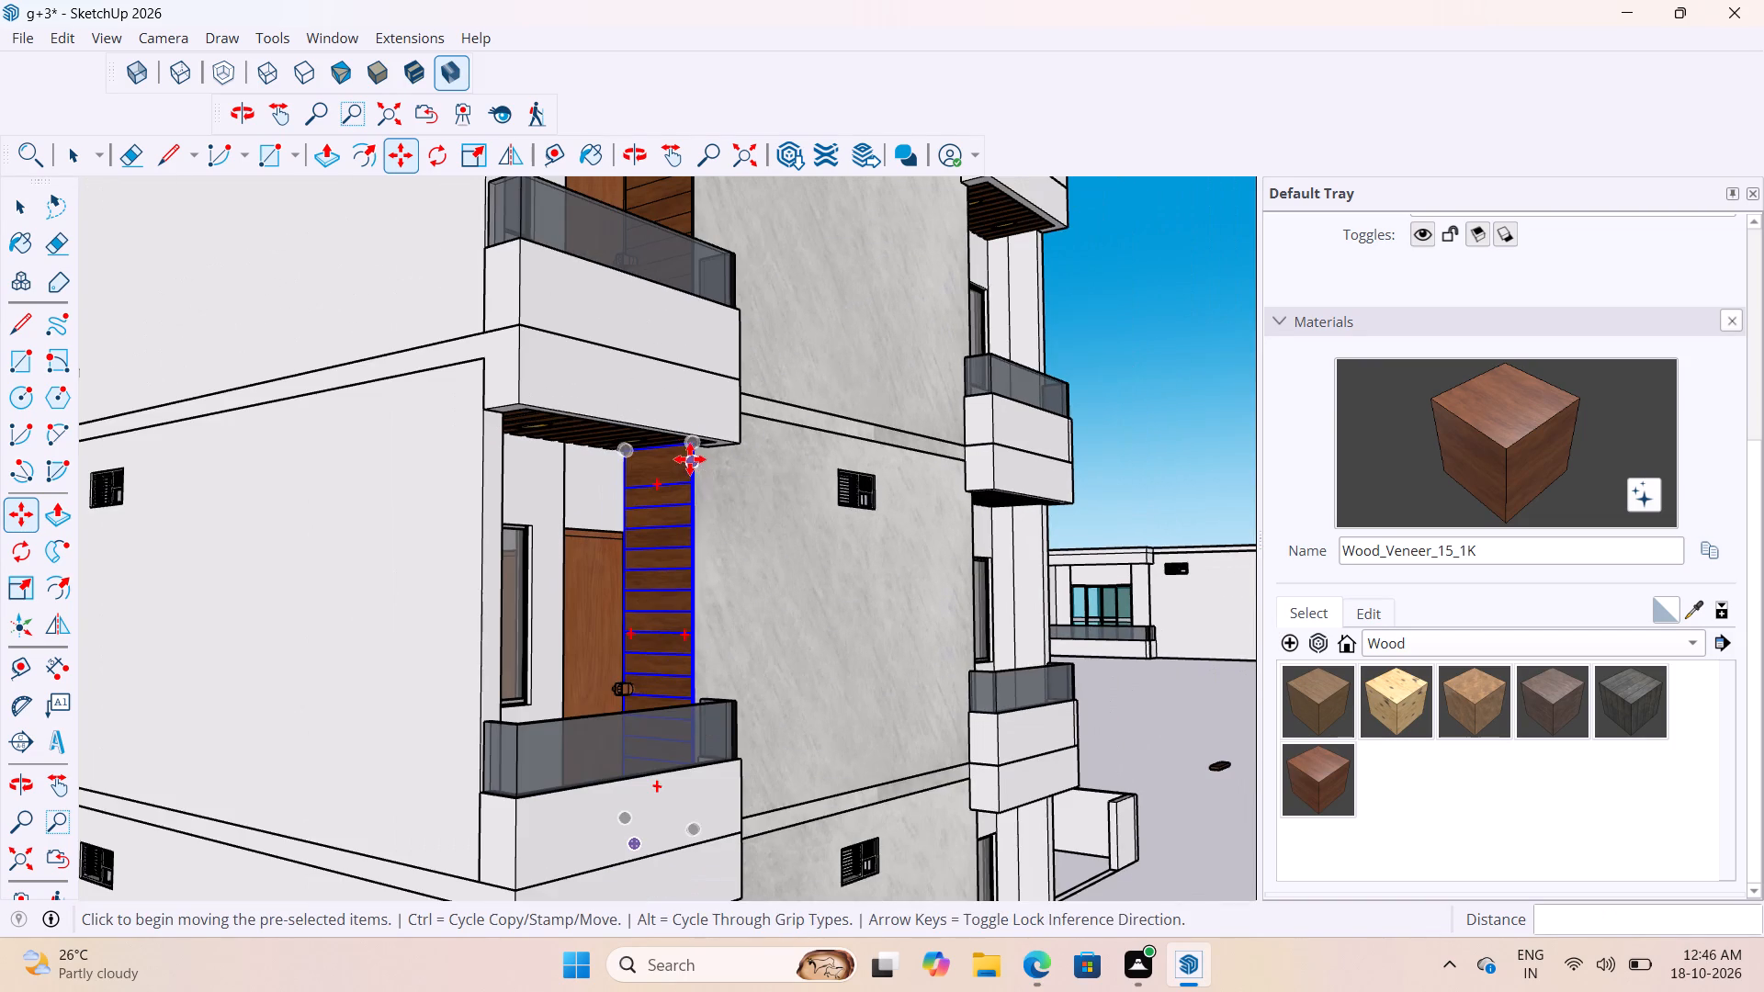
scroll(712, 485, "up", 20)
scroll(712, 485, "up", 11)
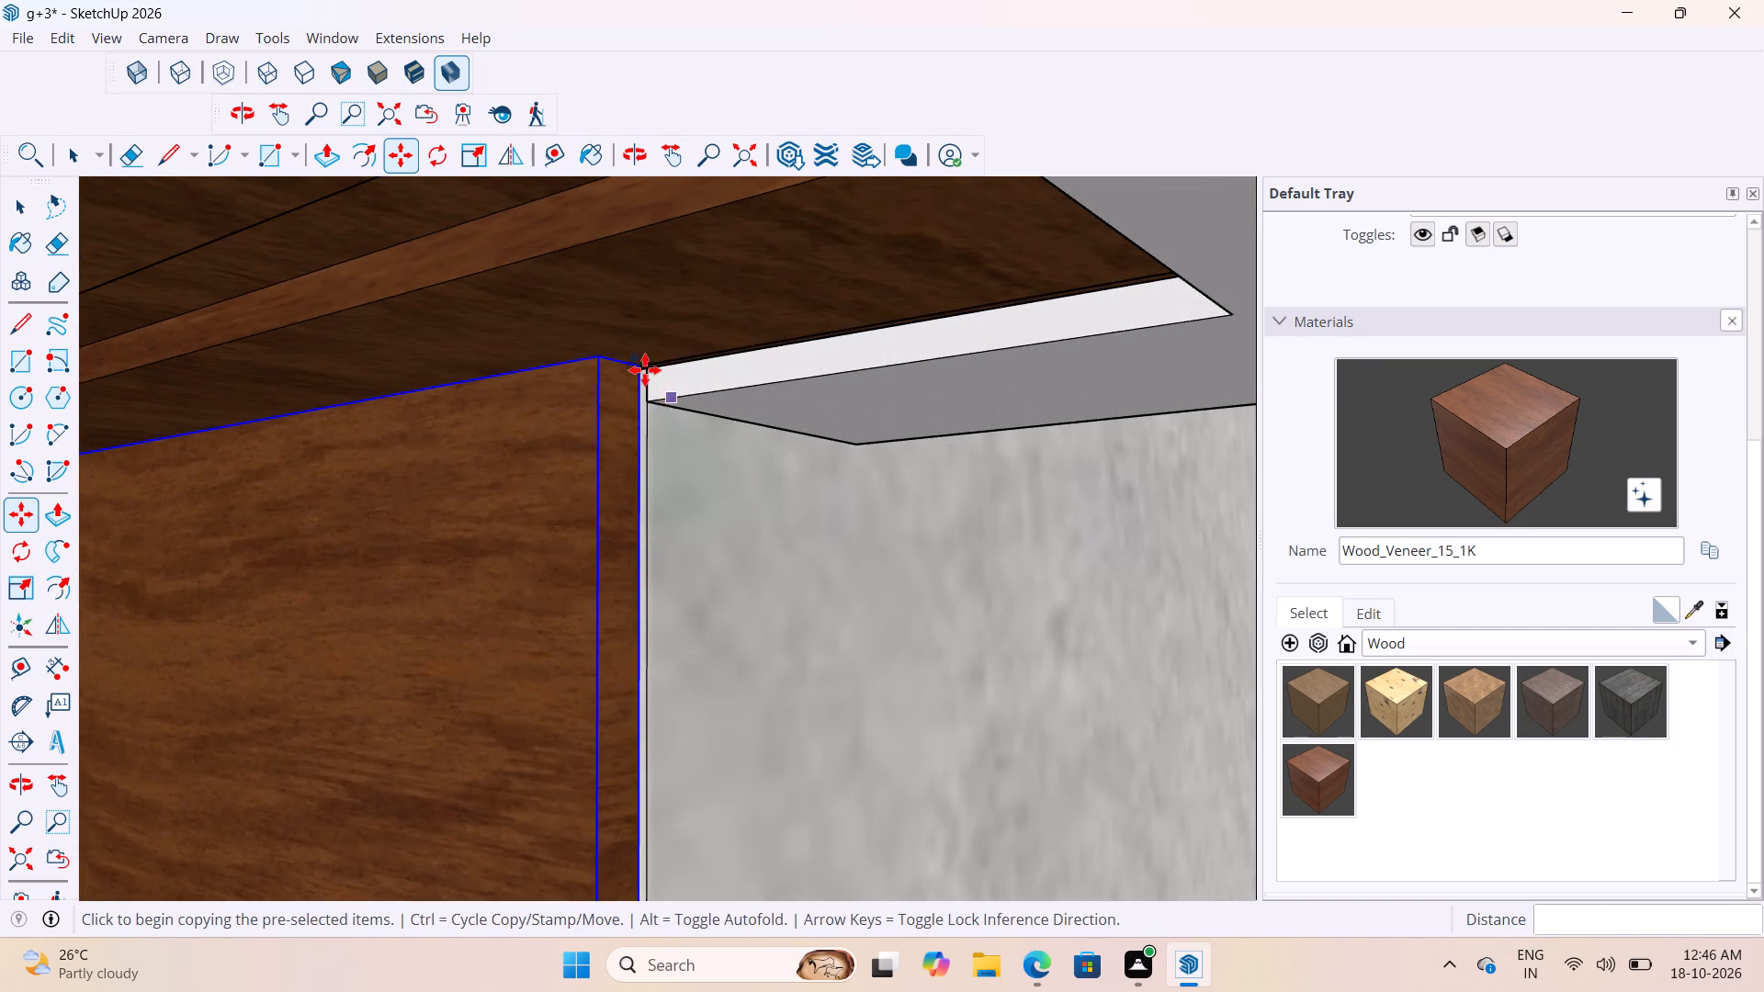
left_click(640, 367)
scroll(686, 519, "down", 20)
scroll(686, 519, "down", 3)
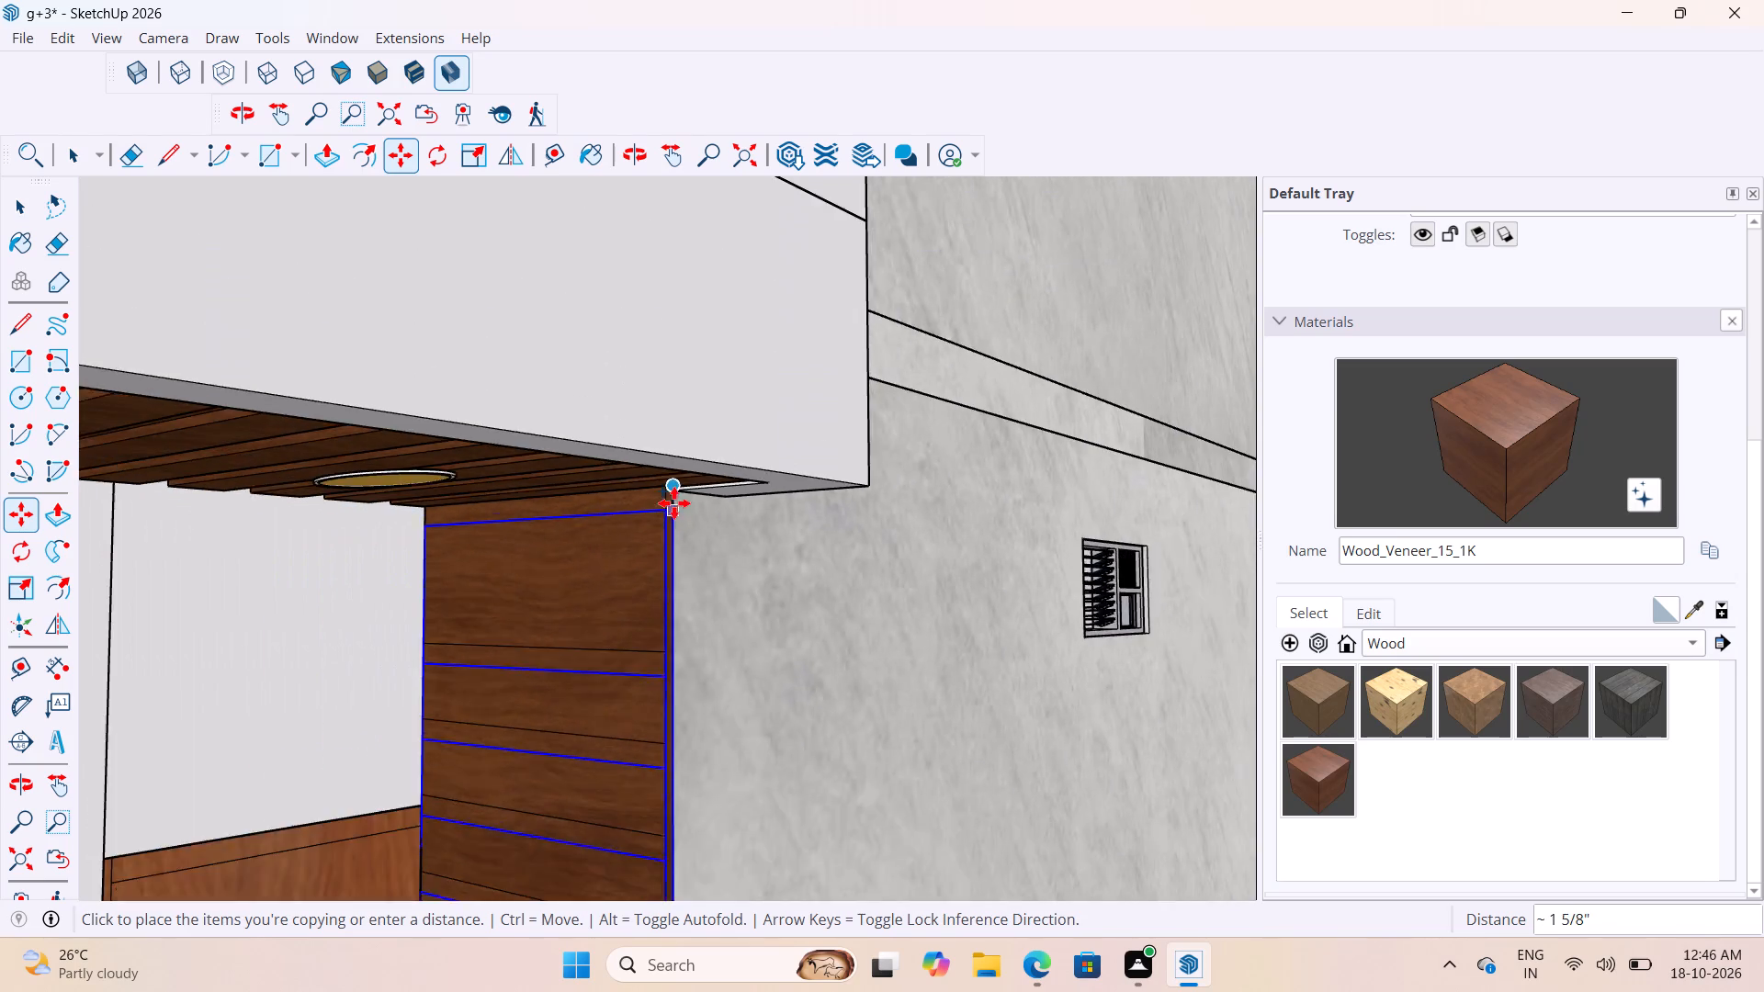
scroll(674, 503, "down", 20)
scroll(674, 503, "down", 15)
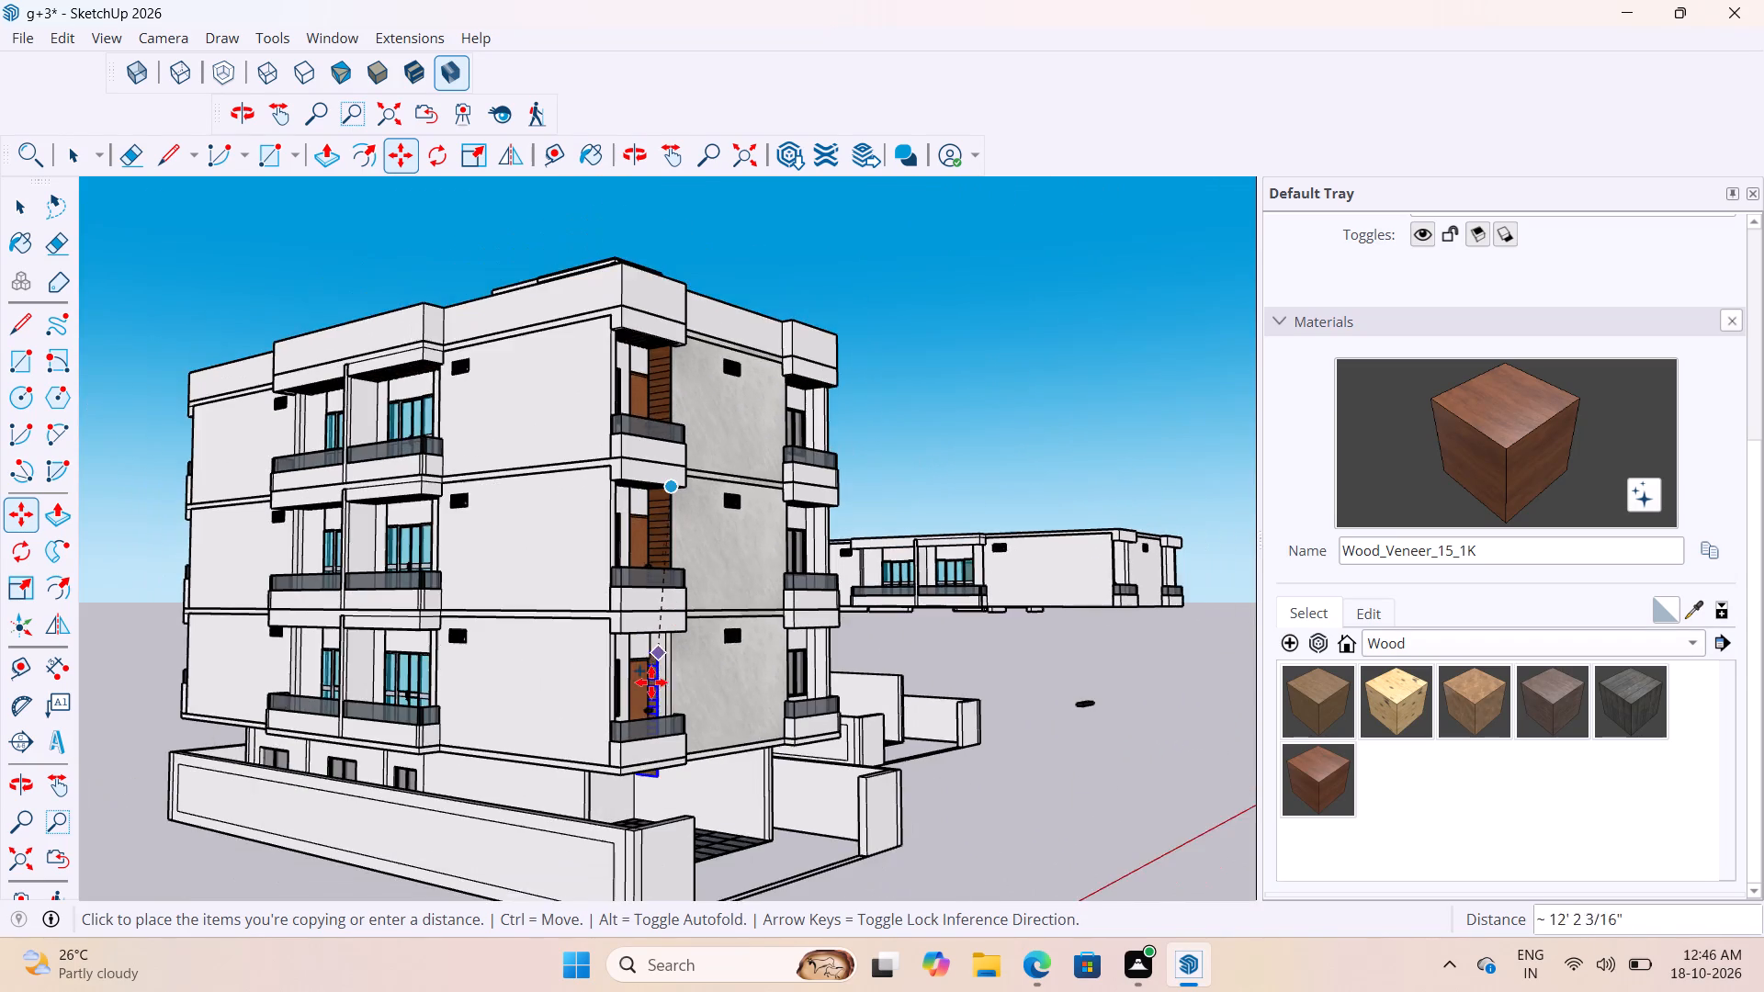
scroll(654, 690, "up", 20)
scroll(654, 690, "up", 14)
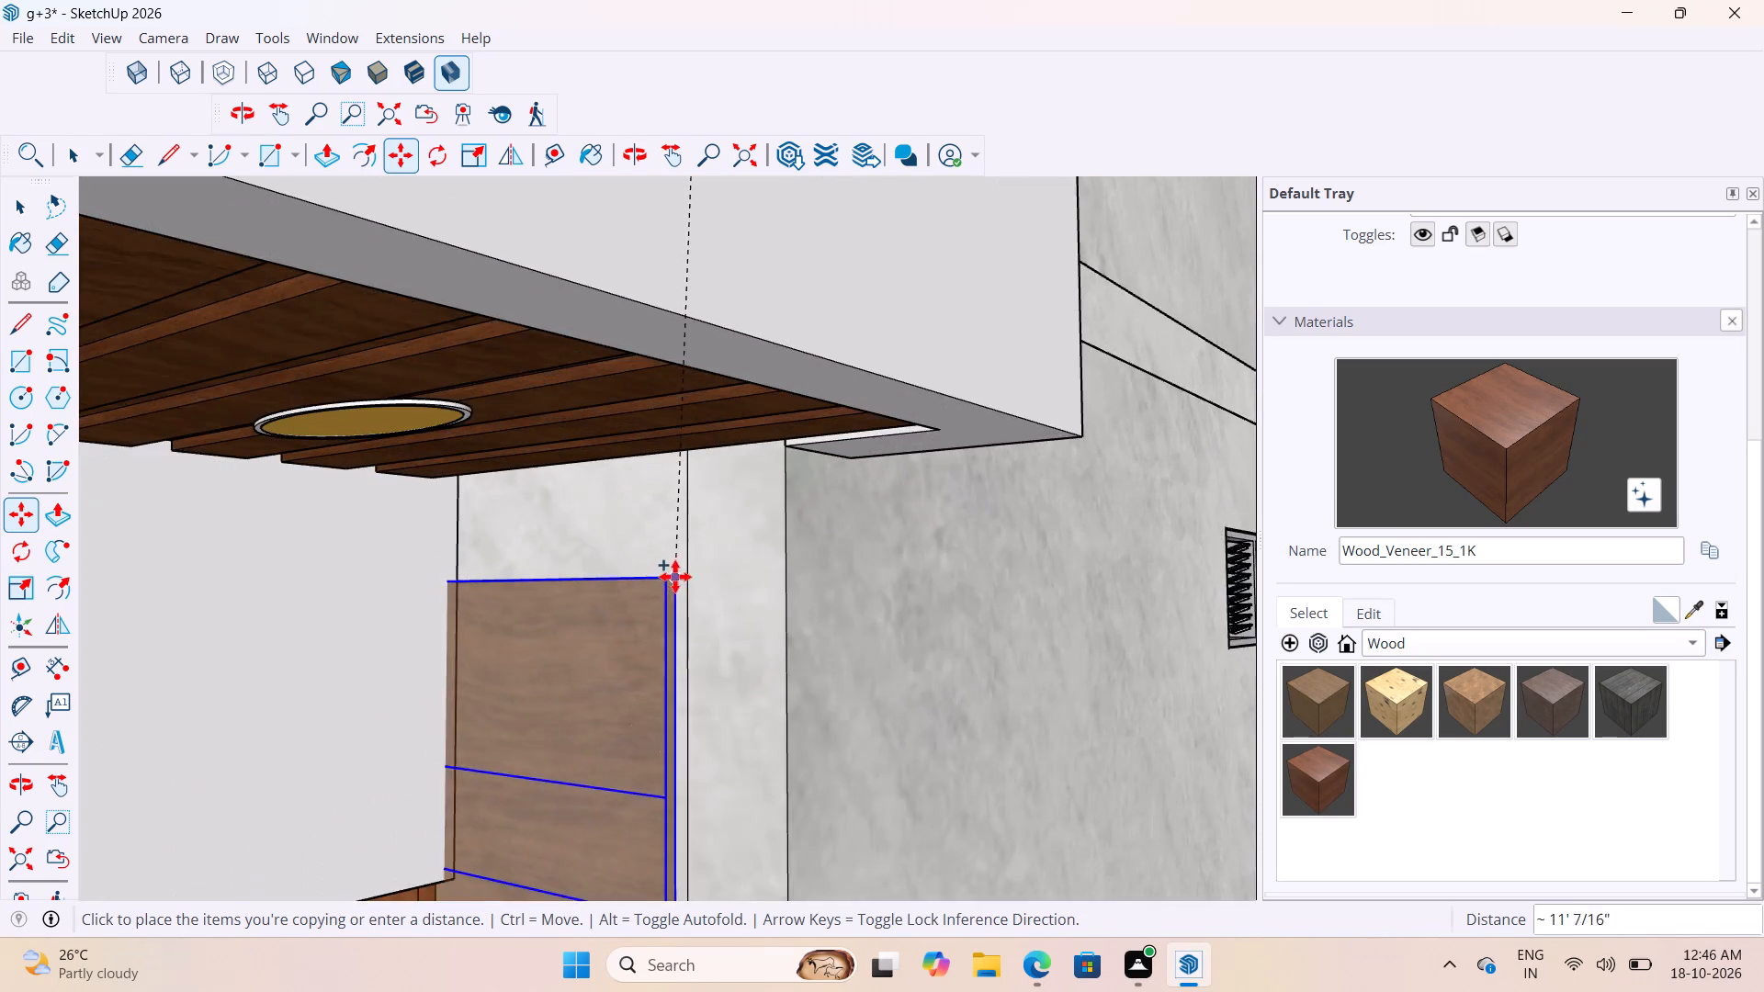
middle_click_drag(675, 577, 746, 584)
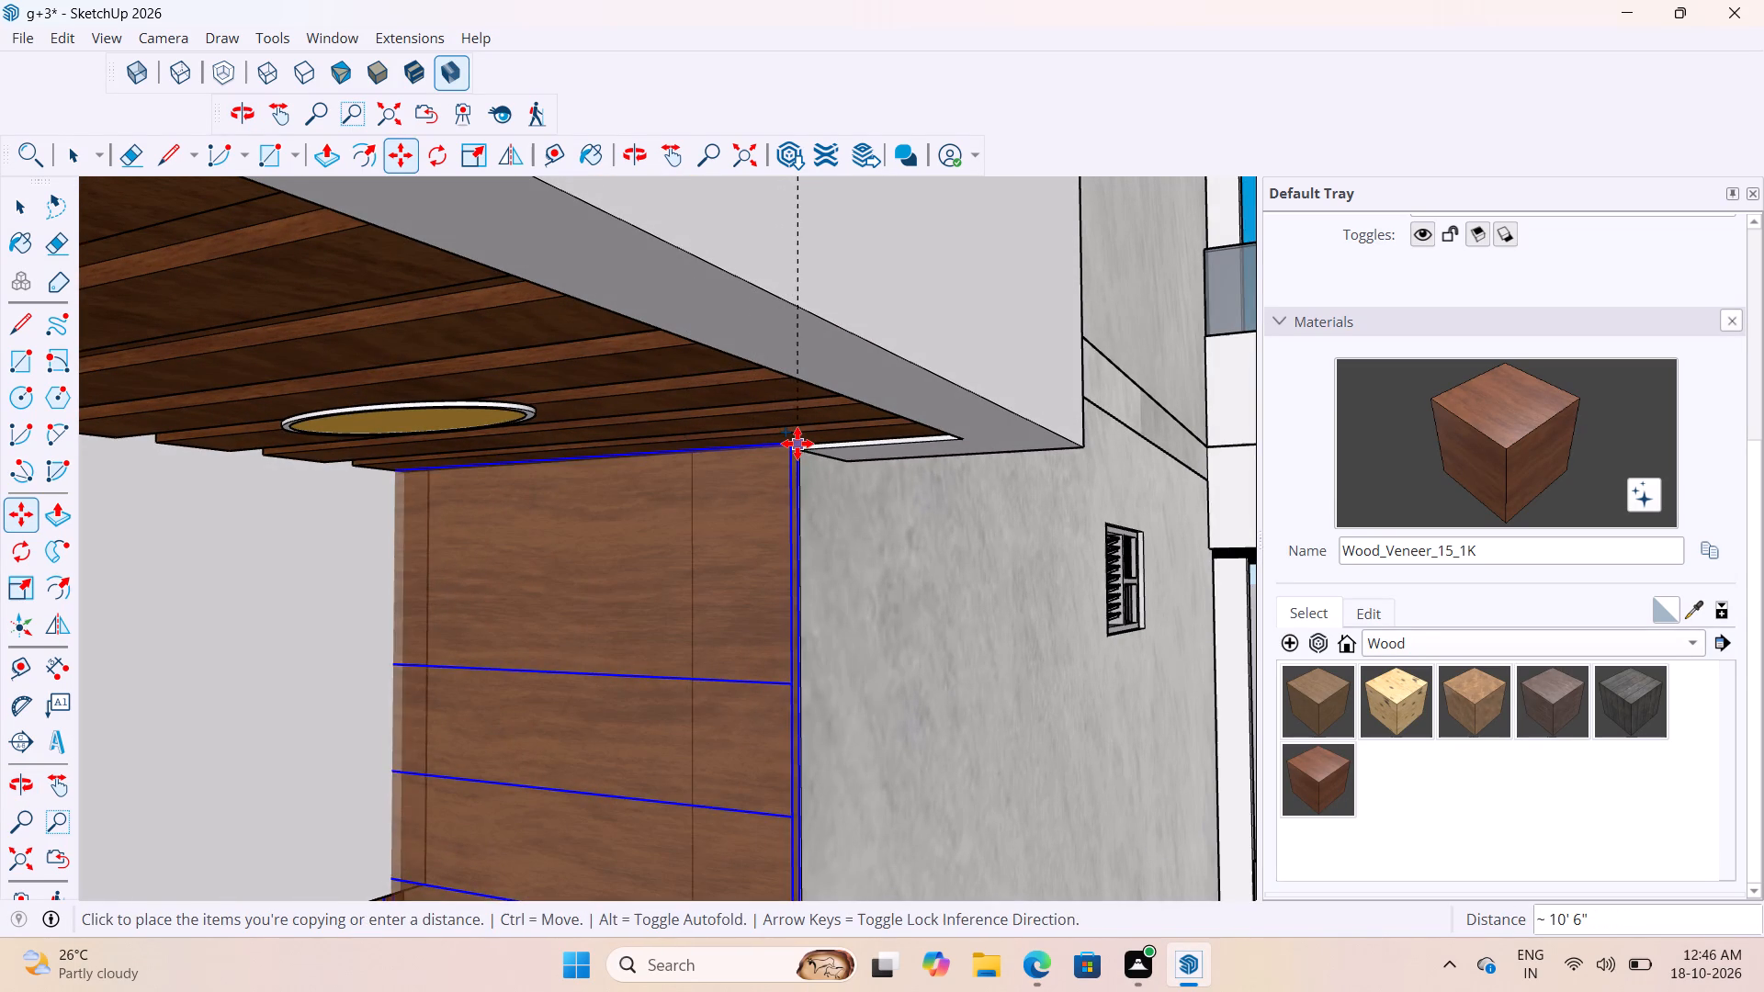
left_click(797, 444)
scroll(705, 492, "down", 16)
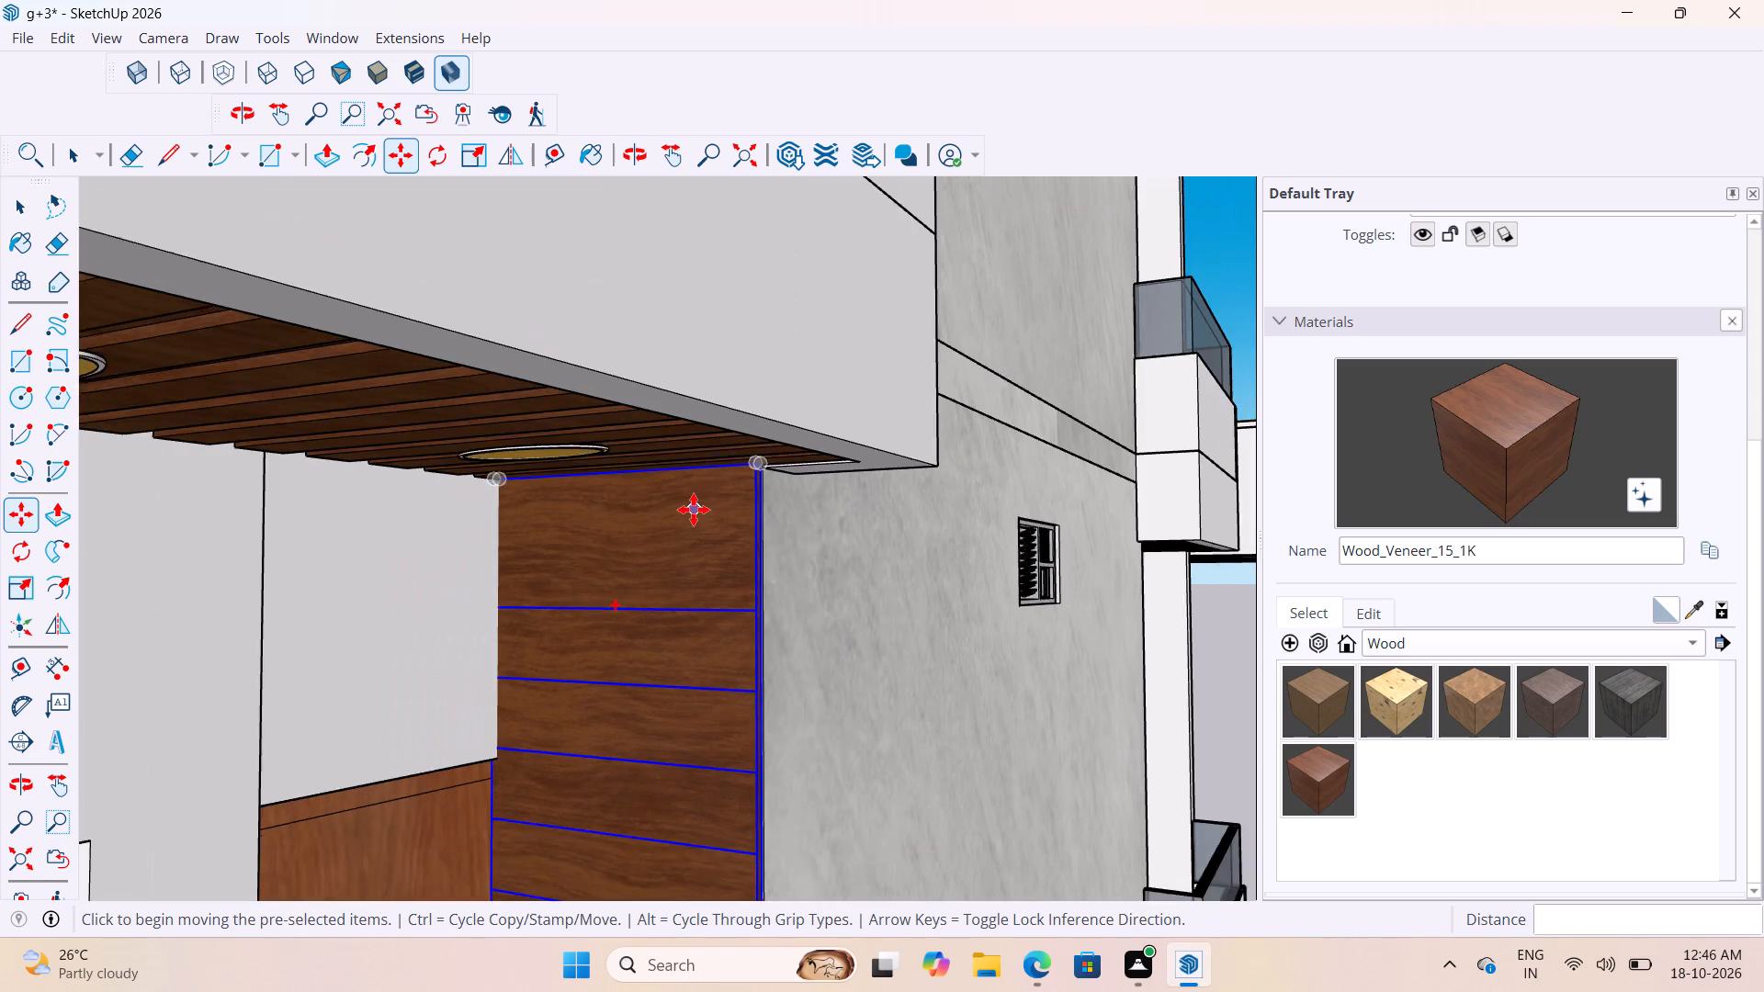
scroll(694, 510, "down", 20)
scroll(694, 510, "down", 15)
key("space")
key("space")
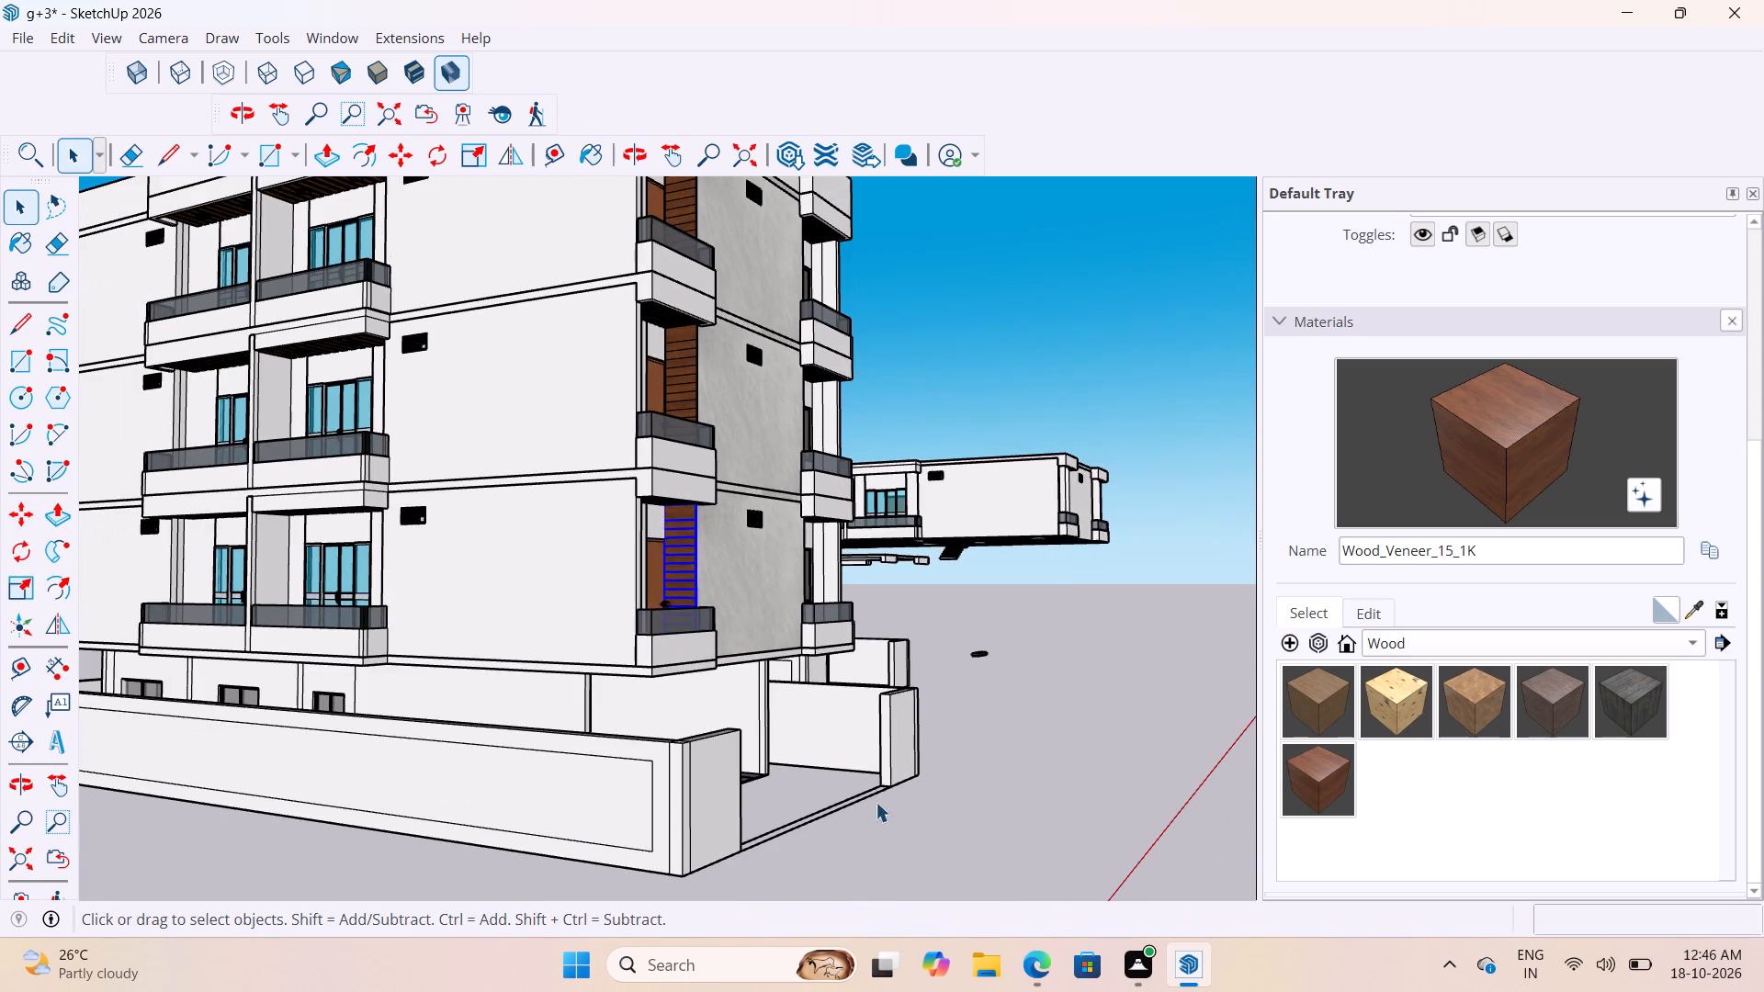
left_click(913, 839)
Examine the block's end facade from several sides, comparing the wood slabs and doors on both balcony stacks.
middle_click_drag(930, 615, 571, 727)
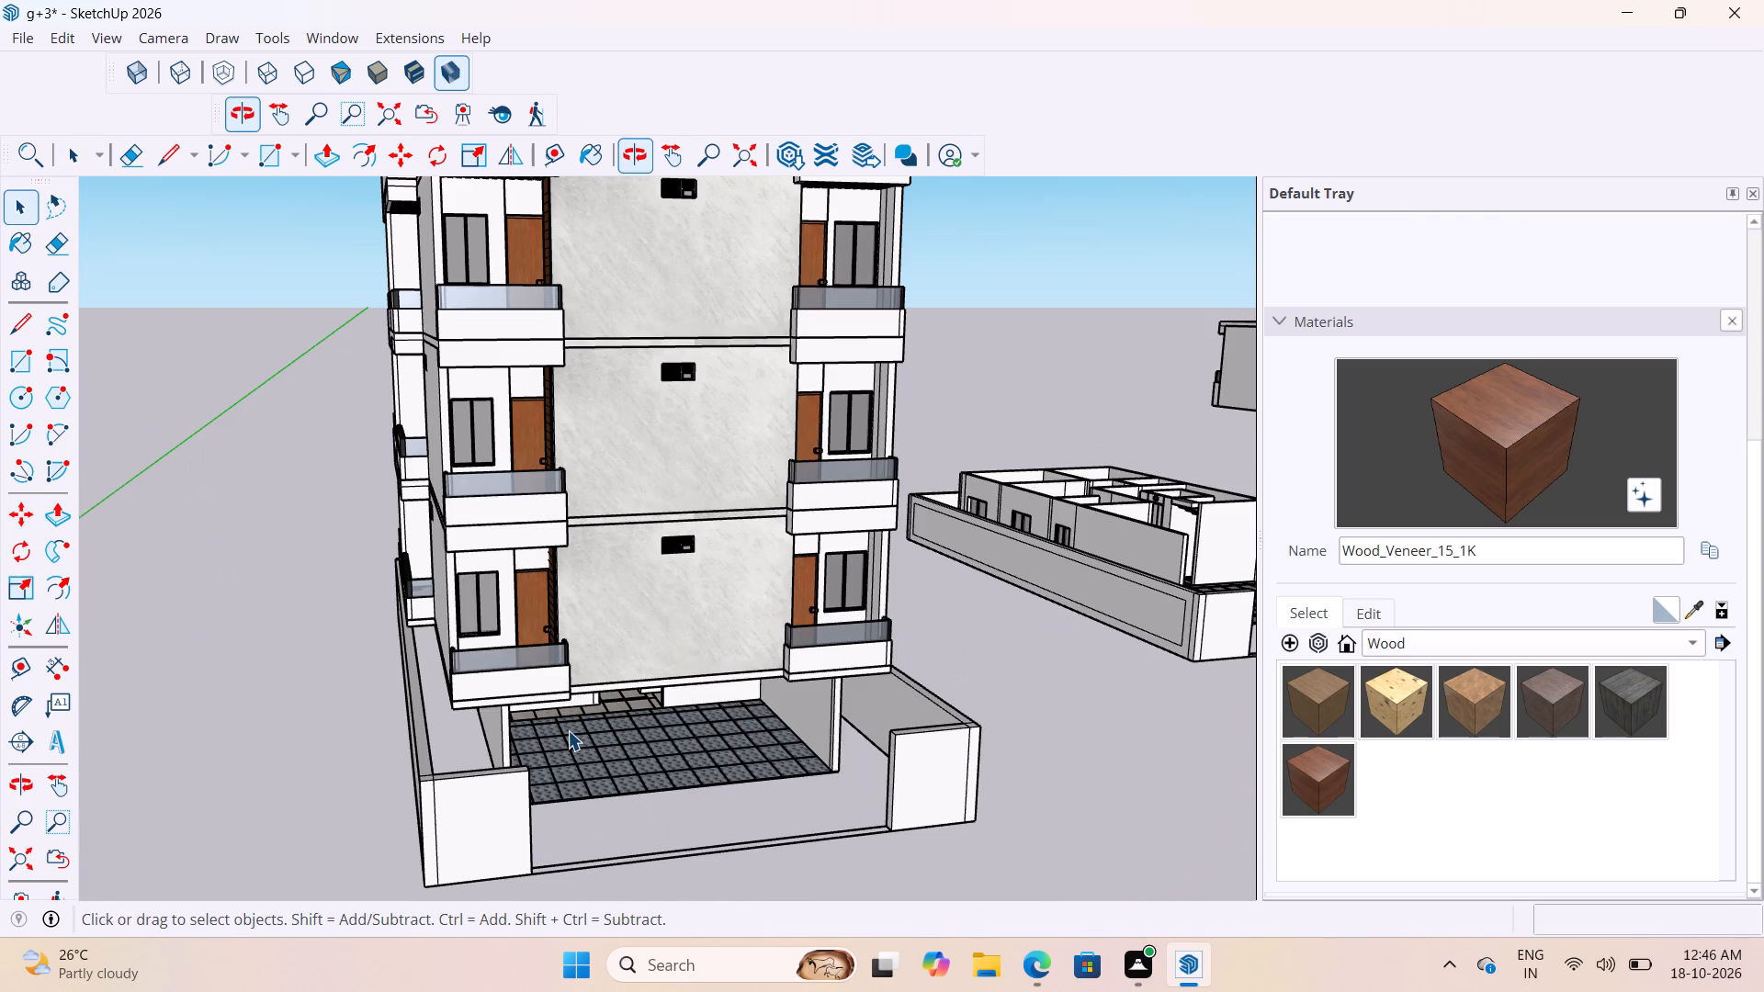
middle_click_drag(615, 672, 822, 718)
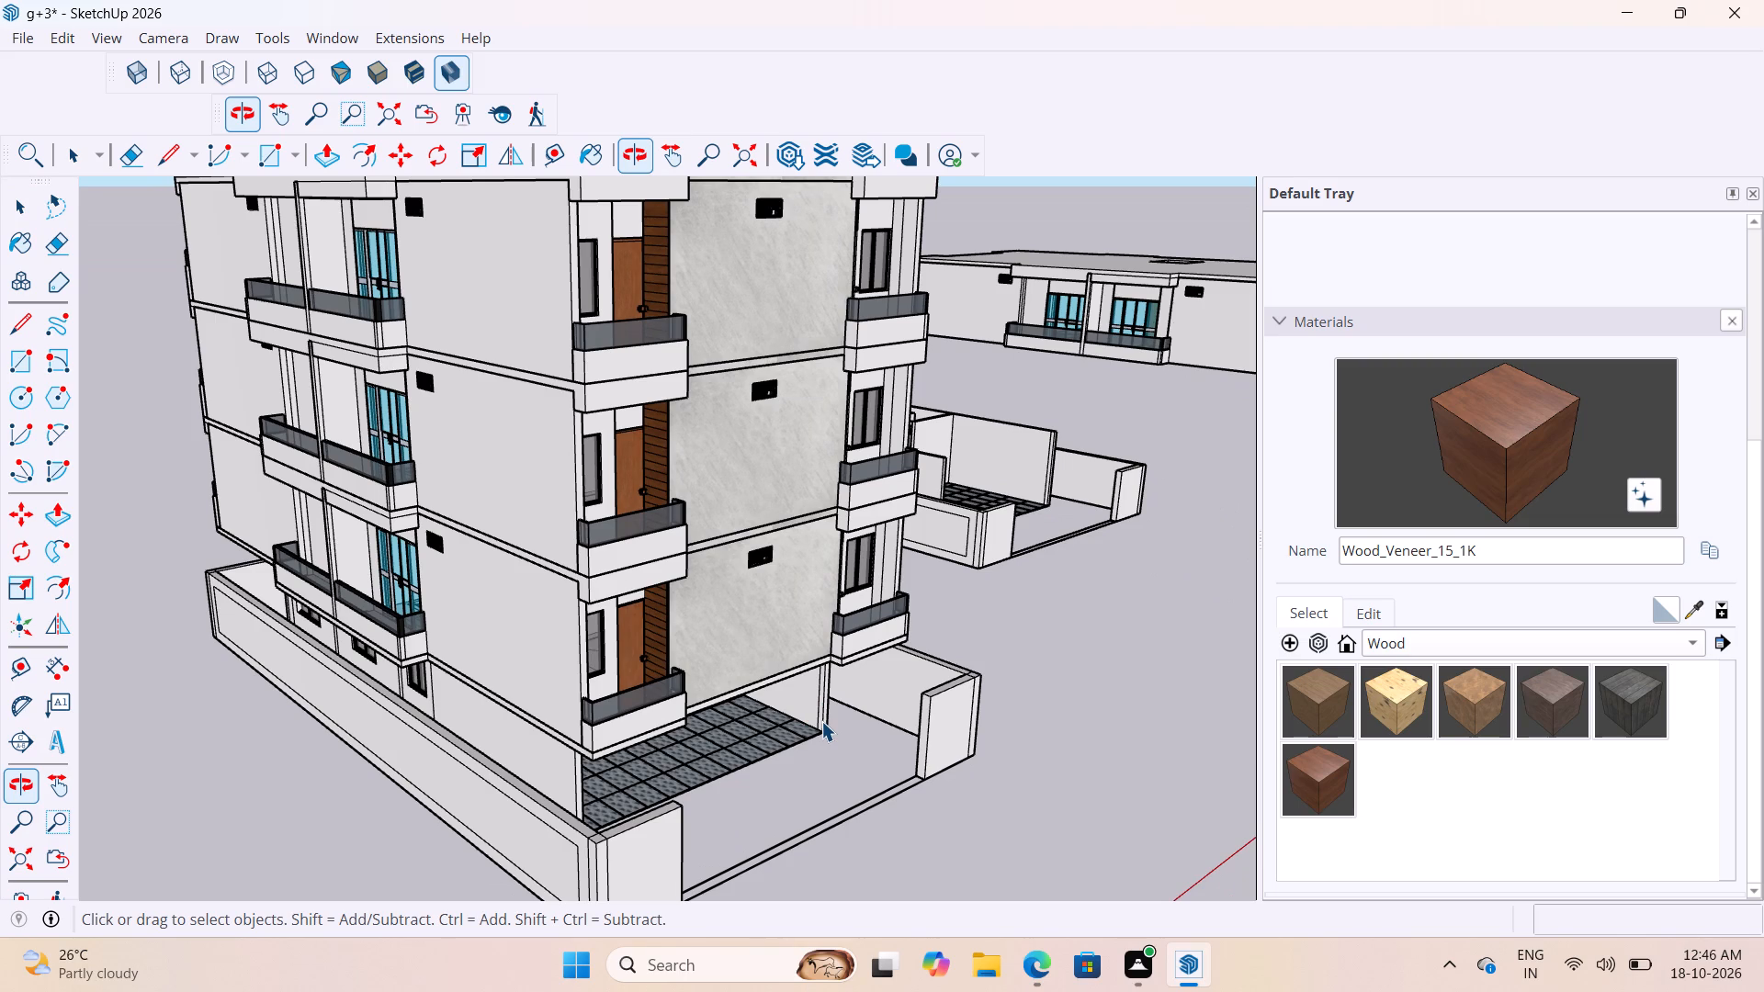
scroll(684, 374, "down", 5)
middle_click_drag(785, 309, 726, 311)
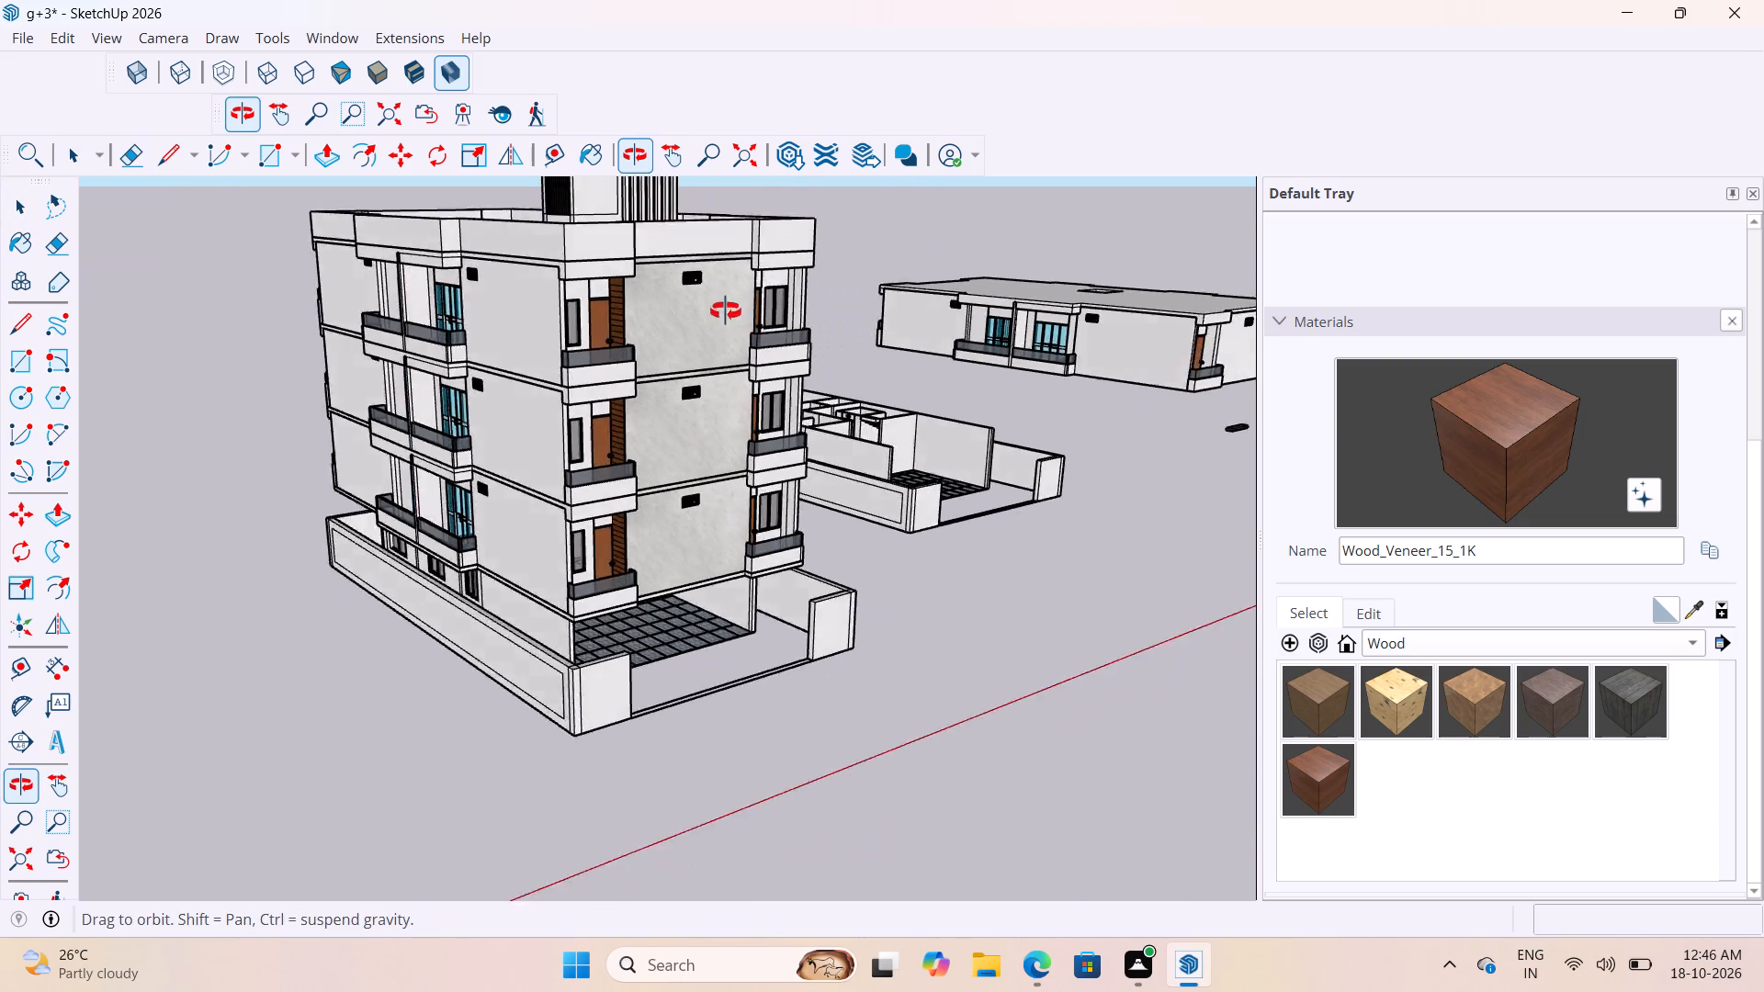
middle_click_drag(726, 311, 663, 333)
scroll(590, 337, "up", 16)
middle_click_drag(668, 247, 496, 255)
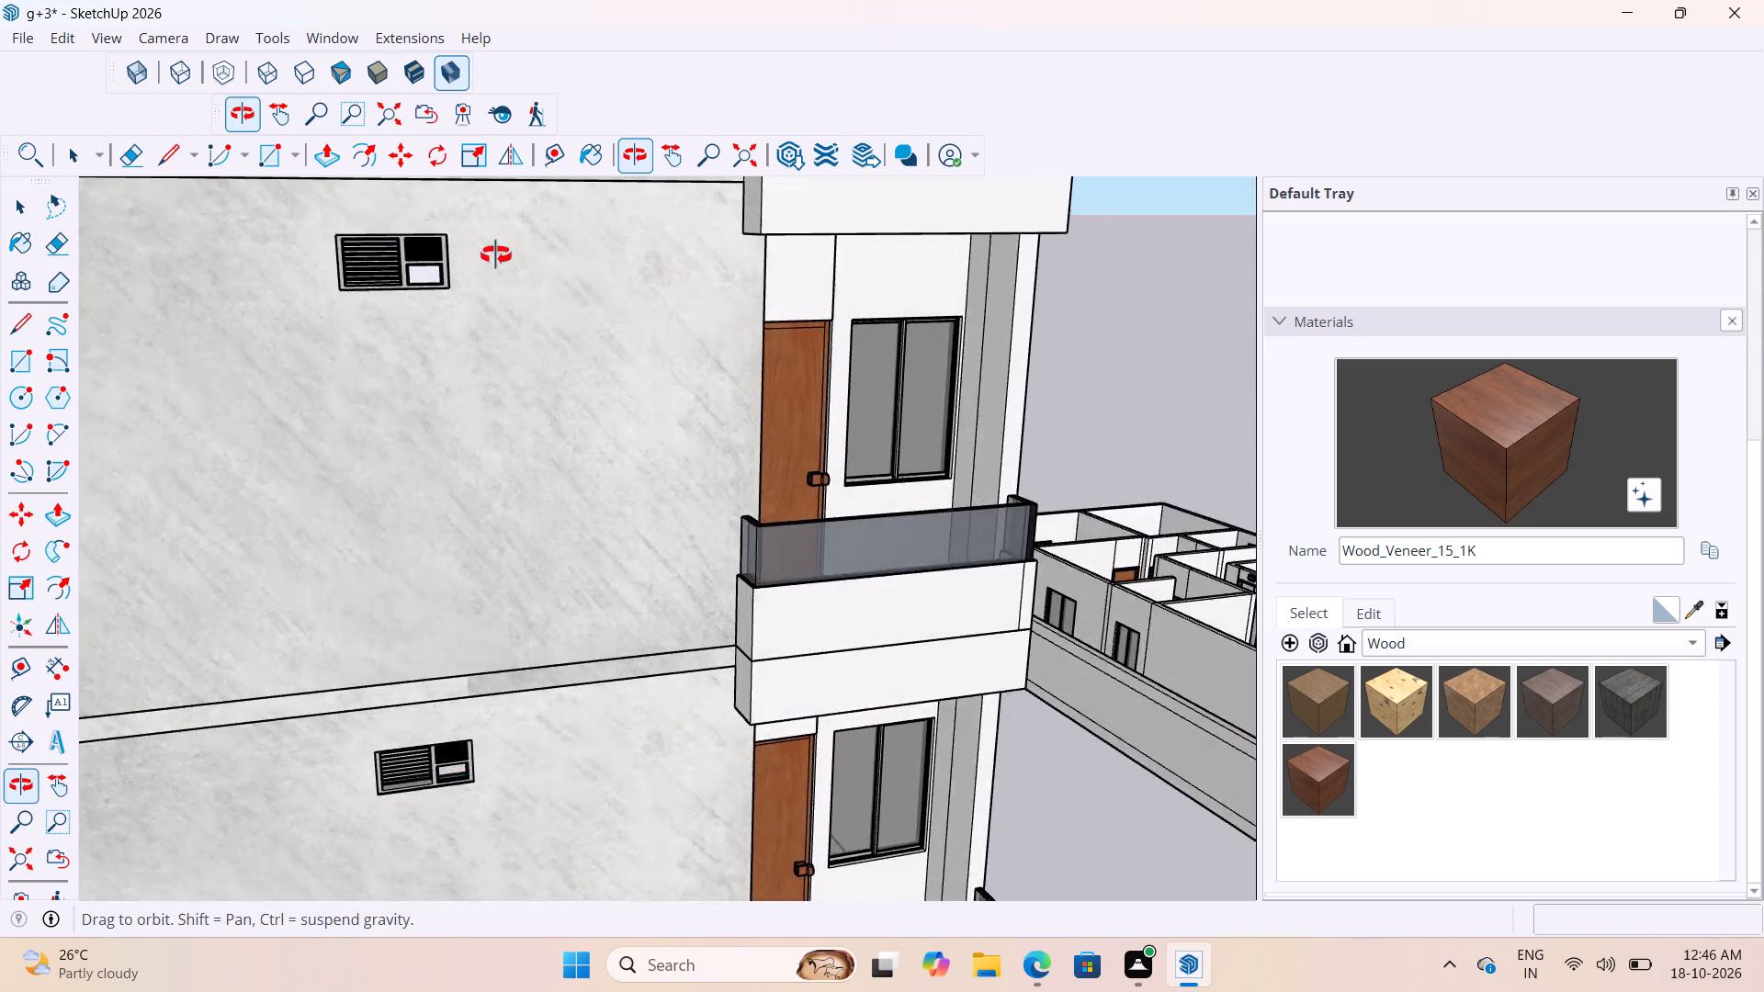
middle_click_drag(496, 255, 492, 259)
scroll(810, 367, "down", 5)
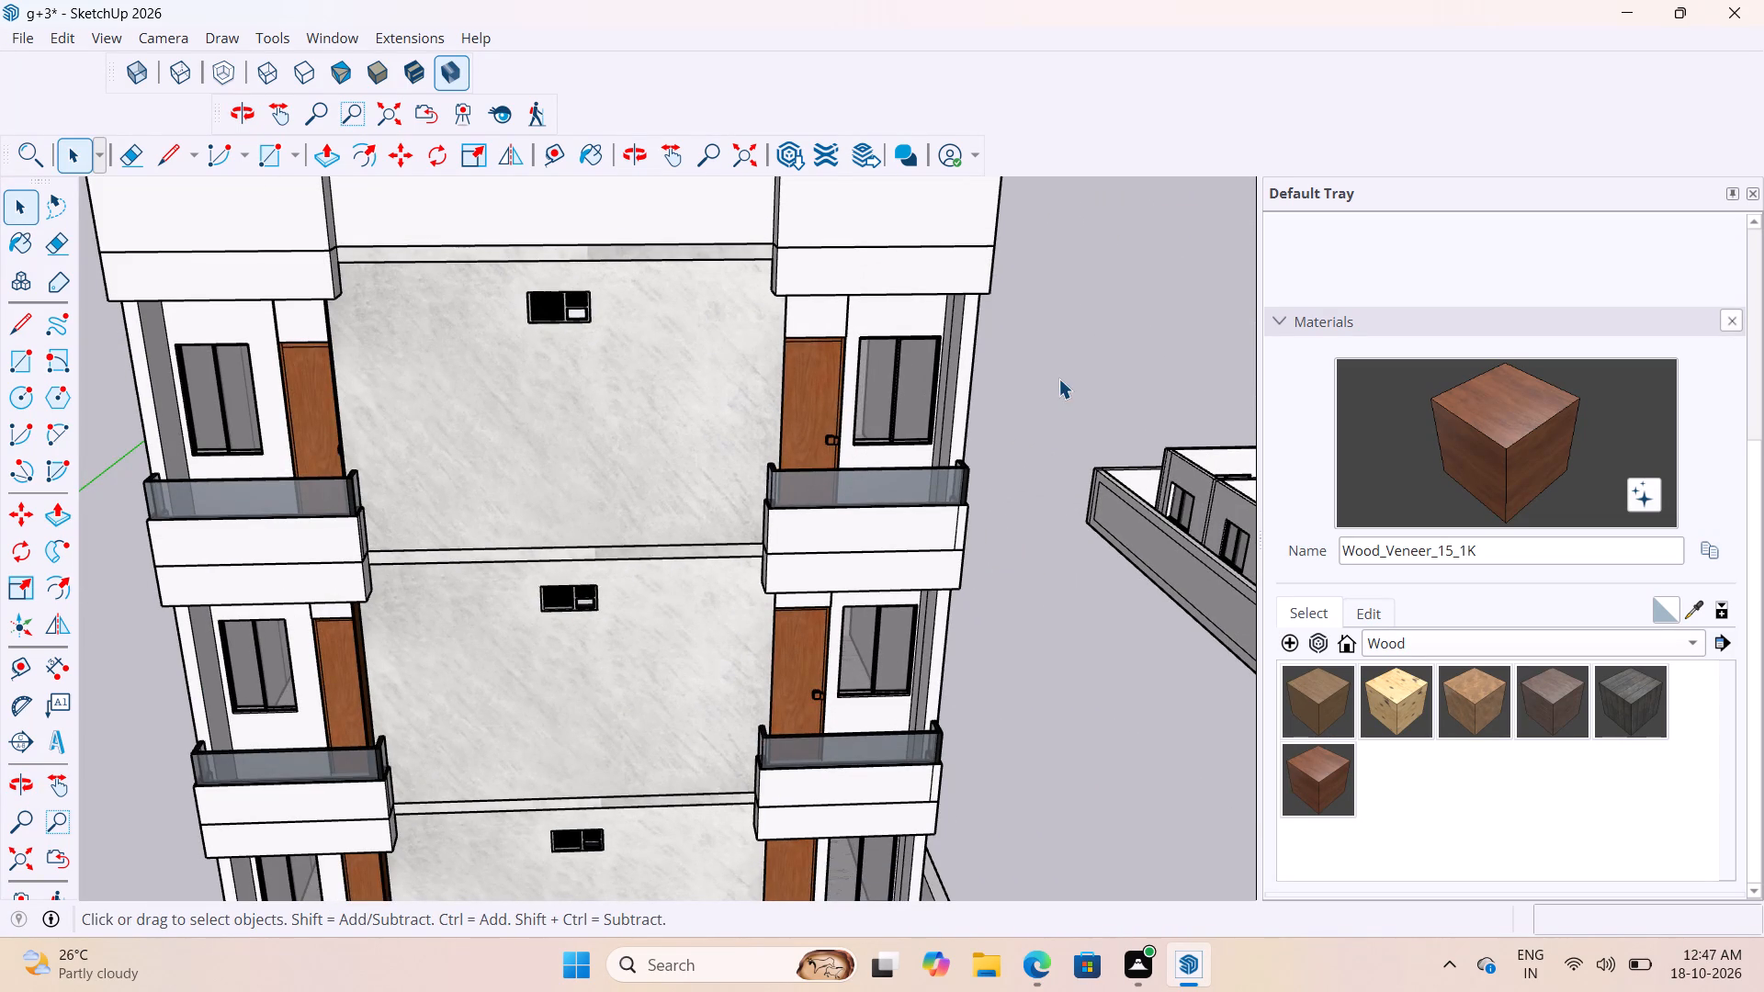
scroll(1064, 377, "down", 1)
middle_click_drag(489, 344, 937, 348)
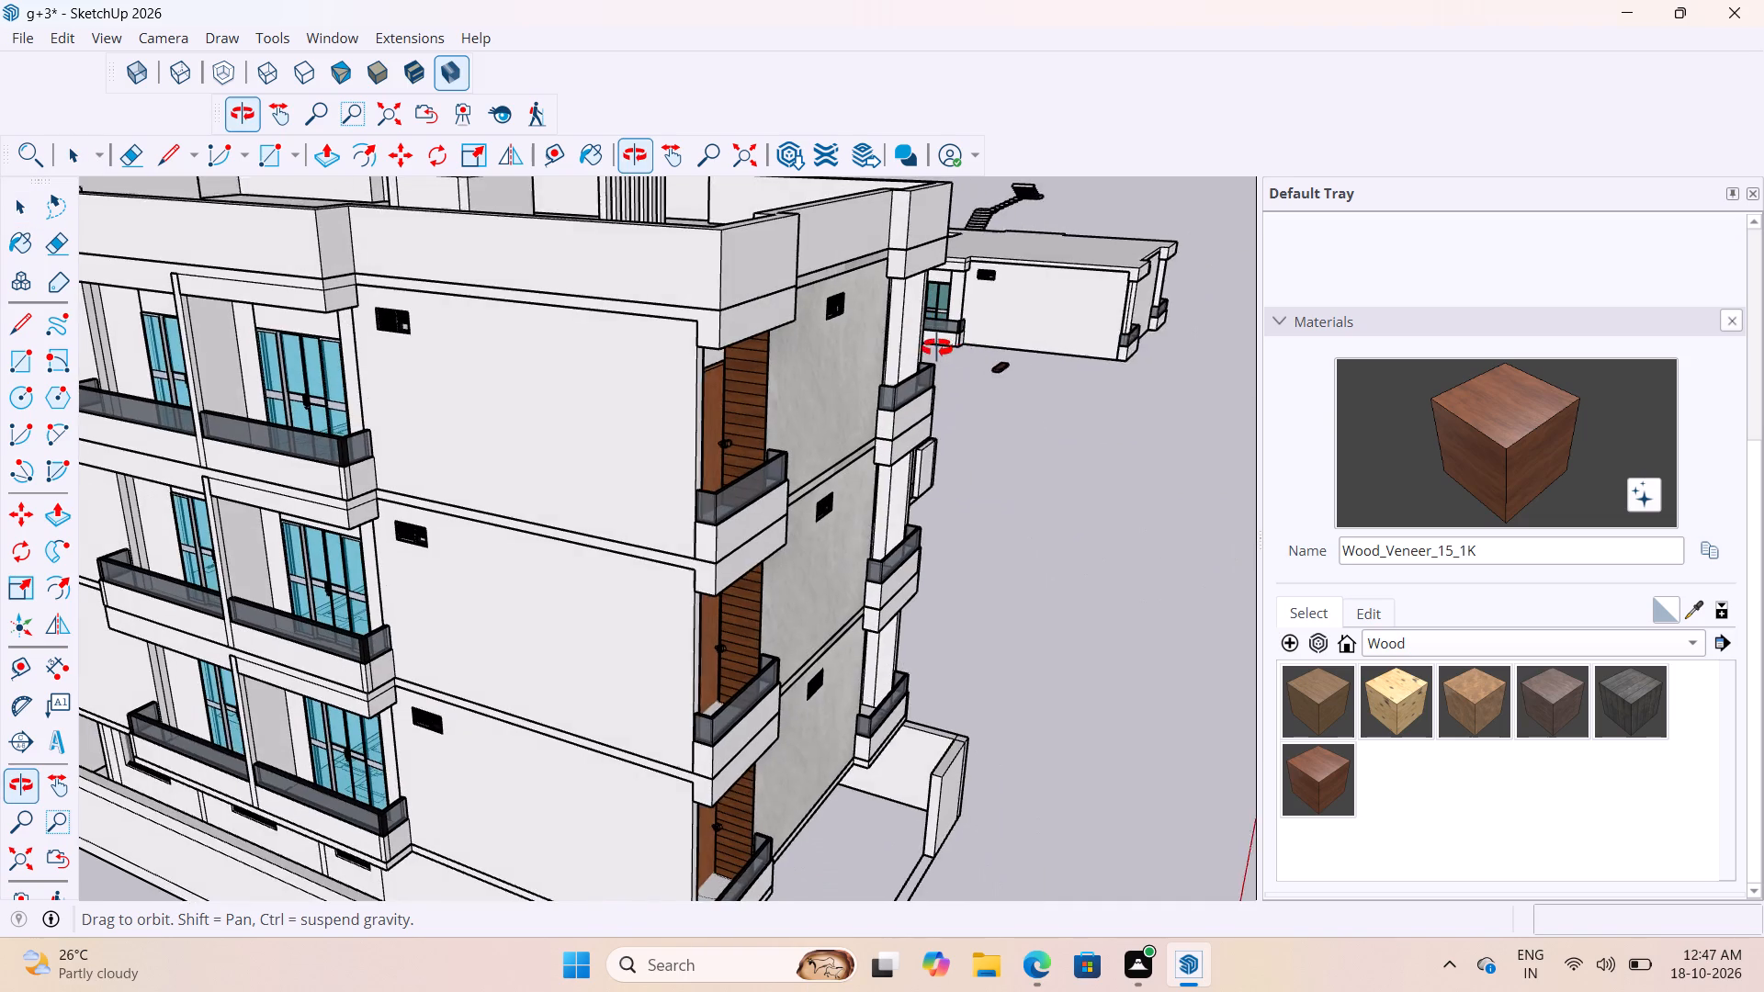
middle_click_drag(937, 348, 927, 346)
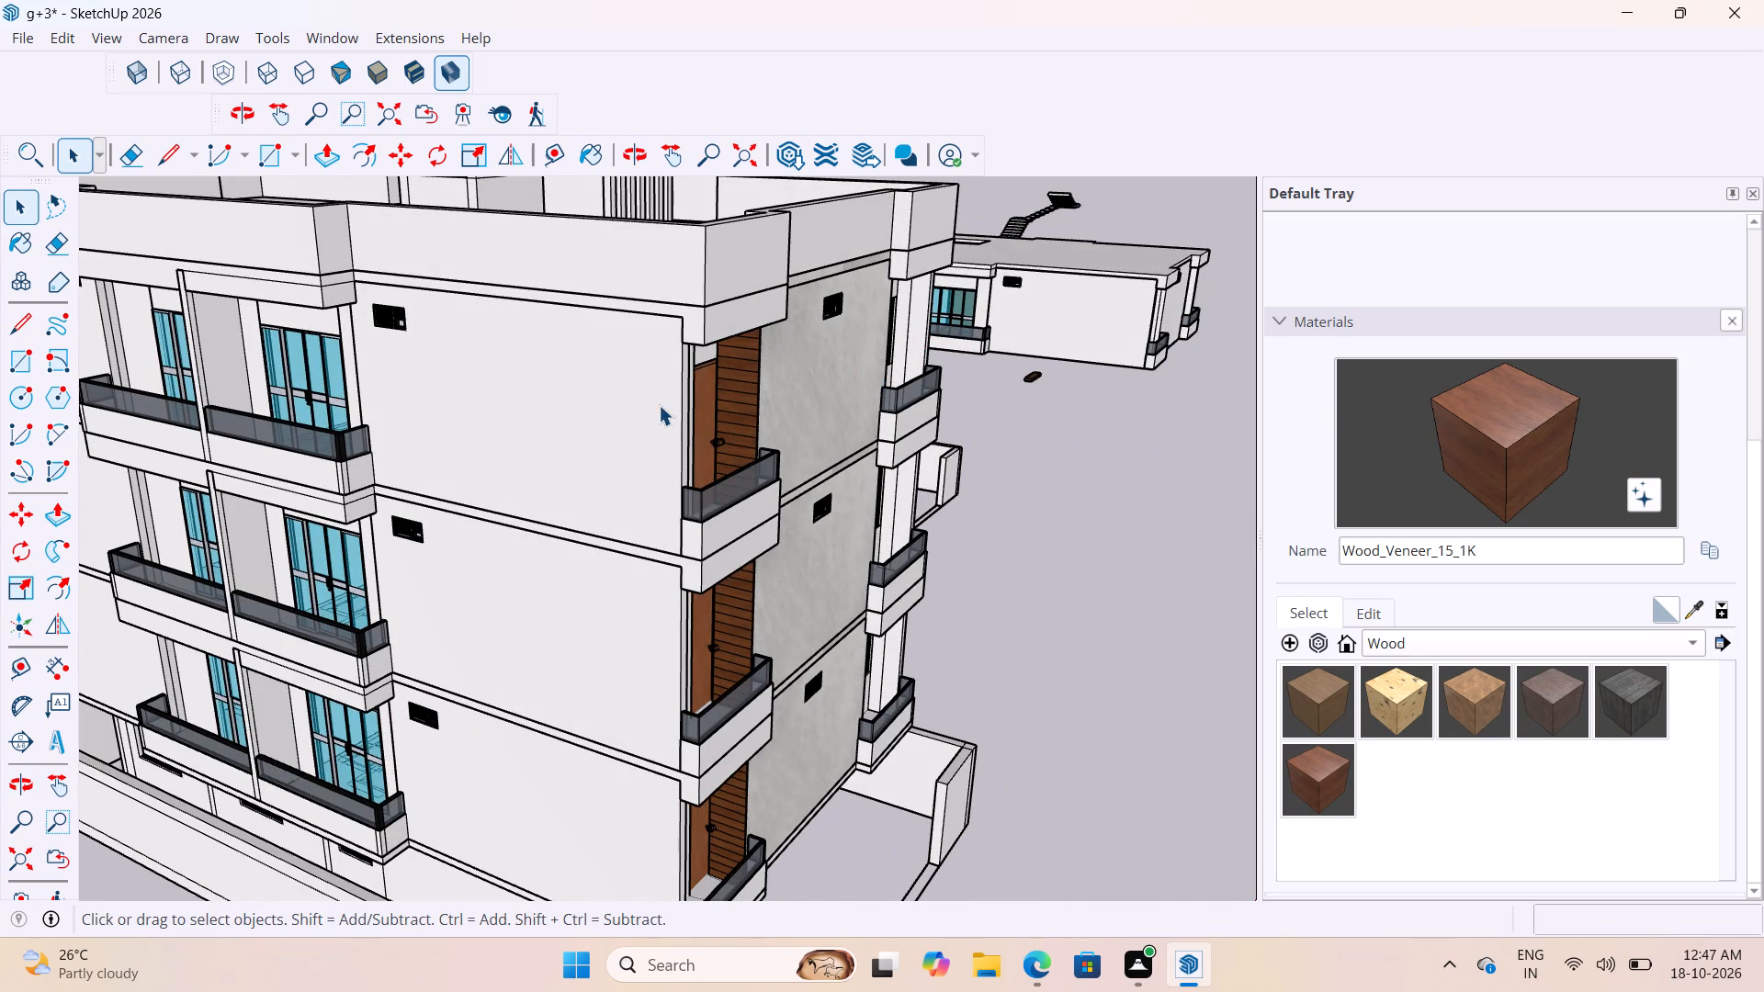
middle_click_drag(717, 387, 289, 406)
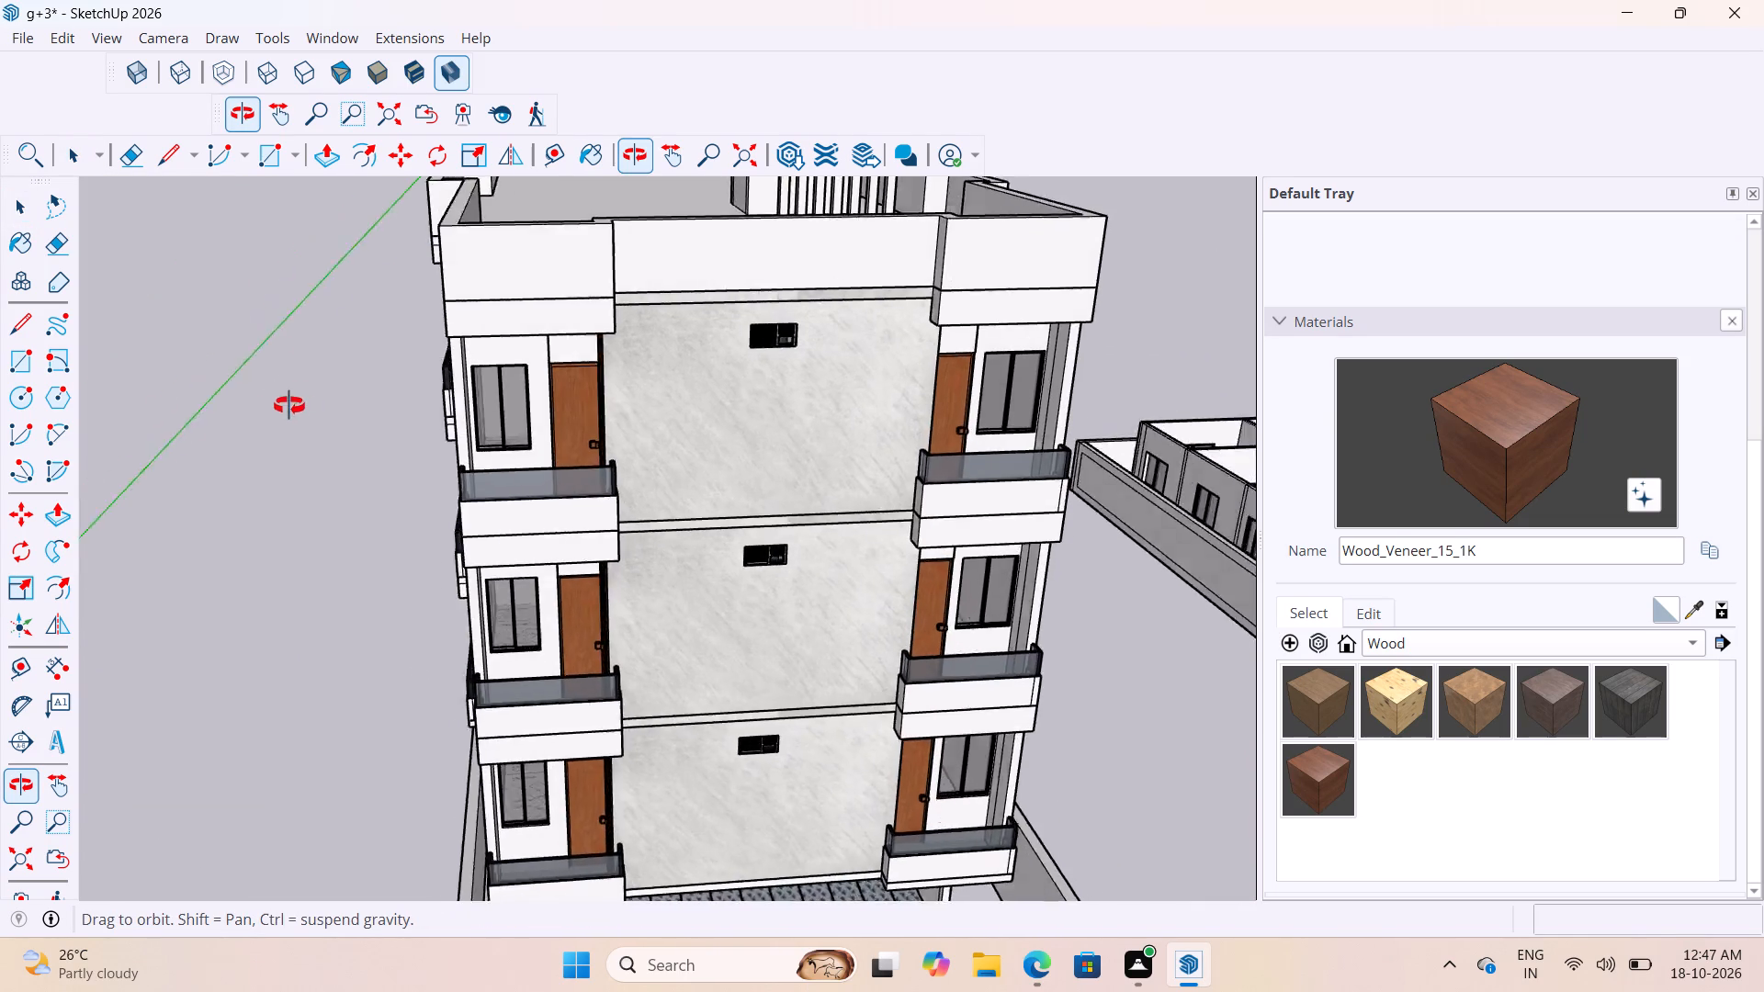
middle_click_drag(289, 406, 181, 417)
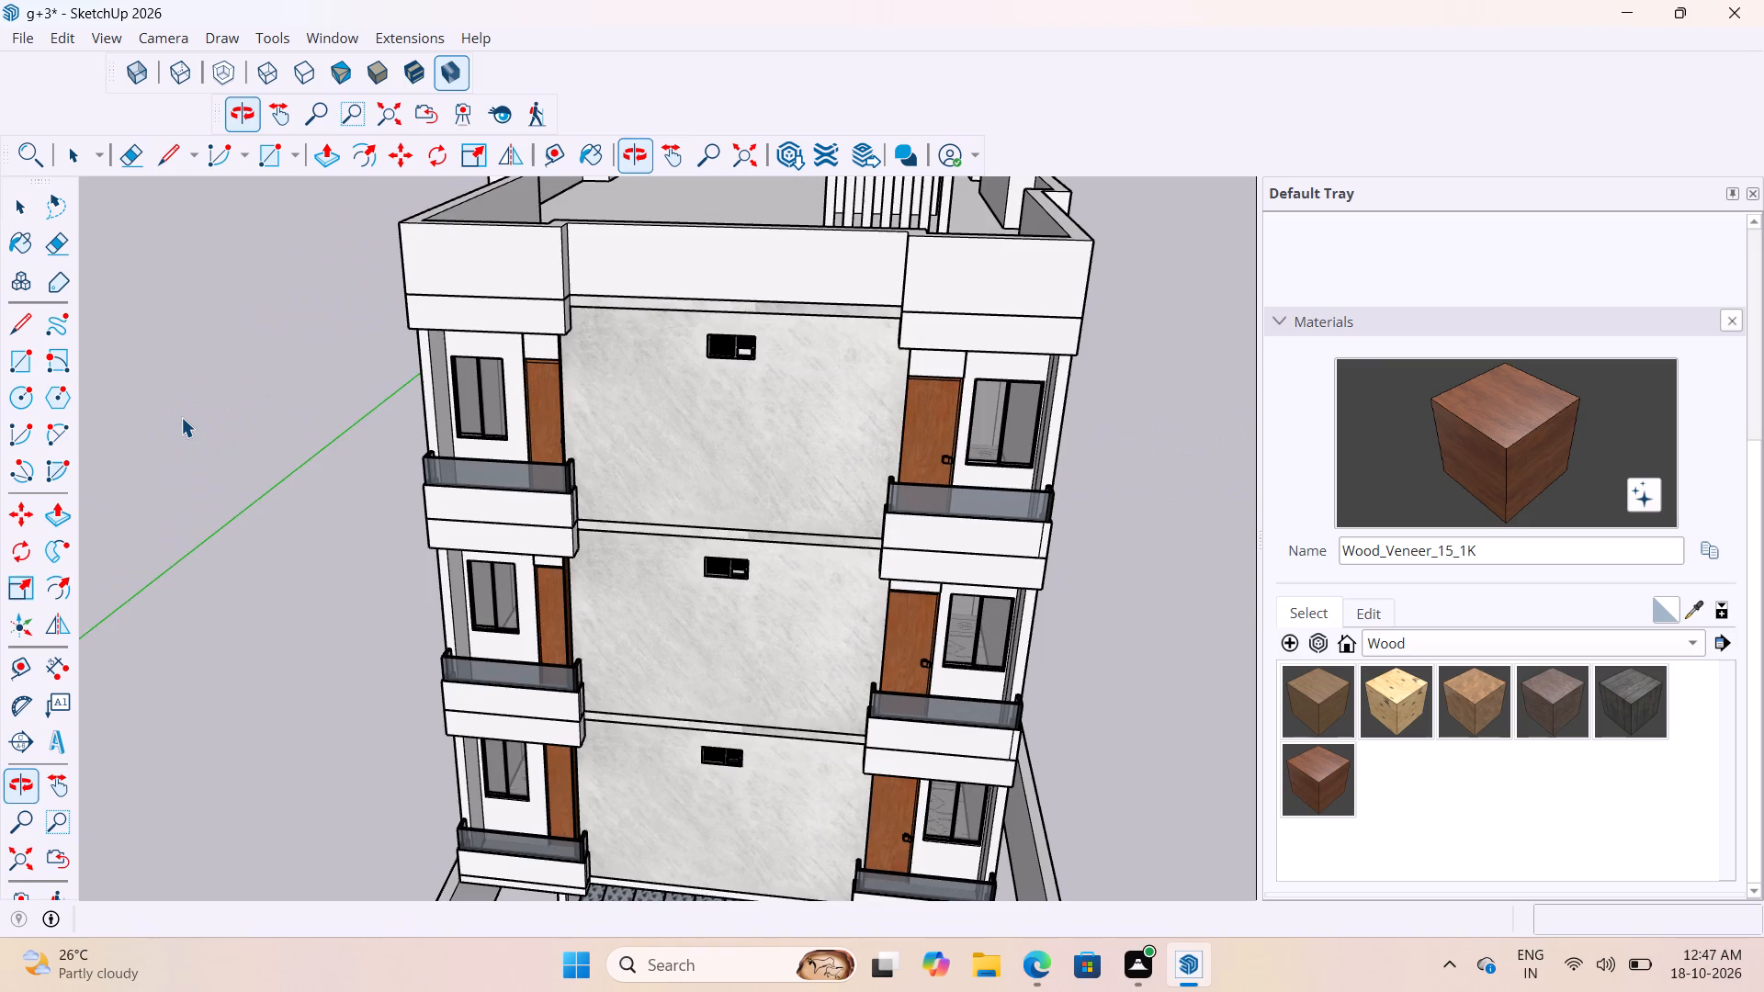
scroll(177, 426, "up", 3)
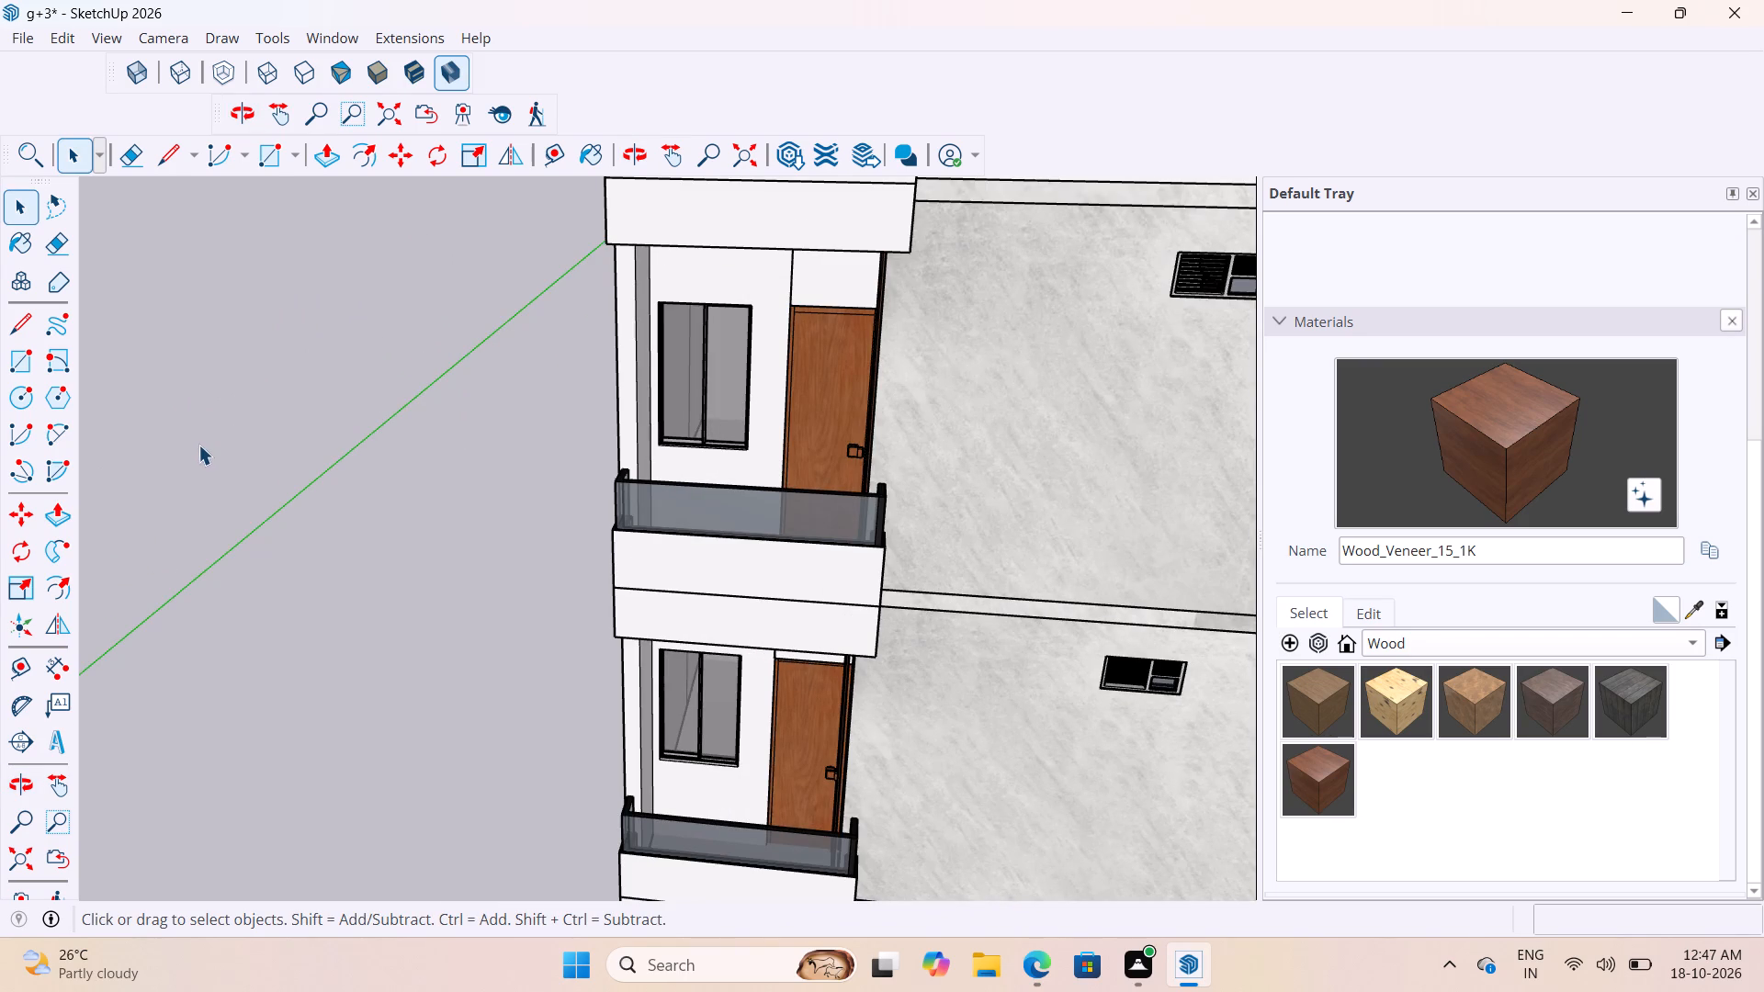
scroll(220, 455, "up", 4)
scroll(293, 462, "down", 4)
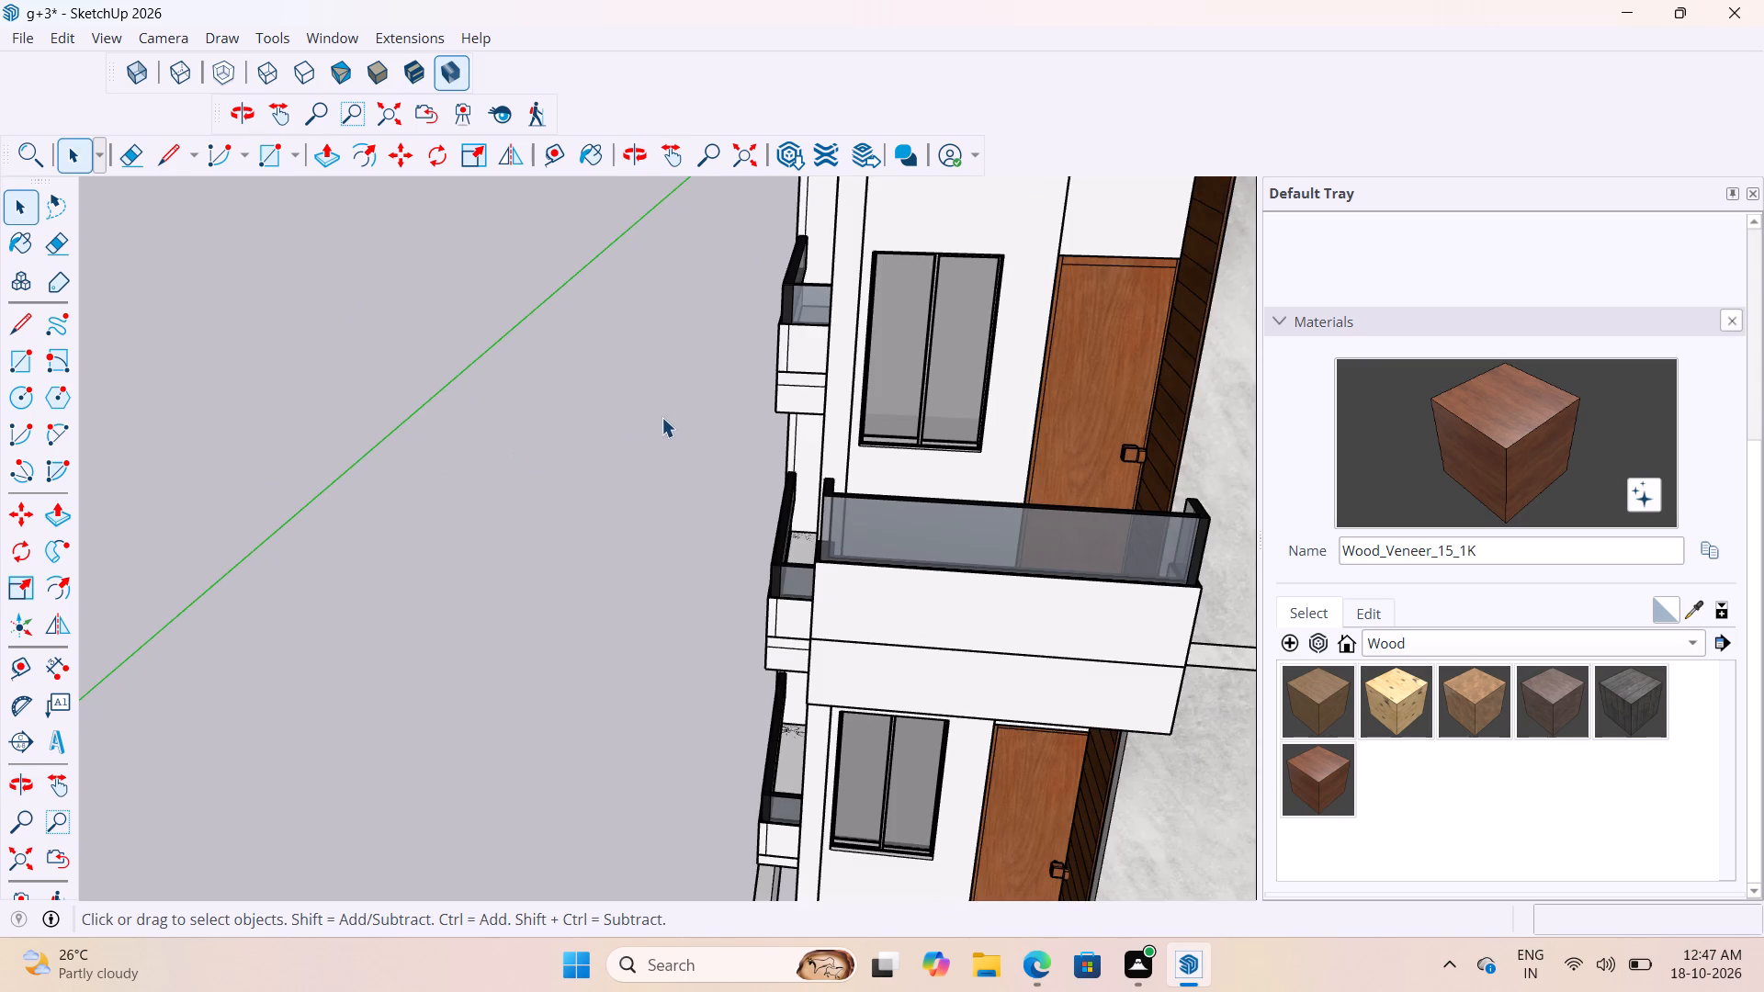
scroll(676, 415, "up", 3)
scroll(677, 415, "down", 4)
middle_click_drag(688, 417, 1004, 471)
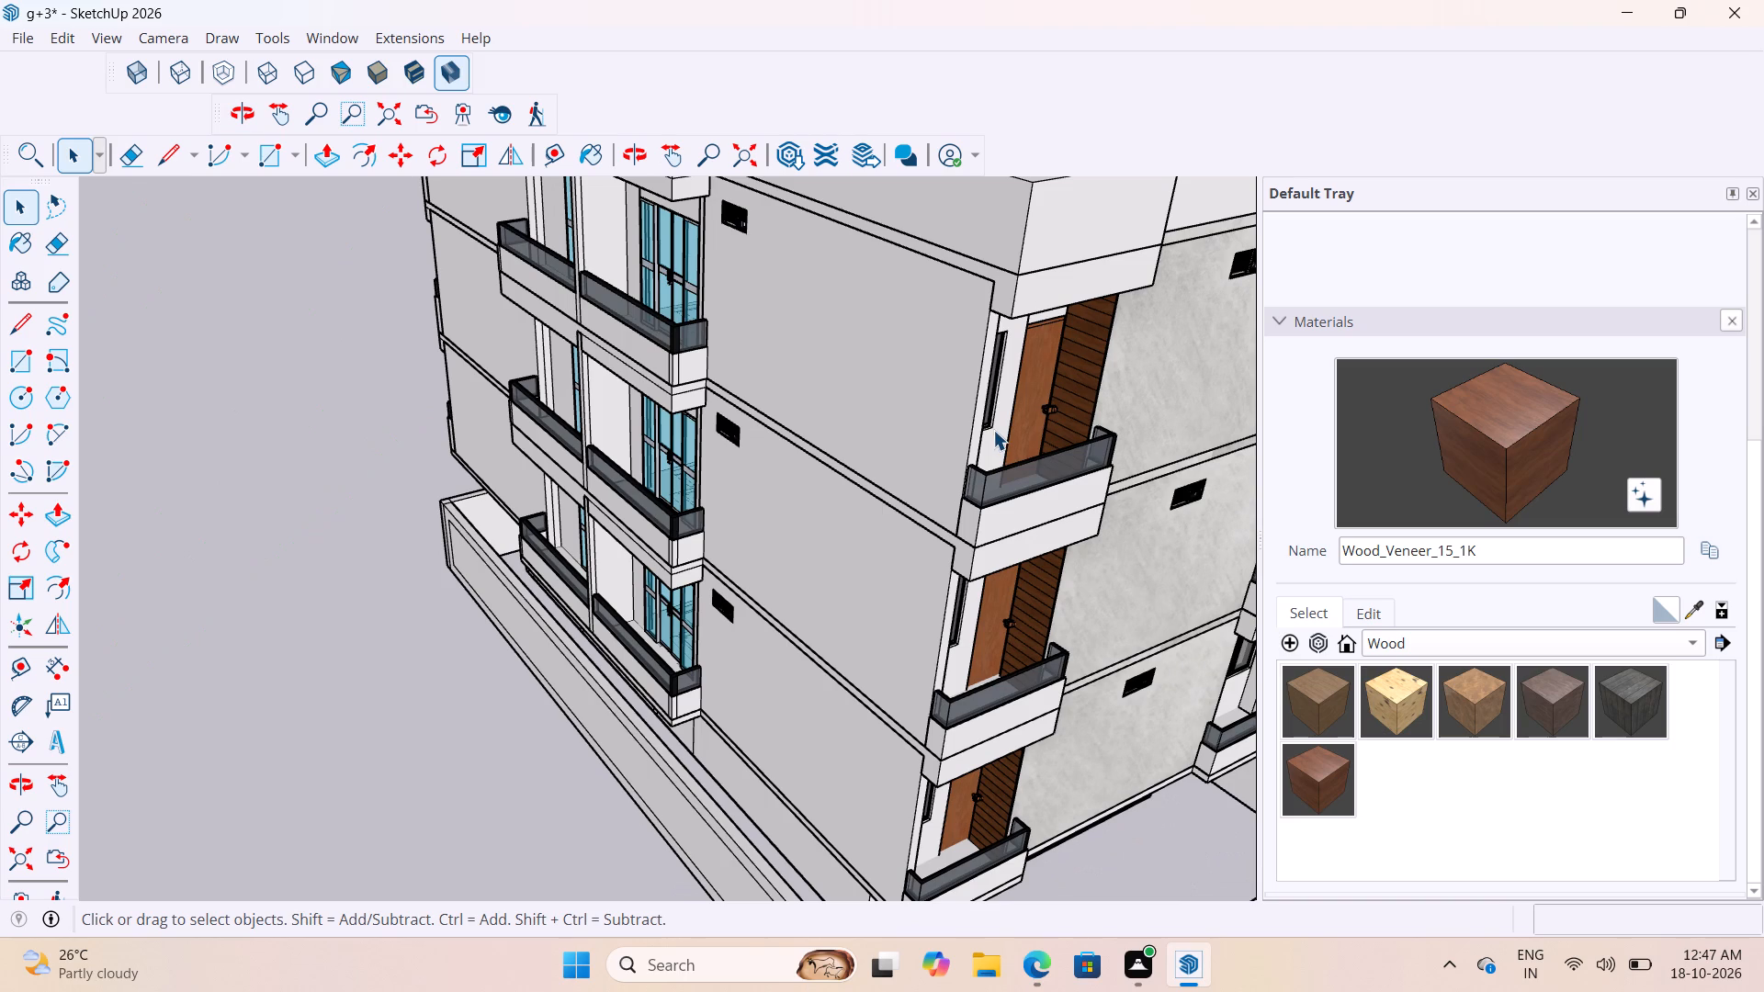
scroll(990, 430, "up", 3)
middle_click_drag(982, 422, 728, 394)
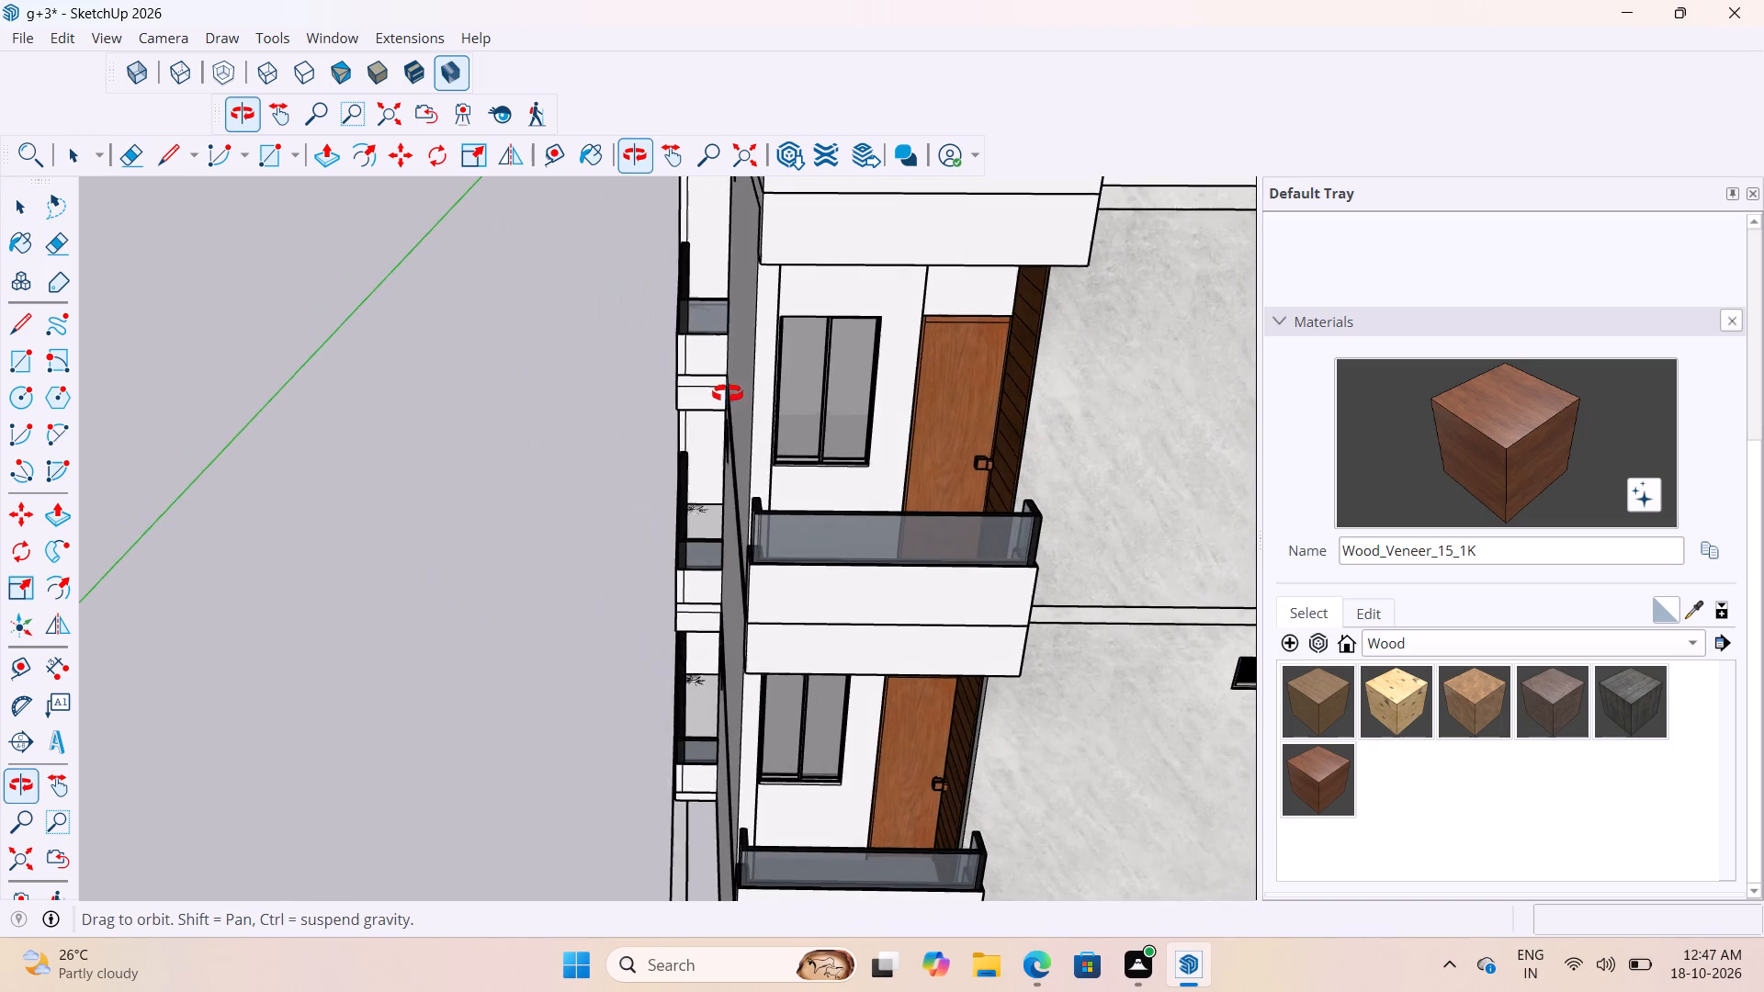
middle_click_drag(728, 394, 726, 394)
scroll(728, 401, "up", 3)
scroll(692, 376, "down", 5)
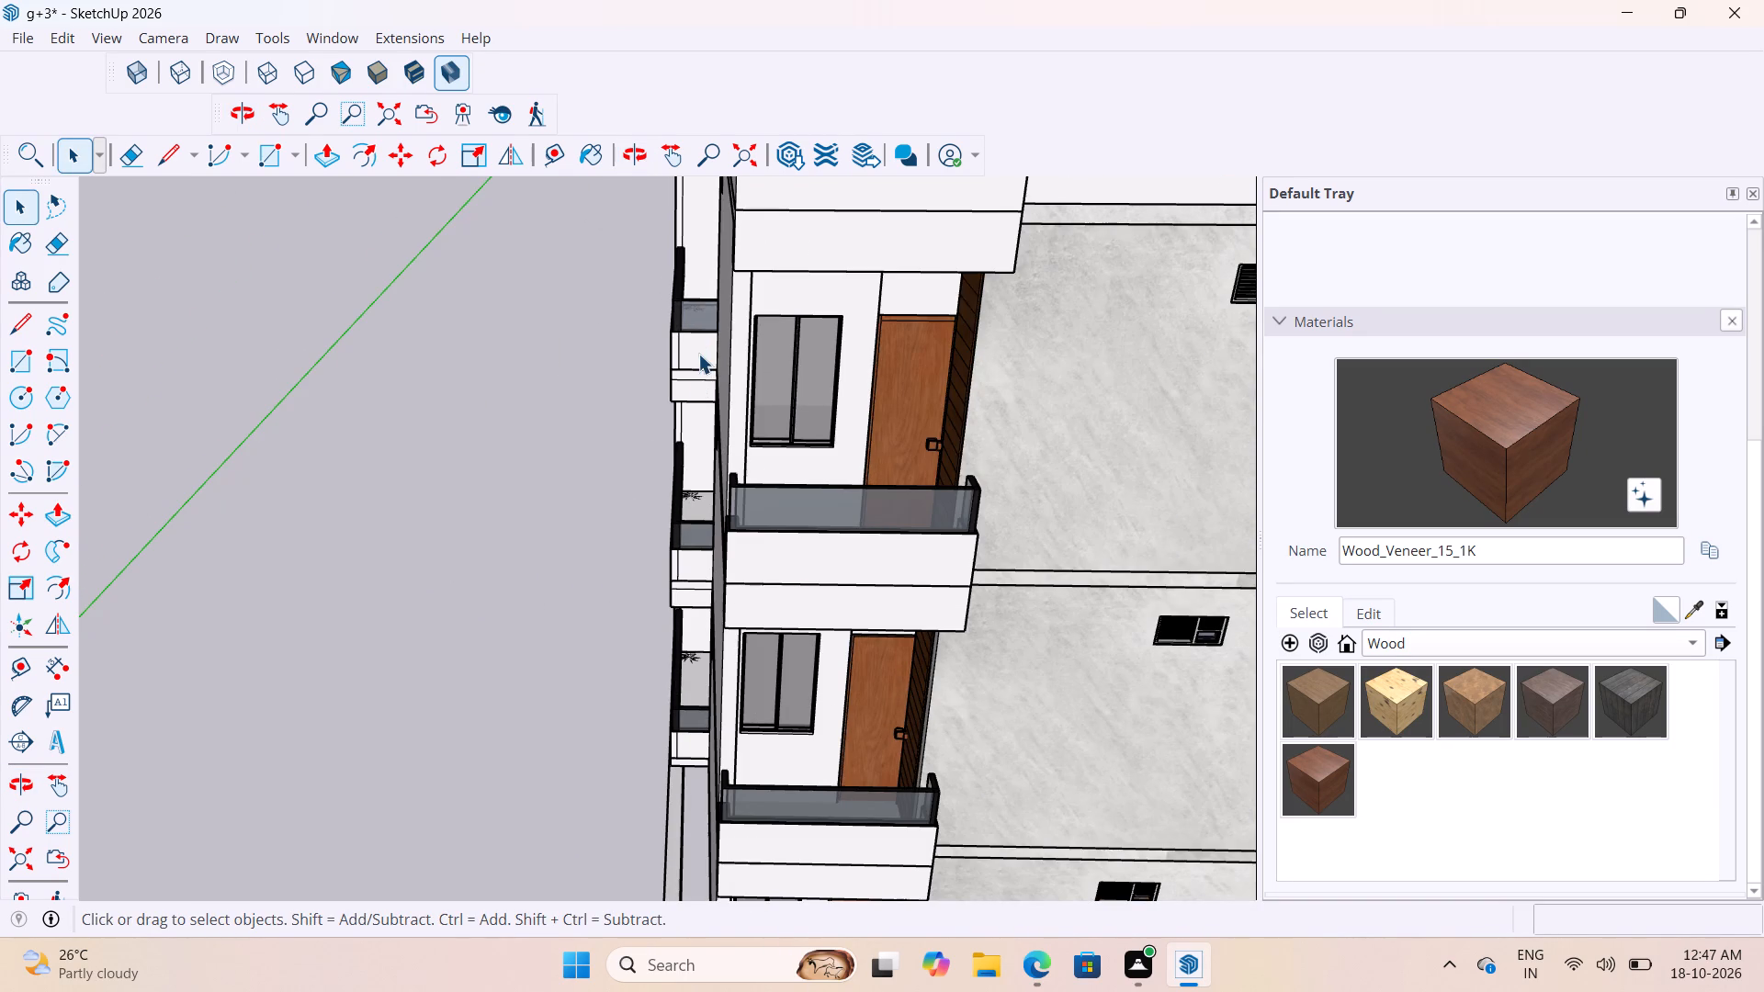
scroll(733, 288, "up", 2)
scroll(782, 560, "down", 6)
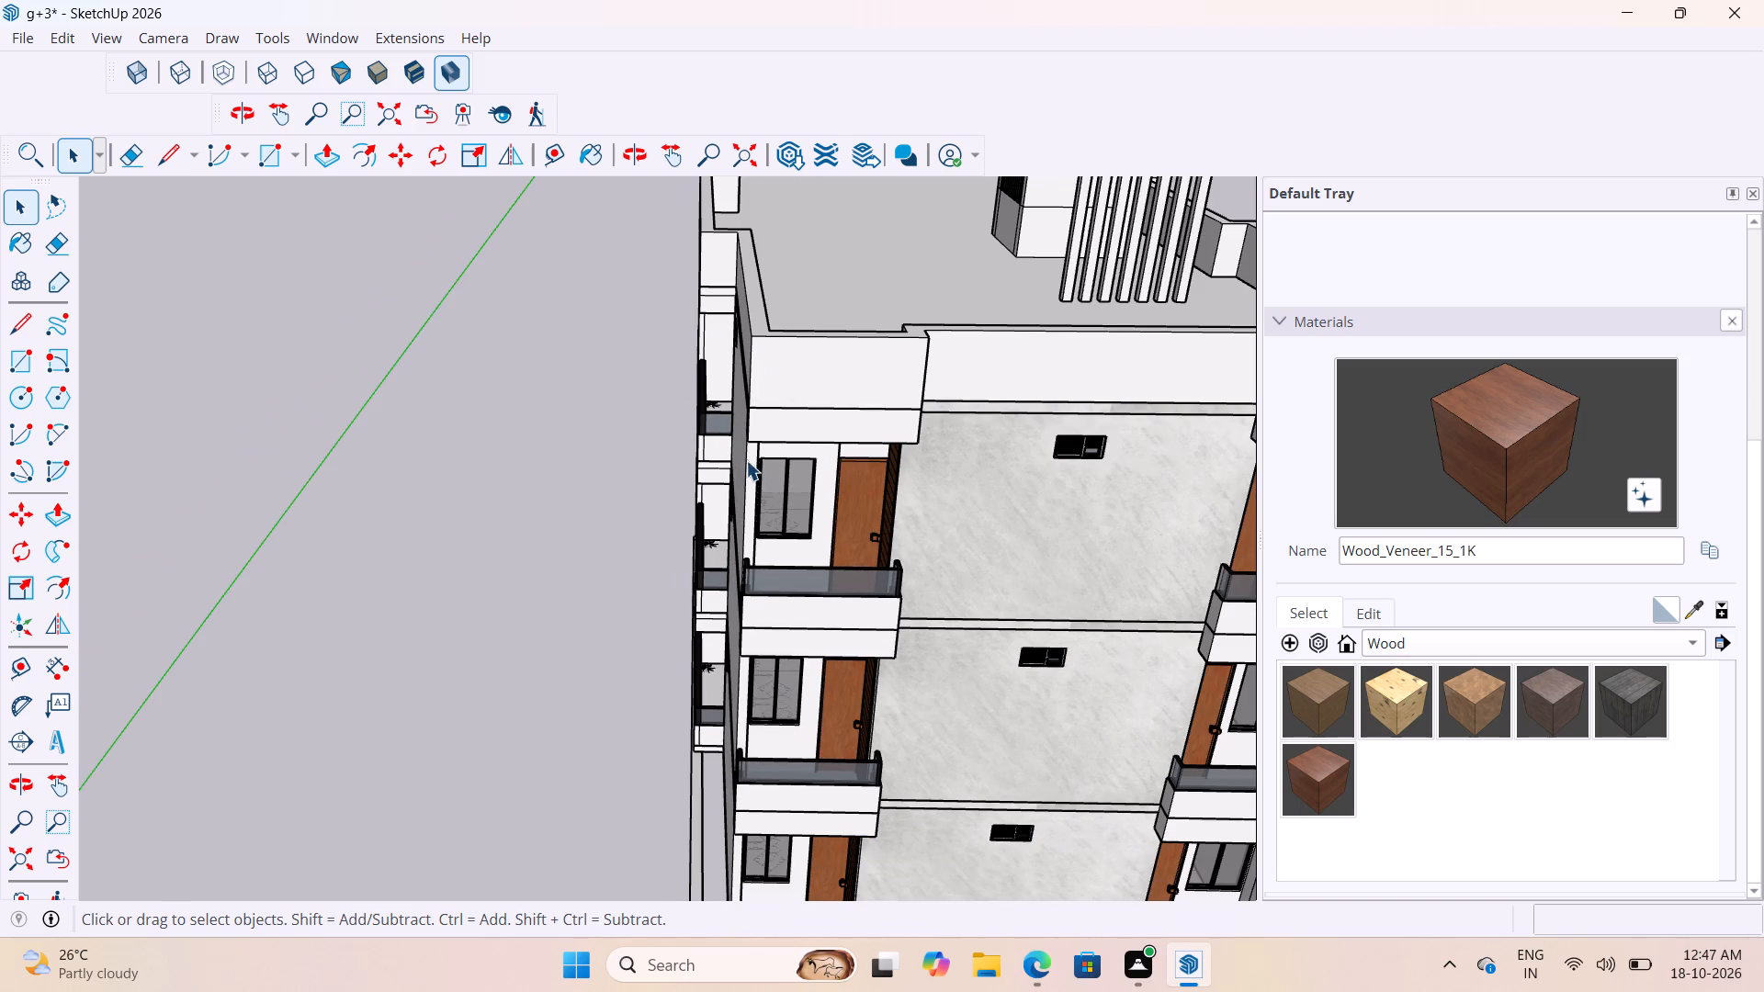
scroll(732, 597, "up", 2)
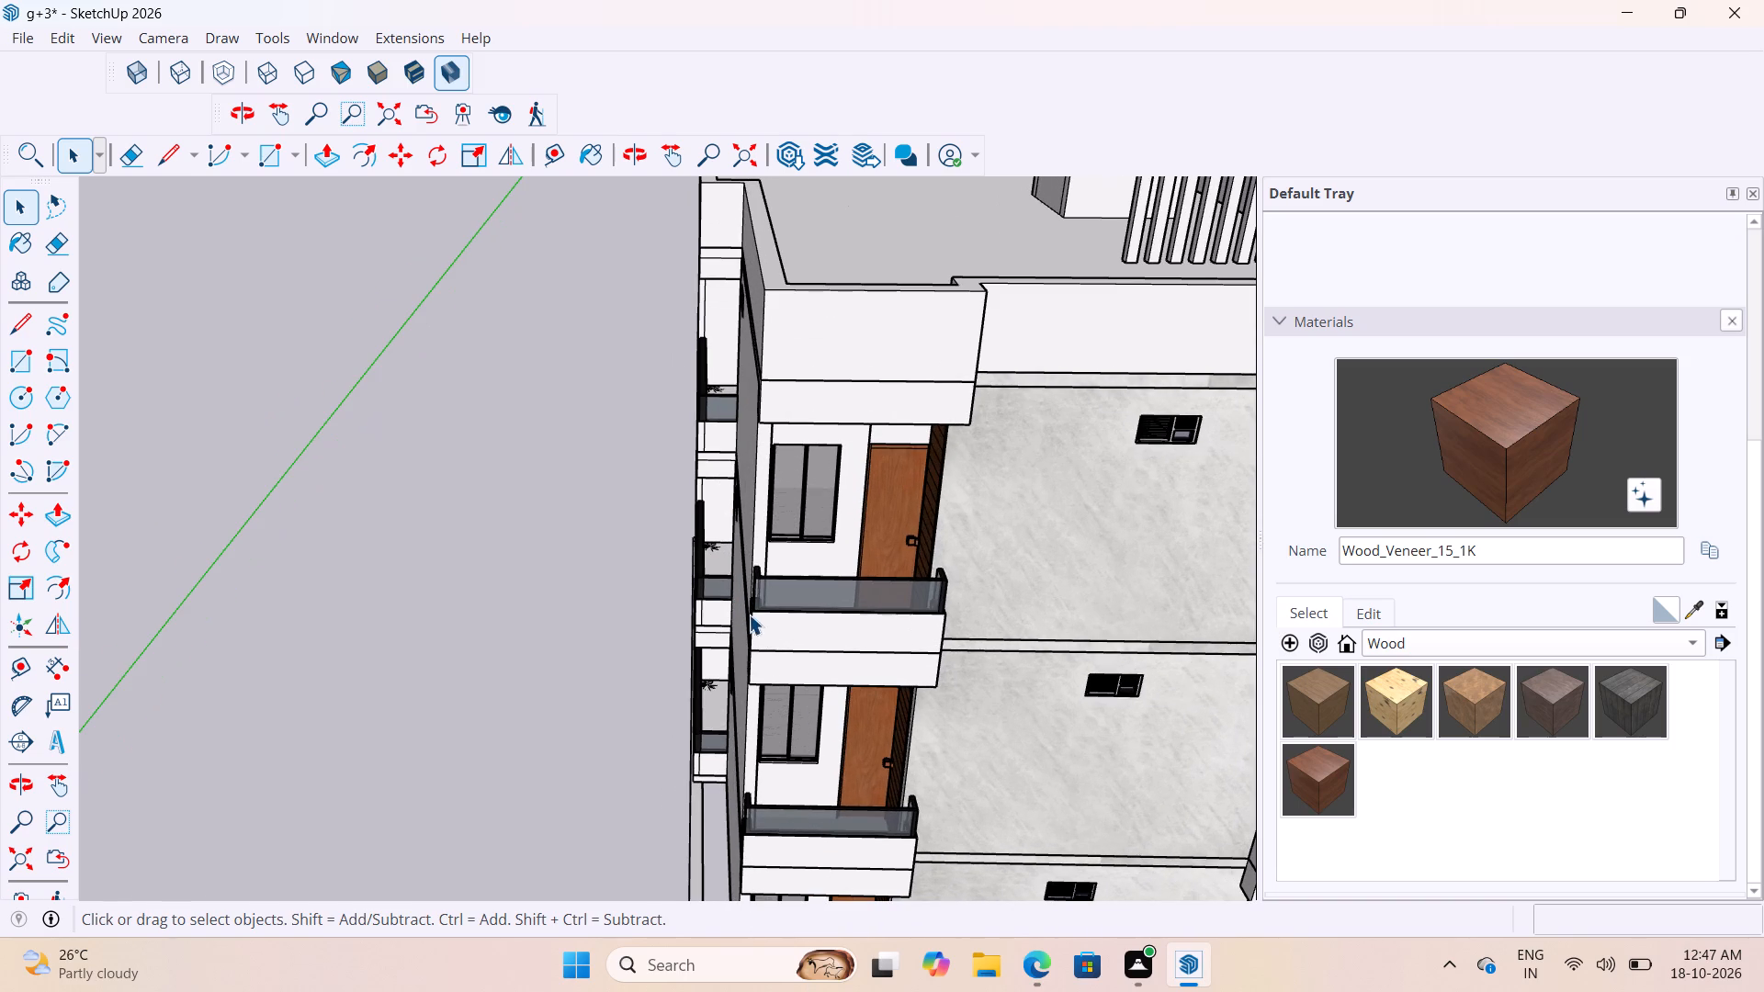
Examine the apartment block's end facade and corner balcony stack from several angles, checking the wood slabs beside the doors.
middle_click_drag(769, 631, 737, 637)
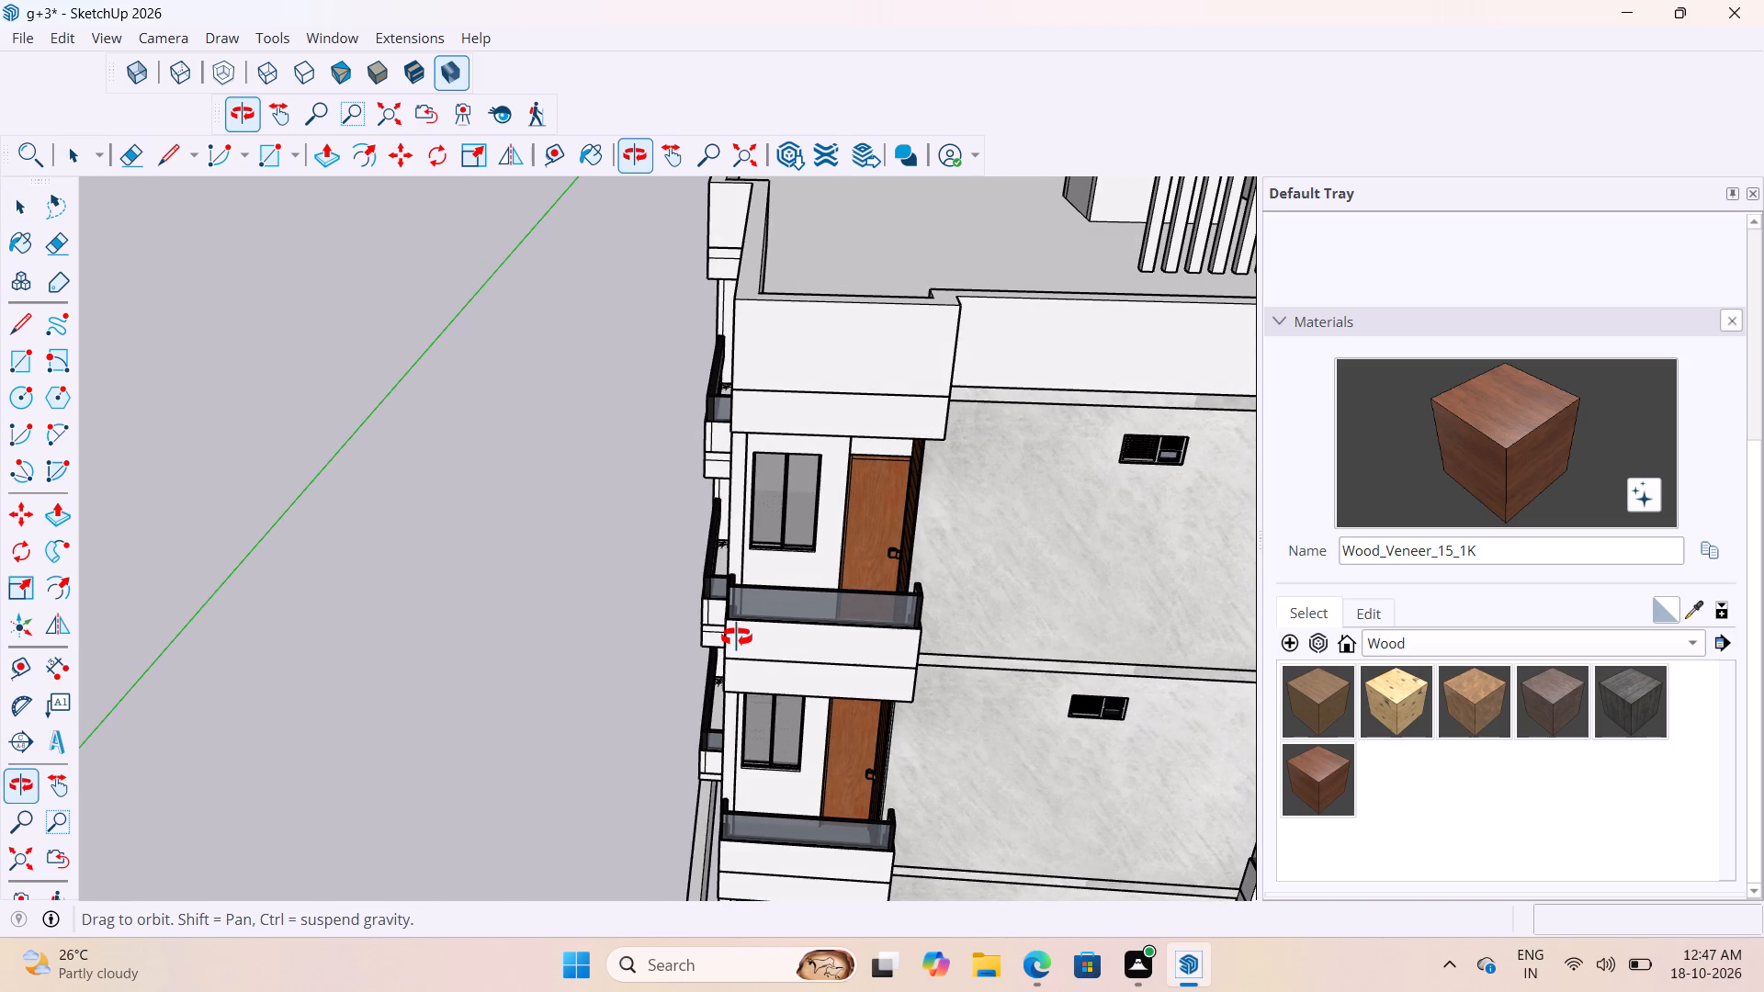
middle_click_drag(737, 637, 879, 597)
scroll(848, 475, "down", 4)
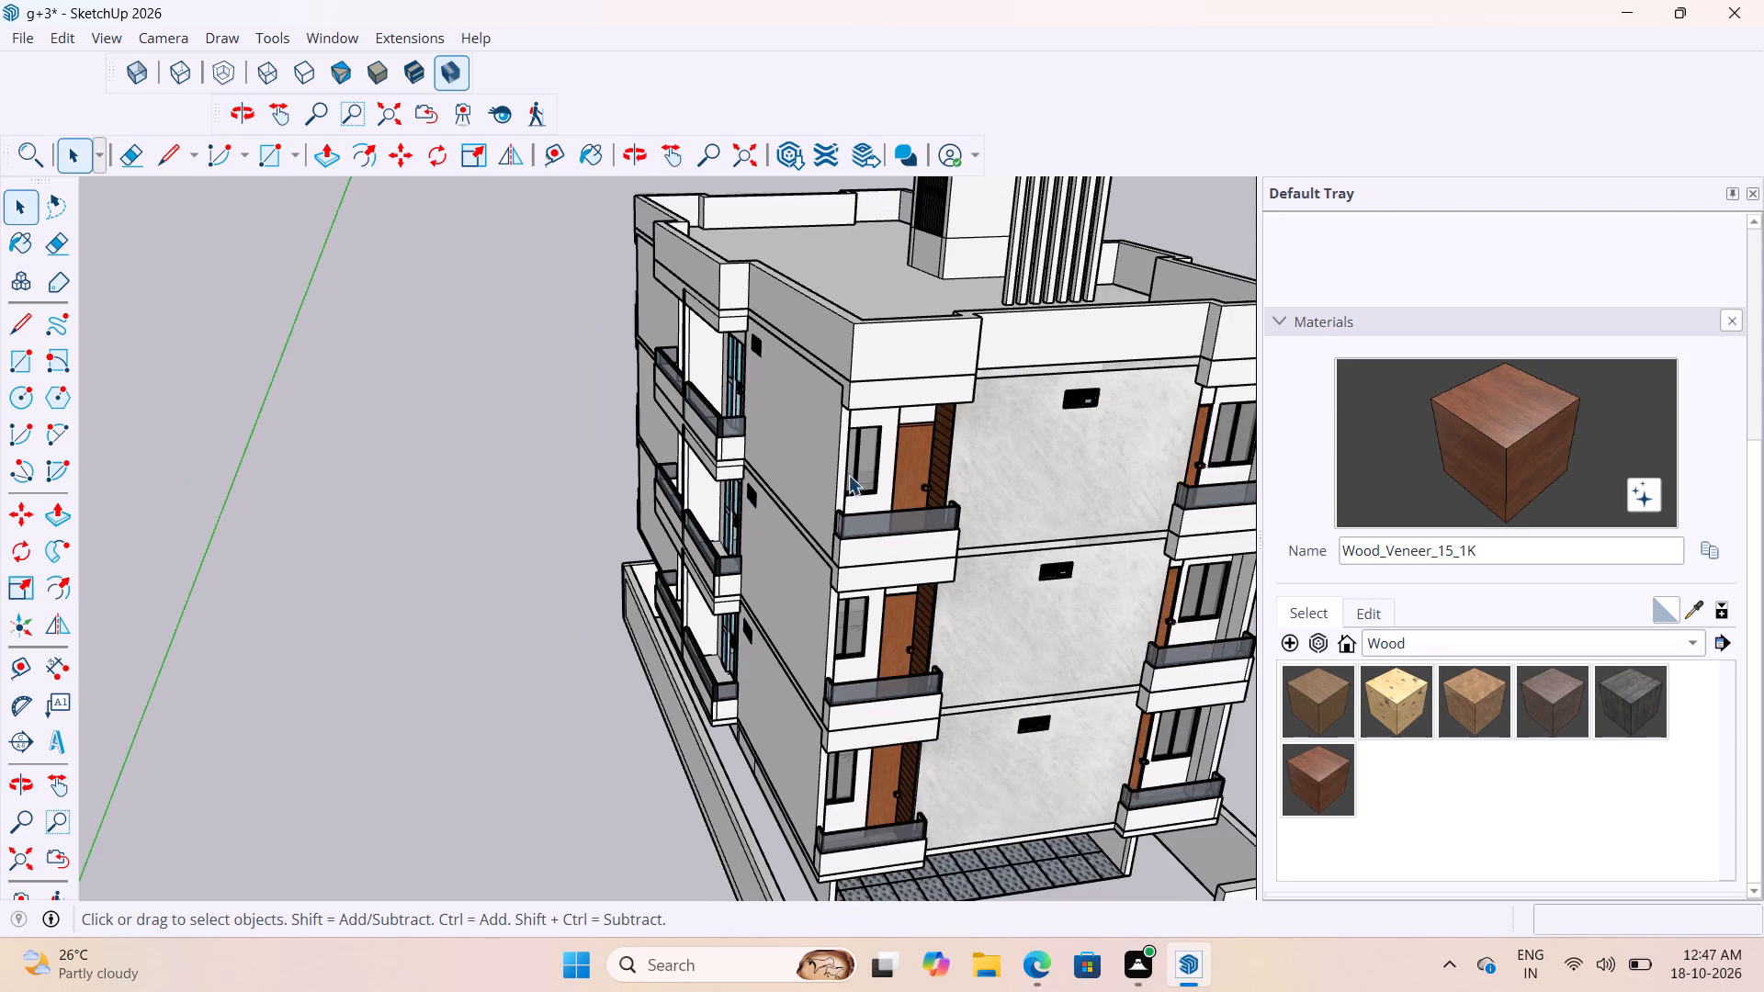
scroll(824, 426, "up", 8)
scroll(814, 421, "down", 5)
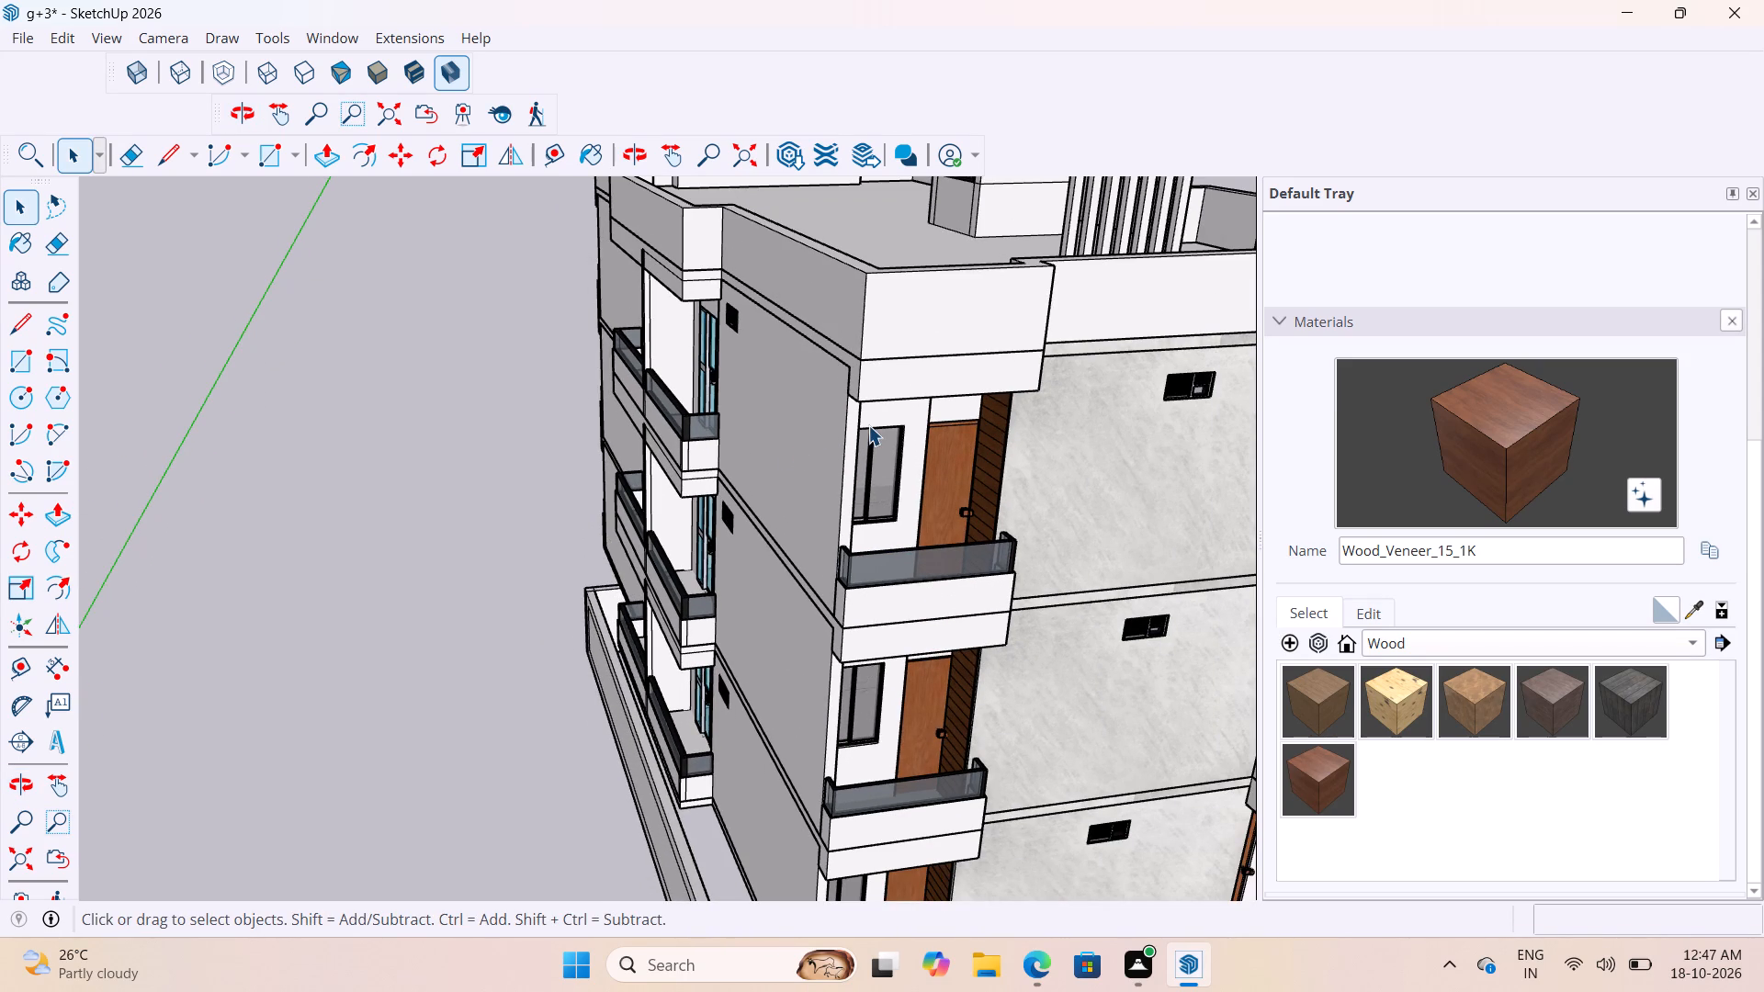
scroll(848, 410, "down", 6)
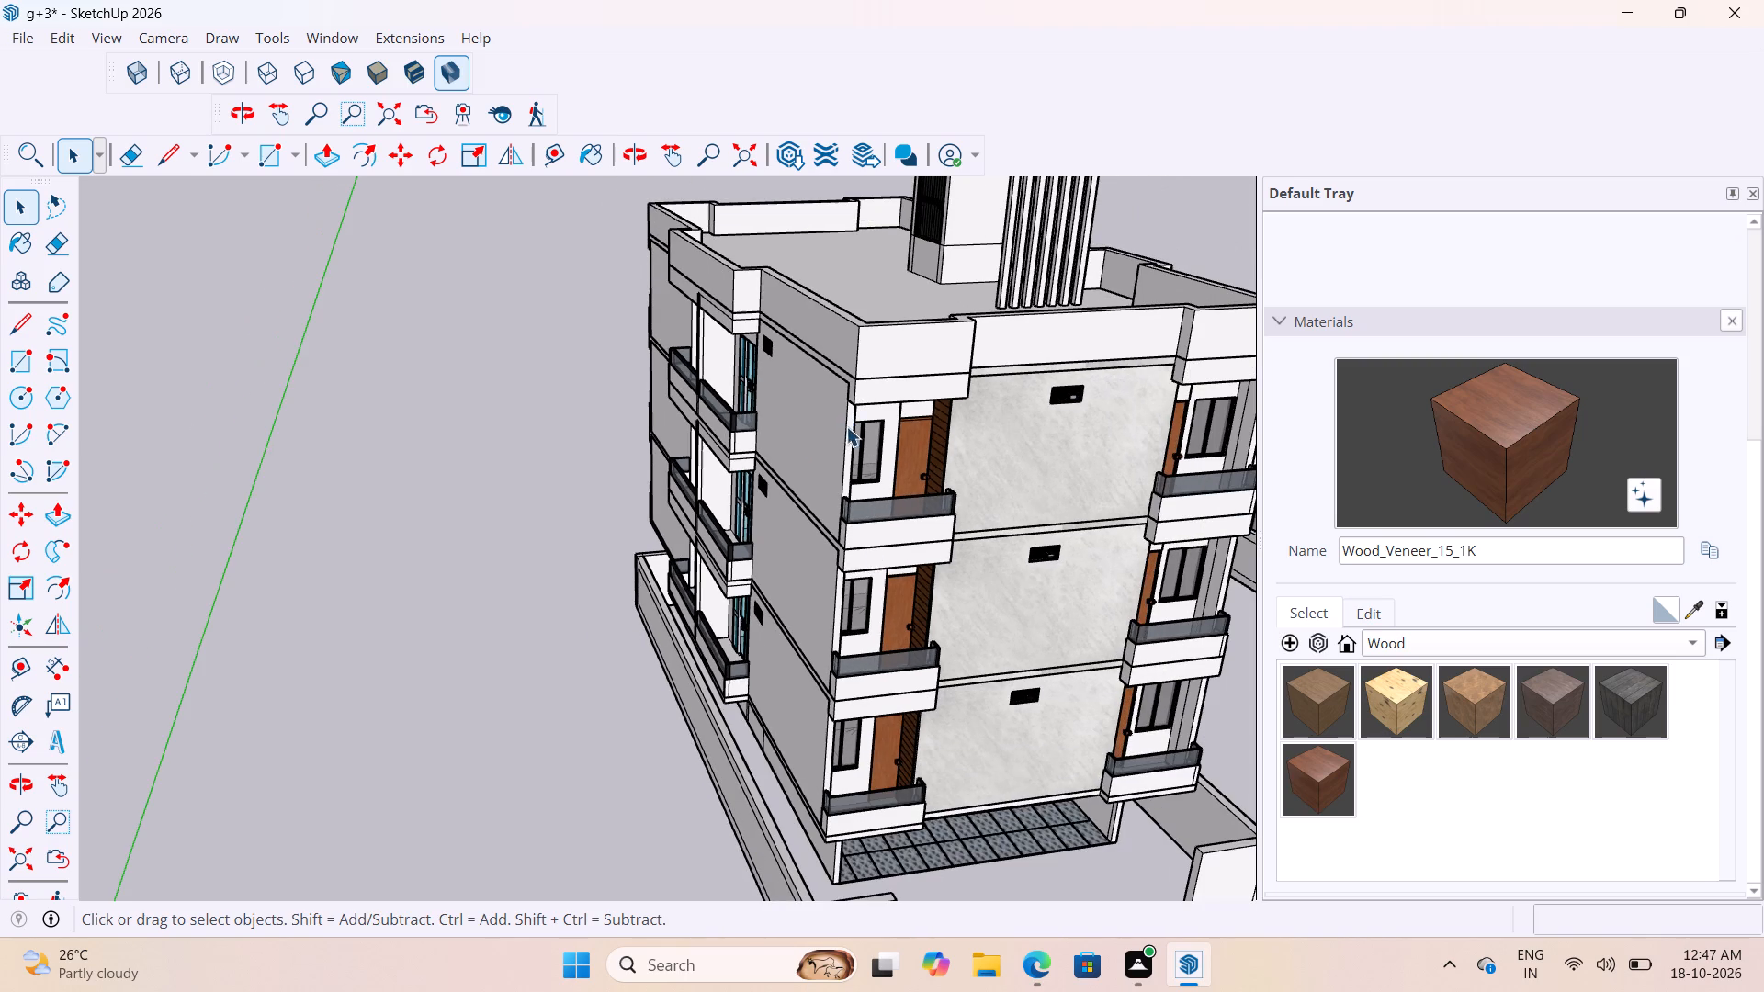
middle_click_drag(788, 496, 737, 498)
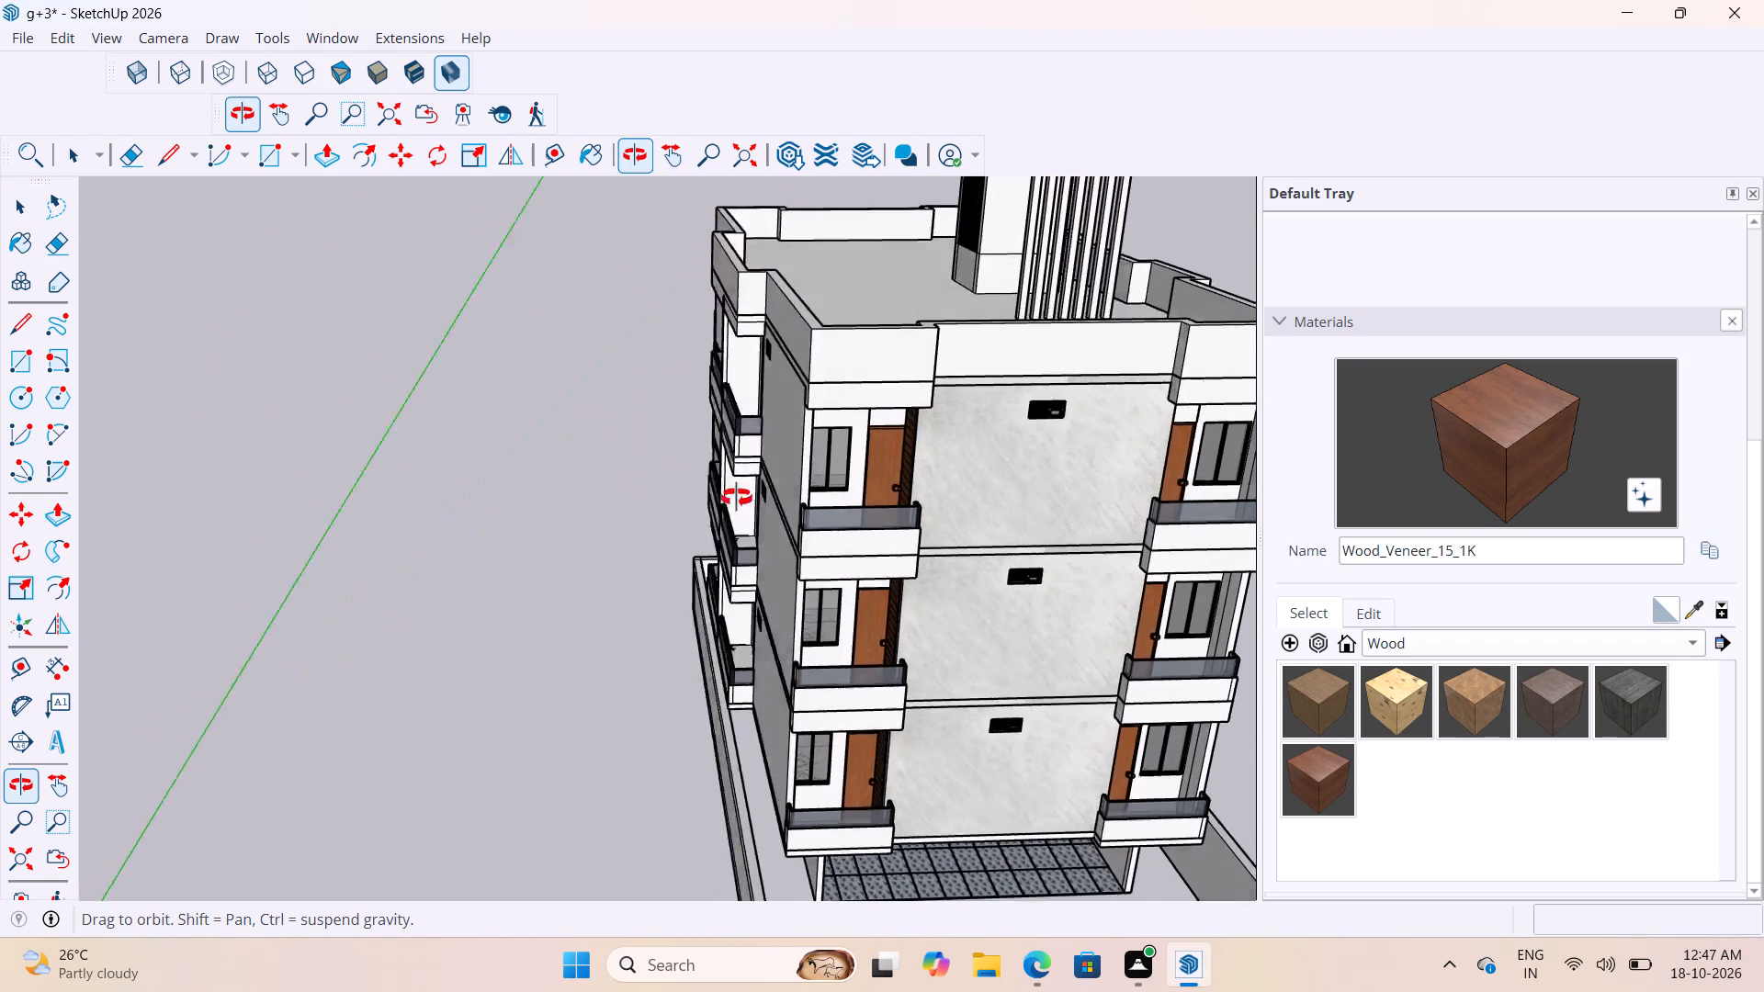
middle_click_drag(737, 498, 854, 518)
scroll(932, 589, "down", 5)
scroll(1035, 616, "up", 3)
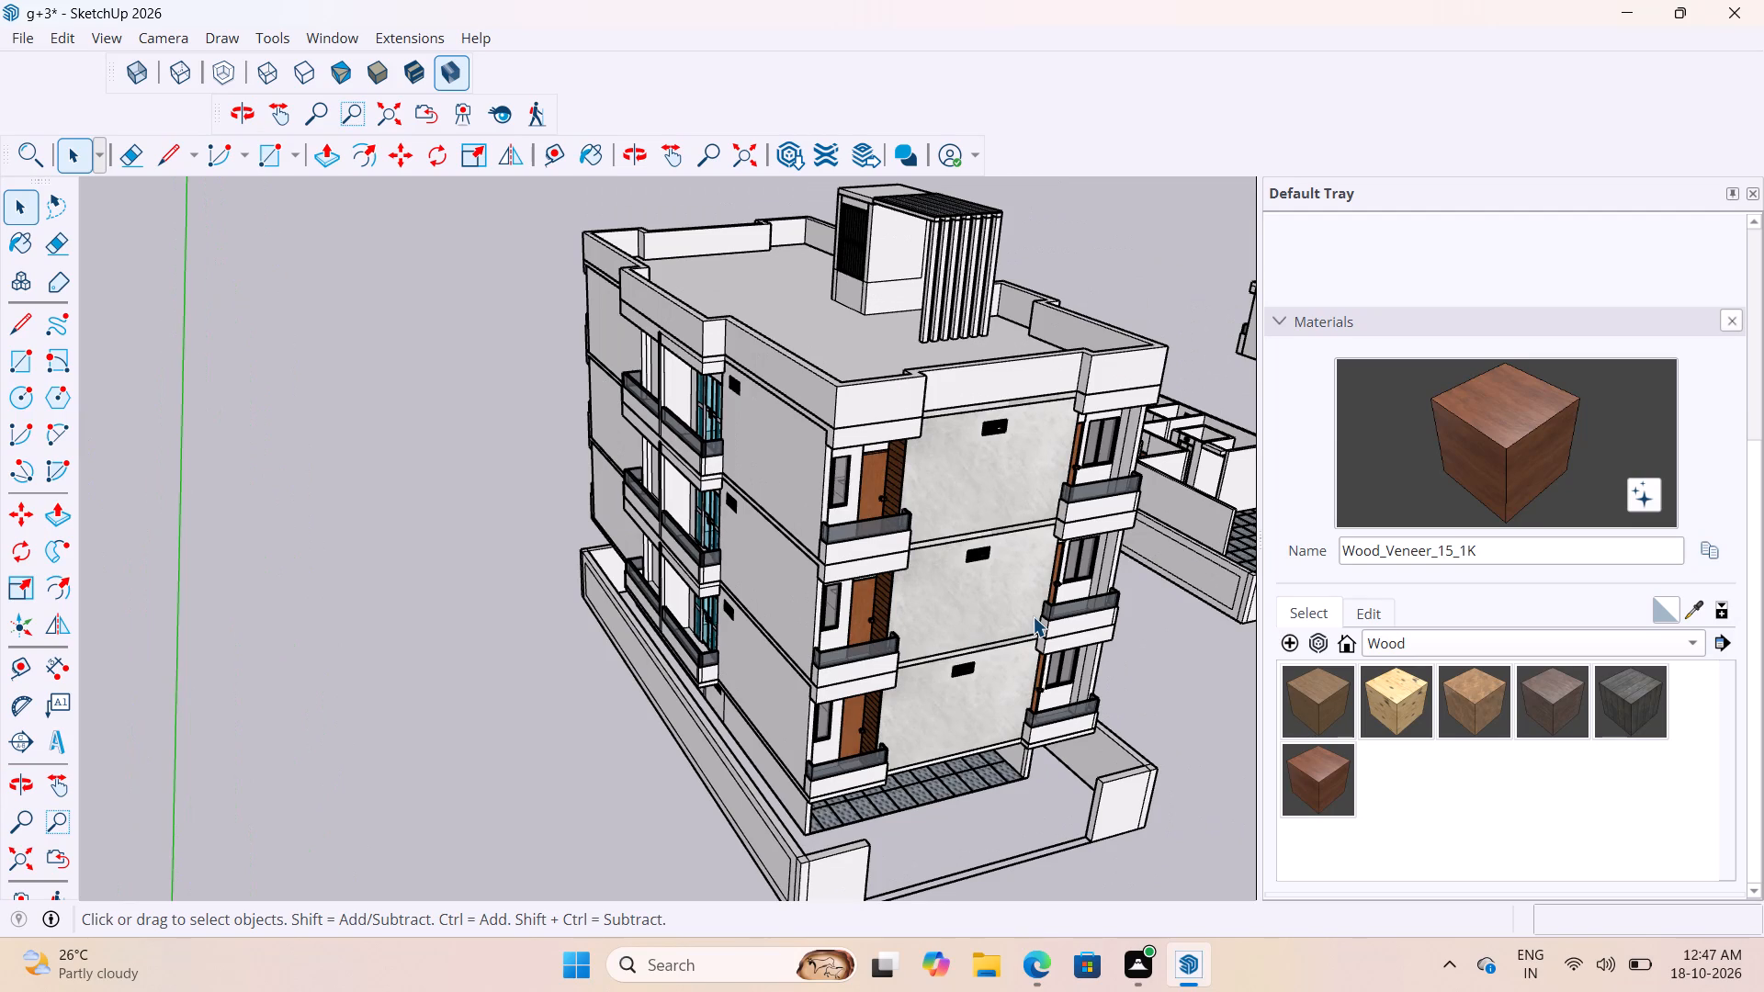
scroll(1035, 581, "down", 5)
middle_click_drag(1043, 609, 1004, 605)
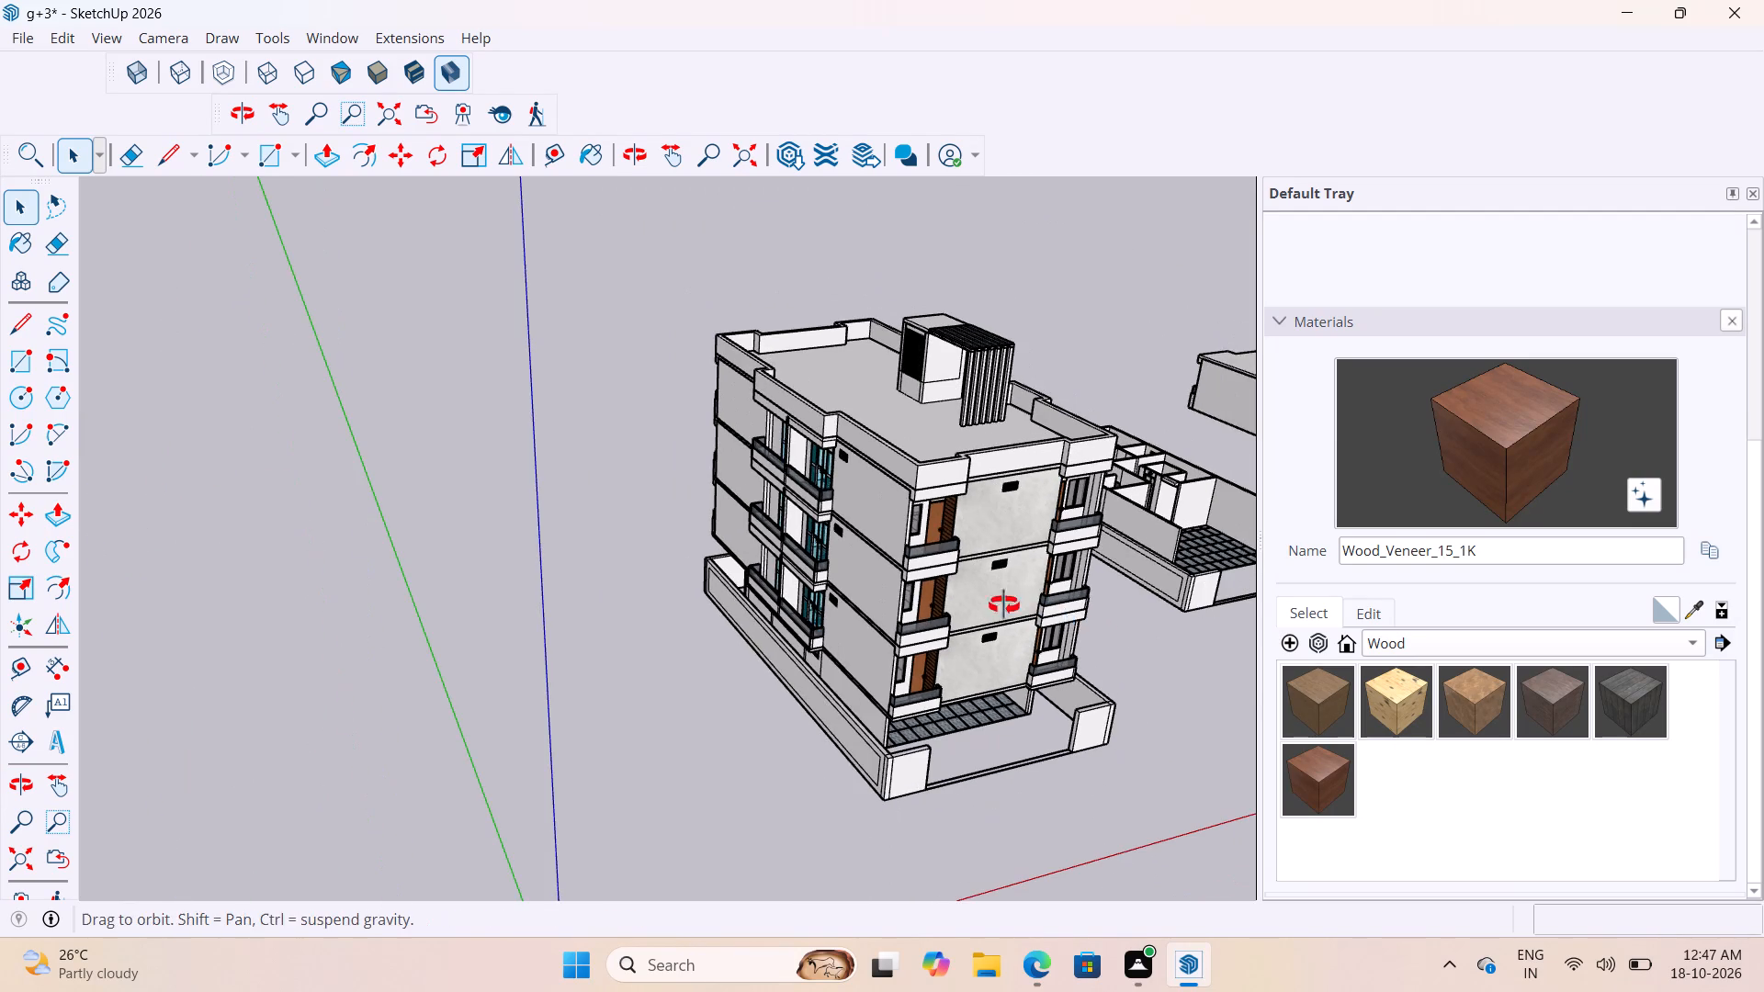
middle_click_drag(1004, 605, 762, 561)
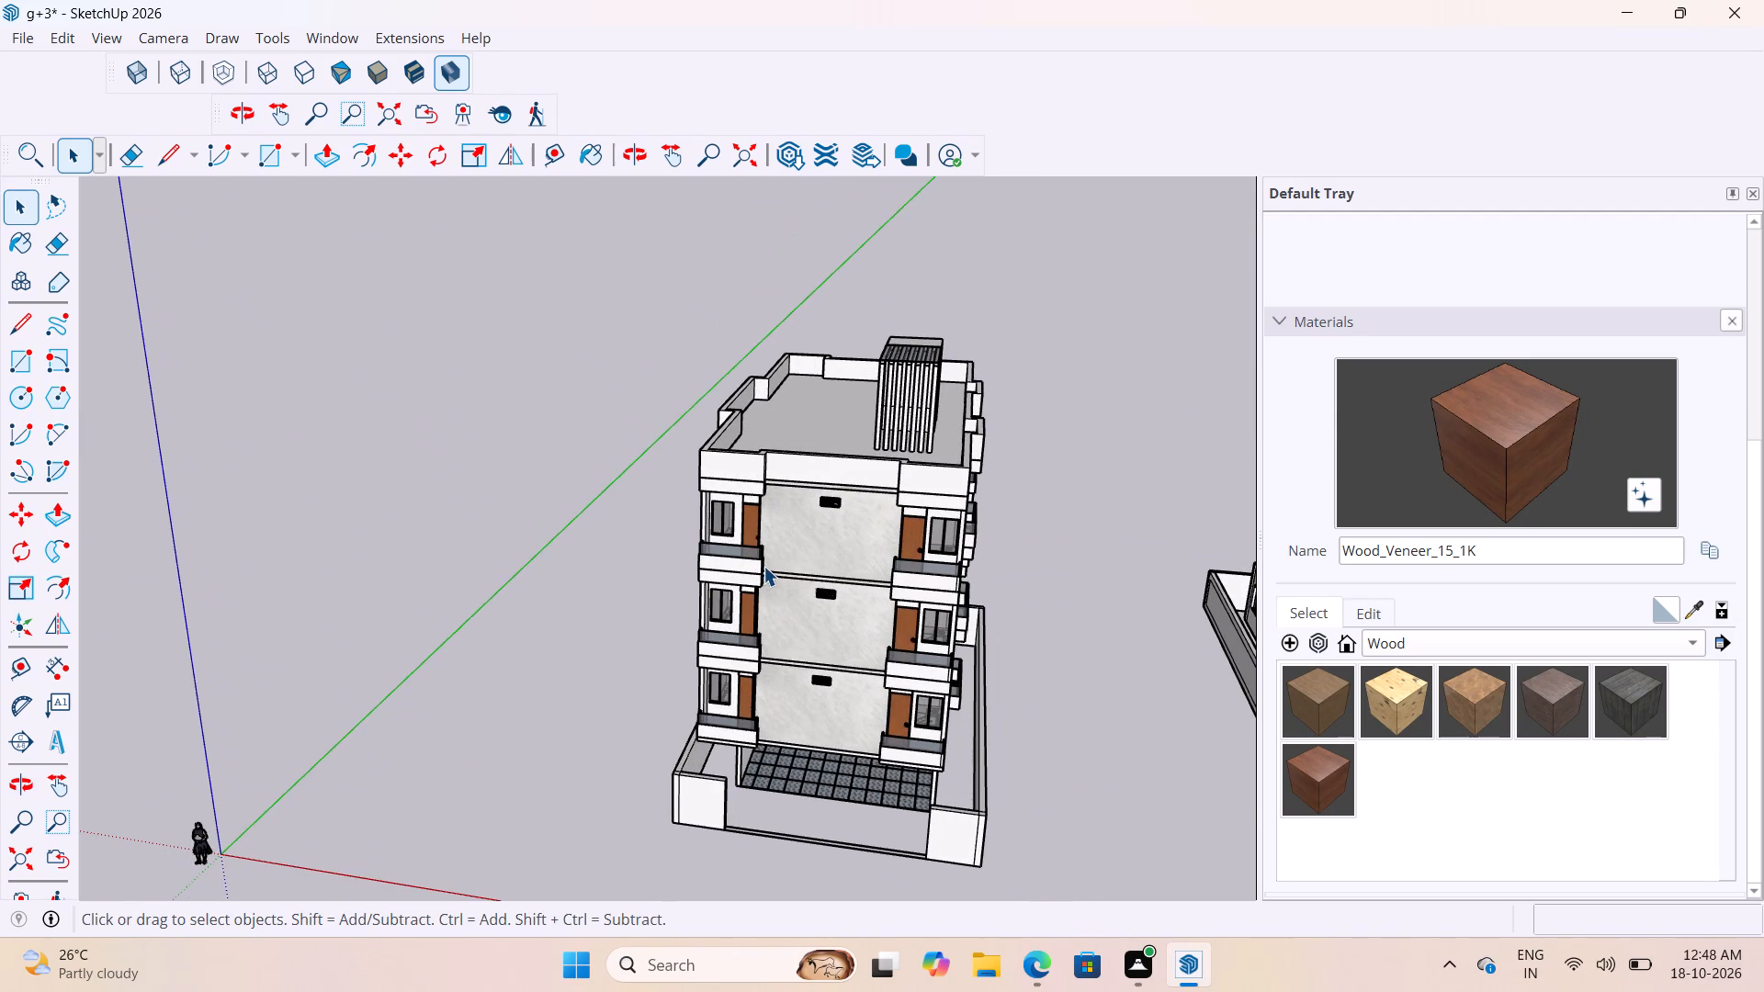
scroll(692, 488, "up", 3)
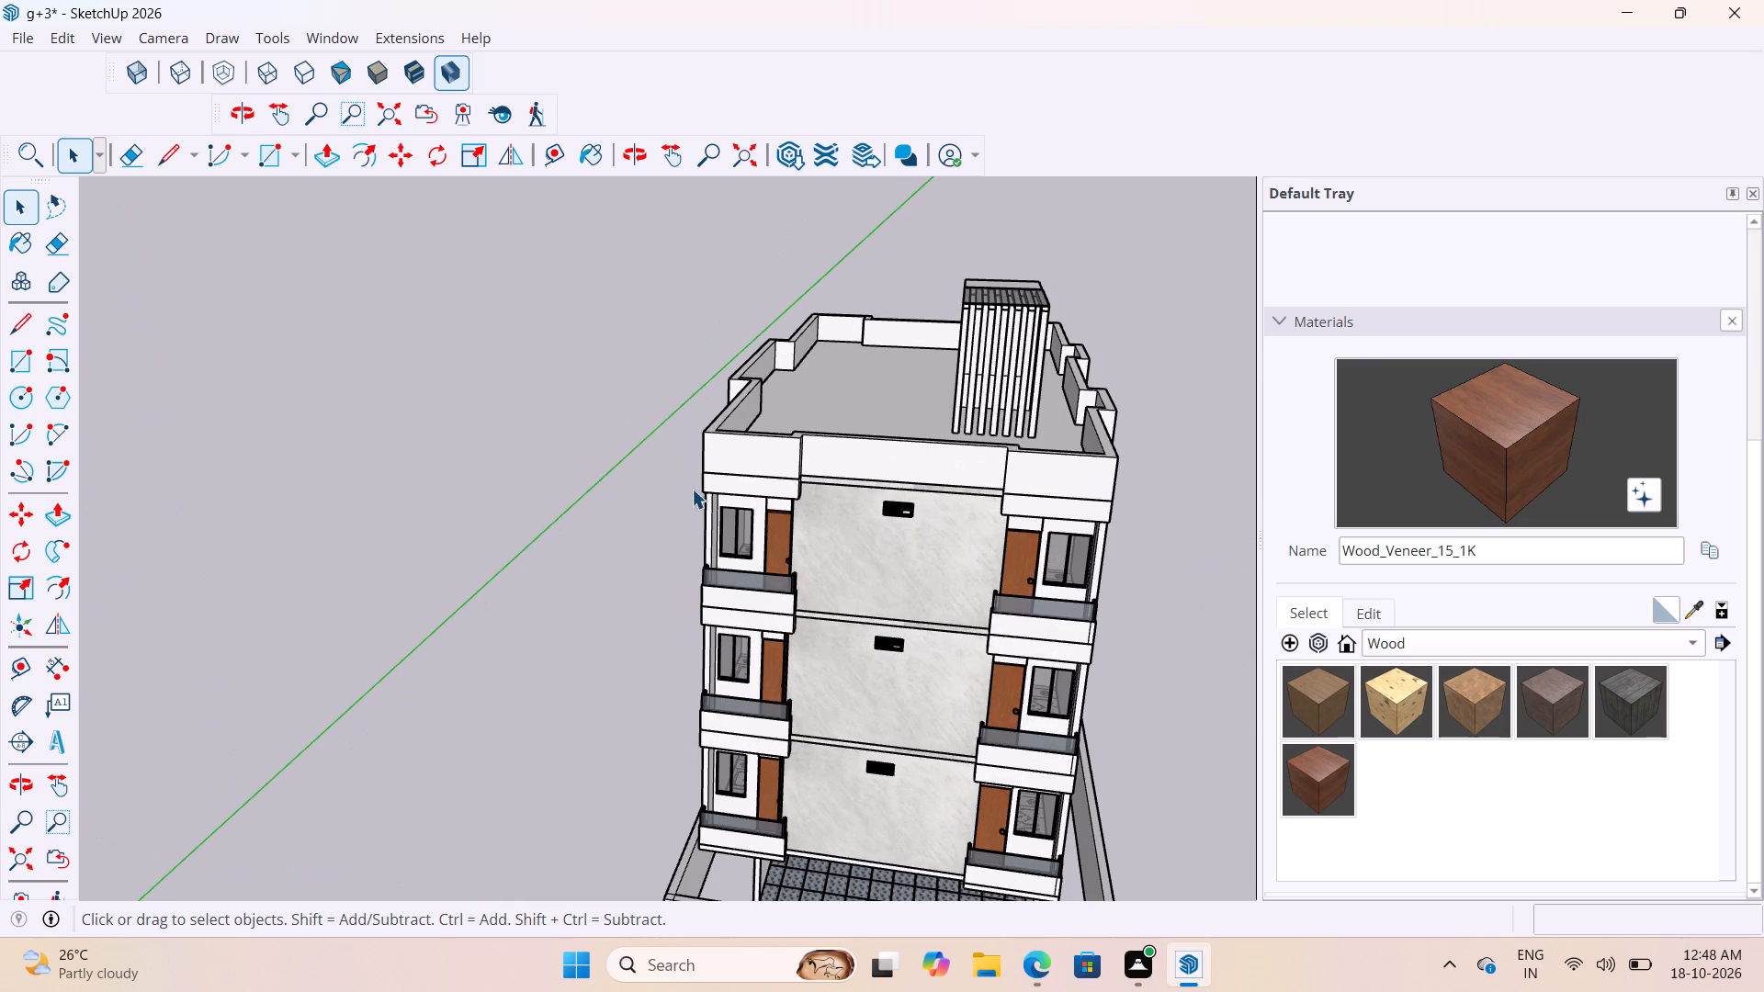
scroll(695, 512, "down", 5)
scroll(997, 529, "up", 3)
Inspect the top-floor corner balcony up close, checking its window, door and the adjoining wood slab.
scroll(676, 531, "up", 3)
middle_click_drag(678, 463, 924, 409)
scroll(794, 447, "up", 10)
middle_click_drag(658, 429, 413, 453)
scroll(424, 544, "up", 4)
middle_click_drag(424, 544, 451, 535)
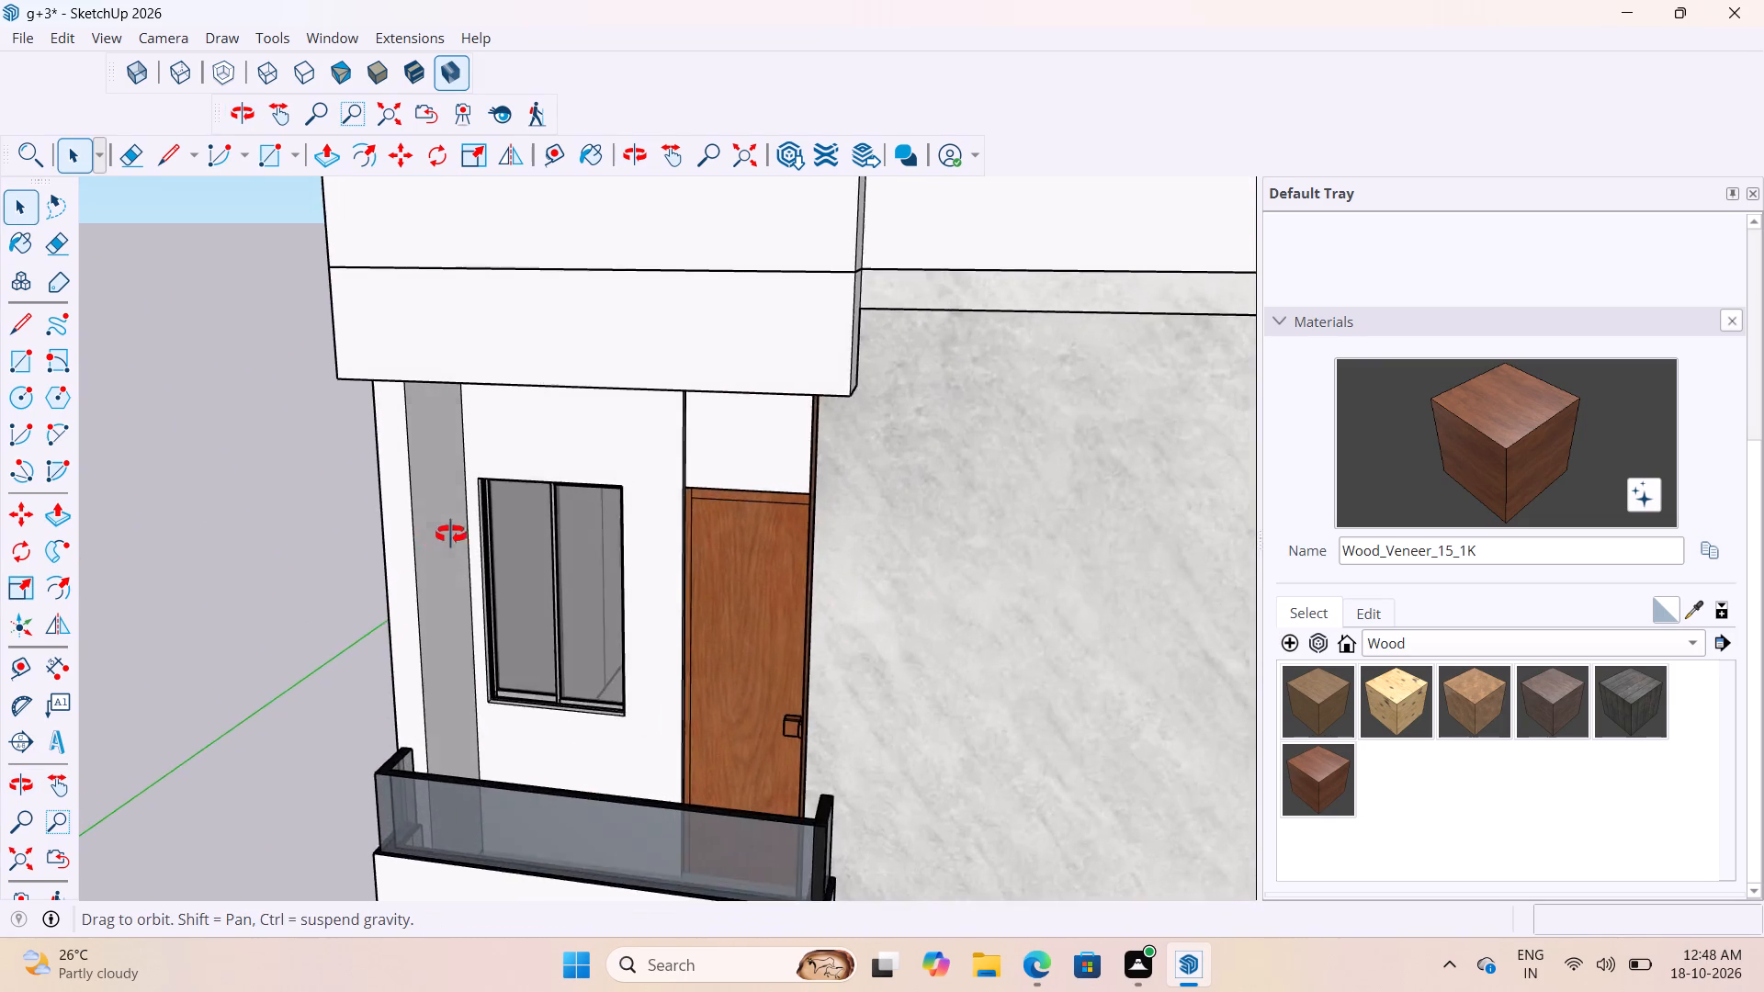
middle_click_drag(451, 535, 598, 613)
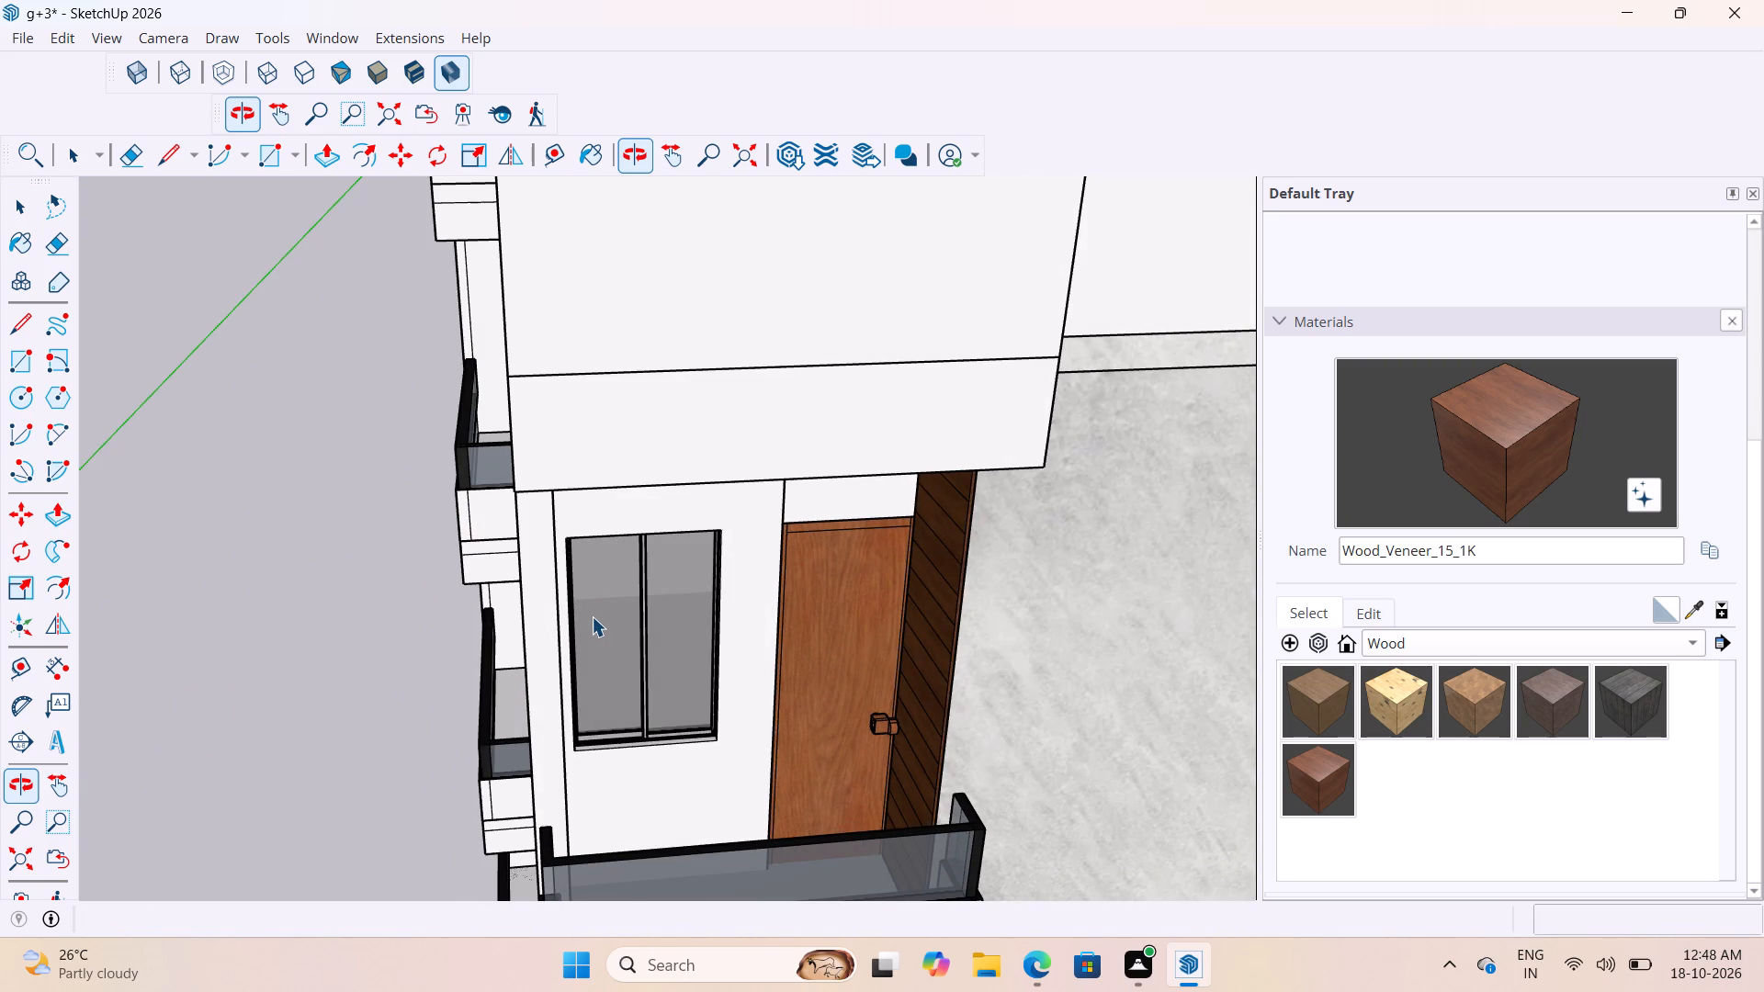
scroll(592, 616, "up", 4)
middle_click_drag(581, 581, 452, 509)
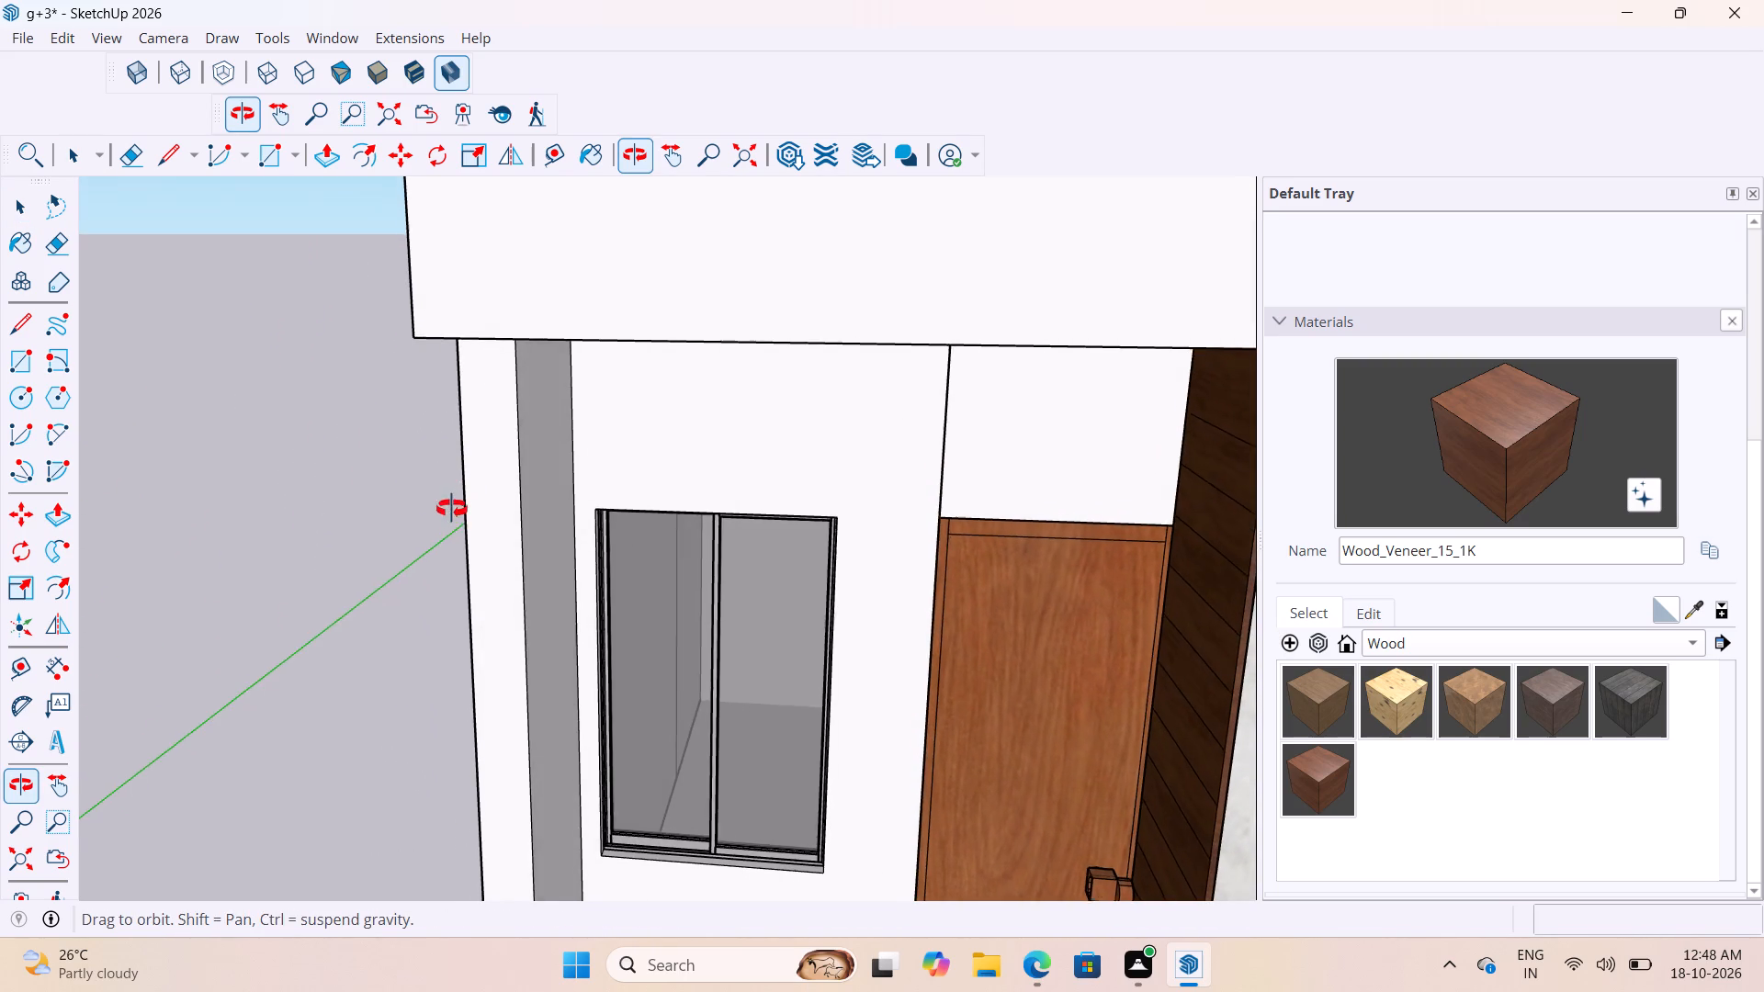
middle_click_drag(452, 509, 451, 513)
scroll(457, 517, "down", 10)
middle_click_drag(605, 551, 953, 507)
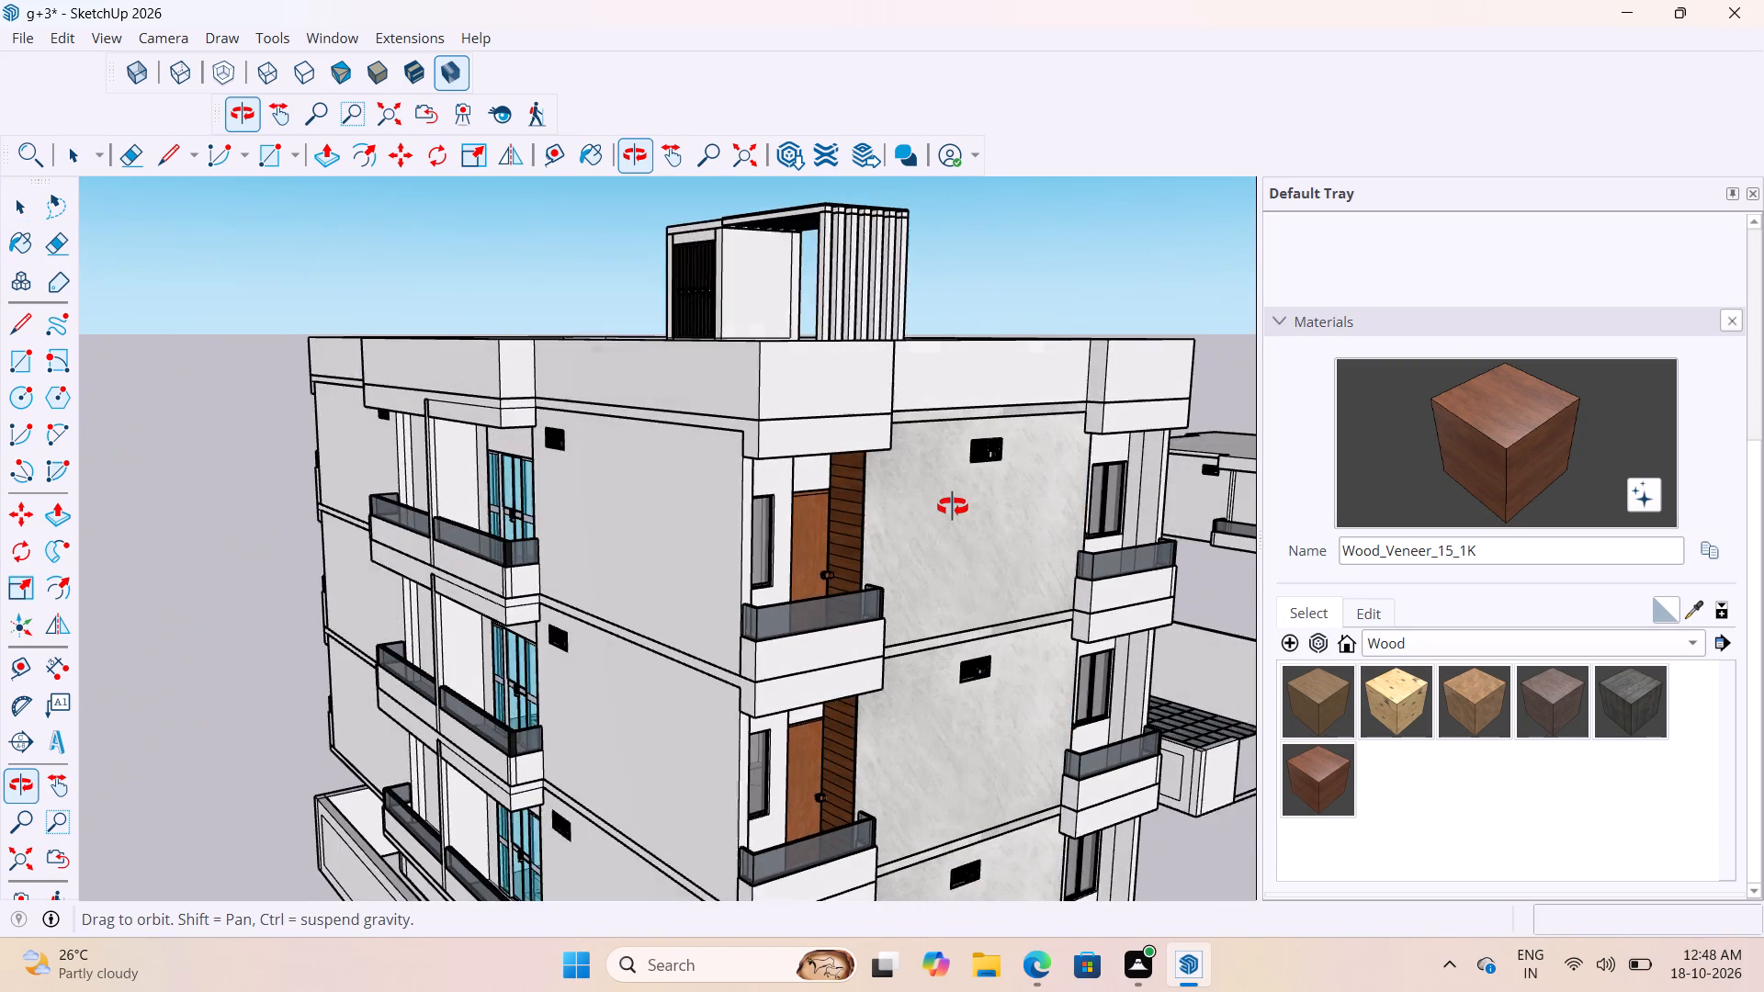
middle_click_drag(953, 507, 958, 507)
scroll(880, 506, "up", 3)
middle_click_drag(803, 490, 571, 513)
scroll(571, 514, "up", 1)
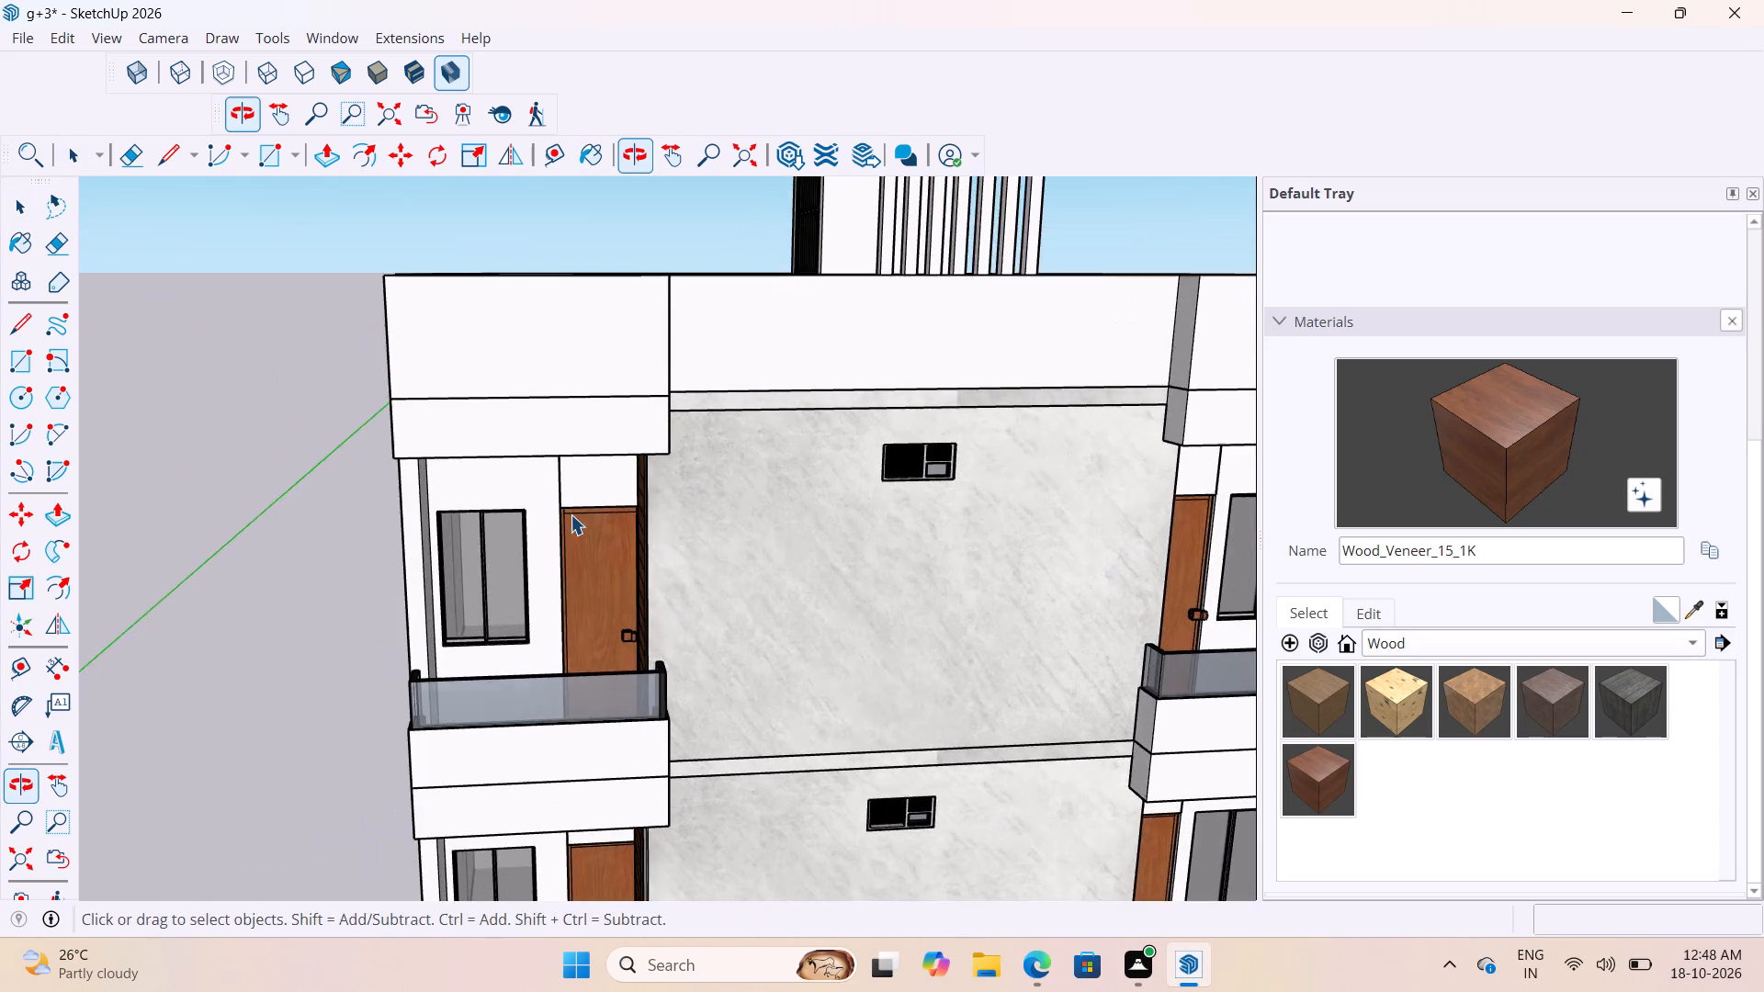
Compare the two balcony stacks on the end facade and inspect the top balcony's slatted wood ceiling and wood slab.
scroll(573, 510, "down", 12)
scroll(837, 548, "up", 3)
scroll(835, 522, "down", 1)
middle_click_drag(822, 502, 893, 509)
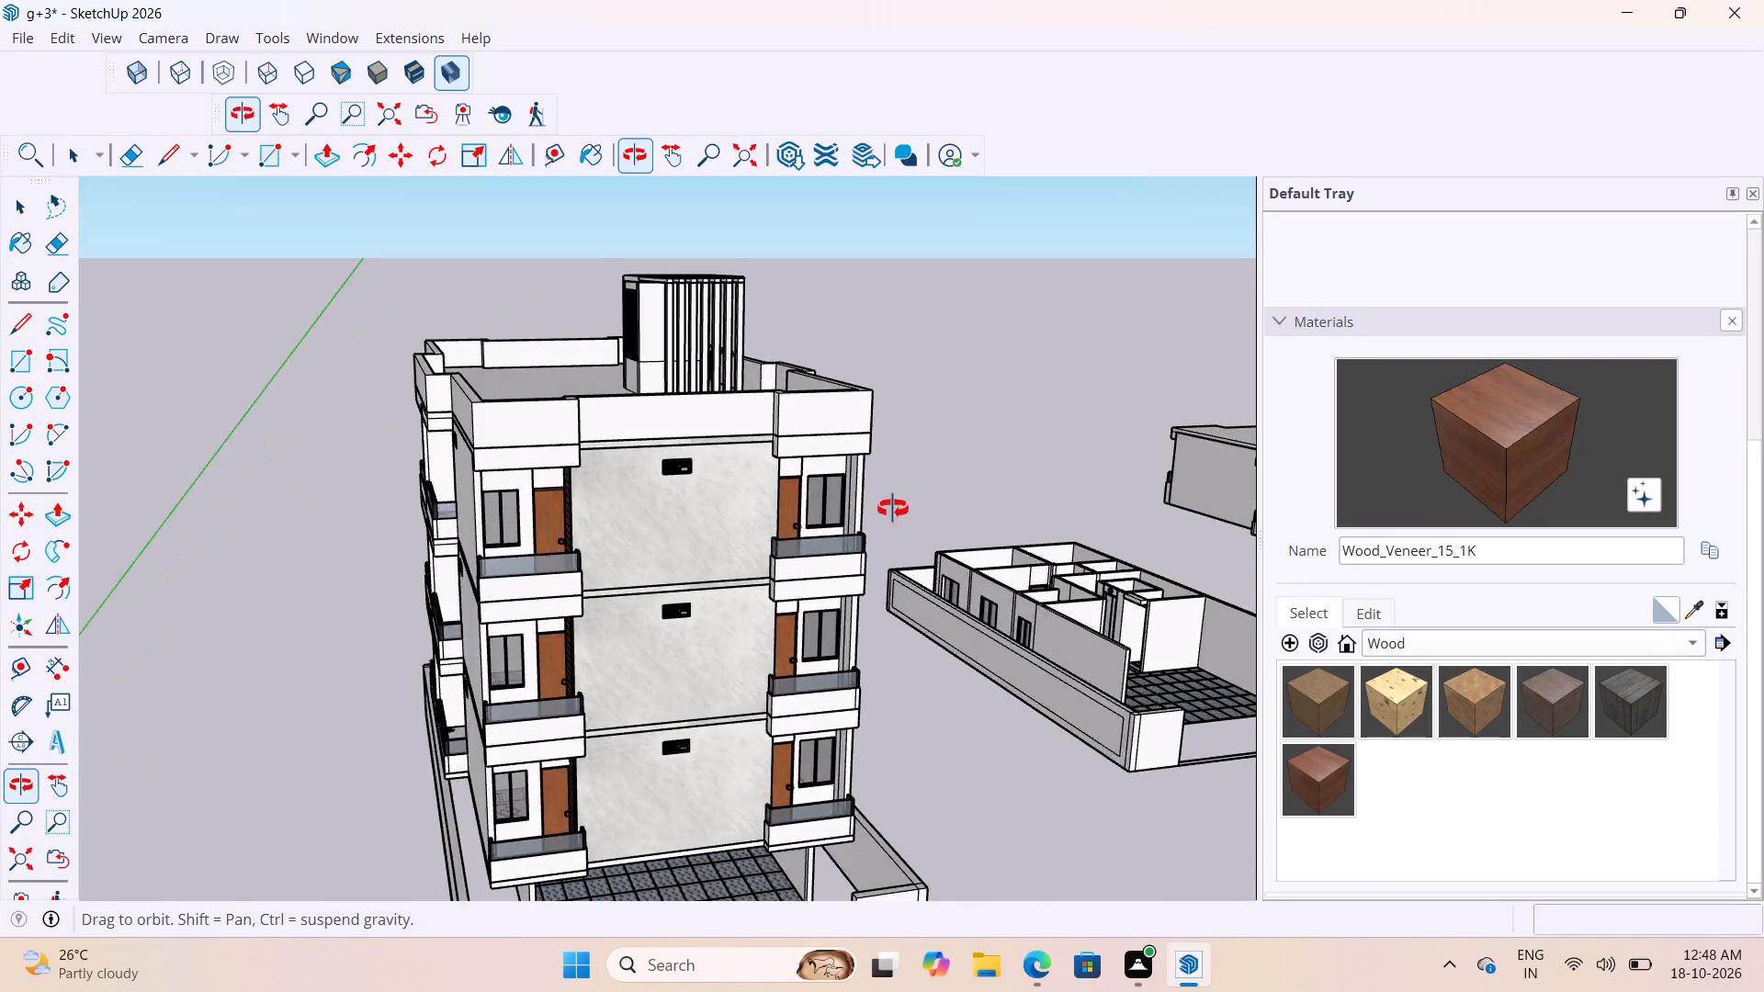
middle_click_drag(893, 509, 718, 514)
scroll(695, 514, "up", 3)
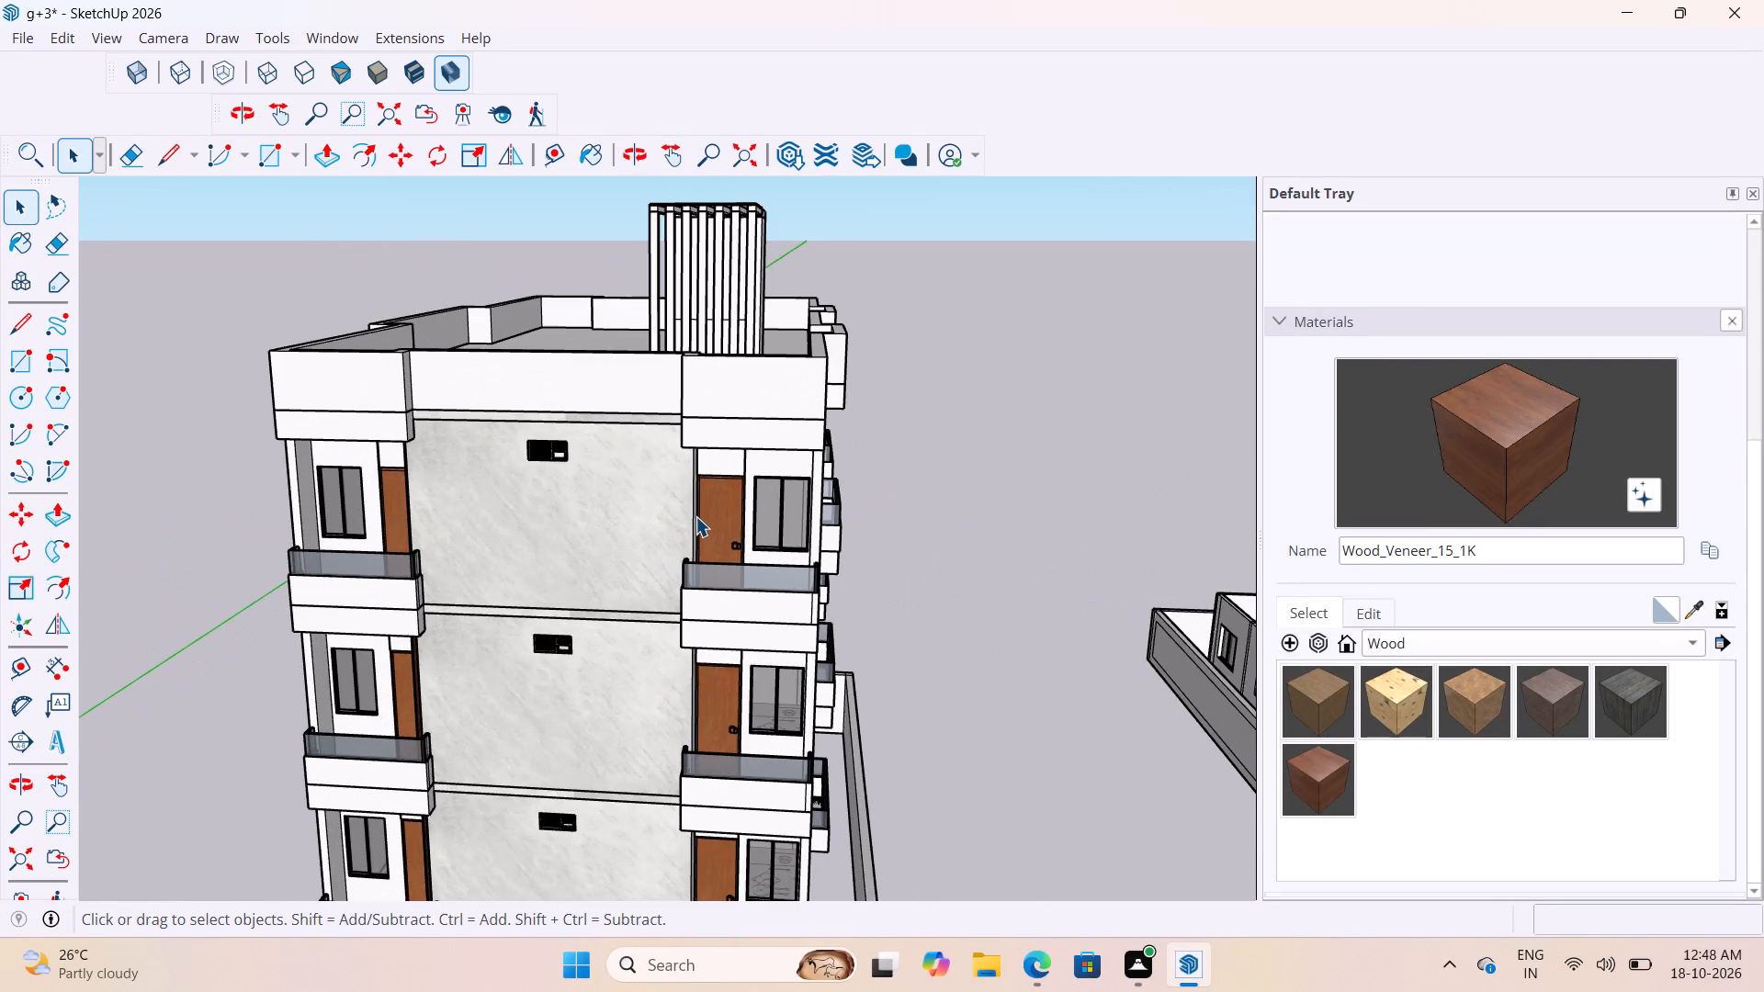
scroll(695, 516, "down", 4)
scroll(586, 513, "up", 3)
middle_click_drag(559, 493, 926, 445)
scroll(755, 463, "up", 7)
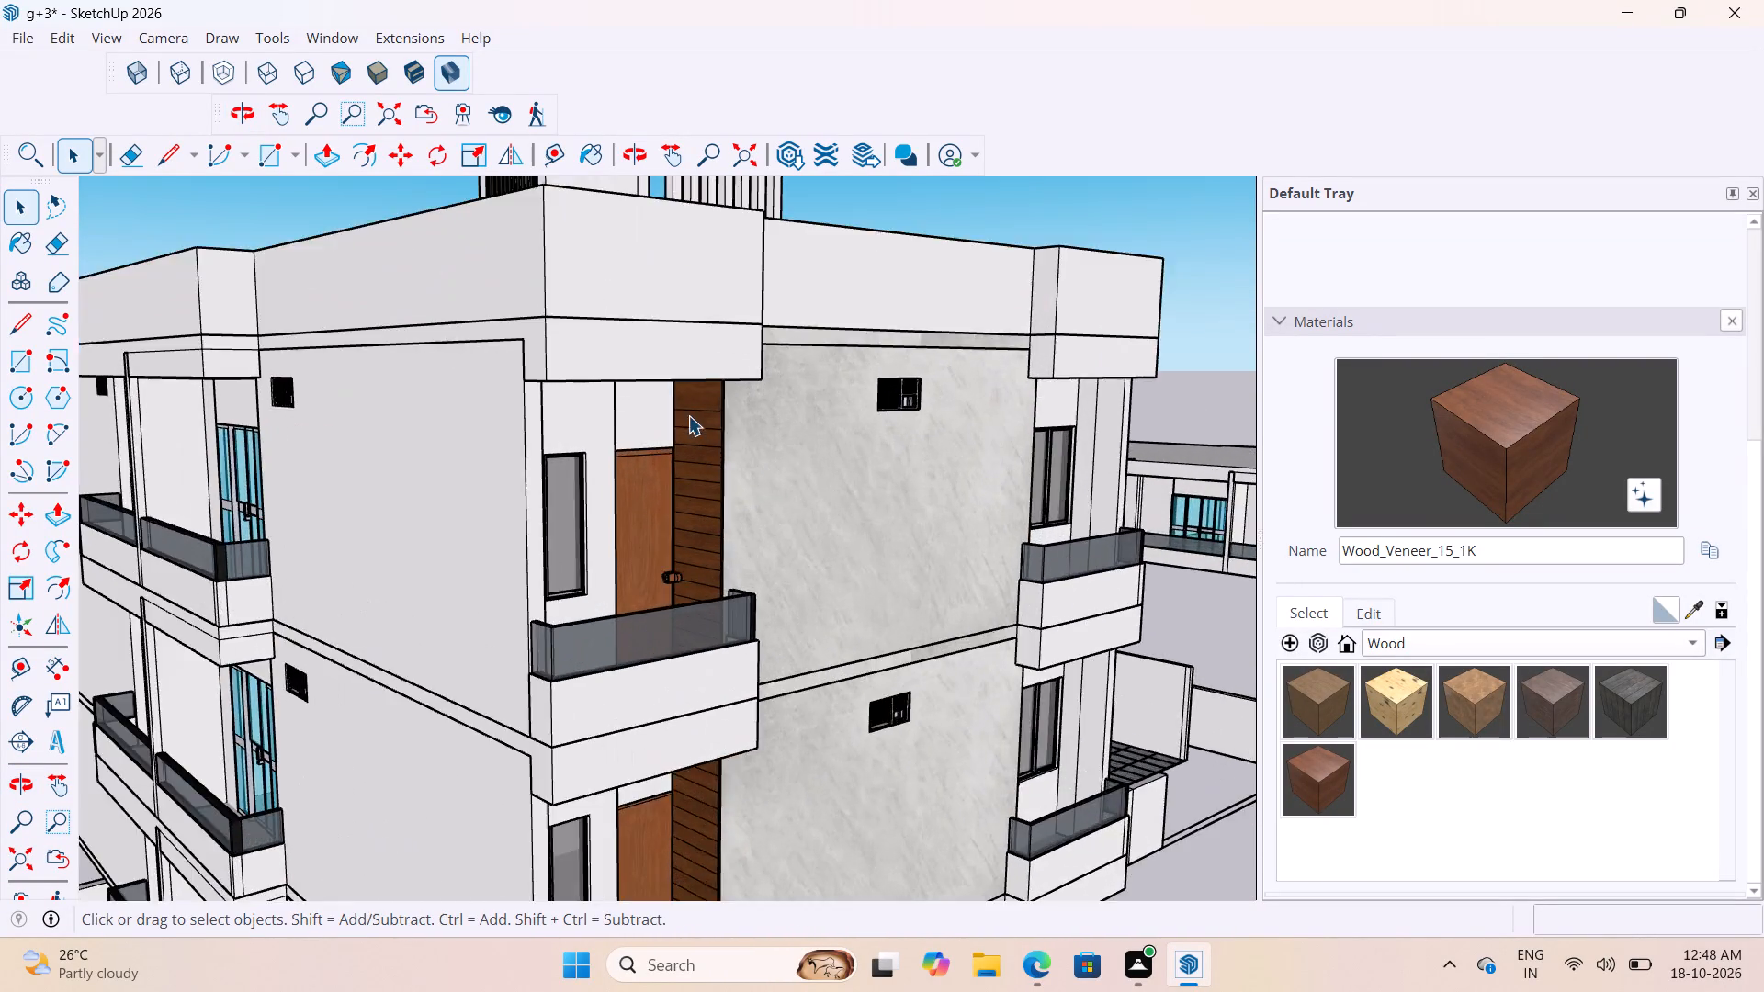
scroll(688, 415, "up", 4)
scroll(941, 529, "down", 11)
scroll(516, 495, "down", 12)
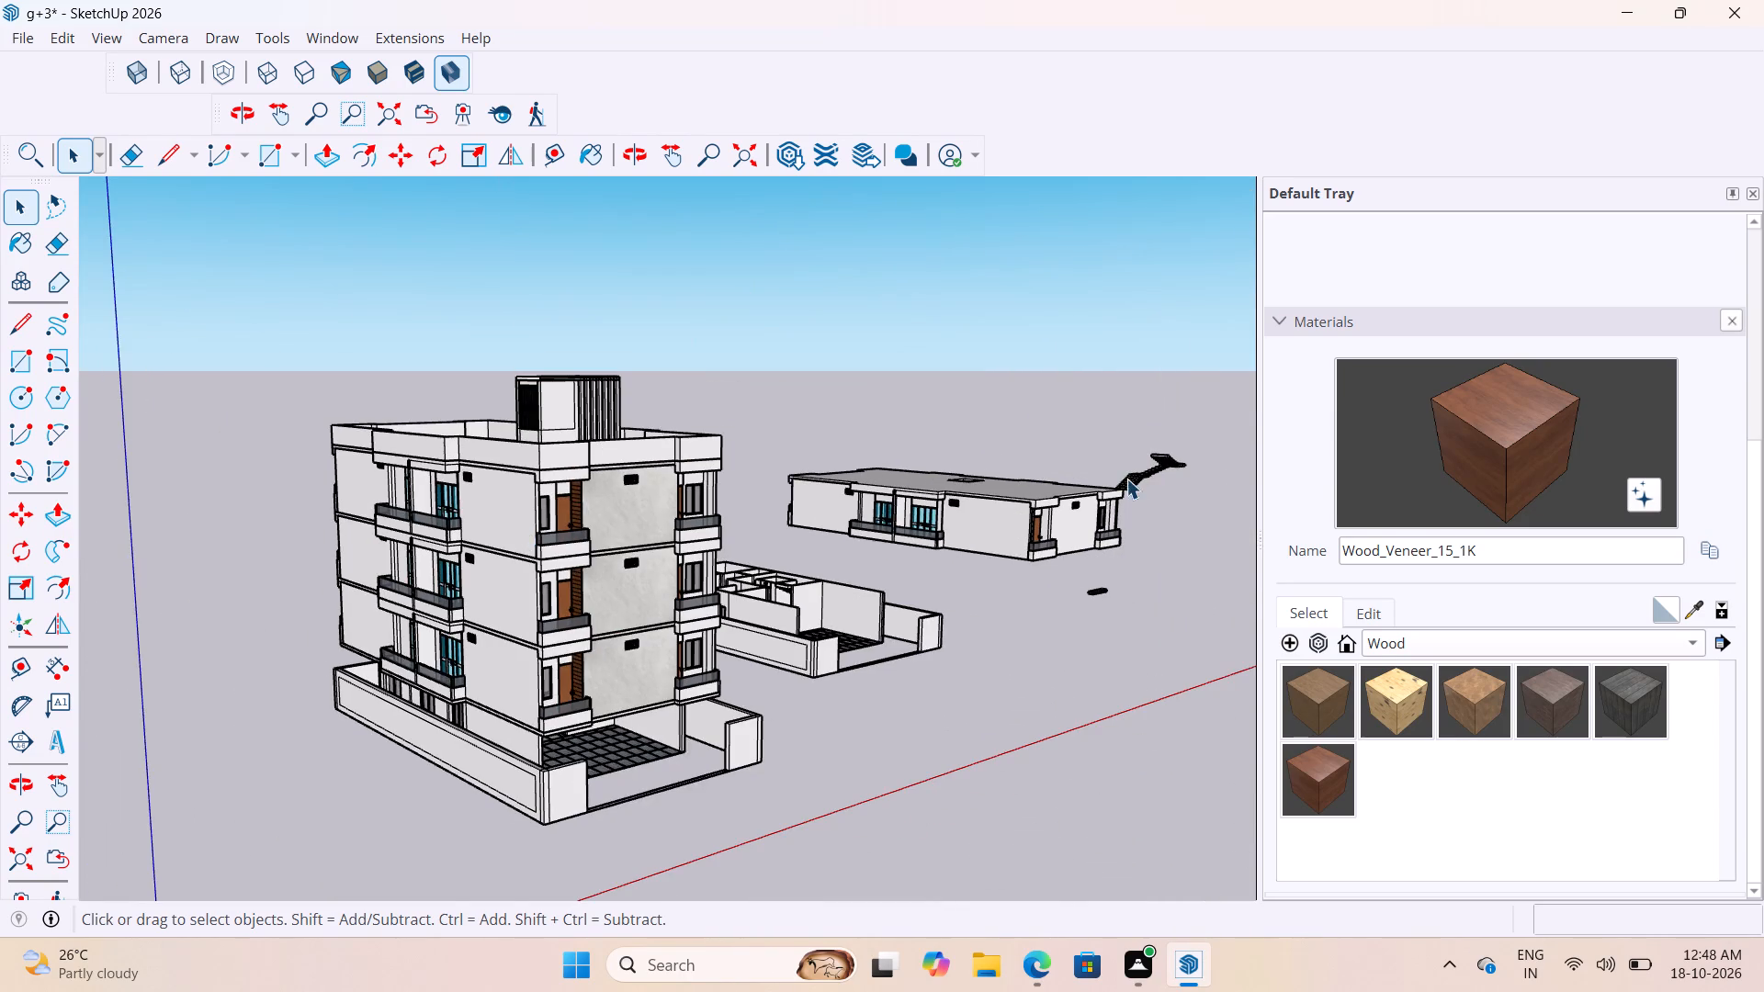
scroll(587, 476, "up", 17)
middle_click_drag(542, 512, 563, 423)
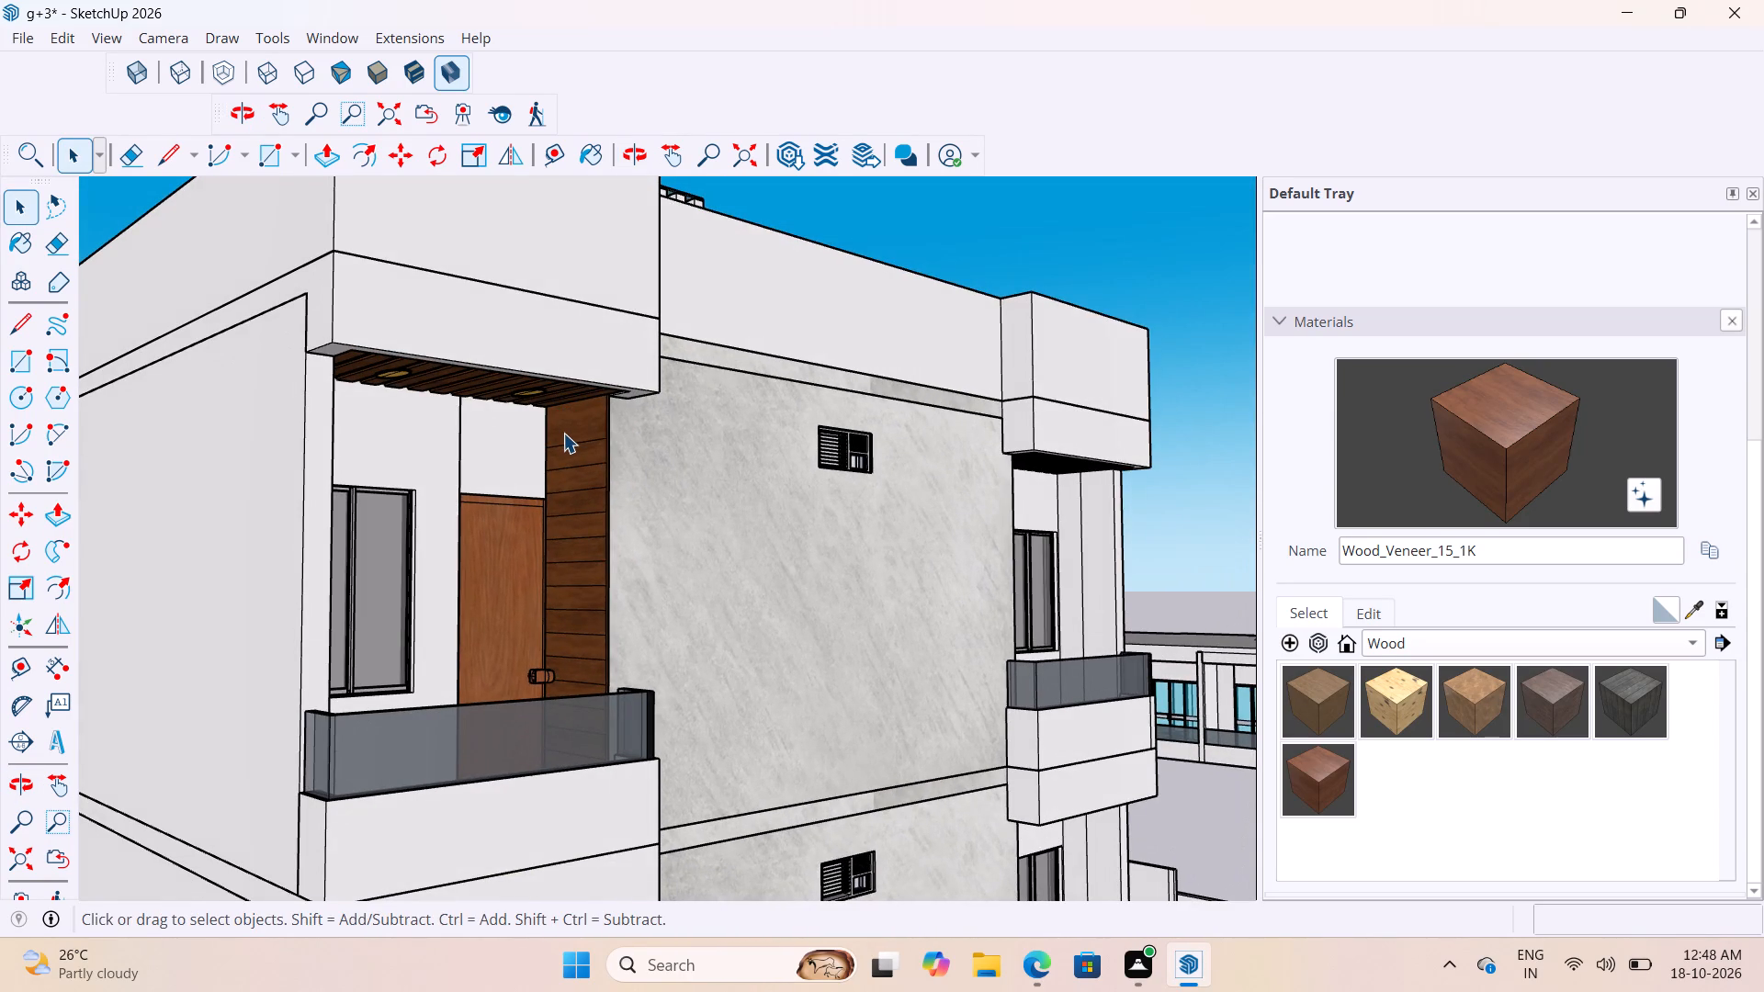
scroll(599, 410, "up", 3)
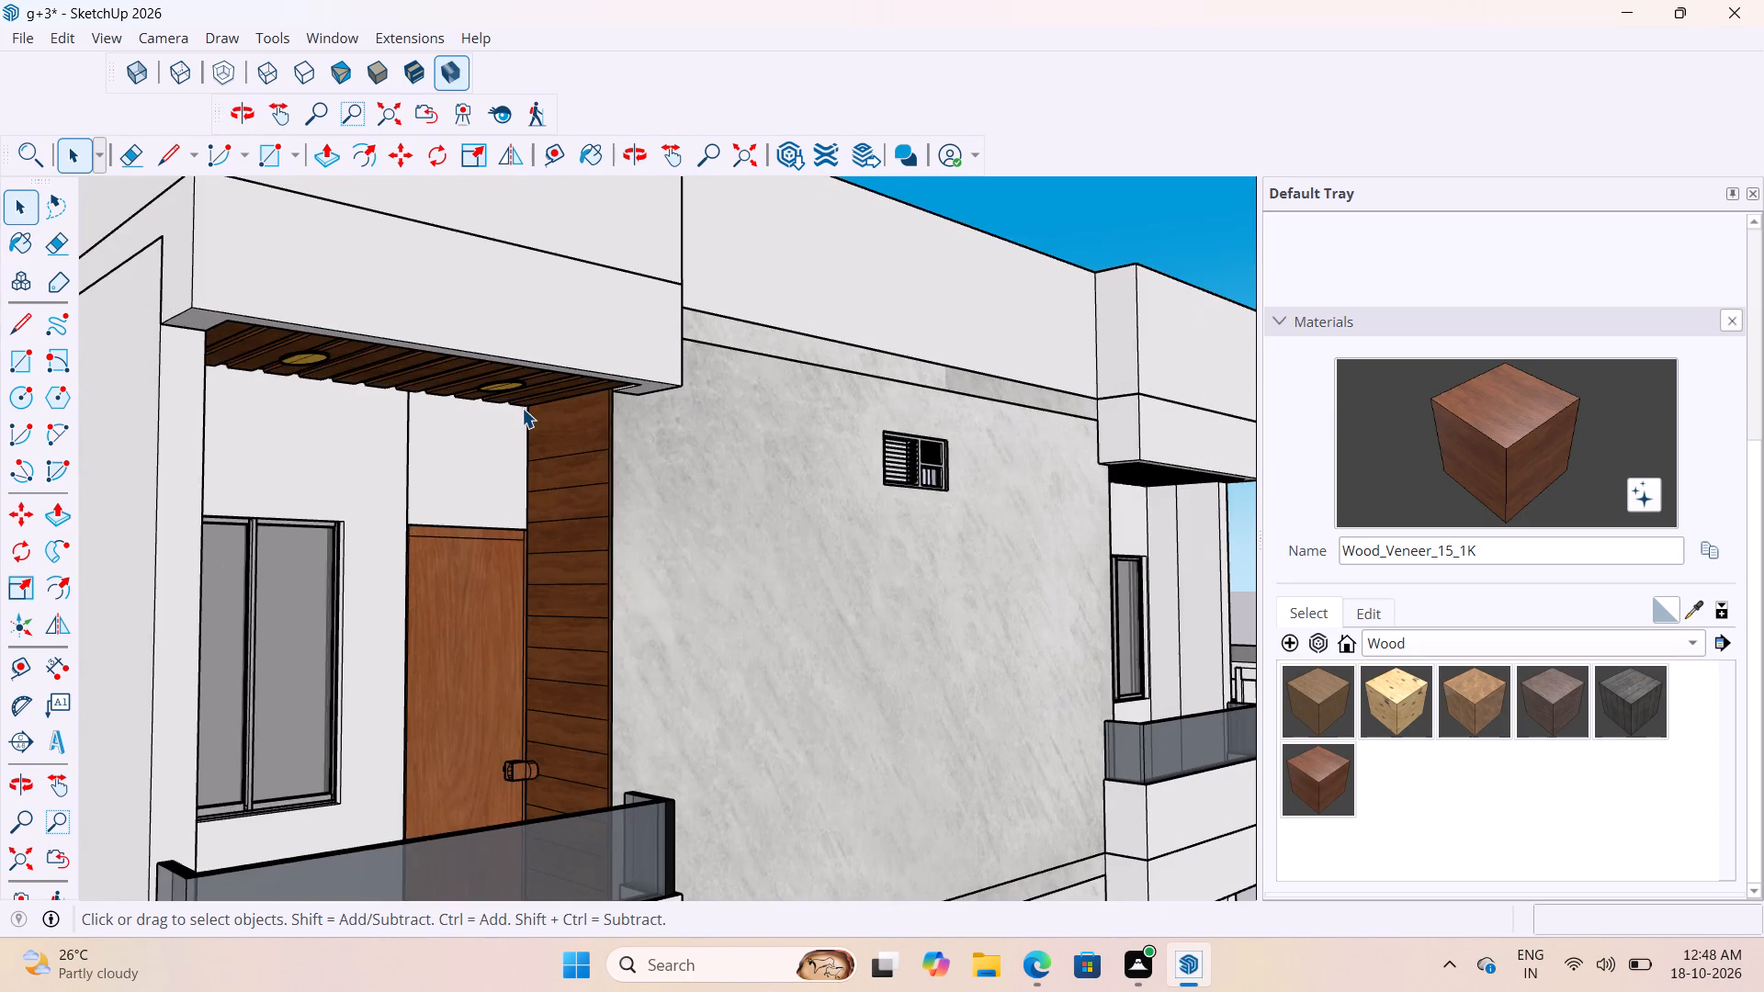
scroll(520, 408, "down", 4)
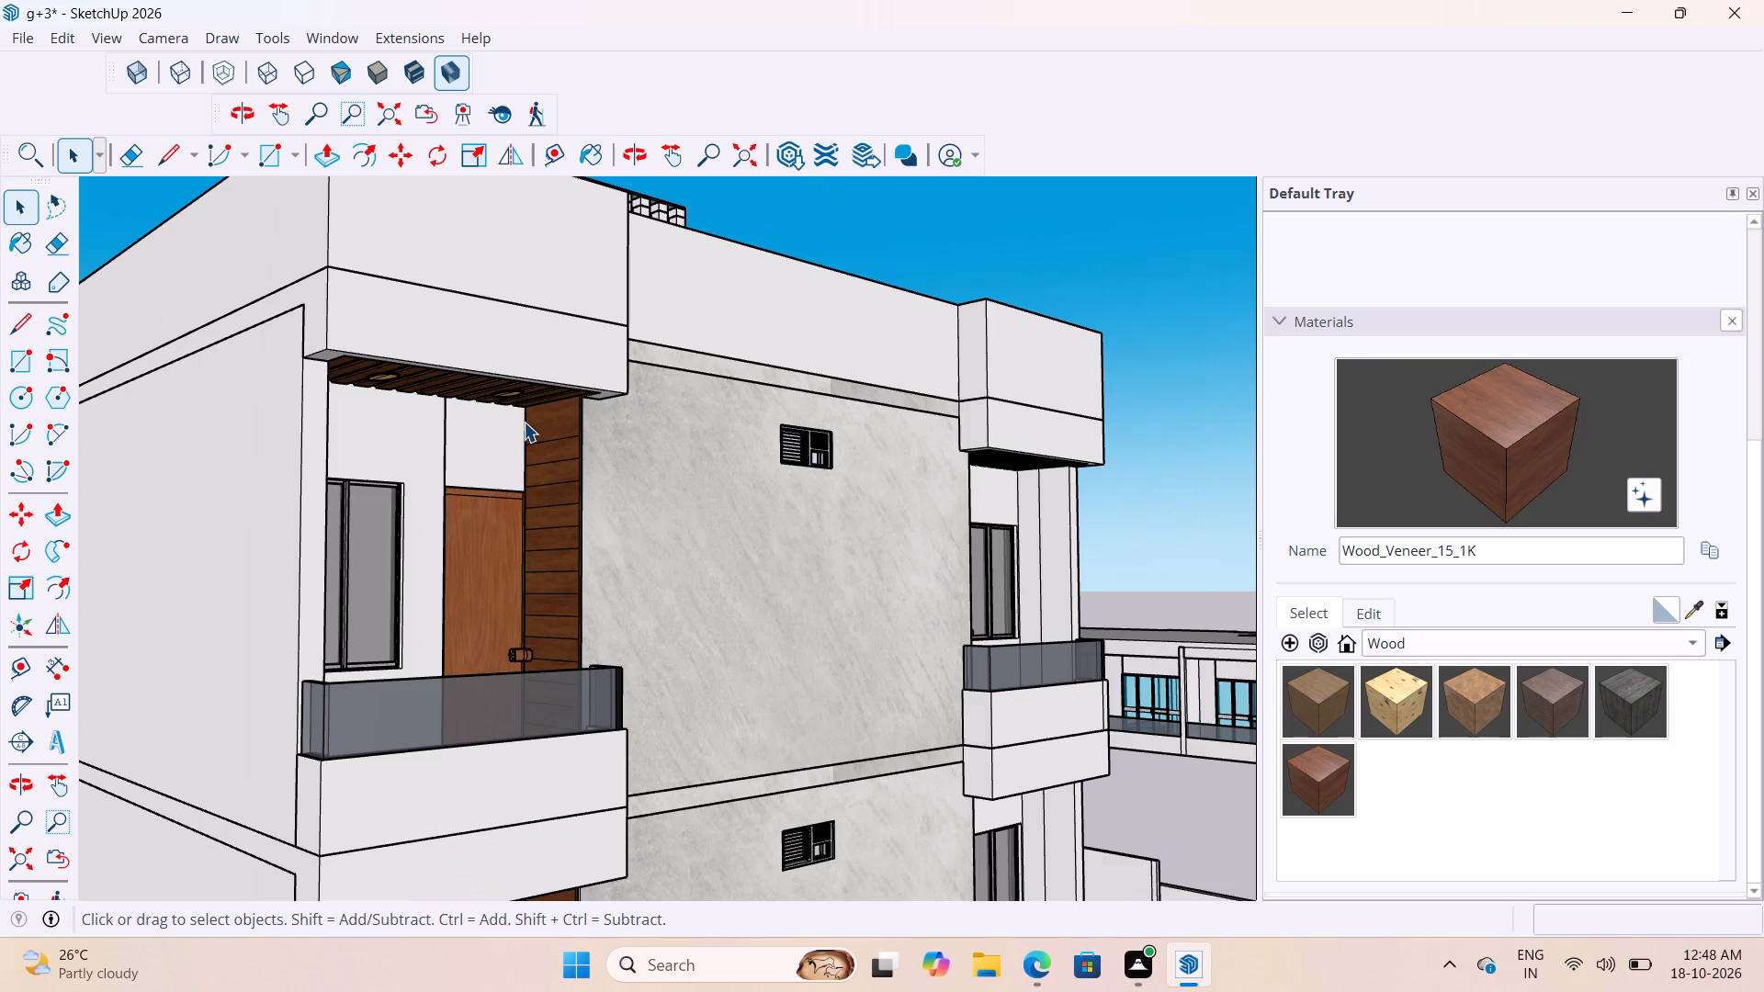
scroll(615, 593, "down", 1)
middle_click_drag(647, 733, 345, 731)
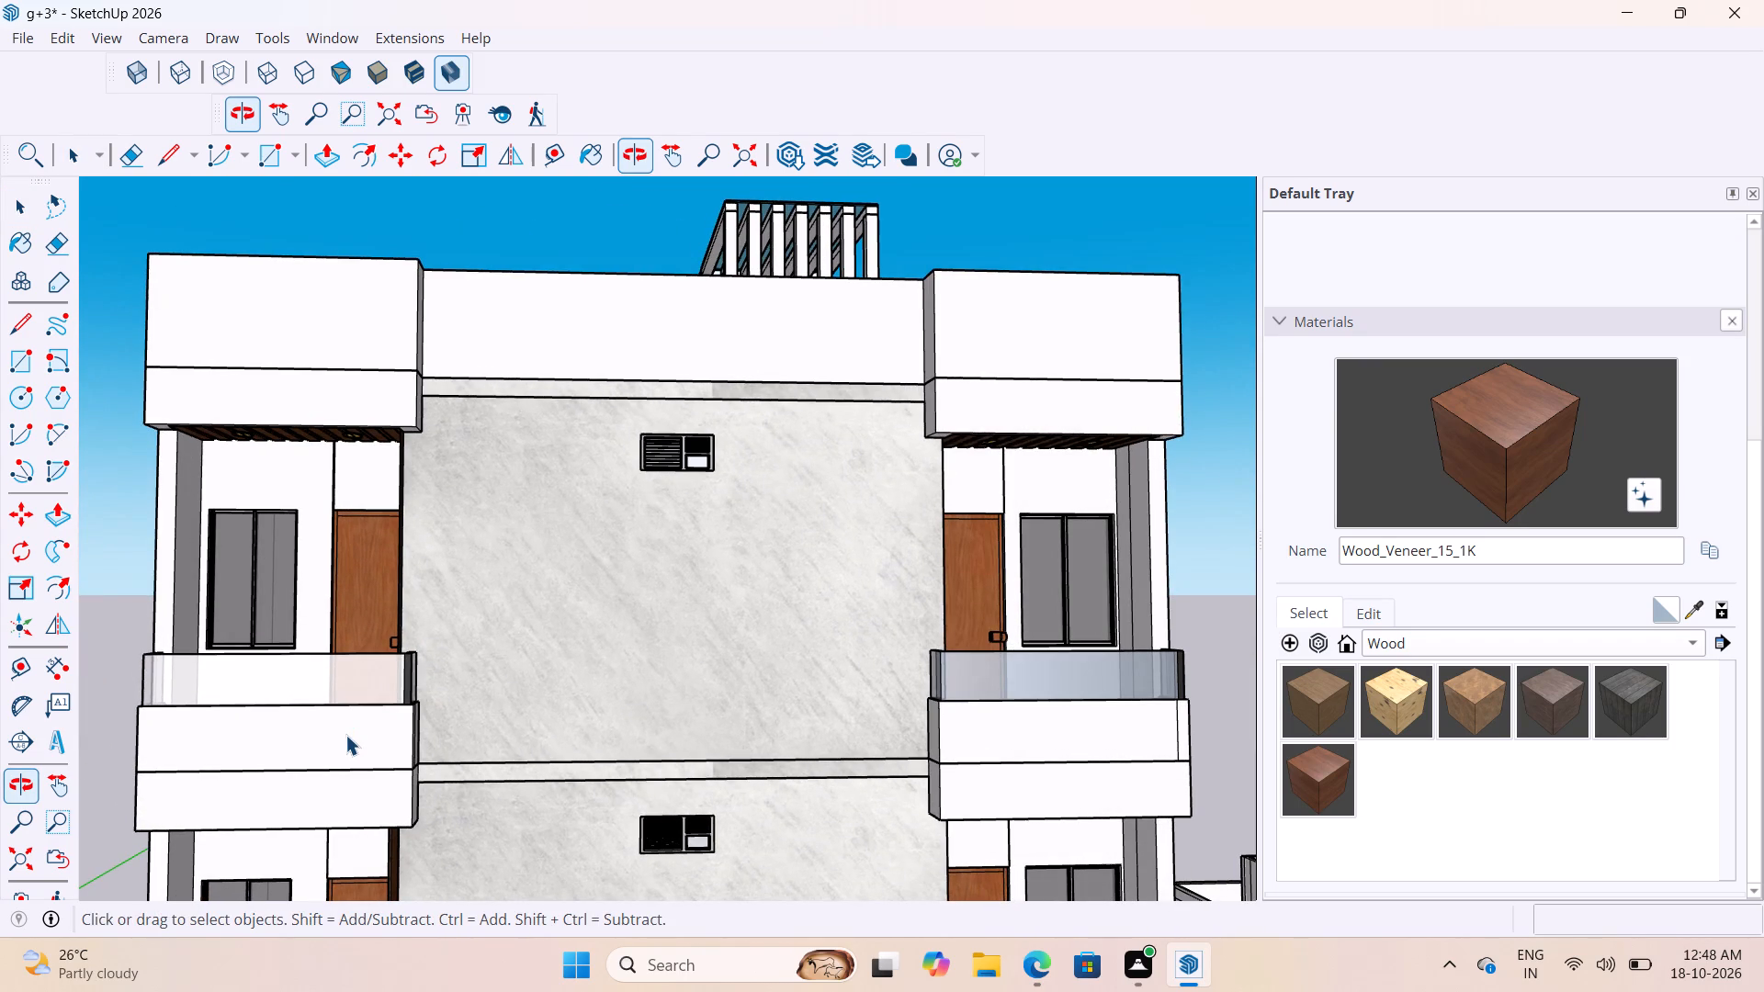
Examine the marble-finished wall between the two balcony stacks, including its floor bands and ventilation openings.
scroll(345, 735, "down", 5)
scroll(386, 787, "up", 2)
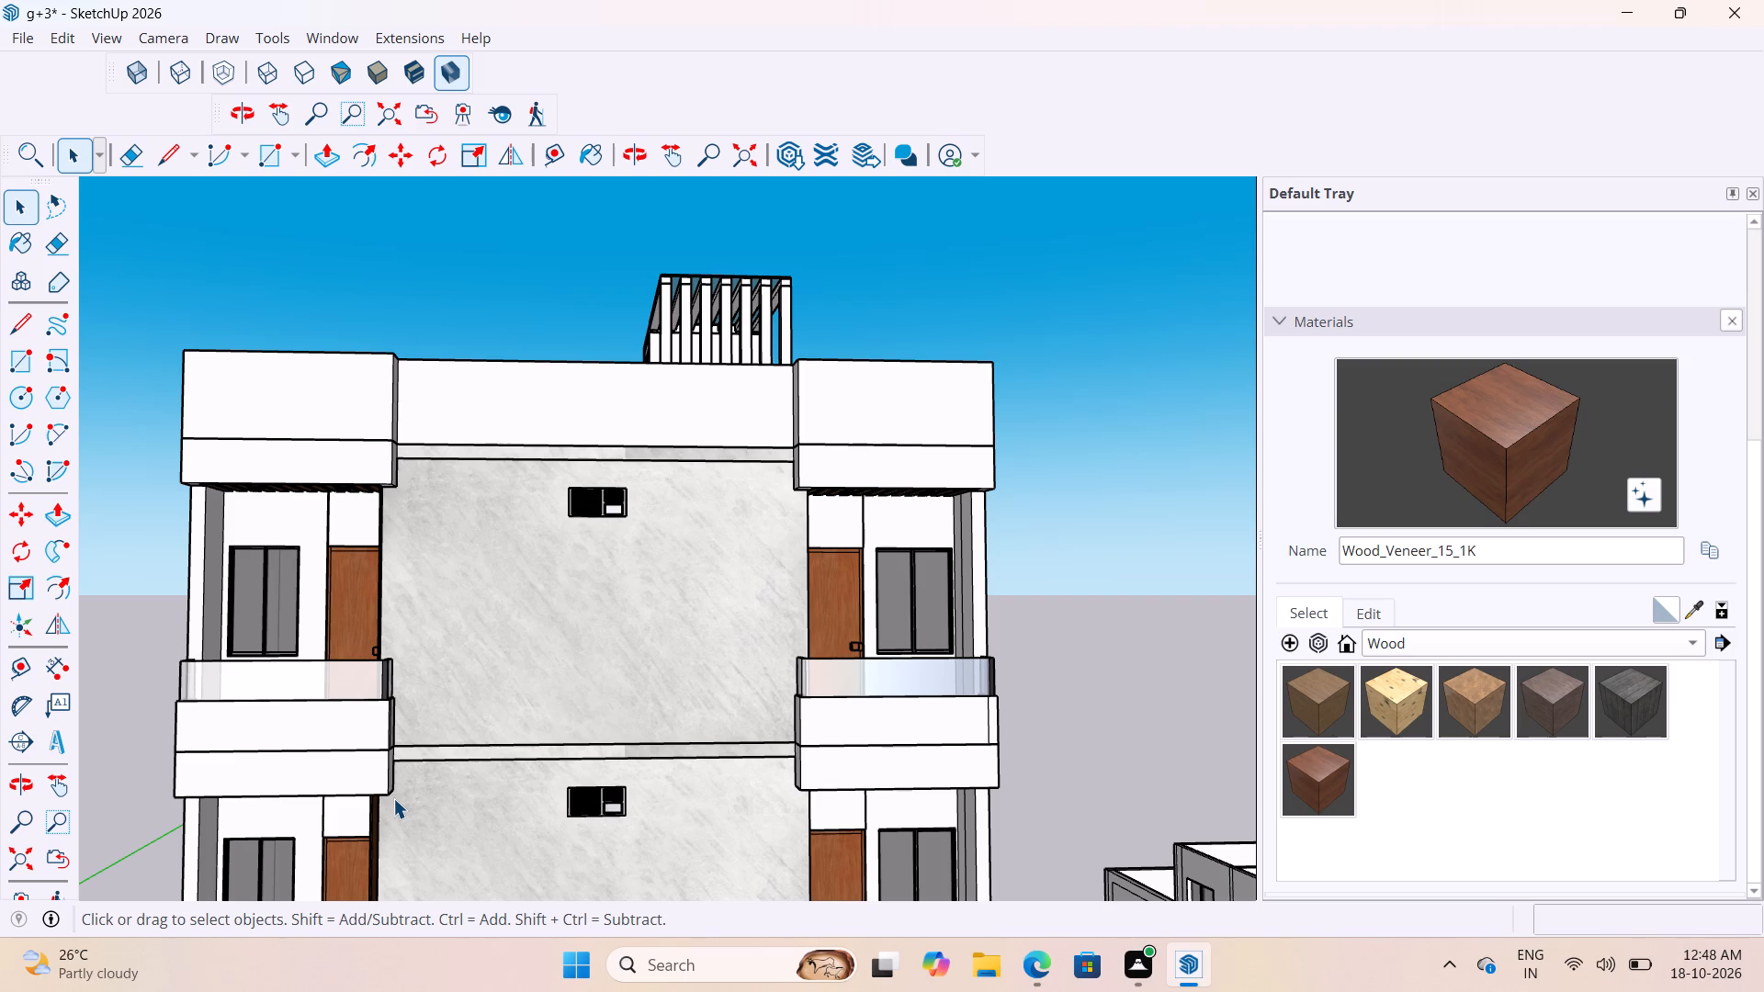
scroll(505, 875, "up", 6)
middle_click_drag(686, 679, 599, 761)
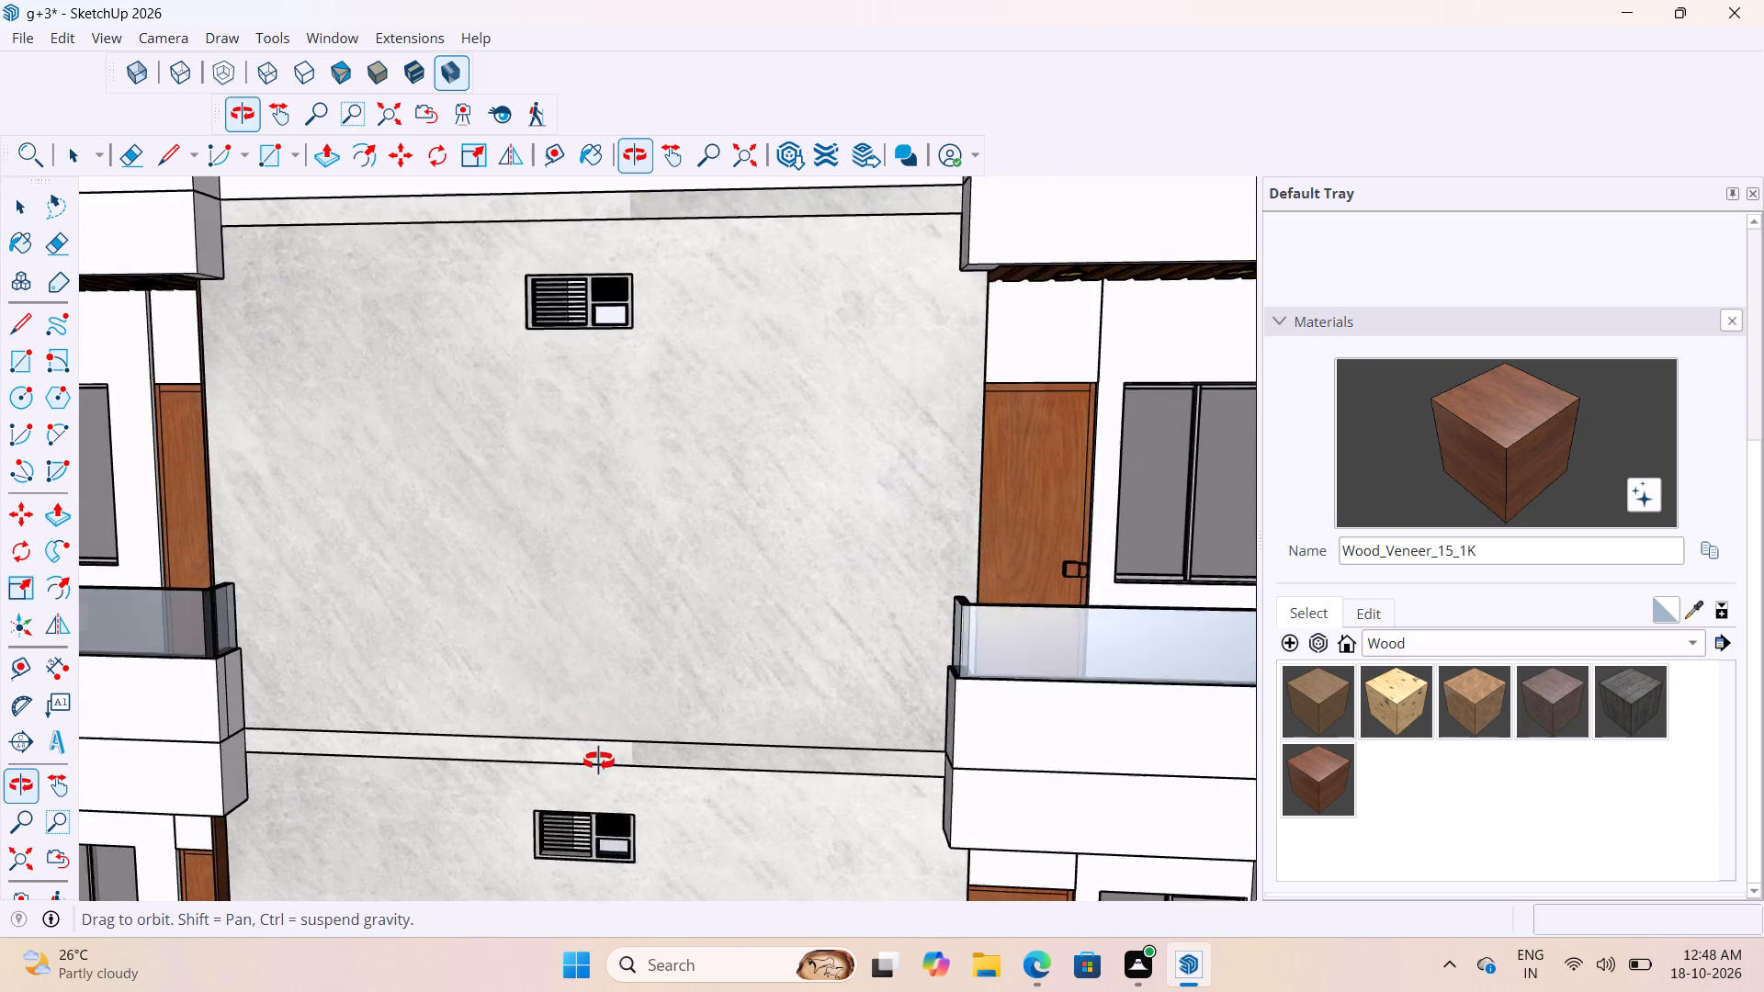
middle_click_drag(599, 761, 577, 786)
scroll(684, 787, "up", 4)
scroll(982, 617, "down", 5)
scroll(716, 692, "up", 8)
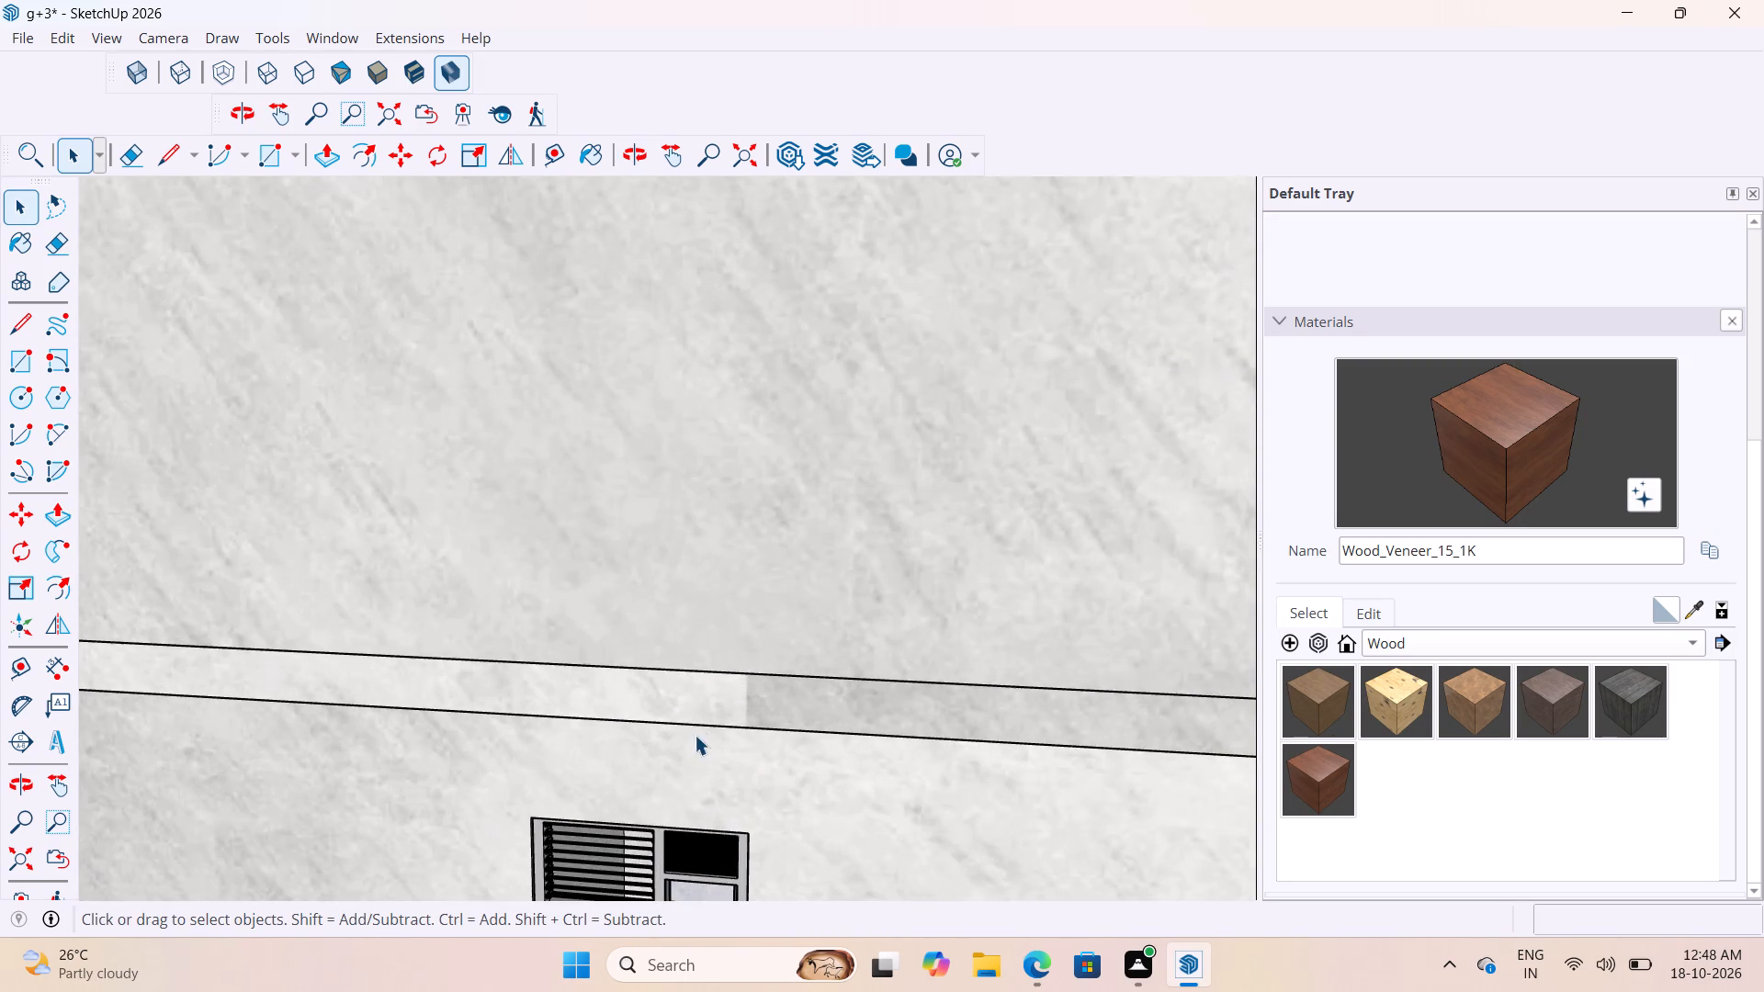
scroll(846, 699, "down", 5)
scroll(774, 733, "down", 6)
scroll(518, 718, "up", 8)
scroll(486, 709, "down", 4)
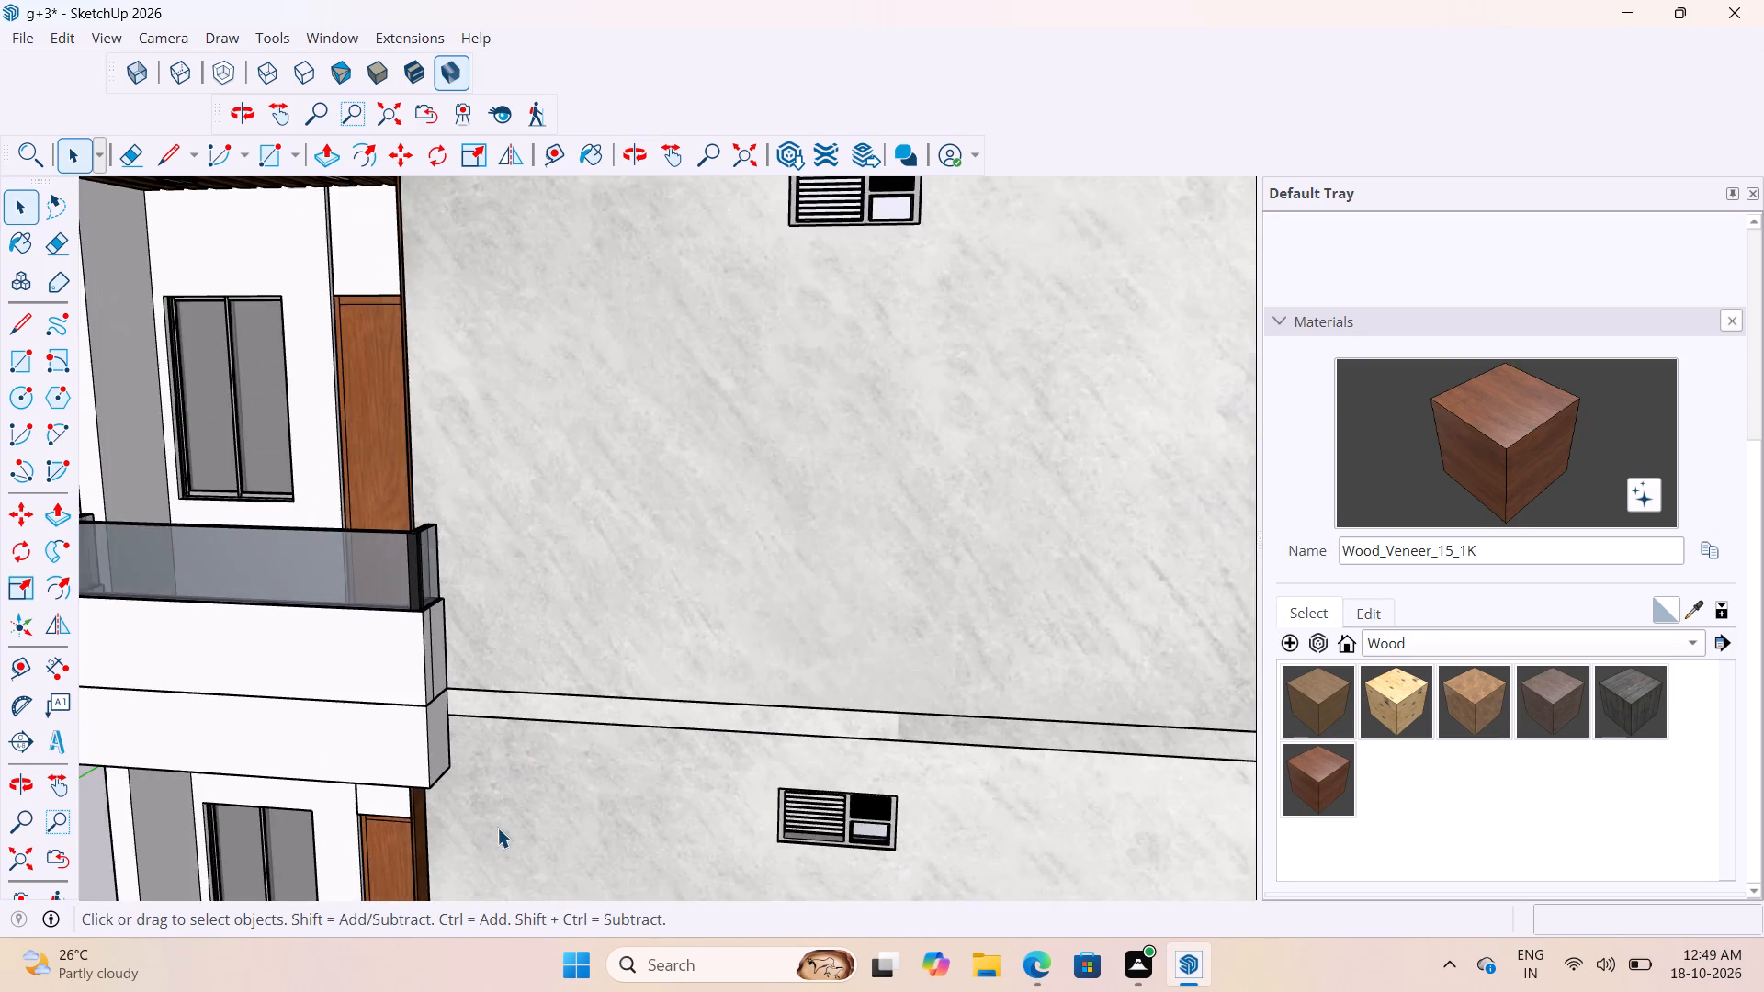
scroll(497, 828, "down", 11)
scroll(731, 752, "up", 6)
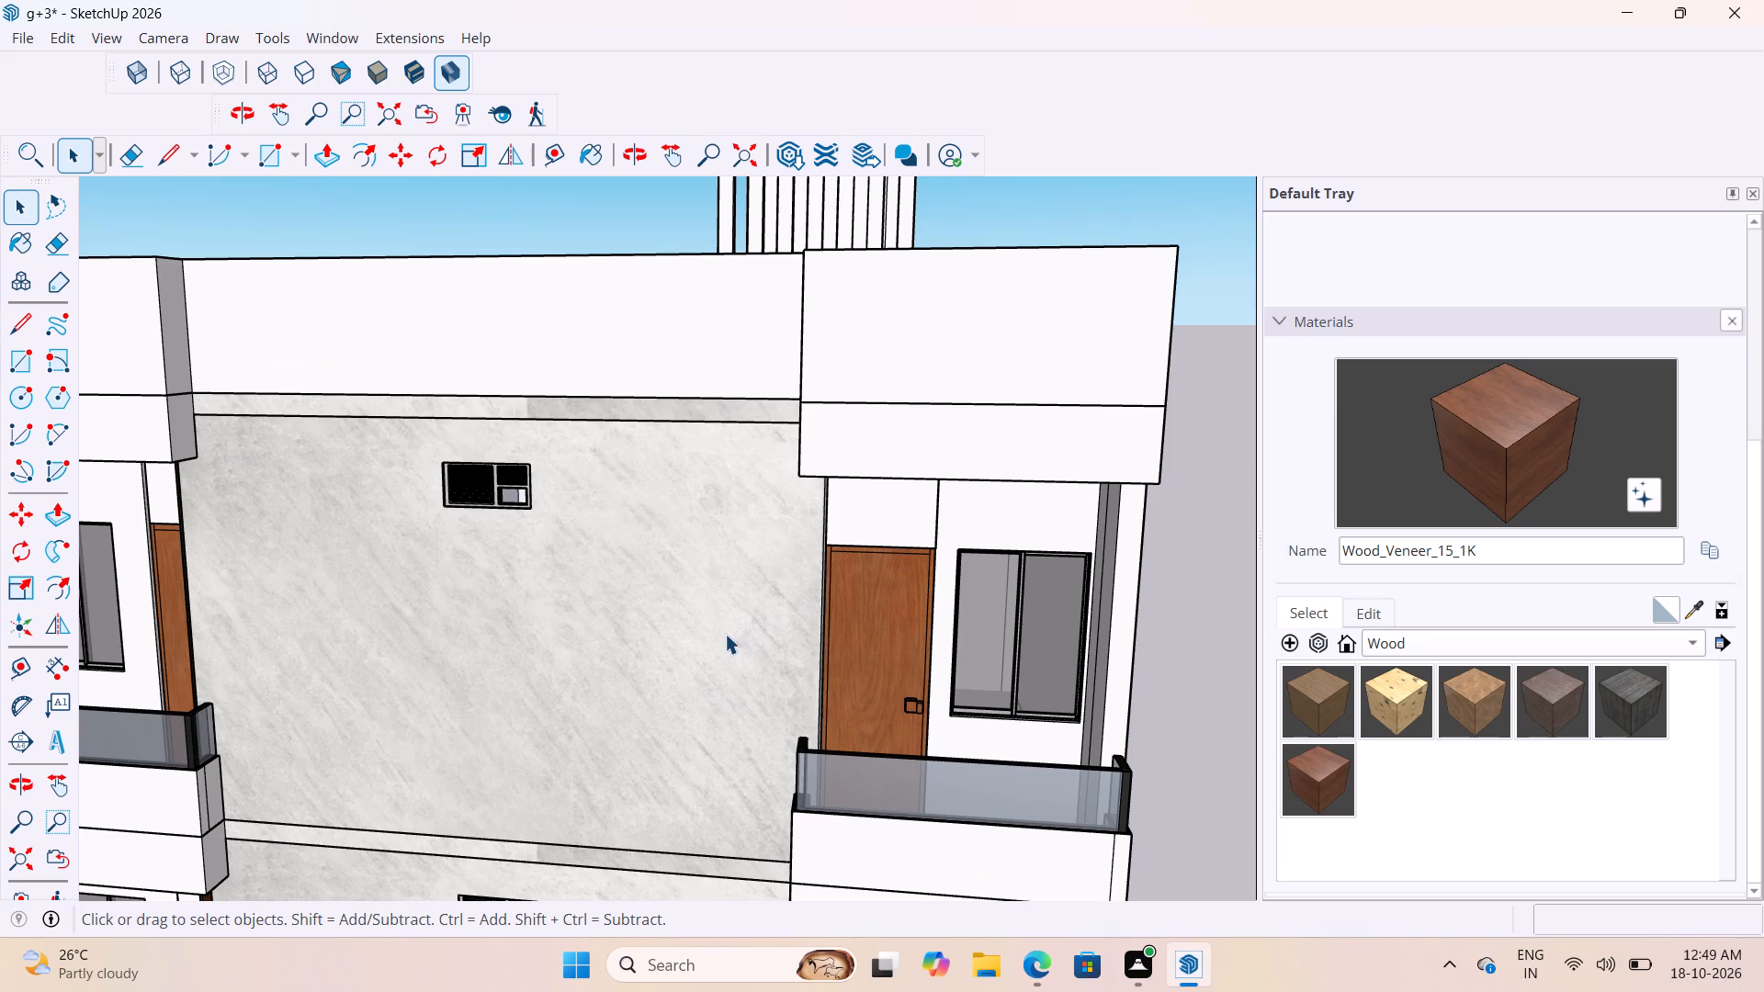
scroll(930, 494, "down", 5)
scroll(208, 586, "up", 2)
scroll(500, 594, "down", 8)
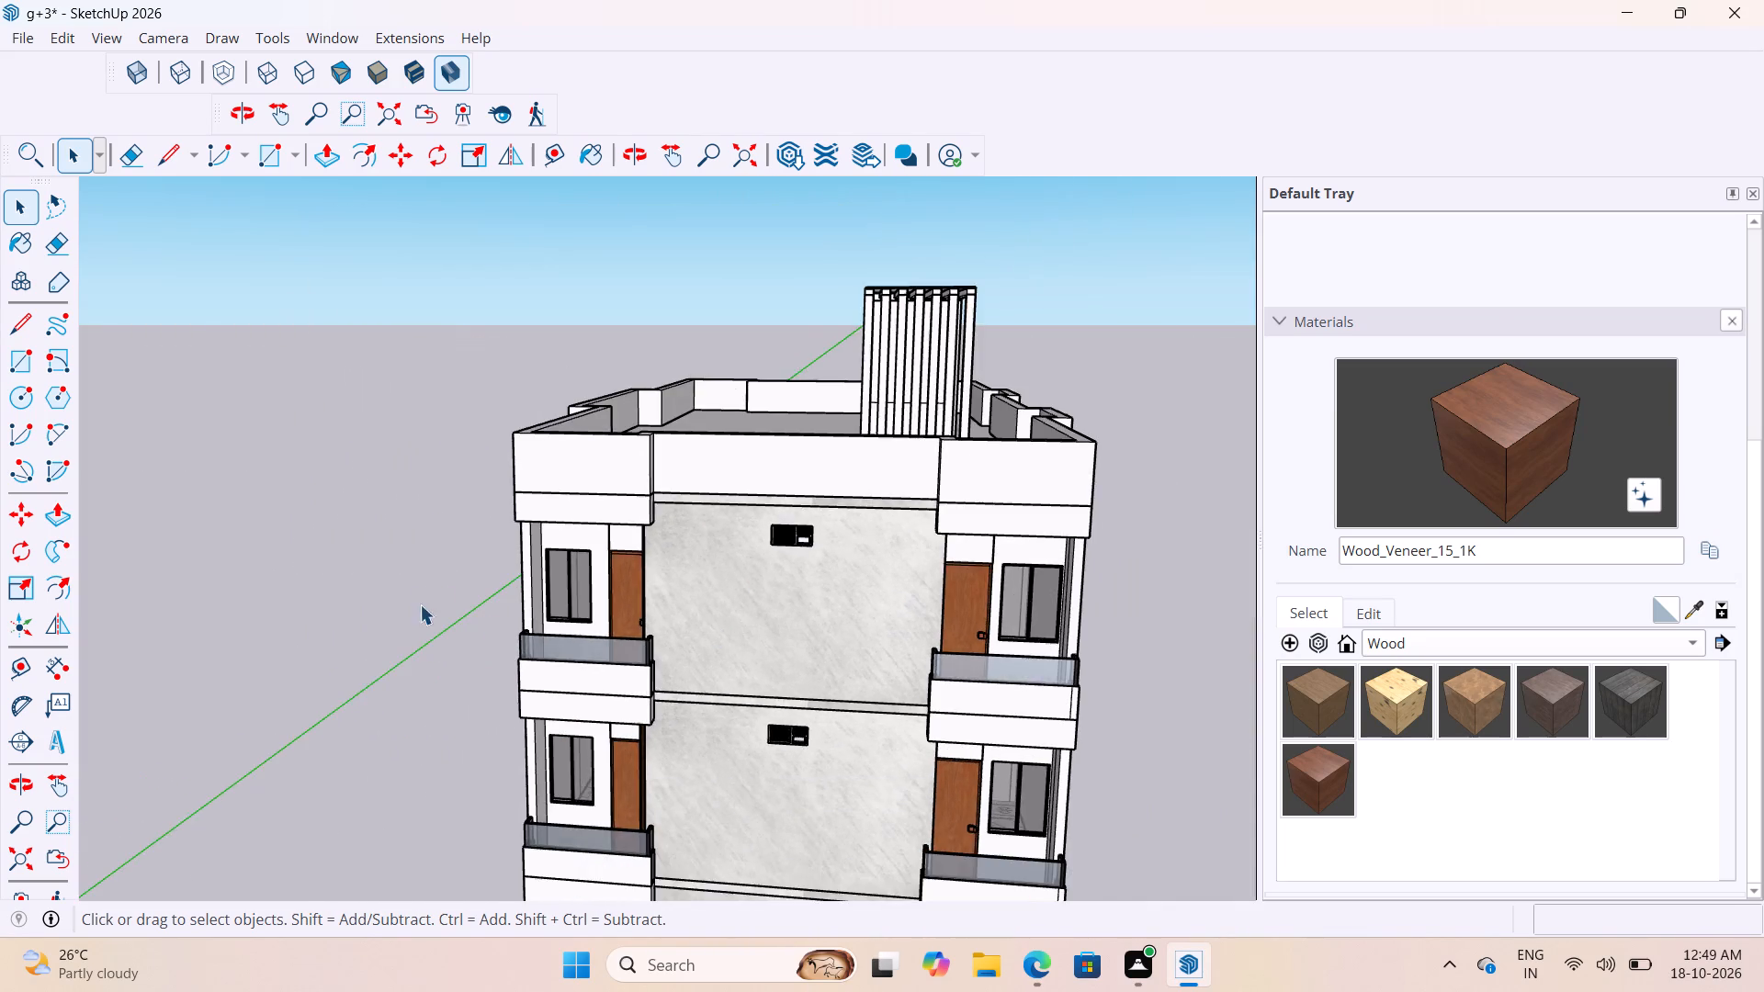
Examine the long side facade's balconies with glazed doors, and review the whole block from the corner.
middle_click_drag(424, 602, 933, 566)
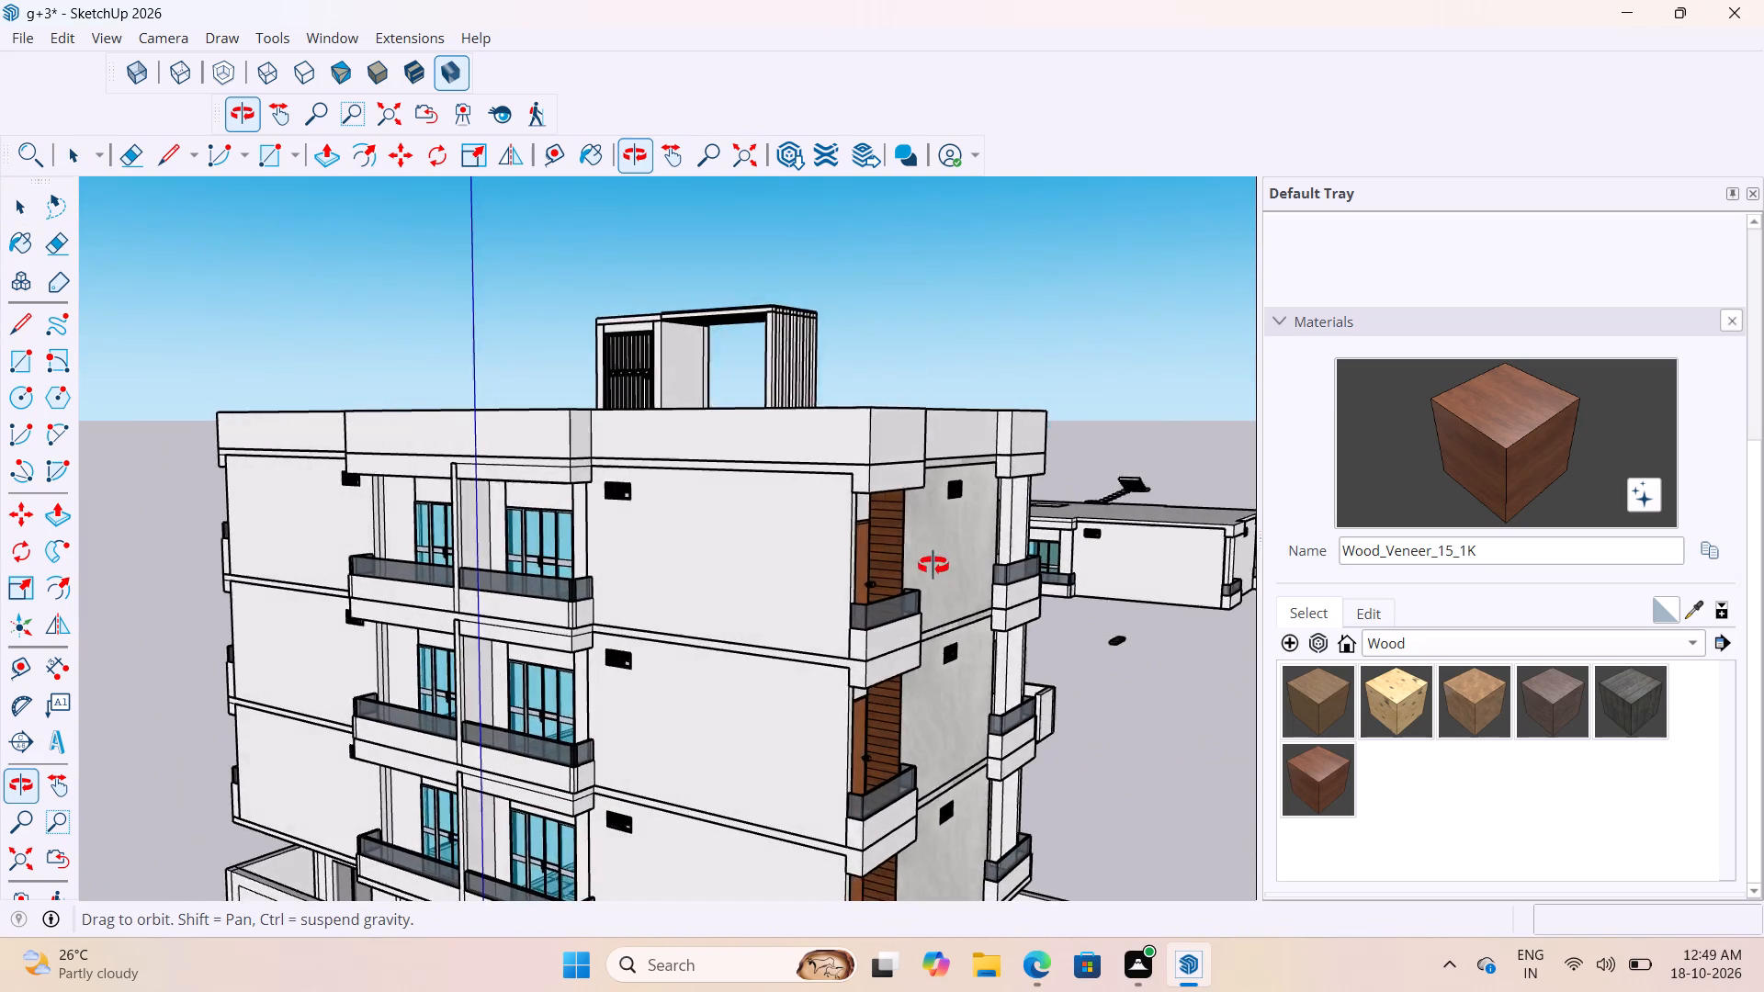
middle_click_drag(933, 566, 1028, 587)
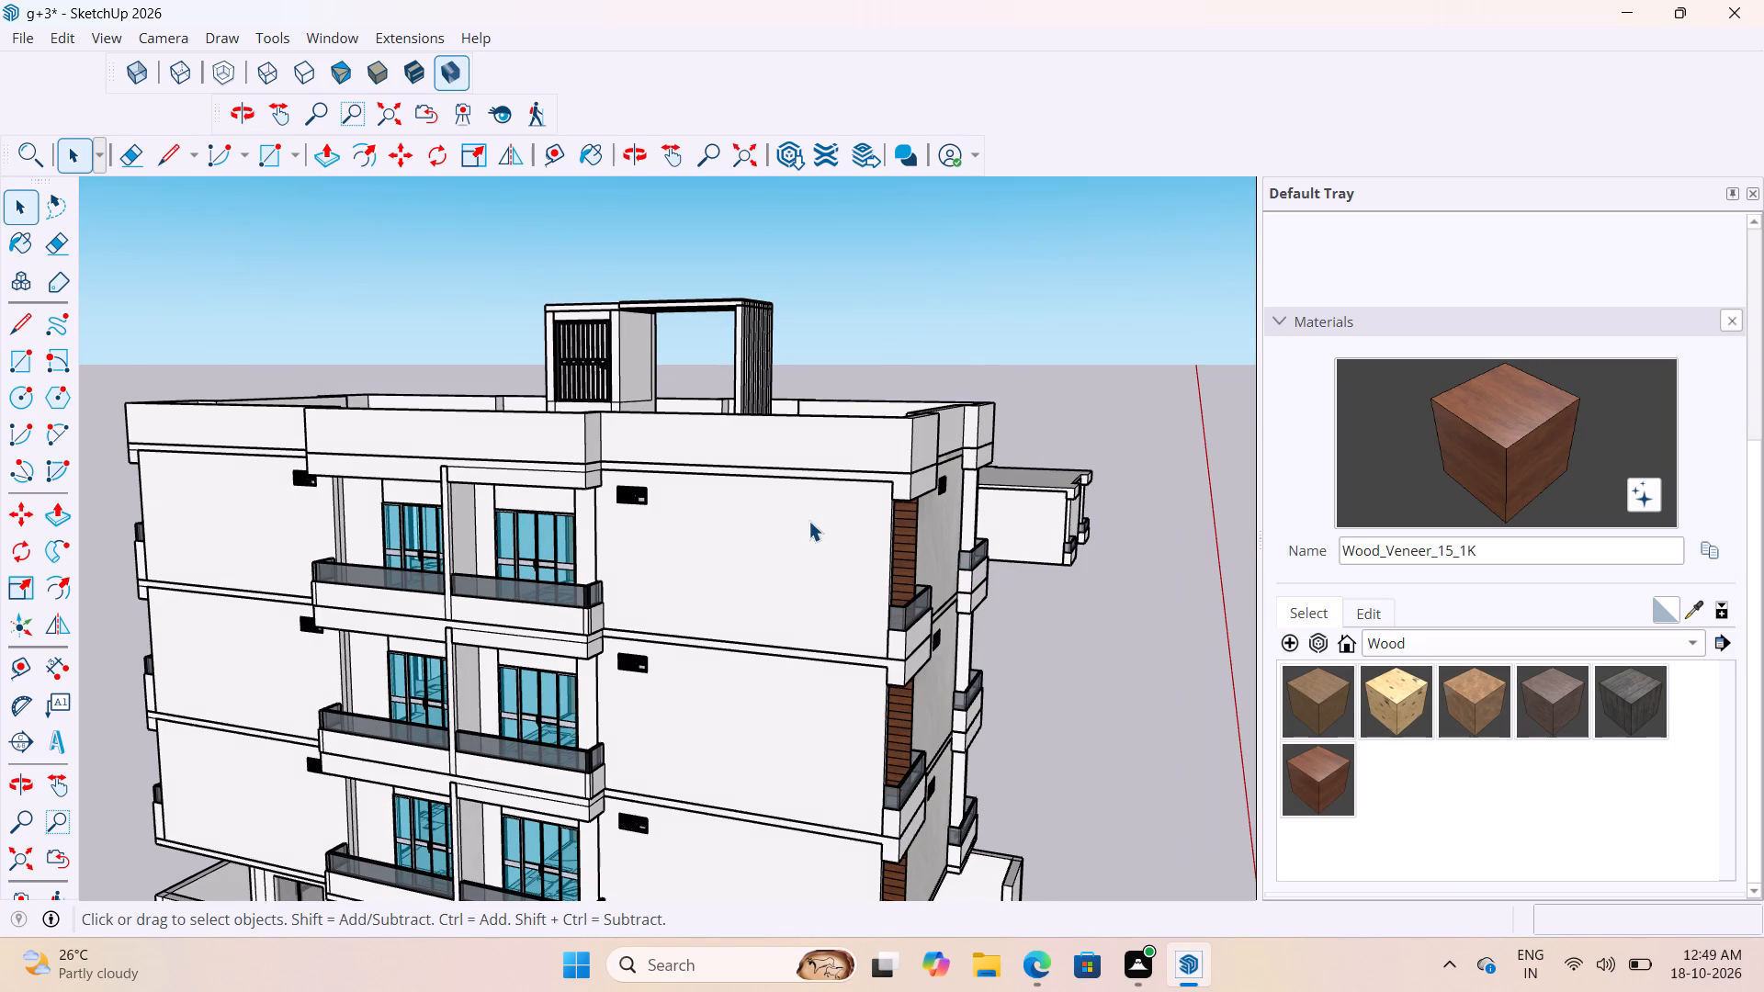
scroll(535, 500, "up", 7)
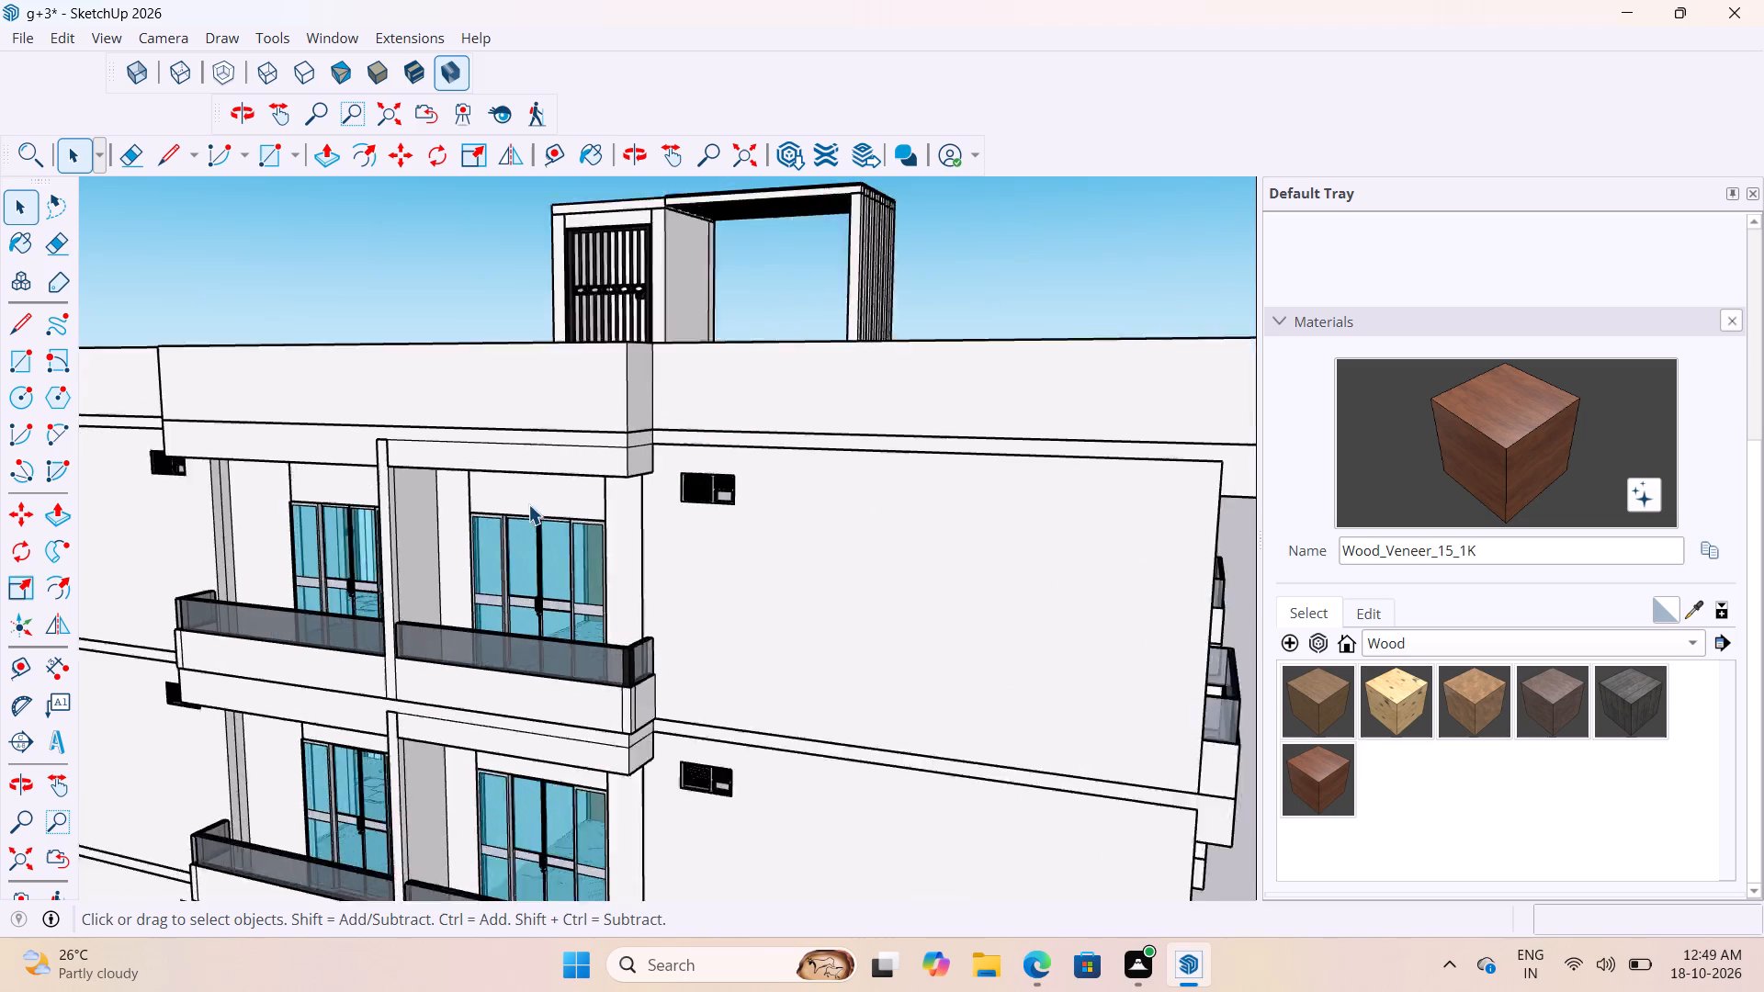
scroll(528, 504, "up", 6)
scroll(455, 485, "down", 6)
scroll(486, 480, "up", 4)
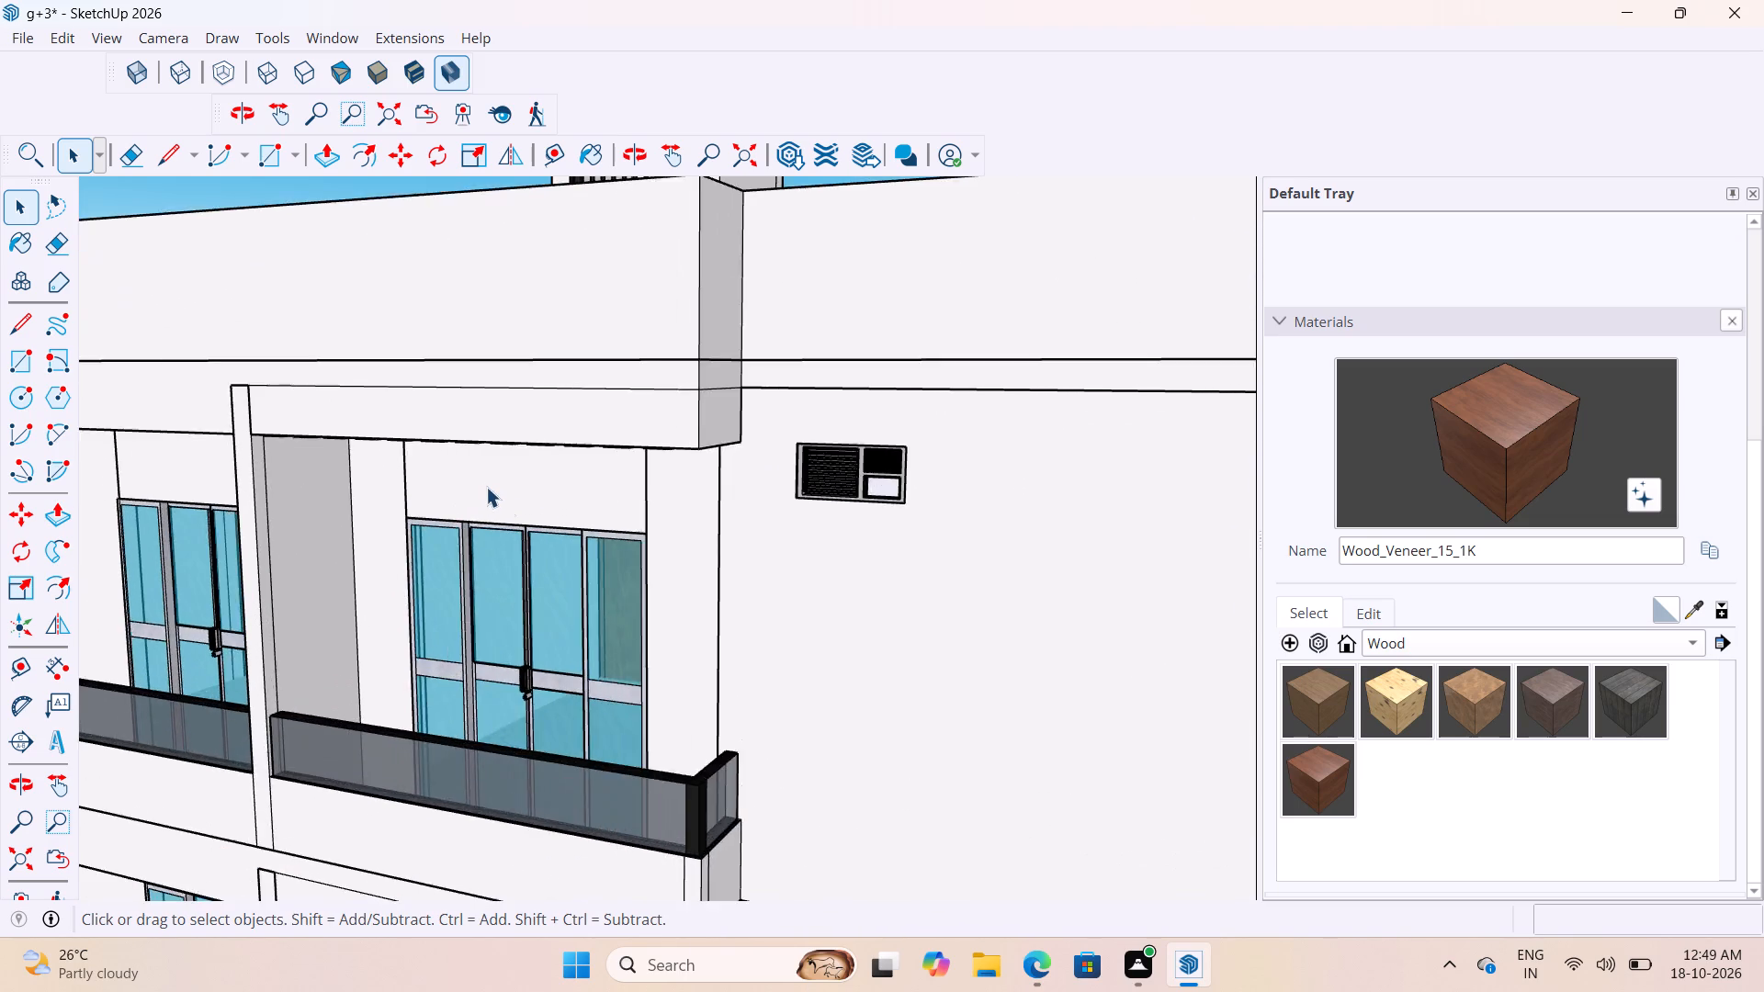
scroll(486, 487, "up", 4)
scroll(1069, 486, "down", 6)
scroll(779, 554, "down", 5)
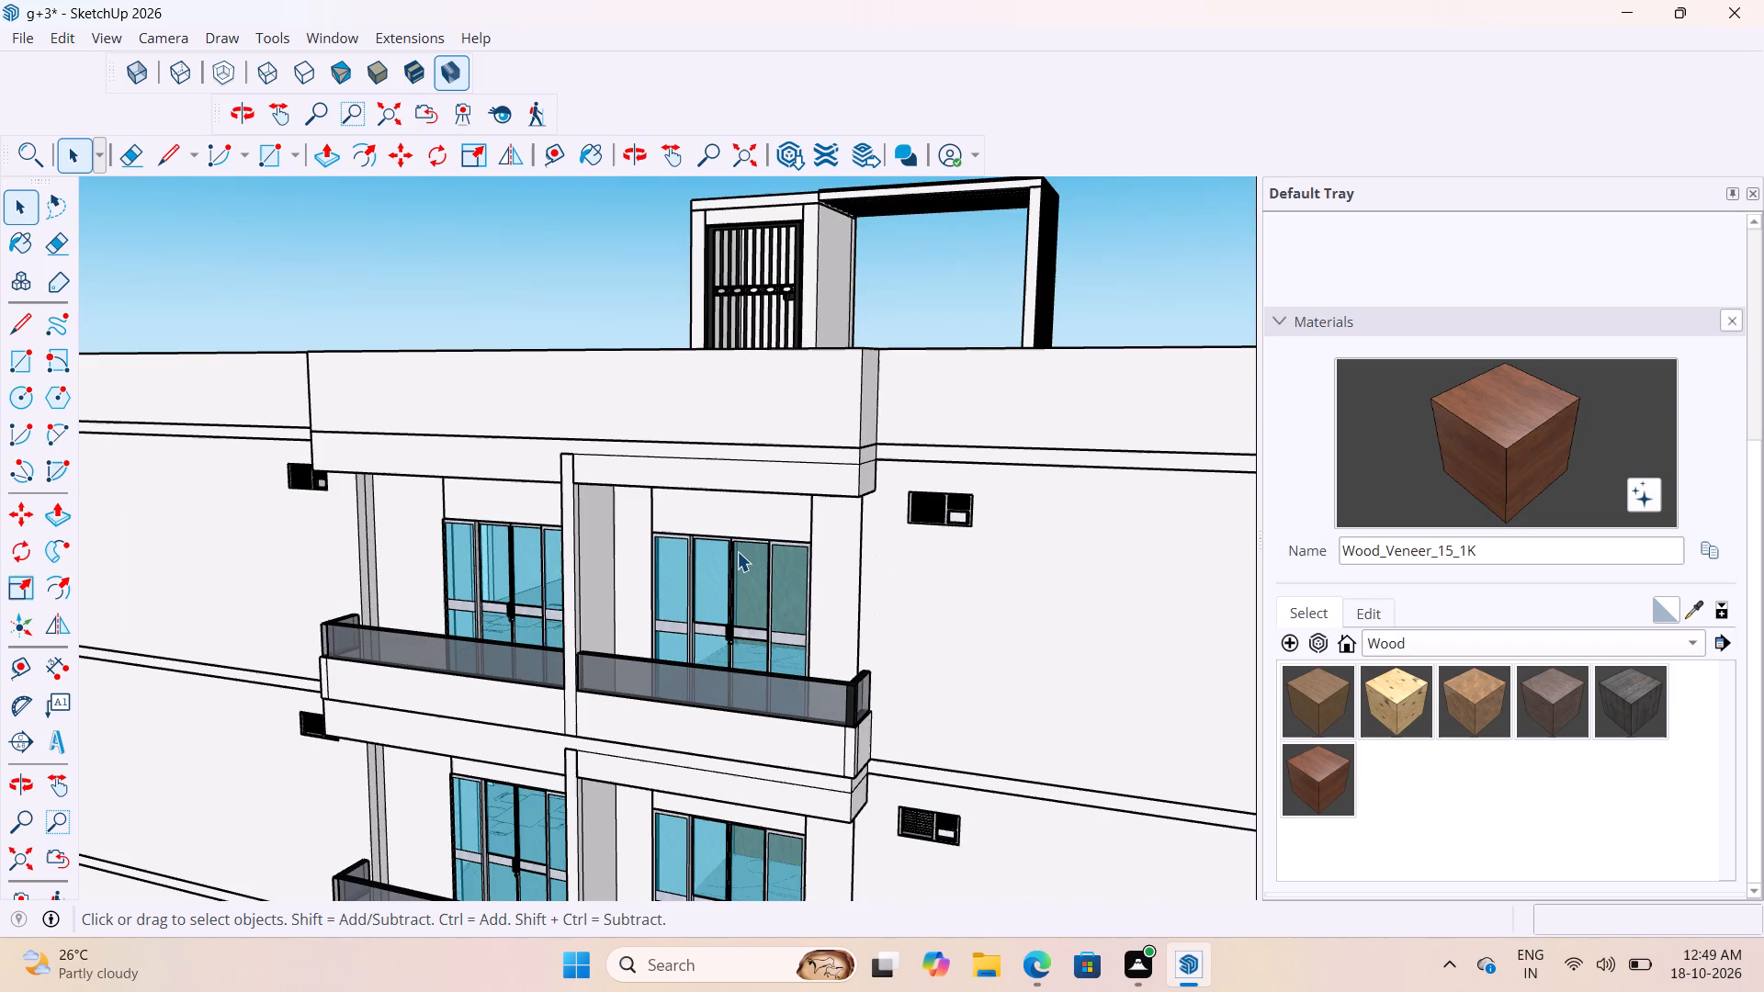
scroll(737, 550, "down", 11)
middle_click_drag(1185, 631, 874, 580)
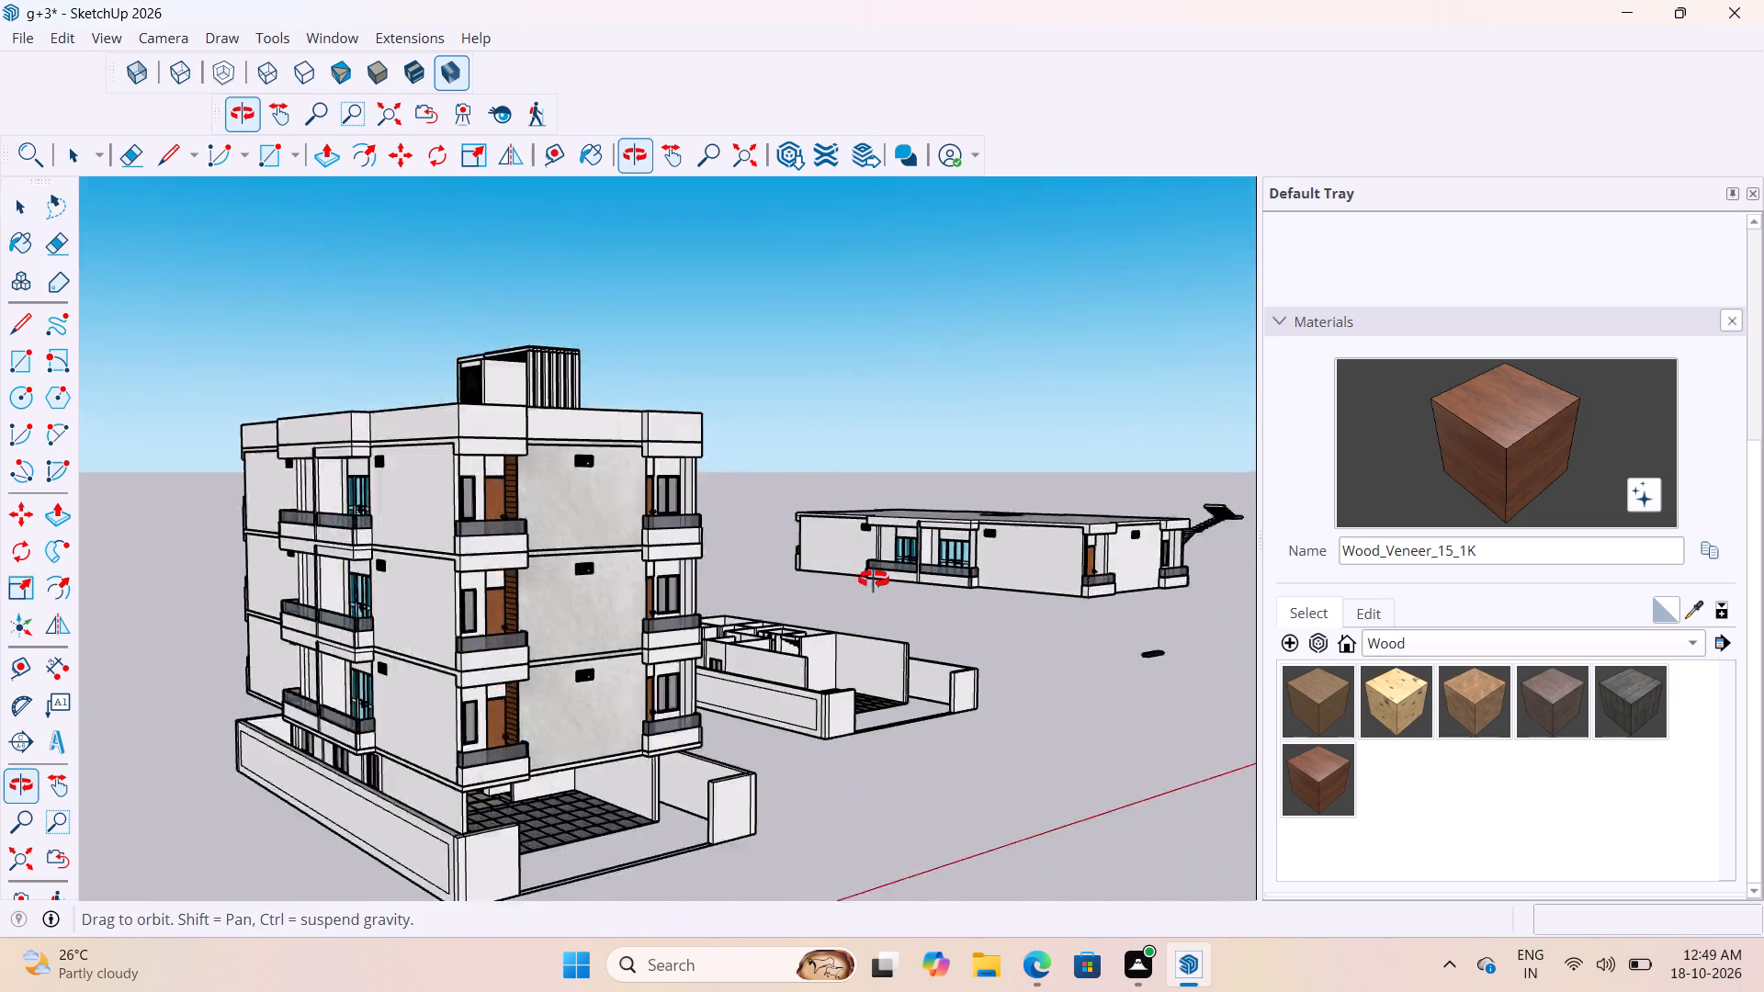
middle_click_drag(874, 580, 834, 577)
scroll(834, 577, "down", 1)
scroll(477, 569, "up", 7)
scroll(831, 421, "down", 5)
middle_click_drag(804, 490, 769, 502)
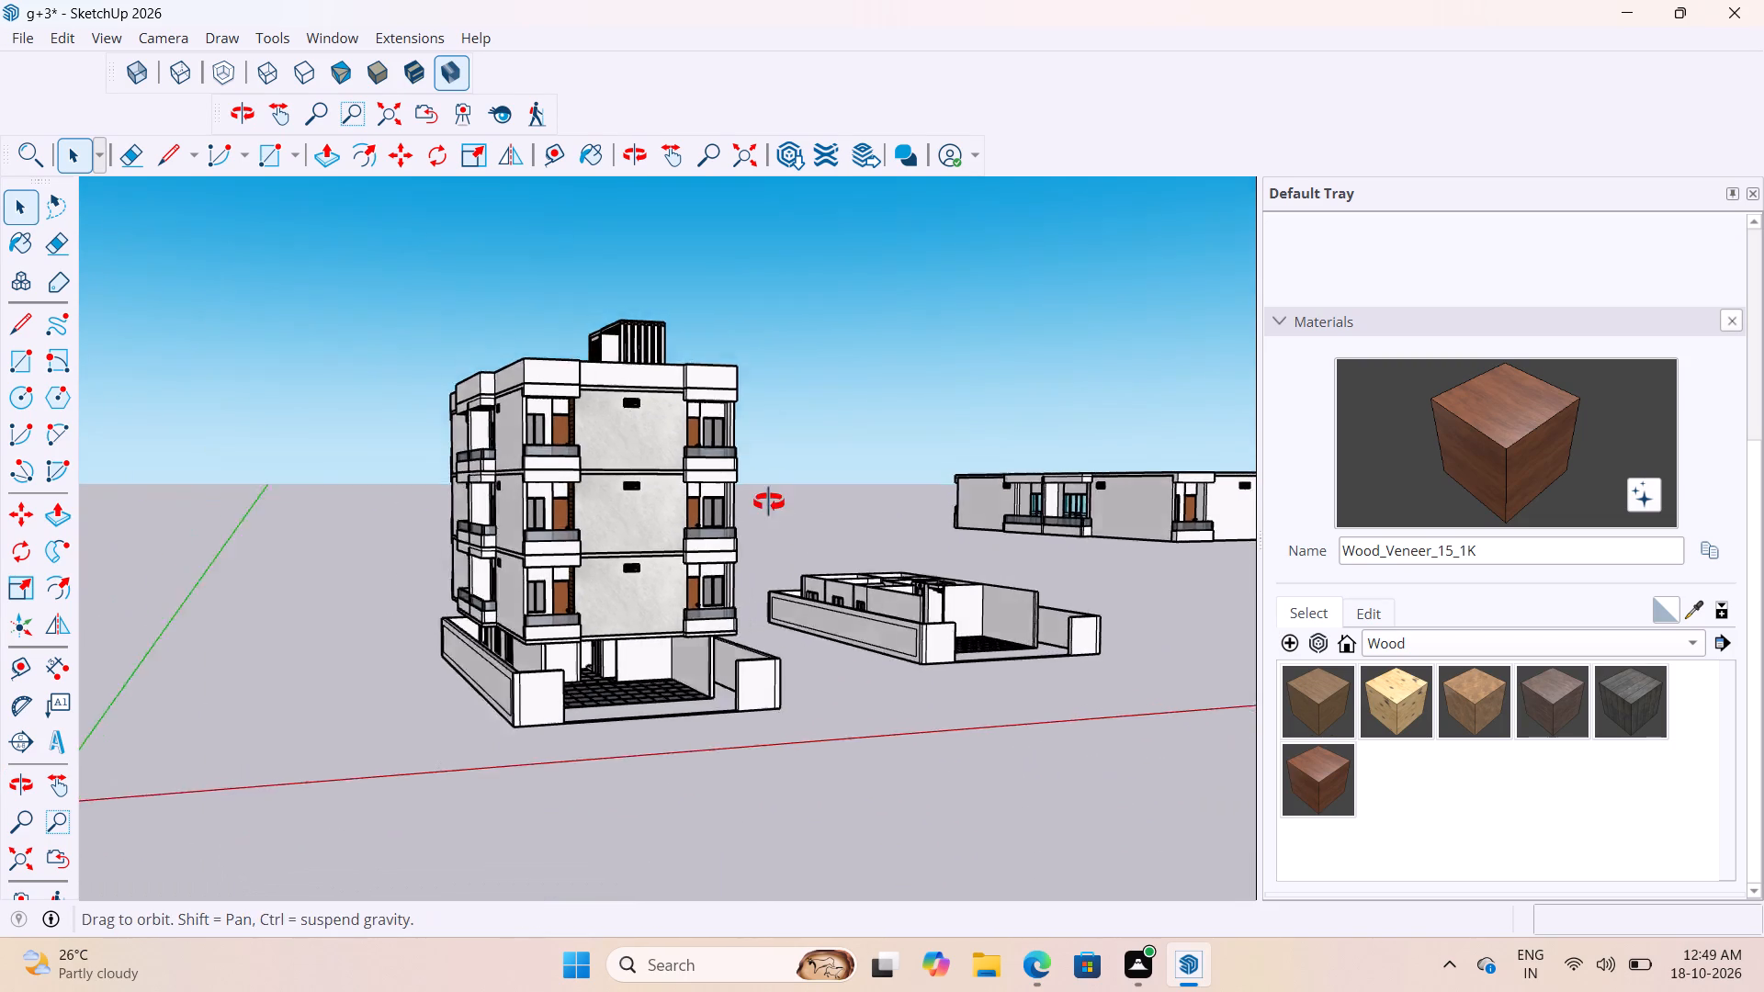
Copy the wood-finished strip slab from beside the top-floor balcony door to the open space beside the apartment block.
middle_click_drag(769, 502, 676, 588)
scroll(334, 589, "up", 15)
middle_click_drag(638, 427, 710, 427)
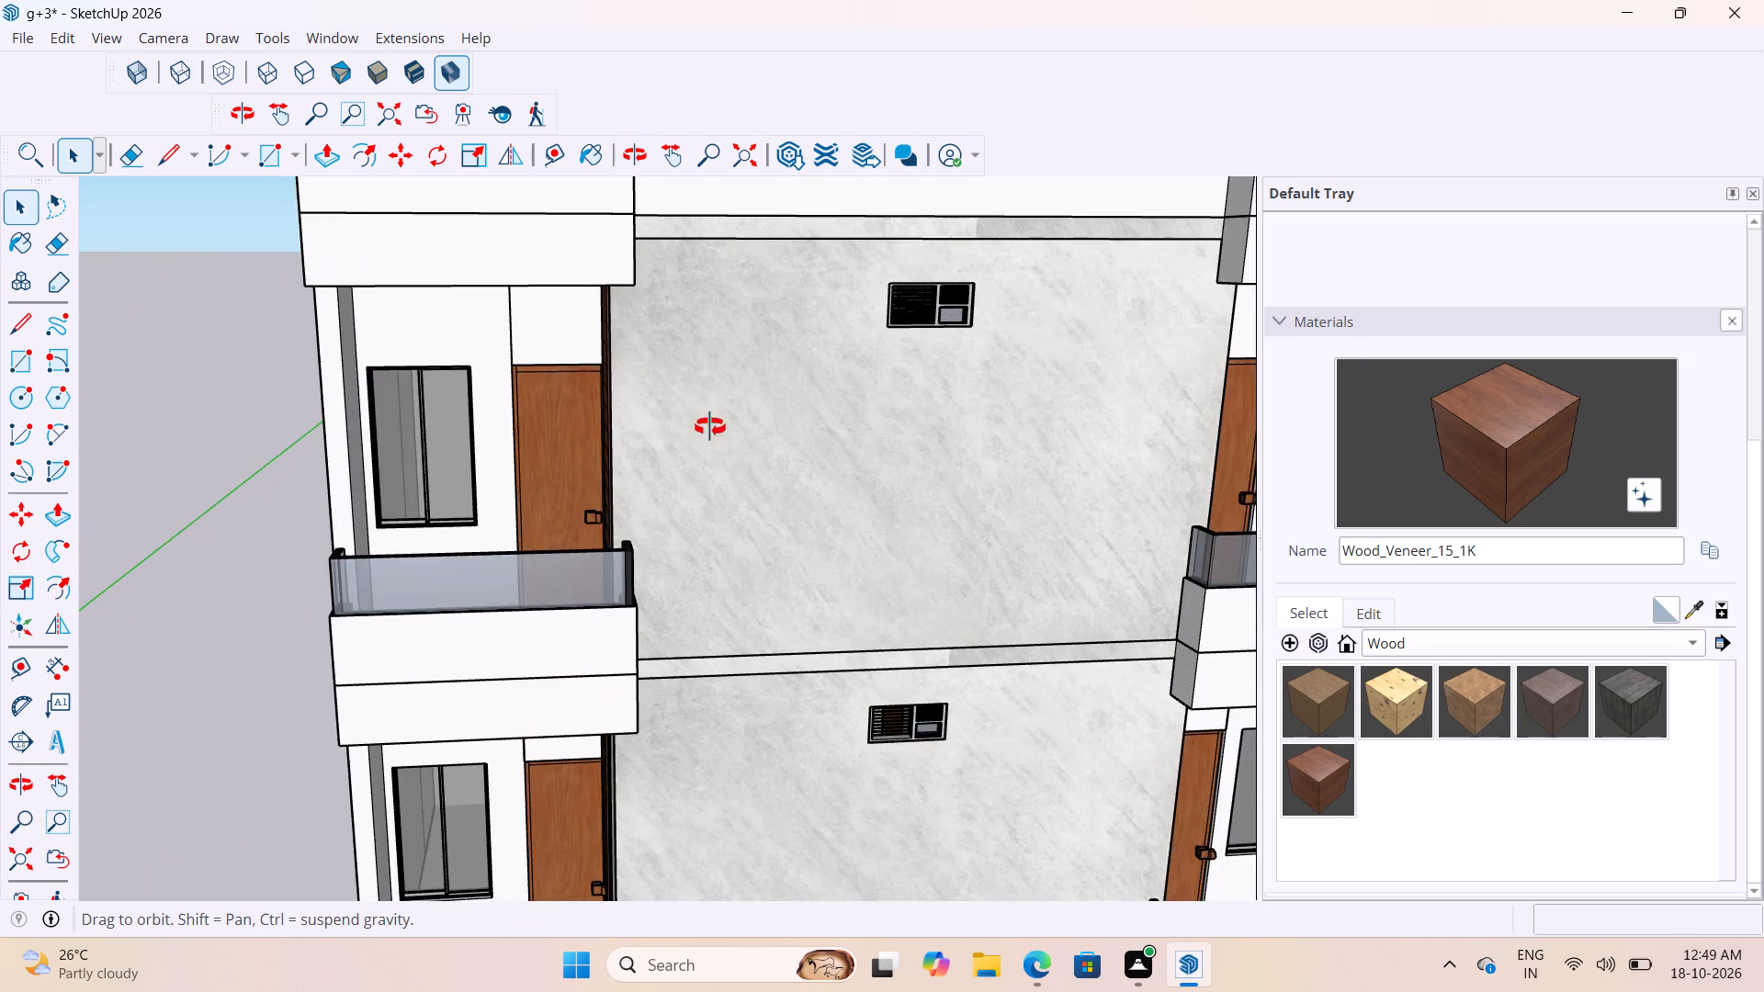
middle_click_drag(710, 427, 885, 481)
scroll(816, 366, "up", 8)
middle_click_drag(815, 350, 765, 193)
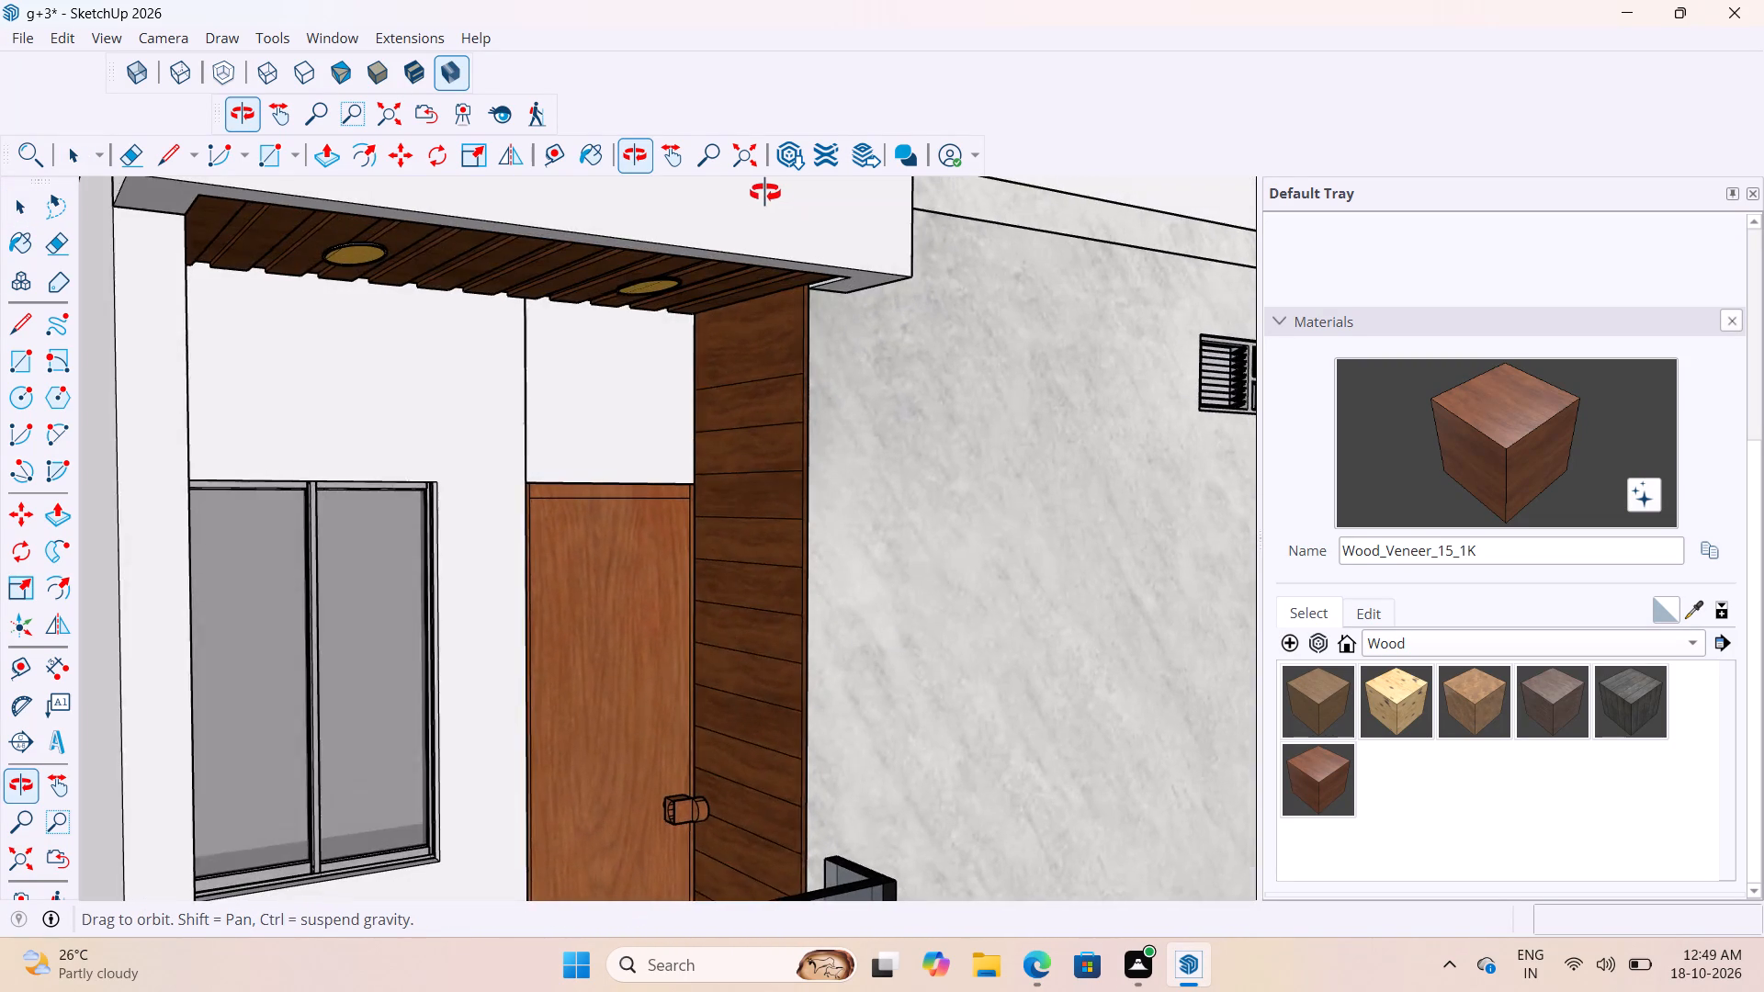
middle_click_drag(765, 193, 765, 179)
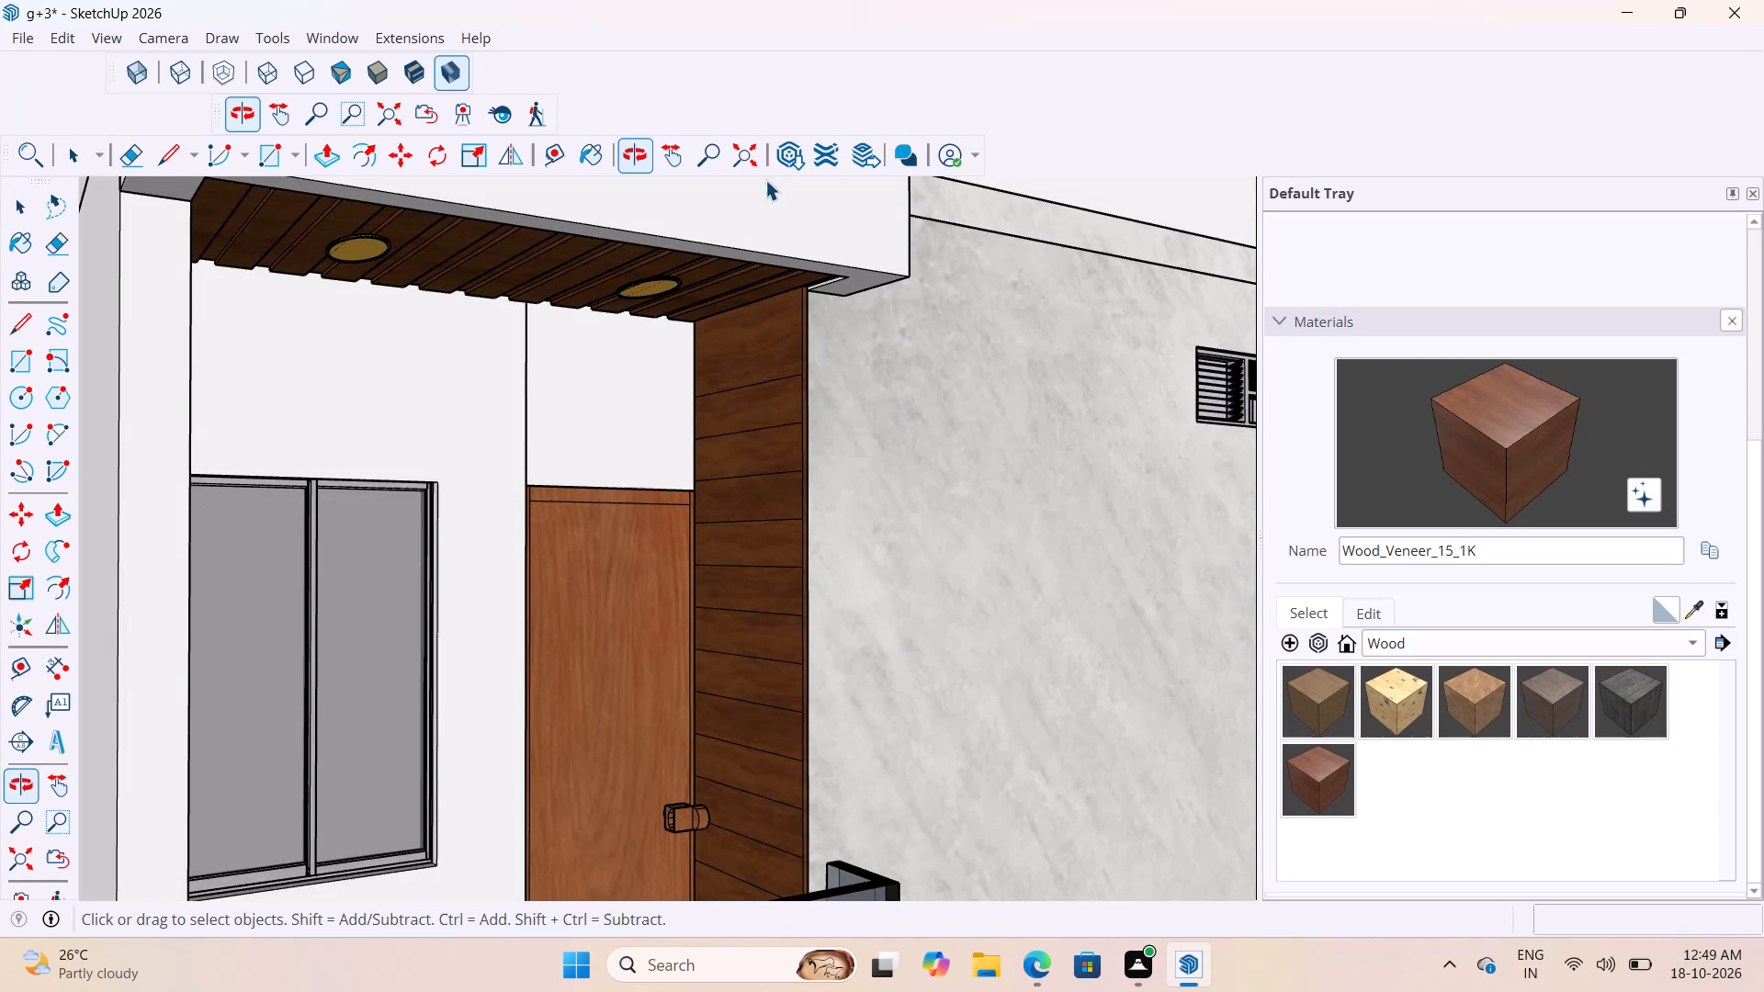
scroll(790, 238, "down", 3)
scroll(802, 310, "up", 12)
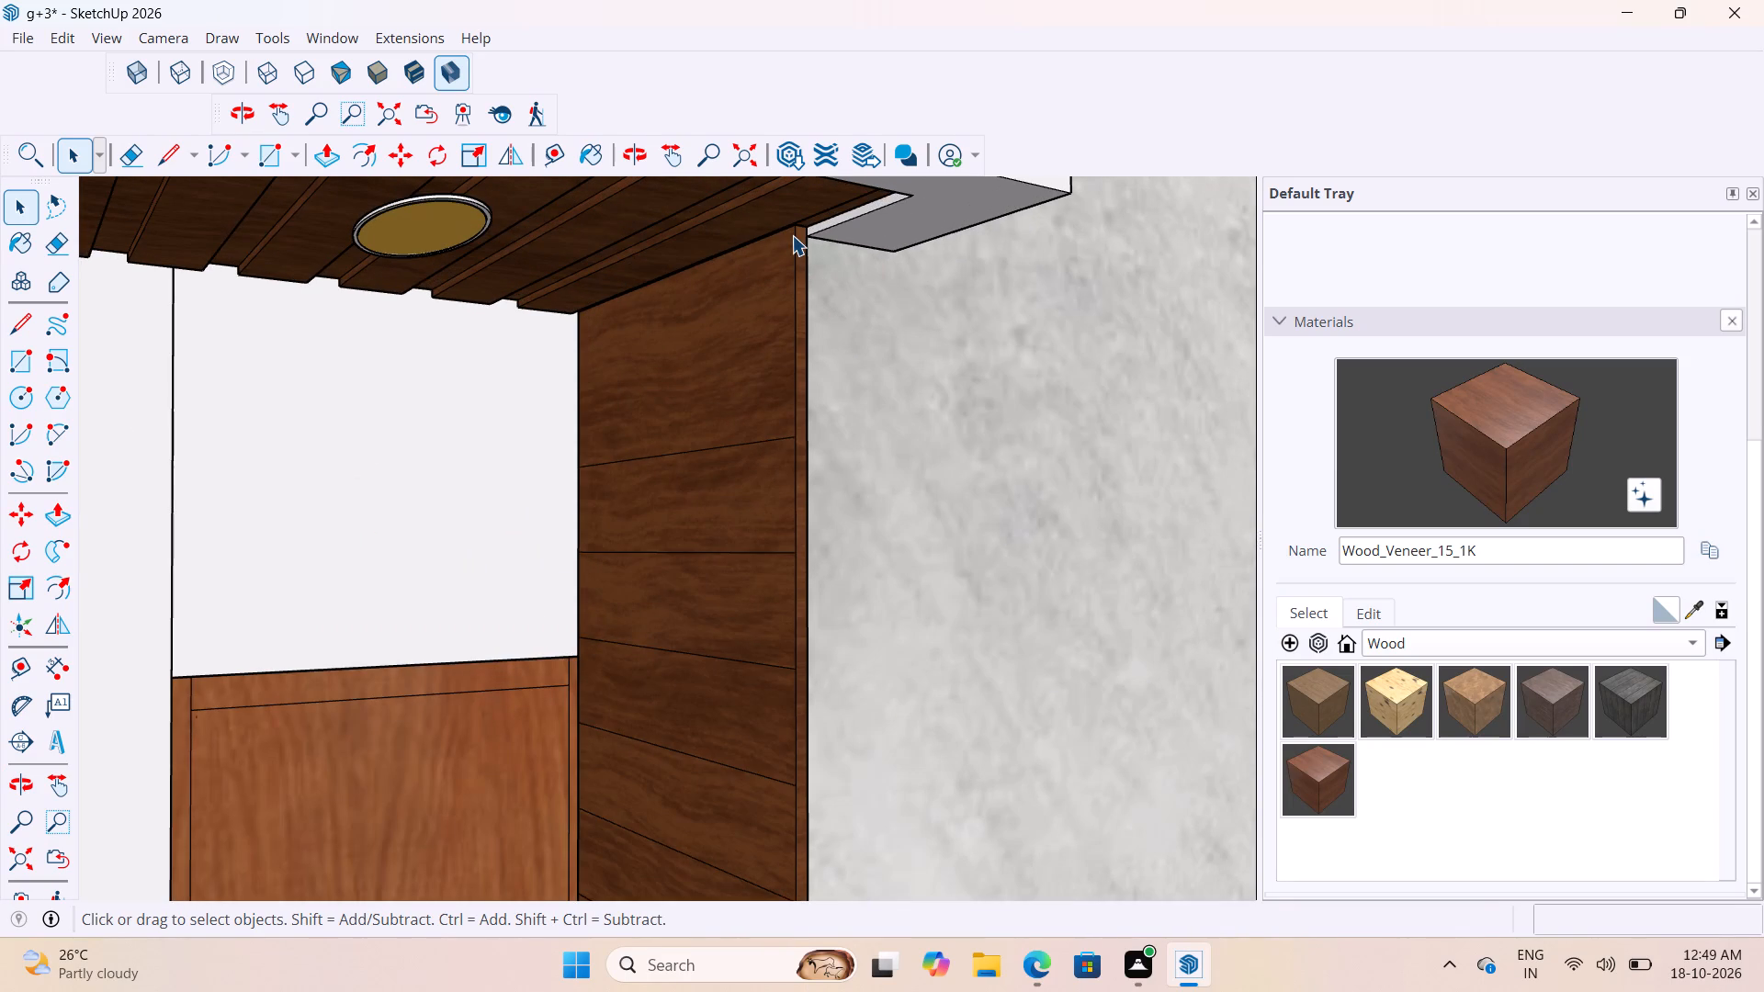
left_click(792, 224)
key("m")
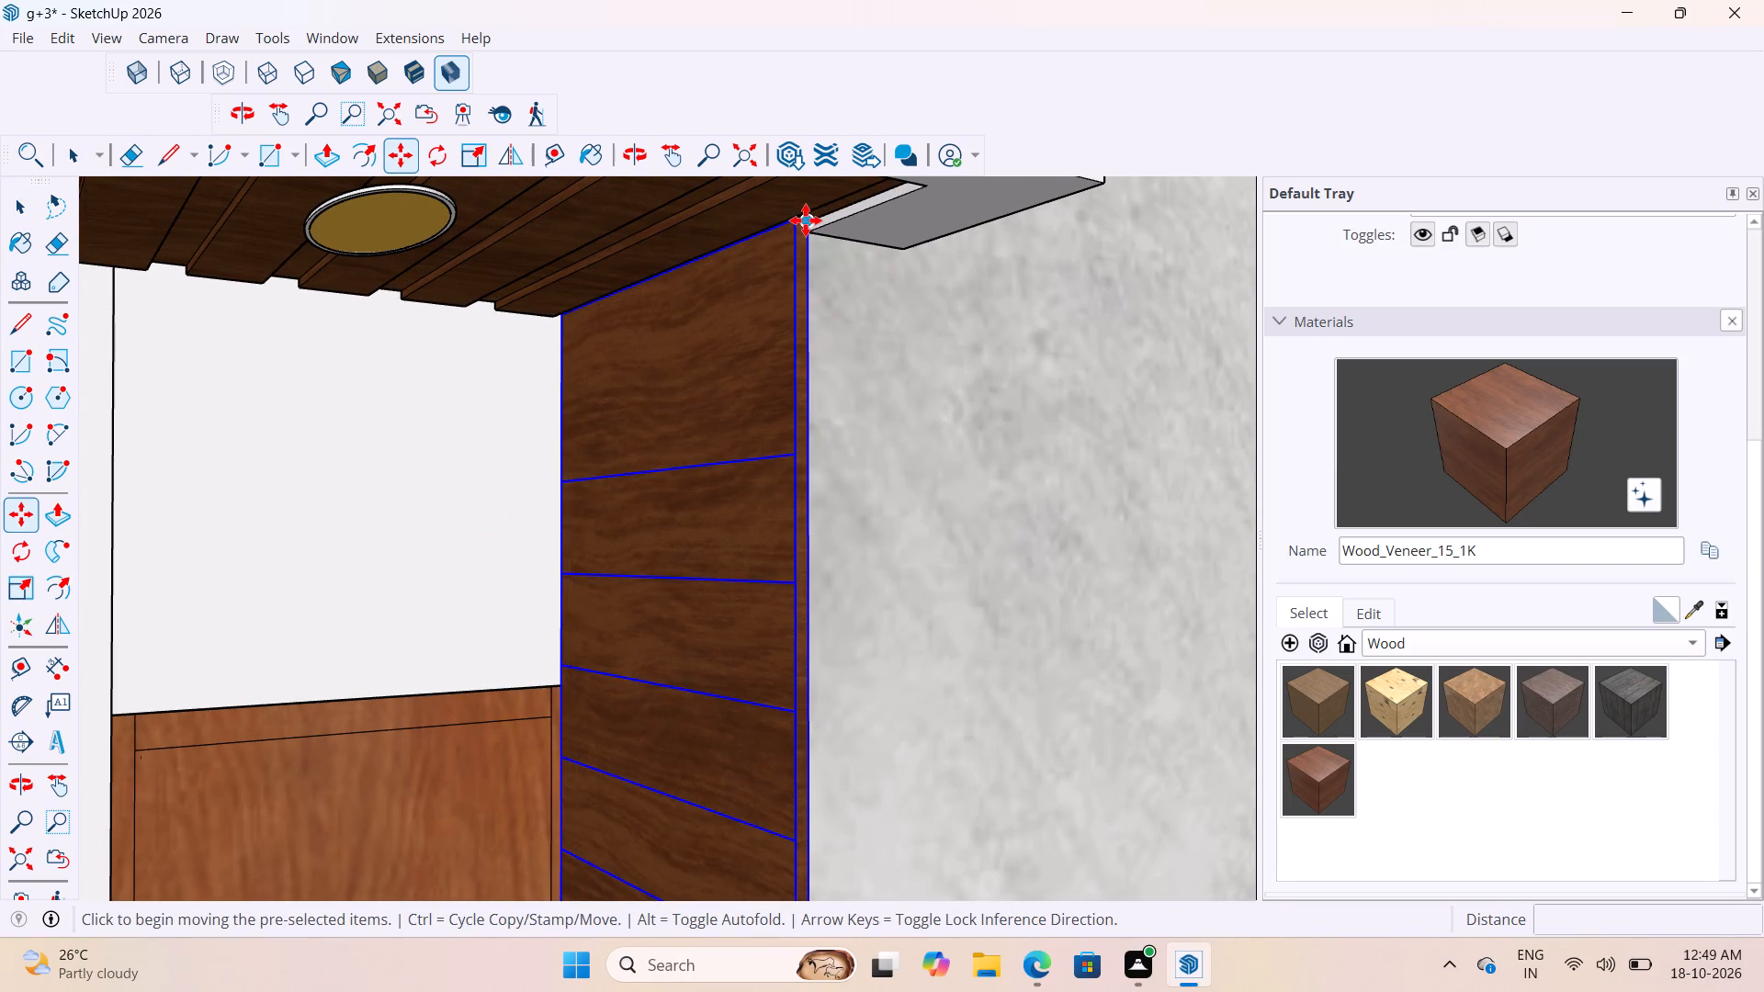
scroll(815, 221, "up", 4)
left_click(809, 221)
scroll(820, 289, "down", 5)
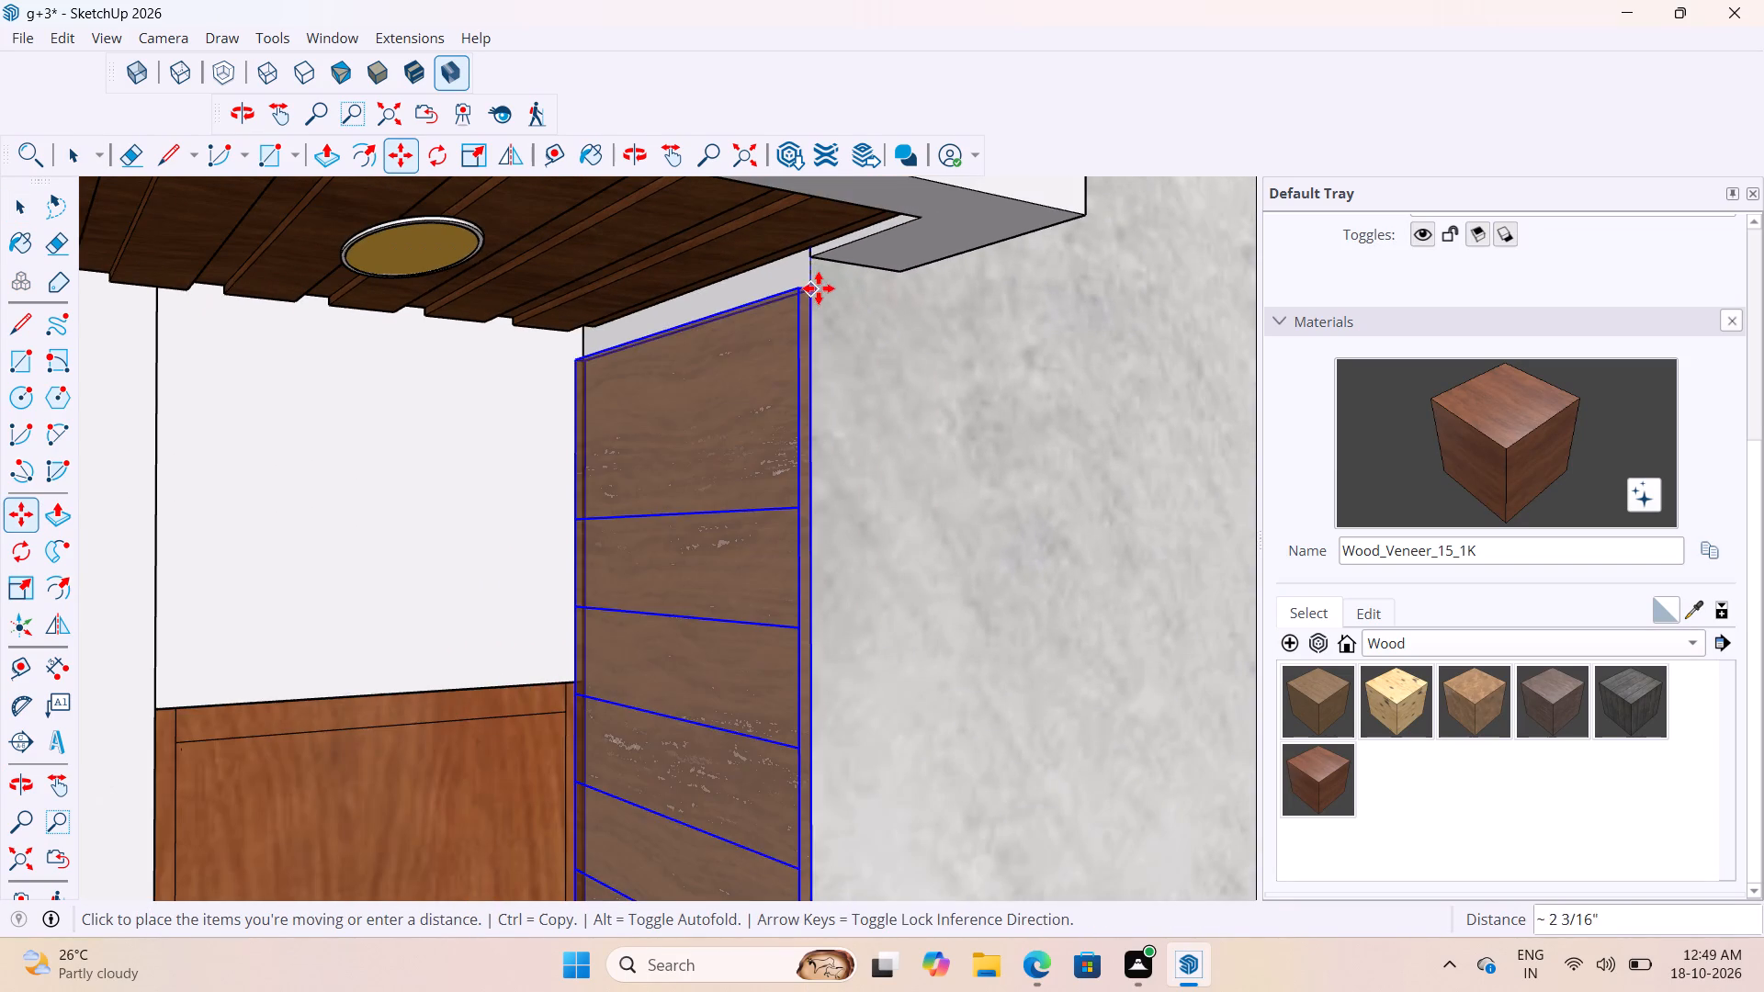
scroll(816, 285, "down", 20)
scroll(816, 285, "down", 7)
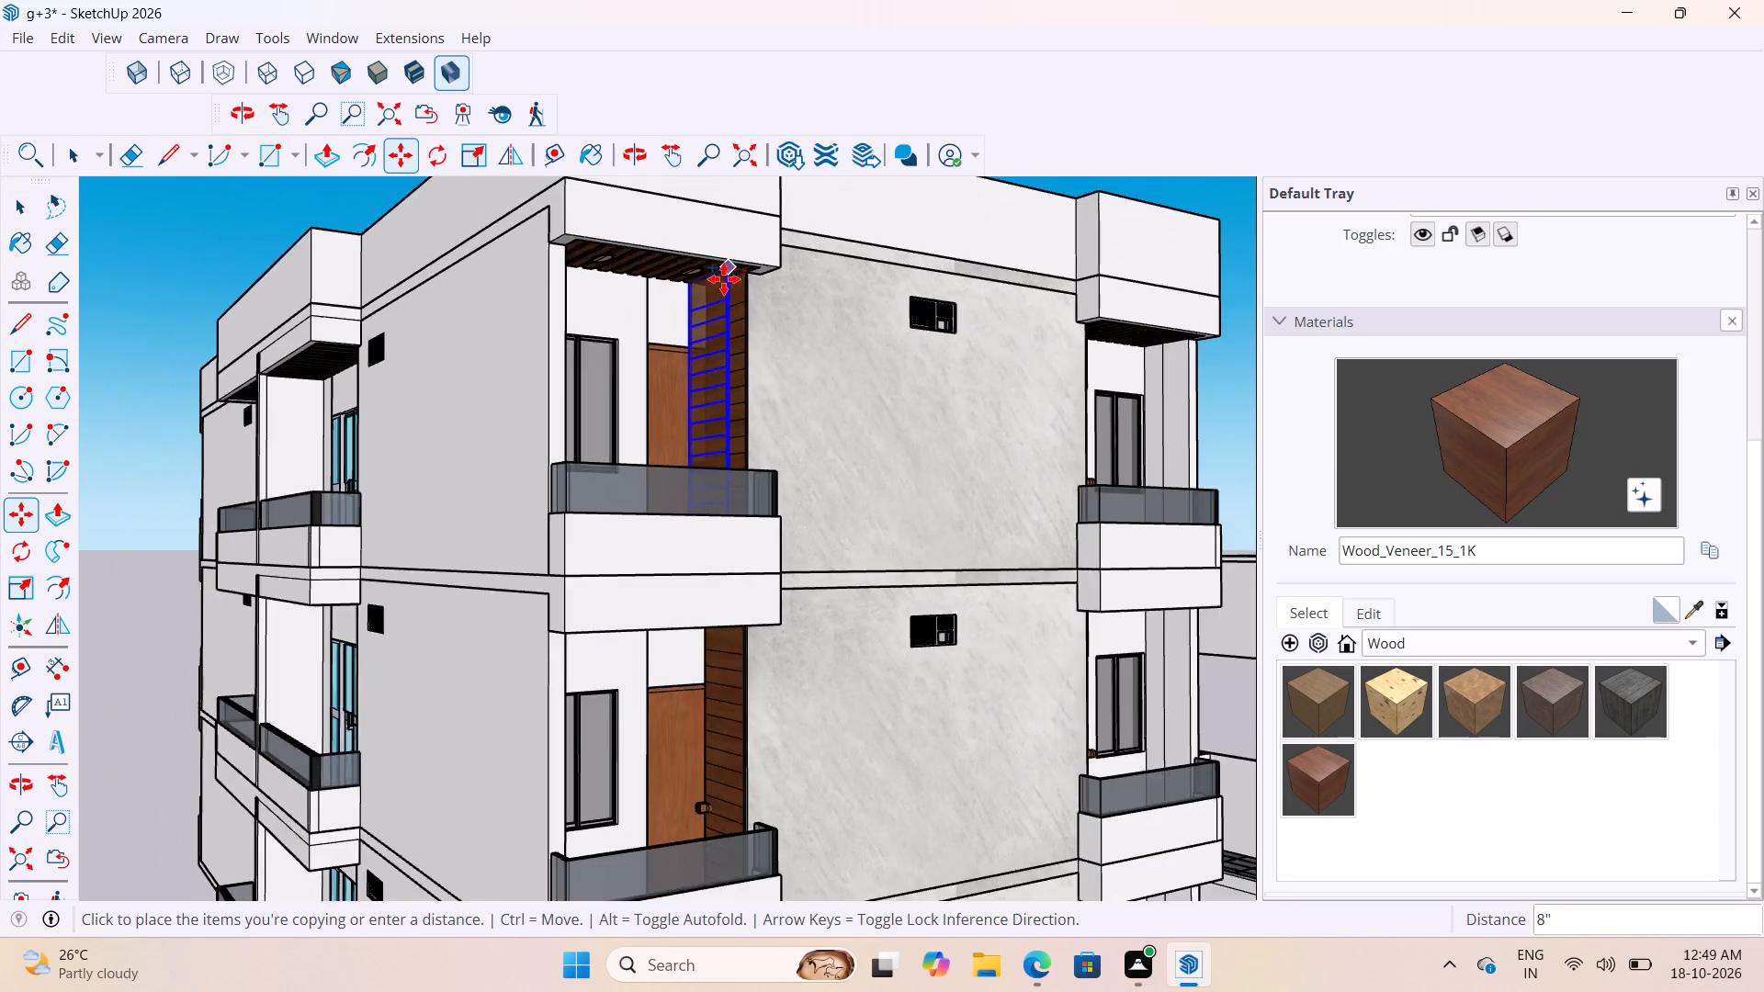
scroll(724, 279, "down", 2)
middle_click_drag(913, 387, 613, 613)
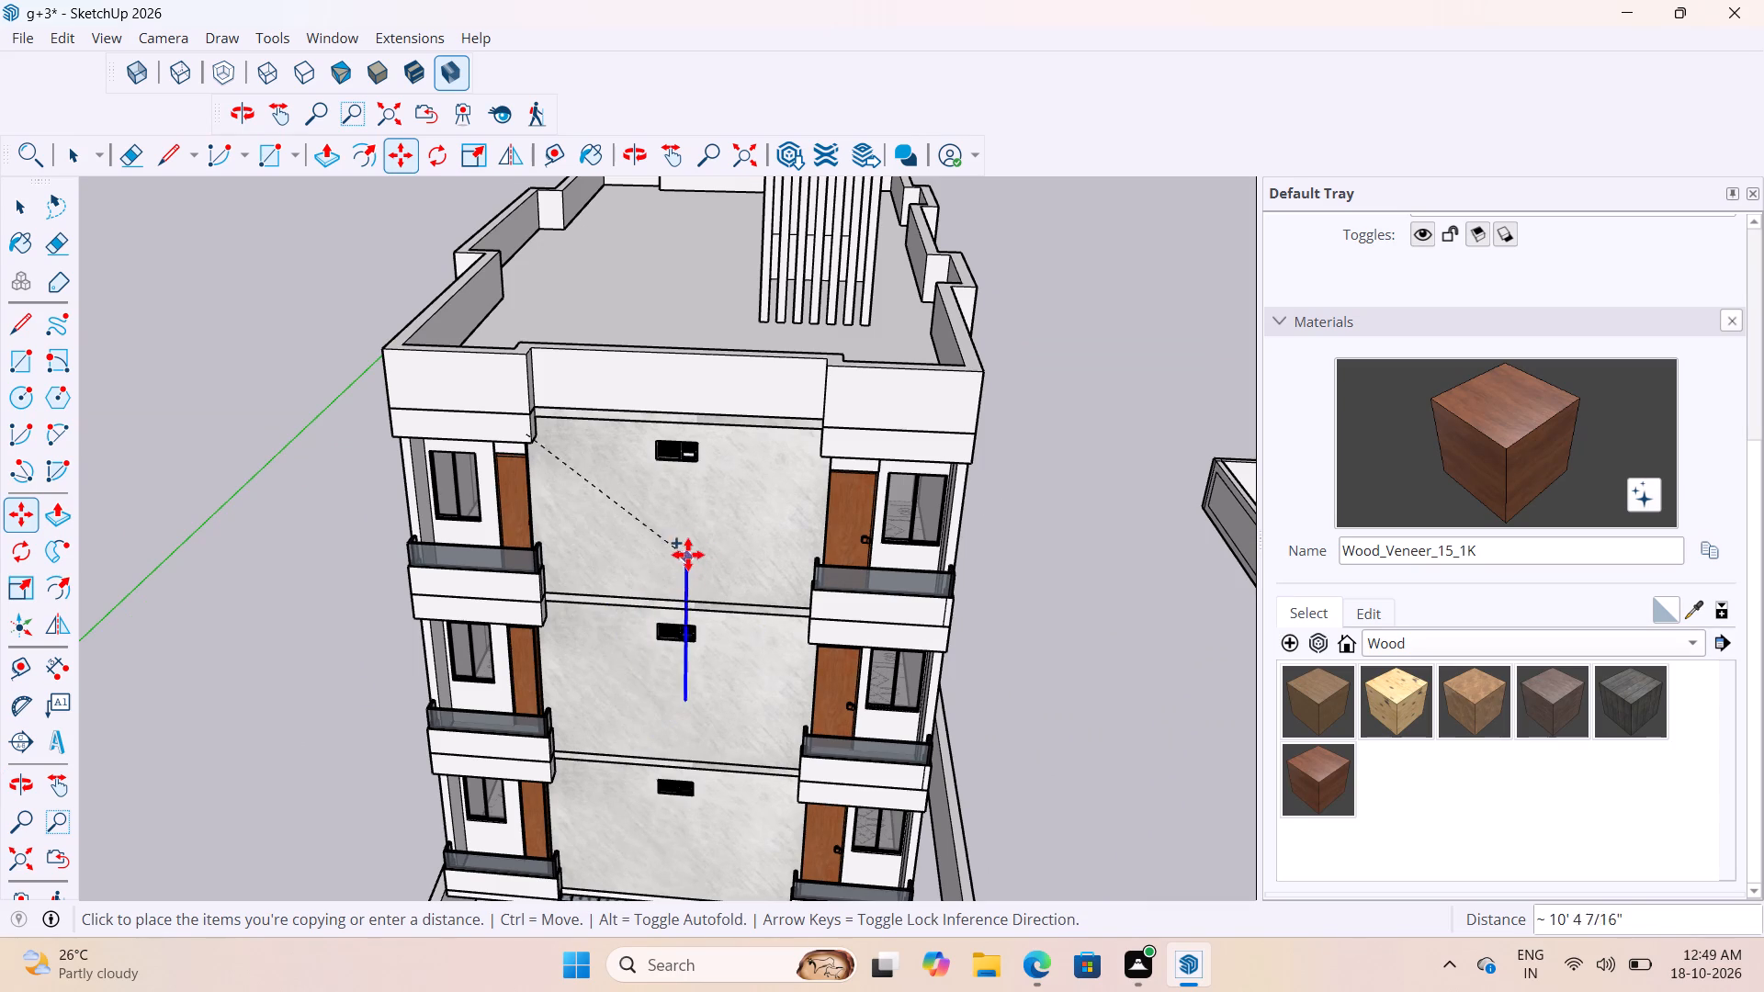
scroll(703, 523, "down", 6)
left_click(1011, 626)
key("space")
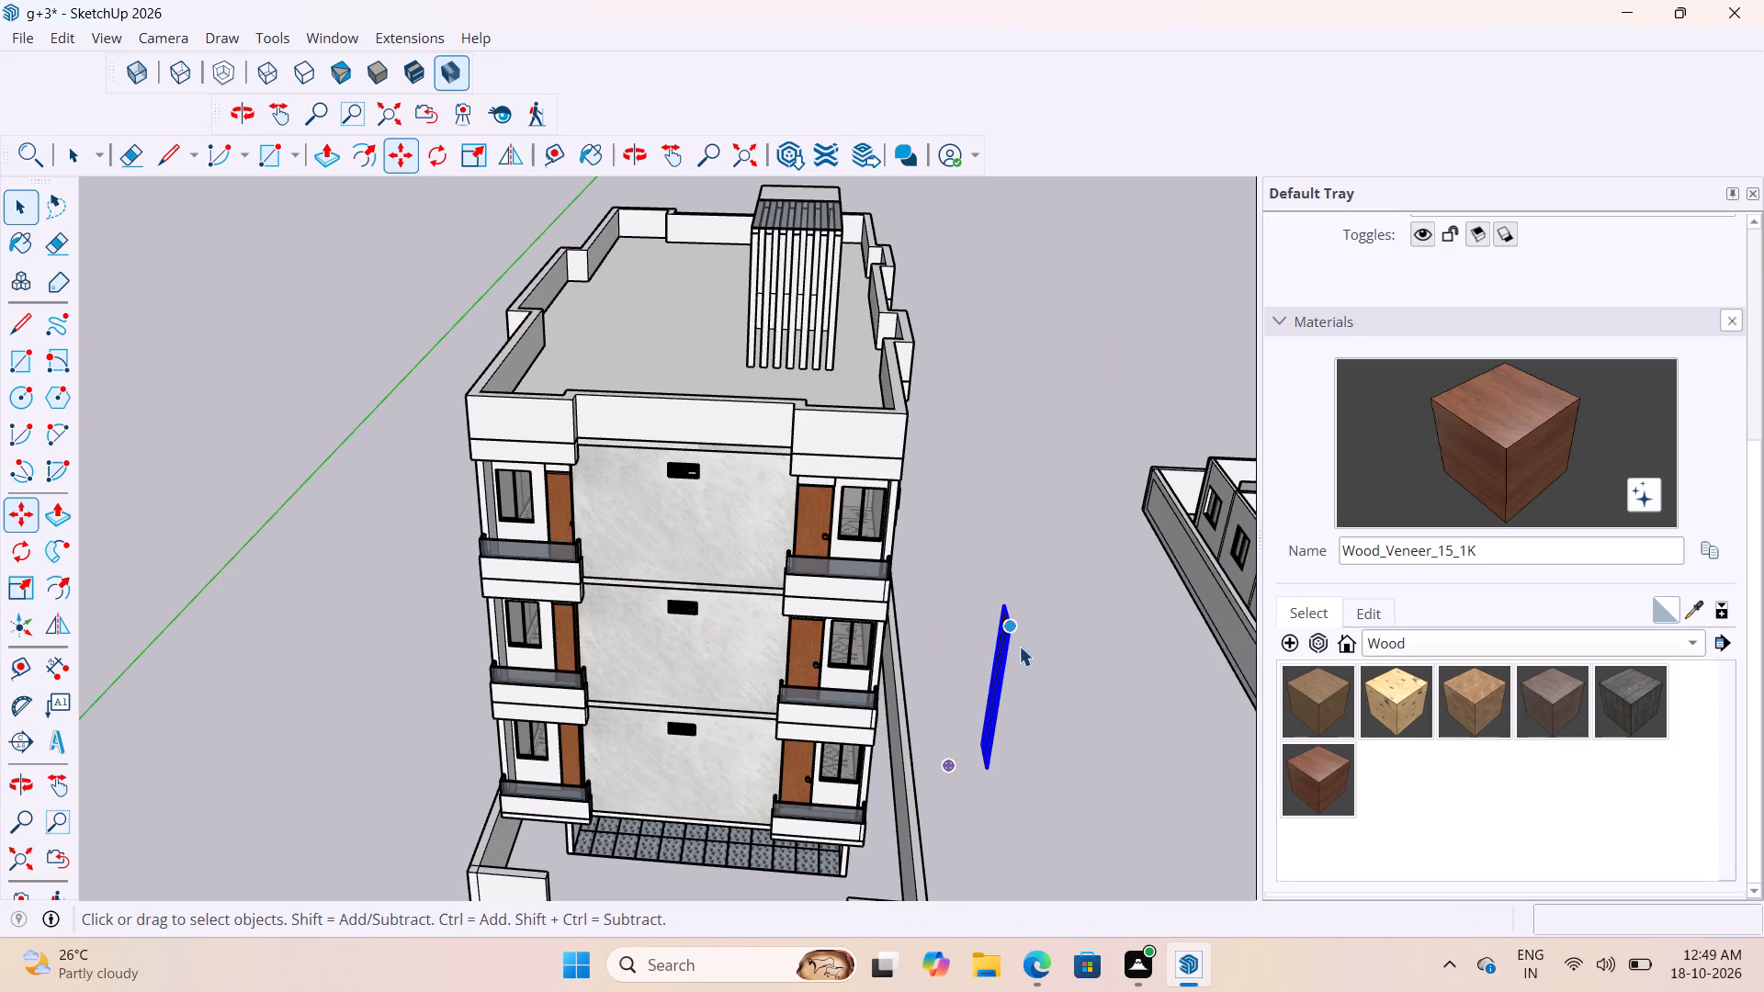
left_click(1051, 712)
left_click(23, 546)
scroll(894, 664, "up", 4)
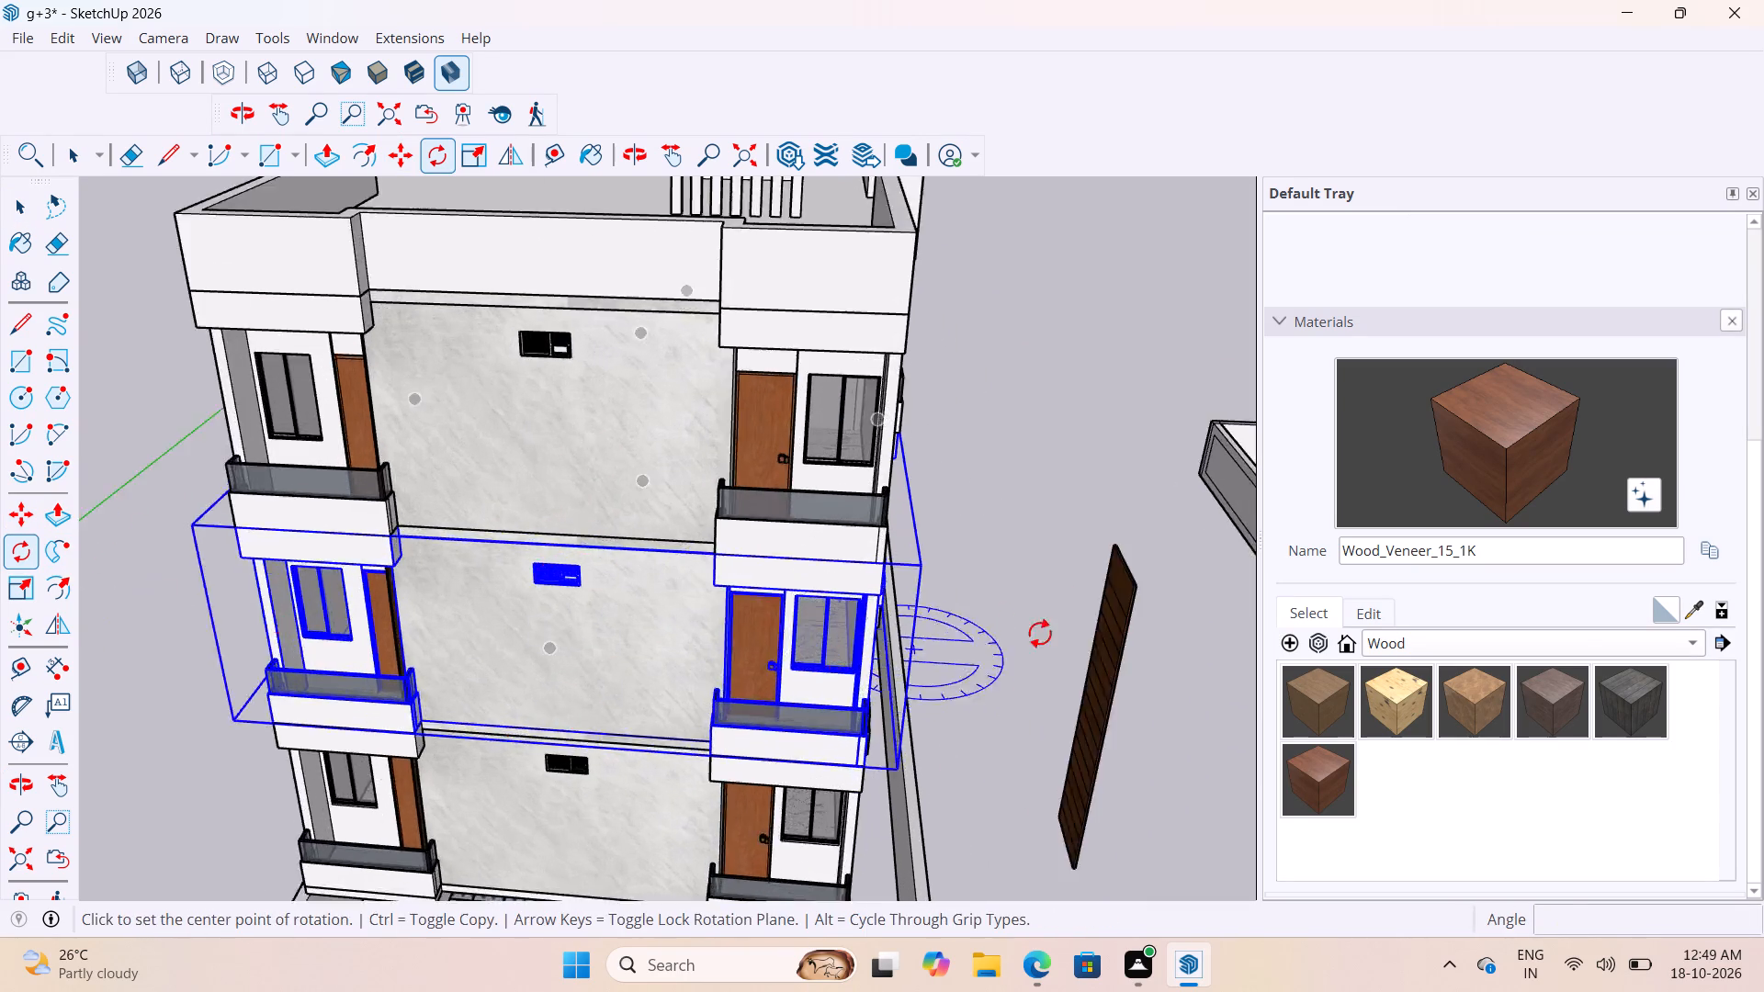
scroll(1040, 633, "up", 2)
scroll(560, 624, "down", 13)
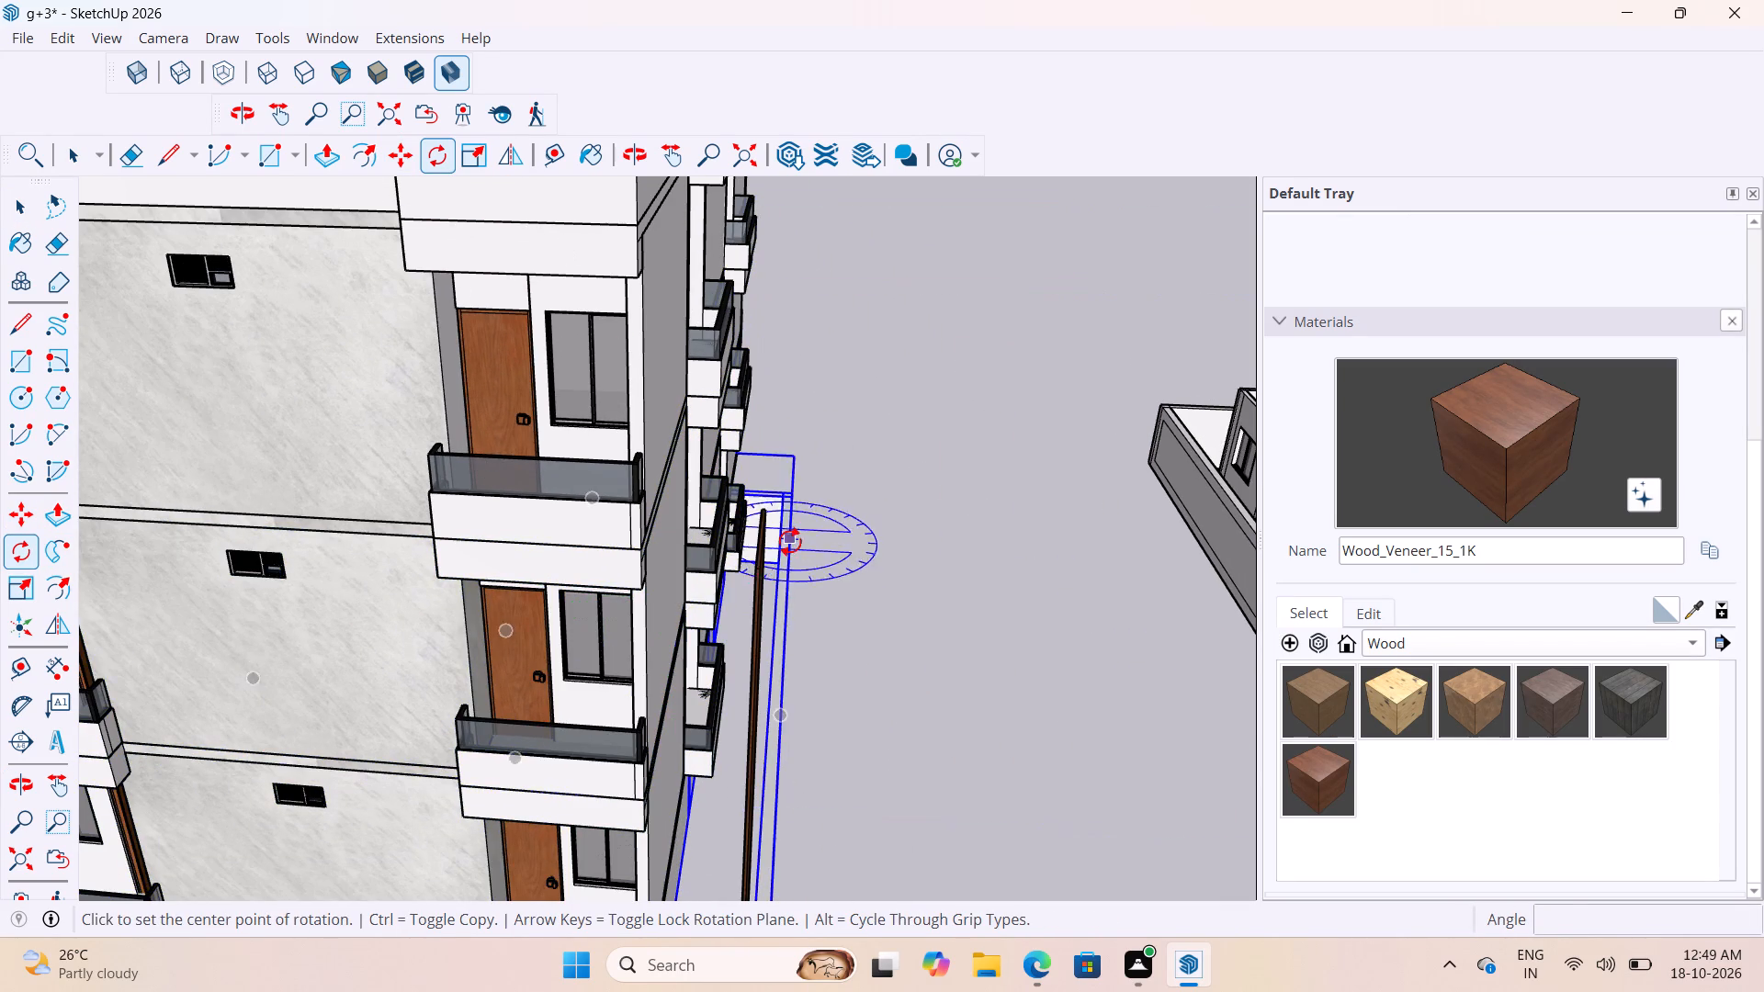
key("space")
Rotate the copied wood strip slab 90° about the vertical axis so it faces the same way as the marble-finished end wall.
scroll(967, 576, "down", 4)
middle_click_drag(964, 624, 1002, 642)
left_click(944, 623)
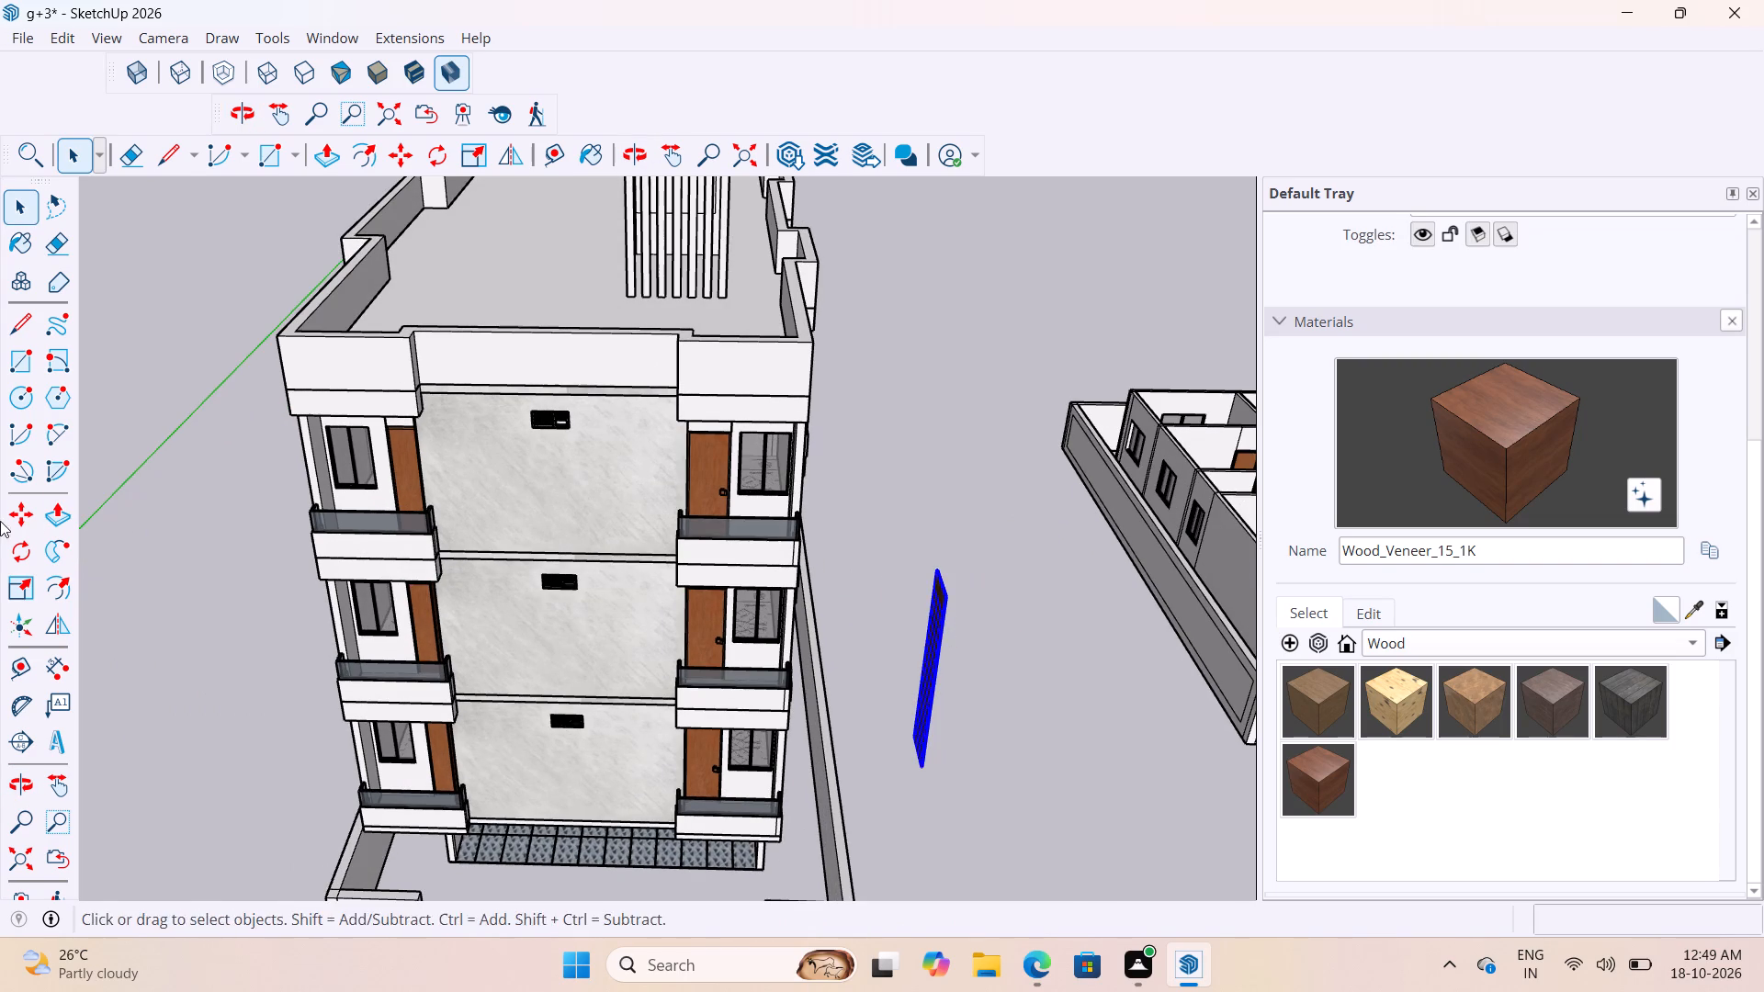
left_click(6, 544)
scroll(916, 602, "up", 2)
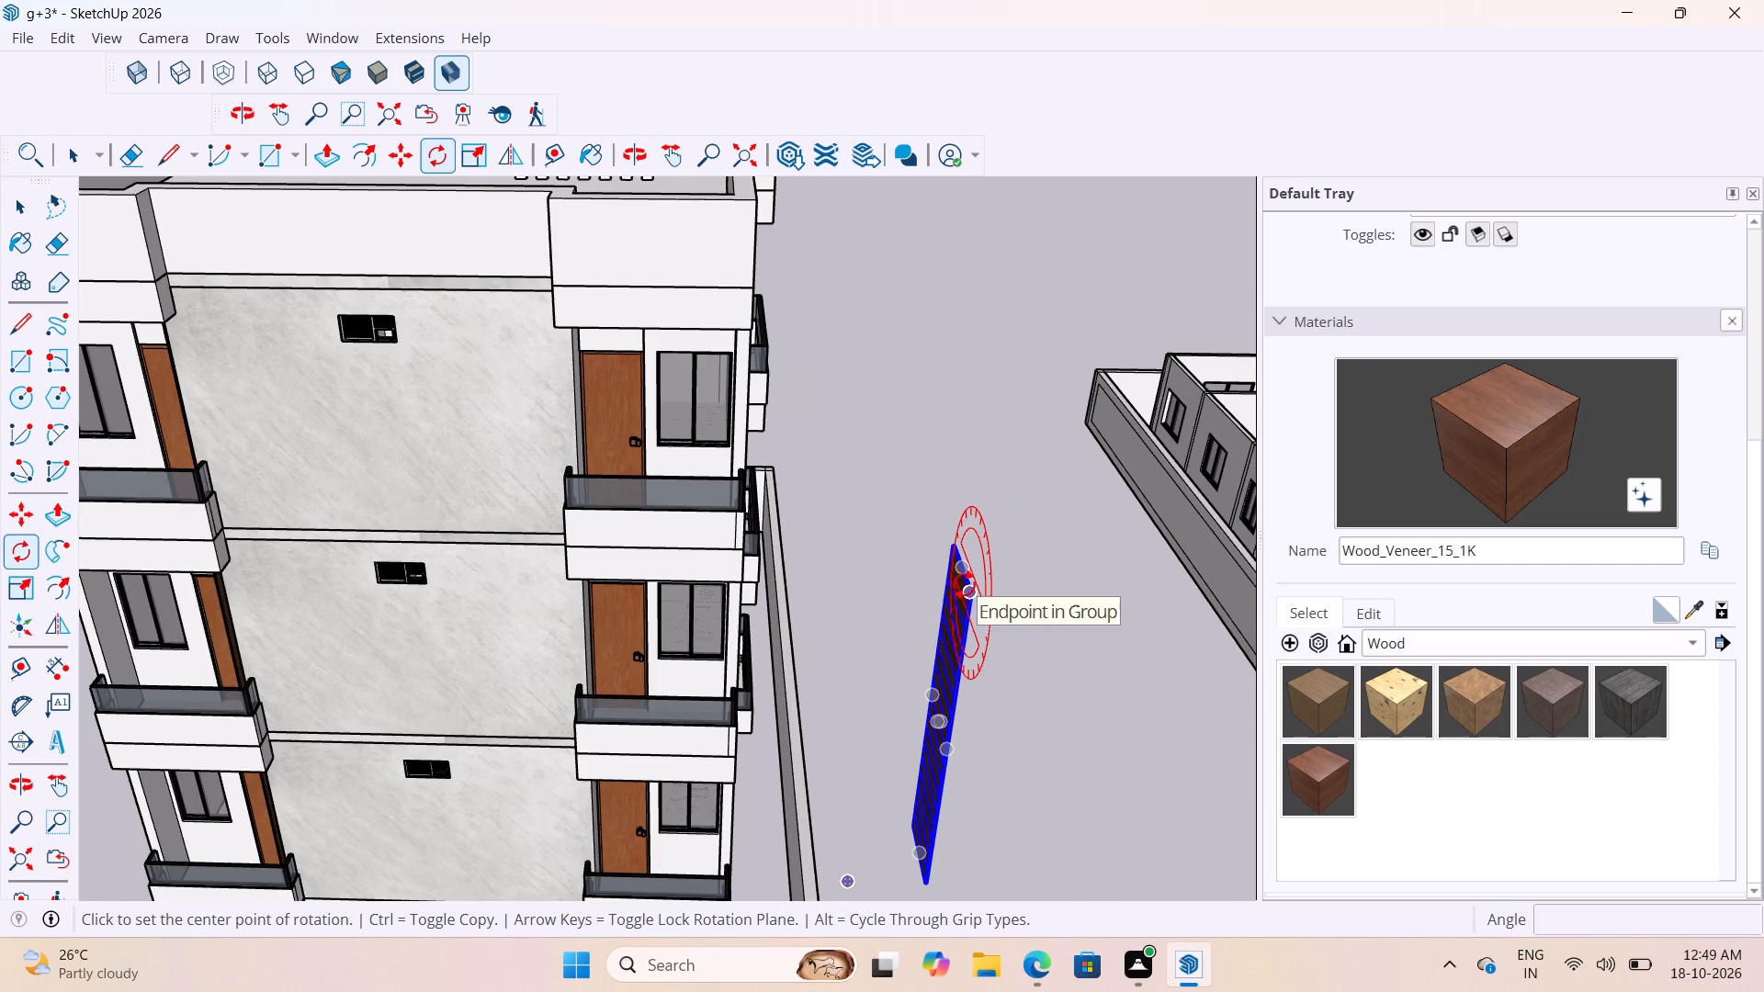
scroll(954, 590, "up", 4)
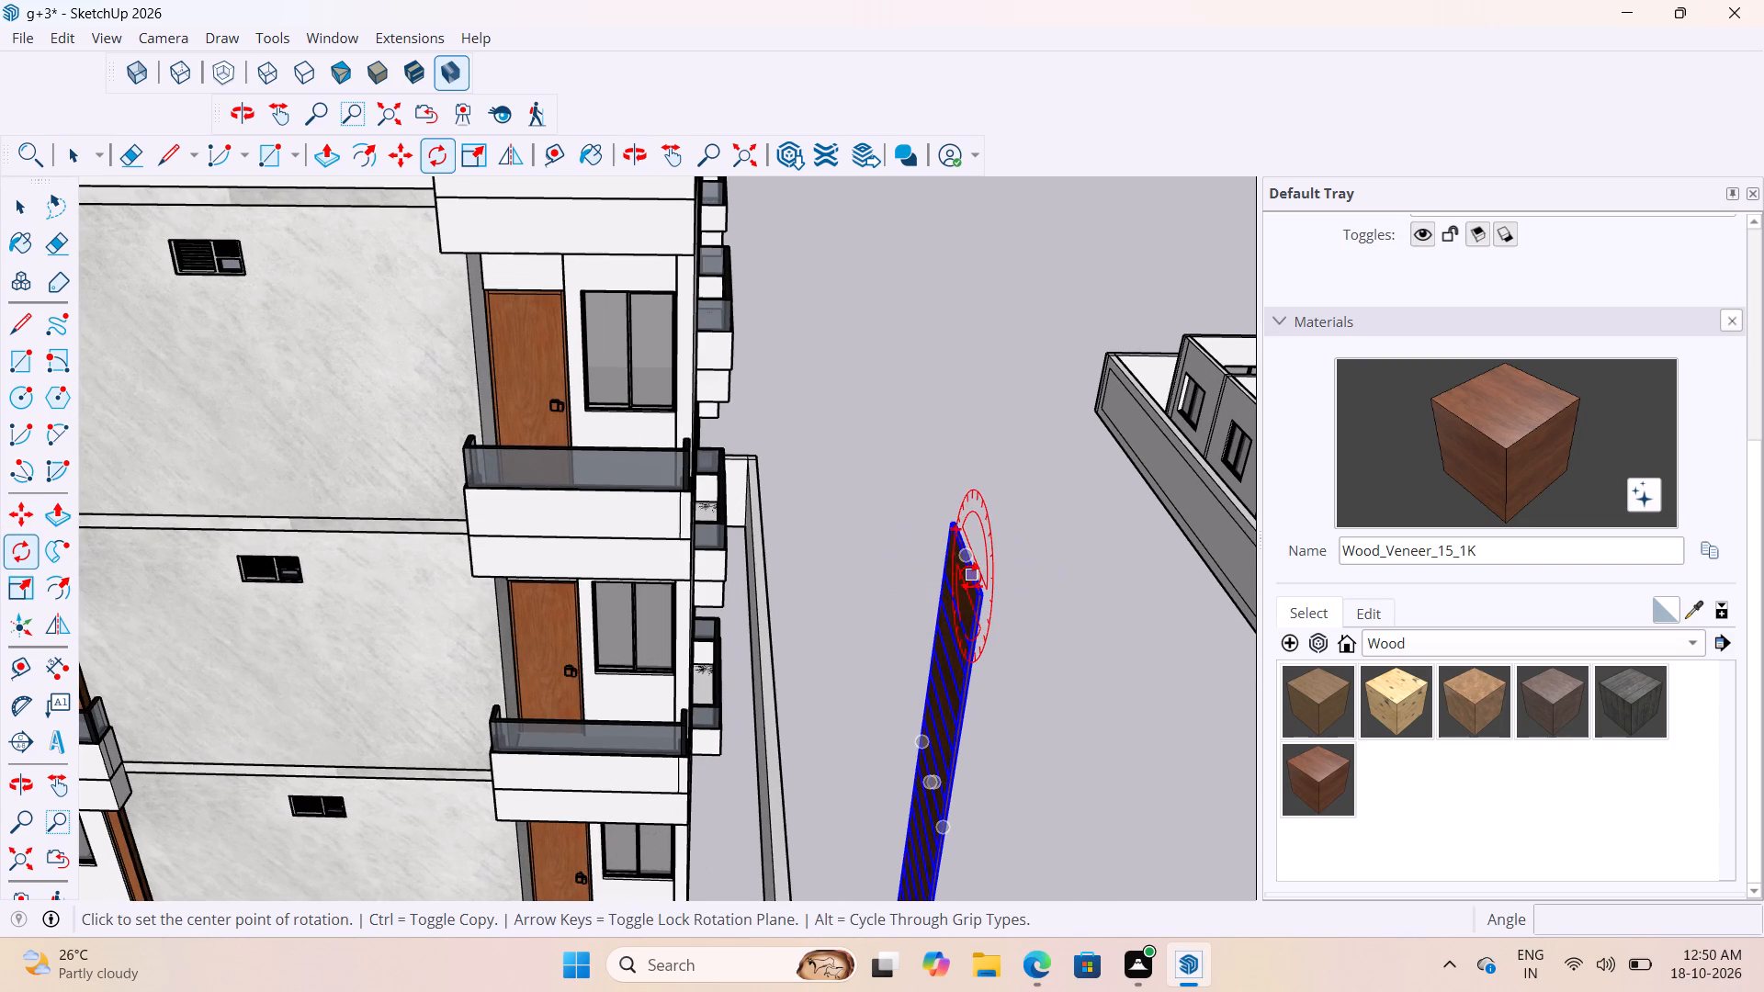
scroll(955, 582, "up", 9)
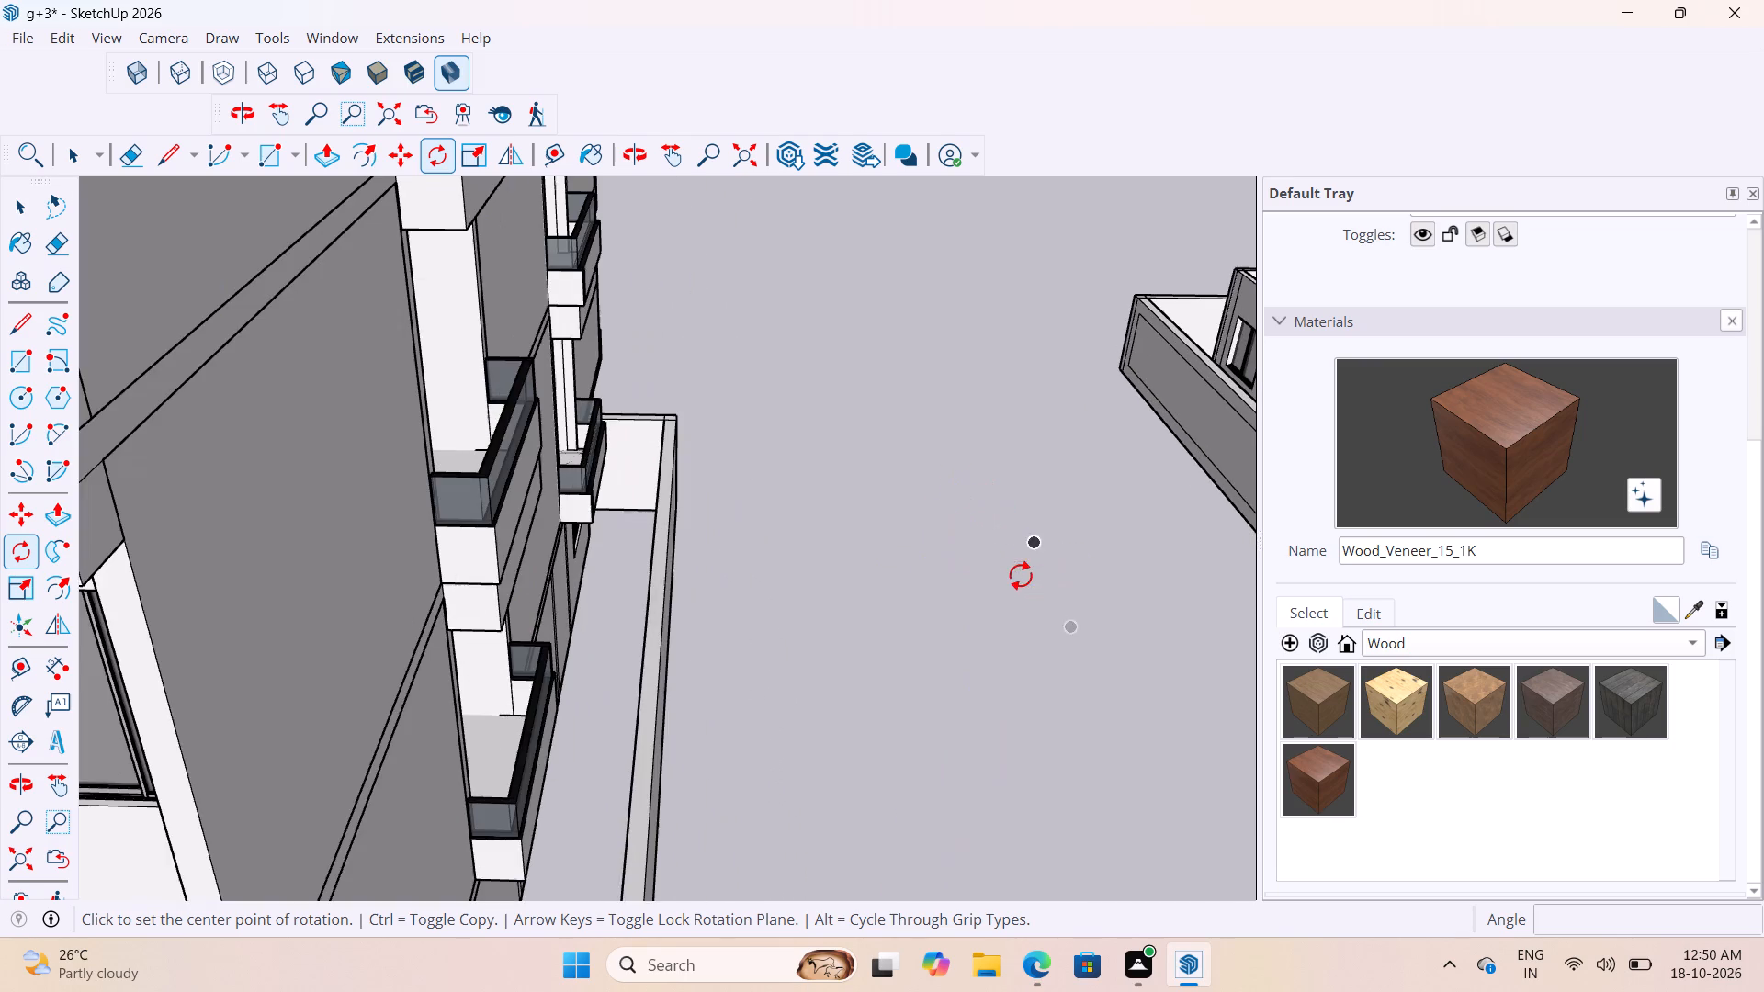
scroll(883, 646, "down", 4)
left_click(827, 671)
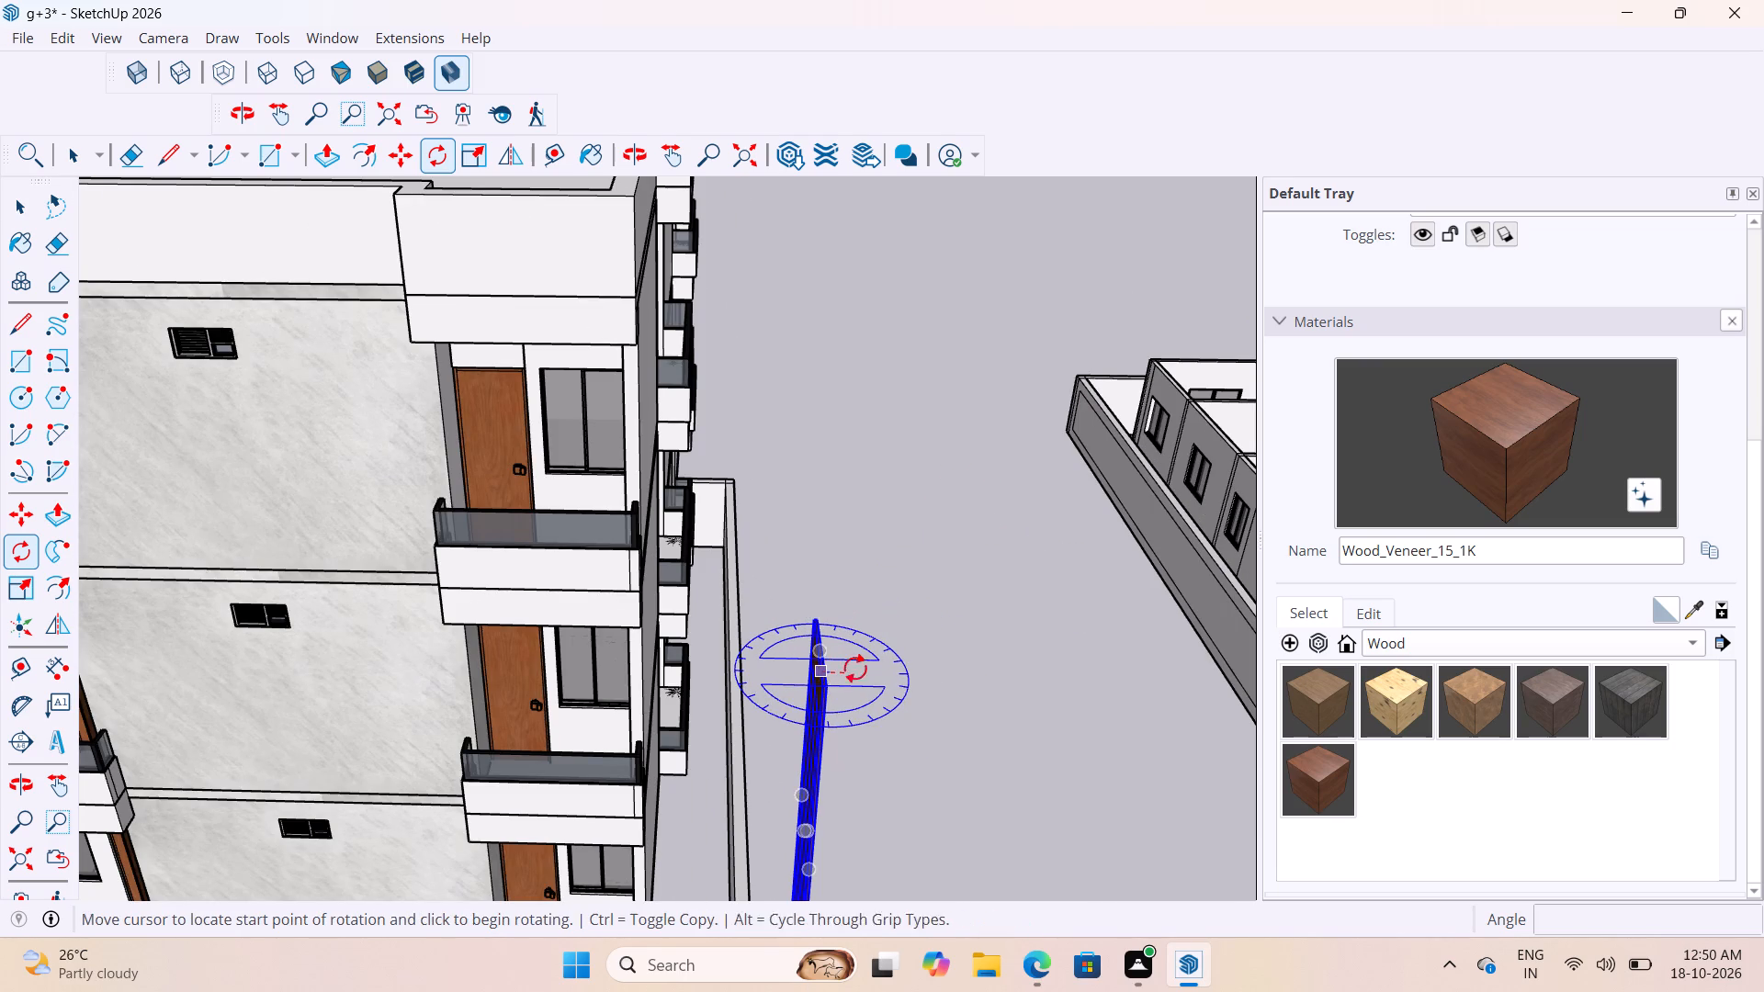
left_click(908, 665)
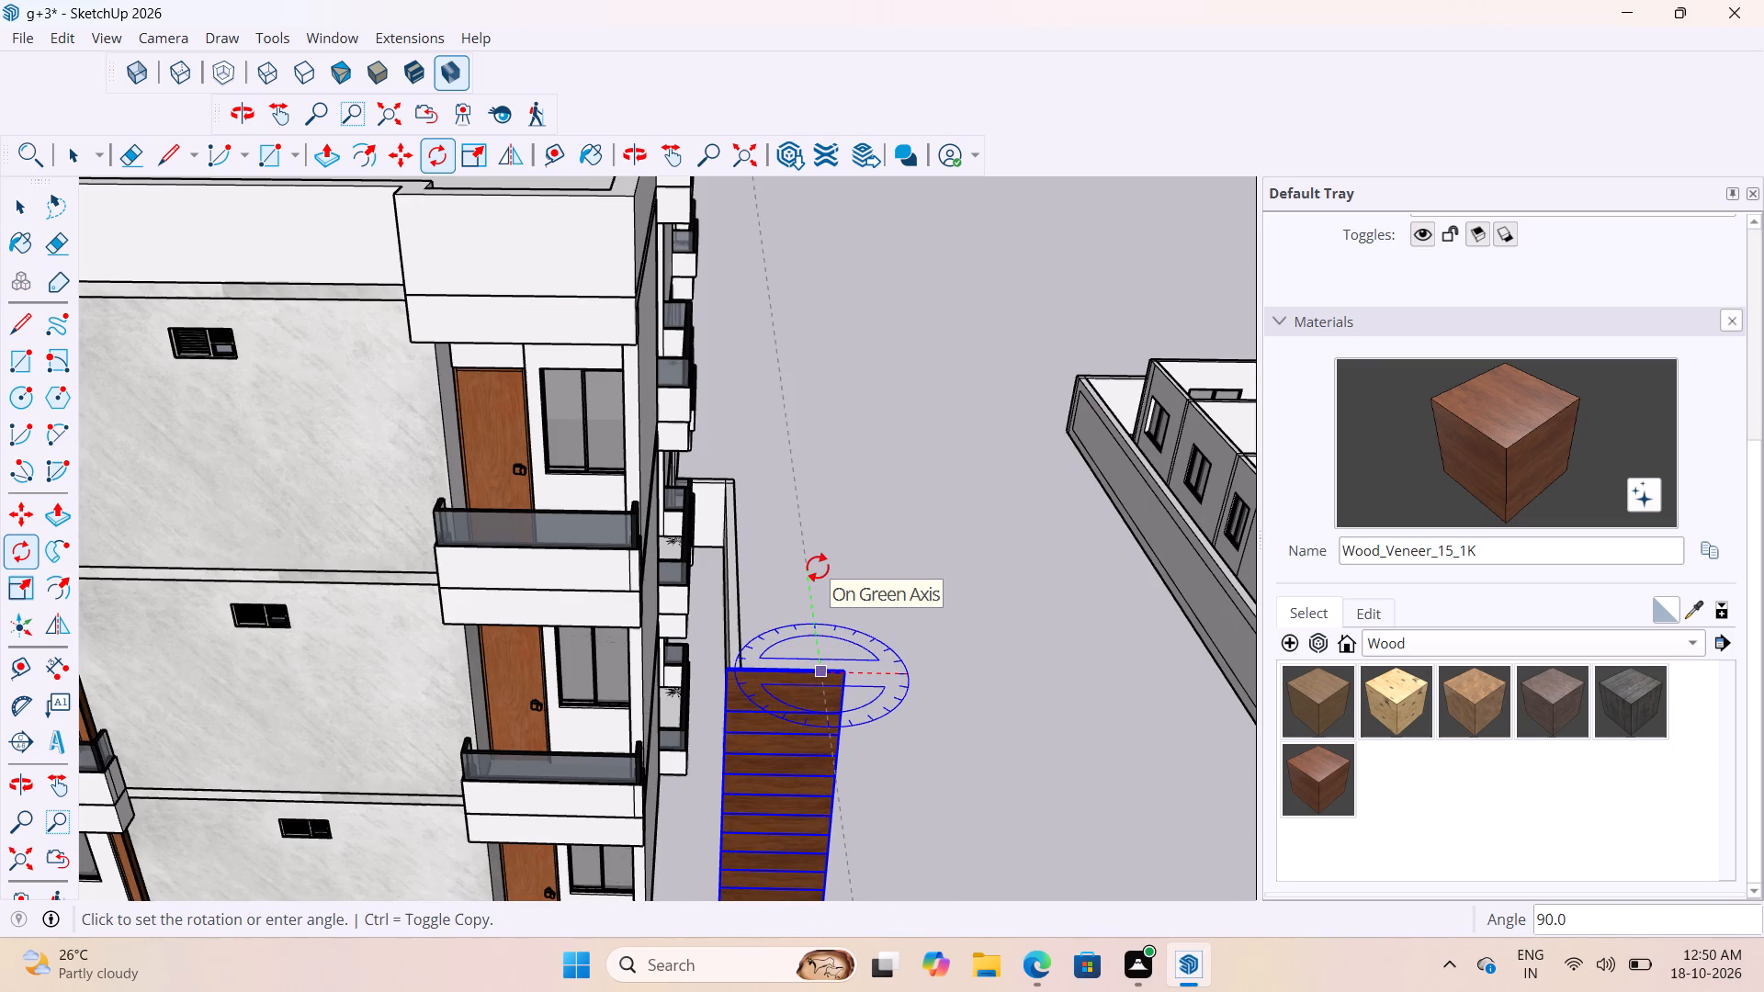
left_click(818, 567)
key("space")
left_click(847, 589)
Move the rotated wood slab about 21' 4" onto the top-floor marble wall, its top corner where the upper band meets the opposite balcony stack.
scroll(885, 535, "down", 5)
middle_click_drag(855, 748, 677, 821)
scroll(630, 722, "up", 15)
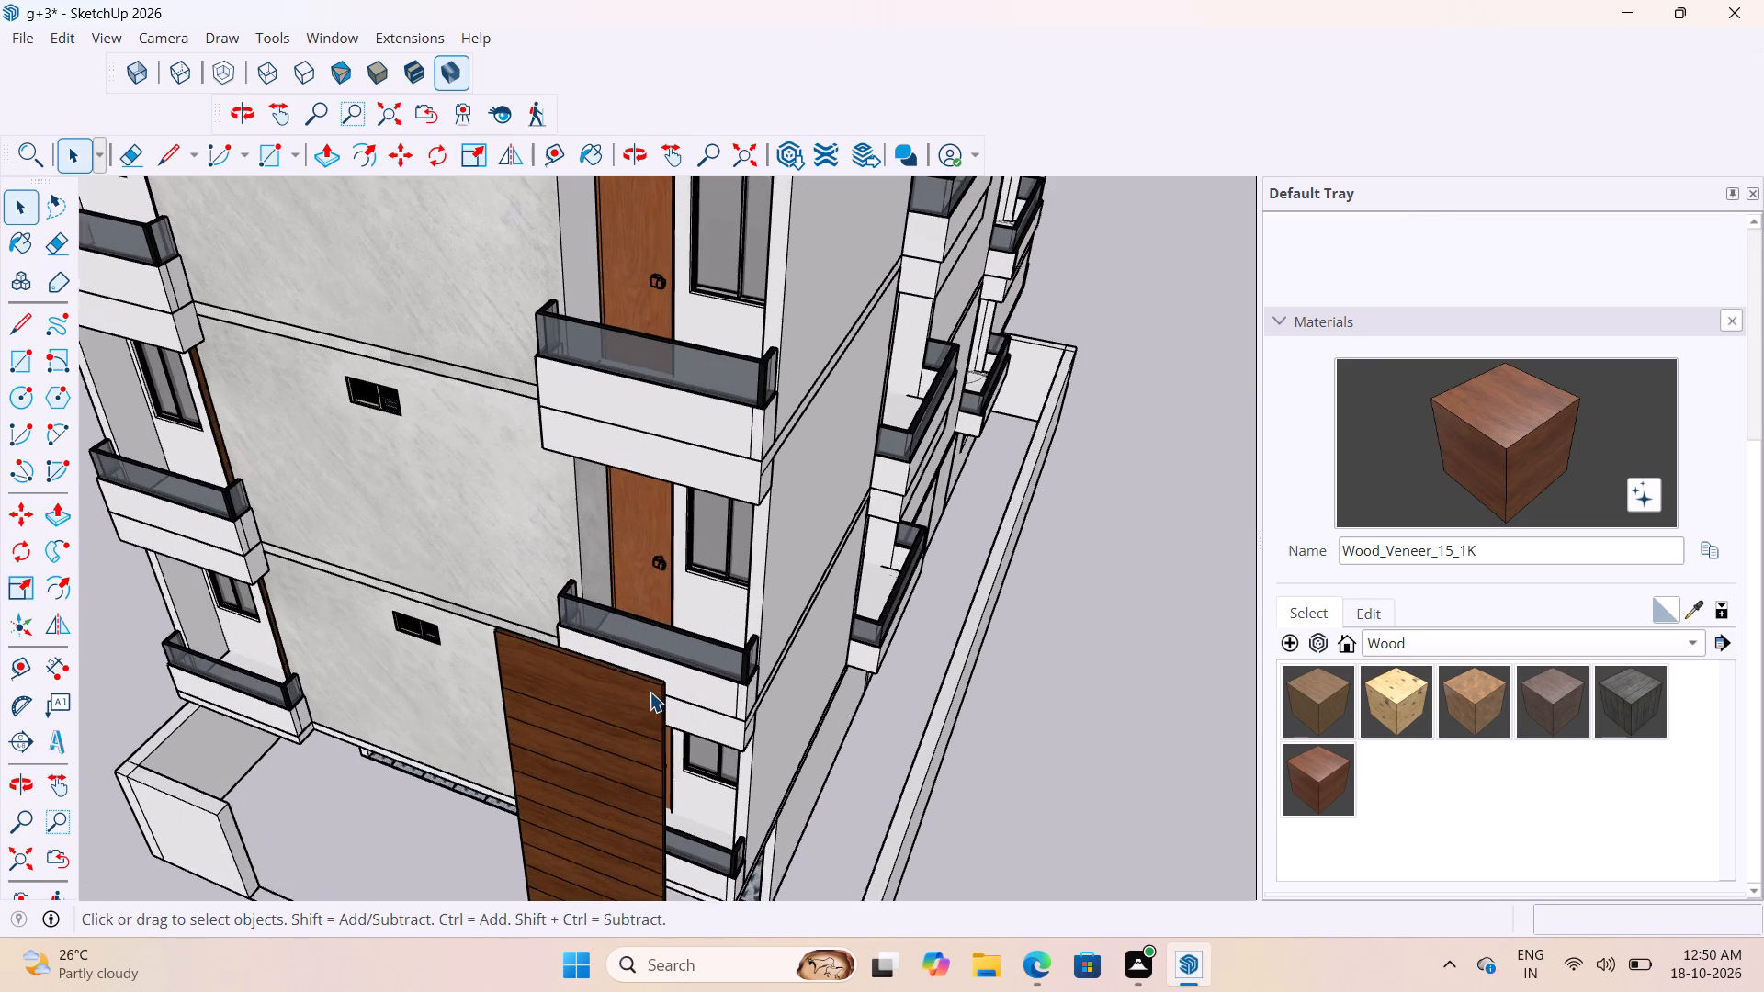
scroll(650, 692, "up", 1)
left_click(655, 682)
key("m")
scroll(658, 683, "up", 8)
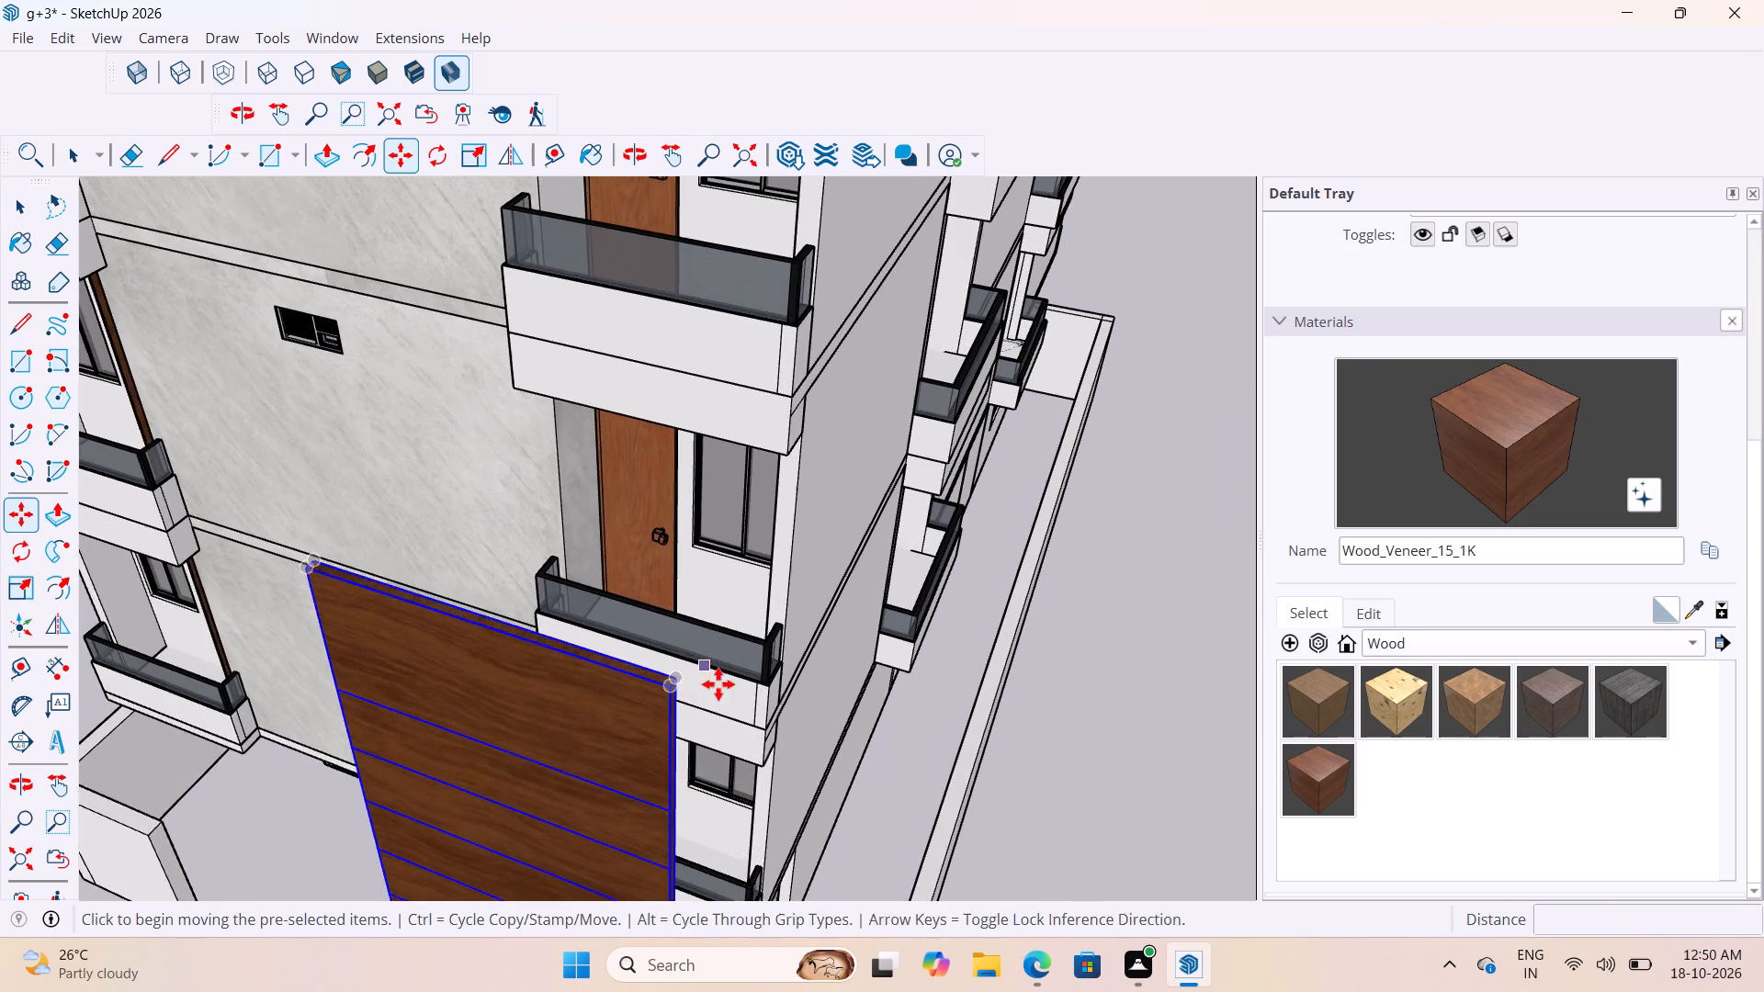
scroll(718, 683, "up", 3)
scroll(674, 666, "down", 4)
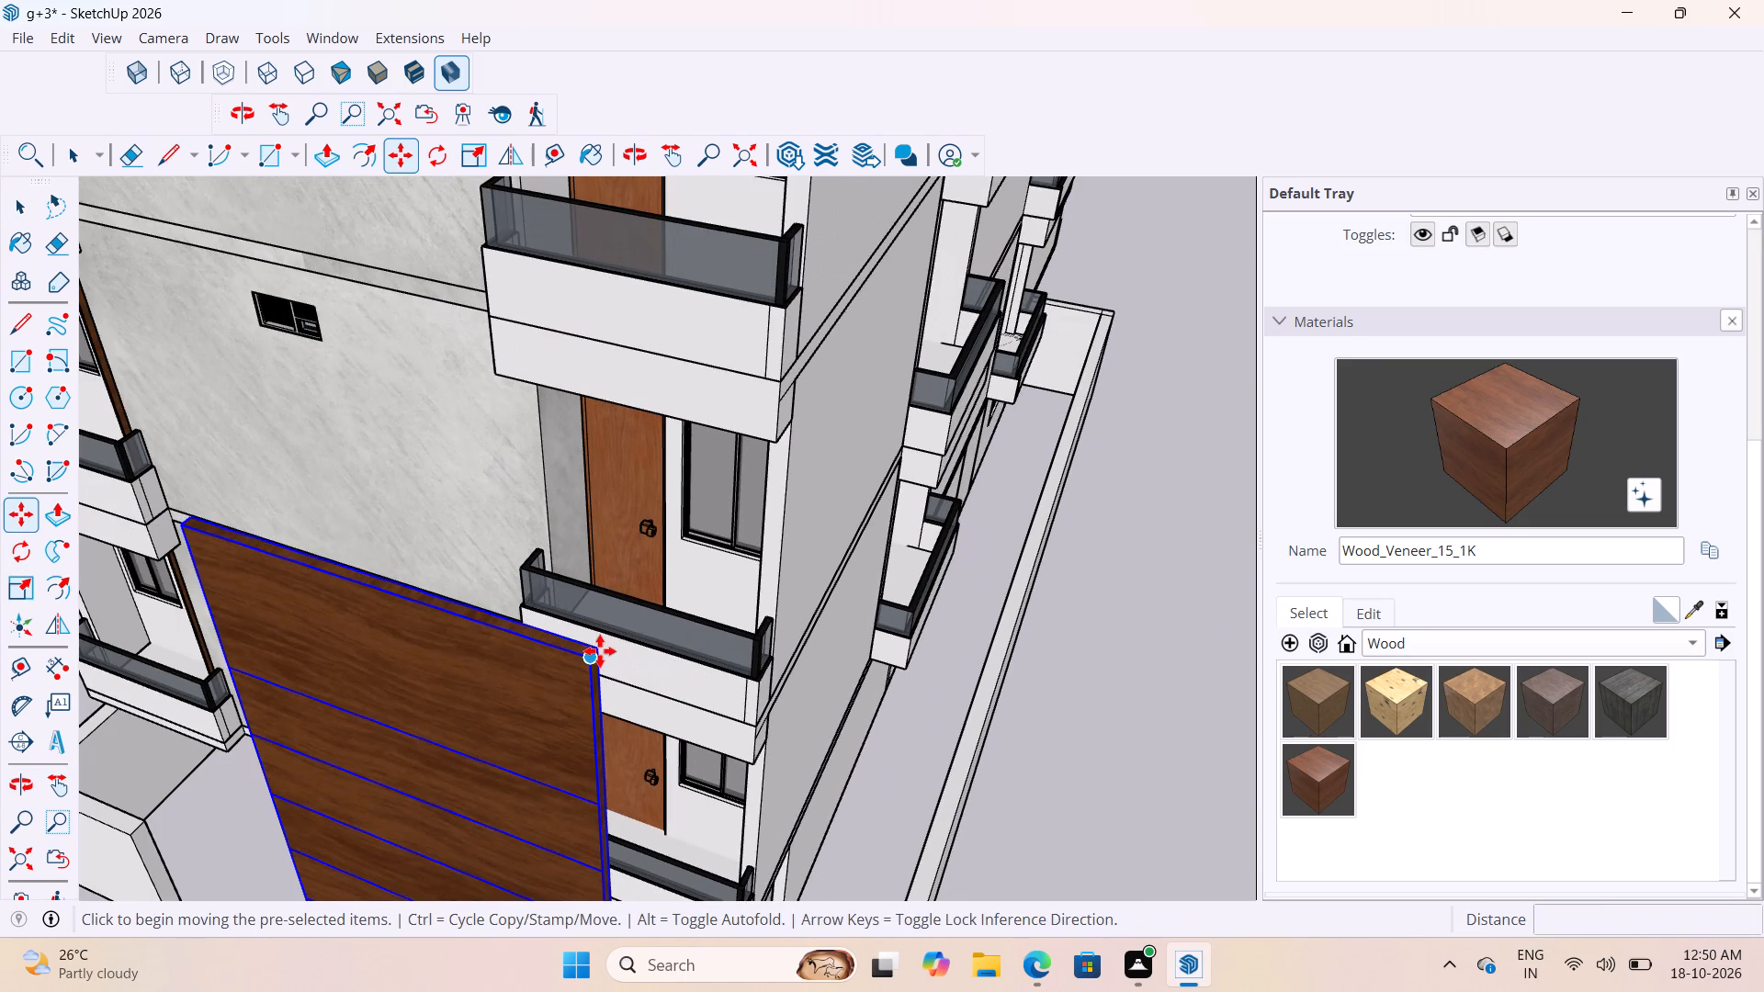
scroll(596, 651, "up", 6)
left_click(598, 637)
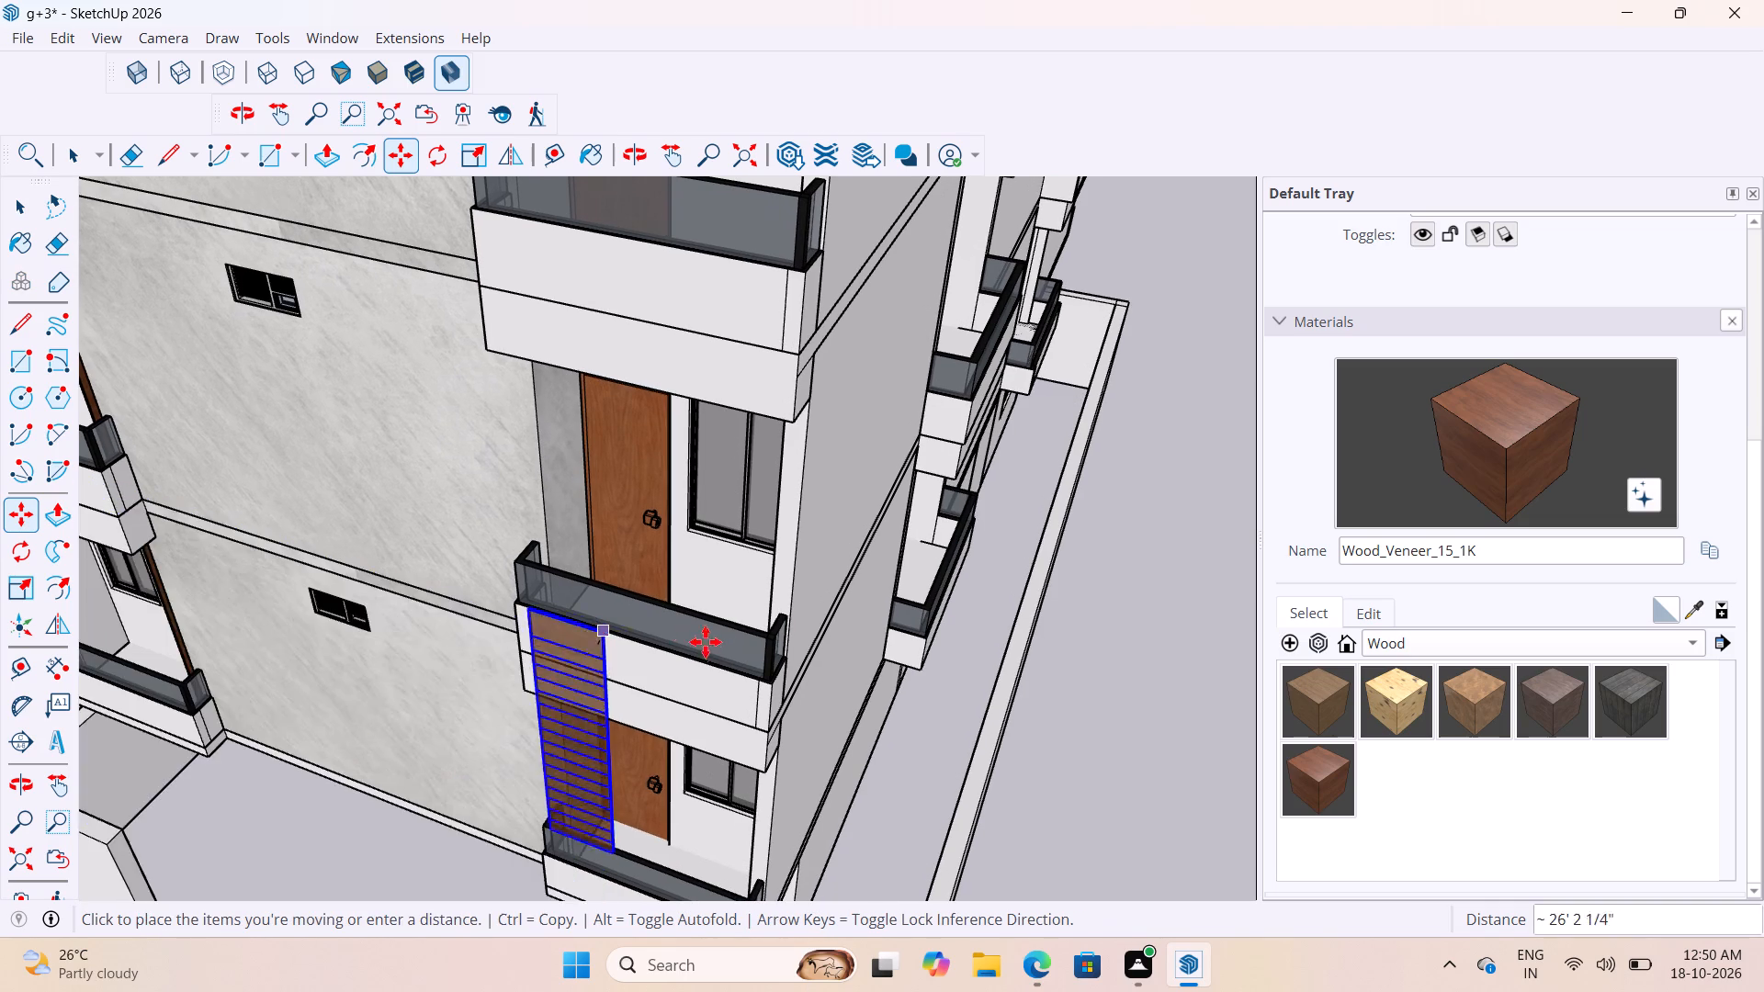
scroll(706, 642, "down", 4)
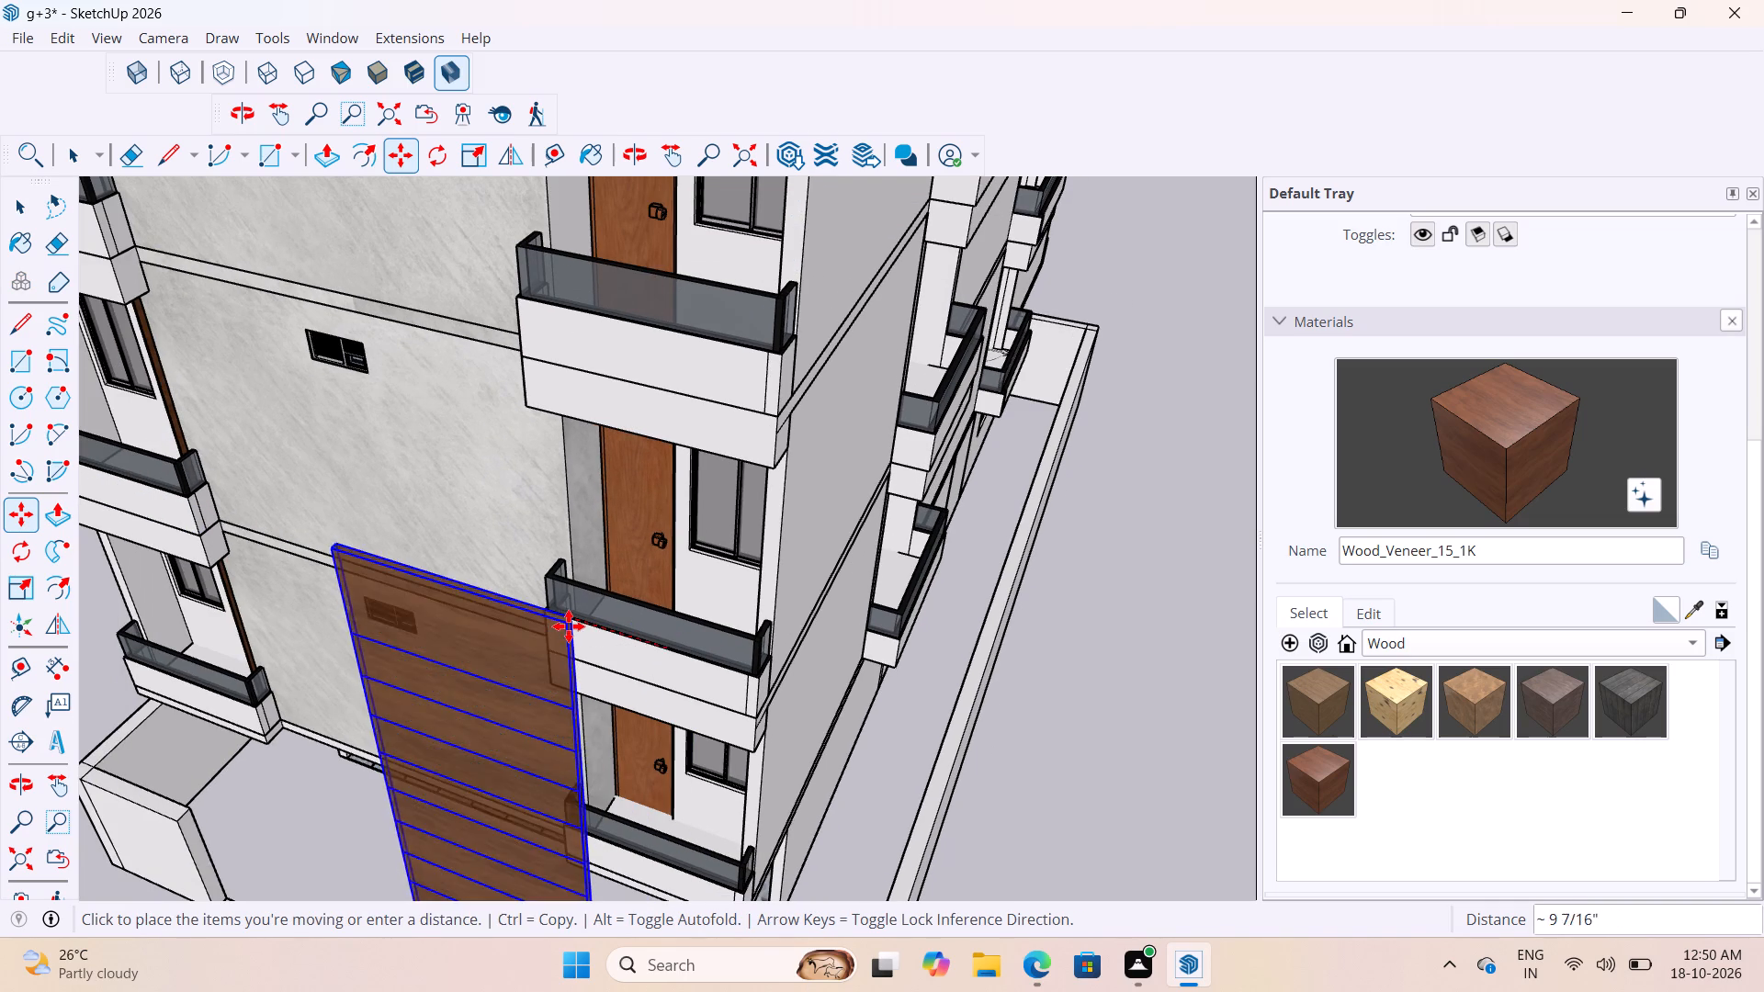
scroll(599, 569, "down", 11)
middle_click_drag(529, 453, 669, 380)
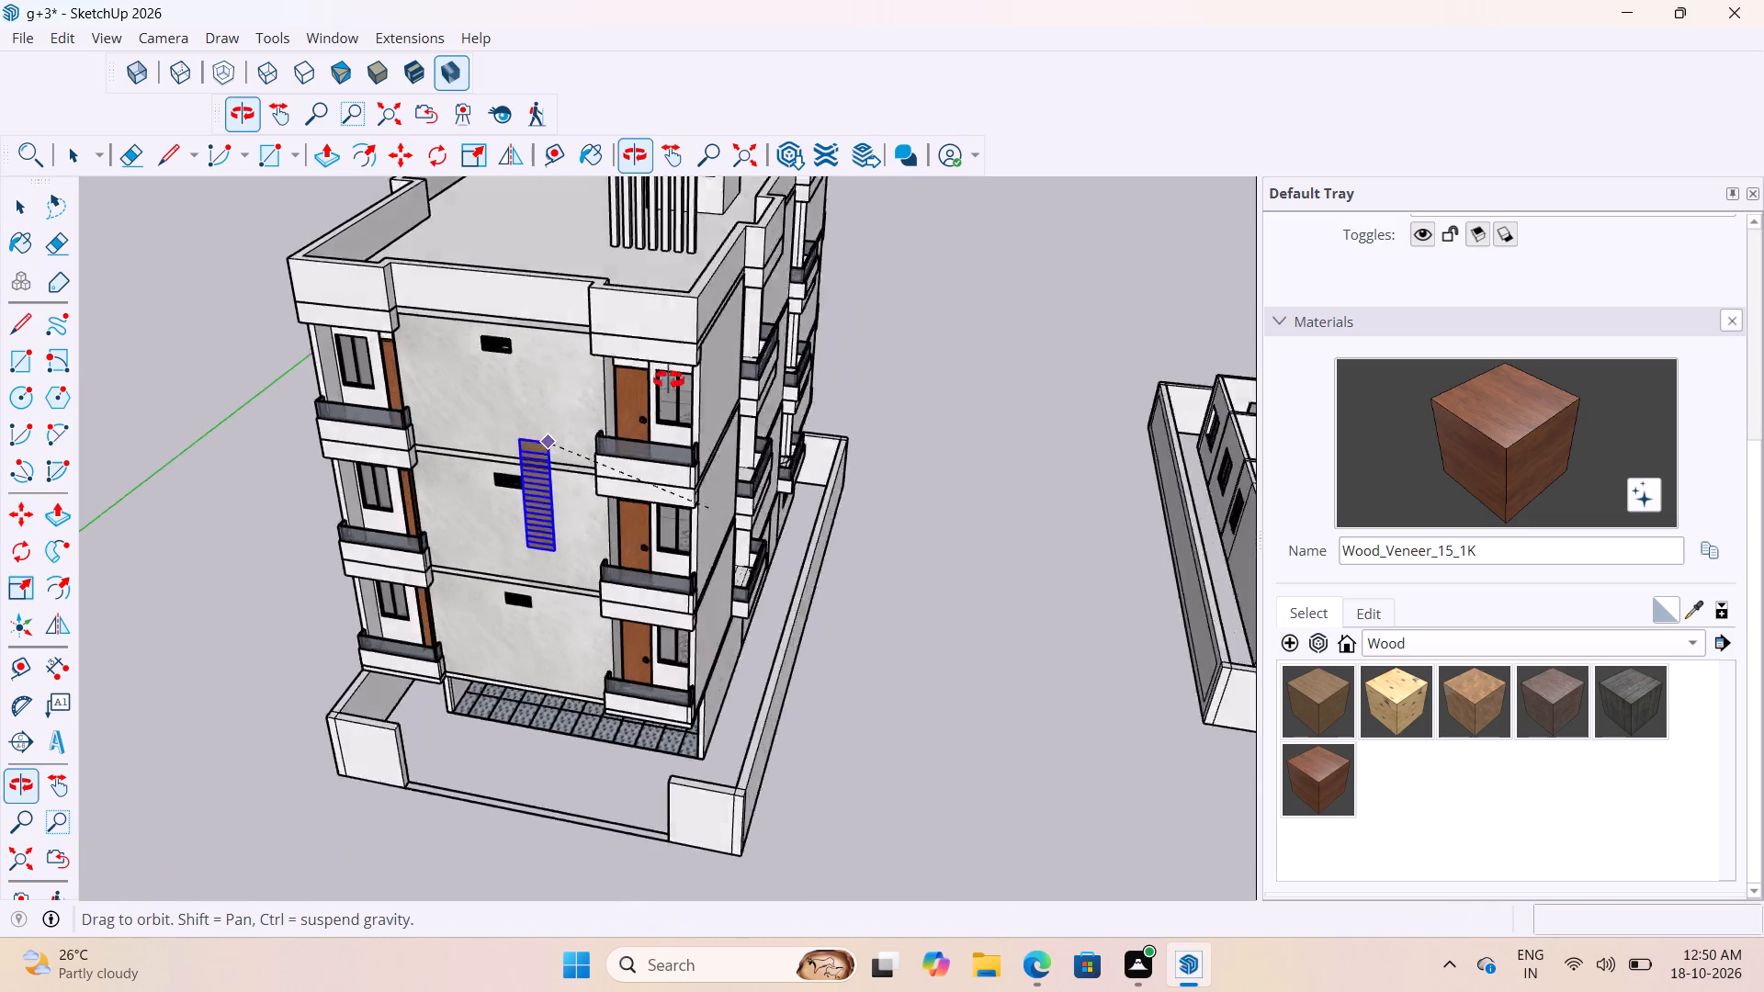
middle_click_drag(669, 380, 756, 368)
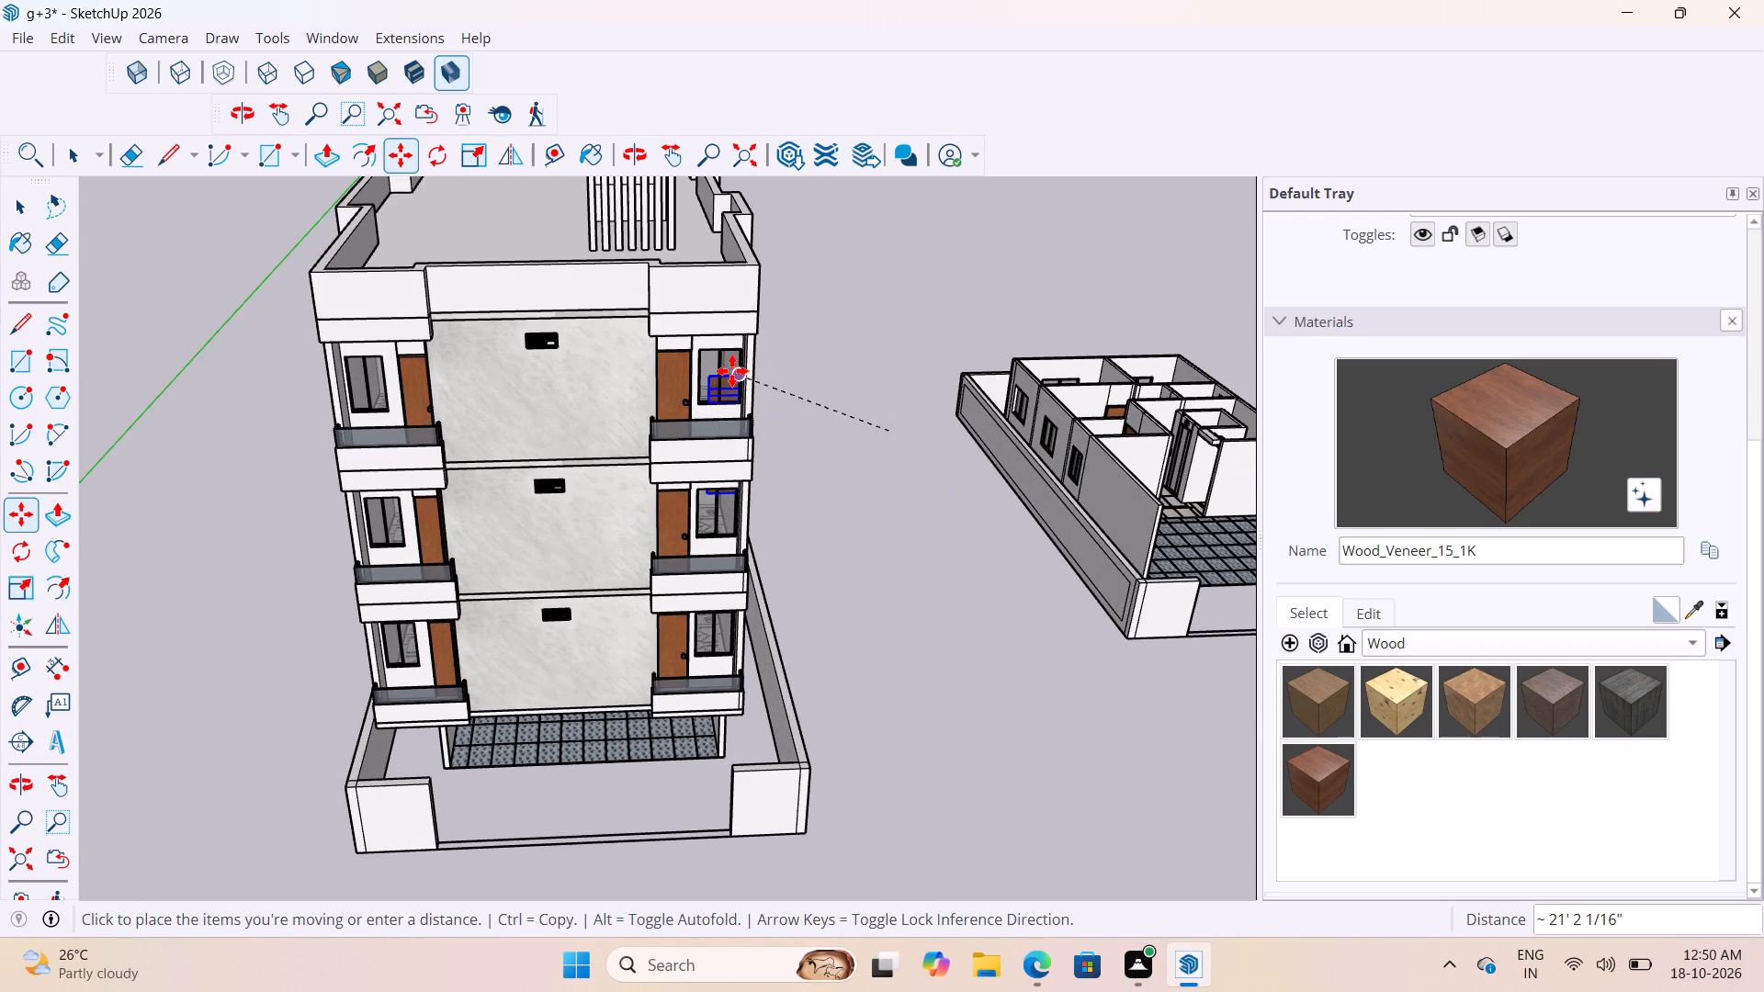
scroll(614, 307, "up", 15)
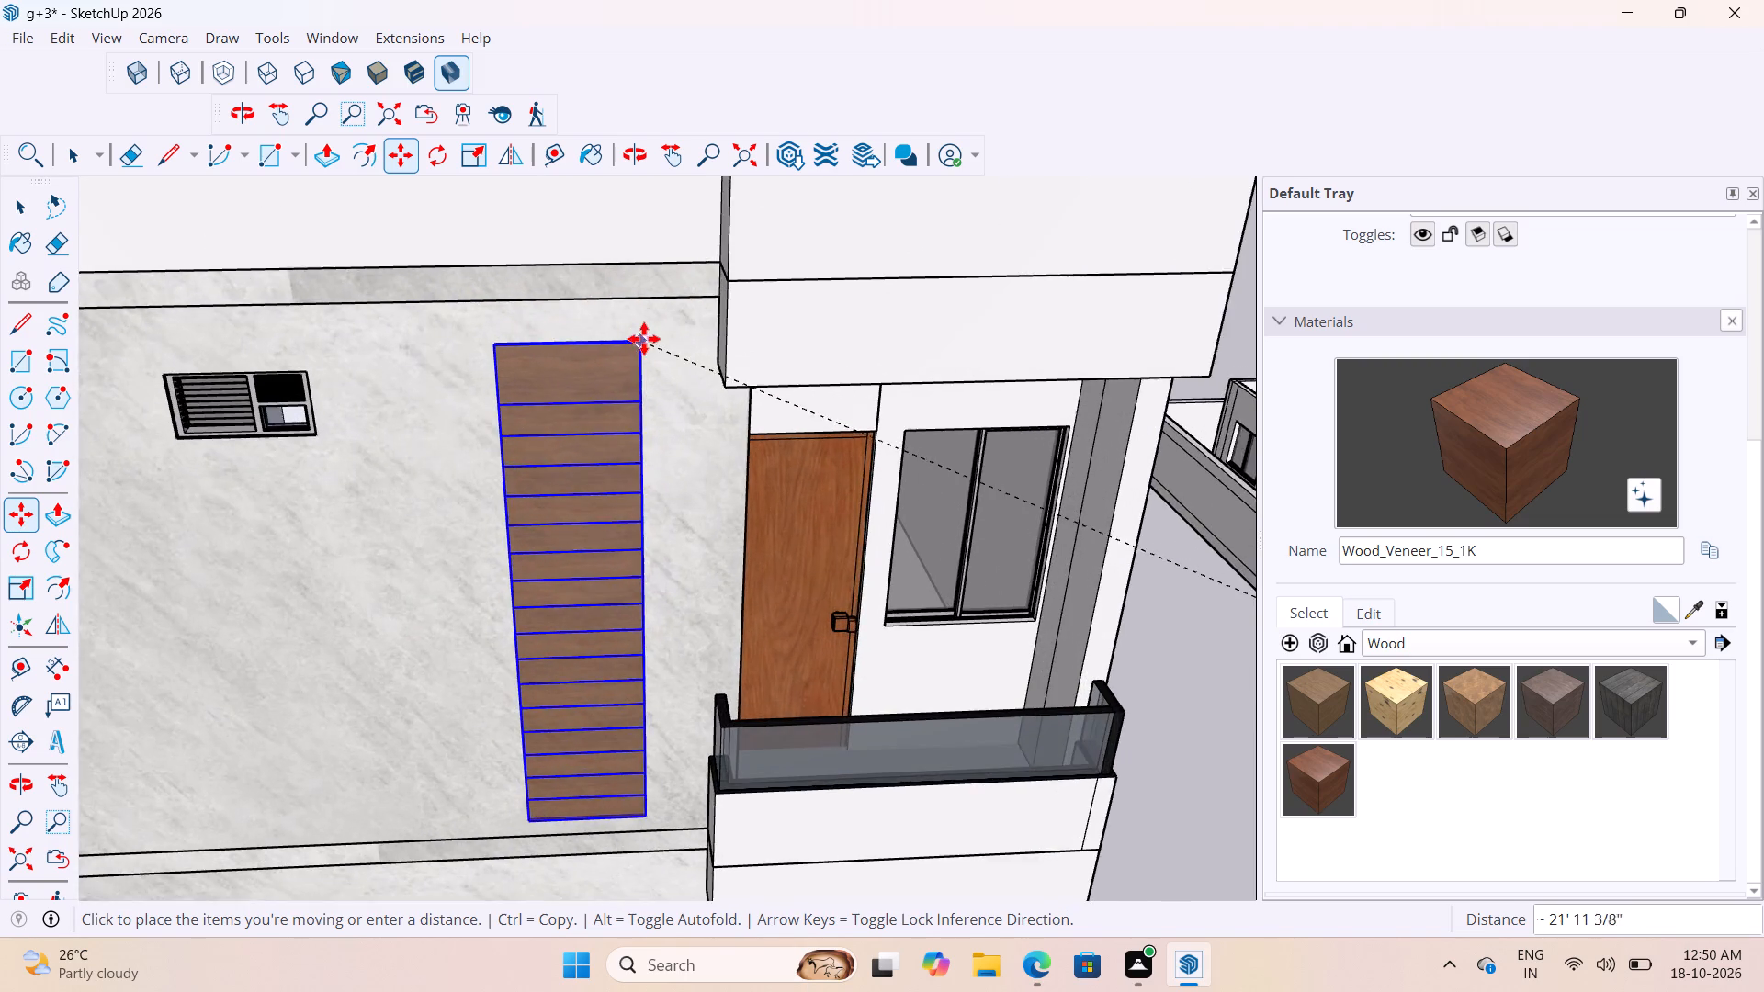
middle_click_drag(646, 336, 745, 319)
scroll(727, 310, "up", 6)
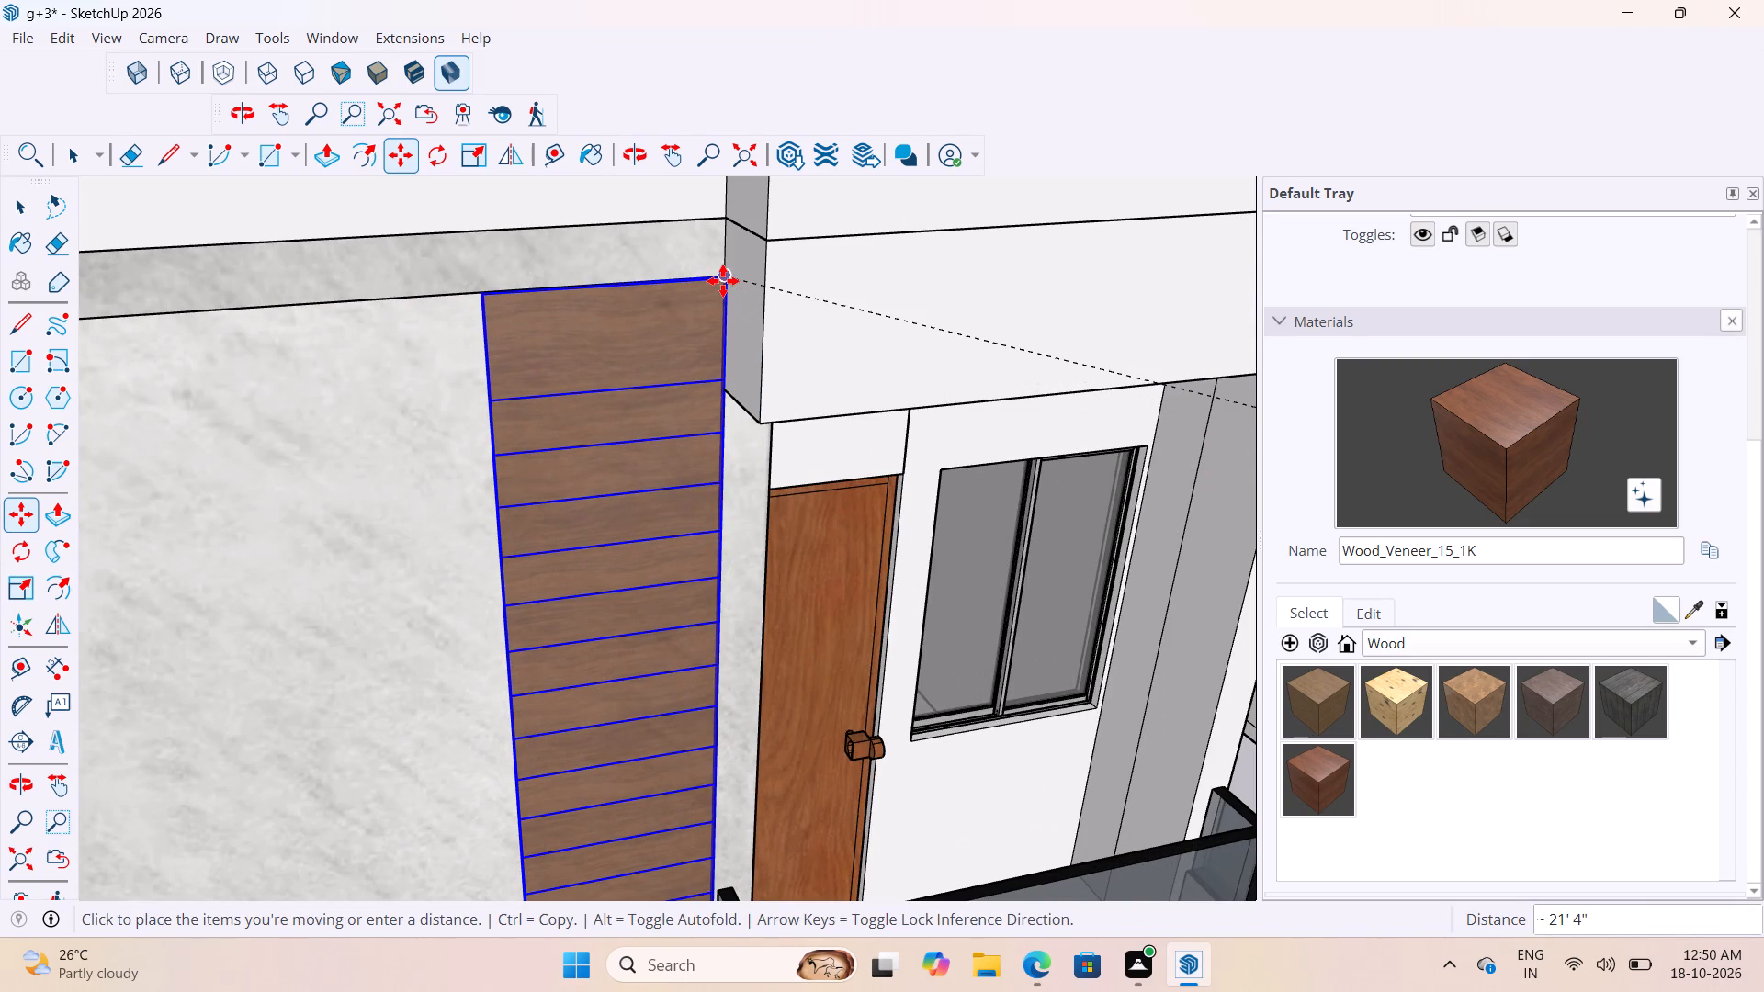
scroll(723, 281, "up", 7)
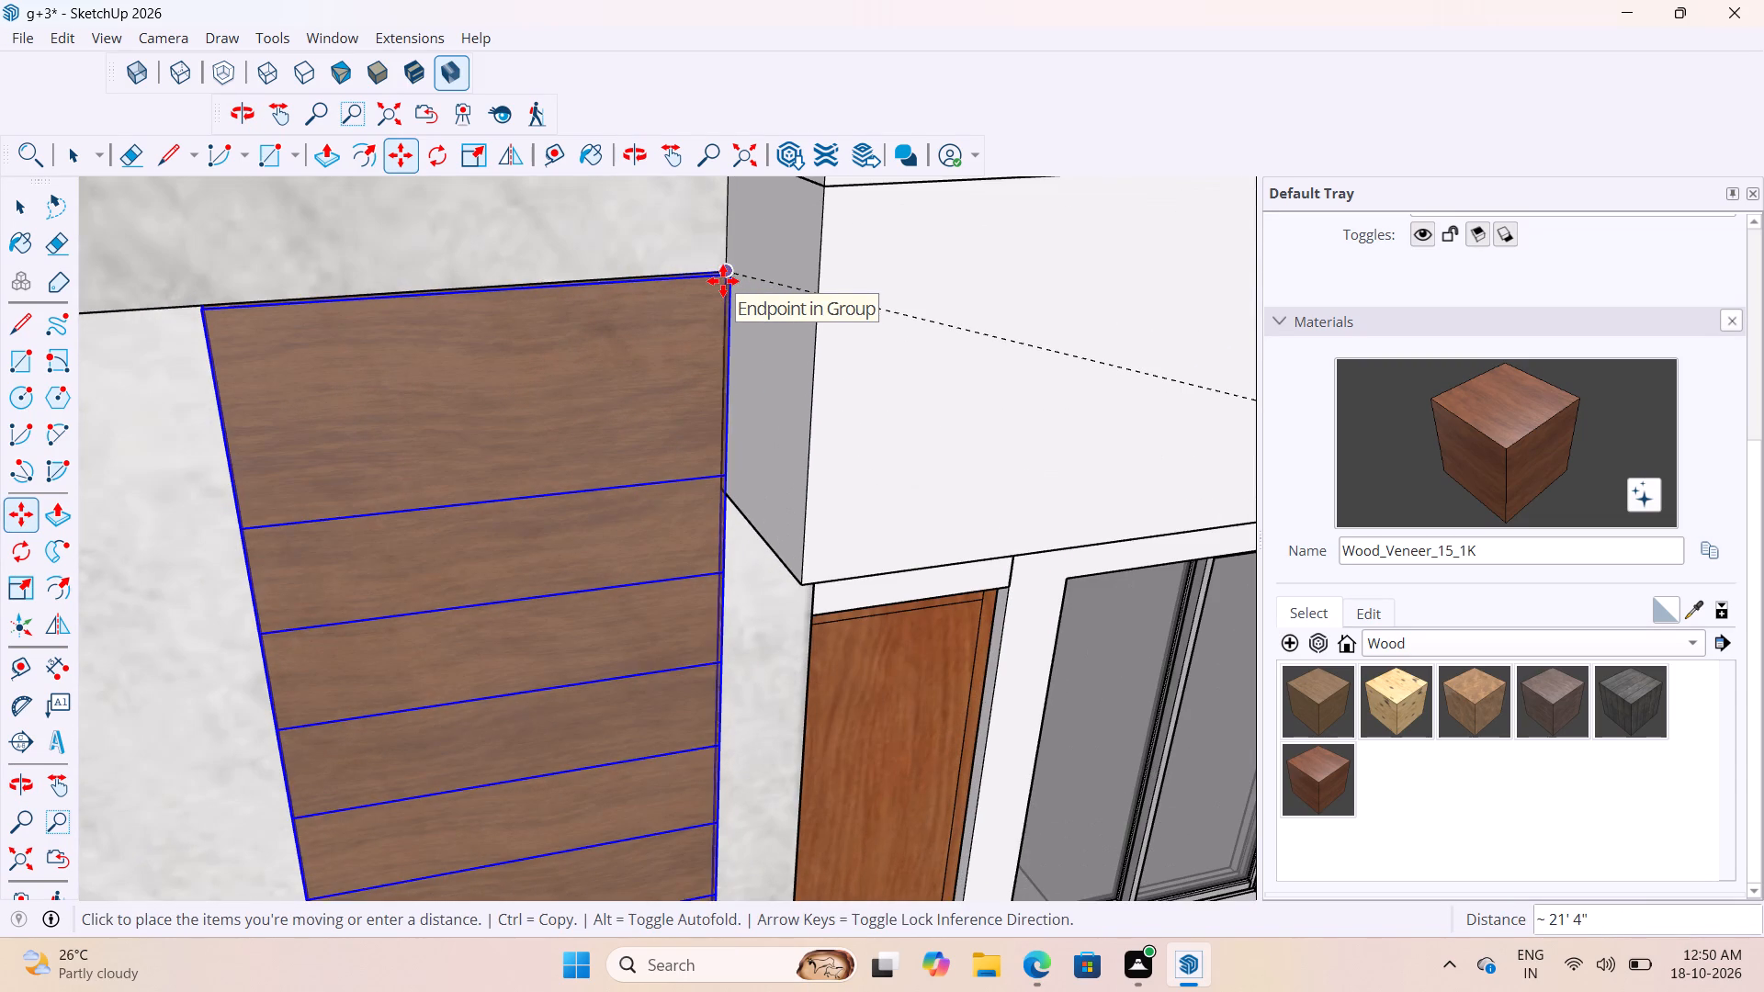
left_click(723, 281)
Scale the wood slab on the marble wall vertically by about 1.12, extending its lower end to the floor band.
scroll(737, 297, "down", 5)
middle_click_drag(732, 300, 1119, 267)
scroll(533, 414, "down", 20)
middle_click_drag(640, 549, 383, 505)
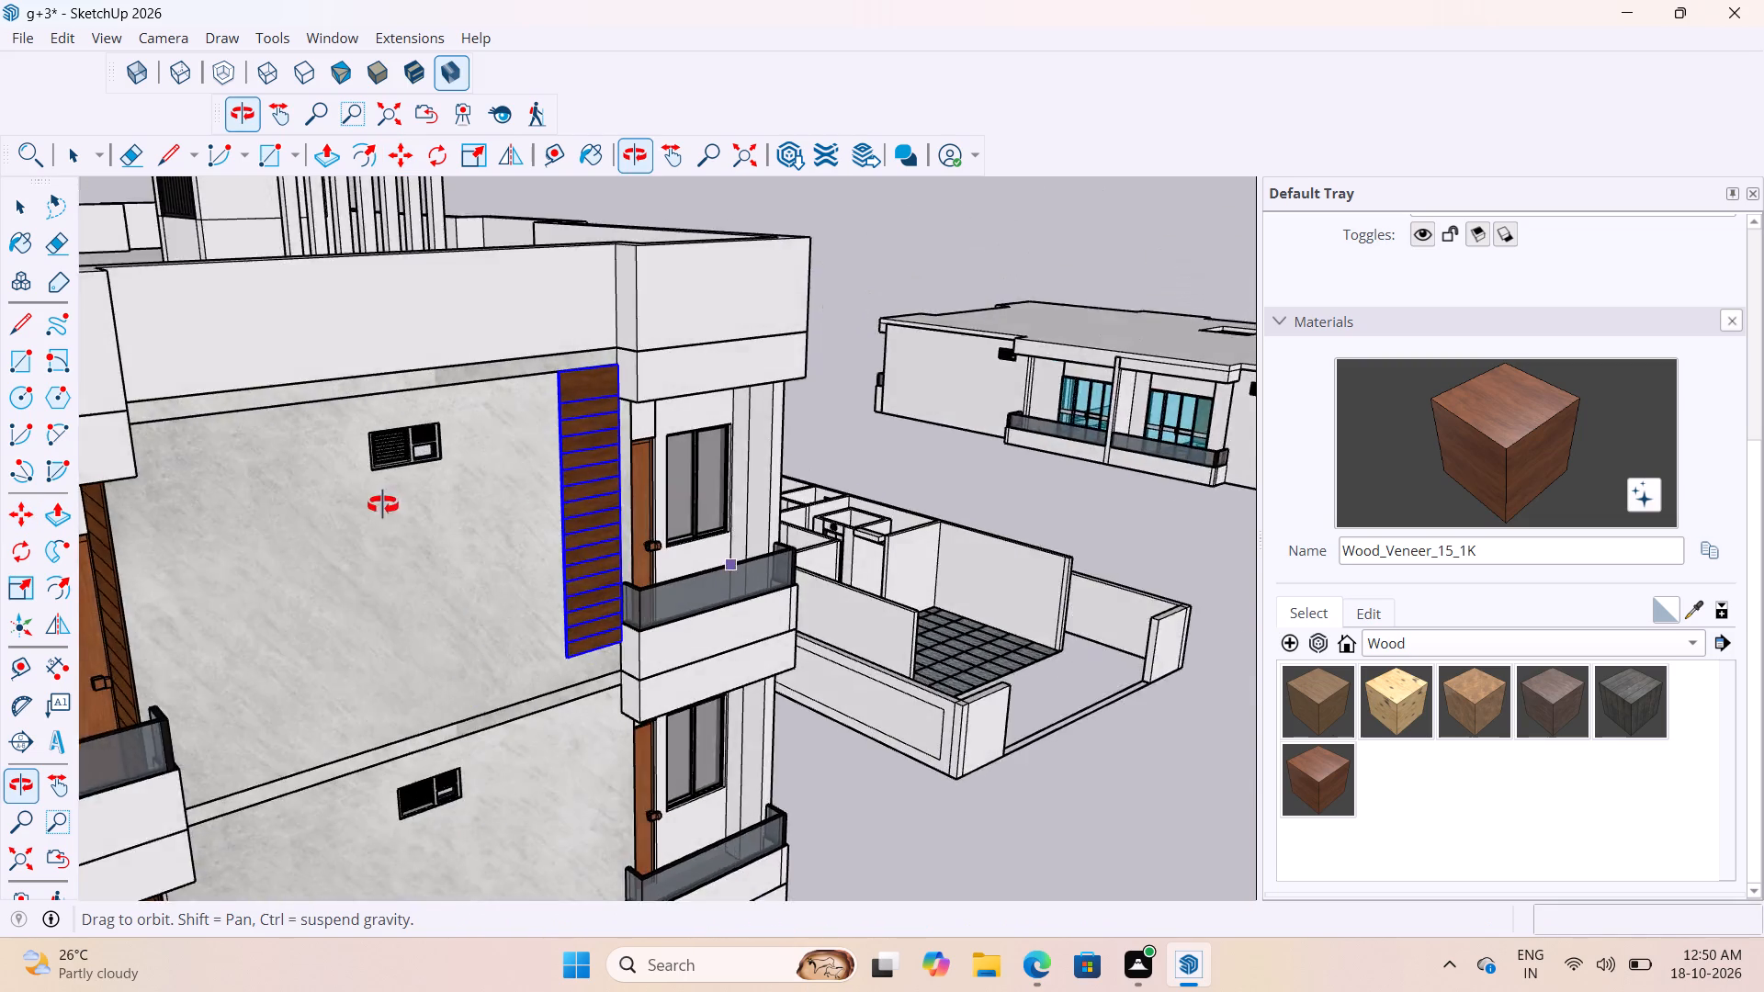
middle_click_drag(383, 505, 382, 505)
scroll(542, 581, "up", 13)
middle_click_drag(578, 646, 575, 461)
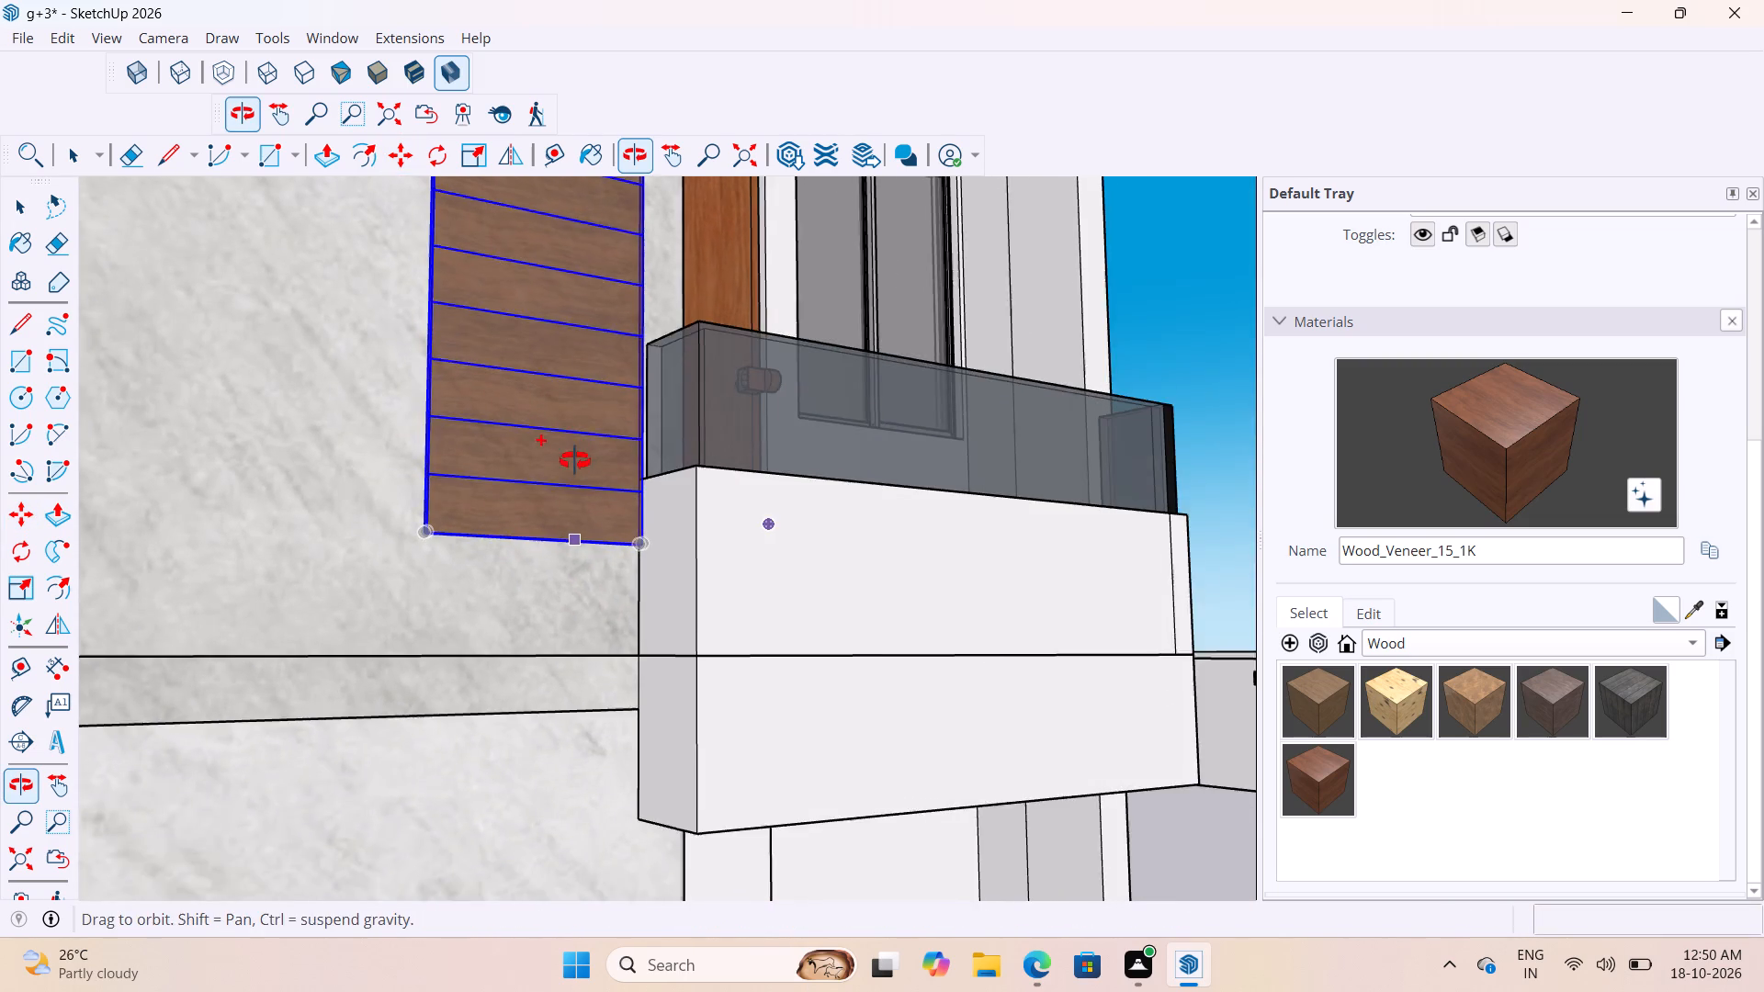
middle_click_drag(575, 461, 575, 458)
scroll(575, 458, "up", 1)
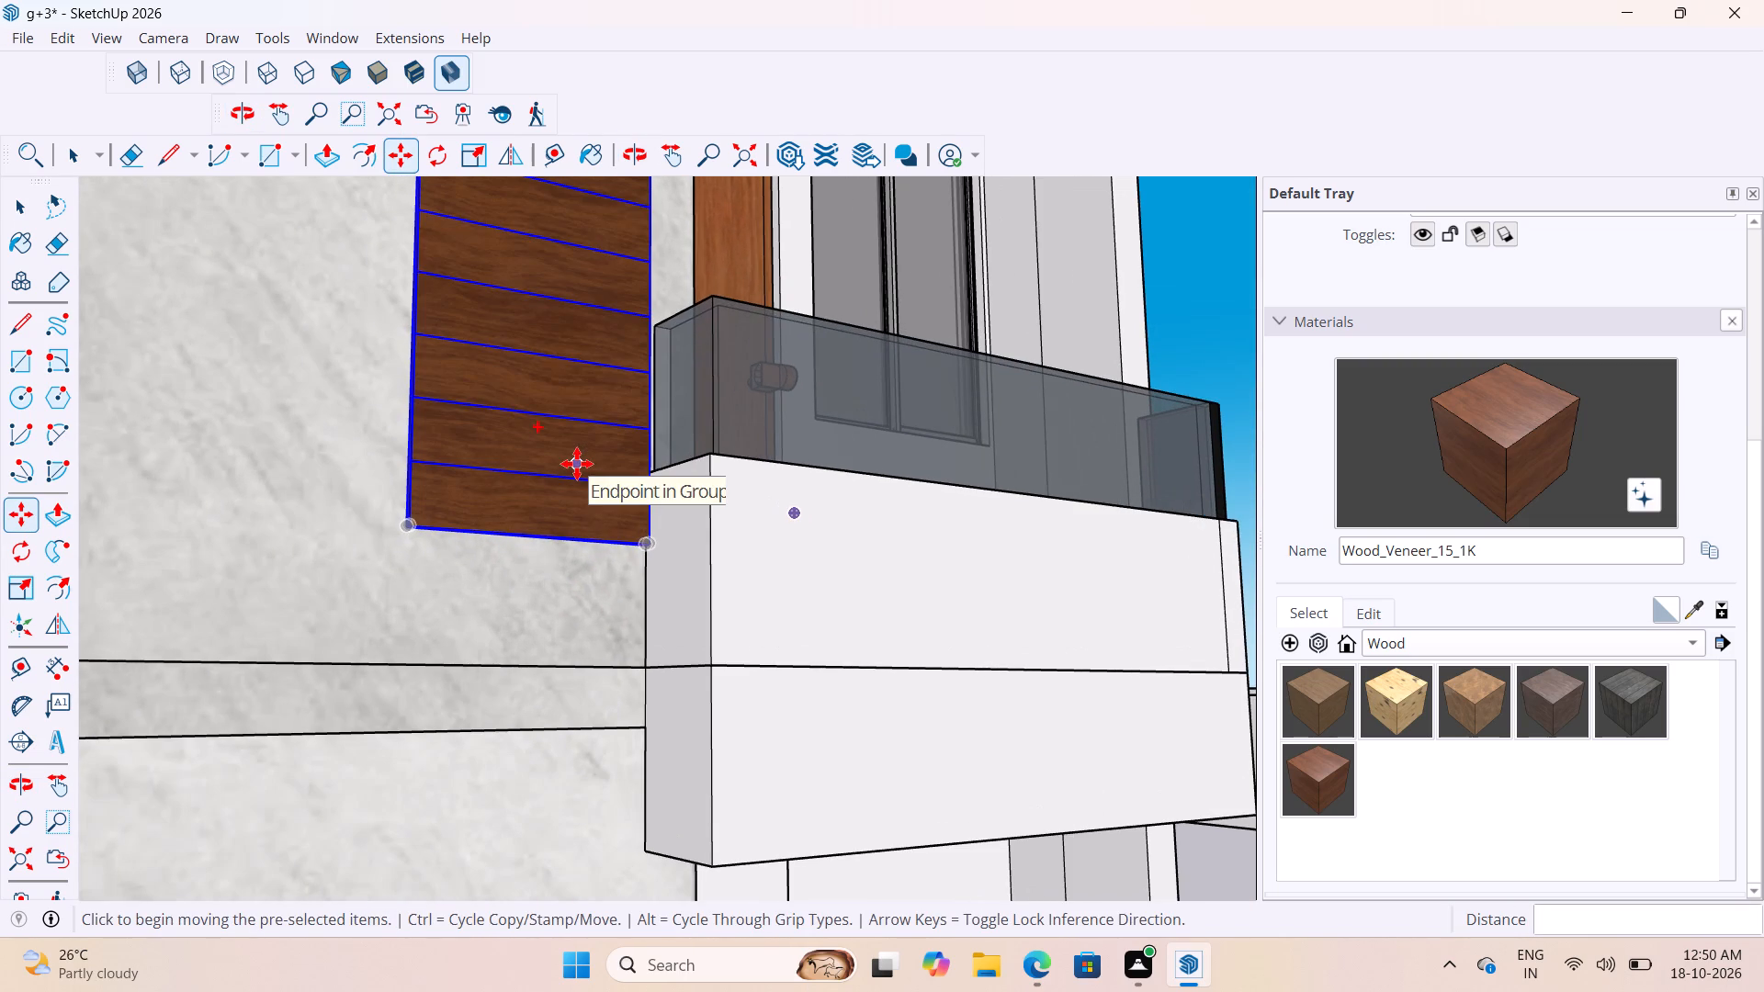
scroll(583, 568, "up", 3)
middle_click_drag(579, 535, 690, 408)
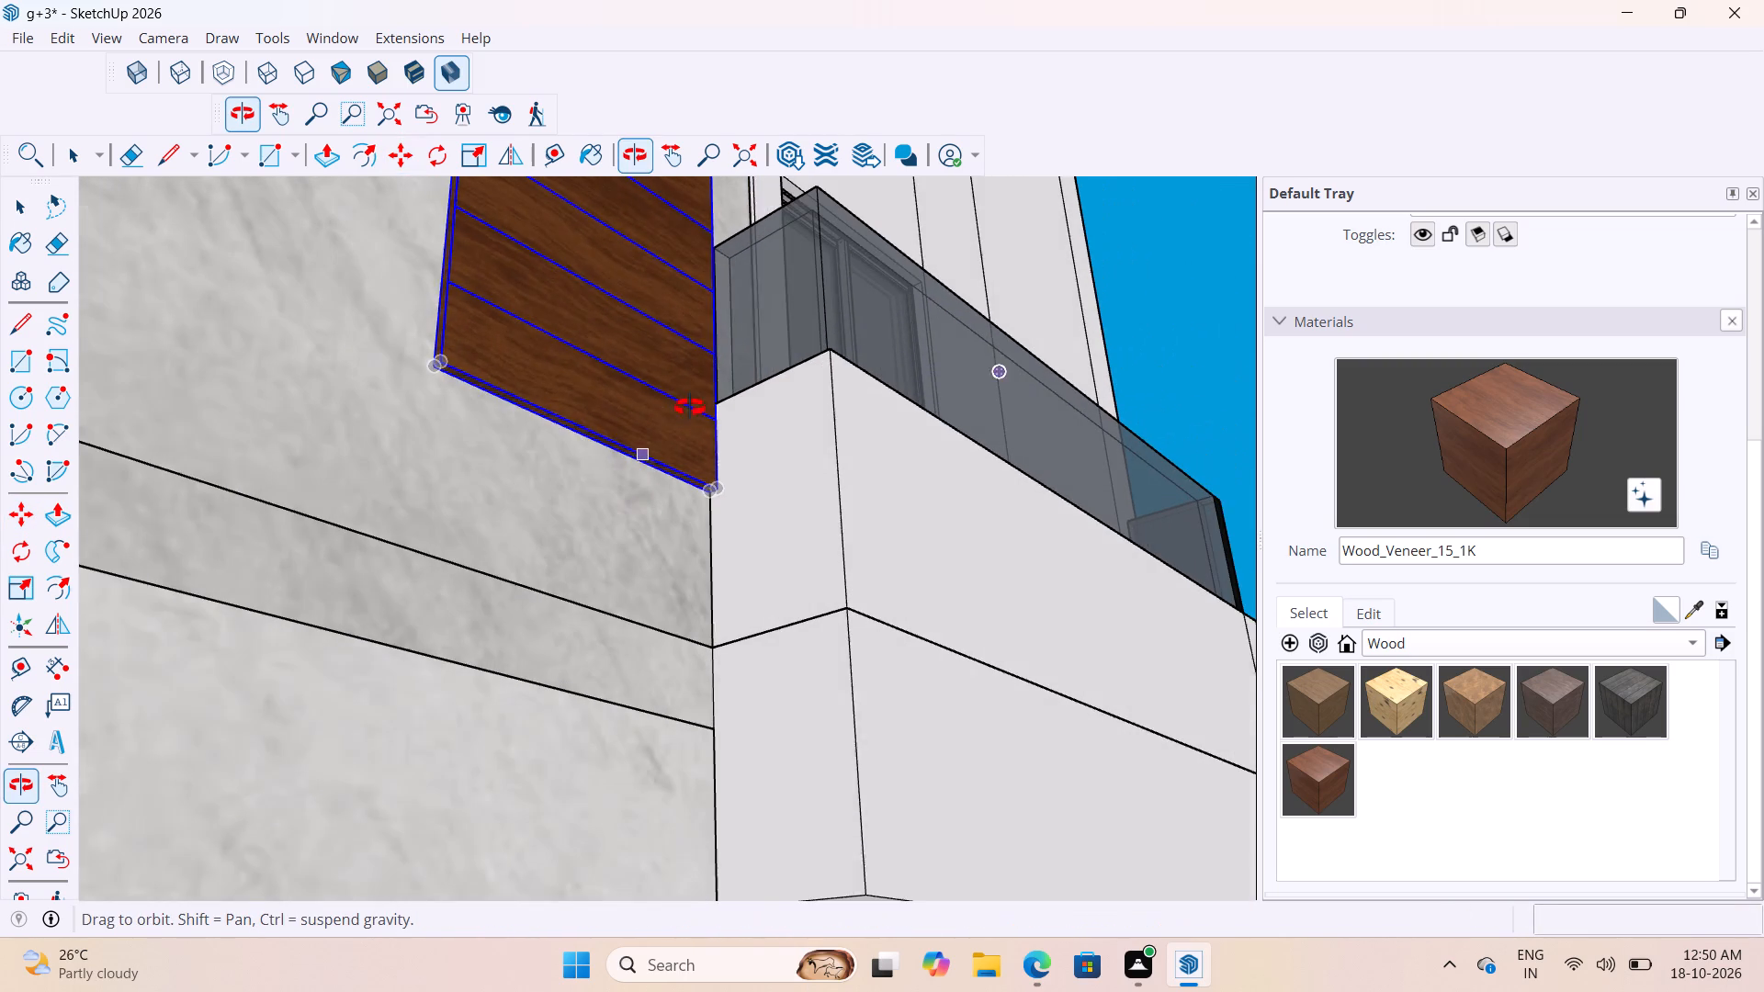
middle_click_drag(690, 408, 693, 409)
key("s")
scroll(624, 503, "up", 7)
scroll(565, 400, "up", 7)
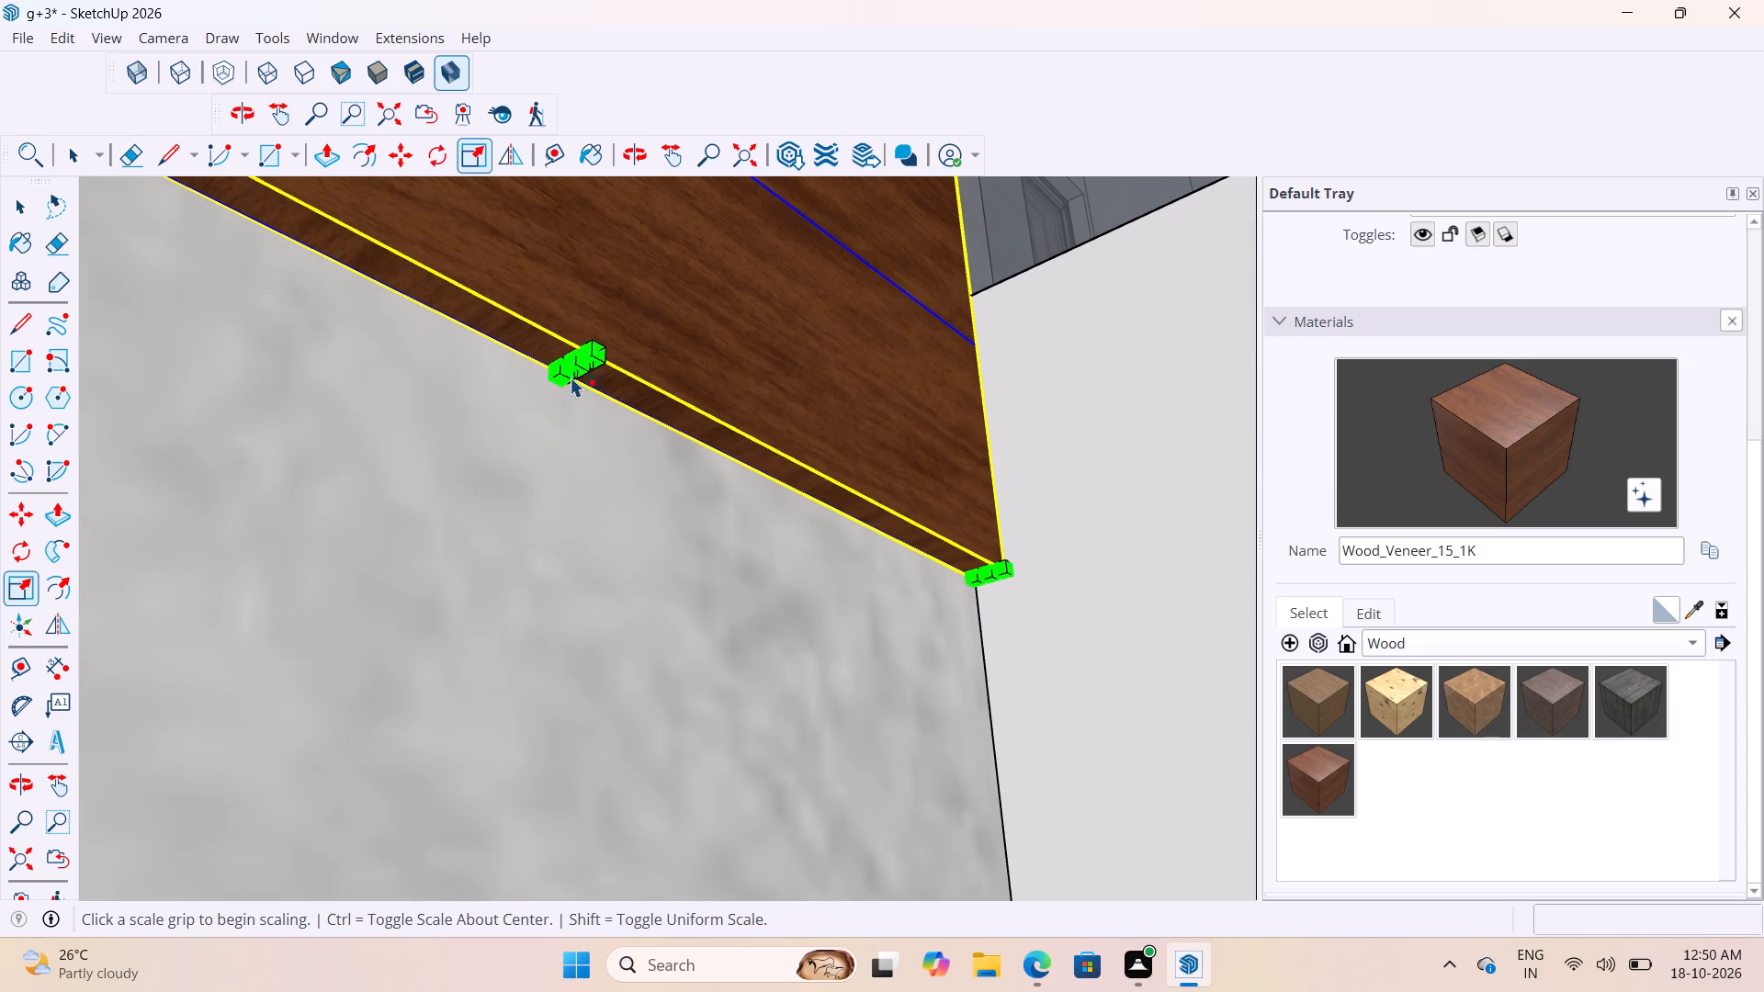
left_click(571, 362)
scroll(620, 479, "down", 14)
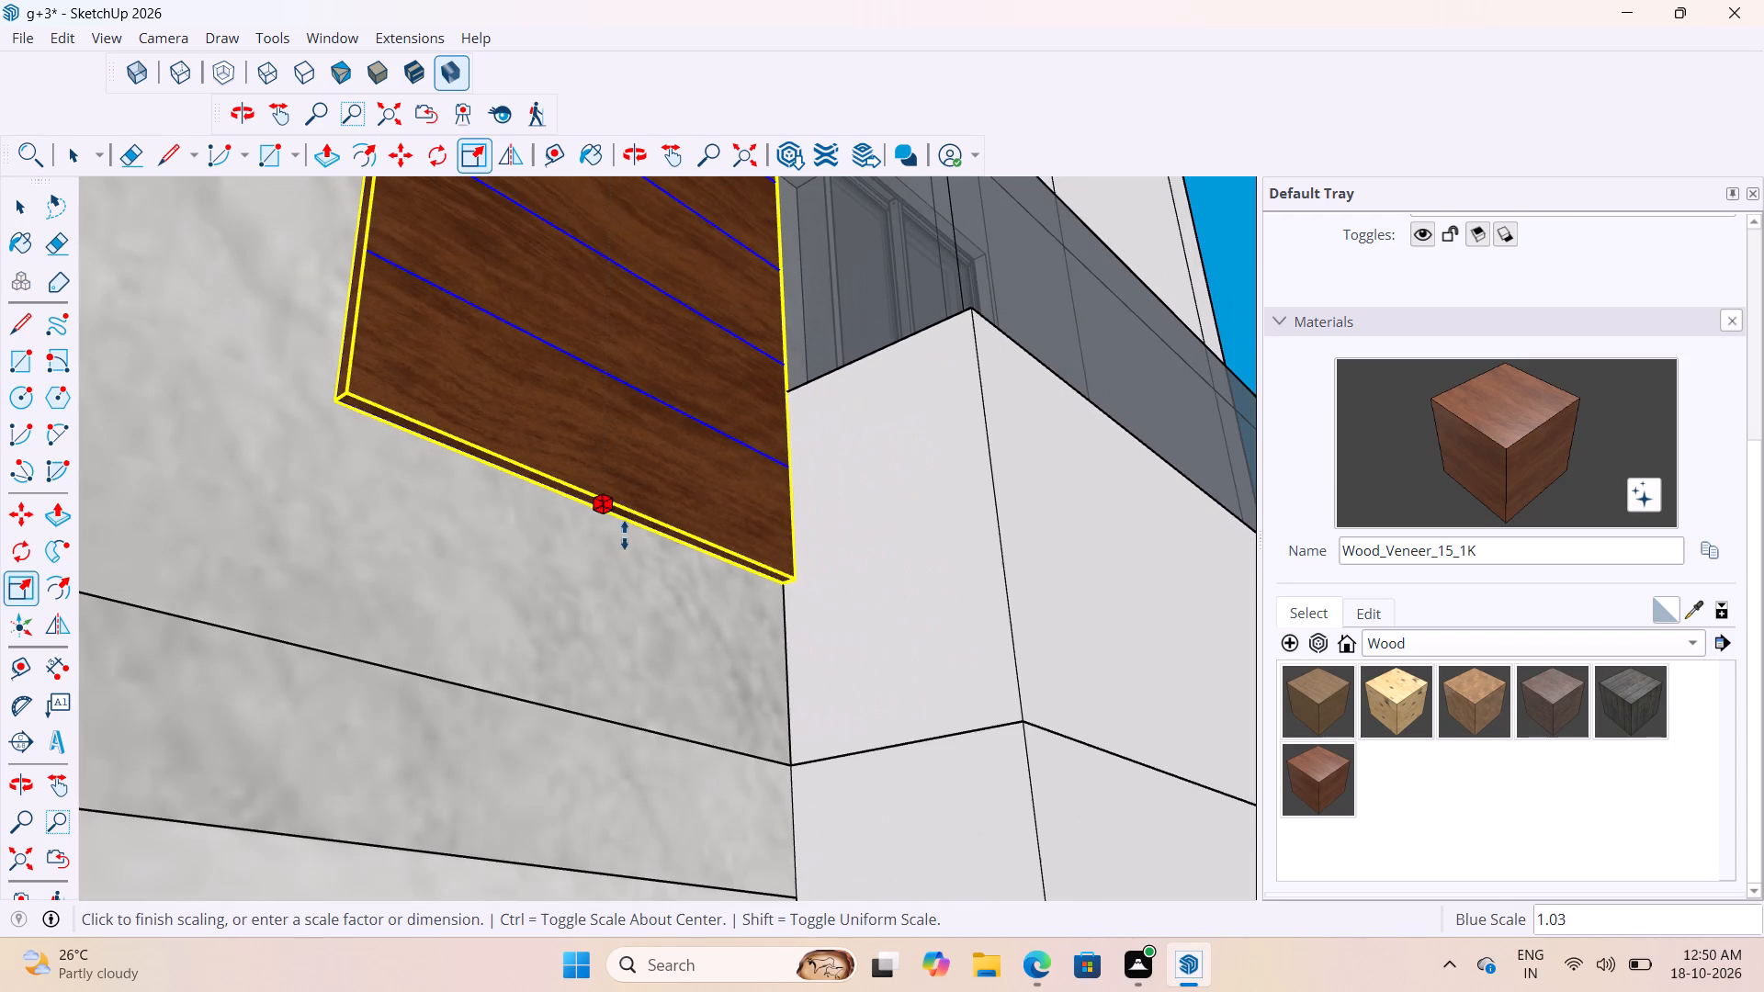
left_click(189, 619)
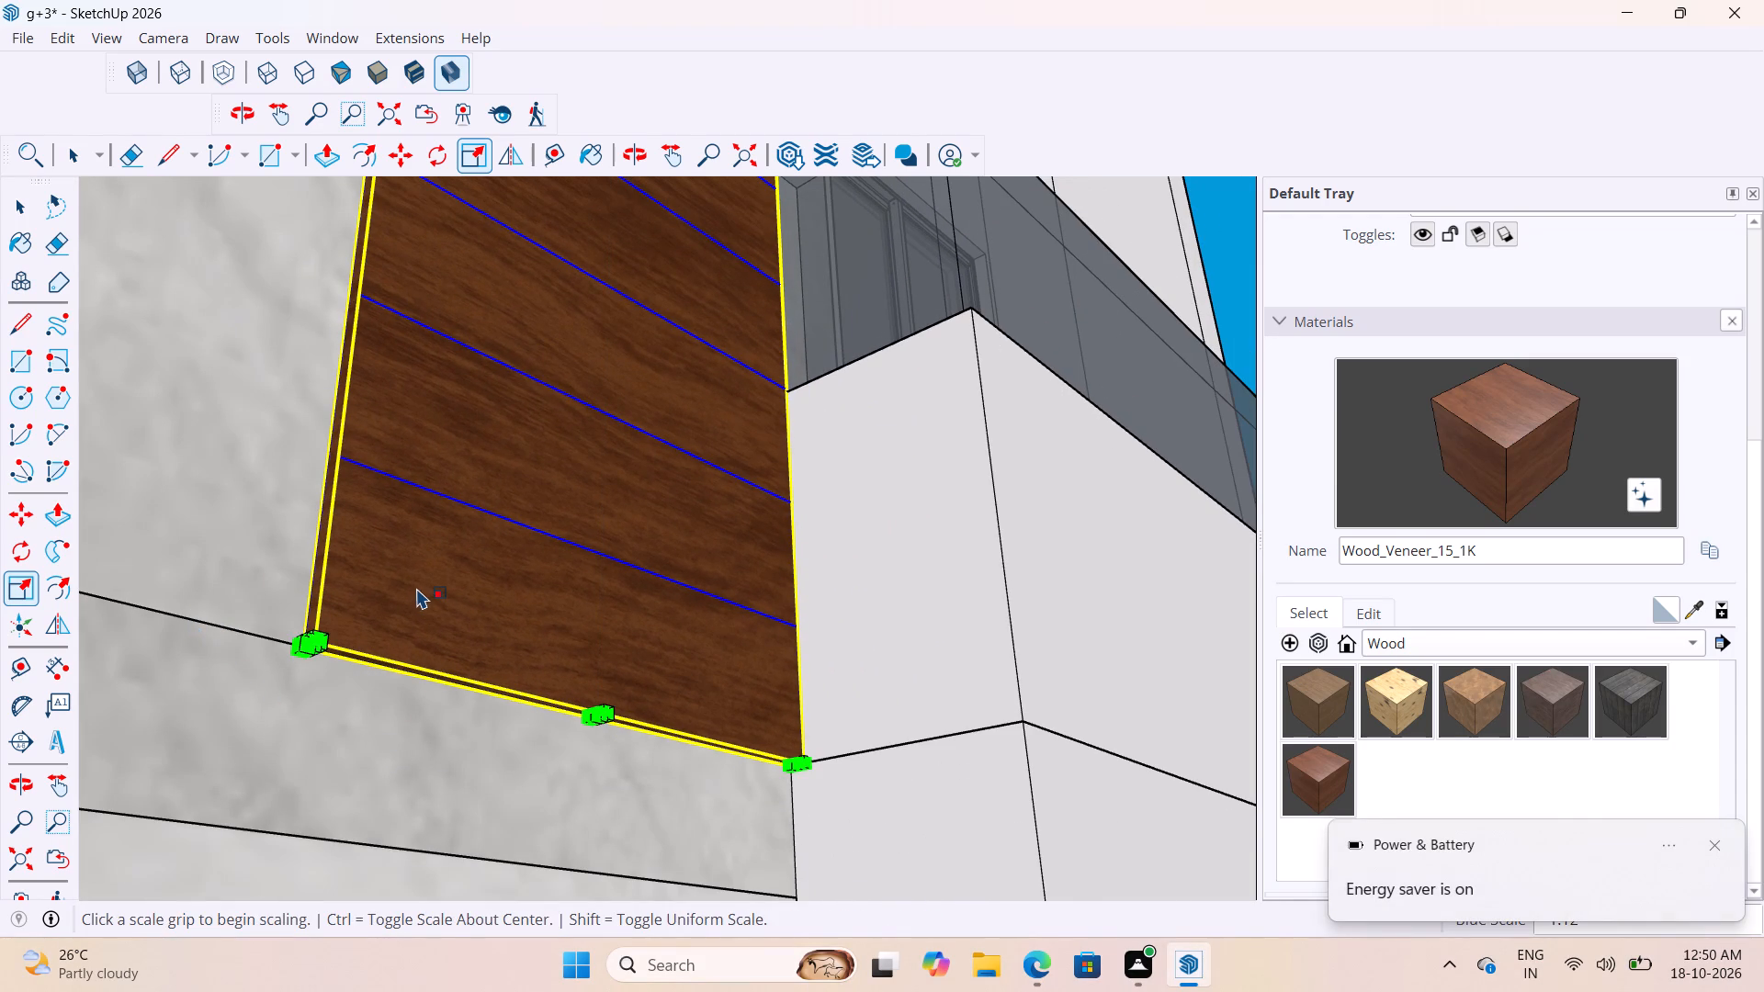
key("space")
left_click(196, 550)
scroll(481, 638, "down", 13)
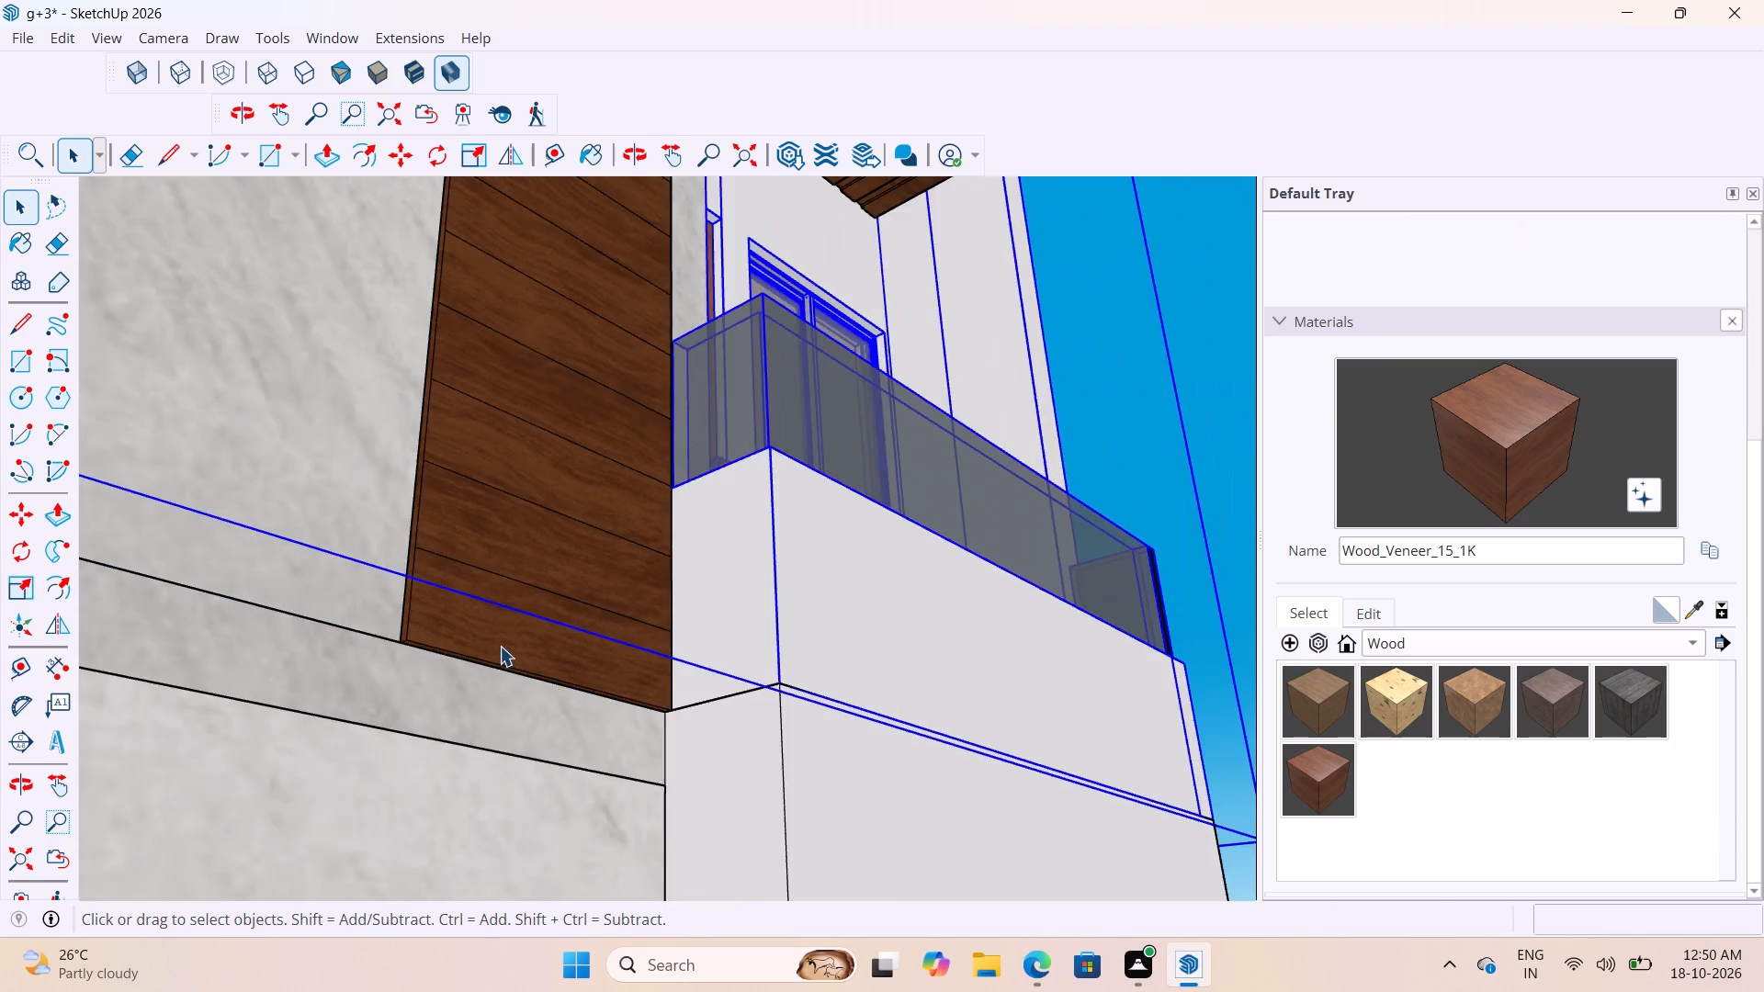
Copy the top-floor wood strip slab on the marble end wall 10' 6" straight down, its top corner under the floor band below.
scroll(500, 646, "down", 15)
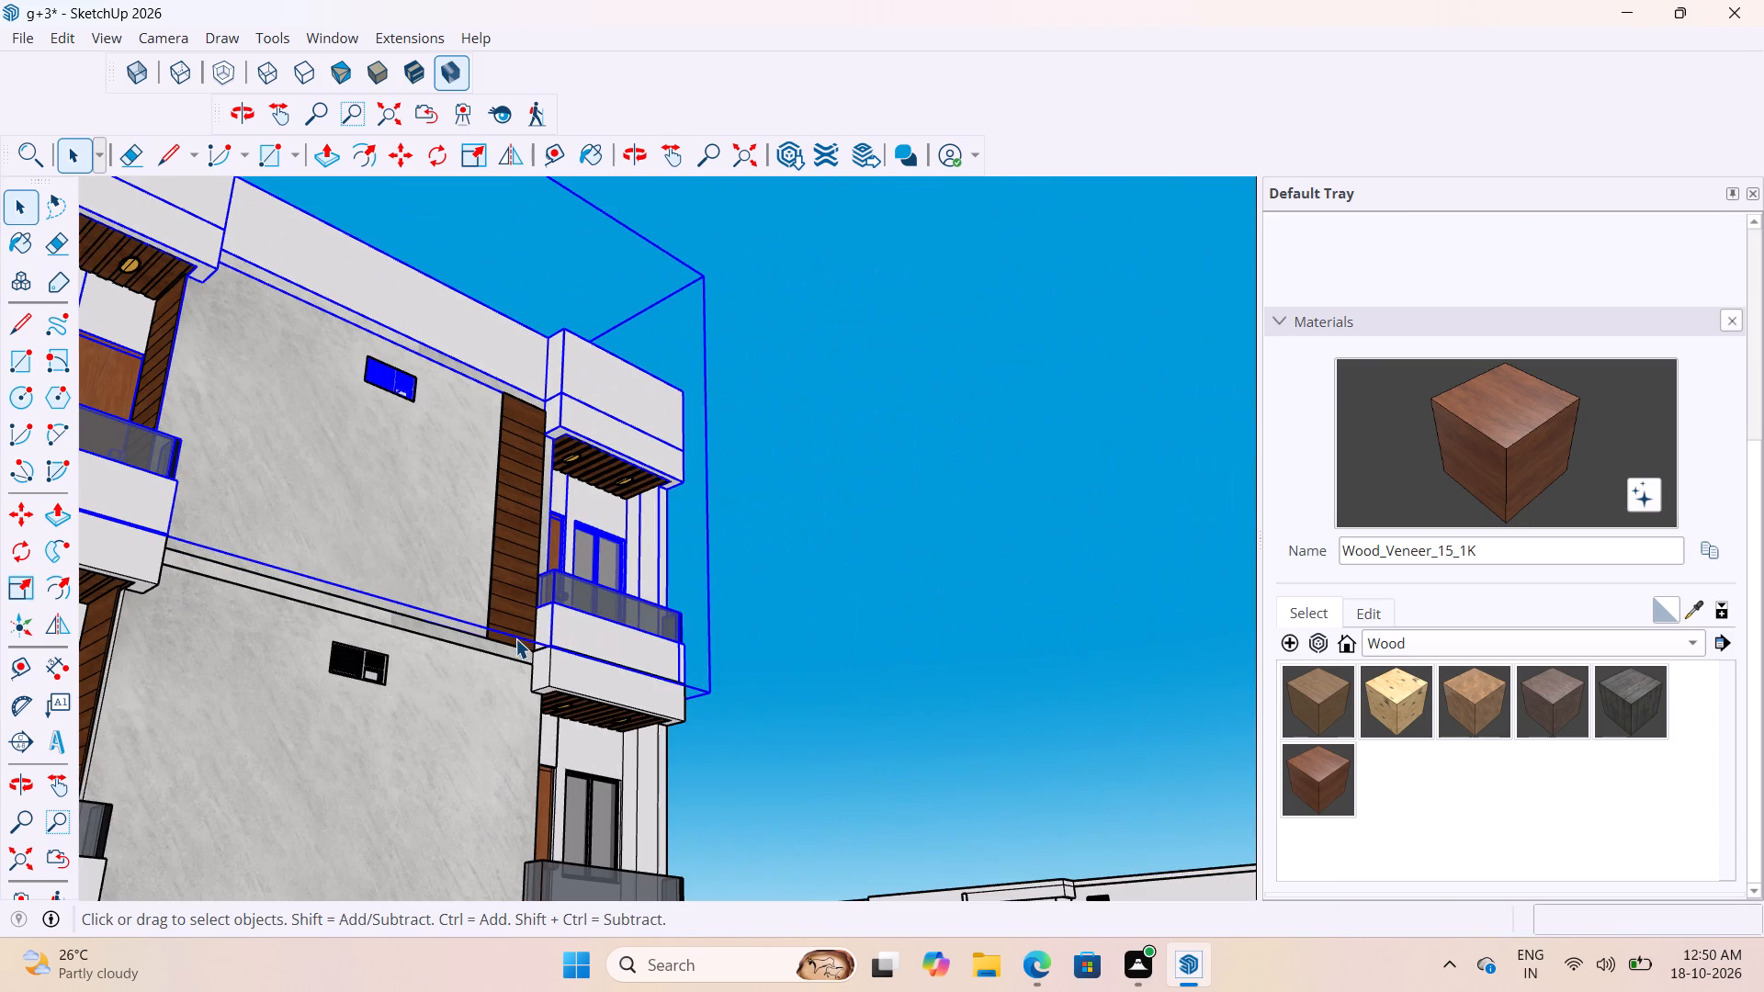
left_click(899, 488)
middle_click_drag(749, 481, 714, 558)
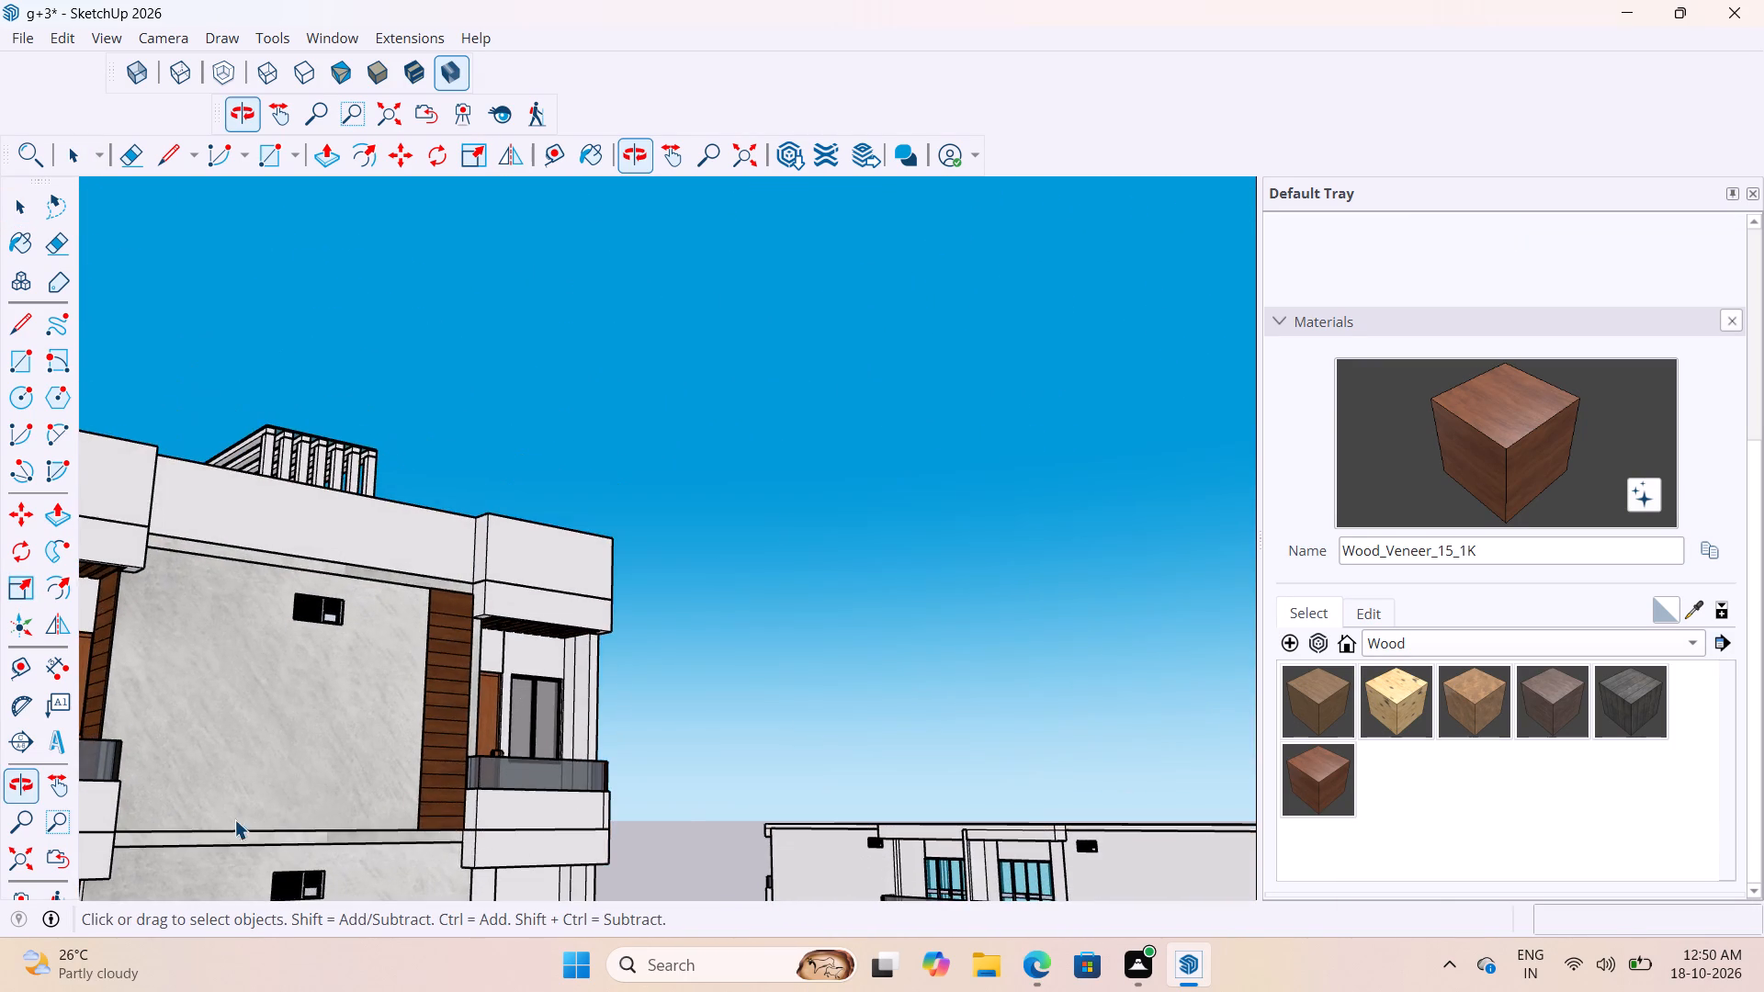
scroll(1068, 389, "down", 10)
middle_click_drag(1011, 612, 754, 783)
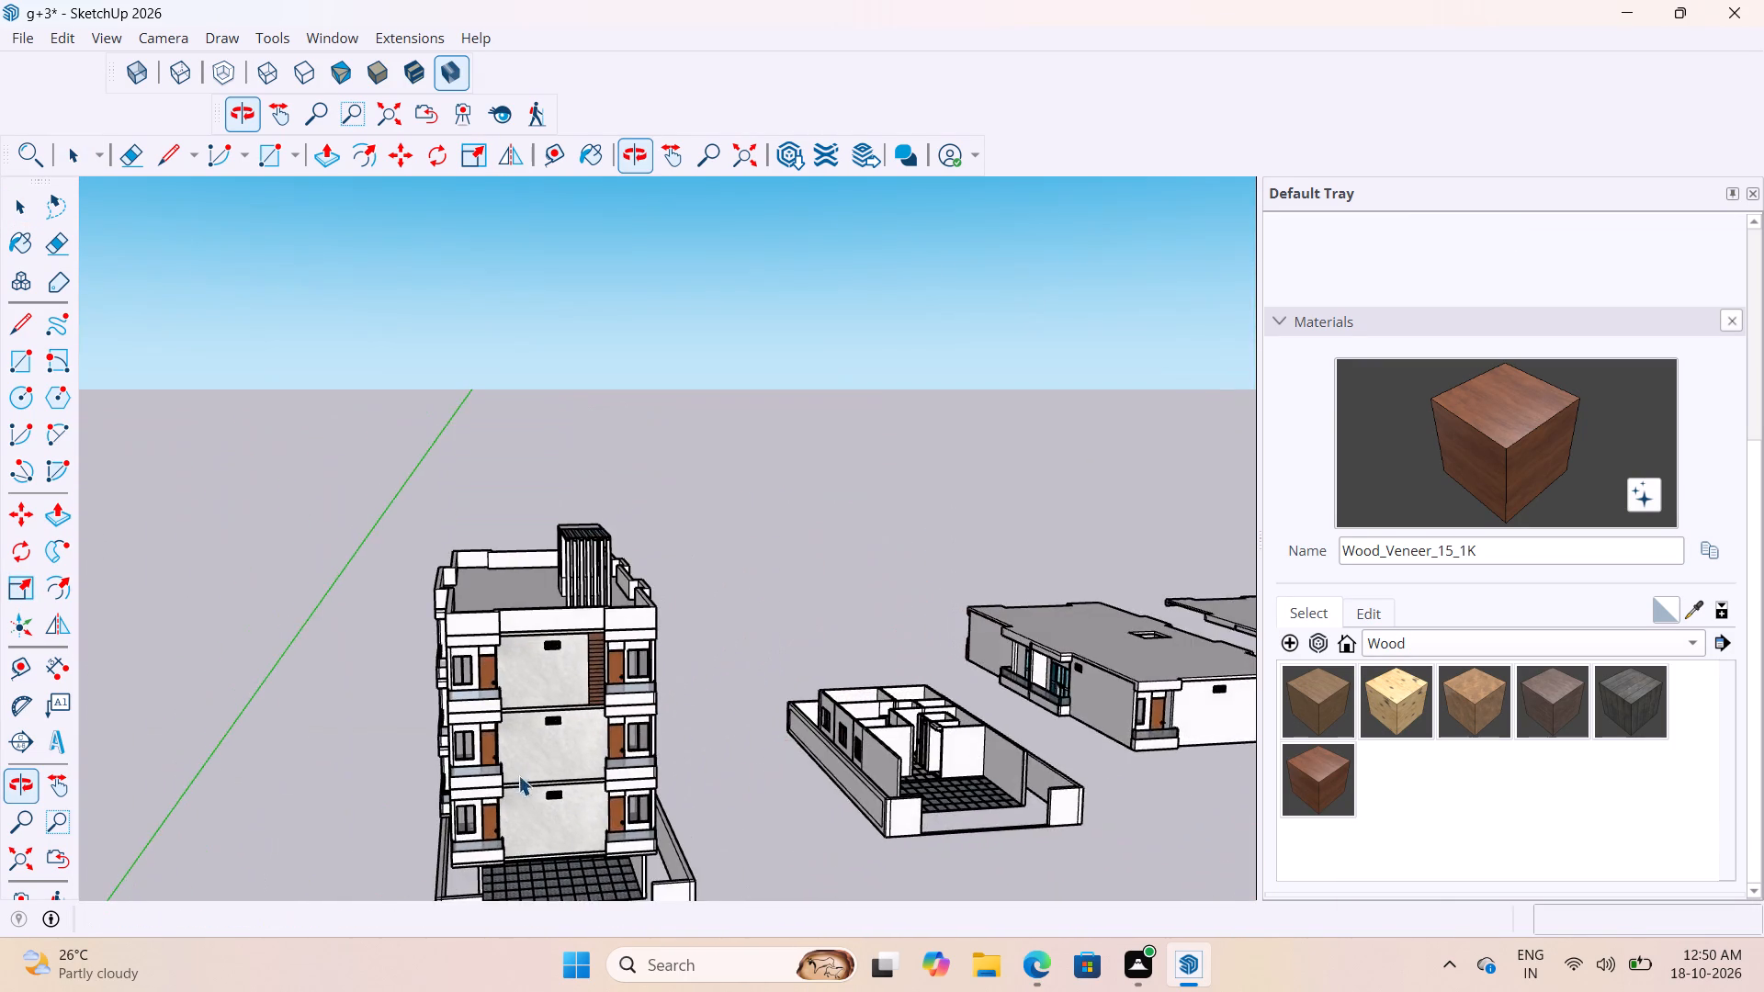
scroll(507, 761, "up", 19)
middle_click_drag(637, 513, 742, 514)
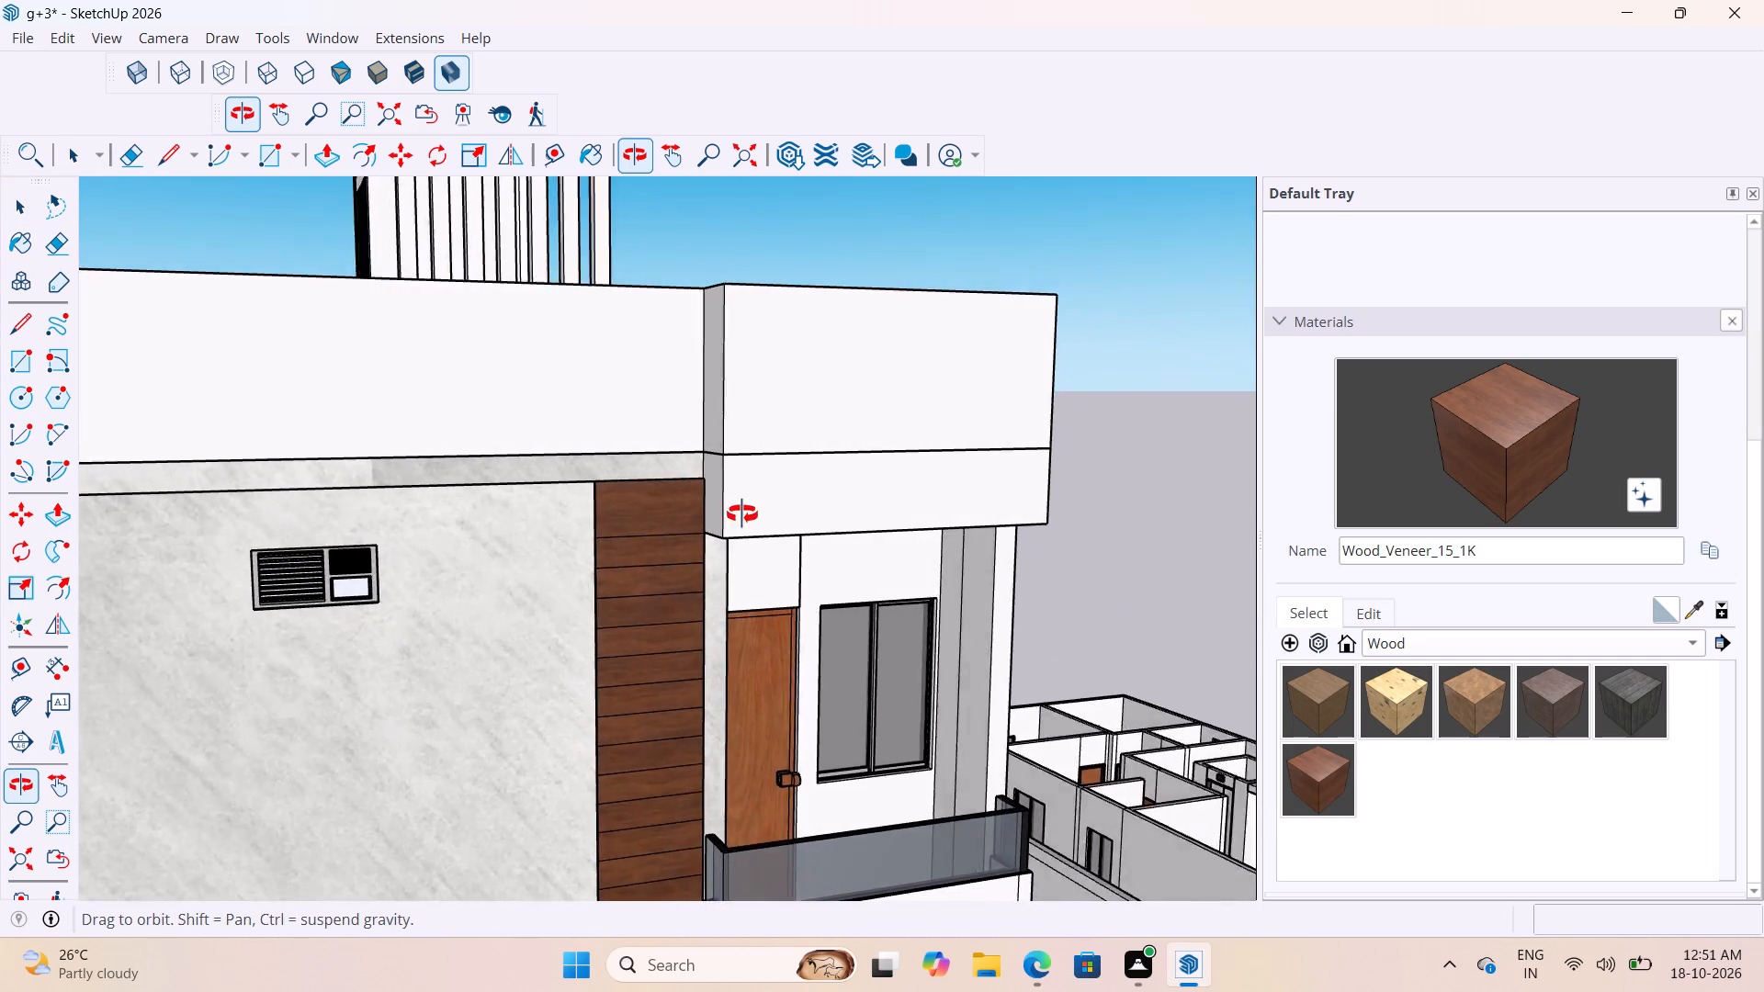
middle_click_drag(742, 514, 820, 509)
scroll(689, 499, "up", 12)
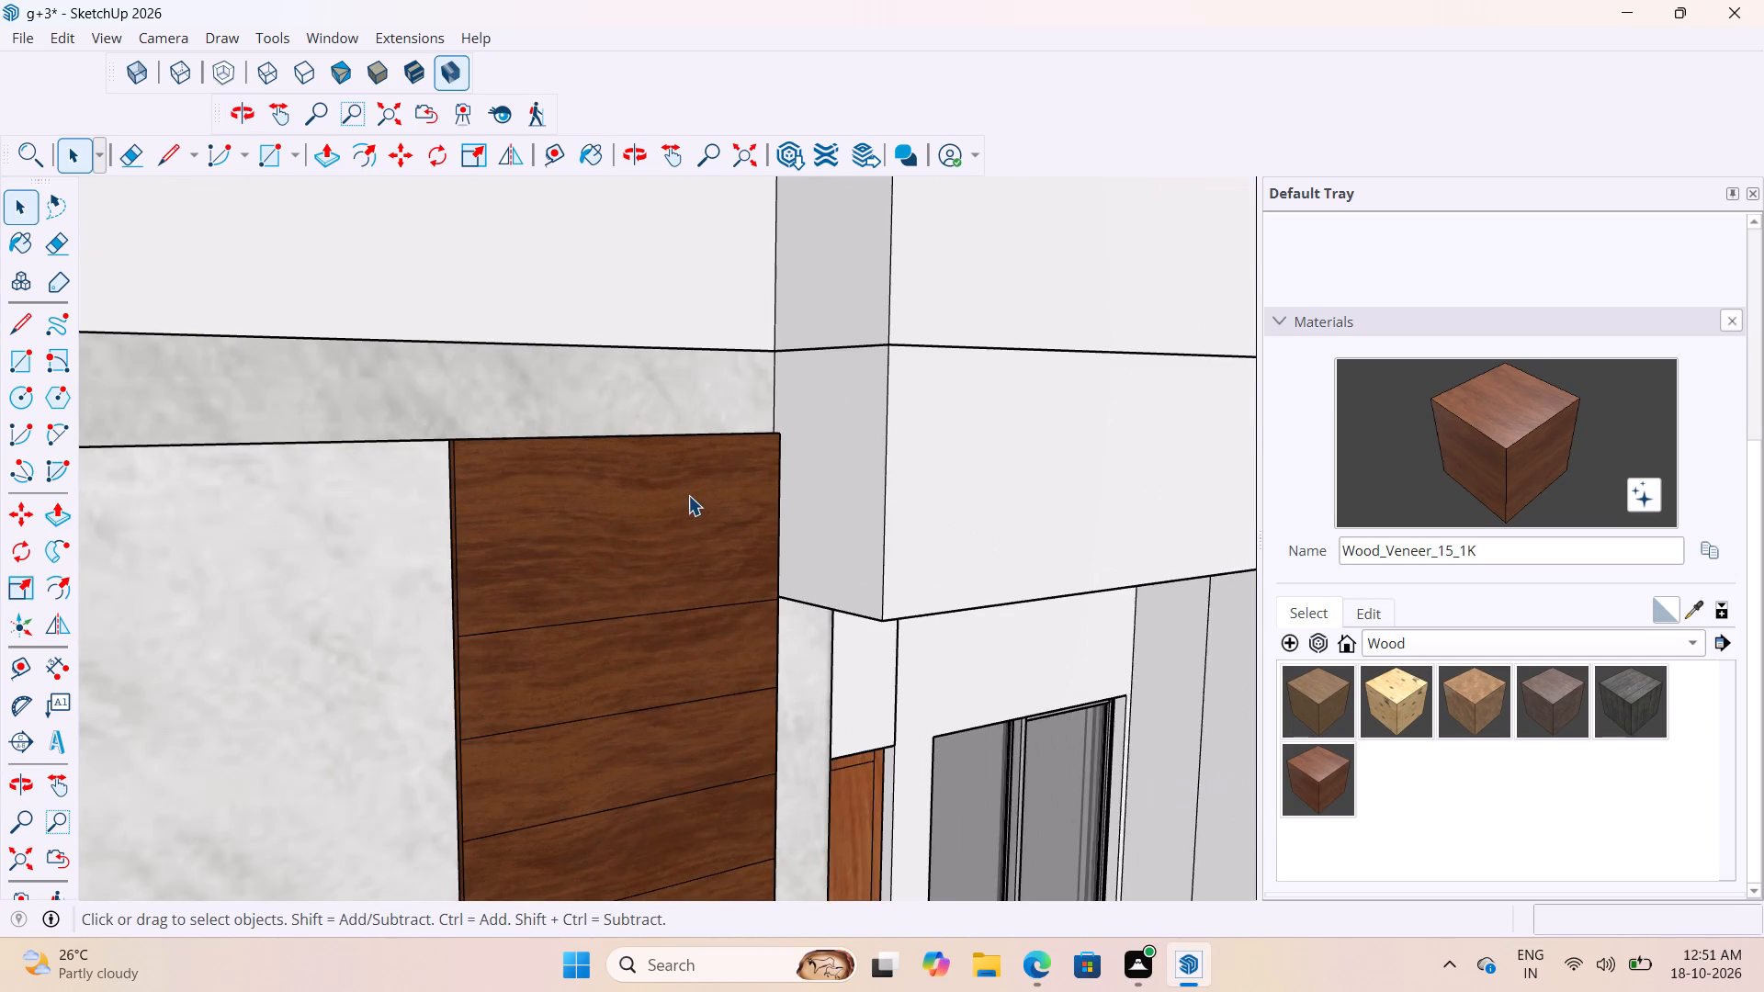
scroll(688, 495, "up", 4)
left_click(711, 458)
key("m")
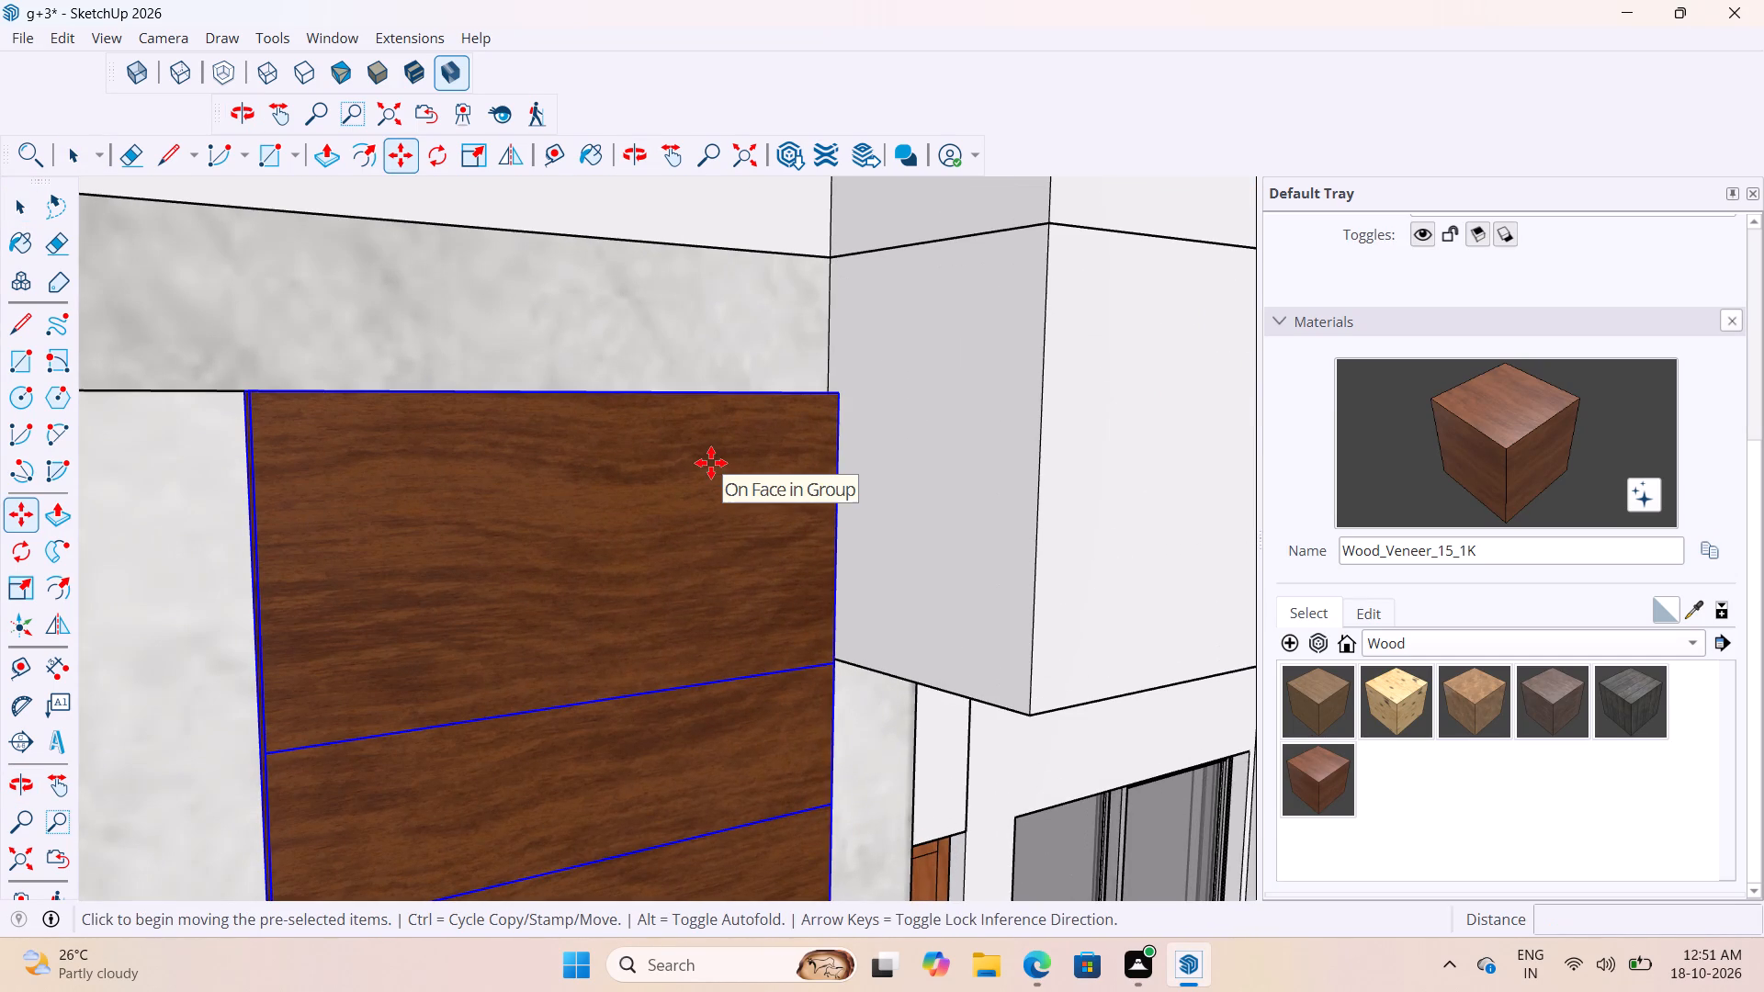
middle_click_drag(789, 407, 850, 565)
scroll(832, 410, "up", 7)
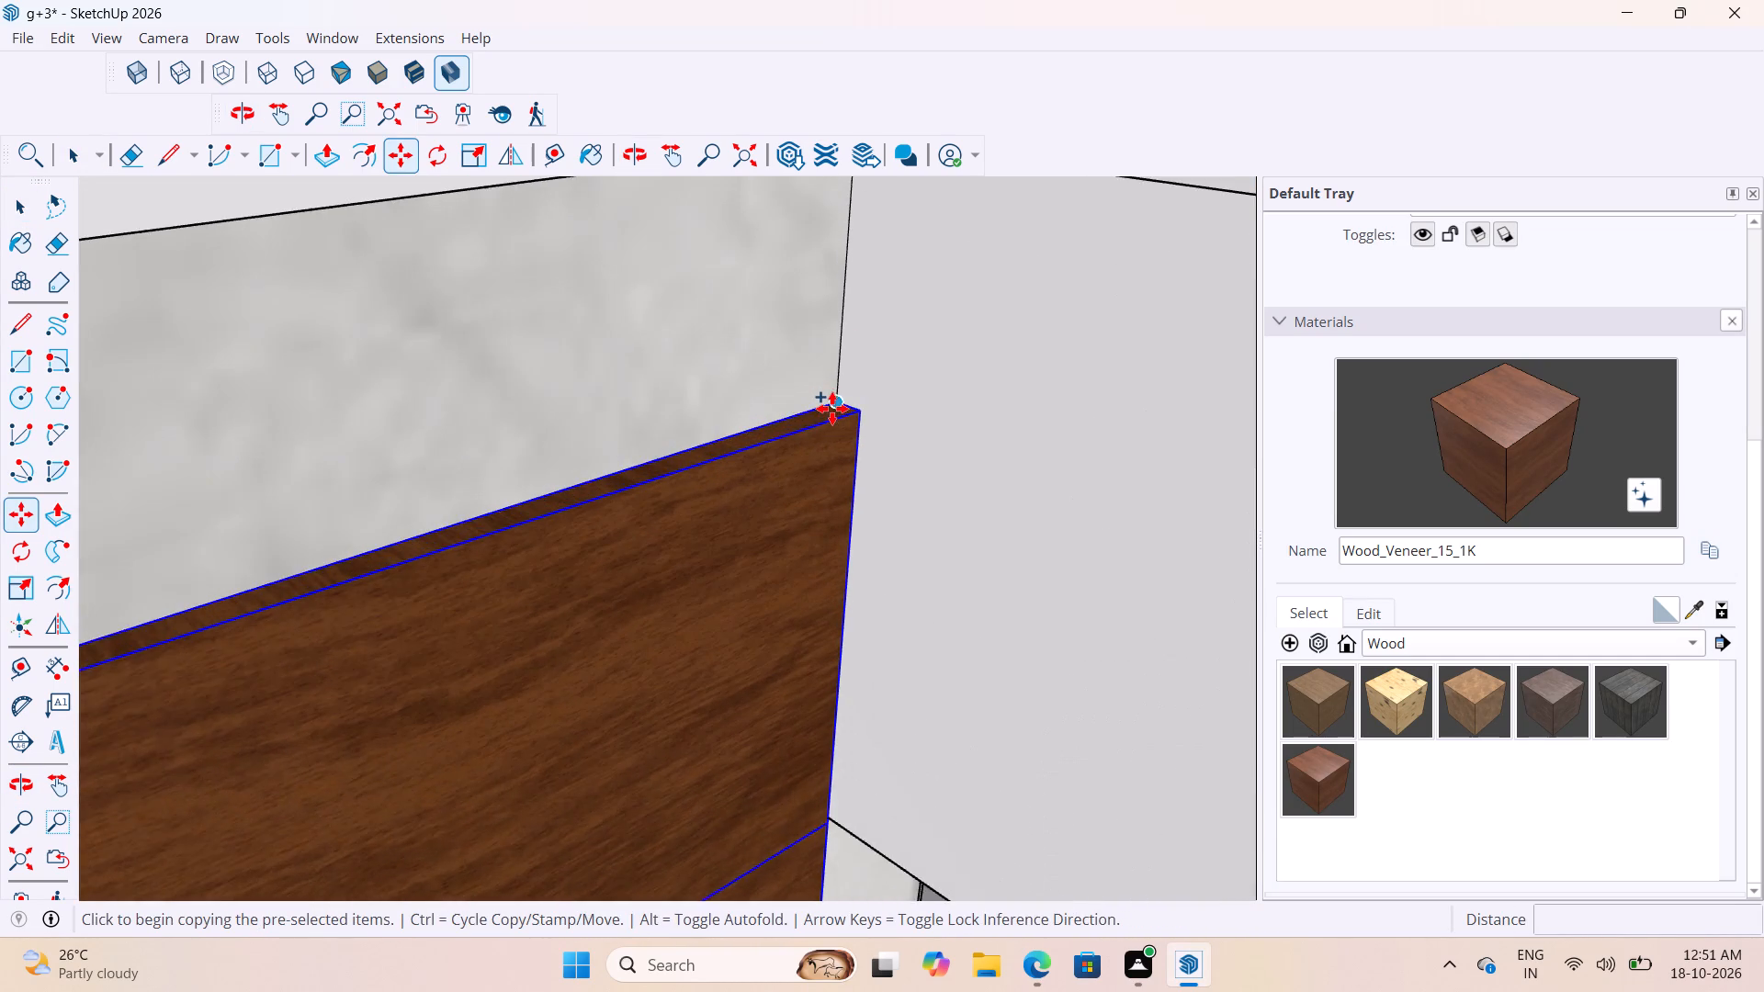
left_click(832, 400)
scroll(846, 416, "down", 17)
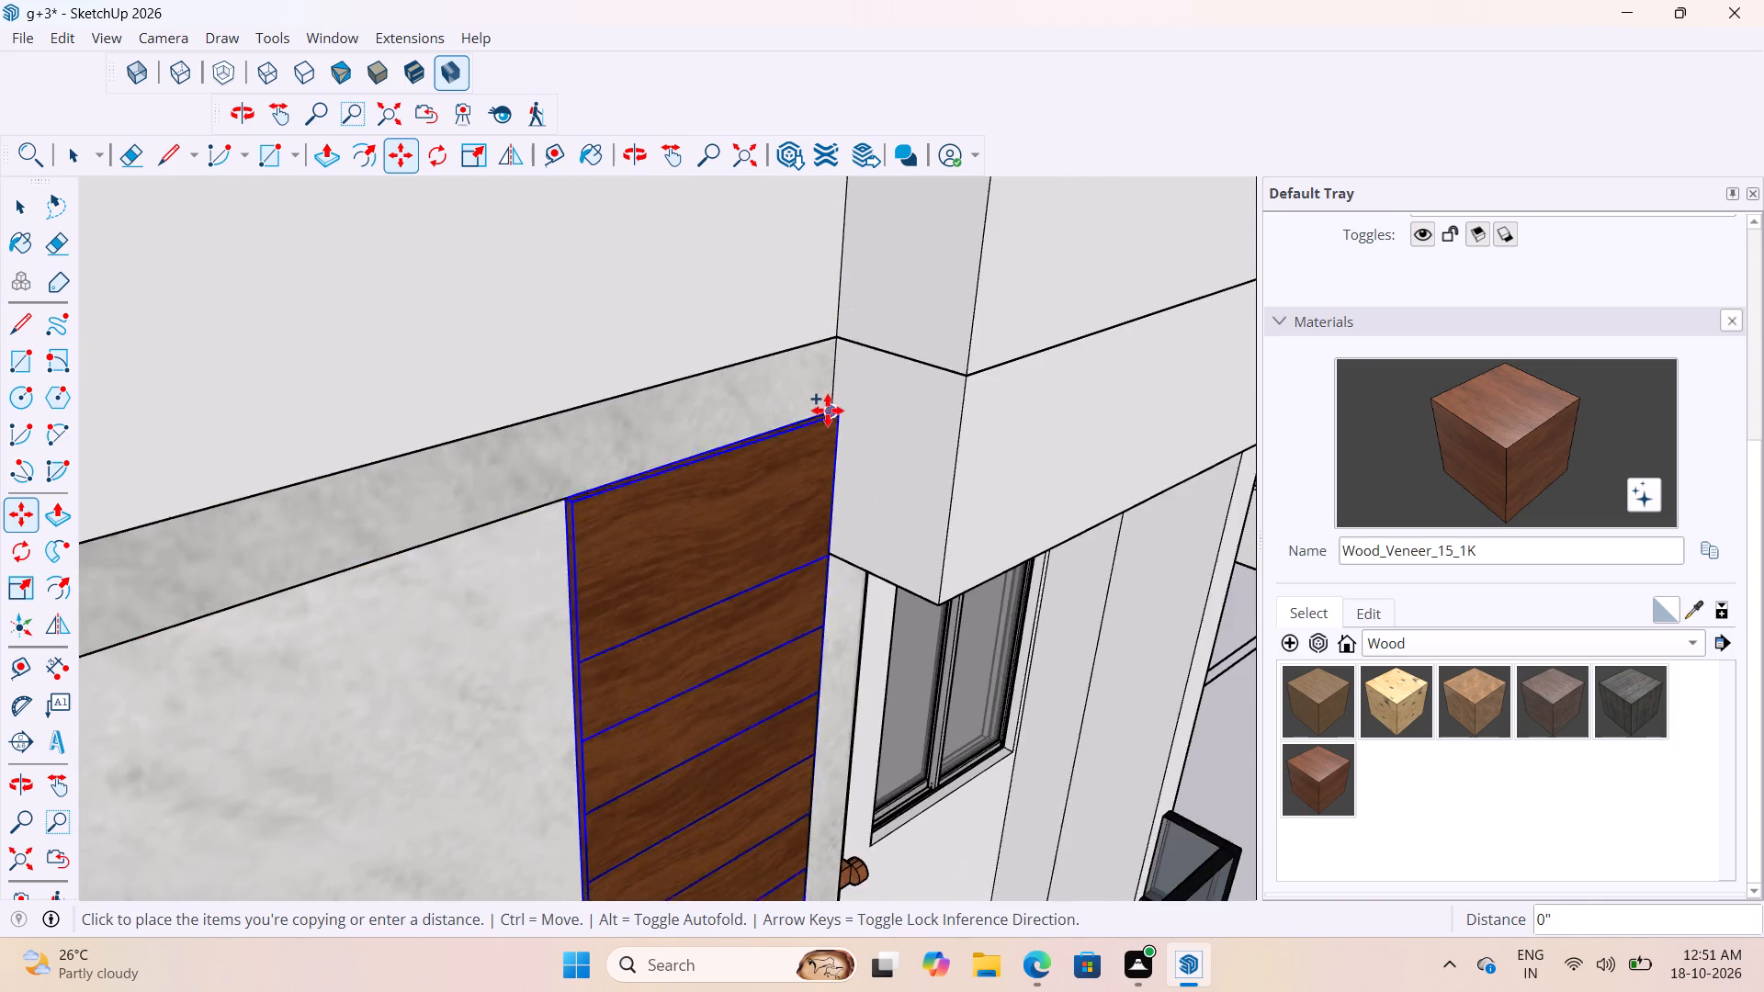
scroll(828, 411, "down", 16)
scroll(829, 718, "up", 10)
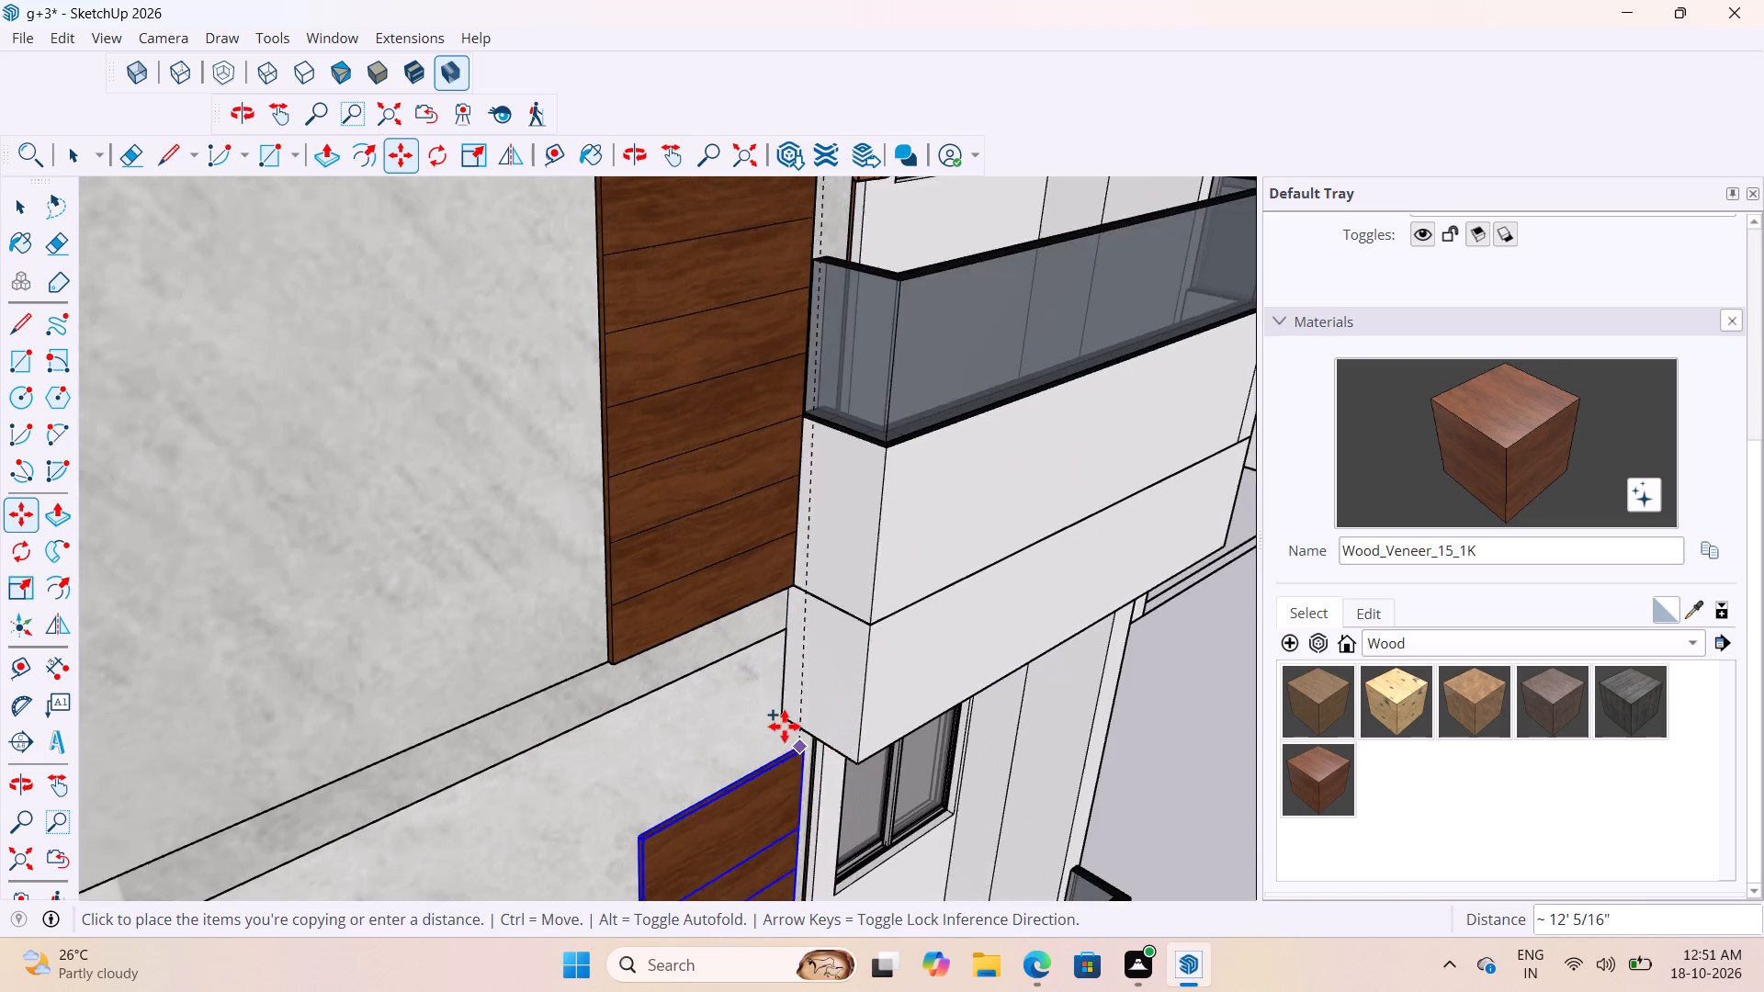
scroll(785, 727, "up", 4)
scroll(784, 603, "up", 4)
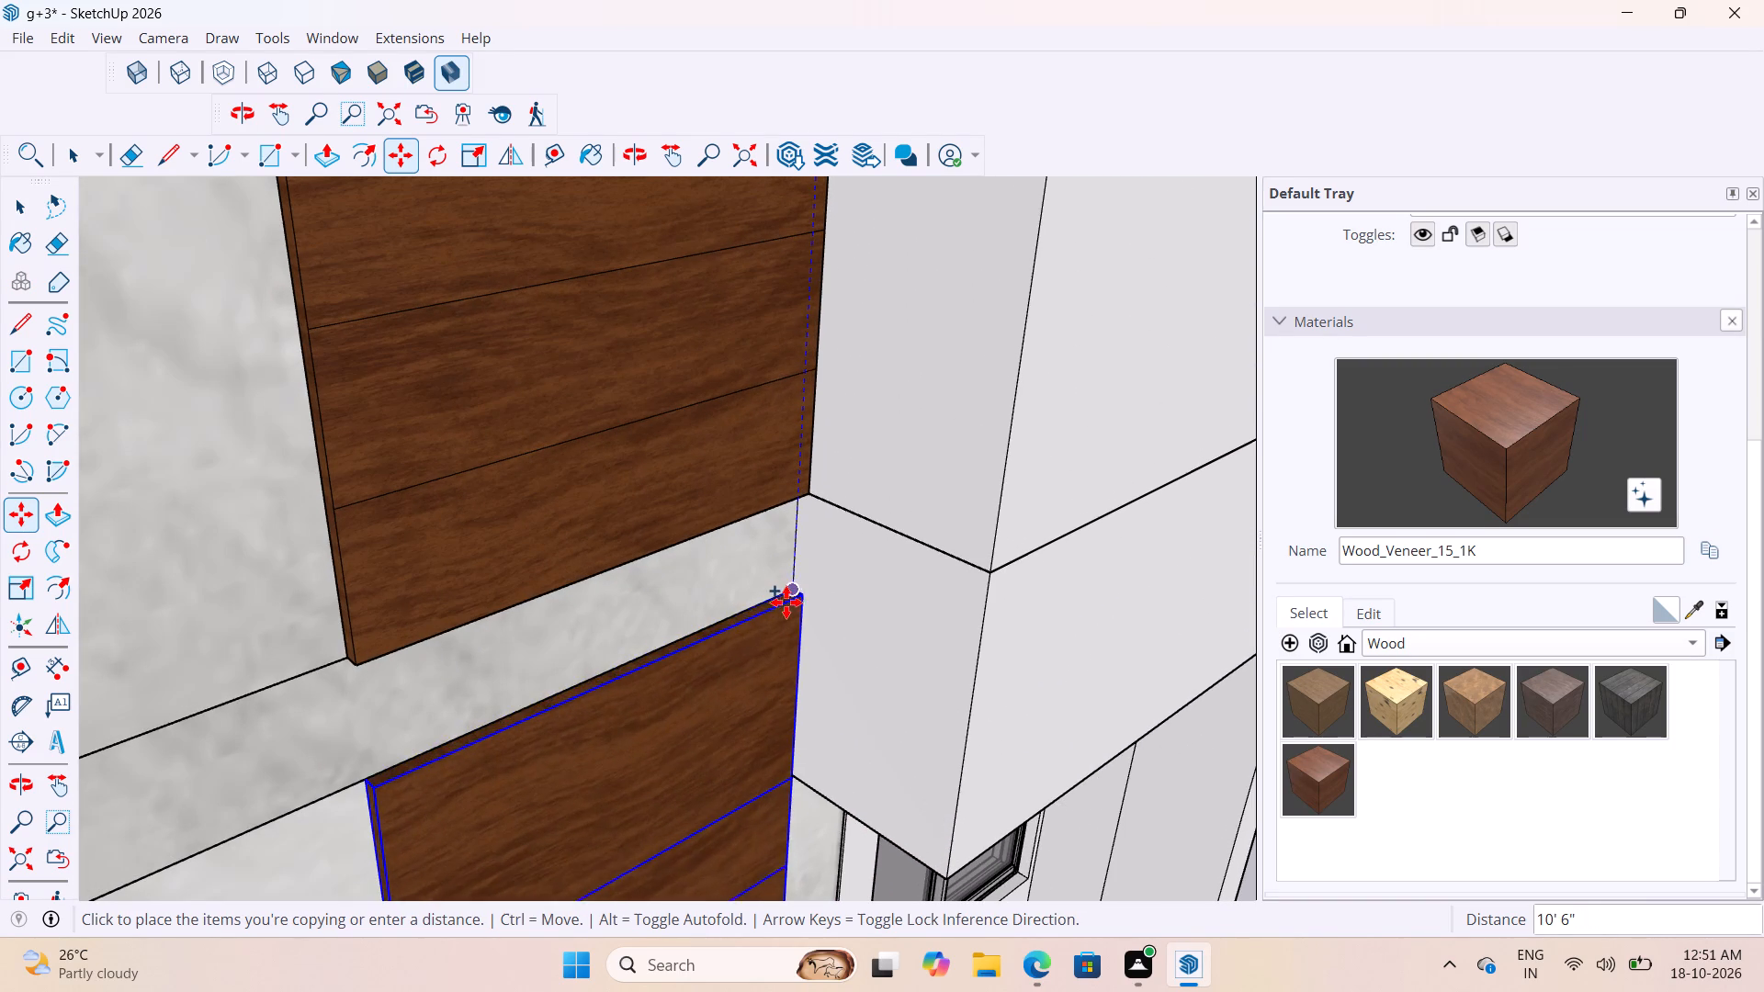
left_click(796, 599)
Copy the middle-floor wood slab straight down to the lowest marble wall, aligning its top corner with the underside of the next floor band.
scroll(797, 589, "down", 9)
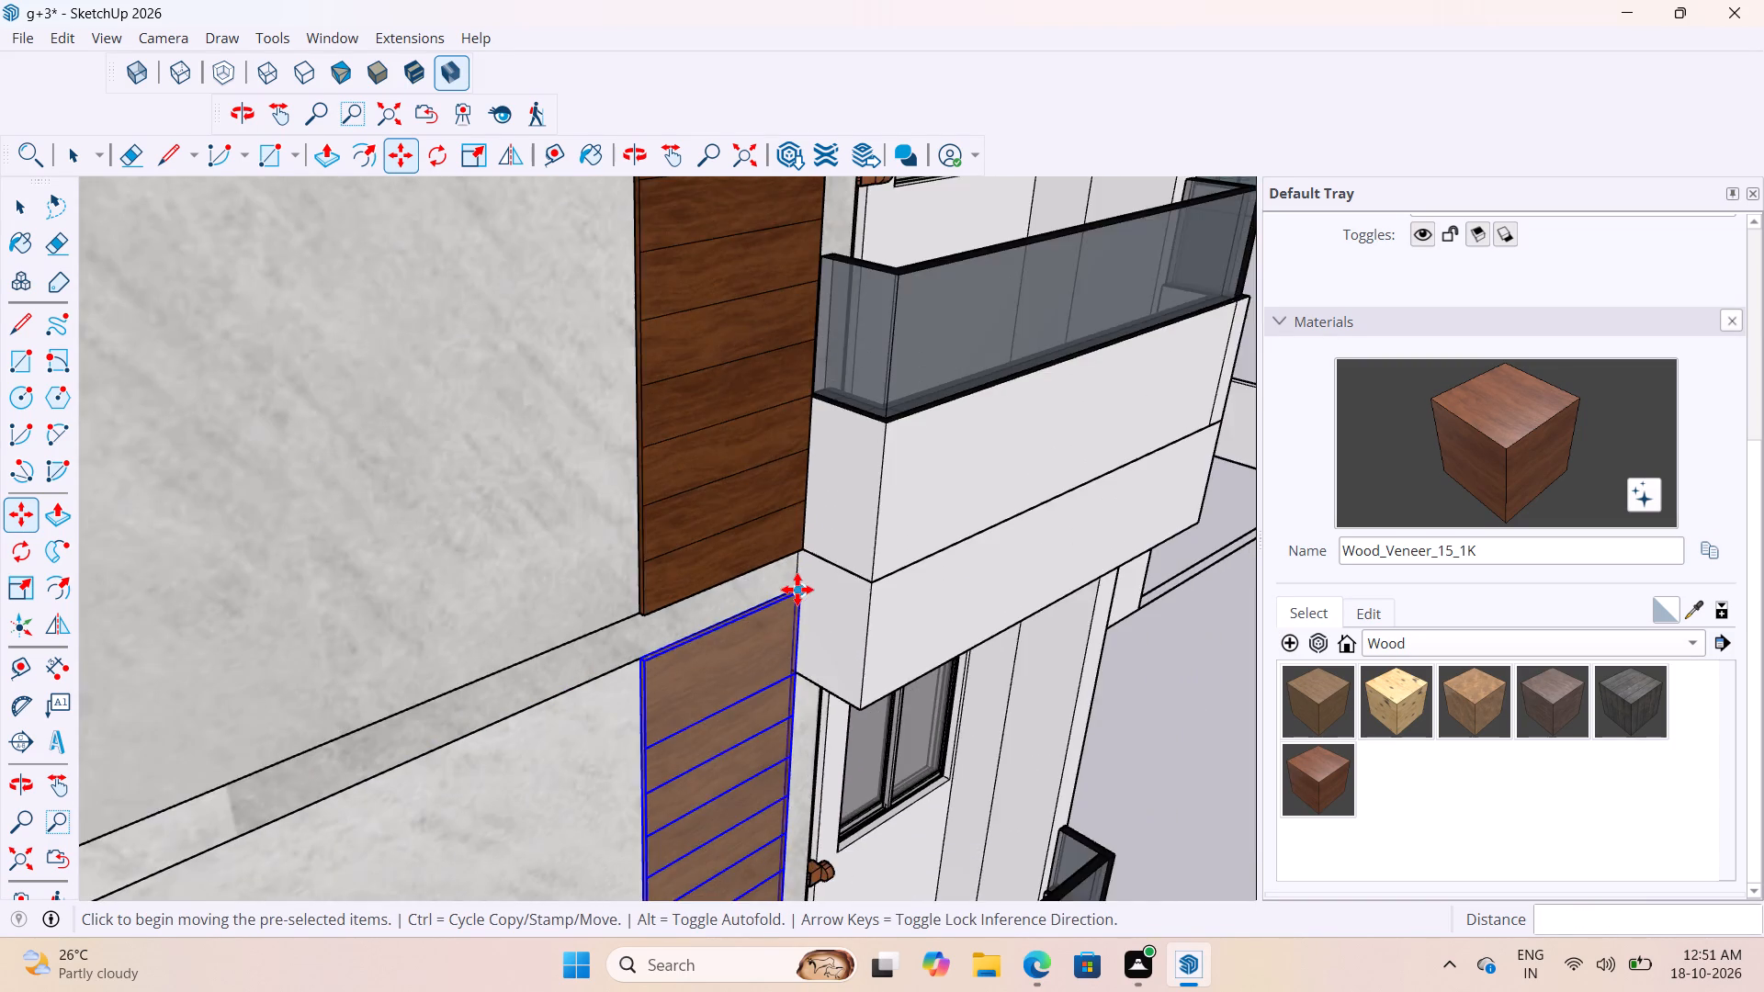
scroll(797, 590, "down", 5)
scroll(793, 590, "down", 17)
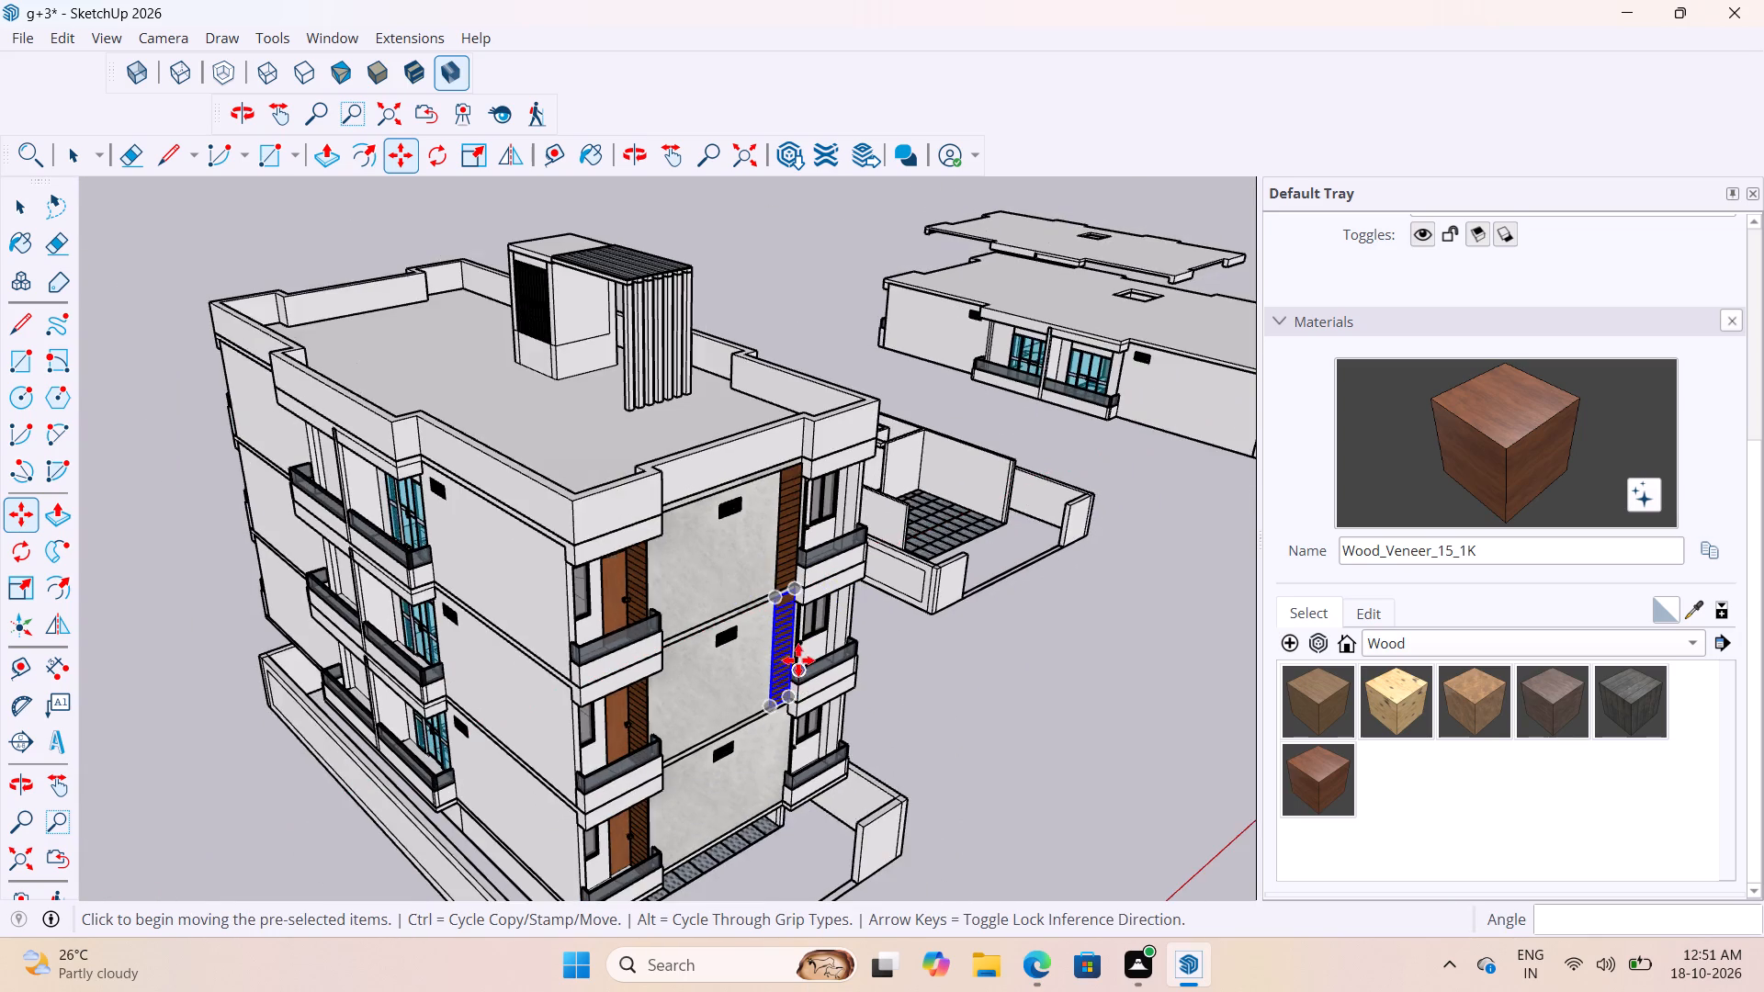
scroll(797, 640, "up", 20)
scroll(797, 640, "up", 12)
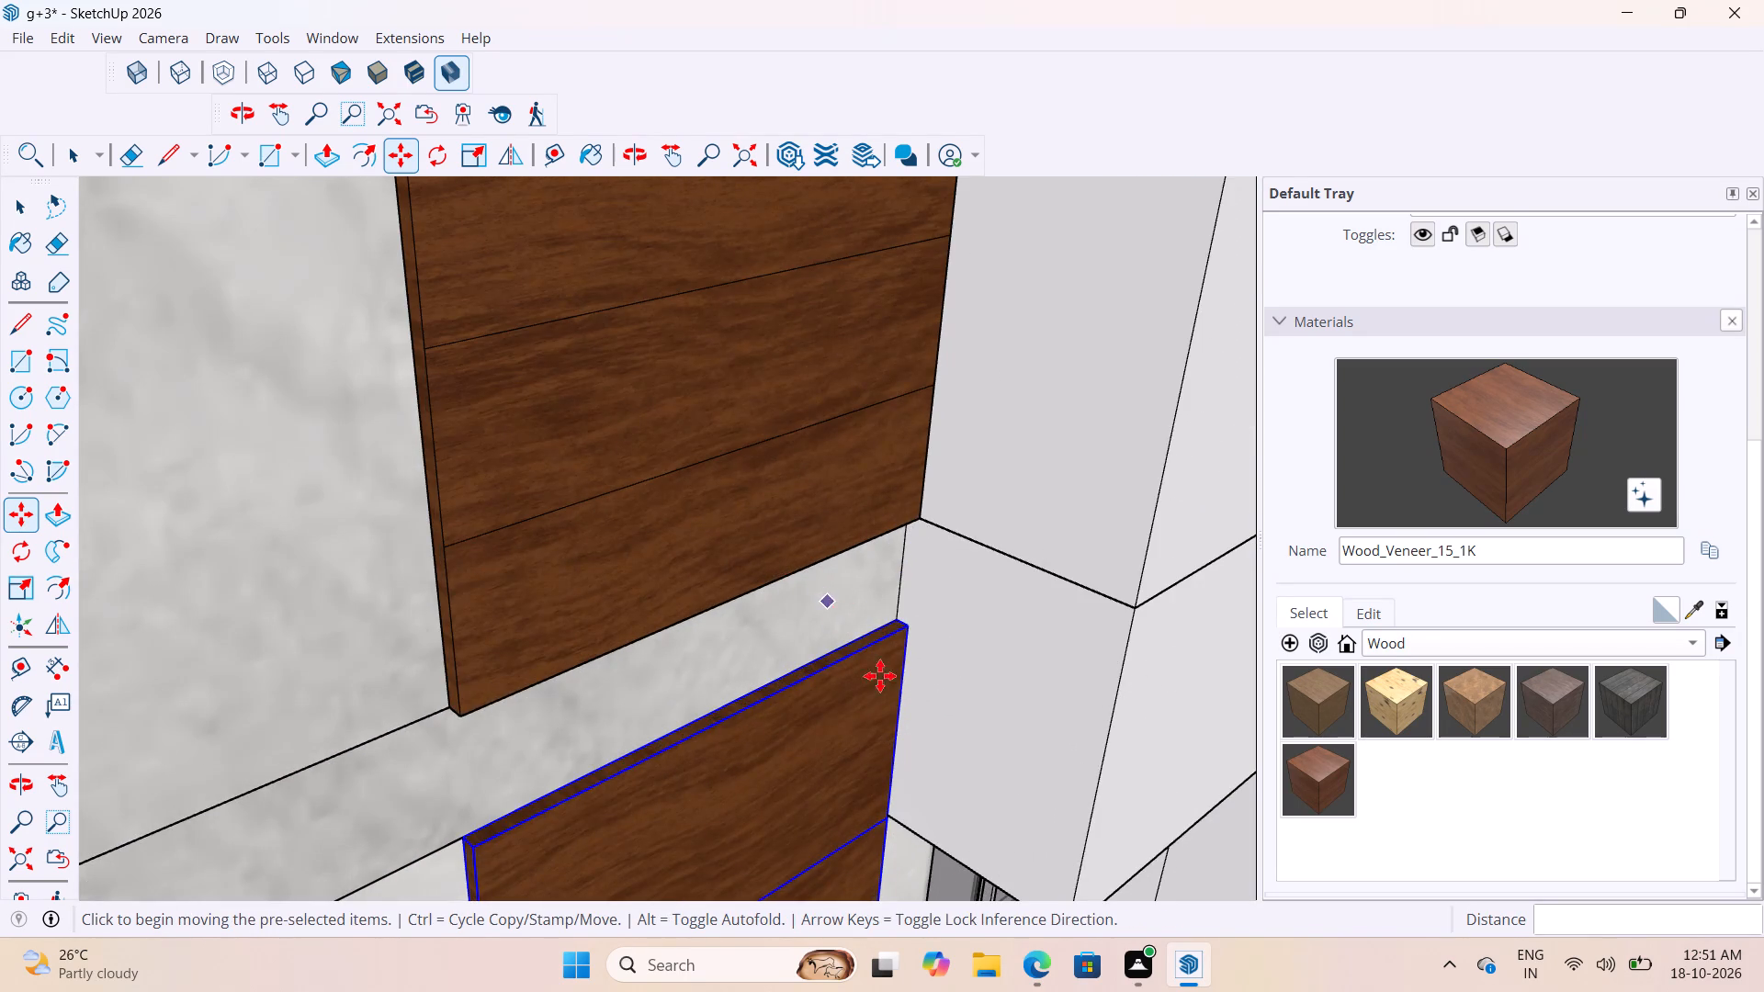
scroll(888, 643, "up", 4)
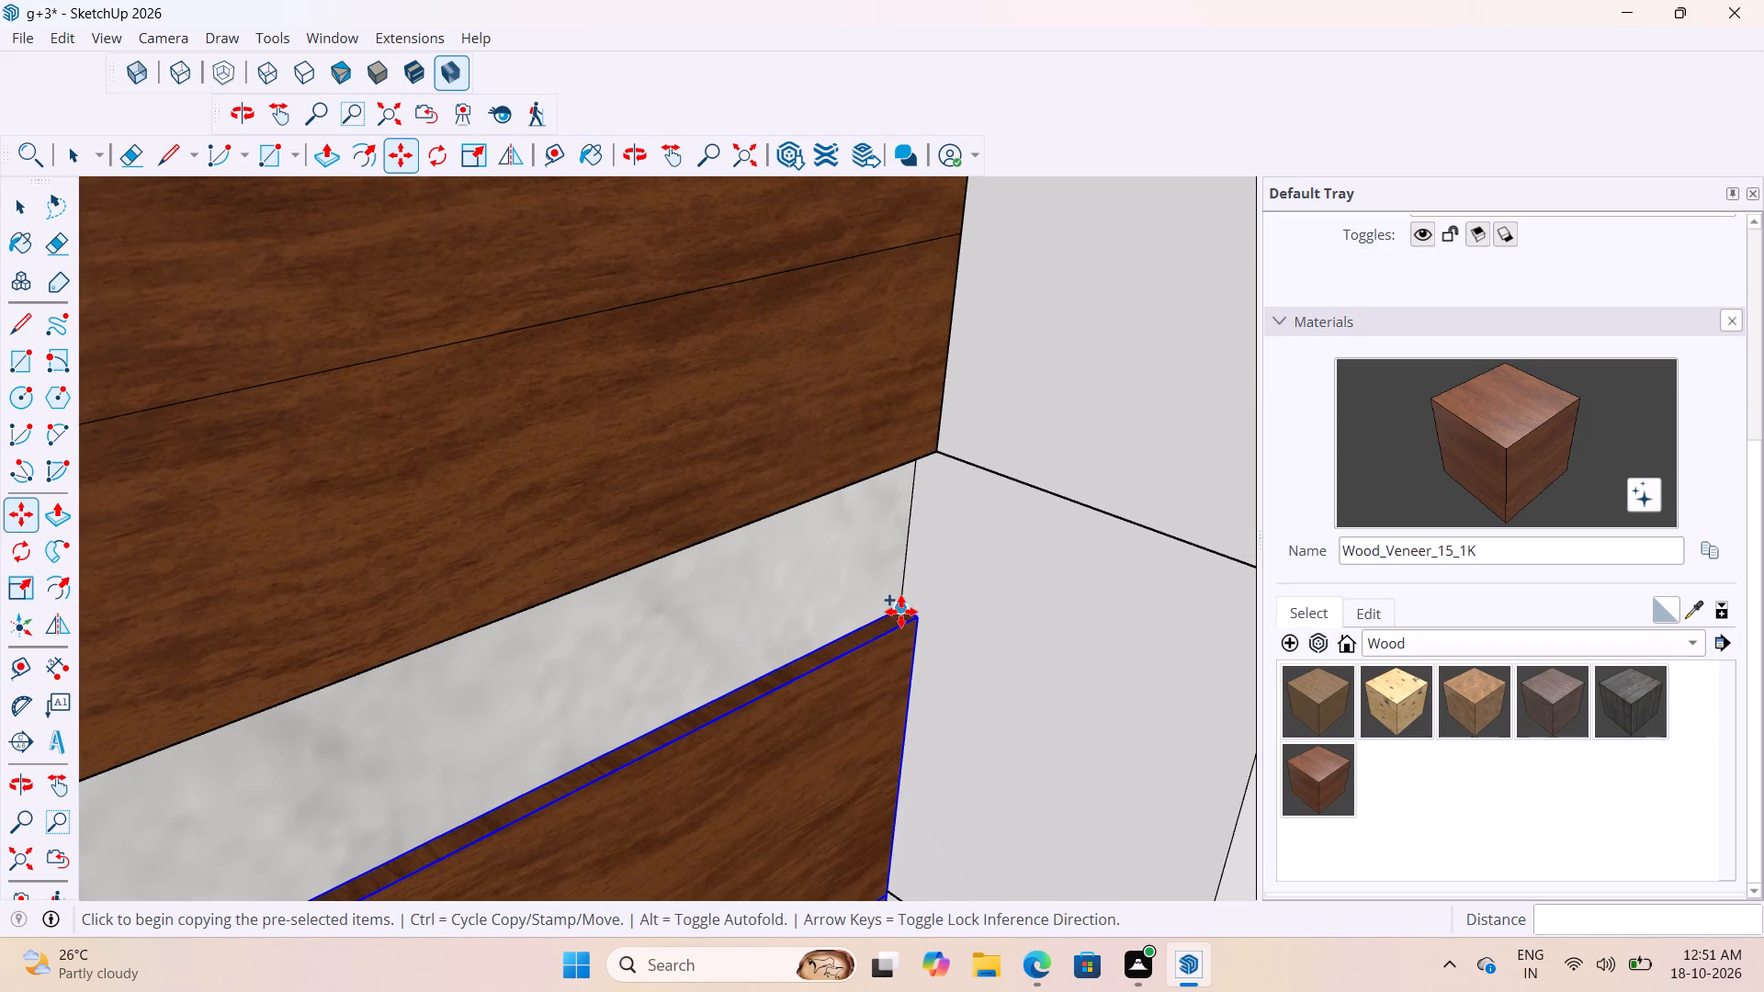
left_click(901, 612)
scroll(876, 654, "down", 20)
scroll(876, 654, "down", 11)
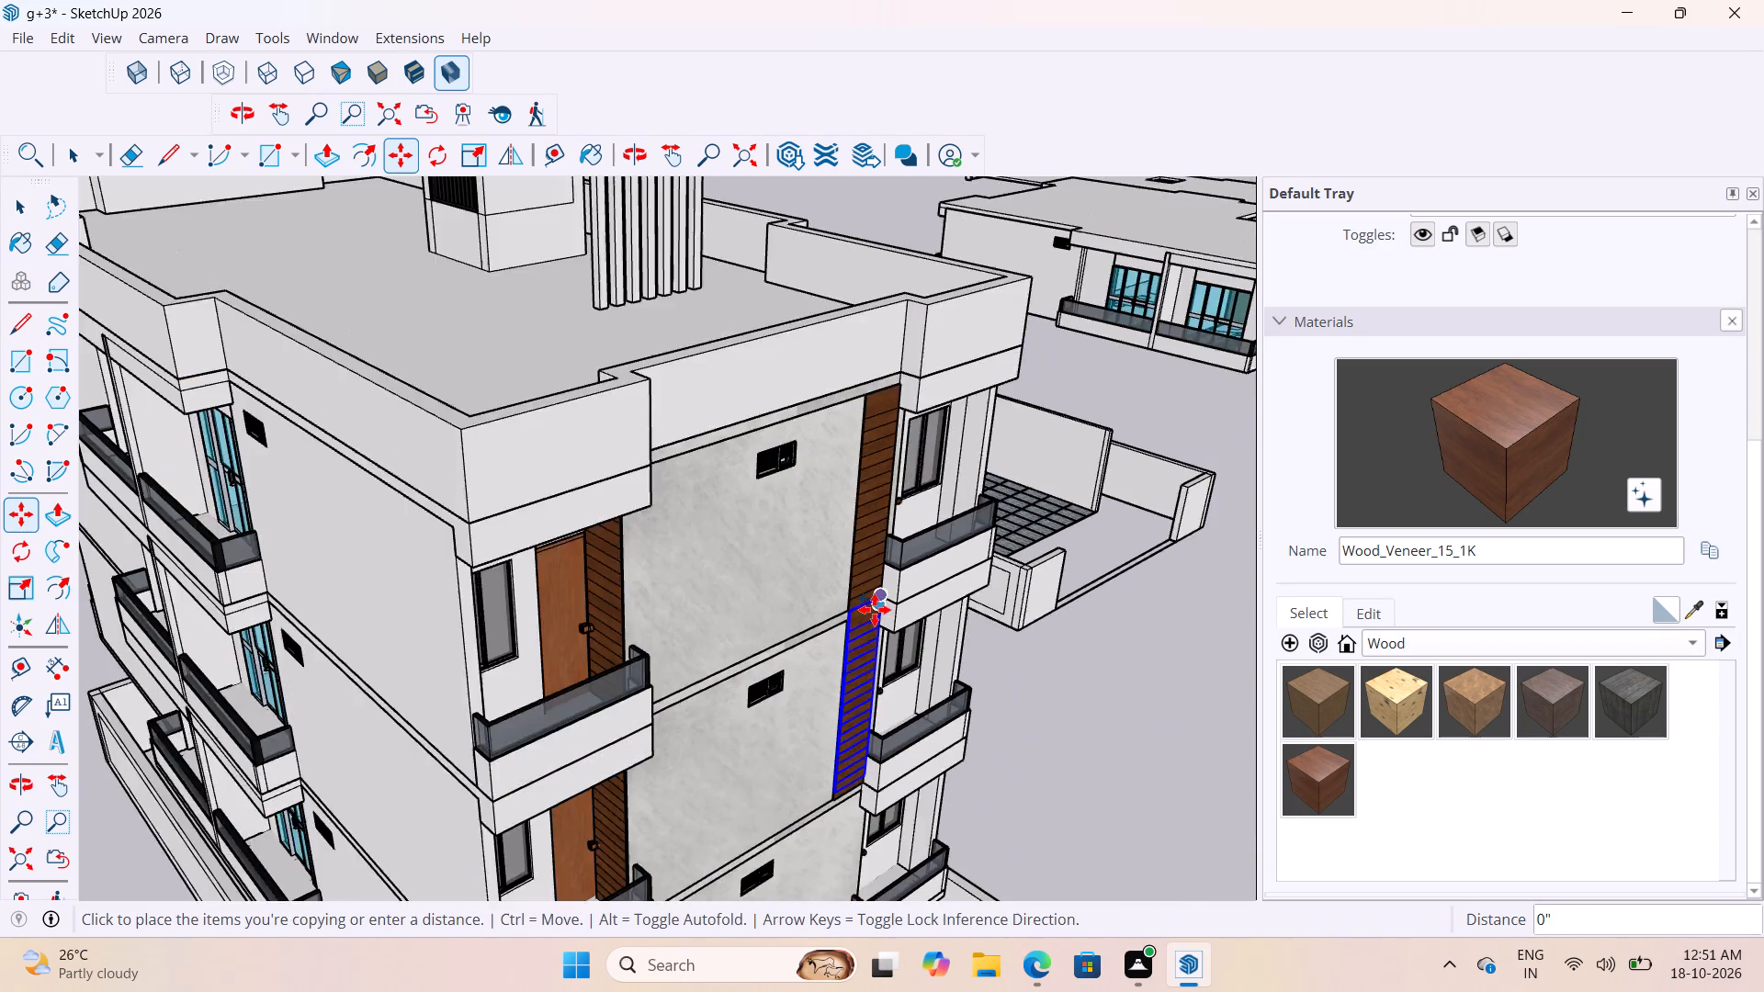
scroll(875, 610, "down", 7)
scroll(871, 758, "up", 12)
middle_click_drag(857, 708, 836, 631)
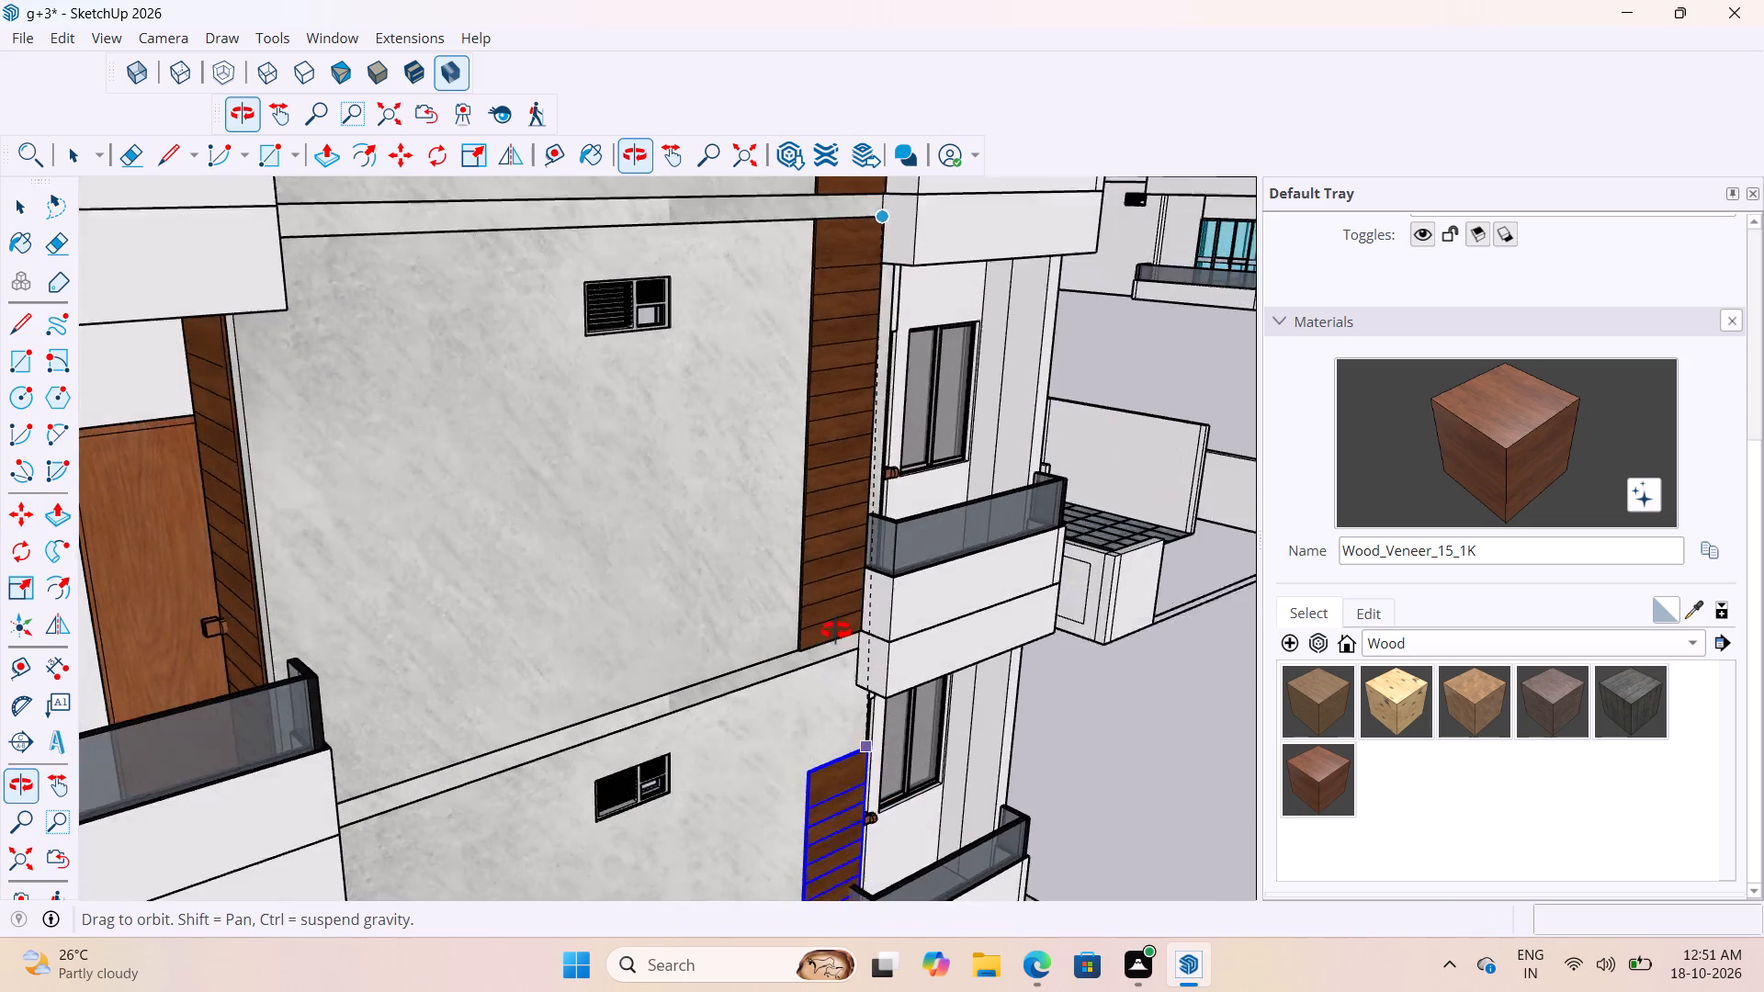
middle_click_drag(836, 631, 836, 630)
scroll(832, 707, "up", 16)
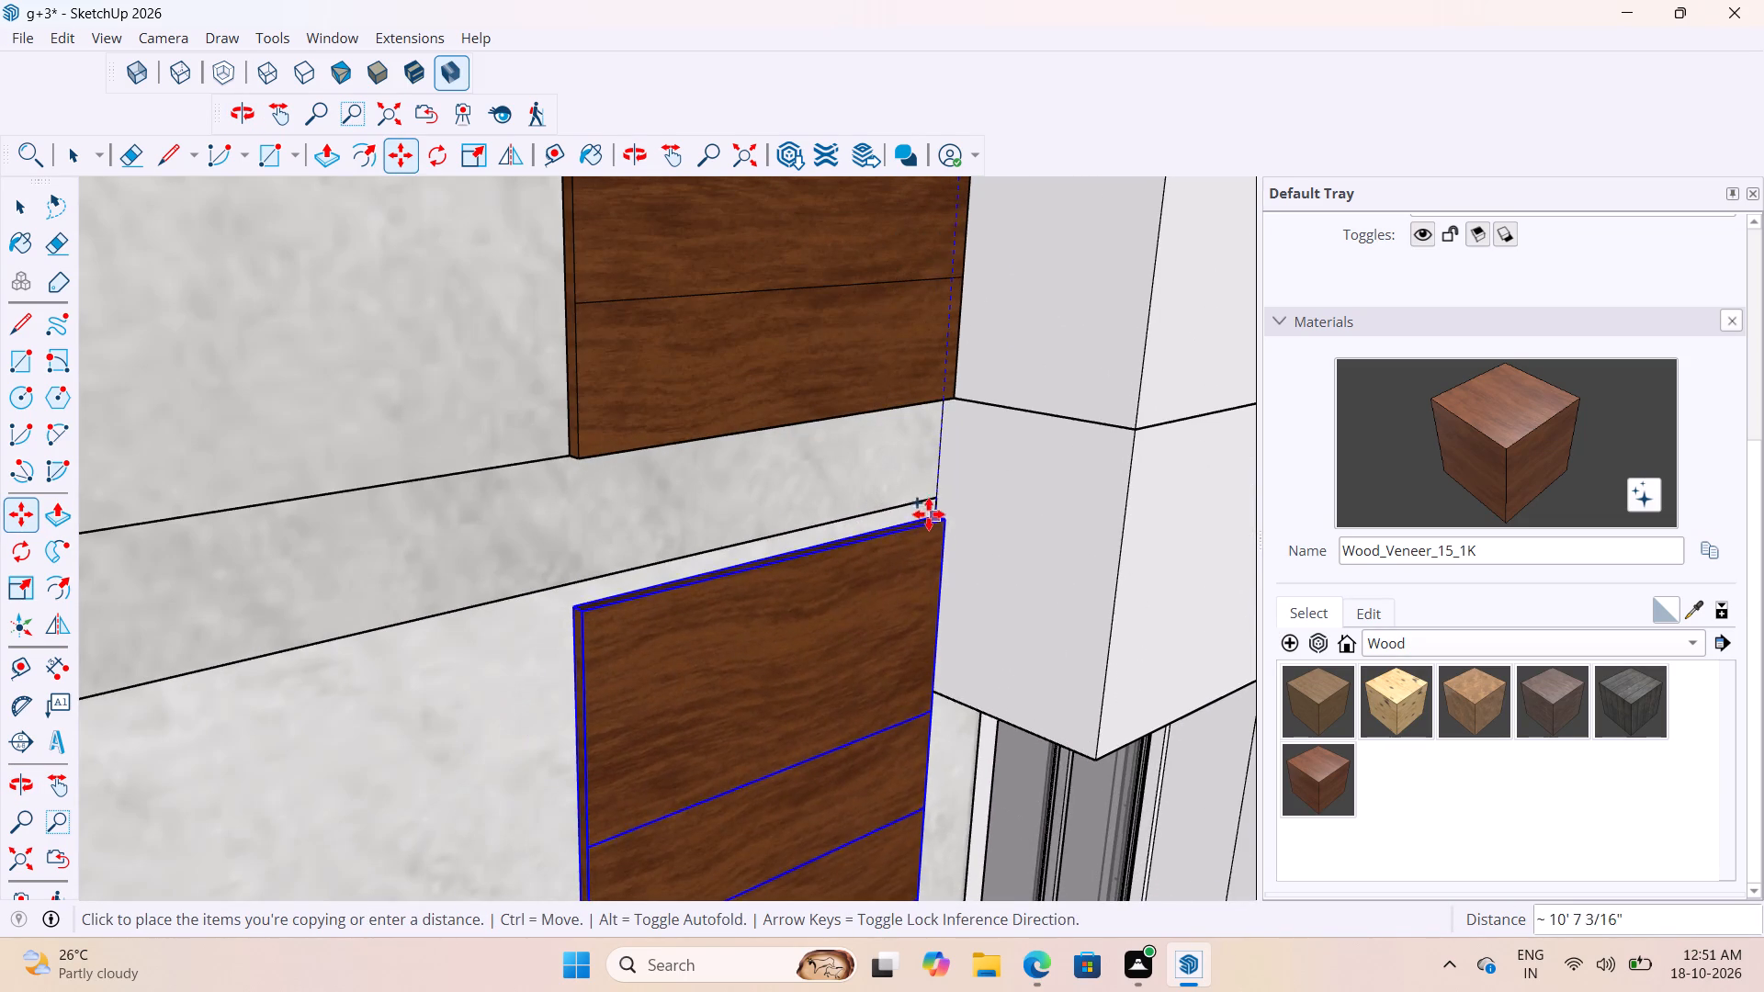
left_click(929, 505)
scroll(893, 472, "down", 10)
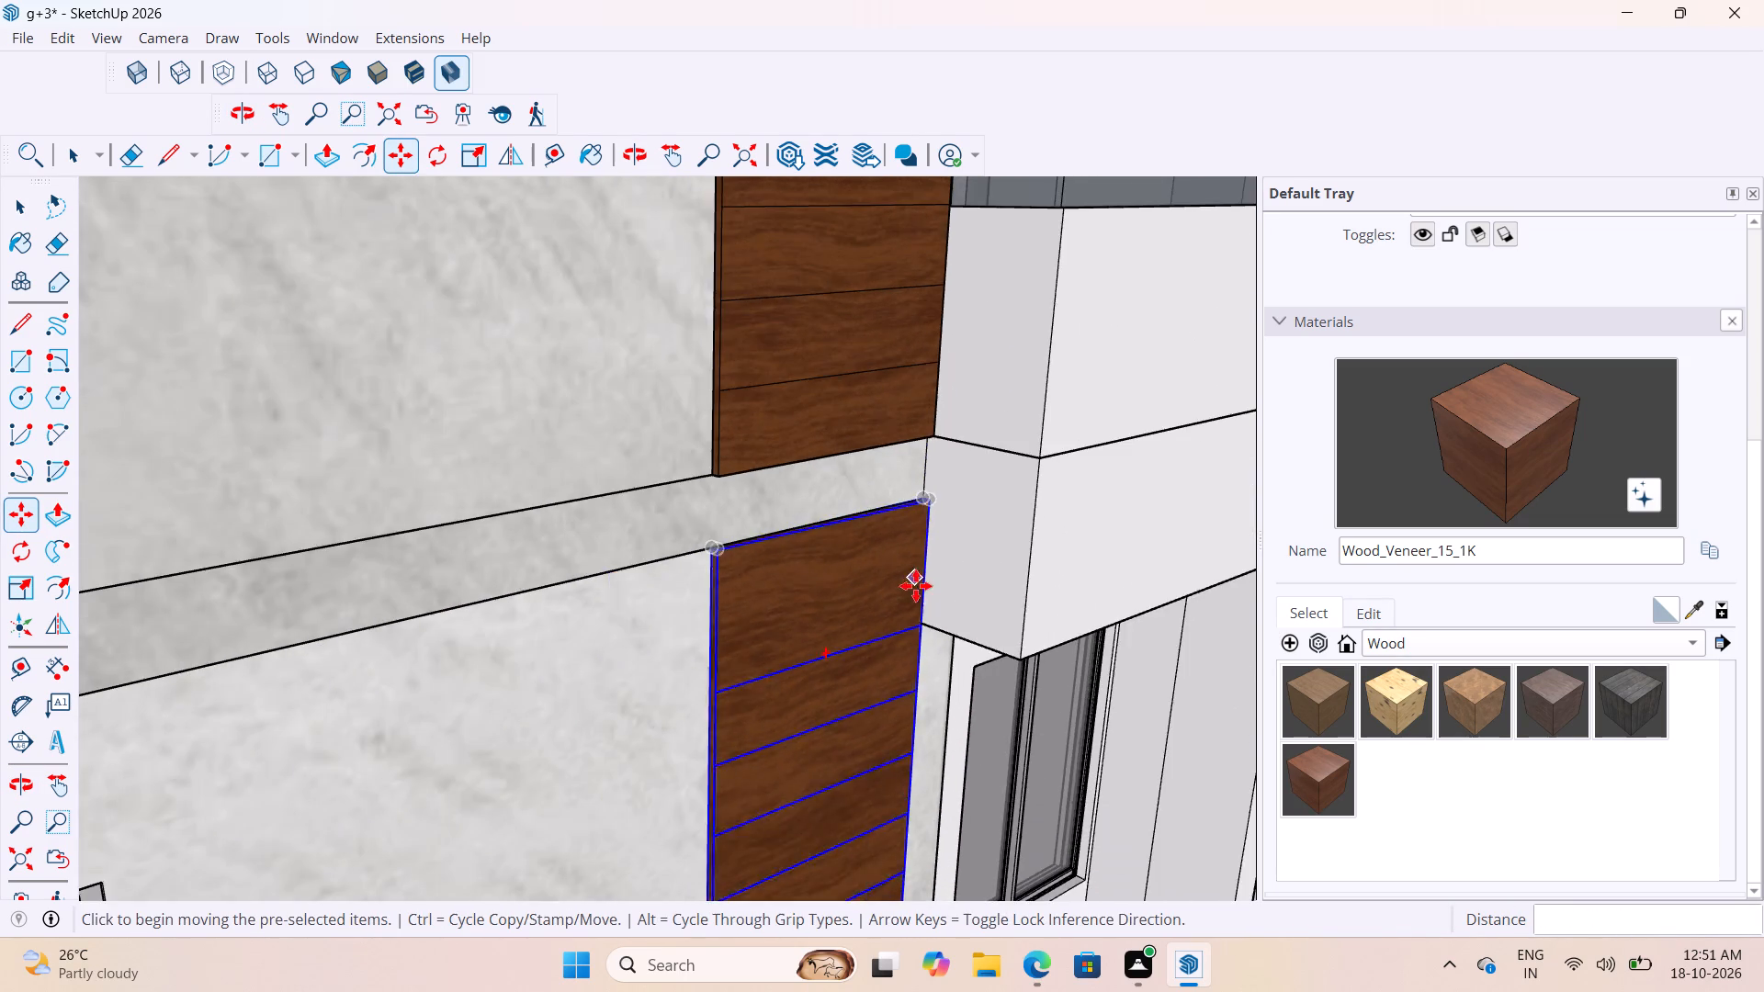
scroll(916, 586, "down", 20)
scroll(916, 586, "down", 7)
middle_click_drag(922, 604, 731, 615)
key("space")
left_click(885, 644)
Examine the wood slabs and marble end wall together with the balcony stacks and adjoining plain facades from several sides.
scroll(740, 591, "up", 8)
scroll(902, 543, "down", 4)
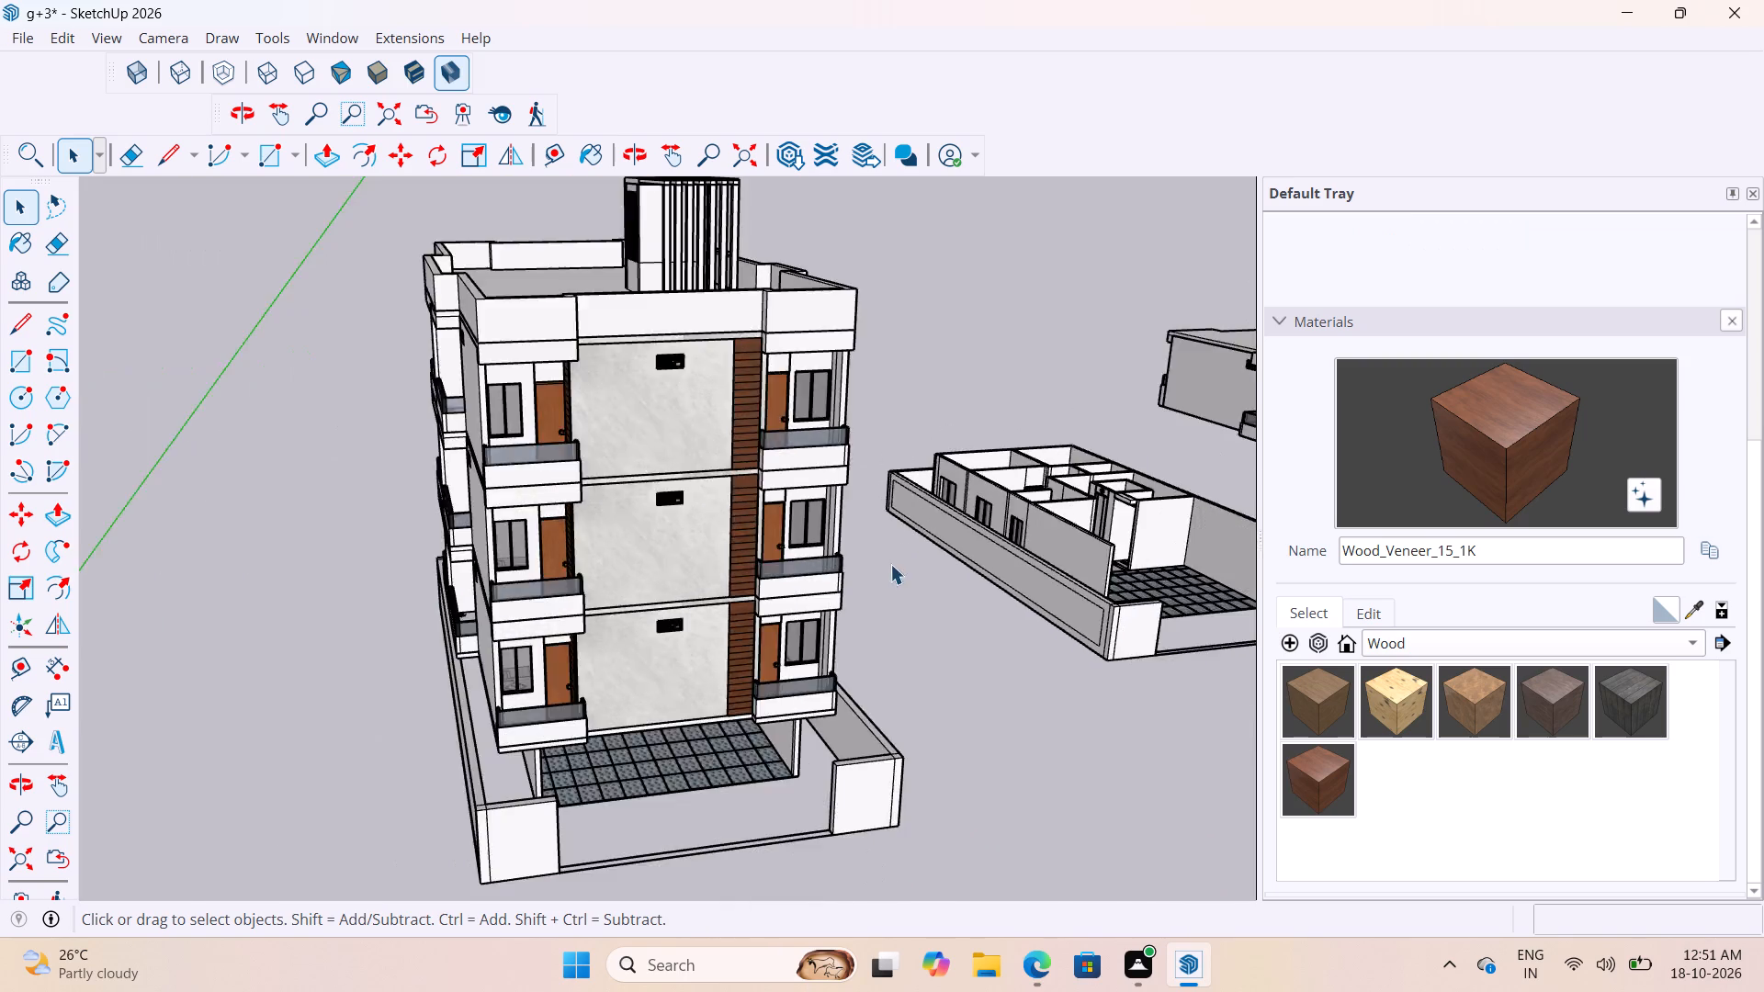
scroll(890, 564, "down", 7)
scroll(795, 528, "up", 1)
middle_click_drag(793, 525, 464, 539)
scroll(476, 549, "up", 13)
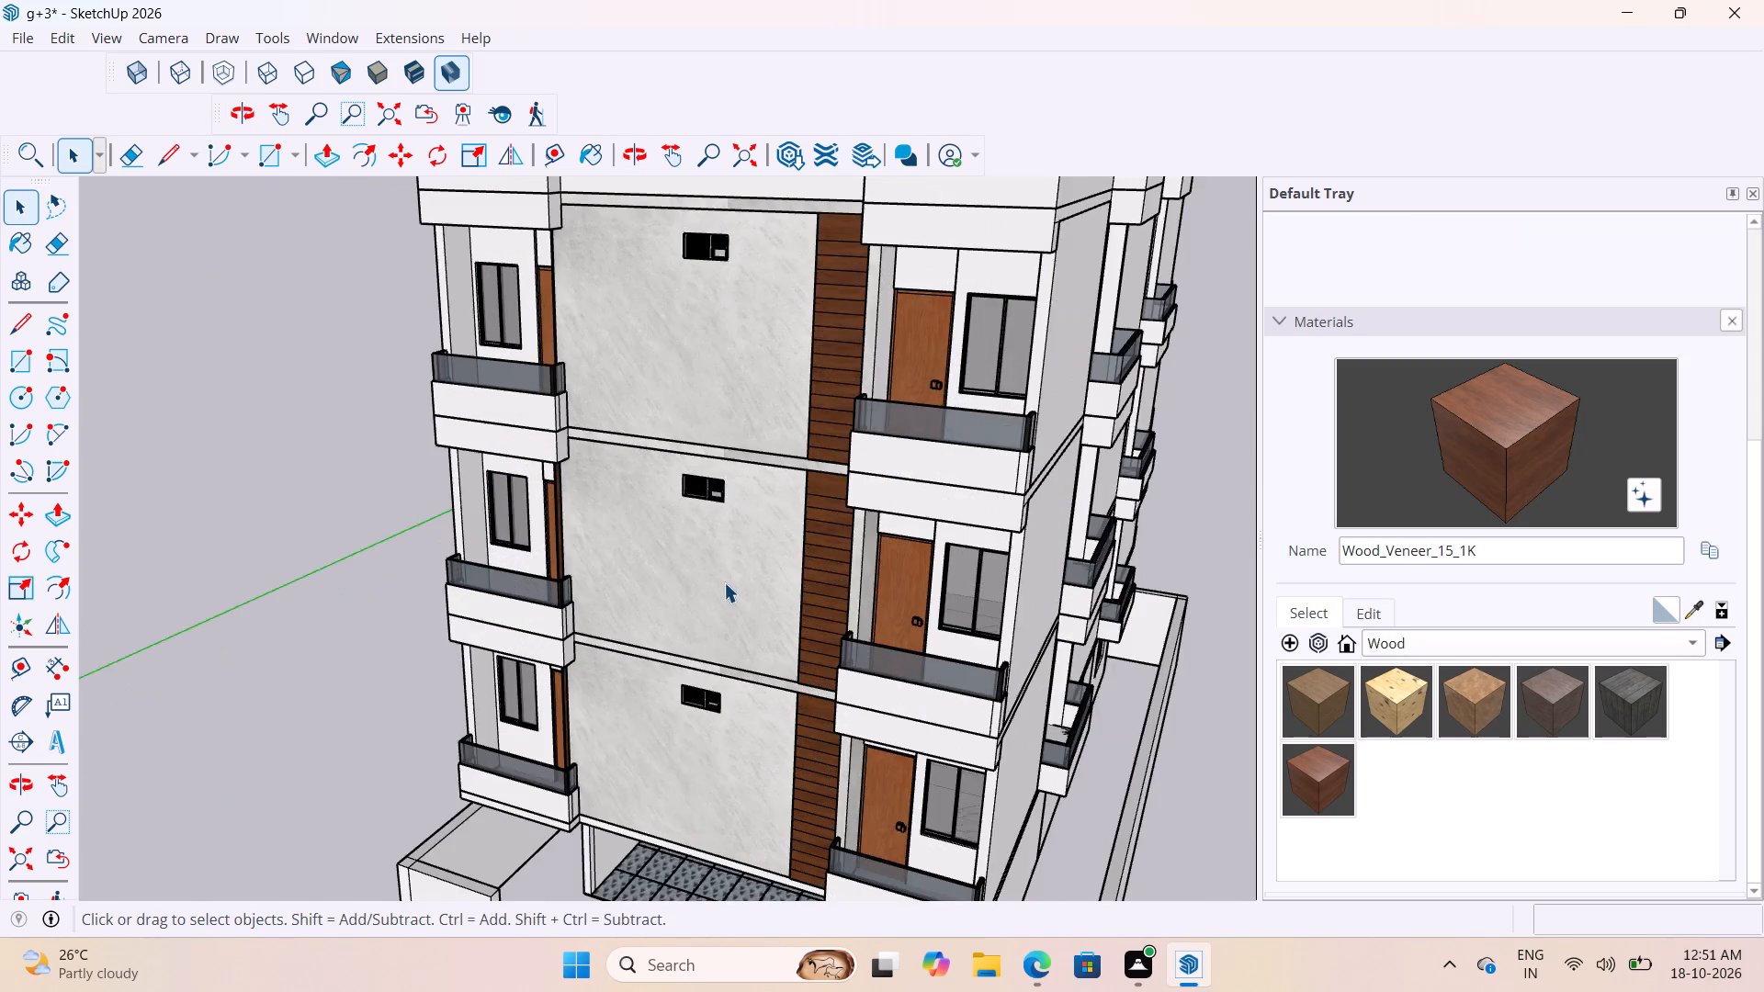
middle_click_drag(729, 579, 1238, 637)
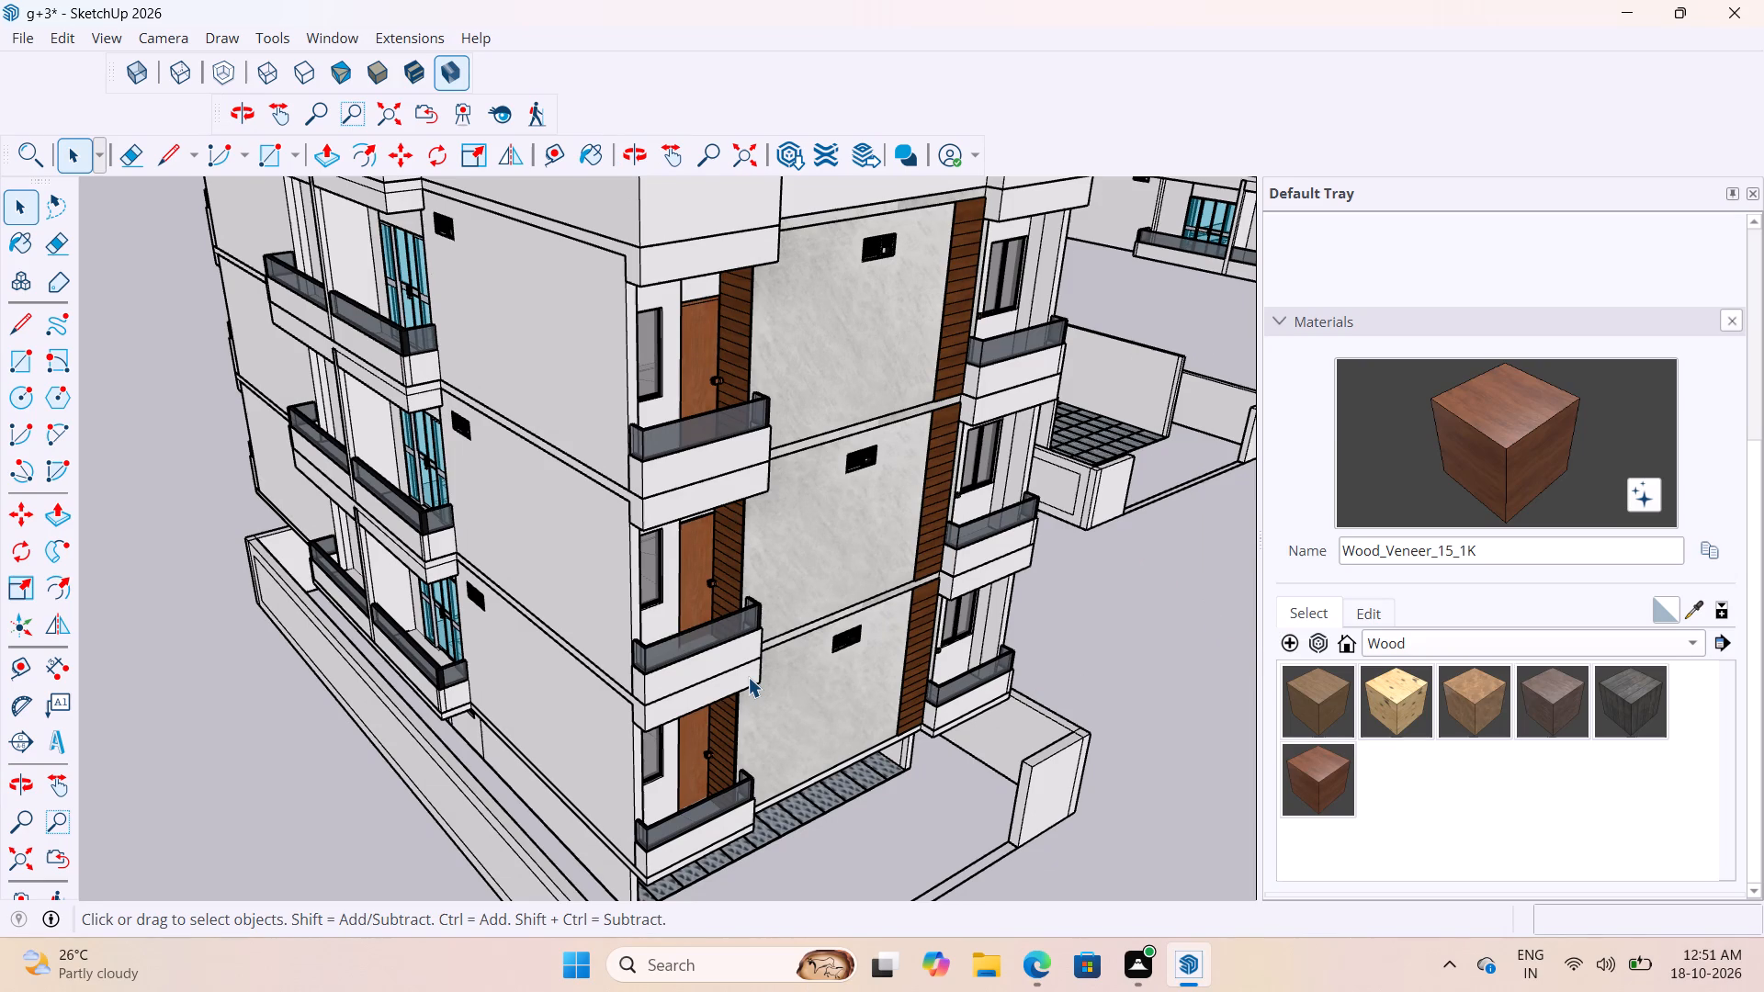
scroll(850, 721, "down", 5)
middle_click_drag(942, 817, 735, 798)
scroll(521, 415, "up", 4)
middle_click_drag(527, 423, 677, 410)
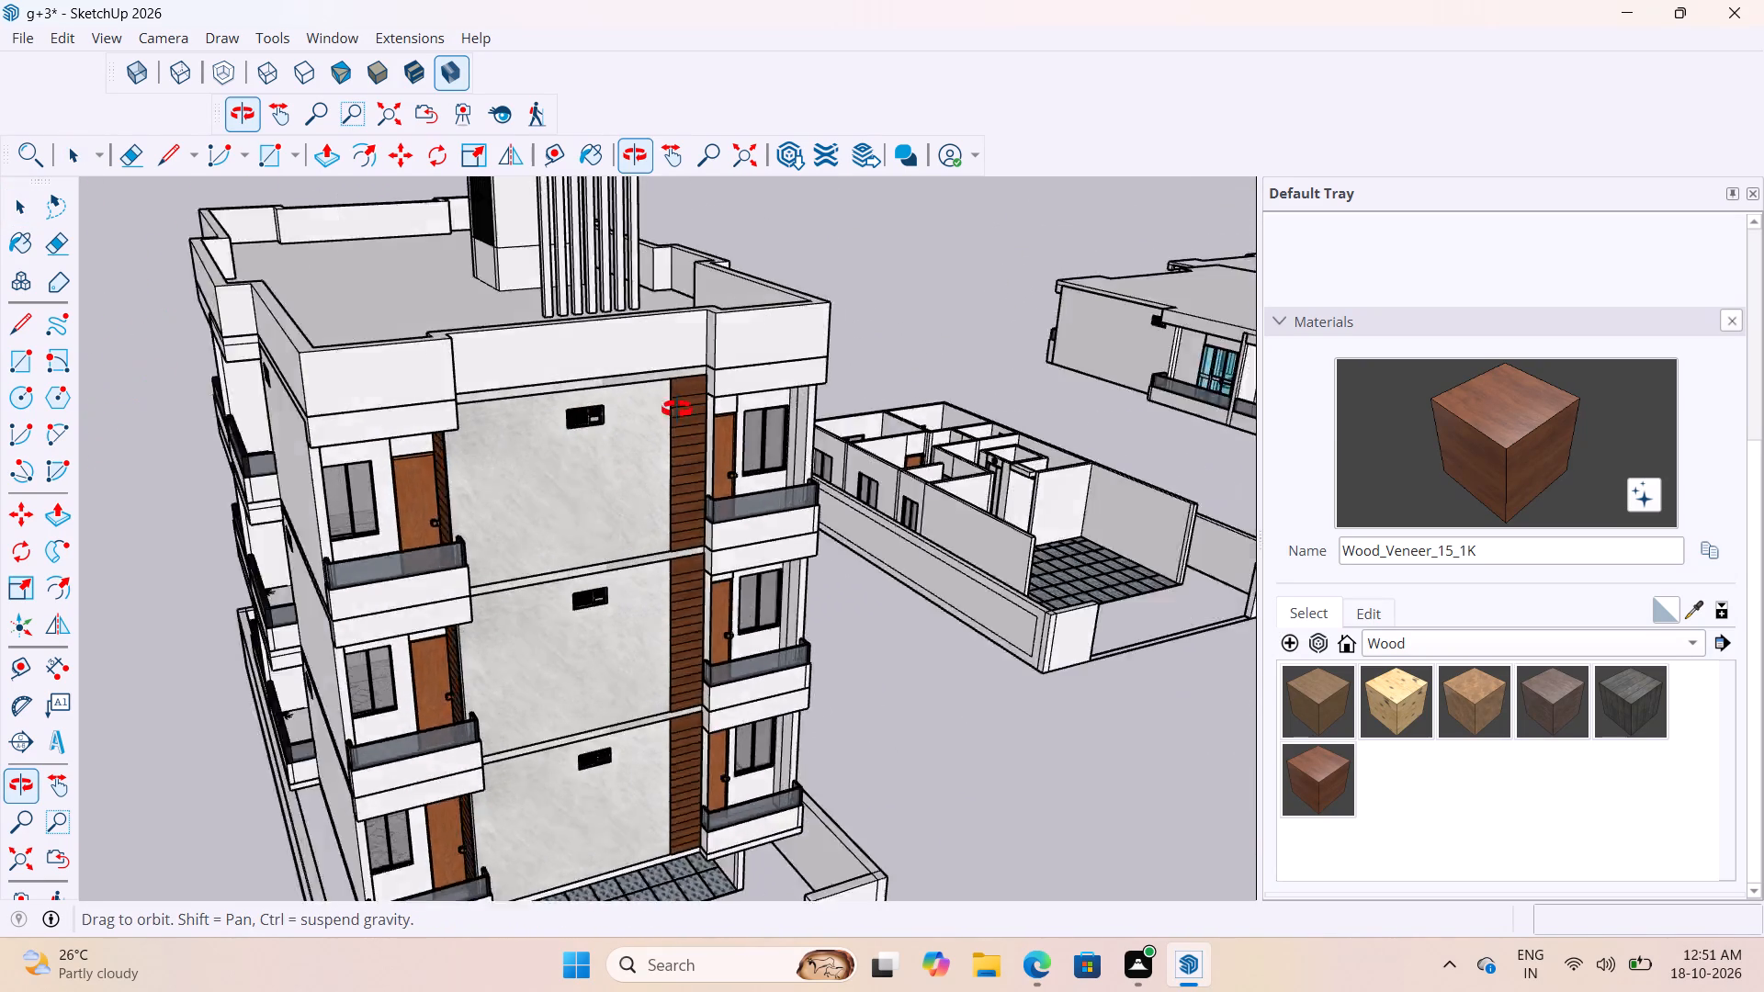
middle_click_drag(677, 410, 922, 463)
scroll(780, 558, "down", 5)
scroll(582, 317, "up", 2)
scroll(566, 316, "down", 5)
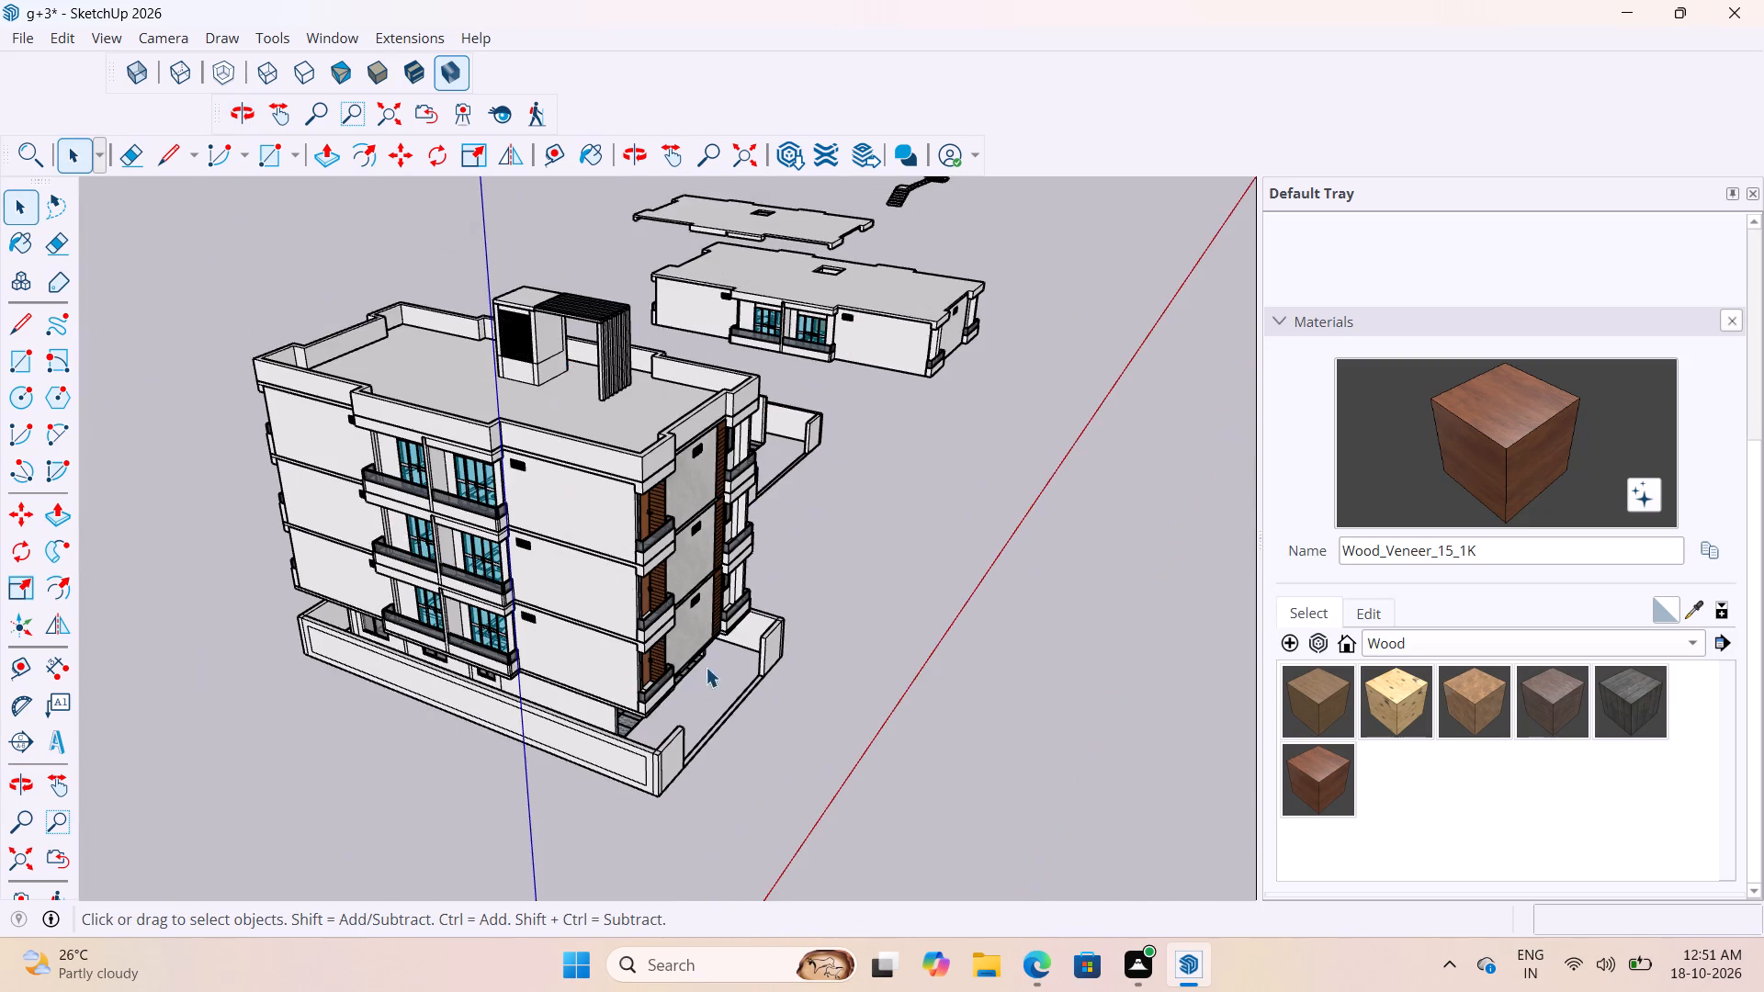
middle_click_drag(695, 628, 564, 623)
scroll(474, 480, "up", 13)
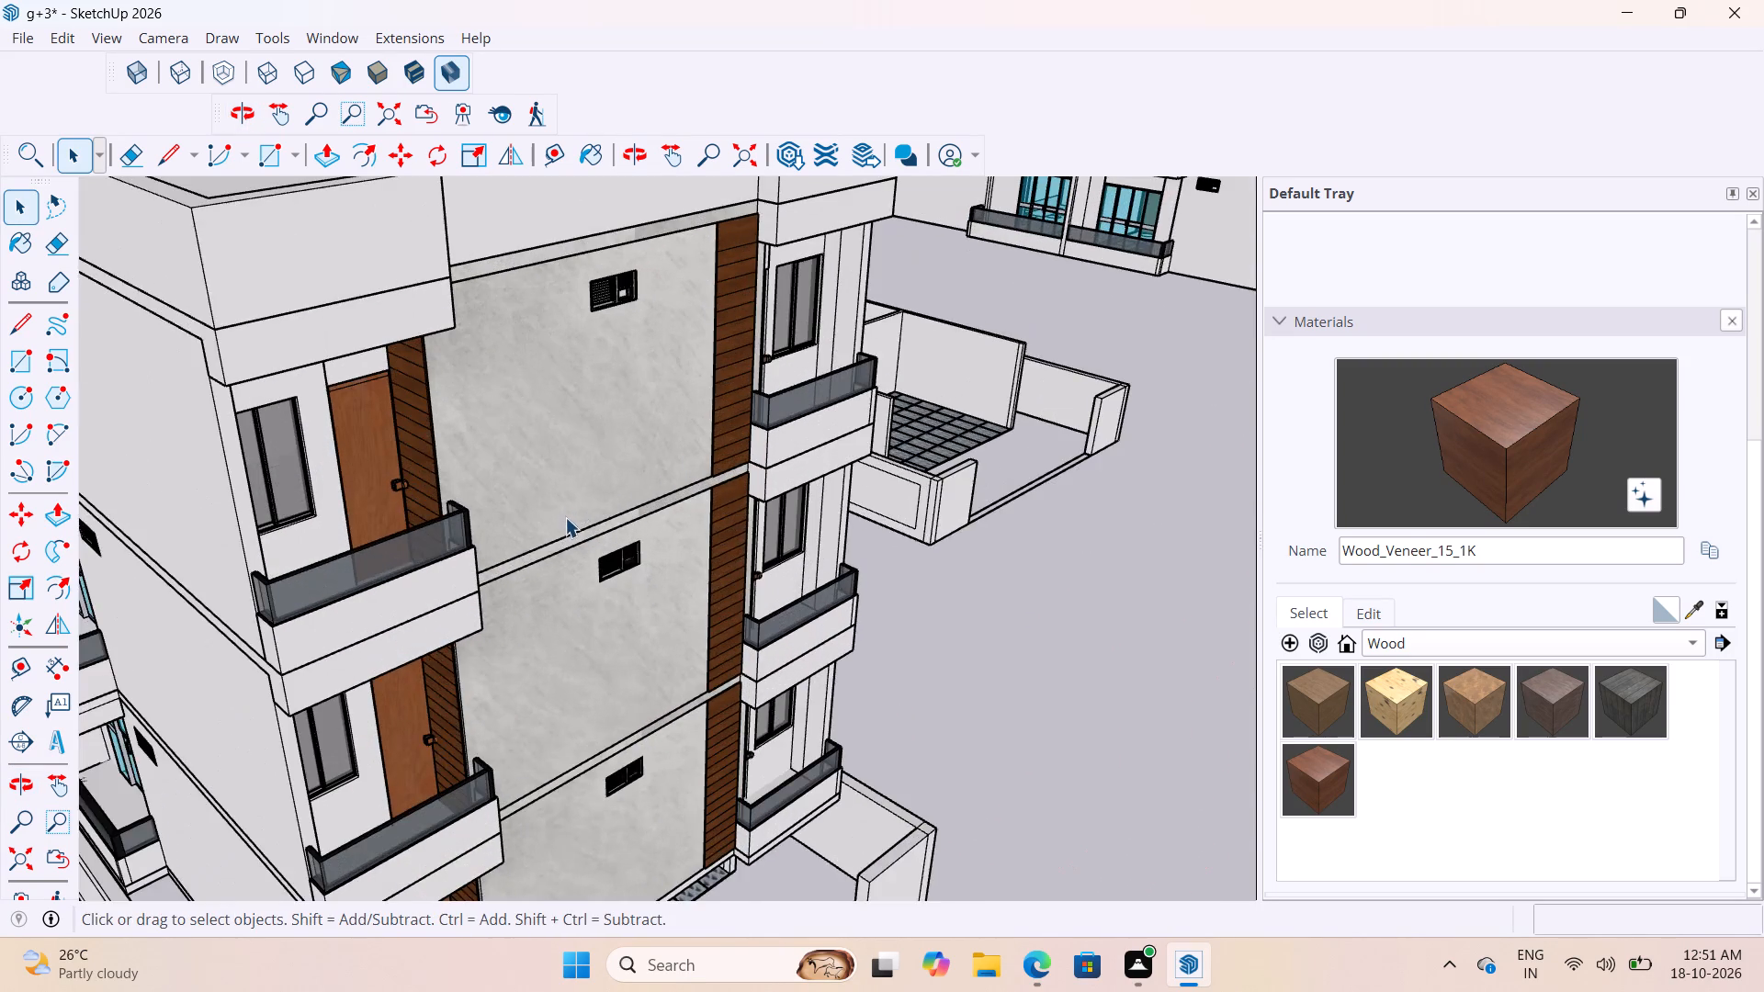
middle_click_drag(565, 517, 17, 581)
scroll(746, 516, "down", 2)
scroll(746, 516, "up", 1)
scroll(747, 517, "down", 2)
middle_click_drag(492, 577, 280, 632)
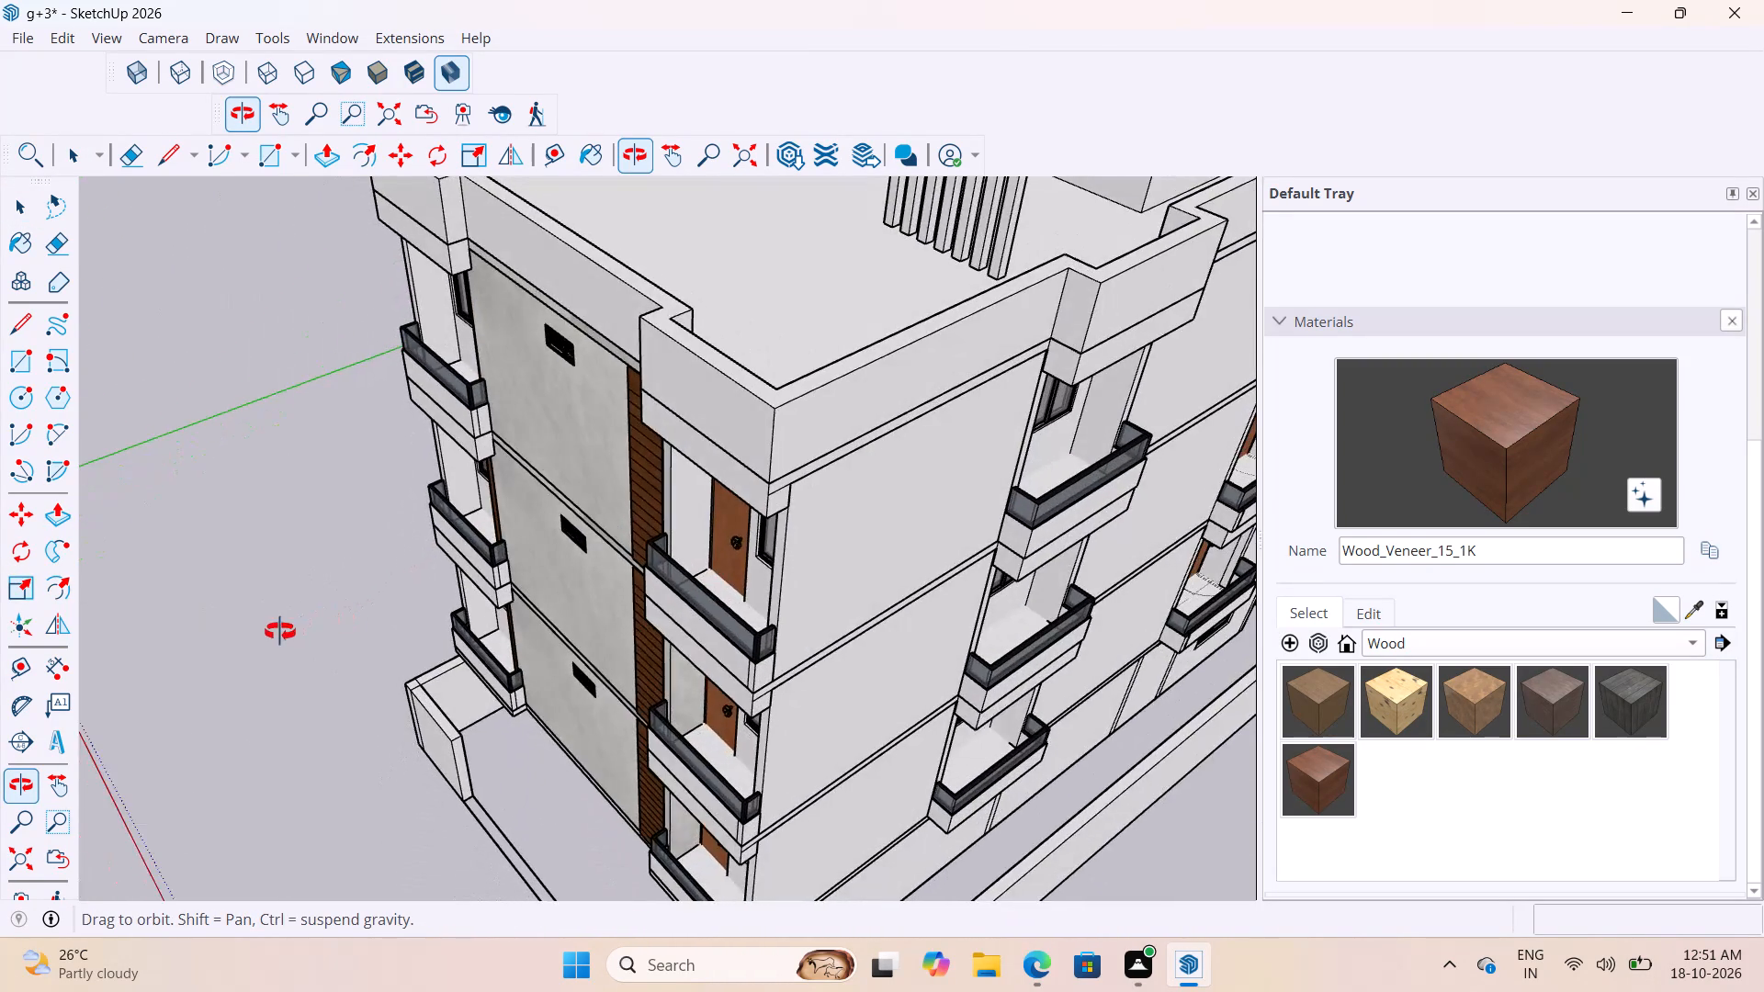
middle_click_drag(280, 632, 1151, 455)
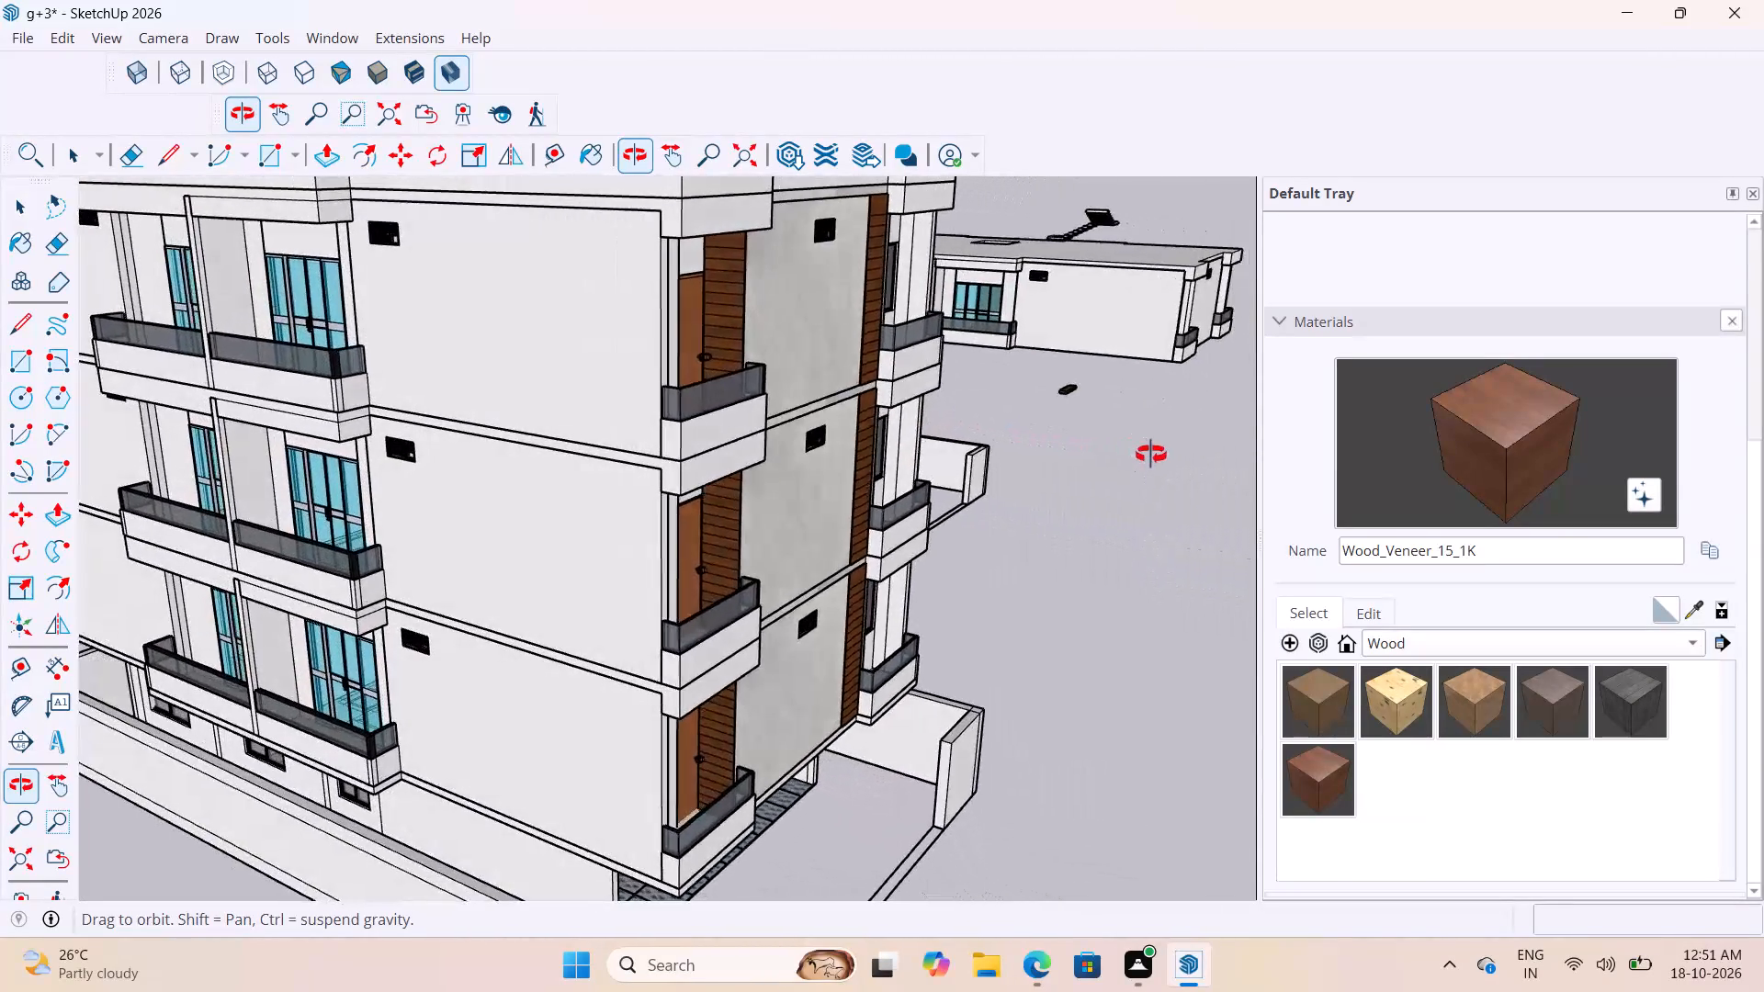
middle_click_drag(1151, 455, 300, 528)
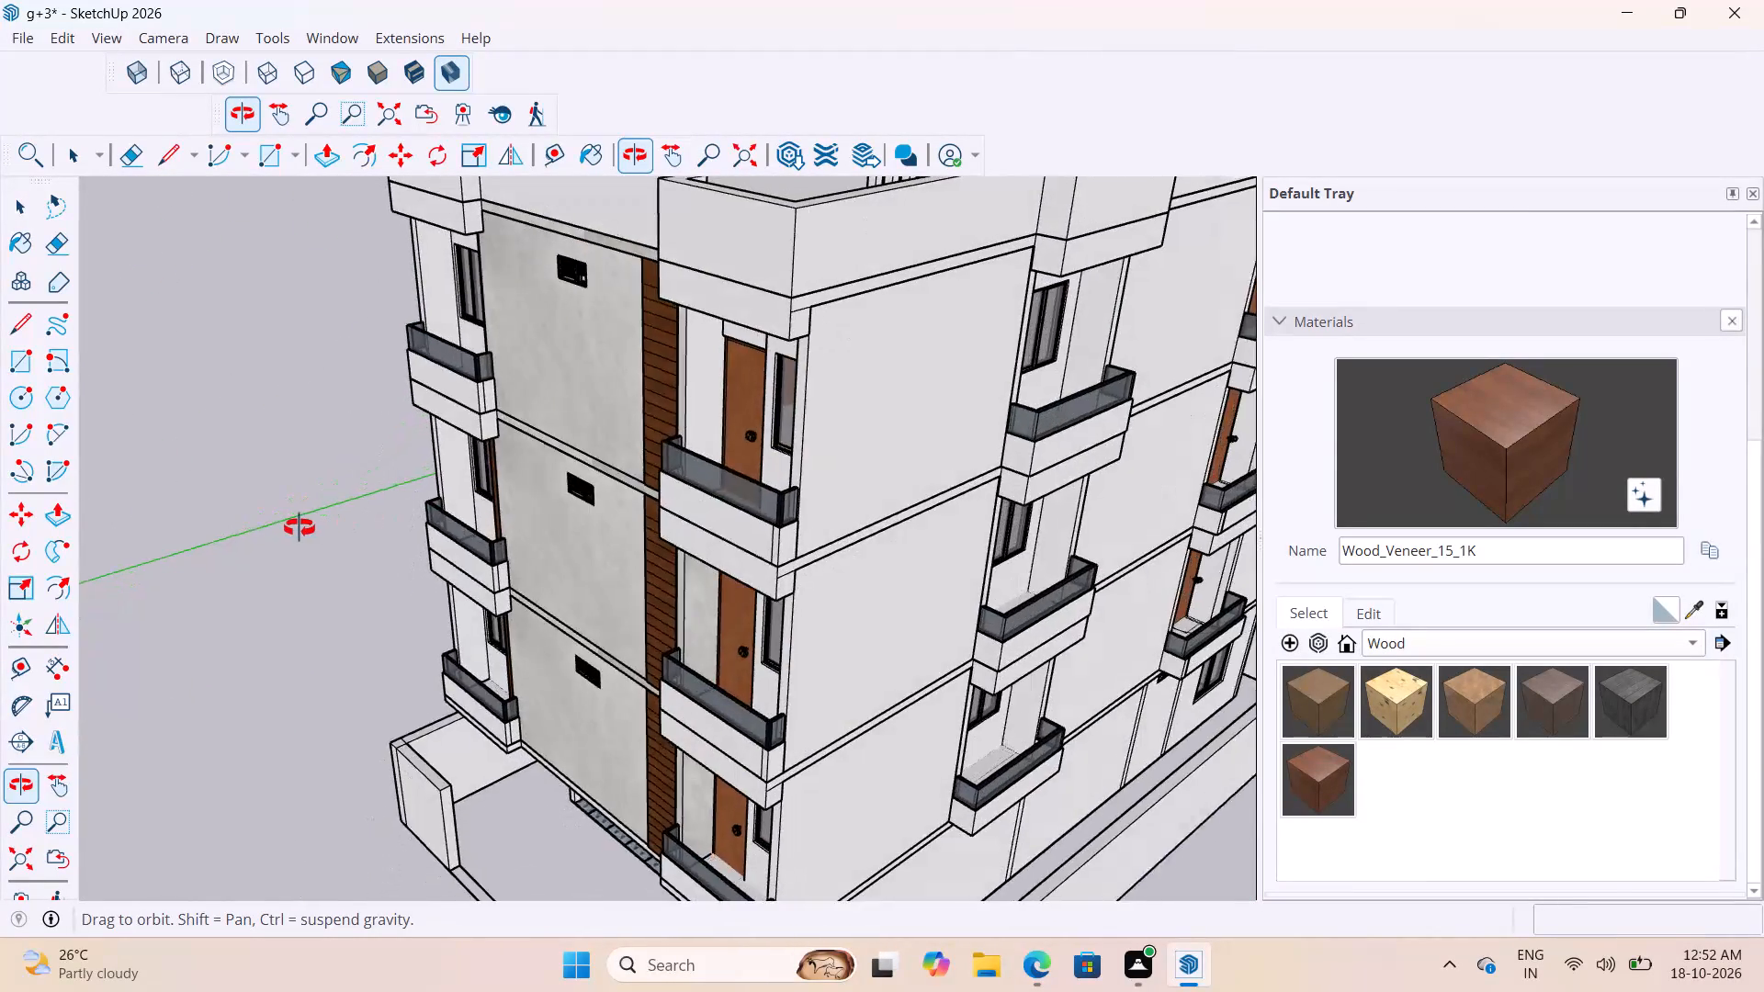
middle_click_drag(300, 528, 464, 522)
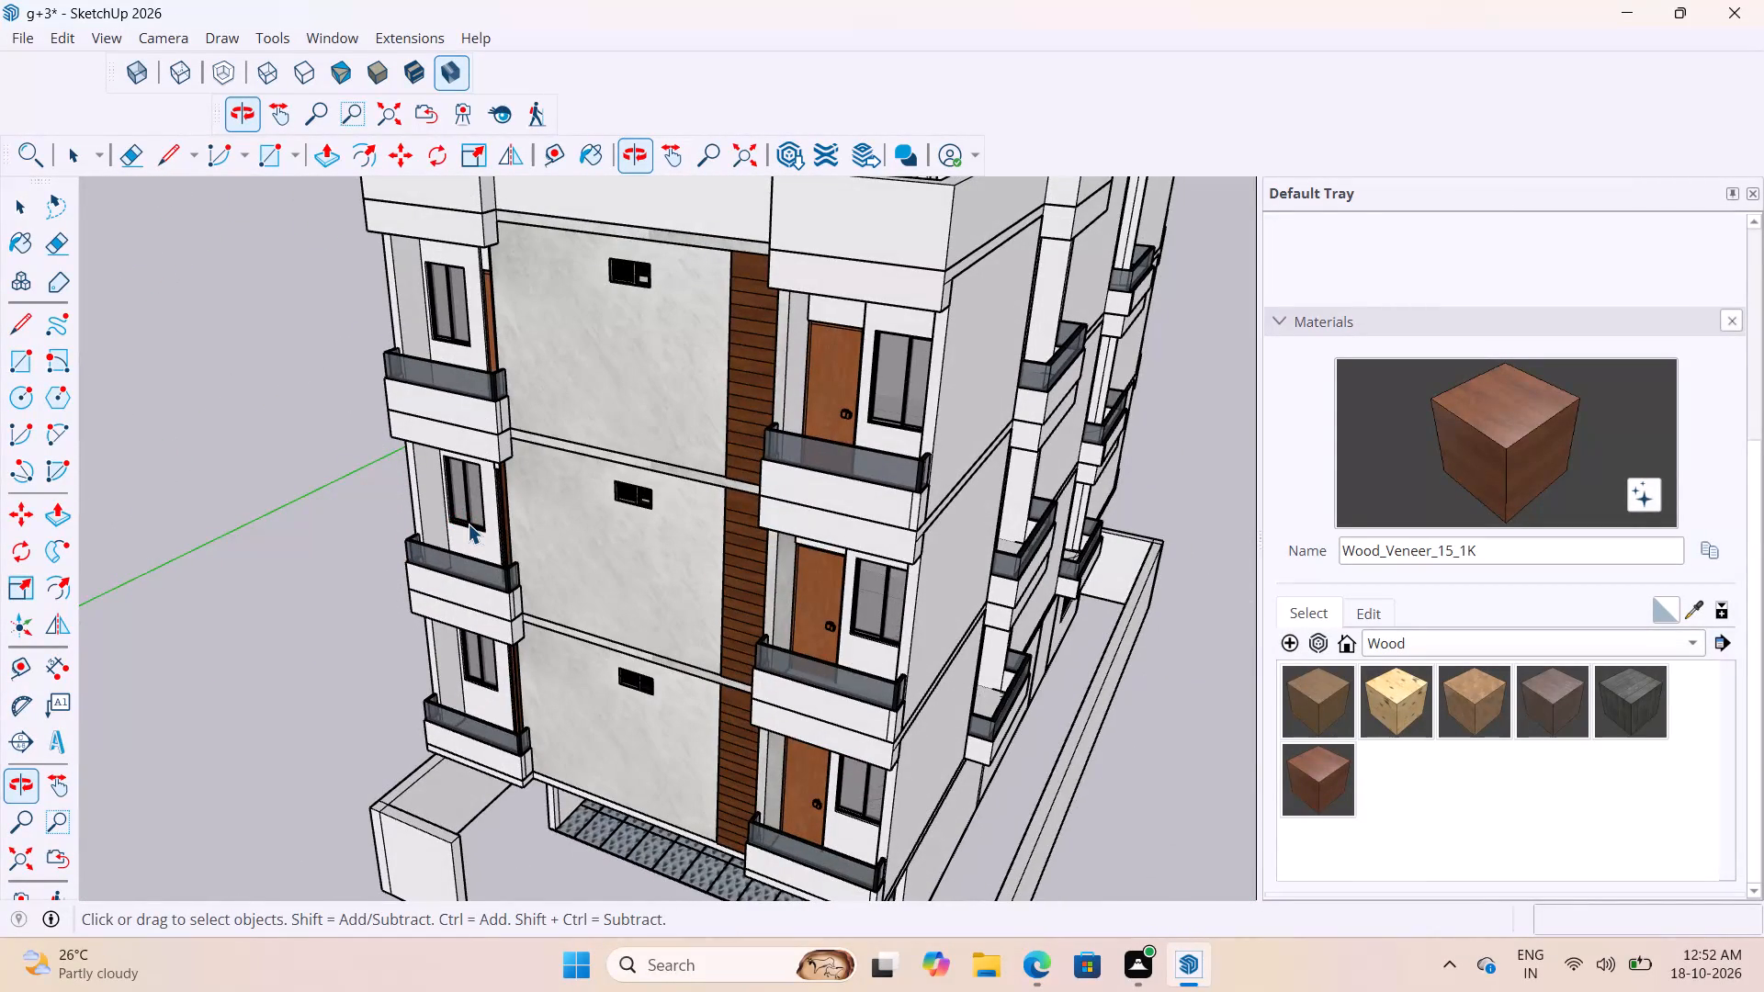
scroll(782, 634, "down", 4)
middle_click_drag(797, 581, 1285, 542)
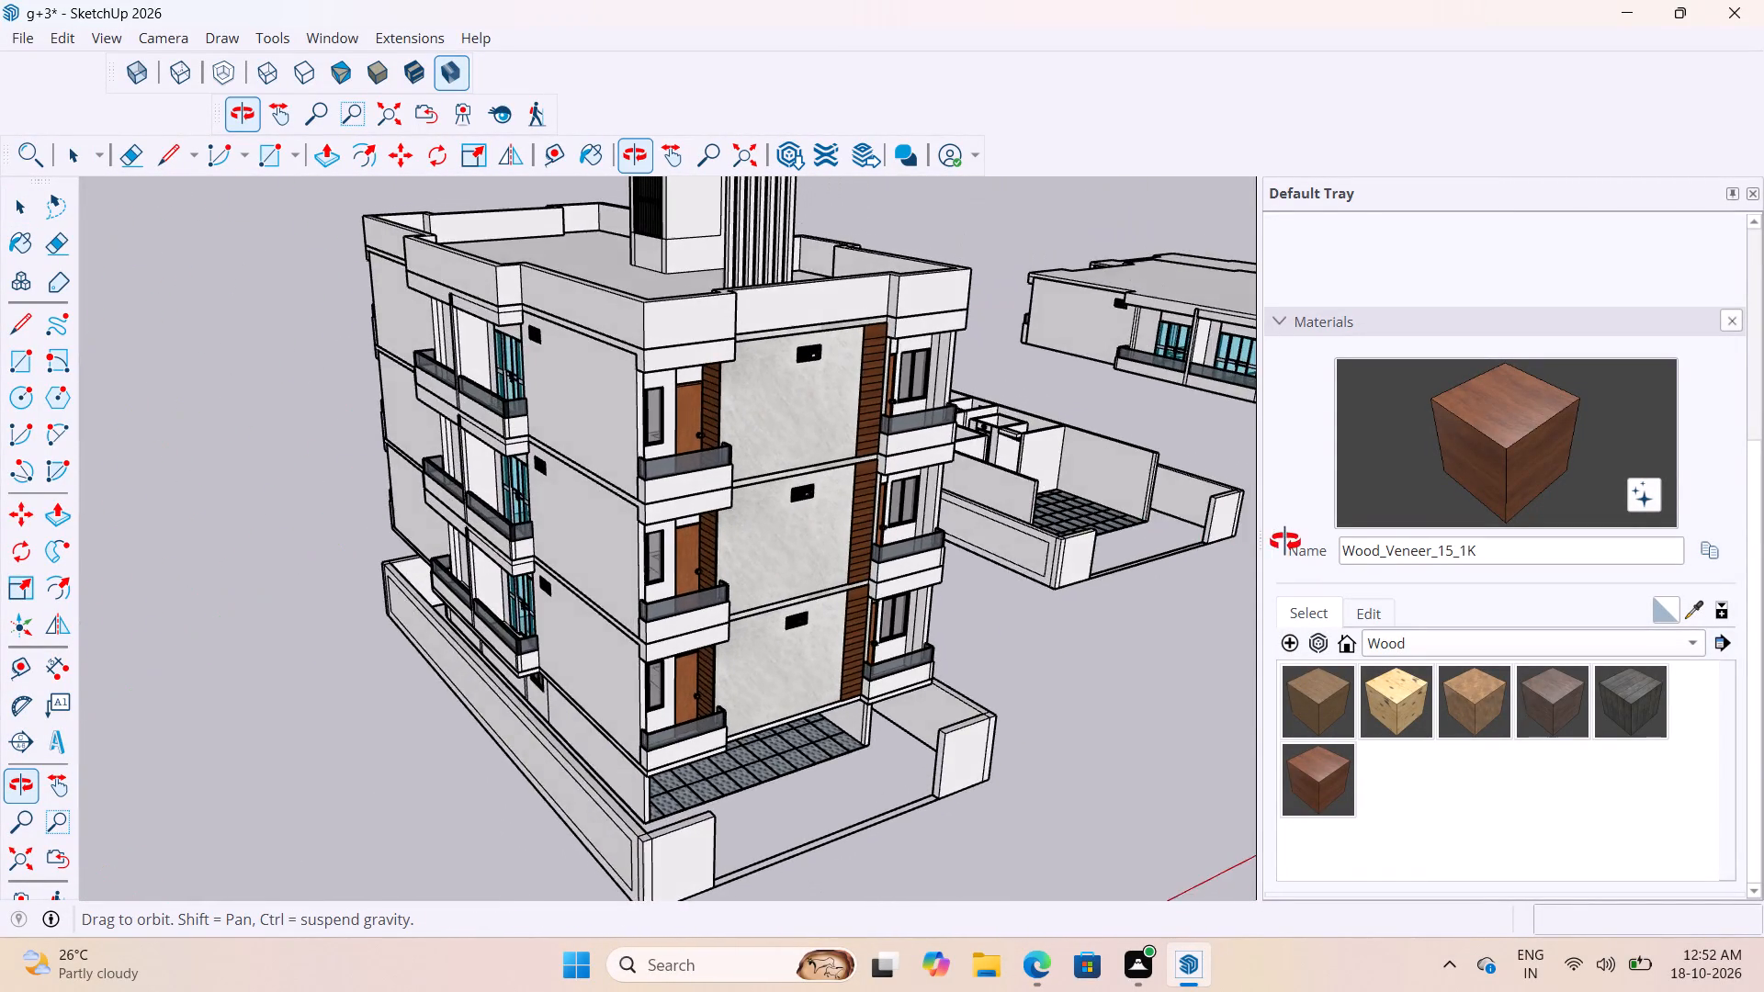
middle_click_drag(1285, 542, 1332, 524)
scroll(957, 504, "down", 4)
scroll(944, 524, "up", 7)
middle_click_drag(912, 584, 709, 596)
scroll(797, 626, "down", 4)
scroll(408, 474, "up", 10)
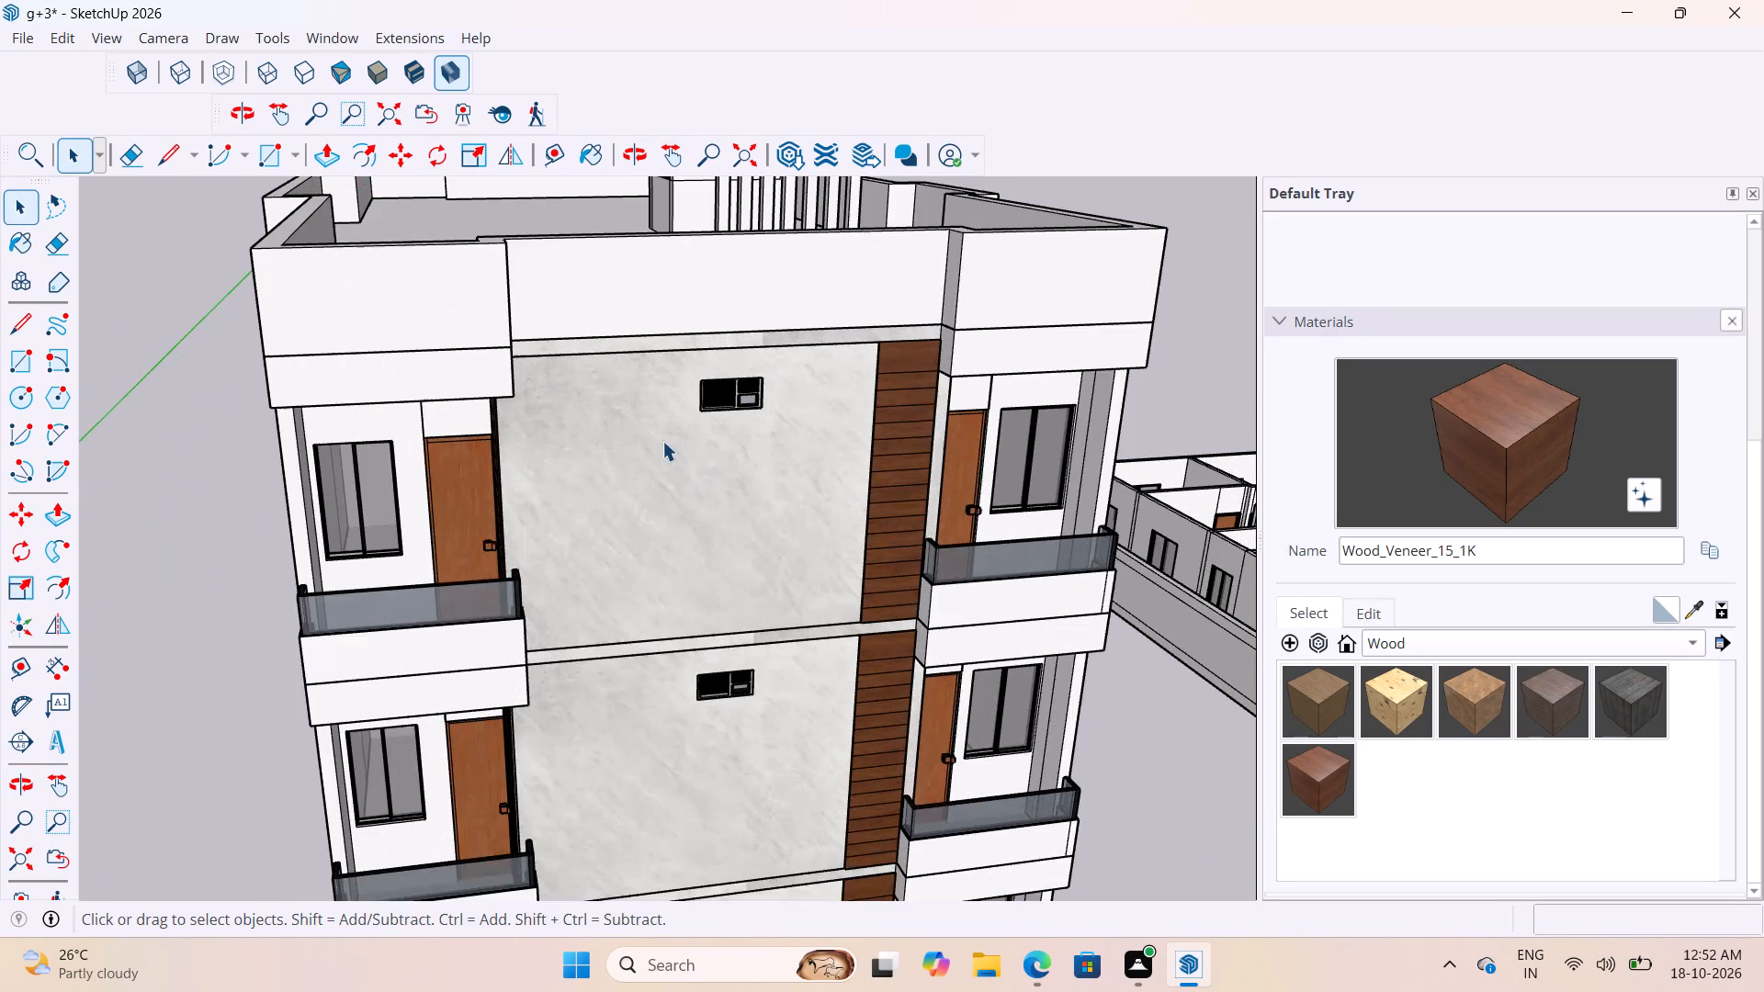
scroll(592, 420, "up", 7)
scroll(829, 513, "down", 6)
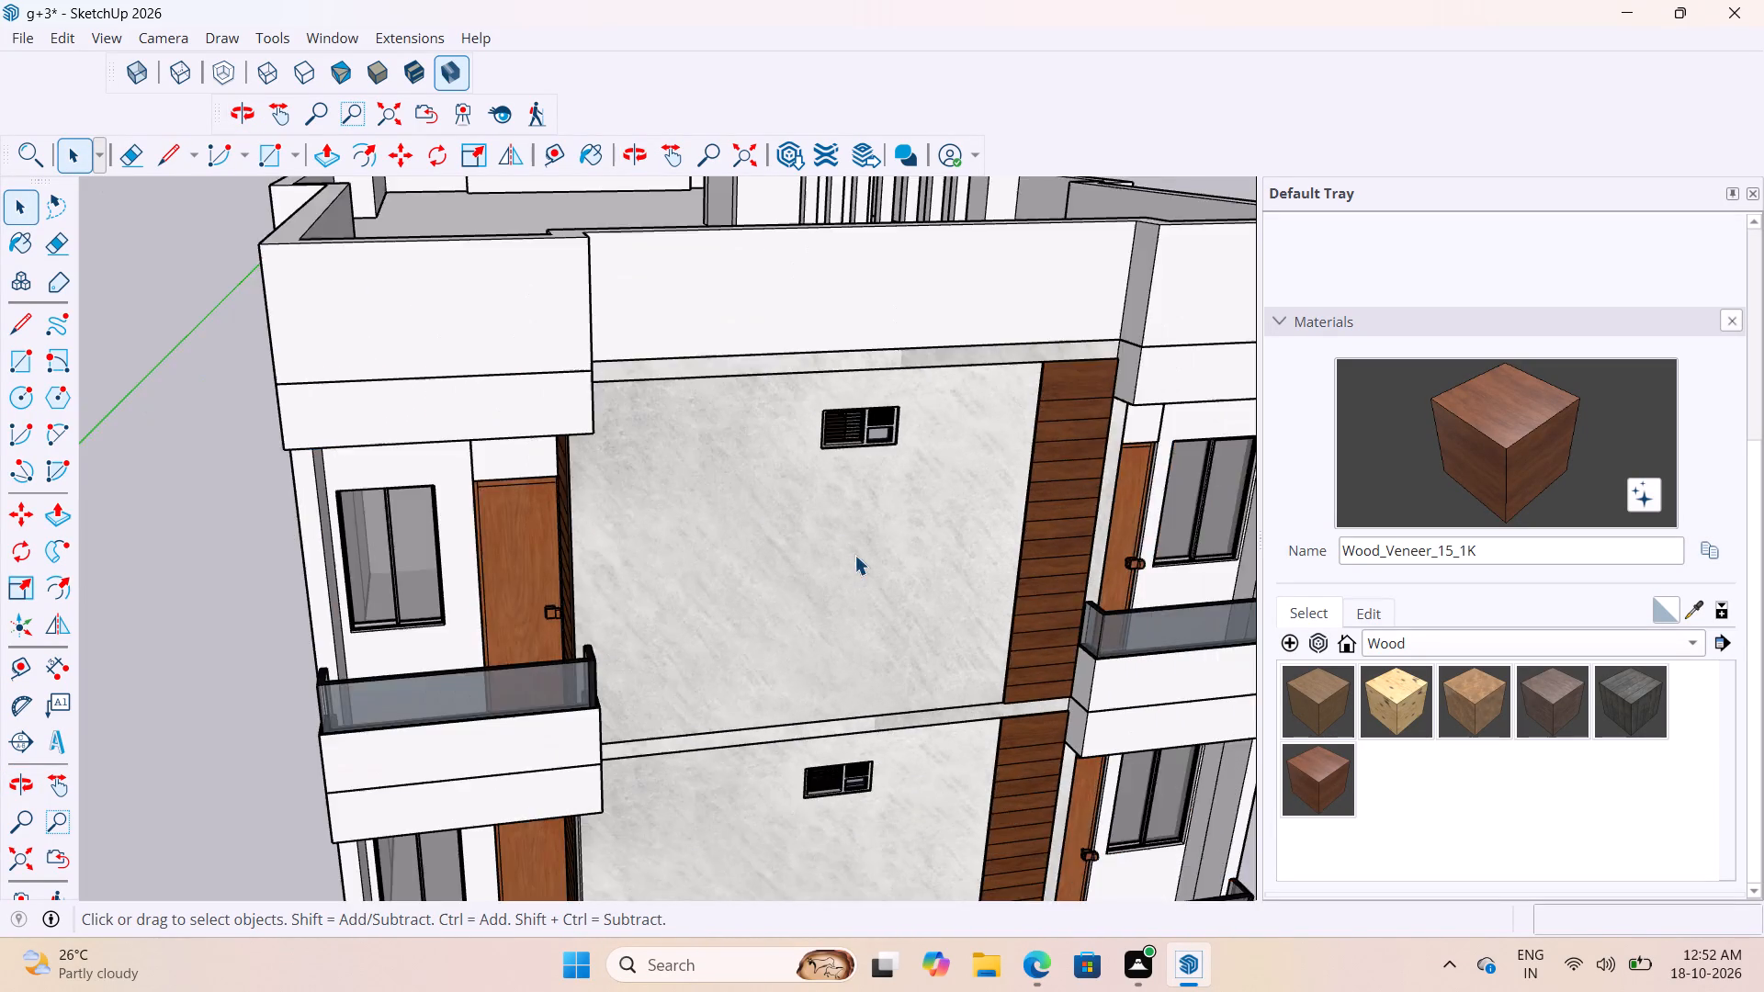
scroll(854, 555, "down", 5)
middle_click_drag(799, 580, 856, 541)
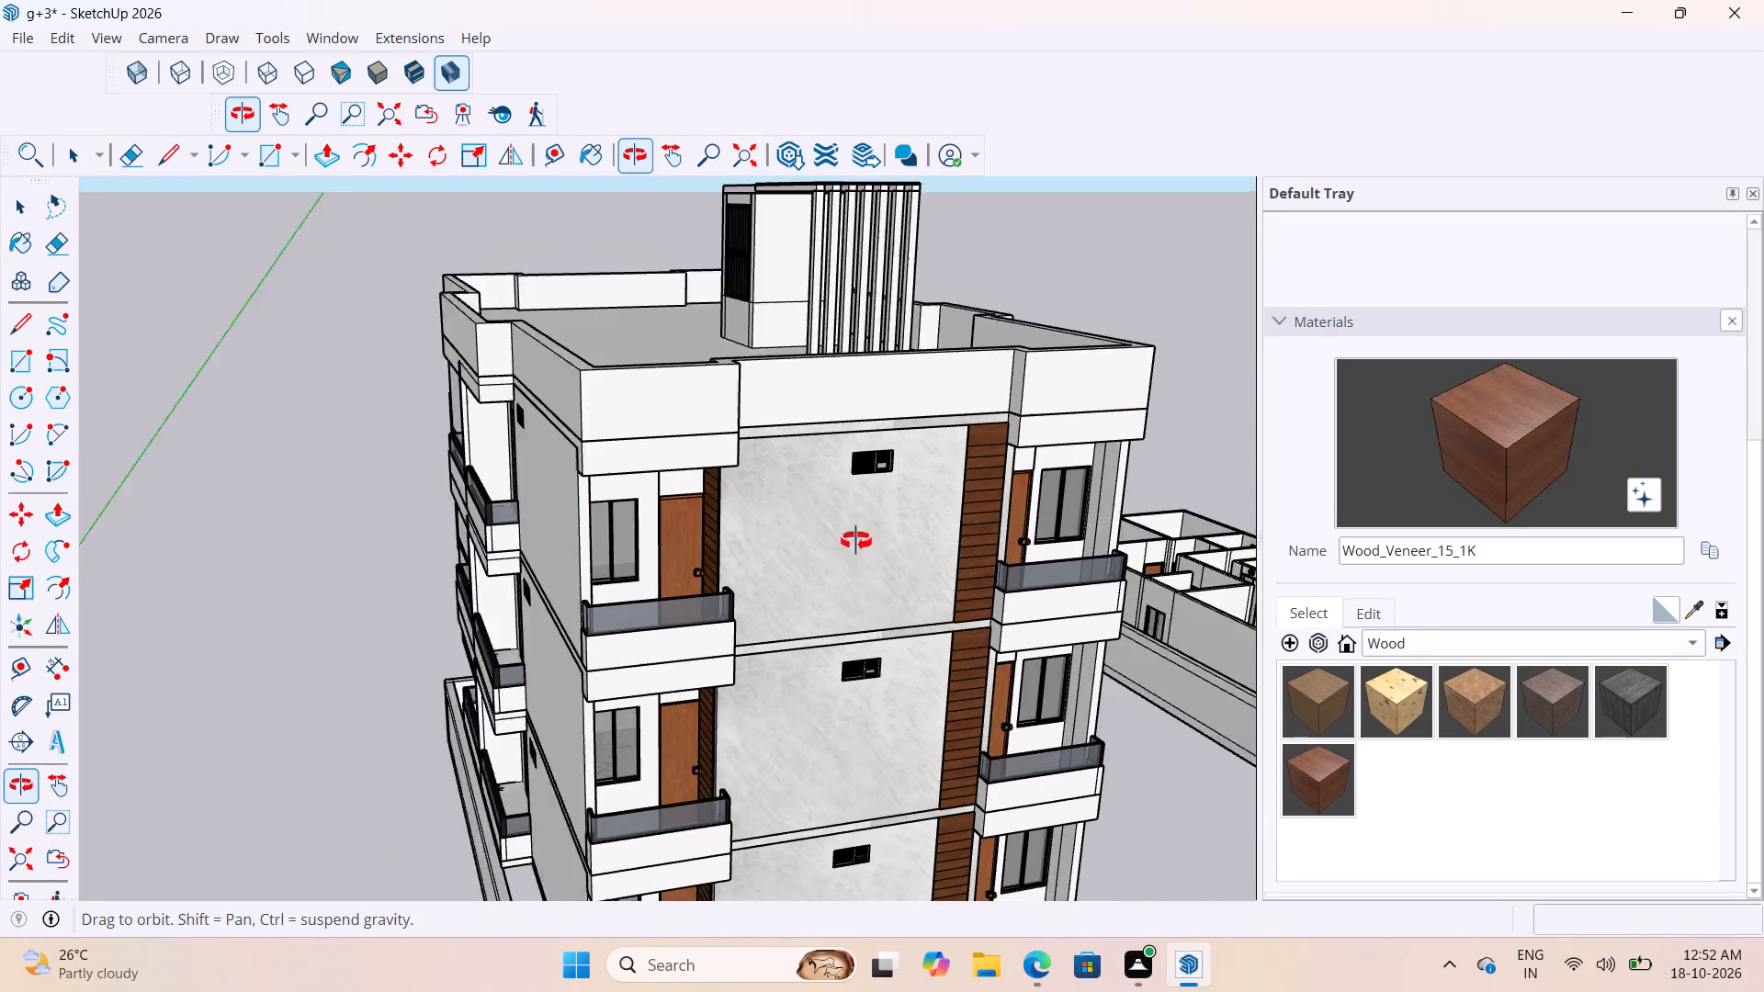
middle_click_drag(856, 541, 908, 527)
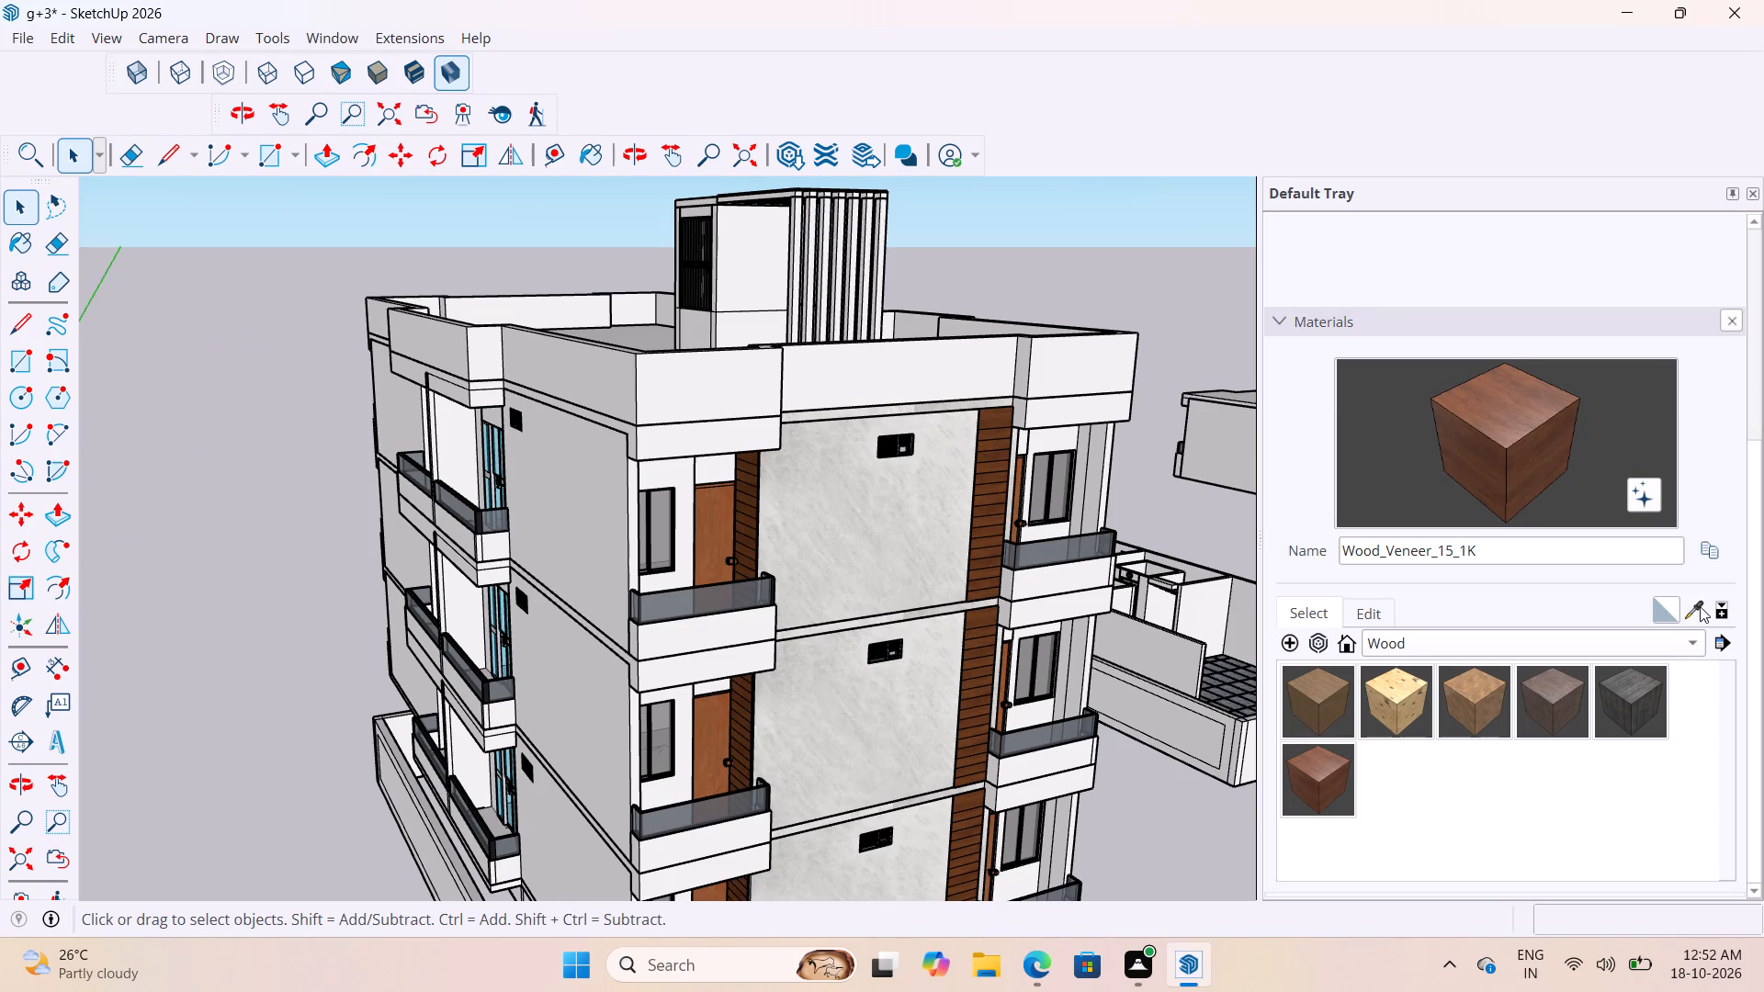
Sample the marble Material3 from the end wall for painting the adjoining balcony facade.
left_click(1696, 608)
scroll(659, 507, "up", 3)
left_click(919, 538)
middle_click_drag(546, 561, 792, 547)
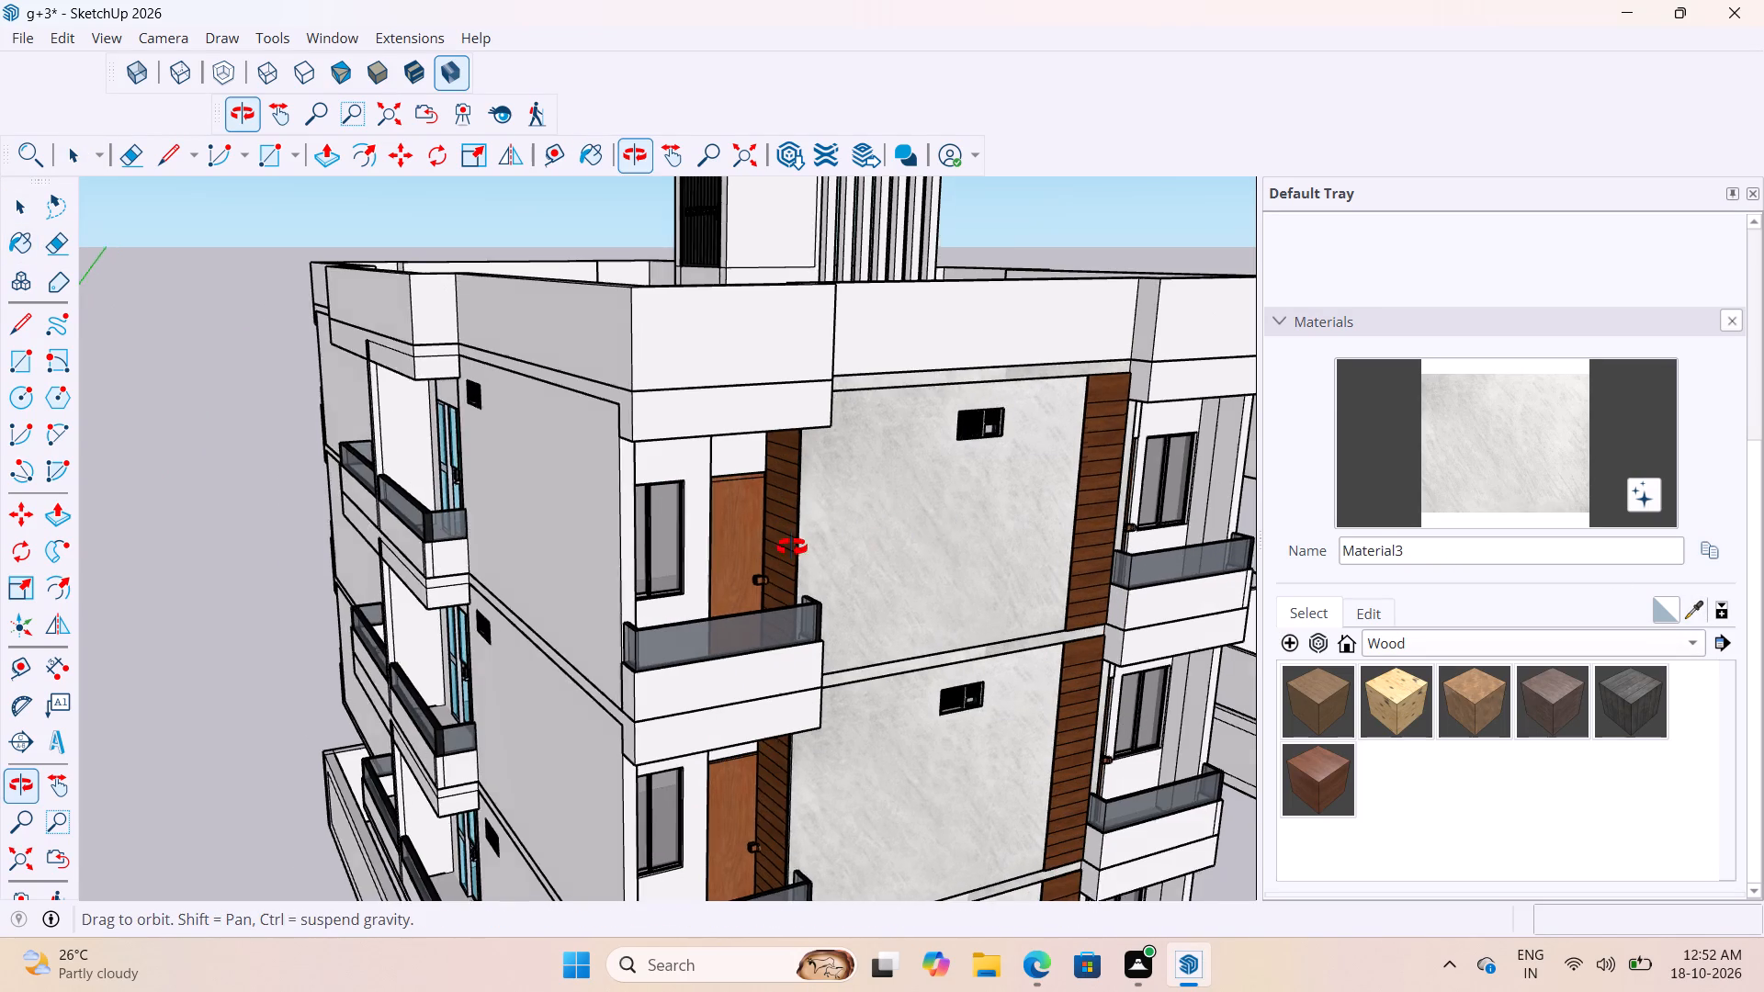
middle_click_drag(792, 547, 951, 551)
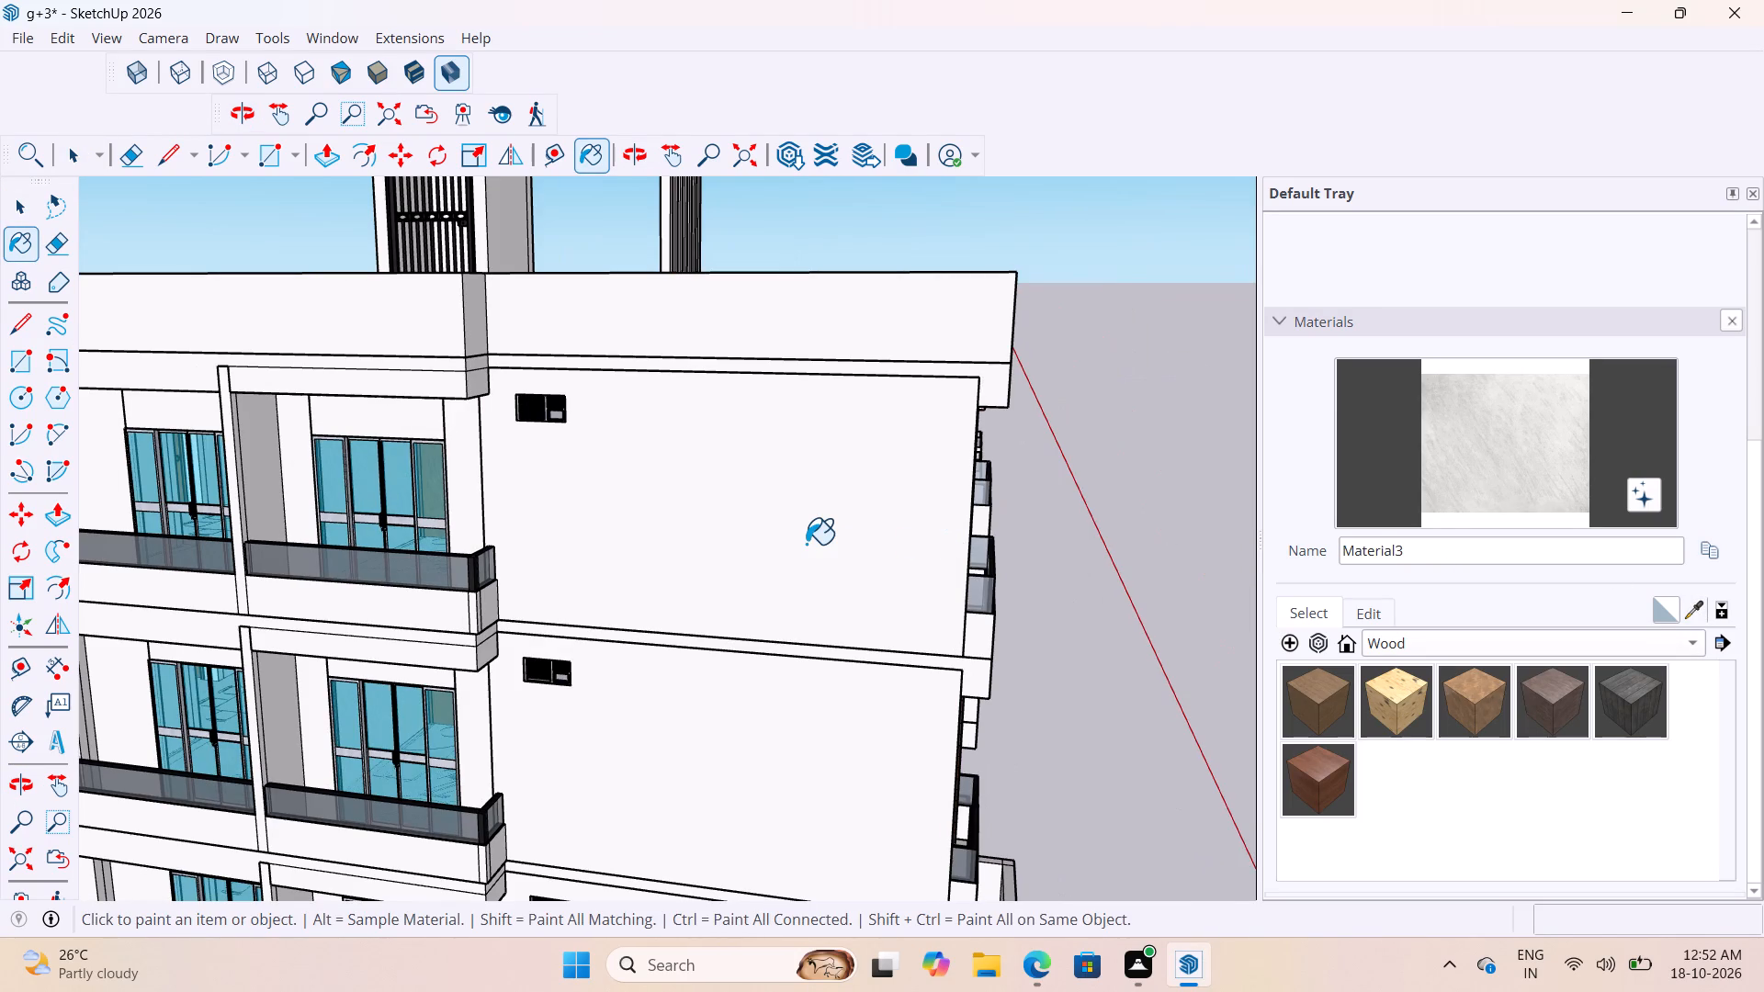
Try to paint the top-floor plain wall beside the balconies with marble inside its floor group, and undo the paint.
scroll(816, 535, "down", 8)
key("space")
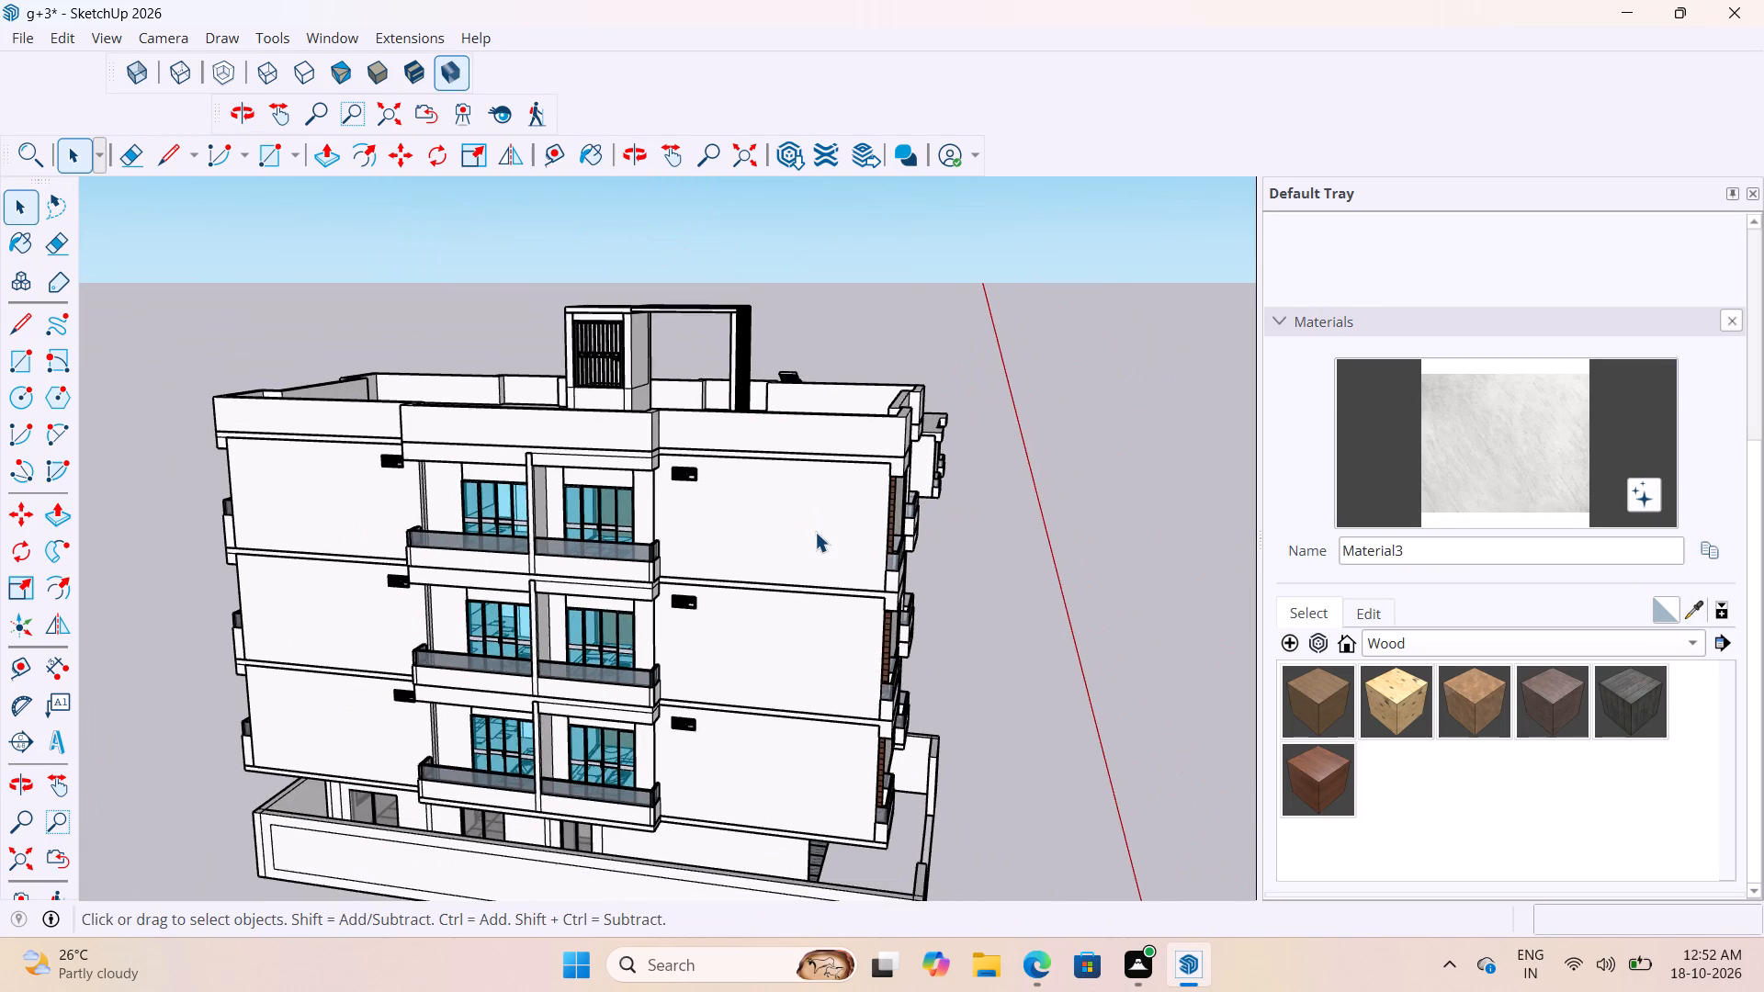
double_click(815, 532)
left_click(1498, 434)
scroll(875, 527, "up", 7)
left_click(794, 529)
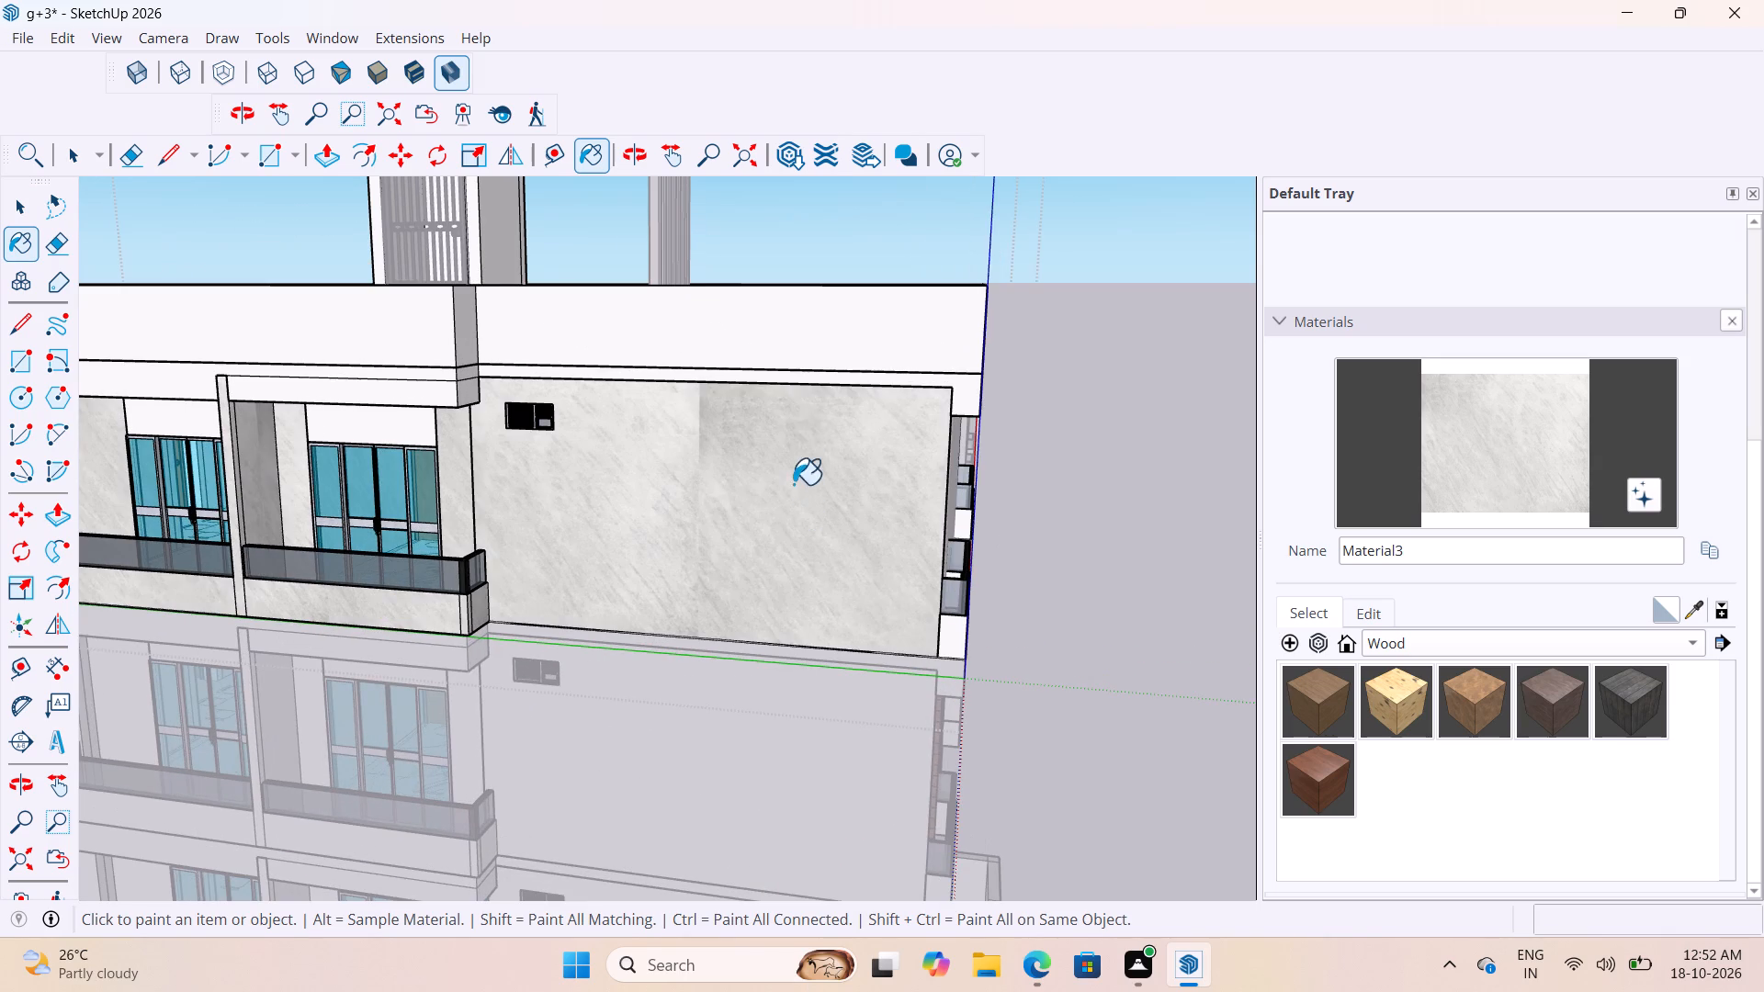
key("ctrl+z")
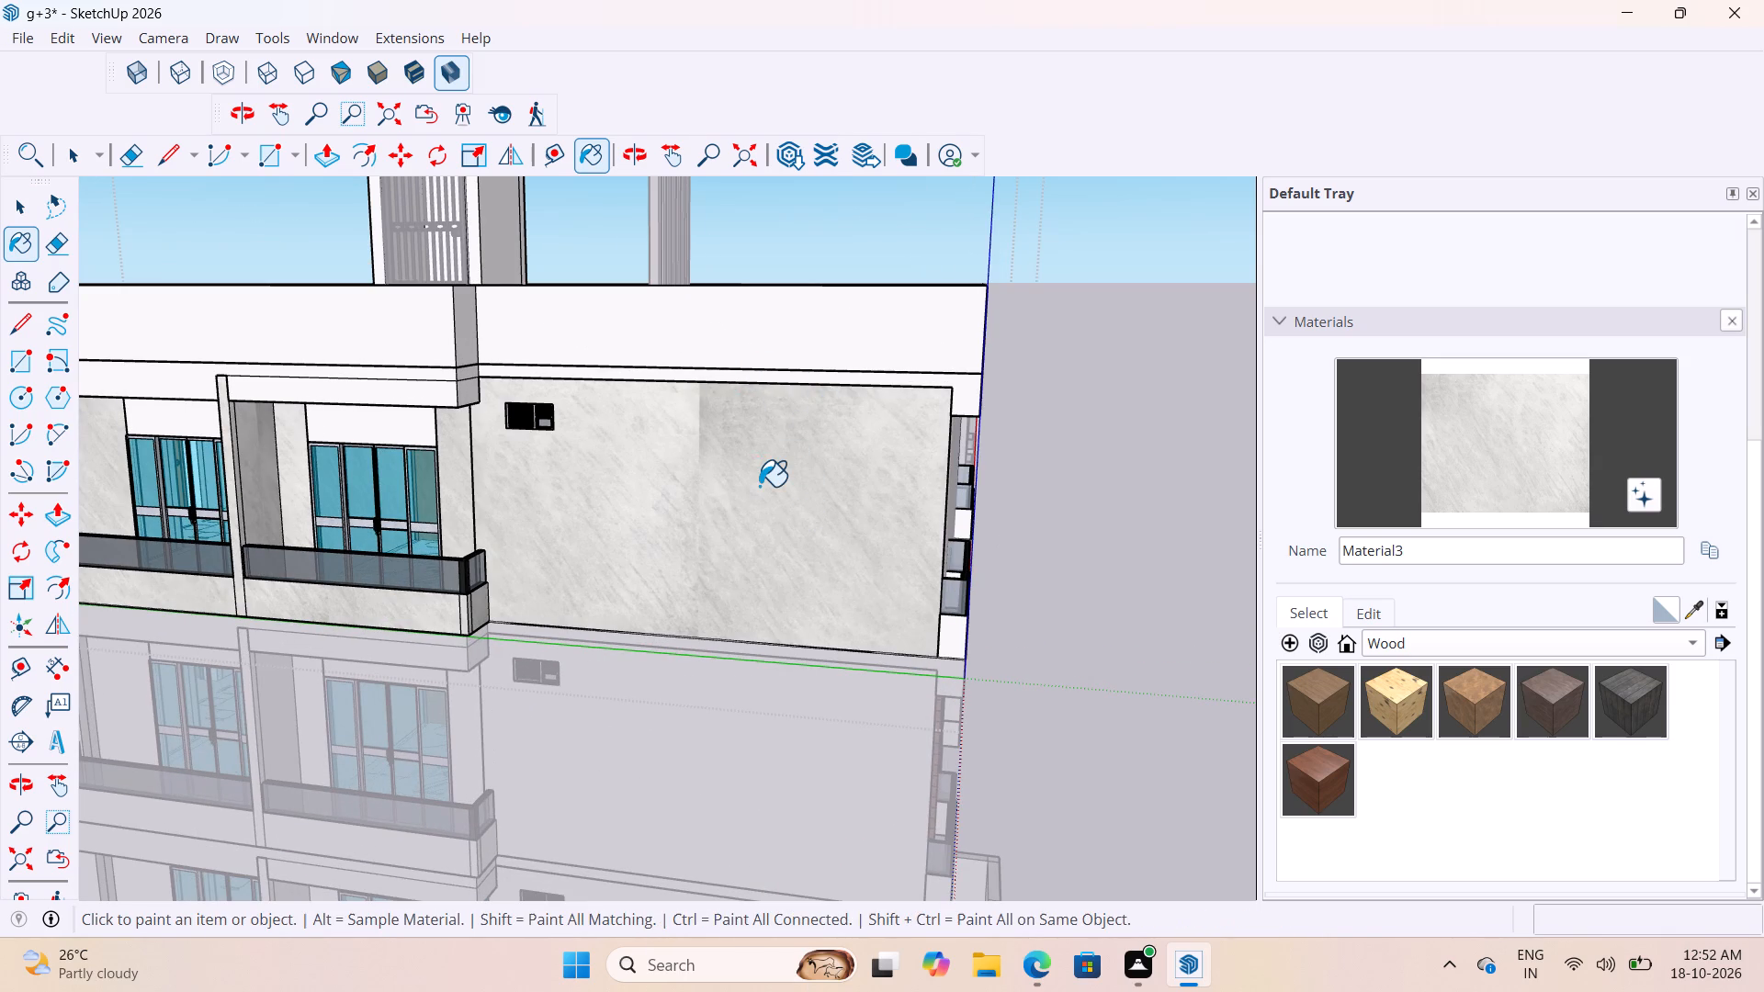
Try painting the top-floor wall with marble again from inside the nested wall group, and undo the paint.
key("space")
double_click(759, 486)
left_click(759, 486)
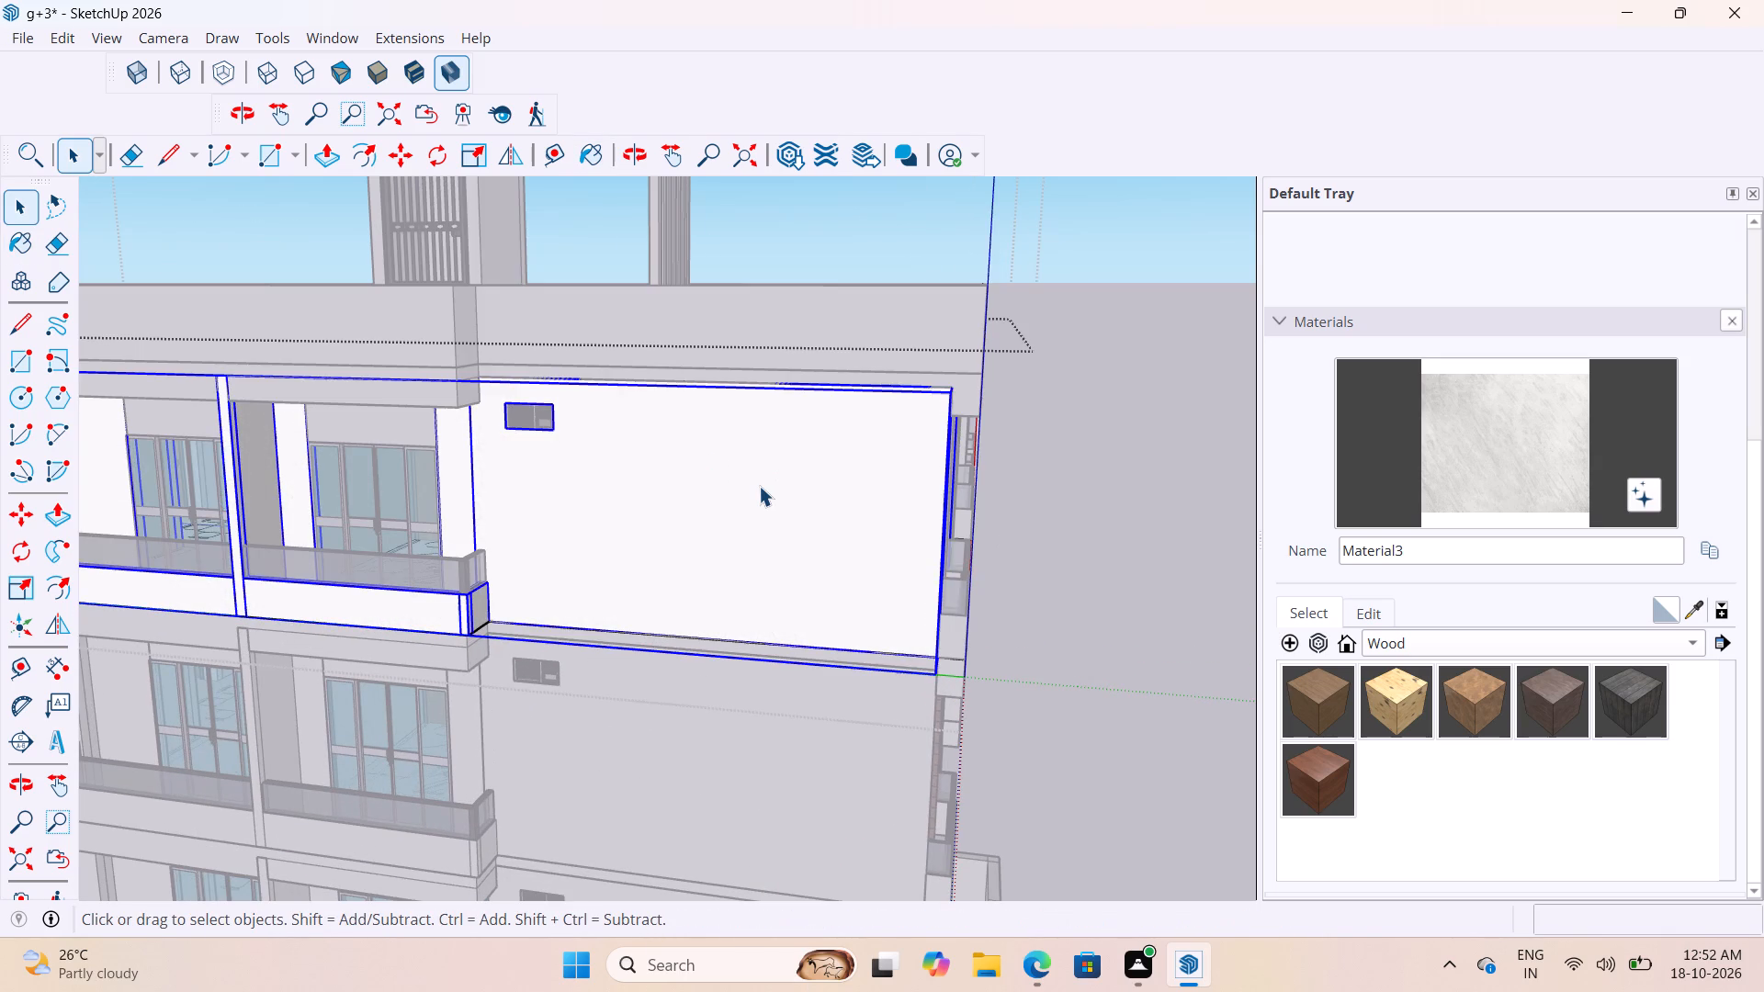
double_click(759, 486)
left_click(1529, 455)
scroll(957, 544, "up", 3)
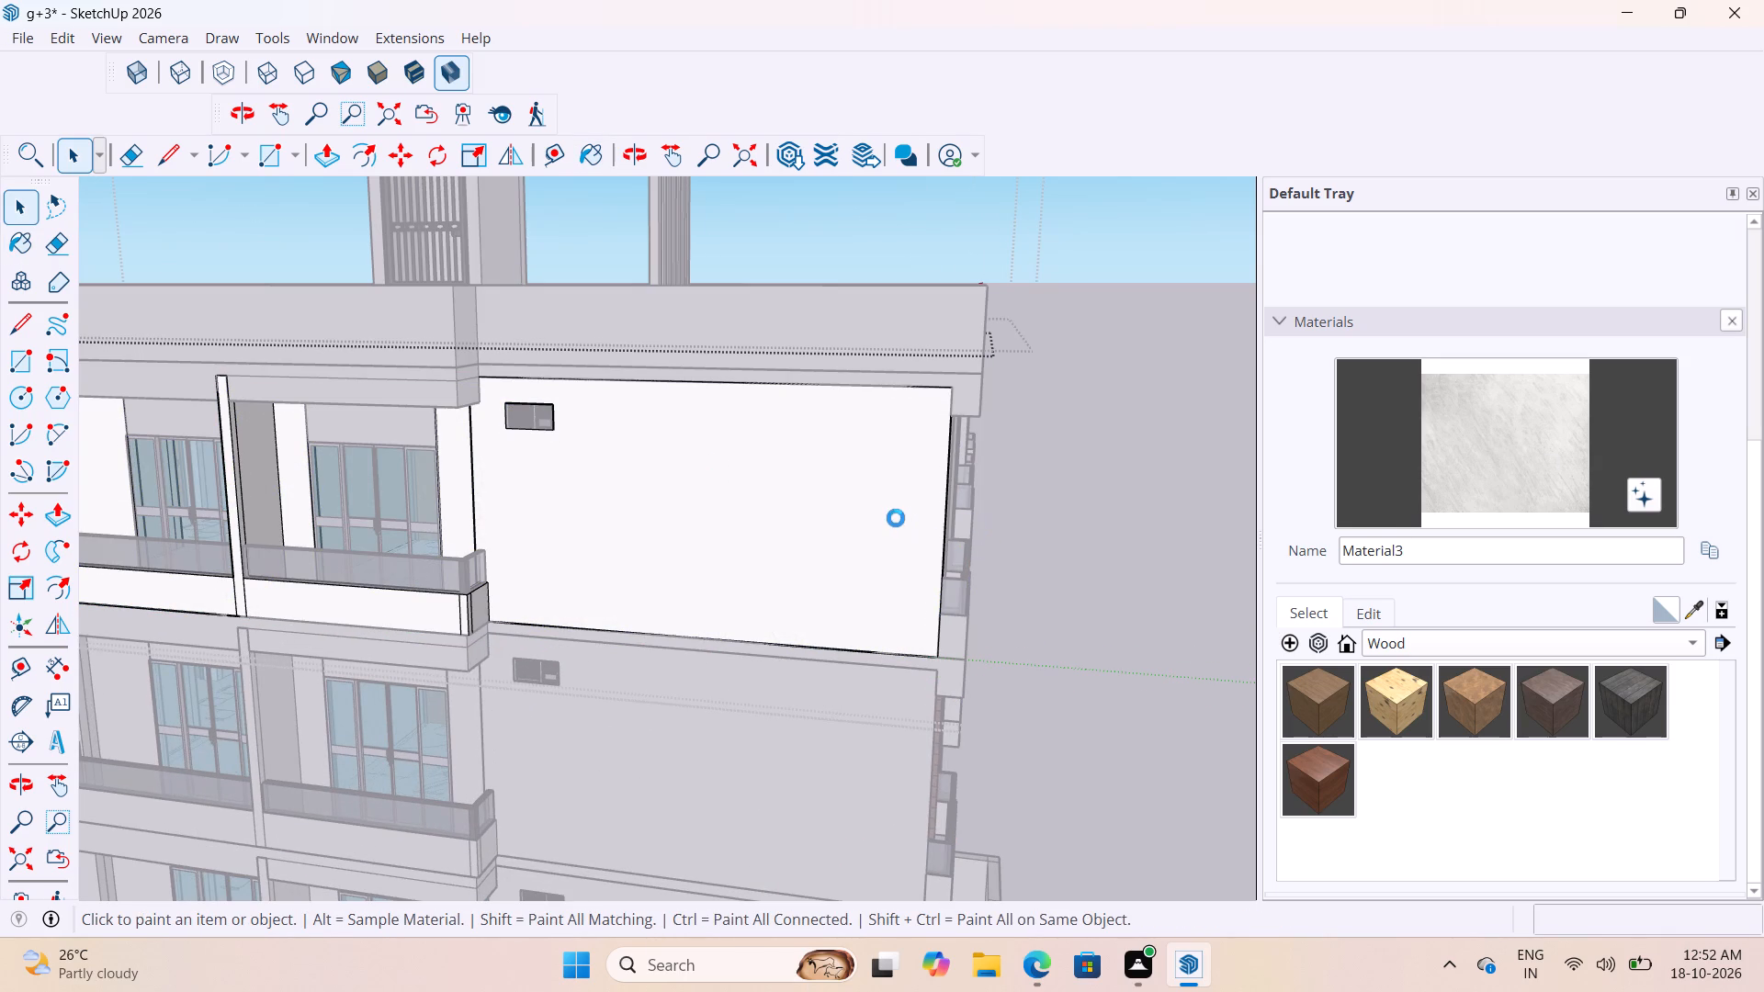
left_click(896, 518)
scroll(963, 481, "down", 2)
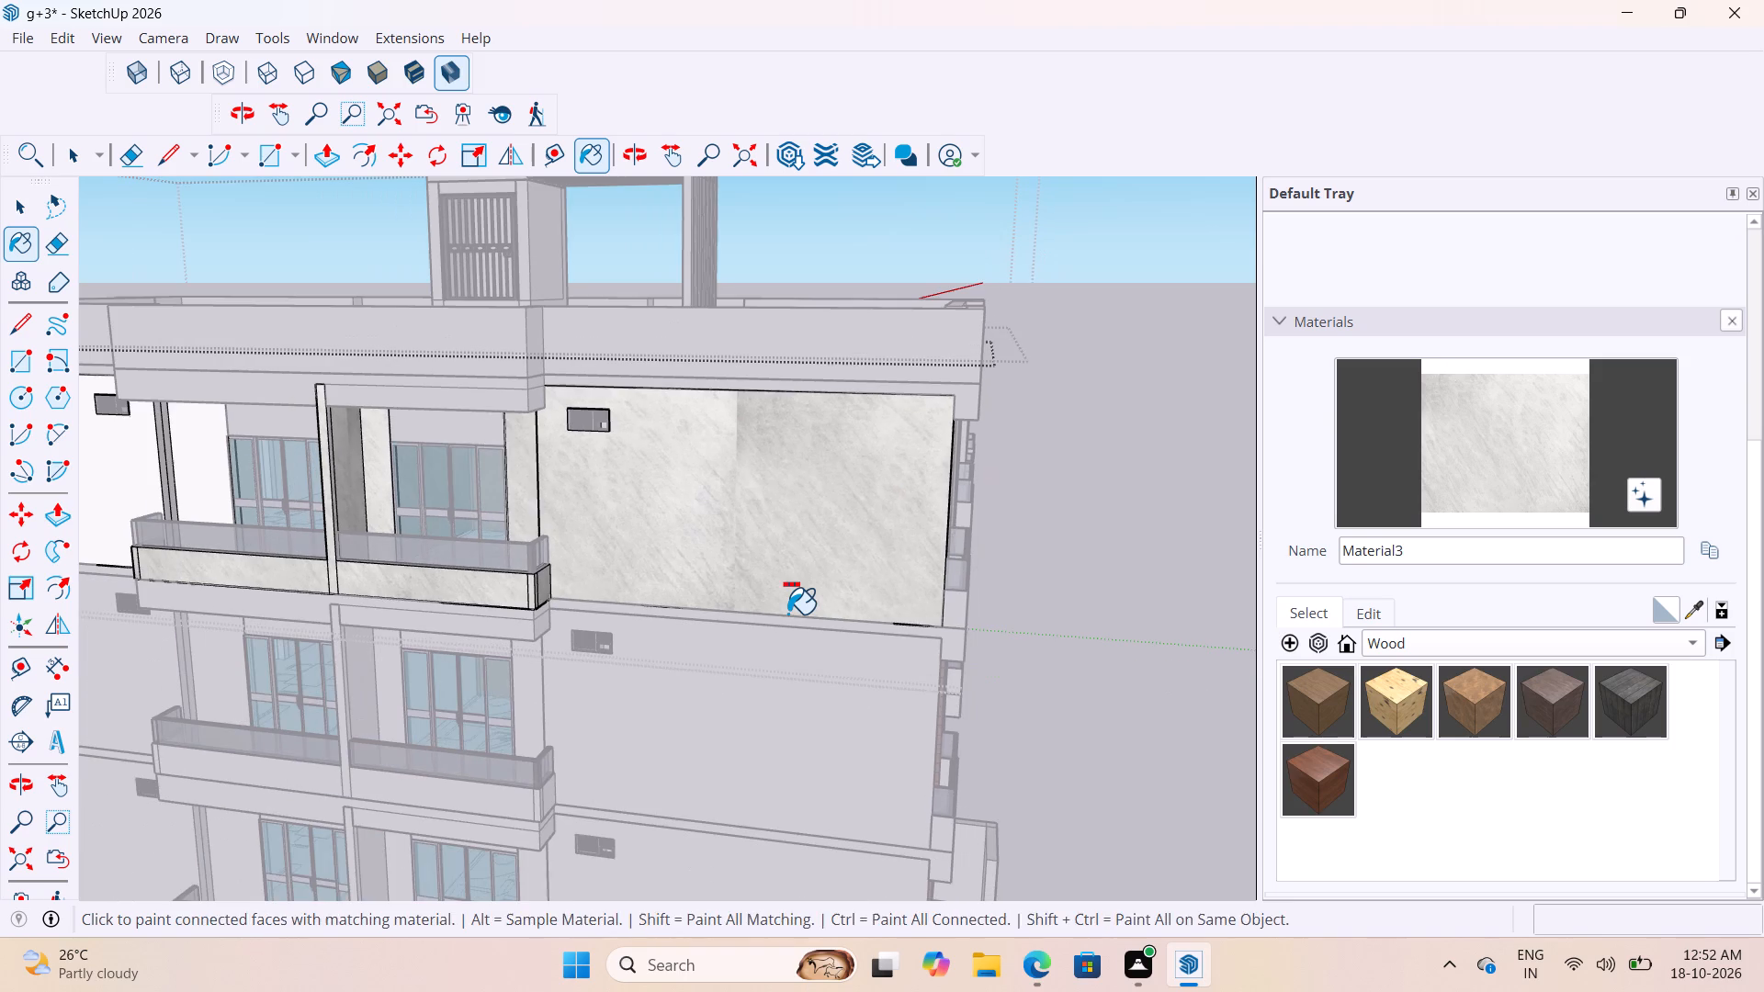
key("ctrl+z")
Paint only the top-floor plain wall face between the balconies and the end-wall corner with marble Material3, and close its groups.
key("space")
key("space")
triple_click(802, 558)
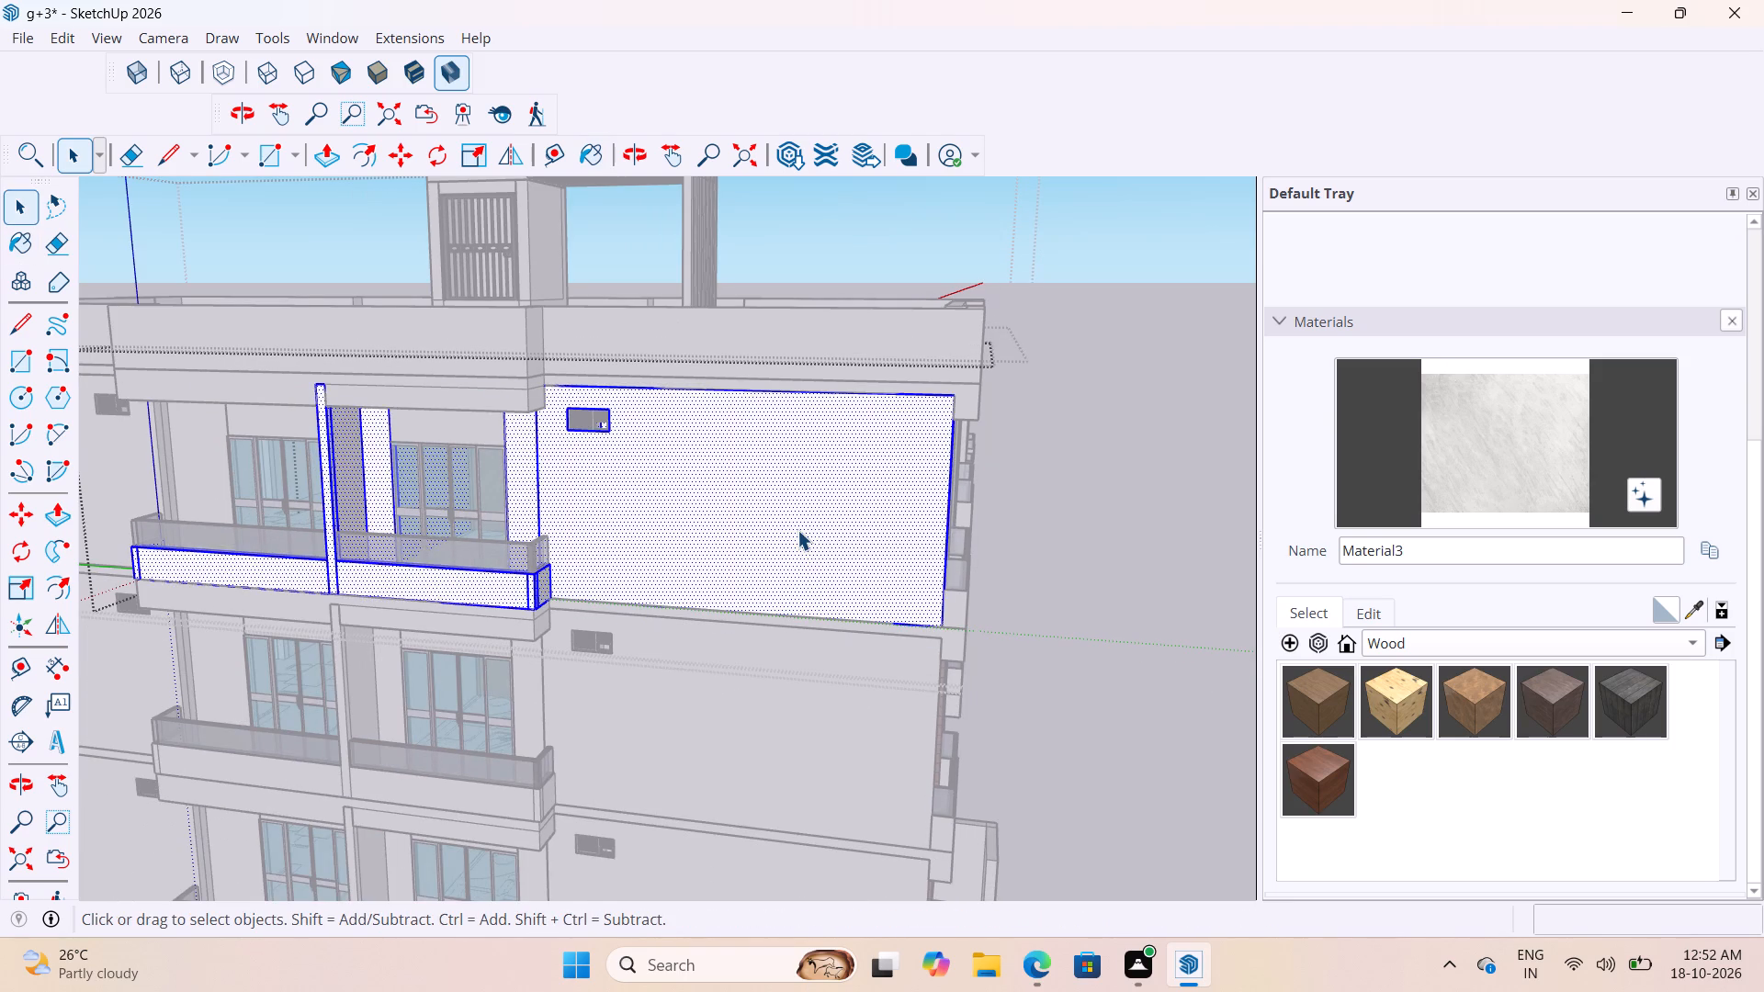
double_click(797, 530)
left_click(1499, 450)
scroll(682, 499, "up", 4)
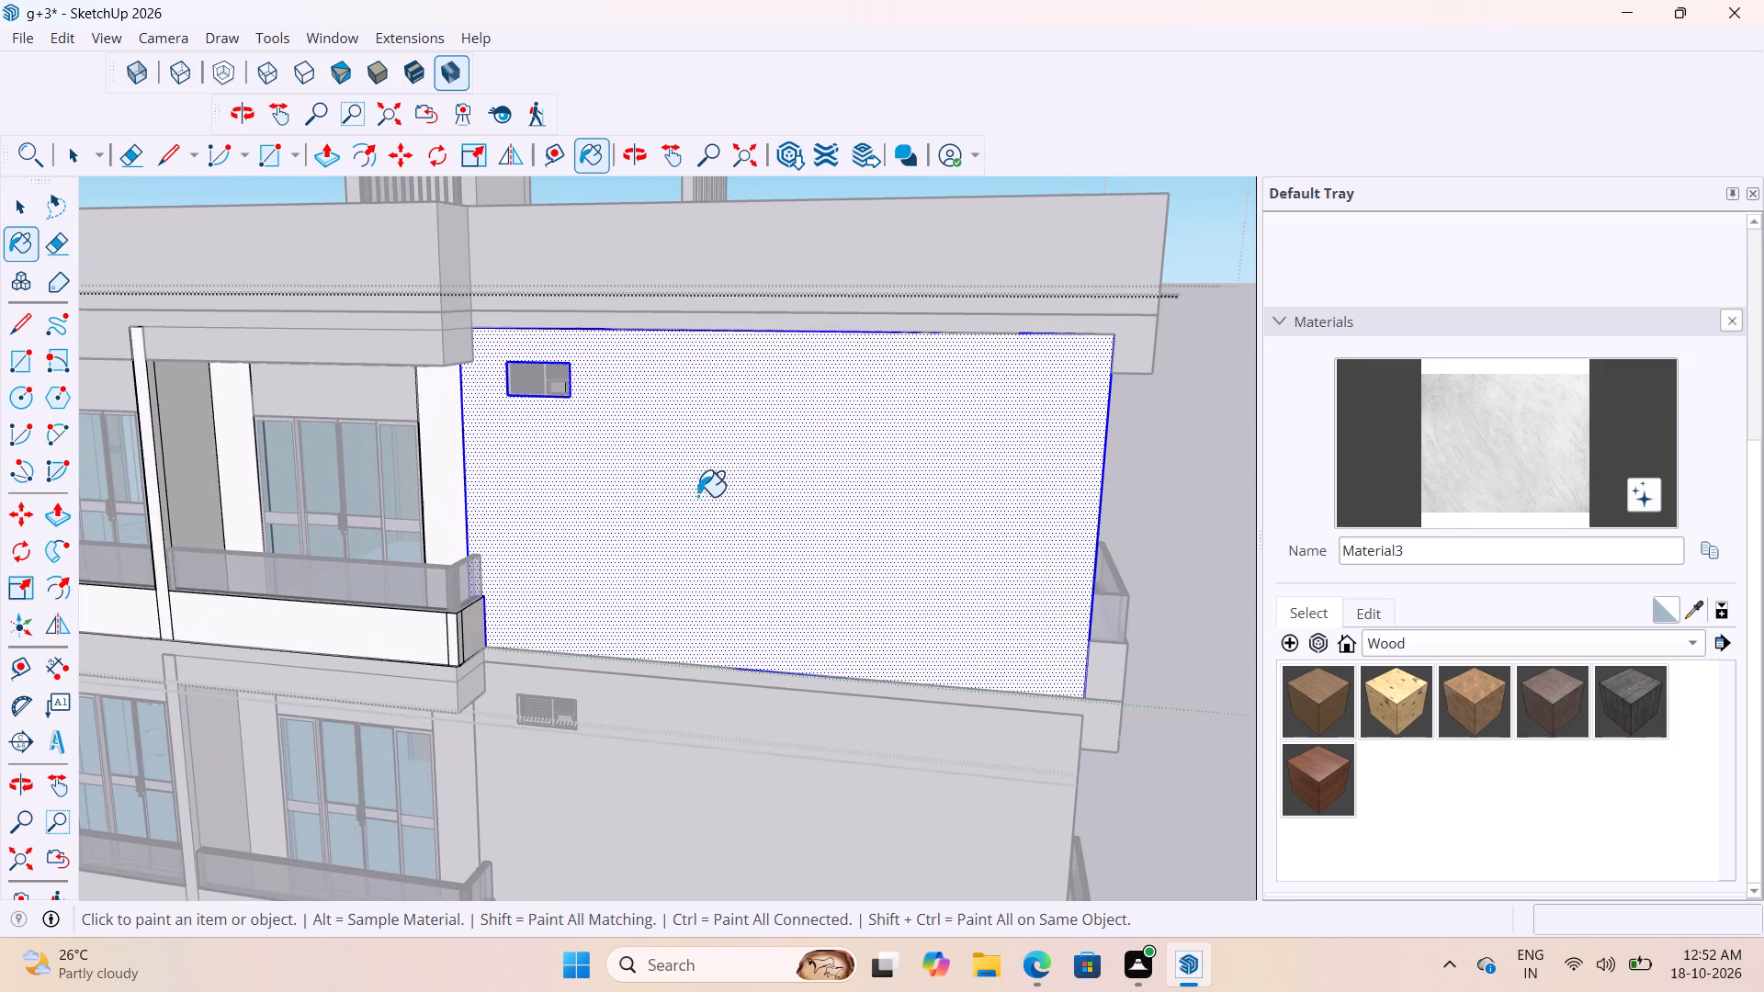
left_click(728, 494)
scroll(825, 543, "down", 4)
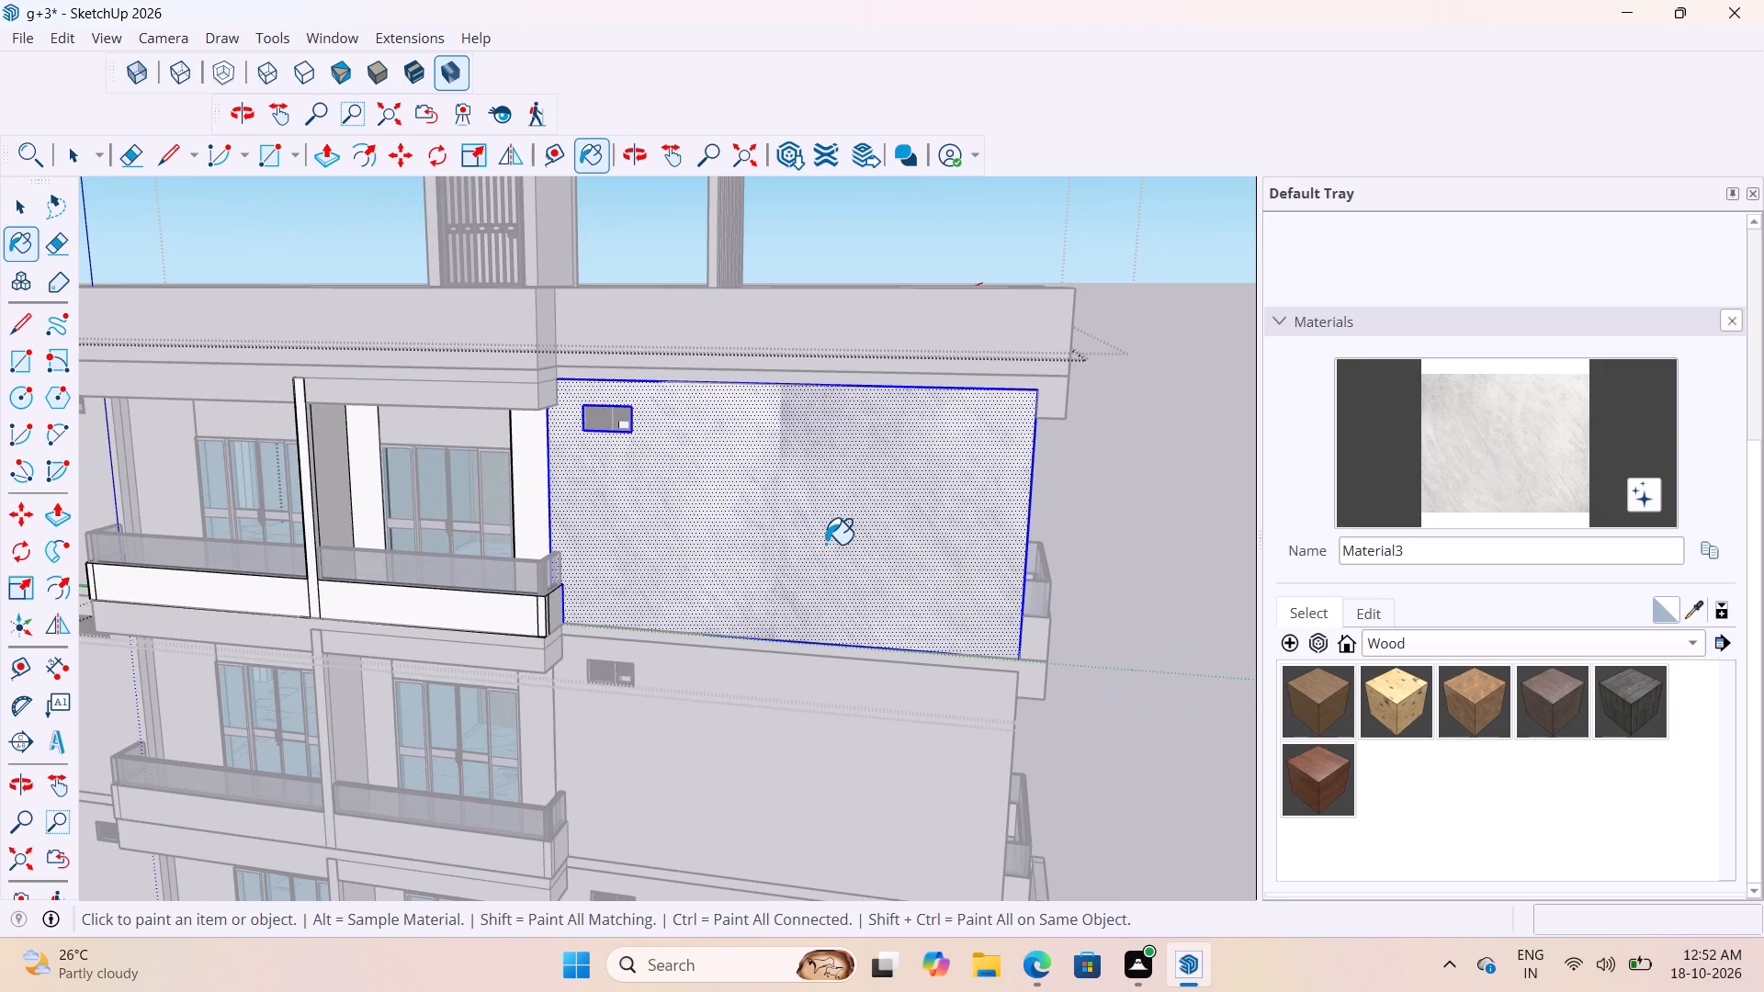
scroll(881, 652, "up", 6)
key("space")
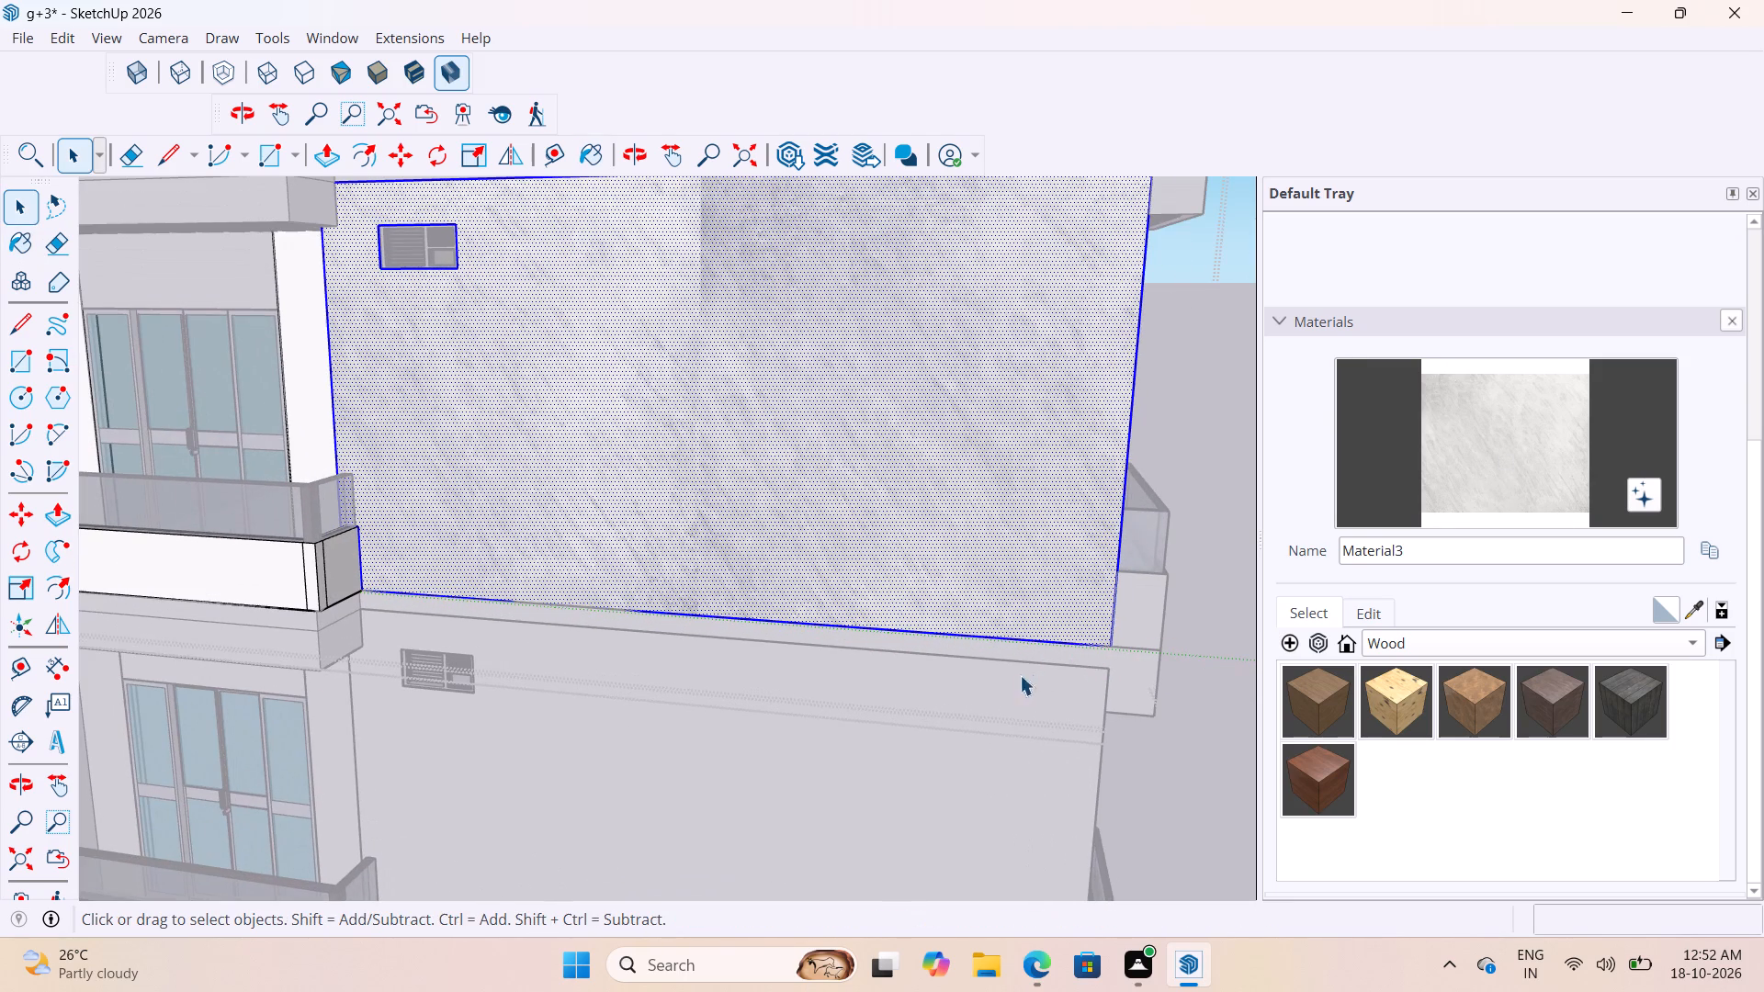
left_click(1020, 657)
scroll(1023, 650, "down", 5)
left_click(1452, 468)
scroll(815, 716, "up", 2)
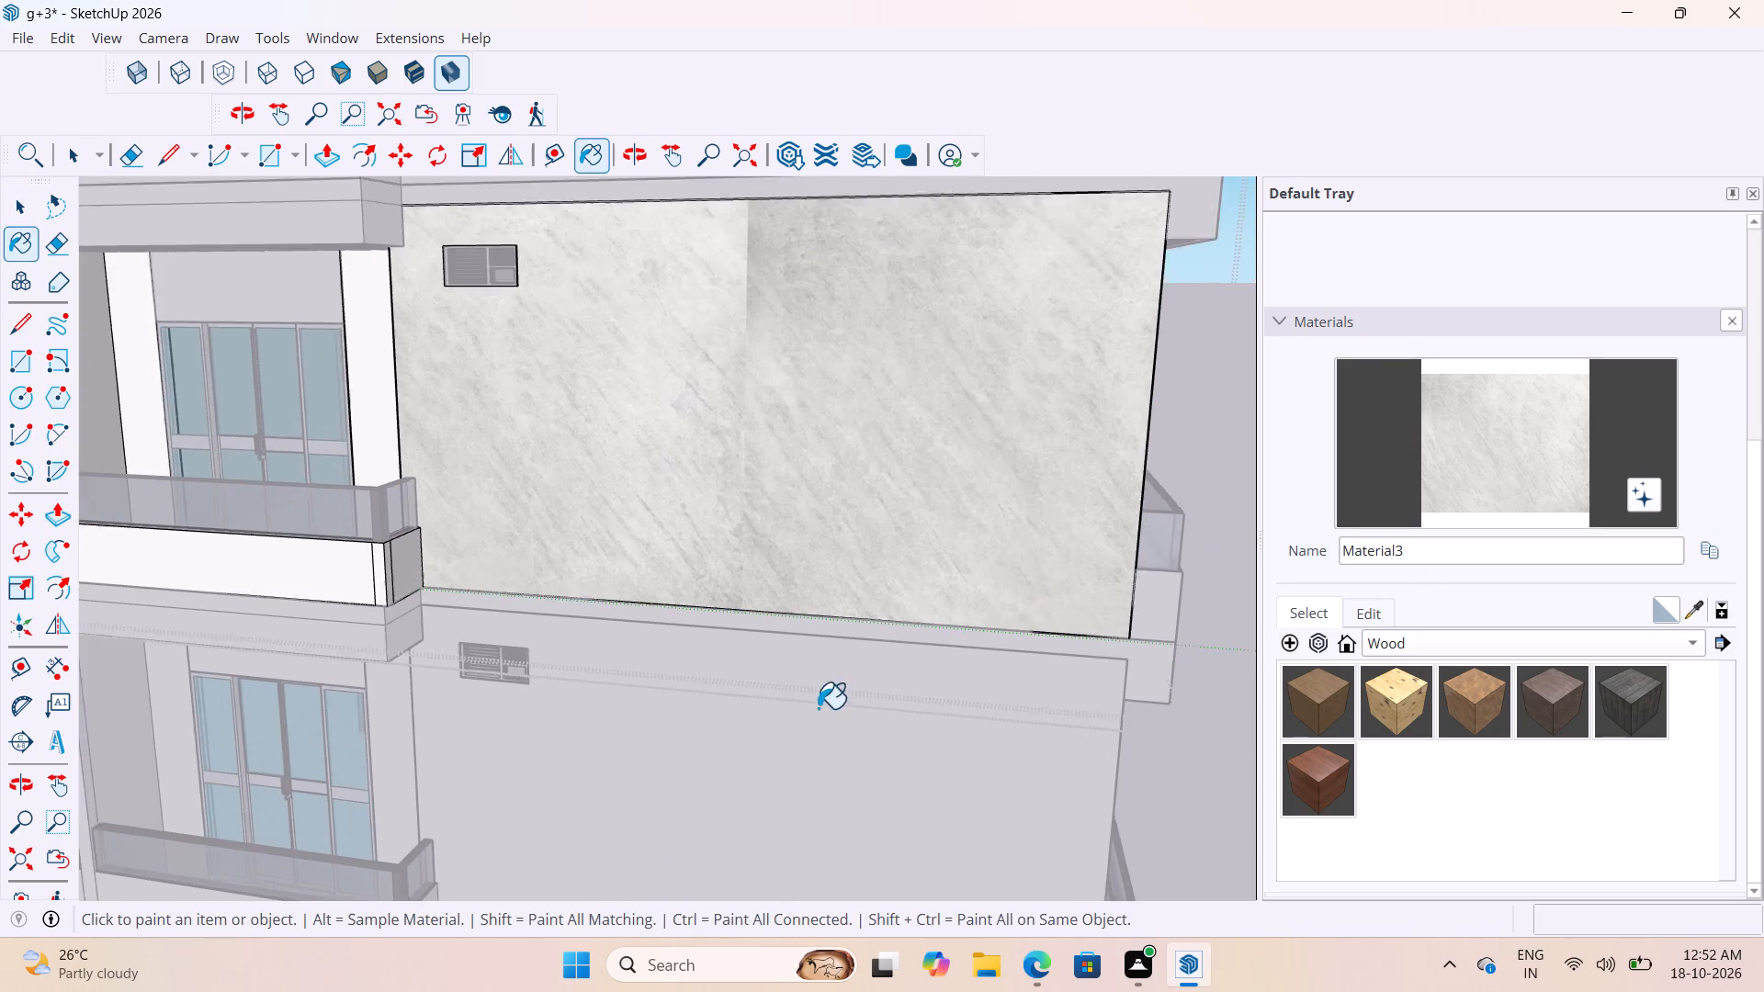
scroll(818, 708, "up", 5)
key("space")
double_click(881, 592)
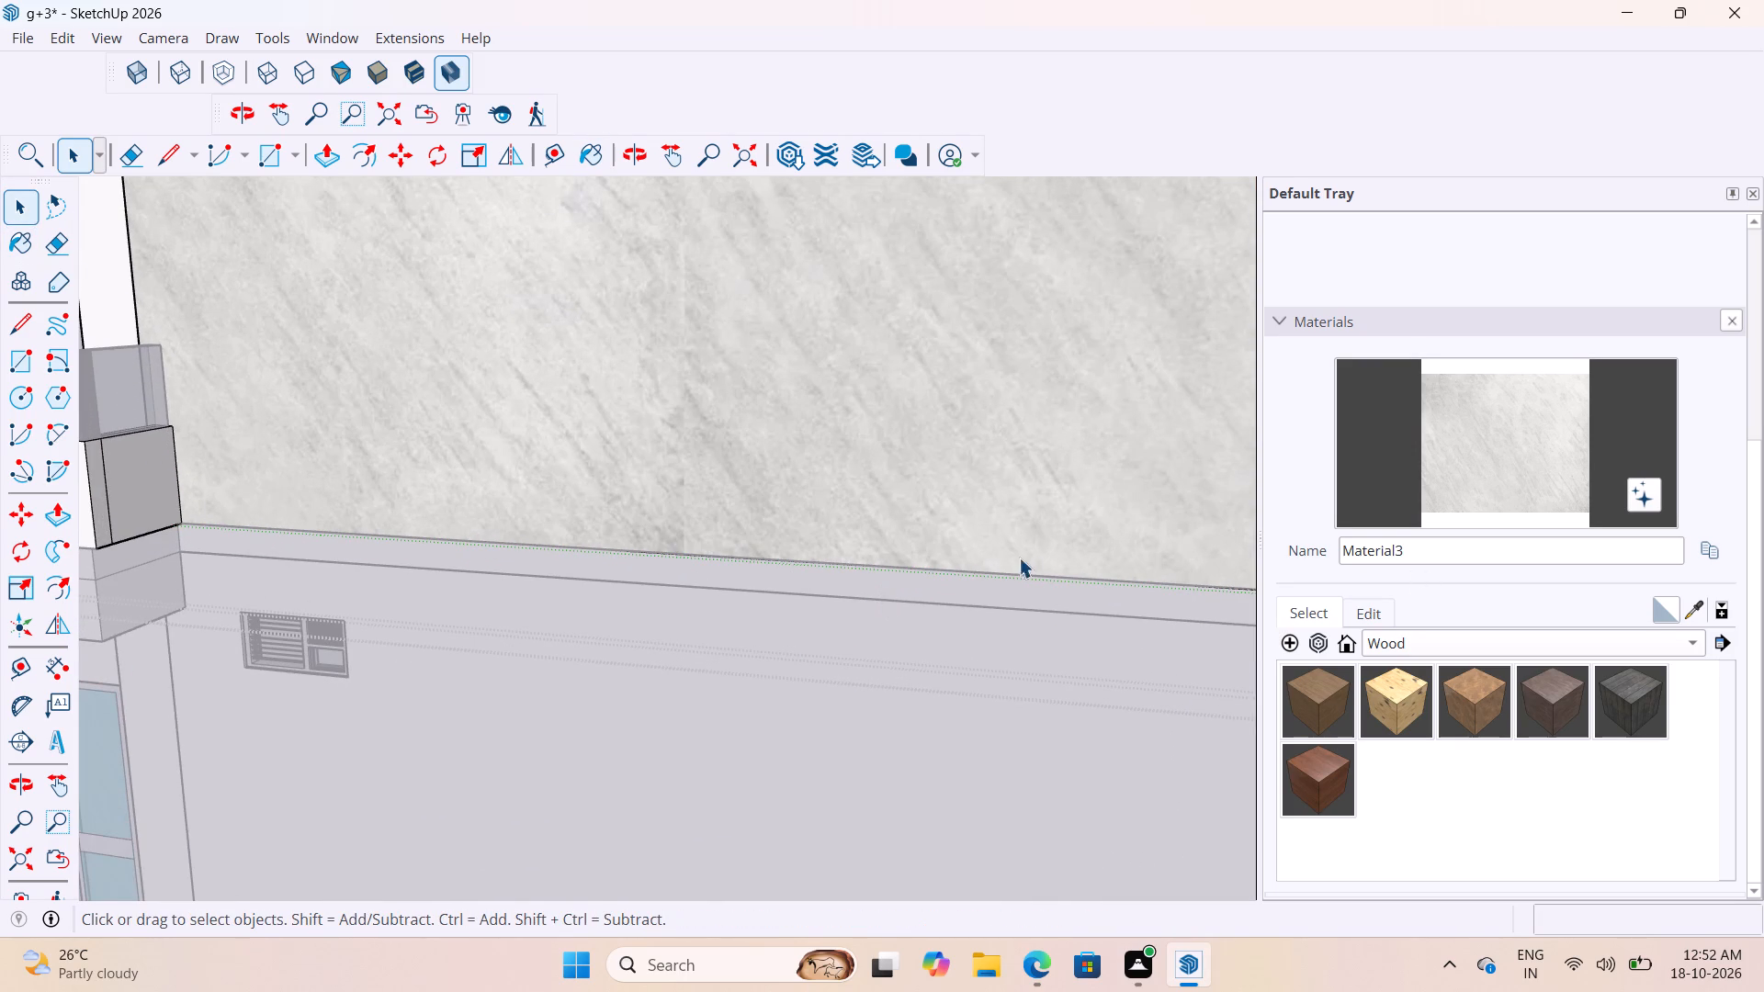
scroll(937, 574, "down", 16)
left_click(1129, 533)
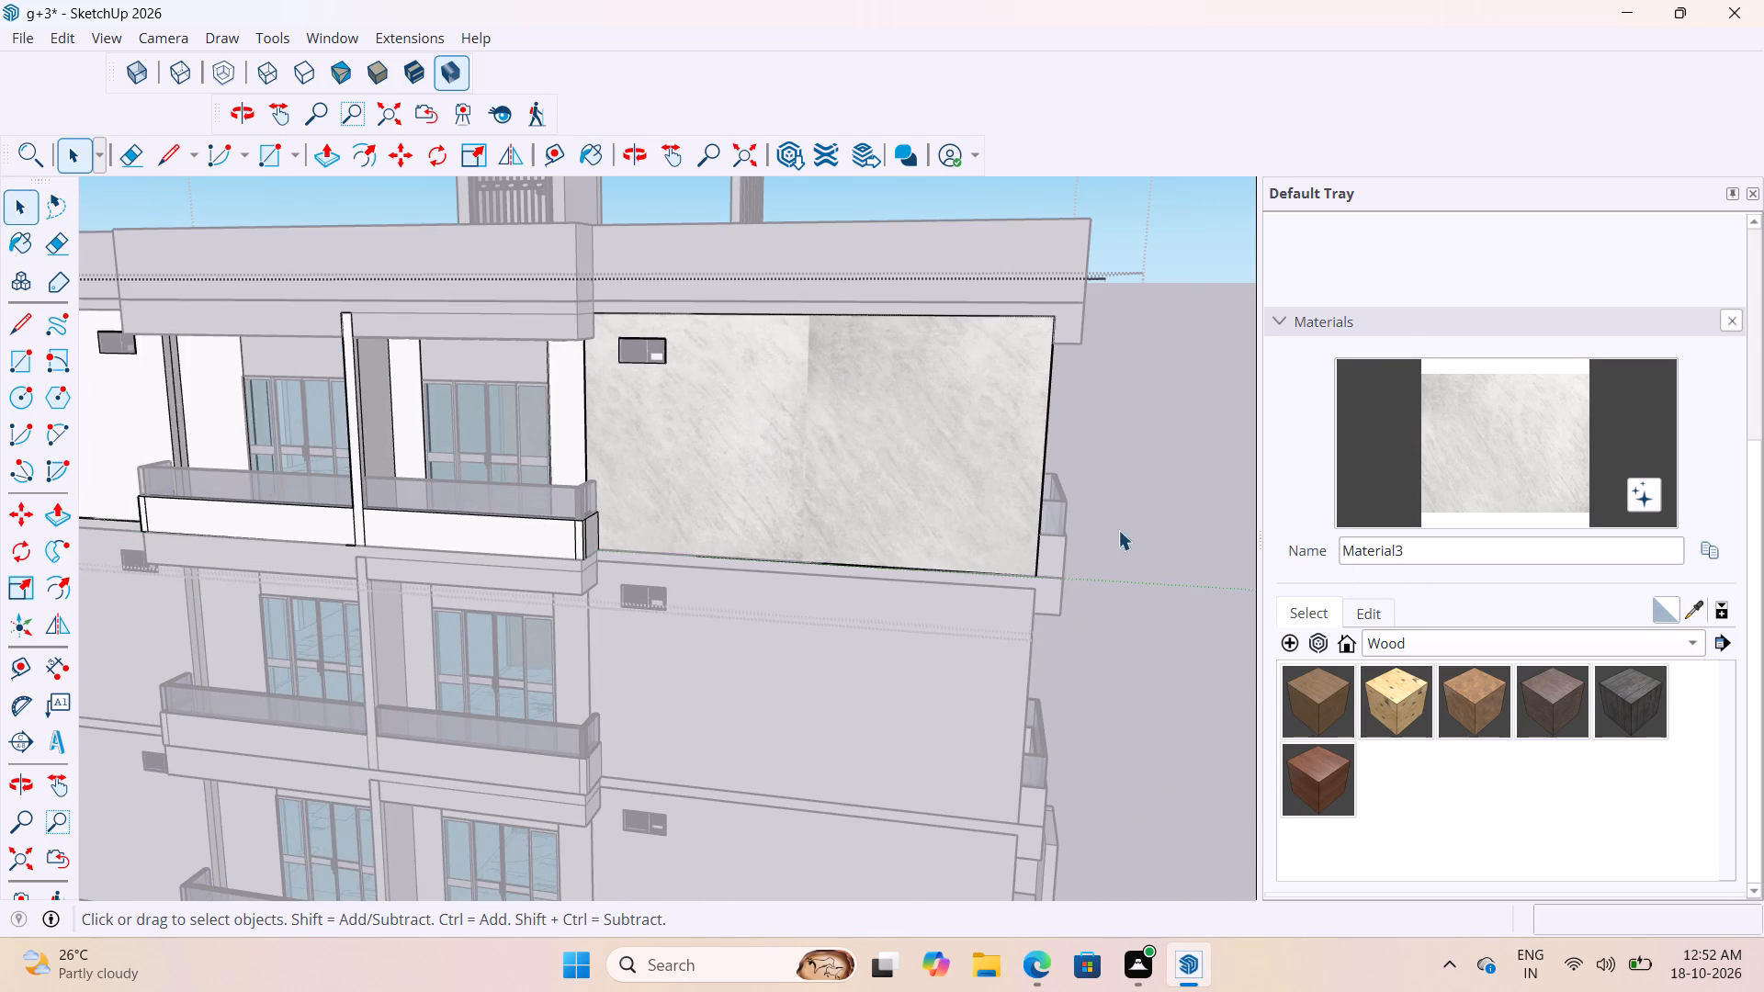
scroll(1020, 505, "down", 10)
double_click(1153, 476)
left_click(1179, 416)
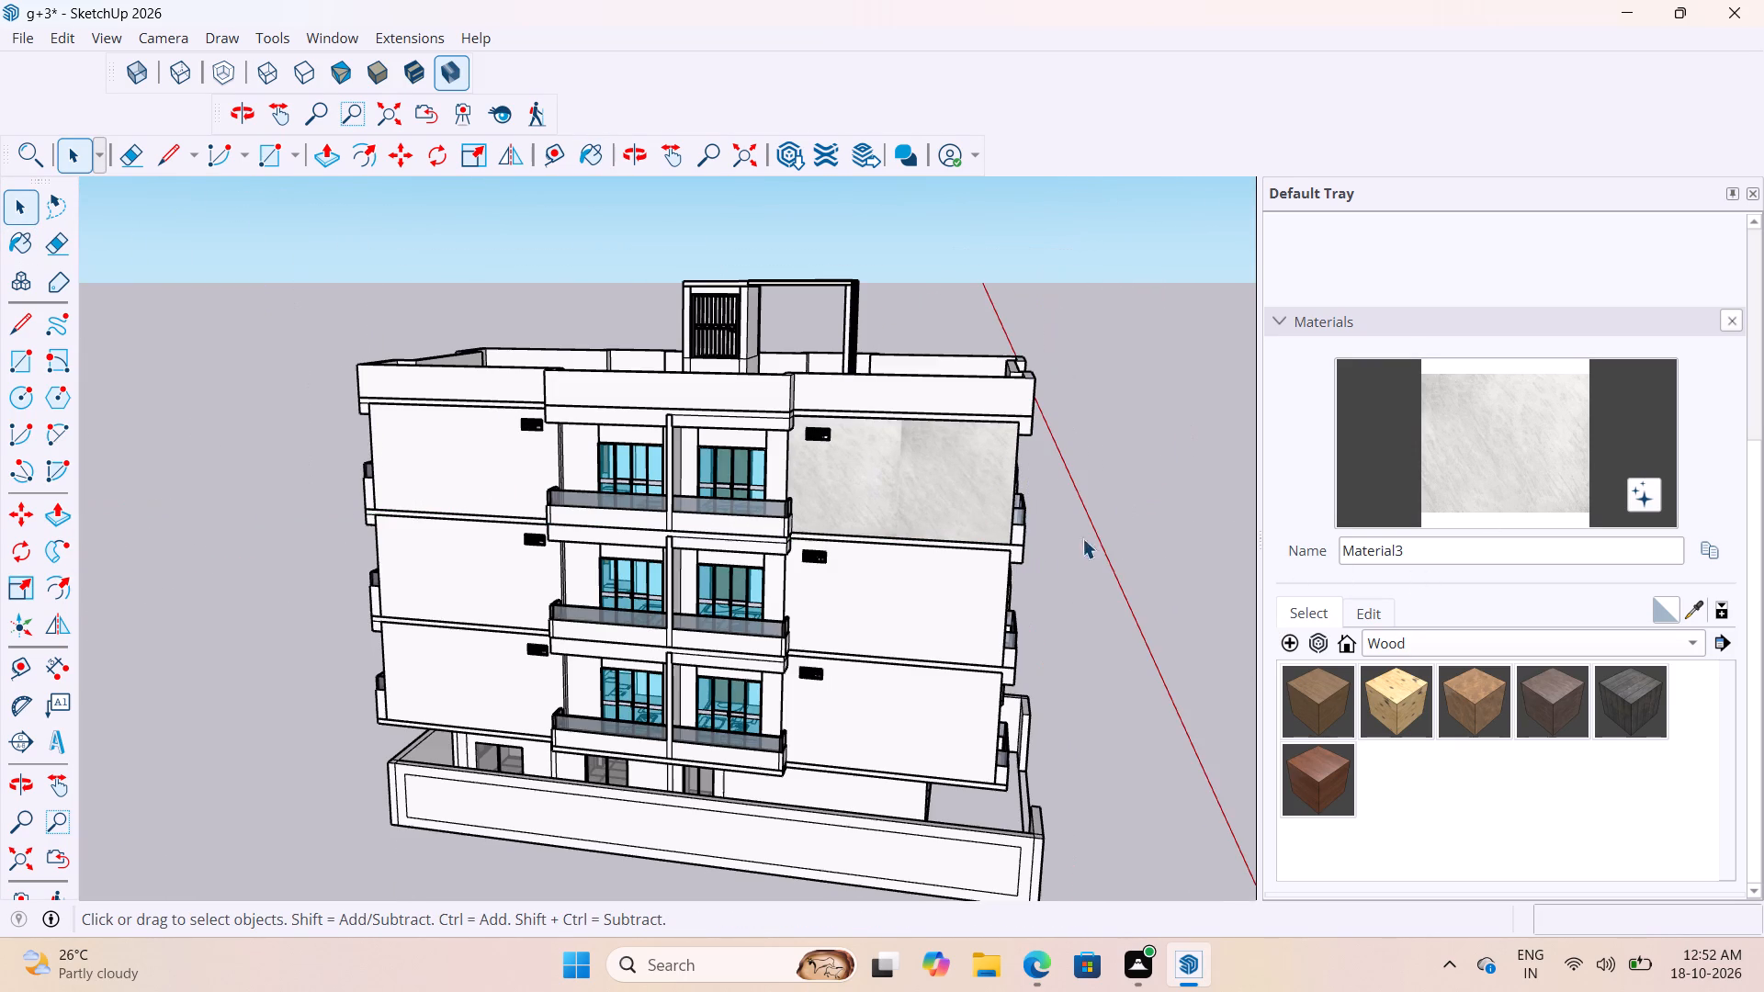
Paint all connected faces of the floor band beneath the top-floor marble wall with Material3, and close its groups.
left_click(1506, 454)
scroll(1011, 577, "up", 13)
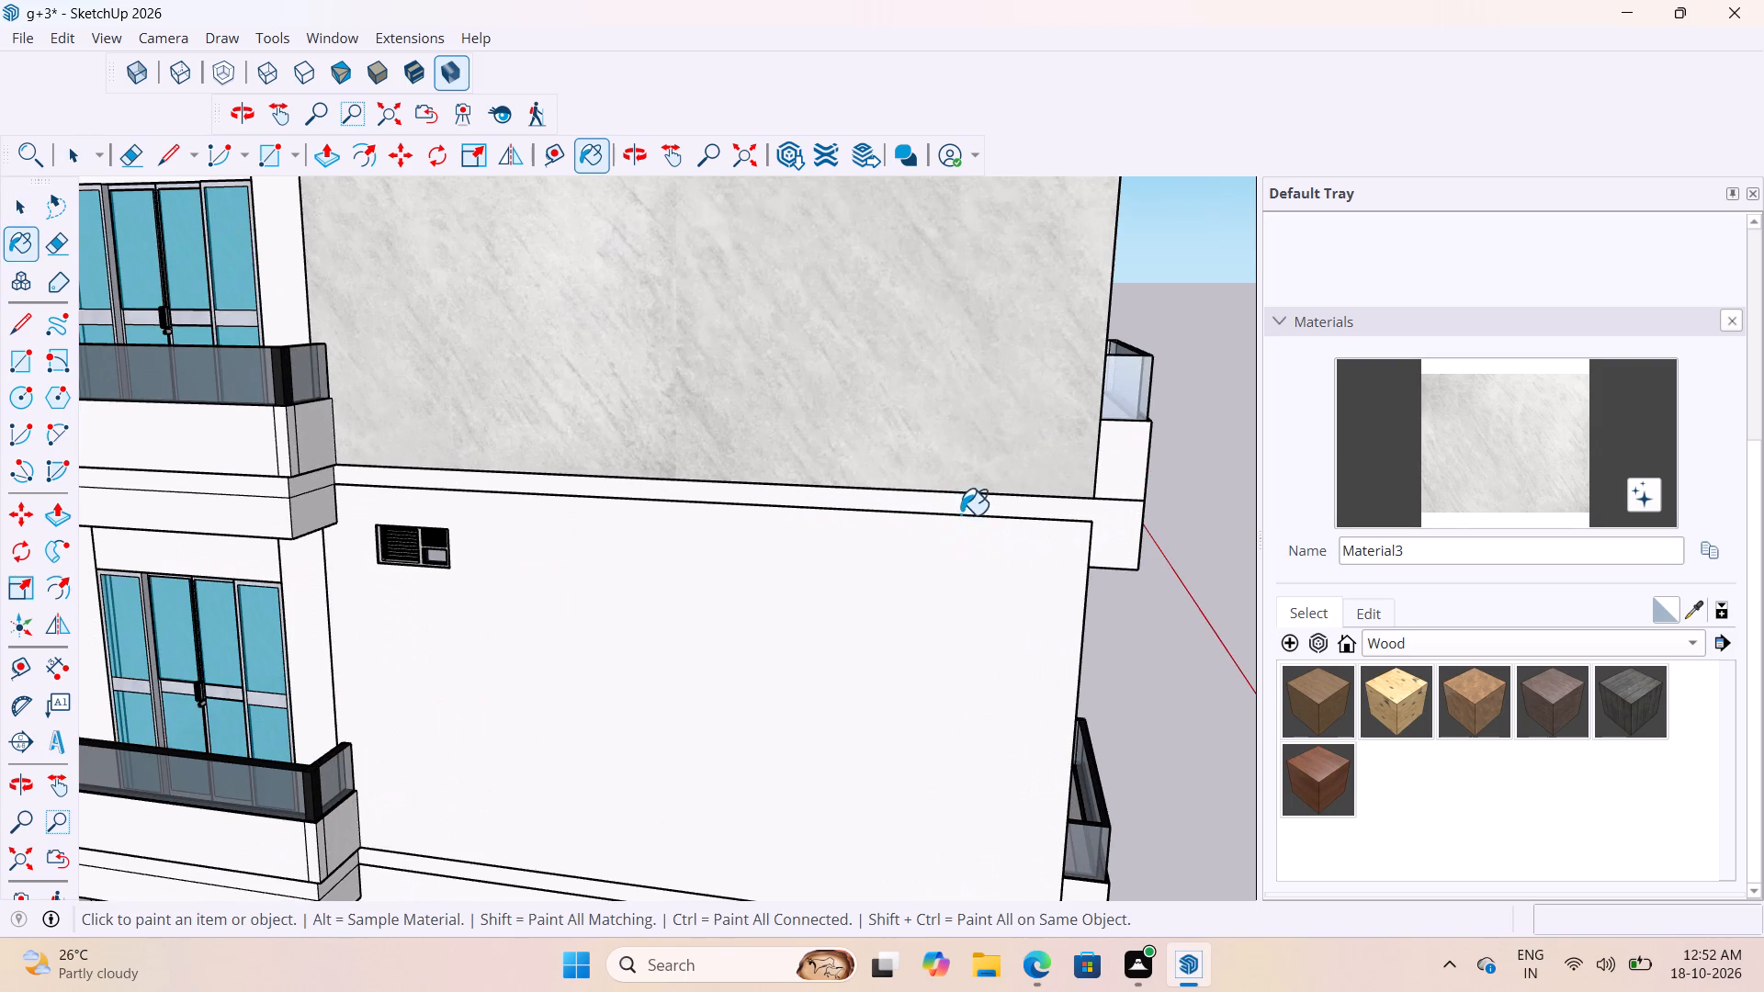
key("space")
double_click(966, 507)
left_click(966, 507)
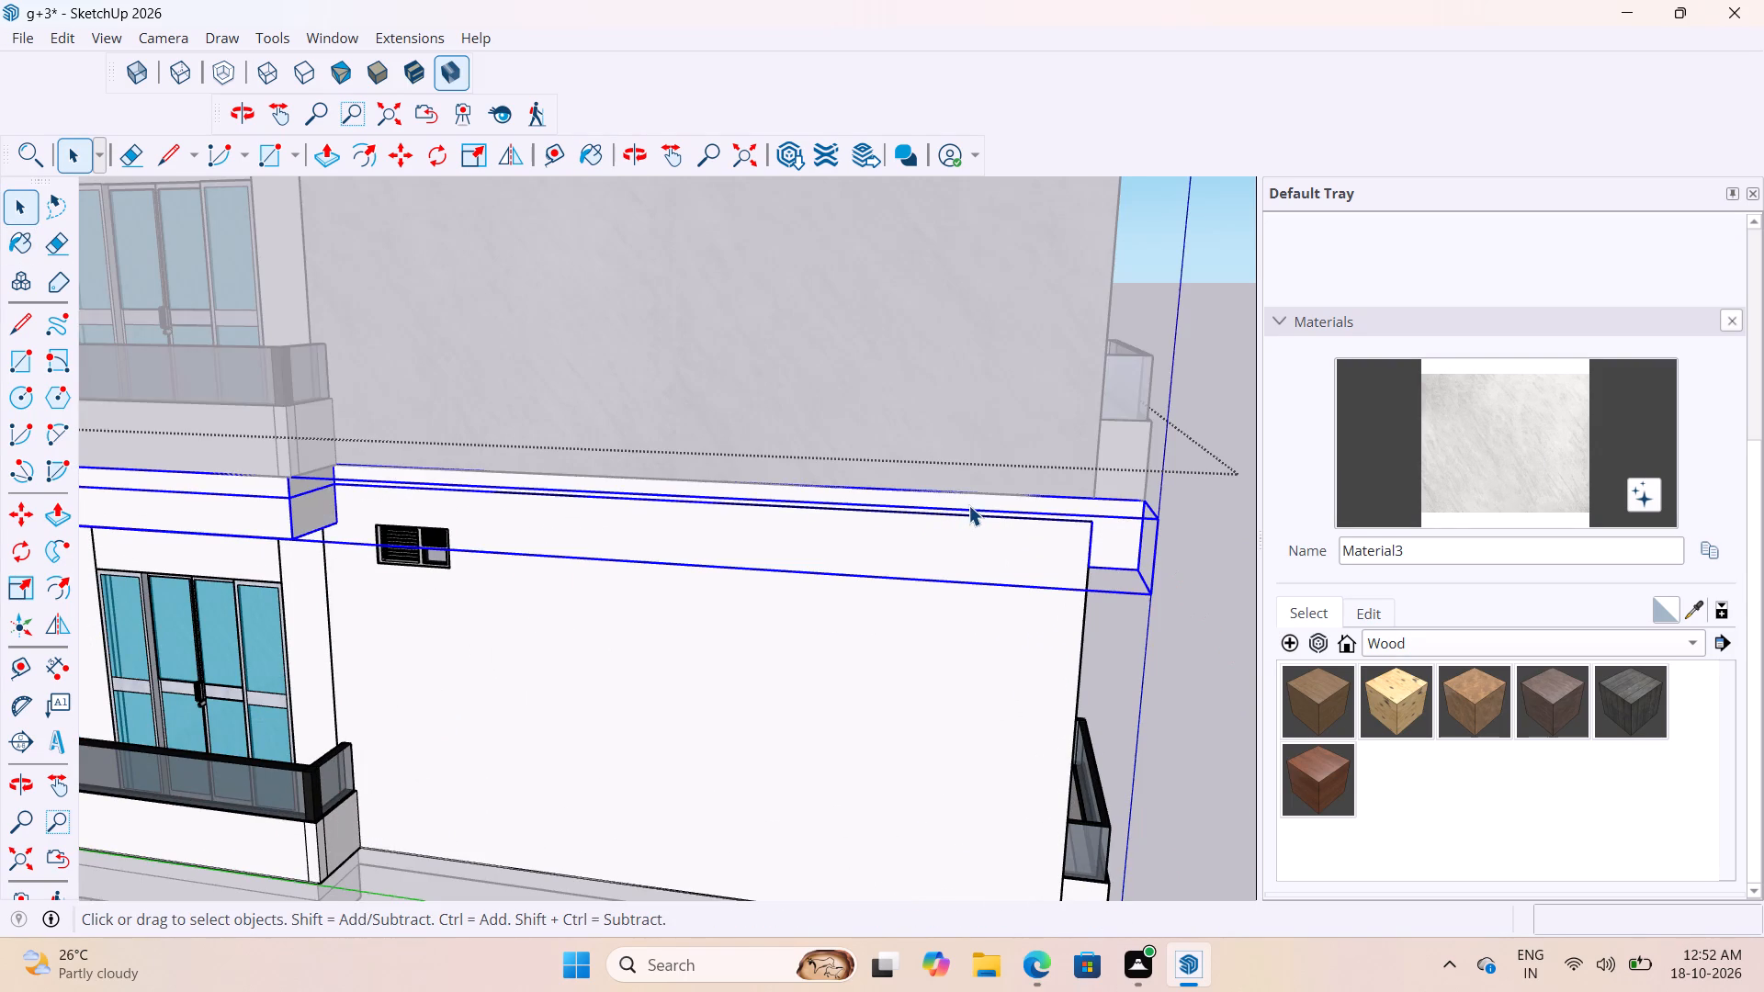
scroll(968, 503, "up", 4)
double_click(968, 502)
left_click(968, 502)
scroll(1686, 457, "down", 6)
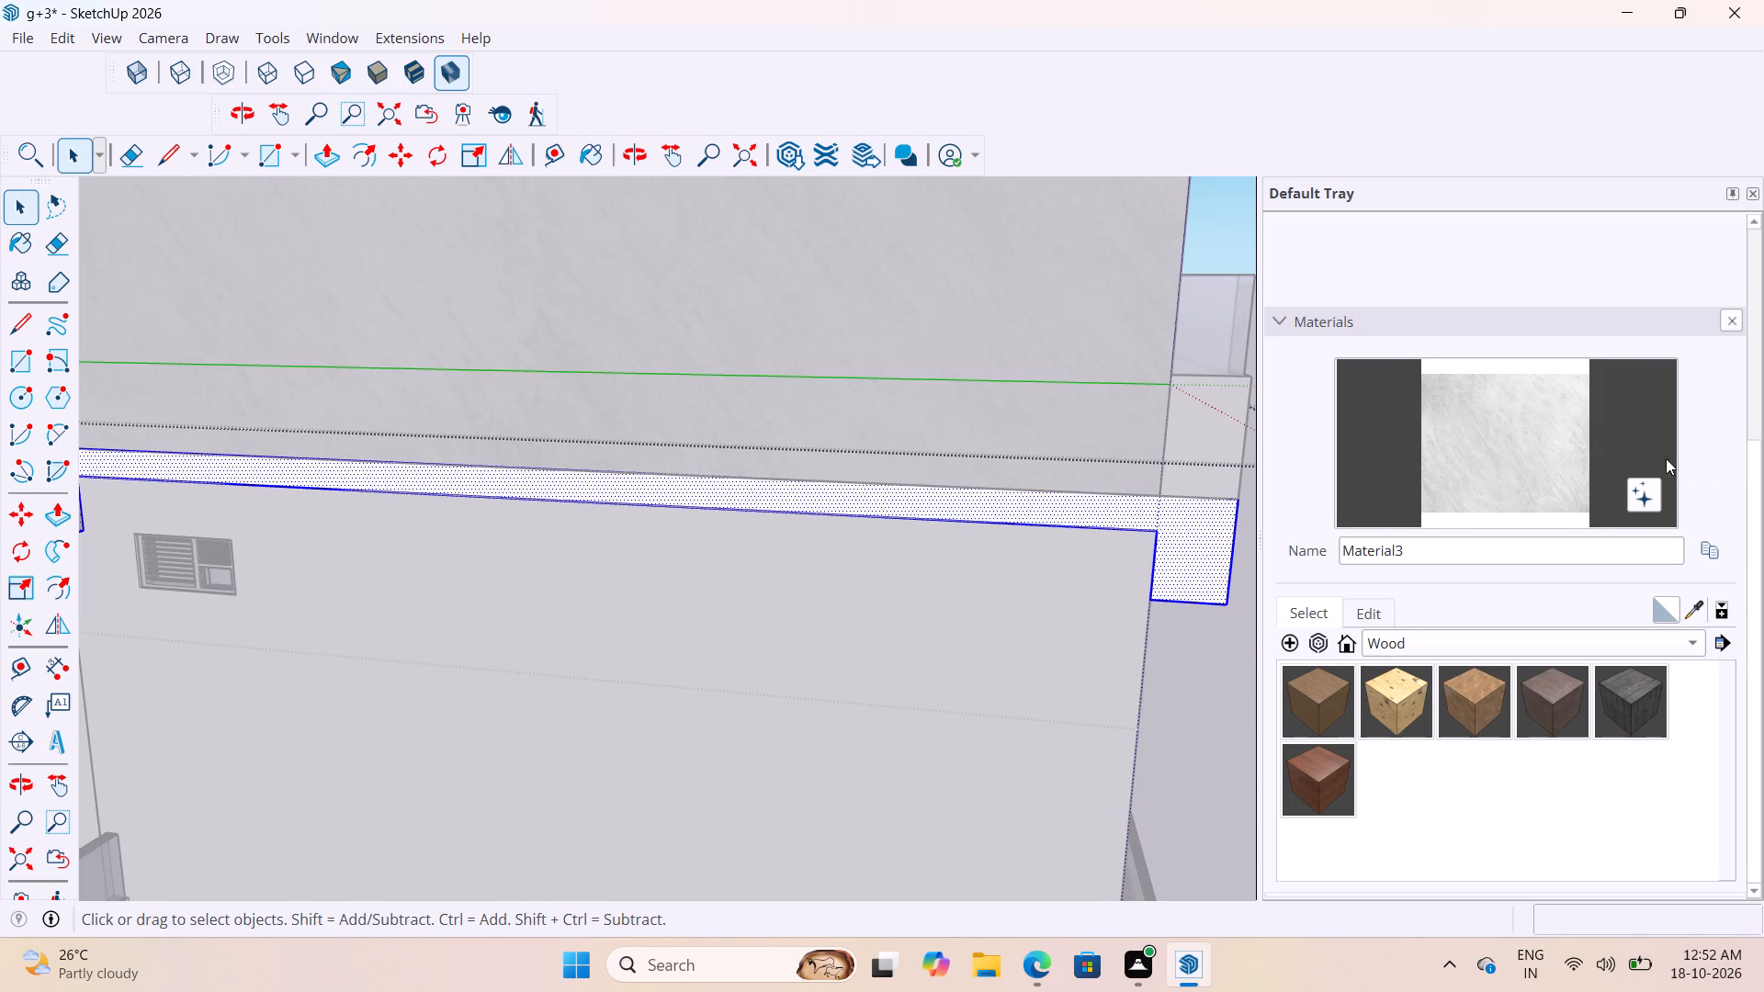
scroll(1666, 458, "down", 2)
scroll(1372, 527, "down", 4)
scroll(1124, 522, "down", 5)
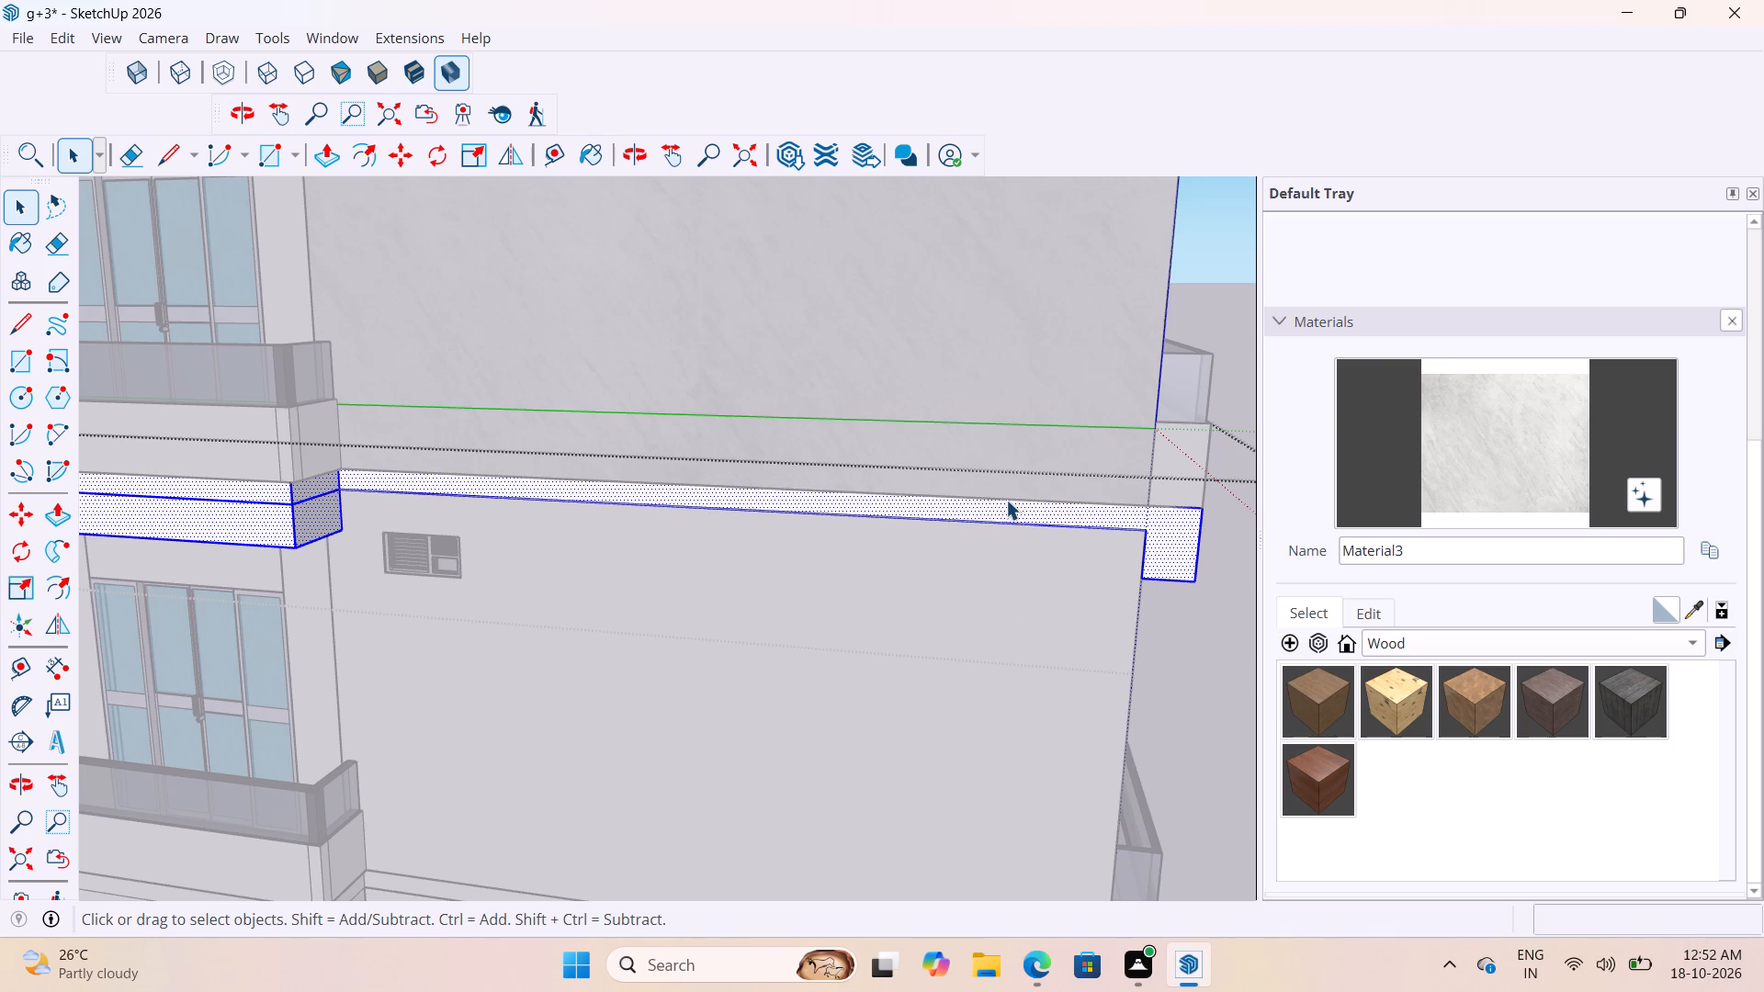
left_click(1506, 409)
scroll(965, 480, "down", 12)
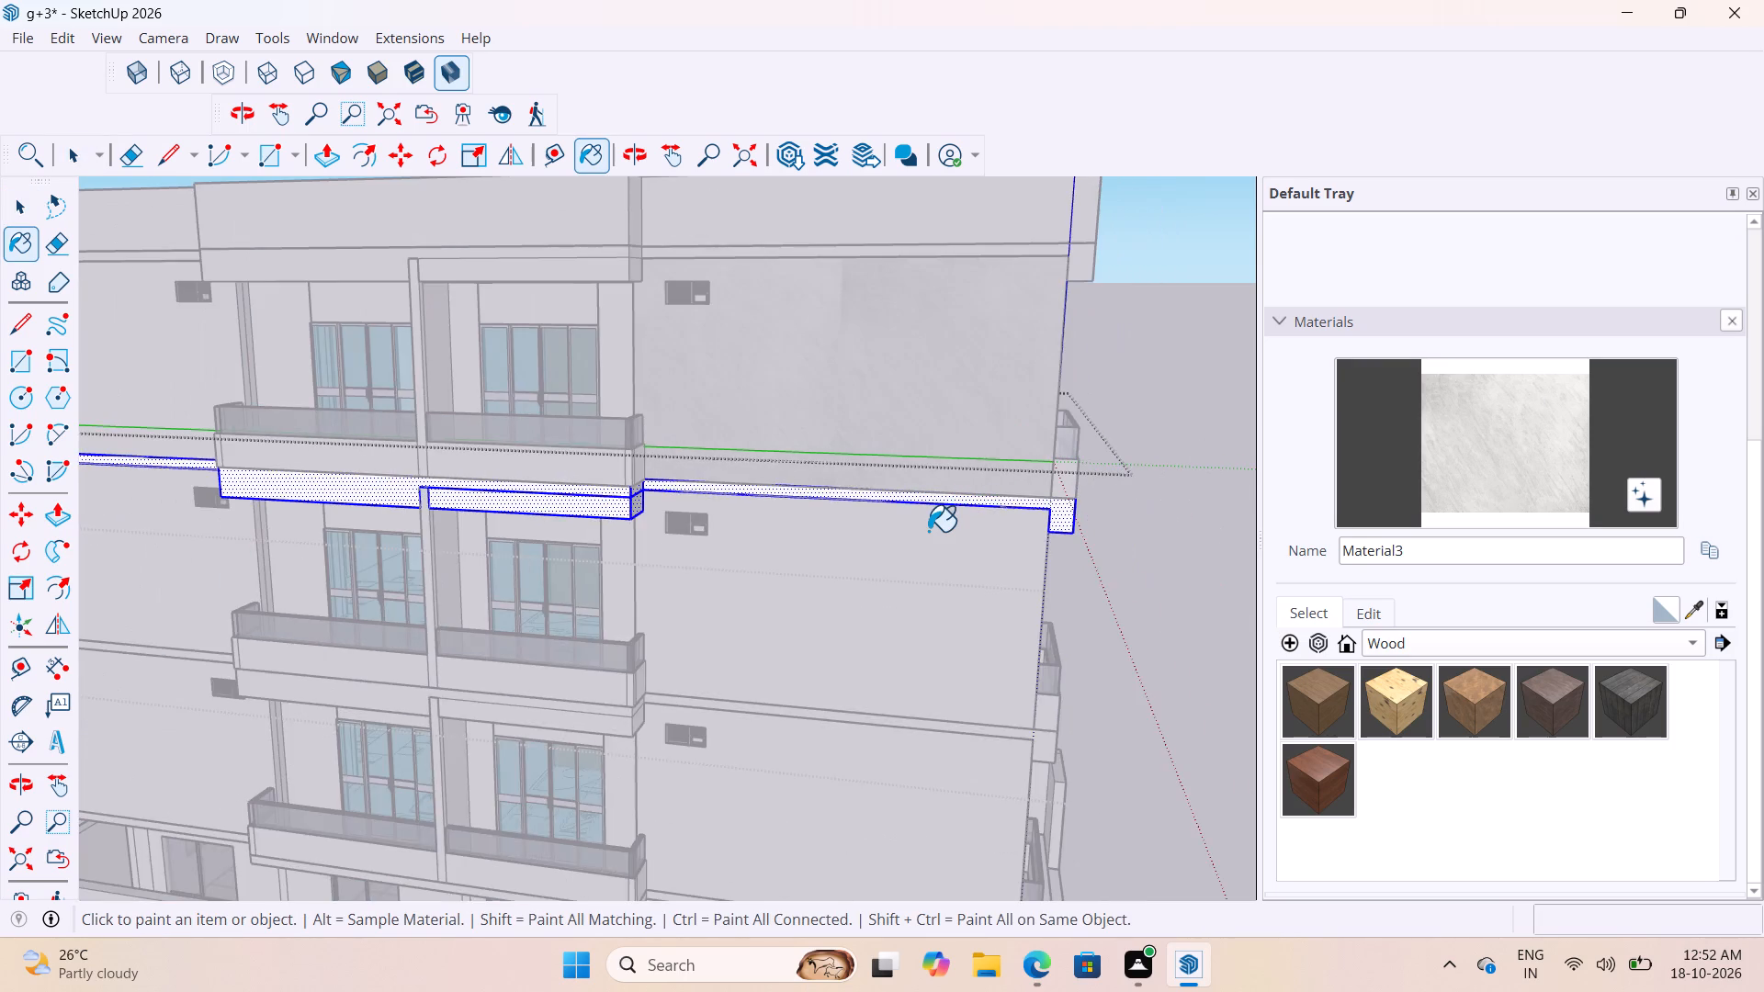
scroll(928, 531, "down", 5)
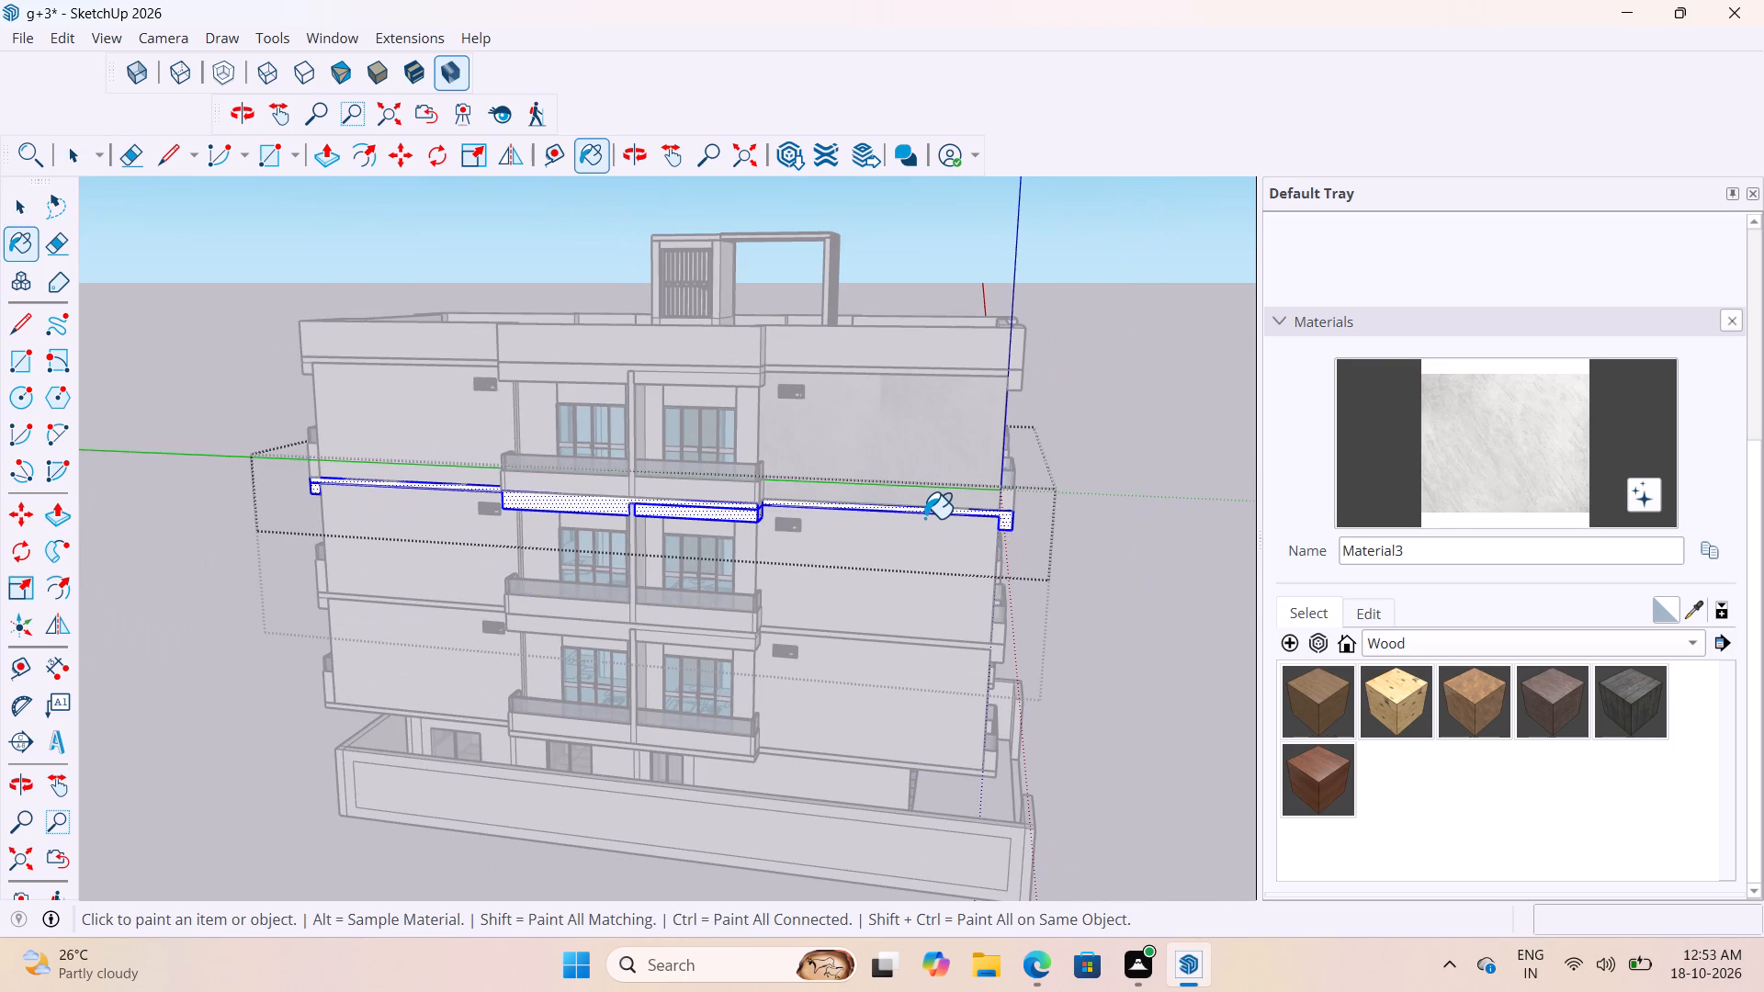
scroll(930, 531, "up", 15)
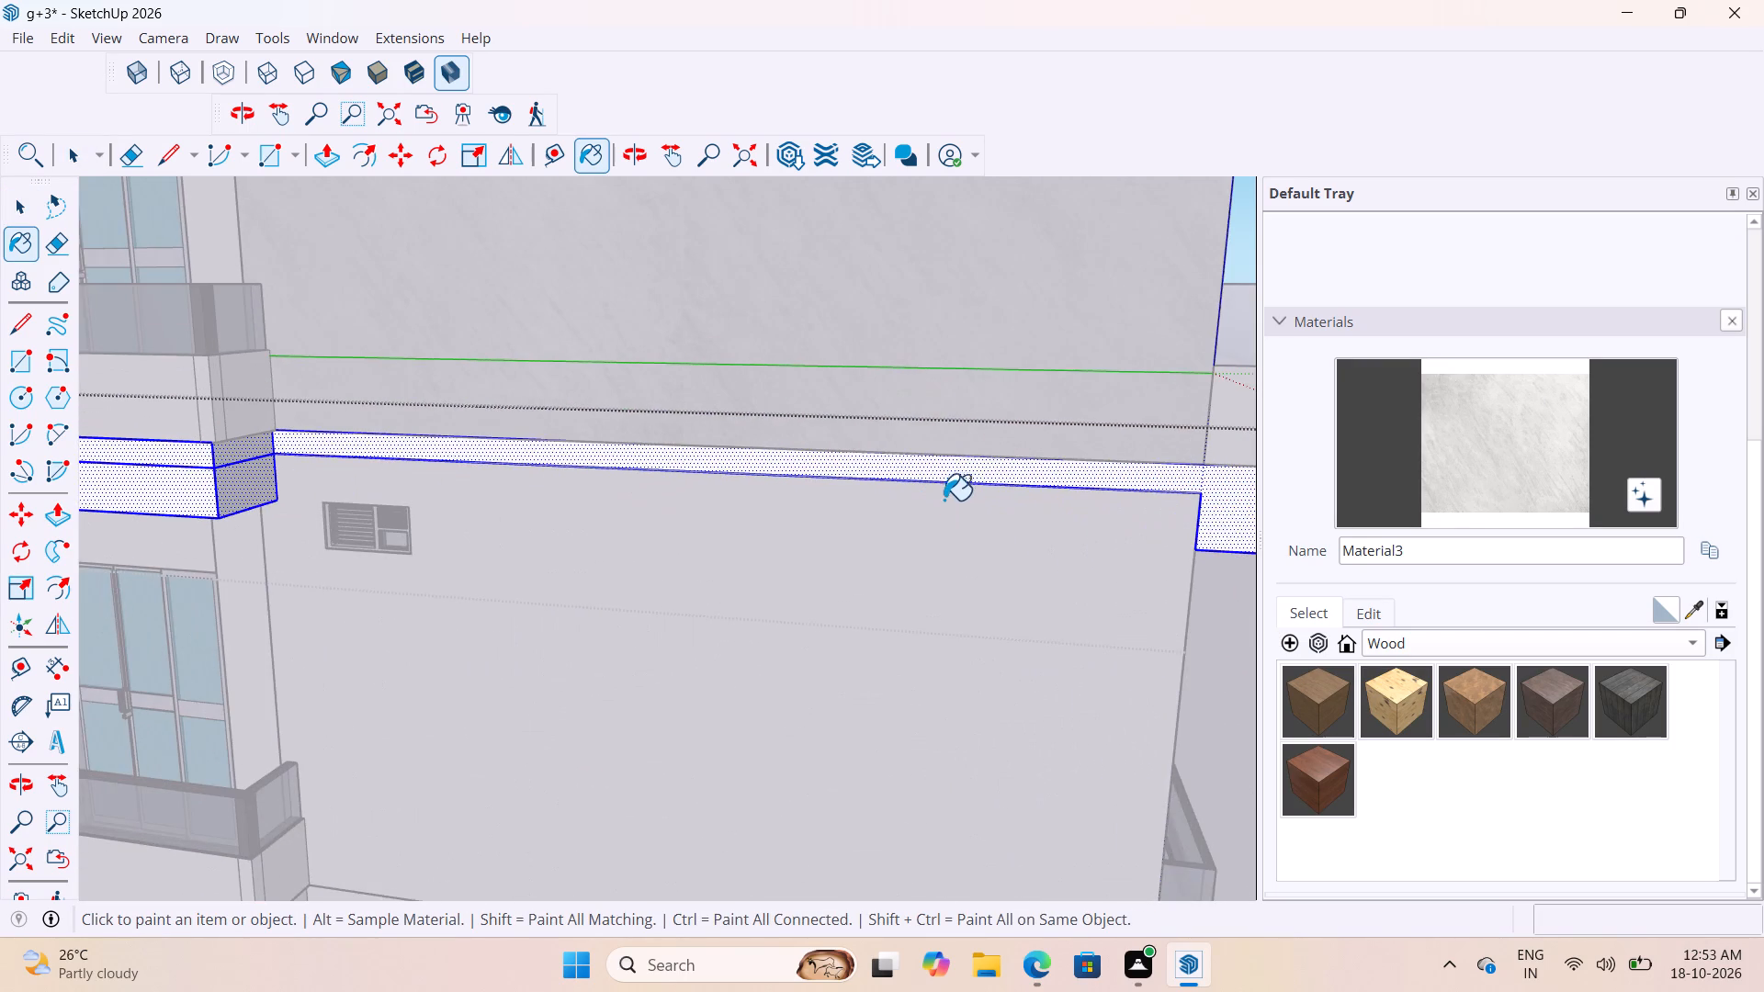
left_click(946, 469)
scroll(903, 500, "down", 10)
key("space")
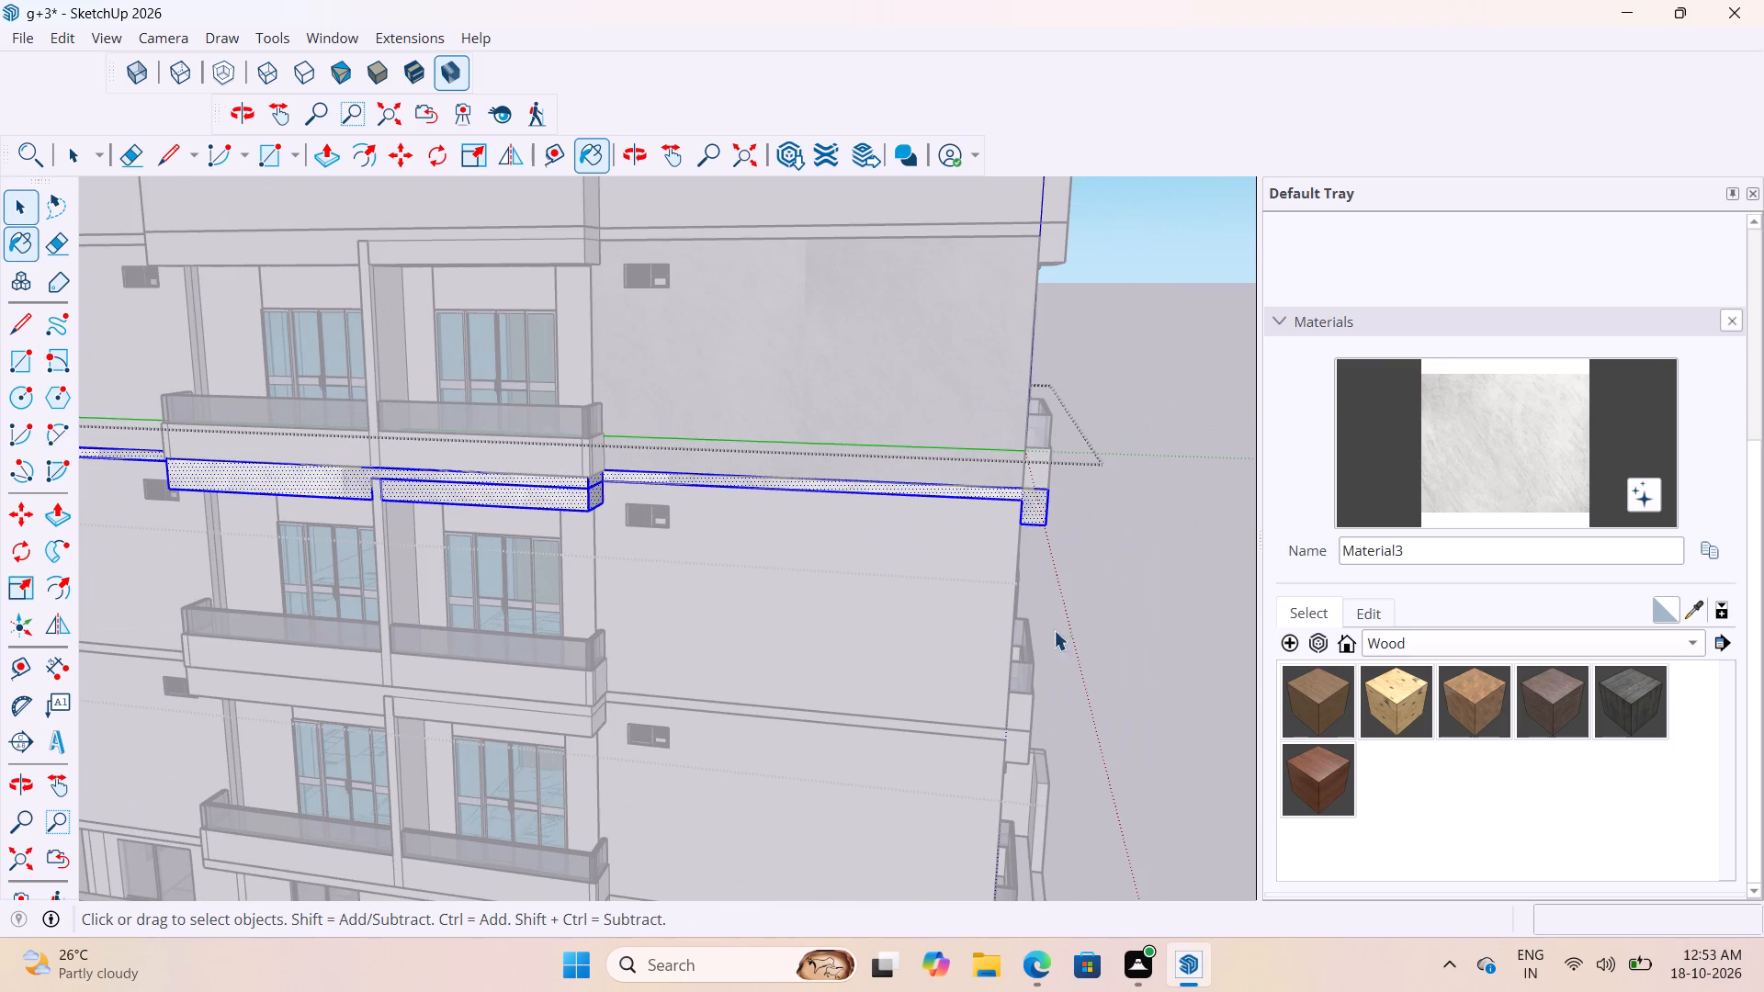
left_click(1144, 590)
middle_click_drag(948, 555, 732, 524)
scroll(727, 511, "down", 4)
scroll(955, 512, "down", 4)
left_click(1116, 666)
Paint only the middle-floor plain wall face between the balconies and the end-wall corner with marble Material3, and close its groups.
scroll(744, 440, "up", 3)
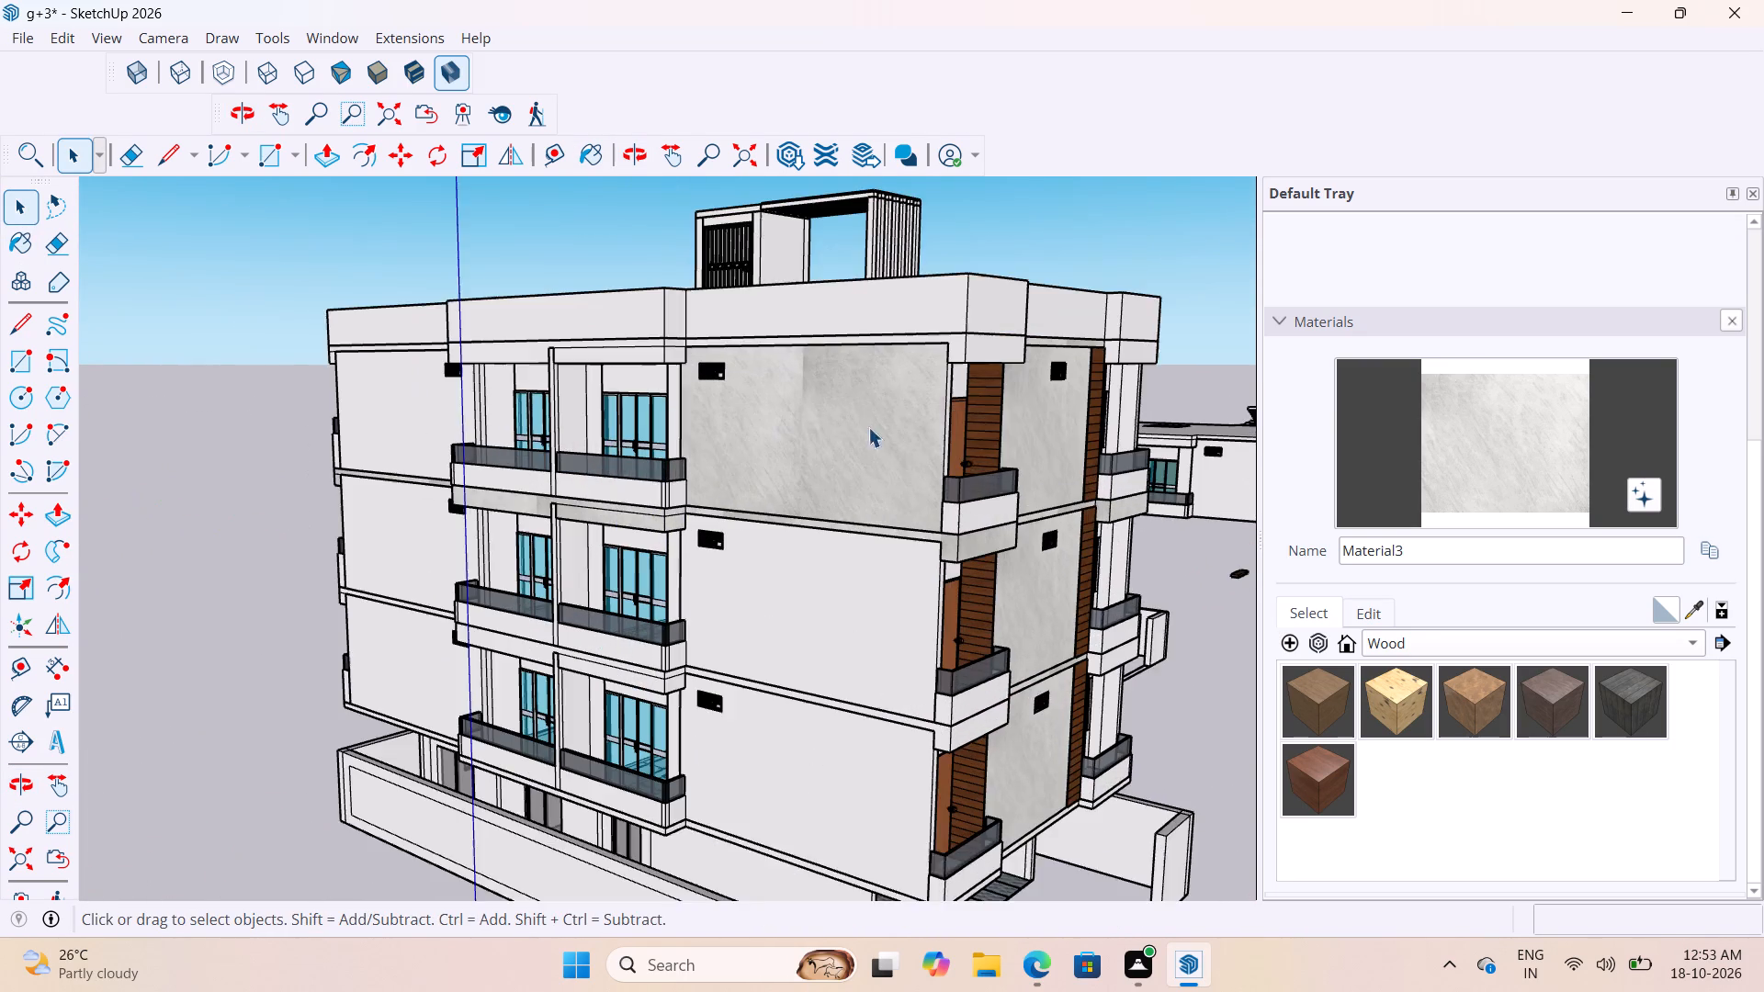
scroll(868, 427, "up", 3)
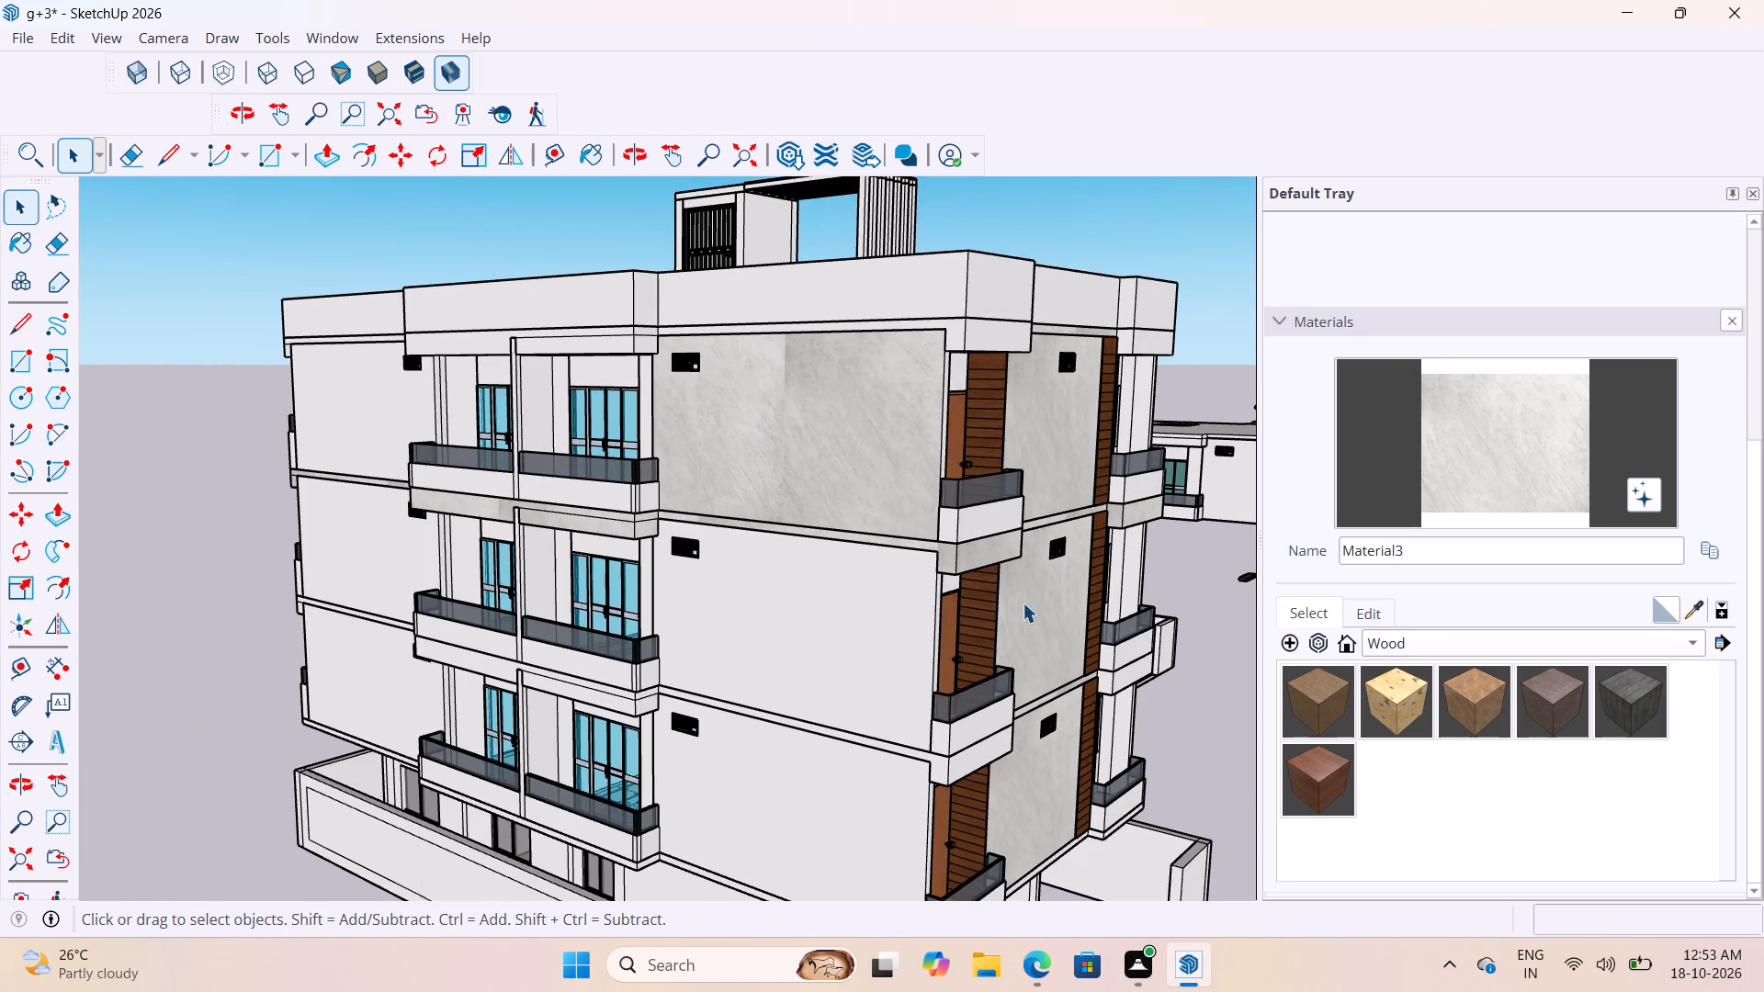
scroll(1078, 534, "up", 3)
left_click(1515, 420)
scroll(945, 537, "down", 5)
scroll(892, 717, "up", 3)
scroll(801, 629, "up", 4)
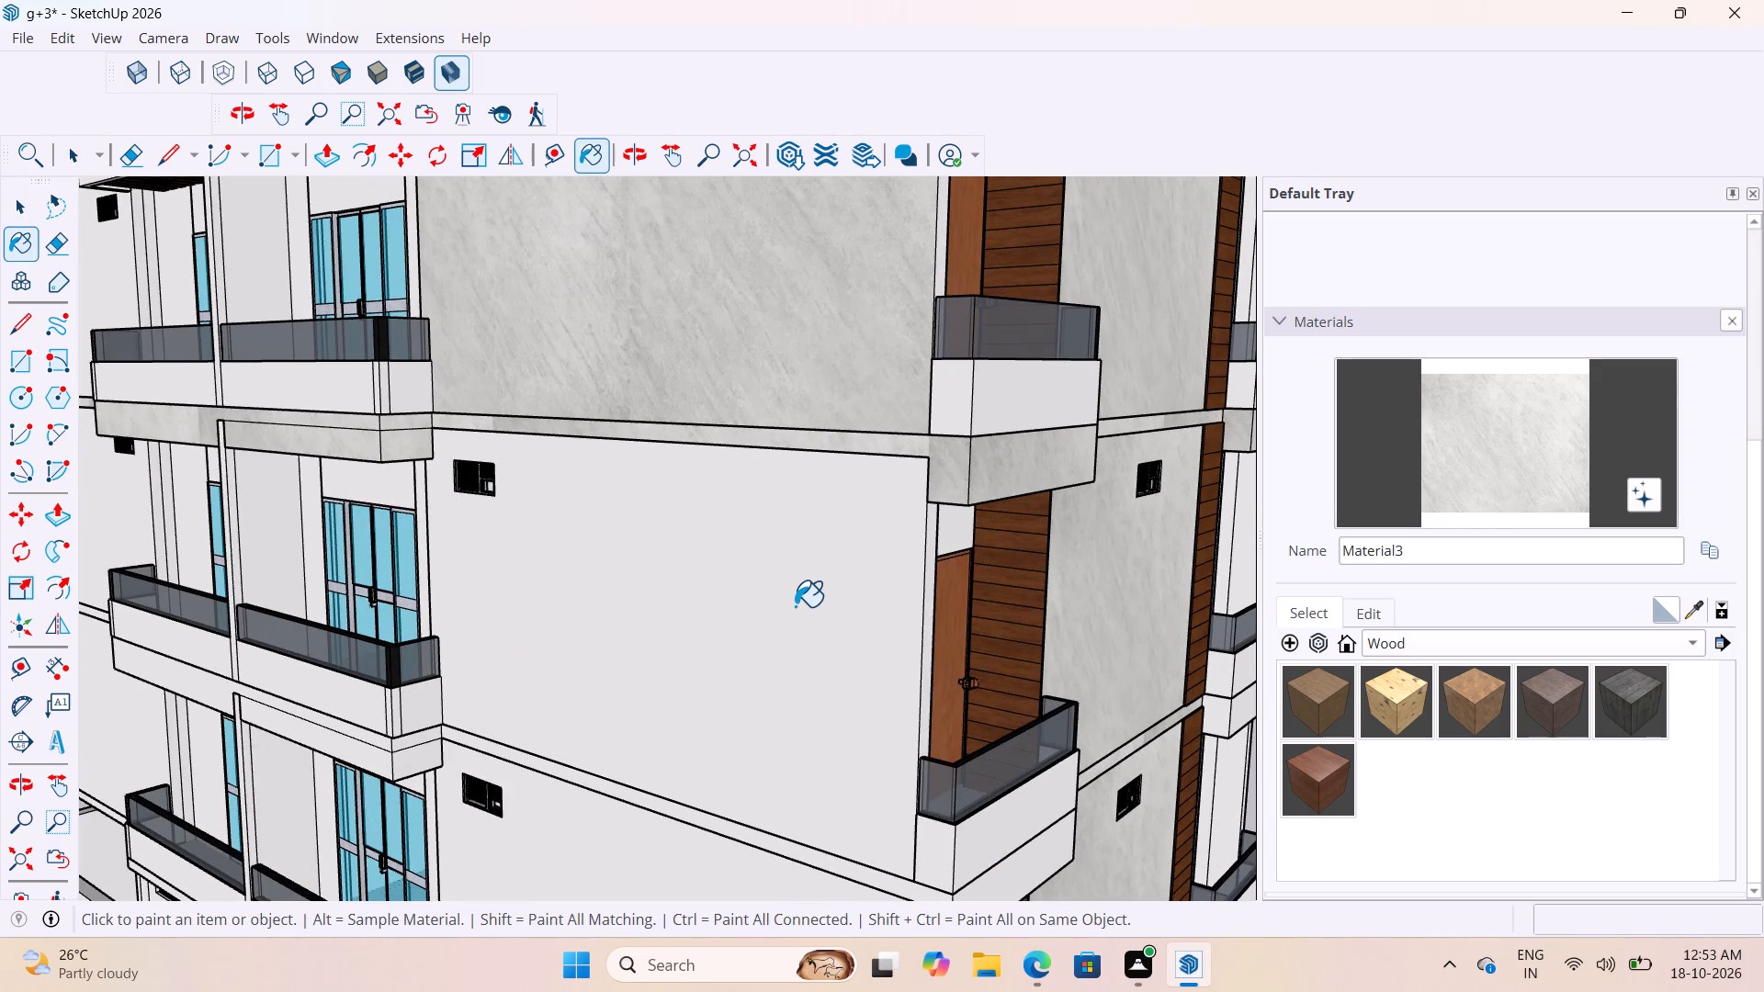
key("space")
double_click(794, 602)
left_click(794, 602)
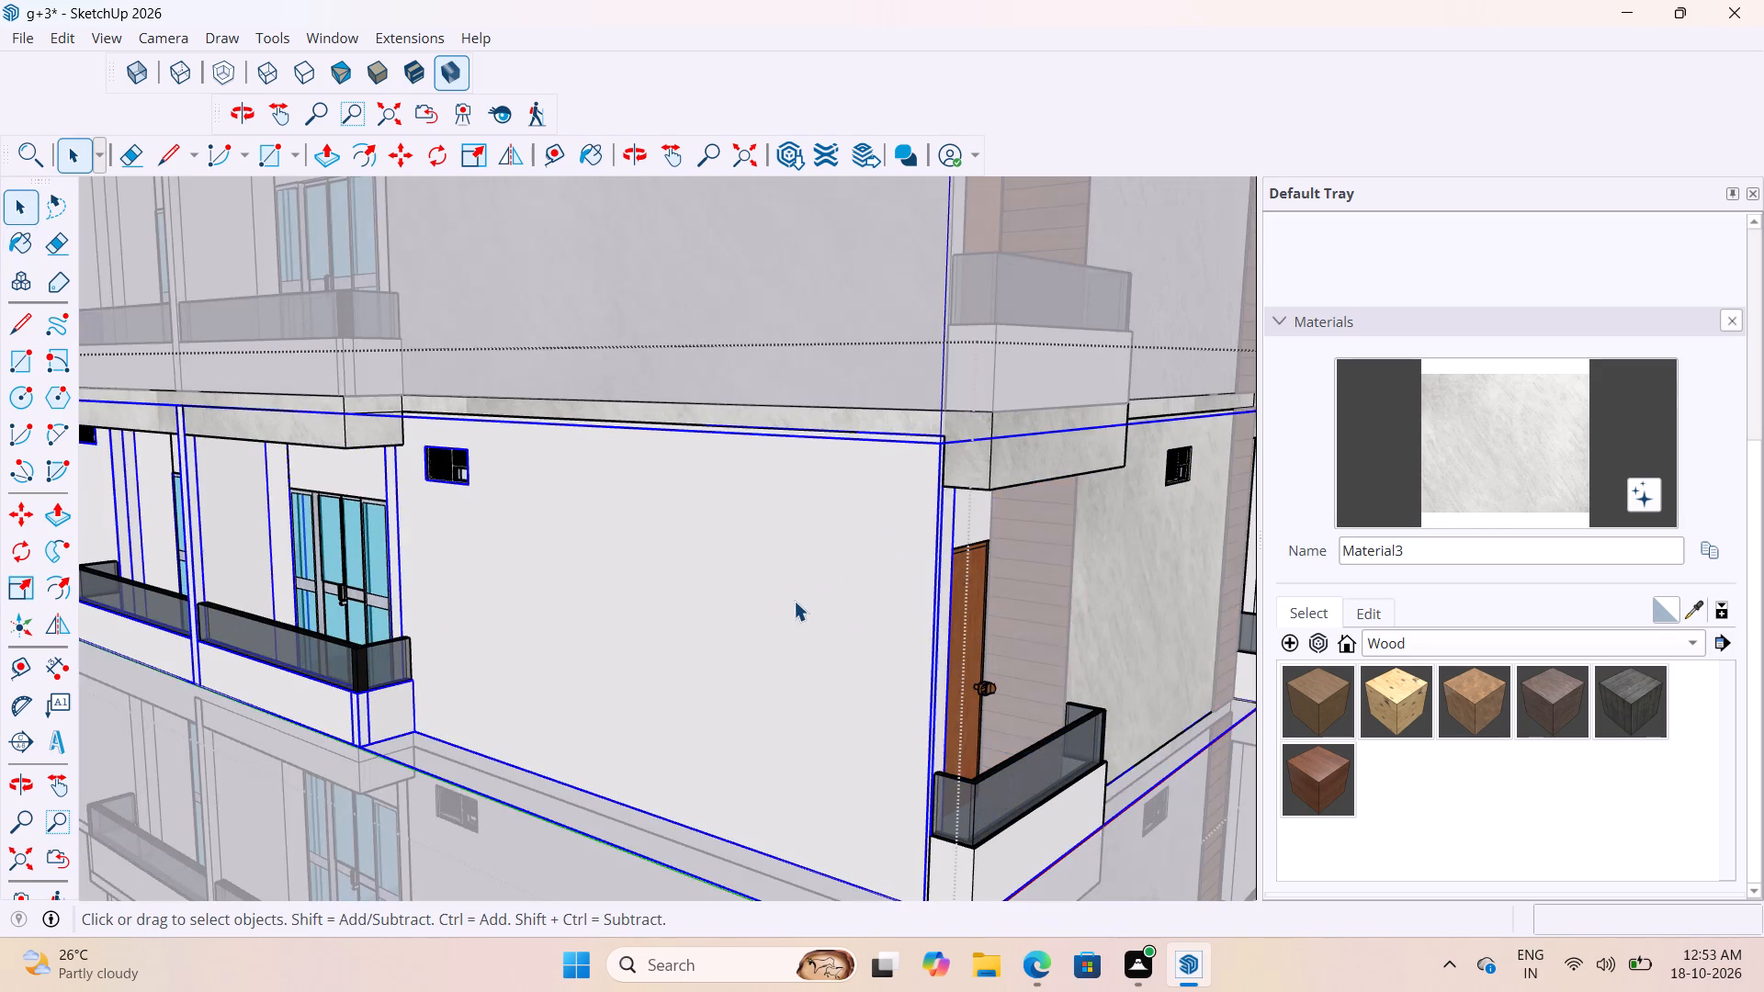
double_click(794, 601)
left_click(793, 604)
double_click(793, 603)
left_click(793, 603)
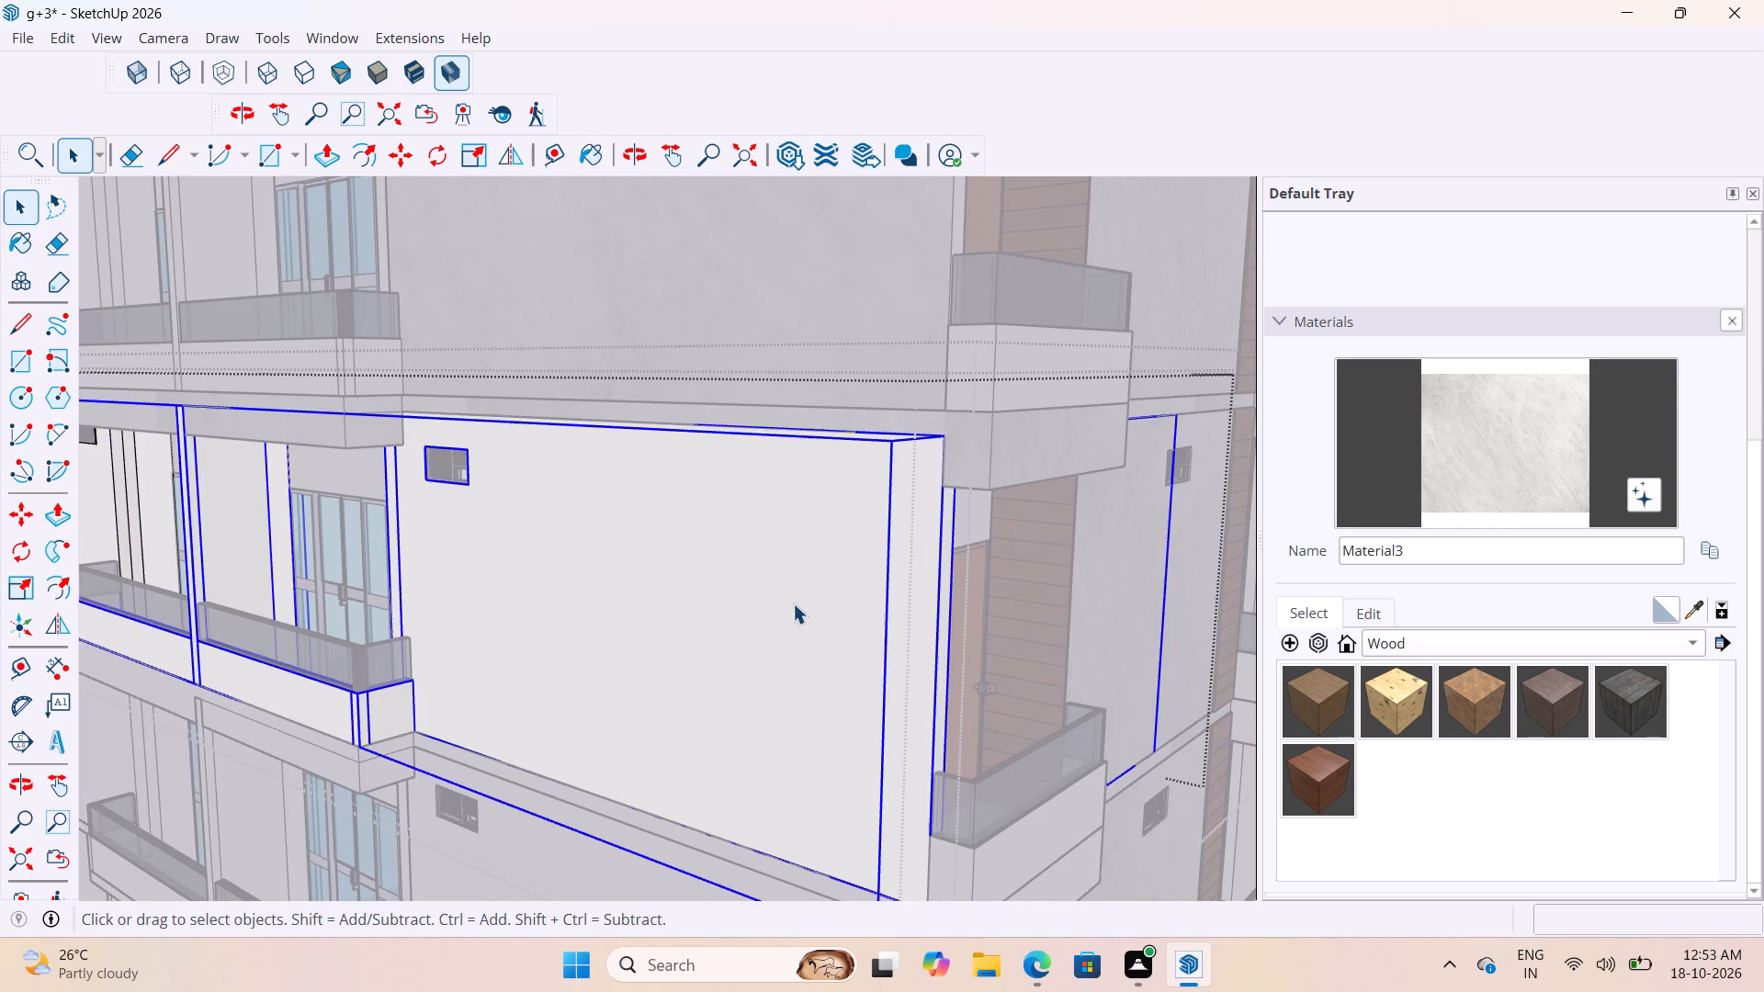
double_click(793, 603)
left_click(741, 619)
left_click(1468, 472)
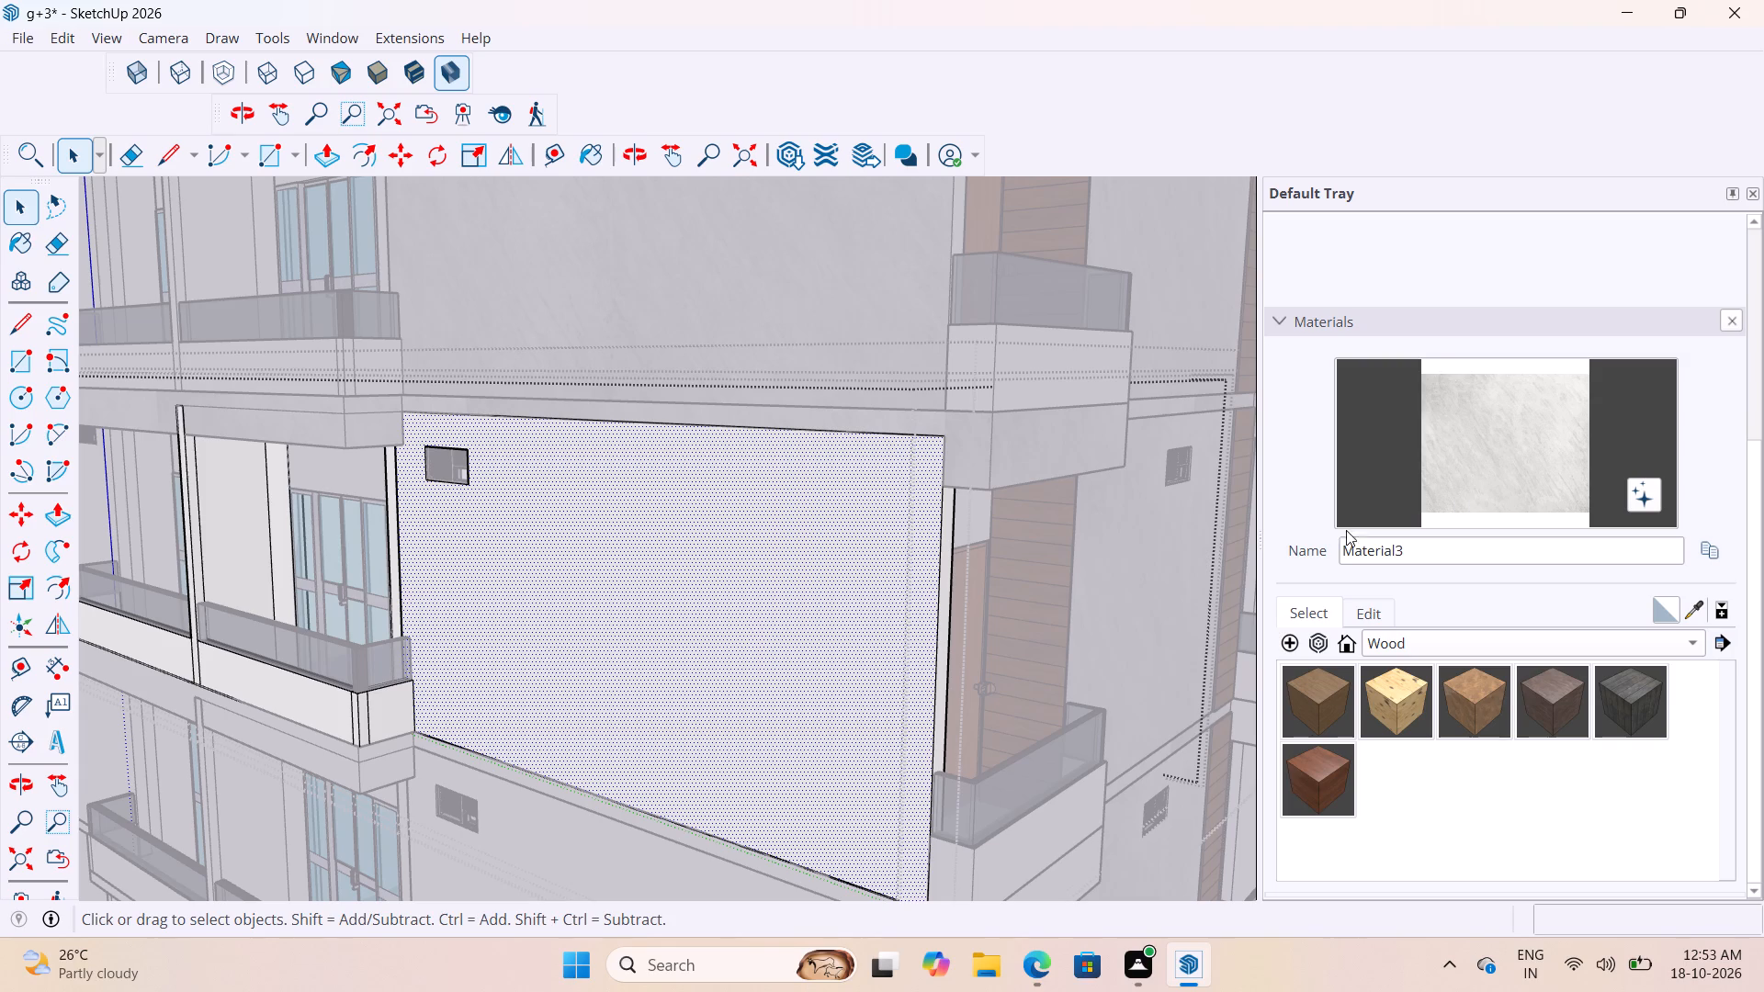
left_click(646, 598)
scroll(504, 612, "up", 5)
middle_click_drag(504, 594, 812, 515)
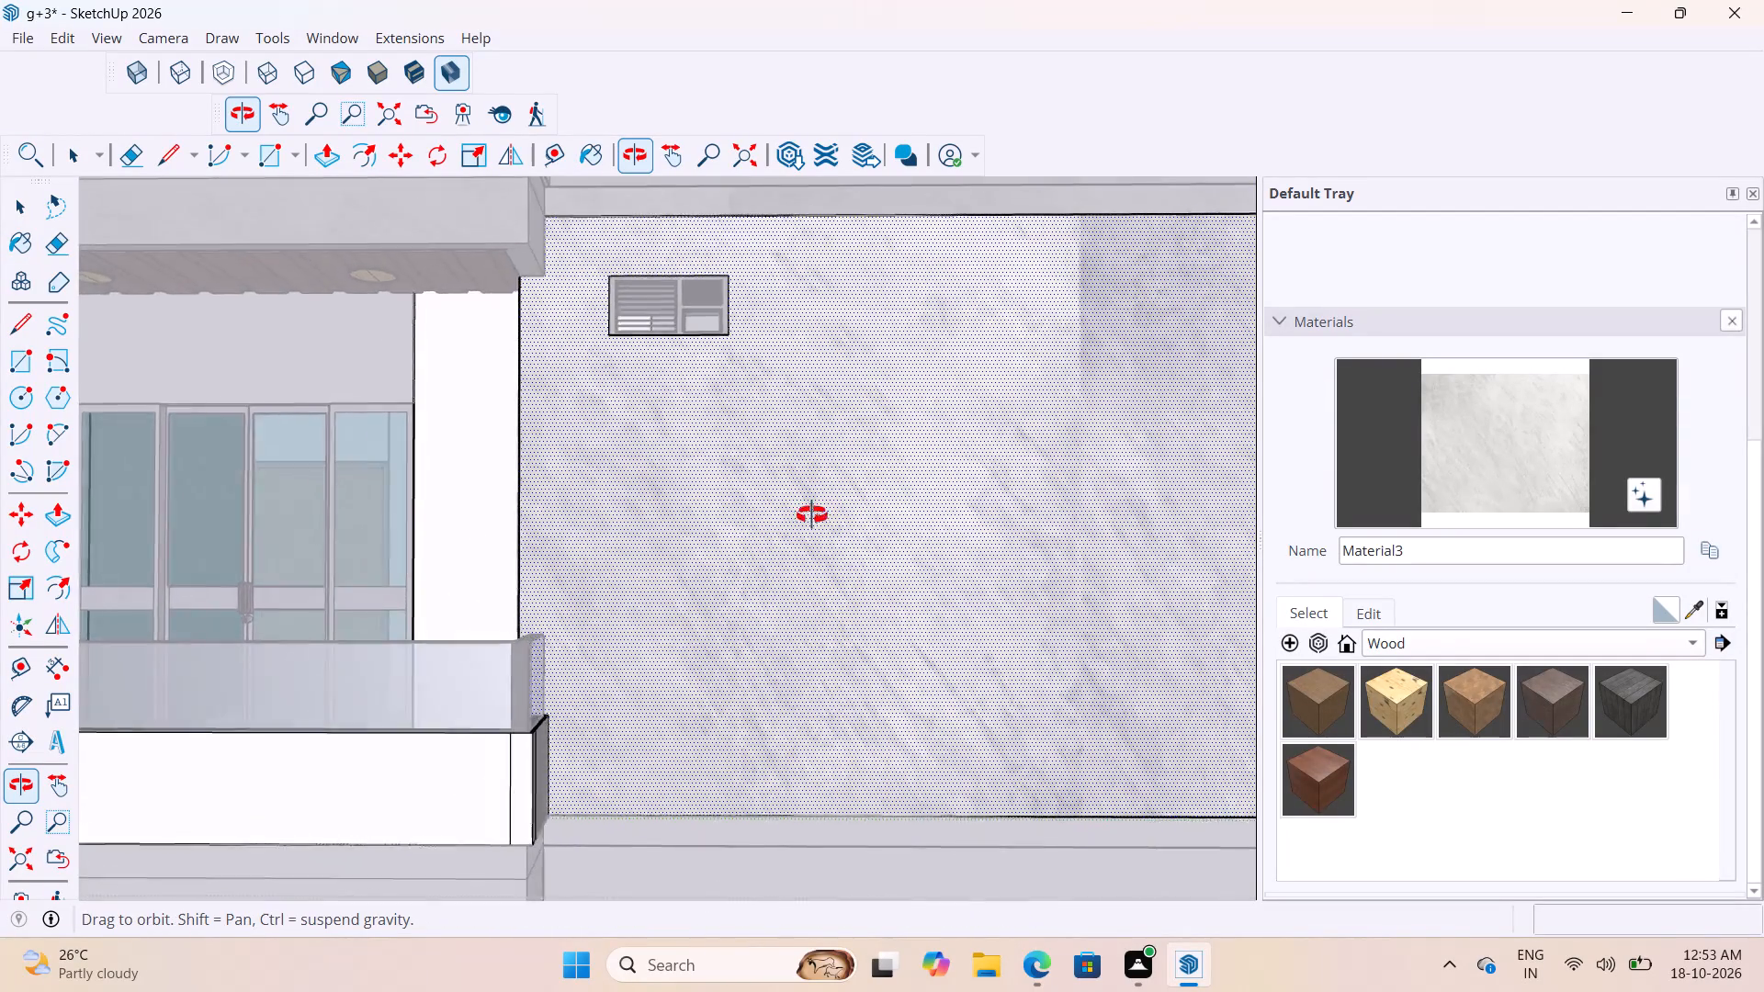
middle_click_drag(812, 515, 701, 490)
scroll(561, 486, "down", 10)
key("space")
left_click(1144, 476)
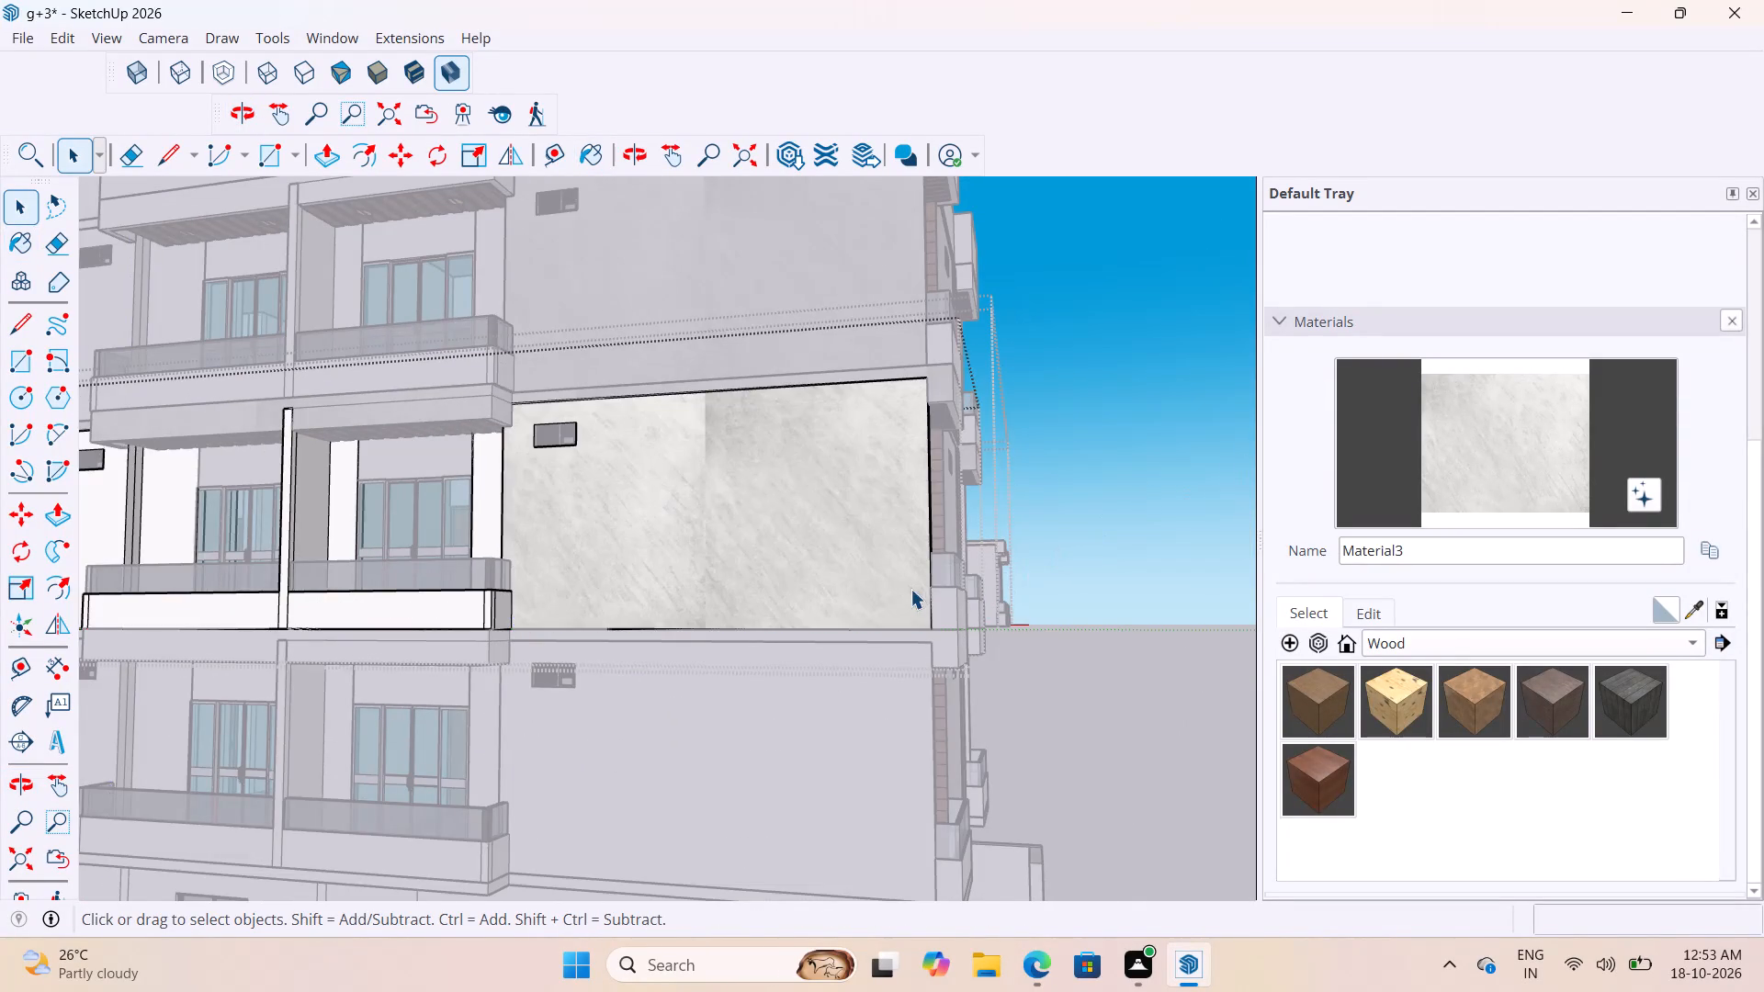
scroll(910, 589, "up", 2)
left_click(1187, 515)
left_click(1110, 512)
left_click(1140, 384)
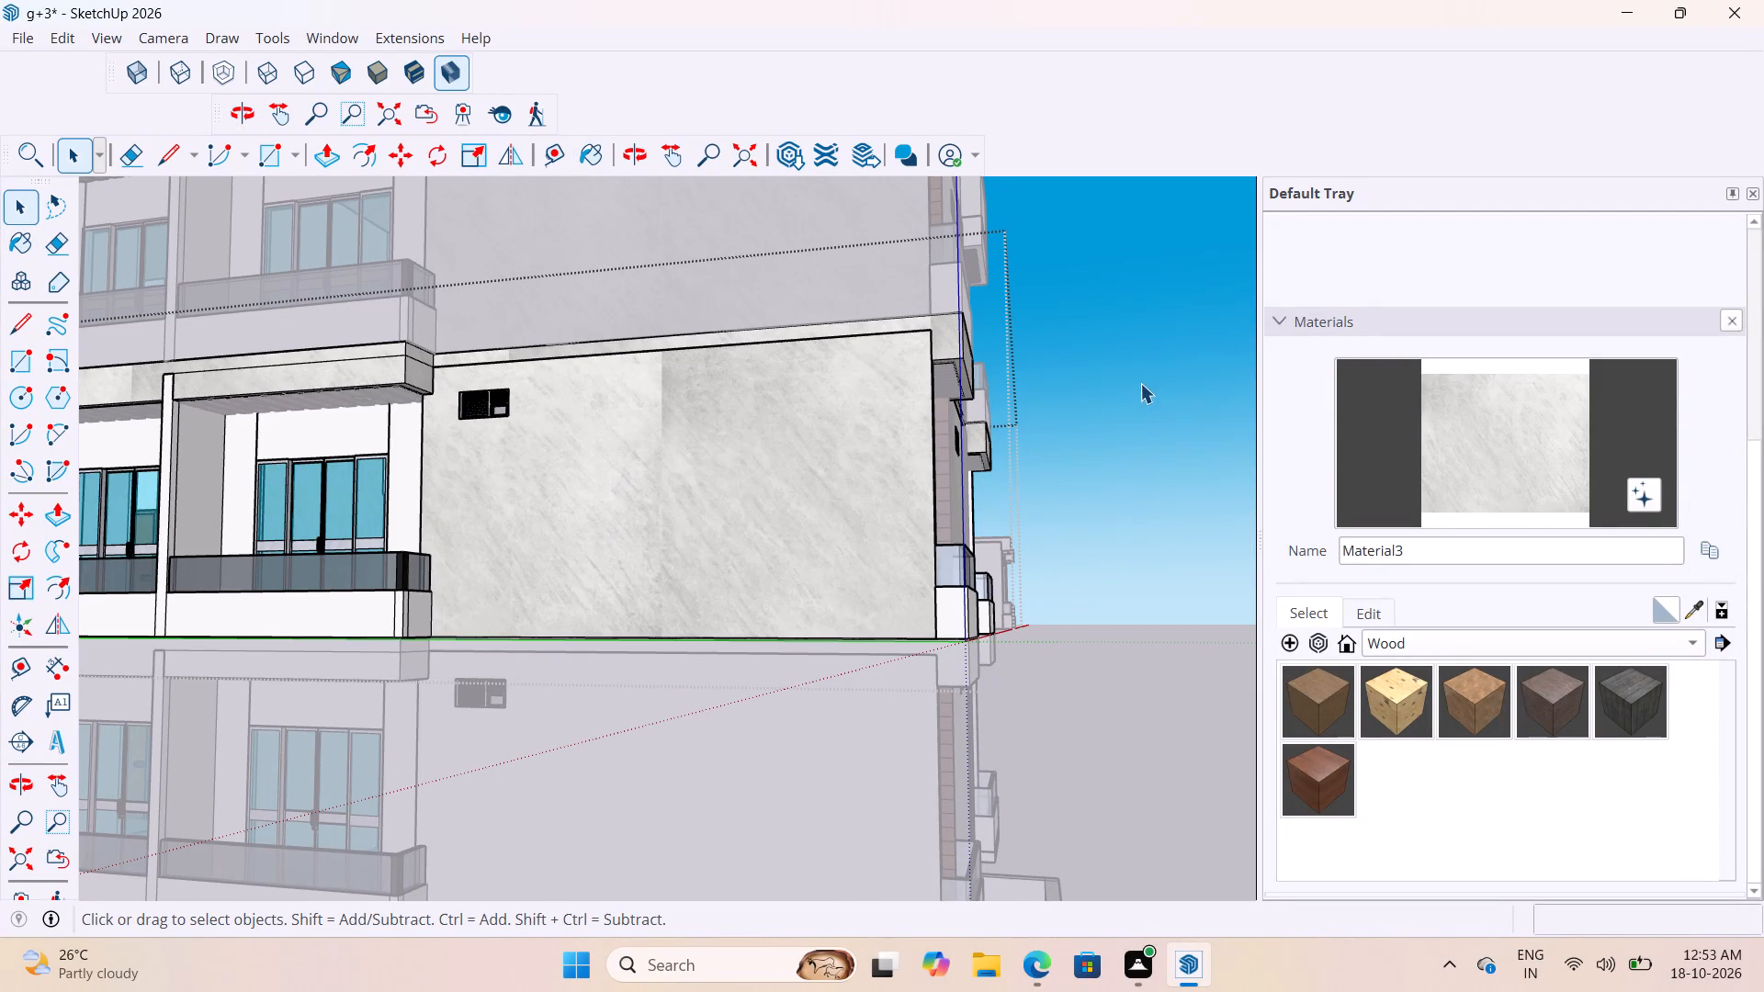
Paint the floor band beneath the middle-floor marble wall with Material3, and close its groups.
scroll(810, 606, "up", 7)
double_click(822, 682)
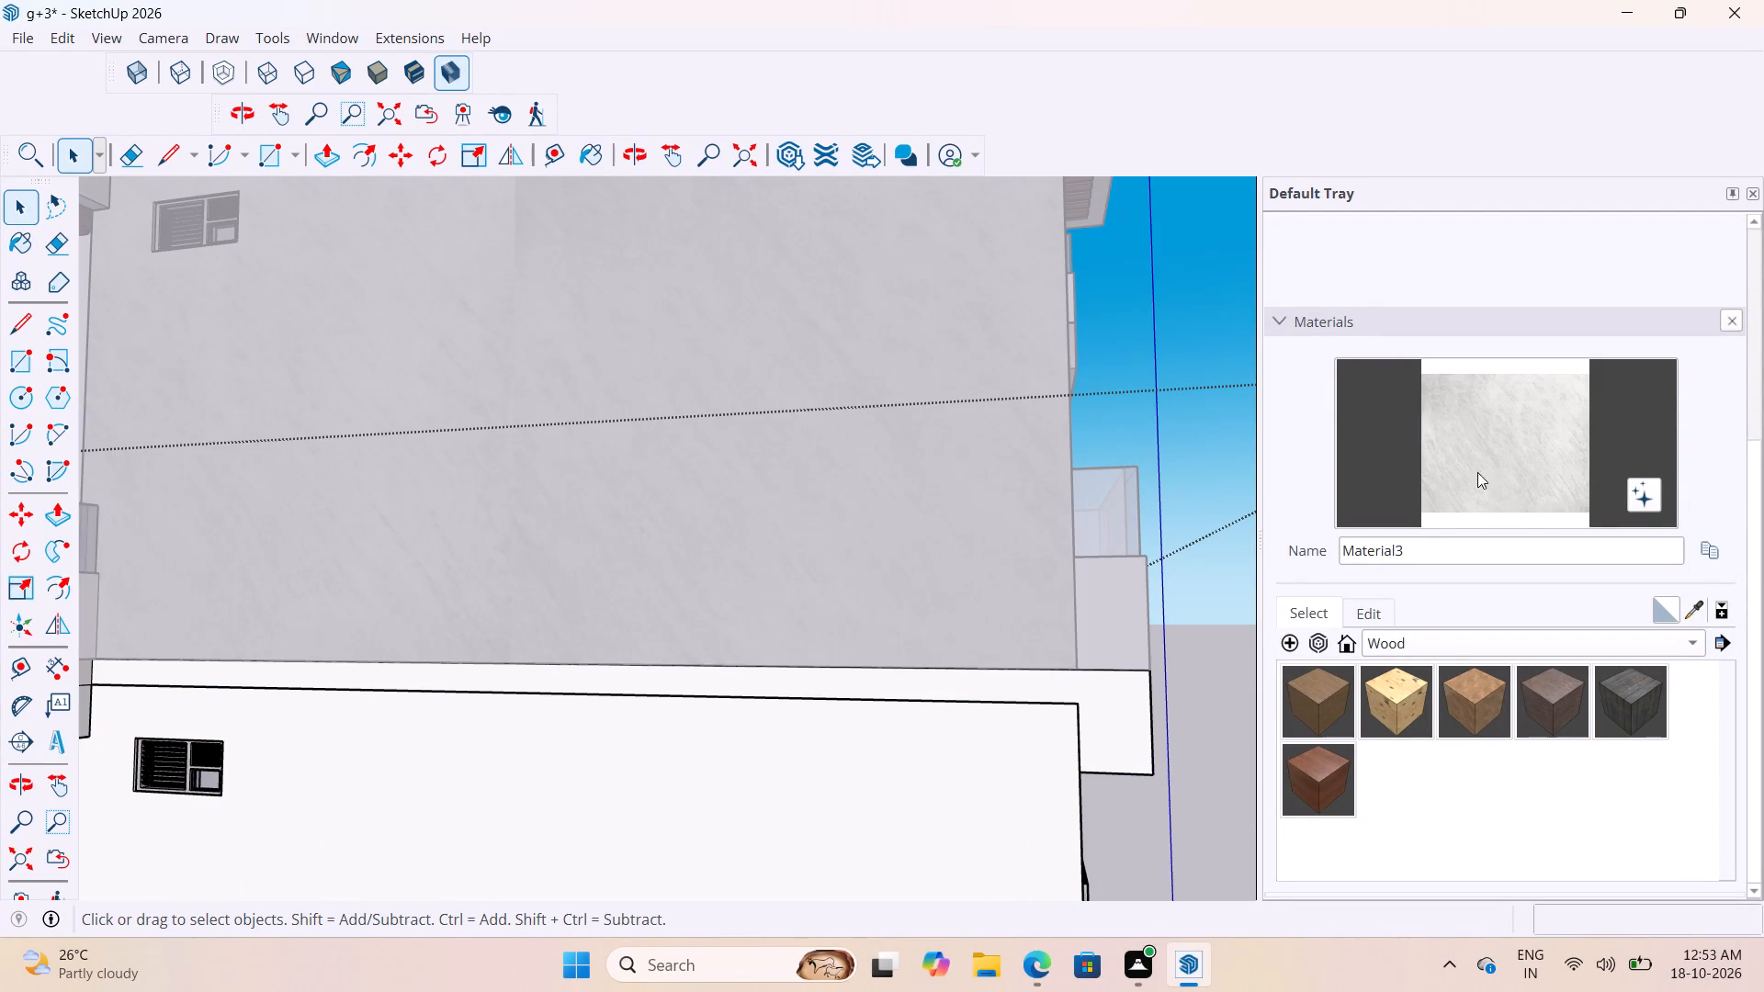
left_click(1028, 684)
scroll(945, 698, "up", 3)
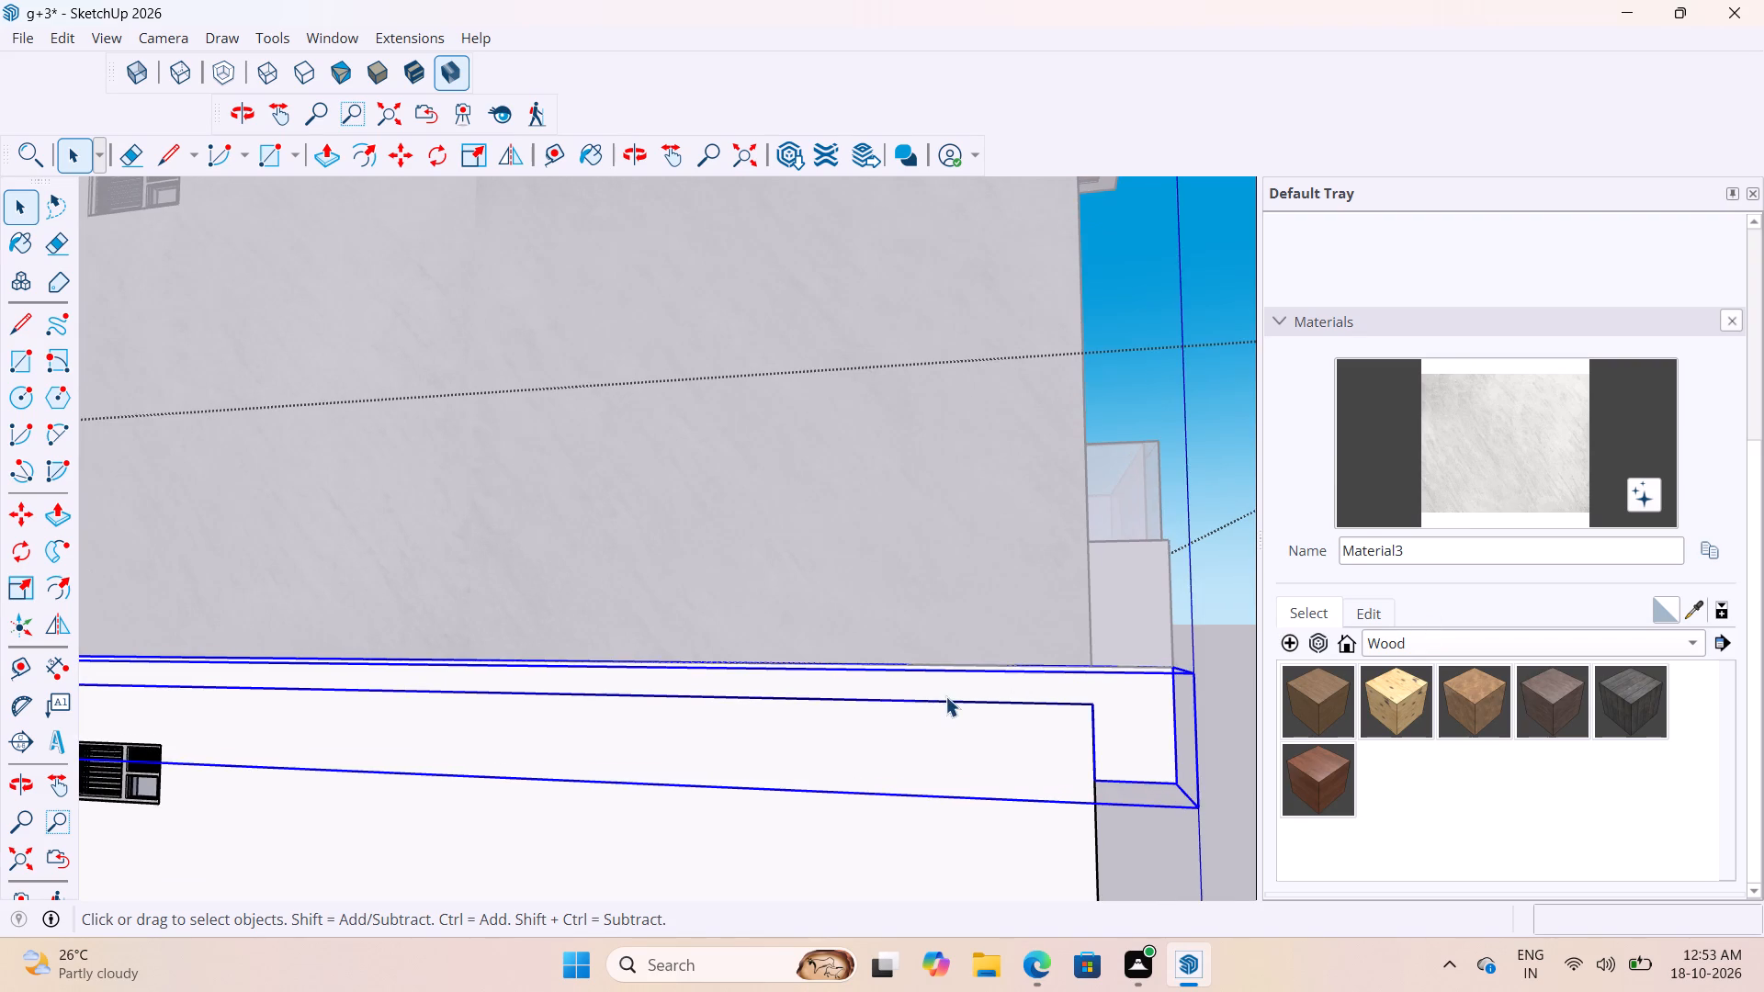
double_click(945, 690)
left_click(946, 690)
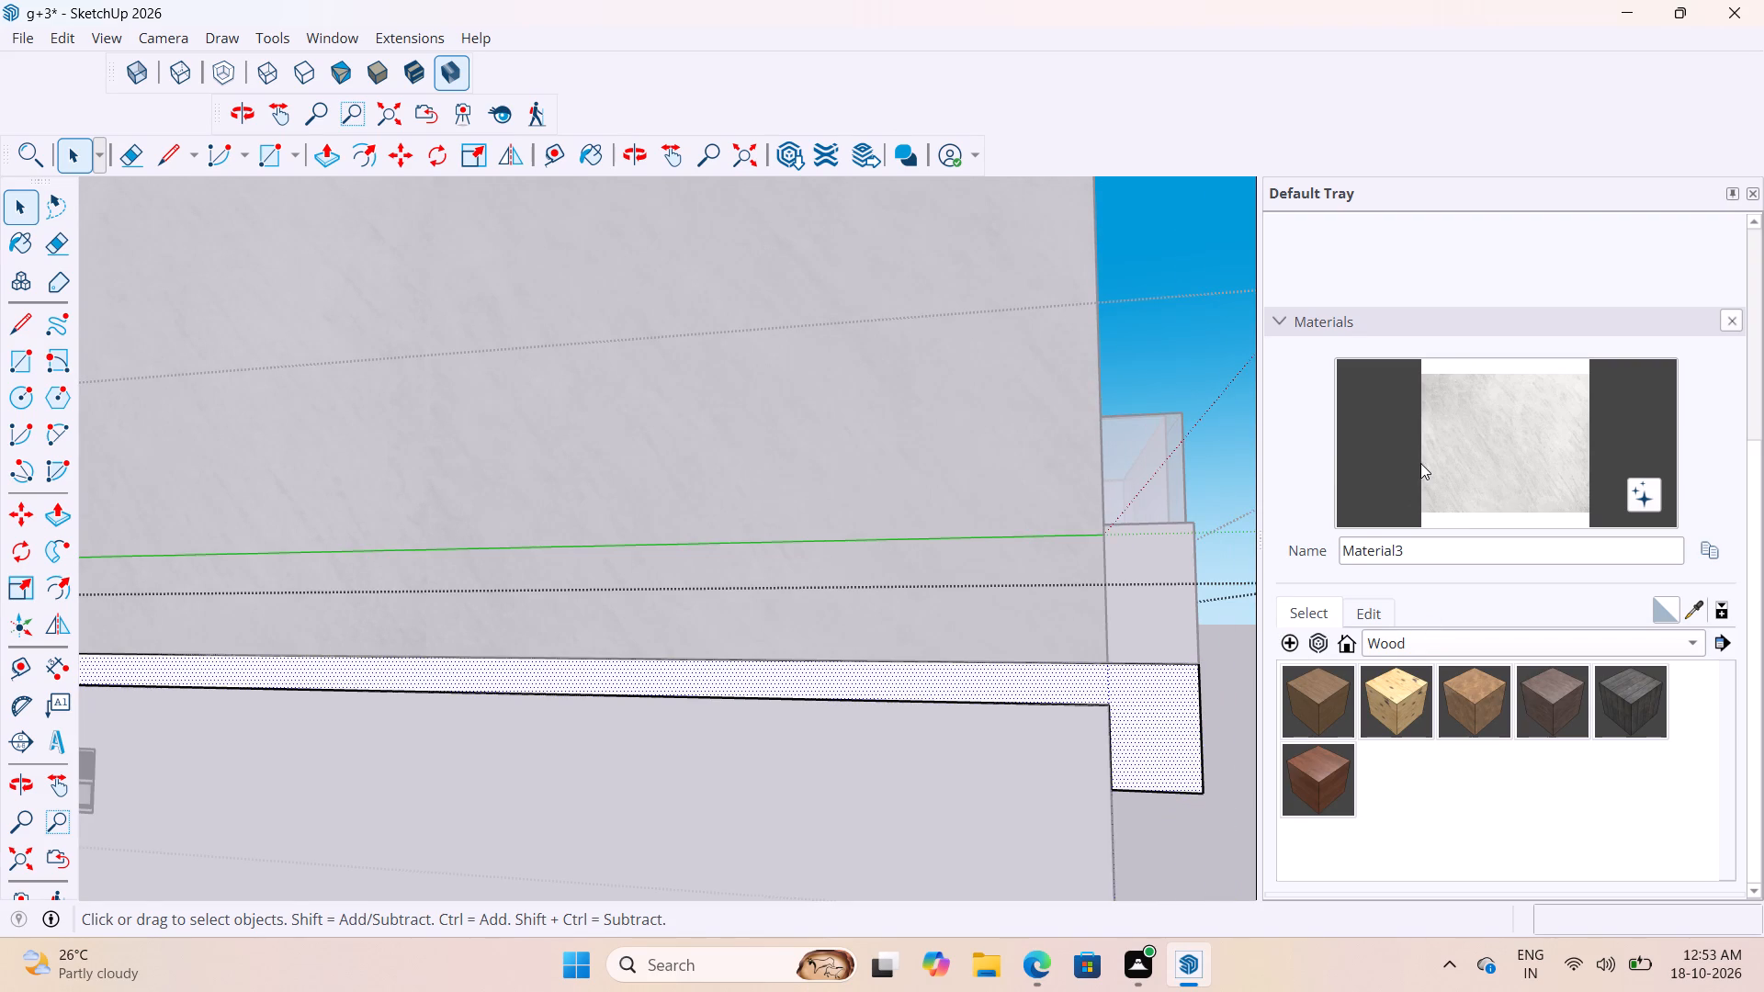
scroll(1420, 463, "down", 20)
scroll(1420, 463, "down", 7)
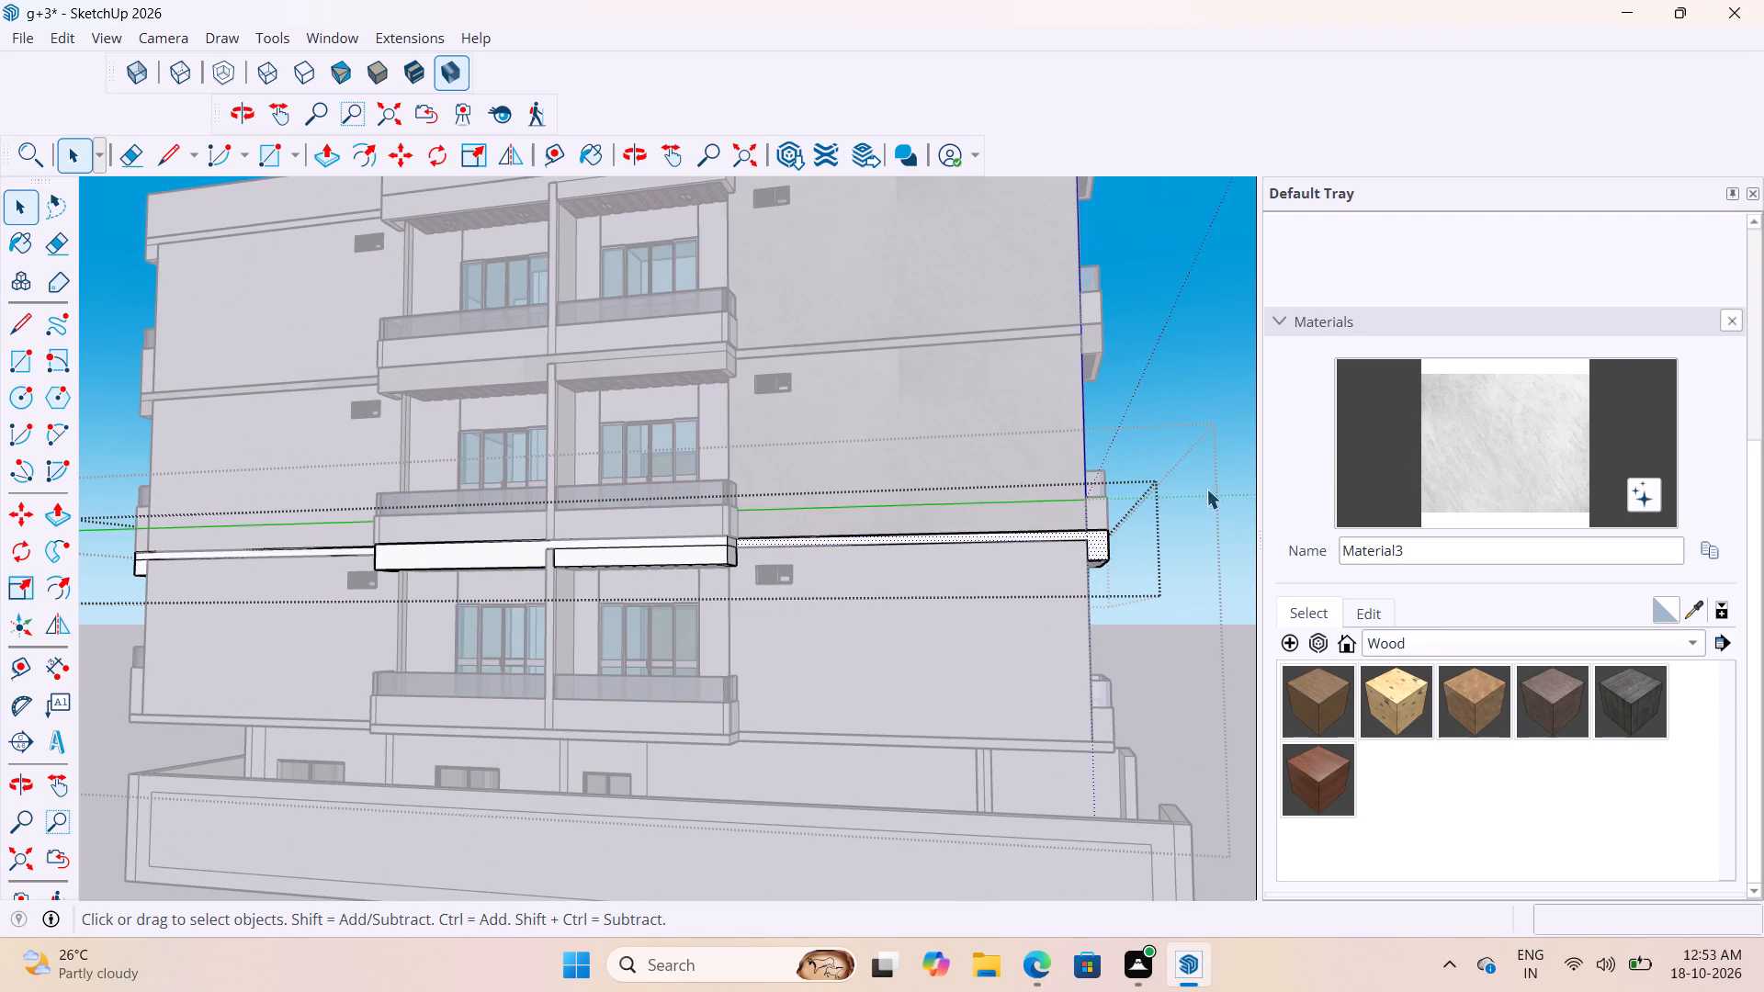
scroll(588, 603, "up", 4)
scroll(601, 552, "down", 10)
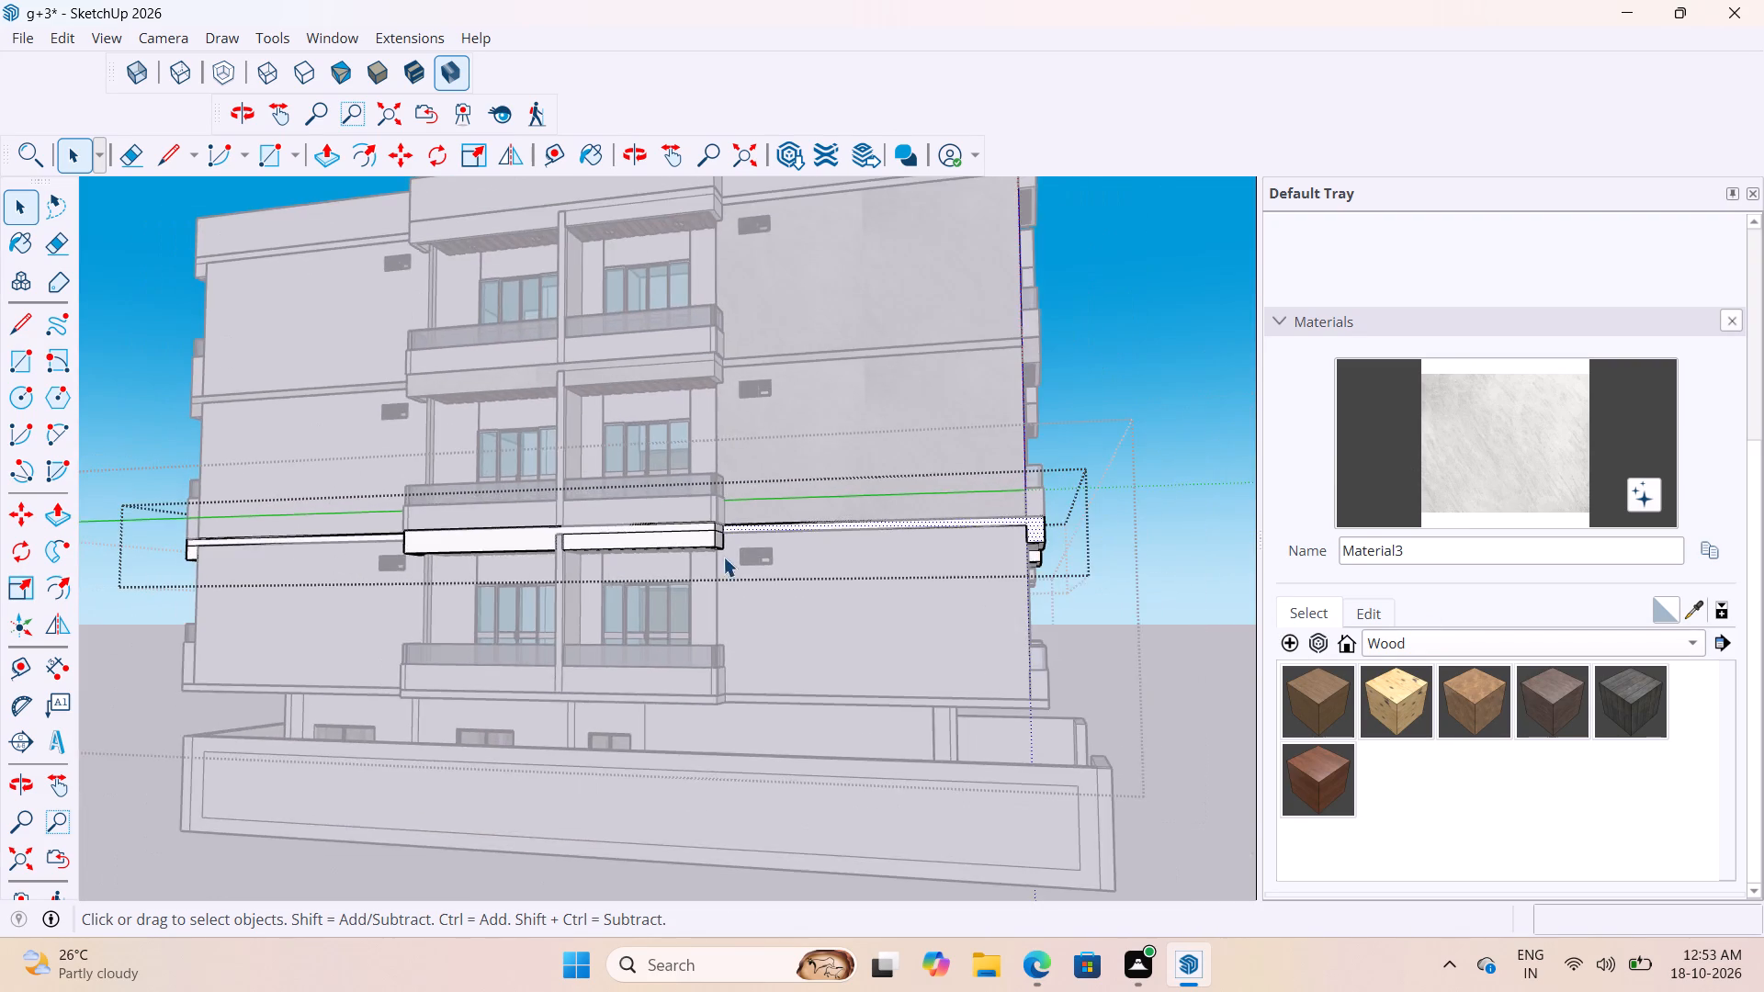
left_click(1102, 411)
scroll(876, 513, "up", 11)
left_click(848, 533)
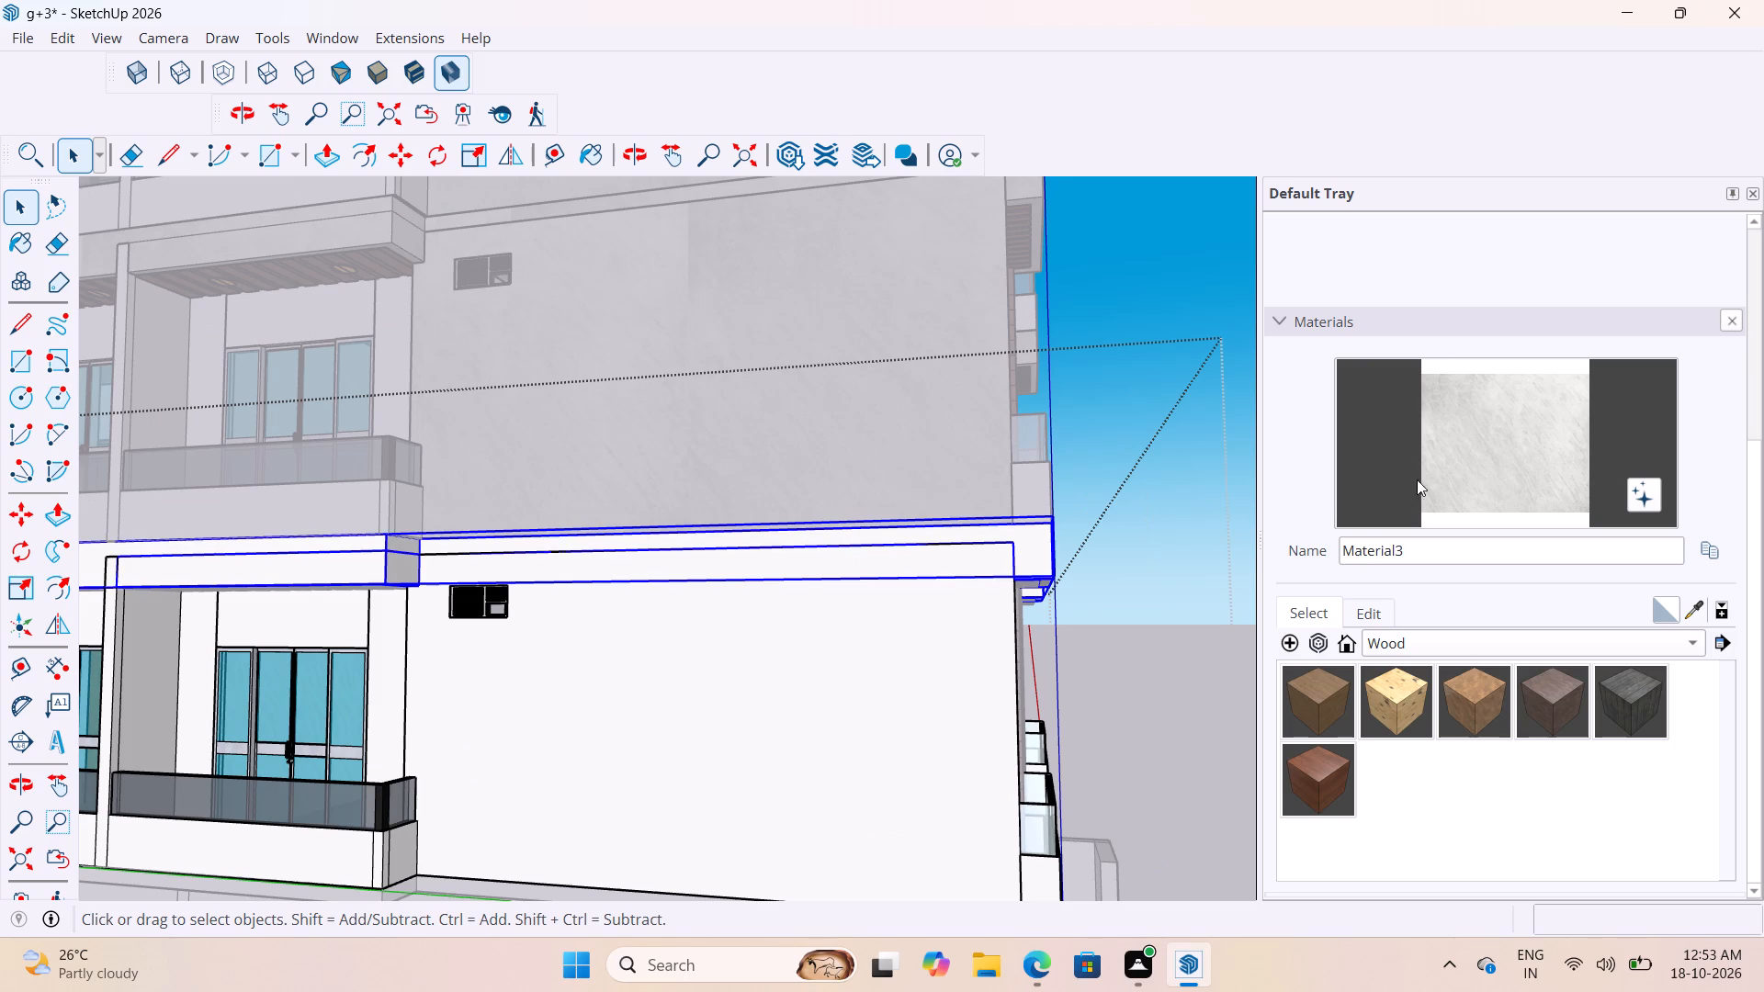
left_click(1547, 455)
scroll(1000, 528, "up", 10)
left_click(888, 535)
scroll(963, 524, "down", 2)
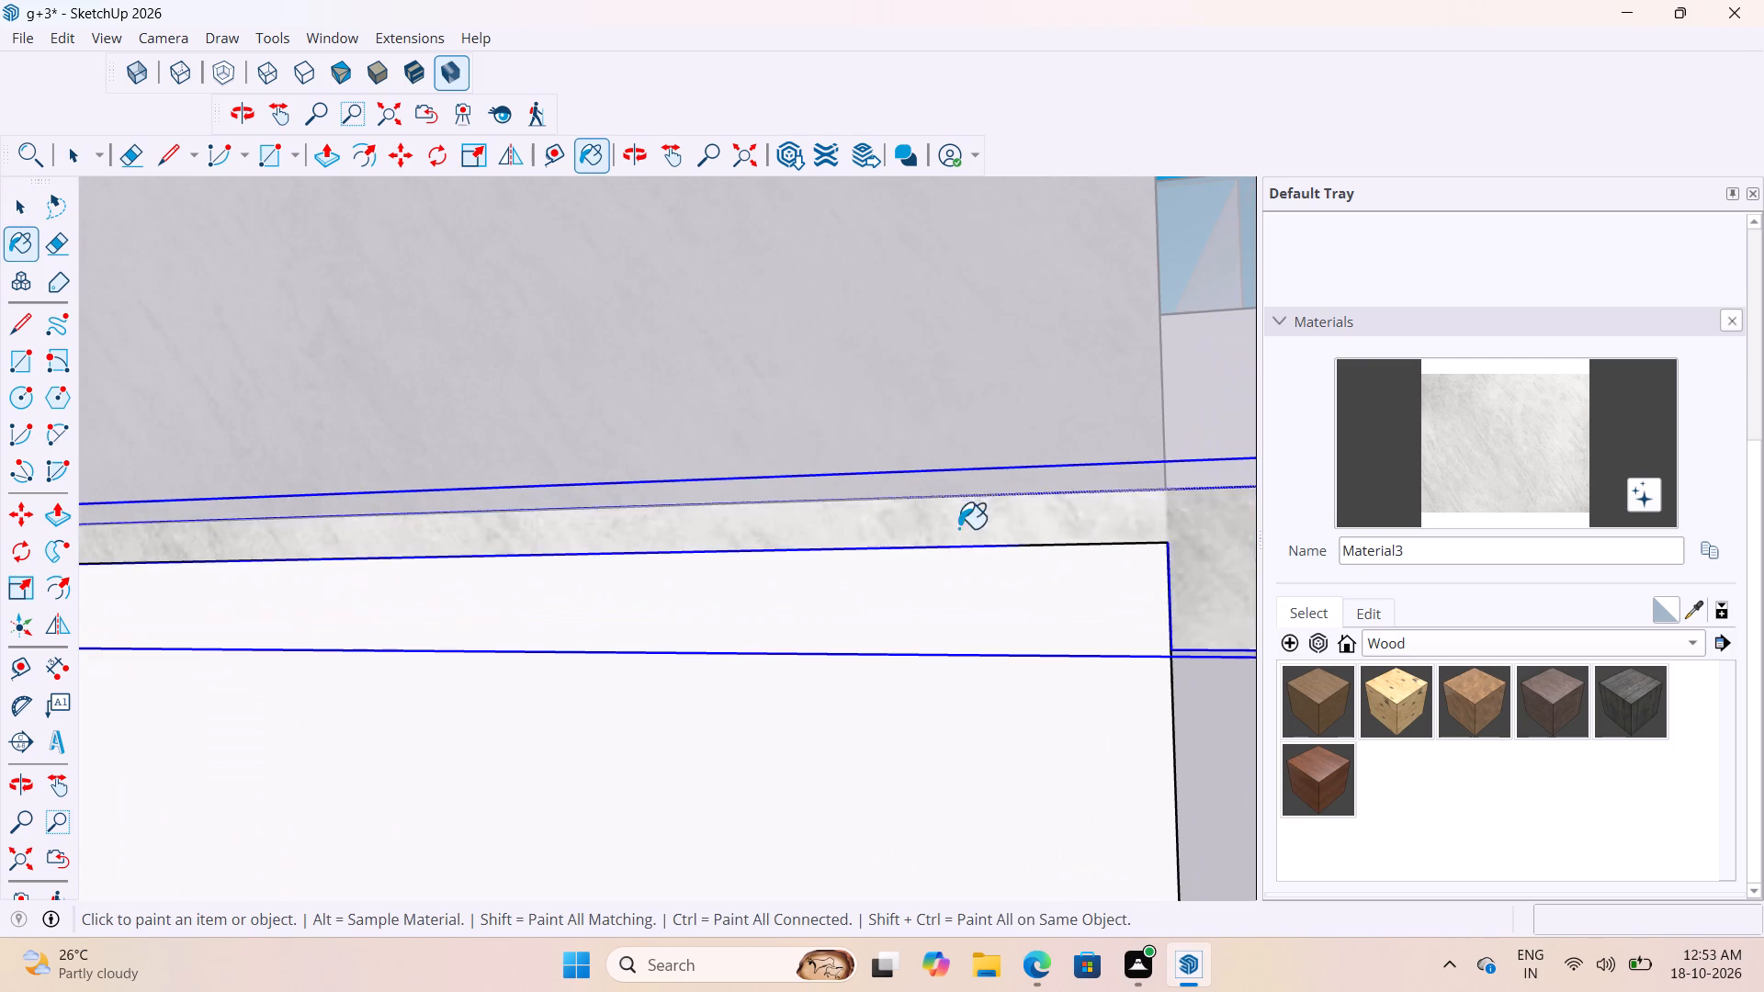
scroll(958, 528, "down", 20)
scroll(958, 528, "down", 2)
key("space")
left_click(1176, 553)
Examine the marble-painted walls from around the building and up close, checking how the texture looks across the top-floor wall.
middle_click_drag(509, 576, 517, 572)
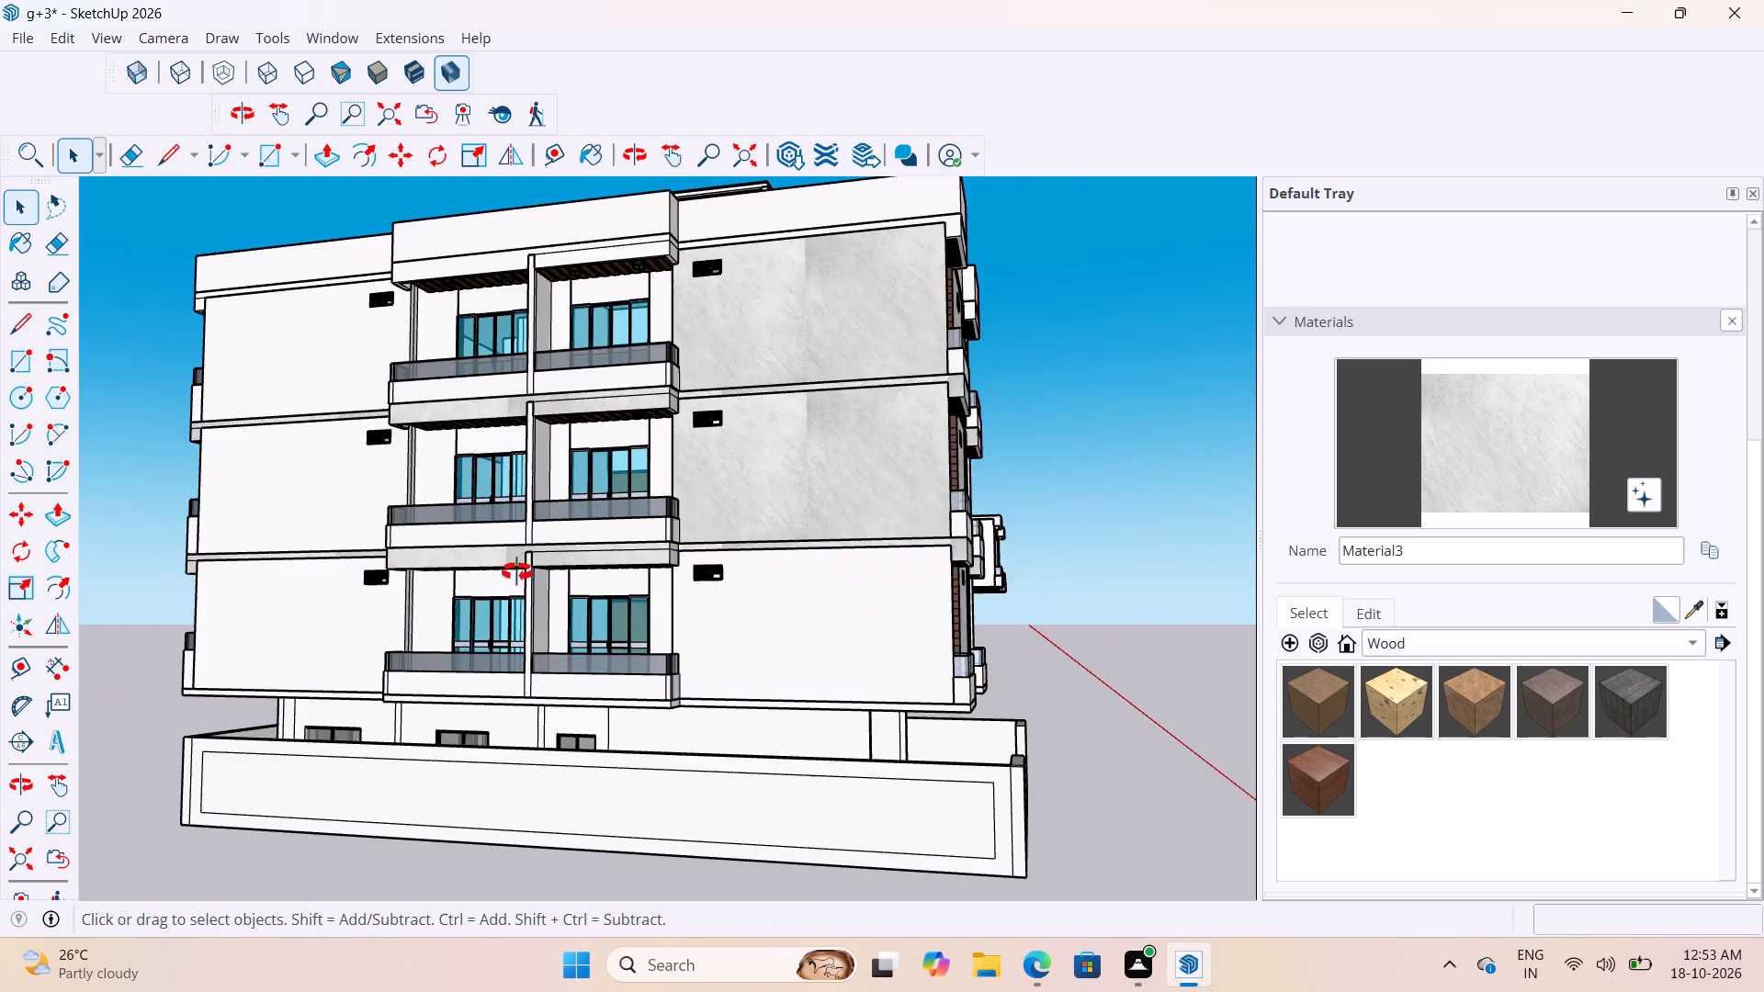
middle_click_drag(517, 572, 1611, 716)
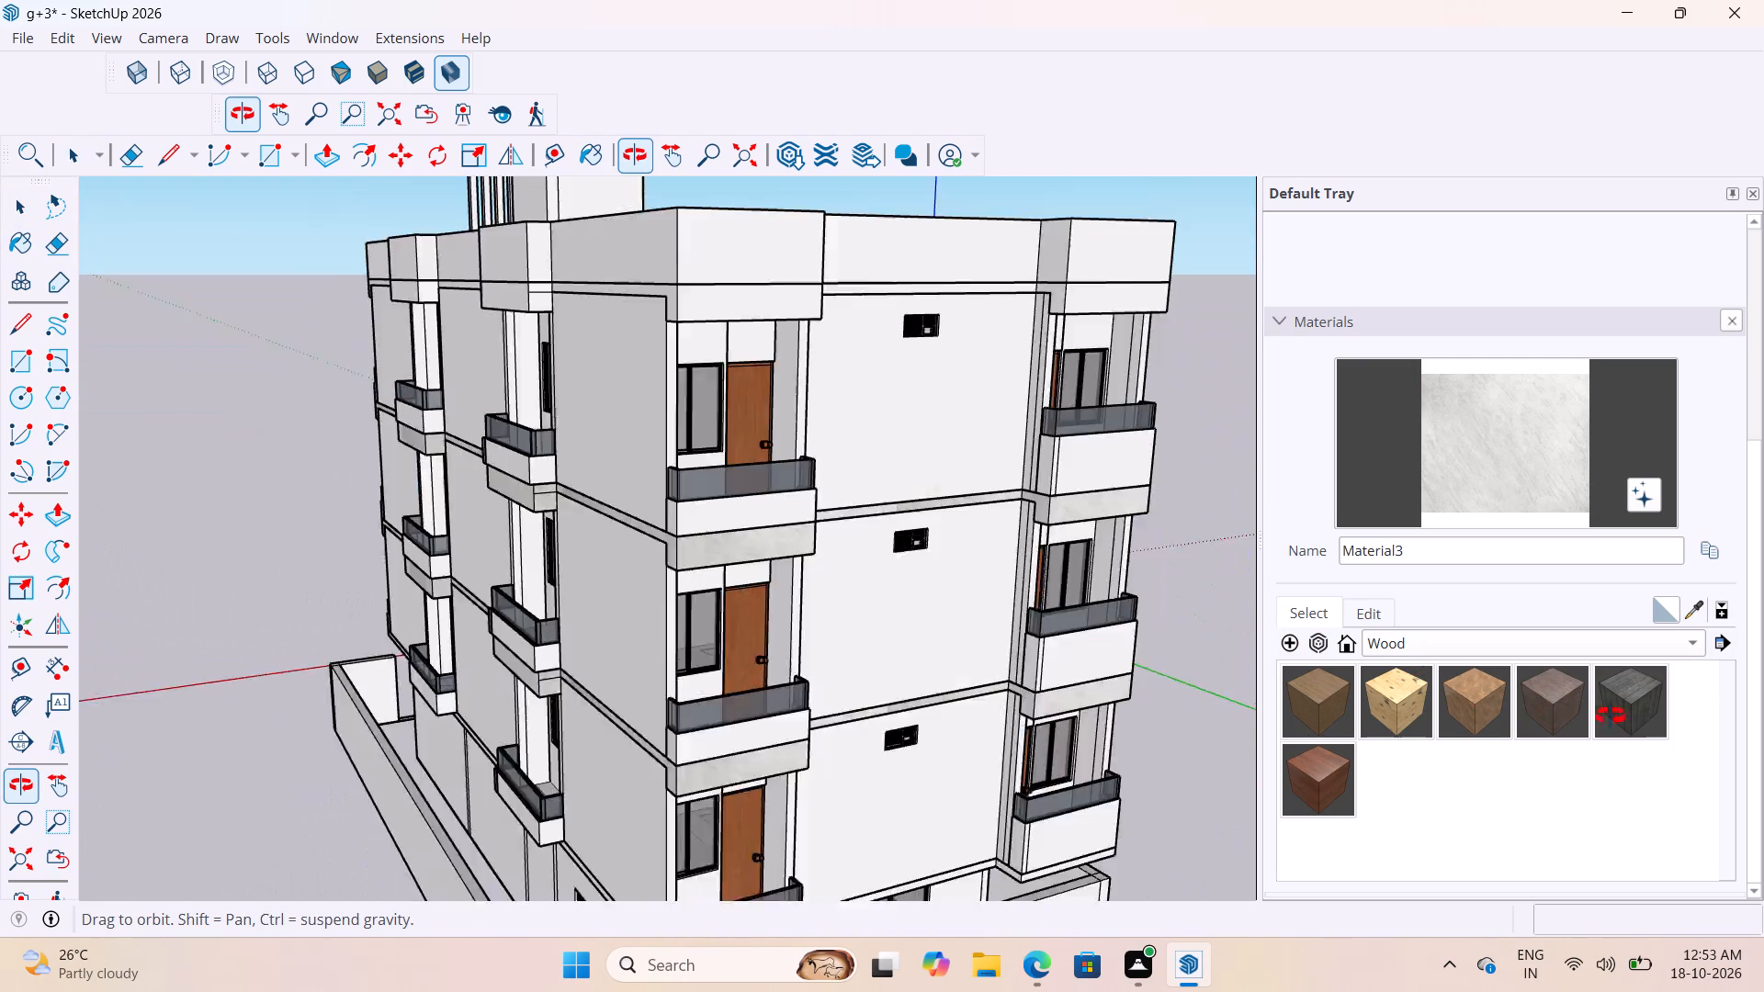
middle_click_drag(1611, 716, 683, 784)
scroll(650, 597, "down", 6)
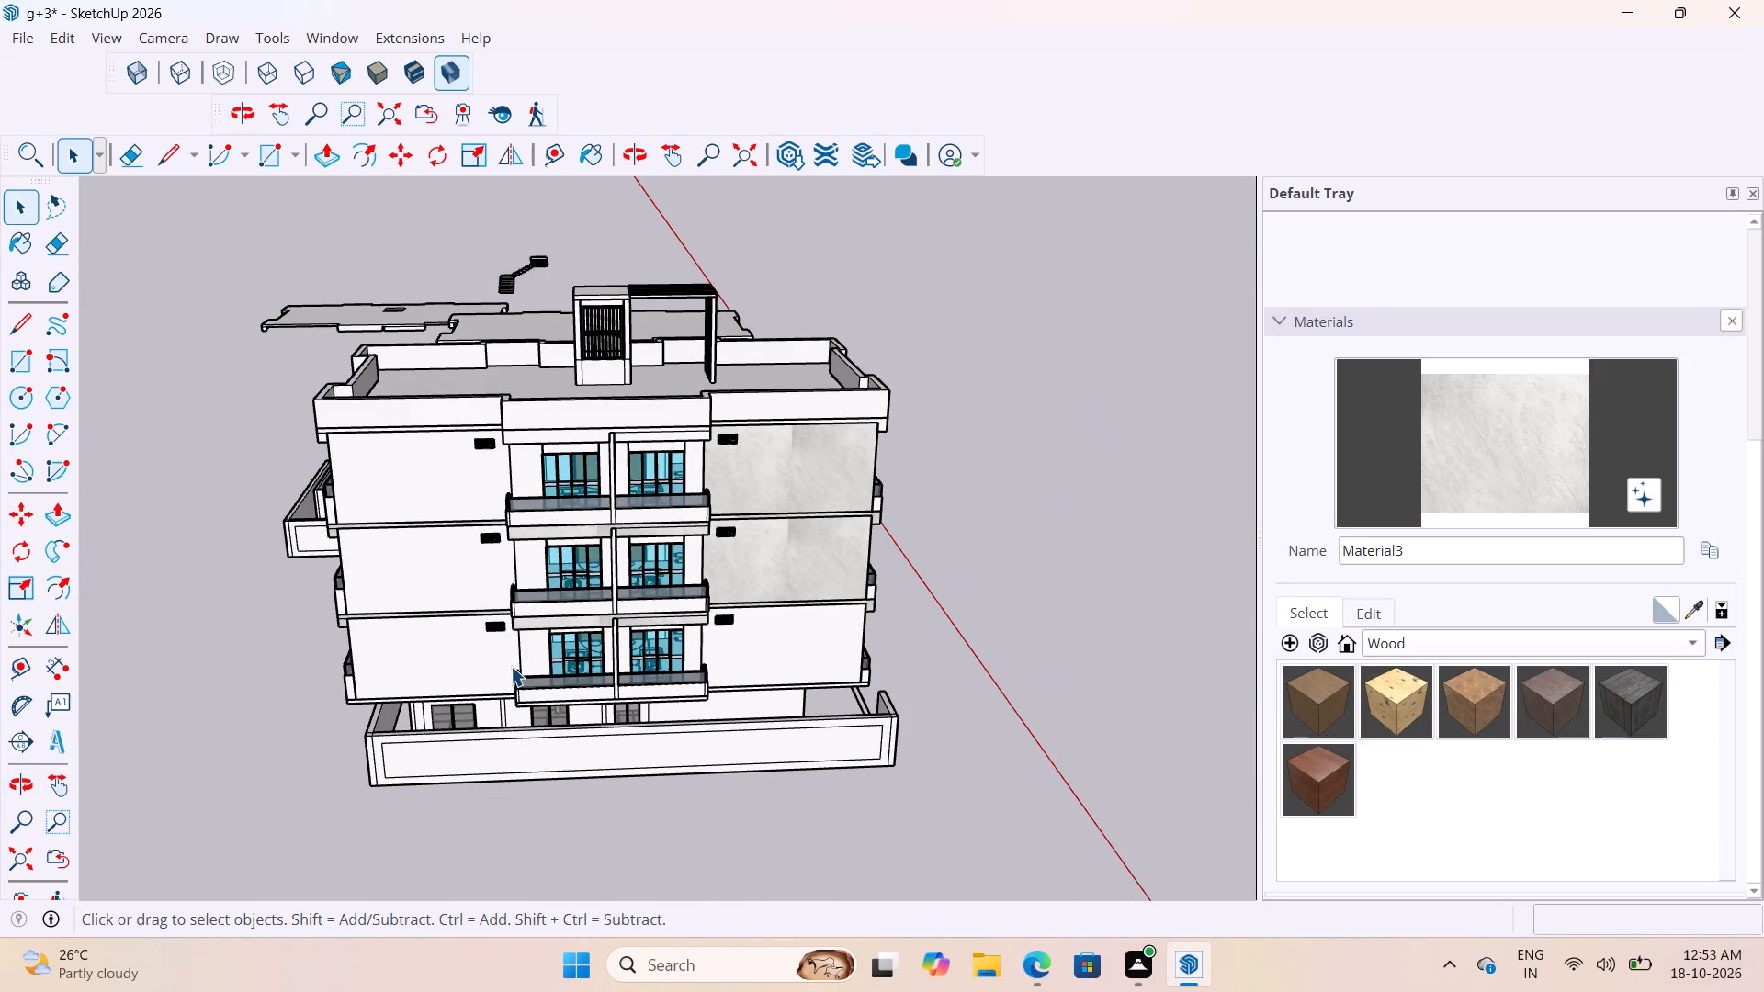
scroll(511, 666, "down", 5)
scroll(633, 575, "up", 15)
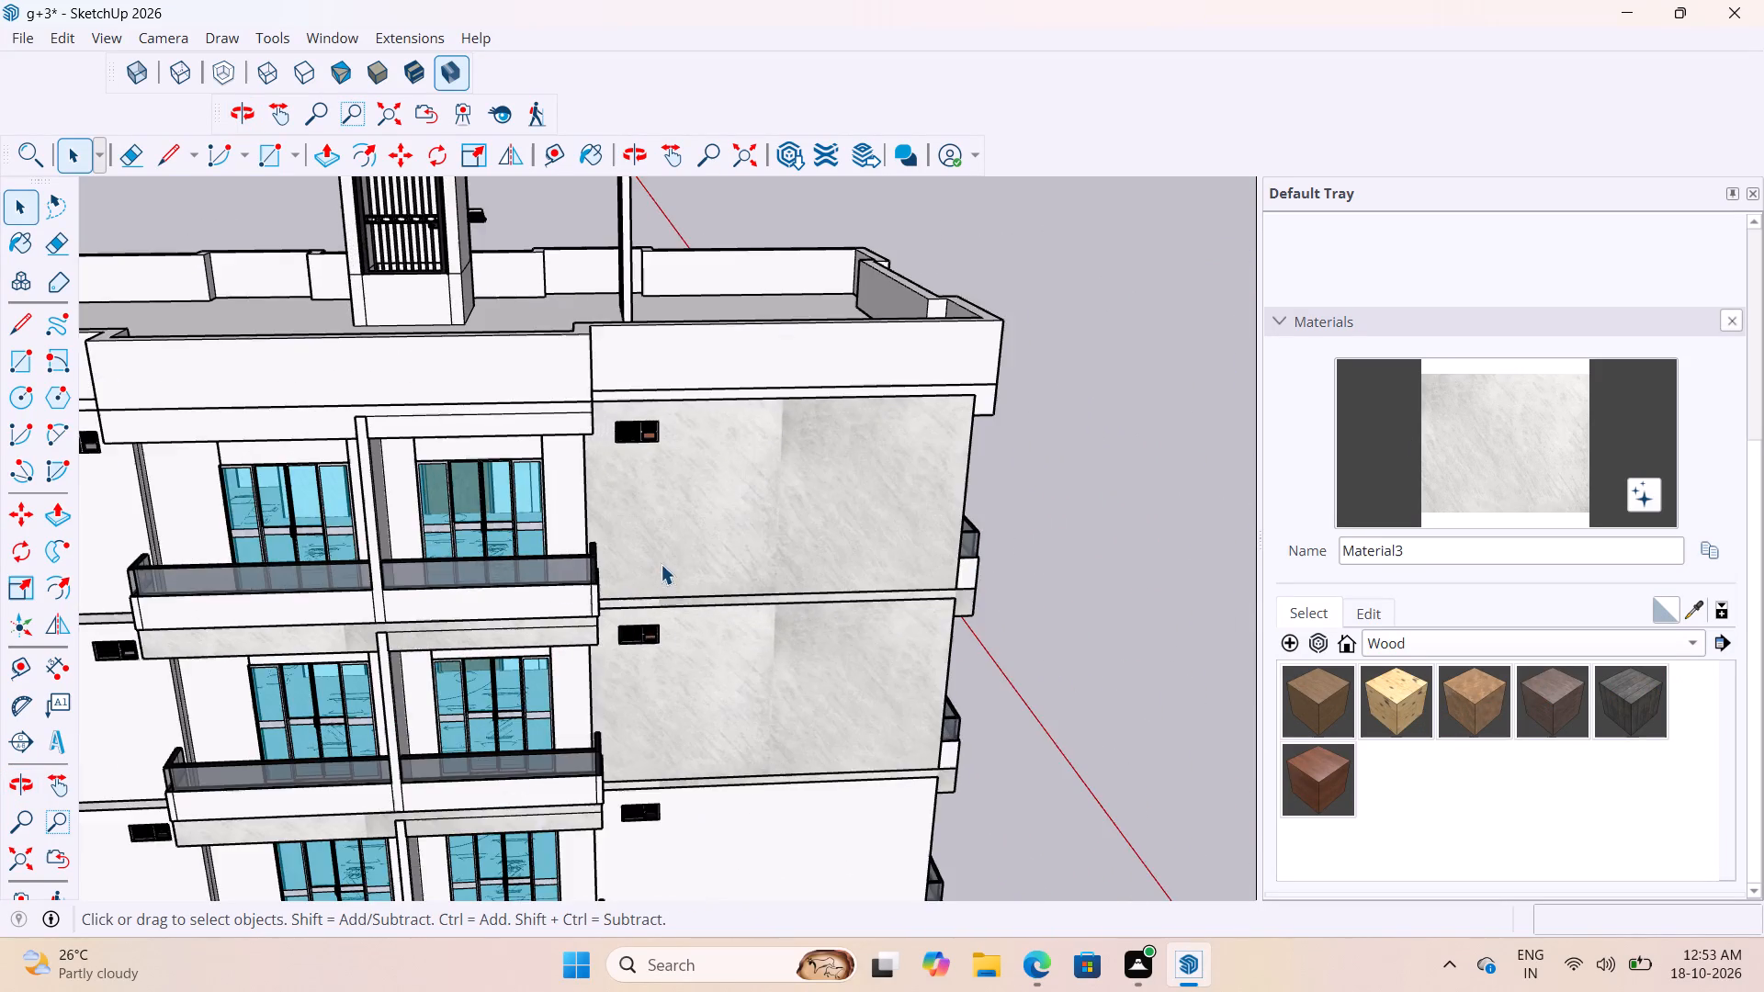
middle_click_drag(763, 529, 571, 507)
scroll(827, 477, "up", 8)
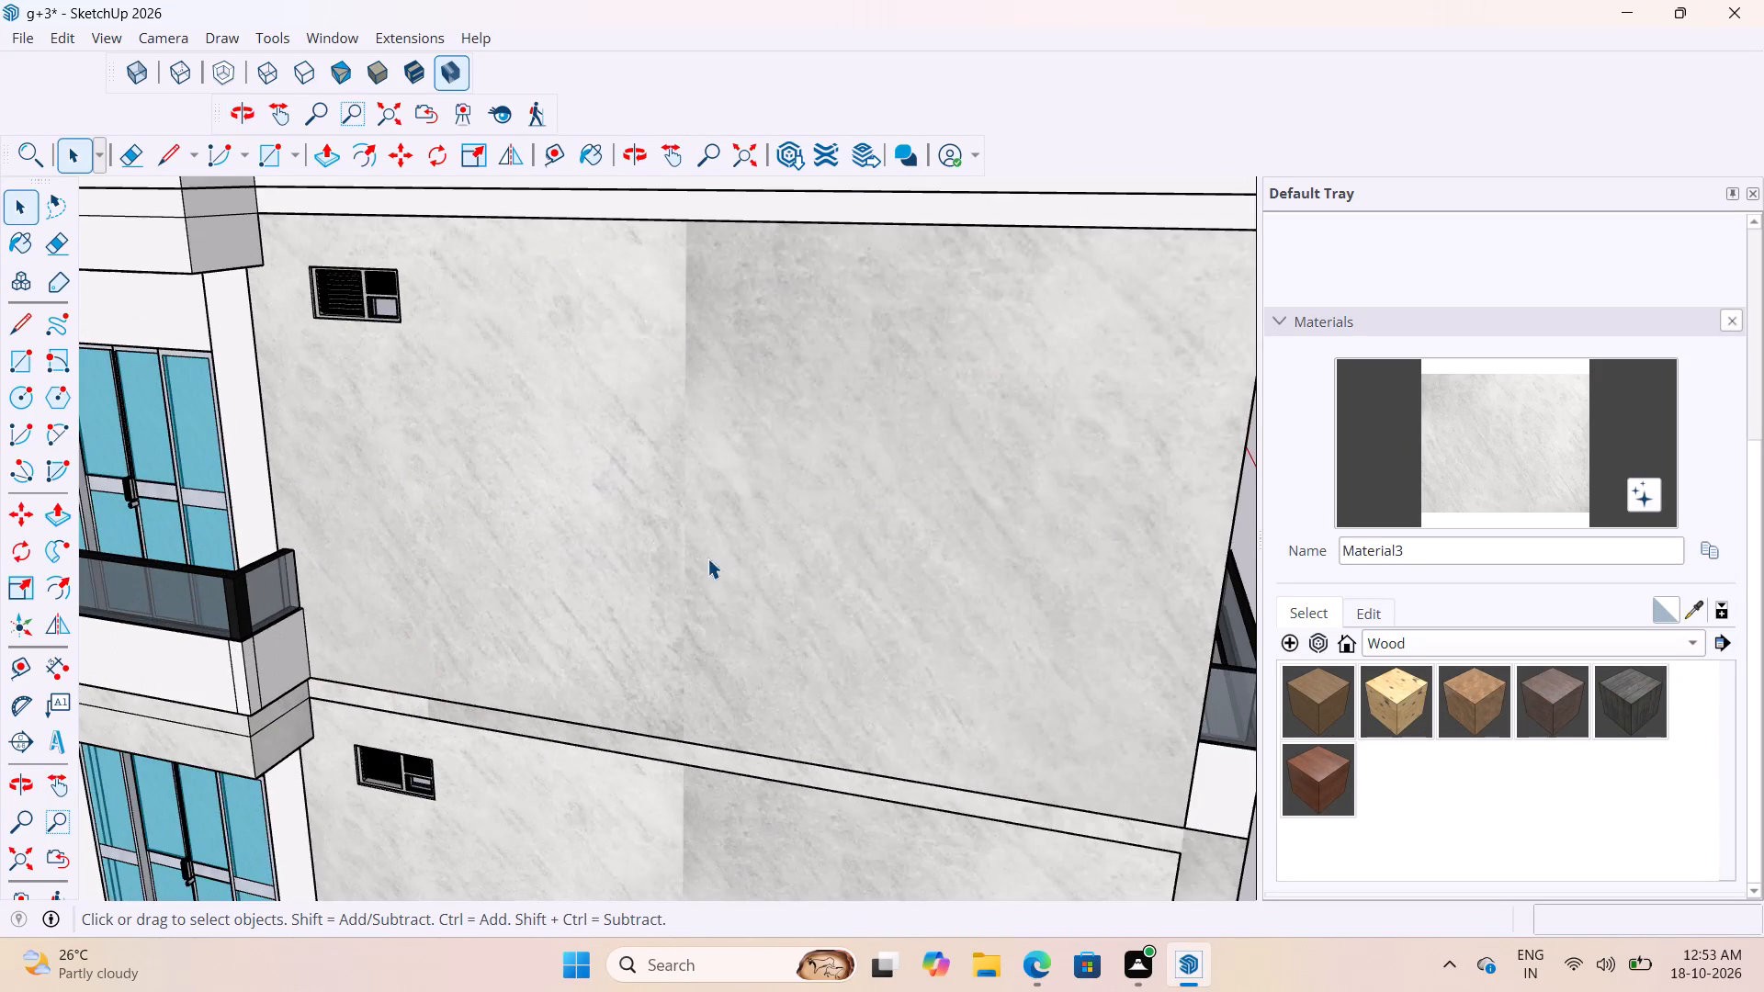
scroll(692, 538, "down", 4)
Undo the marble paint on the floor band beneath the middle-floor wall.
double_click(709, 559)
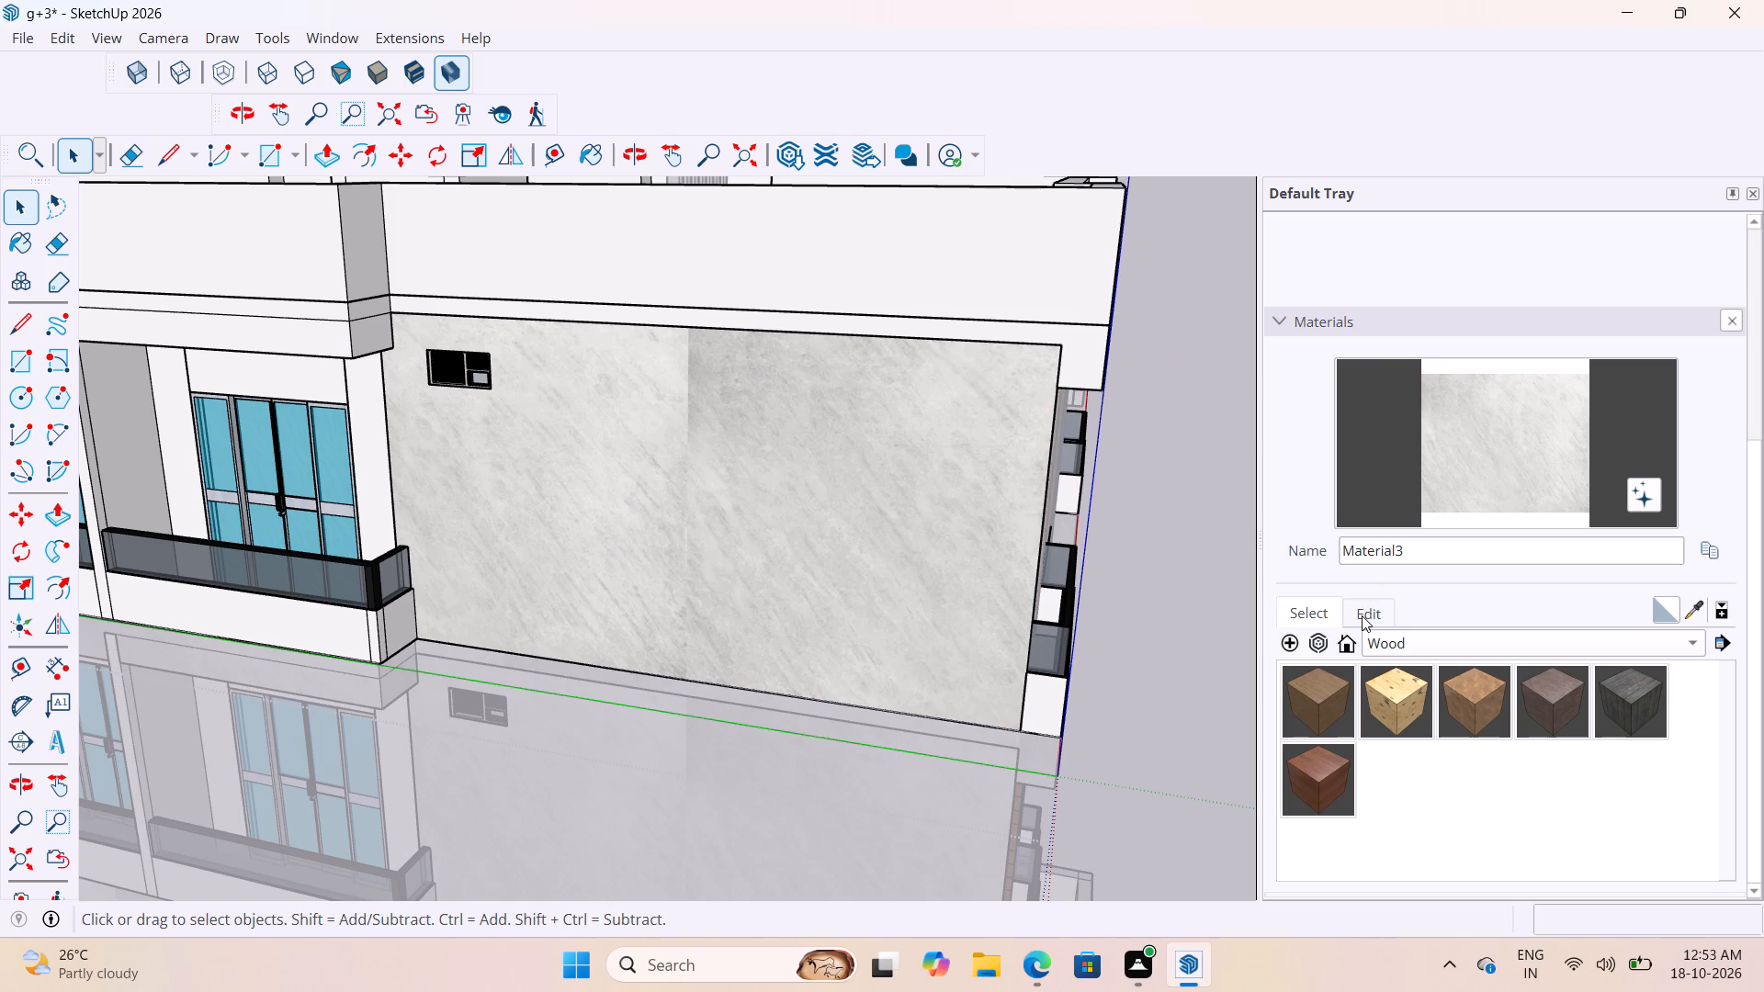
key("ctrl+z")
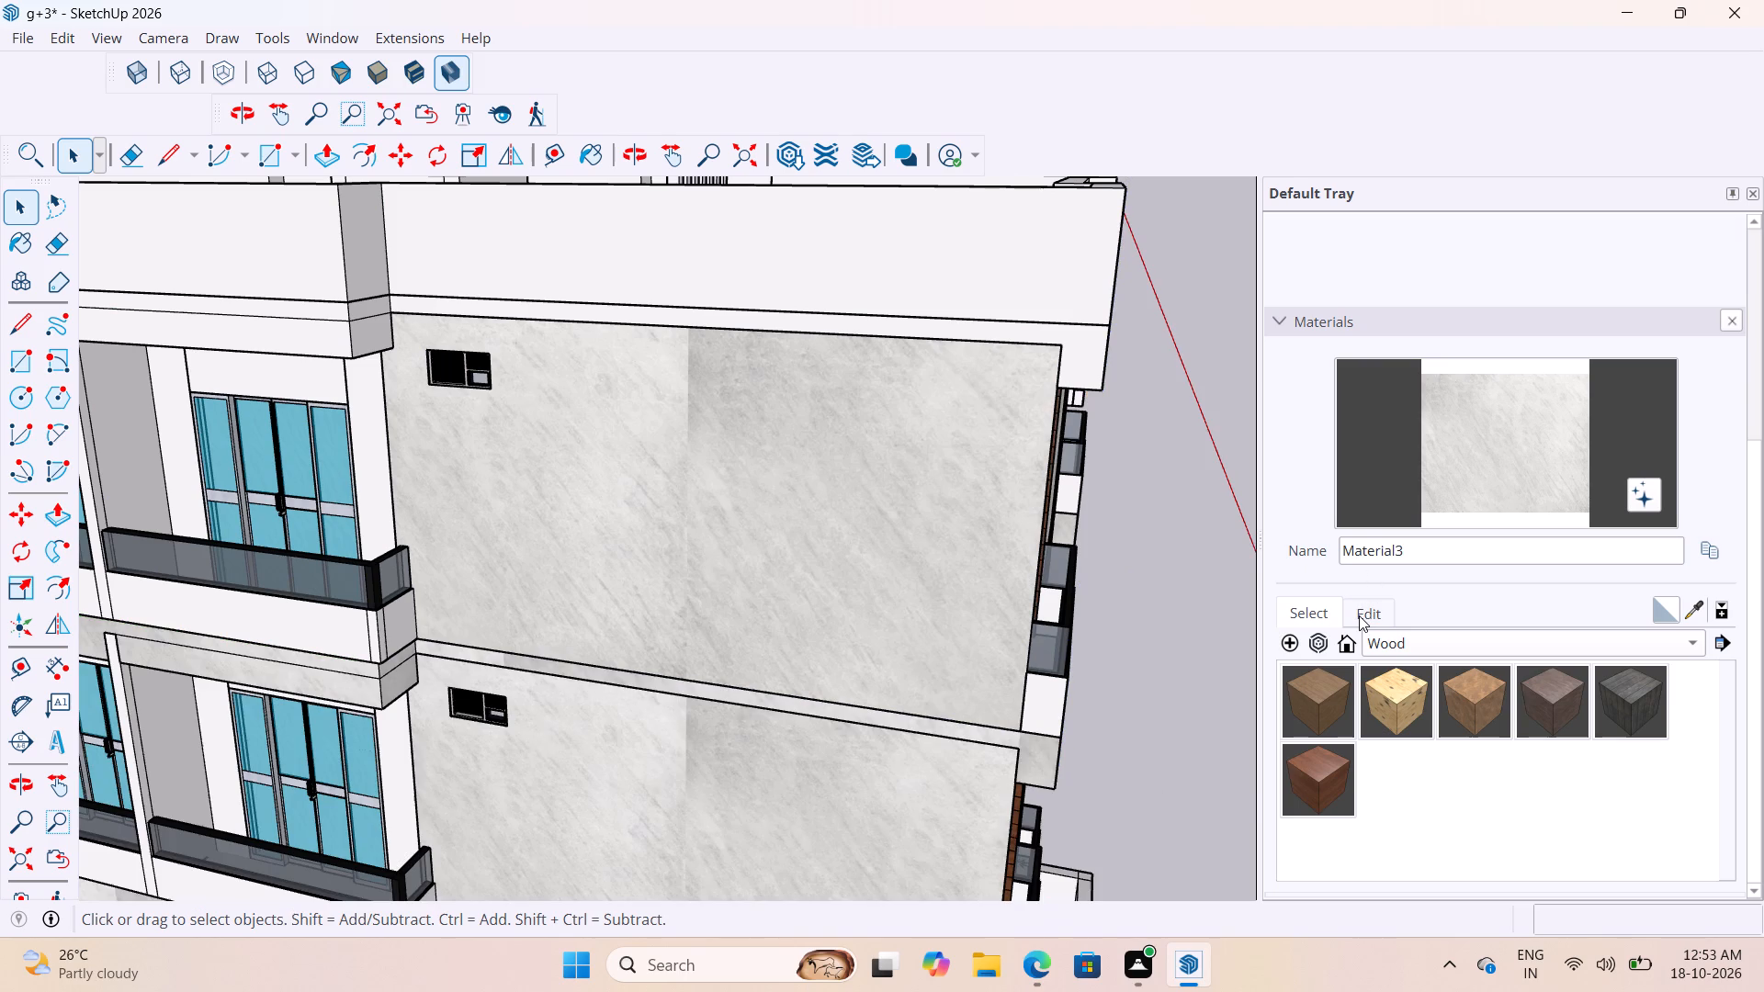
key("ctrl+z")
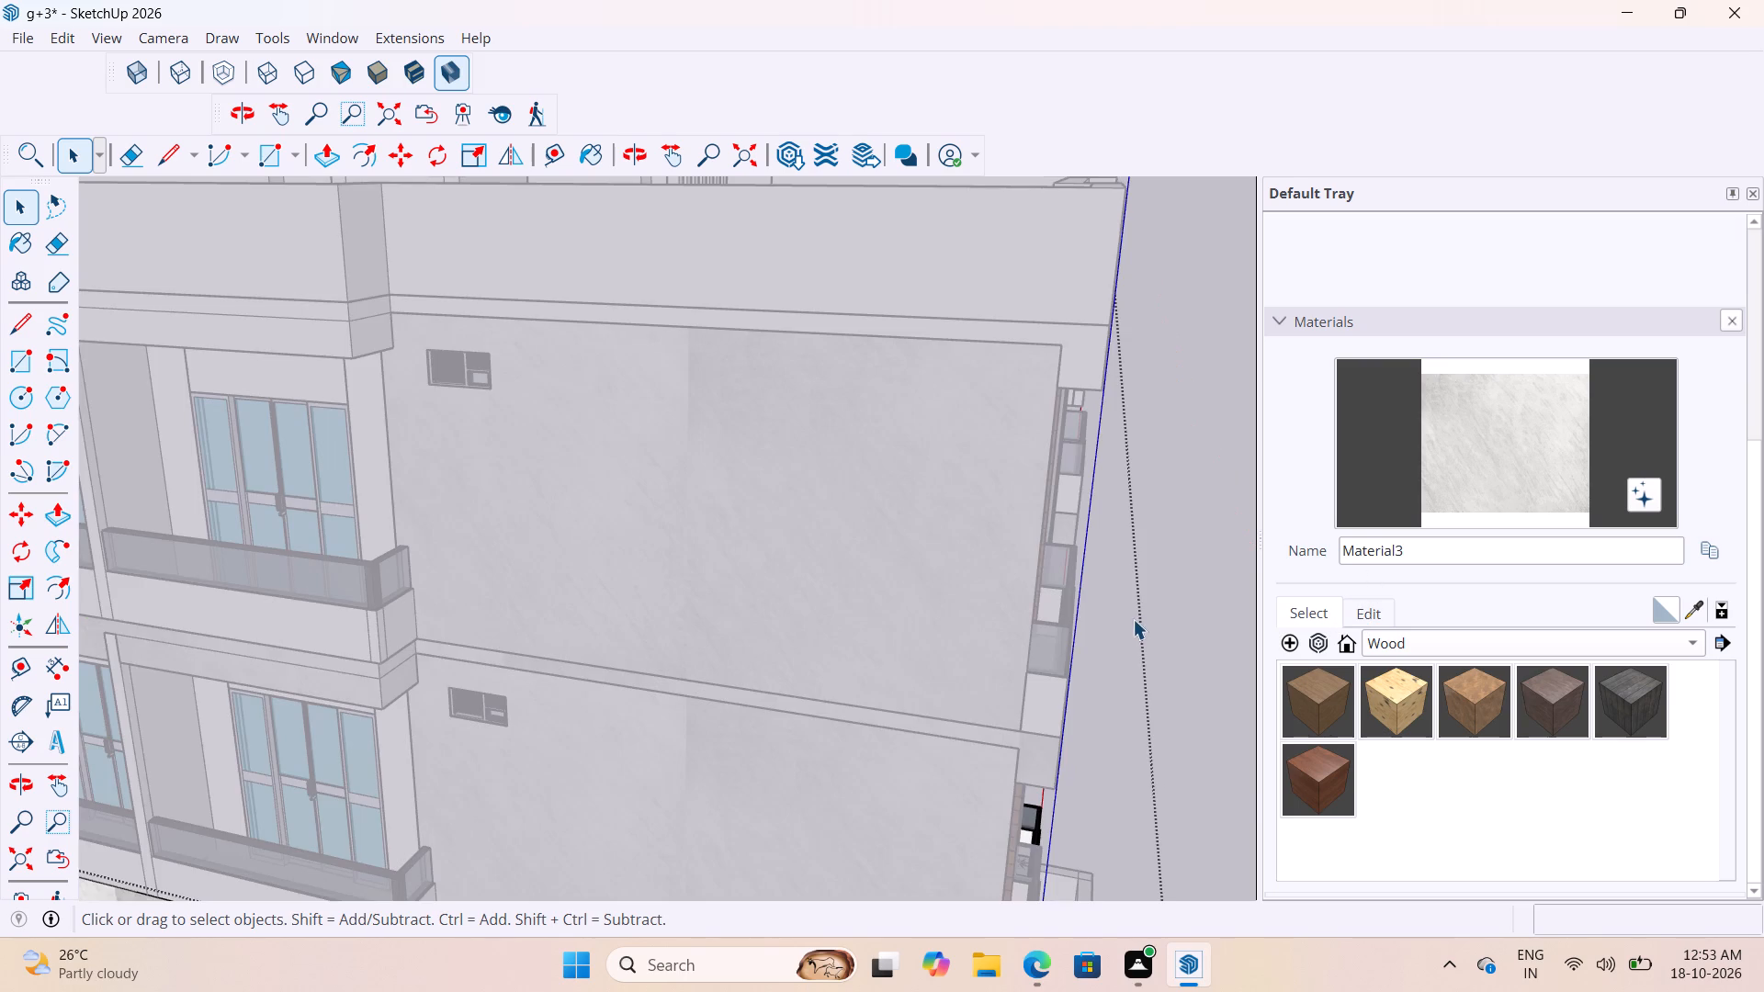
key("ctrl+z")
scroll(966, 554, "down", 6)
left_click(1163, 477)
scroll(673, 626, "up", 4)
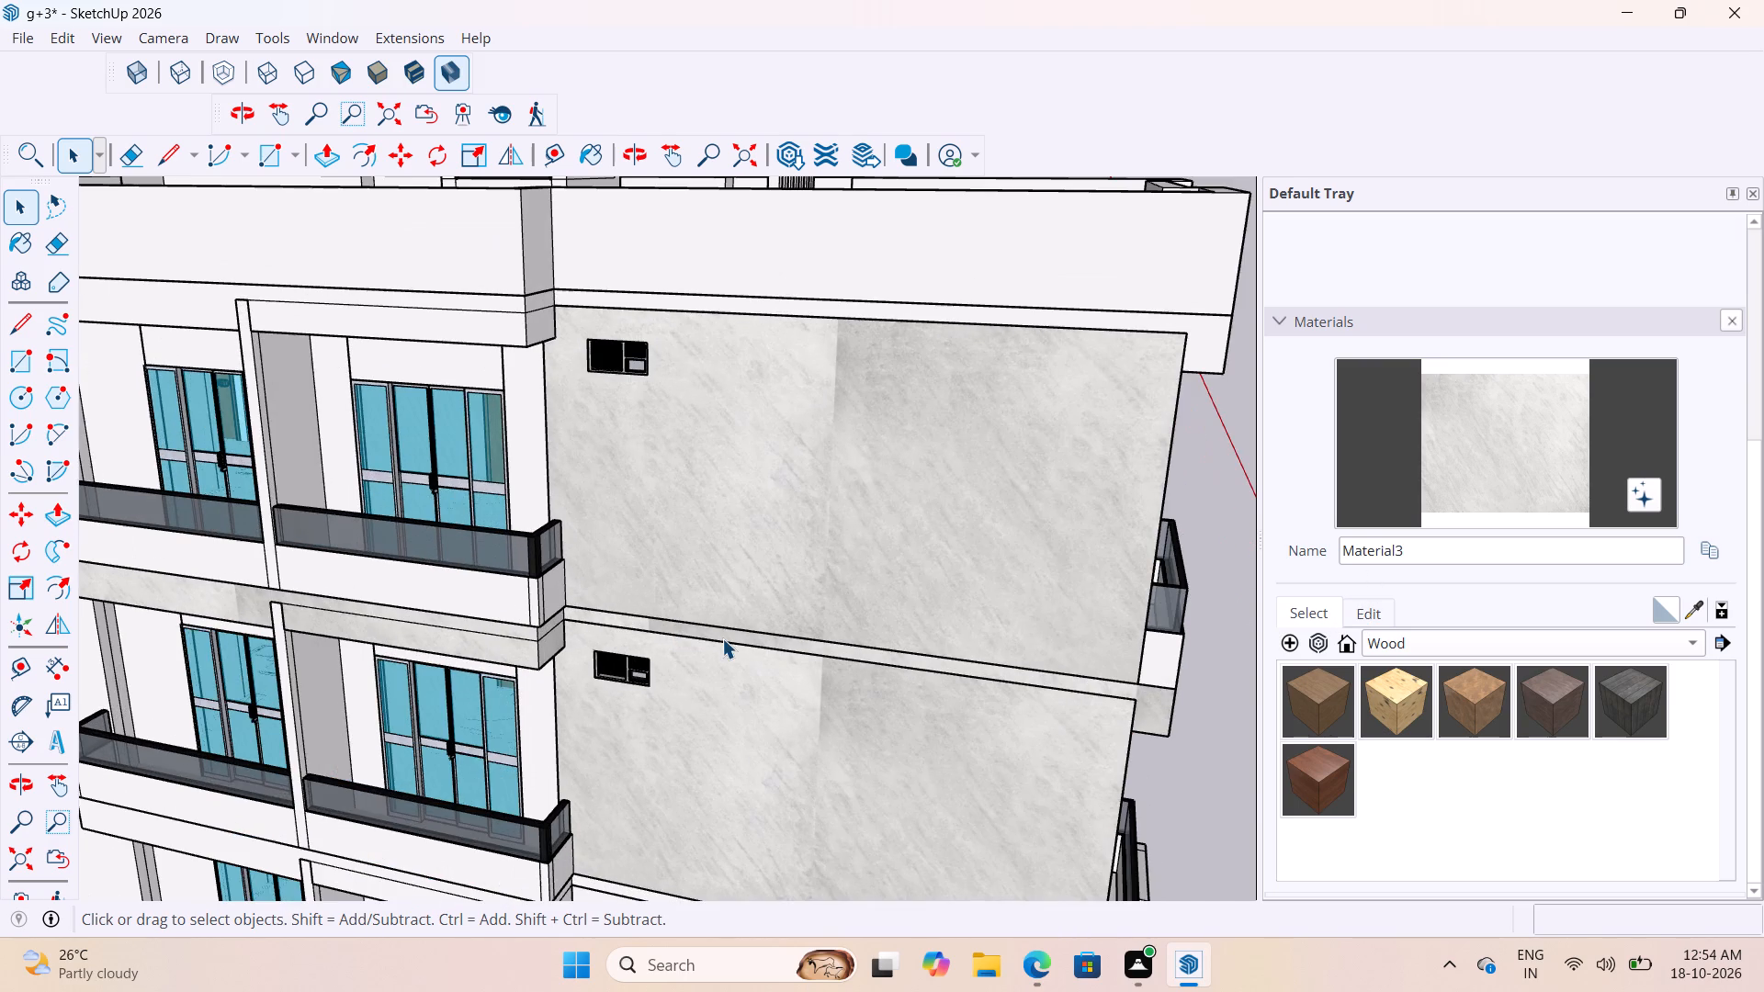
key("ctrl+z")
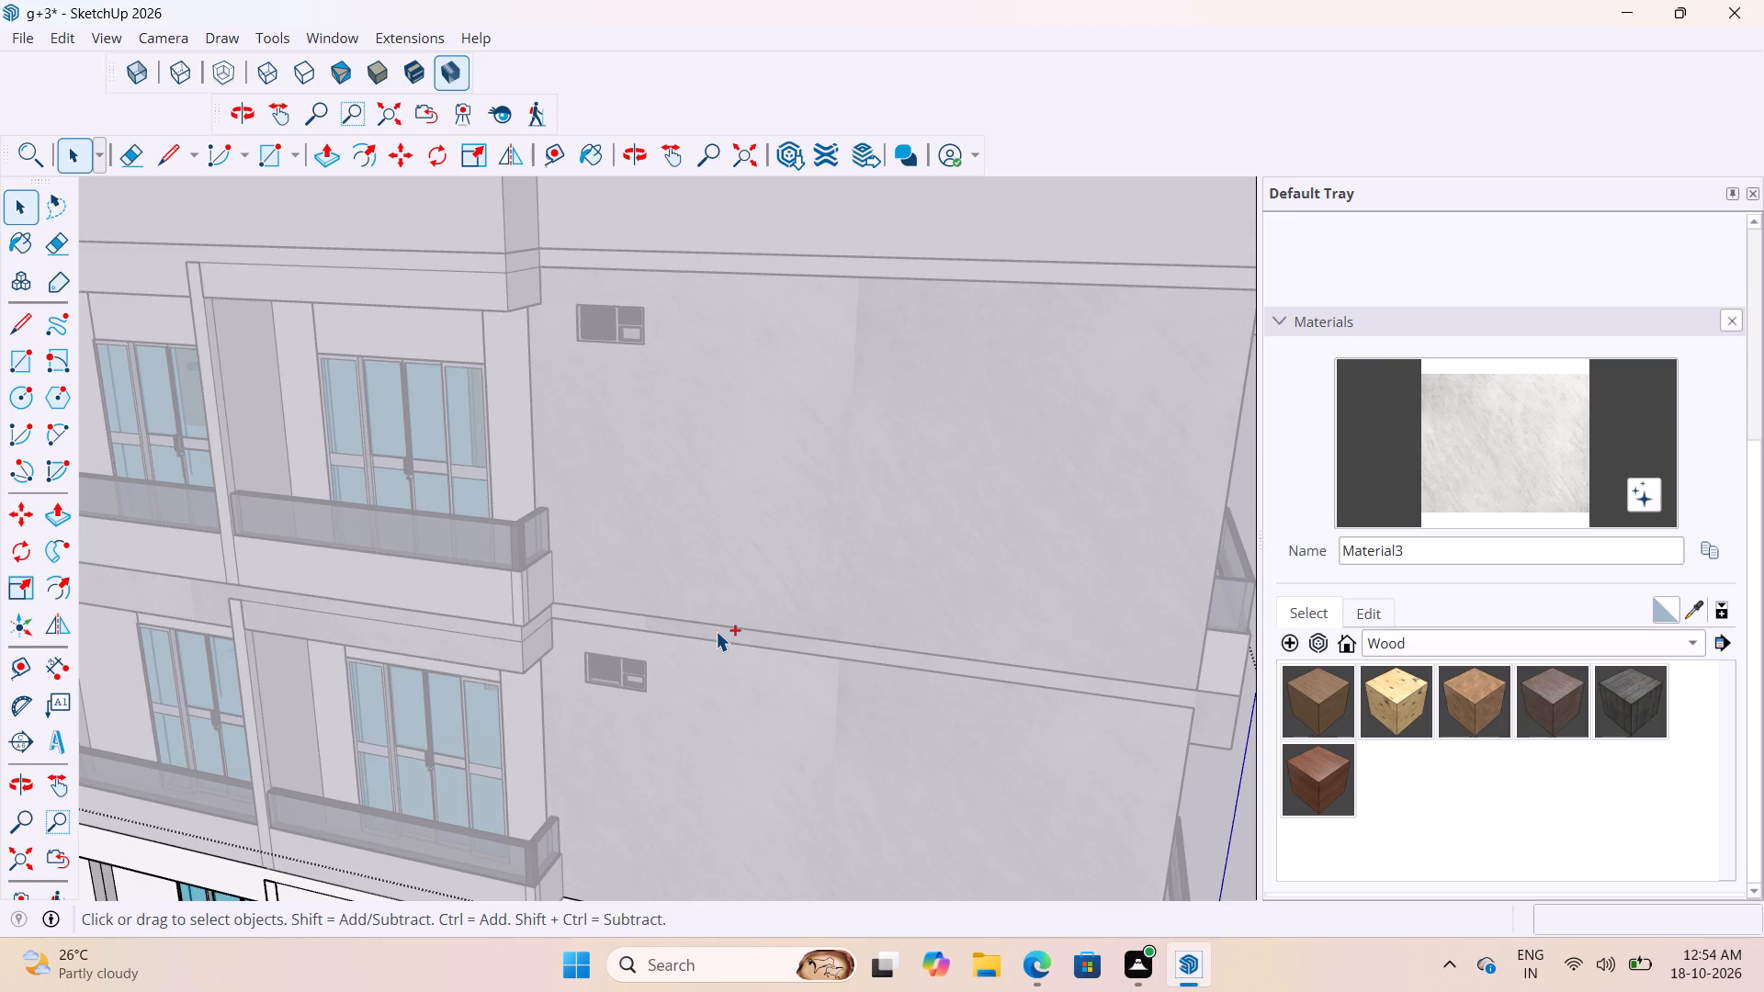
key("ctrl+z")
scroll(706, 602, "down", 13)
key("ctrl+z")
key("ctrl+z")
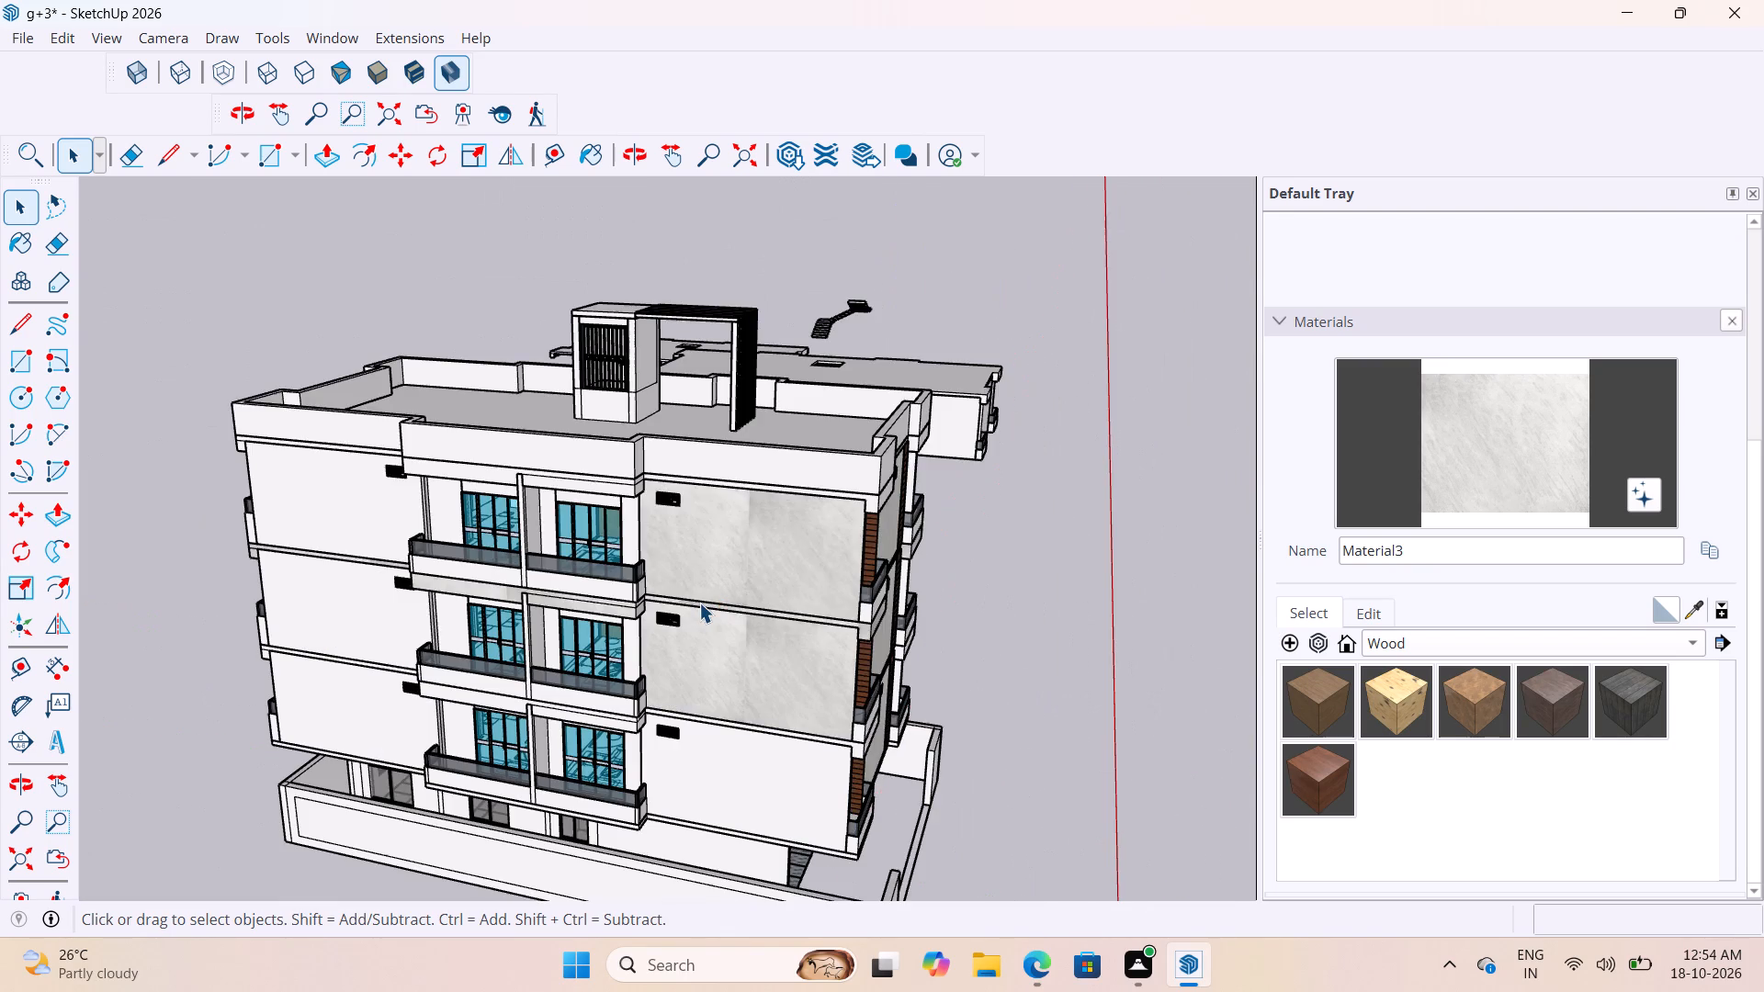
Undo the marble paint on the middle-floor wall between the balconies and the corner, and close its groups.
key("ctrl+z")
key("ctrl+z")
key("ctrl+z")
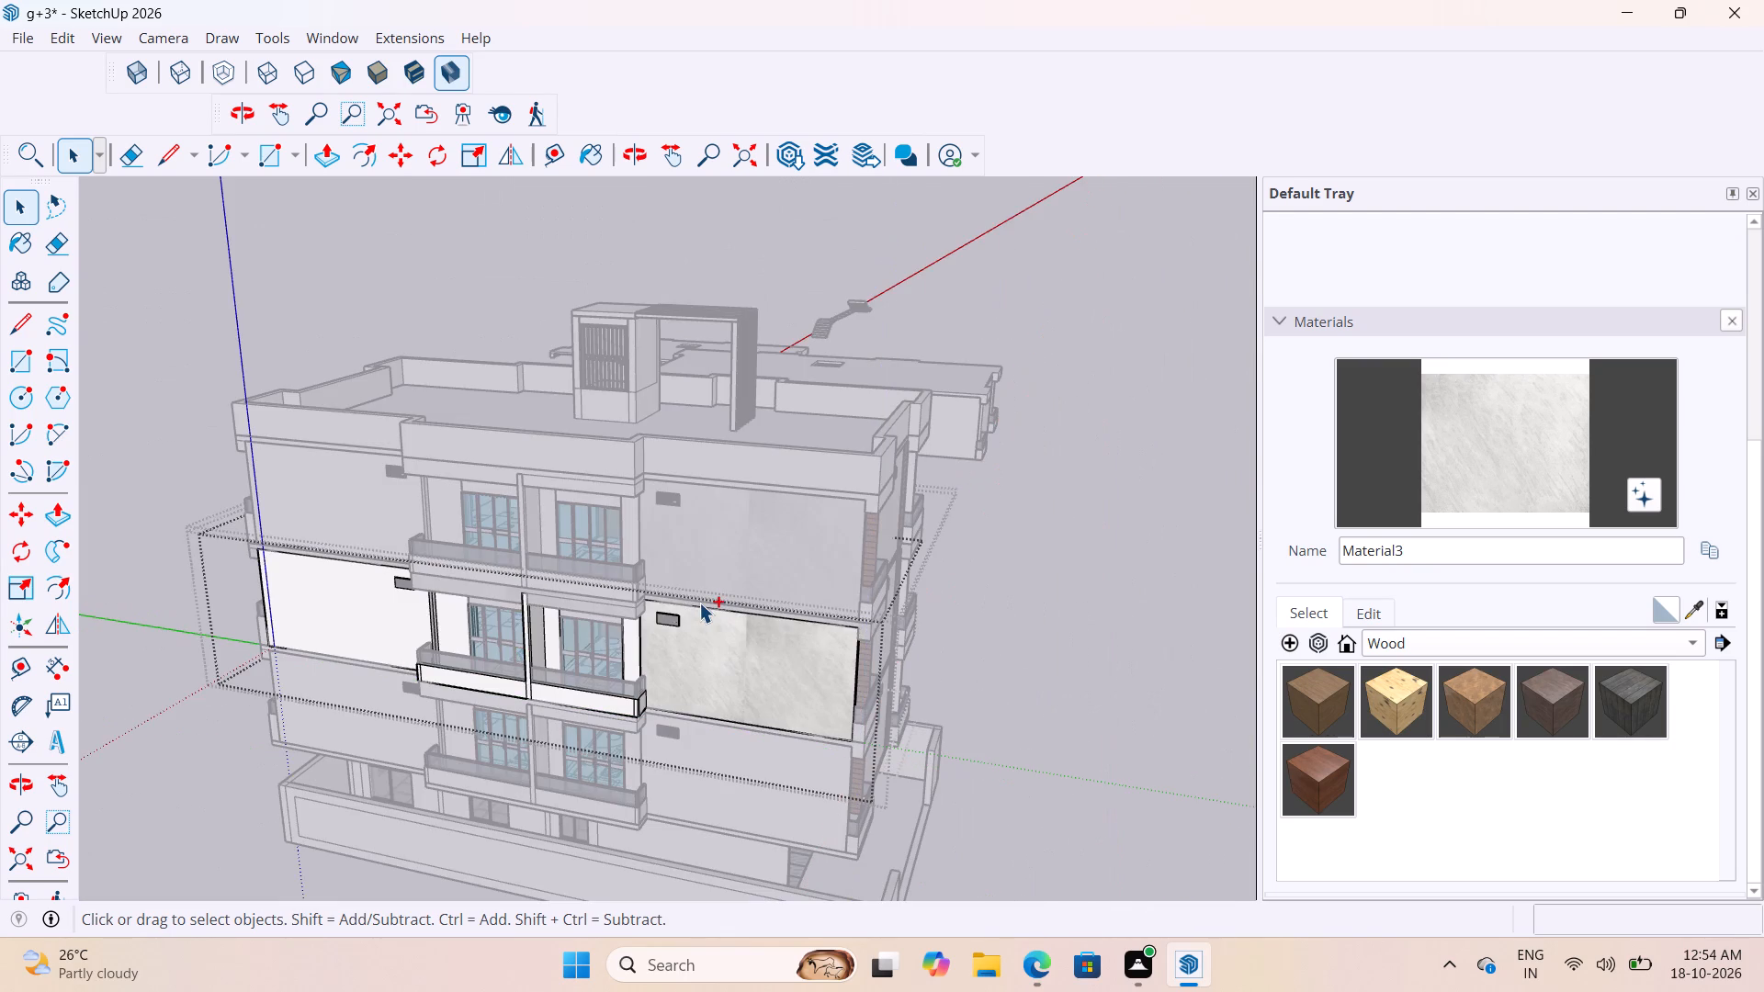
key("ctrl+z")
key("ctrl+z")
left_click(1130, 561)
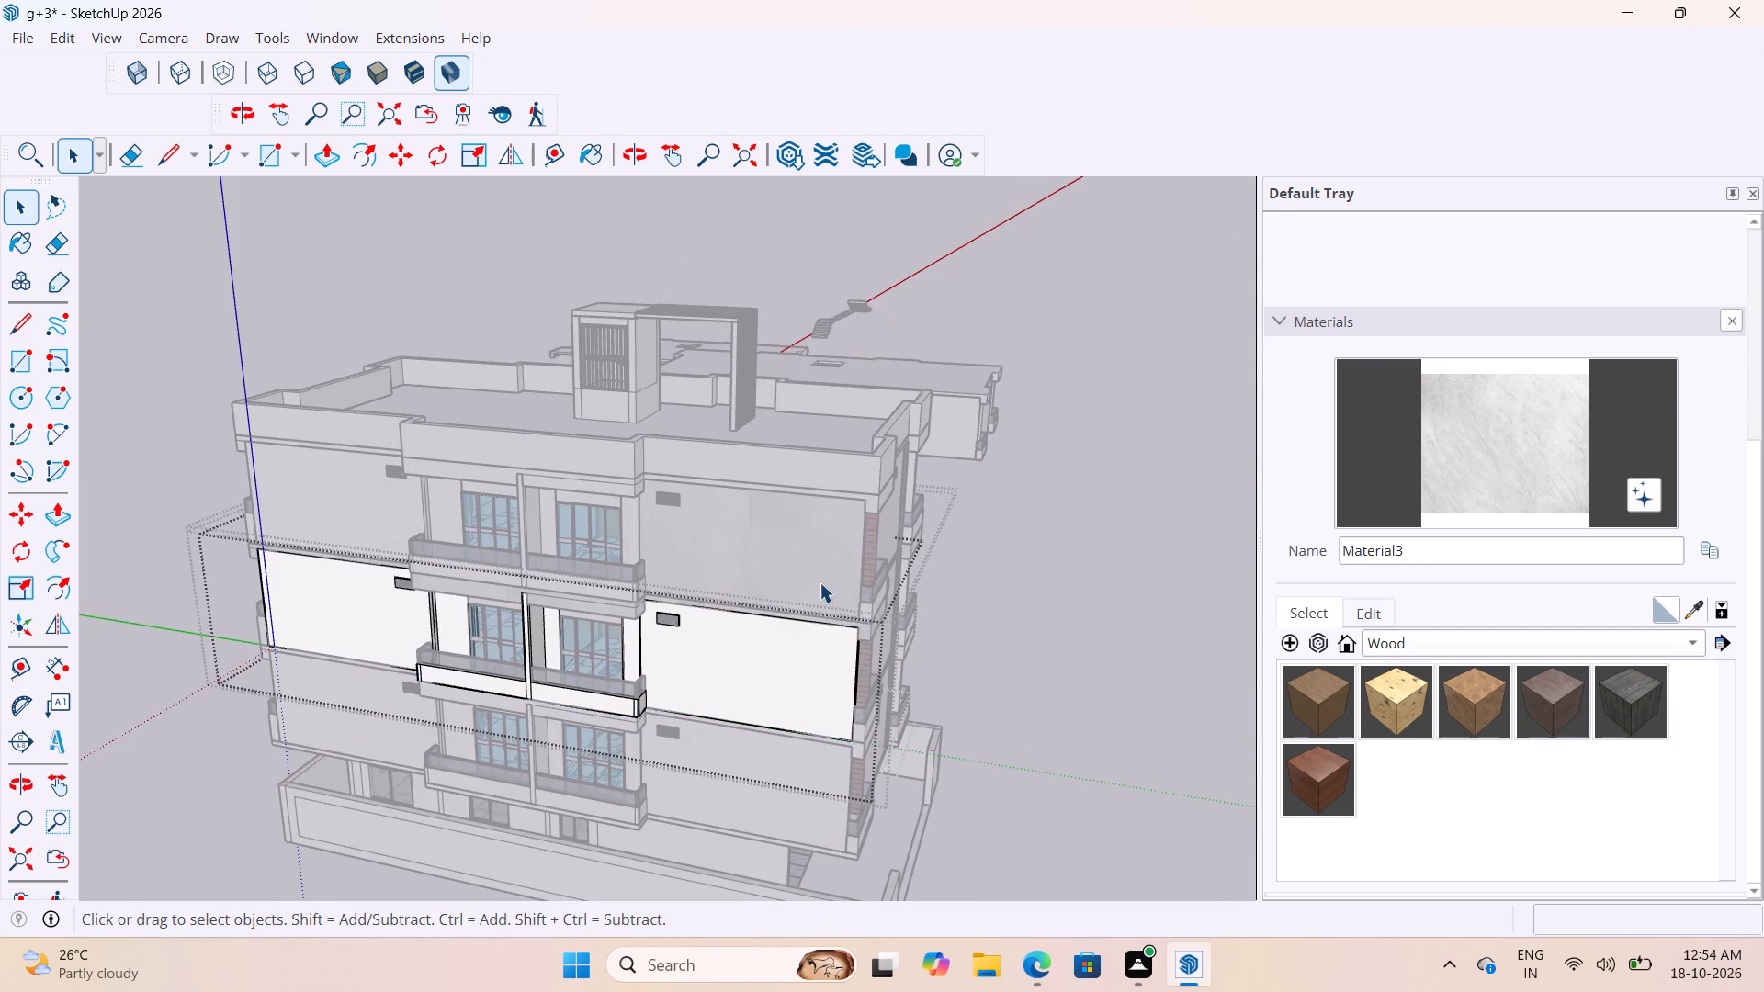
scroll(820, 582, "up", 4)
left_click(814, 565)
left_click(1059, 565)
left_click(1065, 560)
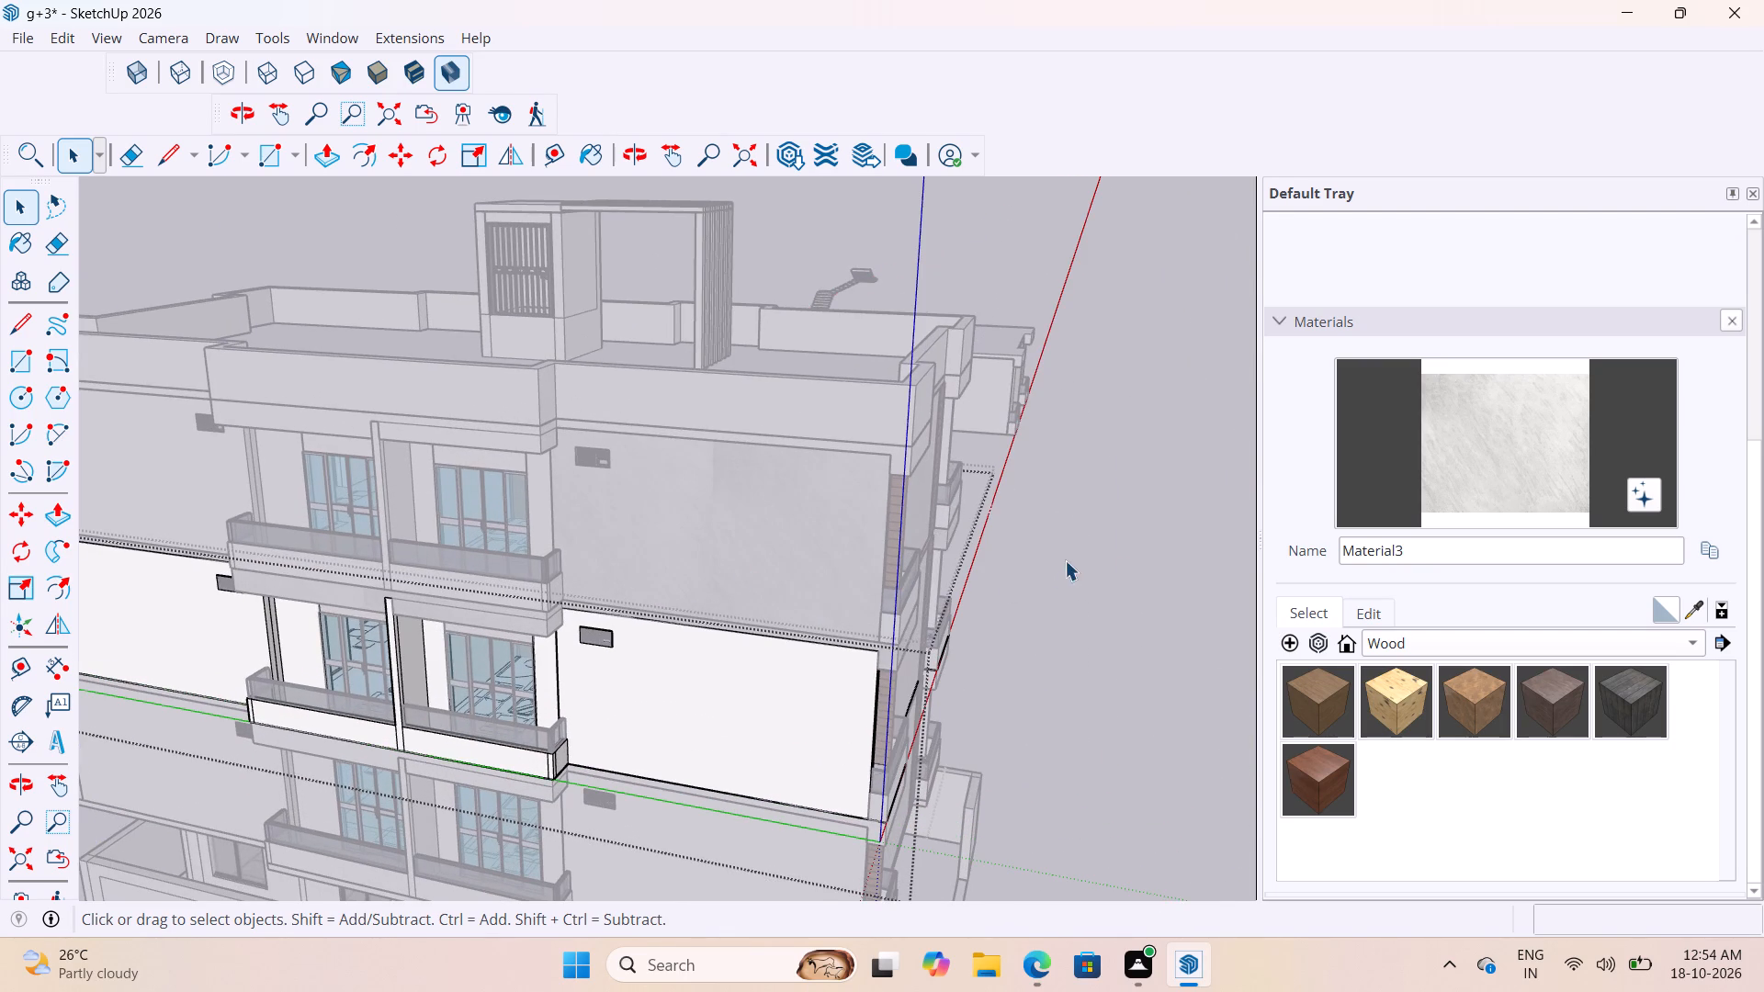
scroll(736, 561, "up", 3)
left_click(1158, 575)
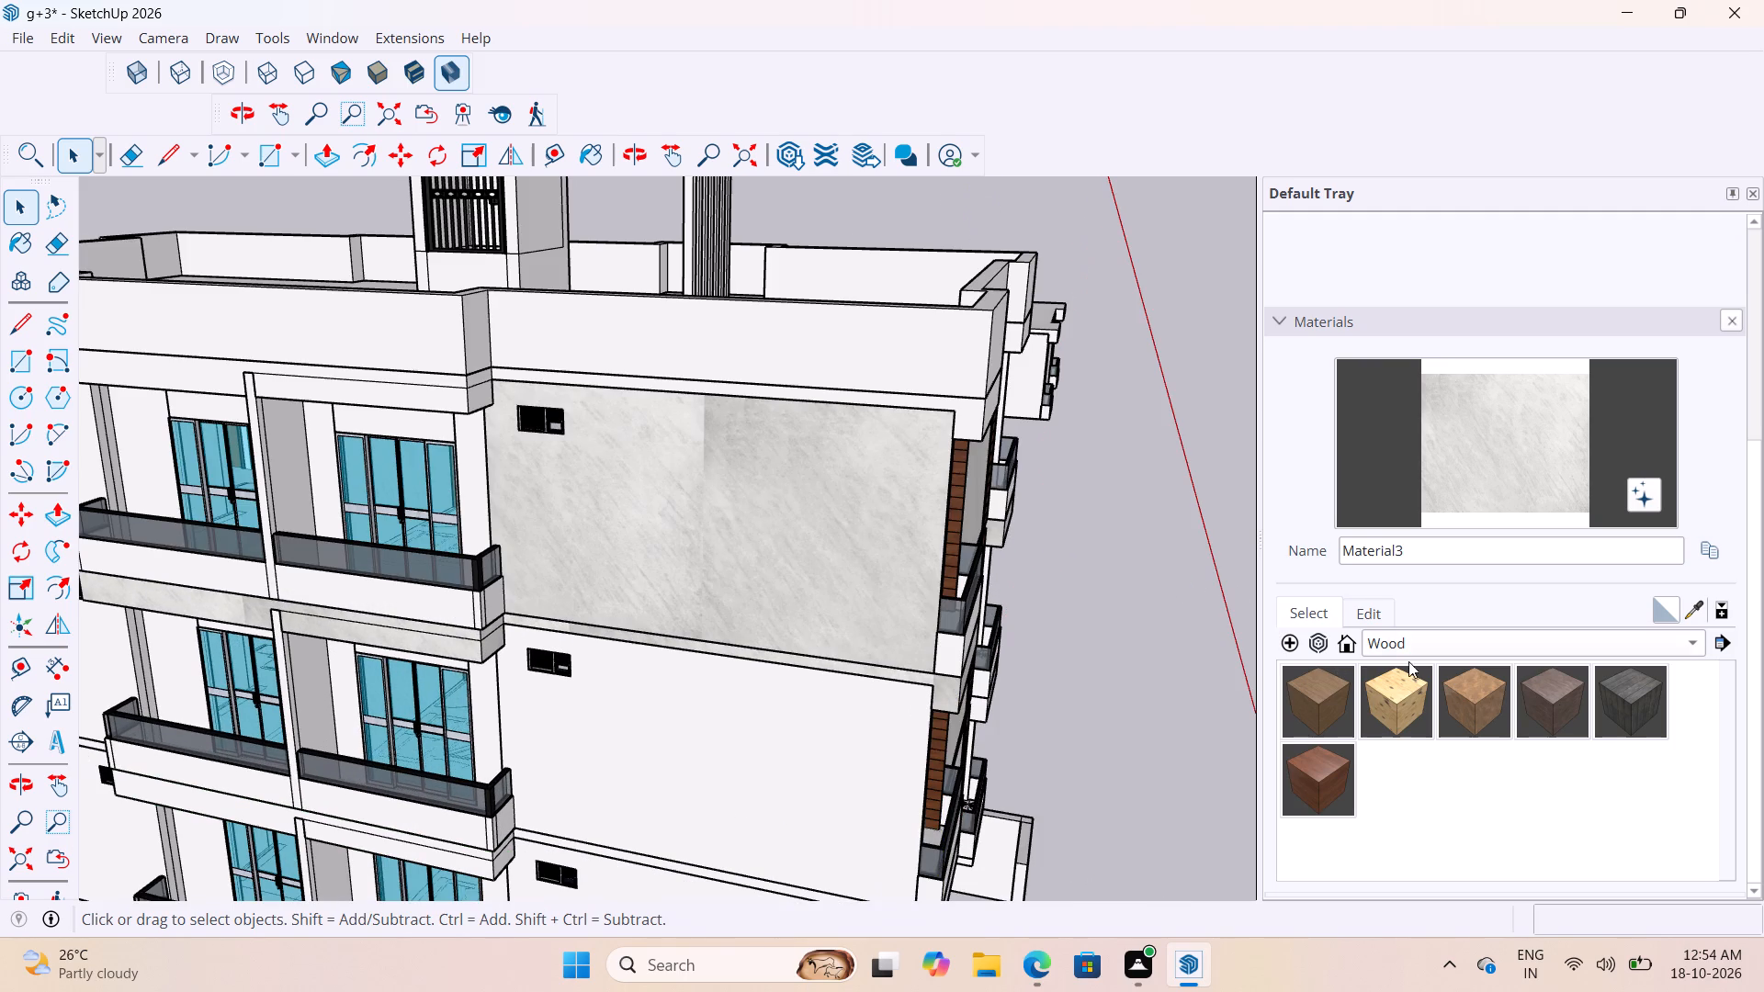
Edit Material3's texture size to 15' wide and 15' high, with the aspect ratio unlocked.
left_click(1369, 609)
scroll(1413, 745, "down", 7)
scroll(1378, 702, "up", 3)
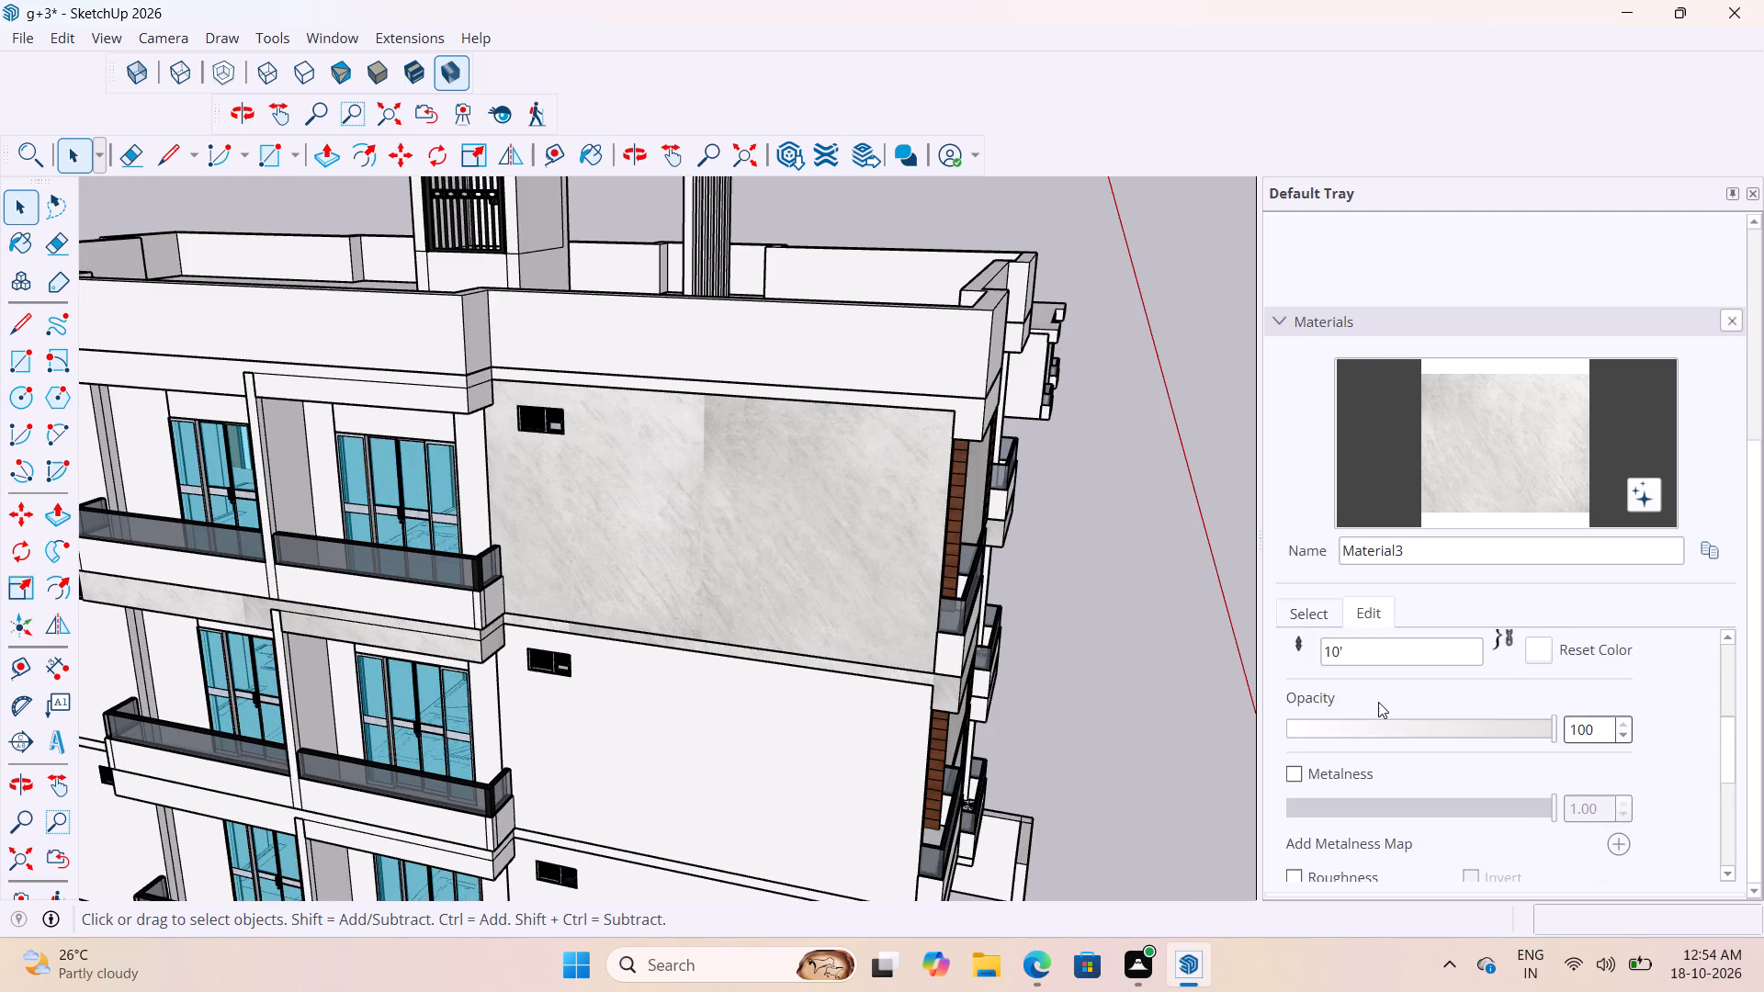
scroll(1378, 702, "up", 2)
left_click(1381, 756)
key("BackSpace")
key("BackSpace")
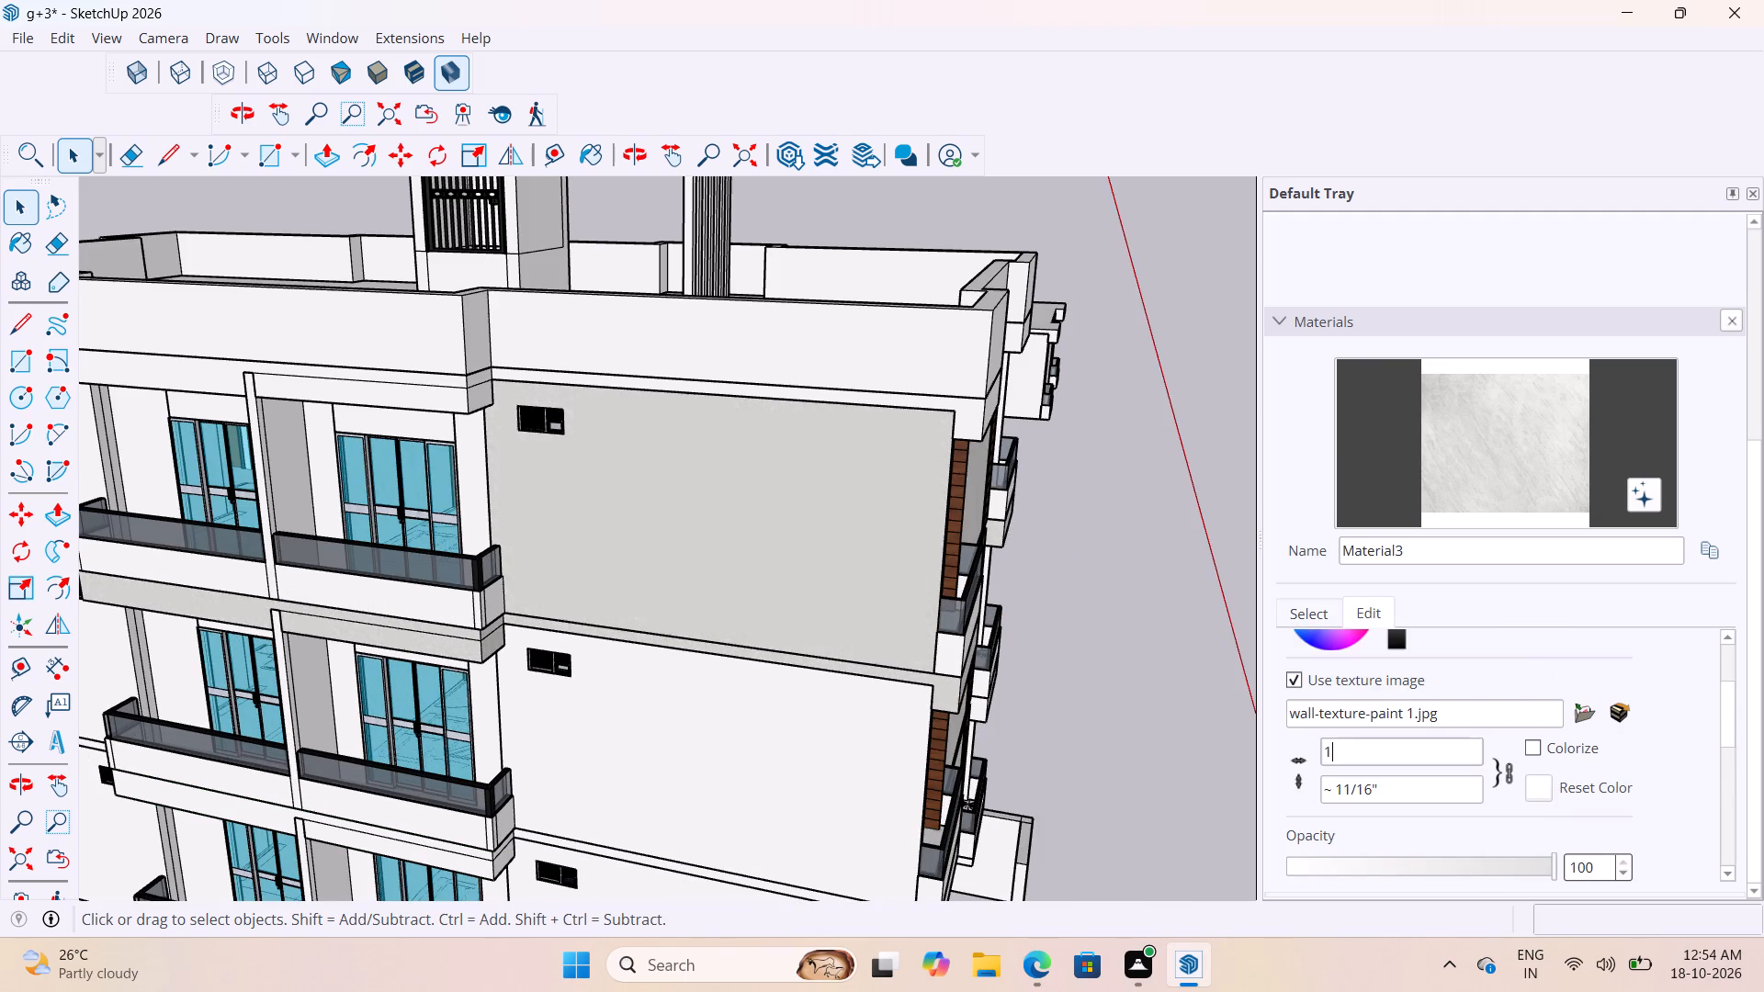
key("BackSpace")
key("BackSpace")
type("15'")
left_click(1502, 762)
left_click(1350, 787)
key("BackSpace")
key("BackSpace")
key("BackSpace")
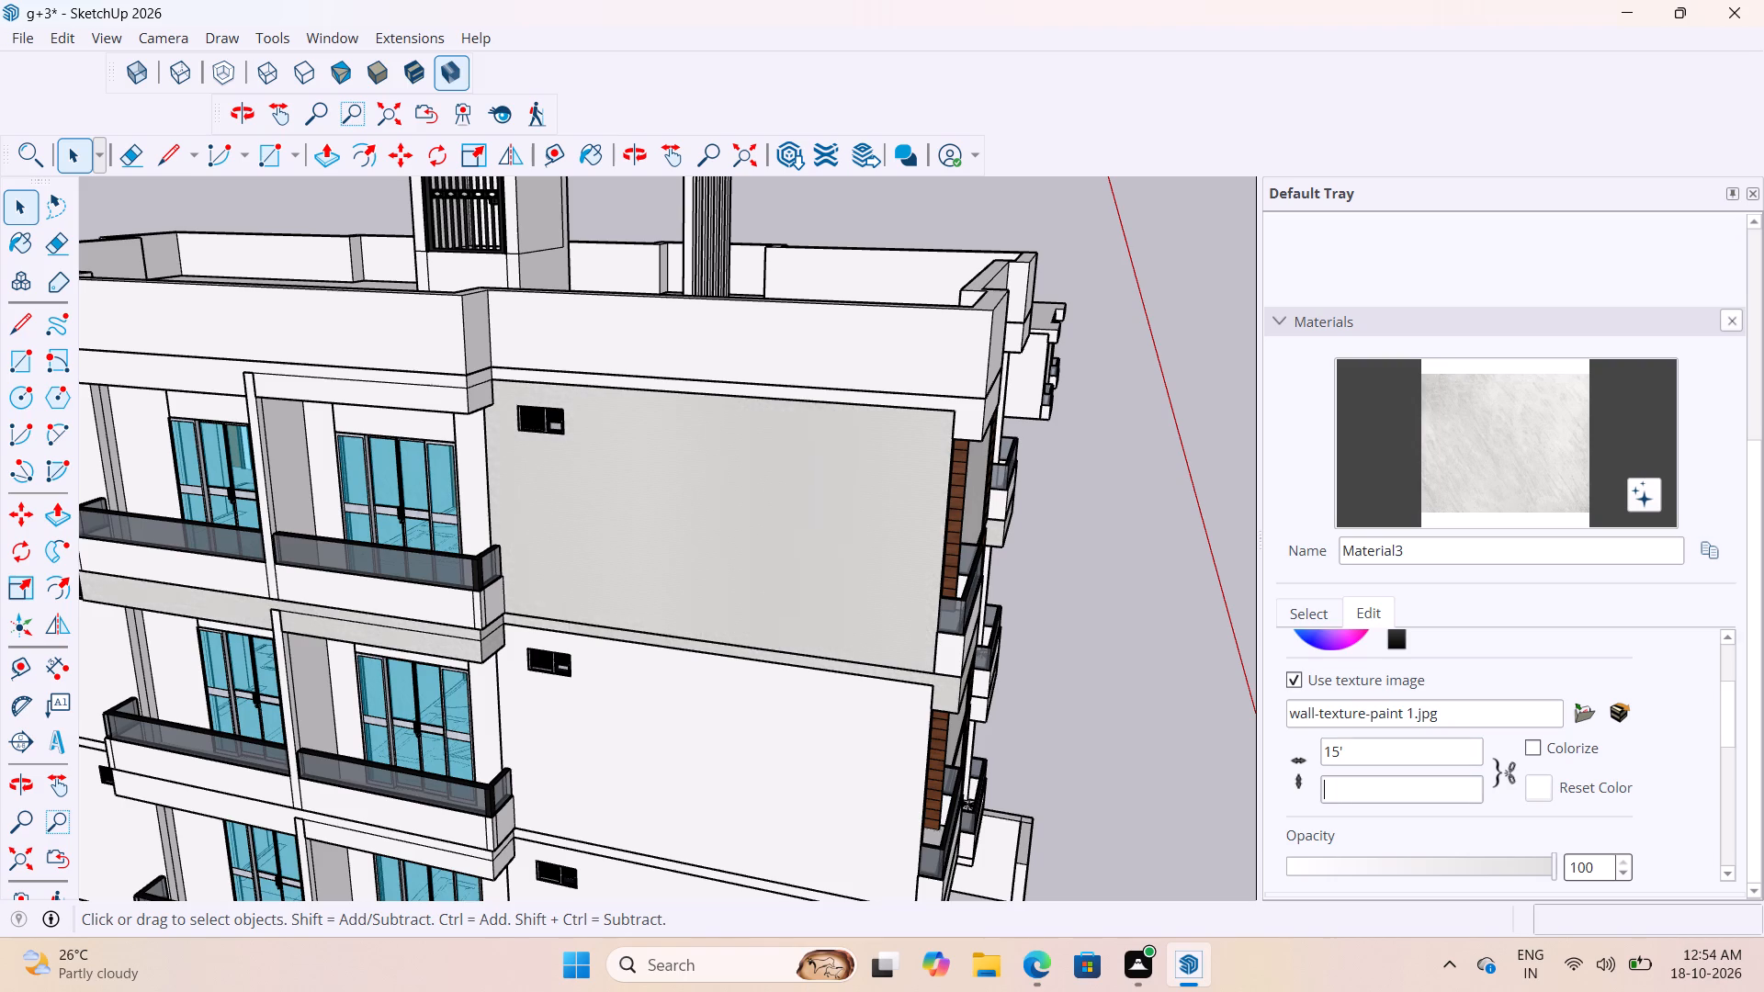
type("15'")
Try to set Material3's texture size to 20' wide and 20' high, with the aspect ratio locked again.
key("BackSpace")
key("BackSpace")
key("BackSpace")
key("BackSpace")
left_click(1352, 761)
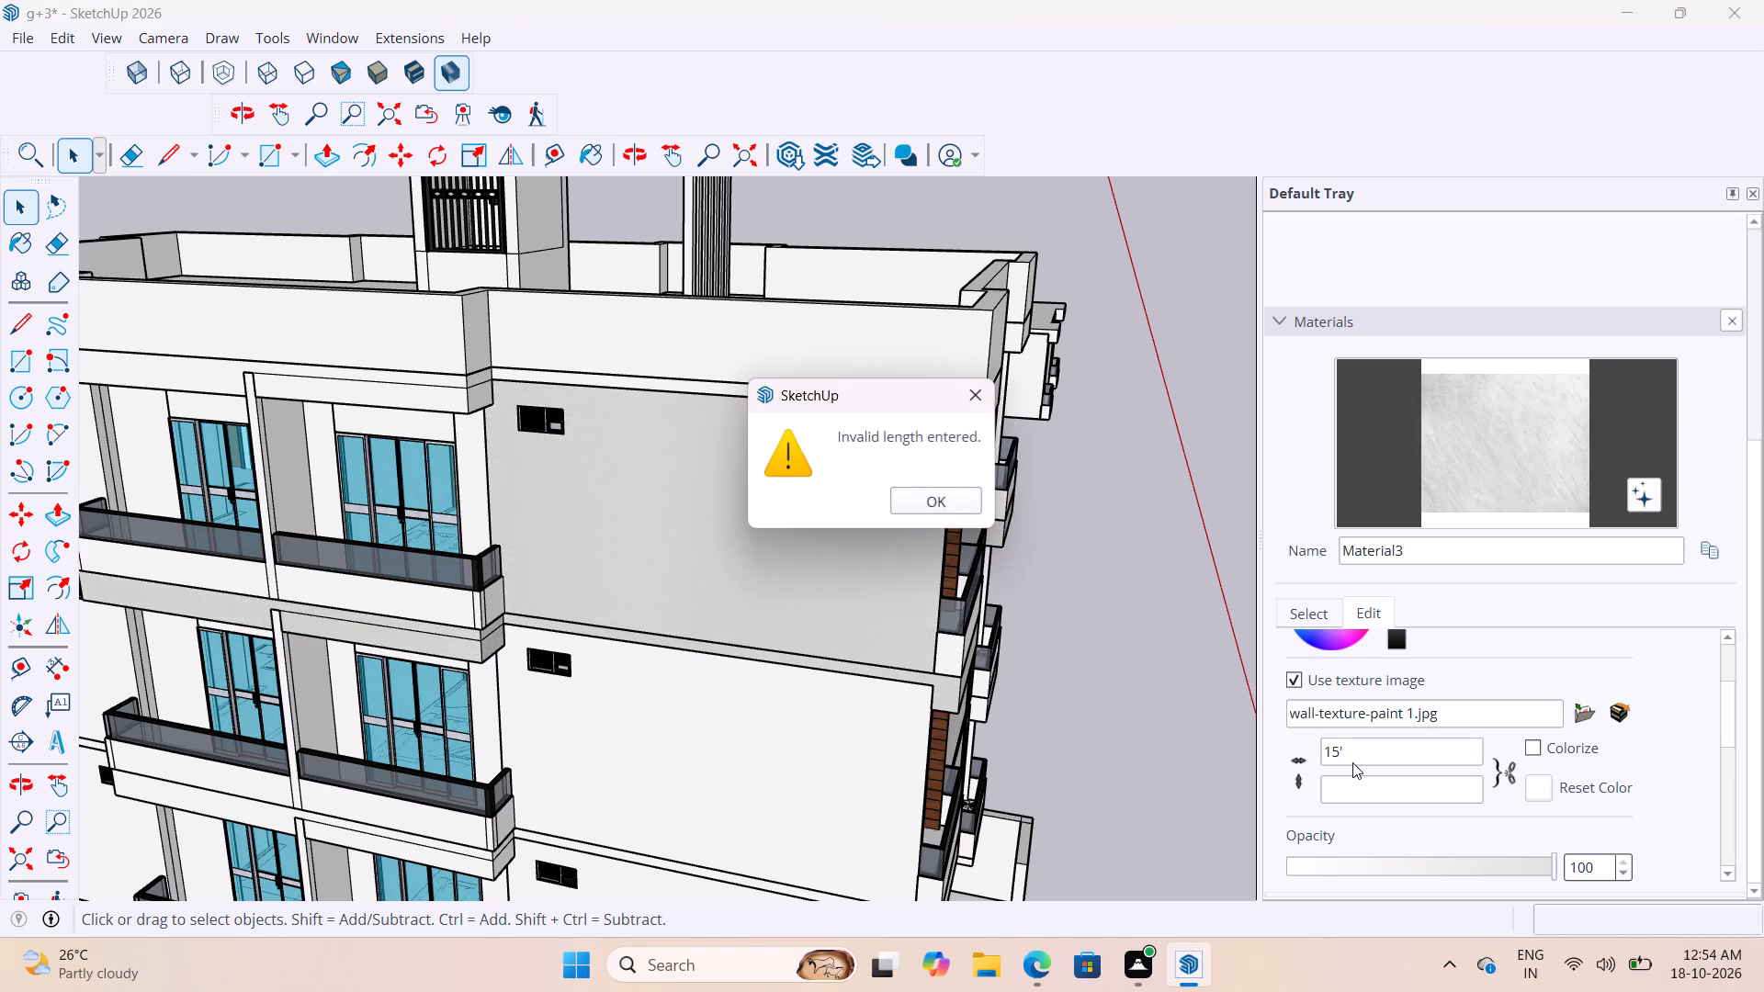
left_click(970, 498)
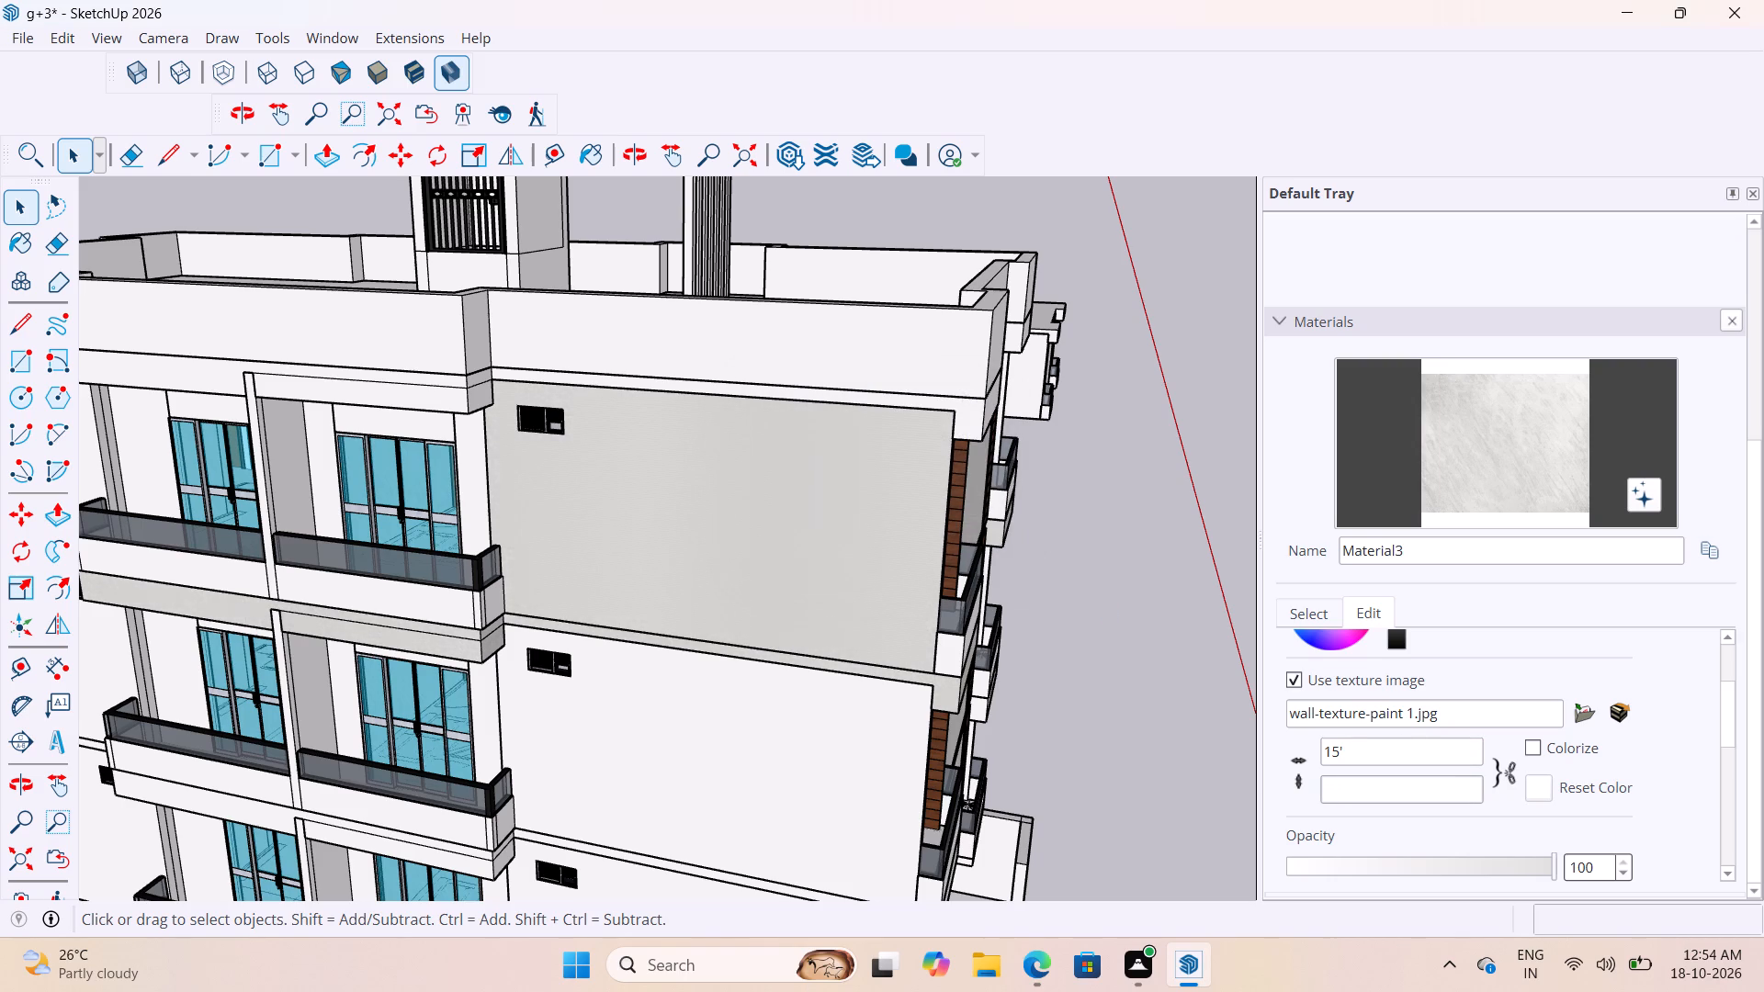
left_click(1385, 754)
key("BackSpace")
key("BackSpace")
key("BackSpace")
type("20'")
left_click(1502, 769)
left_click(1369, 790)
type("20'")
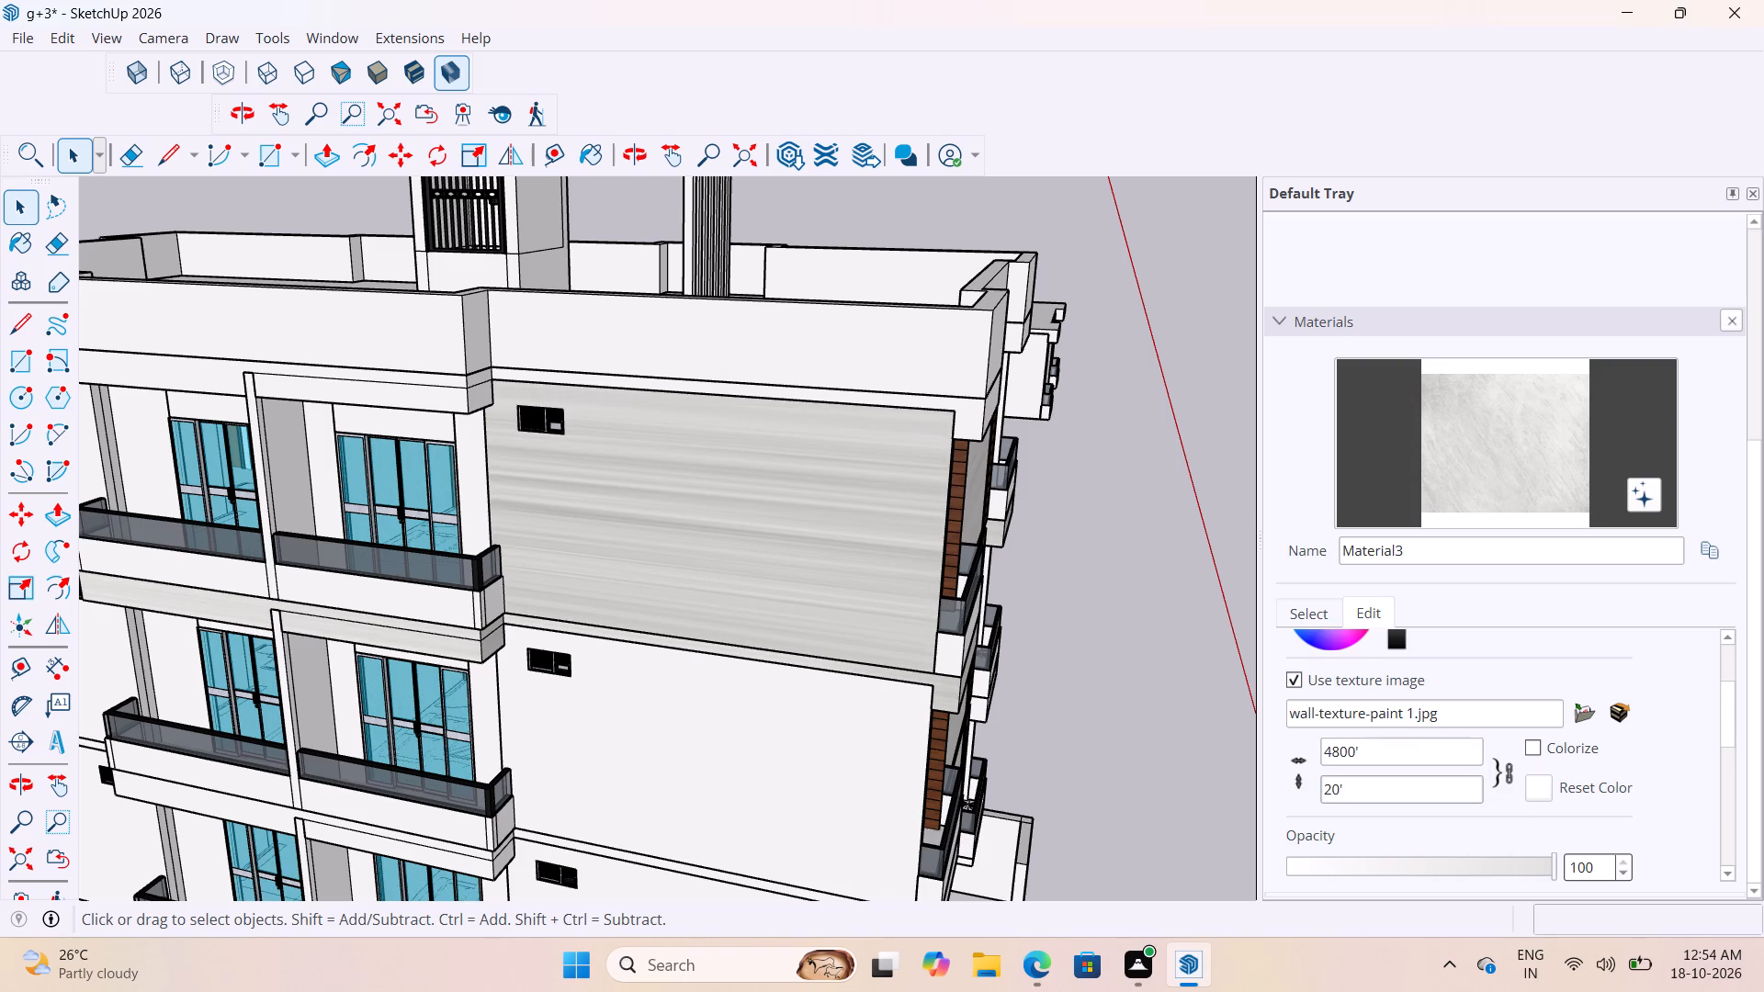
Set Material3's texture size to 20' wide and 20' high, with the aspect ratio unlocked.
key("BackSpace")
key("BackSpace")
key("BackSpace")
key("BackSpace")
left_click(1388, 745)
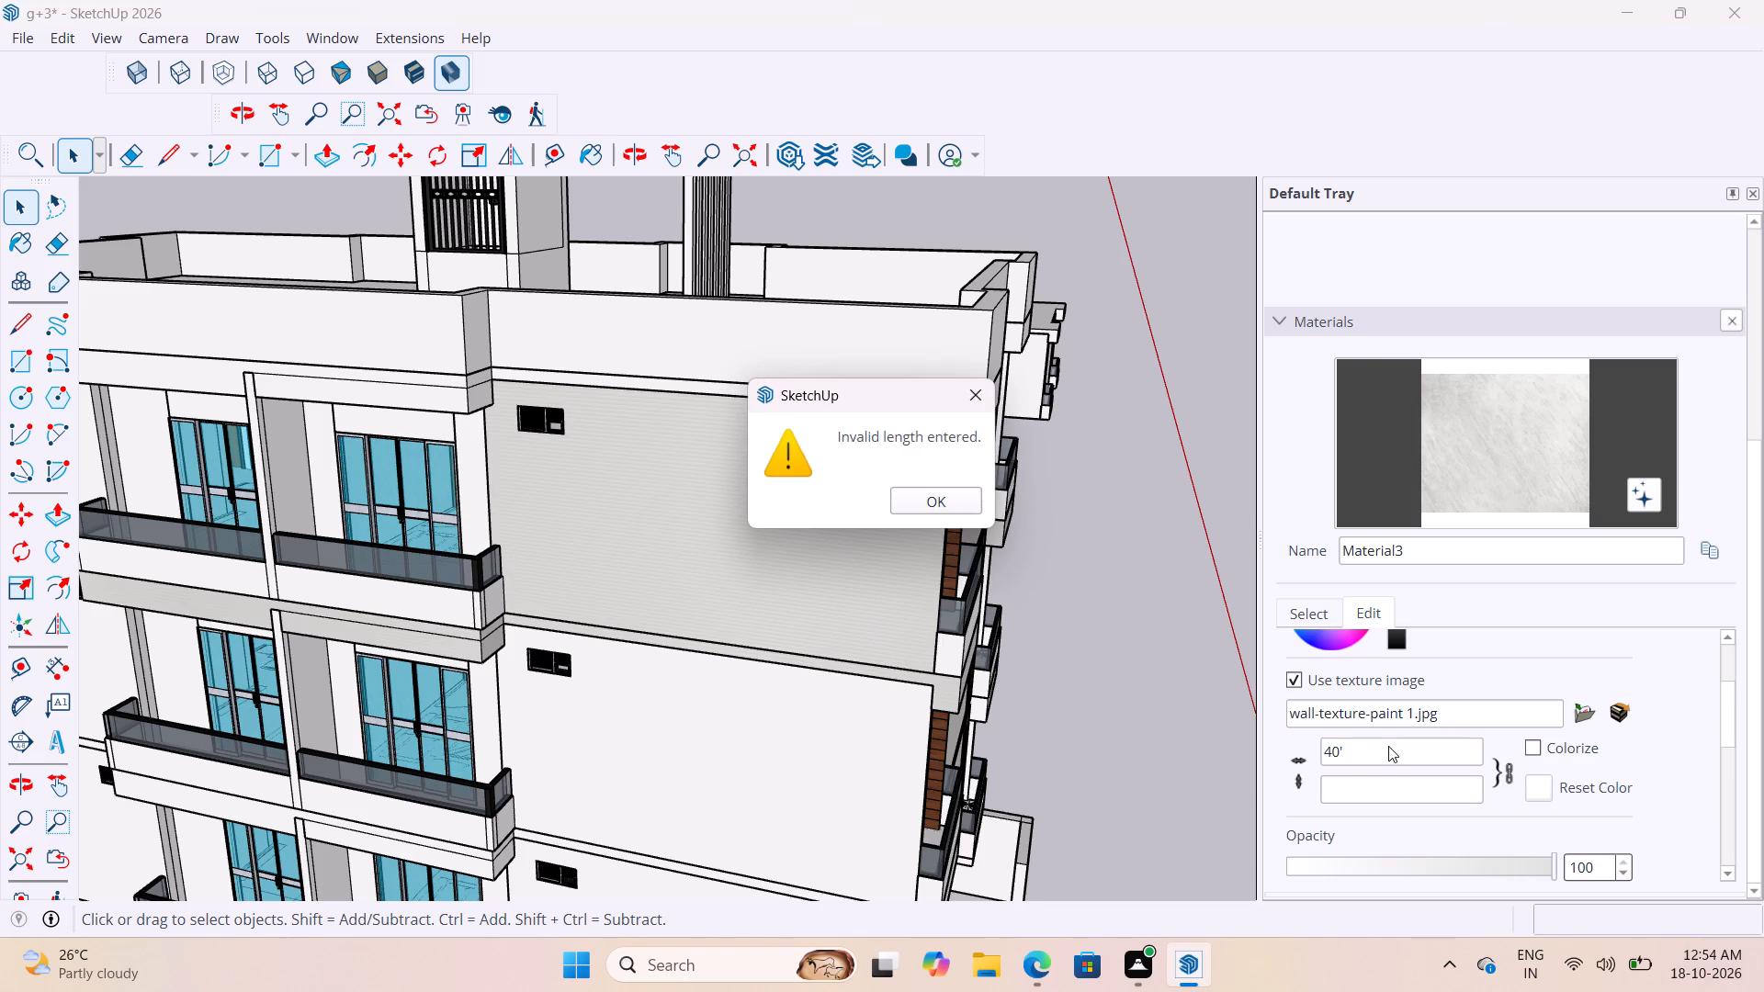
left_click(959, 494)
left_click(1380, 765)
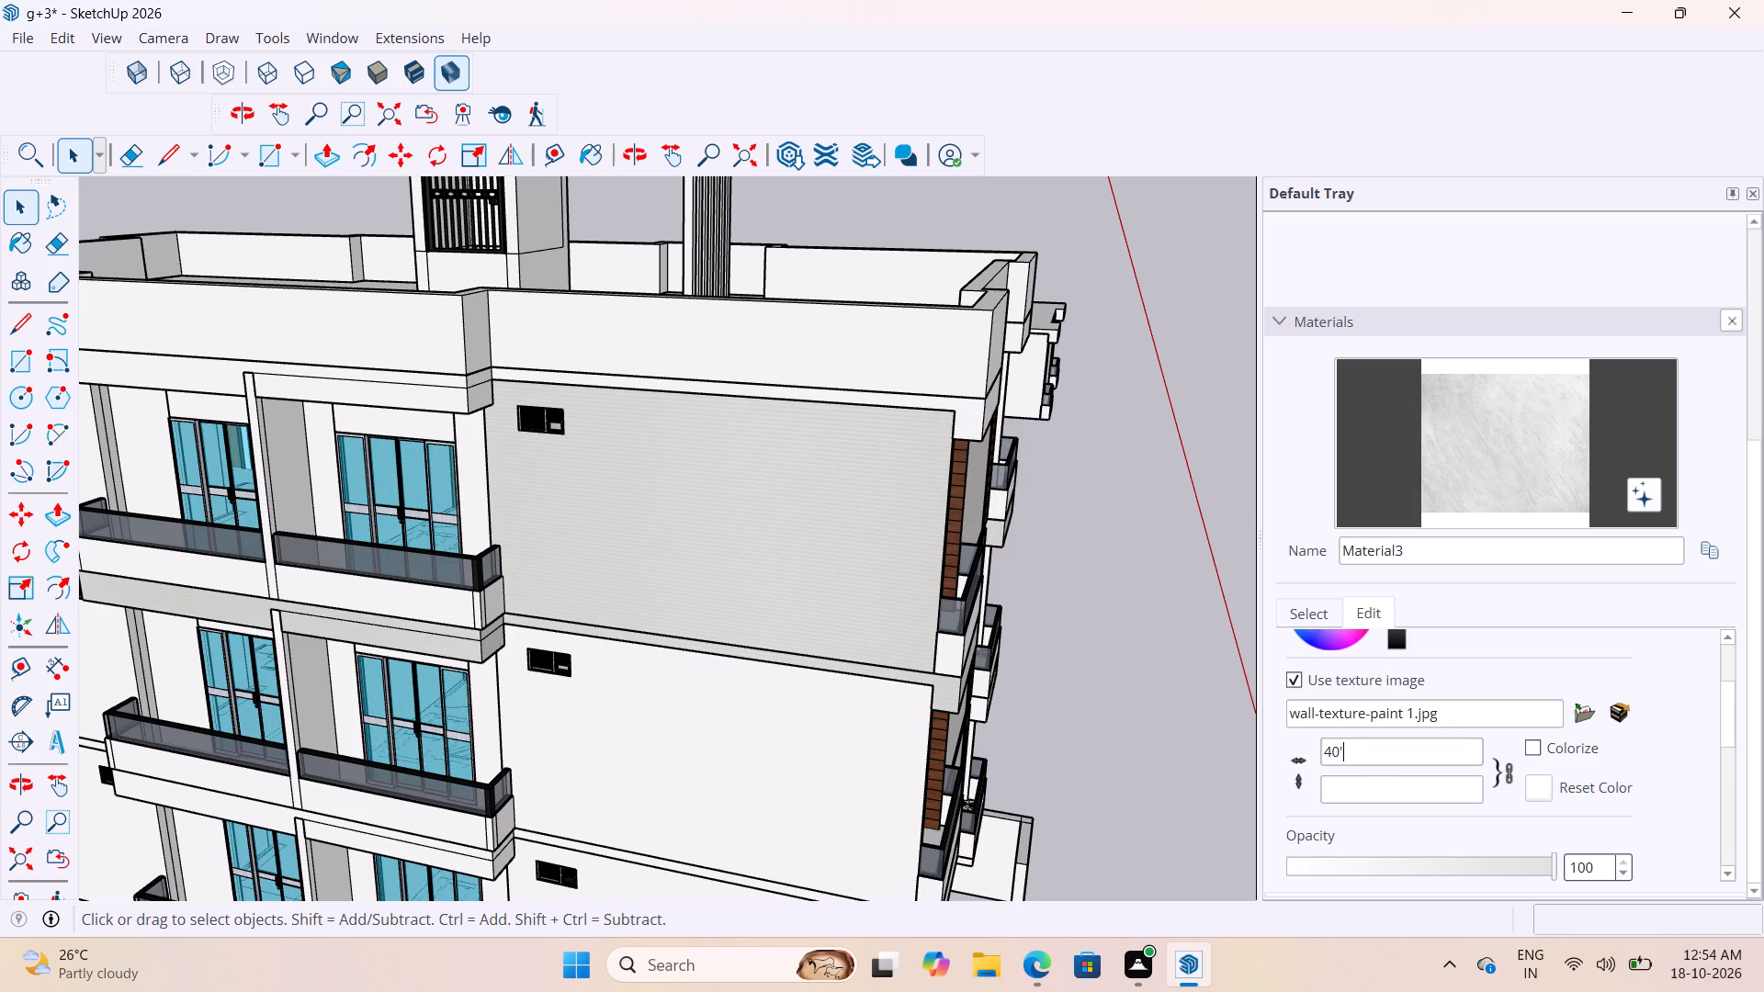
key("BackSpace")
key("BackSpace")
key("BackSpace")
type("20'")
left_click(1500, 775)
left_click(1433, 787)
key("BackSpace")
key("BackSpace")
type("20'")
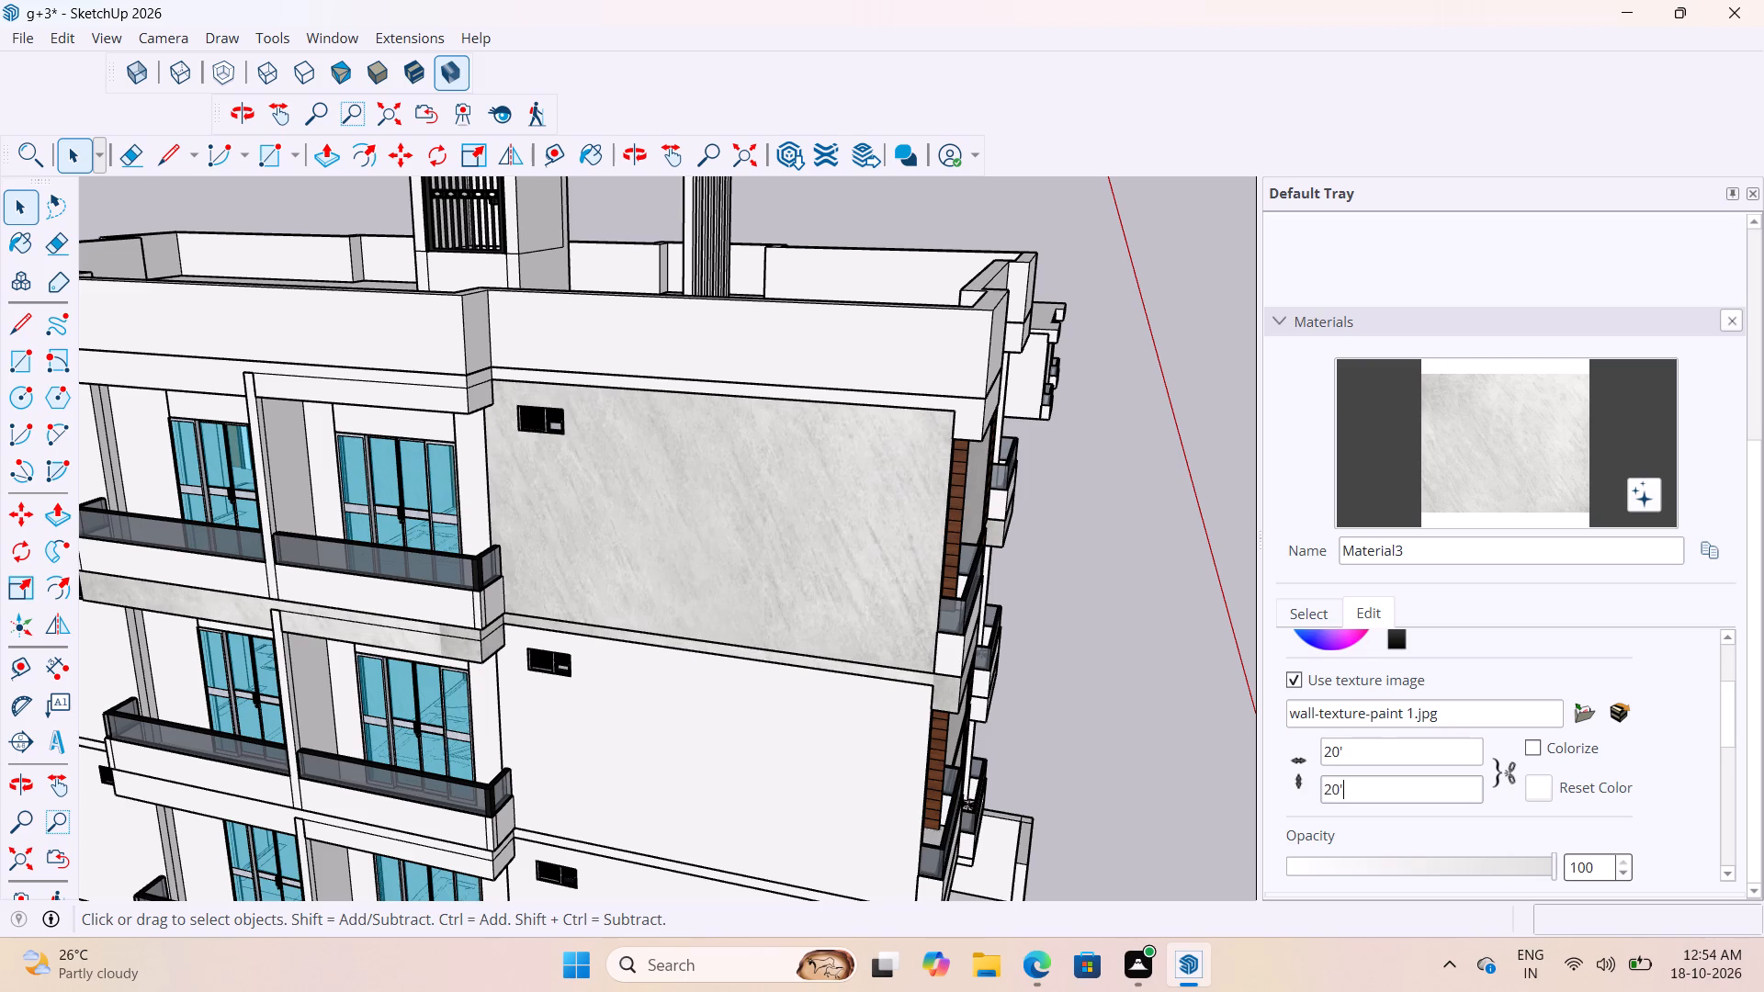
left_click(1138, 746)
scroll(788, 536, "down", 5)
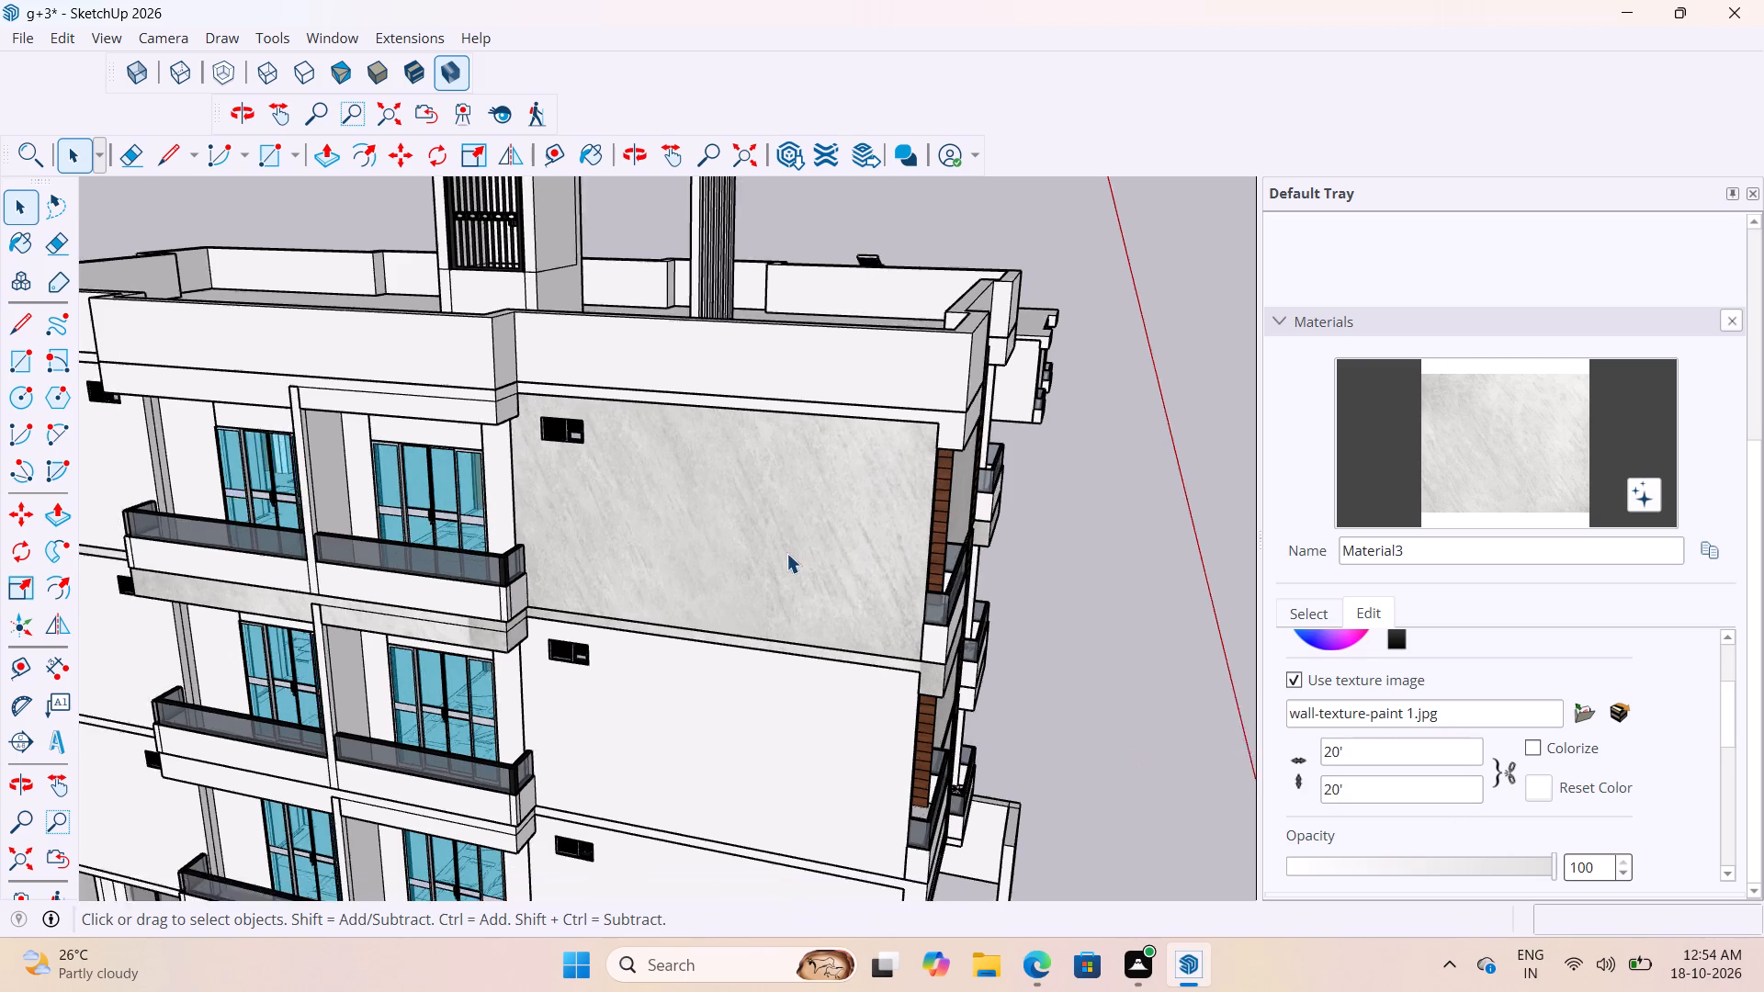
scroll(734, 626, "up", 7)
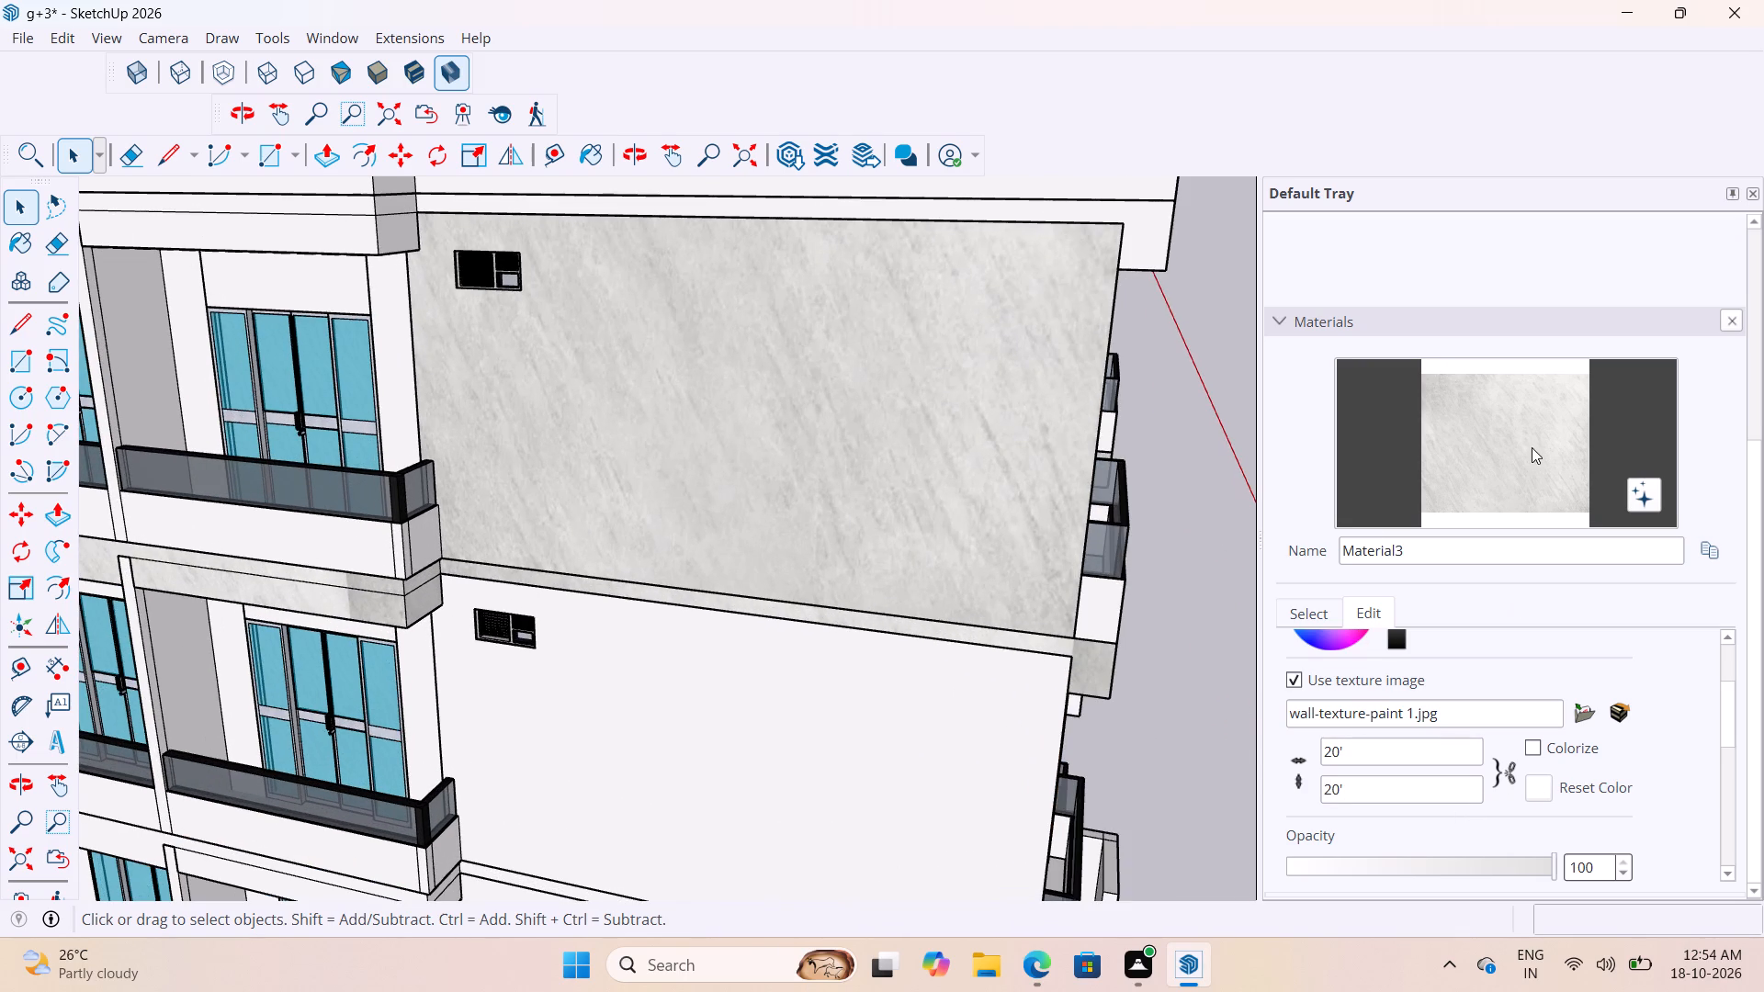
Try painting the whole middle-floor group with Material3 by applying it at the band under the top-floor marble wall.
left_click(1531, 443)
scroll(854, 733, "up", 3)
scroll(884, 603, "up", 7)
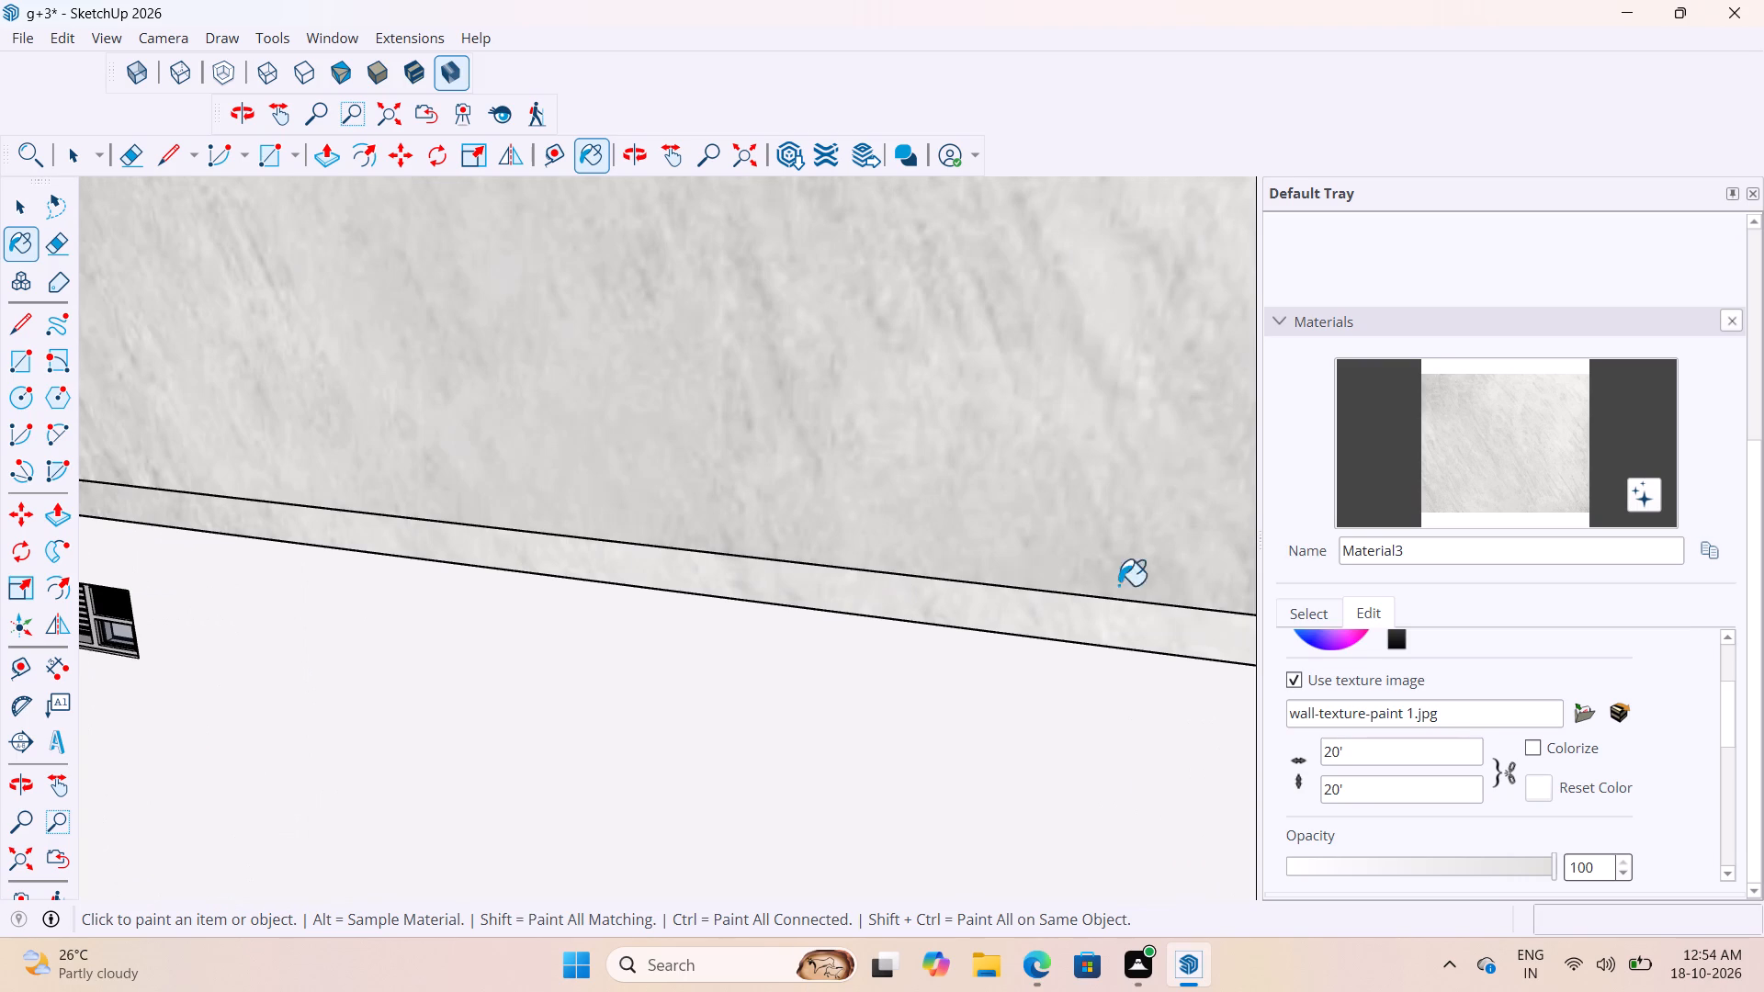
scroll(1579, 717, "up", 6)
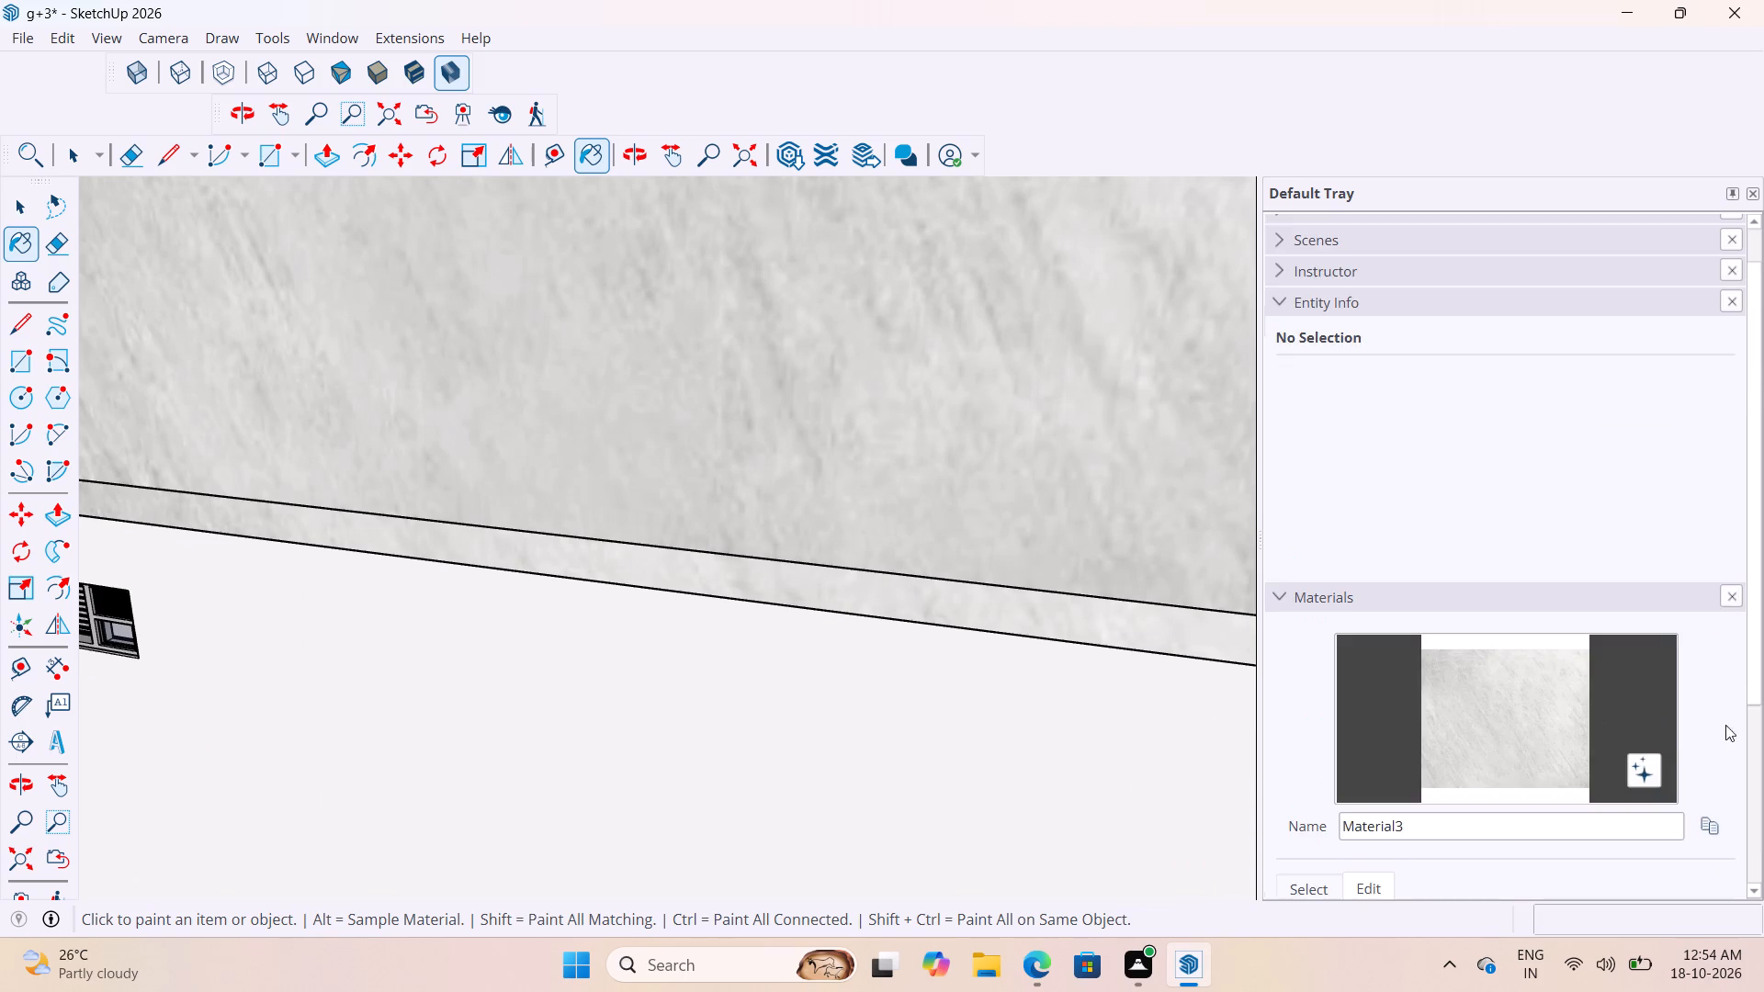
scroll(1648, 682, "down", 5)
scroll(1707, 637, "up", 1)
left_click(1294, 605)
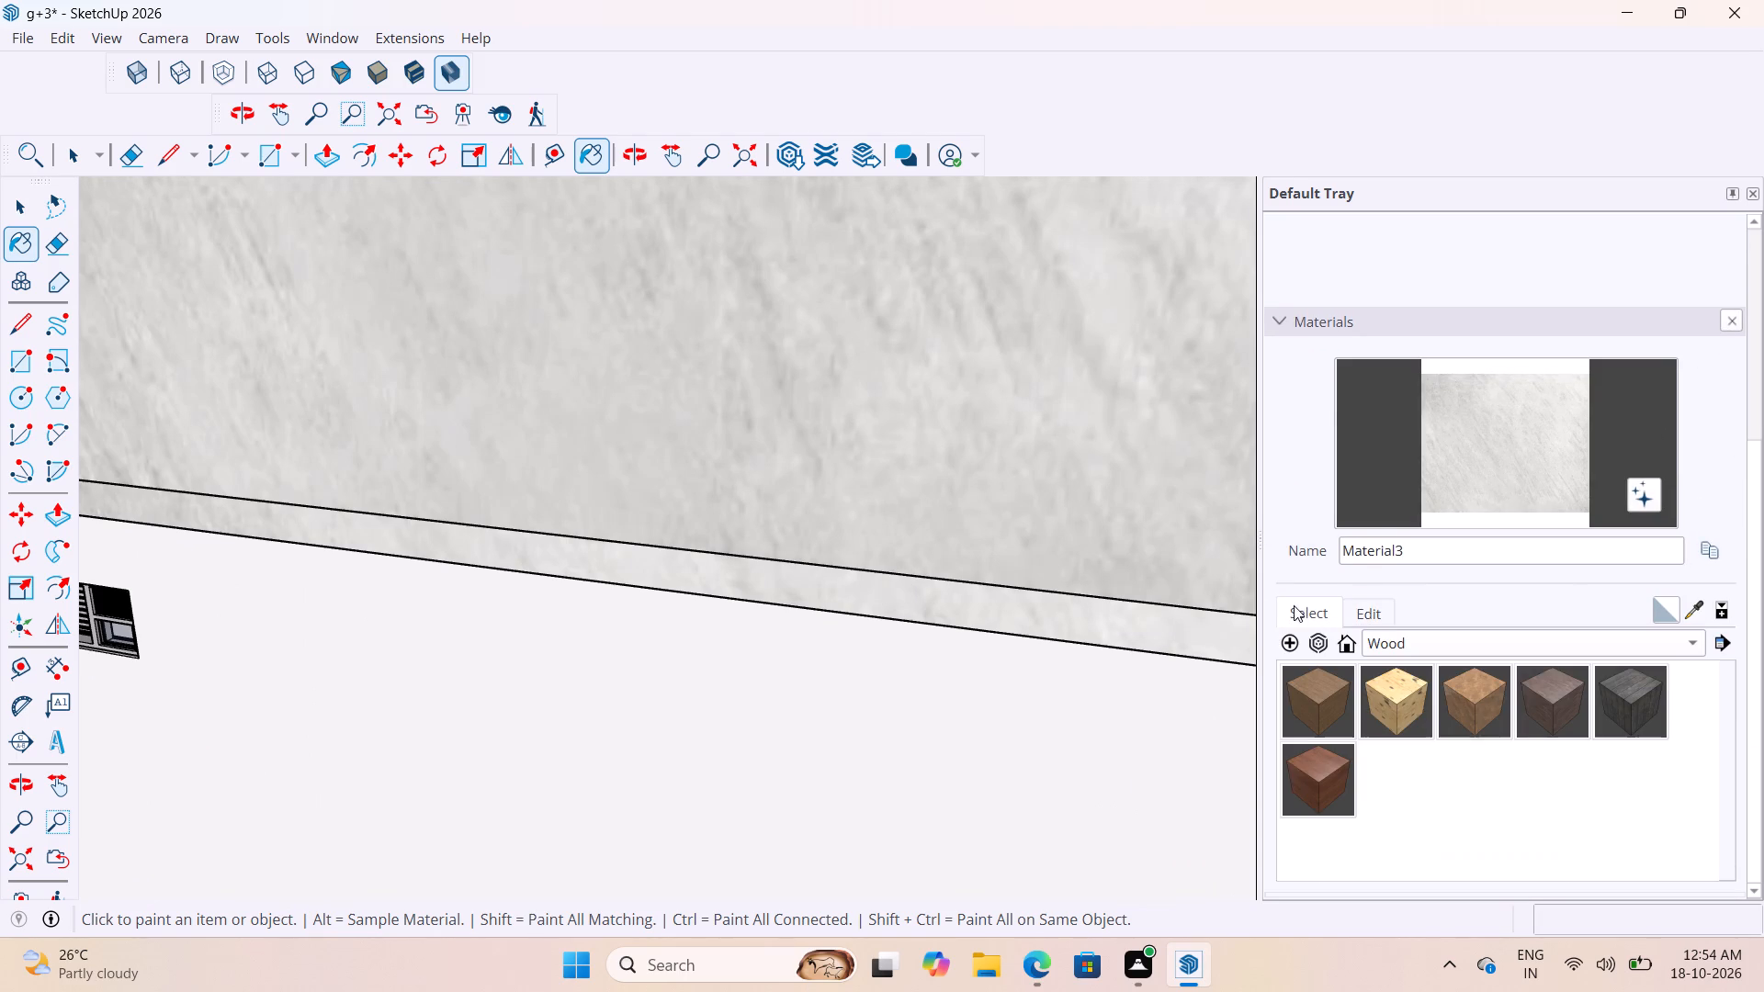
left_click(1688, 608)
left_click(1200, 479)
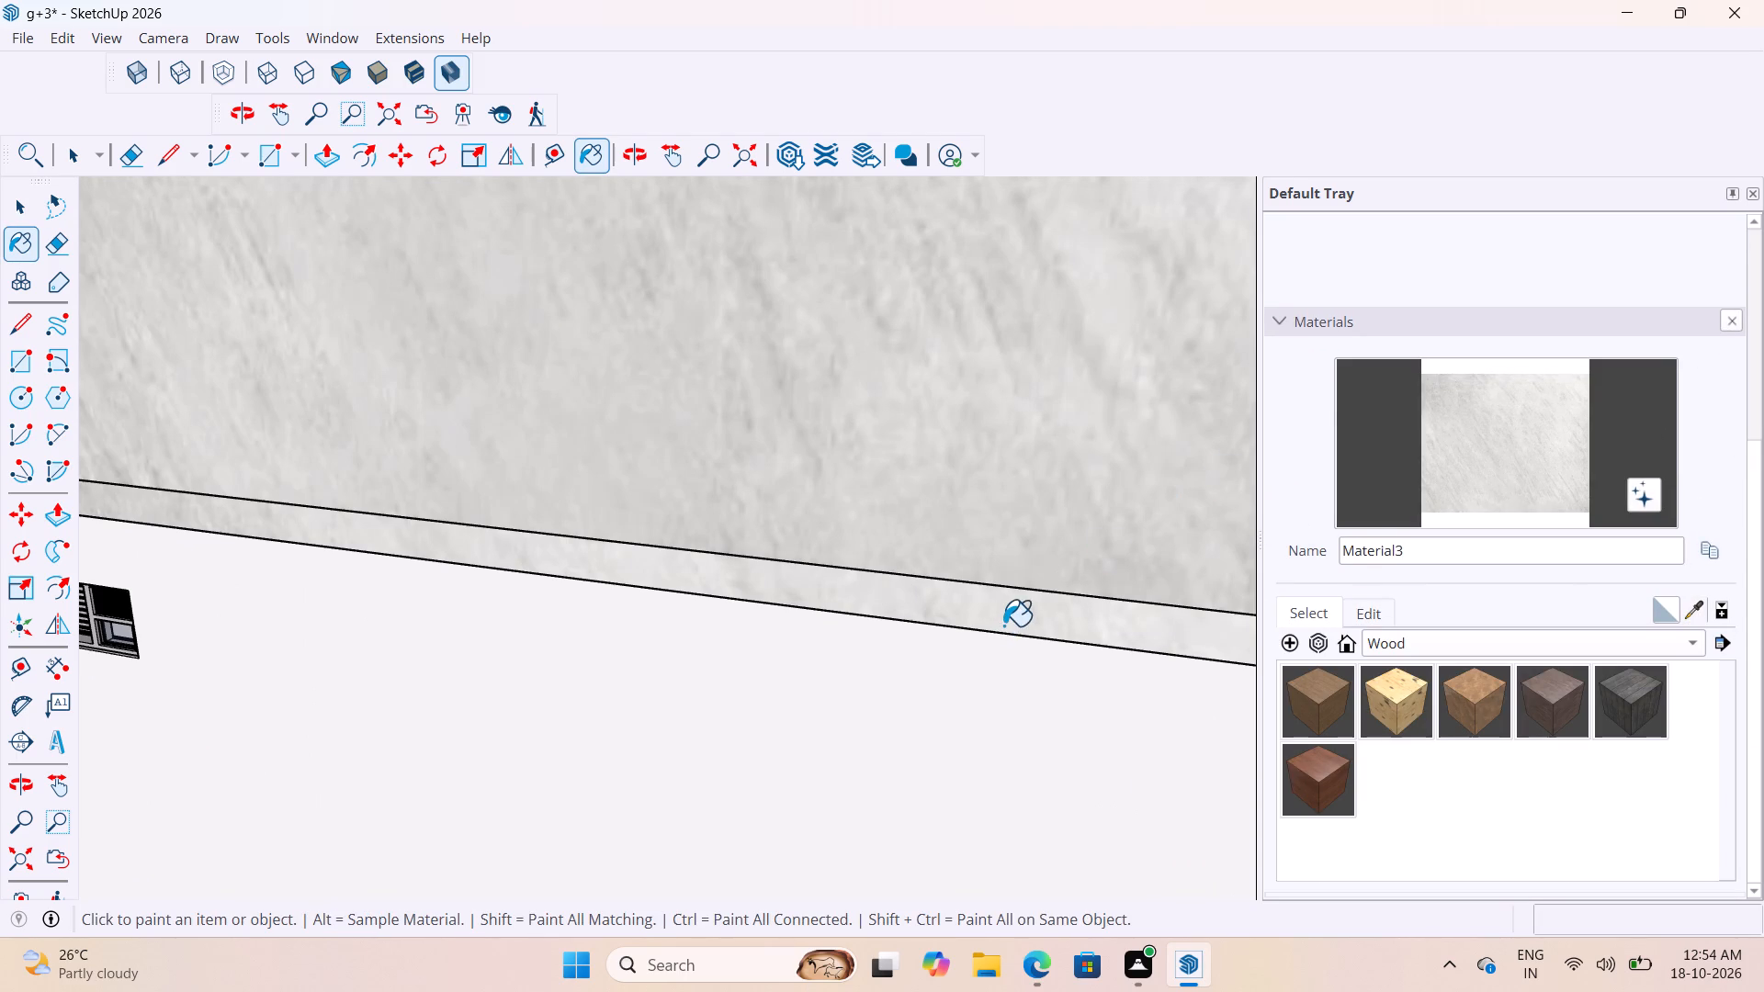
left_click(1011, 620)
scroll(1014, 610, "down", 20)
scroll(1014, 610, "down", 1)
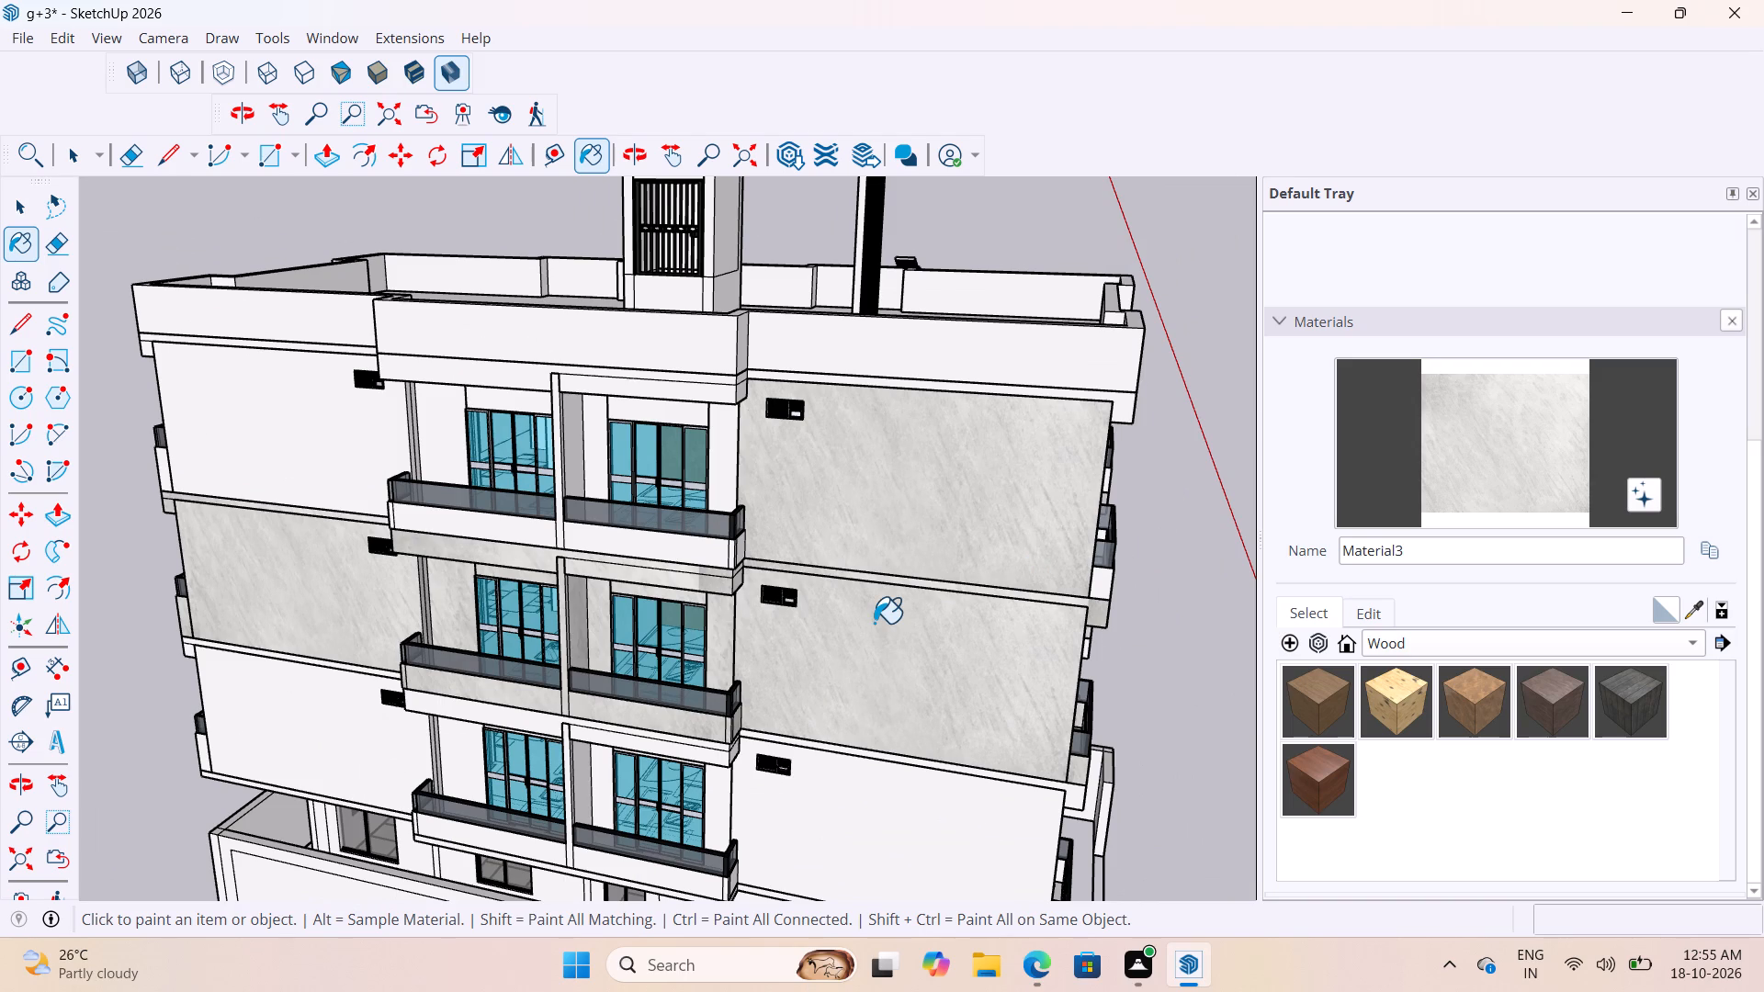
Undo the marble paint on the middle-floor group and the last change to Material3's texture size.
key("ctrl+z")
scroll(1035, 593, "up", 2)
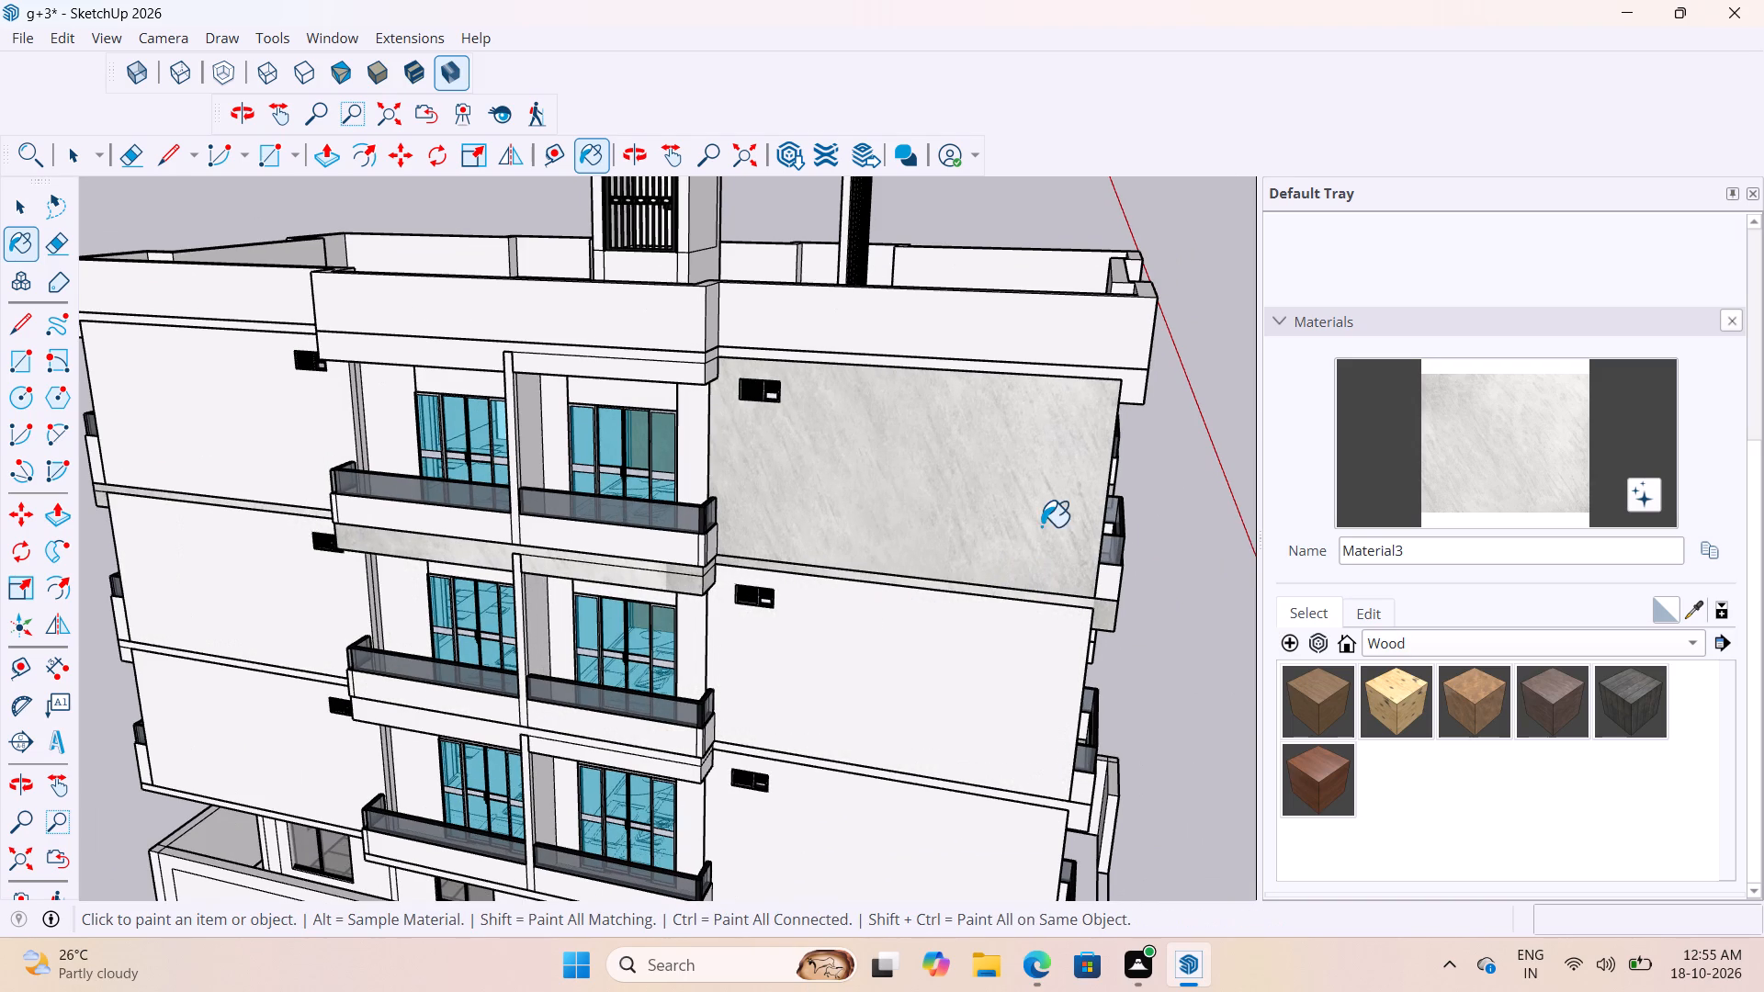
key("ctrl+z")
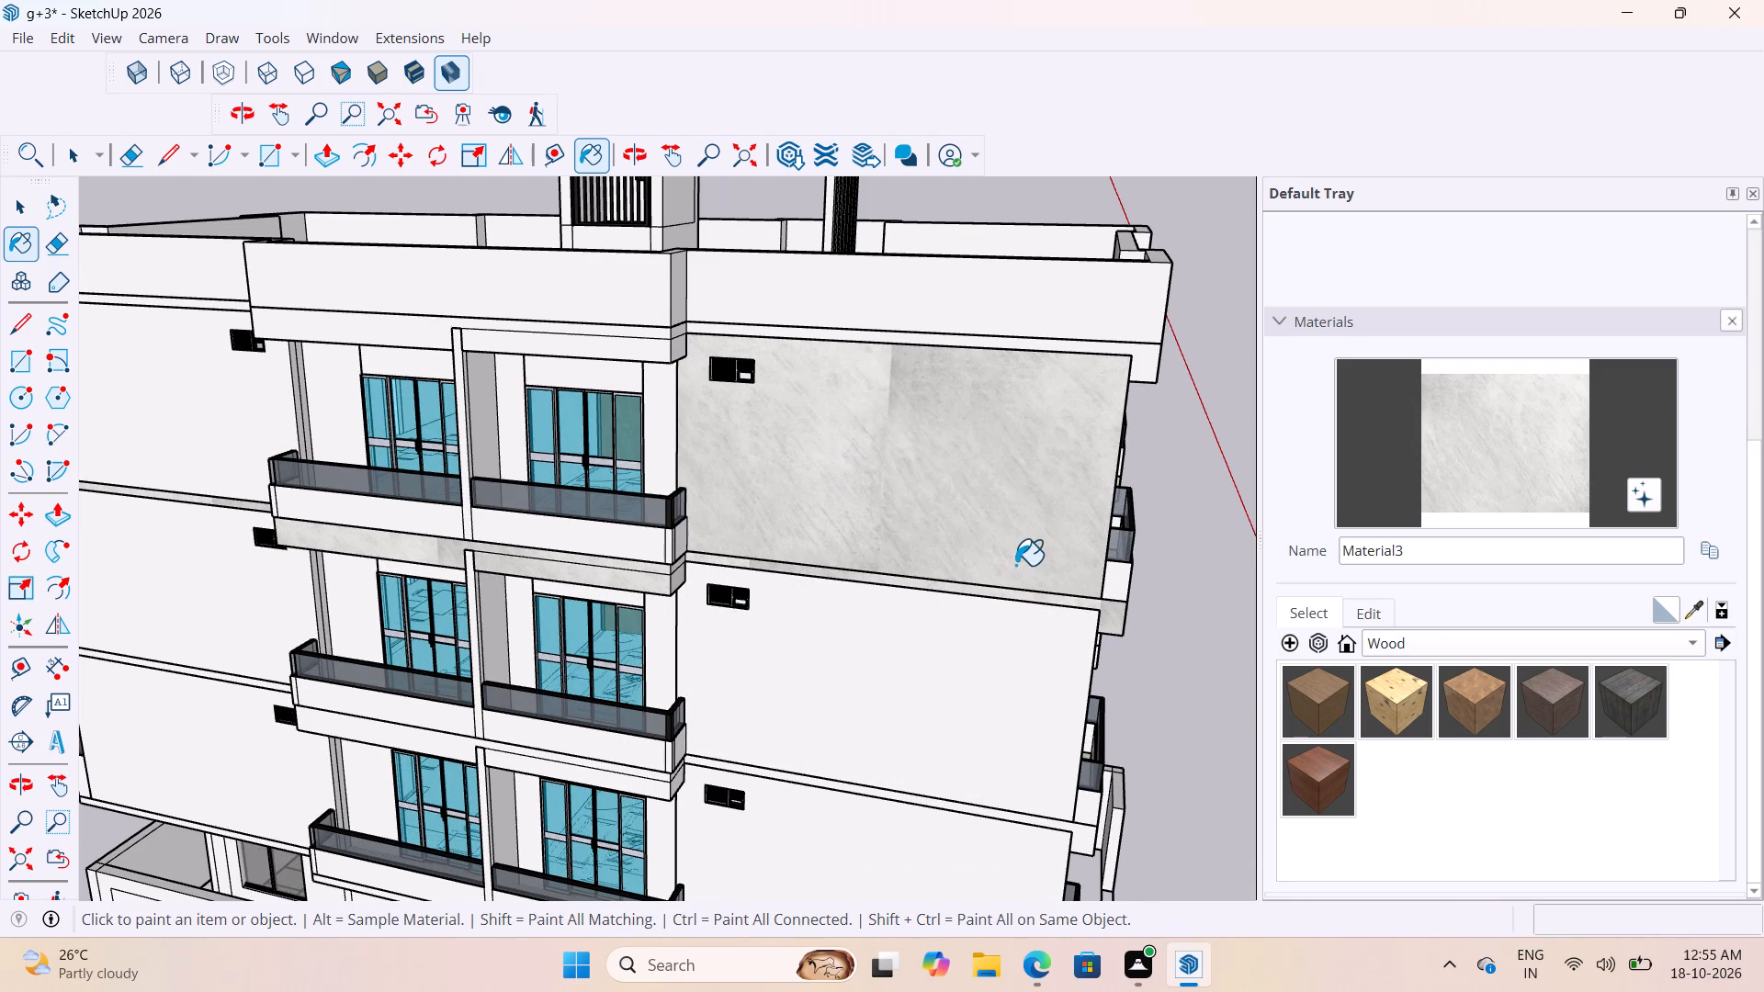
Set Material3's texture size to 20' wide and 20' high, unlocking the aspect ratio before entering the height.
left_click(1381, 613)
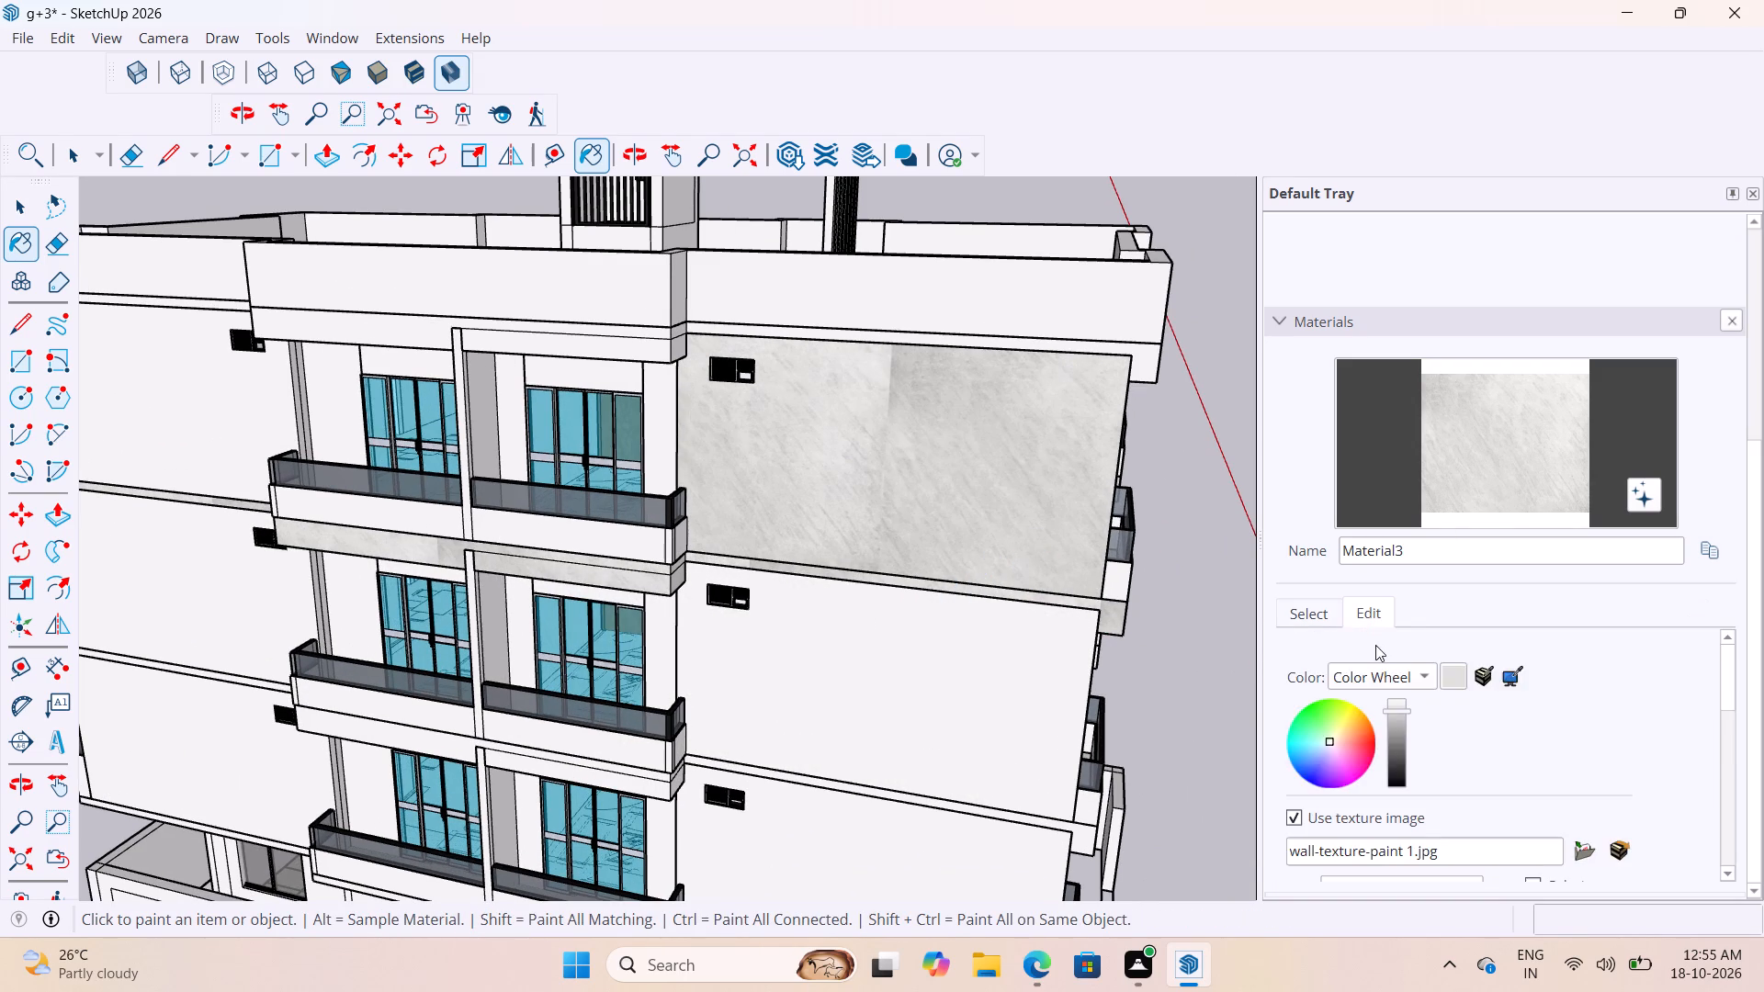
scroll(1387, 746, "down", 4)
scroll(1385, 754, "up", 1)
left_click(1371, 687)
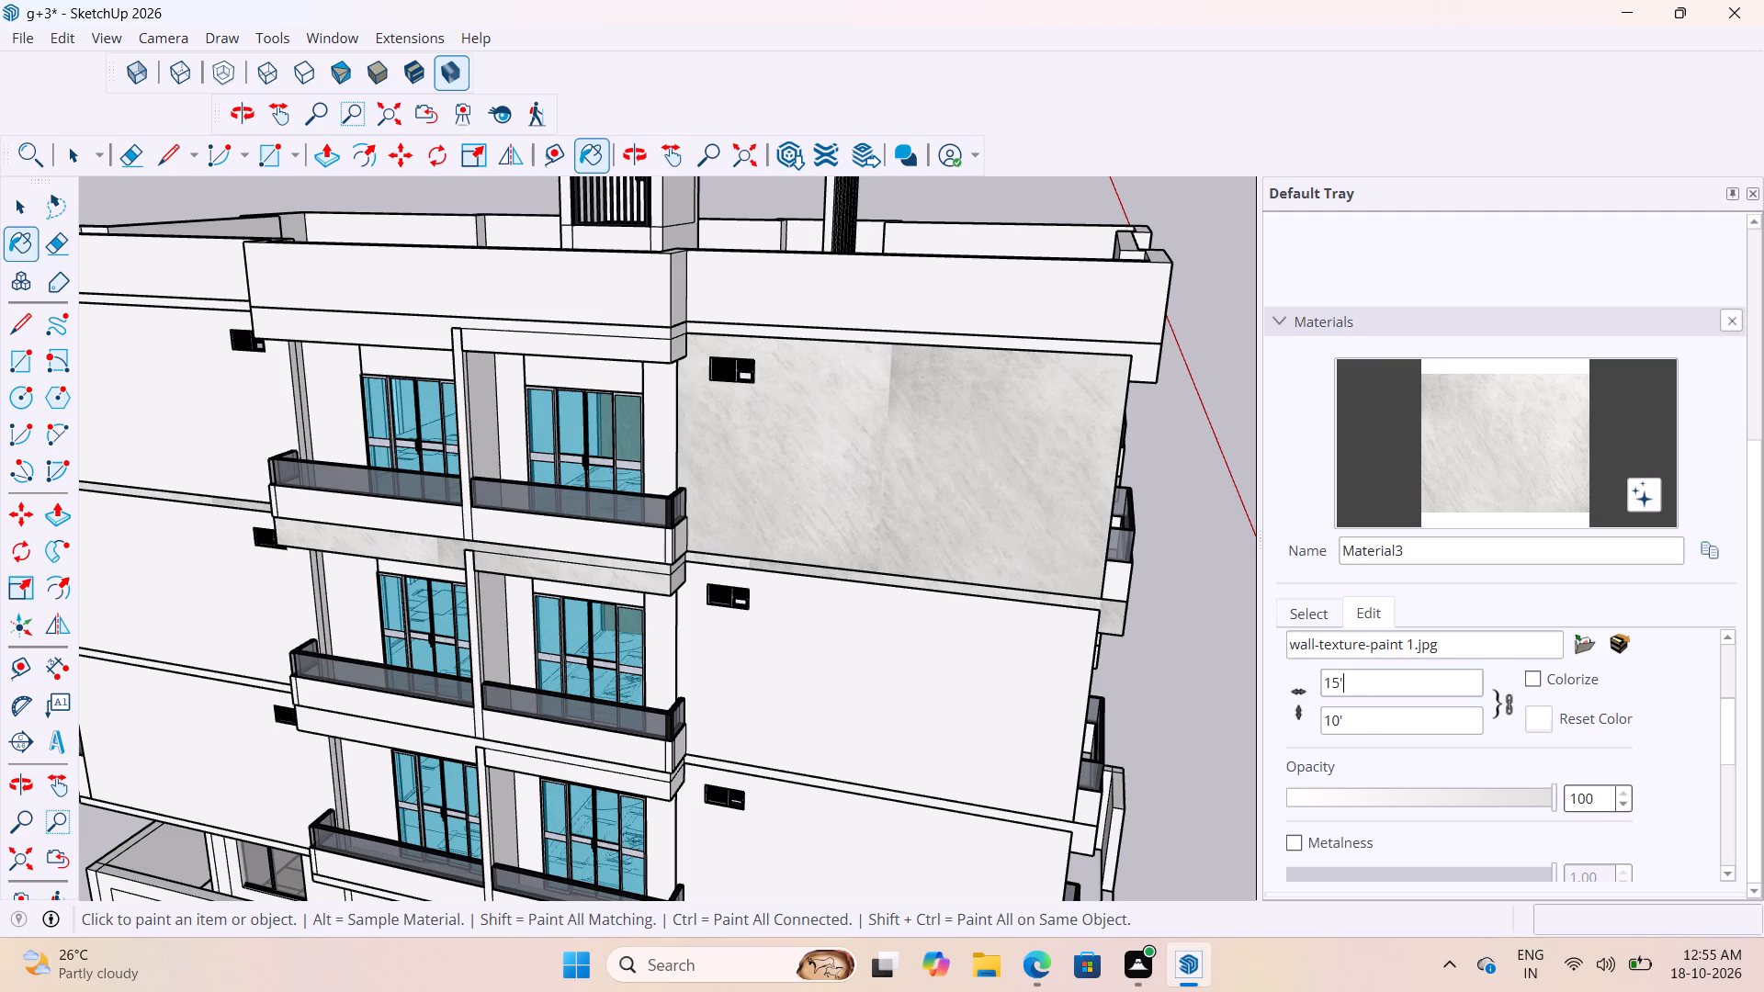
key("BackSpace")
key("BackSpace")
key("BackSpace")
type("20'")
left_click(1498, 708)
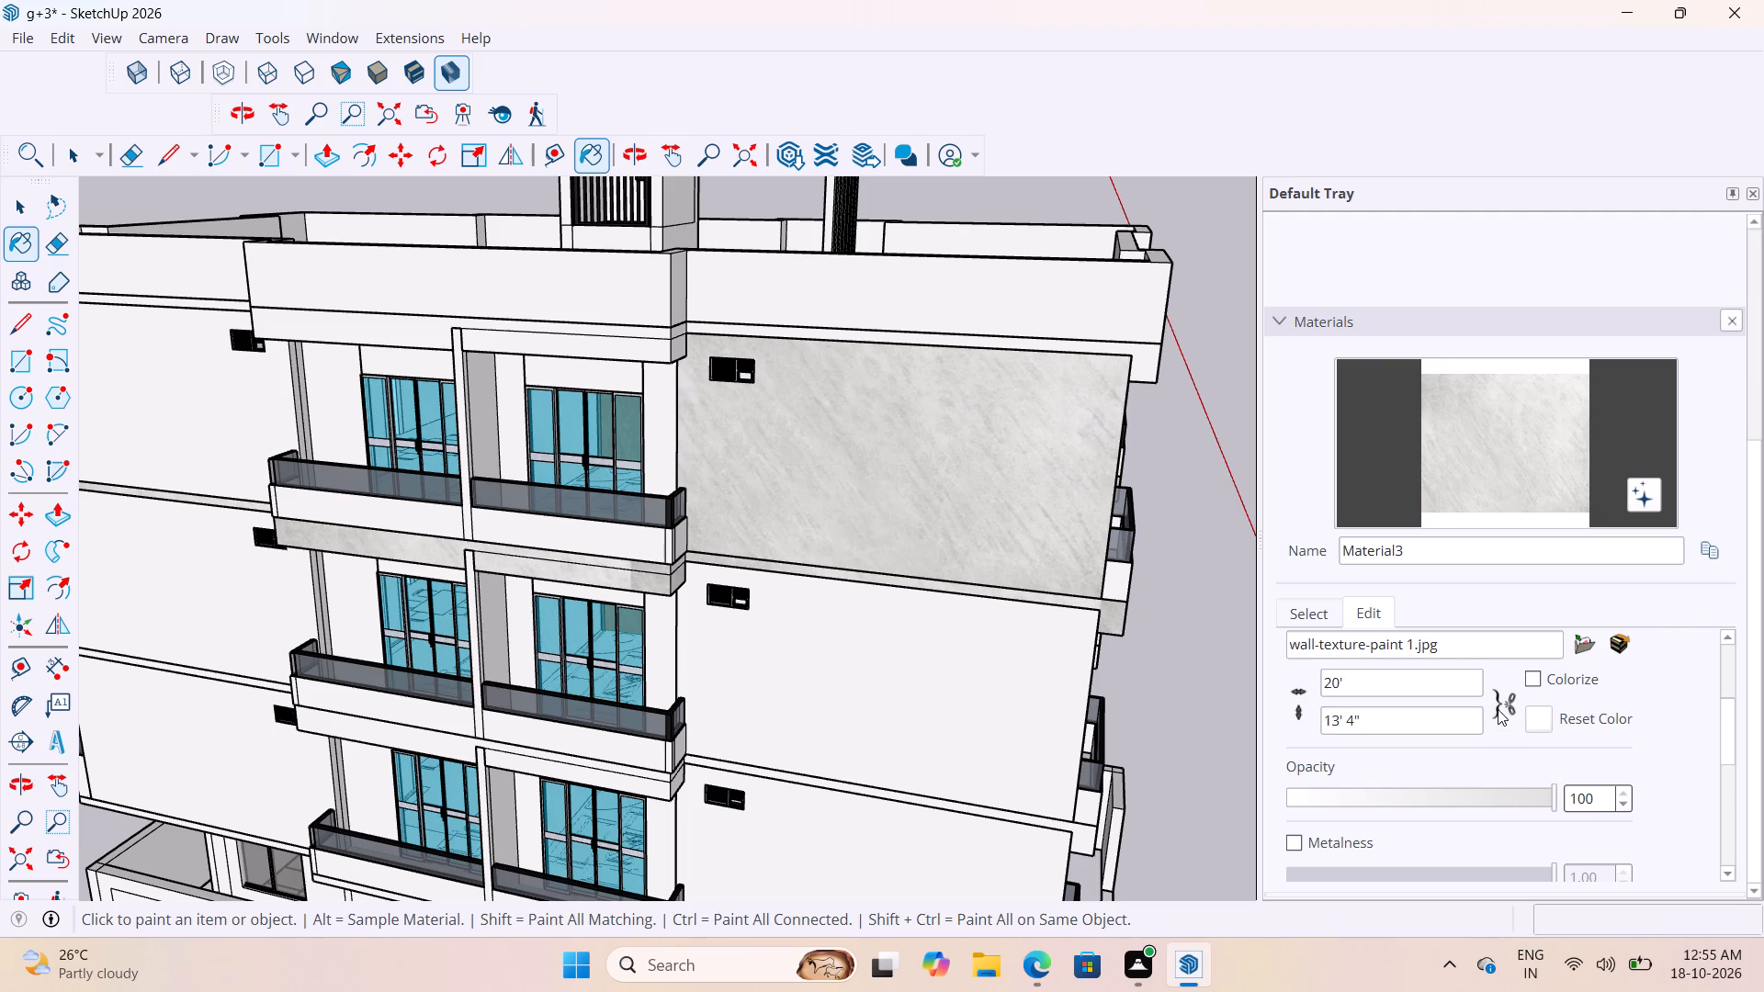
left_click(1438, 724)
key("BackSpace")
key("BackSpace")
key("BackSpace")
key("BackSpace")
key("BackSpace")
type("\\20'")
key("BackSpace")
key("BackSpace")
key("BackSpace")
key("BackSpace")
key("BackSpace")
type("20'")
left_click(1185, 728)
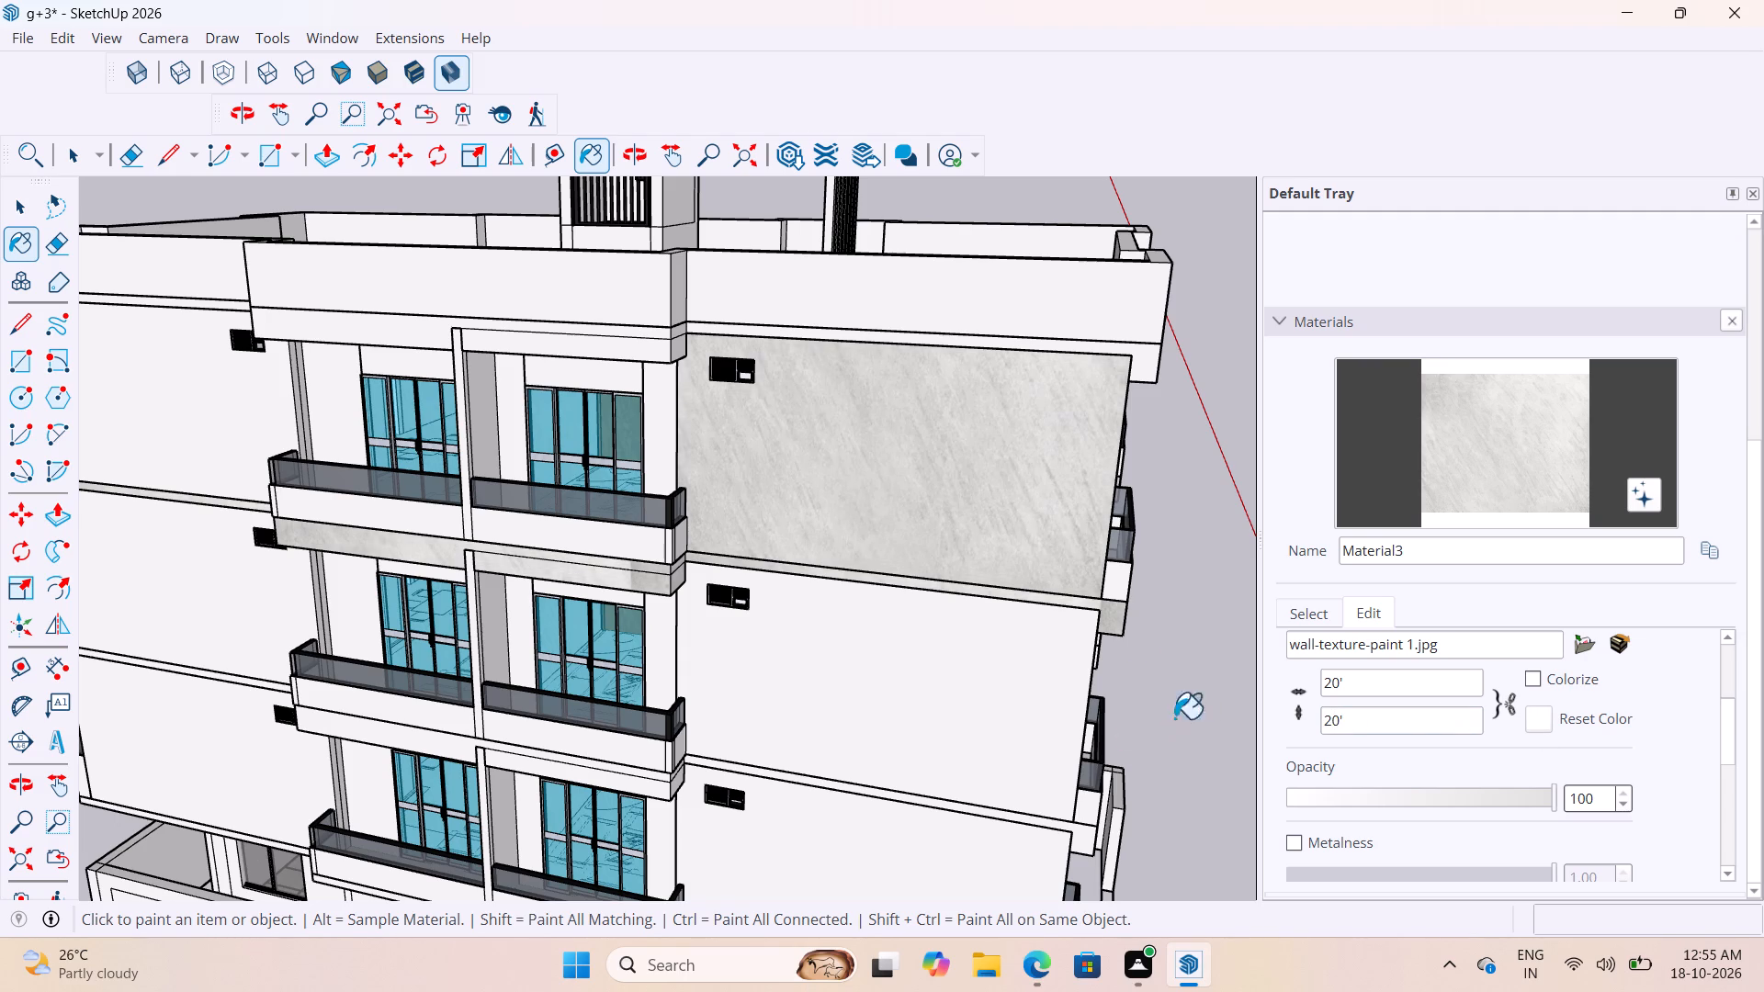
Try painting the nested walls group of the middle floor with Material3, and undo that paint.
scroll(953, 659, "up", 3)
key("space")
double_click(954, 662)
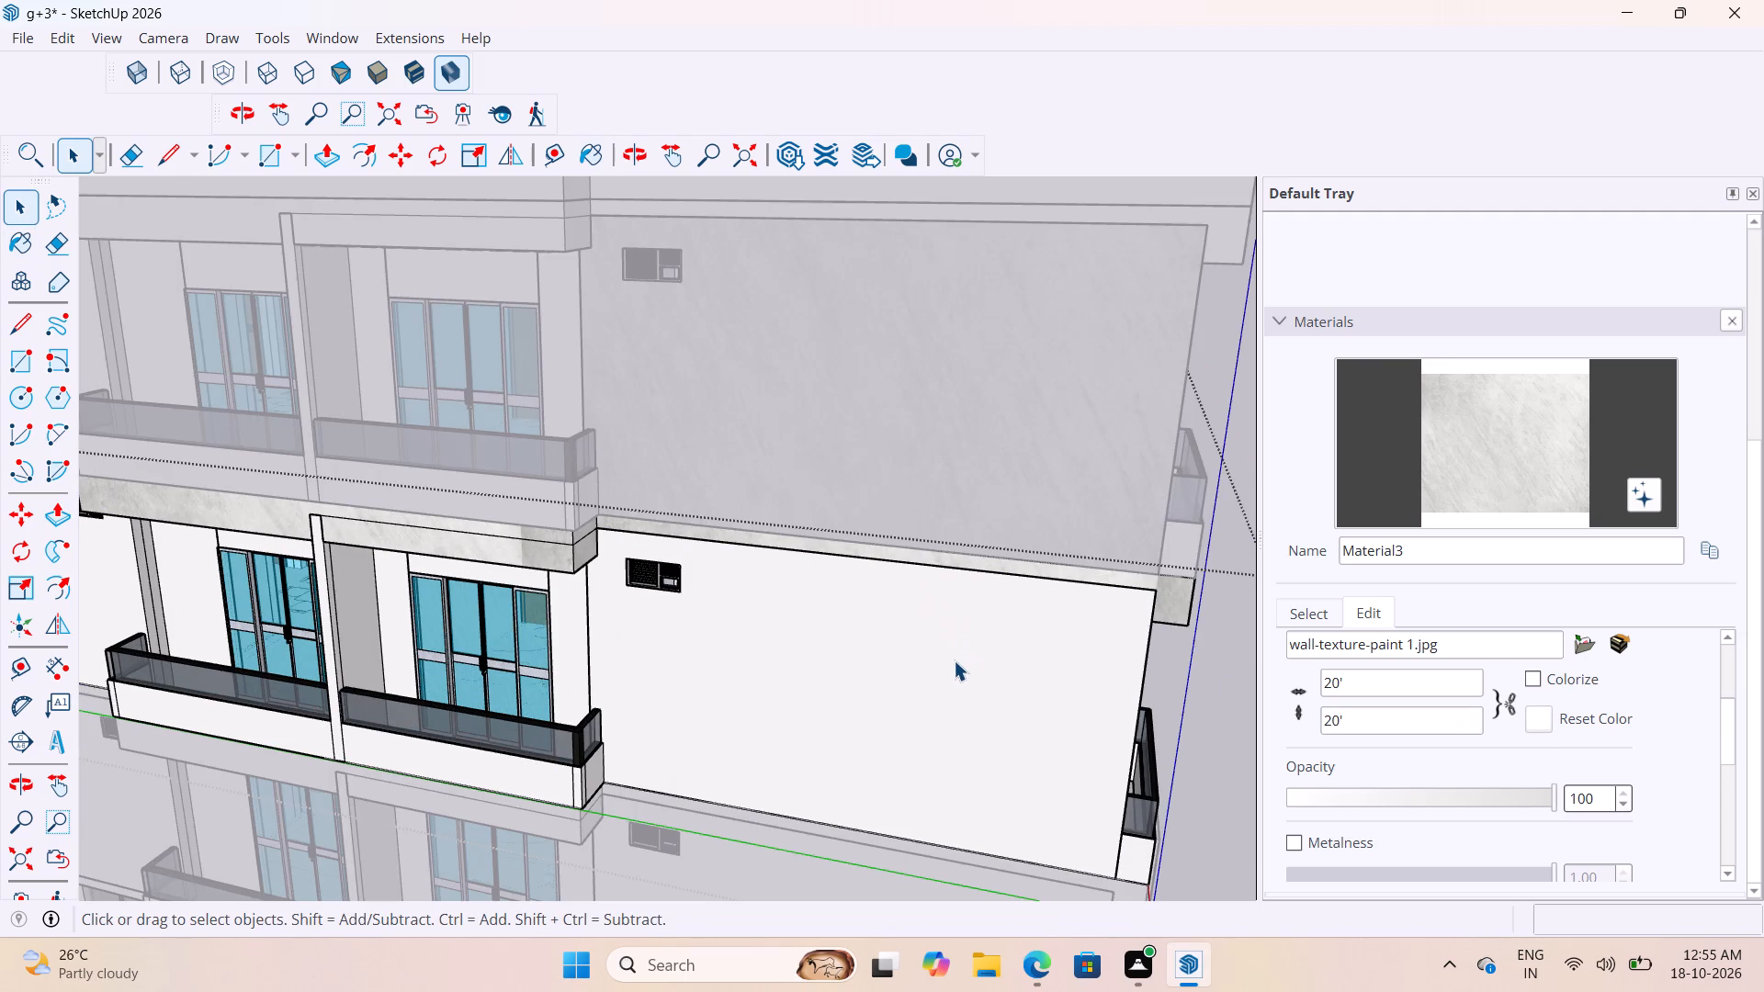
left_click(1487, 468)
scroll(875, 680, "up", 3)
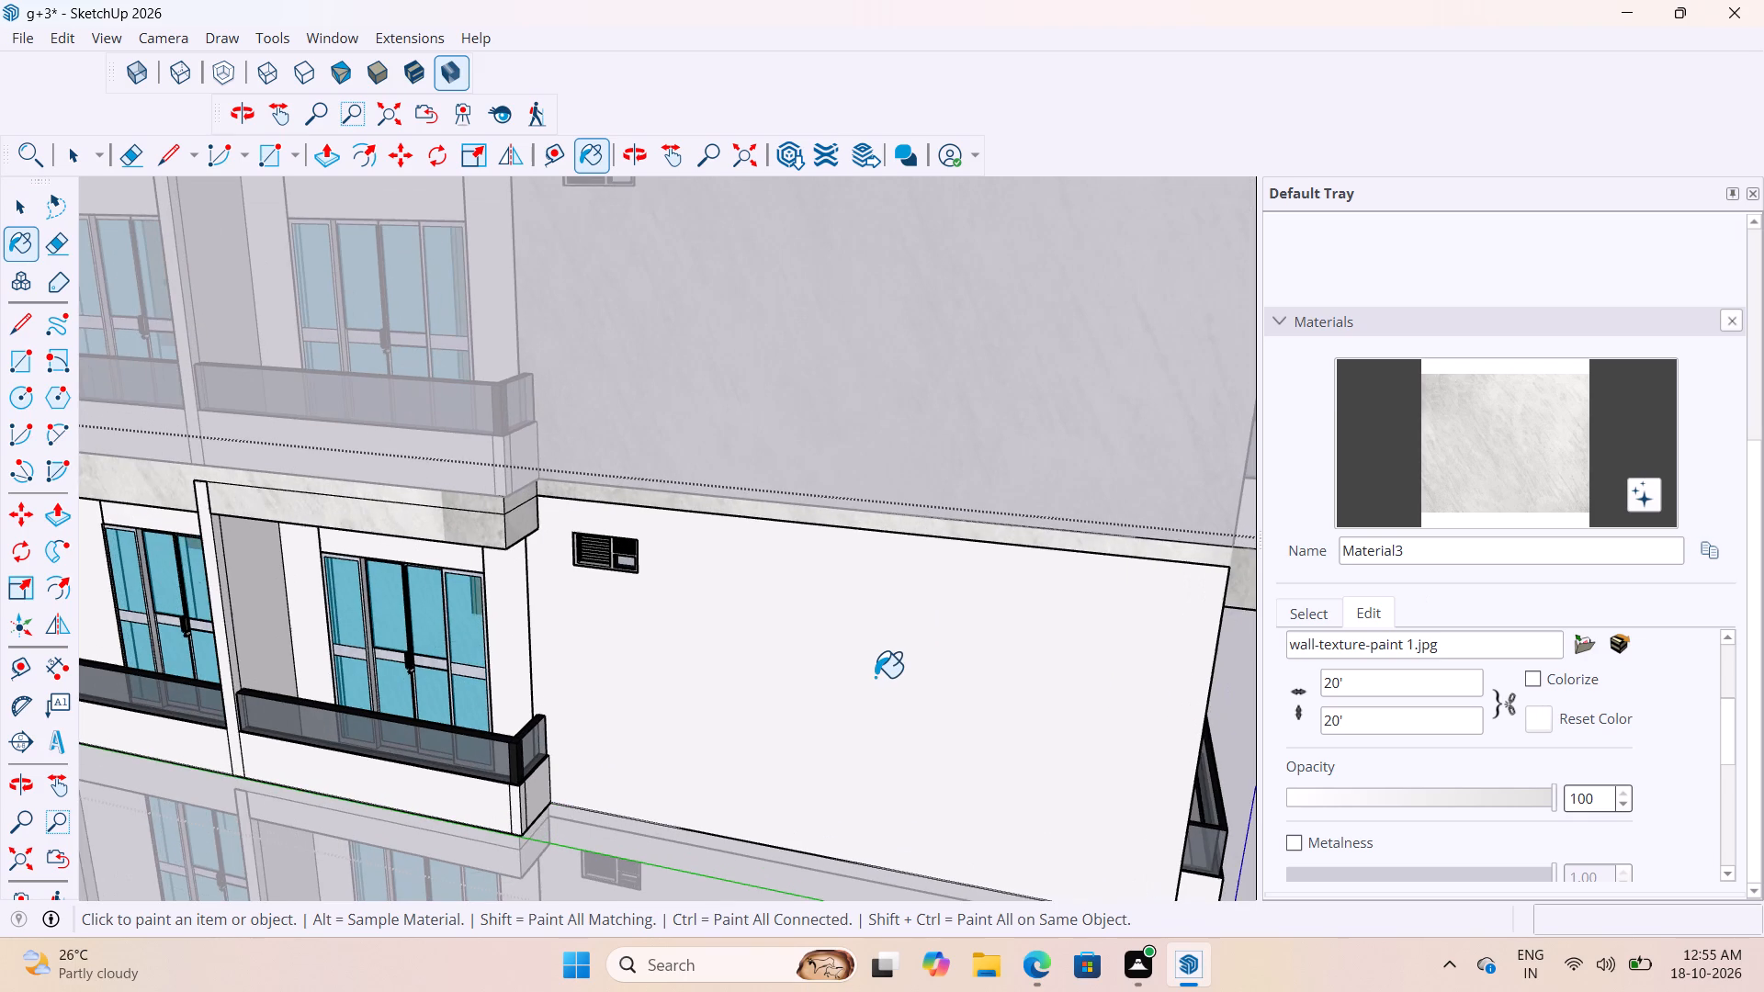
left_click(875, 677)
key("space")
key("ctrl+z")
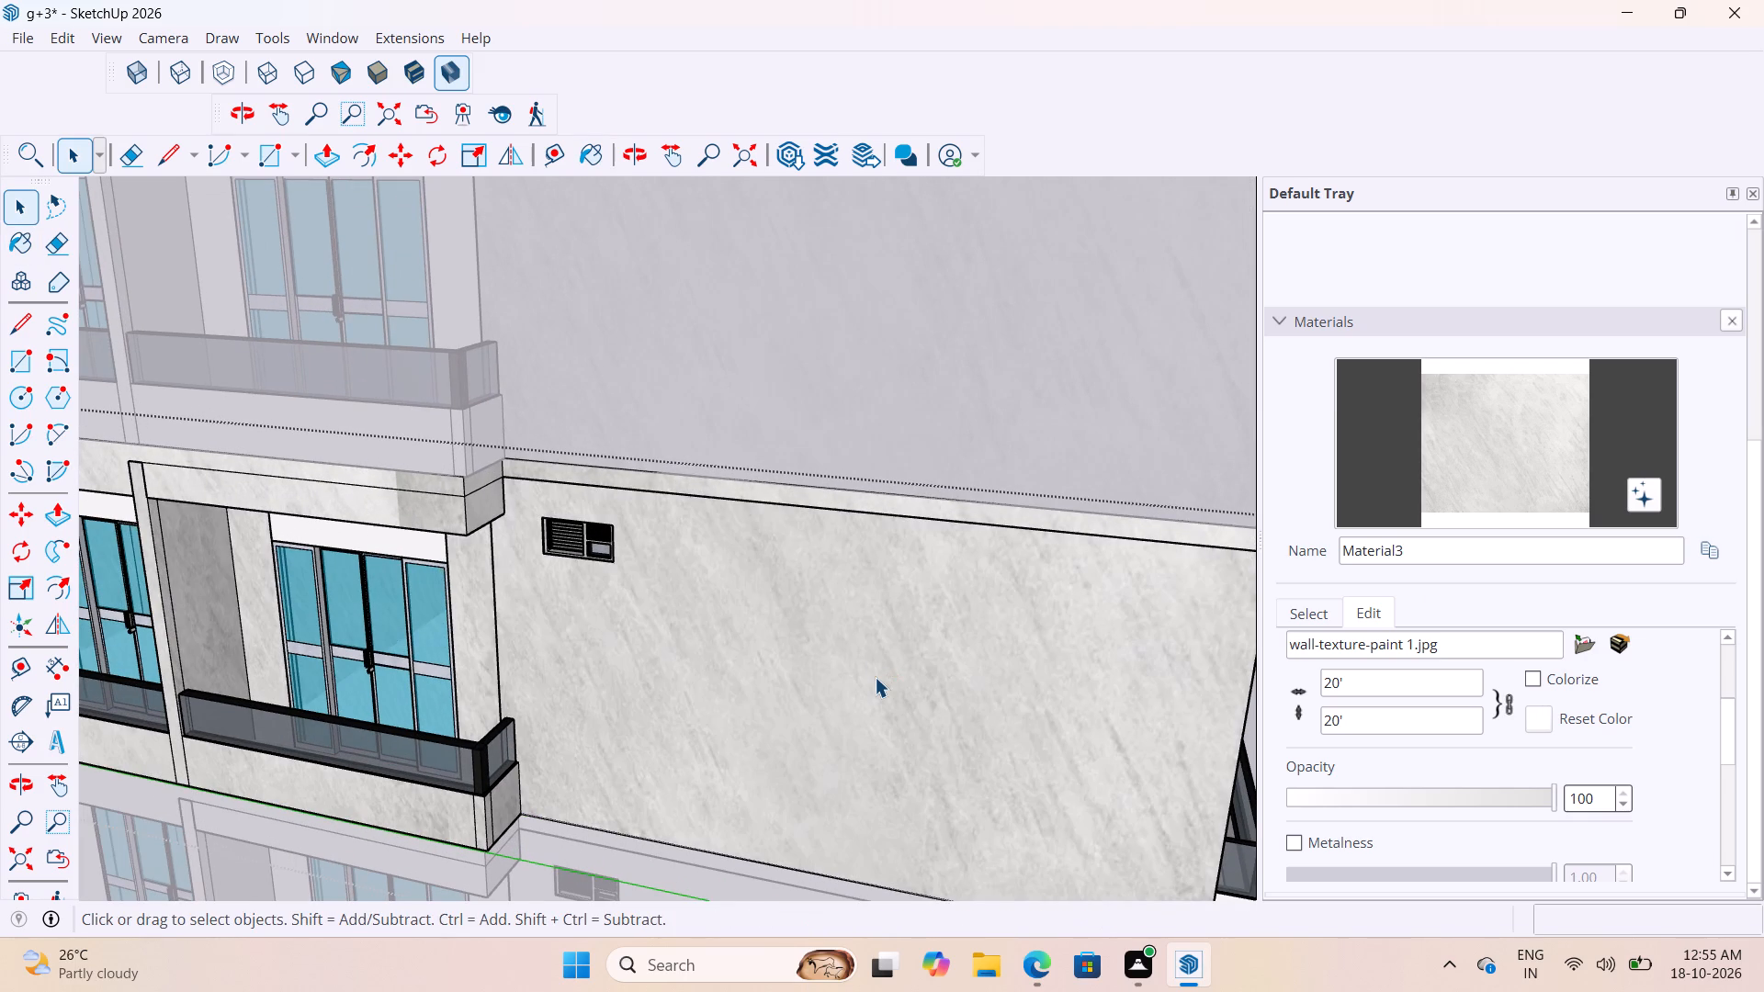
Paint only the middle-floor wall face between the balconies and the corner with Material3, inside its nested walls group.
double_click(1111, 667)
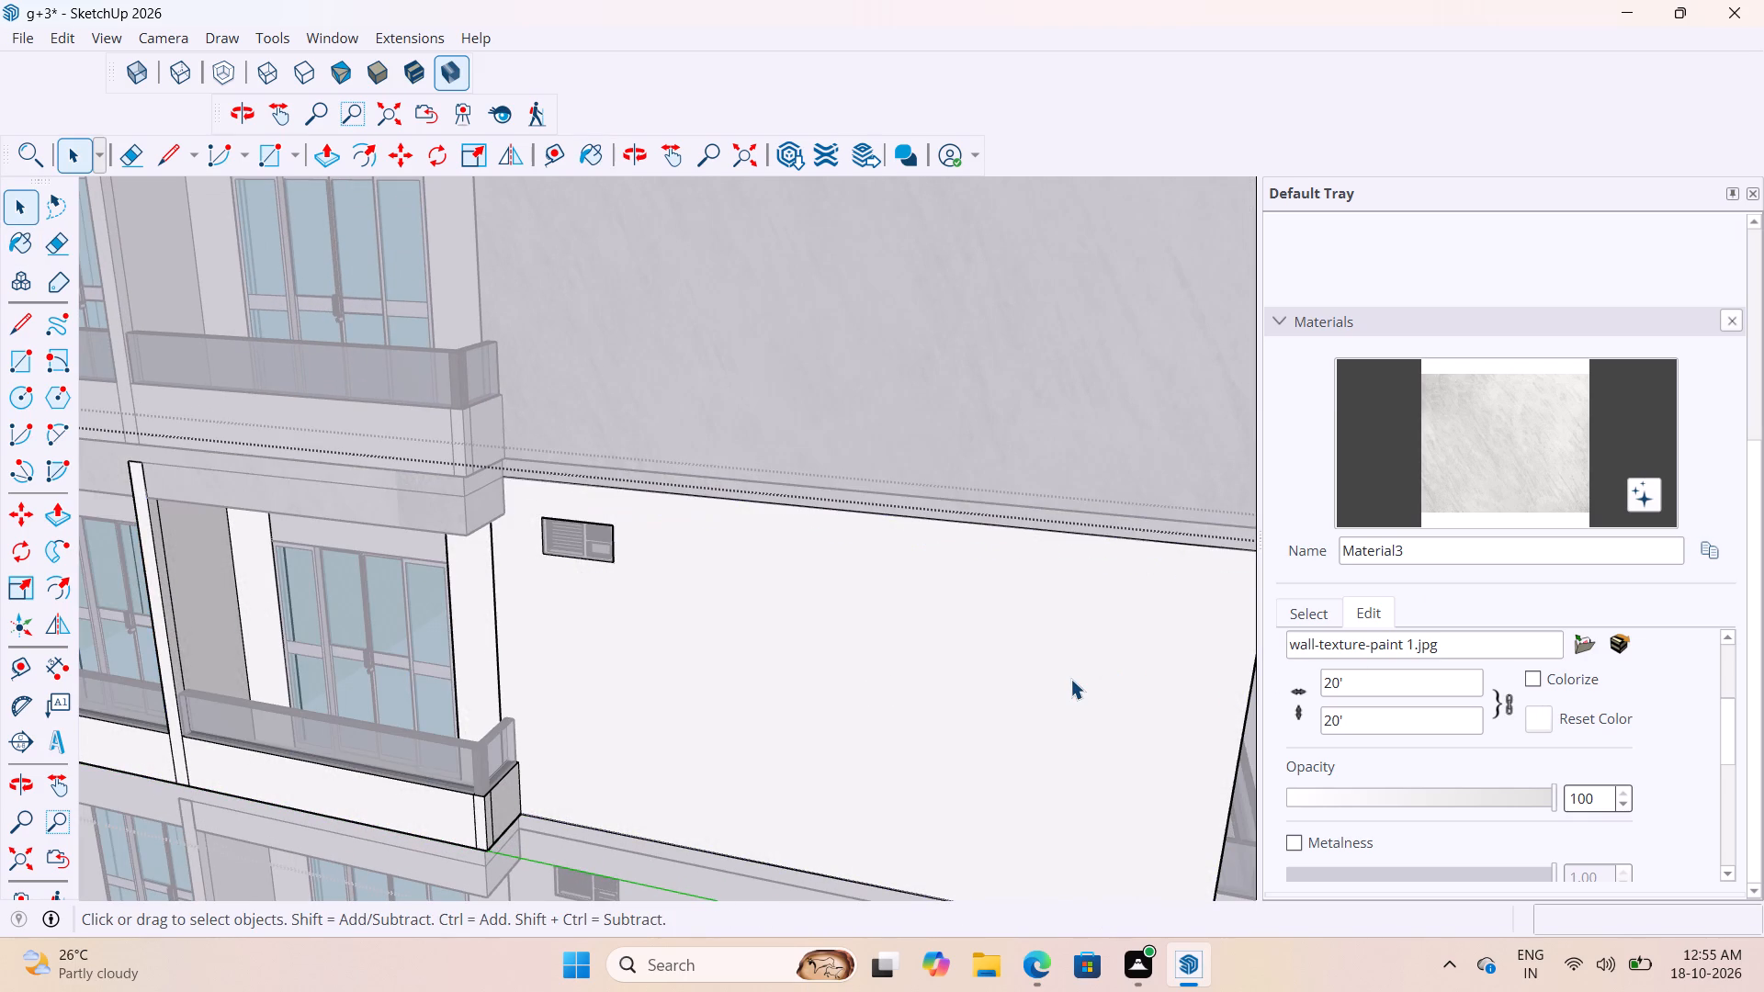
left_click(1070, 679)
left_click(1034, 705)
double_click(1034, 704)
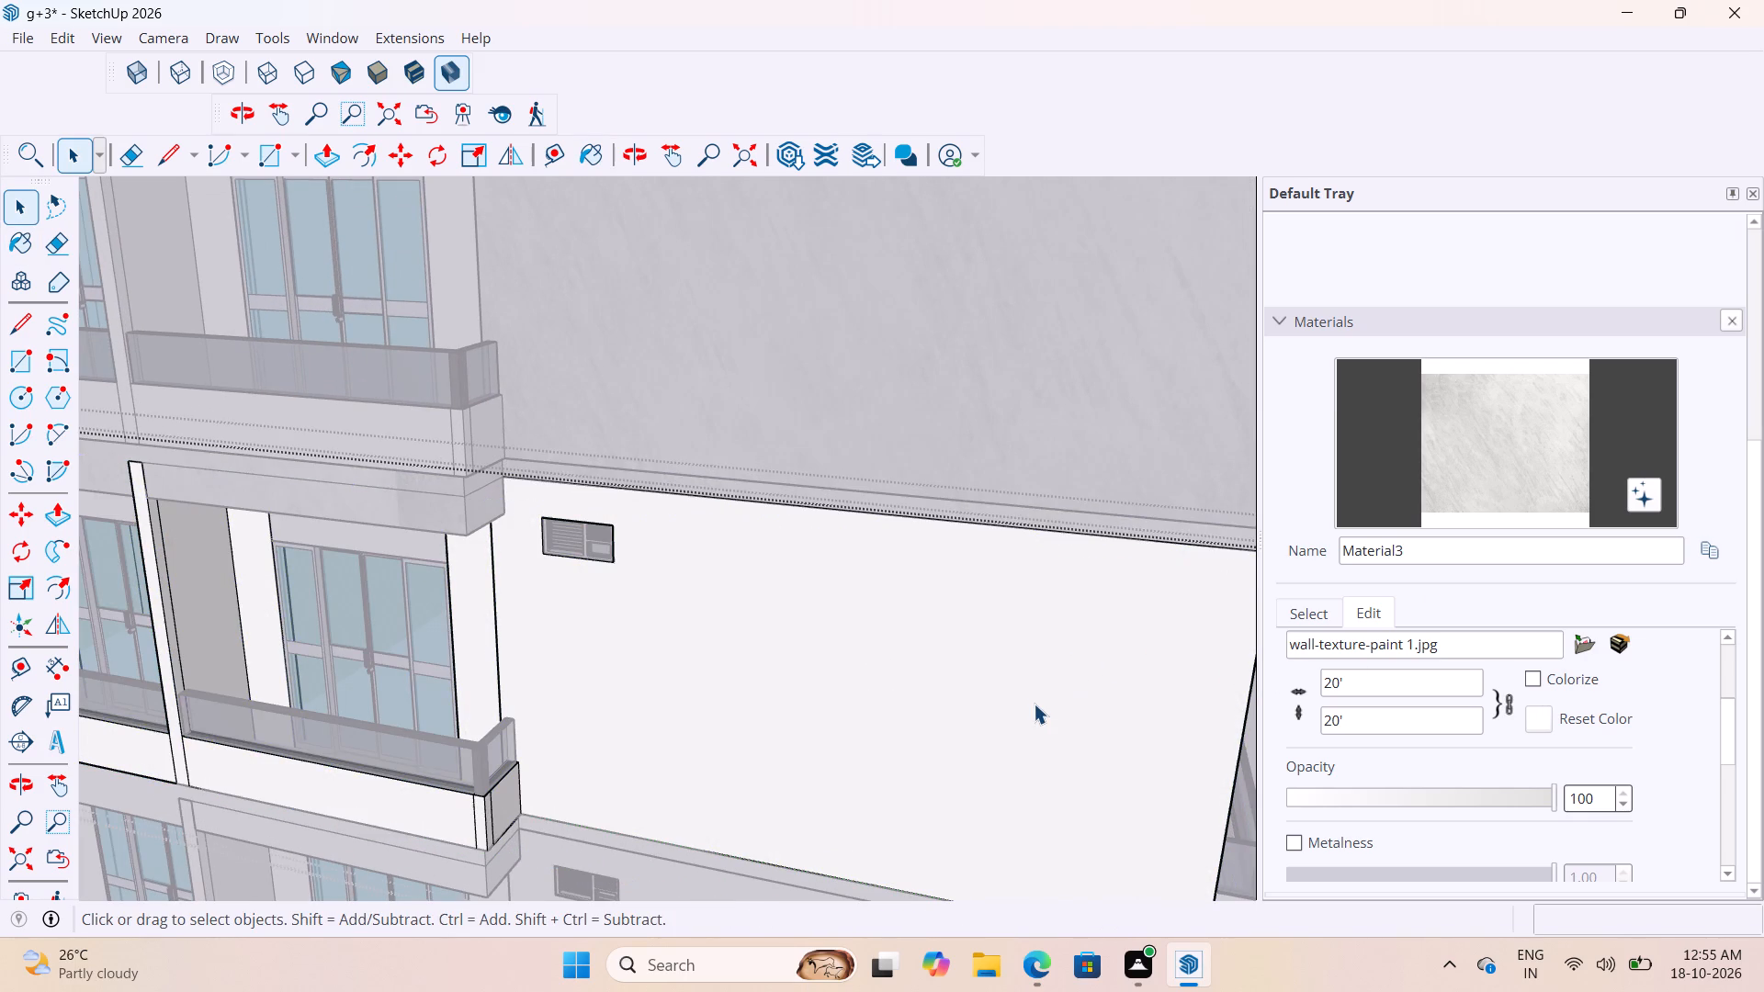
left_click(1034, 704)
double_click(1008, 703)
left_click(996, 693)
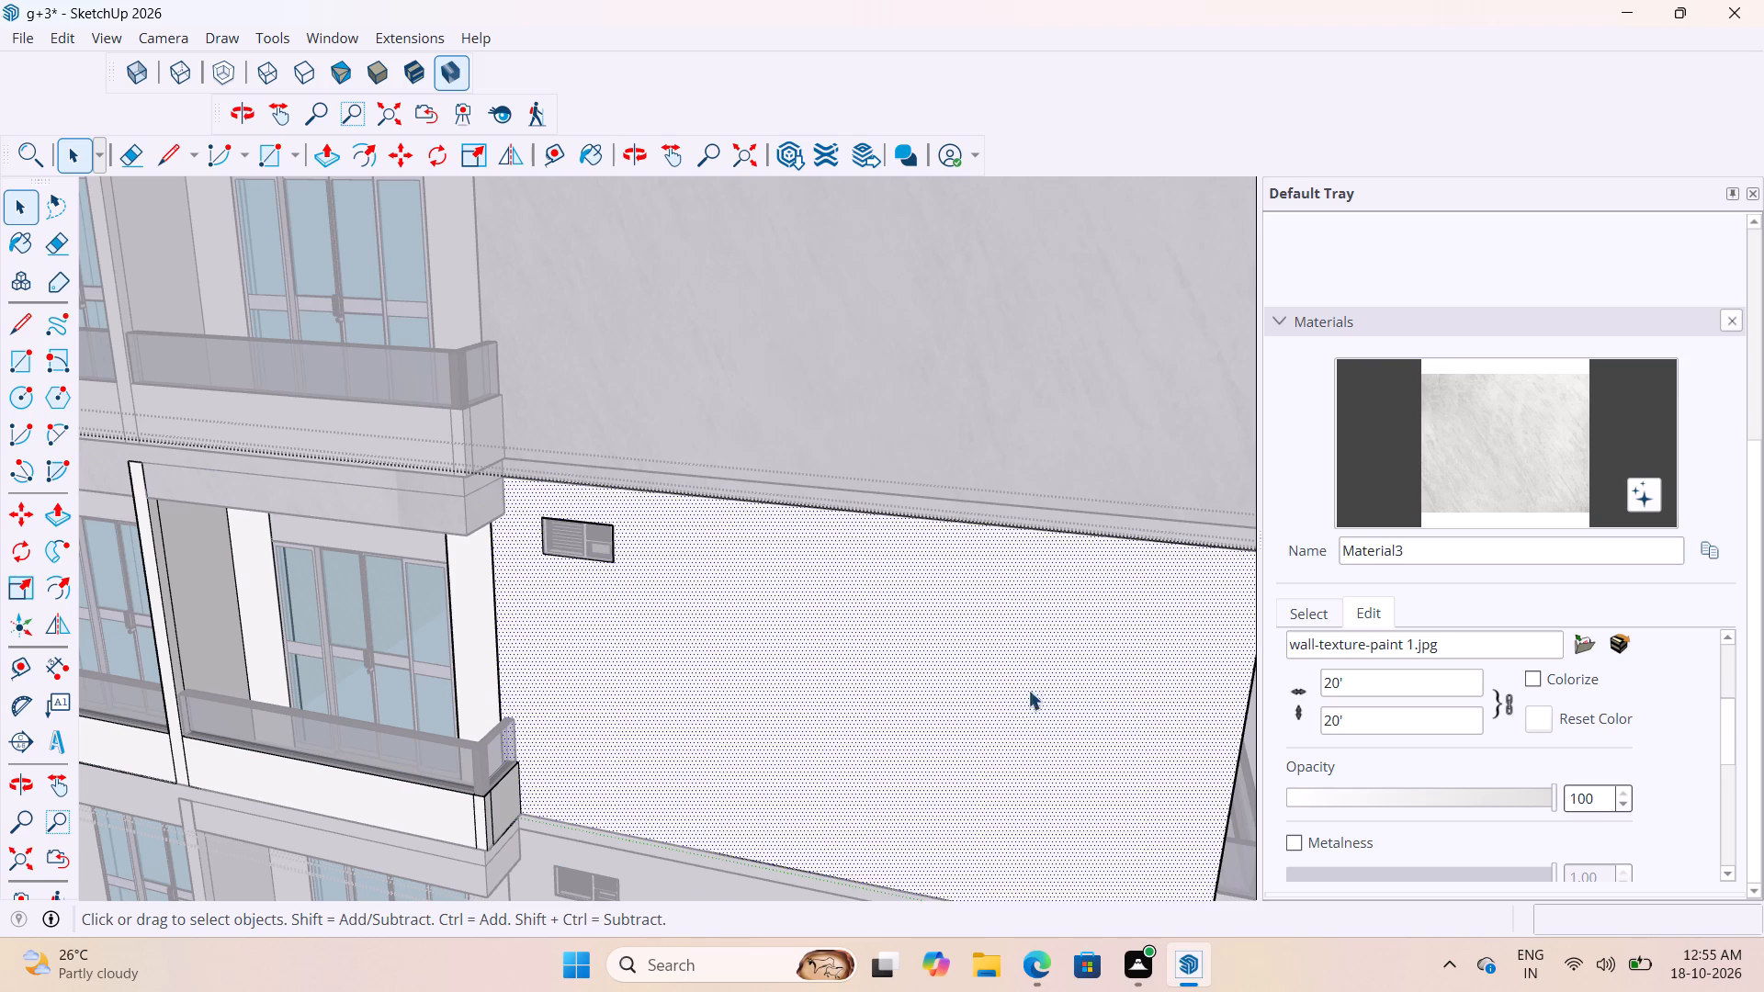
left_click(1544, 458)
left_click(914, 723)
scroll(927, 714, "down", 5)
scroll(605, 791, "up", 4)
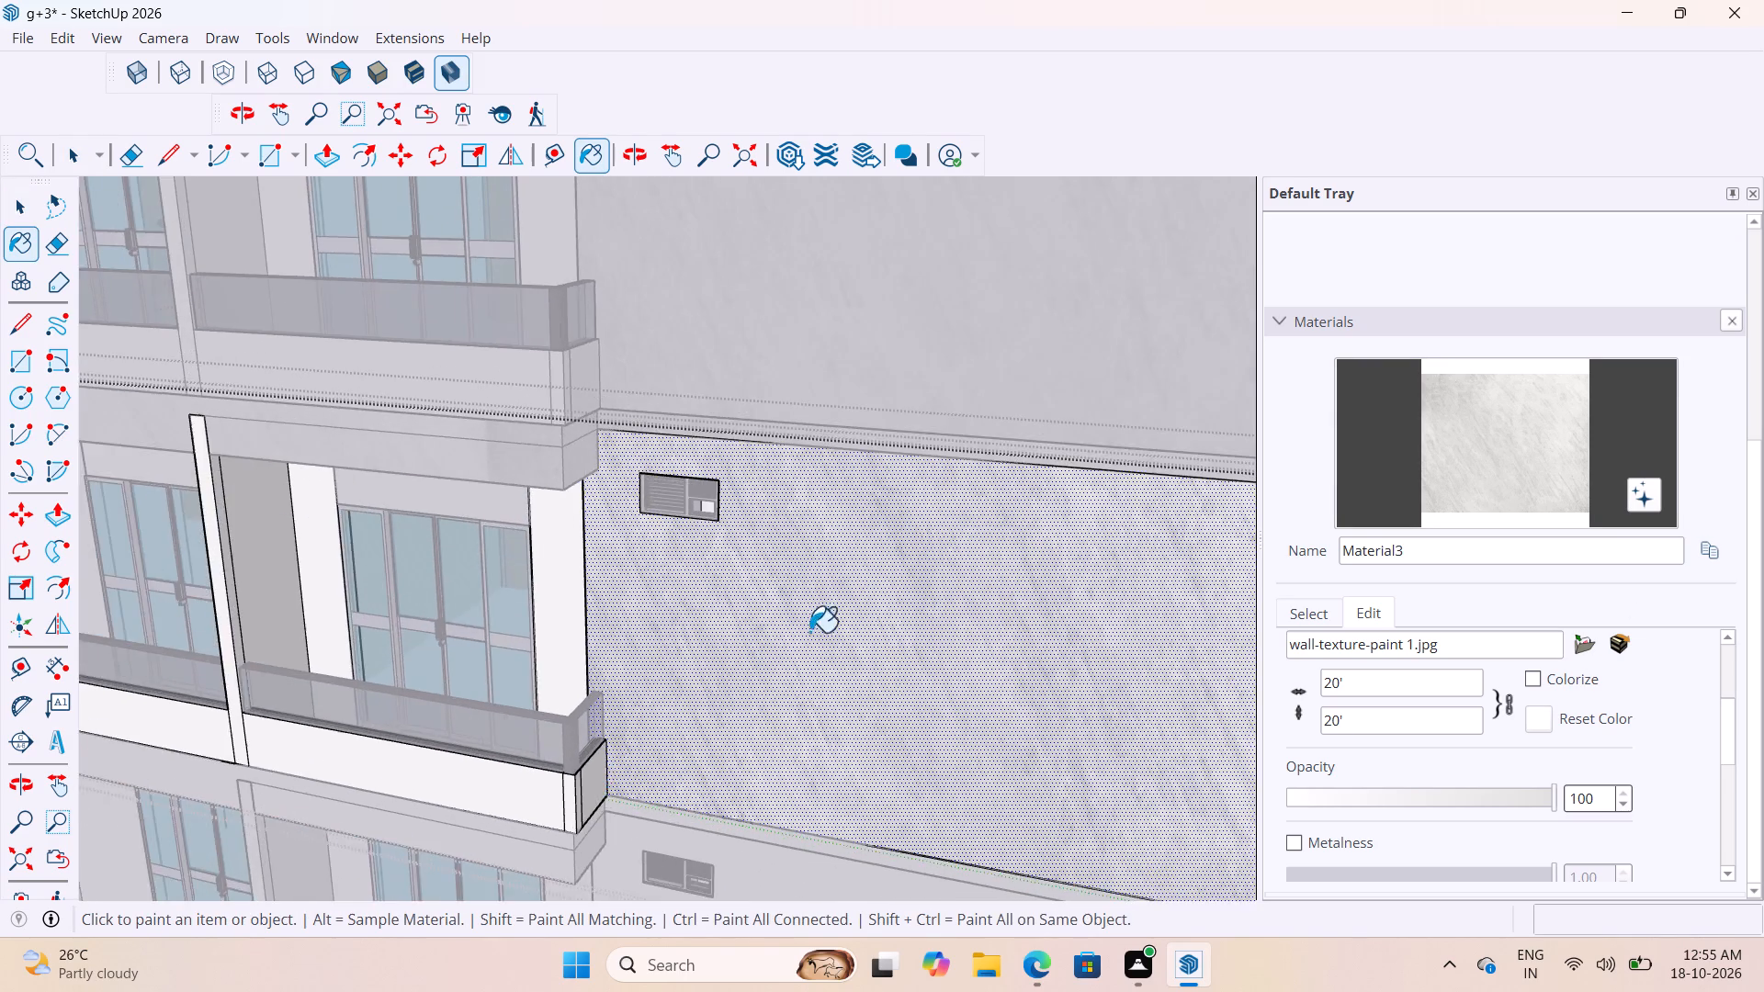
scroll(812, 626, "down", 10)
scroll(793, 734, "down", 5)
Close the middle floor's nested walls group and floor group to return to the whole building.
key("space")
left_click(1102, 663)
scroll(893, 729, "up", 4)
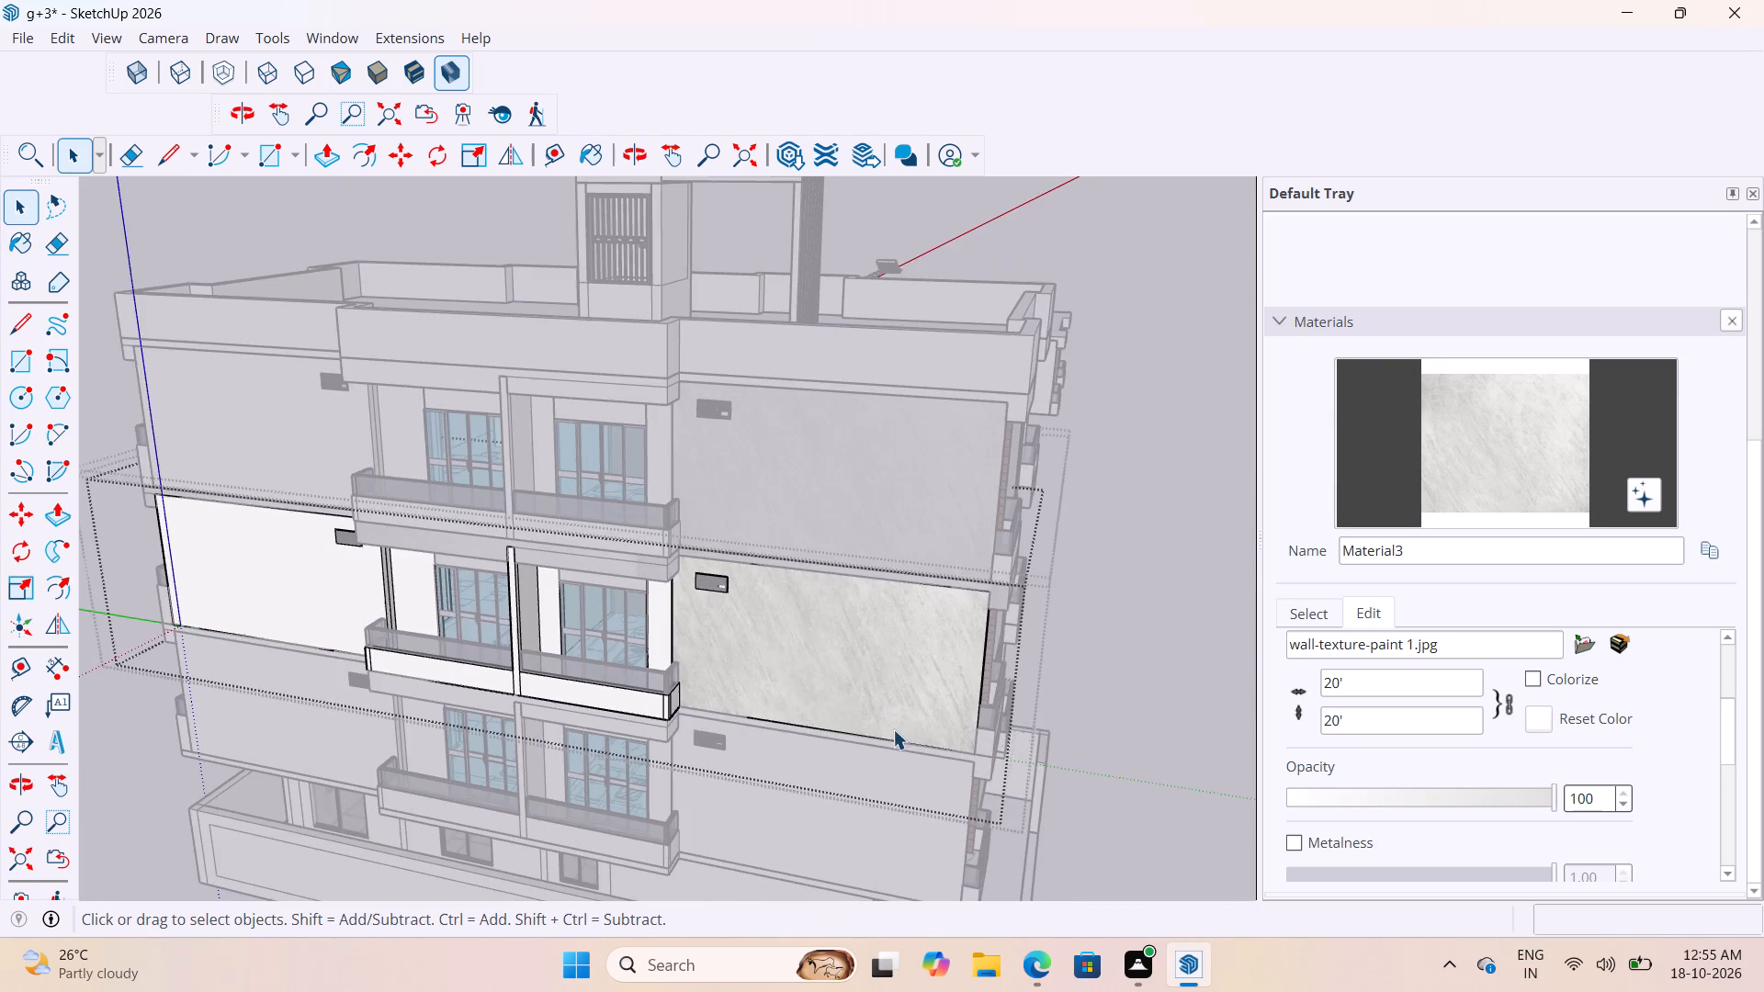
left_click(1168, 675)
scroll(1109, 598, "down", 6)
left_click(1216, 571)
scroll(926, 691, "up", 7)
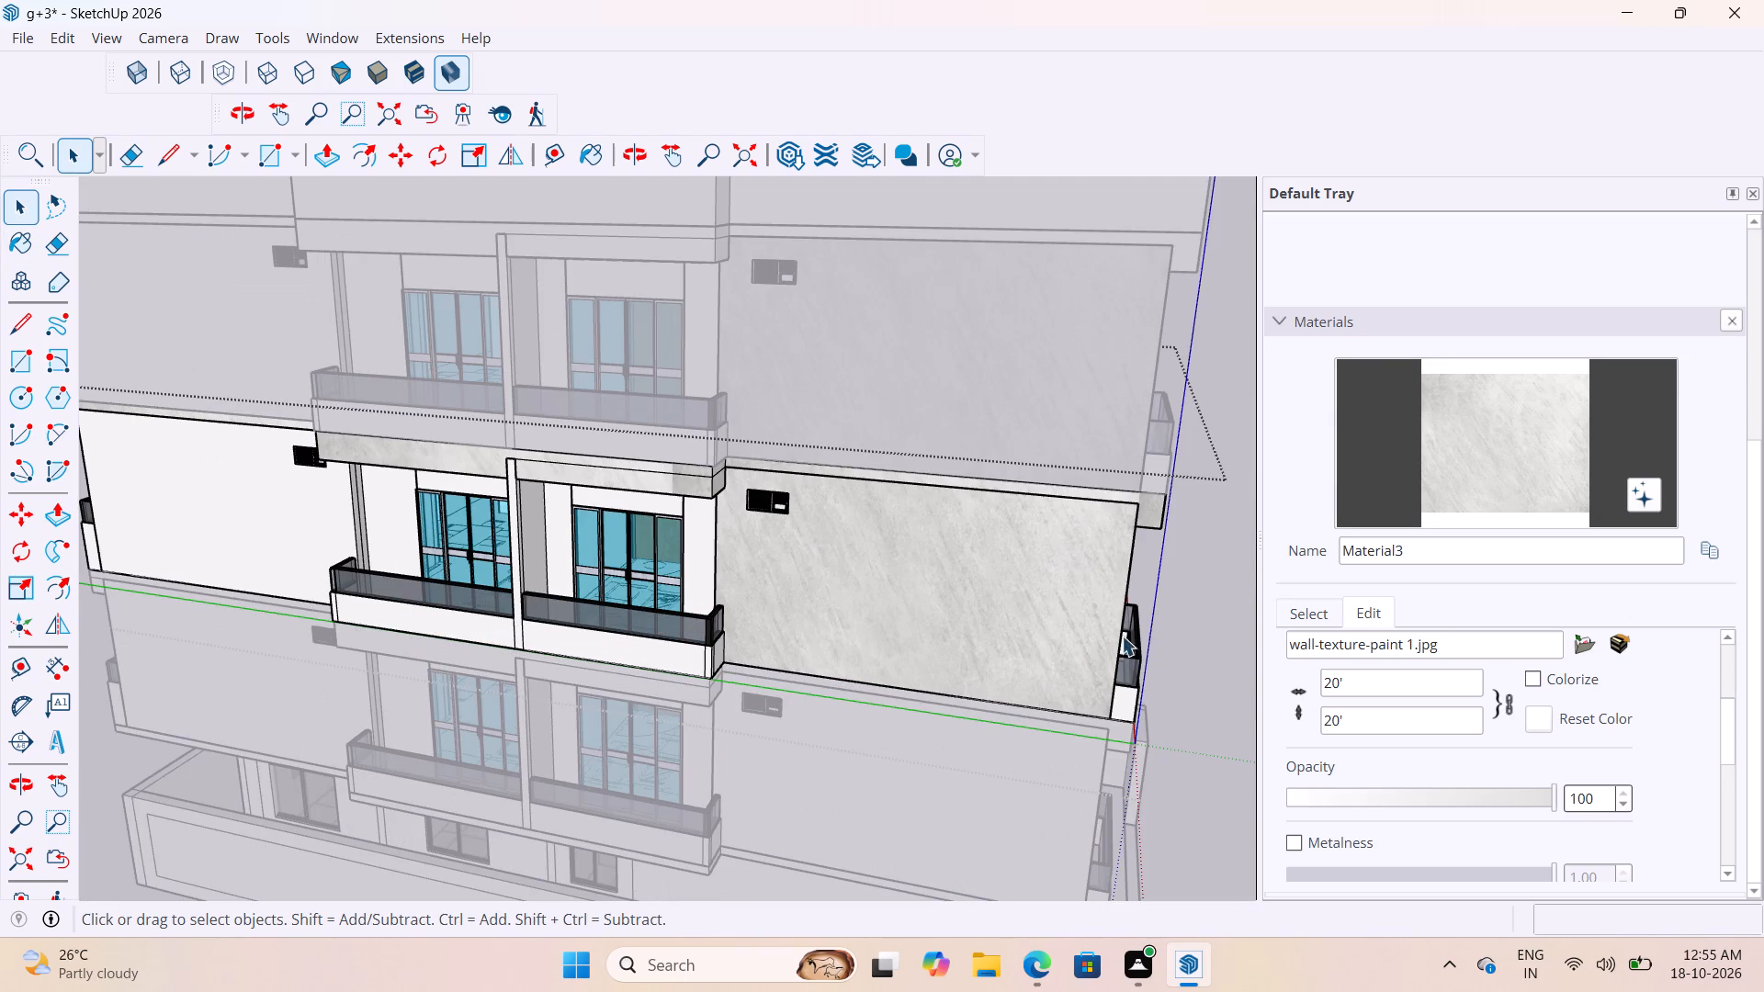
left_click(1208, 583)
scroll(917, 536, "down", 10)
left_click(1054, 546)
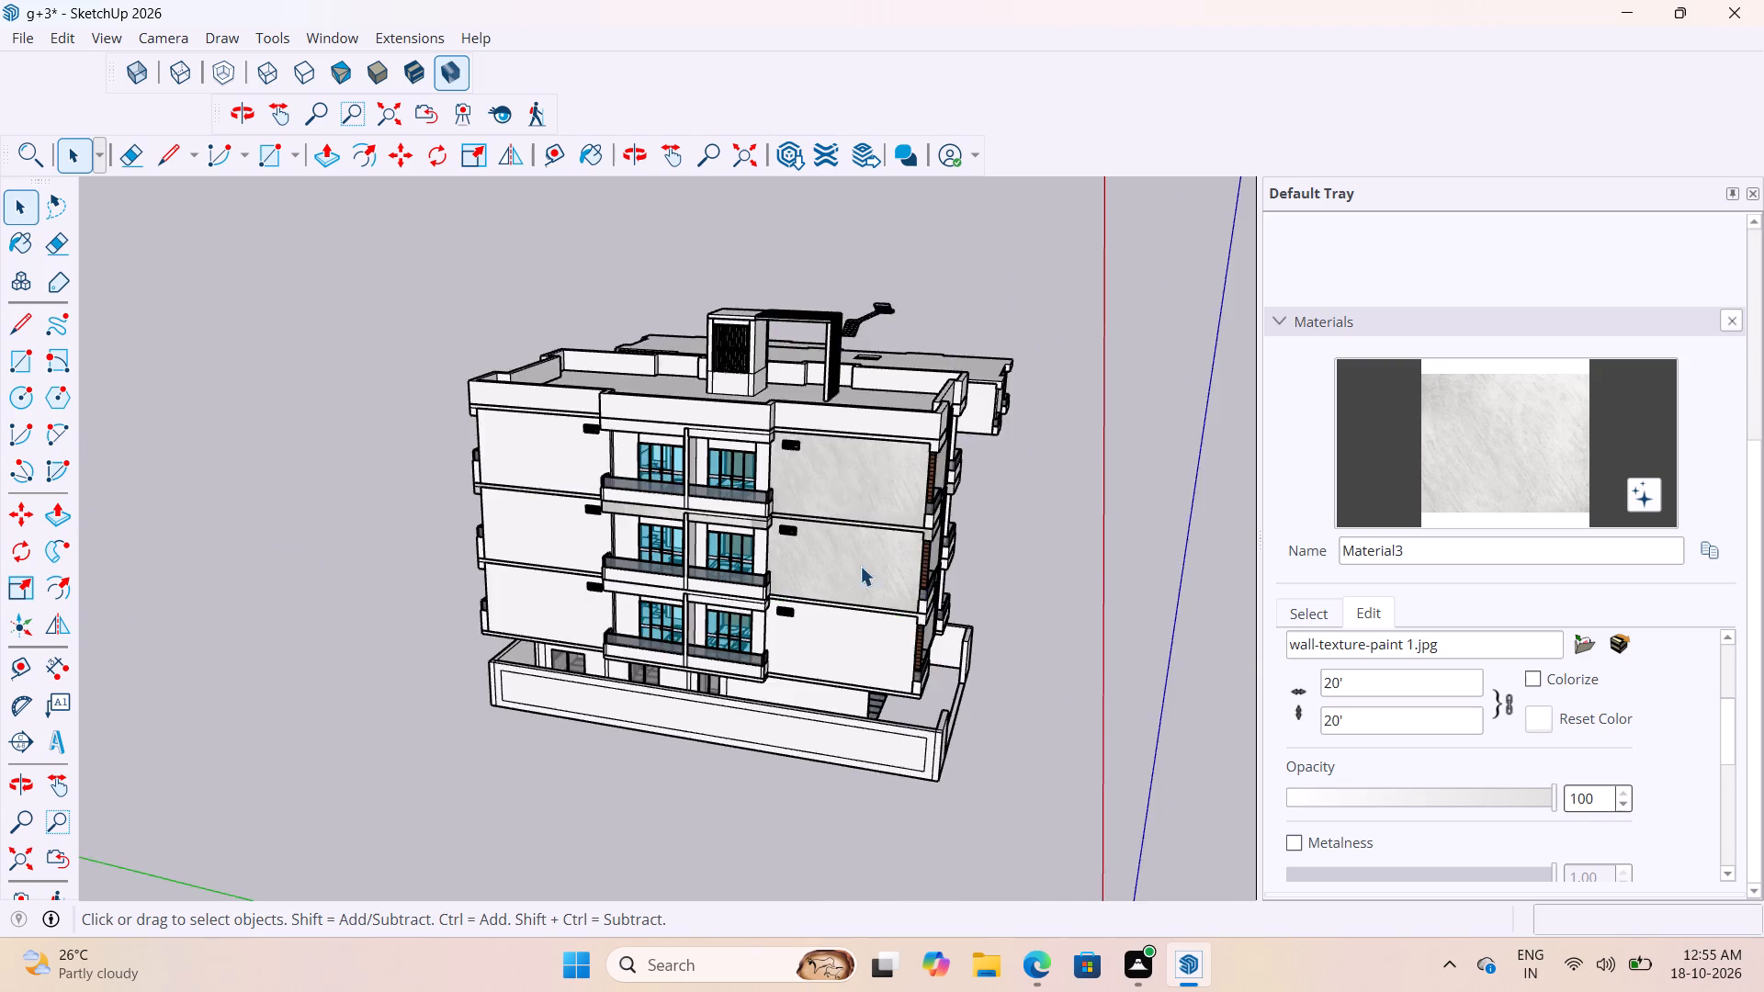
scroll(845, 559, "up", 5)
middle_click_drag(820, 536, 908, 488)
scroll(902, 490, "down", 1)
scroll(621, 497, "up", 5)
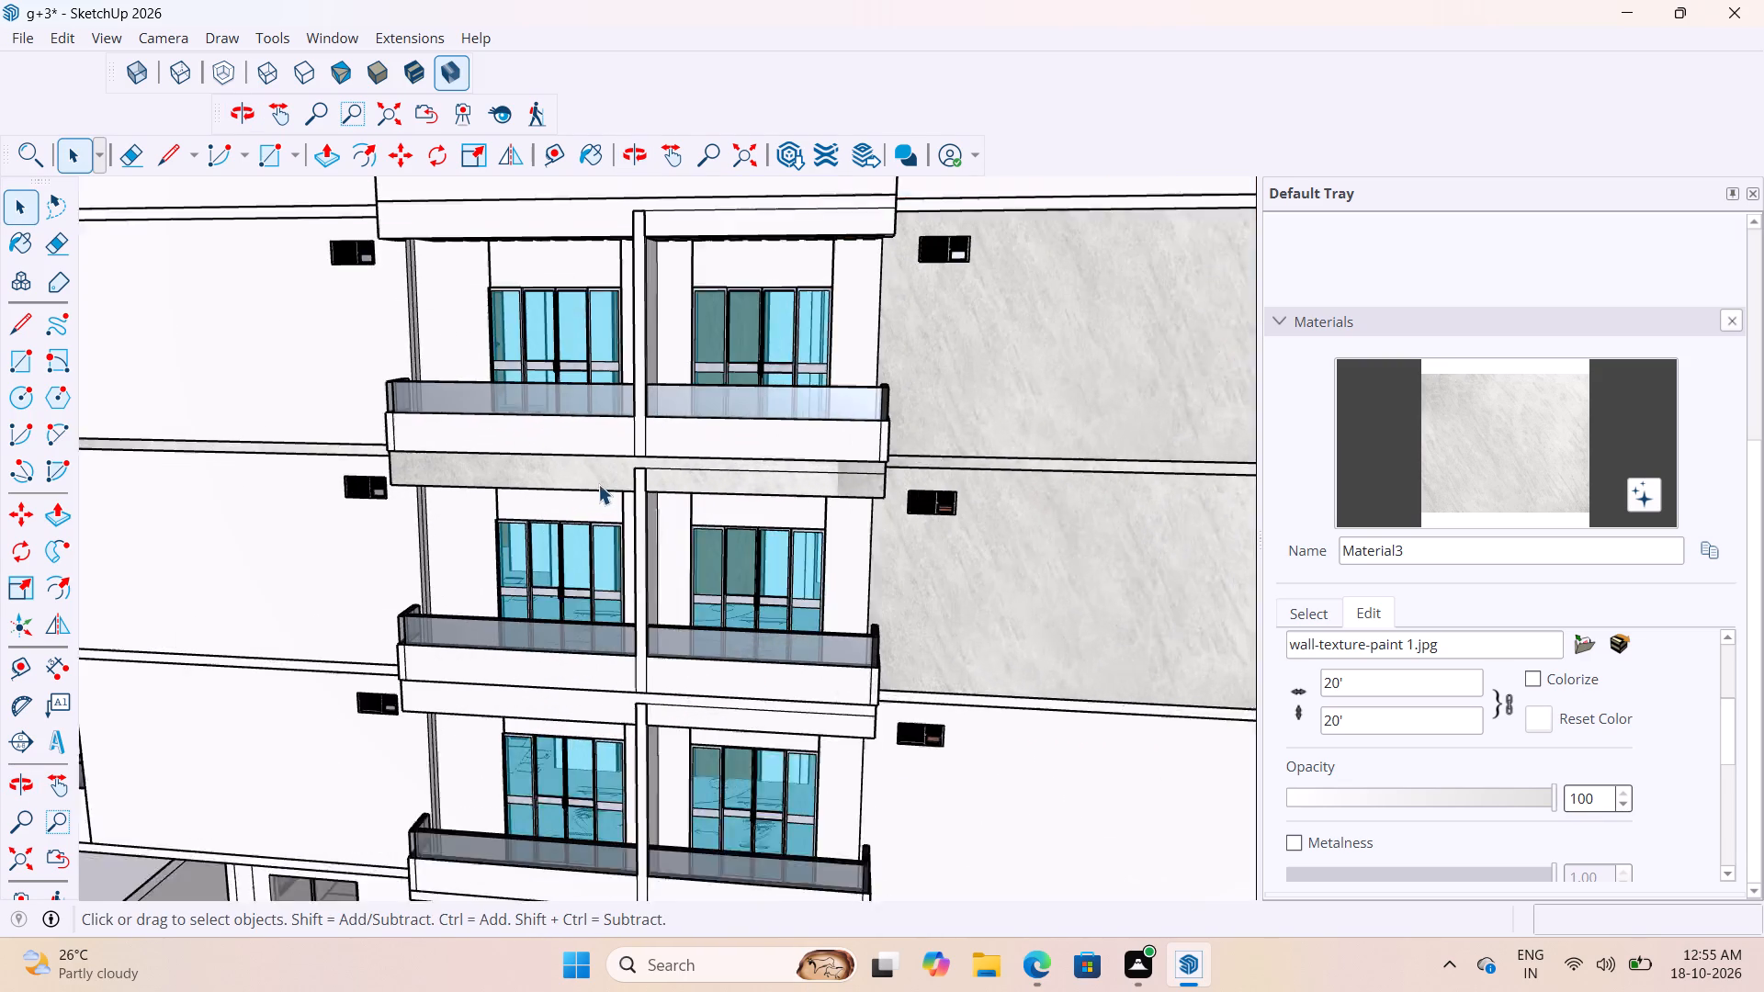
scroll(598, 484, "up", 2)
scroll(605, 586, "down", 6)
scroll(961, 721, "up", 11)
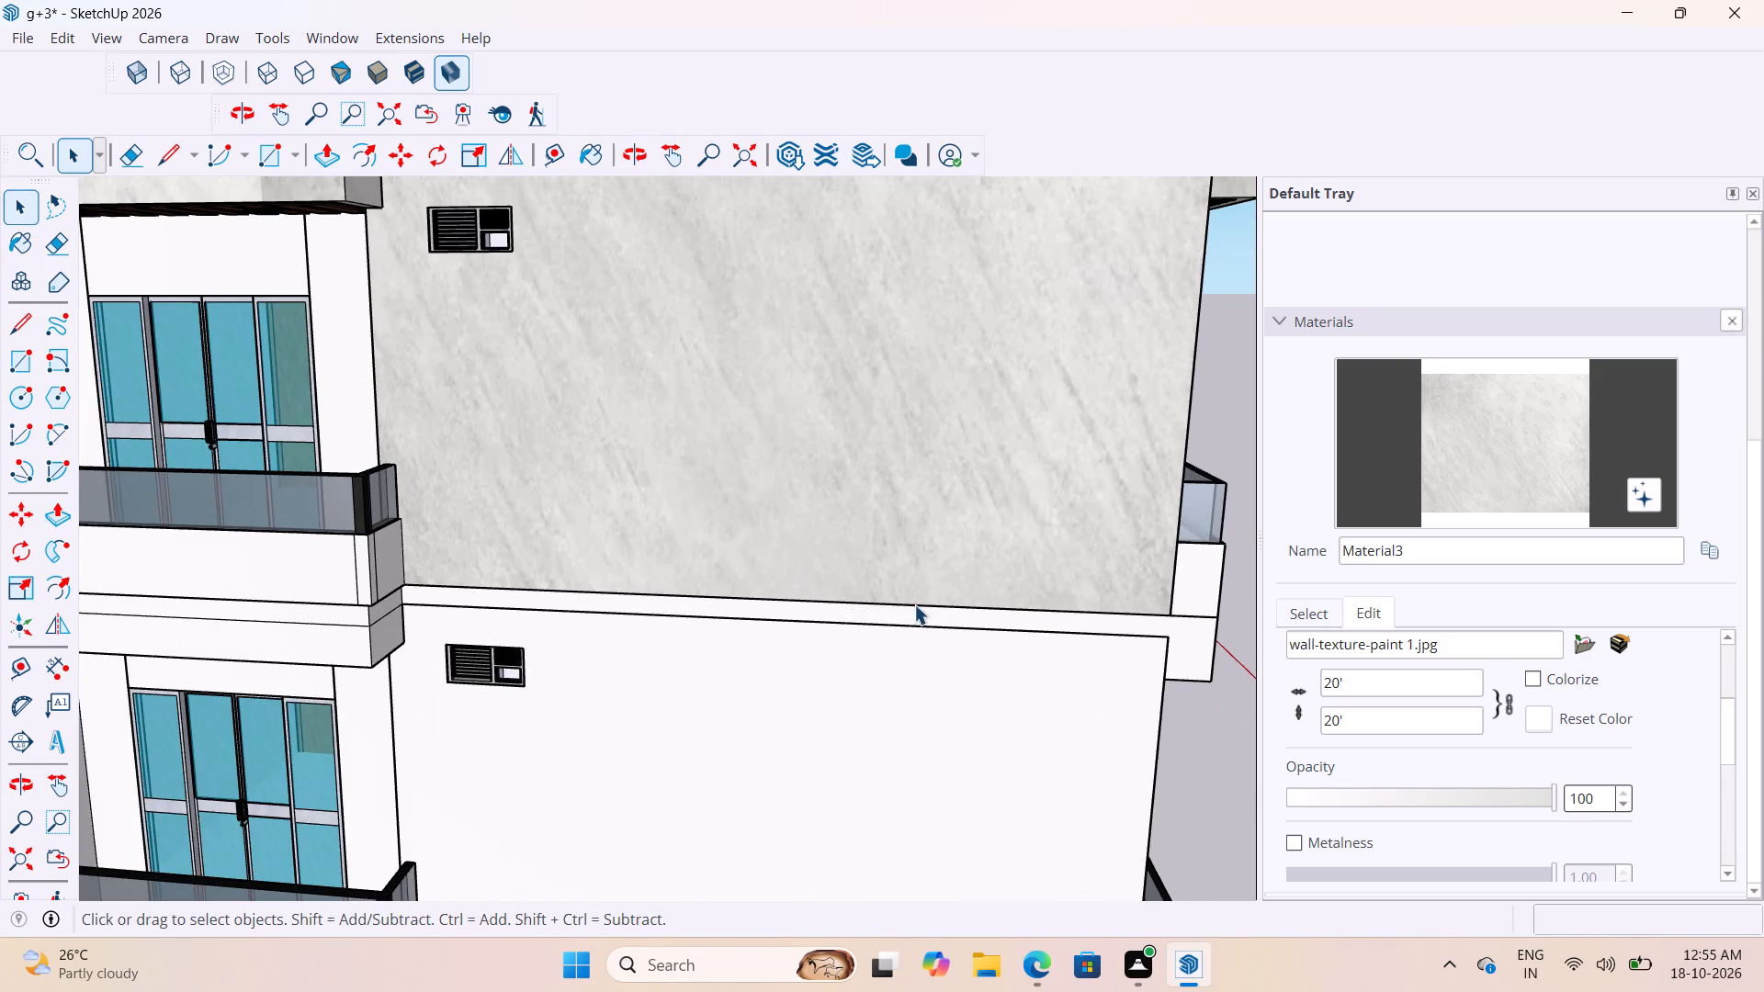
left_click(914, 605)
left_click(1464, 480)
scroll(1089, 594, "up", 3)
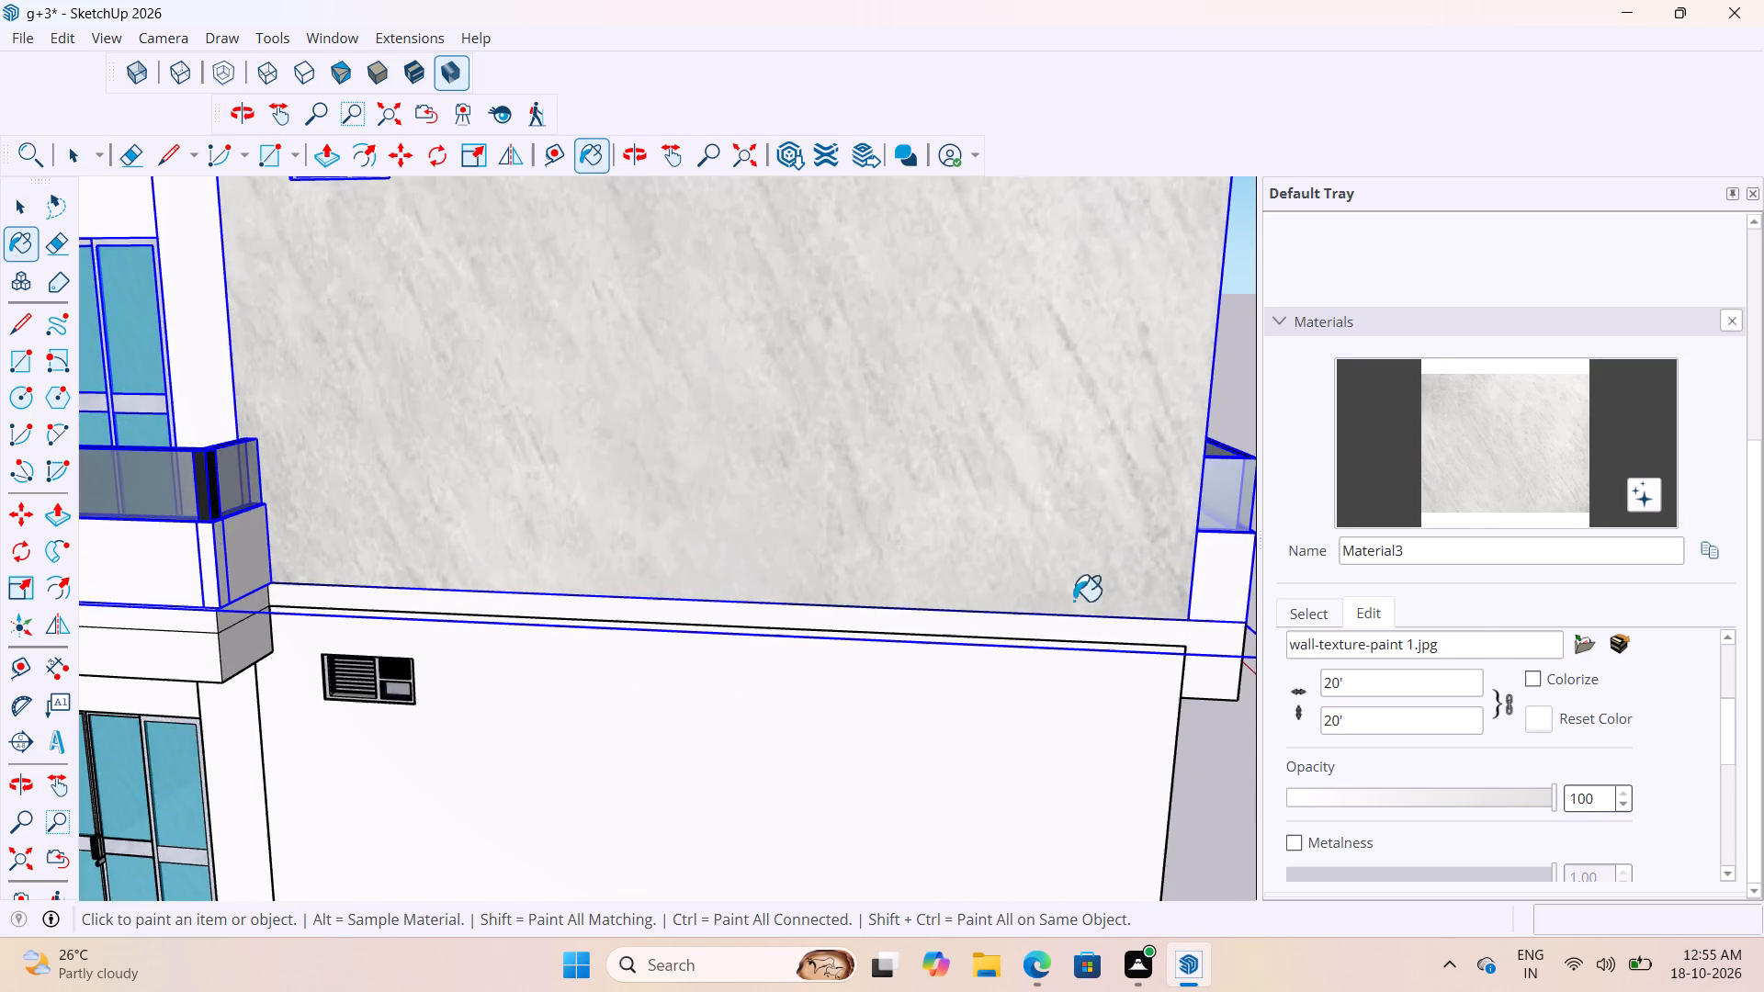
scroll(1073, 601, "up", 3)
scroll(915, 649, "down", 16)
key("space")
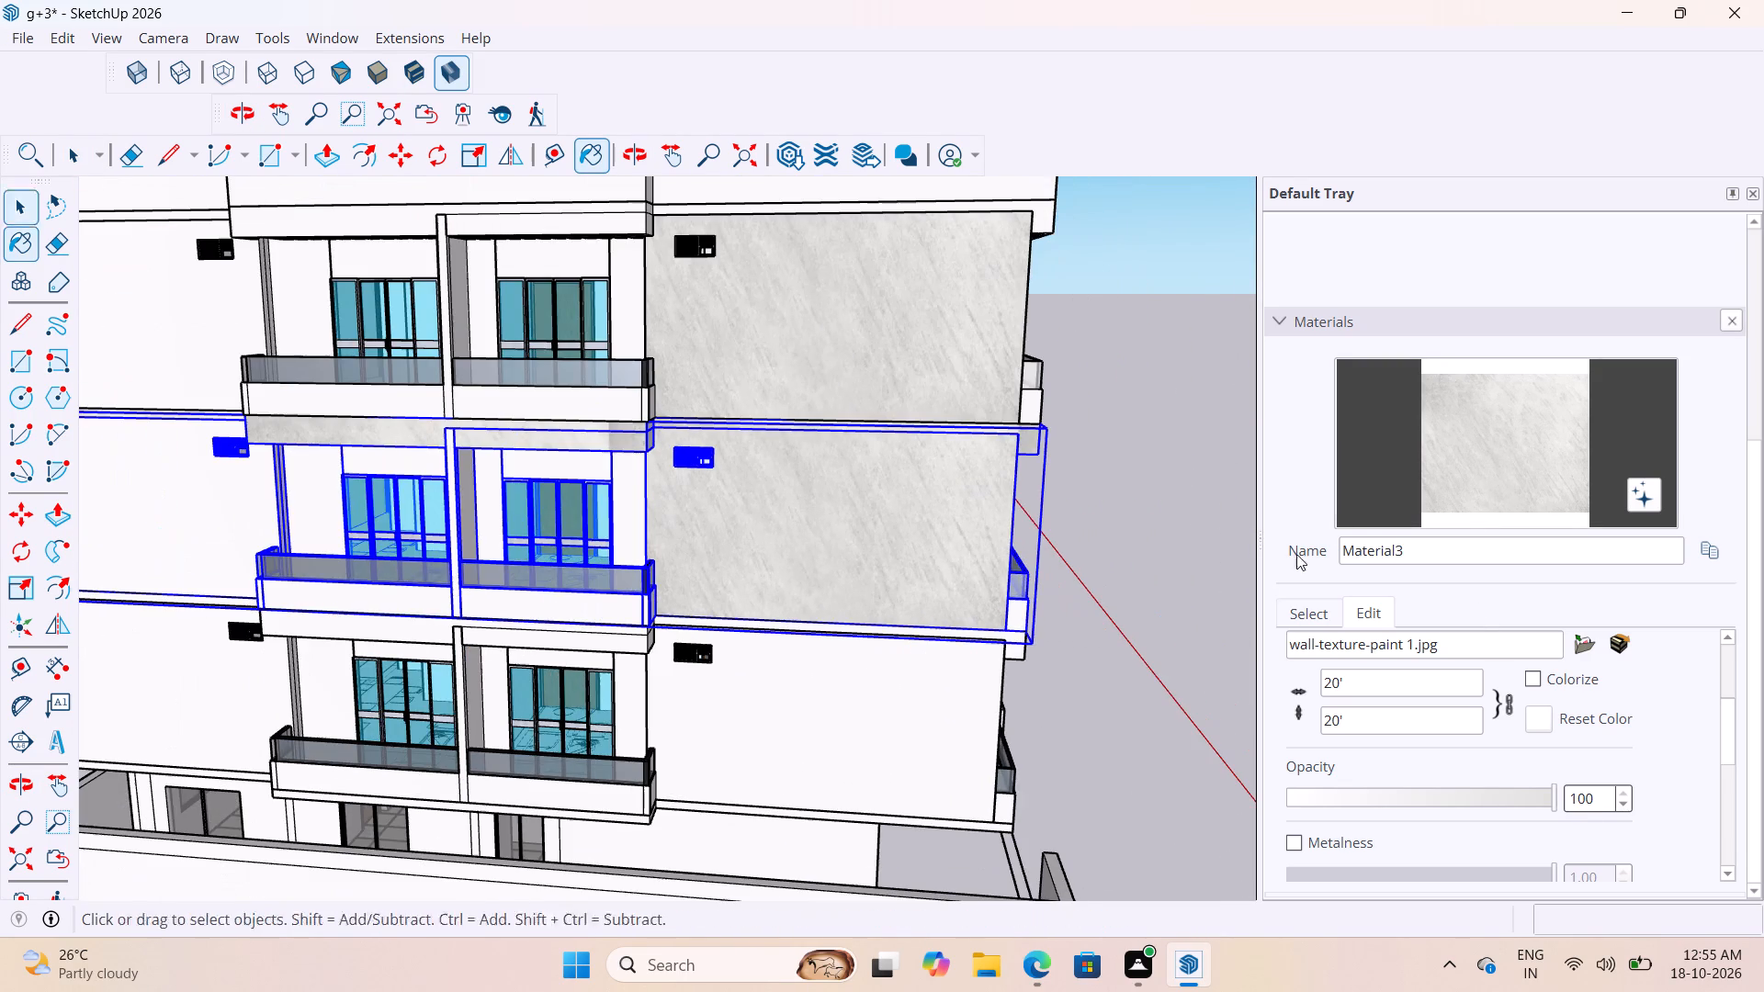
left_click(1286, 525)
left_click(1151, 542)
Paint the slab band at the top of the lowest balcony floor with Material3 inside that floor's group, and close the group.
scroll(933, 624, "up", 5)
double_click(927, 633)
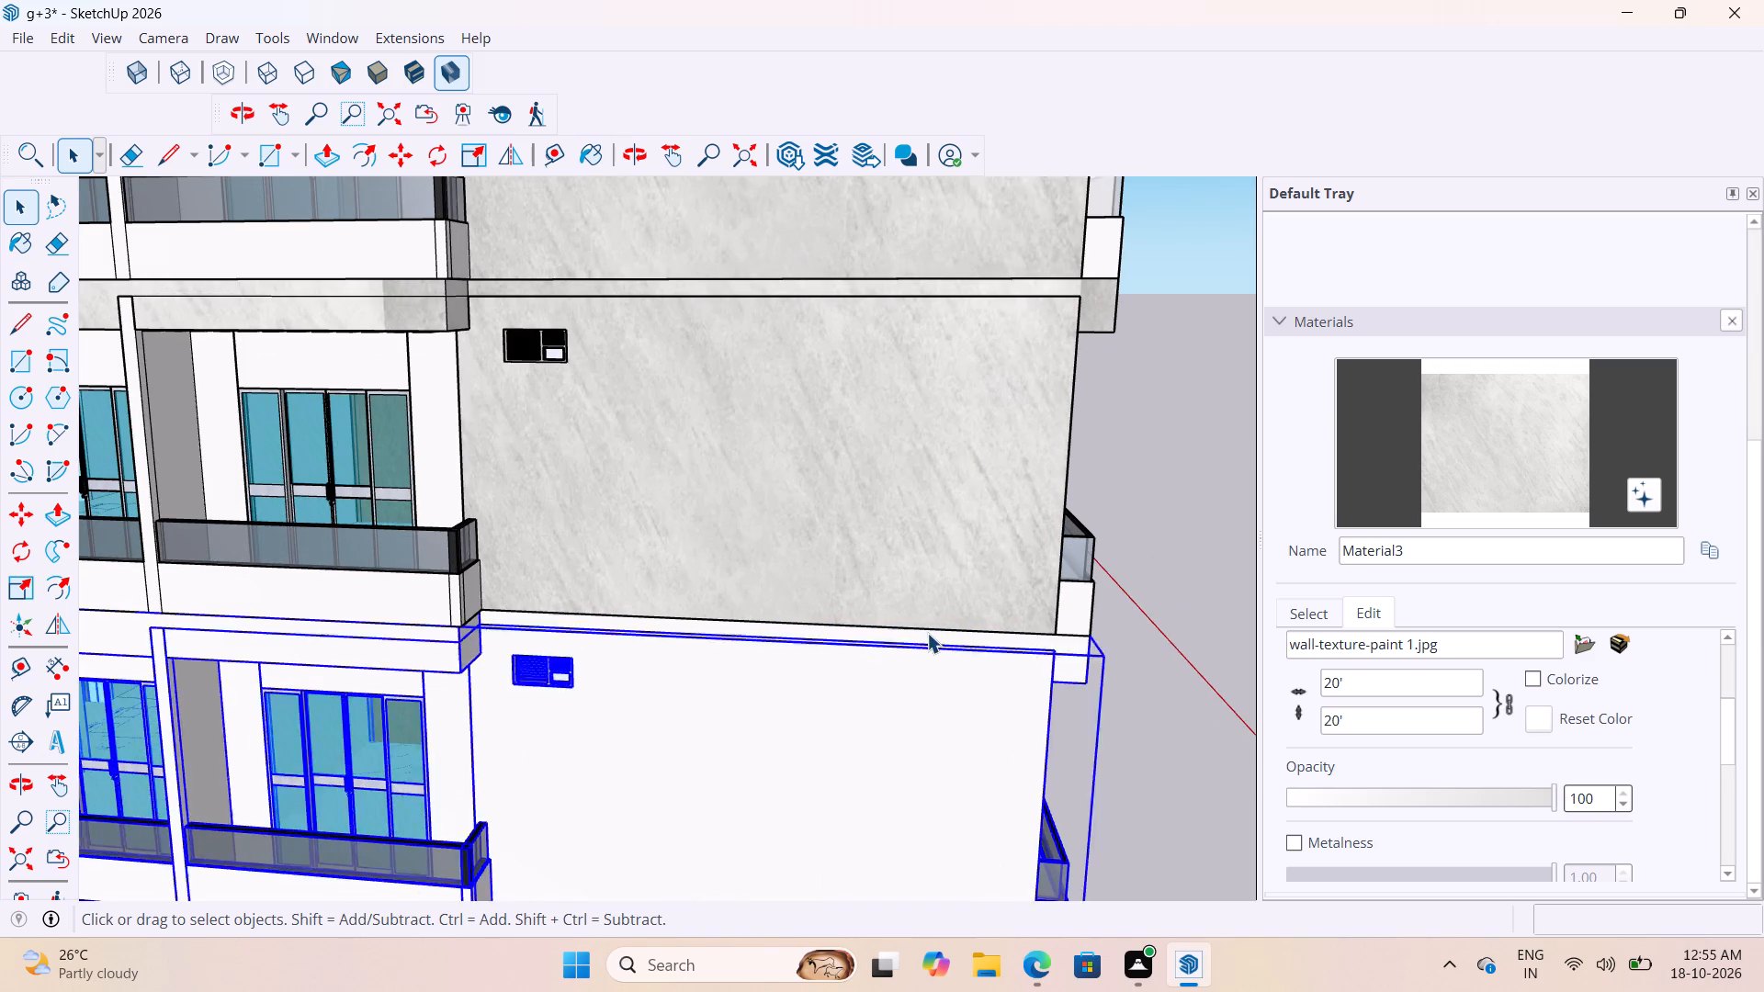
left_click(927, 633)
left_click(1480, 468)
scroll(996, 689, "up", 4)
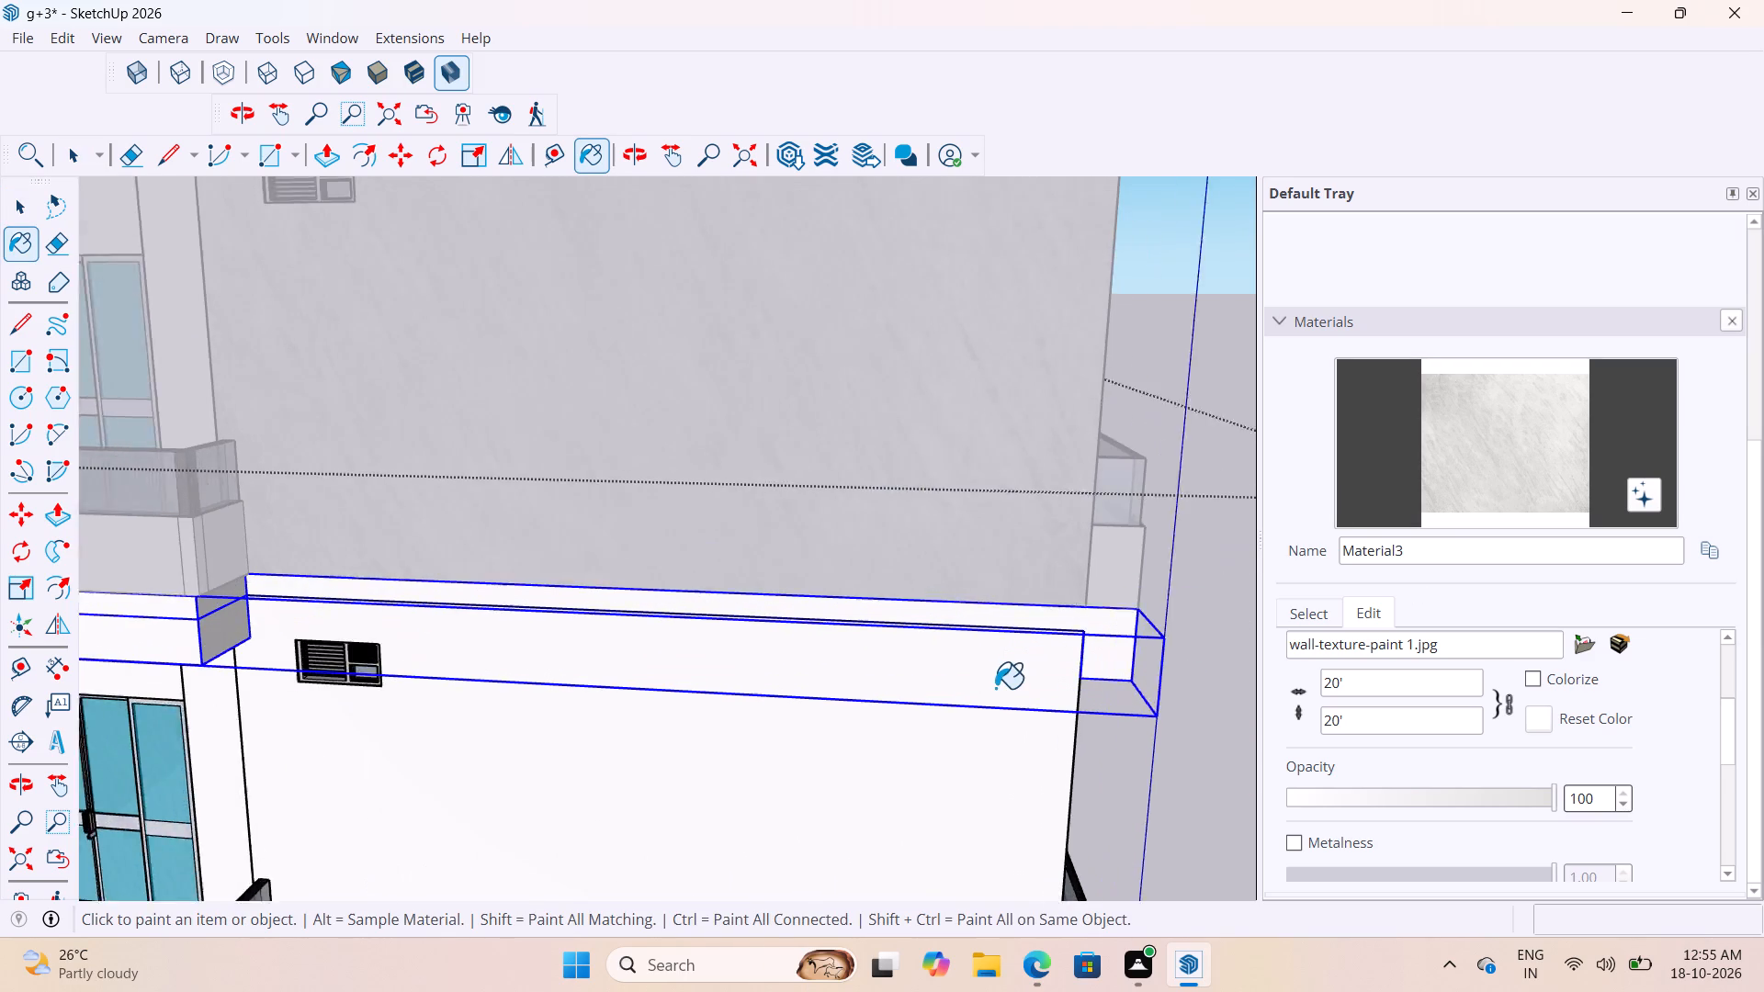
scroll(995, 688, "up", 2)
left_click(1002, 608)
scroll(1005, 635, "down", 16)
key("space")
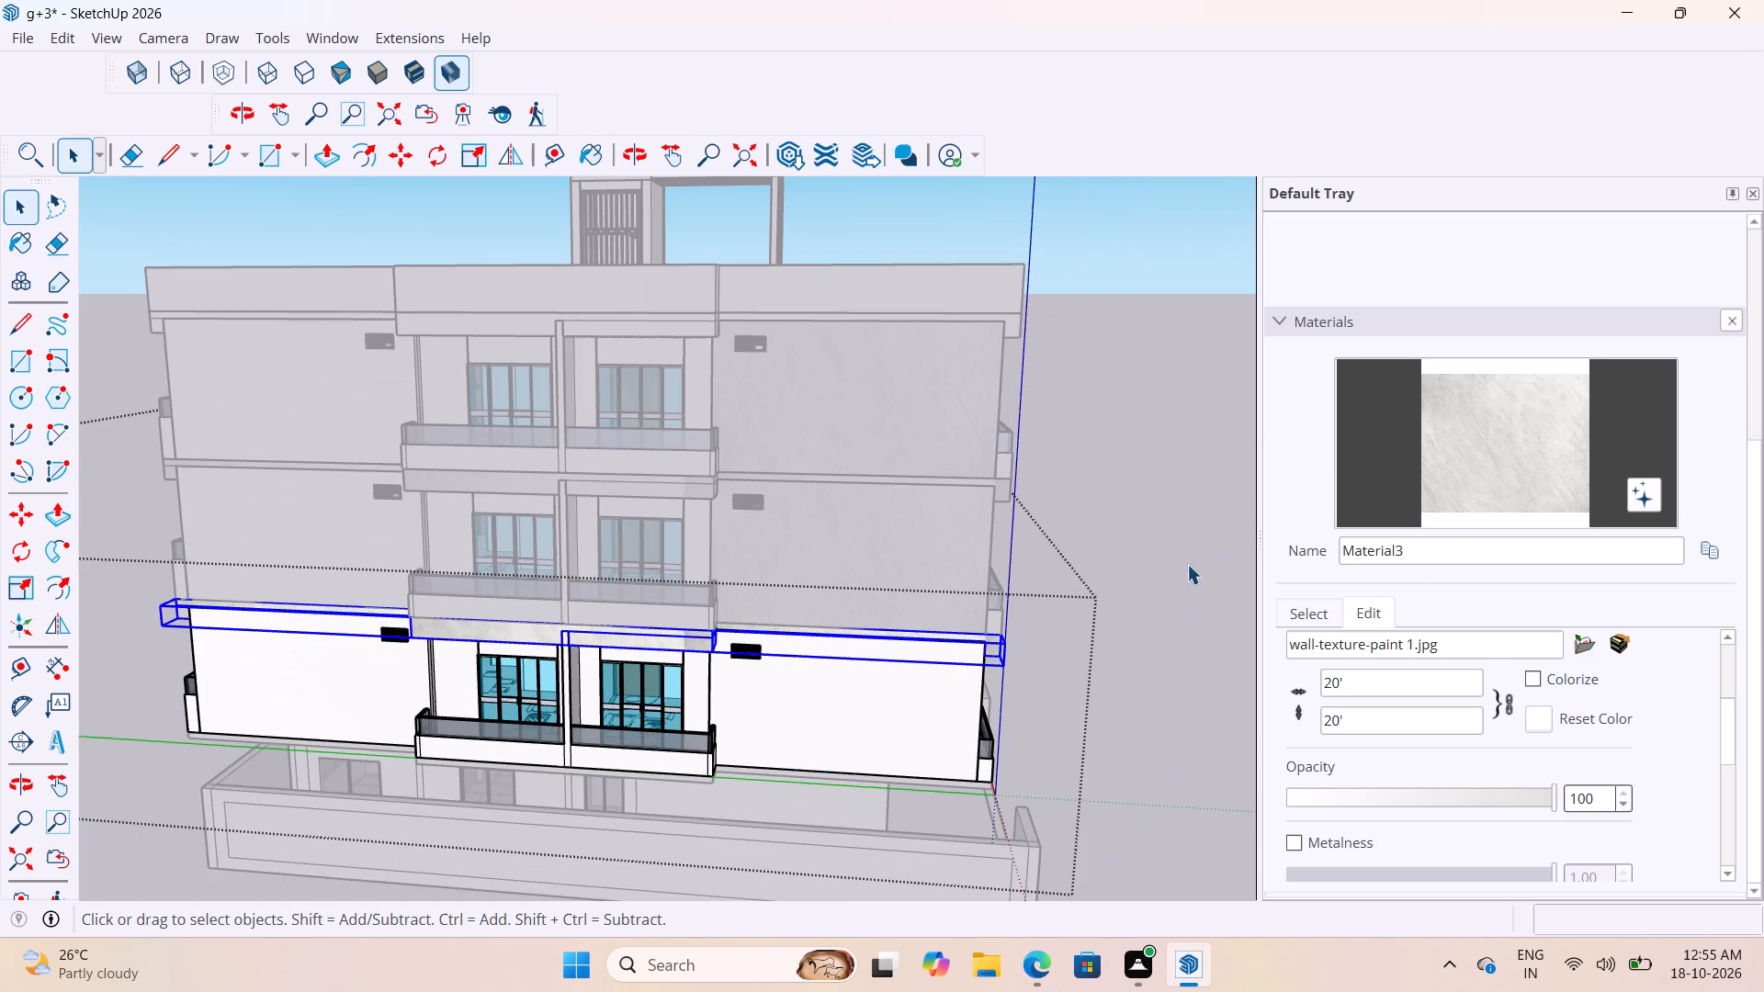
left_click(1192, 546)
Paint only the lowest balcony floor's wall face between the balconies and the corner with Material3, inside its nested walls group.
scroll(1074, 580, "down", 6)
scroll(976, 712, "up", 9)
middle_click_drag(917, 608, 1099, 609)
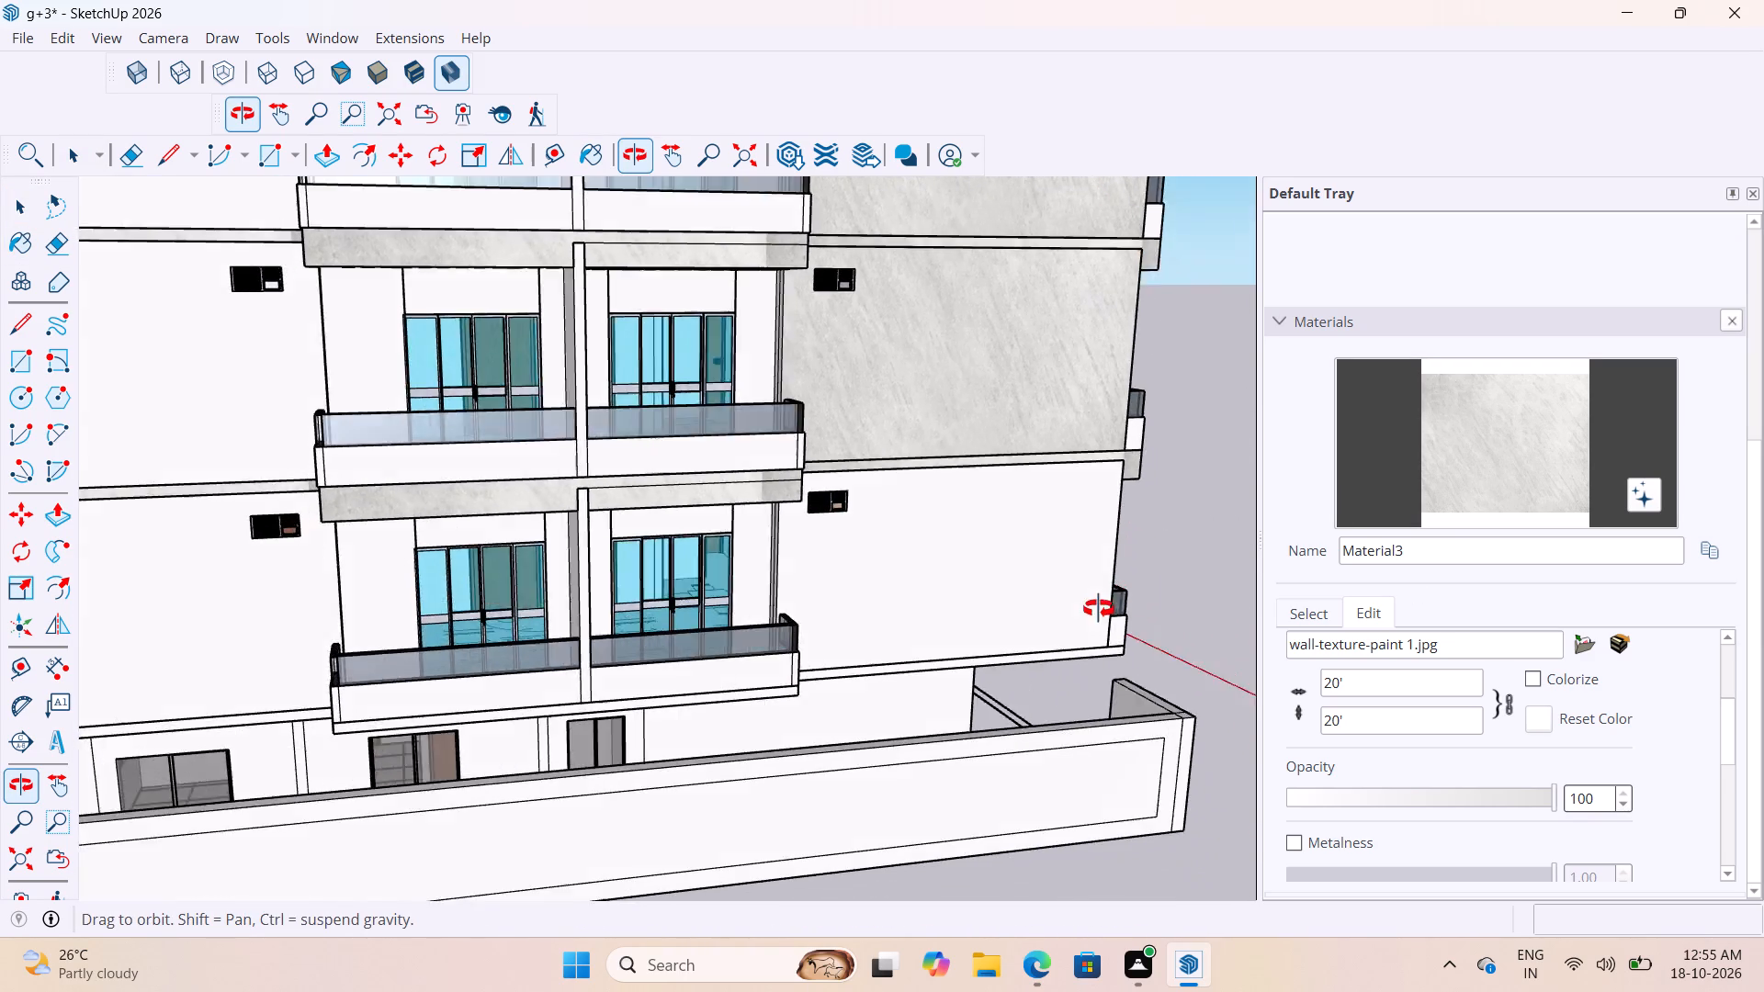
middle_click_drag(1099, 609, 1091, 524)
scroll(709, 462, "up", 7)
scroll(655, 284, "down", 9)
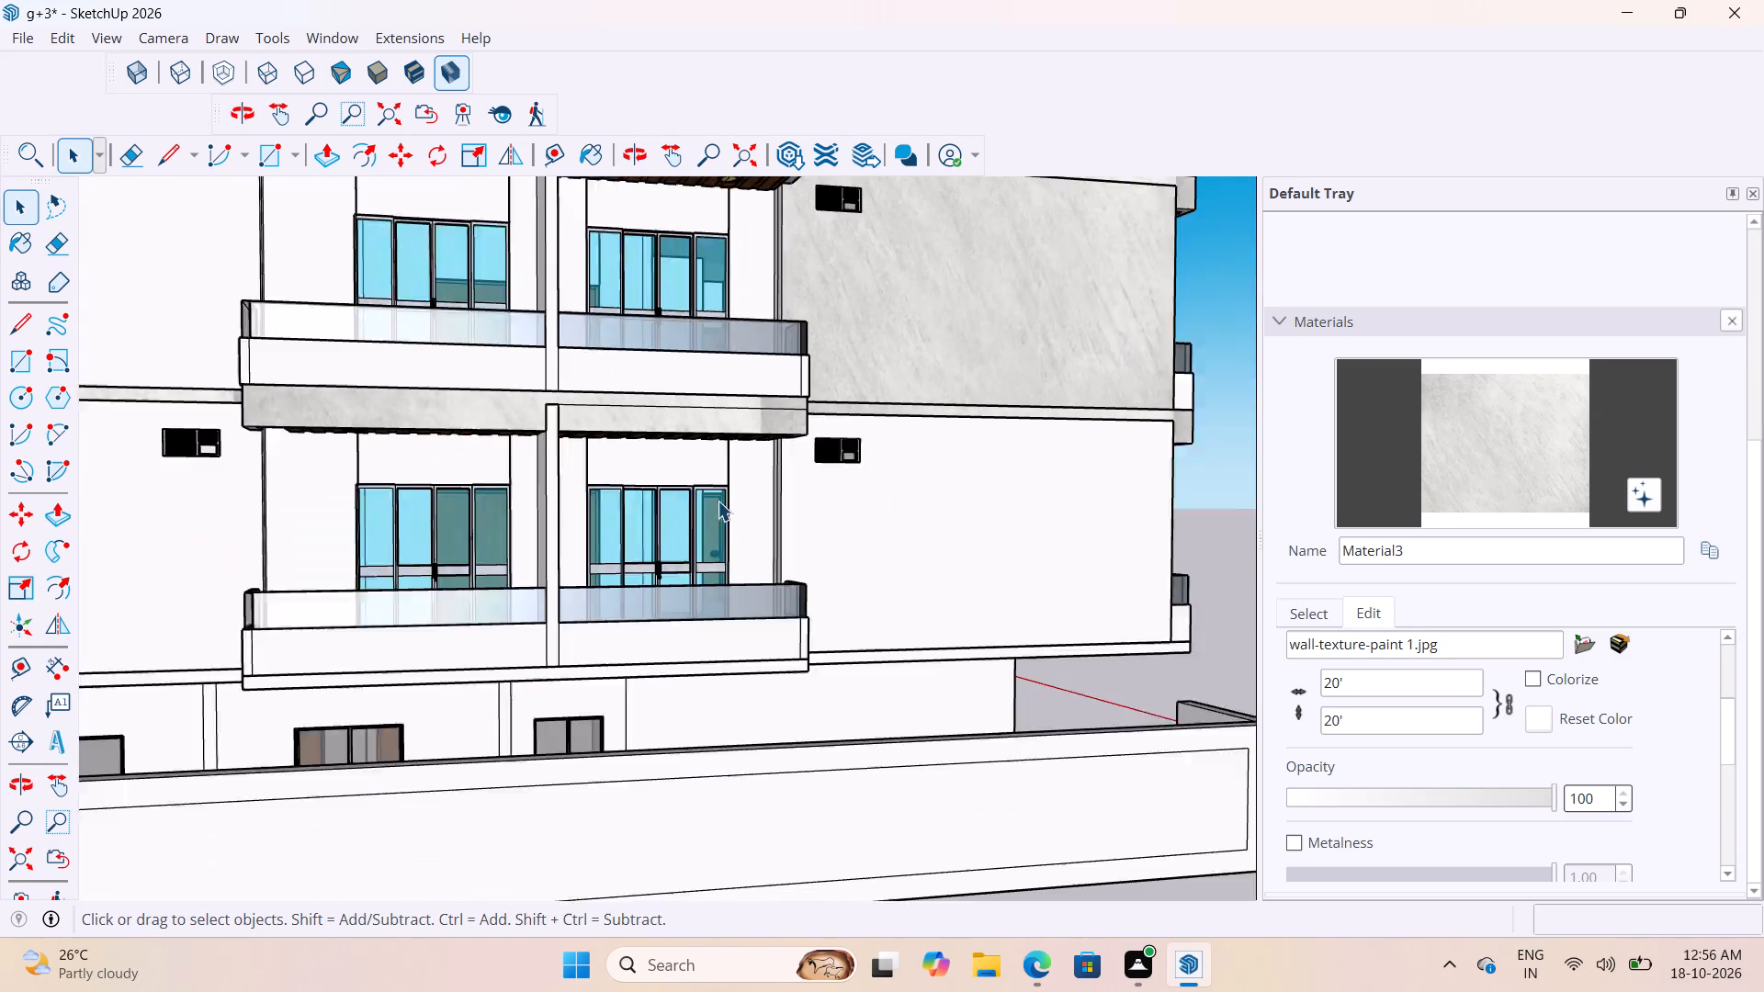
scroll(718, 501, "down", 2)
middle_click_drag(753, 508, 641, 515)
scroll(844, 535, "up", 2)
triple_click(843, 536)
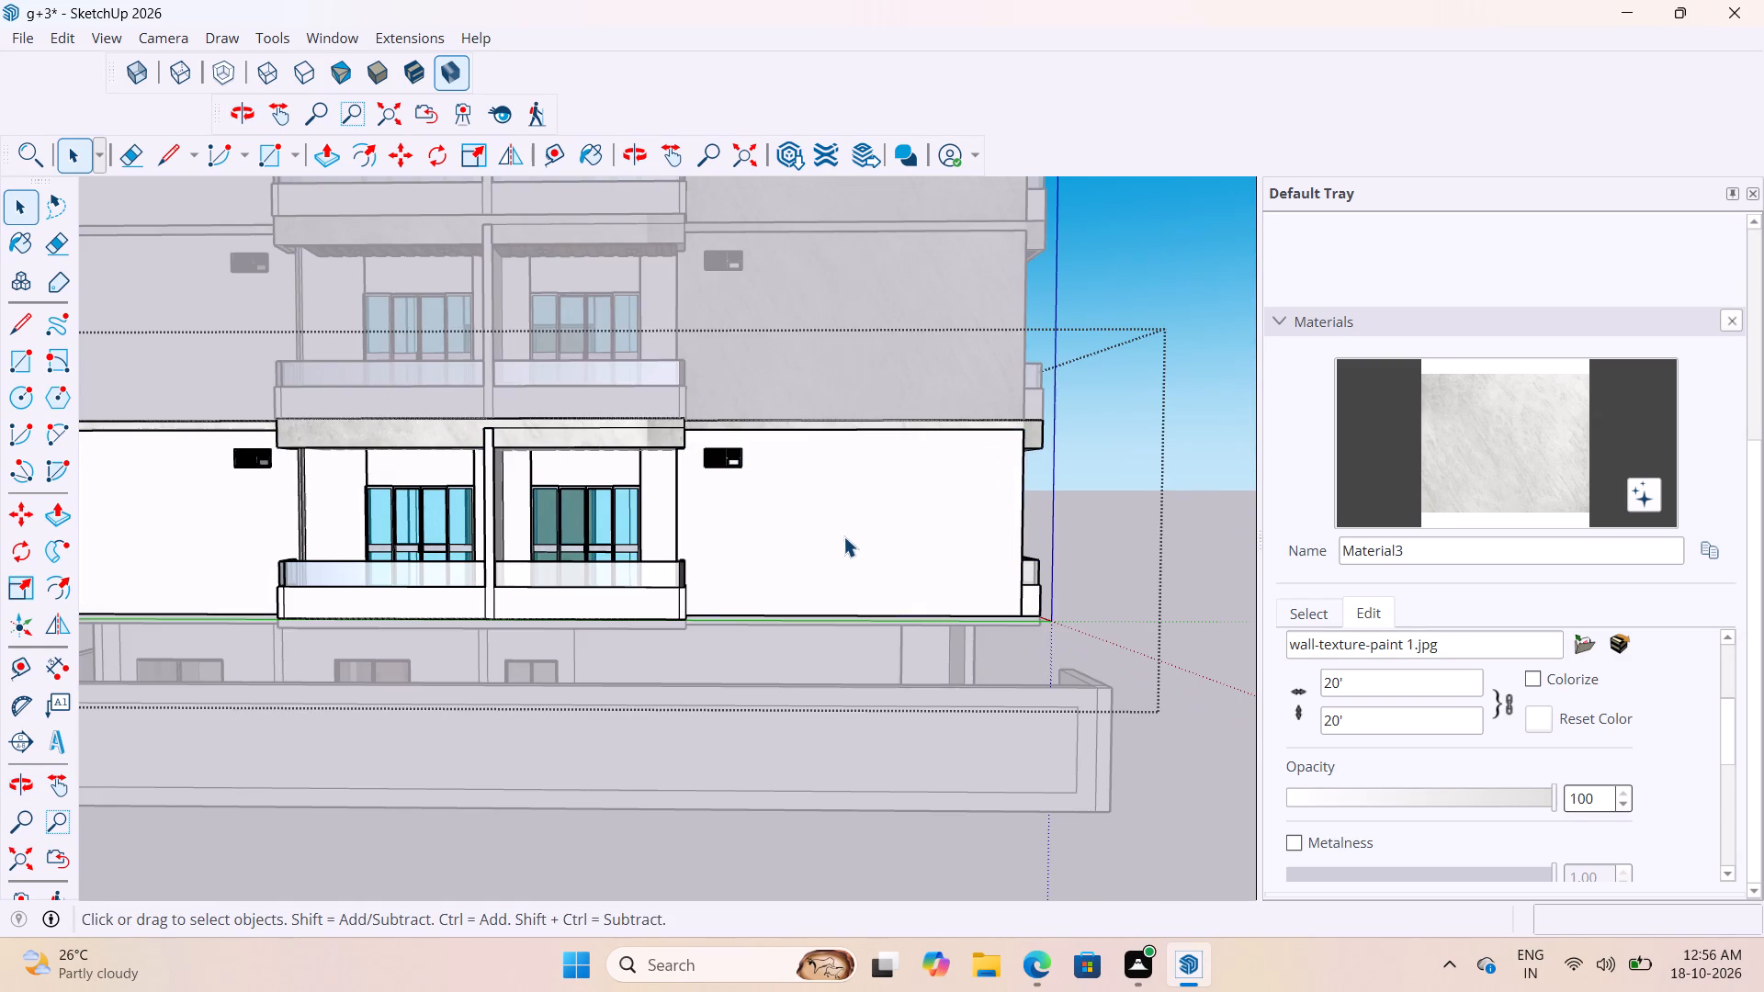
triple_click(843, 538)
left_click(843, 536)
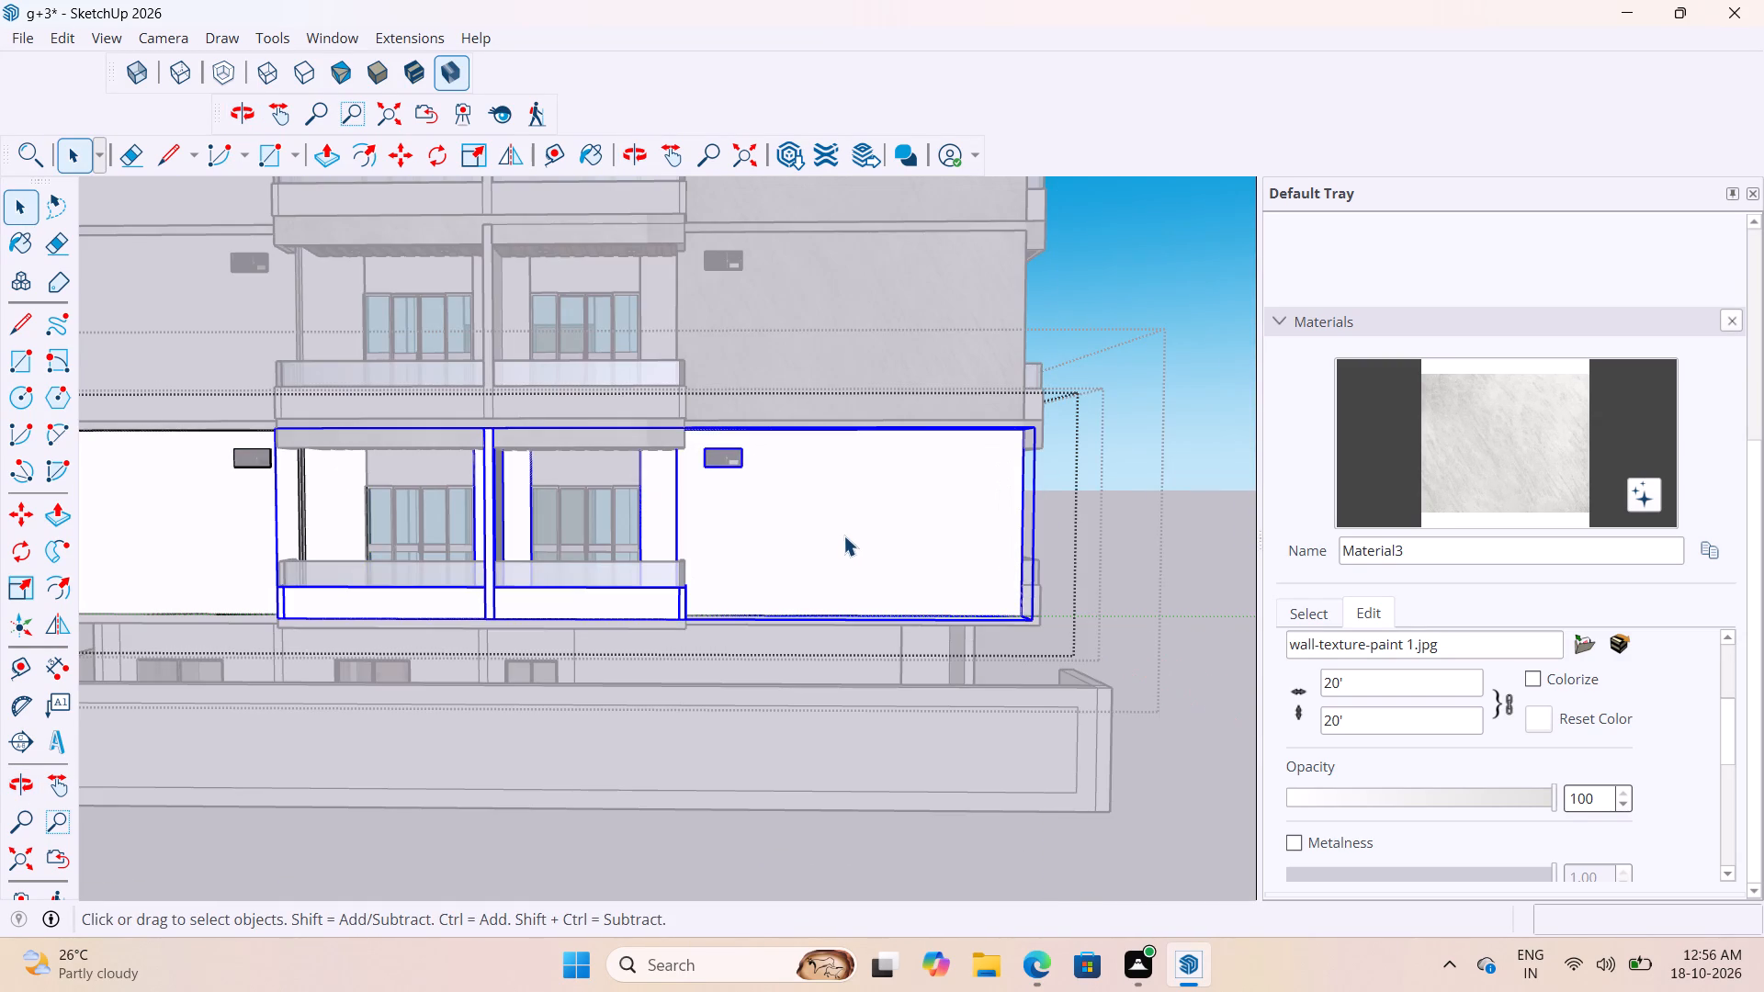
left_click(850, 536)
left_click(830, 545)
double_click(783, 535)
left_click(783, 535)
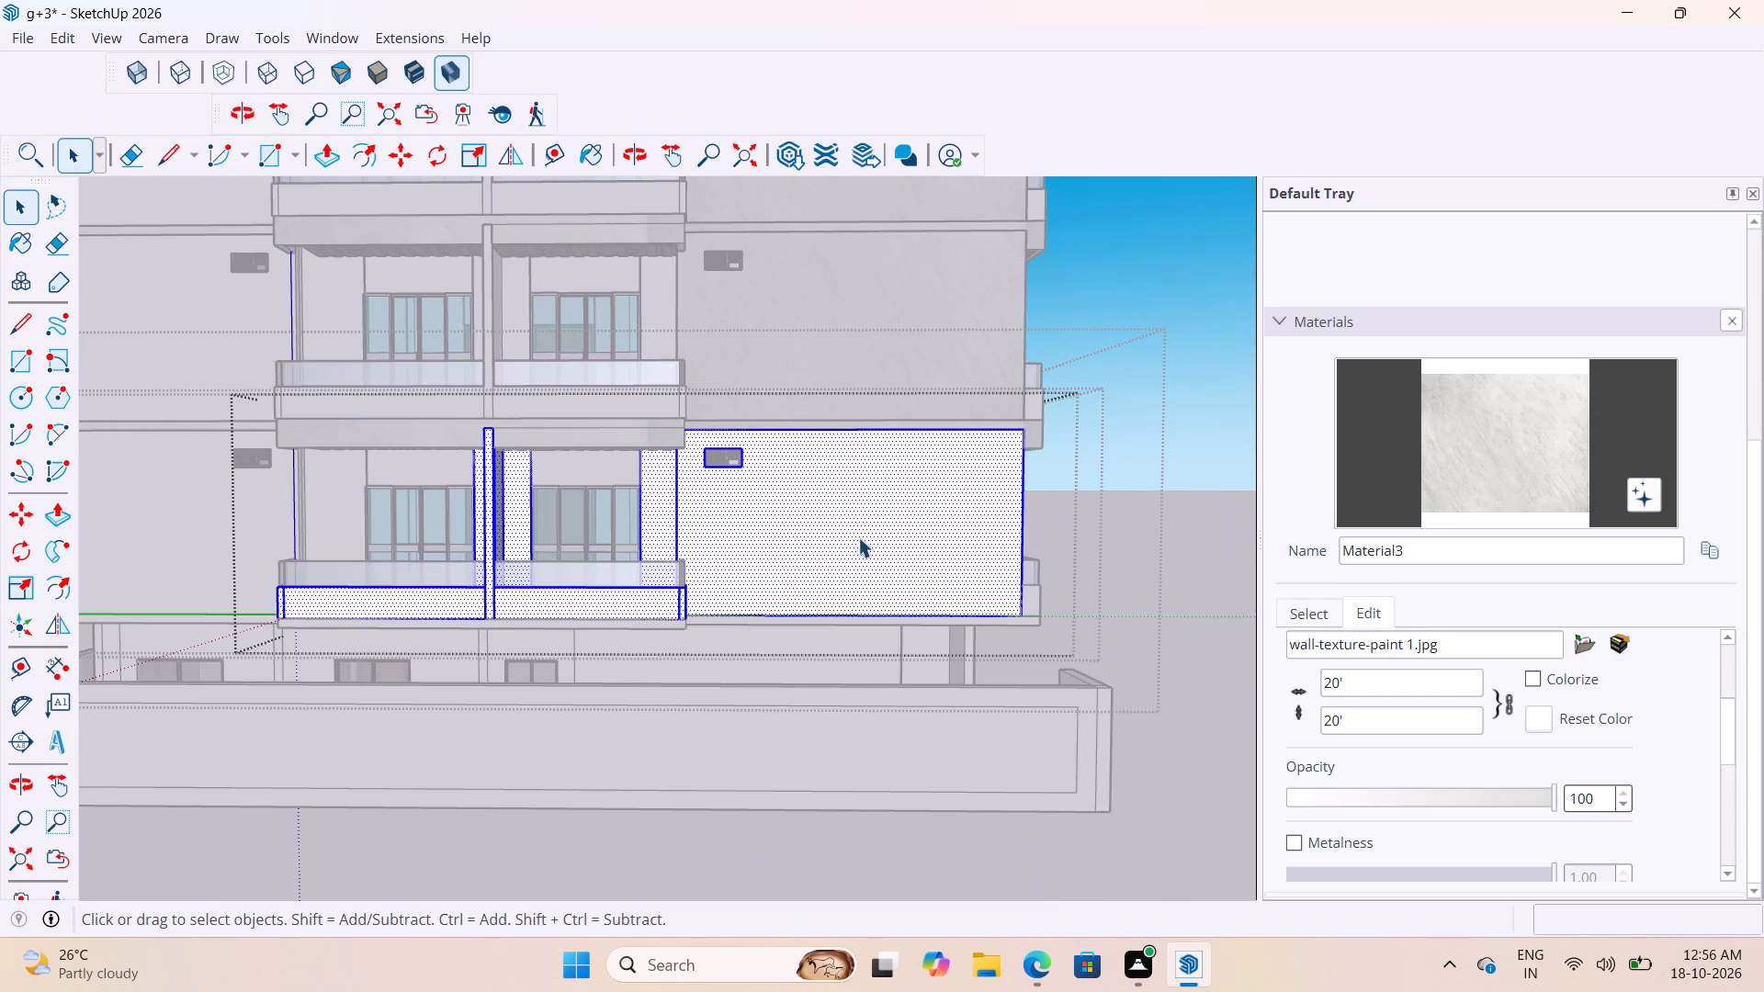
left_click(1531, 451)
key("space")
double_click(905, 539)
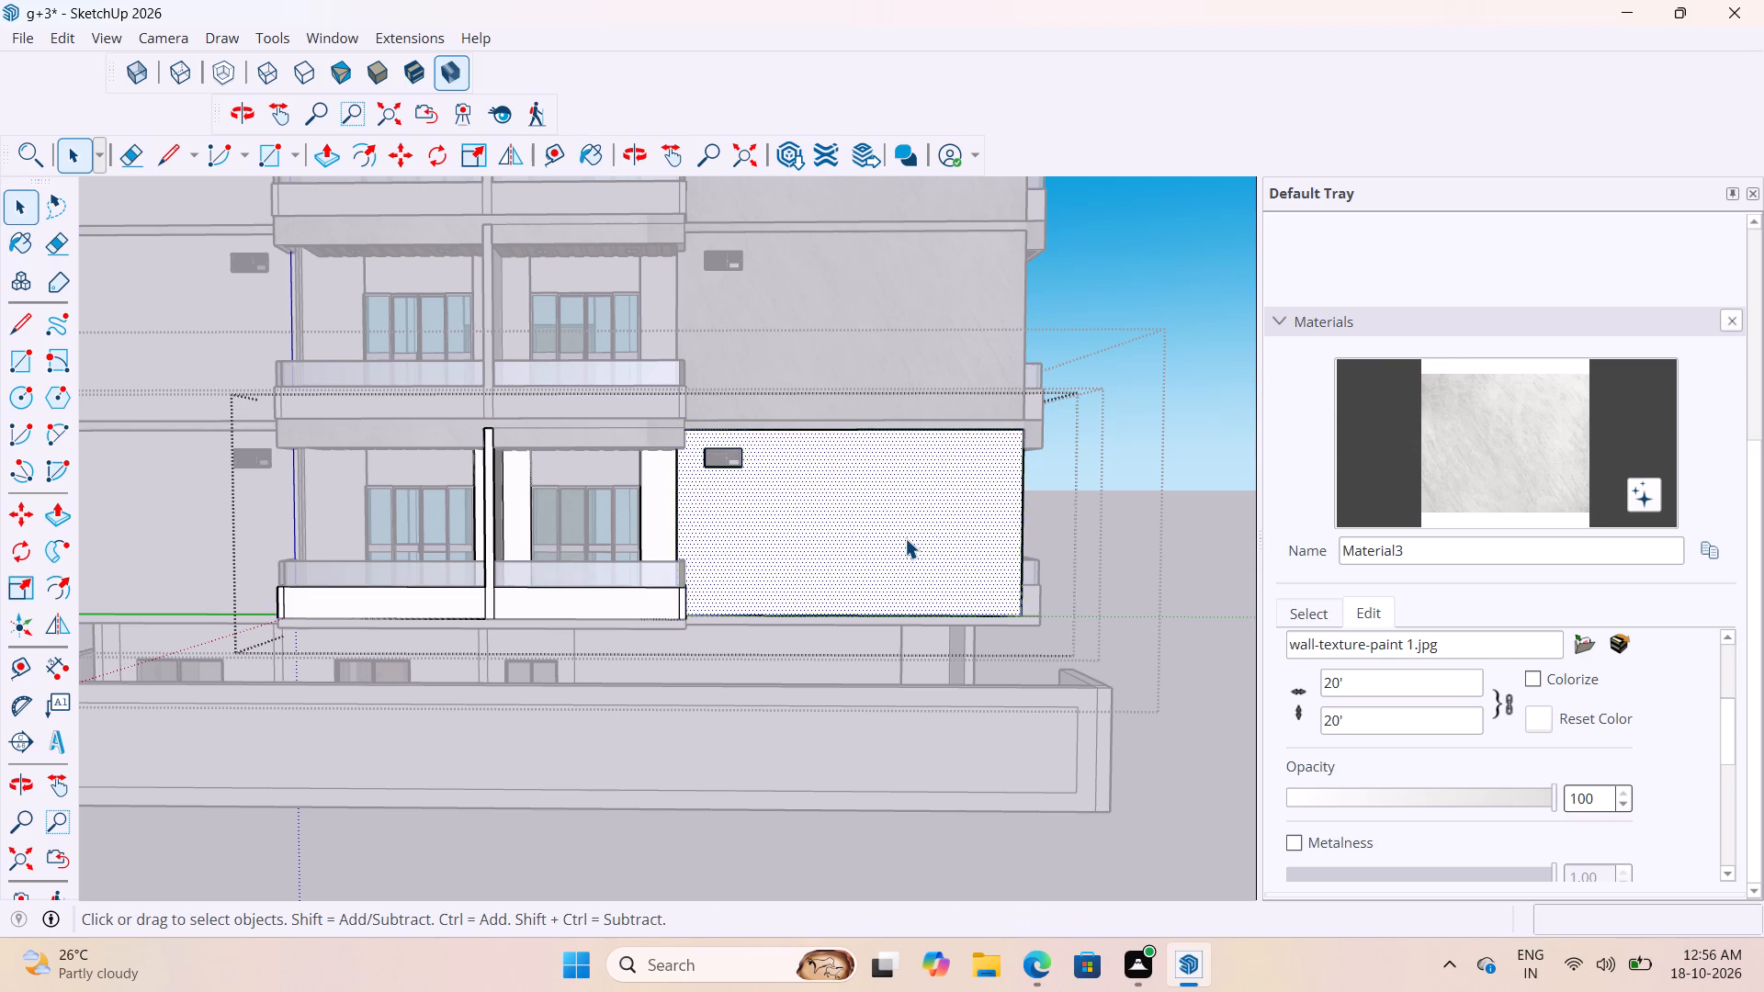
left_click(1425, 445)
left_click(839, 524)
Close the lowest balcony floor's nested walls group and floor group to return to the whole building.
scroll(724, 547, "down", 5)
key("space")
left_click(1085, 569)
left_click(1116, 636)
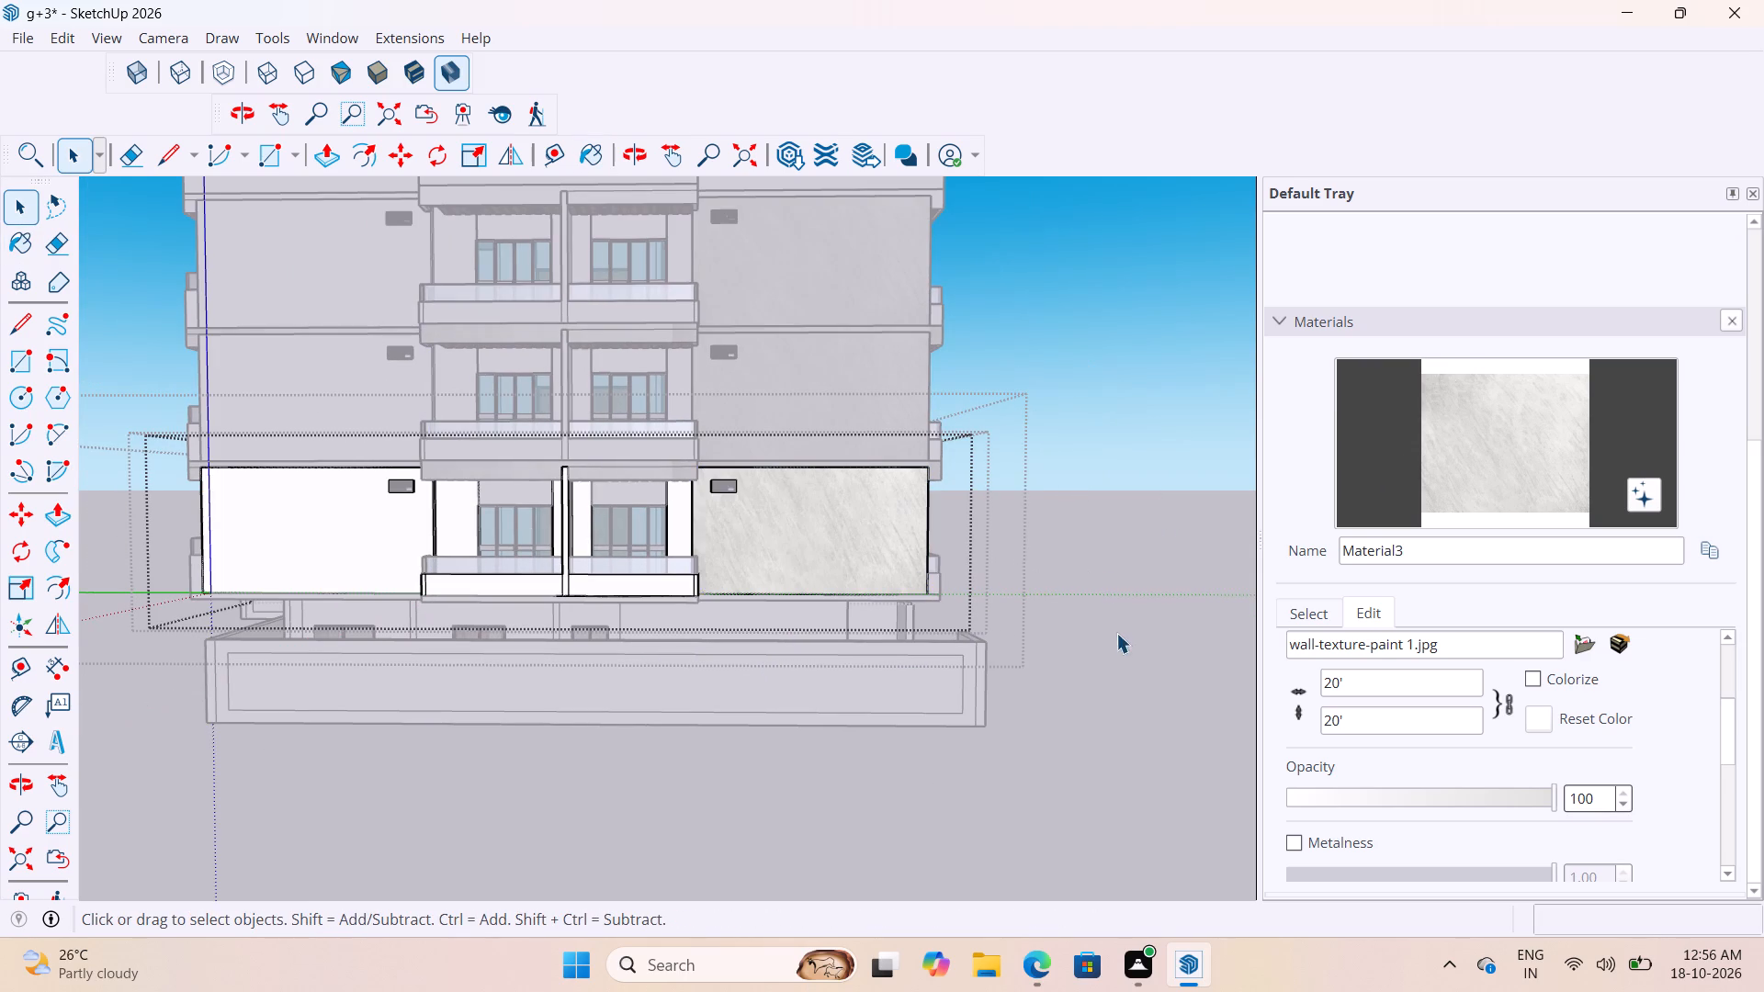
left_click(1122, 490)
left_click(1108, 502)
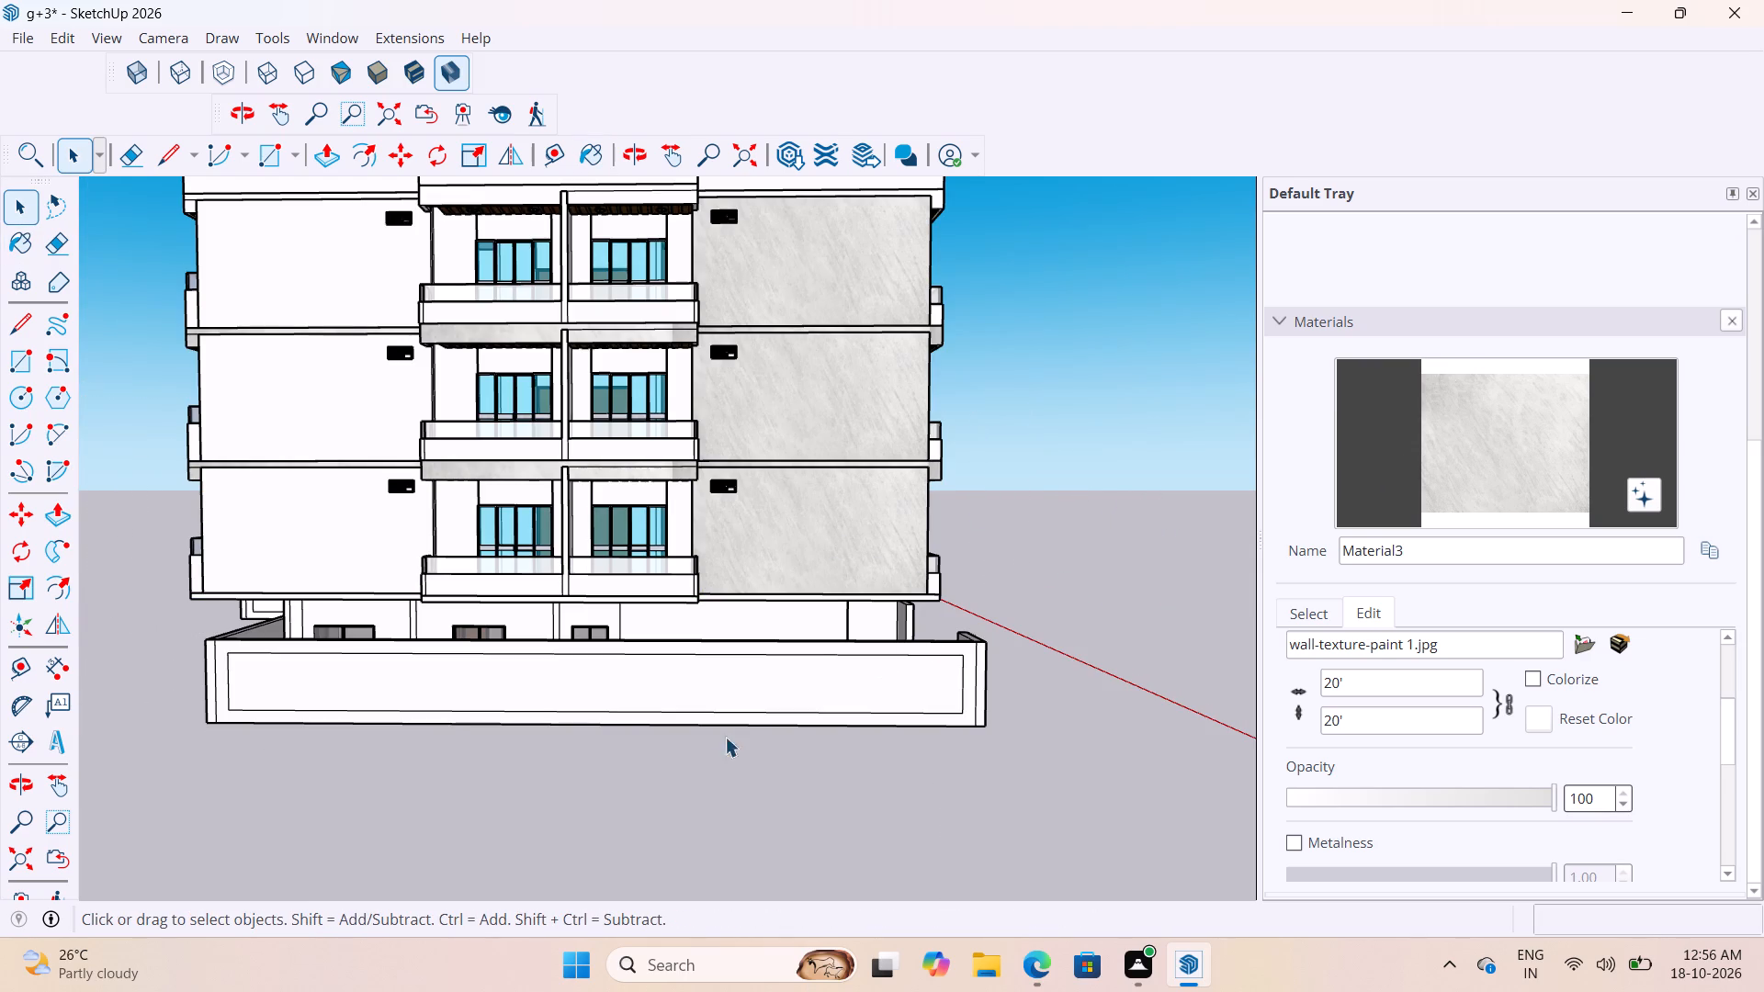
Paint the slab band beneath the lowest balcony floor, just above the ground-level parking, with Material3.
scroll(602, 398, "up", 3)
middle_click_drag(602, 412, 579, 490)
scroll(625, 430, "down", 1)
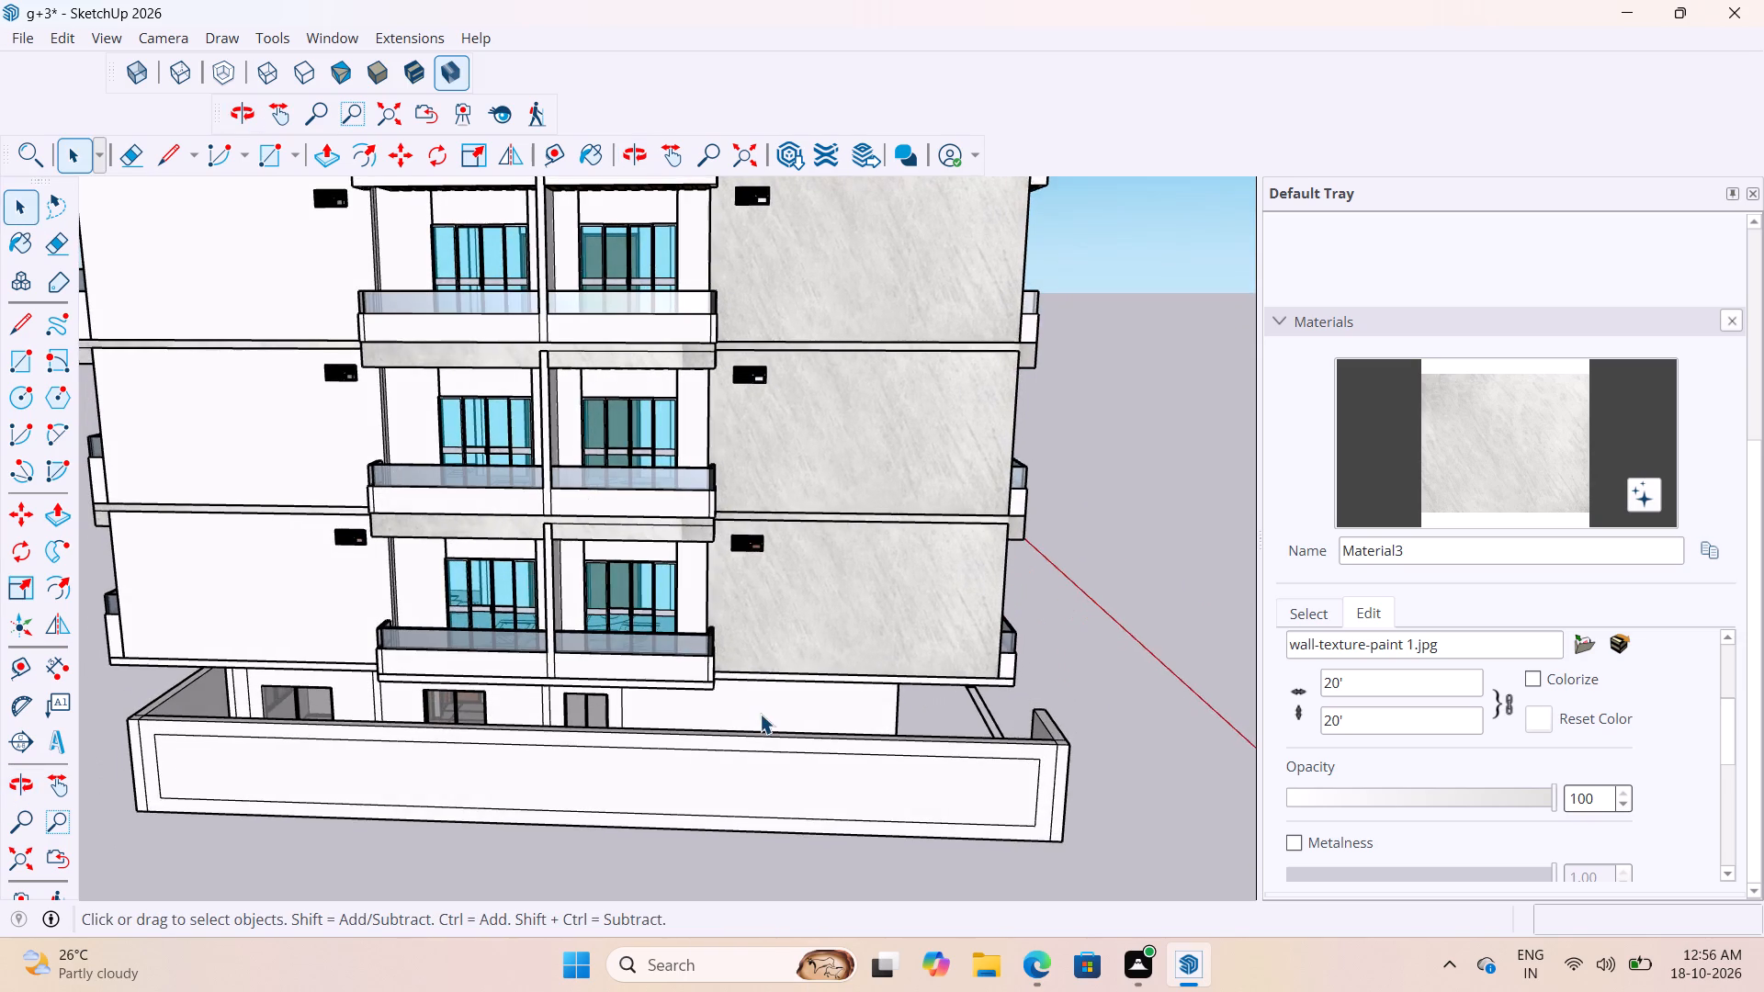
scroll(760, 714, "down", 4)
scroll(781, 738, "up", 6)
scroll(769, 719, "down", 4)
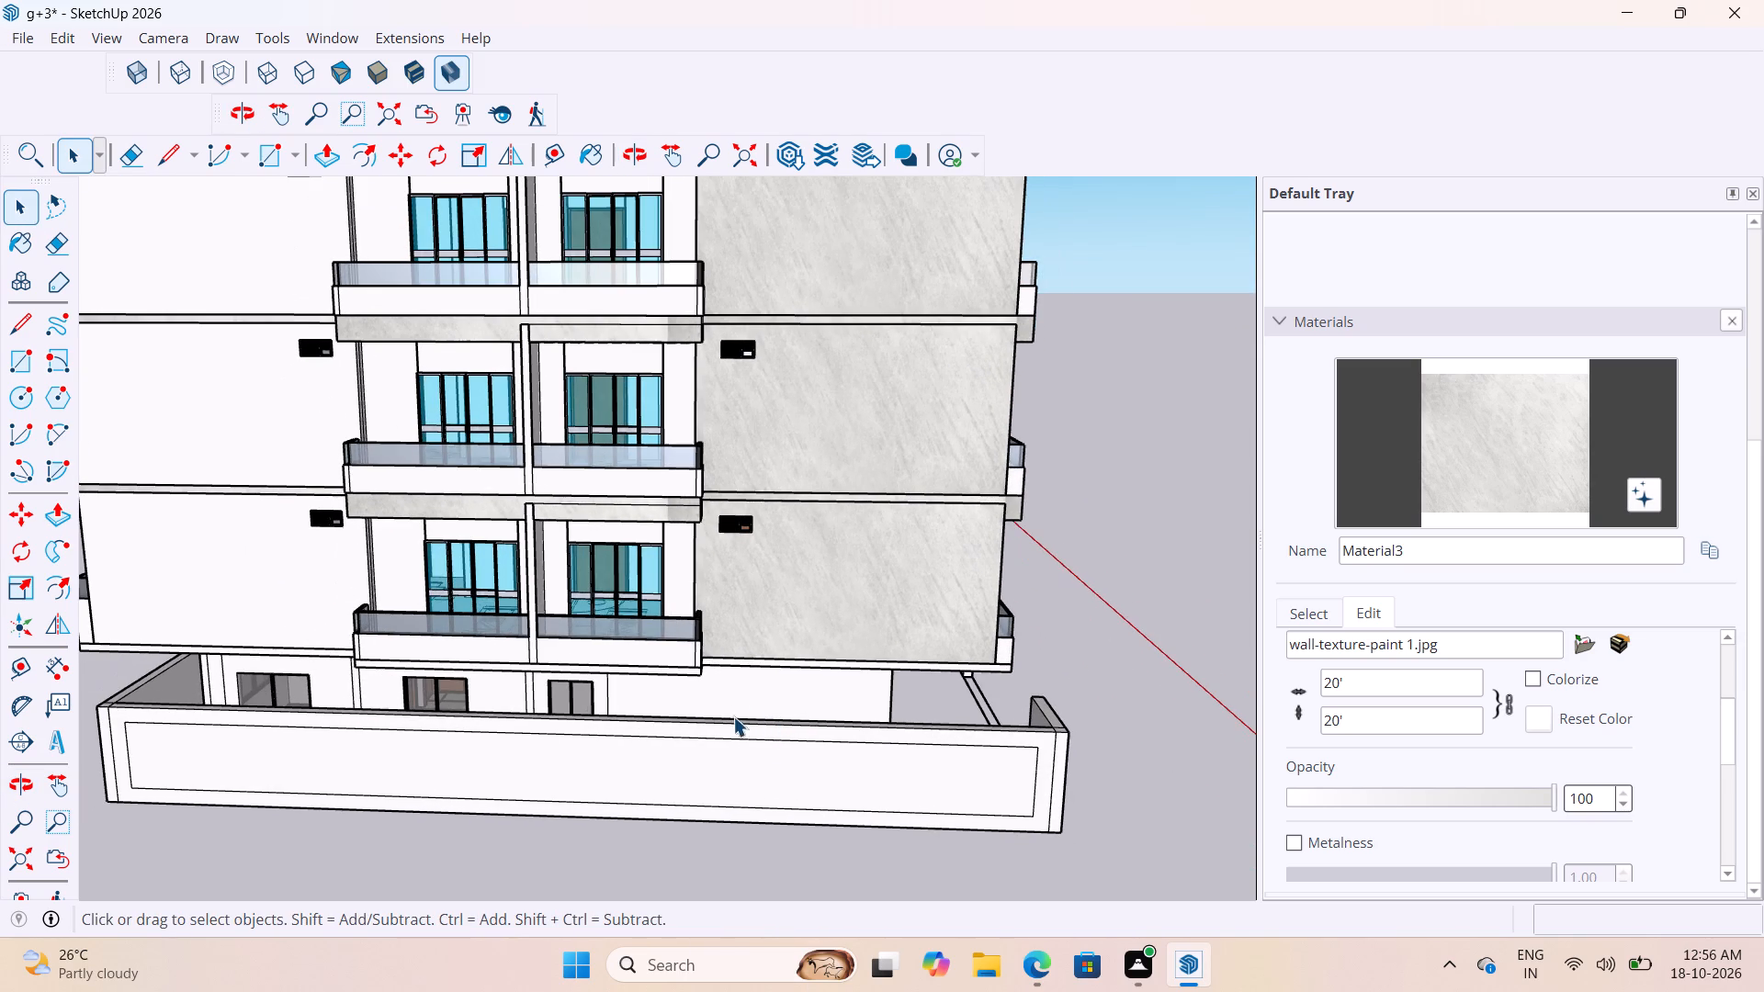
scroll(806, 693, "up", 7)
left_click(845, 650)
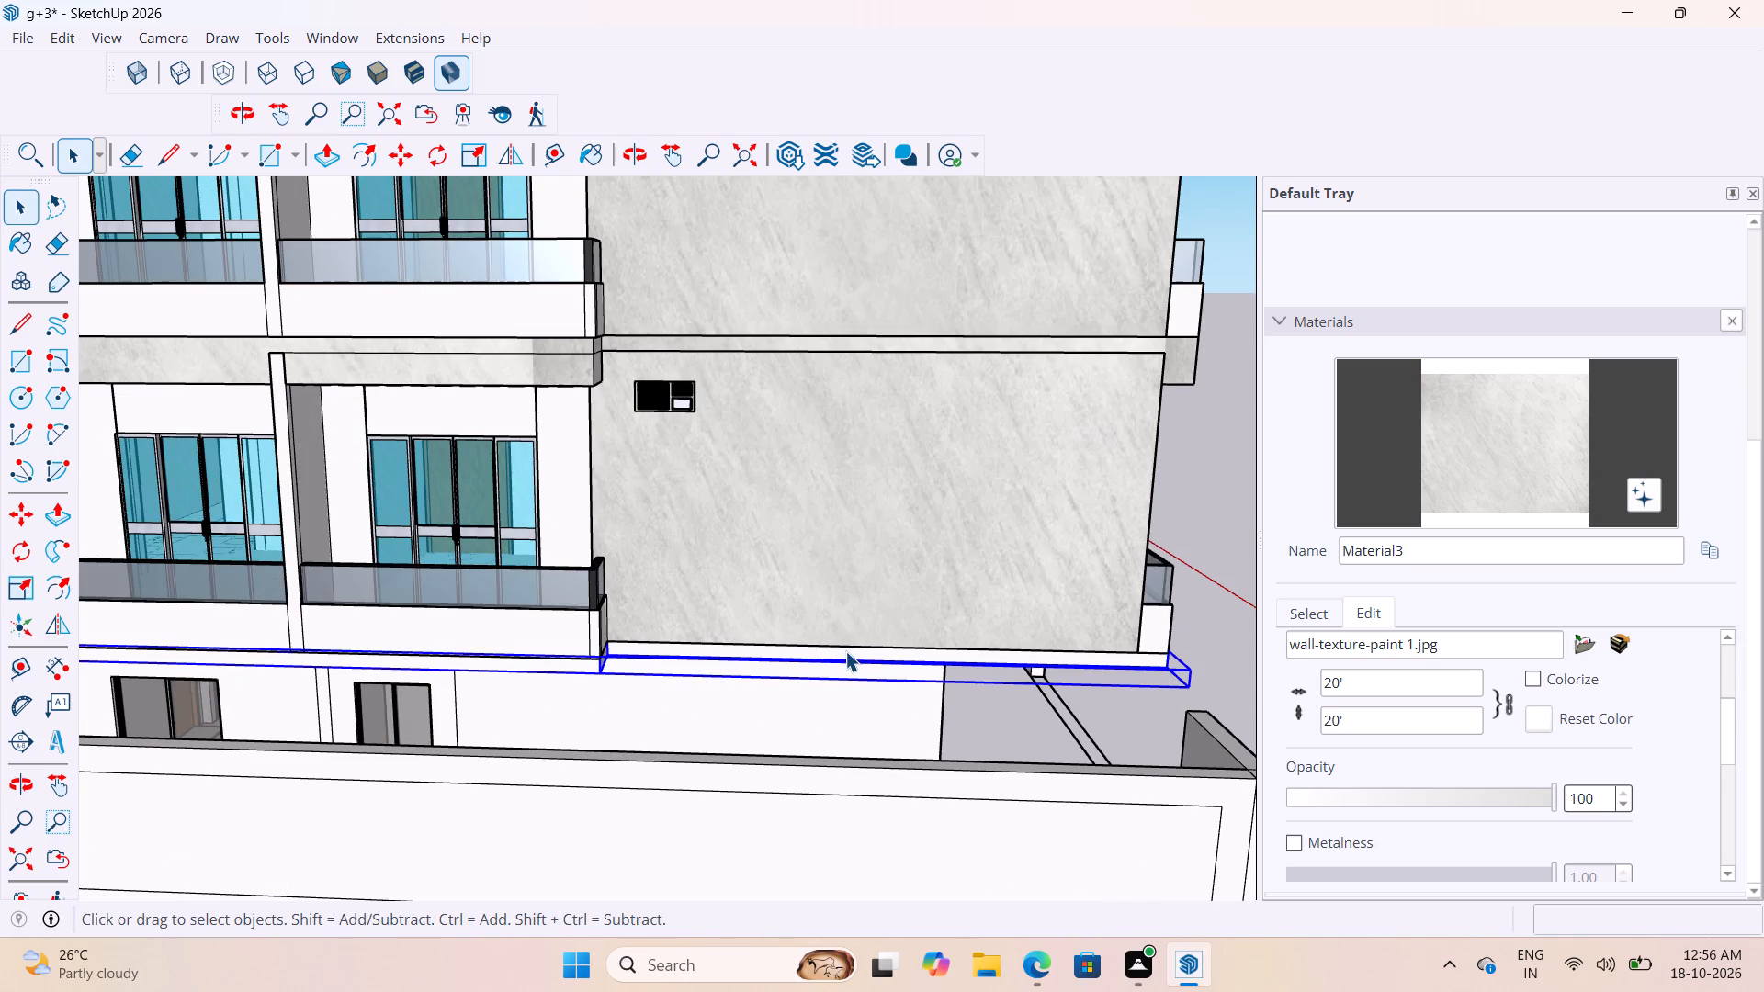
left_click(845, 651)
scroll(1061, 673, "up", 3)
middle_click_drag(1061, 669, 987, 605)
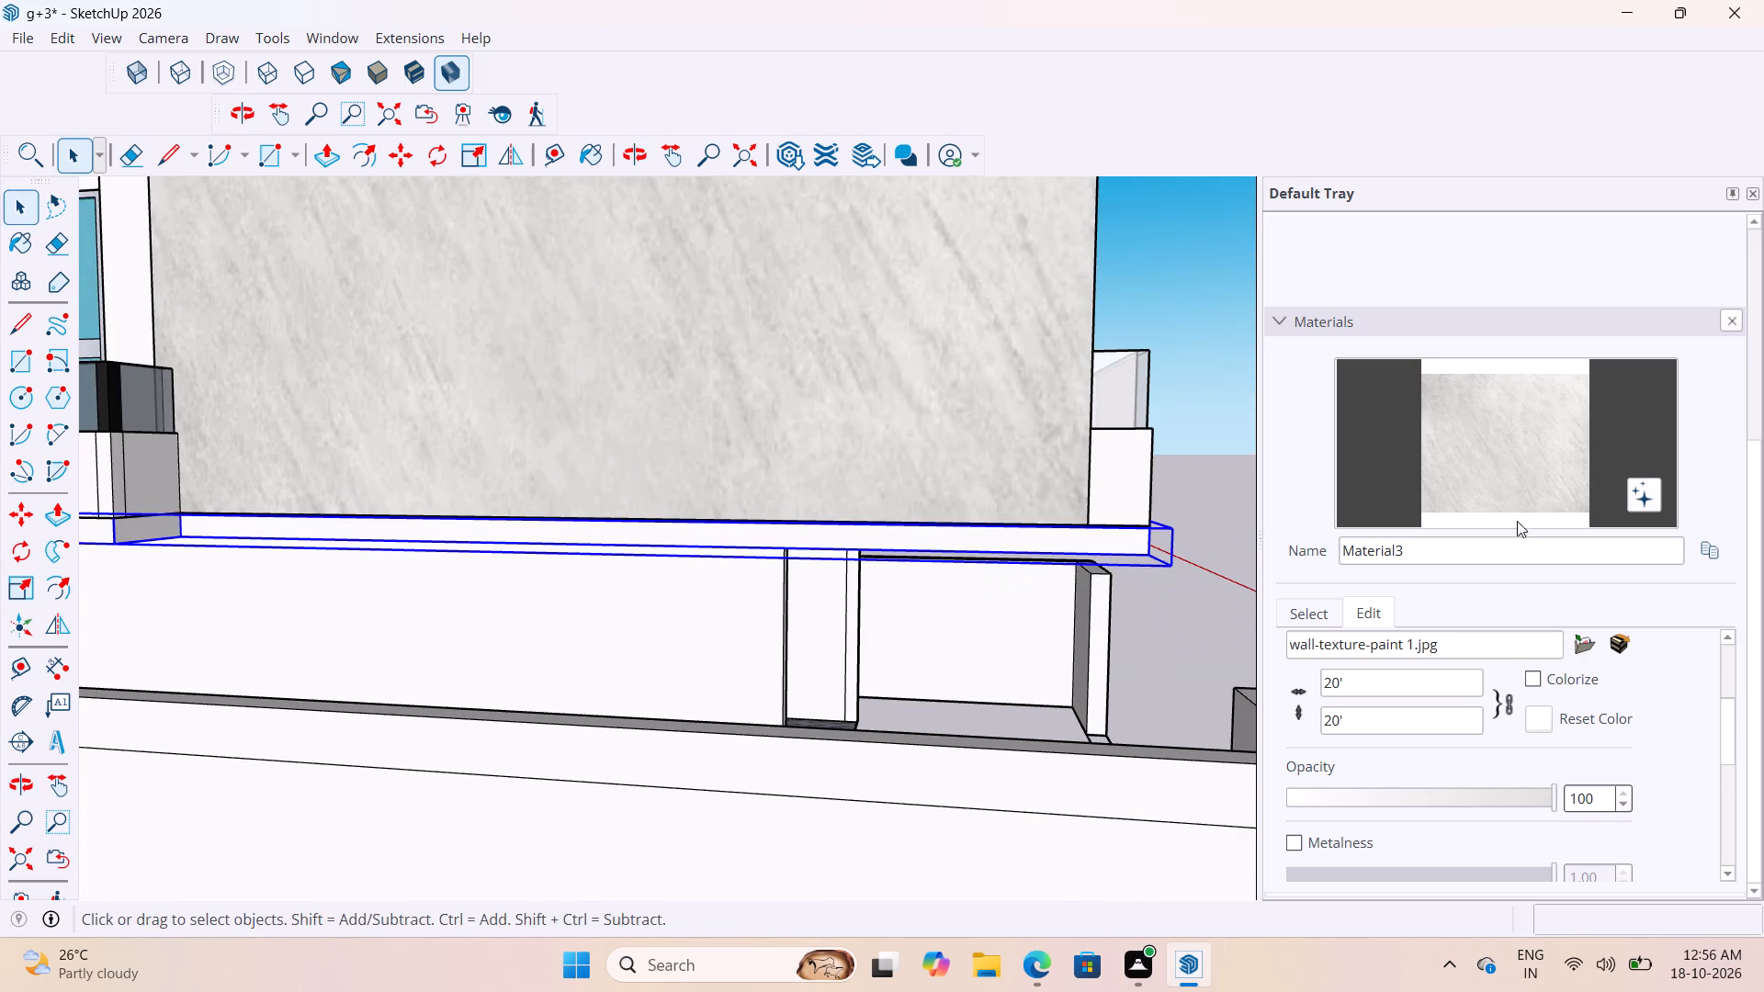
left_click(1510, 498)
scroll(899, 582, "up", 3)
left_click(911, 457)
scroll(892, 471, "down", 10)
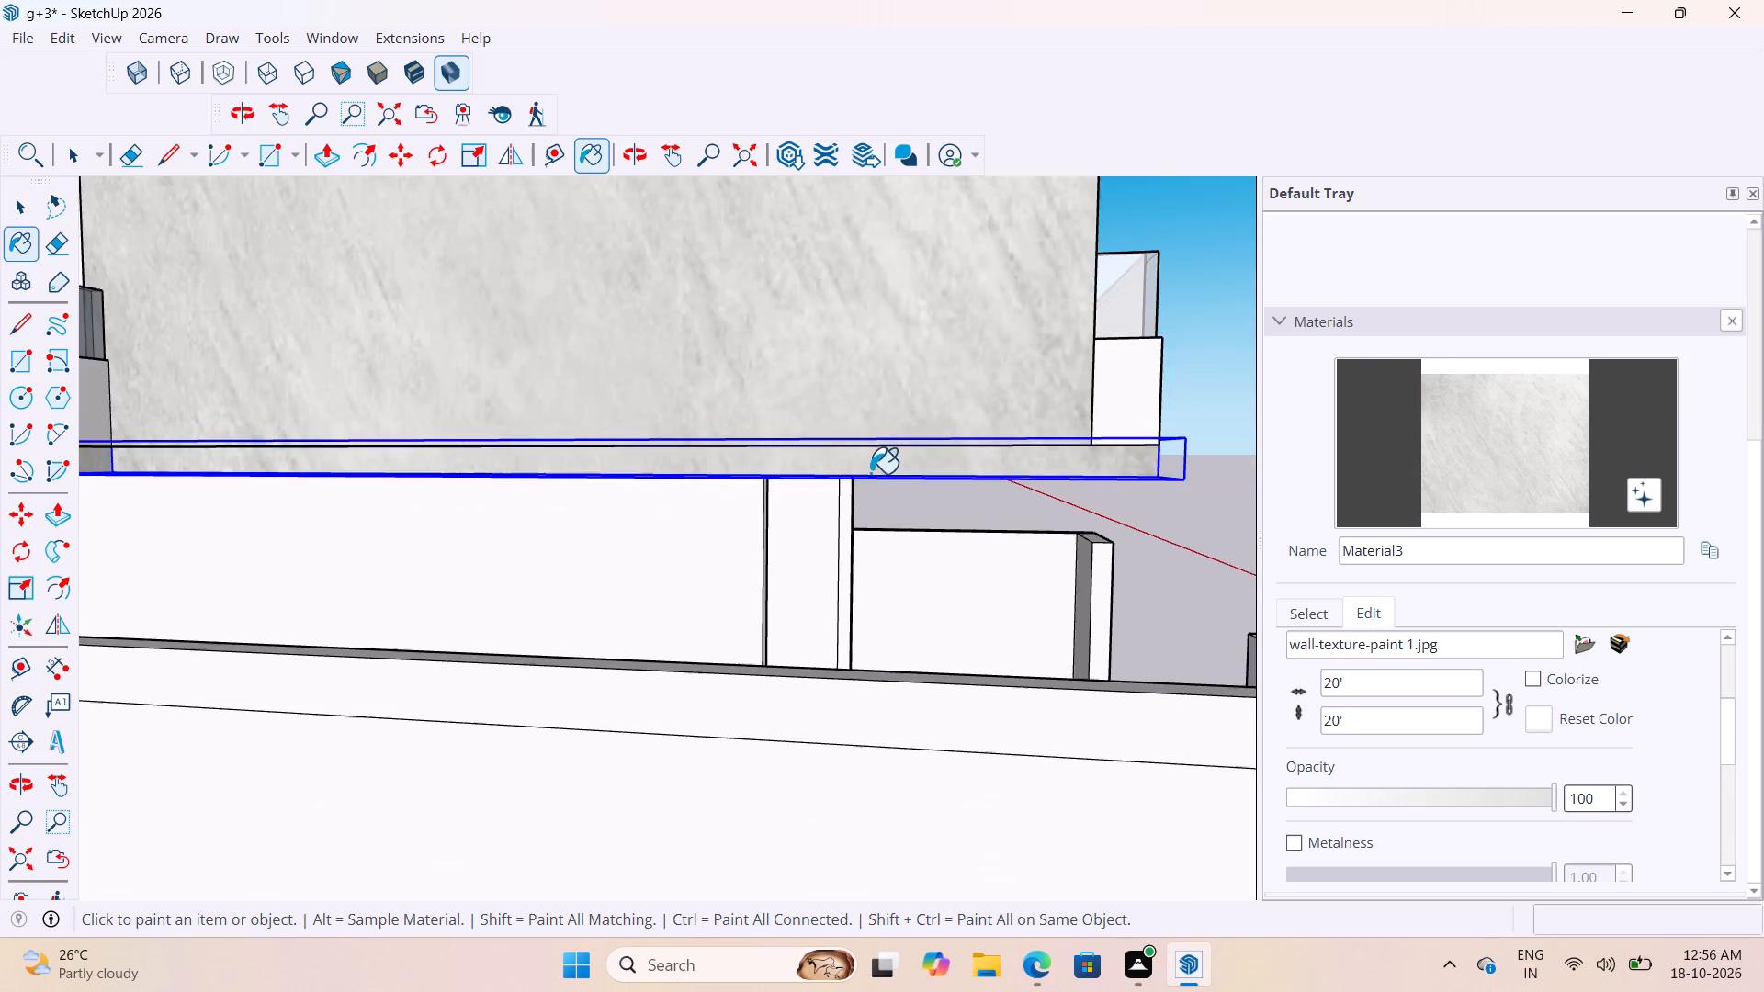
scroll(870, 473, "down", 14)
key("space")
left_click(1226, 364)
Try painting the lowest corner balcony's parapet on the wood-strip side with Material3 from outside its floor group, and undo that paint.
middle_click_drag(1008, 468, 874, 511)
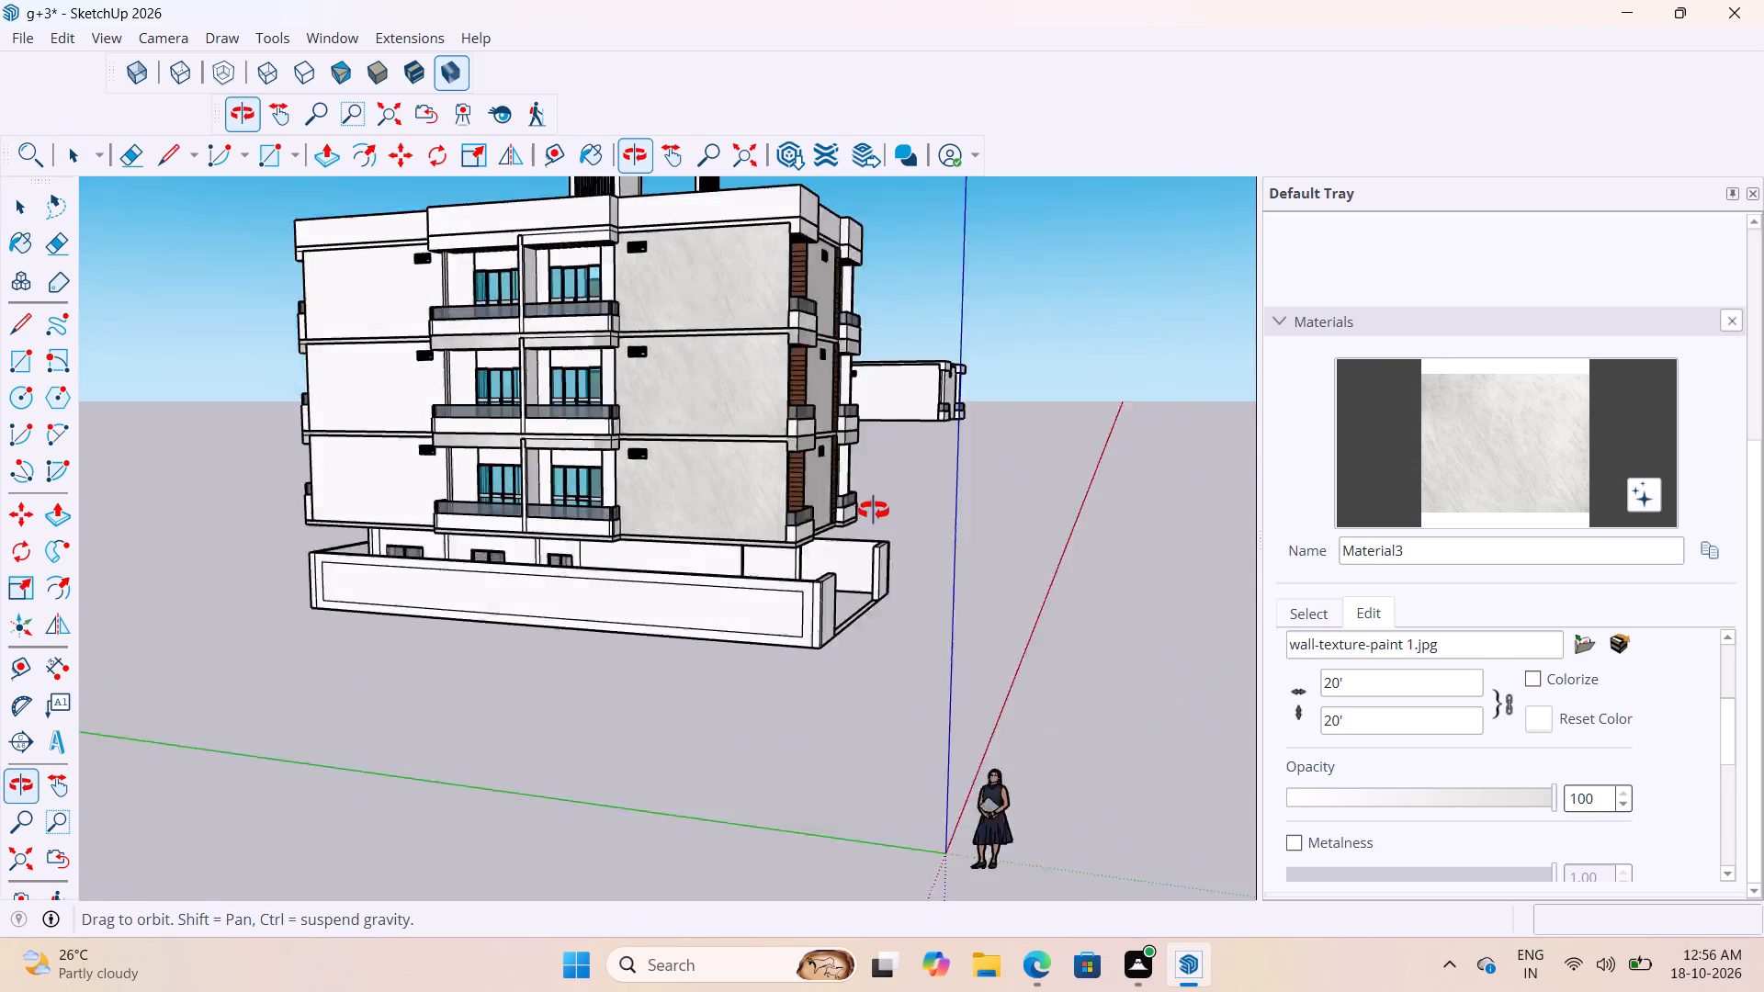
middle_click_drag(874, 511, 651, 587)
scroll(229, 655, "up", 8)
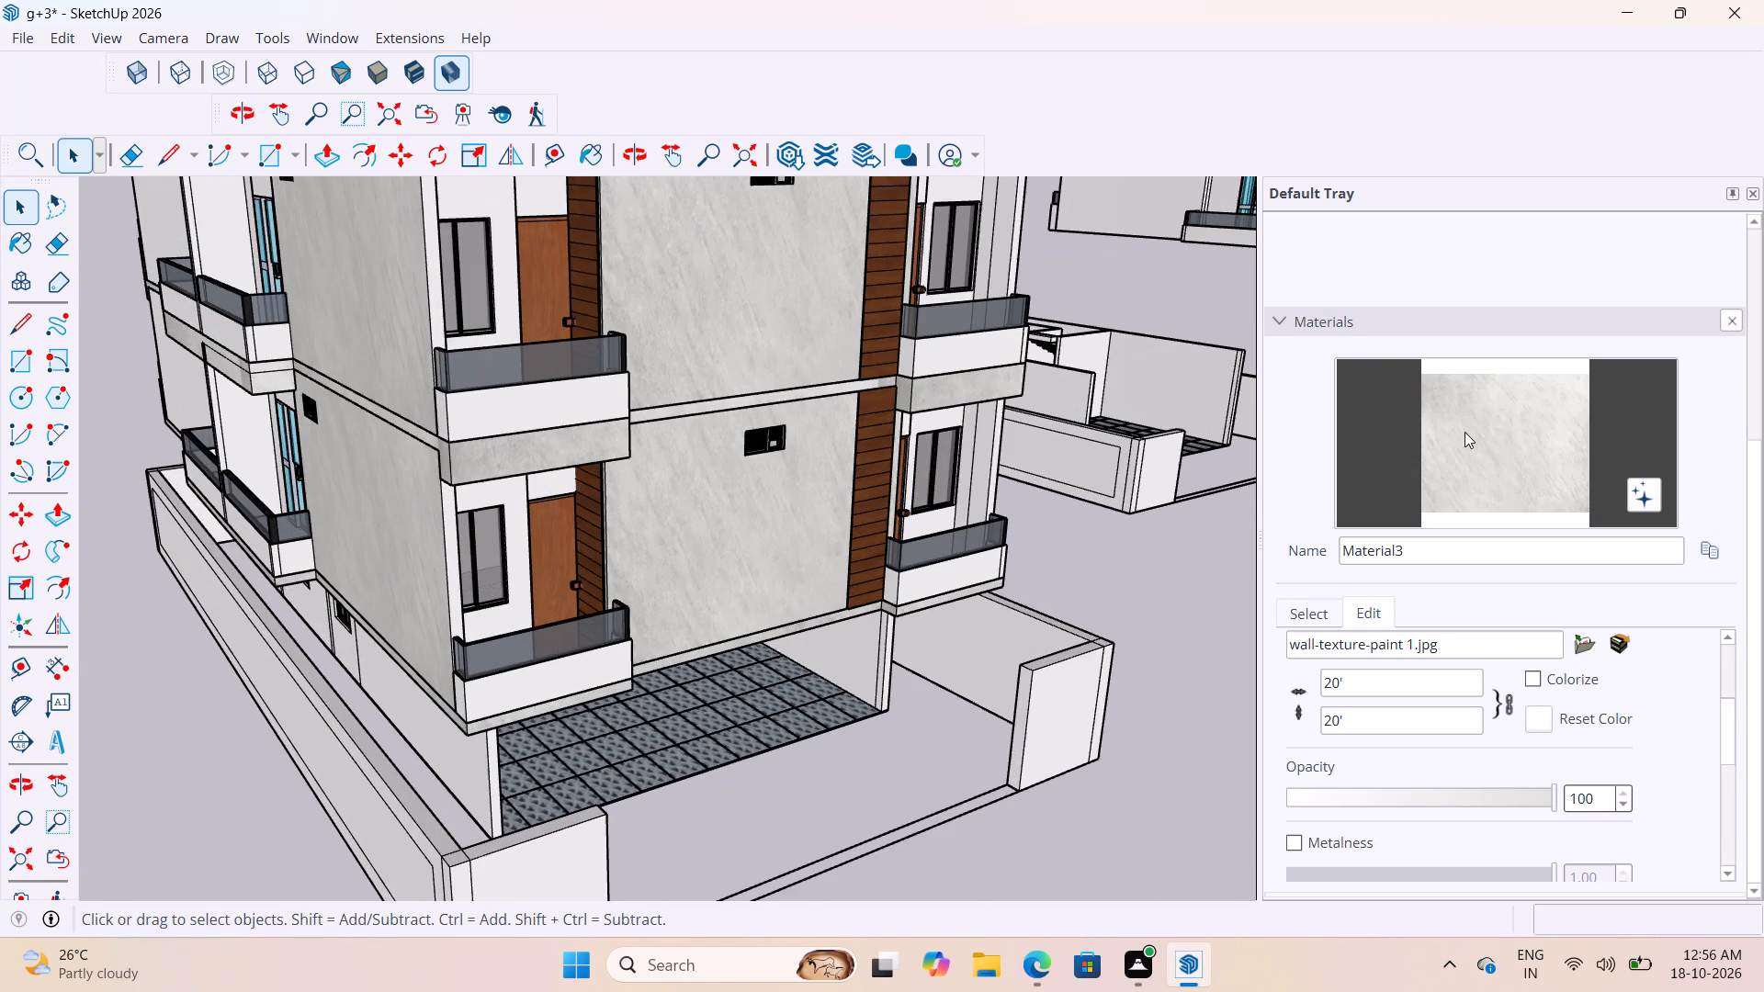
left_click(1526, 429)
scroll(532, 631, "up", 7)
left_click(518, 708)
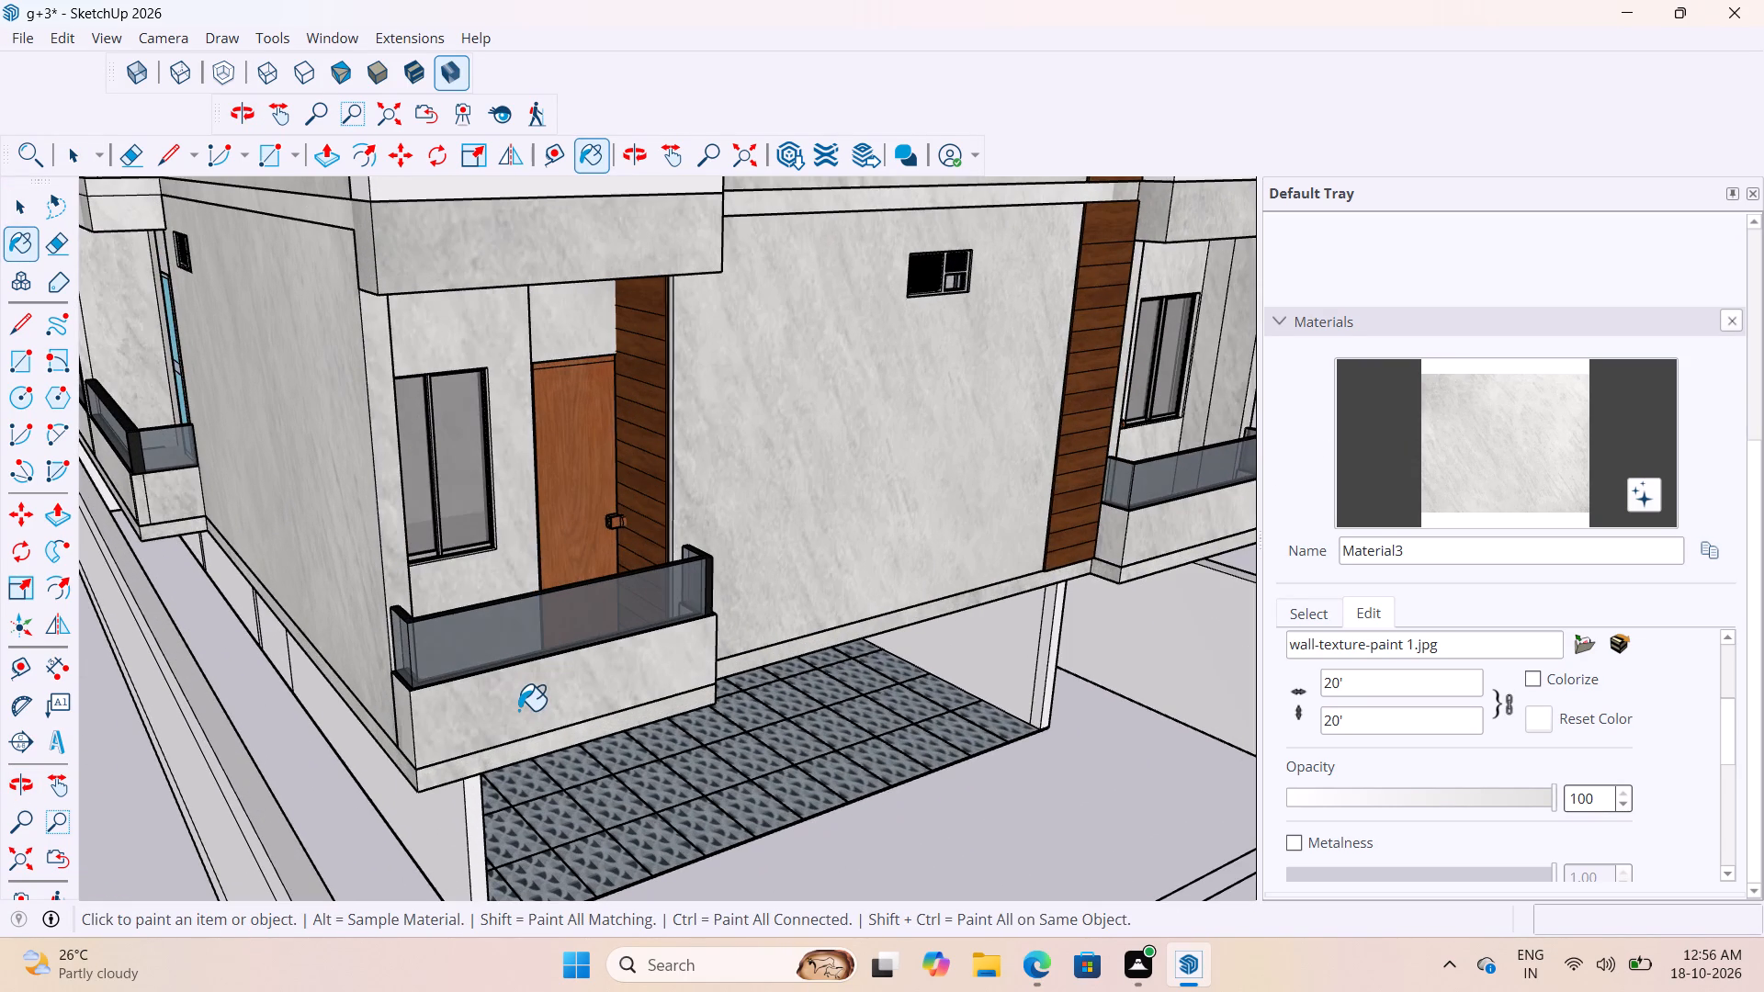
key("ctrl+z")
Paint only the lowest corner balcony's parapet on the wood-strip side with Material3 inside its floor group, and close the group.
key("space")
double_click(518, 710)
left_click(618, 697)
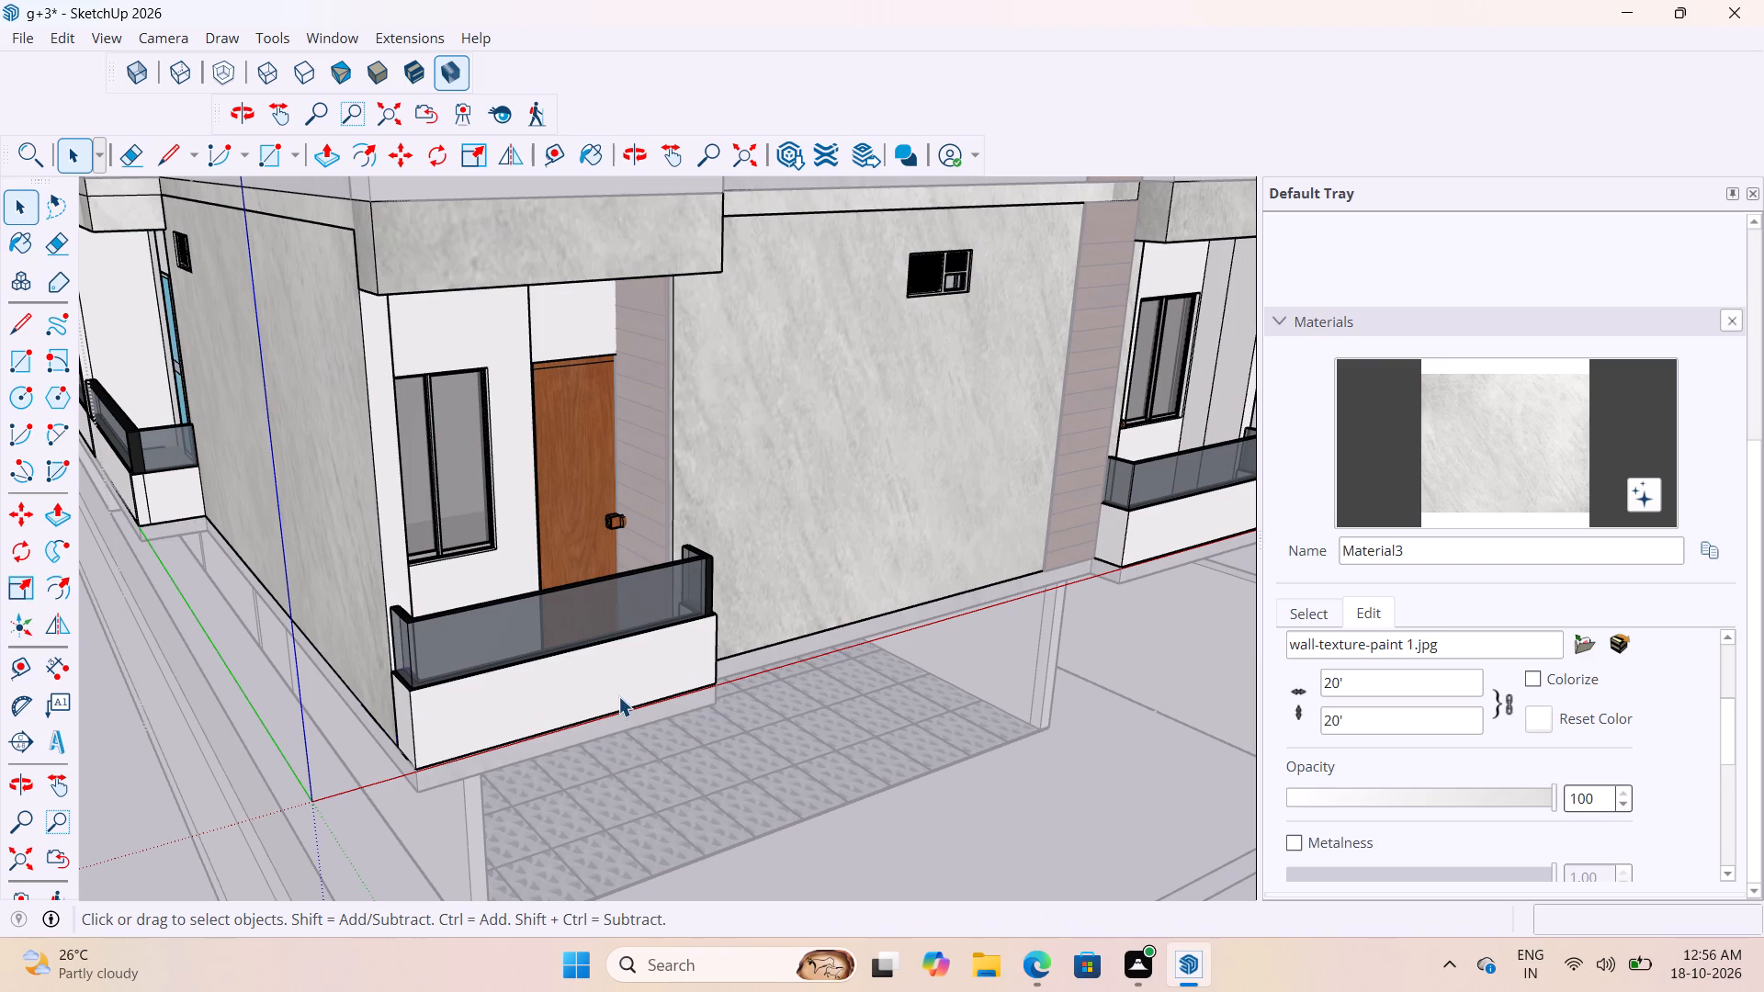
left_click(1566, 435)
scroll(687, 676, "up", 3)
left_click(616, 683)
scroll(694, 880, "down", 3)
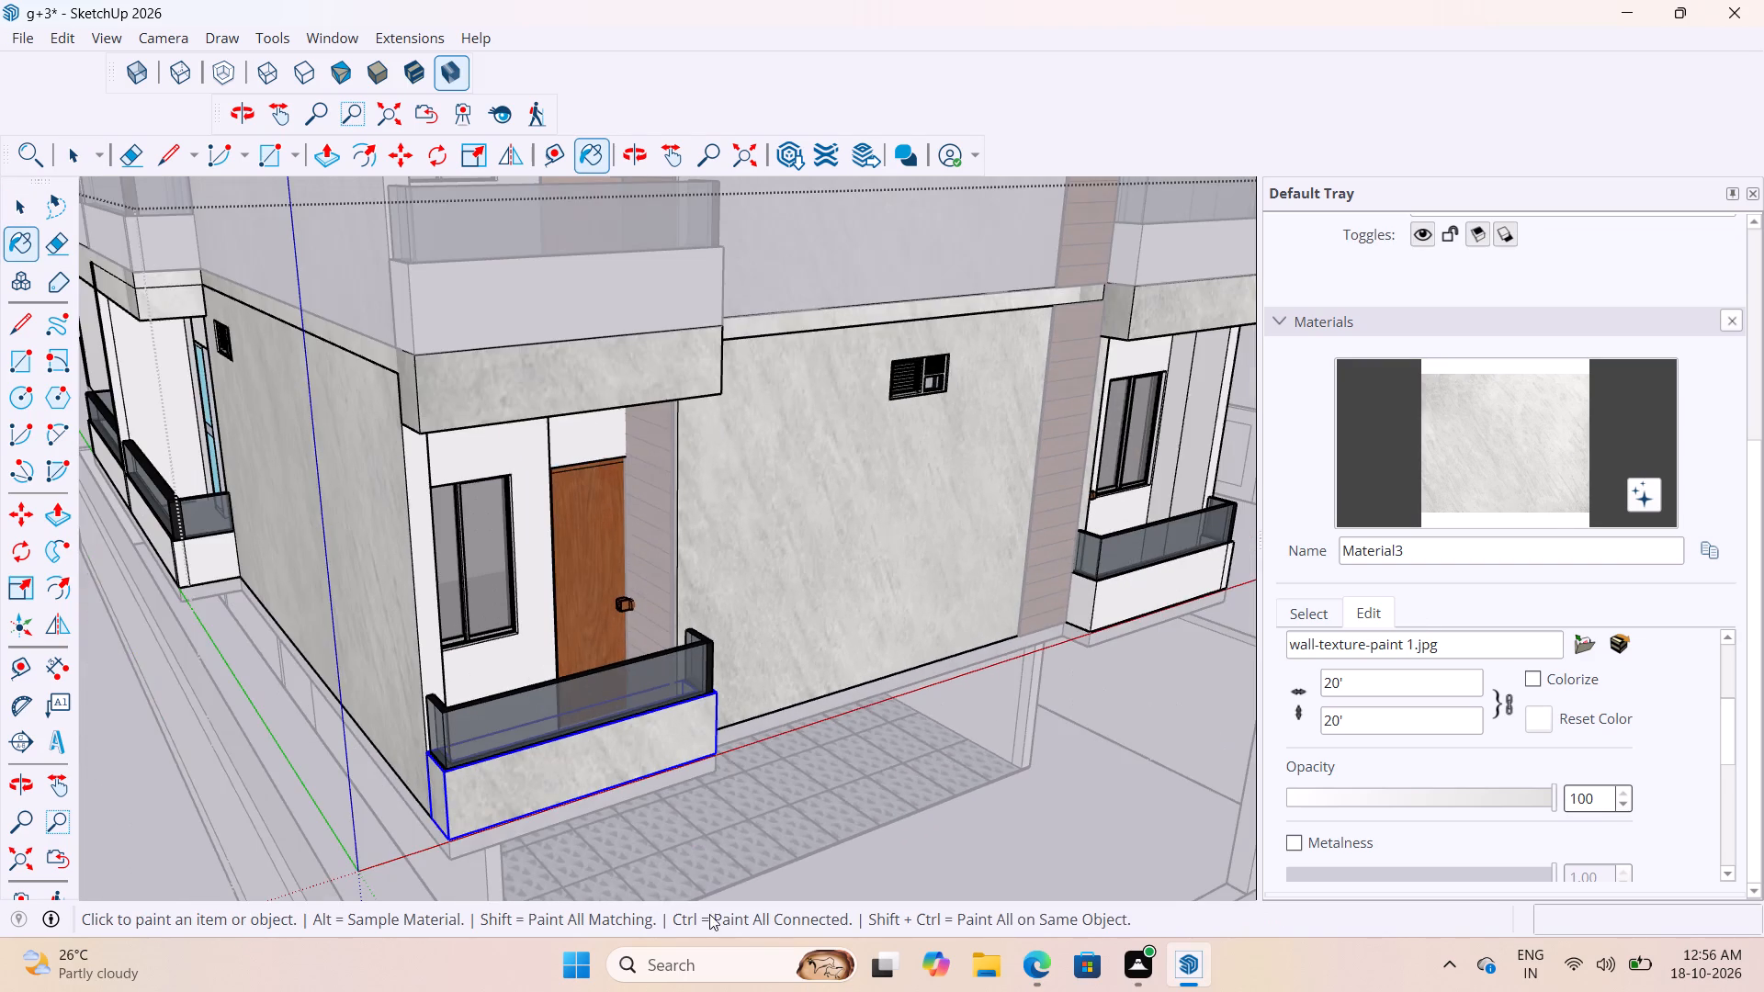
scroll(709, 914, "down", 6)
scroll(615, 641, "down", 8)
key("space")
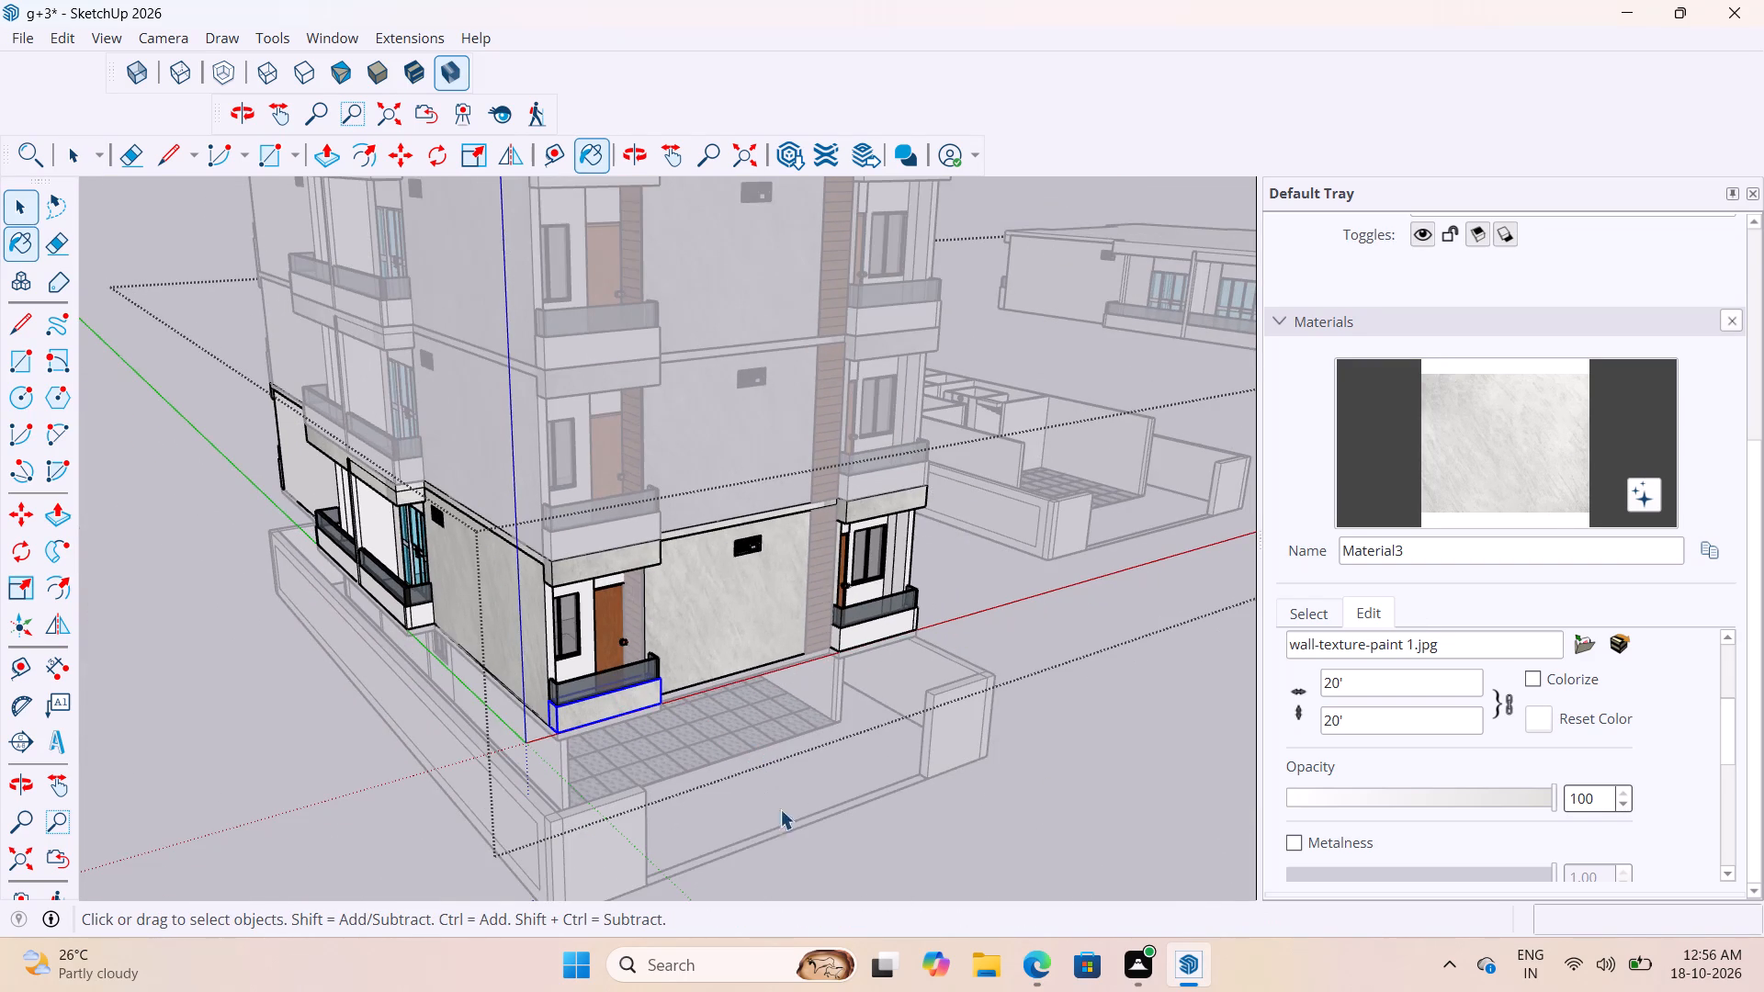
left_click(897, 864)
Paint the middle floor's corner balcony parapet directly above with Material3 inside its floor group, and close the group.
scroll(606, 521, "up", 13)
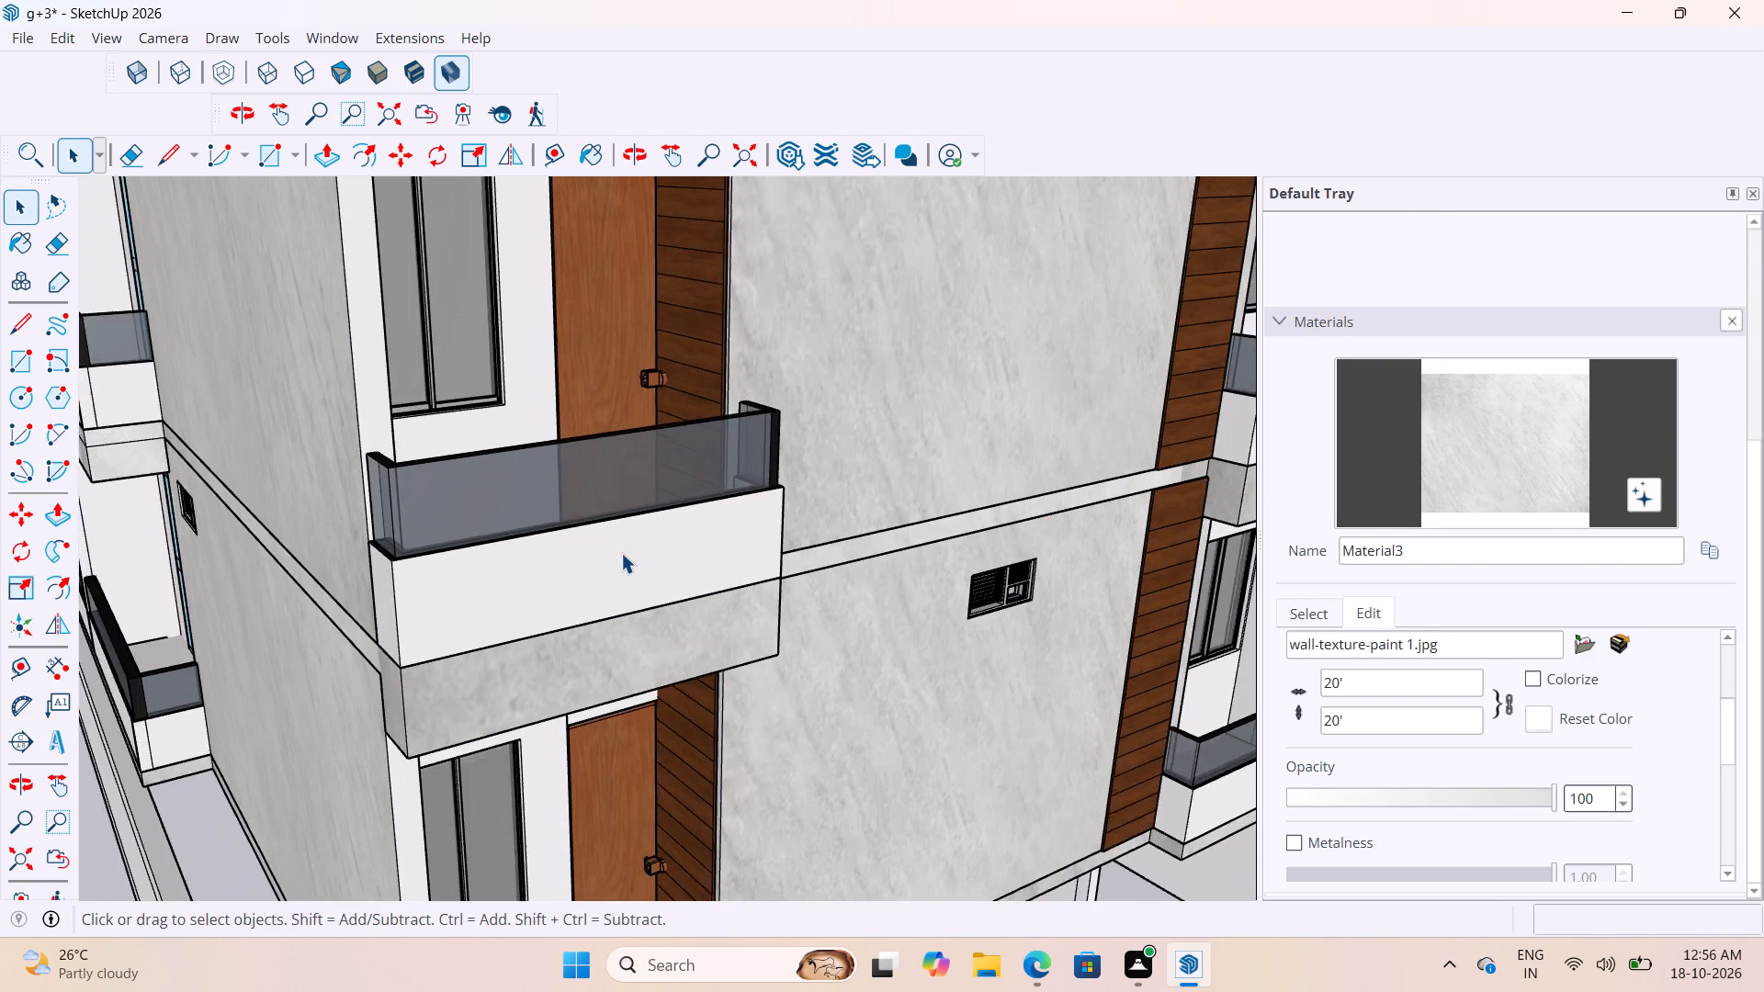
scroll(621, 553, "up", 1)
middle_click_drag(621, 552, 729, 362)
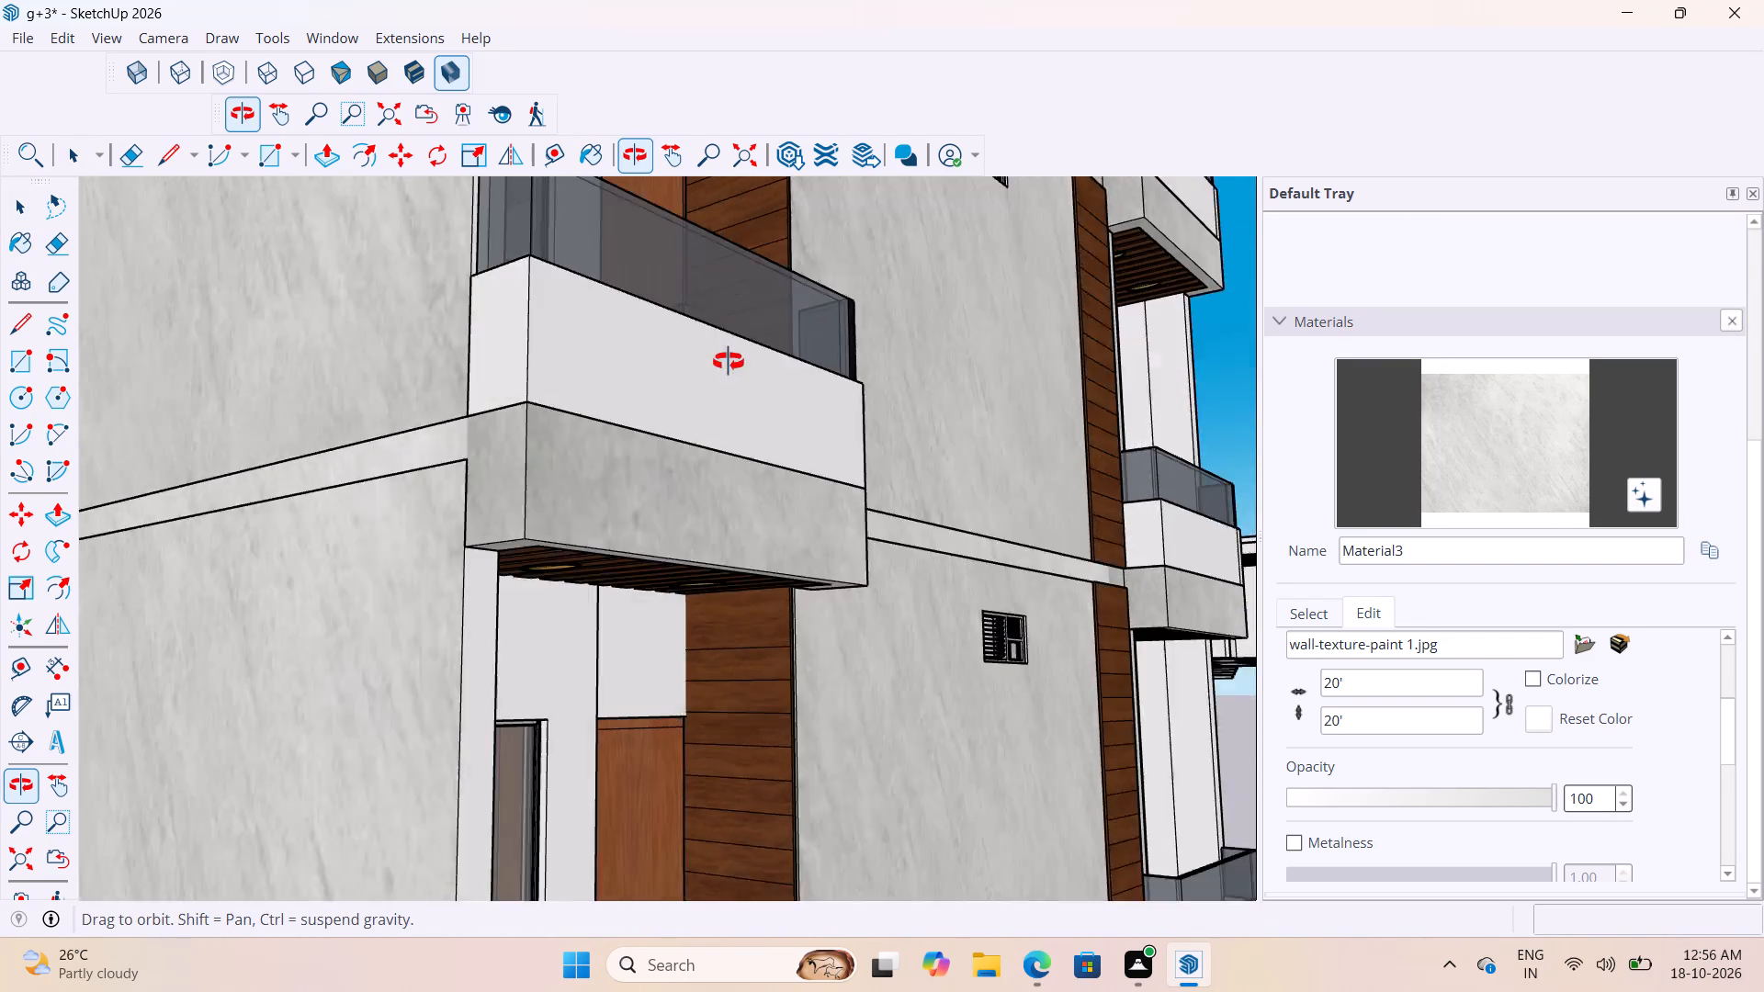
middle_click_drag(729, 362, 574, 500)
left_click(1464, 455)
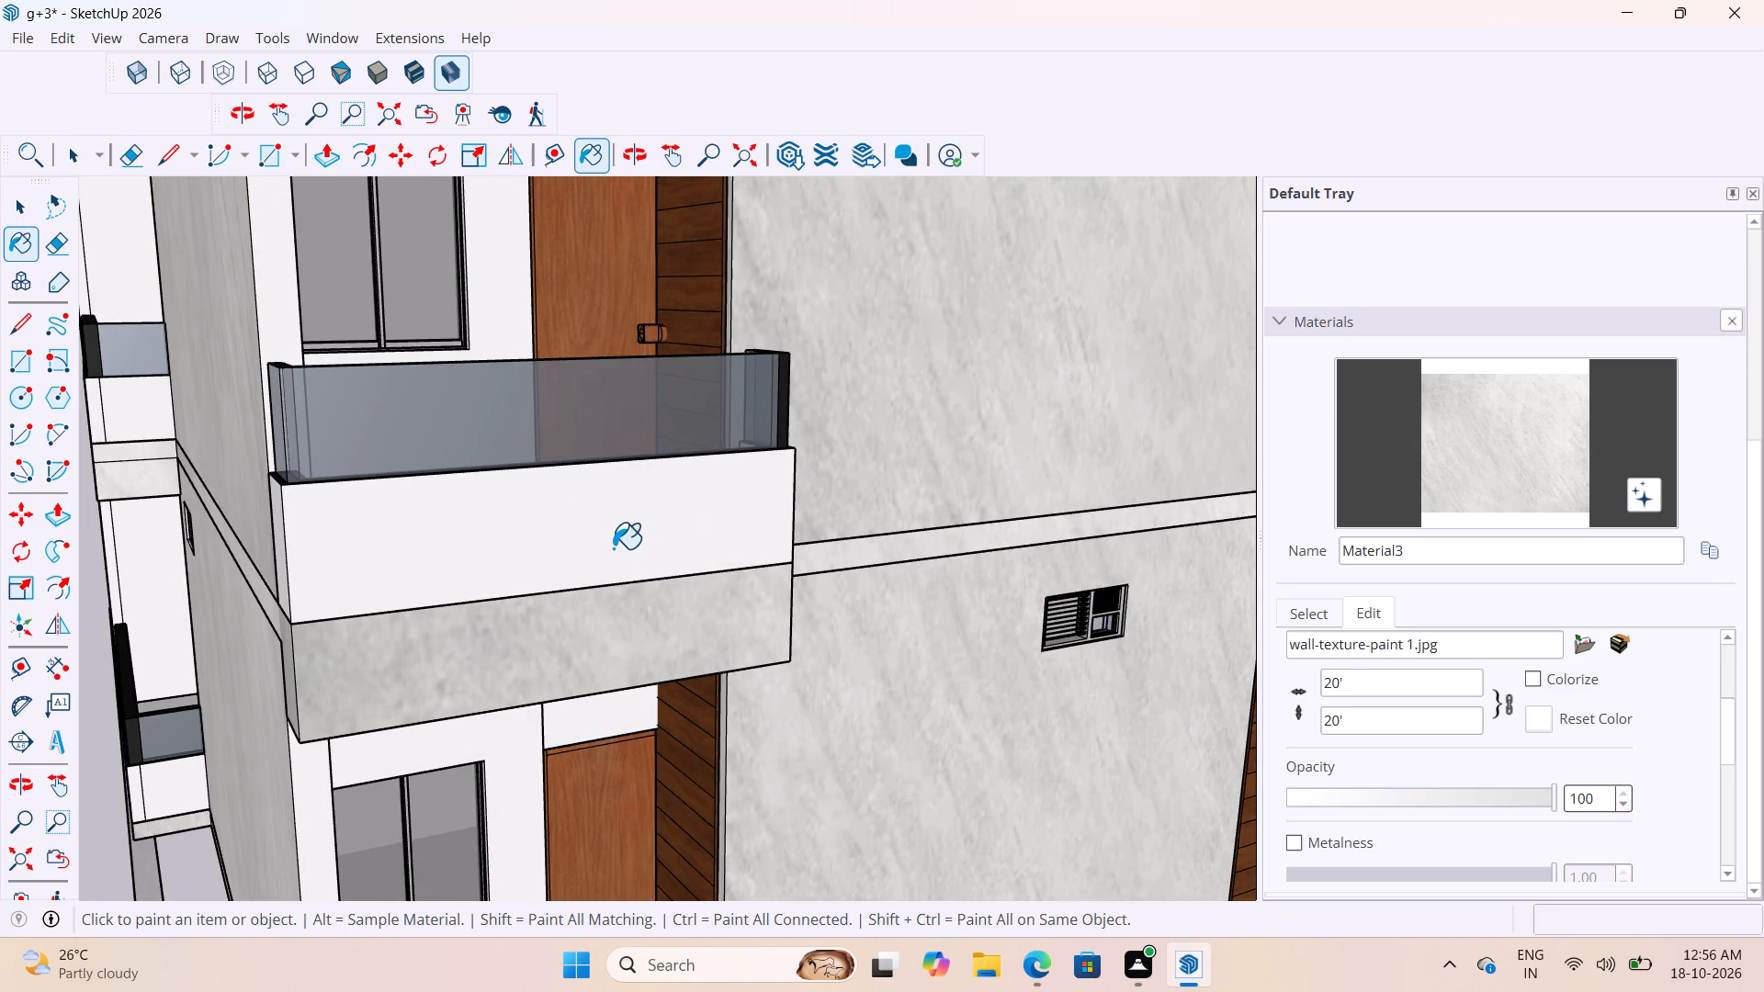
key("space")
left_click(613, 548)
double_click(613, 548)
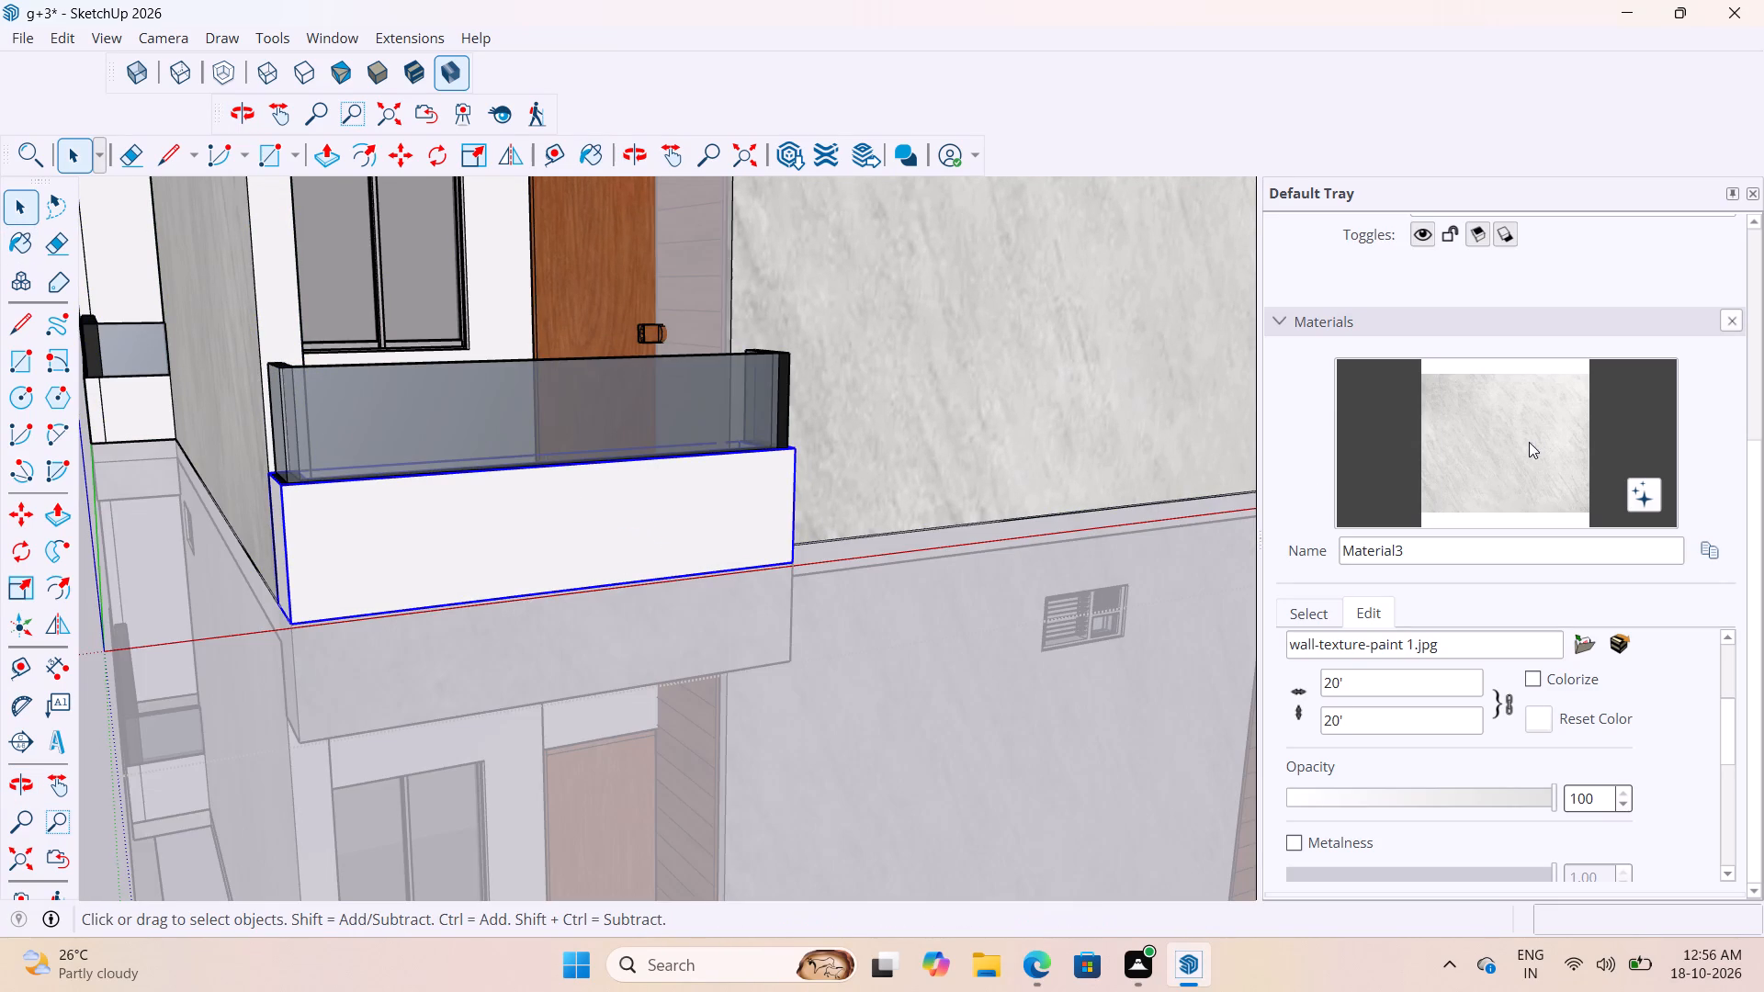
left_click(1532, 434)
left_click(457, 556)
scroll(465, 581, "down", 5)
middle_click_drag(481, 587, 695, 582)
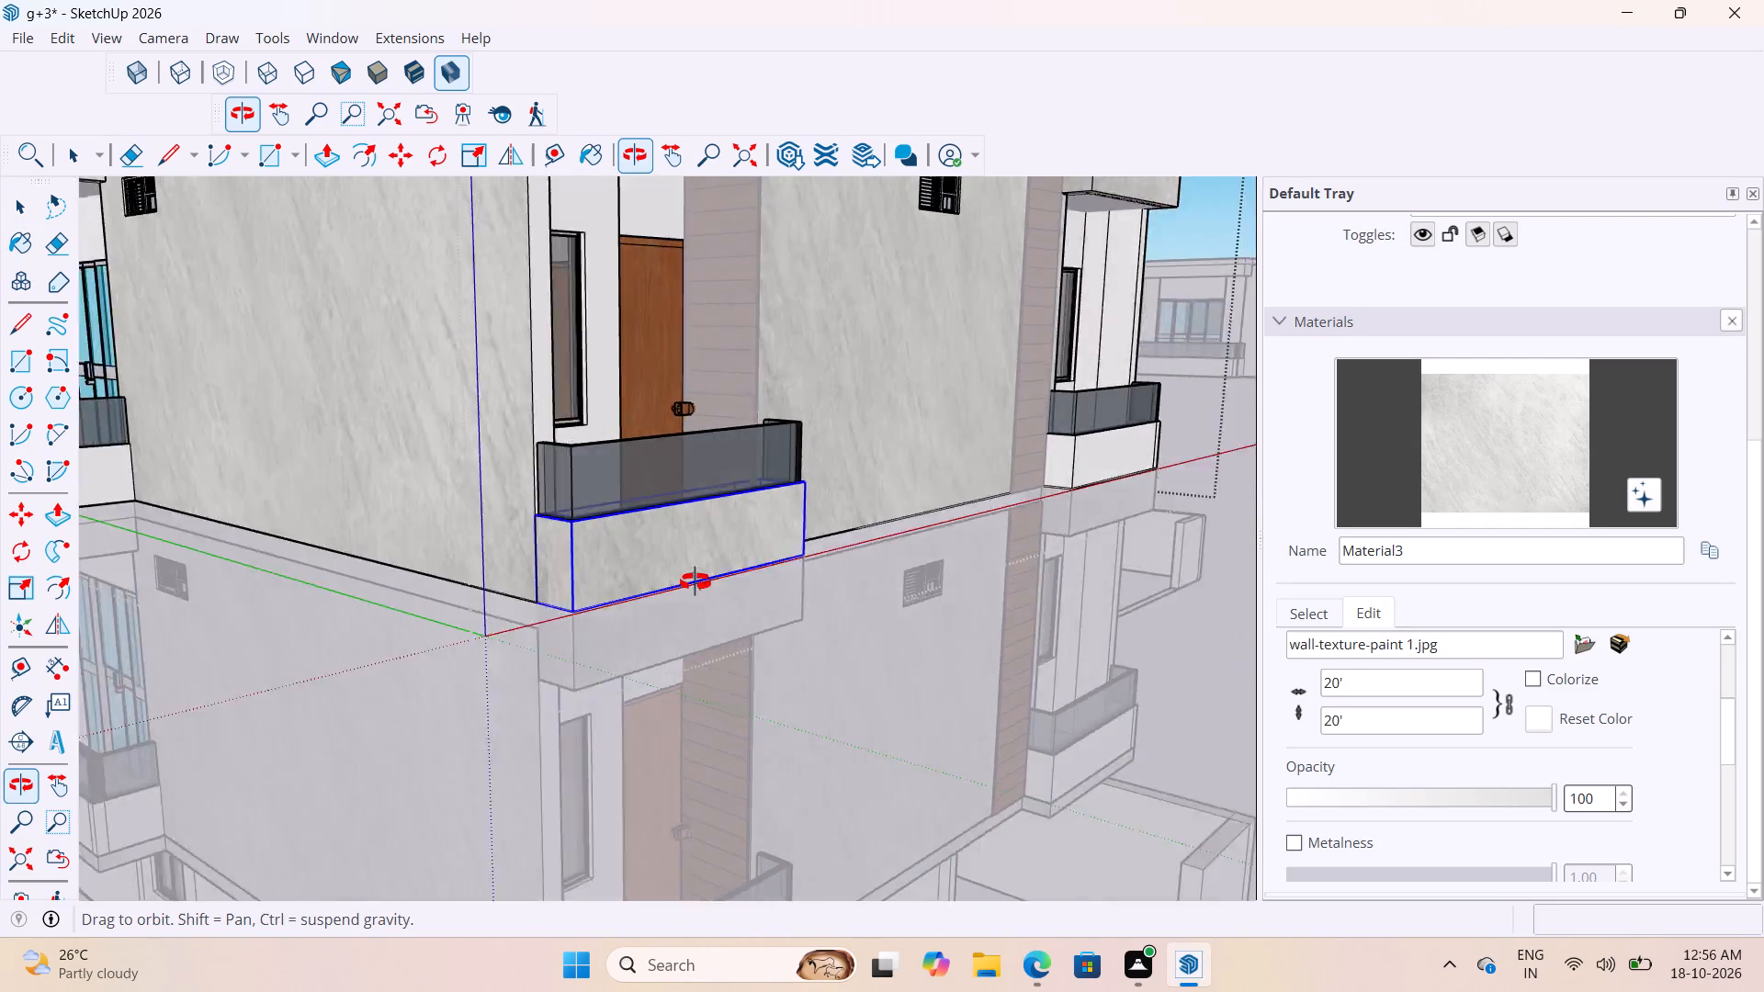
middle_click_drag(695, 582, 456, 727)
scroll(605, 693, "down", 14)
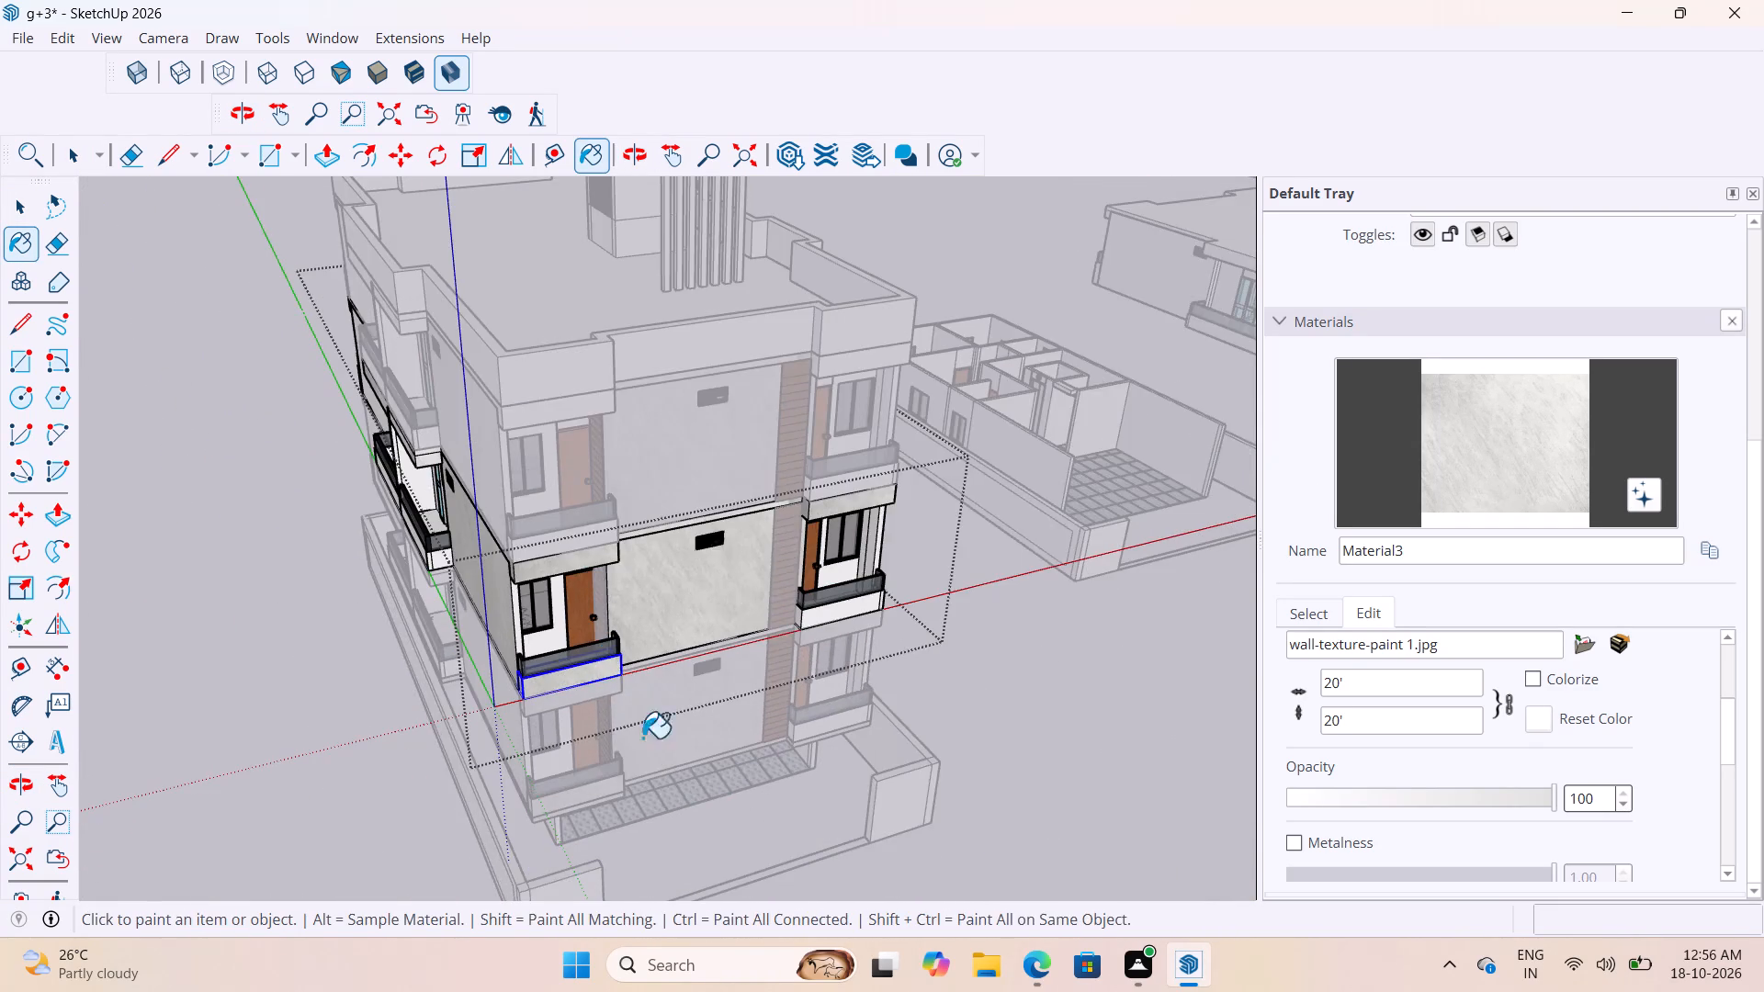
key("space")
left_click(985, 785)
Paint the top floor's corner balcony parapet, above the two already textured ones, with Material3 inside its floor group, and close the group.
scroll(818, 445, "up", 11)
middle_click_drag(401, 429, 576, 396)
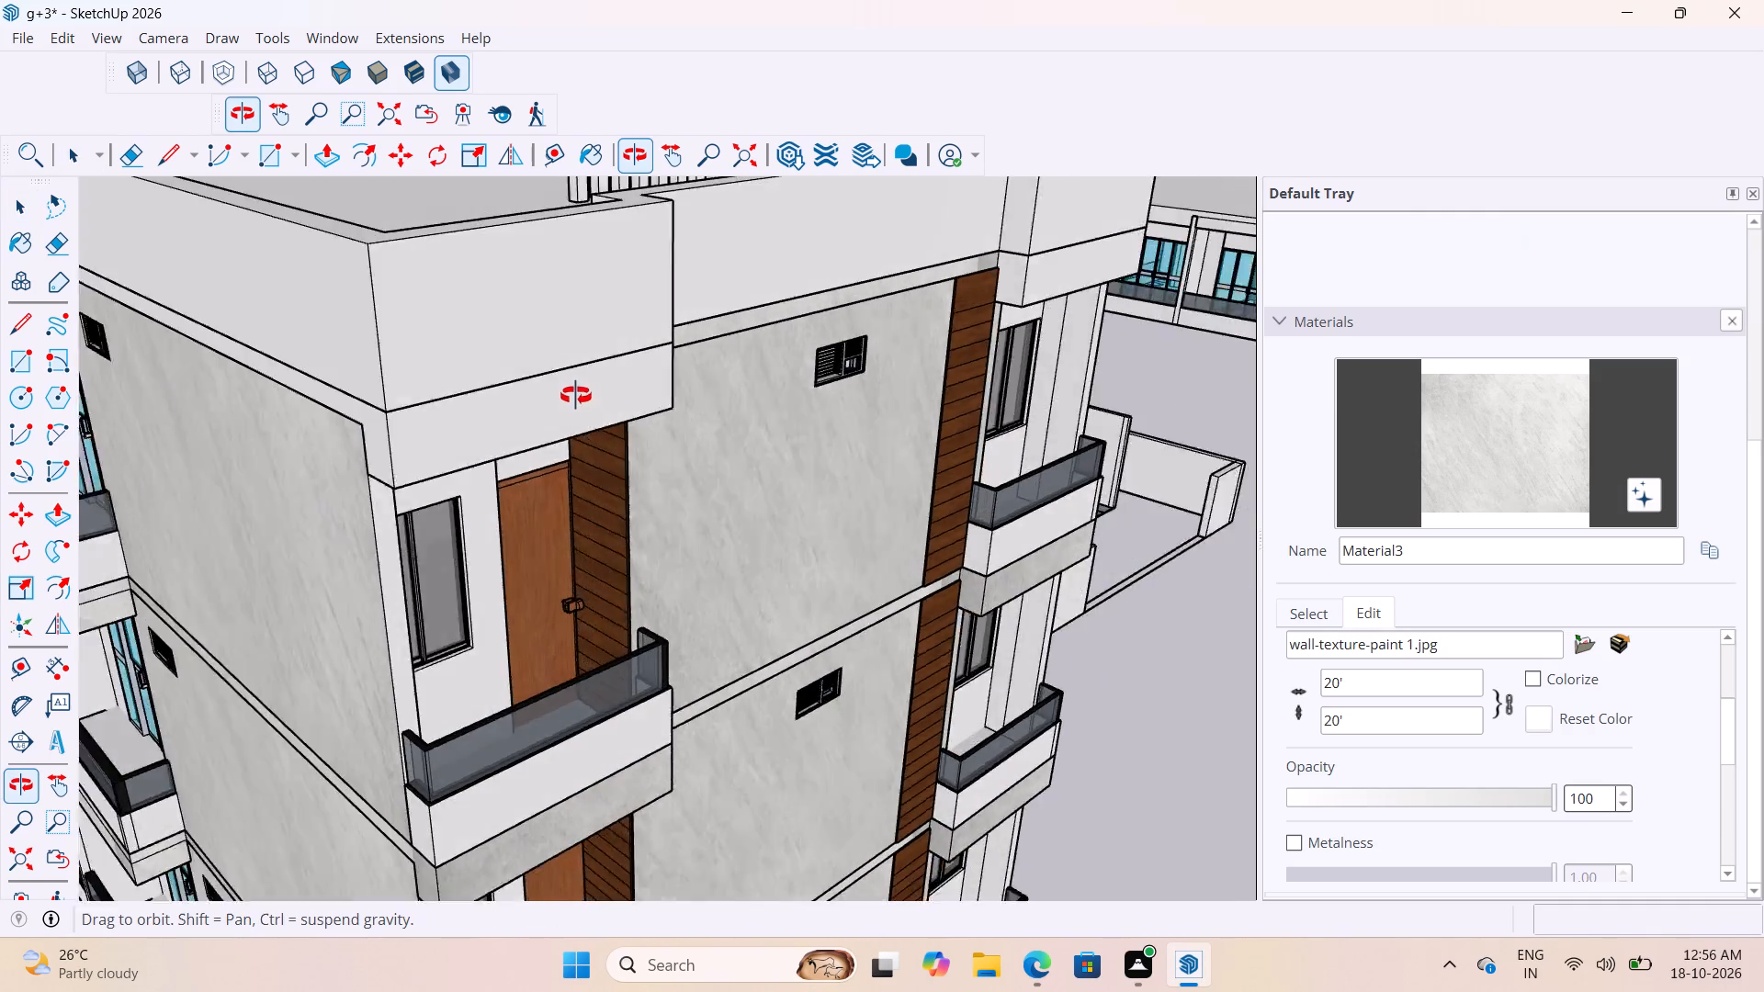
middle_click_drag(576, 396, 328, 496)
scroll(841, 511, "down", 9)
middle_click_drag(631, 613, 597, 486)
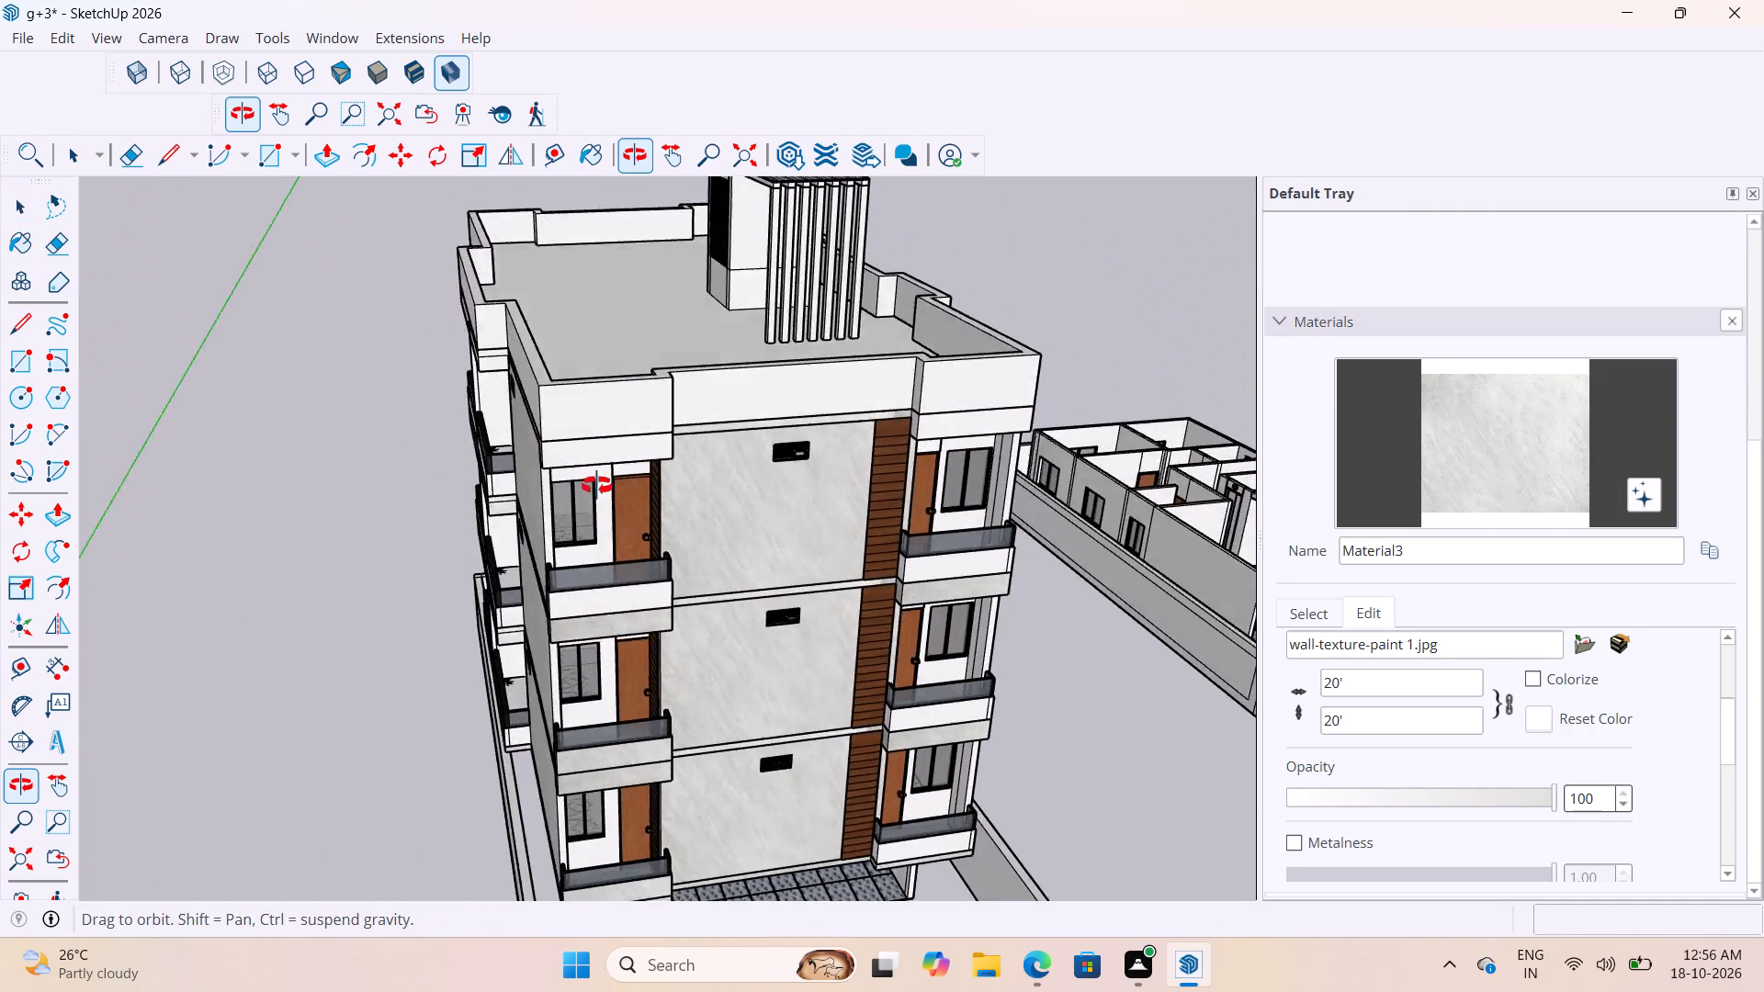
middle_click_drag(597, 486, 522, 458)
scroll(560, 566, "up", 6)
double_click(576, 563)
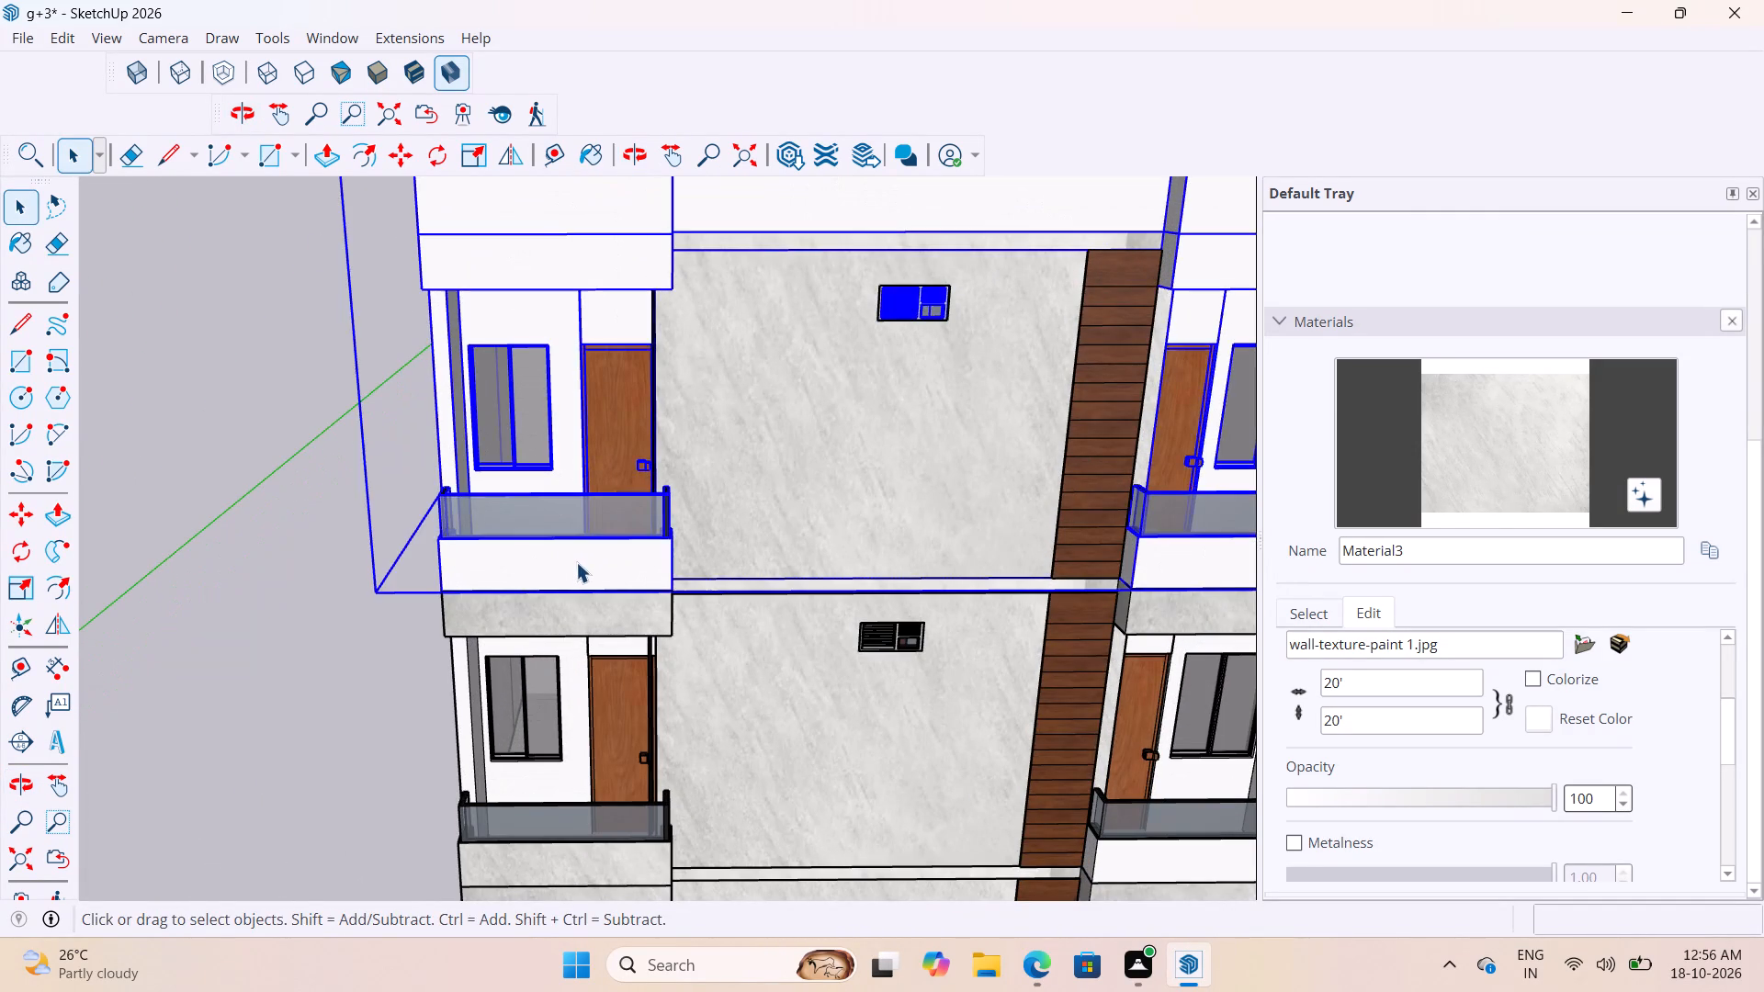
left_click(1476, 463)
scroll(323, 561, "up", 3)
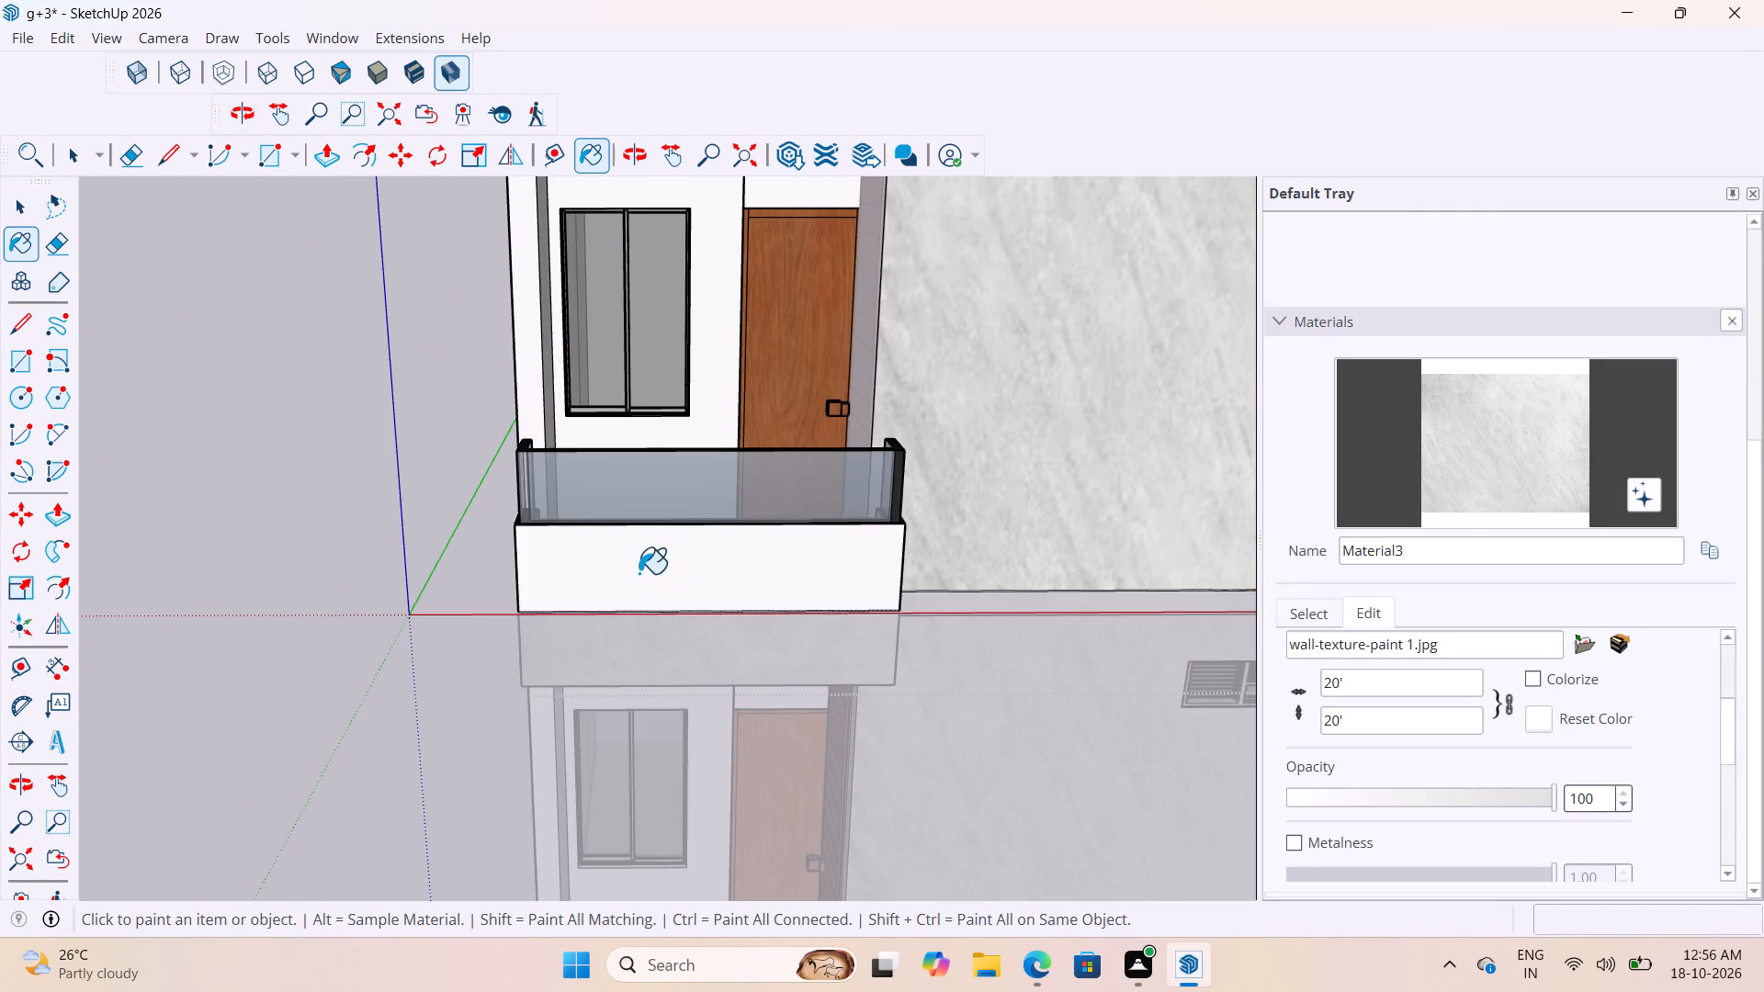
left_click(639, 573)
scroll(376, 650, "down", 11)
key("space")
left_click(1046, 591)
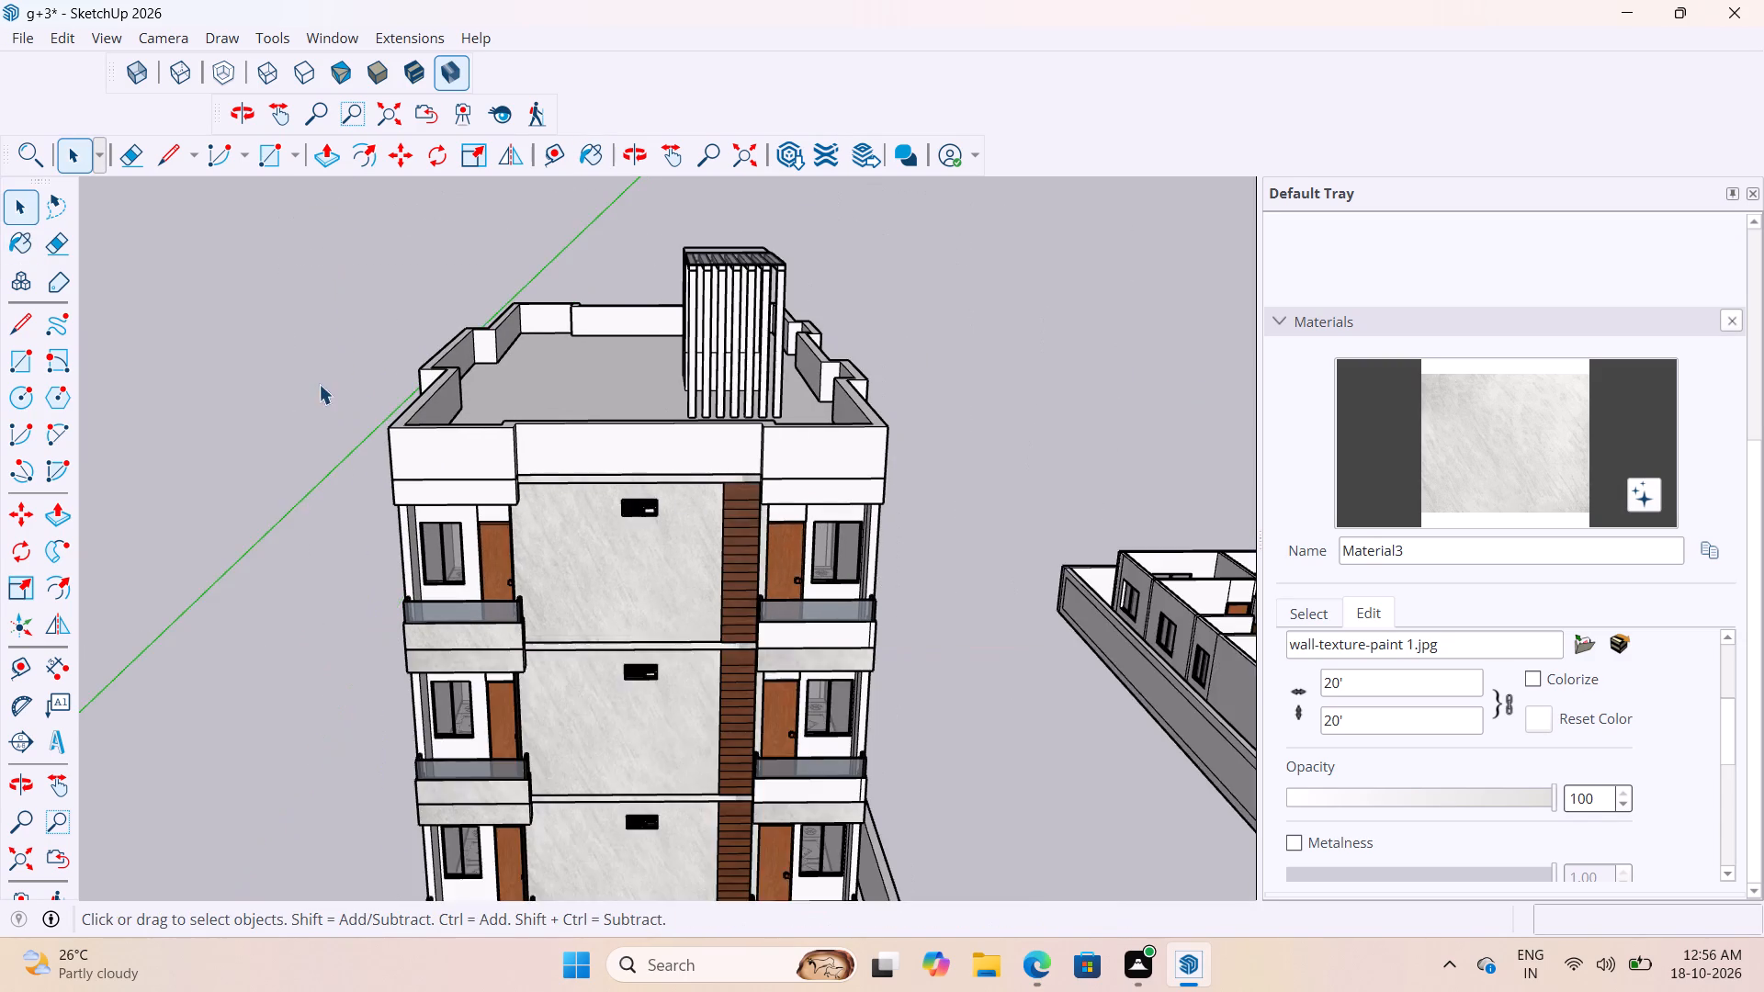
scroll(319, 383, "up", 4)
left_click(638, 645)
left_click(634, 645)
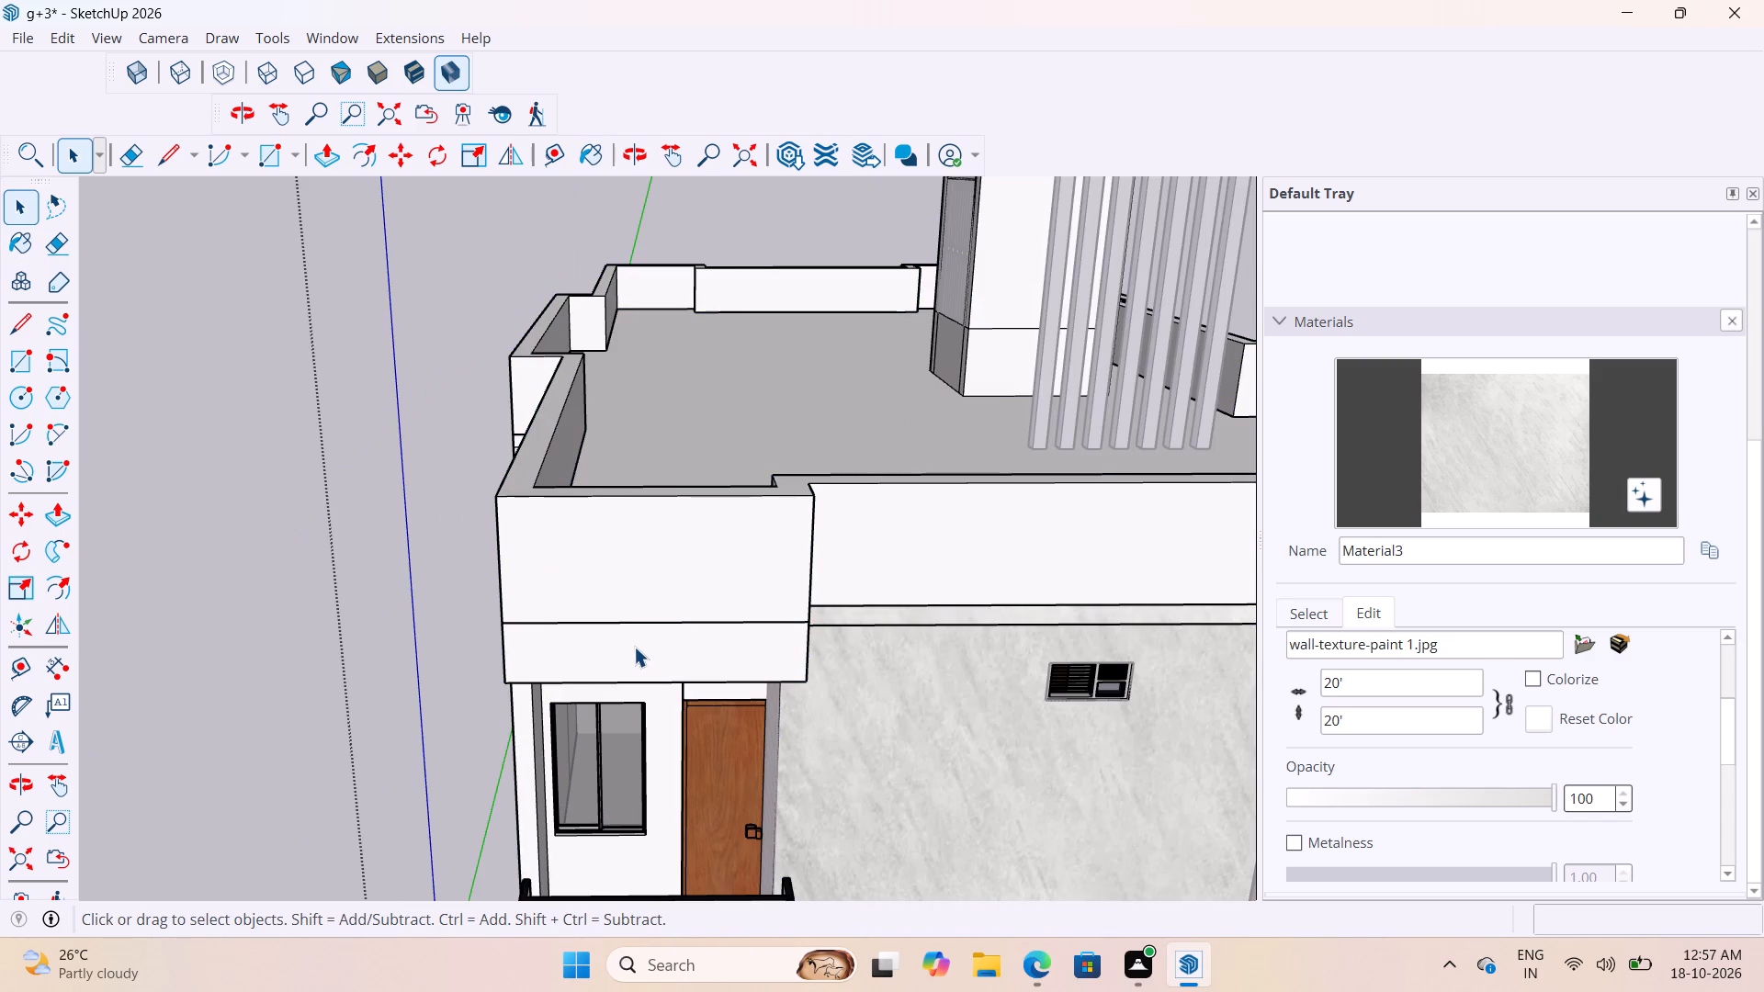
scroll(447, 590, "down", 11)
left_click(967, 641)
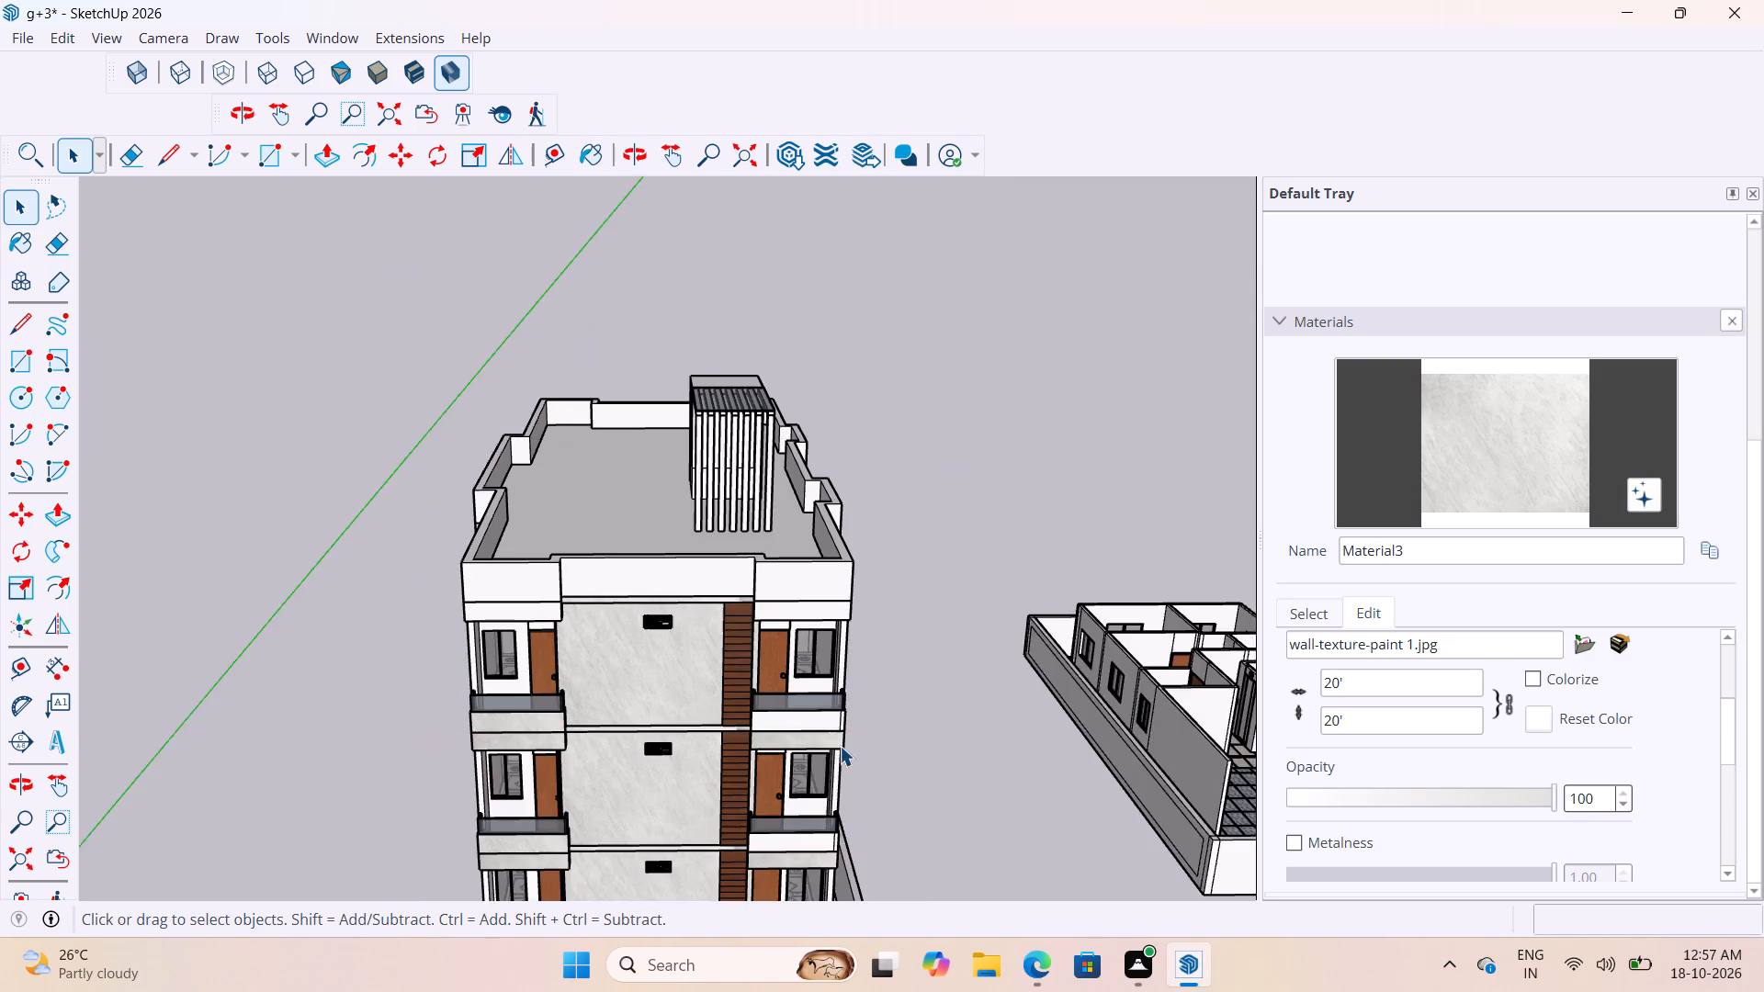
Paint the top floor's balcony parapet directly beside the wood strip with Material3 inside its floor group, and close the group.
scroll(840, 744, "up", 10)
left_click(800, 706)
left_click(800, 706)
left_click(800, 706)
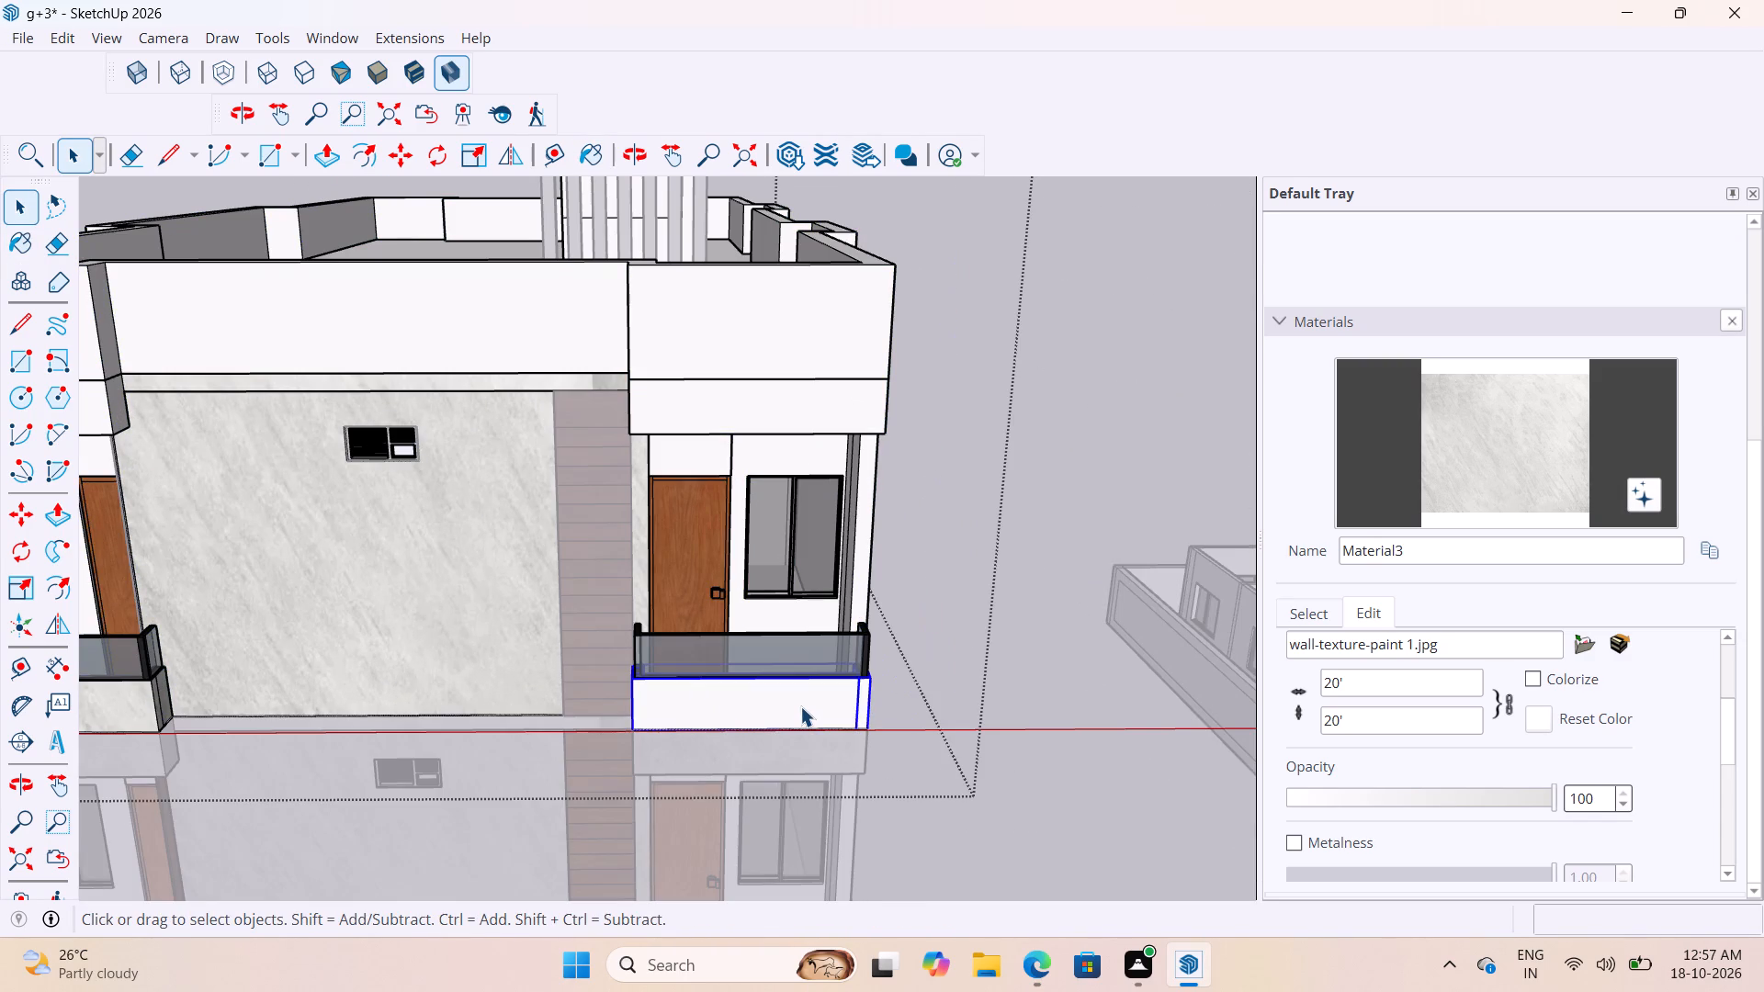
left_click(1485, 438)
left_click(780, 715)
scroll(855, 648, "down", 13)
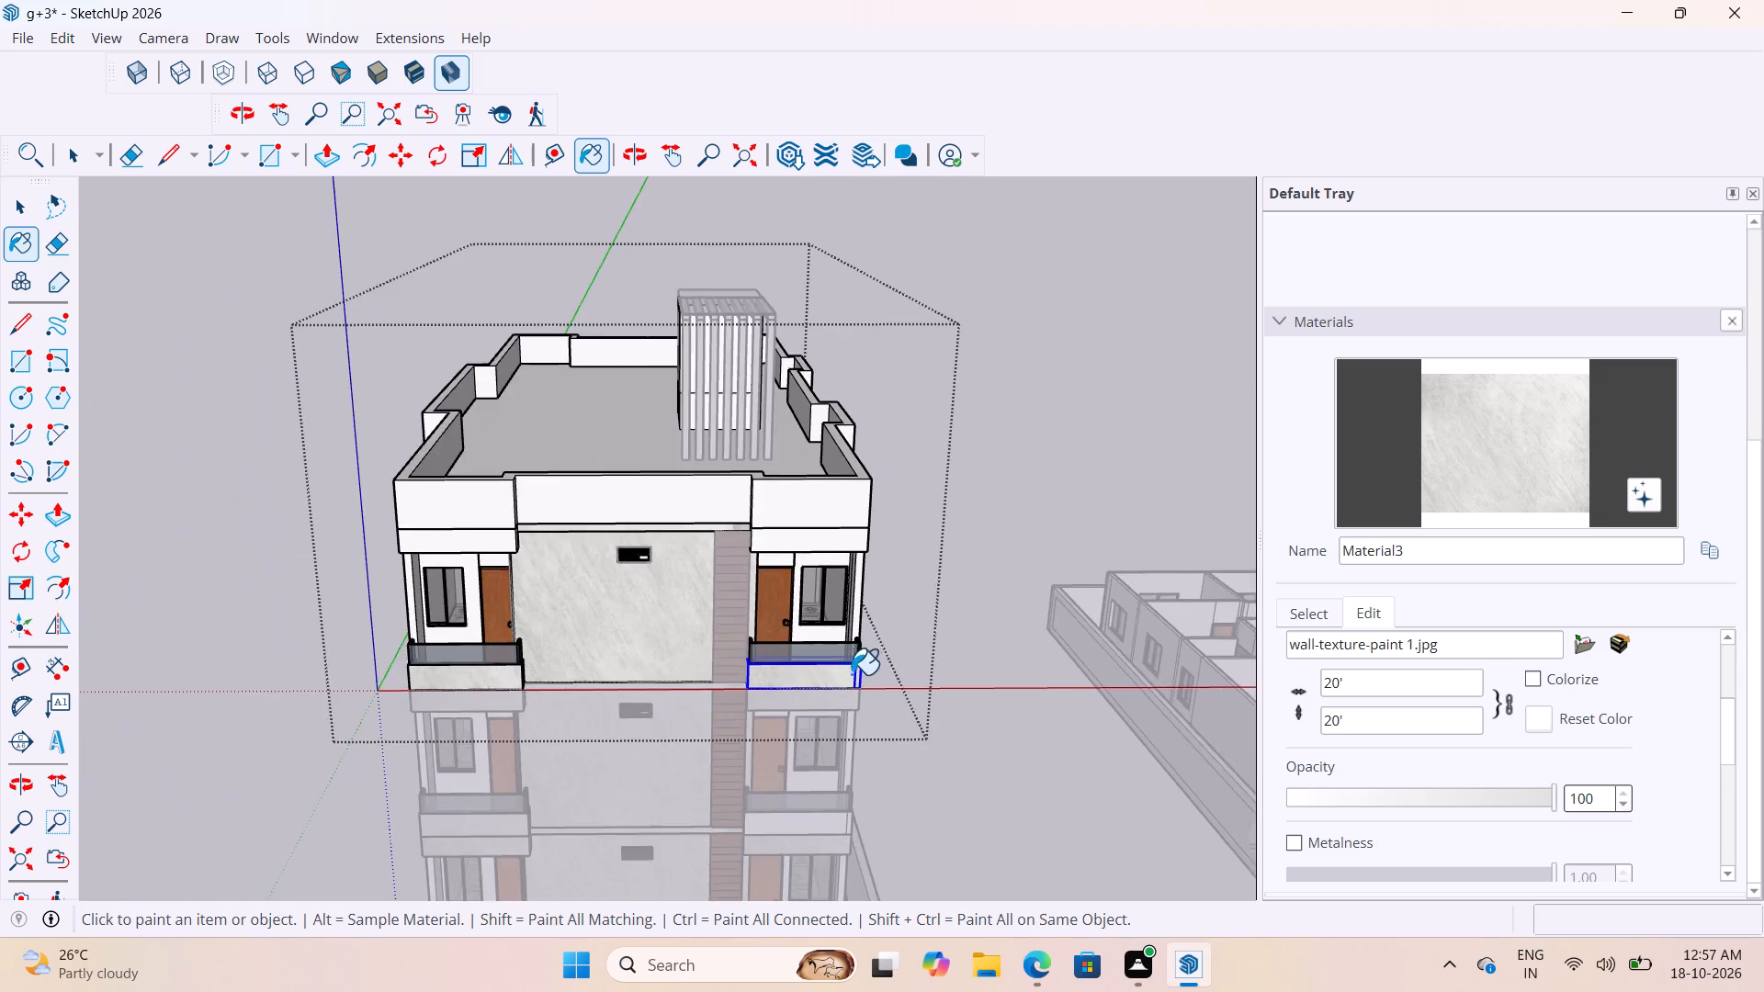
scroll(851, 674, "down", 1)
key("space")
left_click(921, 776)
Paint the lowest floor's balcony parapet directly beside the wood strip with Material3 inside its floor group, and close the group.
scroll(910, 665, "down", 6)
scroll(869, 832, "up", 14)
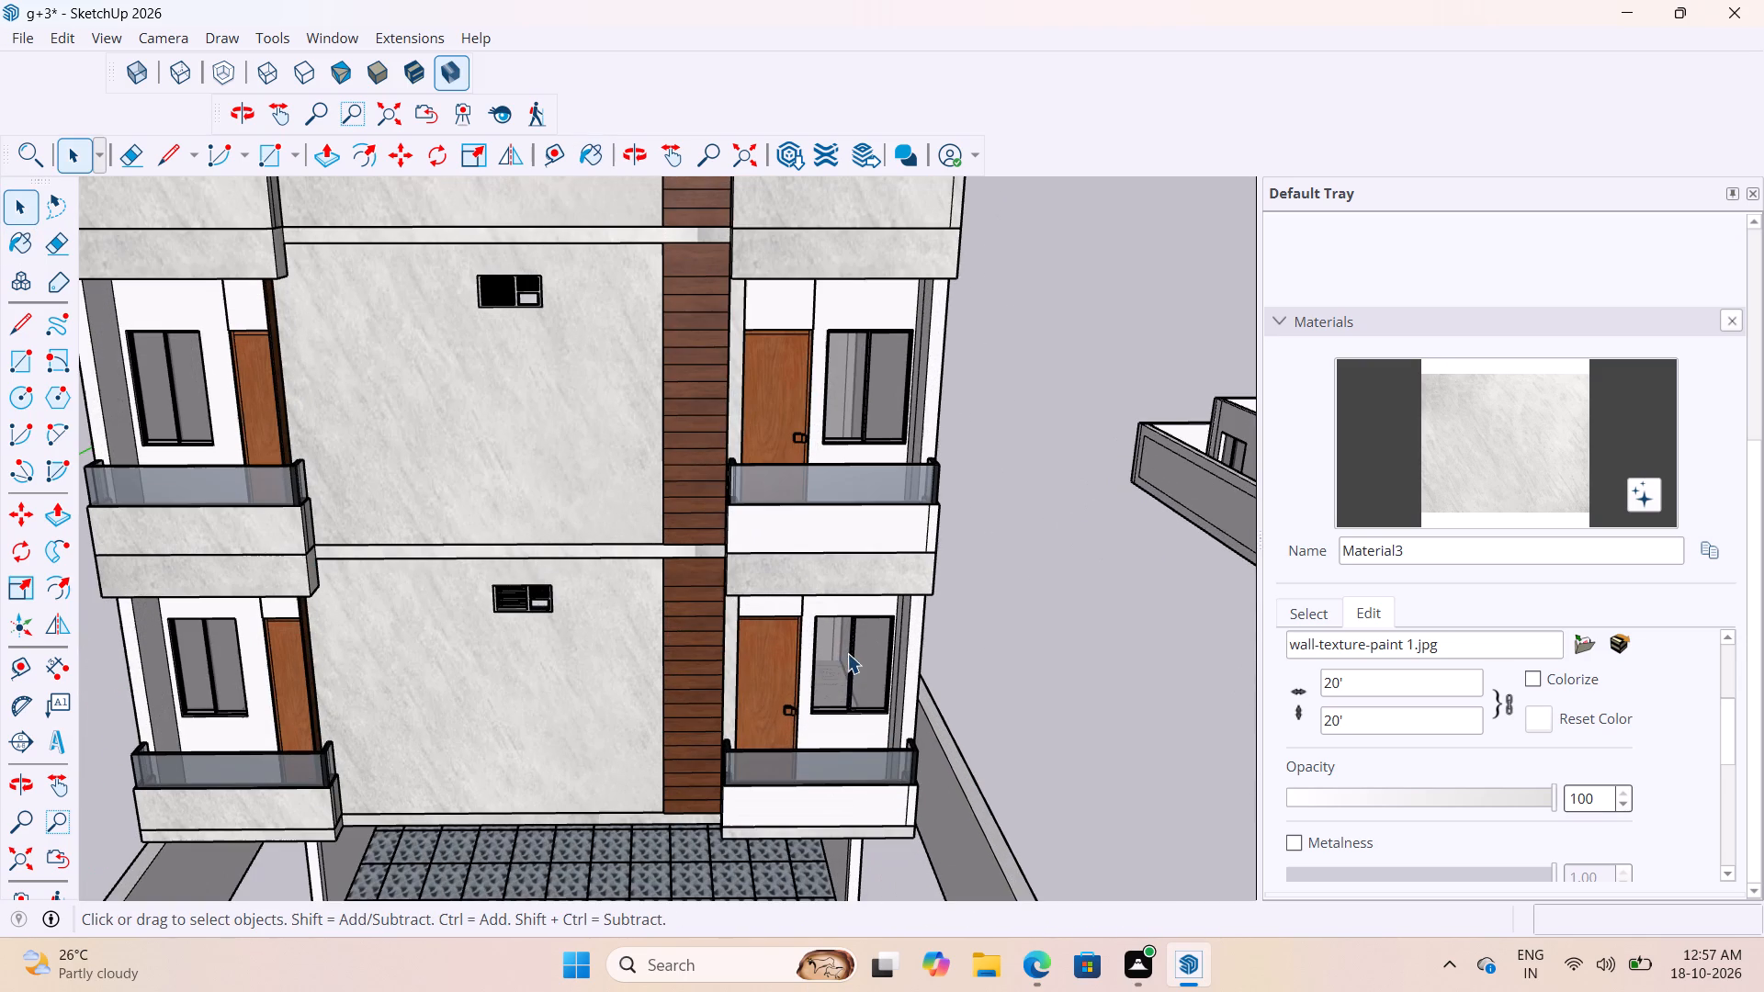
scroll(849, 766, "up", 3)
scroll(832, 795, "down", 3)
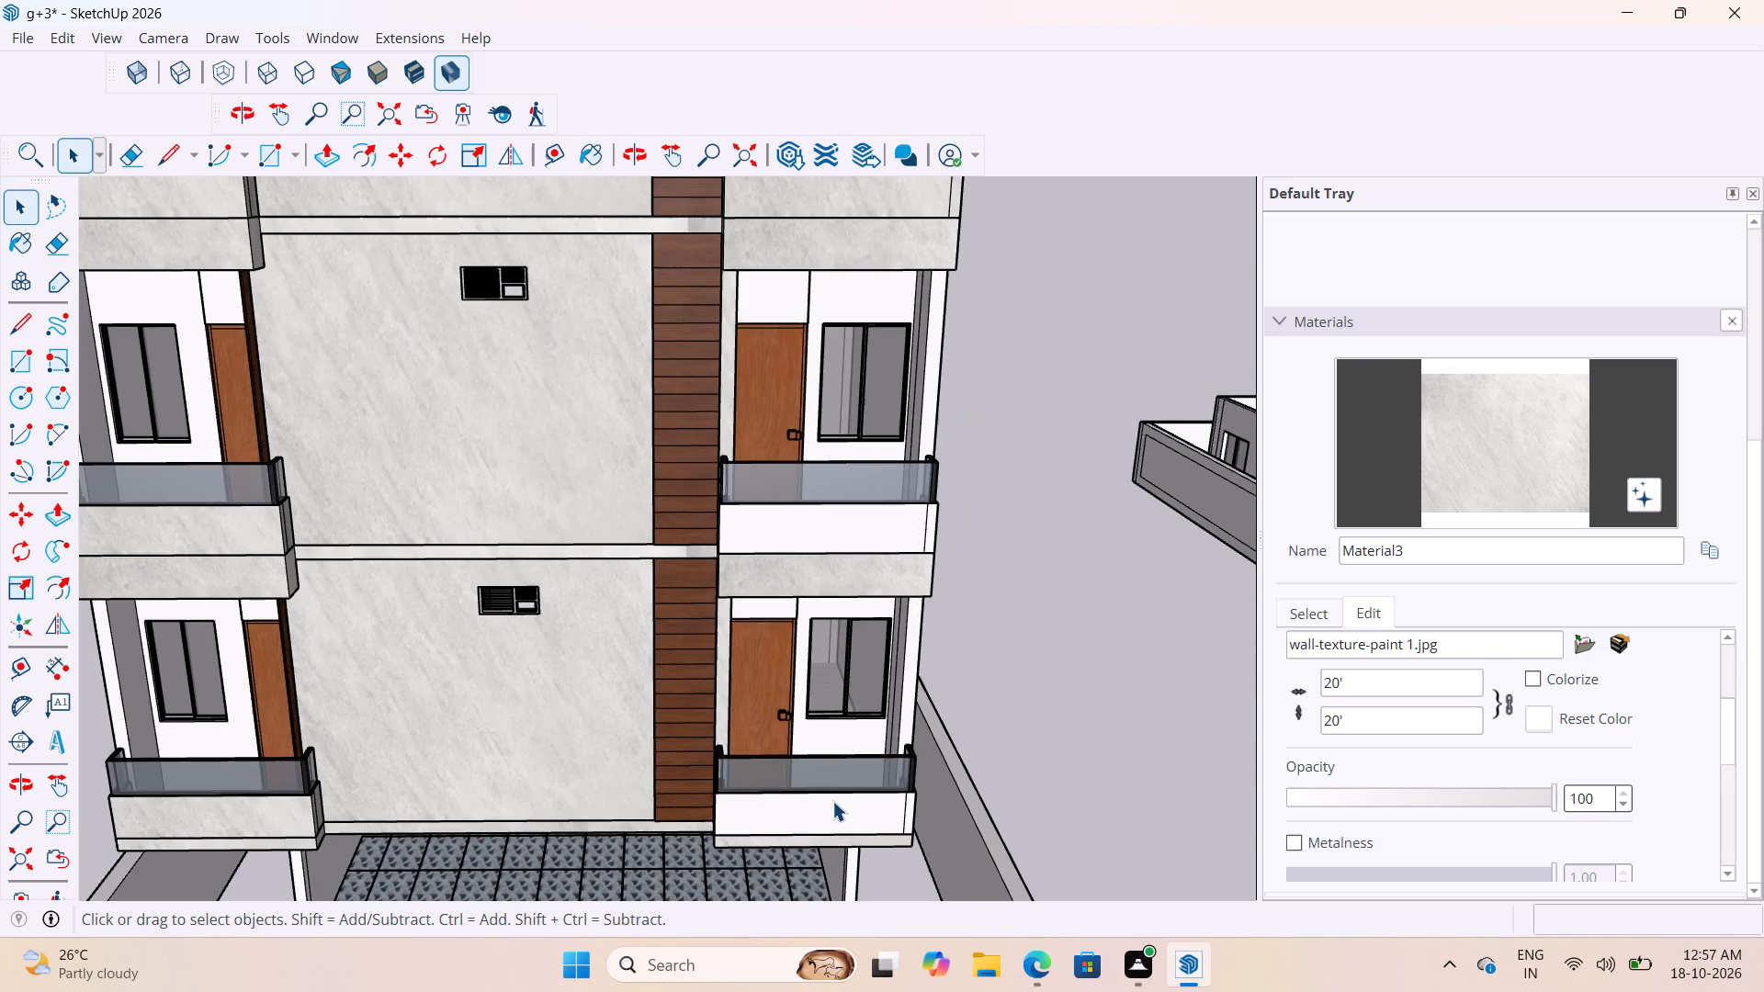
double_click(832, 801)
left_click(1515, 460)
scroll(677, 844, "up", 6)
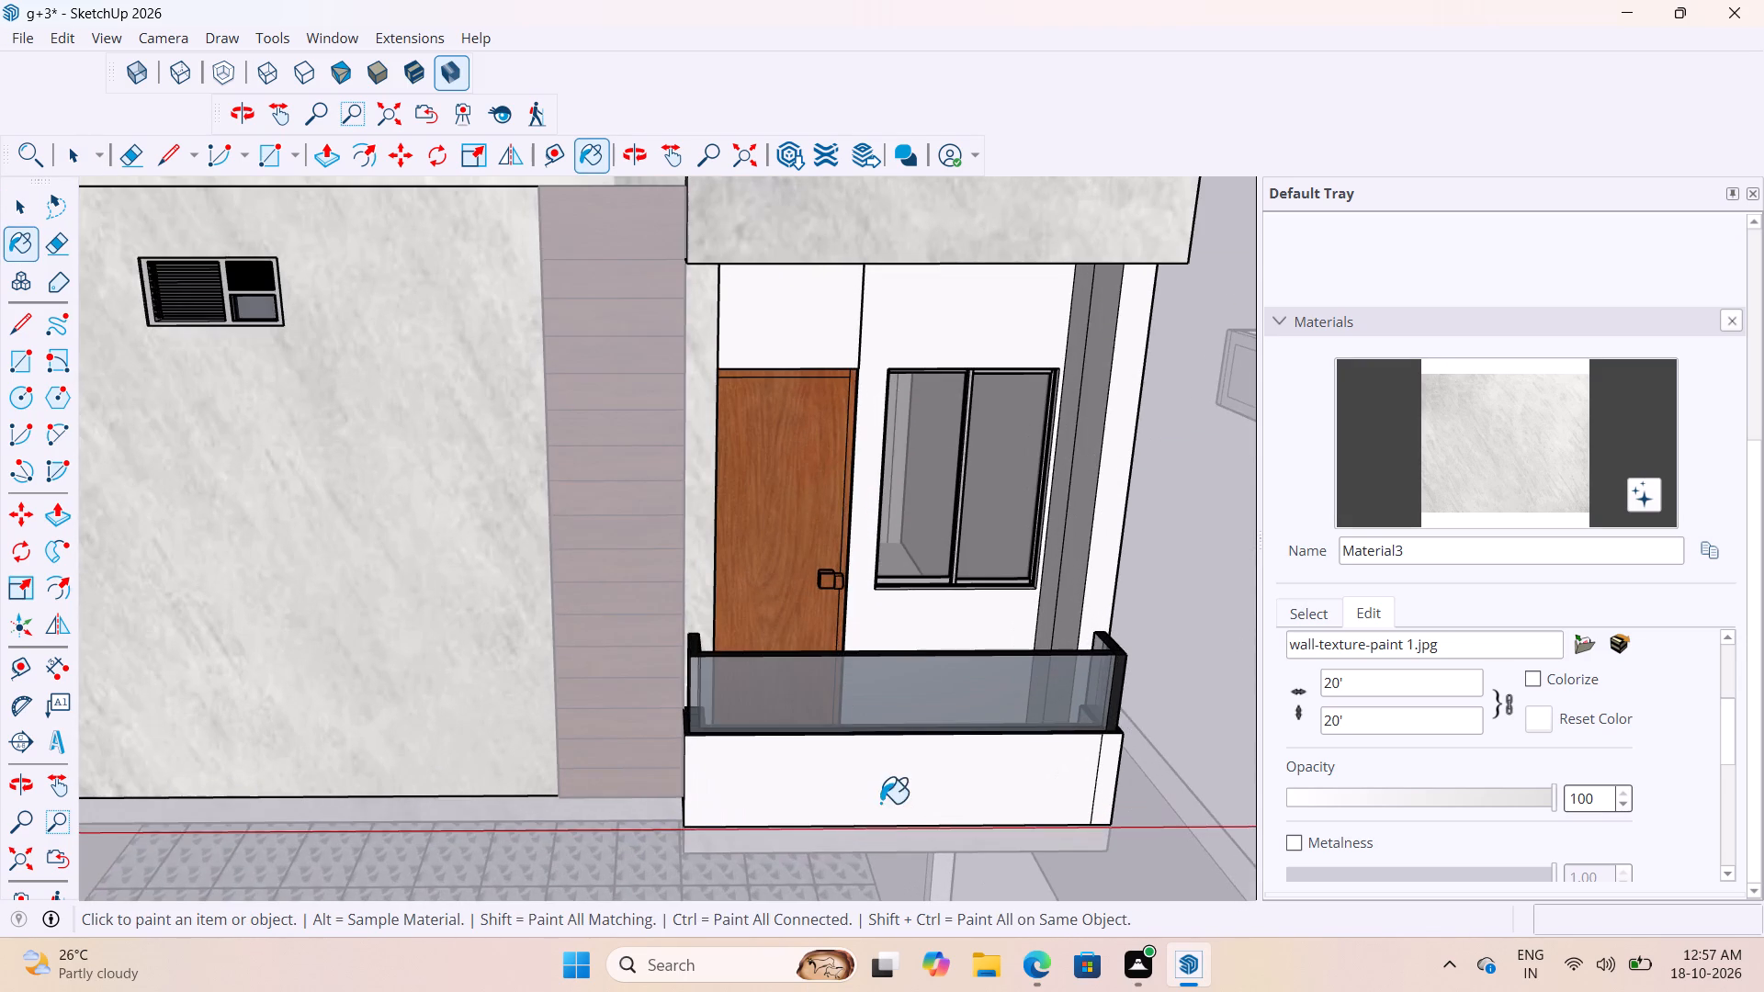
left_click(880, 801)
scroll(726, 765, "down", 5)
middle_click_drag(857, 819, 596, 806)
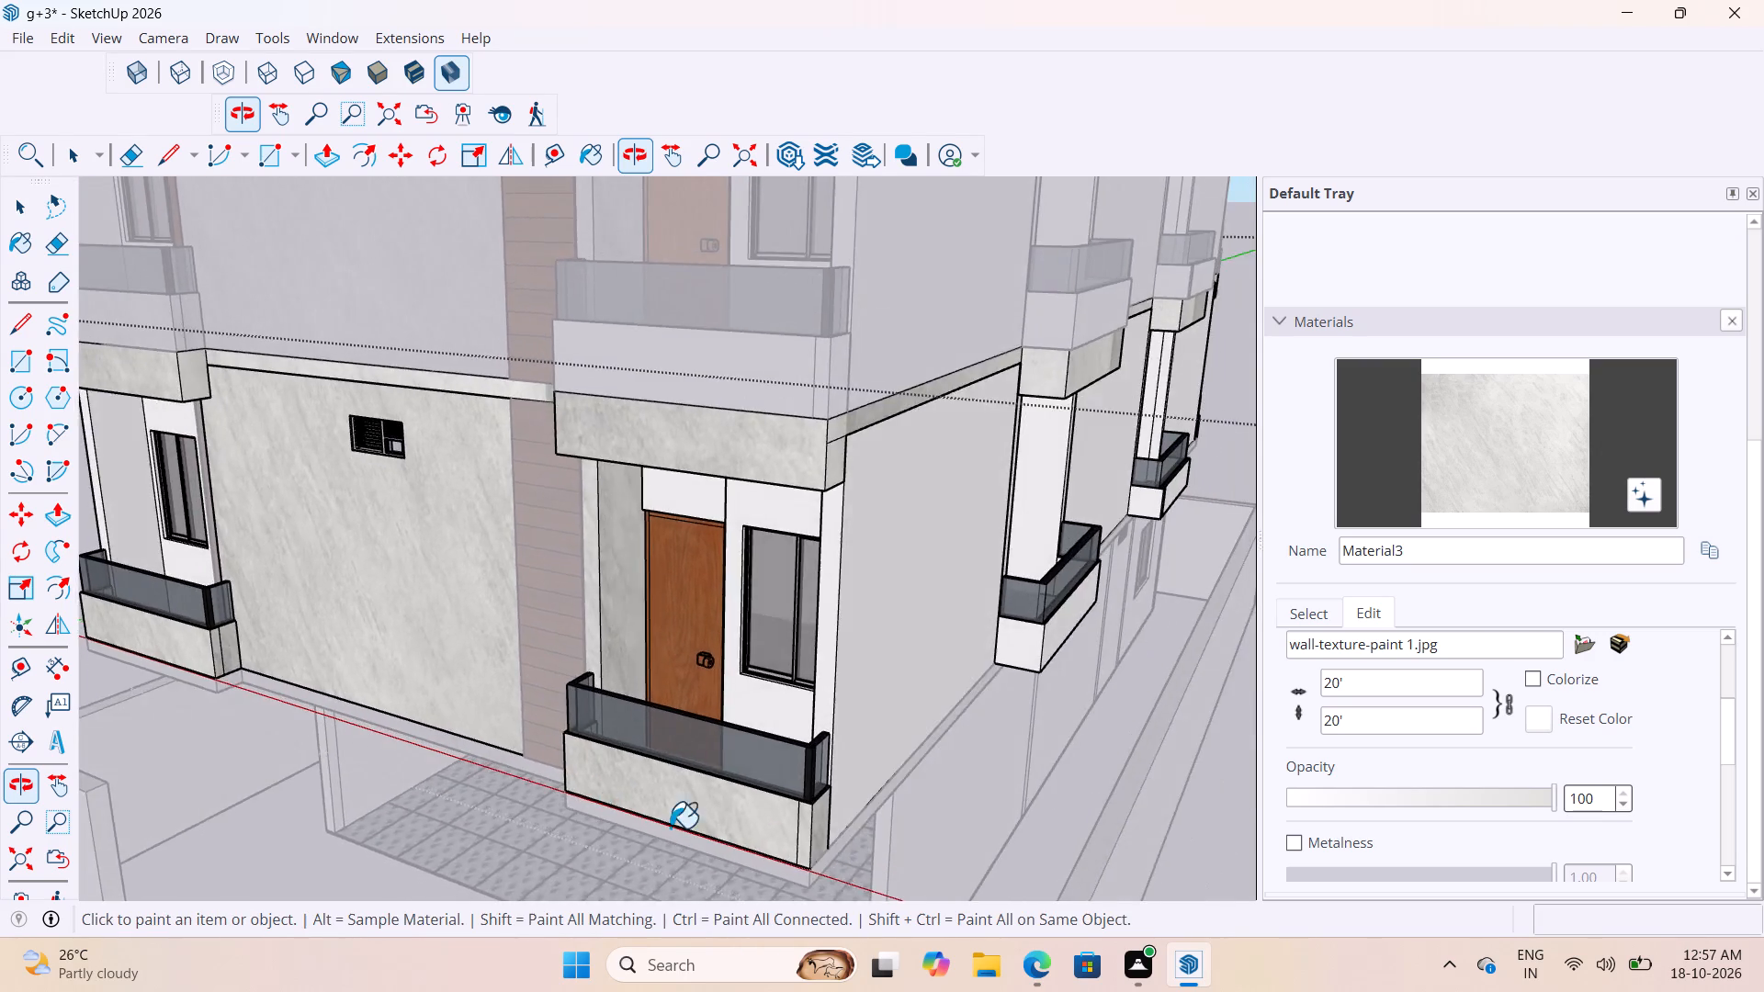
scroll(715, 777, "down", 16)
key("space")
left_click(313, 603)
Examine the building's other facades, ending at the long side with the glazed double balconies.
scroll(632, 695, "up", 4)
middle_click_drag(639, 683, 648, 676)
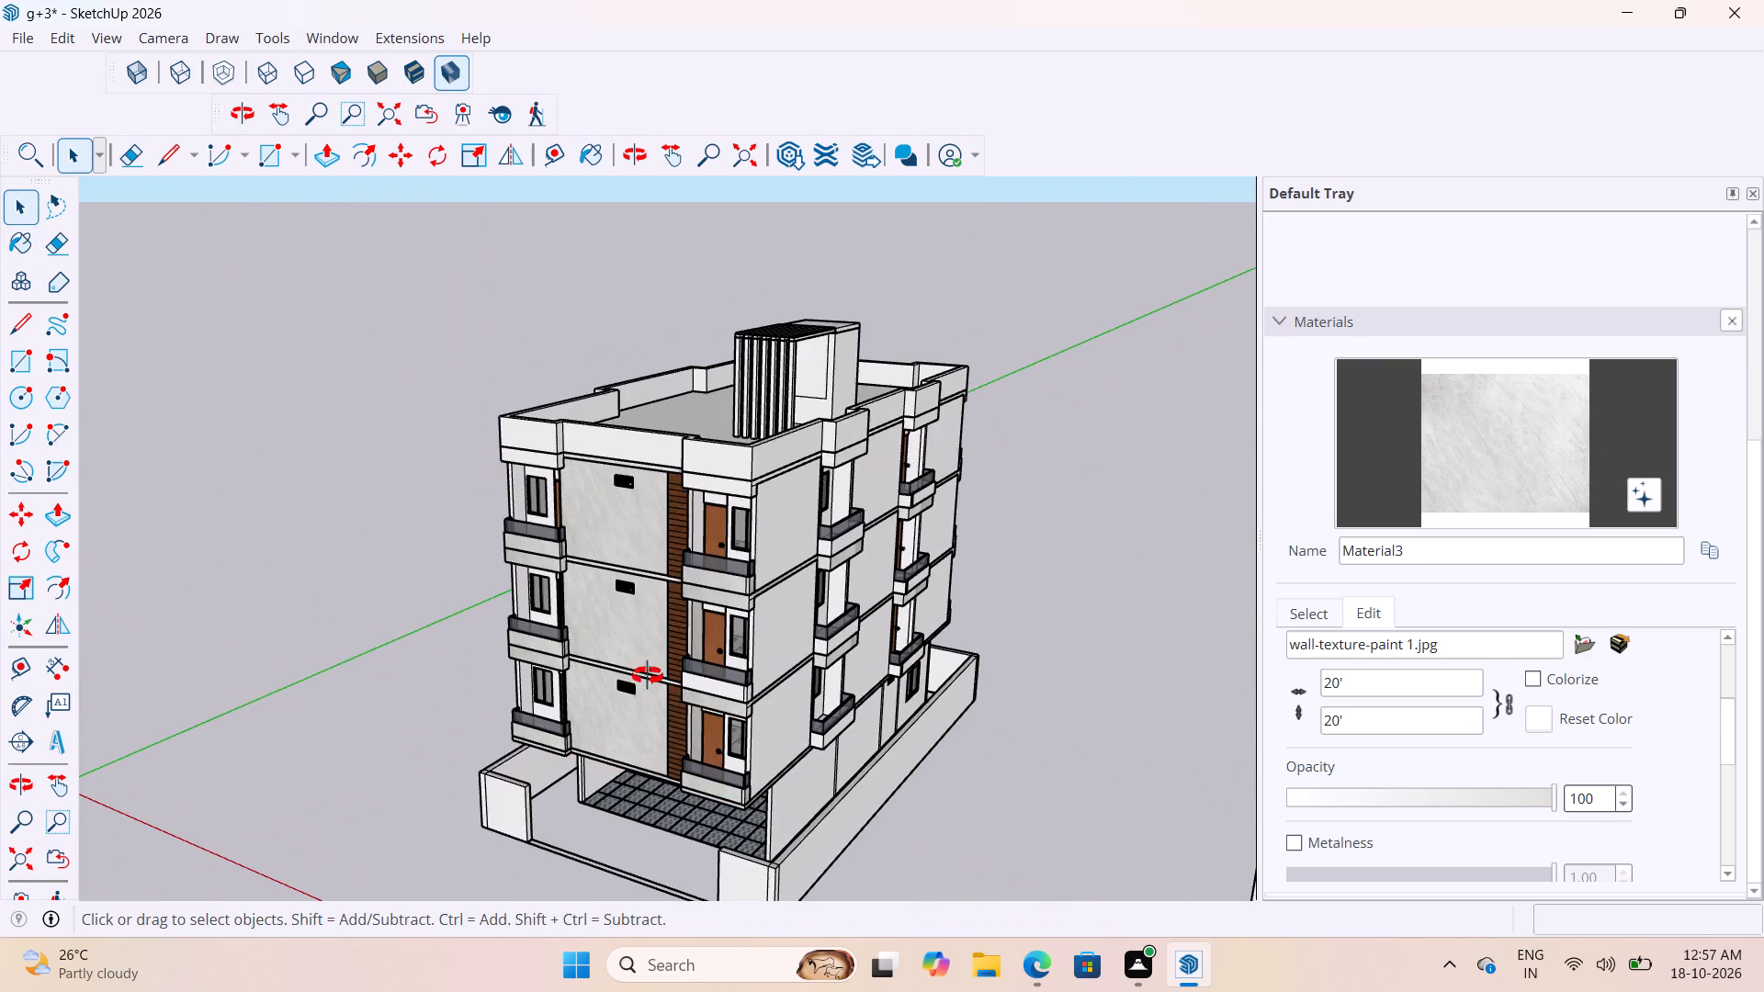
middle_click_drag(648, 676, 918, 577)
scroll(379, 576, "up", 1)
middle_click_drag(420, 573, 799, 750)
scroll(843, 431, "up", 7)
scroll(831, 427, "down", 10)
middle_click_drag(417, 547, 690, 524)
scroll(690, 524, "down", 1)
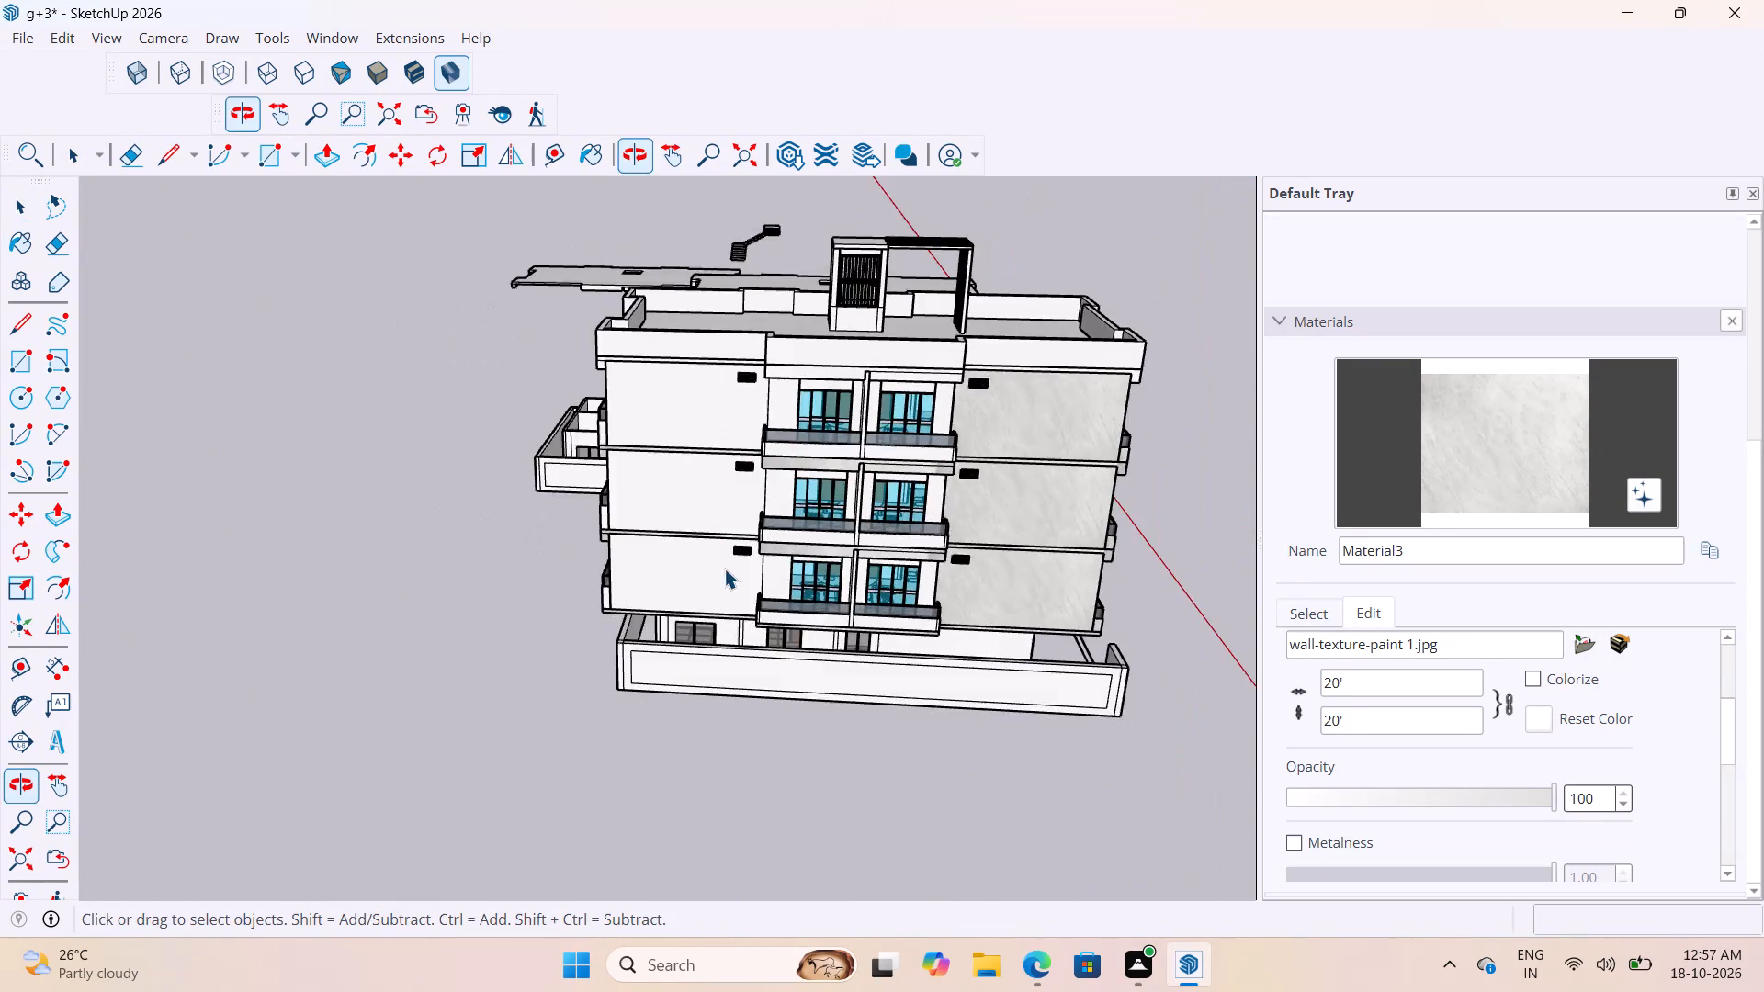
scroll(731, 565, "up", 8)
scroll(673, 490, "down", 11)
middle_click_drag(830, 557, 723, 480)
scroll(695, 468, "up", 3)
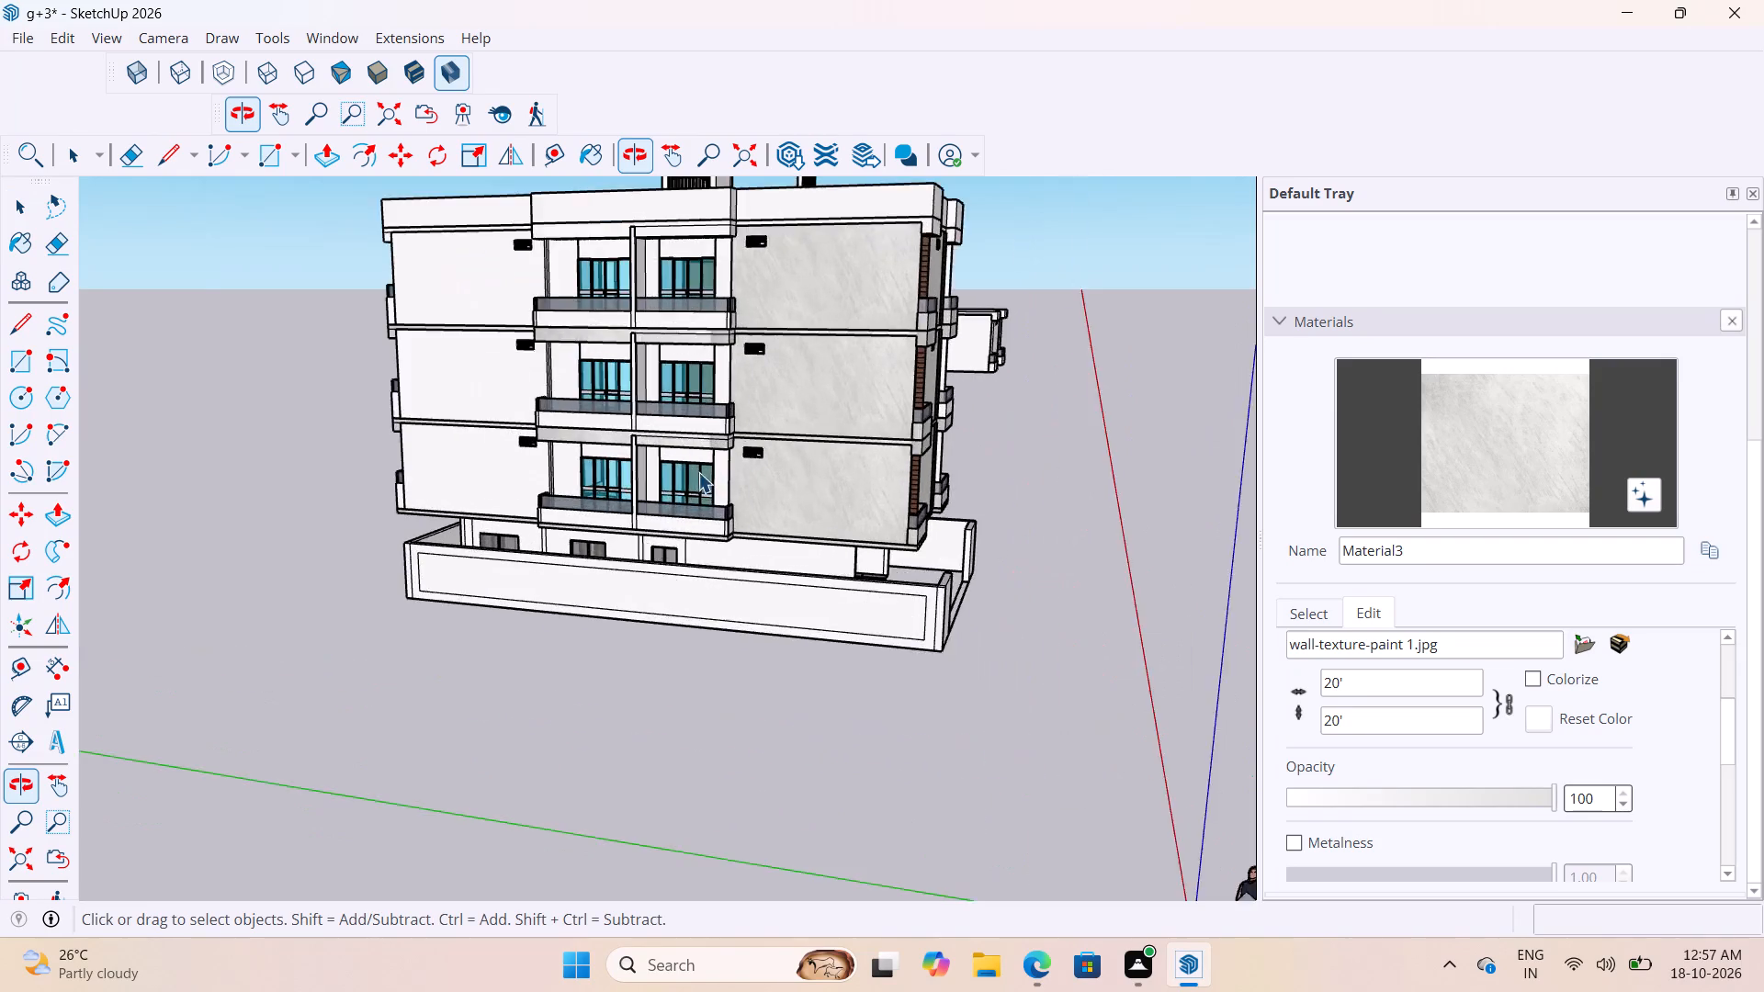
scroll(698, 472, "up", 11)
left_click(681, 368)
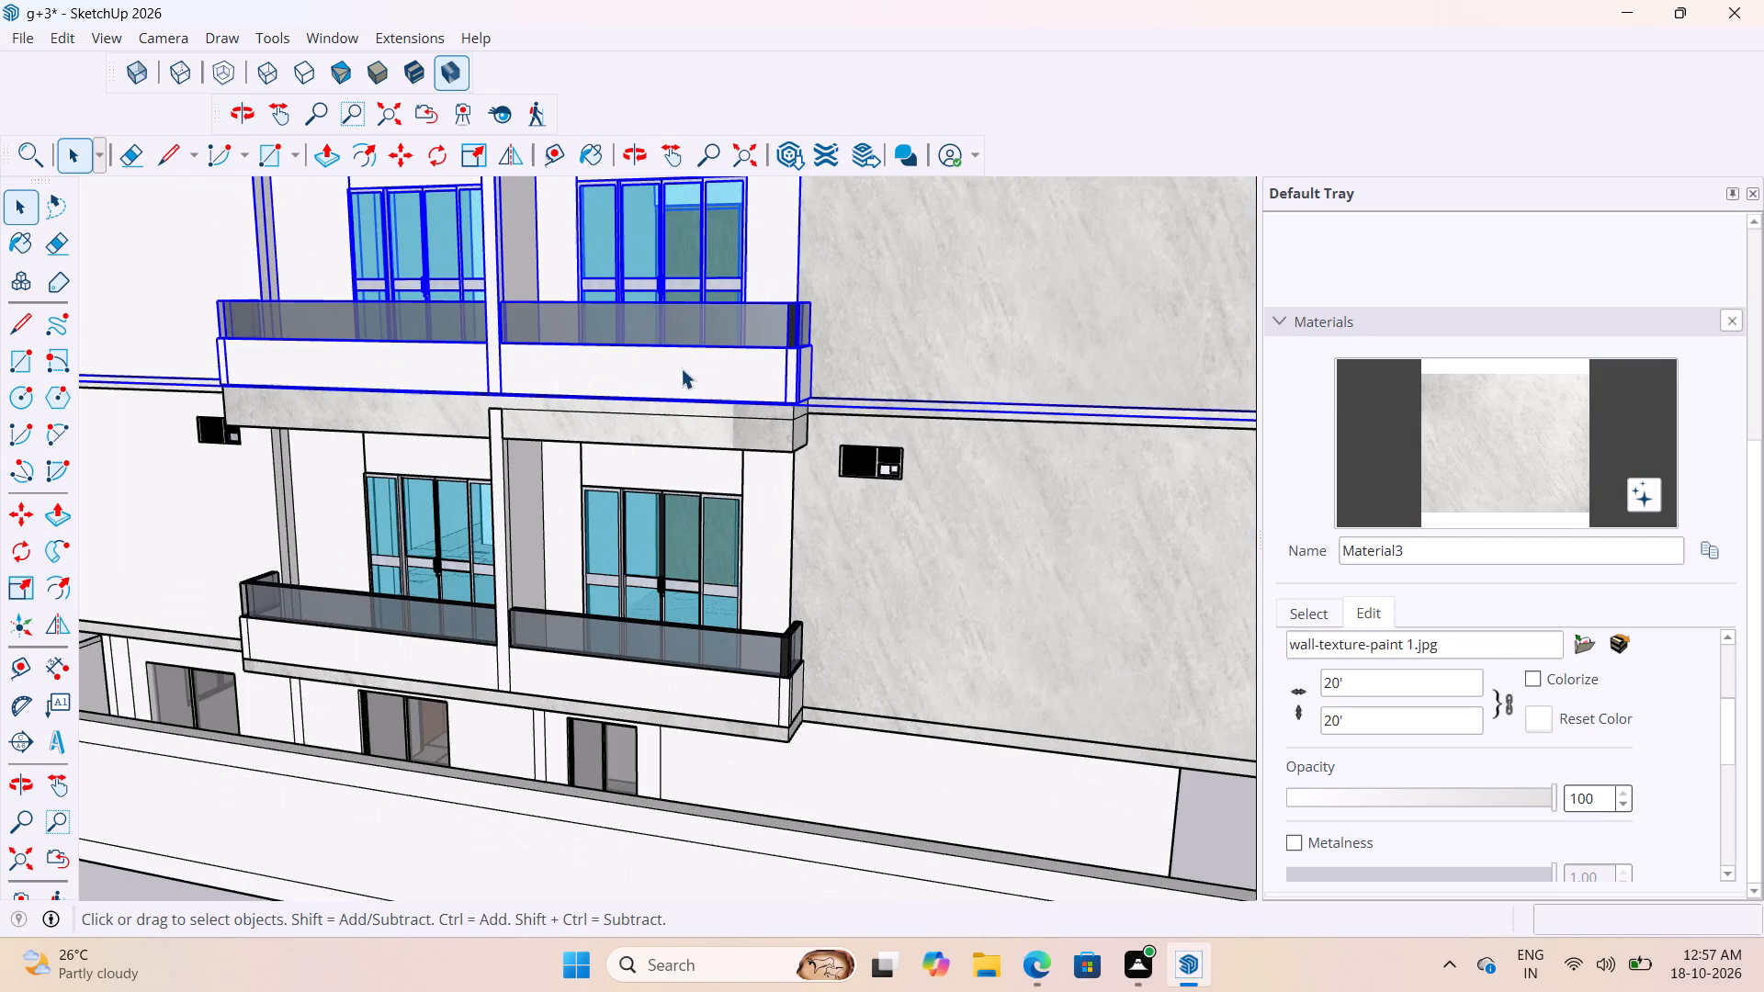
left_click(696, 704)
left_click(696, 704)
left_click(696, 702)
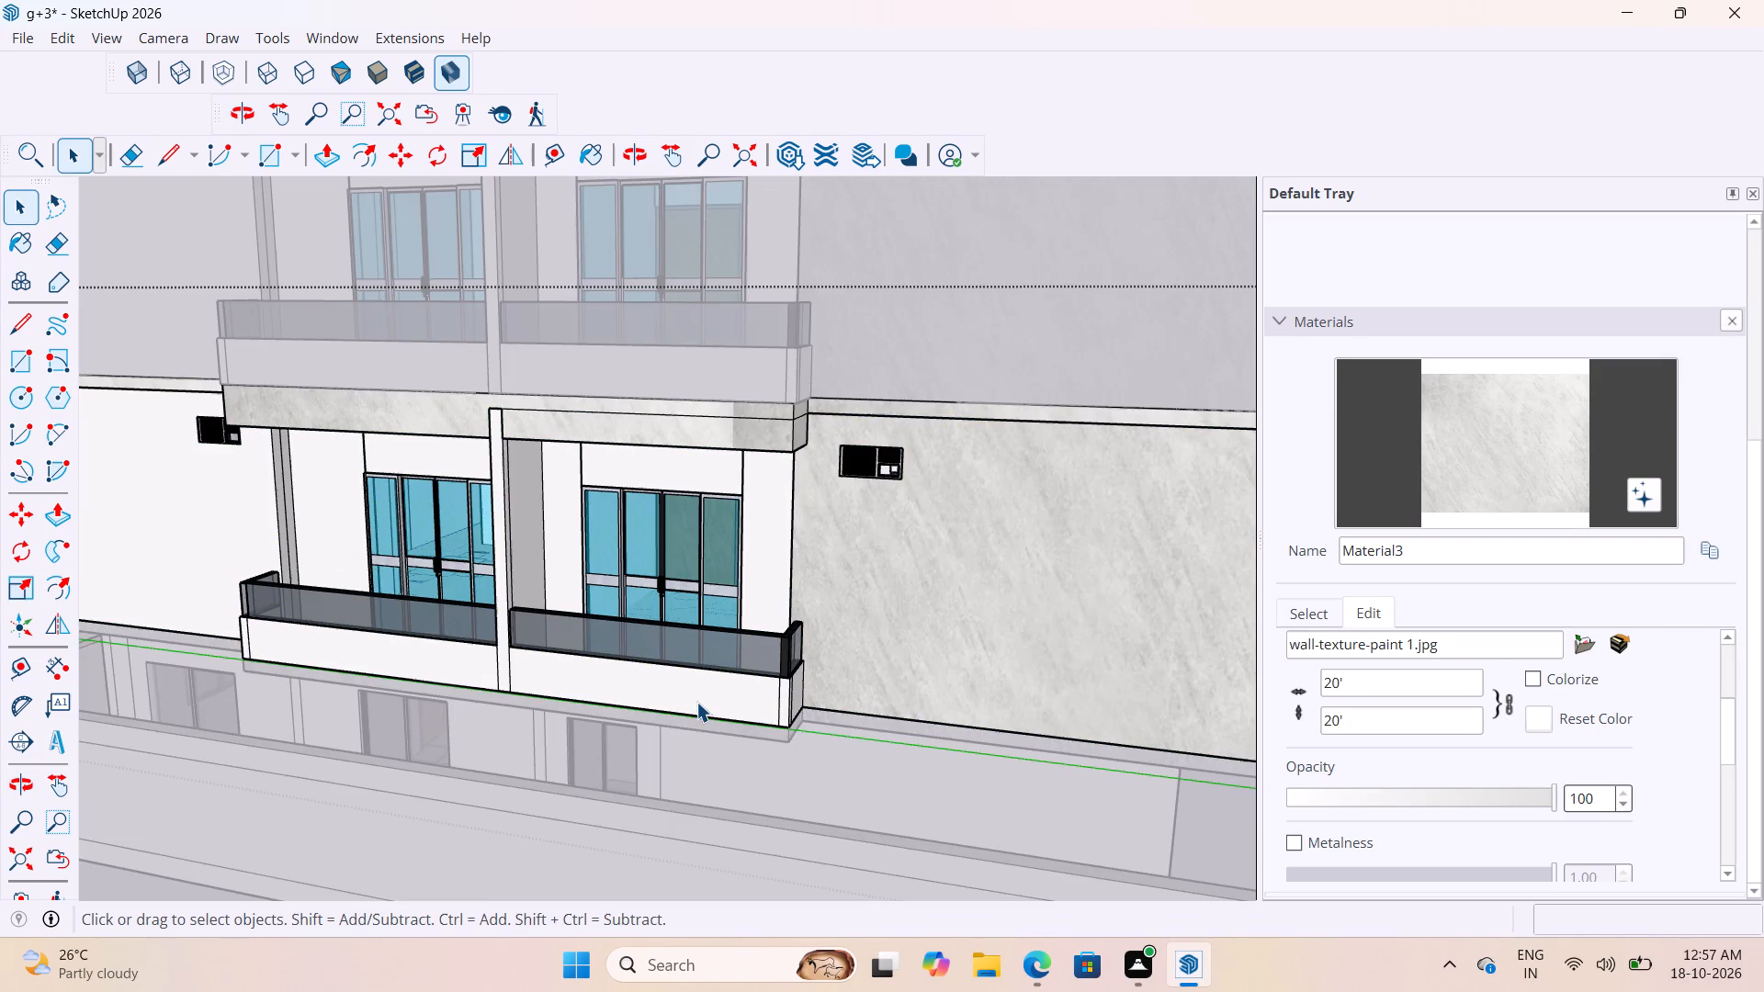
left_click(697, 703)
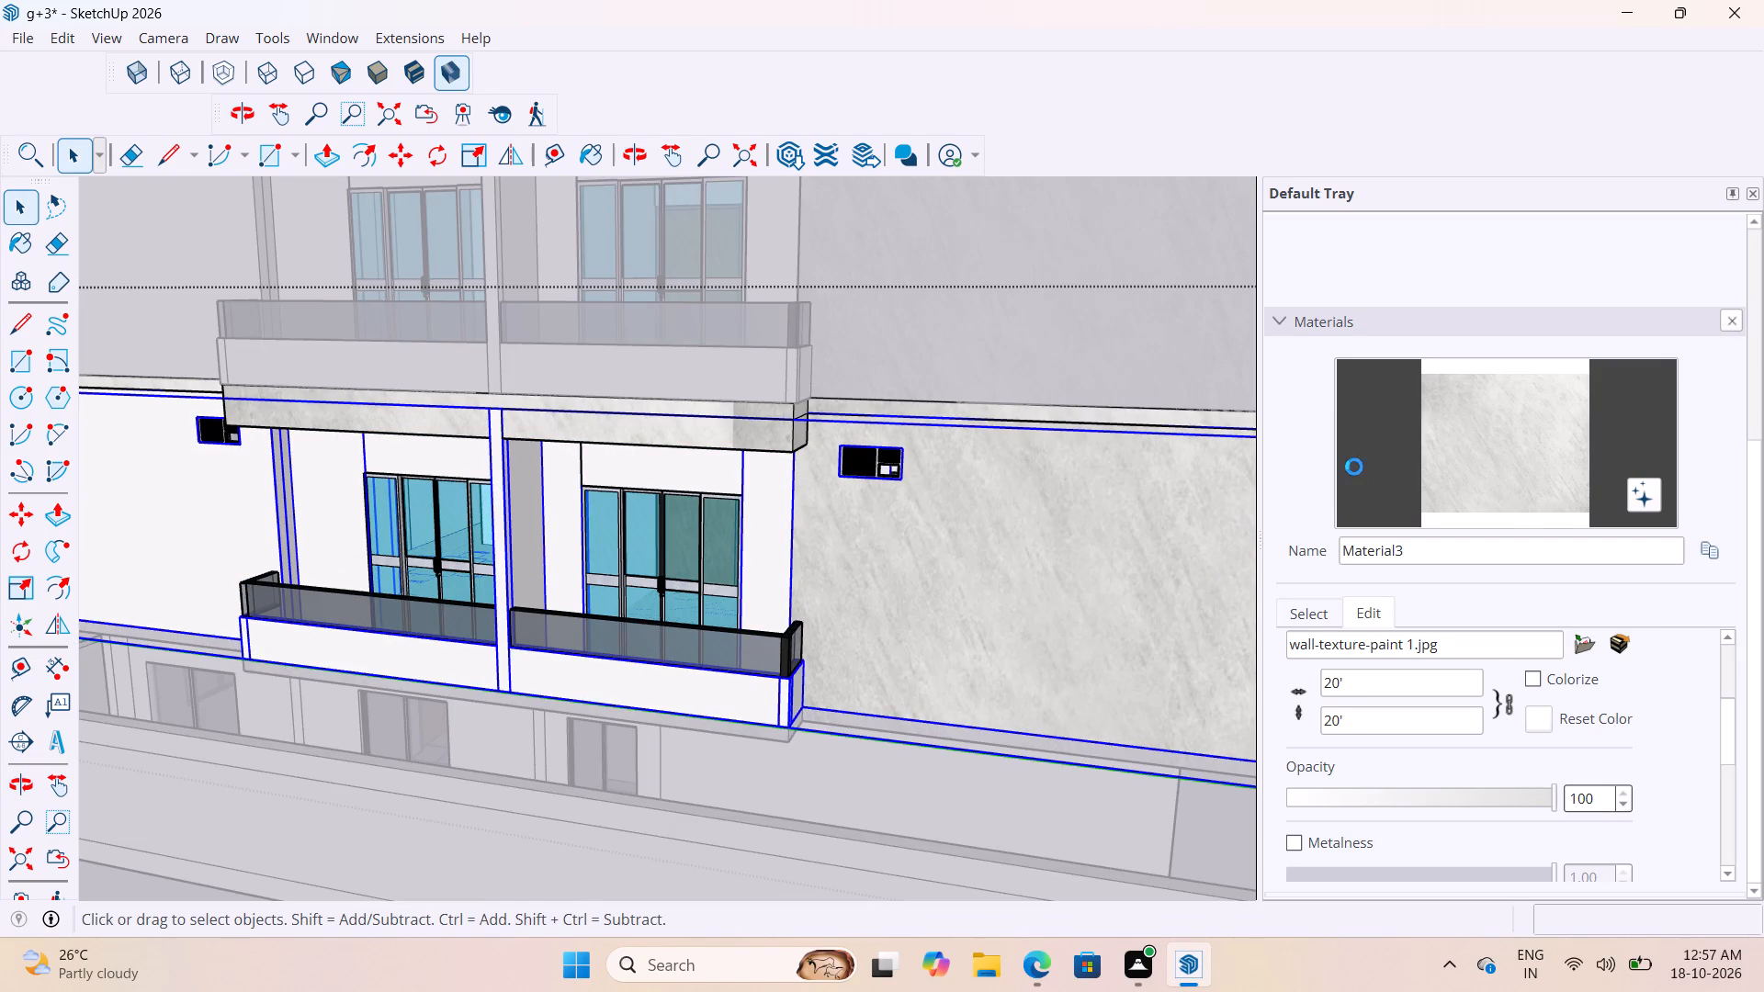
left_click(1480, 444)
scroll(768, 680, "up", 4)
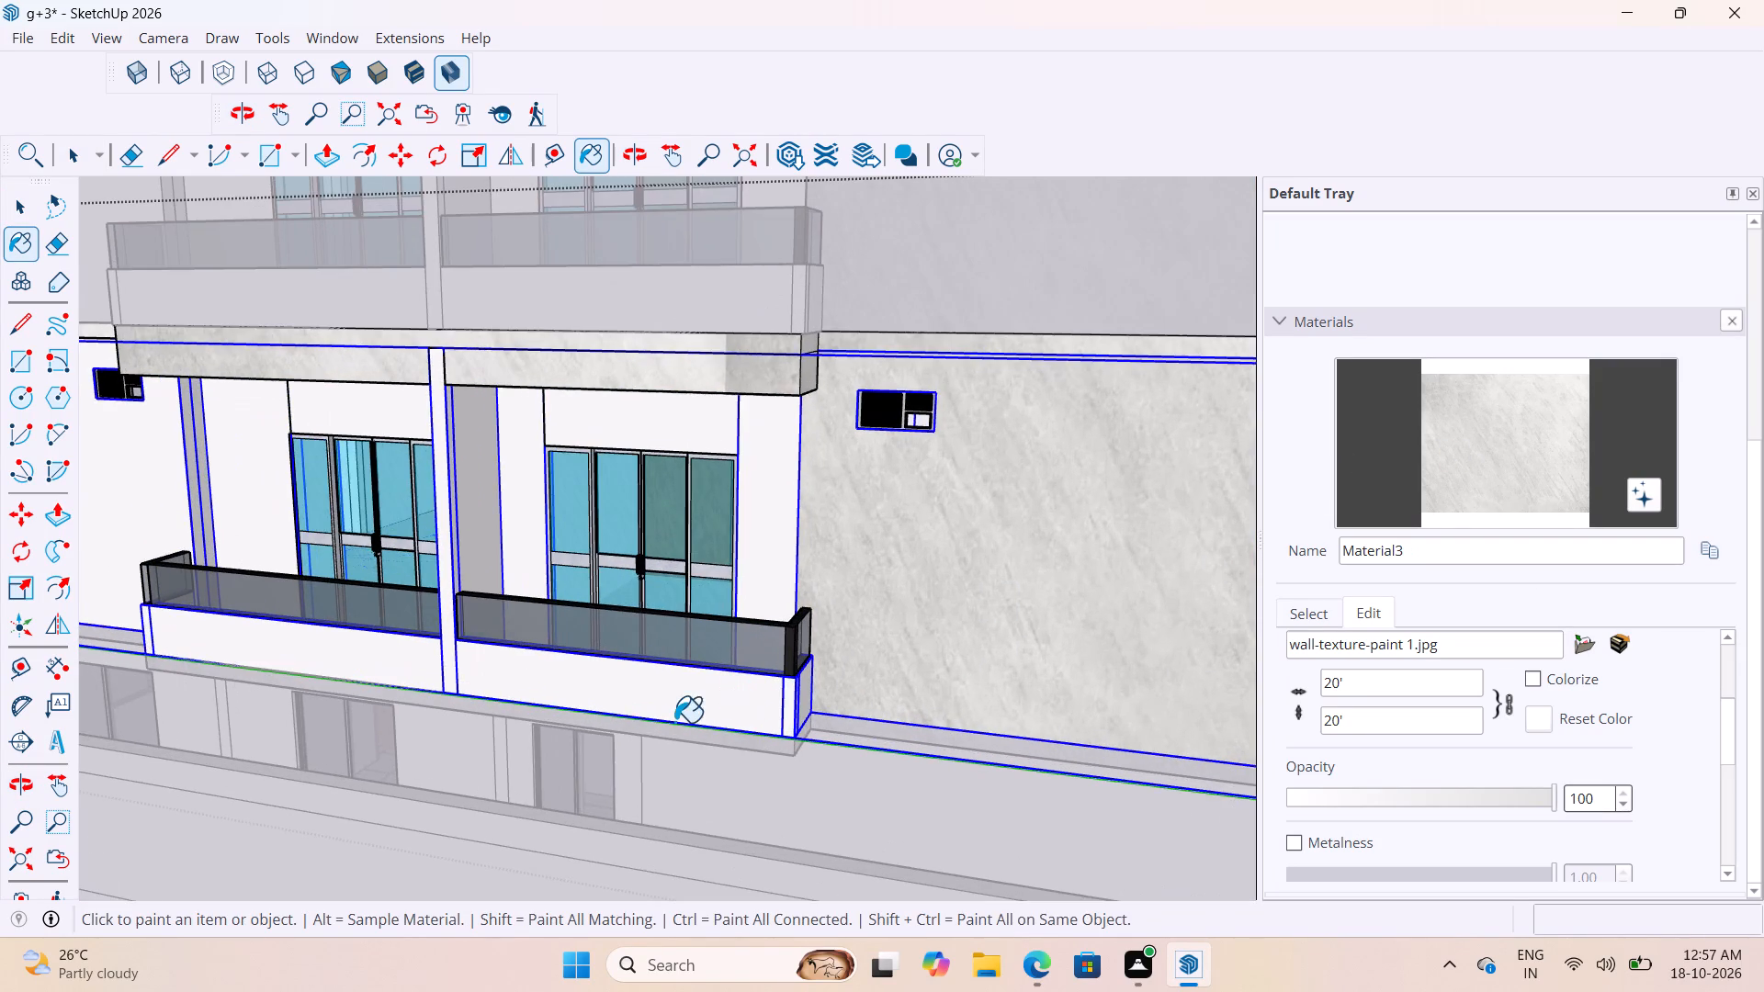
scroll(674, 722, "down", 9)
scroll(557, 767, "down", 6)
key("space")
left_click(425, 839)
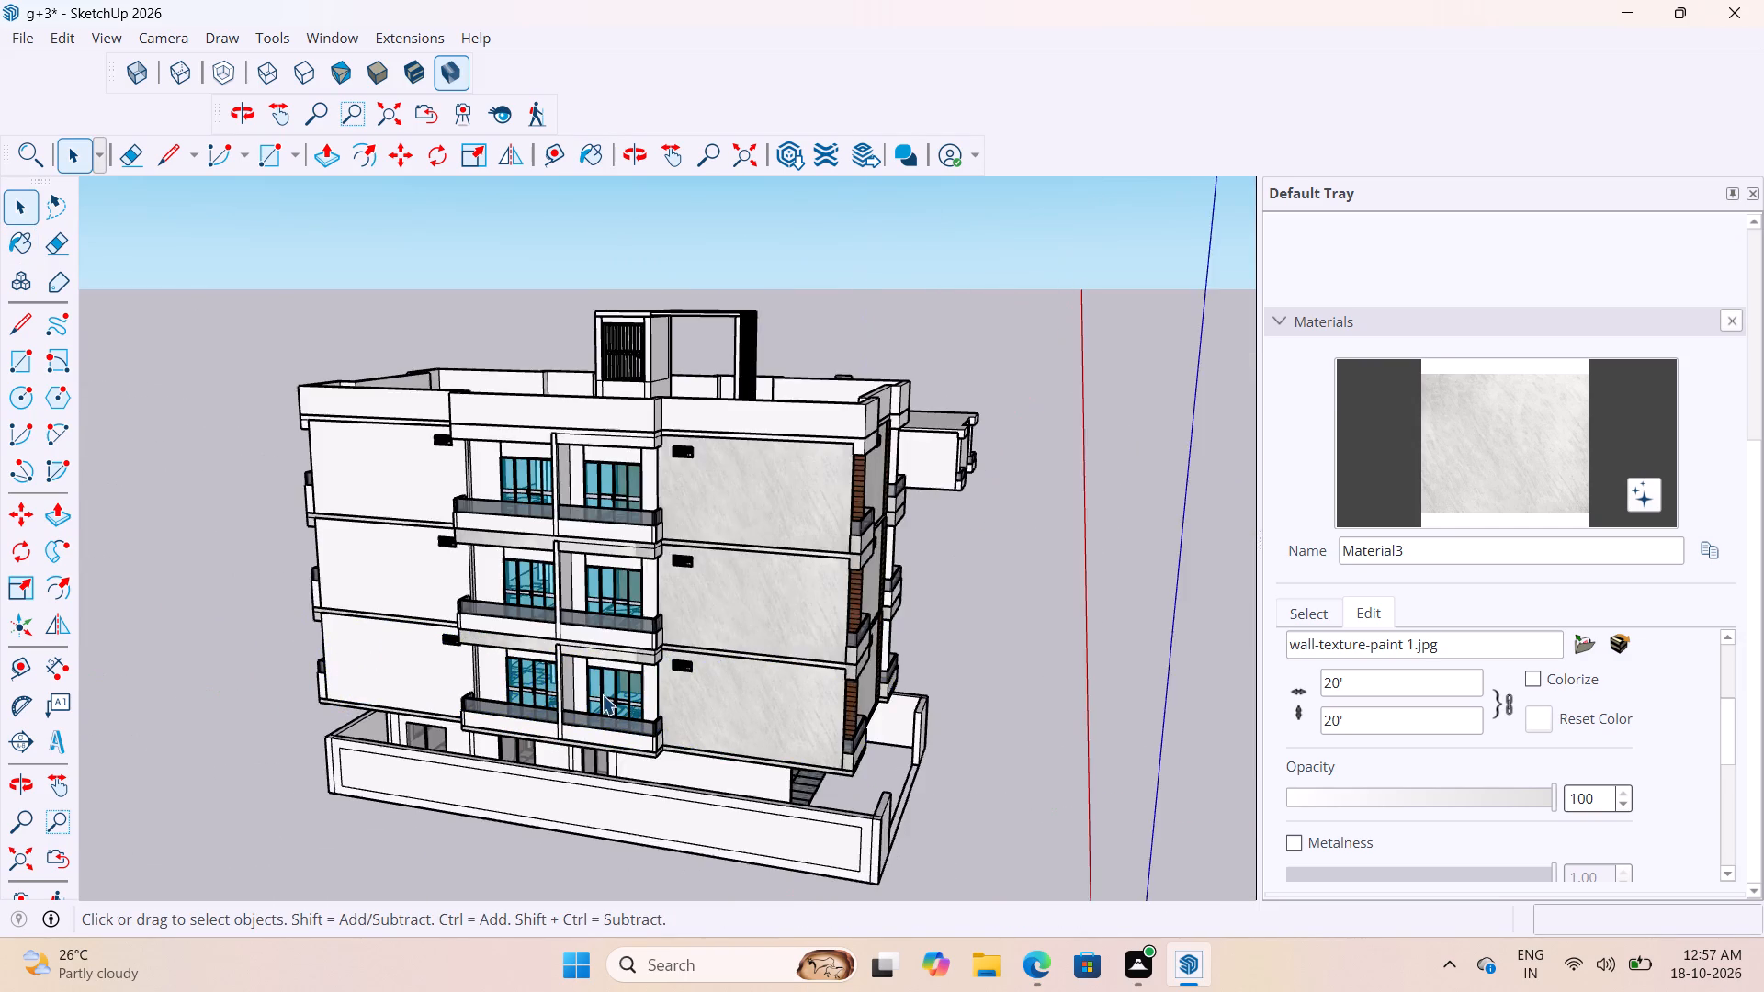
Open the lowest floor's group at the long side's double balcony to paint its parapet with Material3.
scroll(599, 708, "up", 12)
double_click(635, 742)
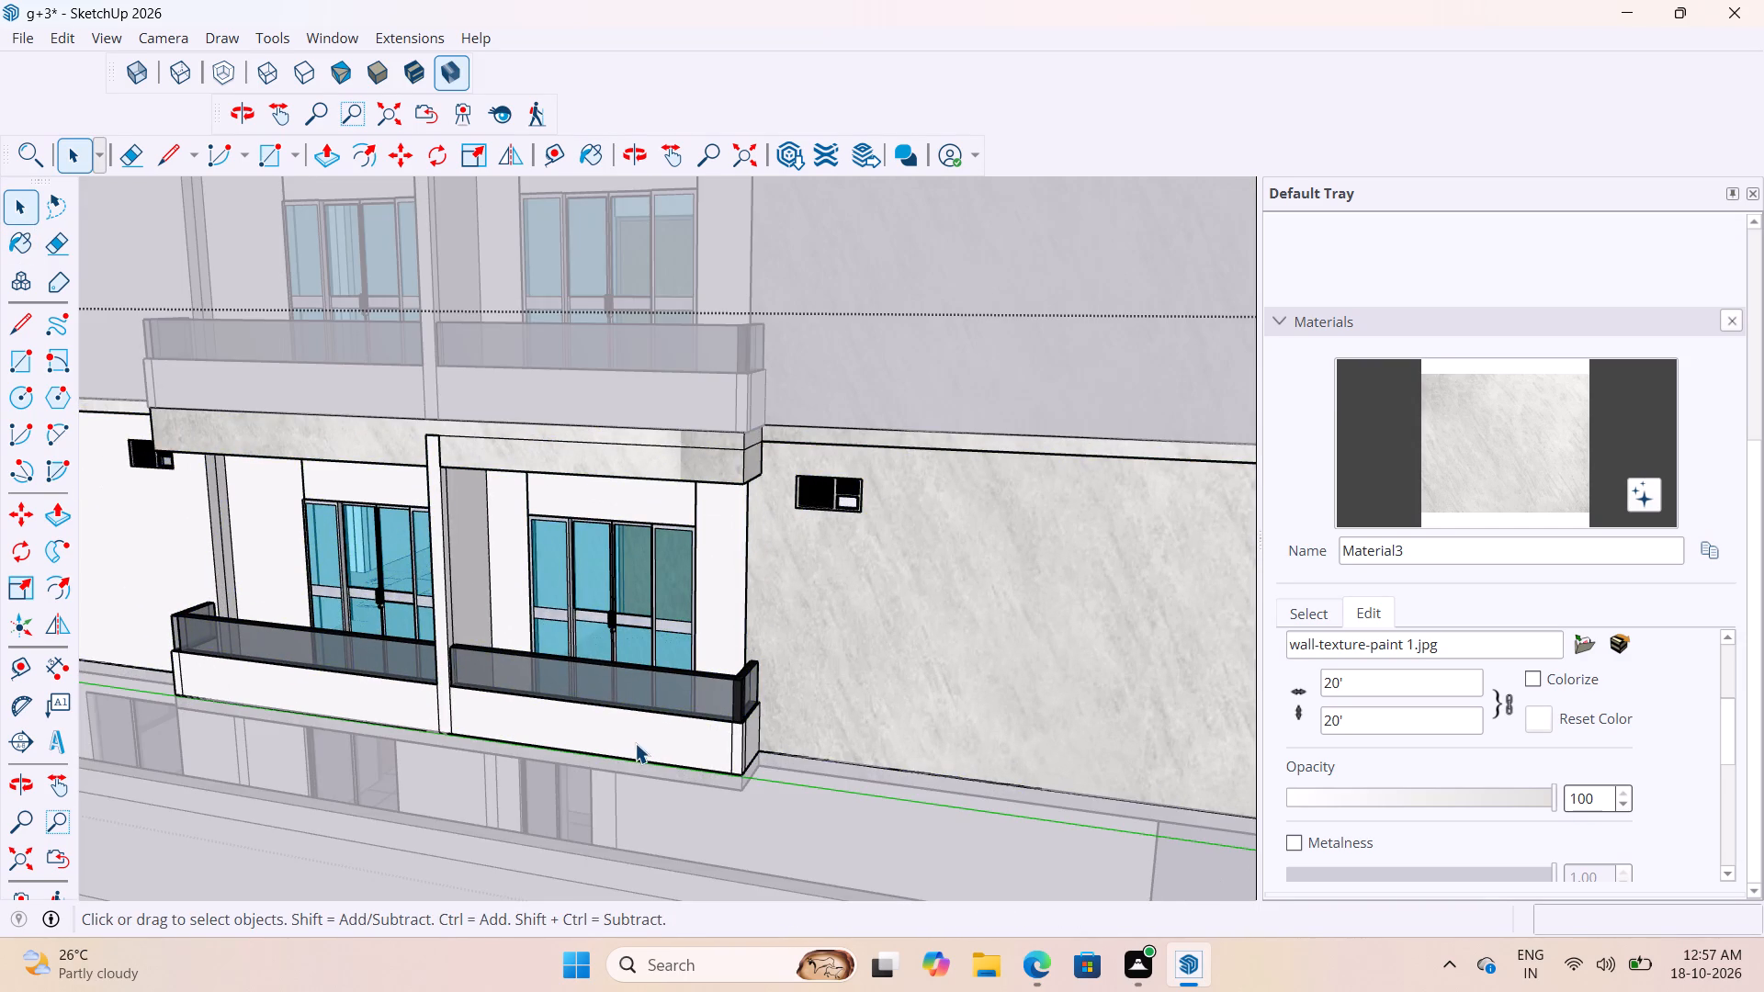